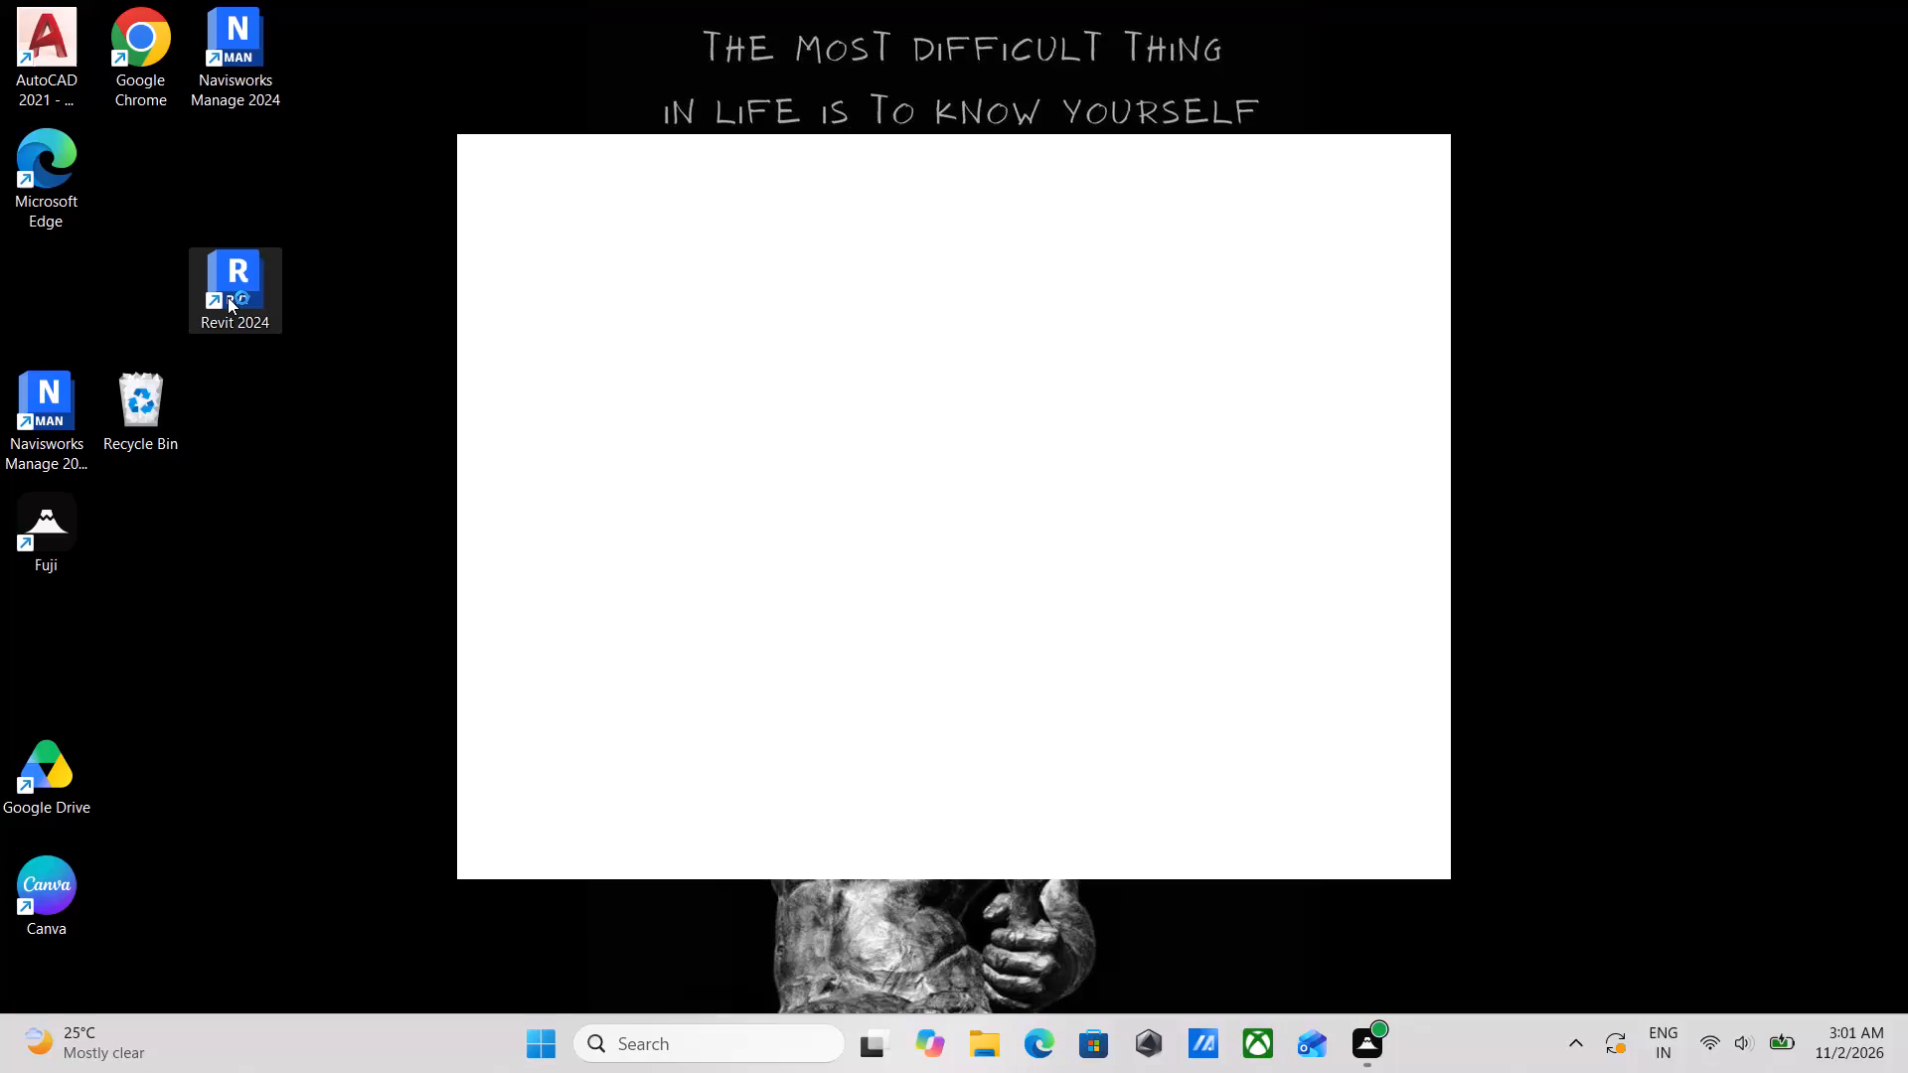
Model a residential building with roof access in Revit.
Launch Revit 2024 from the desktop.
{"action": "left_click", "coordinate": [228, 297]}
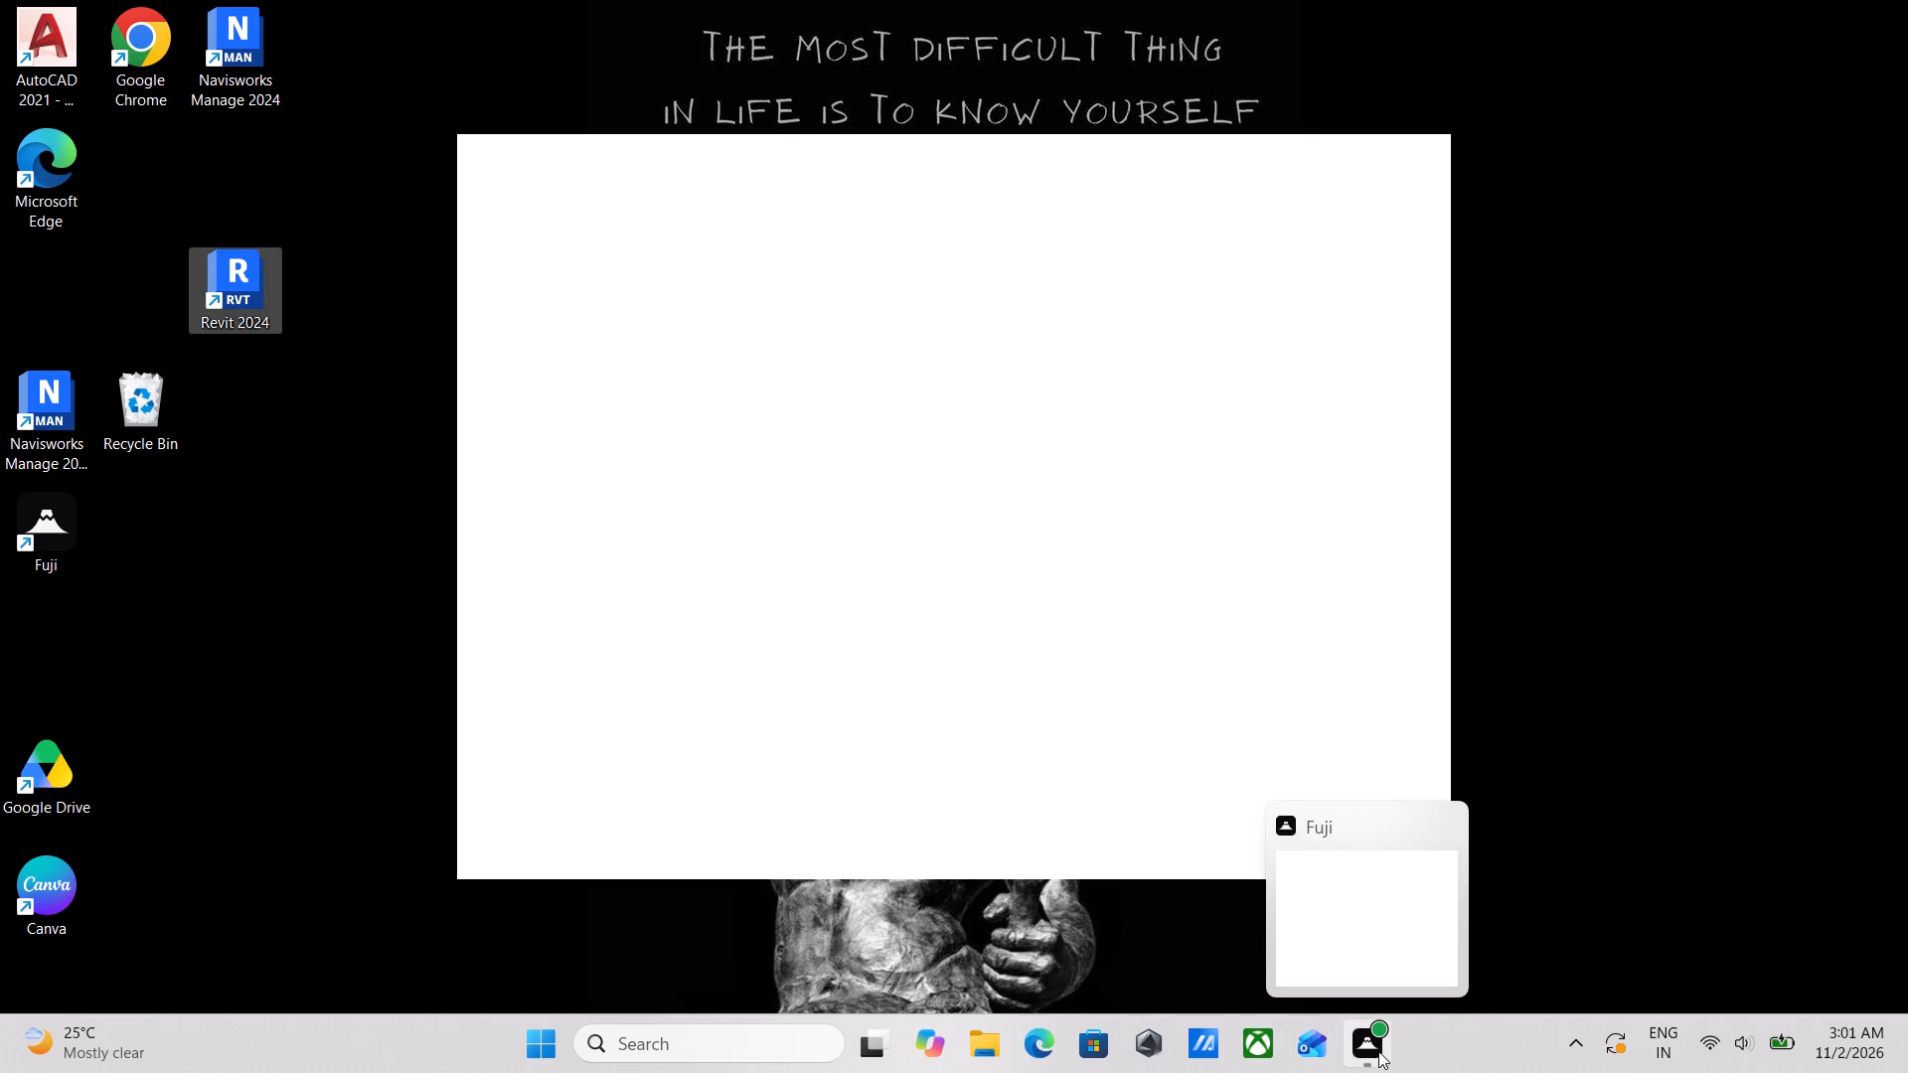
{"action": "left_click", "coordinate": [1761, 752]}
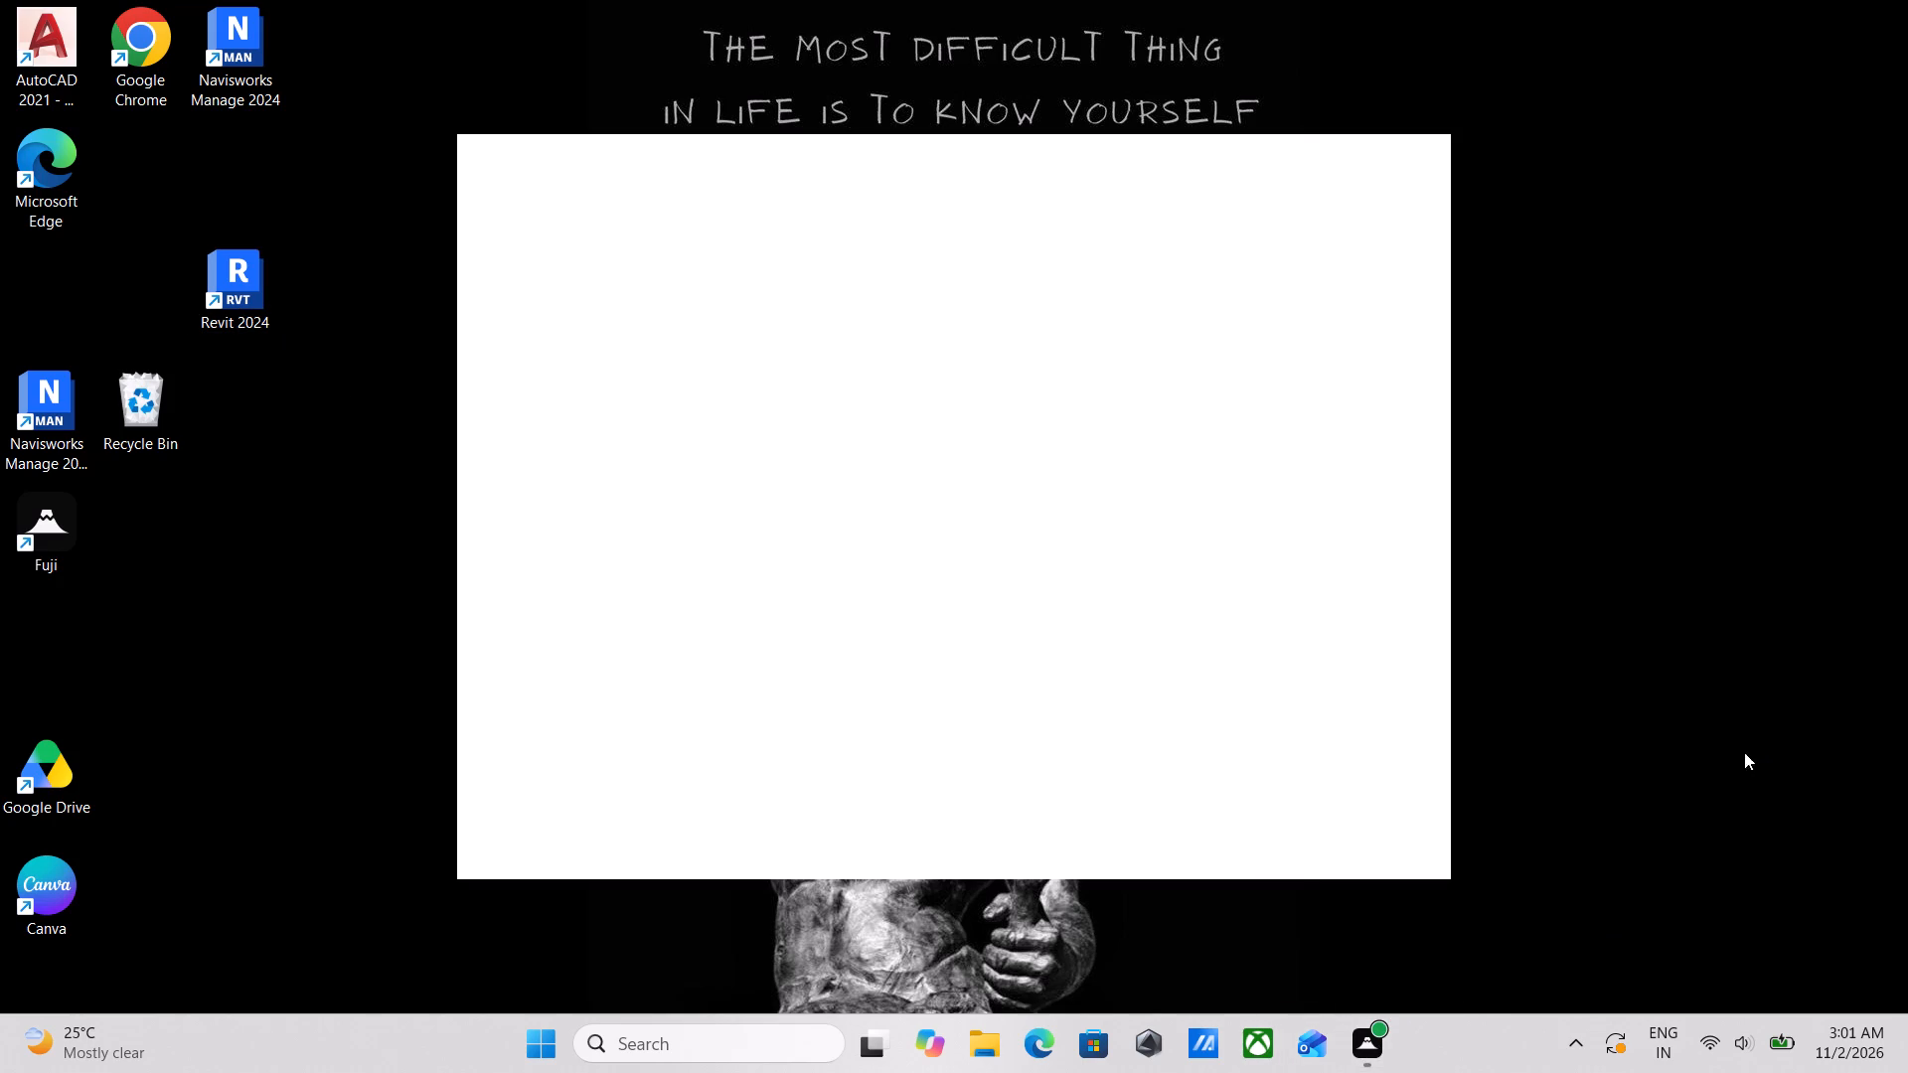
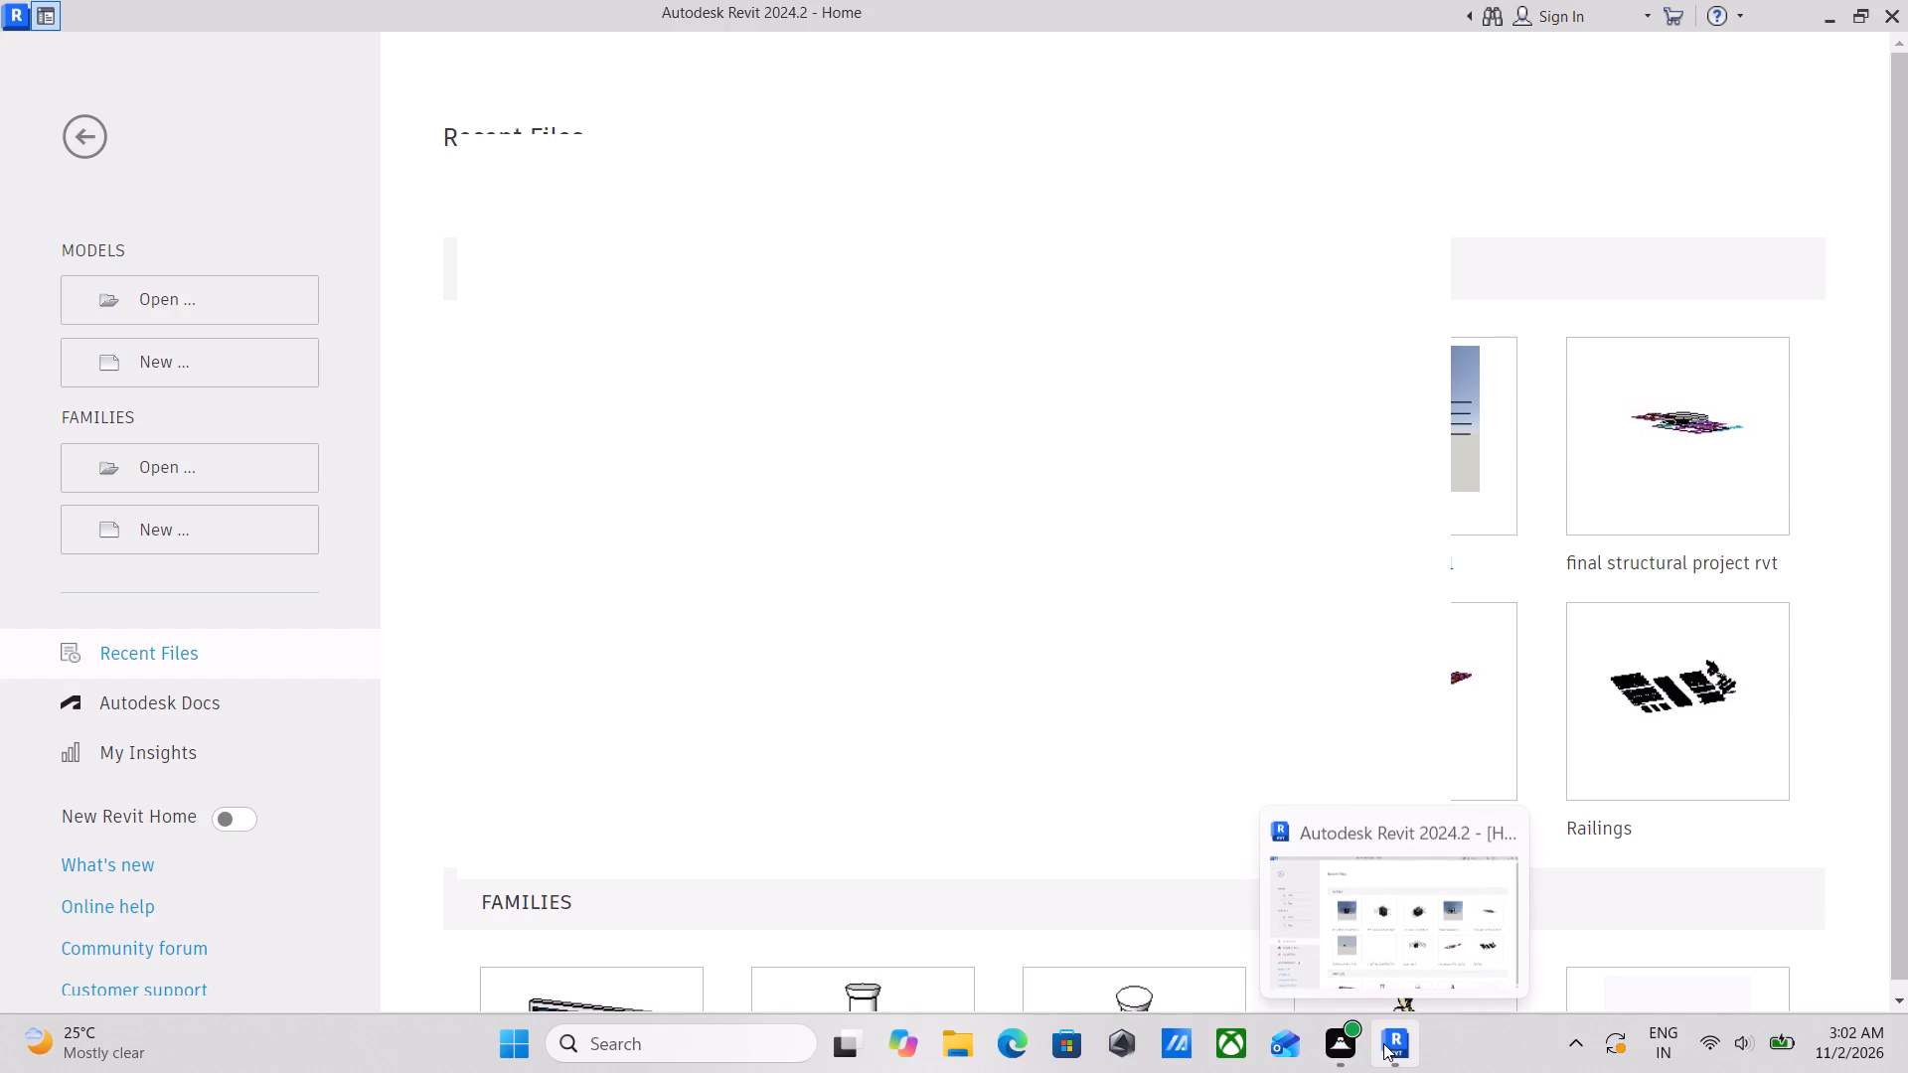
Create a new project using the default template.
{"action": "left_click", "coordinate": [1367, 963]}
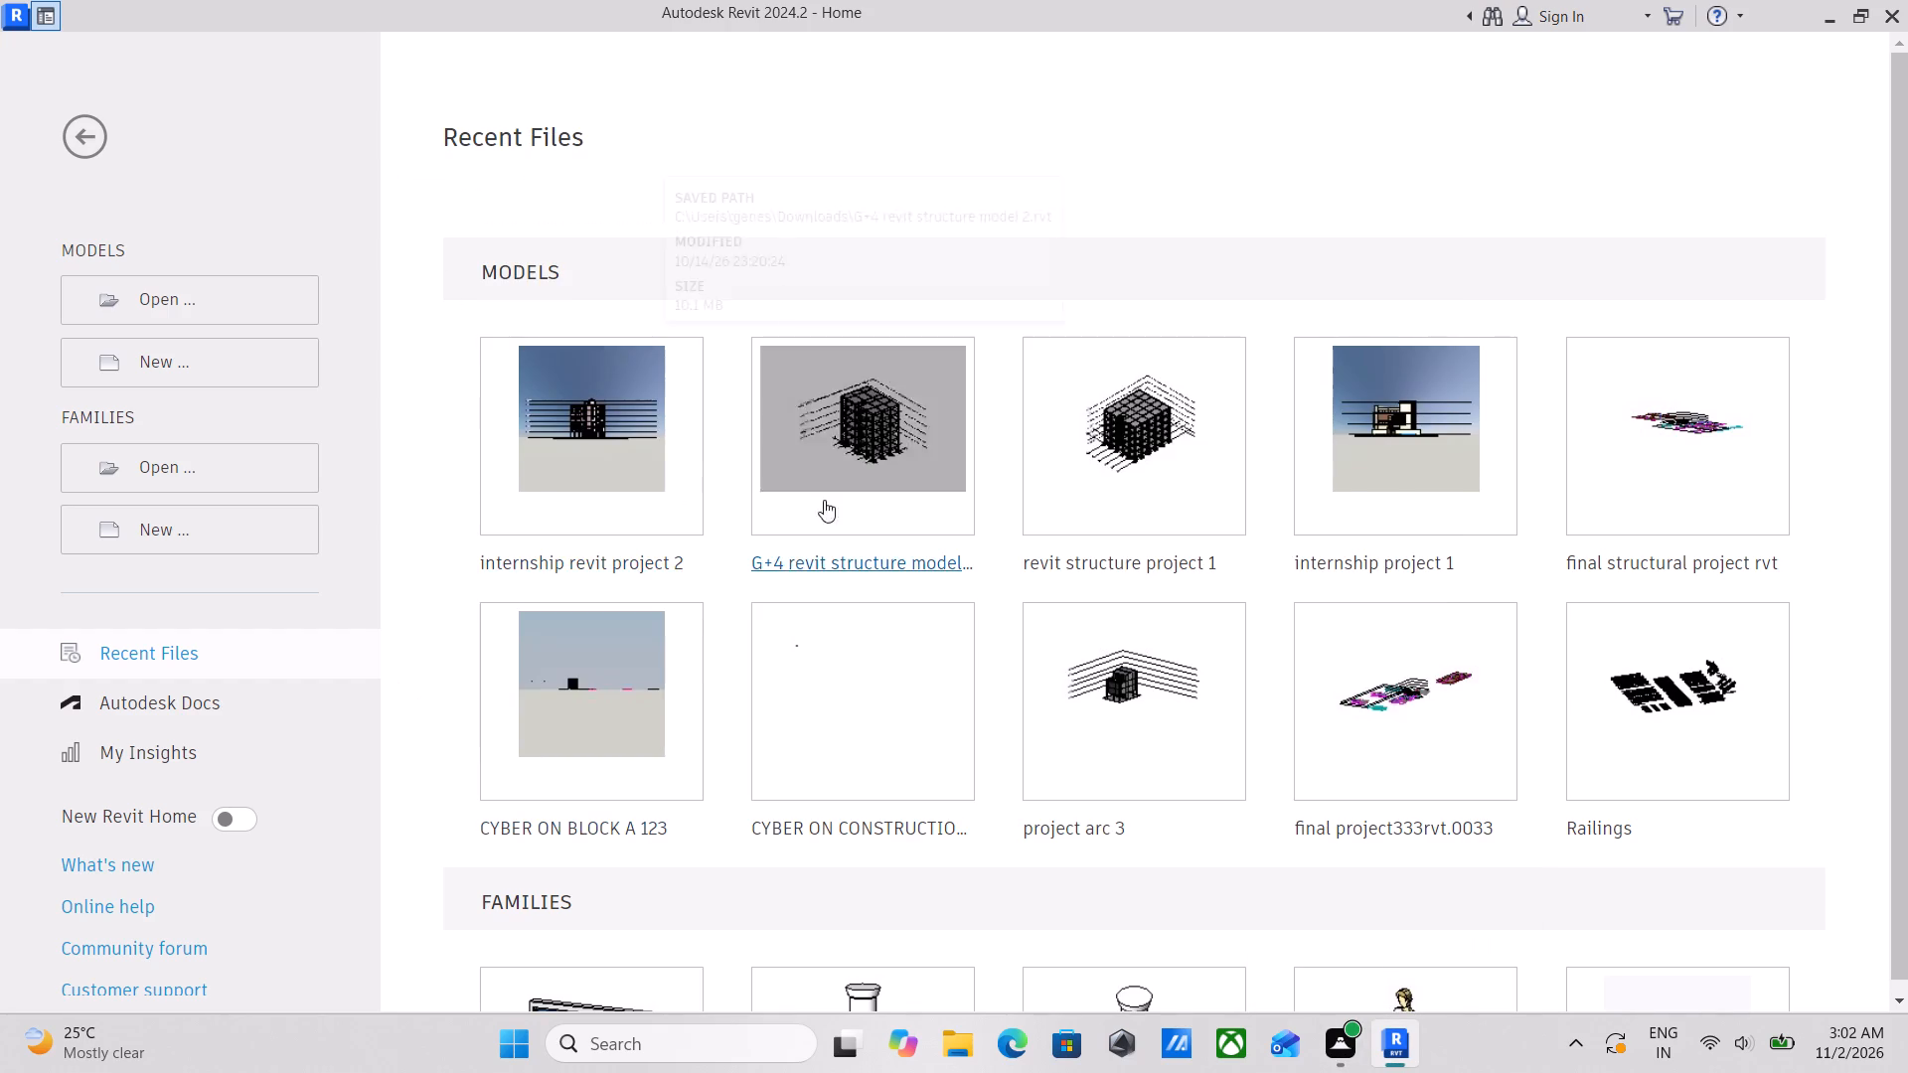
{"action": "scroll", "coordinate": [392, 740], "scroll_direction": "down", "scroll_amount": 2}
{"action": "scroll", "coordinate": [64, 505], "scroll_direction": "down", "scroll_amount": 1}
{"action": "scroll", "coordinate": [116, 447], "scroll_direction": "up", "scroll_amount": 2}
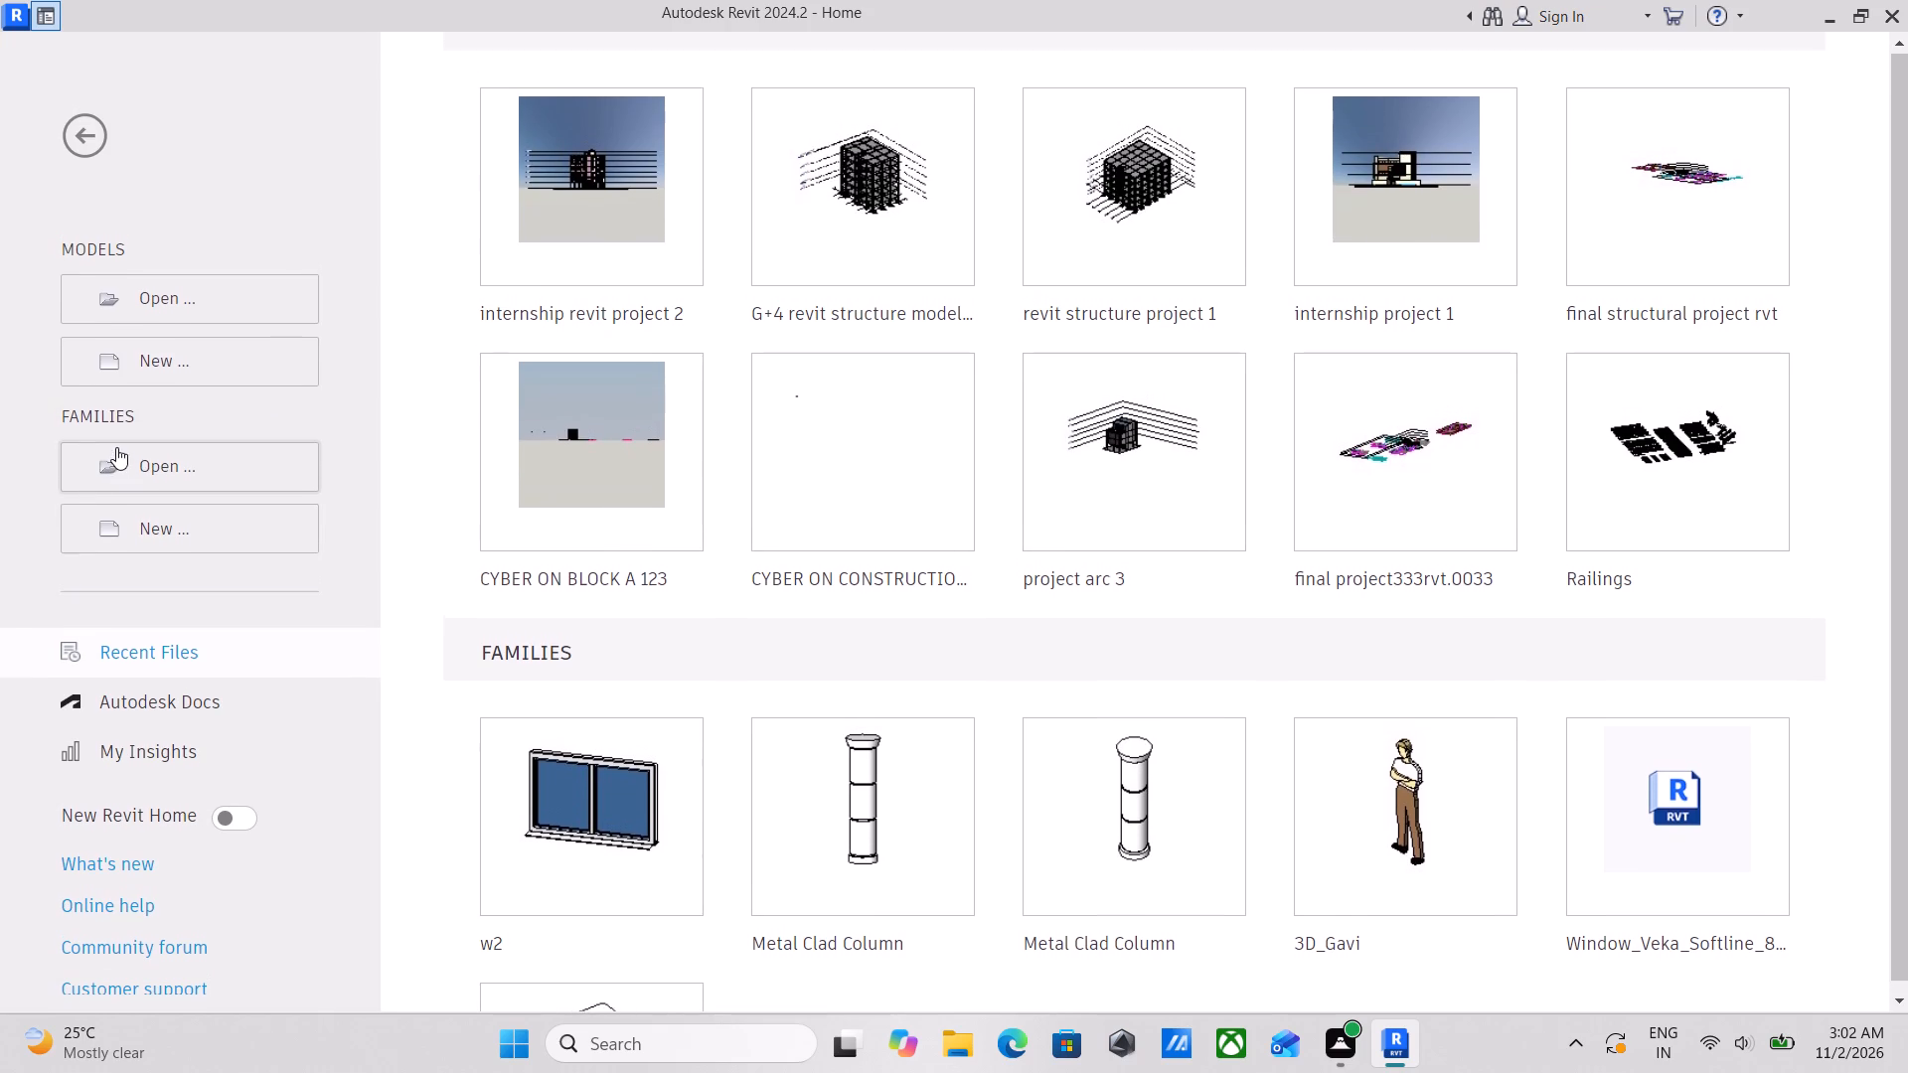
{"action": "left_click", "coordinate": [141, 356]}
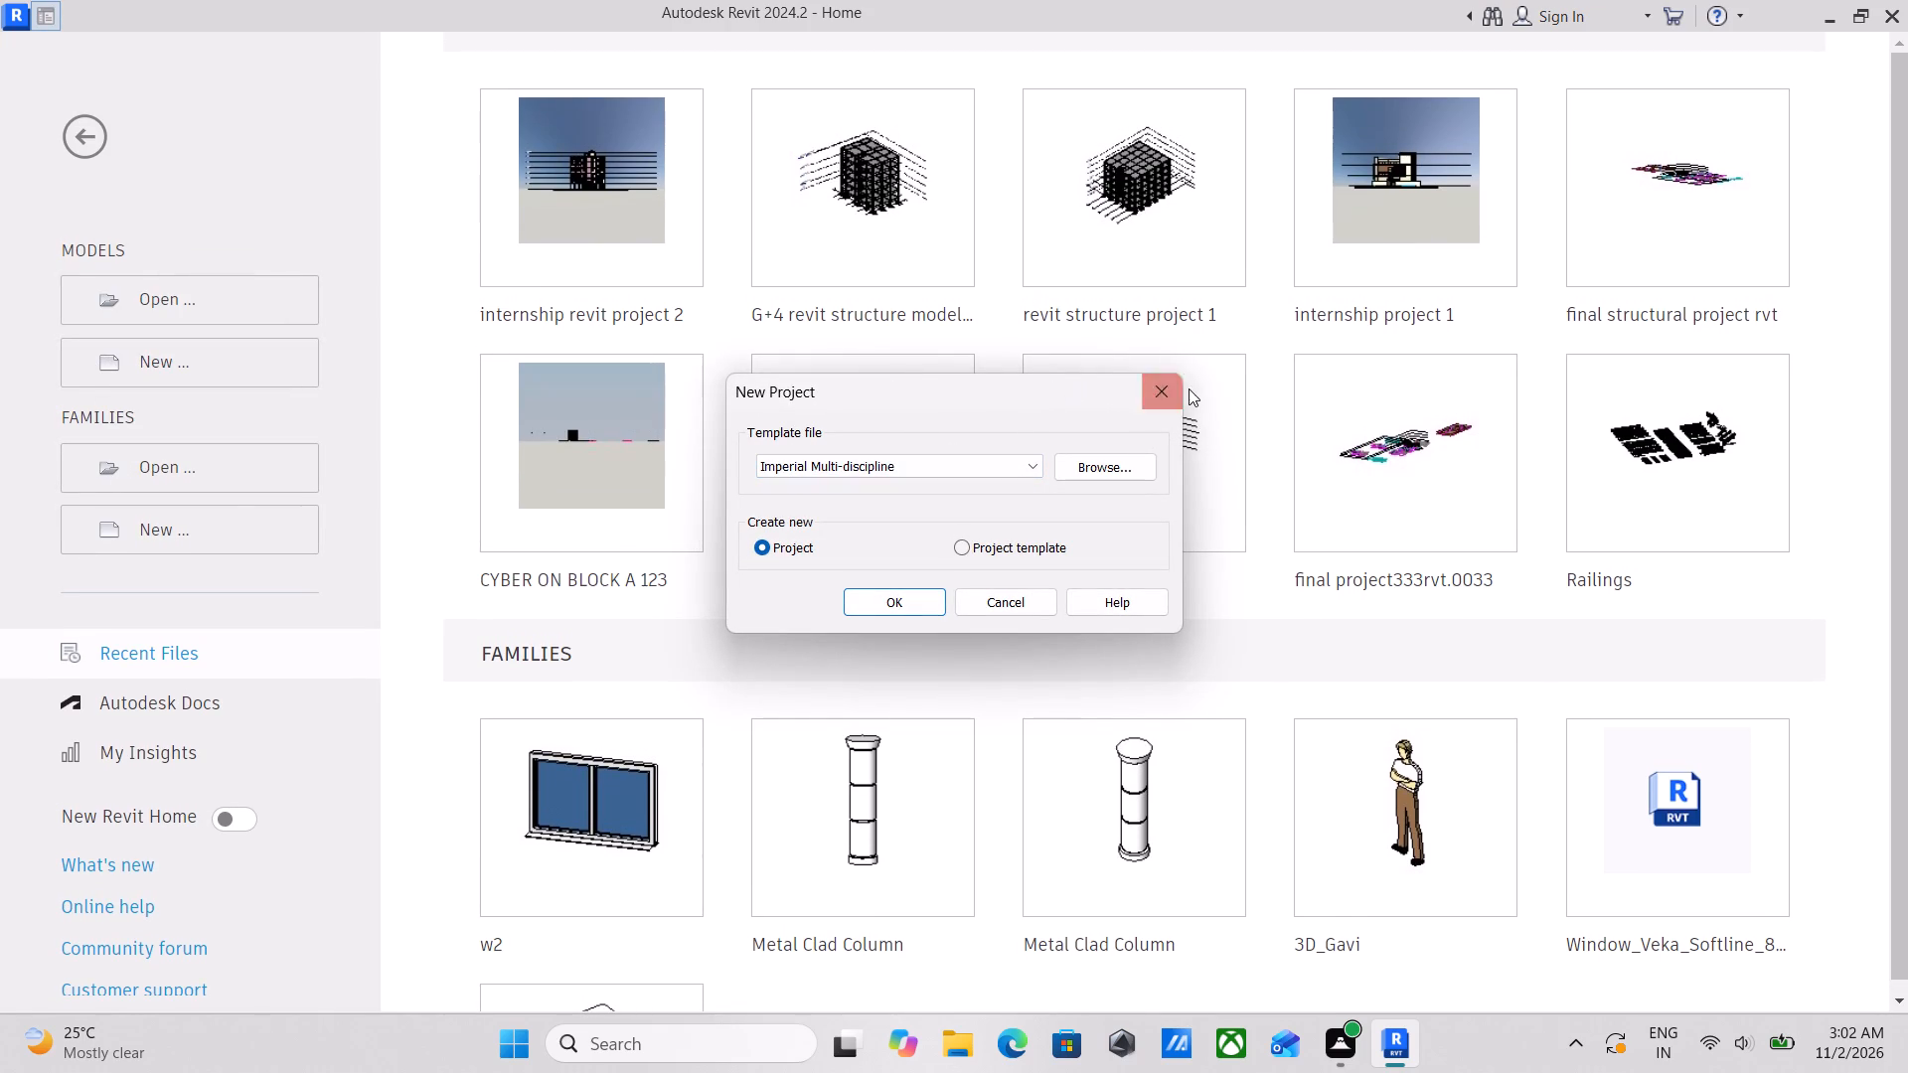
{"action": "left_click", "coordinate": [914, 473]}
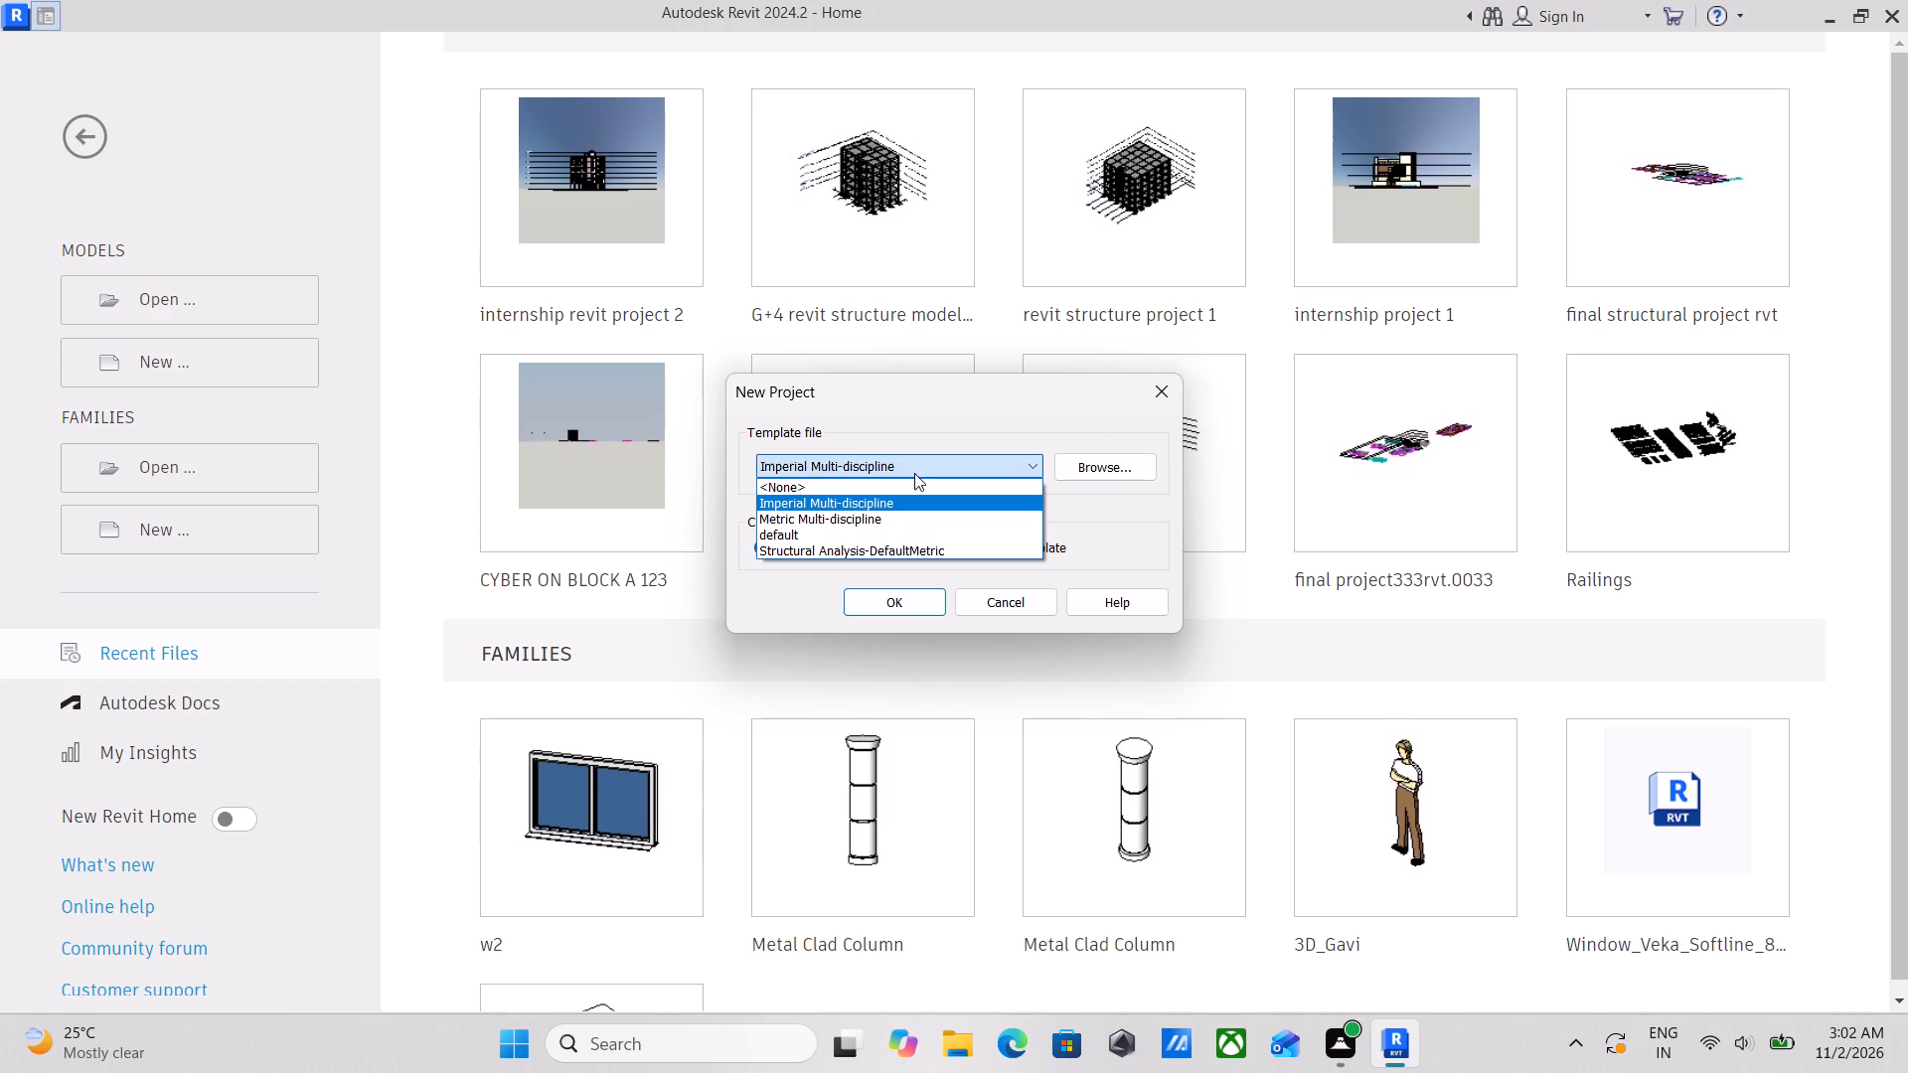
{"action": "left_click", "coordinate": [841, 536]}
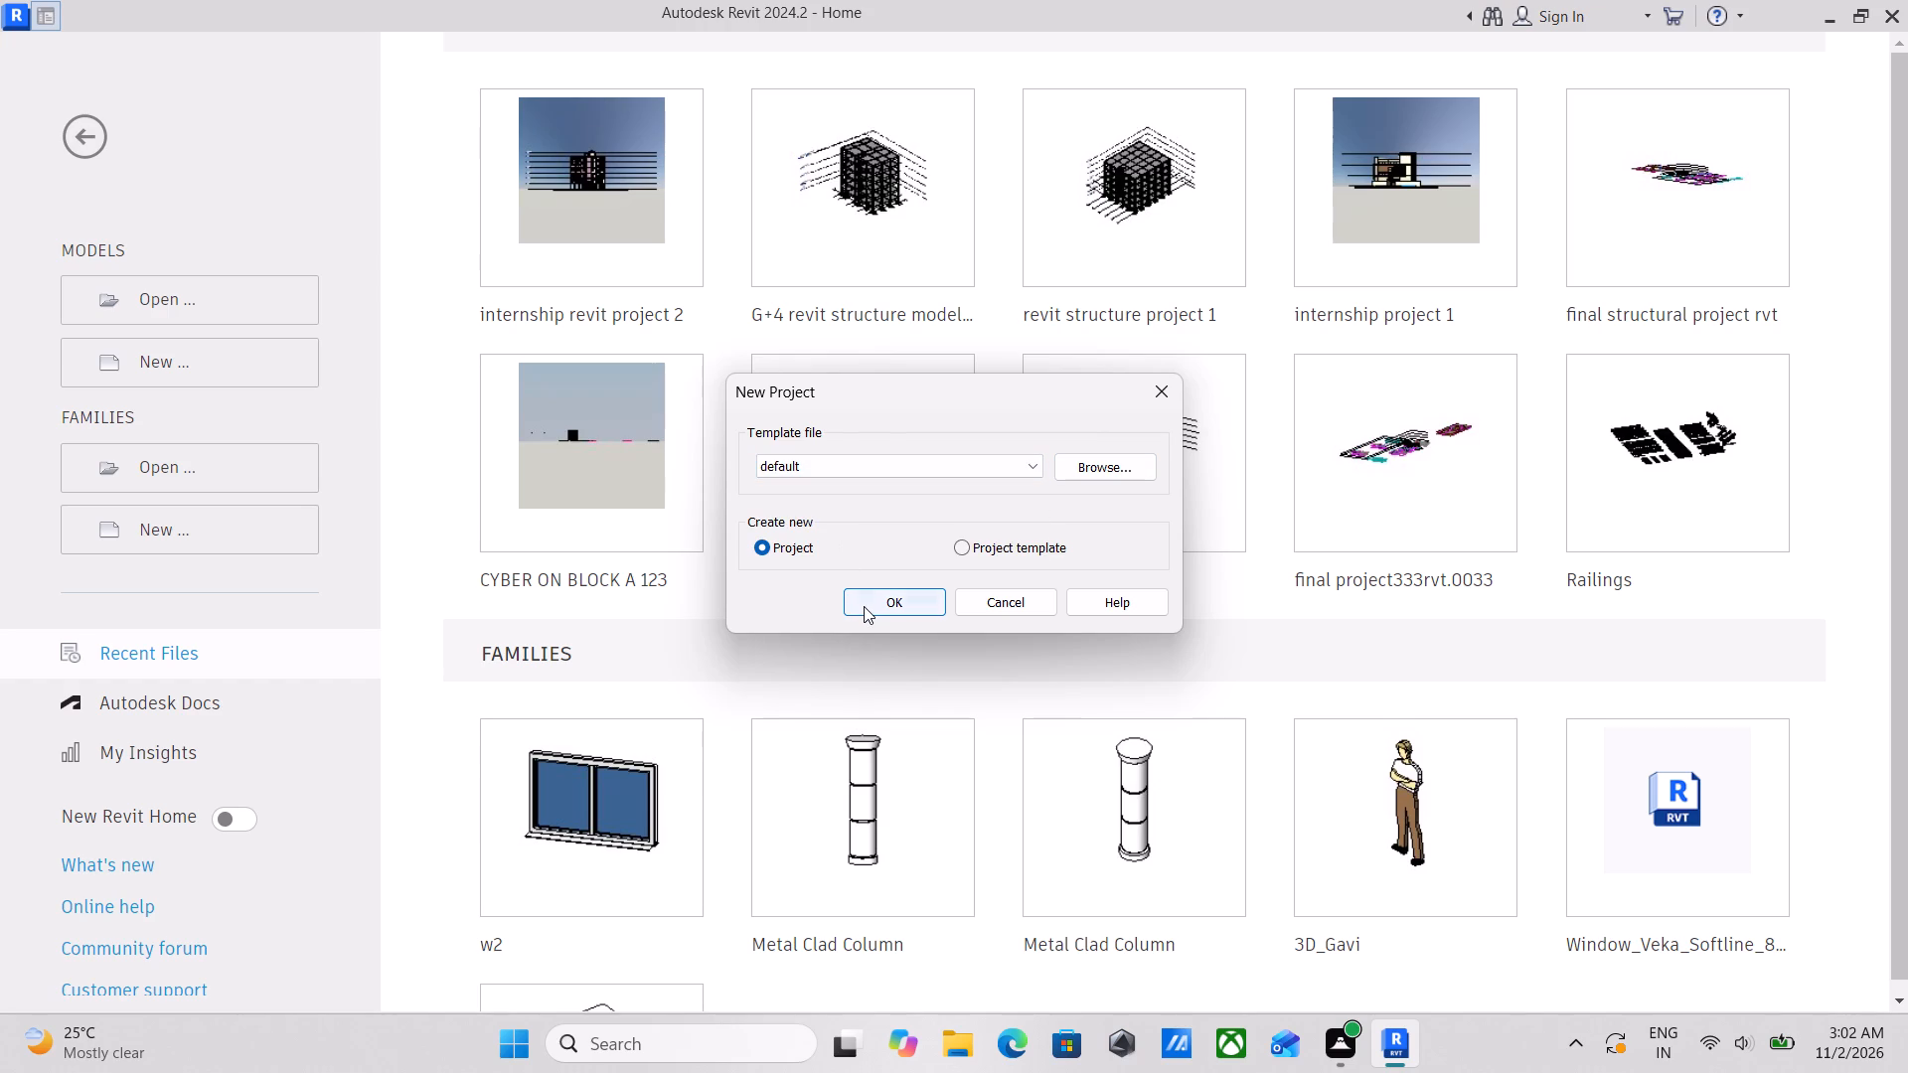
{"action": "left_click", "coordinate": [863, 606]}
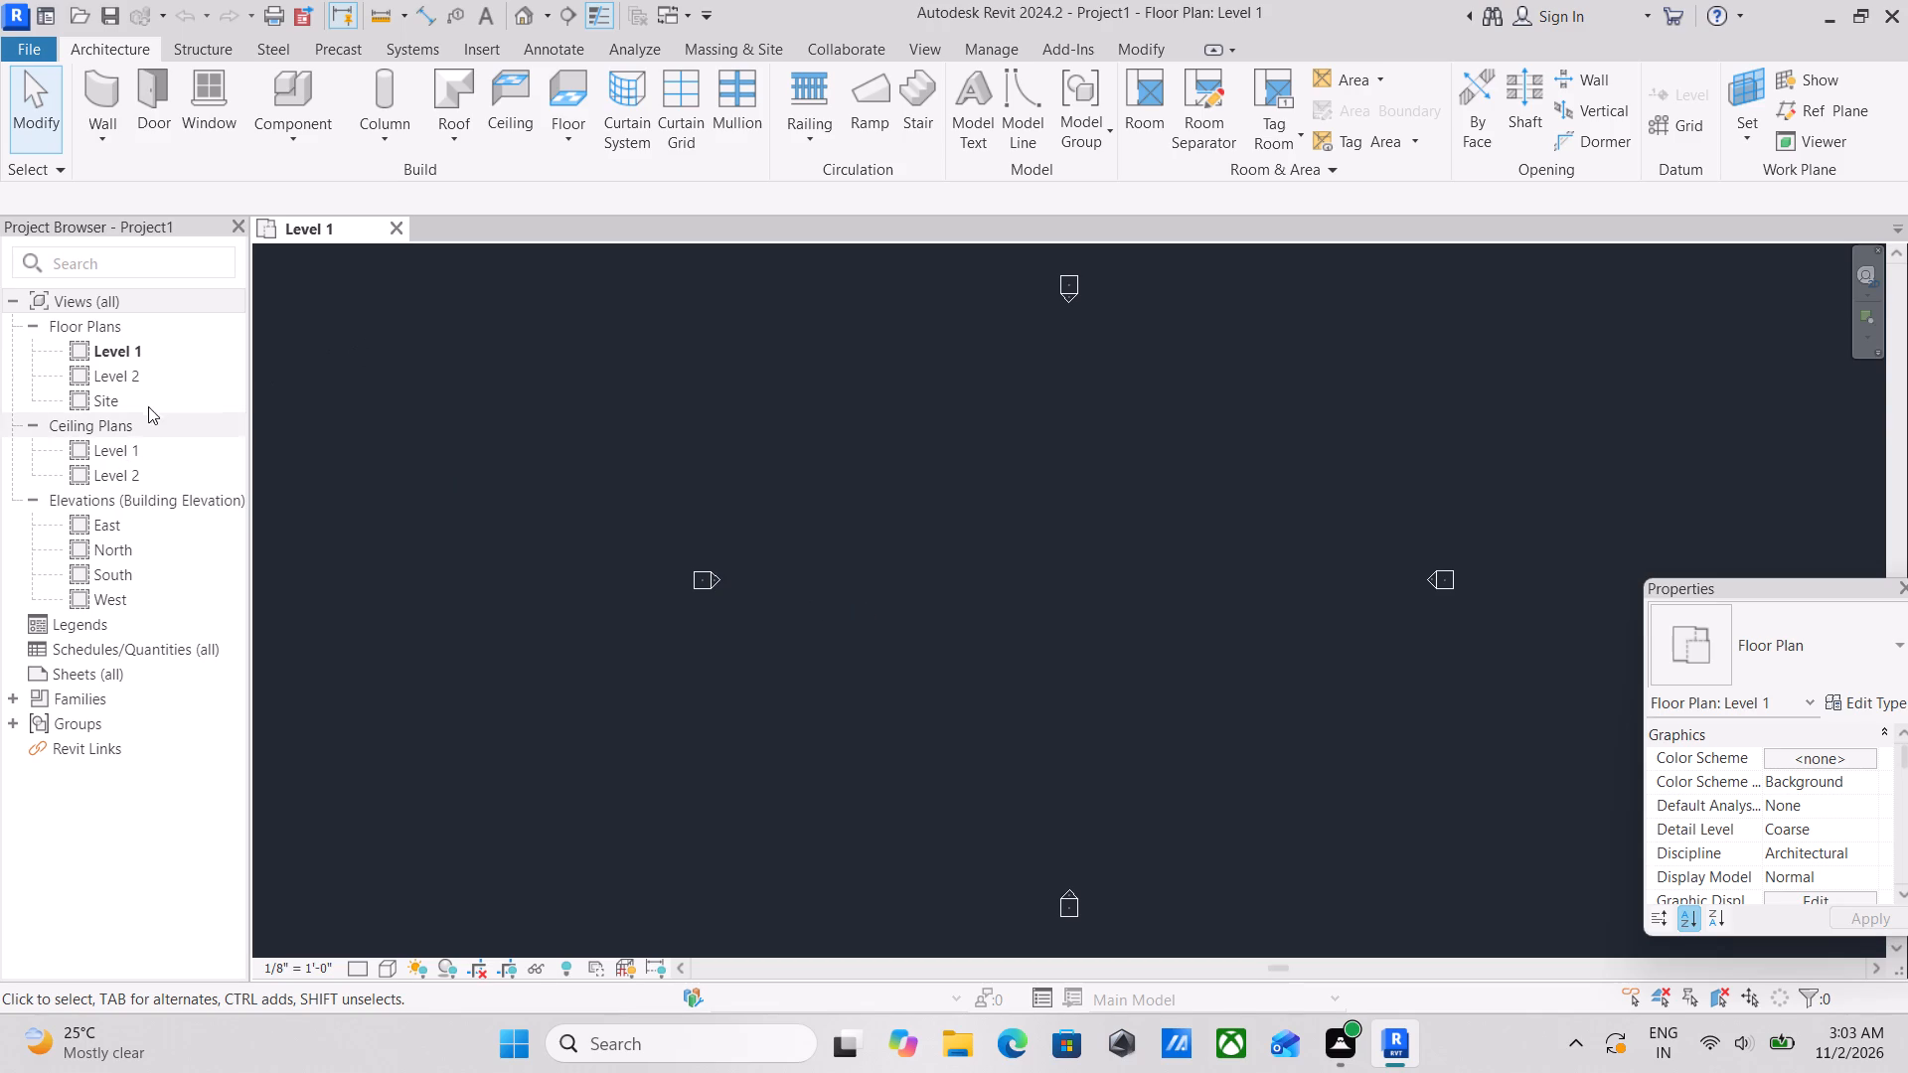
Open the Level 2 floor plan and the North building elevation.
{"action": "double_click", "coordinate": [111, 369]}
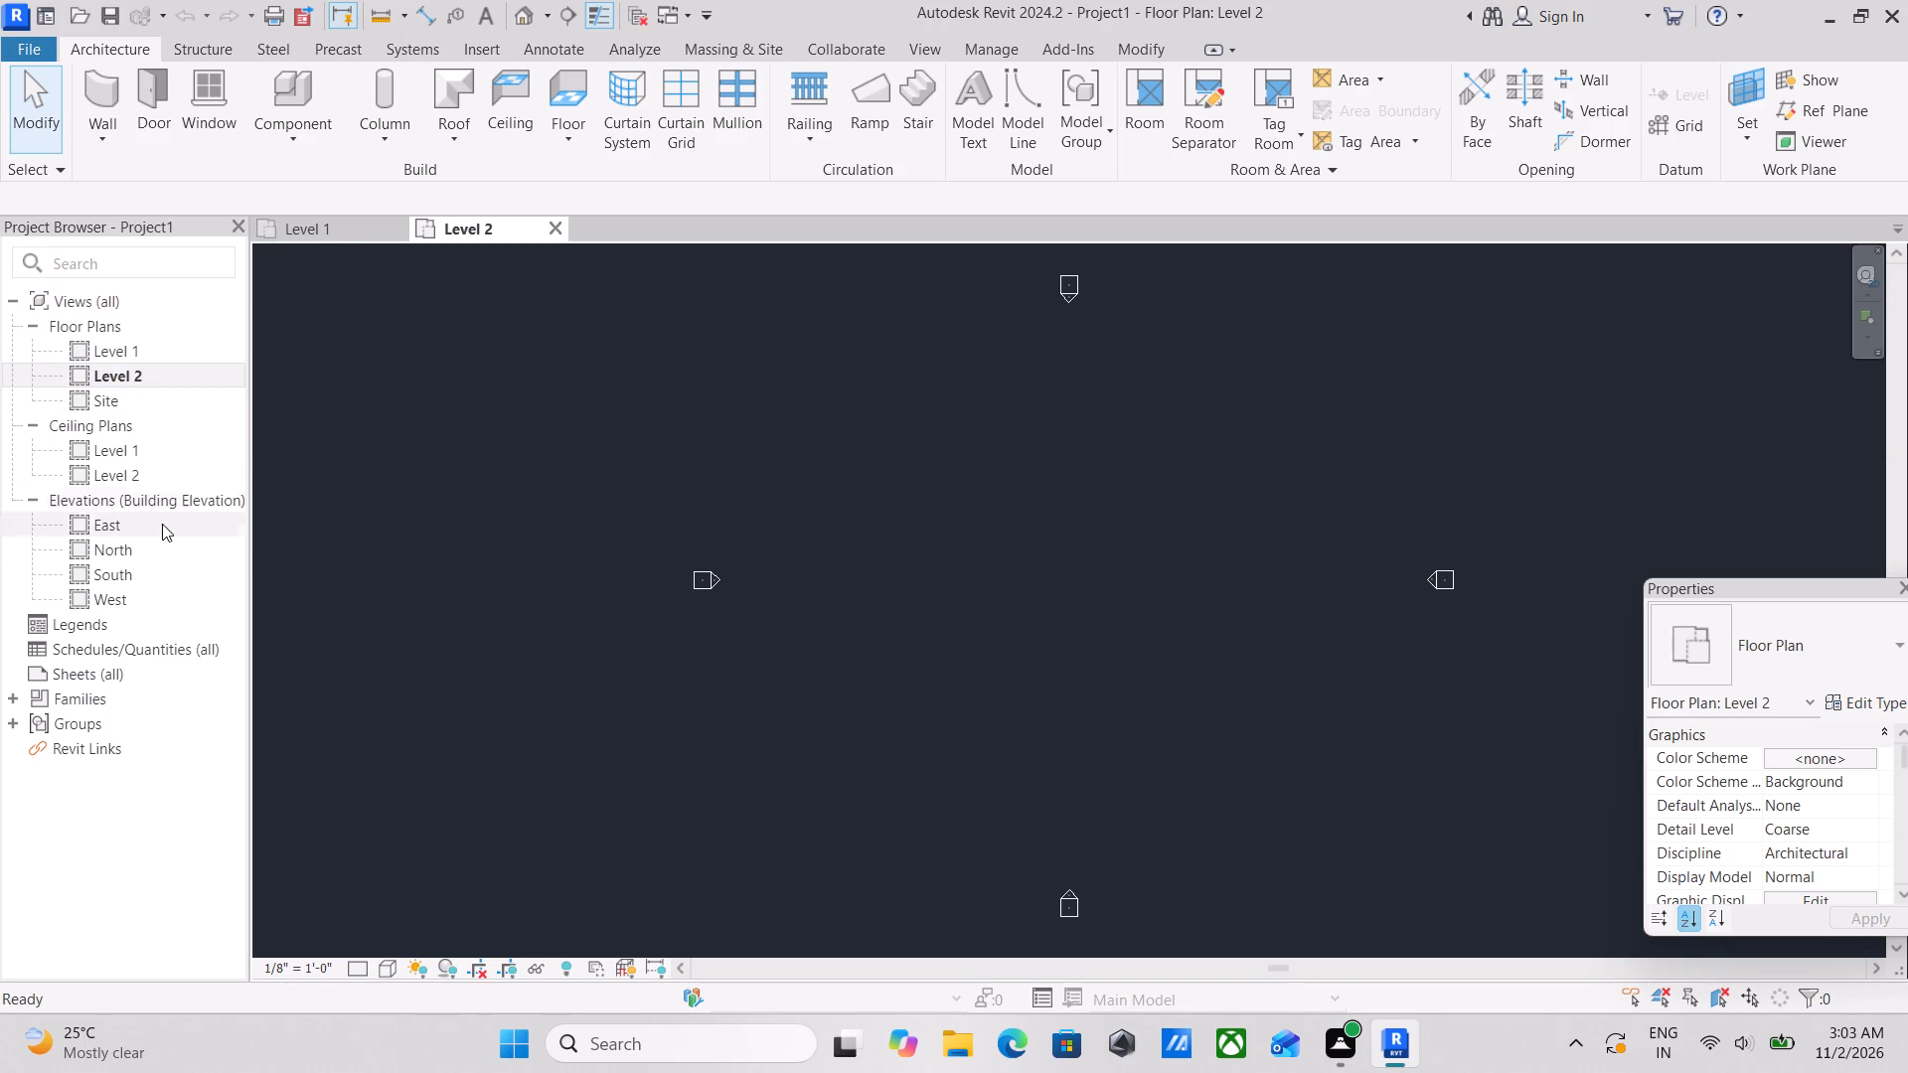
{"action": "triple_click", "coordinate": [142, 553]}
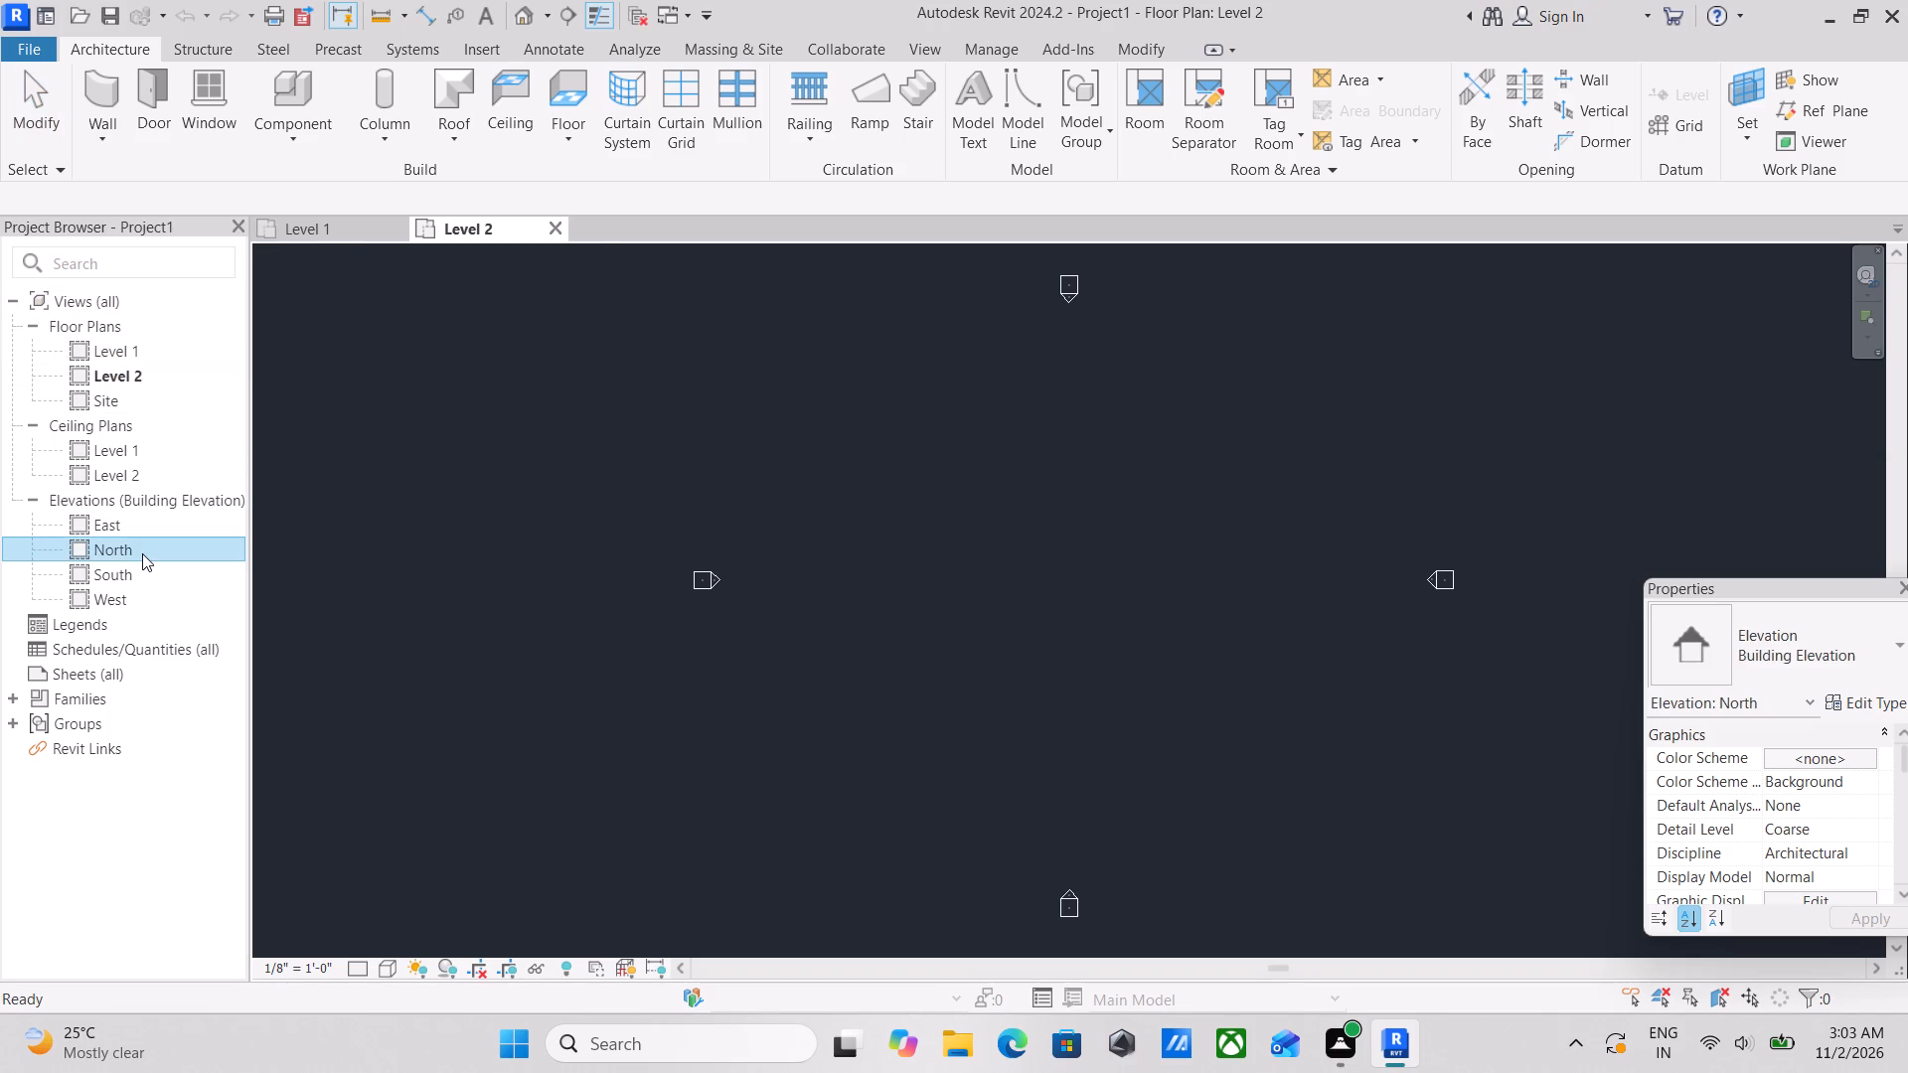
Add a new level 1' 0" above Level 1 by picking the Level 1 line with a 1' offset.
{"action": "scroll", "coordinate": [557, 550], "scroll_direction": "down", "scroll_amount": 3}
{"action": "scroll", "coordinate": [673, 428], "scroll_direction": "down", "scroll_amount": 1}
{"action": "middle_click_drag", "start_coordinate": [463, 468], "coordinate": [321, 480]}
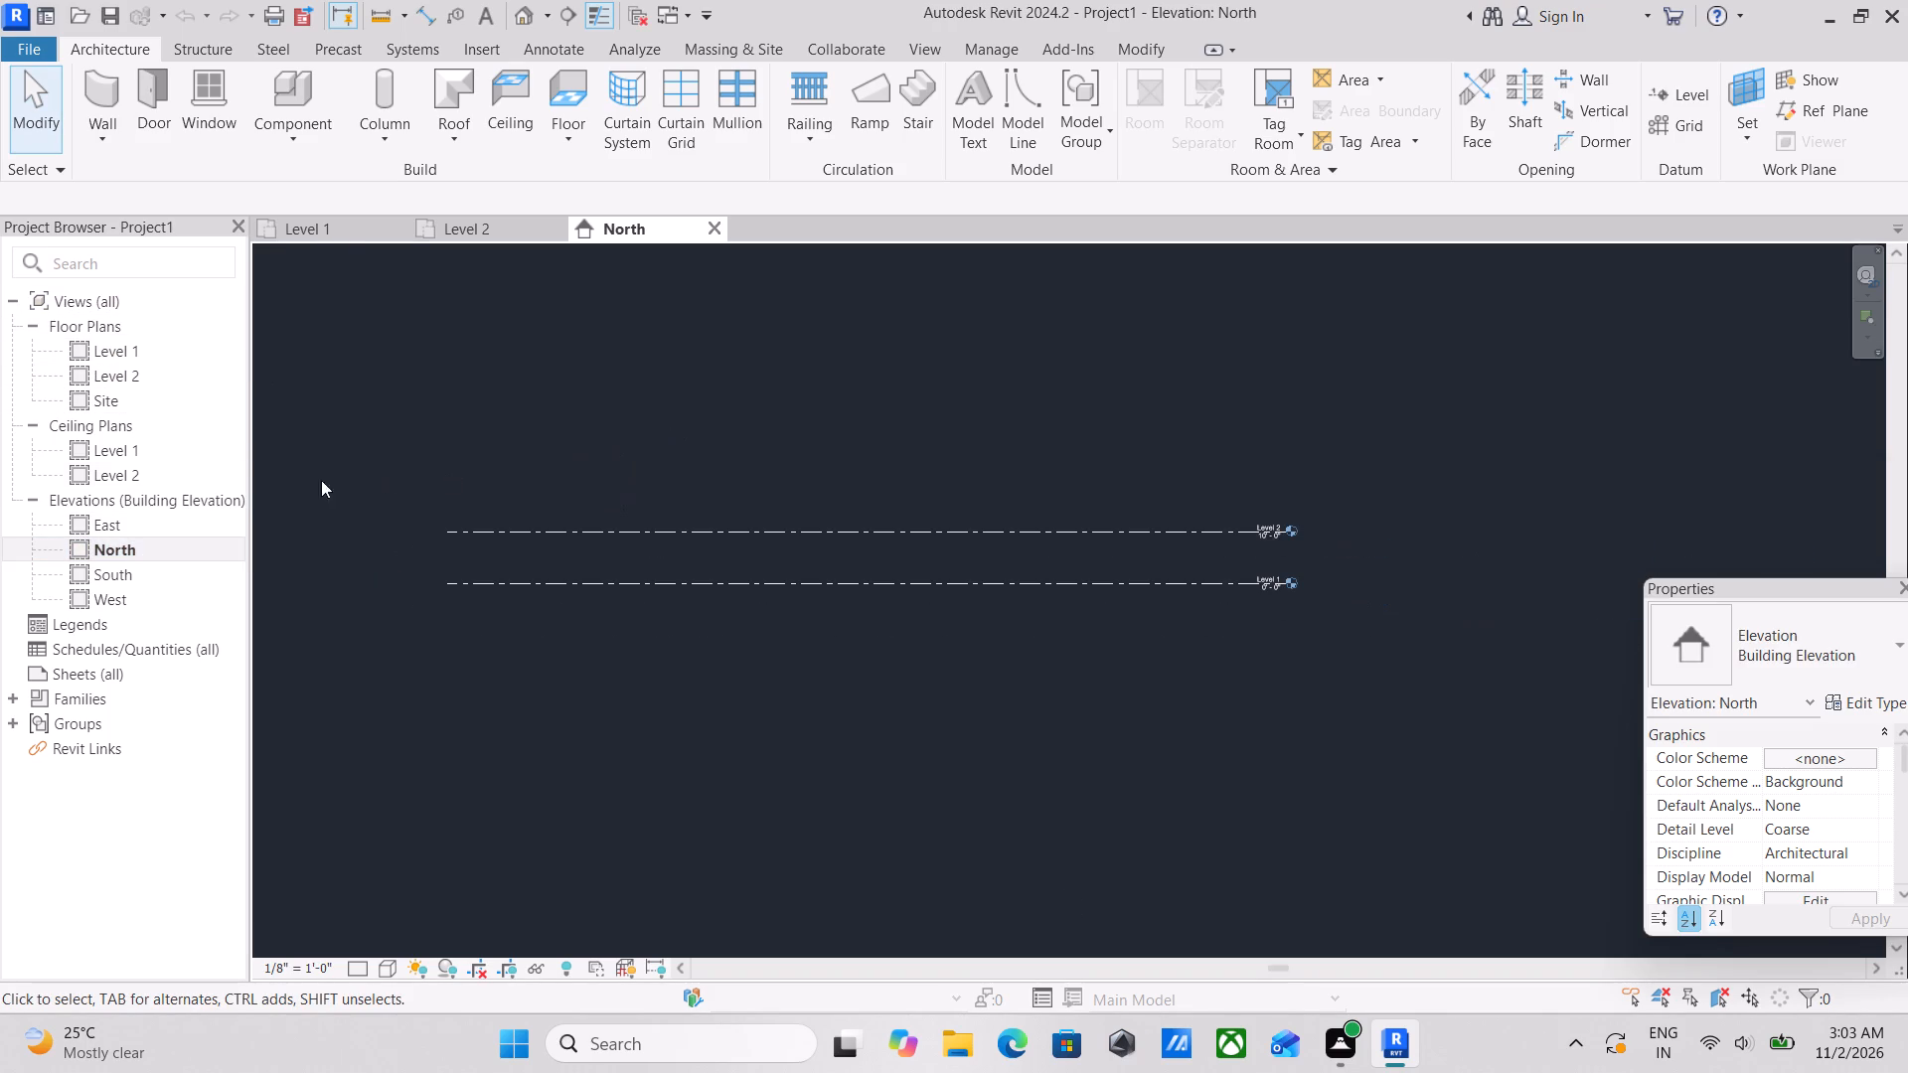
{"action": "middle_click_drag", "start_coordinate": [321, 480], "coordinate": [242, 482]}
{"action": "key", "text": "Escape"}
{"action": "scroll", "coordinate": [1024, 632], "scroll_direction": "up", "scroll_amount": 4}
{"action": "scroll", "coordinate": [1030, 541], "scroll_direction": "up", "scroll_amount": 4}
{"action": "key", "text": "Escape"}
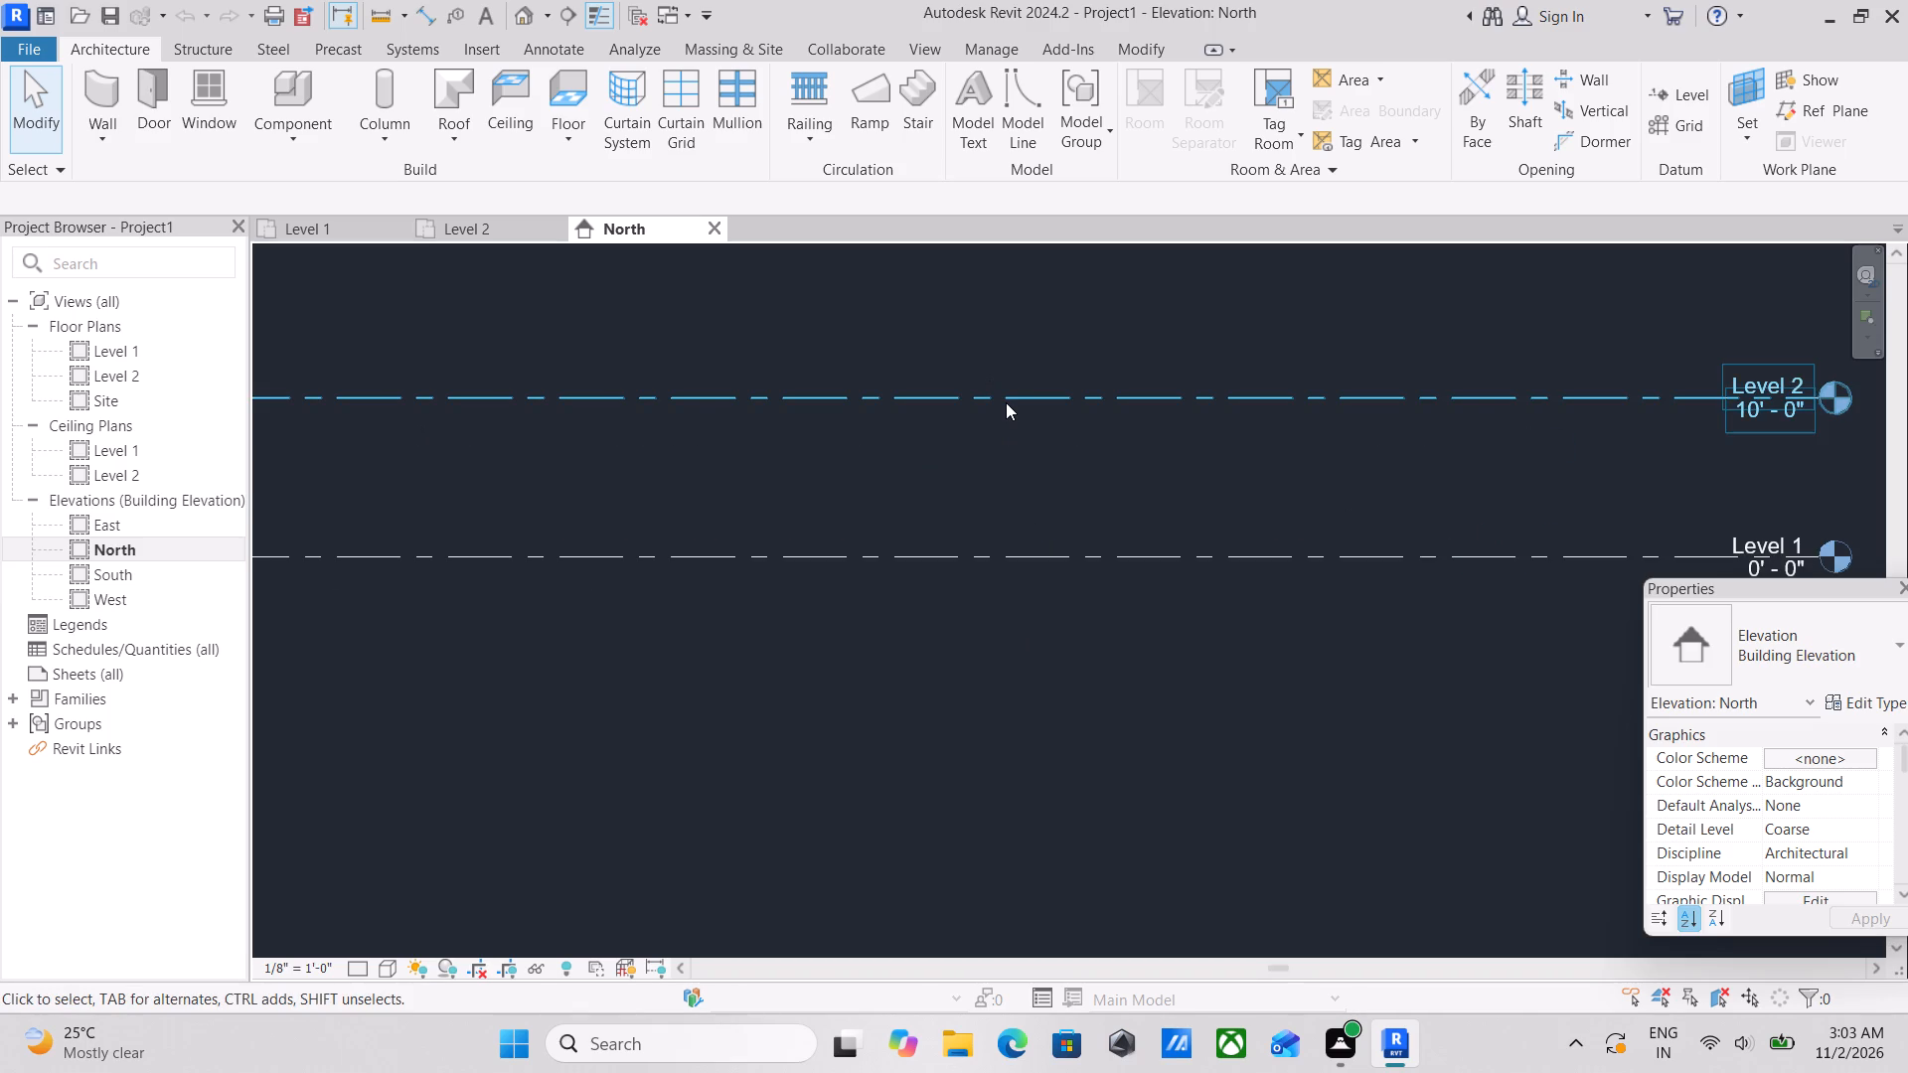
{"action": "scroll", "coordinate": [1004, 393], "scroll_direction": "down", "scroll_amount": 2}
{"action": "middle_click_drag", "start_coordinate": [1004, 393], "coordinate": [822, 302]}
{"action": "scroll", "coordinate": [878, 397], "scroll_direction": "up", "scroll_amount": 1}
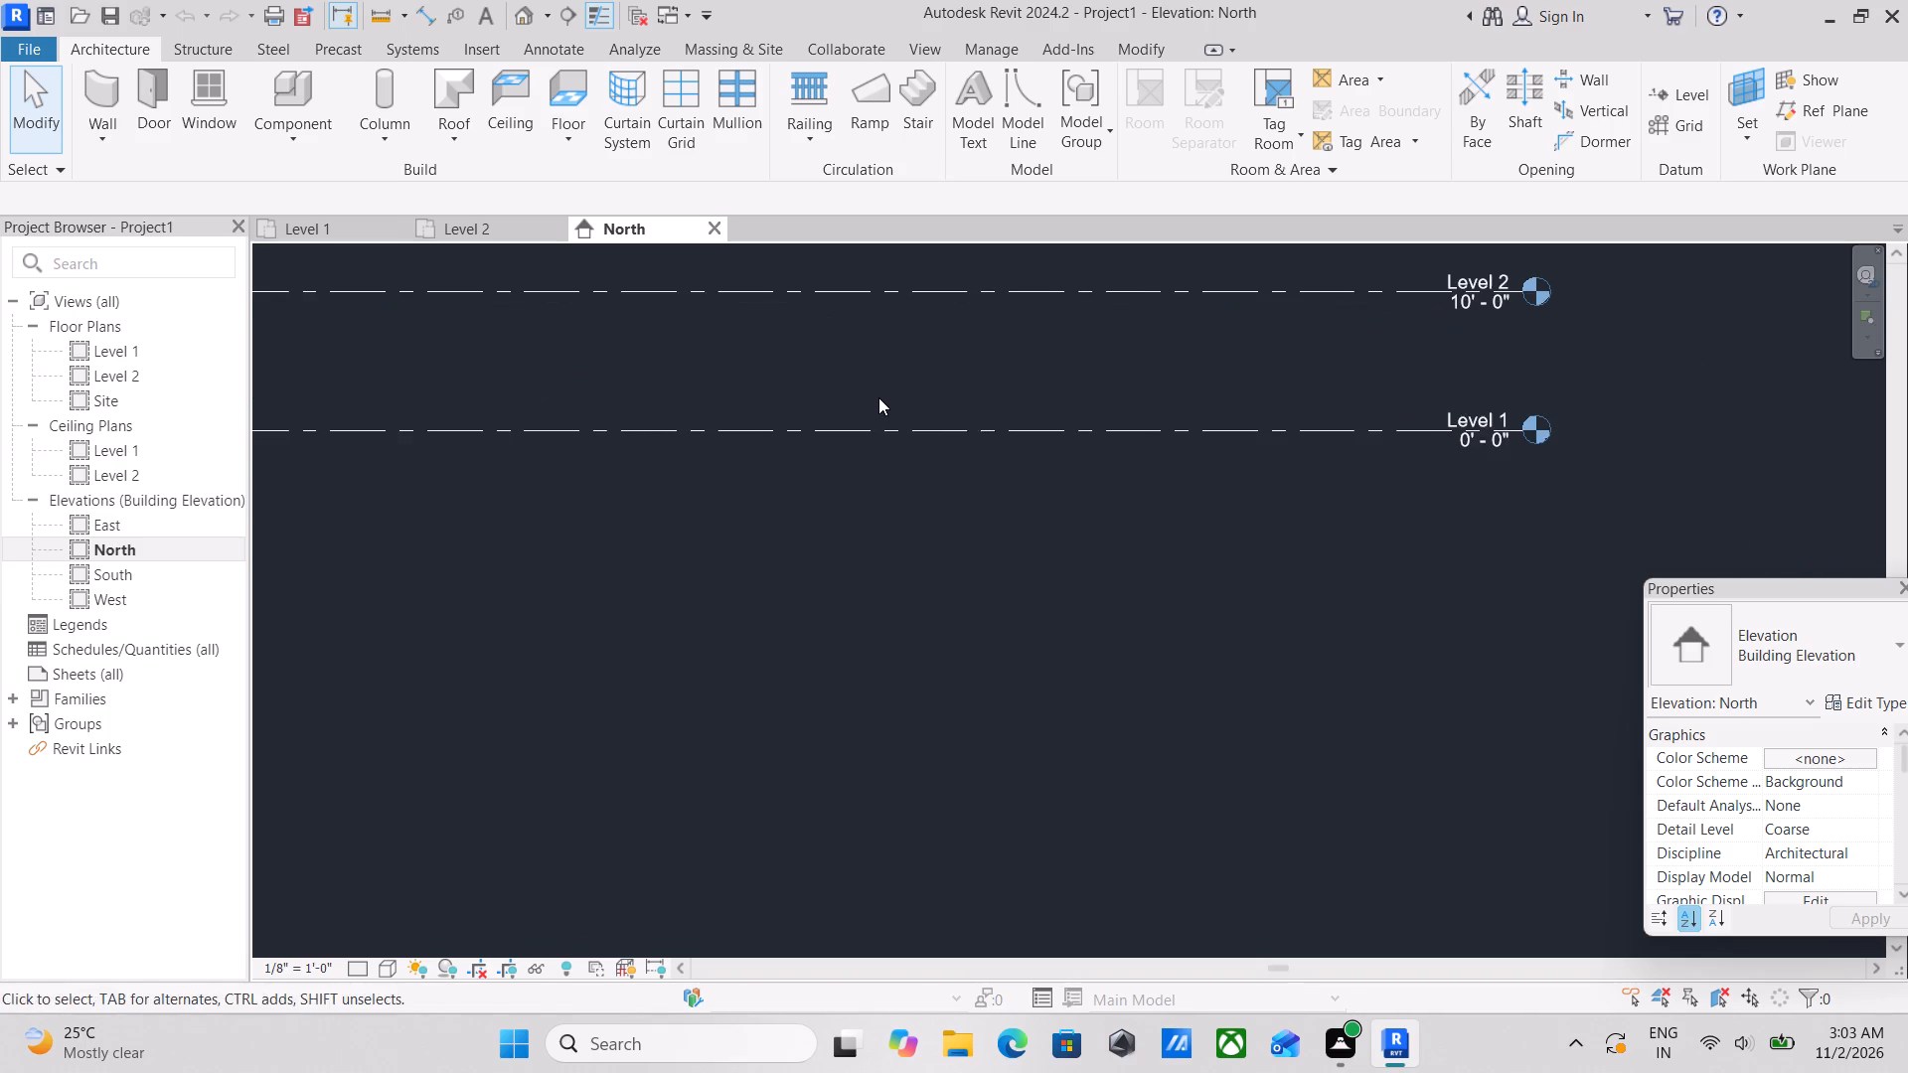
{"action": "middle_click_drag", "start_coordinate": [878, 397], "coordinate": [891, 438]}
{"action": "type", "text": "ll"}
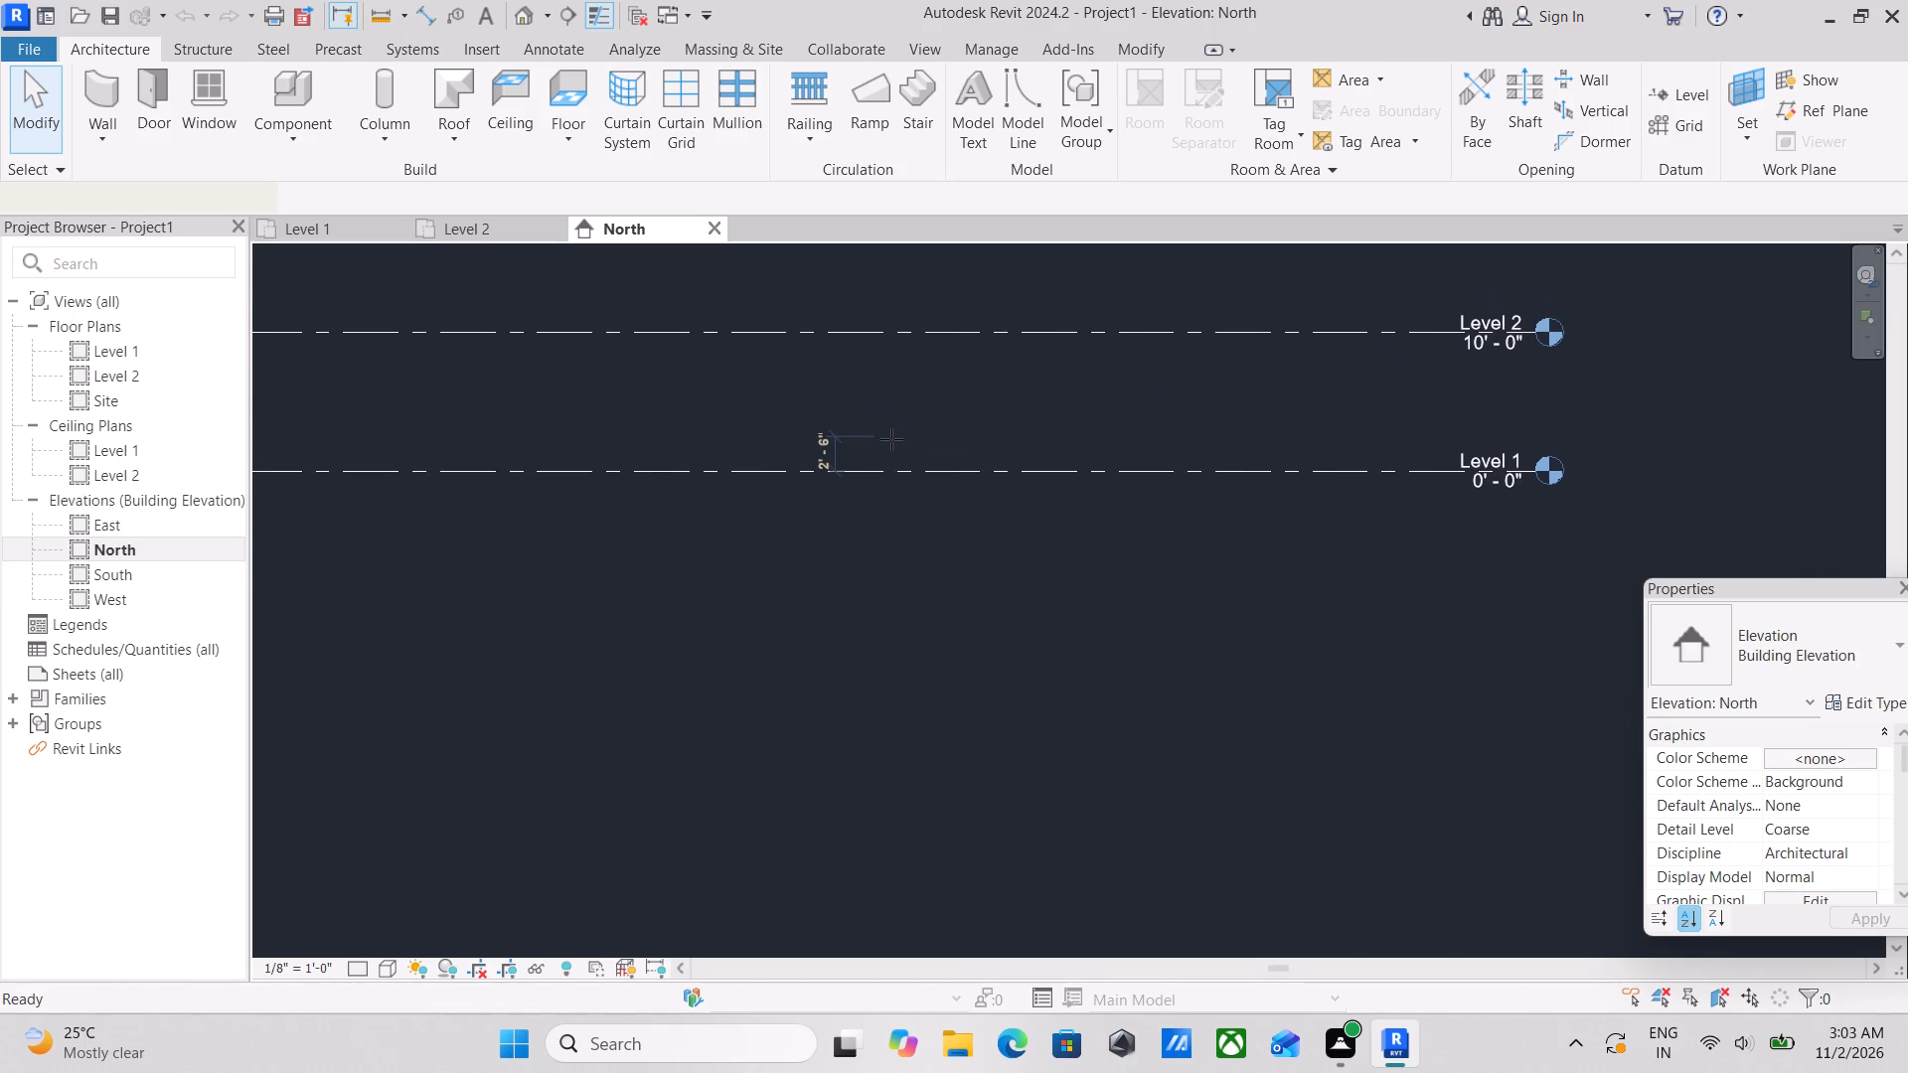
{"action": "left_click", "coordinate": [1086, 77]}
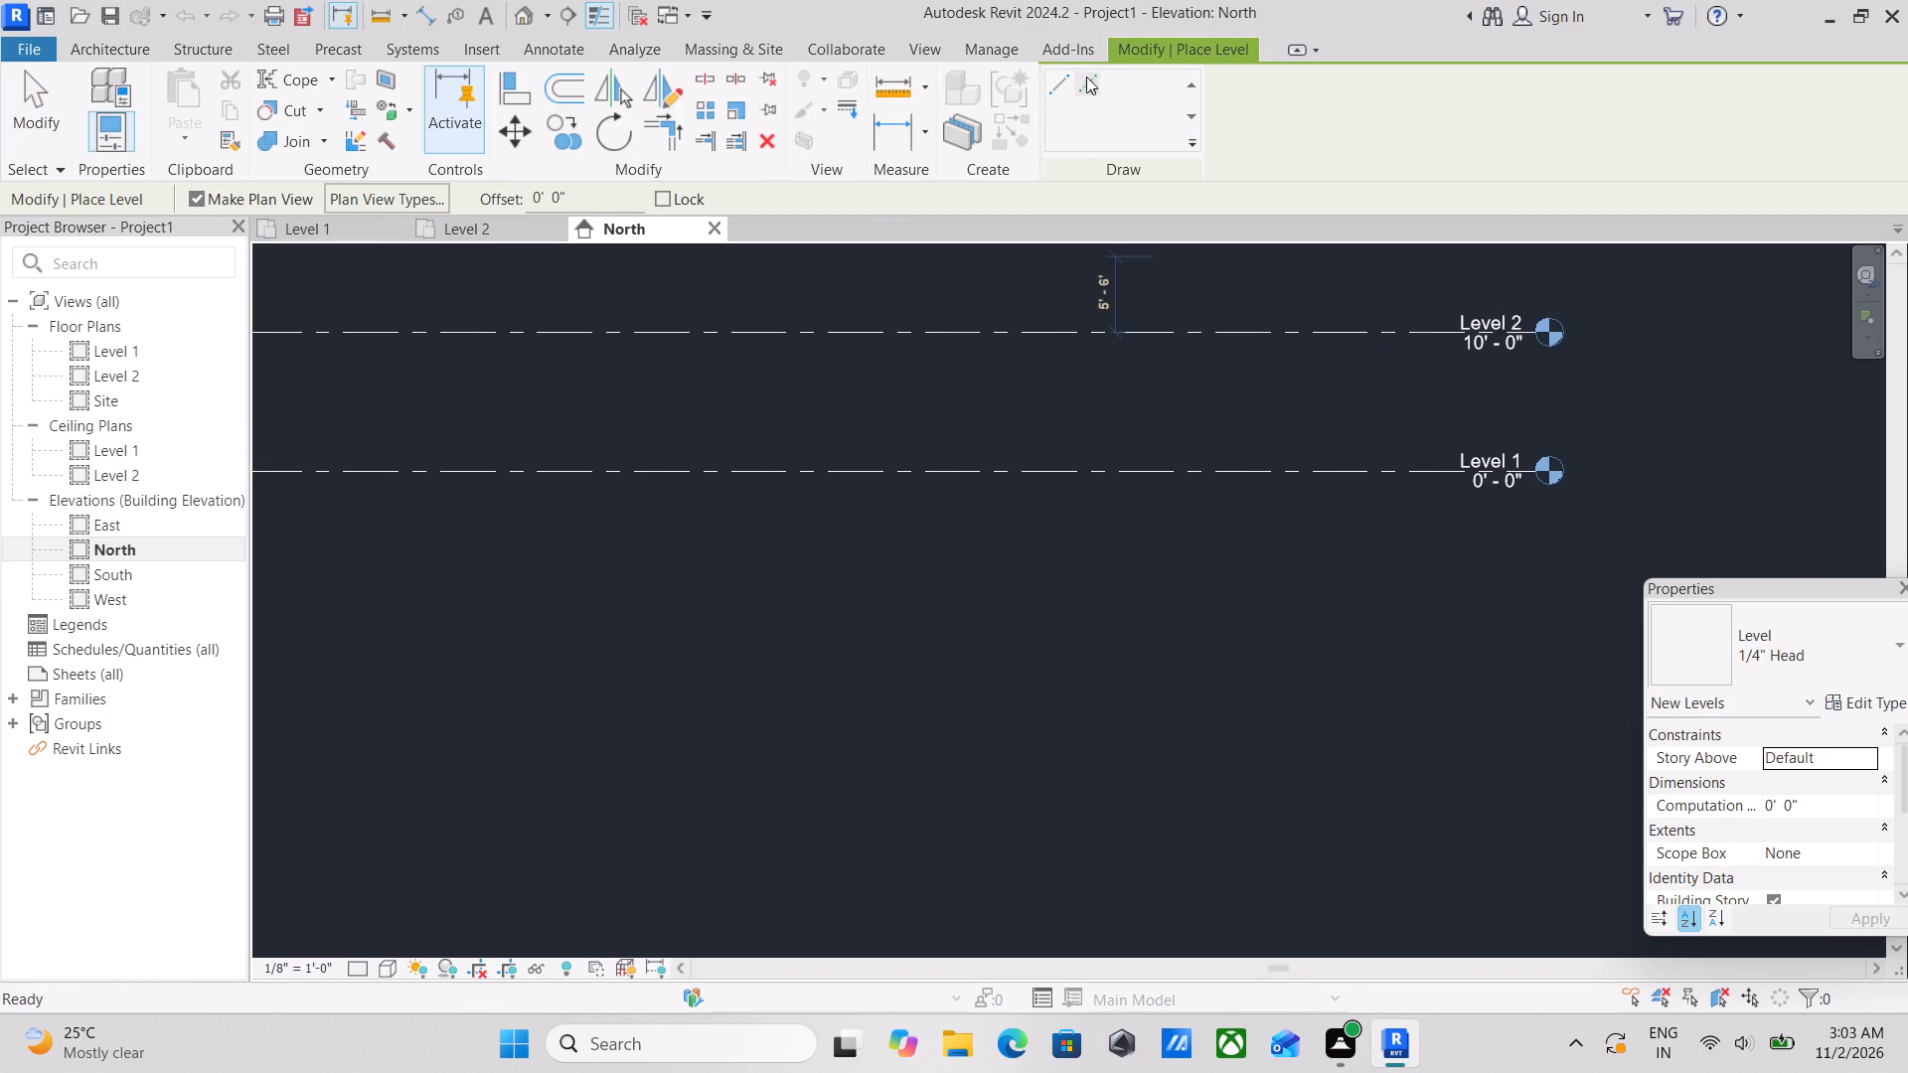
{"action": "left_click_drag", "start_coordinate": [586, 207], "coordinate": [335, 244]}
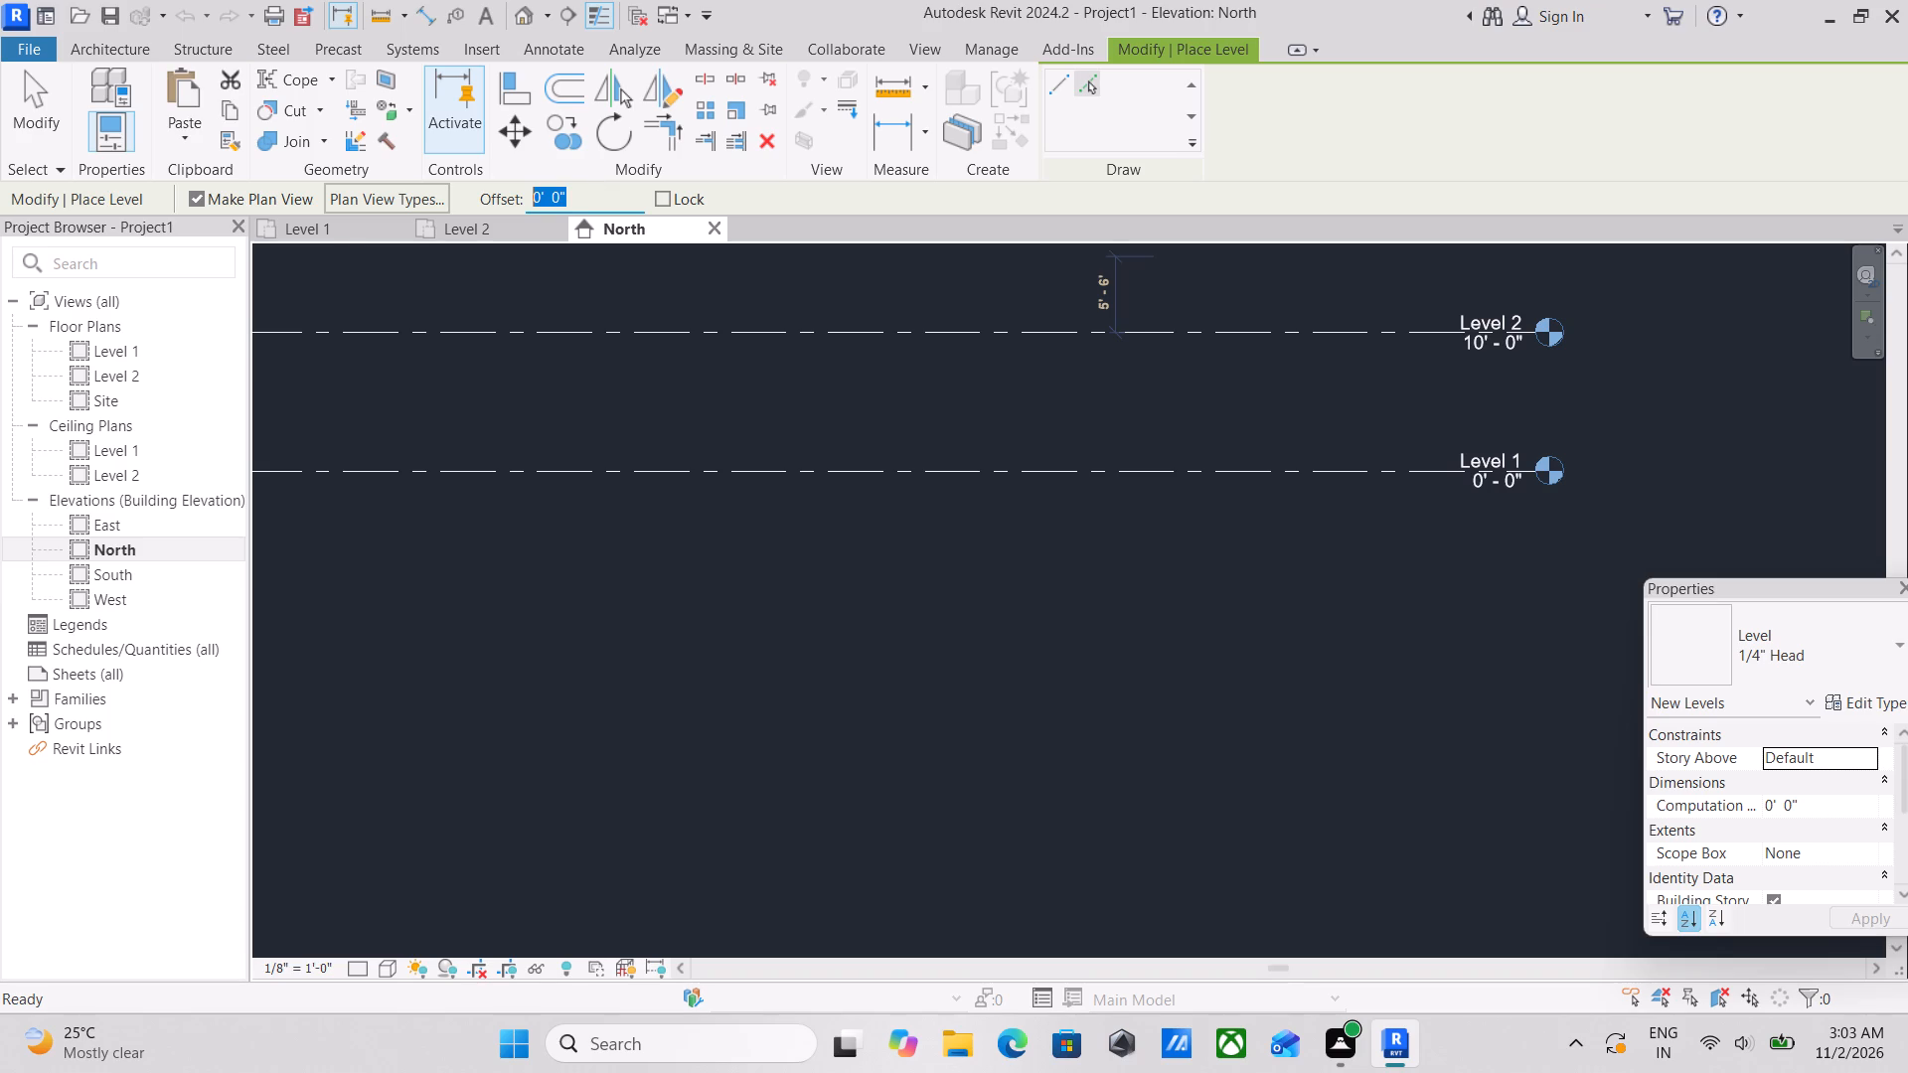
{"action": "left_click_drag", "start_coordinate": [335, 244], "coordinate": [333, 244]}
{"action": "type", "text": "1'"}
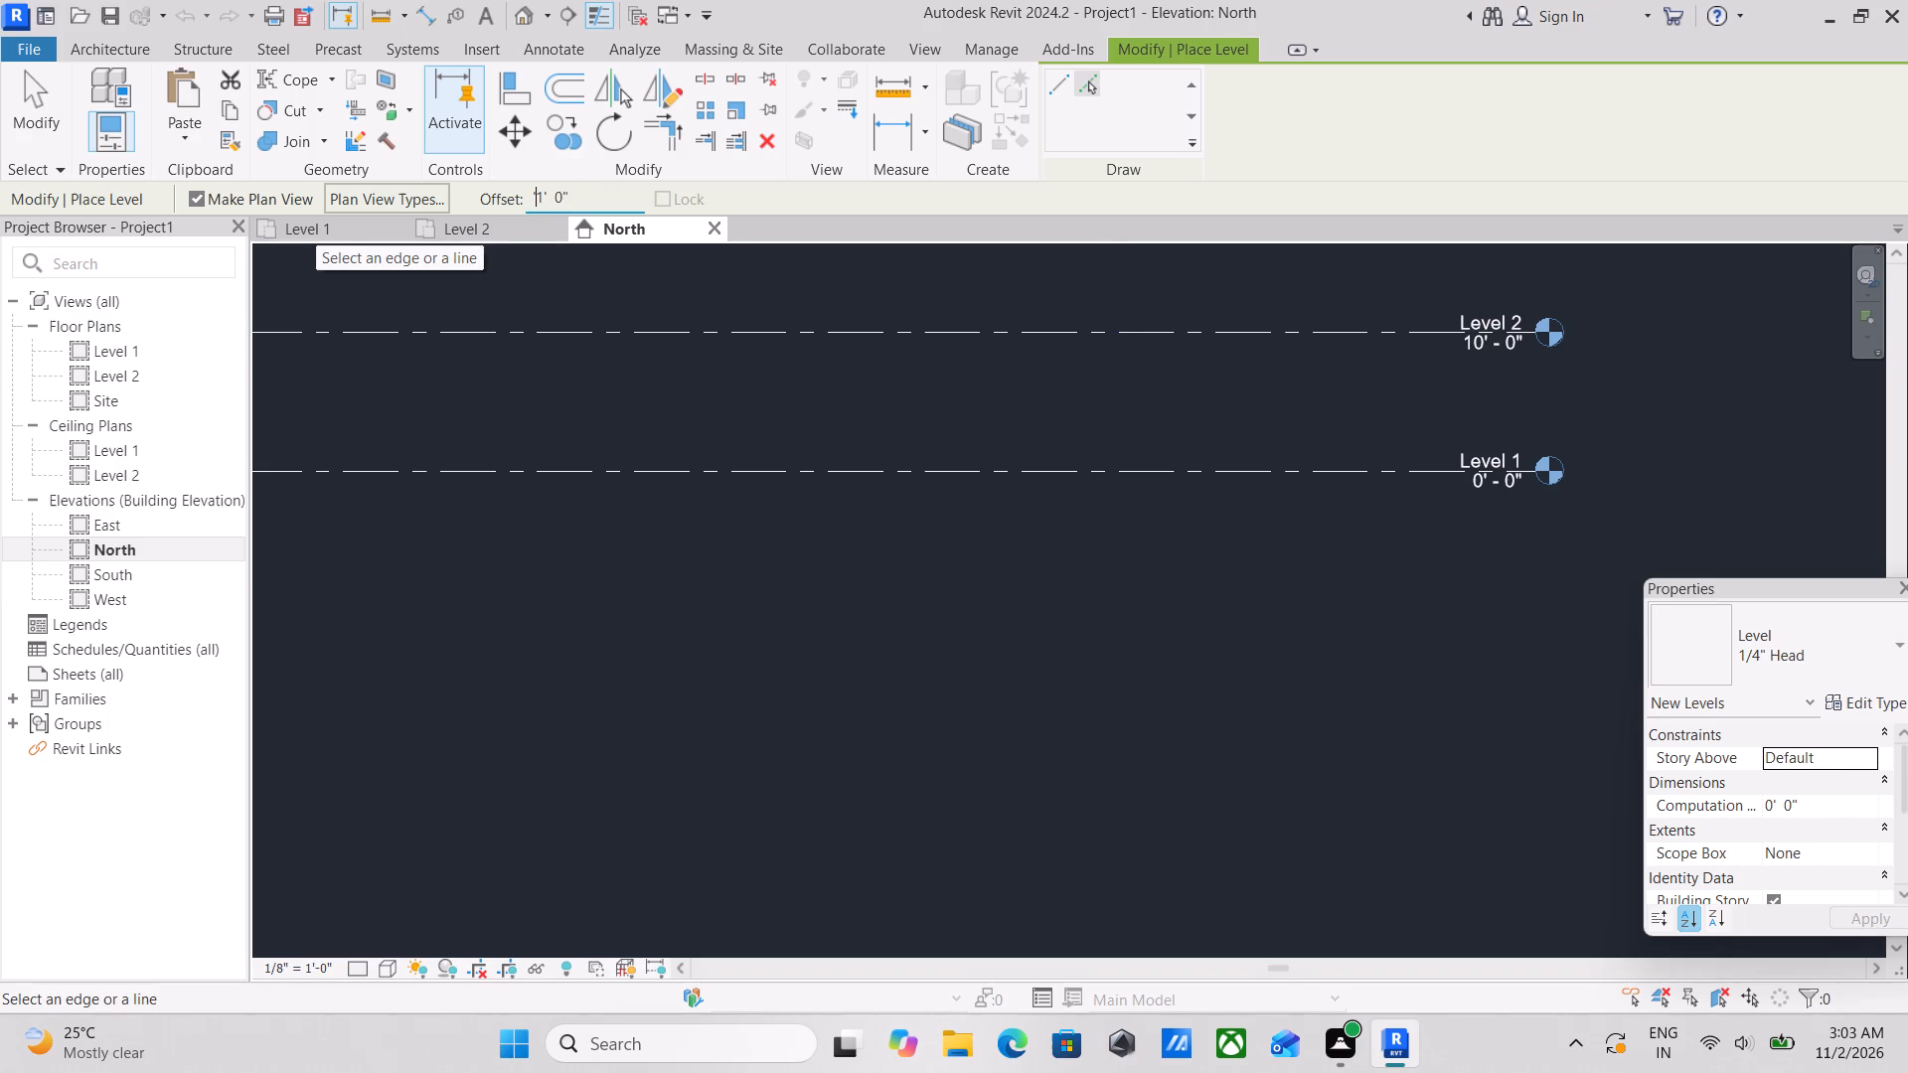
{"action": "key", "text": "Return"}
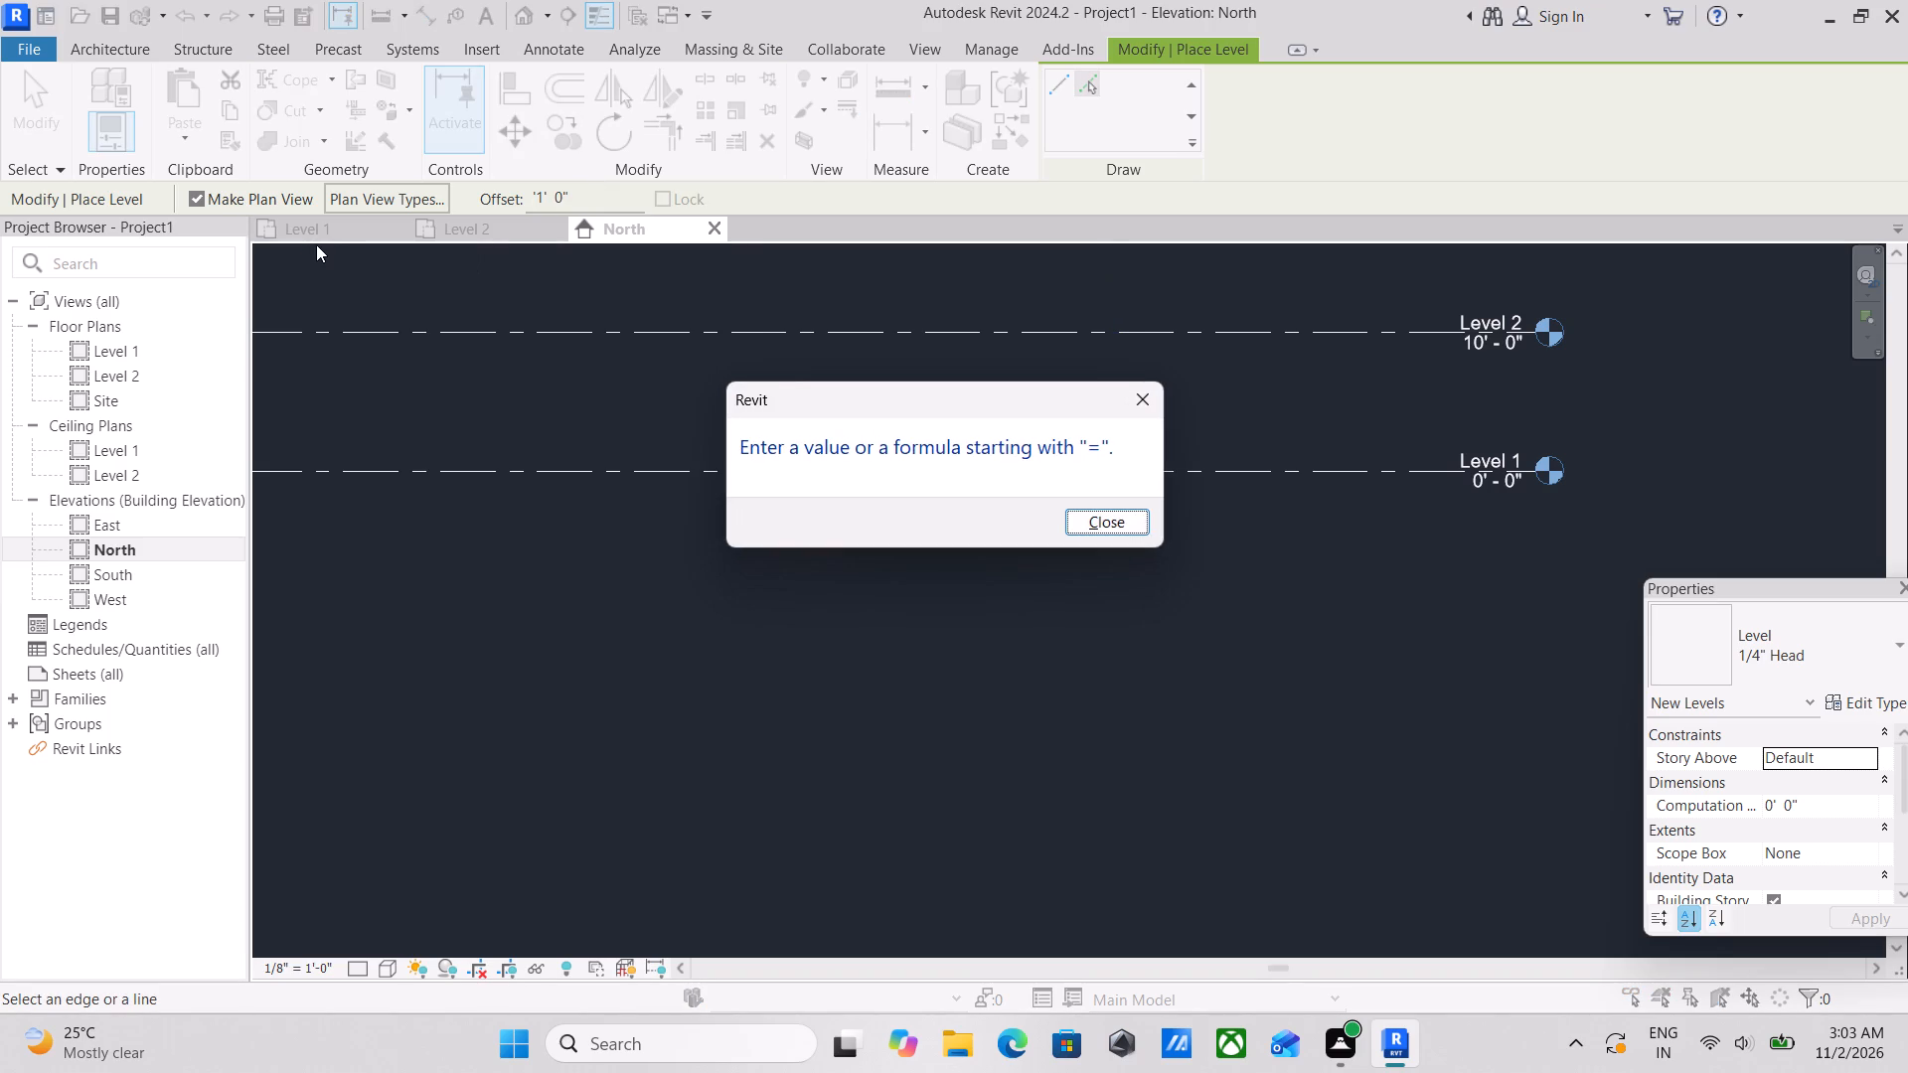
{"action": "left_click", "coordinate": [1123, 530]}
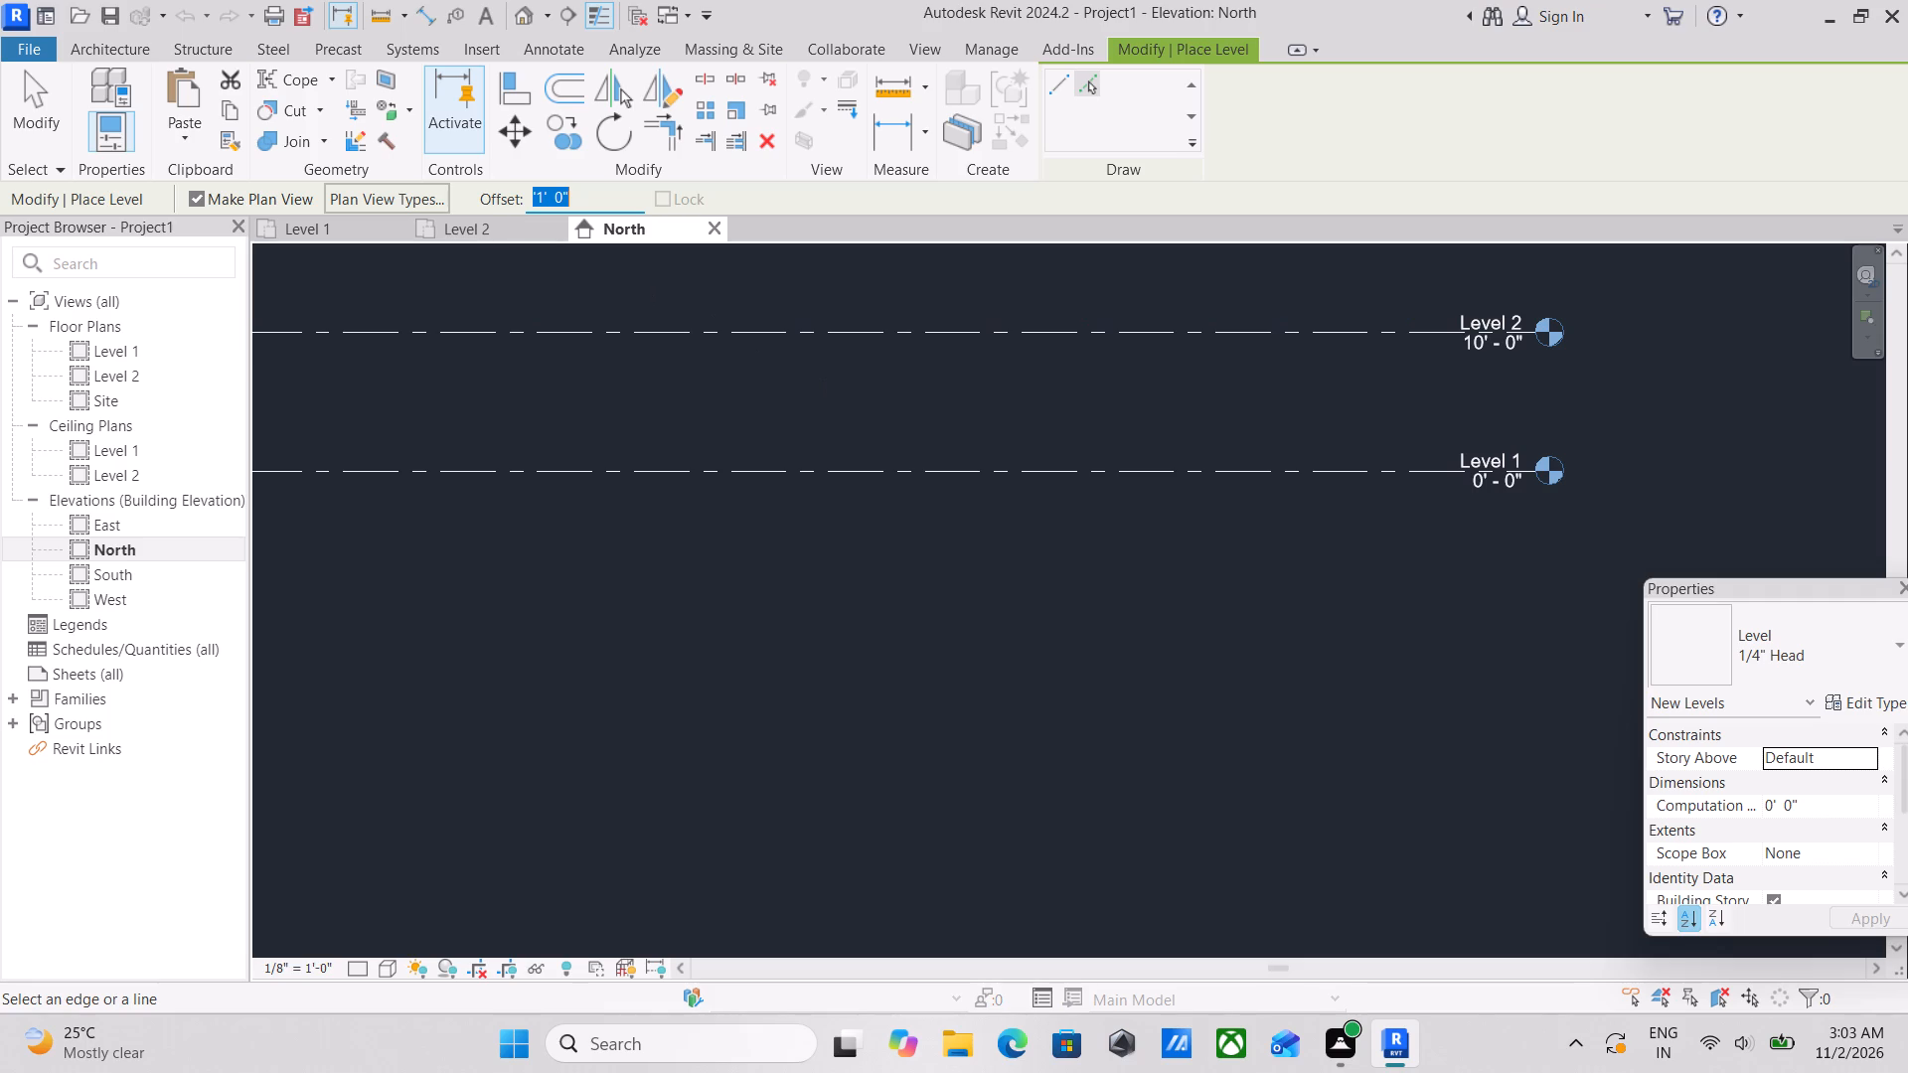
{"action": "left_click_drag", "start_coordinate": [590, 189], "coordinate": [449, 217]}
{"action": "key", "text": "1"}
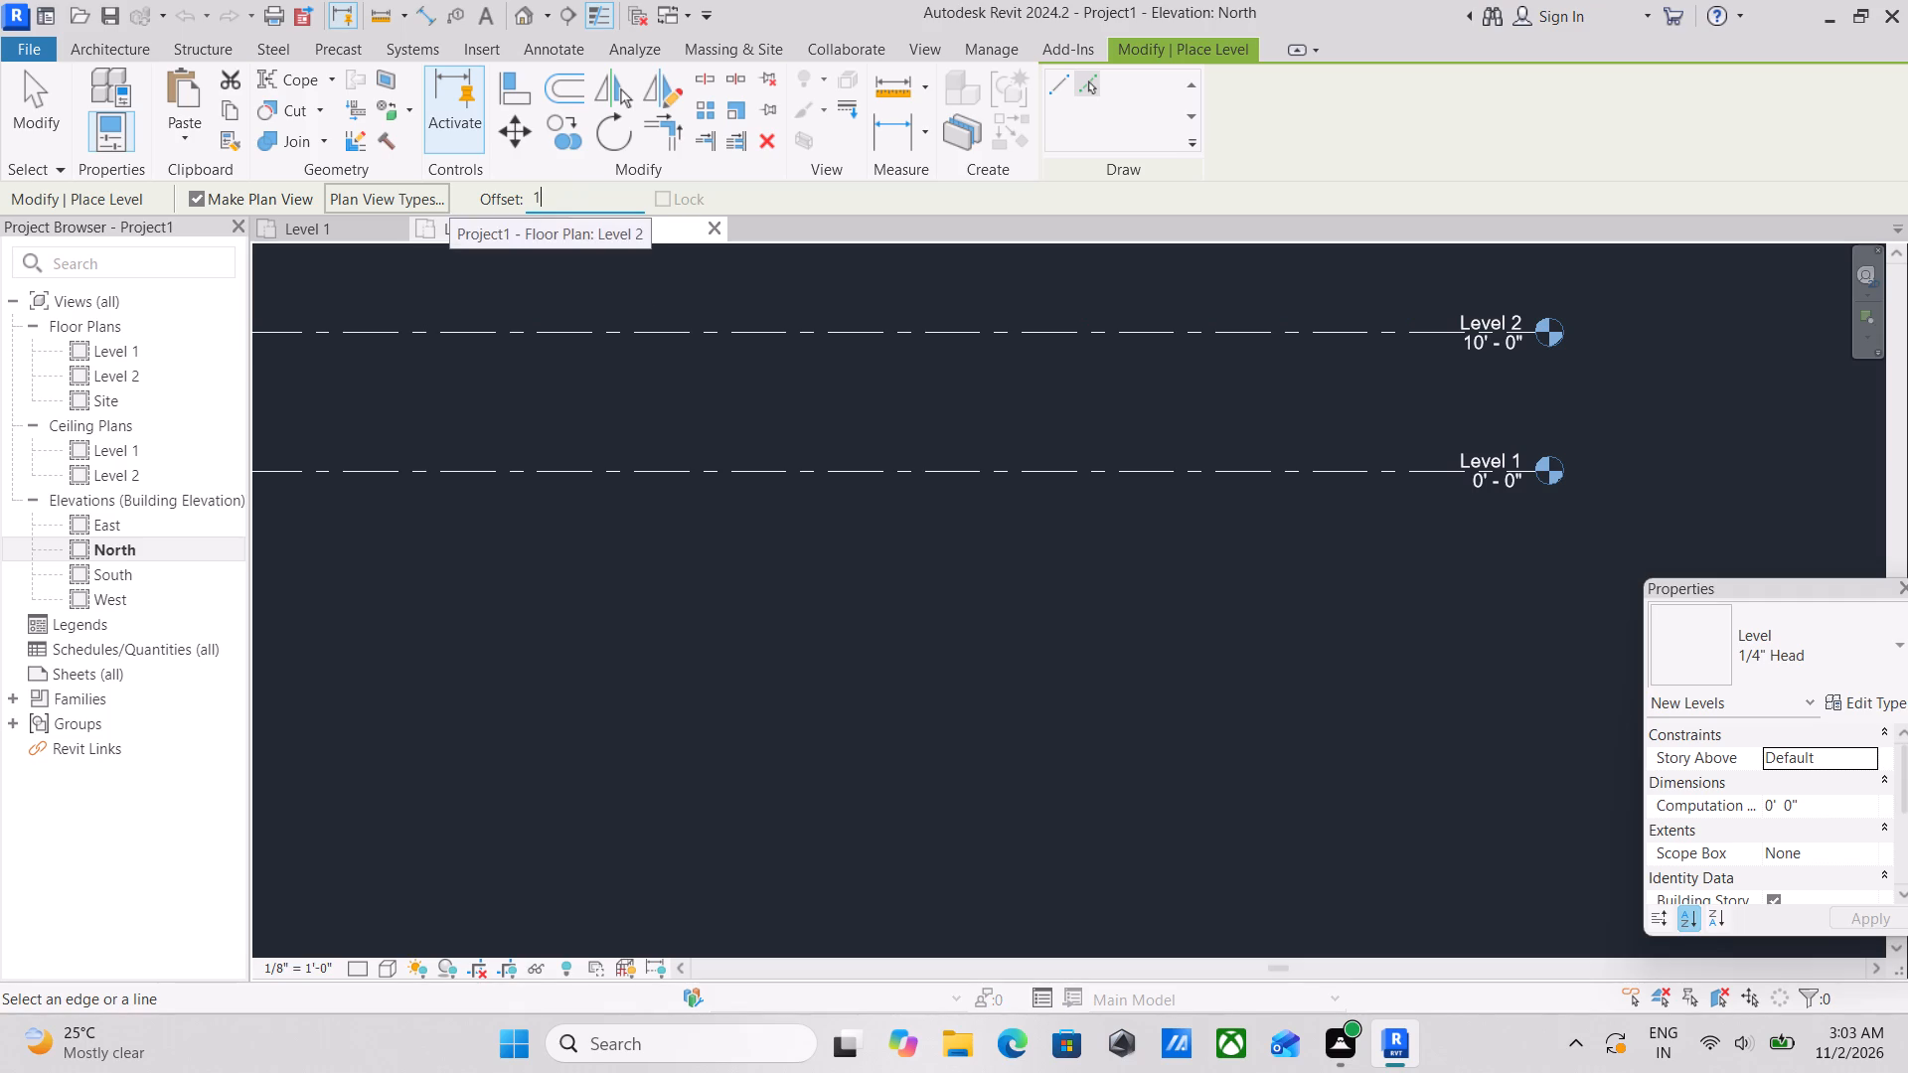
{"action": "key", "text": "apostrophe"}
{"action": "key", "text": "Return"}
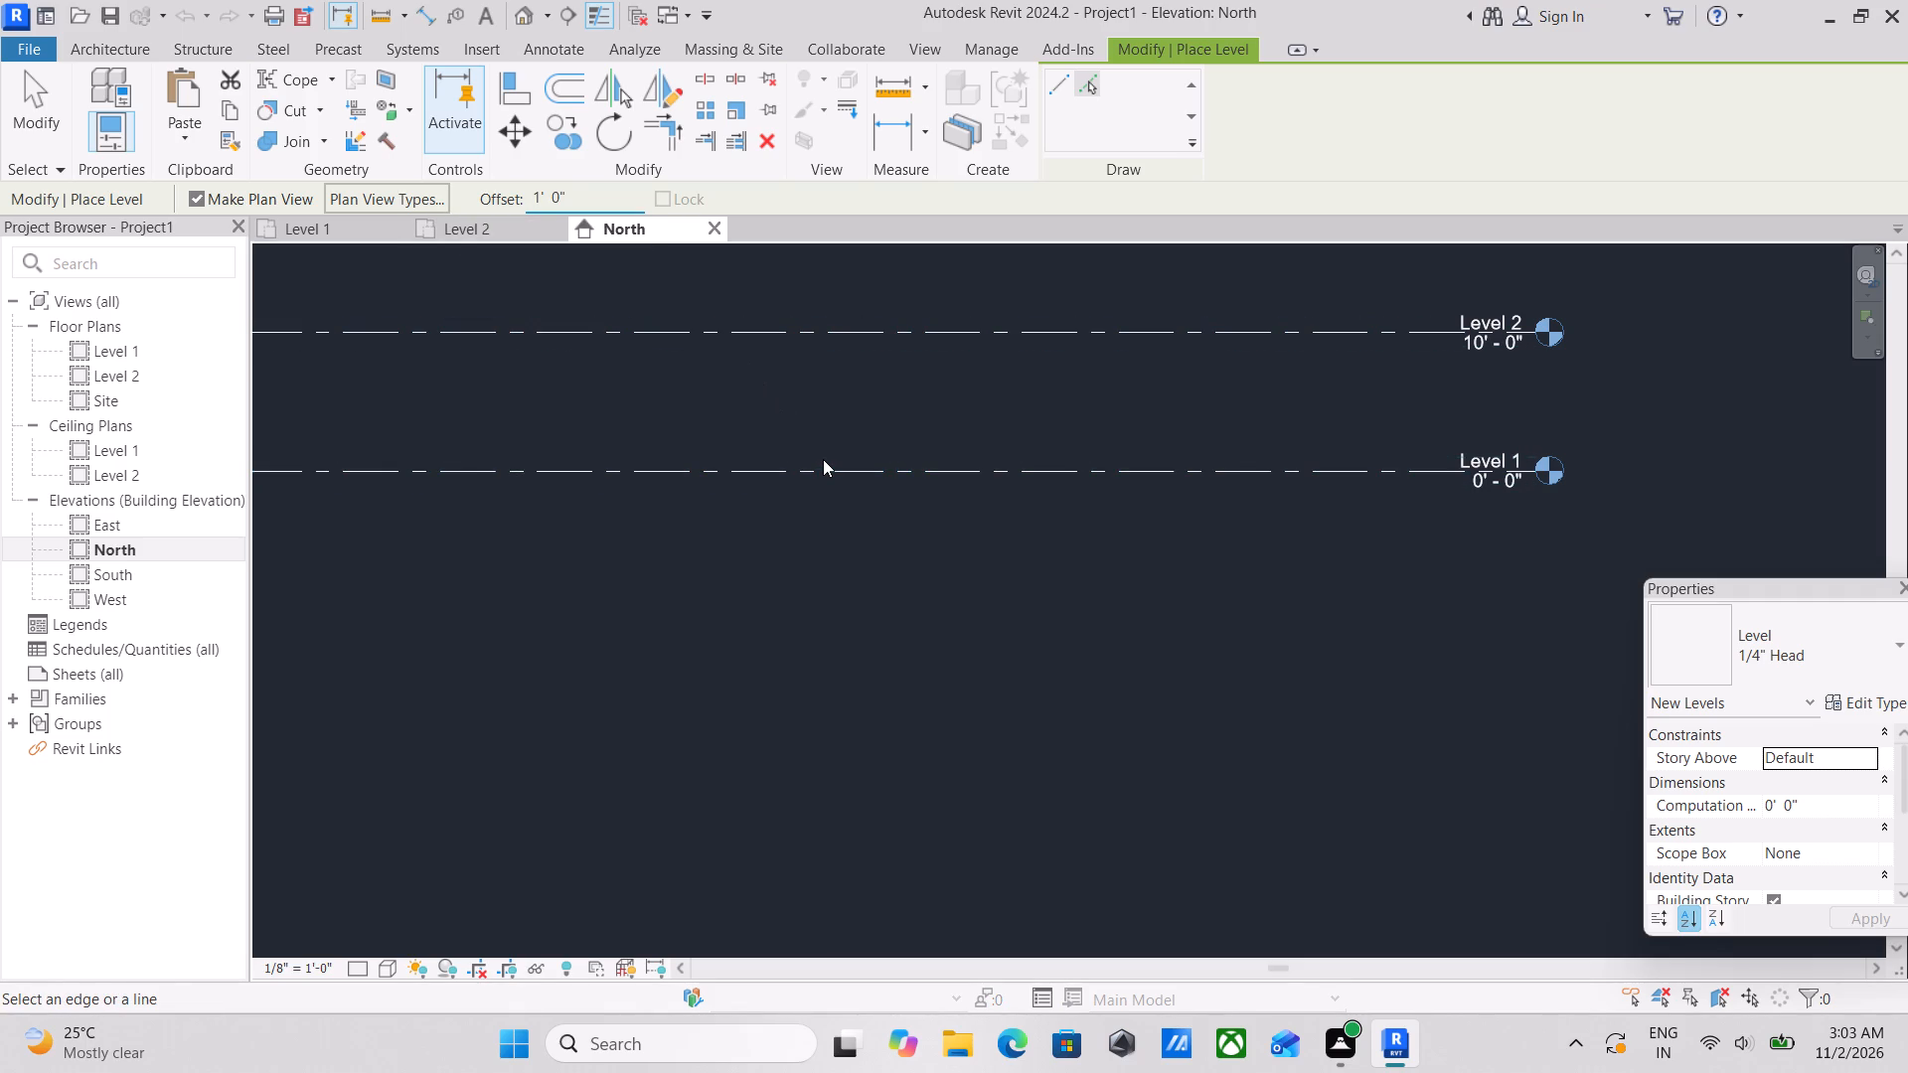
{"action": "scroll", "coordinate": [823, 459], "scroll_direction": "up", "scroll_amount": 9}
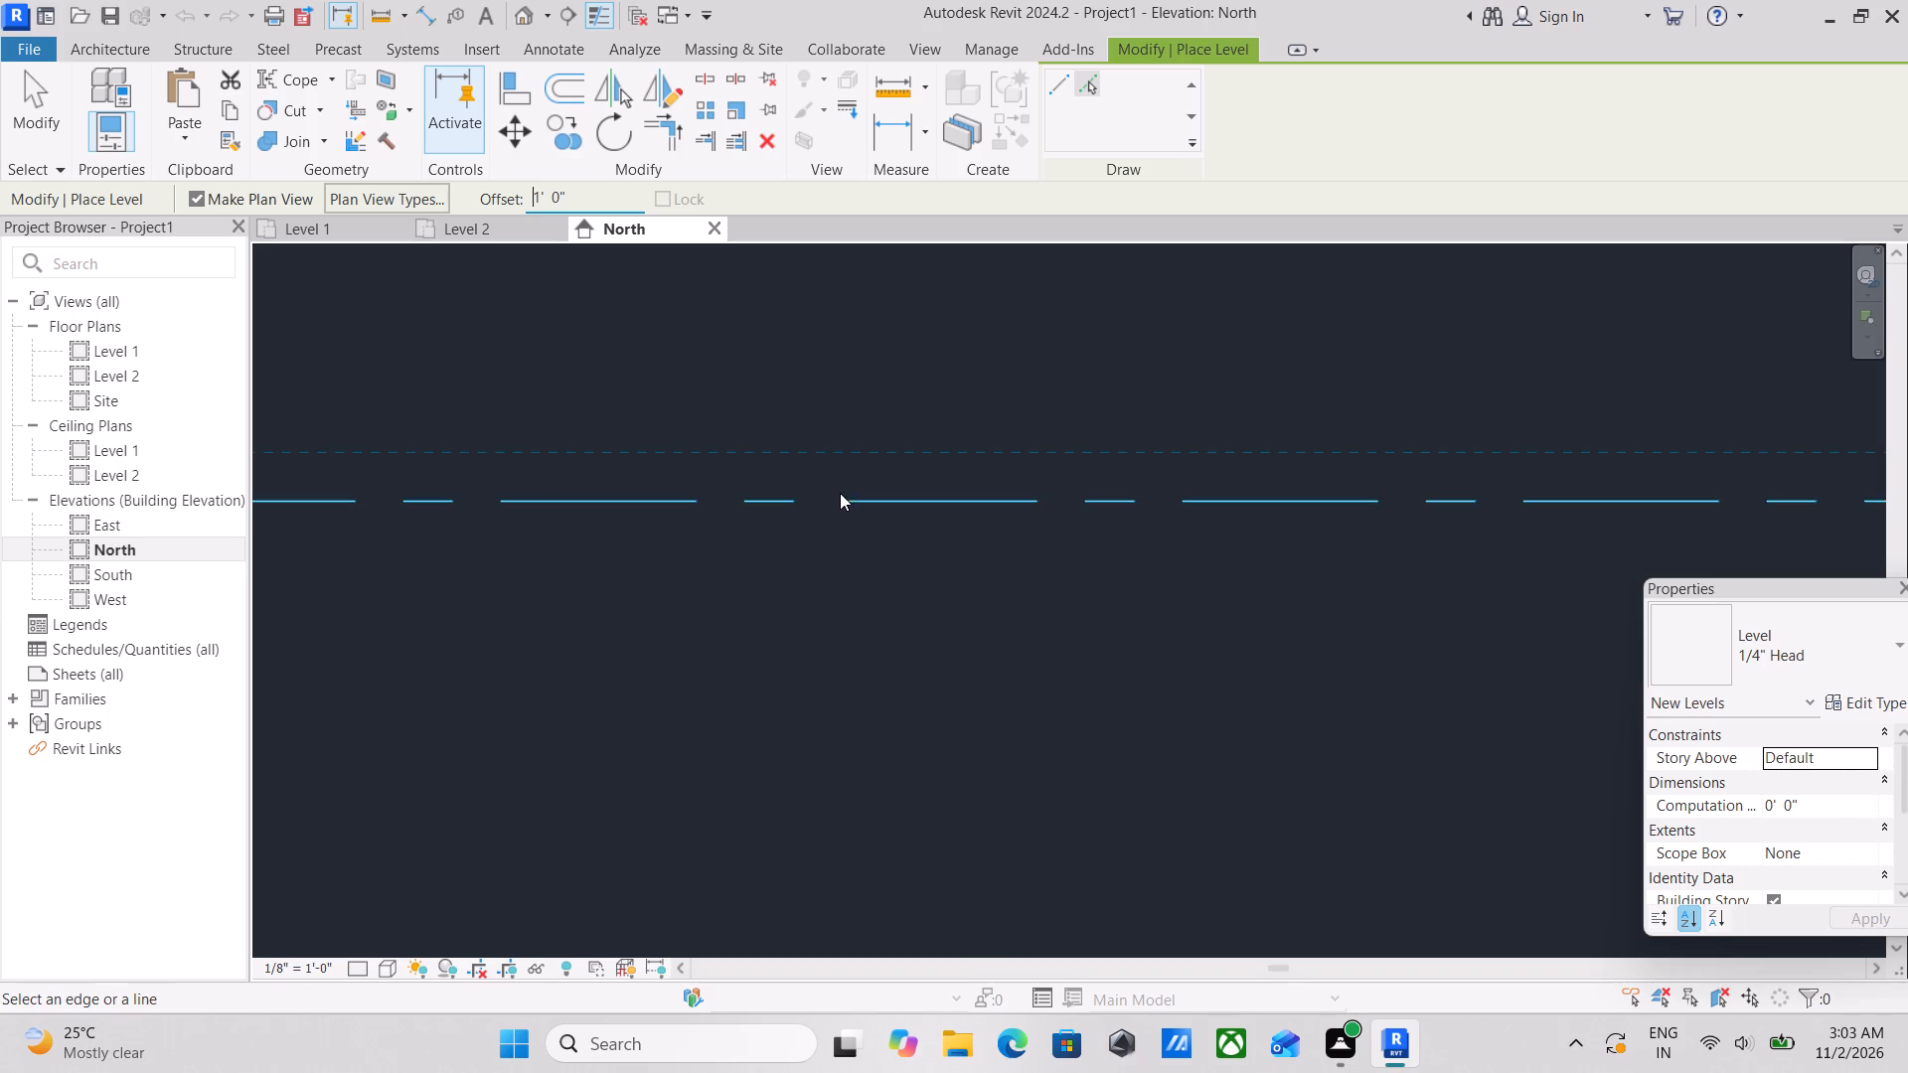
{"action": "left_click", "coordinate": [868, 495]}
{"action": "scroll", "coordinate": [941, 315], "scroll_direction": "down", "scroll_amount": 3}
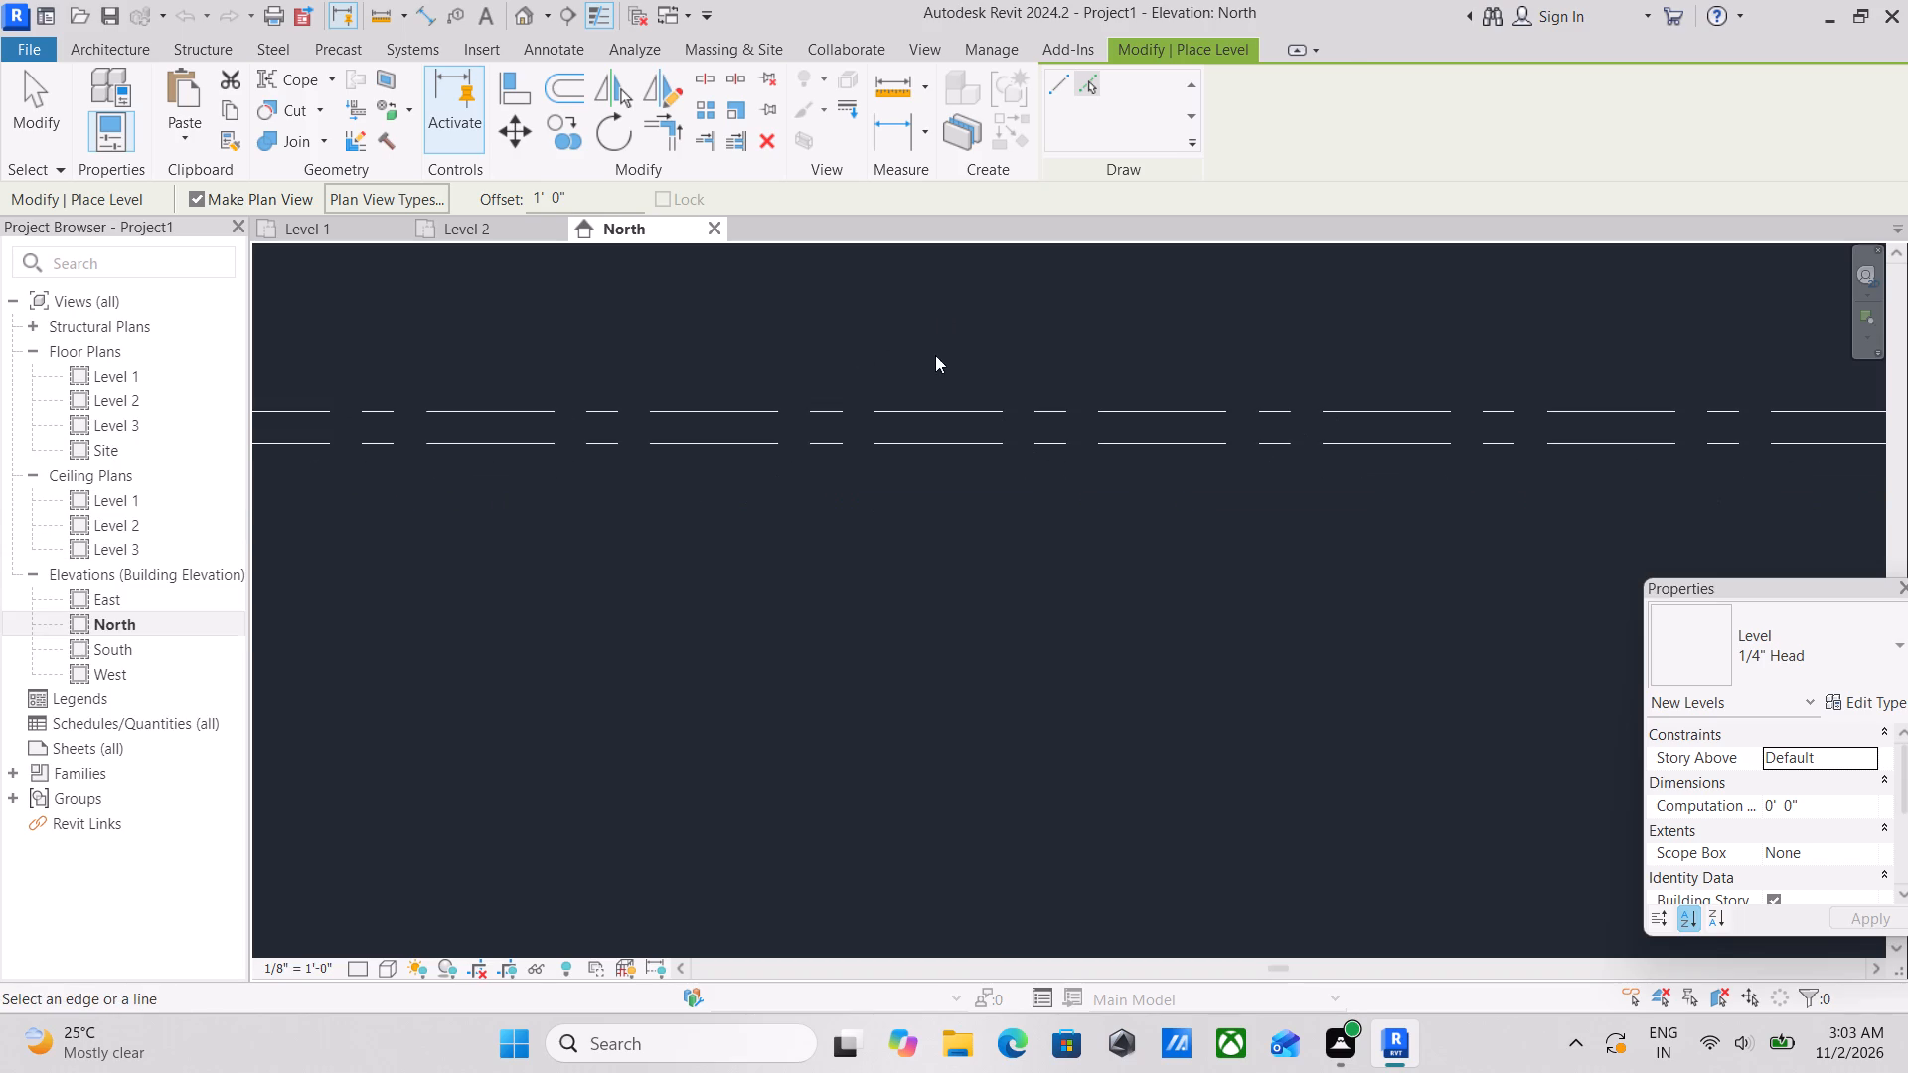
{"action": "middle_click_drag", "start_coordinate": [935, 355], "coordinate": [483, 477]}
{"action": "scroll", "coordinate": [1435, 353], "scroll_direction": "down", "scroll_amount": 5}
{"action": "middle_click_drag", "start_coordinate": [1435, 353], "coordinate": [1258, 346]}
{"action": "scroll", "coordinate": [1258, 346], "scroll_direction": "up", "scroll_amount": 1}
{"action": "key", "text": "Escape"}
{"action": "scroll", "coordinate": [1638, 507], "scroll_direction": "up", "scroll_amount": 3}
{"action": "key", "text": "Escape"}
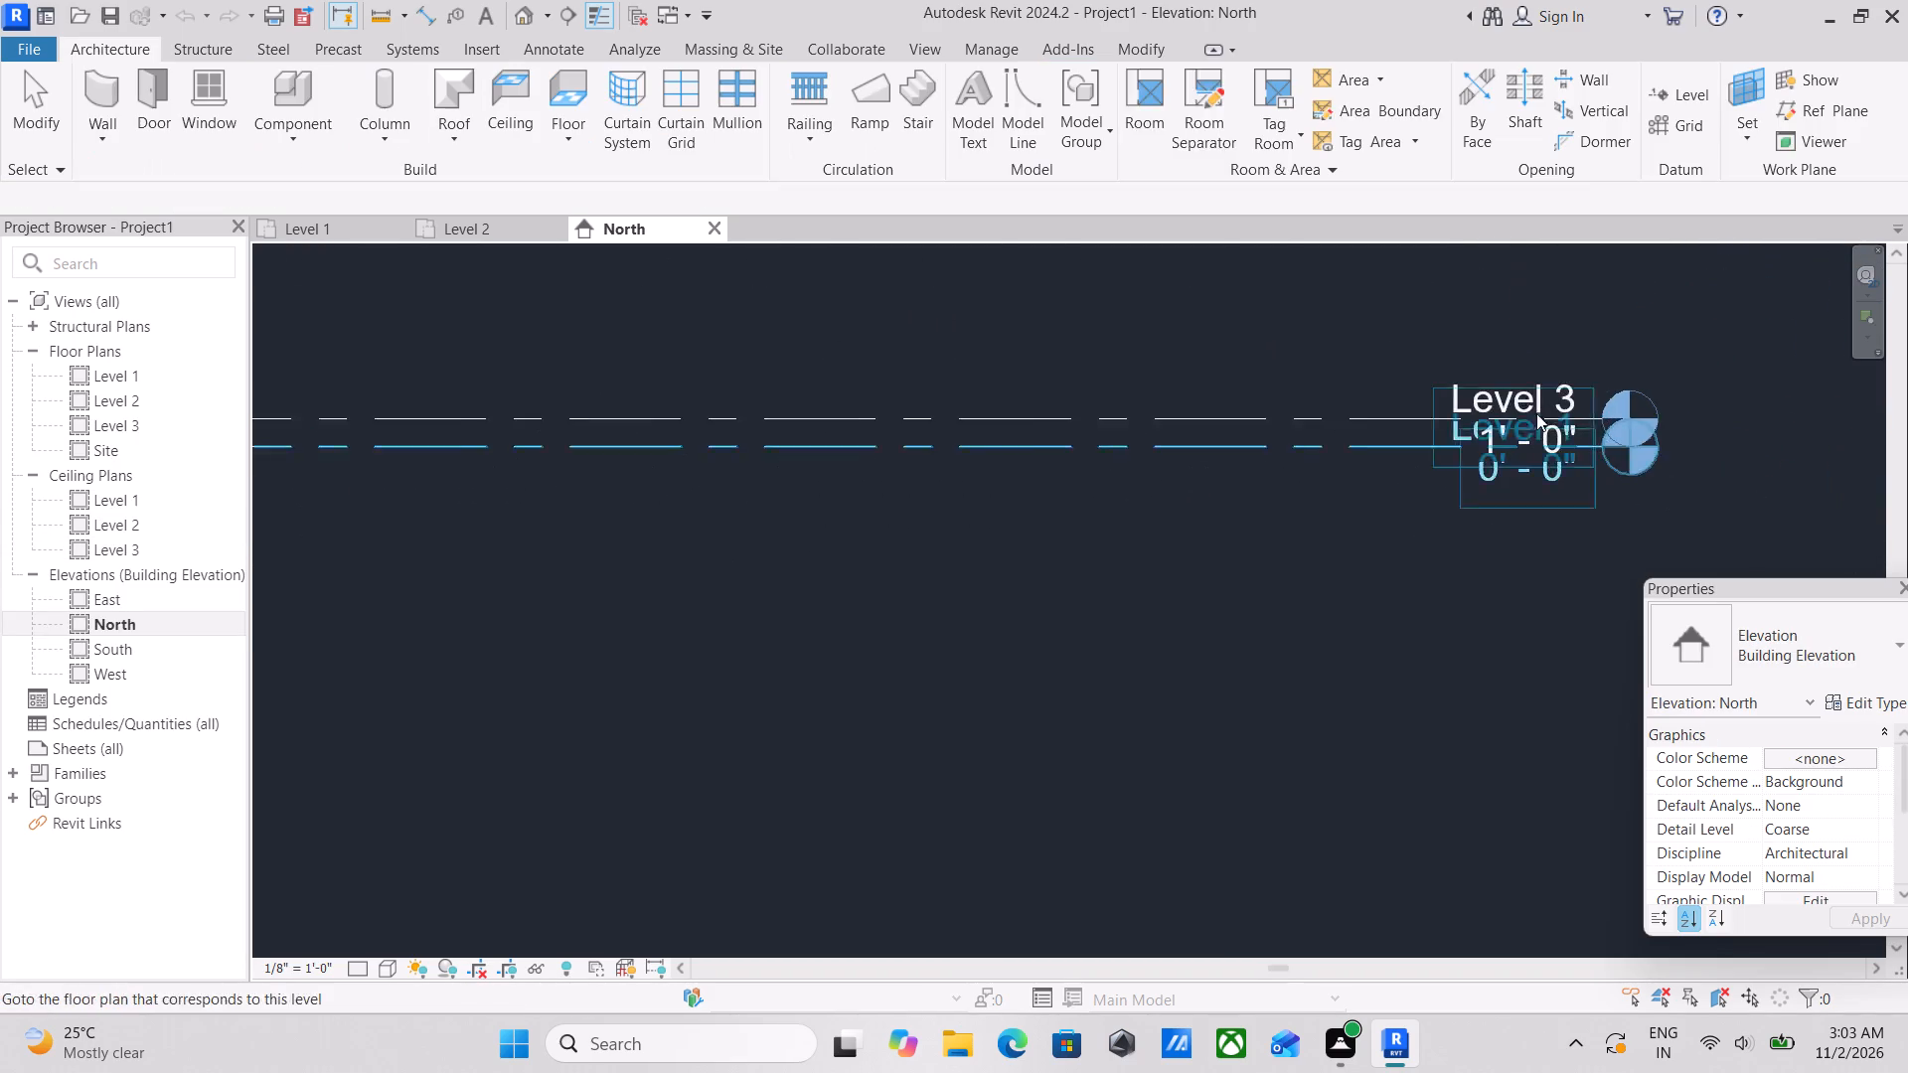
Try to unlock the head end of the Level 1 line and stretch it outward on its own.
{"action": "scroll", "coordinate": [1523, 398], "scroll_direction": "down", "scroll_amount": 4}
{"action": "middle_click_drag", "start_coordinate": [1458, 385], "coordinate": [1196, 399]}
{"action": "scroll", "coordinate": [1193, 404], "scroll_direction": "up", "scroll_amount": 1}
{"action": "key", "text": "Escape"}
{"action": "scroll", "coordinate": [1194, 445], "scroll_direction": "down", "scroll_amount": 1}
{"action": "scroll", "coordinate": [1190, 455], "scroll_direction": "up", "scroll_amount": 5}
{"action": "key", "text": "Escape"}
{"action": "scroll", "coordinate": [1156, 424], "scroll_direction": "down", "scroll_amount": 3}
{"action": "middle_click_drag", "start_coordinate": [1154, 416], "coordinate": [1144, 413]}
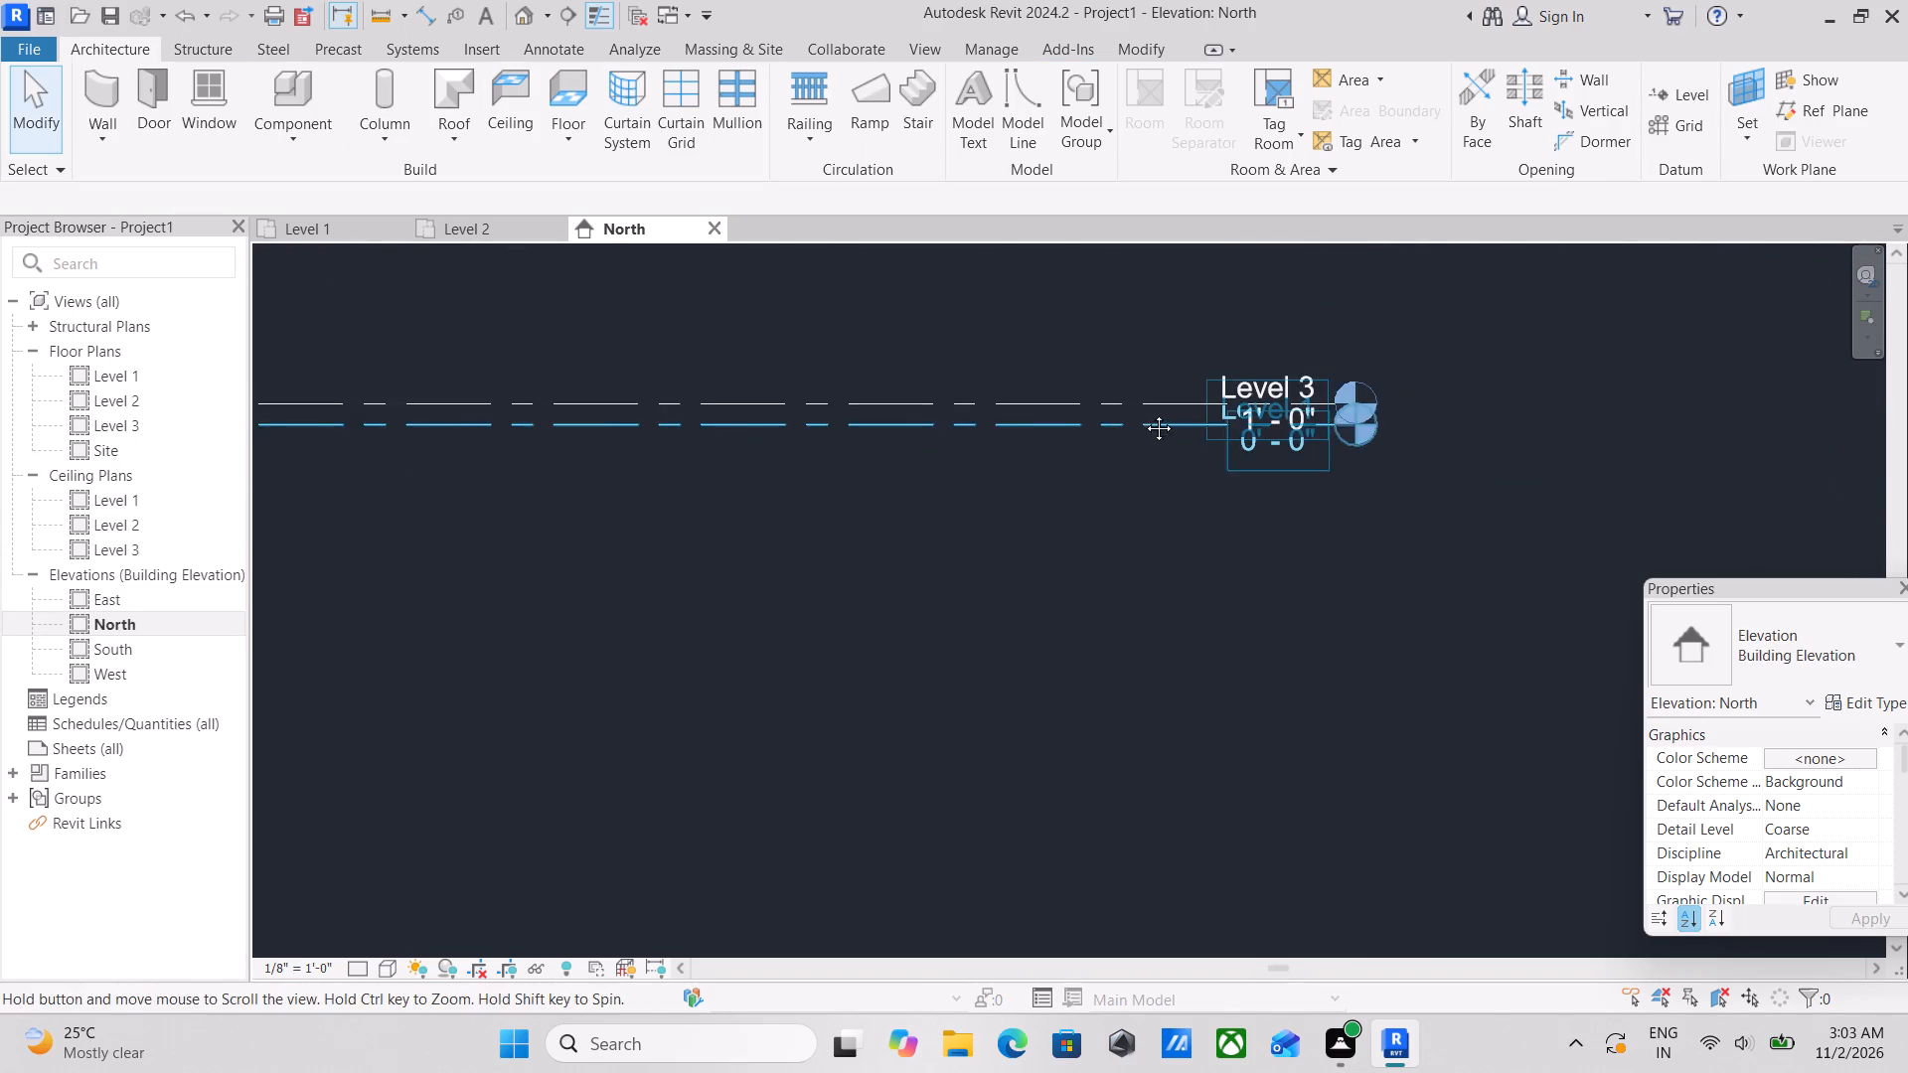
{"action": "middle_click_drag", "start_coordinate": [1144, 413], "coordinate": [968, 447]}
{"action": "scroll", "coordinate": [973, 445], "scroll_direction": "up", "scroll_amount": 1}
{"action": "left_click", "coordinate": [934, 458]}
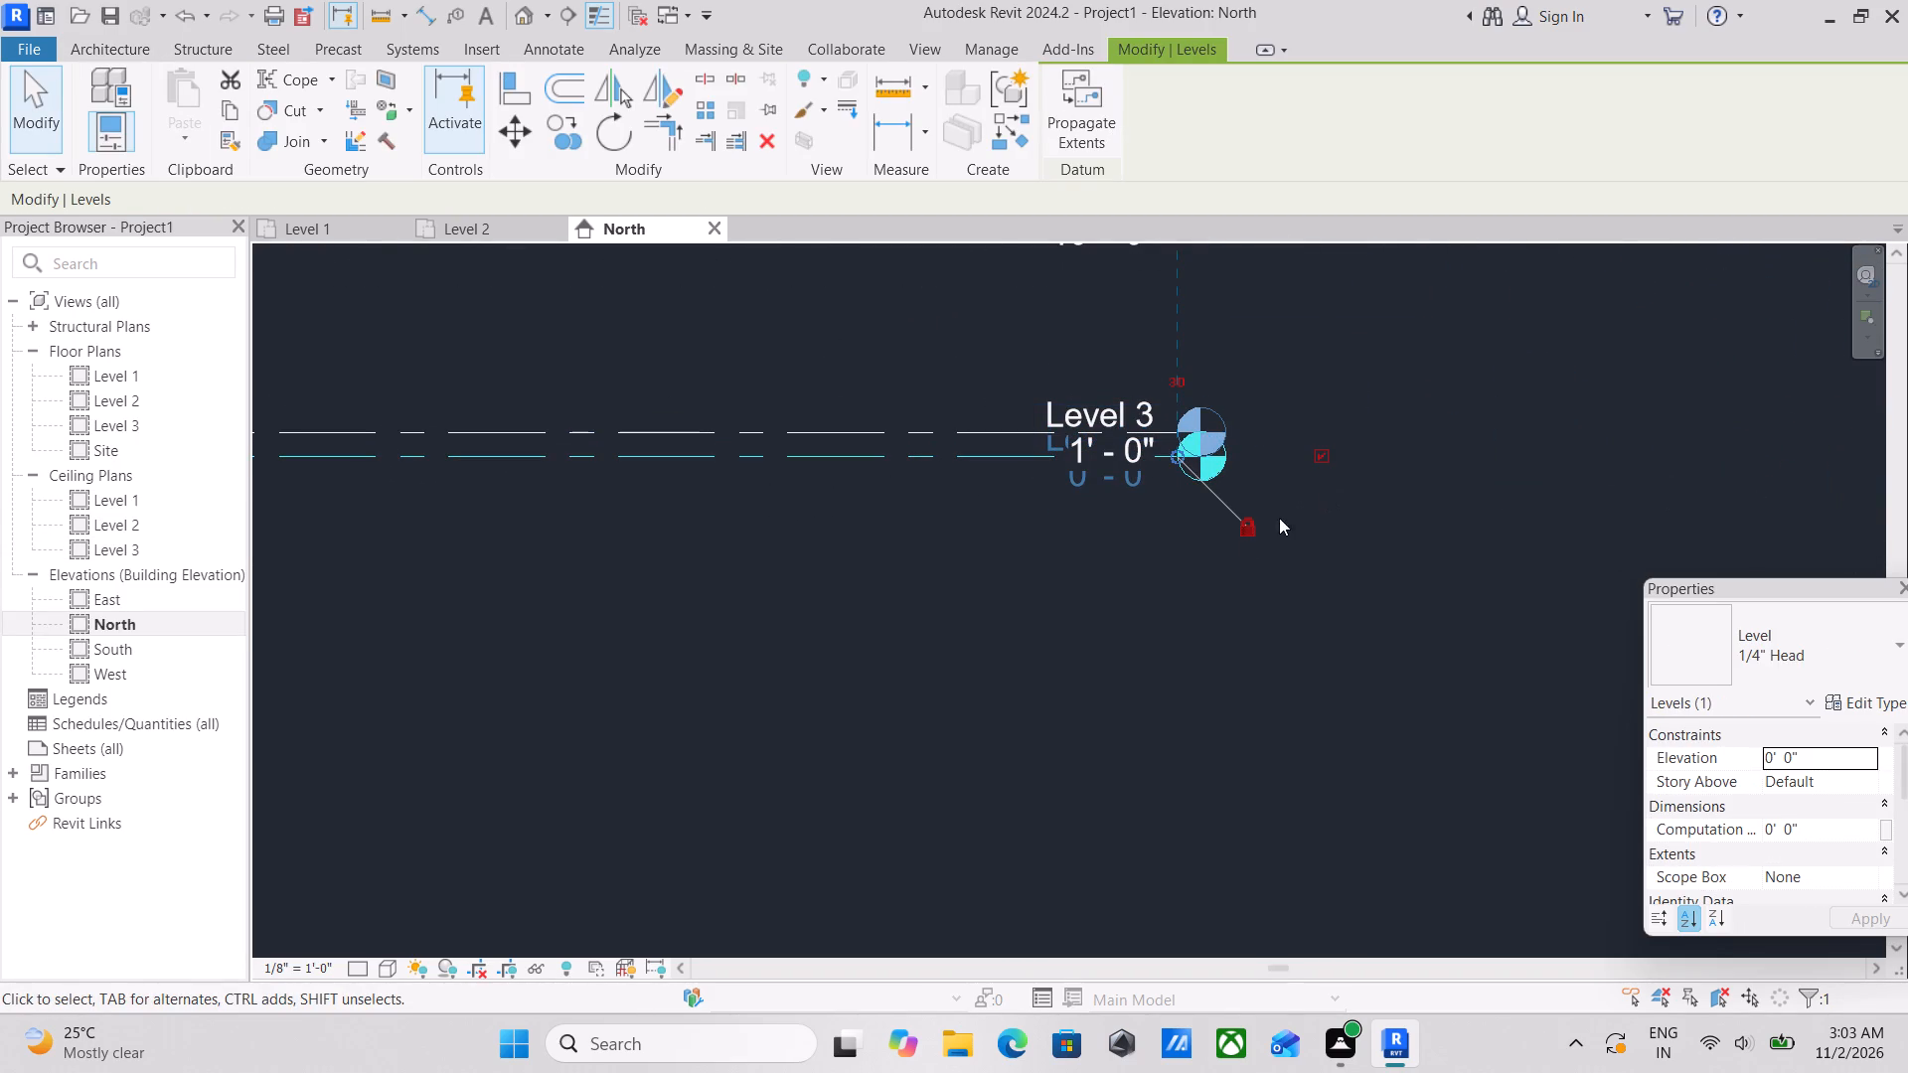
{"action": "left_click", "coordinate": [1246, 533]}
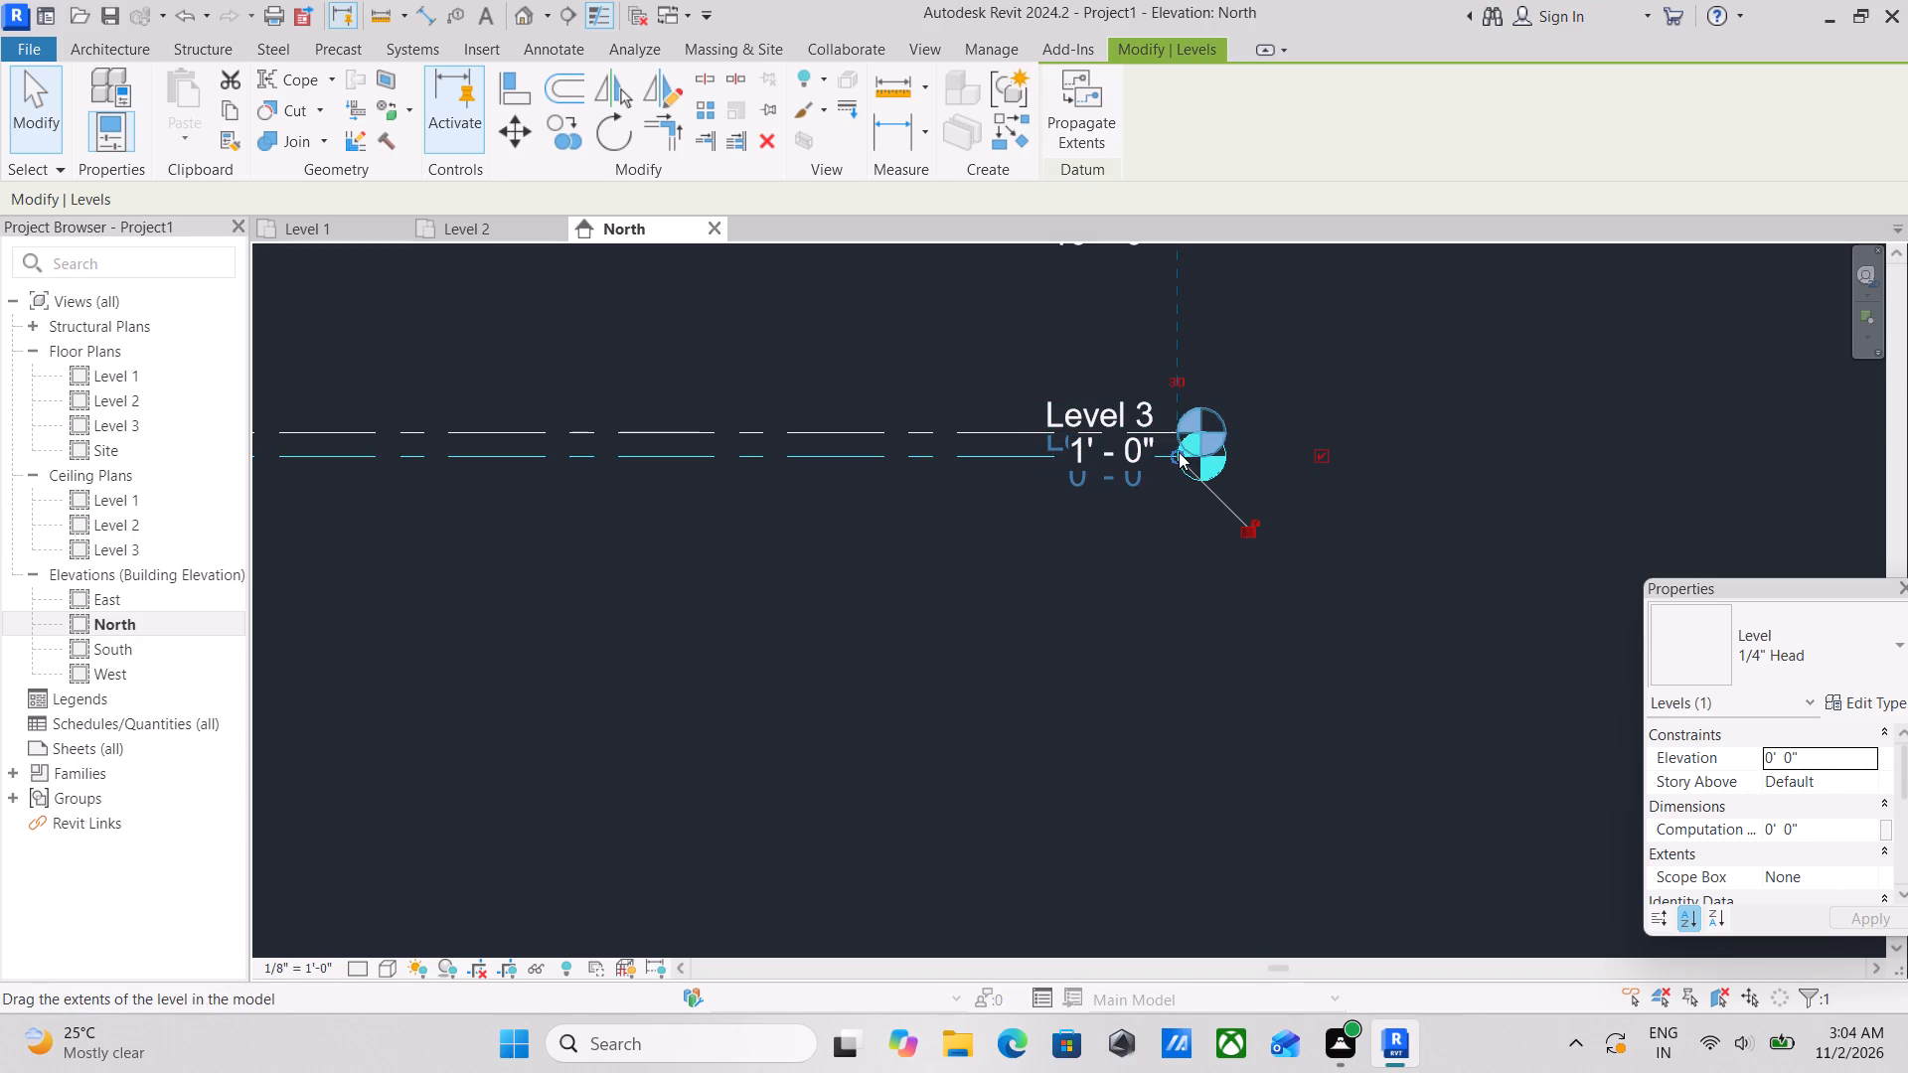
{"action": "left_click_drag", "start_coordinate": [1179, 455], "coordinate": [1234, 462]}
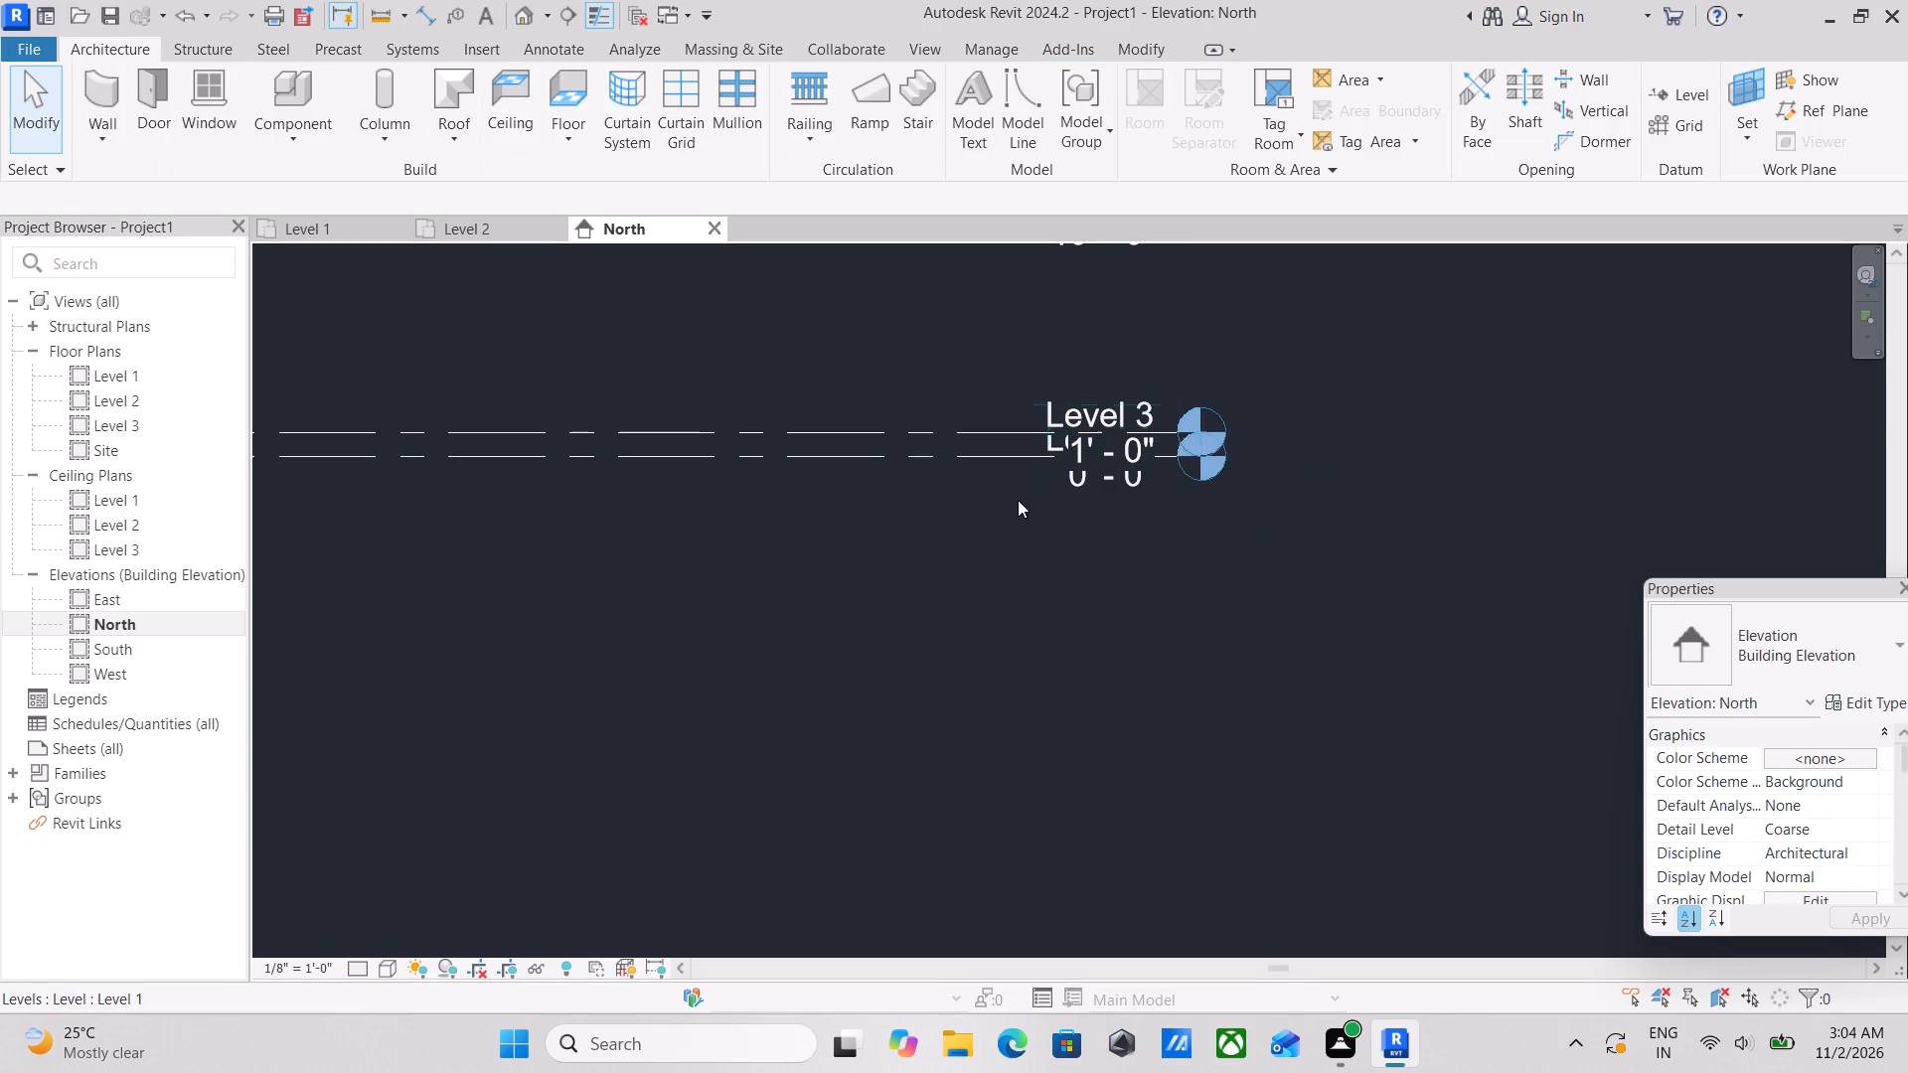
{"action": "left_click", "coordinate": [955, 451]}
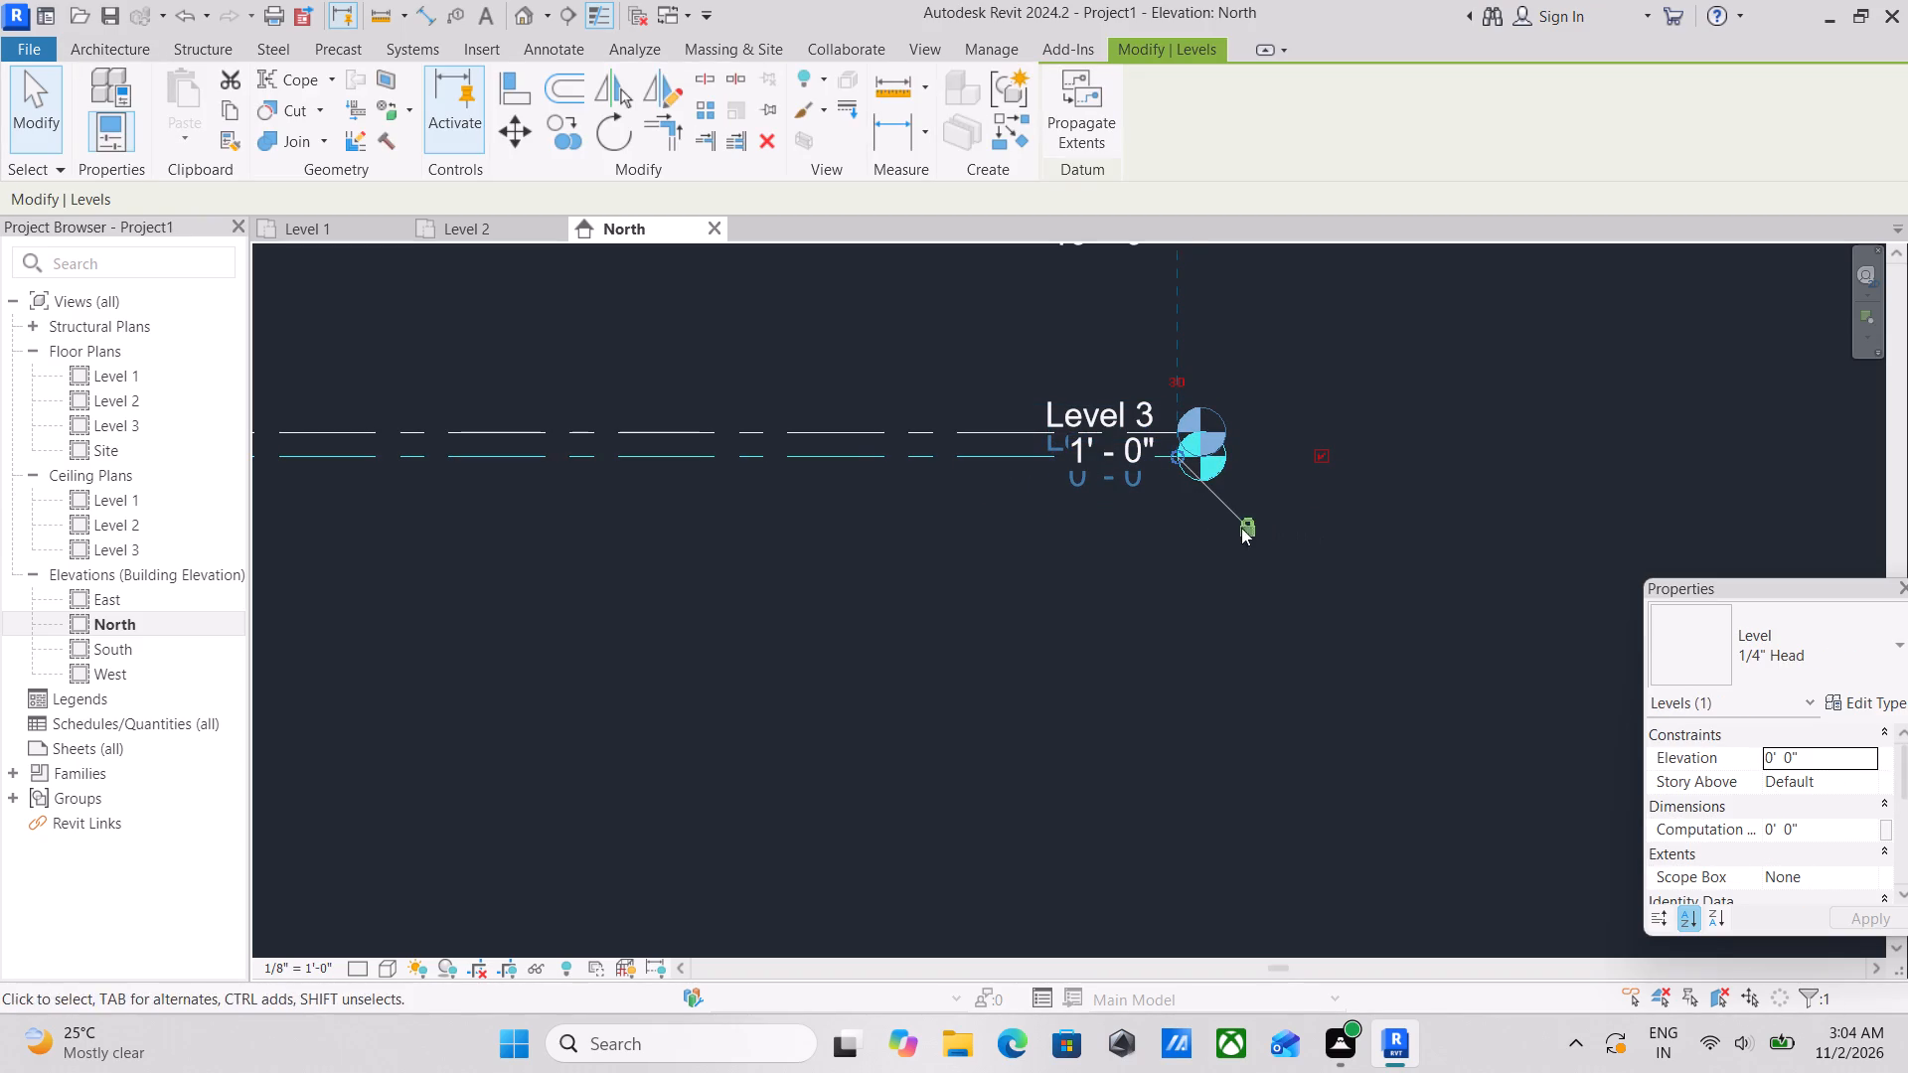
Unlock the head end of the Level 3 line and extend it well beyond the Level 1 and Level 2 heads.
{"action": "left_click", "coordinate": [897, 433]}
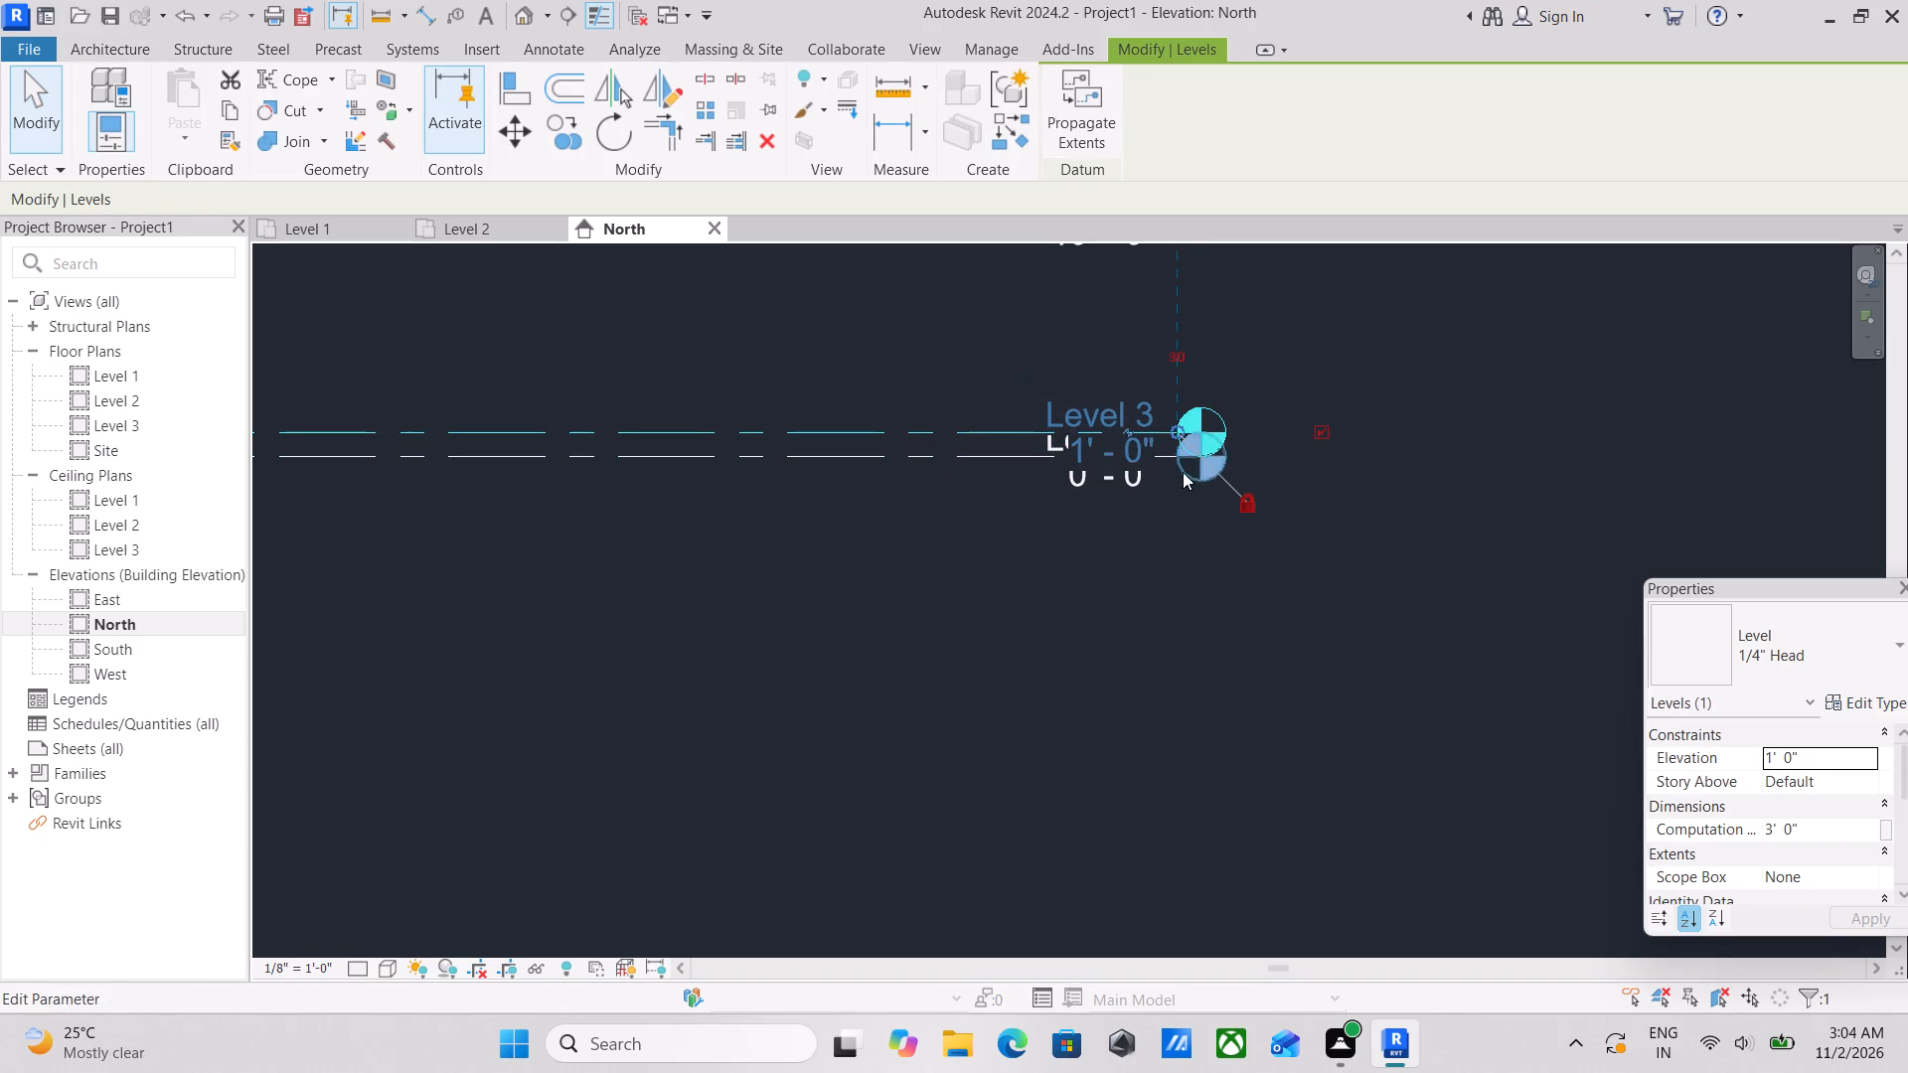
{"action": "left_click", "coordinate": [1245, 501]}
{"action": "left_click_drag", "start_coordinate": [1176, 433], "coordinate": [1689, 422]}
{"action": "scroll", "coordinate": [1639, 419], "scroll_direction": "down", "scroll_amount": 3}
{"action": "middle_click_drag", "start_coordinate": [1629, 422], "coordinate": [1012, 516]}
{"action": "scroll", "coordinate": [1097, 548], "scroll_direction": "up", "scroll_amount": 2}
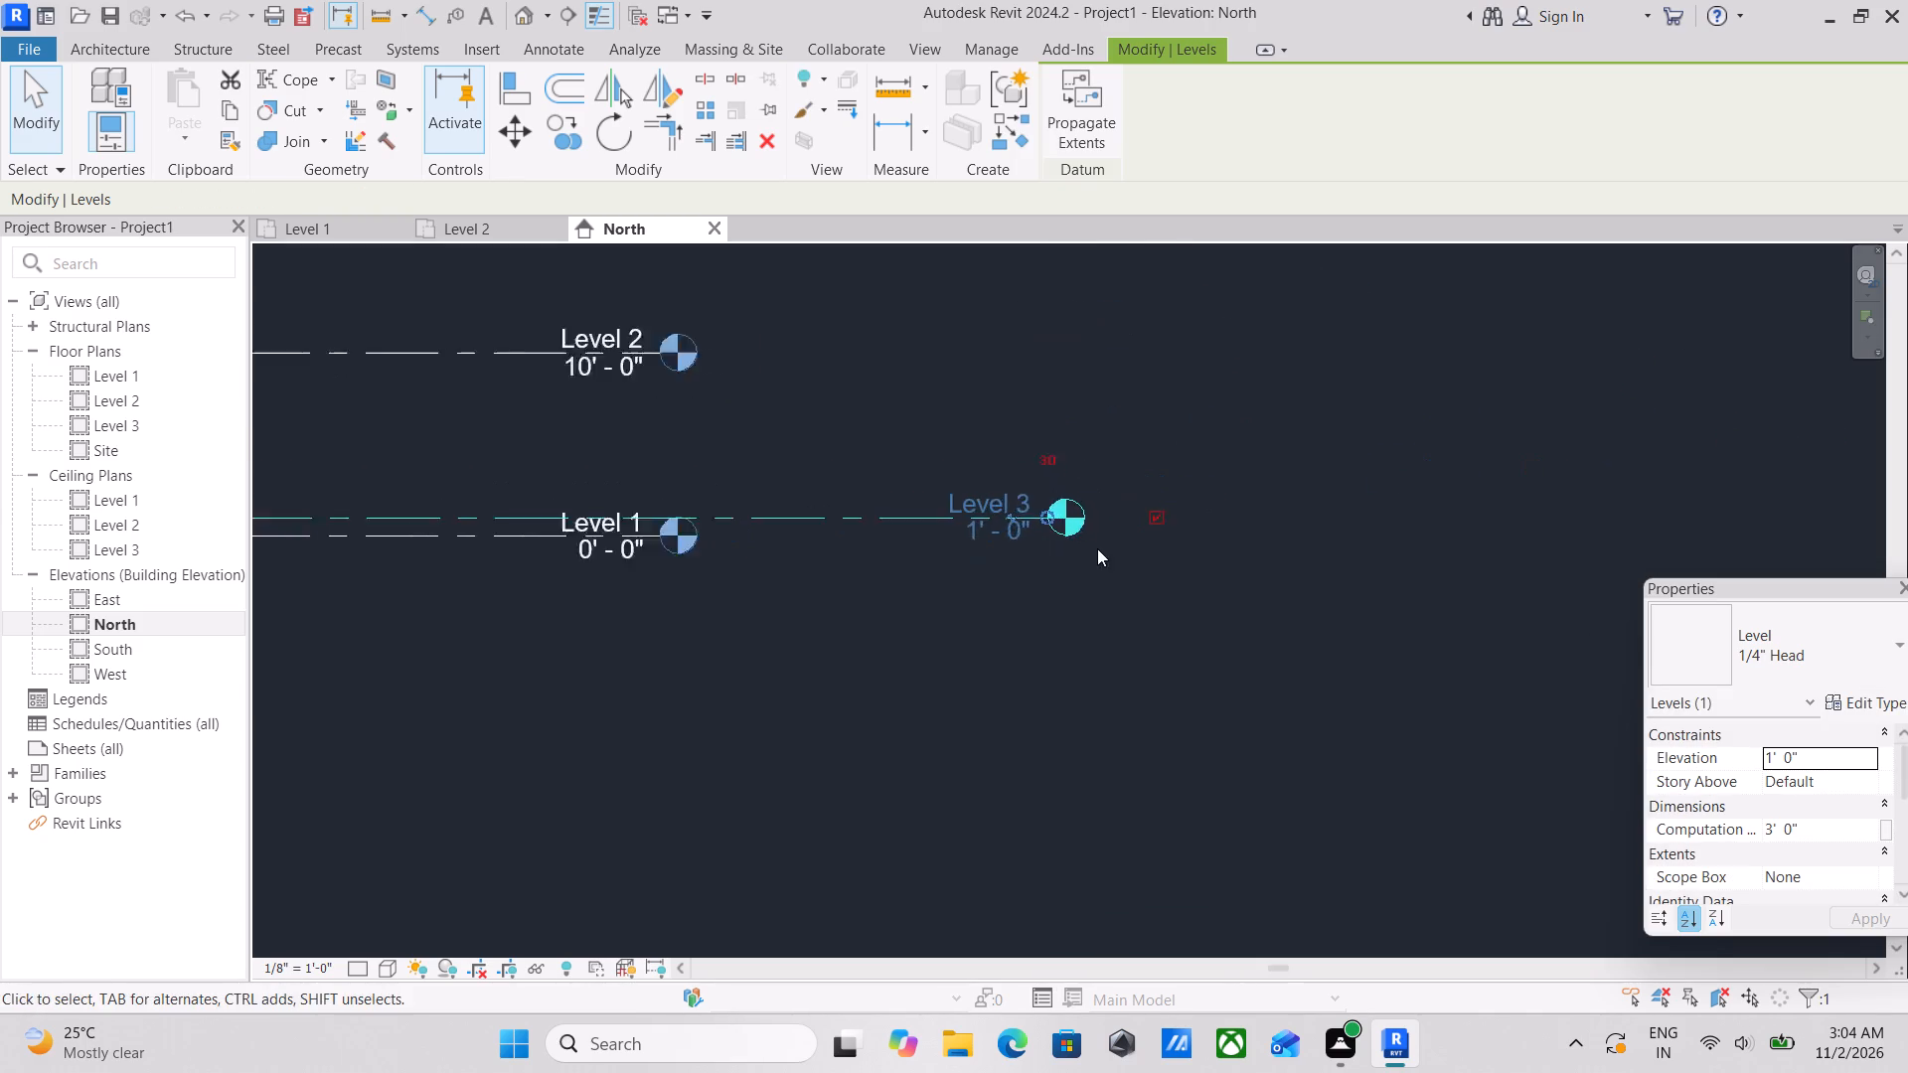
{"action": "scroll", "coordinate": [1097, 548], "scroll_direction": "up", "scroll_amount": 5}
{"action": "left_click_drag", "start_coordinate": [1029, 493], "coordinate": [1641, 443]}
{"action": "scroll", "coordinate": [1641, 443], "scroll_direction": "down", "scroll_amount": 6}
{"action": "scroll", "coordinate": [1404, 478], "scroll_direction": "down", "scroll_amount": 2}
{"action": "scroll", "coordinate": [1355, 483], "scroll_direction": "up", "scroll_amount": 2}
{"action": "scroll", "coordinate": [1346, 483], "scroll_direction": "down", "scroll_amount": 3}
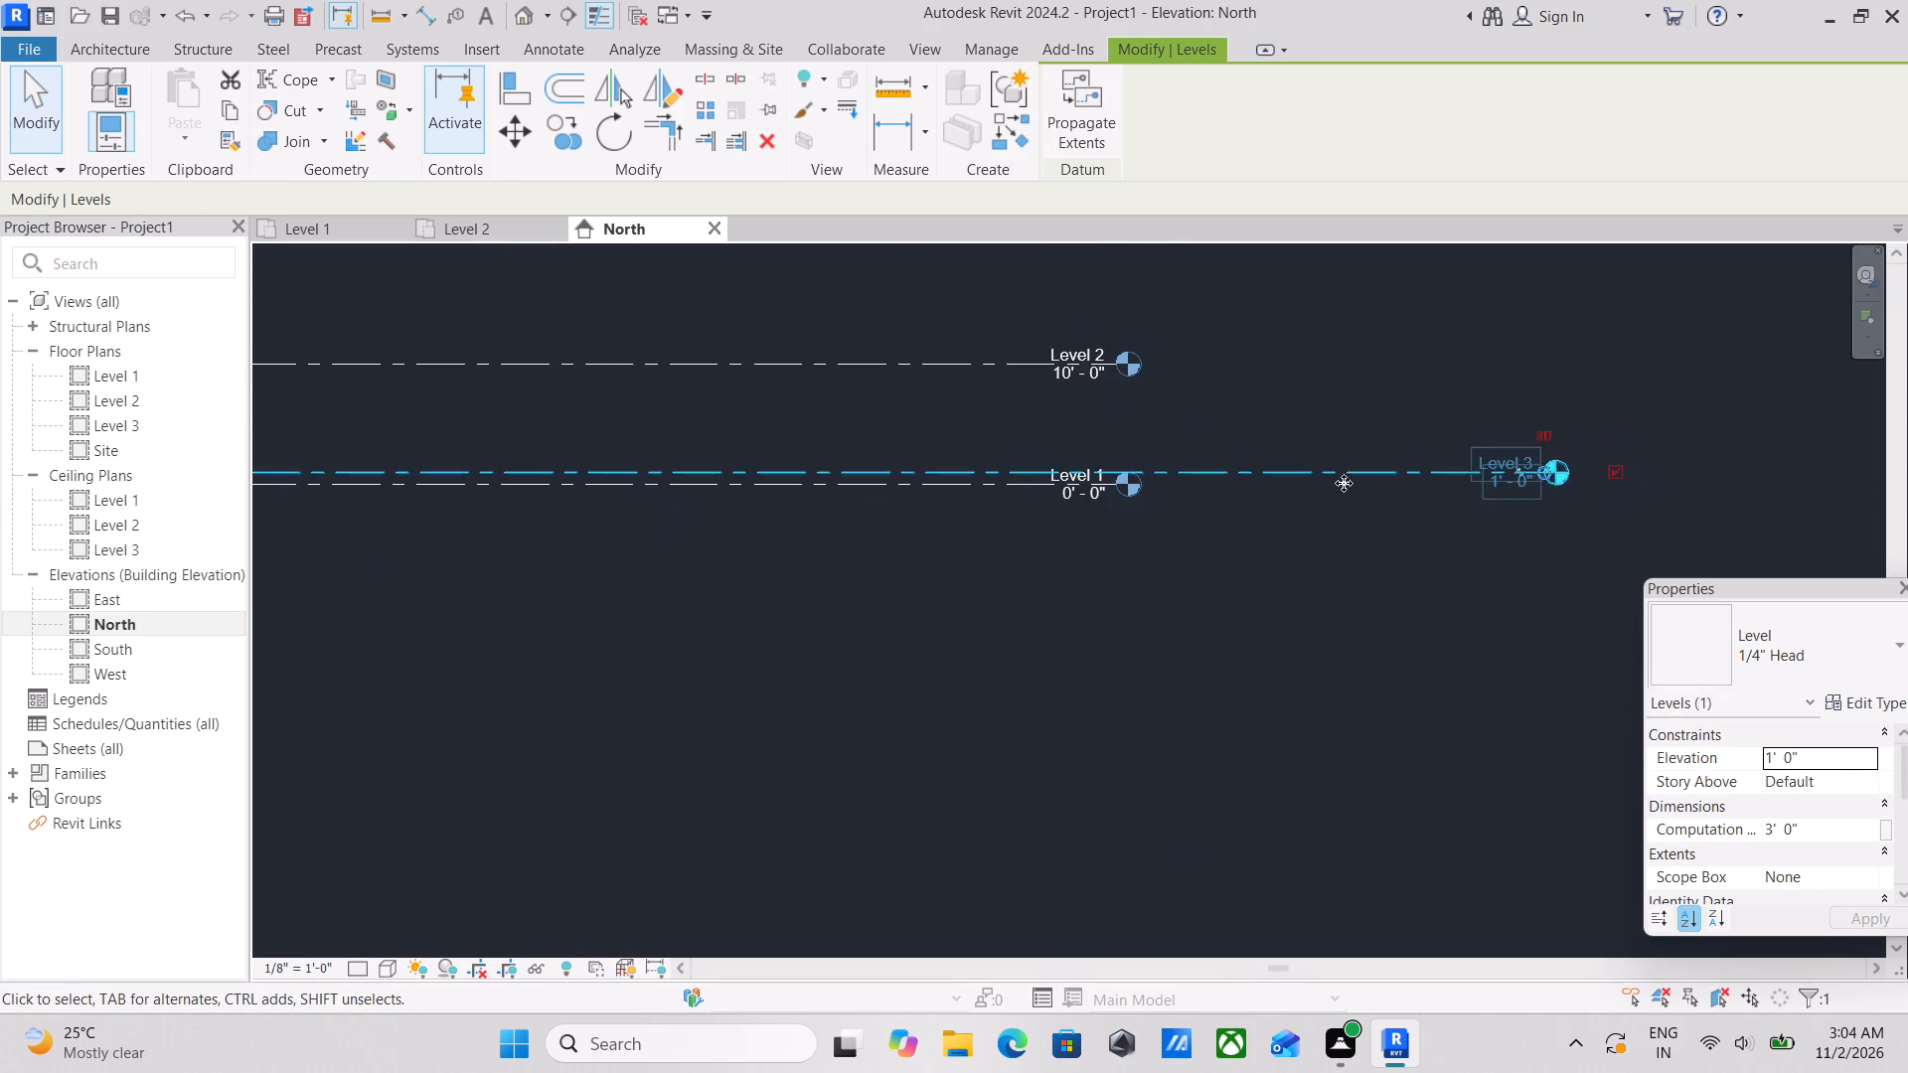
{"action": "scroll", "coordinate": [1340, 493], "scroll_direction": "up", "scroll_amount": 2}
{"action": "key", "text": "Escape"}
{"action": "key", "text": "Escape"}
Rename Level 1 as GROUND LELVEL and rename its corresponding plan views to match.
{"action": "scroll", "coordinate": [959, 411], "scroll_direction": "up", "scroll_amount": 2}
{"action": "scroll", "coordinate": [1074, 589], "scroll_direction": "up", "scroll_amount": 3}
{"action": "key", "text": "Escape"}
{"action": "scroll", "coordinate": [1062, 491], "scroll_direction": "up", "scroll_amount": 2}
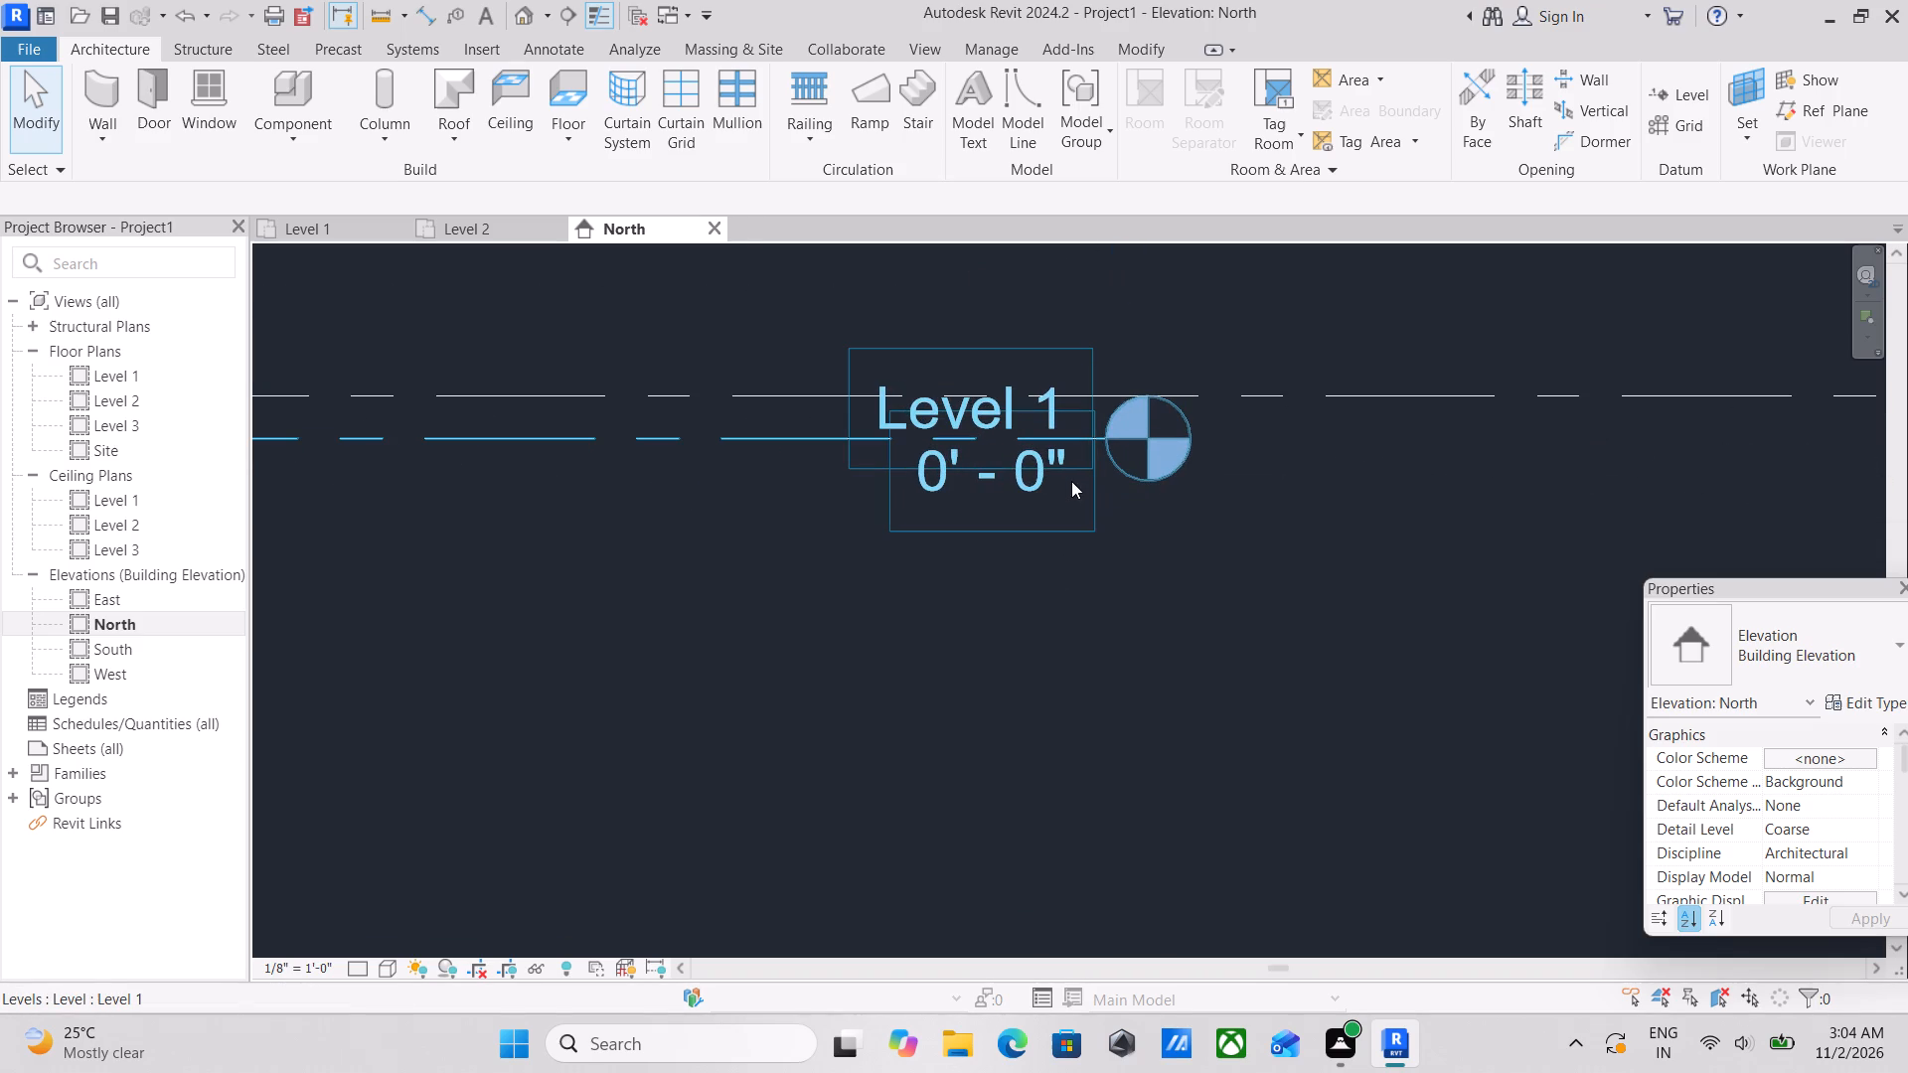
{"action": "double_click", "coordinate": [892, 420]}
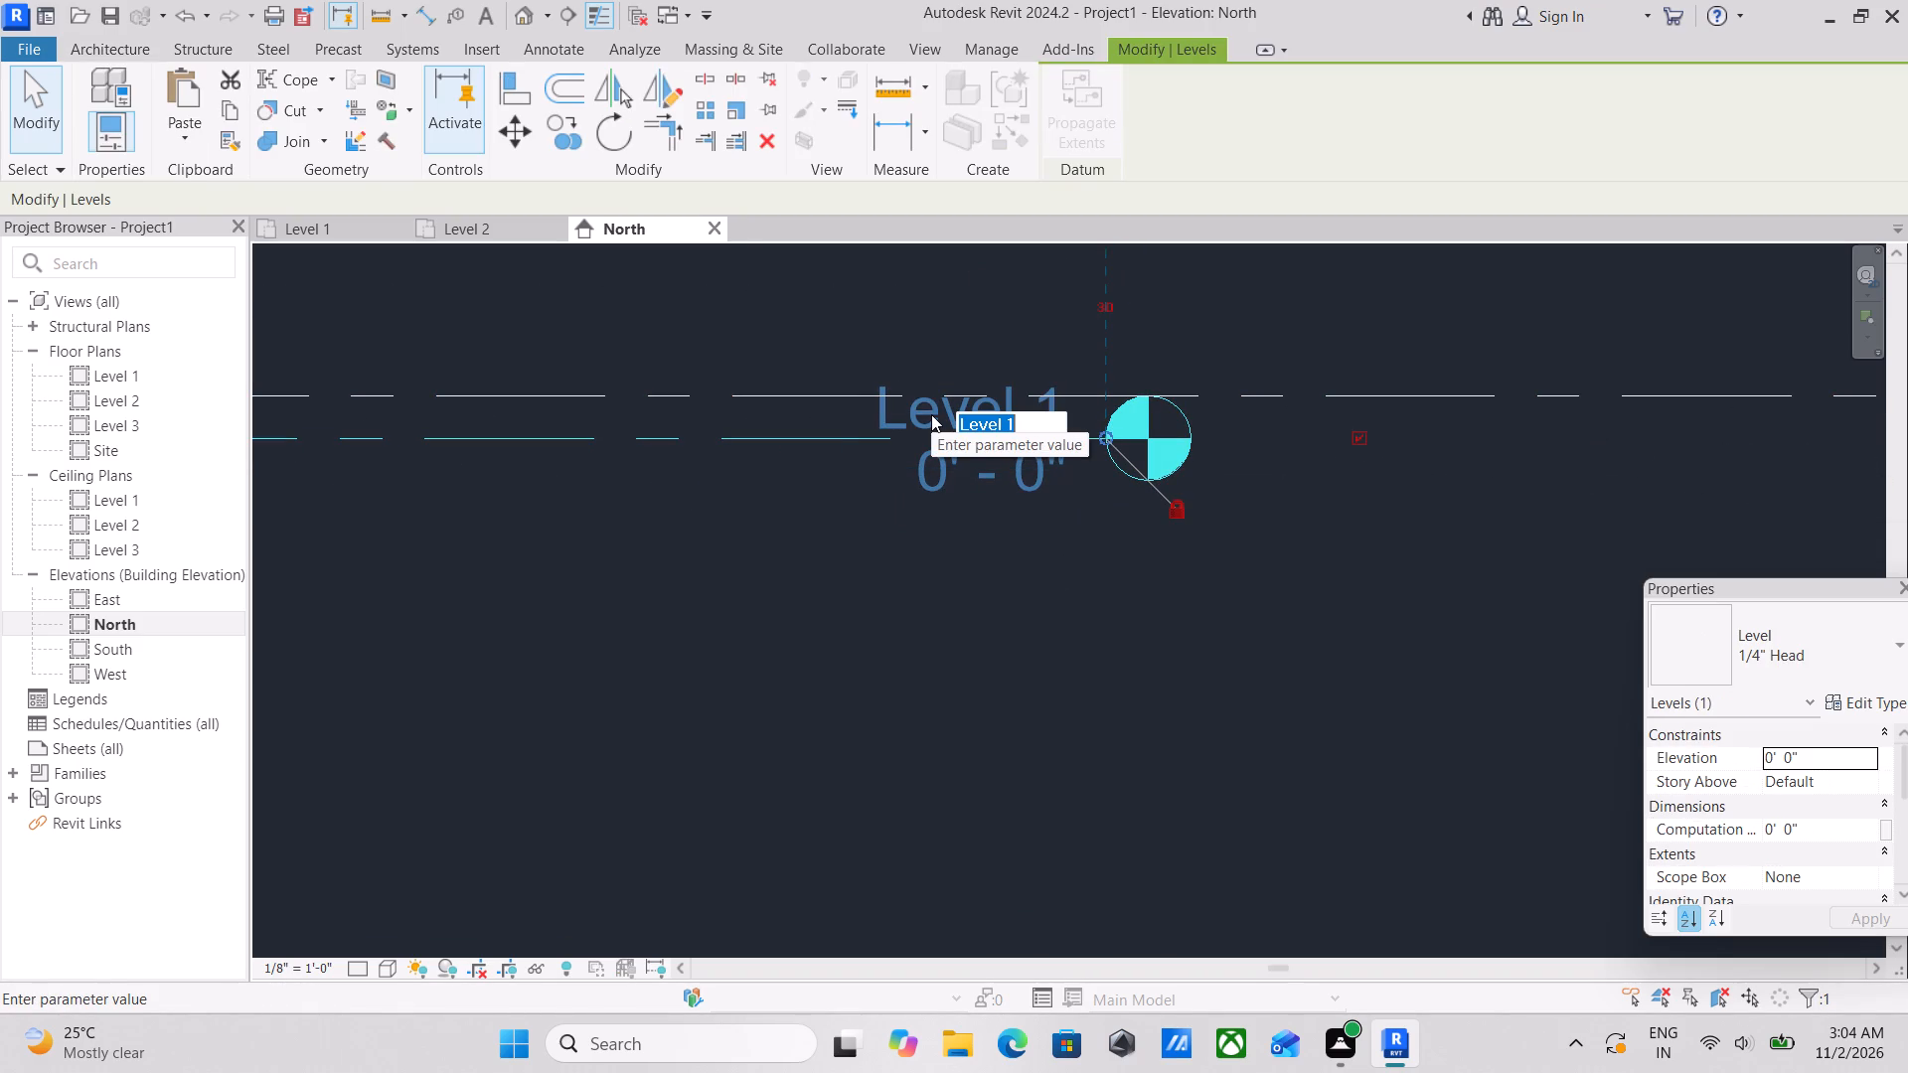
{"action": "type", "text": "le"}
{"action": "key", "text": "BackSpace"}
{"action": "key", "text": "BackSpace"}
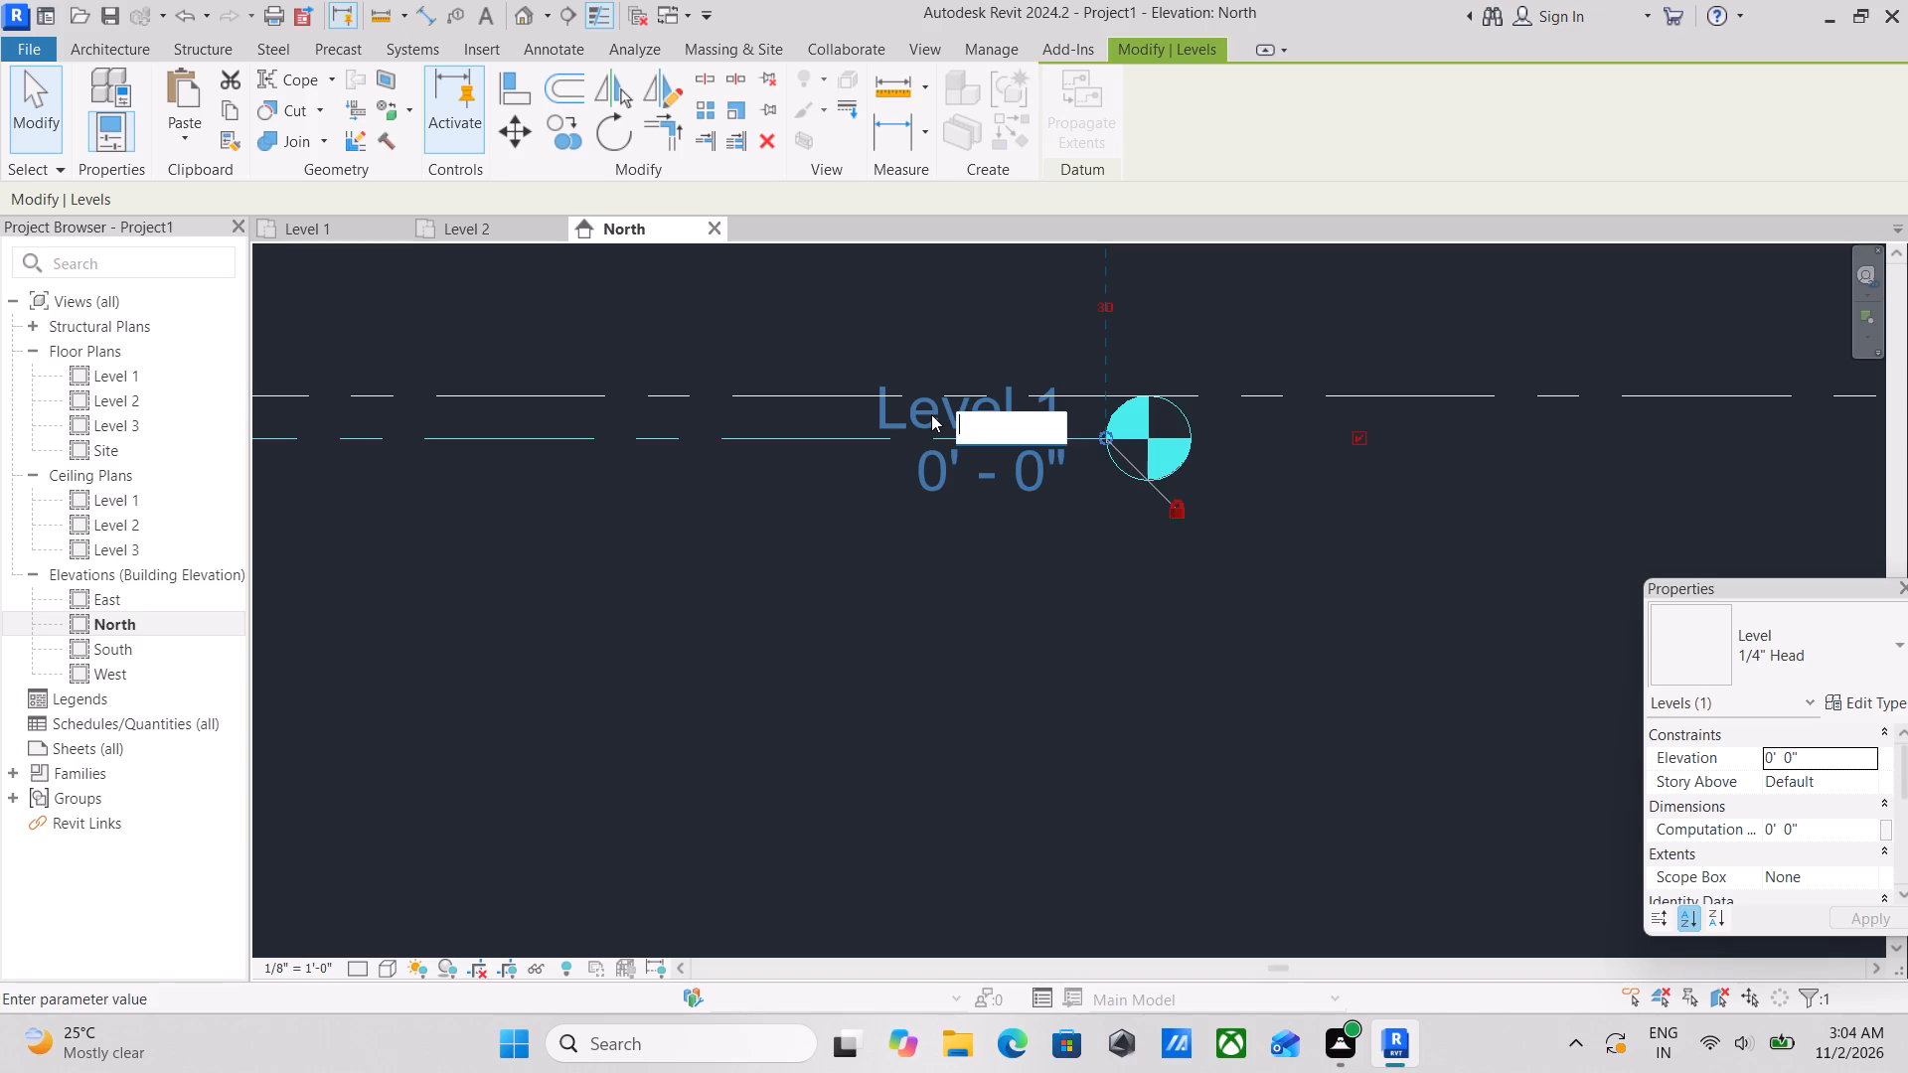
{"action": "type", "text": "le"}
{"action": "key", "text": "BackSpace"}
{"action": "key", "text": "BackSpace"}
{"action": "key", "text": "g"}
{"action": "key", "text": "r"}
{"action": "type", "text": "oi"}
{"action": "key", "text": "BackSpace"}
{"action": "key", "text": "BackSpace"}
{"action": "key", "text": "BackSpace"}
{"action": "key", "text": "BackSpace"}
{"action": "key", "text": "g"}
{"action": "key", "text": "BackSpace"}
{"action": "type", "text": "GGR"}
{"action": "key", "text": "BackSpace"}
{"action": "key", "text": "BackSpace"}
{"action": "key", "text": "r"}
{"action": "key", "text": "u"}
{"action": "key", "text": "BackSpace"}
{"action": "type", "text": "OUND"}
{"action": "key", "text": "space"}
{"action": "type", "text": "LEL"}
{"action": "type", "text": "VEL"}
{"action": "key", "text": "Return"}
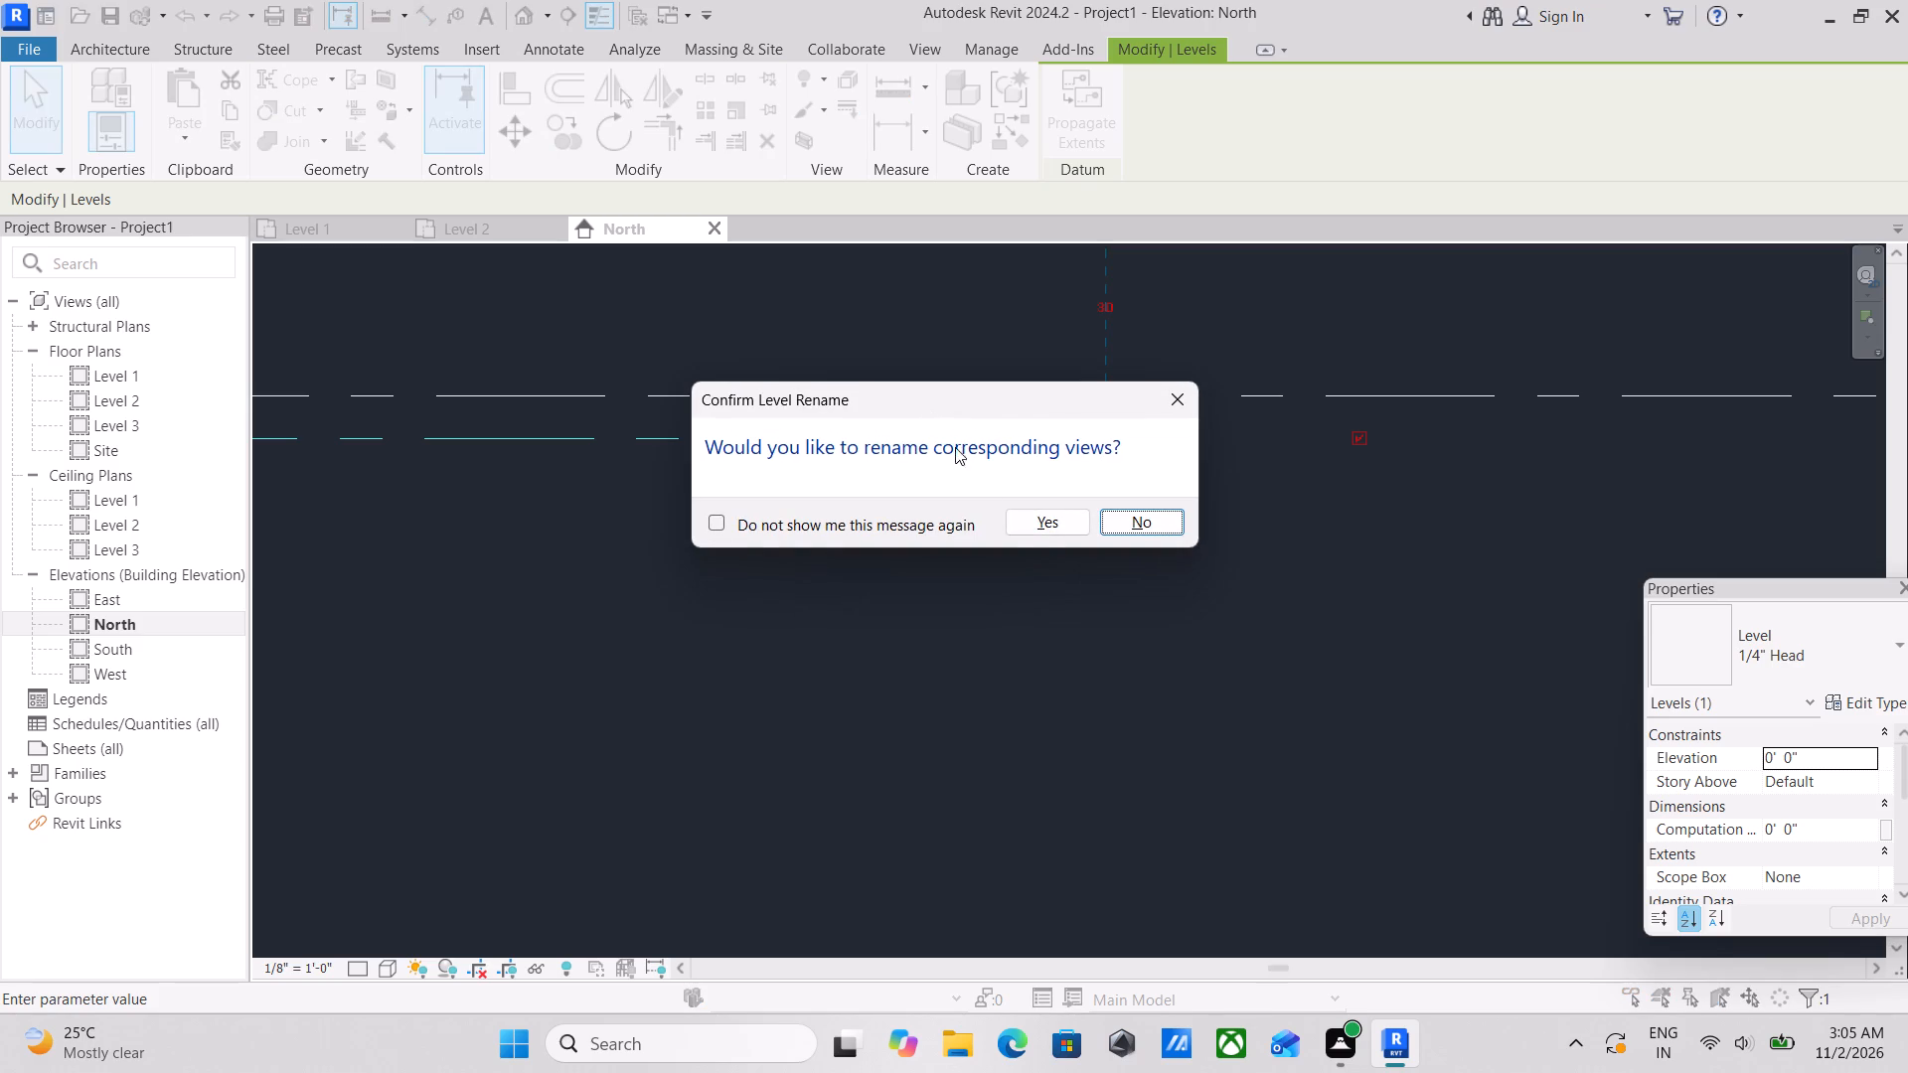
{"action": "left_click", "coordinate": [1015, 524]}
Rename Level 3 as GROUND FLOOR and rename its corresponding plan views to match.
{"action": "scroll", "coordinate": [781, 468], "scroll_direction": "down", "scroll_amount": 3}
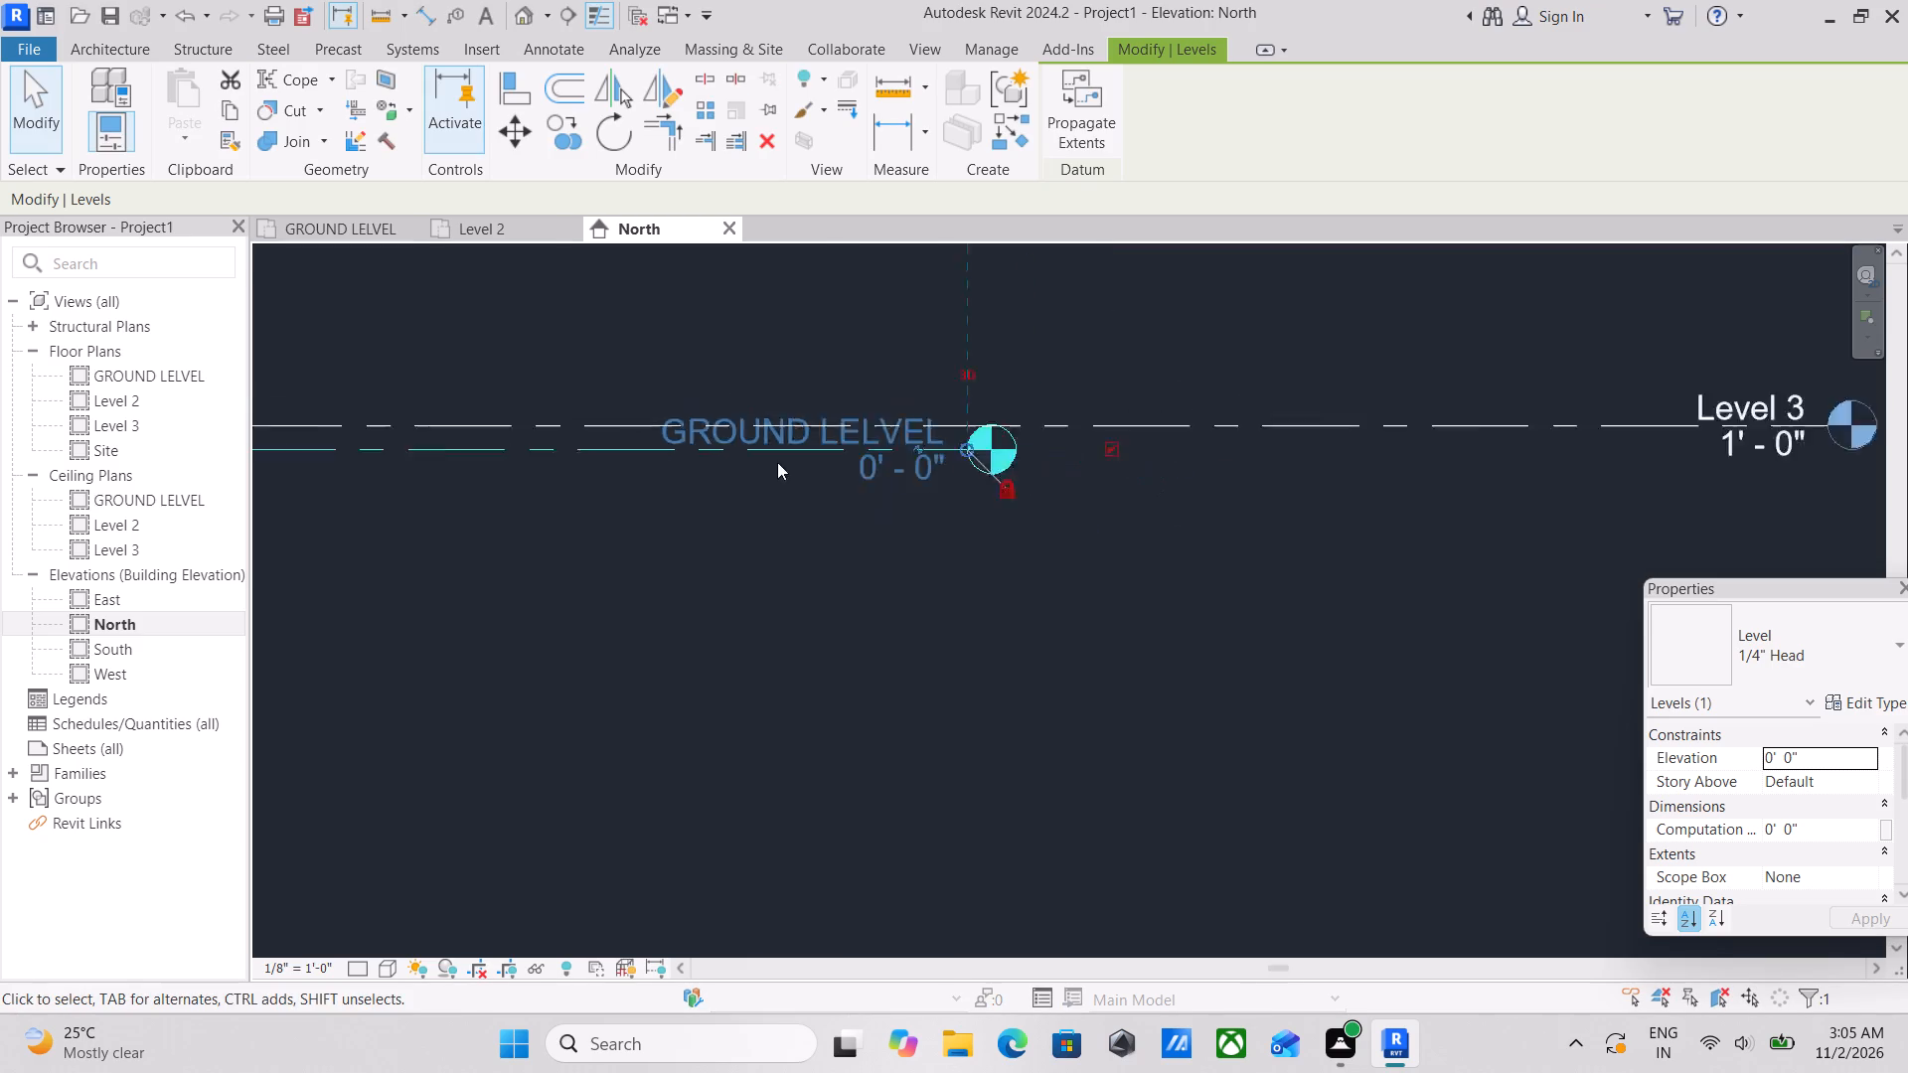
{"action": "scroll", "coordinate": [777, 462], "scroll_direction": "down", "scroll_amount": 7}
{"action": "middle_click_drag", "start_coordinate": [687, 459], "coordinate": [576, 467]}
{"action": "scroll", "coordinate": [1089, 499], "scroll_direction": "up", "scroll_amount": 6}
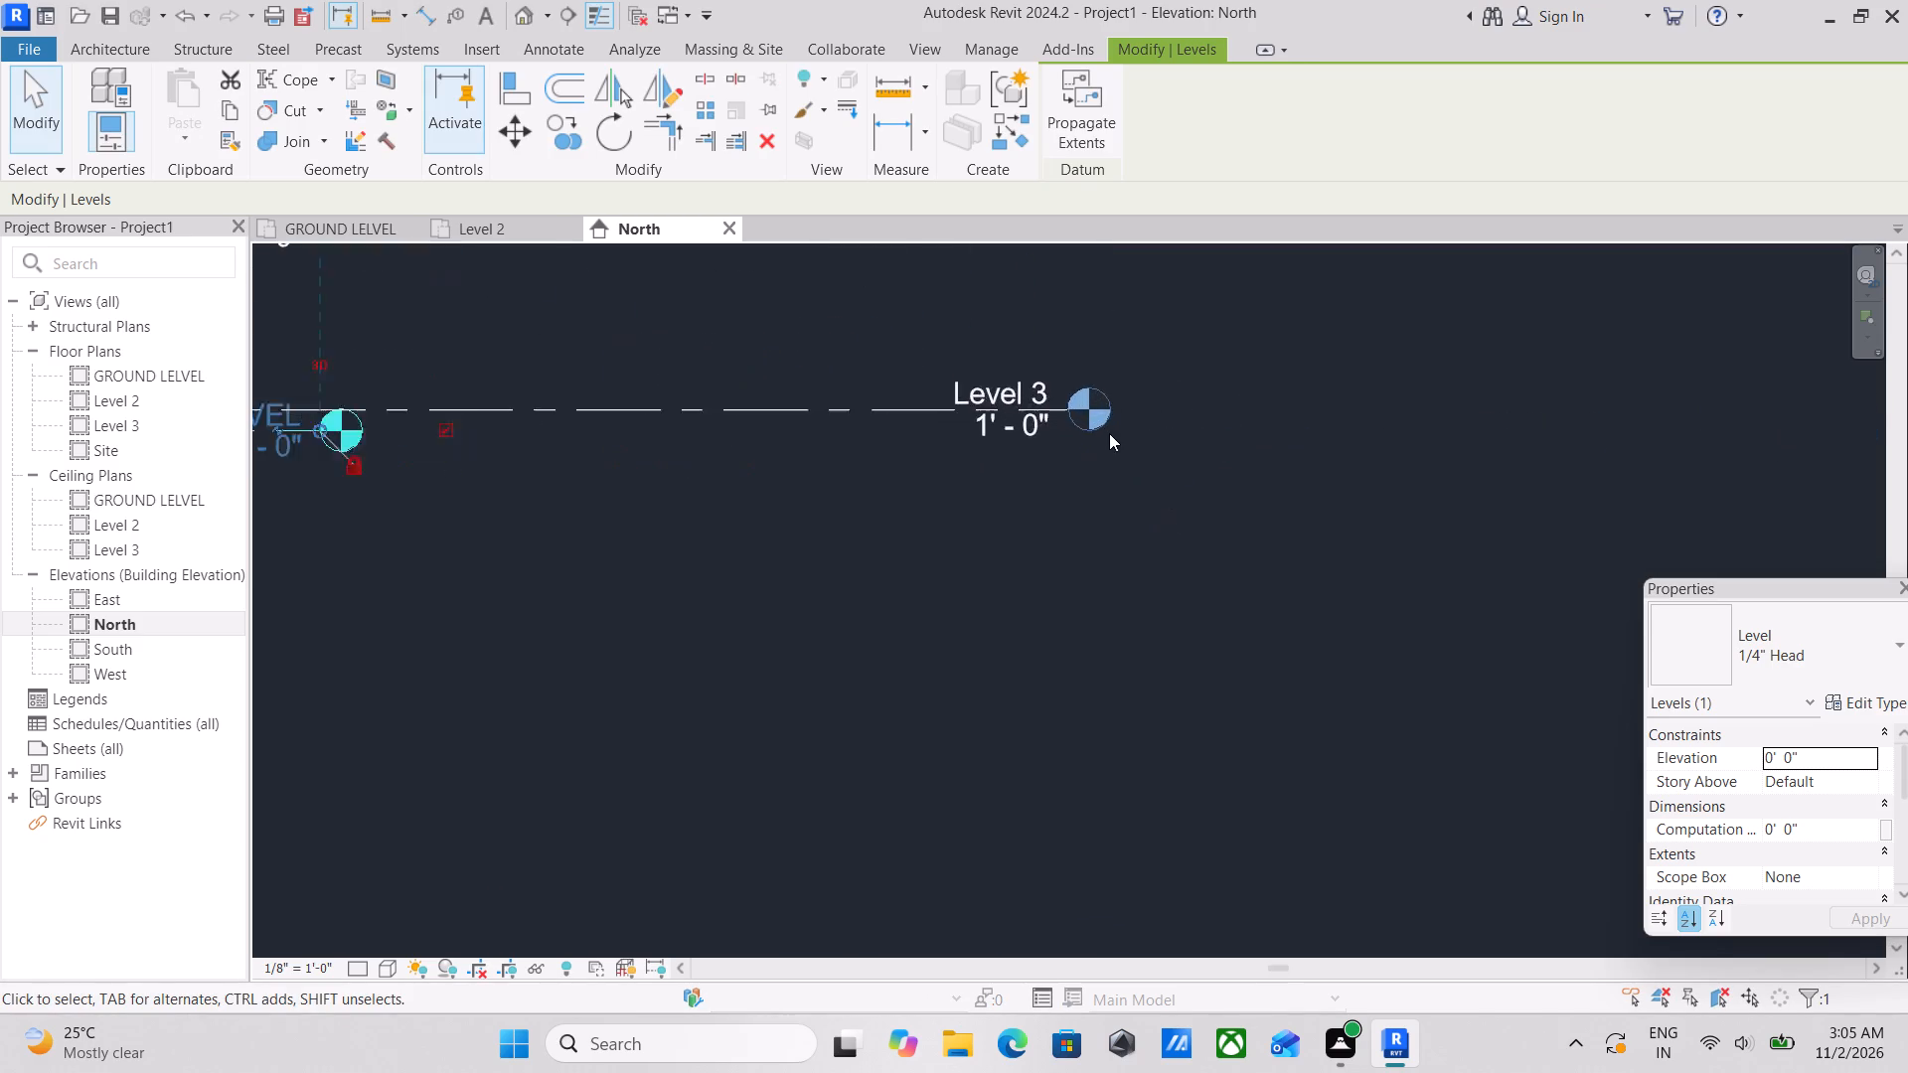
{"action": "scroll", "coordinate": [1109, 433], "scroll_direction": "up", "scroll_amount": 6}
{"action": "scroll", "coordinate": [957, 333], "scroll_direction": "up", "scroll_amount": 4}
{"action": "double_click", "coordinate": [968, 463]}
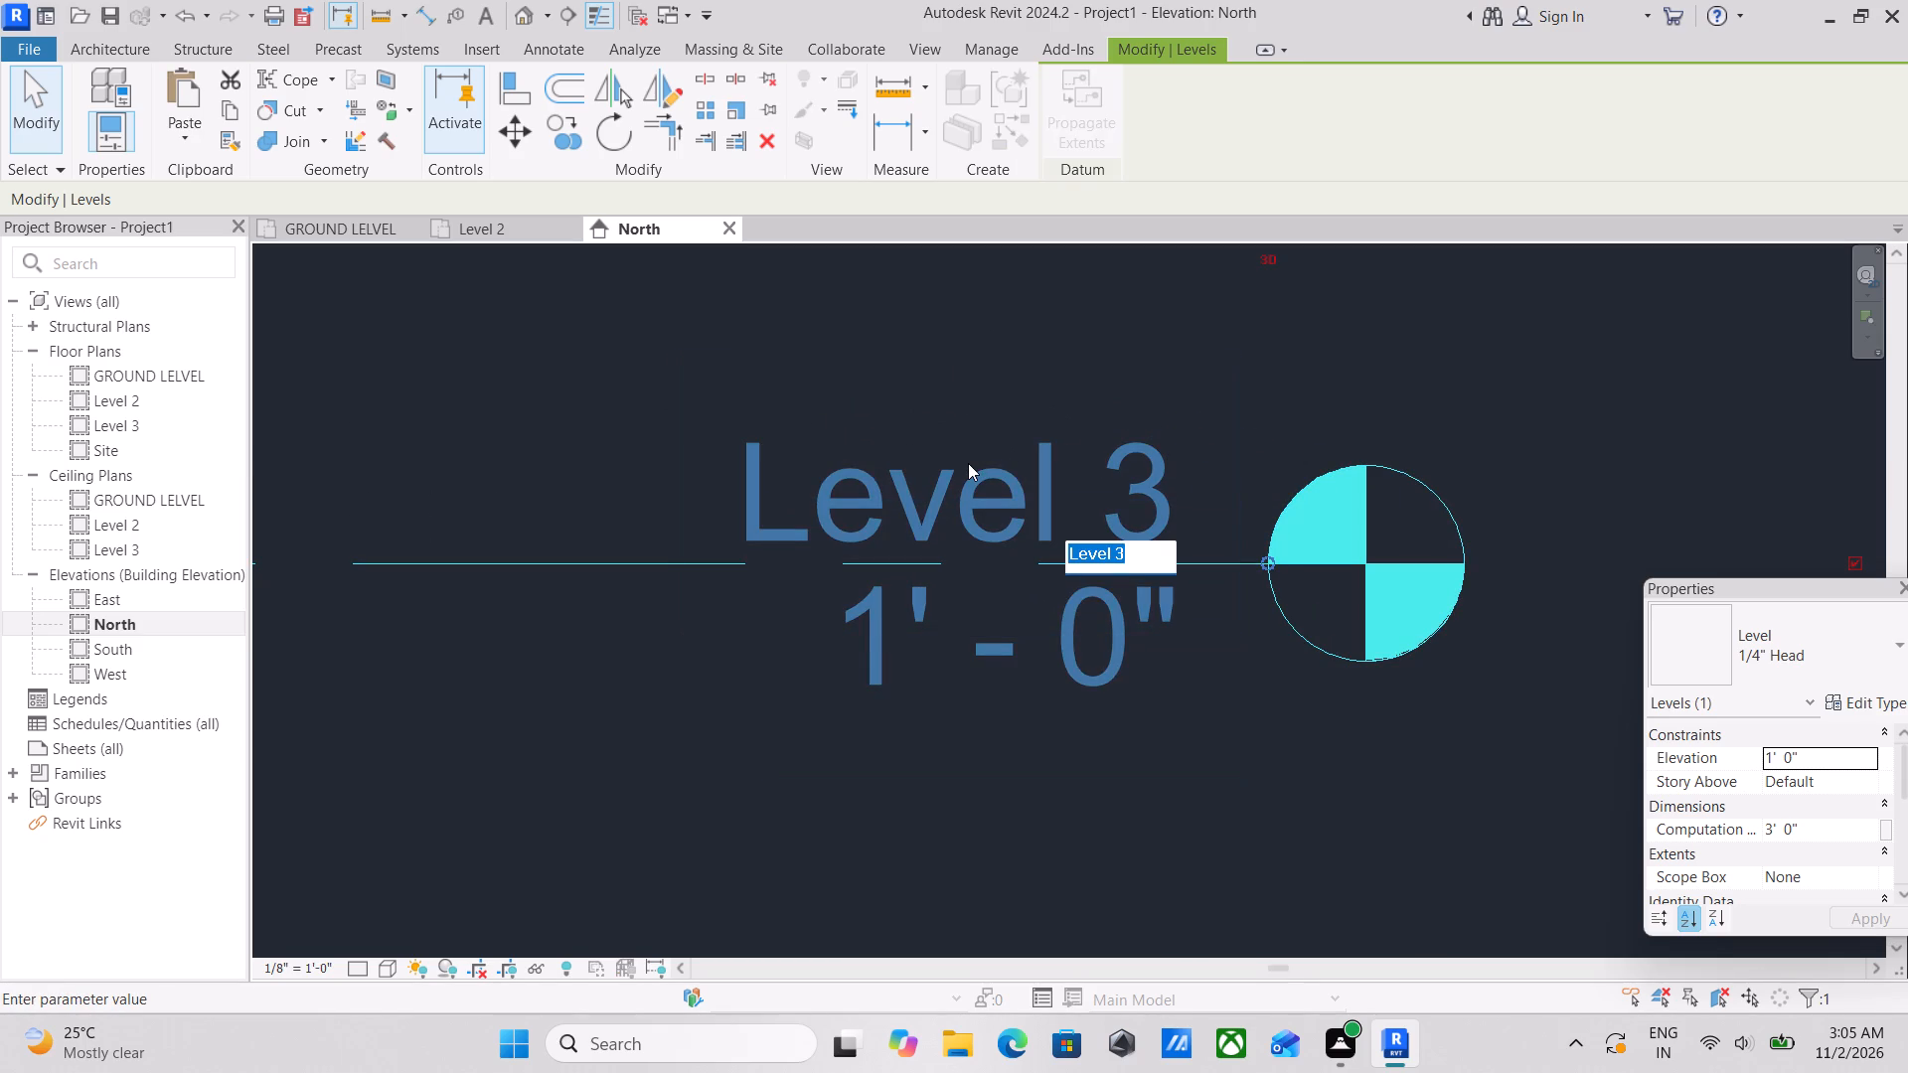
{"action": "type", "text": "GR"}
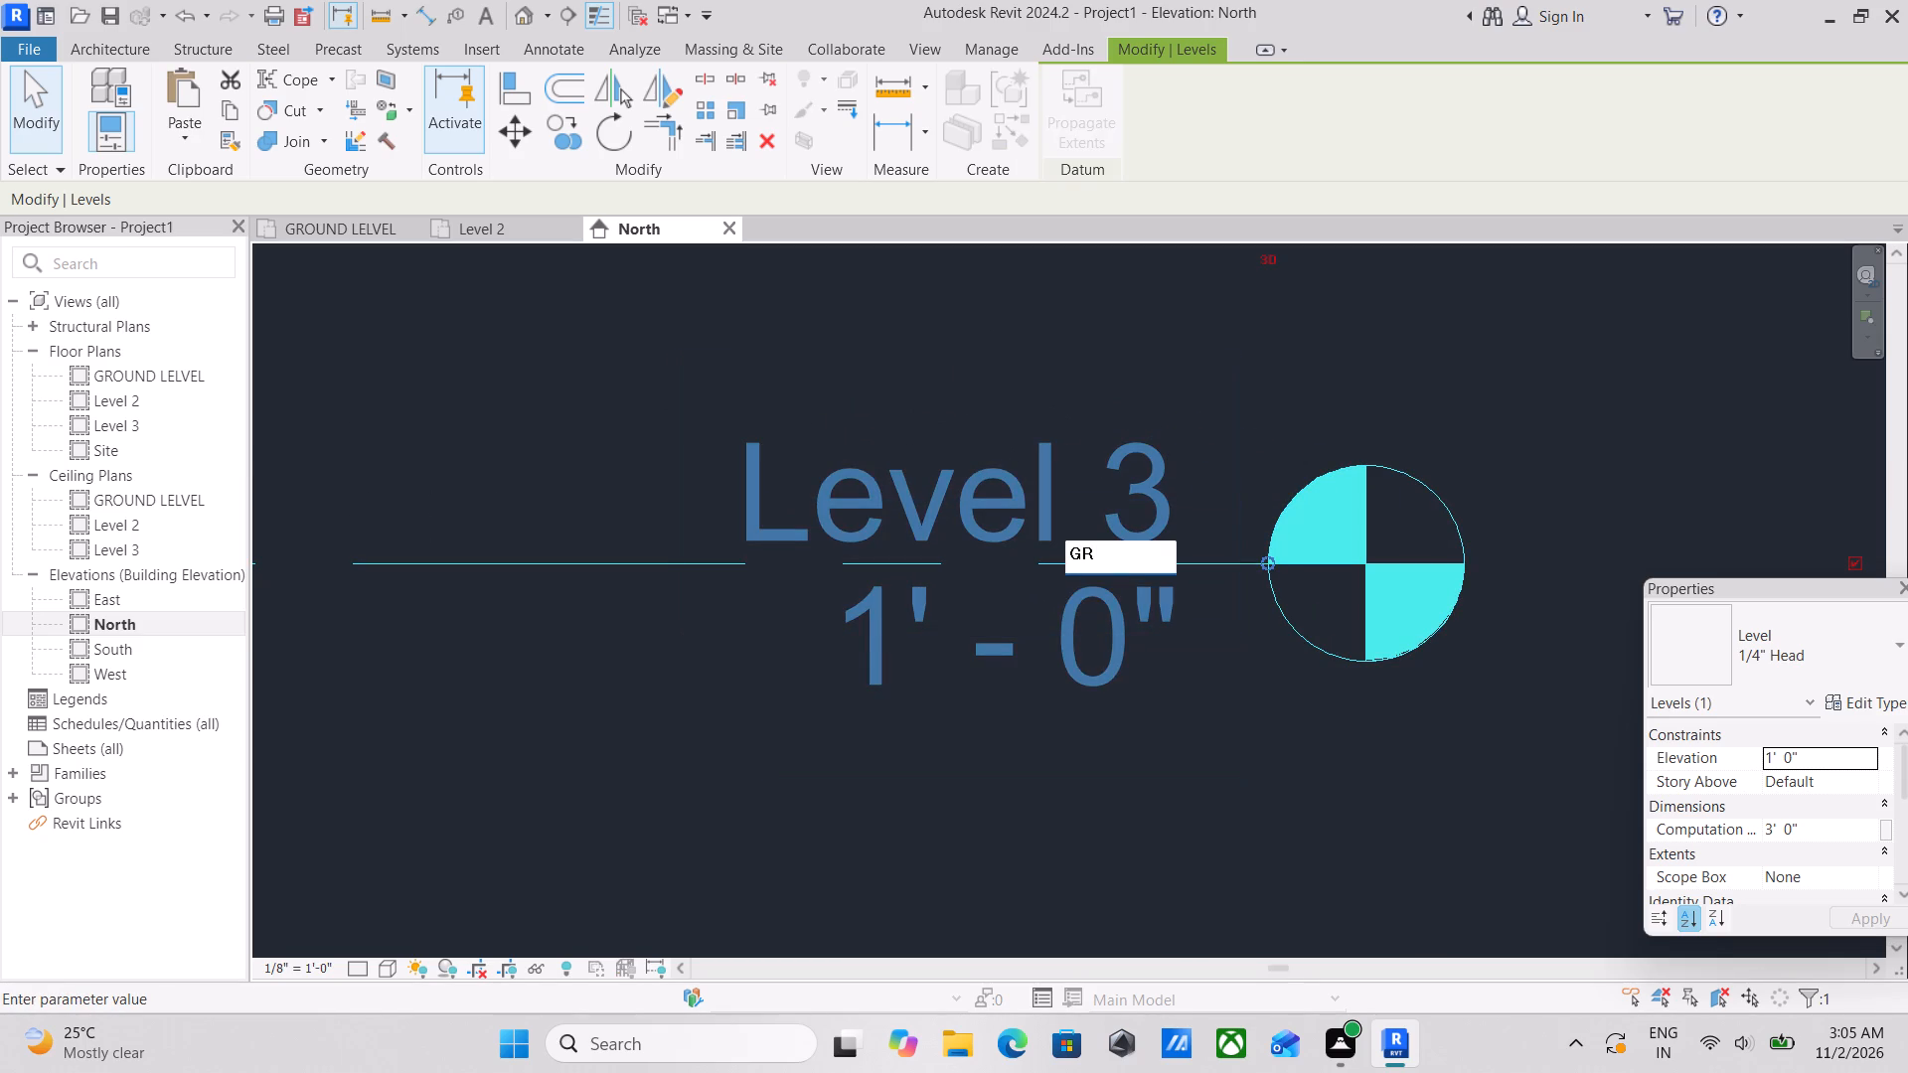
{"action": "key", "text": "u"}
{"action": "key", "text": "BackSpace"}
{"action": "type", "text": "OUND"}
{"action": "key", "text": "space"}
{"action": "type", "text": "FLOOR"}
{"action": "key", "text": "Return"}
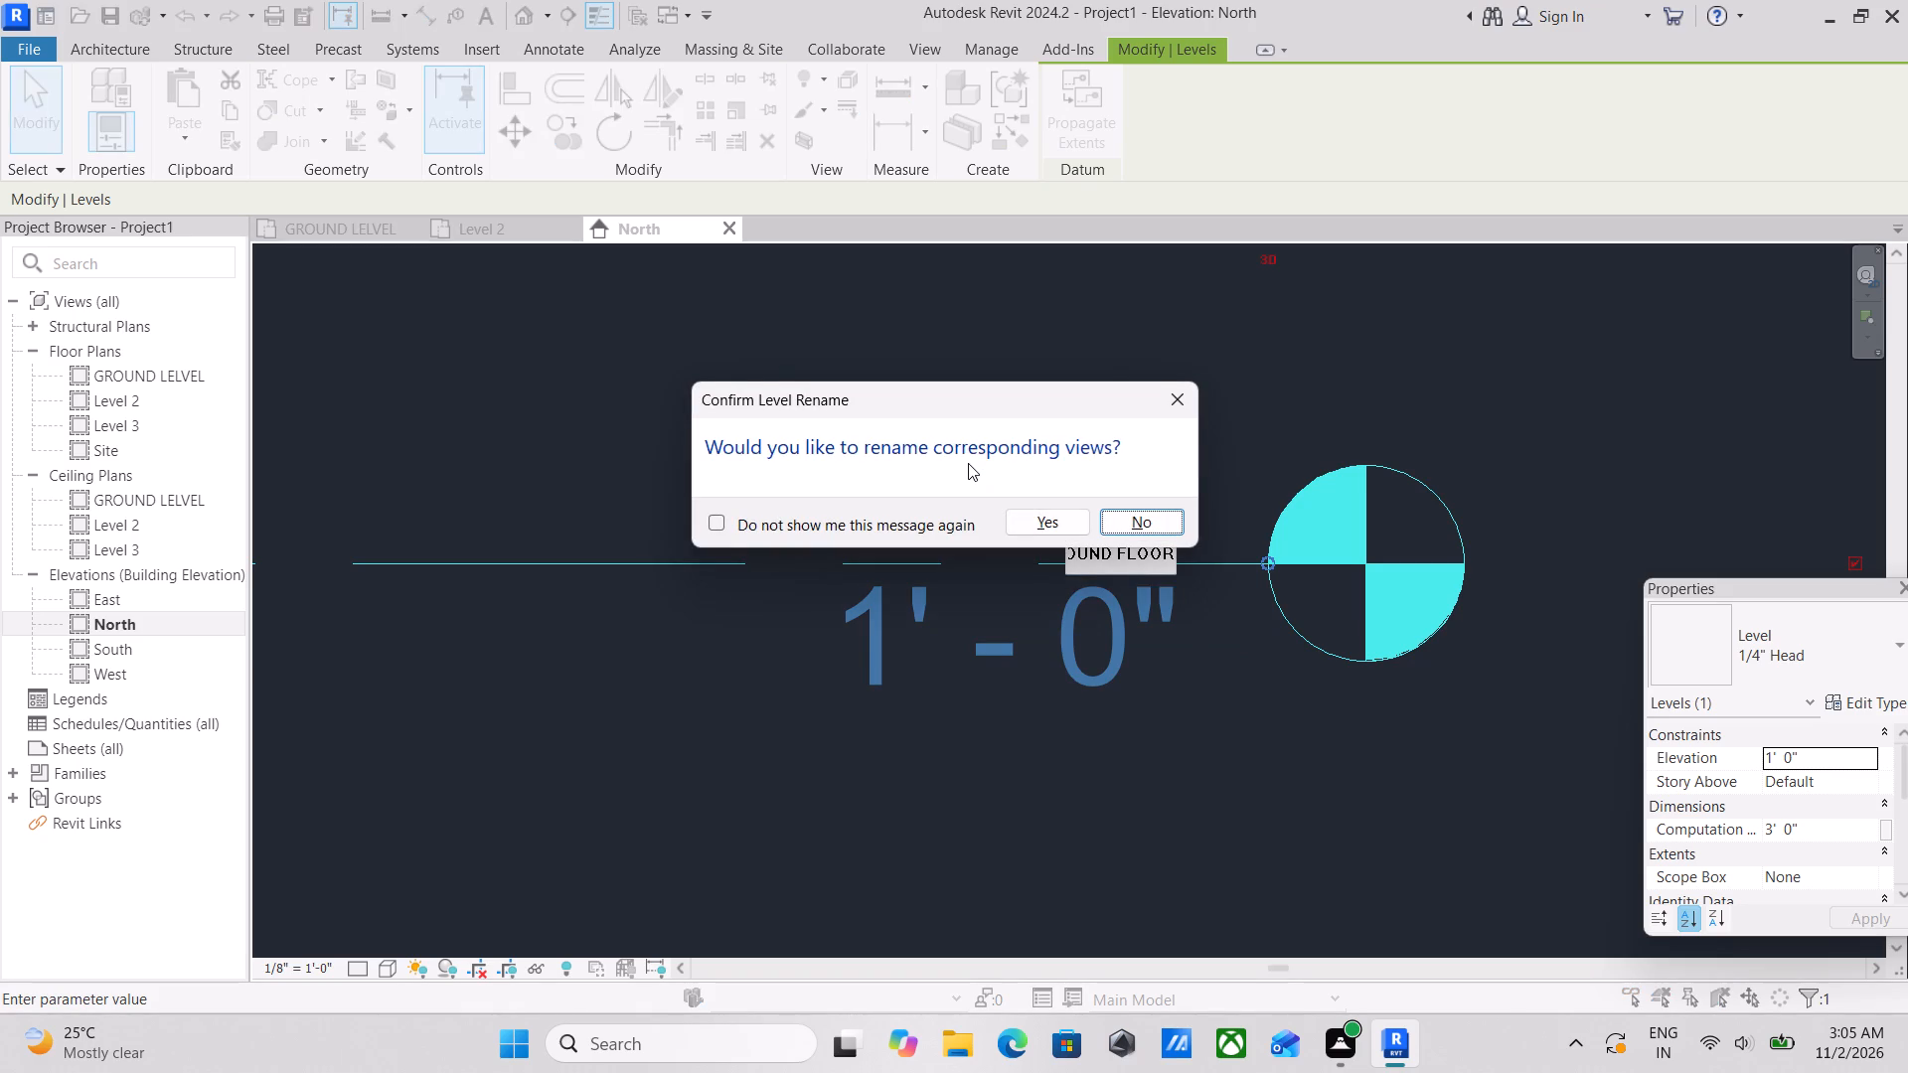
{"action": "left_click", "coordinate": [1053, 524]}
Place an aligned dimension between the Level 2 and GROUND FLOOR lines.
{"action": "scroll", "coordinate": [874, 482], "scroll_direction": "down", "scroll_amount": 17}
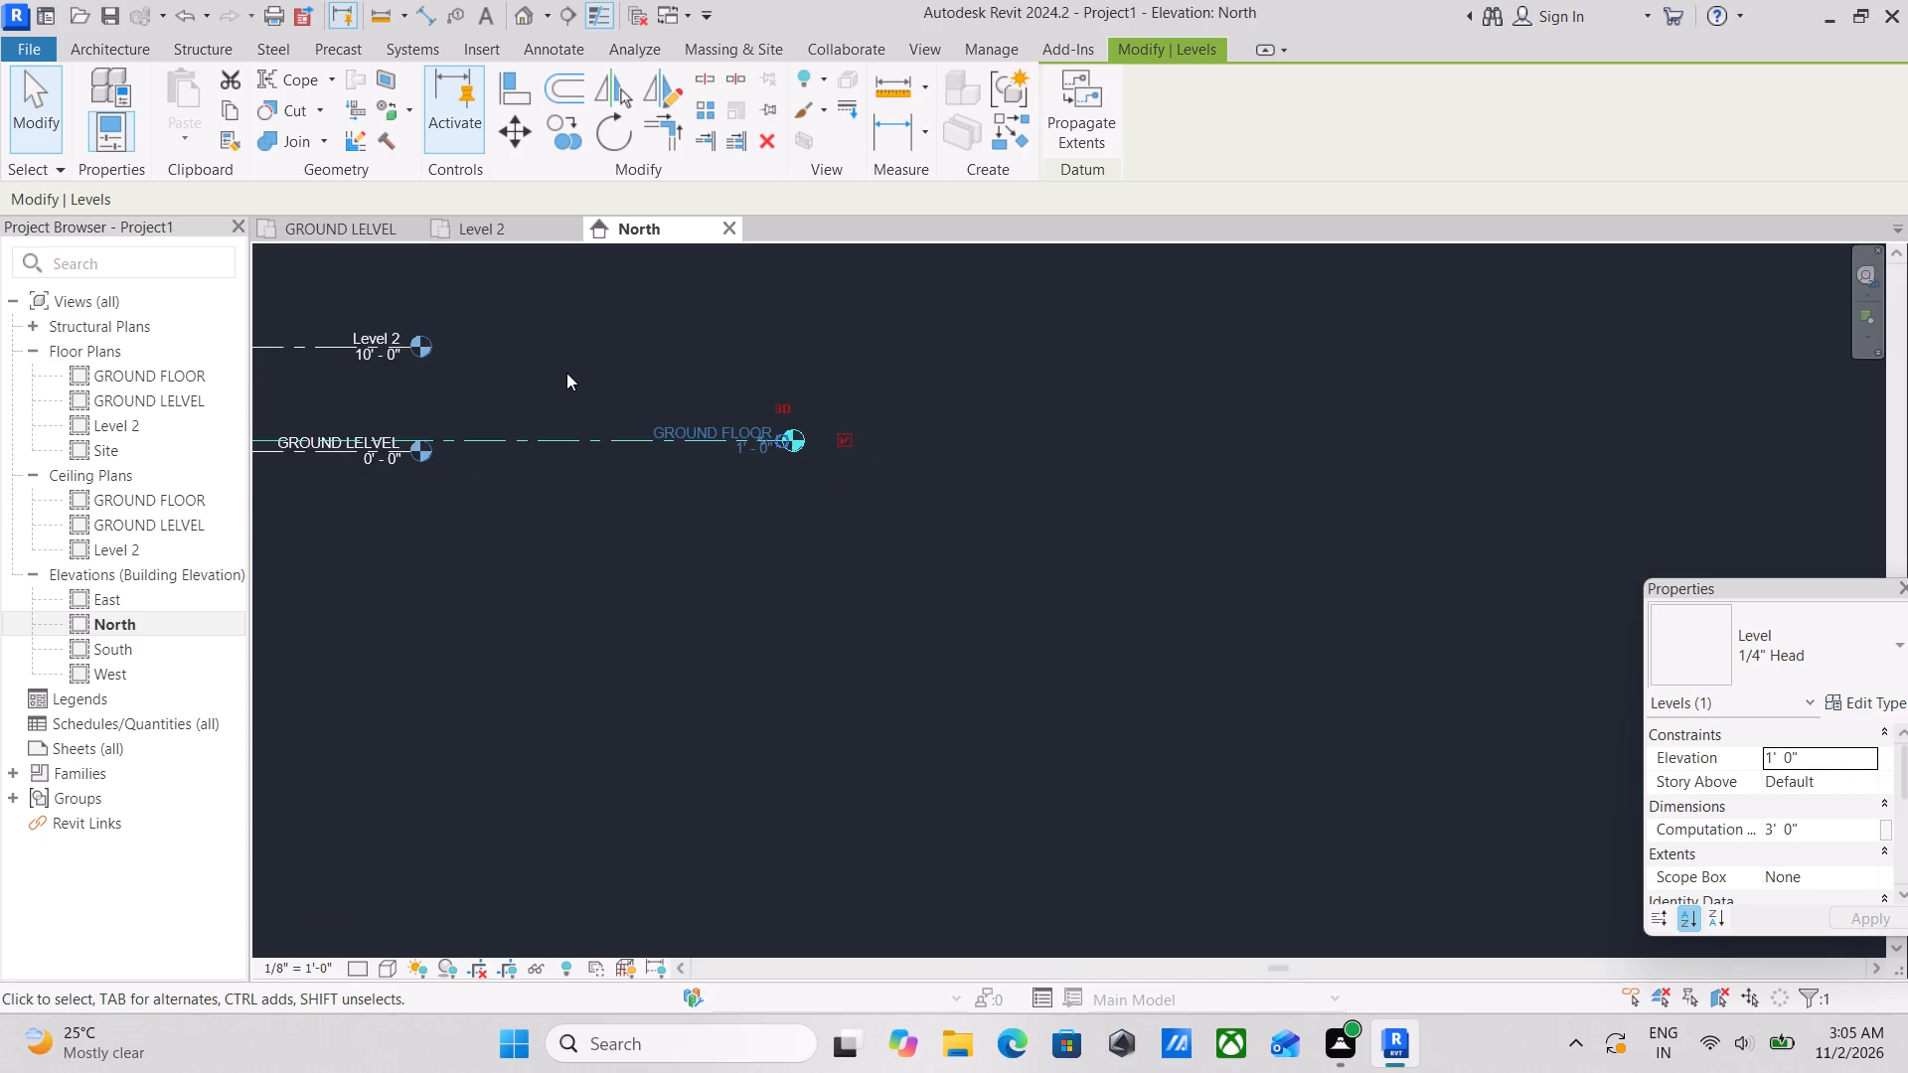
{"action": "scroll", "coordinate": [579, 380], "scroll_direction": "down", "scroll_amount": 3}
{"action": "middle_click_drag", "start_coordinate": [579, 380], "coordinate": [990, 457]}
{"action": "key", "text": "Escape"}
{"action": "scroll", "coordinate": [990, 457], "scroll_direction": "up", "scroll_amount": 1}
{"action": "scroll", "coordinate": [592, 438], "scroll_direction": "up", "scroll_amount": 3}
{"action": "middle_click_drag", "start_coordinate": [600, 439], "coordinate": [1039, 451]}
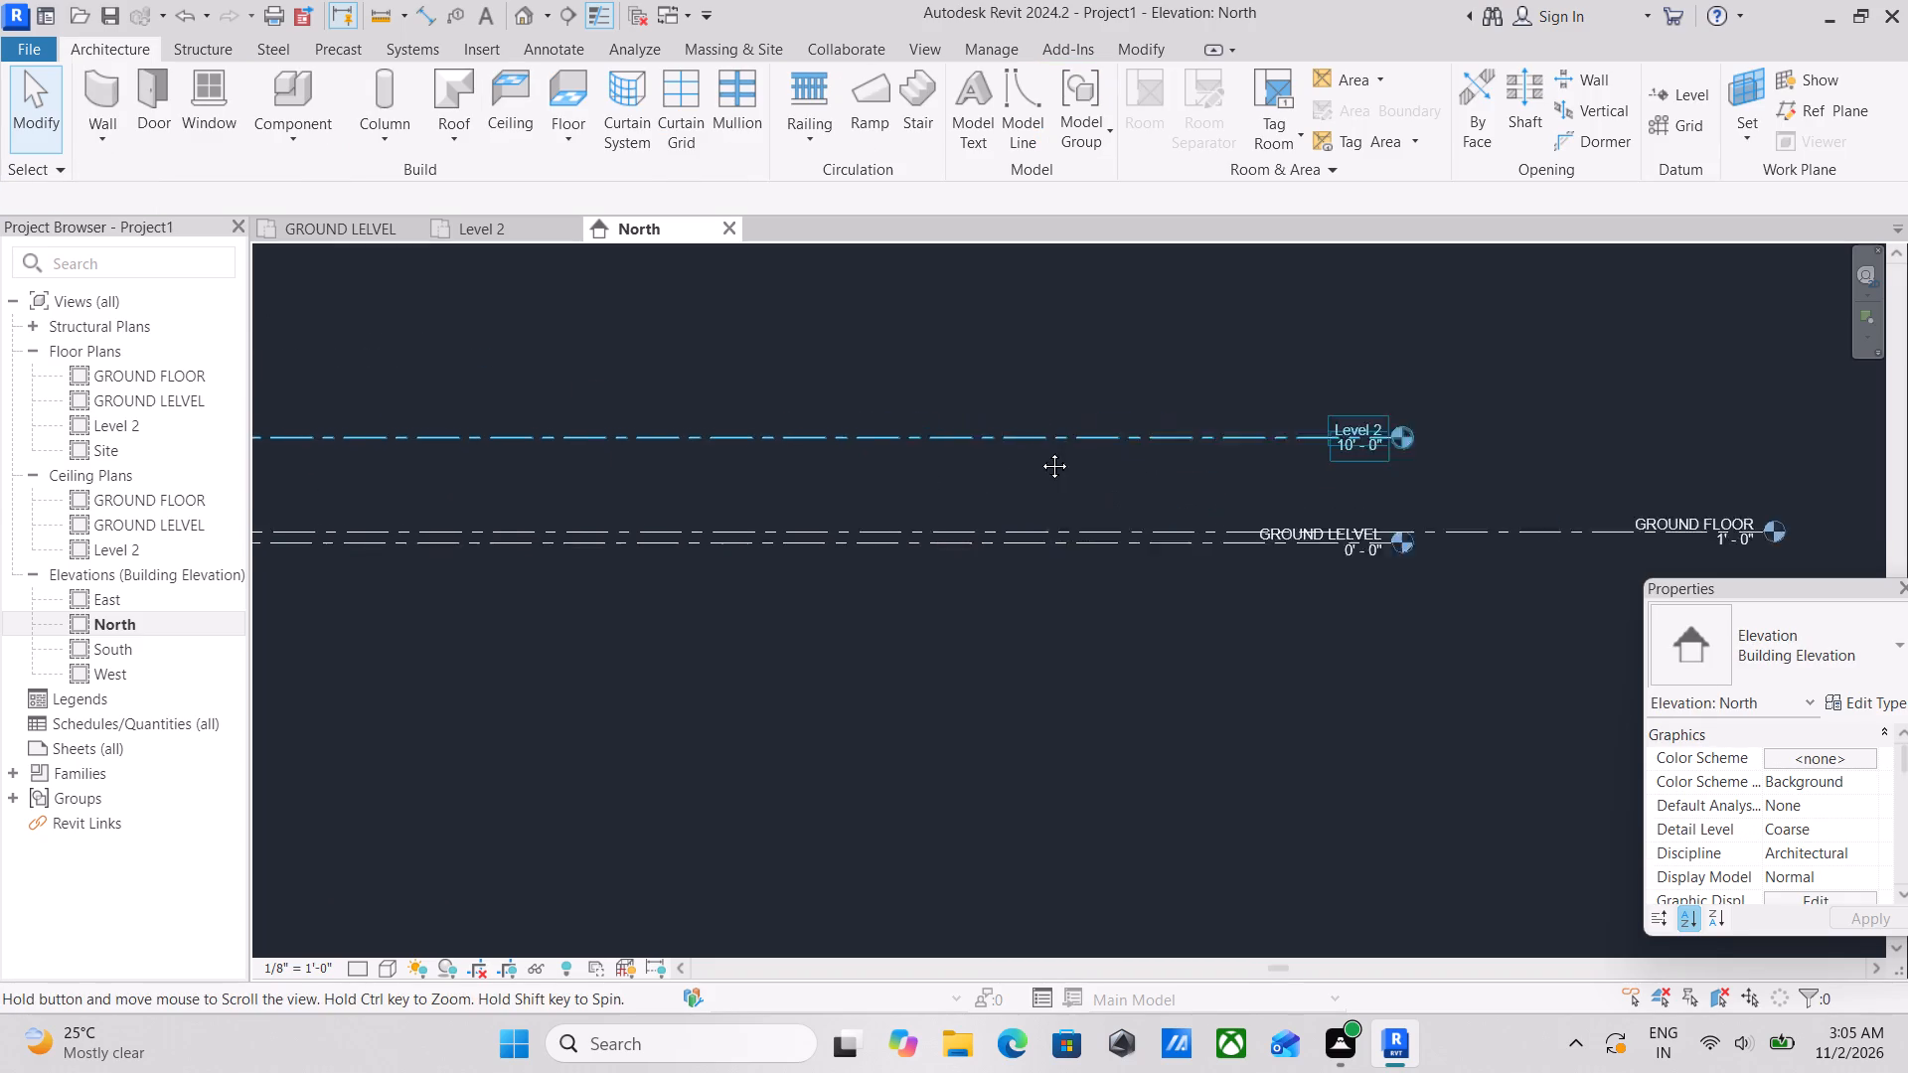
{"action": "middle_click_drag", "start_coordinate": [1039, 451], "coordinate": [1086, 463]}
{"action": "type", "text": "DI"}
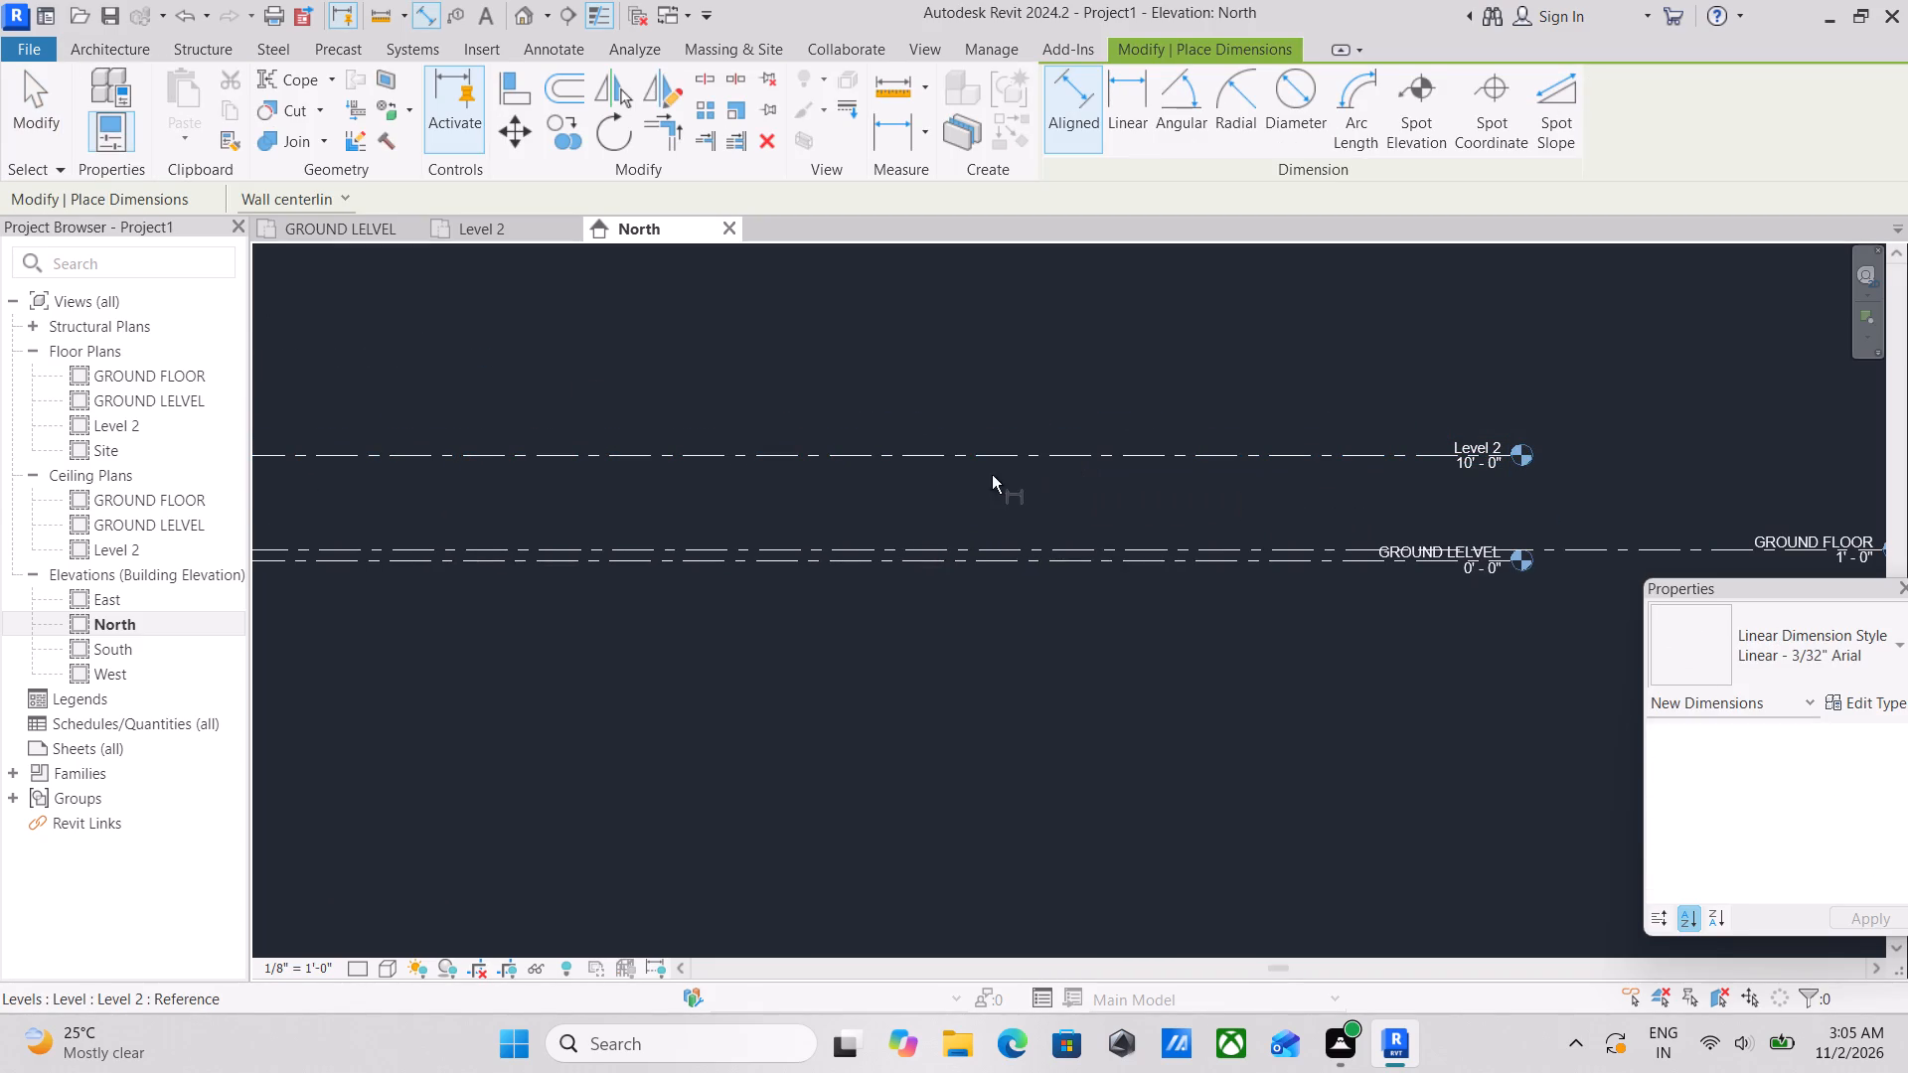
{"action": "left_click", "coordinate": [872, 454]}
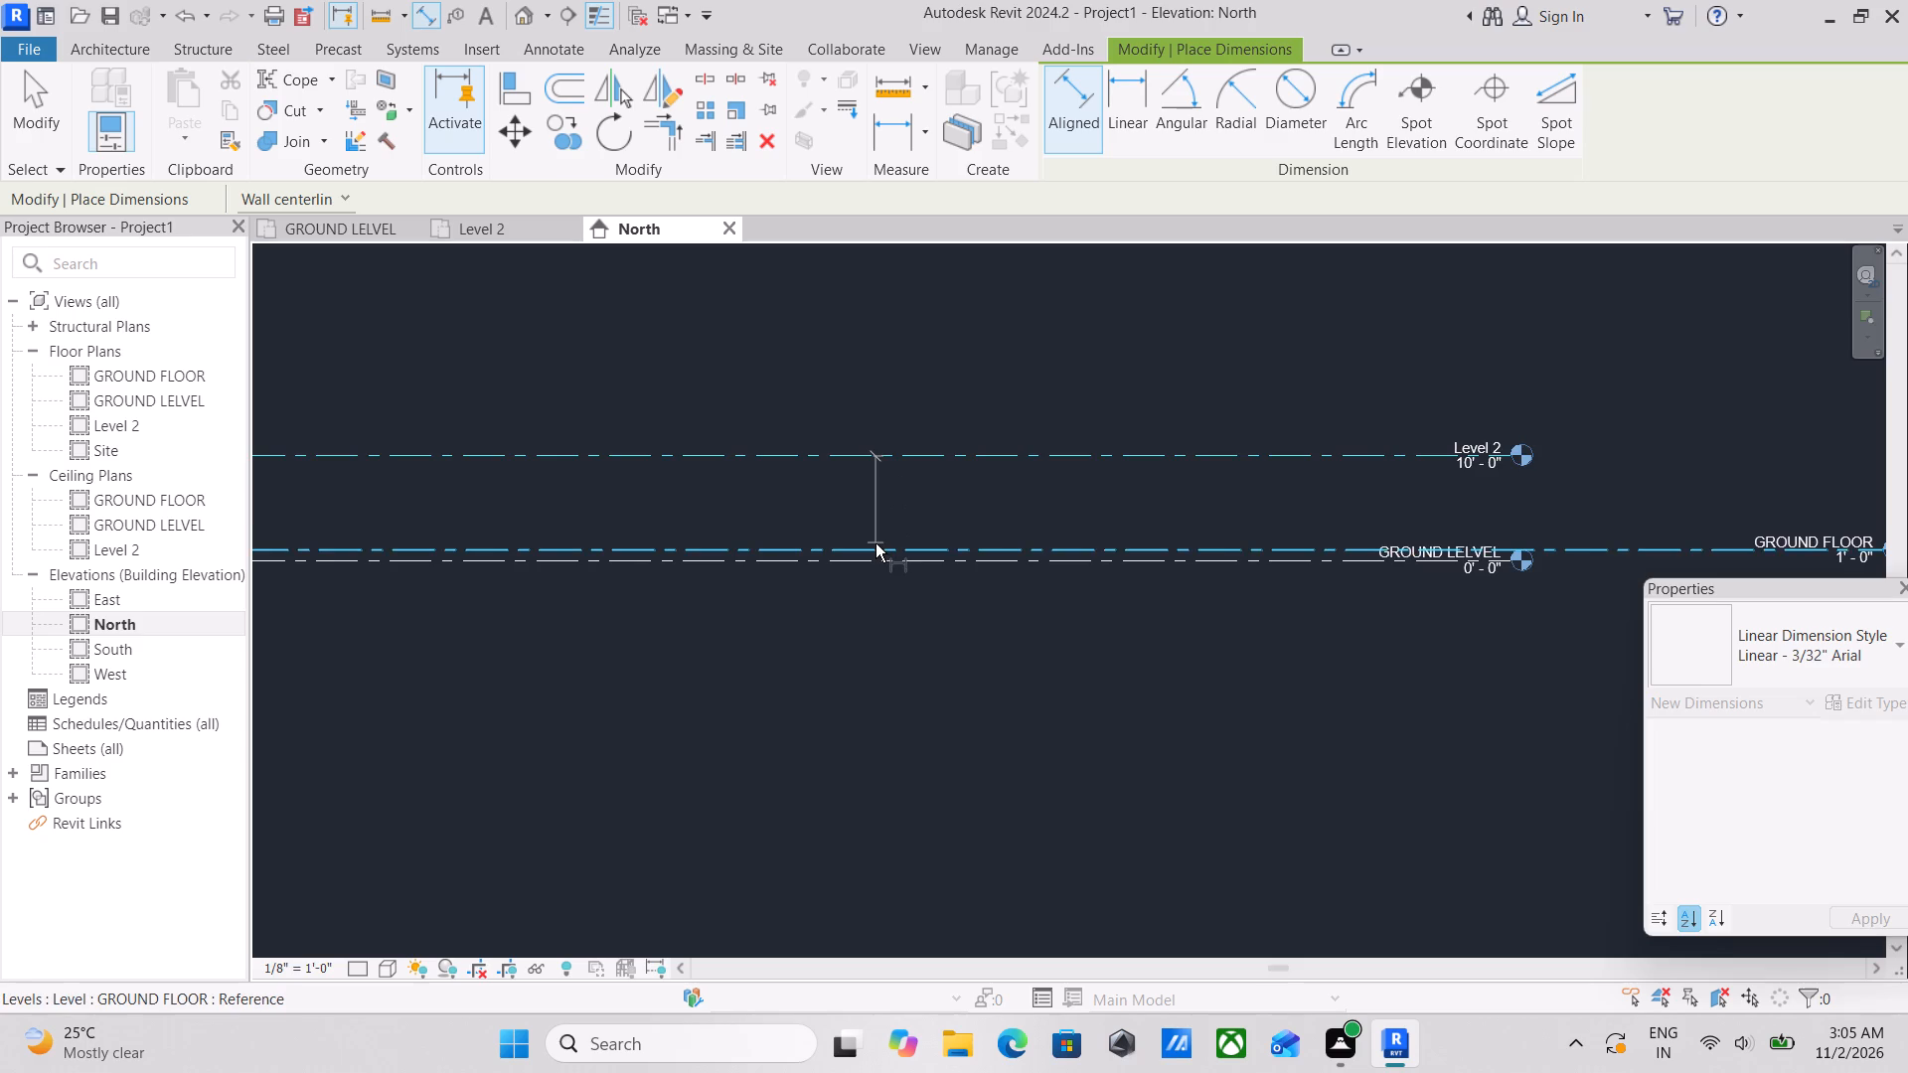
{"action": "scroll", "coordinate": [875, 543], "scroll_direction": "up", "scroll_amount": 9}
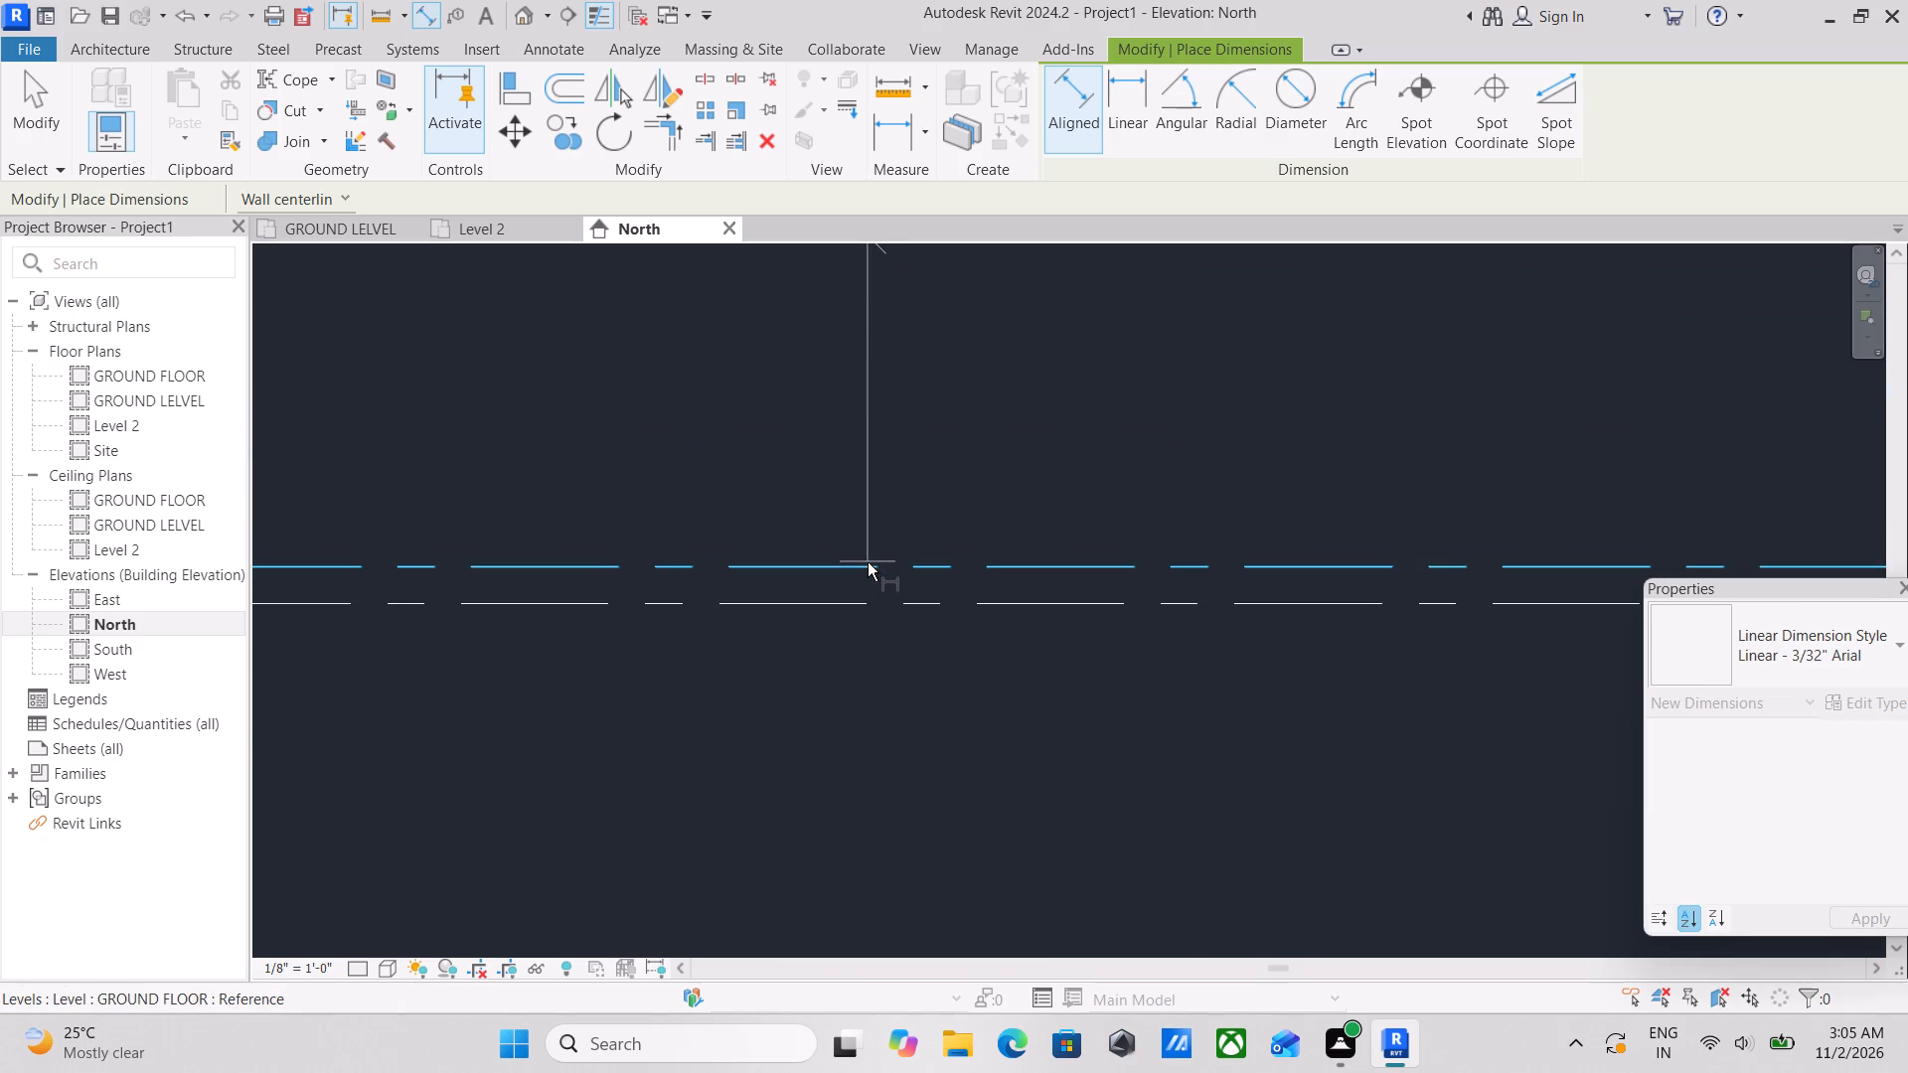
{"action": "left_click", "coordinate": [868, 563]}
{"action": "left_click", "coordinate": [823, 391]}
{"action": "scroll", "coordinate": [1099, 292], "scroll_direction": "down", "scroll_amount": 3}
{"action": "middle_click_drag", "start_coordinate": [1097, 295], "coordinate": [1097, 299]}
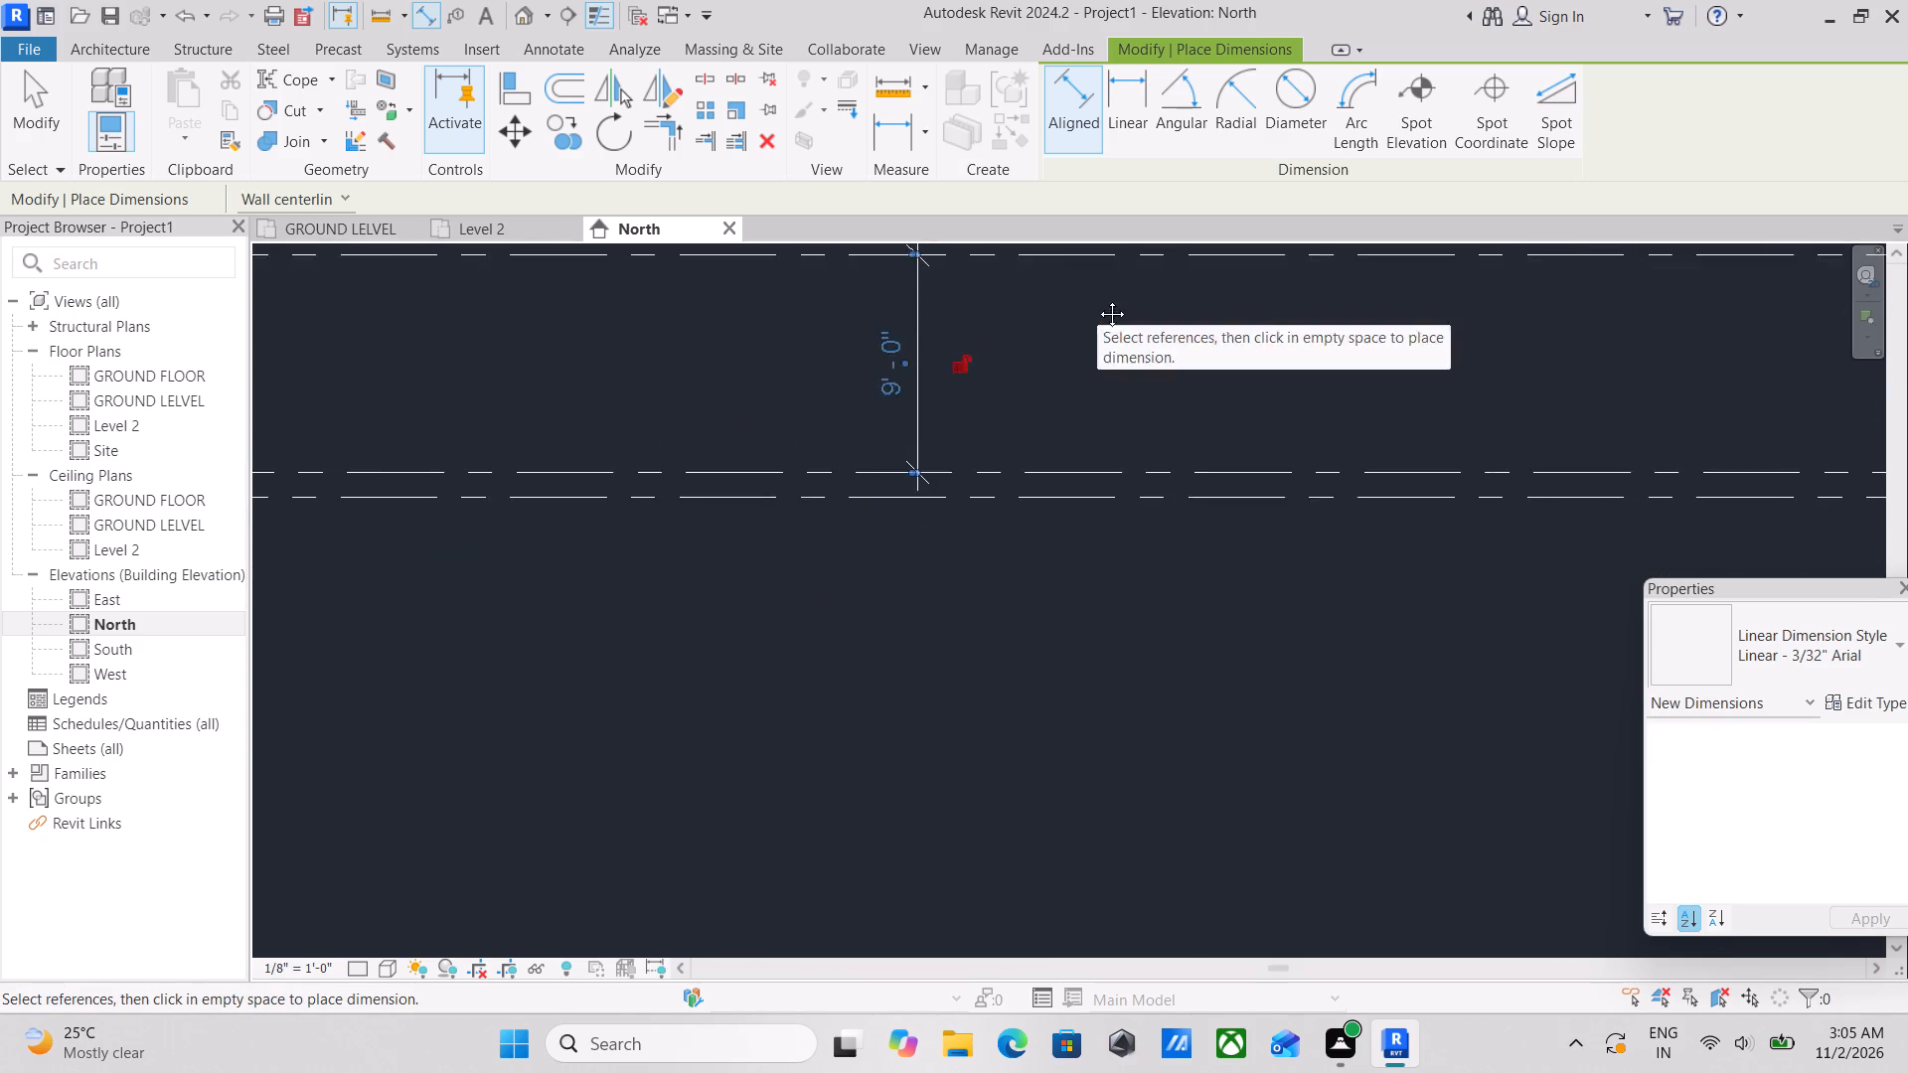
{"action": "middle_click_drag", "start_coordinate": [1097, 299], "coordinate": [1081, 522]}
{"action": "scroll", "coordinate": [1081, 525], "scroll_direction": "up", "scroll_amount": 1}
{"action": "key", "text": "Escape"}
{"action": "key", "text": "Escape"}
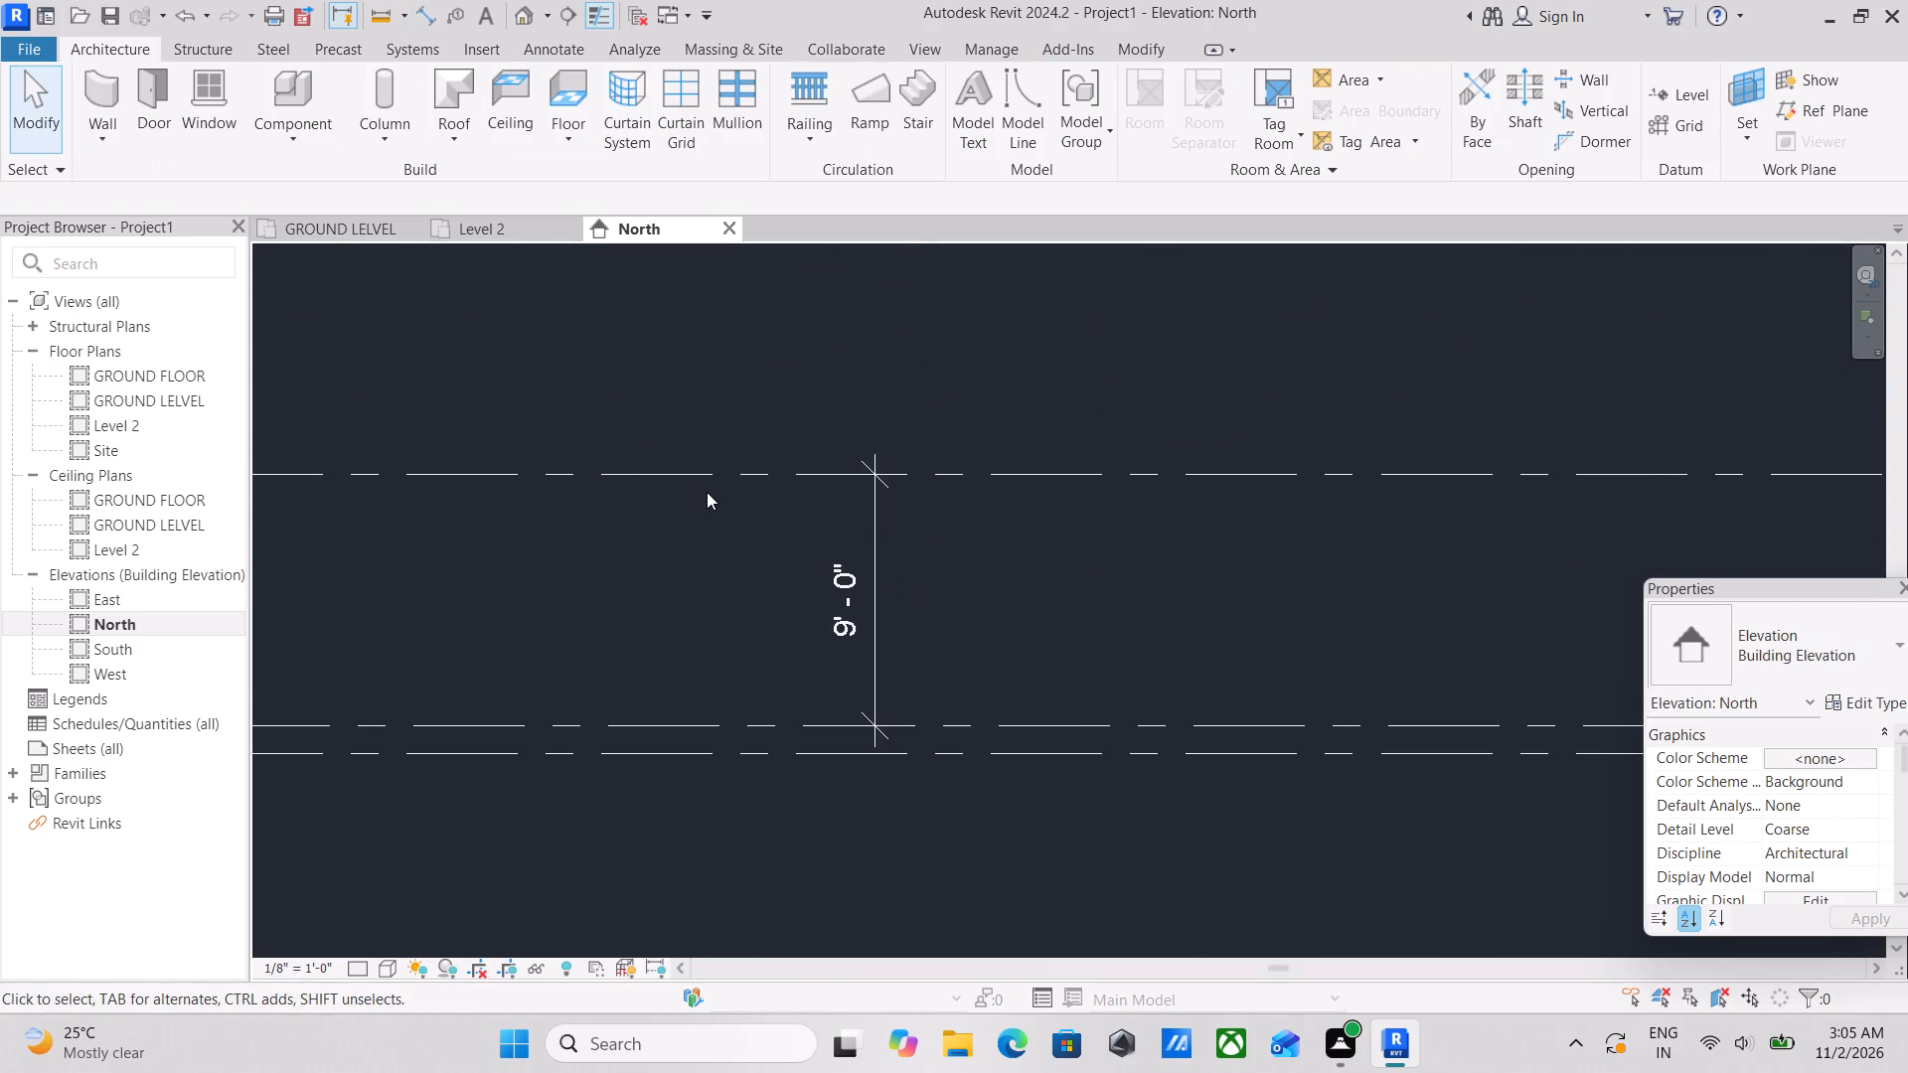
Move Level 2 by setting its dimensioned height above GROUND FLOOR to 10'.
{"action": "left_click", "coordinate": [693, 472]}
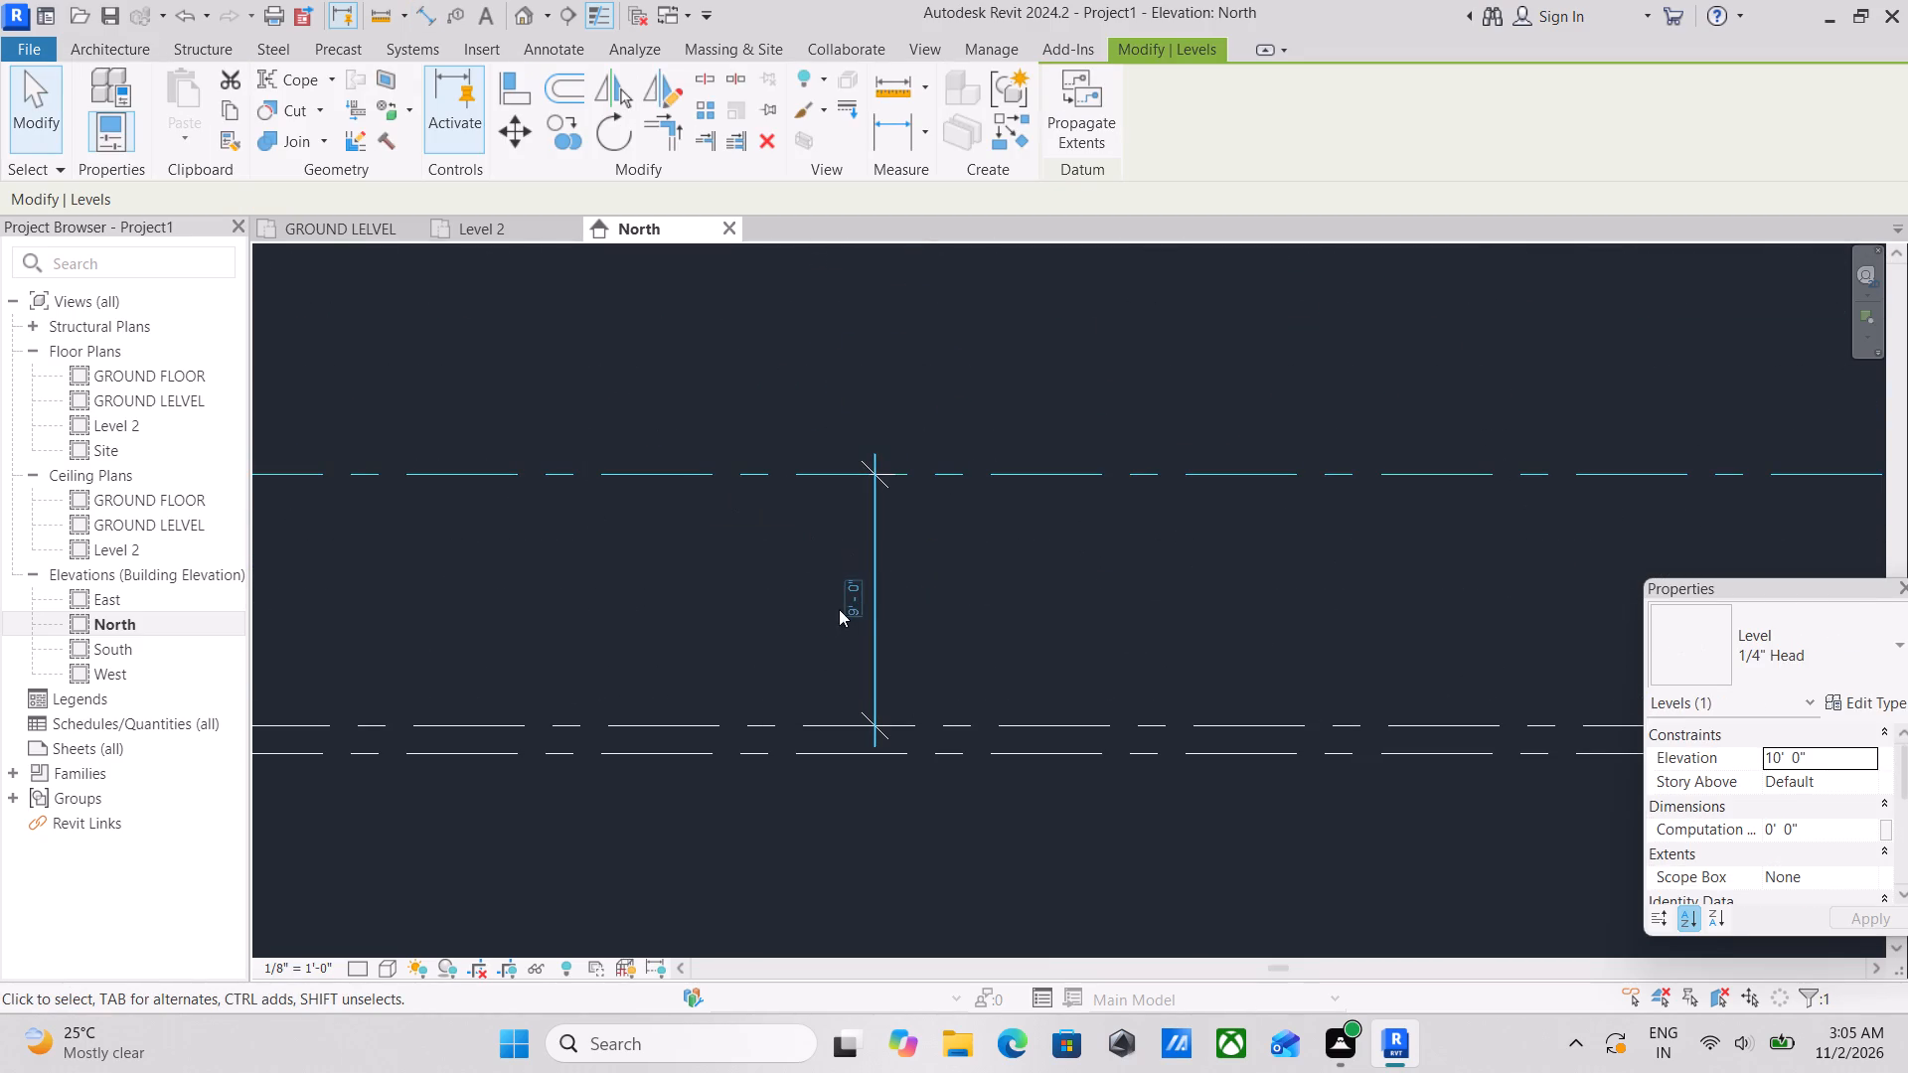
{"action": "left_click", "coordinate": [858, 592]}
{"action": "type", "text": "10'"}
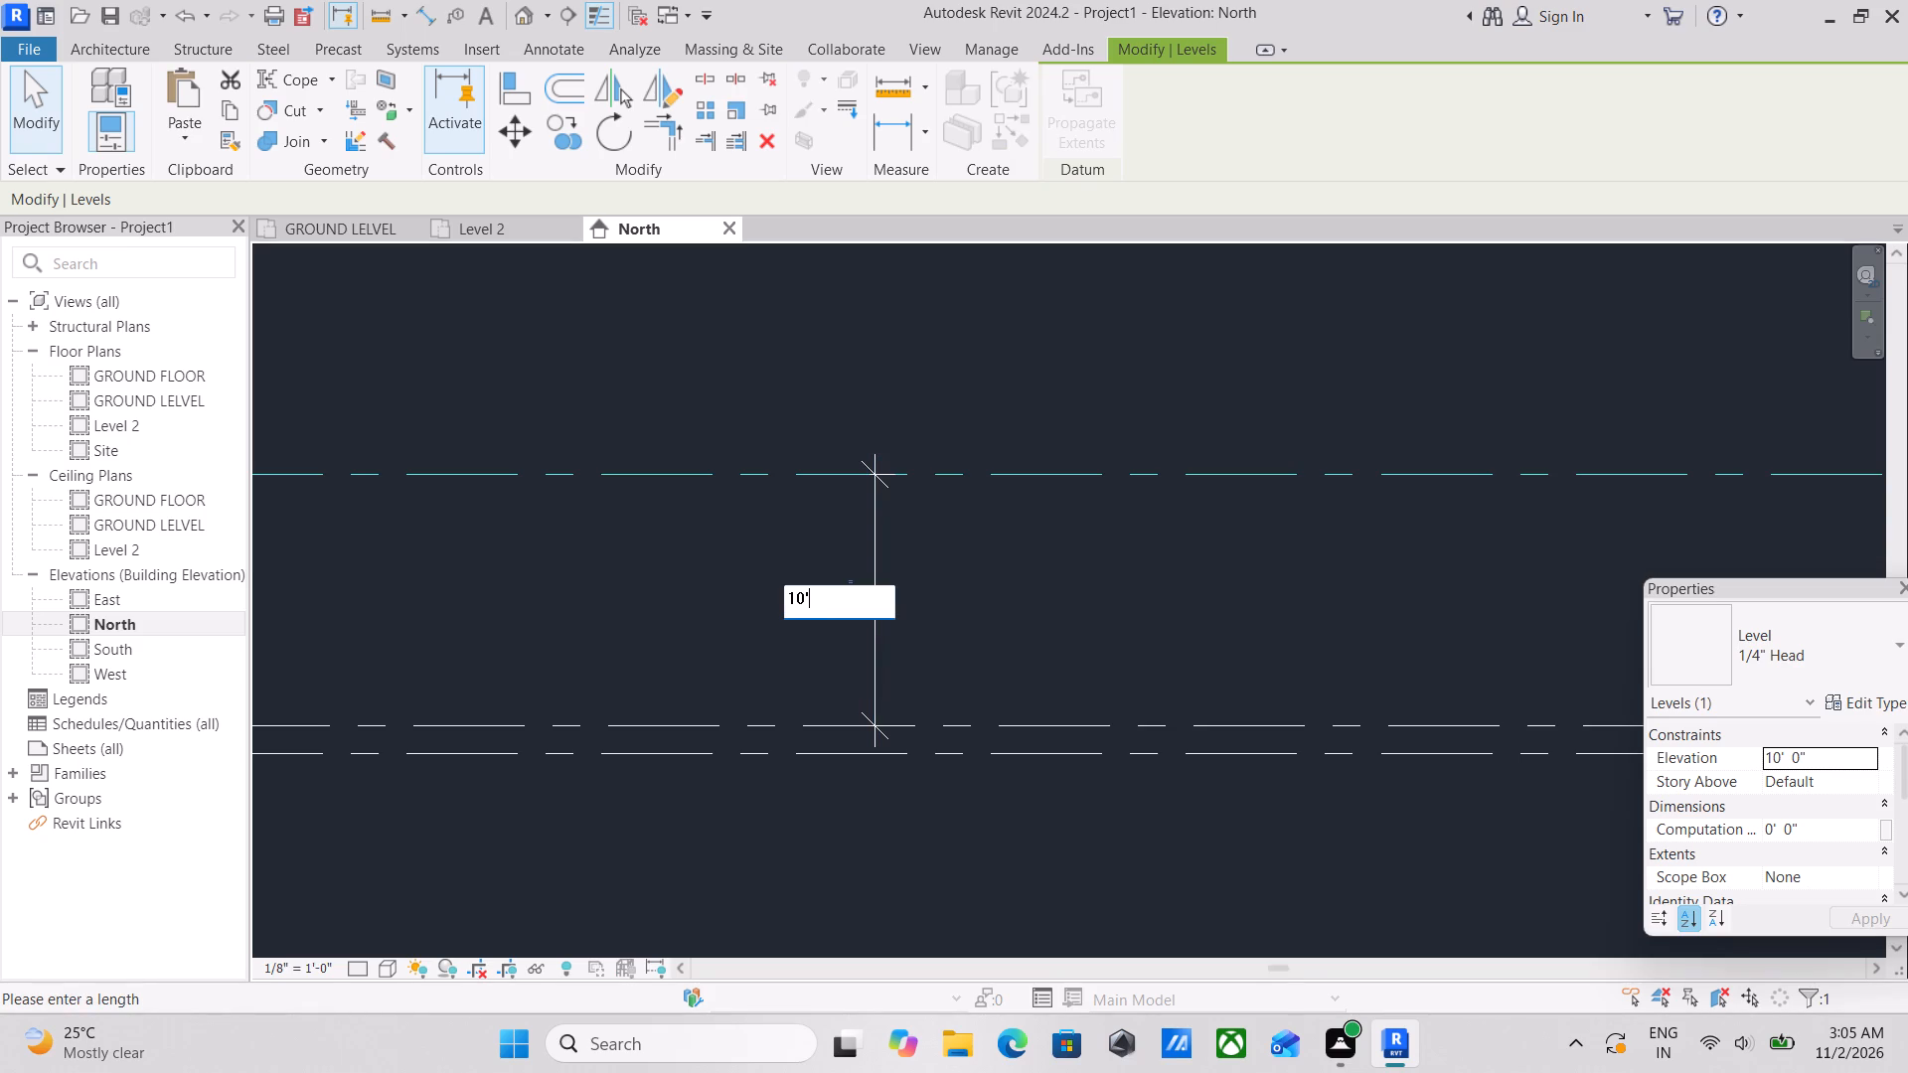
{"action": "key", "text": "Return"}
{"action": "key", "text": "Escape"}
{"action": "key", "text": "Escape"}
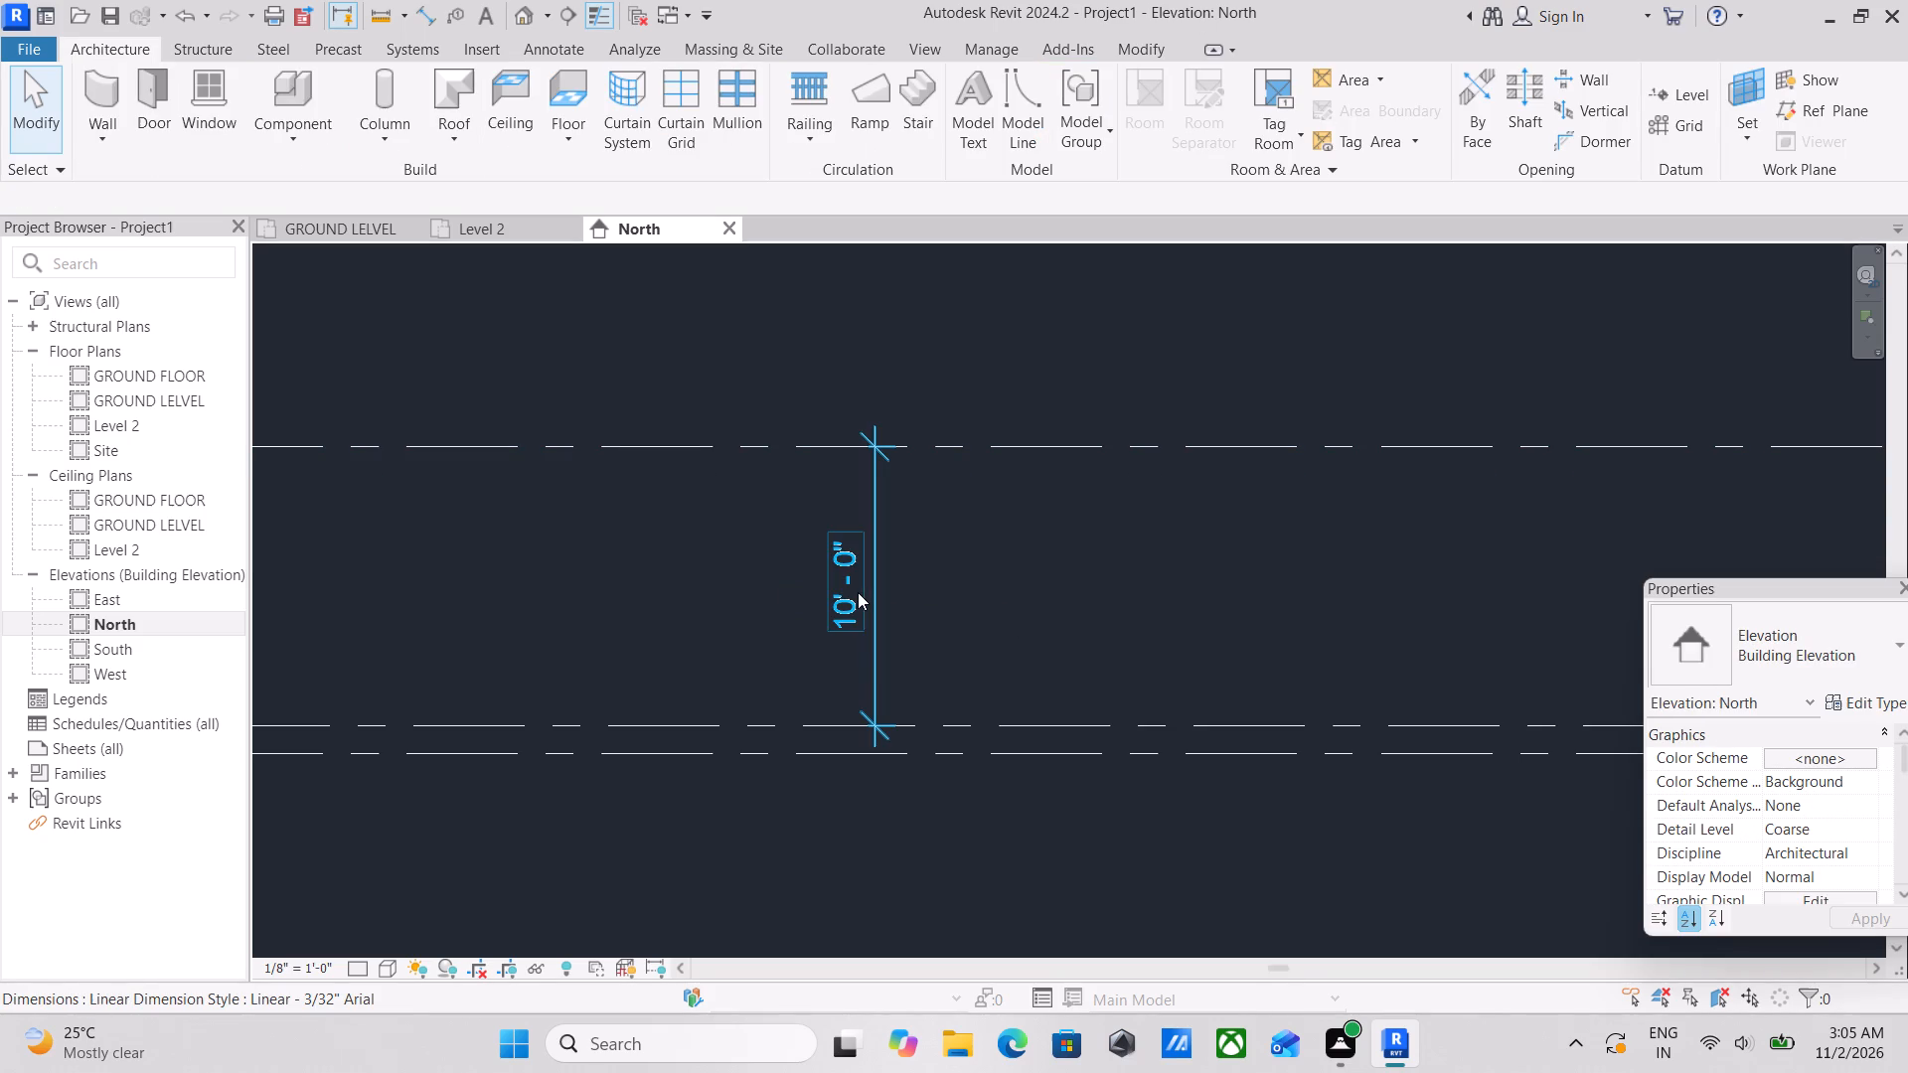
{"action": "scroll", "coordinate": [981, 526], "scroll_direction": "down", "scroll_amount": 3}
{"action": "key", "text": "Escape"}
{"action": "key", "text": "Escape"}
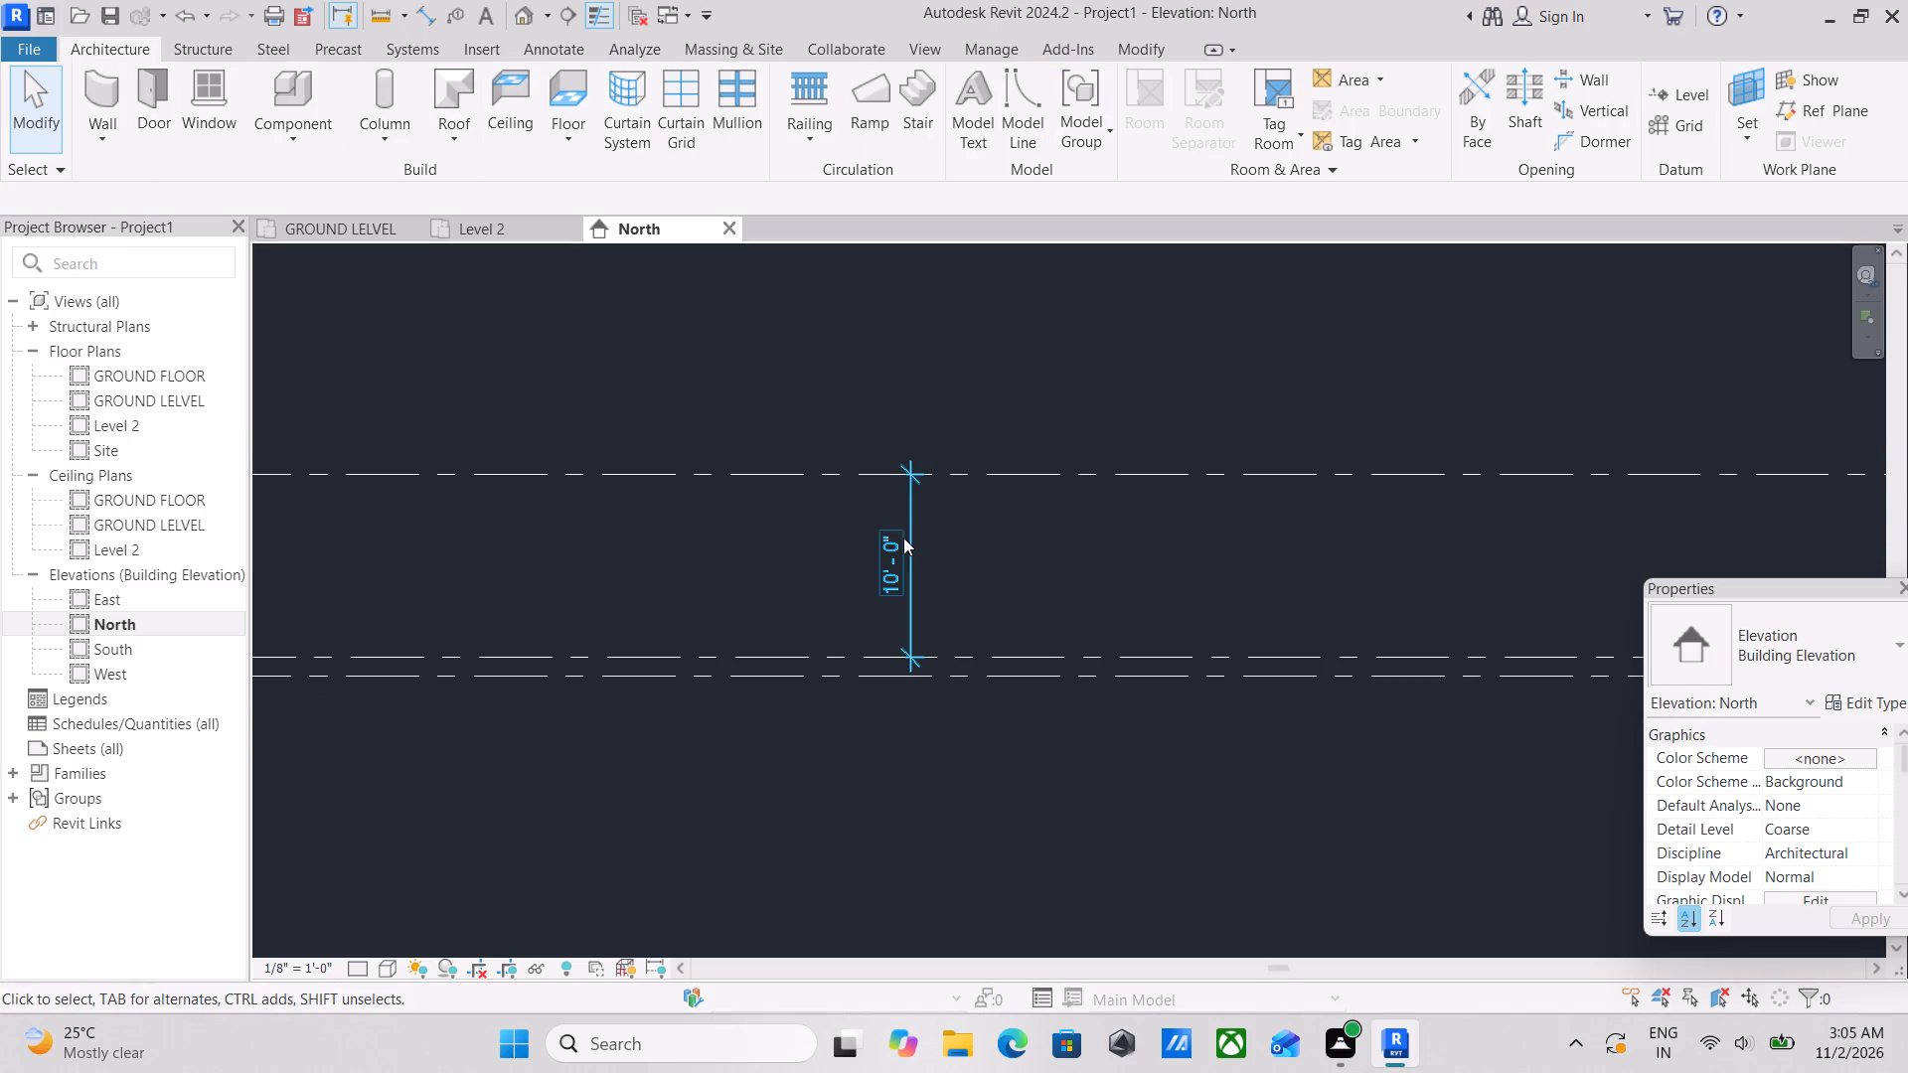
Delete the aligned dimension between Level 2 and GROUND FLOOR.
{"action": "left_click", "coordinate": [910, 529]}
{"action": "right_click", "coordinate": [910, 529]}
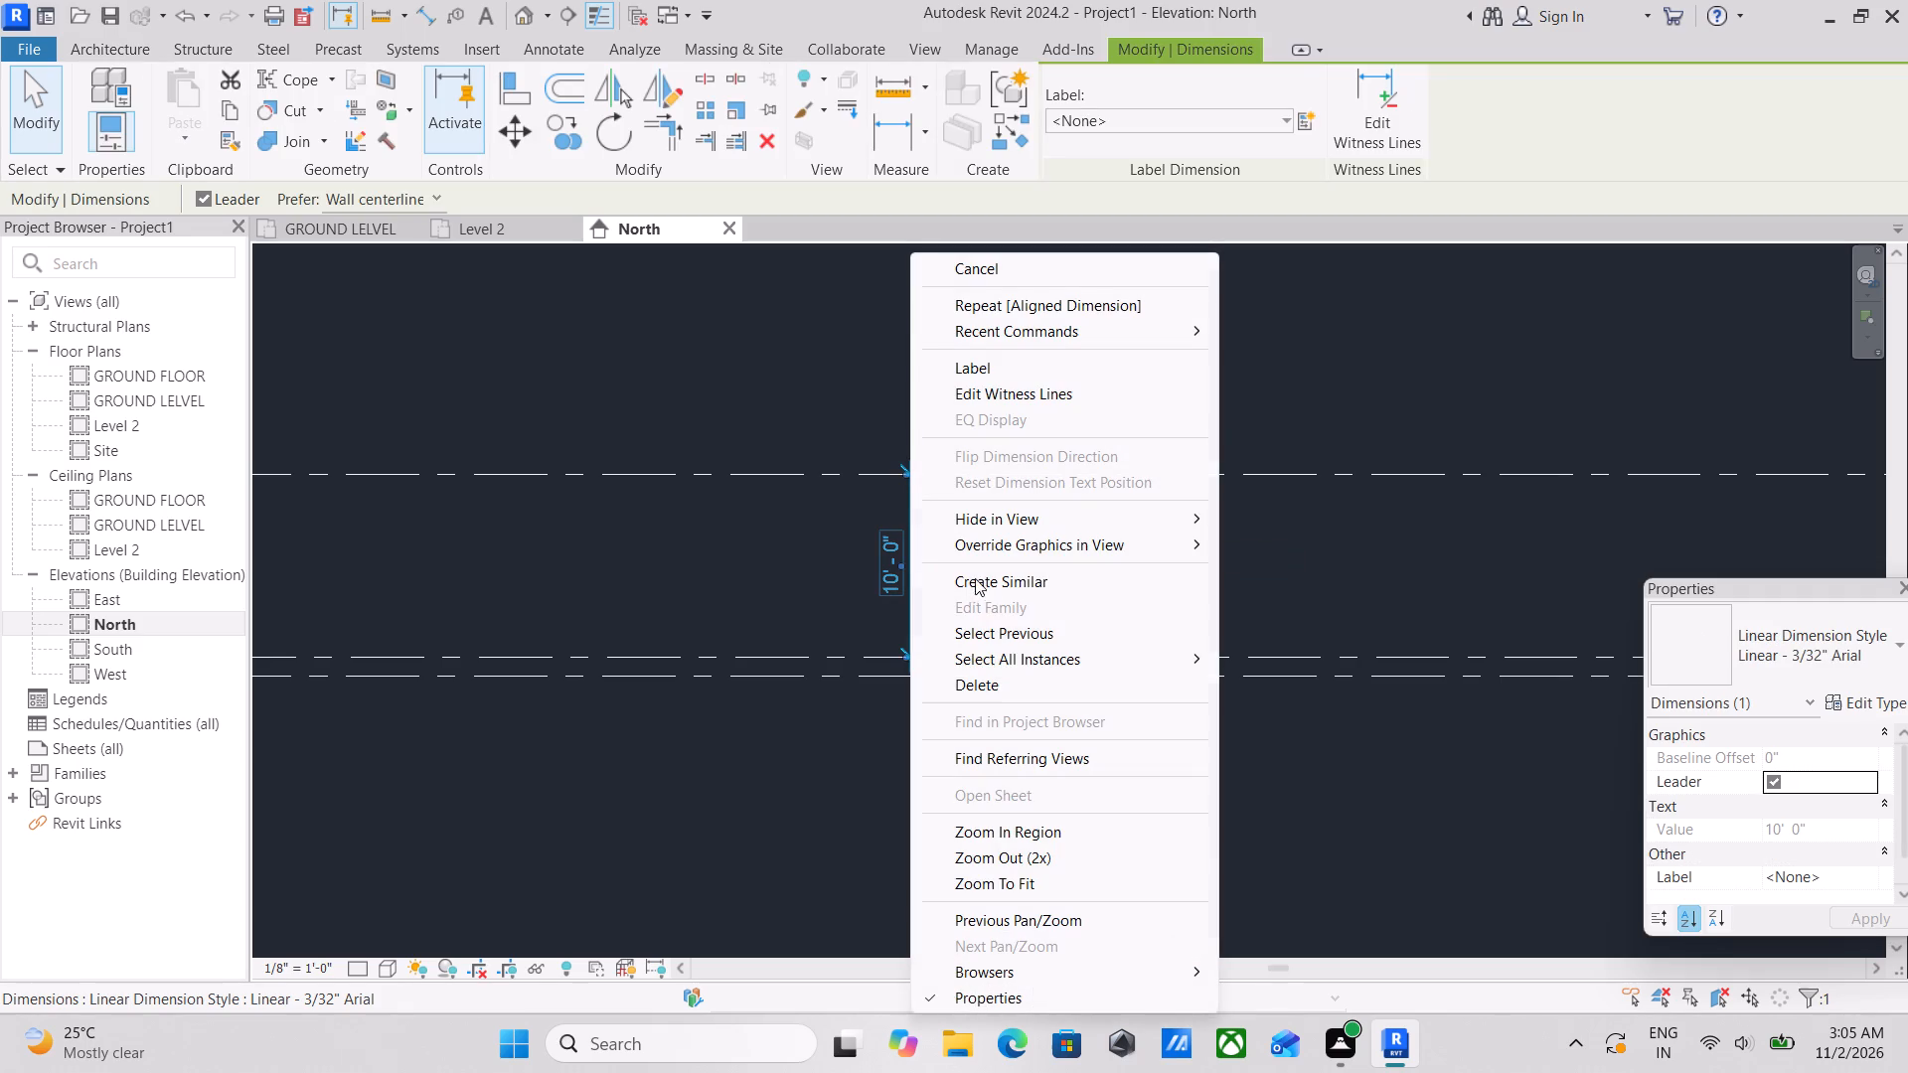
{"action": "left_click", "coordinate": [979, 678]}
Place two new levels with plan views by picking lines at a 10' offset, one above Level 2 and another above that.
{"action": "scroll", "coordinate": [978, 644], "scroll_direction": "down", "scroll_amount": 7}
{"action": "middle_click_drag", "start_coordinate": [978, 644], "coordinate": [978, 672]}
{"action": "scroll", "coordinate": [975, 667], "scroll_direction": "up", "scroll_amount": 2}
{"action": "middle_click_drag", "start_coordinate": [1020, 513], "coordinate": [1078, 542]}
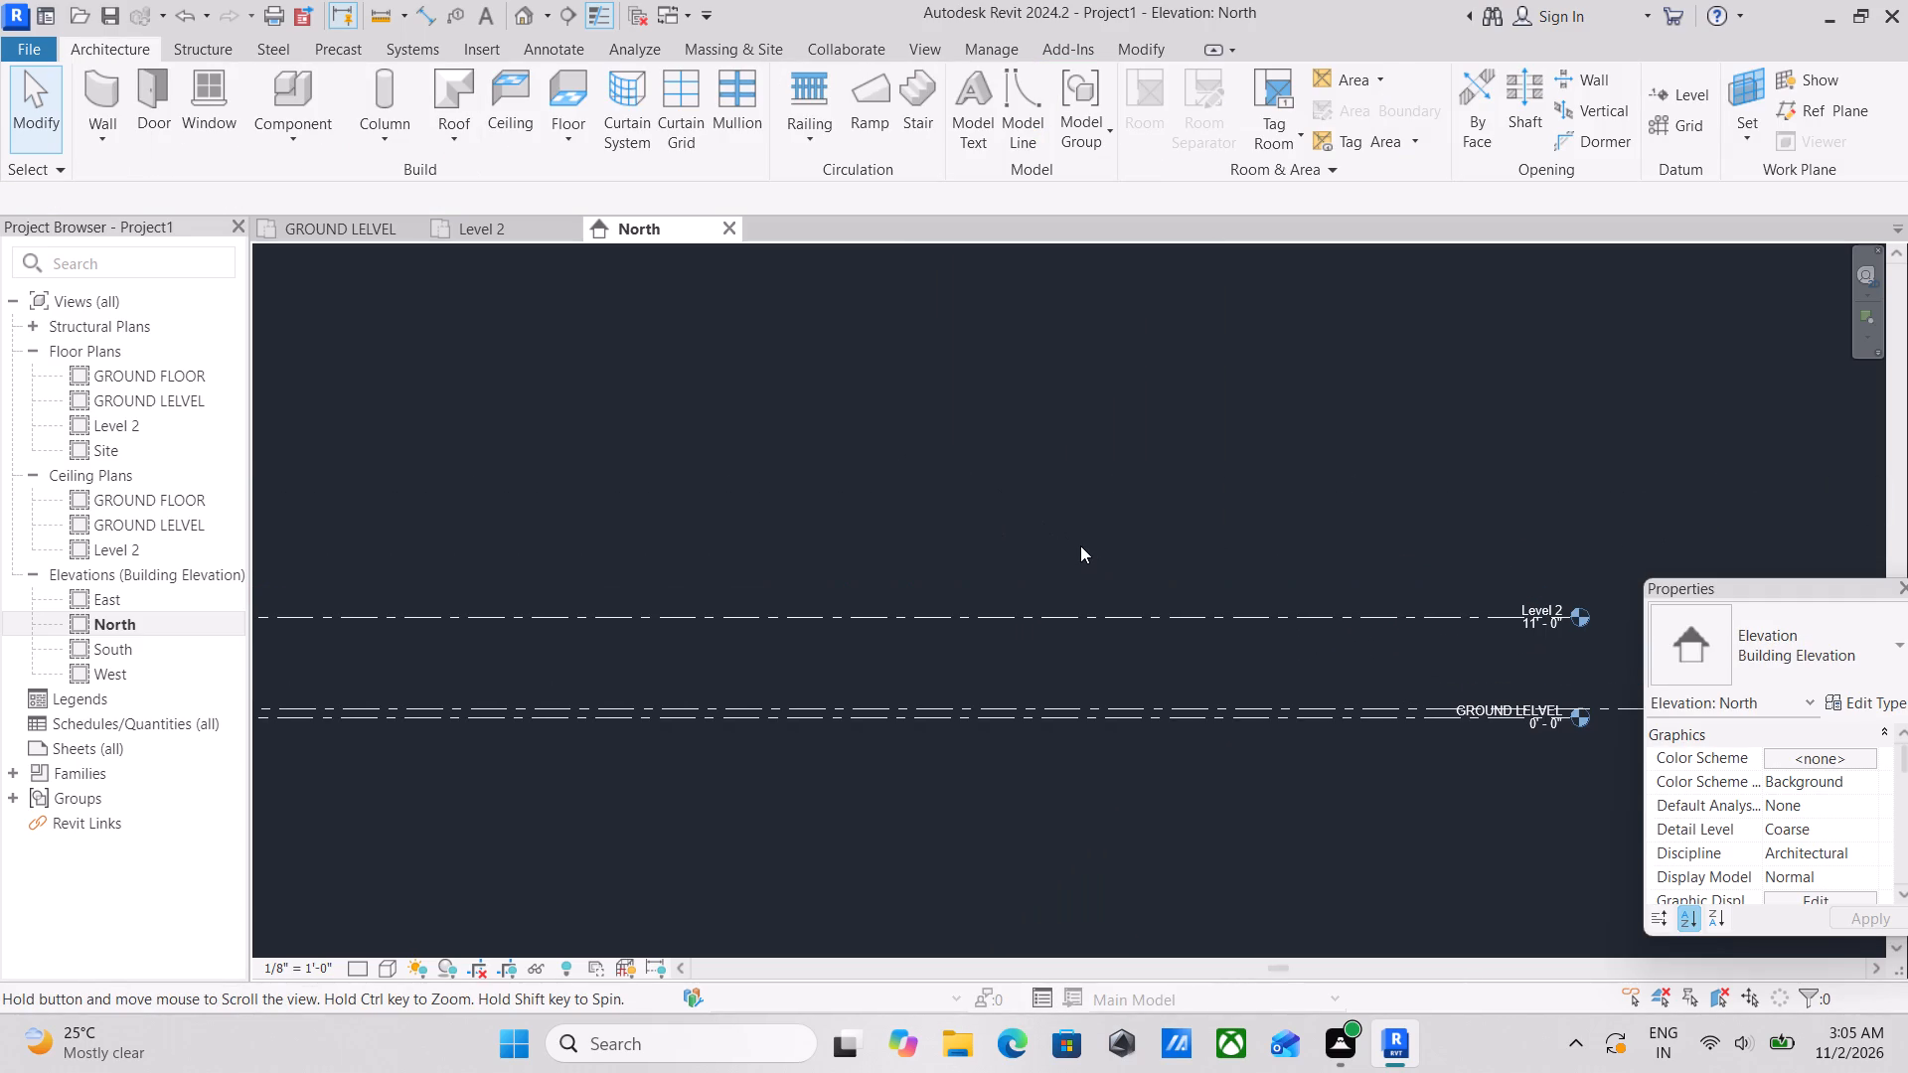
{"action": "type", "text": "LL"}
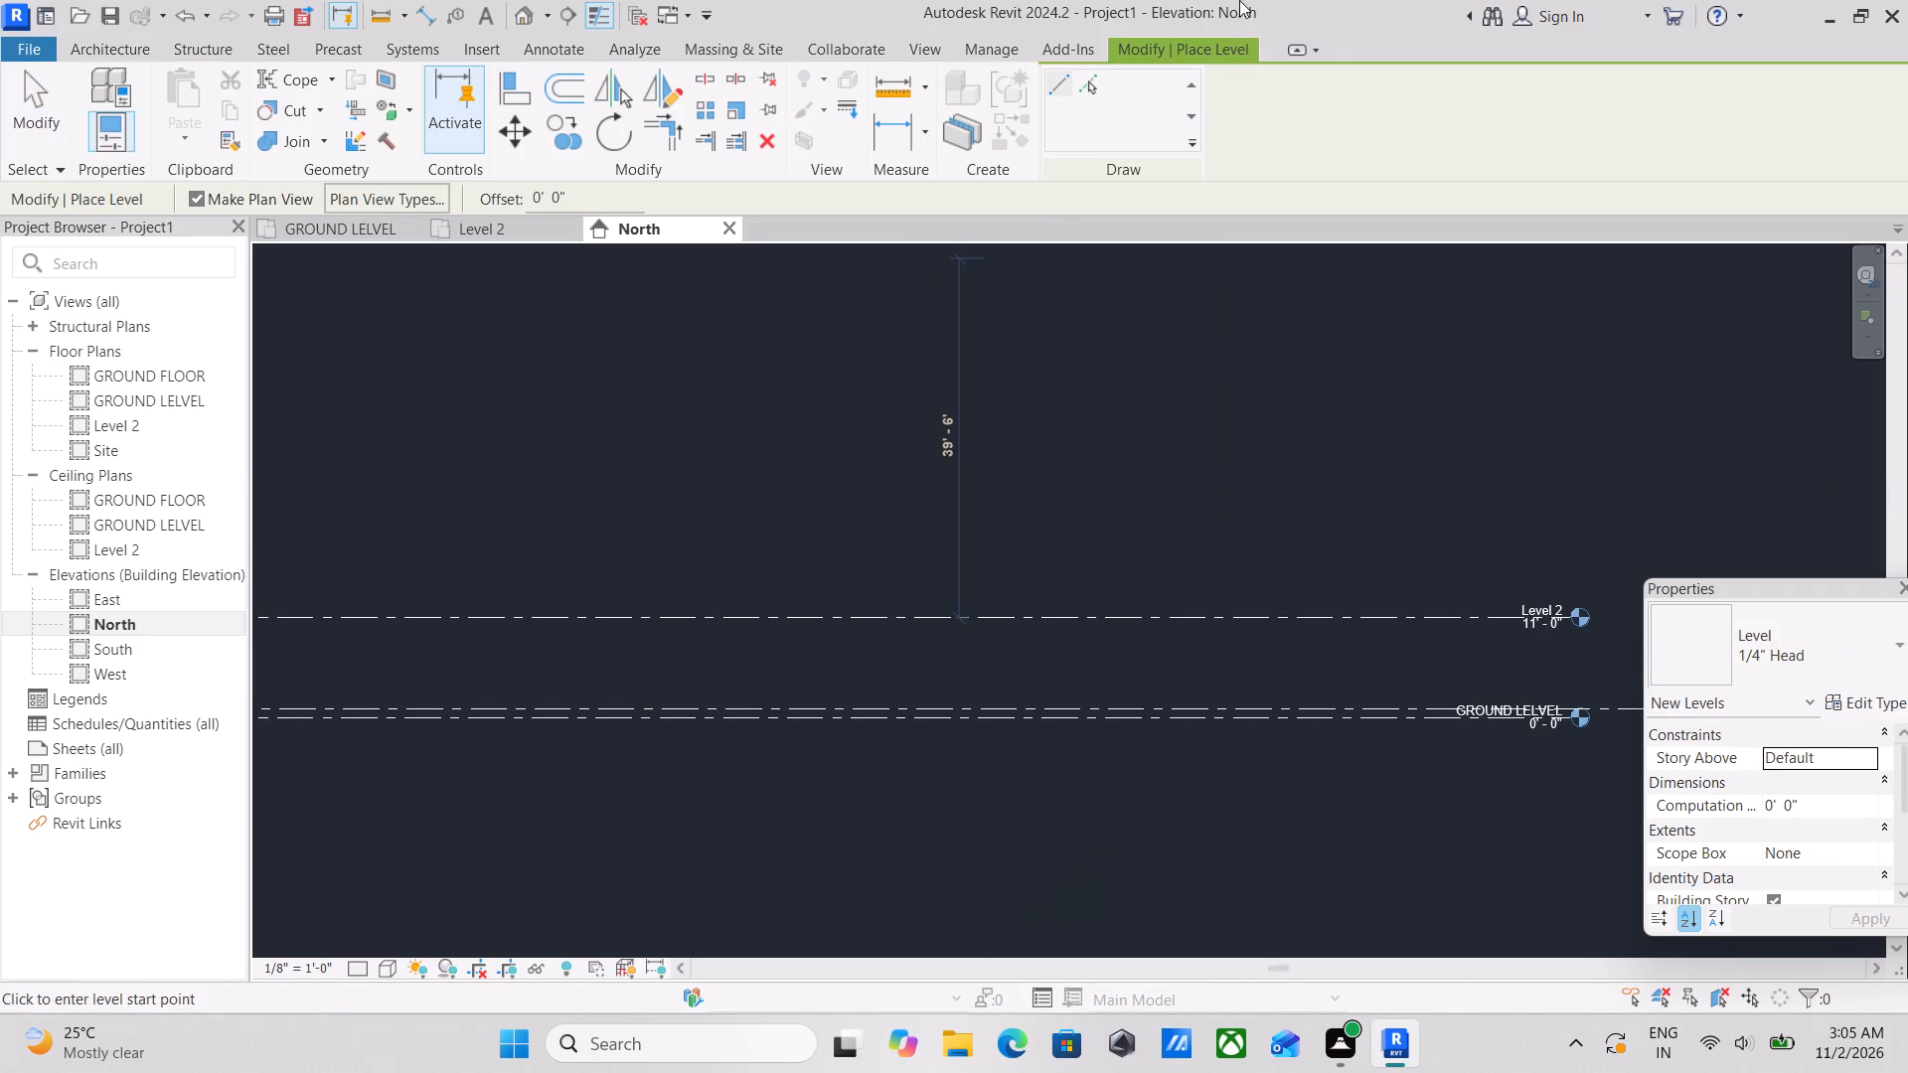
{"action": "left_click", "coordinate": [1093, 74]}
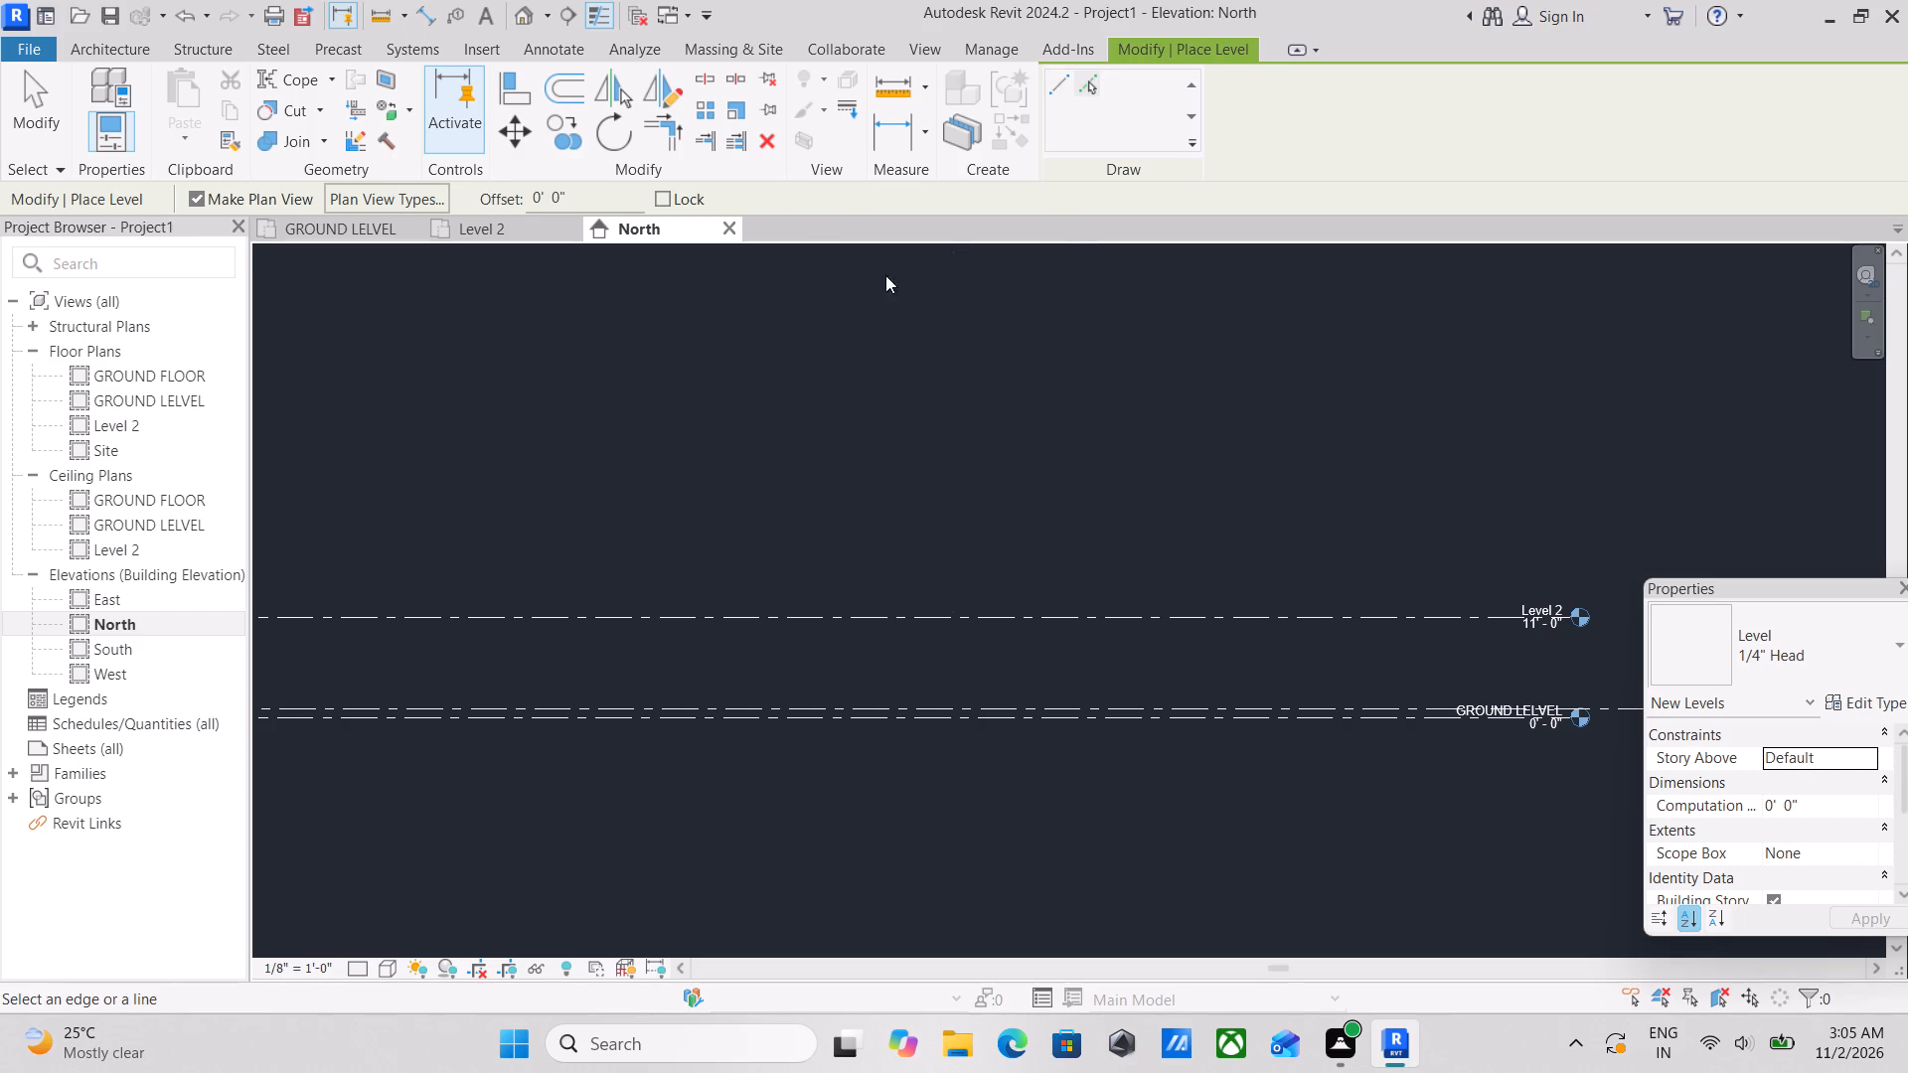
{"action": "left_click_drag", "start_coordinate": [593, 189], "coordinate": [484, 214]}
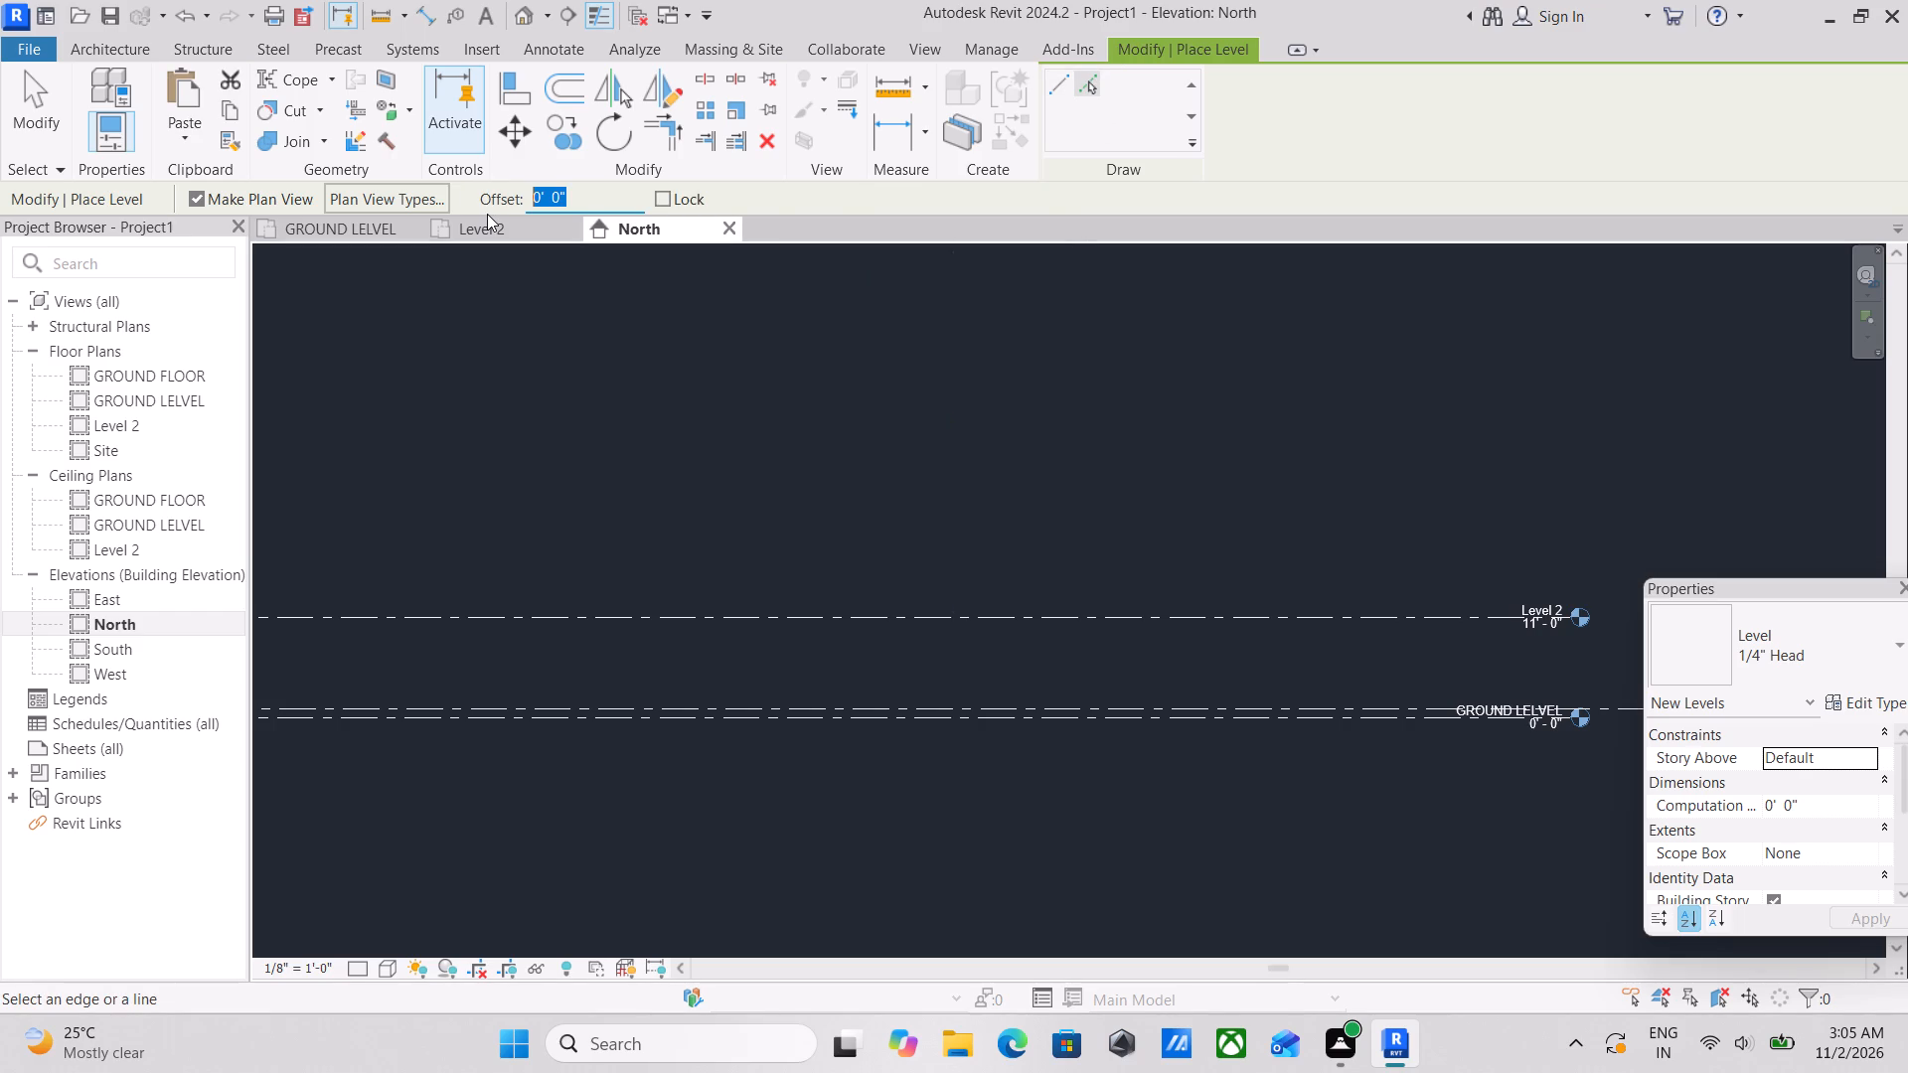
{"action": "type", "text": "10"}
{"action": "key", "text": "apostrophe"}
{"action": "key", "text": "Return"}
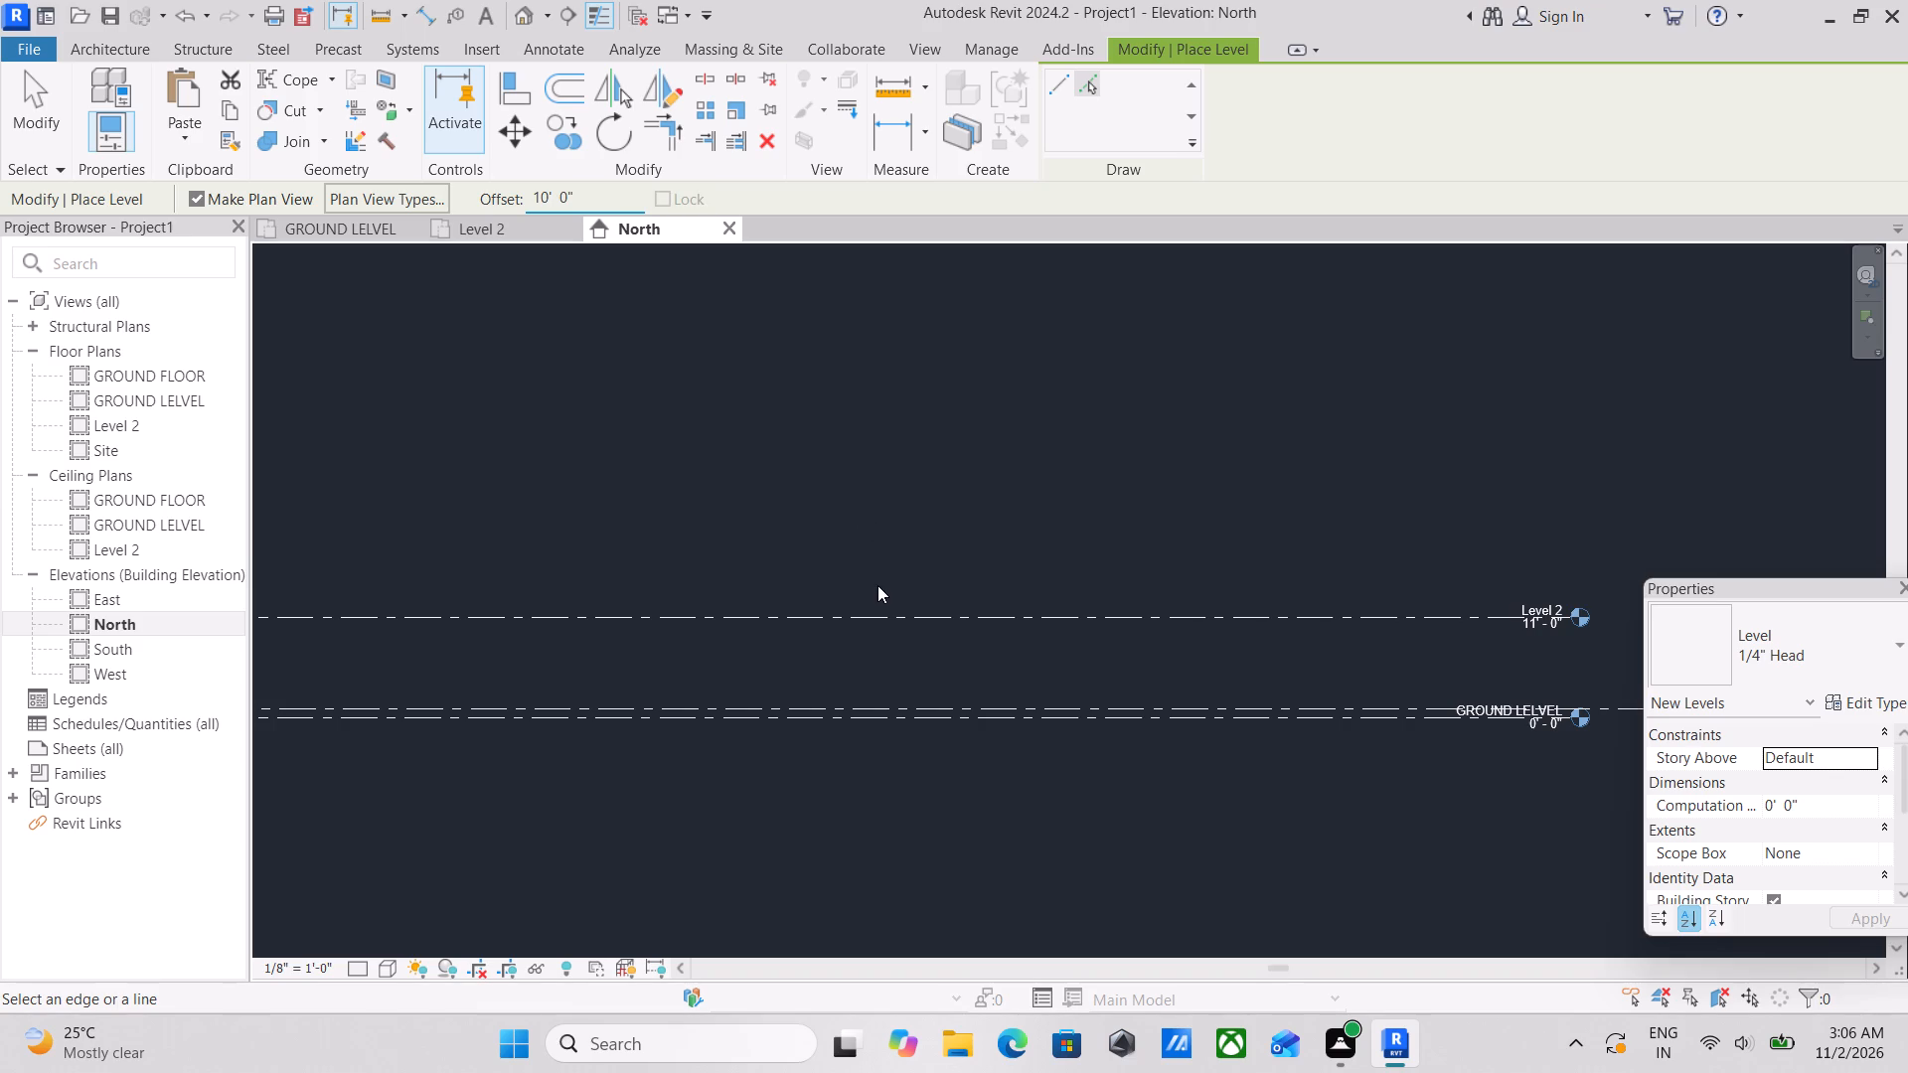
{"action": "left_click", "coordinate": [880, 613]}
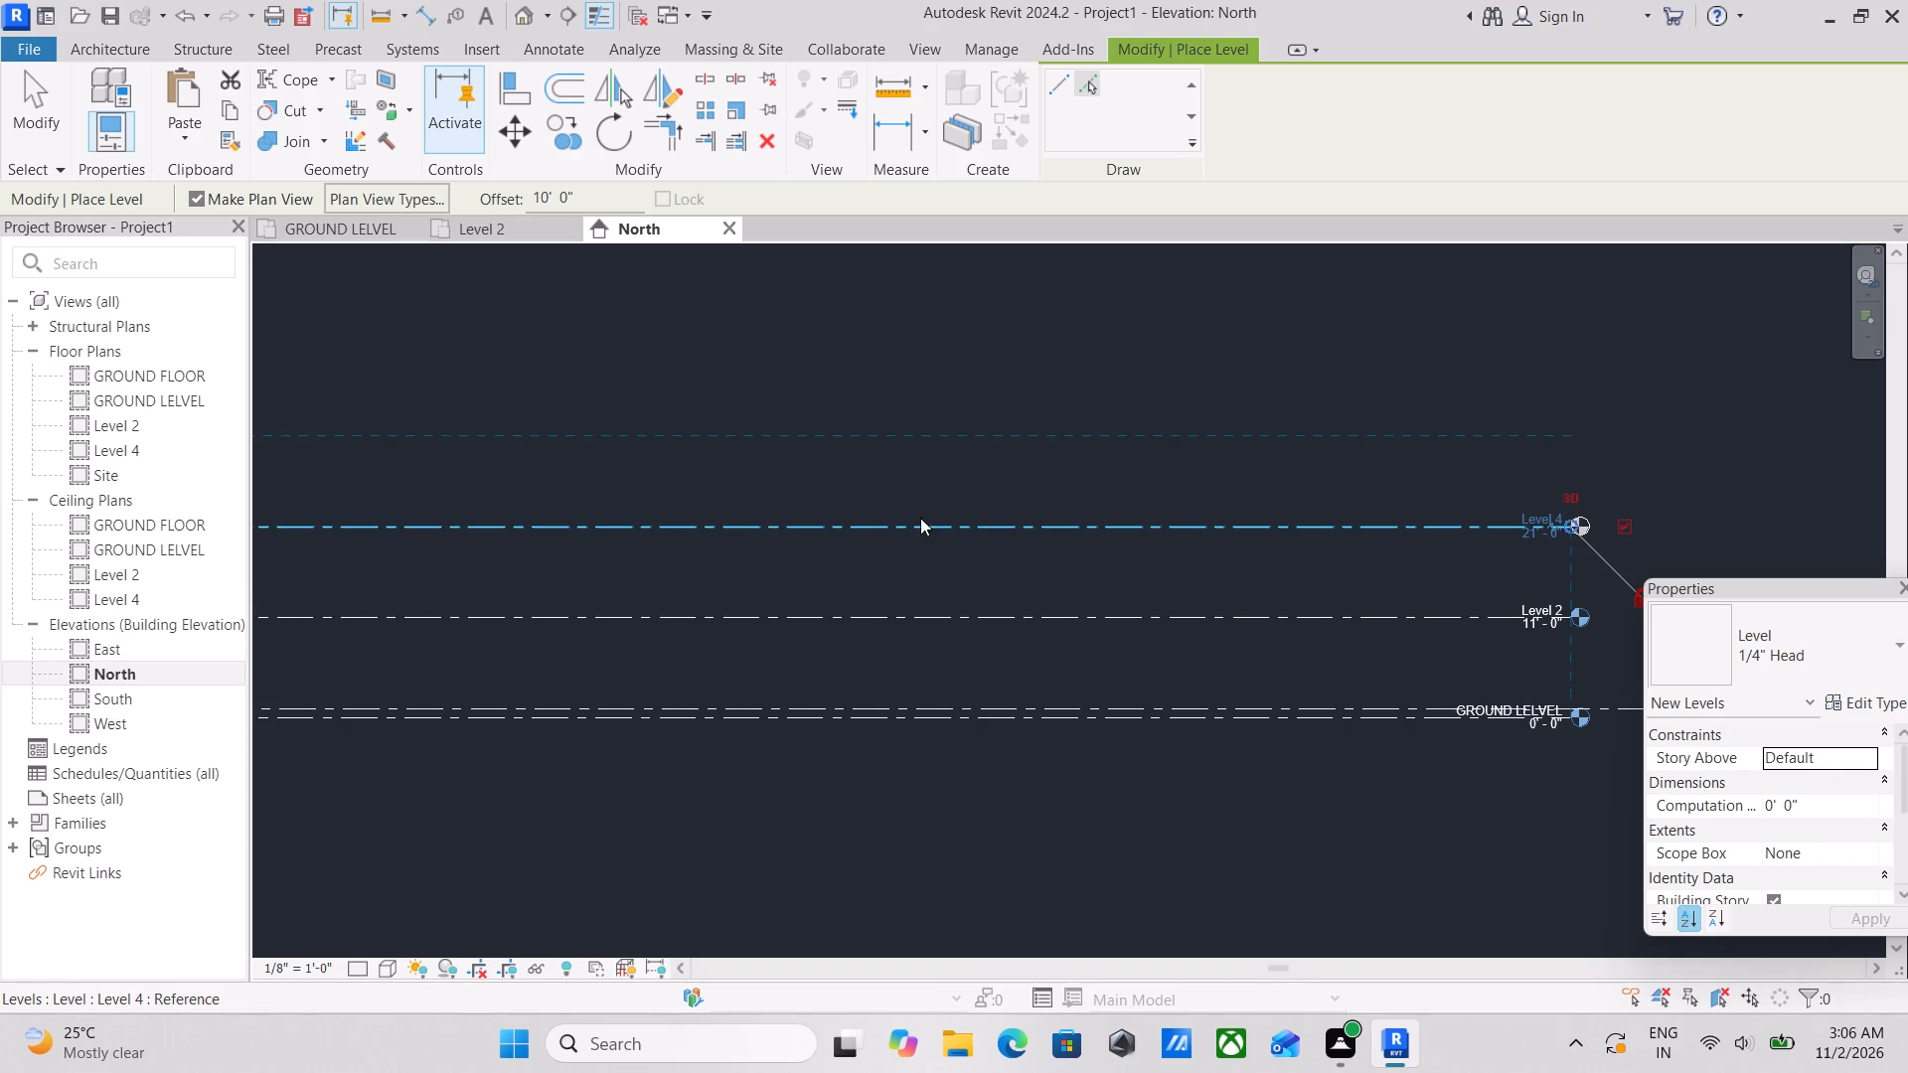
{"action": "left_click", "coordinate": [910, 520]}
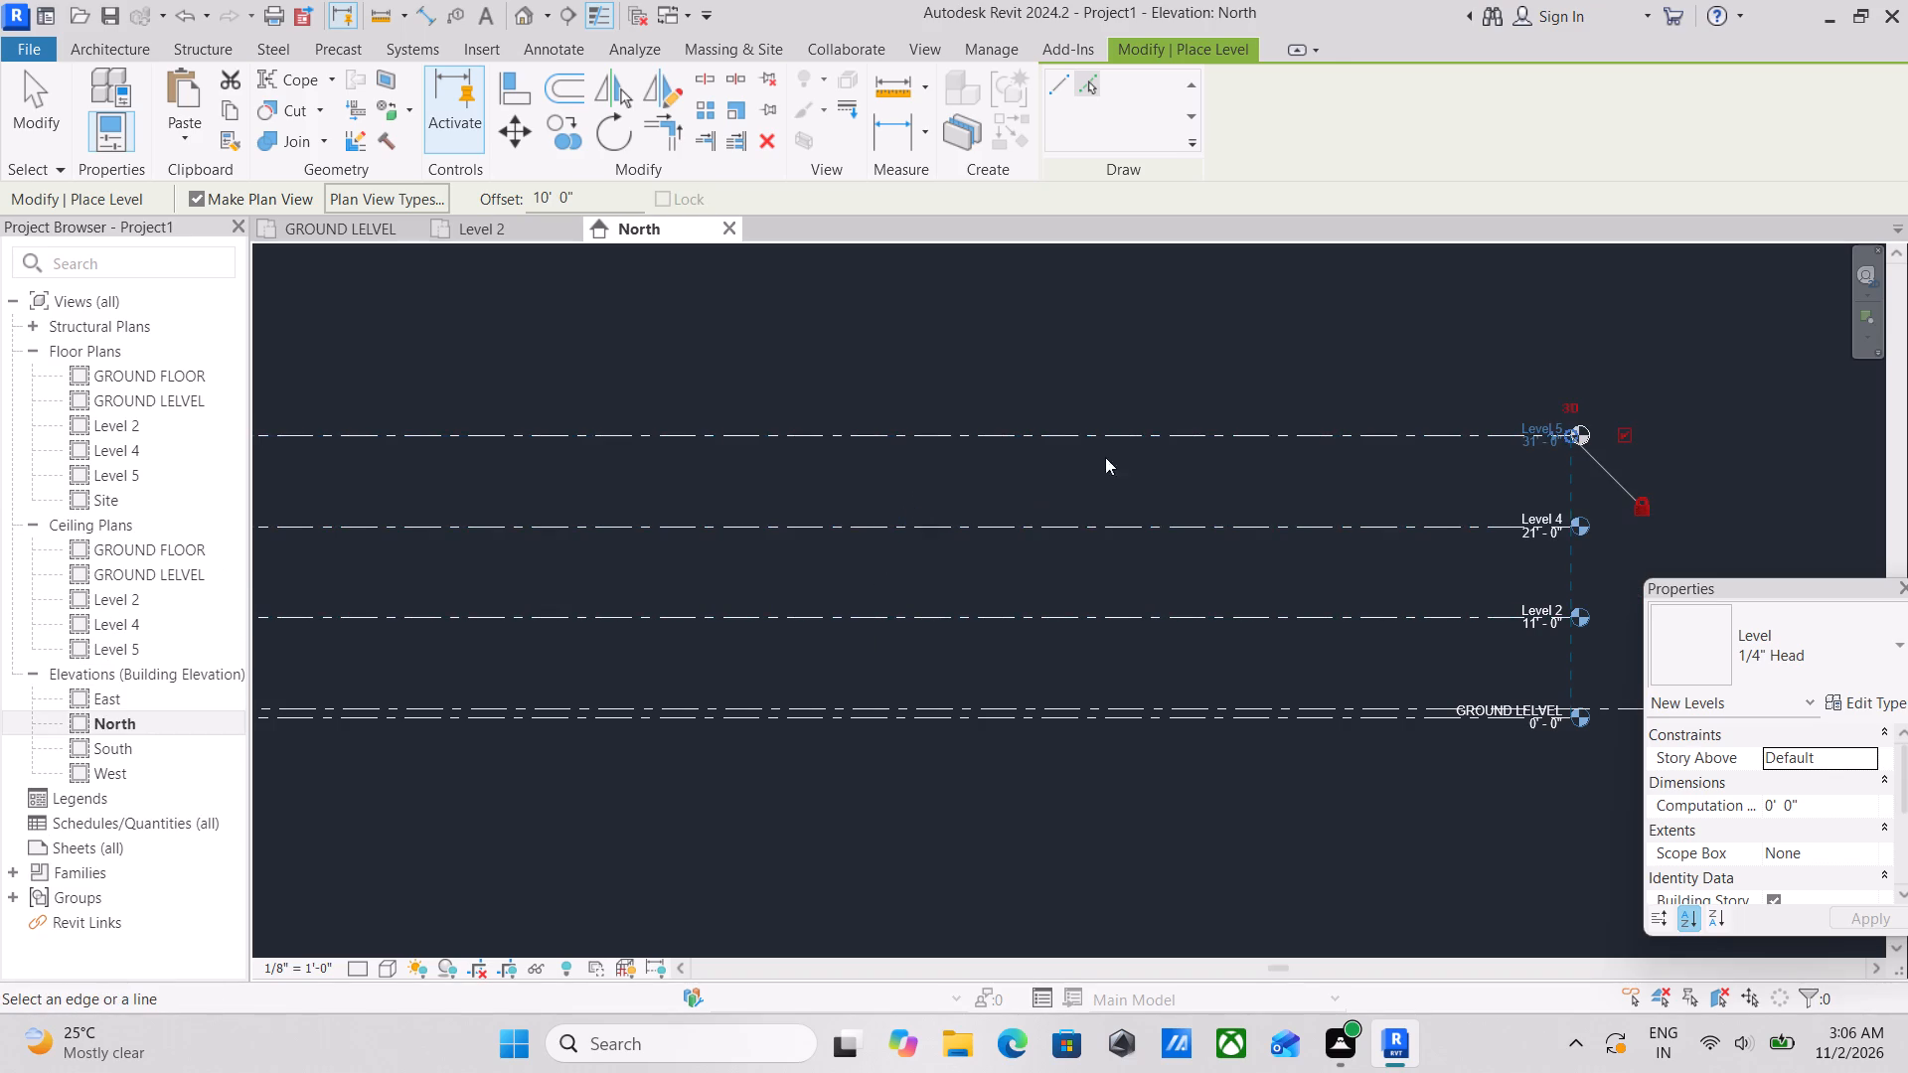
{"action": "scroll", "coordinate": [1160, 354], "scroll_direction": "down", "scroll_amount": 4}
{"action": "middle_click_drag", "start_coordinate": [1160, 354], "coordinate": [1016, 425]}
{"action": "scroll", "coordinate": [1327, 601], "scroll_direction": "up", "scroll_amount": 2}
{"action": "key", "text": "Escape"}
{"action": "key", "text": "Escape"}
{"action": "scroll", "coordinate": [1255, 632], "scroll_direction": "up", "scroll_amount": 2}
{"action": "scroll", "coordinate": [1075, 586], "scroll_direction": "up", "scroll_amount": 2}
{"action": "key", "text": "Escape"}
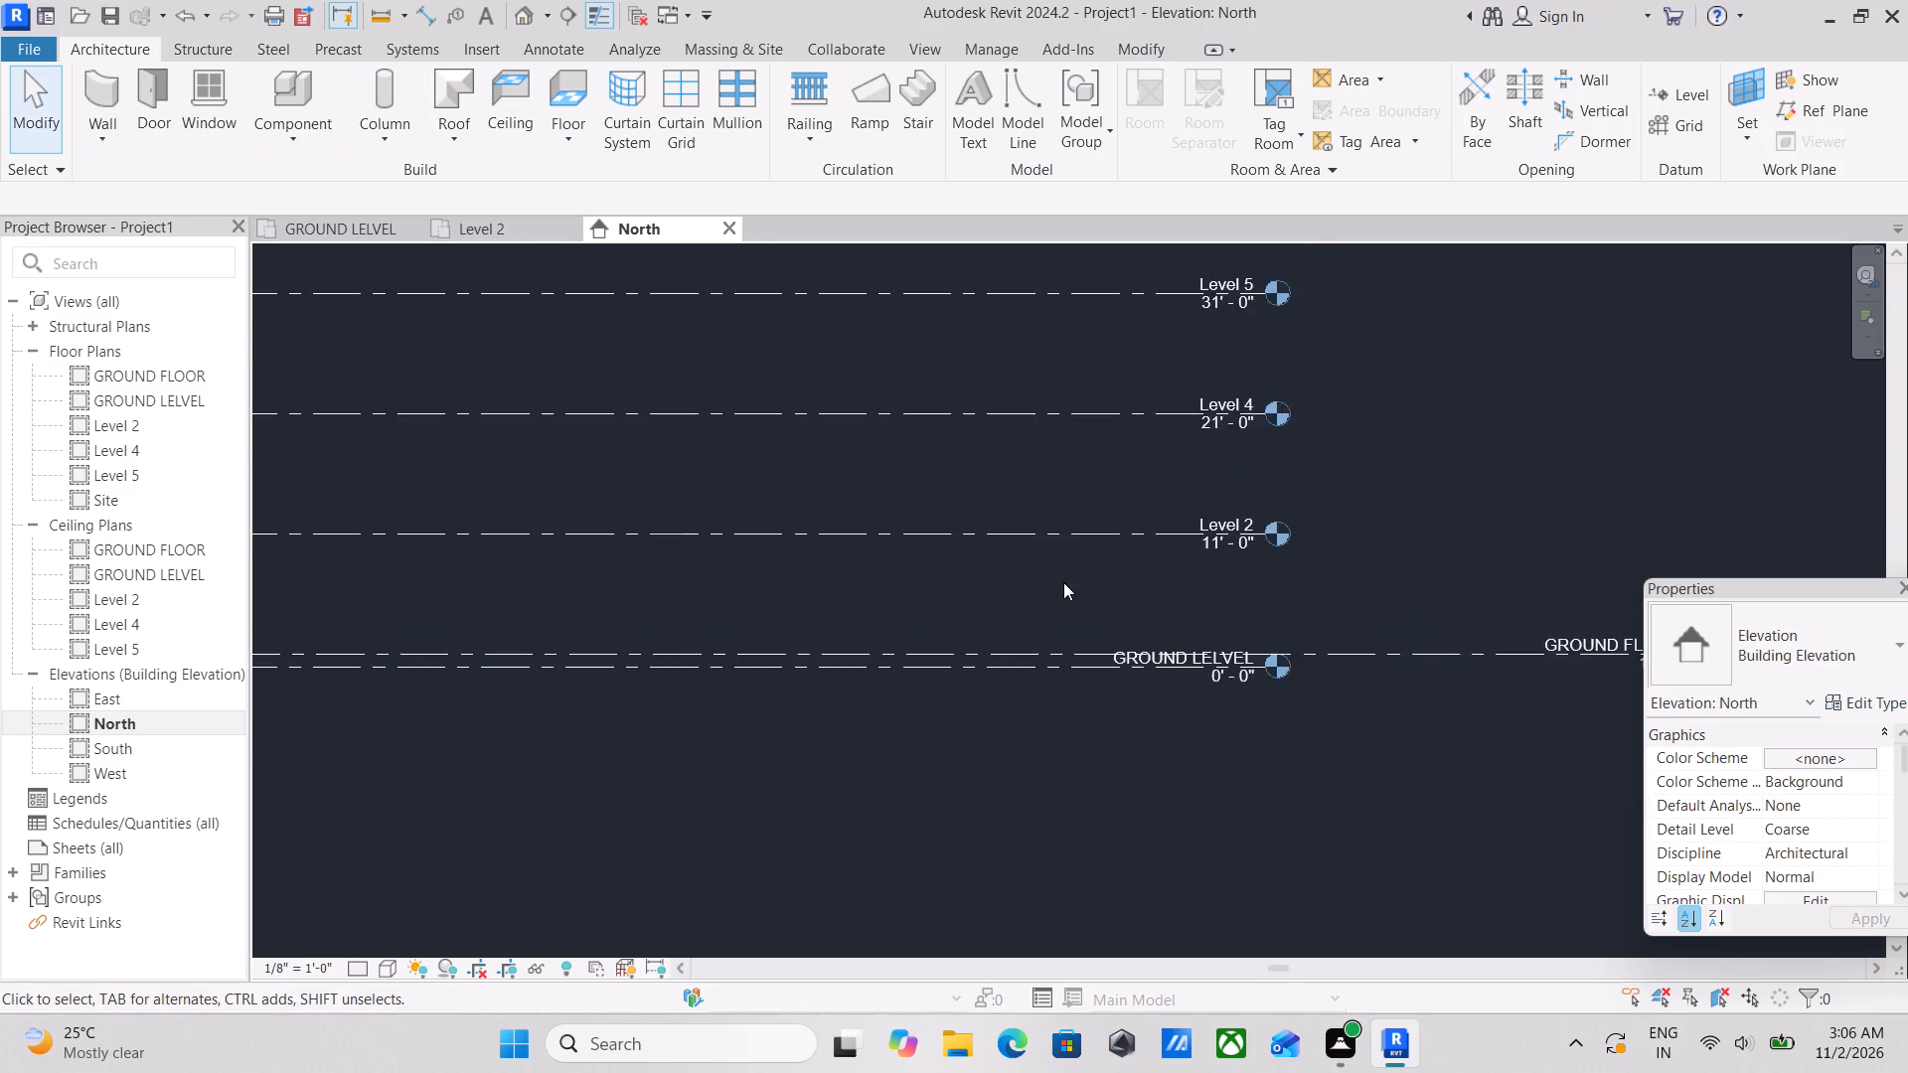
Rename Level 2 as FIRST FLOOR and rename its corresponding plan views to match.
{"action": "scroll", "coordinate": [1082, 591], "scroll_direction": "up", "scroll_amount": 3}
{"action": "scroll", "coordinate": [1124, 572], "scroll_direction": "down", "scroll_amount": 1}
{"action": "middle_click_drag", "start_coordinate": [1124, 572], "coordinate": [855, 588]}
{"action": "scroll", "coordinate": [1041, 505], "scroll_direction": "up", "scroll_amount": 3}
{"action": "key", "text": "Escape"}
{"action": "scroll", "coordinate": [1041, 506], "scroll_direction": "up", "scroll_amount": 3}
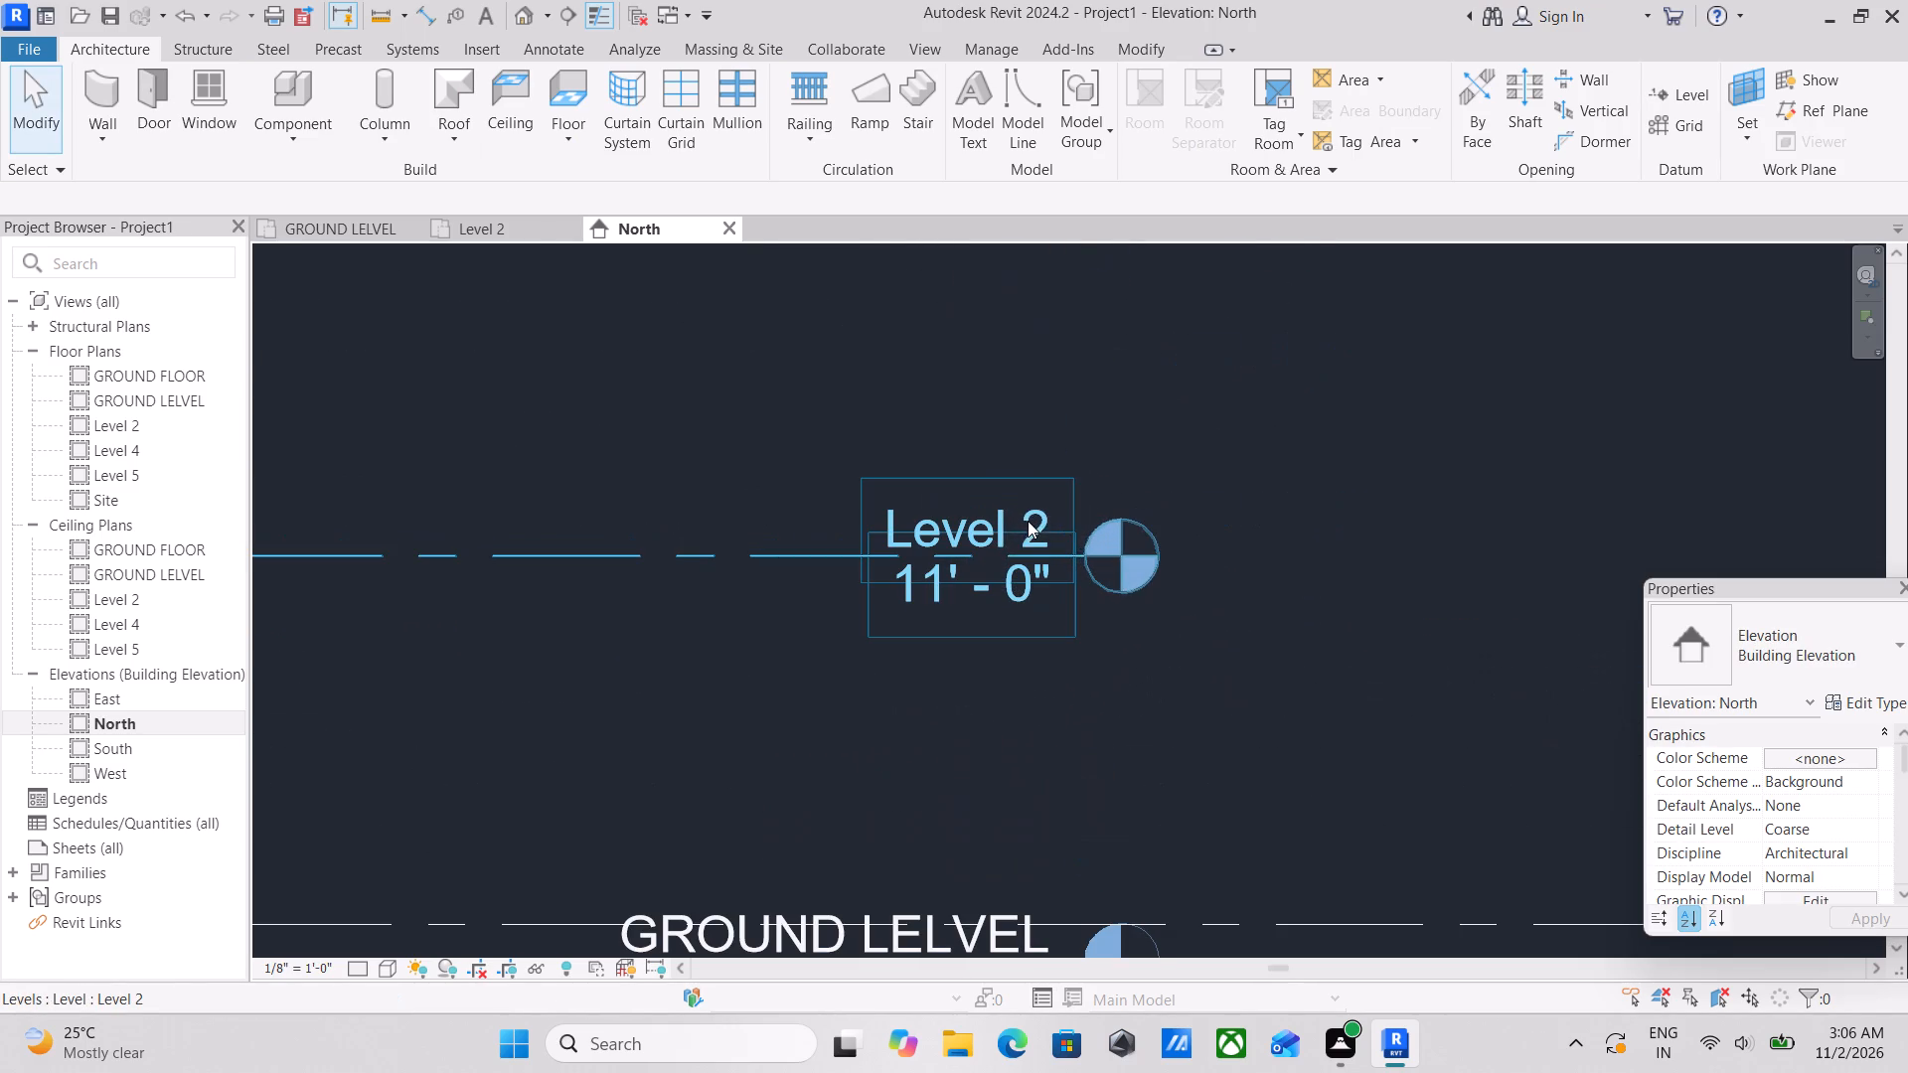
{"action": "key", "text": "Escape"}
{"action": "key", "text": "Escape"}
{"action": "double_click", "coordinate": [995, 518]}
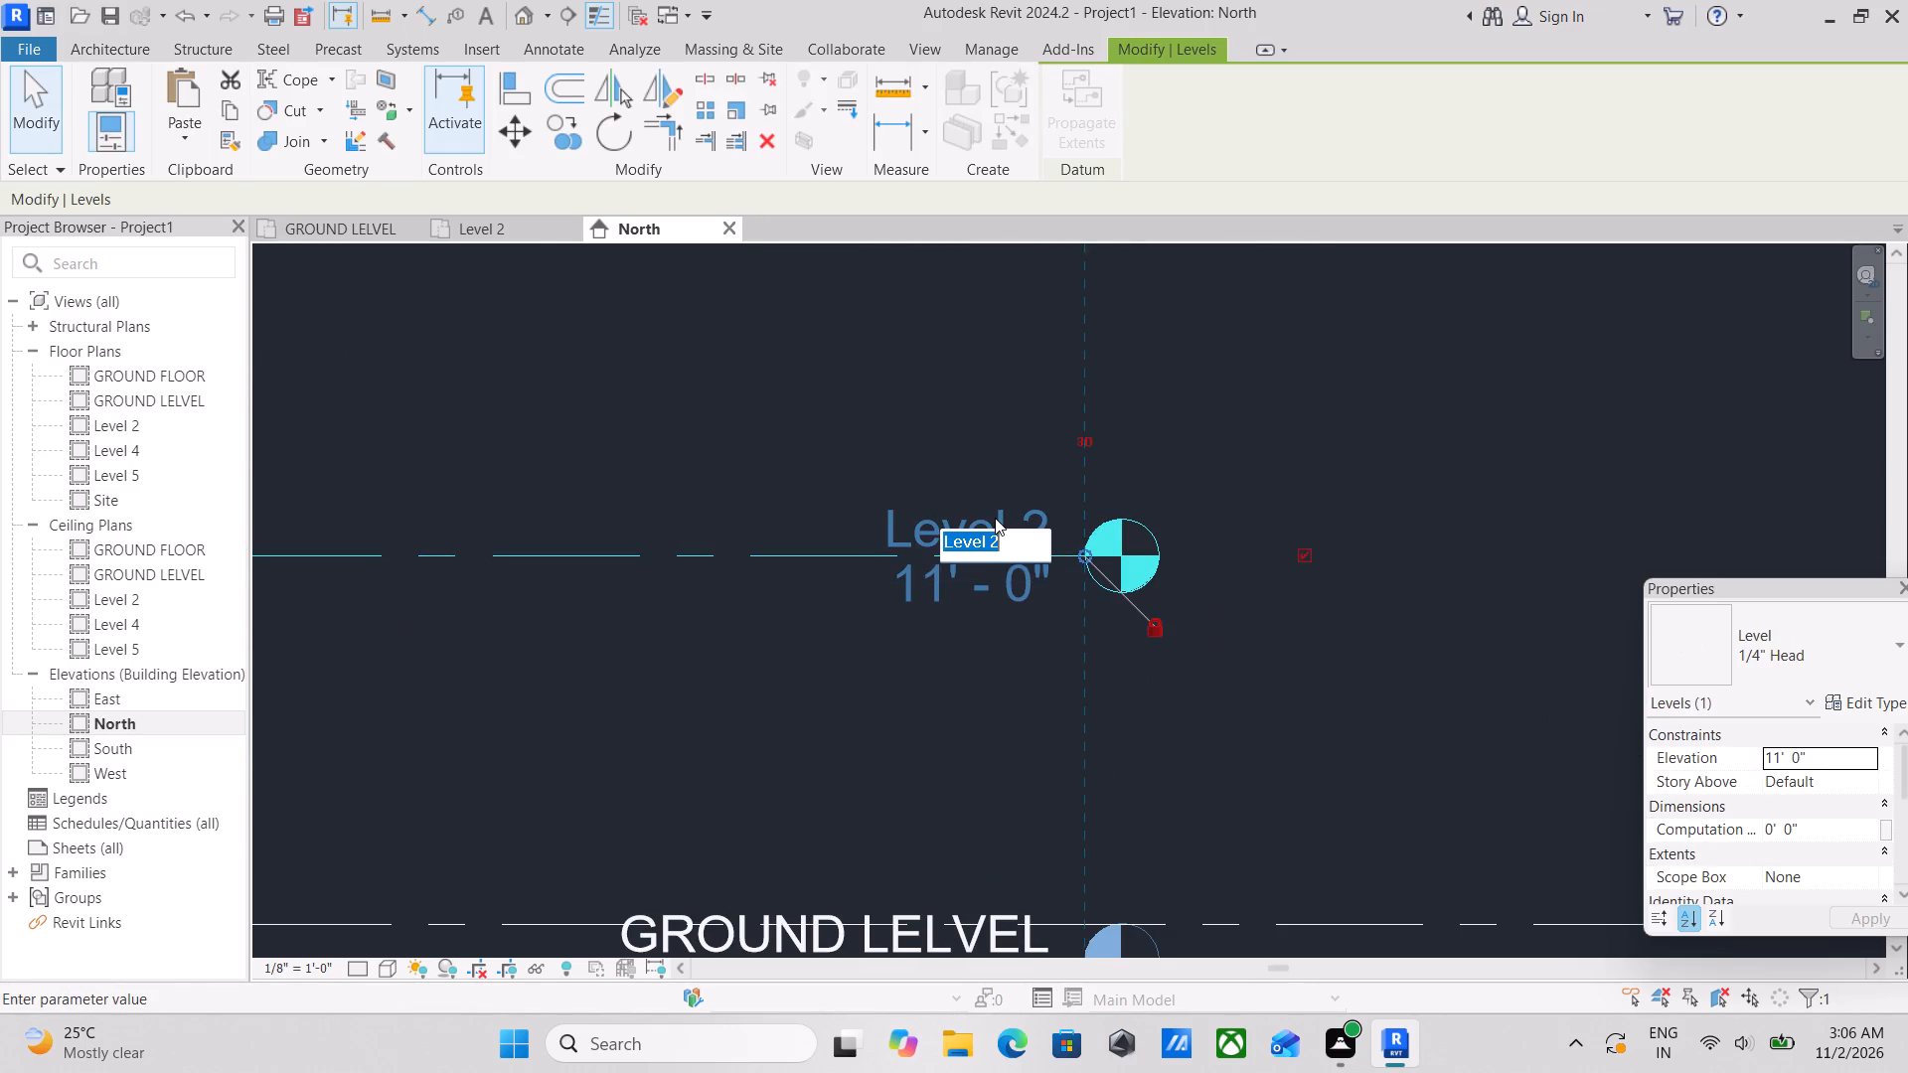
{"action": "scroll", "coordinate": [995, 518], "scroll_direction": "down", "scroll_amount": 7}
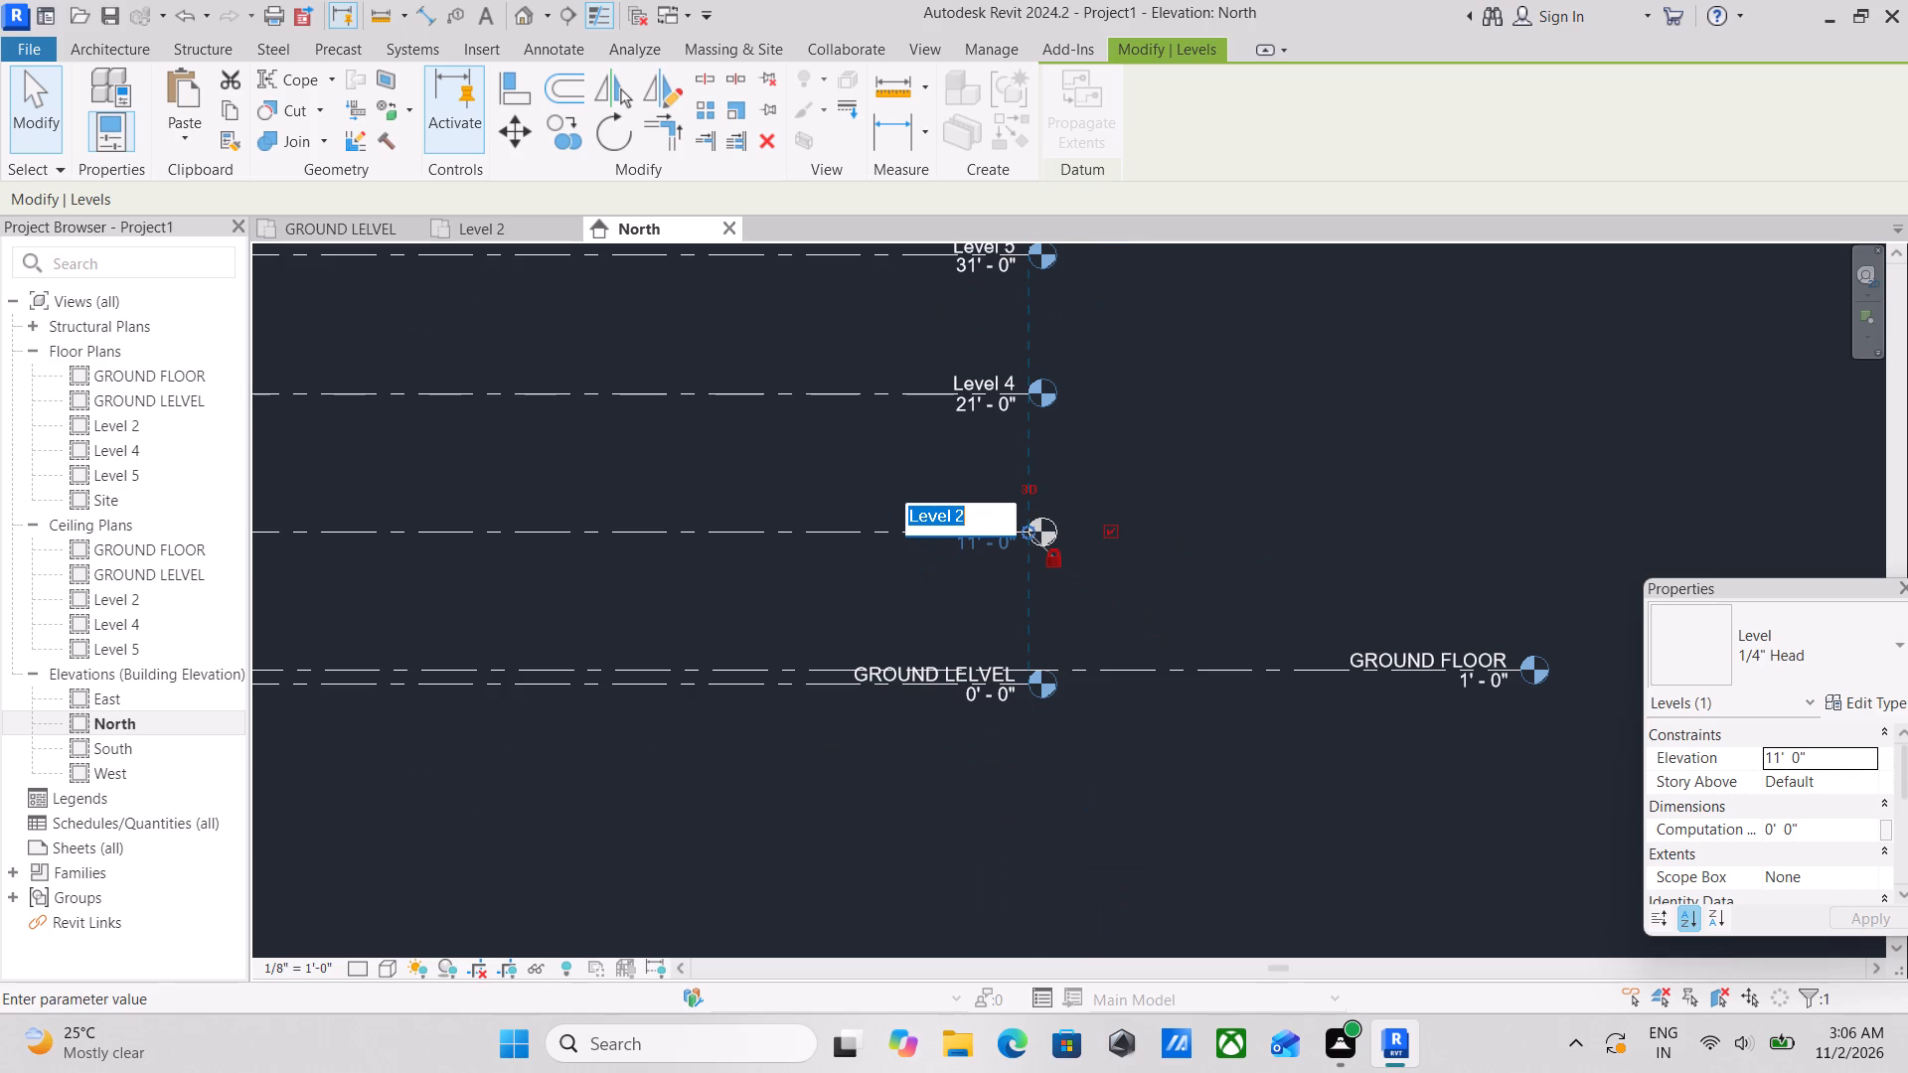
{"action": "type", "text": "FL"}
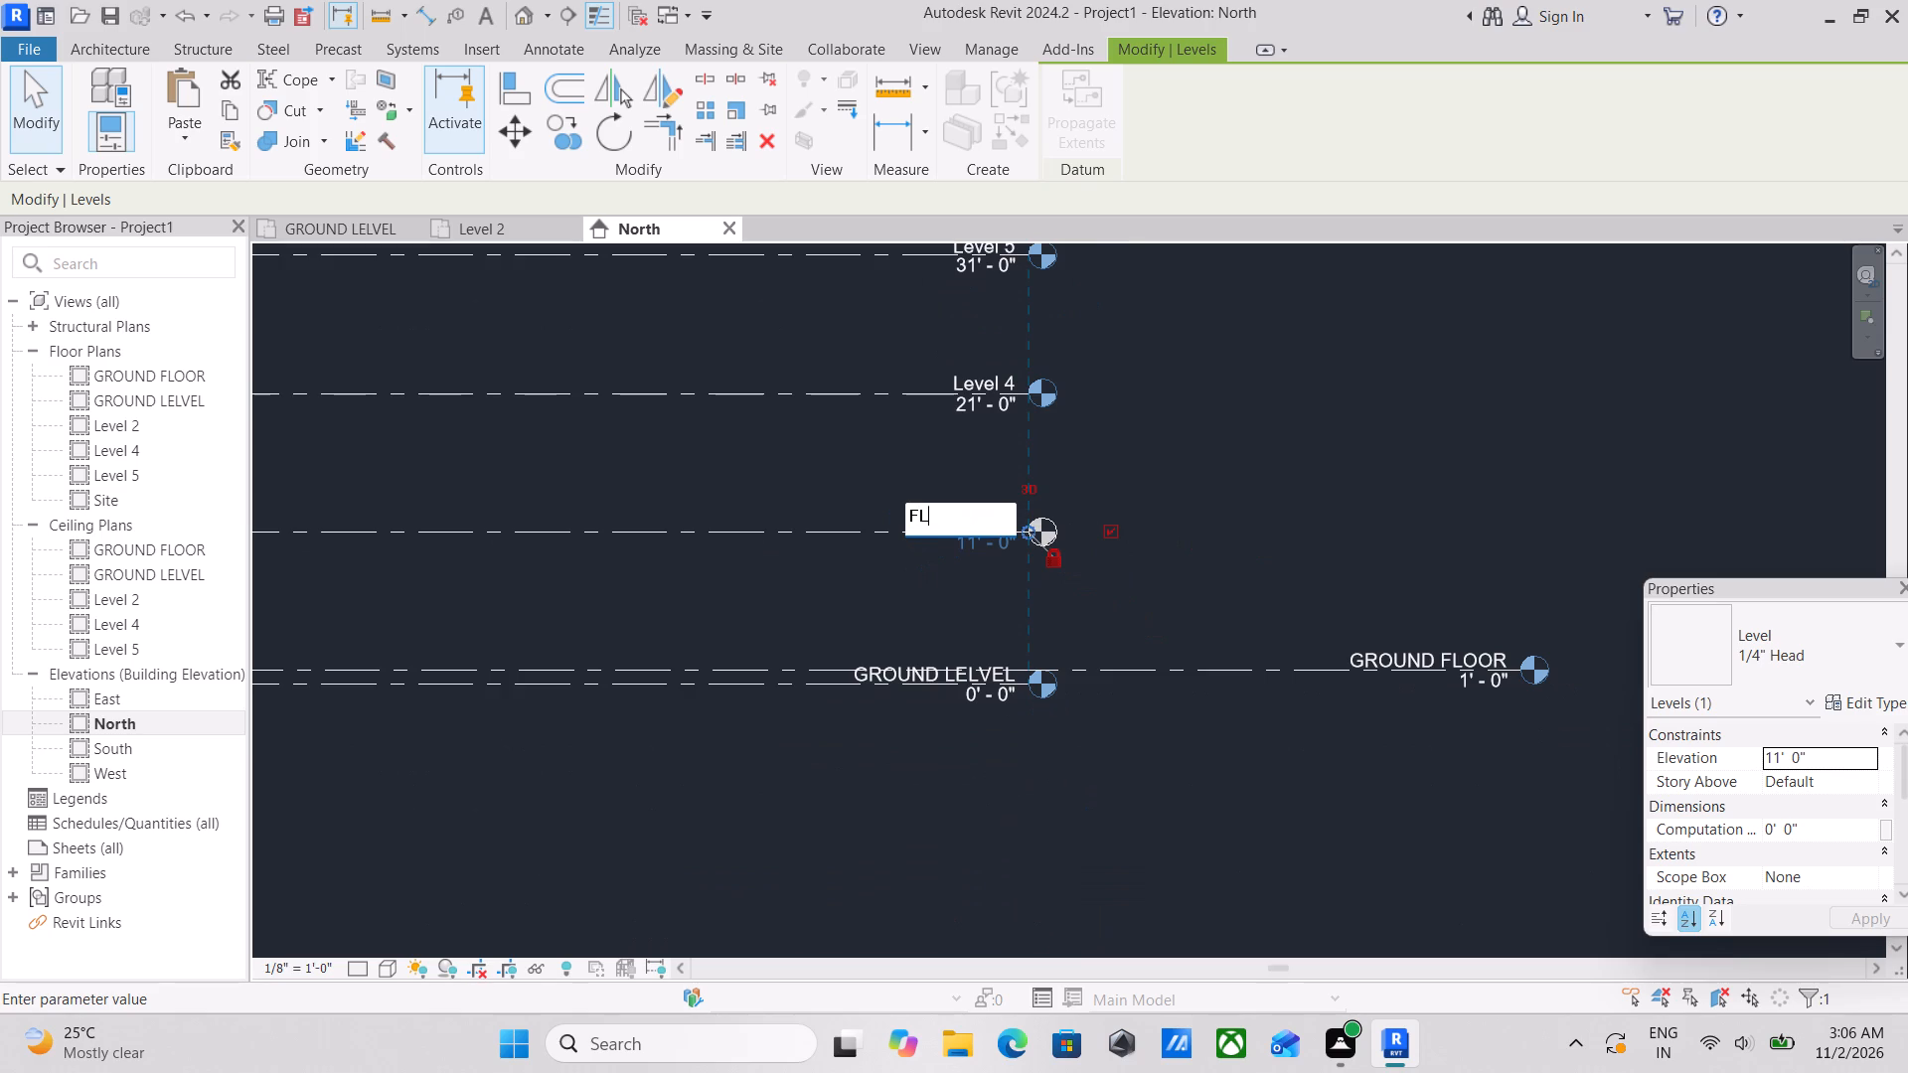
{"action": "key", "text": "BackSpace"}
{"action": "key", "text": "BackSpace"}
{"action": "type", "text": "FL"}
{"action": "key", "text": "BackSpace"}
{"action": "key", "text": "BackSpace"}
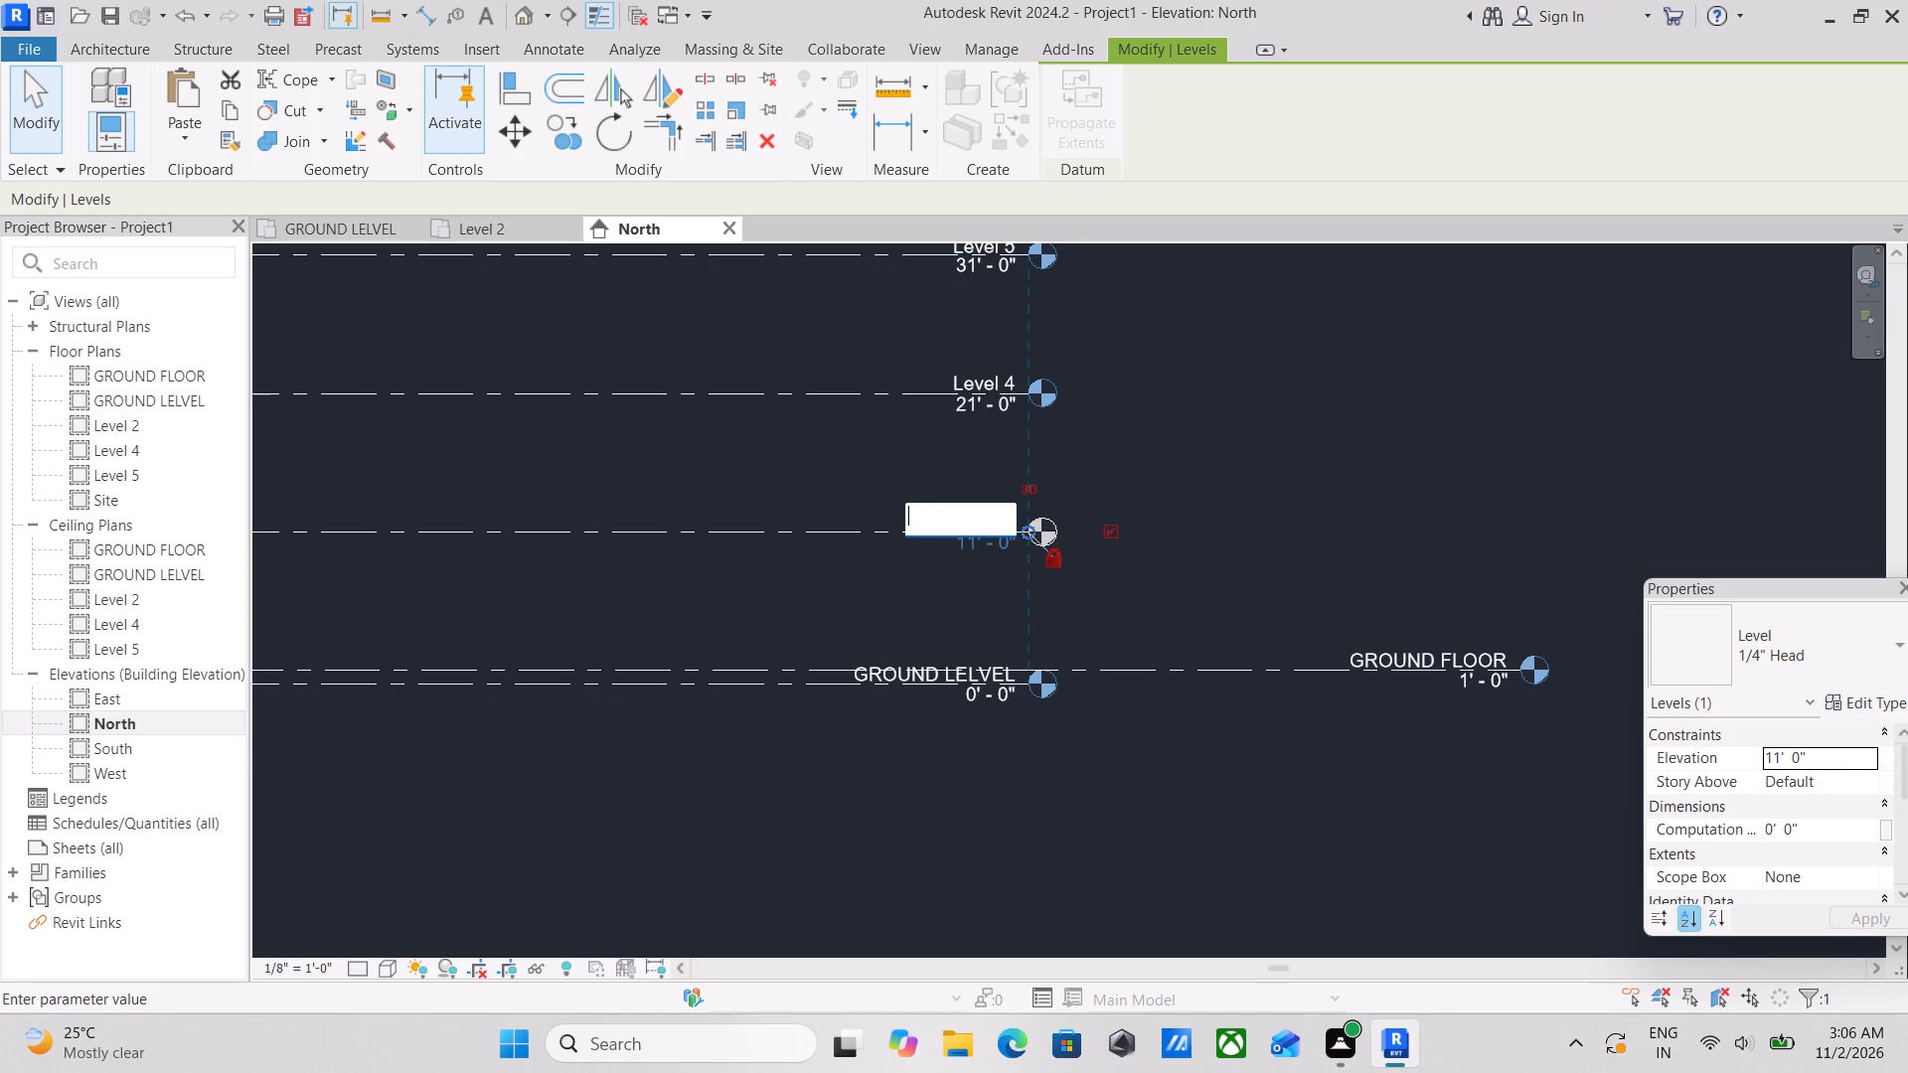
{"action": "type", "text": "FI"}
{"action": "type", "text": "SR"}
{"action": "key", "text": "BackSpace"}
{"action": "key", "text": "BackSpace"}
{"action": "type", "text": "RST"}
{"action": "key", "text": "space"}
{"action": "type", "text": "FLOOR"}
{"action": "key", "text": "Return"}
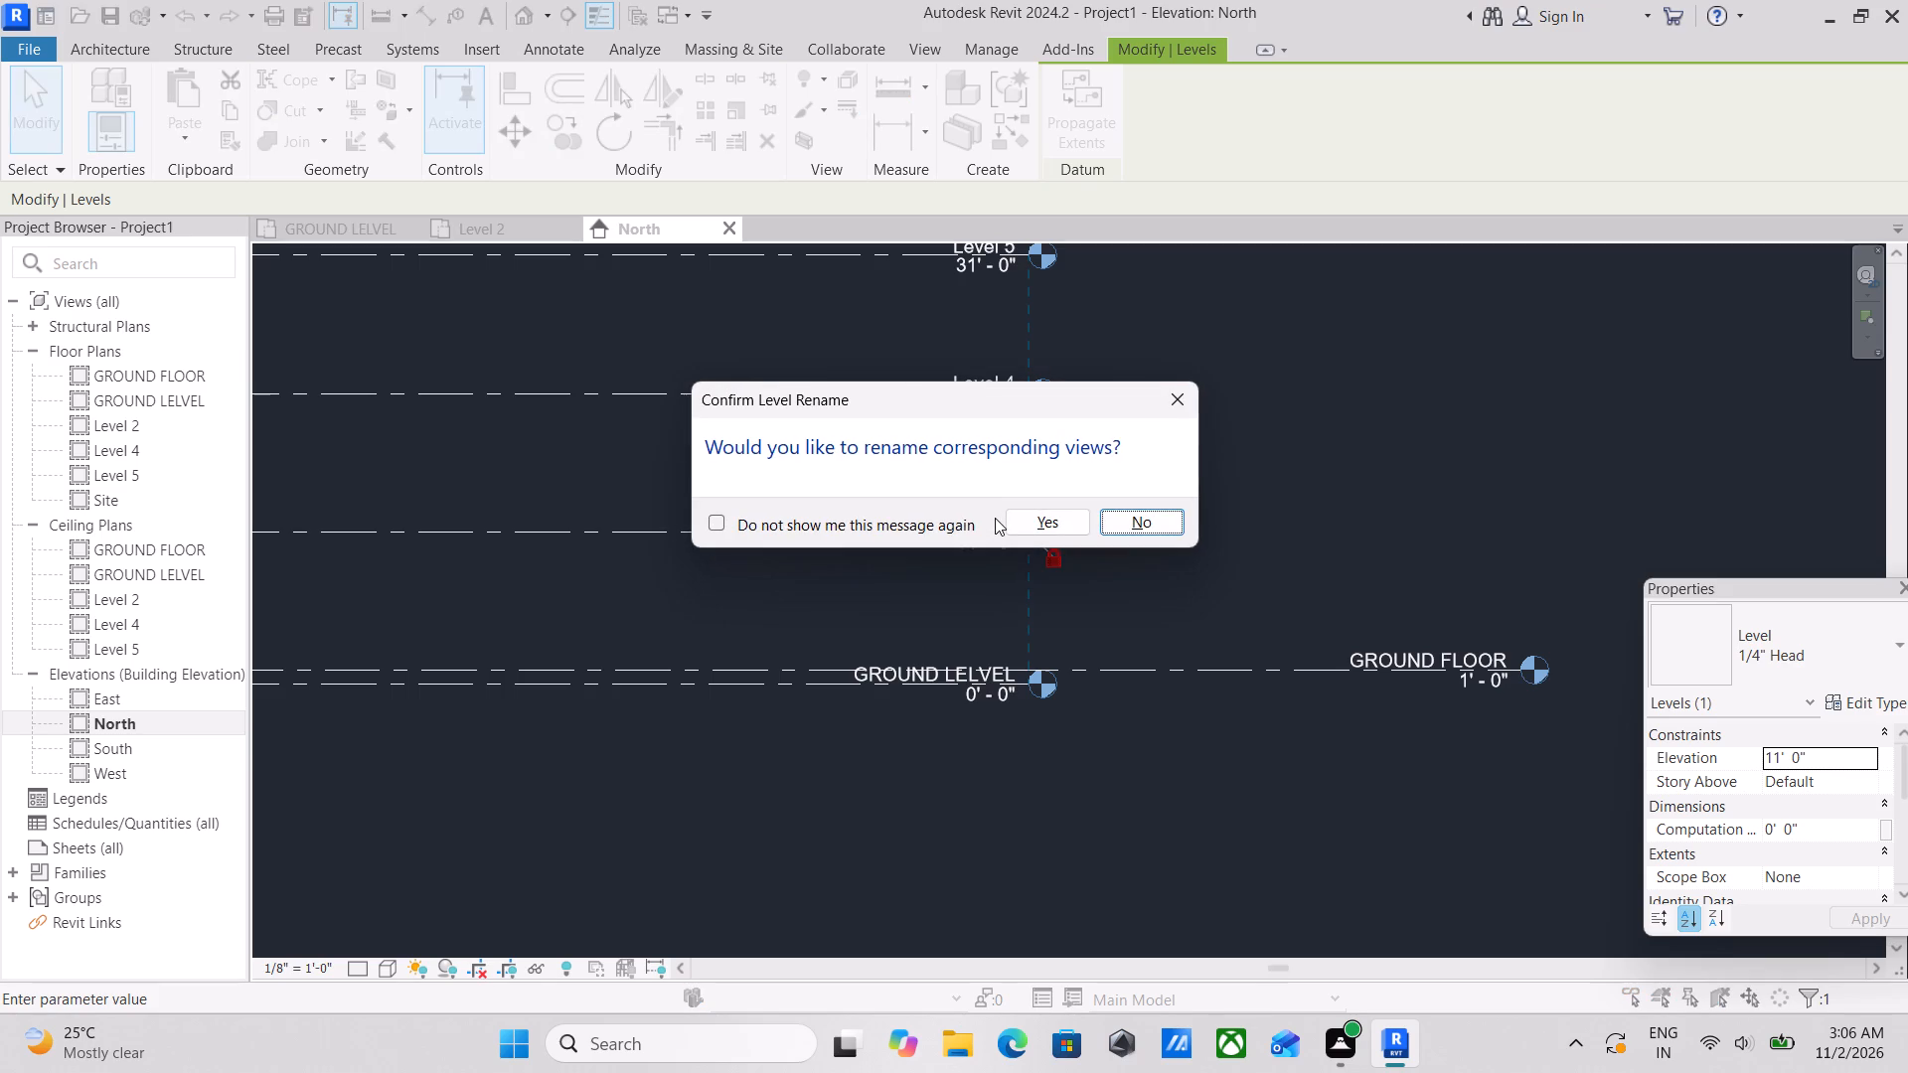
{"action": "right_click", "coordinate": [995, 518]}
{"action": "scroll", "coordinate": [995, 518], "scroll_direction": "up", "scroll_amount": 1}
{"action": "left_click", "coordinate": [1062, 515]}
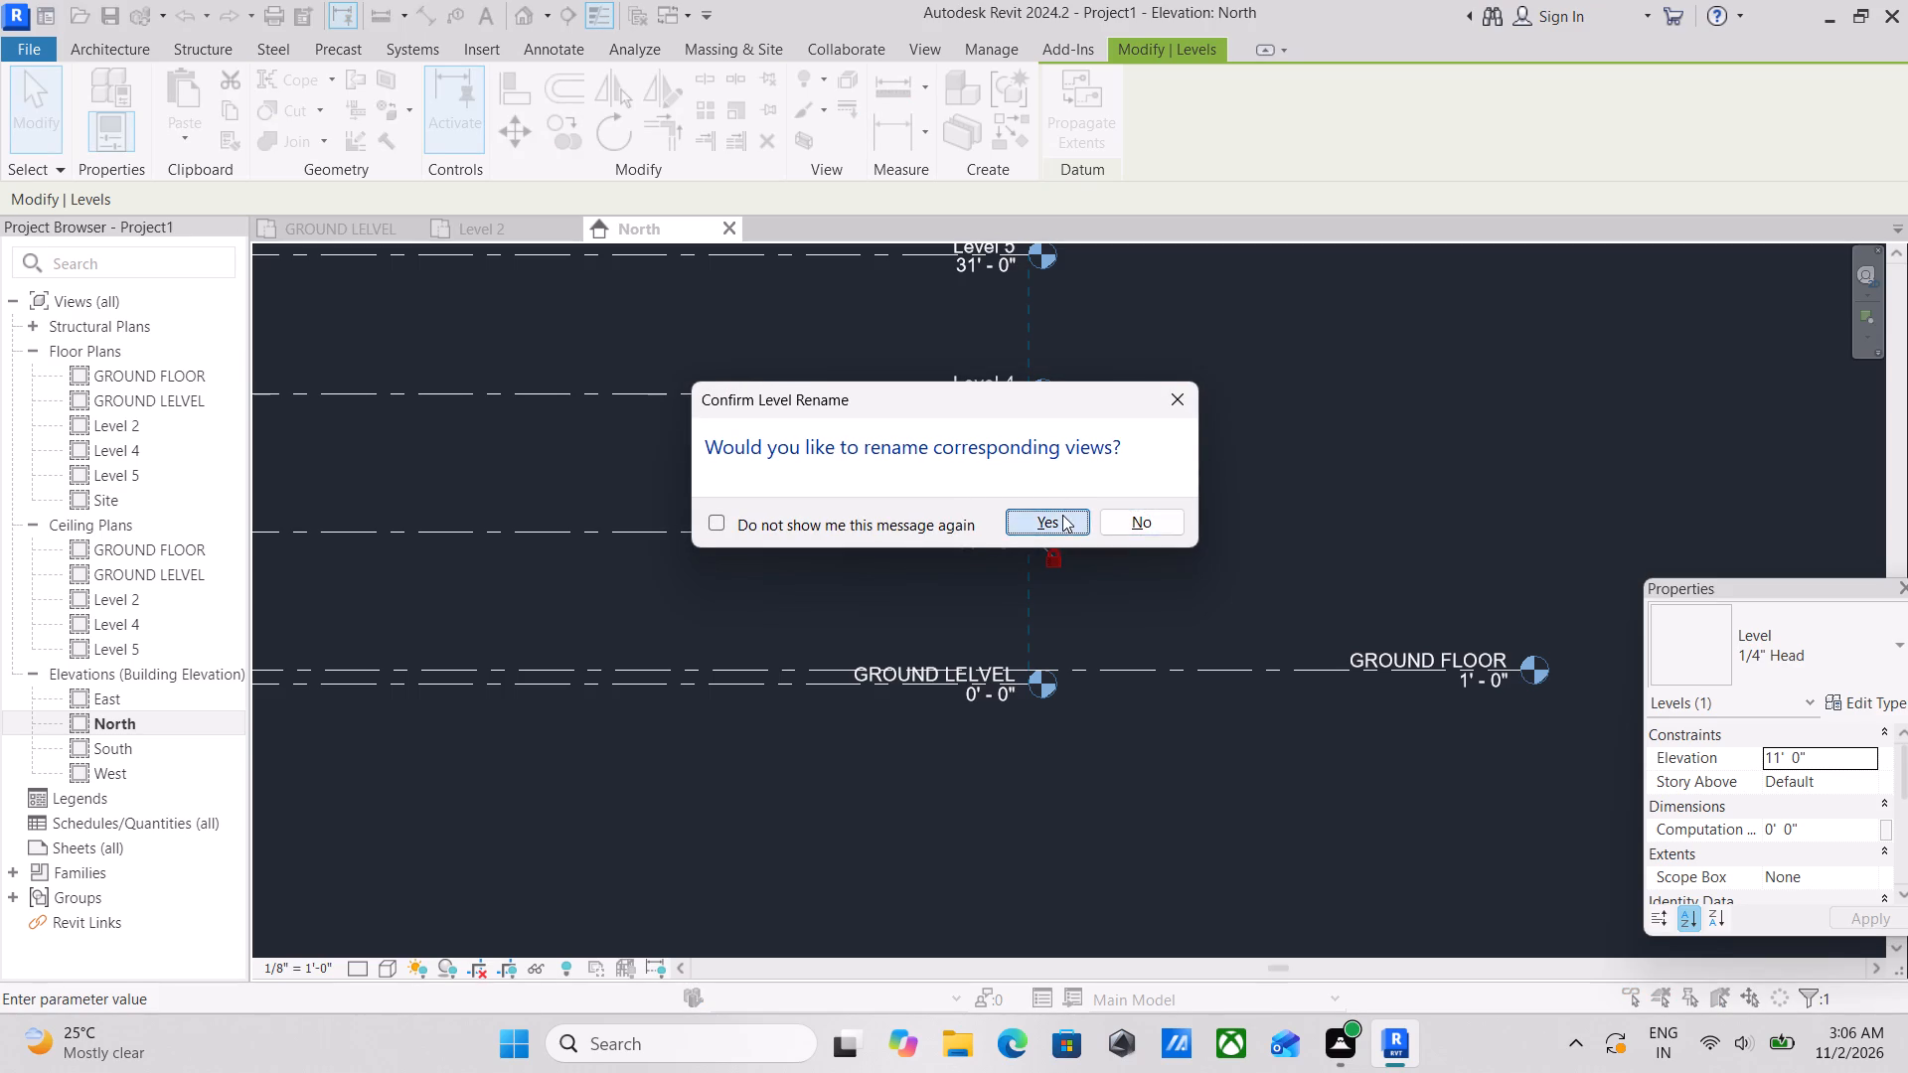
Rename Level 4 as TOP OF ROOF and rename its corresponding plan views to match.
{"action": "scroll", "coordinate": [934, 475], "scroll_direction": "down", "scroll_amount": 4}
{"action": "middle_click_drag", "start_coordinate": [759, 385], "coordinate": [849, 418]}
{"action": "scroll", "coordinate": [1054, 405], "scroll_direction": "up", "scroll_amount": 2}
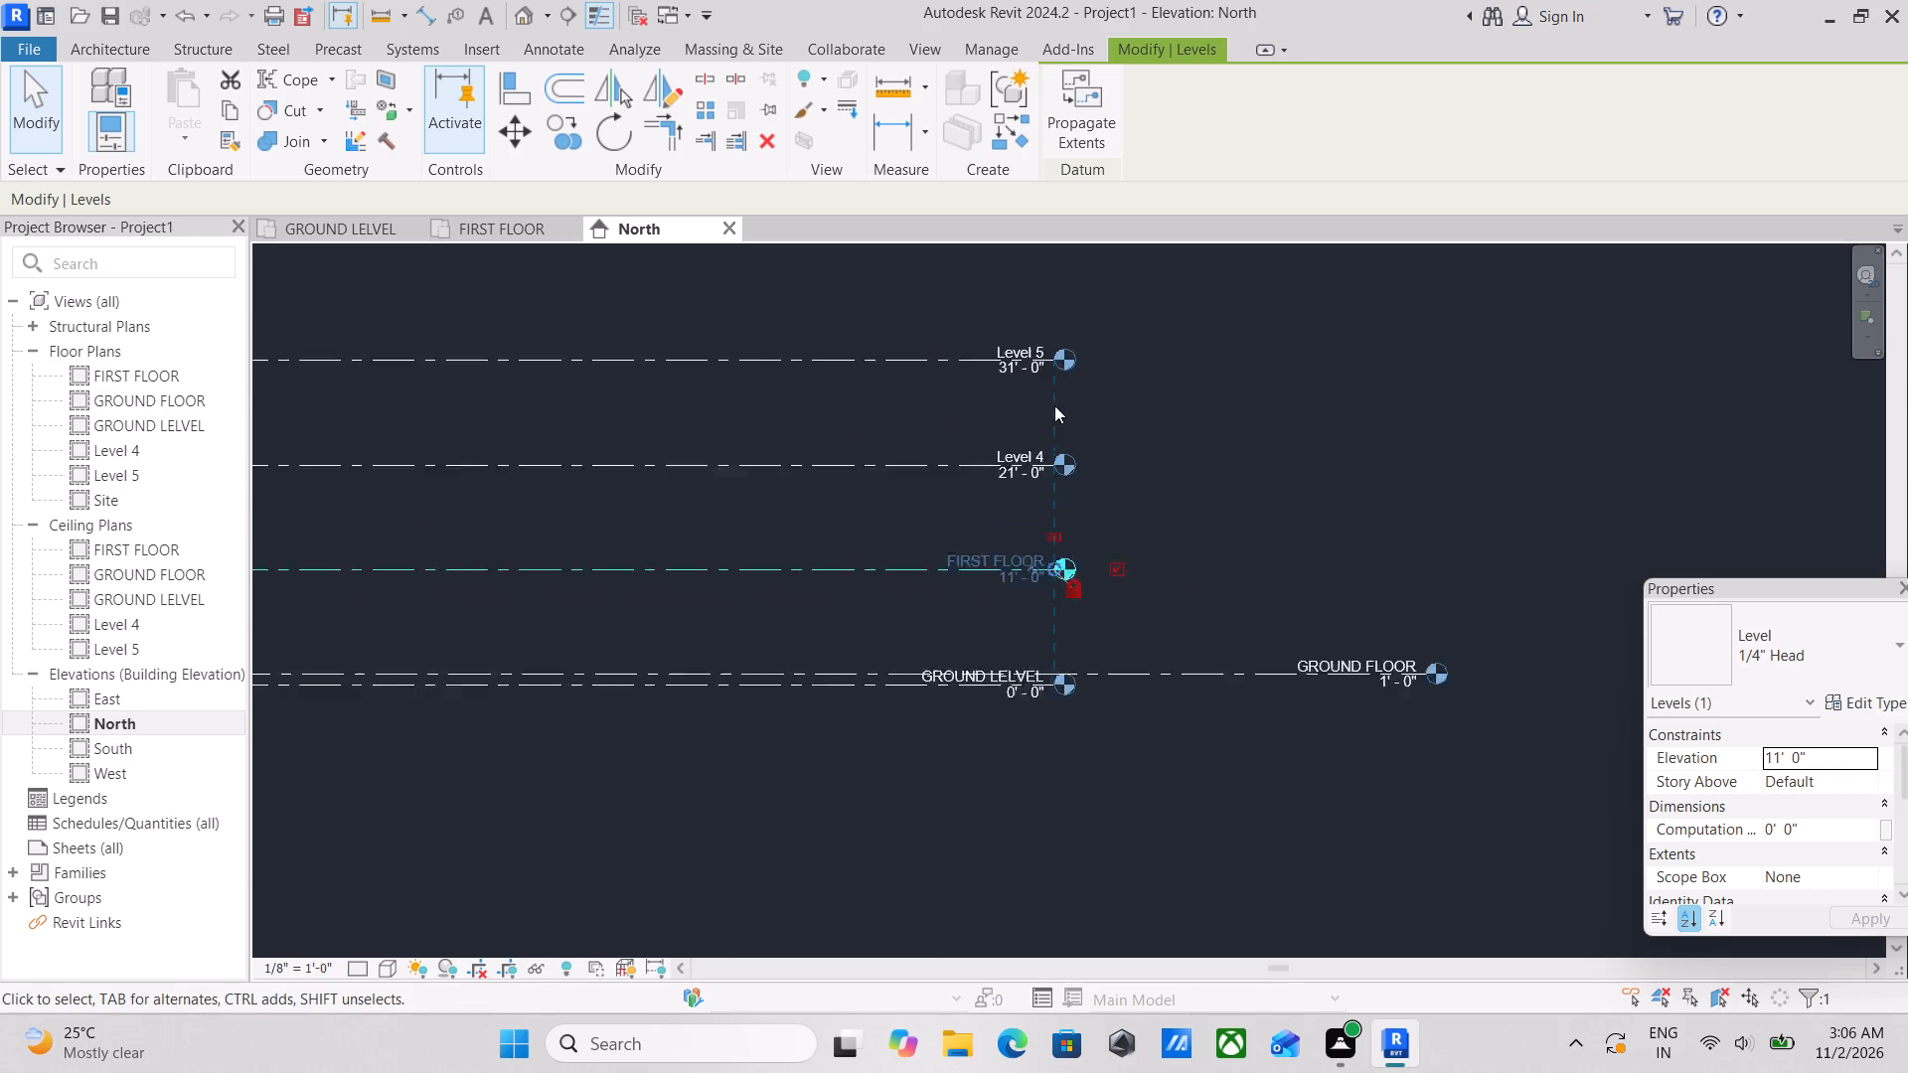
{"action": "scroll", "coordinate": [1054, 405], "scroll_direction": "up", "scroll_amount": 2}
{"action": "scroll", "coordinate": [988, 472], "scroll_direction": "up", "scroll_amount": 4}
{"action": "double_click", "coordinate": [1010, 462]}
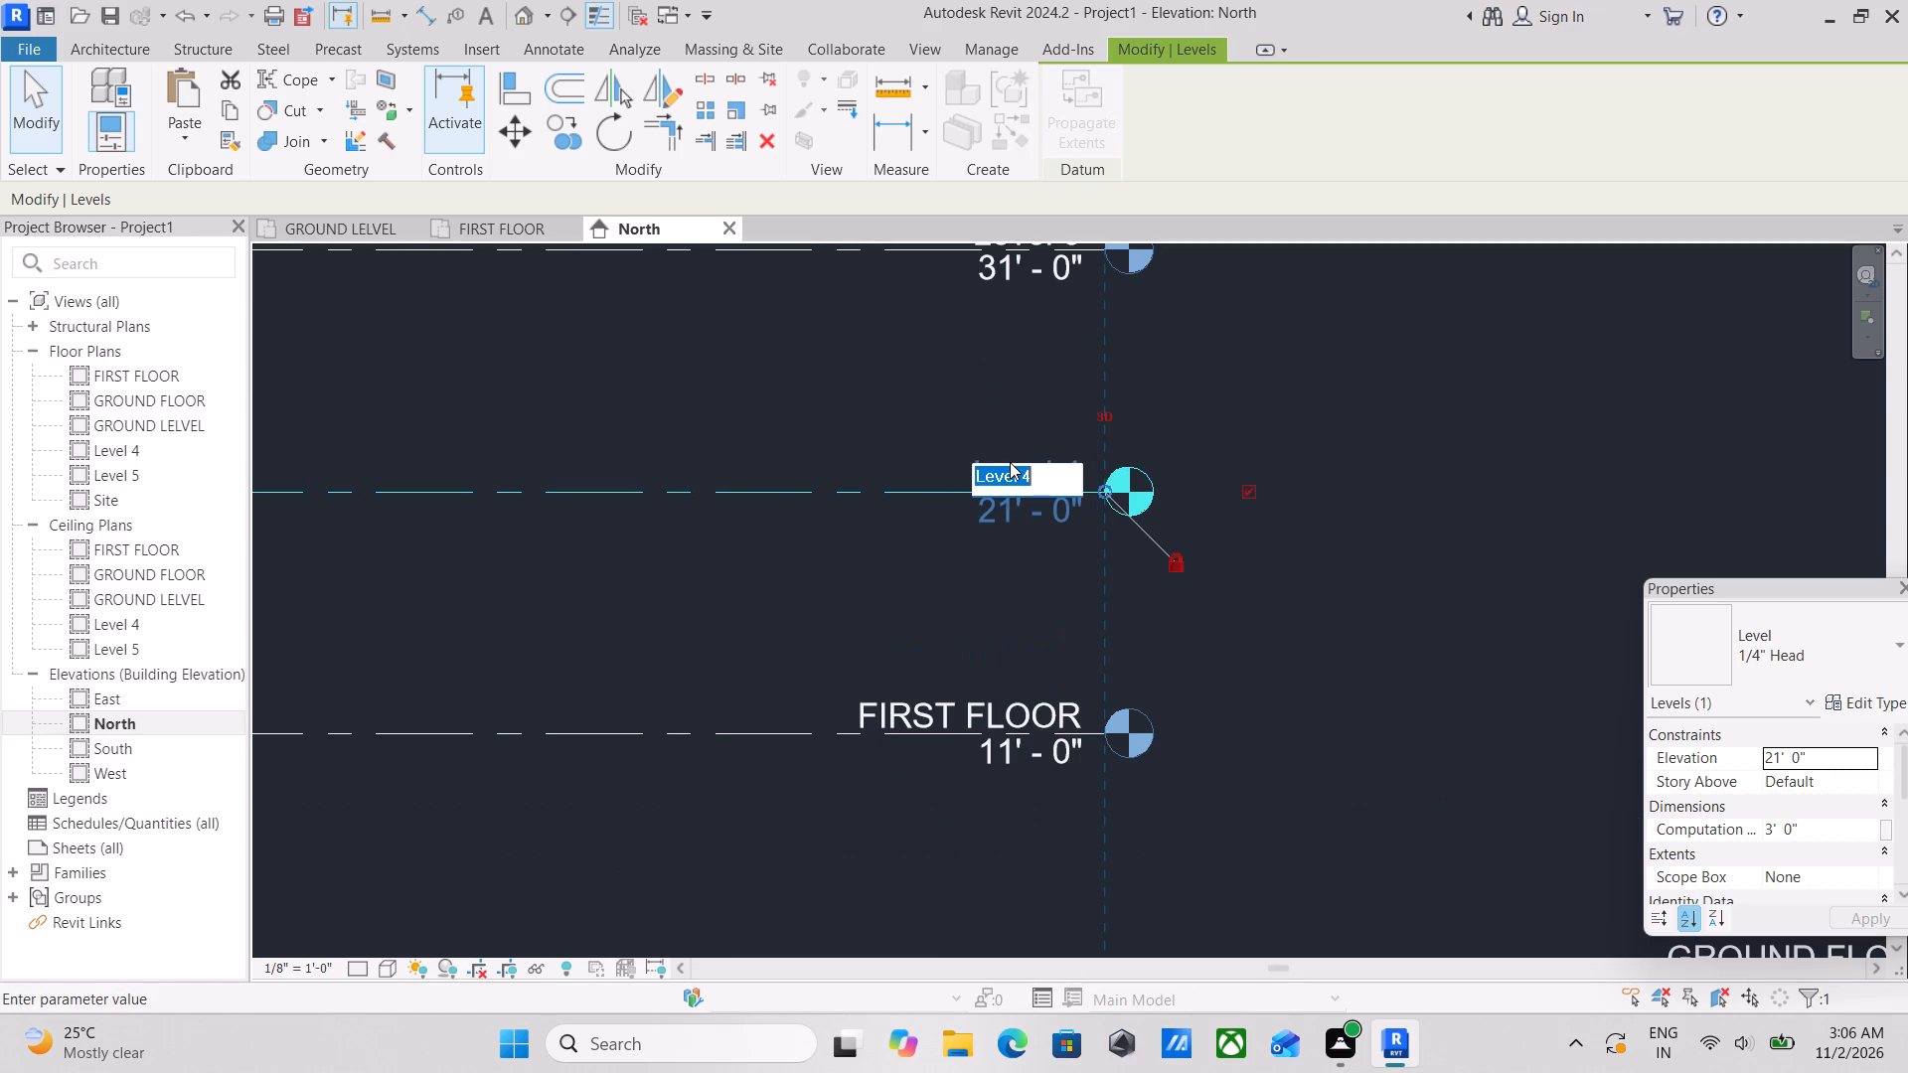
{"action": "scroll", "coordinate": [1010, 474], "scroll_direction": "down", "scroll_amount": 7}
{"action": "scroll", "coordinate": [1010, 475], "scroll_direction": "up", "scroll_amount": 2}
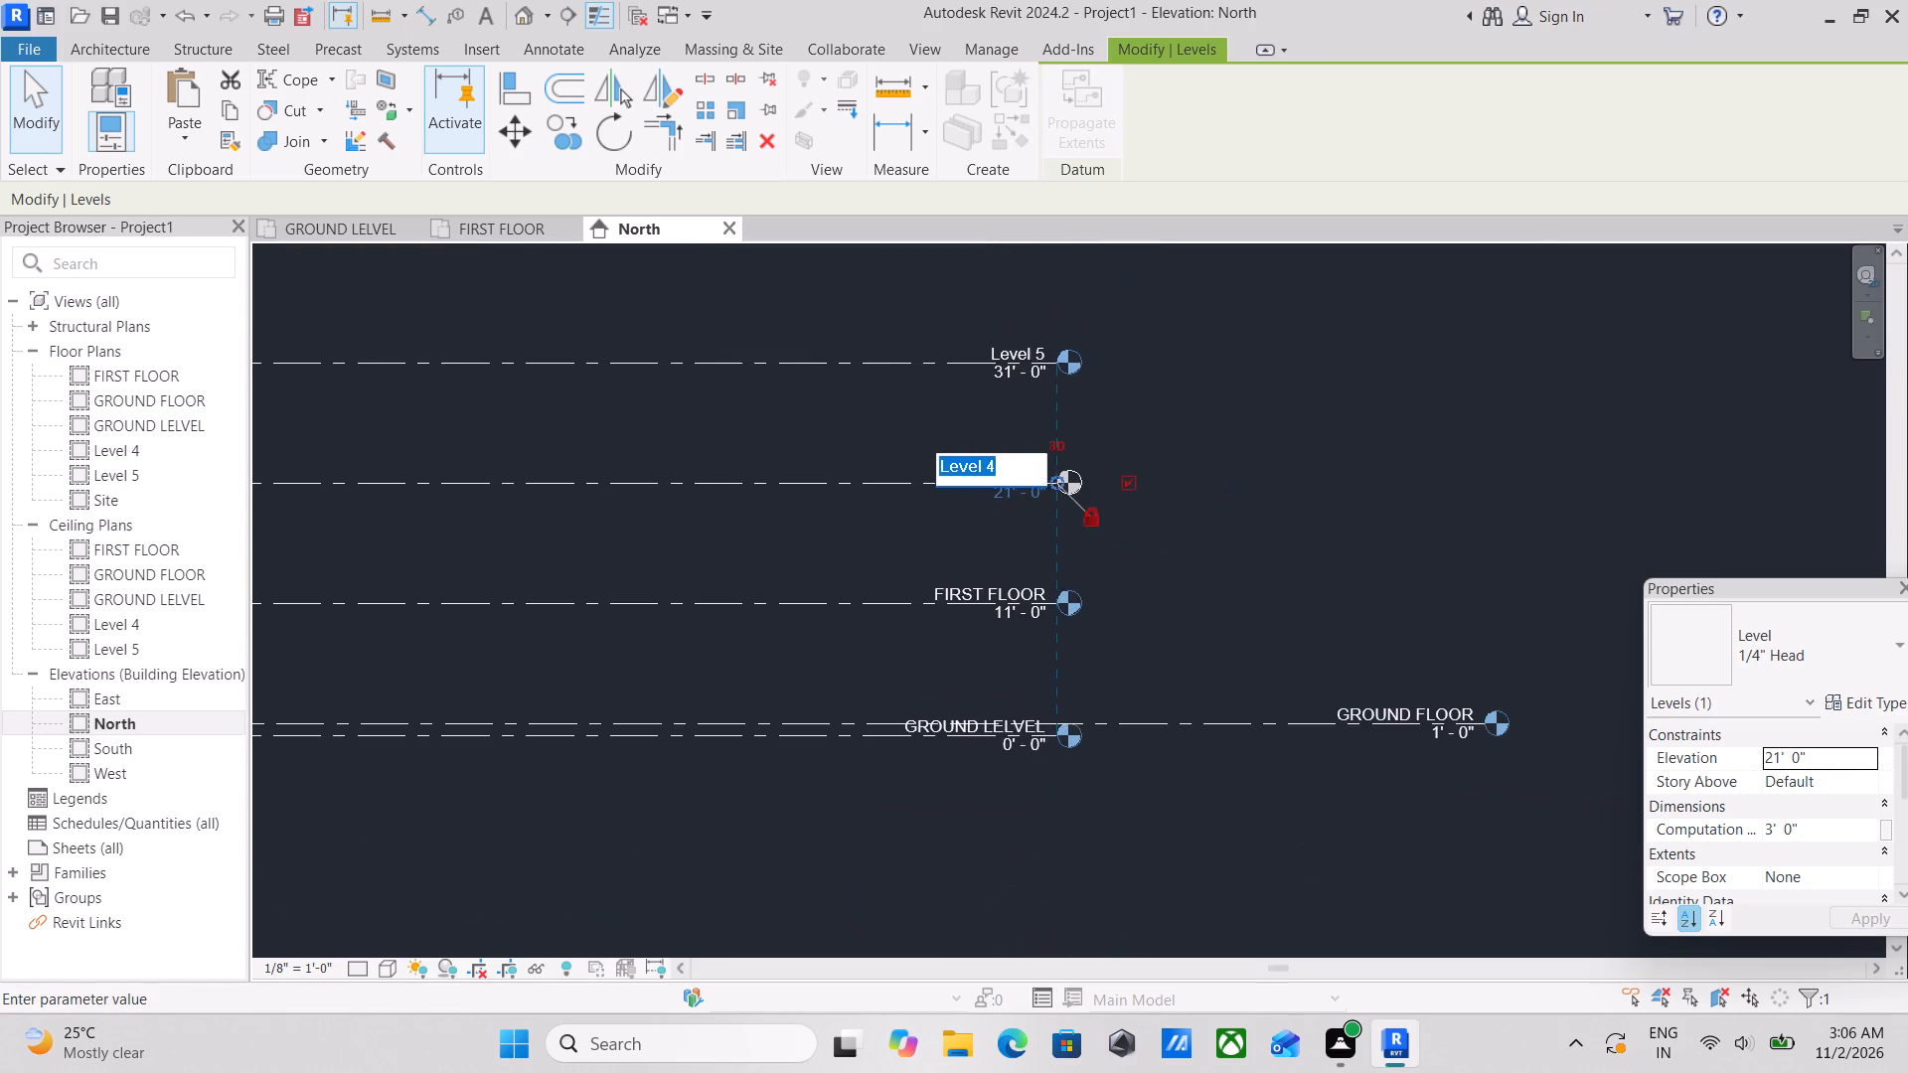
{"action": "scroll", "coordinate": [1010, 475], "scroll_direction": "up", "scroll_amount": 2}
{"action": "scroll", "coordinate": [1041, 475], "scroll_direction": "down", "scroll_amount": 6}
{"action": "scroll", "coordinate": [990, 417], "scroll_direction": "up", "scroll_amount": 5}
{"action": "scroll", "coordinate": [1058, 518], "scroll_direction": "up", "scroll_amount": 6}
{"action": "scroll", "coordinate": [1040, 458], "scroll_direction": "down", "scroll_amount": 3}
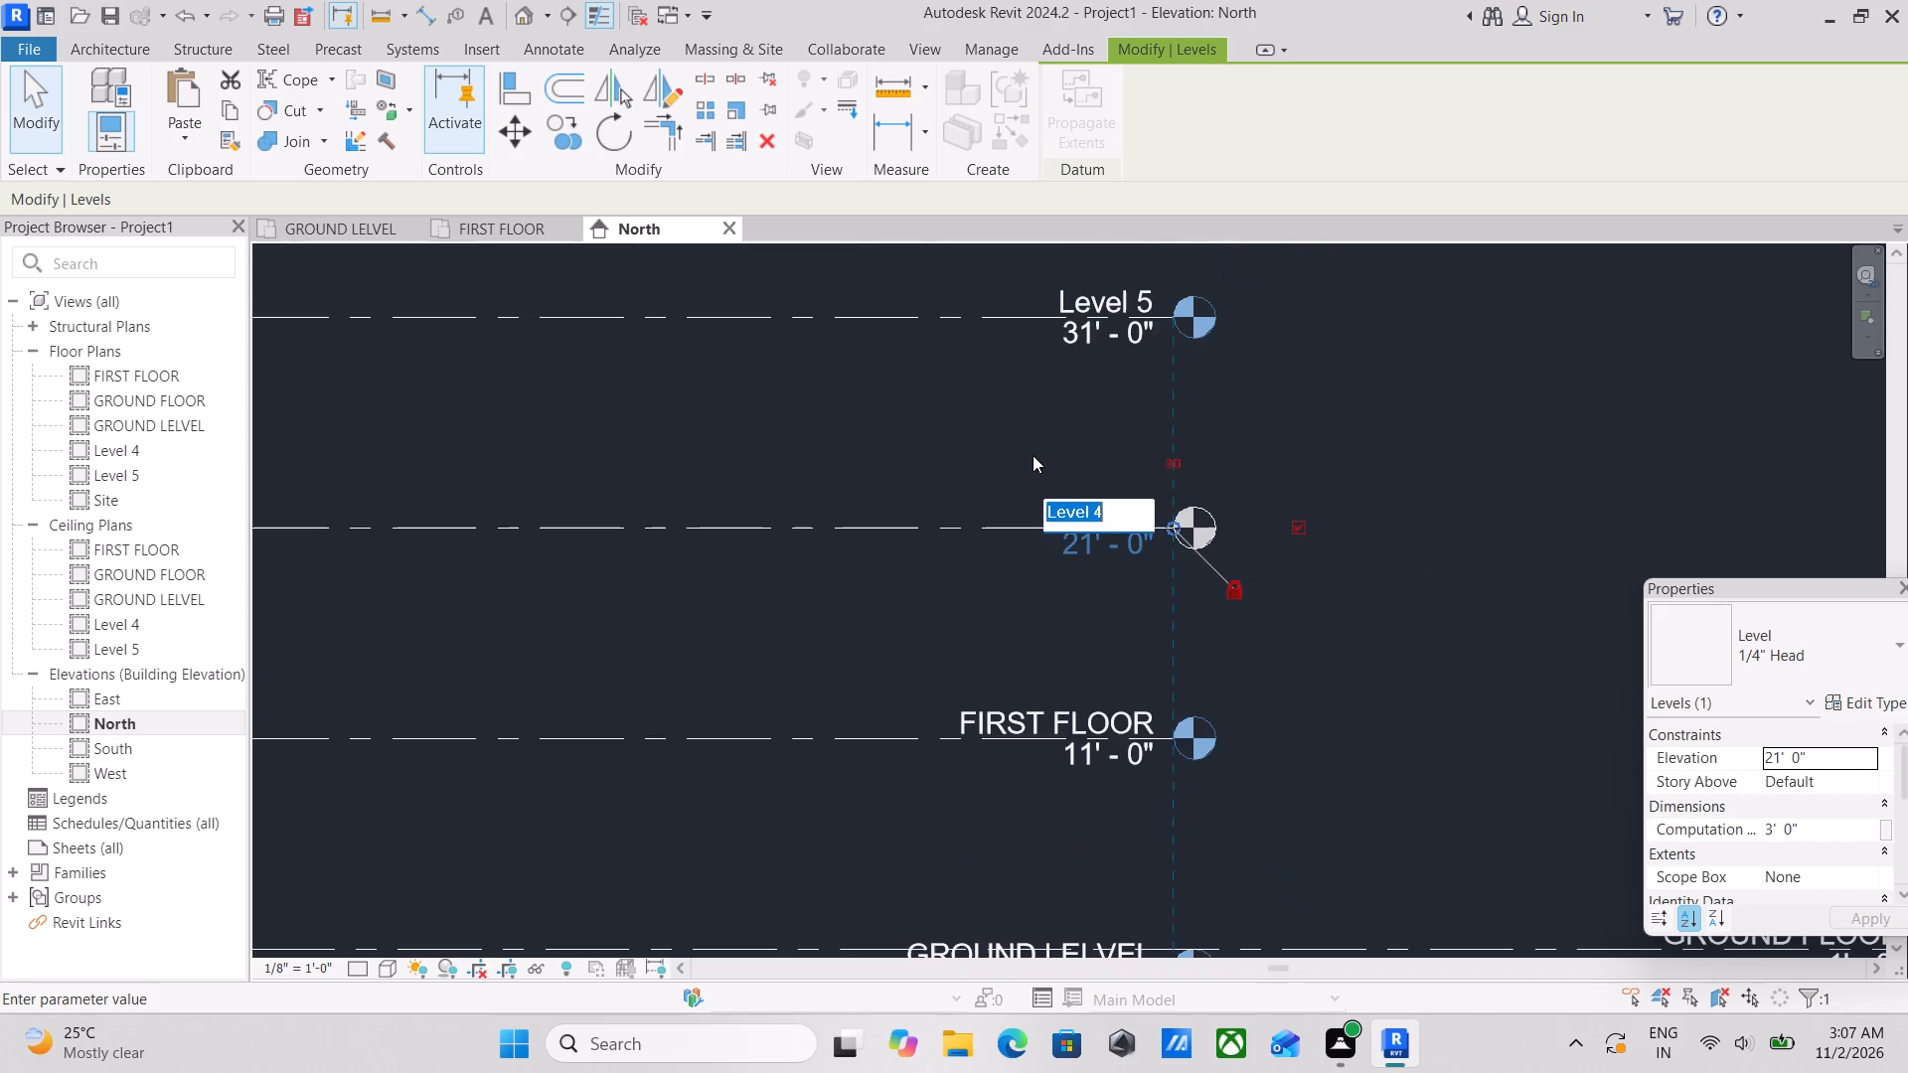
{"action": "scroll", "coordinate": [1033, 455], "scroll_direction": "down", "scroll_amount": 1}
{"action": "scroll", "coordinate": [1033, 455], "scroll_direction": "up", "scroll_amount": 2}
{"action": "scroll", "coordinate": [1165, 552], "scroll_direction": "up", "scroll_amount": 2}
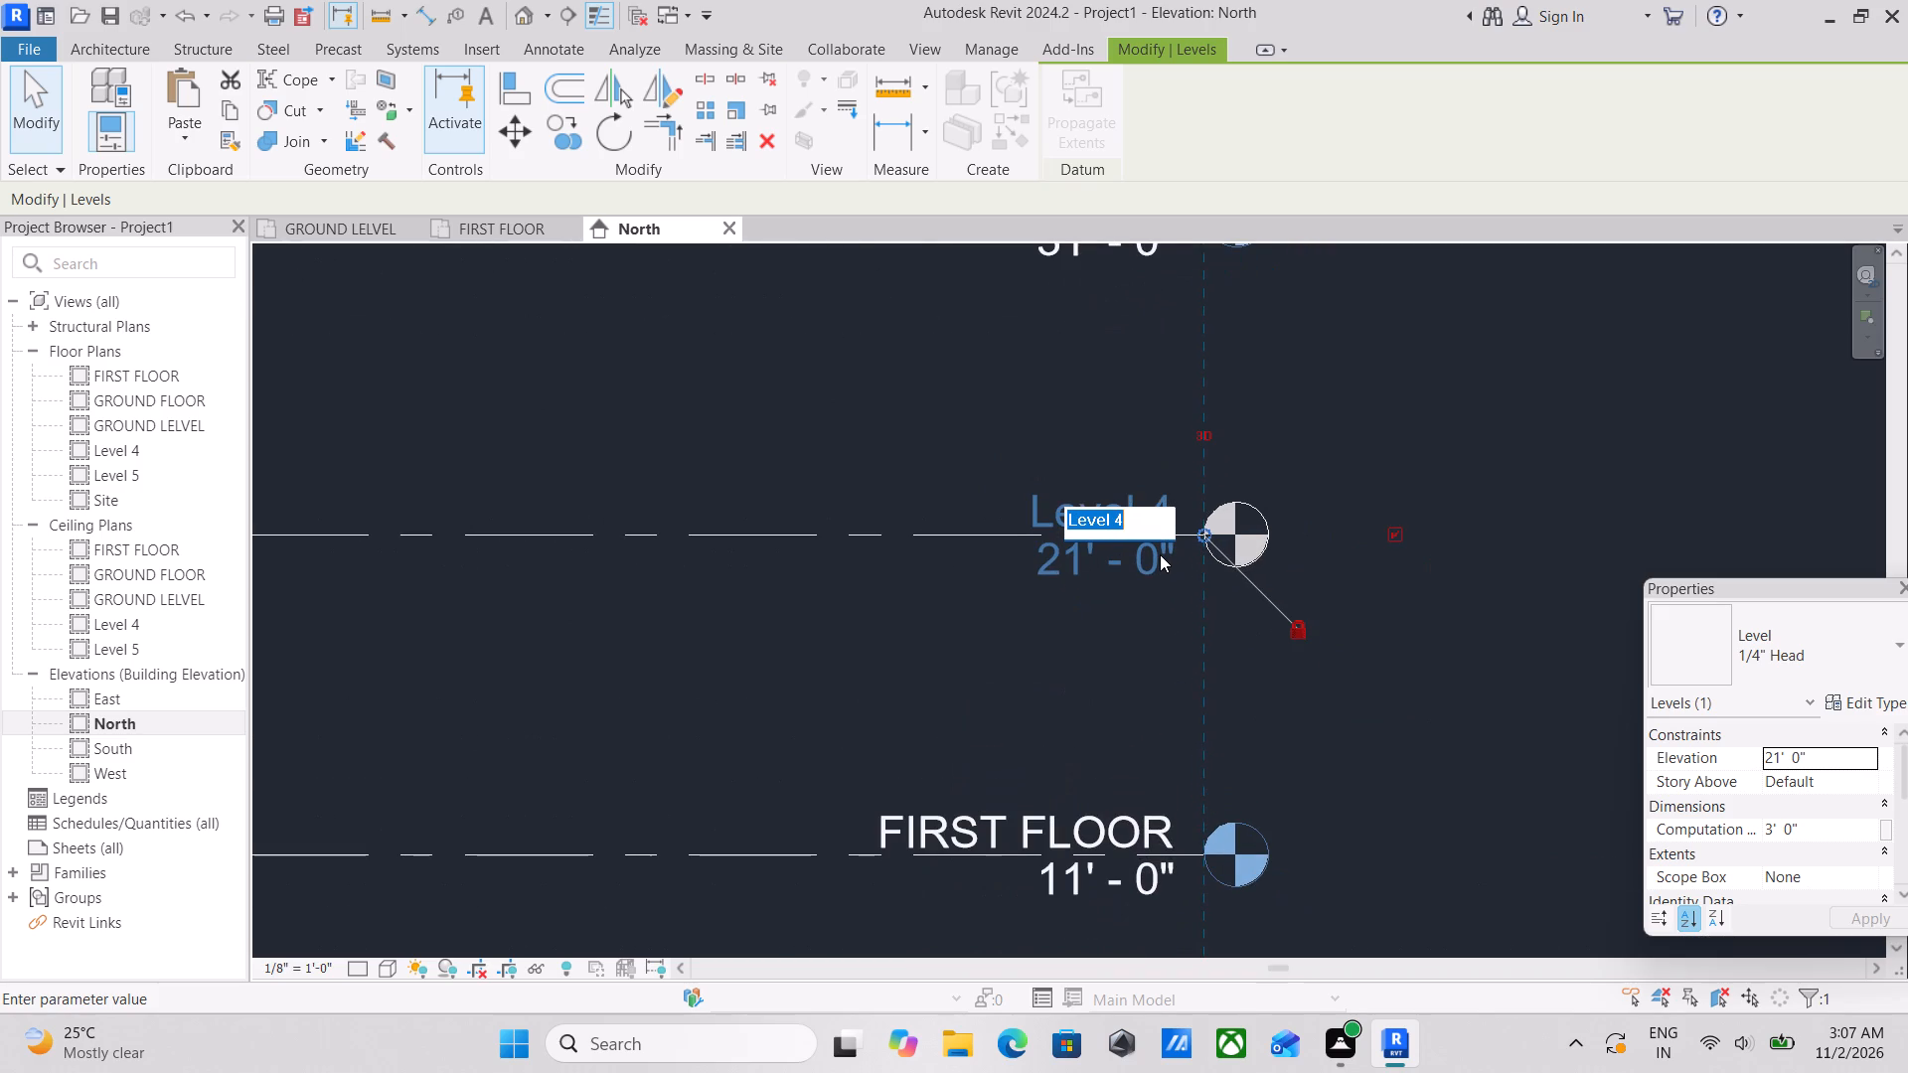
{"action": "type", "text": "TOP"}
{"action": "key", "text": "space"}
{"action": "type", "text": "OF"}
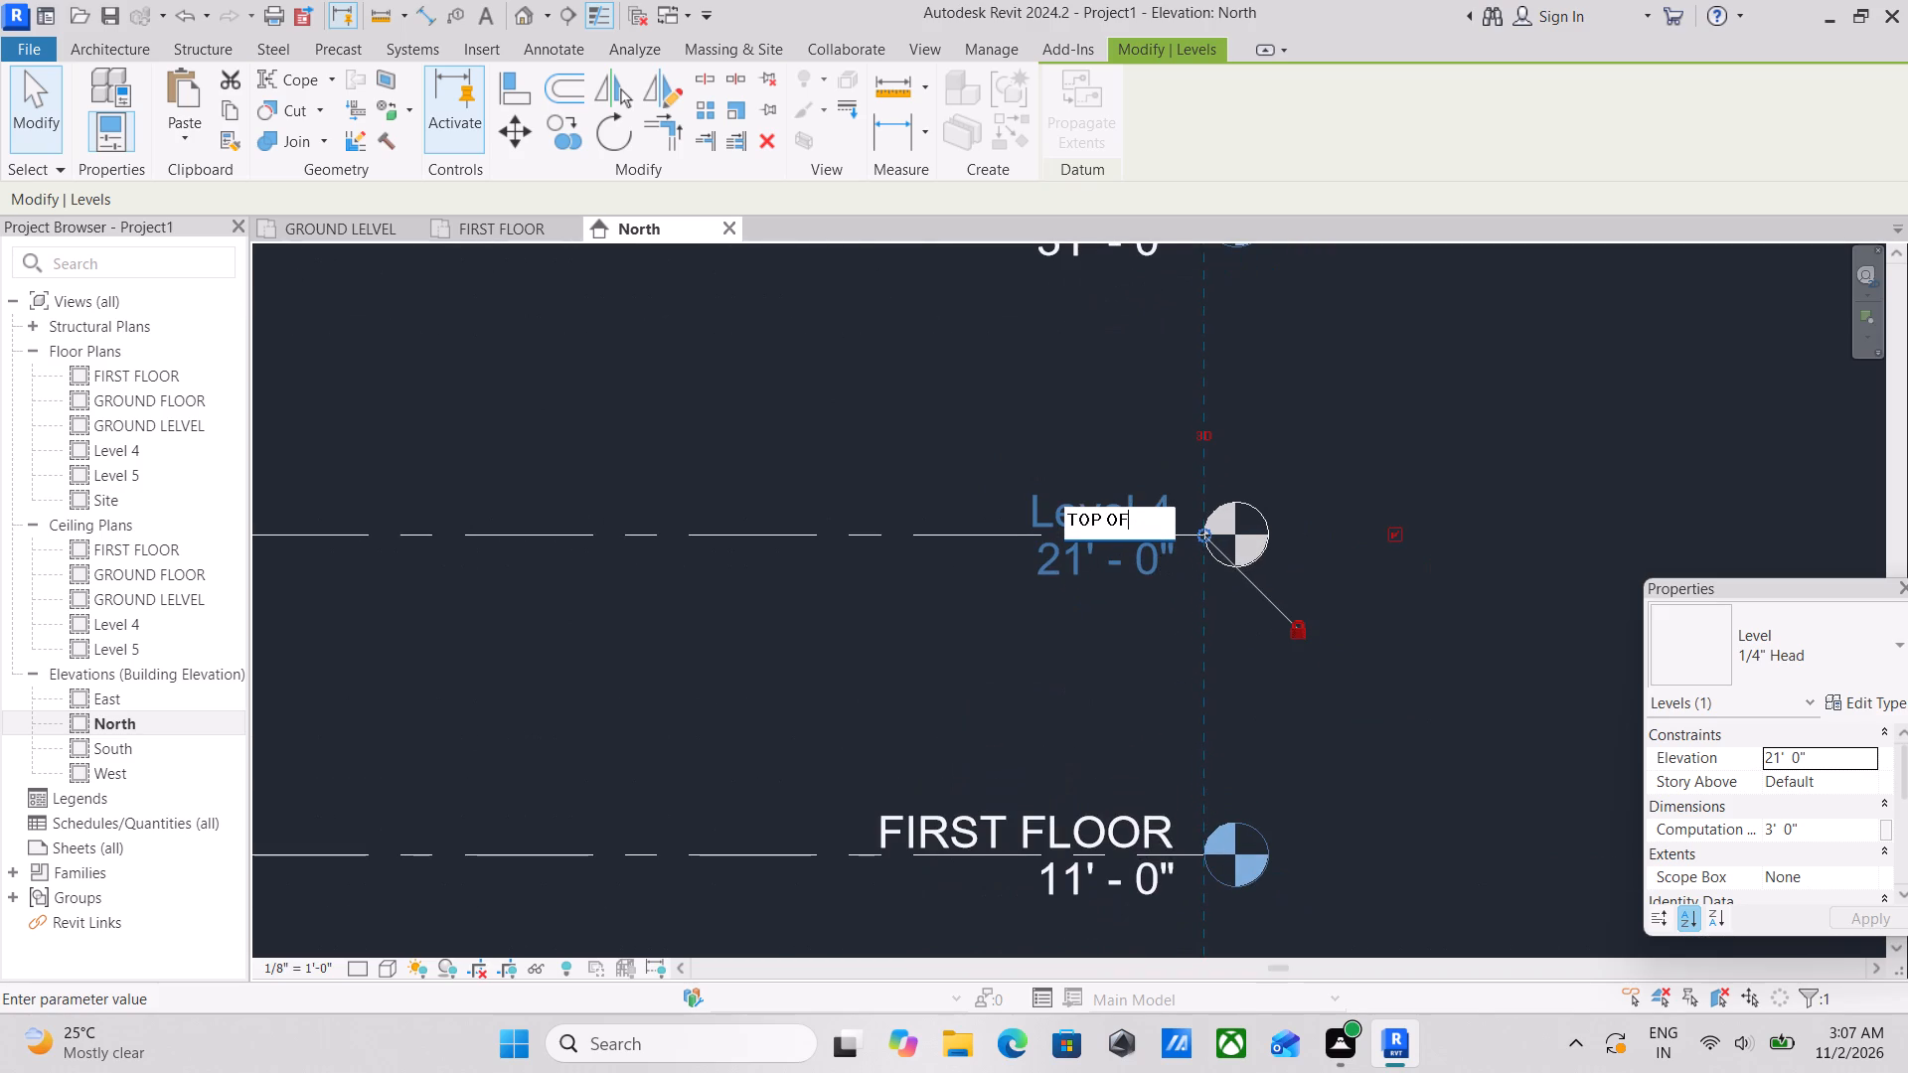
{"action": "key", "text": "space"}
{"action": "type", "text": "ROO"}
{"action": "key", "text": "f"}
{"action": "key", "text": "Return"}
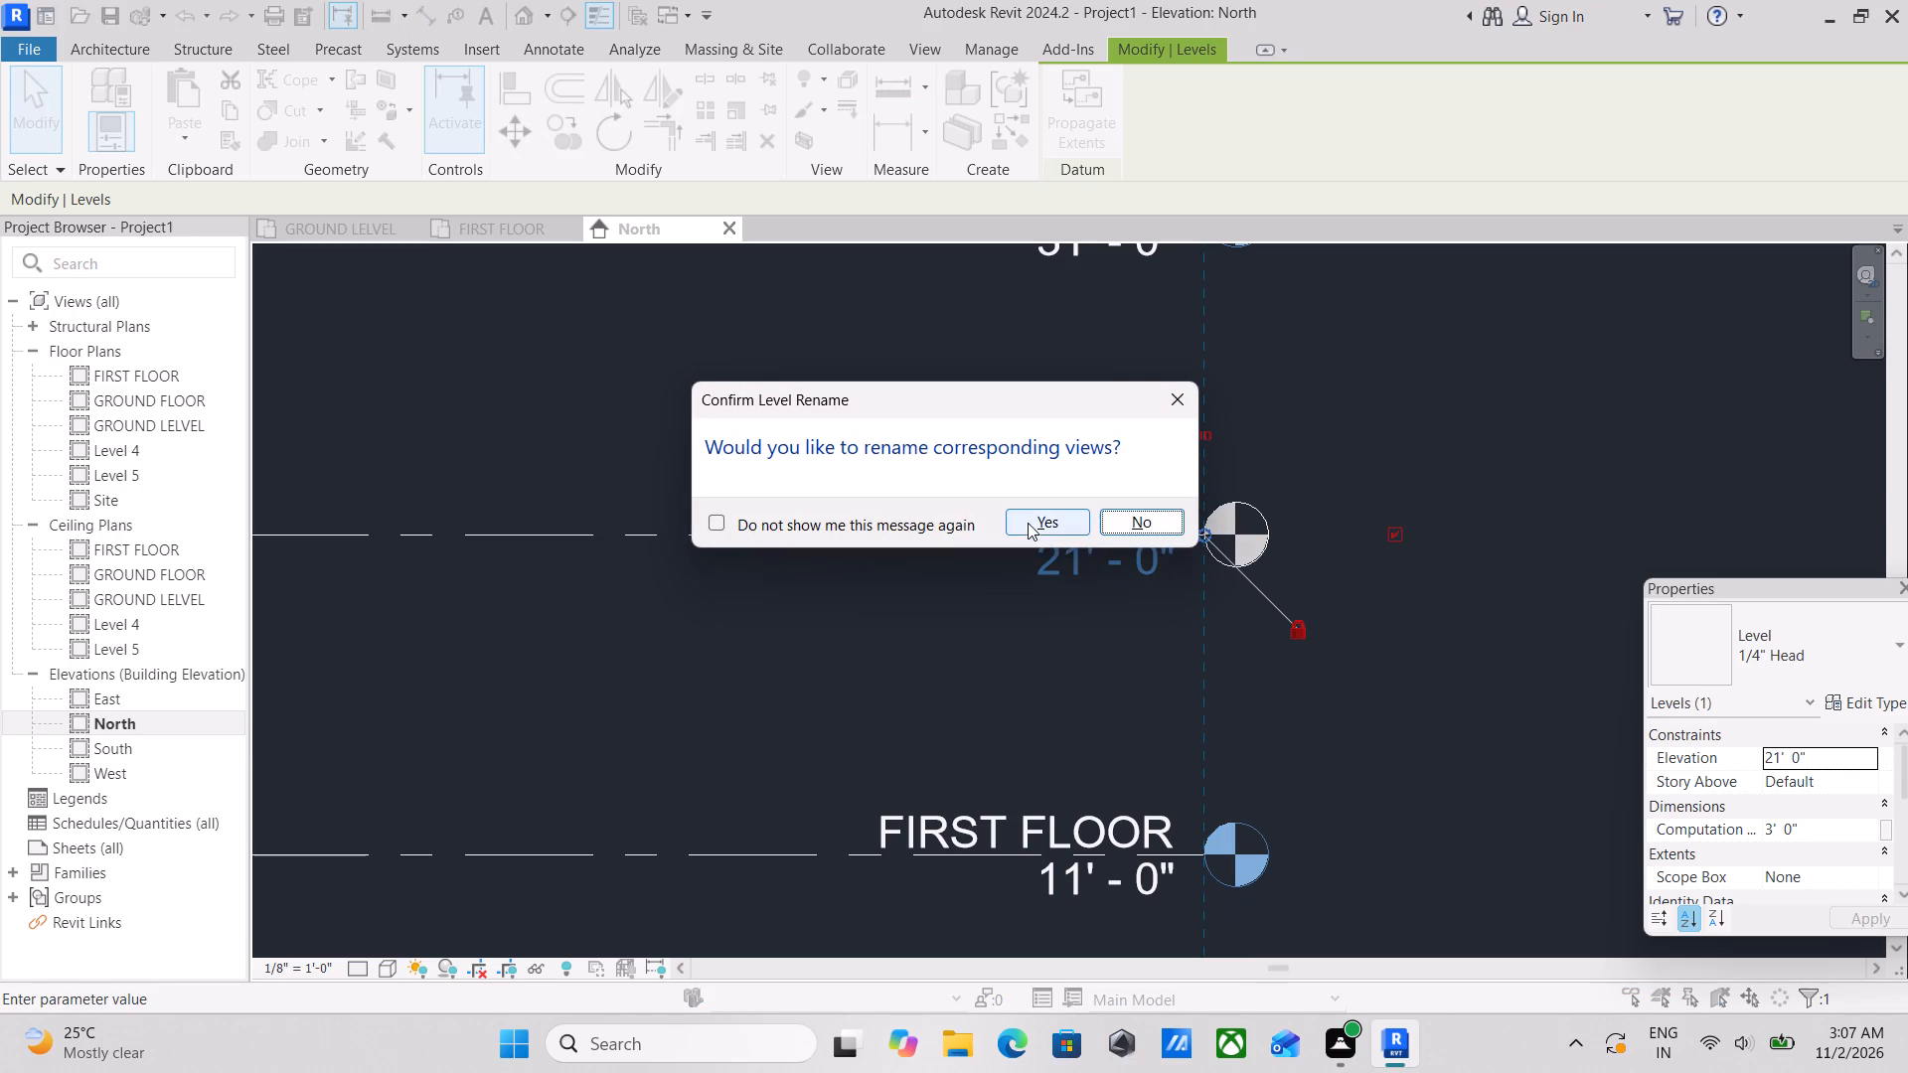
{"action": "left_click", "coordinate": [1028, 523]}
Rename Level 5 as TOP OF HEADROOM and rename its corresponding plan views to match.
{"action": "scroll", "coordinate": [1028, 523], "scroll_direction": "down", "scroll_amount": 6}
{"action": "middle_click_drag", "start_coordinate": [965, 469], "coordinate": [1113, 625]}
{"action": "scroll", "coordinate": [1113, 625], "scroll_direction": "up", "scroll_amount": 3}
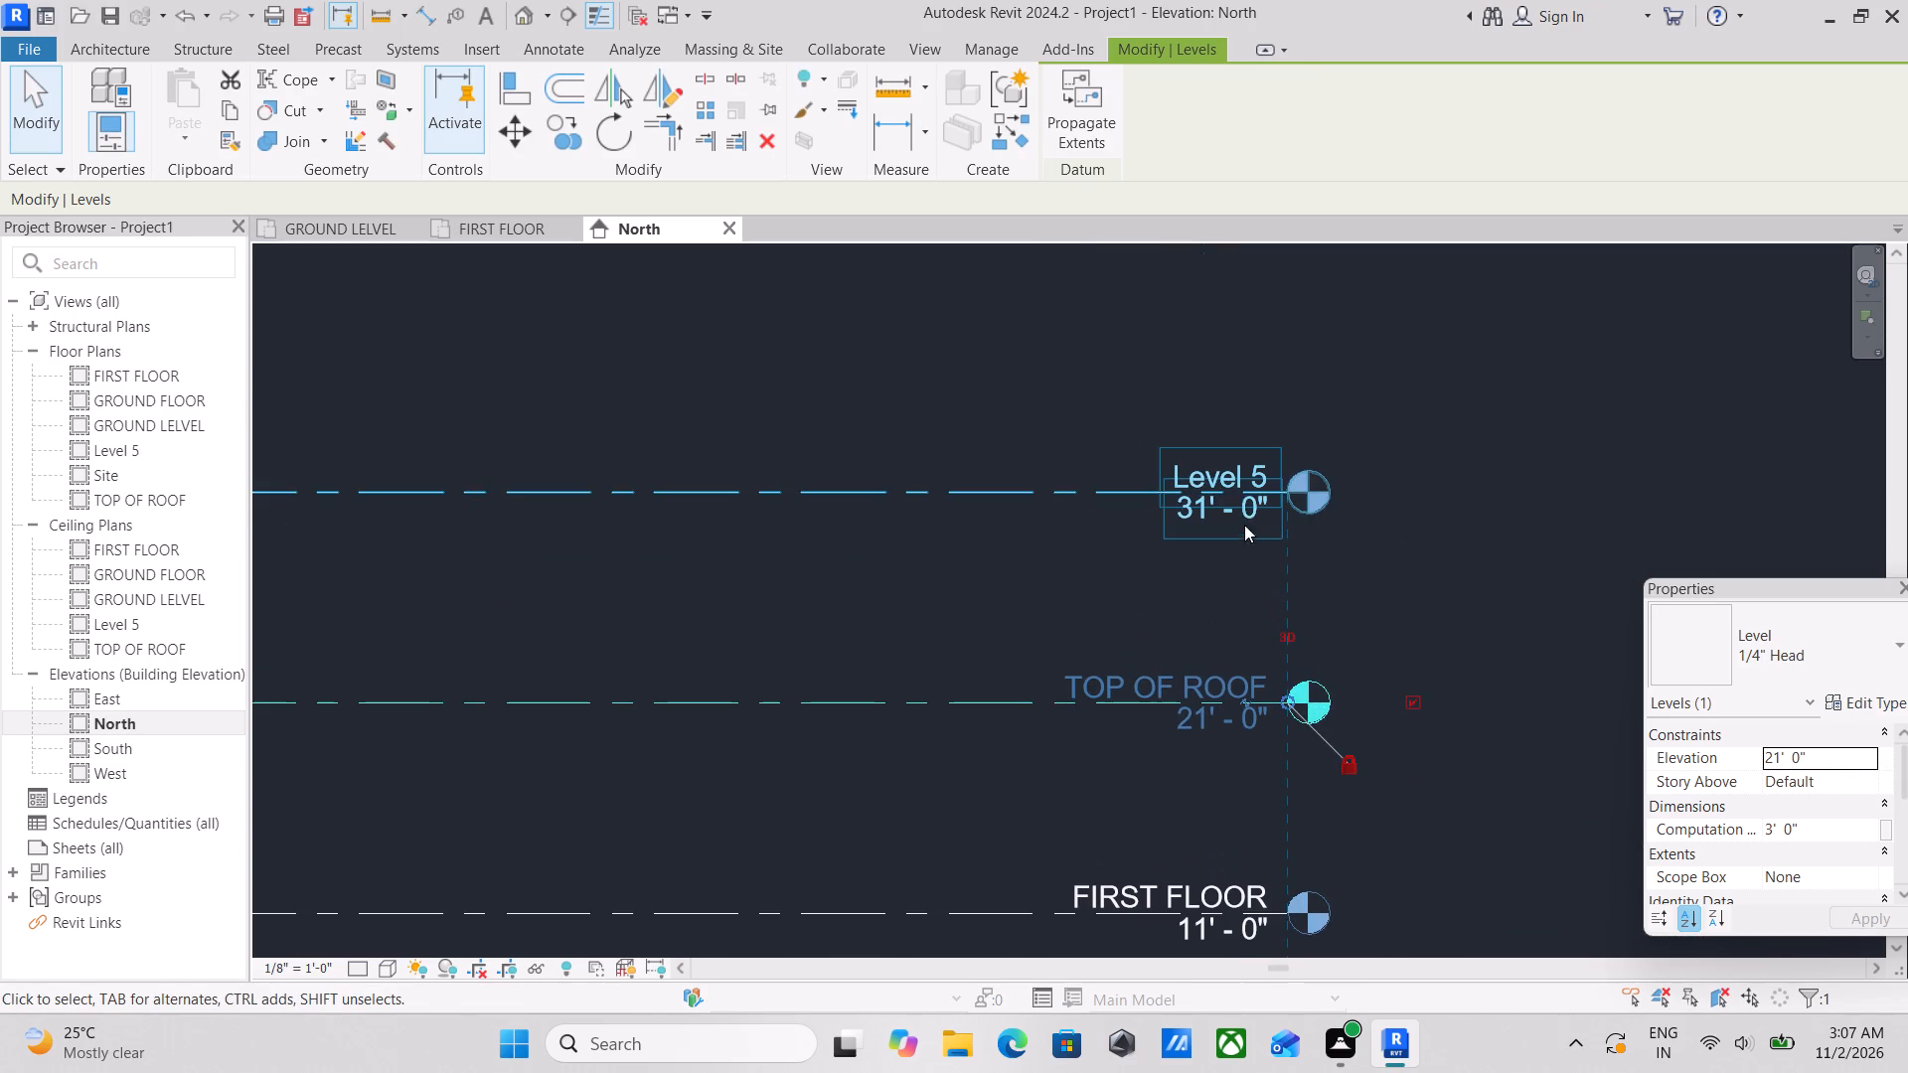
{"action": "double_click", "coordinate": [1236, 485]}
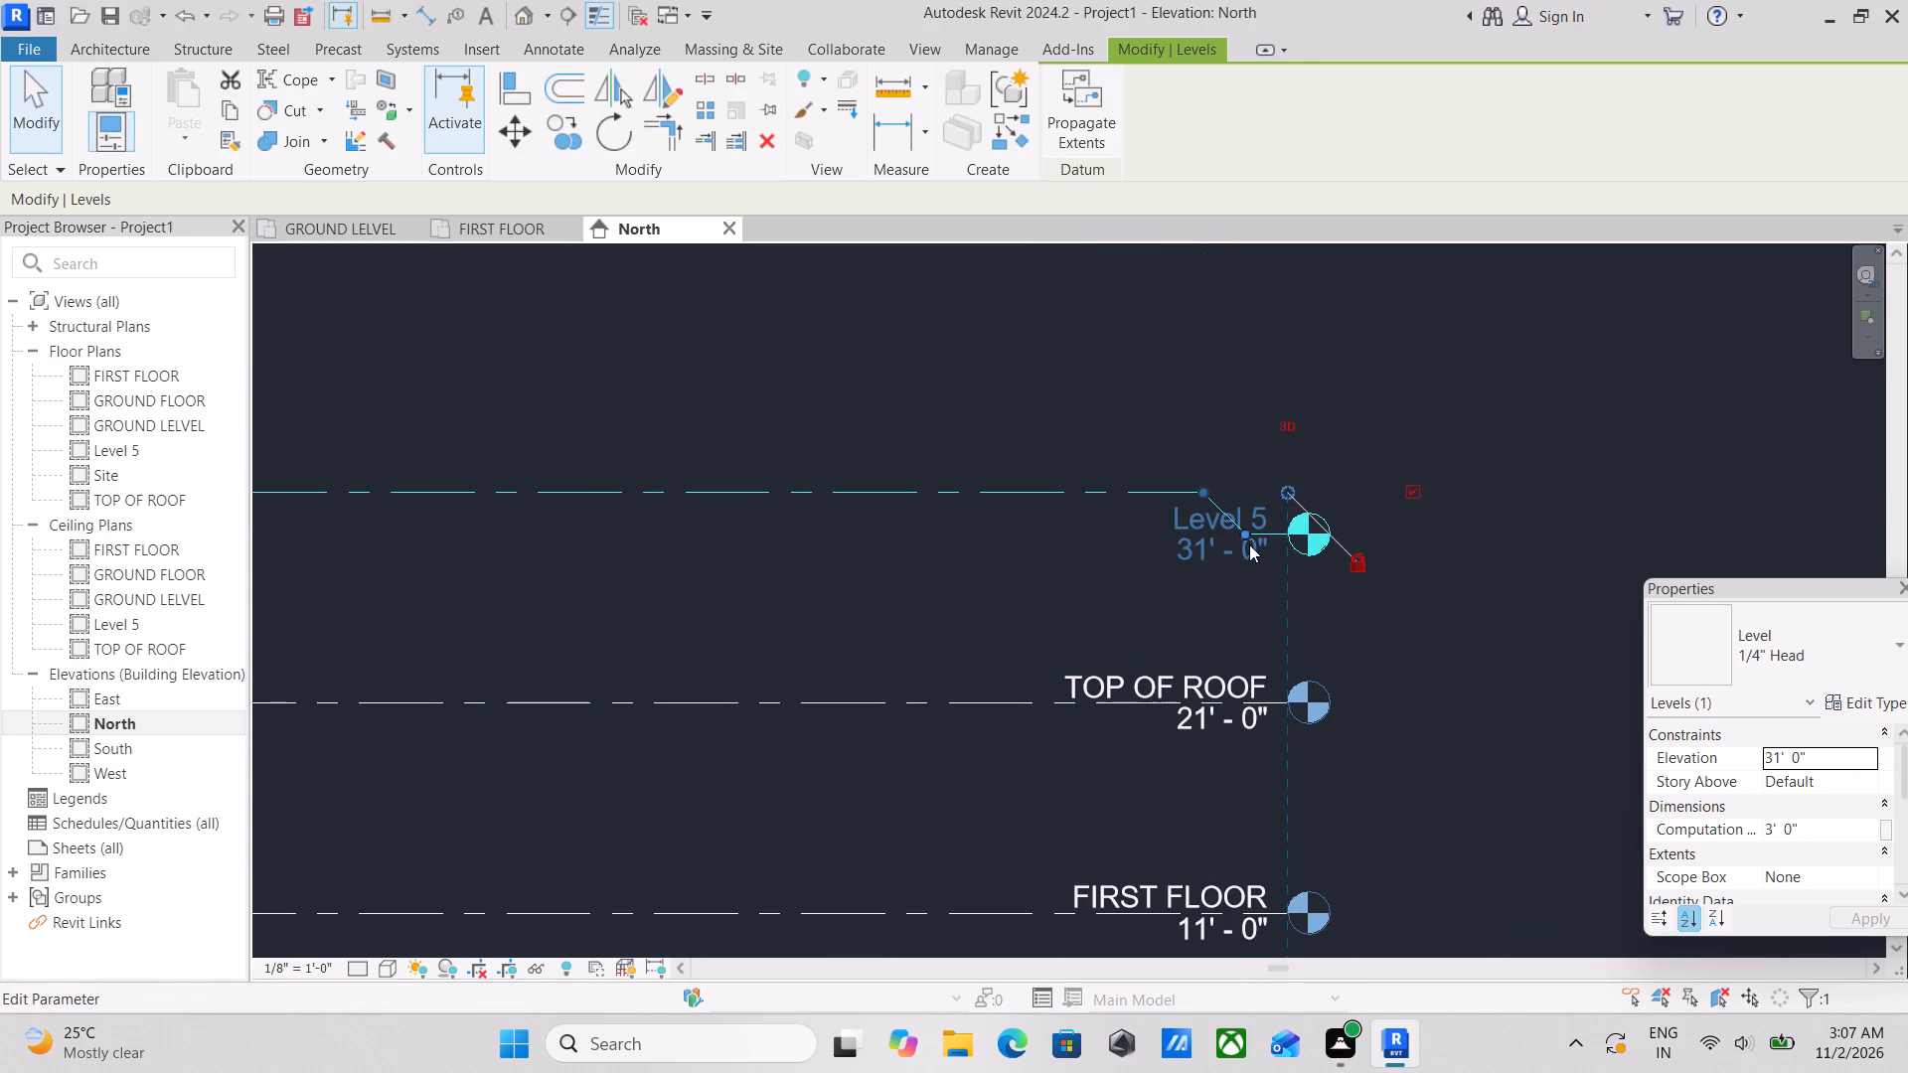
{"action": "left_click", "coordinate": [1252, 531]}
{"action": "left_click", "coordinate": [1244, 532]}
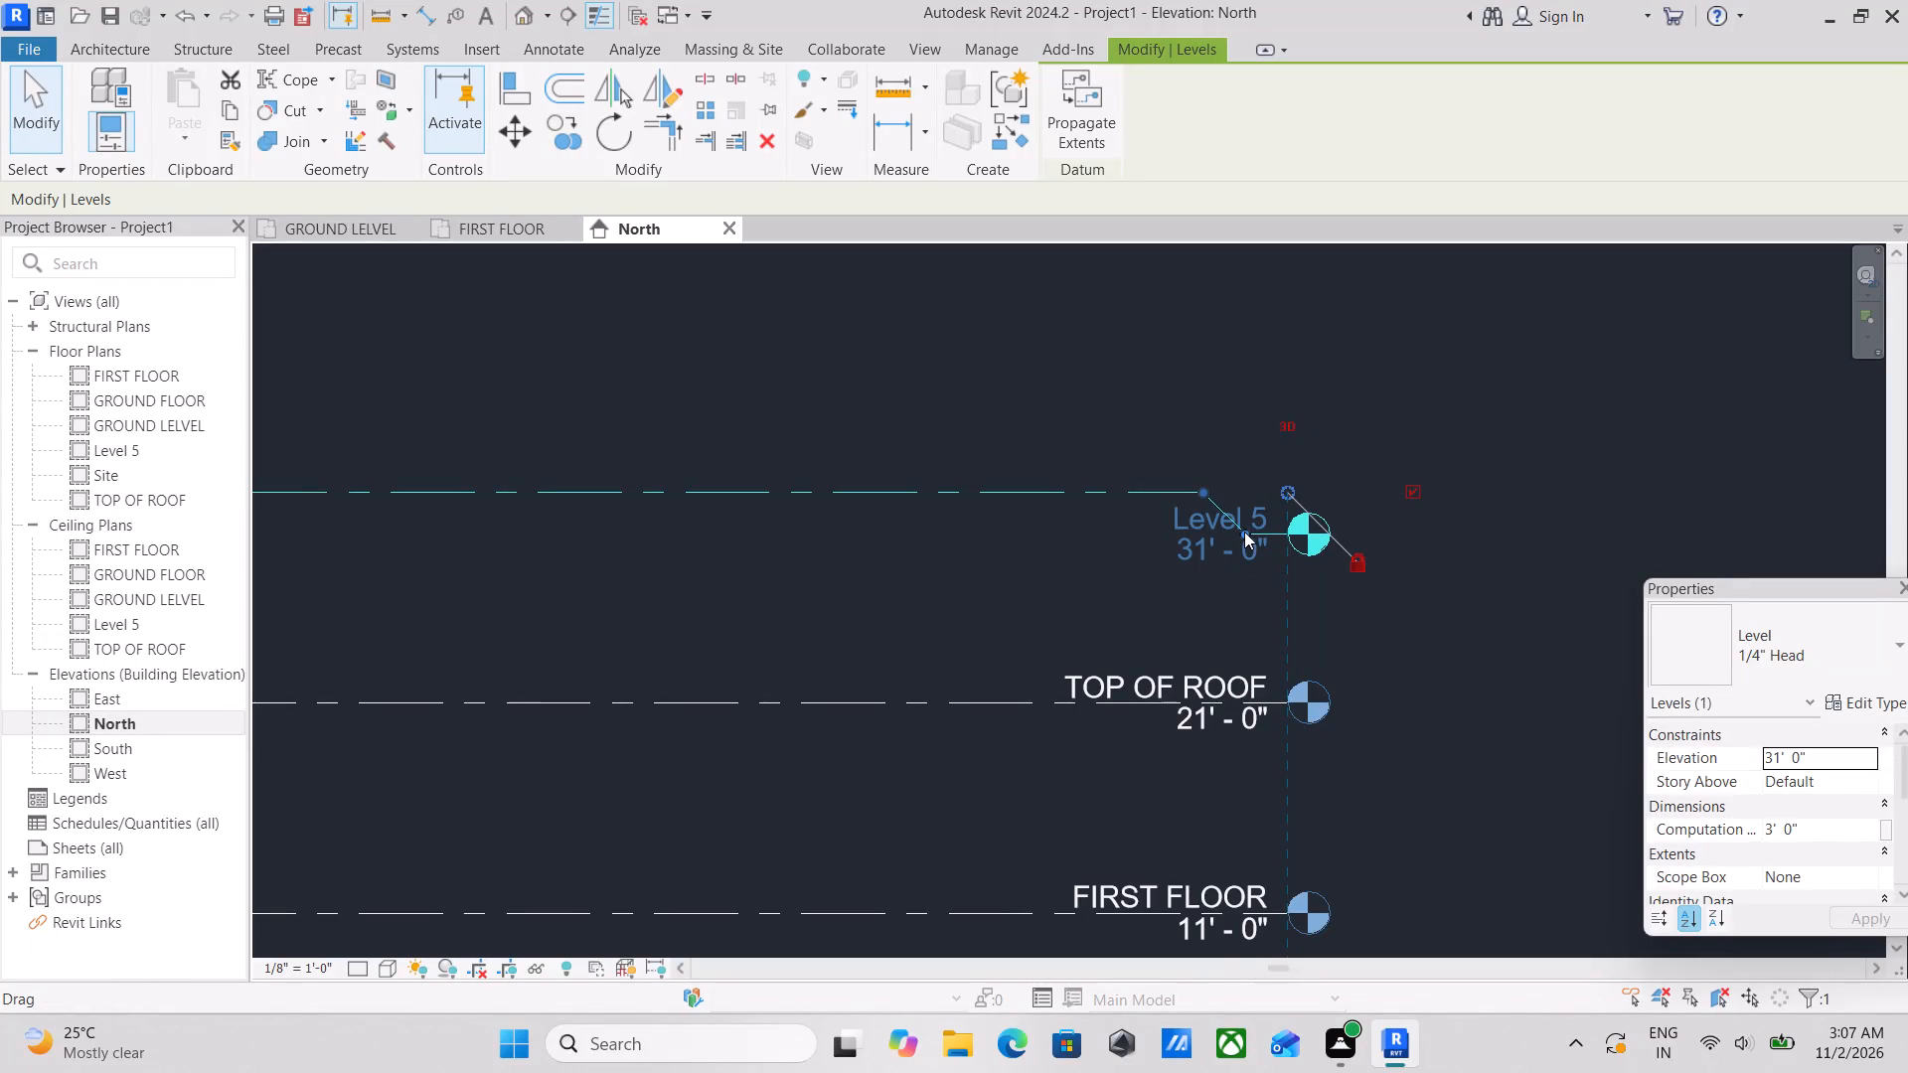
{"action": "left_click", "coordinate": [1244, 532]}
{"action": "double_click", "coordinate": [1194, 514]}
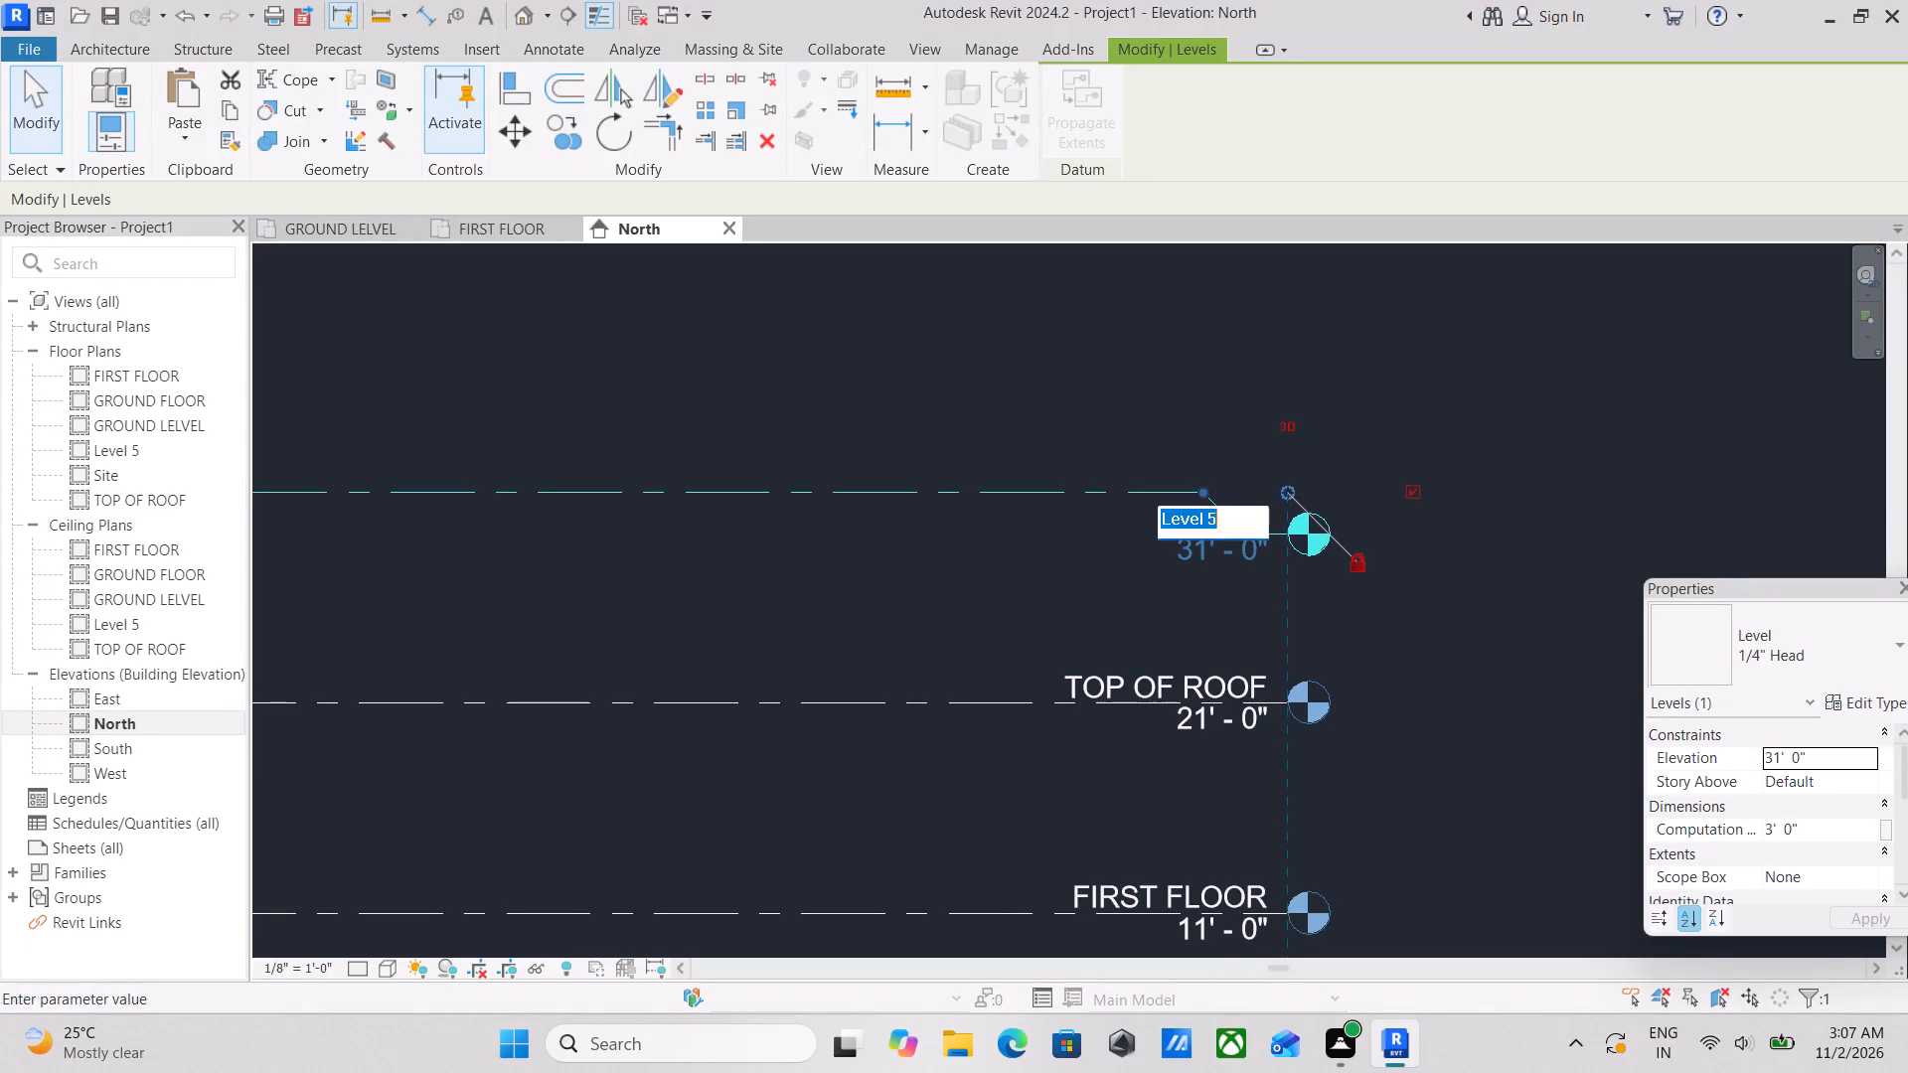
{"action": "left_click_drag", "start_coordinate": [1220, 520], "coordinate": [1097, 523]}
{"action": "type", "text": "TOP"}
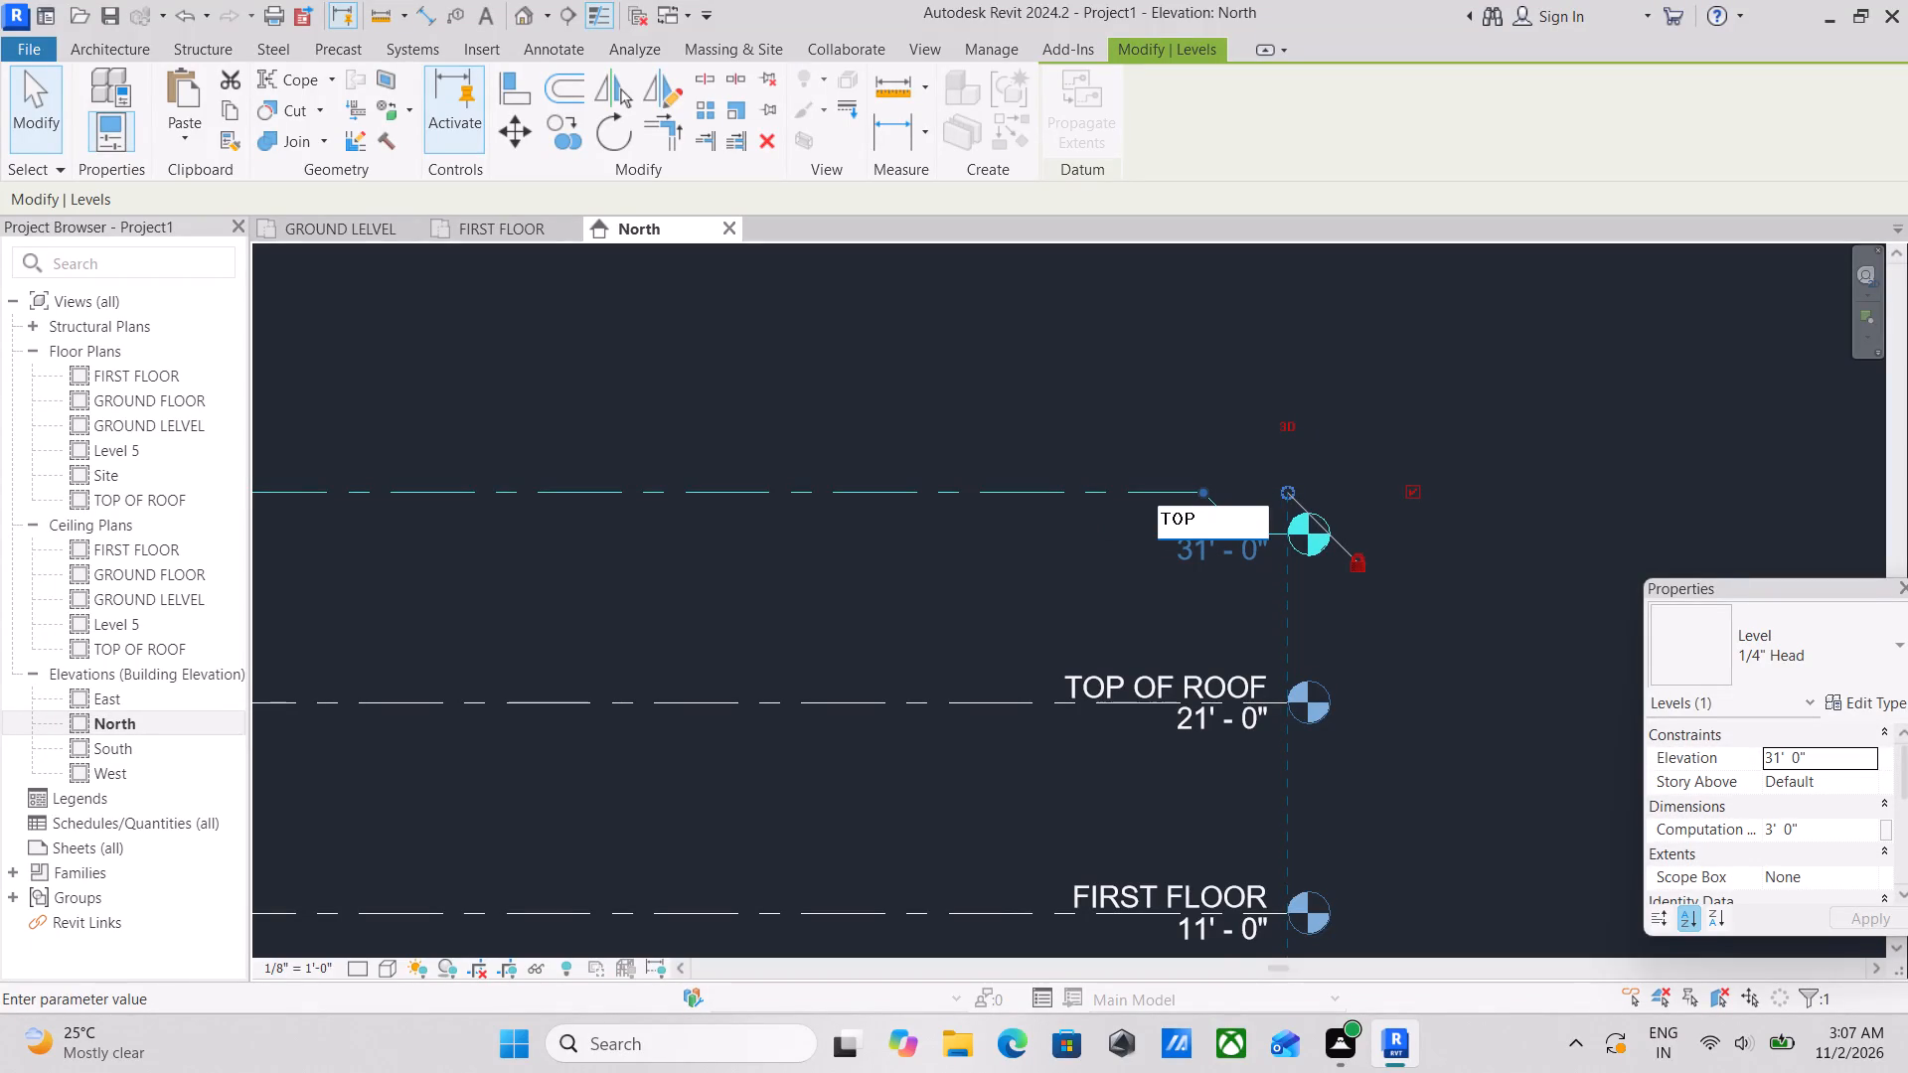
{"action": "key", "text": "space"}
{"action": "type", "text": "OF"}
{"action": "key", "text": "space"}
{"action": "type", "text": "HEAD"}
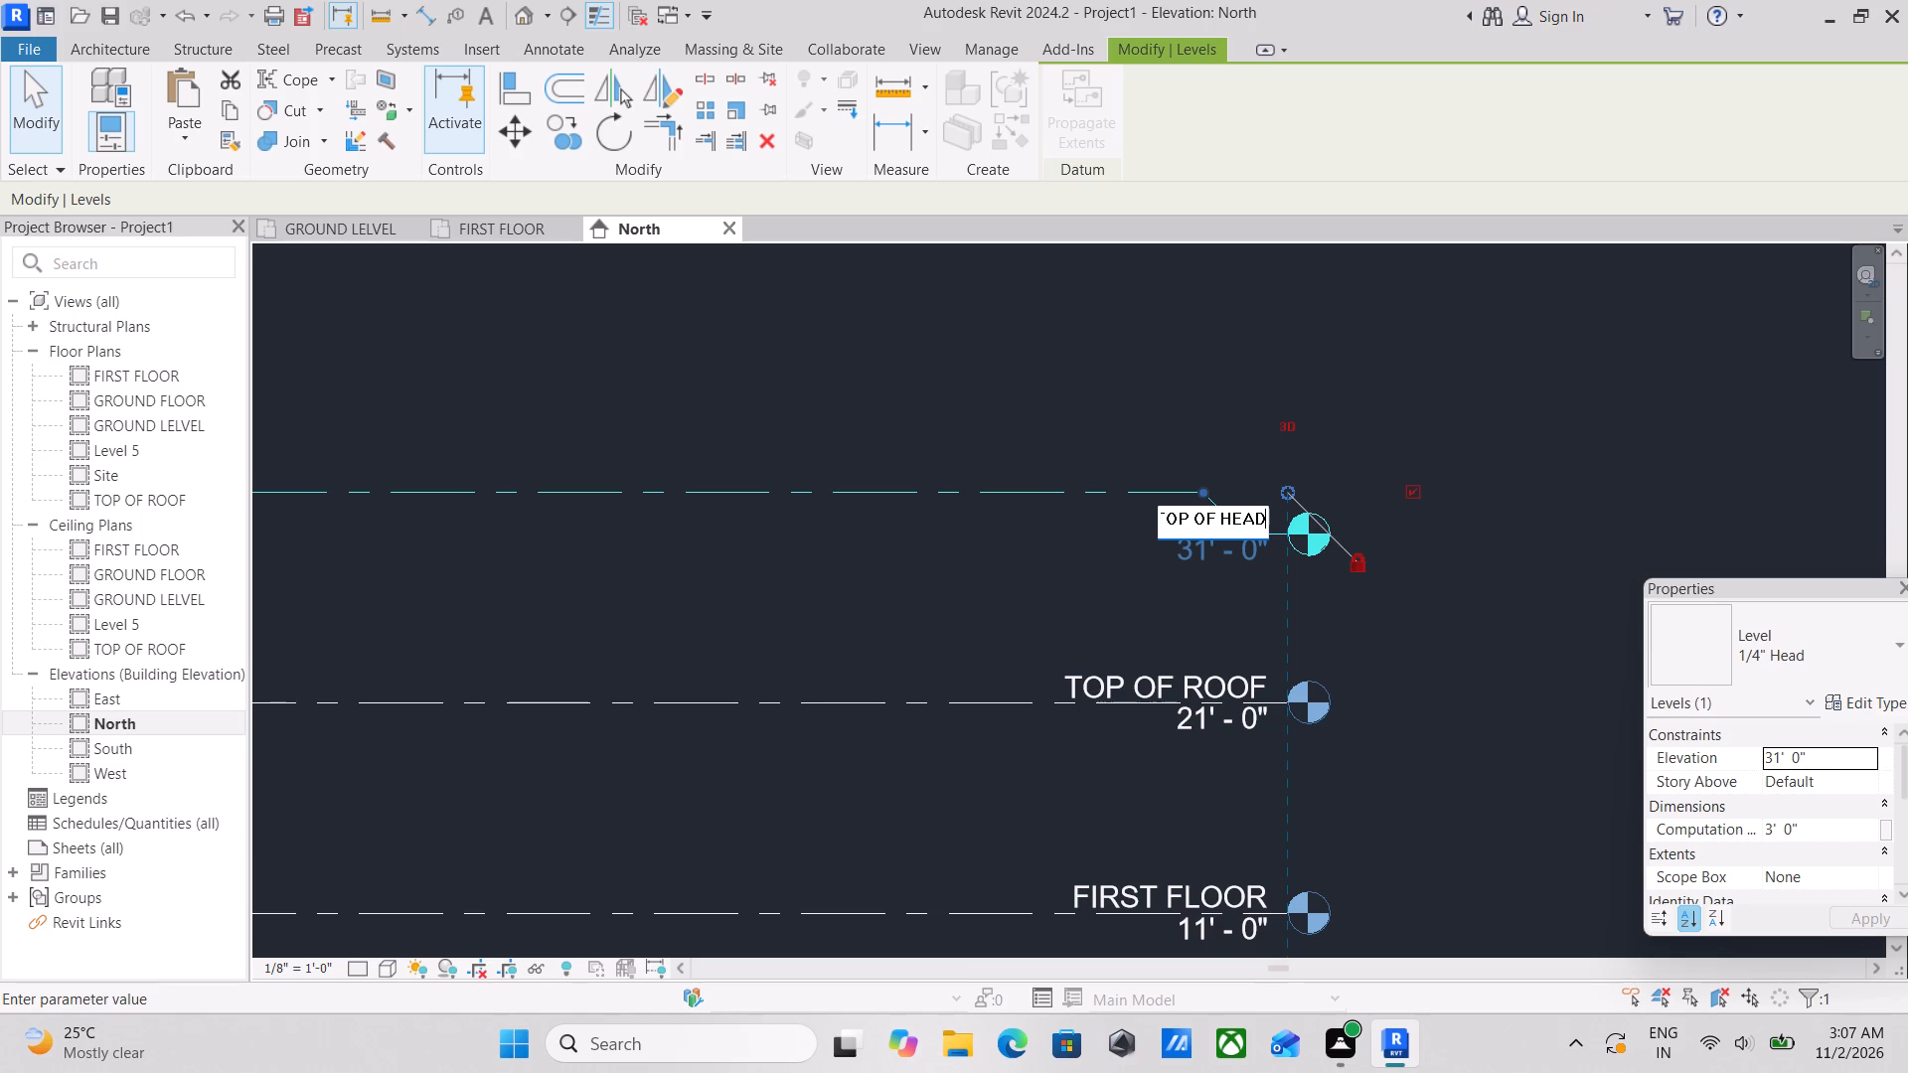
{"action": "type", "text": "ROOM"}
{"action": "key", "text": "Return"}
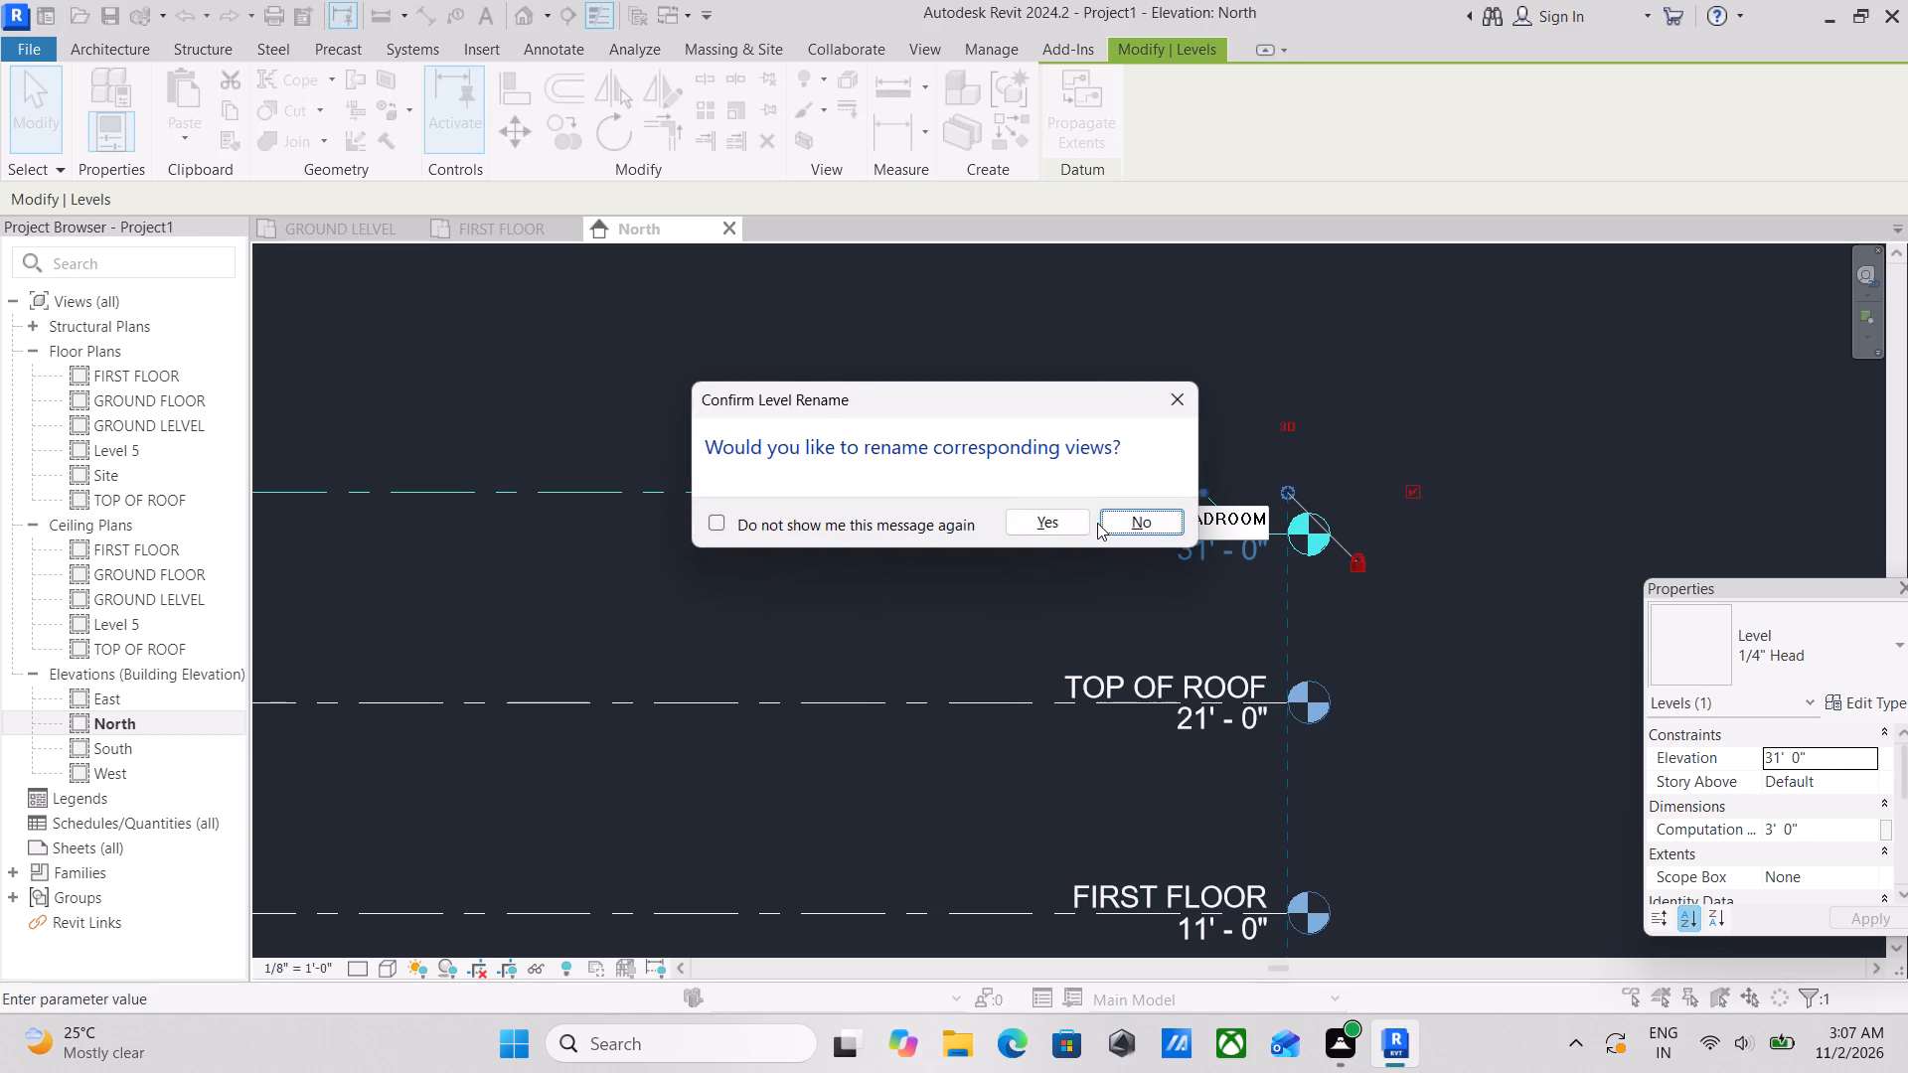
{"action": "left_click", "coordinate": [1054, 521]}
Examine the full stack of renamed levels in the North elevation.
{"action": "scroll", "coordinate": [1077, 531], "scroll_direction": "down", "scroll_amount": 4}
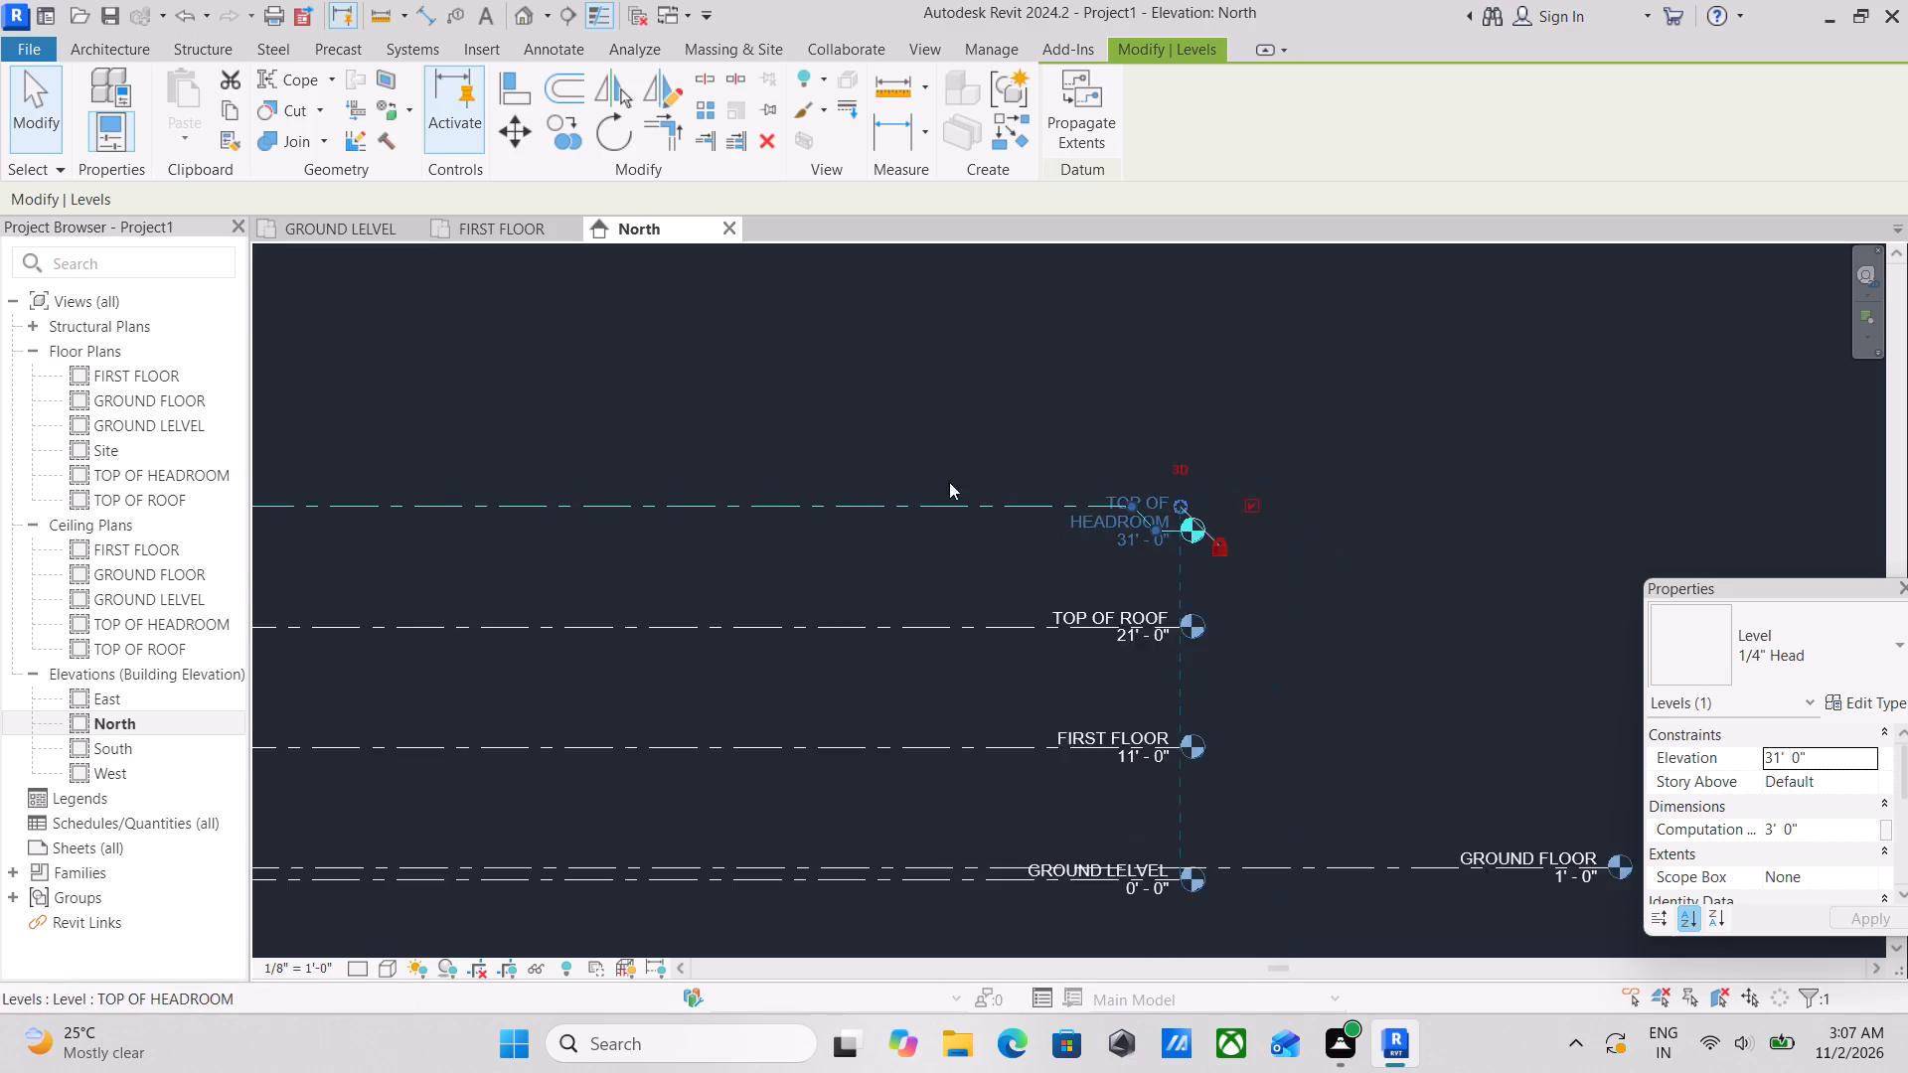
{"action": "scroll", "coordinate": [916, 465], "scroll_direction": "down", "scroll_amount": 3}
{"action": "middle_click_drag", "start_coordinate": [948, 417], "coordinate": [1178, 422]}
{"action": "scroll", "coordinate": [1179, 422], "scroll_direction": "up", "scroll_amount": 1}
{"action": "scroll", "coordinate": [1179, 422], "scroll_direction": "down", "scroll_amount": 3}
{"action": "key", "text": "Escape"}
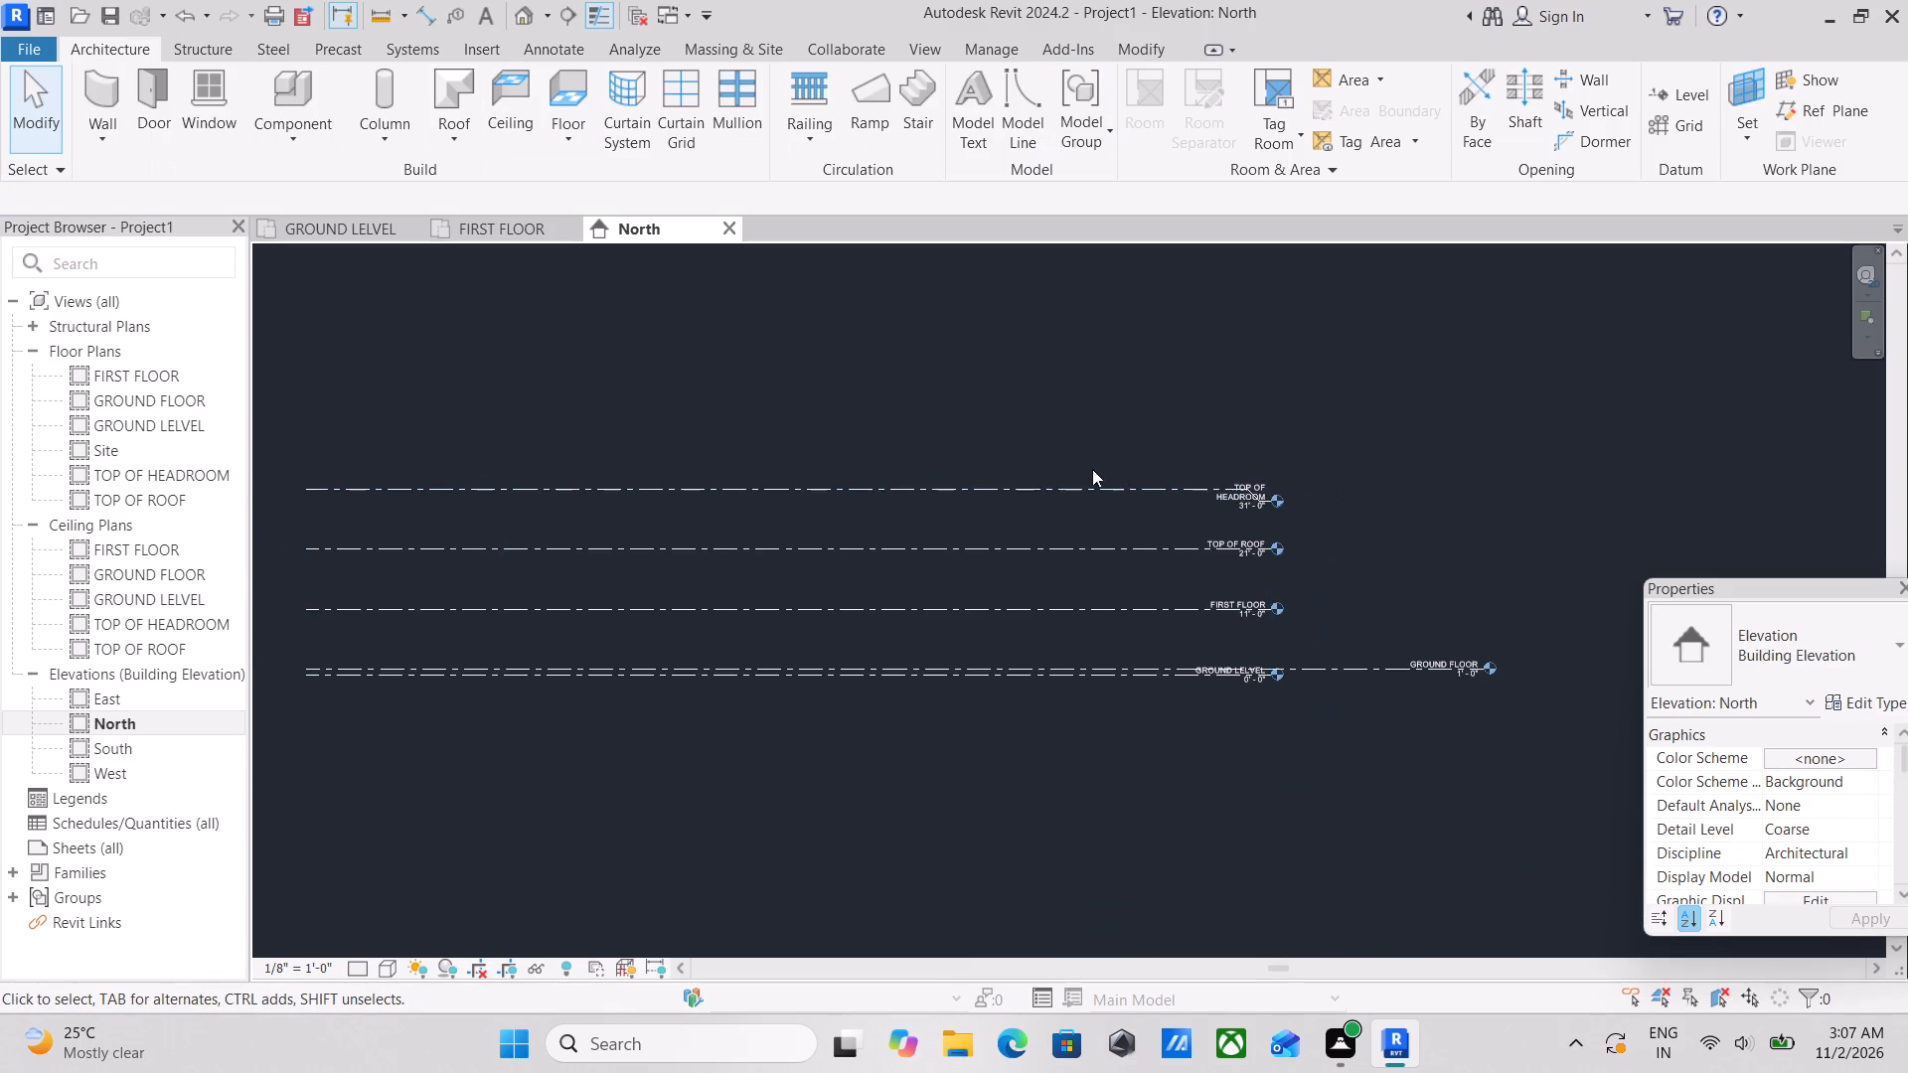
{"action": "scroll", "coordinate": [881, 512], "scroll_direction": "down", "scroll_amount": 3}
{"action": "middle_click_drag", "start_coordinate": [903, 511], "coordinate": [1171, 514]}
{"action": "scroll", "coordinate": [1171, 514], "scroll_direction": "up", "scroll_amount": 10}
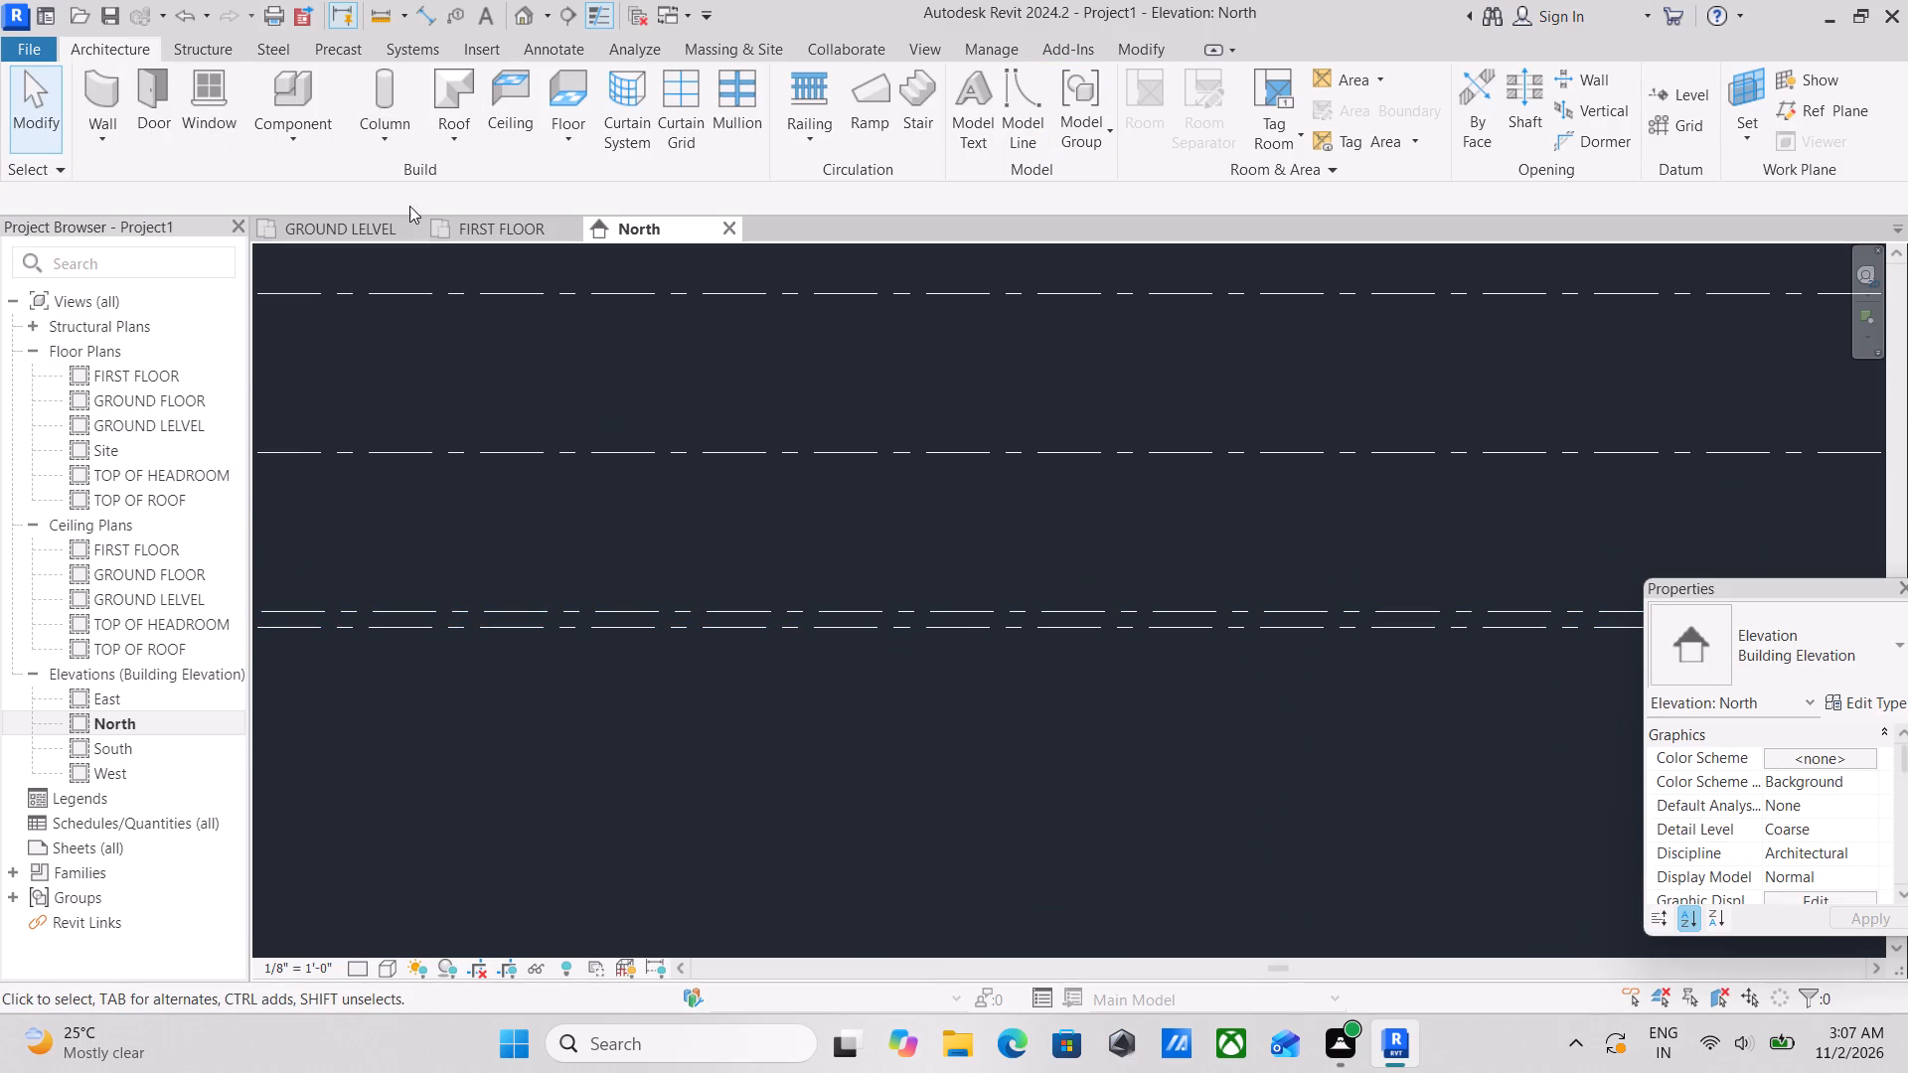
Open the GROUND FLOOR floor plan view.
{"action": "left_click", "coordinate": [346, 225]}
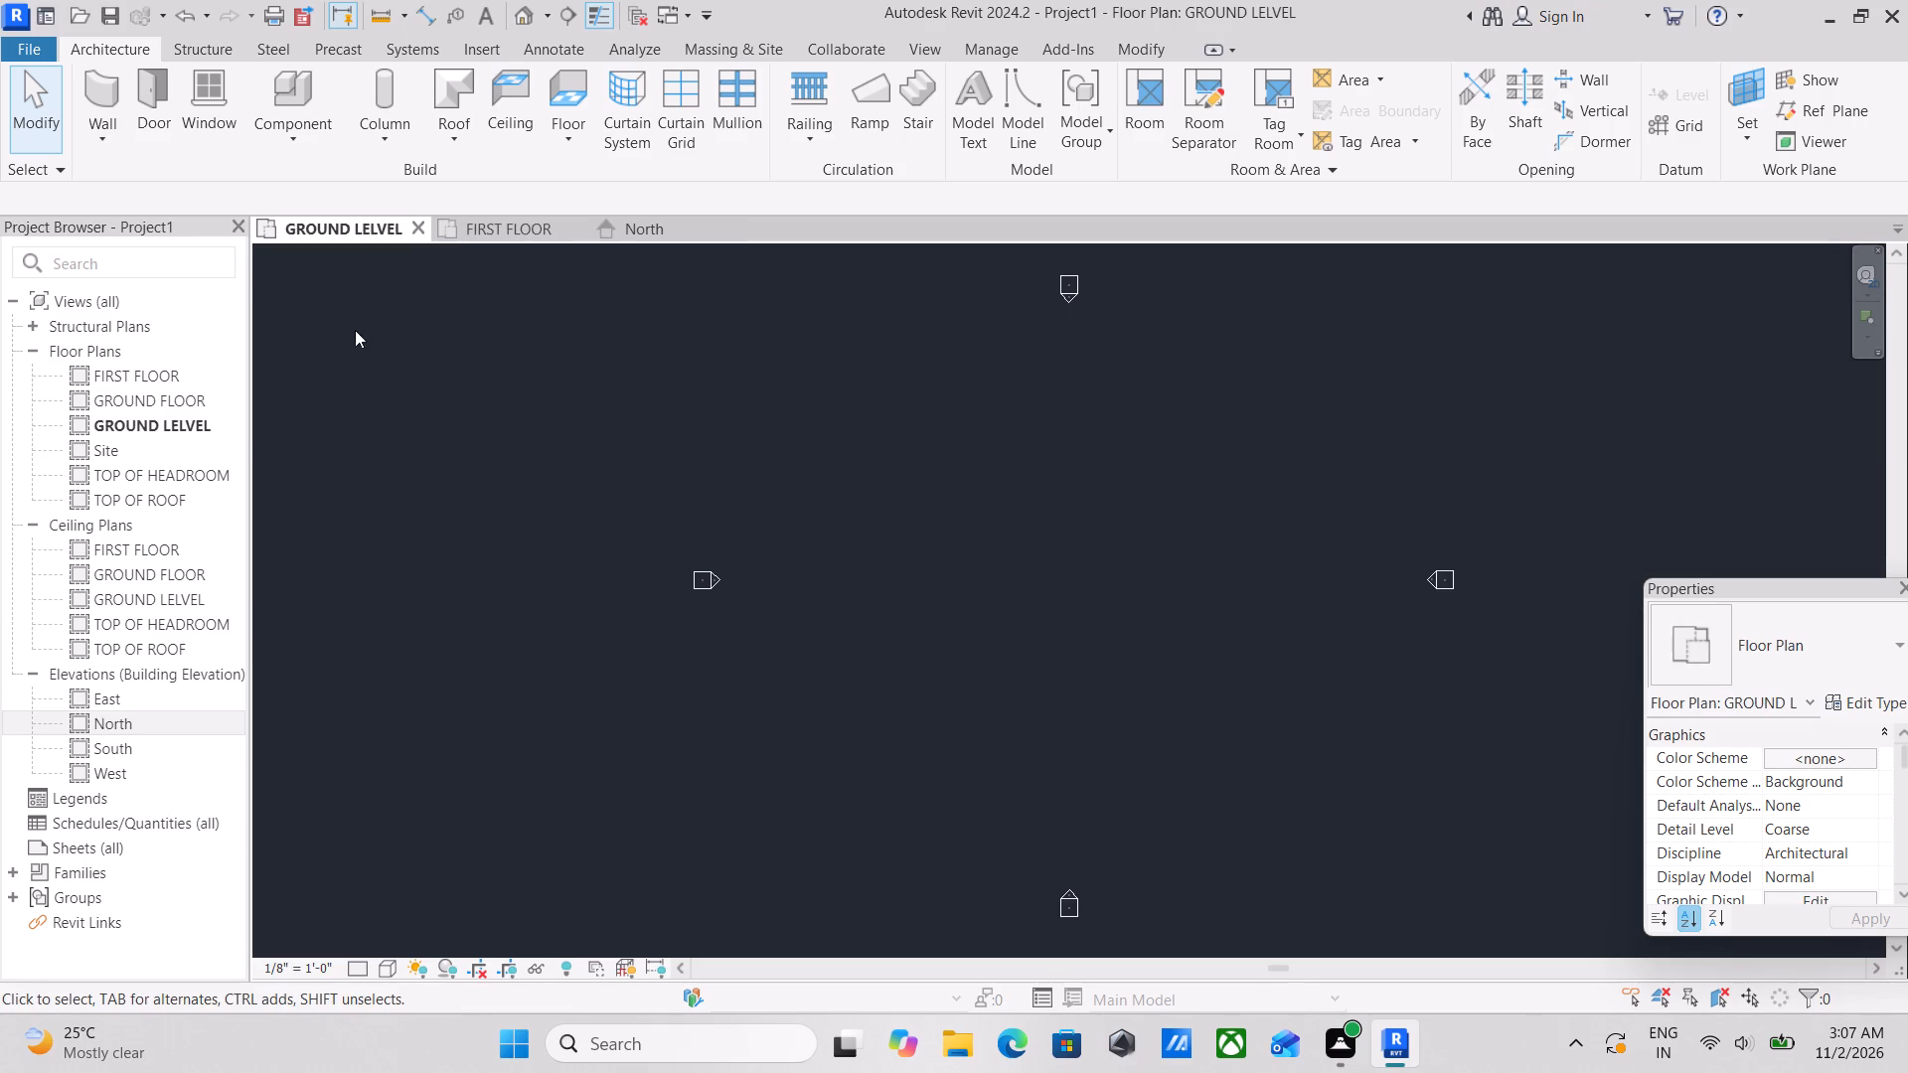
{"action": "double_click", "coordinate": [167, 571]}
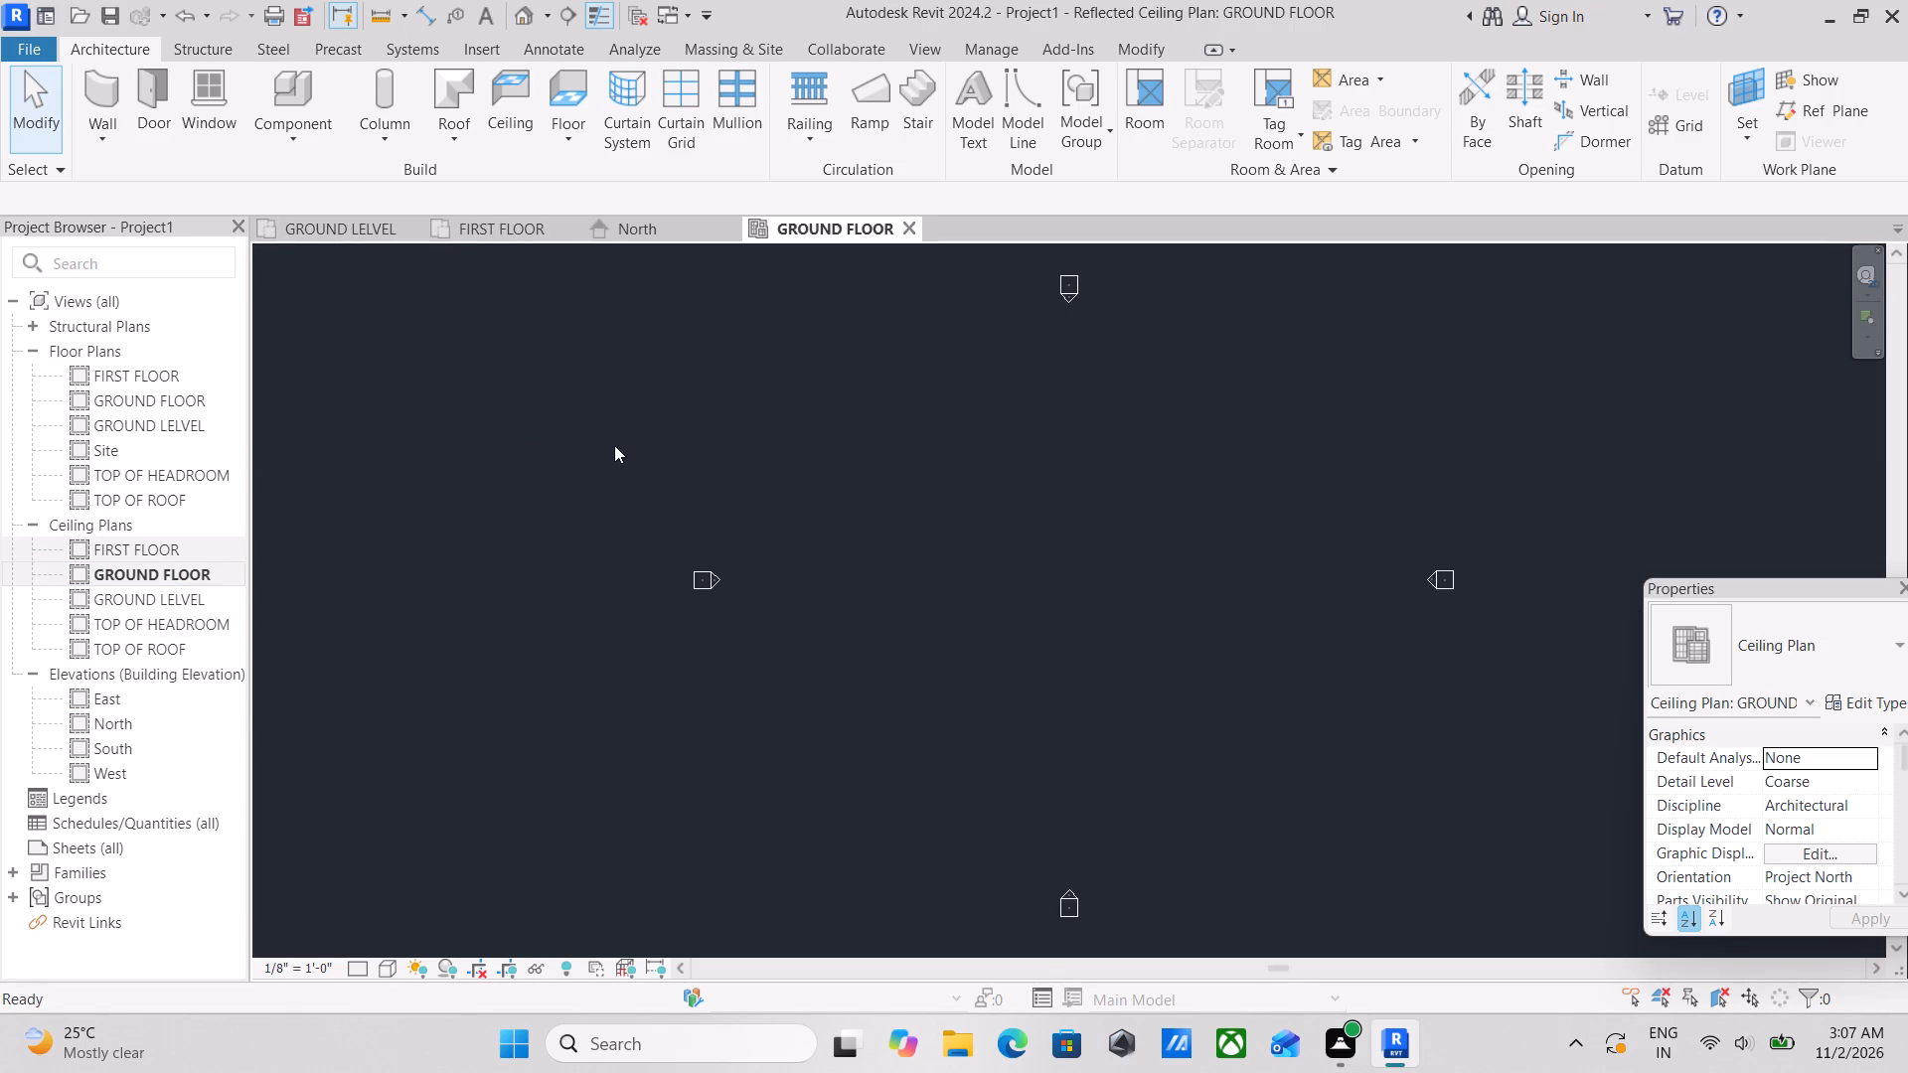
{"action": "double_click", "coordinate": [68, 576]}
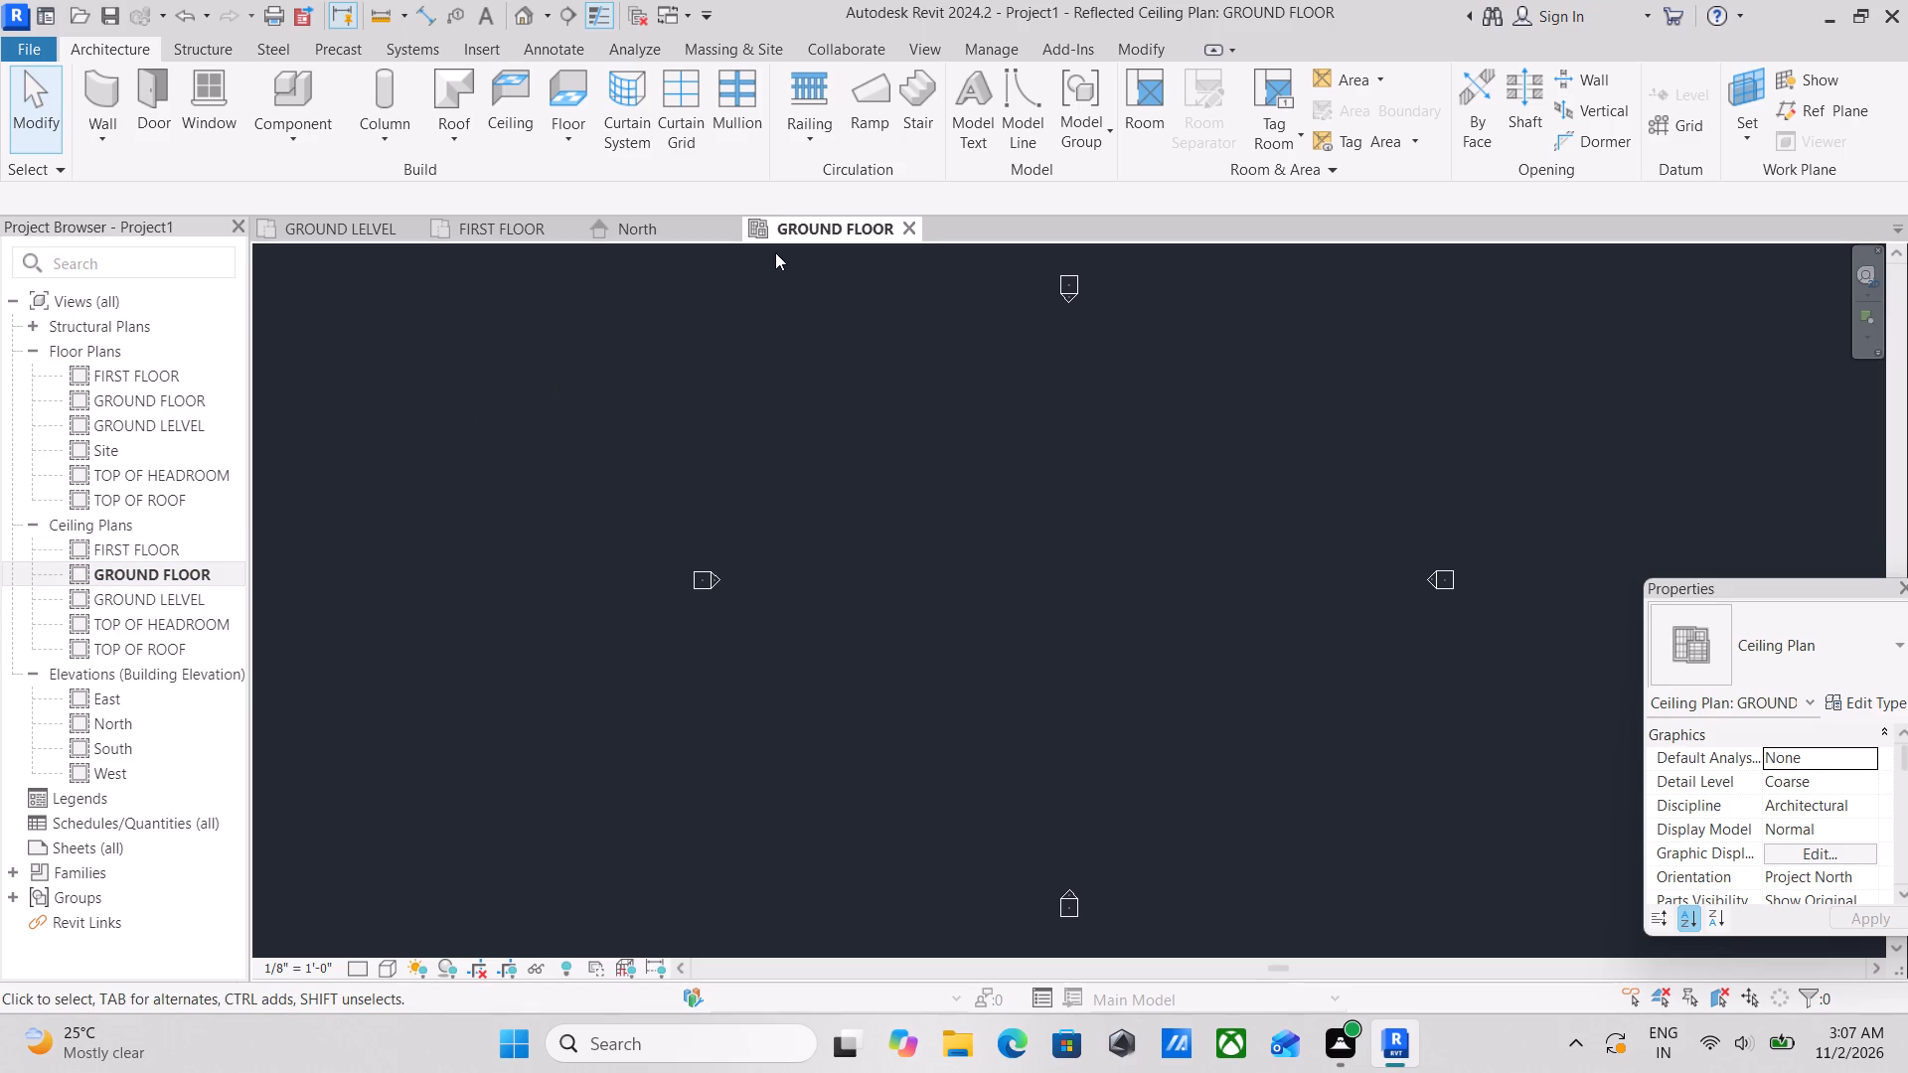
{"action": "left_click", "coordinate": [921, 230]}
{"action": "double_click", "coordinate": [167, 391]}
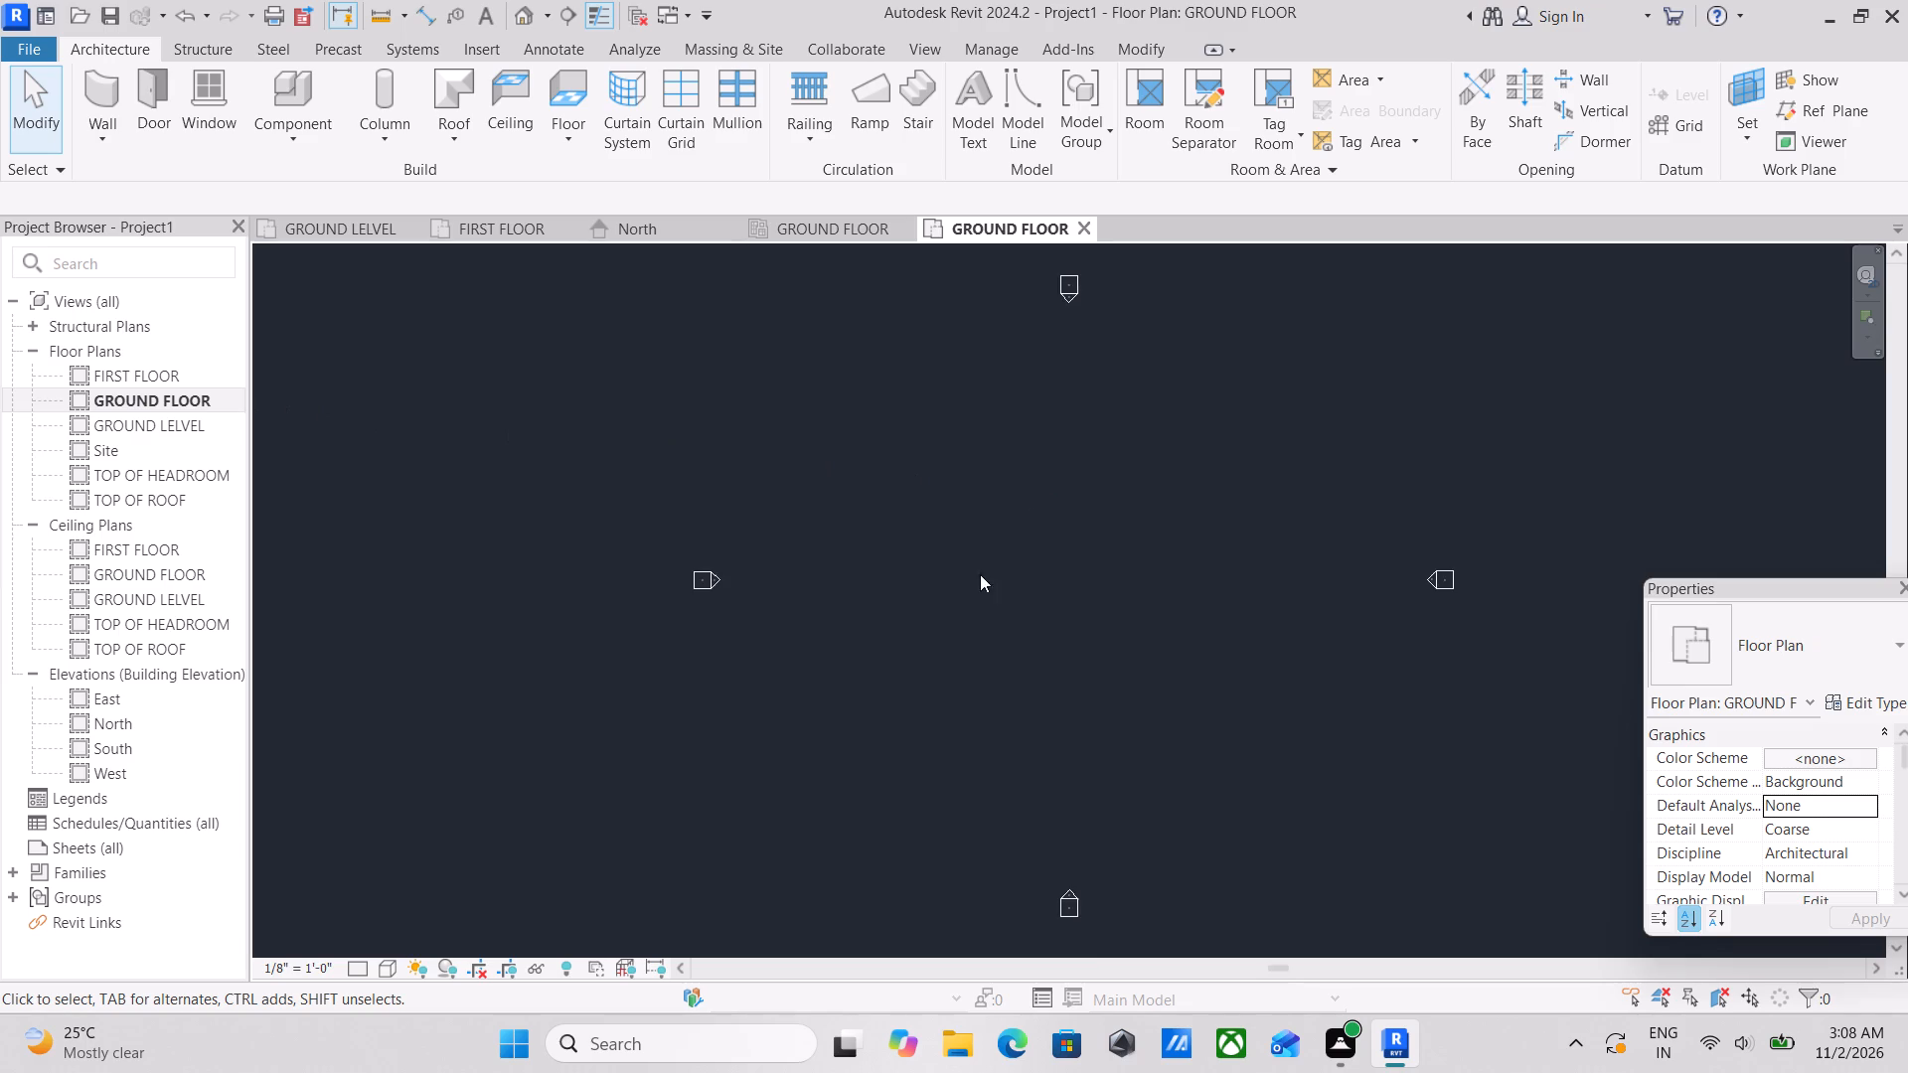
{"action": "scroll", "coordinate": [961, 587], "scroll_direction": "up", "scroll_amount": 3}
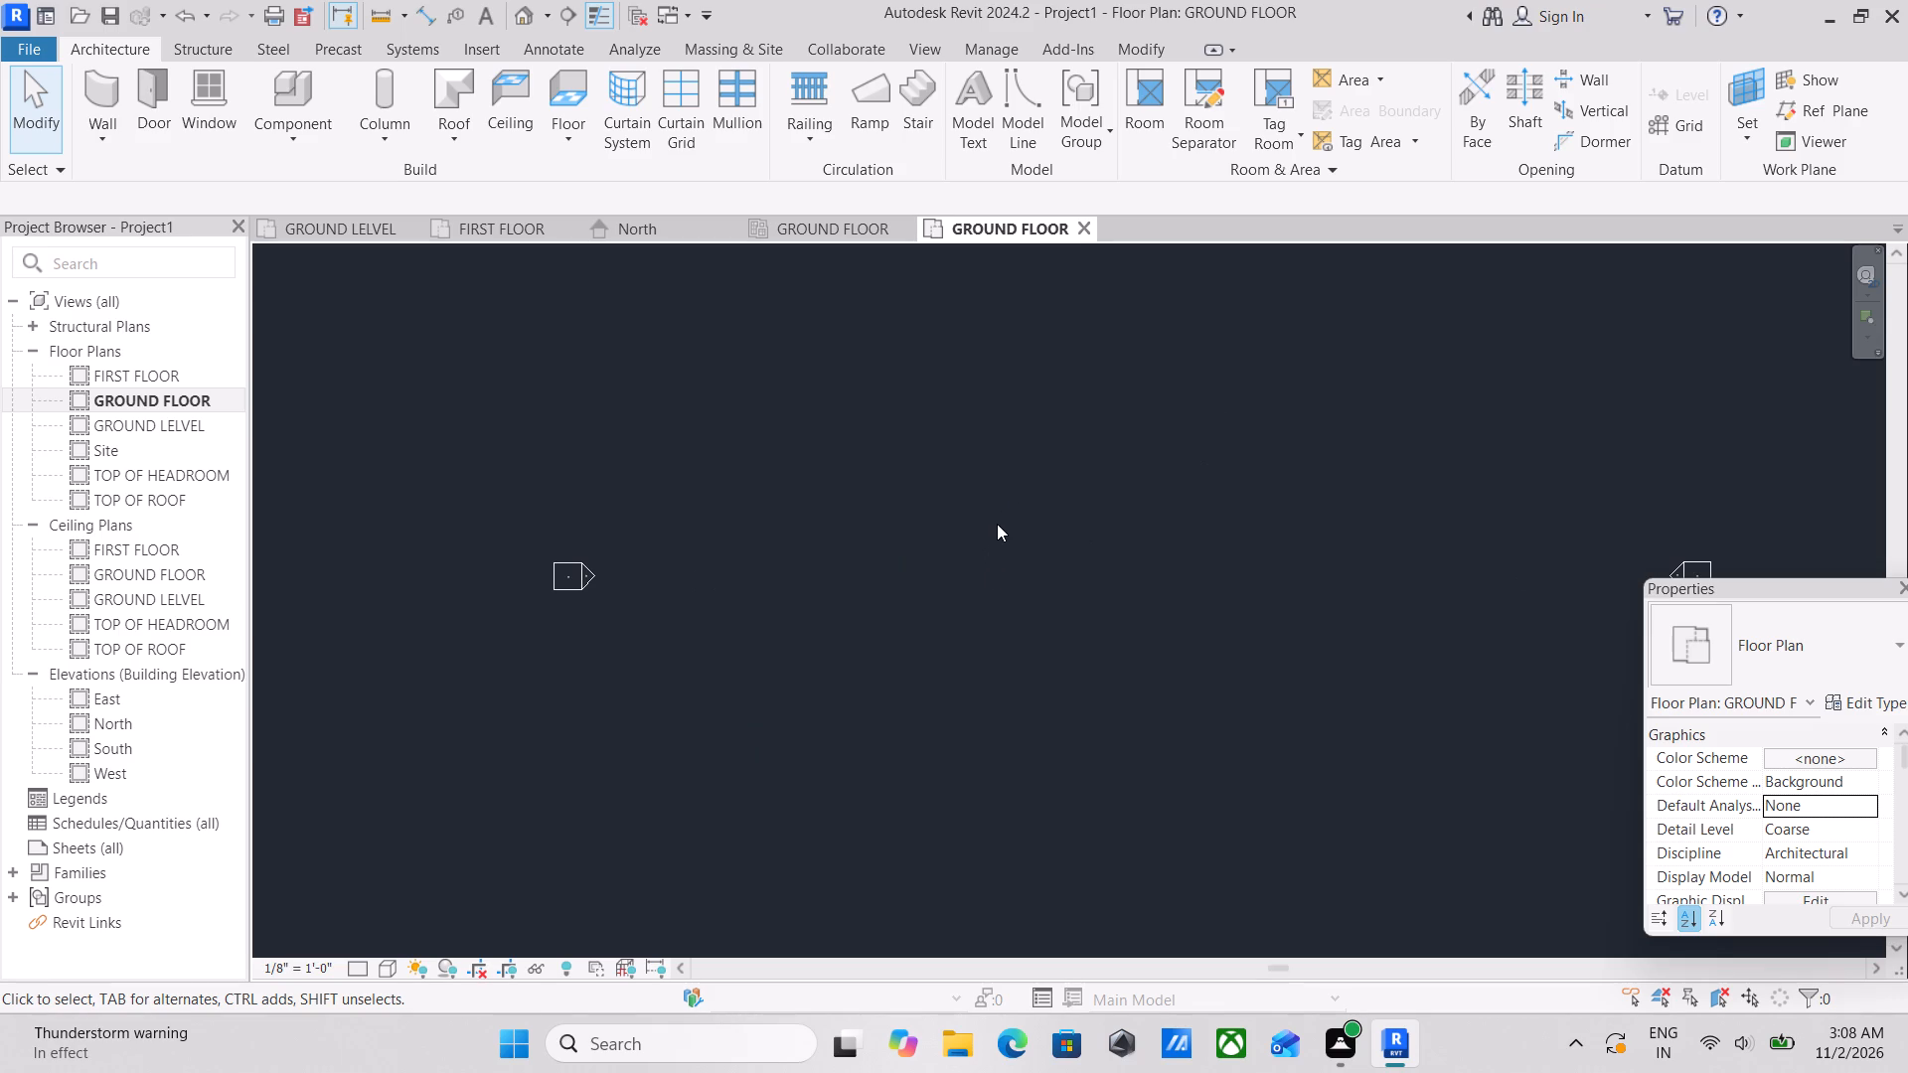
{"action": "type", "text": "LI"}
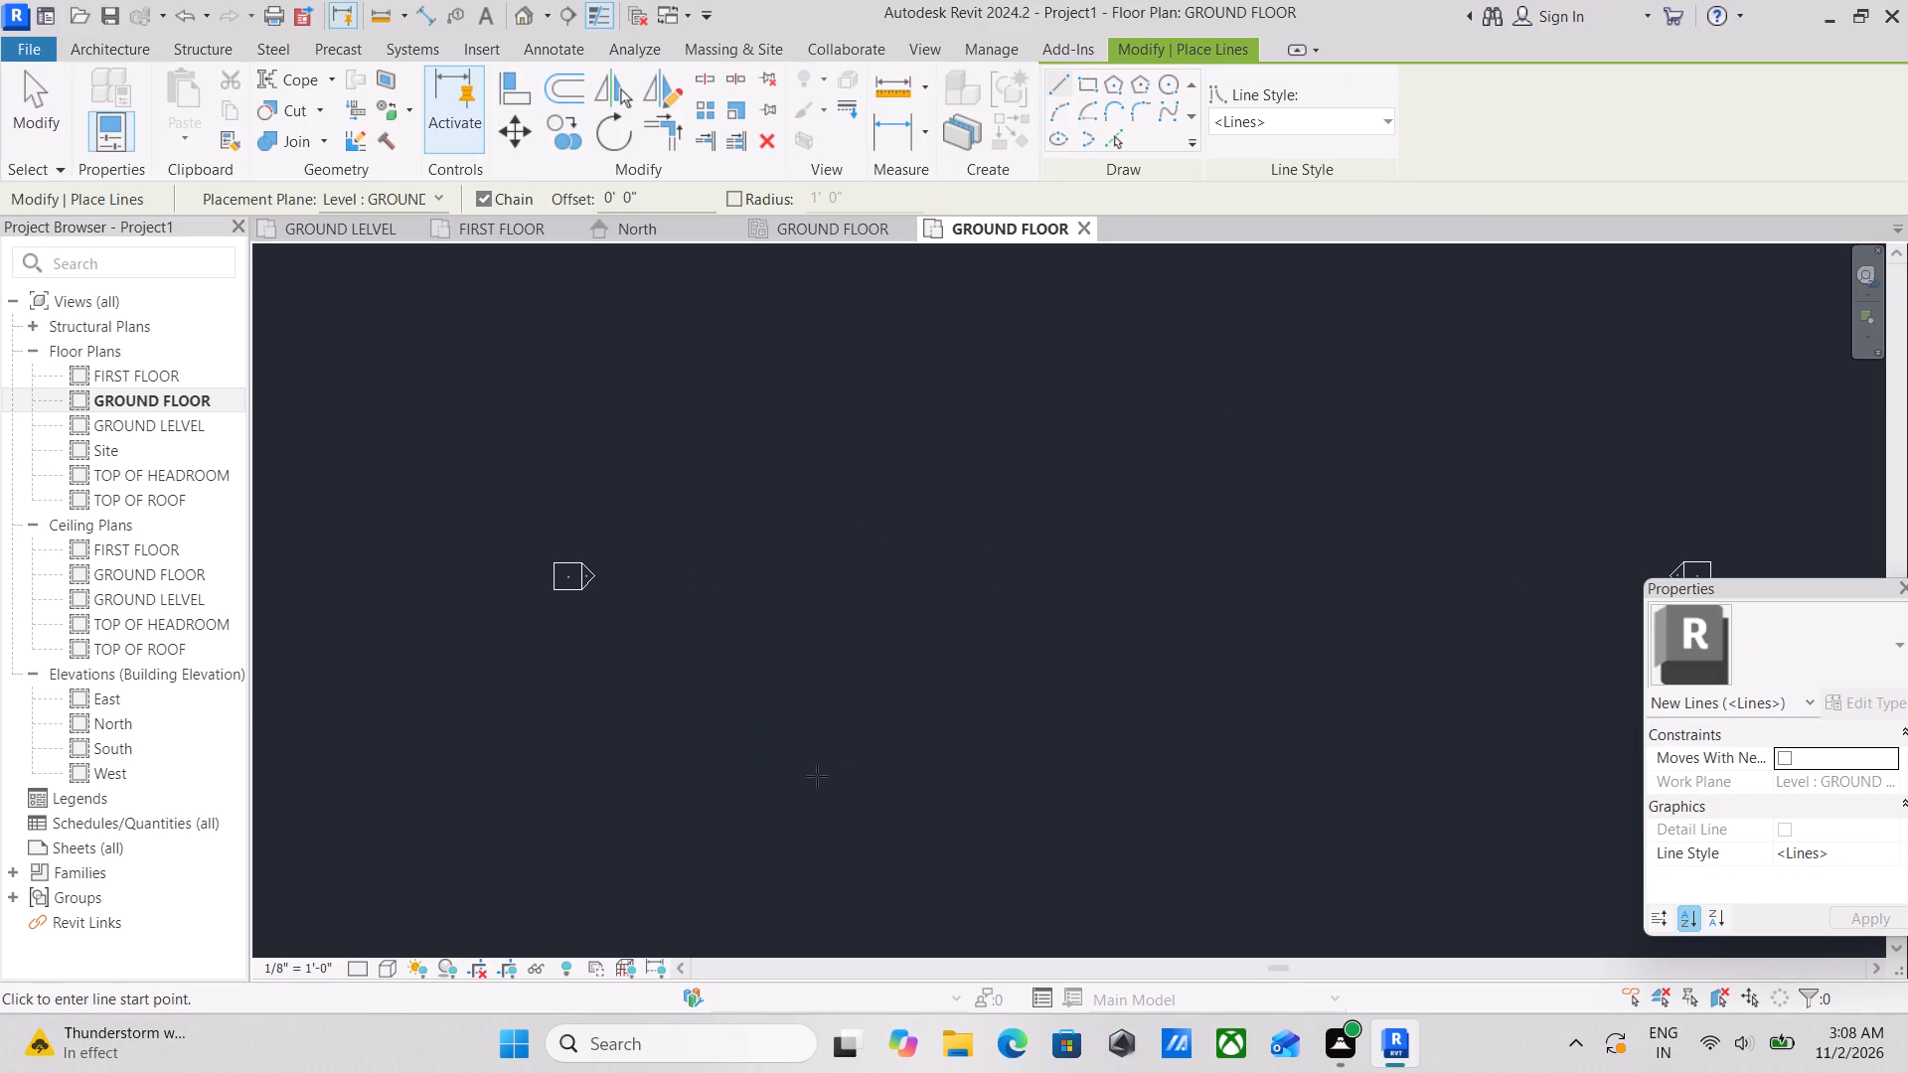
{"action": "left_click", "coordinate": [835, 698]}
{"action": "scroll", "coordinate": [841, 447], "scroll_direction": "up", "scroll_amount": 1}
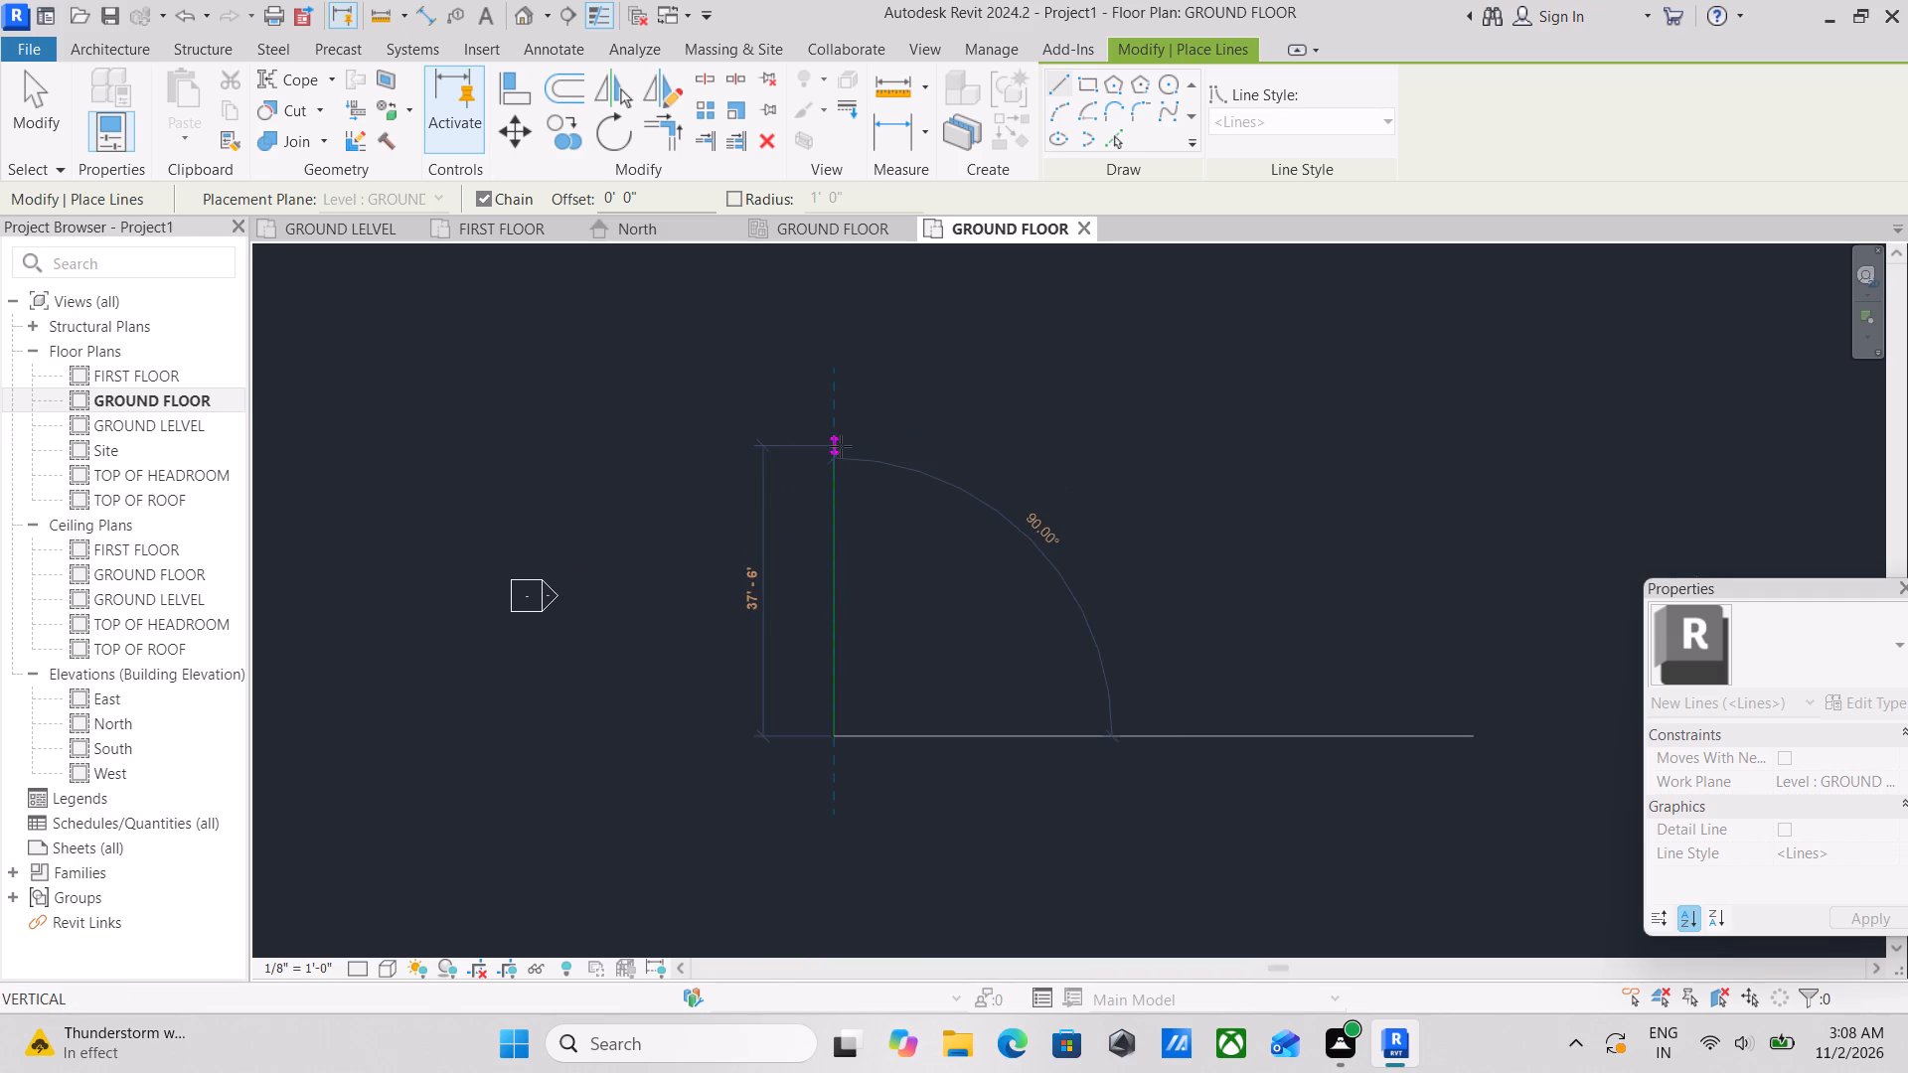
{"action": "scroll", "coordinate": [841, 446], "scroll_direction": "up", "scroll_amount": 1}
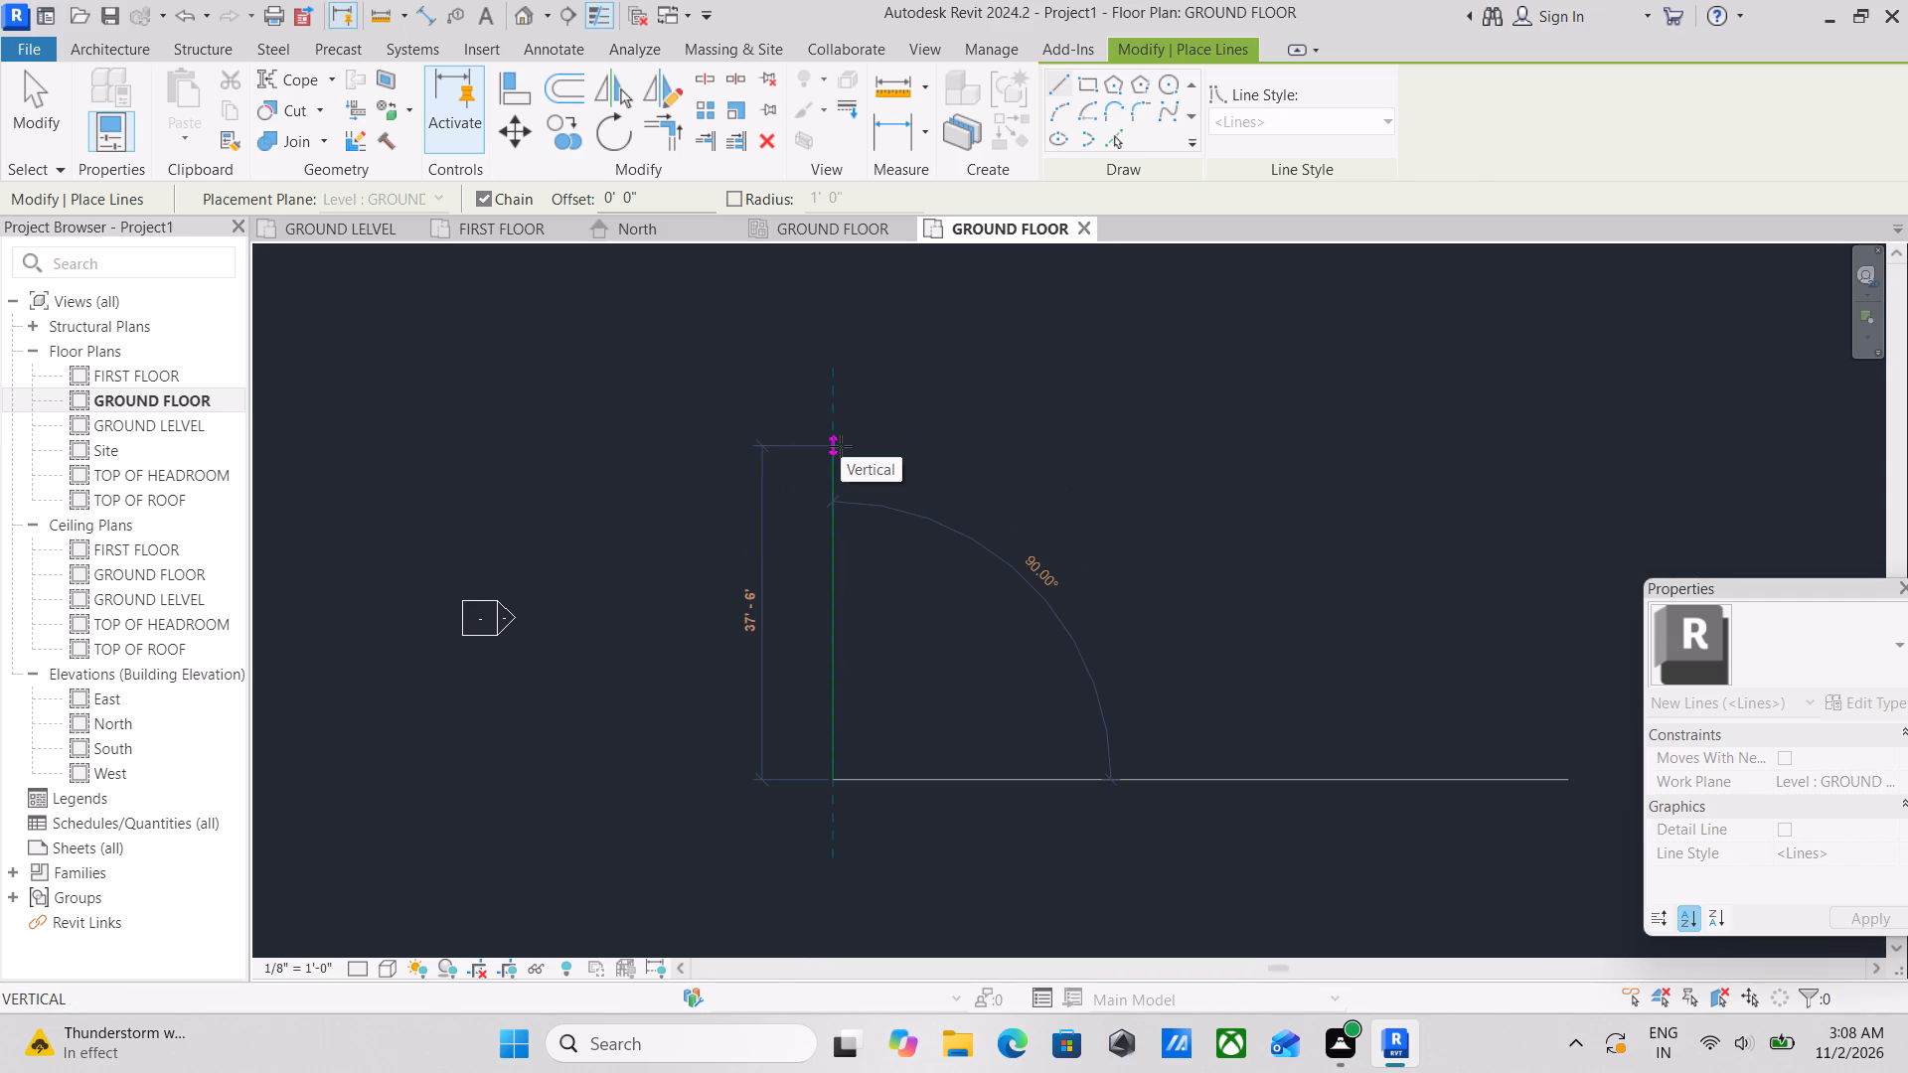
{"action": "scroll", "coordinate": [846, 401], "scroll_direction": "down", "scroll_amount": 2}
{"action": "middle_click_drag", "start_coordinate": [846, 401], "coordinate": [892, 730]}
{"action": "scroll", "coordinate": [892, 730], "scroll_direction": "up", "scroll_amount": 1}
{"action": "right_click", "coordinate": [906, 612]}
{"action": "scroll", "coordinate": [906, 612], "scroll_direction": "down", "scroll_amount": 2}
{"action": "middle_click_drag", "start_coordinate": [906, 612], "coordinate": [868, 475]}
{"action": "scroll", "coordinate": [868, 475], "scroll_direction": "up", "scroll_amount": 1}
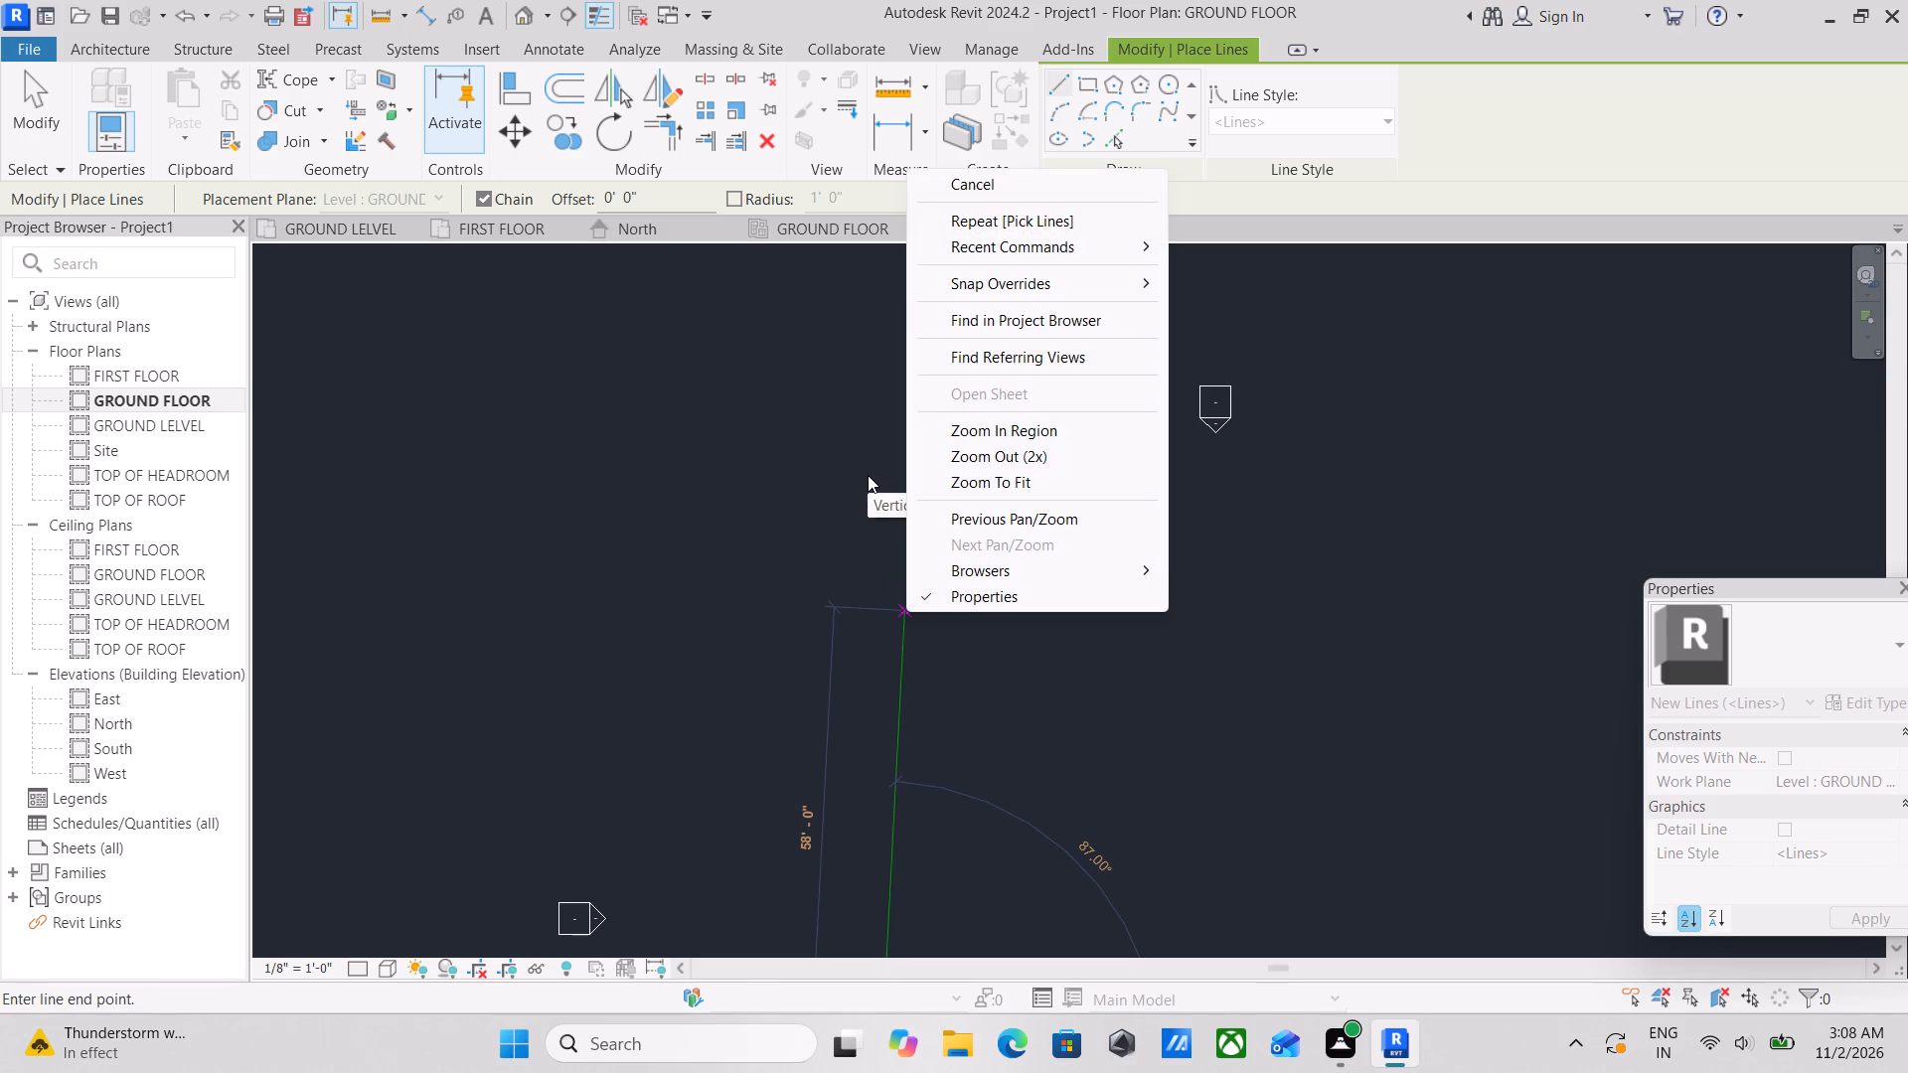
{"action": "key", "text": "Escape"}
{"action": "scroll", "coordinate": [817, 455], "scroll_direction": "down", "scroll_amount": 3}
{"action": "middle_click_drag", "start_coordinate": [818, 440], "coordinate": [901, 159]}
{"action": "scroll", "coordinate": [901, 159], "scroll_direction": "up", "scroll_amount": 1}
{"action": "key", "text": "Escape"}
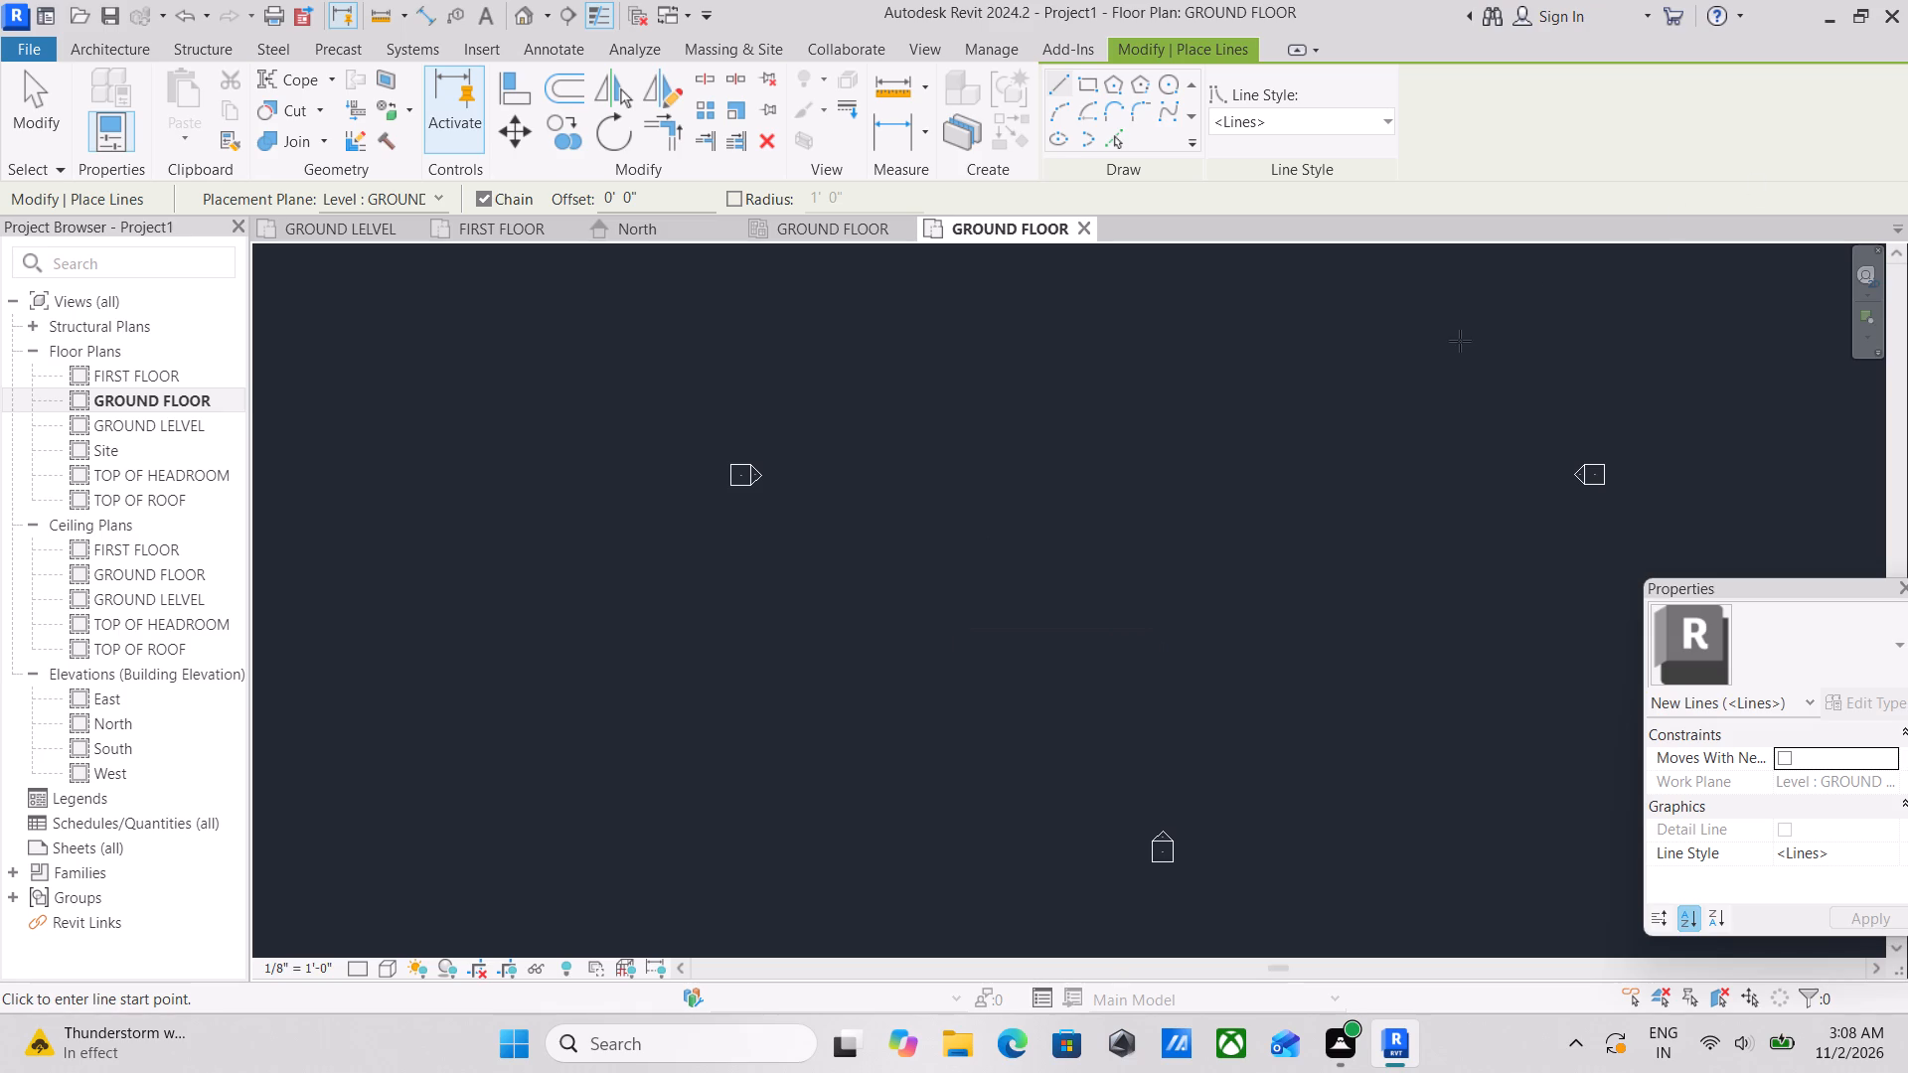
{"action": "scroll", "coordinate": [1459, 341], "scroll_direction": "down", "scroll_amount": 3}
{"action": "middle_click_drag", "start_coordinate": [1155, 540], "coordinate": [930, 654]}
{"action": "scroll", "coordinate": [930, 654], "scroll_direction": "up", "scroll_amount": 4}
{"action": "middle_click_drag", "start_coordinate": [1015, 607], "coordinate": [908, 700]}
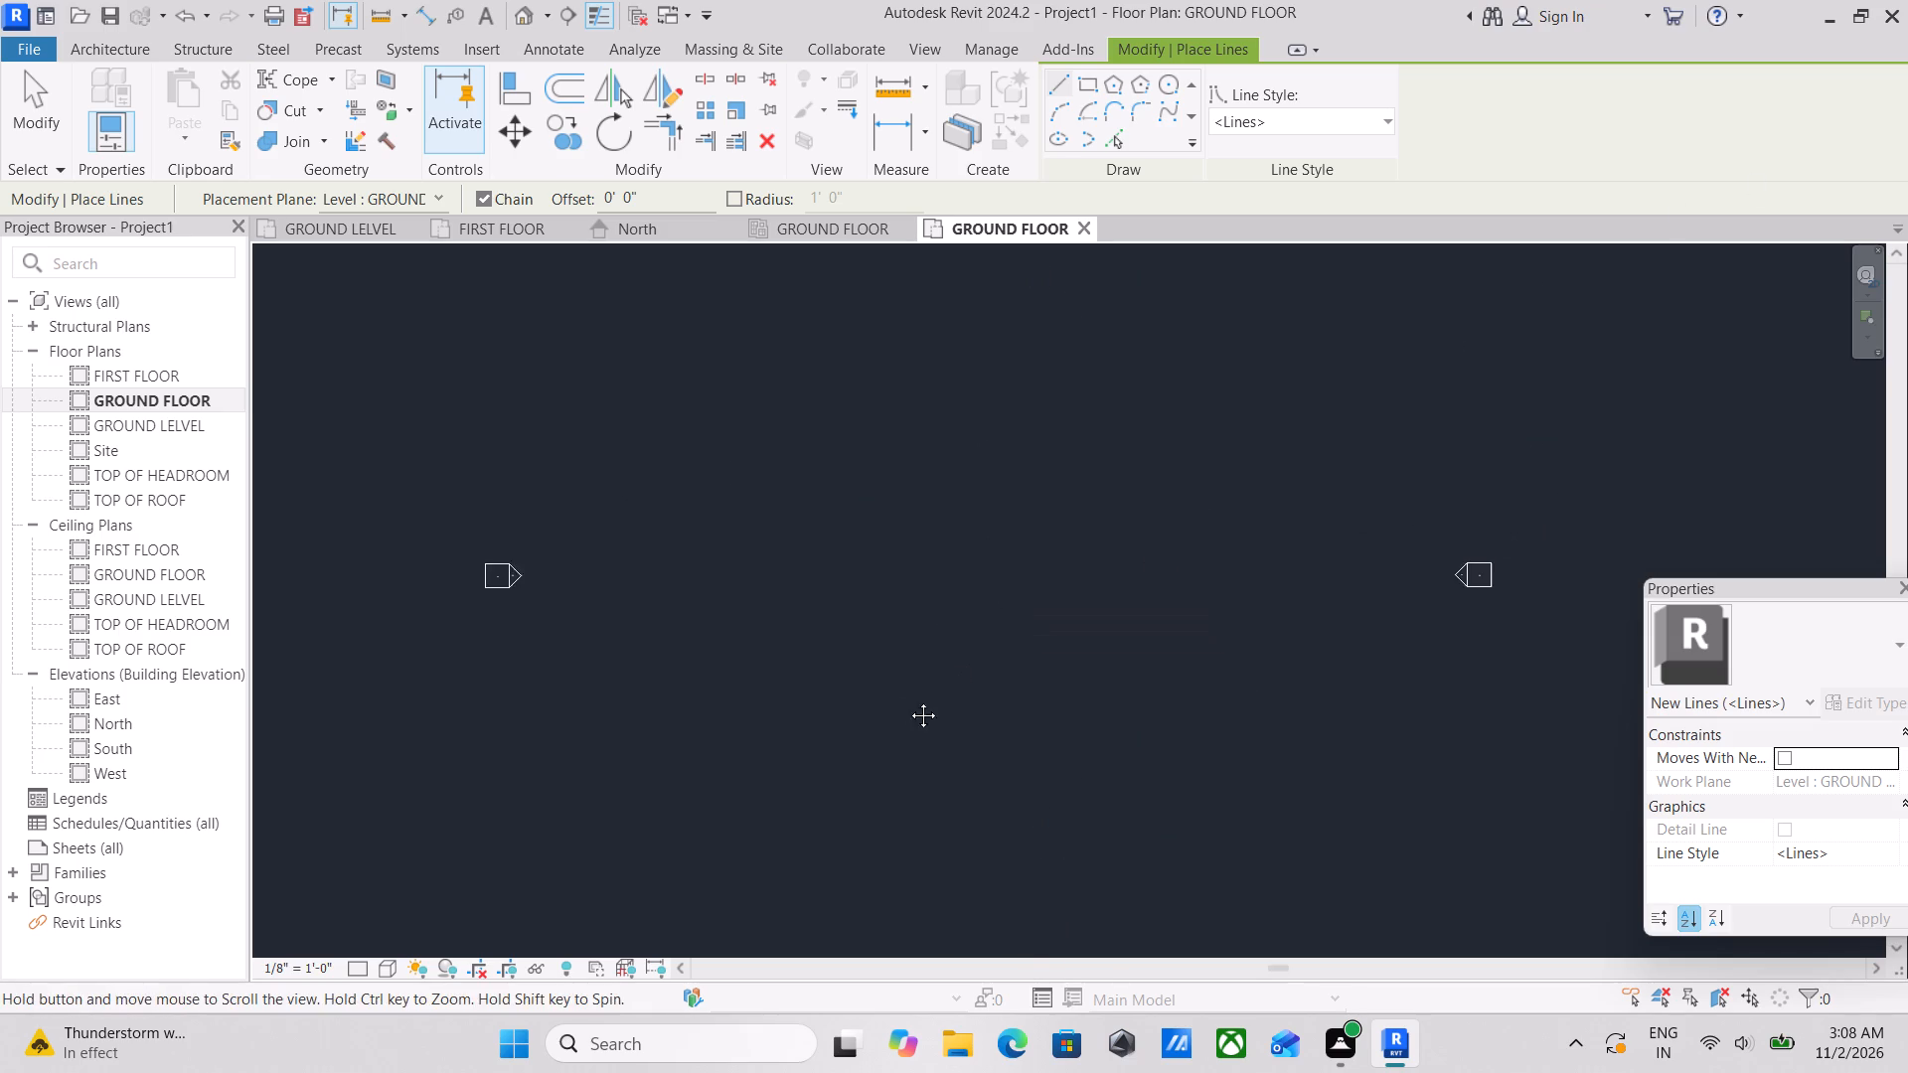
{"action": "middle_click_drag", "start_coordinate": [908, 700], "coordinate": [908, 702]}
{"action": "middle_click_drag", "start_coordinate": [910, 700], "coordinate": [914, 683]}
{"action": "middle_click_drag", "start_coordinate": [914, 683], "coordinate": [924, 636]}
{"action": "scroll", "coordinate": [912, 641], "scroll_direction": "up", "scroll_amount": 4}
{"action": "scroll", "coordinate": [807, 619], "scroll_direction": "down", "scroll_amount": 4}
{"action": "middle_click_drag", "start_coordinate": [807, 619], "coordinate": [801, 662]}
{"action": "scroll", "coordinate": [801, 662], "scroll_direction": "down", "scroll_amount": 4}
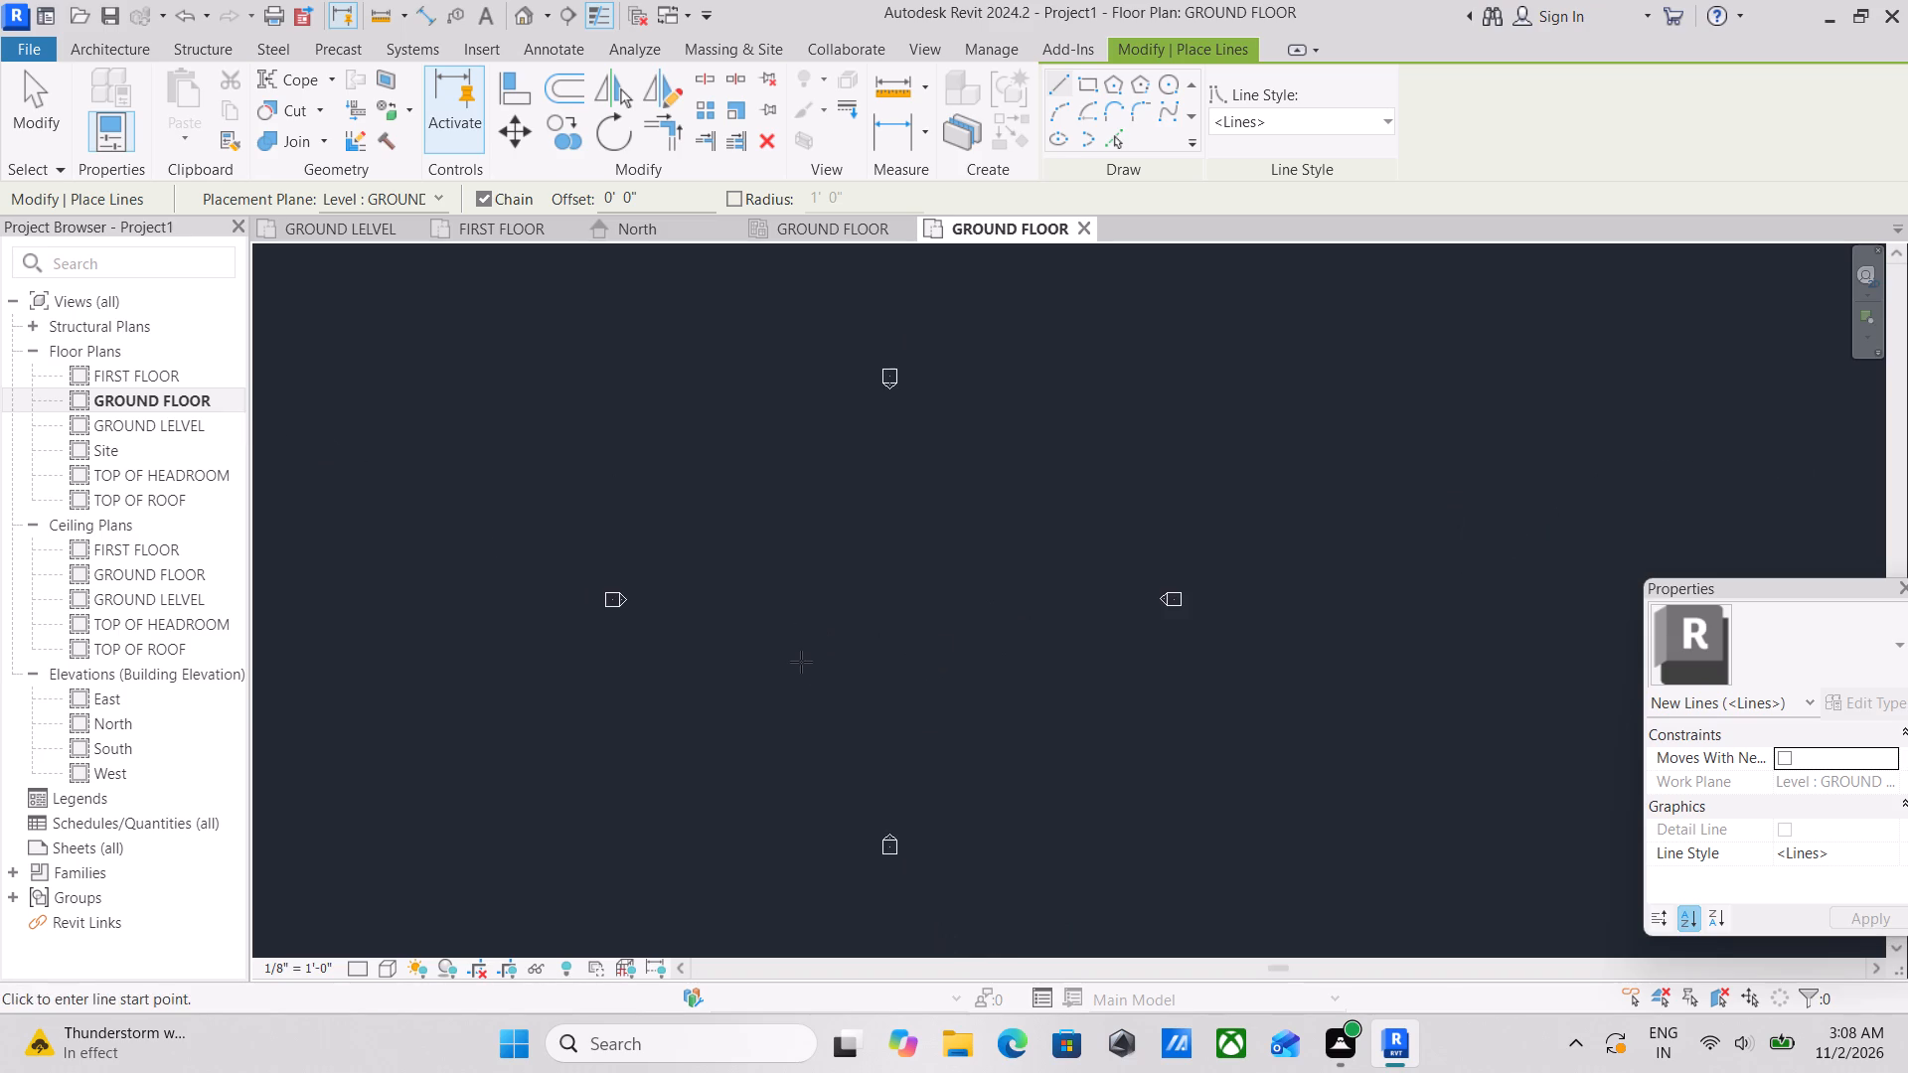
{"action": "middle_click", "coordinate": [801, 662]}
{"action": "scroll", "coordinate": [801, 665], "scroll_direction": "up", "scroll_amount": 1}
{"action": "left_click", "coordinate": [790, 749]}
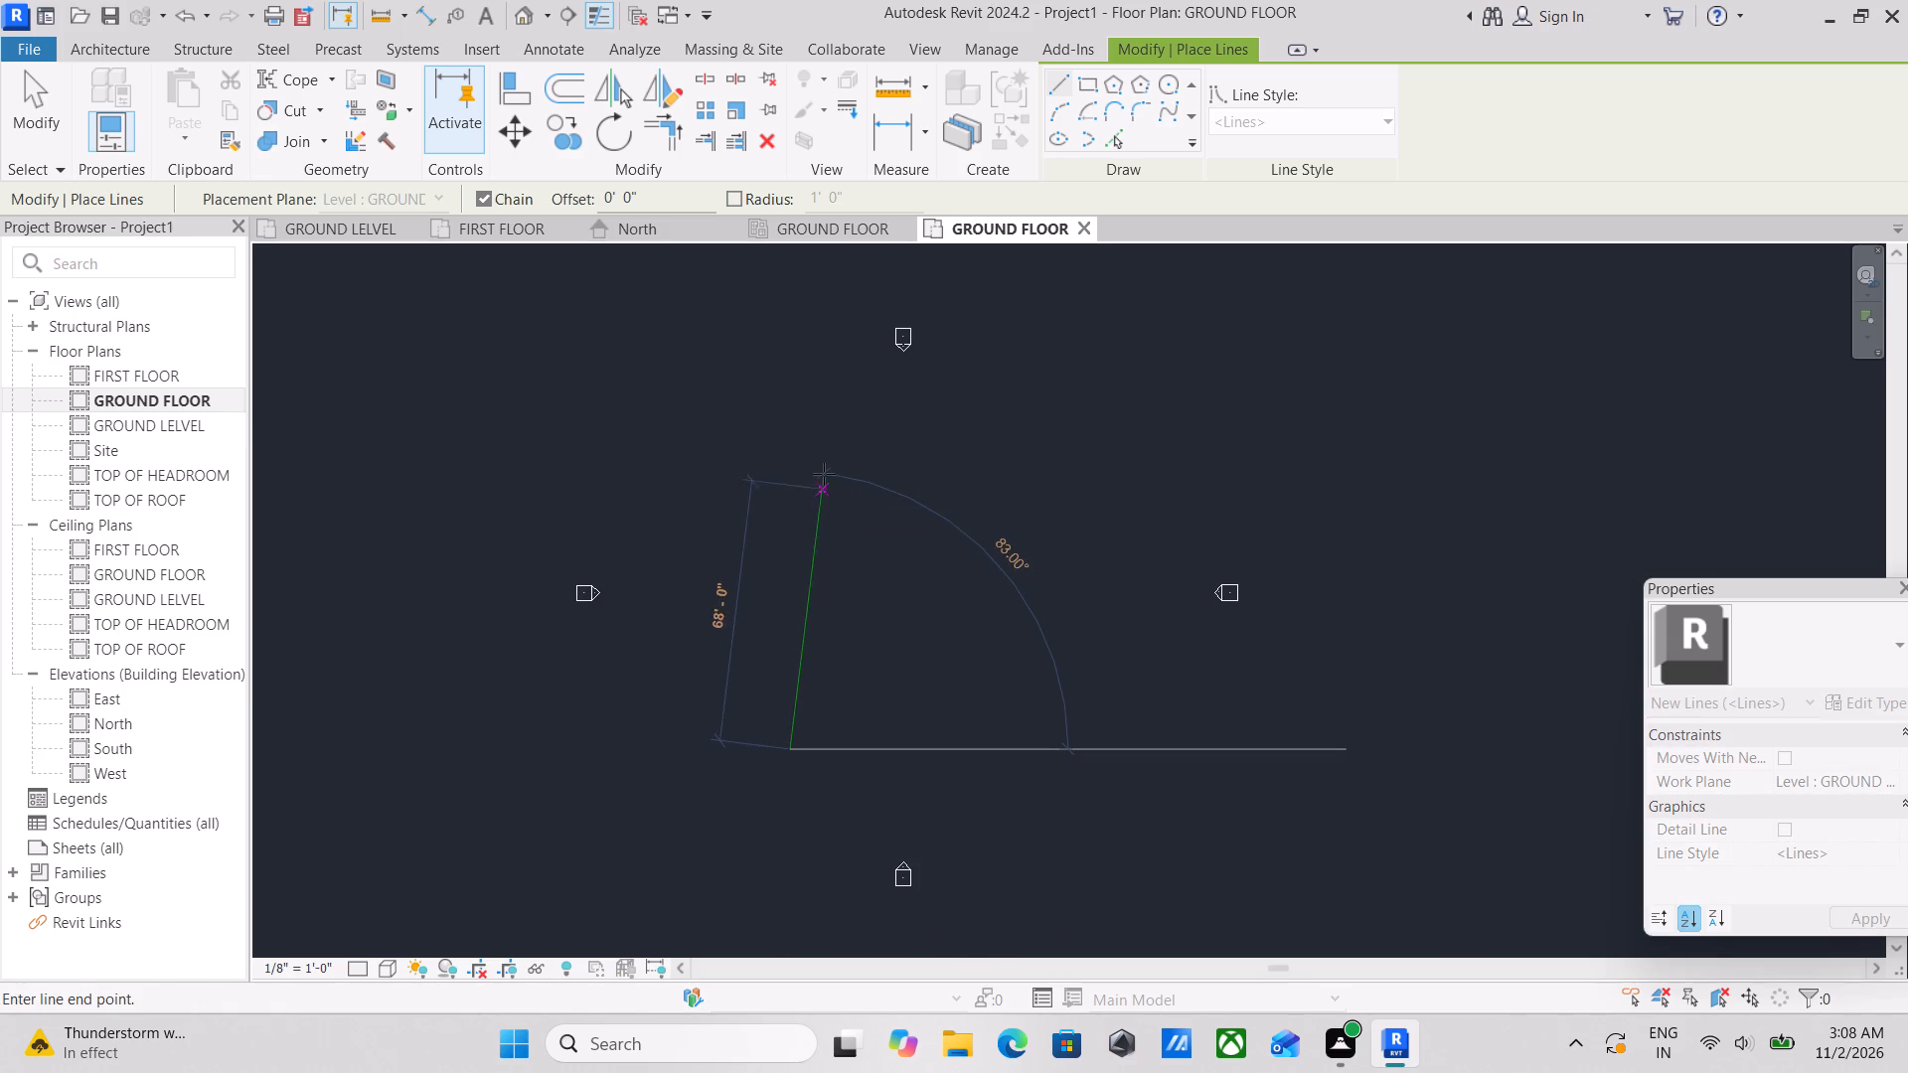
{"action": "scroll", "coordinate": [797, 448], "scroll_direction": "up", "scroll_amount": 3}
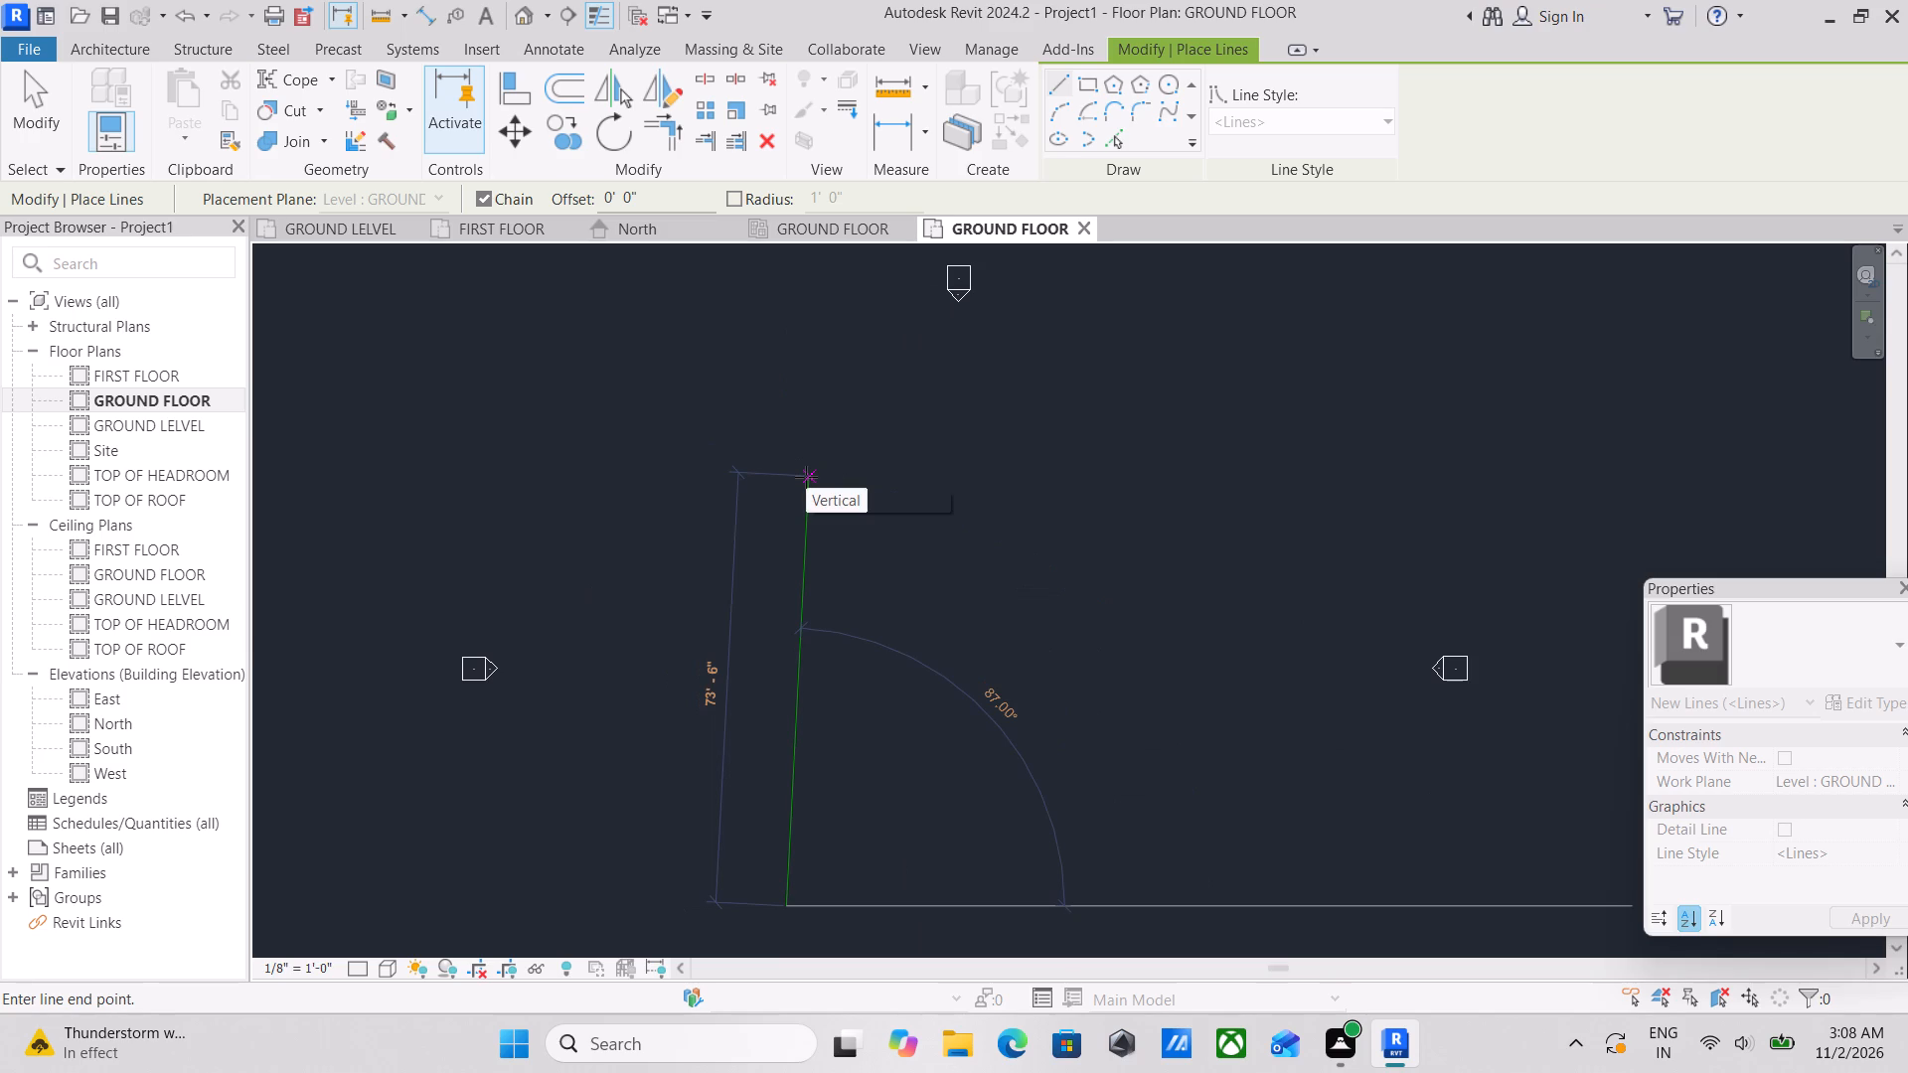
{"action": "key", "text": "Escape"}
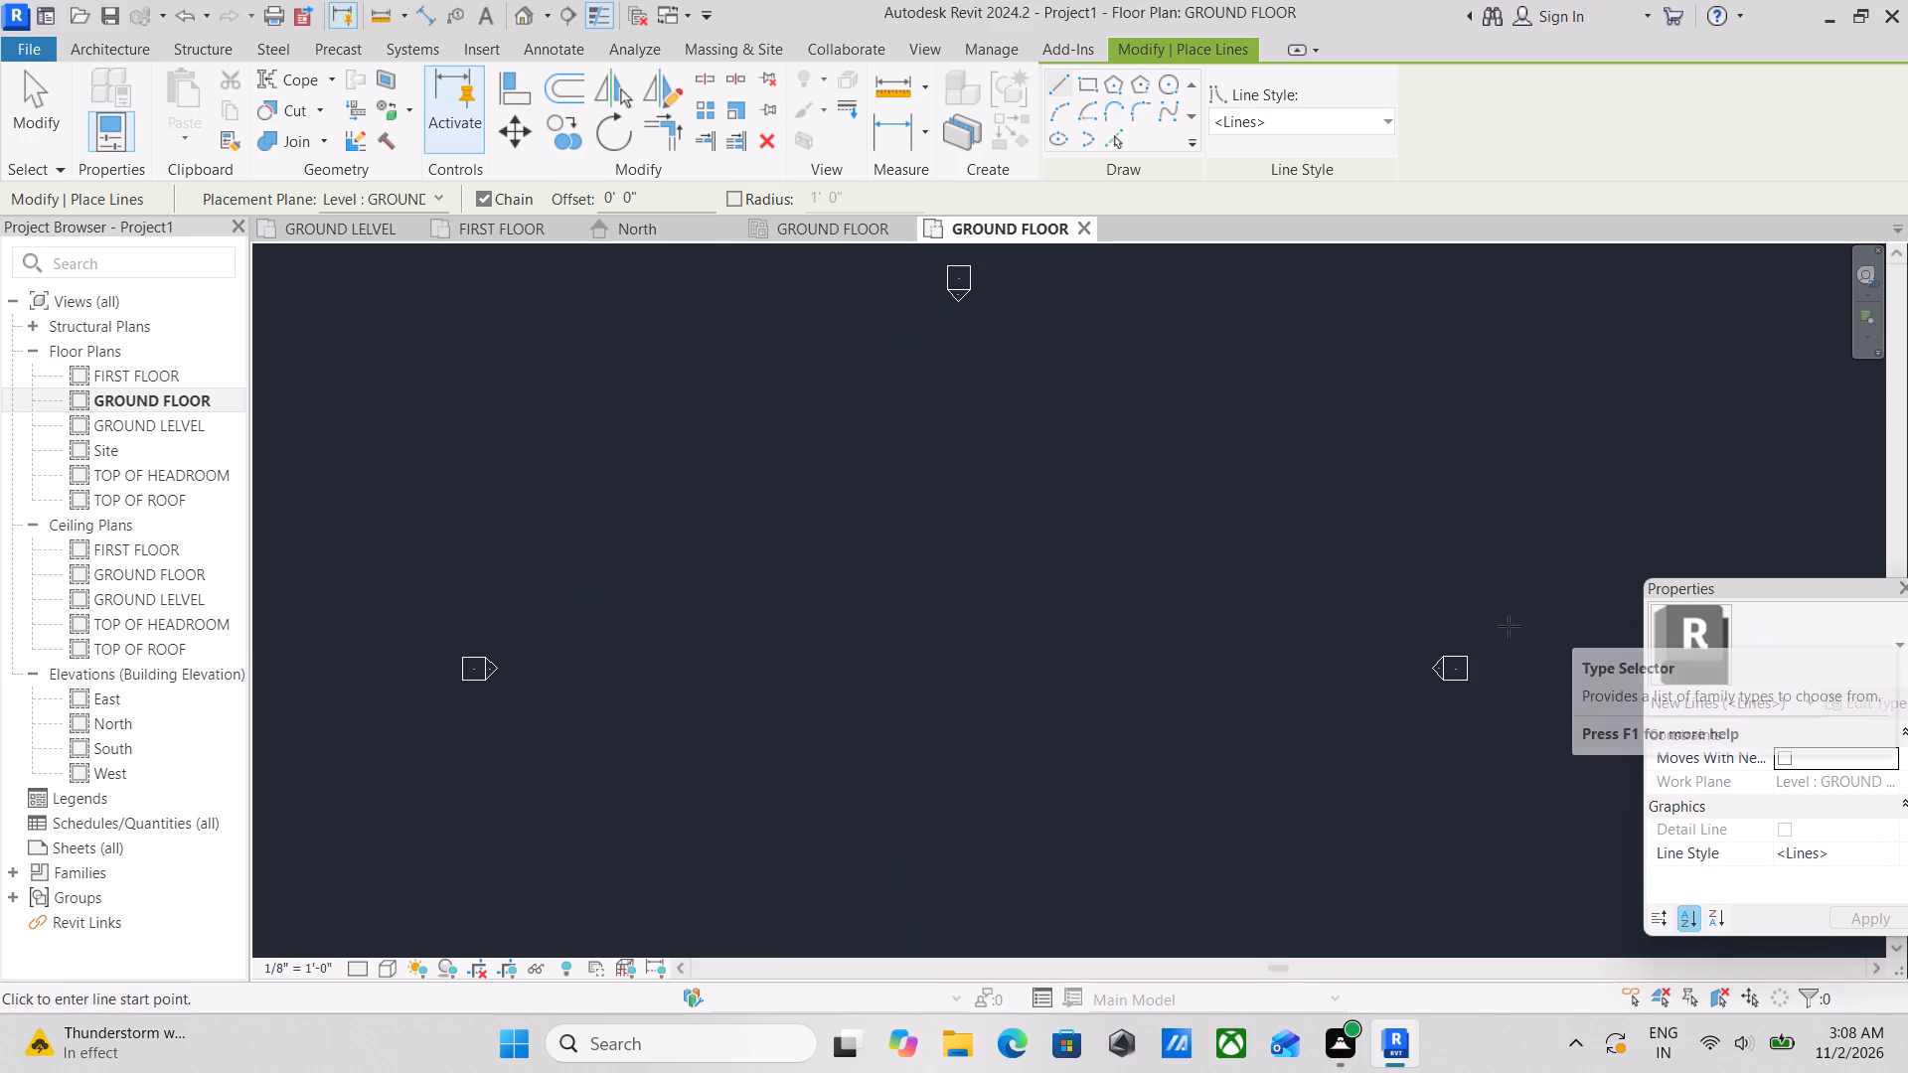
Start the Wall command and duplicate the Generic - 8" basic wall type under the name OUTER WALL 9".
{"action": "type", "text": "WA"}
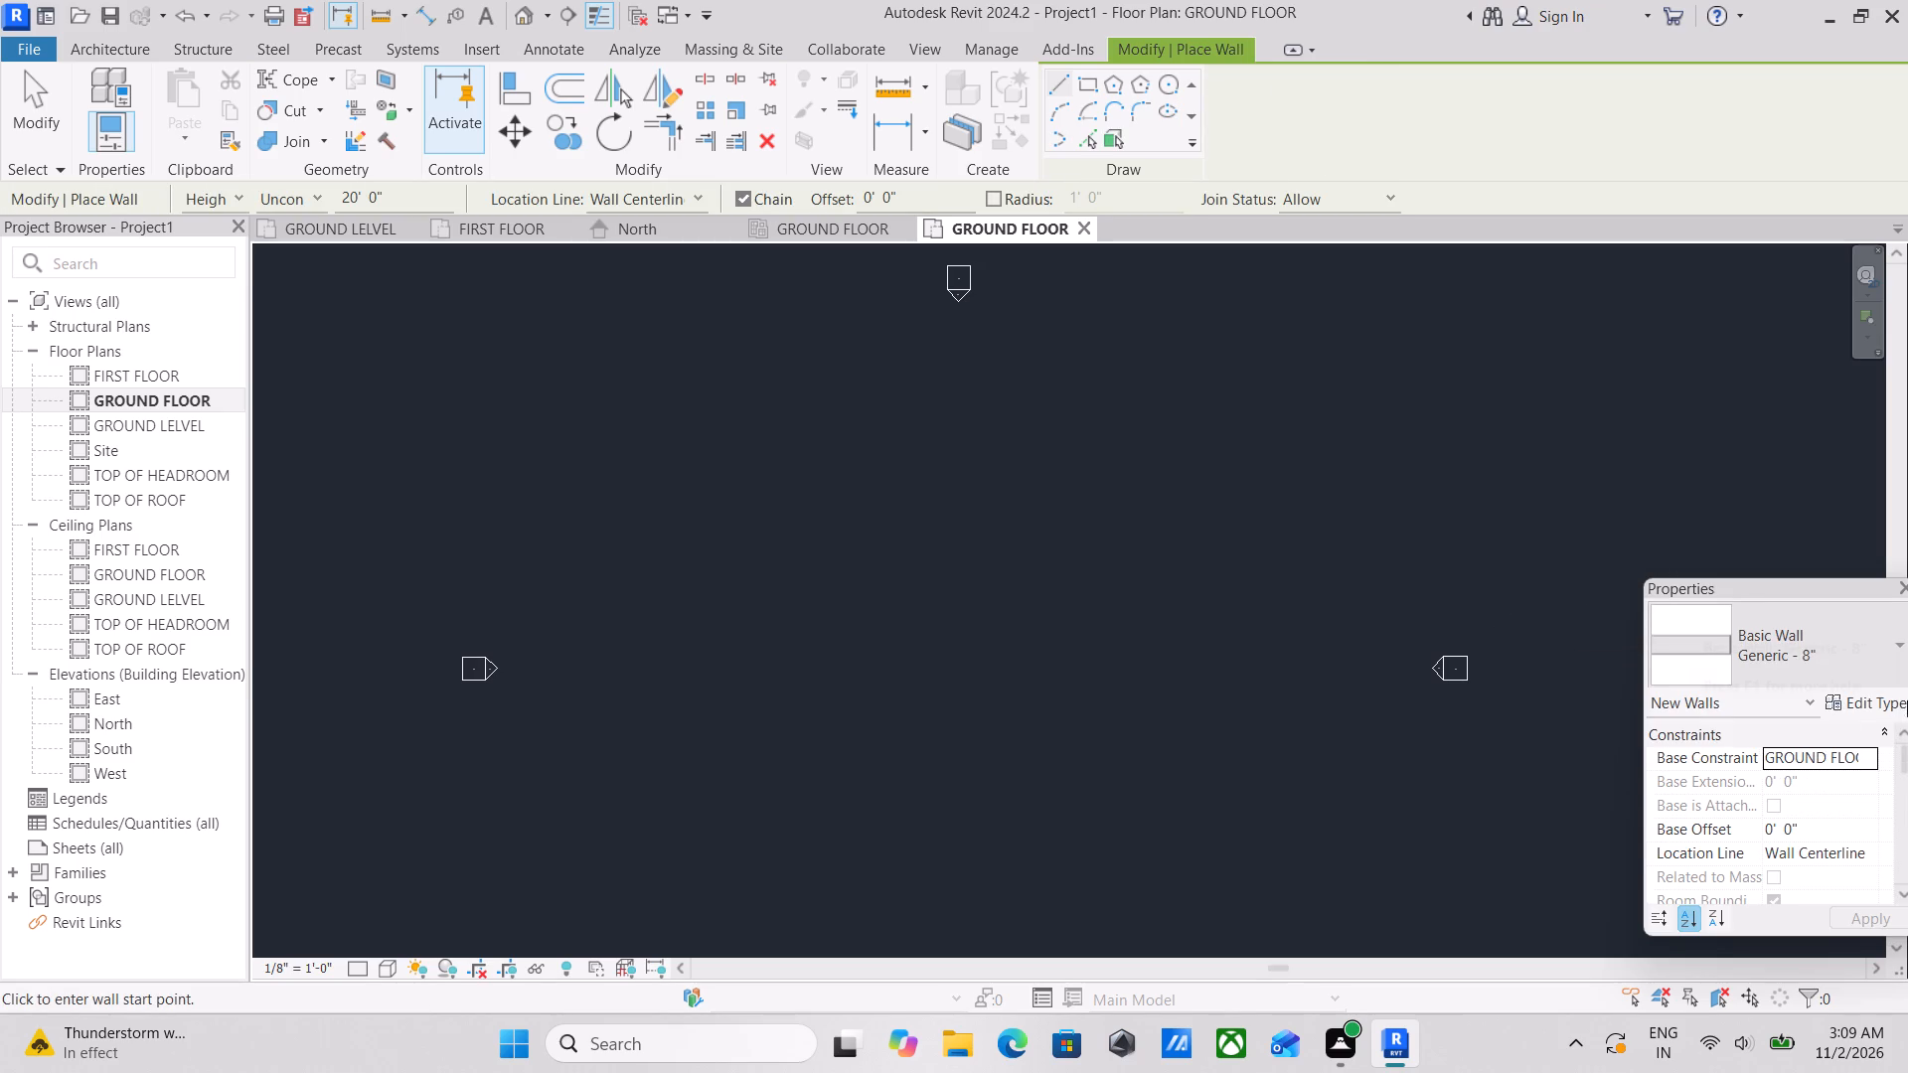
{"action": "left_click", "coordinate": [1865, 706]}
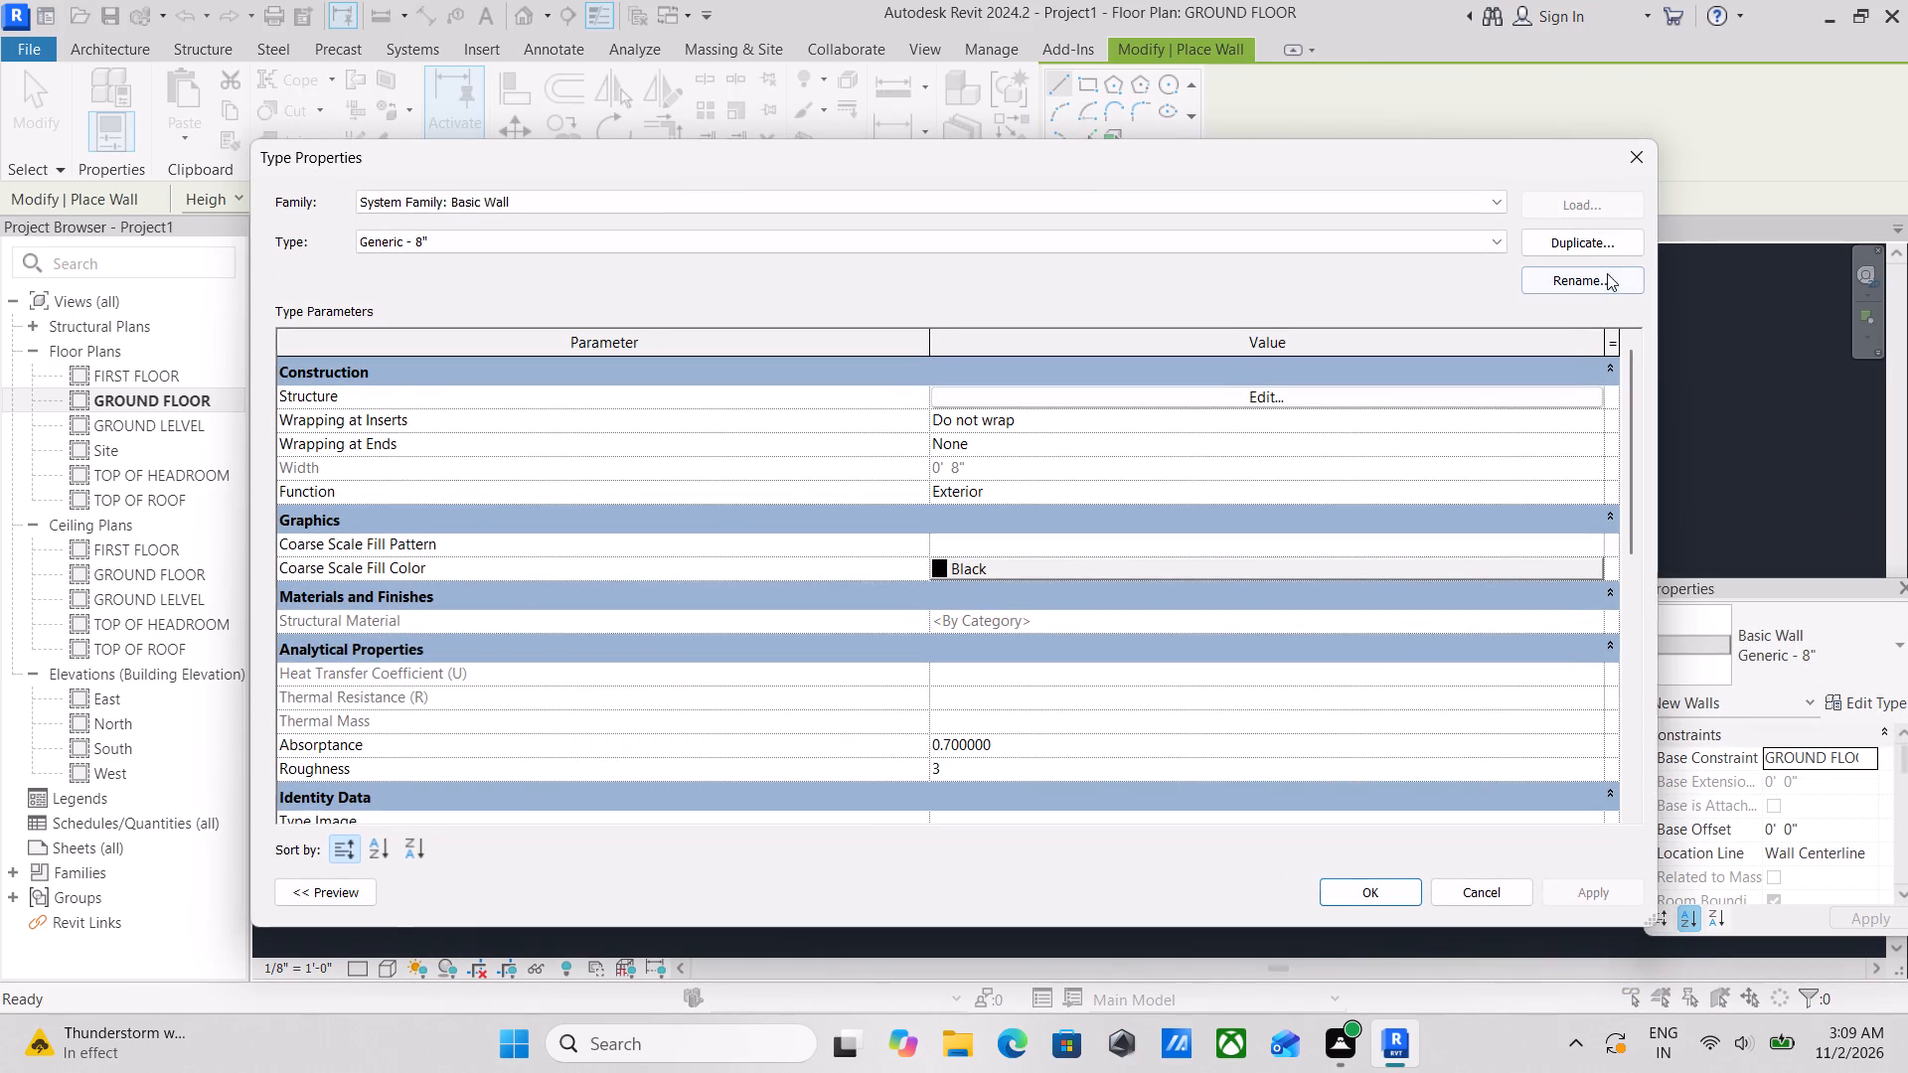
{"action": "left_click", "coordinate": [1601, 245]}
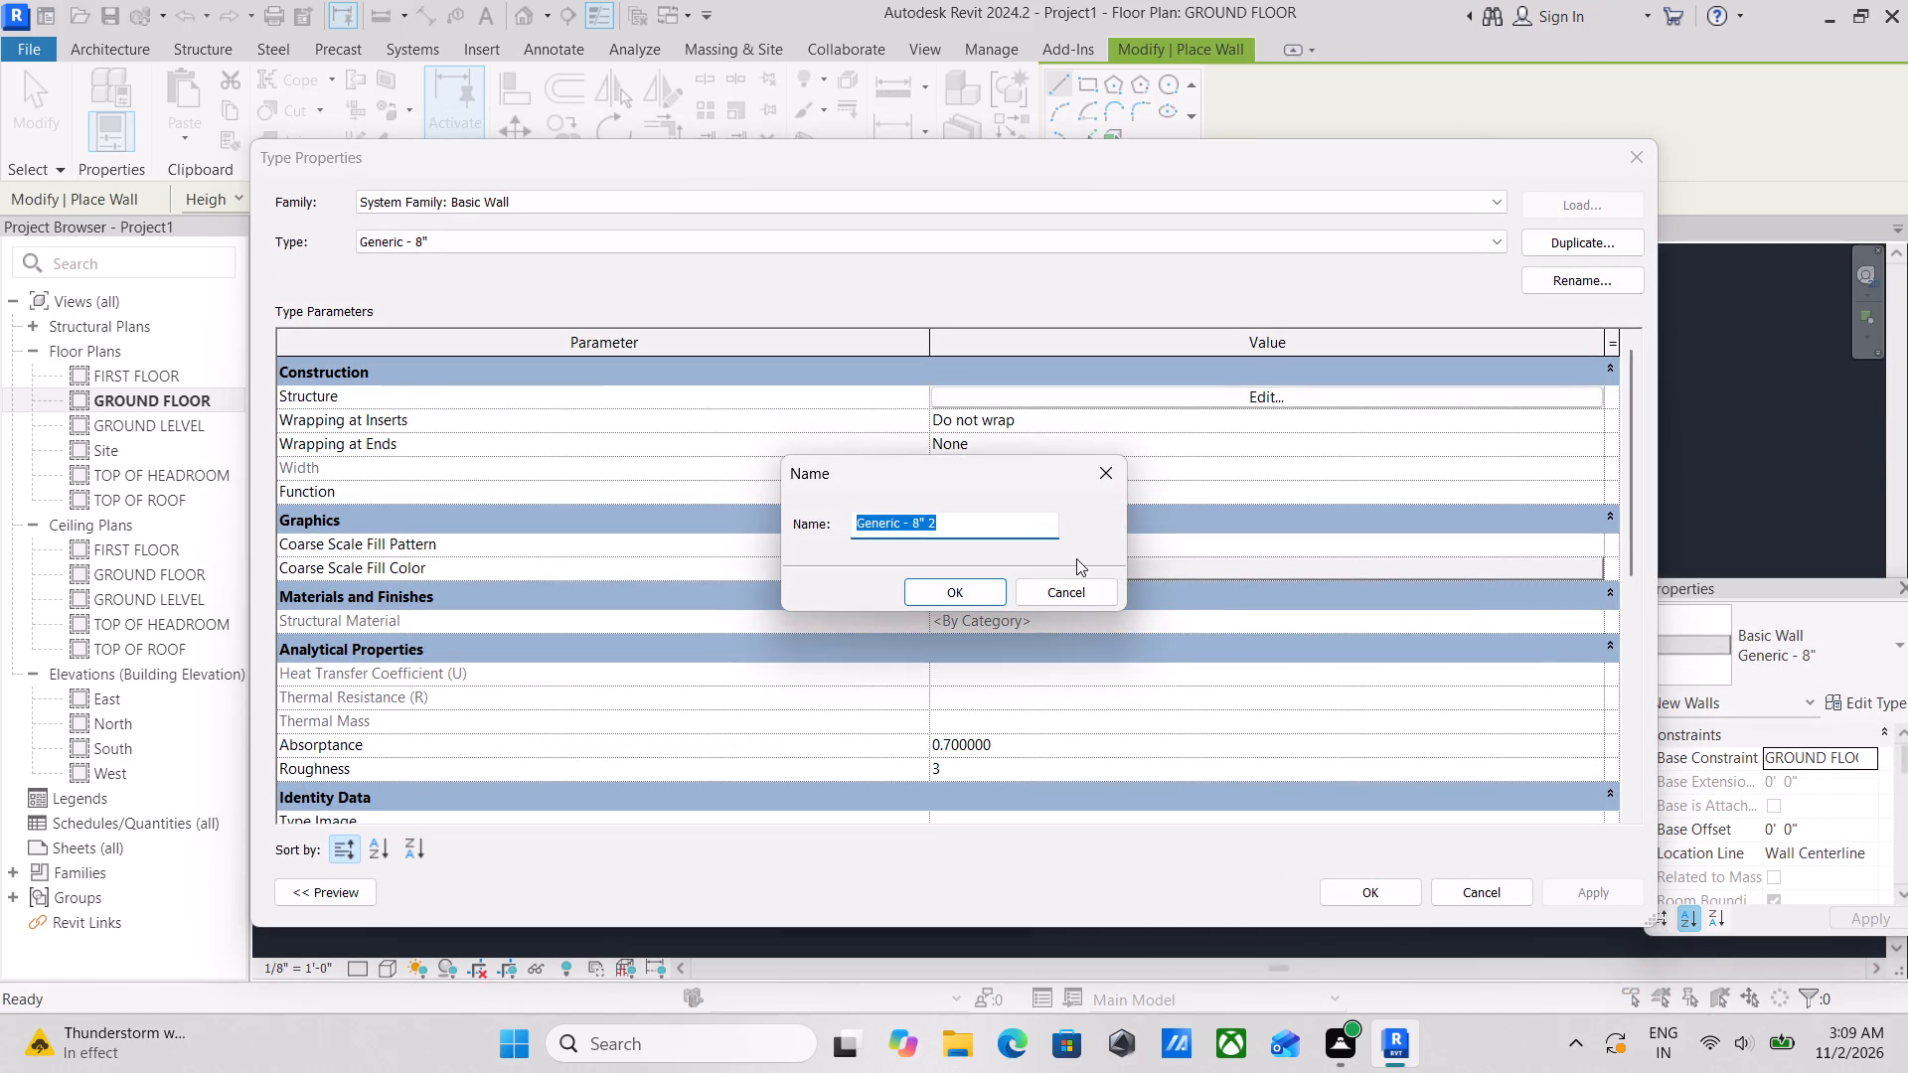
{"action": "key", "text": "o"}
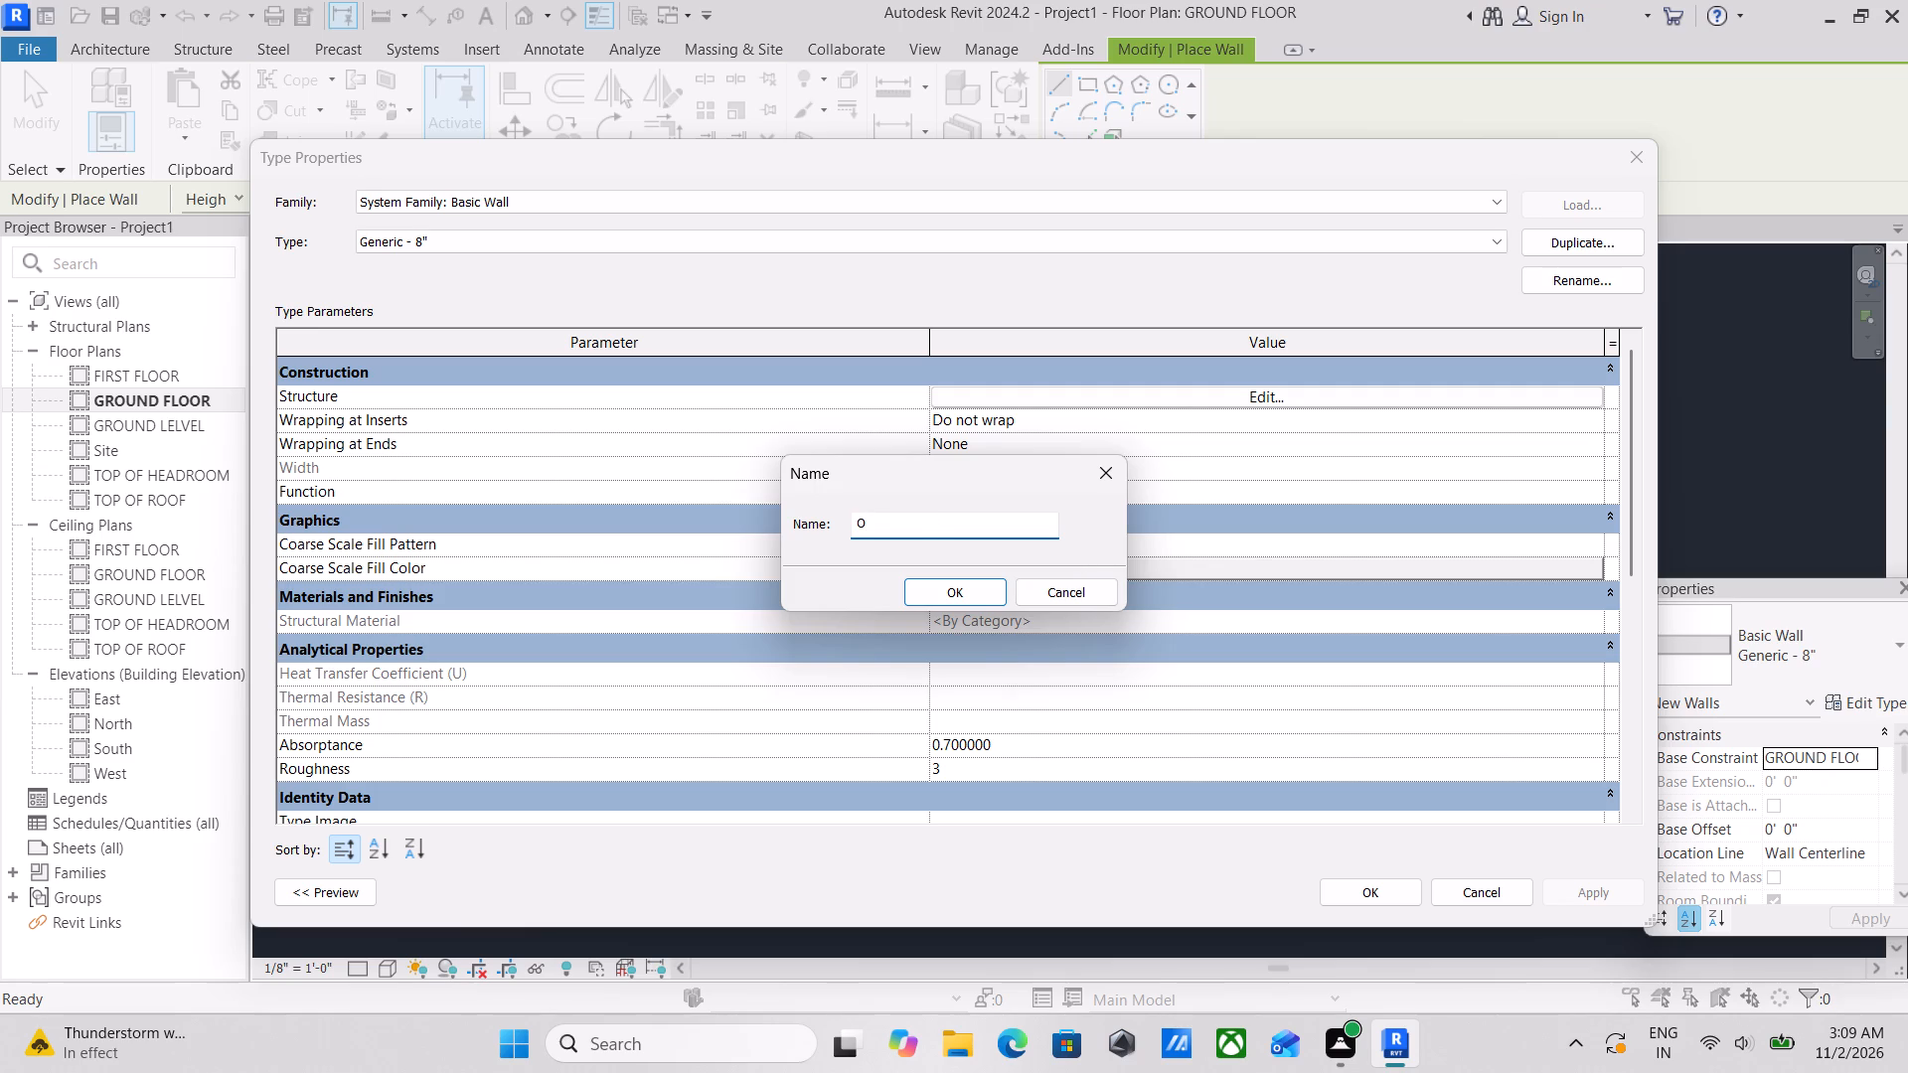
{"action": "key", "text": "u"}
{"action": "type", "text": "TER"}
{"action": "key", "text": "space"}
{"action": "type", "text": "WALL"}
{"action": "key", "text": "space"}
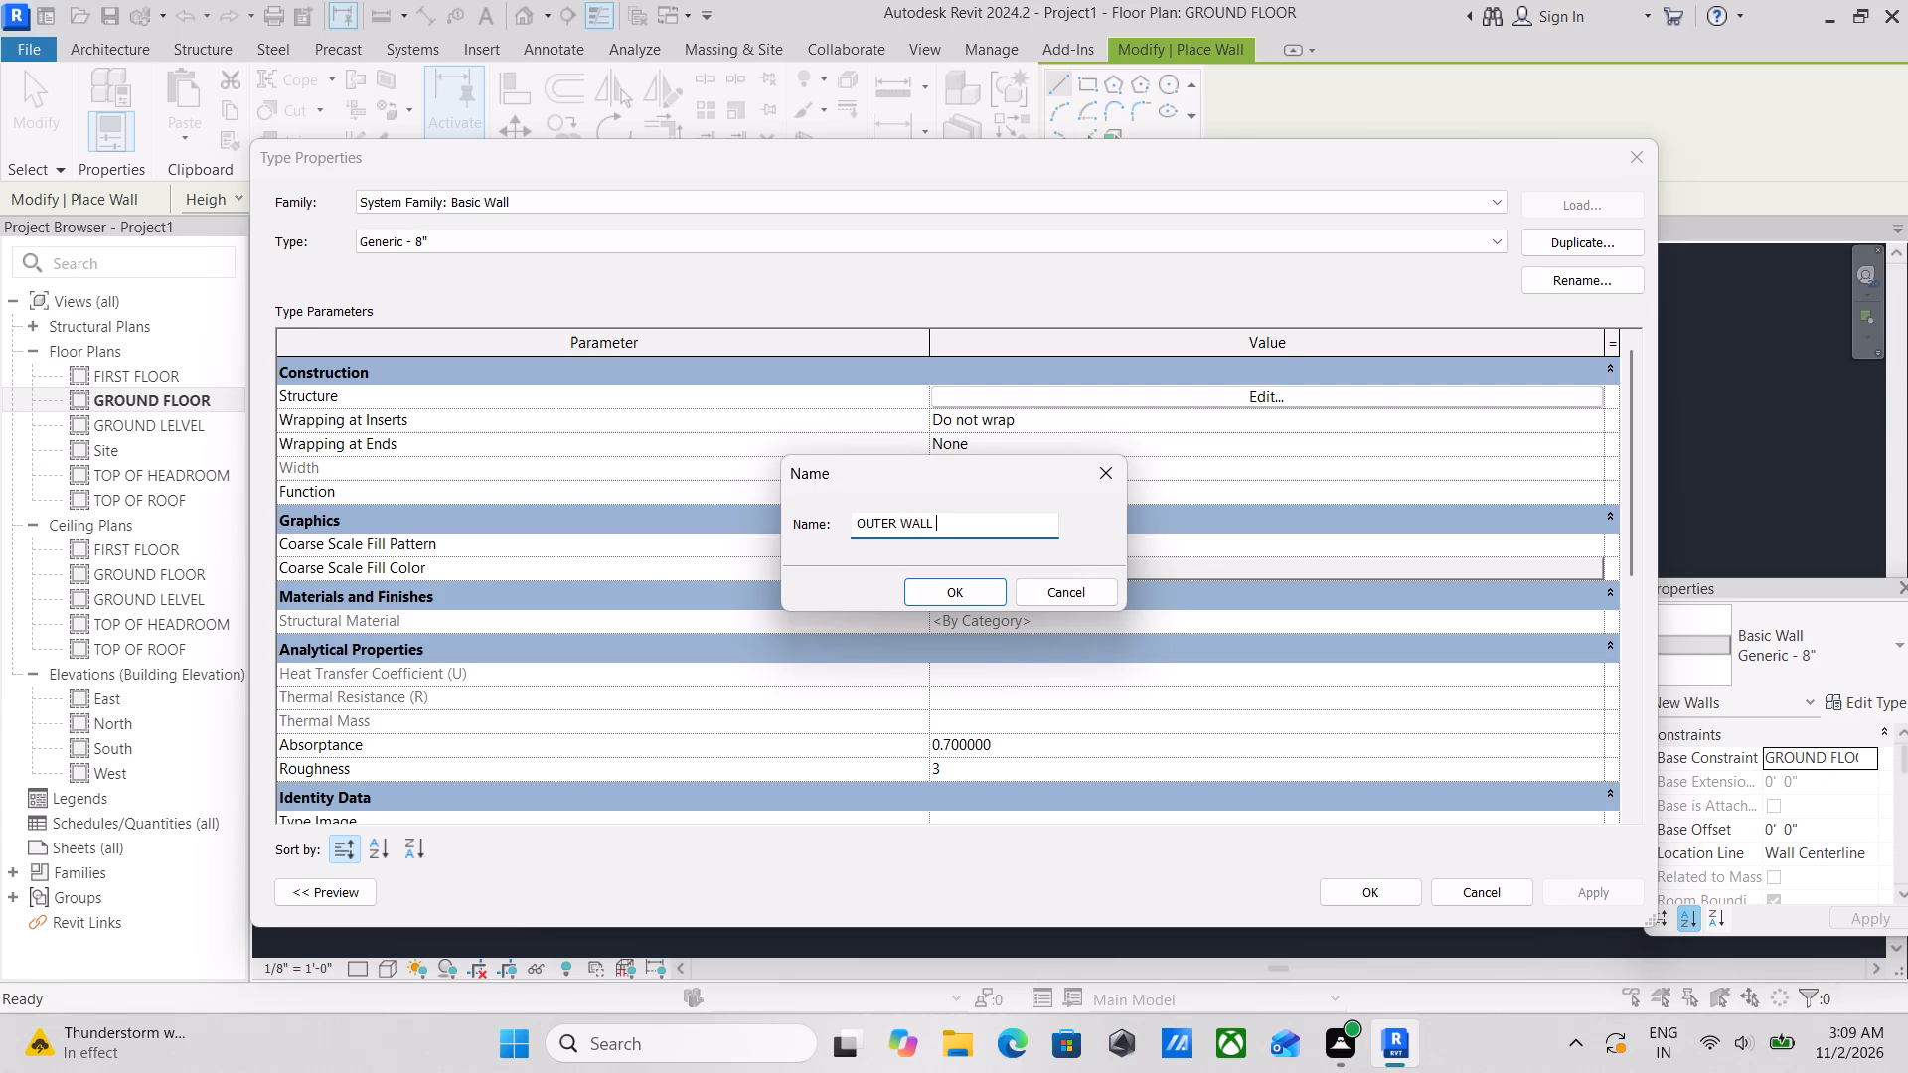
{"action": "type", "text": "9"}
{"action": "type", "text": "\""}
{"action": "key", "text": "space"}
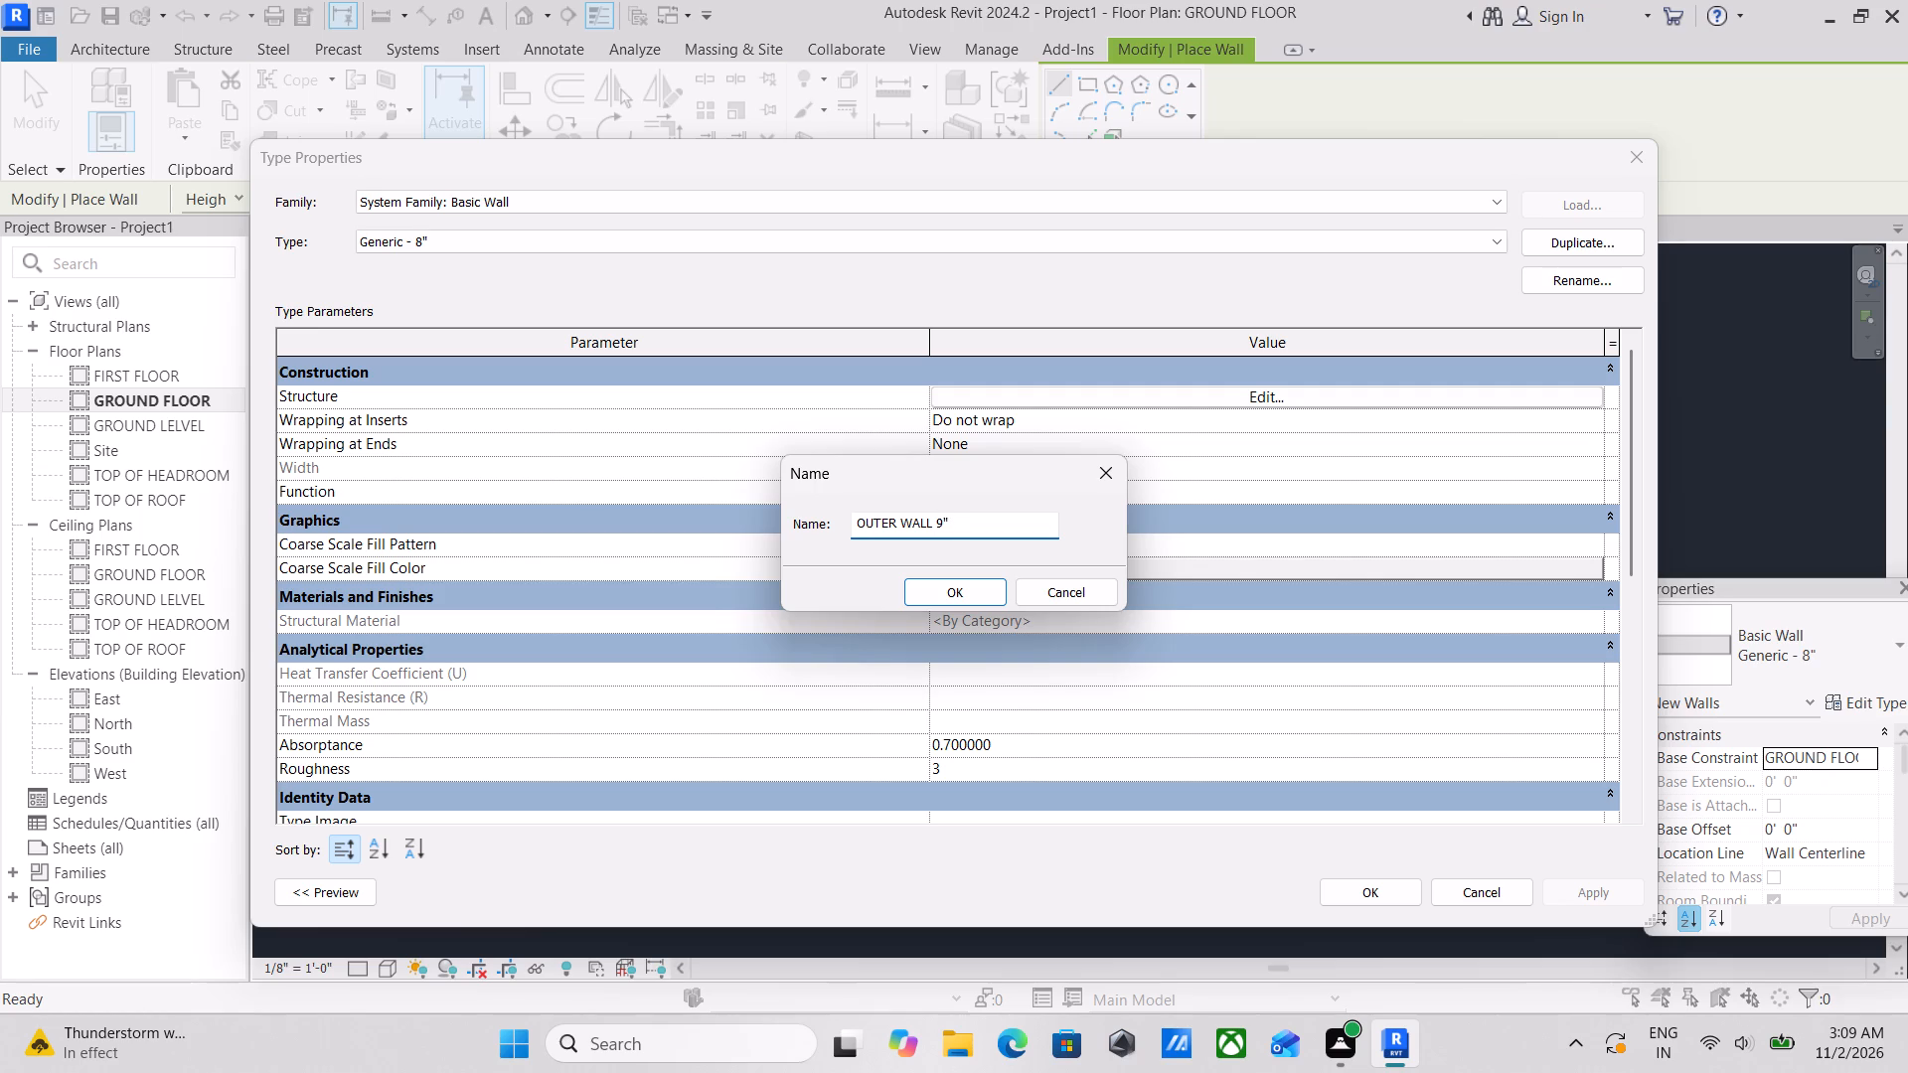
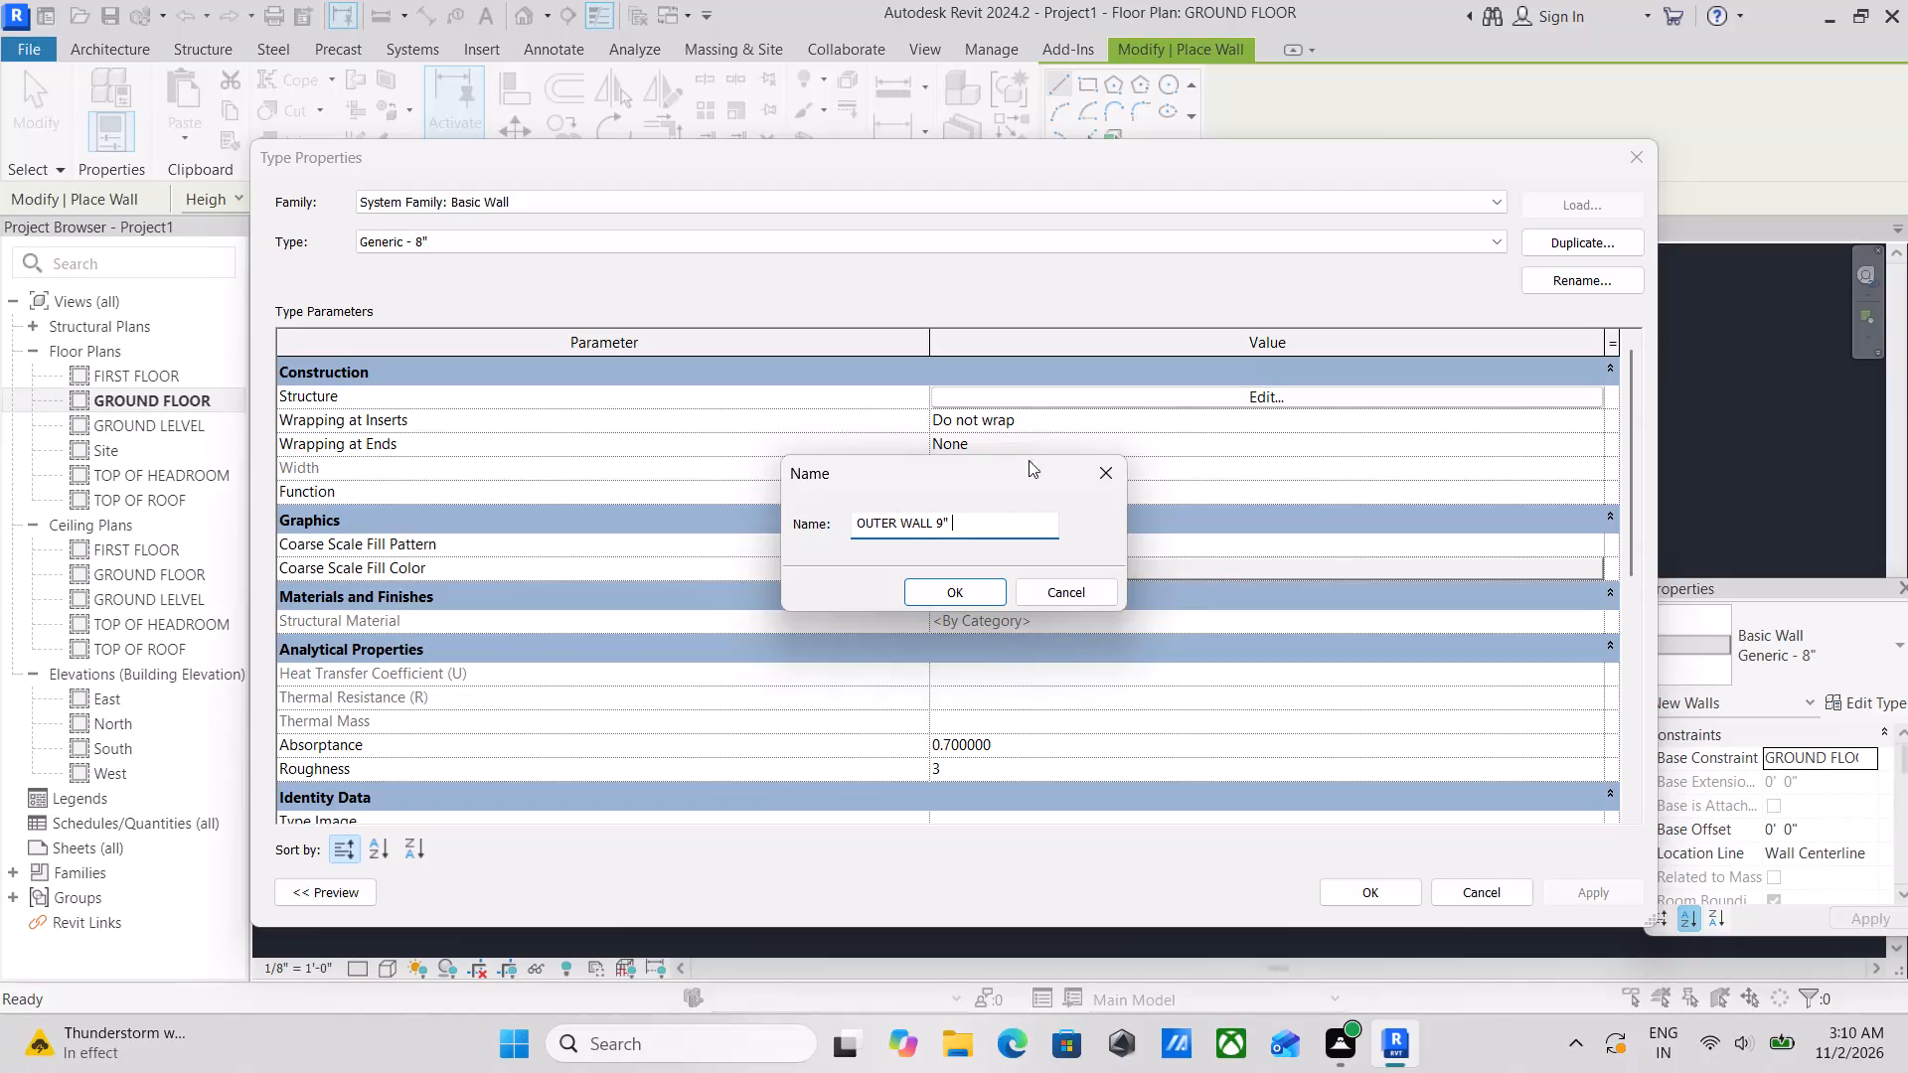
Accept the OUTER WALL 9" type name and set its structure layer thickness to 9".
{"action": "left_click", "coordinate": [952, 593]}
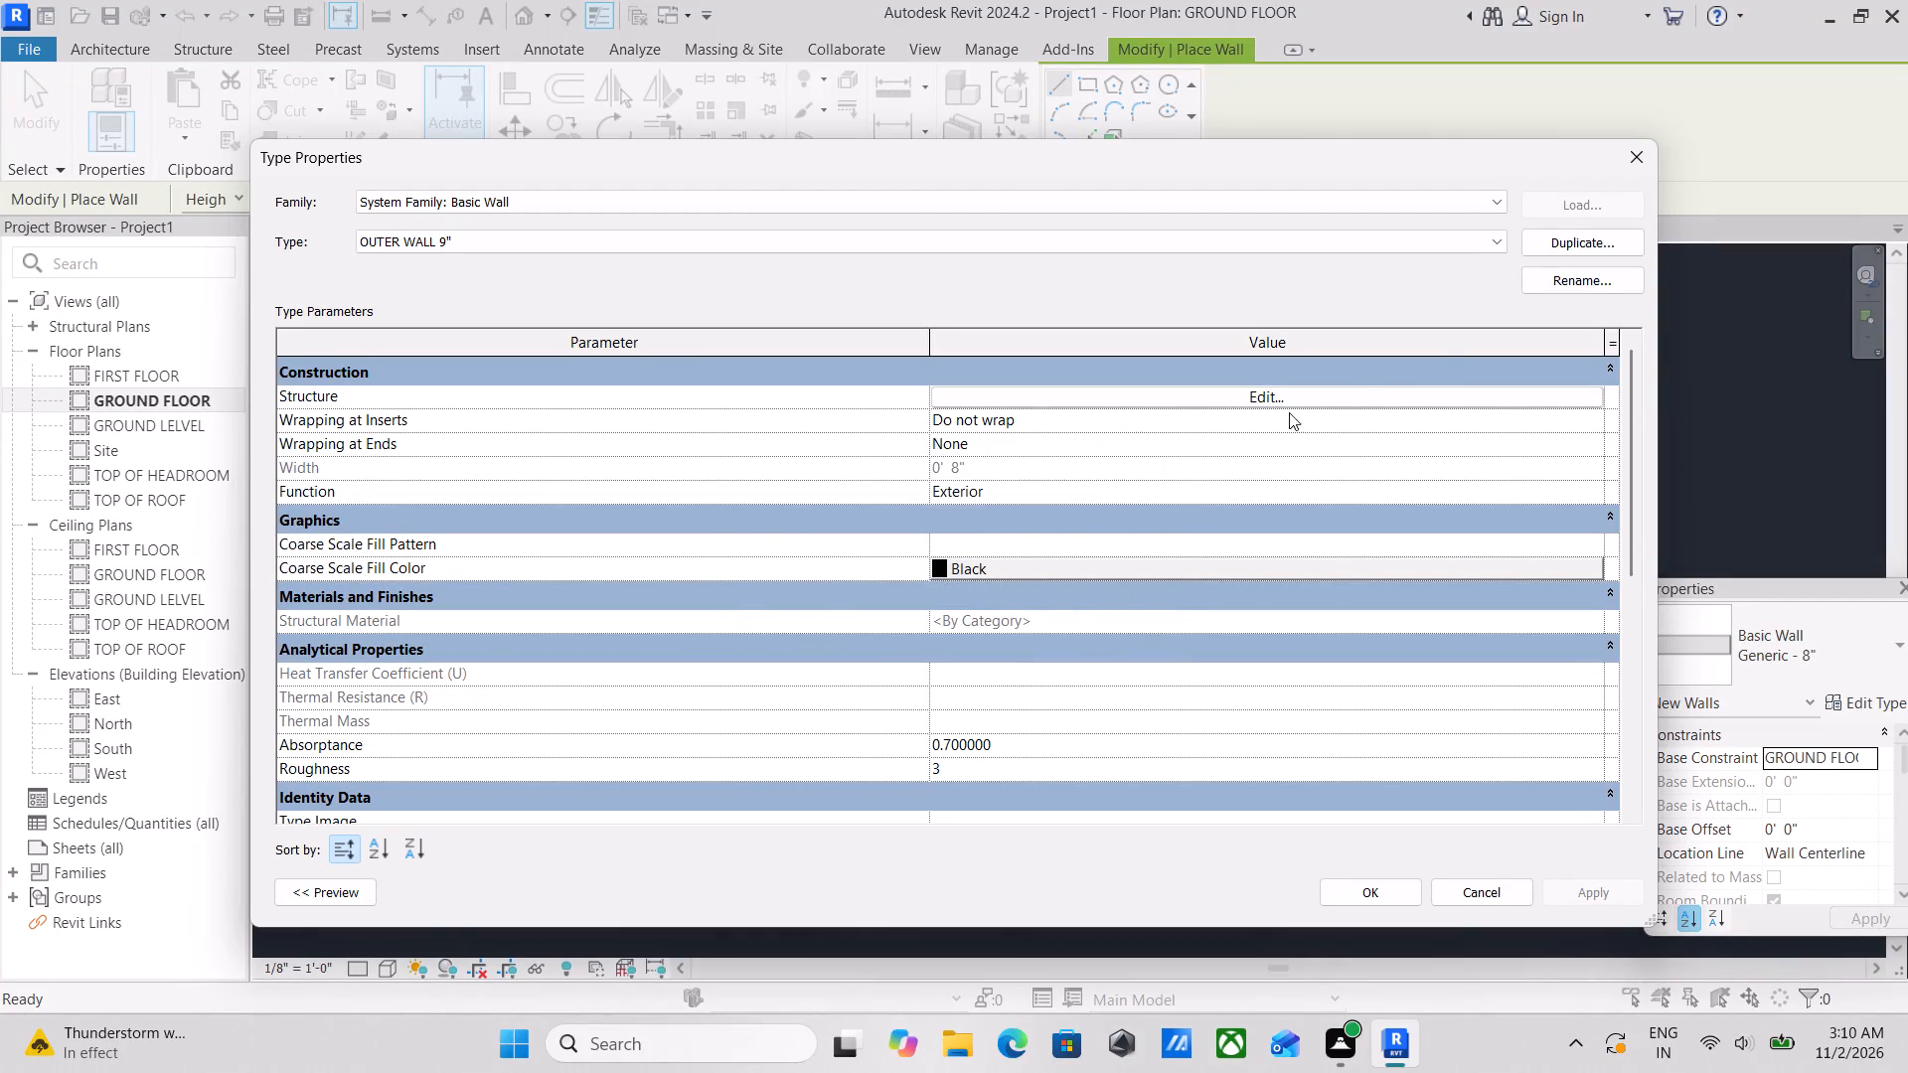
{"action": "left_click", "coordinate": [1192, 397]}
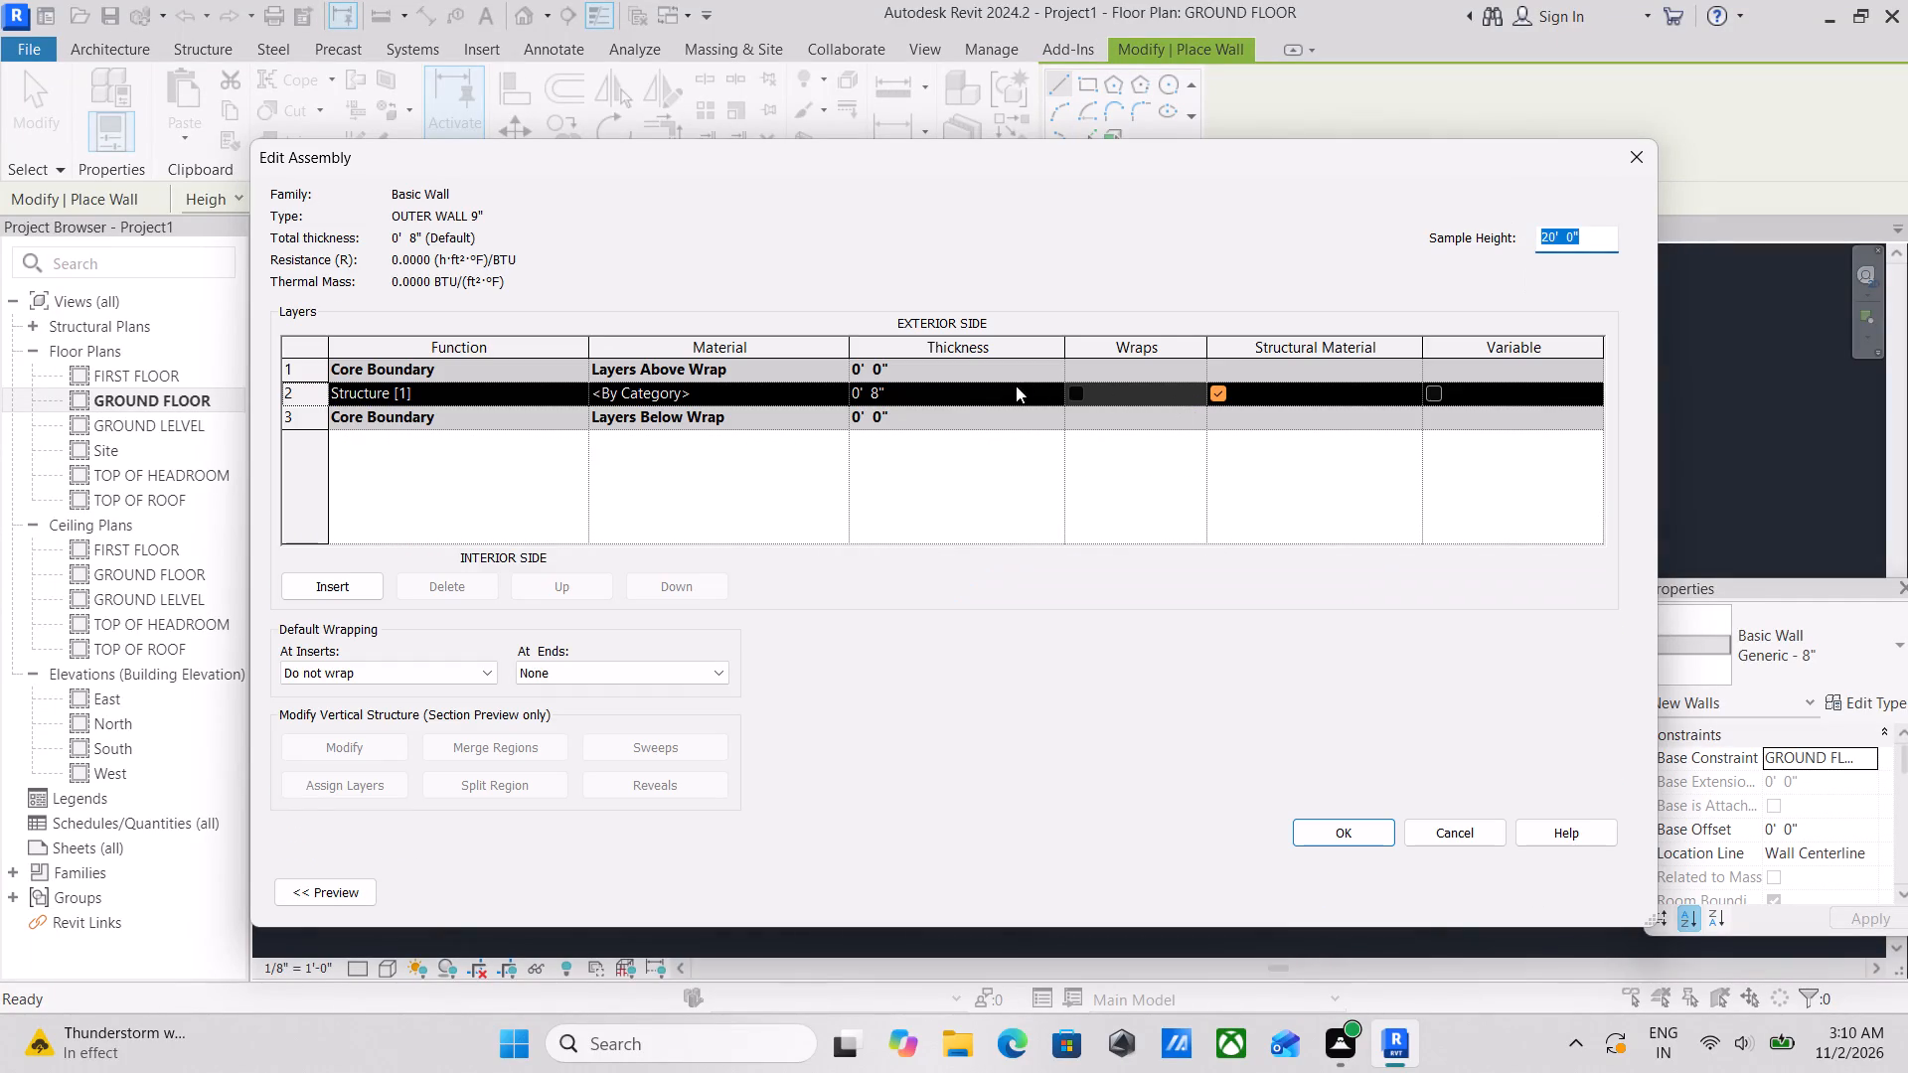
{"action": "left_click", "coordinate": [960, 390]}
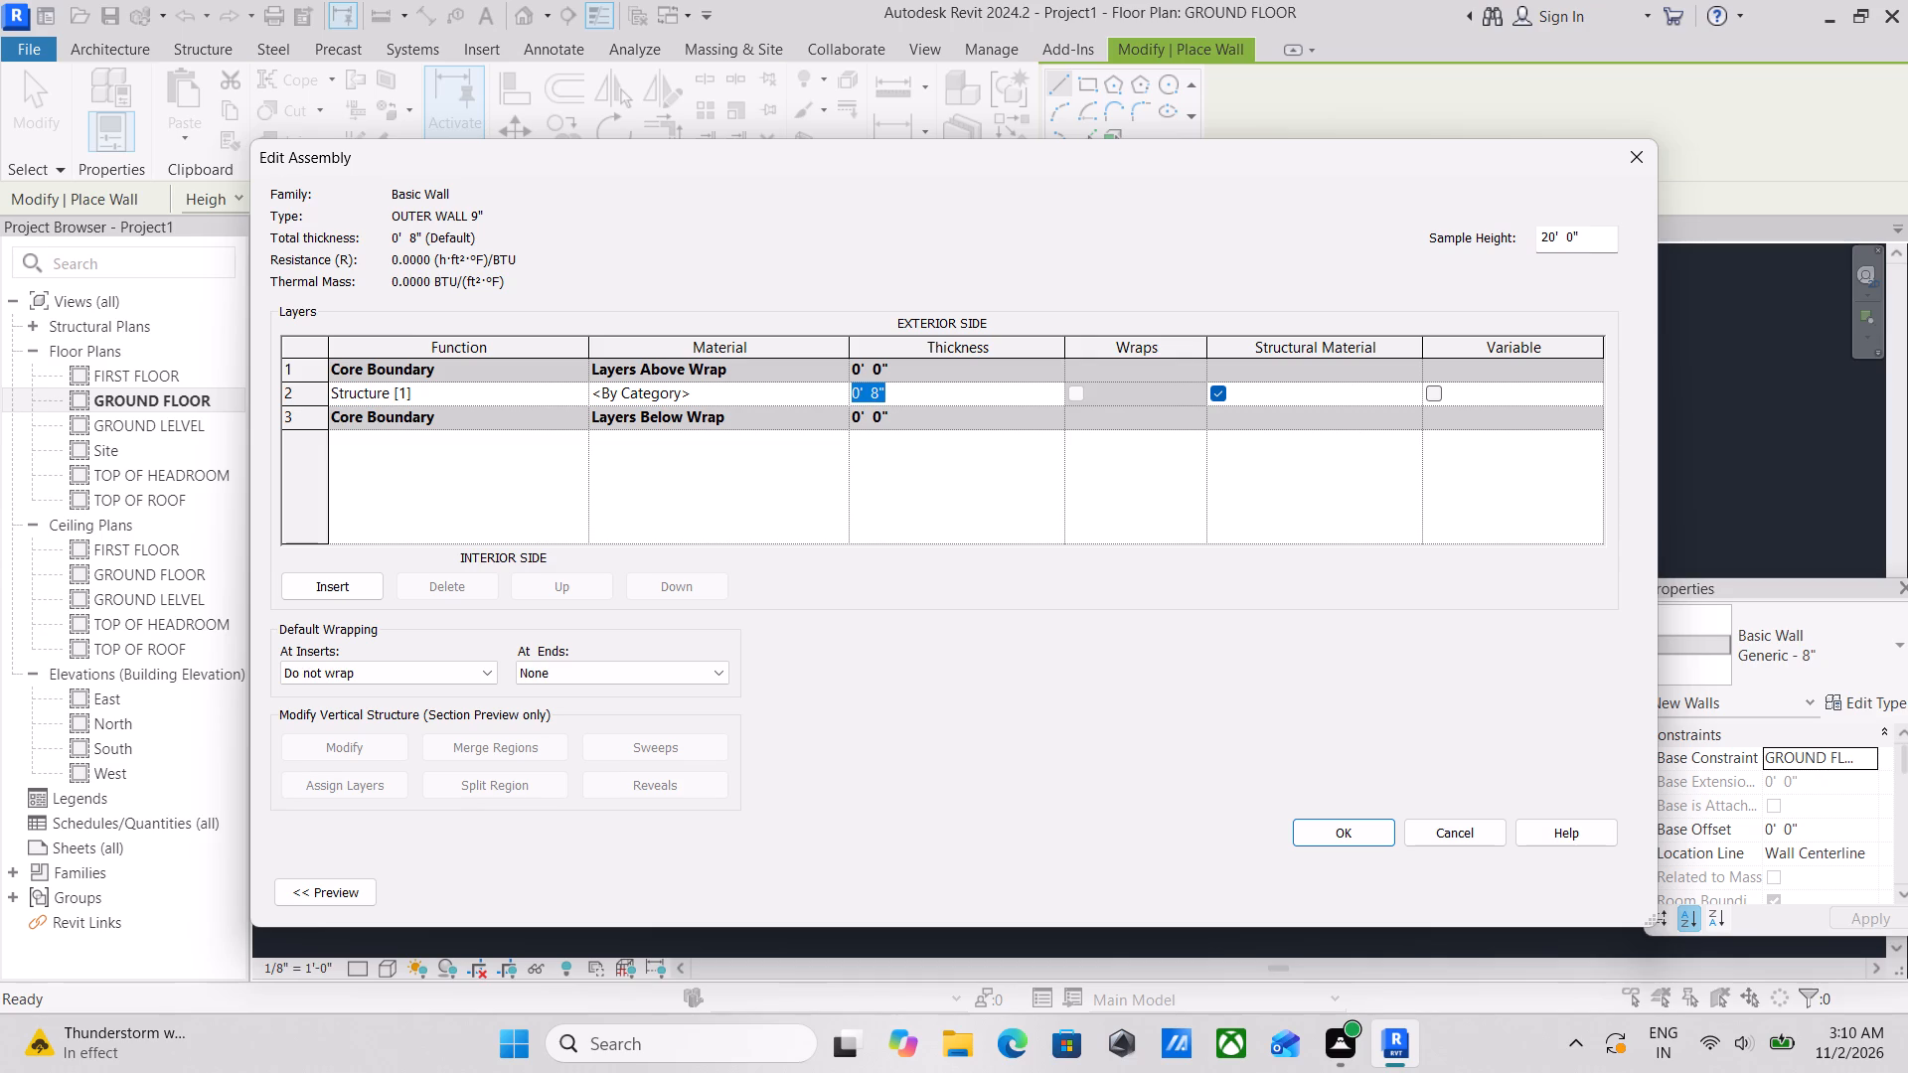
{"action": "key", "text": "9"}
{"action": "key", "text": "shift+quotedbl"}
Create a new material for the wall's structure layer and name it IVORY WHITE COLOUR.
{"action": "left_click", "coordinate": [833, 394]}
{"action": "left_click", "coordinate": [839, 392]}
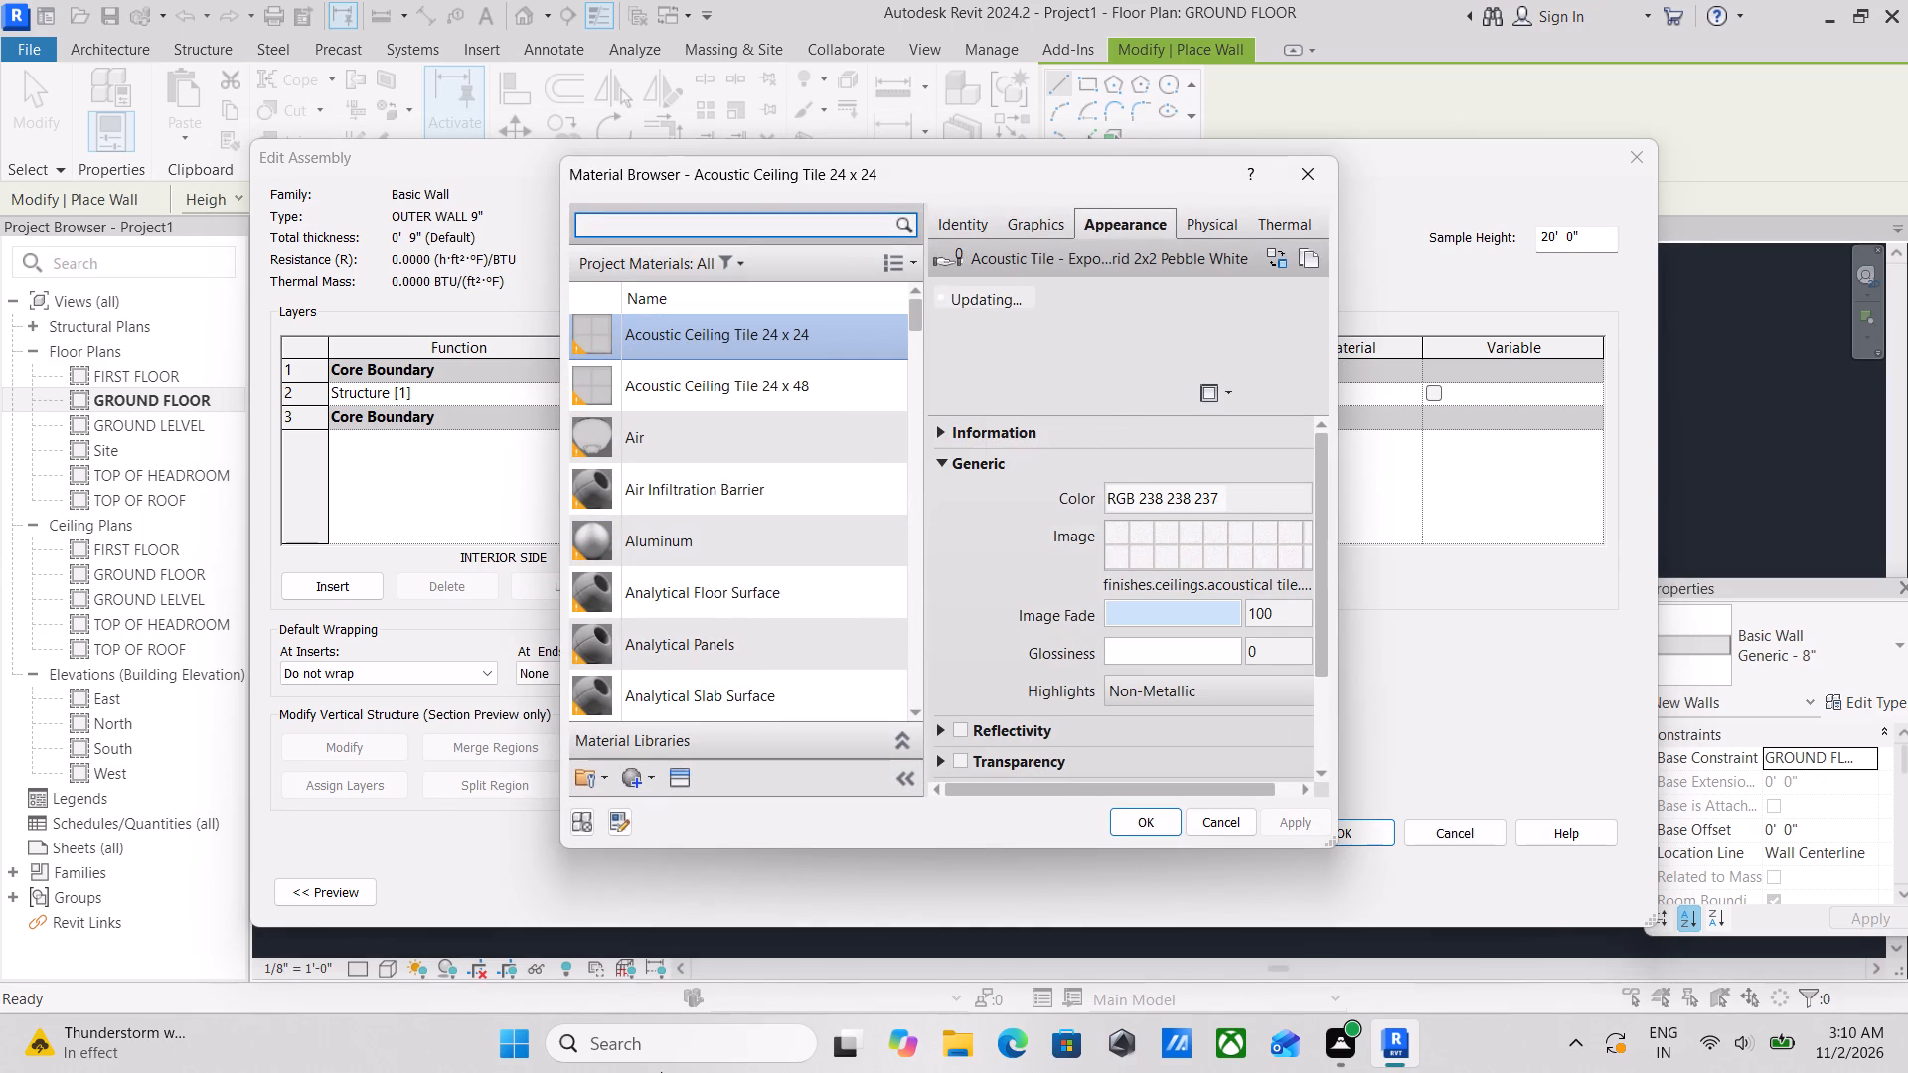
{"action": "left_click", "coordinate": [630, 781]}
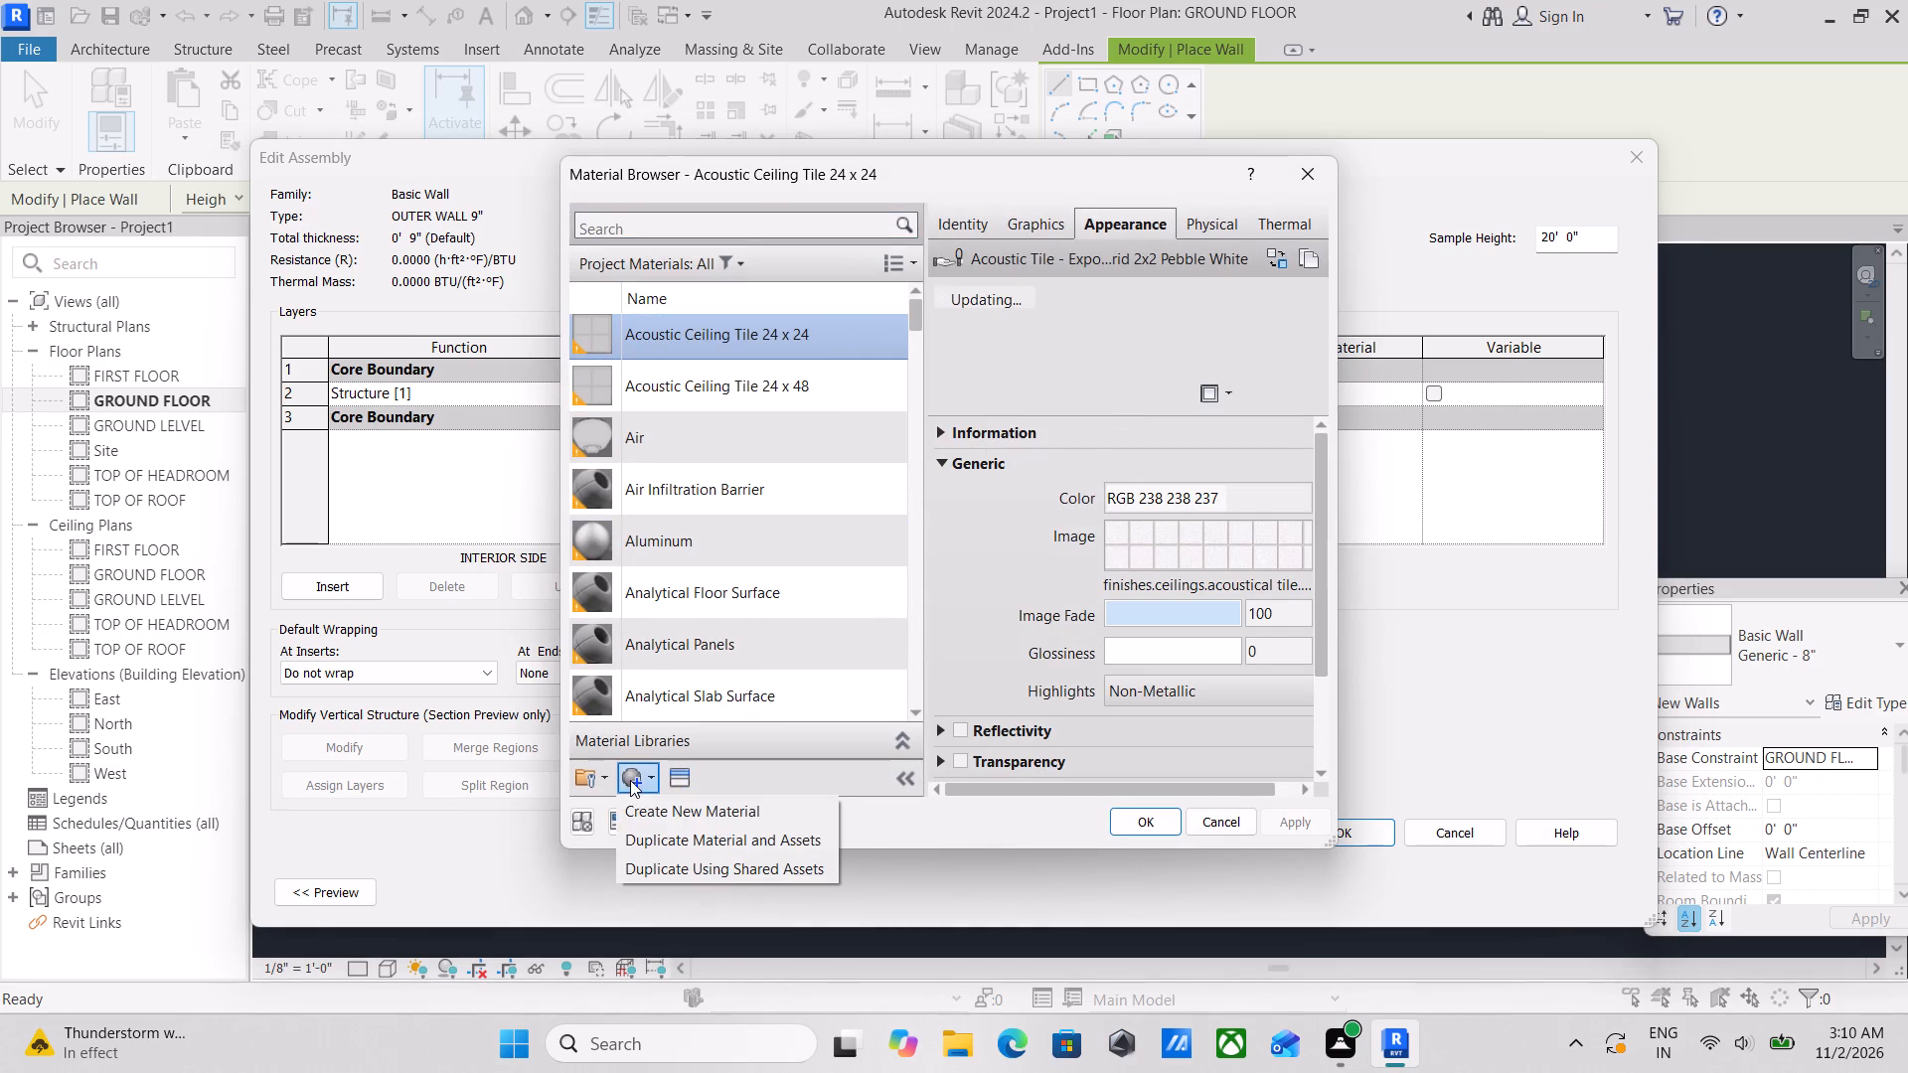
{"action": "left_click", "coordinate": [668, 809]}
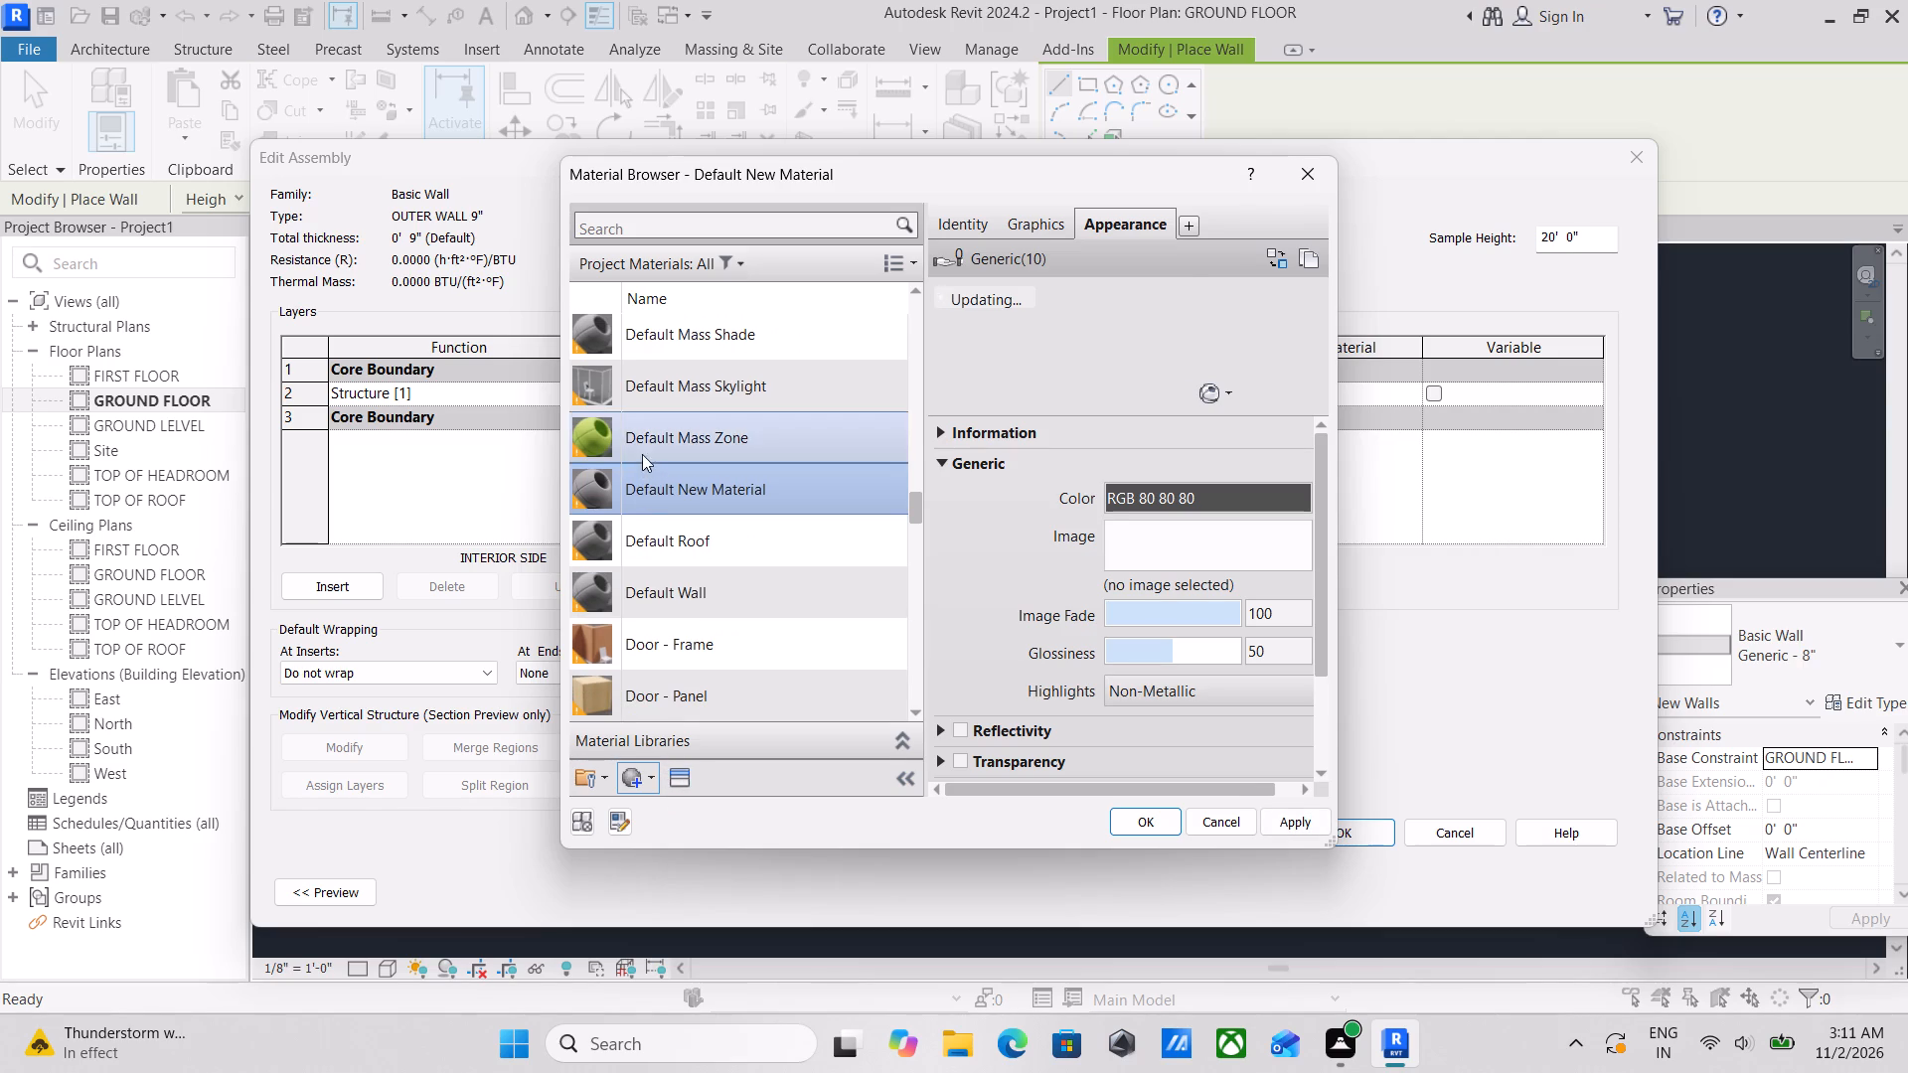
{"action": "right_click", "coordinate": [656, 489]}
{"action": "left_click", "coordinate": [754, 580]}
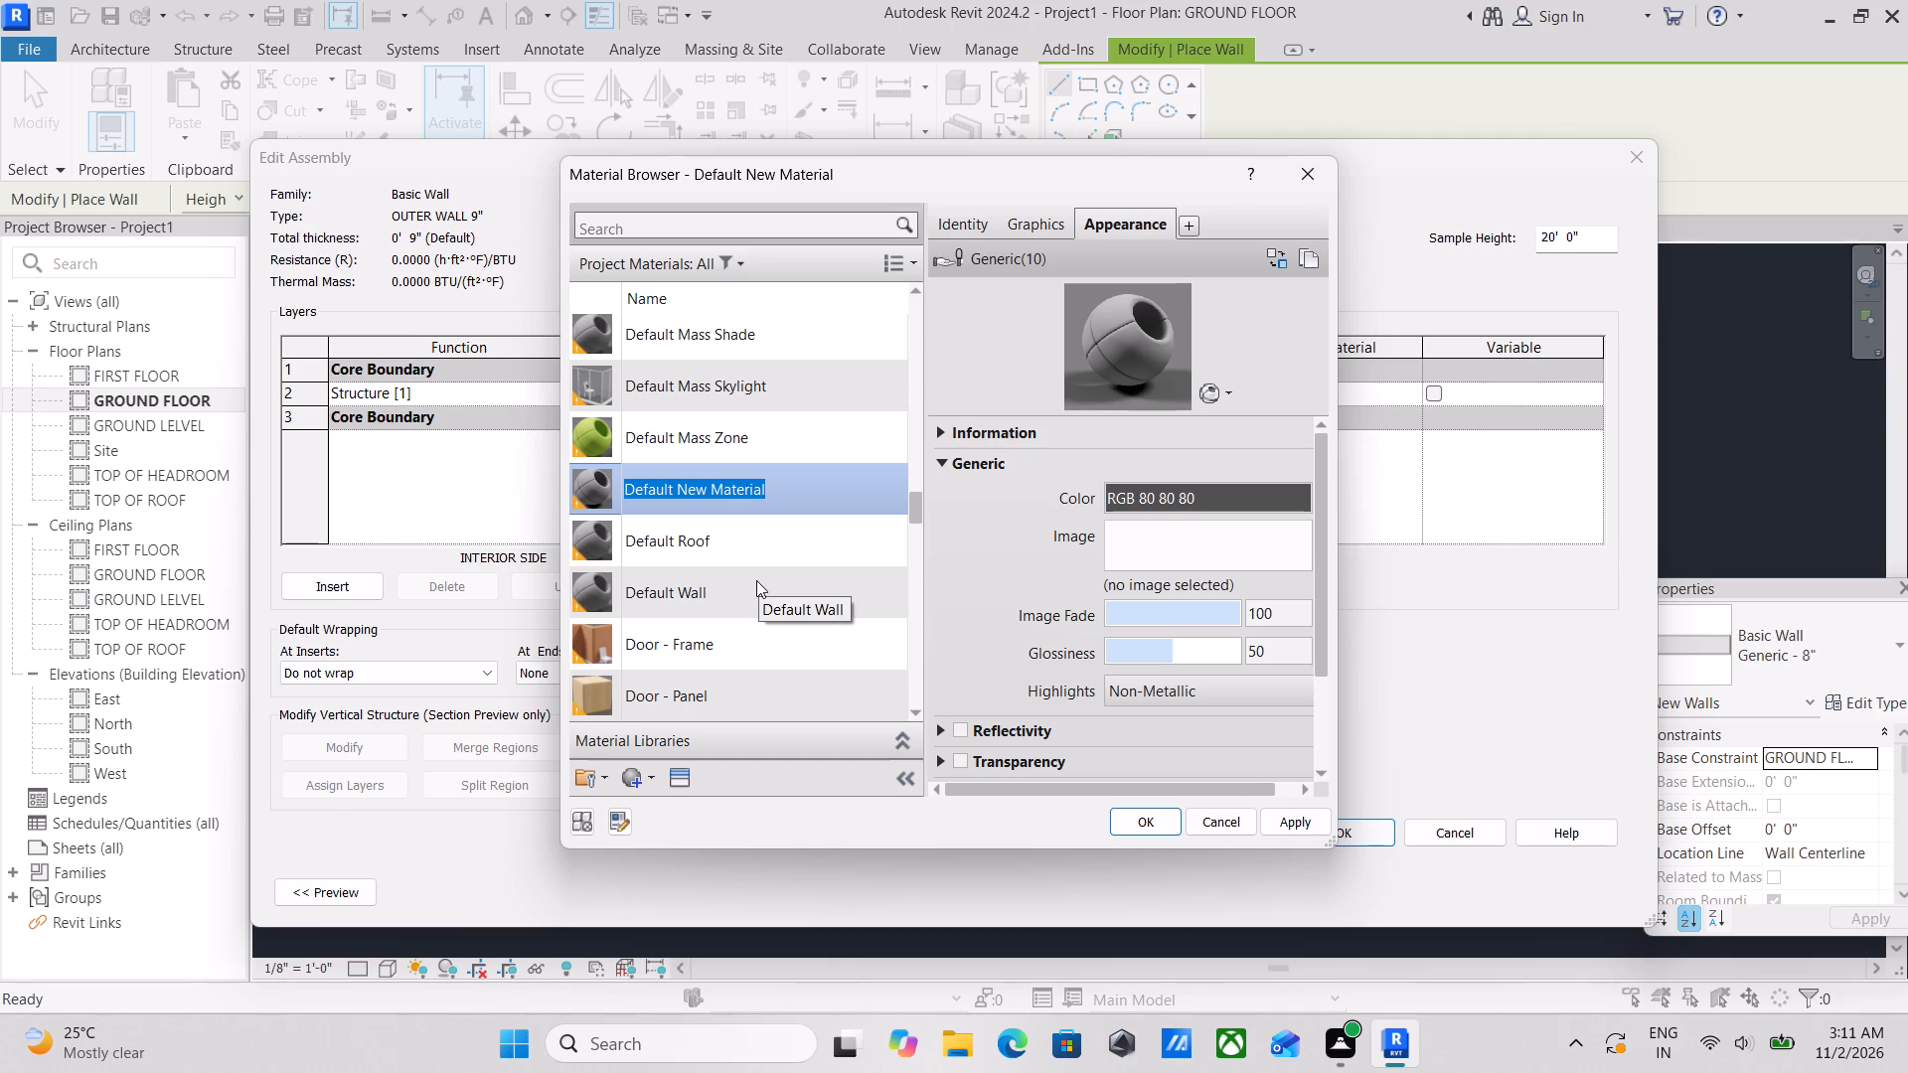
{"action": "type", "text": "24"}
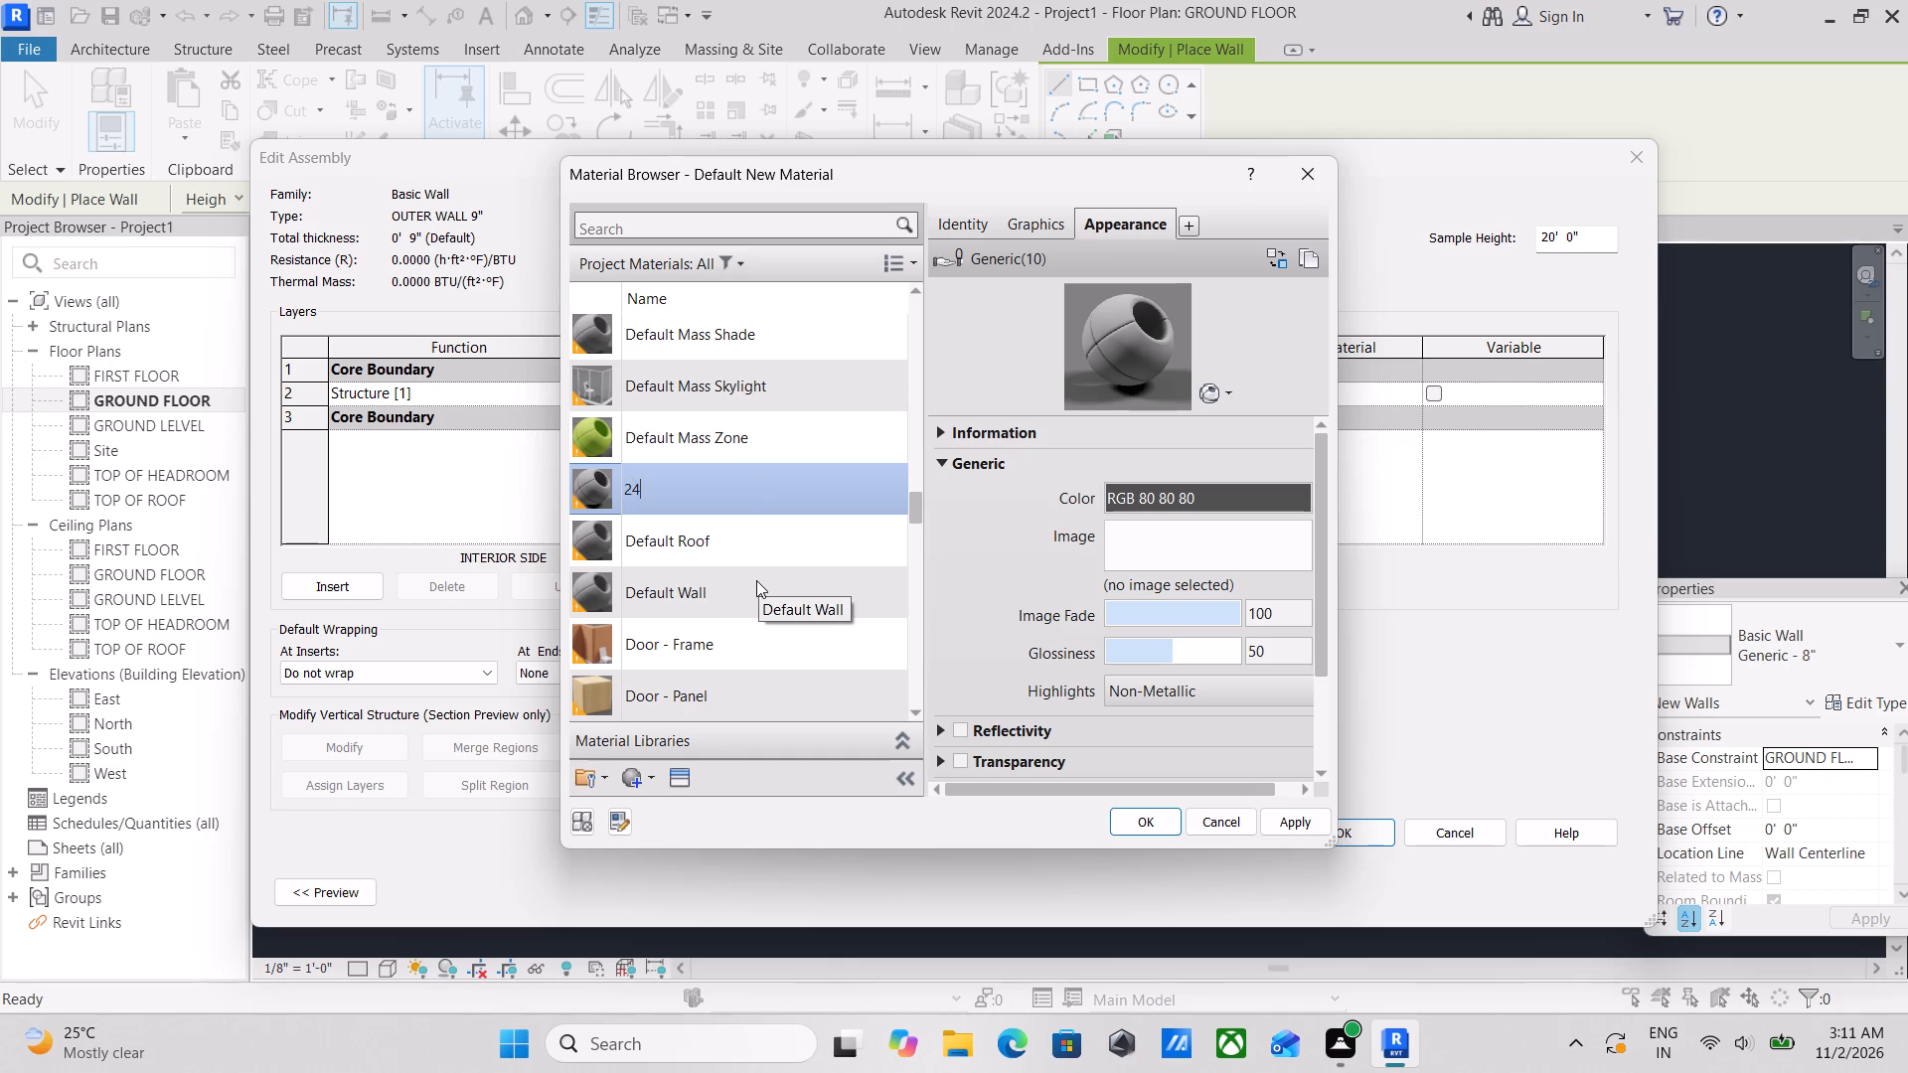
{"action": "key", "text": "BackSpace"}
{"action": "key", "text": "BackSpace"}
{"action": "type", "text": "IVORY"}
{"action": "key", "text": "space"}
{"action": "type", "text": "WHITE"}
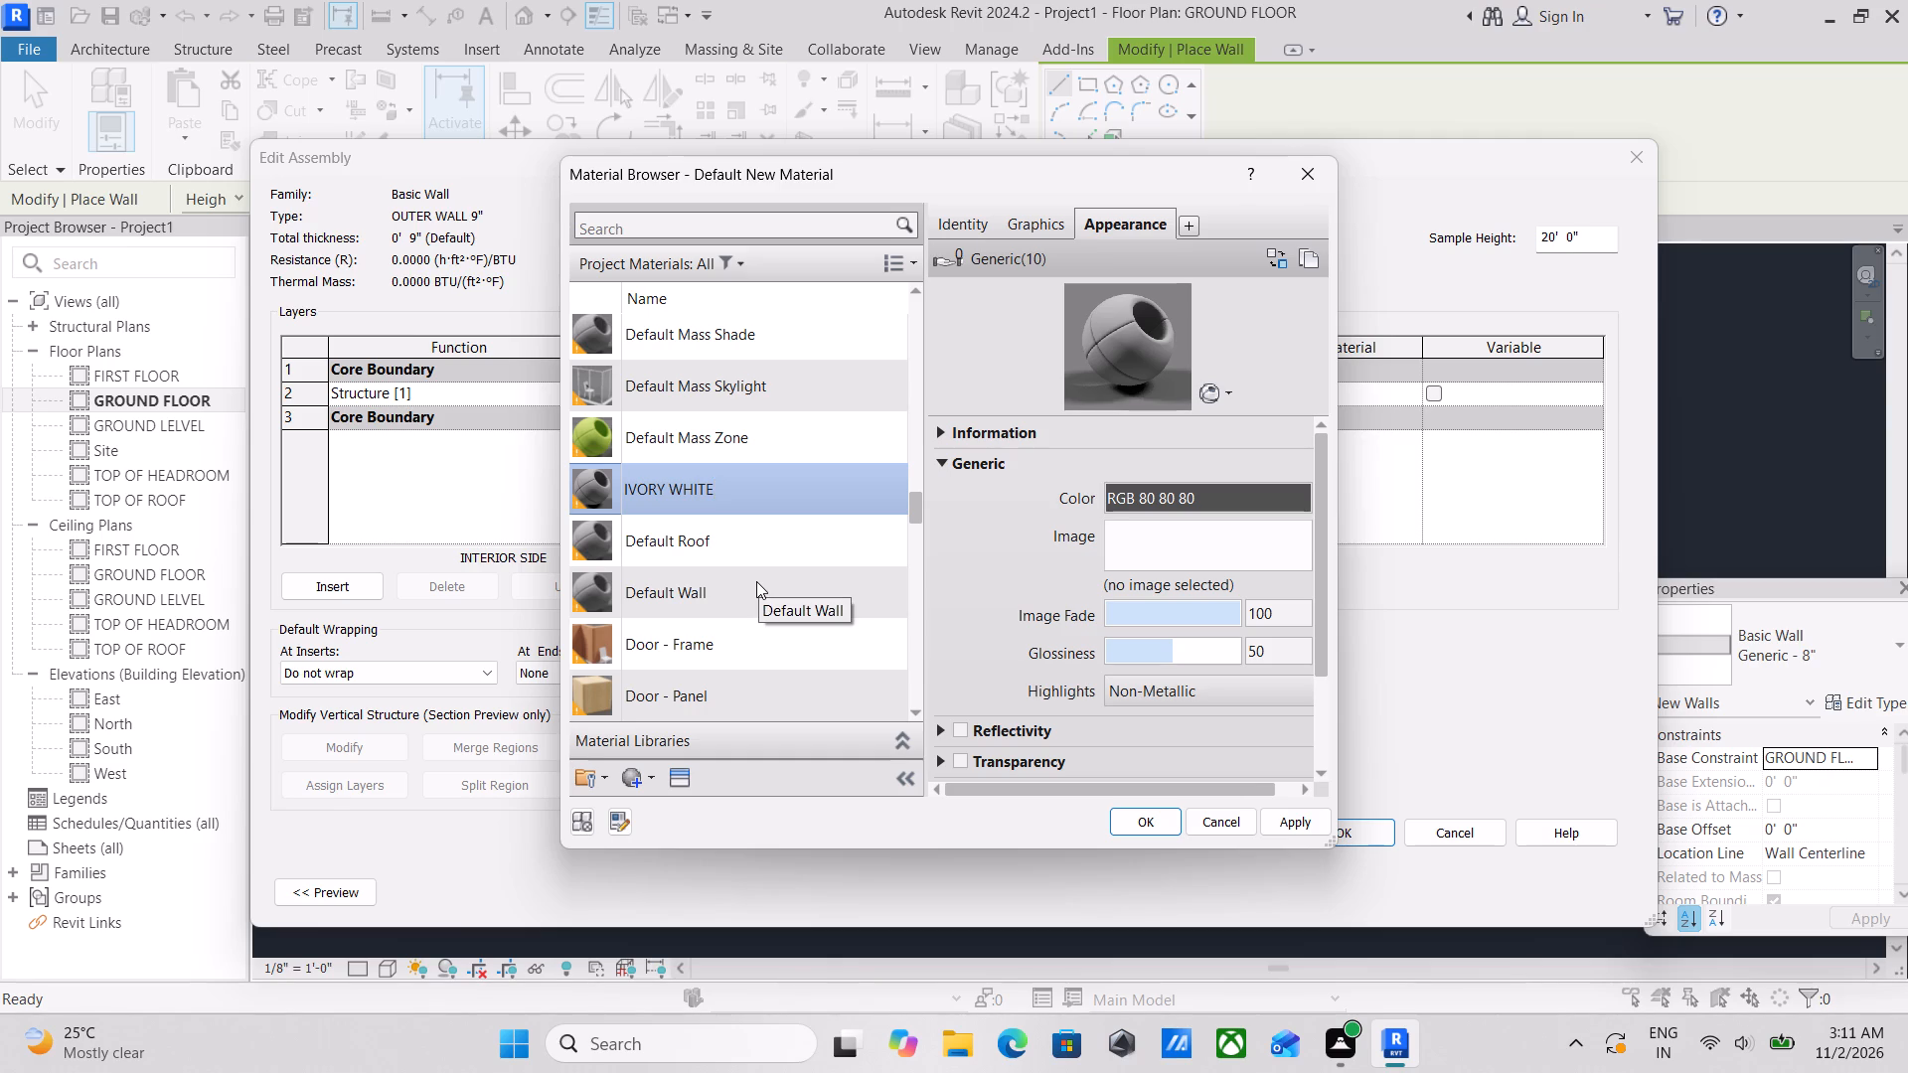
{"action": "key", "text": "space"}
{"action": "type", "text": "COLOUR"}
Set the IVORY WHITE COLOUR material's generic appearance color to RGB 244 241 232.
{"action": "left_click", "coordinate": [1214, 499]}
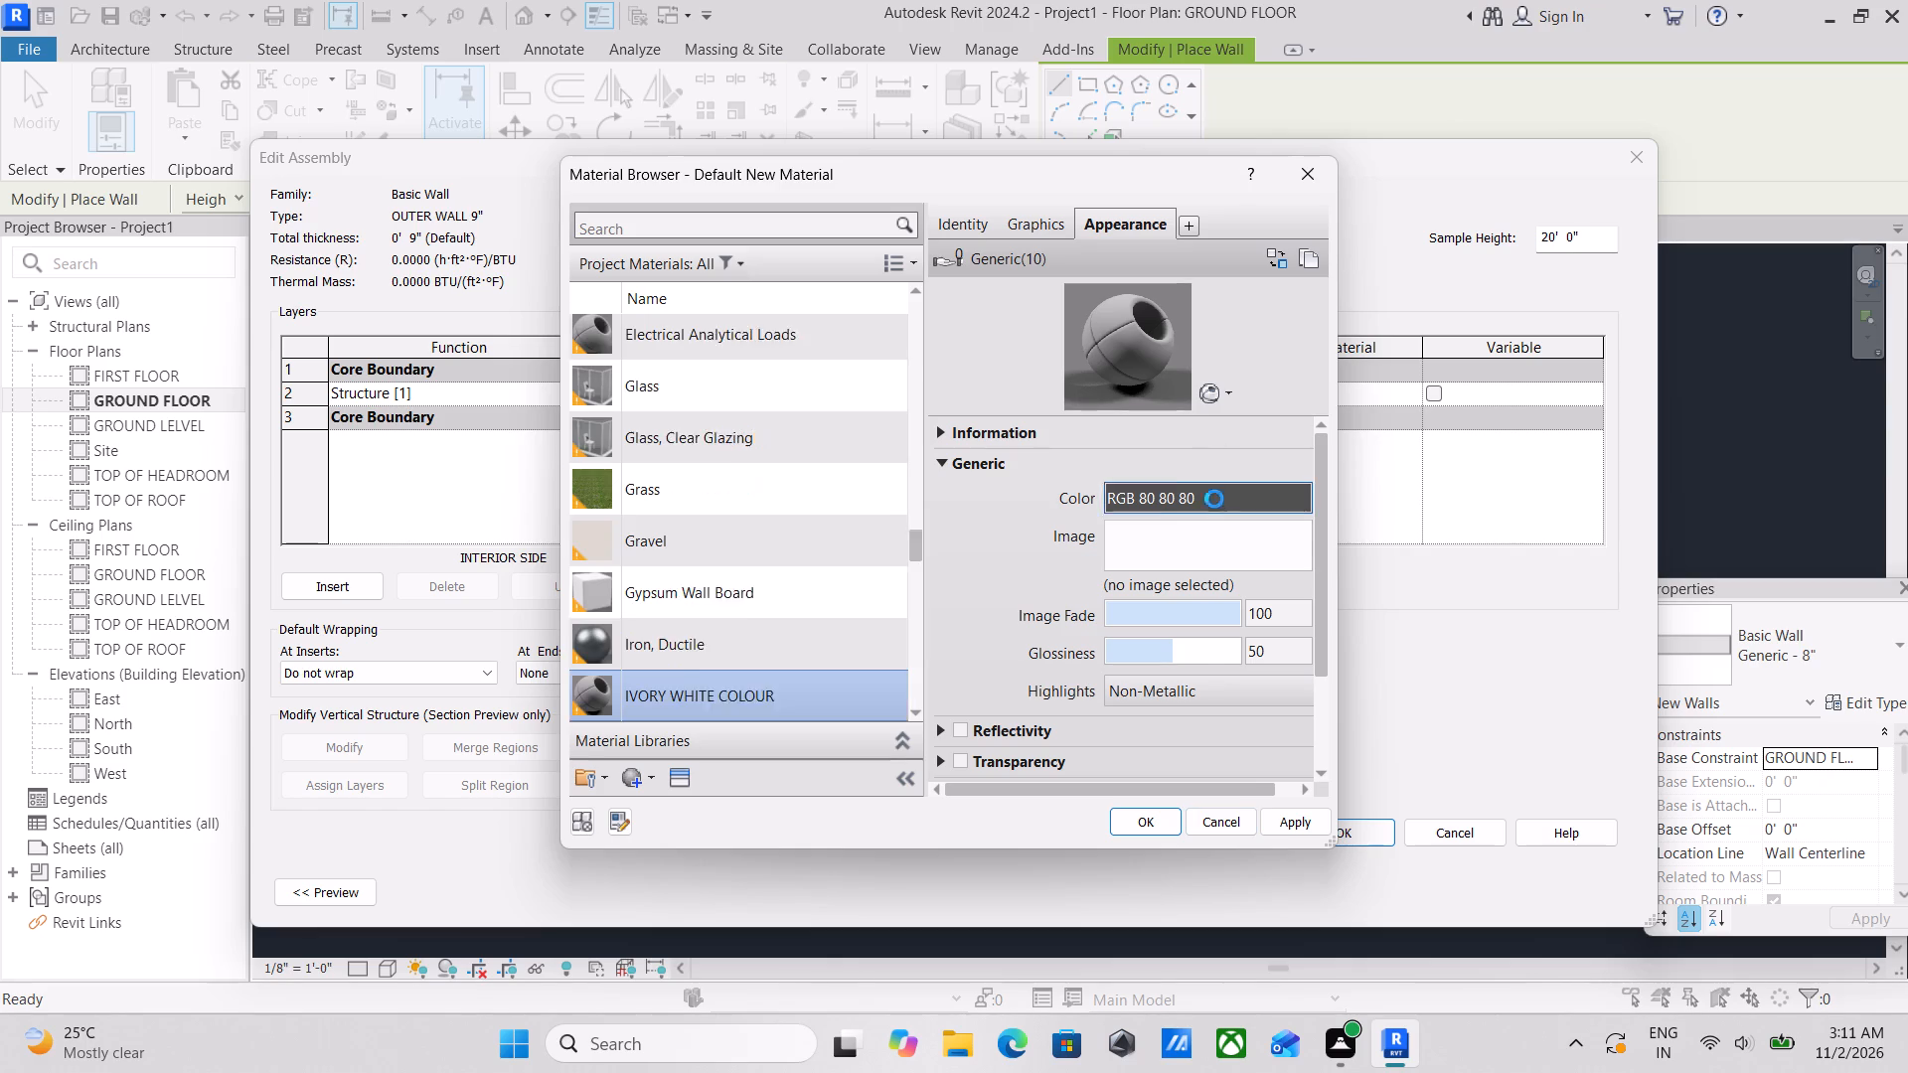
{"action": "left_click_drag", "start_coordinate": [1198, 576], "coordinate": [1153, 575]}
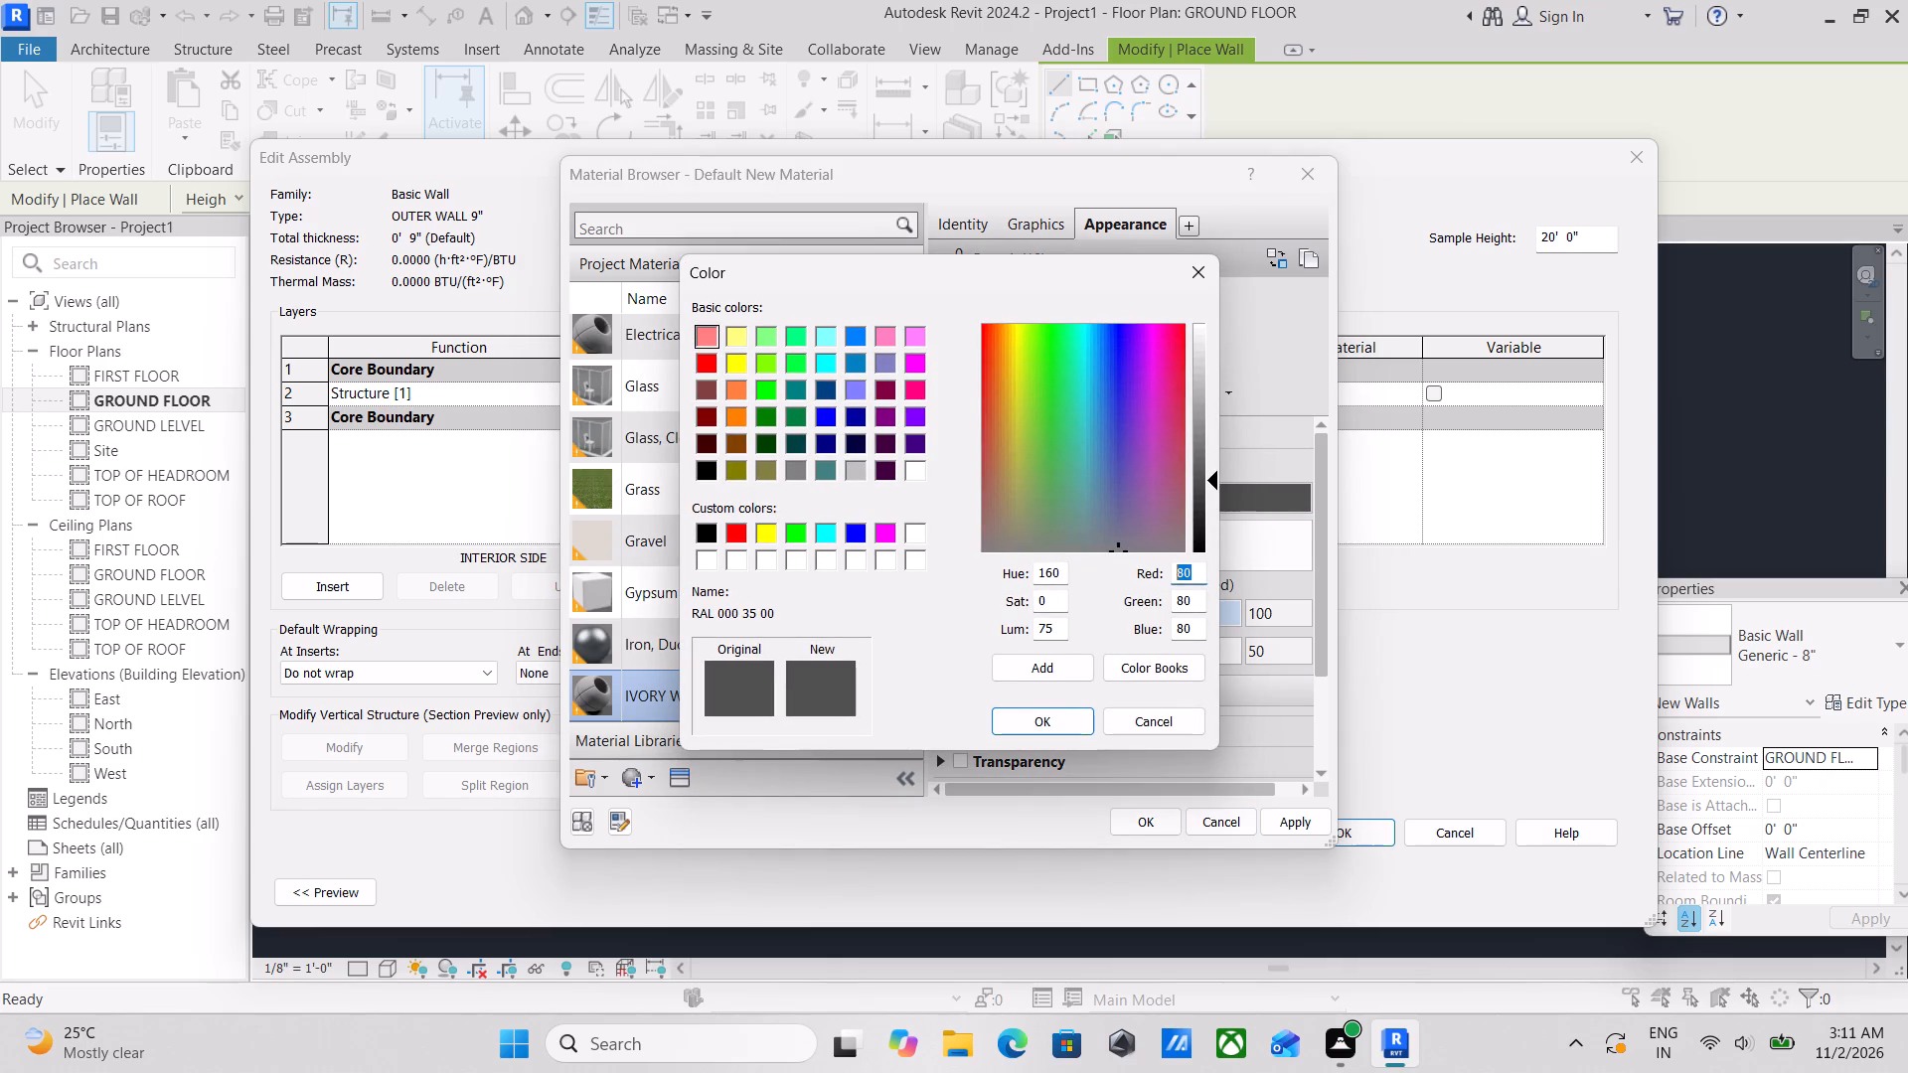
{"action": "left_click_drag", "start_coordinate": [1153, 575], "coordinate": [975, 581]}
{"action": "type", "text": "244"}
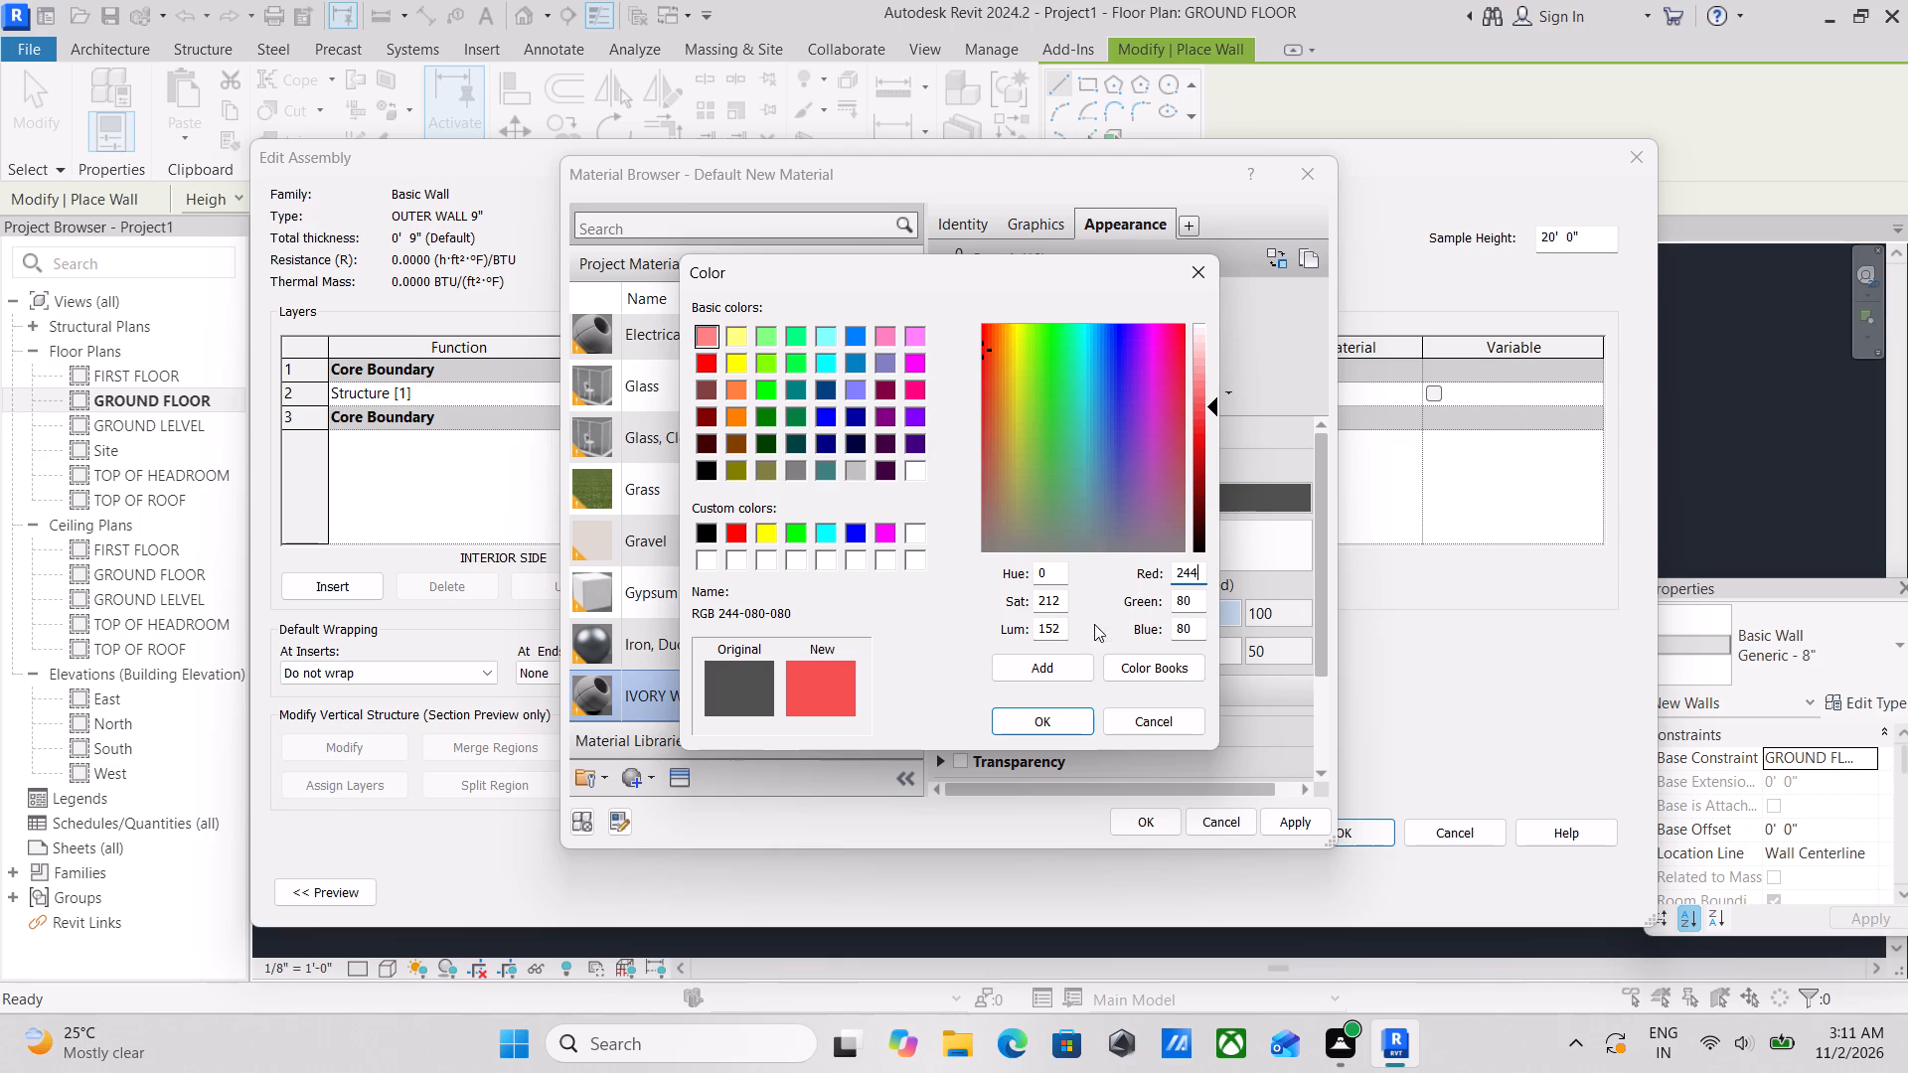
{"action": "left_click_drag", "start_coordinate": [1197, 592], "coordinate": [1156, 603]}
{"action": "type", "text": "241"}
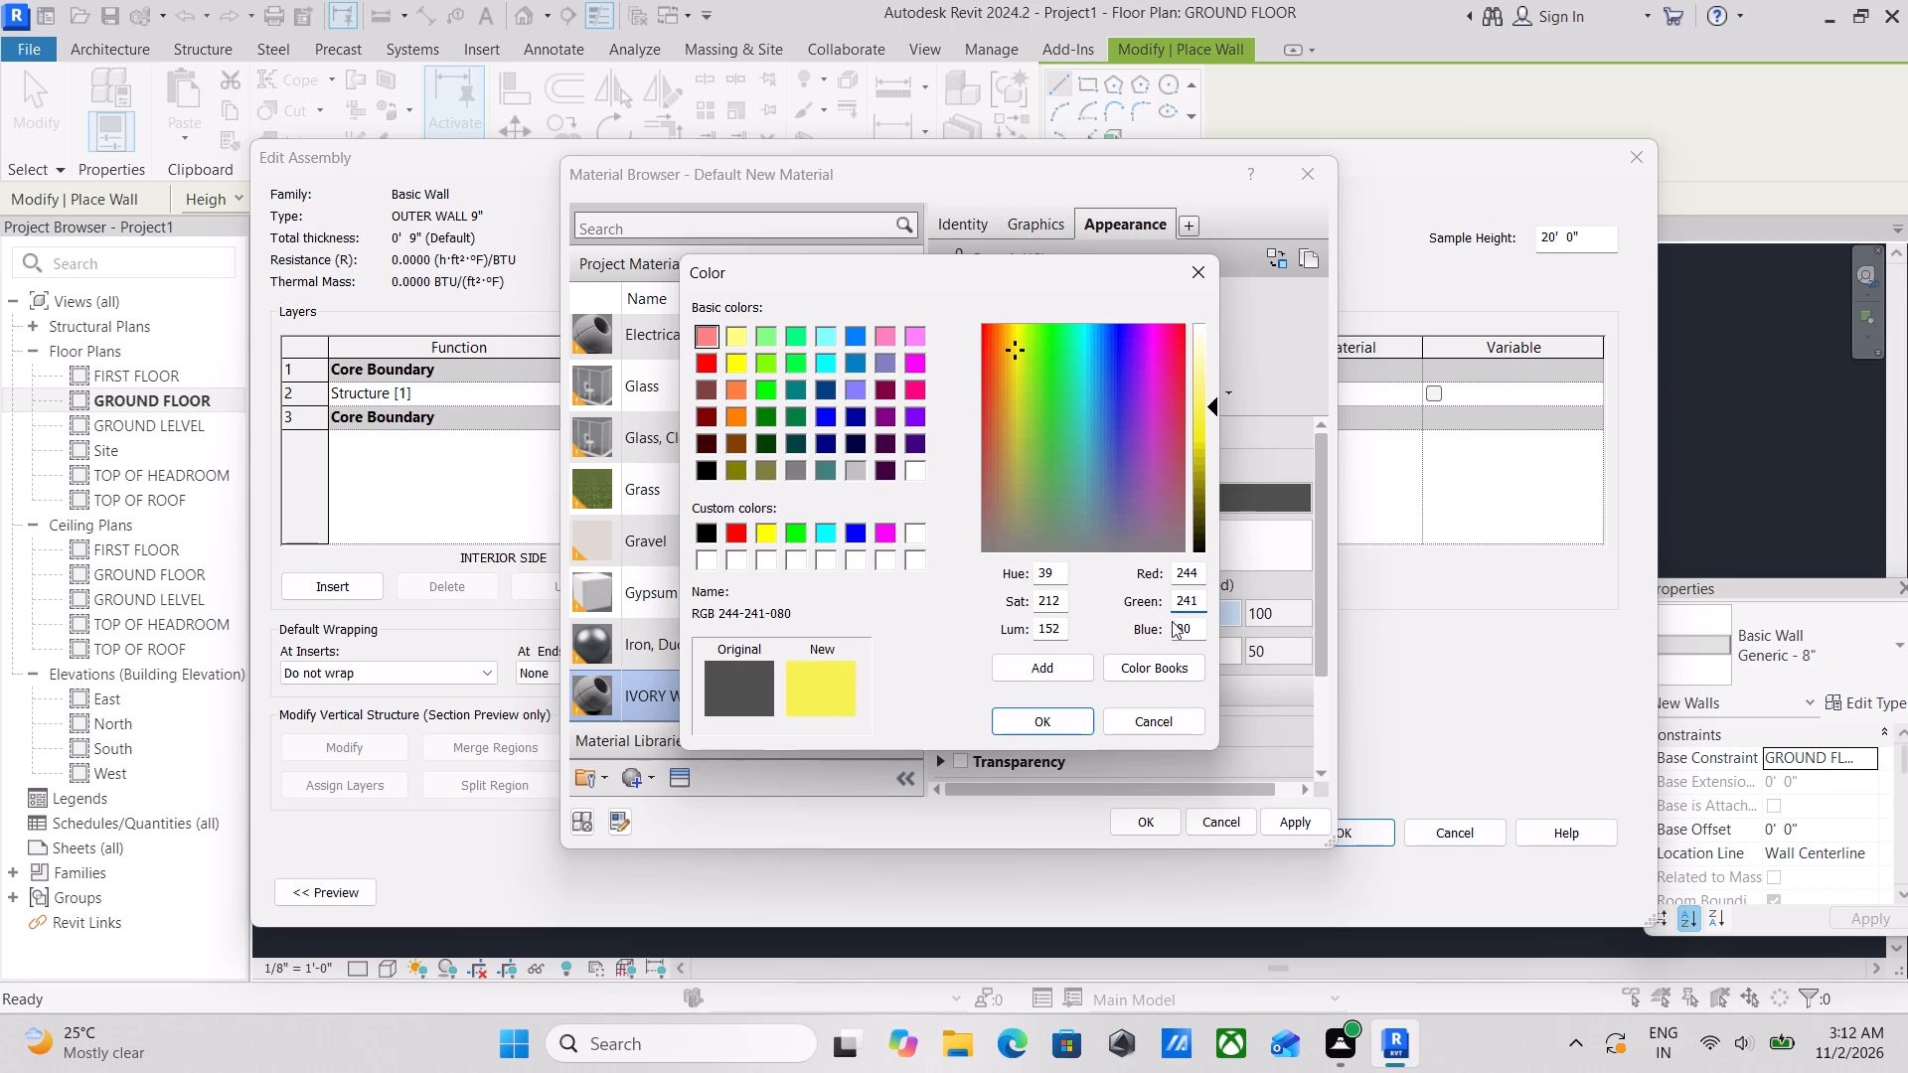
{"action": "left_click_drag", "start_coordinate": [1190, 630], "coordinate": [1155, 631]}
{"action": "type", "text": "232"}
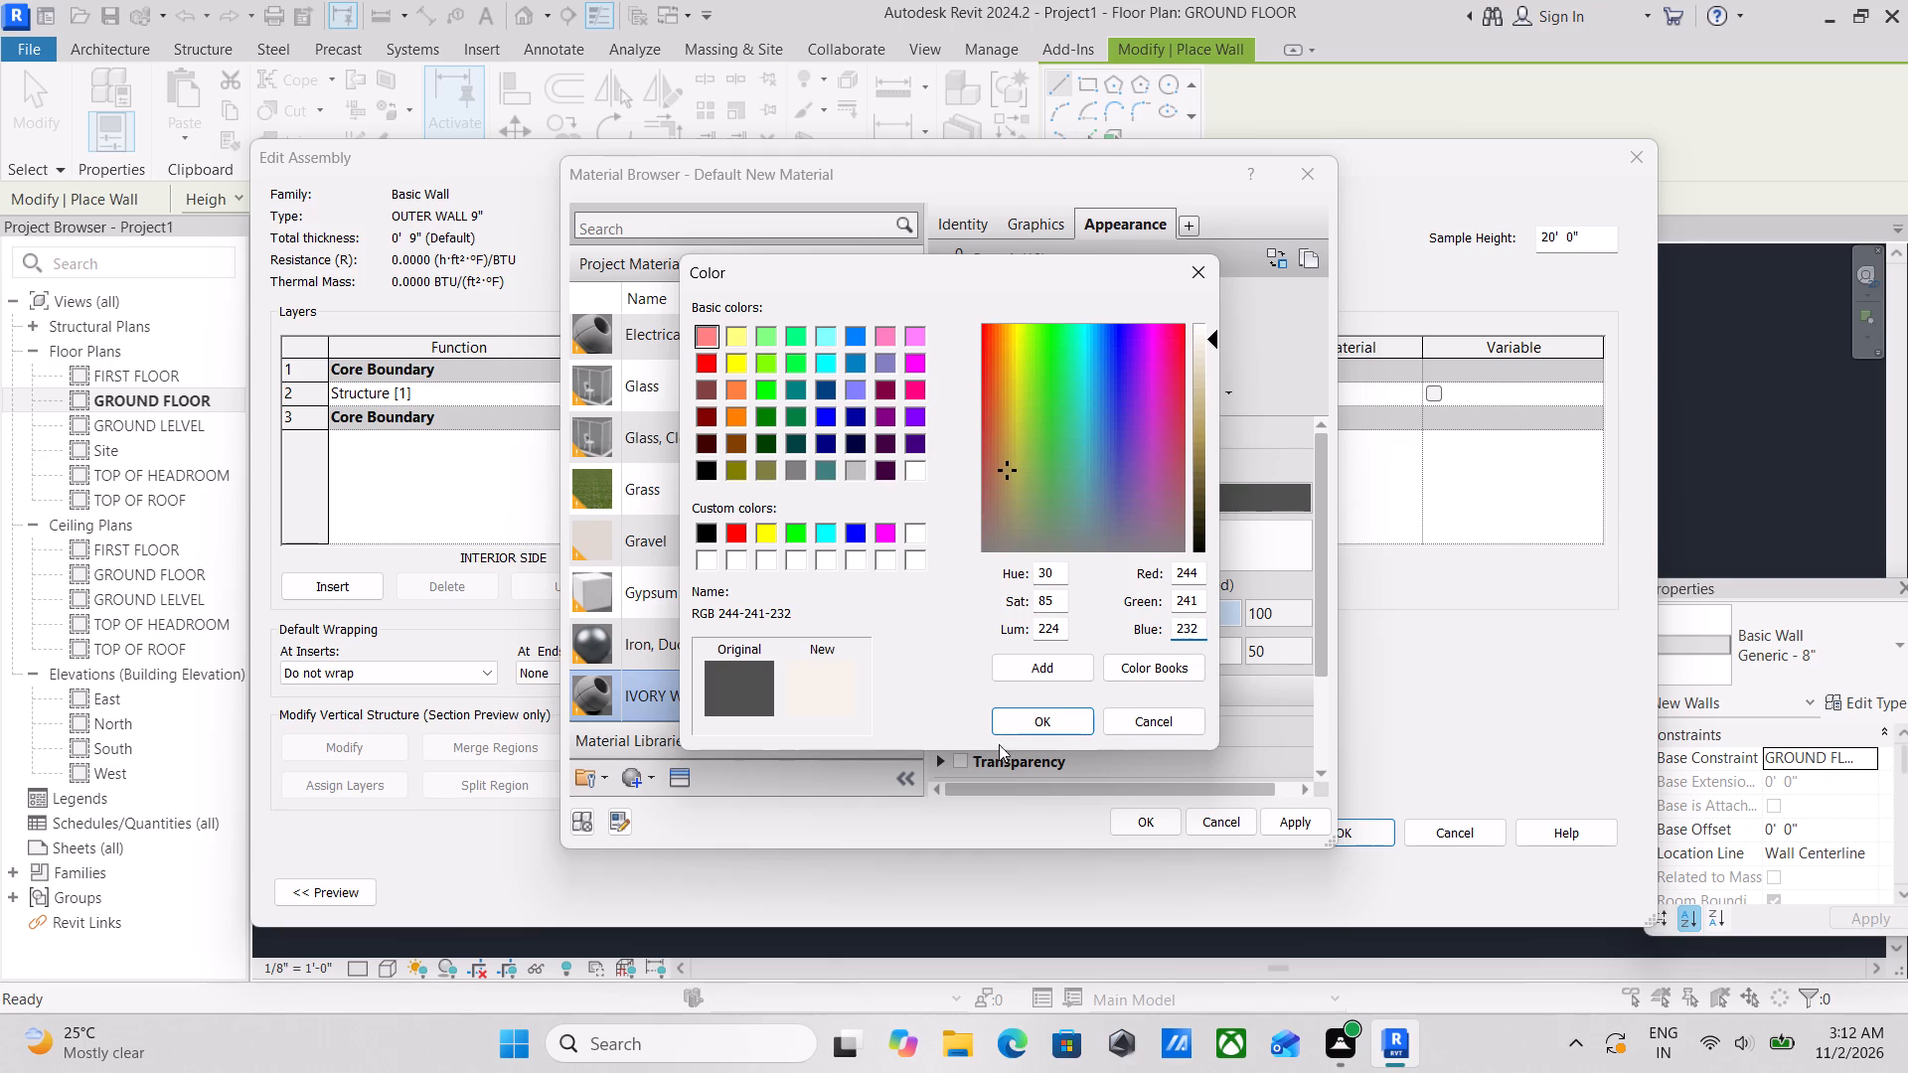
{"action": "left_click", "coordinate": [1027, 720]}
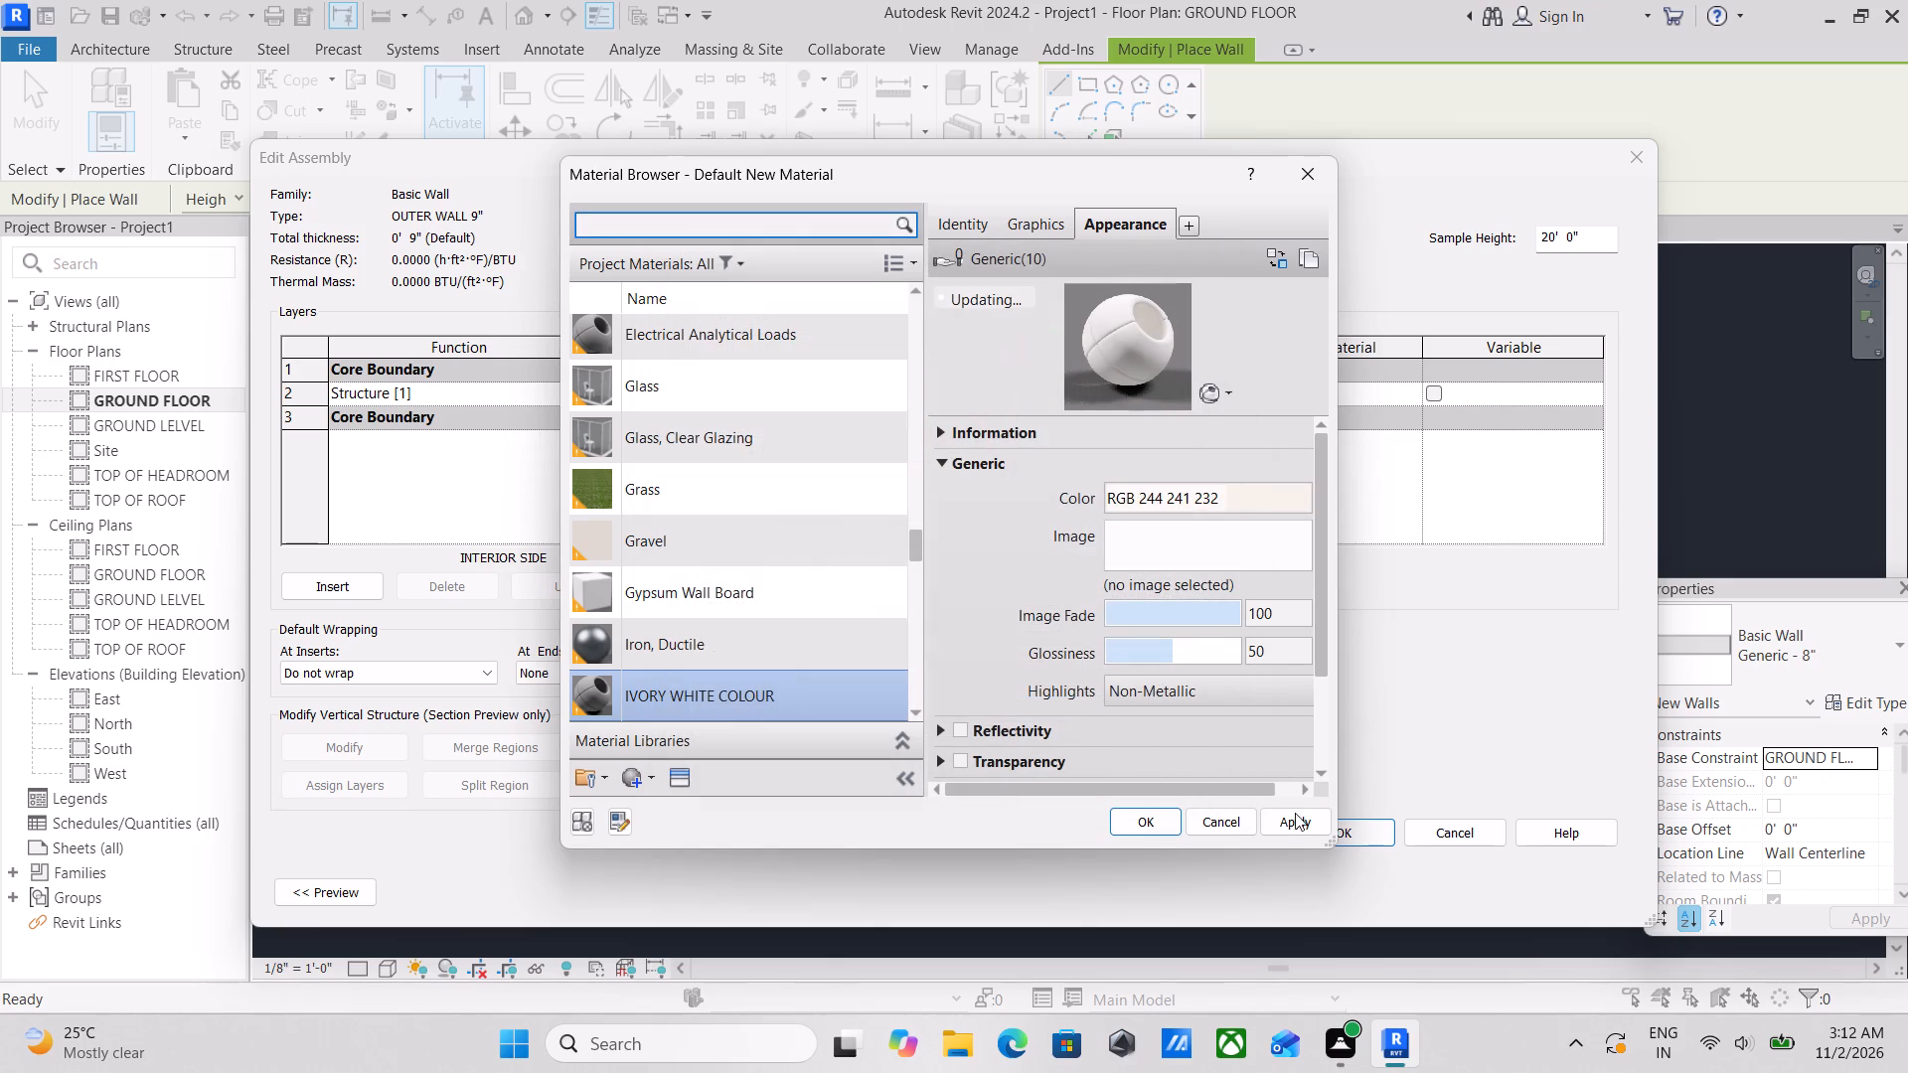
Assign IVORY WHITE COLOUR to the structure layer and save the OUTER WALL 9" type.
{"action": "left_click", "coordinate": [1296, 818]}
{"action": "left_click", "coordinate": [1124, 822]}
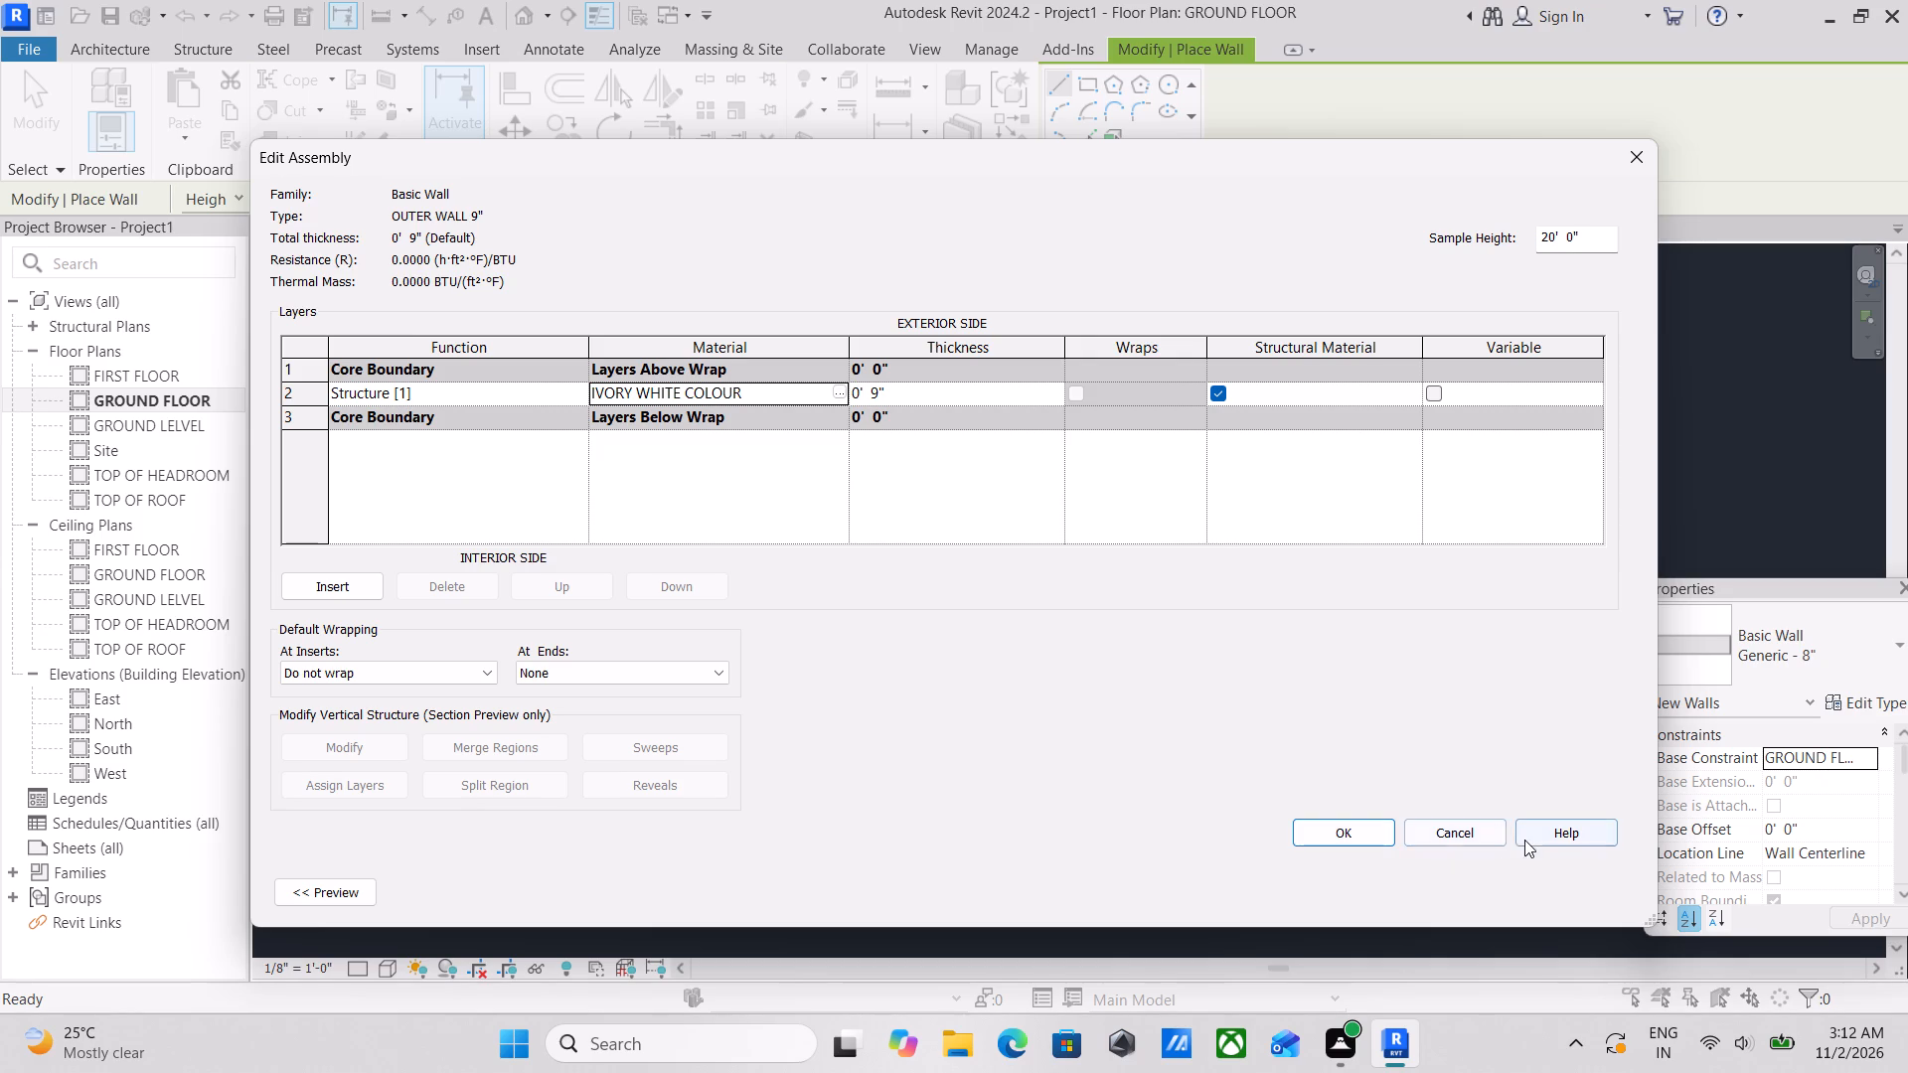
{"action": "left_click", "coordinate": [1359, 828]}
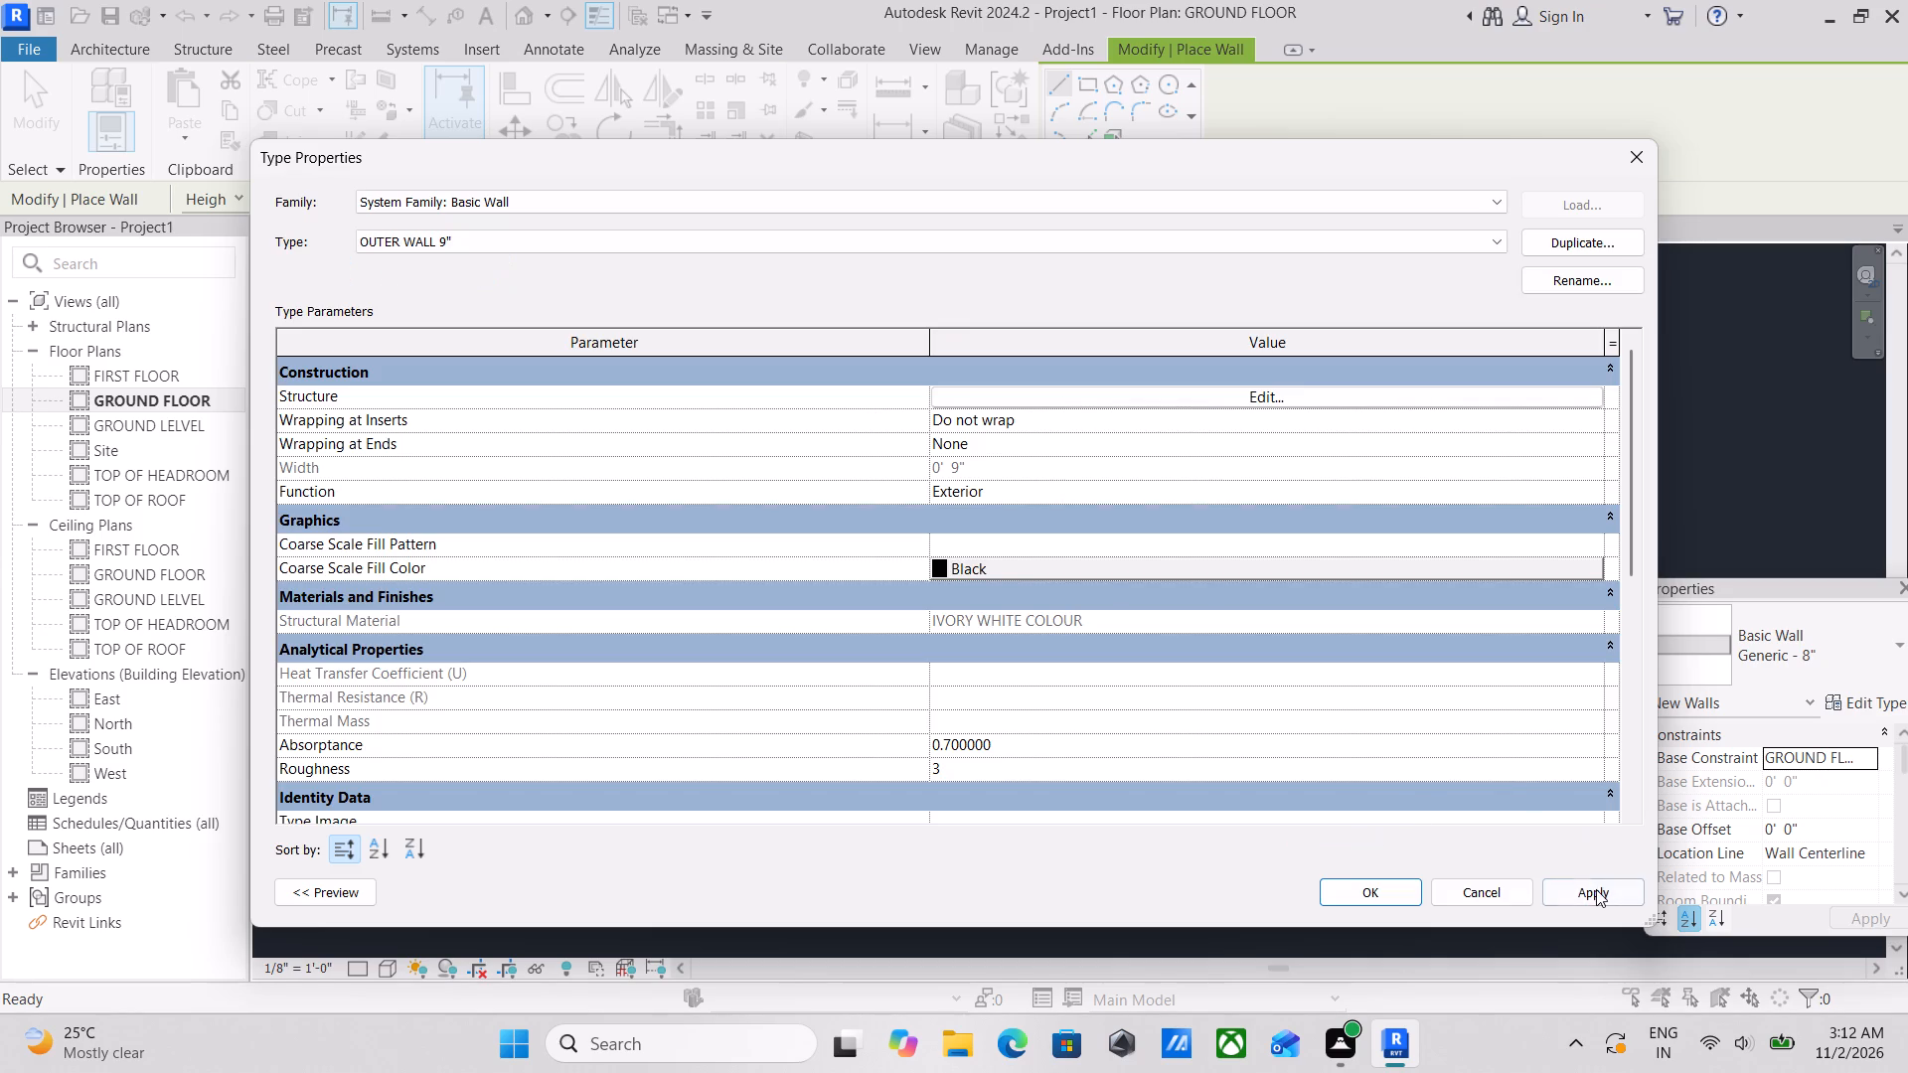
{"action": "left_click", "coordinate": [1596, 886]}
{"action": "scroll", "coordinate": [1536, 881], "scroll_direction": "down", "scroll_amount": 4}
{"action": "left_click", "coordinate": [1362, 889]}
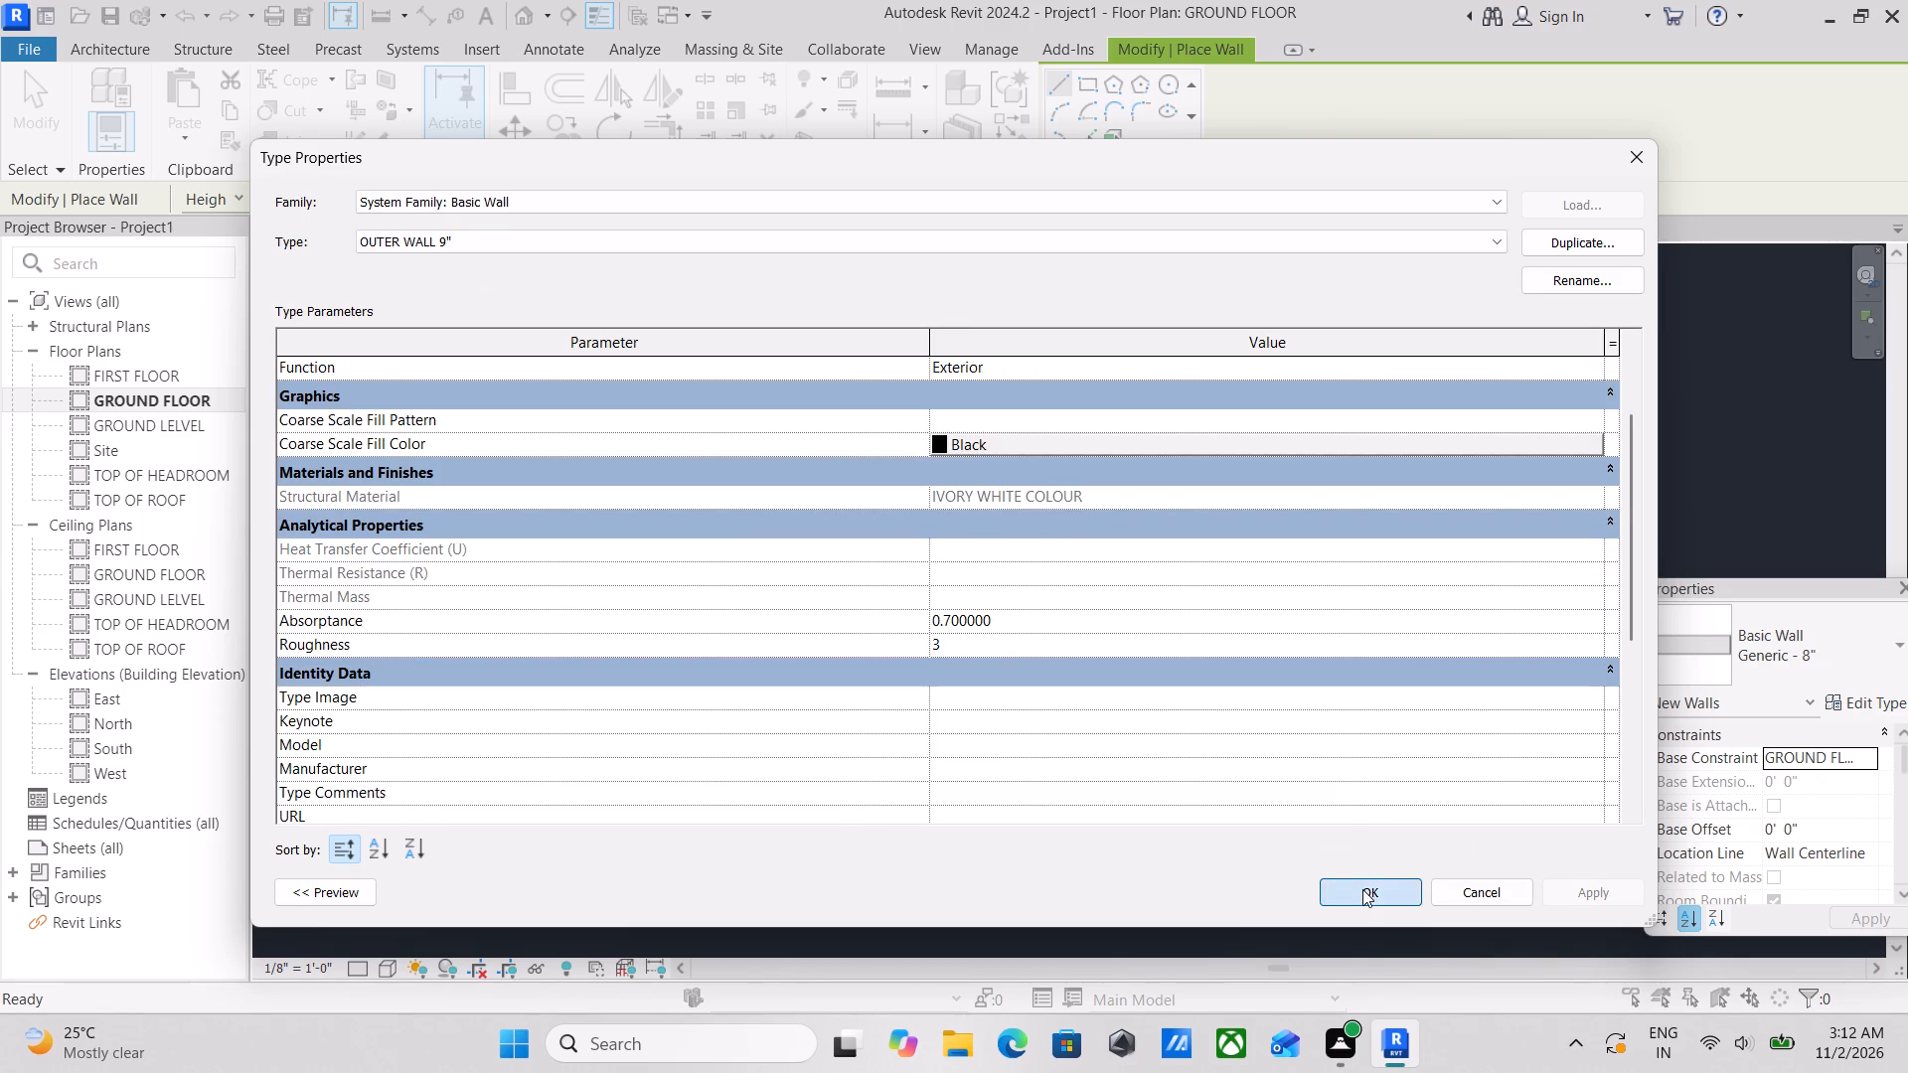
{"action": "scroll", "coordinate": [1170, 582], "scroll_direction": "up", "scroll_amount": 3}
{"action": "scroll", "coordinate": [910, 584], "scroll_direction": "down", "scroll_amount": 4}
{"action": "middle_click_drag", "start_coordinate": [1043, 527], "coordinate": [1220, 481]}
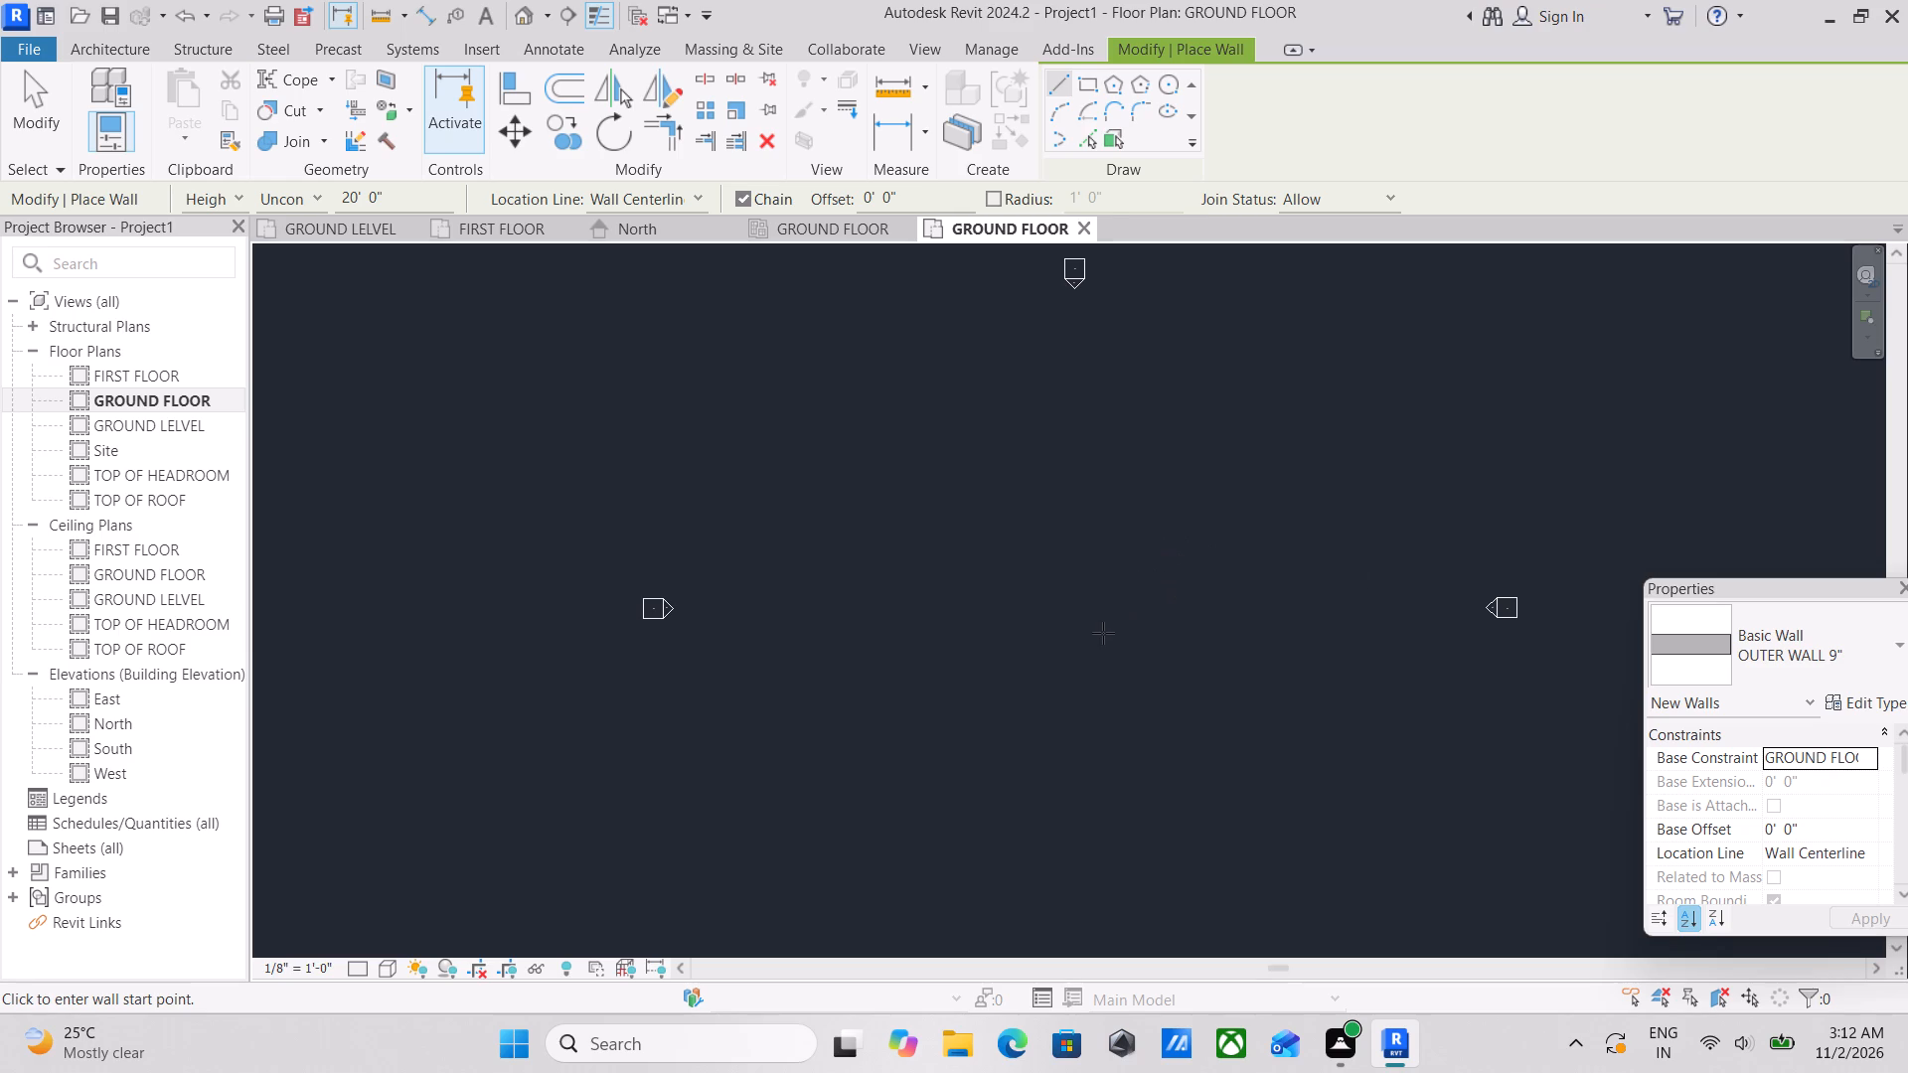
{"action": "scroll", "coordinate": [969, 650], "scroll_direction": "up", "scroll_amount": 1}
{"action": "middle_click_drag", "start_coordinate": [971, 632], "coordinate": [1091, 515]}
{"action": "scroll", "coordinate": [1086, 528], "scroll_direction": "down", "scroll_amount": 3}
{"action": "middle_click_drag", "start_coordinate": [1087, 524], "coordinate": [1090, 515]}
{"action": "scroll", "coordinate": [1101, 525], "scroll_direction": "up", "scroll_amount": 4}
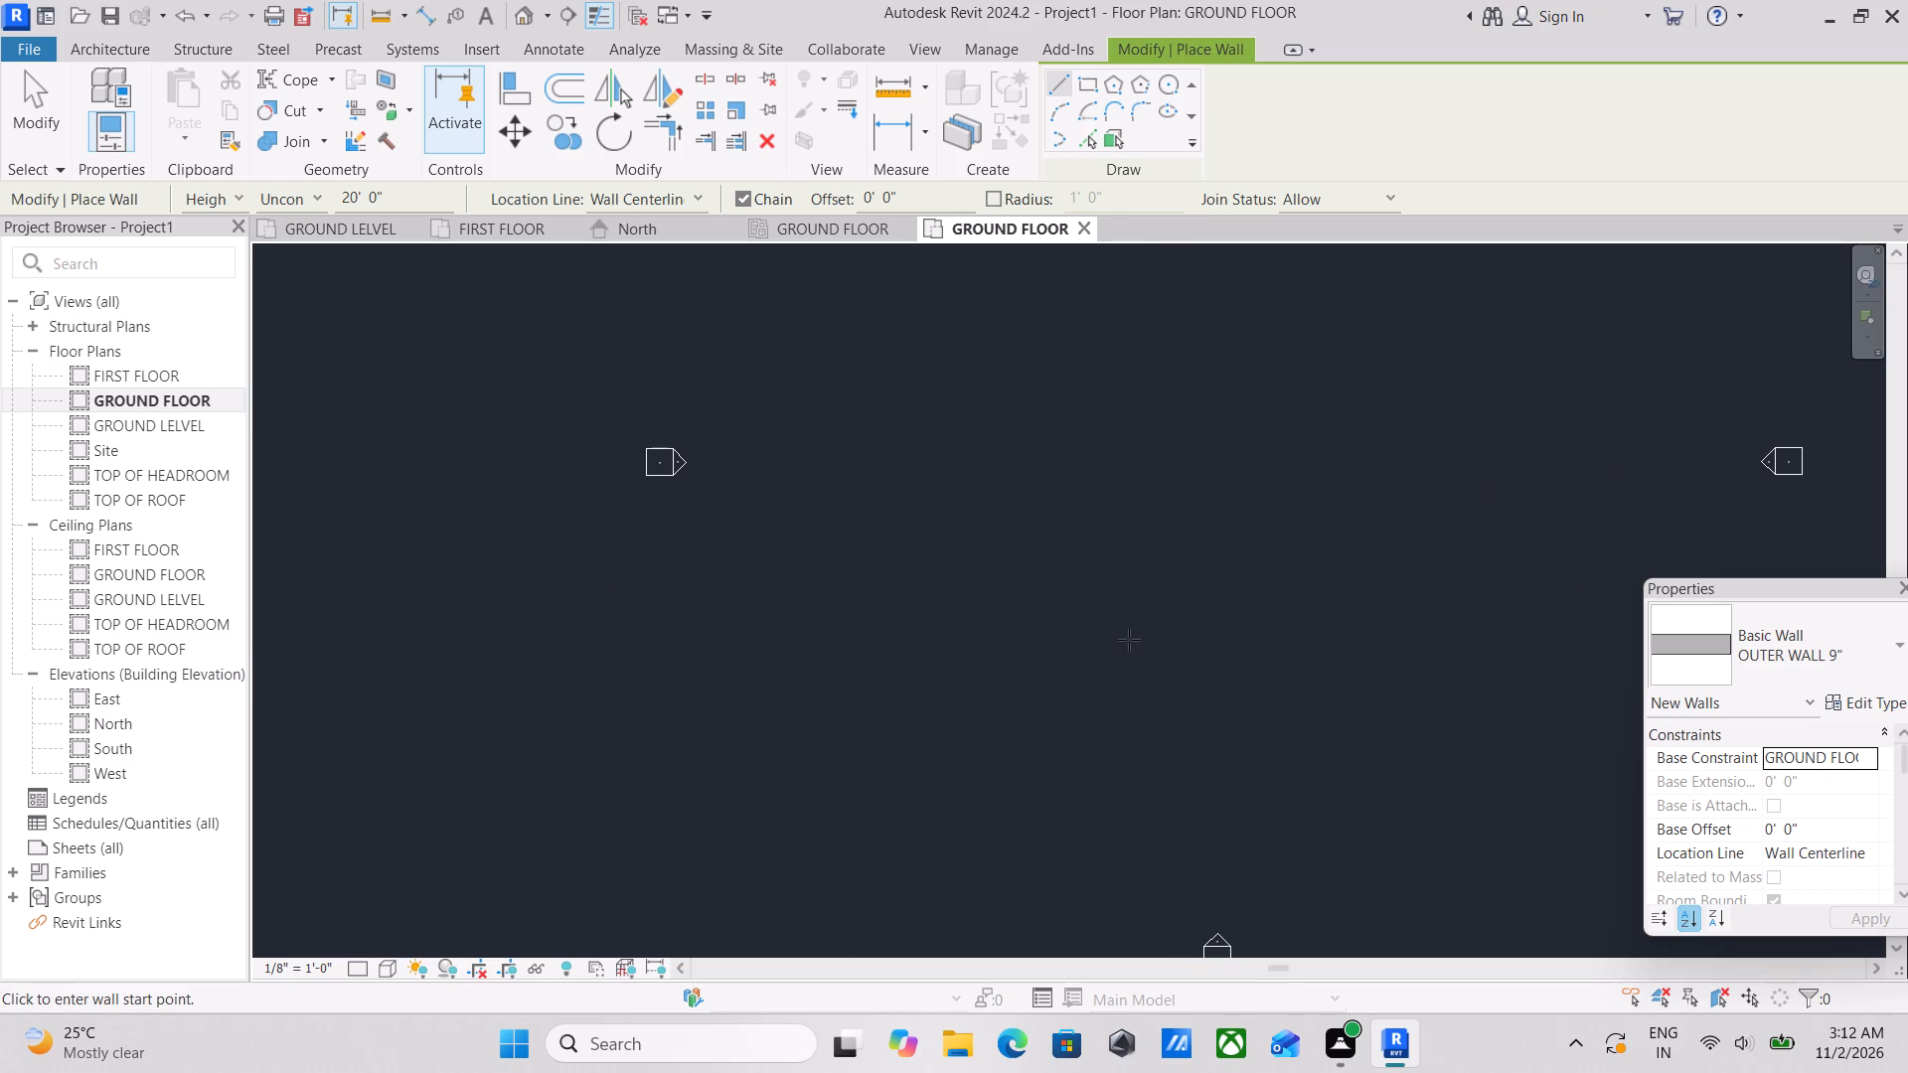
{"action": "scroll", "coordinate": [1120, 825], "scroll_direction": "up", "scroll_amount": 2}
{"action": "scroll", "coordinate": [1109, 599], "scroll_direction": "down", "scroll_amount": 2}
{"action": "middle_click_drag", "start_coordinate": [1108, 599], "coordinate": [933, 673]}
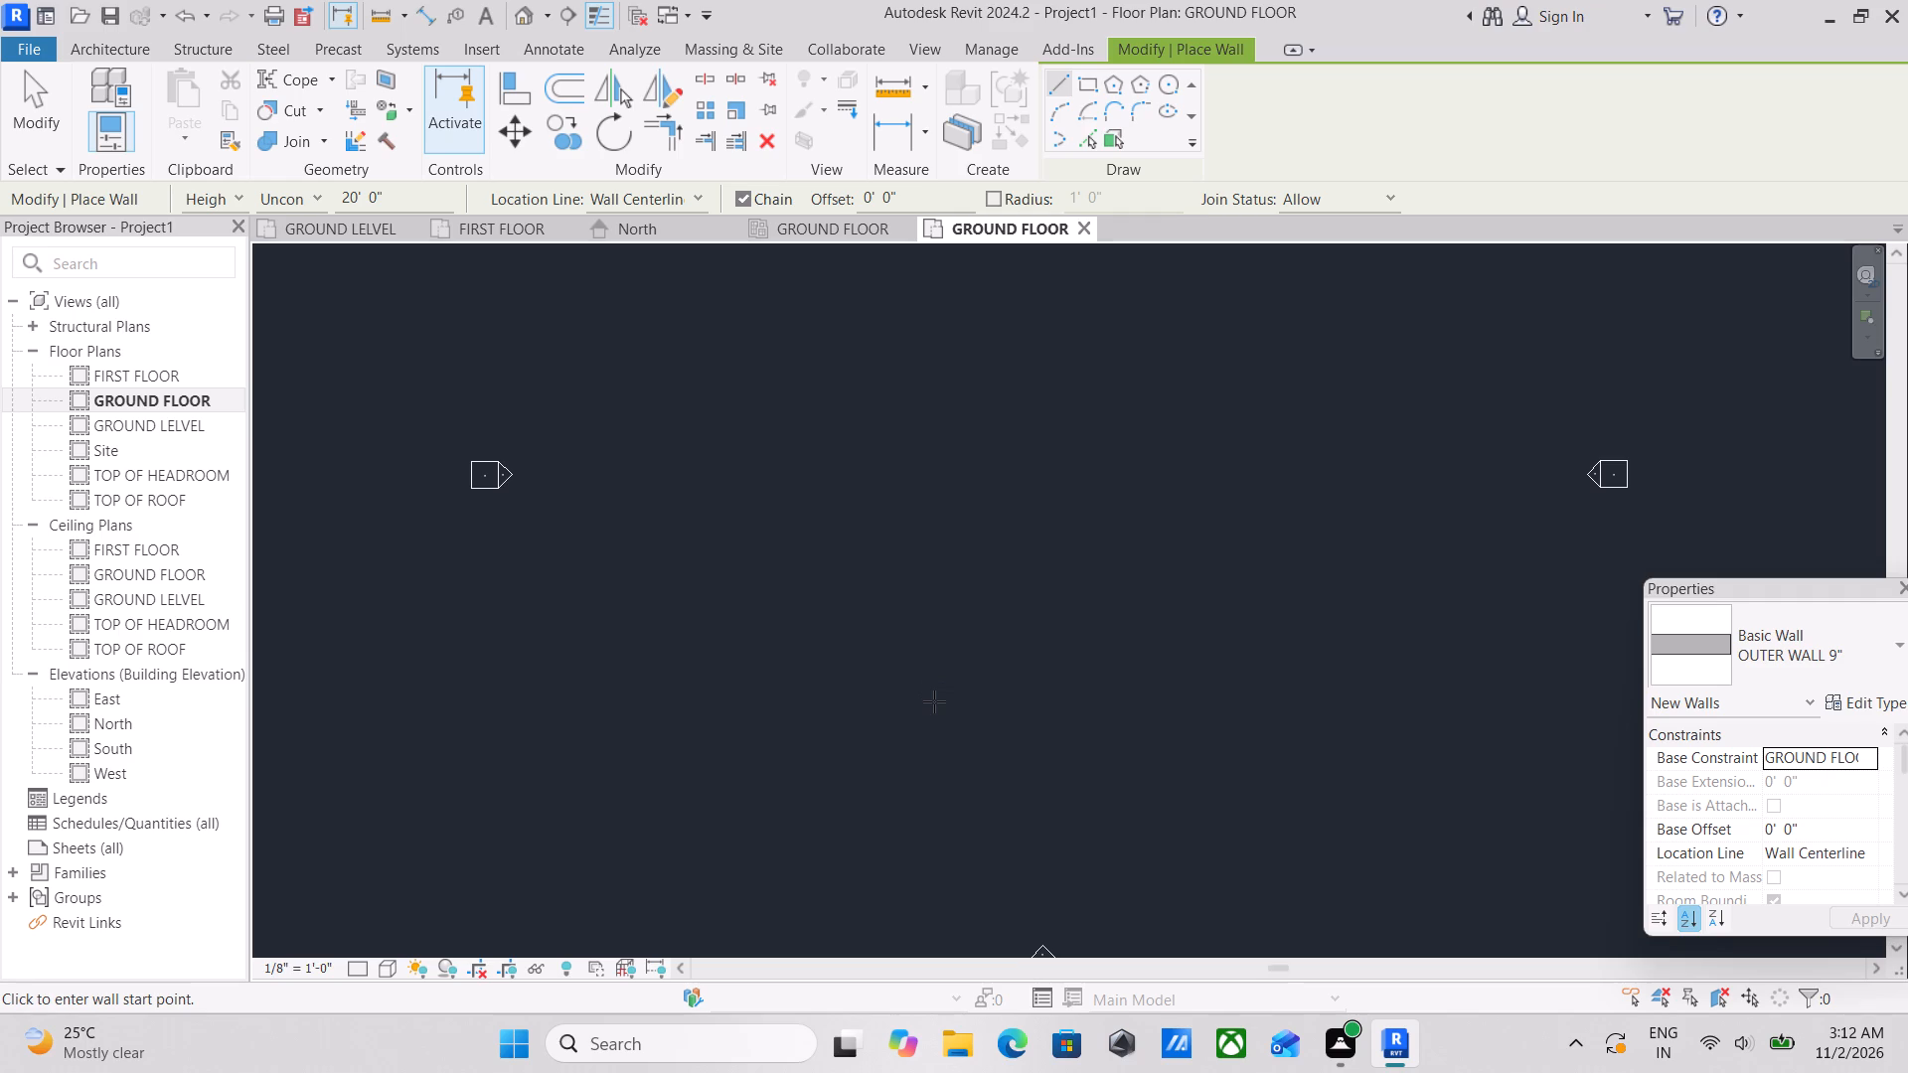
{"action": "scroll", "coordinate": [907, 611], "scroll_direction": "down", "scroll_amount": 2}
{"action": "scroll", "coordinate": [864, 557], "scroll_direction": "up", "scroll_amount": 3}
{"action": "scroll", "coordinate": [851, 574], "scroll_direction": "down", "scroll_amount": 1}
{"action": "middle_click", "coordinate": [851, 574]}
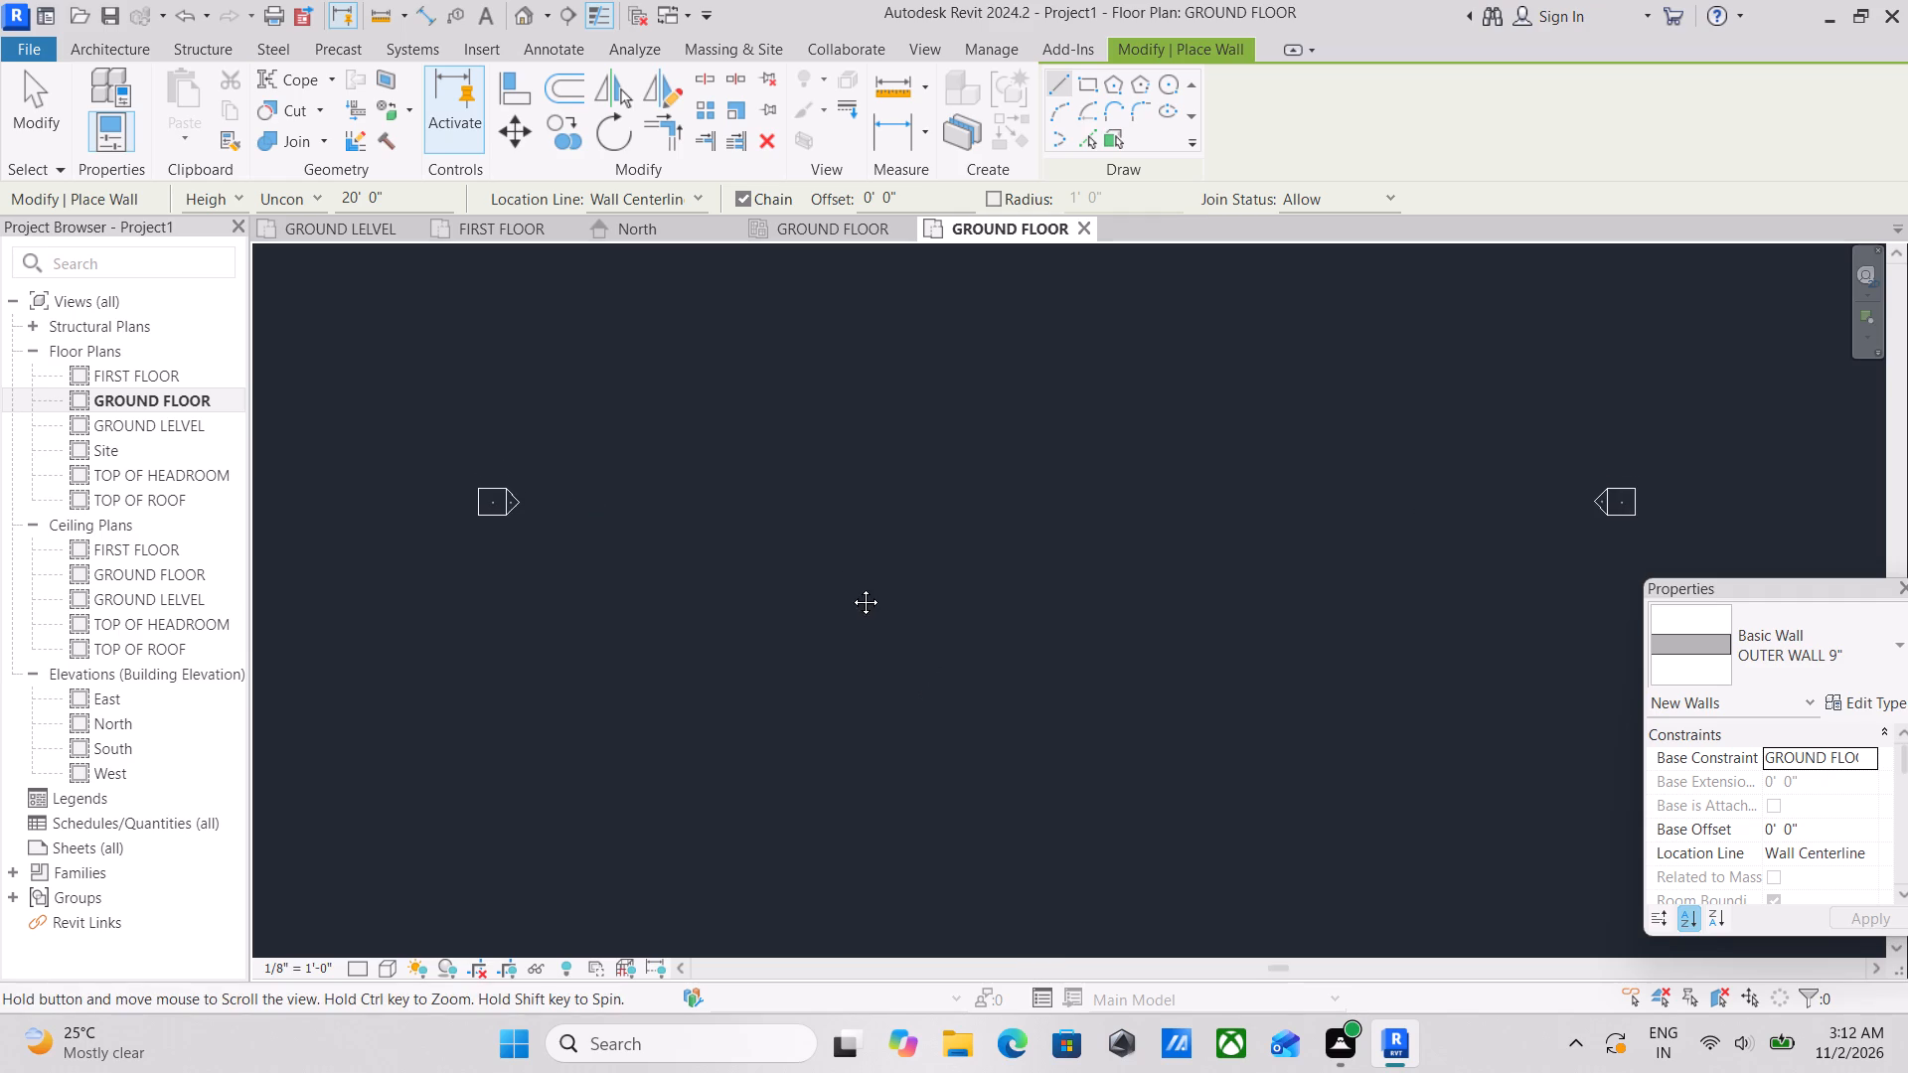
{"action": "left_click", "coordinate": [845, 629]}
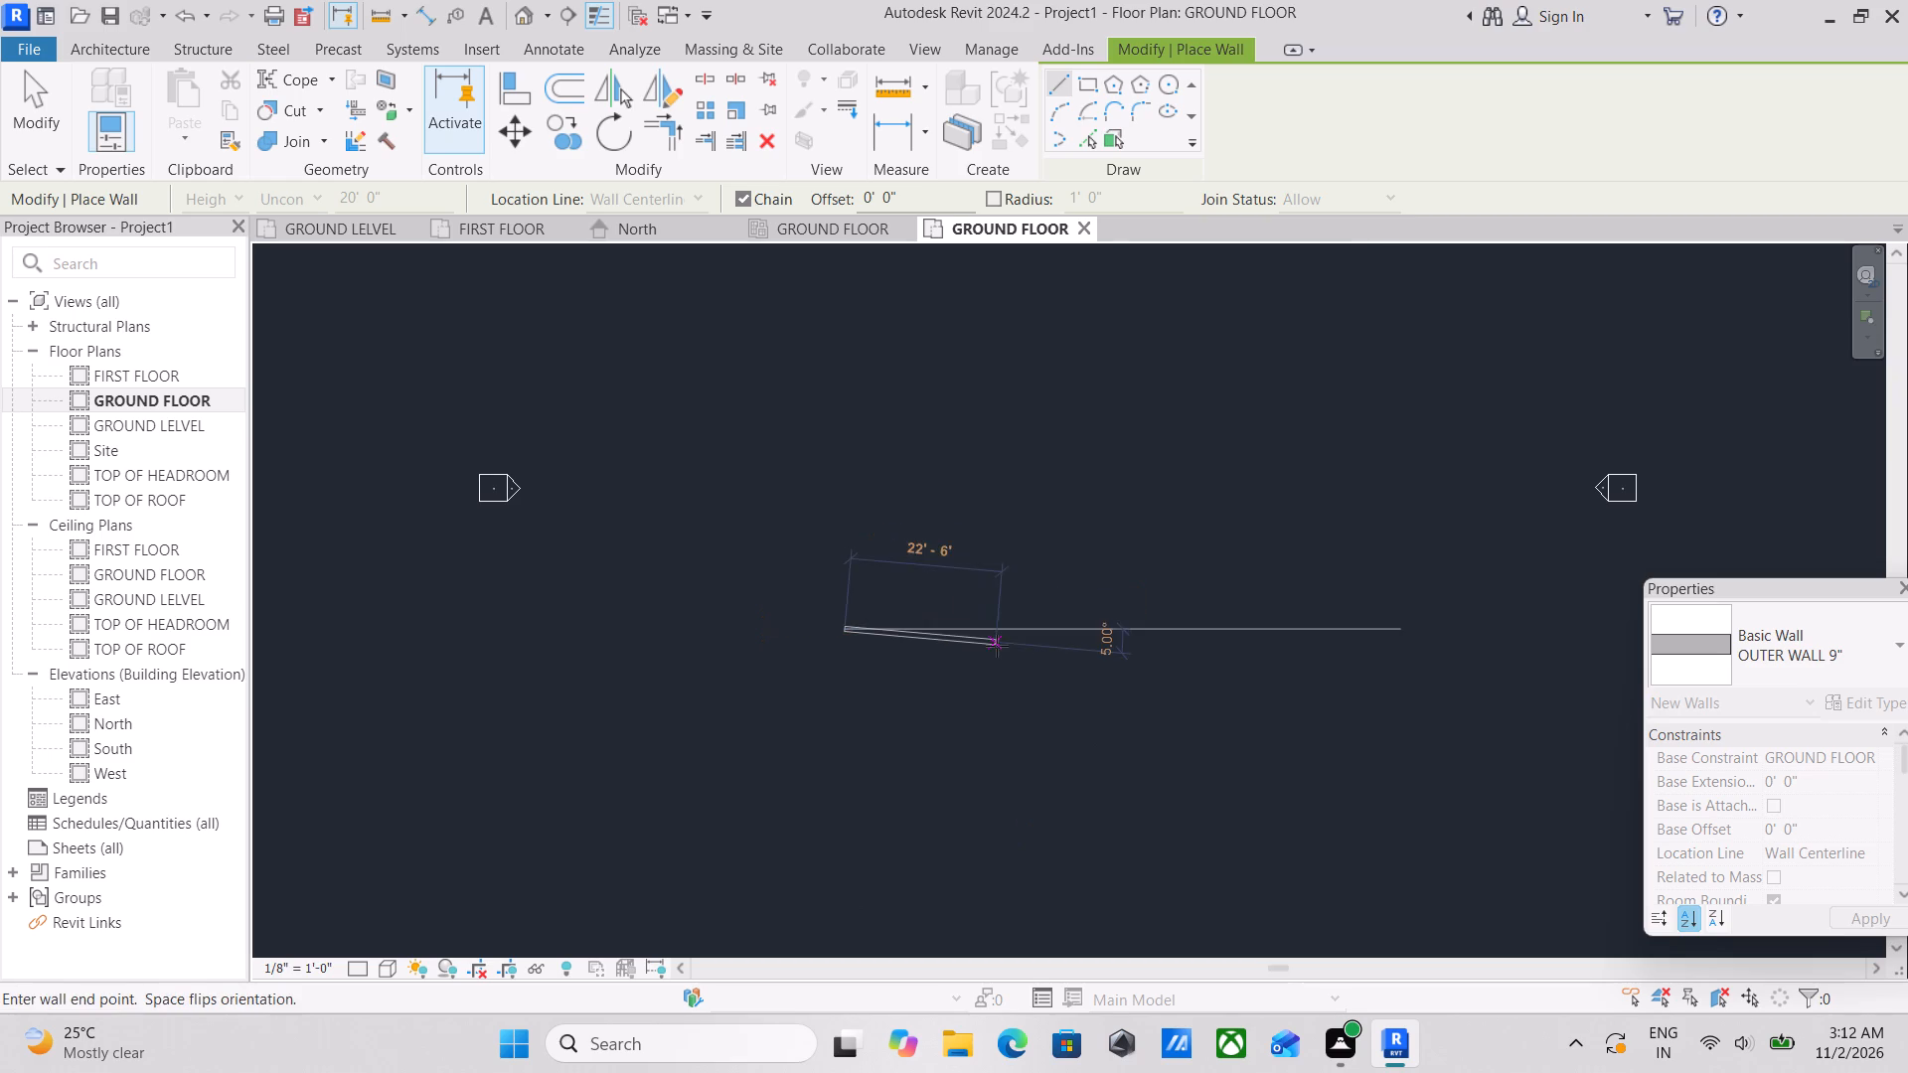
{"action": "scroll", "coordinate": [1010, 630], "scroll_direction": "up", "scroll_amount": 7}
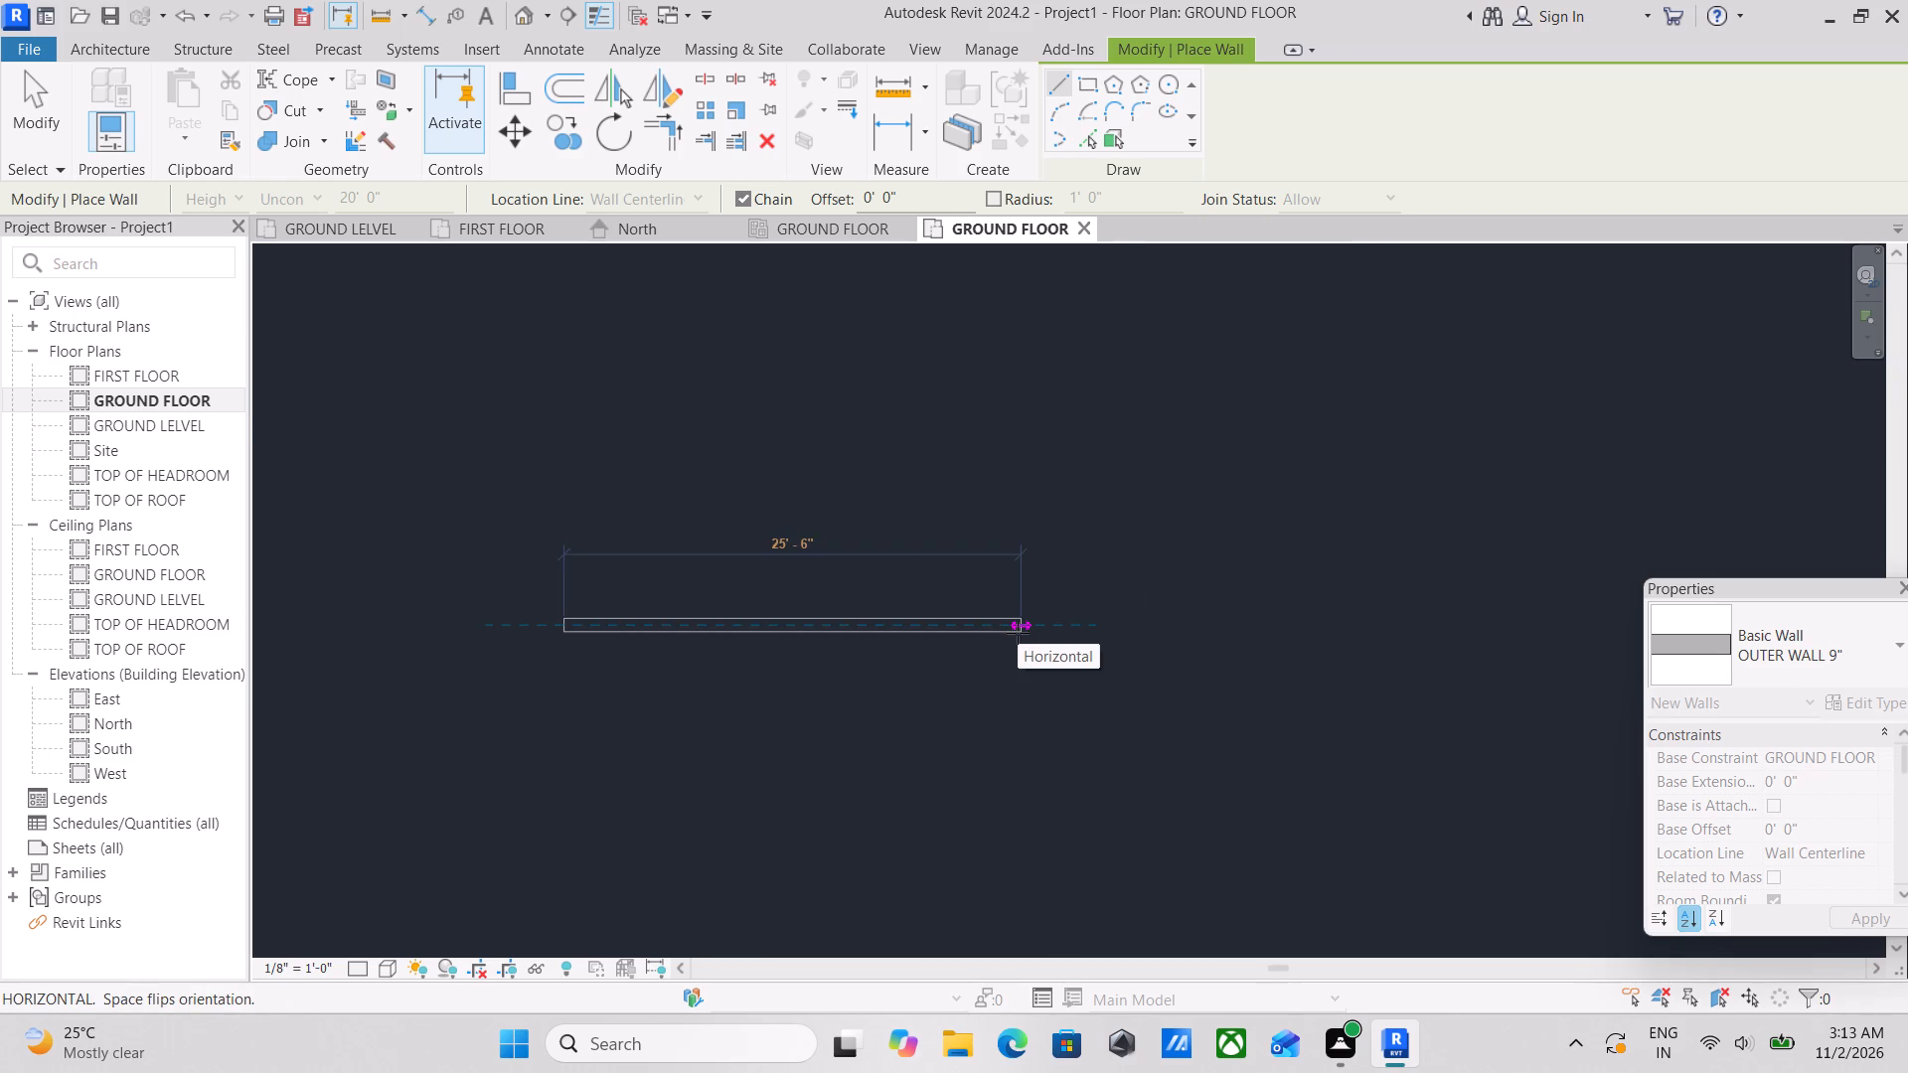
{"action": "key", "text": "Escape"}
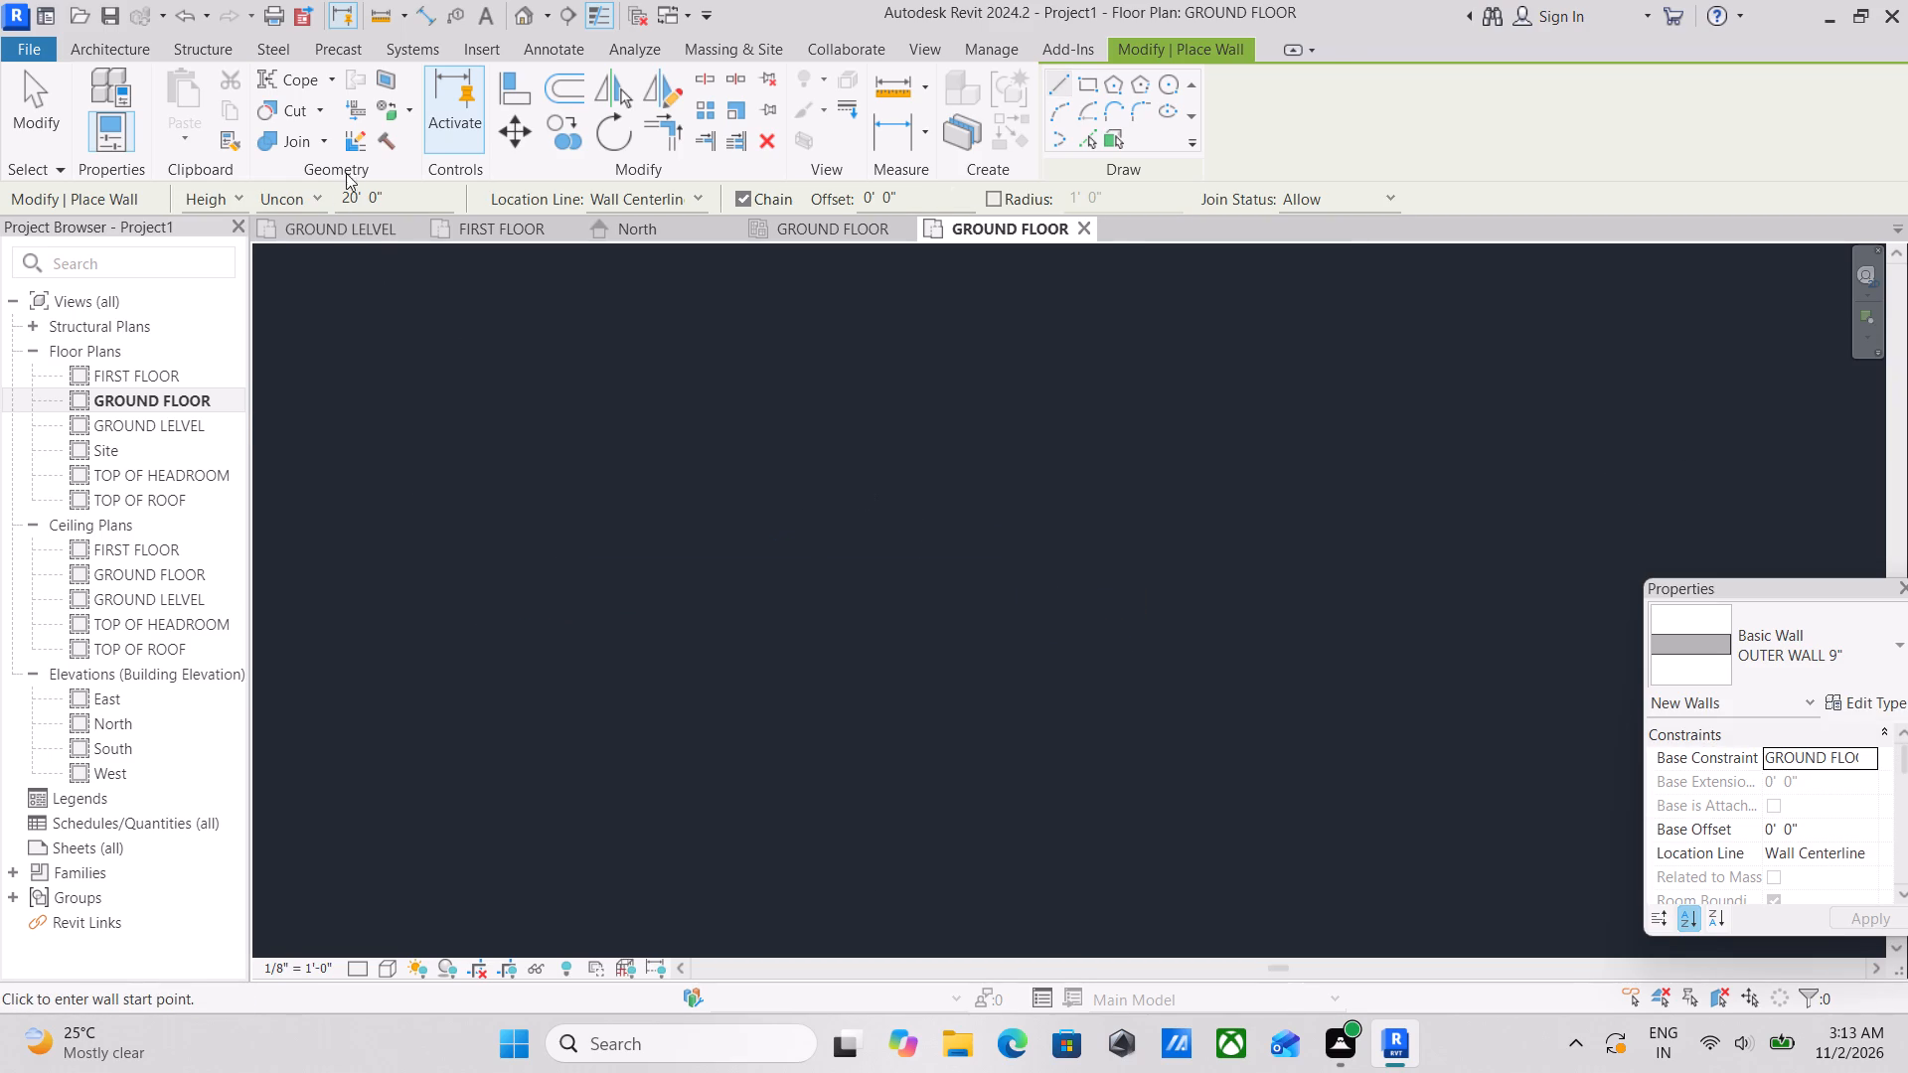
Set the height of new OUTER WALL 9" walls to reach the FIRST FLOOR level.
{"action": "left_click", "coordinate": [330, 204]}
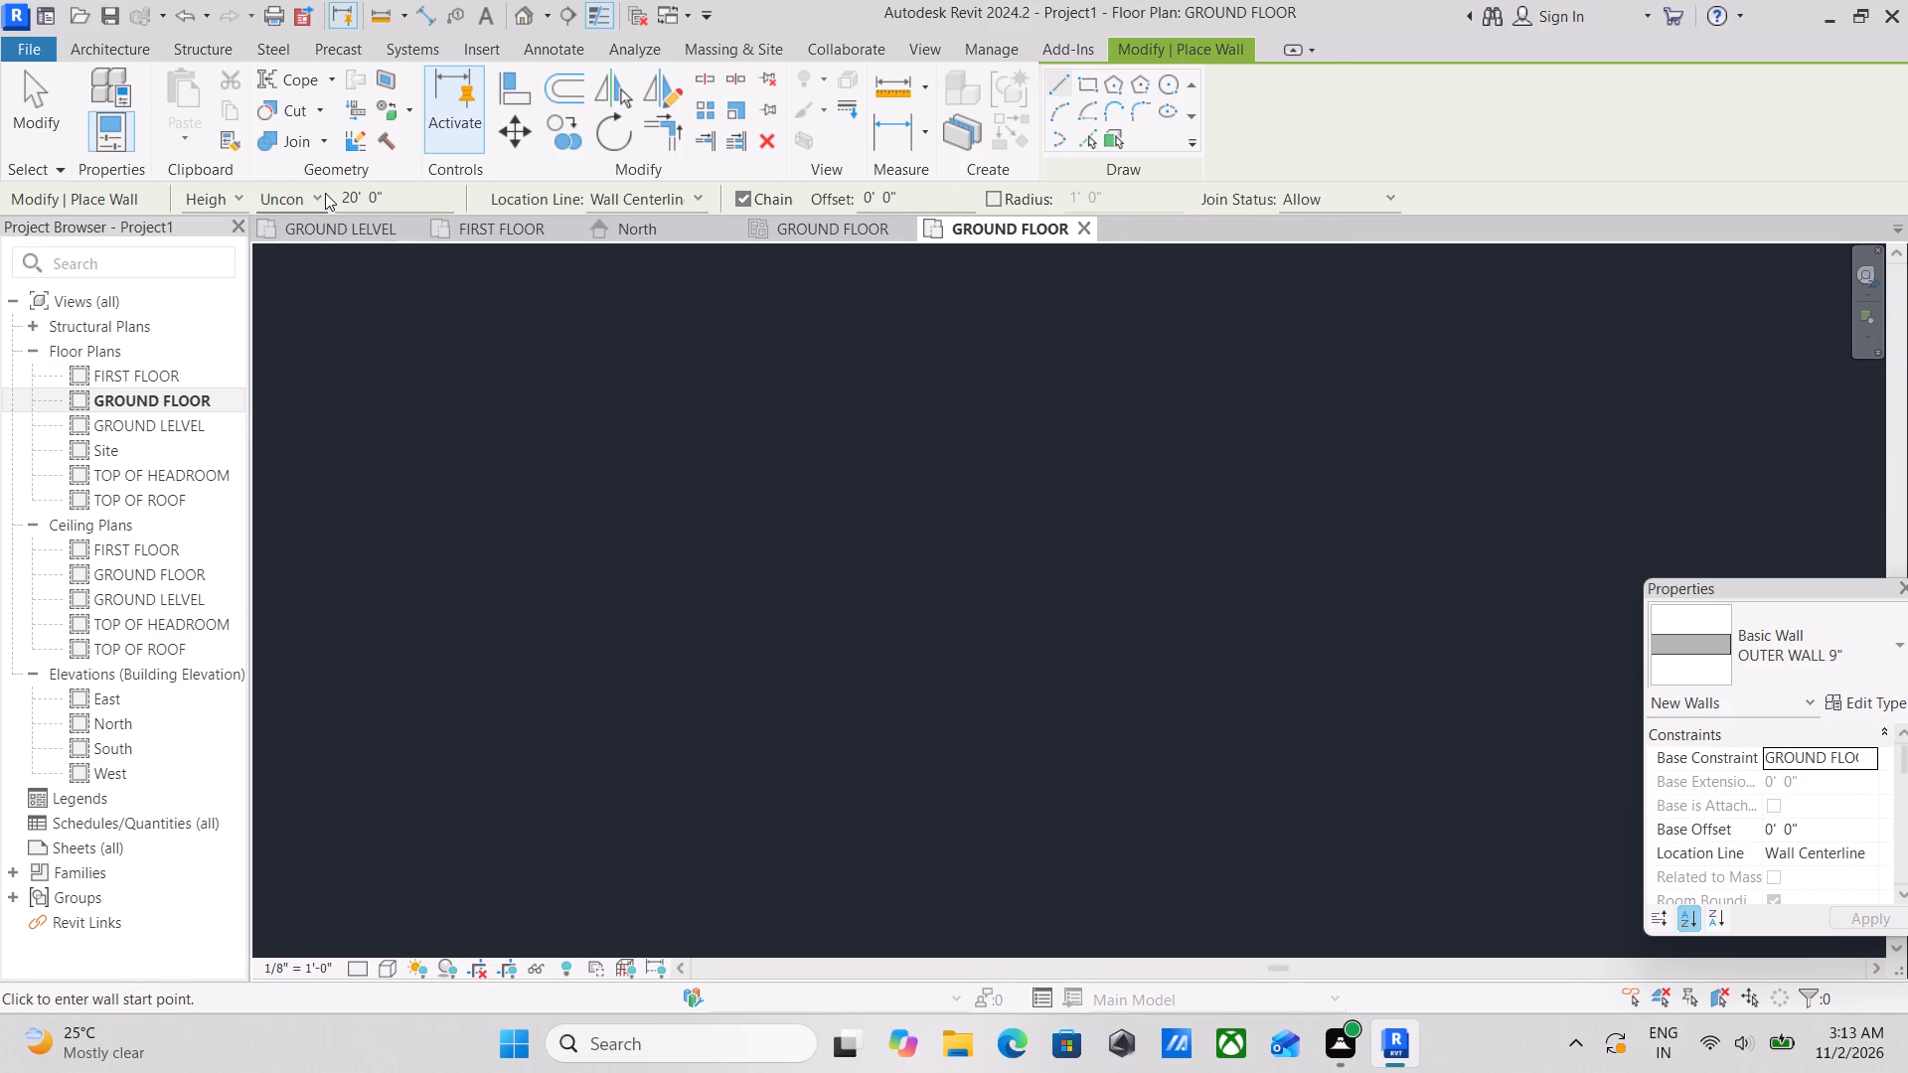
{"action": "left_click", "coordinate": [325, 193]}
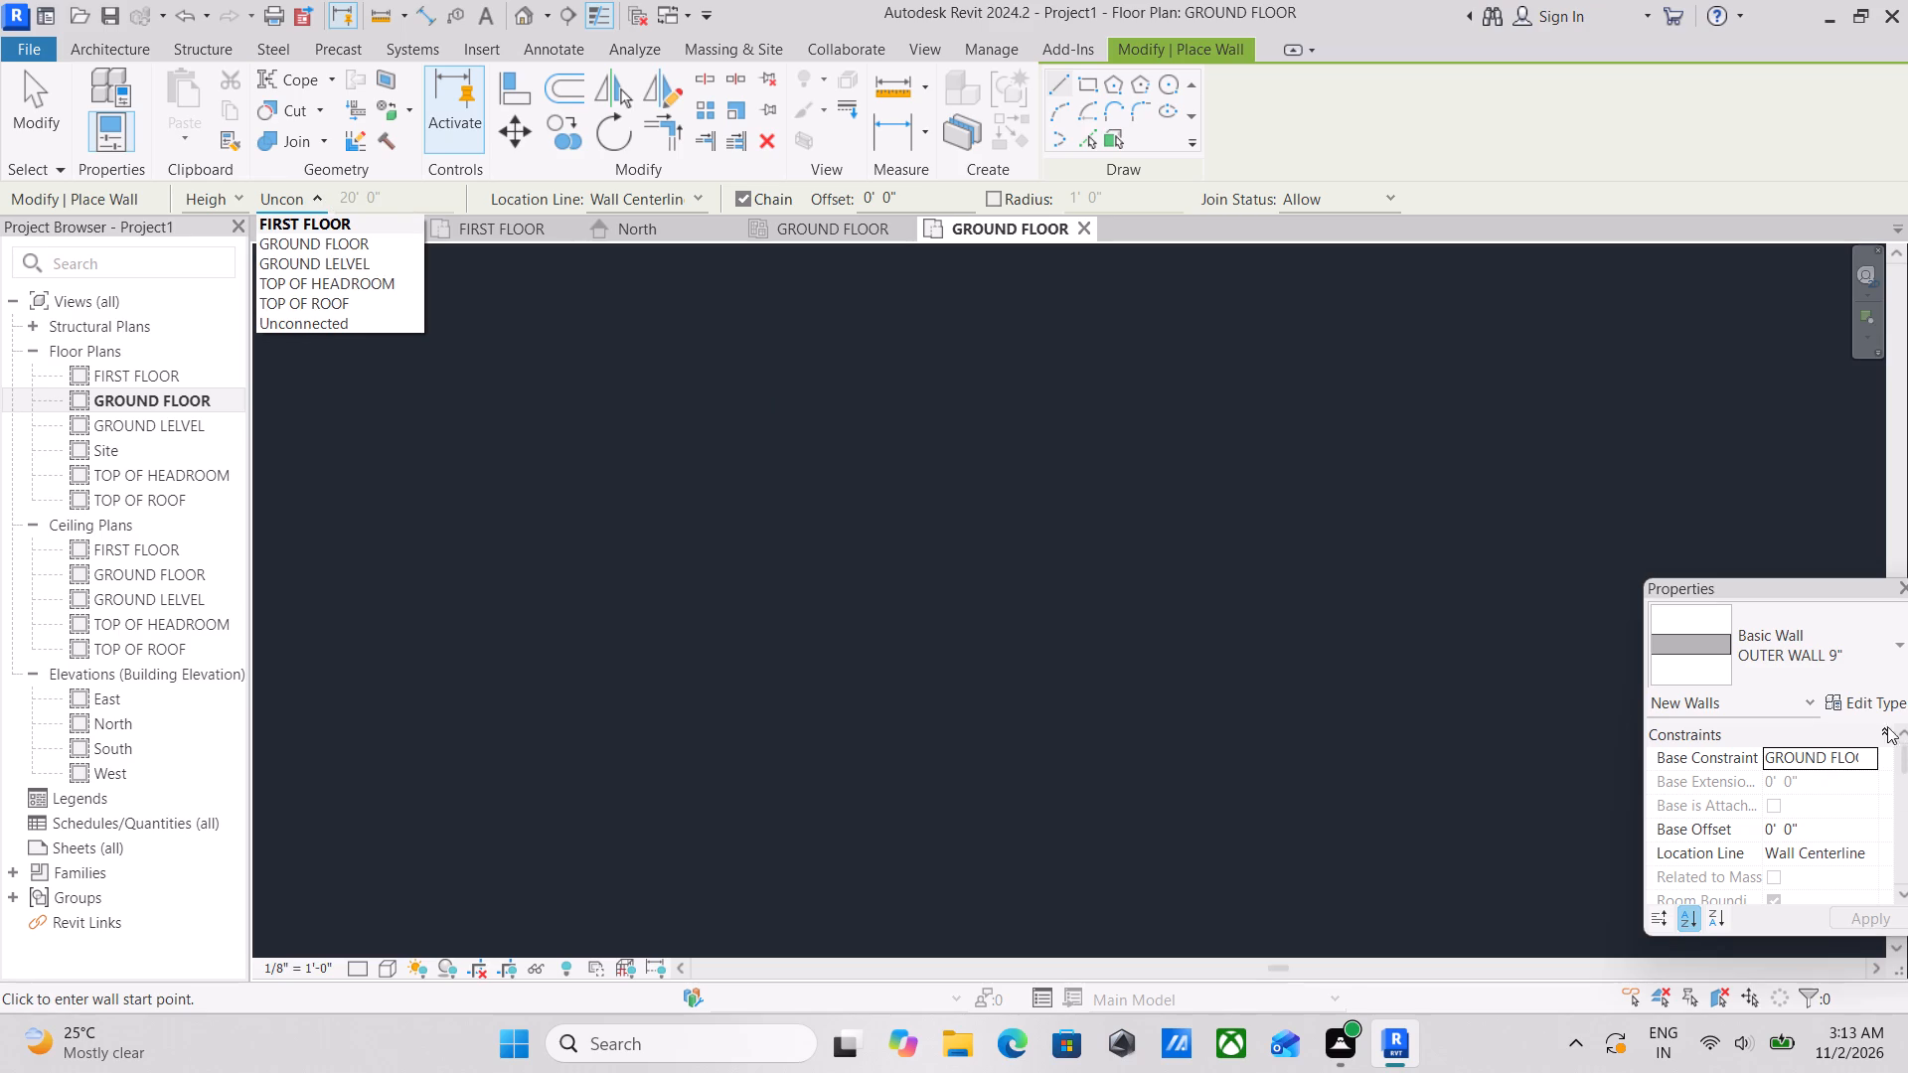
{"action": "left_click", "coordinate": [330, 222]}
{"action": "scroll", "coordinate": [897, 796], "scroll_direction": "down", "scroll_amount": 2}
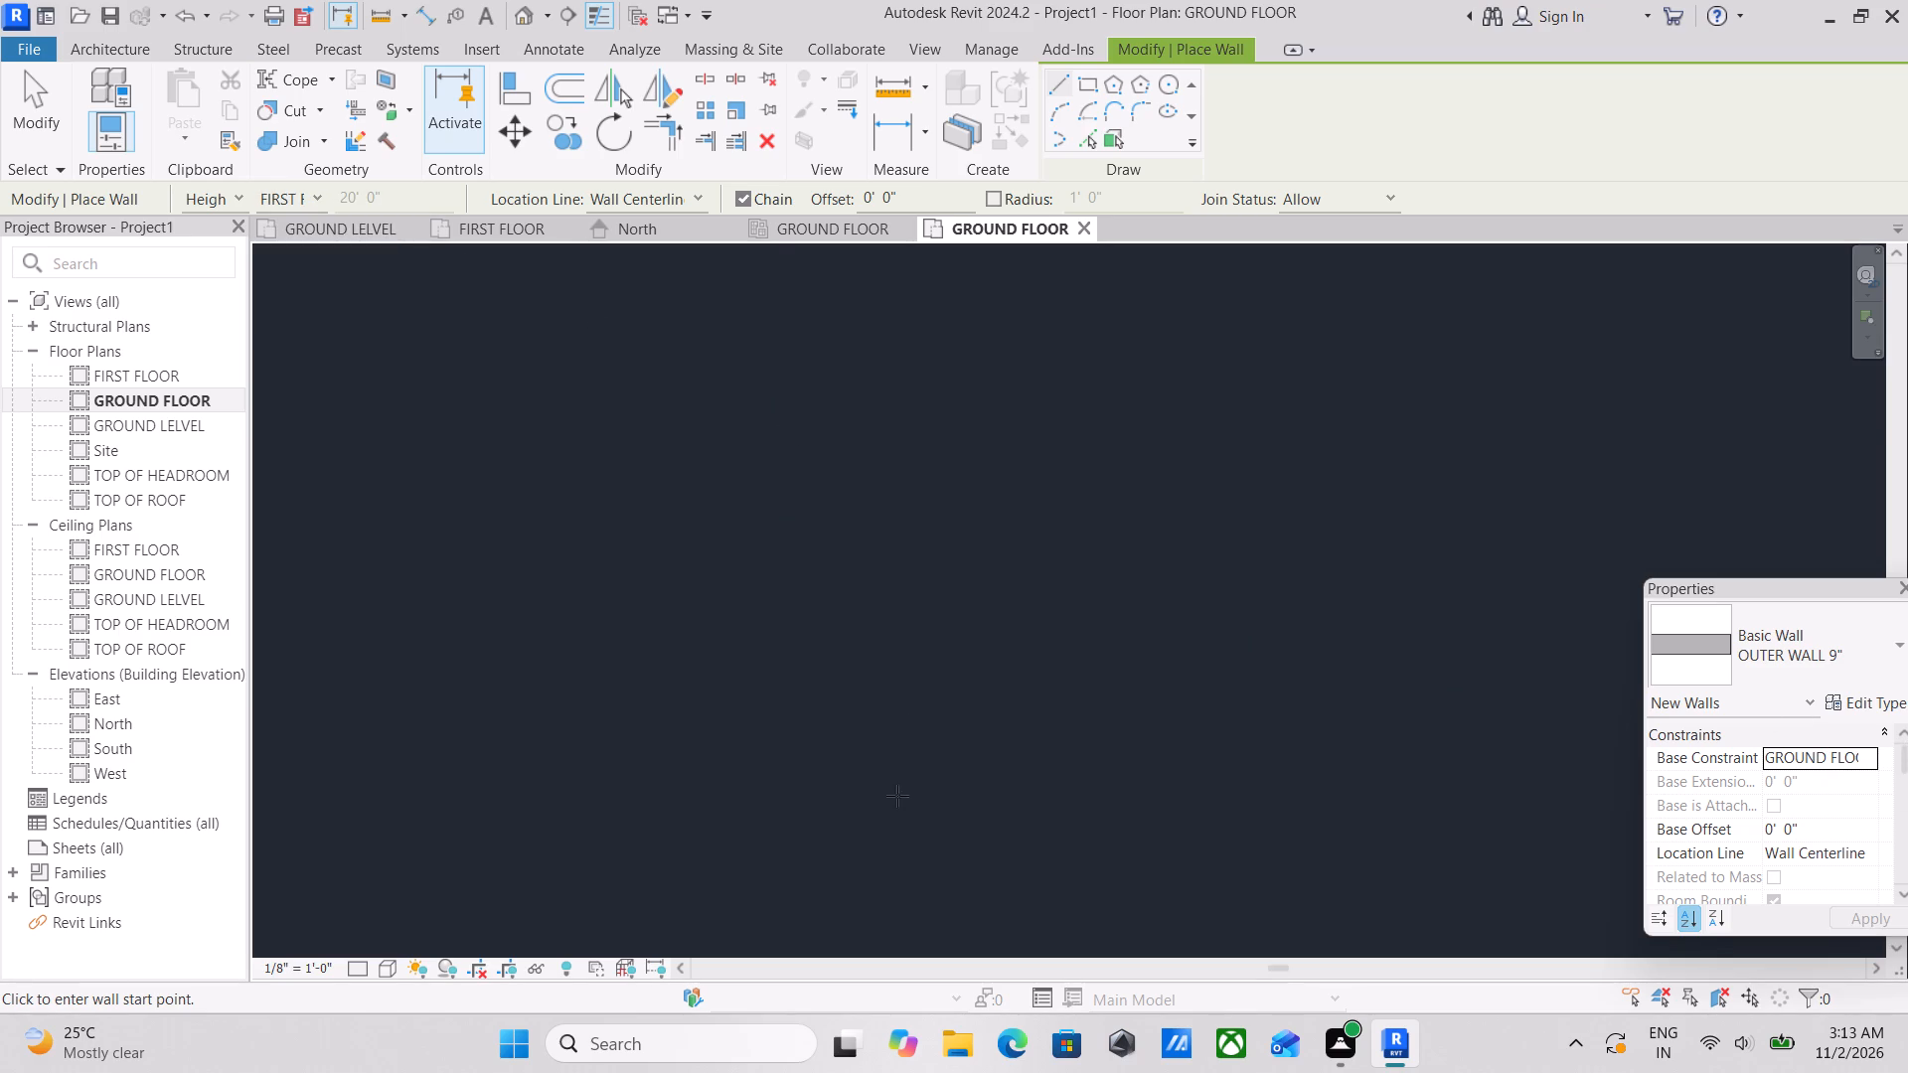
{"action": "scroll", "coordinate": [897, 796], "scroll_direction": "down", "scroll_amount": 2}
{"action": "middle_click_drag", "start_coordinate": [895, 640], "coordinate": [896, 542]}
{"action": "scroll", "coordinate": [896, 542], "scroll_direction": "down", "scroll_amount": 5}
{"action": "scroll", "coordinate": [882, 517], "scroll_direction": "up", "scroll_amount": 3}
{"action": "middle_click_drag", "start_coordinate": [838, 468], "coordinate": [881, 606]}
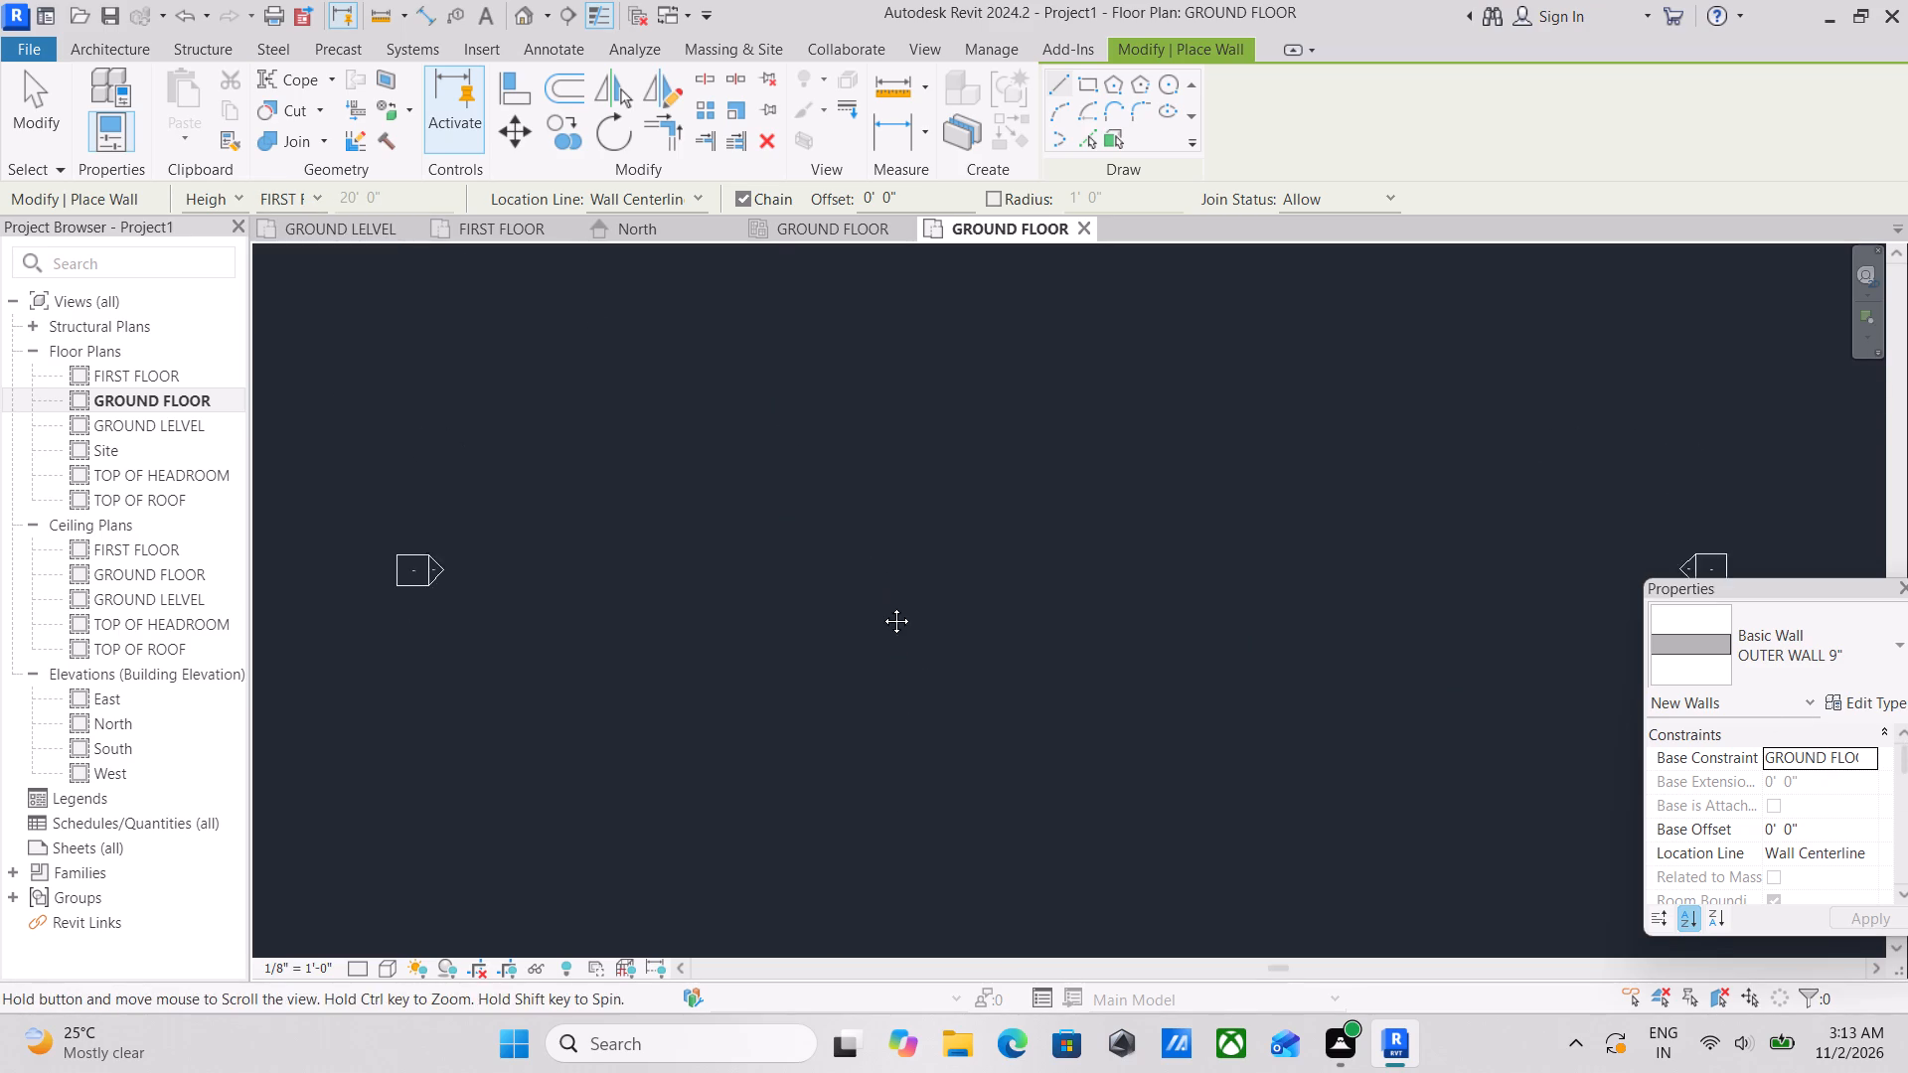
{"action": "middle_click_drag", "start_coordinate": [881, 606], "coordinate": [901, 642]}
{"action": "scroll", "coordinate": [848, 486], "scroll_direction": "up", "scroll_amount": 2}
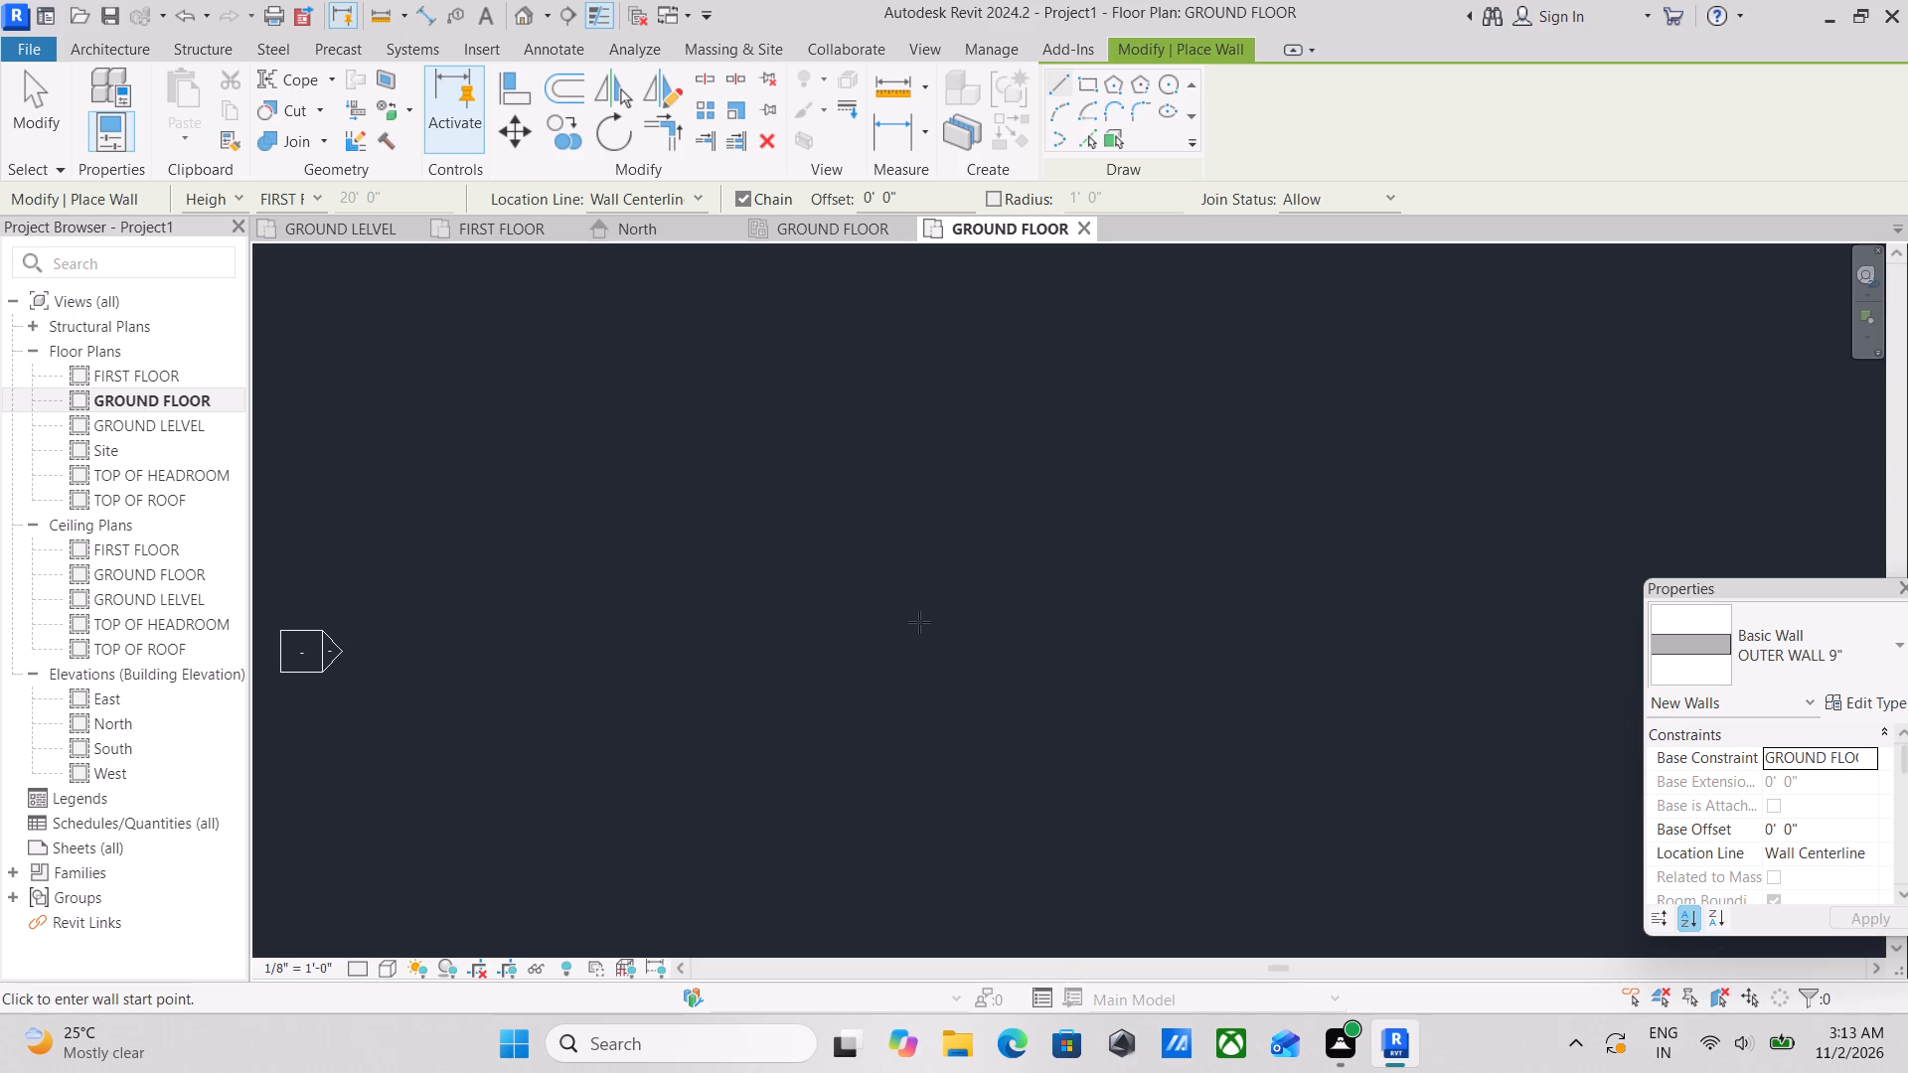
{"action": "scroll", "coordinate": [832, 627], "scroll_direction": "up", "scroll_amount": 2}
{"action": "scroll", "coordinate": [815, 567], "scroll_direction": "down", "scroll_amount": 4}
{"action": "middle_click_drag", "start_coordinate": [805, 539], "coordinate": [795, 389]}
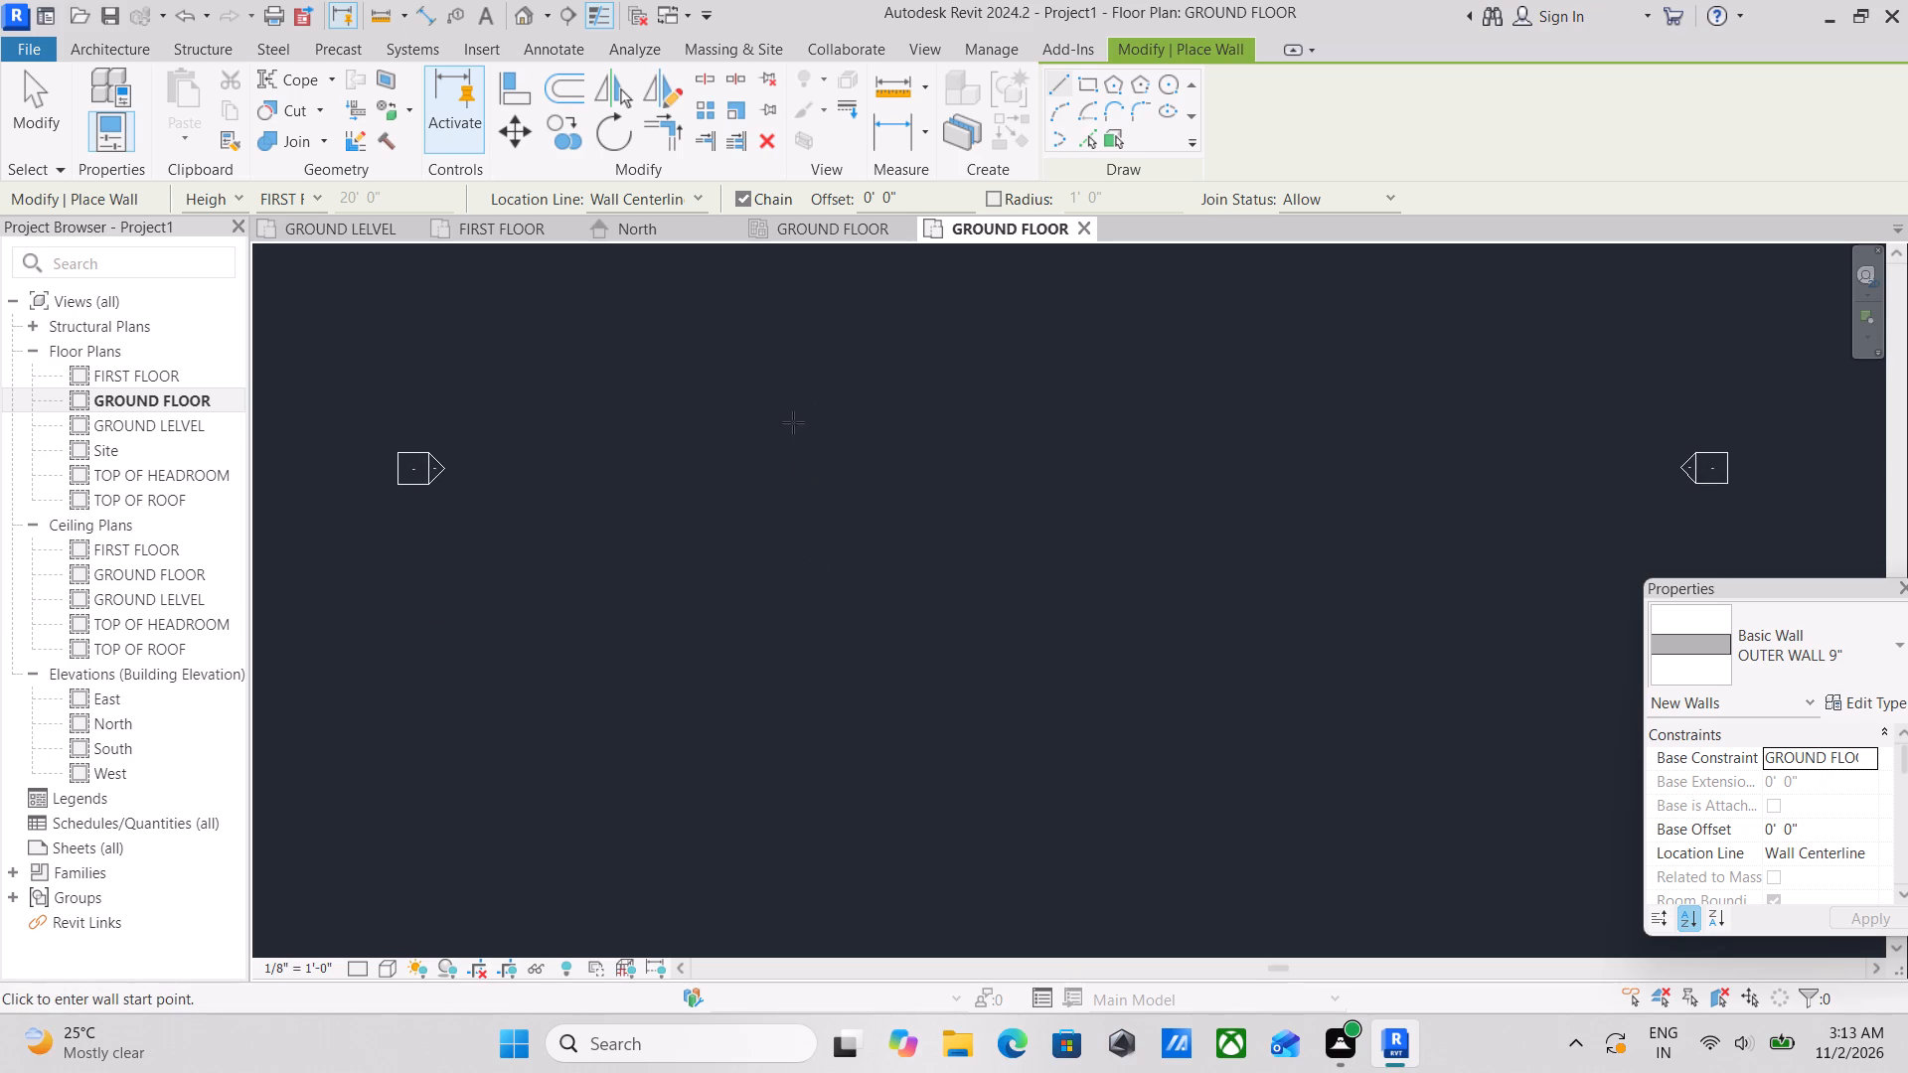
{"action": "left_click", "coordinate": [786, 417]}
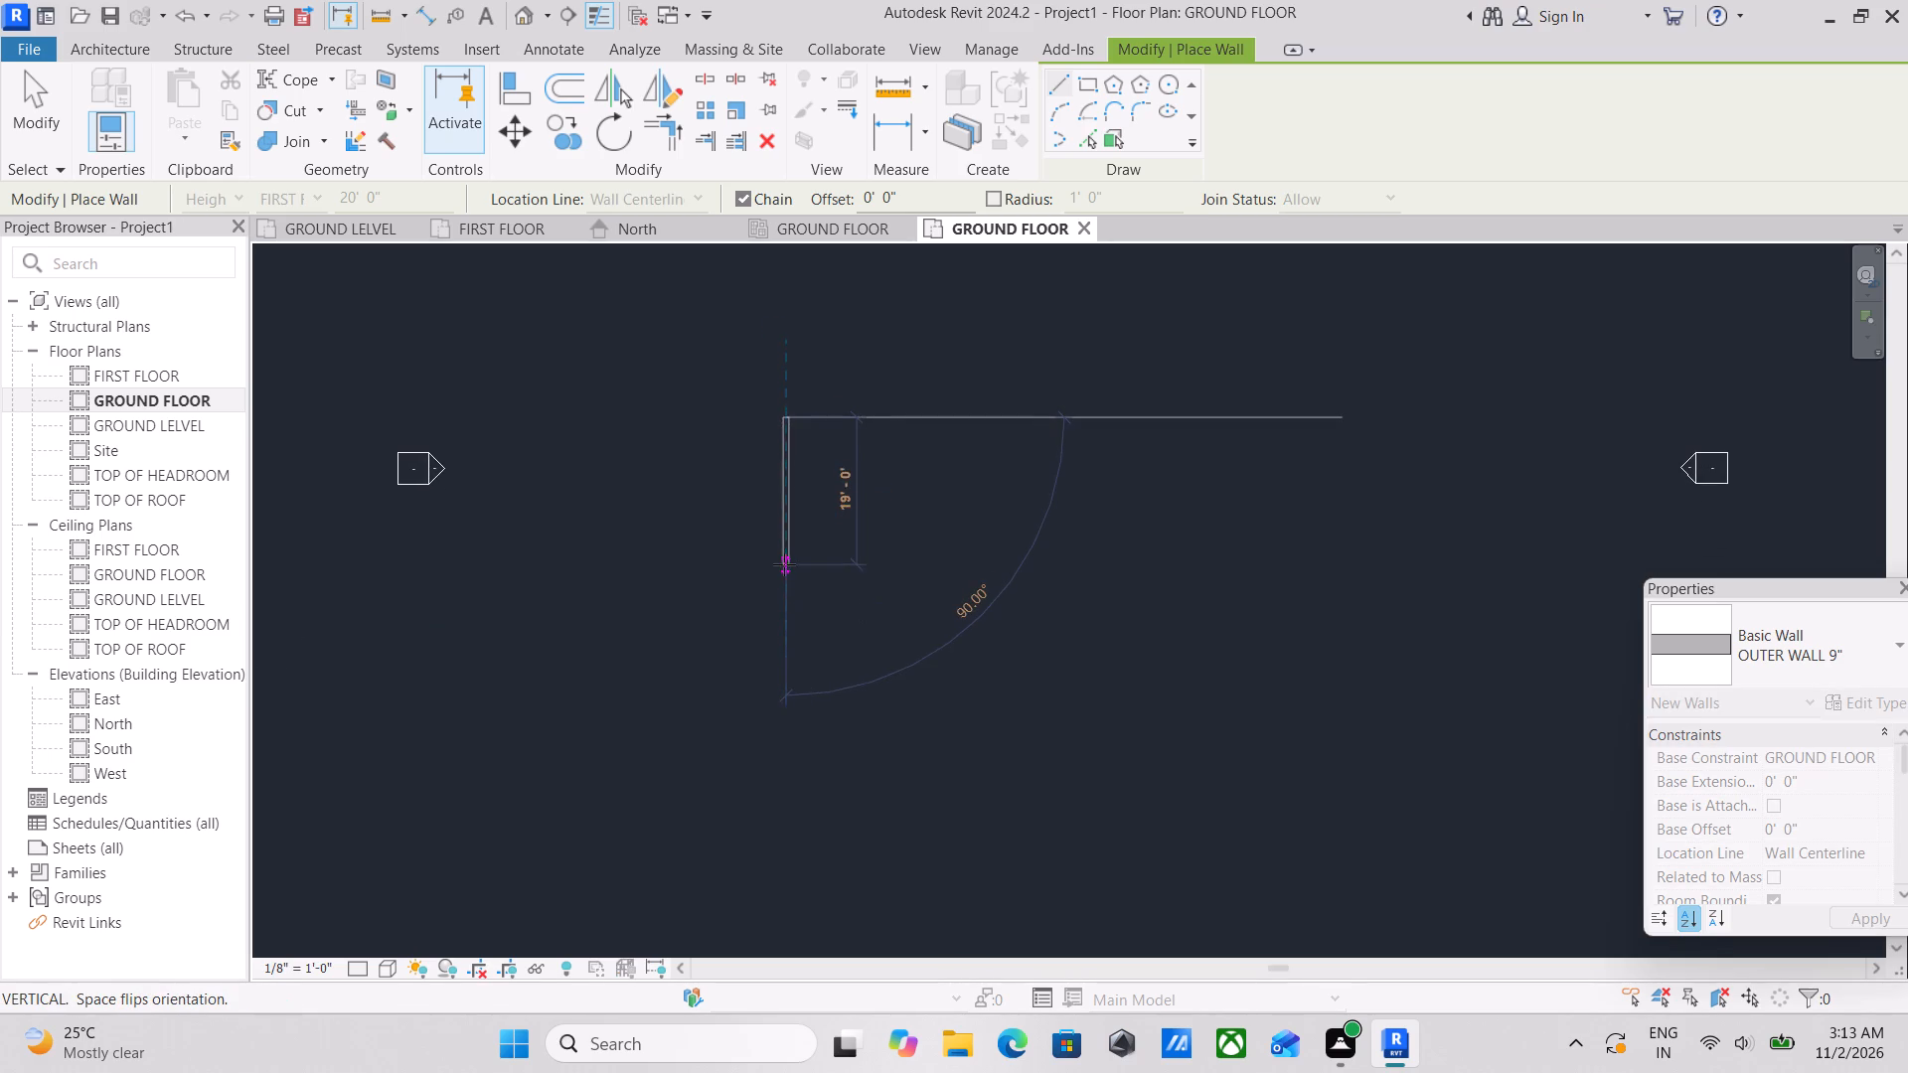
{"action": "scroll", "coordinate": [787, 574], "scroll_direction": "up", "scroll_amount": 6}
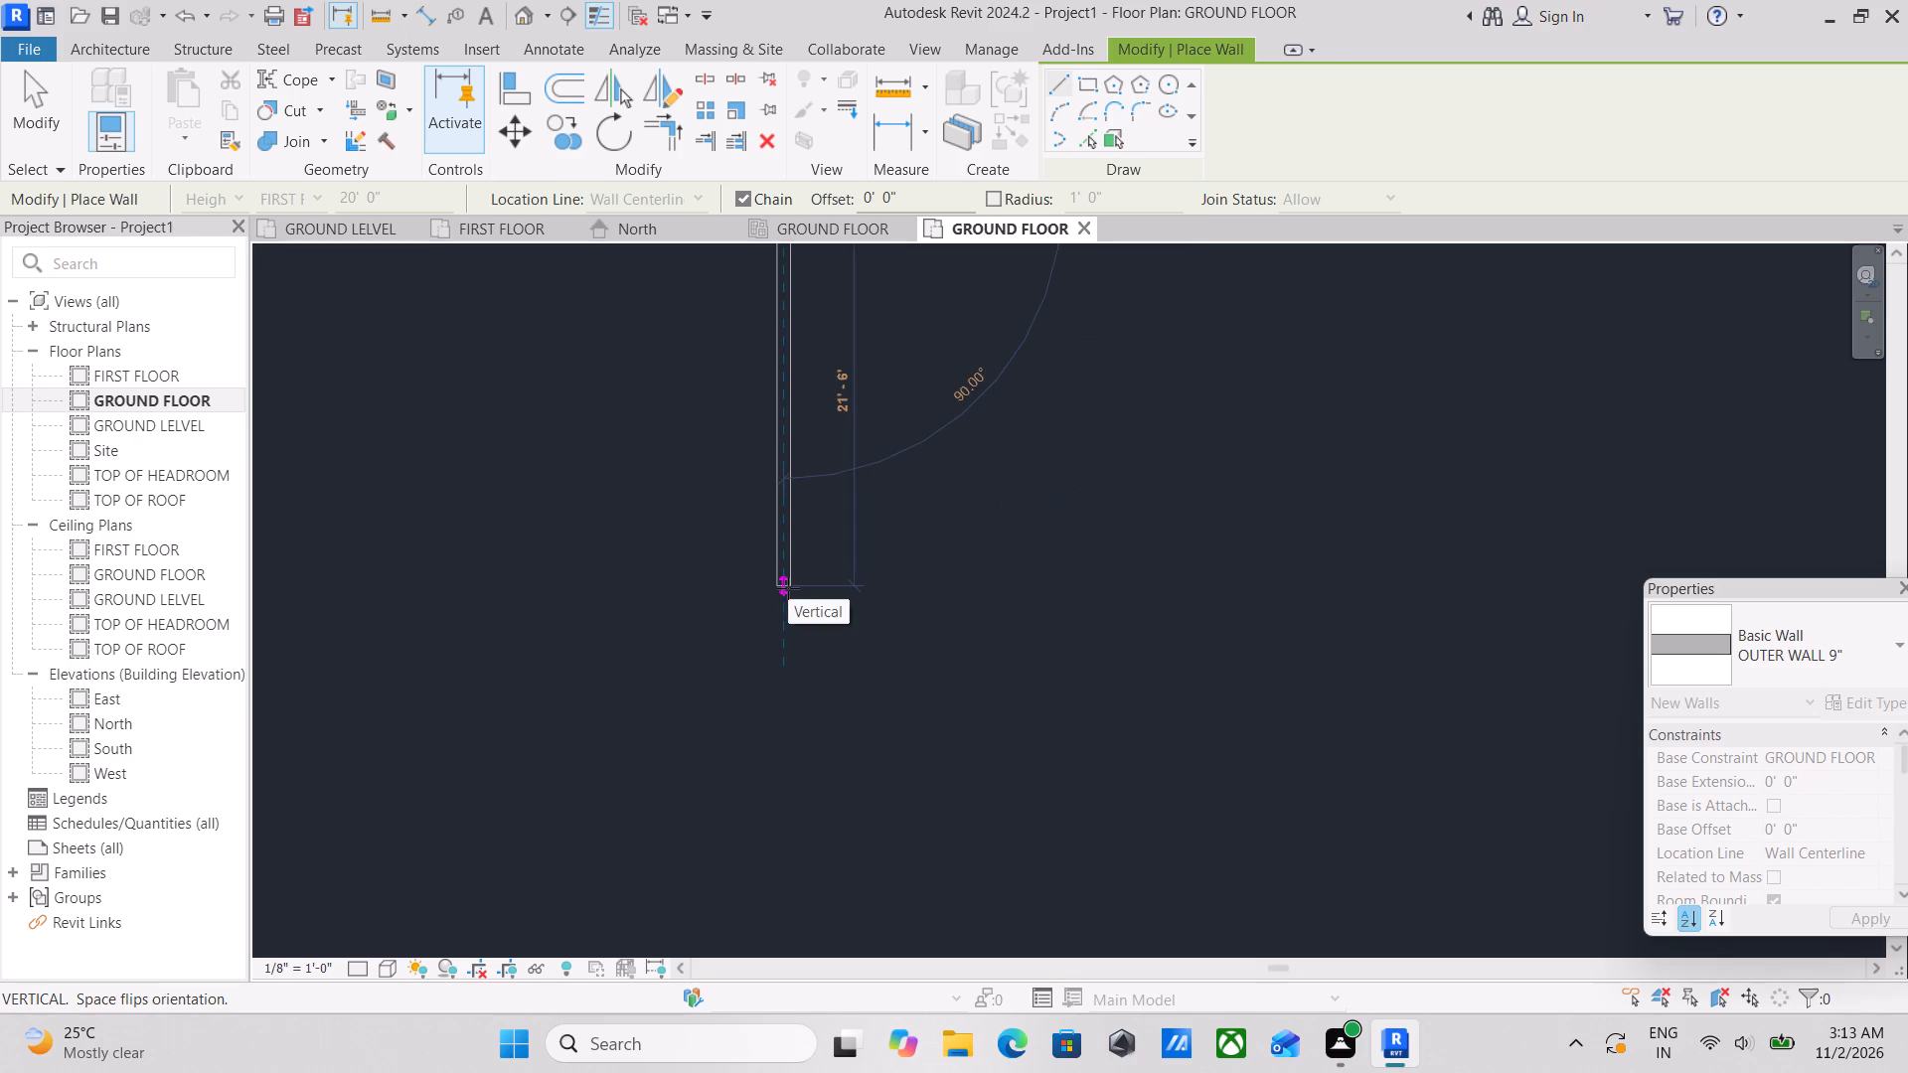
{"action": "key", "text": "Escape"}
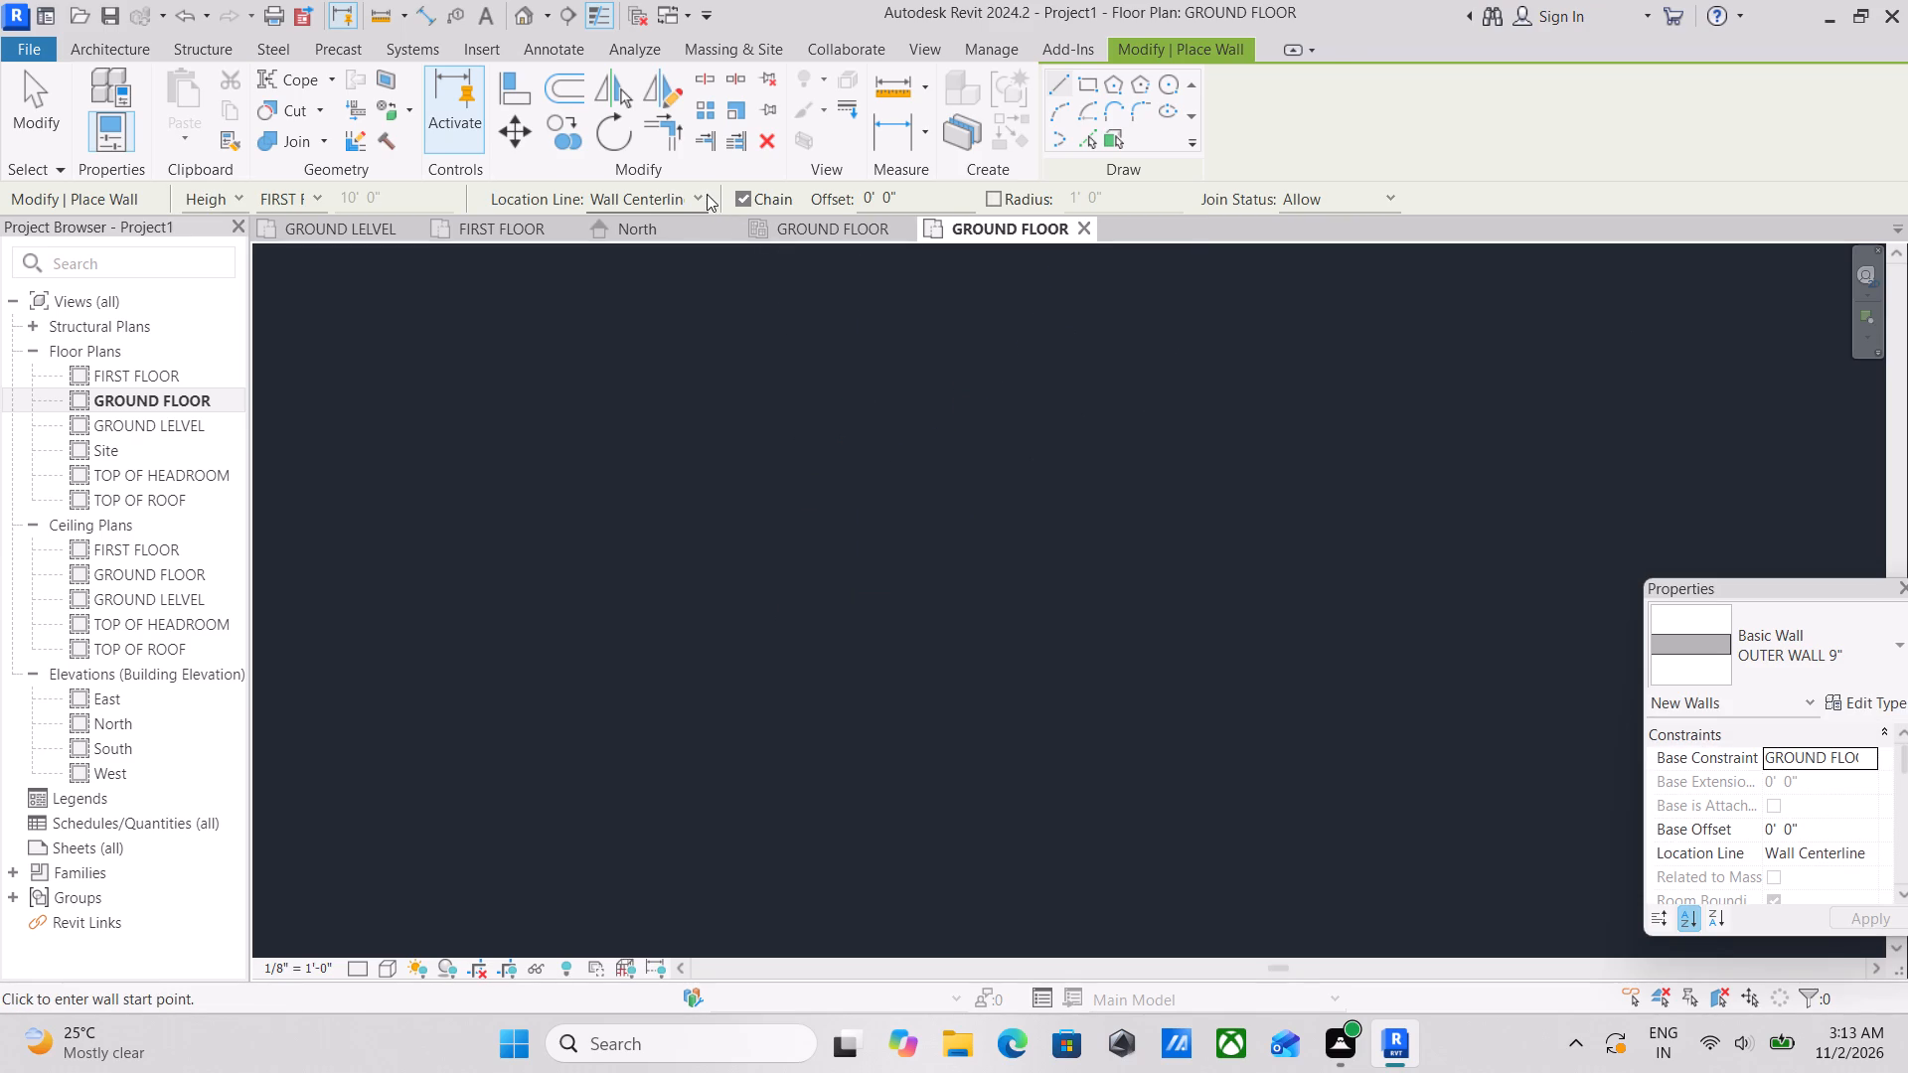
Set the location line for new walls to Finish Face: Interior.
{"action": "left_click", "coordinate": [707, 194]}
{"action": "left_click", "coordinate": [691, 277]}
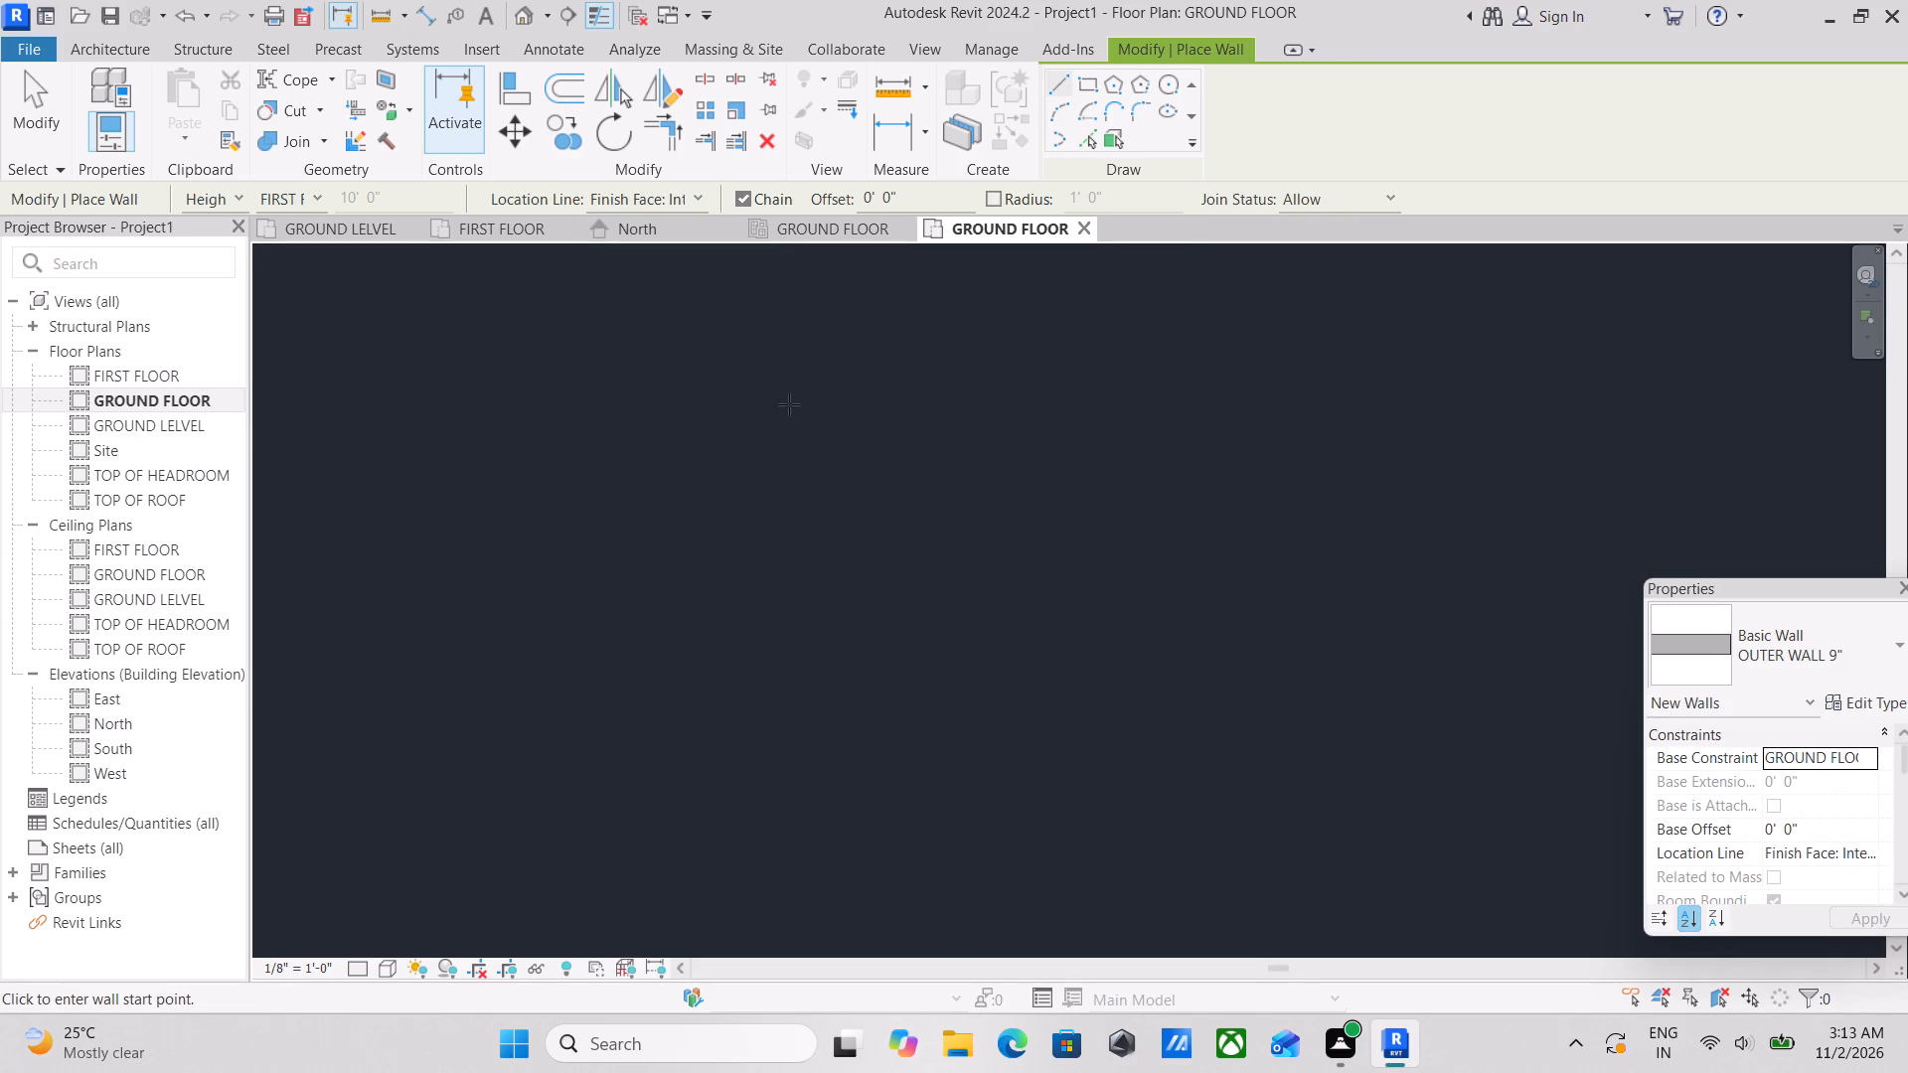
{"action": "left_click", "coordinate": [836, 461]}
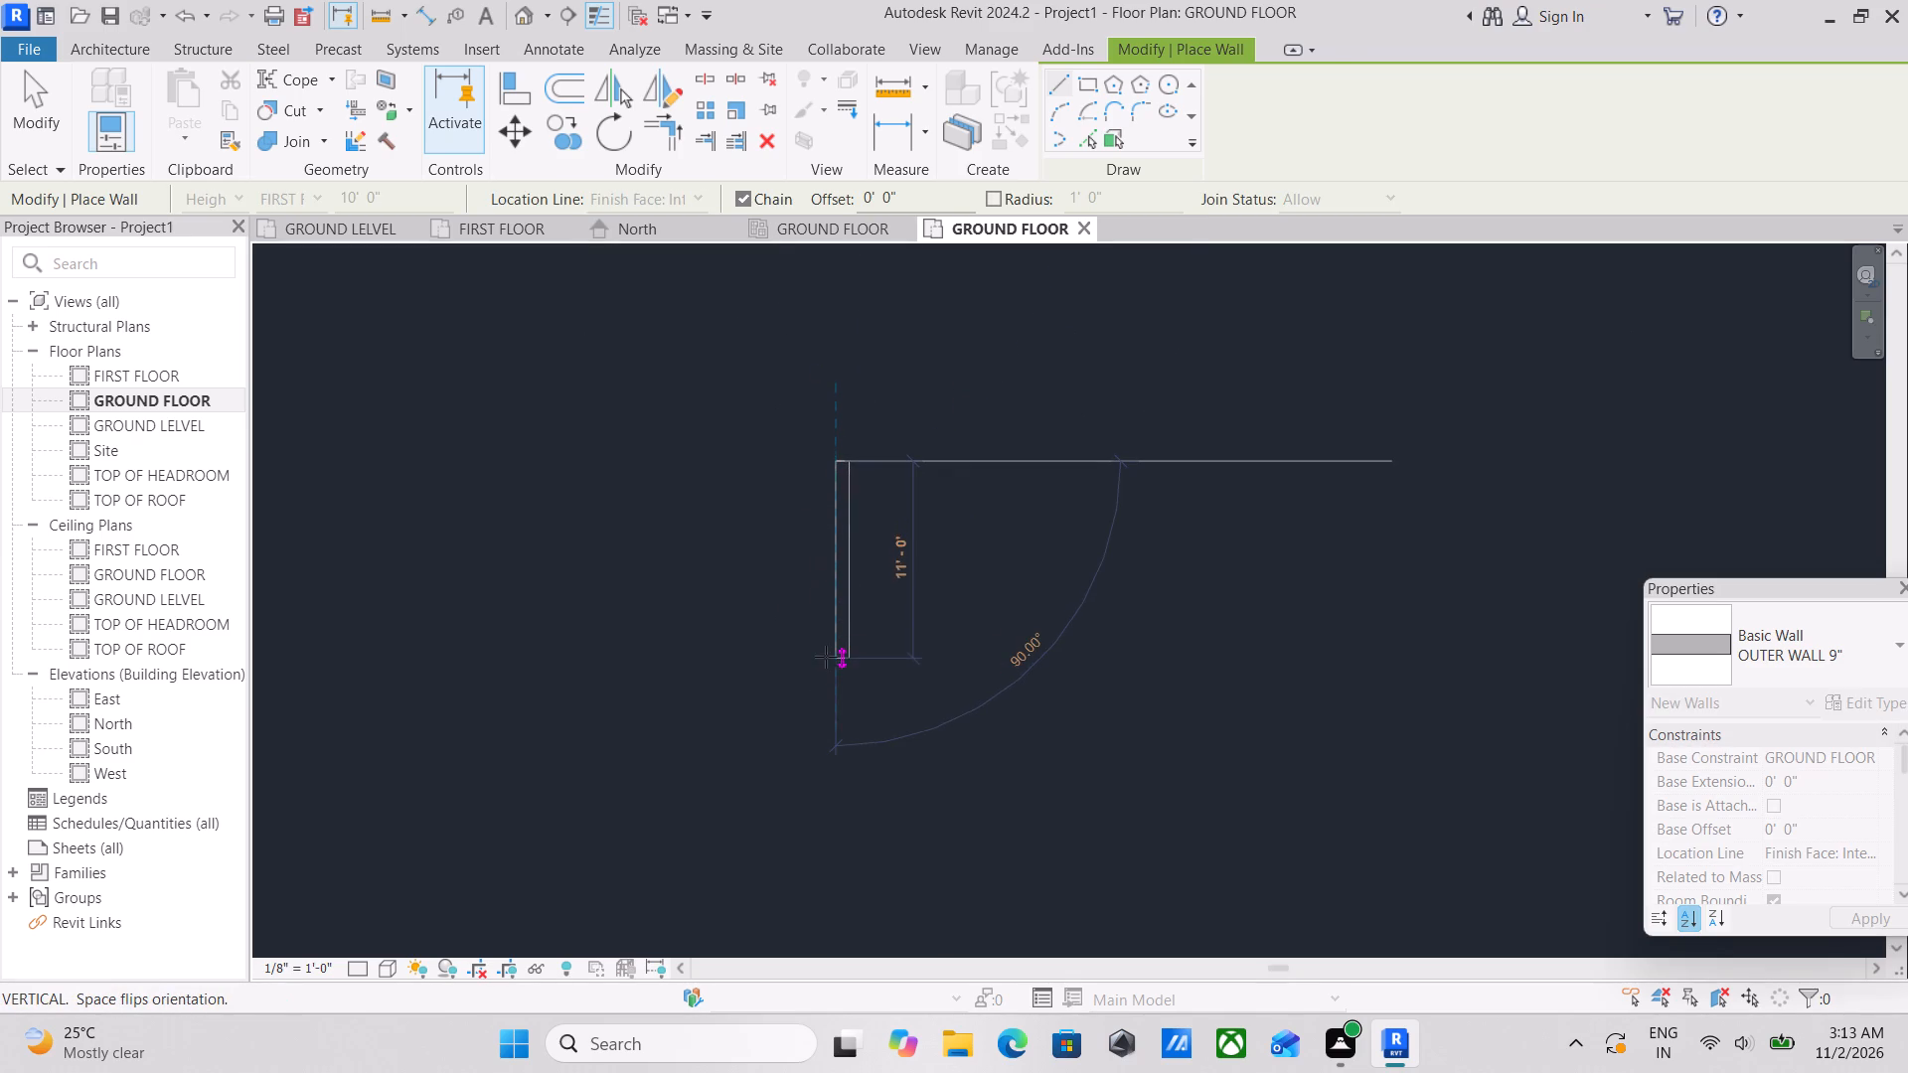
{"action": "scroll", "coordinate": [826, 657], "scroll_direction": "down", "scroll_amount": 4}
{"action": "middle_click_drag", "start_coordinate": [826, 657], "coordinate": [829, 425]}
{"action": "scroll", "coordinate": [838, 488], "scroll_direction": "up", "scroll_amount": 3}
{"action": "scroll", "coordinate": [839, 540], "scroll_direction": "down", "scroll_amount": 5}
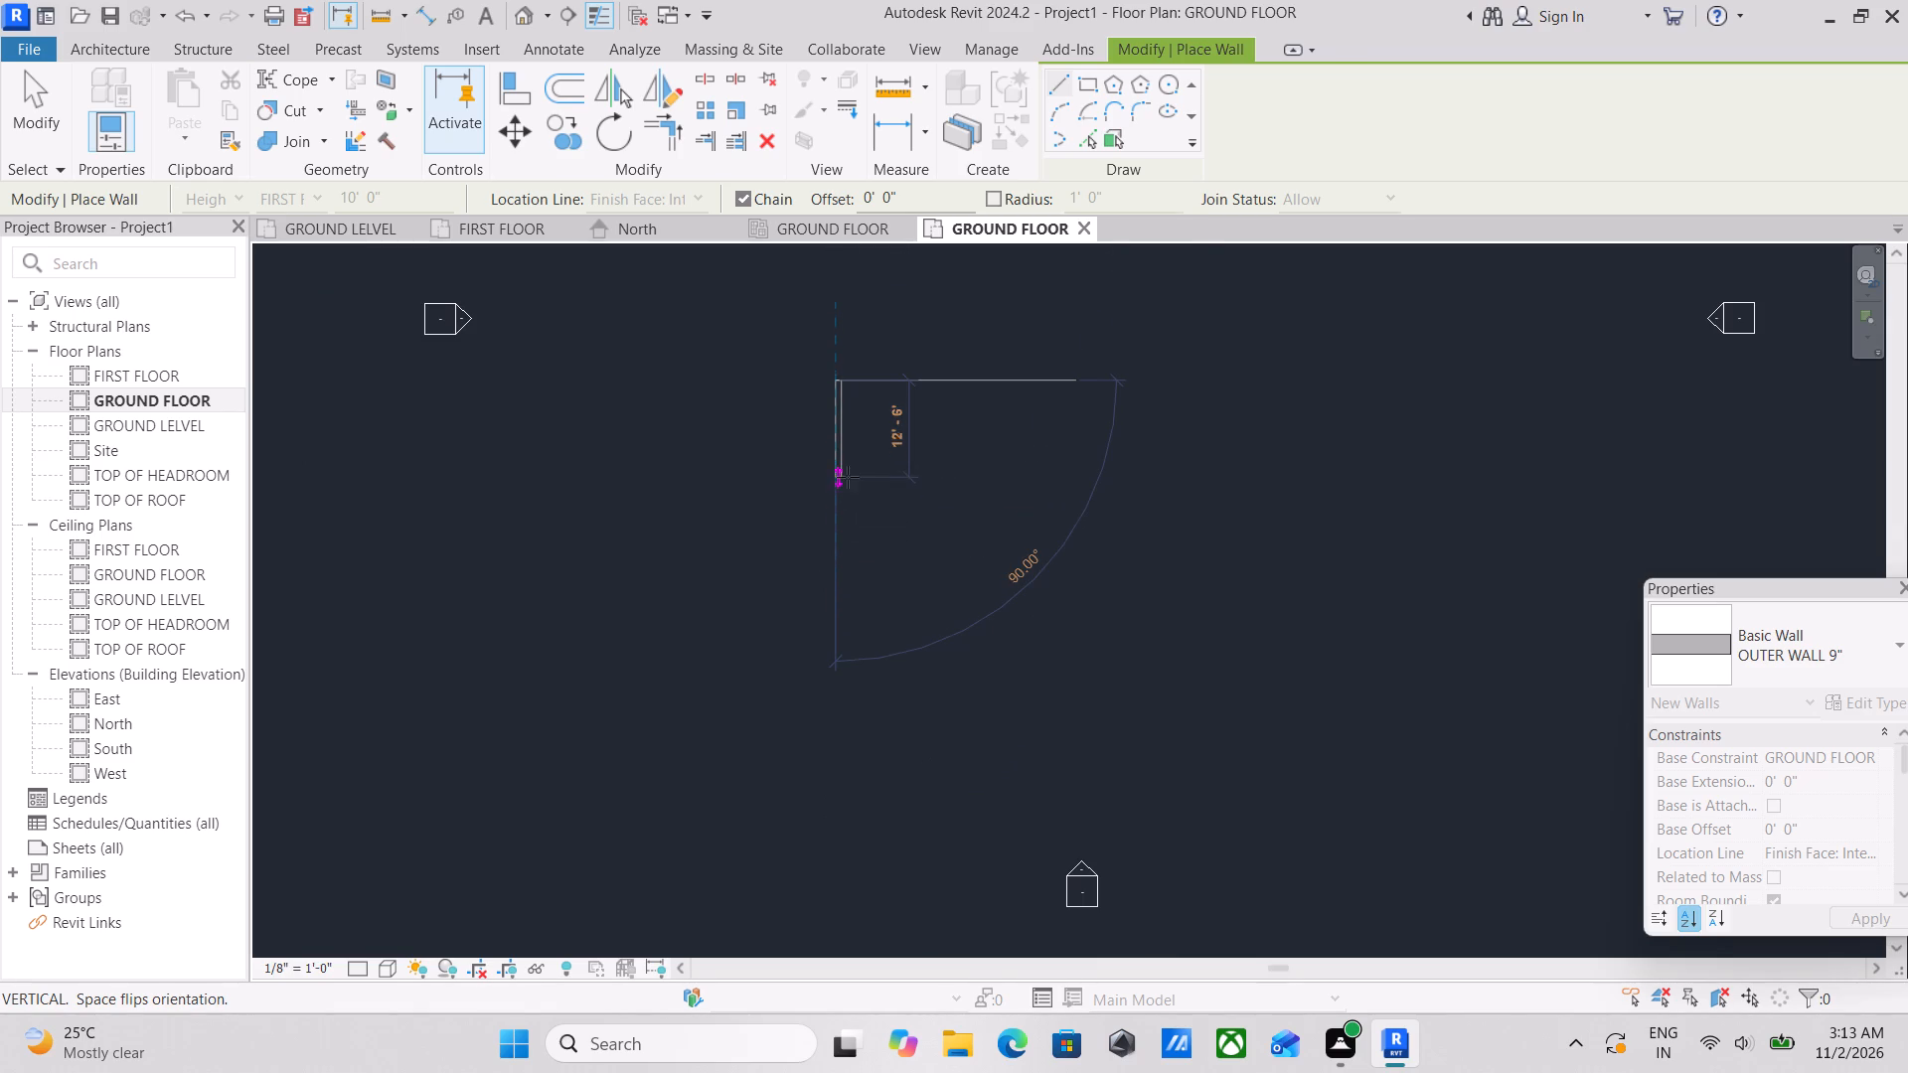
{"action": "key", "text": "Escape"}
Draw the building's vertical west outer wall downward, about 40'-6" long, using OUTER WALL 9".
{"action": "scroll", "coordinate": [808, 277], "scroll_direction": "down", "scroll_amount": 3}
{"action": "middle_click_drag", "start_coordinate": [813, 311], "coordinate": [800, 516]}
{"action": "left_click", "coordinate": [875, 398]}
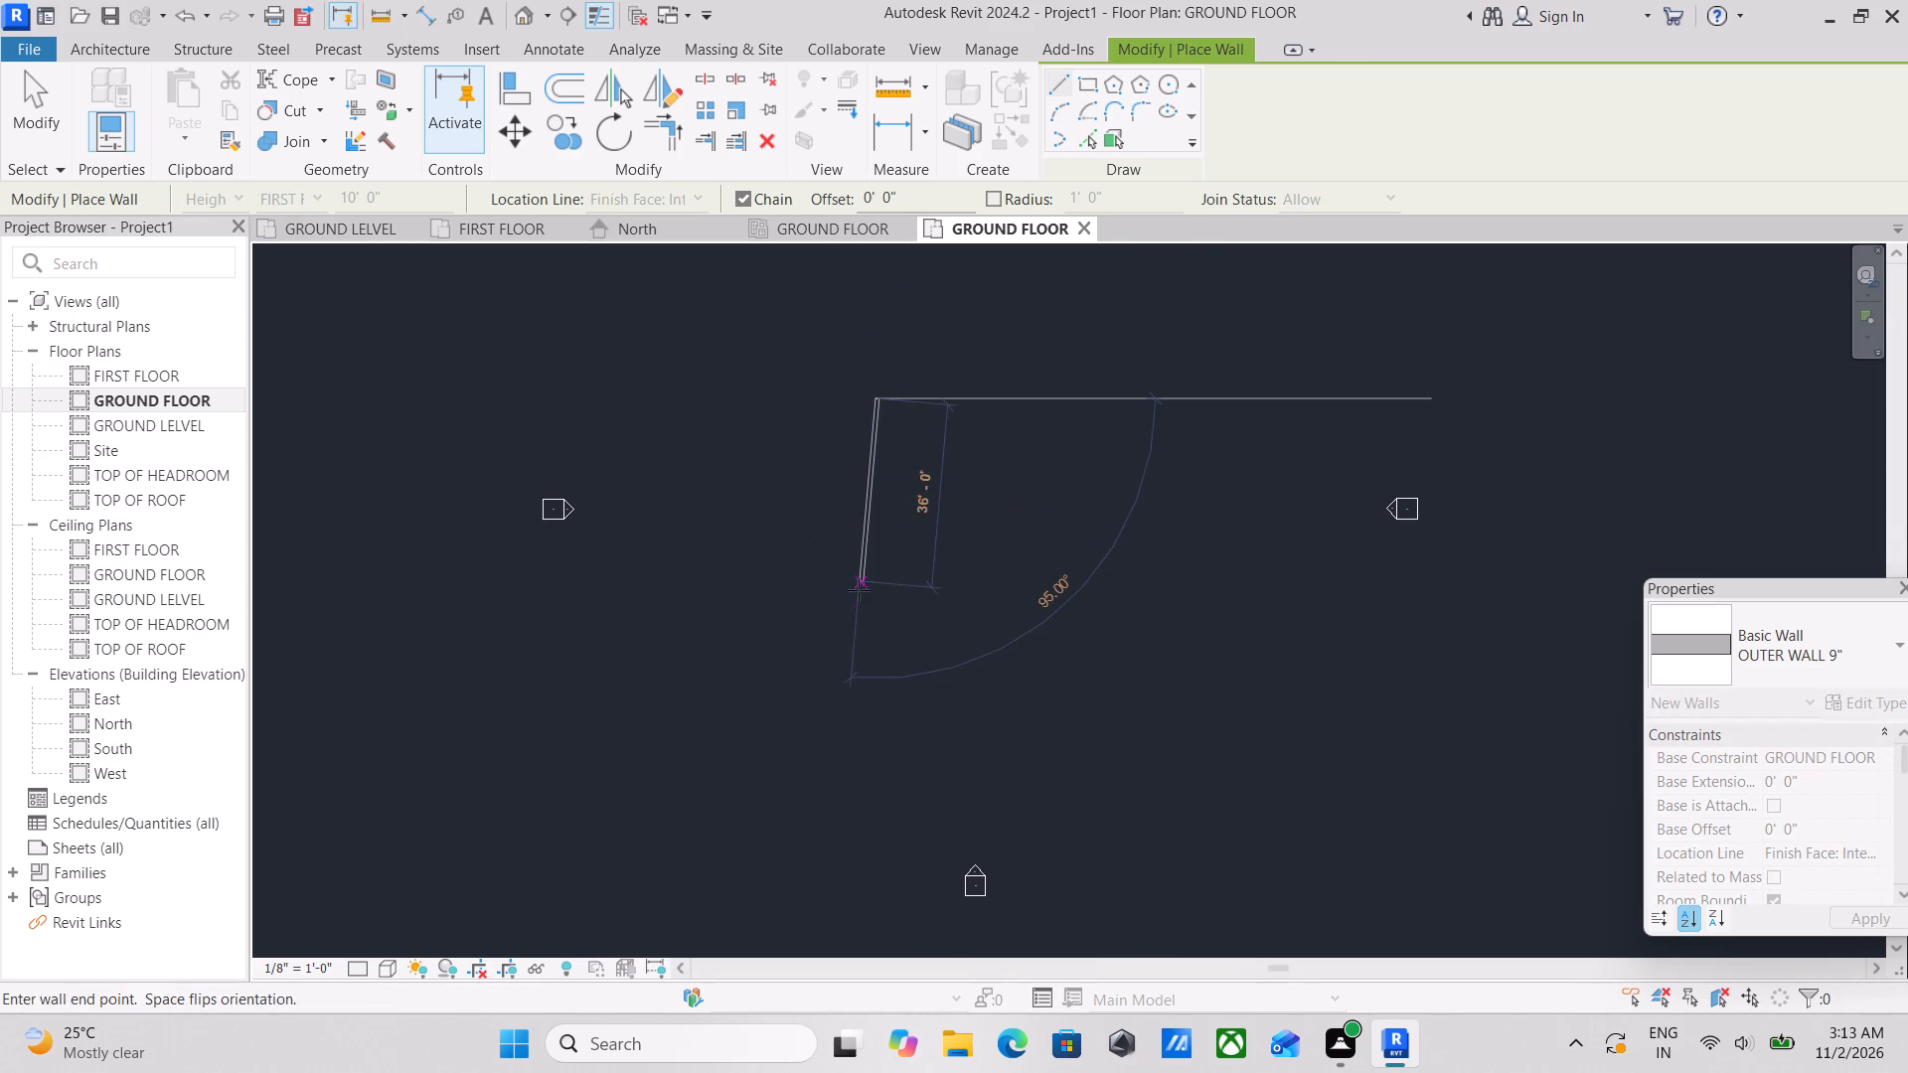
{"action": "scroll", "coordinate": [869, 559], "scroll_direction": "up", "scroll_amount": 9}
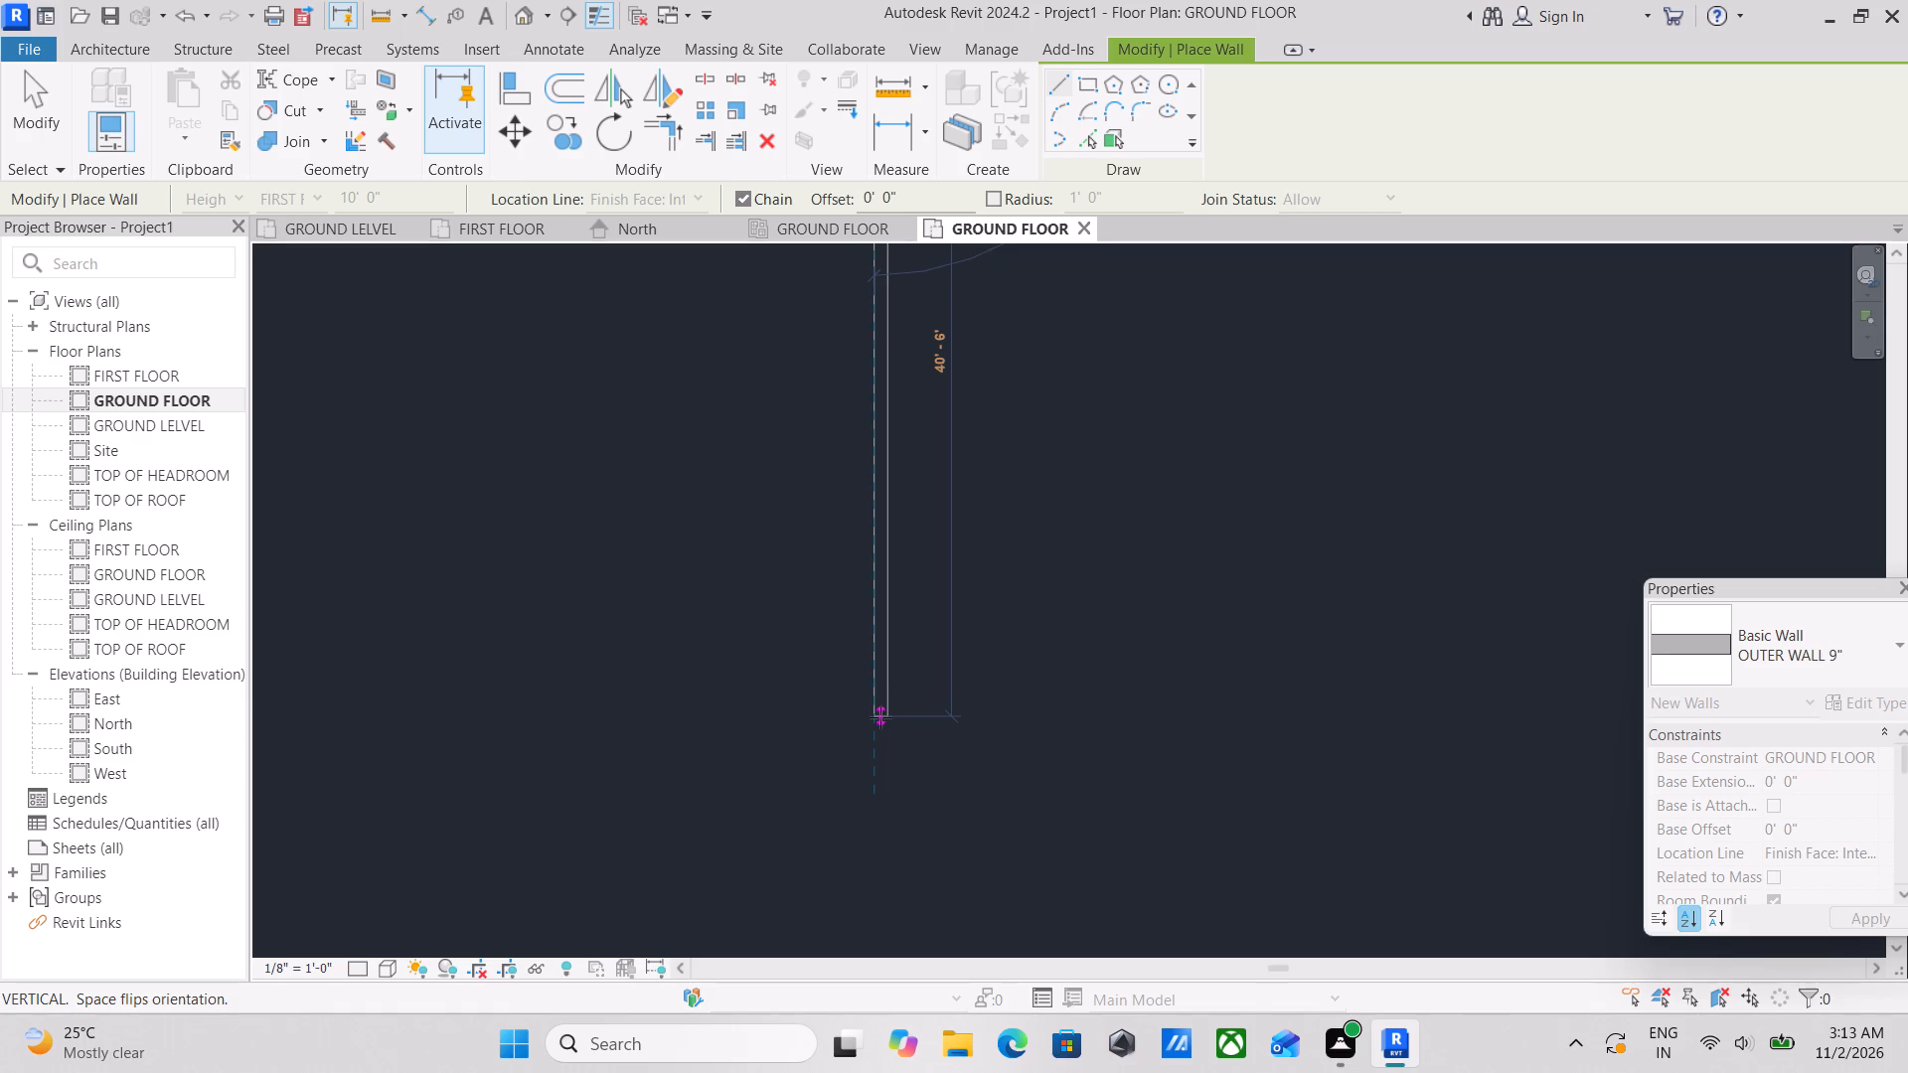
{"action": "left_click", "coordinate": [880, 717]}
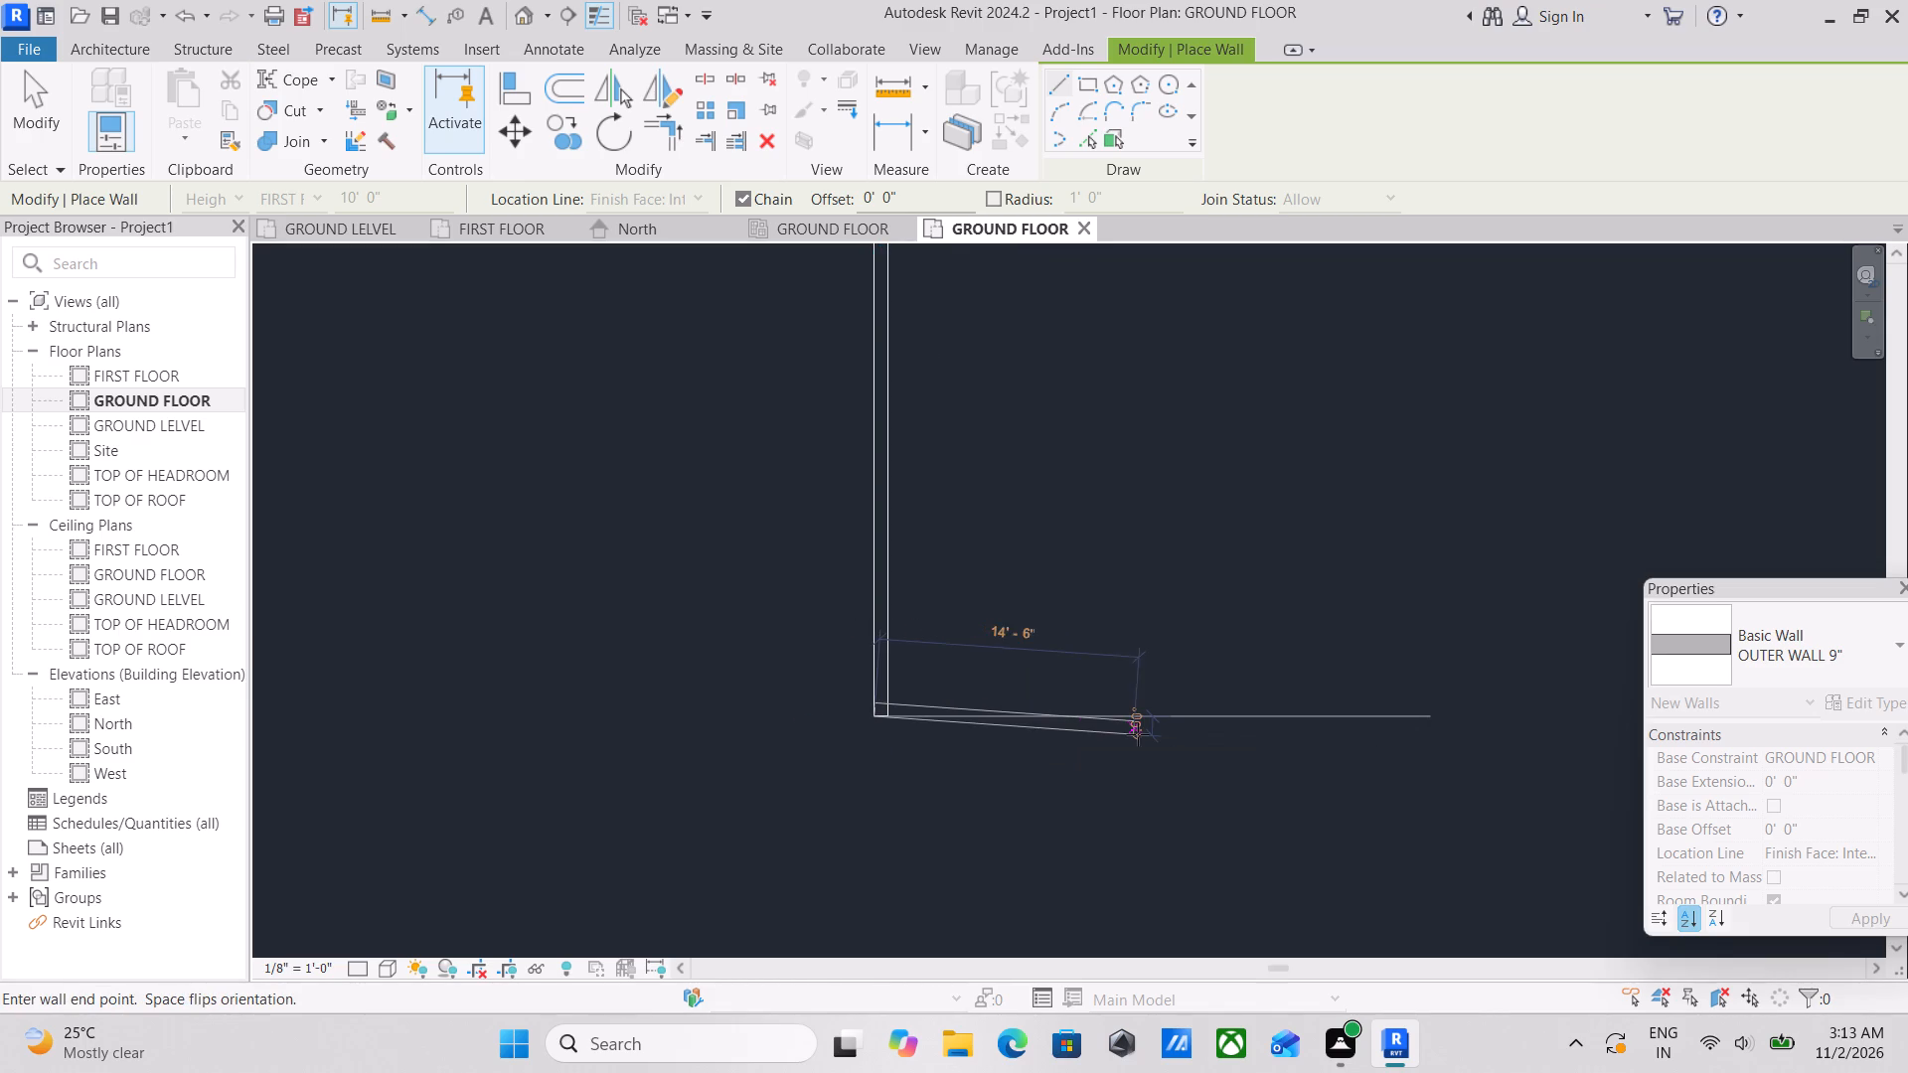
Continue the outer wall chain east along the south side, north about 16'-6", and east again to form a stepped corner.
{"action": "left_click", "coordinate": [1271, 713]}
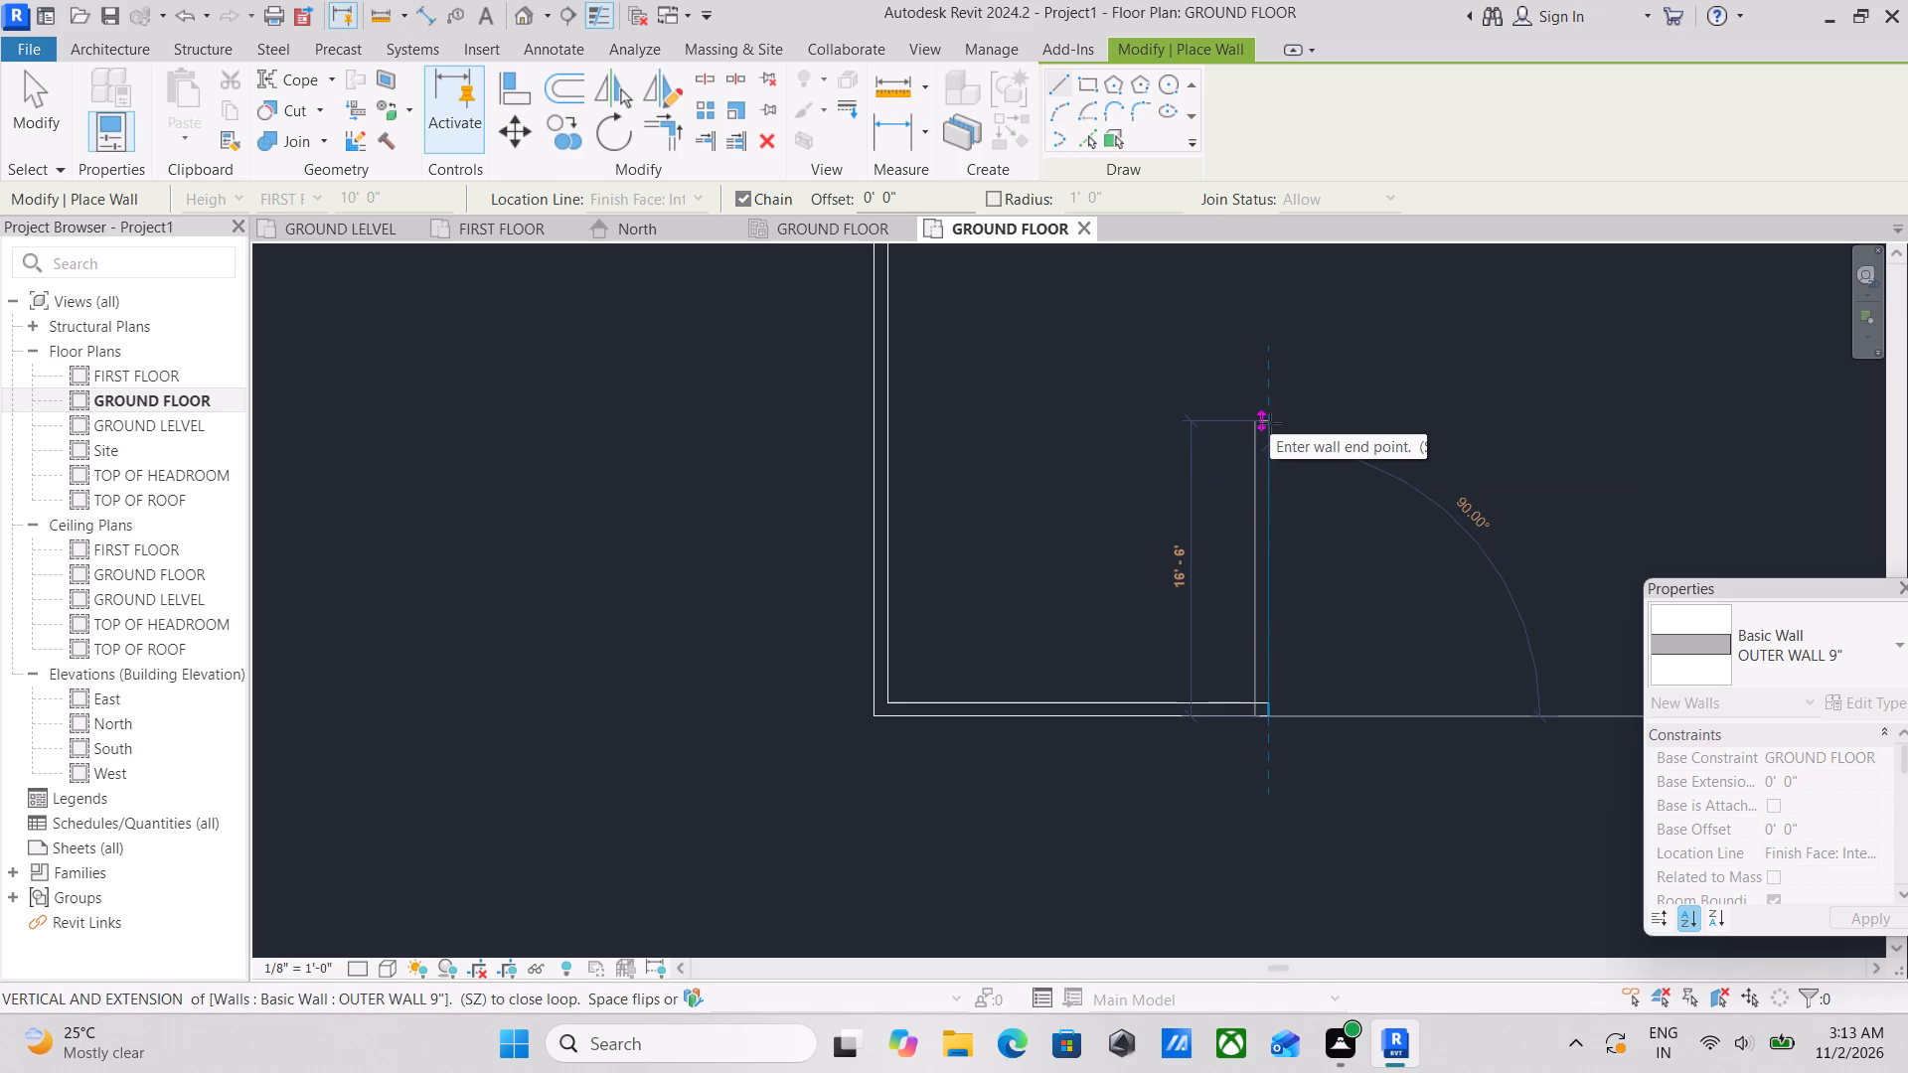
{"action": "left_click", "coordinate": [1270, 423]}
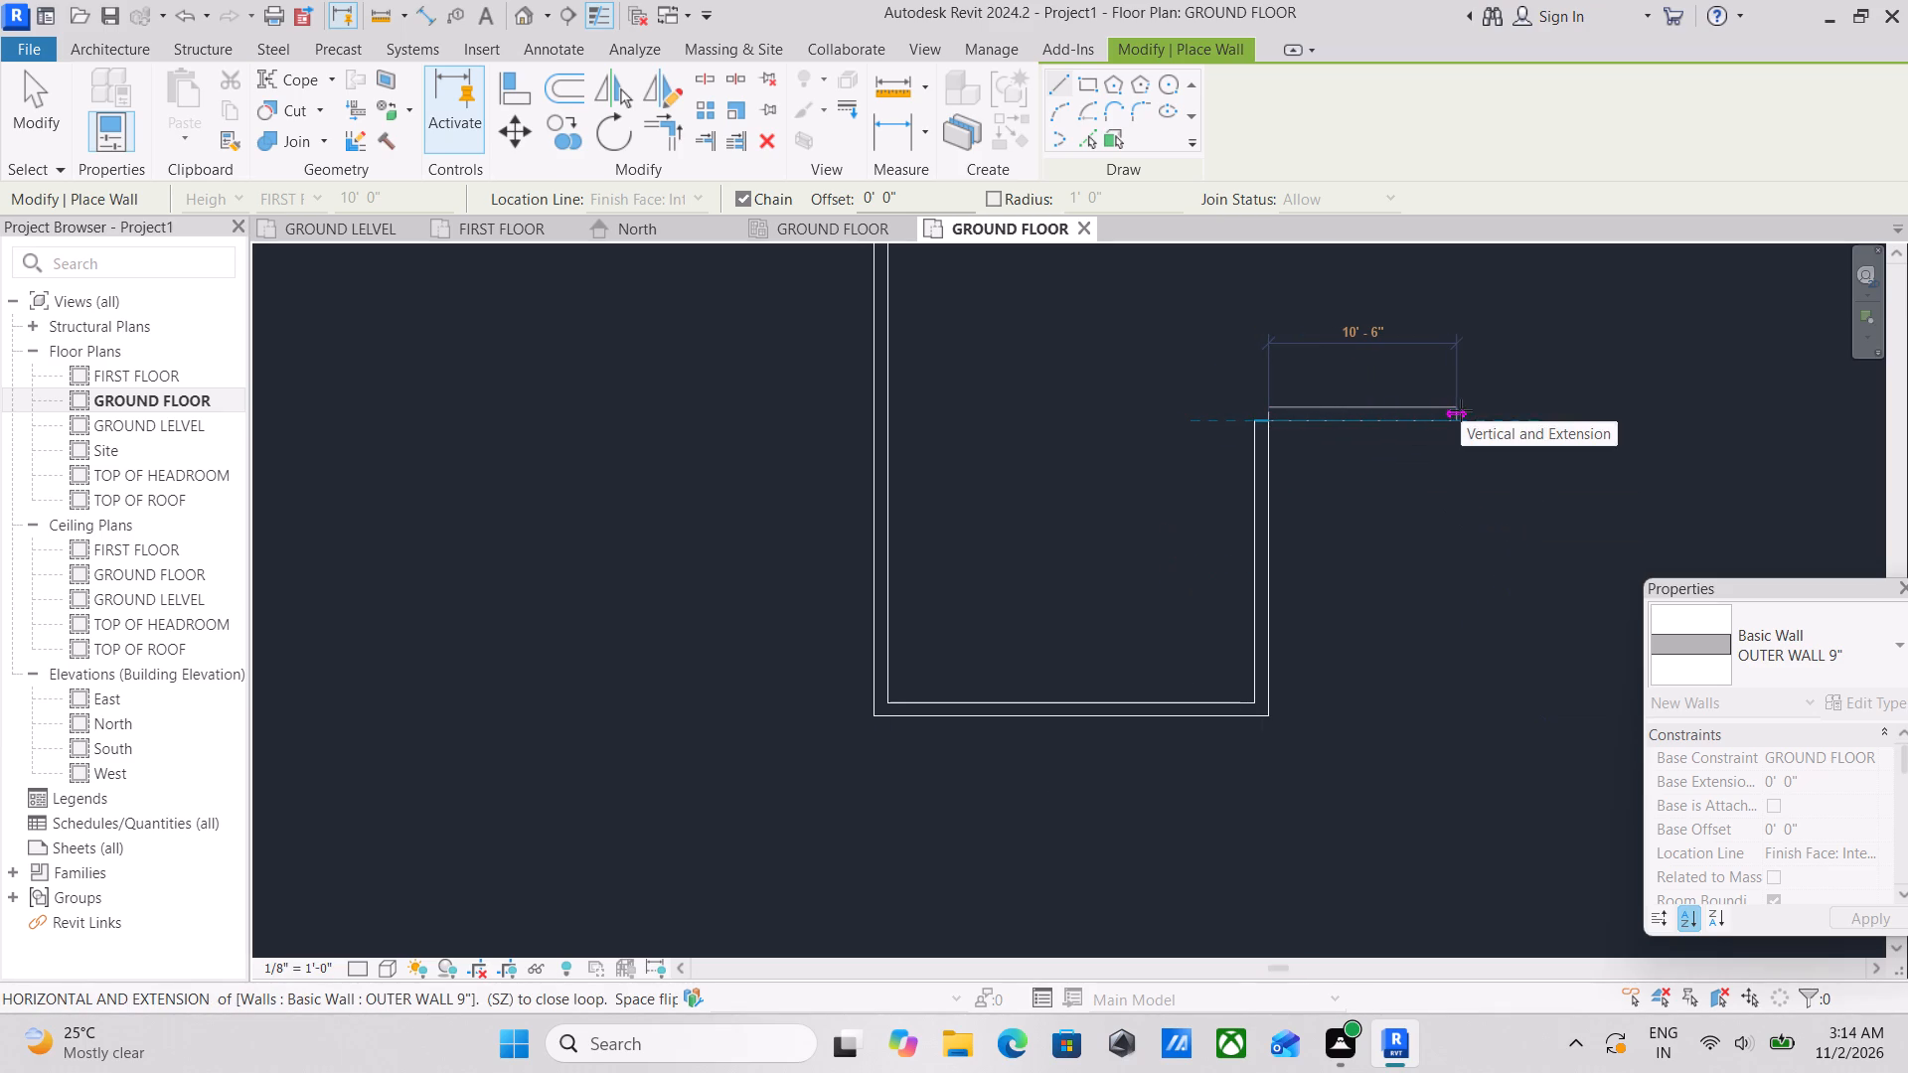
{"action": "middle_click_drag", "start_coordinate": [1461, 409], "coordinate": [1005, 473]}
{"action": "scroll", "coordinate": [1017, 473], "scroll_direction": "down", "scroll_amount": 2}
{"action": "middle_click_drag", "start_coordinate": [1017, 473], "coordinate": [1001, 543]}
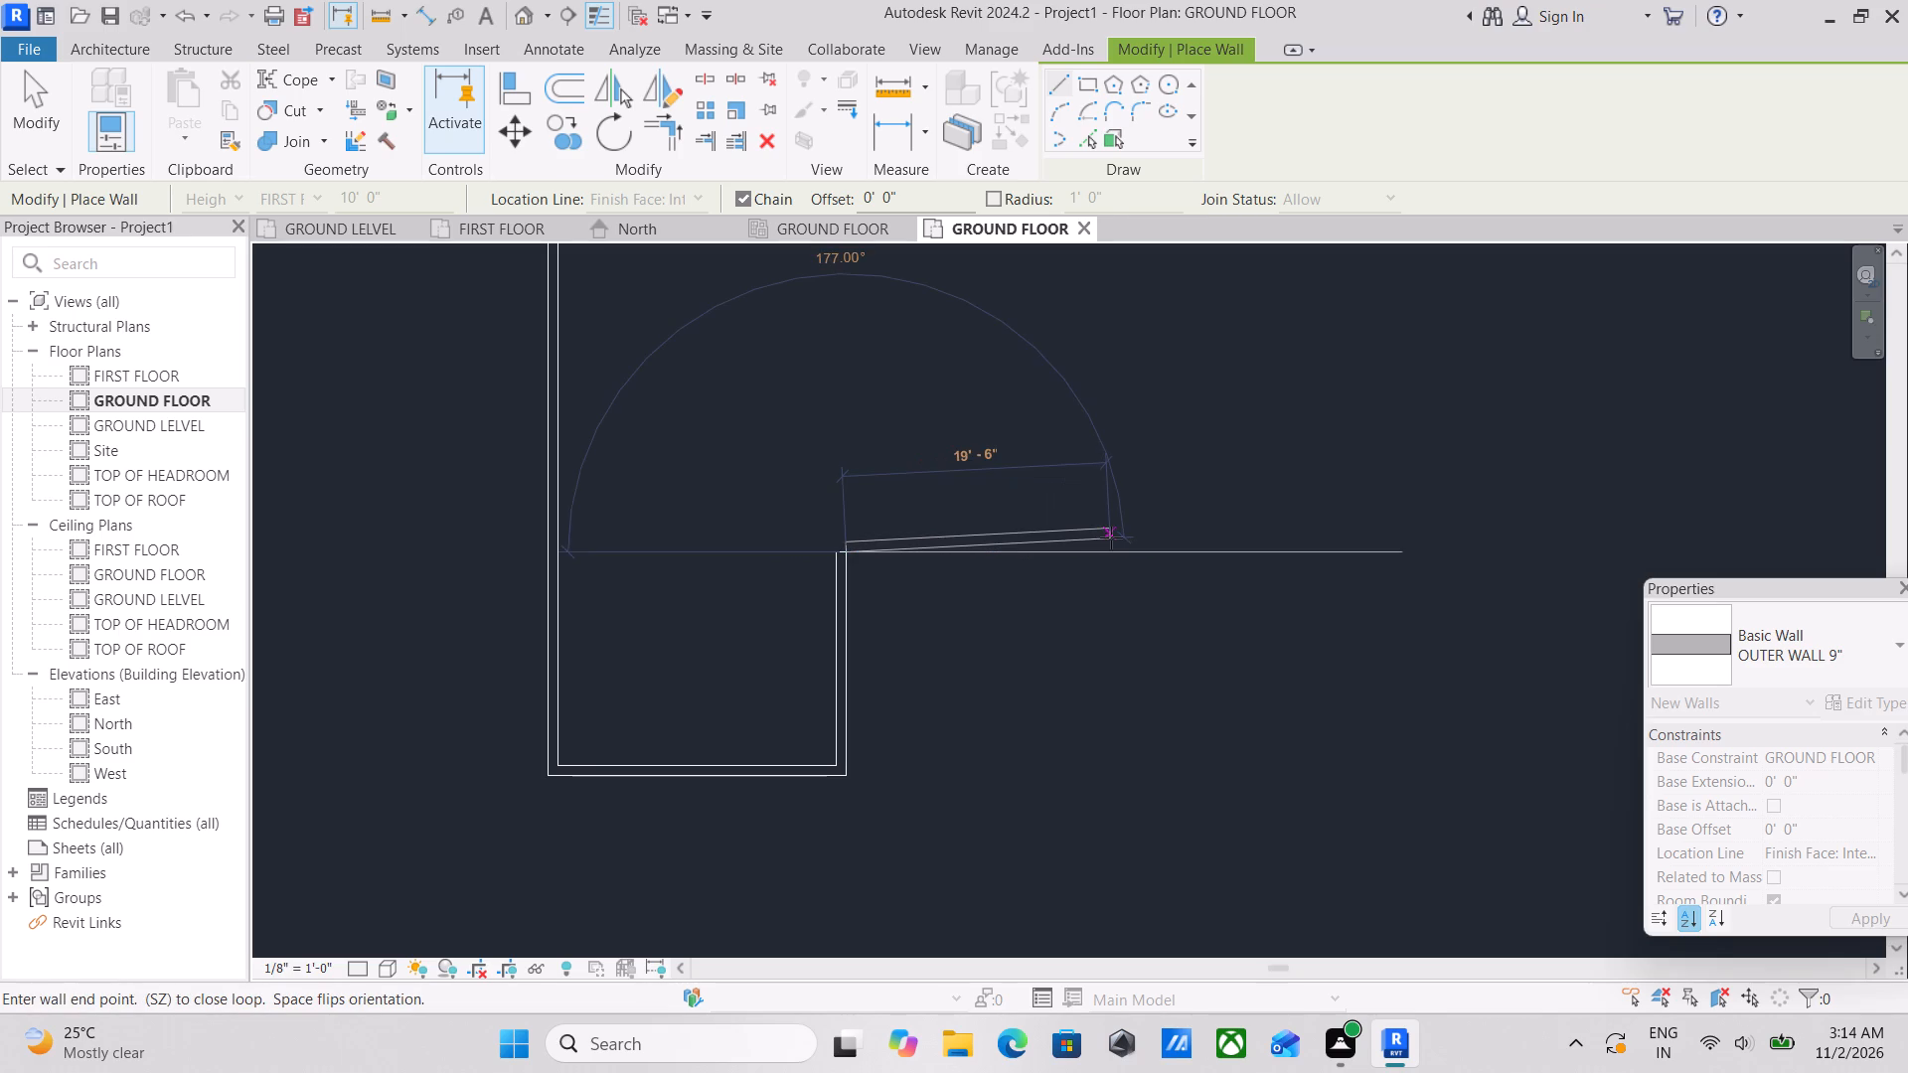
{"action": "left_click", "coordinate": [1129, 544]}
Continue the outer wall chain north with a vertical east wall about 30' long.
{"action": "middle_click_drag", "start_coordinate": [1130, 488], "coordinate": [1135, 722]}
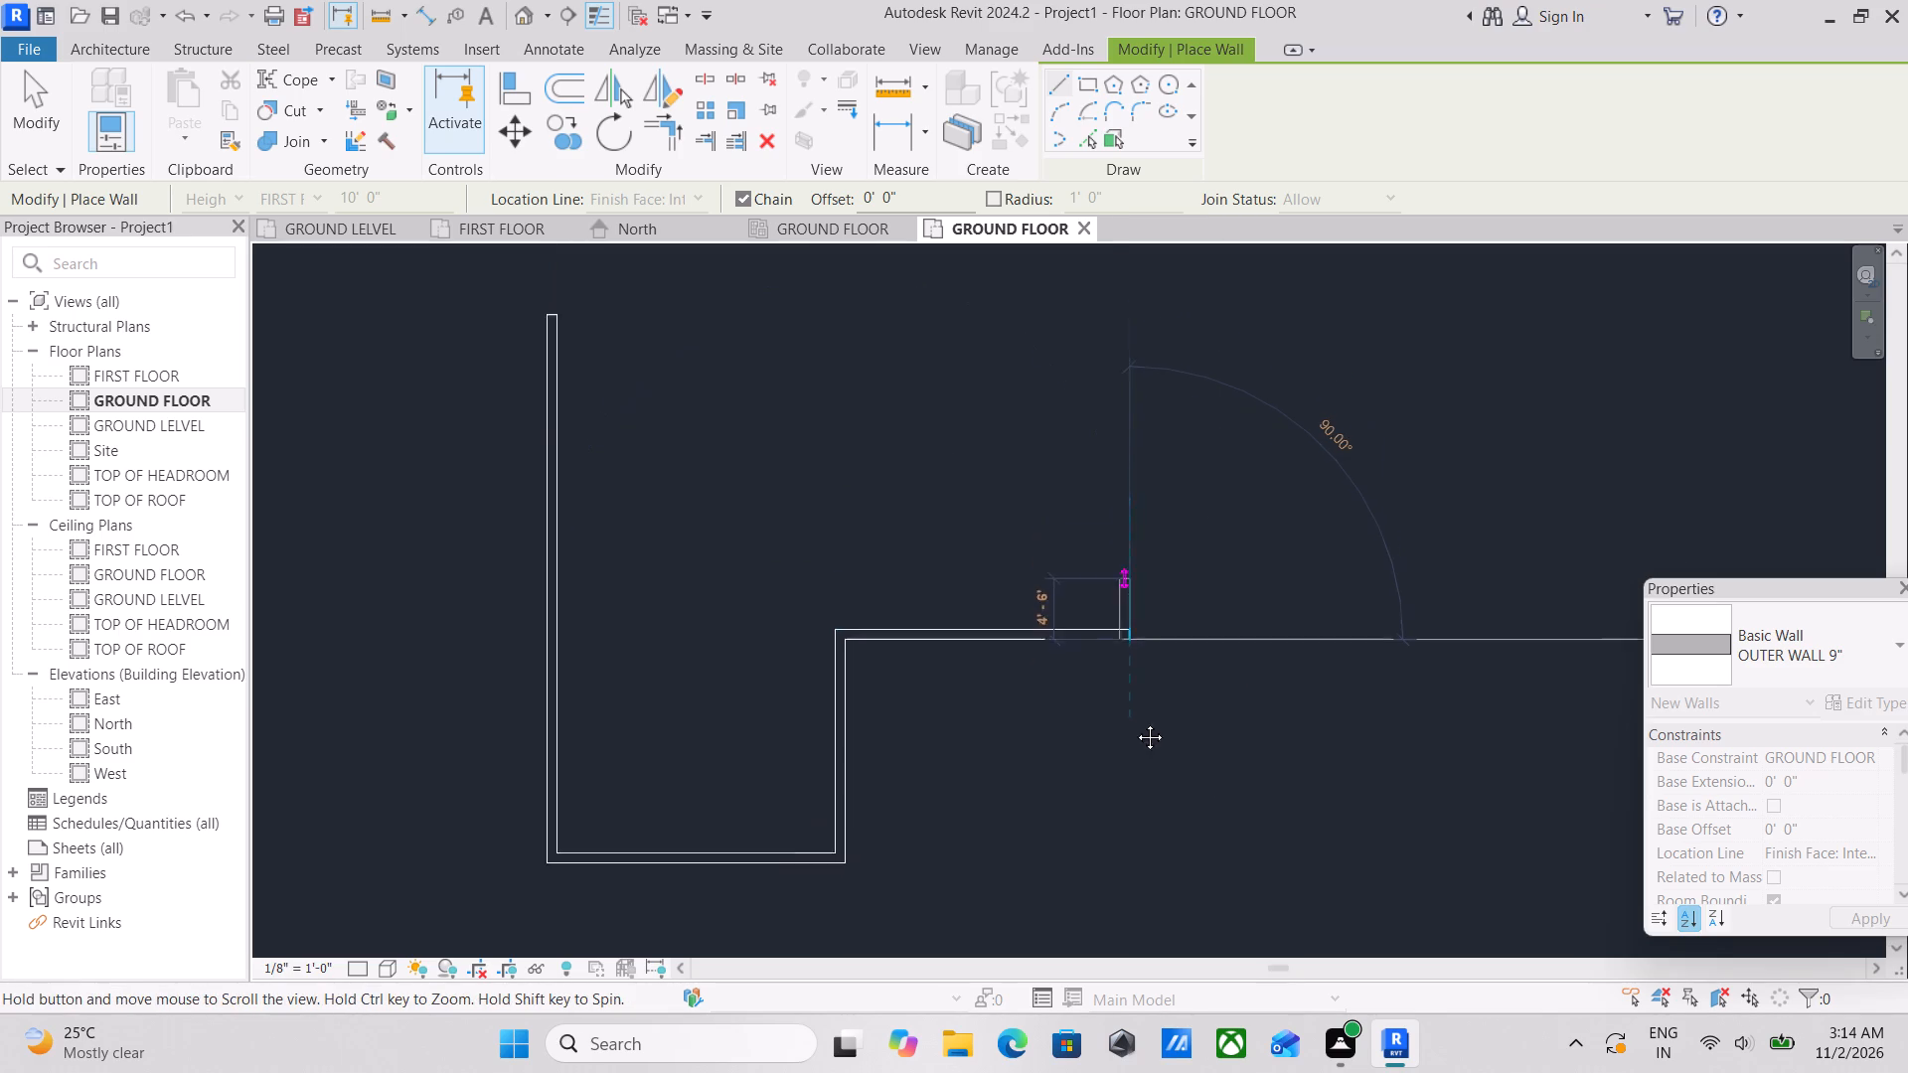
{"action": "middle_click_drag", "start_coordinate": [1135, 722], "coordinate": [1147, 982]}
{"action": "scroll", "coordinate": [1154, 801], "scroll_direction": "down", "scroll_amount": 1}
{"action": "middle_click_drag", "start_coordinate": [1154, 801], "coordinate": [1164, 894]}
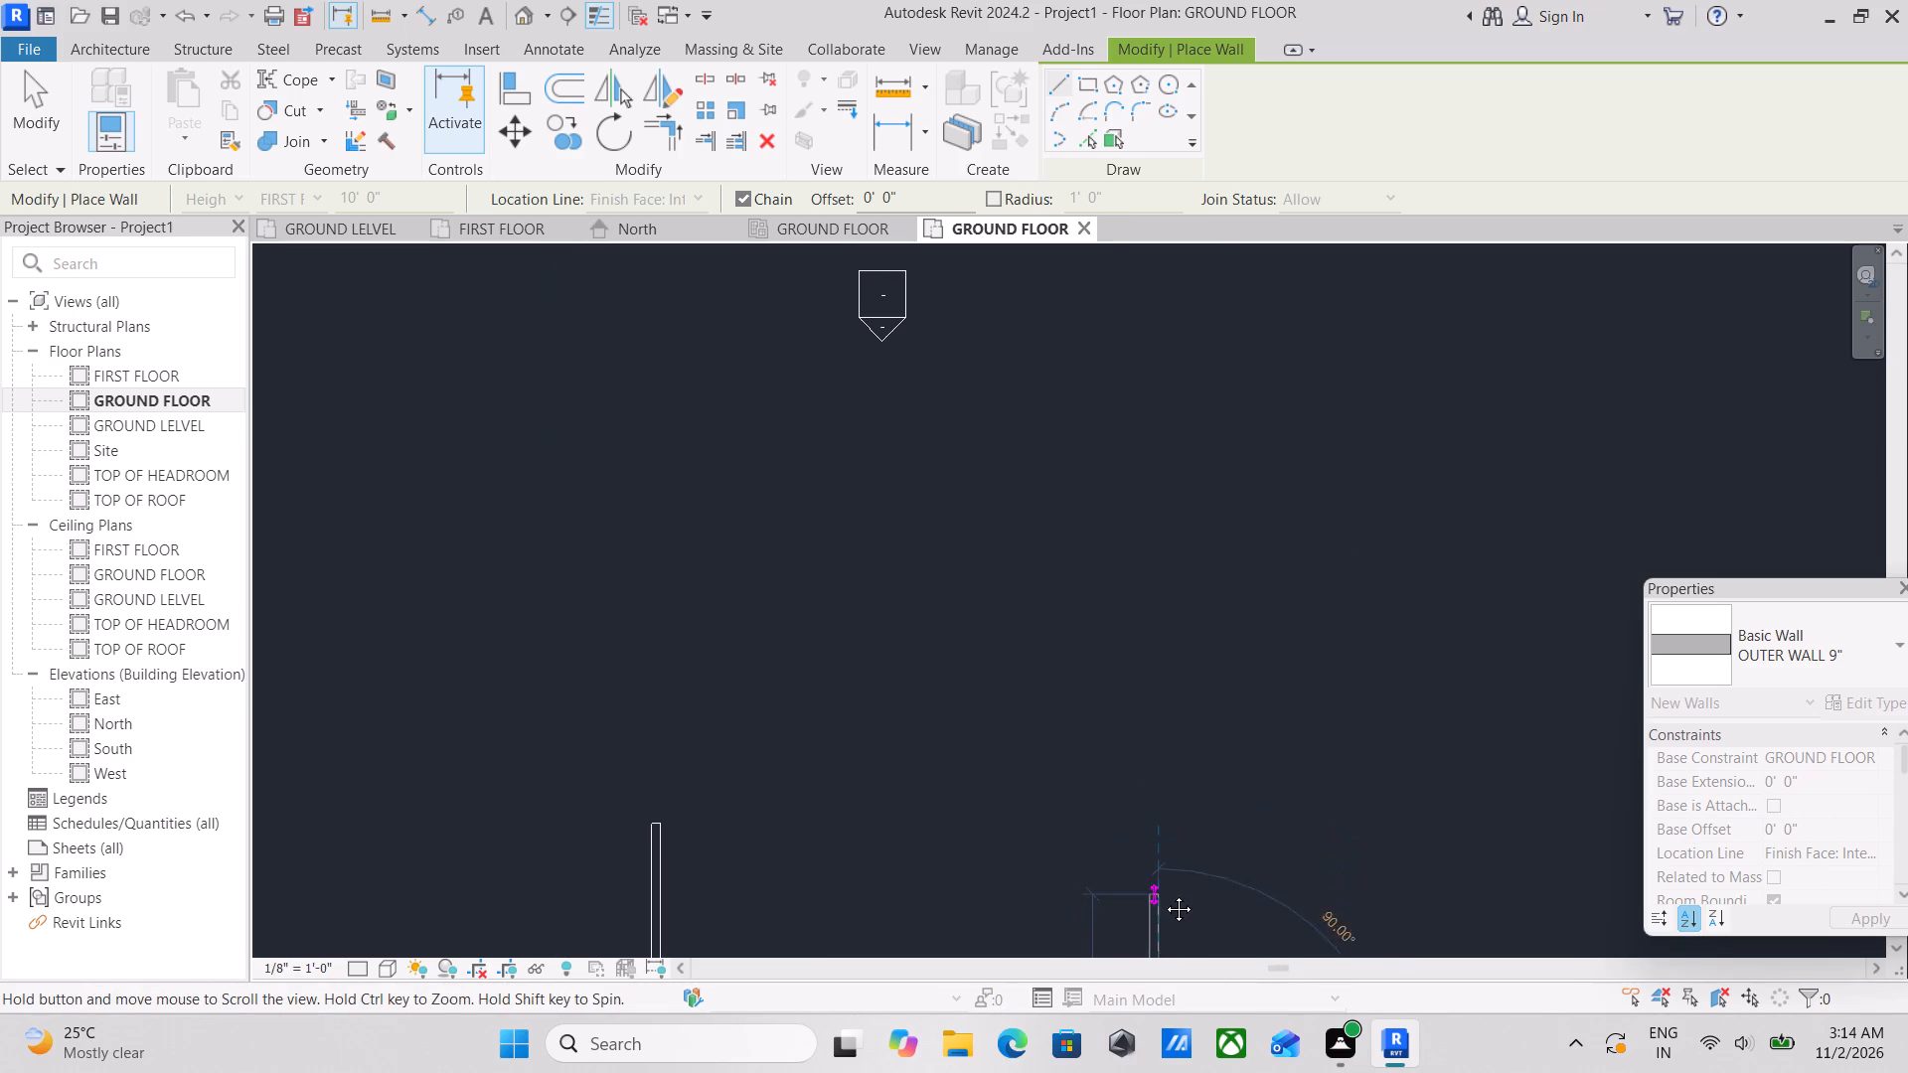
{"action": "middle_click_drag", "start_coordinate": [1164, 894], "coordinate": [1164, 893]}
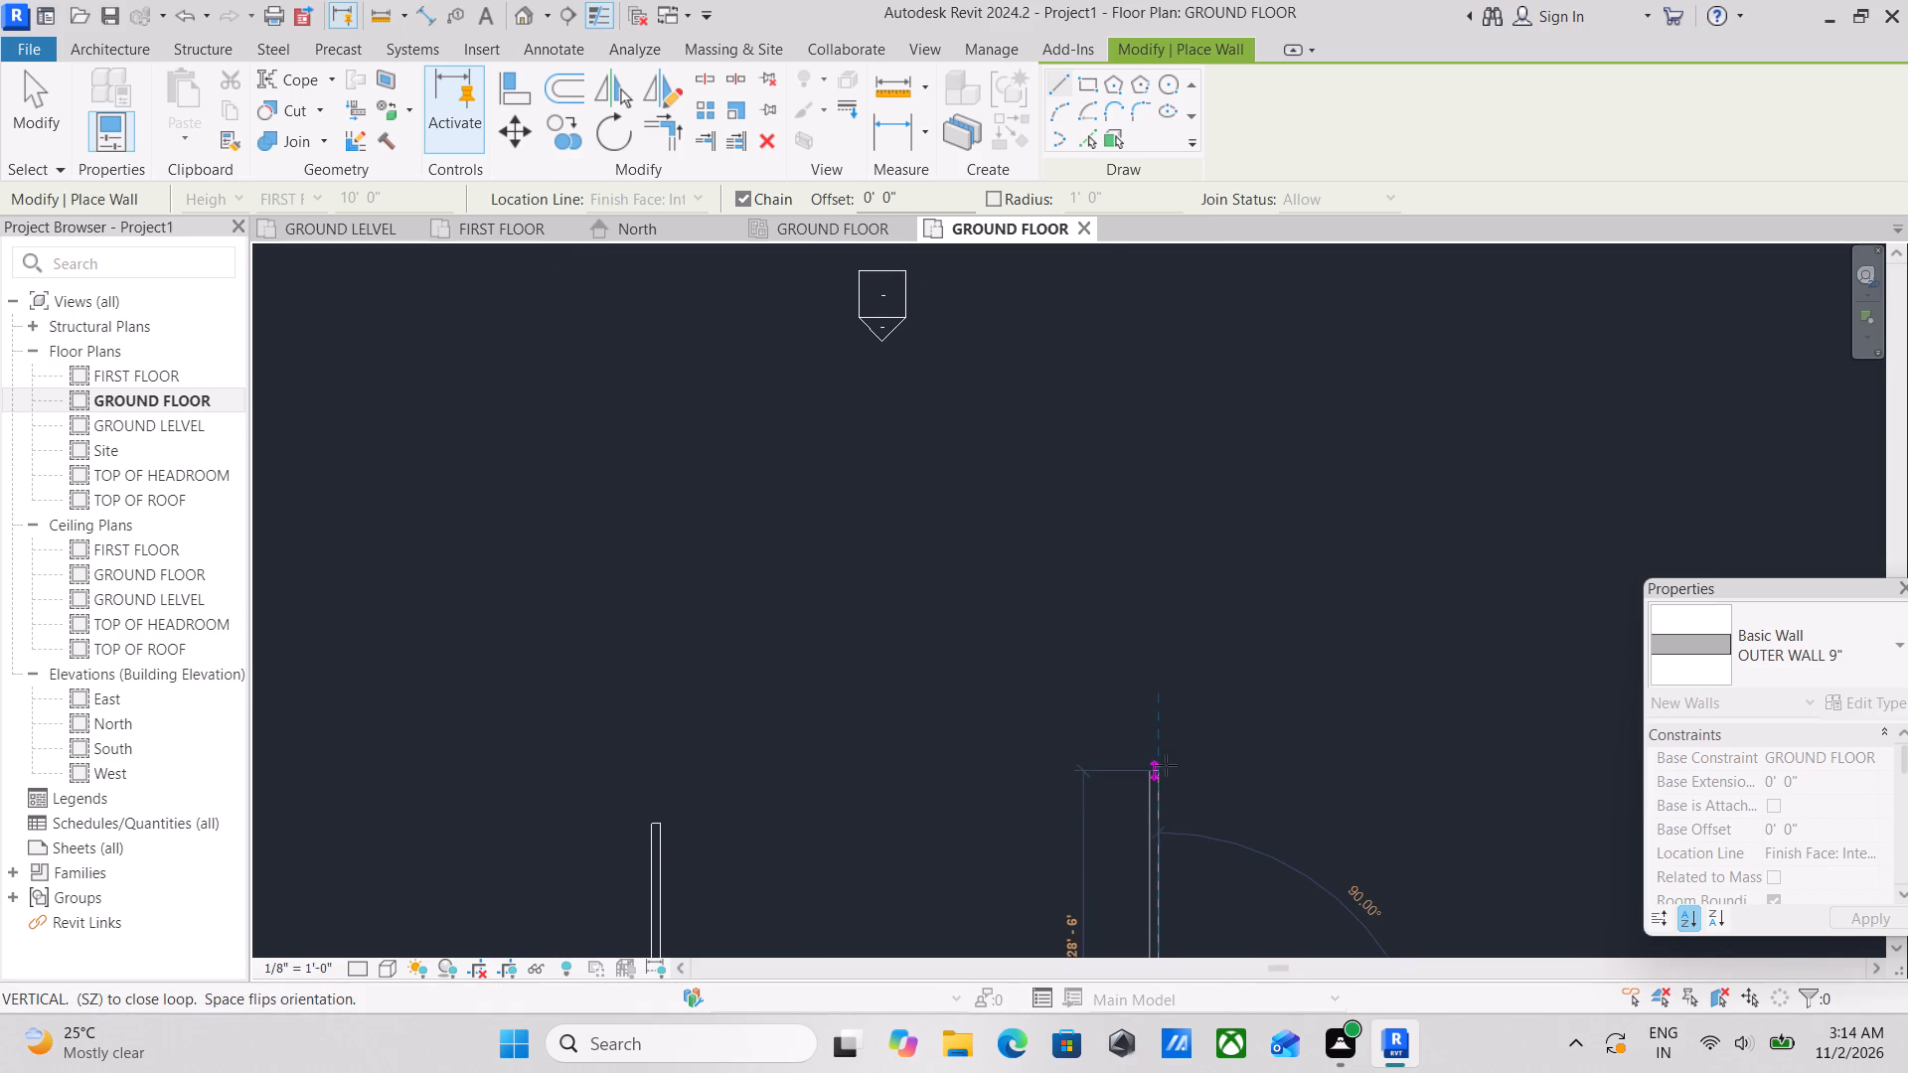
{"action": "left_click", "coordinate": [1165, 747]}
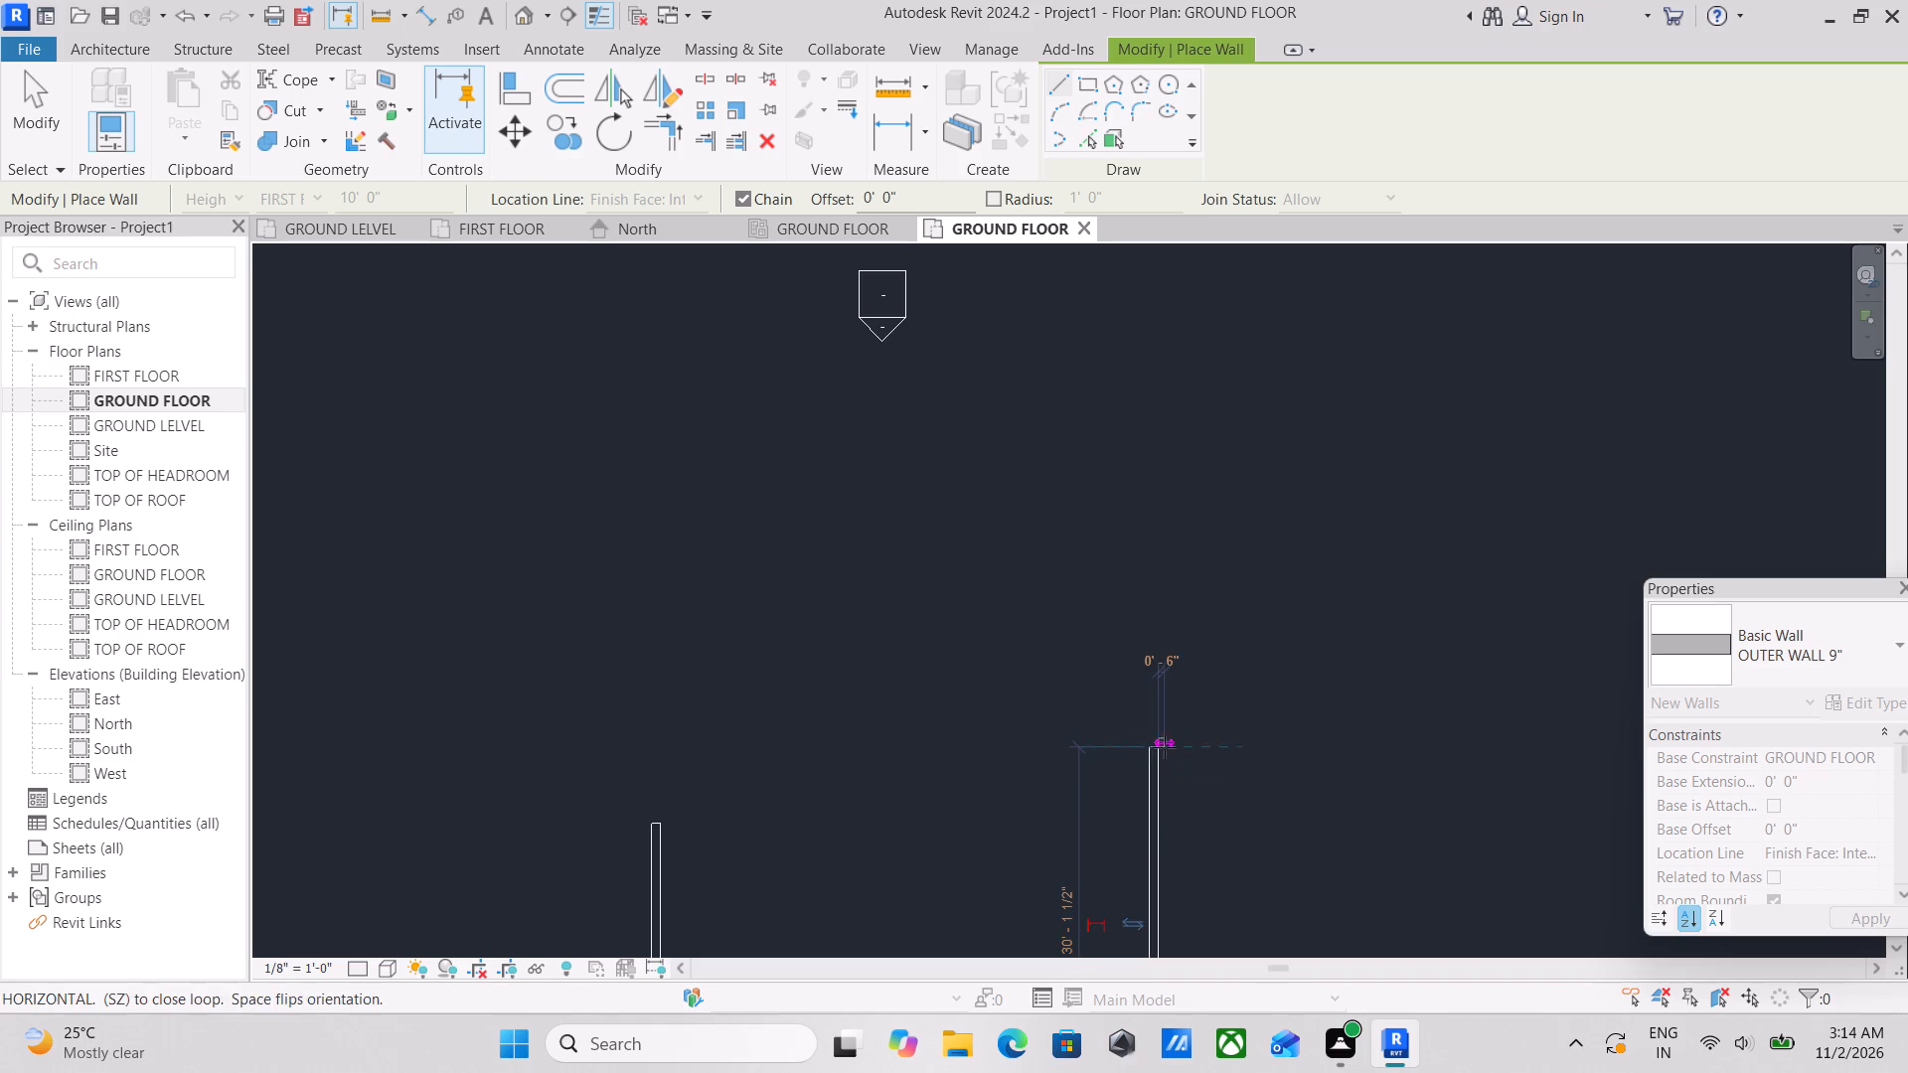
Continue the outer wall chain west until below the north elevation marker, and turn north for about 11'.
{"action": "scroll", "coordinate": [1074, 746], "scroll_direction": "down", "scroll_amount": 3}
{"action": "middle_click_drag", "start_coordinate": [1074, 746], "coordinate": [1122, 685]}
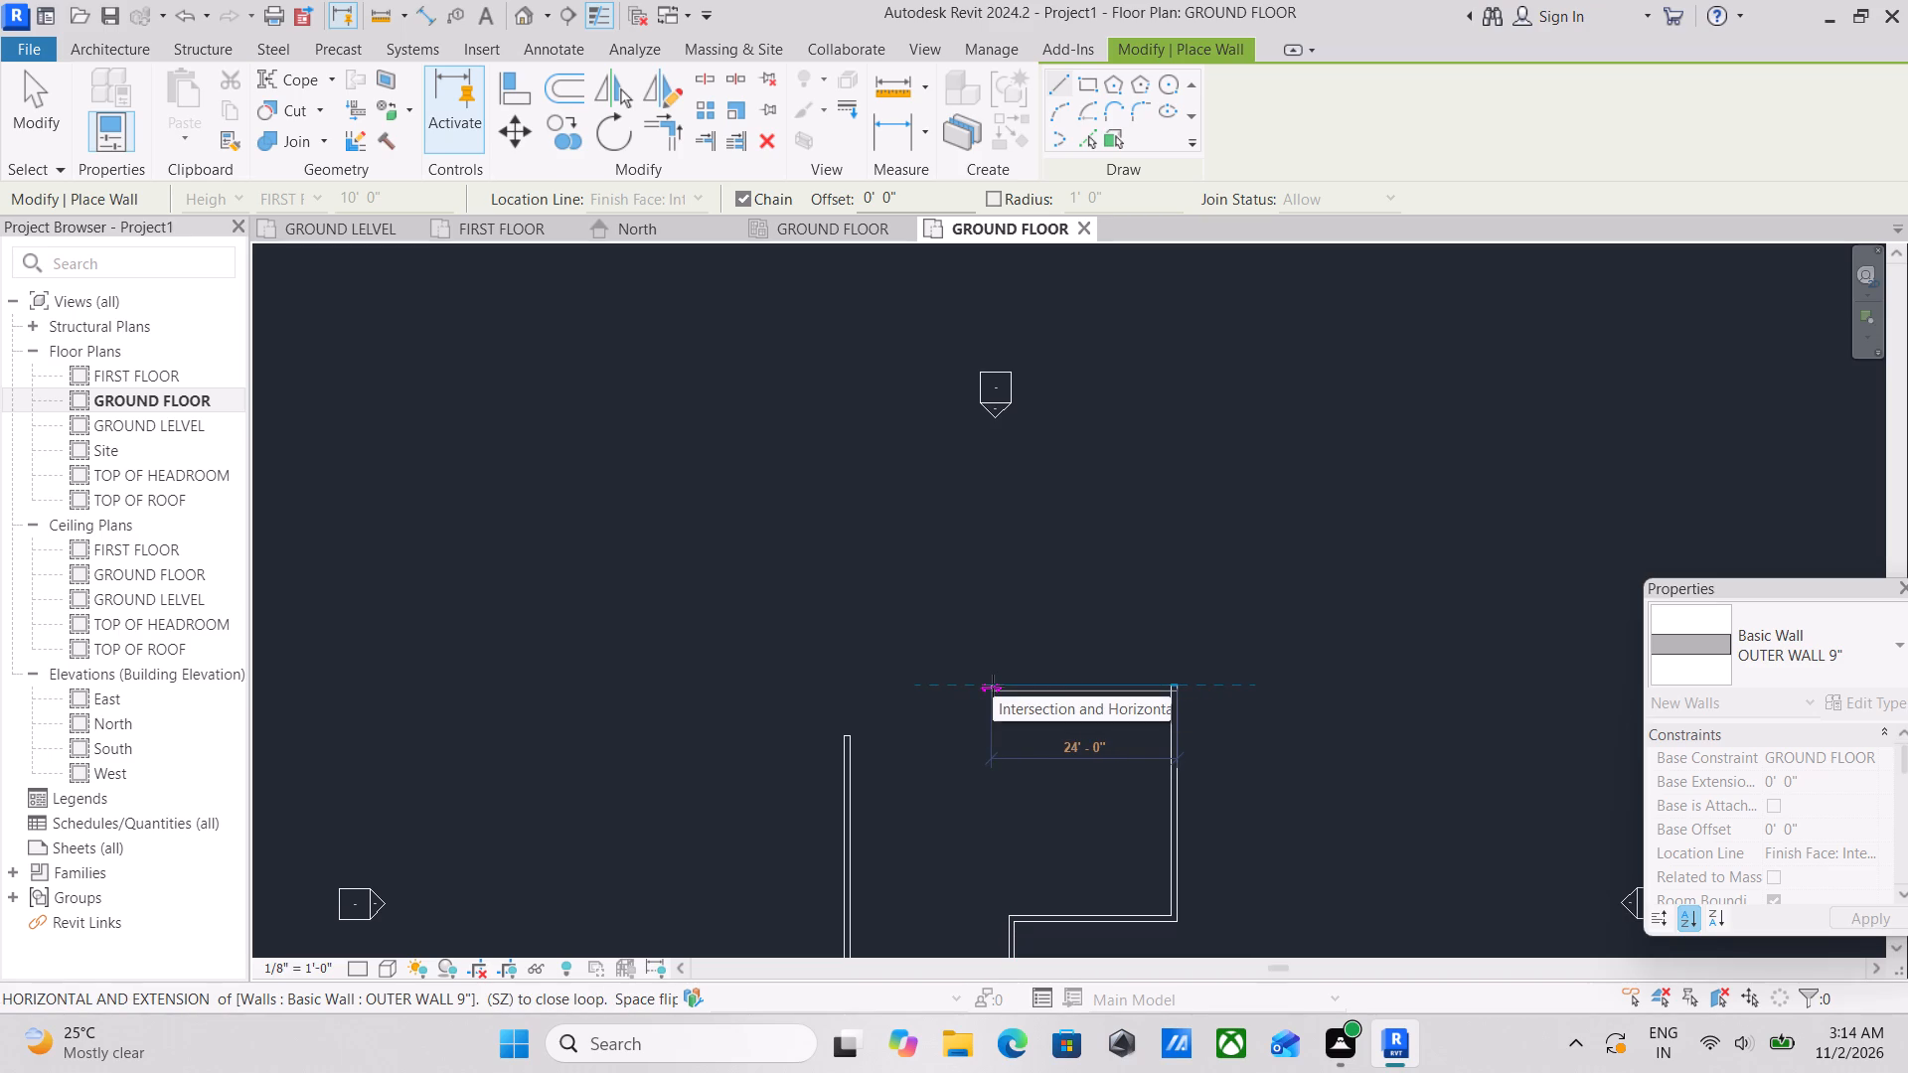
{"action": "left_click", "coordinate": [998, 693]}
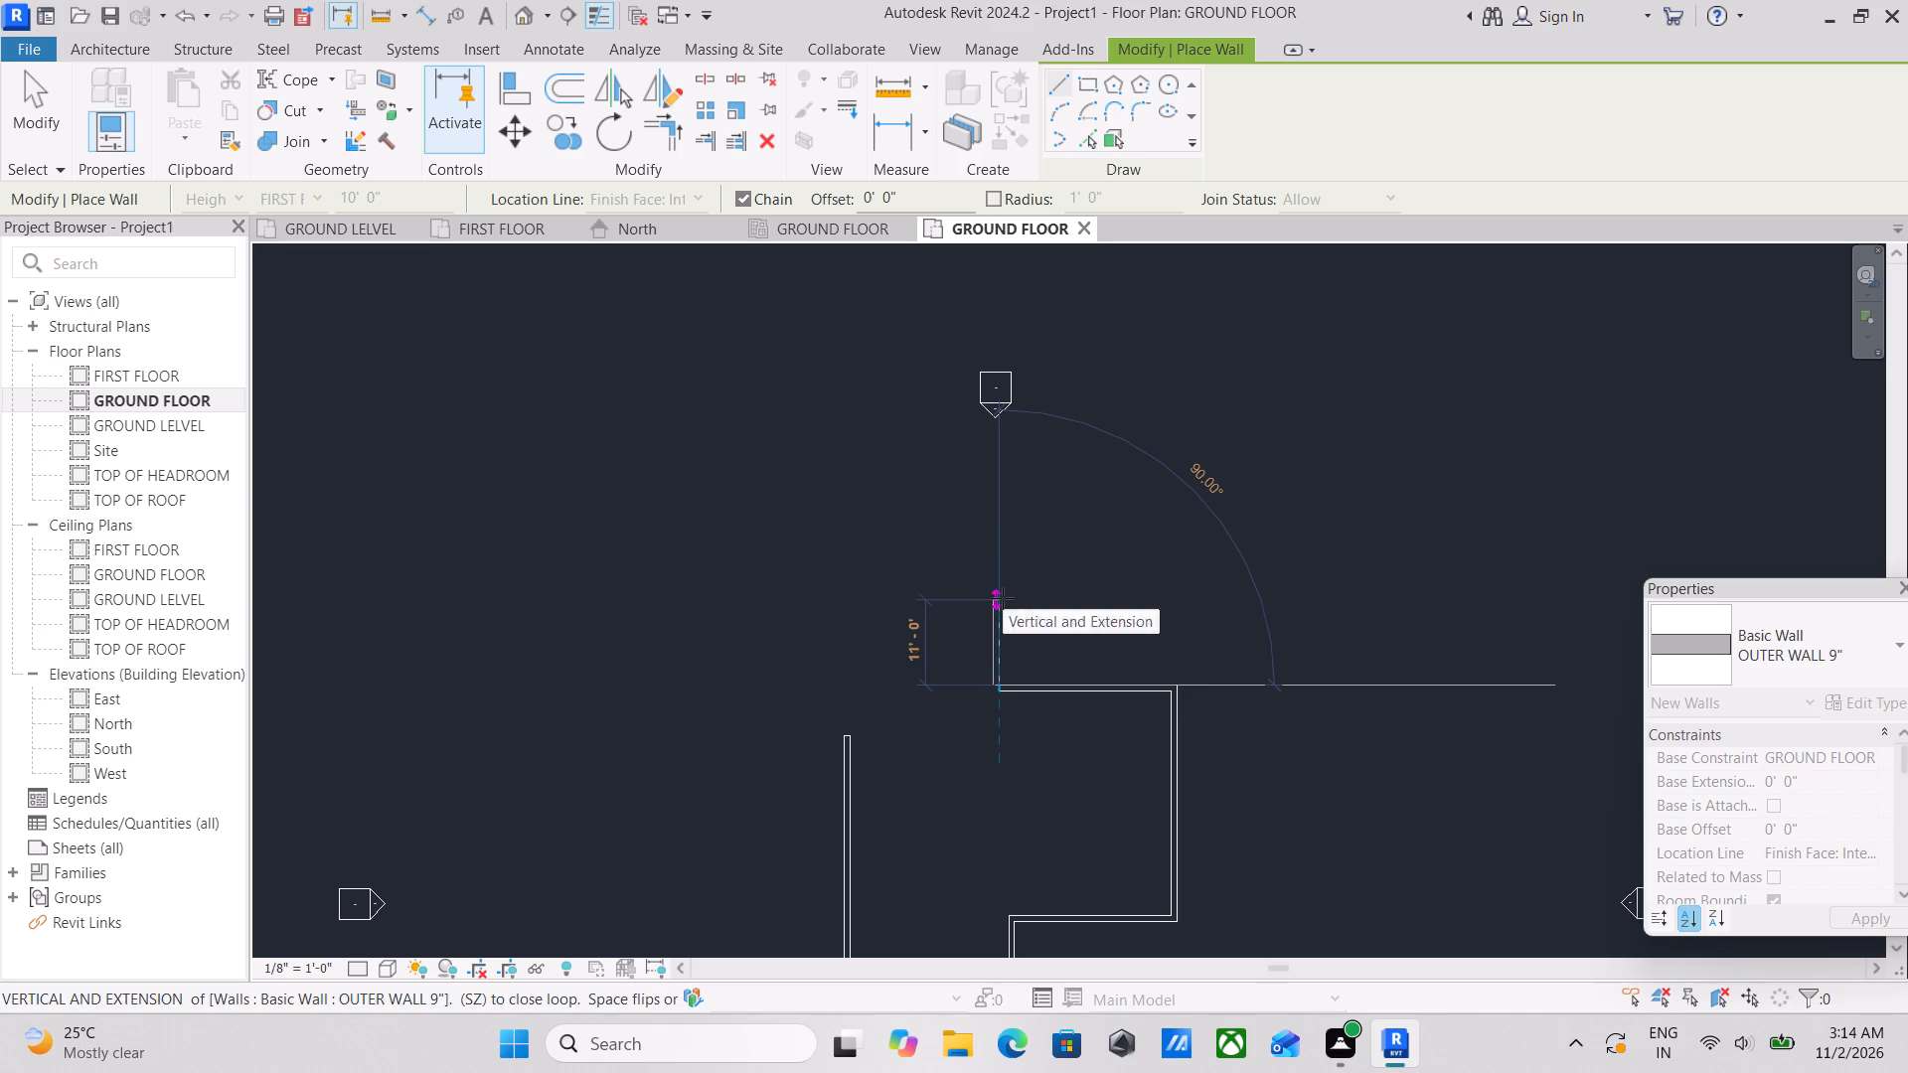
{"action": "left_click", "coordinate": [1003, 598]}
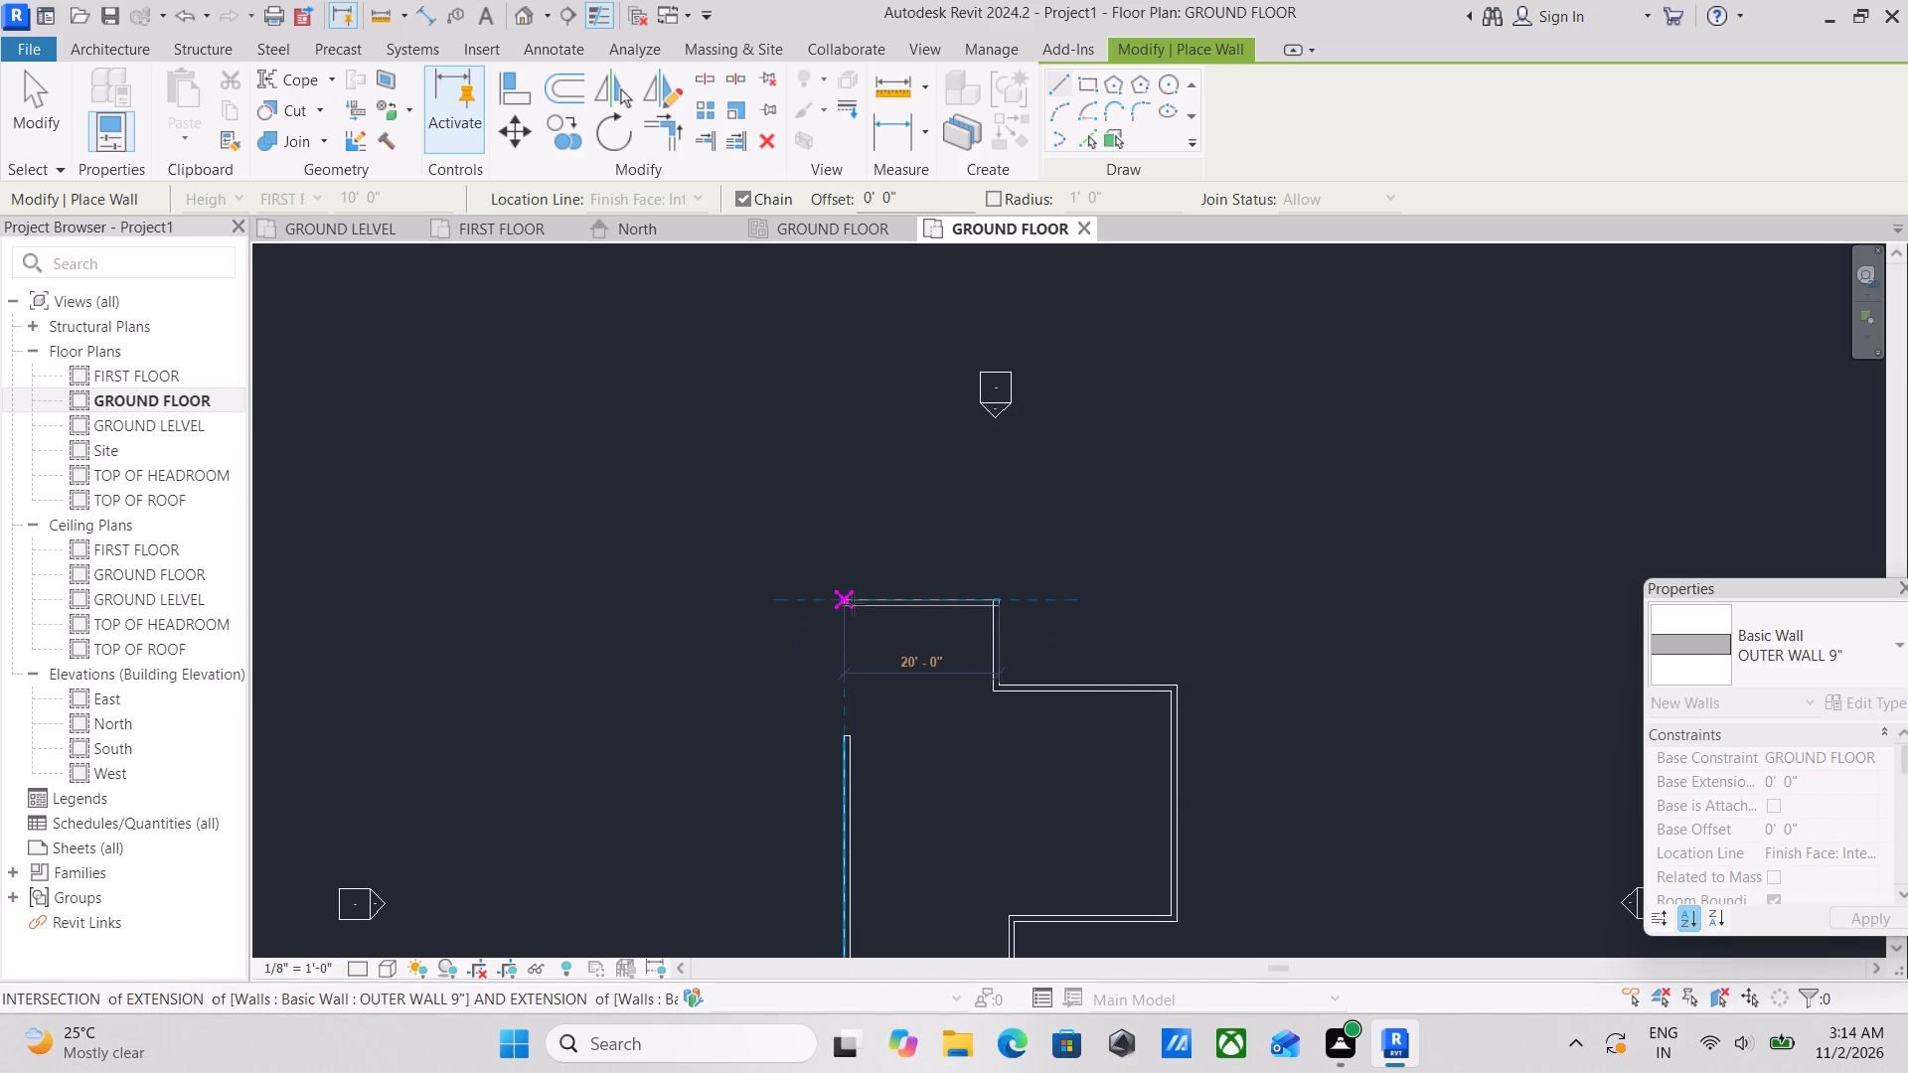
Finish the outer wall chain with a north wall about 20' long running west, and close it down onto the west wall.
{"action": "left_click", "coordinate": [853, 604]}
{"action": "left_click", "coordinate": [844, 742]}
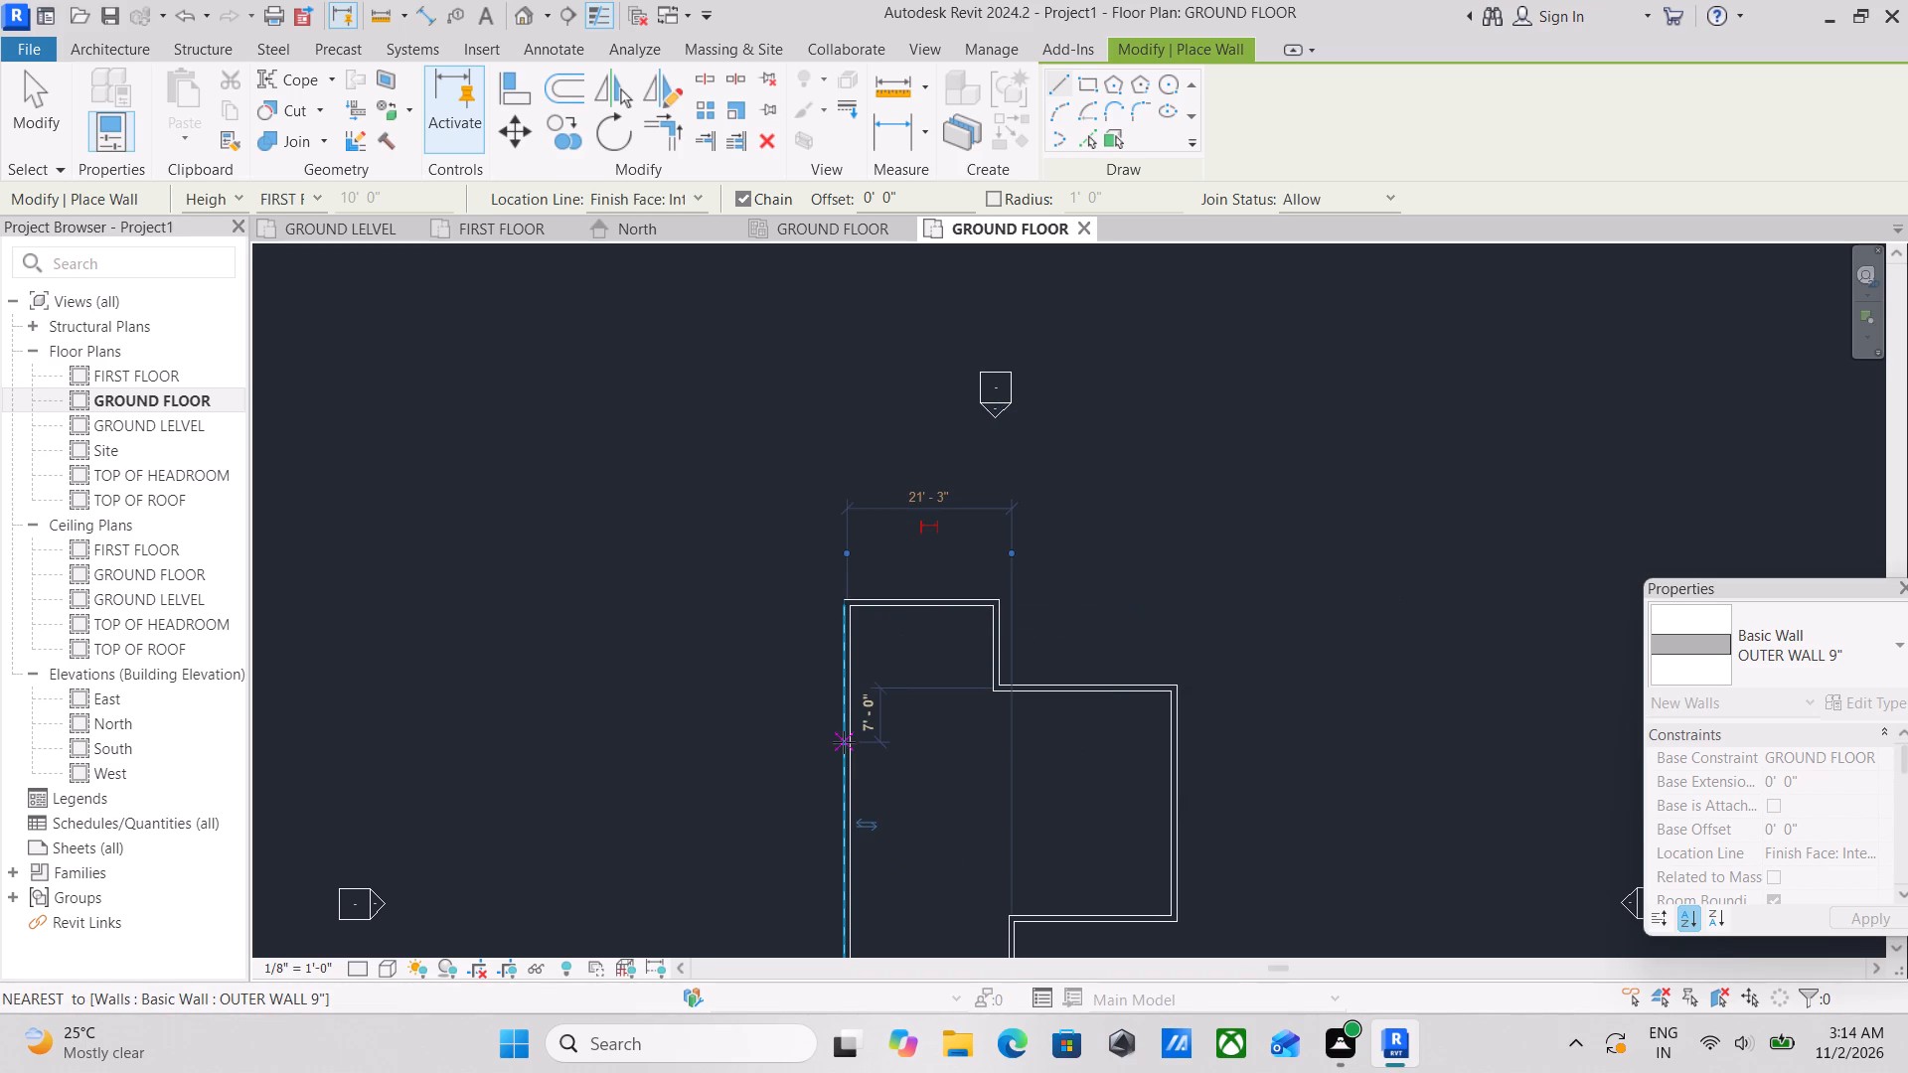
{"action": "key", "text": "Escape"}
{"action": "key", "text": "Escape"}
Examine the closed outer wall outline and its corners in the GROUND FLOOR plan.
{"action": "scroll", "coordinate": [1028, 537], "scroll_direction": "down", "scroll_amount": 4}
{"action": "middle_click_drag", "start_coordinate": [1028, 467], "coordinate": [1087, 170]}
{"action": "scroll", "coordinate": [1091, 173], "scroll_direction": "up", "scroll_amount": 1}
{"action": "scroll", "coordinate": [1140, 695], "scroll_direction": "up", "scroll_amount": 4}
{"action": "middle_click_drag", "start_coordinate": [947, 489], "coordinate": [985, 839]}
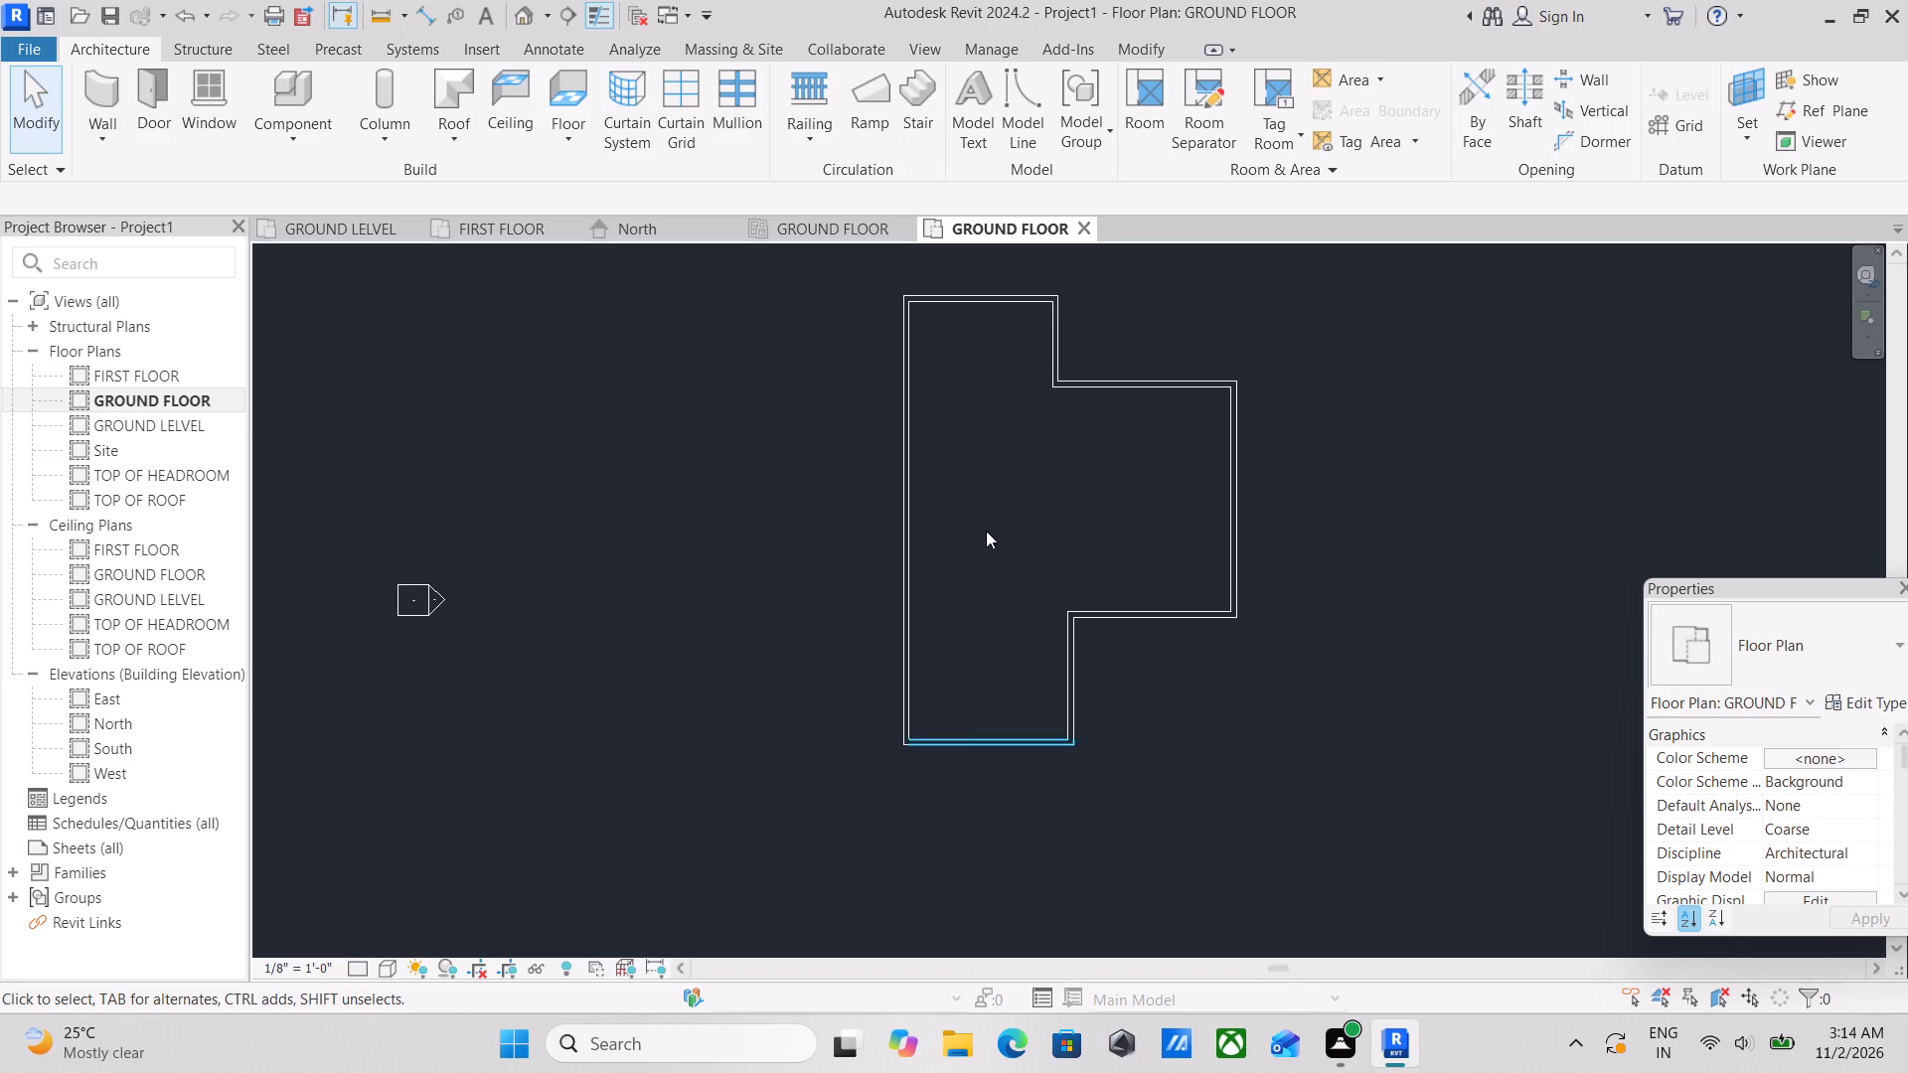
{"action": "middle_click_drag", "start_coordinate": [985, 520], "coordinate": [1046, 970]}
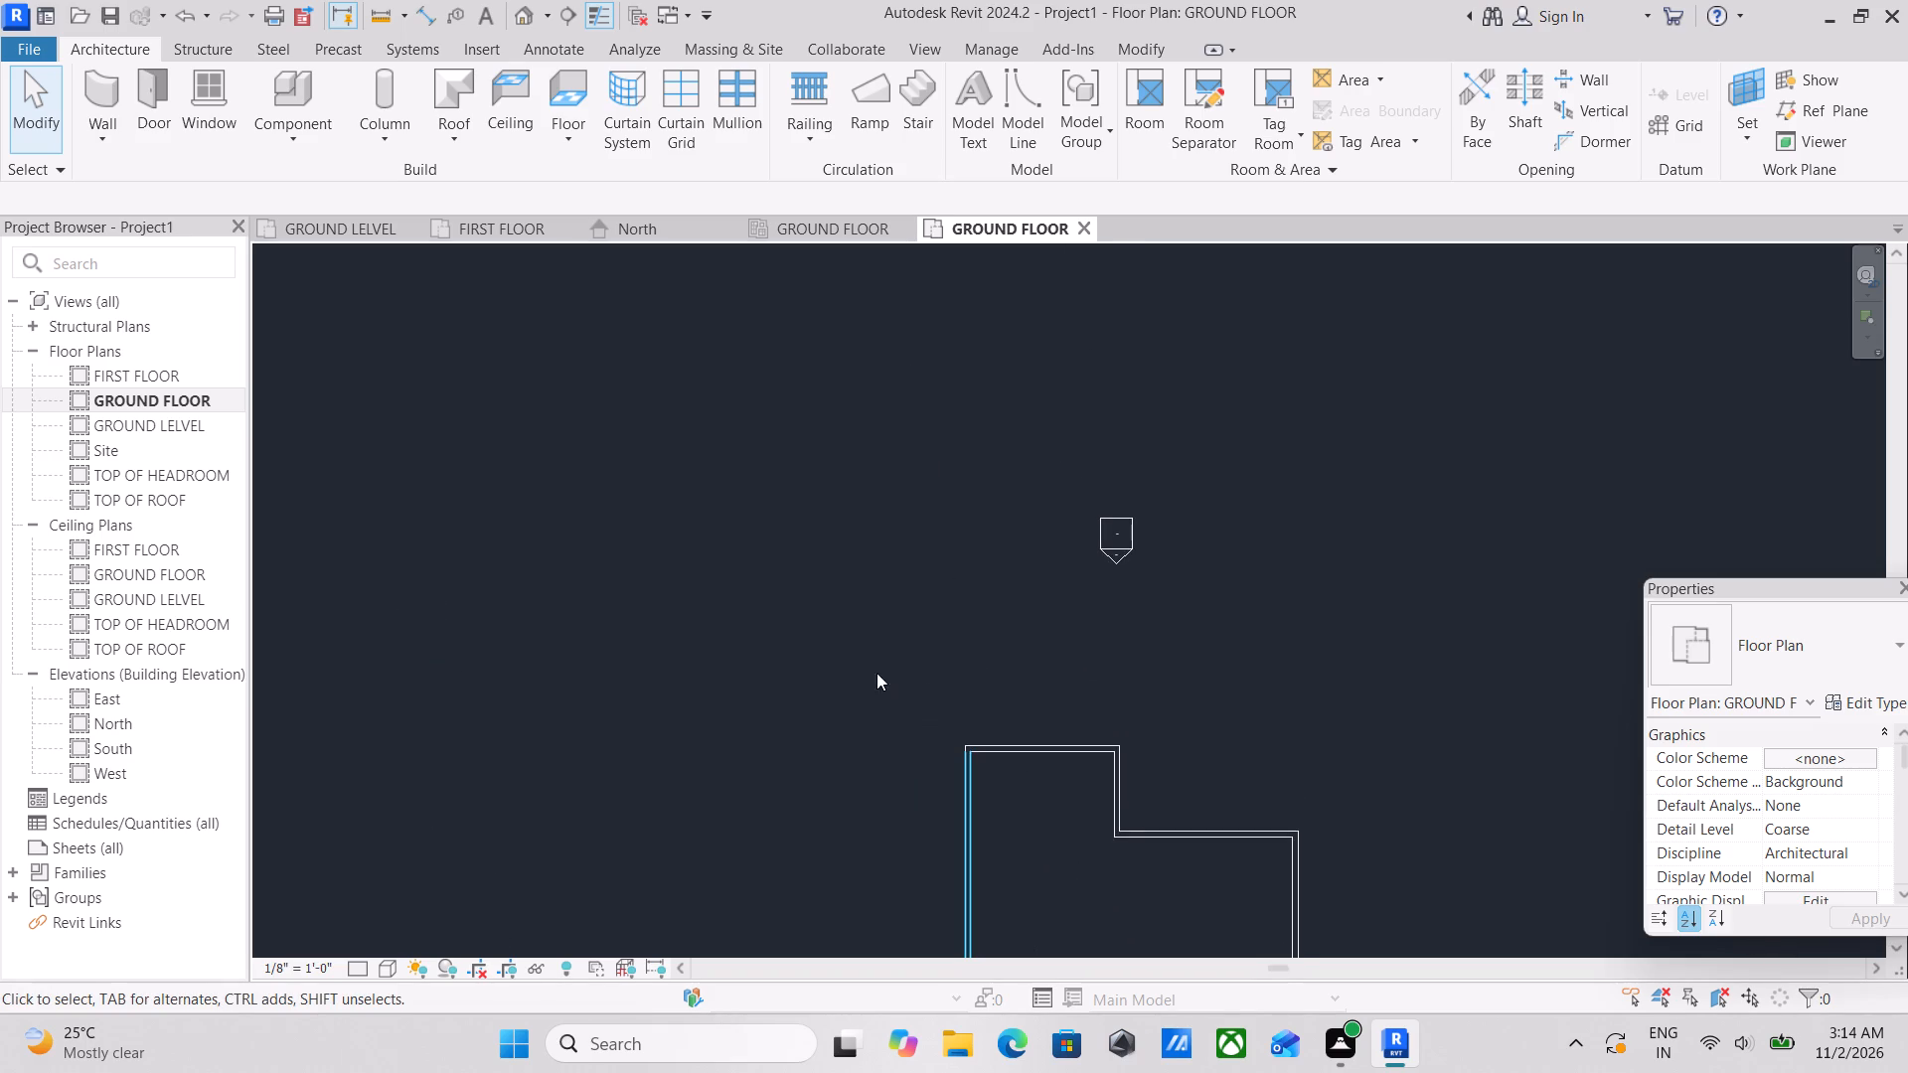
{"action": "scroll", "coordinate": [898, 639], "scroll_direction": "up", "scroll_amount": 2}
{"action": "scroll", "coordinate": [1009, 668], "scroll_direction": "down", "scroll_amount": 3}
{"action": "scroll", "coordinate": [1010, 656], "scroll_direction": "up", "scroll_amount": 2}
{"action": "middle_click_drag", "start_coordinate": [1008, 638], "coordinate": [994, 465]}
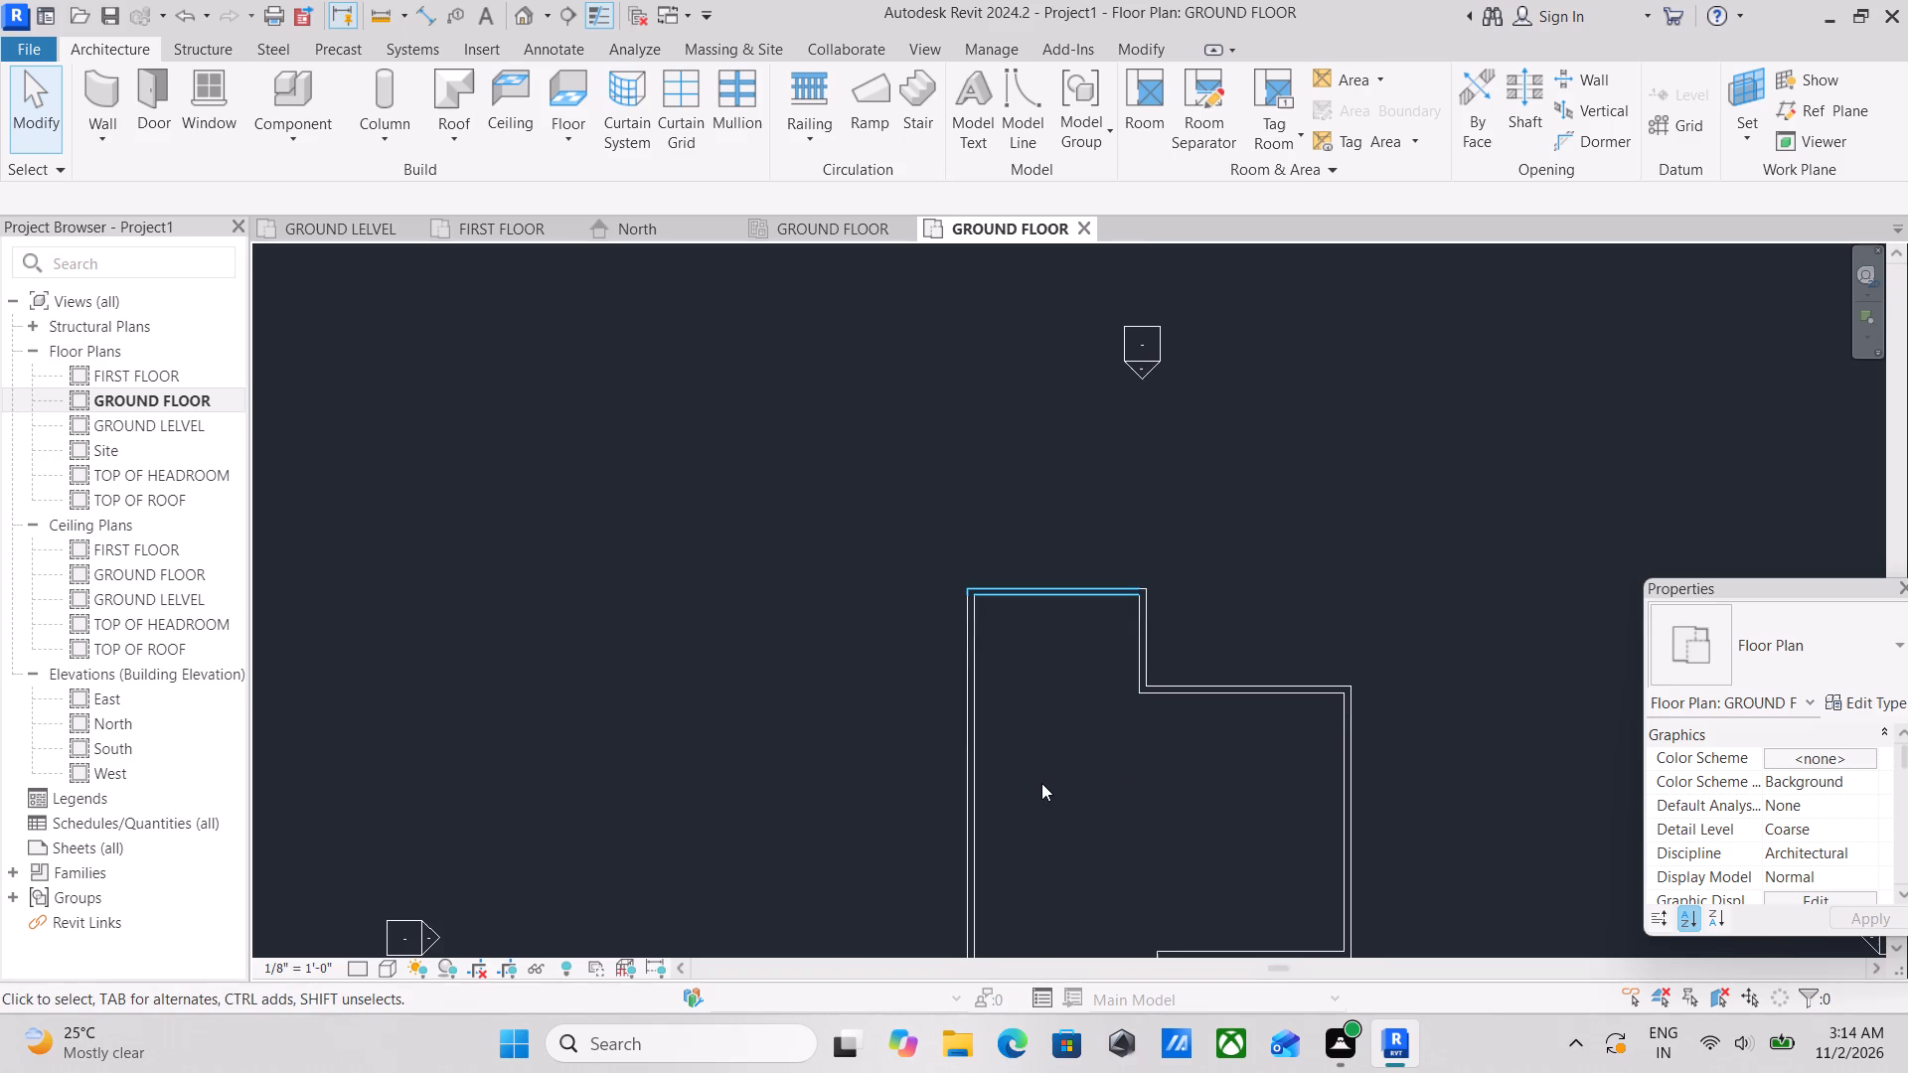
{"action": "scroll", "coordinate": [1394, 894], "scroll_direction": "up", "scroll_amount": 2}
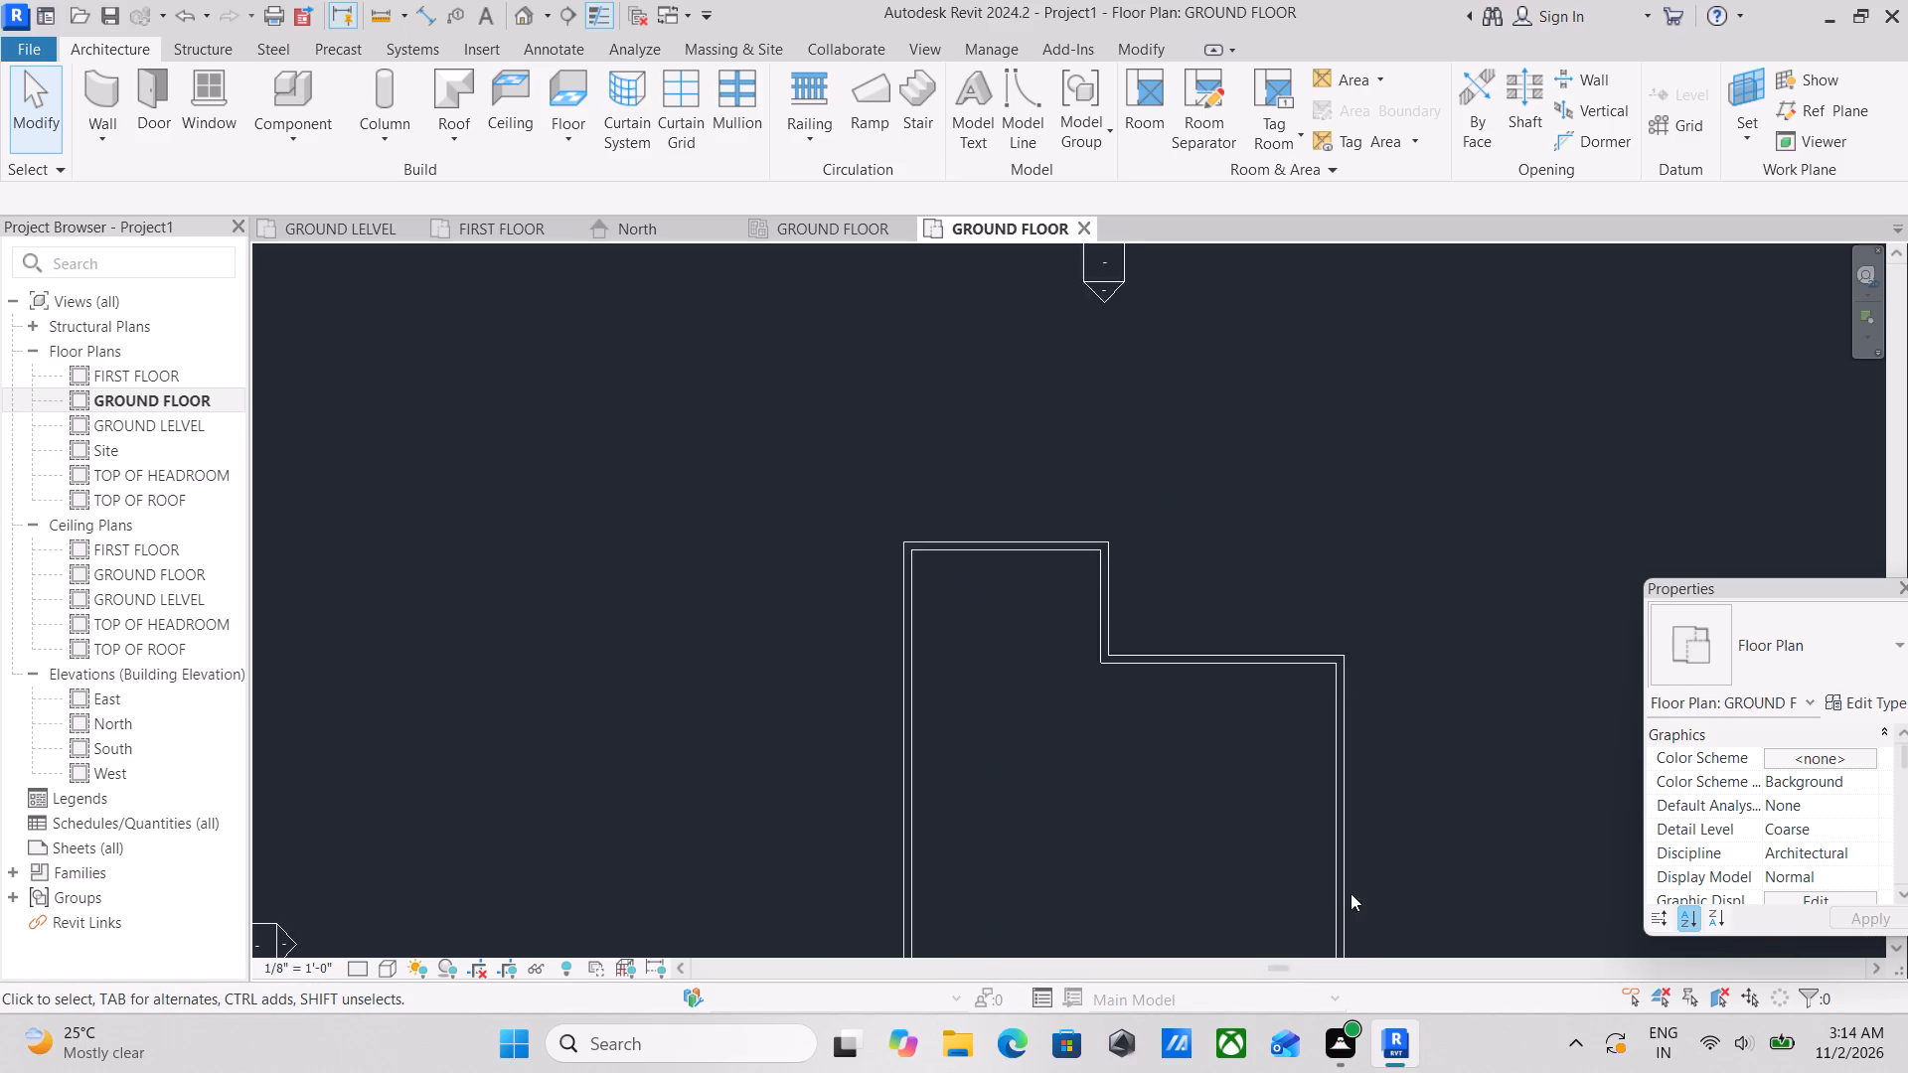
{"action": "scroll", "coordinate": [1351, 893], "scroll_direction": "up", "scroll_amount": 1}
{"action": "scroll", "coordinate": [1064, 565], "scroll_direction": "up", "scroll_amount": 2}
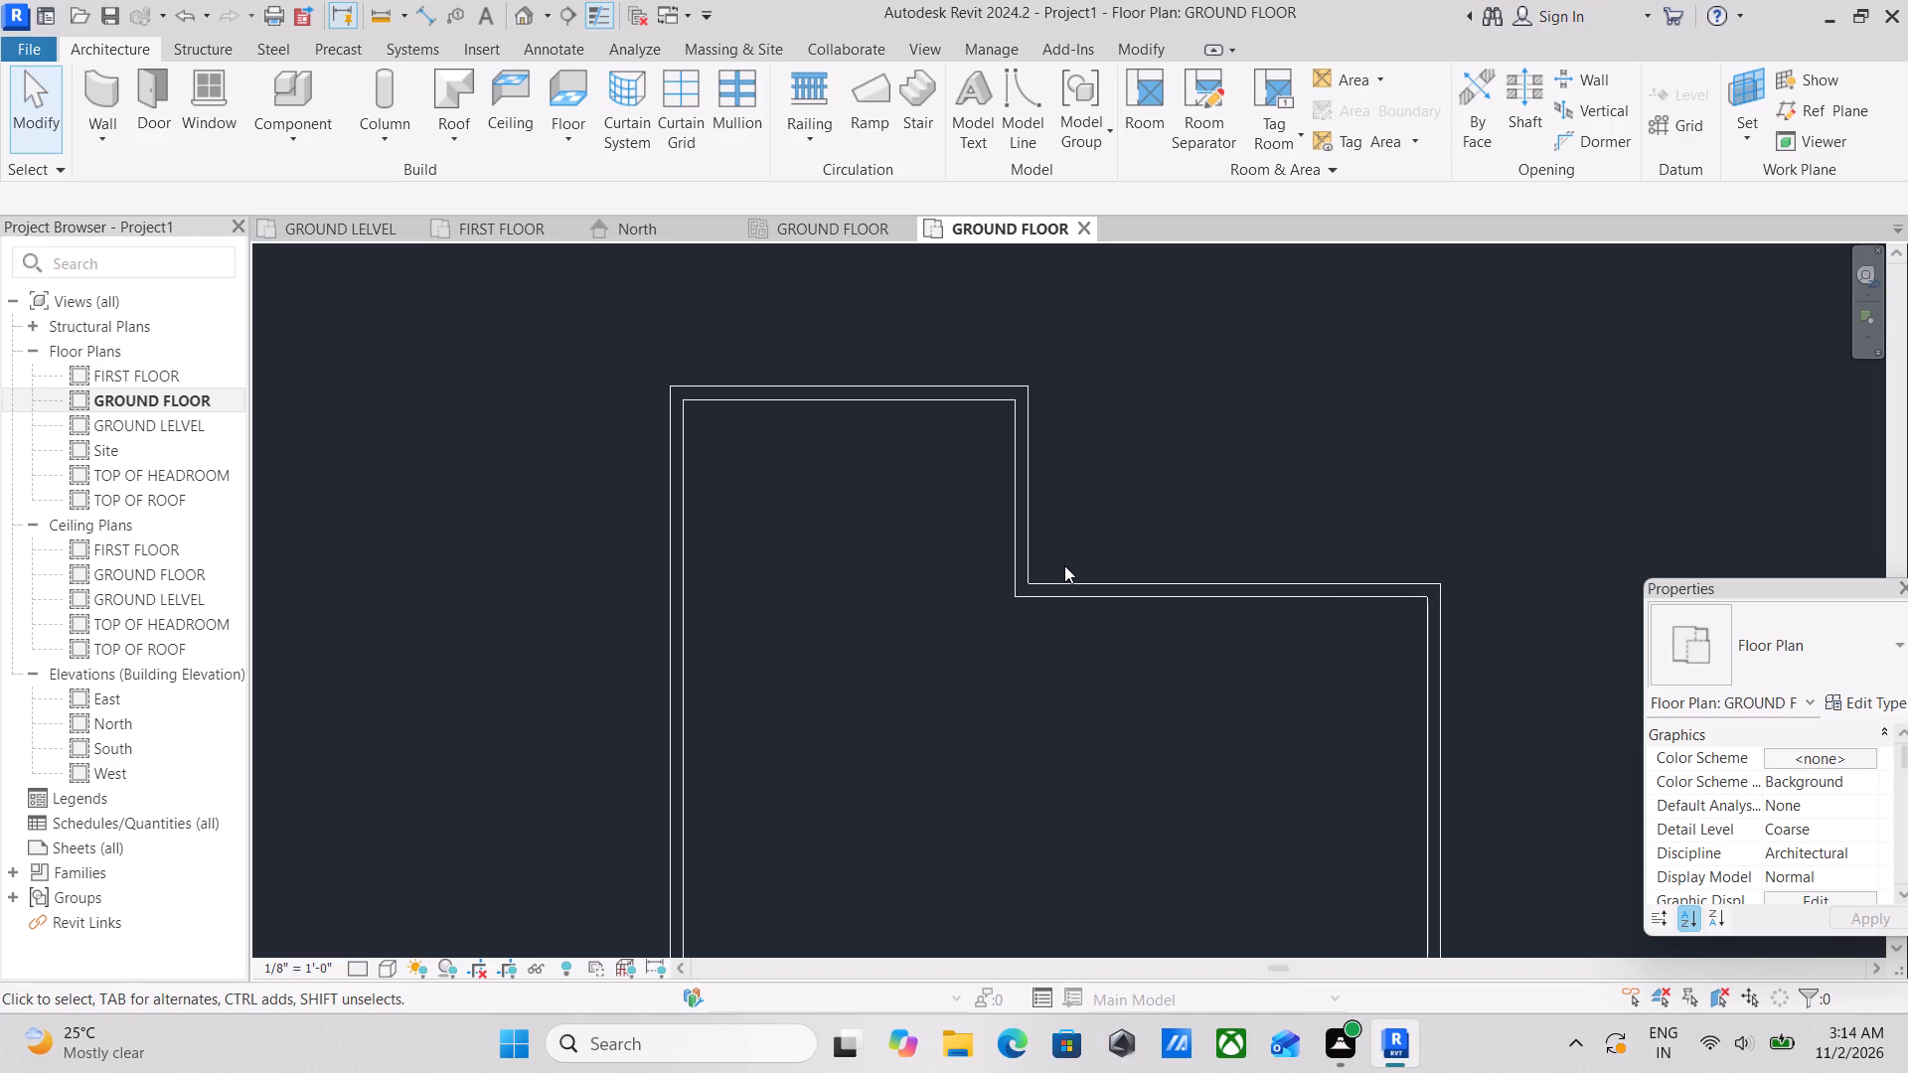
{"action": "scroll", "coordinate": [1102, 803], "scroll_direction": "down", "scroll_amount": 7}
{"action": "middle_click_drag", "start_coordinate": [1052, 748], "coordinate": [1103, 535]}
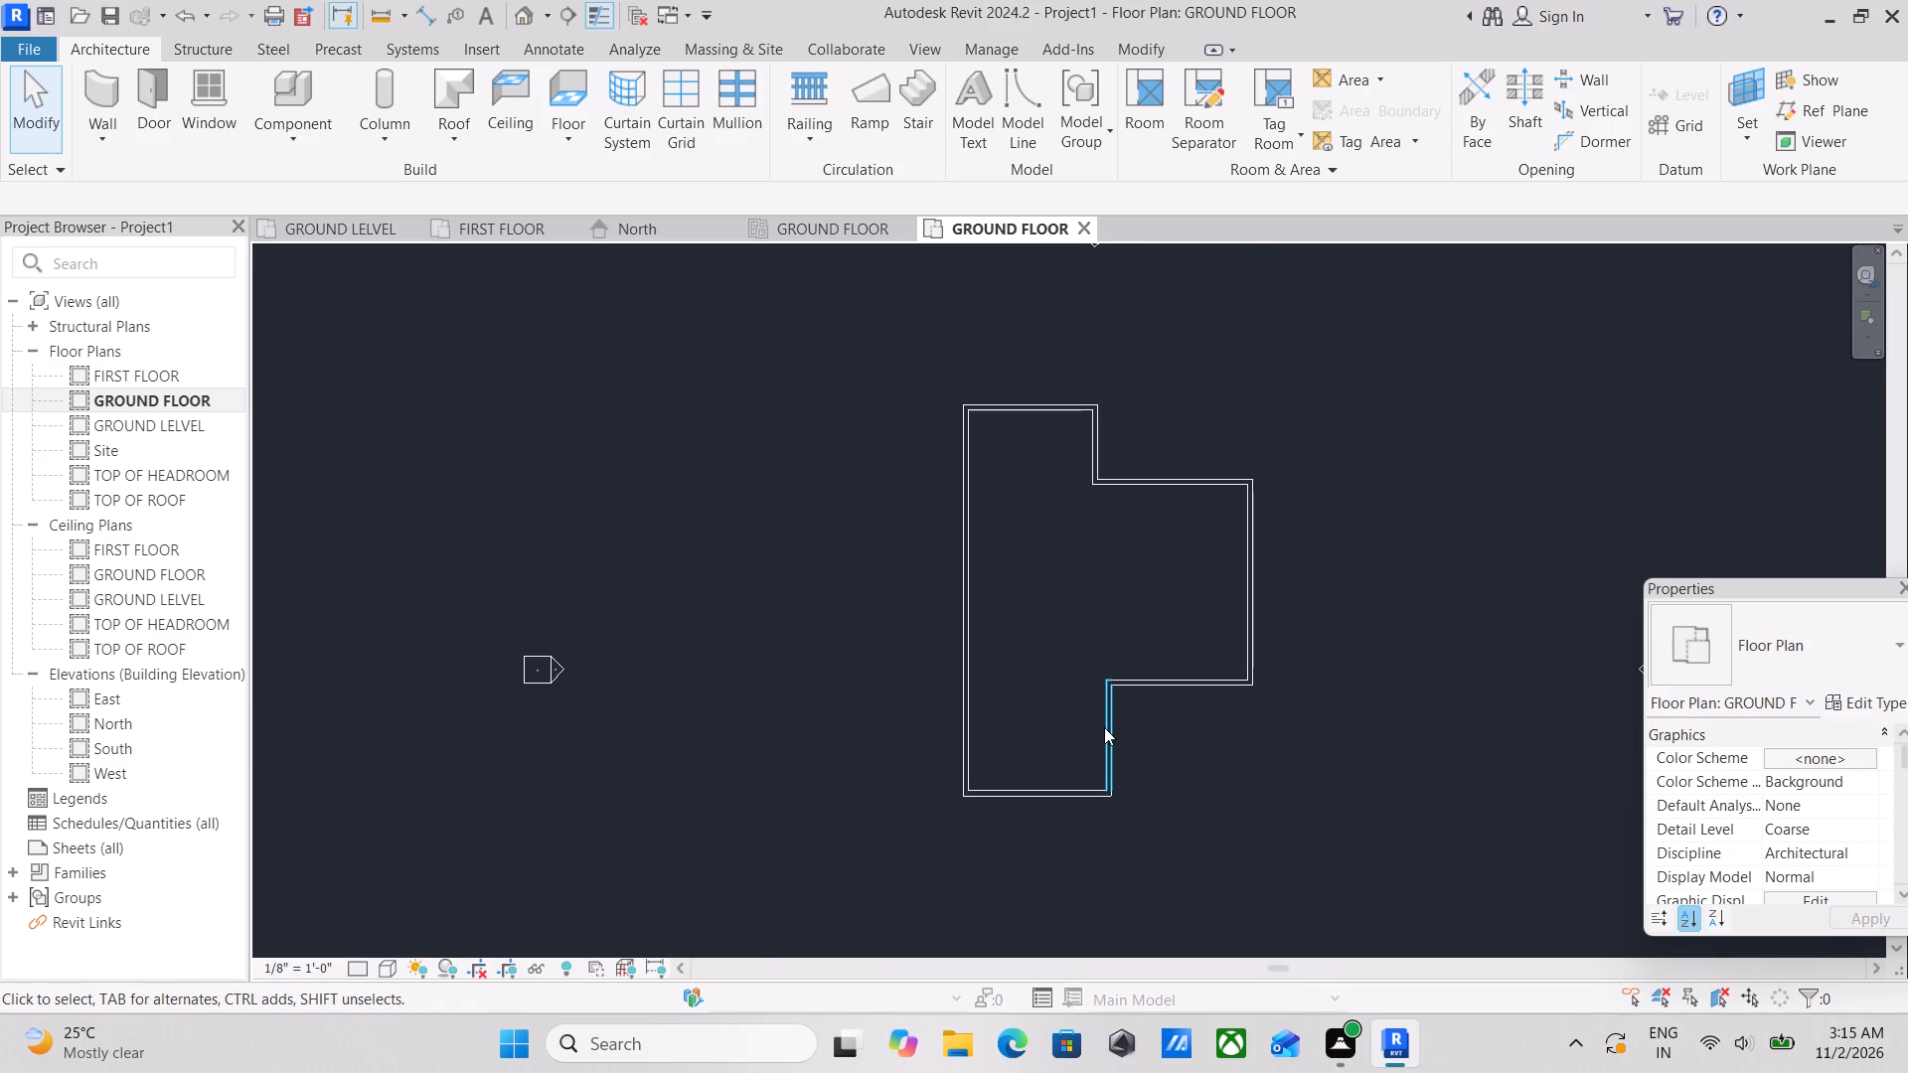
For a new wall, duplicate the OUTER WALL 9" type and name the copy INNER WALL 5".
{"action": "type", "text": "WA"}
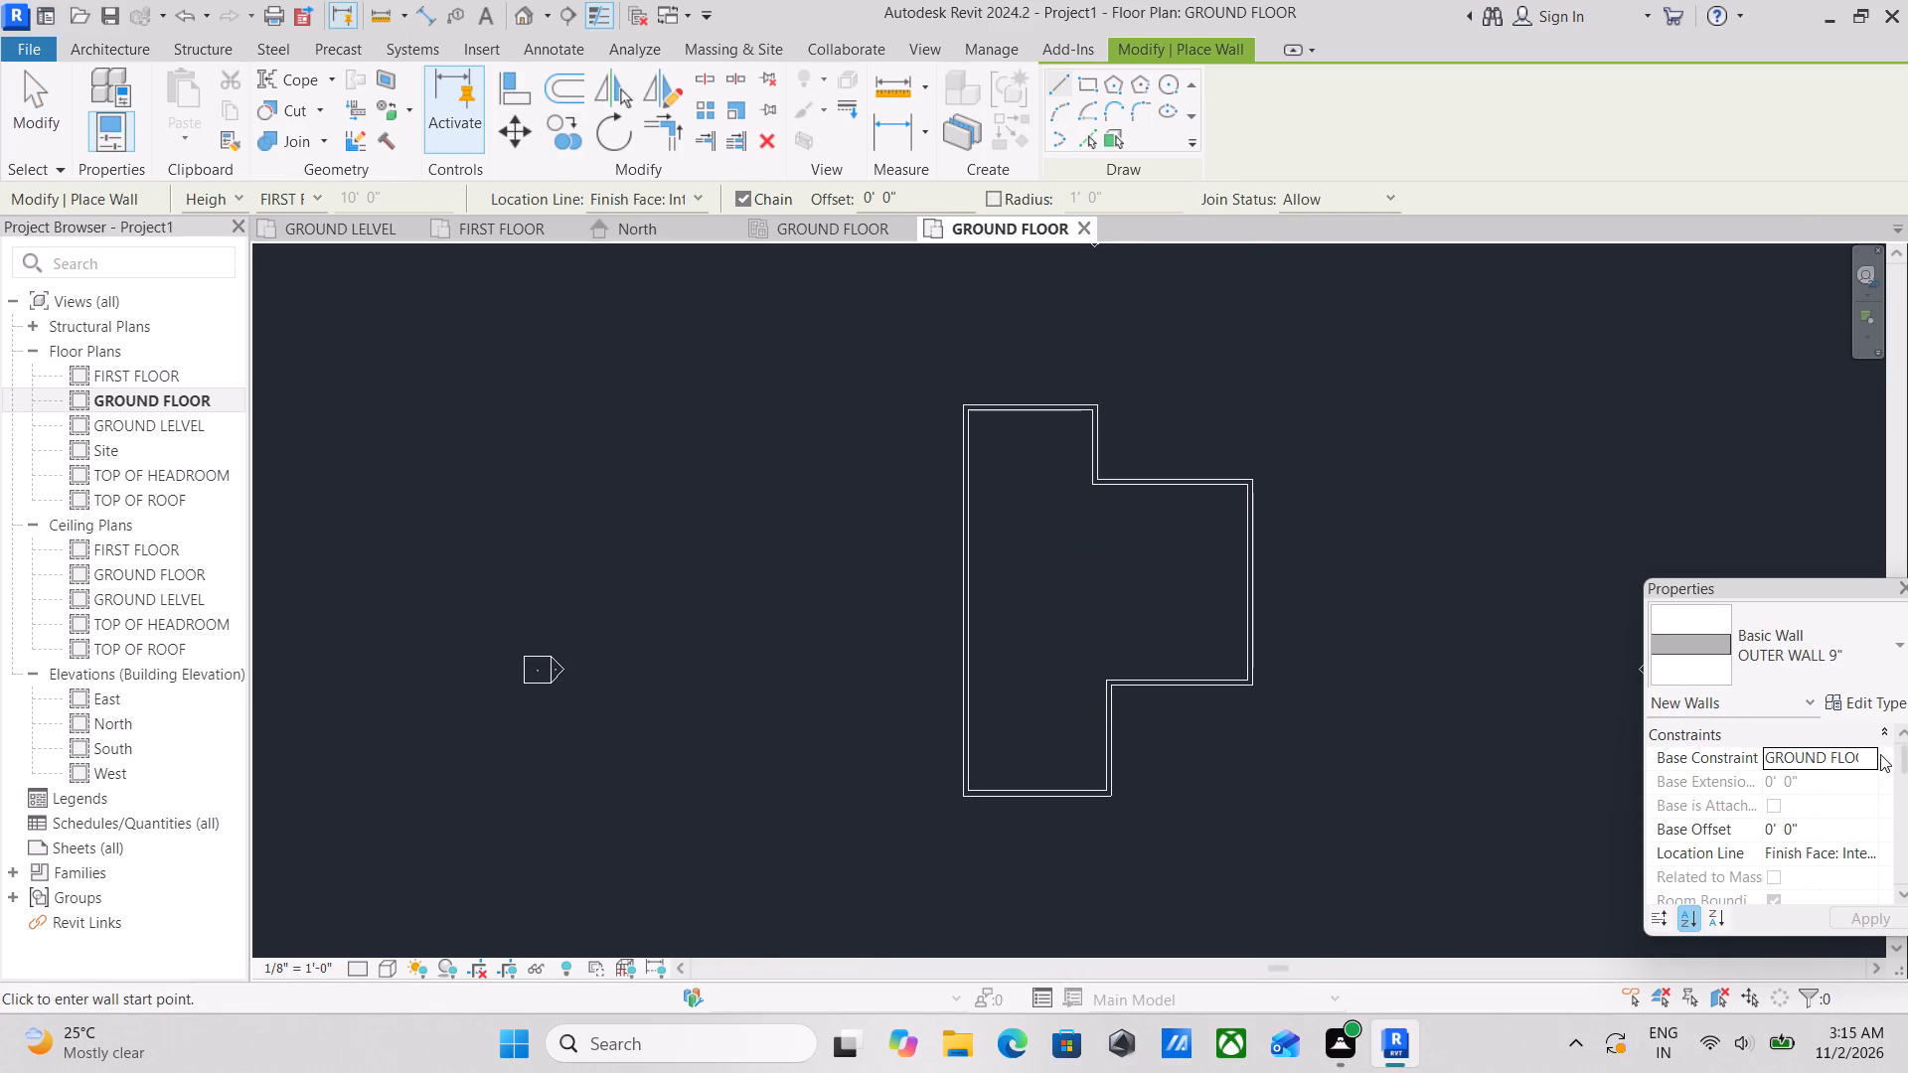
{"action": "left_click", "coordinate": [1890, 697]}
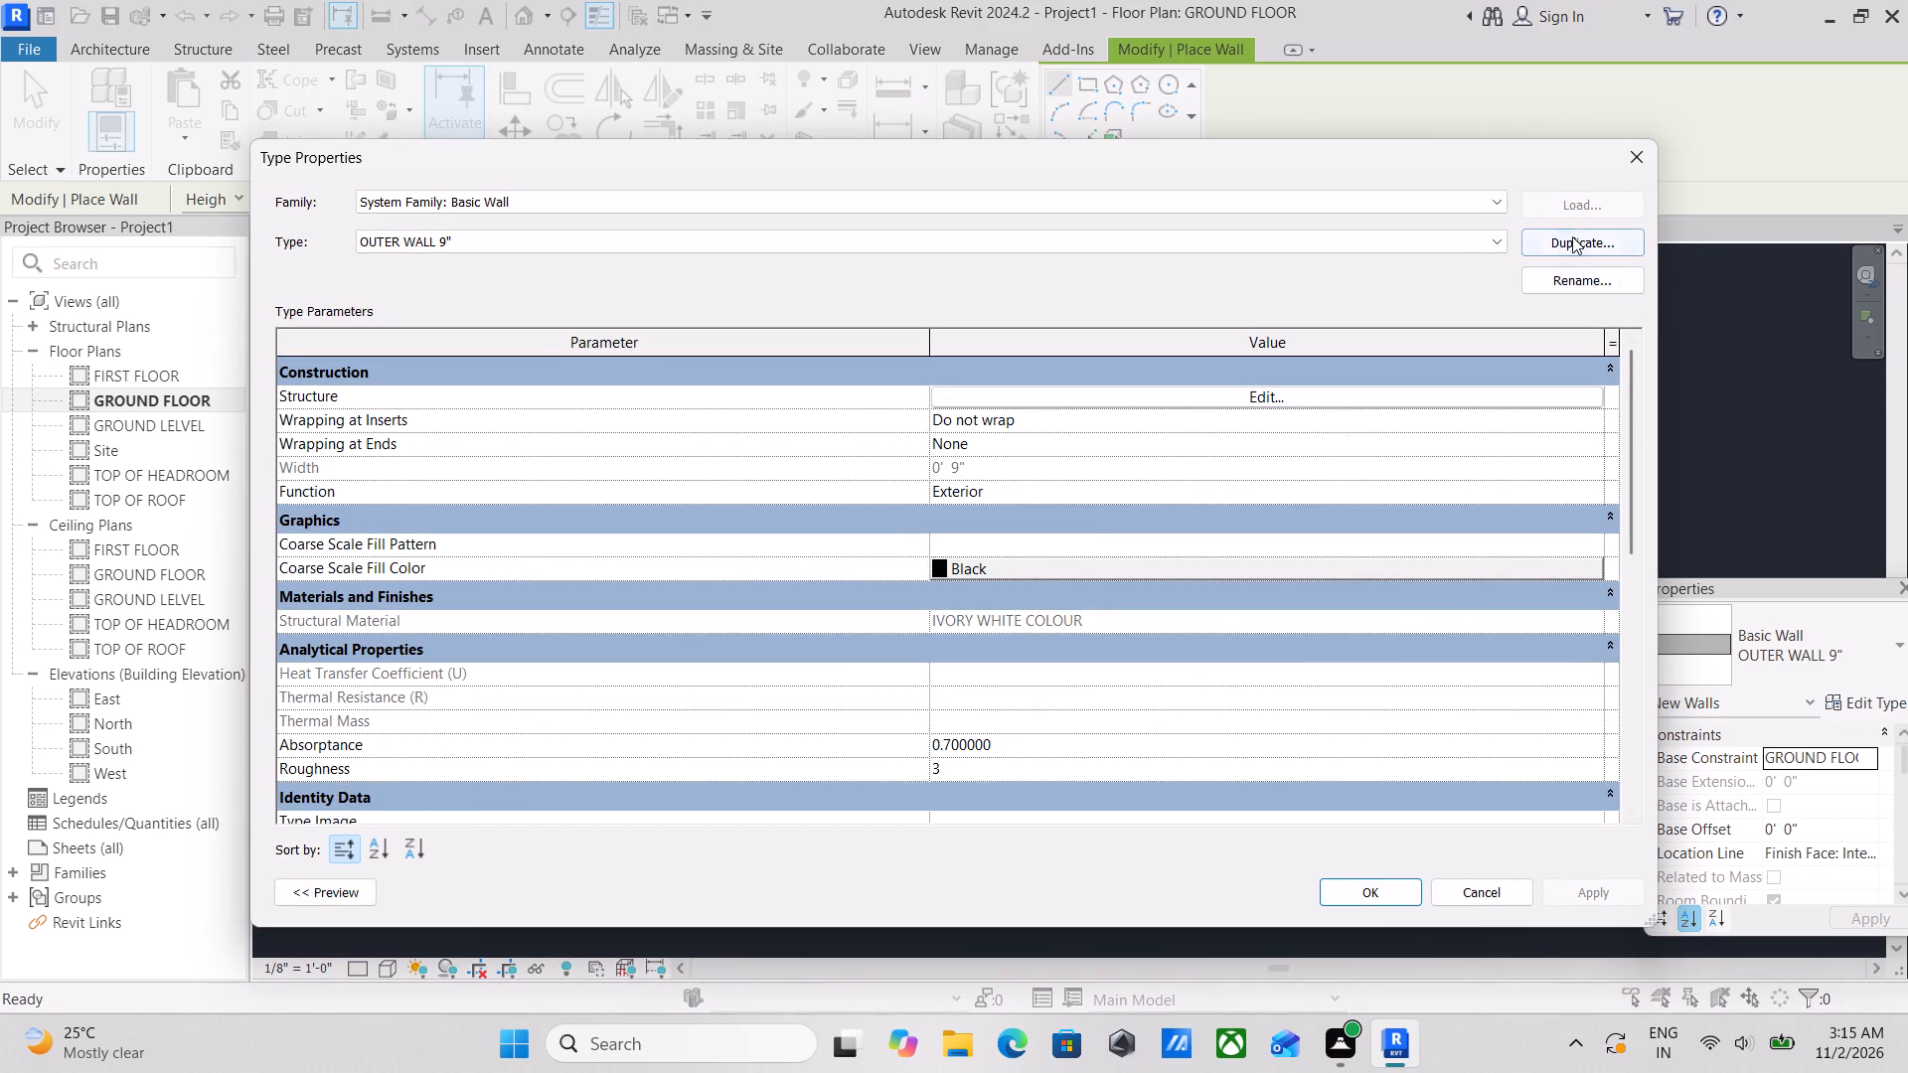
{"action": "left_click", "coordinate": [1573, 235]}
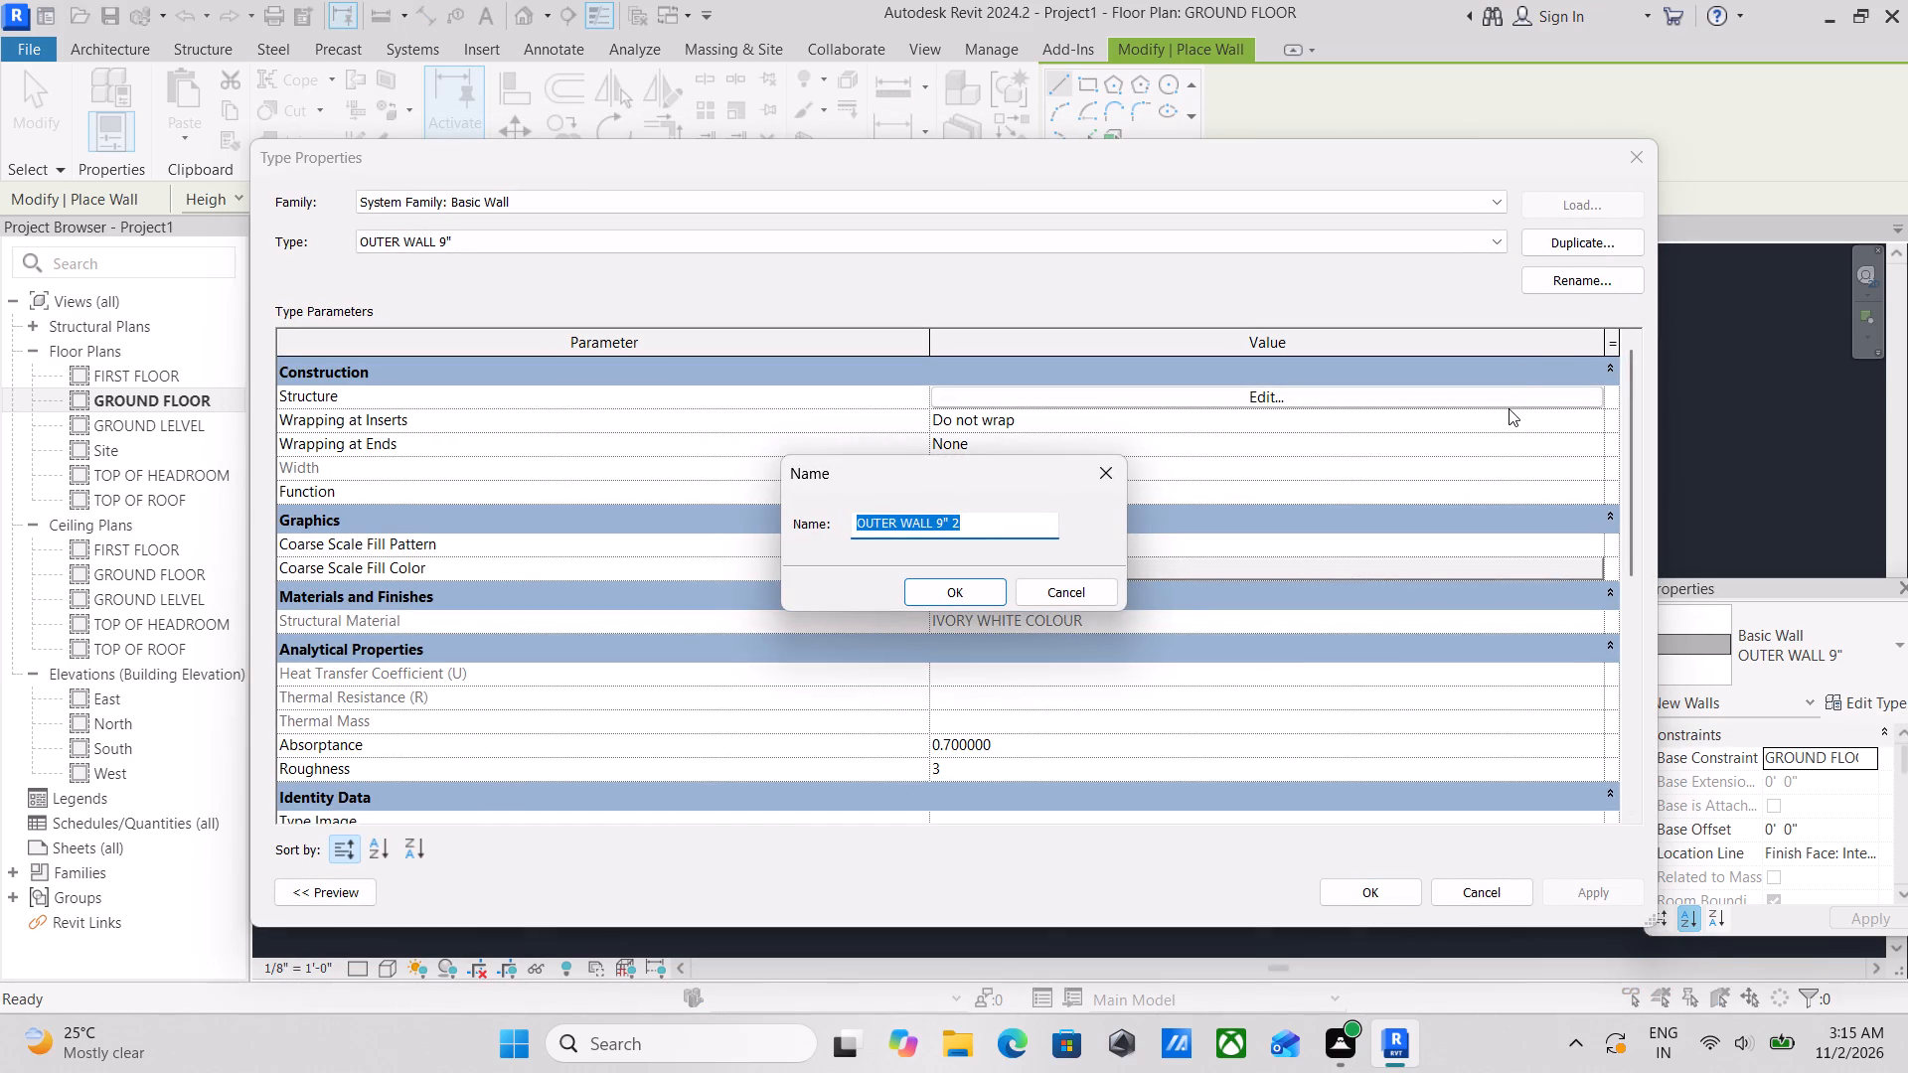
{"action": "key", "text": "BackSpace"}
{"action": "type", "text": "INNER WA"}
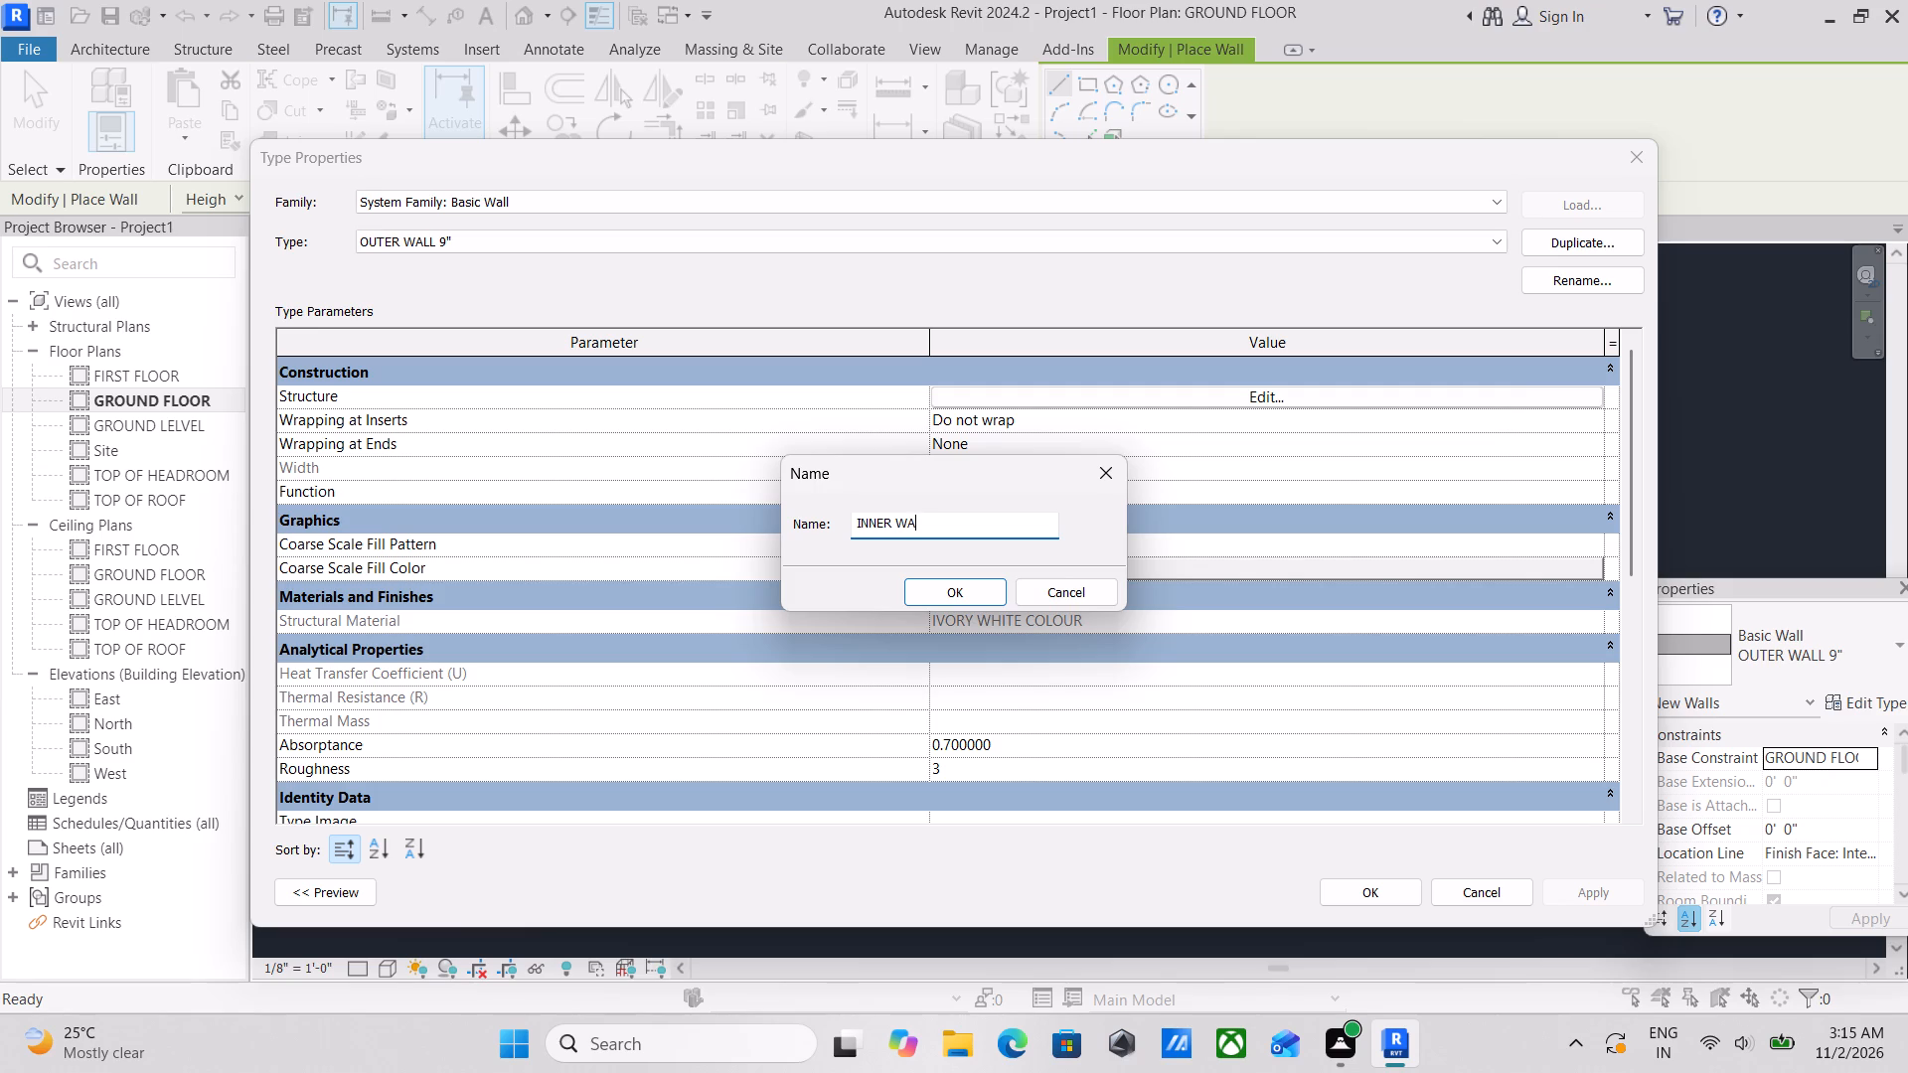
{"action": "type", "text": "LL 9"}
{"action": "key", "text": "shift+quotedbl"}
{"action": "key", "text": "BackSpace"}
{"action": "key", "text": "BackSpace"}
{"action": "key", "text": "5"}
{"action": "key", "text": "shift+quotedbl"}
{"action": "left_click", "coordinate": [952, 590]}
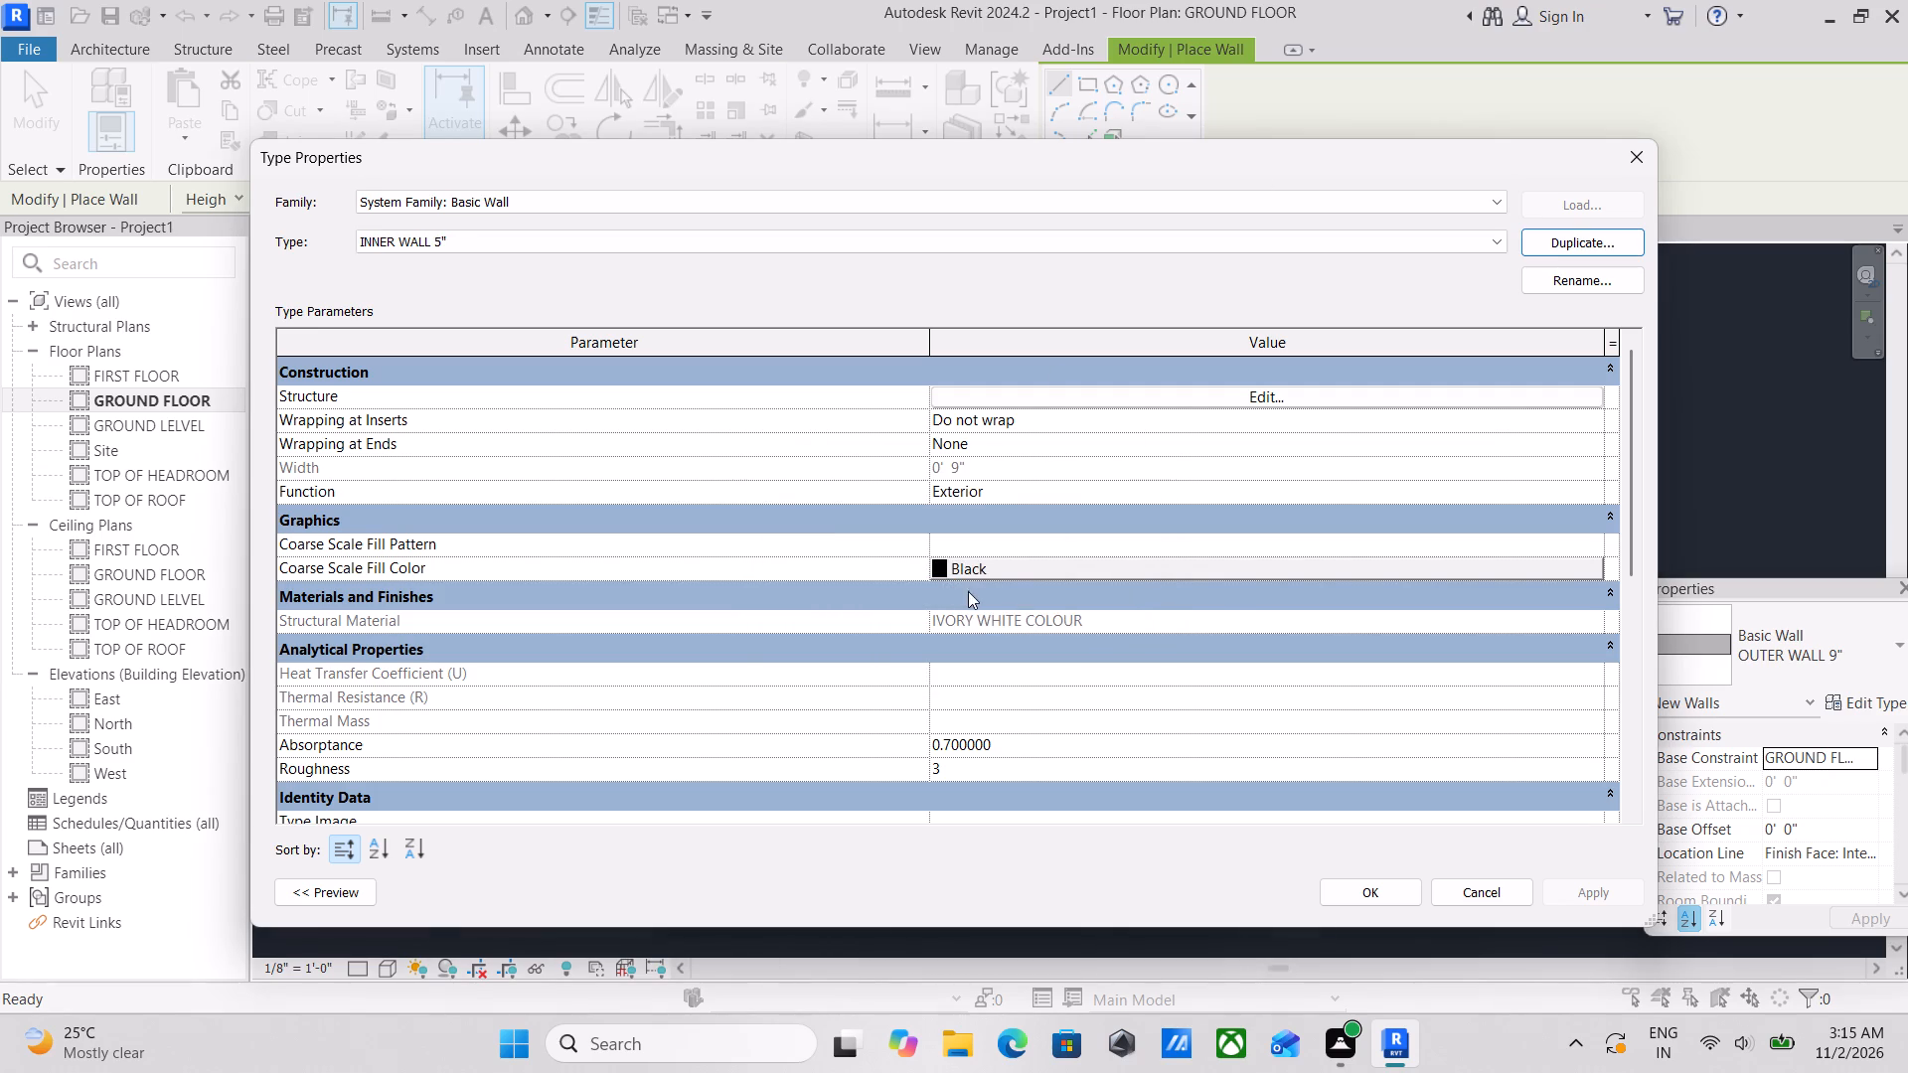
Set the structure layer thickness of INNER WALL 5" to 5" and apply the type changes.
{"action": "left_click", "coordinate": [1343, 403]}
{"action": "left_click", "coordinate": [947, 386]}
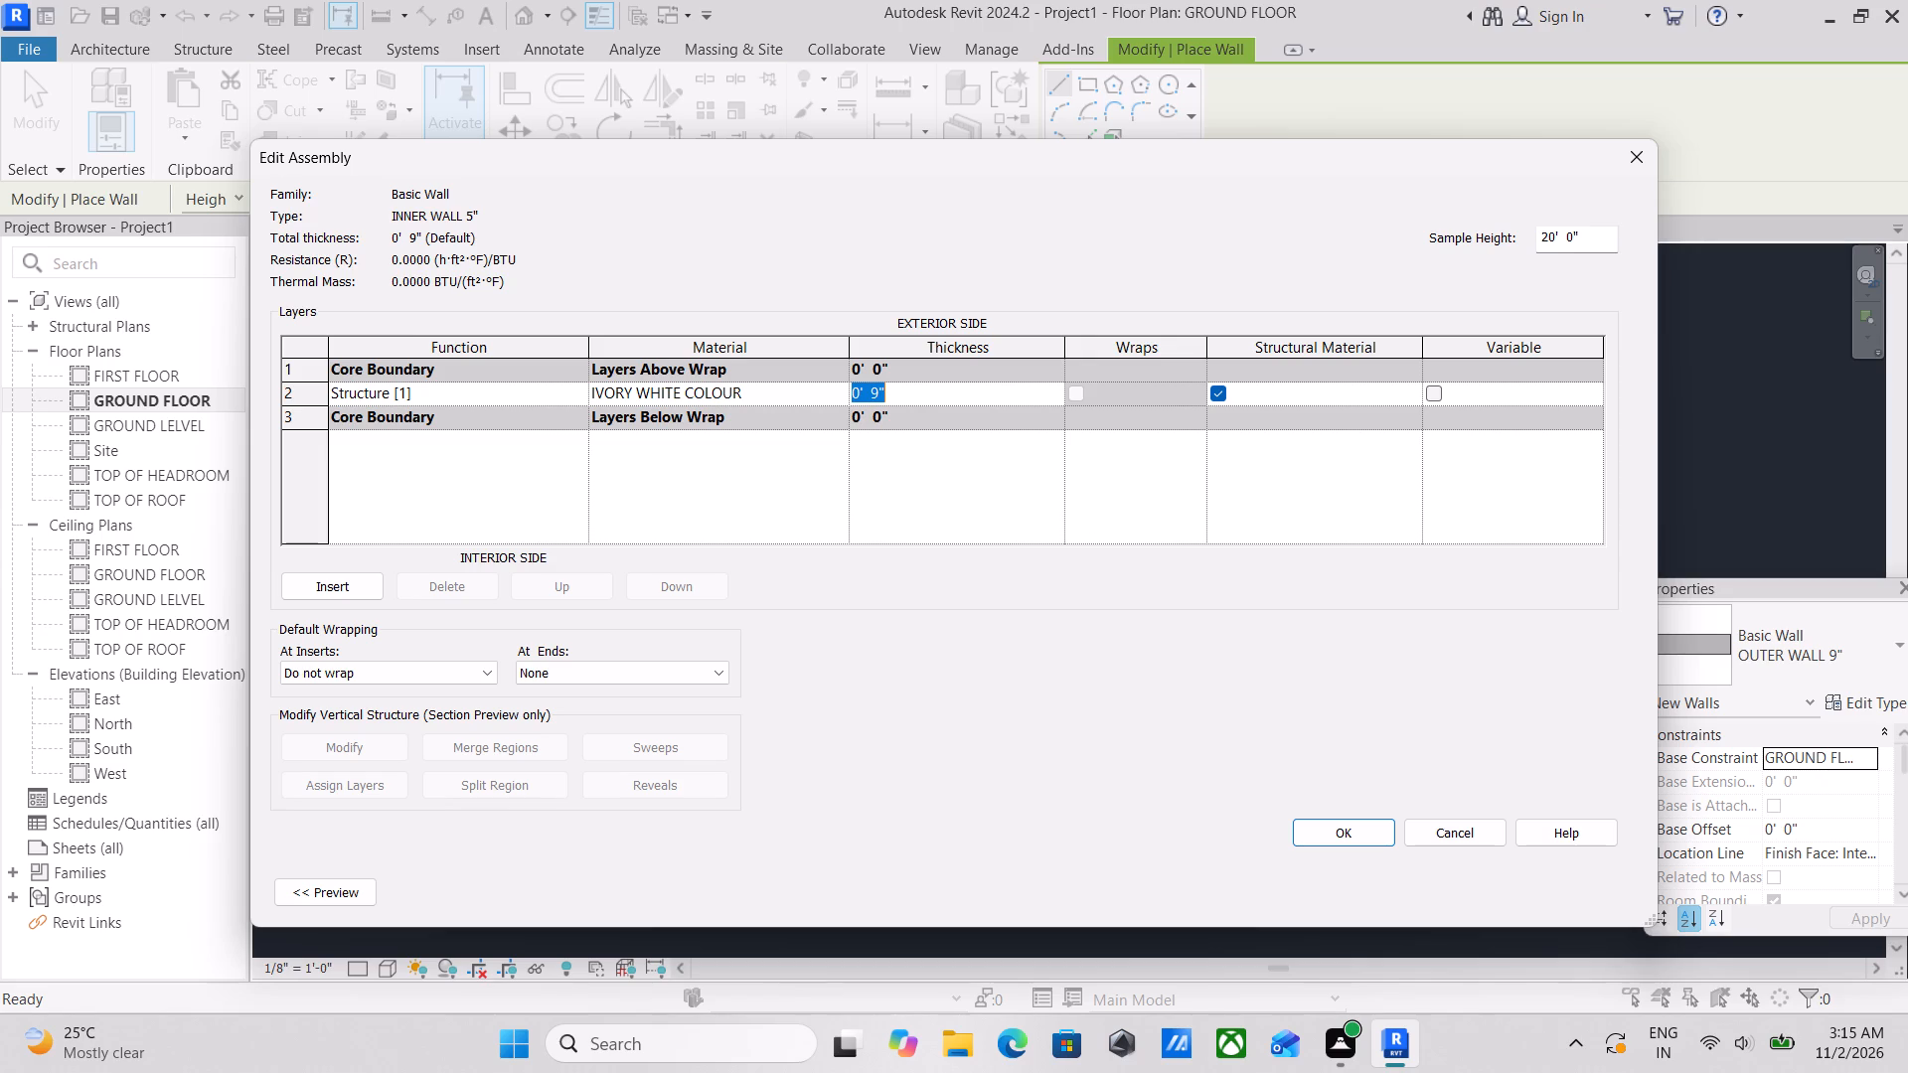
{"action": "key", "text": "5"}
{"action": "key", "text": "shift+quotedbl"}
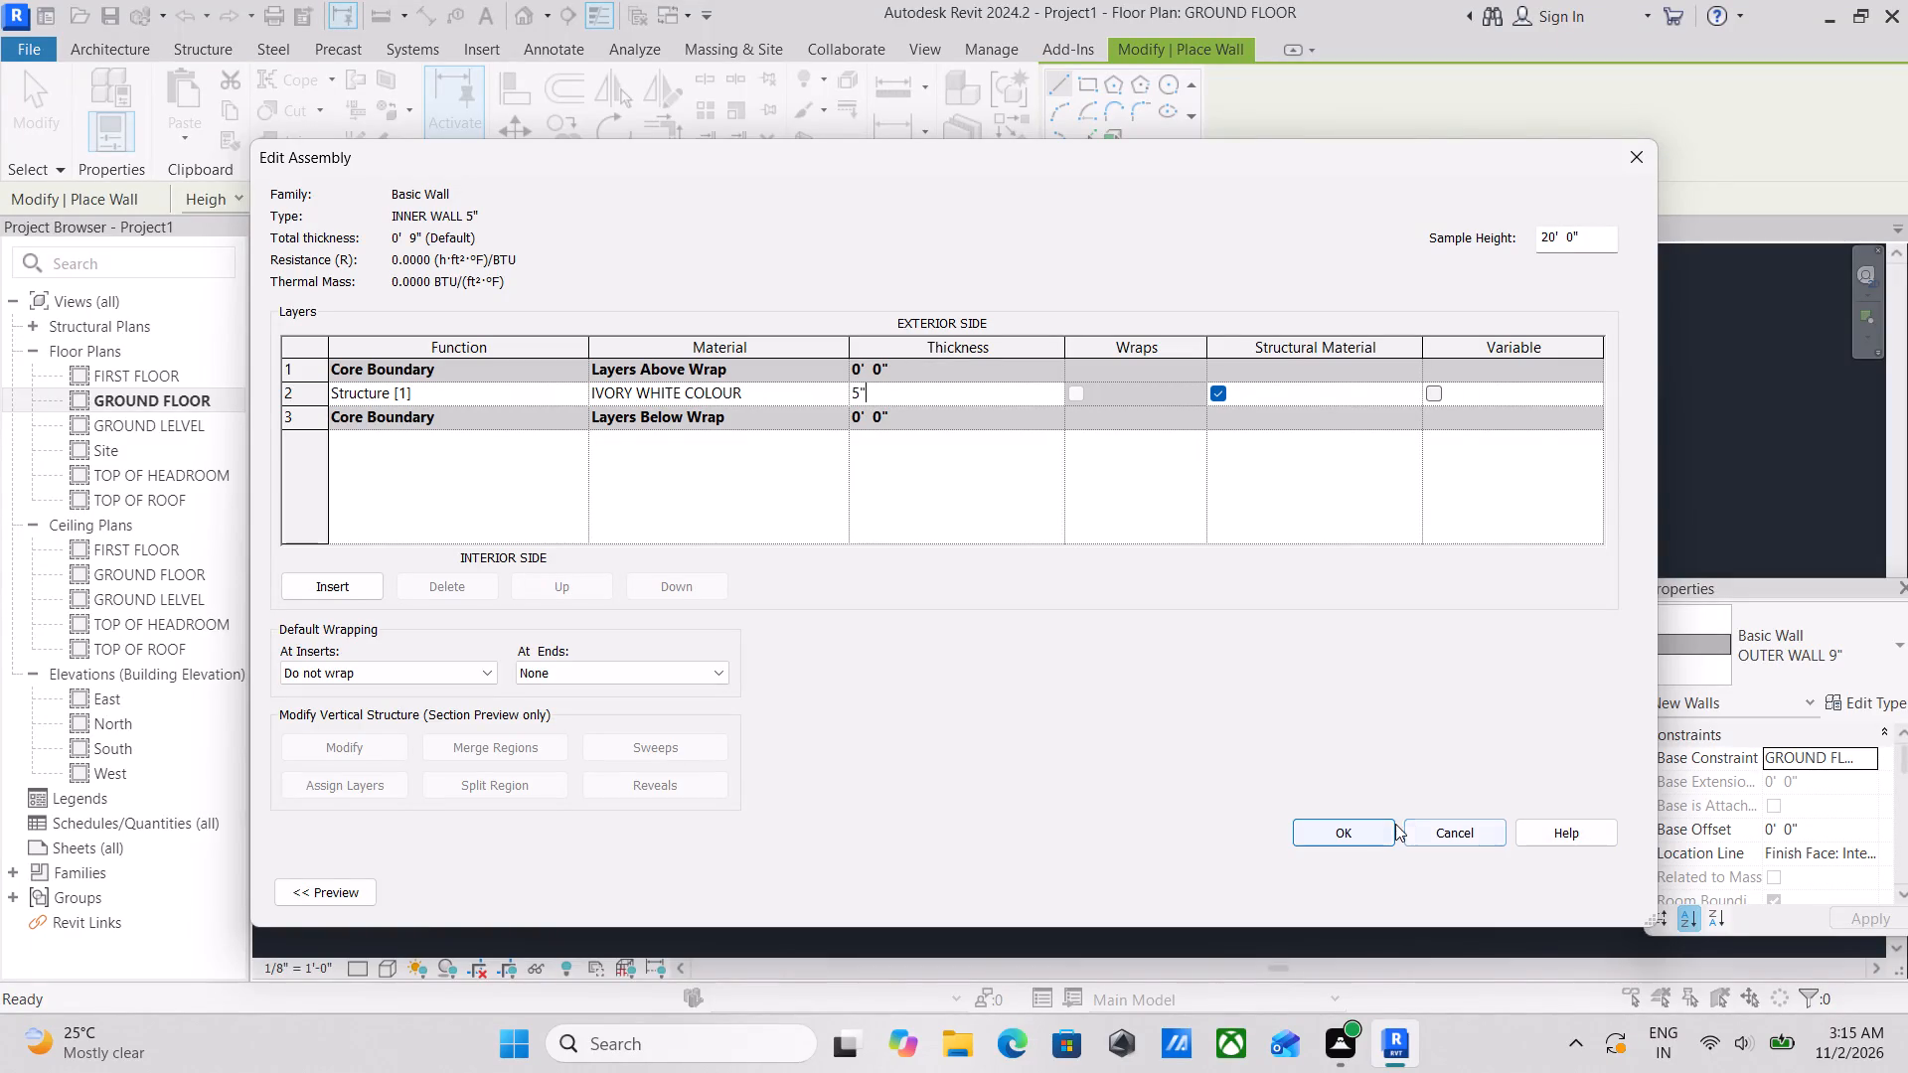
{"action": "left_click", "coordinate": [1366, 825]}
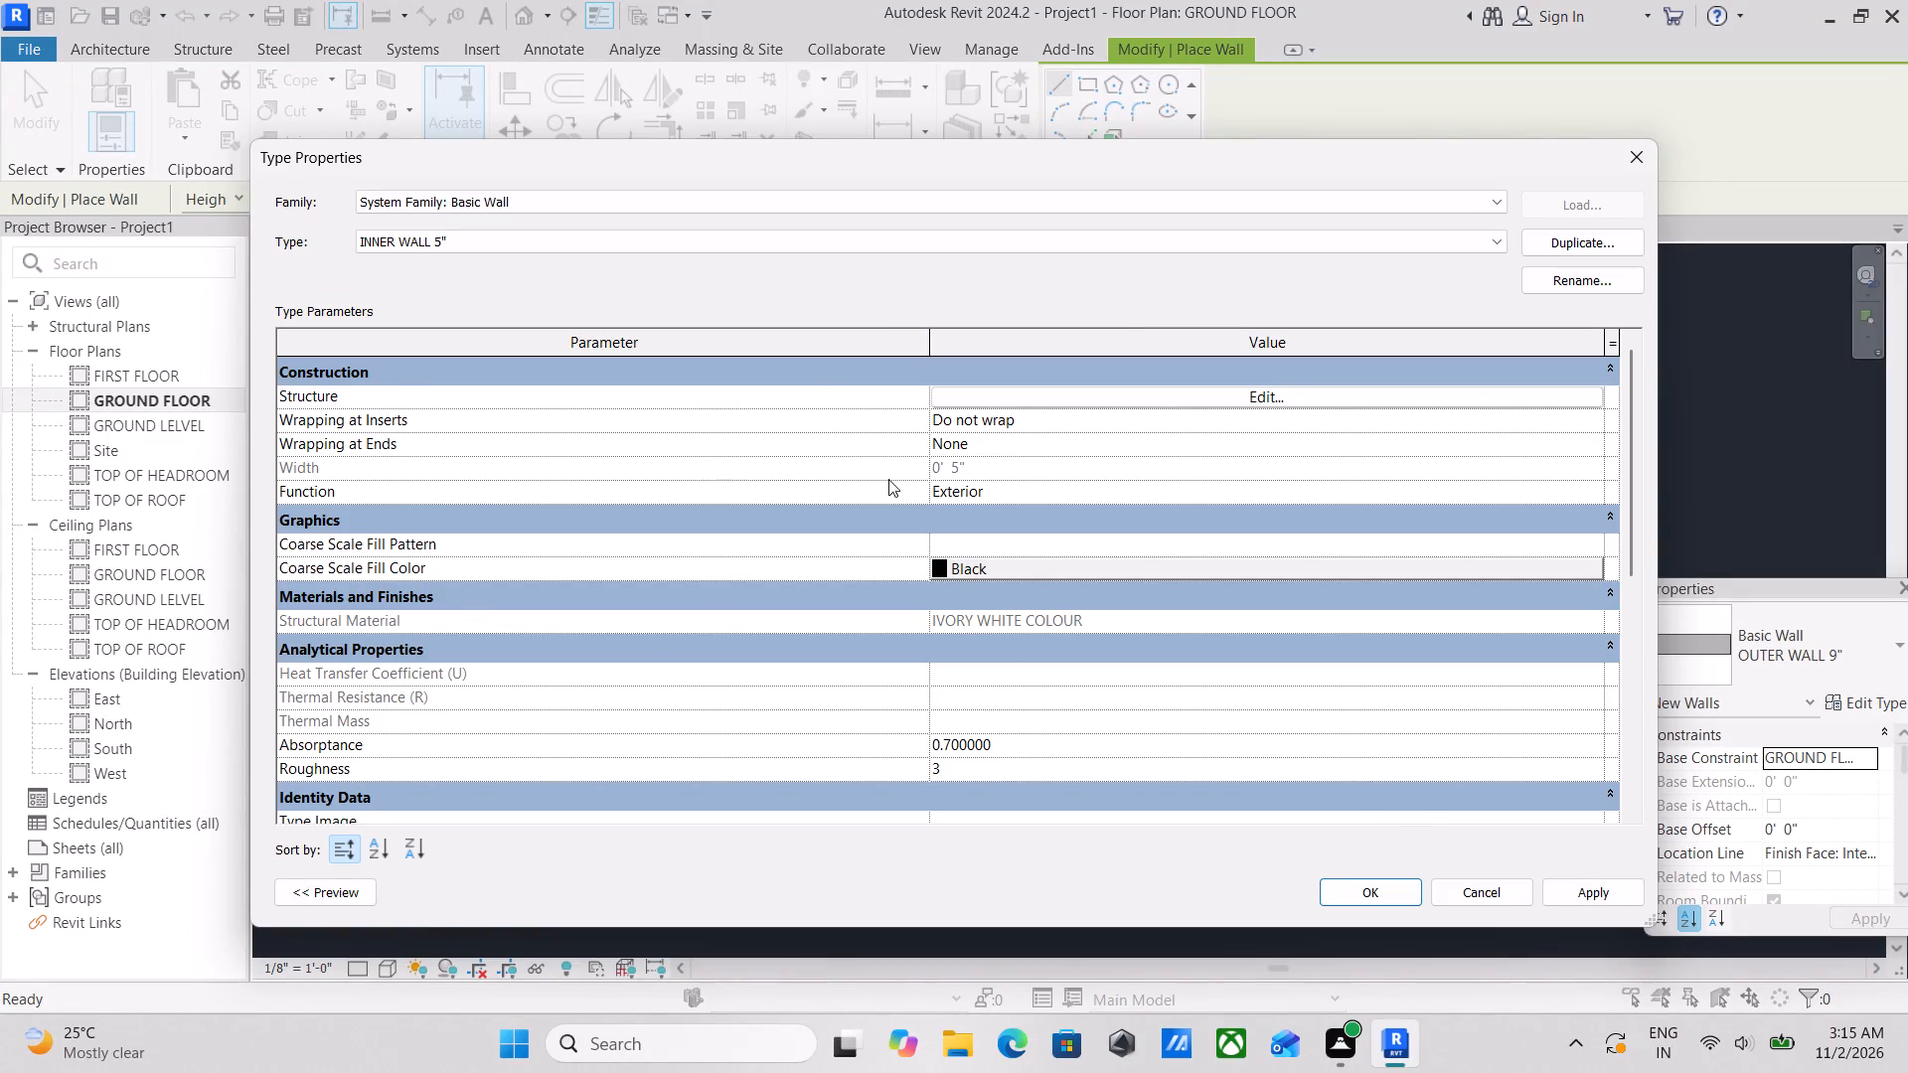
{"action": "scroll", "coordinate": [999, 542], "scroll_direction": "down", "scroll_amount": 2}
{"action": "scroll", "coordinate": [1098, 680], "scroll_direction": "up", "scroll_amount": 4}
{"action": "scroll", "coordinate": [1202, 535], "scroll_direction": "down", "scroll_amount": 4}
{"action": "left_click", "coordinate": [1610, 896]}
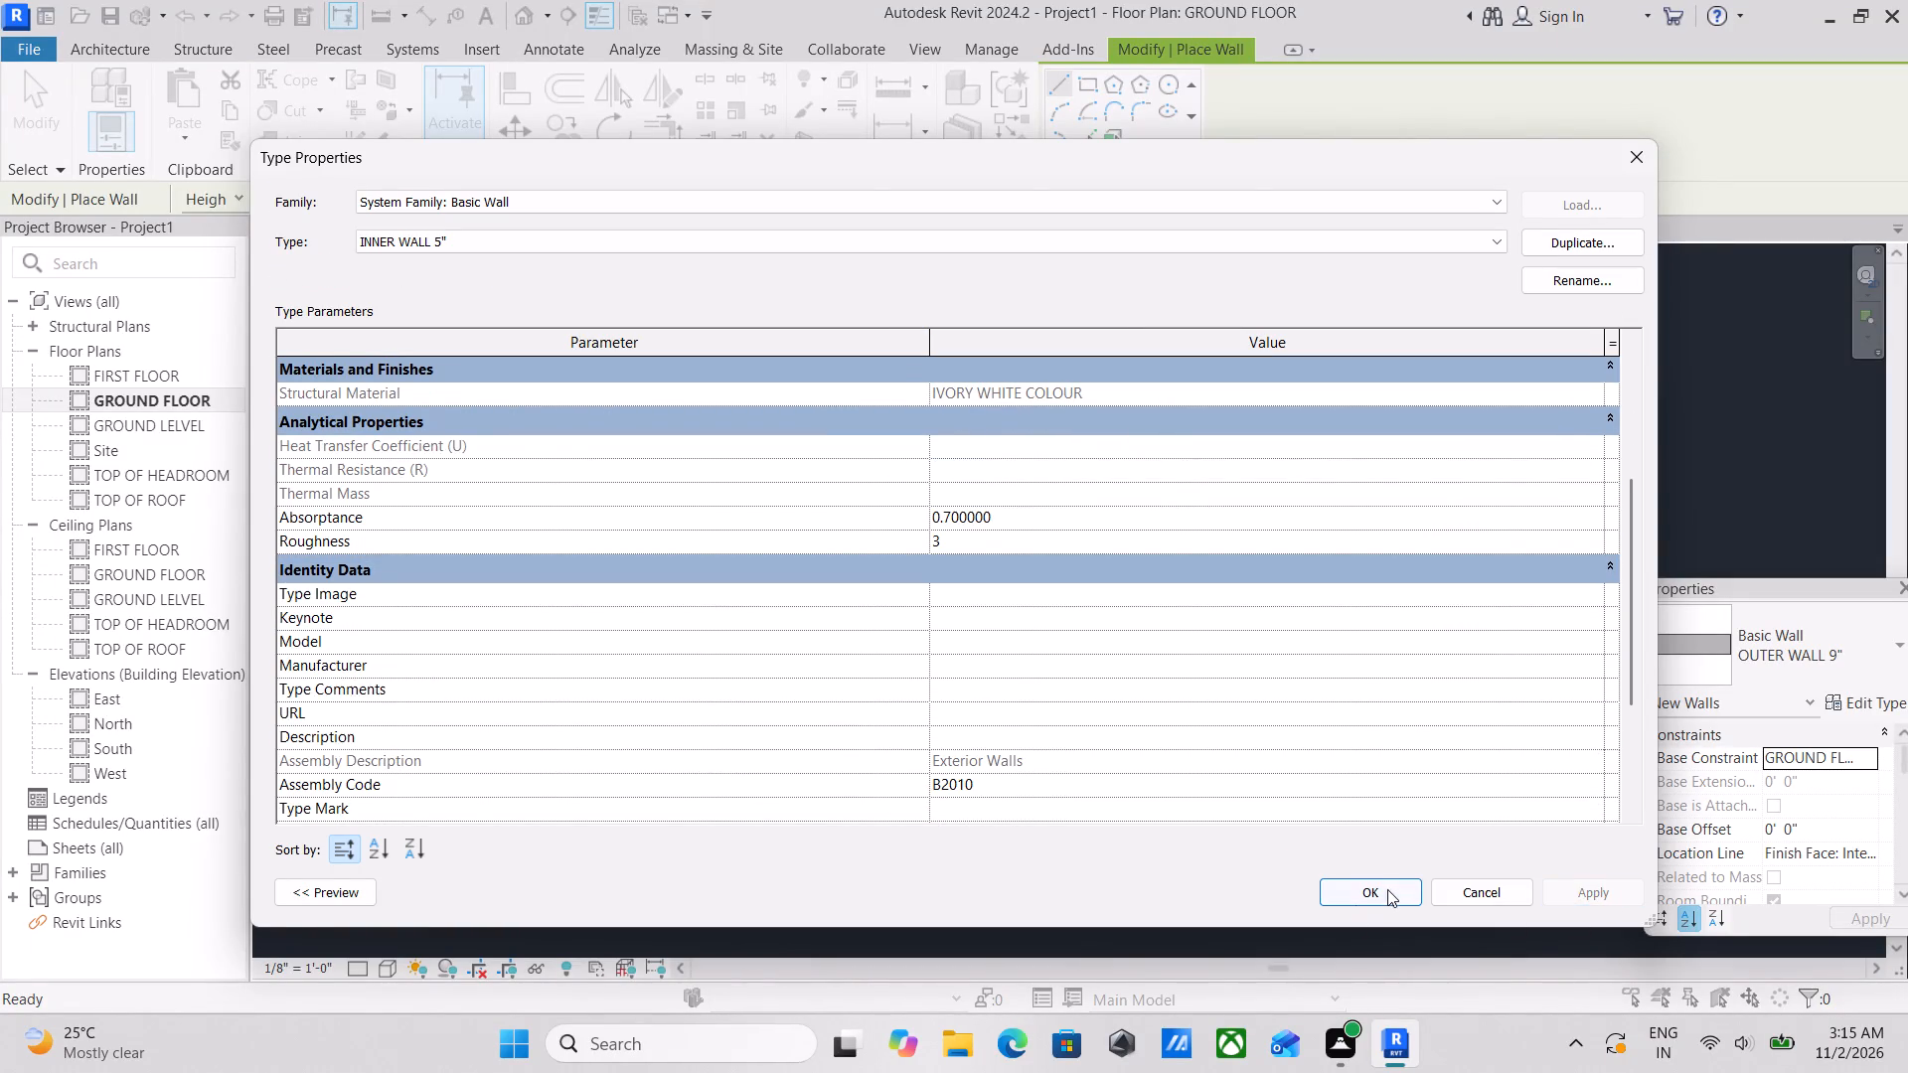
{"action": "left_click", "coordinate": [1390, 888]}
Draw an inner wall about 10'-6" north from the south outer wall, and turn it west to meet the west outer wall.
{"action": "scroll", "coordinate": [946, 689], "scroll_direction": "up", "scroll_amount": 4}
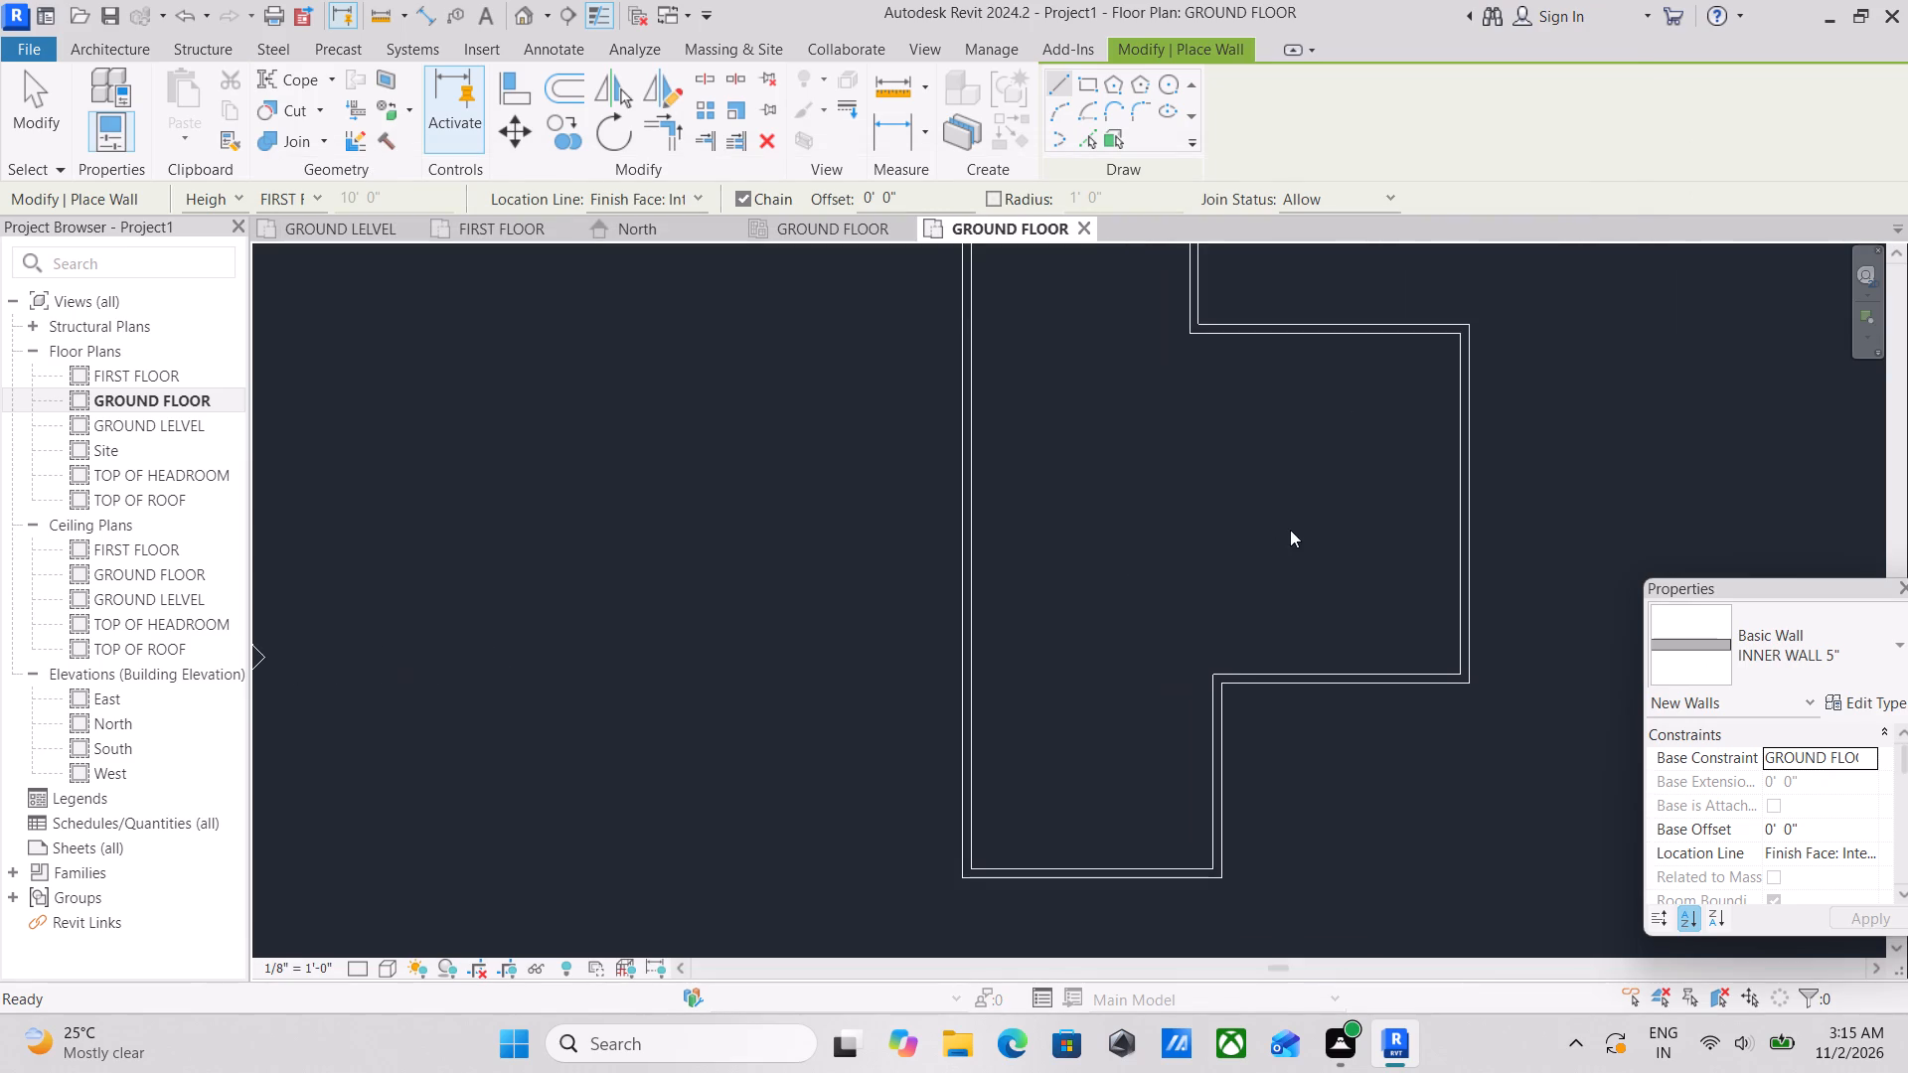
{"action": "middle_click_drag", "start_coordinate": [1290, 530], "coordinate": [1089, 710]}
{"action": "scroll", "coordinate": [832, 591], "scroll_direction": "up", "scroll_amount": 3}
{"action": "middle_click_drag", "start_coordinate": [1142, 622], "coordinate": [1261, 319]}
{"action": "scroll", "coordinate": [1261, 319], "scroll_direction": "up", "scroll_amount": 1}
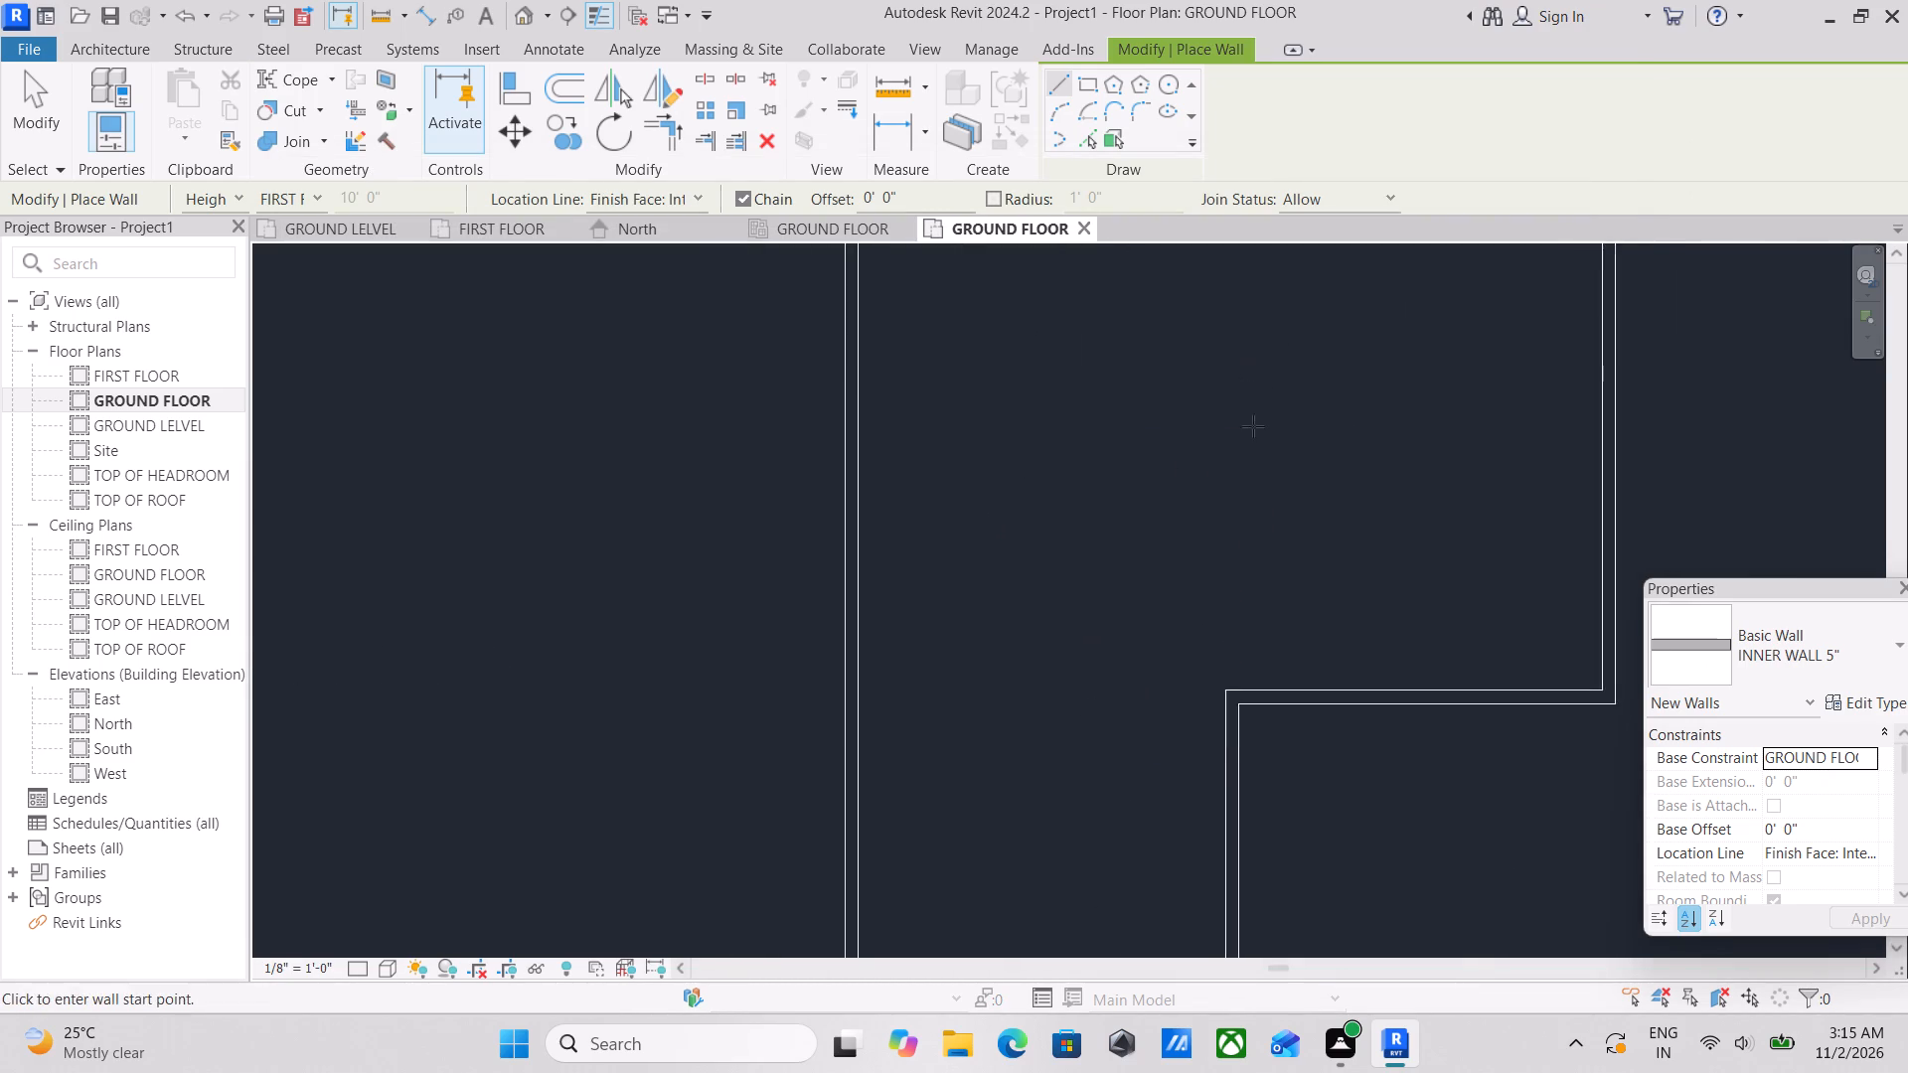
{"action": "scroll", "coordinate": [1223, 480], "scroll_direction": "down", "scroll_amount": 6}
{"action": "middle_click_drag", "start_coordinate": [1238, 429], "coordinate": [1265, 338]}
{"action": "scroll", "coordinate": [1040, 591], "scroll_direction": "up", "scroll_amount": 2}
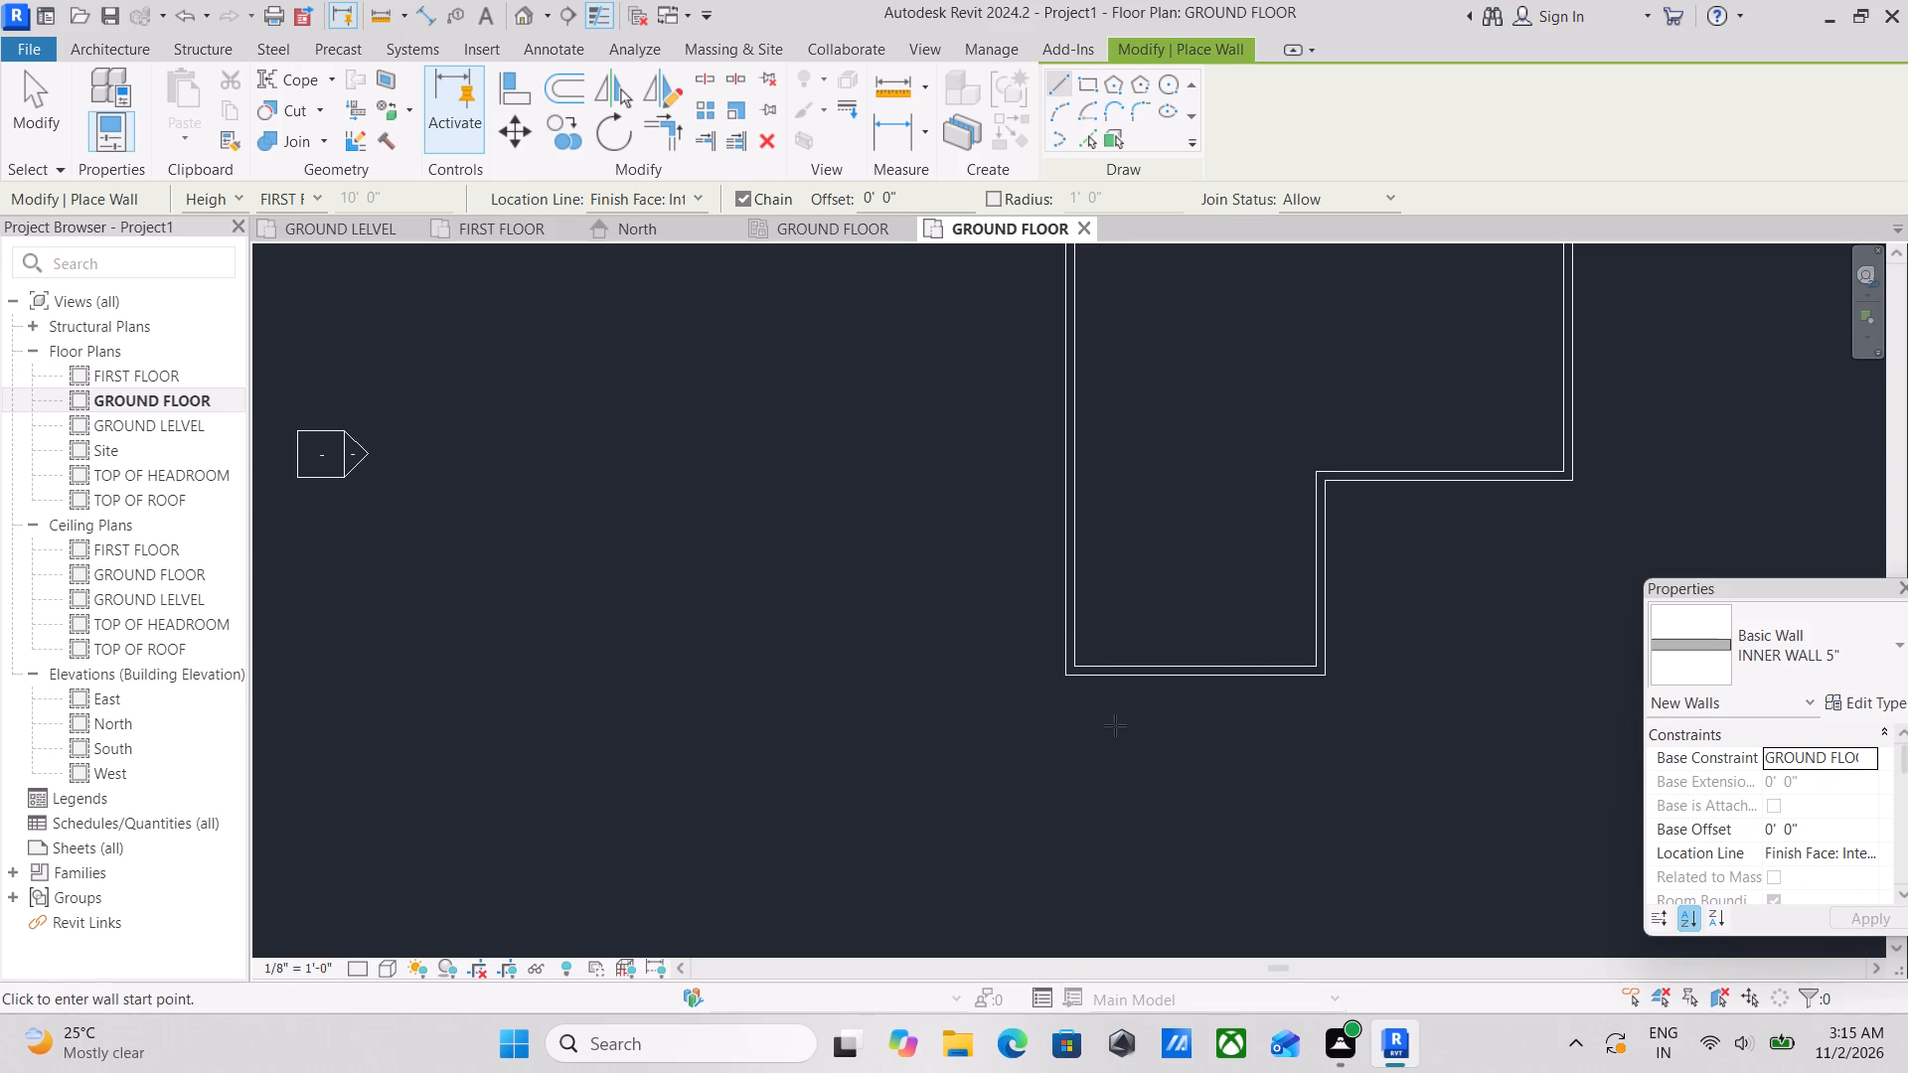
{"action": "scroll", "coordinate": [1136, 633], "scroll_direction": "up", "scroll_amount": 3}
{"action": "left_click", "coordinate": [1155, 672]}
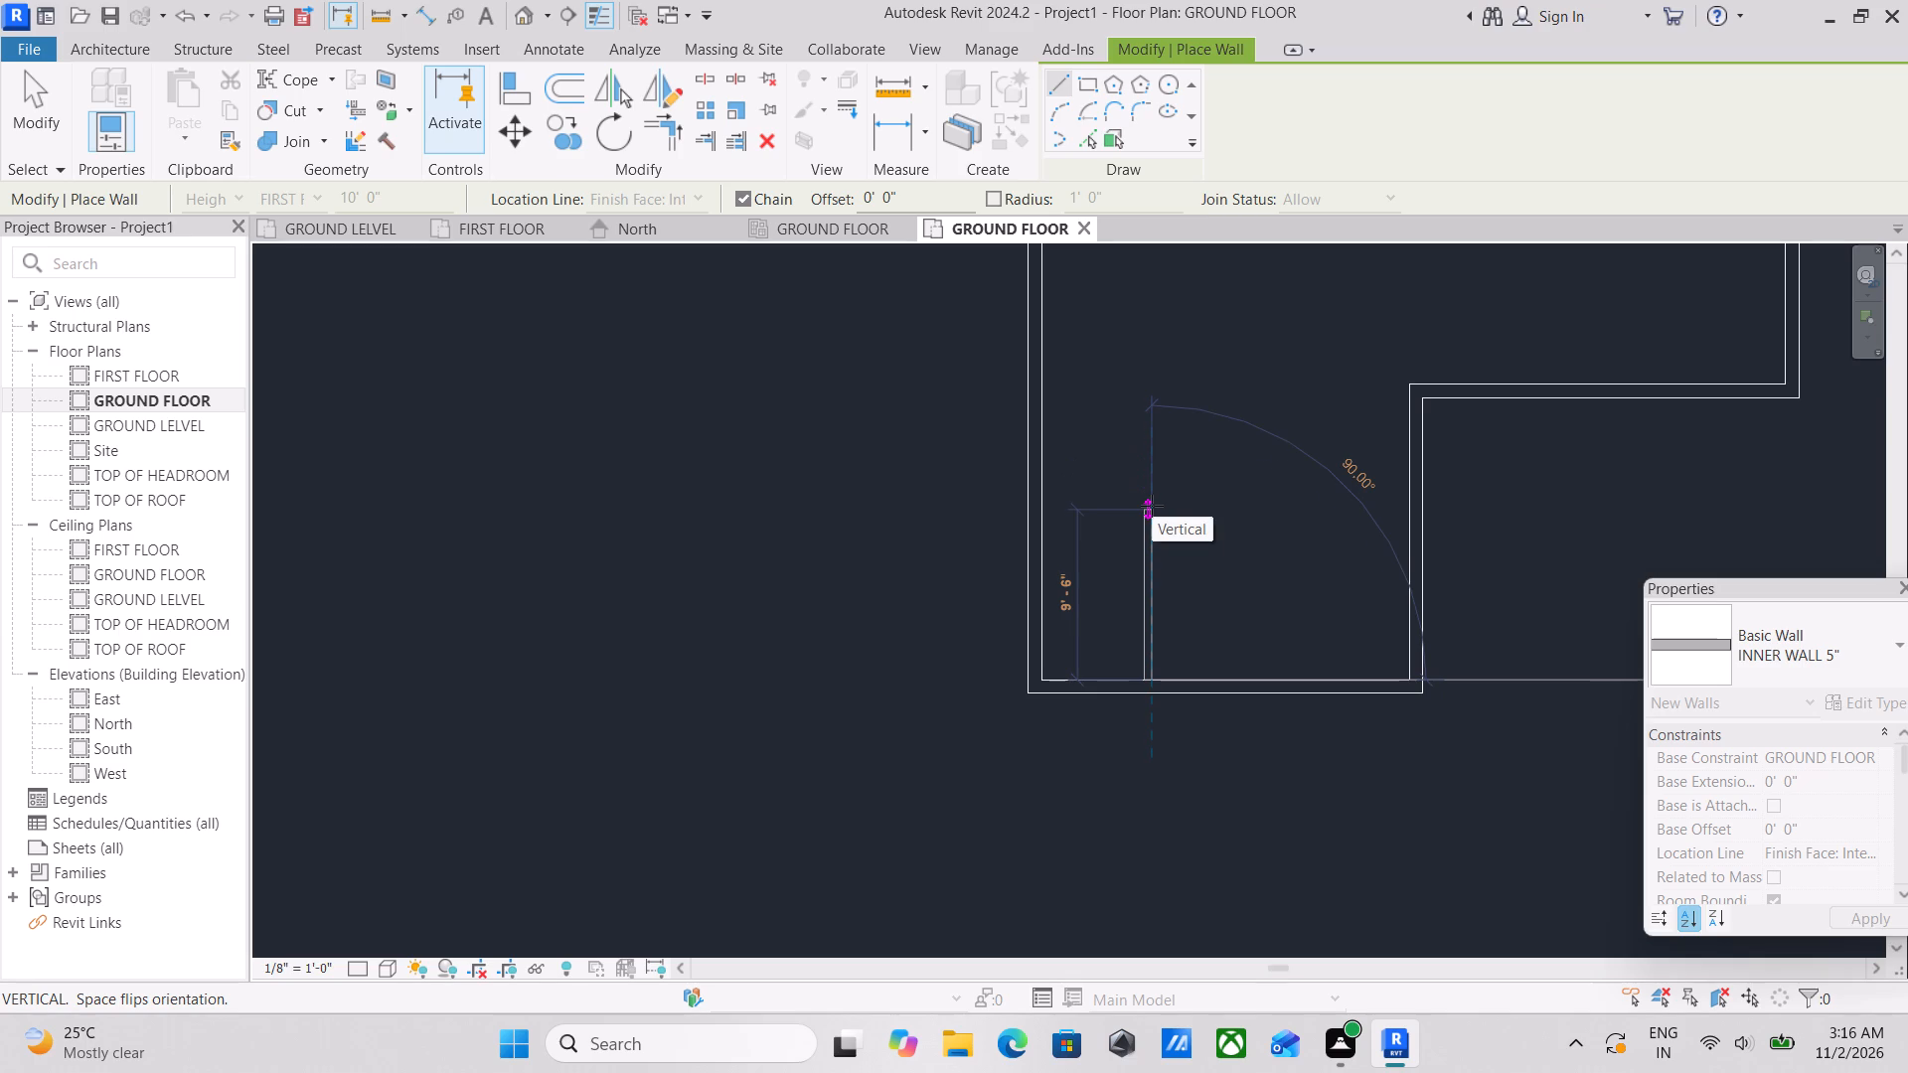
{"action": "scroll", "coordinate": [1152, 506], "scroll_direction": "up", "scroll_amount": 2}
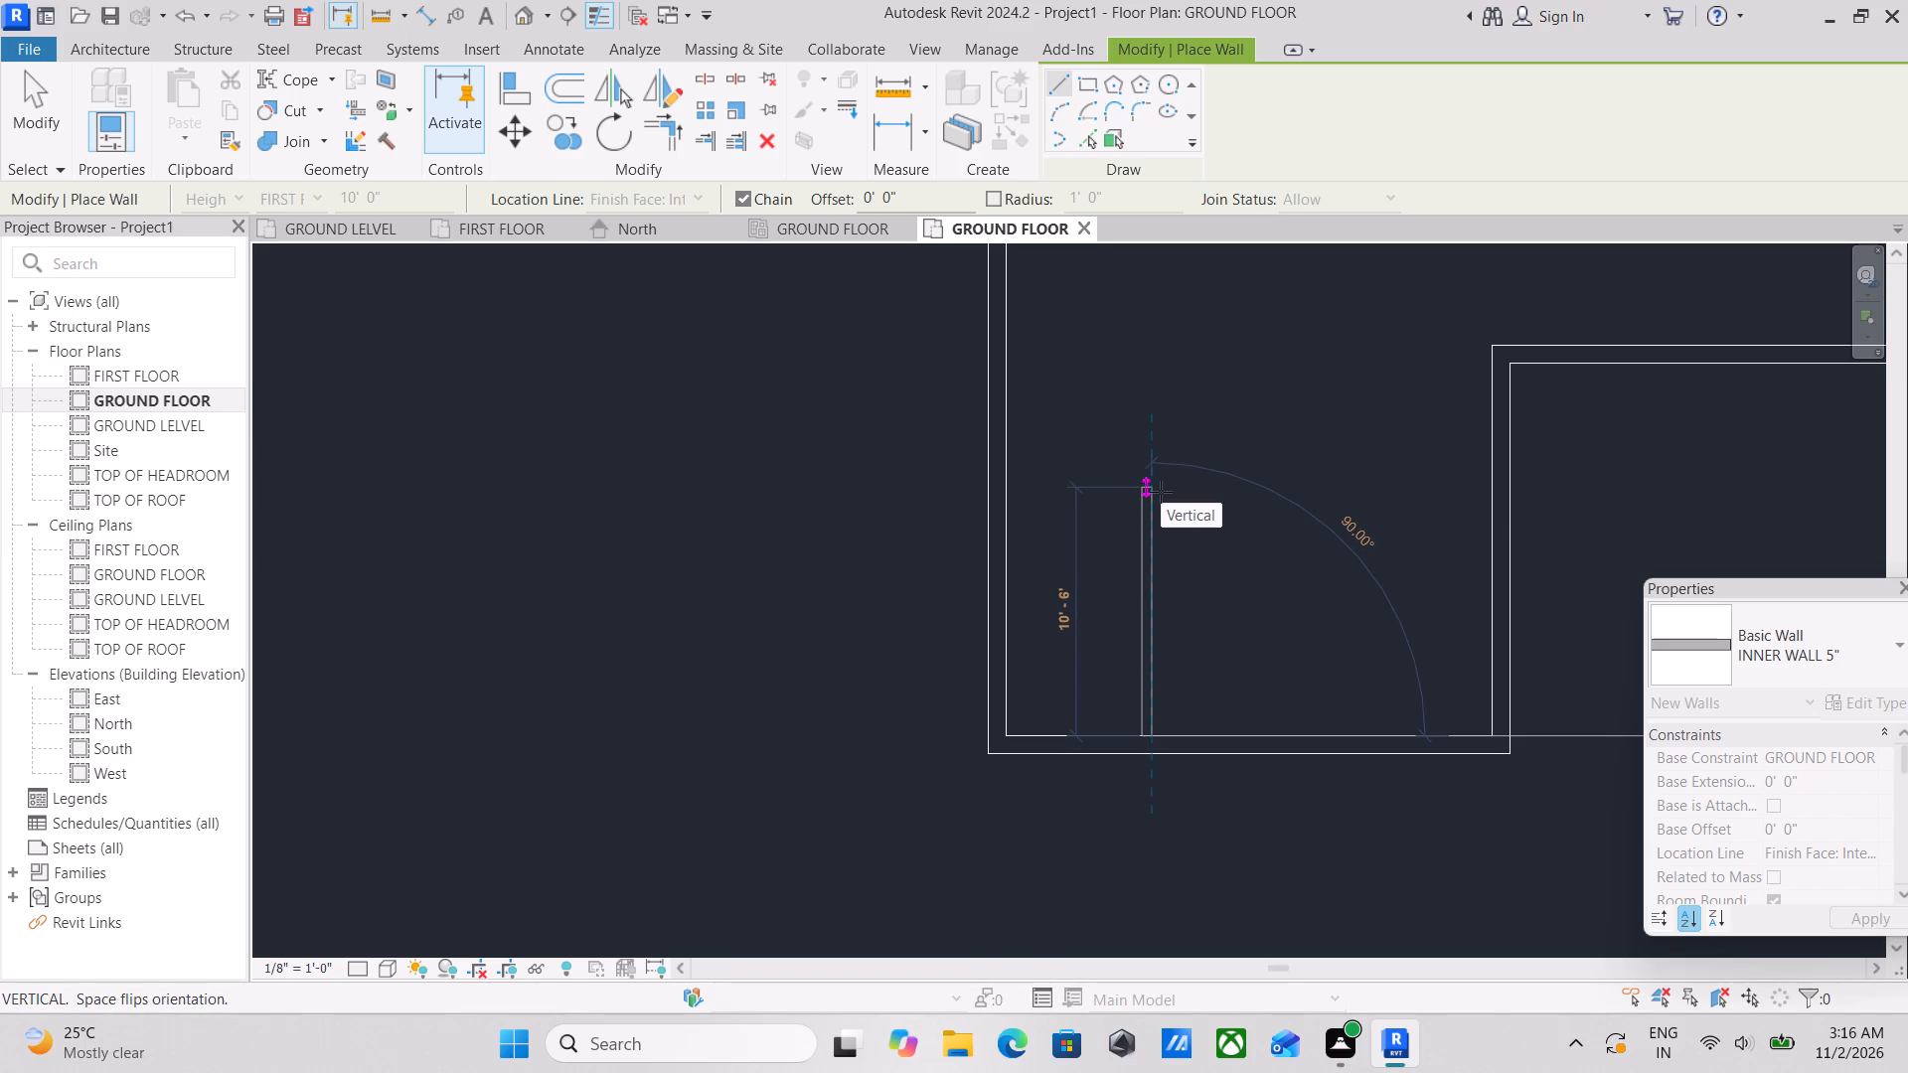
{"action": "left_click", "coordinate": [1161, 492]}
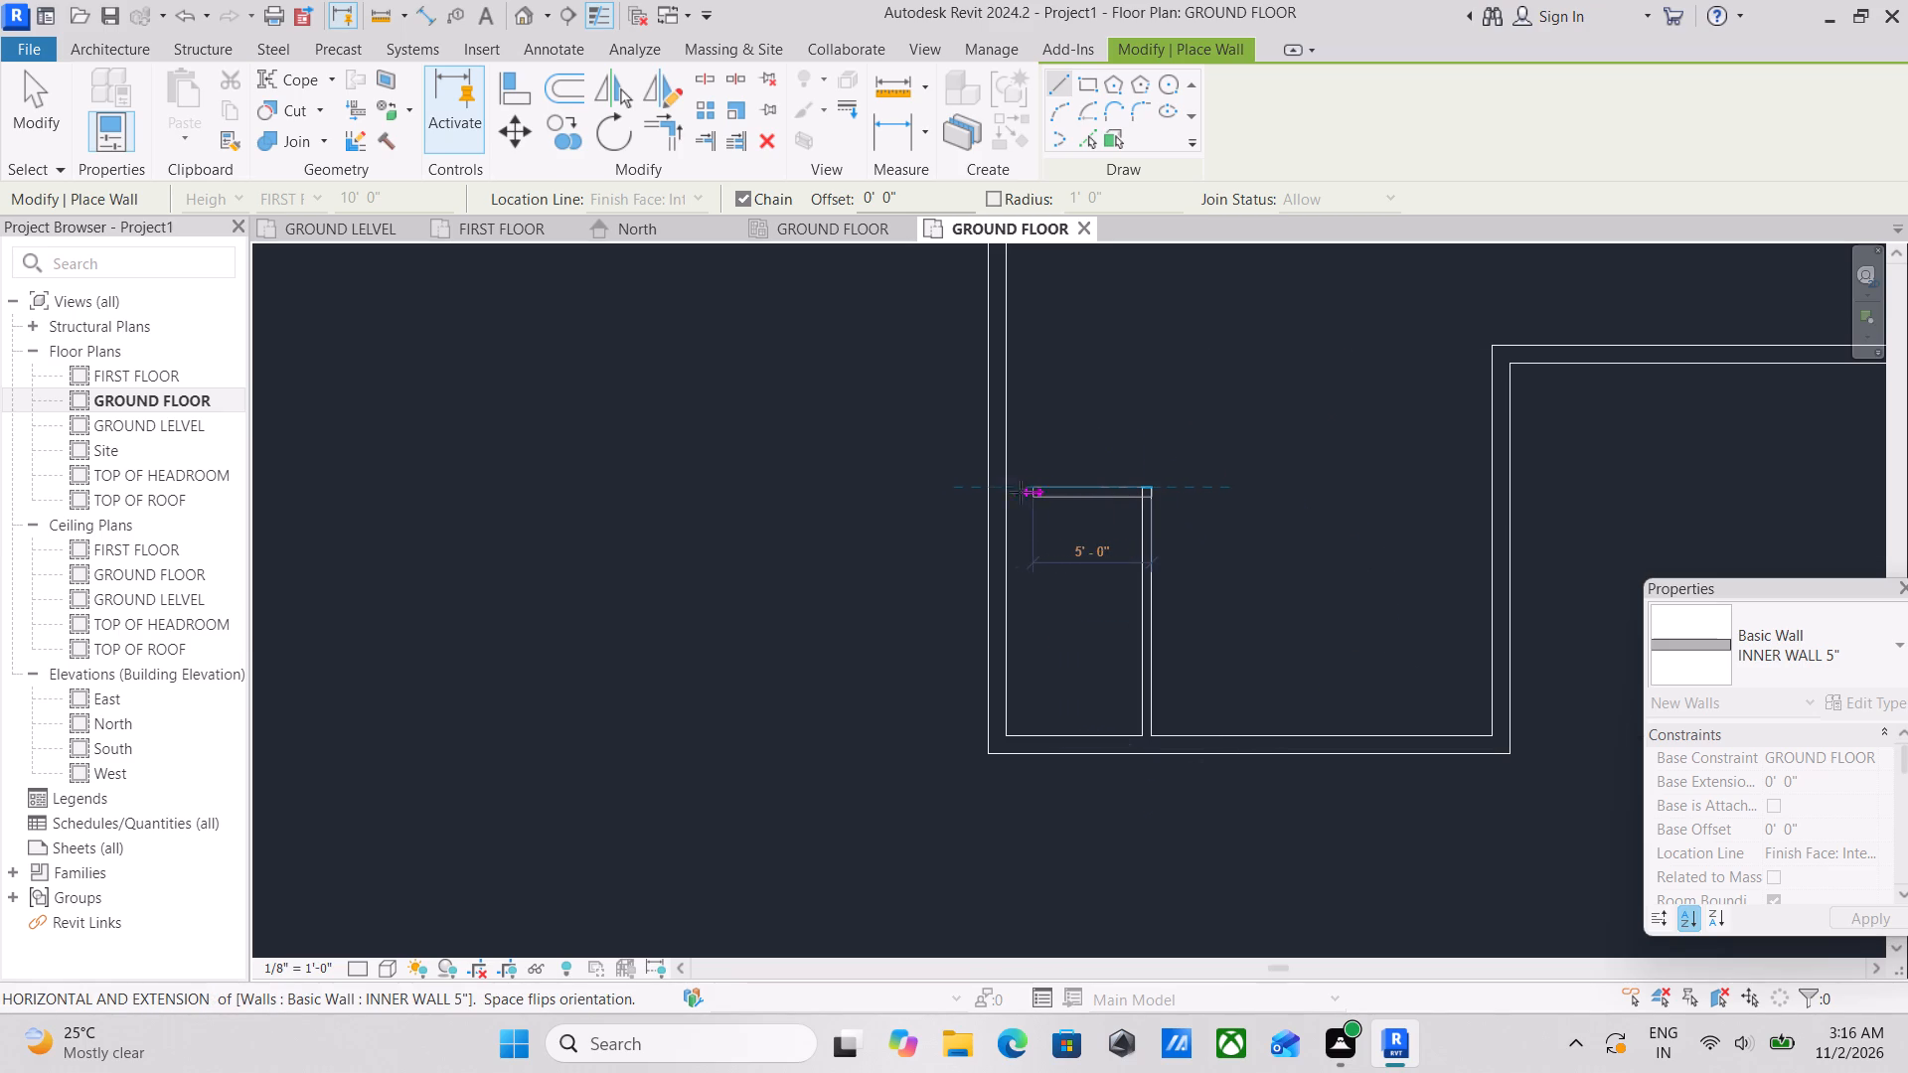
{"action": "left_click", "coordinate": [1007, 489]}
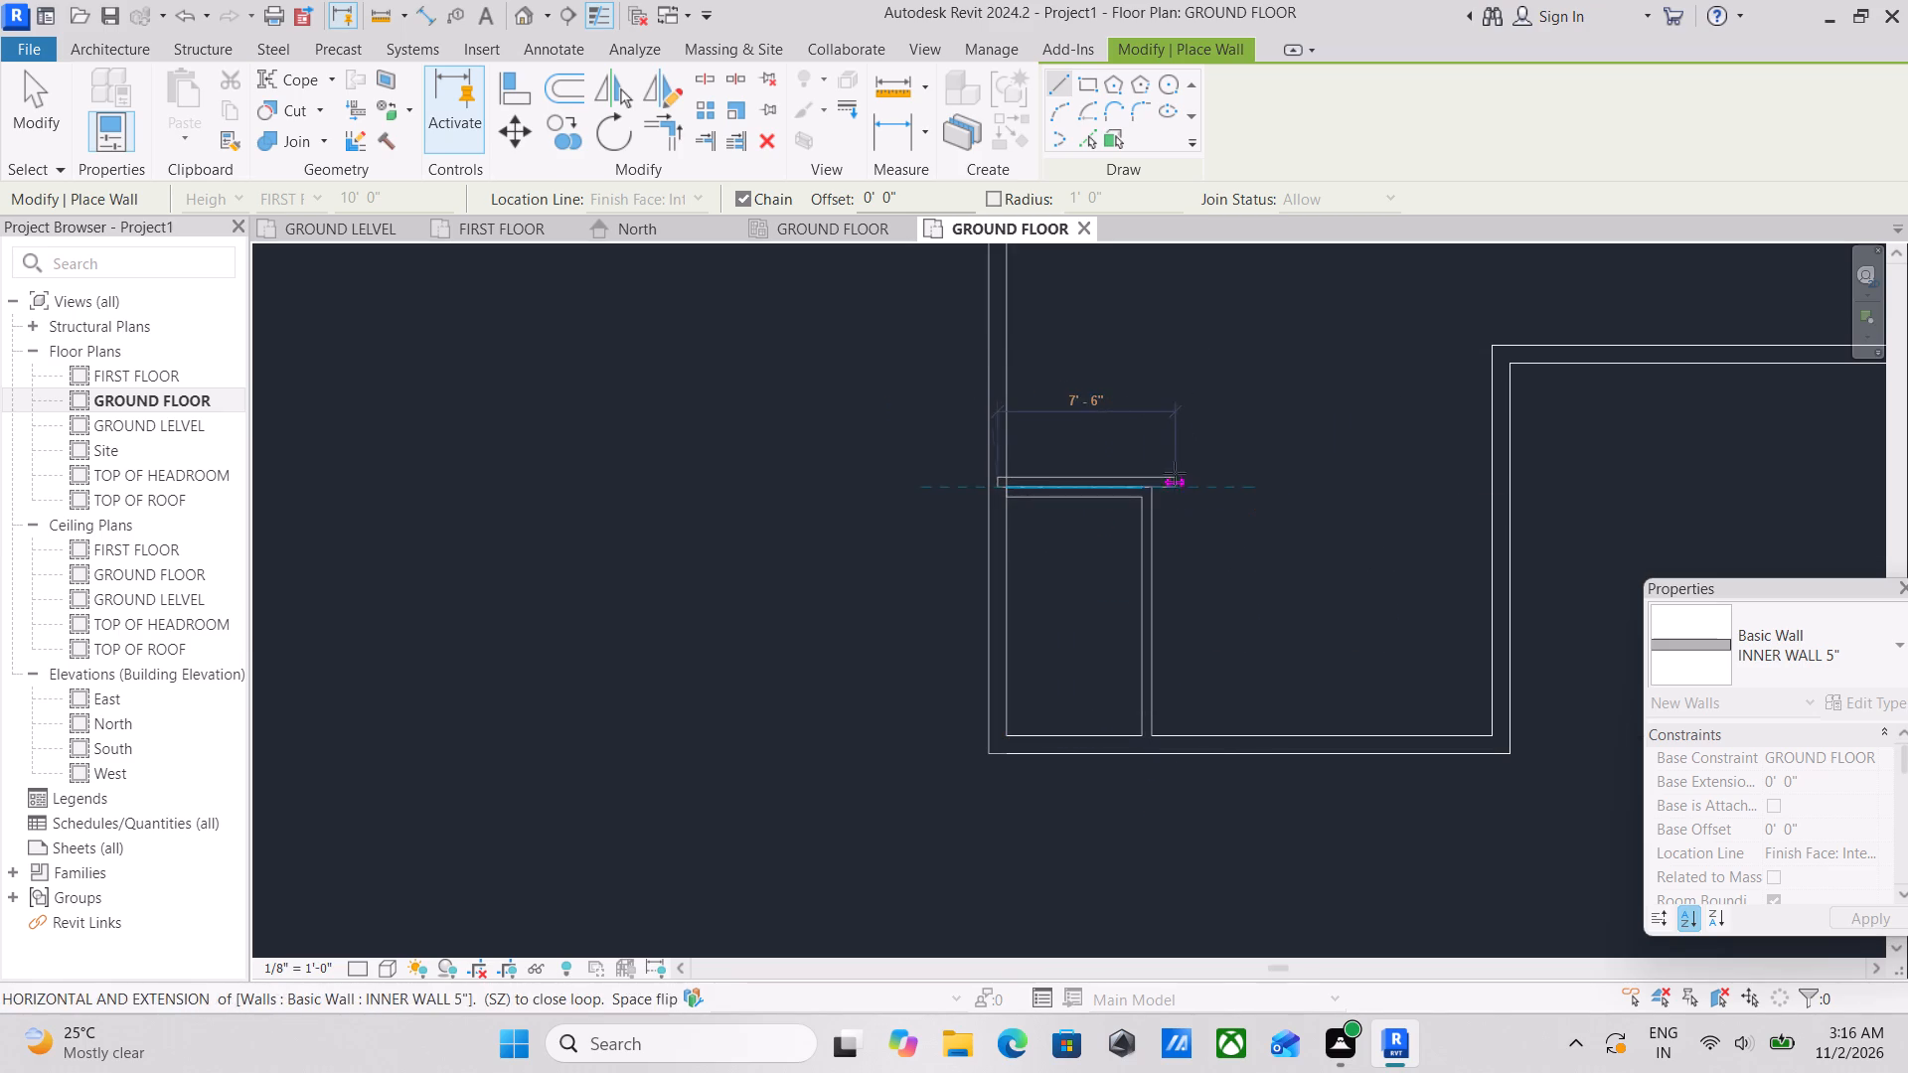
{"action": "key", "text": "Escape"}
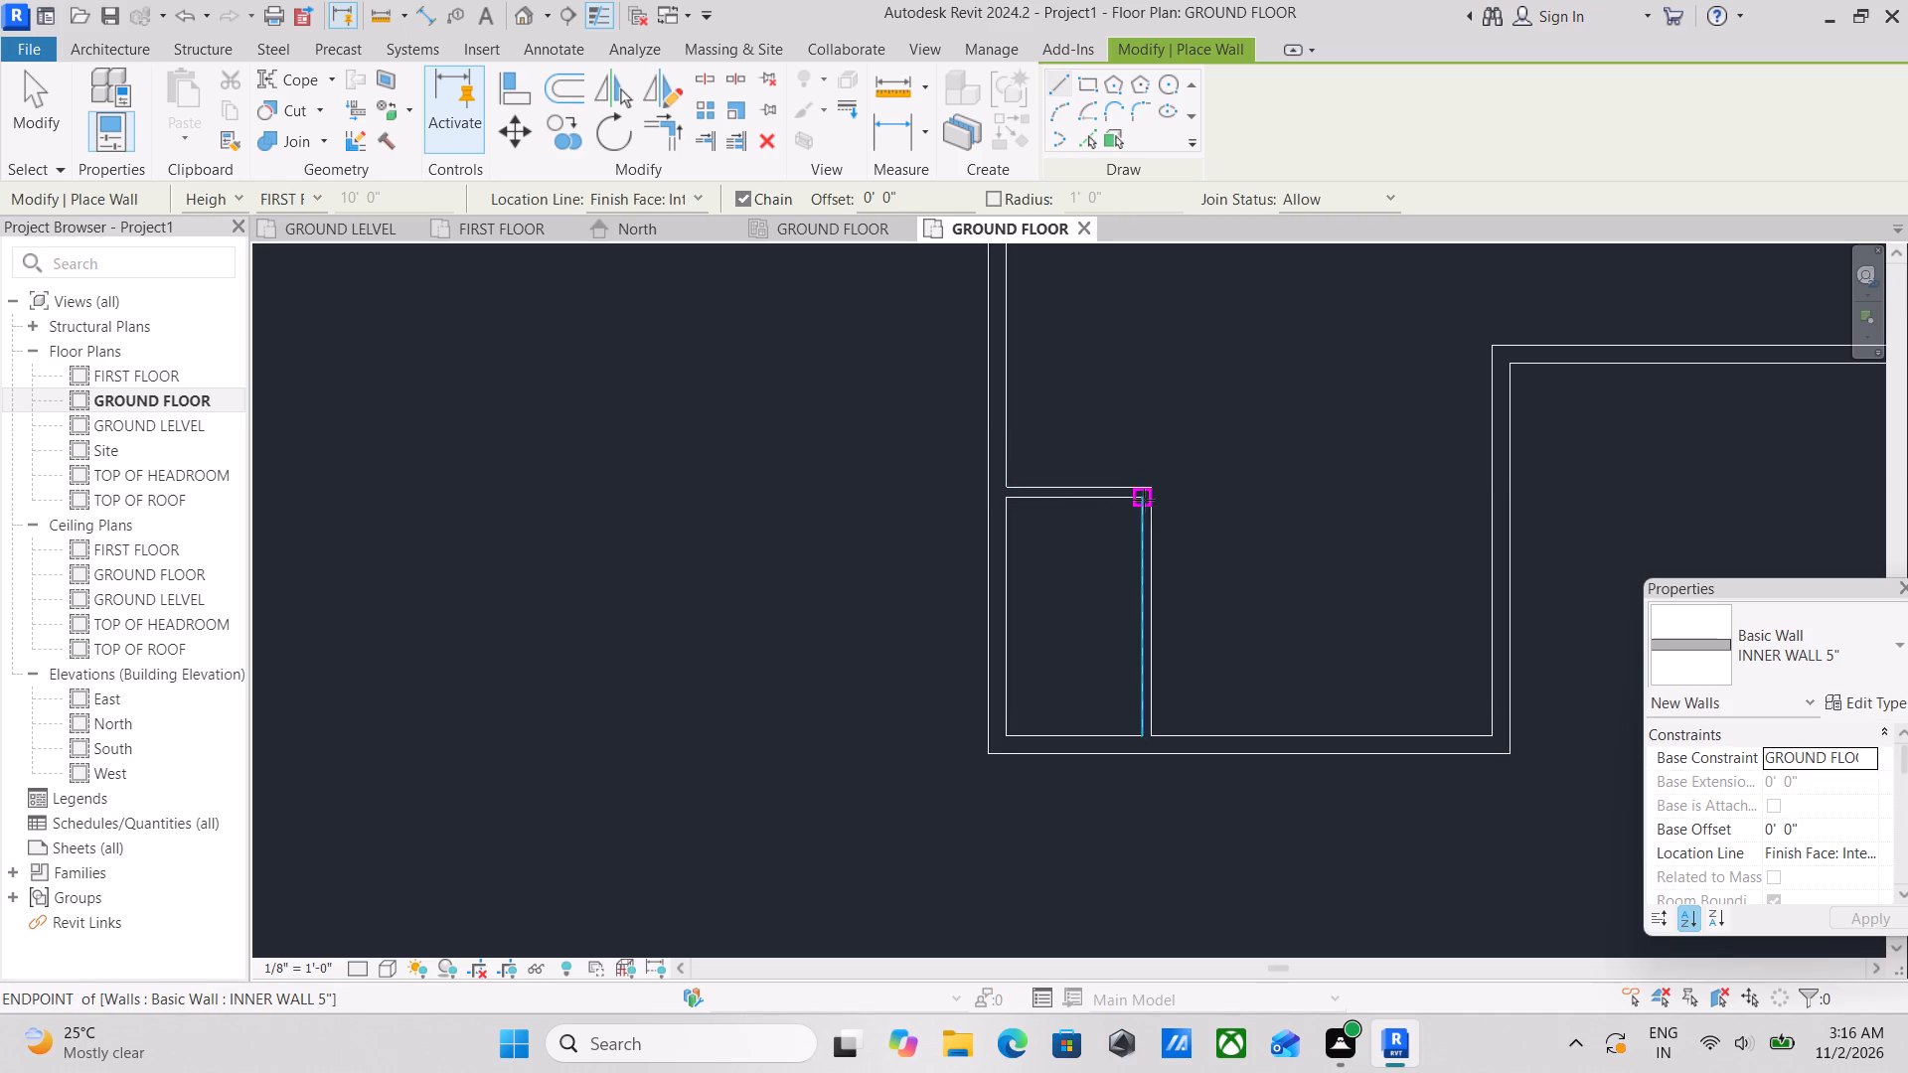
Extend the inner walls about 5'-3" north from the small room's northeast corner, and about 6'-1 1/2" west to the outer wall.
{"action": "left_click", "coordinate": [1157, 480]}
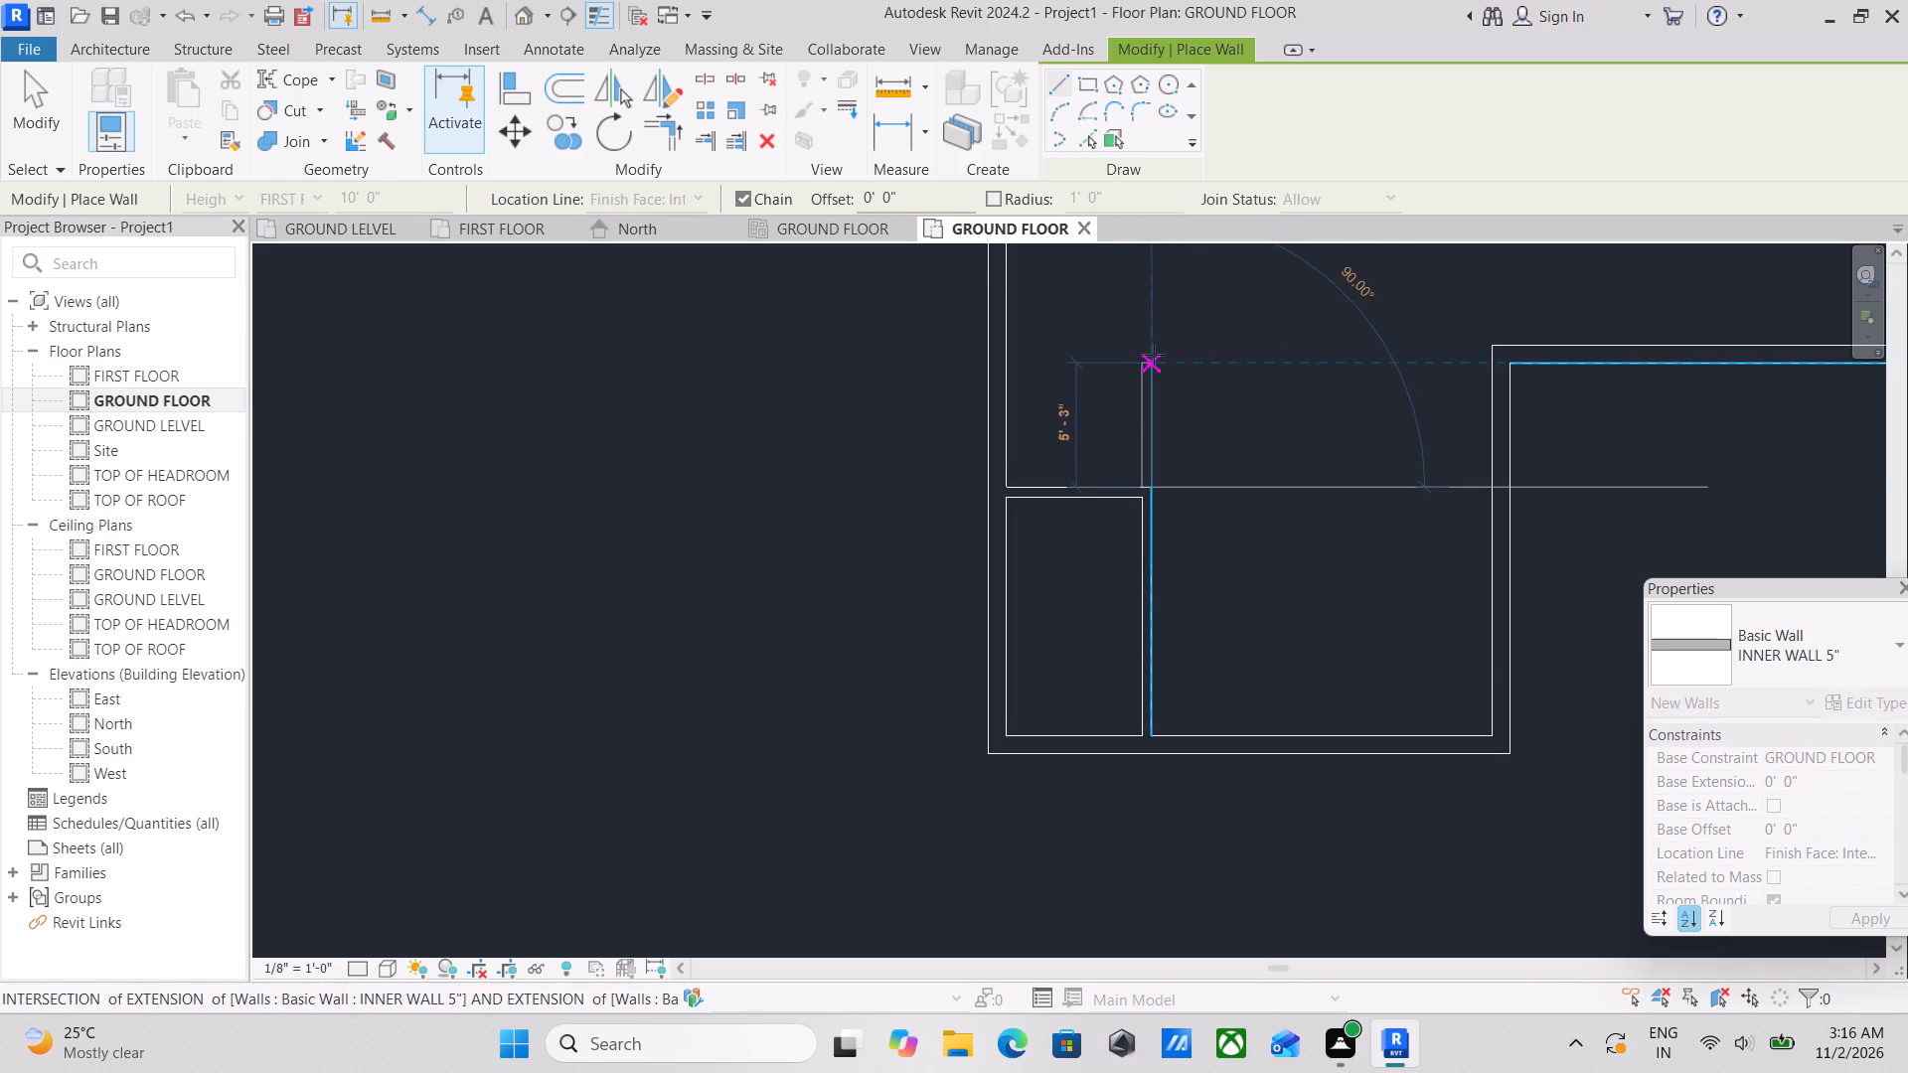
{"action": "left_click", "coordinate": [1154, 355]}
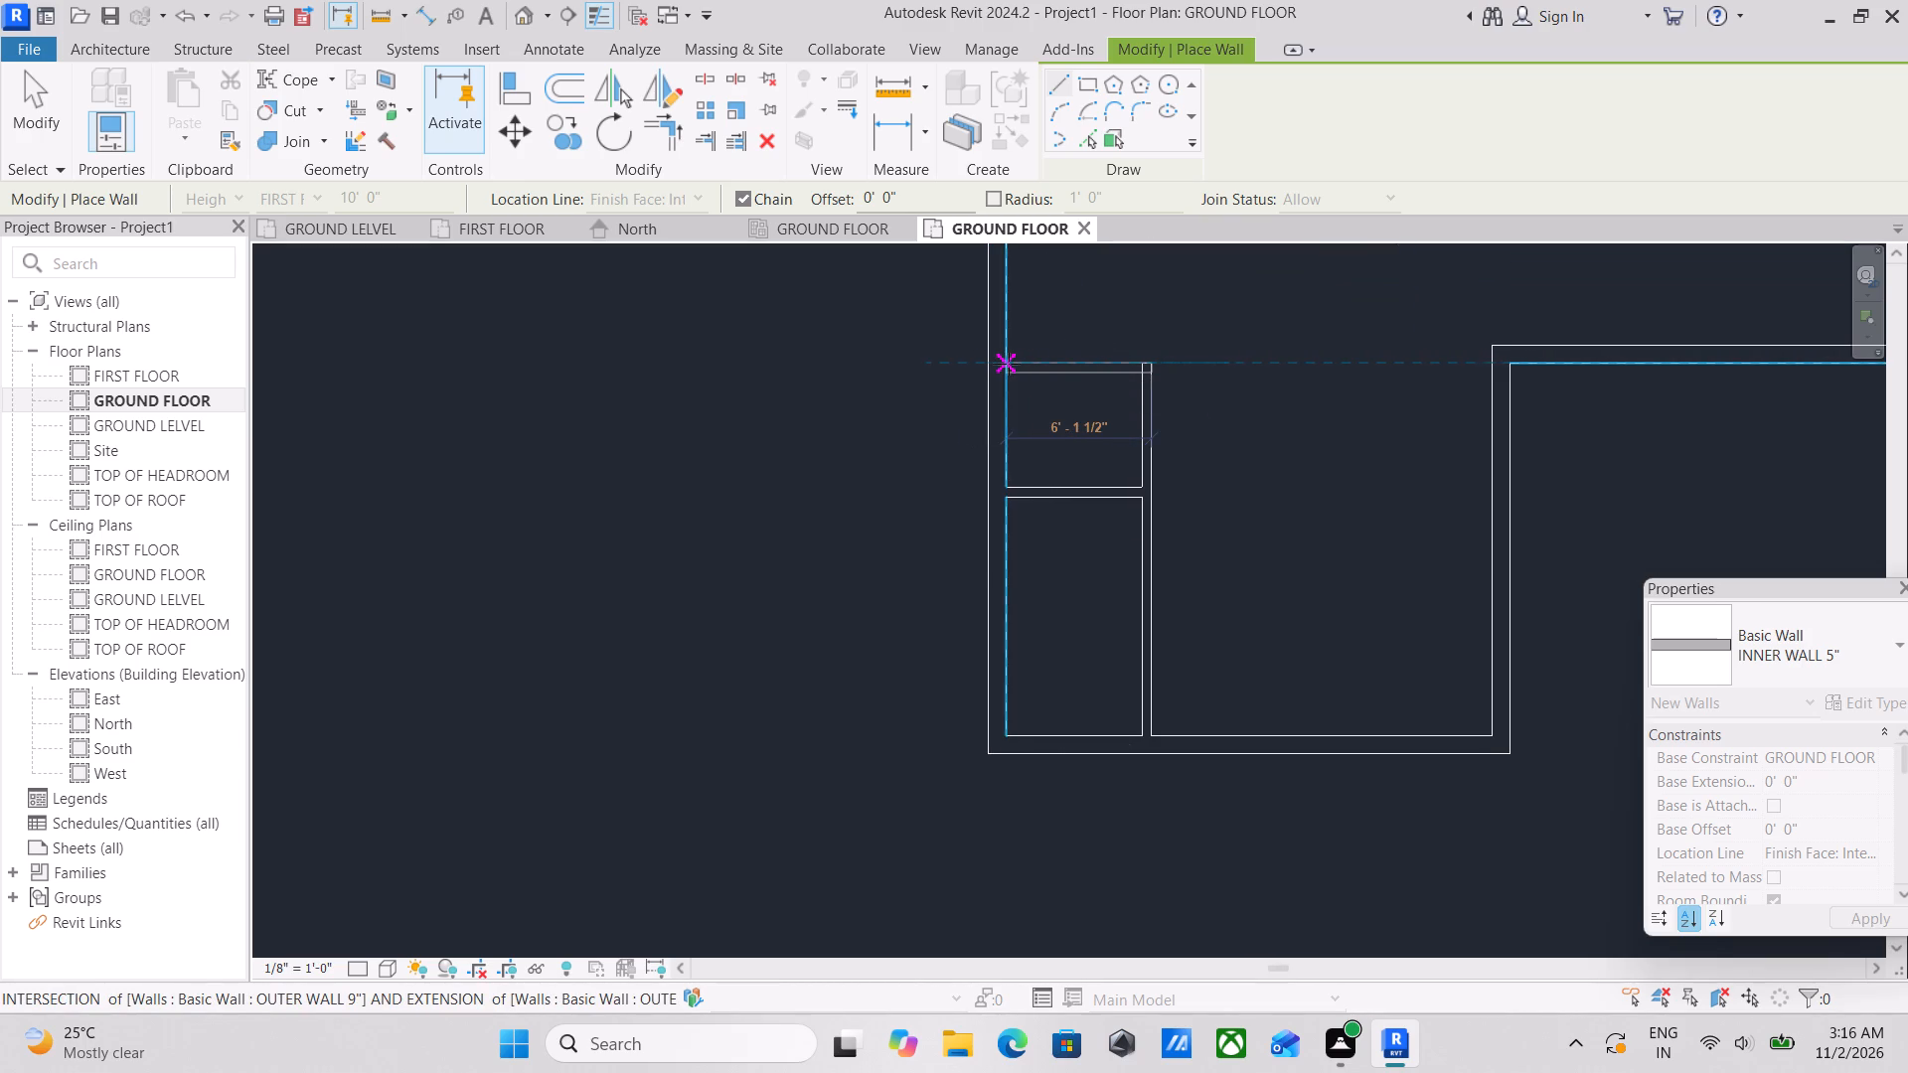
{"action": "left_click", "coordinate": [1009, 364]}
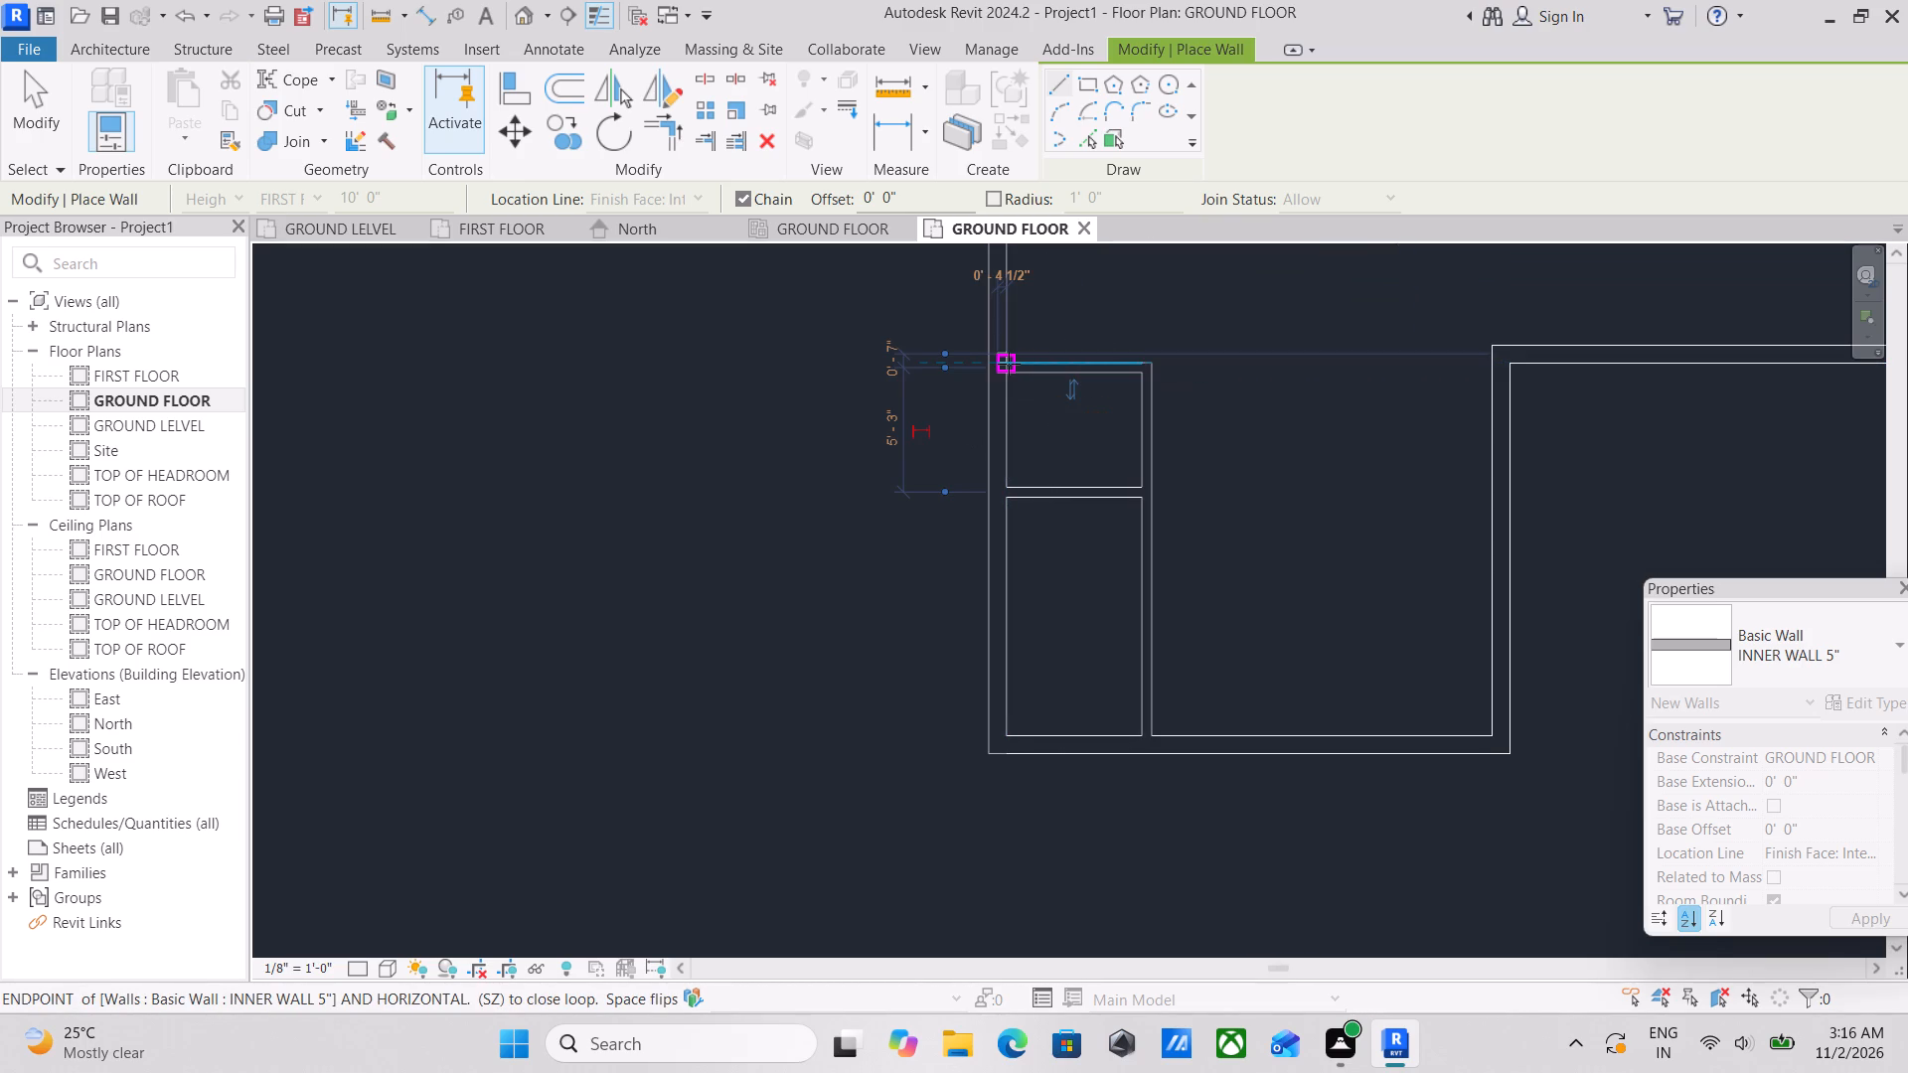
{"action": "key", "text": "Escape"}
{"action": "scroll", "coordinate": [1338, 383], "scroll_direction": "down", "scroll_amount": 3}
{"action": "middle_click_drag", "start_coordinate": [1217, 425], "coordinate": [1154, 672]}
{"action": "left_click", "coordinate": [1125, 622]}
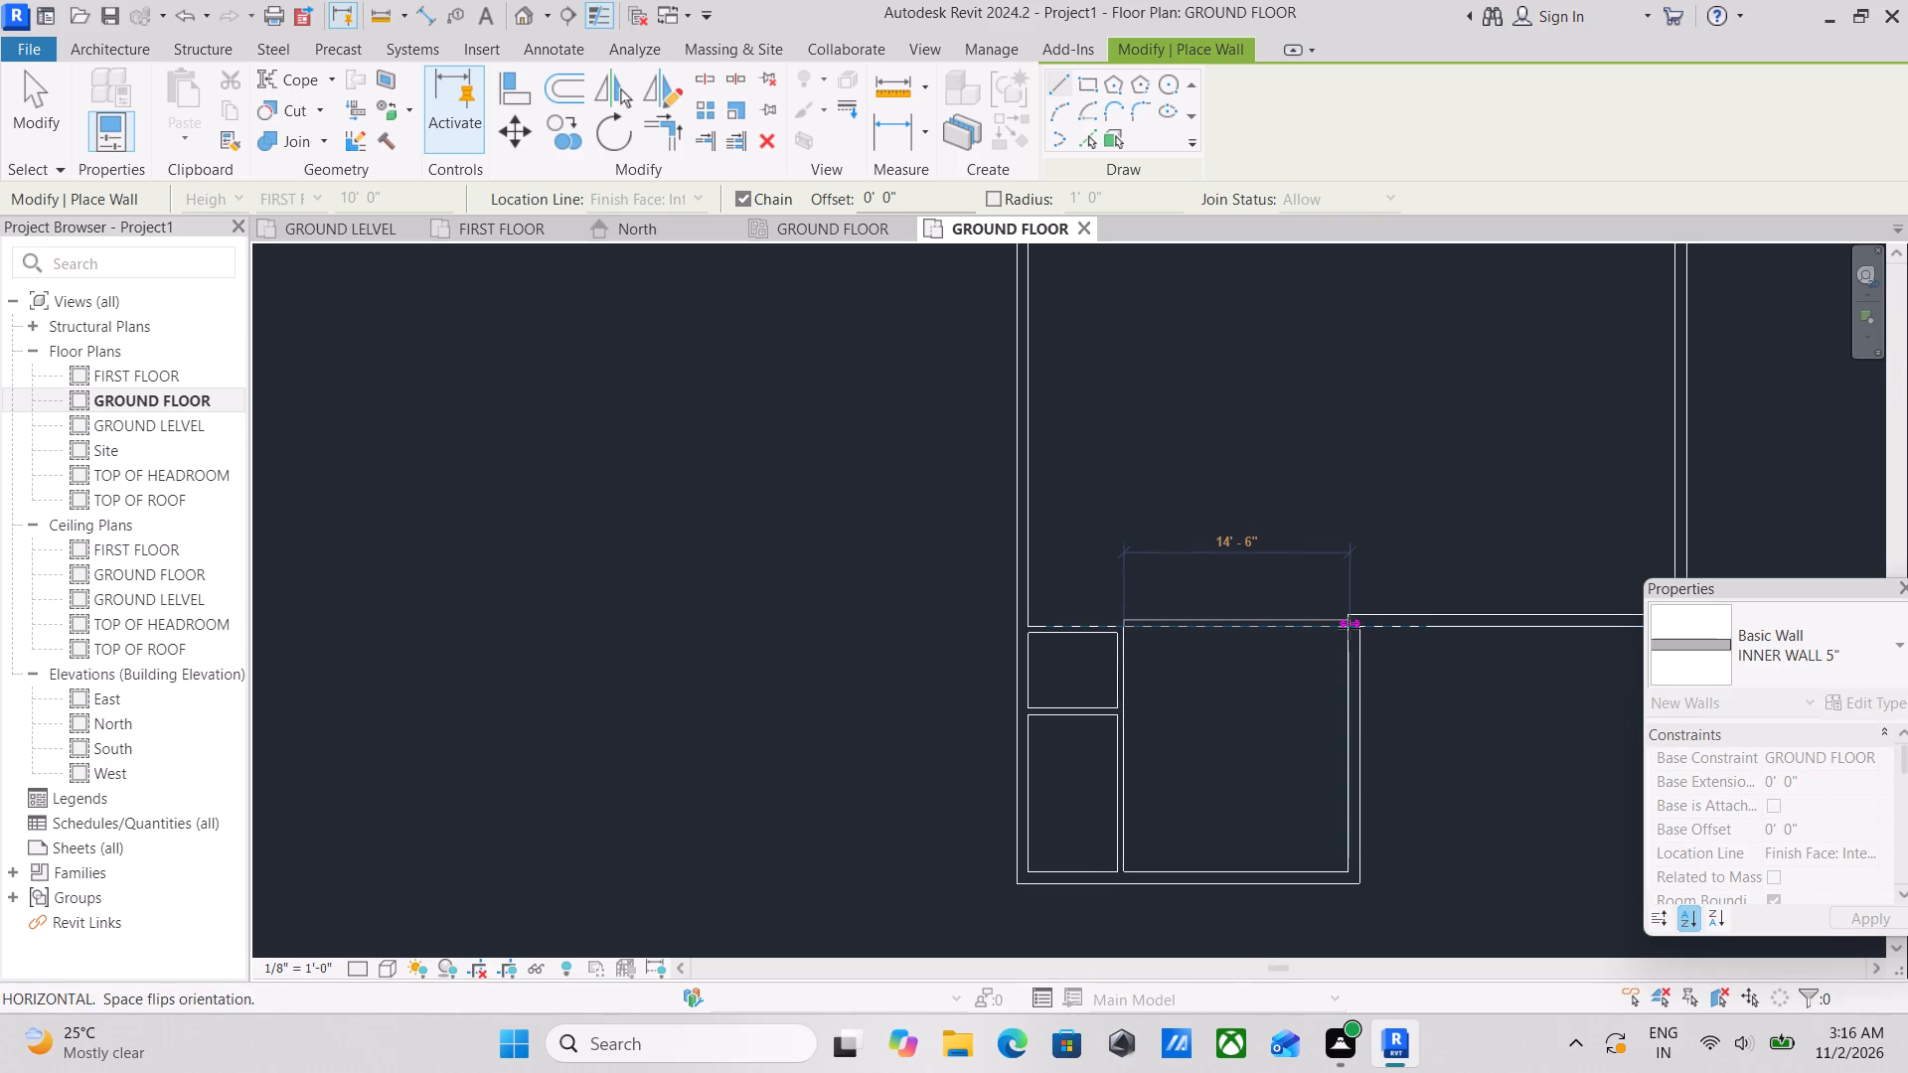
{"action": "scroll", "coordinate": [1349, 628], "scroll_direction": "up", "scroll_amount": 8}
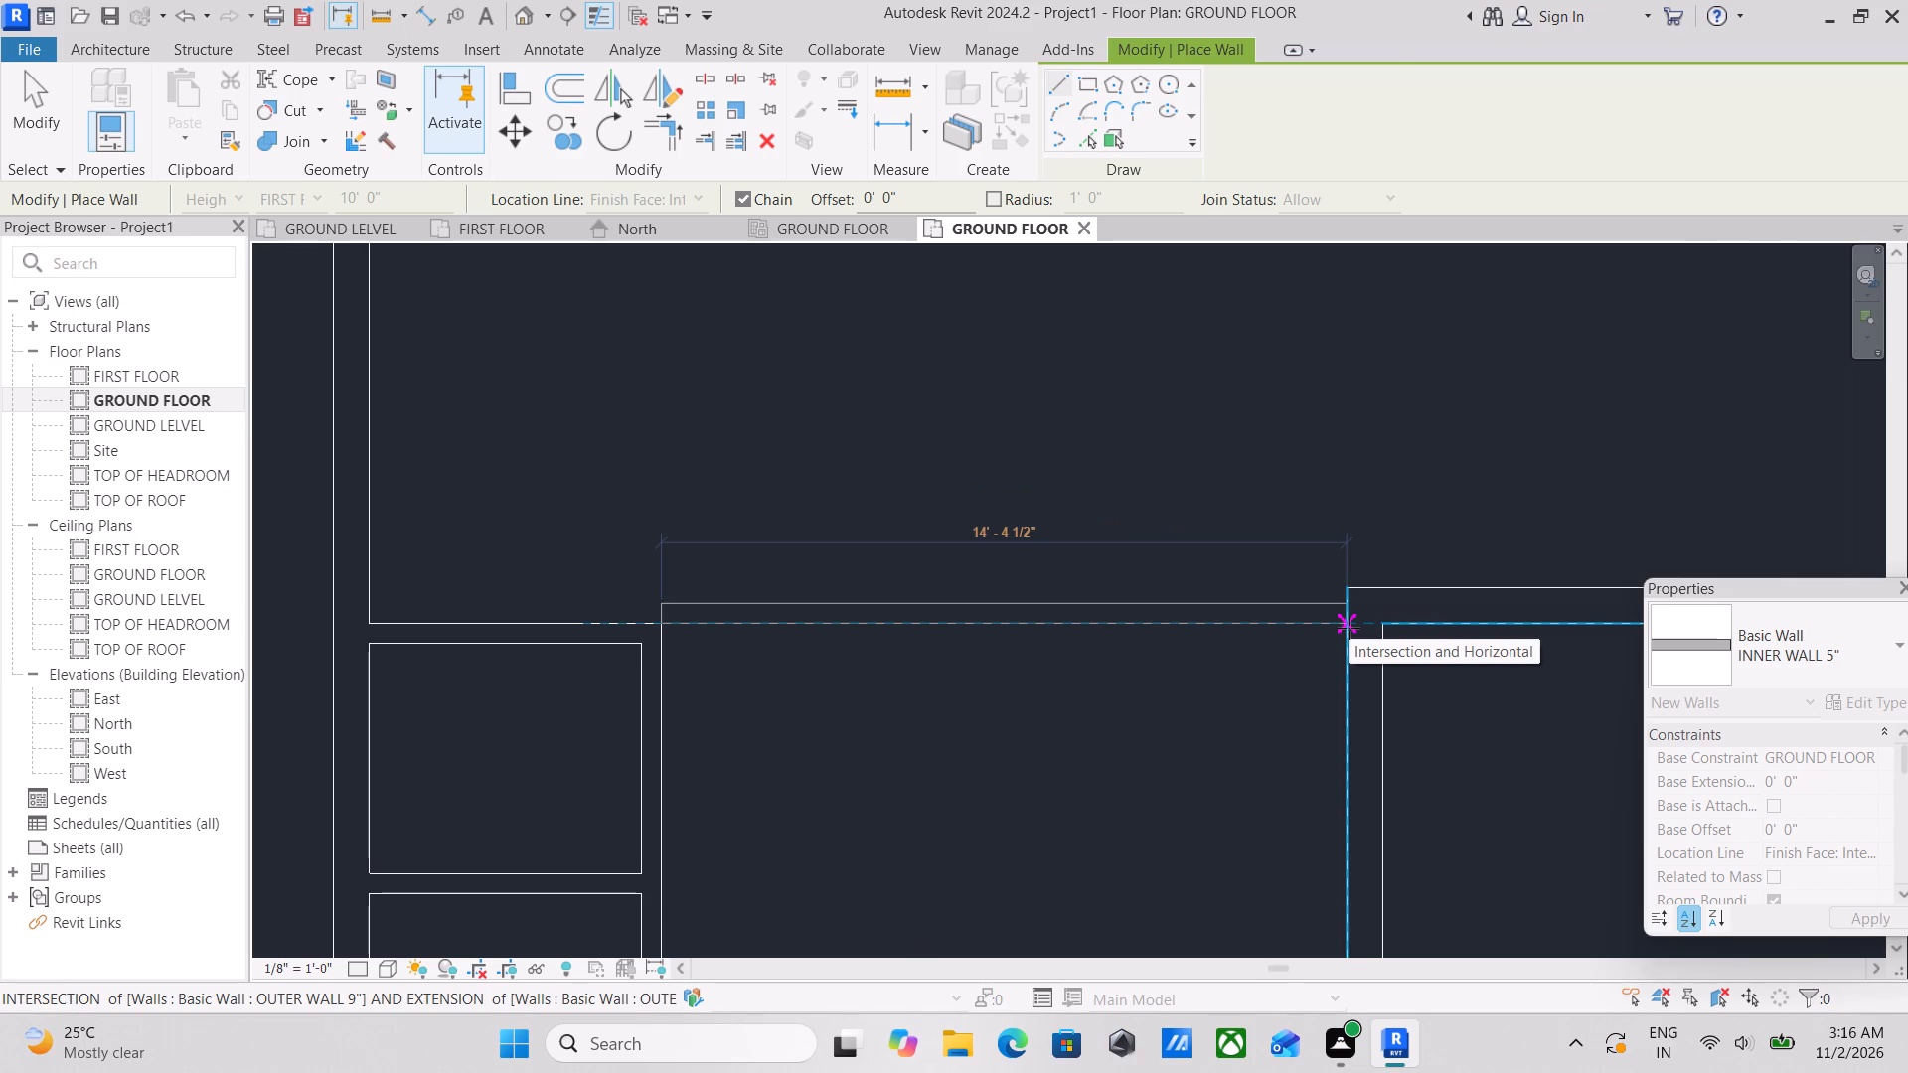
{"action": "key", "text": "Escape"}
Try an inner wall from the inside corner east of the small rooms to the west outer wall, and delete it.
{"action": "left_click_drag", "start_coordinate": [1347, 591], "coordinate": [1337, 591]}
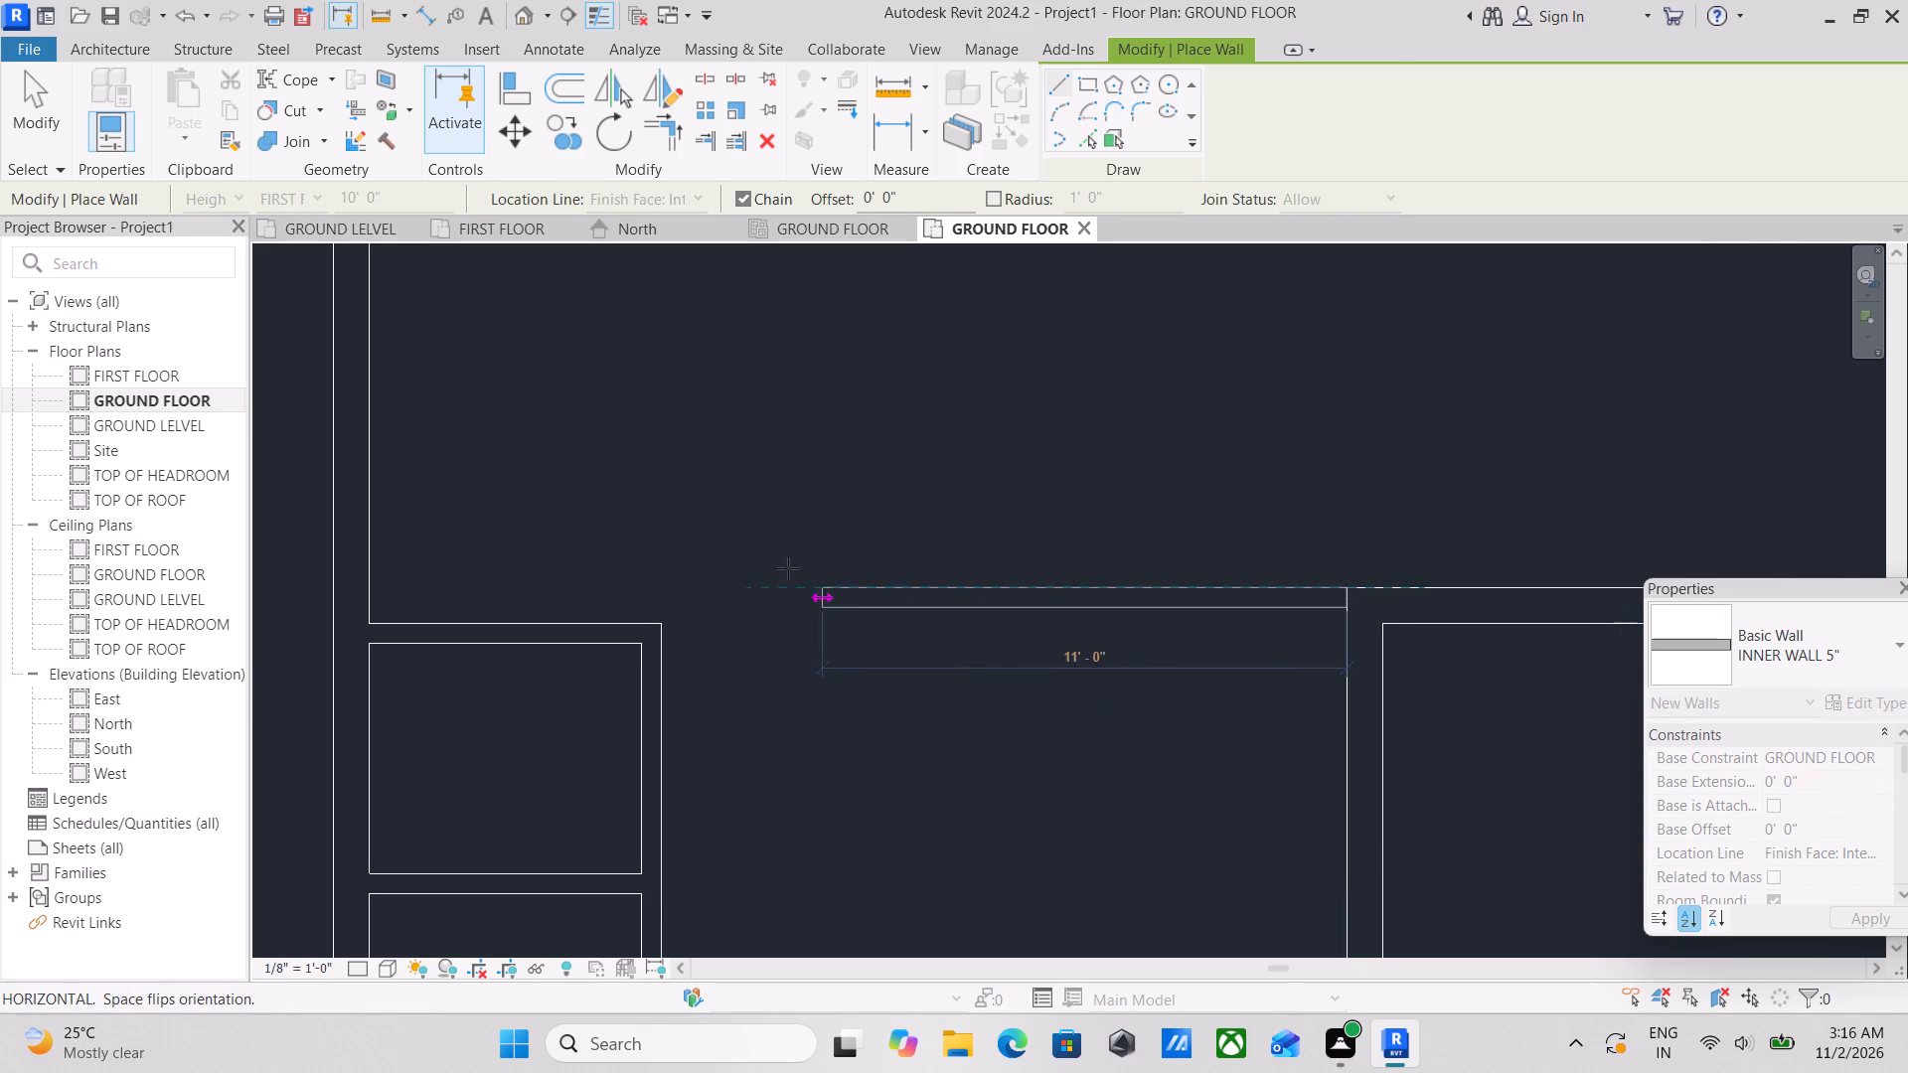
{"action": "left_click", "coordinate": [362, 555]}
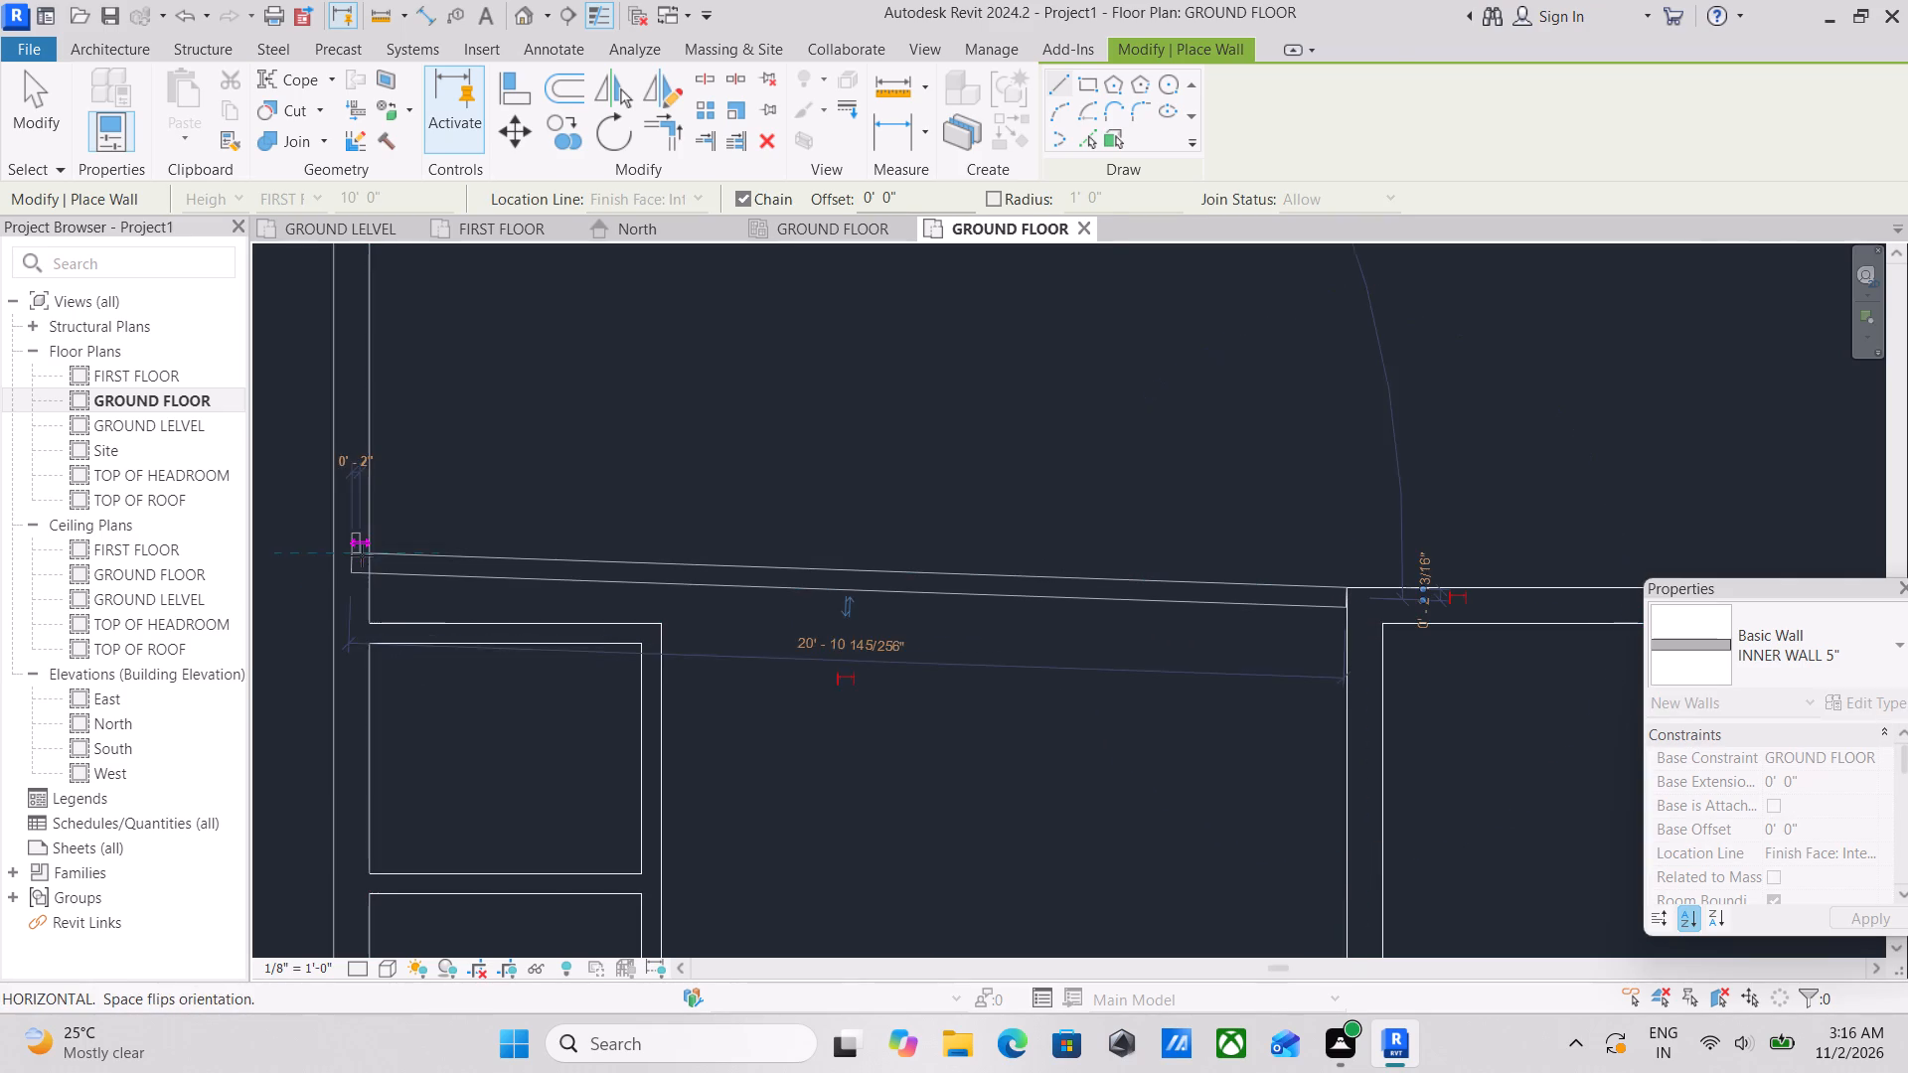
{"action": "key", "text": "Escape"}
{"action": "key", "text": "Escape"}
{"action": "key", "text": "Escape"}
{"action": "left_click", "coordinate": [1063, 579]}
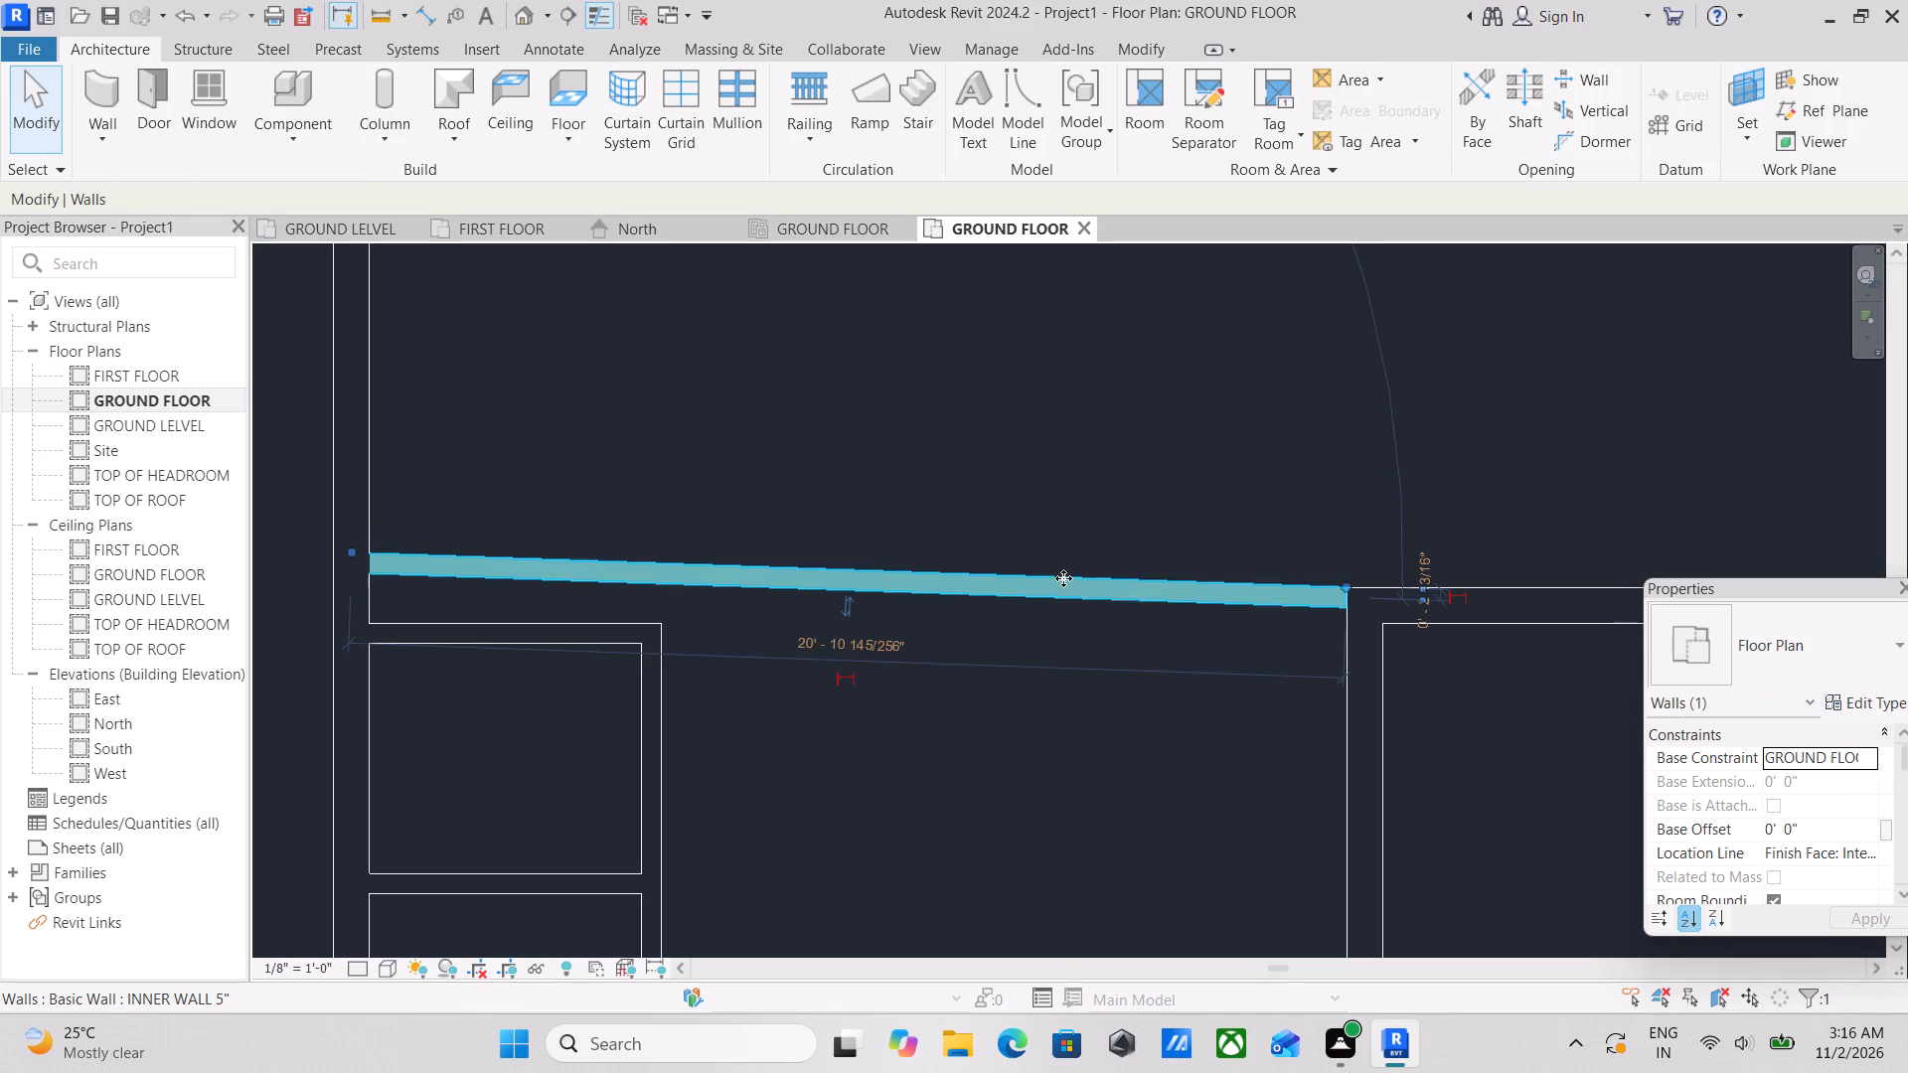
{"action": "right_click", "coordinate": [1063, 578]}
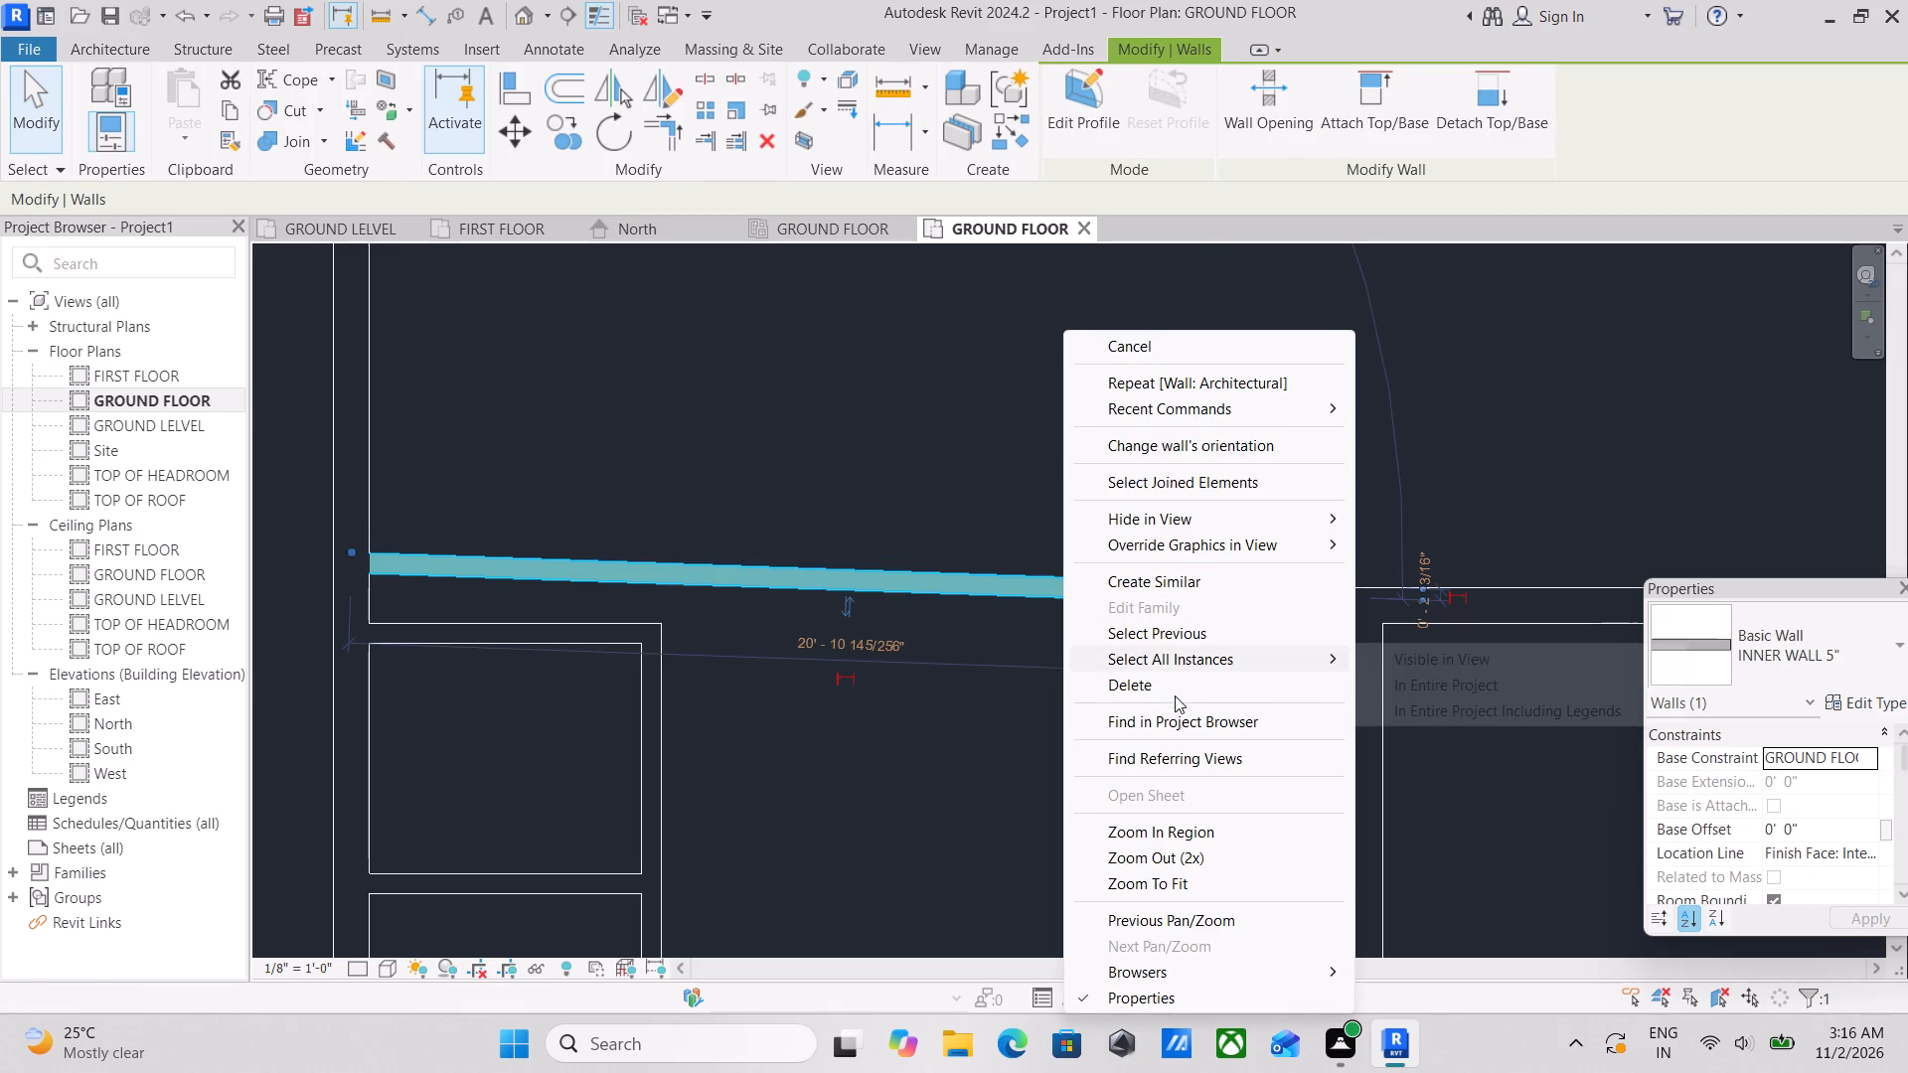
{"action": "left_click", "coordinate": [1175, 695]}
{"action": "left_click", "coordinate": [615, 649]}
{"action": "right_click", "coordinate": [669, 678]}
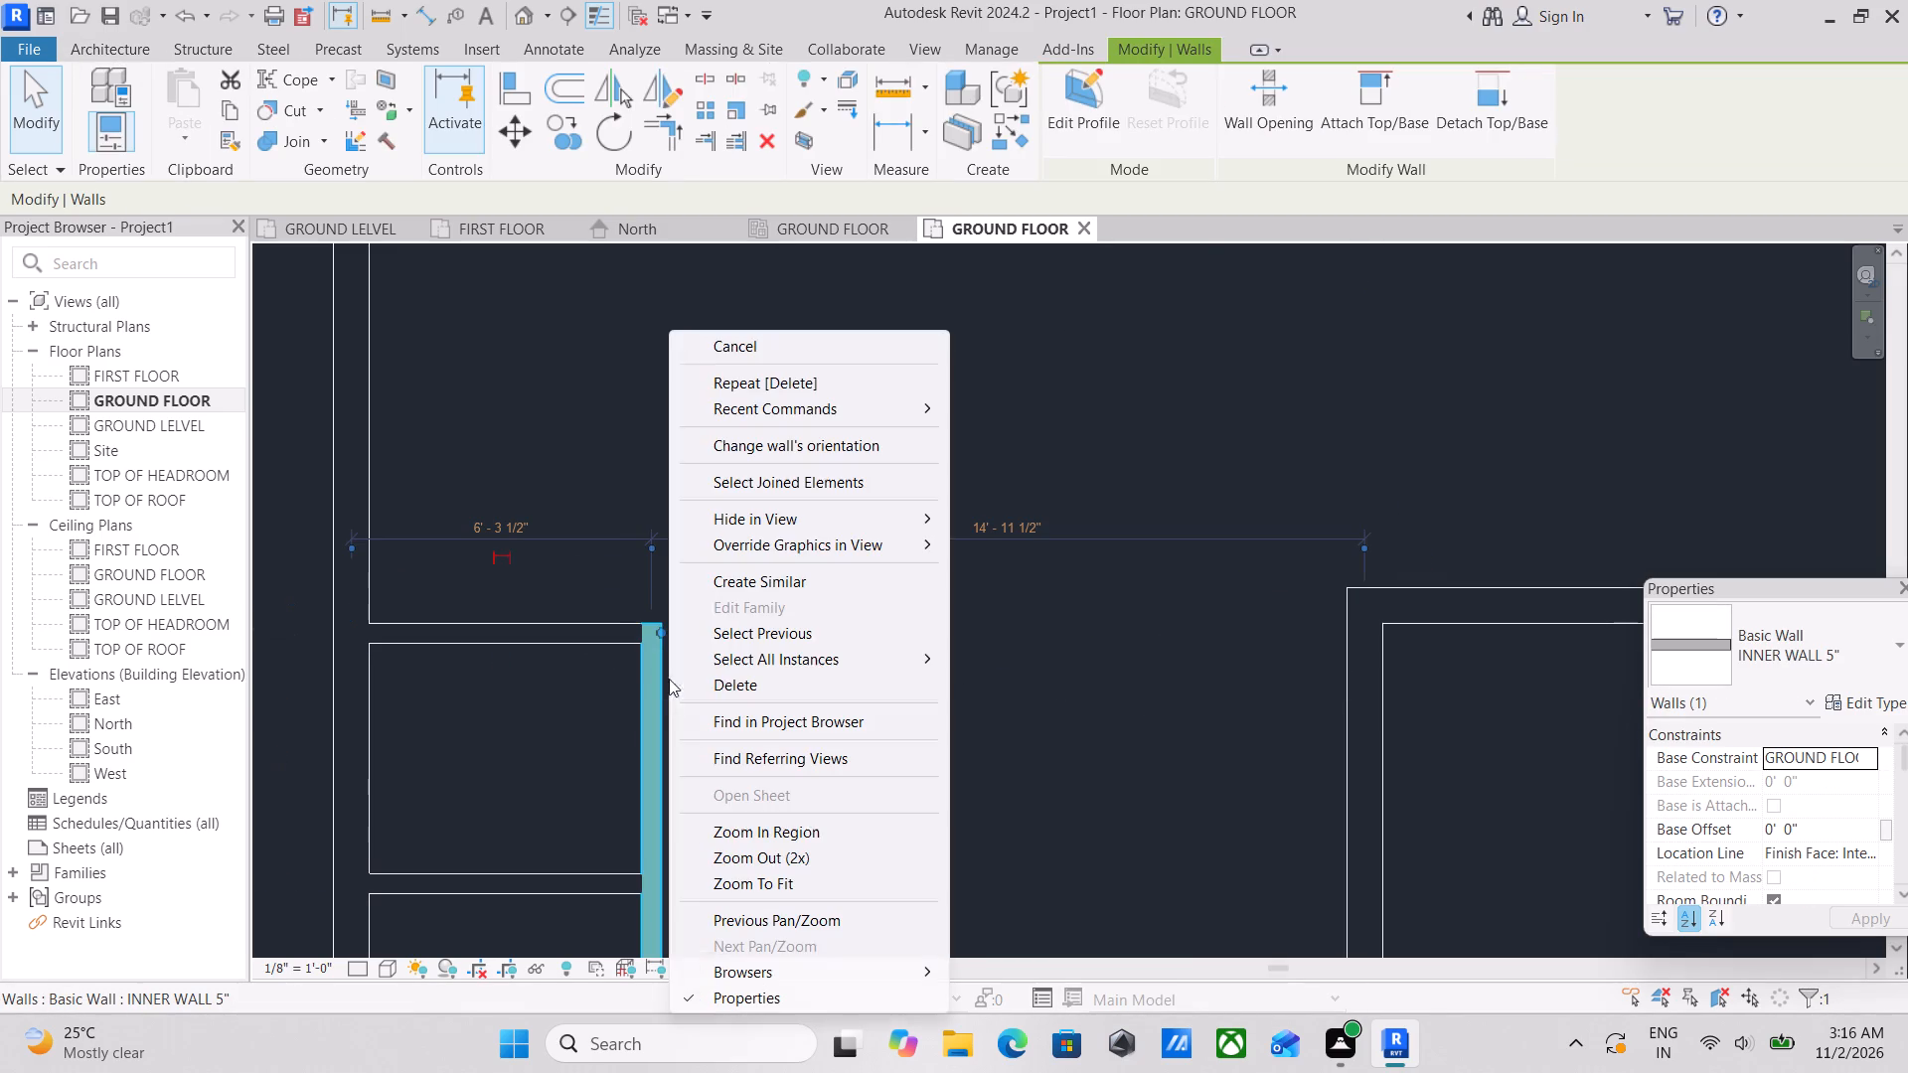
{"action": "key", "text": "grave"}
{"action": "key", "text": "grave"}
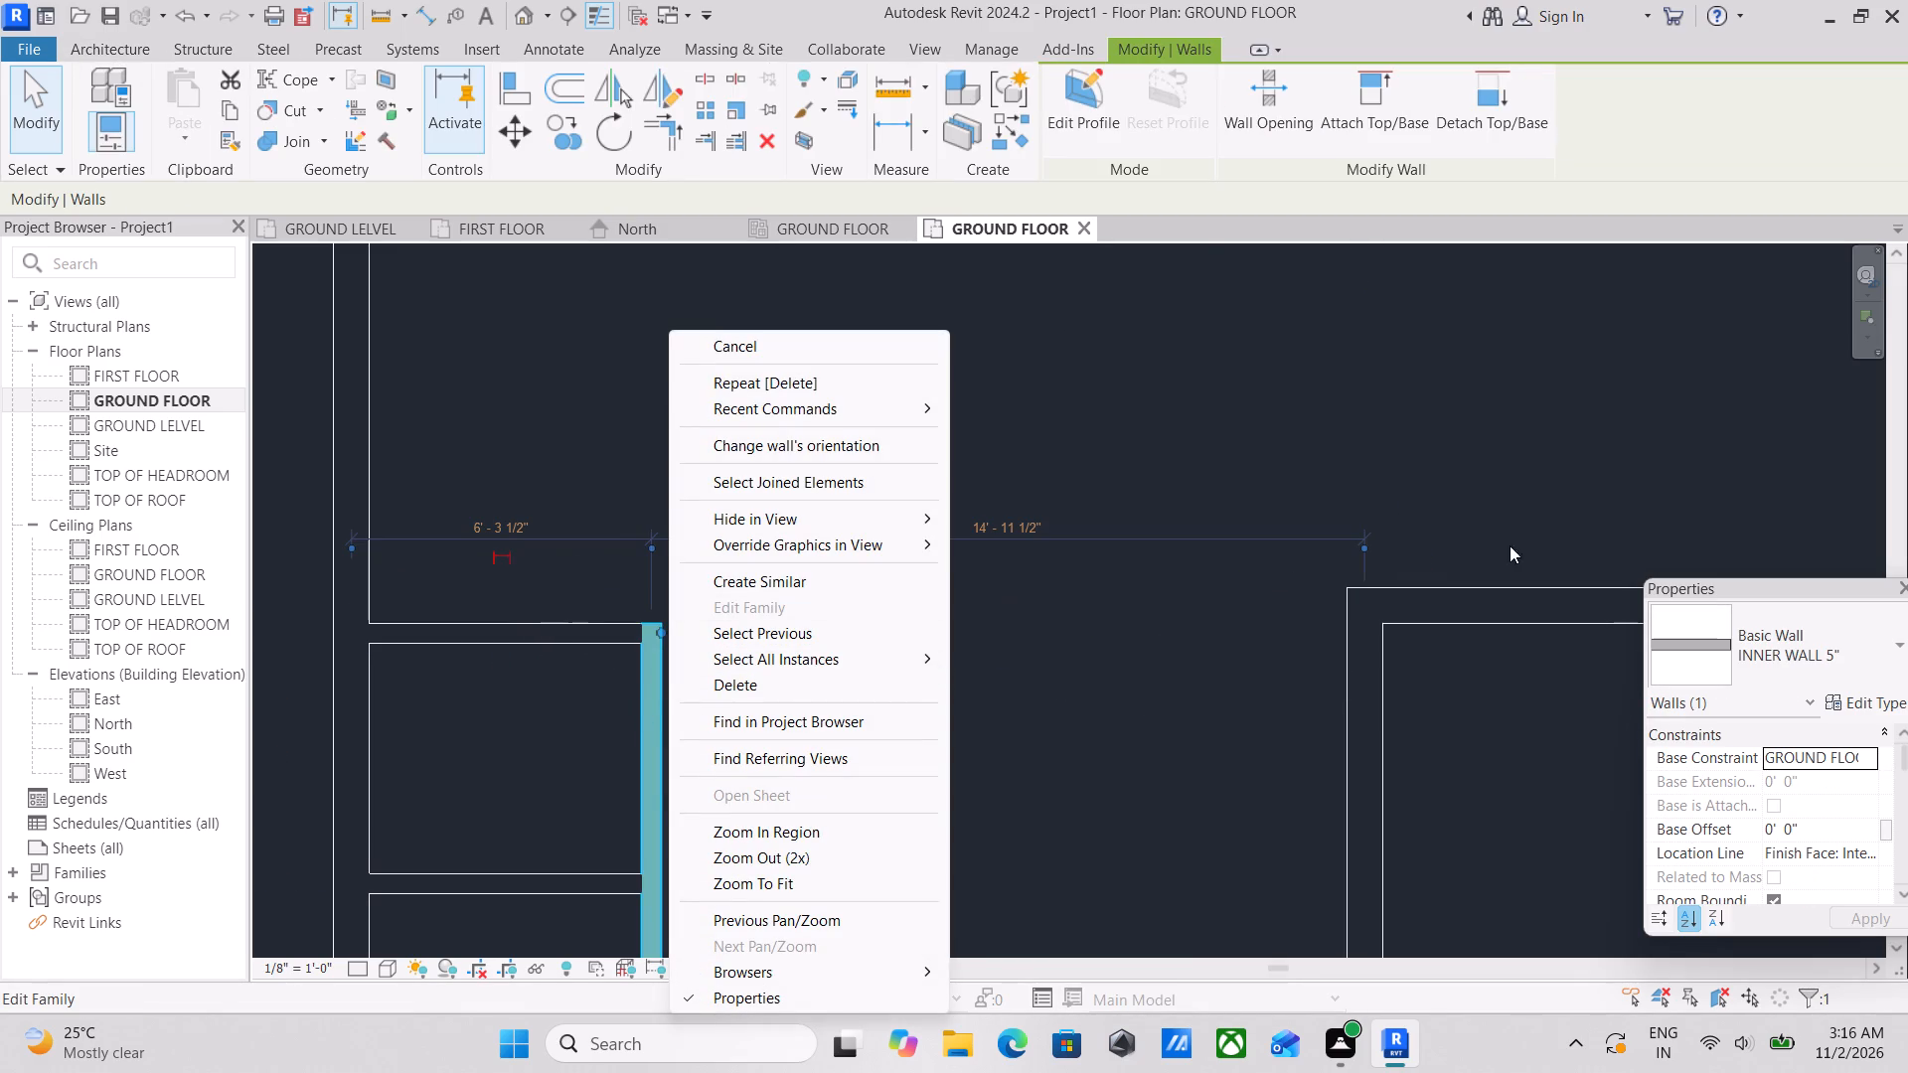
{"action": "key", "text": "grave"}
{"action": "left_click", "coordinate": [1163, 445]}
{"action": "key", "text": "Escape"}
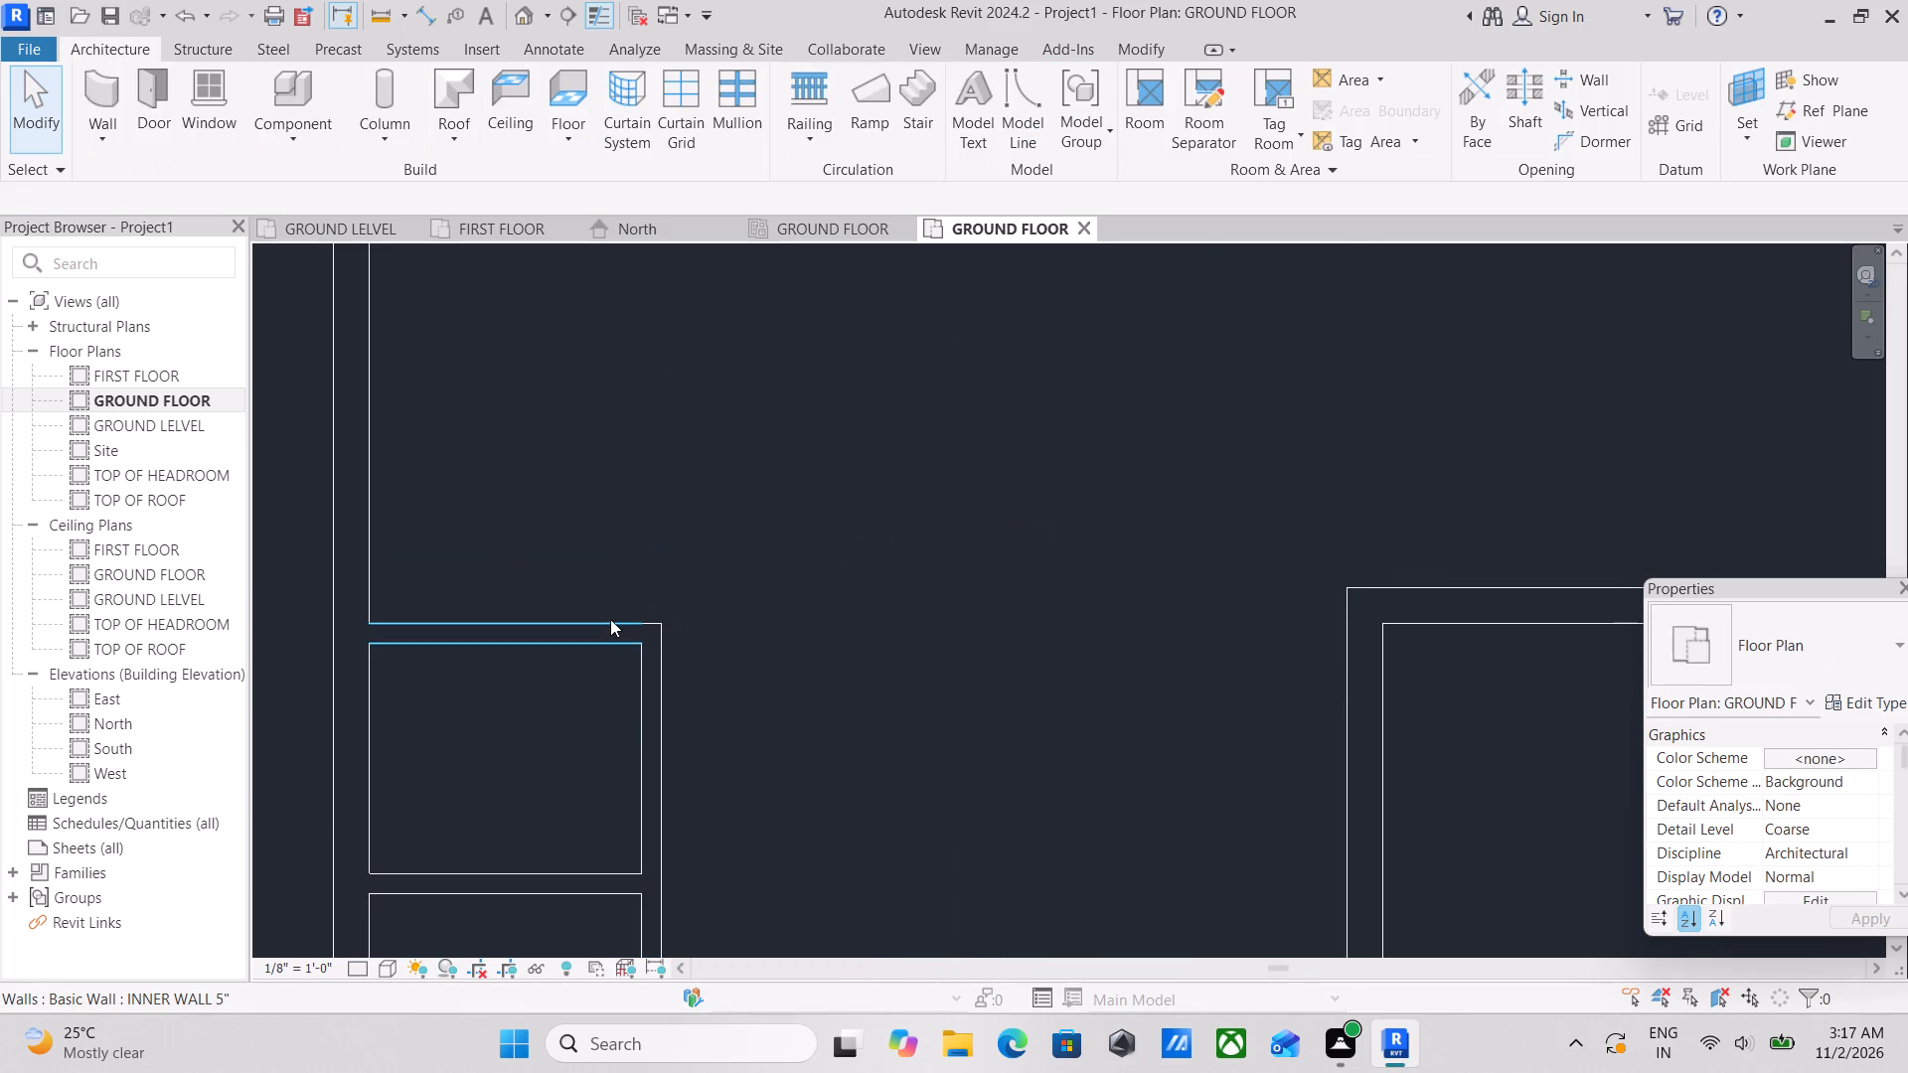
Delete the short horizontal inner wall that closes the north side of the upper small room.
{"action": "left_click", "coordinate": [610, 619]}
{"action": "right_click", "coordinate": [728, 518]}
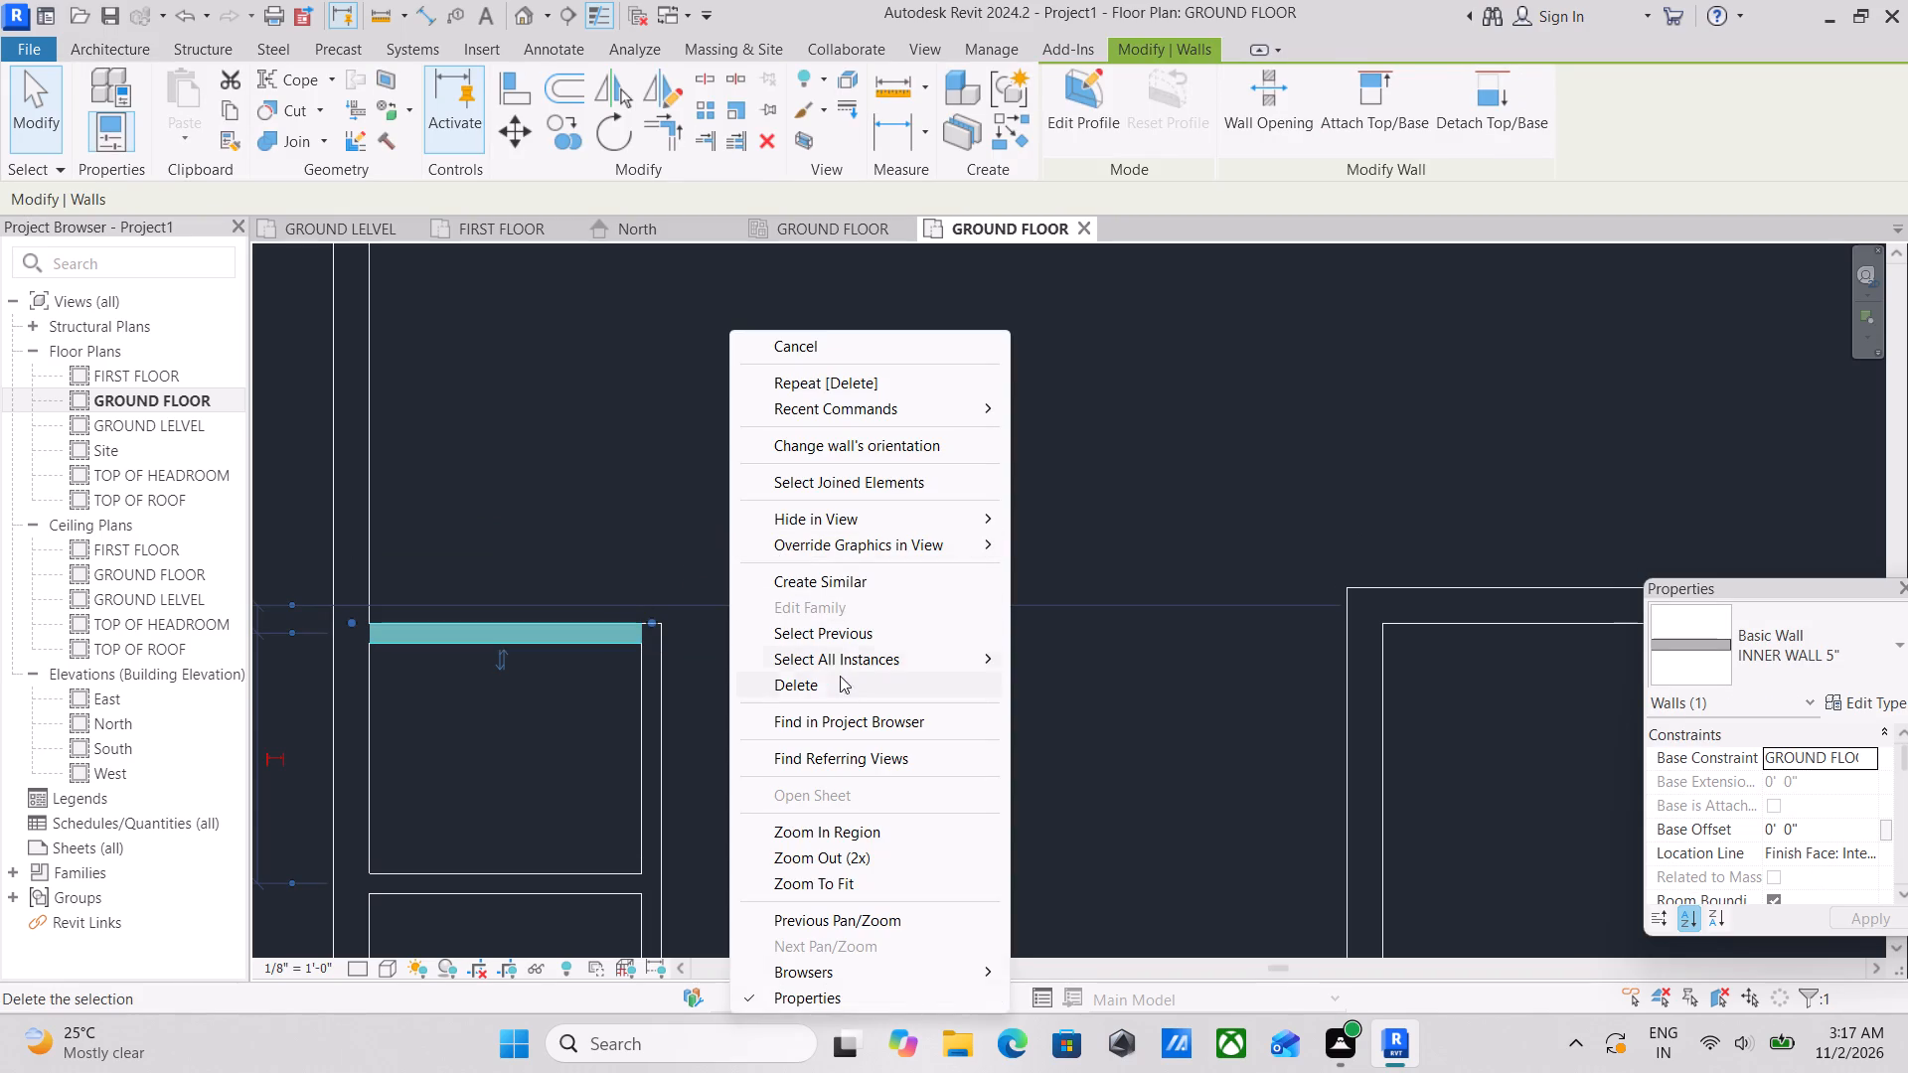
{"action": "left_click", "coordinate": [830, 684]}
Draw an INNER WALL 5" about 20'-6" west from the inside corner of the outer walls to the west outer wall.
{"action": "type", "text": "WA"}
{"action": "left_click", "coordinate": [1344, 586]}
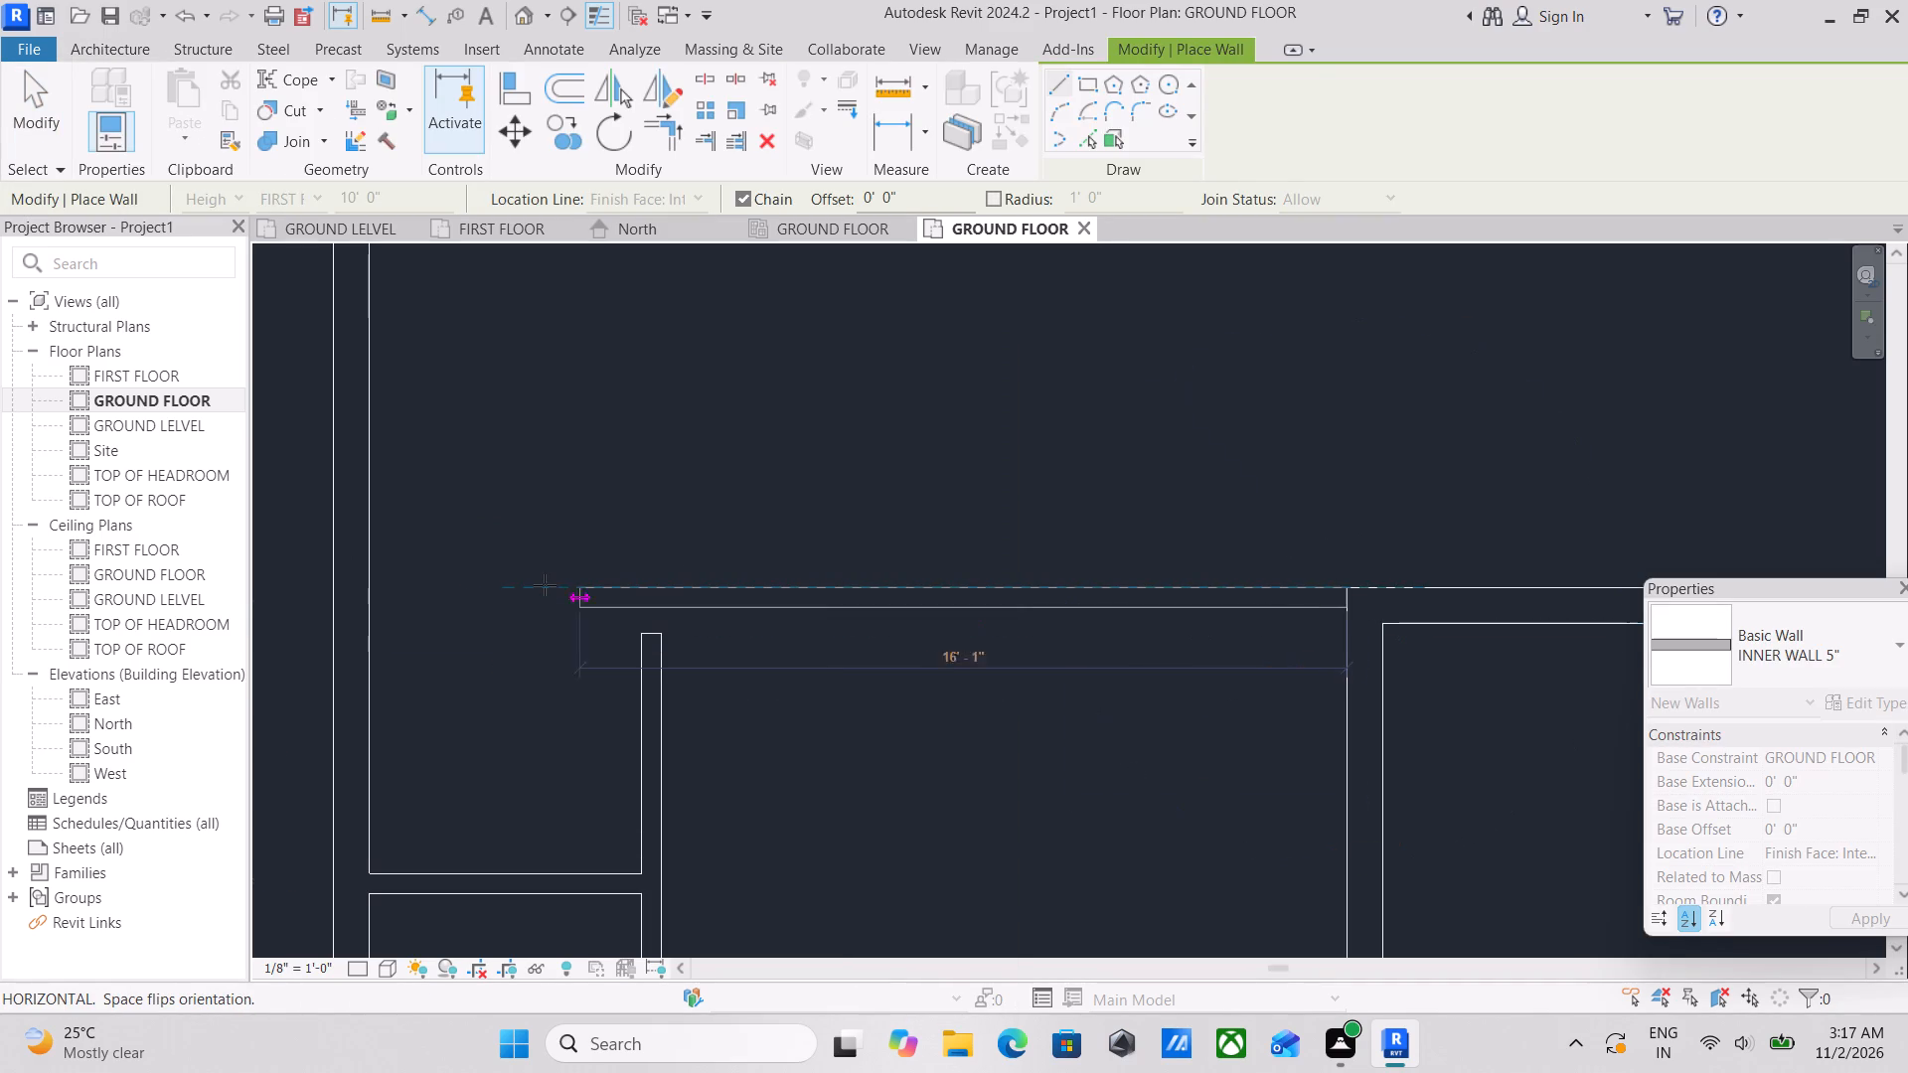
{"action": "middle_click_drag", "start_coordinate": [506, 591], "coordinate": [1243, 481]}
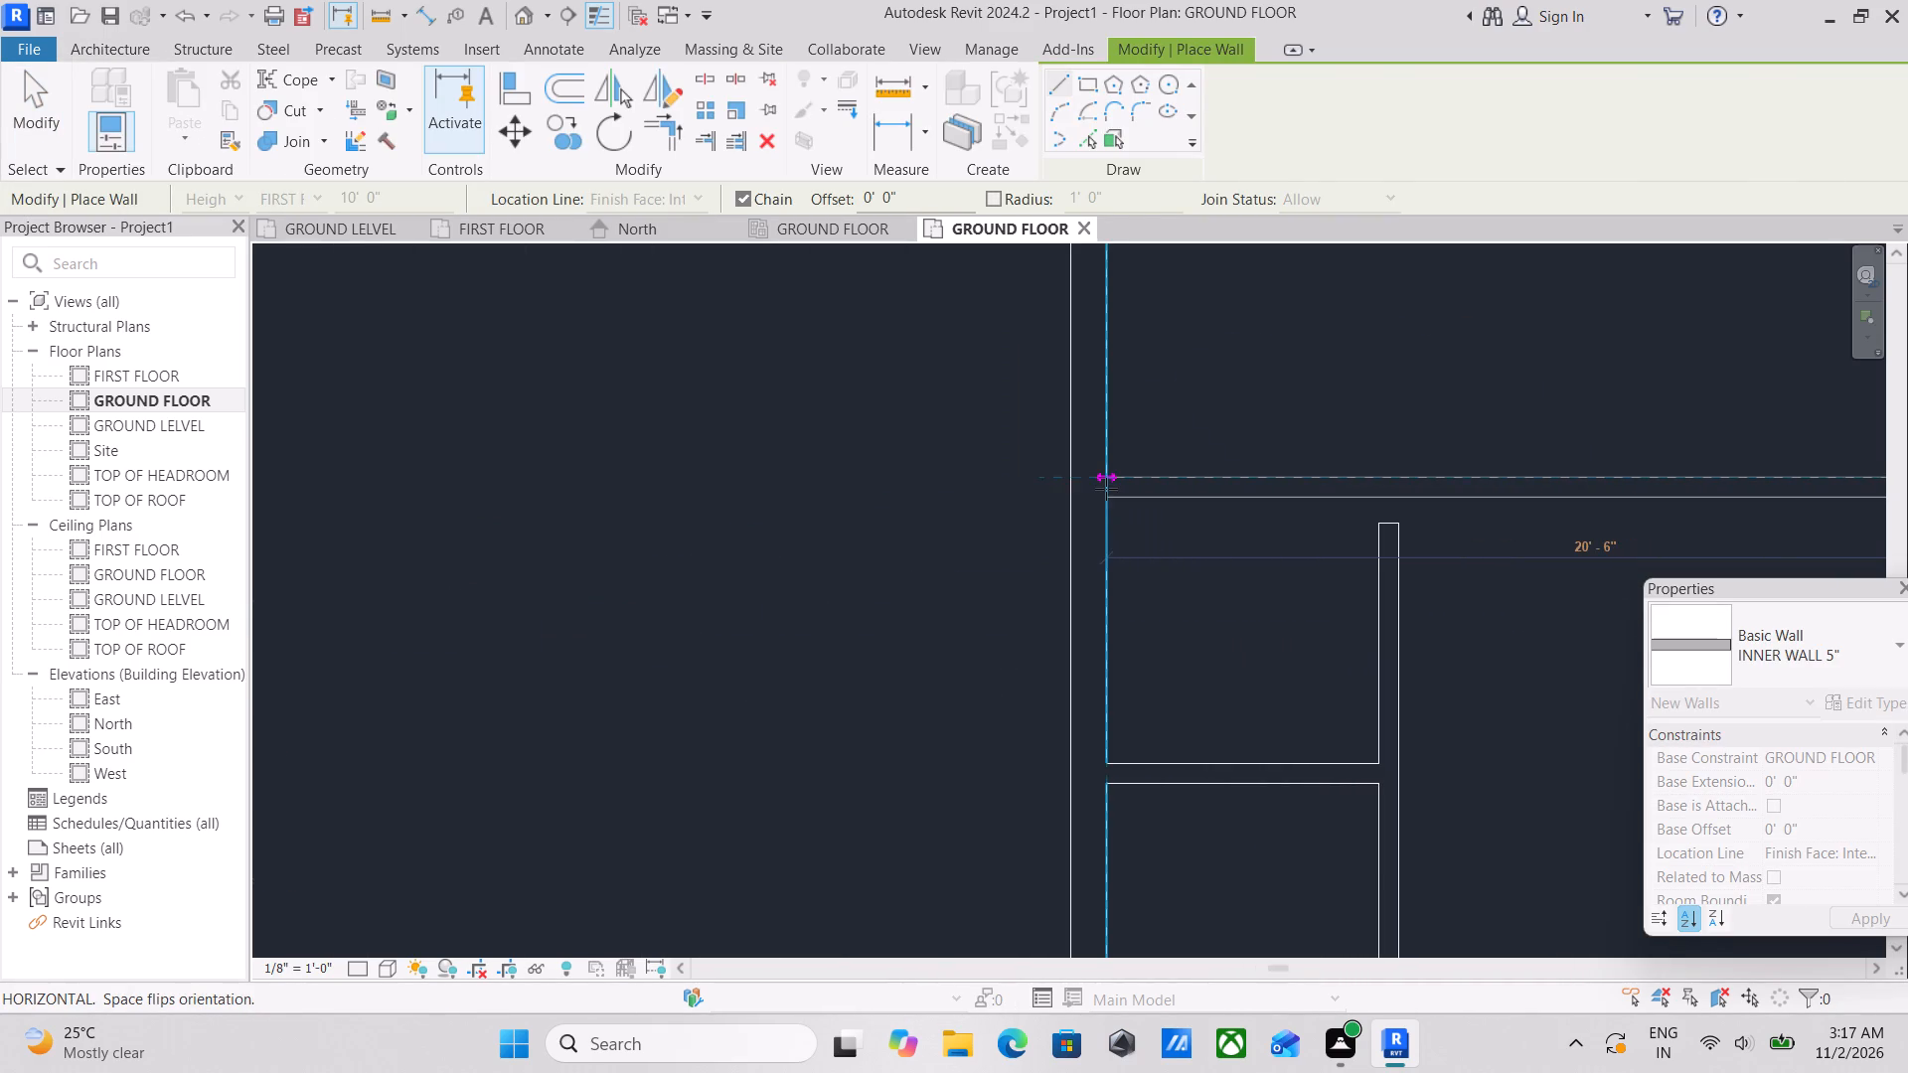
{"action": "left_click", "coordinate": [1106, 489]}
{"action": "key", "text": "Escape"}
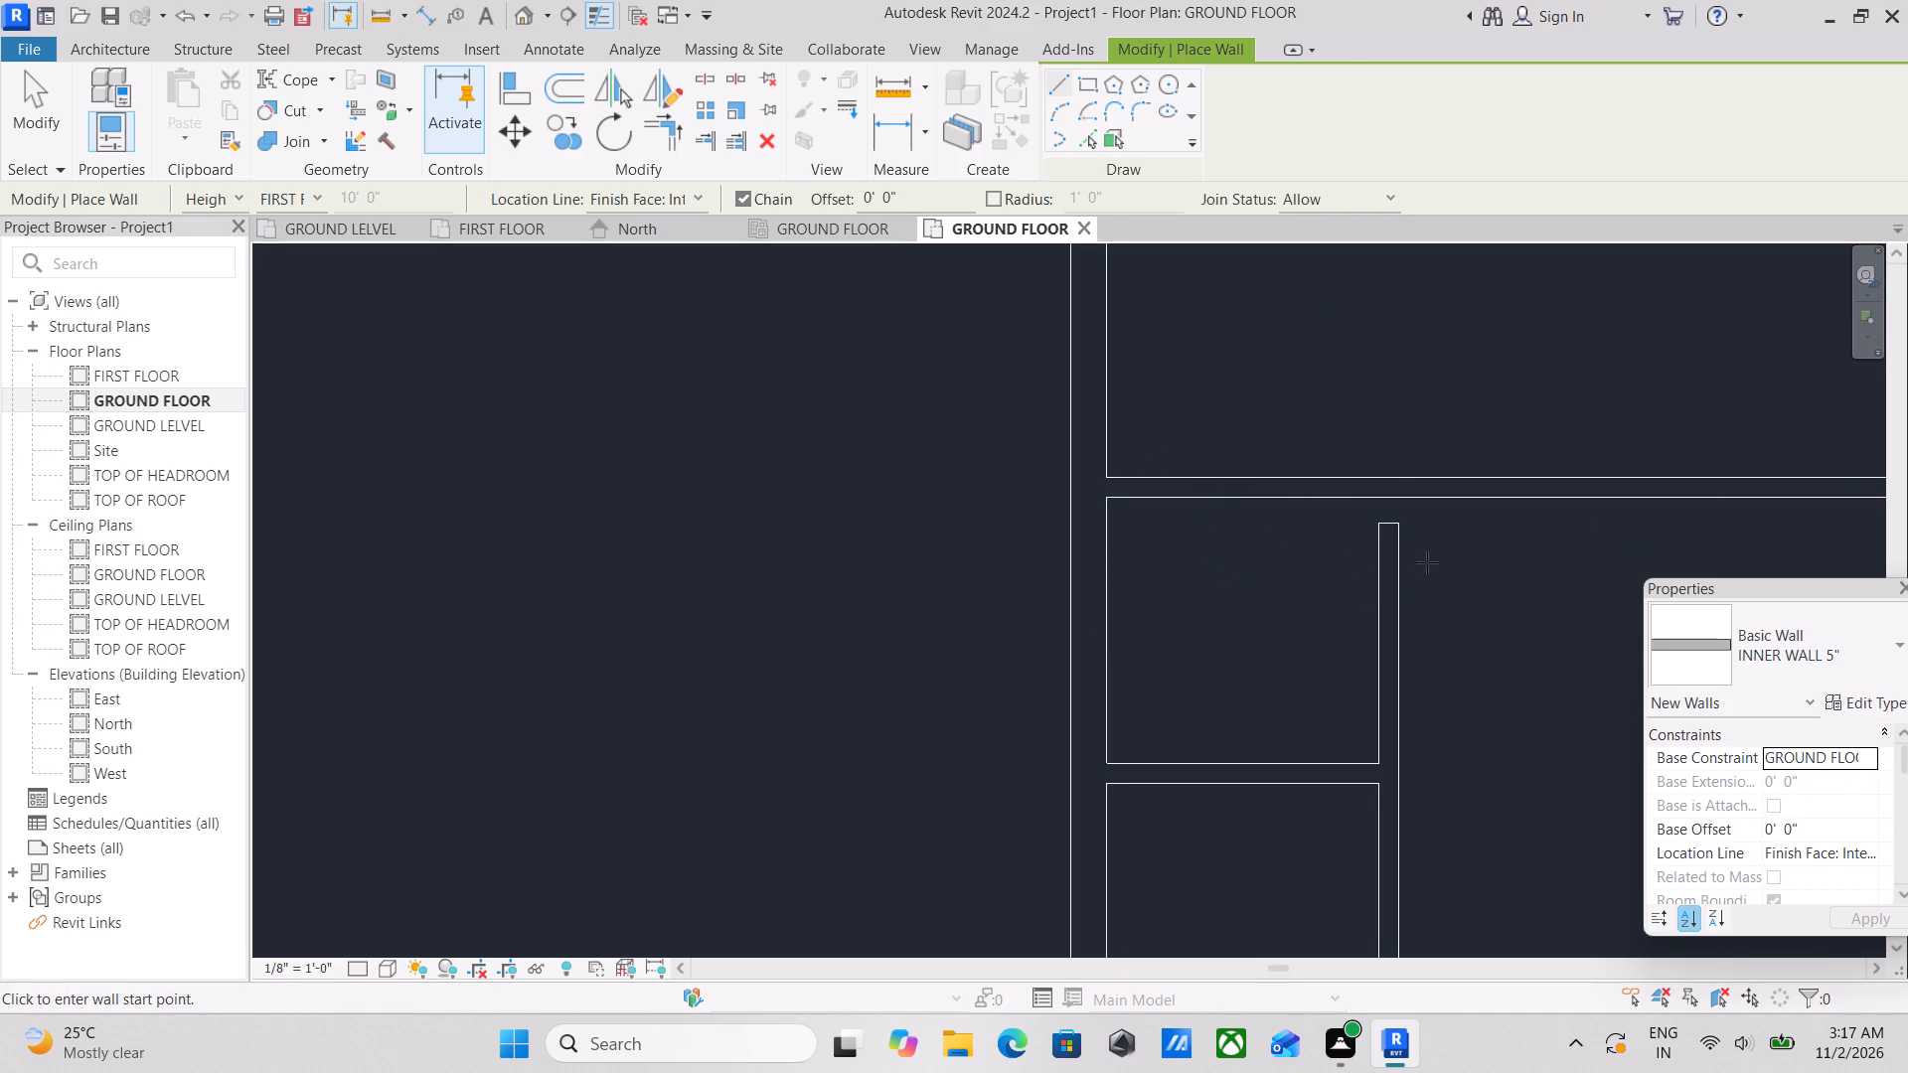
Extend the north end of the small rooms' vertical inner wall to meet the new horizontal inner wall.
{"action": "key", "text": "Escape"}
{"action": "left_click", "coordinate": [1389, 551]}
{"action": "scroll", "coordinate": [1392, 526], "scroll_direction": "up", "scroll_amount": 8}
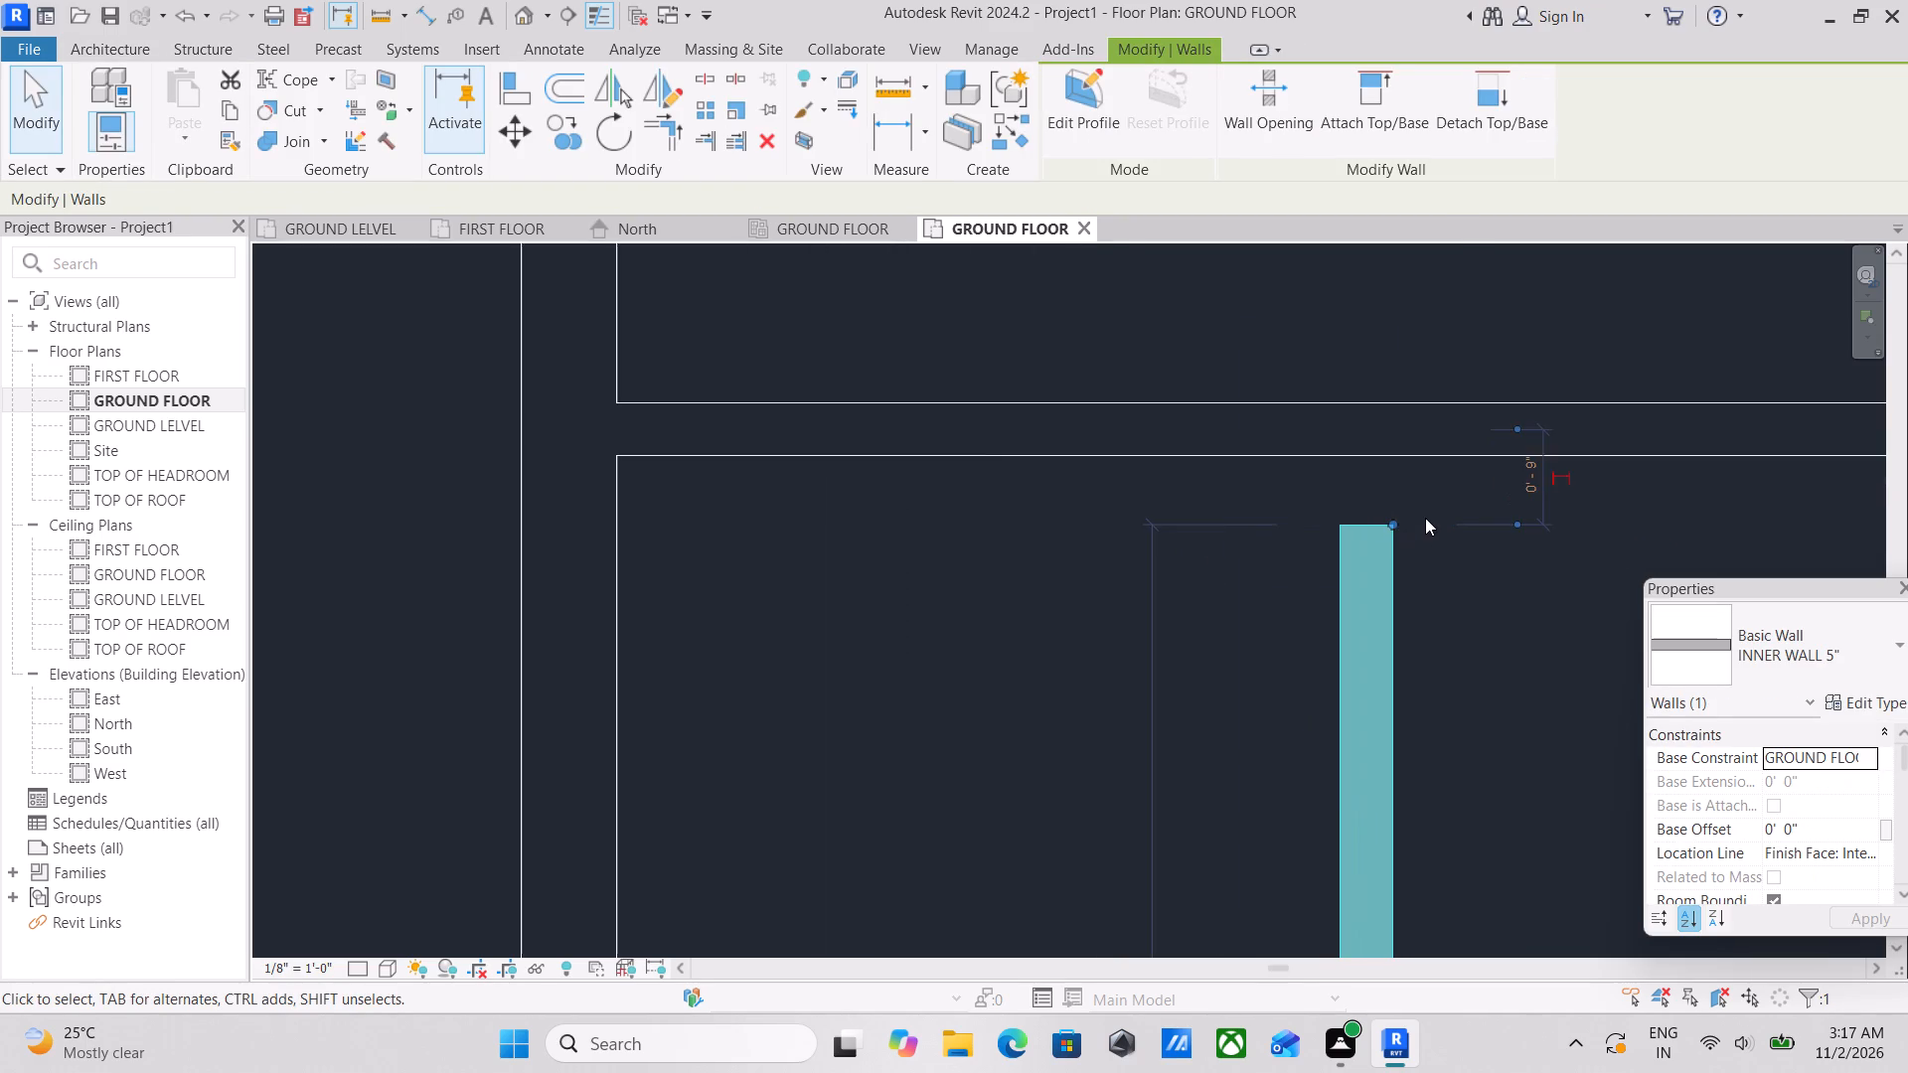
{"action": "left_click_drag", "start_coordinate": [1381, 509], "coordinate": [1377, 432]}
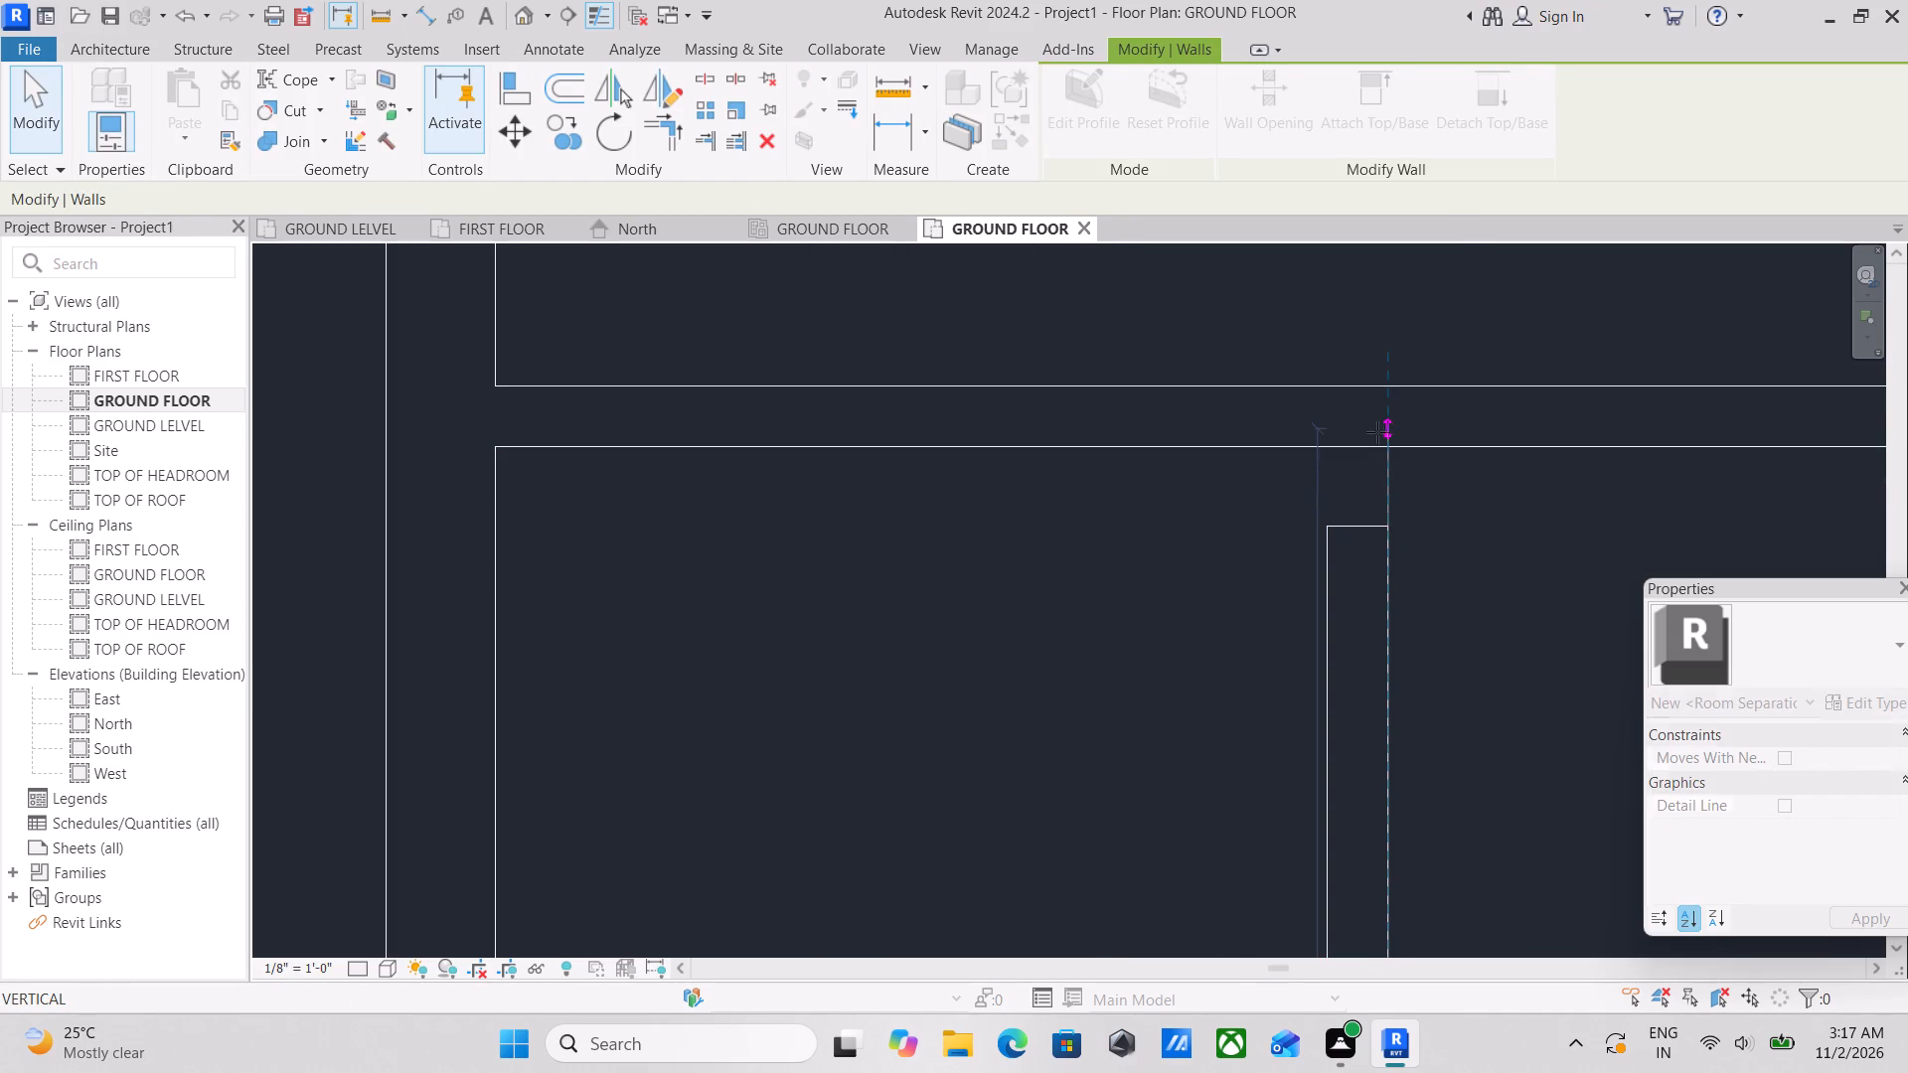
{"action": "left_click_drag", "start_coordinate": [1377, 432], "coordinate": [1385, 439]}
{"action": "scroll", "coordinate": [1394, 441], "scroll_direction": "down", "scroll_amount": 8}
{"action": "middle_click_drag", "start_coordinate": [1564, 287], "coordinate": [801, 645]}
{"action": "scroll", "coordinate": [795, 649], "scroll_direction": "up", "scroll_amount": 1}
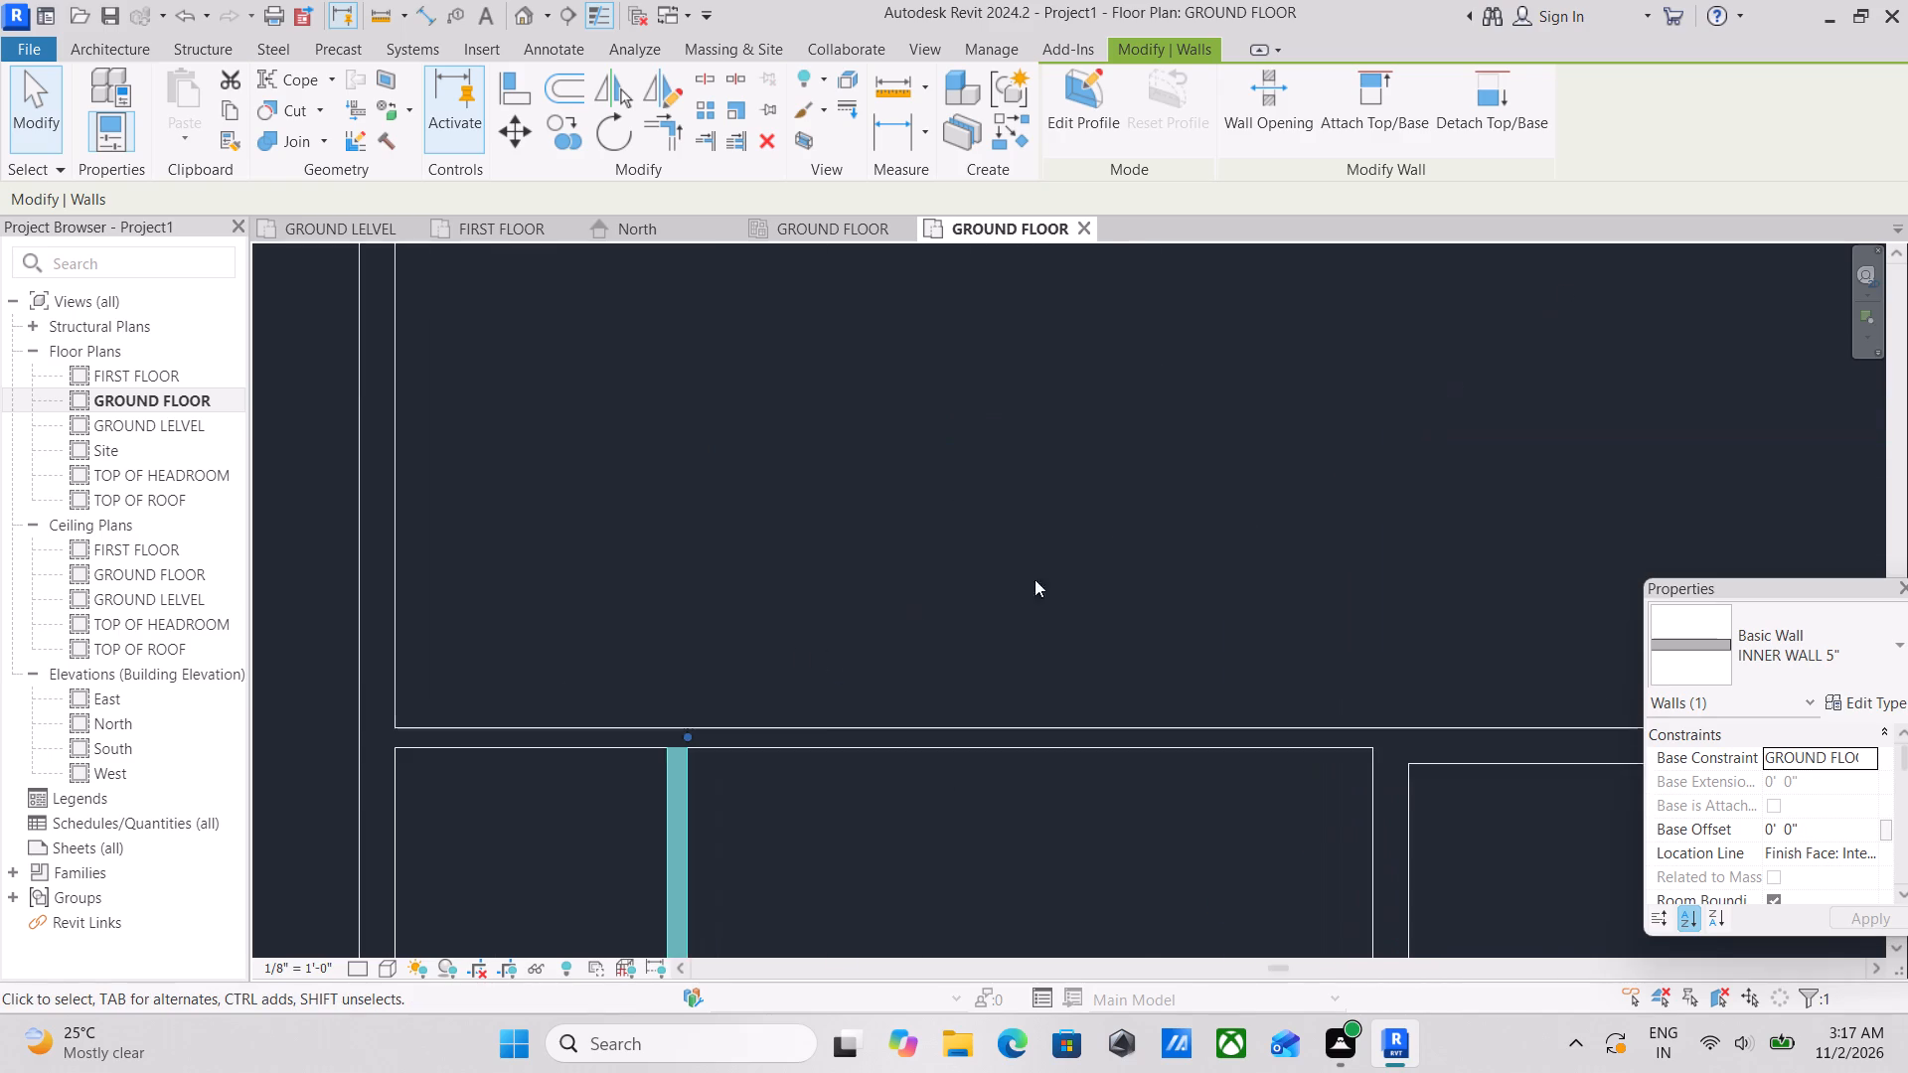
{"action": "scroll", "coordinate": [1285, 523], "scroll_direction": "down", "scroll_amount": 5}
{"action": "key", "text": "Escape"}
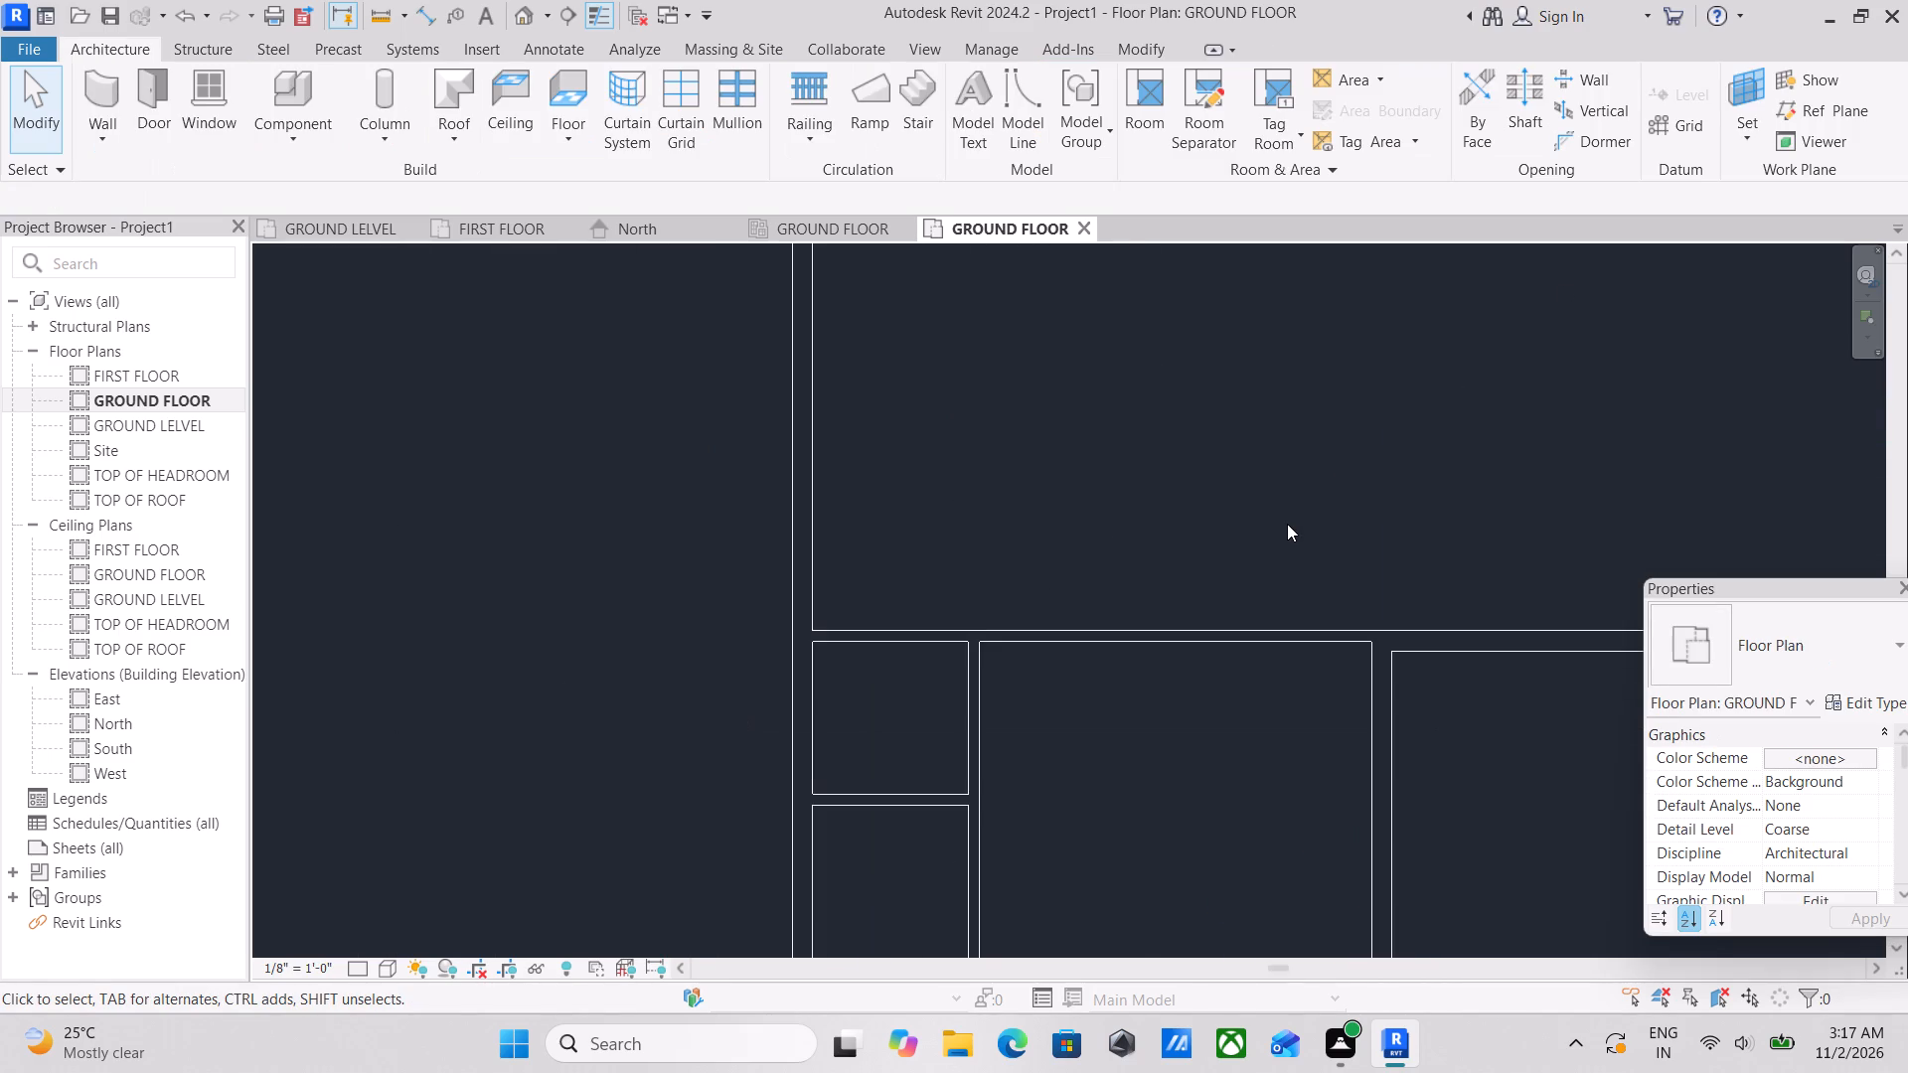
Look over the GROUND FLOOR wall layout, from the small southern rooms up to the stepped northern outer walls.
{"action": "scroll", "coordinate": [1281, 515], "scroll_direction": "down", "scroll_amount": 4}
{"action": "middle_click", "coordinate": [1263, 638]}
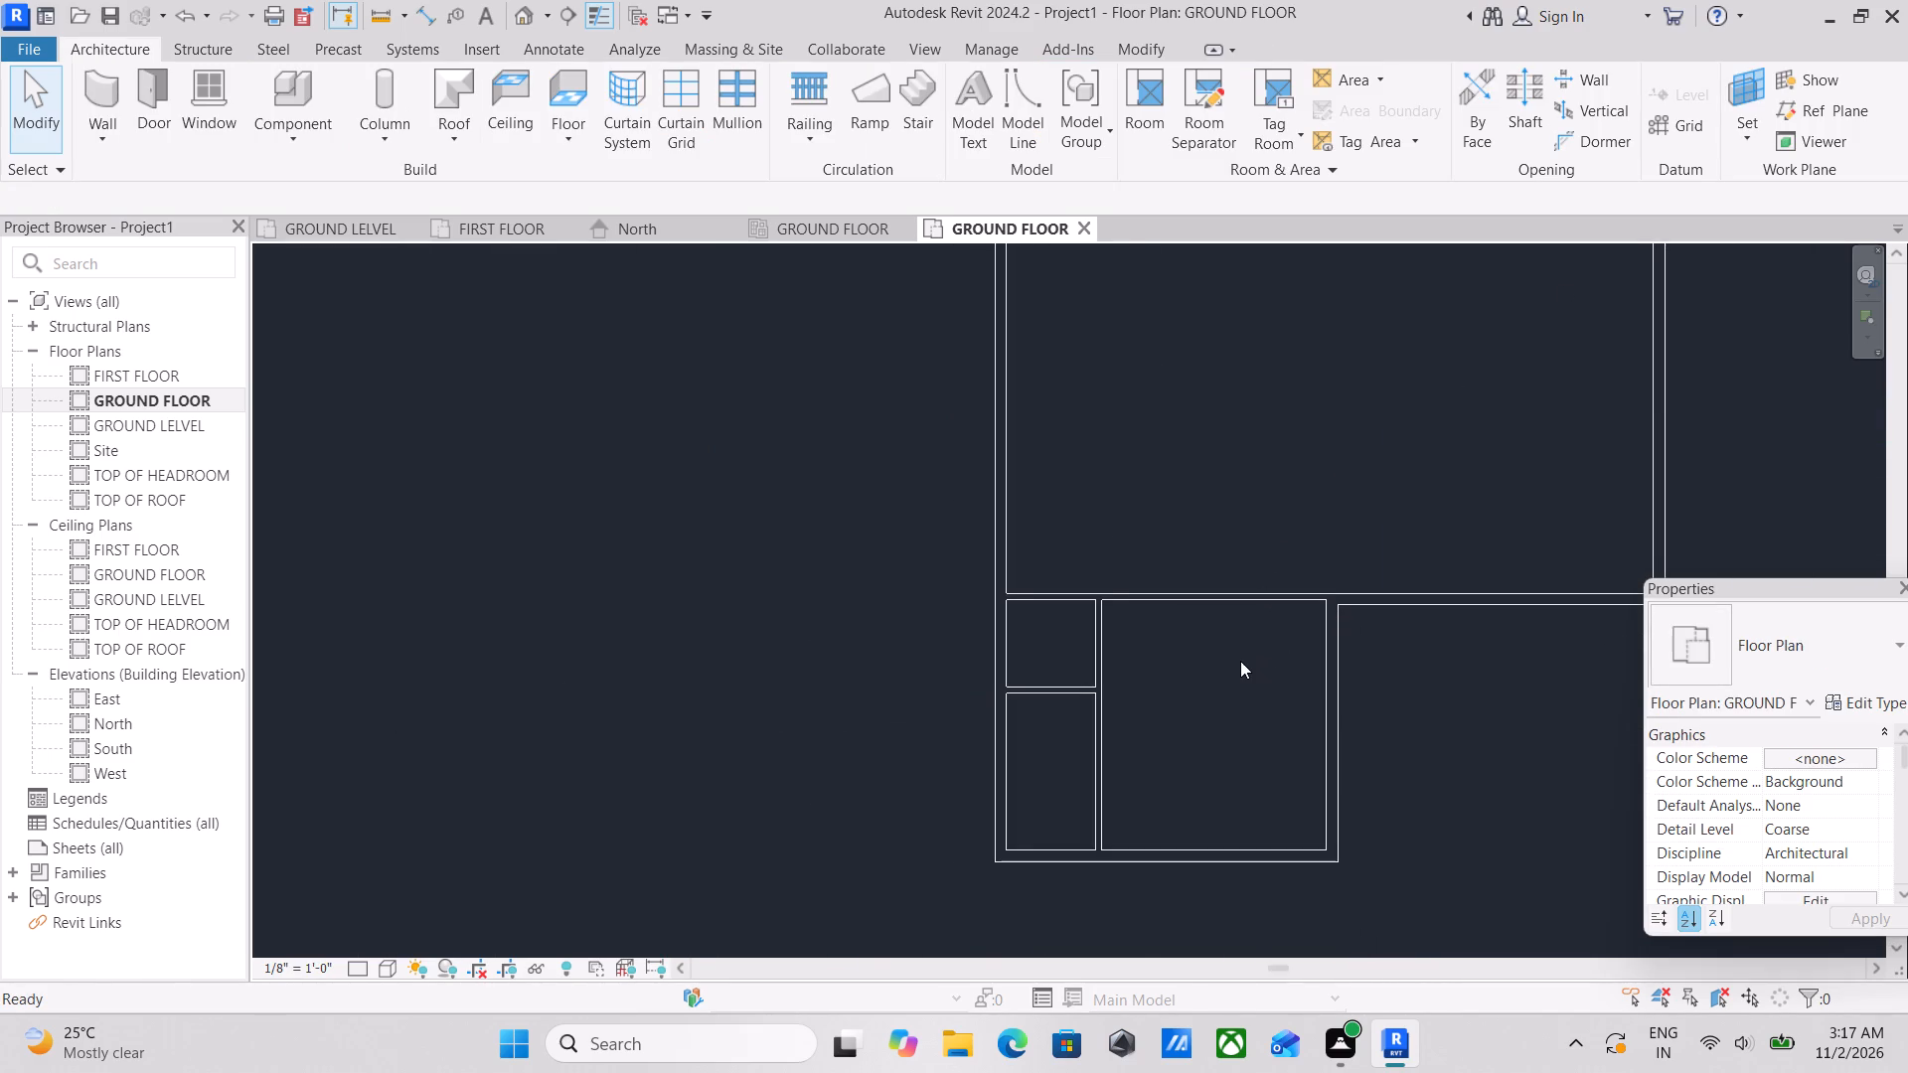
{"action": "scroll", "coordinate": [1117, 694], "scroll_direction": "up", "scroll_amount": 4}
{"action": "scroll", "coordinate": [1327, 813], "scroll_direction": "down", "scroll_amount": 3}
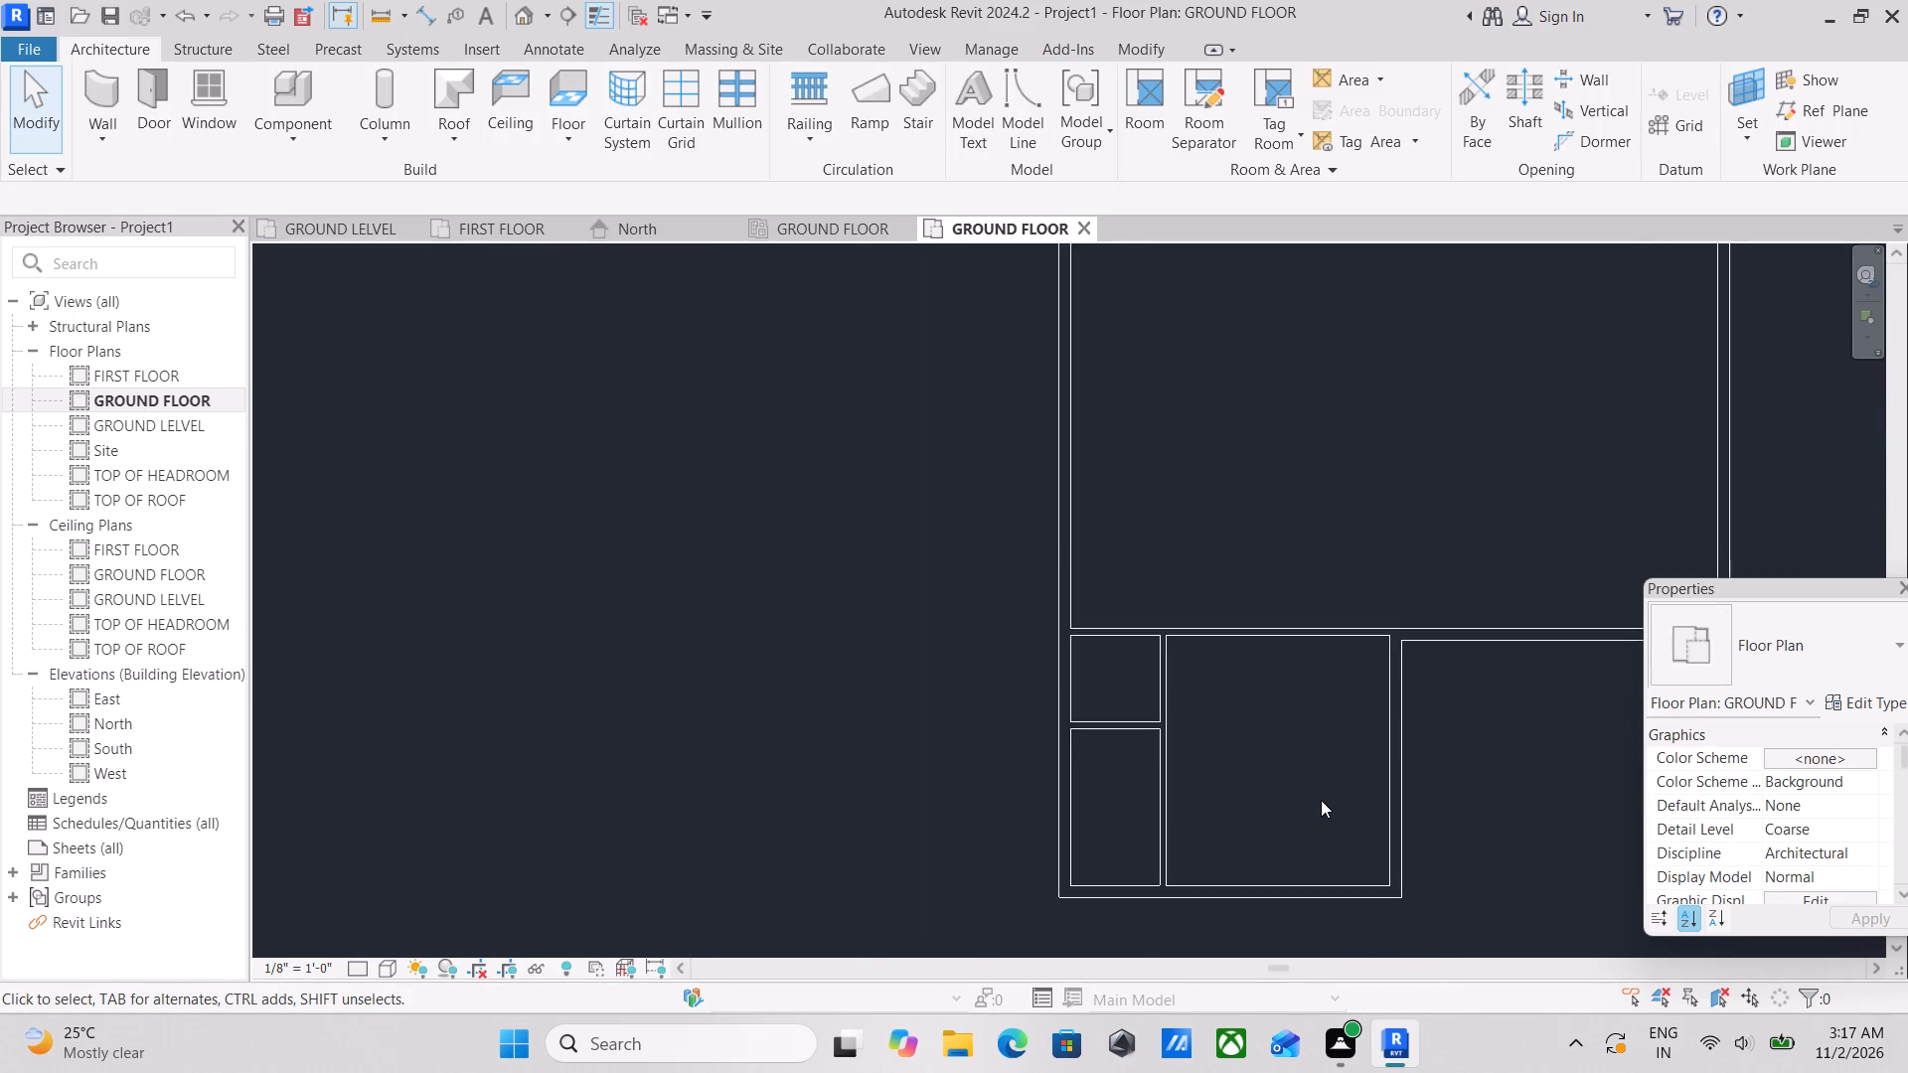
{"action": "scroll", "coordinate": [1321, 800], "scroll_direction": "down", "scroll_amount": 3}
{"action": "middle_click_drag", "start_coordinate": [1316, 779], "coordinate": [1063, 837]}
{"action": "scroll", "coordinate": [1076, 823], "scroll_direction": "up", "scroll_amount": 2}
{"action": "middle_click_drag", "start_coordinate": [1076, 823], "coordinate": [971, 895]}
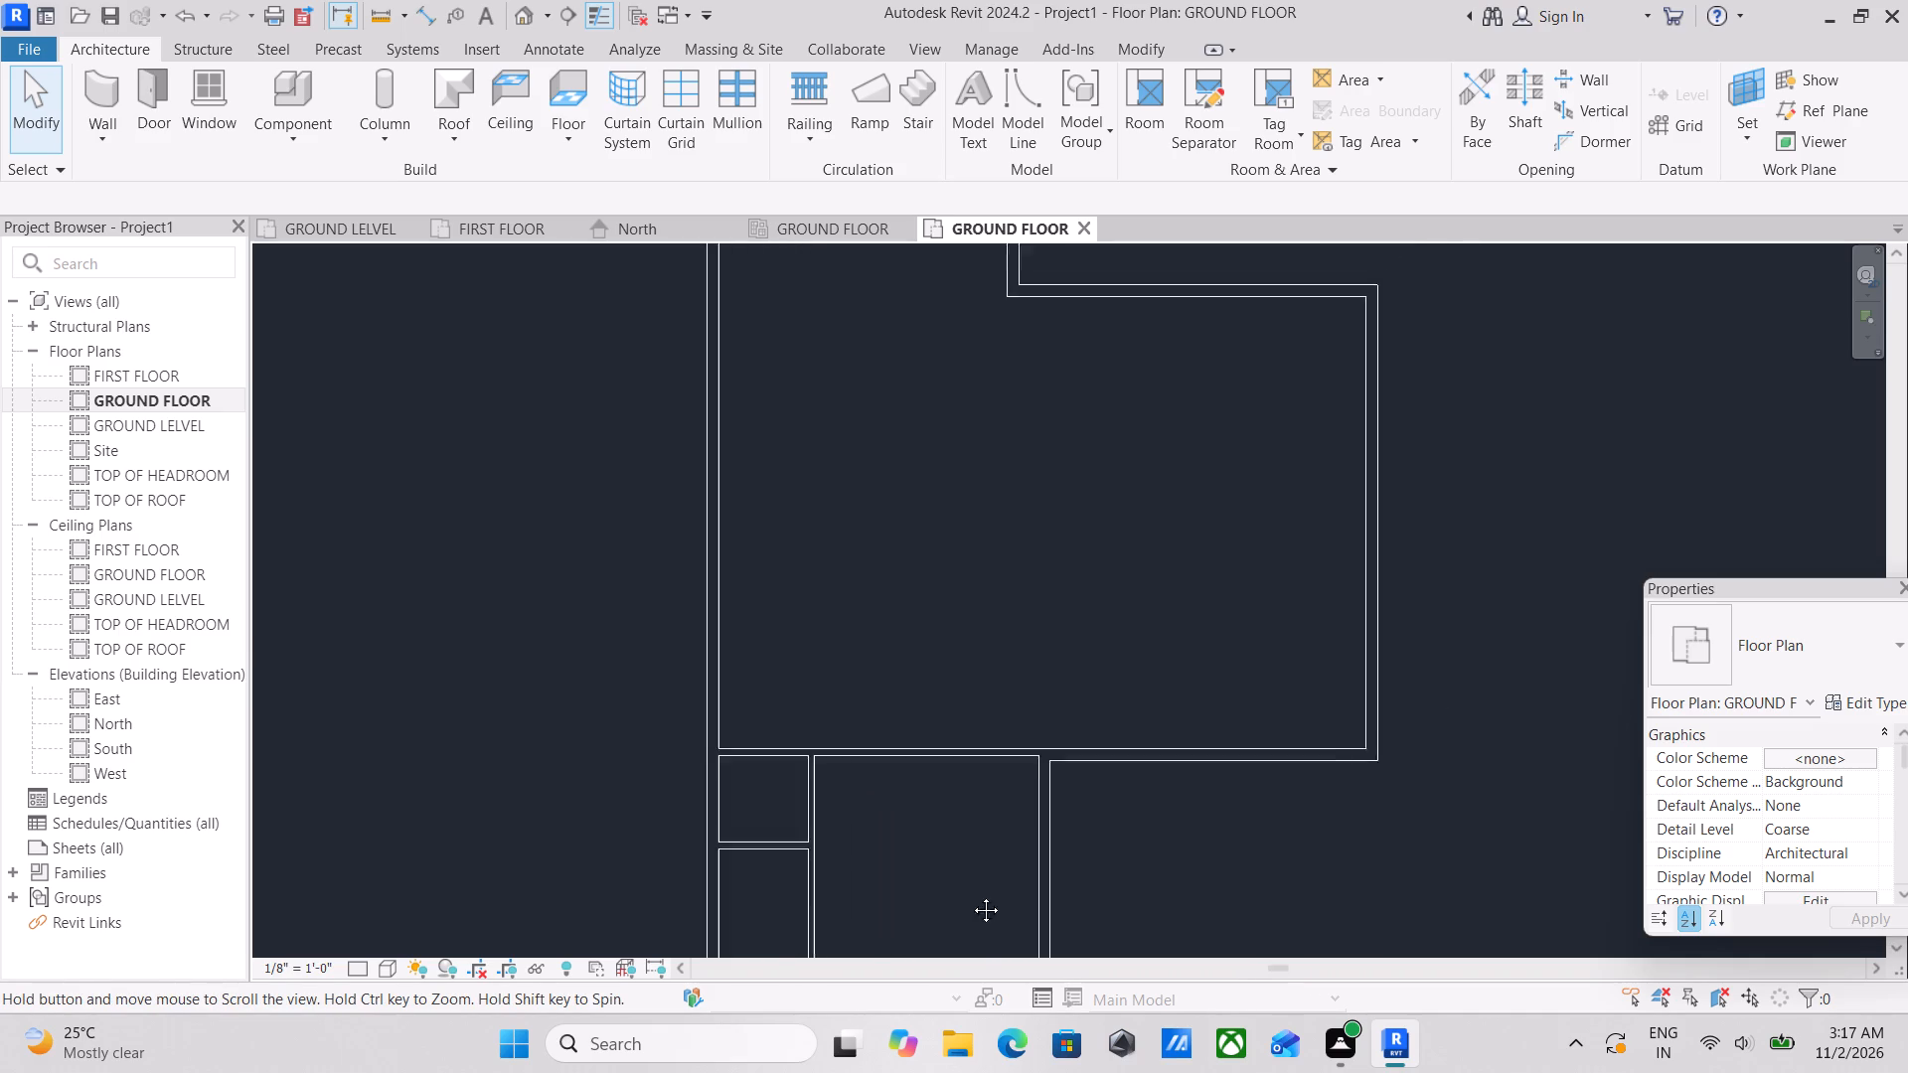
{"action": "middle_click_drag", "start_coordinate": [971, 895], "coordinate": [1209, 920]}
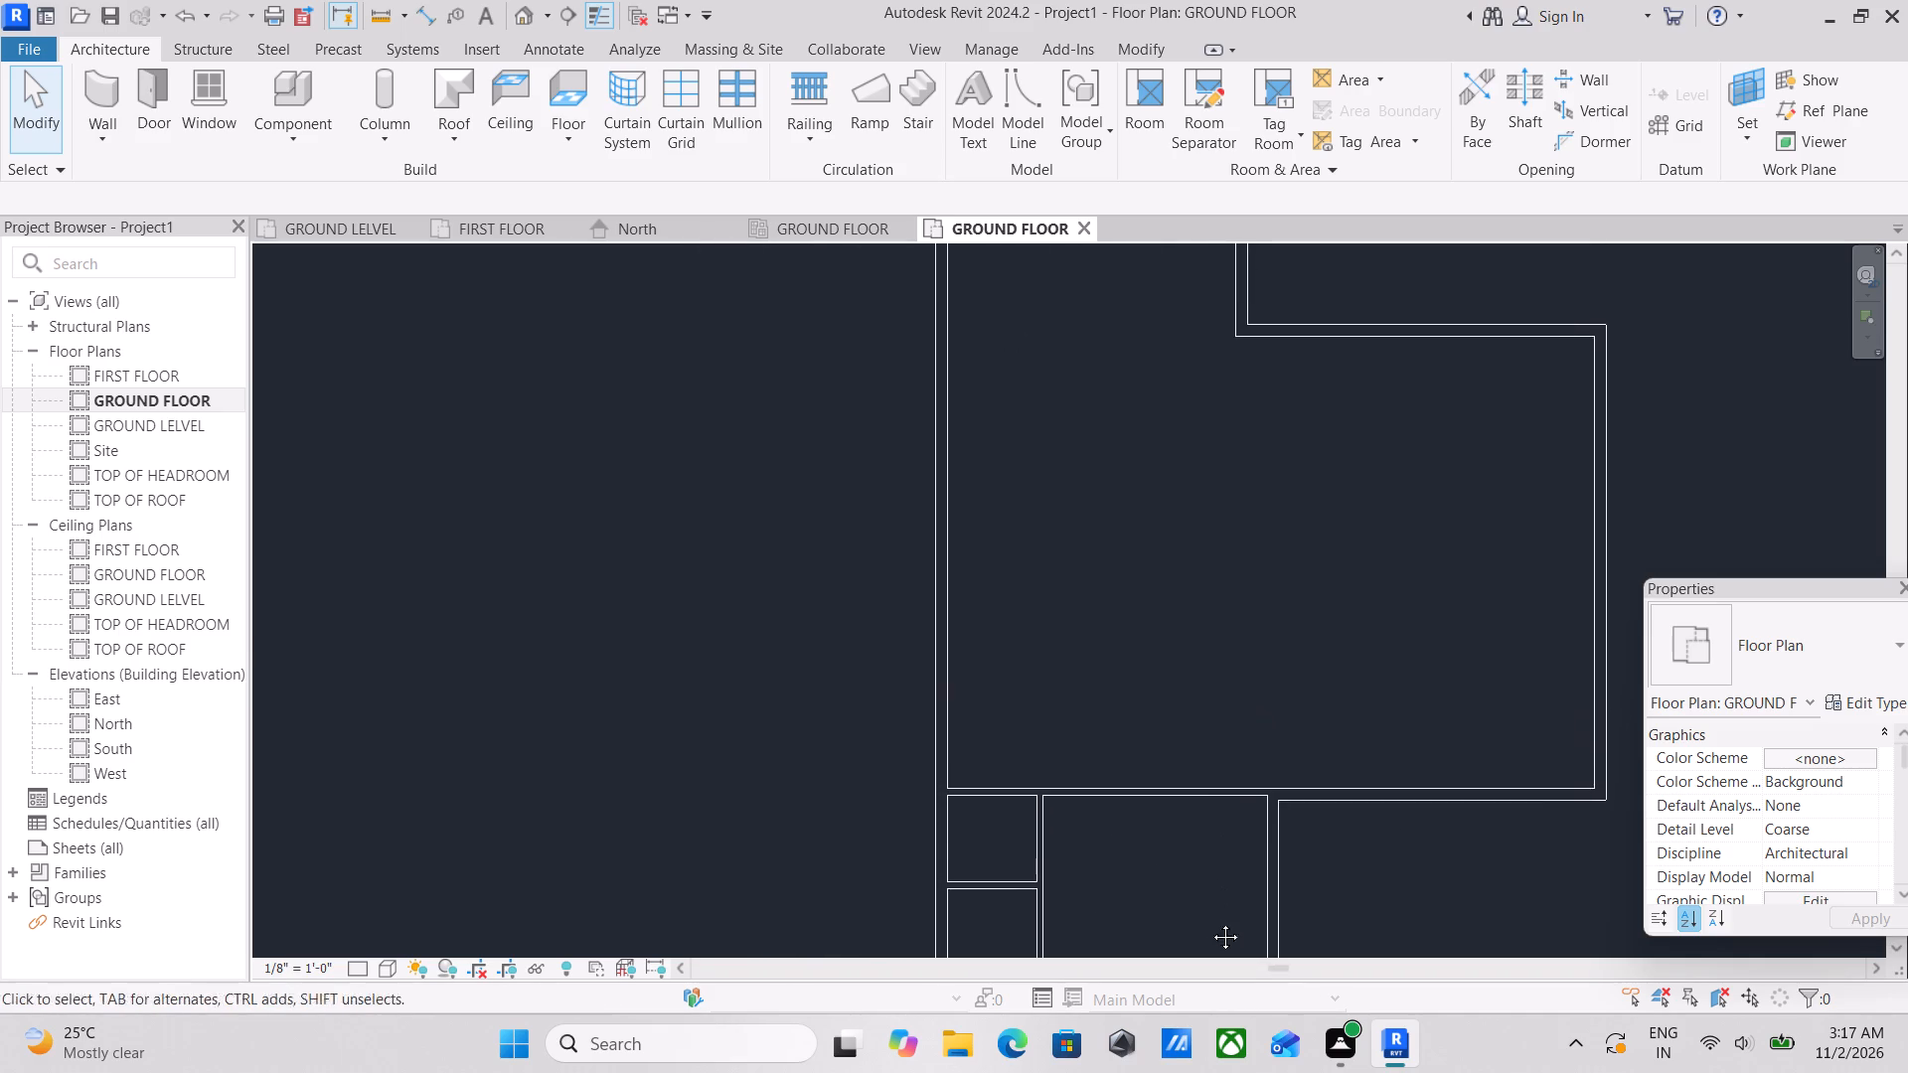
{"action": "middle_click", "coordinate": [1209, 920]}
{"action": "middle_click_drag", "start_coordinate": [1210, 922], "coordinate": [1222, 949]}
{"action": "scroll", "coordinate": [945, 608], "scroll_direction": "up", "scroll_amount": 2}
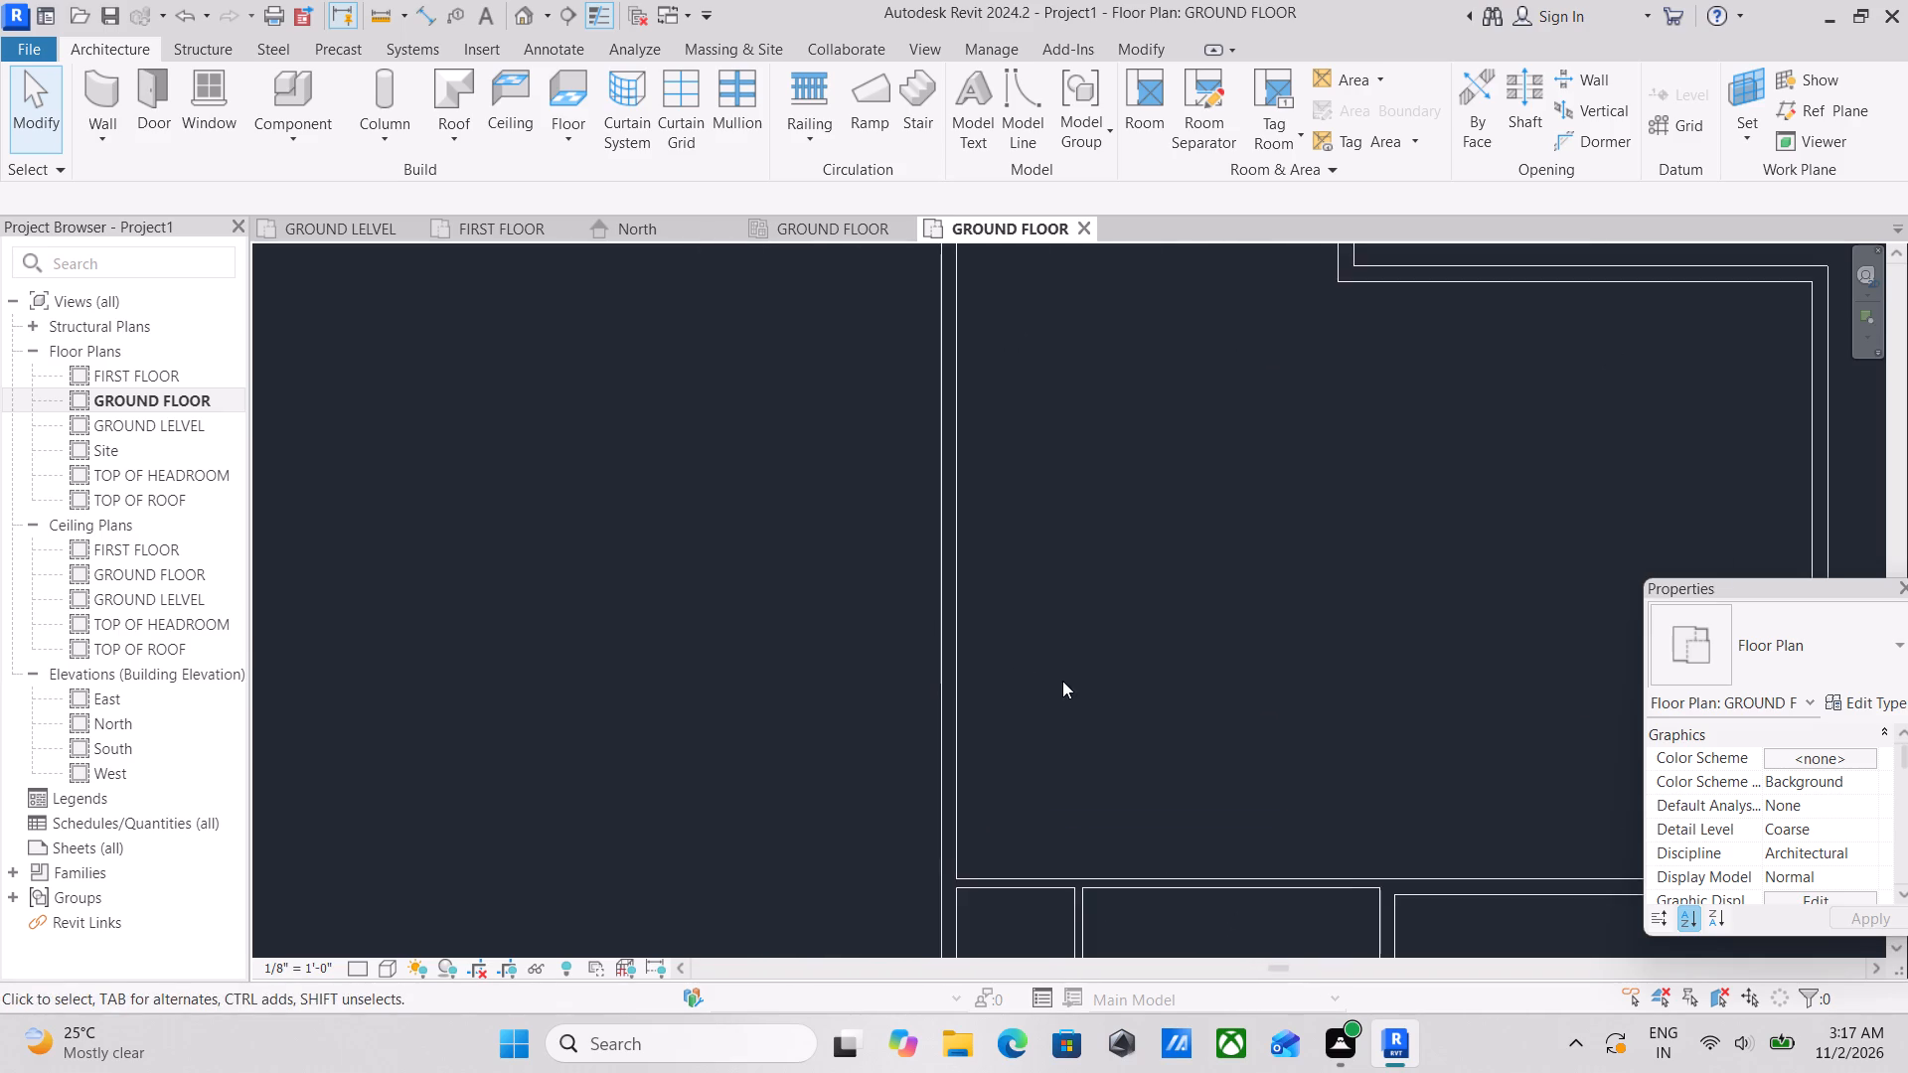
{"action": "scroll", "coordinate": [1063, 680], "scroll_direction": "down", "scroll_amount": 3}
{"action": "middle_click_drag", "start_coordinate": [1063, 676], "coordinate": [1167, 456]}
{"action": "scroll", "coordinate": [1171, 503], "scroll_direction": "up", "scroll_amount": 1}
{"action": "middle_click_drag", "start_coordinate": [1300, 632], "coordinate": [1275, 966]}
{"action": "scroll", "coordinate": [1275, 963], "scroll_direction": "up", "scroll_amount": 1}
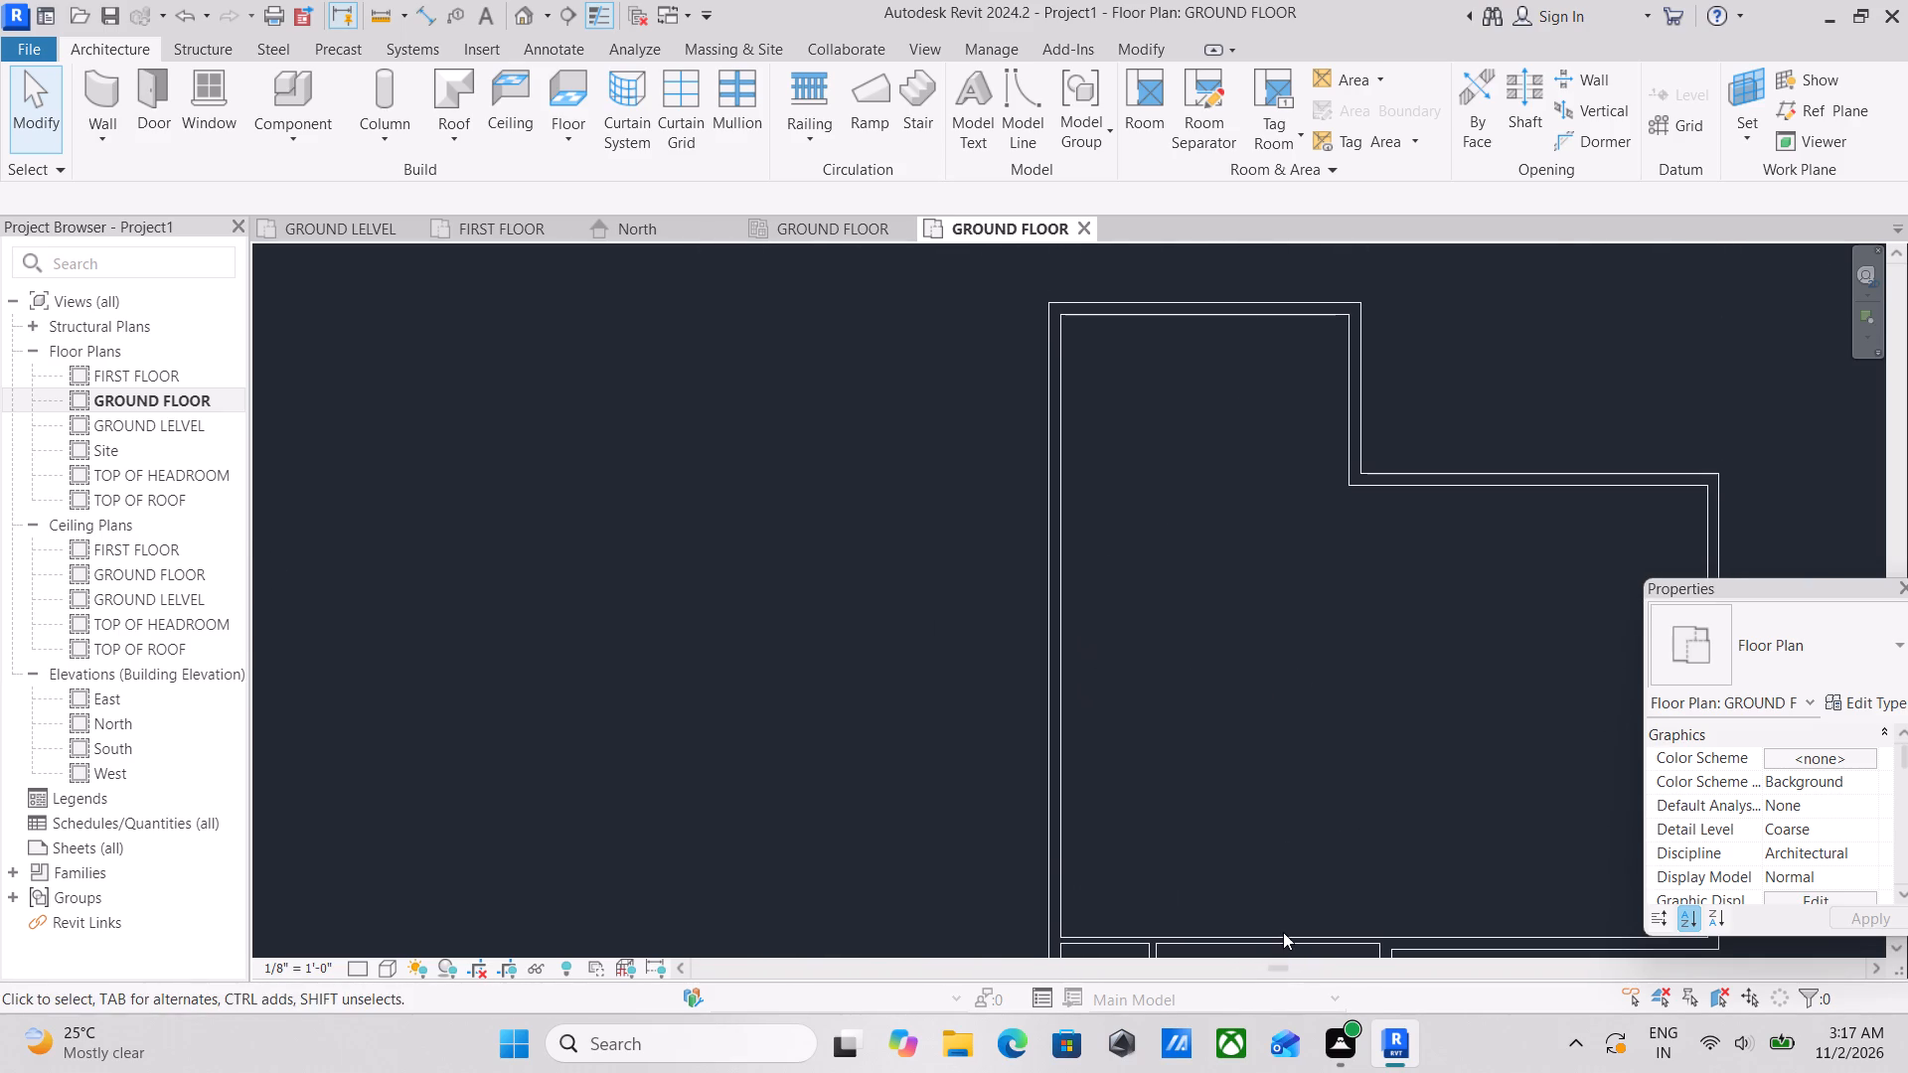
{"action": "scroll", "coordinate": [1312, 546], "scroll_direction": "down", "scroll_amount": 1}
{"action": "middle_click_drag", "start_coordinate": [1312, 543], "coordinate": [1289, 750]}
{"action": "scroll", "coordinate": [1314, 559], "scroll_direction": "down", "scroll_amount": 1}
{"action": "middle_click_drag", "start_coordinate": [1314, 559], "coordinate": [1306, 575]}
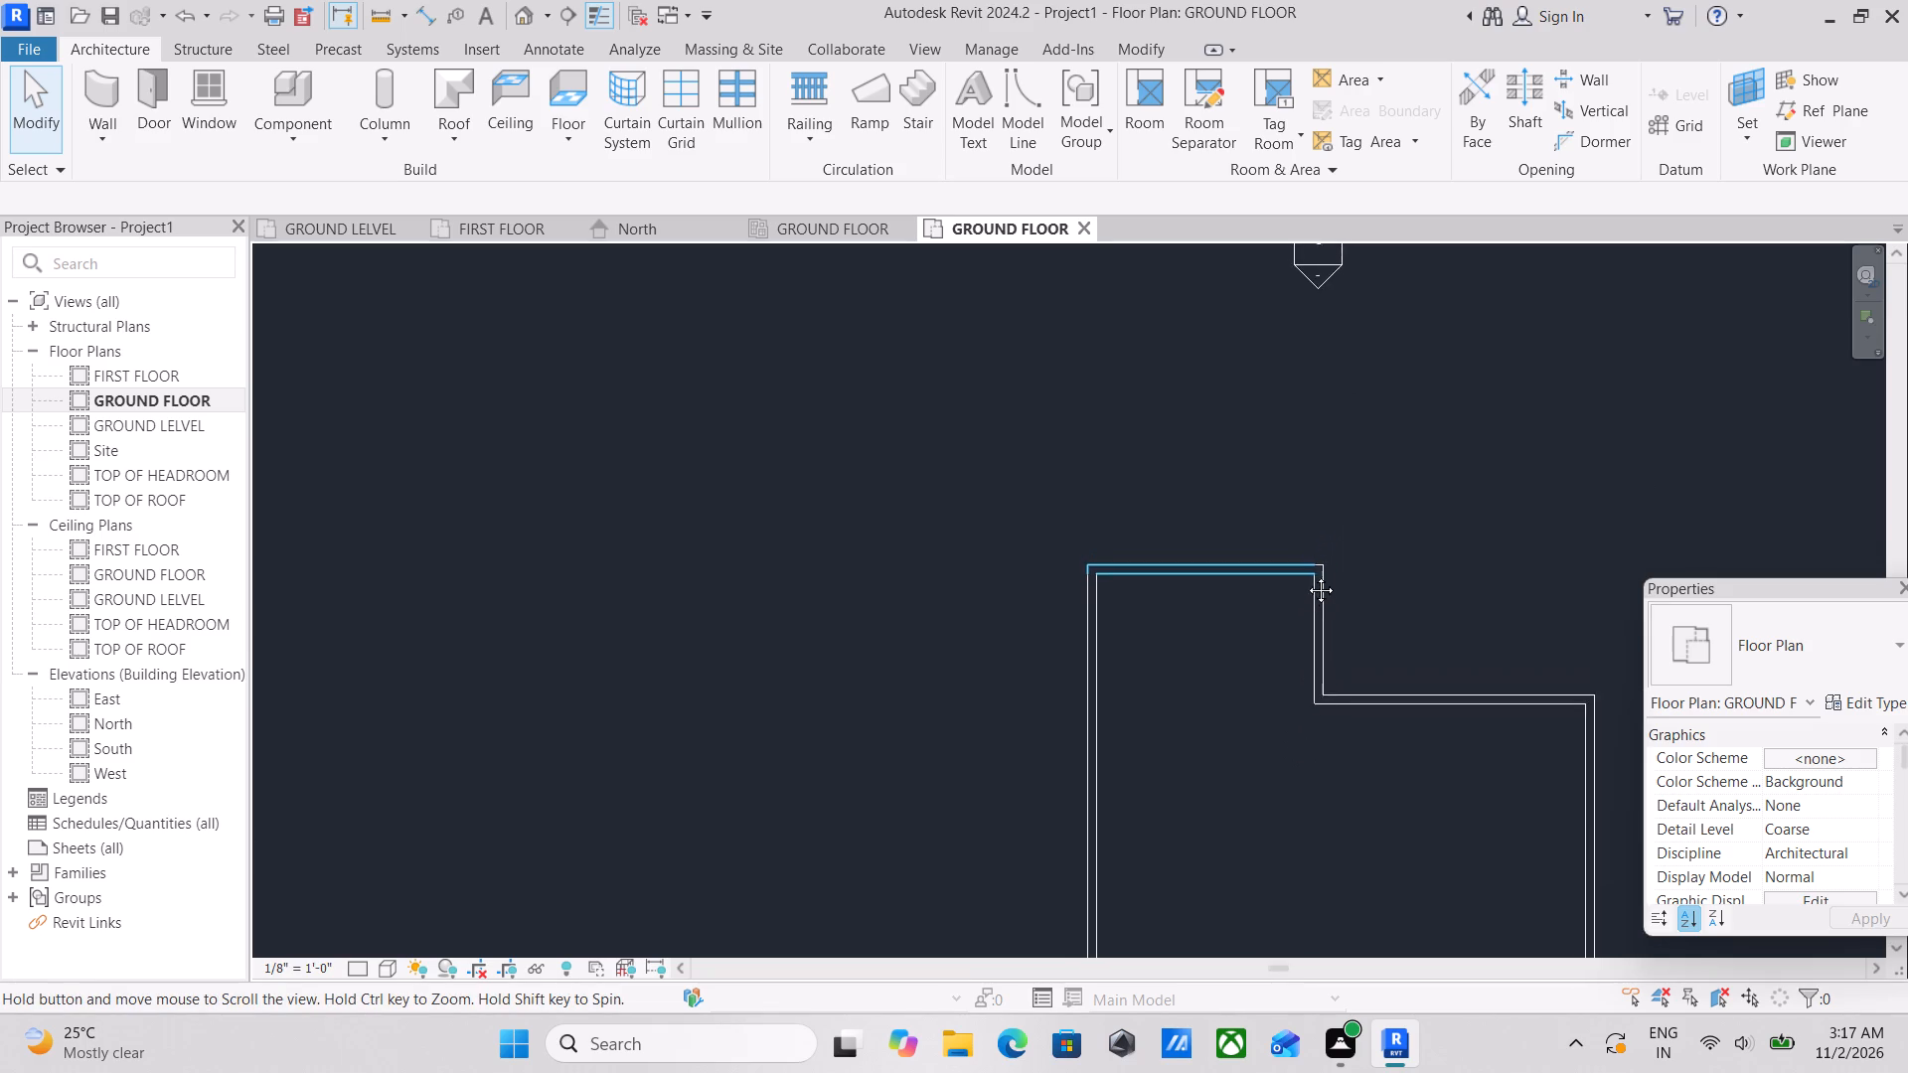
{"action": "middle_click_drag", "start_coordinate": [1306, 575], "coordinate": [1305, 536]}
{"action": "middle_click_drag", "start_coordinate": [1272, 699], "coordinate": [1269, 609]}
{"action": "middle_click_drag", "start_coordinate": [1246, 610], "coordinate": [1227, 546]}
Draw a horizontal inner wall about 41'-6" long between the west and east outer walls, starting about 11'-0" south of the stepped north wall.
{"action": "type", "text": "WA"}
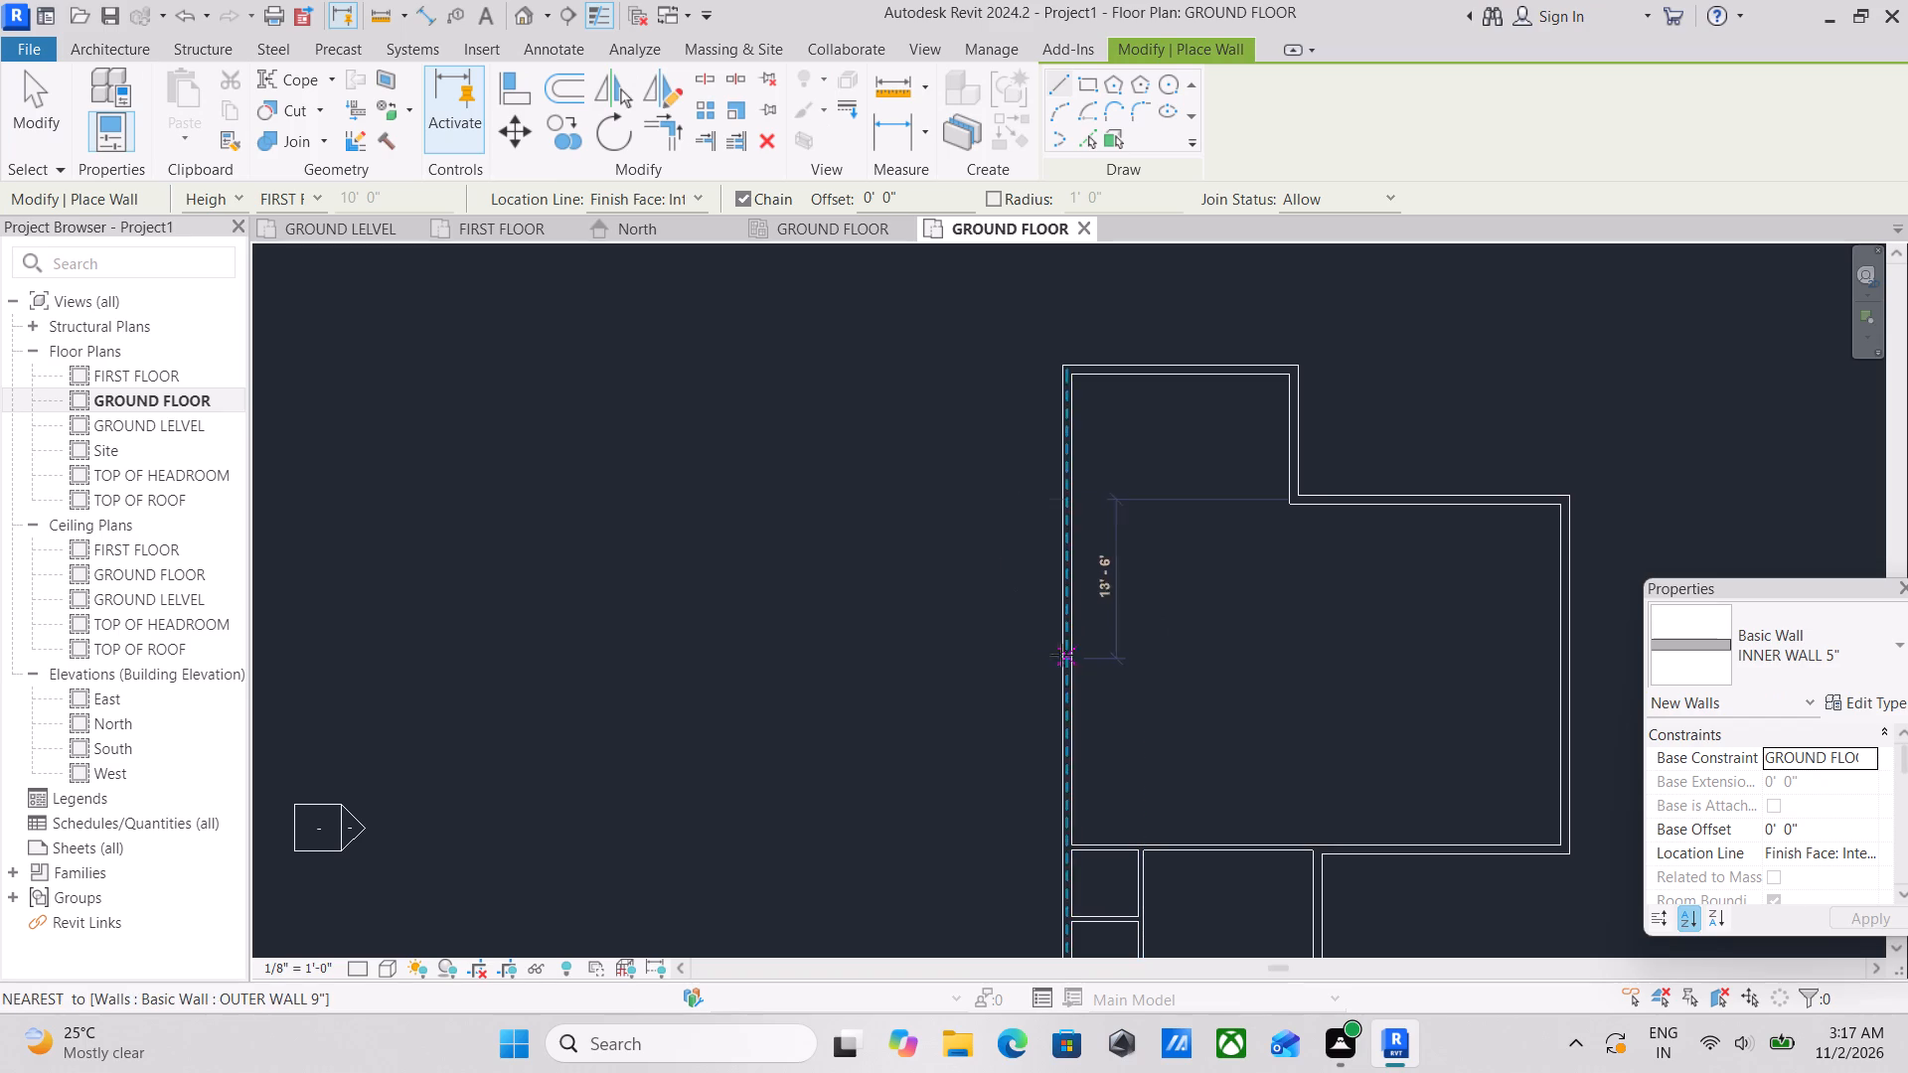
{"action": "scroll", "coordinate": [1082, 580], "scroll_direction": "up", "scroll_amount": 1}
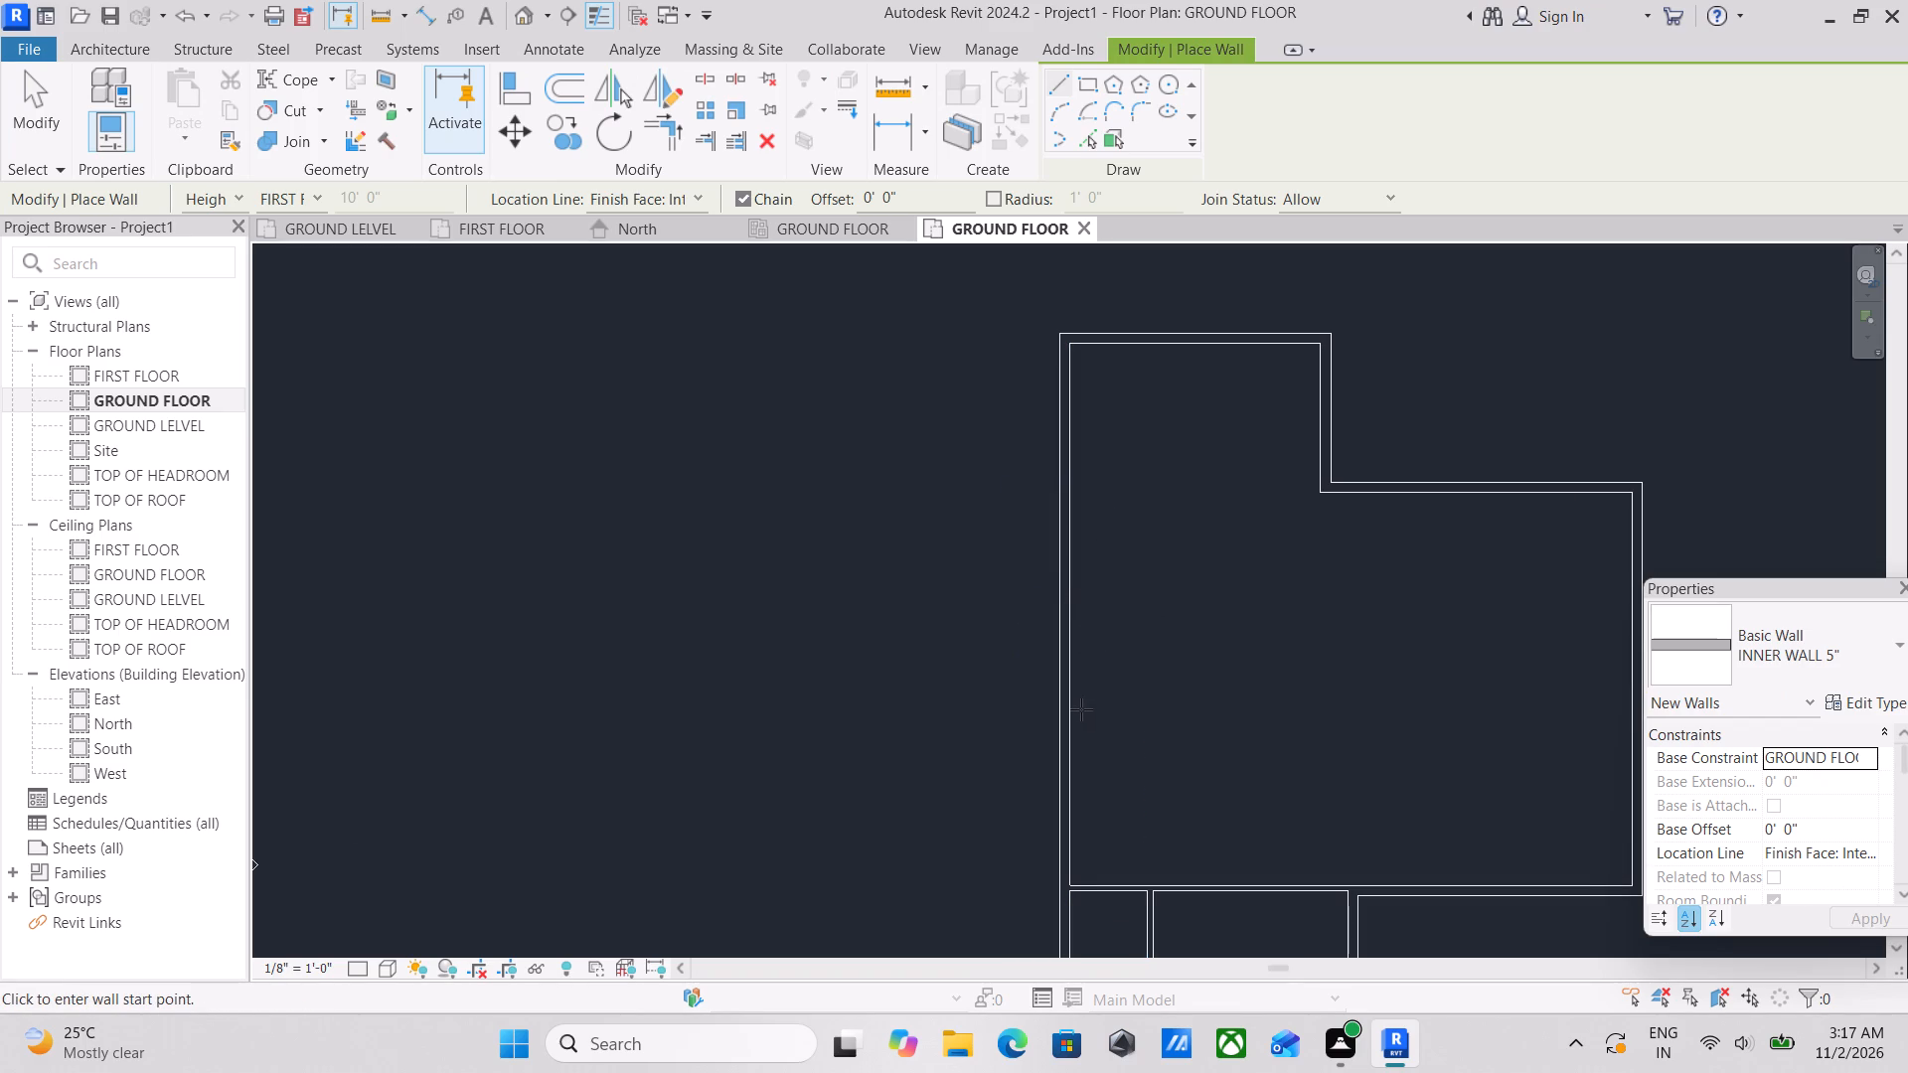
{"action": "left_click", "coordinate": [1074, 635]}
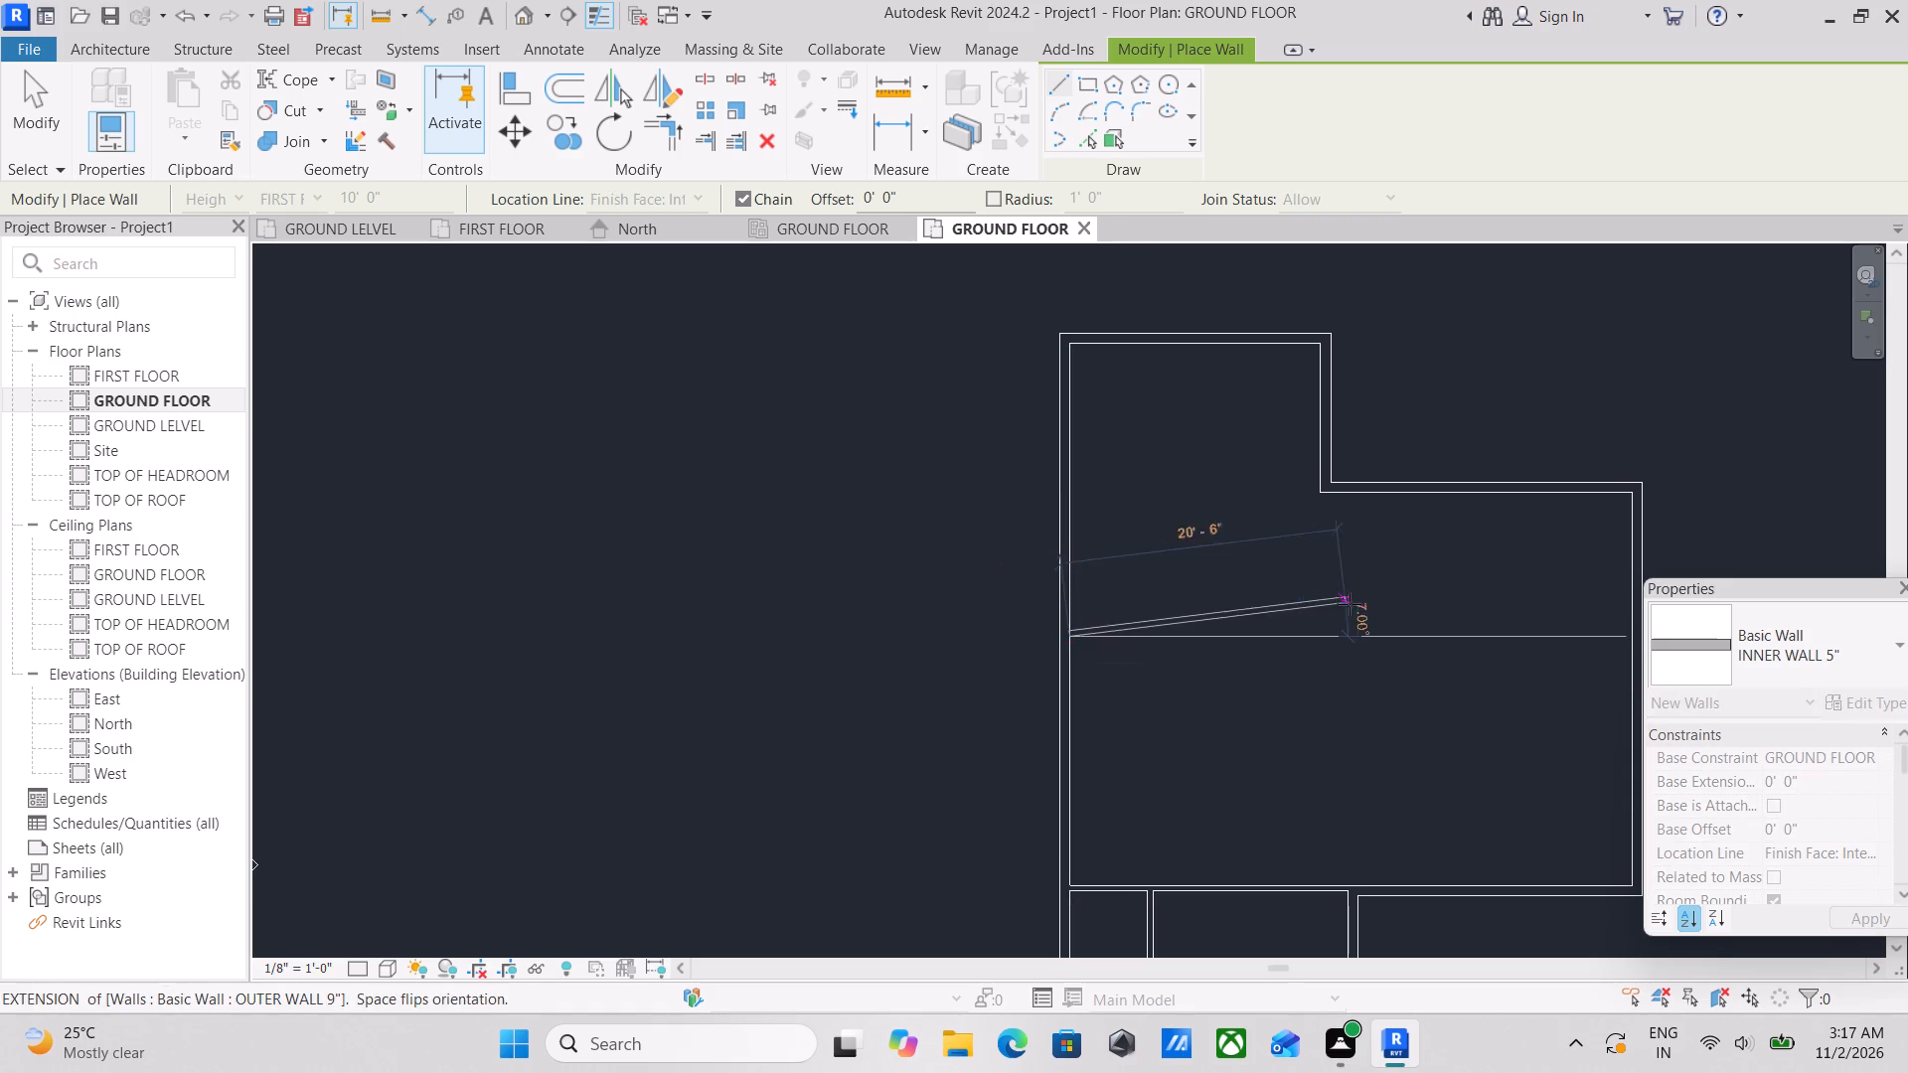
{"action": "middle_click_drag", "start_coordinate": [1351, 614], "coordinate": [1156, 609]}
{"action": "scroll", "coordinate": [1424, 631], "scroll_direction": "up", "scroll_amount": 2}
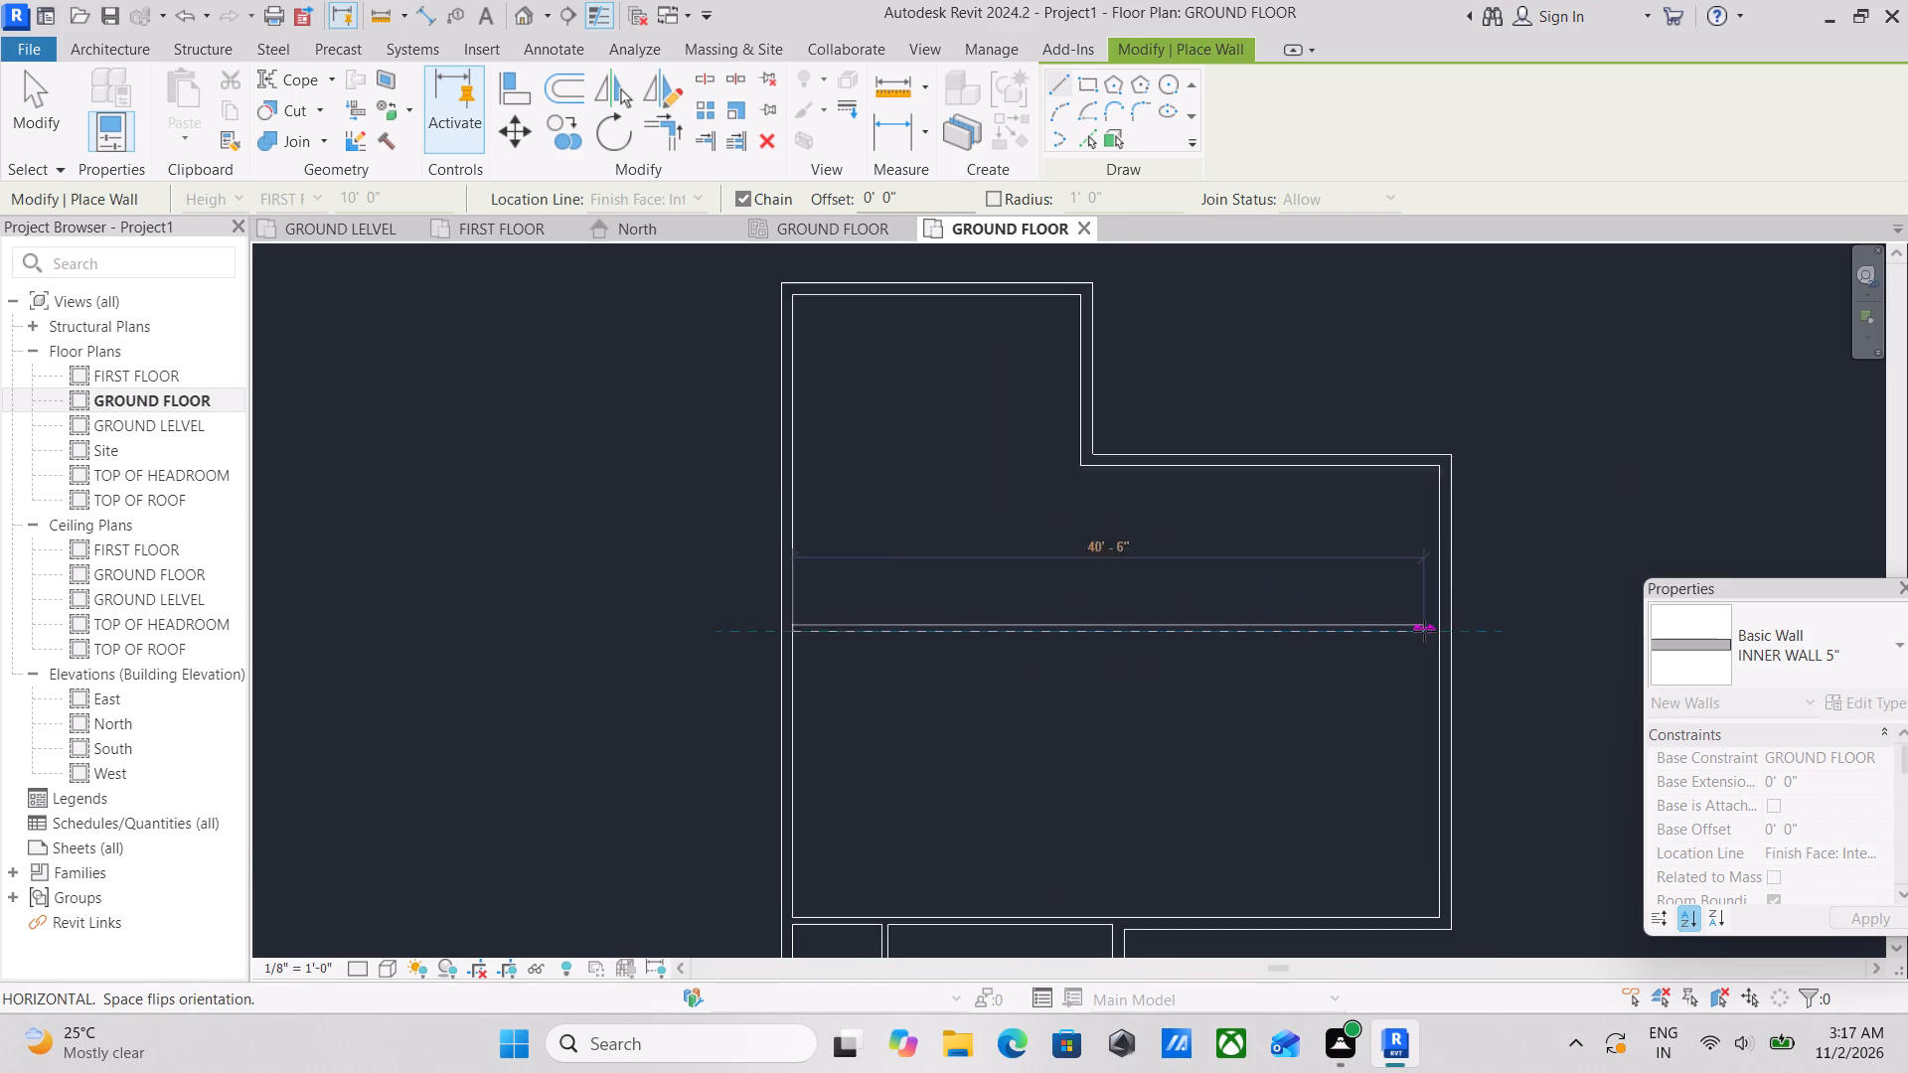
{"action": "scroll", "coordinate": [1424, 631], "scroll_direction": "up", "scroll_amount": 5}
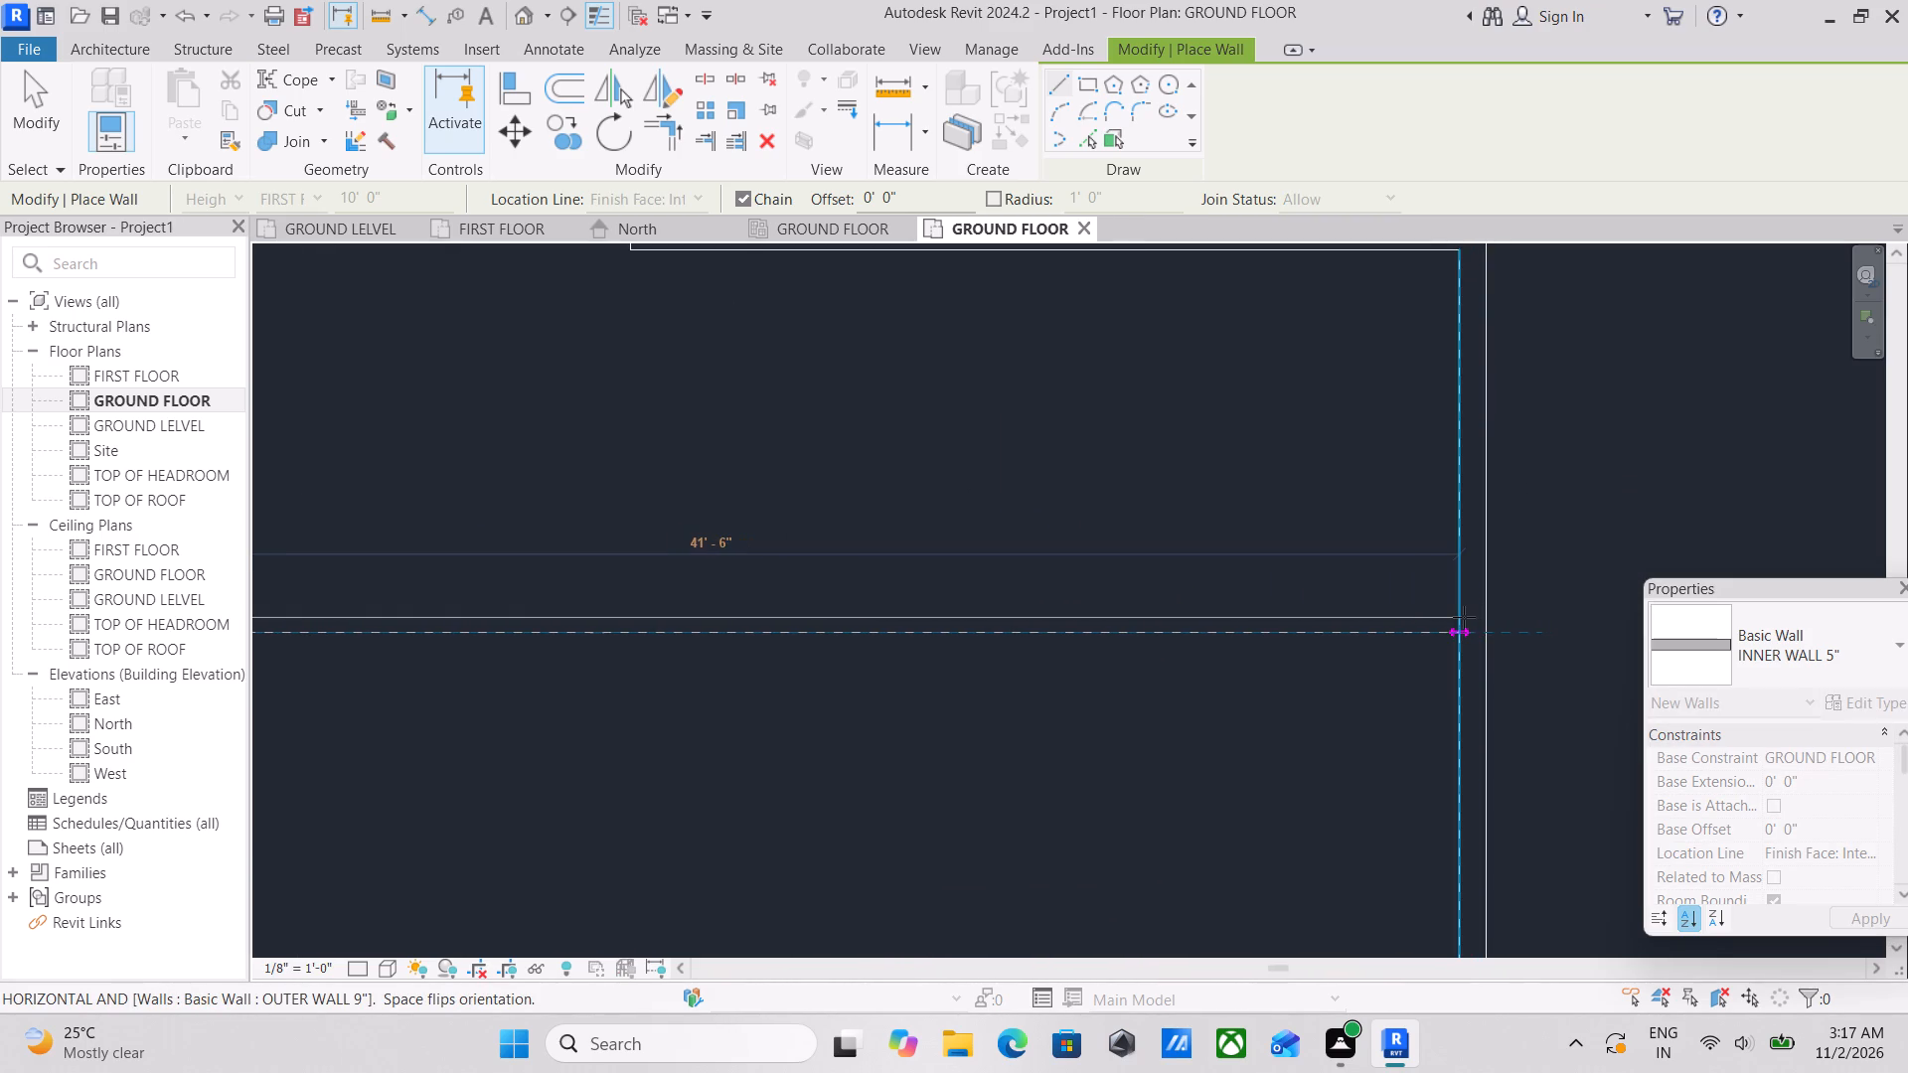
{"action": "left_click", "coordinate": [1464, 617]}
{"action": "key", "text": "Escape"}
Draw a vertical inner wall about 10'-5" south from the stepped outer wall's inside corner to the long horizontal inner wall.
{"action": "scroll", "coordinate": [1276, 580], "scroll_direction": "down", "scroll_amount": 7}
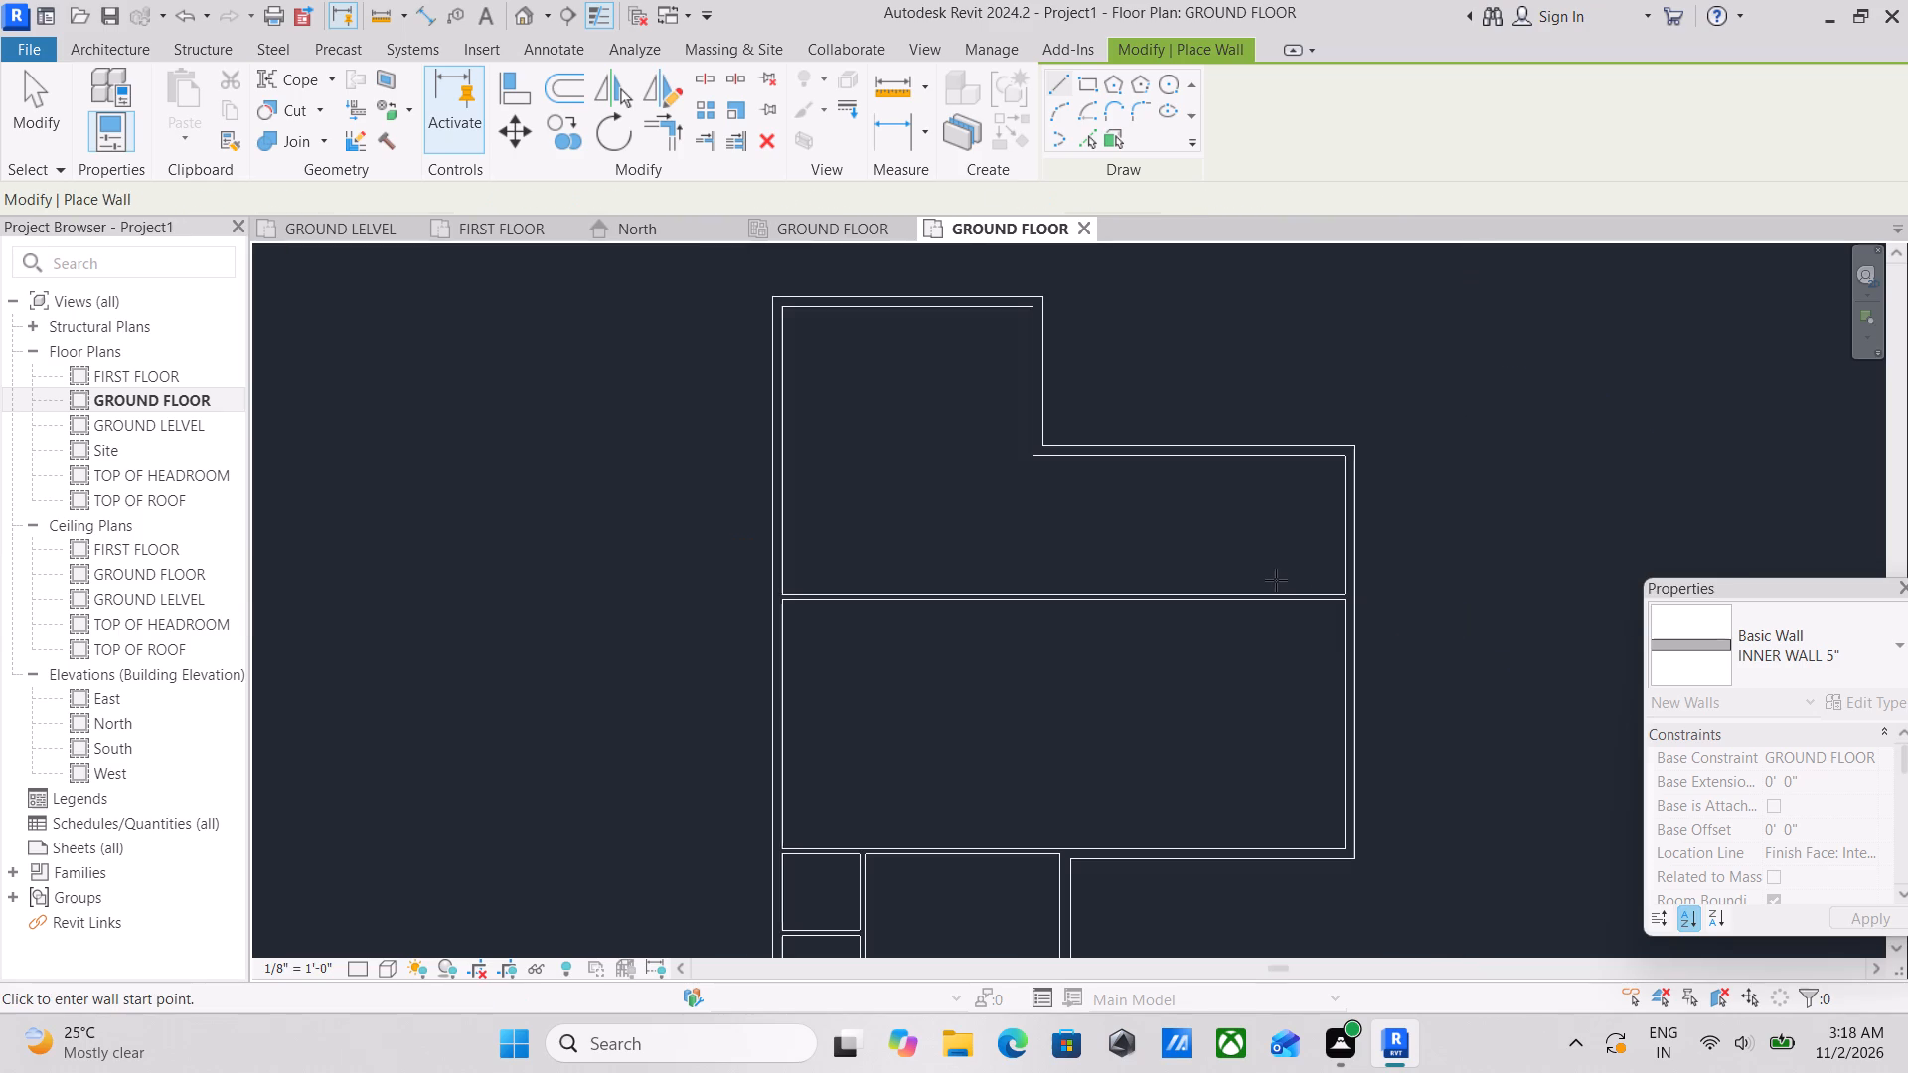
{"action": "scroll", "coordinate": [1275, 589], "scroll_direction": "down", "scroll_amount": 3}
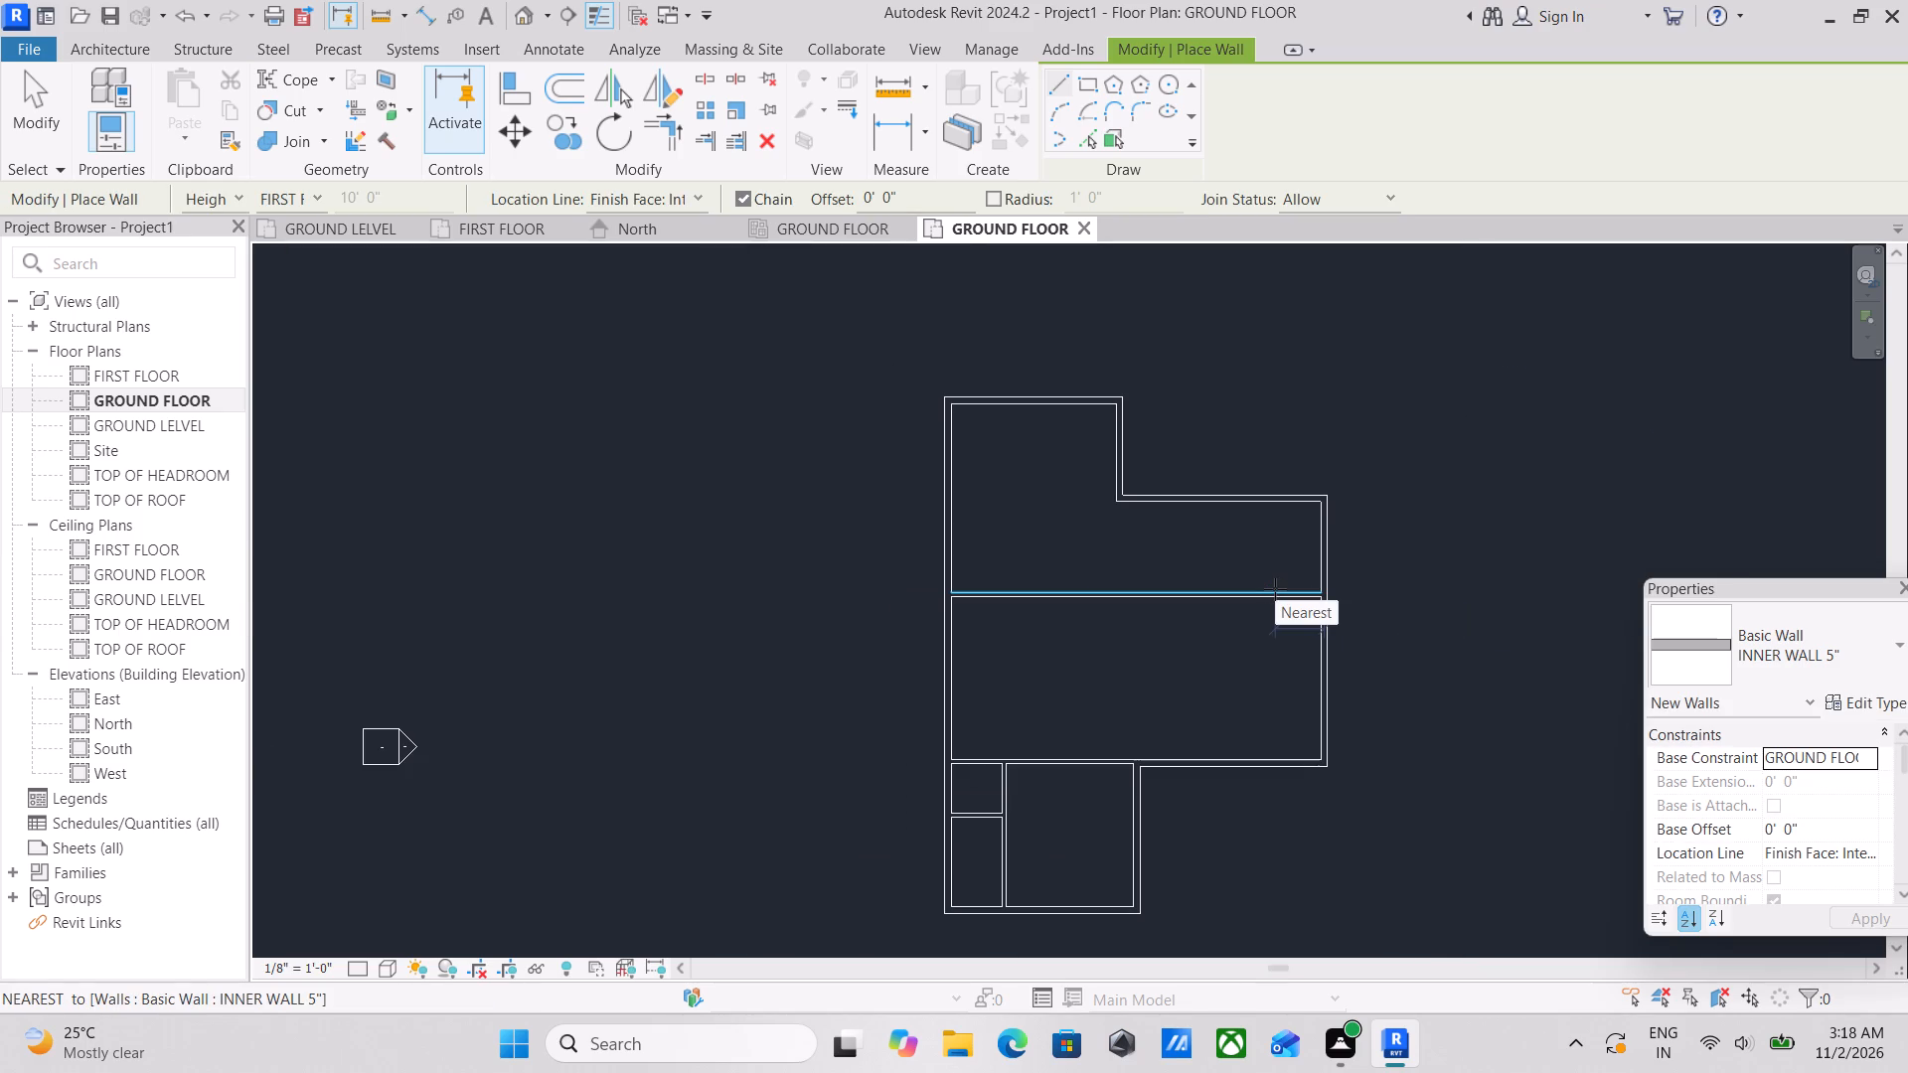
{"action": "scroll", "coordinate": [1148, 469], "scroll_direction": "up", "scroll_amount": 9}
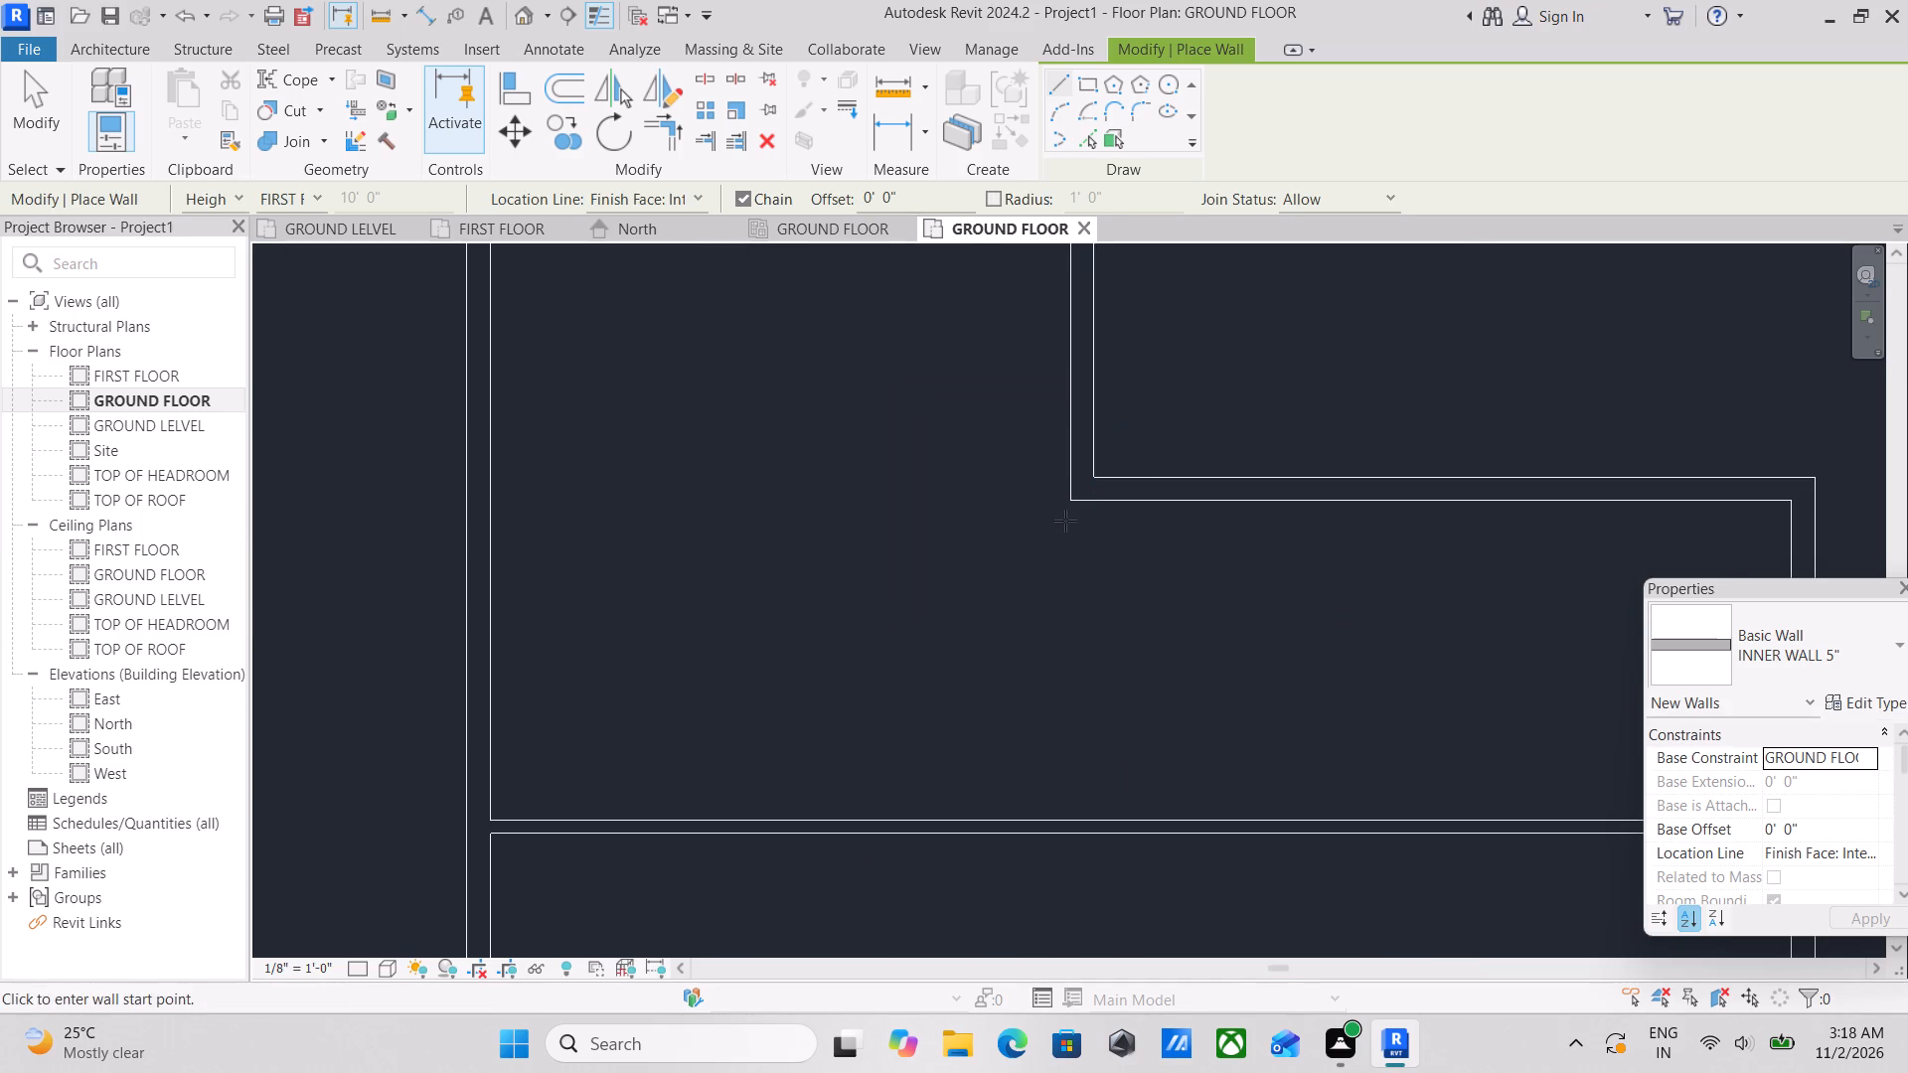
{"action": "left_click", "coordinate": [1068, 493]}
{"action": "middle_click_drag", "start_coordinate": [1104, 704], "coordinate": [1136, 530]}
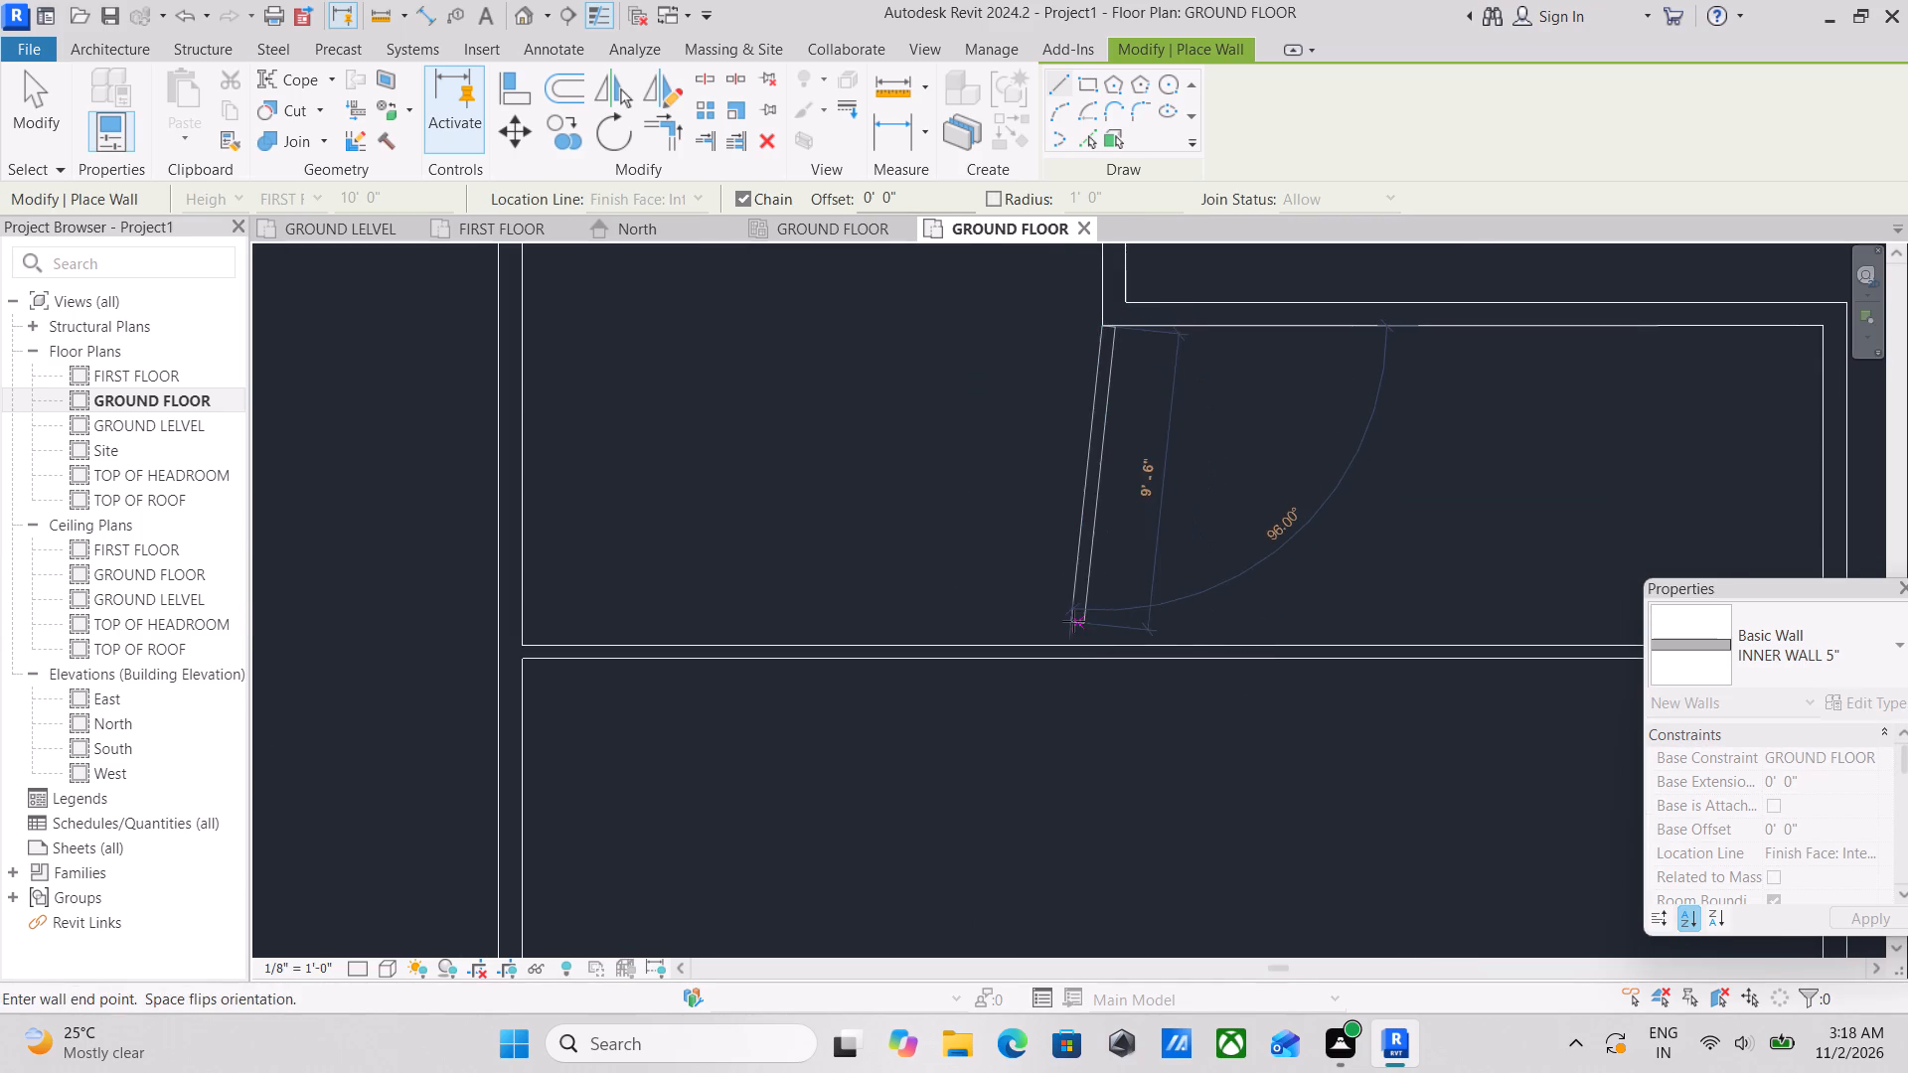
{"action": "left_click", "coordinate": [1112, 654]}
{"action": "key", "text": "Escape"}
{"action": "scroll", "coordinate": [1270, 529], "scroll_direction": "down", "scroll_amount": 7}
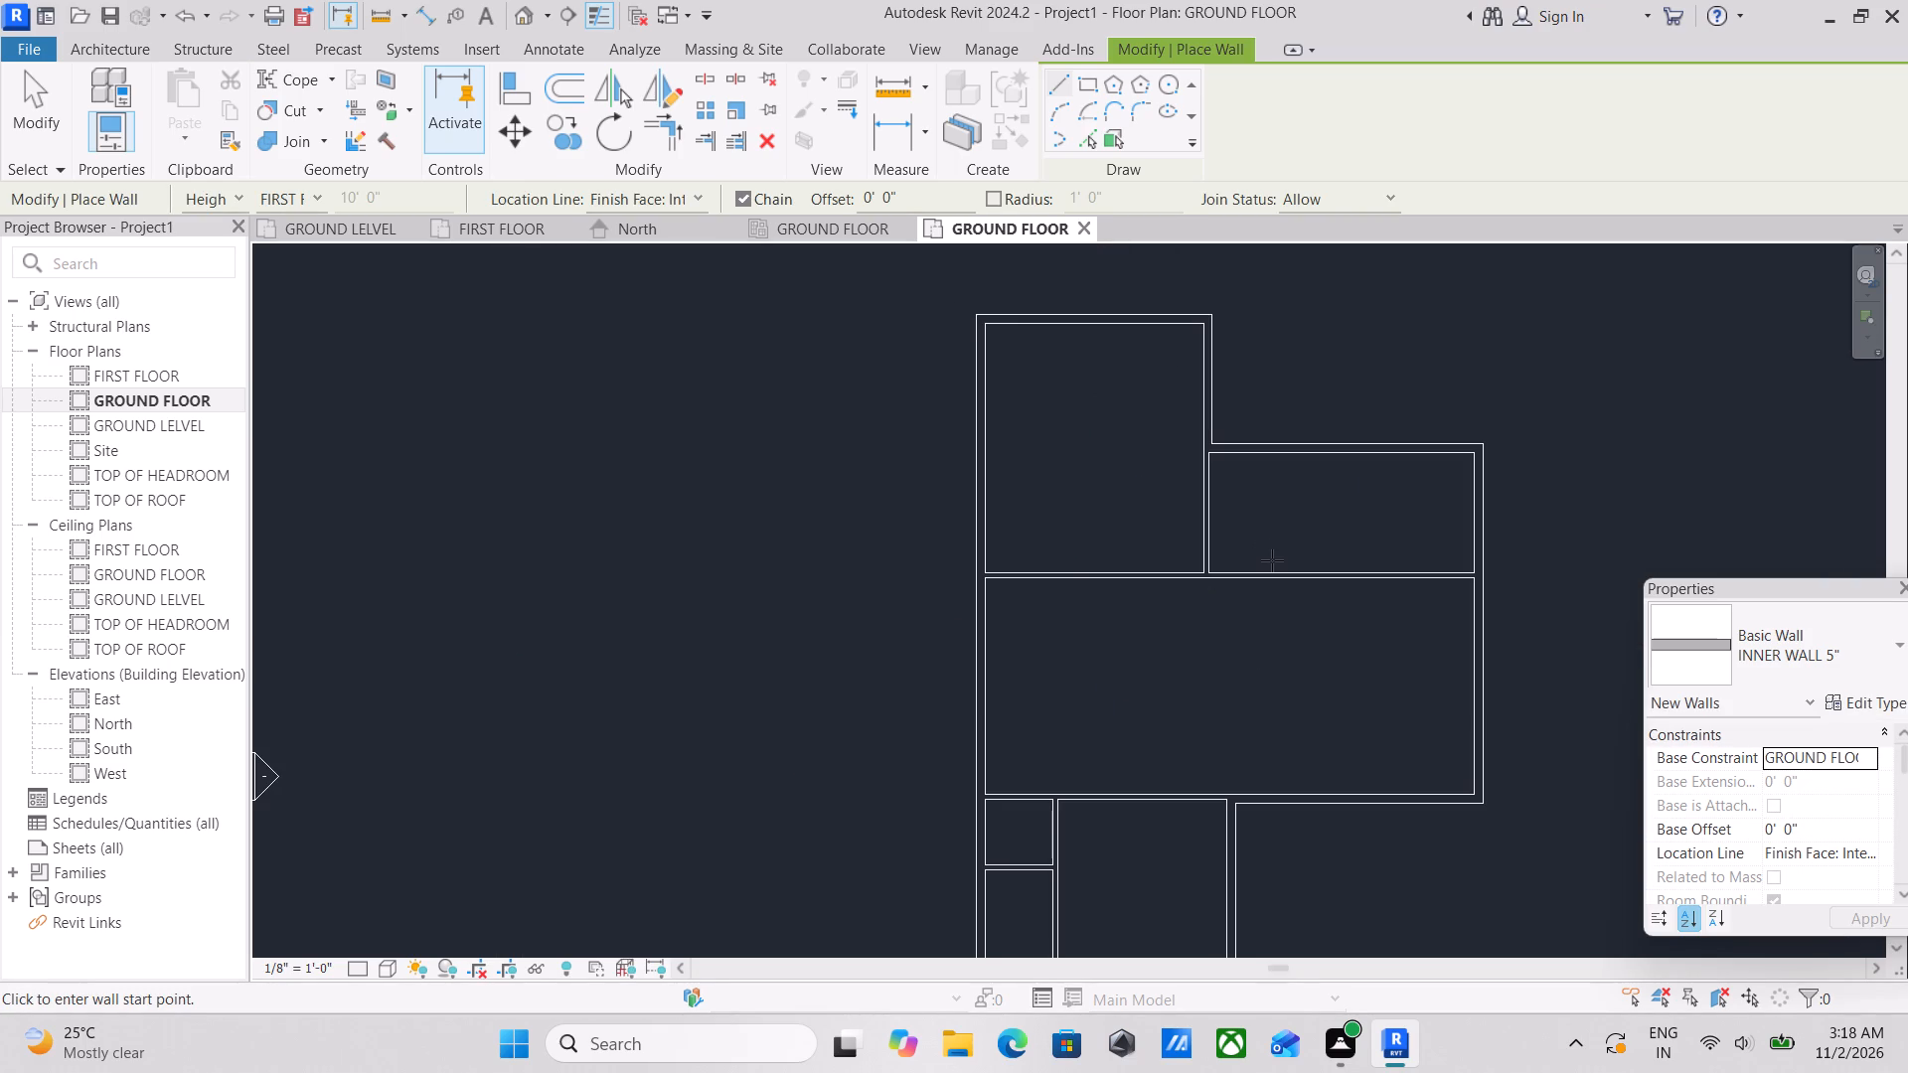
{"action": "scroll", "coordinate": [975, 792], "scroll_direction": "up", "scroll_amount": 3}
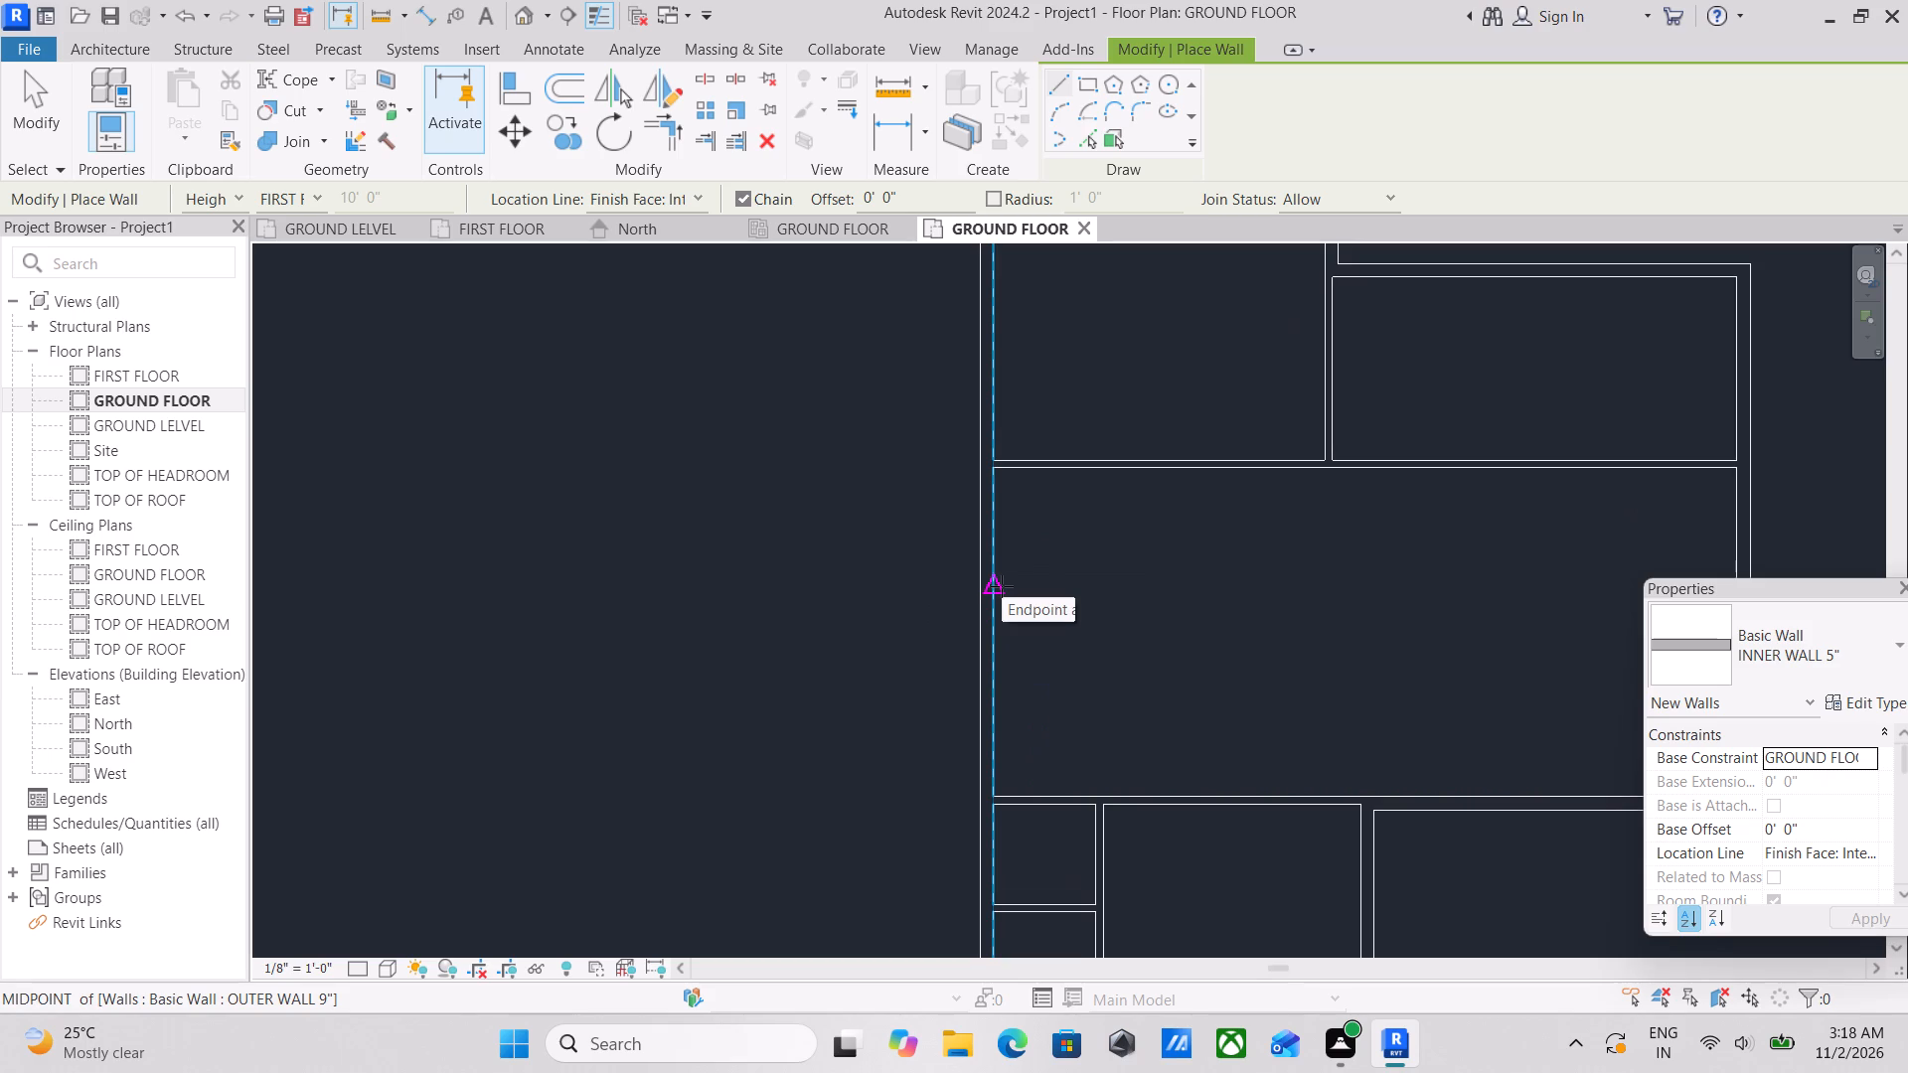
Draw an inner wall about 12'-0" east from the west outer wall's midpoint, turning about 6'-10" north to the long horizontal inner wall.
{"action": "scroll", "coordinate": [1021, 525], "scroll_direction": "up", "scroll_amount": 2}
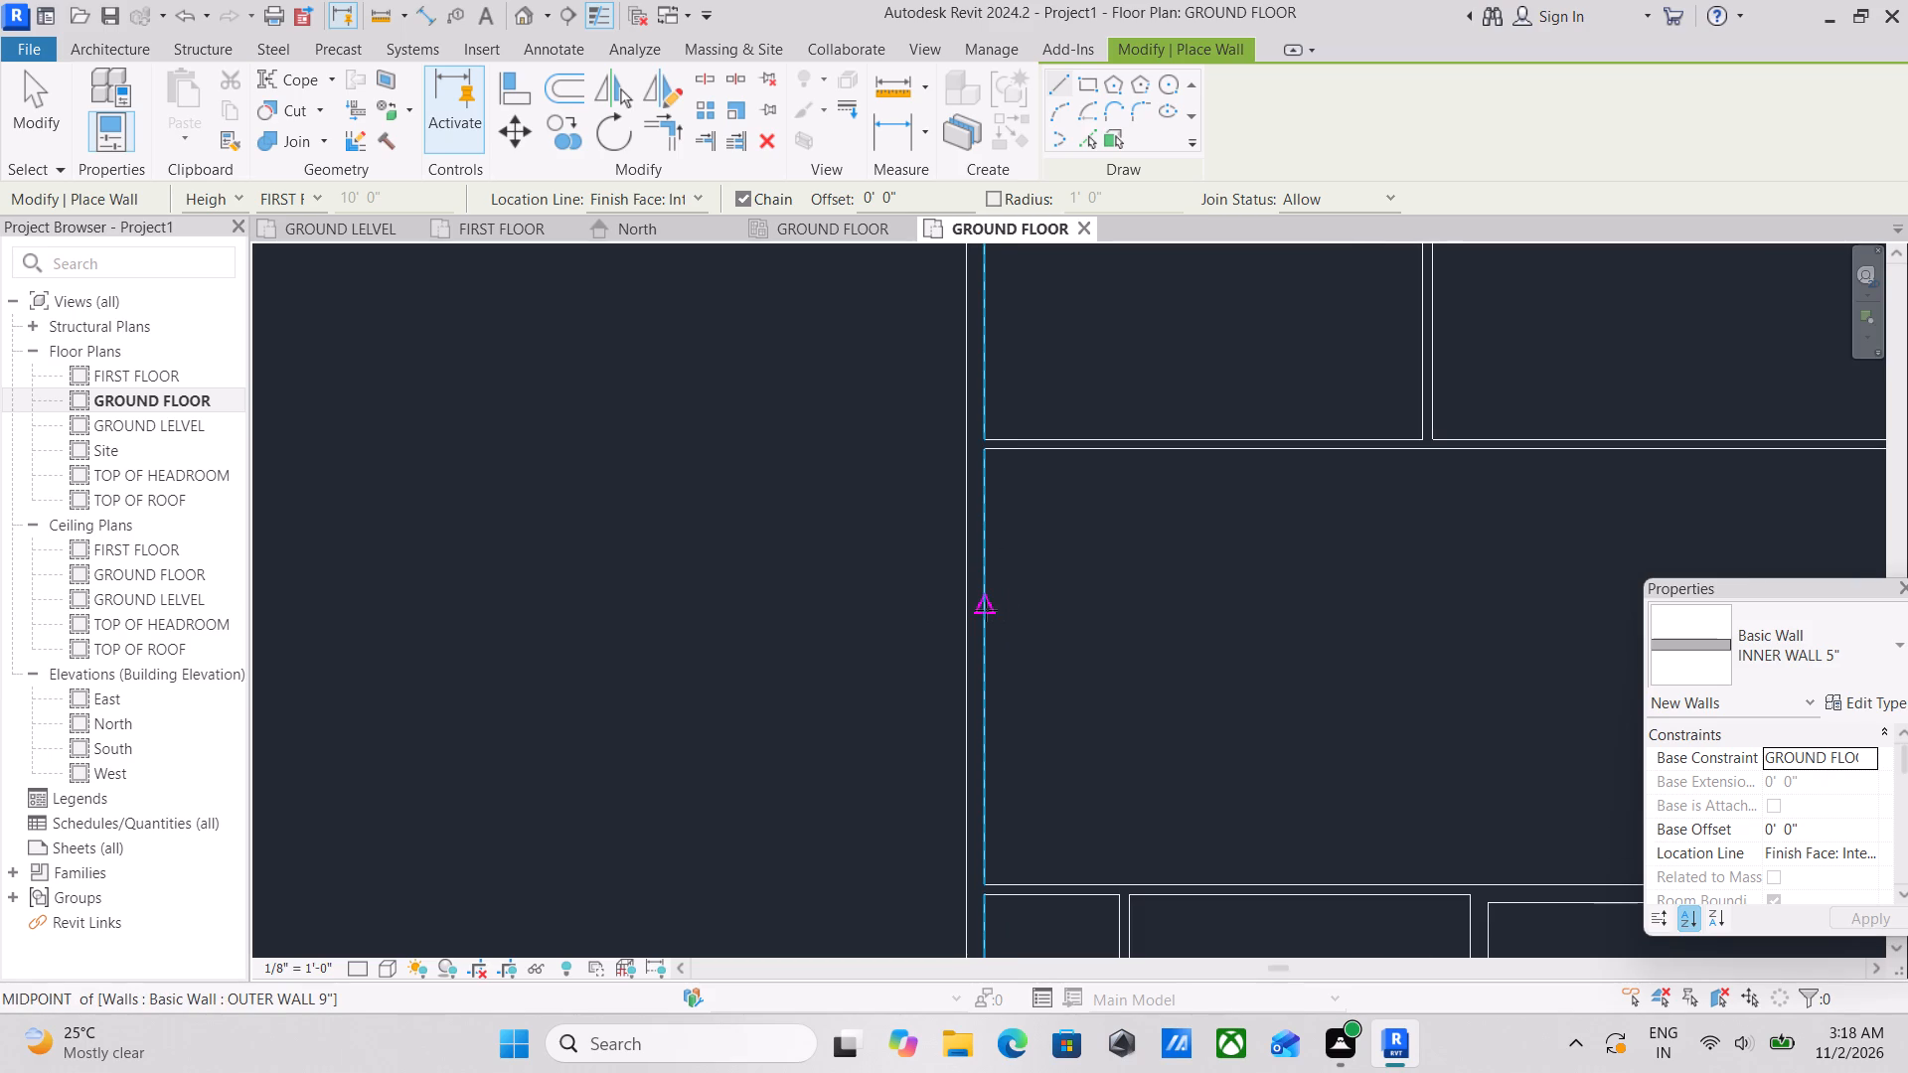
{"action": "left_click", "coordinate": [986, 610]}
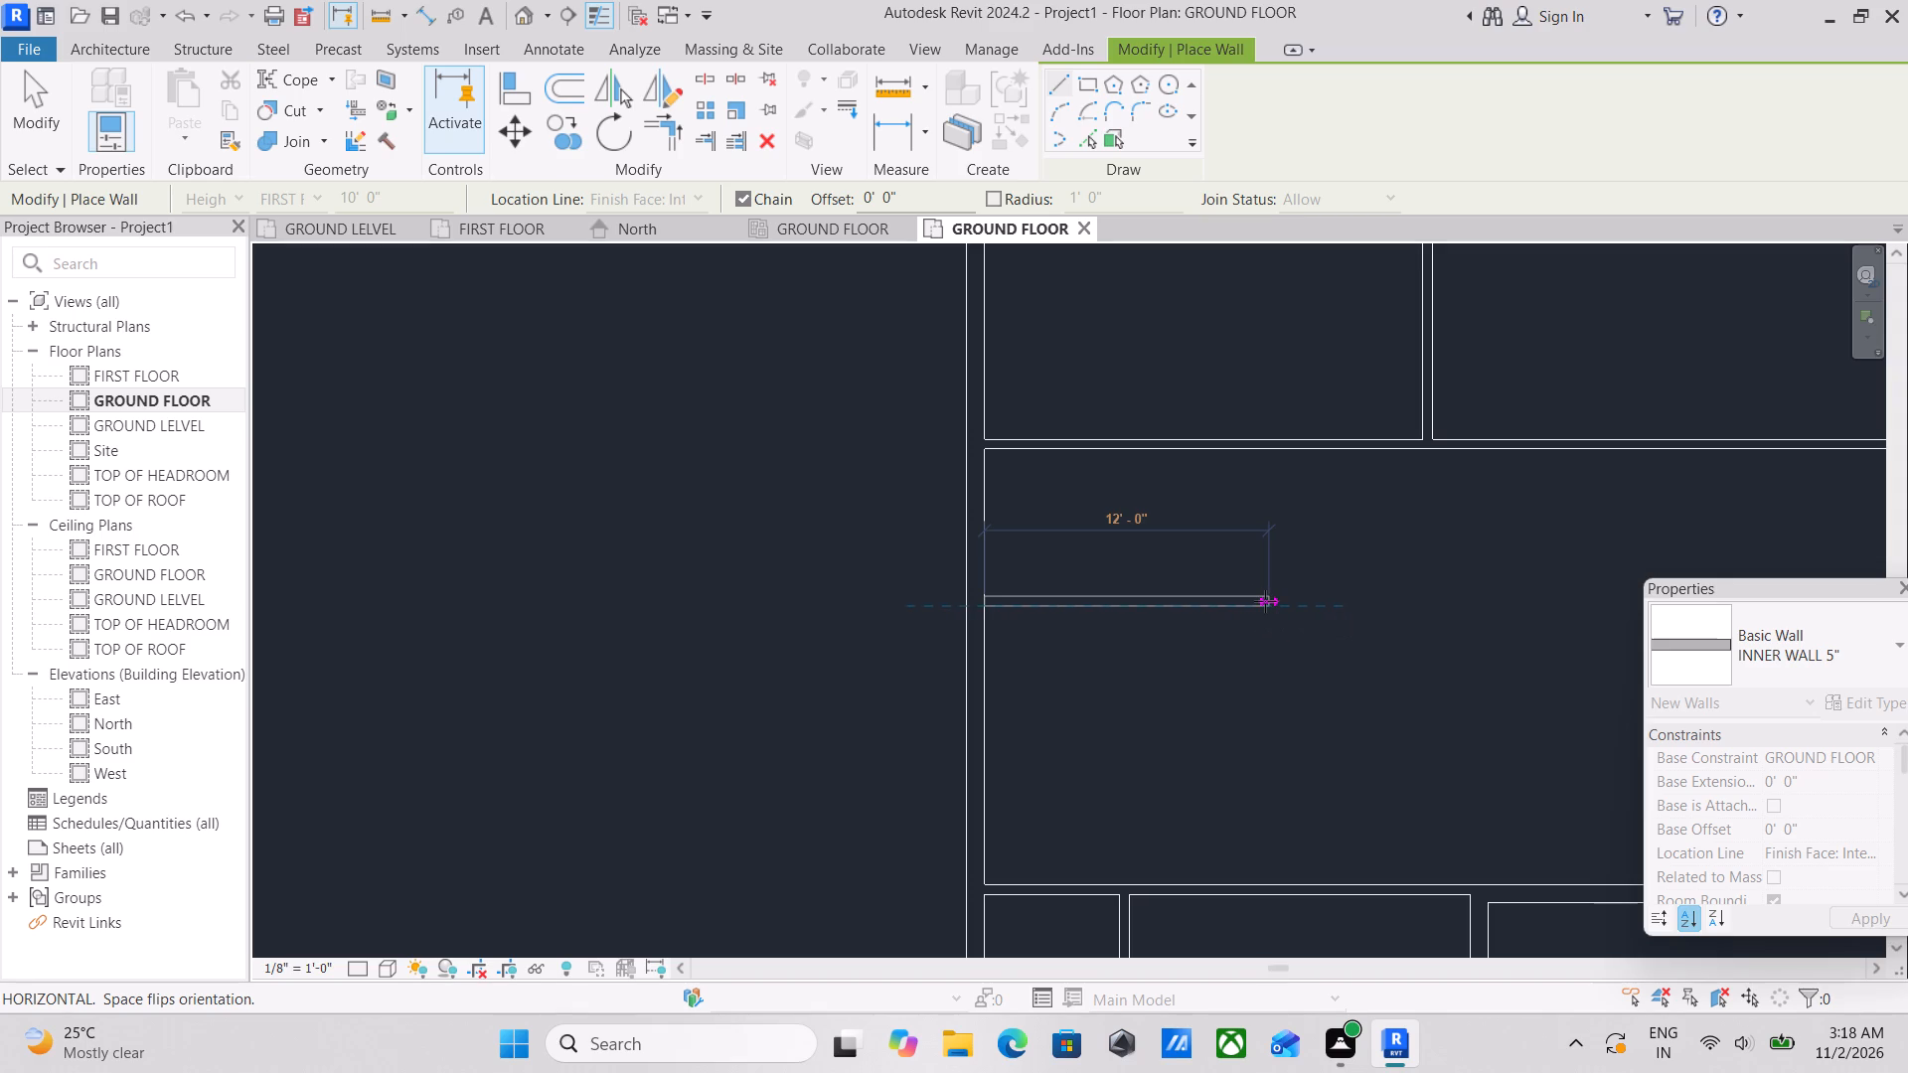
{"action": "left_click", "coordinate": [1265, 601]}
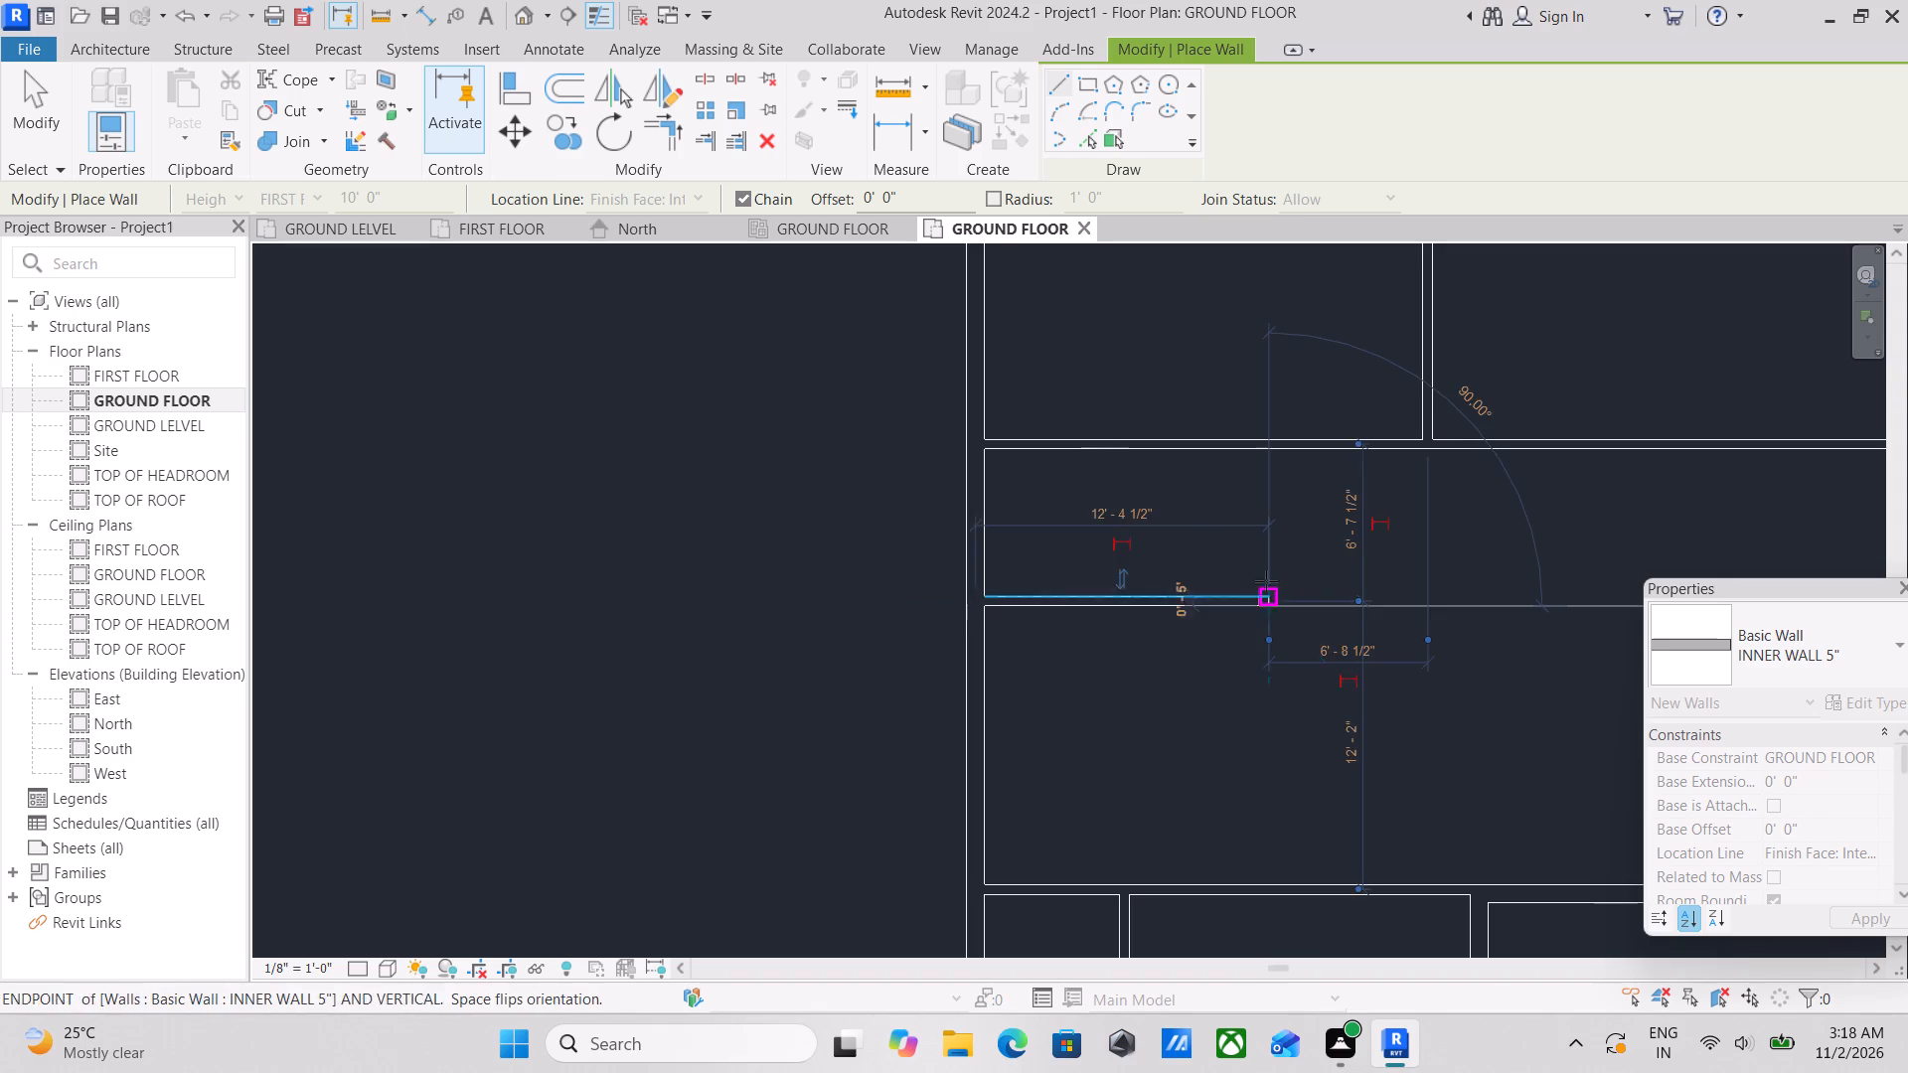
{"action": "left_click", "coordinate": [1271, 452]}
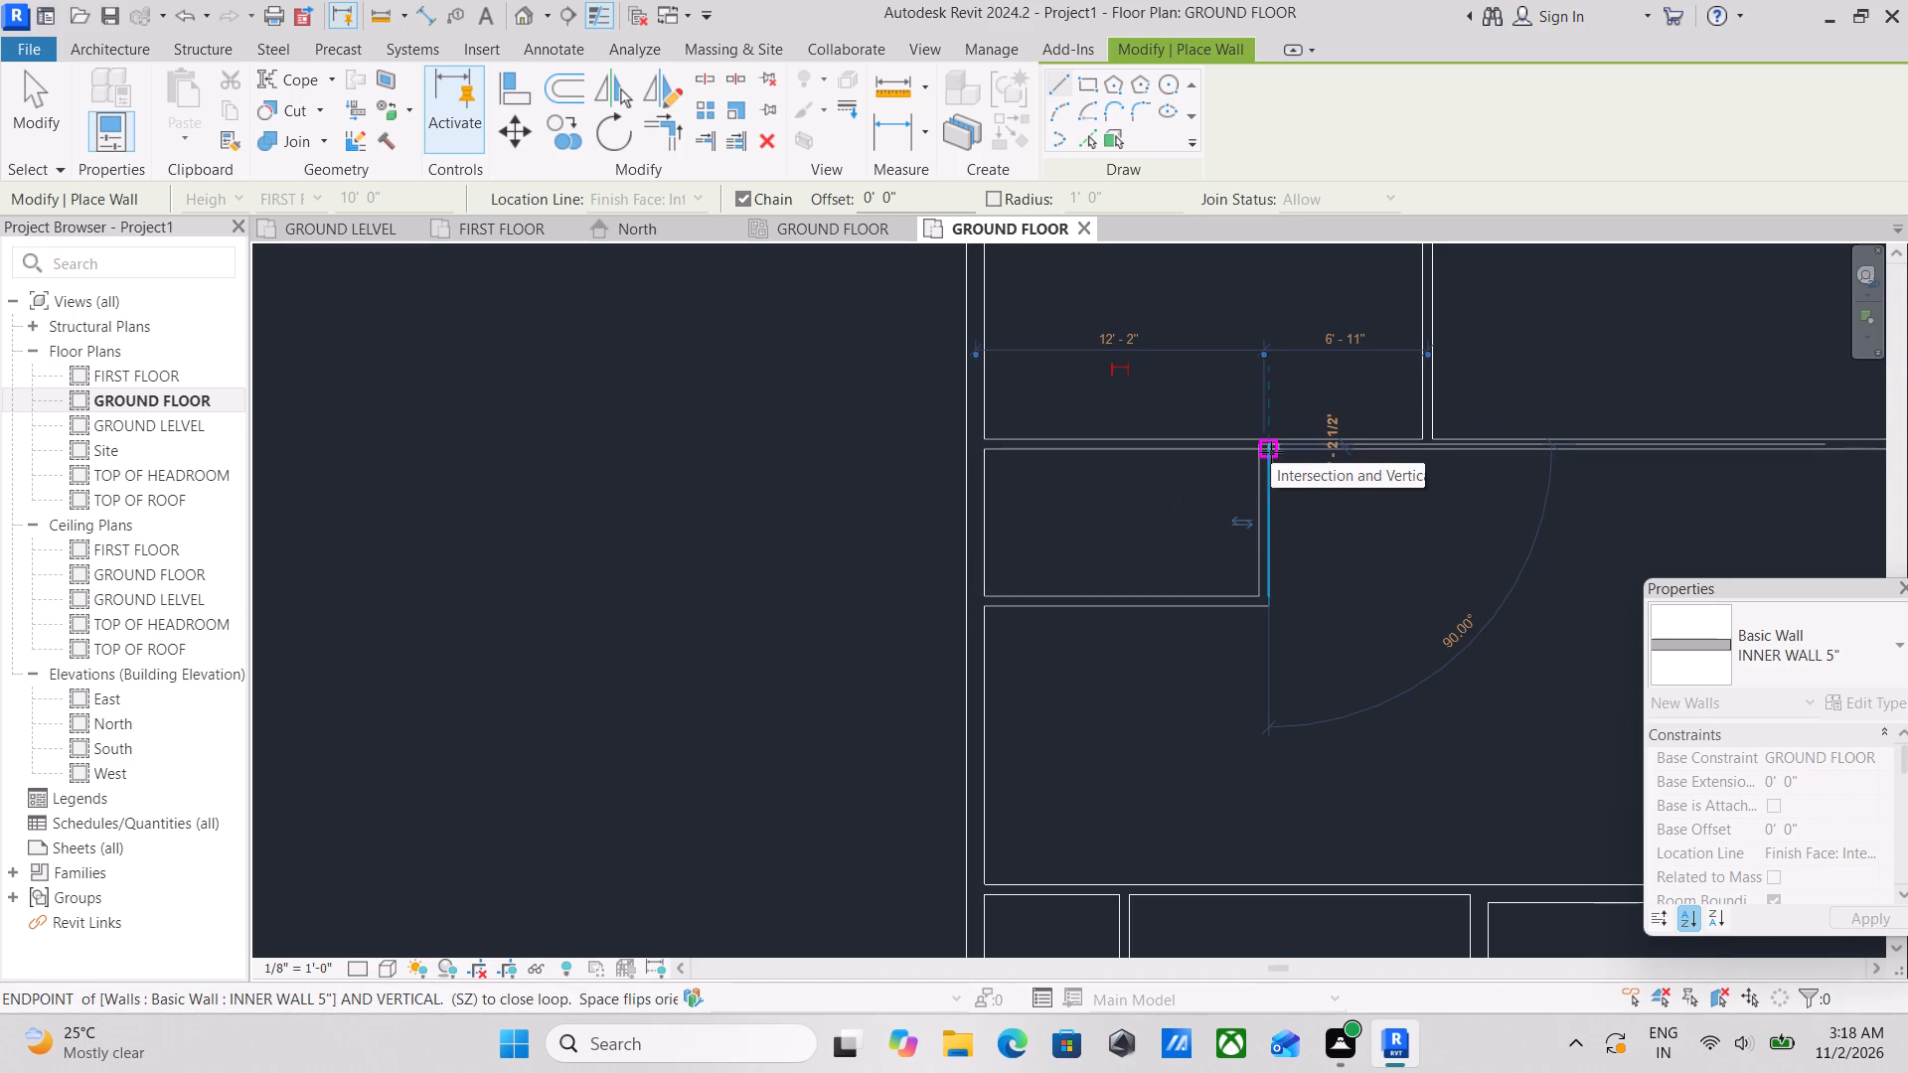
{"action": "key", "text": "Escape"}
Look over the GROUND FLOOR wall layout, from the overall outline down to the small southwestern rooms and their neighbouring larger room.
{"action": "scroll", "coordinate": [1307, 491], "scroll_direction": "down", "scroll_amount": 5}
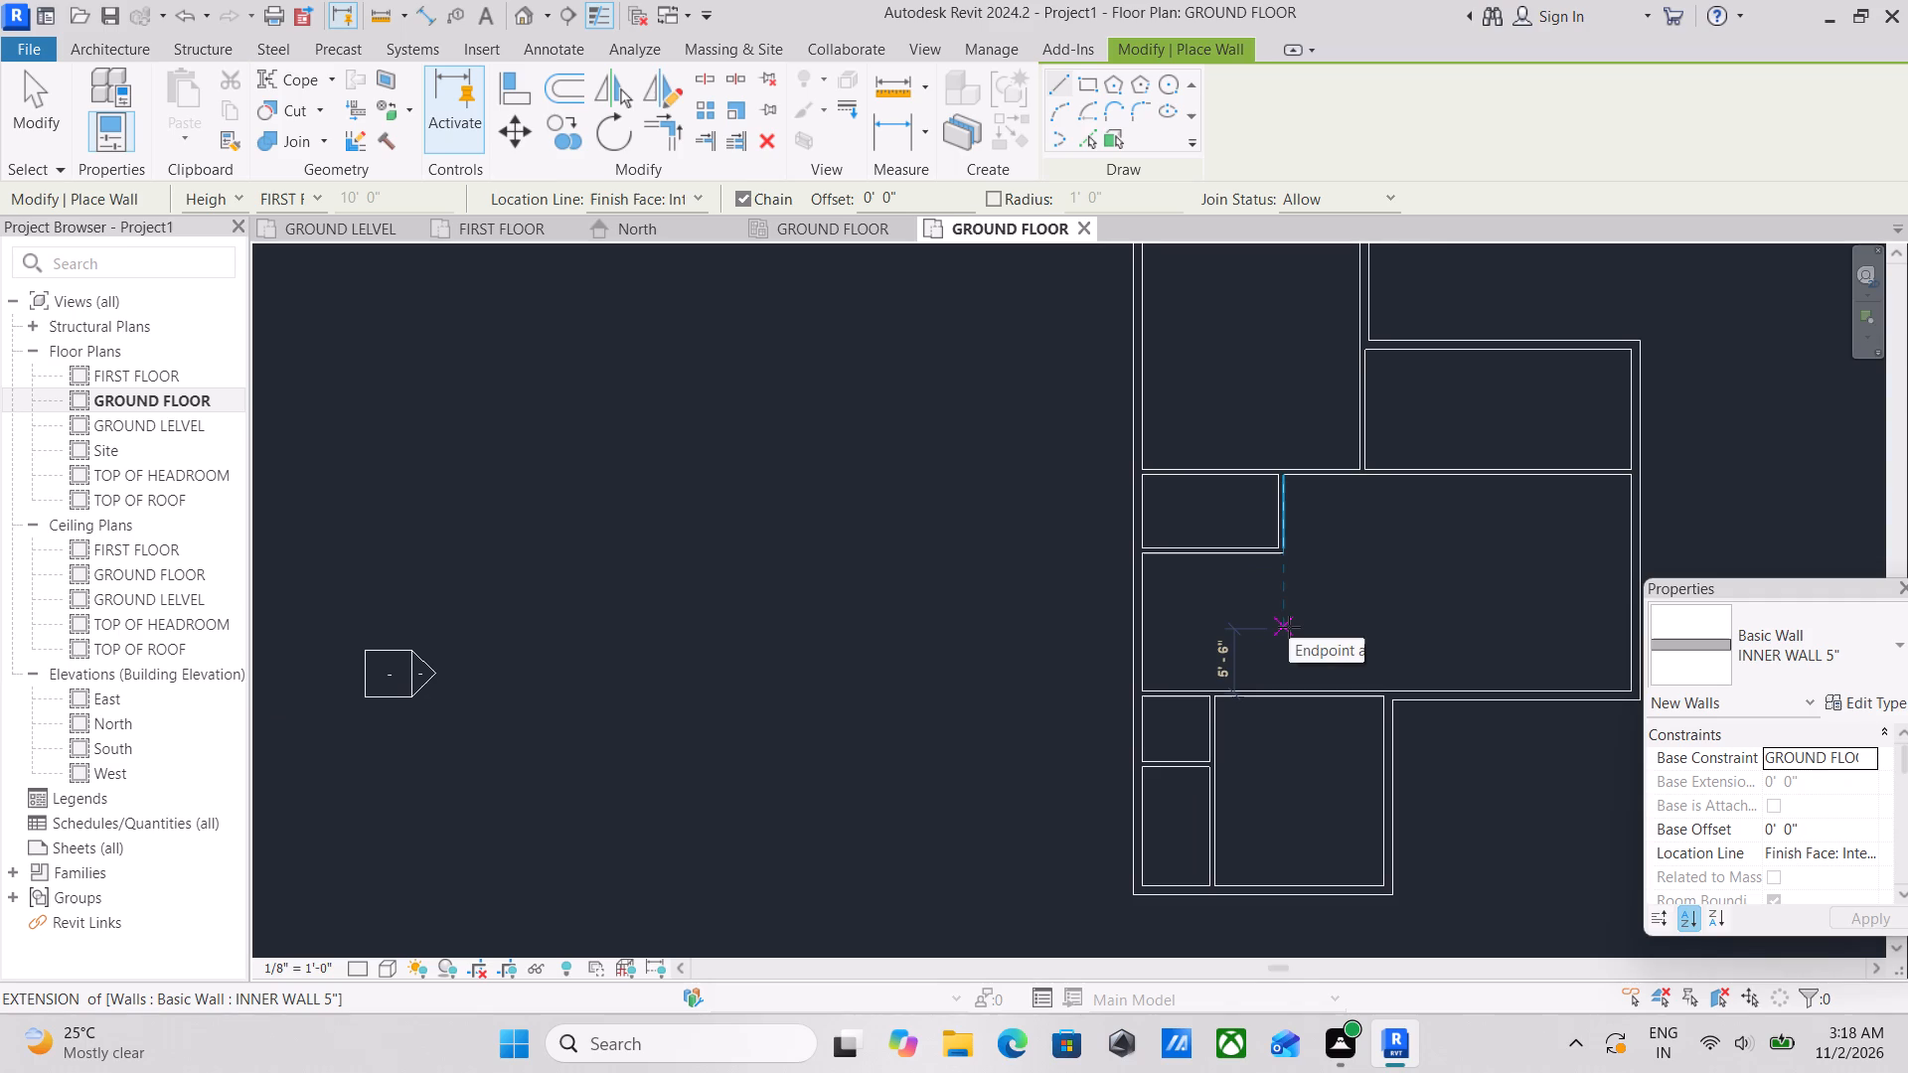
{"action": "scroll", "coordinate": [1106, 661], "scroll_direction": "up", "scroll_amount": 4}
{"action": "scroll", "coordinate": [1351, 545], "scroll_direction": "down", "scroll_amount": 3}
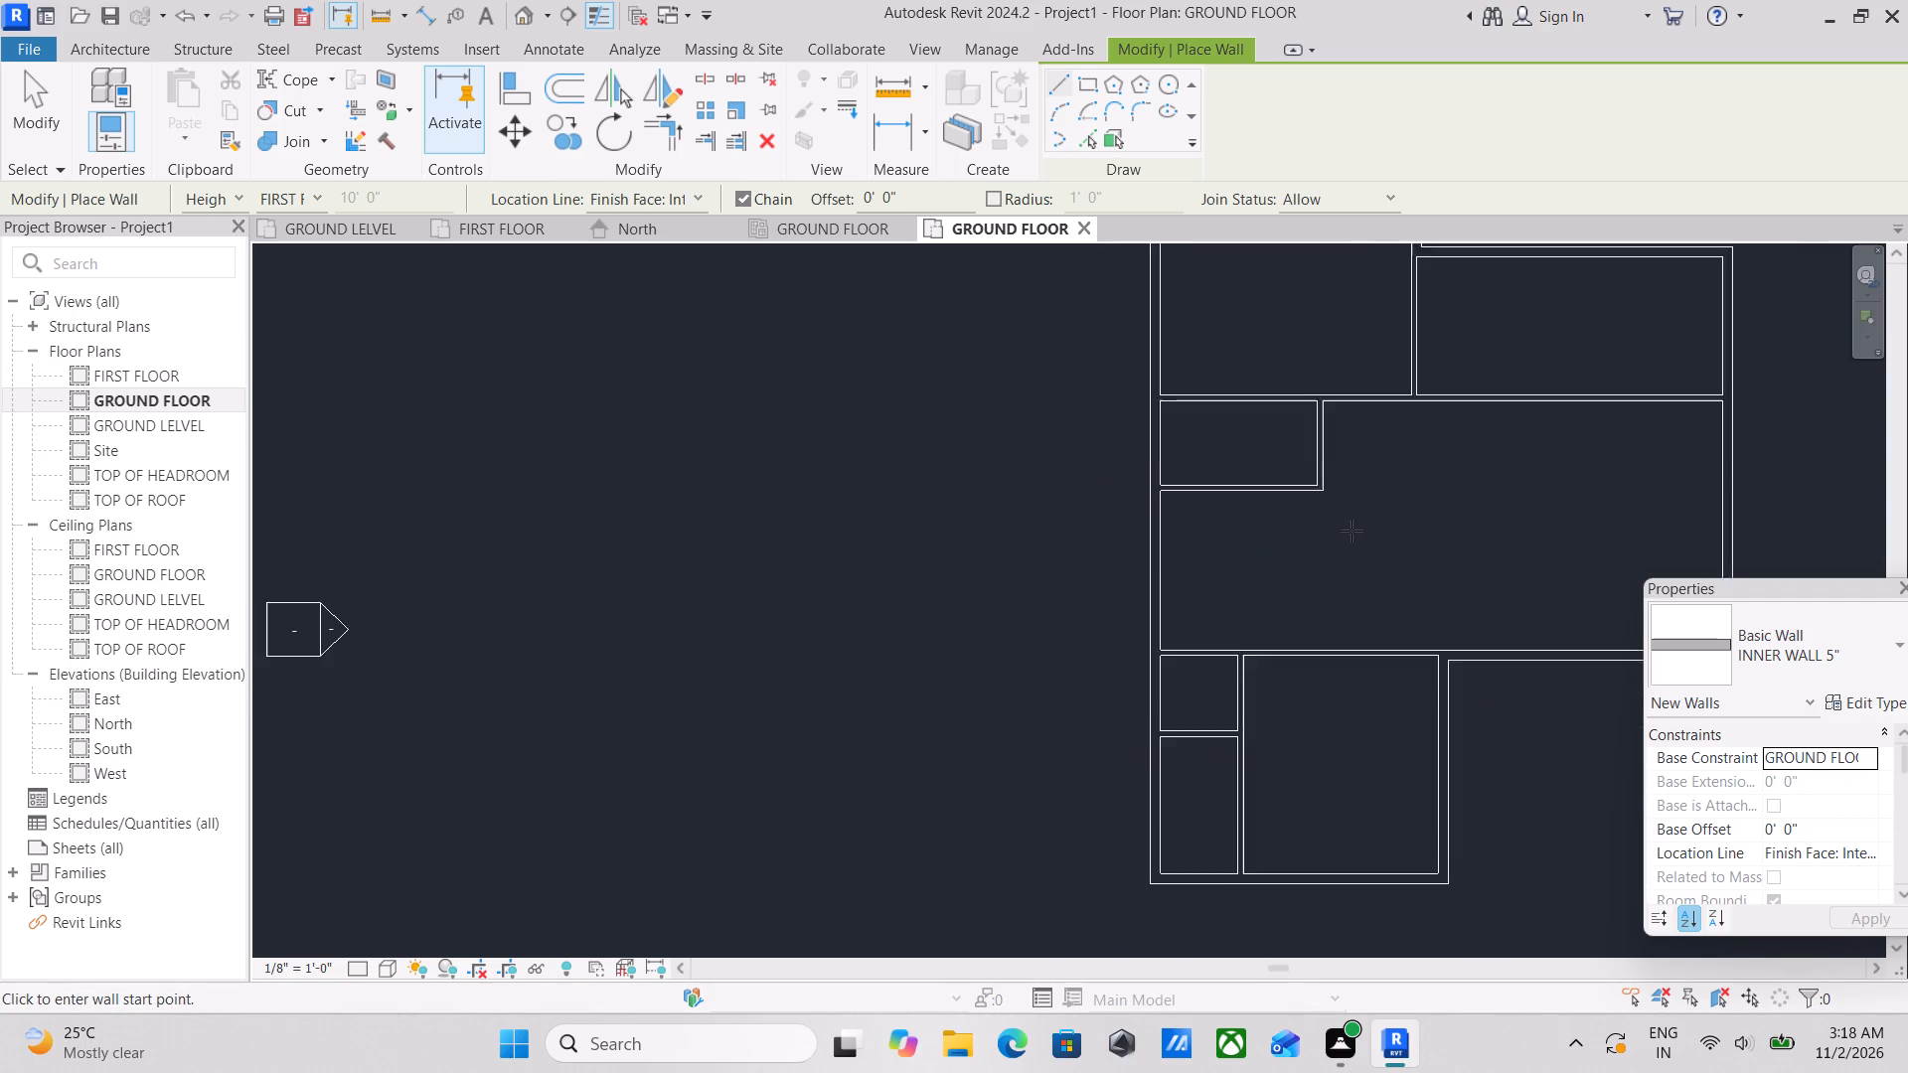
{"action": "middle_click_drag", "start_coordinate": [1351, 536], "coordinate": [1069, 725]}
{"action": "scroll", "coordinate": [1171, 671], "scroll_direction": "down", "scroll_amount": 3}
{"action": "middle_click_drag", "start_coordinate": [1167, 672], "coordinate": [999, 853]}
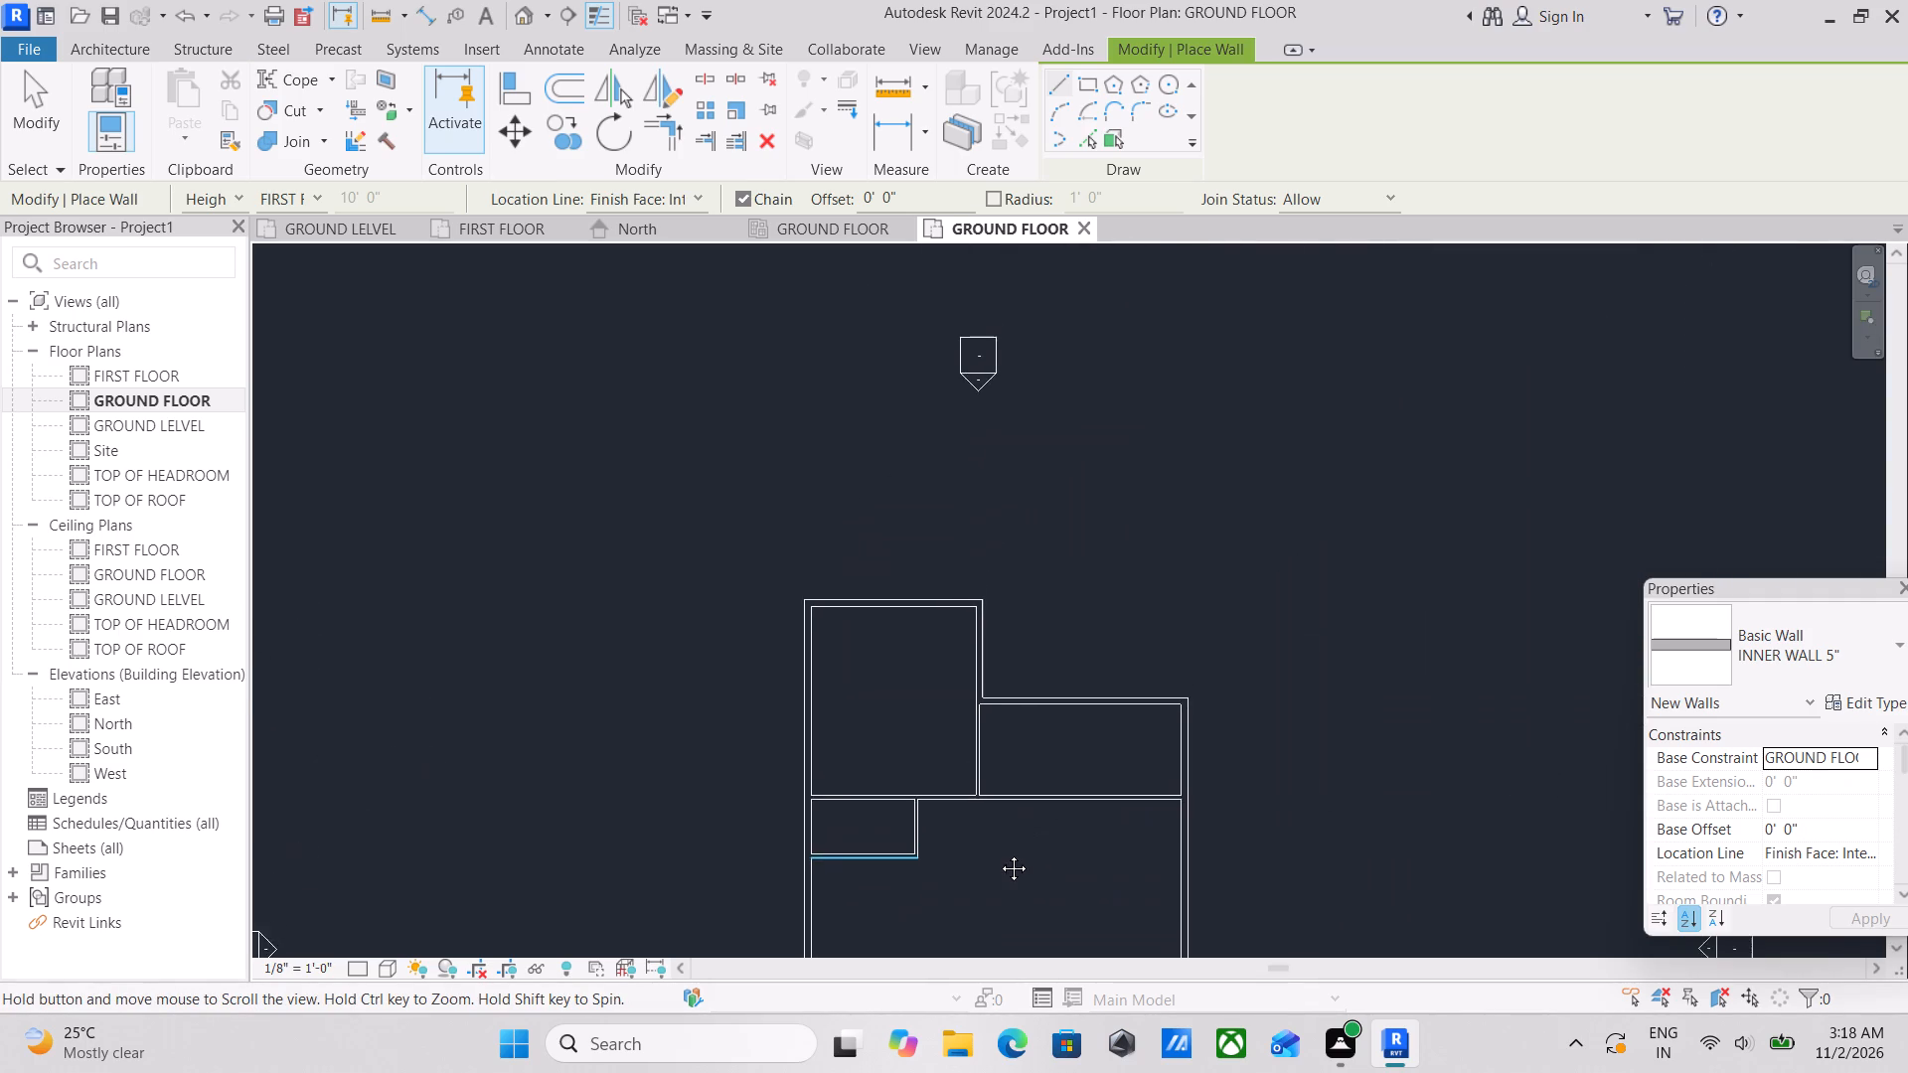
{"action": "middle_click_drag", "start_coordinate": [999, 853], "coordinate": [1074, 668]}
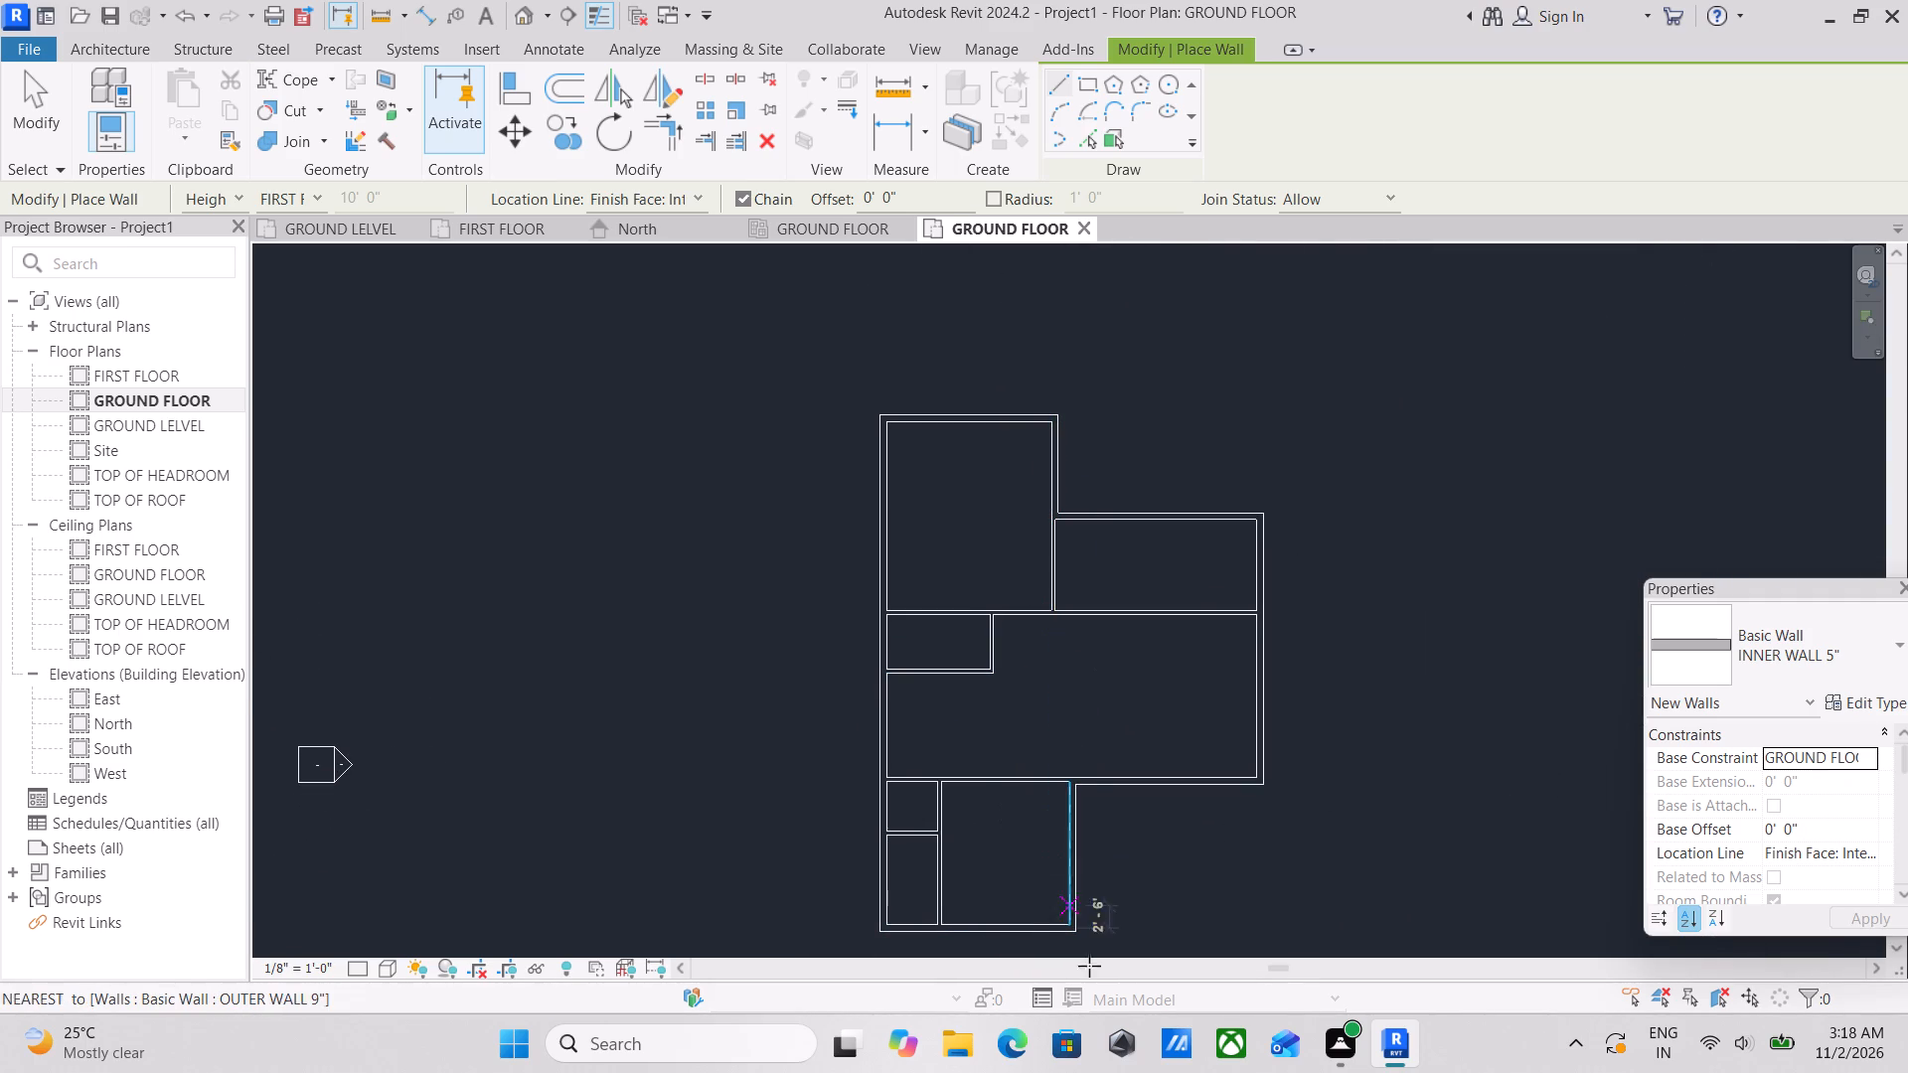
{"action": "scroll", "coordinate": [1072, 1072], "scroll_direction": "up", "scroll_amount": 1}
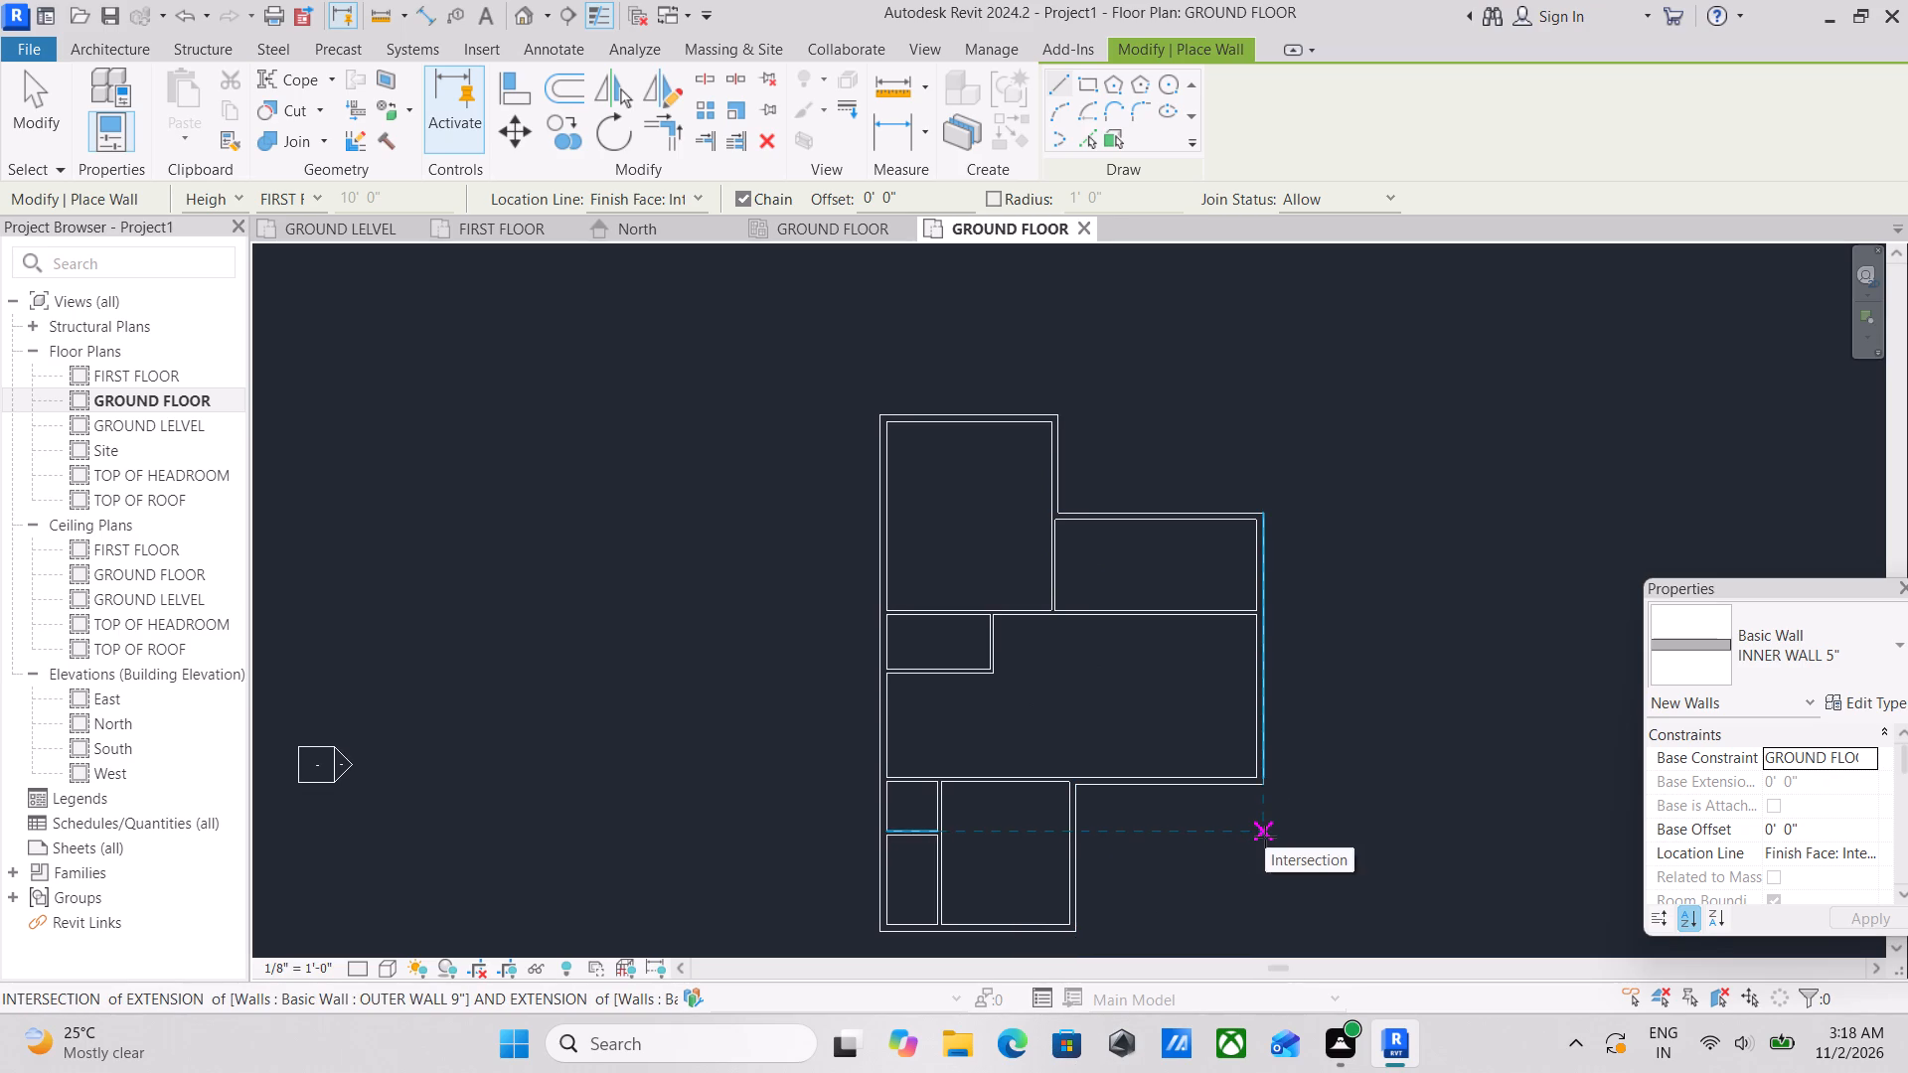
{"action": "key", "text": "Escape"}
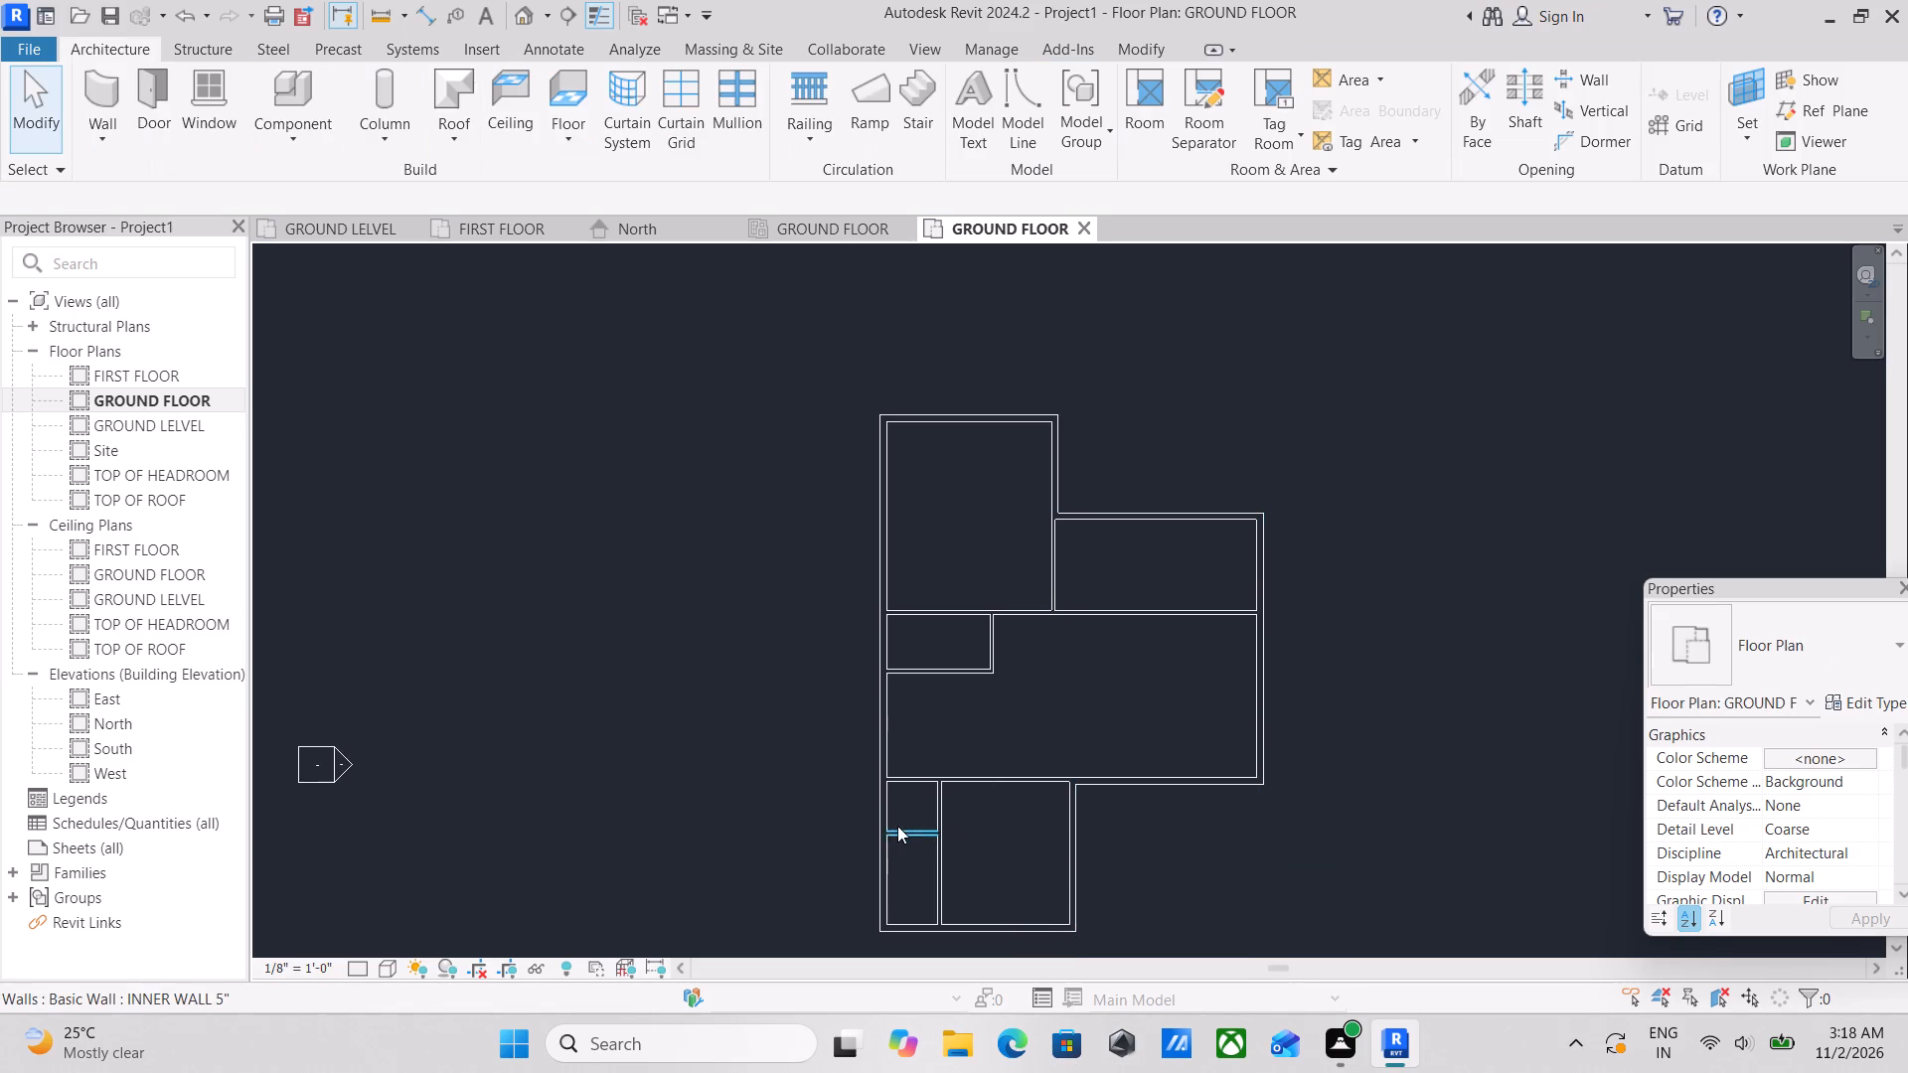
{"action": "key", "text": "Escape"}
{"action": "scroll", "coordinate": [973, 843], "scroll_direction": "up", "scroll_amount": 3}
{"action": "middle_click_drag", "start_coordinate": [975, 828], "coordinate": [1302, 627]}
{"action": "scroll", "coordinate": [1074, 639], "scroll_direction": "up", "scroll_amount": 4}
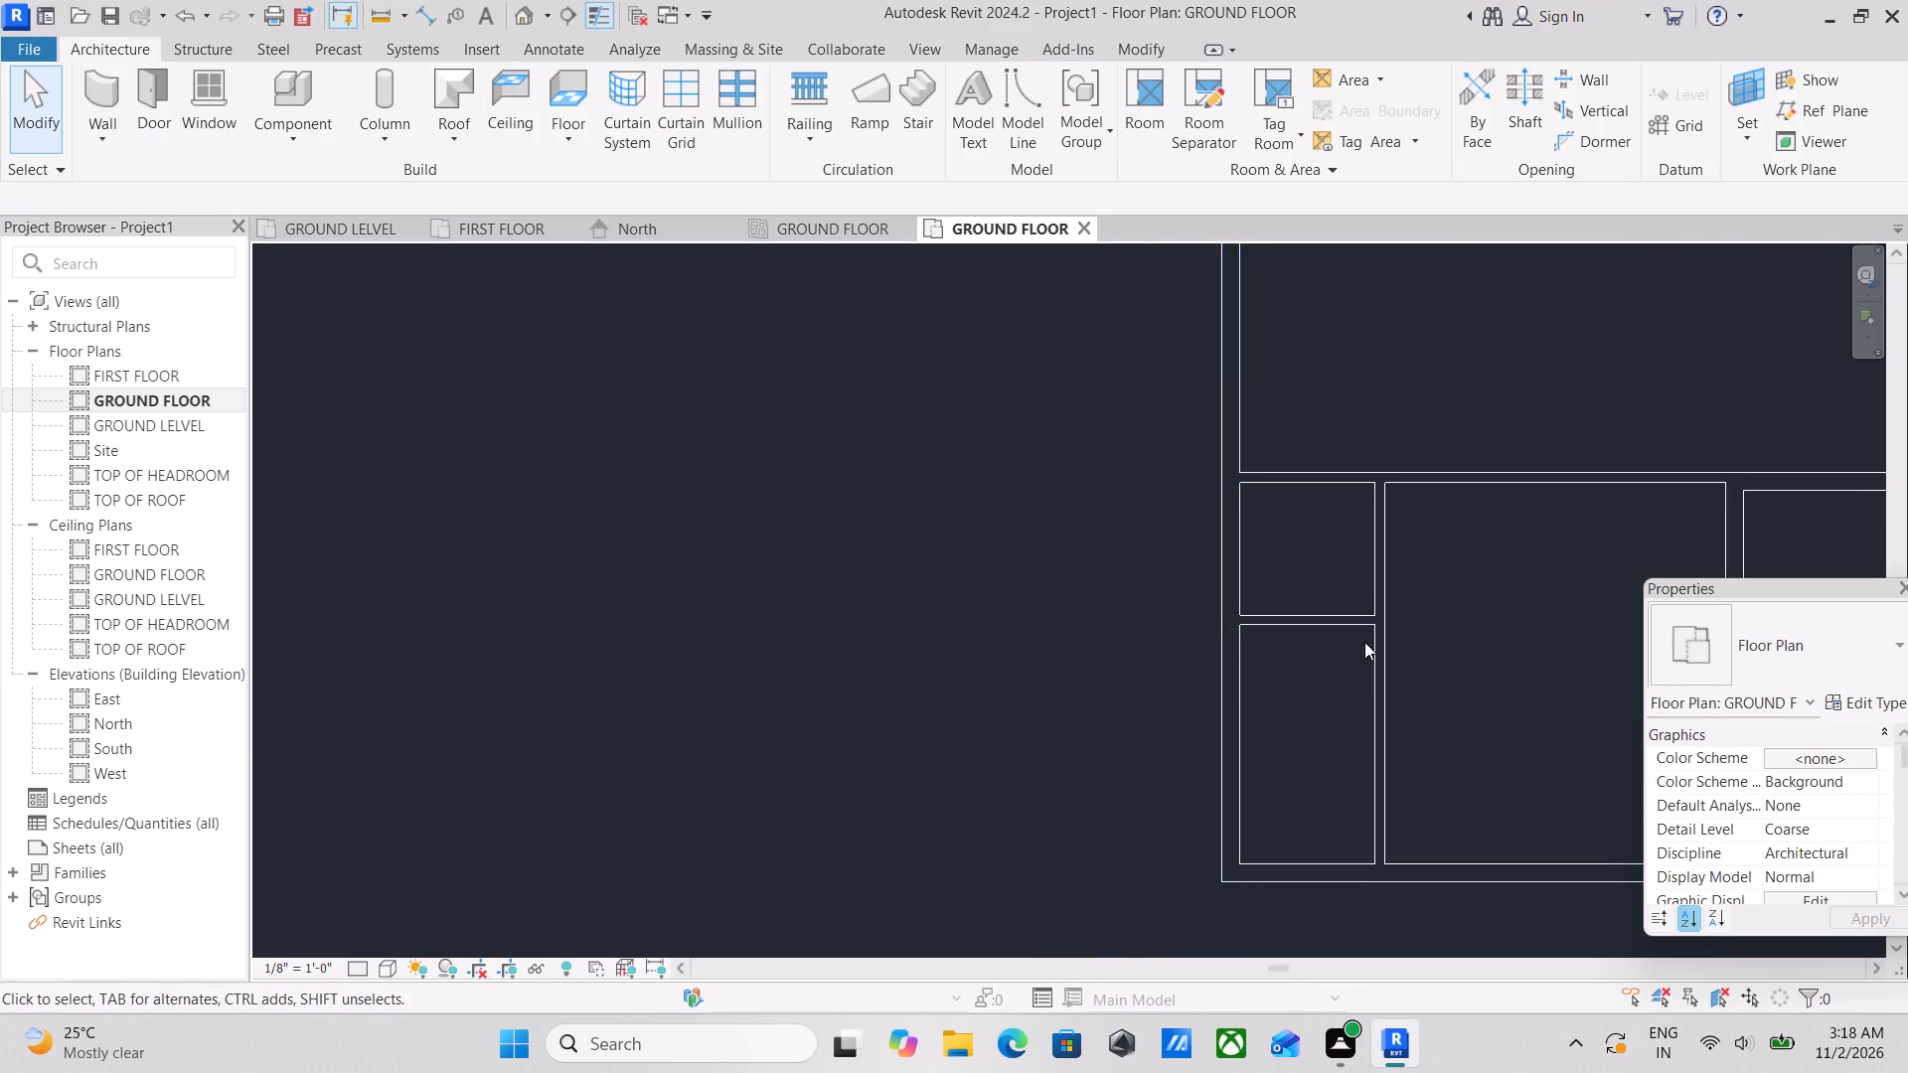
{"action": "scroll", "coordinate": [1384, 630], "scroll_direction": "up", "scroll_amount": 3}
{"action": "scroll", "coordinate": [1235, 723], "scroll_direction": "up", "scroll_amount": 3}
{"action": "middle_click_drag", "start_coordinate": [1178, 726], "coordinate": [925, 795]}
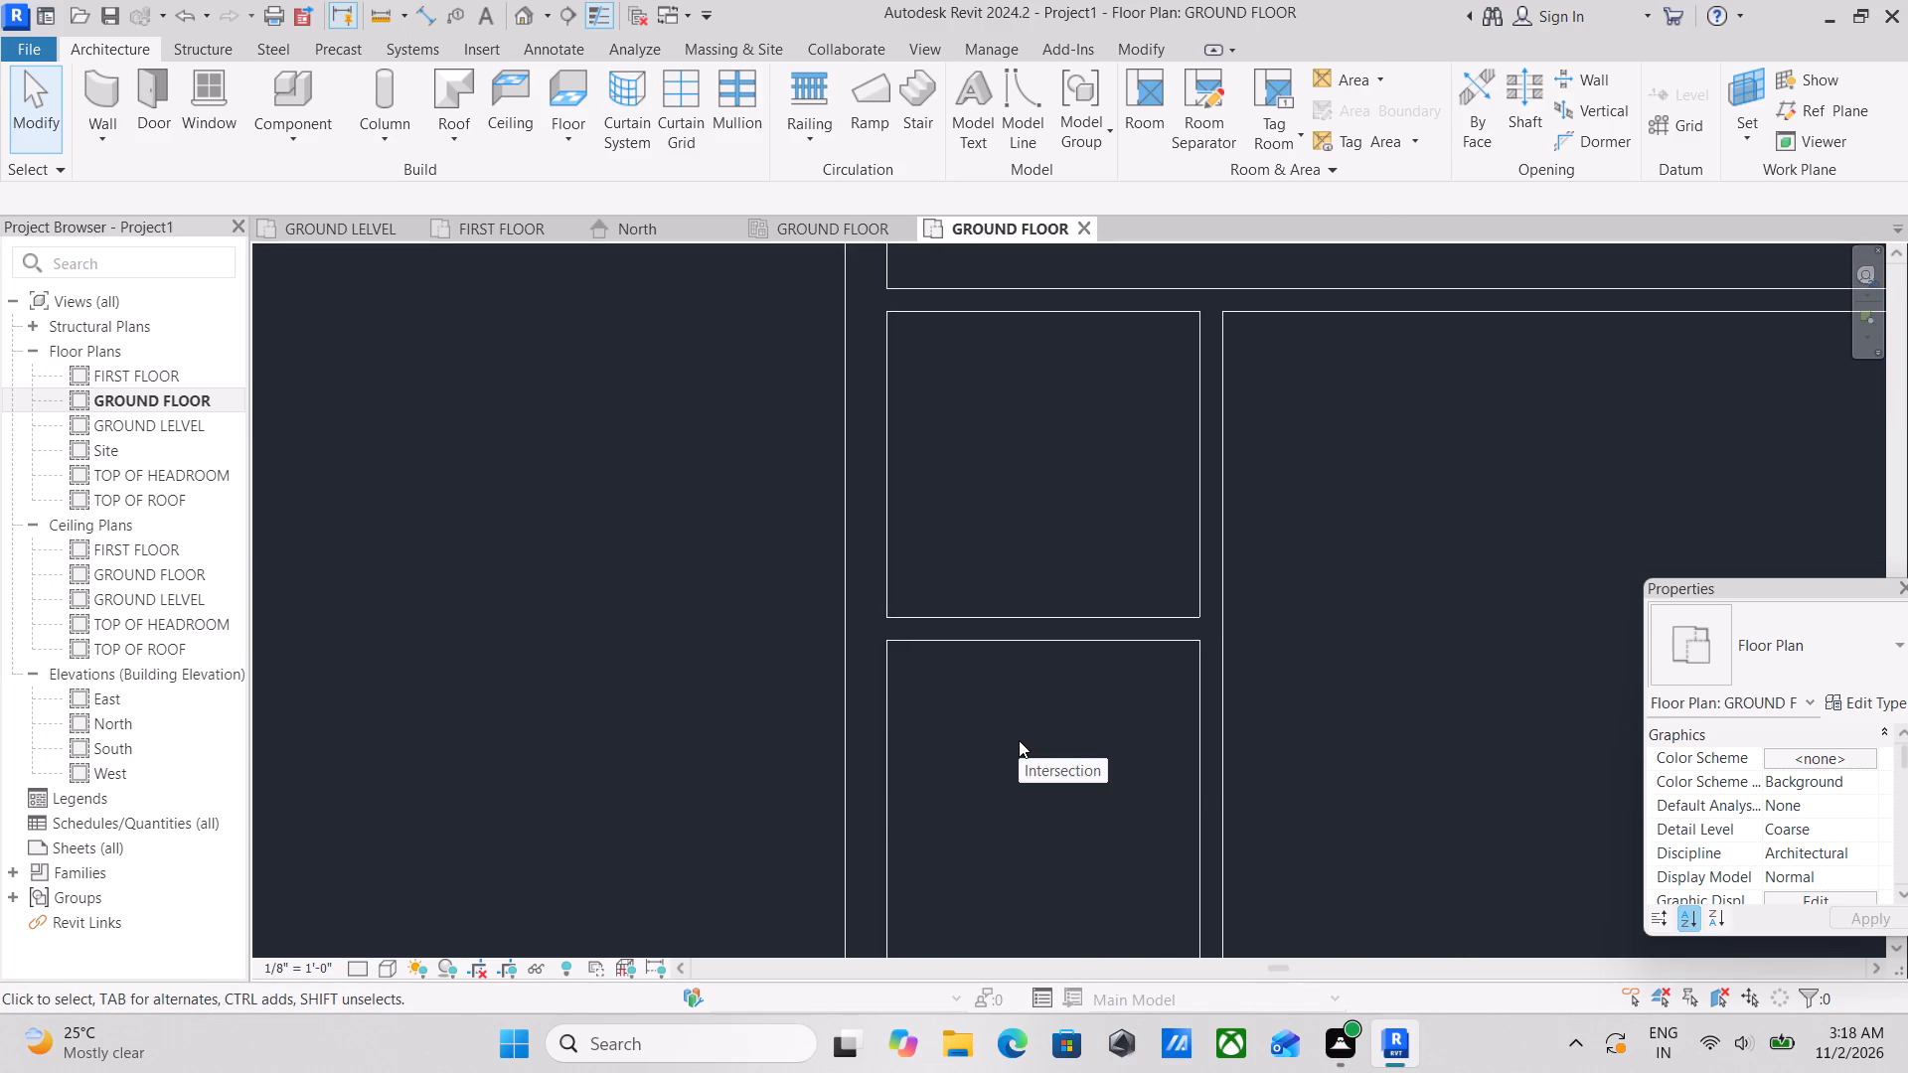
{"action": "scroll", "coordinate": [1019, 740], "scroll_direction": "down", "scroll_amount": 2}
{"action": "middle_click_drag", "start_coordinate": [1019, 739], "coordinate": [925, 401]}
{"action": "scroll", "coordinate": [949, 579], "scroll_direction": "down", "scroll_amount": 1}
{"action": "middle_click_drag", "start_coordinate": [944, 574], "coordinate": [930, 549]}
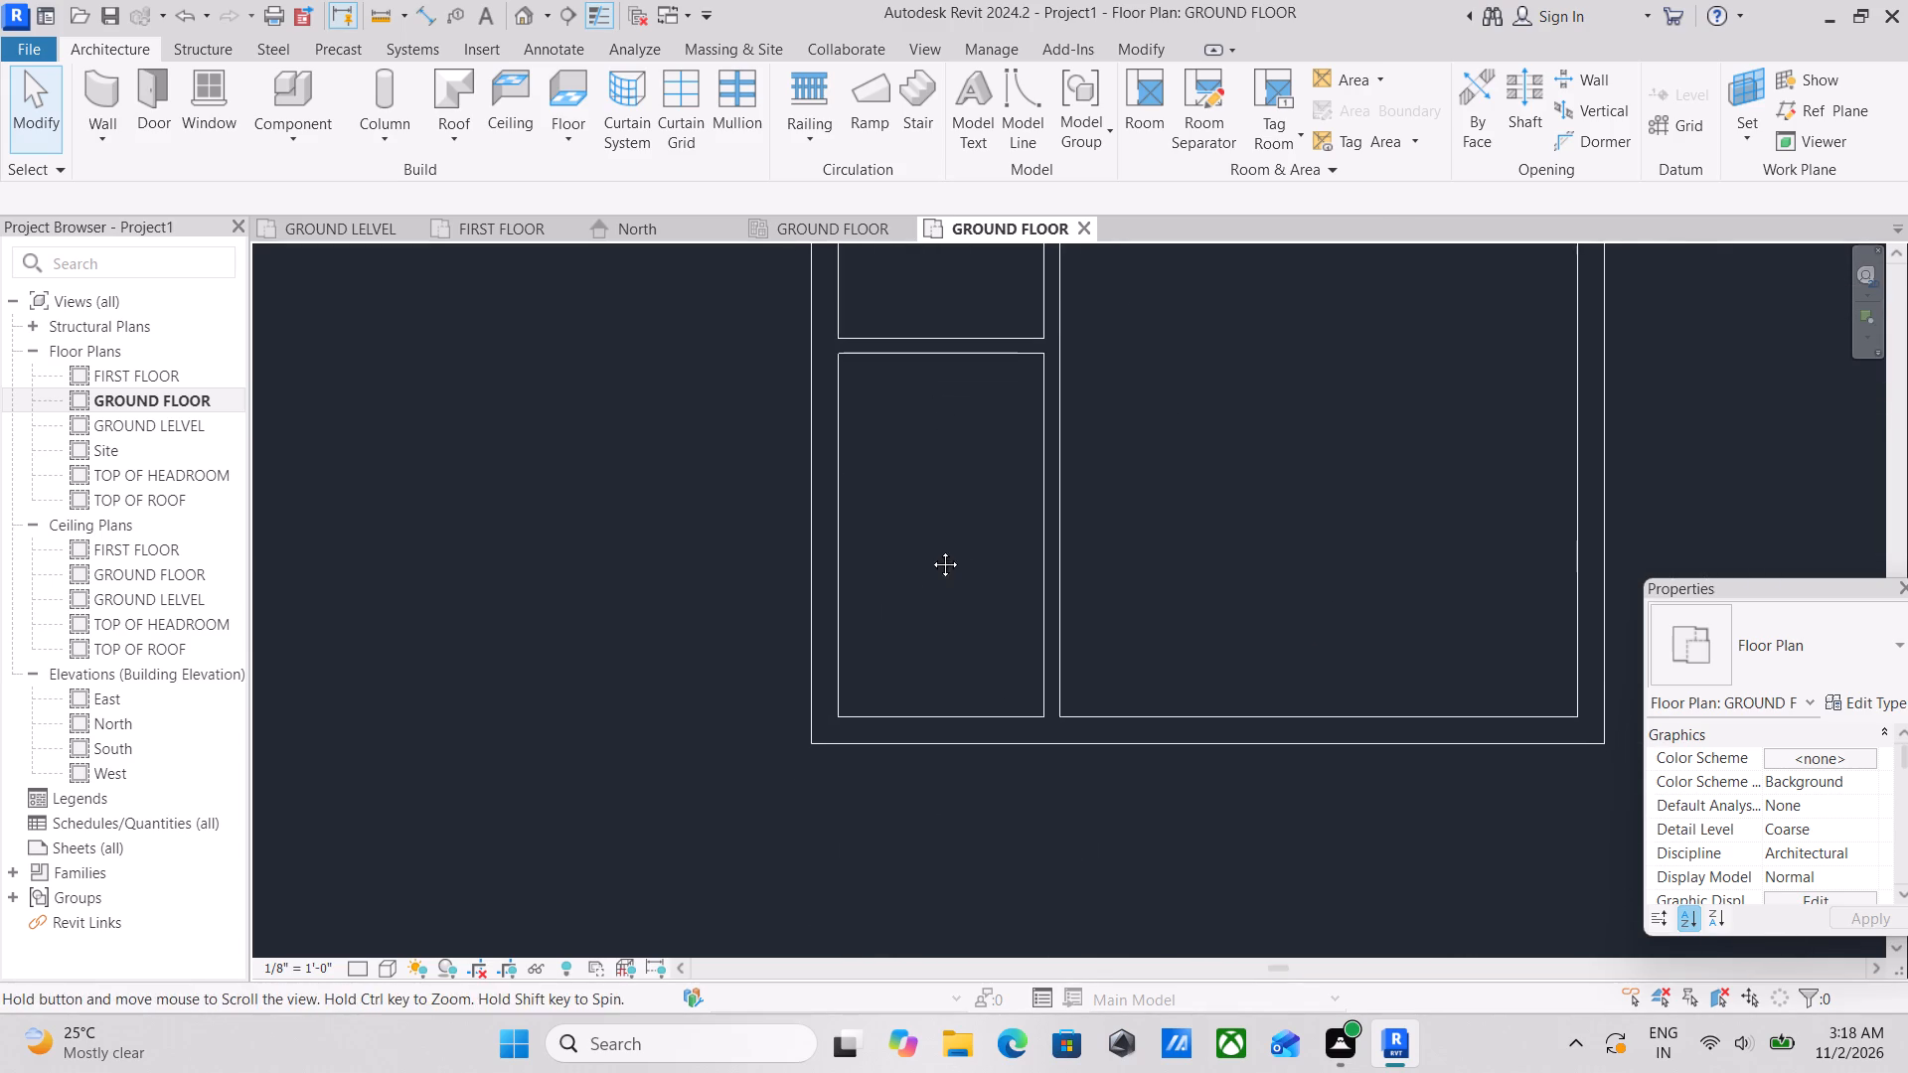
{"action": "middle_click_drag", "start_coordinate": [930, 549], "coordinate": [926, 537]}
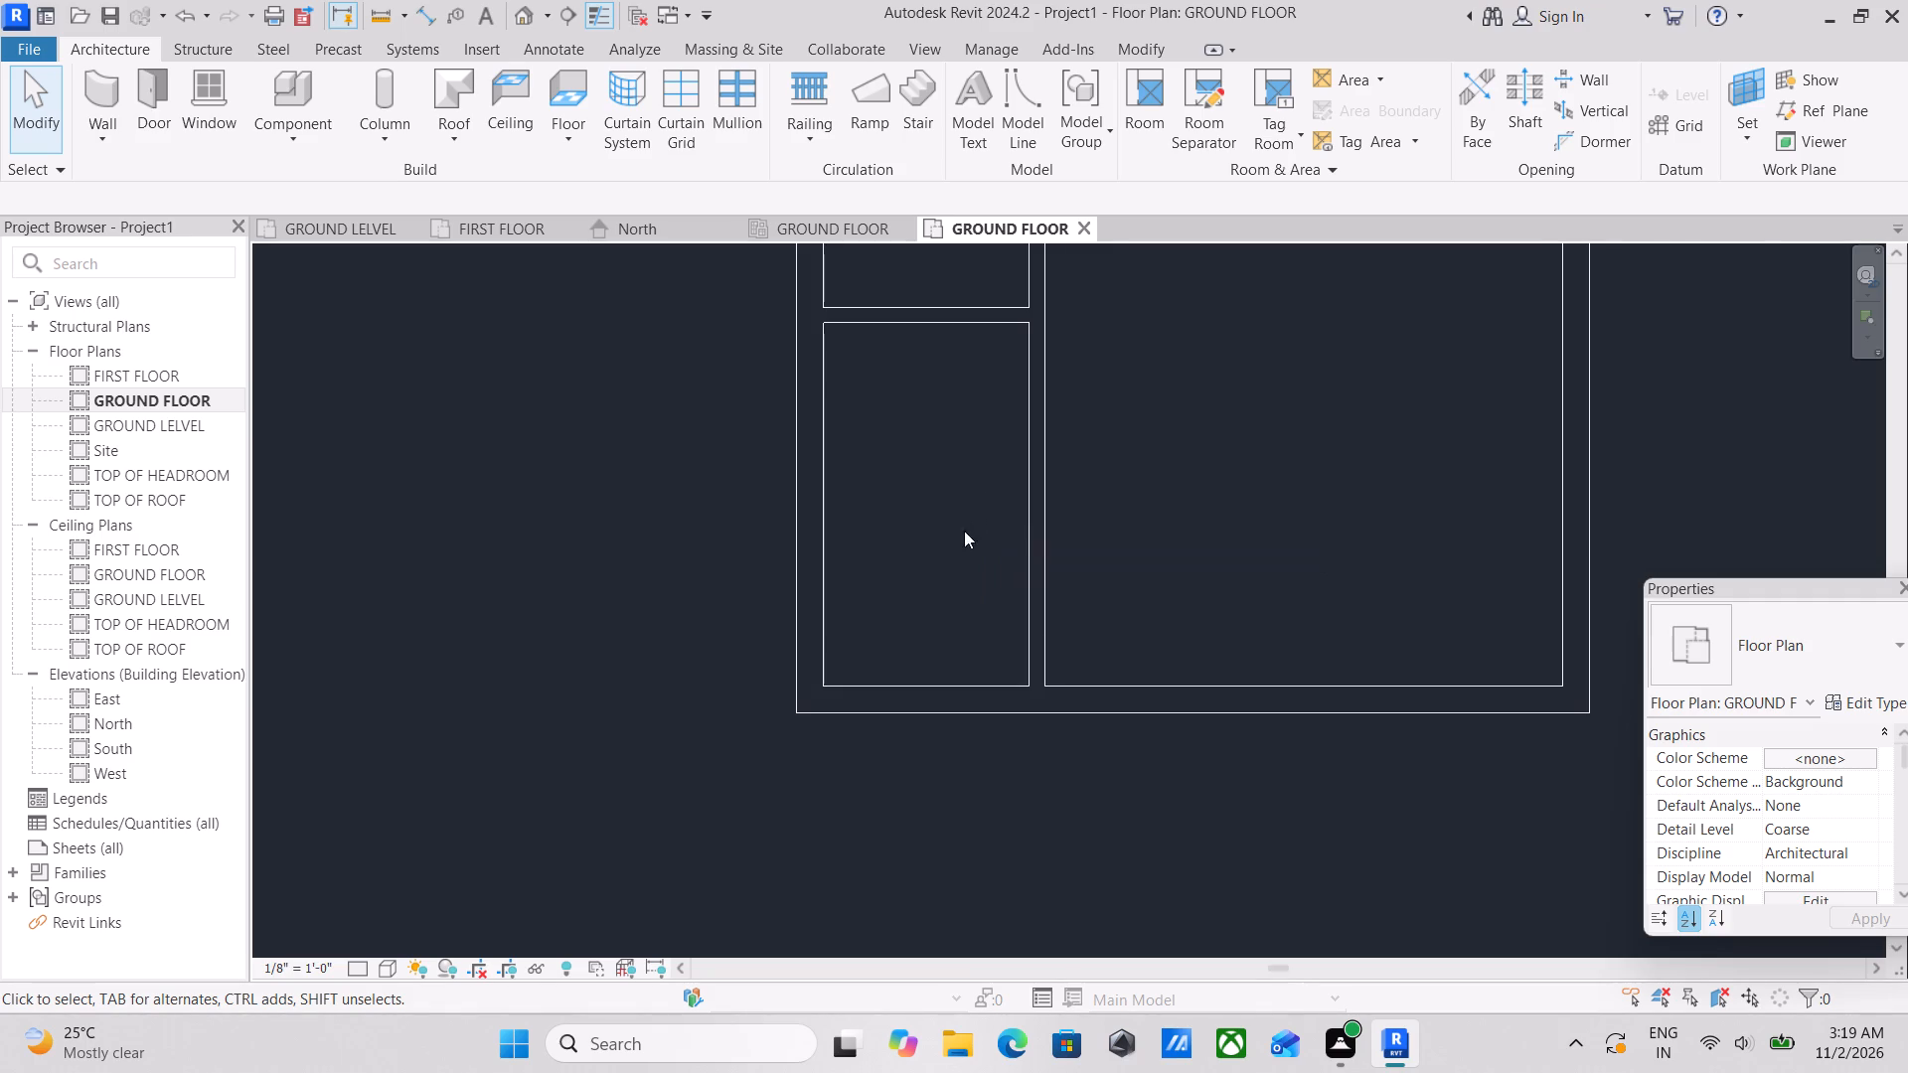
{"action": "scroll", "coordinate": [944, 555], "scroll_direction": "up", "scroll_amount": 3}
{"action": "scroll", "coordinate": [915, 530], "scroll_direction": "down", "scroll_amount": 2}
{"action": "middle_click_drag", "start_coordinate": [920, 535], "coordinate": [989, 717]}
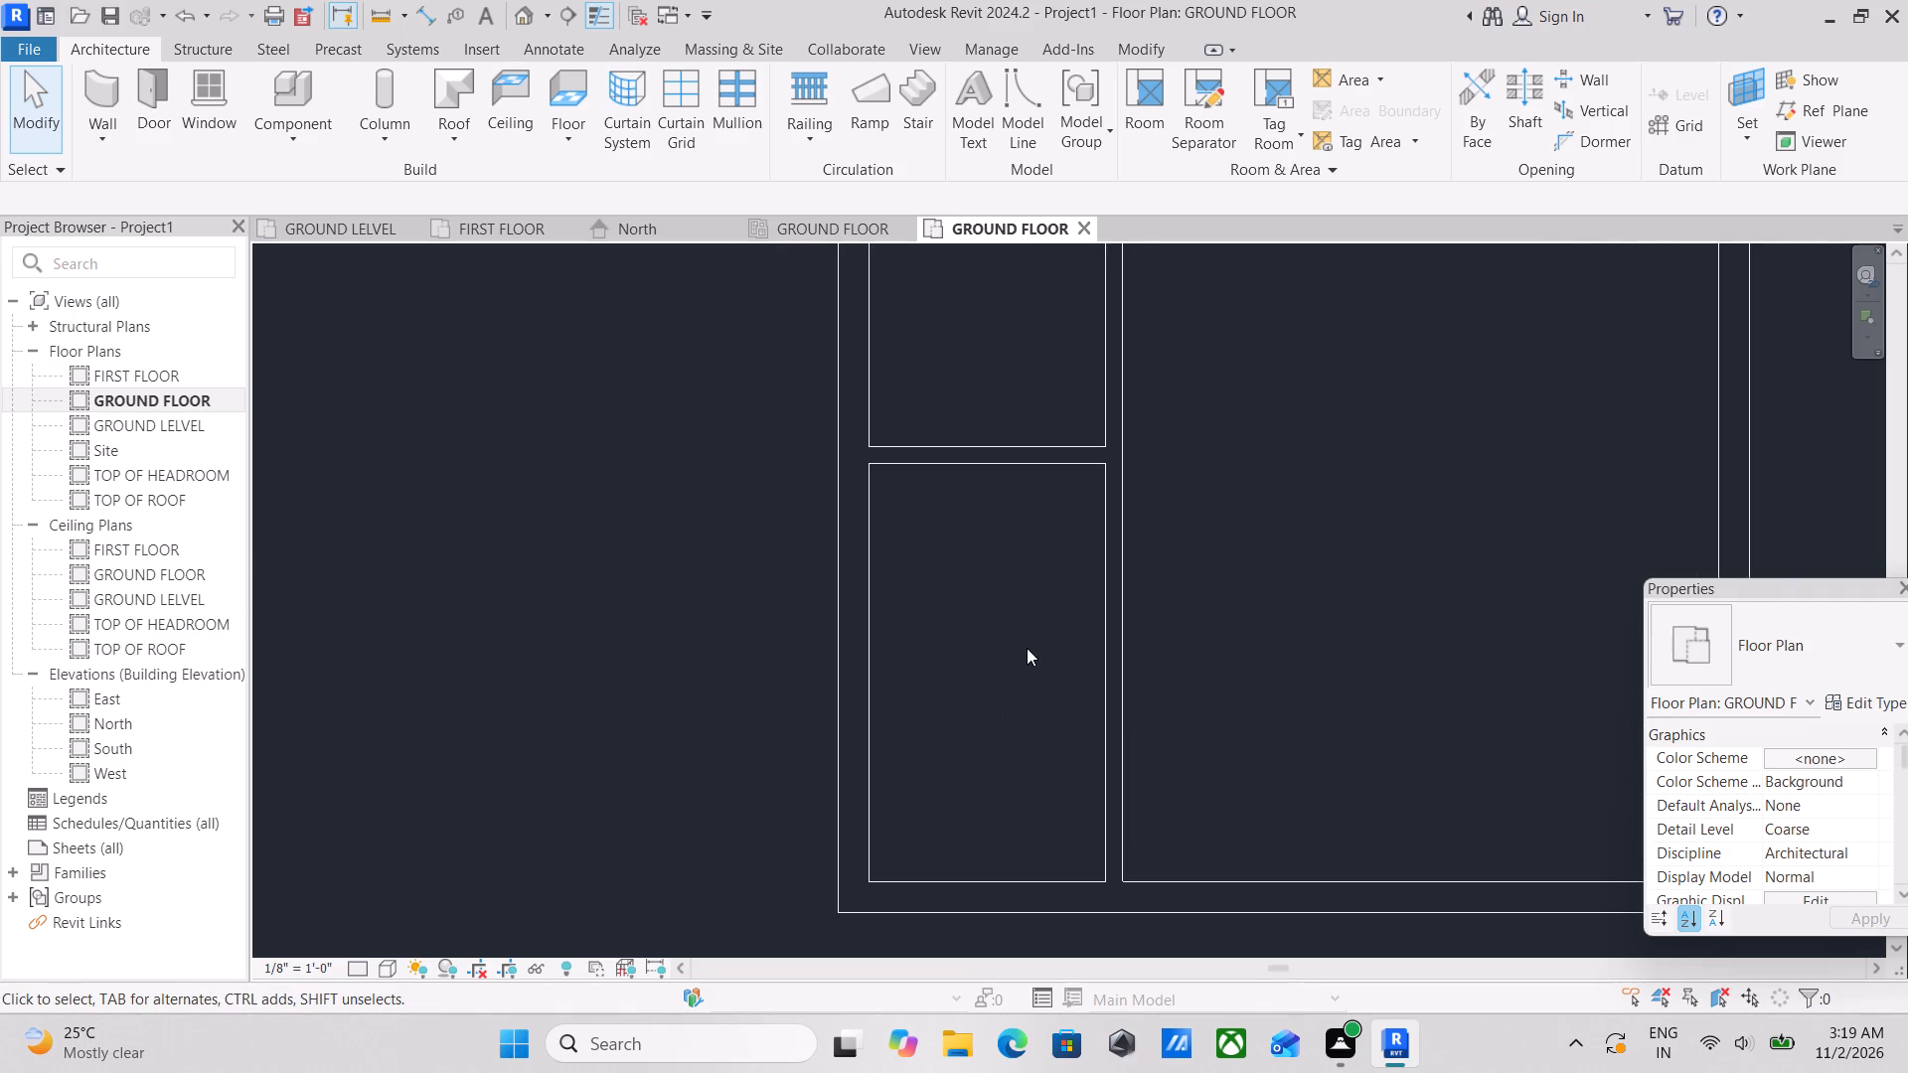
{"action": "middle_click_drag", "start_coordinate": [1550, 593], "coordinate": [1002, 872]}
{"action": "scroll", "coordinate": [1130, 773], "scroll_direction": "up", "scroll_amount": 1}
{"action": "scroll", "coordinate": [1248, 675], "scroll_direction": "down", "scroll_amount": 1}
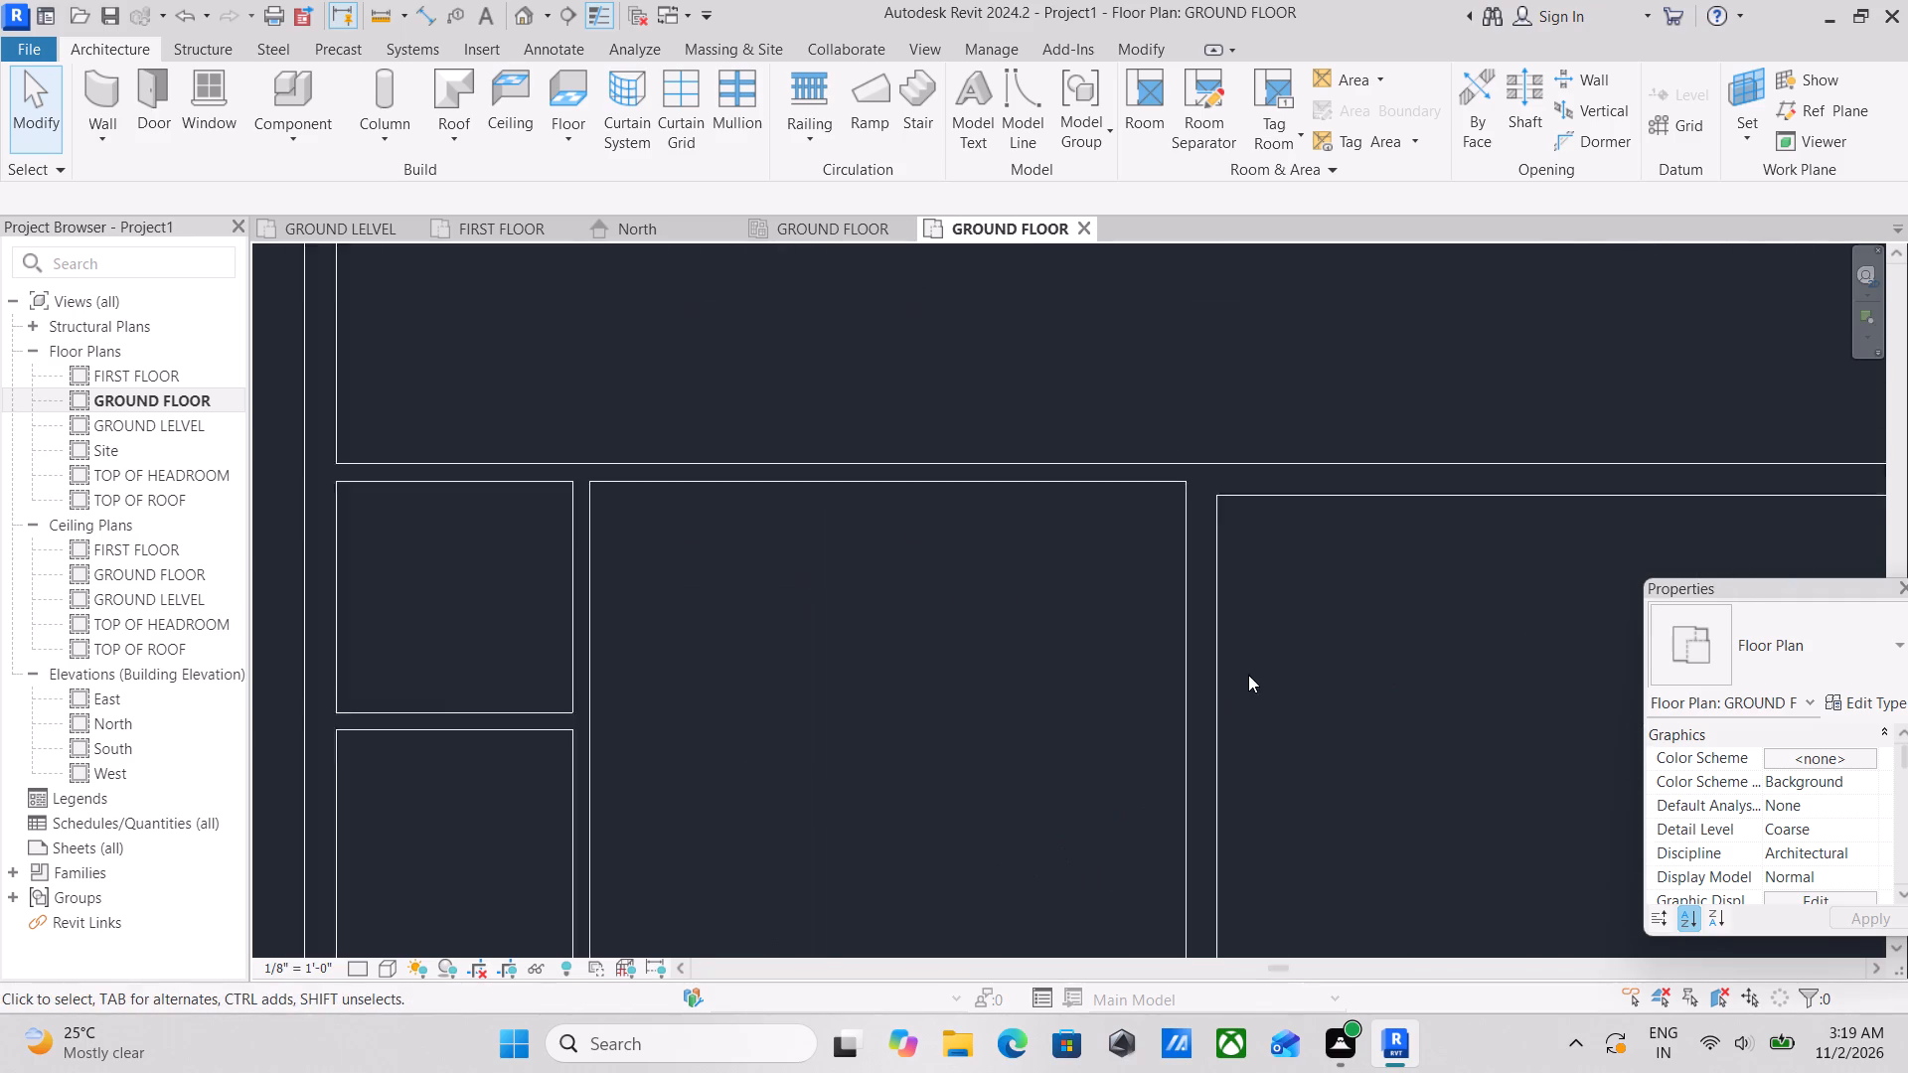
{"action": "scroll", "coordinate": [1248, 675], "scroll_direction": "down", "scroll_amount": 1}
{"action": "middle_click_drag", "start_coordinate": [1213, 687], "coordinate": [919, 749]}
{"action": "scroll", "coordinate": [717, 558], "scroll_direction": "down", "scroll_amount": 1}
{"action": "middle_click_drag", "start_coordinate": [717, 558], "coordinate": [1114, 414]}
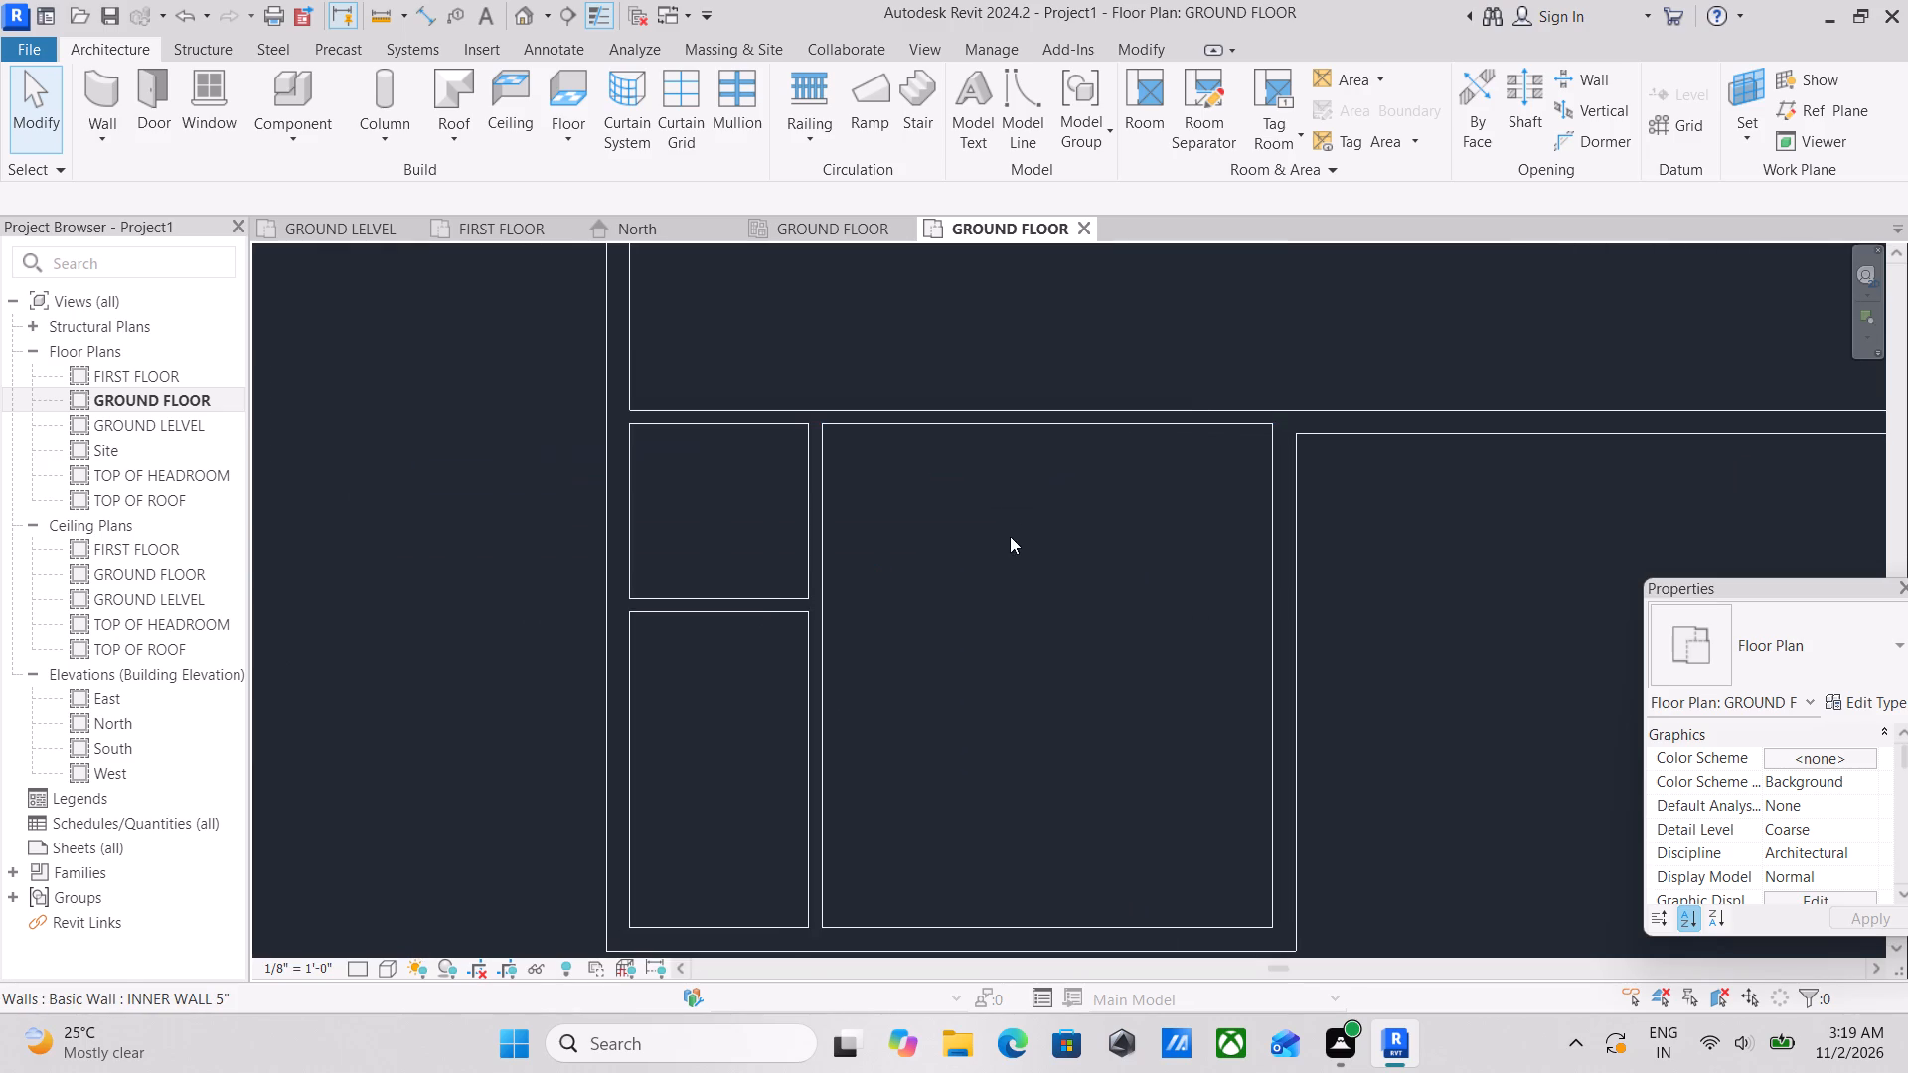
{"action": "middle_click_drag", "start_coordinate": [1010, 536], "coordinate": [1091, 511]}
{"action": "scroll", "coordinate": [1096, 516], "scroll_direction": "up", "scroll_amount": 1}
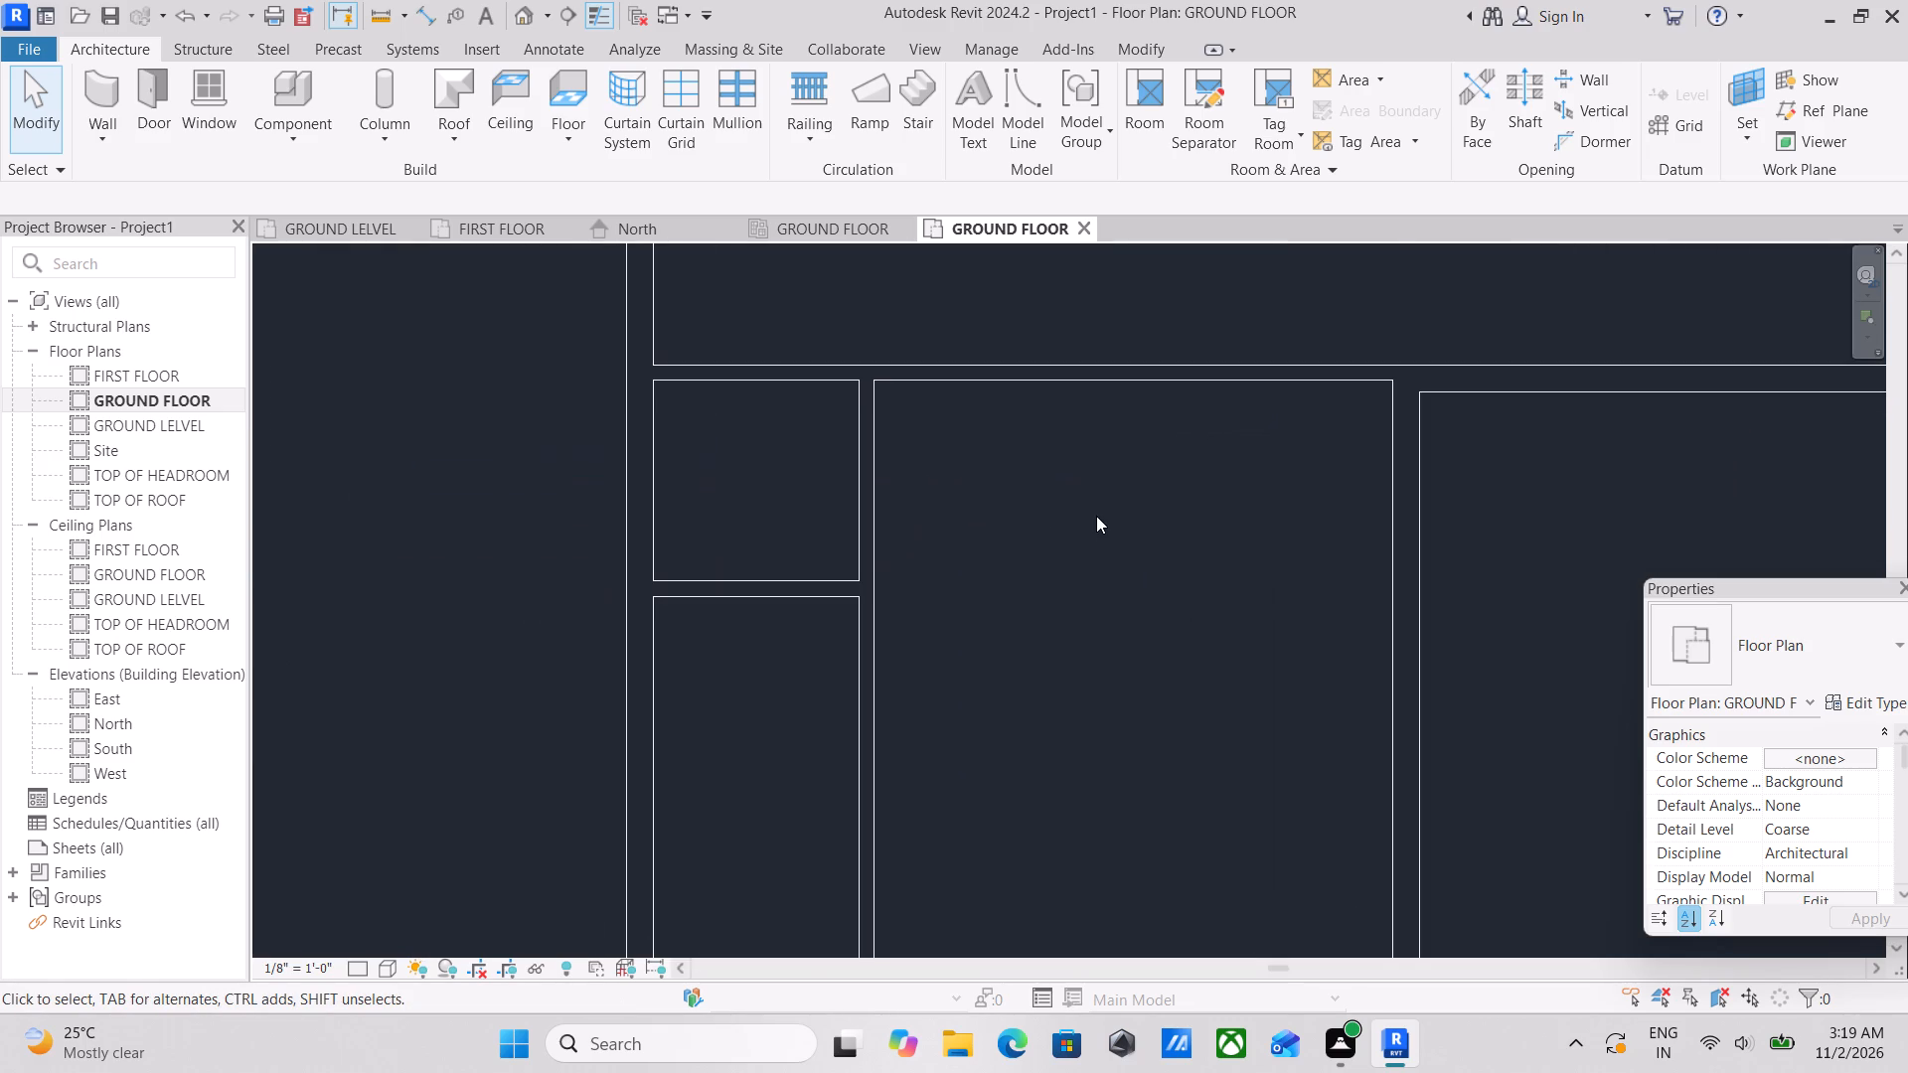
{"action": "scroll", "coordinate": [1120, 530], "scroll_direction": "down", "scroll_amount": 4}
{"action": "middle_click_drag", "start_coordinate": [1122, 531], "coordinate": [1280, 533]}
Place an aligned dimension between the centrelines of the partition separating the small southwestern rooms and the south outer wall.
{"action": "scroll", "coordinate": [1051, 717], "scroll_direction": "up", "scroll_amount": 7}
{"action": "scroll", "coordinate": [1055, 572], "scroll_direction": "down", "scroll_amount": 1}
{"action": "middle_click_drag", "start_coordinate": [1061, 579], "coordinate": [1013, 779]}
{"action": "type", "text": "DI"}
{"action": "left_click", "coordinate": [1072, 523]}
{"action": "scroll", "coordinate": [1111, 851], "scroll_direction": "down", "scroll_amount": 2}
{"action": "middle_click_drag", "start_coordinate": [1111, 846], "coordinate": [1126, 641]}
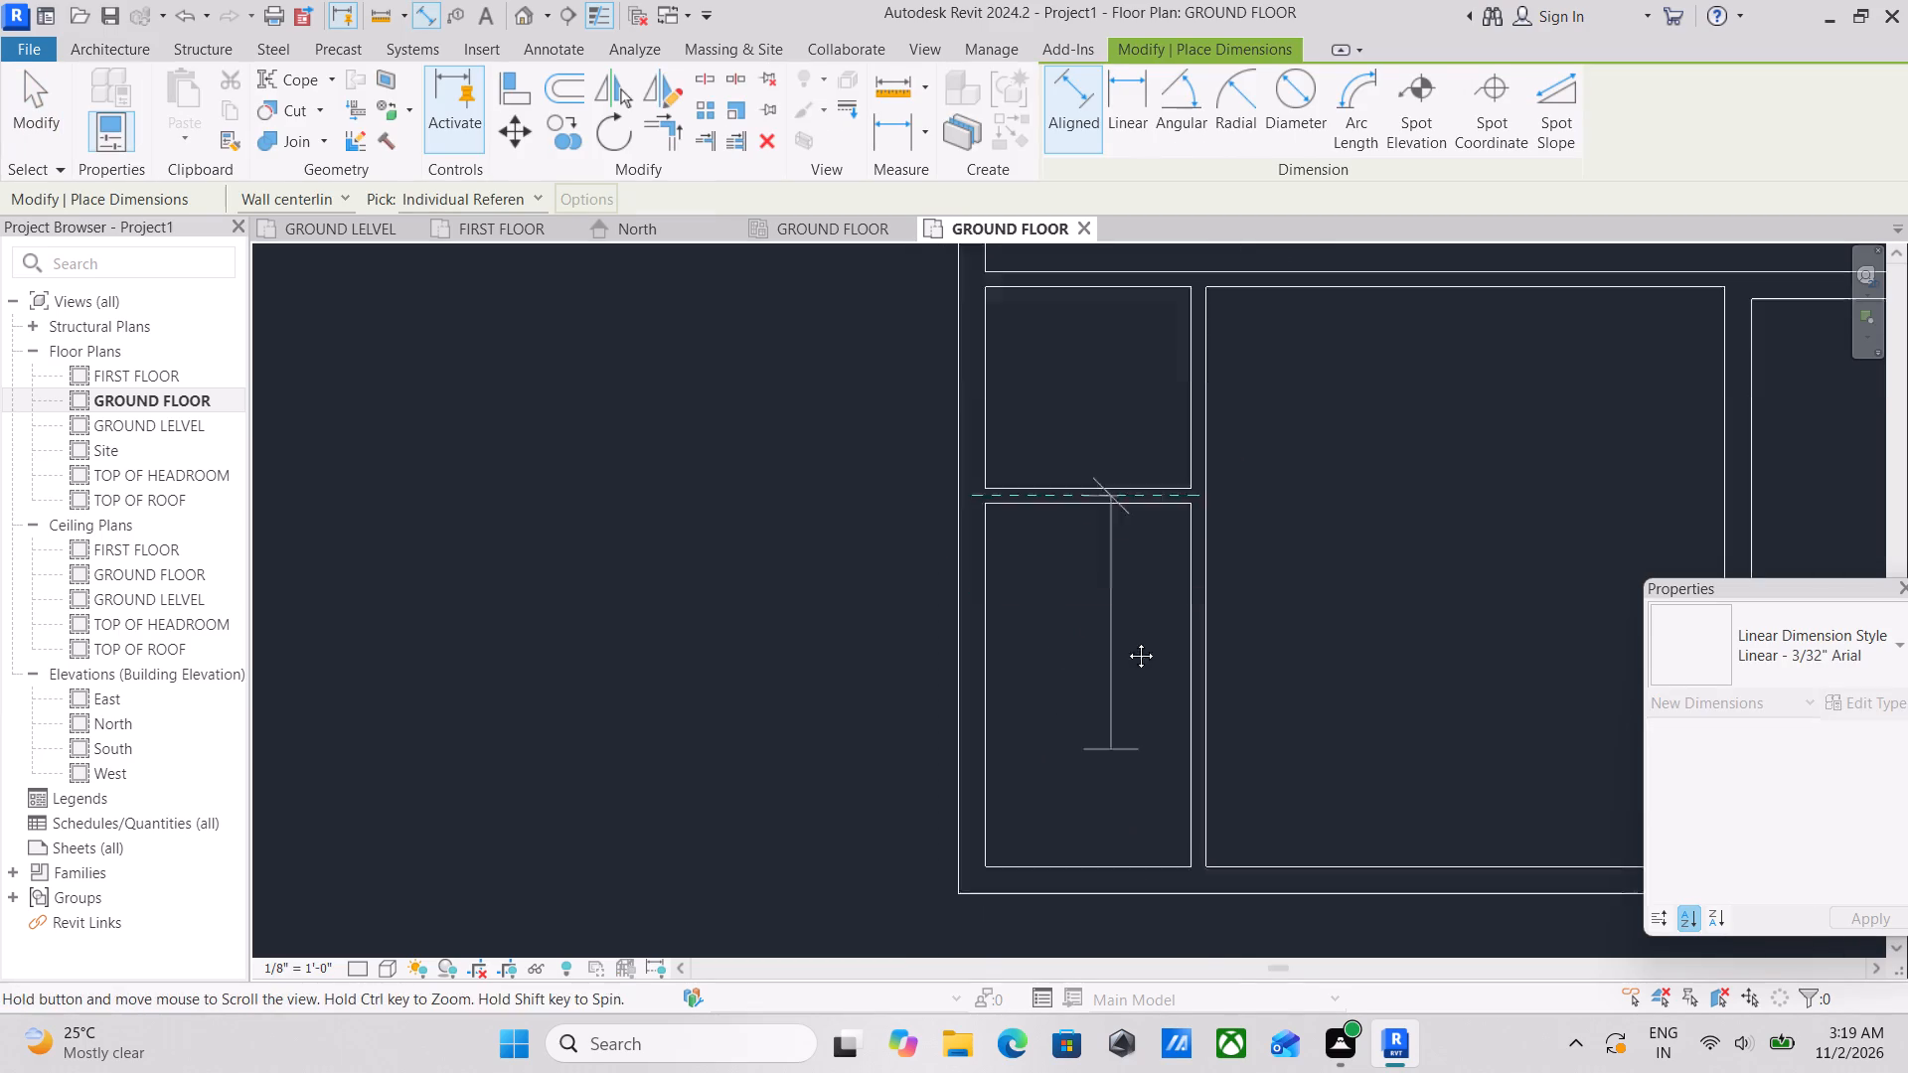
{"action": "scroll", "coordinate": [1126, 641], "scroll_direction": "down", "scroll_amount": 1}
{"action": "middle_click_drag", "start_coordinate": [1126, 641], "coordinate": [1141, 362]}
{"action": "left_click", "coordinate": [1126, 467]}
{"action": "scroll", "coordinate": [1160, 338], "scroll_direction": "down", "scroll_amount": 1}
{"action": "middle_click_drag", "start_coordinate": [1160, 341], "coordinate": [1131, 607]}
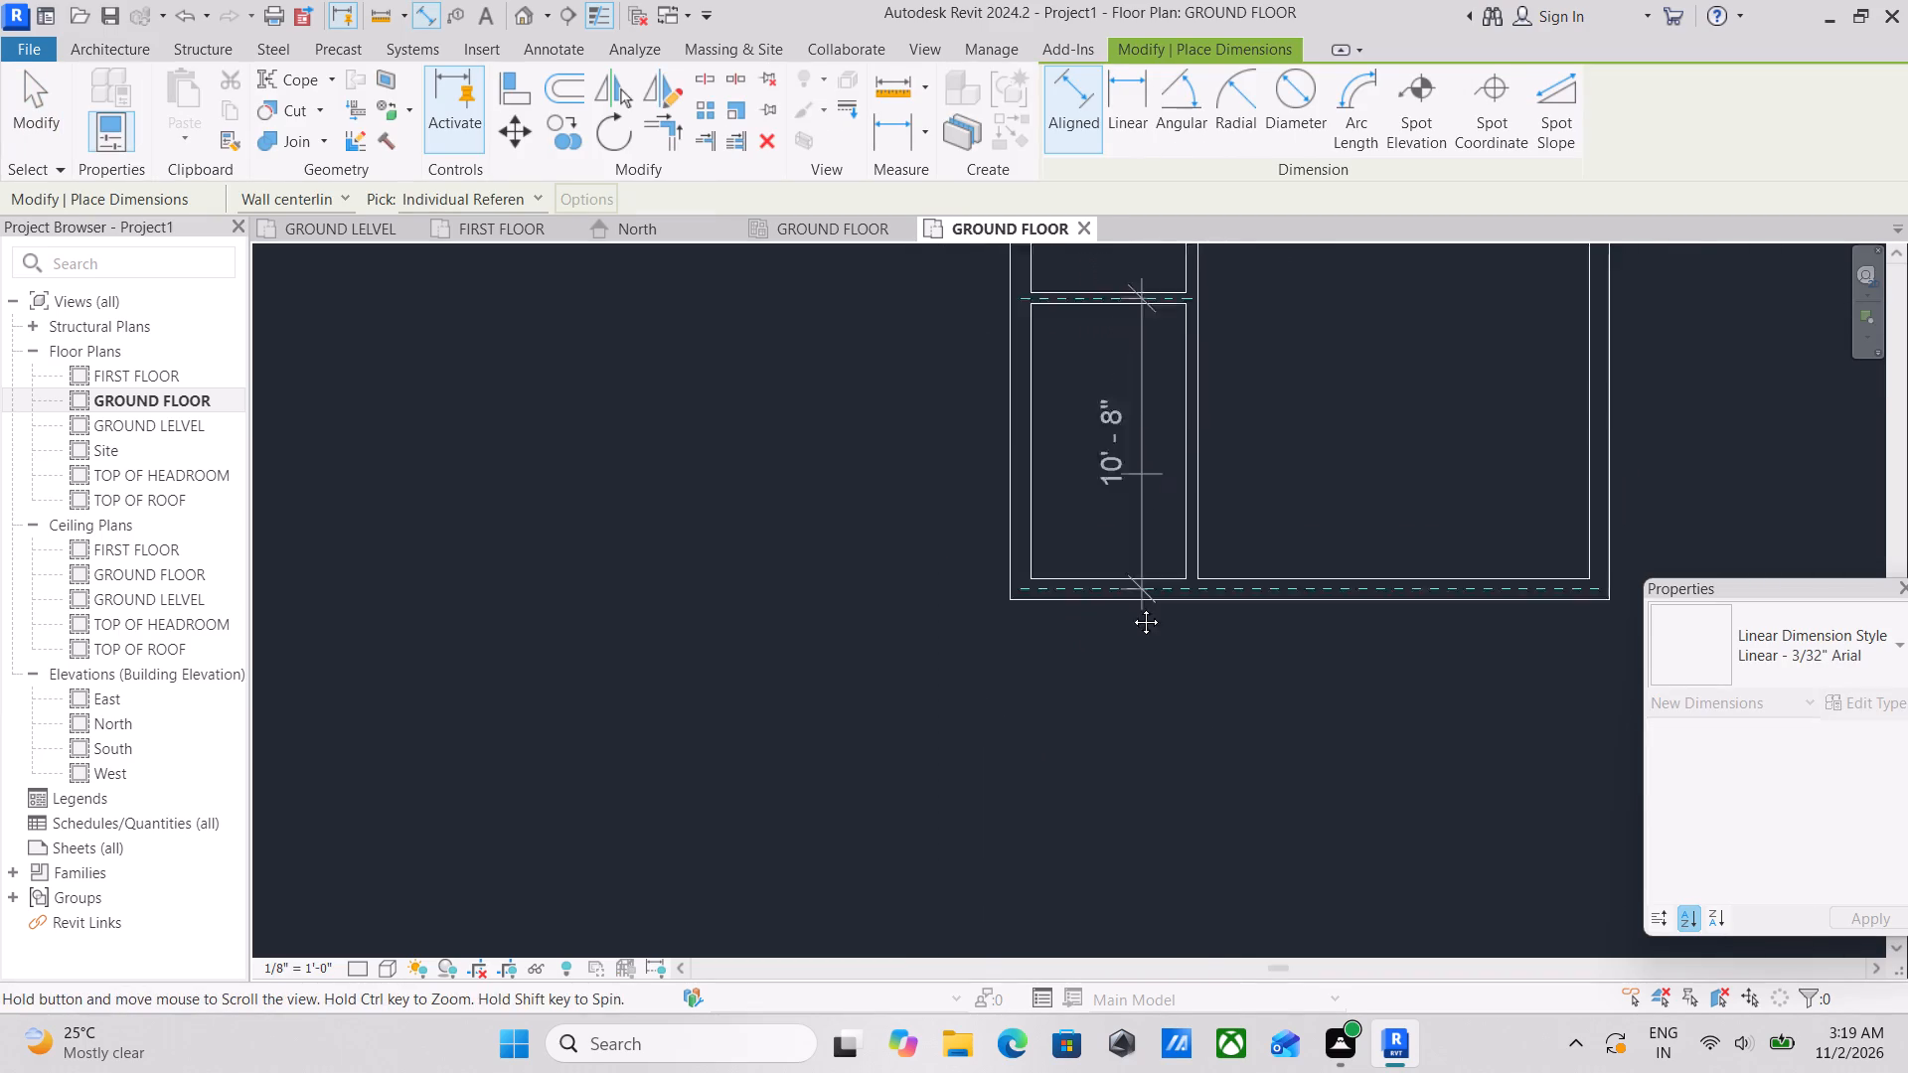
{"action": "middle_click_drag", "start_coordinate": [1131, 607], "coordinate": [1131, 673]}
{"action": "scroll", "coordinate": [1131, 673], "scroll_direction": "up", "scroll_amount": 1}
{"action": "scroll", "coordinate": [1061, 563], "scroll_direction": "up", "scroll_amount": 3}
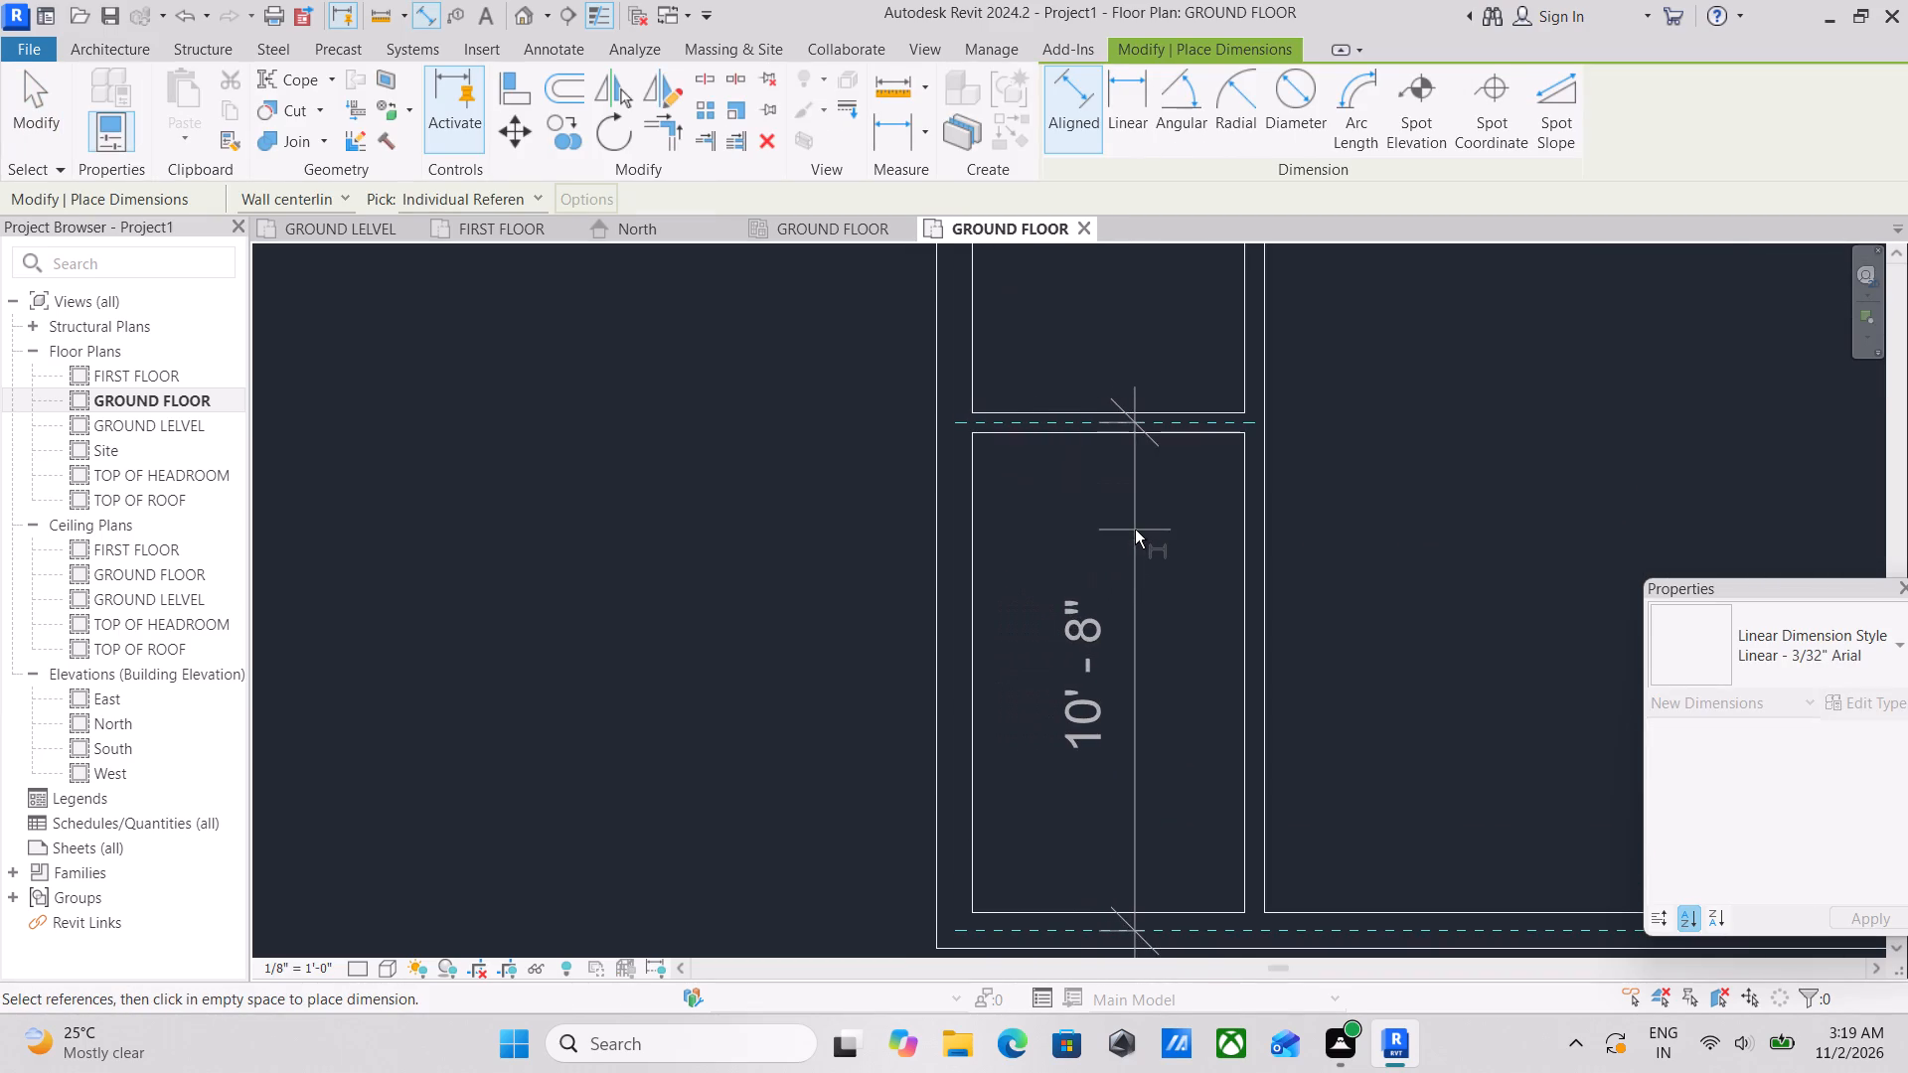
{"action": "left_click", "coordinate": [1128, 577]}
{"action": "key", "text": "Escape"}
{"action": "scroll", "coordinate": [1161, 485], "scroll_direction": "up", "scroll_amount": 2}
{"action": "key", "text": "Escape"}
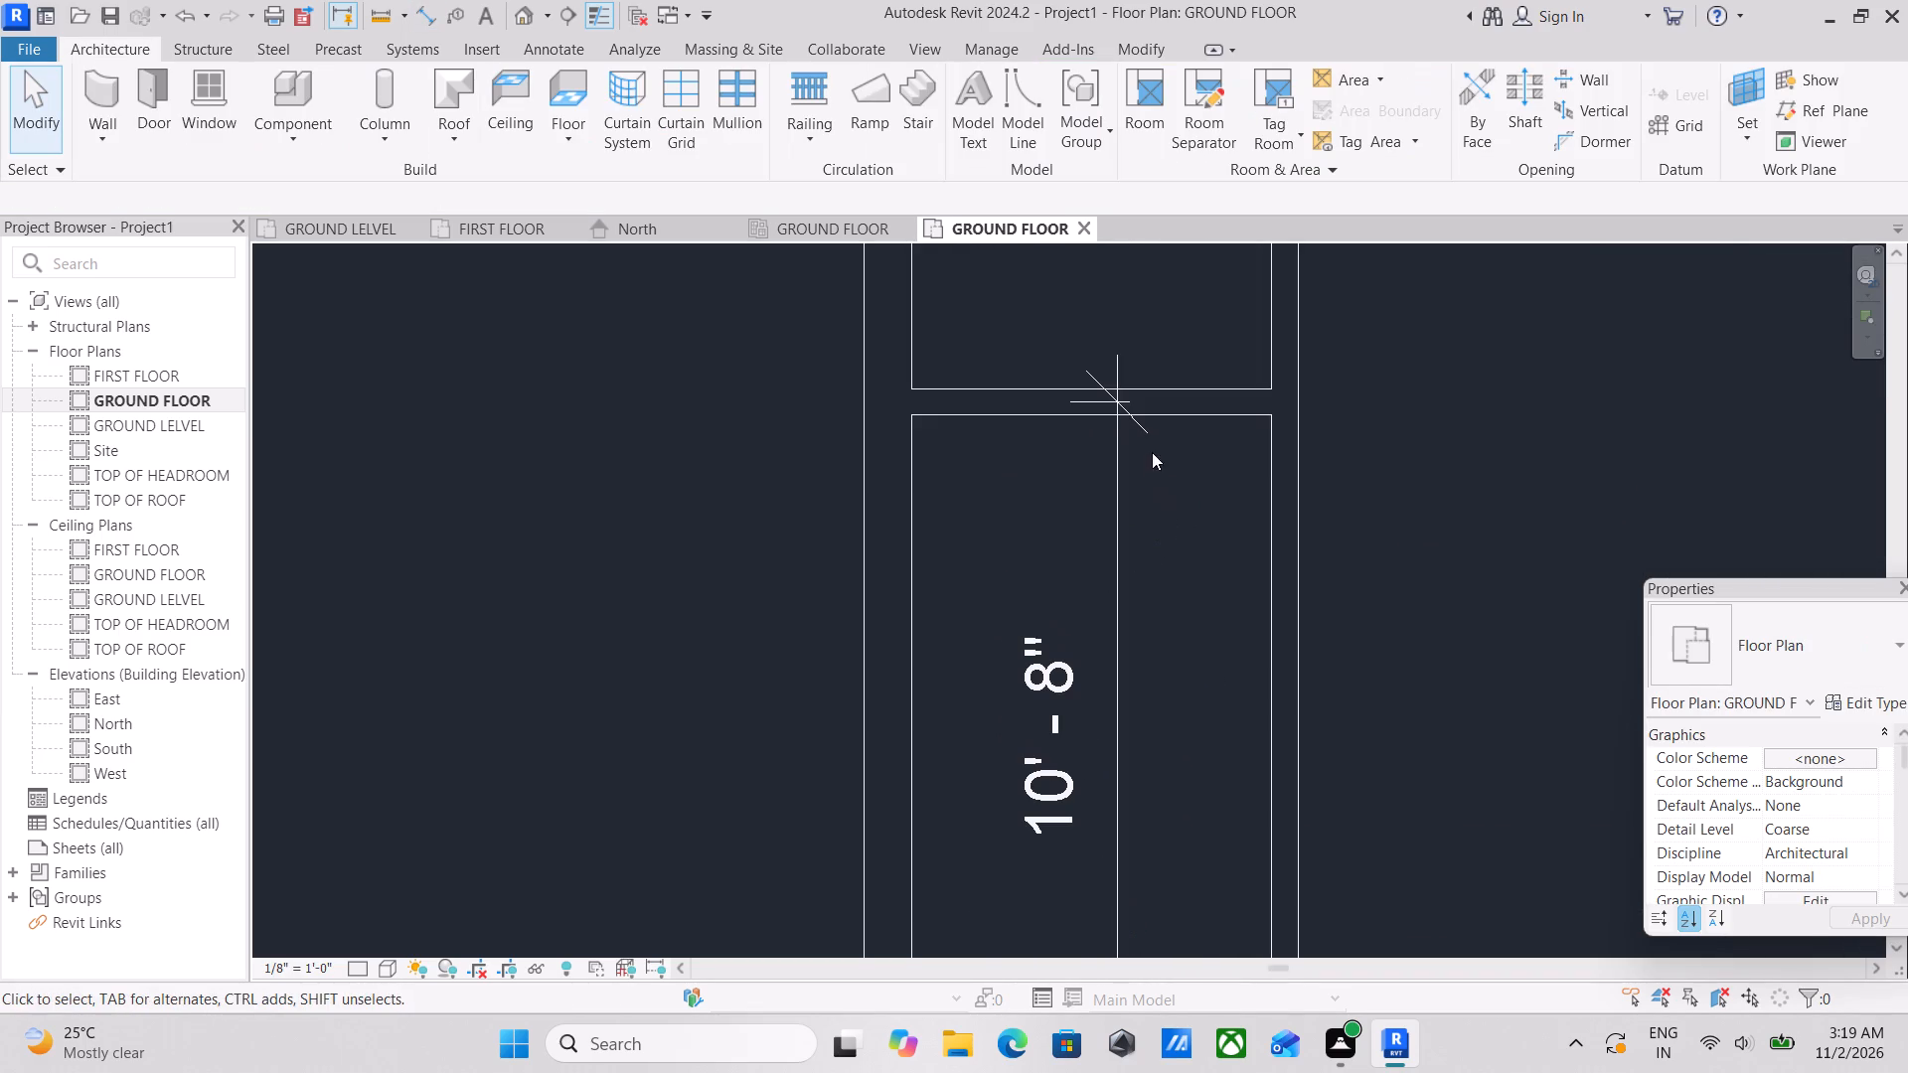
{"action": "key", "text": "Escape"}
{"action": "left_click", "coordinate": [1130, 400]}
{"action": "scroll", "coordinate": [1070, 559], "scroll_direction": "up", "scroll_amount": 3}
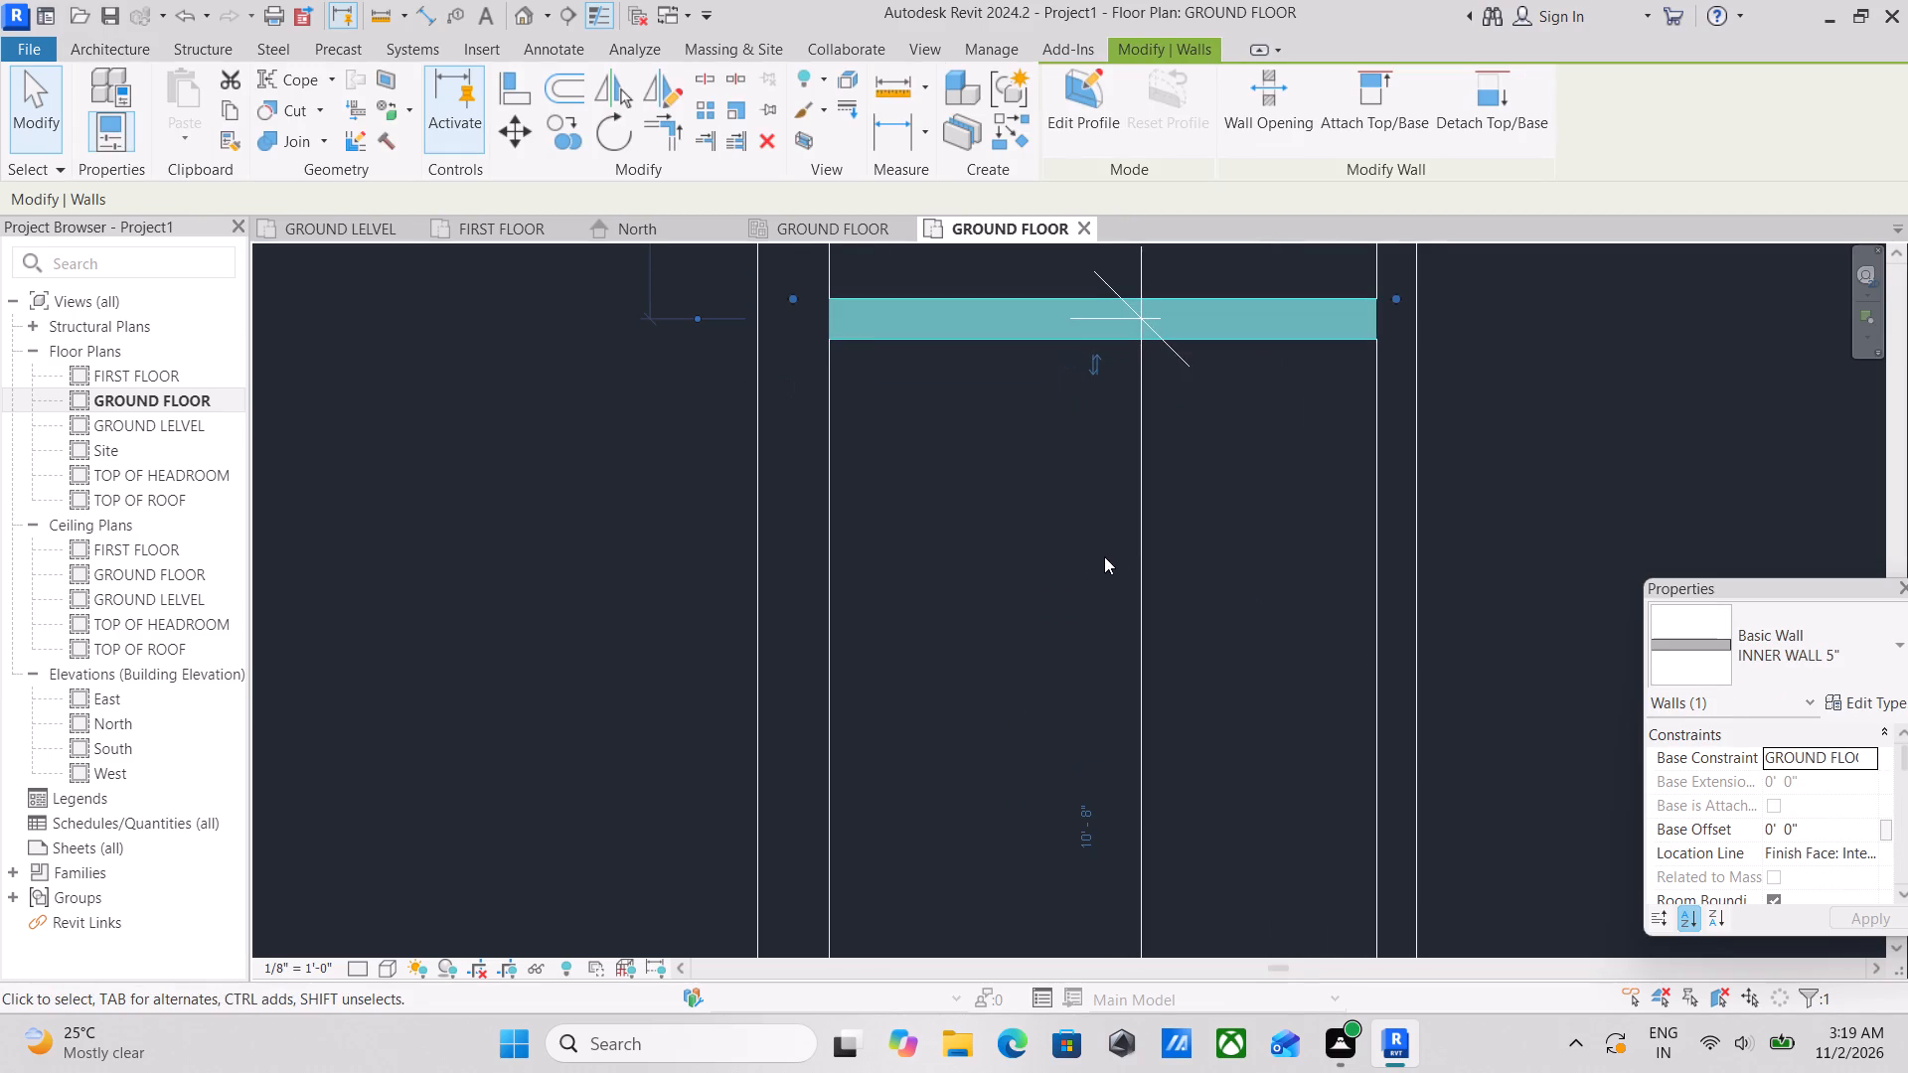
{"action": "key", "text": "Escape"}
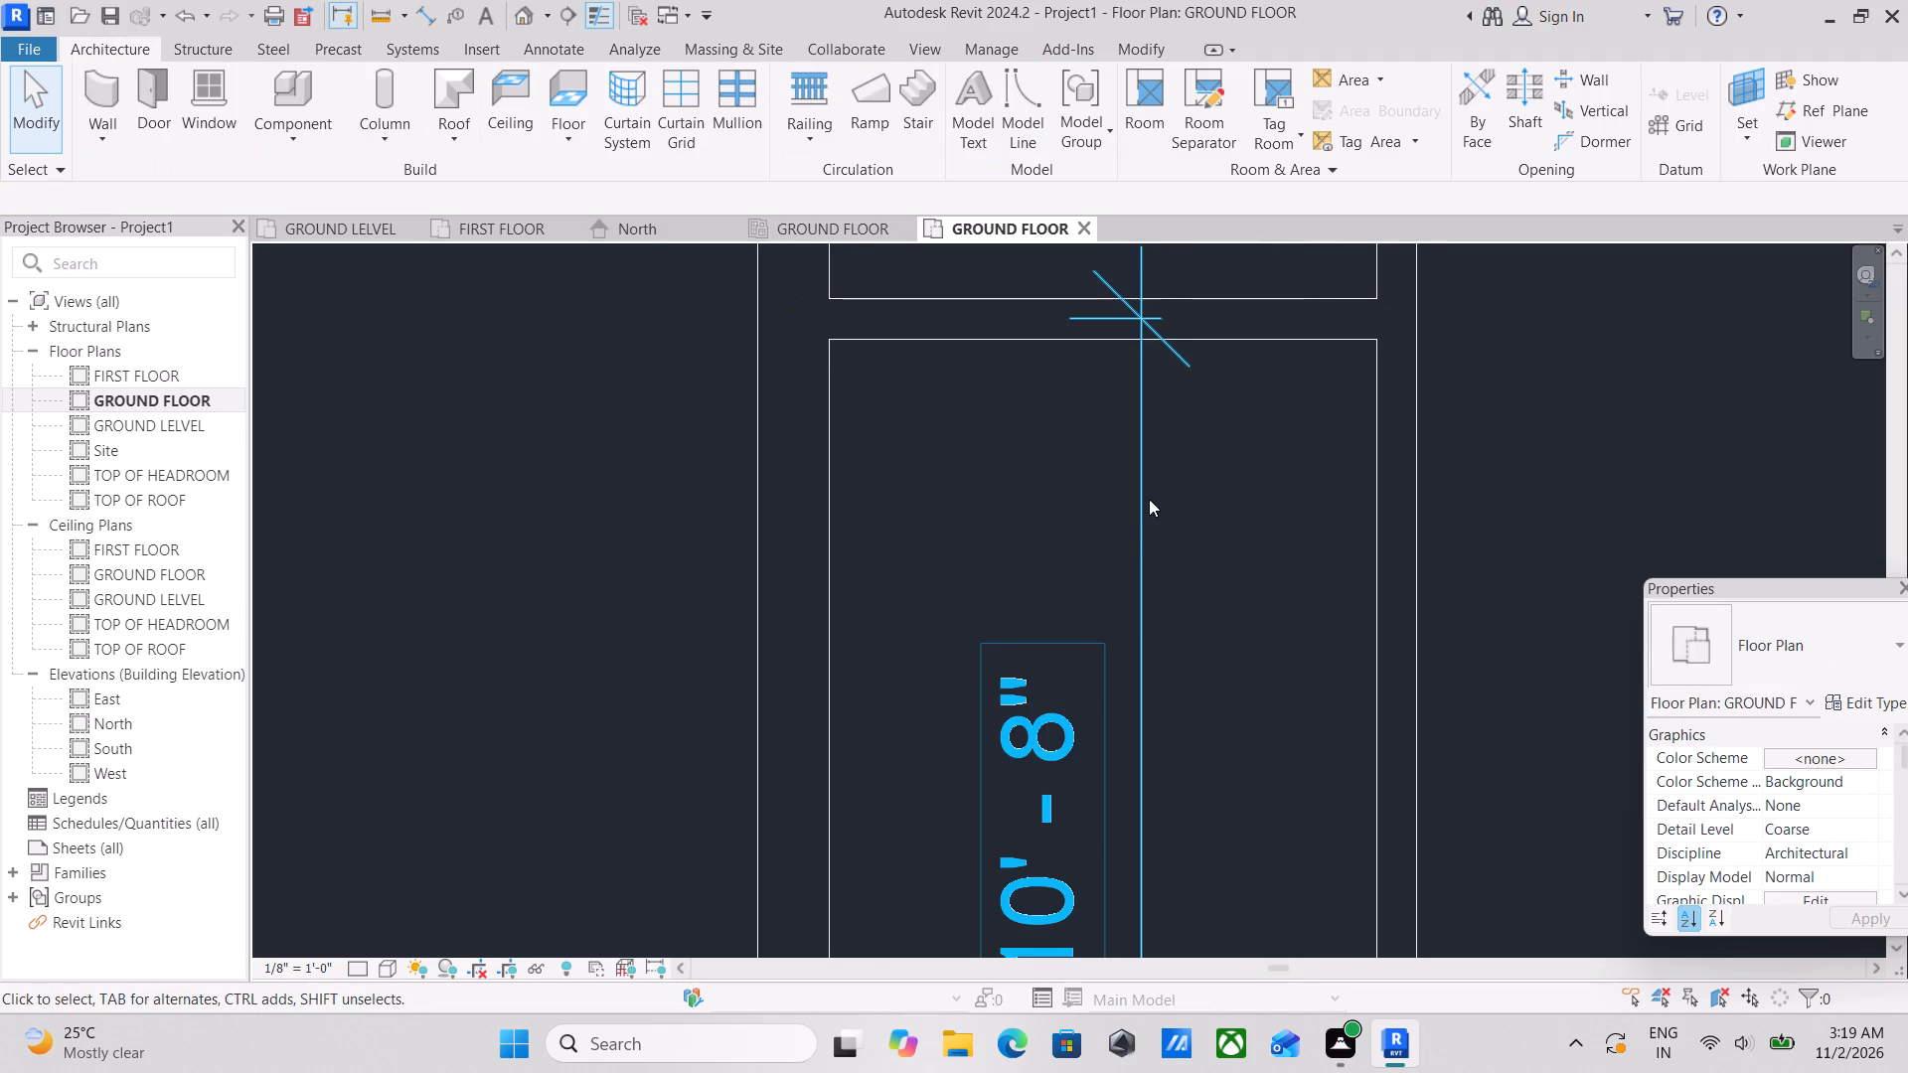
Shift the dimension's north witness line to the partition's north face and its south witness line to the south outer wall's inner face.
{"action": "left_click", "coordinate": [1146, 540]}
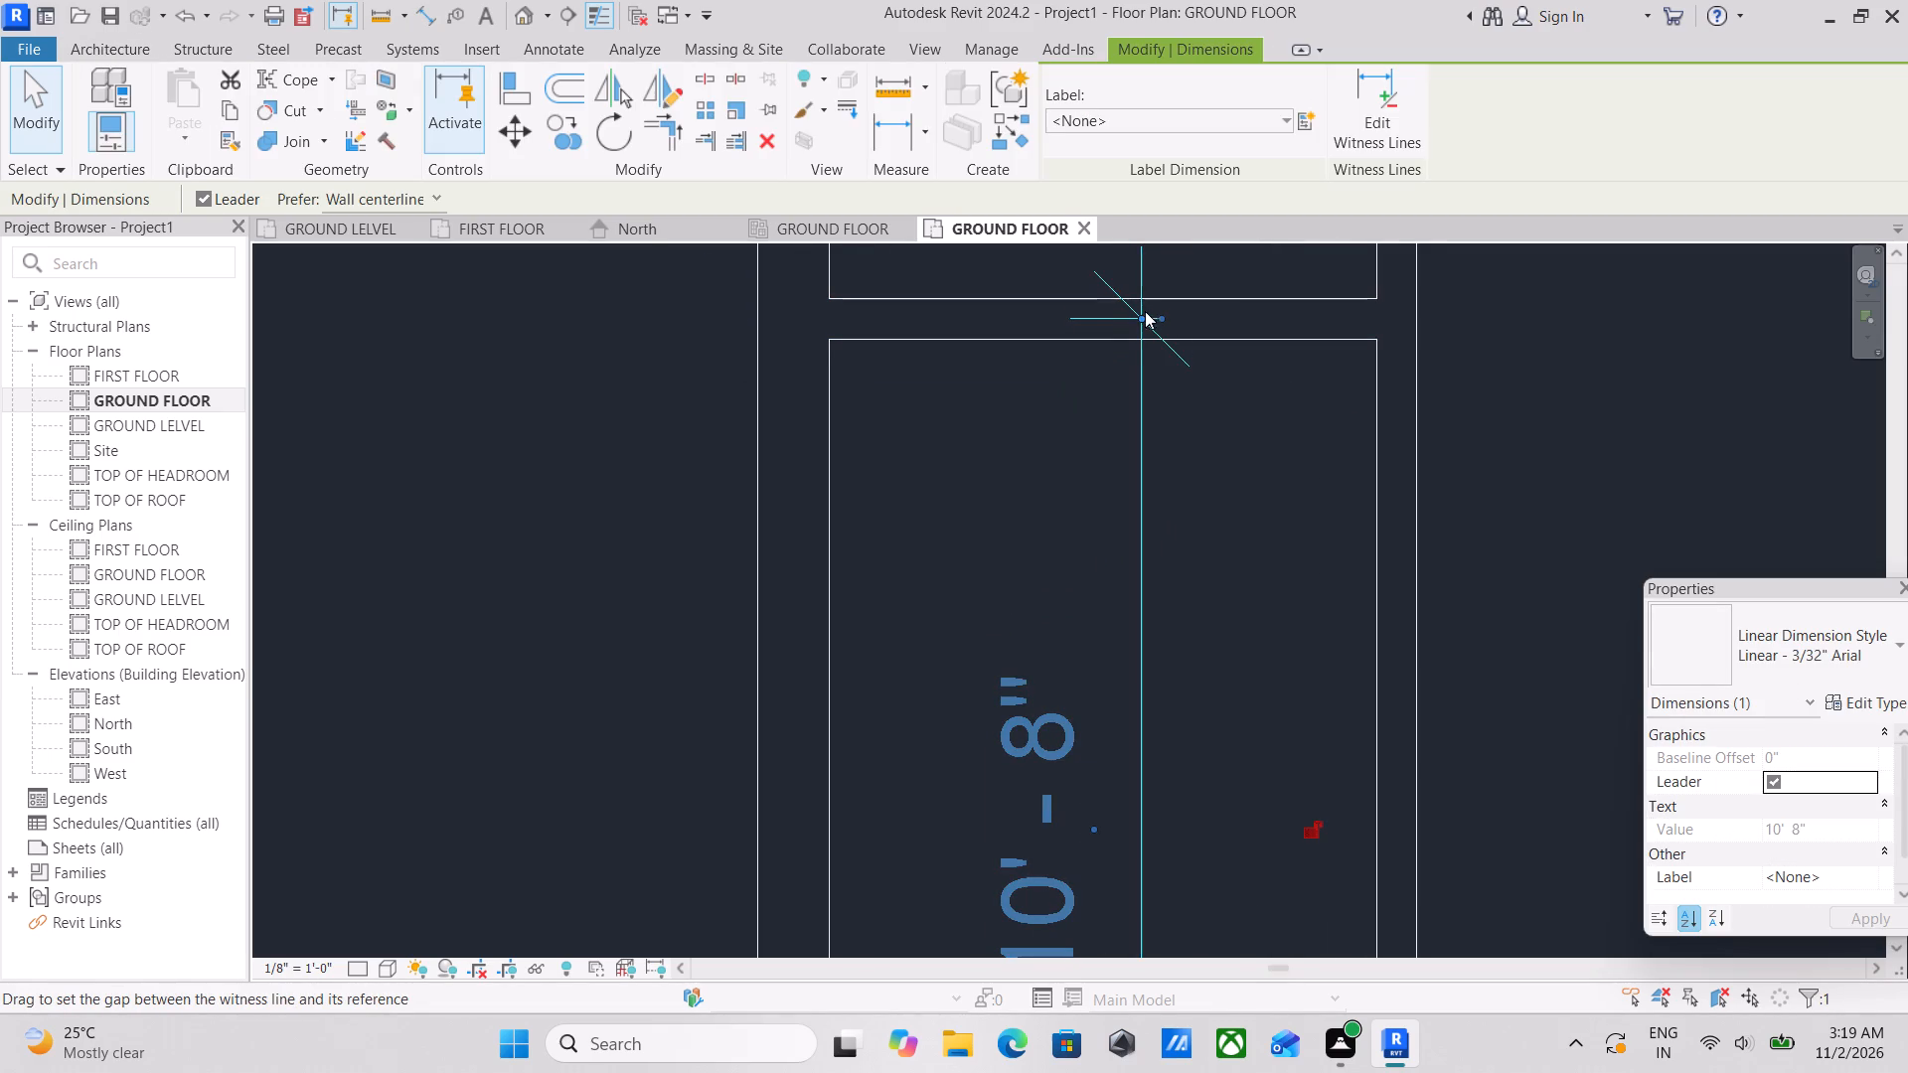
{"action": "left_click", "coordinate": [1142, 313]}
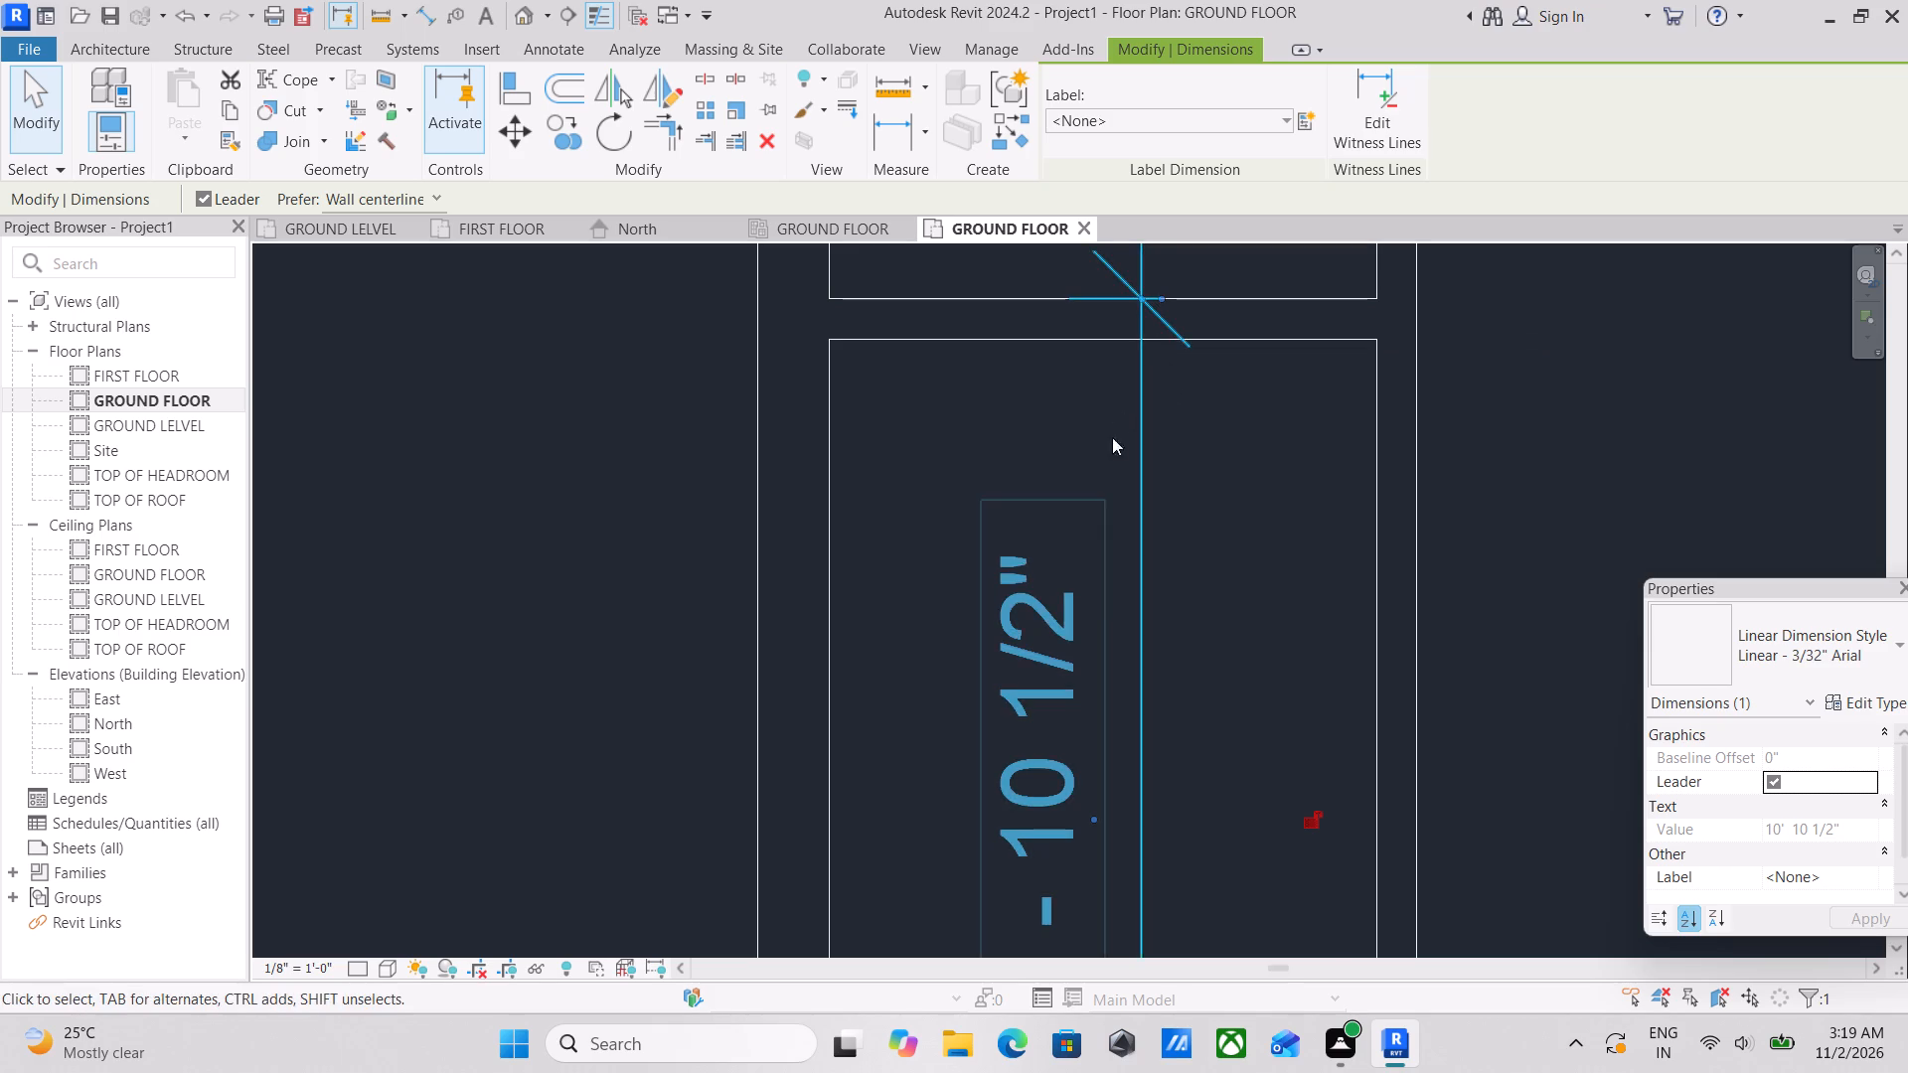
{"action": "scroll", "coordinate": [1179, 340], "scroll_direction": "down", "scroll_amount": 3}
{"action": "scroll", "coordinate": [1200, 476], "scroll_direction": "down", "scroll_amount": 4}
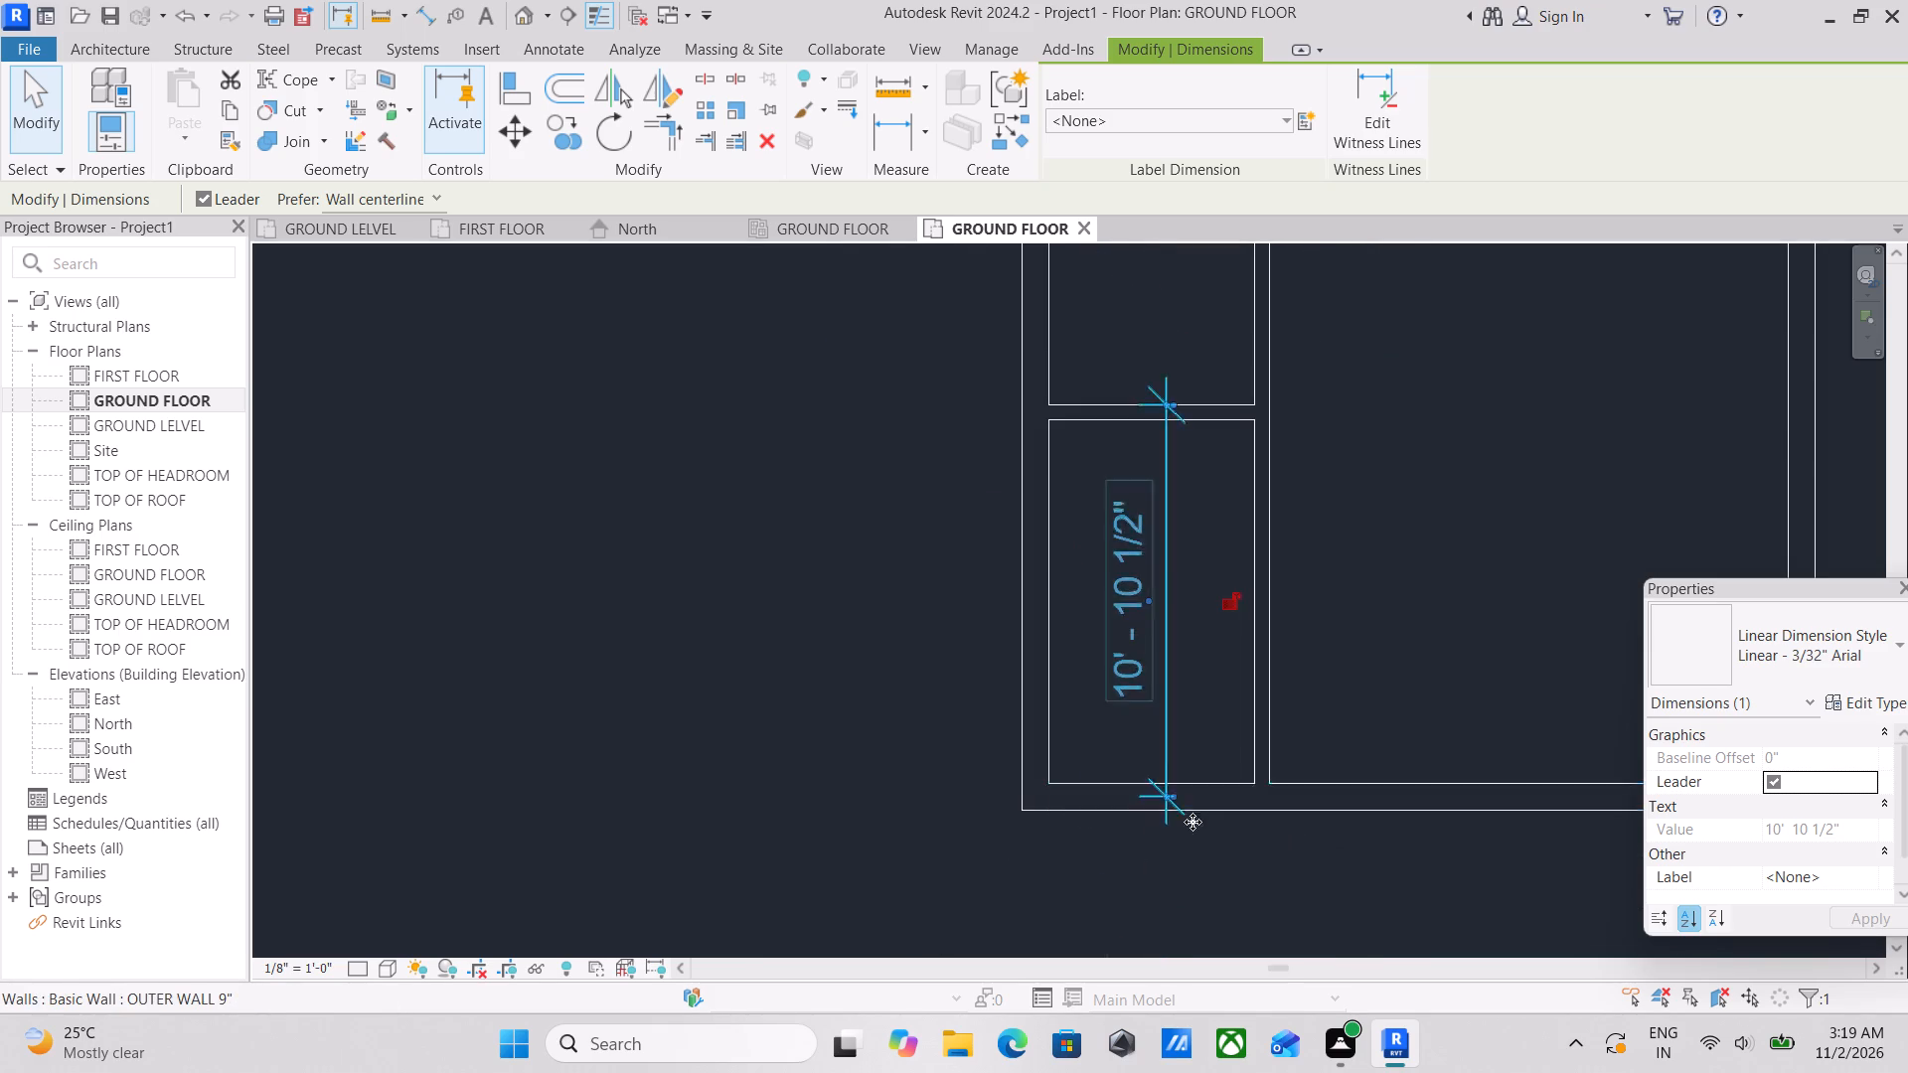
{"action": "scroll", "coordinate": [1194, 822], "scroll_direction": "up", "scroll_amount": 15}
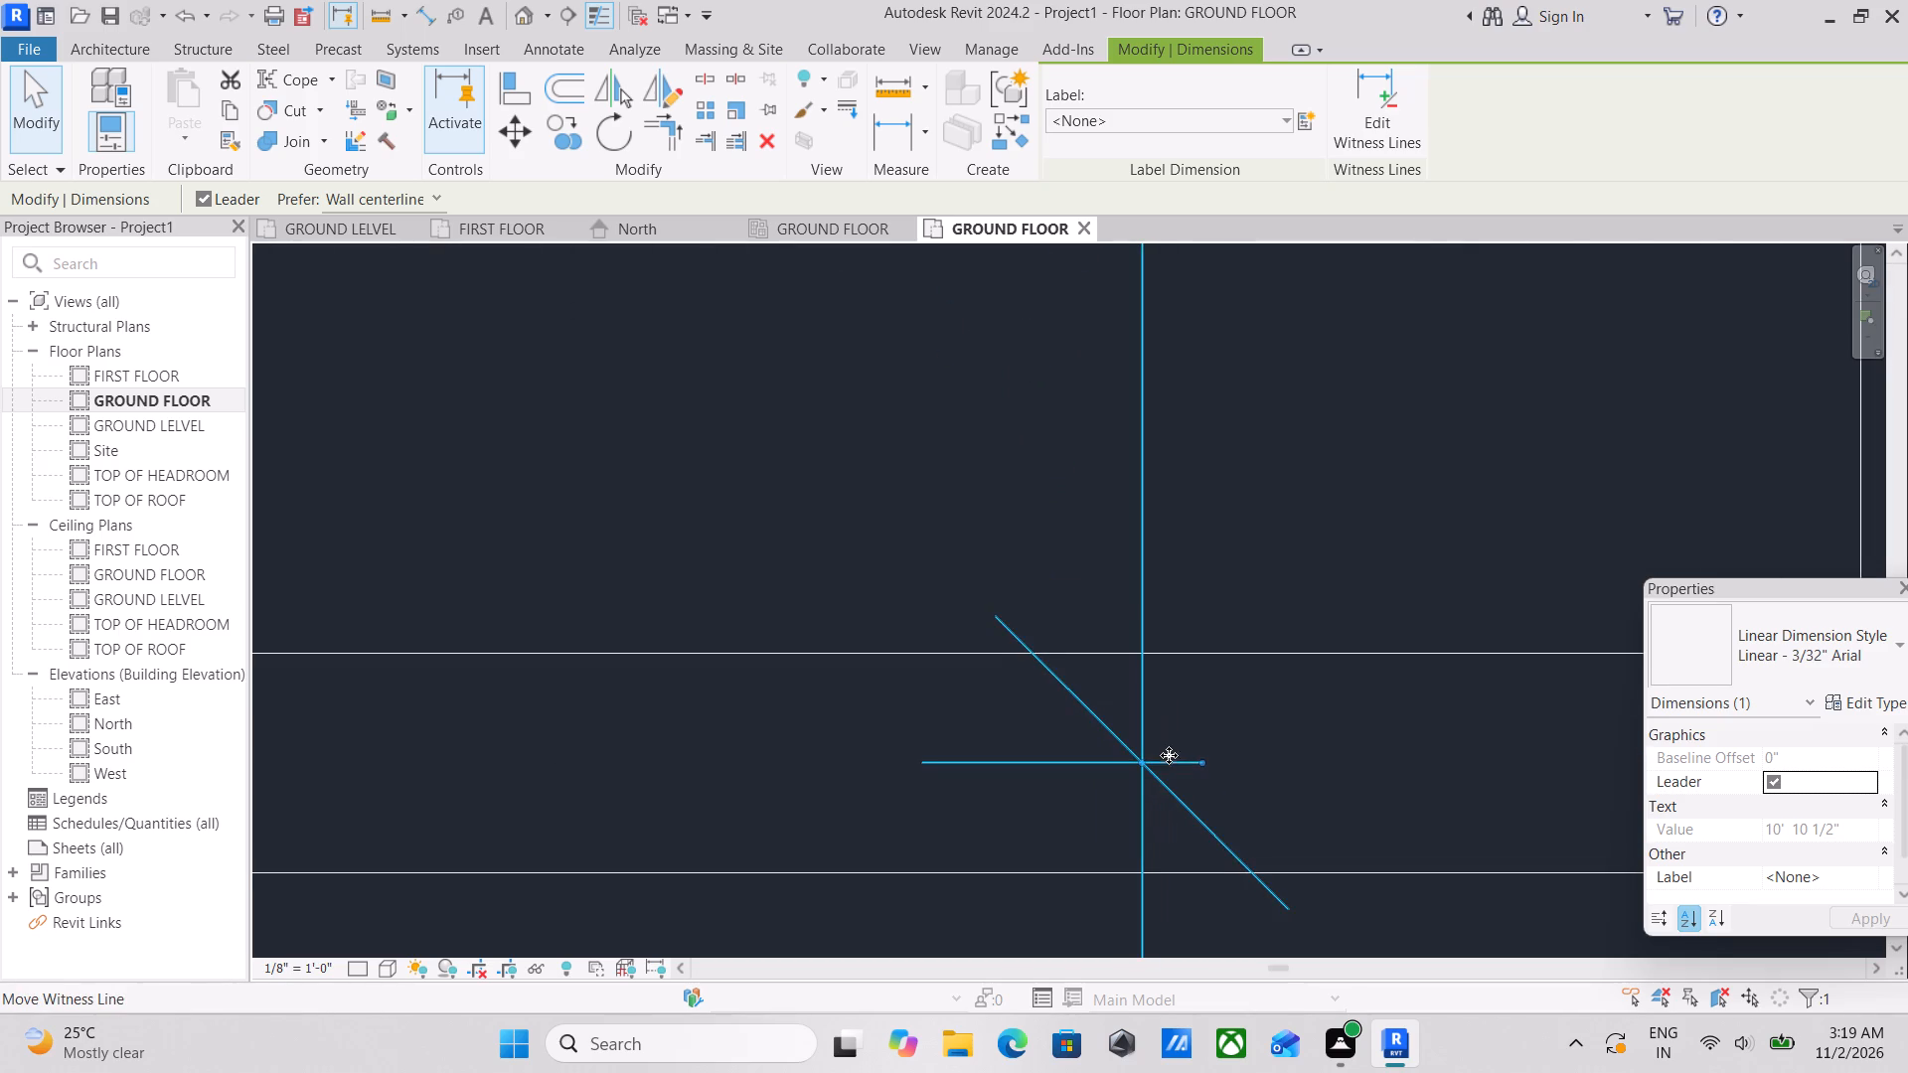
{"action": "left_click", "coordinate": [1144, 757]}
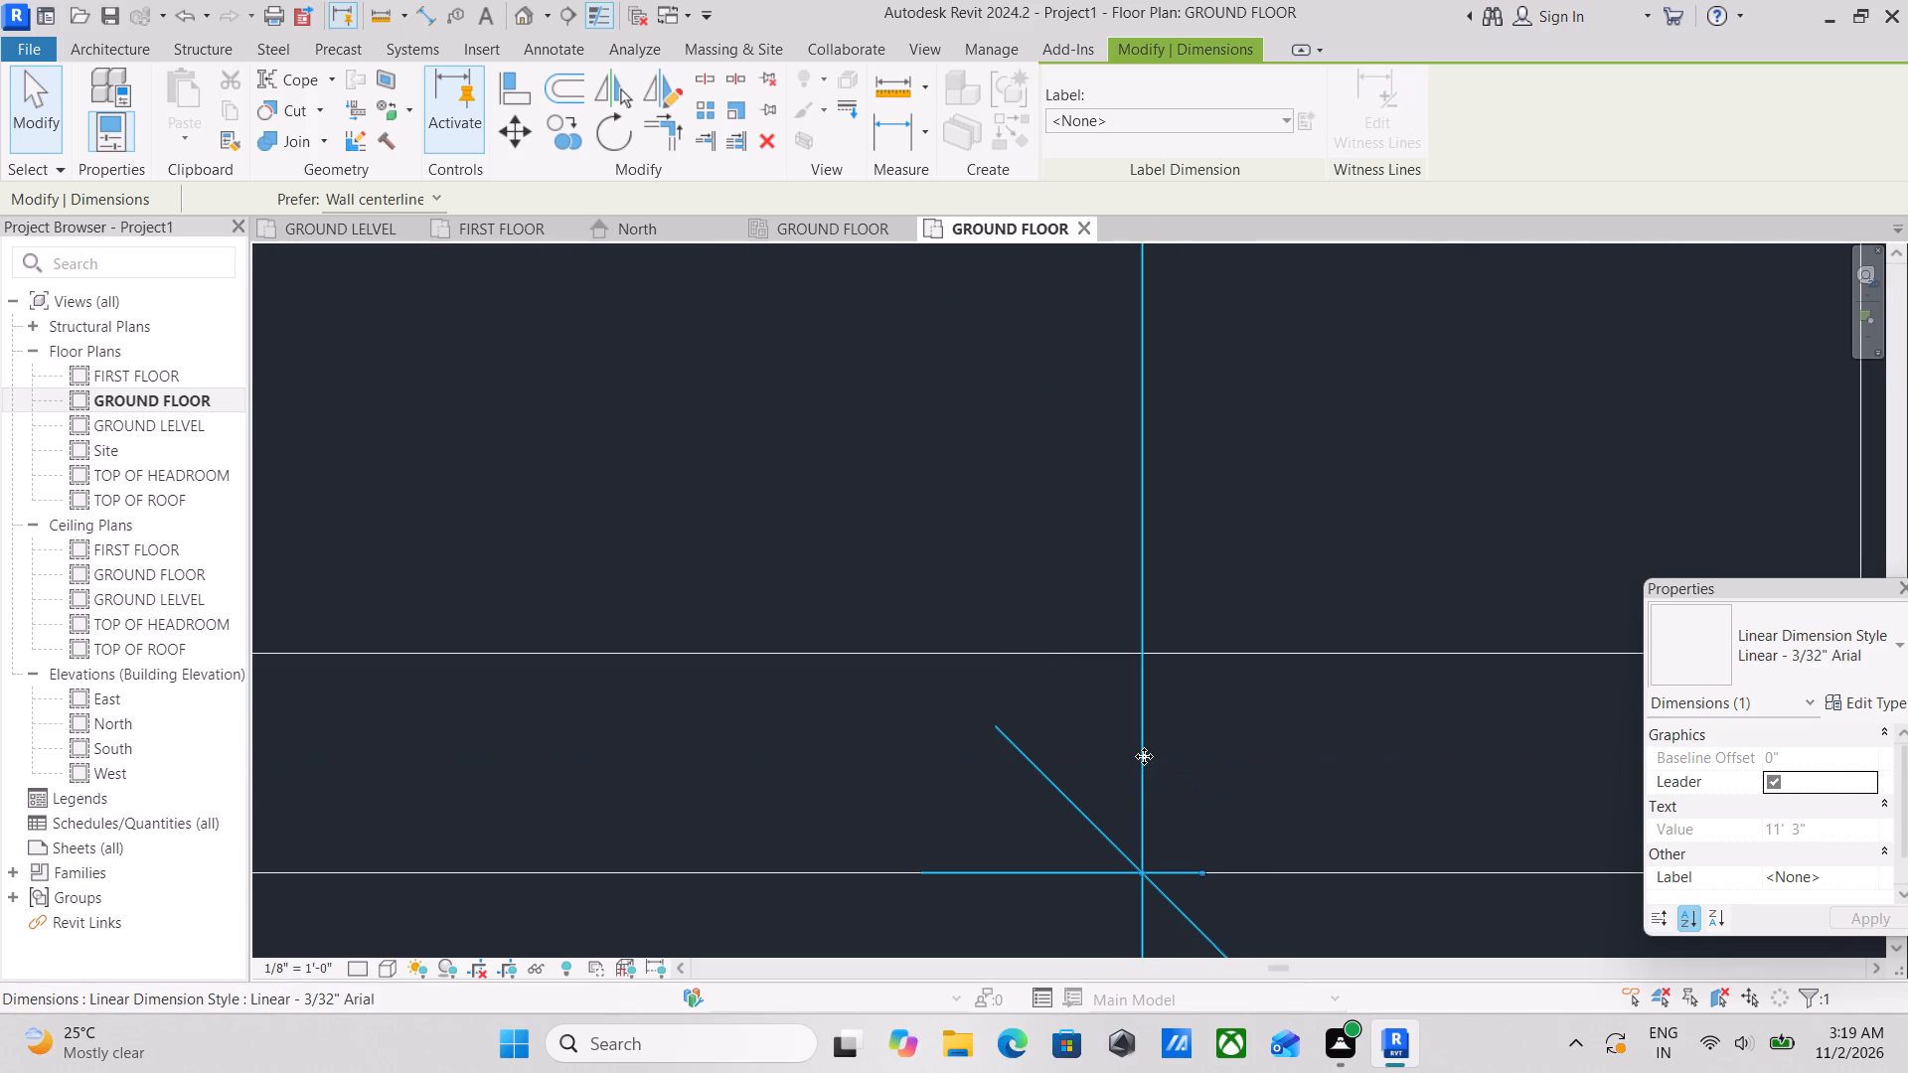
{"action": "left_click", "coordinate": [1143, 872]}
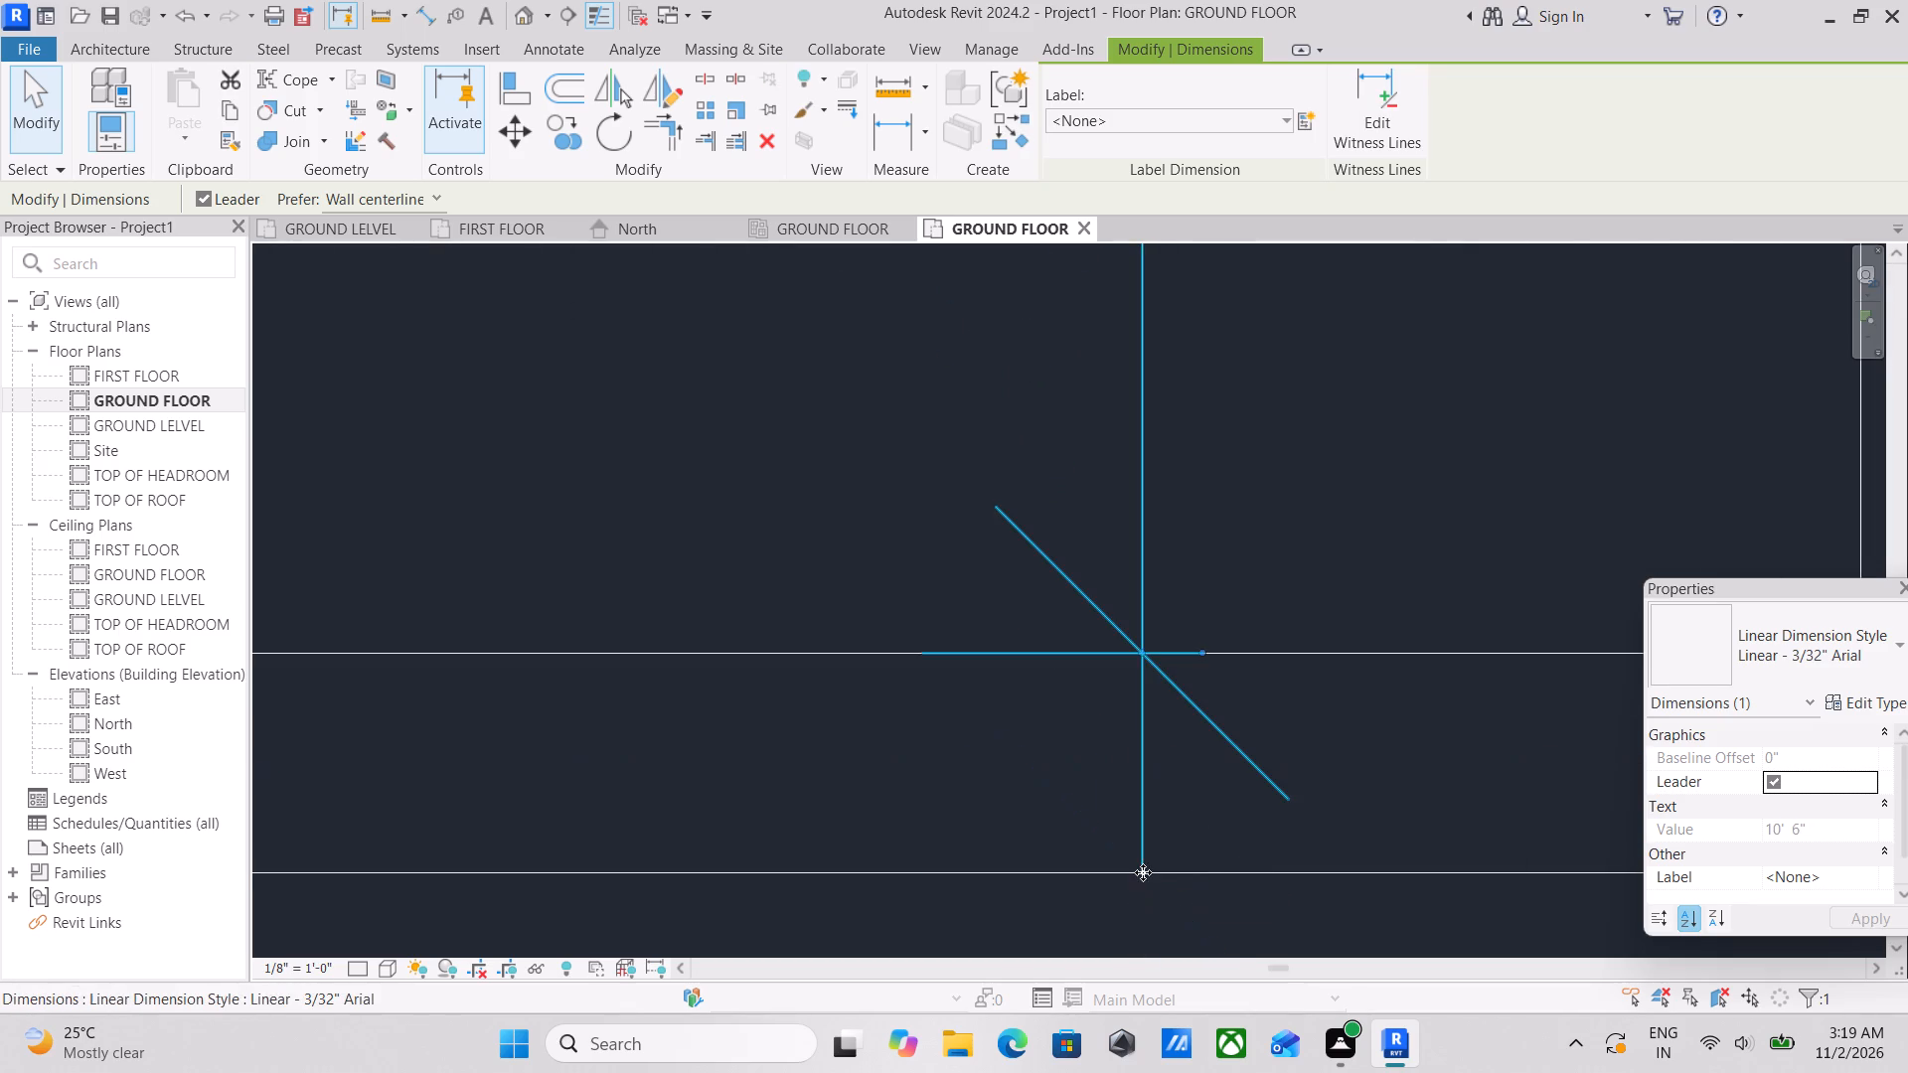
Move the dimension's north witness line to the partition's south face so it spans the southern small room's clear inside length.
{"action": "scroll", "coordinate": [1210, 771], "scroll_direction": "down", "scroll_amount": 6}
{"action": "scroll", "coordinate": [1319, 556], "scroll_direction": "down", "scroll_amount": 5}
{"action": "middle_click_drag", "start_coordinate": [1308, 558], "coordinate": [1179, 961]}
{"action": "middle_click_drag", "start_coordinate": [1206, 650], "coordinate": [1179, 809]}
{"action": "scroll", "coordinate": [1206, 650], "scroll_direction": "down", "scroll_amount": 1}
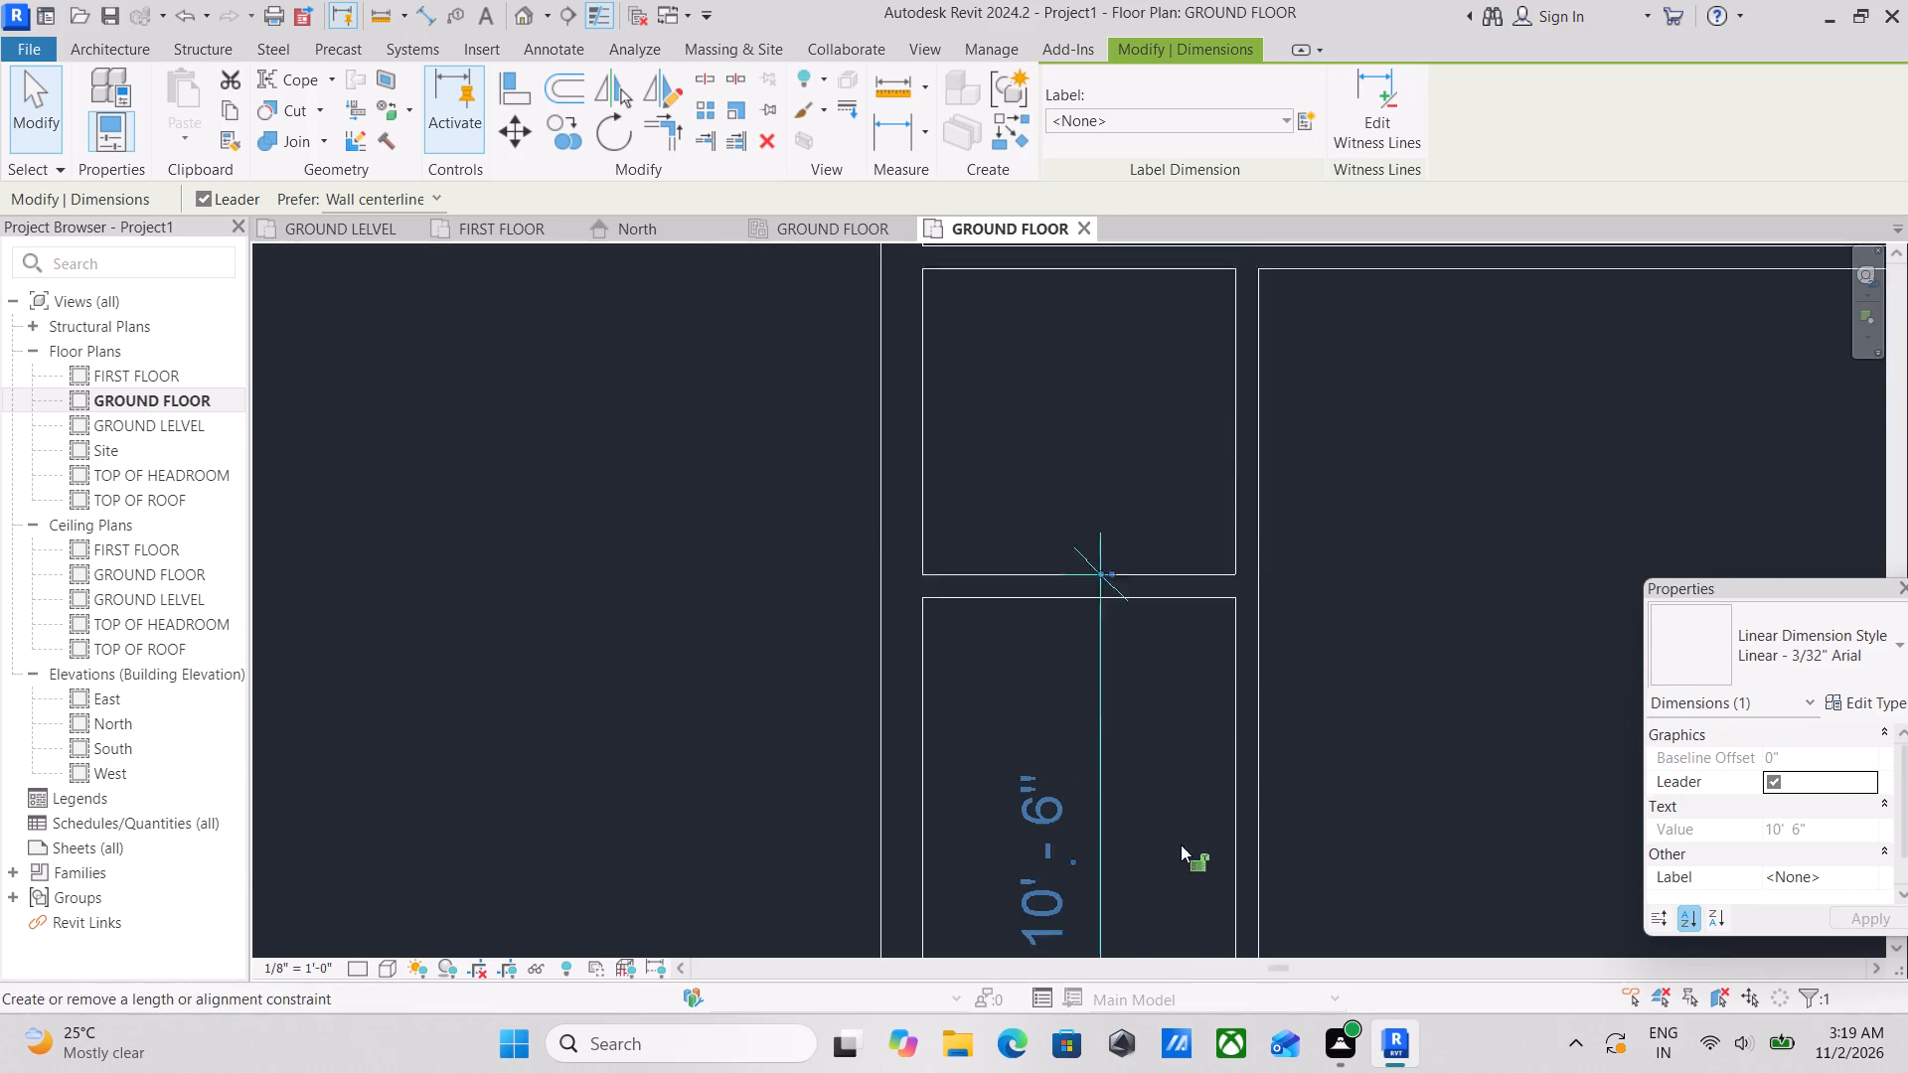
{"action": "scroll", "coordinate": [1181, 844], "scroll_direction": "up", "scroll_amount": 1}
{"action": "scroll", "coordinate": [1108, 509], "scroll_direction": "up", "scroll_amount": 4}
{"action": "scroll", "coordinate": [1096, 614], "scroll_direction": "up", "scroll_amount": 6}
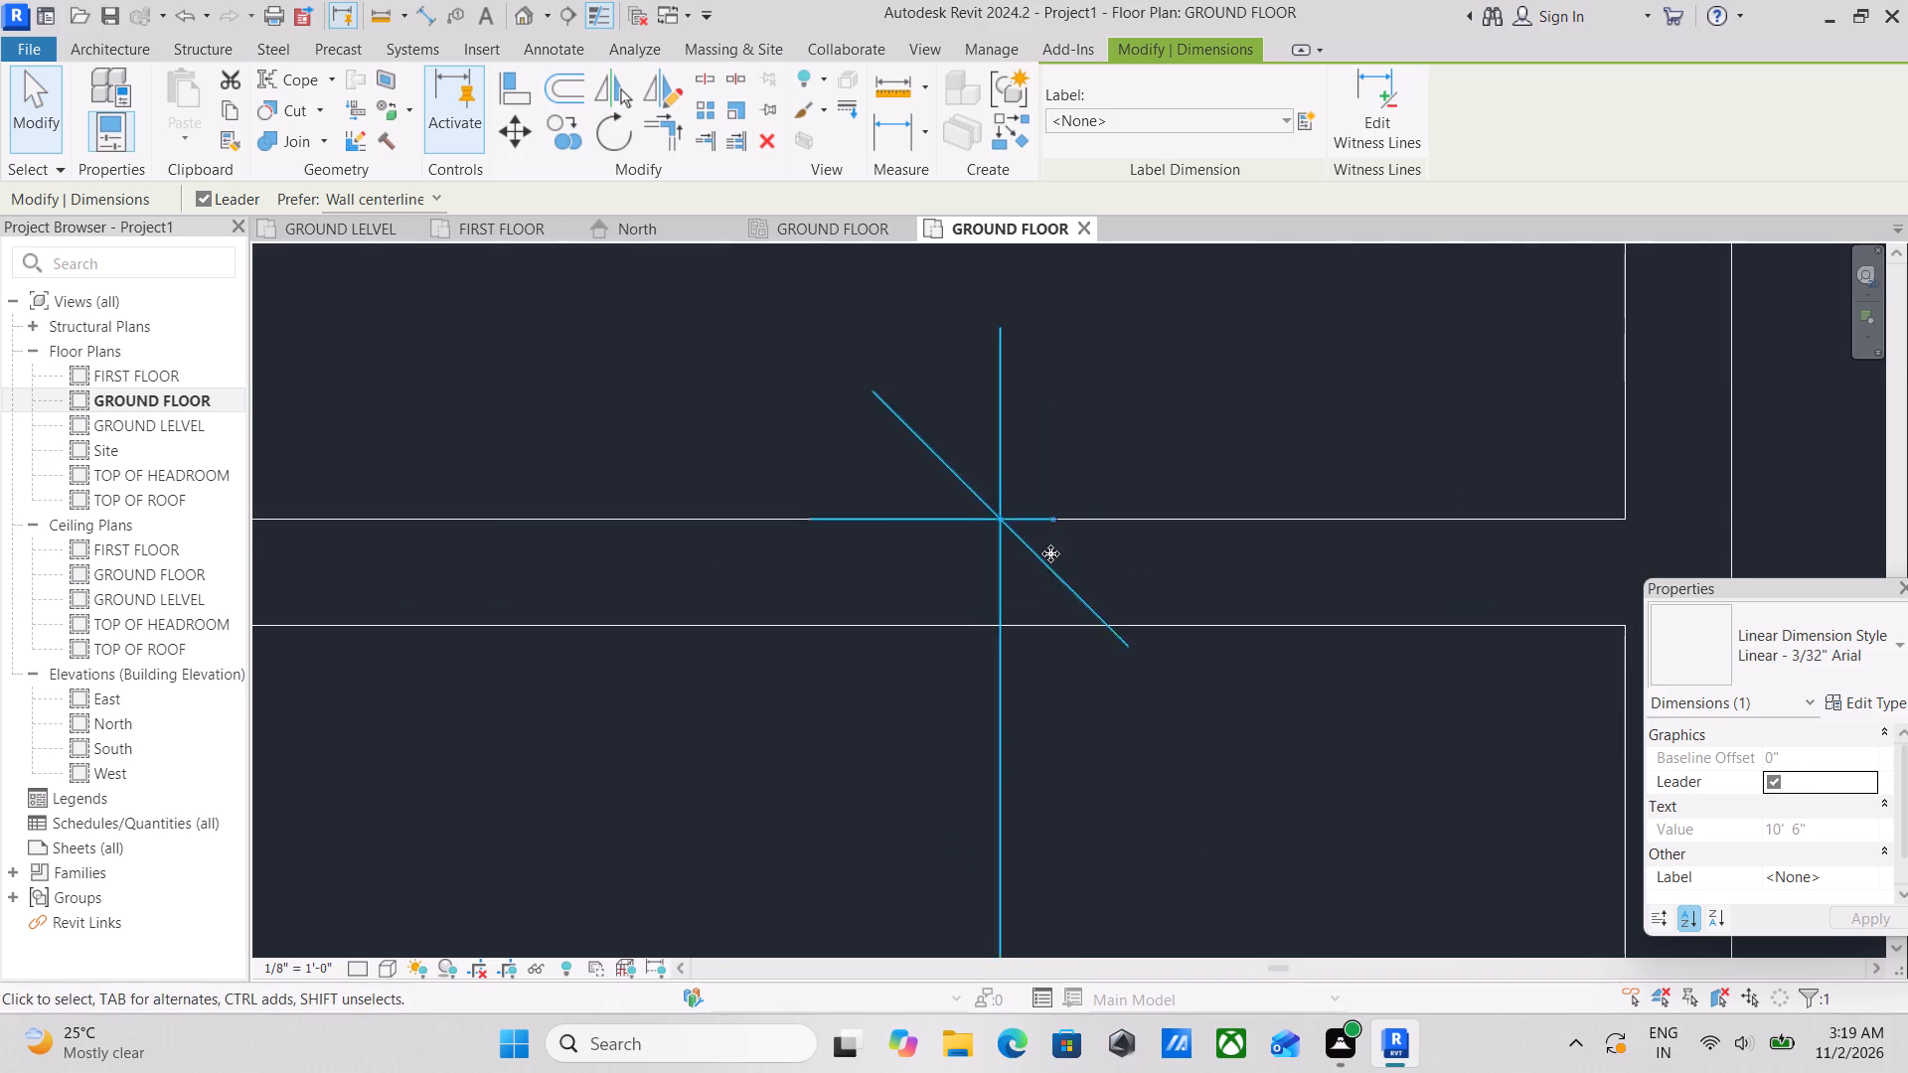
{"action": "scroll", "coordinate": [1049, 553], "scroll_direction": "up", "scroll_amount": 5}
{"action": "left_click", "coordinate": [950, 487]}
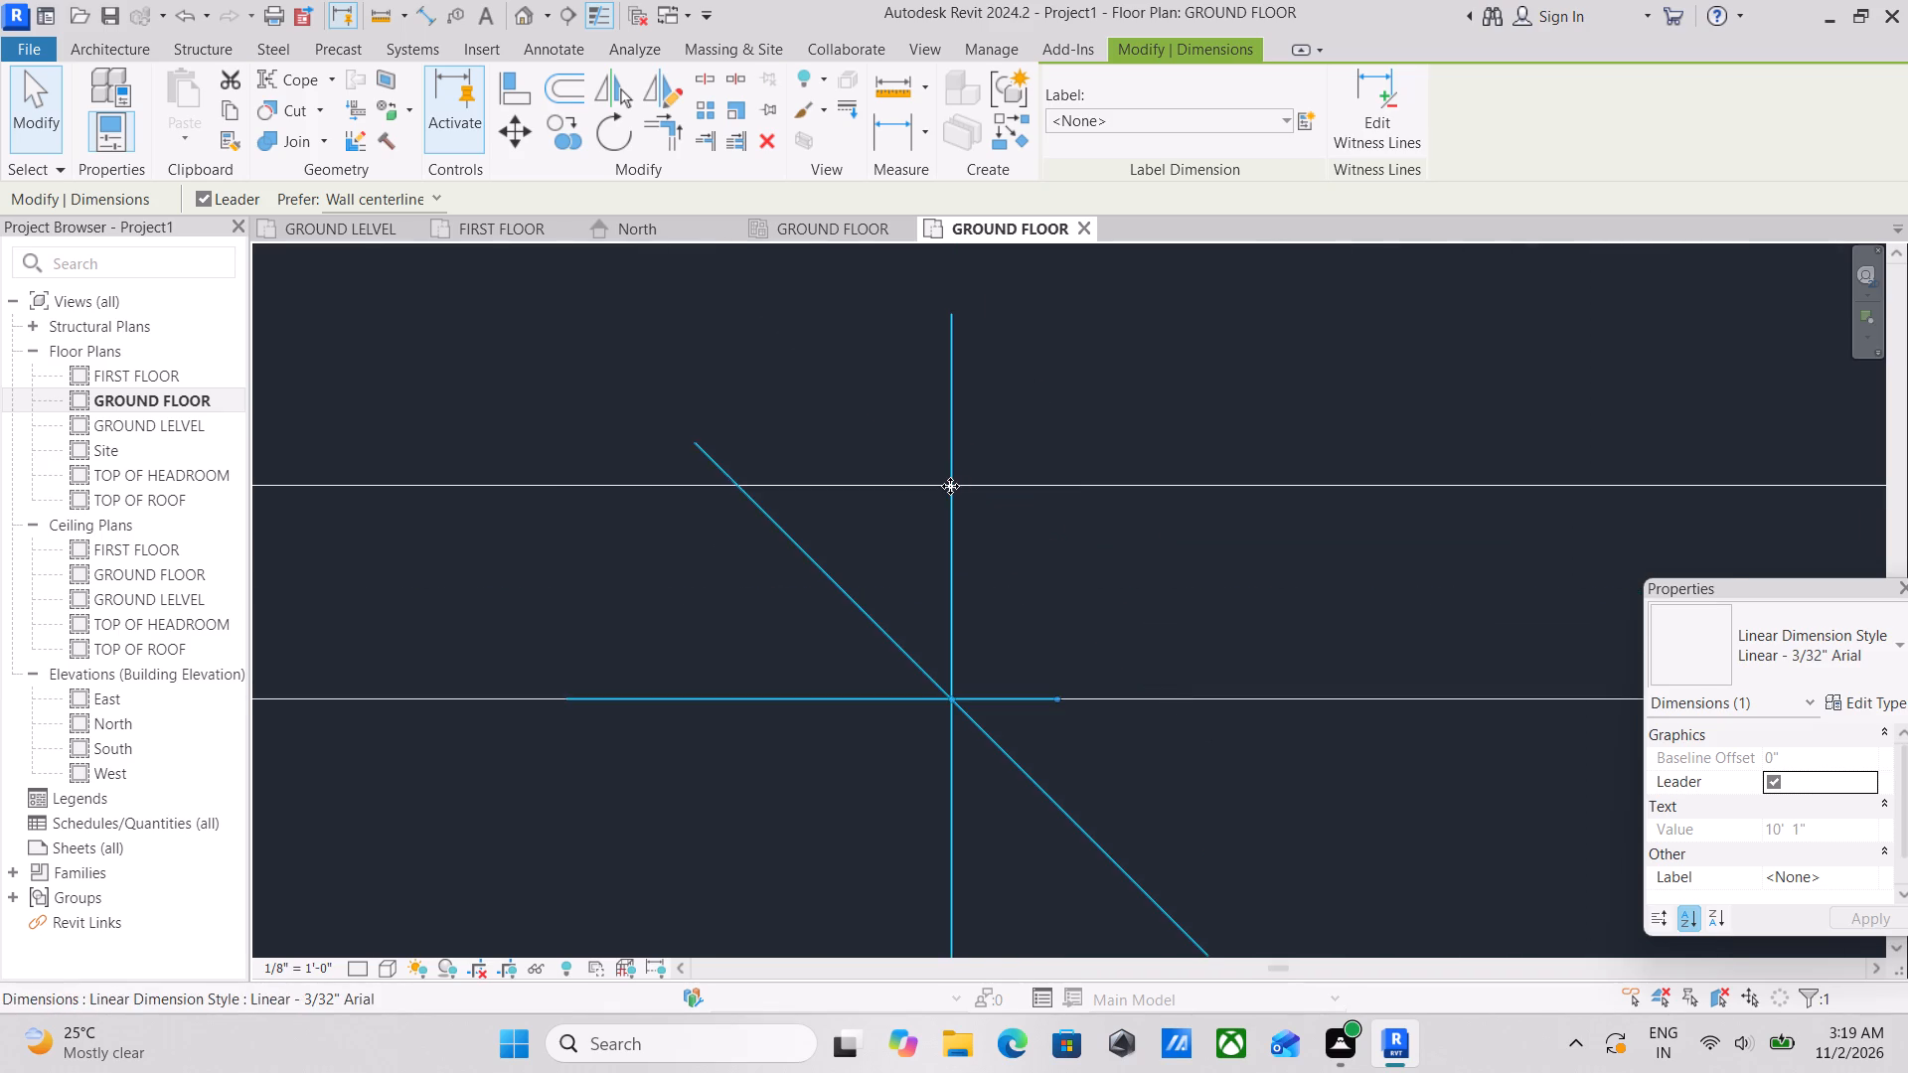
Examine the clear inside dimension of the southern small room between the partition and the south outer wall.
{"action": "scroll", "coordinate": [1042, 706], "scroll_direction": "down", "scroll_amount": 13}
{"action": "middle_click_drag", "start_coordinate": [1040, 679], "coordinate": [1031, 458]}
{"action": "scroll", "coordinate": [1032, 455], "scroll_direction": "up", "scroll_amount": 1}
{"action": "scroll", "coordinate": [1033, 617], "scroll_direction": "down", "scroll_amount": 5}
{"action": "middle_click_drag", "start_coordinate": [1042, 551], "coordinate": [1060, 446]}
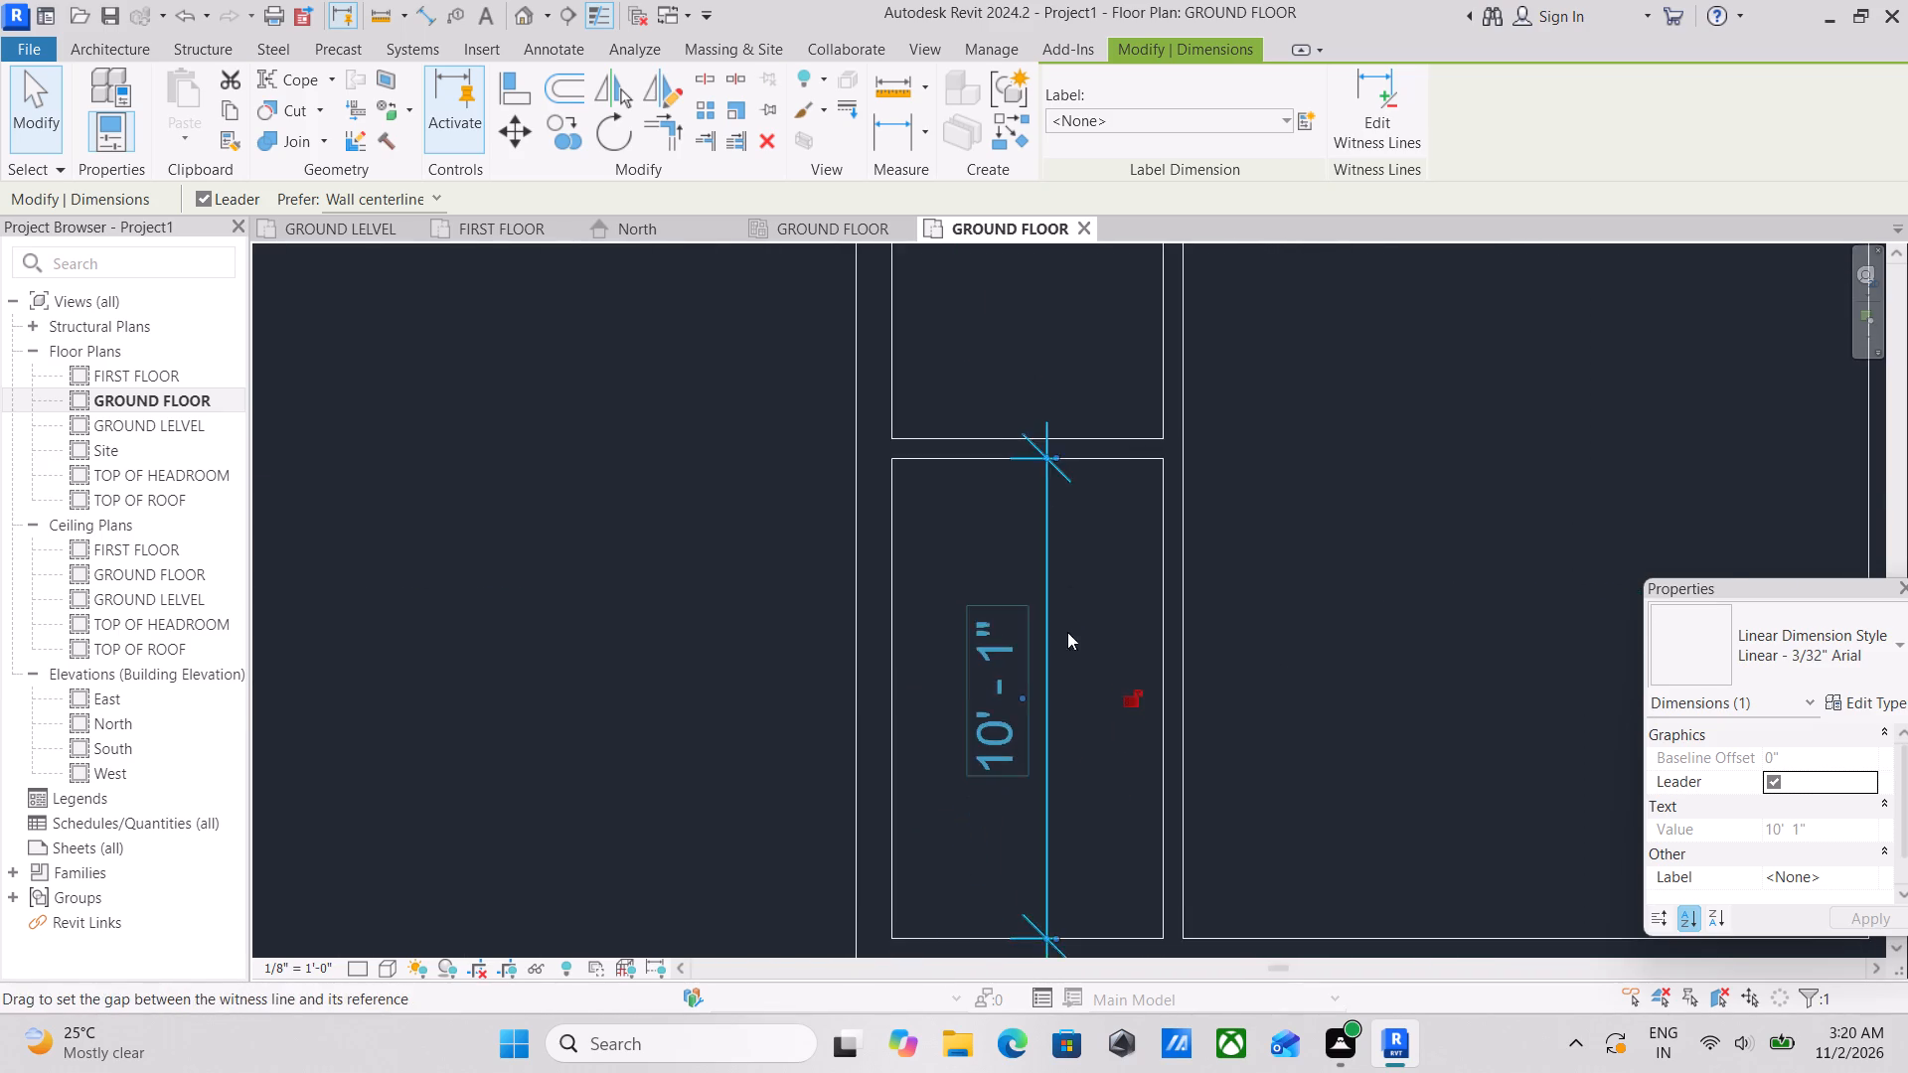
{"action": "scroll", "coordinate": [1066, 633], "scroll_direction": "down", "scroll_amount": 4}
{"action": "middle_click_drag", "start_coordinate": [1073, 545], "coordinate": [1063, 526]}
{"action": "scroll", "coordinate": [1036, 745], "scroll_direction": "up", "scroll_amount": 9}
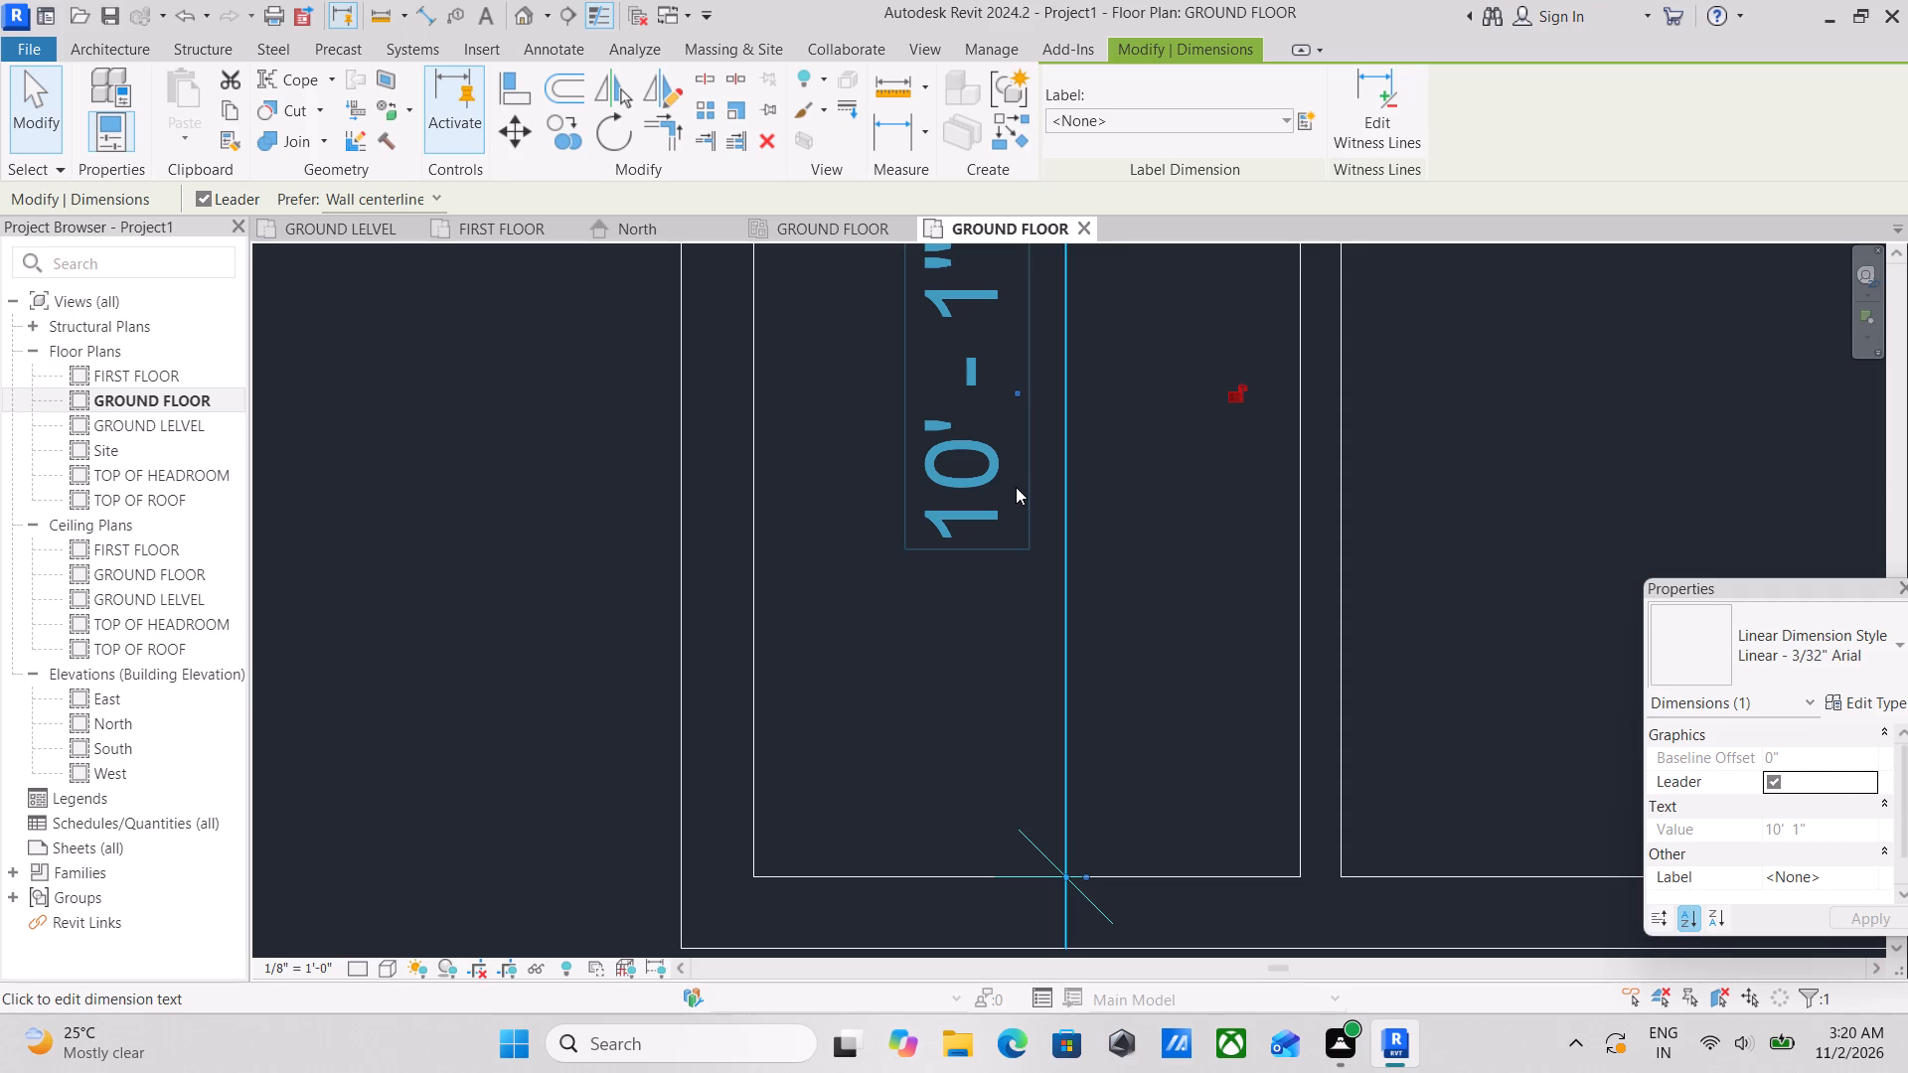
Set the southern small room's clear inside length to 7' by moving the 5" partition on its north side.
{"action": "scroll", "coordinate": [1113, 516], "scroll_direction": "down", "scroll_amount": 5}
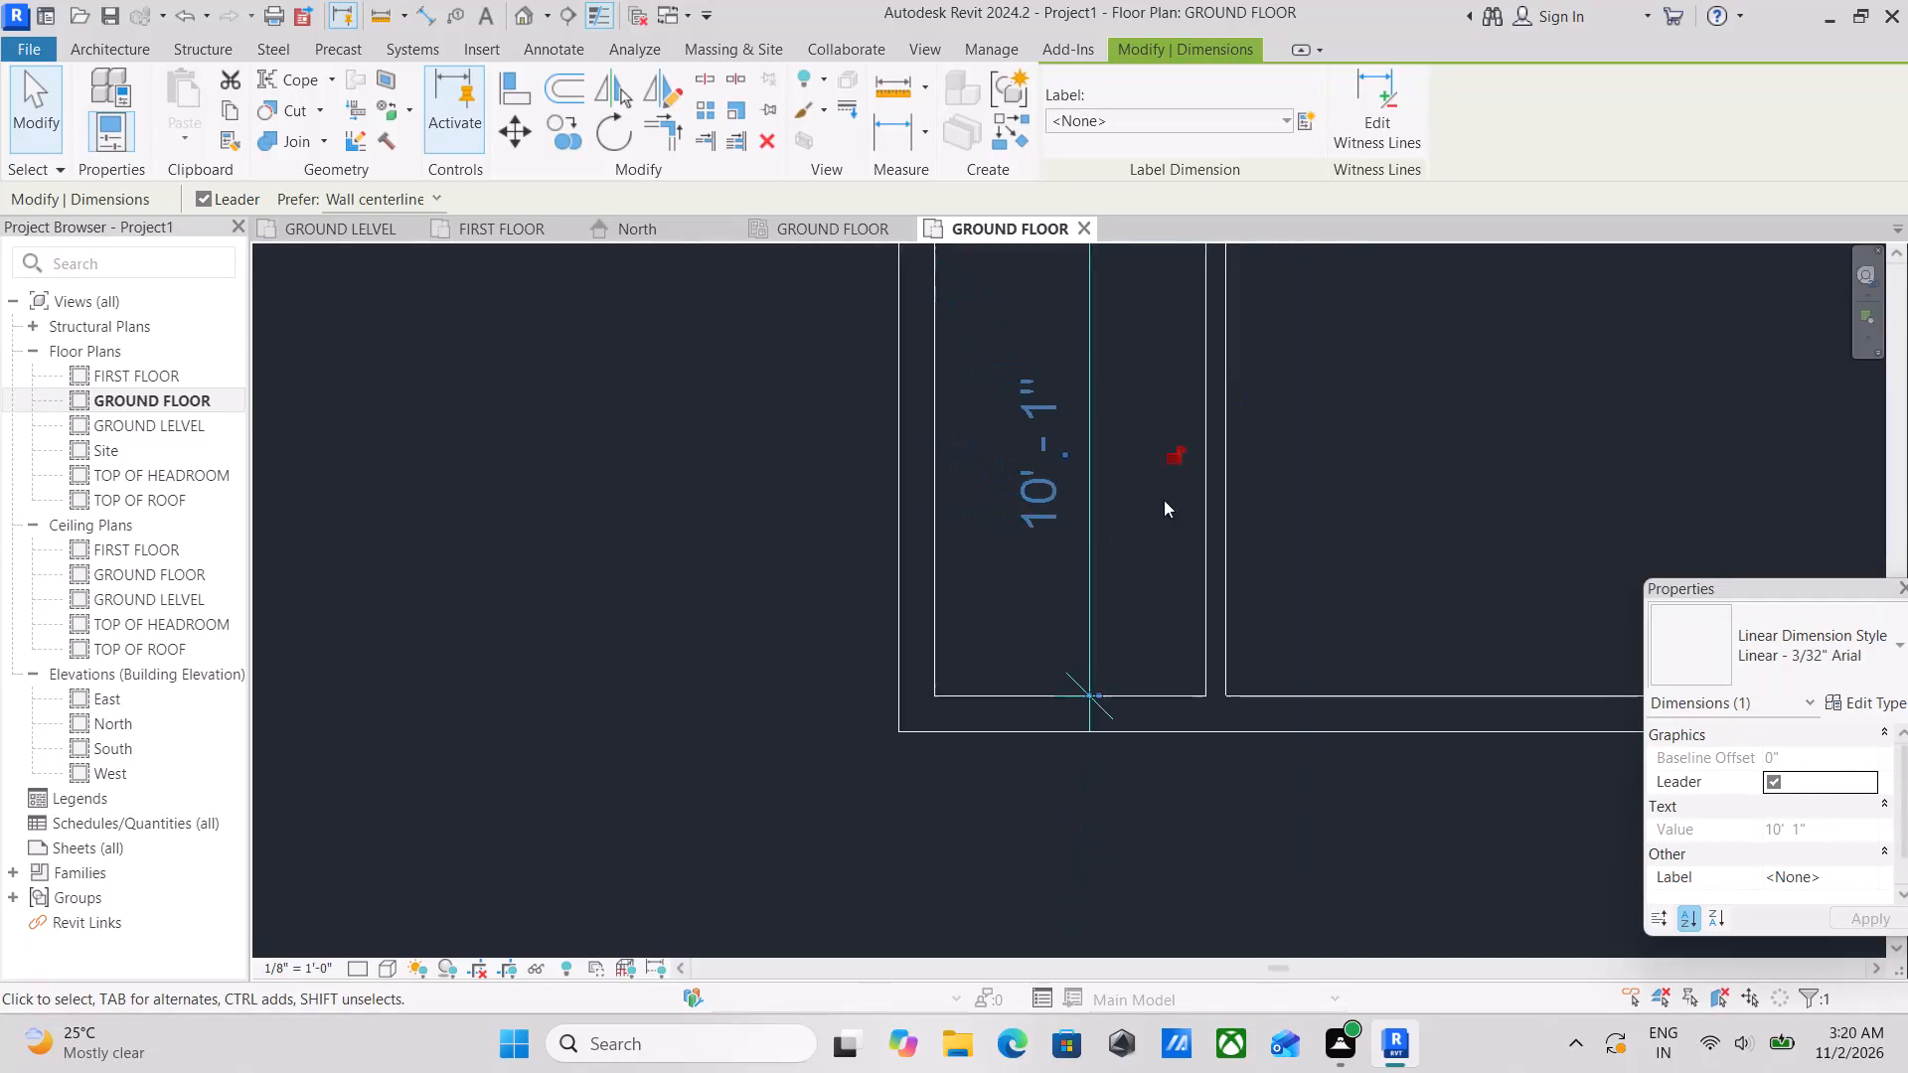
{"action": "scroll", "coordinate": [1164, 500], "scroll_direction": "down", "scroll_amount": 5}
{"action": "middle_click_drag", "start_coordinate": [1374, 464], "coordinate": [1112, 591]}
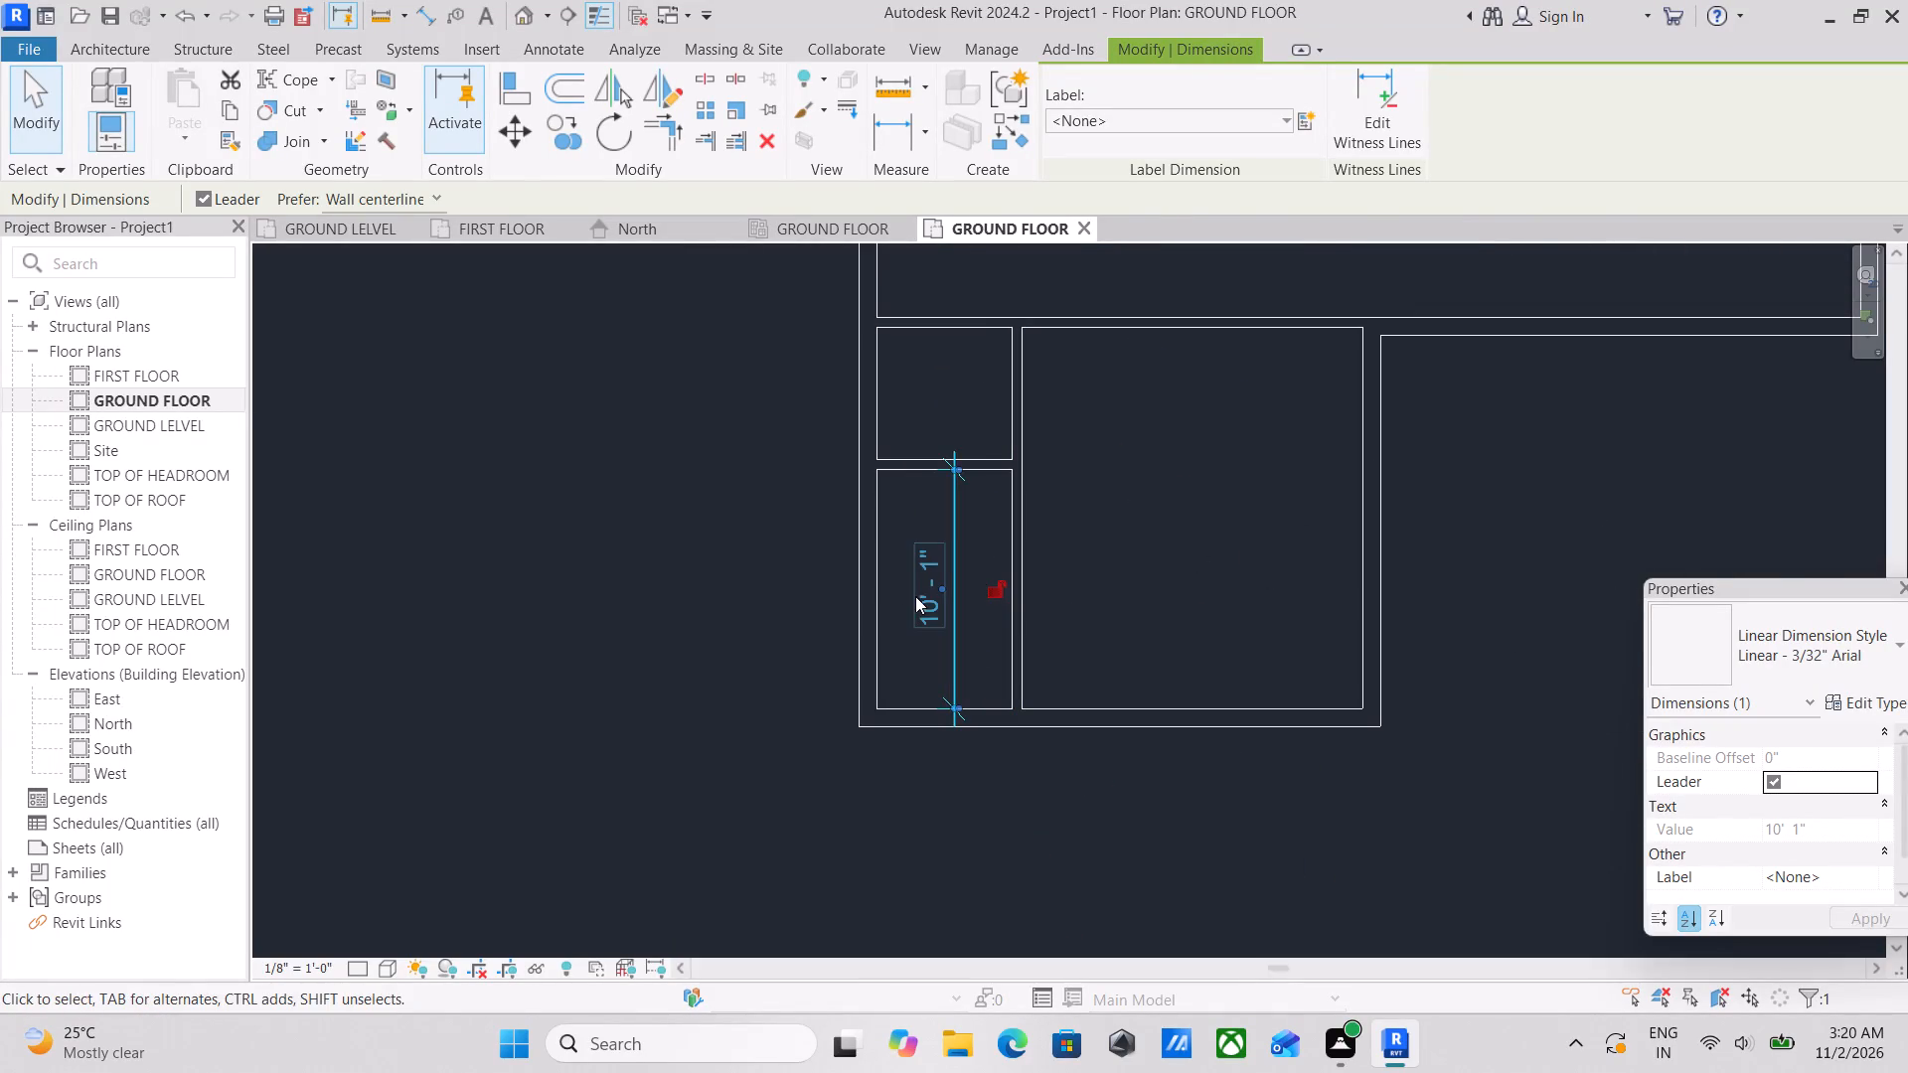
{"action": "left_click", "coordinate": [915, 596]}
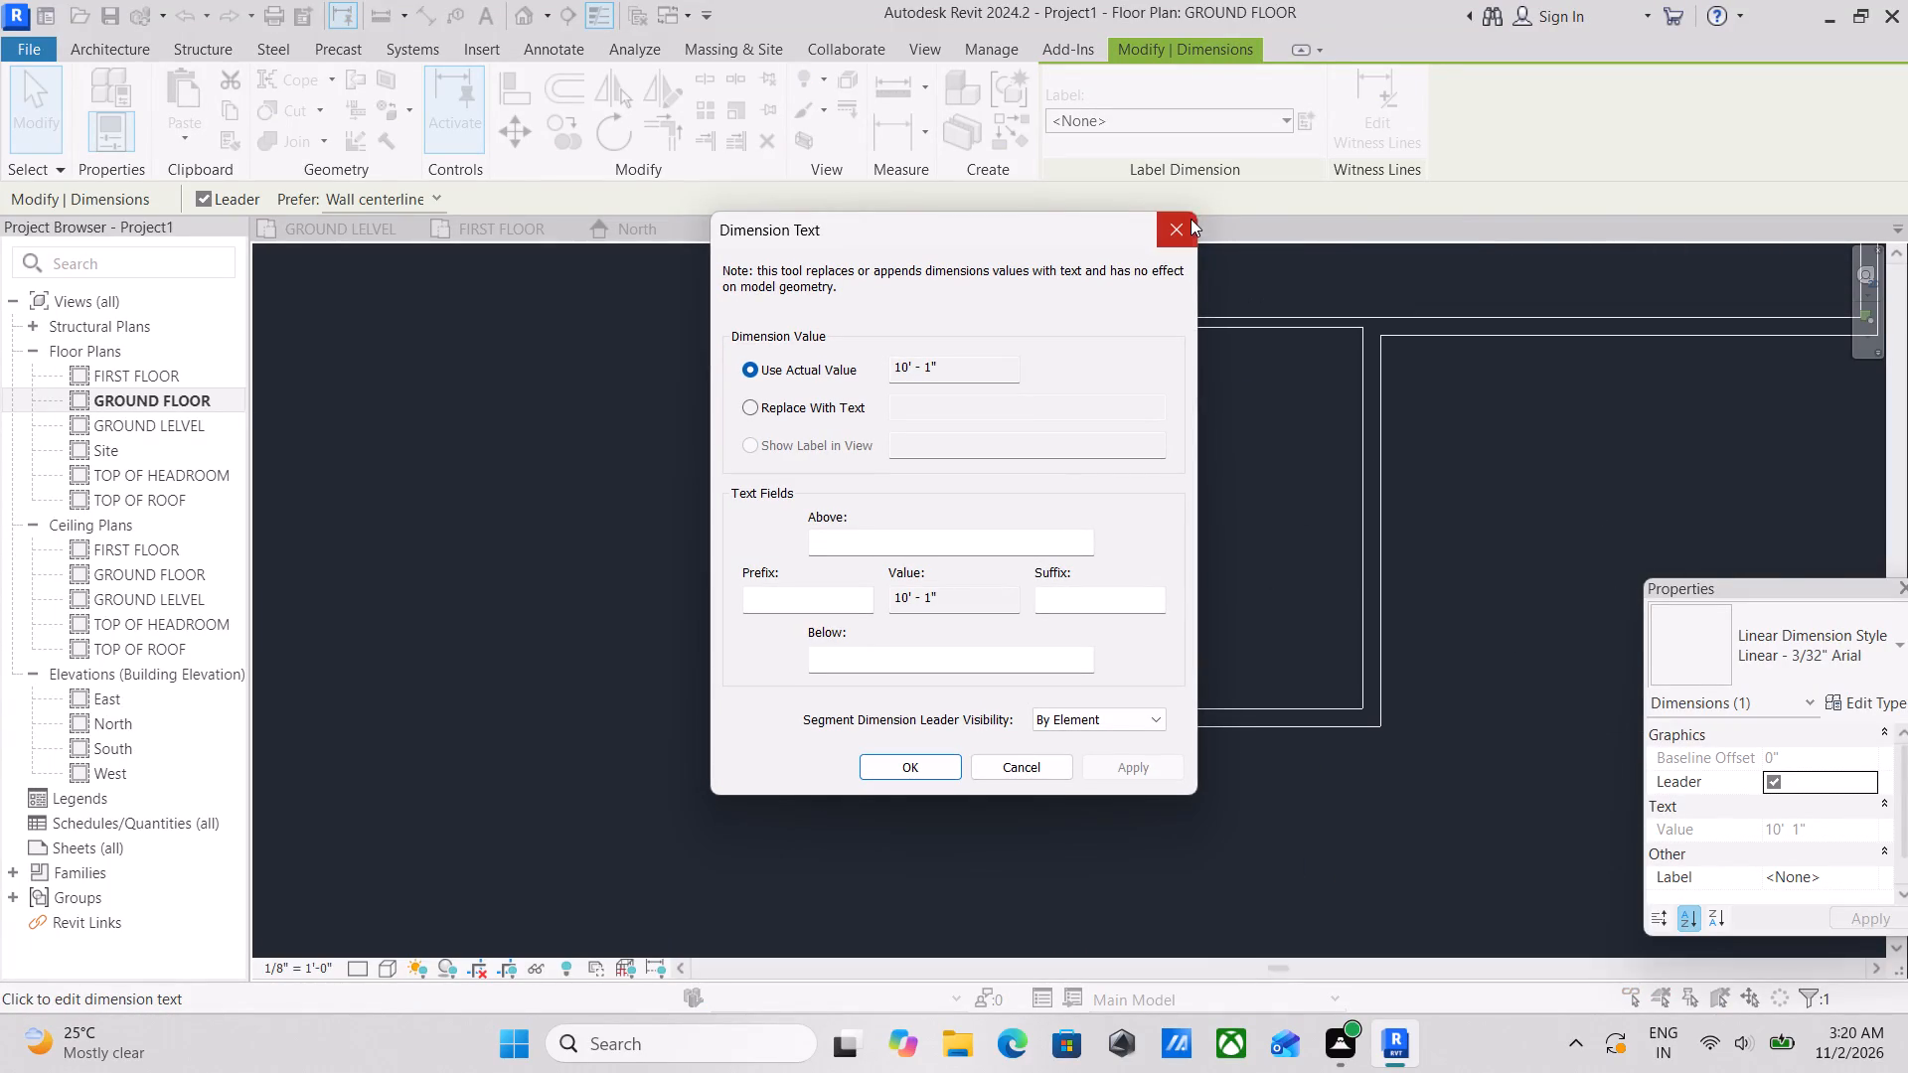
{"action": "left_click", "coordinate": [1190, 220]}
{"action": "scroll", "coordinate": [944, 556], "scroll_direction": "up", "scroll_amount": 4}
{"action": "middle_click_drag", "start_coordinate": [895, 422], "coordinate": [883, 554]}
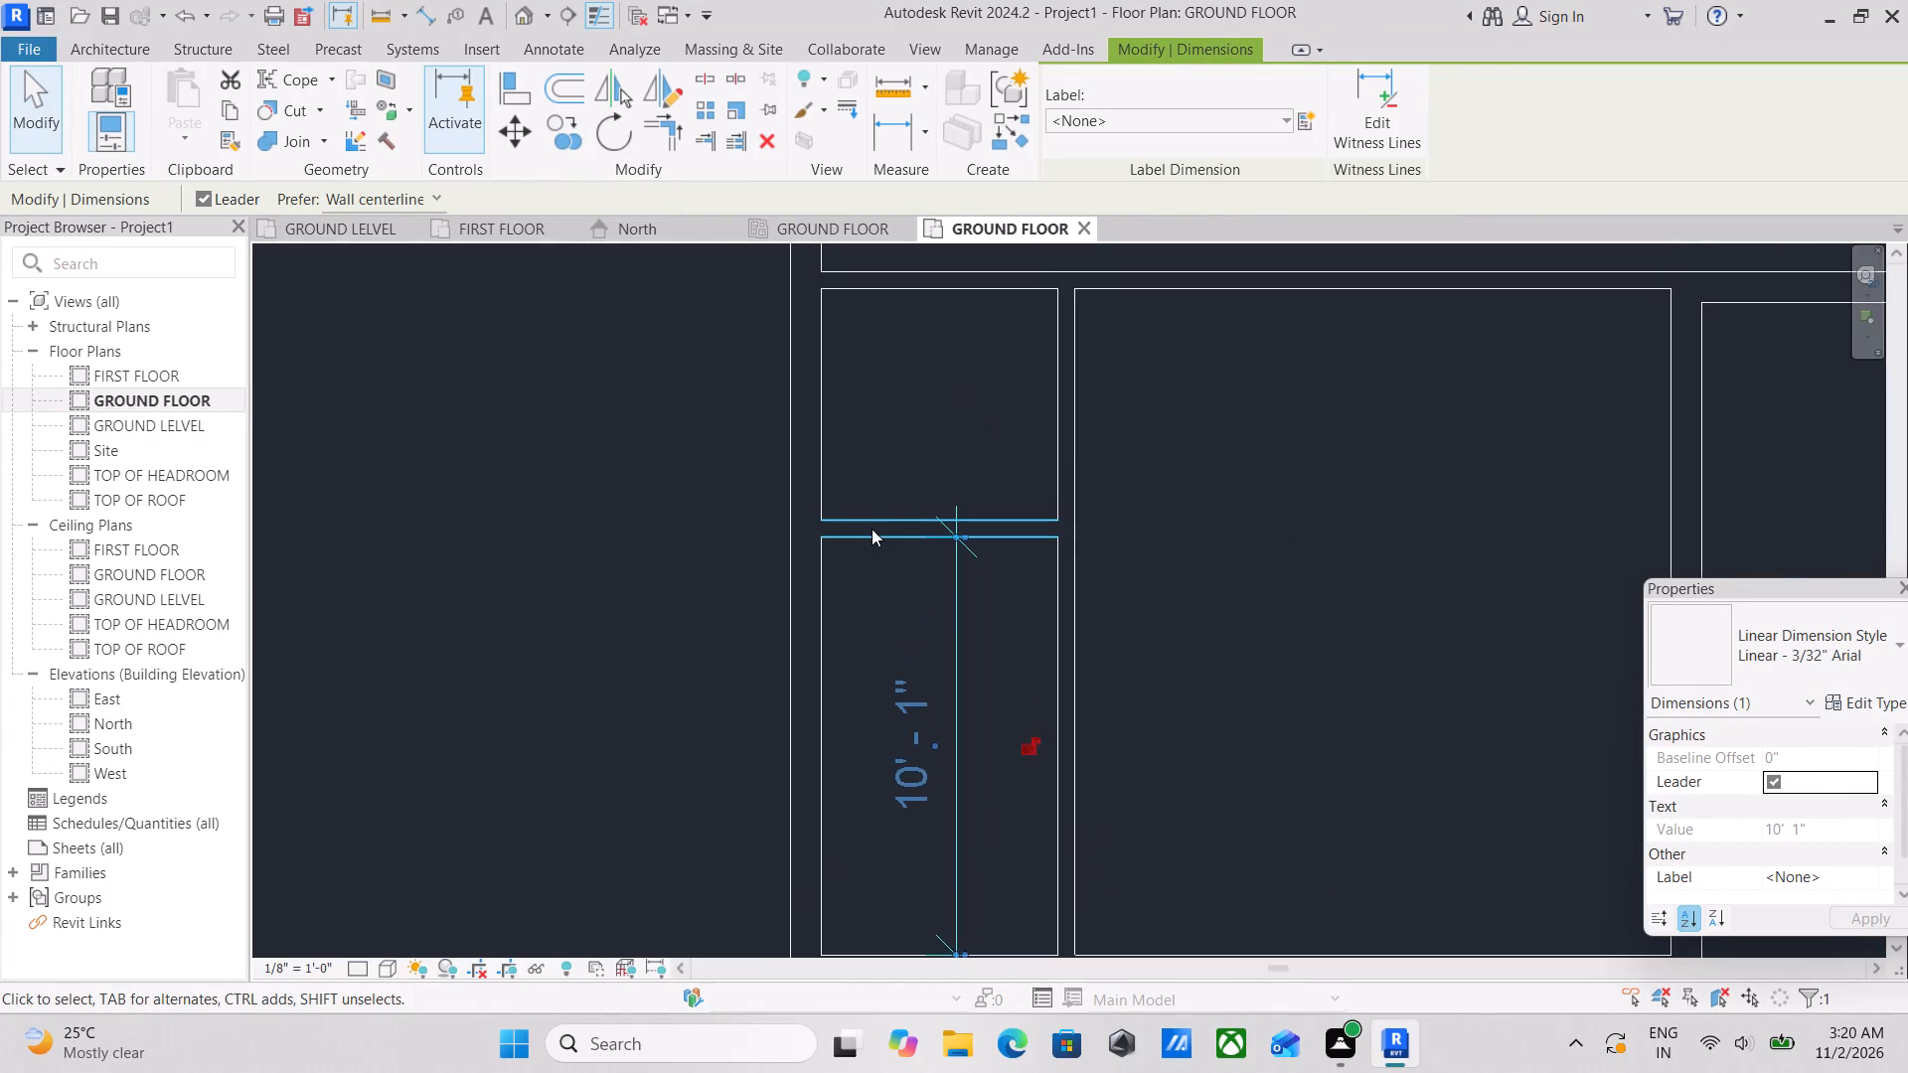
{"action": "left_click", "coordinate": [874, 533]}
{"action": "left_click", "coordinate": [926, 752]}
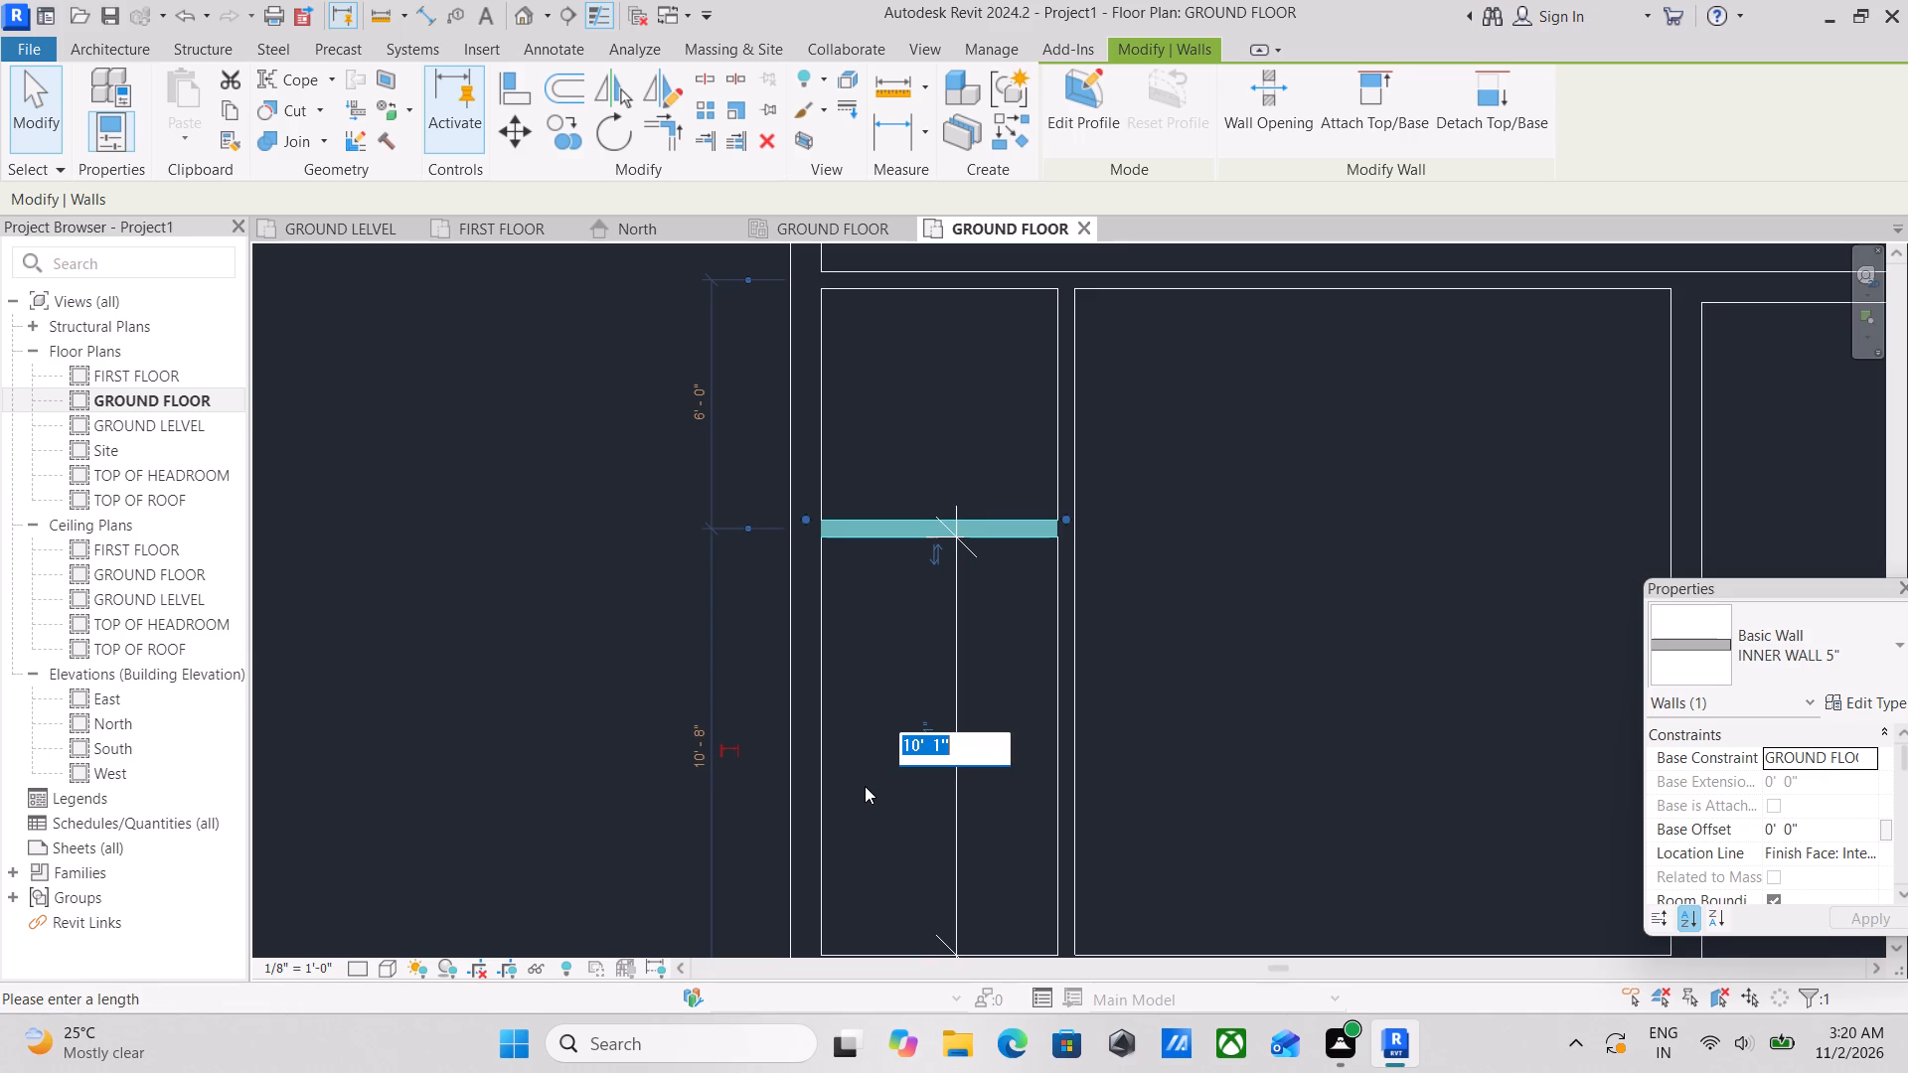
{"action": "key", "text": "7"}
{"action": "key", "text": "apostrophe"}
{"action": "key", "text": "Return"}
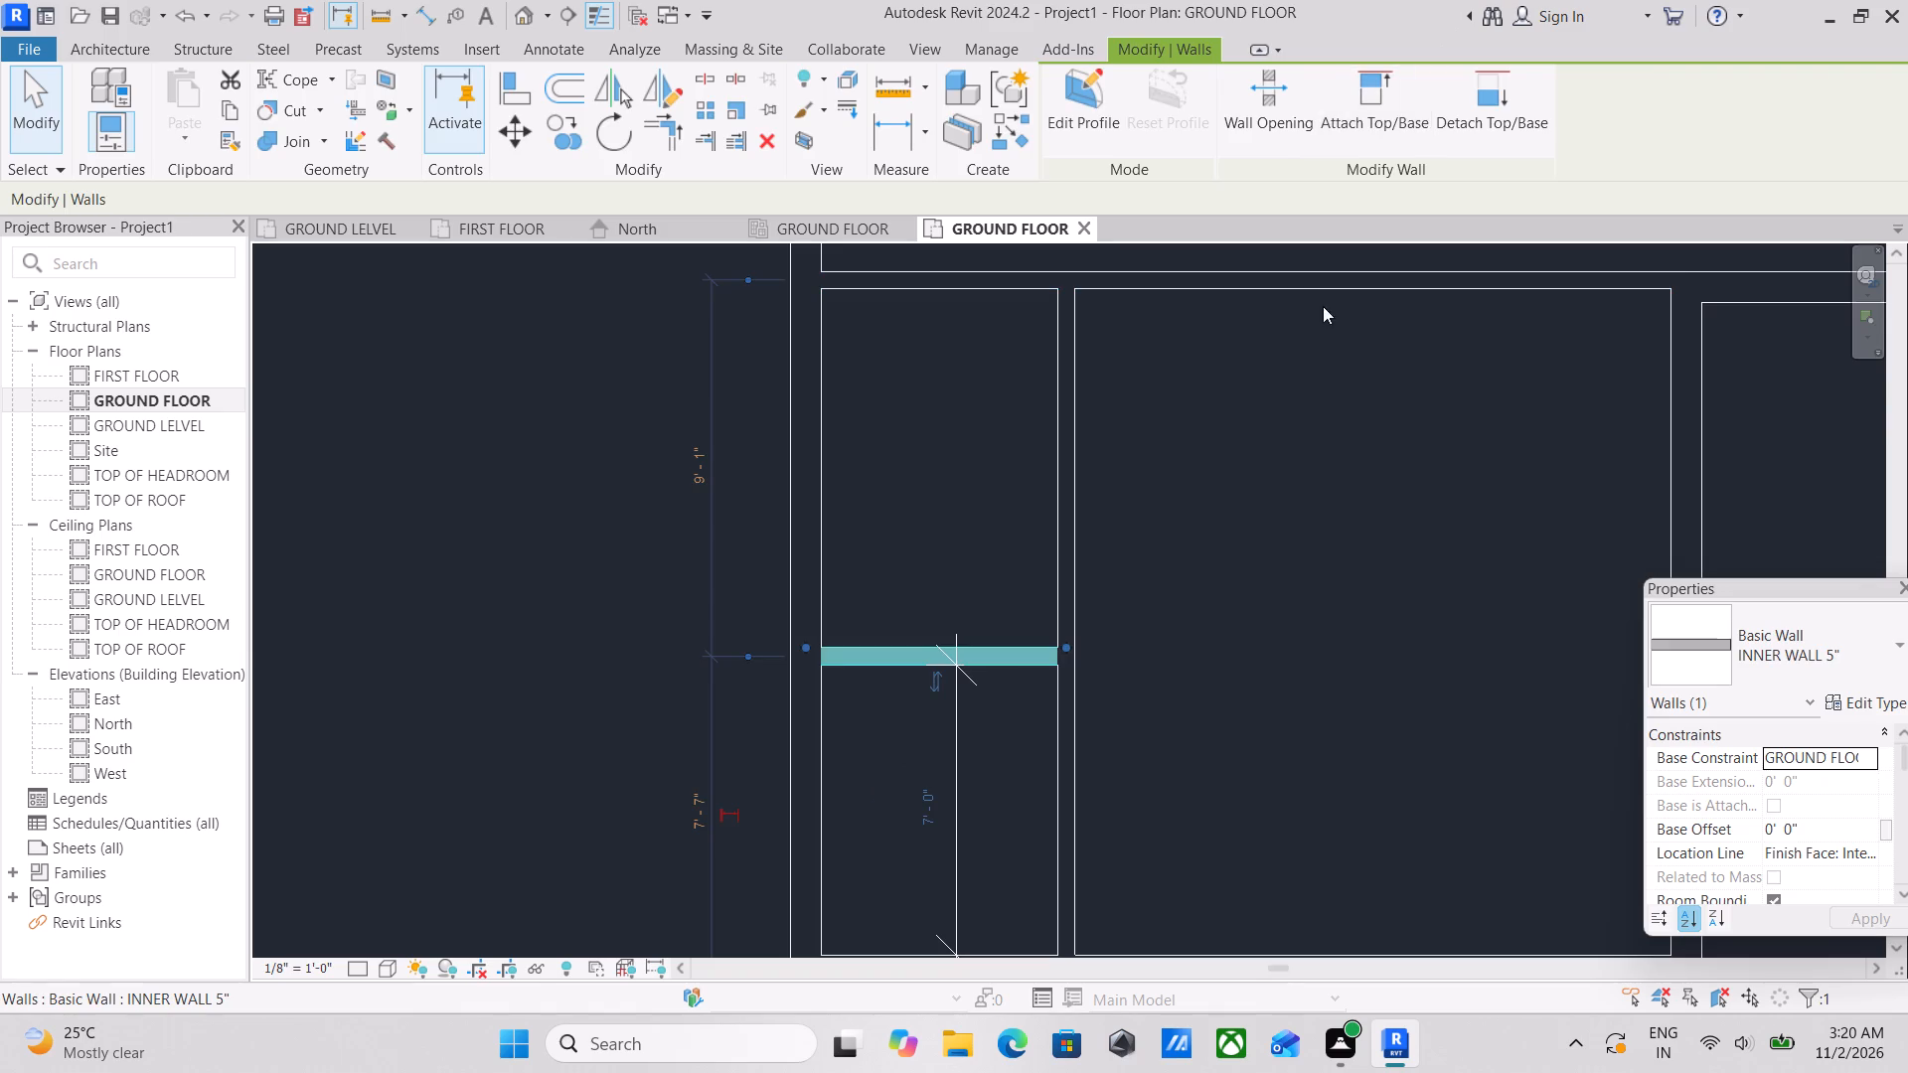
{"action": "key", "text": "Escape"}
Place an aligned dimension in the northern small room between the centrelines of its north wall and the partition to its south.
{"action": "scroll", "coordinate": [943, 474], "scroll_direction": "down", "scroll_amount": 2}
{"action": "middle_click_drag", "start_coordinate": [950, 478], "coordinate": [1004, 743]}
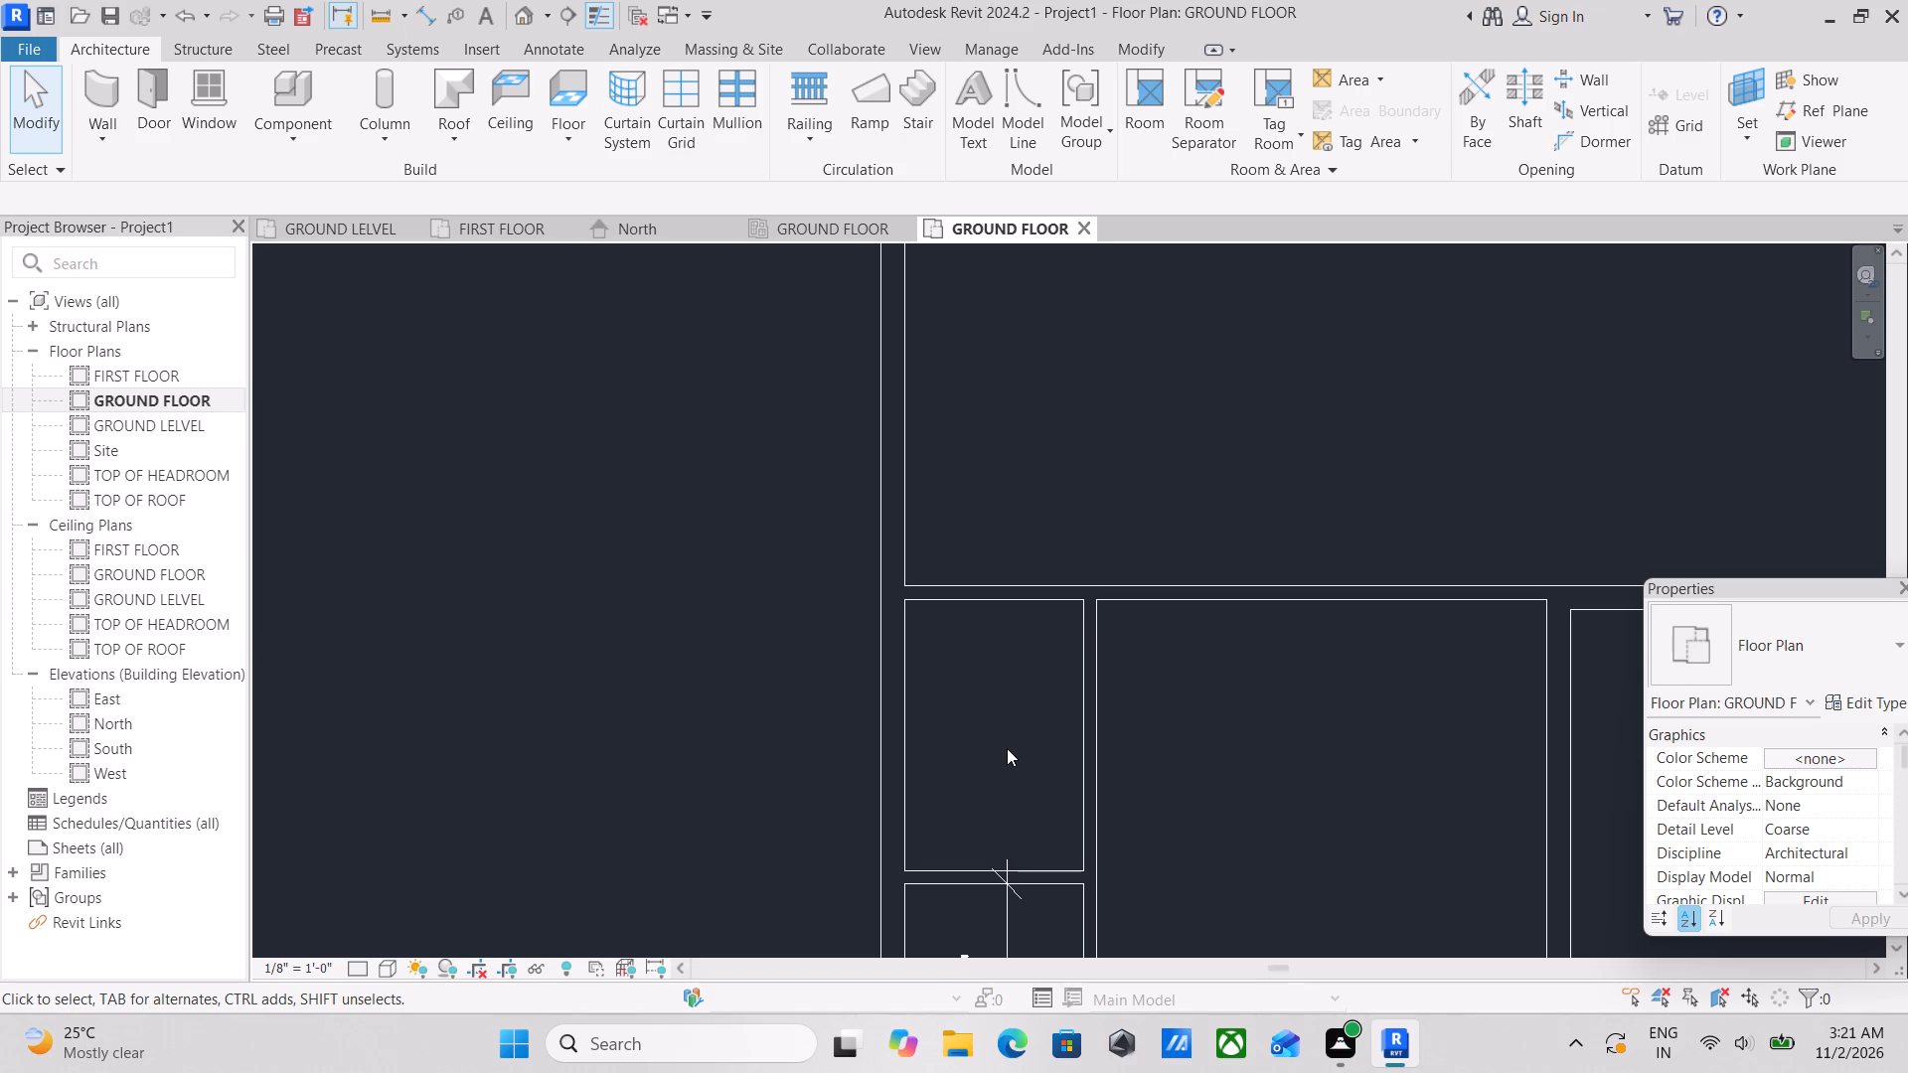
{"action": "scroll", "coordinate": [1027, 675], "scroll_direction": "down", "scroll_amount": 3}
{"action": "middle_click_drag", "start_coordinate": [1018, 681], "coordinate": [1135, 572]}
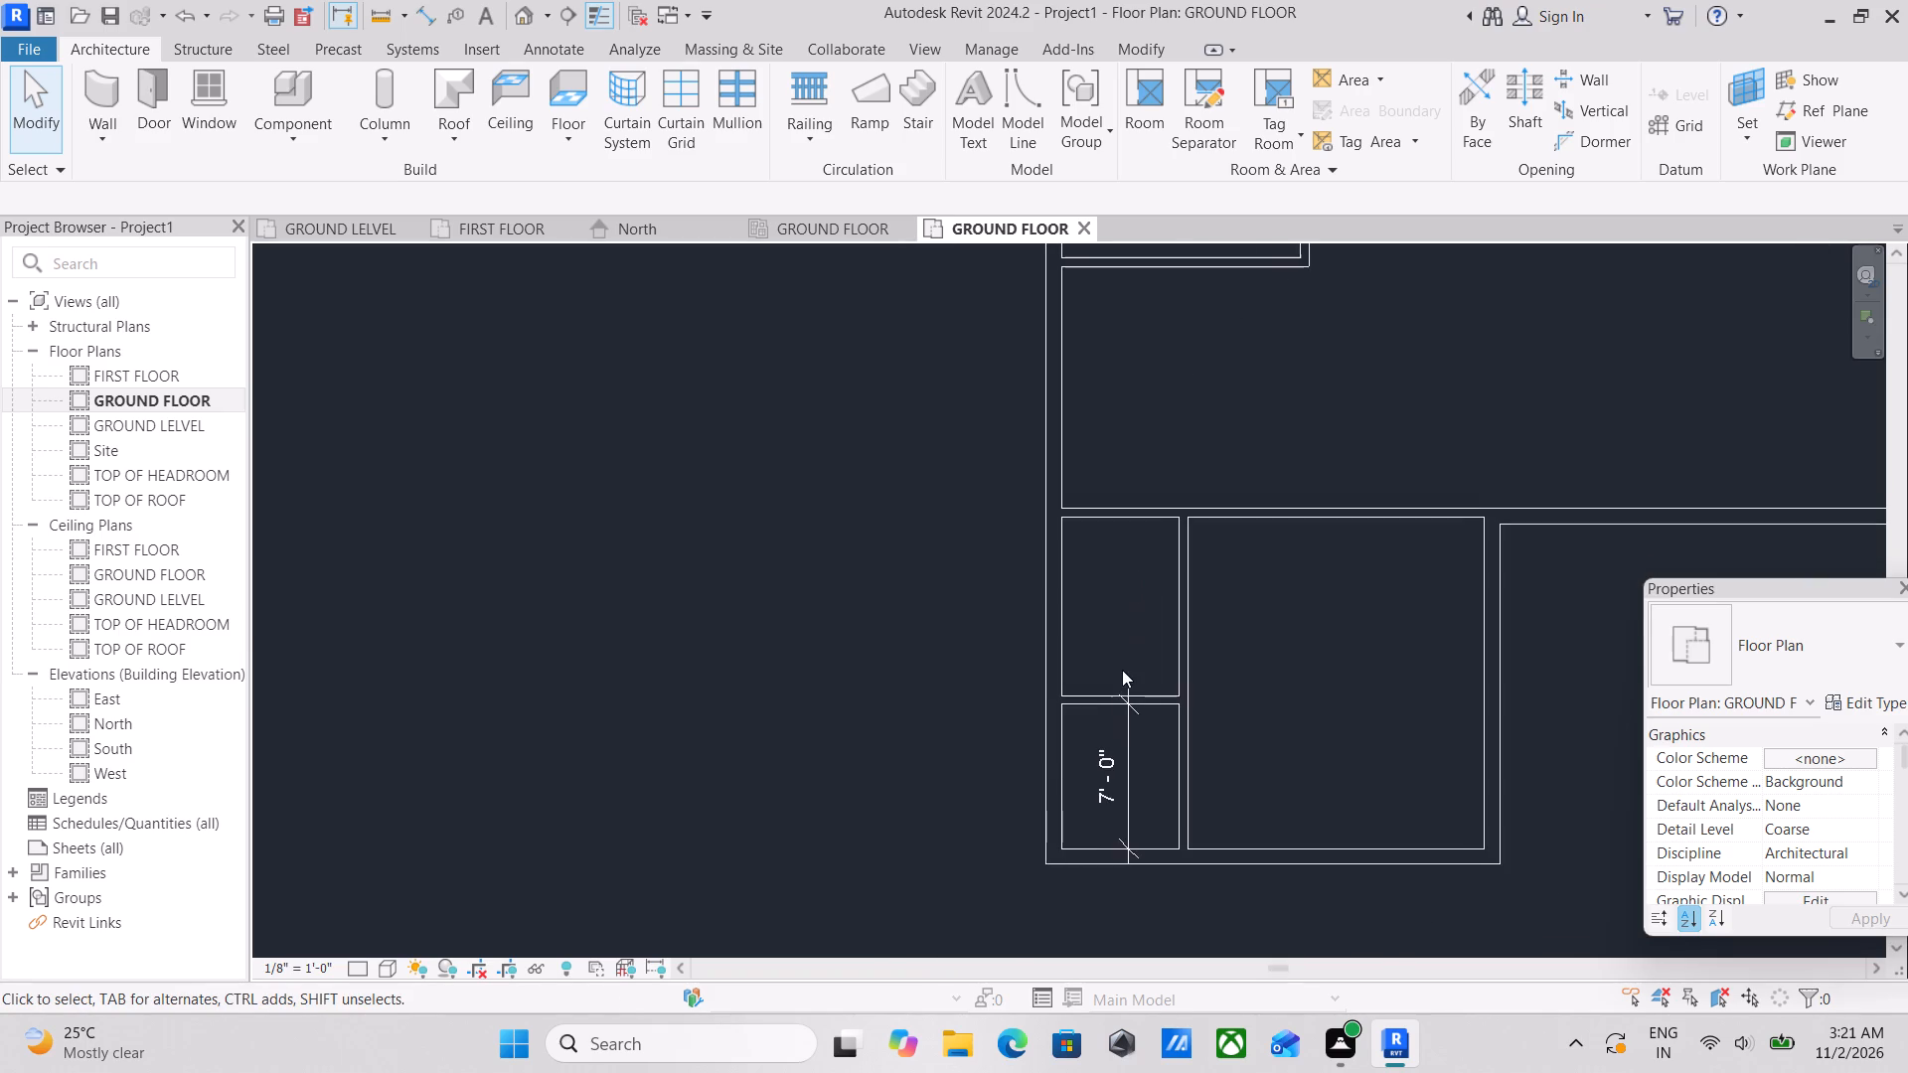
{"action": "scroll", "coordinate": [1122, 670], "scroll_direction": "up", "scroll_amount": 5}
{"action": "key", "text": "Escape"}
{"action": "middle_click_drag", "start_coordinate": [1131, 636], "coordinate": [1128, 662]}
{"action": "type", "text": "DI"}
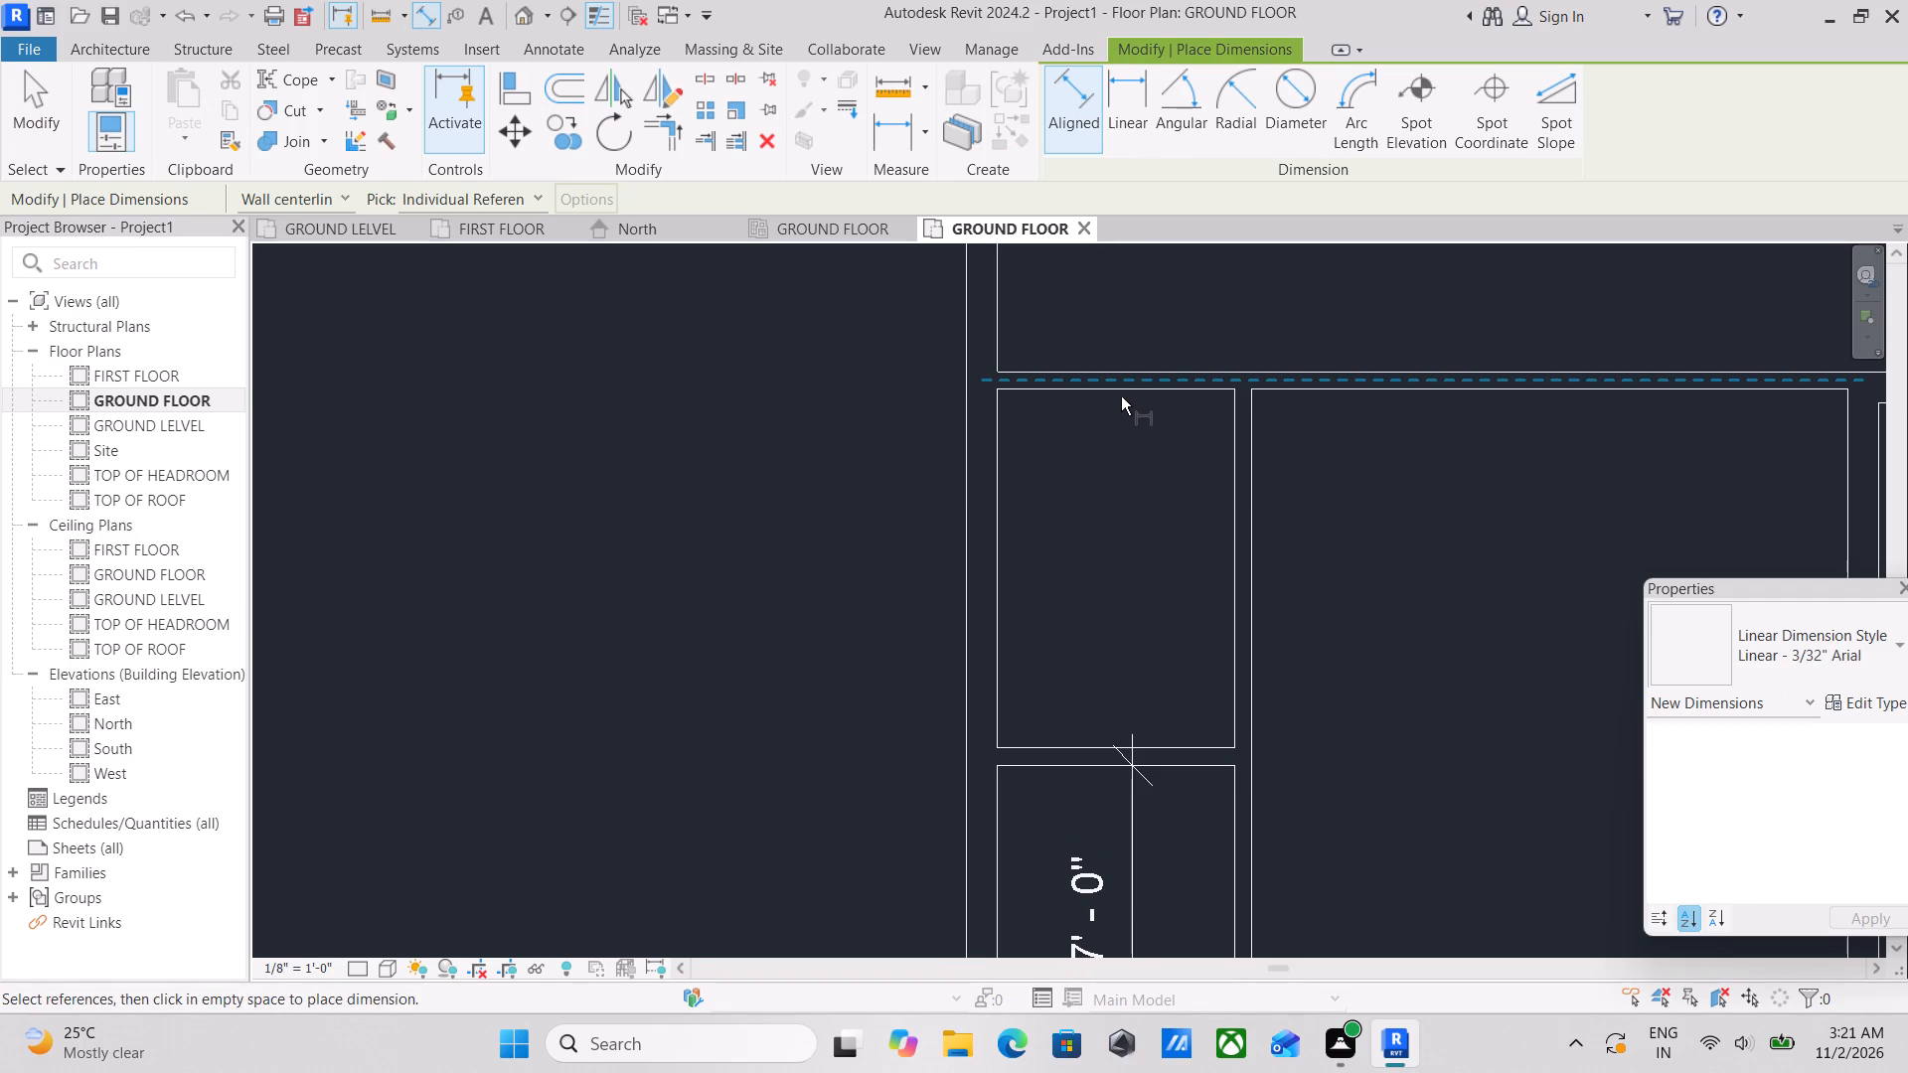
{"action": "left_click", "coordinate": [1121, 395]}
{"action": "left_click", "coordinate": [1142, 761]}
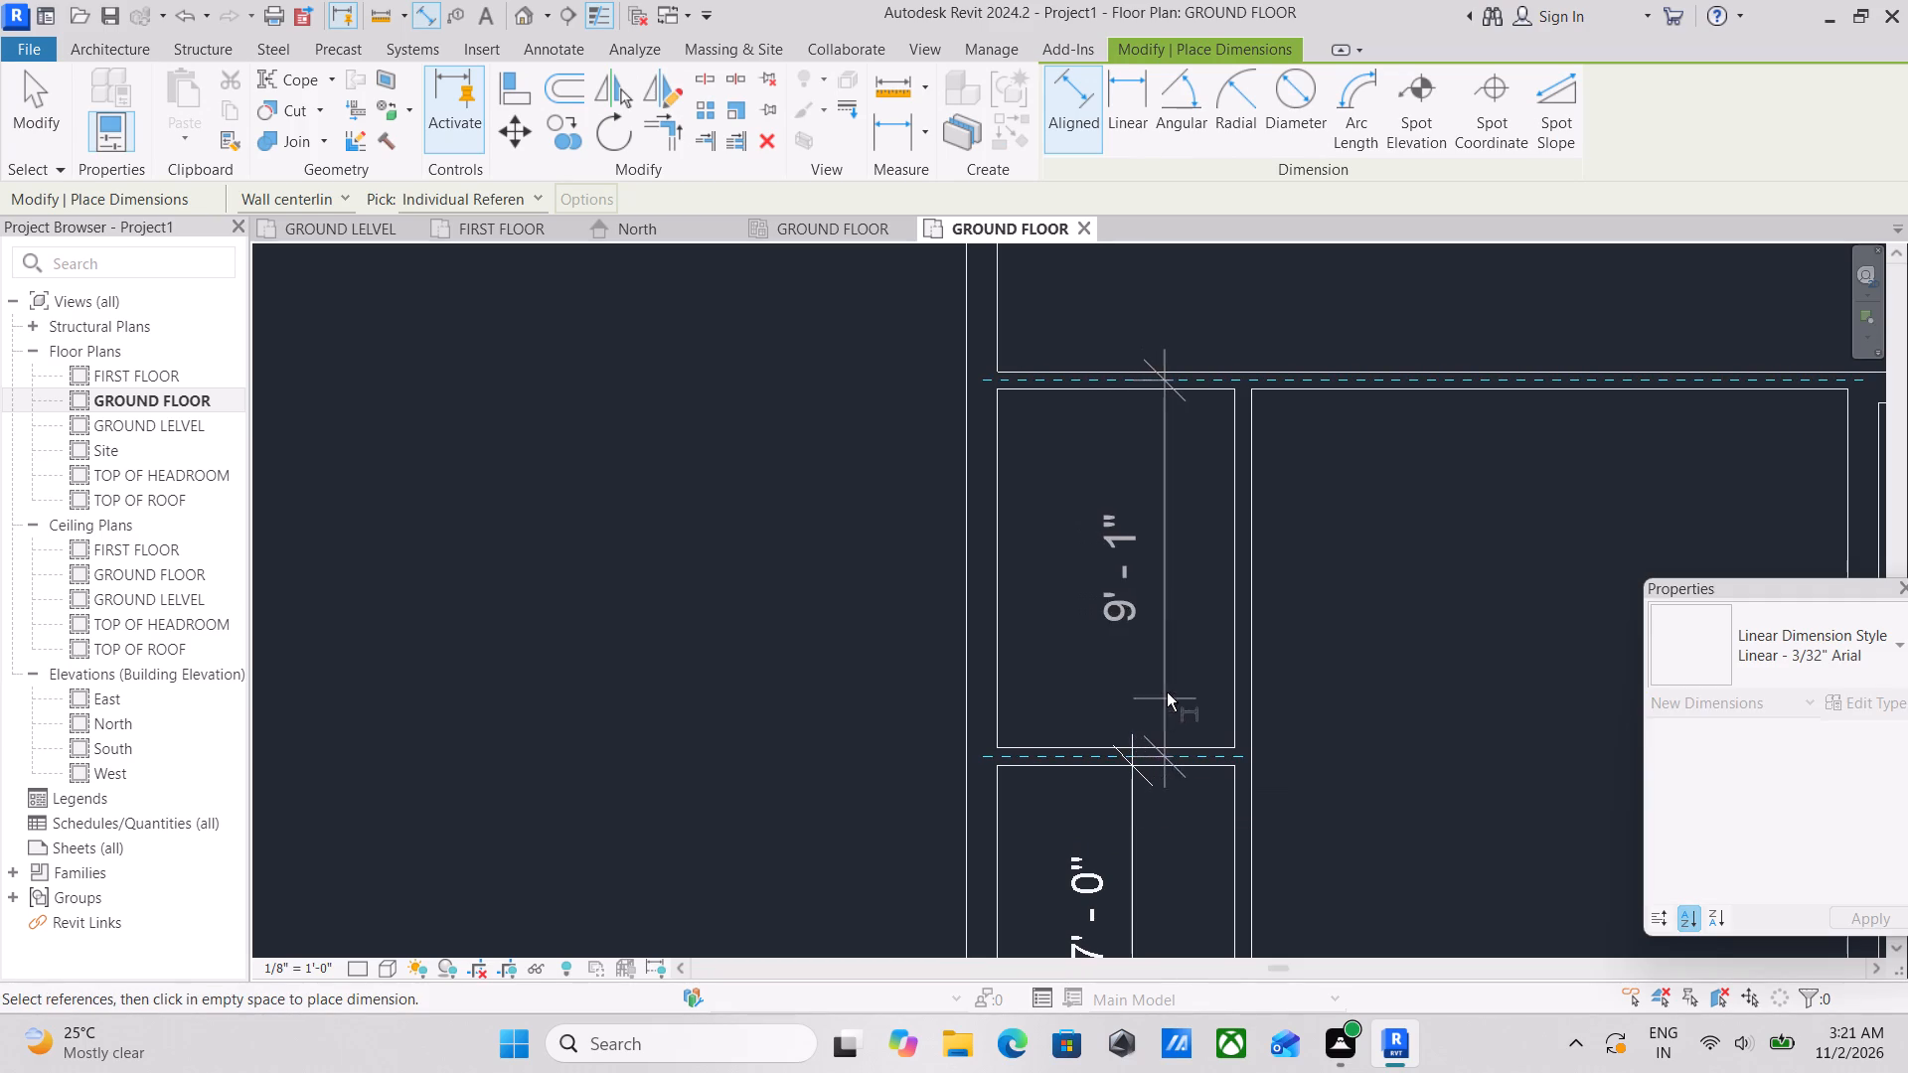
{"action": "left_click", "coordinate": [1128, 578]}
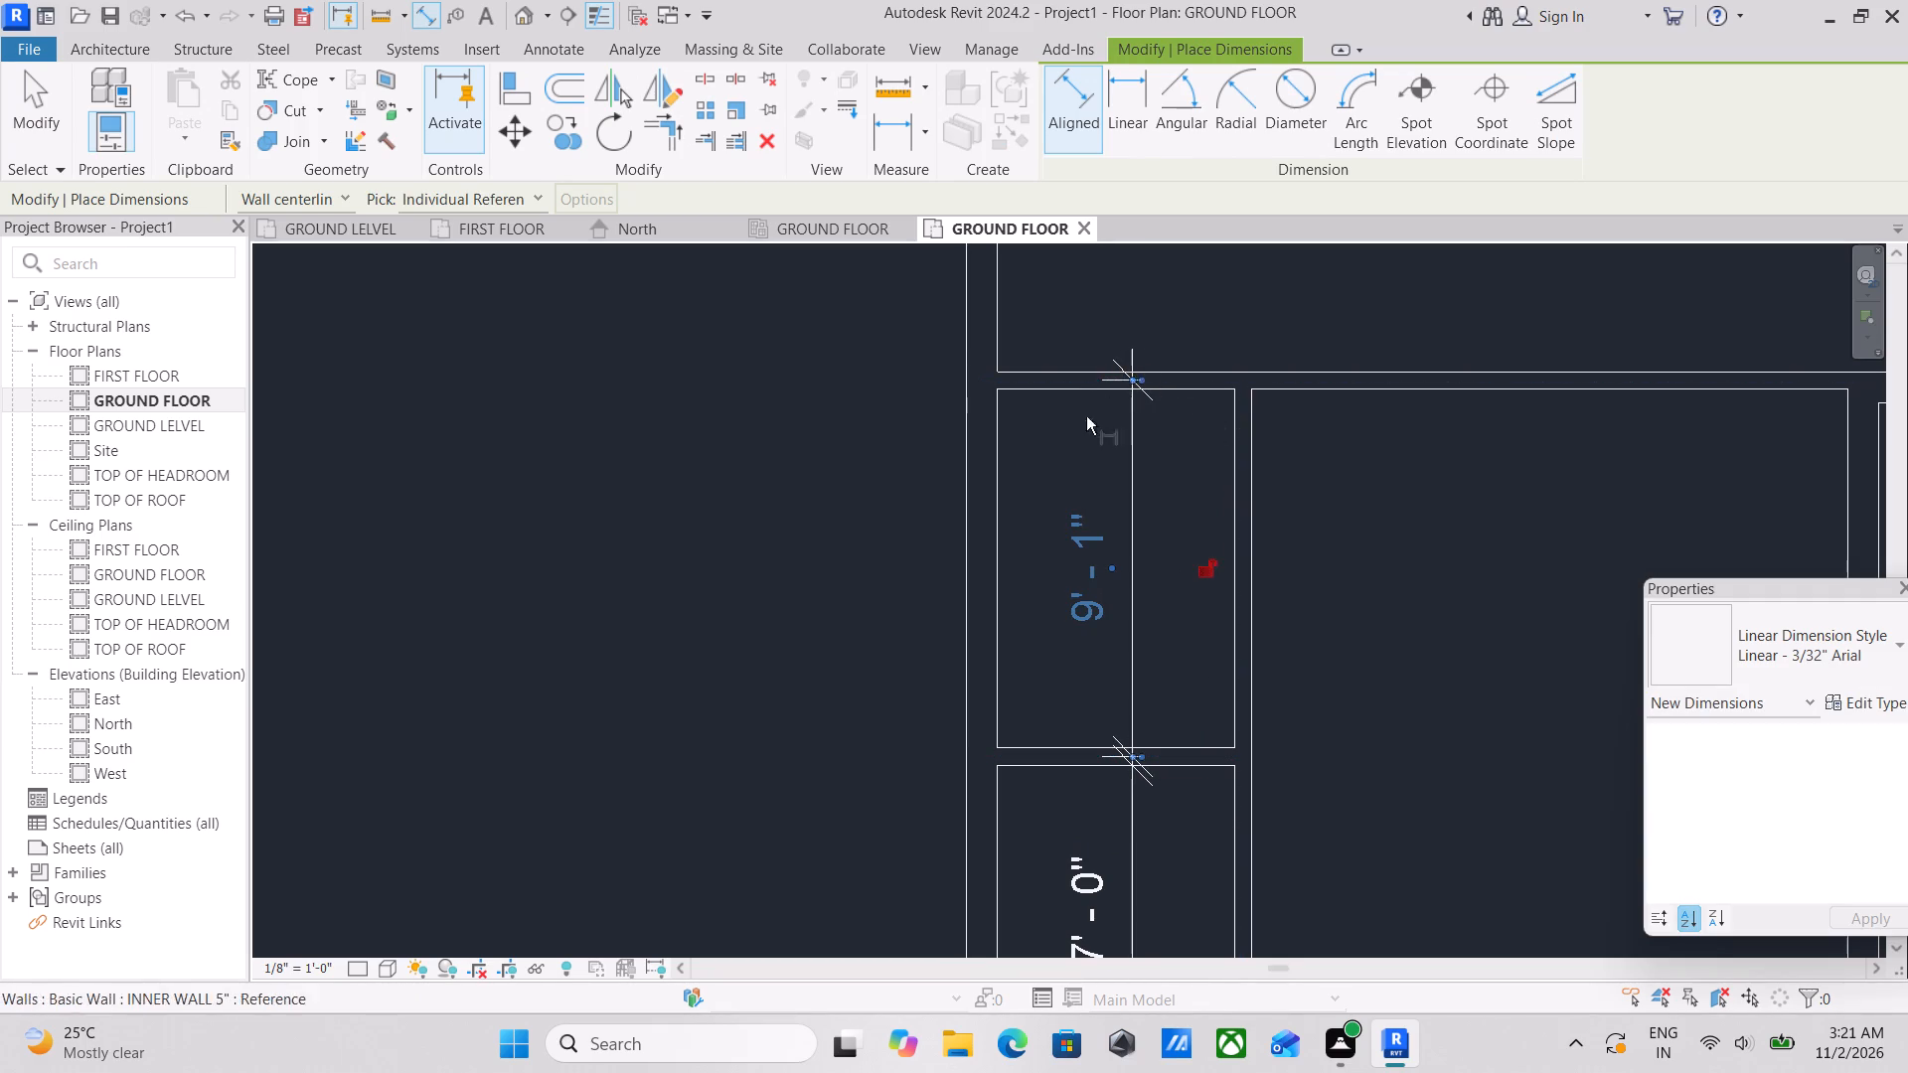
{"action": "scroll", "coordinate": [1074, 421], "scroll_direction": "up", "scroll_amount": 2}
{"action": "key", "text": "Escape"}
{"action": "key", "text": "Escape"}
{"action": "key", "text": "Escape"}
{"action": "scroll", "coordinate": [1167, 359], "scroll_direction": "up", "scroll_amount": 10}
{"action": "key", "text": "Escape"}
{"action": "key", "text": "Escape"}
{"action": "key", "text": "Escape"}
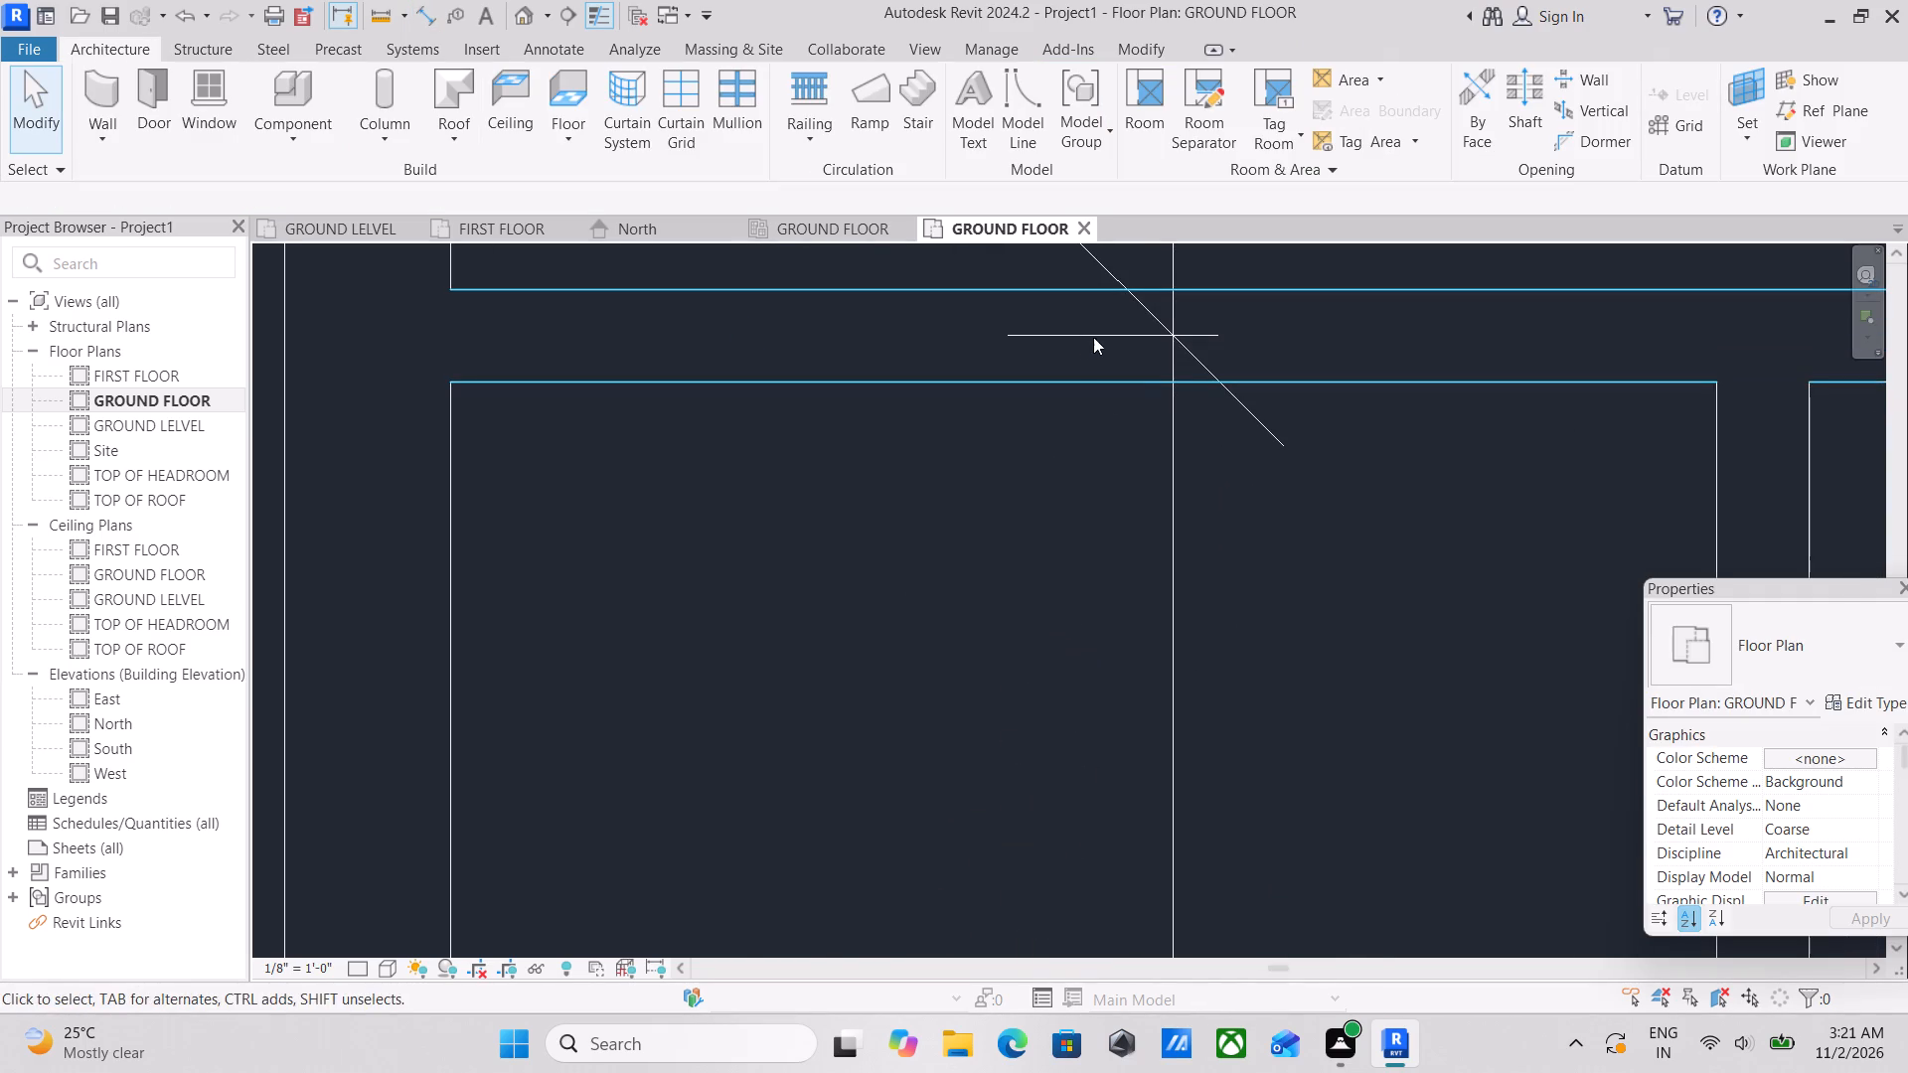
Shift the dimension's witness lines to the north wall's south face and the partition's north face, spanning the northern small room's clear length.
{"action": "left_click", "coordinate": [1178, 531]}
{"action": "scroll", "coordinate": [1161, 338], "scroll_direction": "down", "scroll_amount": 4}
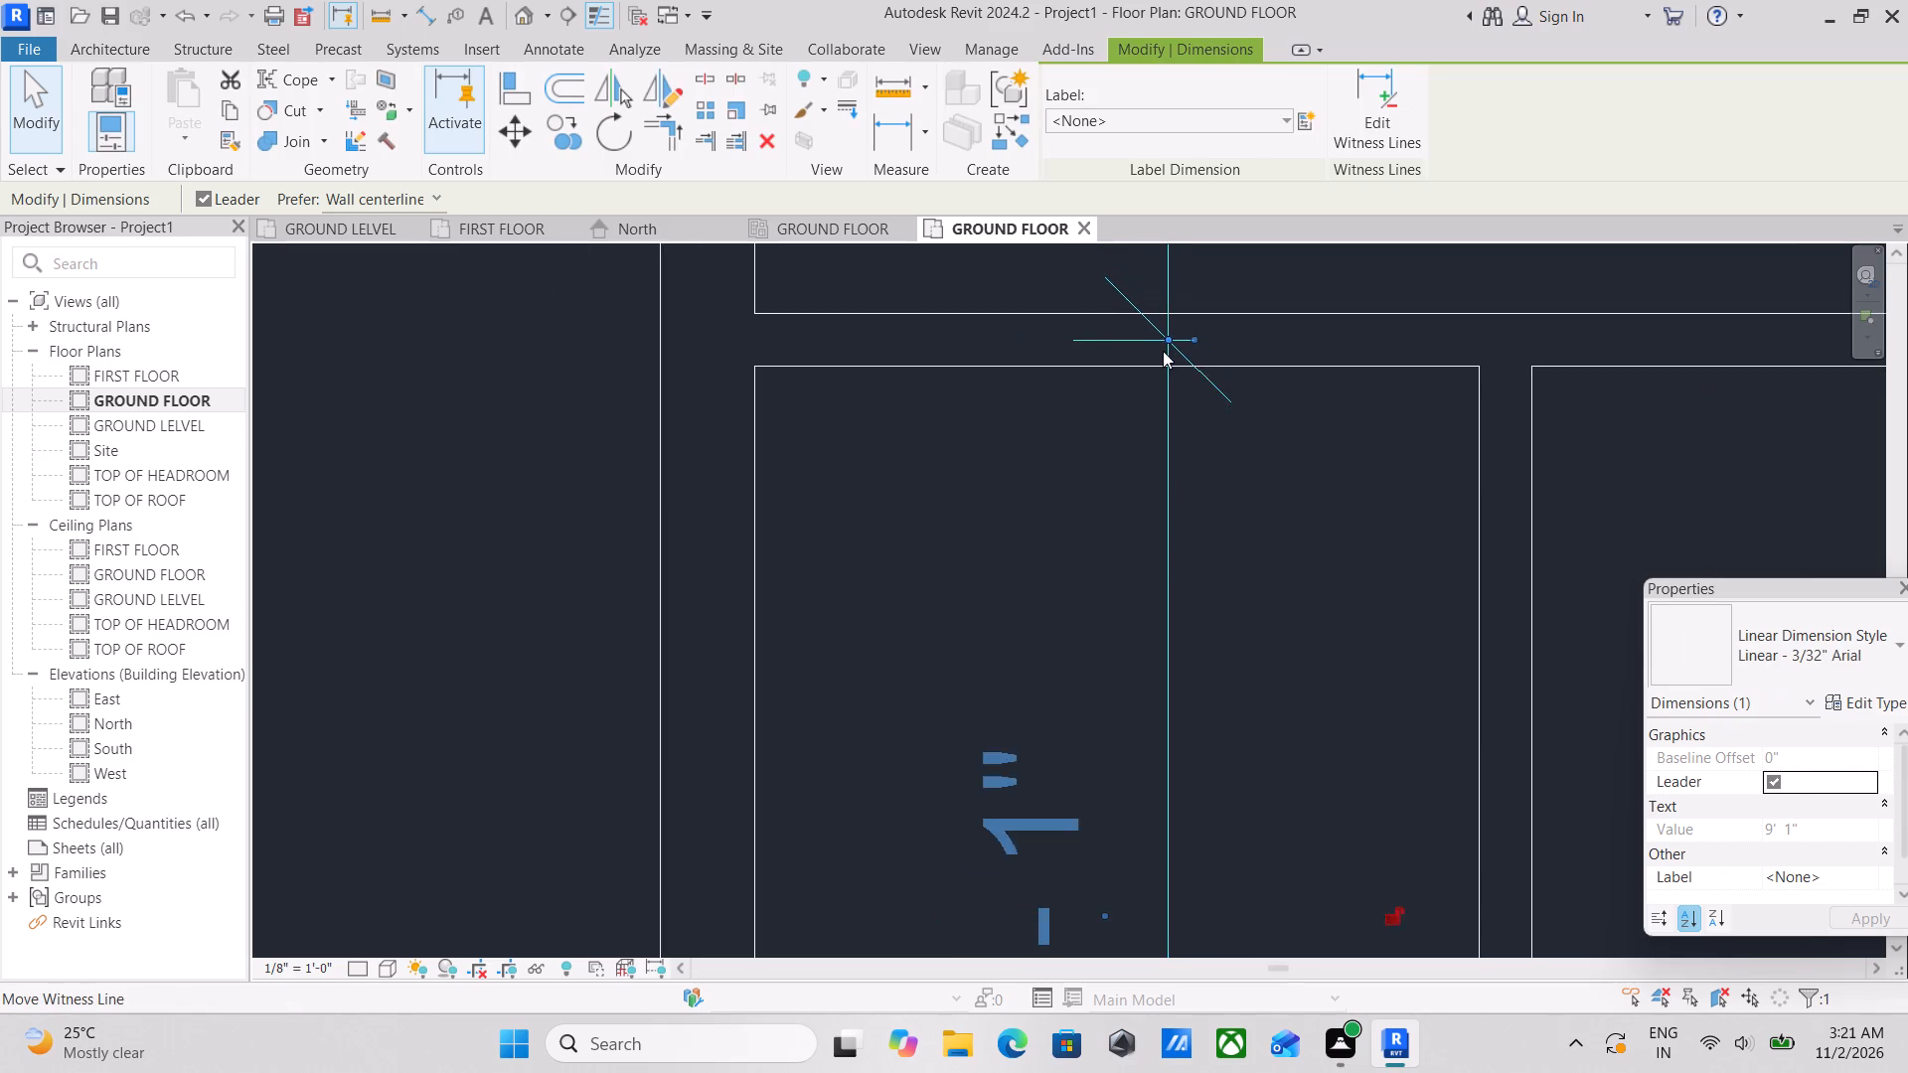
{"action": "scroll", "coordinate": [1164, 346], "scroll_direction": "up", "scroll_amount": 2}
{"action": "left_click", "coordinate": [1170, 333]}
{"action": "scroll", "coordinate": [1197, 415], "scroll_direction": "down", "scroll_amount": 4}
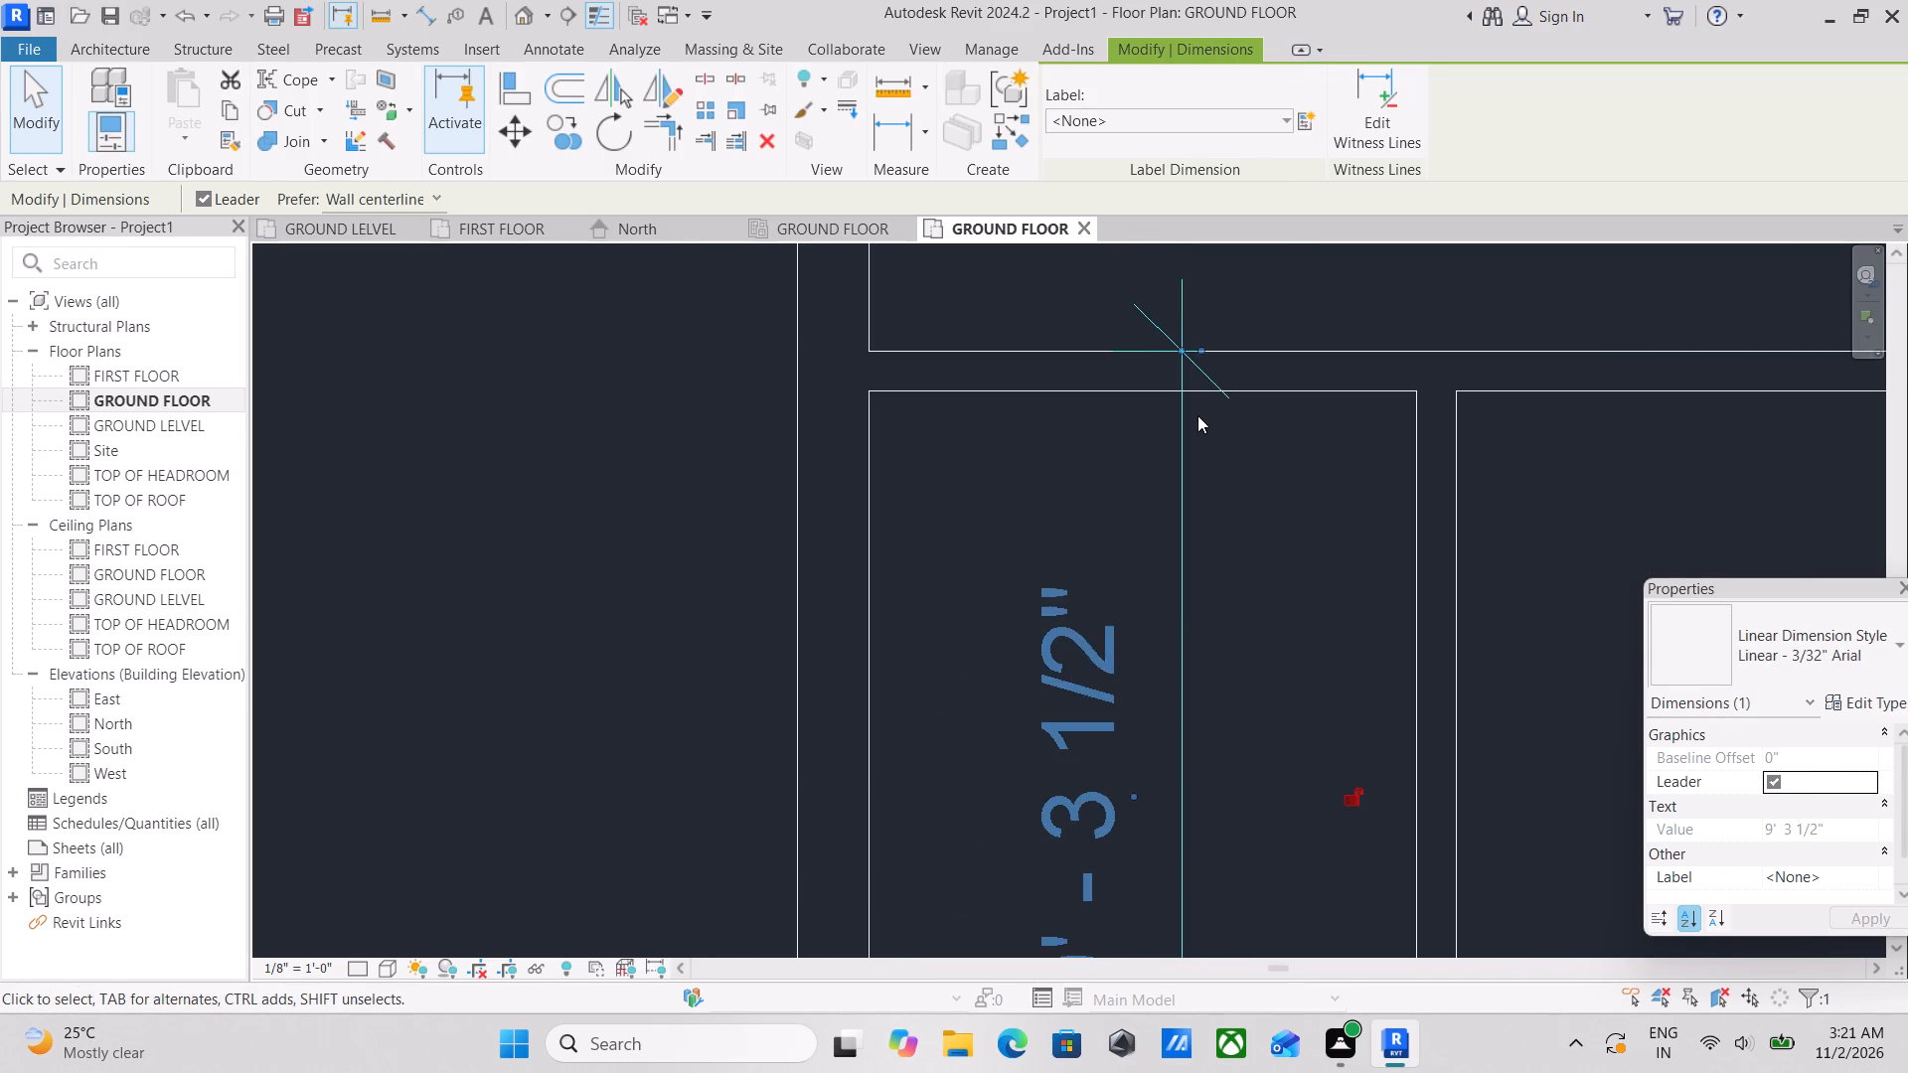
{"action": "left_click", "coordinate": [1180, 350]}
{"action": "scroll", "coordinate": [1188, 371], "scroll_direction": "down", "scroll_amount": 4}
{"action": "middle_click_drag", "start_coordinate": [1187, 366], "coordinate": [1193, 213]}
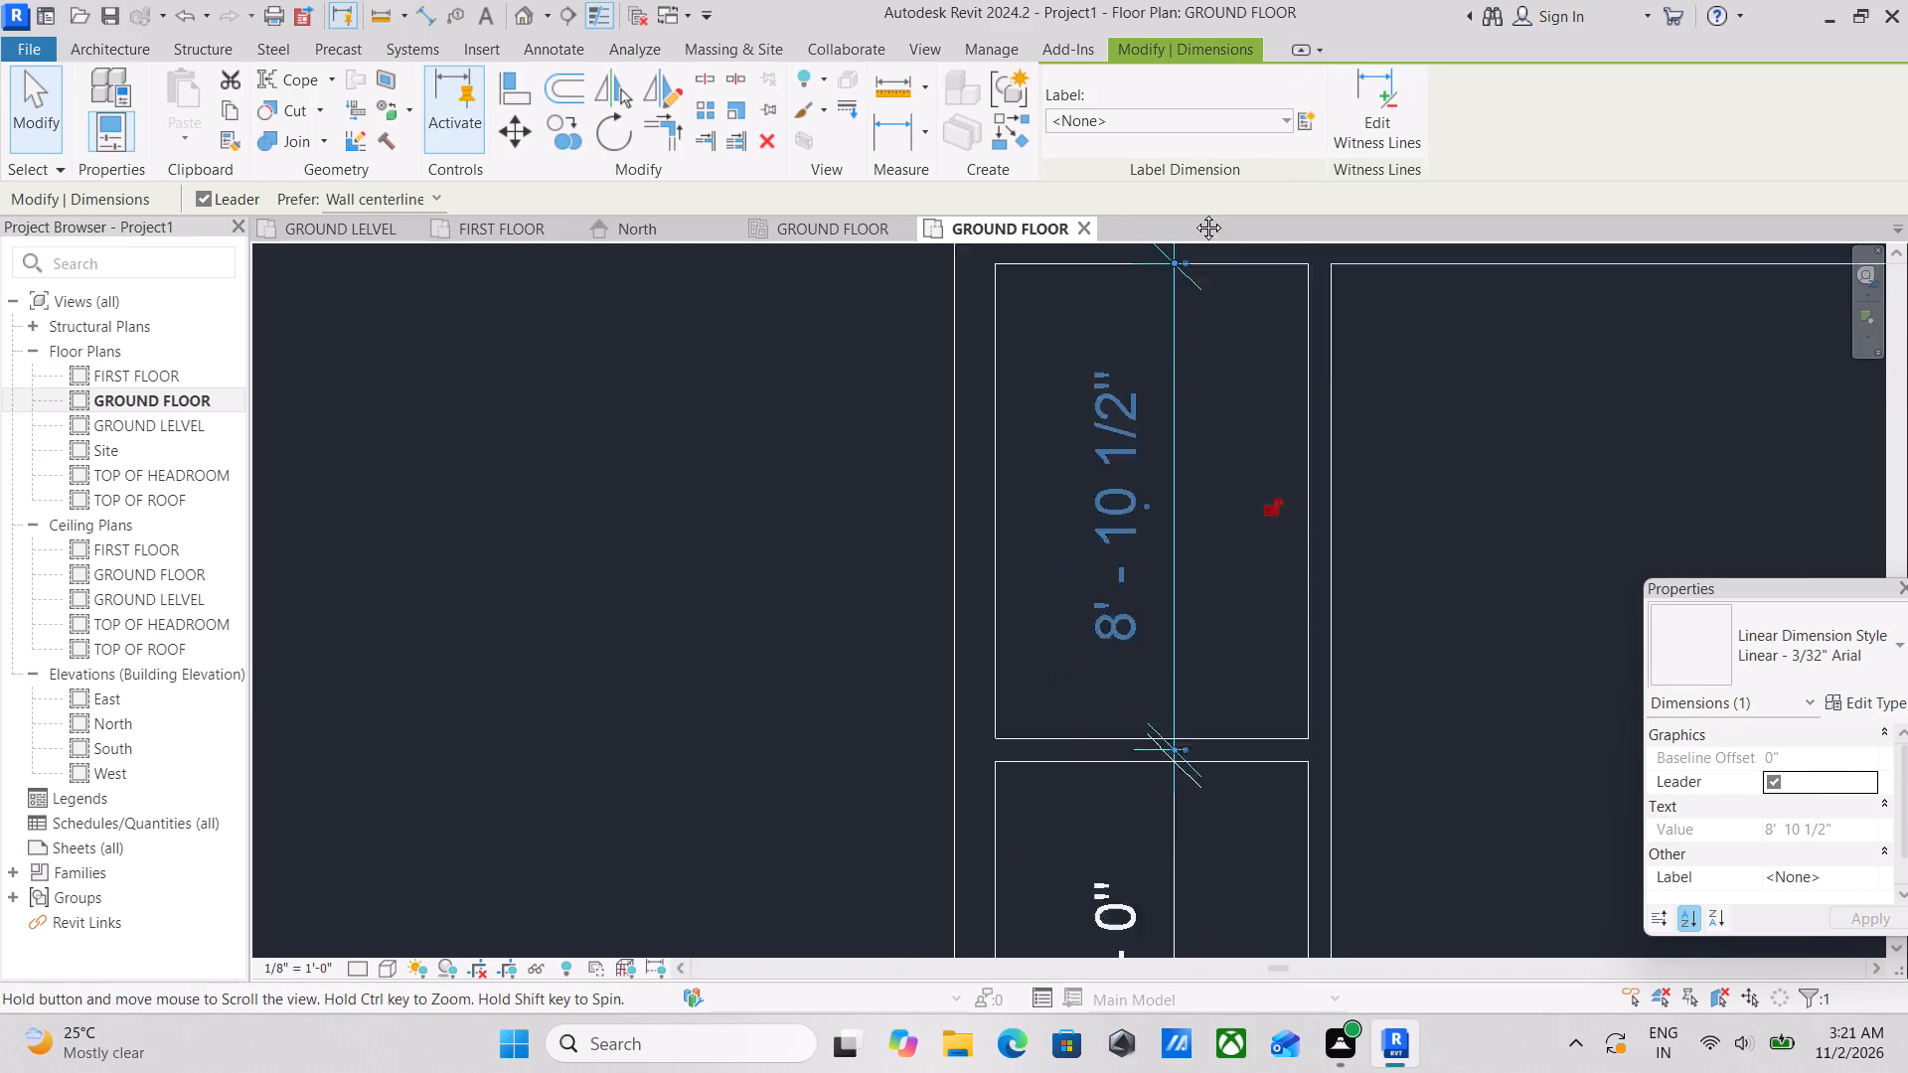
{"action": "middle_click_drag", "start_coordinate": [1193, 213], "coordinate": [1194, 210]}
{"action": "scroll", "coordinate": [1146, 775], "scroll_direction": "up", "scroll_amount": 15}
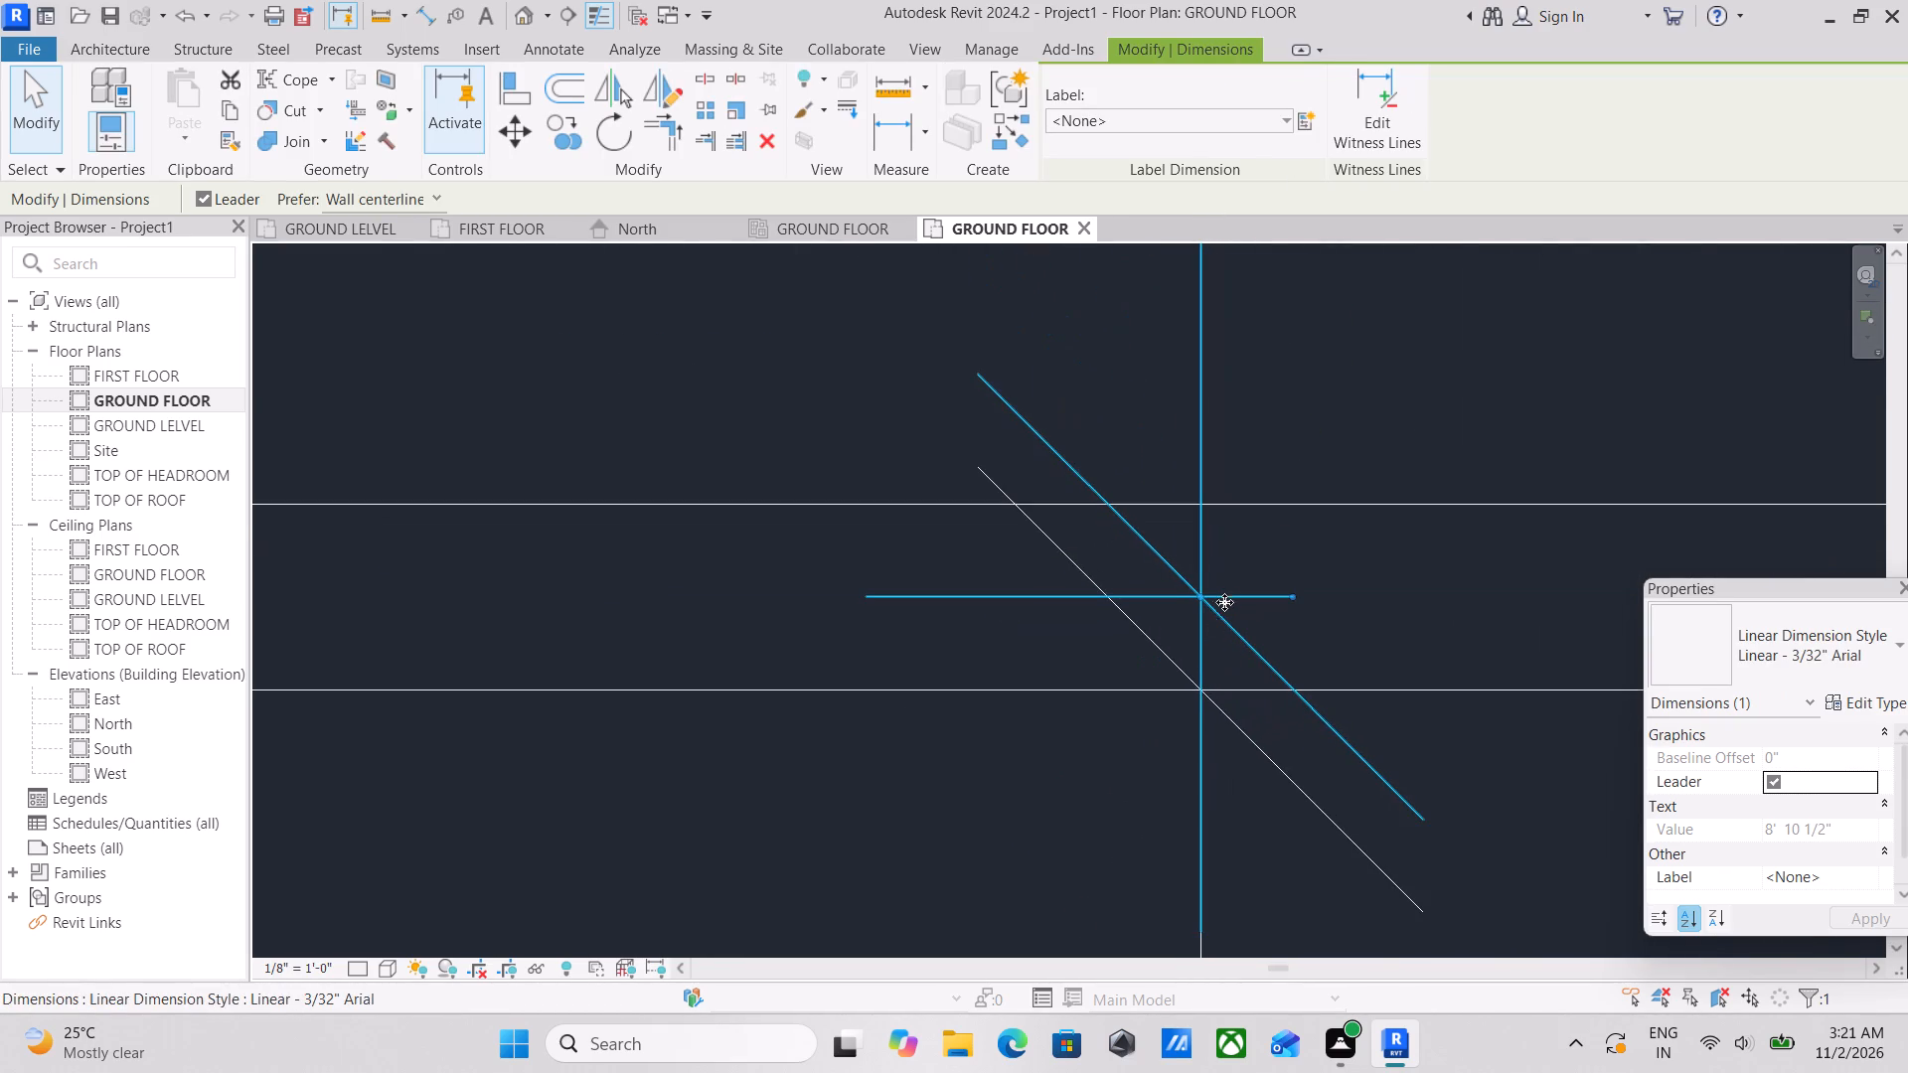
{"action": "scroll", "coordinate": [1219, 616], "scroll_direction": "up", "scroll_amount": 7}
{"action": "left_click", "coordinate": [1180, 552]}
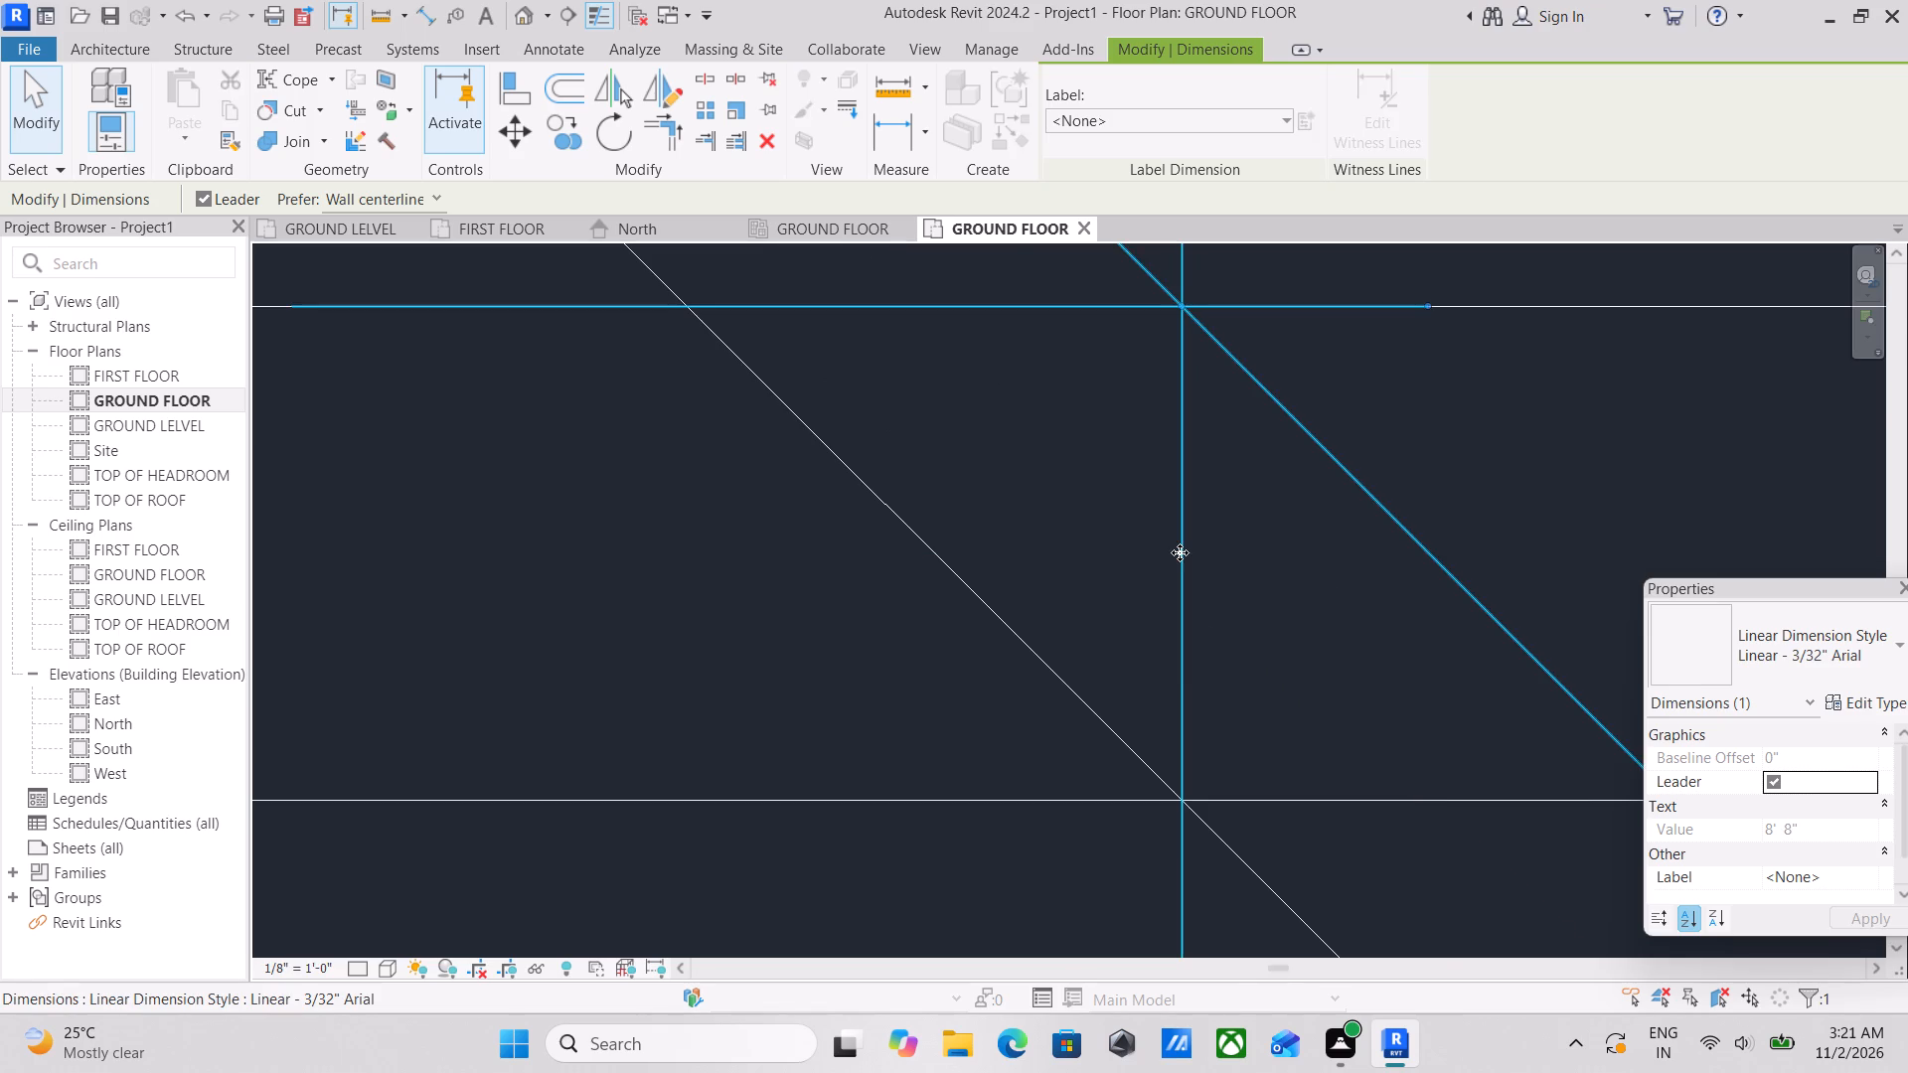
Set the northern small room's clear inside length to 5' by moving the 5" inner wall on its north side.
{"action": "scroll", "coordinate": [1181, 550], "scroll_direction": "down", "scroll_amount": 8}
{"action": "middle_click_drag", "start_coordinate": [1203, 566], "coordinate": [1131, 957]}
{"action": "scroll", "coordinate": [1131, 957], "scroll_direction": "up", "scroll_amount": 1}
{"action": "scroll", "coordinate": [1240, 619], "scroll_direction": "down", "scroll_amount": 11}
{"action": "middle_click_drag", "start_coordinate": [1232, 662], "coordinate": [1205, 762]}
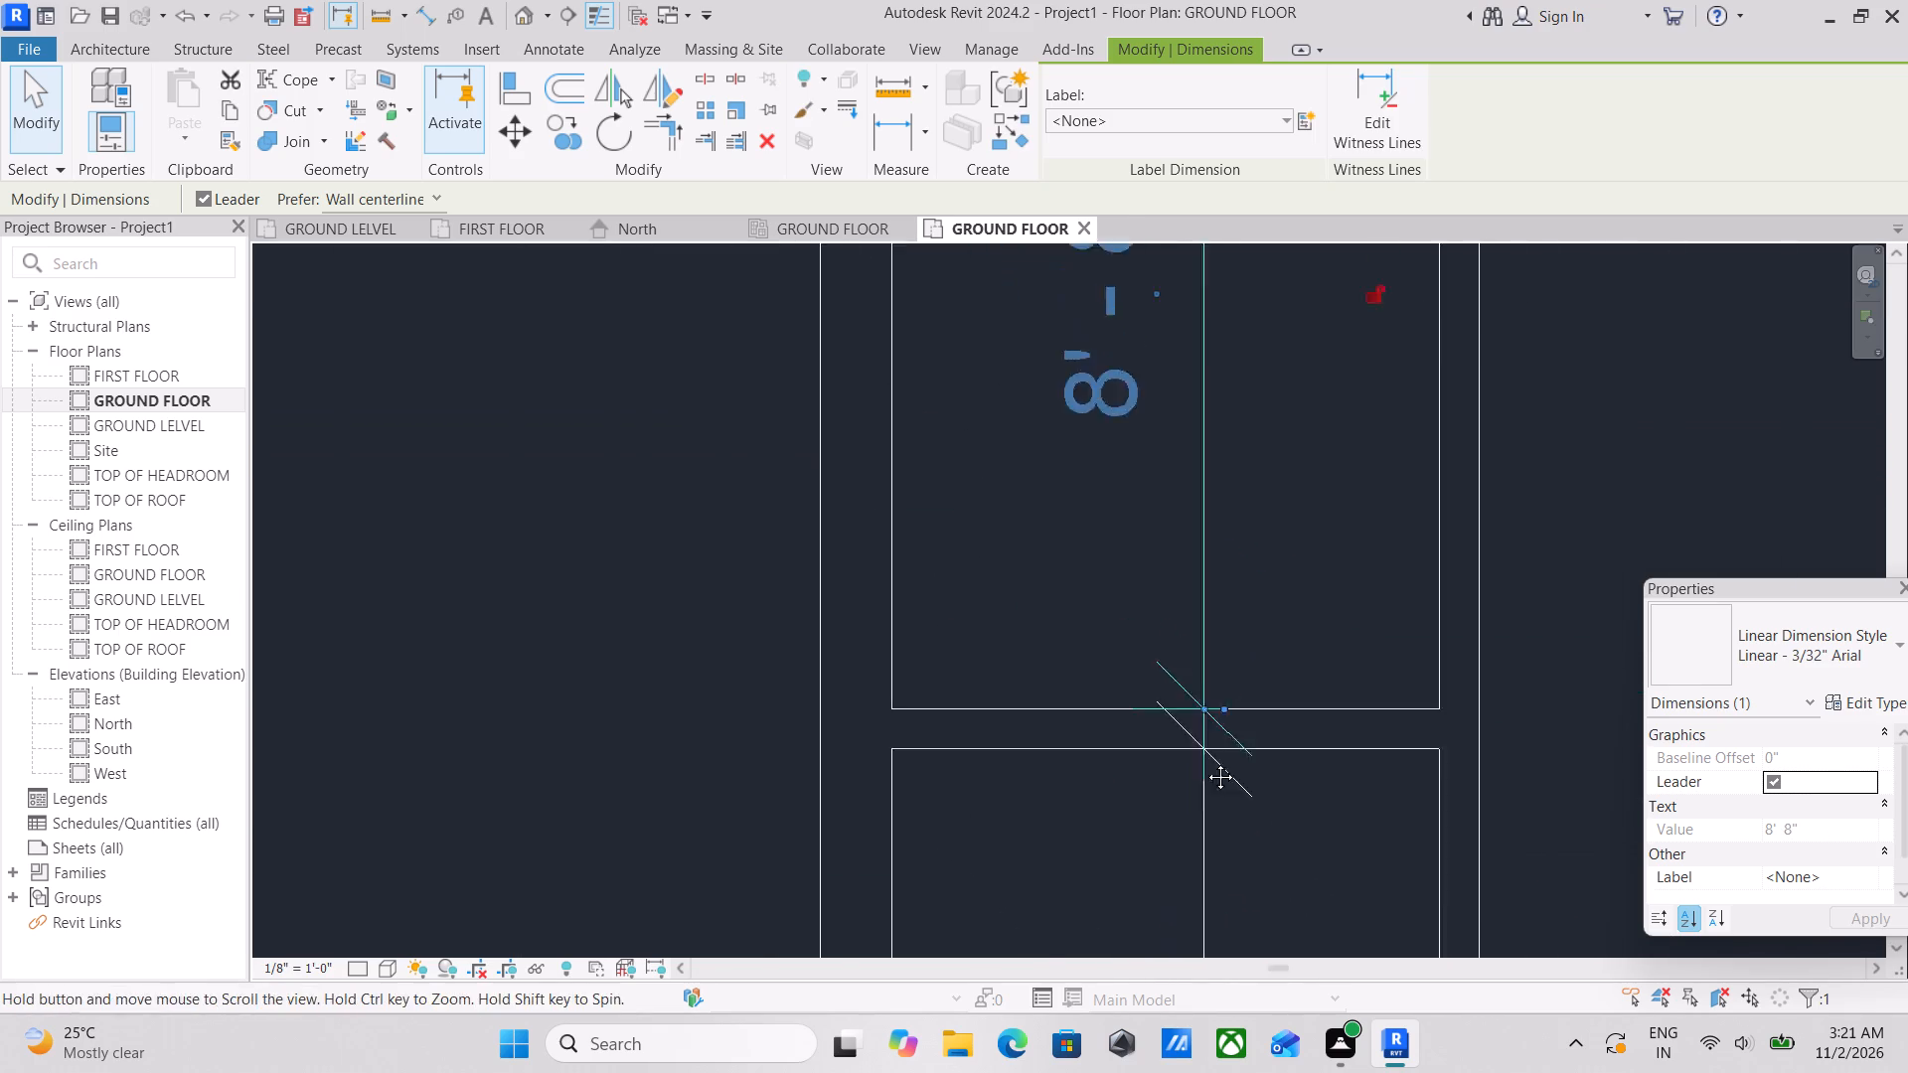
{"action": "middle_click_drag", "start_coordinate": [1205, 762], "coordinate": [1149, 990]}
{"action": "scroll", "coordinate": [1053, 574], "scroll_direction": "down", "scroll_amount": 6}
{"action": "middle_click_drag", "start_coordinate": [1142, 504], "coordinate": [1145, 544]}
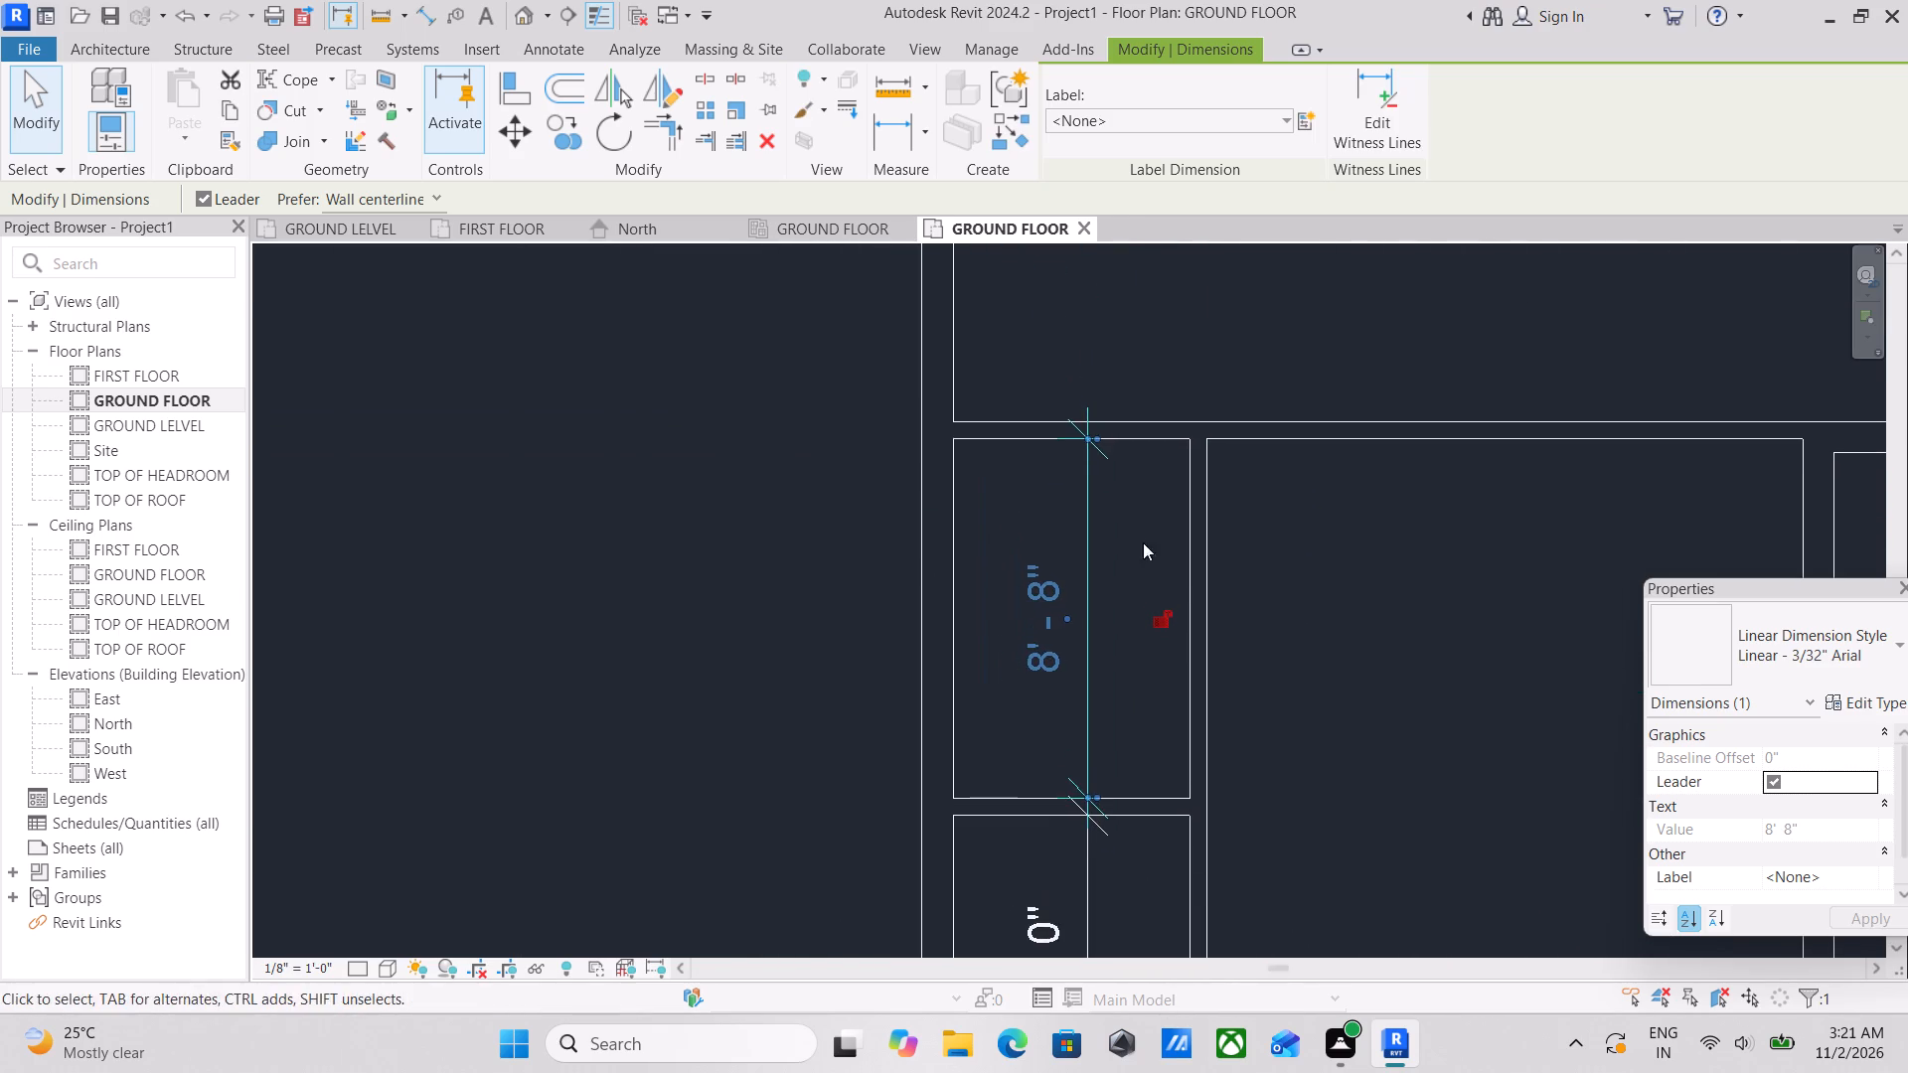
{"action": "left_click", "coordinate": [1033, 441]}
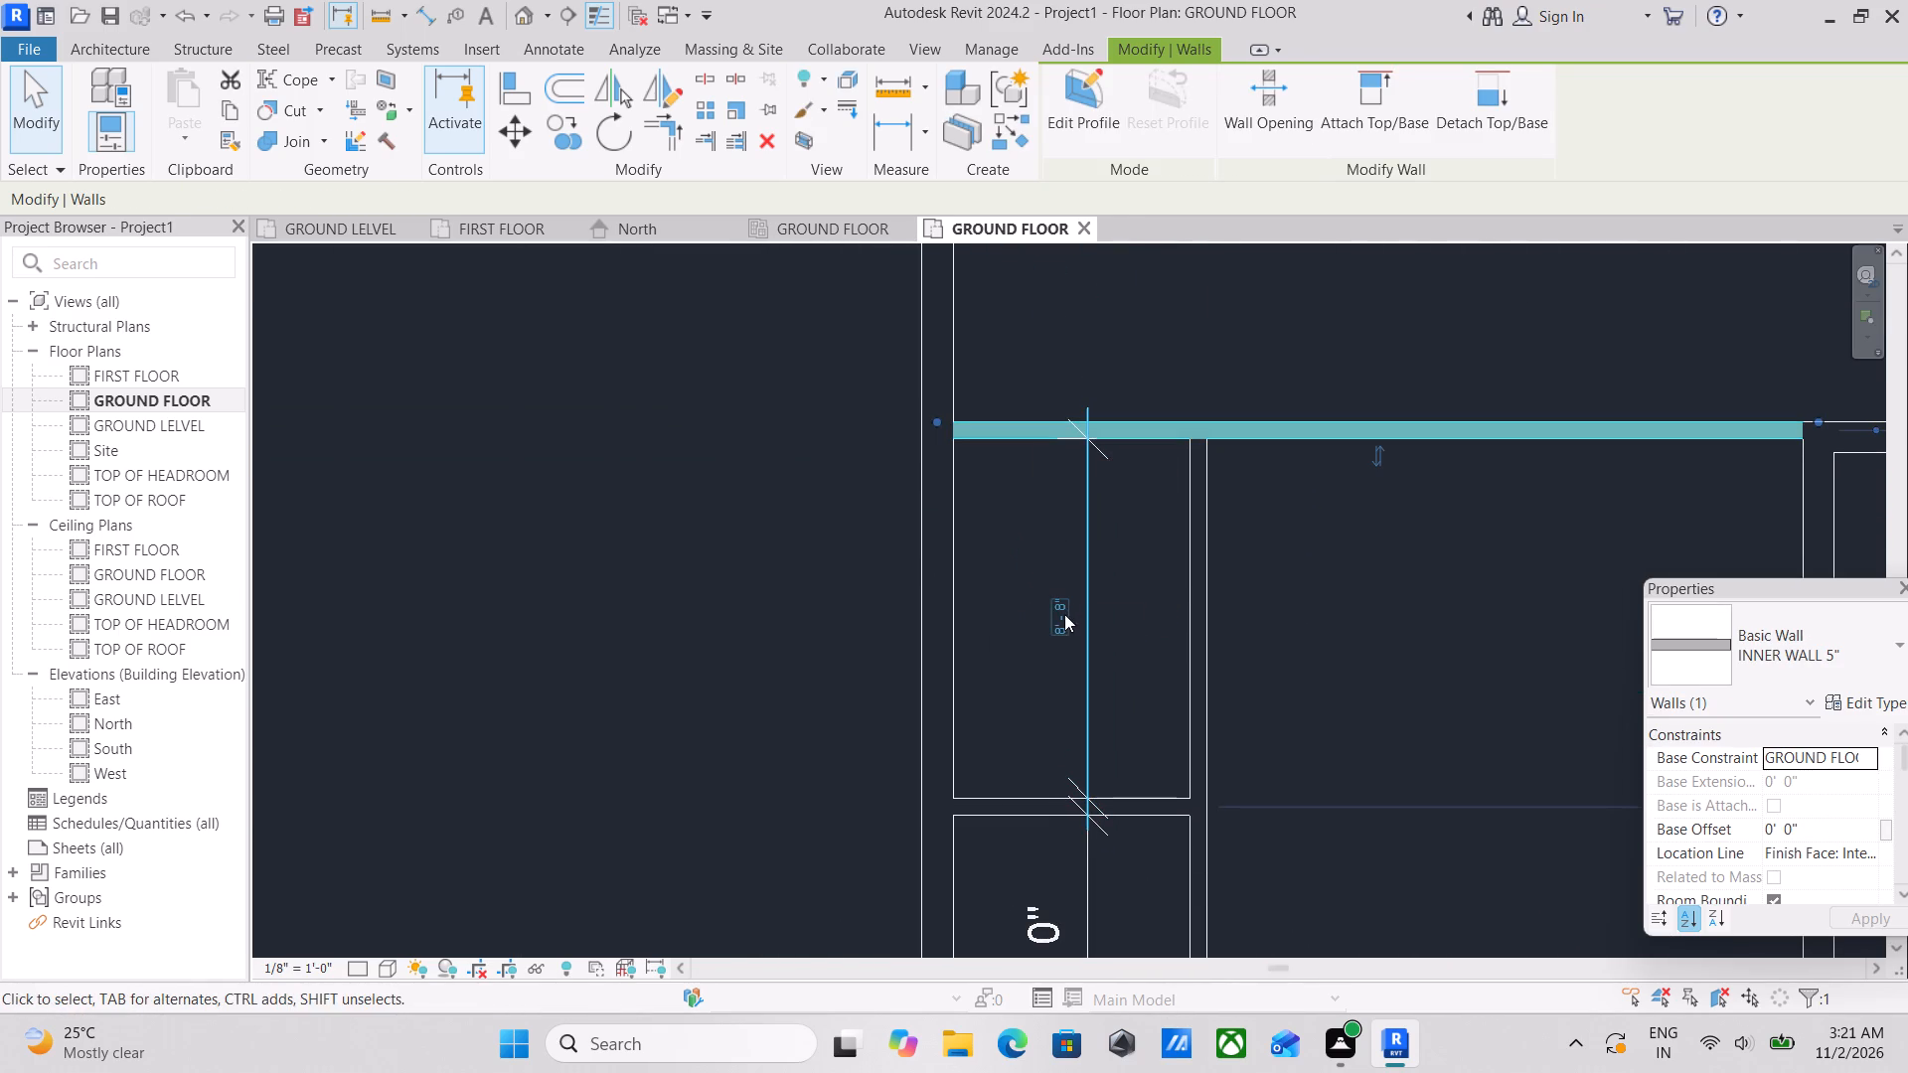
{"action": "left_click", "coordinate": [1064, 614]}
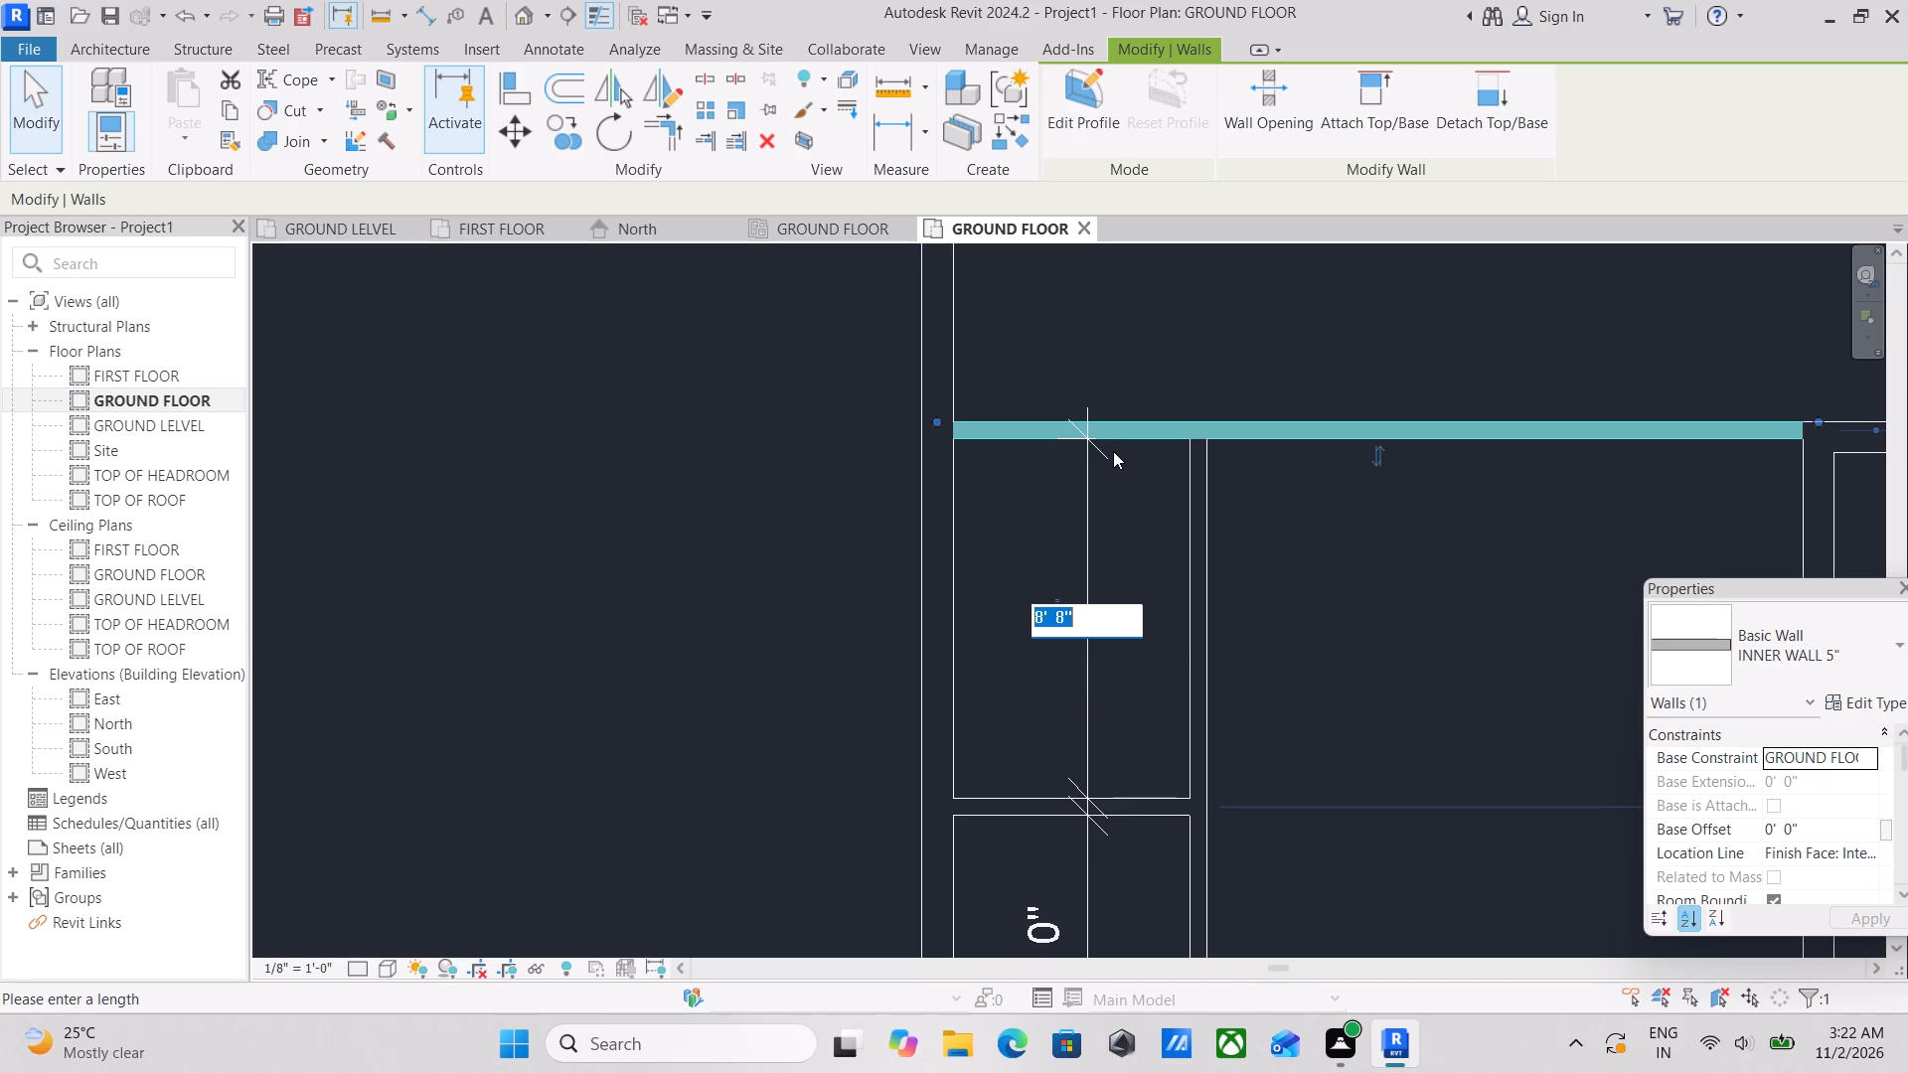
{"action": "key", "text": "5"}
{"action": "key", "text": "apostrophe"}
{"action": "key", "text": "Return"}
{"action": "scroll", "coordinate": [1288, 438], "scroll_direction": "down", "scroll_amount": 4}
{"action": "middle_click_drag", "start_coordinate": [1285, 428], "coordinate": [1063, 360]}
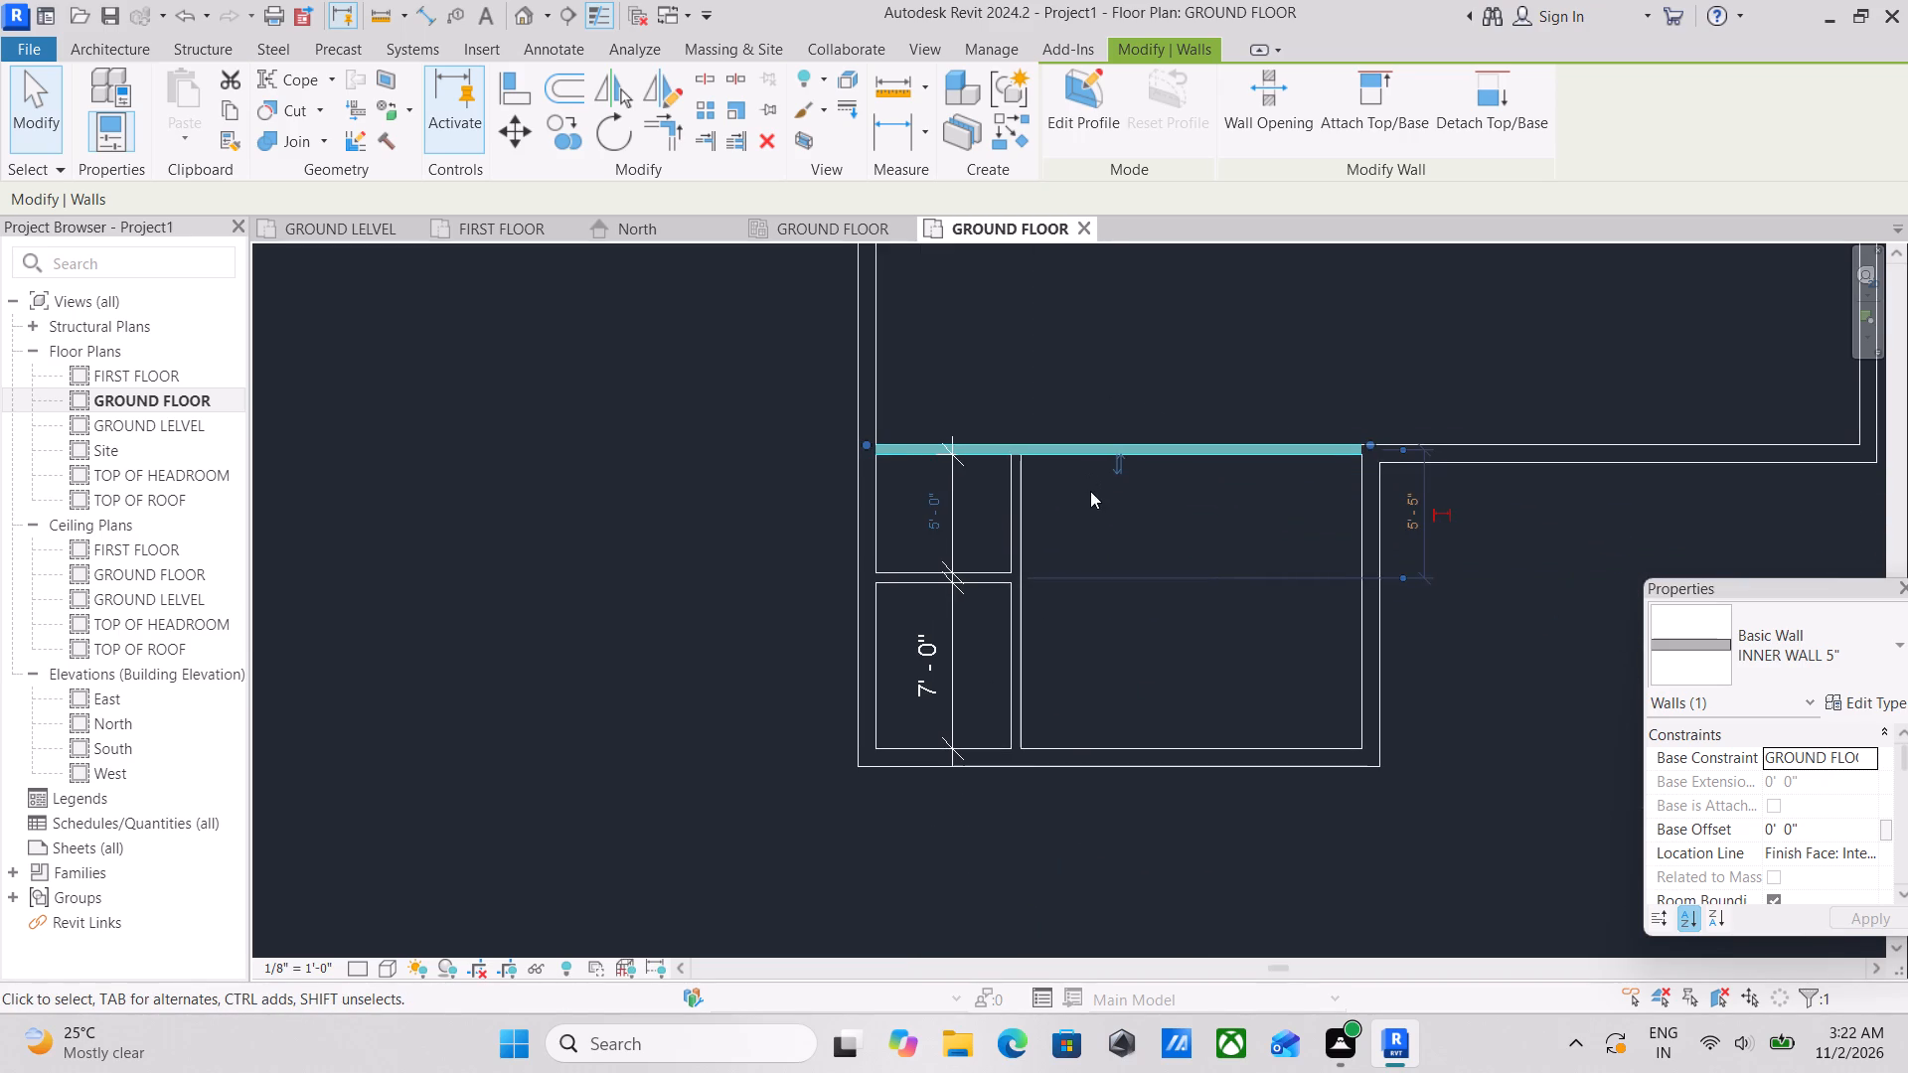
{"action": "key", "text": "Escape"}
Place an aligned dimension across the larger room east of the small rooms, between its north inner wall and south outer wall centrelines.
{"action": "scroll", "coordinate": [1221, 530], "scroll_direction": "up", "scroll_amount": 2}
{"action": "scroll", "coordinate": [1406, 477], "scroll_direction": "down", "scroll_amount": 3}
{"action": "middle_click_drag", "start_coordinate": [1406, 477], "coordinate": [1116, 573]}
{"action": "scroll", "coordinate": [1003, 721], "scroll_direction": "up", "scroll_amount": 3}
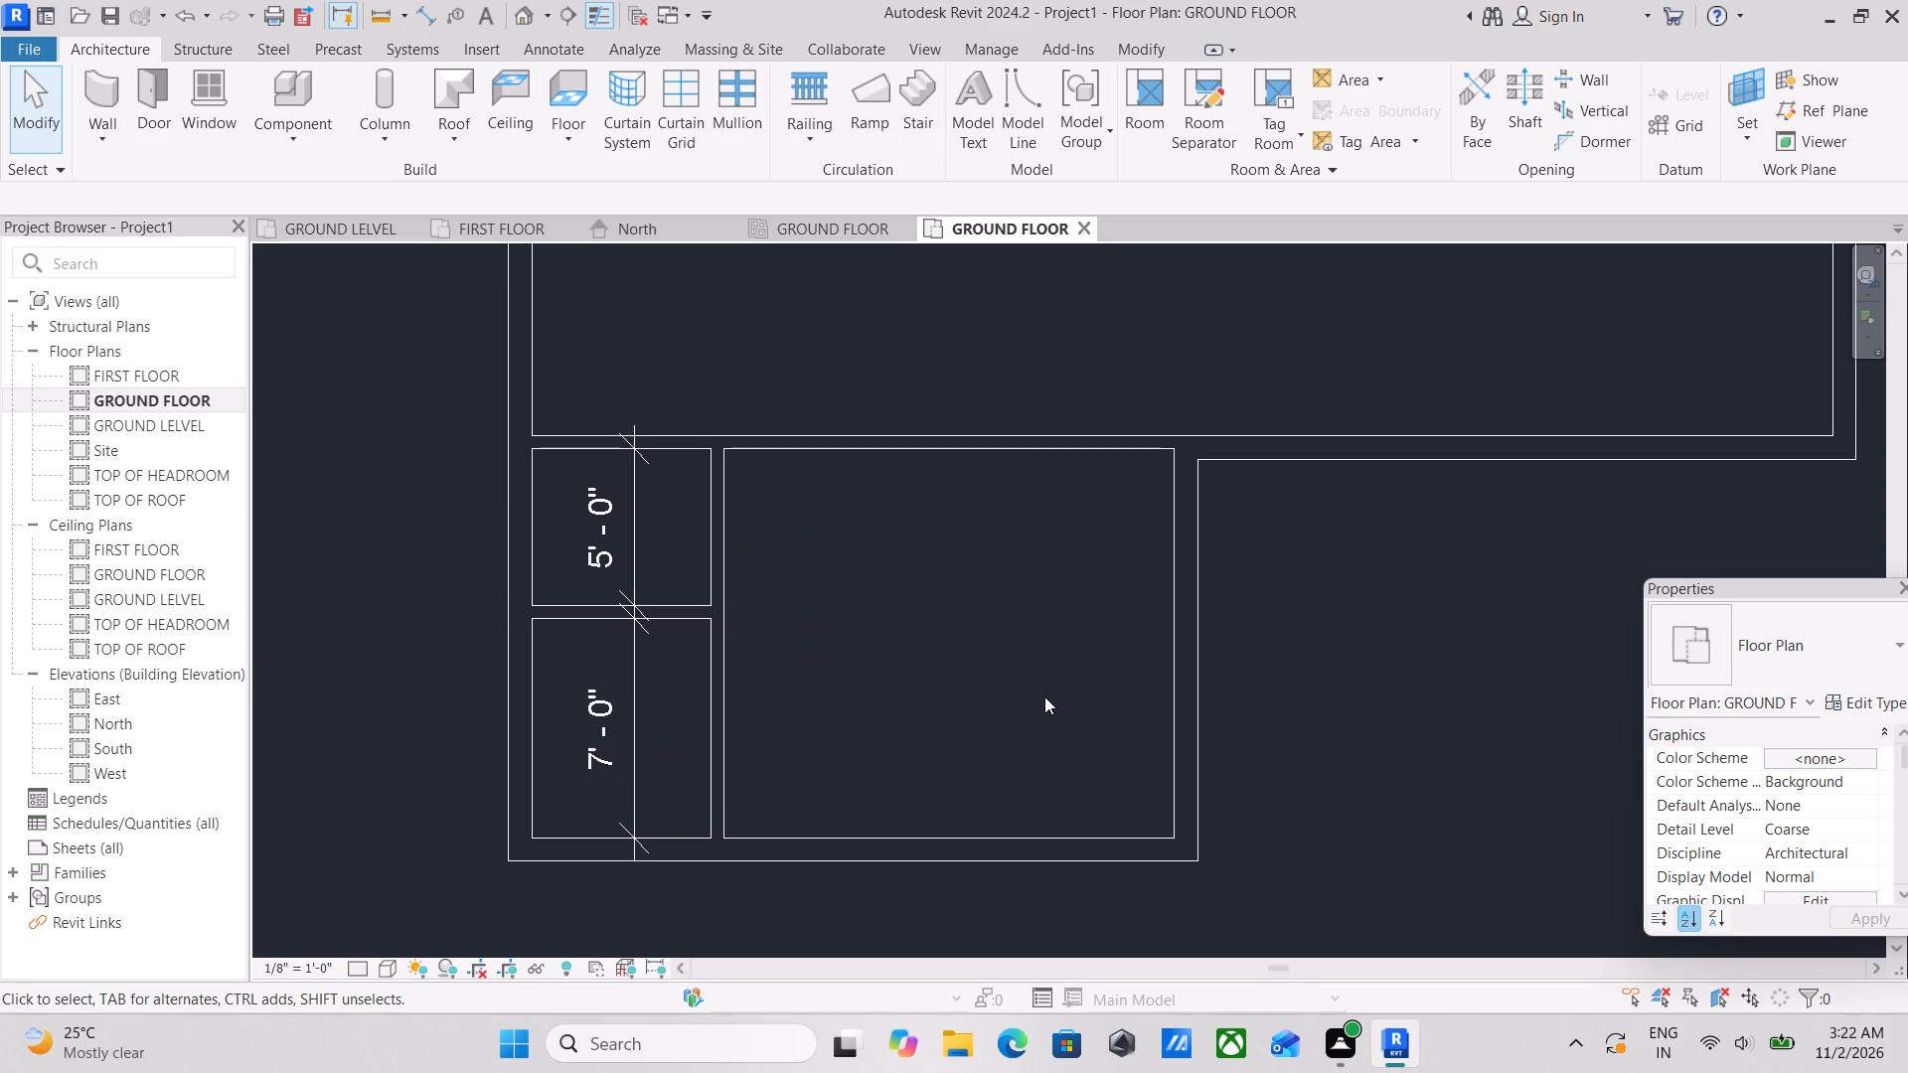
{"action": "scroll", "coordinate": [1033, 685], "scroll_direction": "up", "scroll_amount": 2}
{"action": "scroll", "coordinate": [1025, 577], "scroll_direction": "down", "scroll_amount": 1}
{"action": "middle_click_drag", "start_coordinate": [1028, 585], "coordinate": [1045, 677]}
{"action": "type", "text": "DI"}
{"action": "left_click", "coordinate": [1042, 502]}
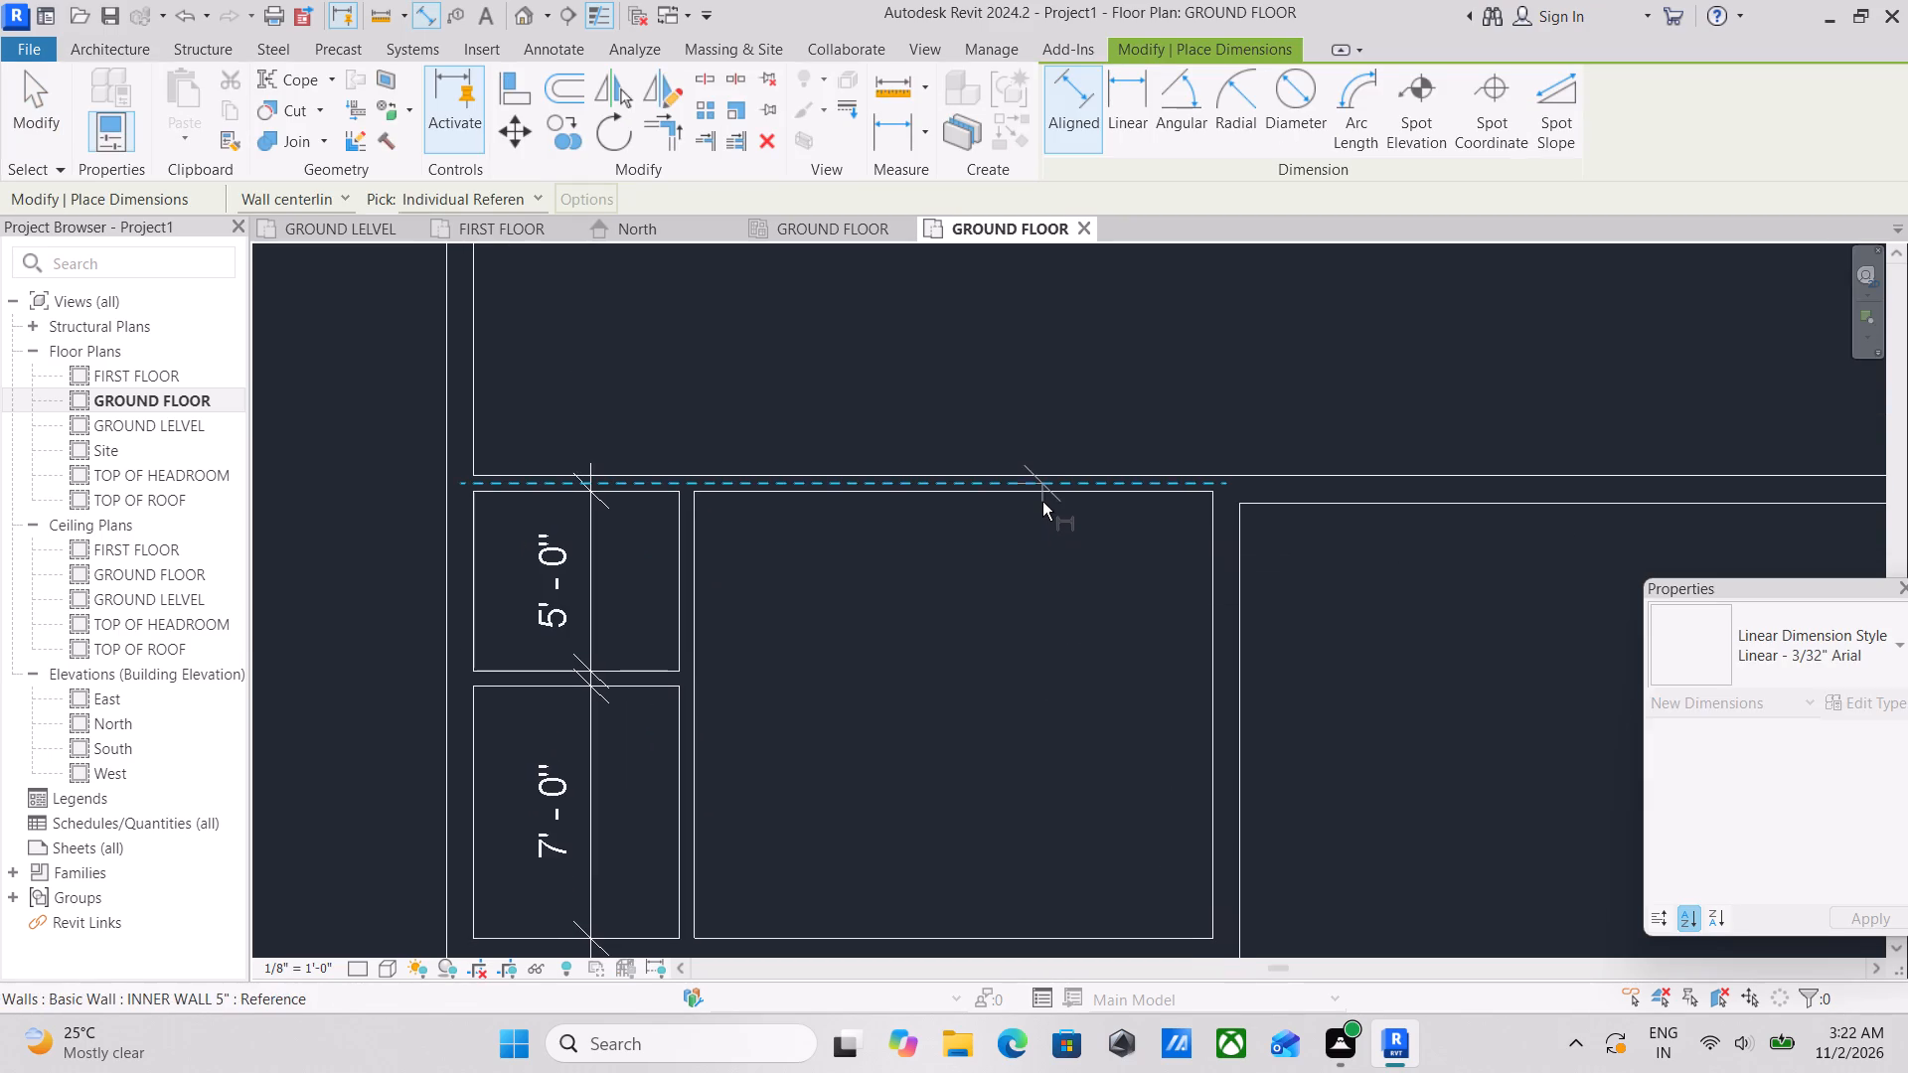
{"action": "middle_click_drag", "start_coordinate": [1048, 686], "coordinate": [1065, 513]}
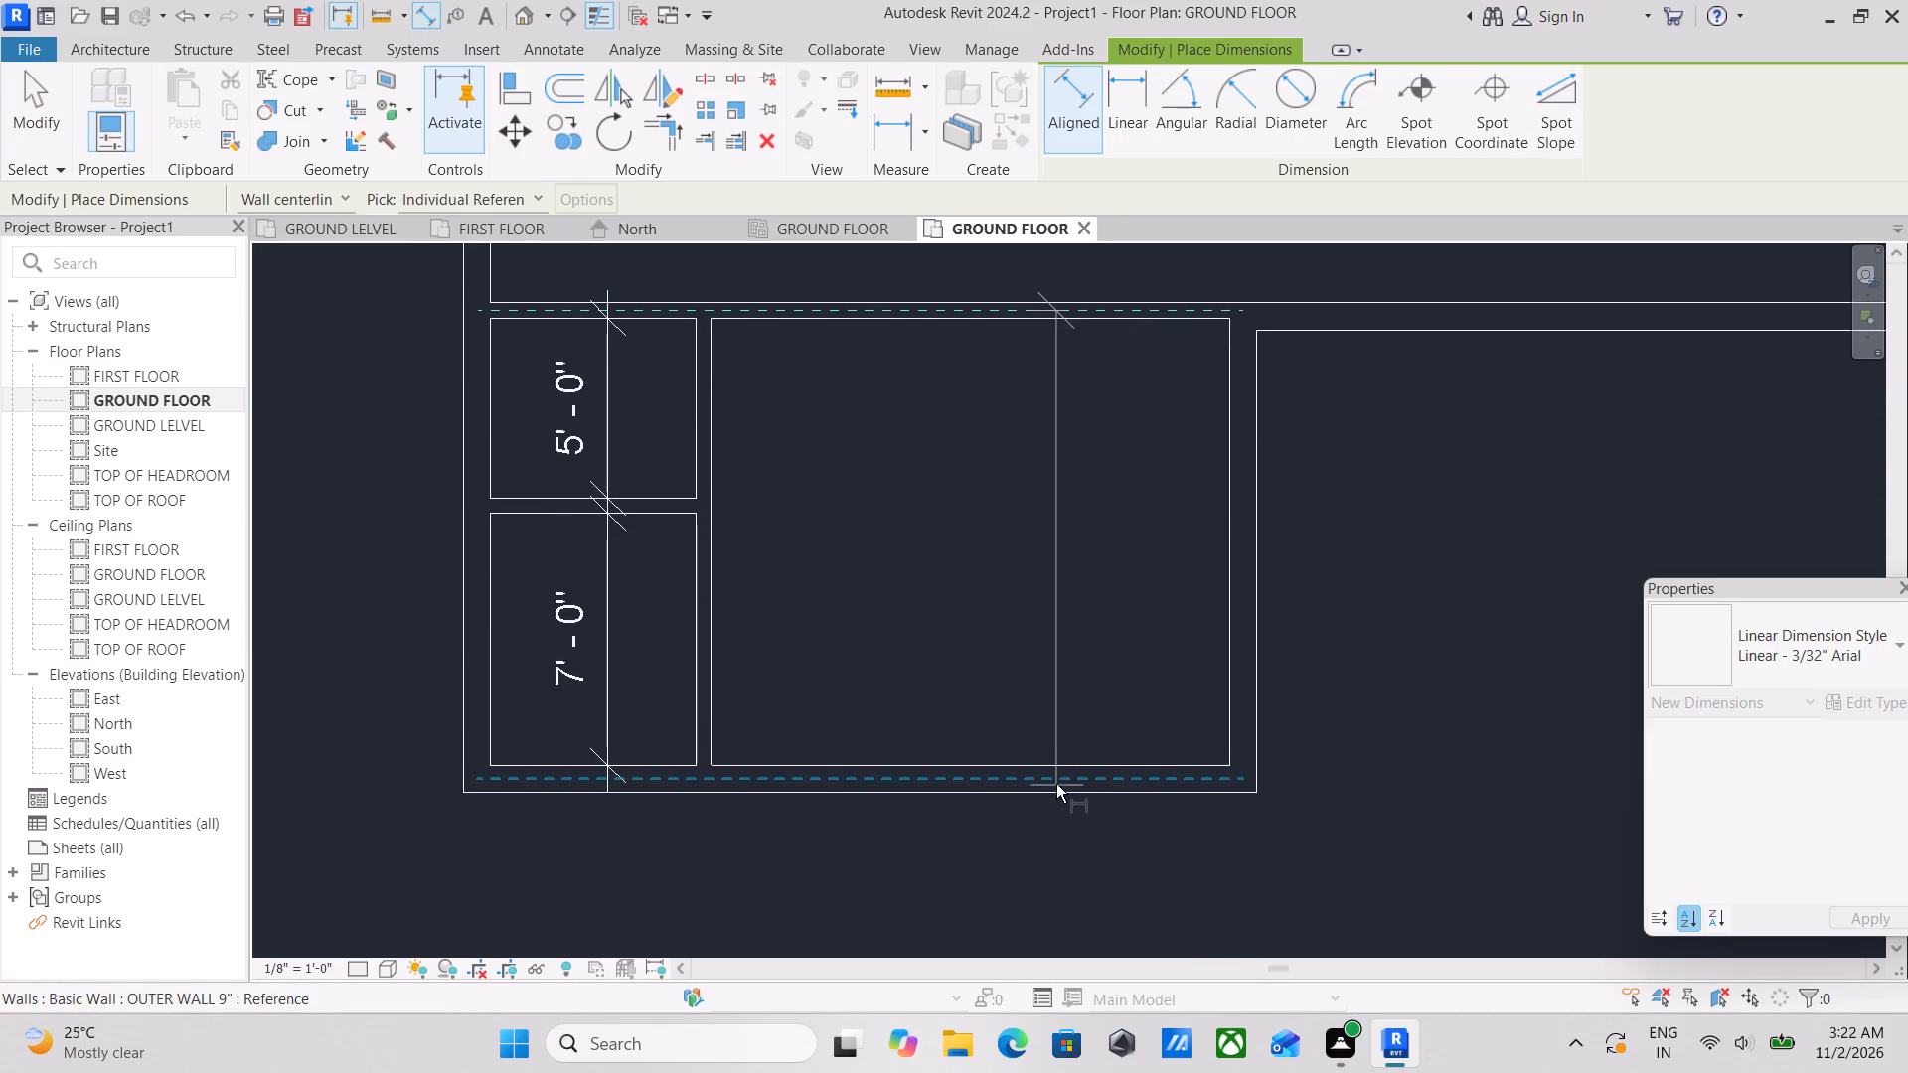
{"action": "left_click", "coordinate": [1056, 780]}
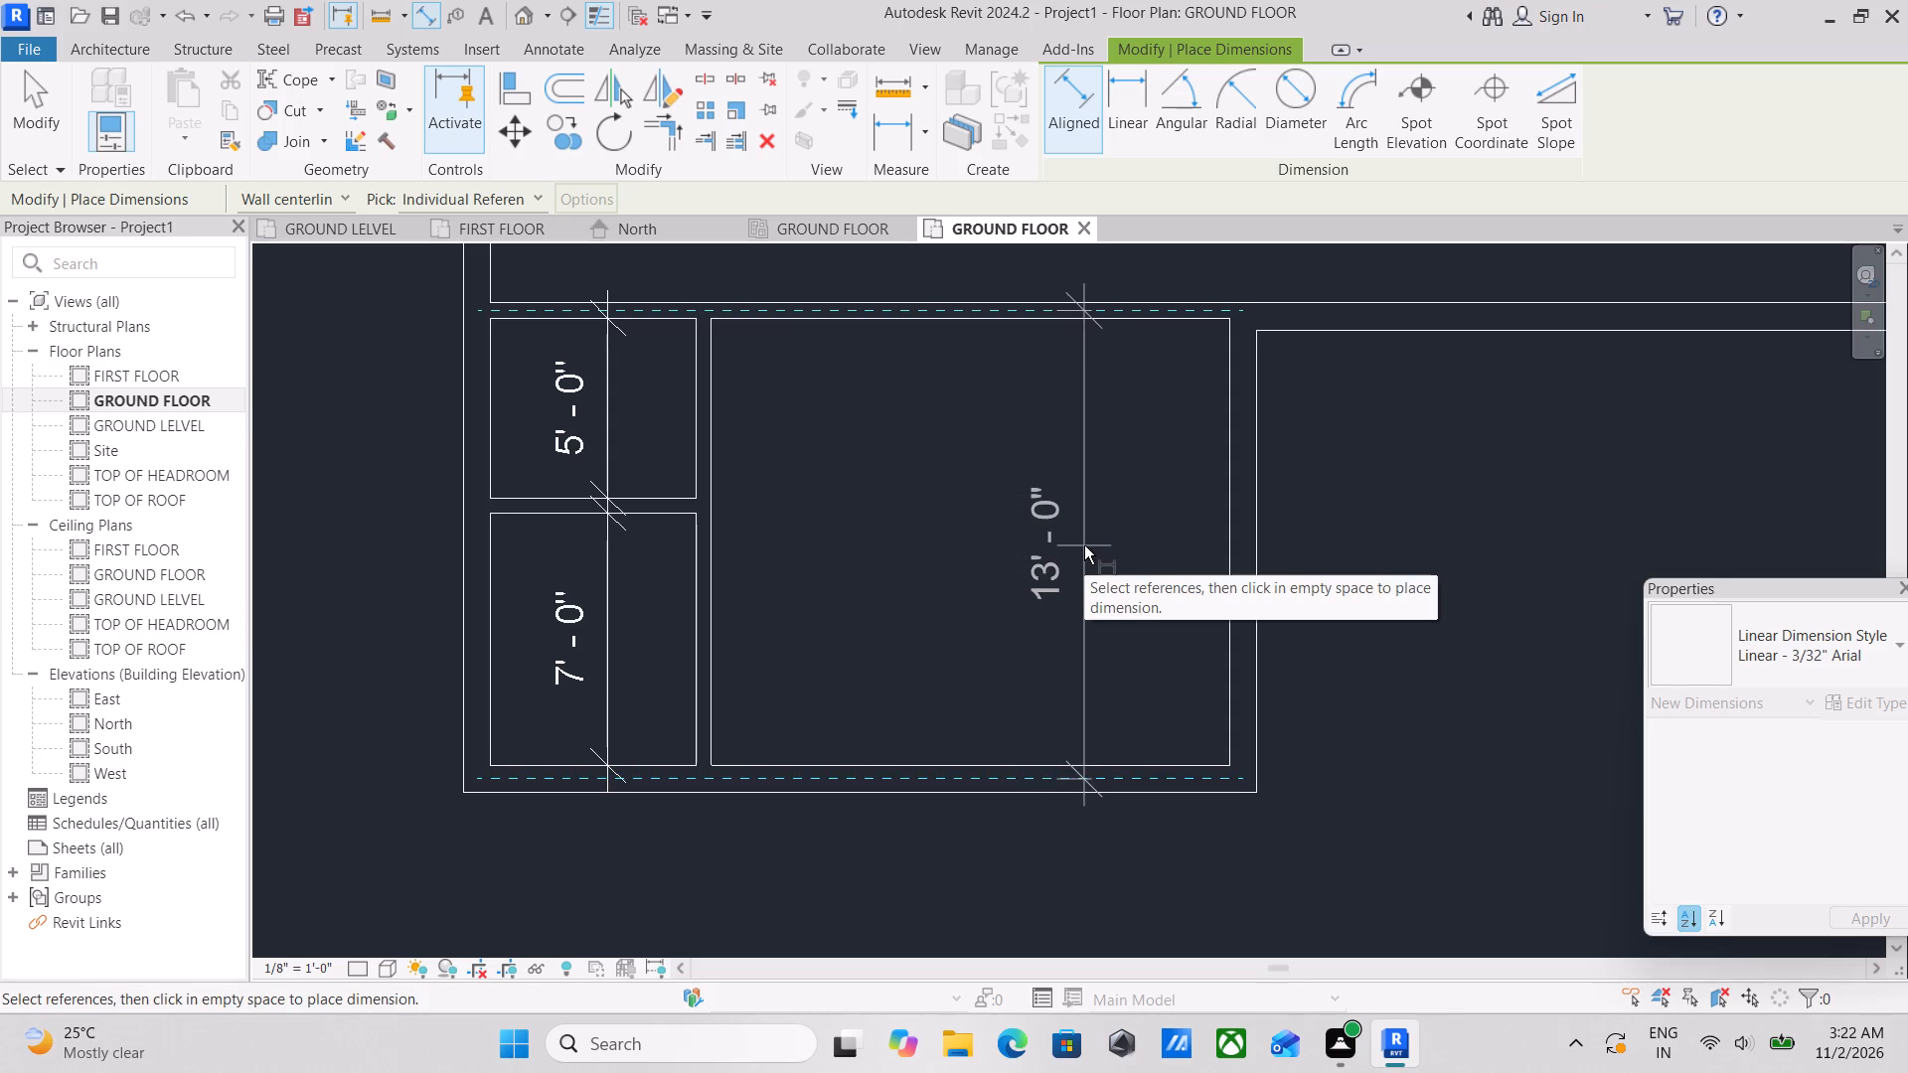
{"action": "left_click", "coordinate": [1084, 545]}
{"action": "key", "text": "Escape"}
{"action": "scroll", "coordinate": [1003, 305], "scroll_direction": "up", "scroll_amount": 4}
{"action": "key", "text": "Escape"}
{"action": "key", "text": "Escape"}
{"action": "scroll", "coordinate": [1114, 310], "scroll_direction": "up", "scroll_amount": 3}
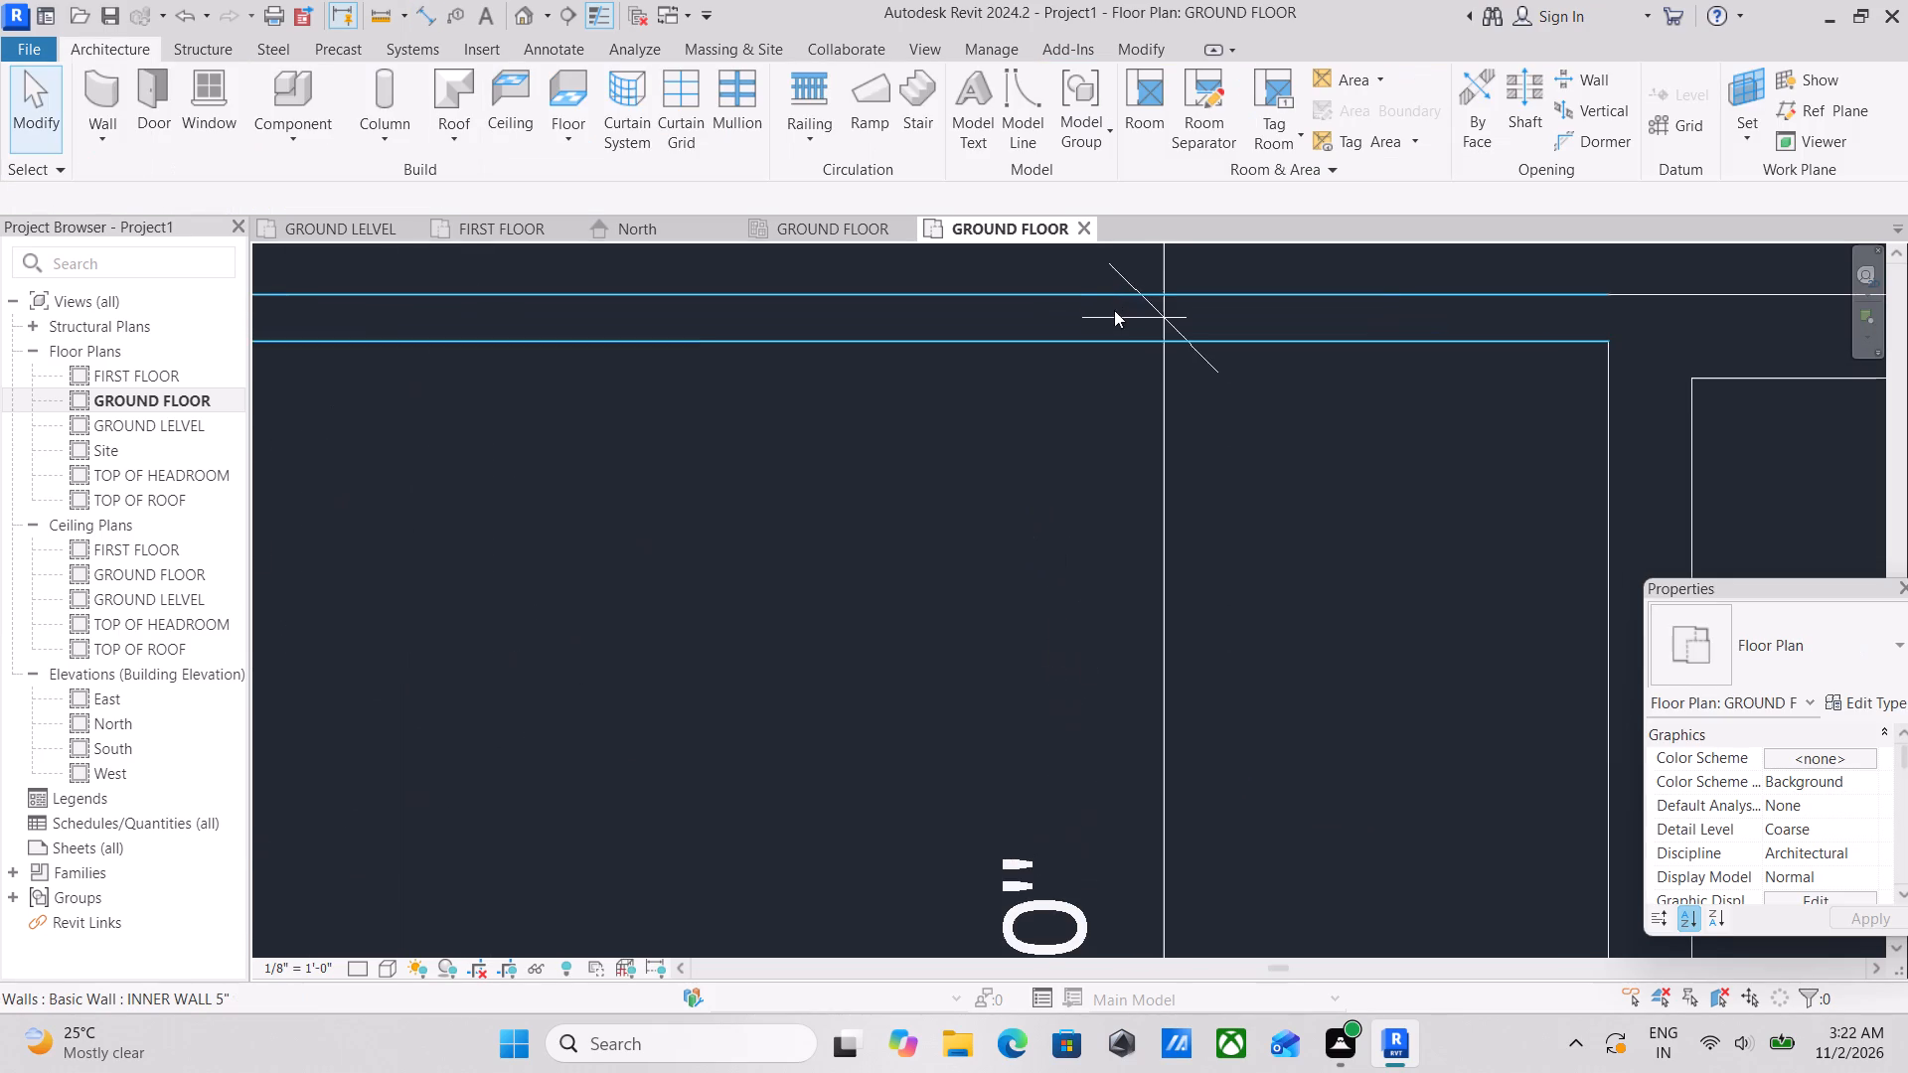
{"action": "scroll", "coordinate": [1114, 310], "scroll_direction": "up", "scroll_amount": 1}
{"action": "key", "text": "Escape"}
Shift the larger room's dimension witness lines to the inner faces of its north and south walls so it spans the clear length.
{"action": "left_click", "coordinate": [1165, 396]}
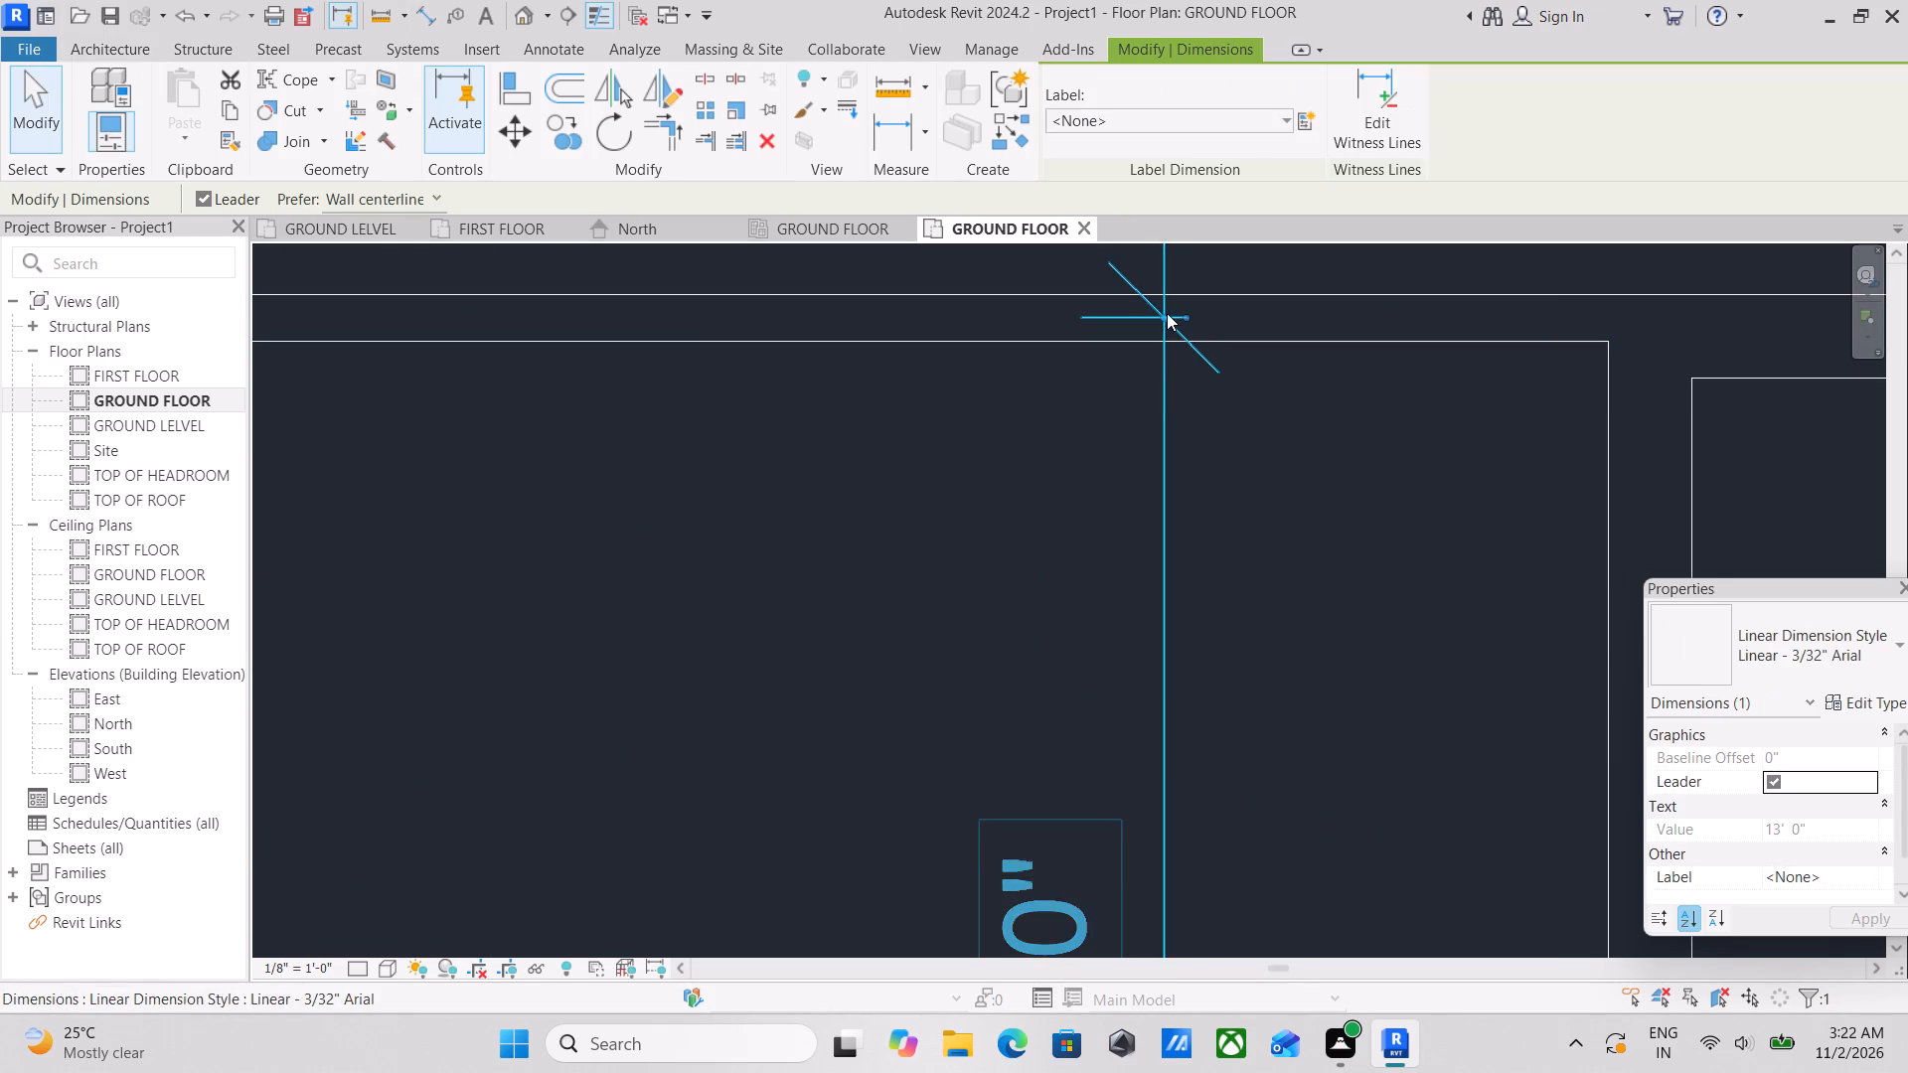
{"action": "scroll", "coordinate": [1174, 312], "scroll_direction": "up", "scroll_amount": 3}
{"action": "left_click", "coordinate": [1158, 314]}
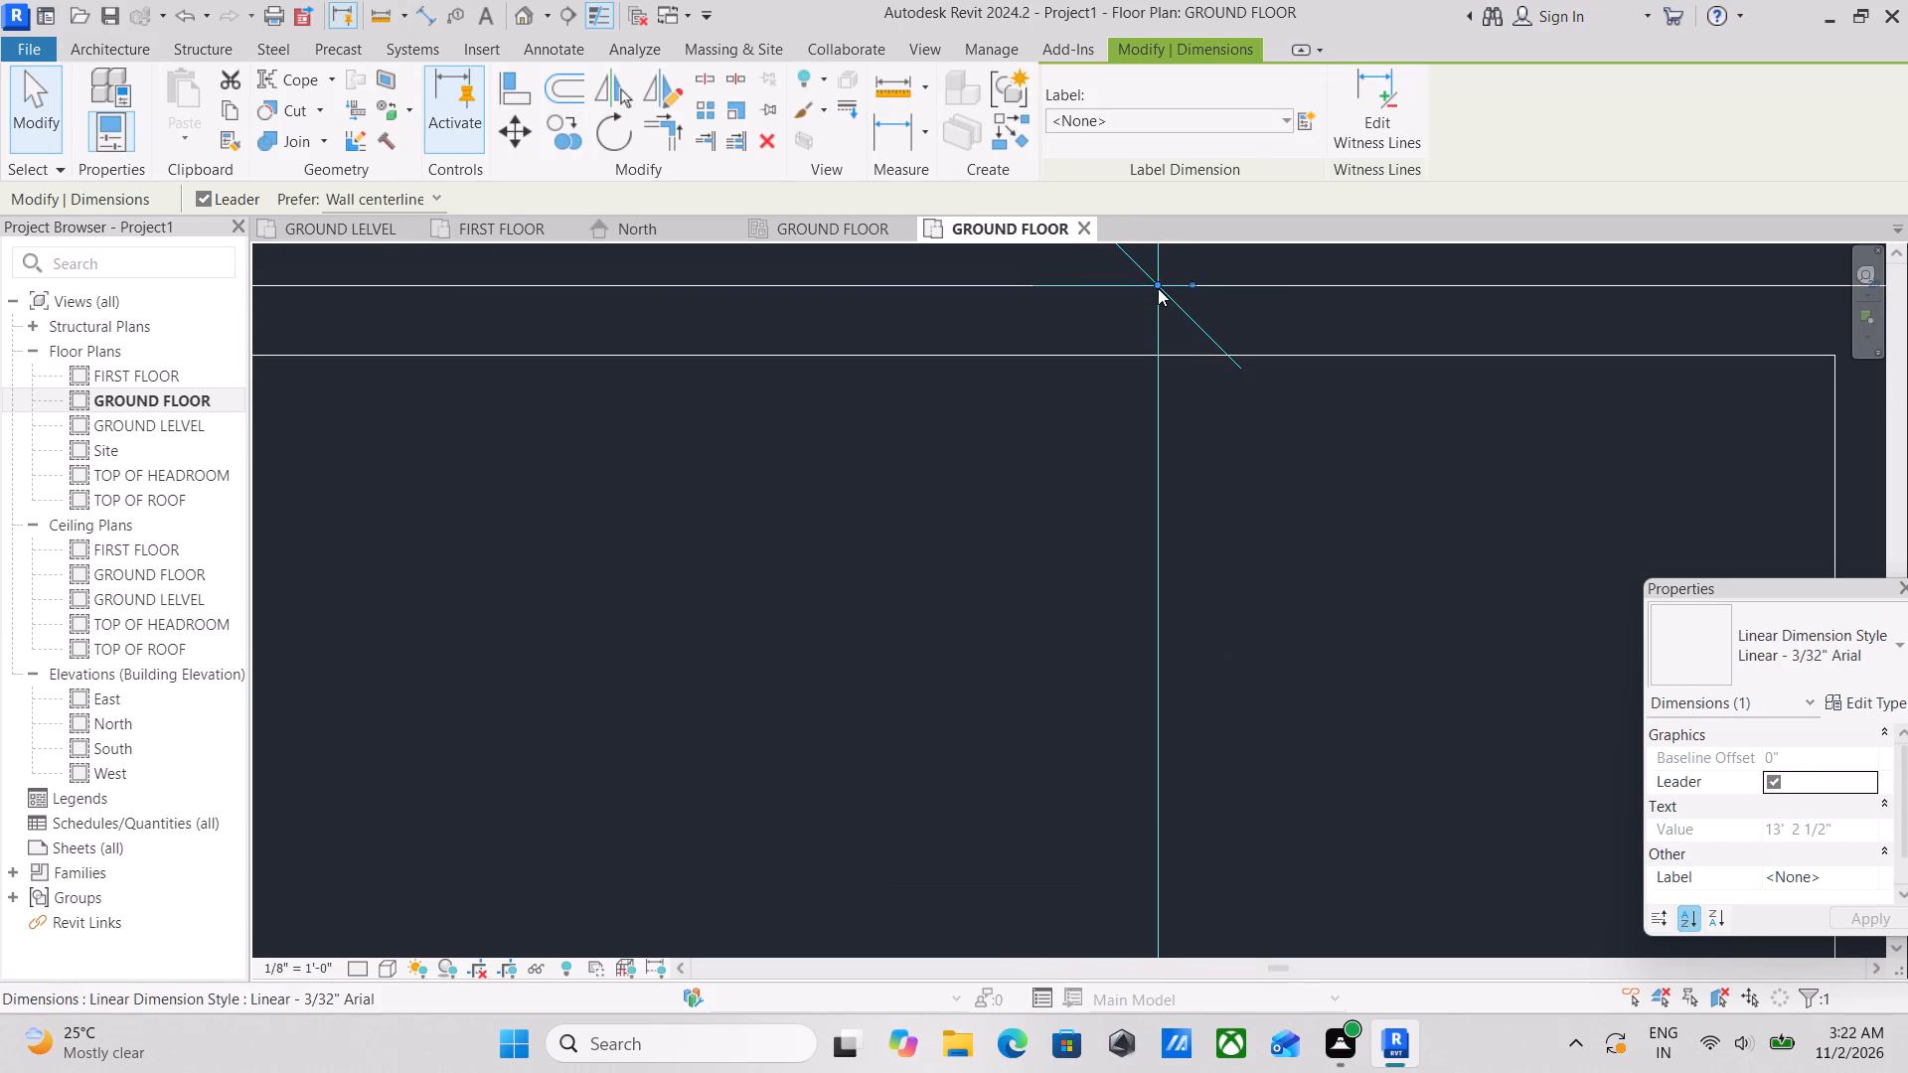
{"action": "left_click", "coordinate": [1158, 288]}
{"action": "scroll", "coordinate": [1208, 375], "scroll_direction": "down", "scroll_amount": 14}
{"action": "scroll", "coordinate": [1188, 835], "scroll_direction": "up", "scroll_amount": 4}
{"action": "scroll", "coordinate": [1194, 707], "scroll_direction": "up", "scroll_amount": 12}
{"action": "scroll", "coordinate": [1223, 566], "scroll_direction": "up", "scroll_amount": 3}
{"action": "scroll", "coordinate": [1263, 654], "scroll_direction": "up", "scroll_amount": 4}
{"action": "left_click", "coordinate": [1198, 524]}
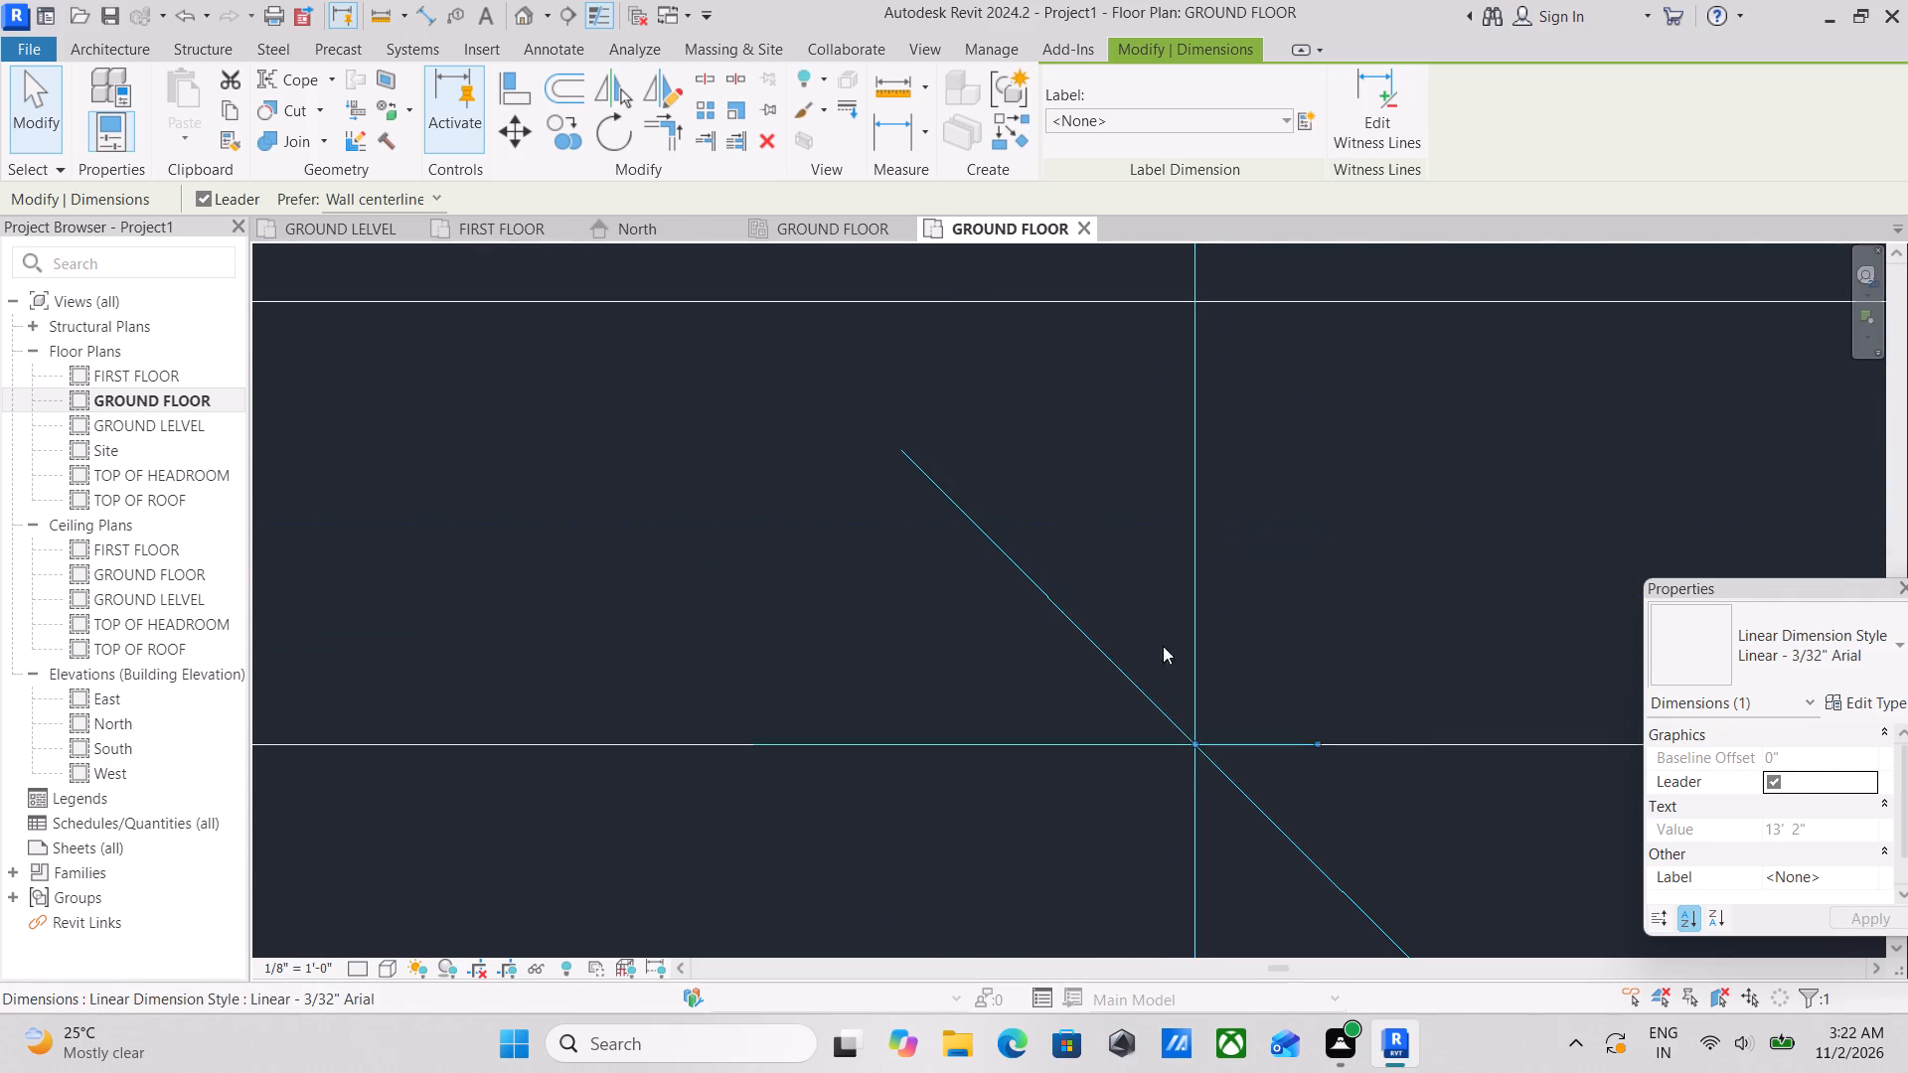
{"action": "left_click", "coordinate": [1197, 739]}
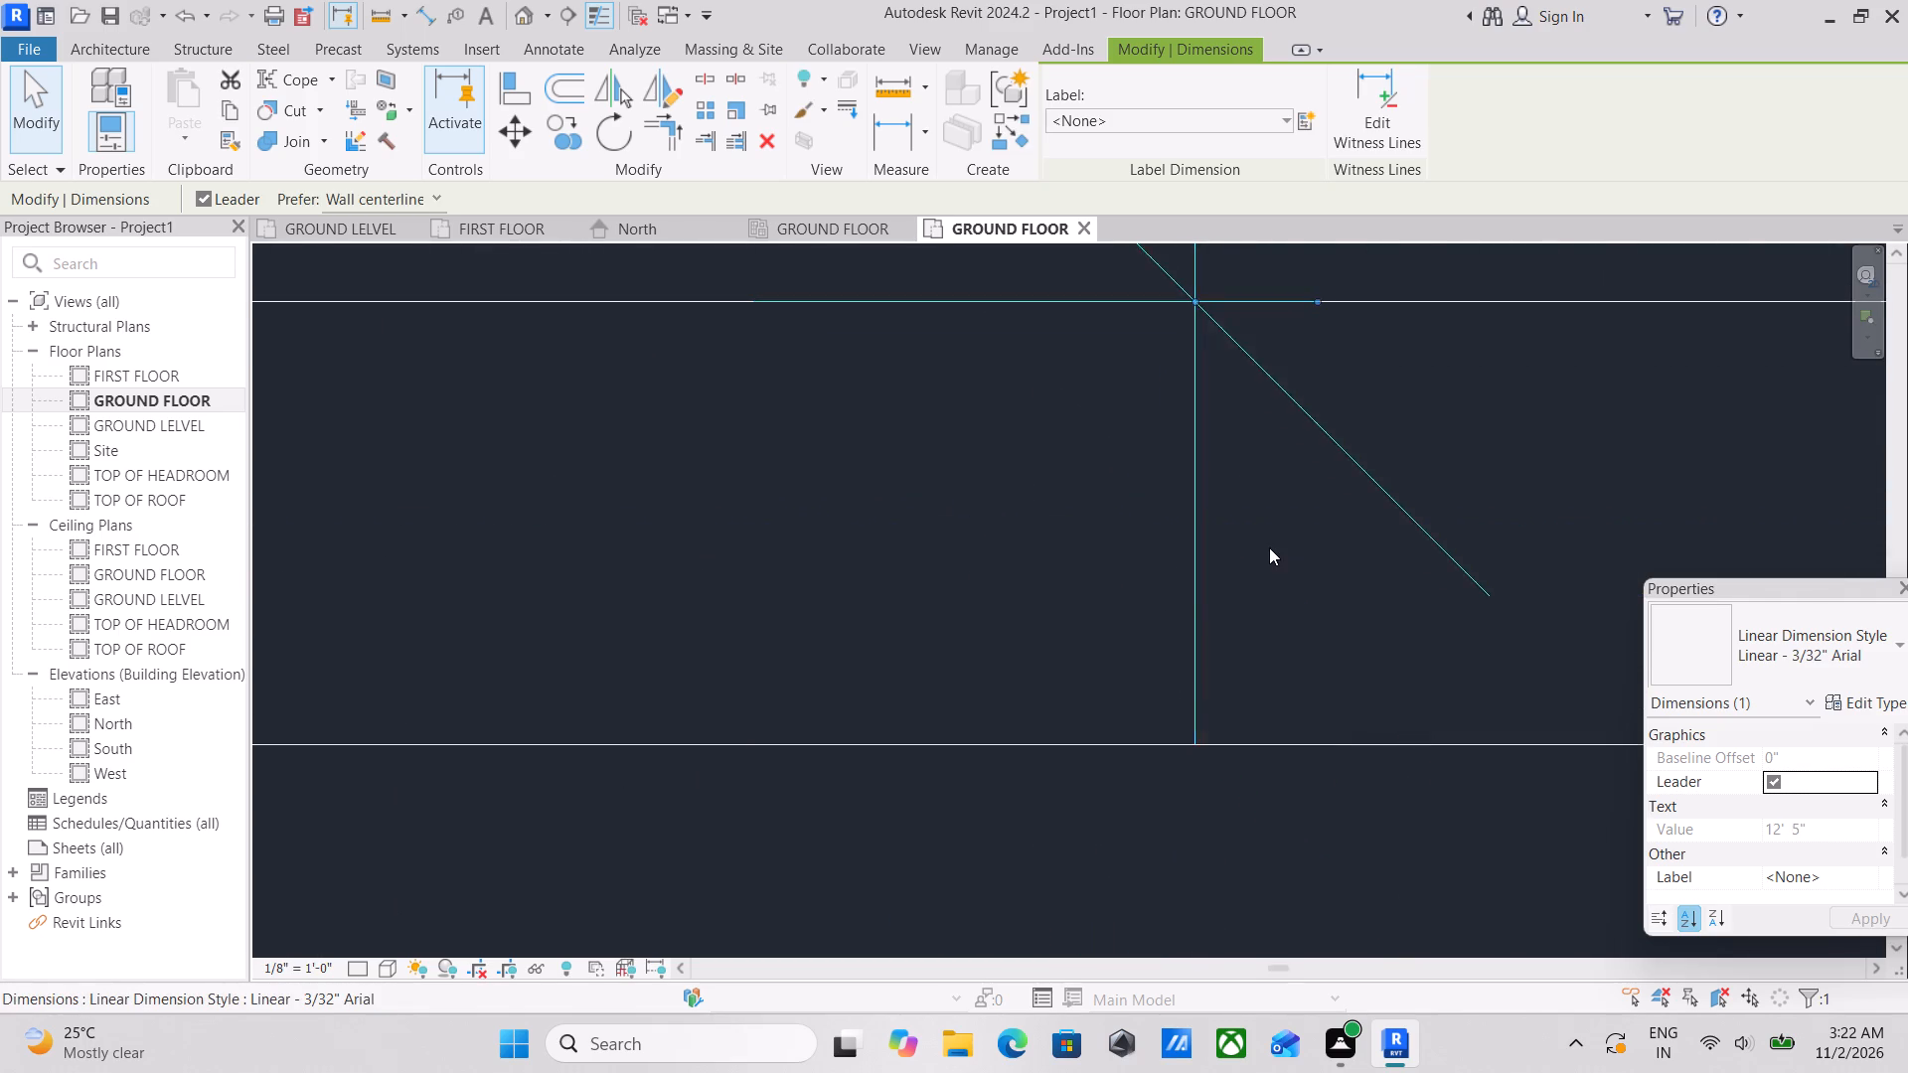
Examine the larger southern room's clear inside dimension alongside the two small rooms' dimensions.
{"action": "scroll", "coordinate": [1269, 547], "scroll_direction": "down", "scroll_amount": 10}
{"action": "middle_click_drag", "start_coordinate": [1259, 665], "coordinate": [1194, 1072]}
{"action": "scroll", "coordinate": [1376, 447], "scroll_direction": "down", "scroll_amount": 5}
{"action": "scroll", "coordinate": [1316, 820], "scroll_direction": "up", "scroll_amount": 1}
{"action": "scroll", "coordinate": [1352, 397], "scroll_direction": "down", "scroll_amount": 5}
{"action": "middle_click_drag", "start_coordinate": [1341, 435], "coordinate": [1317, 541]}
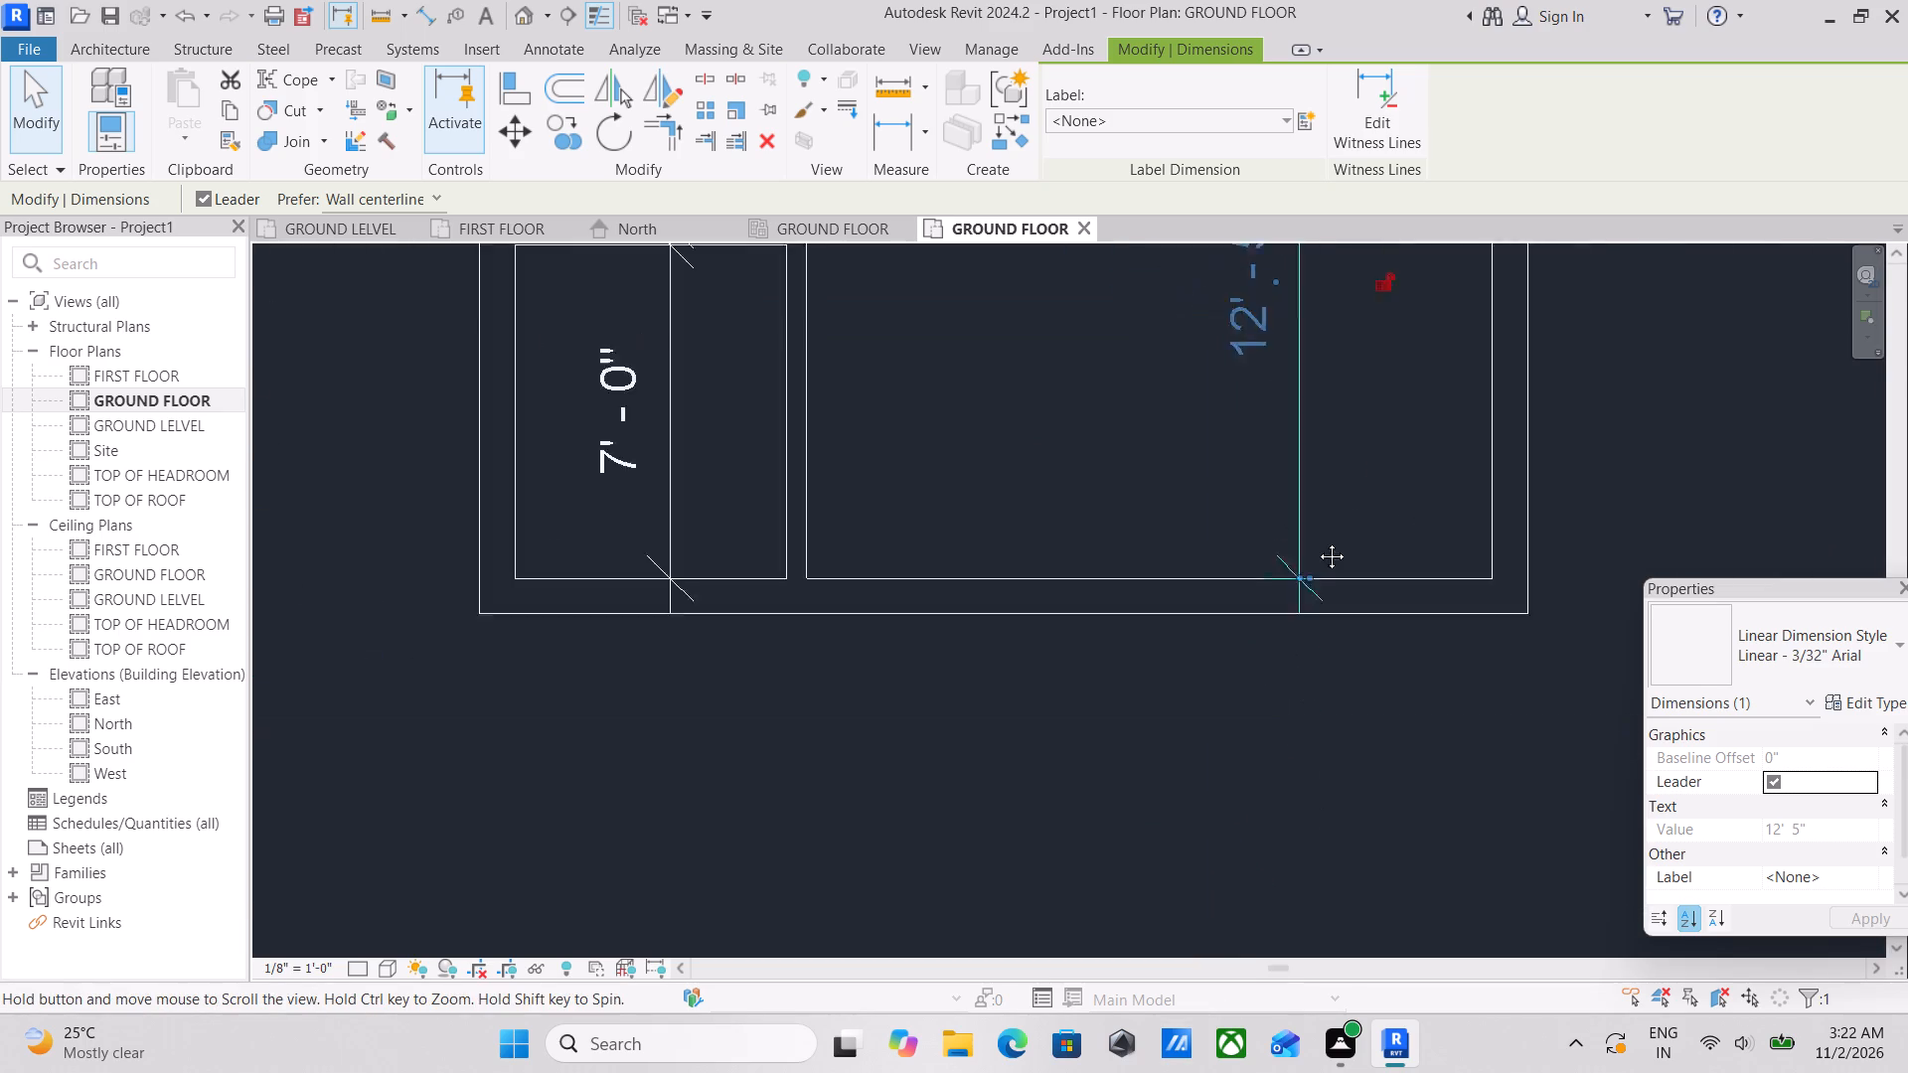
{"action": "middle_click_drag", "start_coordinate": [1317, 541], "coordinate": [1280, 816]}
{"action": "scroll", "coordinate": [1280, 821], "scroll_direction": "up", "scroll_amount": 1}
{"action": "scroll", "coordinate": [1104, 408], "scroll_direction": "down", "scroll_amount": 1}
{"action": "middle_click_drag", "start_coordinate": [1104, 413], "coordinate": [1107, 525]}
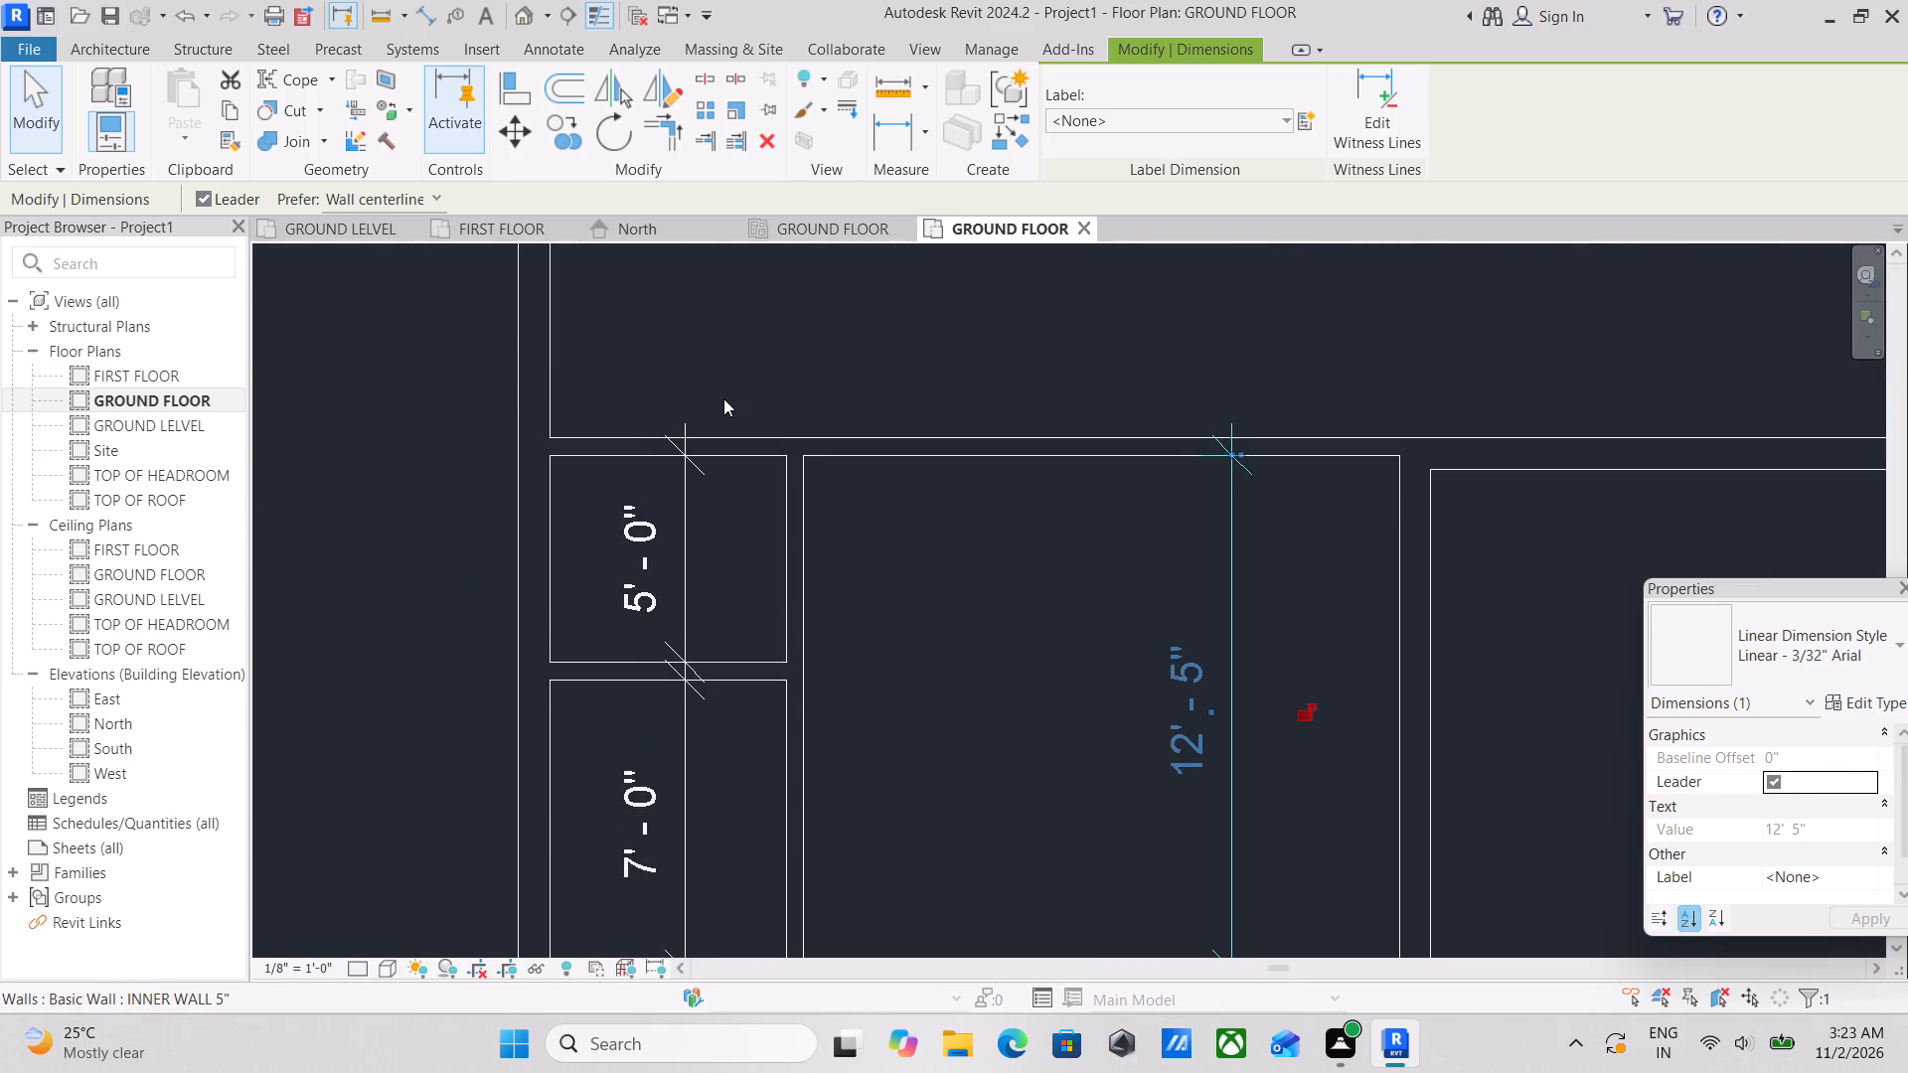
Examine the type parameters of the Linear - 3/32" Arial dimension style, including its text and units settings.
{"action": "scroll", "coordinate": [867, 205], "scroll_direction": "down", "scroll_amount": 7}
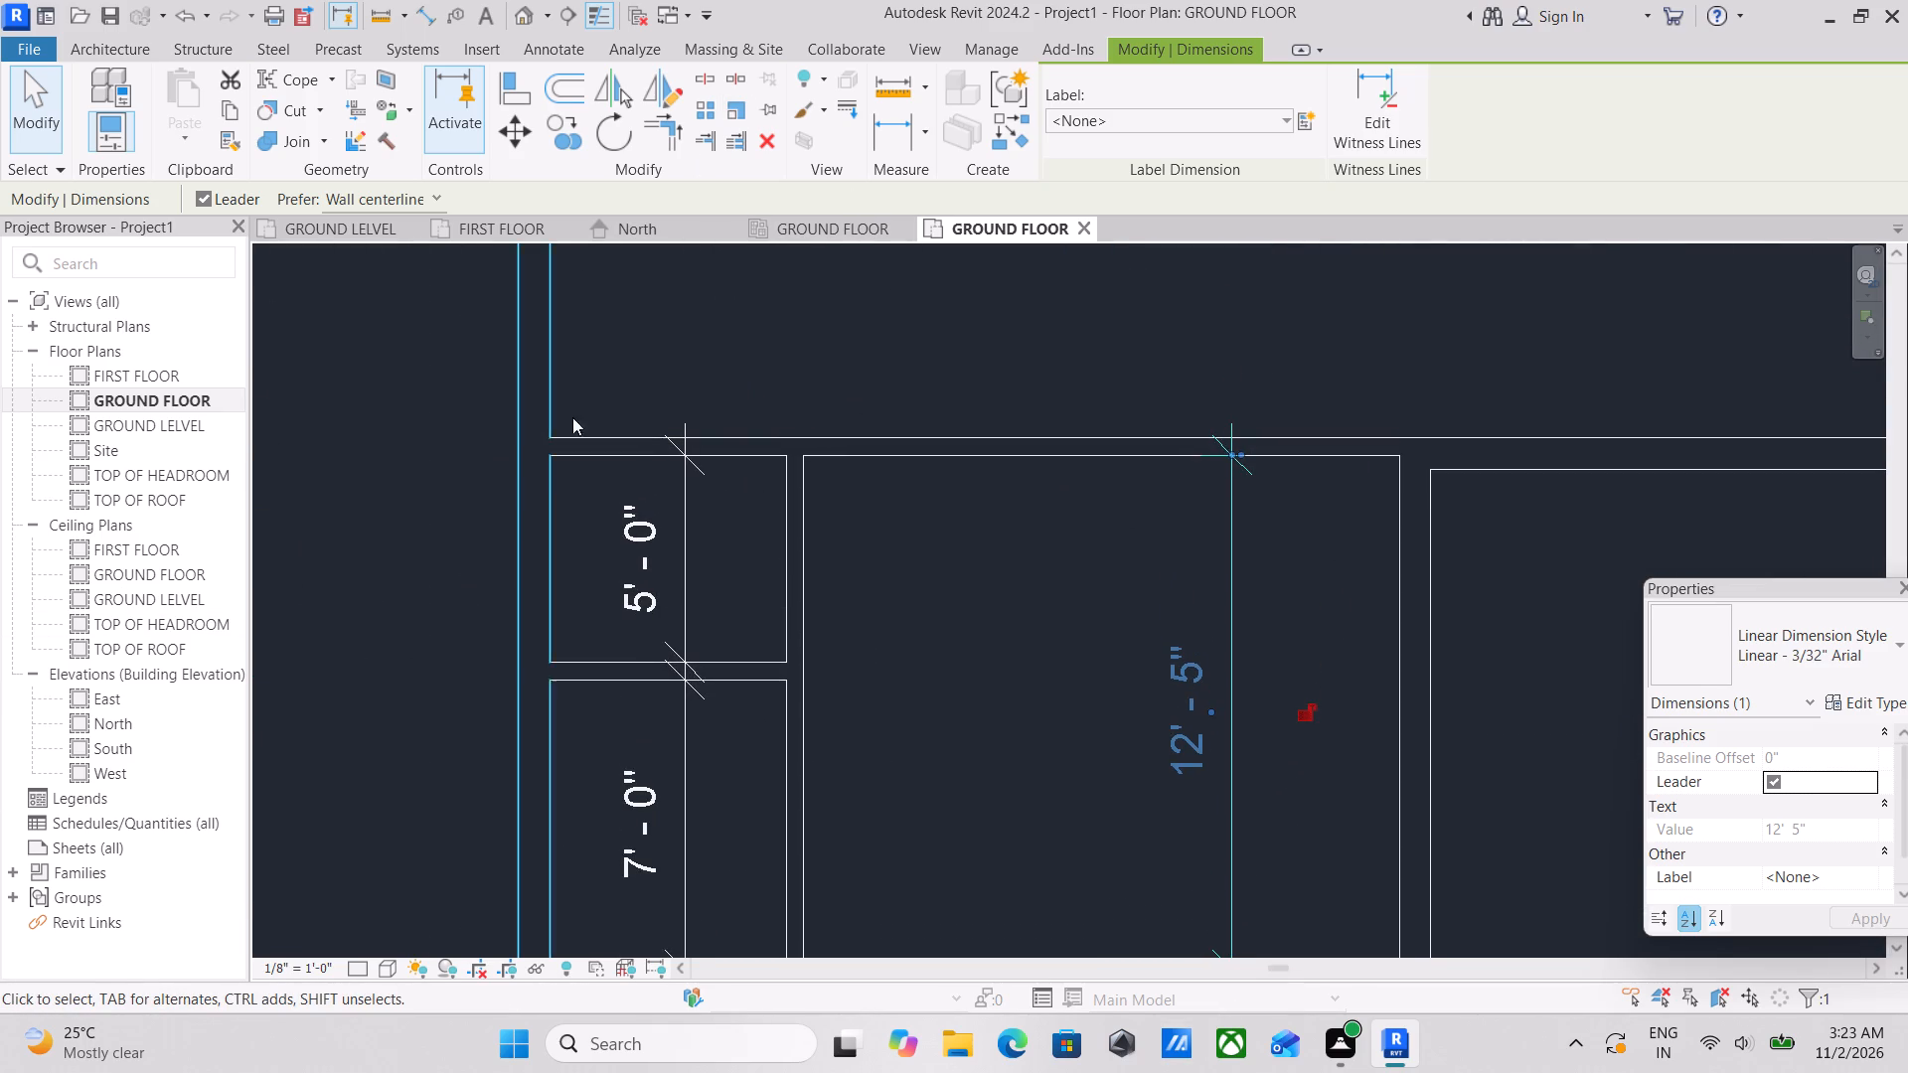
{"action": "scroll", "coordinate": [577, 427], "scroll_direction": "down", "scroll_amount": 1}
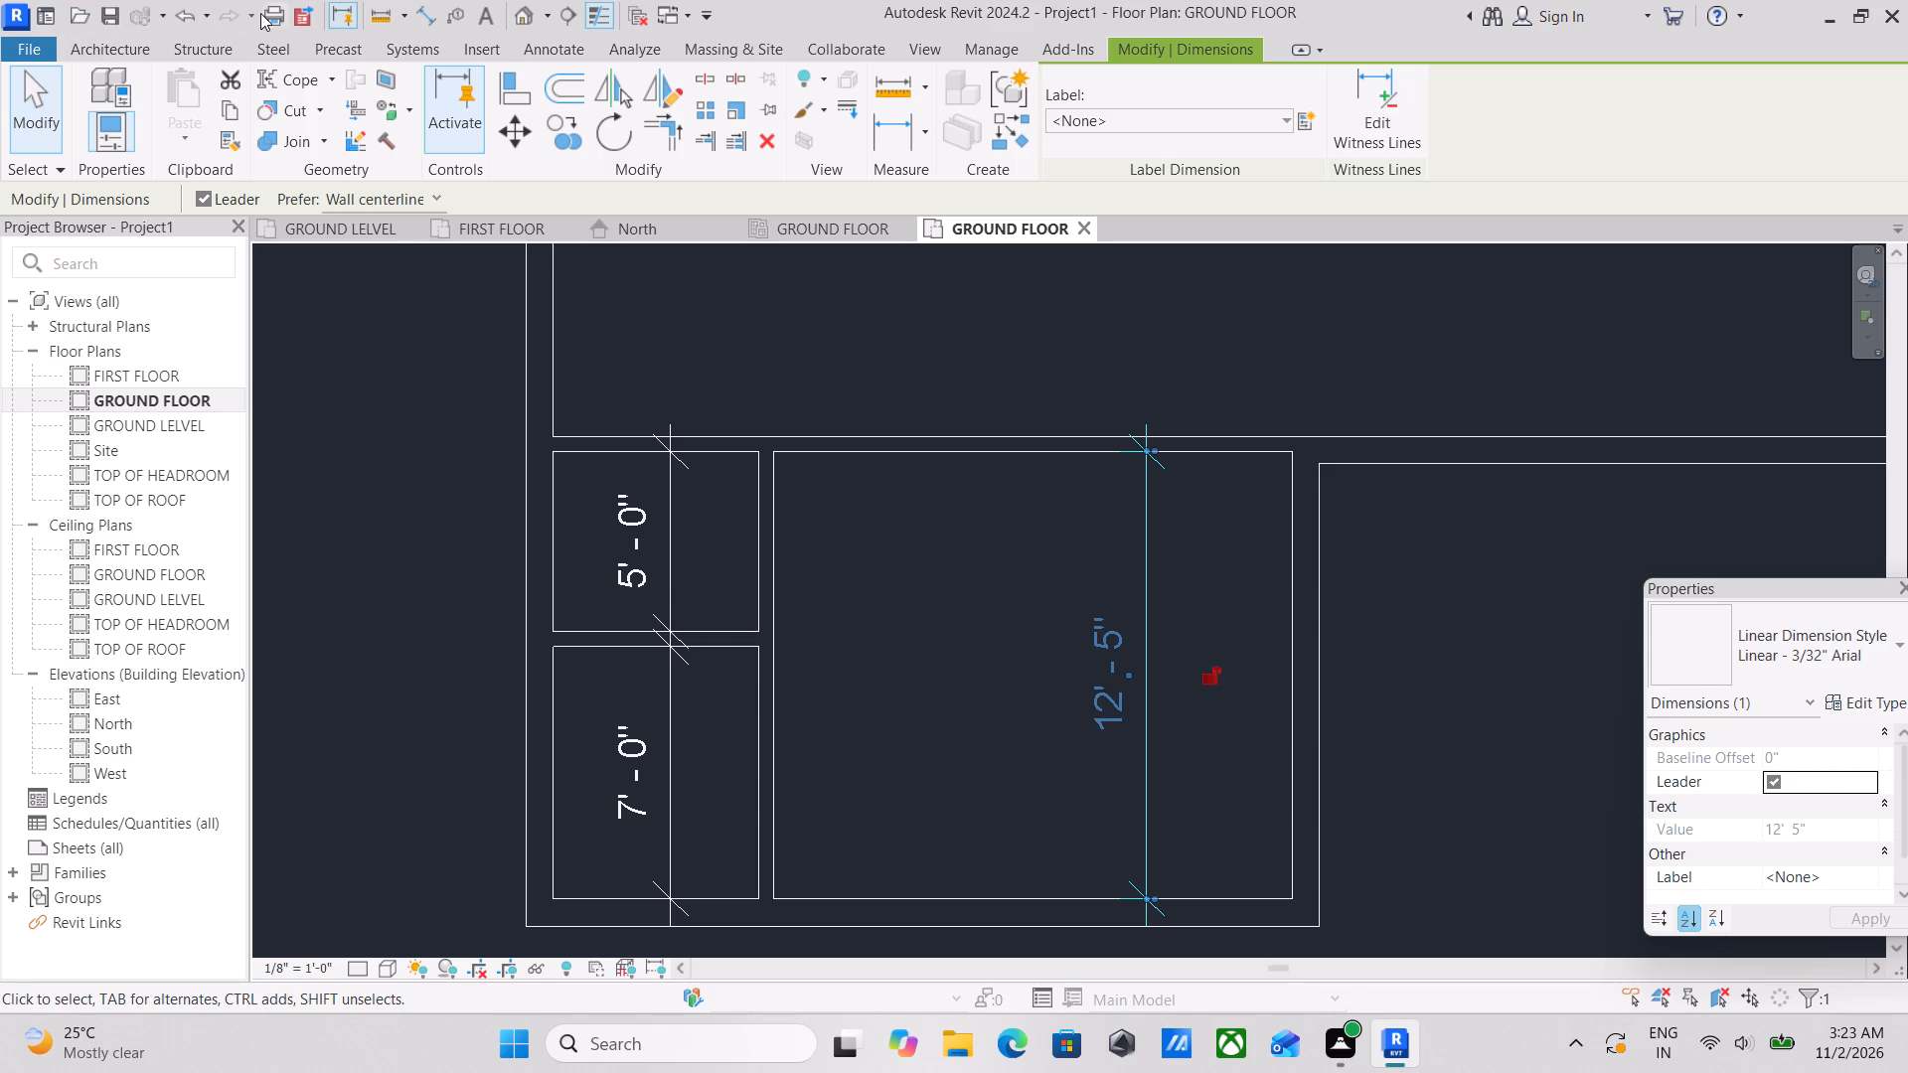
{"action": "left_click", "coordinate": [534, 47]}
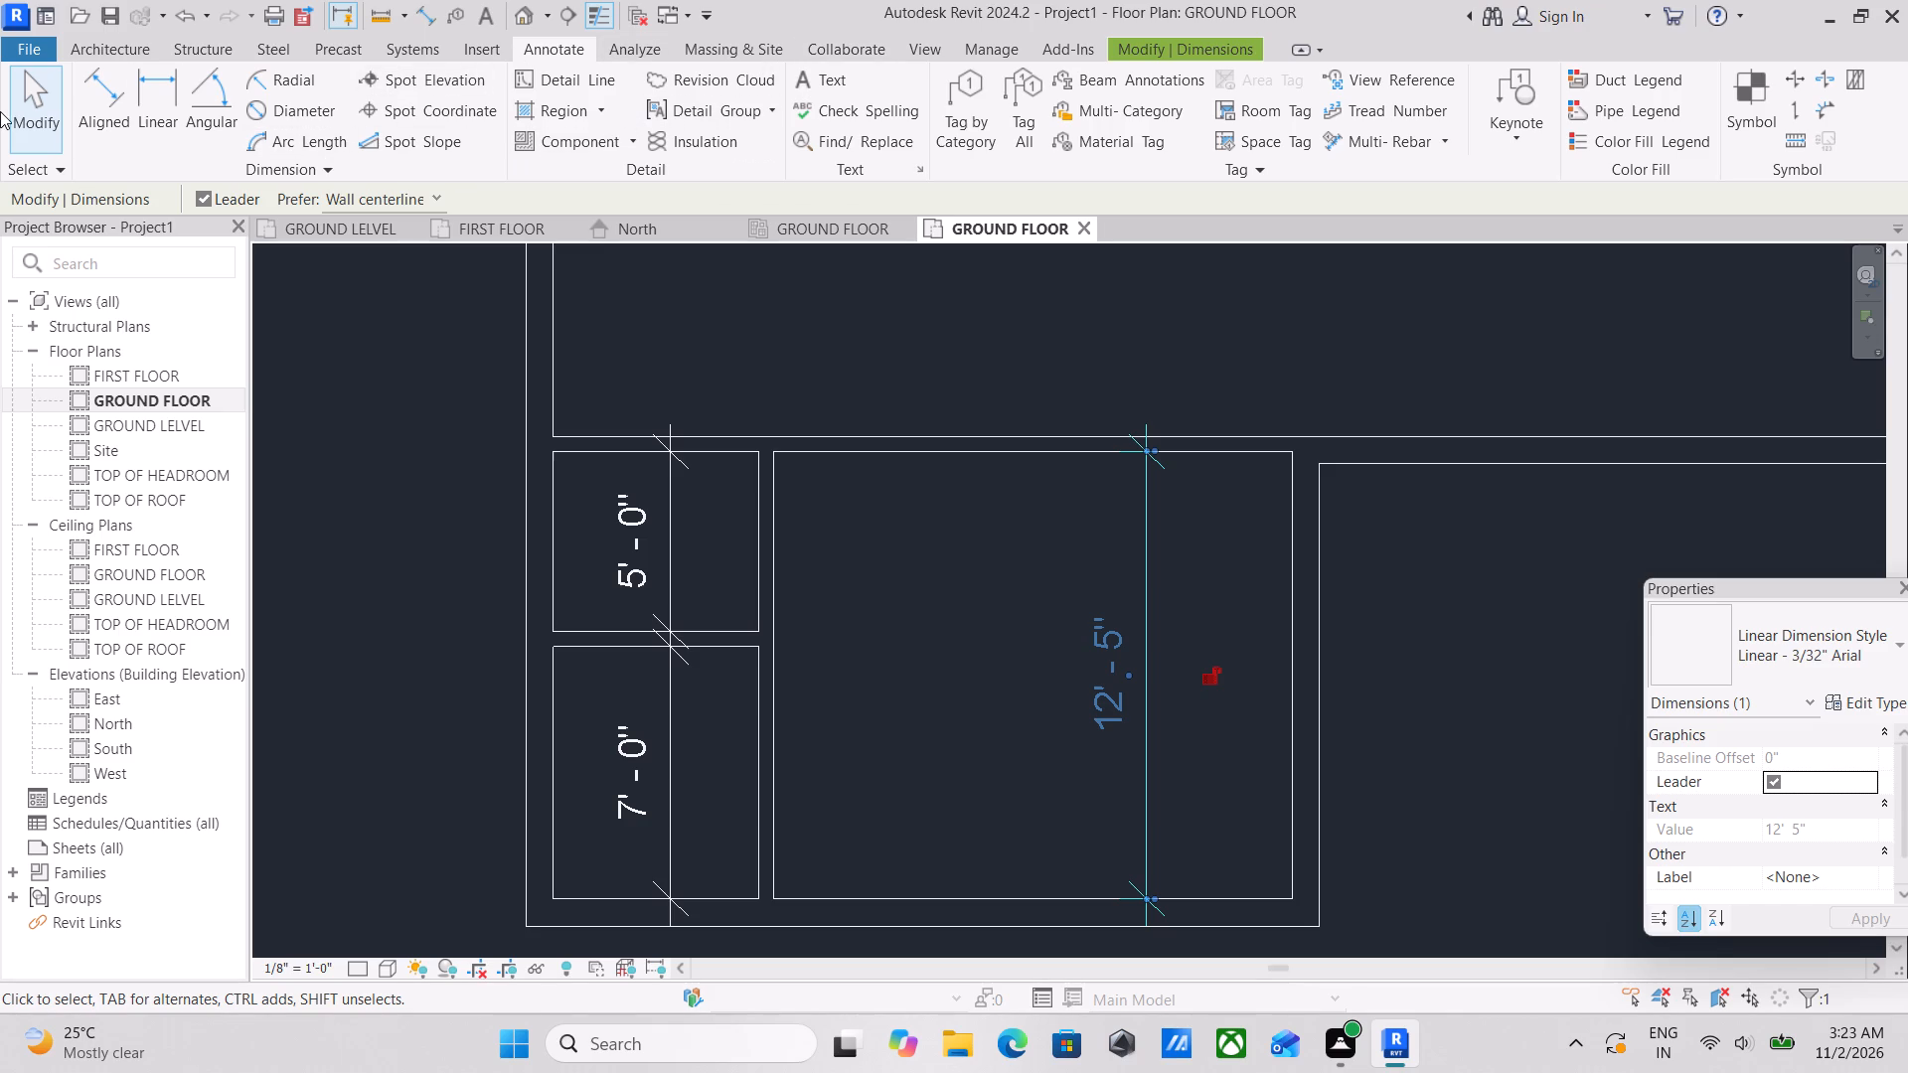
{"action": "left_click", "coordinate": [123, 138]}
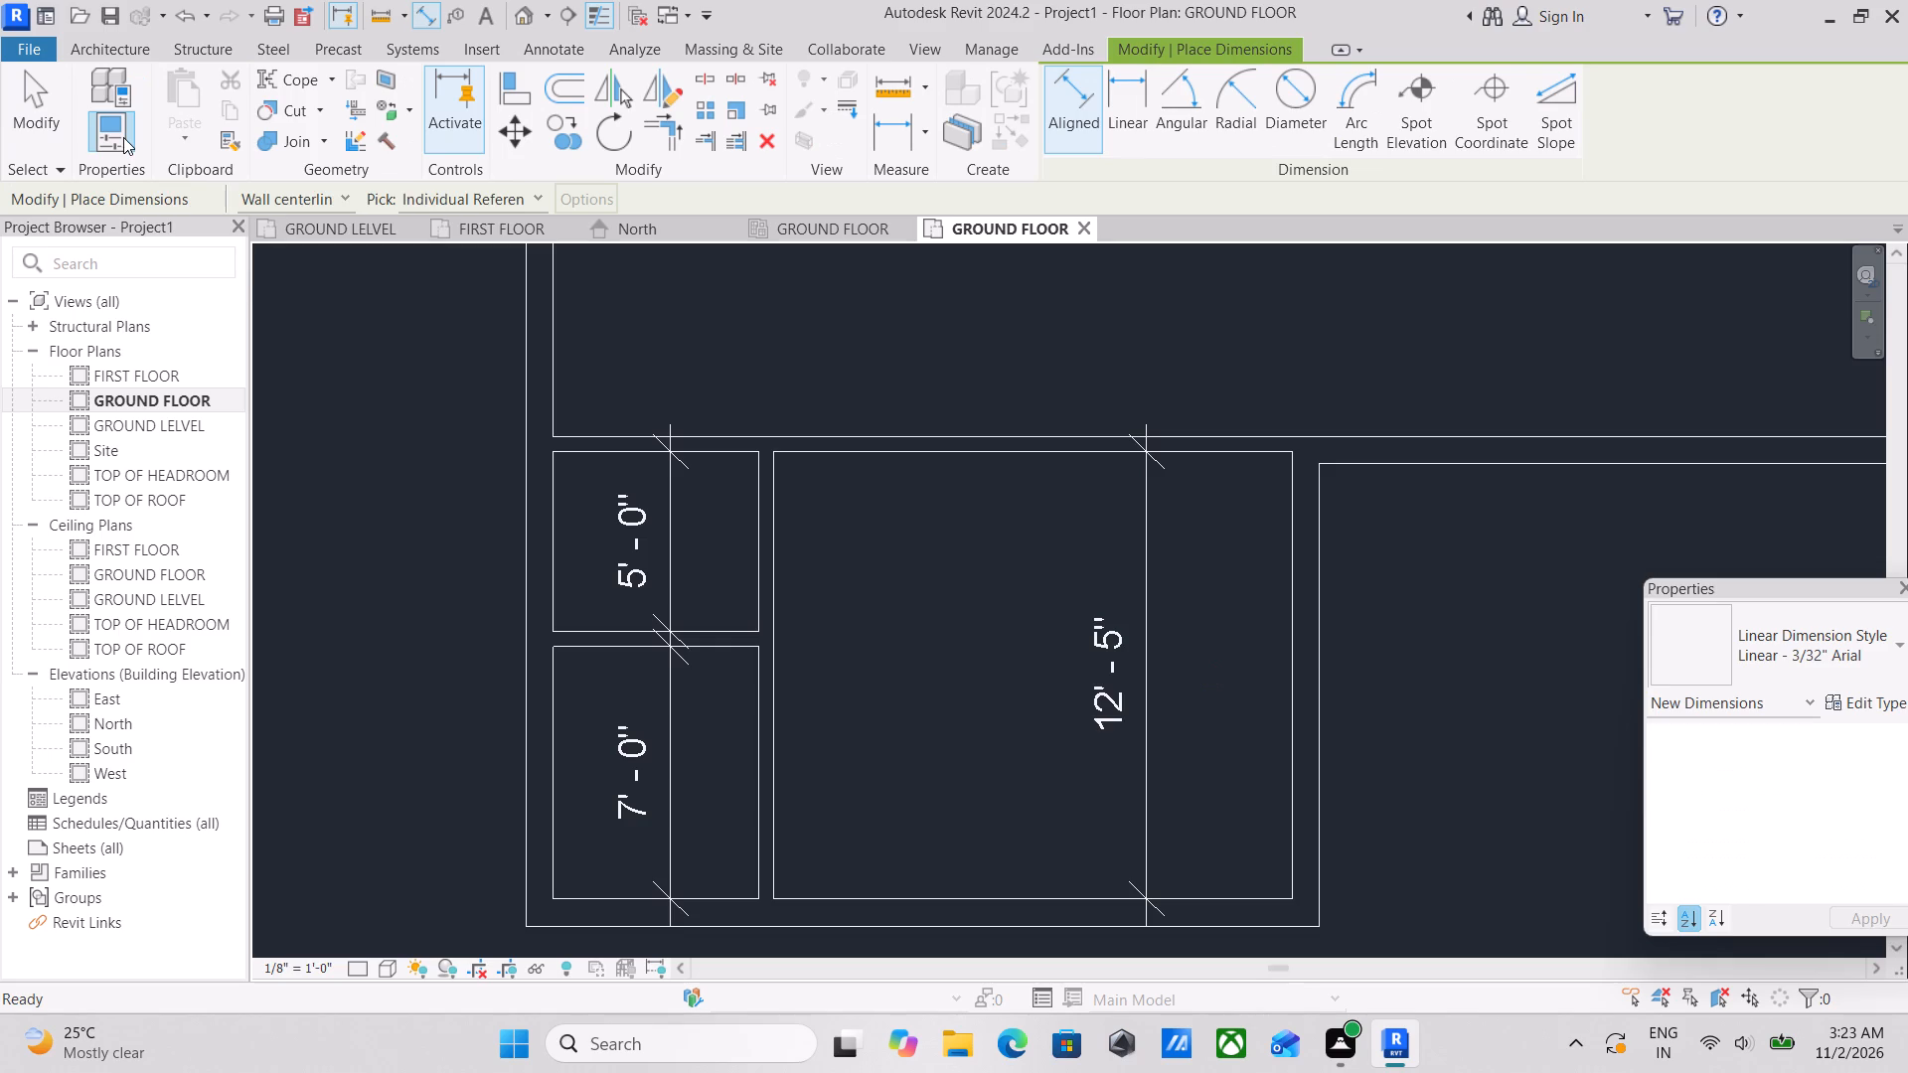
{"action": "left_click", "coordinate": [1852, 689]}
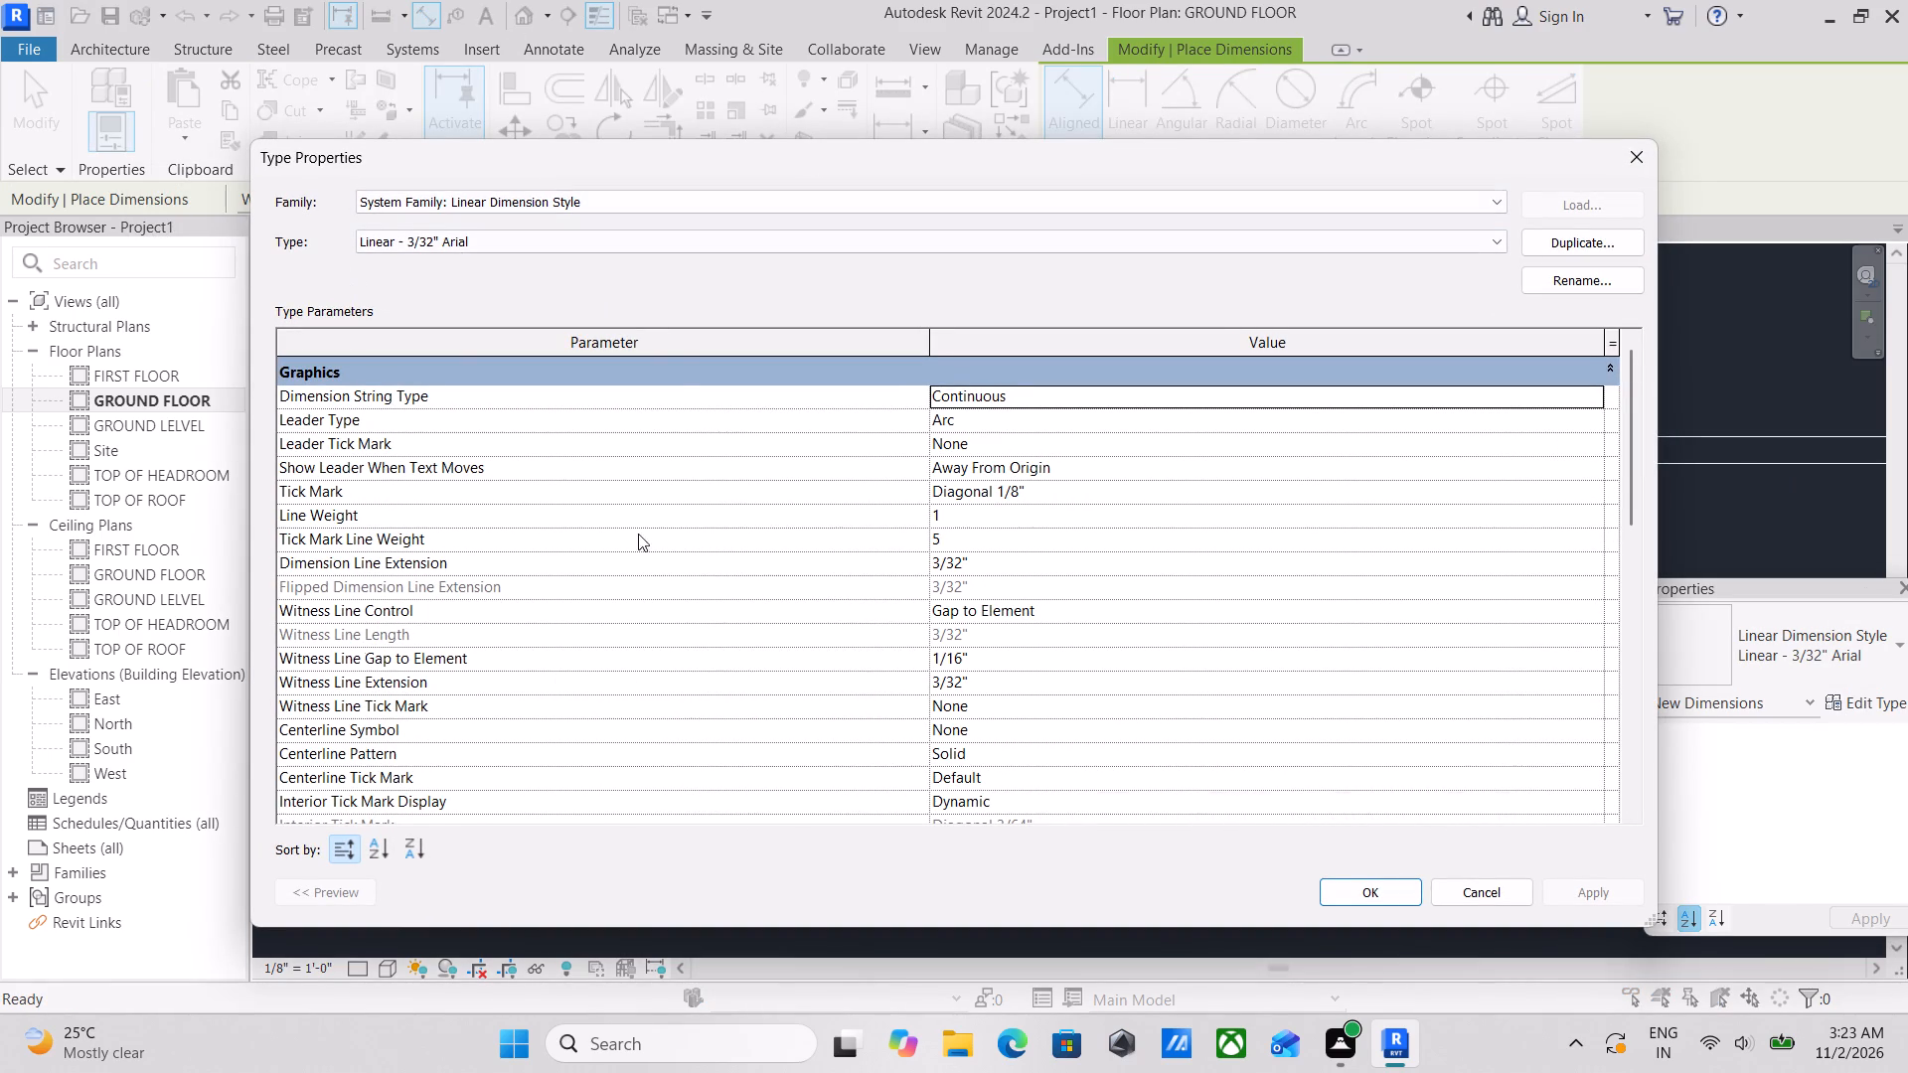
{"action": "scroll", "coordinate": [636, 572], "scroll_direction": "down", "scroll_amount": 5}
{"action": "scroll", "coordinate": [1002, 652], "scroll_direction": "down", "scroll_amount": 9}
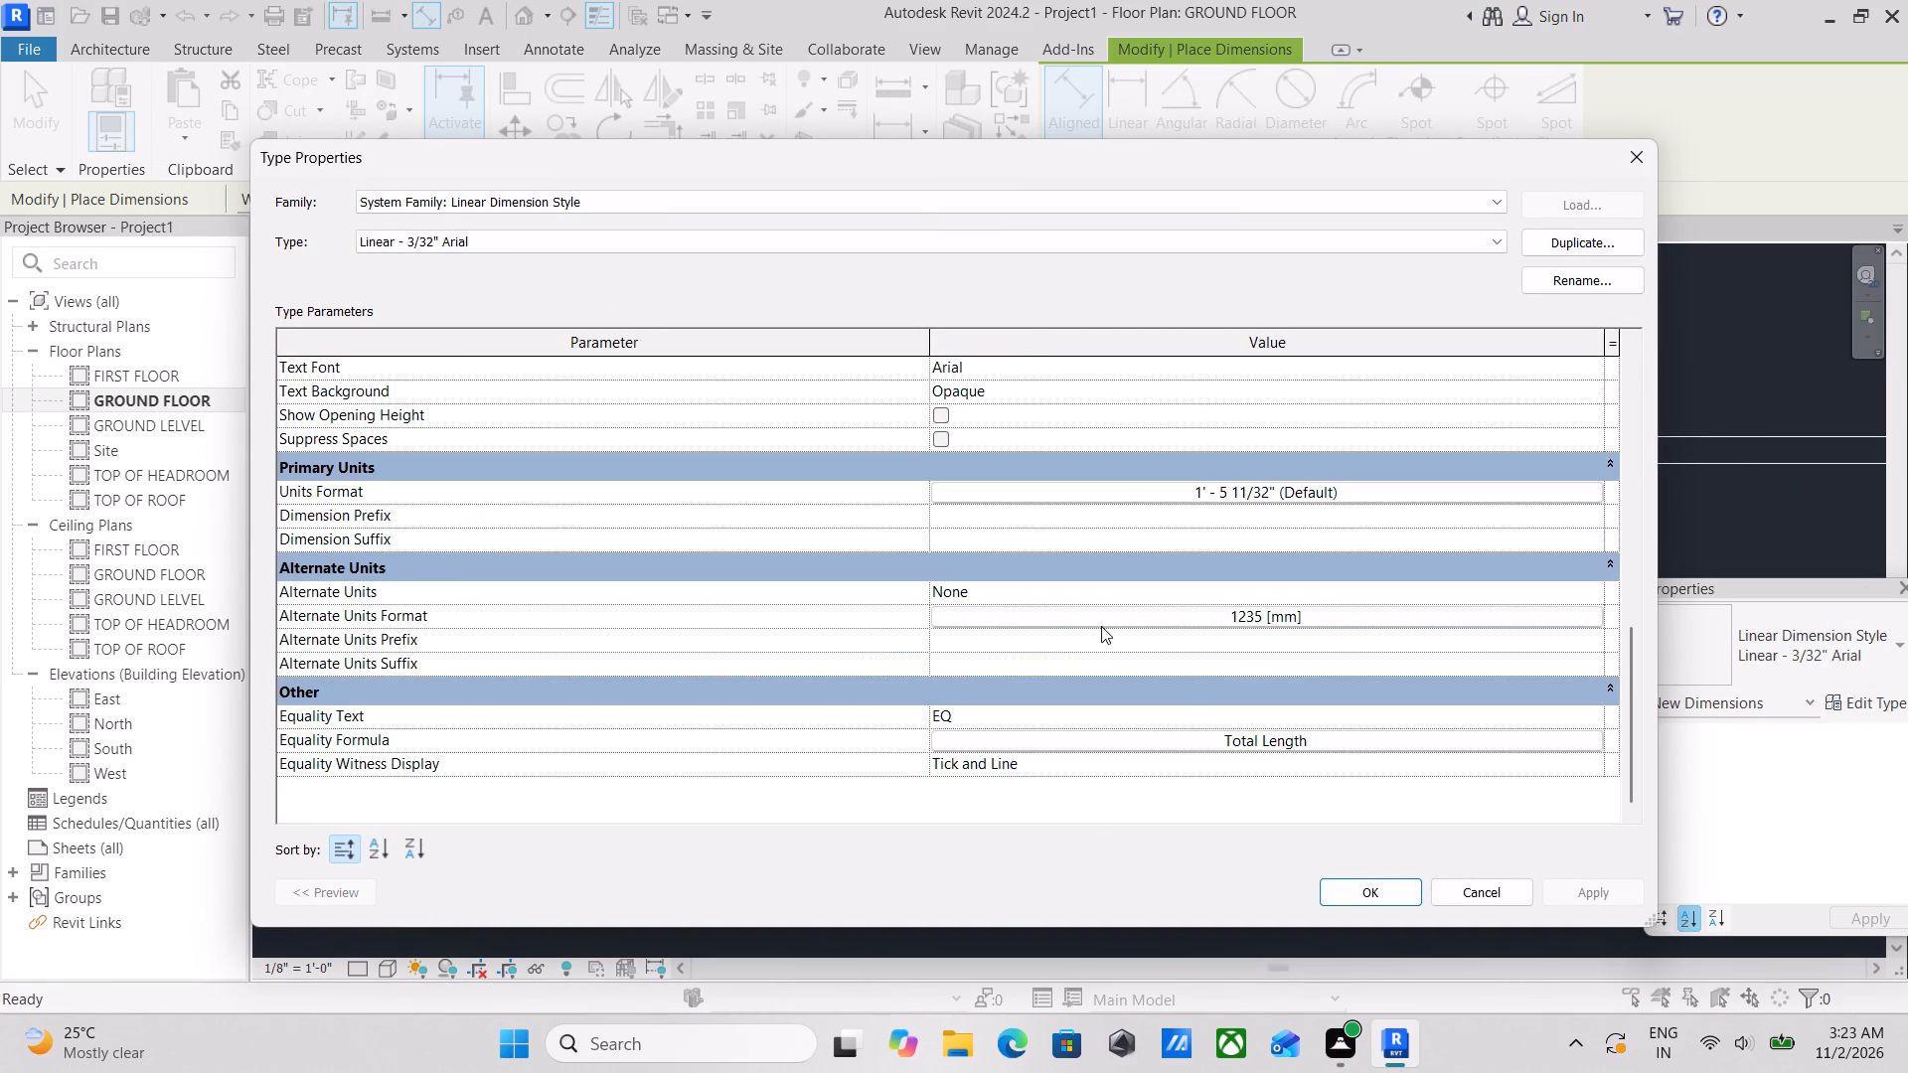
{"action": "scroll", "coordinate": [918, 580], "scroll_direction": "down", "scroll_amount": 3}
{"action": "scroll", "coordinate": [682, 644], "scroll_direction": "up", "scroll_amount": 3}
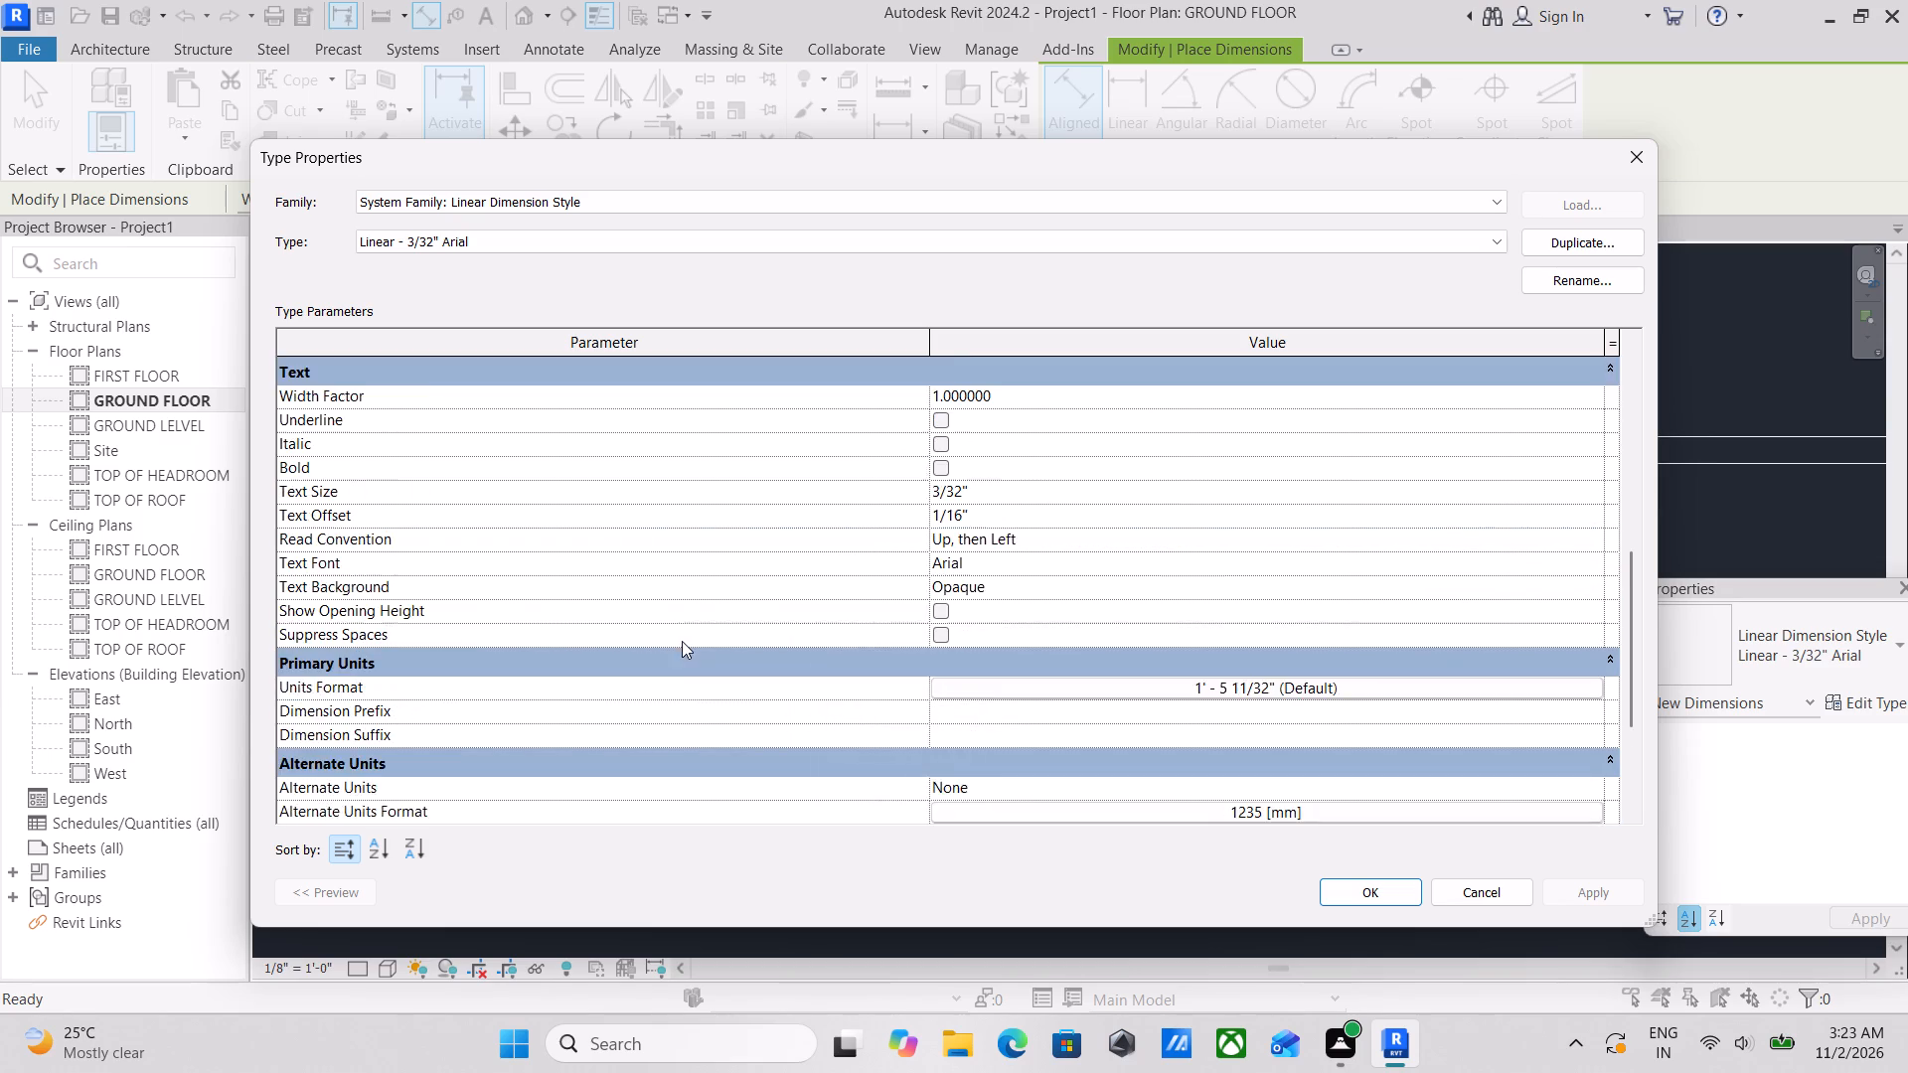
{"action": "scroll", "coordinate": [682, 641], "scroll_direction": "up", "scroll_amount": 13}
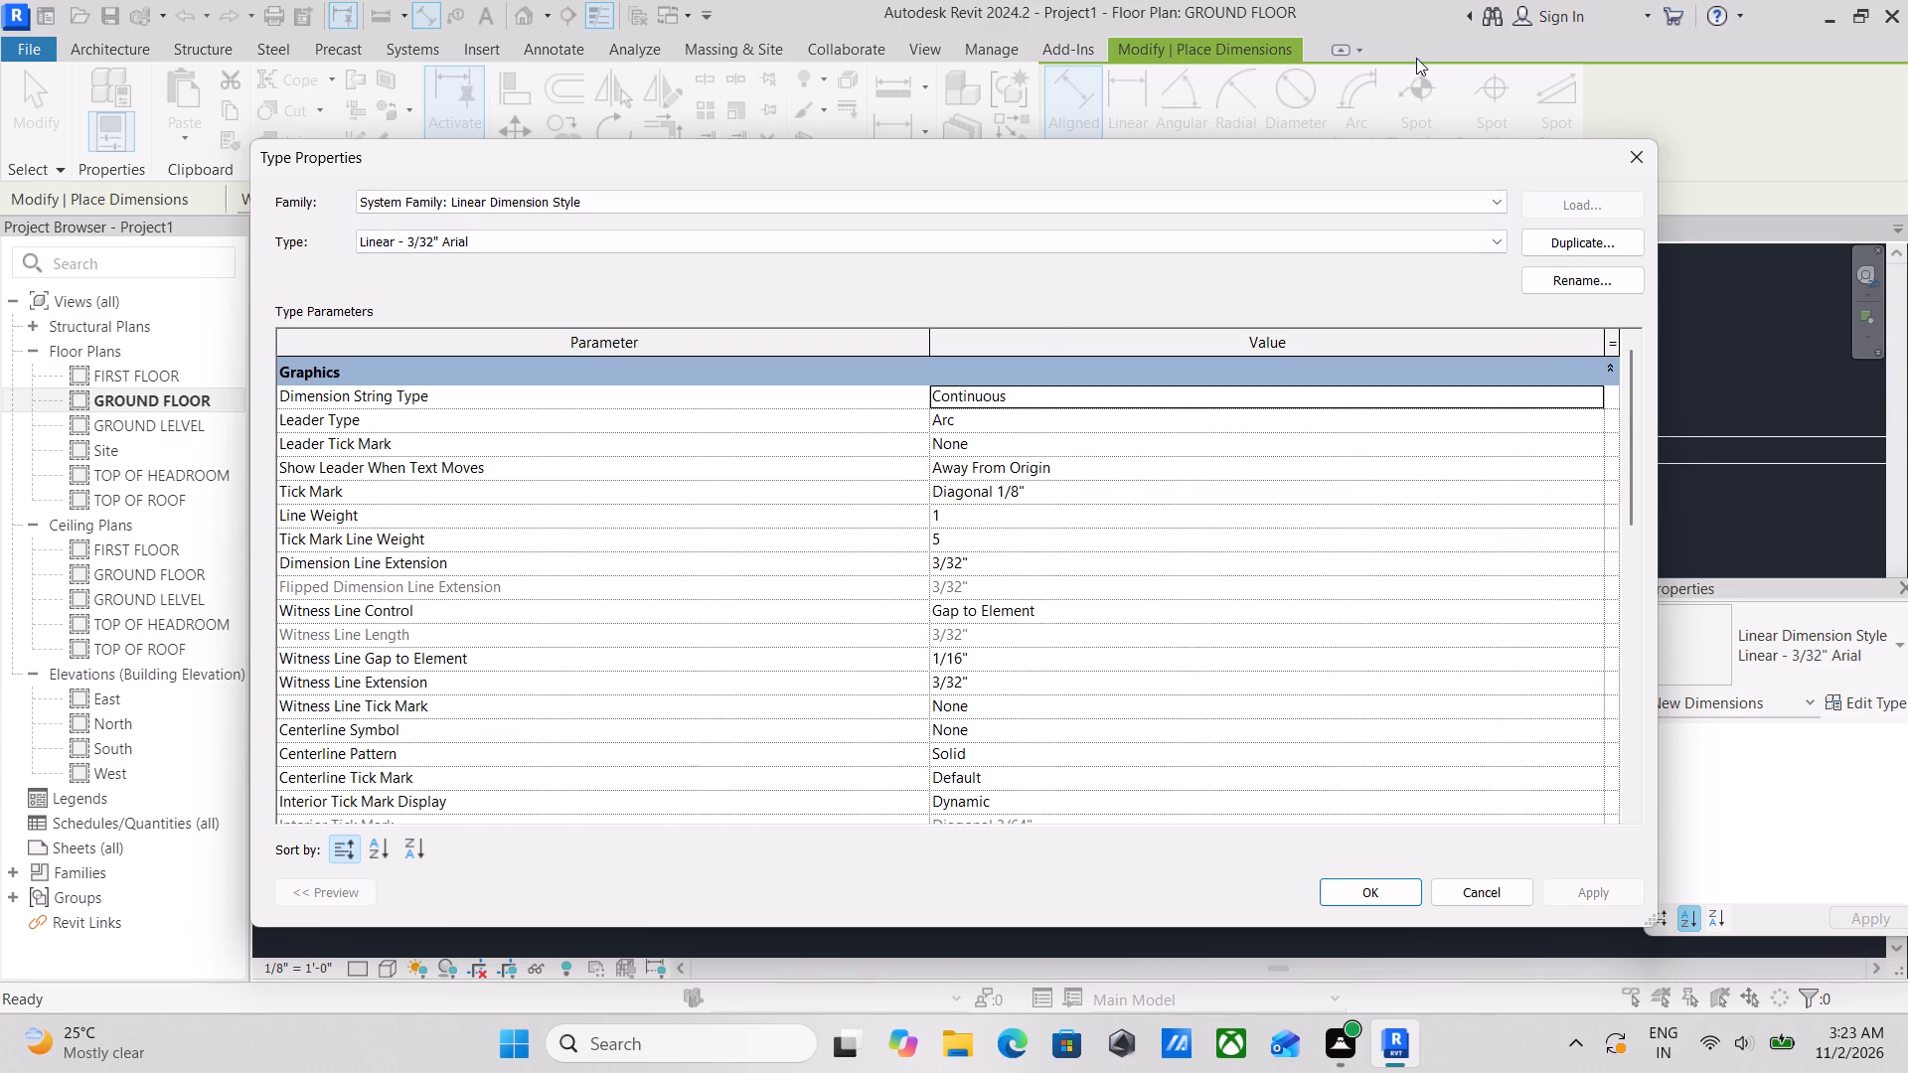
{"action": "left_click", "coordinate": [1637, 152]}
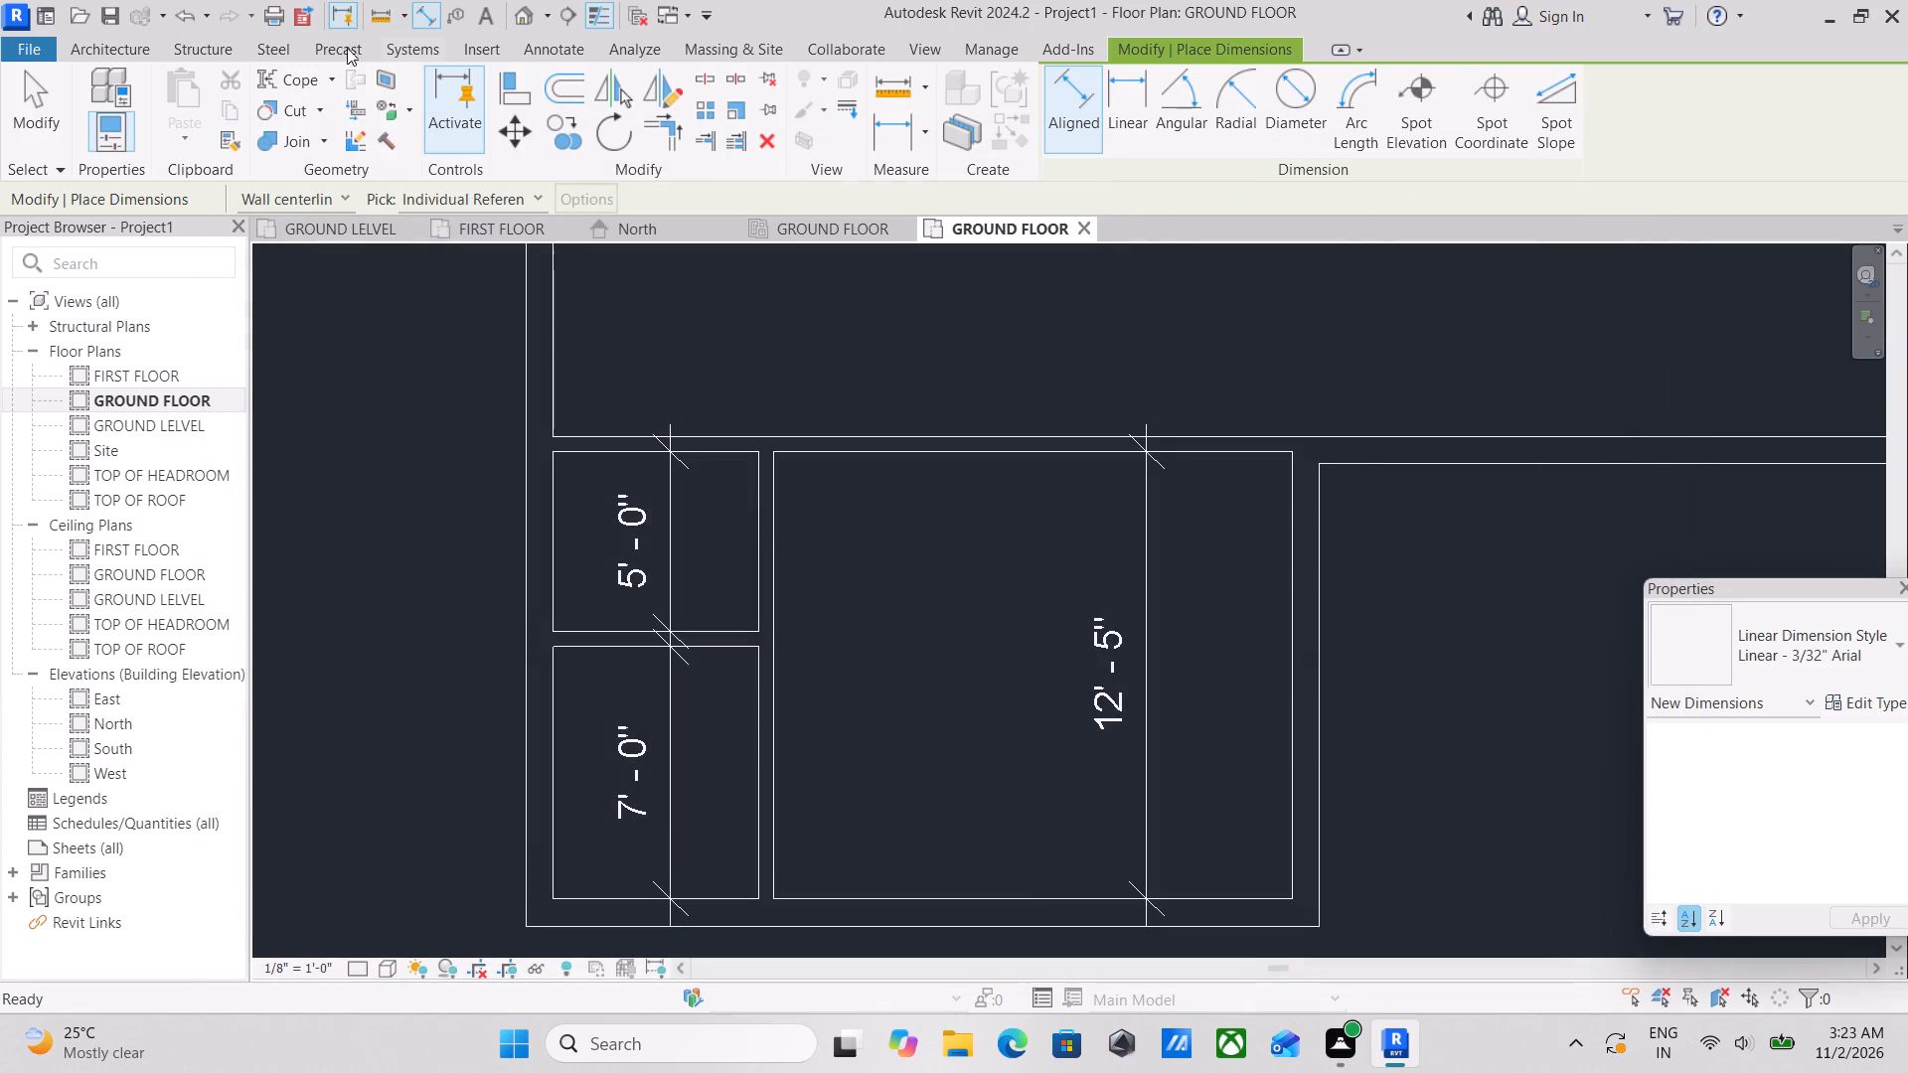
{"action": "scroll", "coordinate": [1078, 694], "scroll_direction": "up", "scroll_amount": 3}
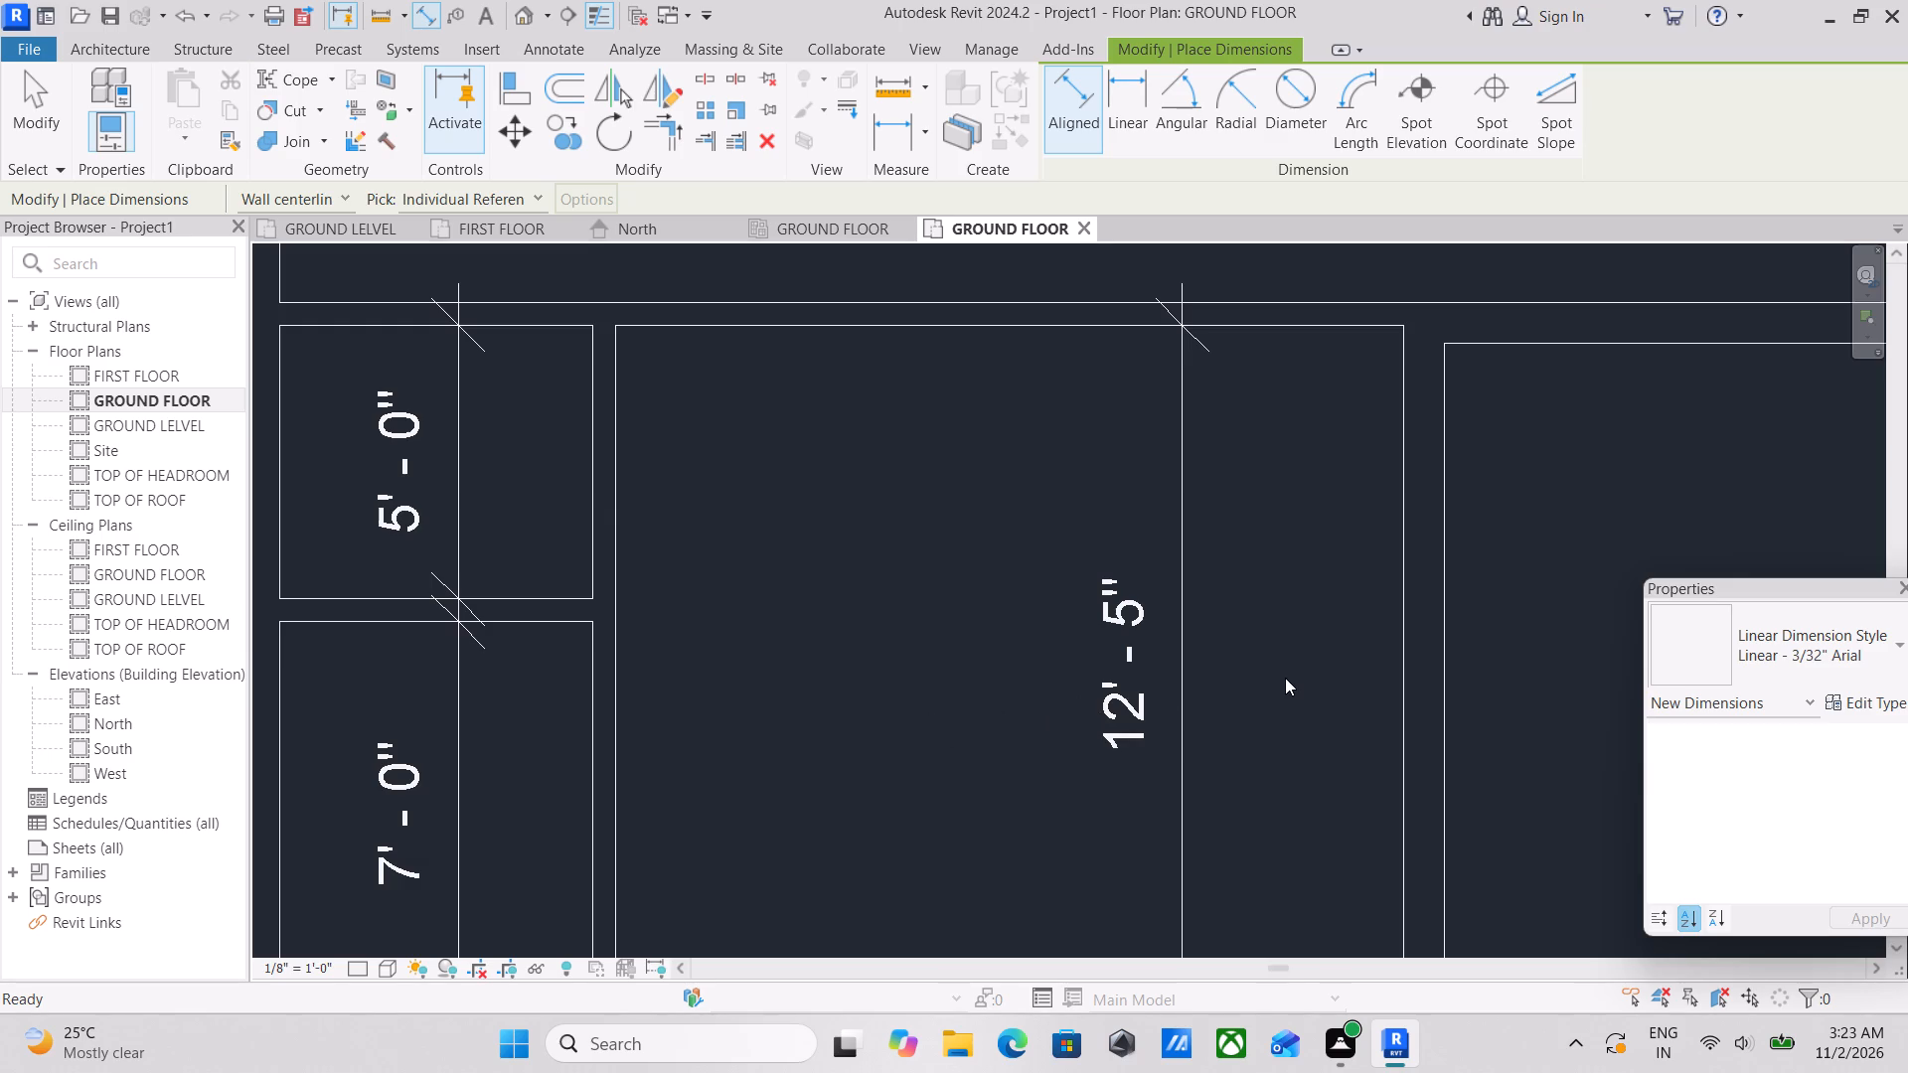
{"action": "scroll", "coordinate": [1294, 649], "scroll_direction": "up", "scroll_amount": 1}
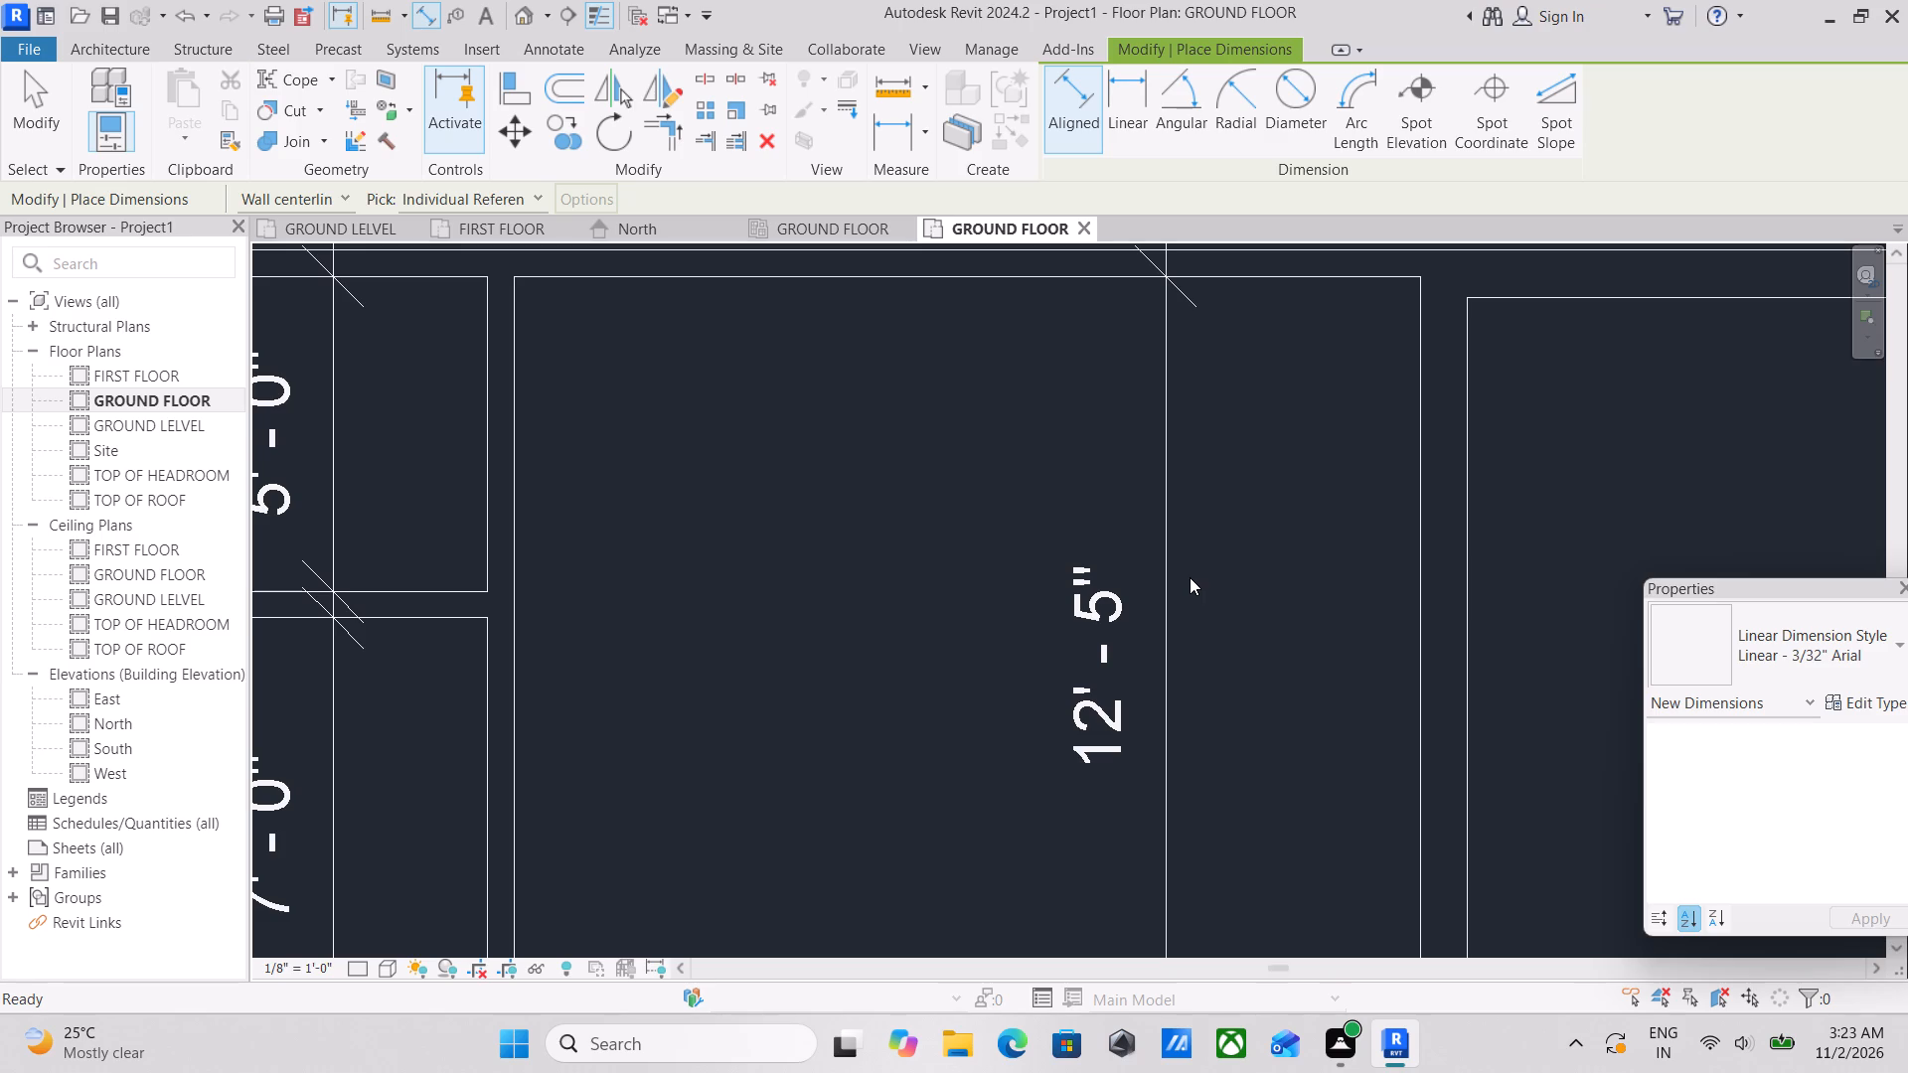
{"action": "scroll", "coordinate": [654, 581], "scroll_direction": "down", "scroll_amount": 4}
{"action": "key", "text": "Escape"}
{"action": "key", "text": "Escape"}
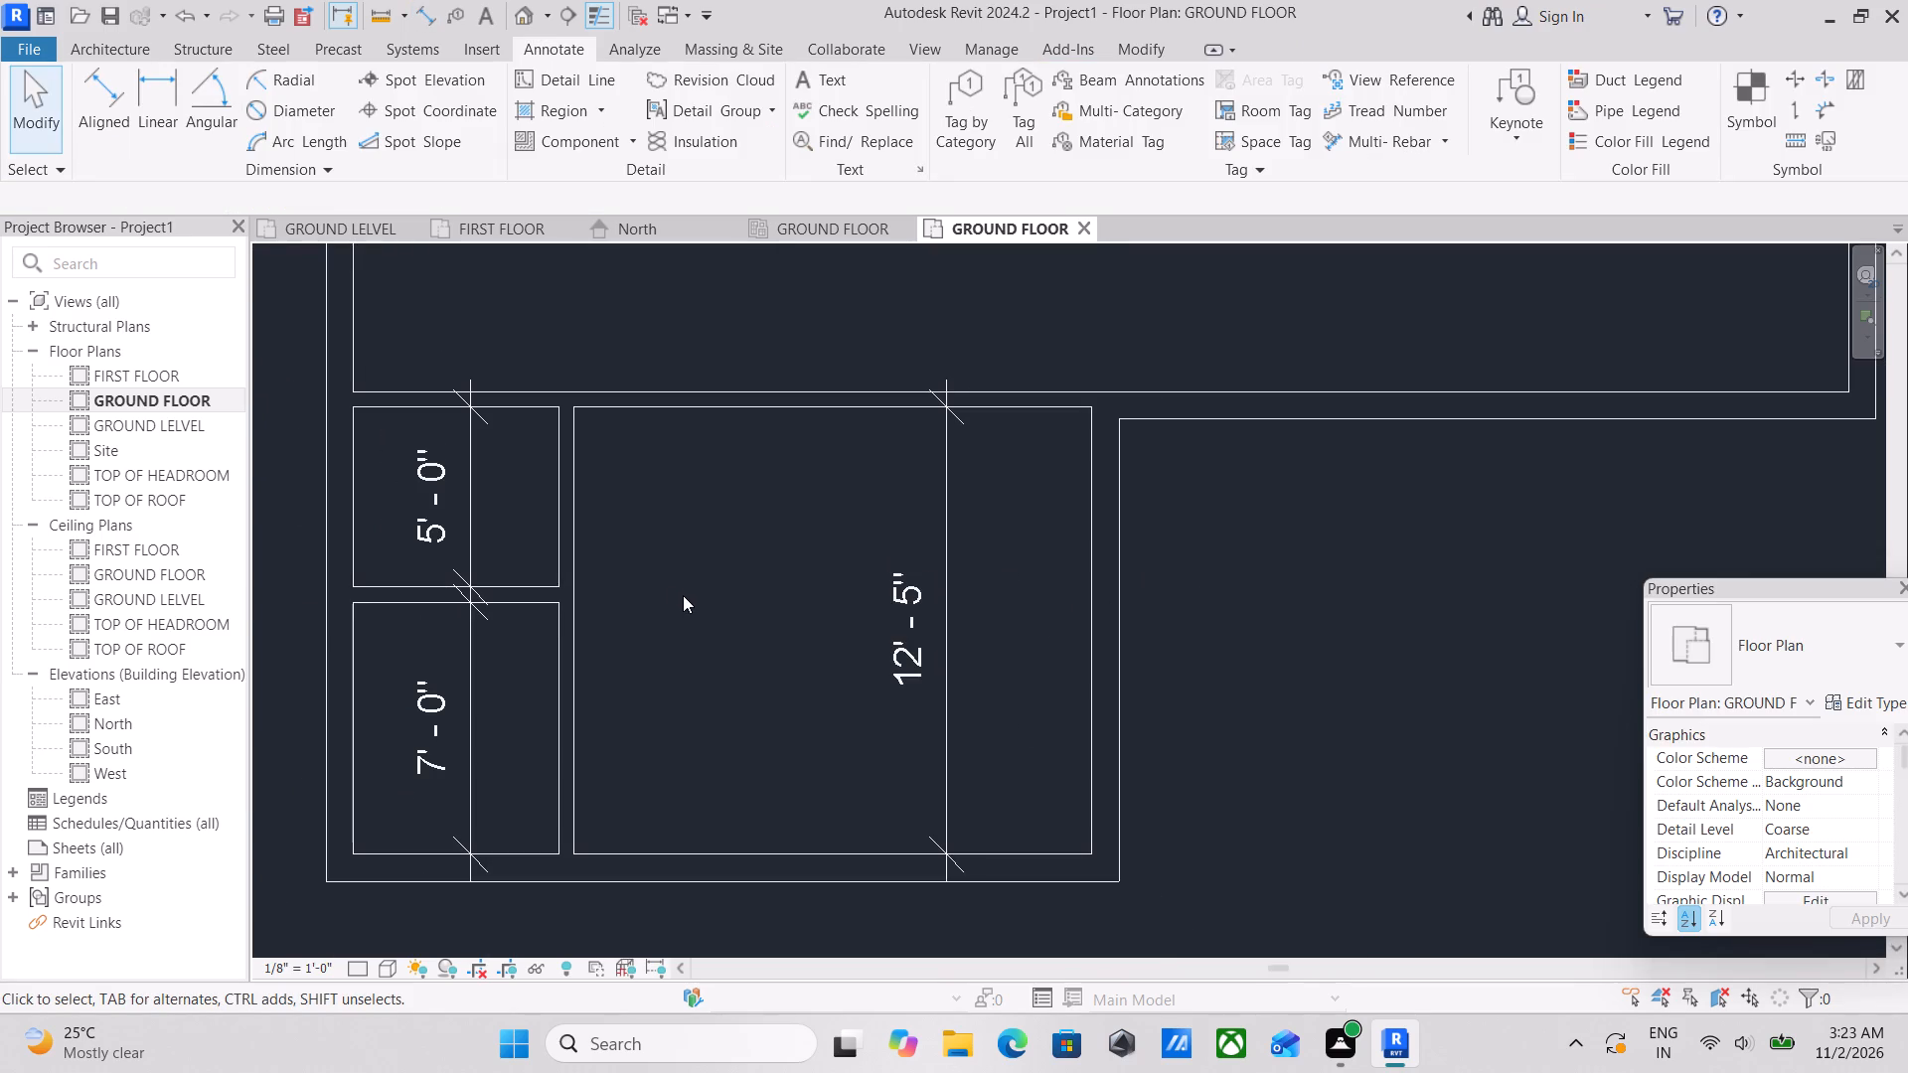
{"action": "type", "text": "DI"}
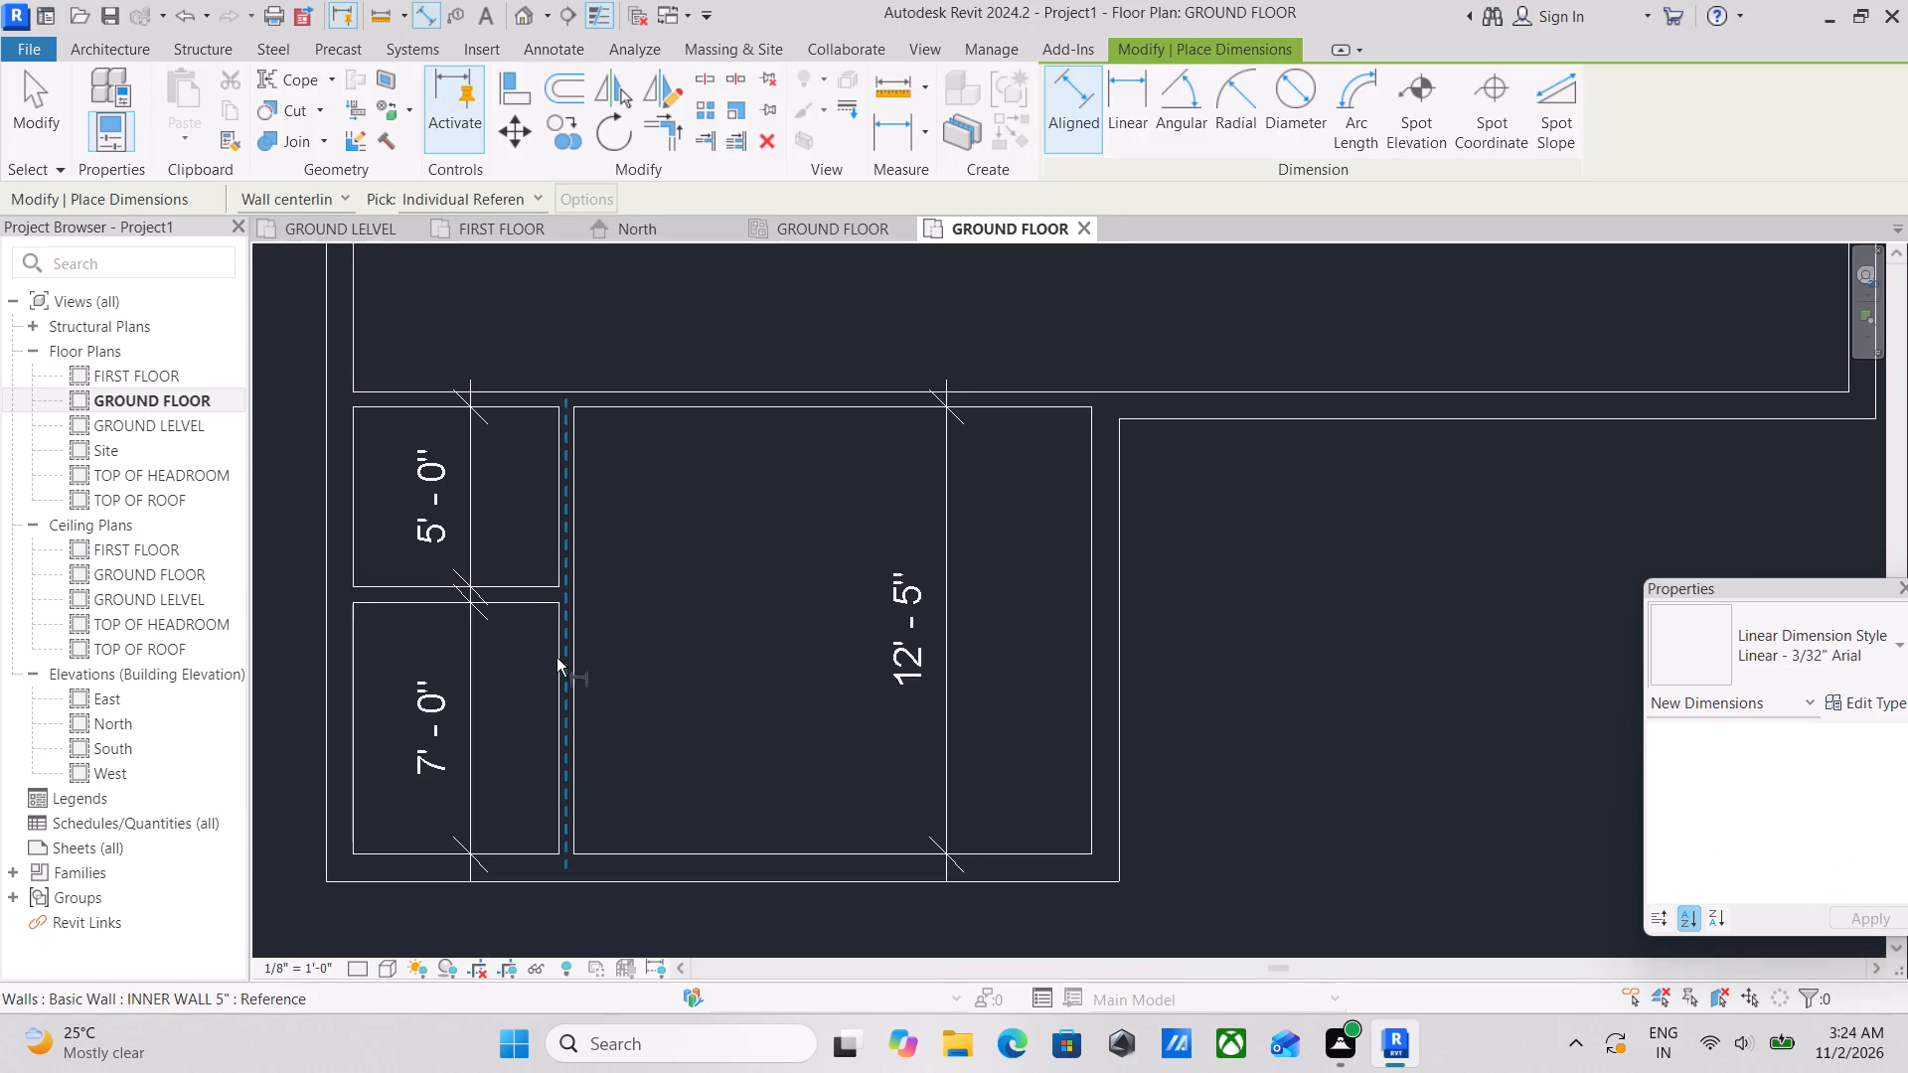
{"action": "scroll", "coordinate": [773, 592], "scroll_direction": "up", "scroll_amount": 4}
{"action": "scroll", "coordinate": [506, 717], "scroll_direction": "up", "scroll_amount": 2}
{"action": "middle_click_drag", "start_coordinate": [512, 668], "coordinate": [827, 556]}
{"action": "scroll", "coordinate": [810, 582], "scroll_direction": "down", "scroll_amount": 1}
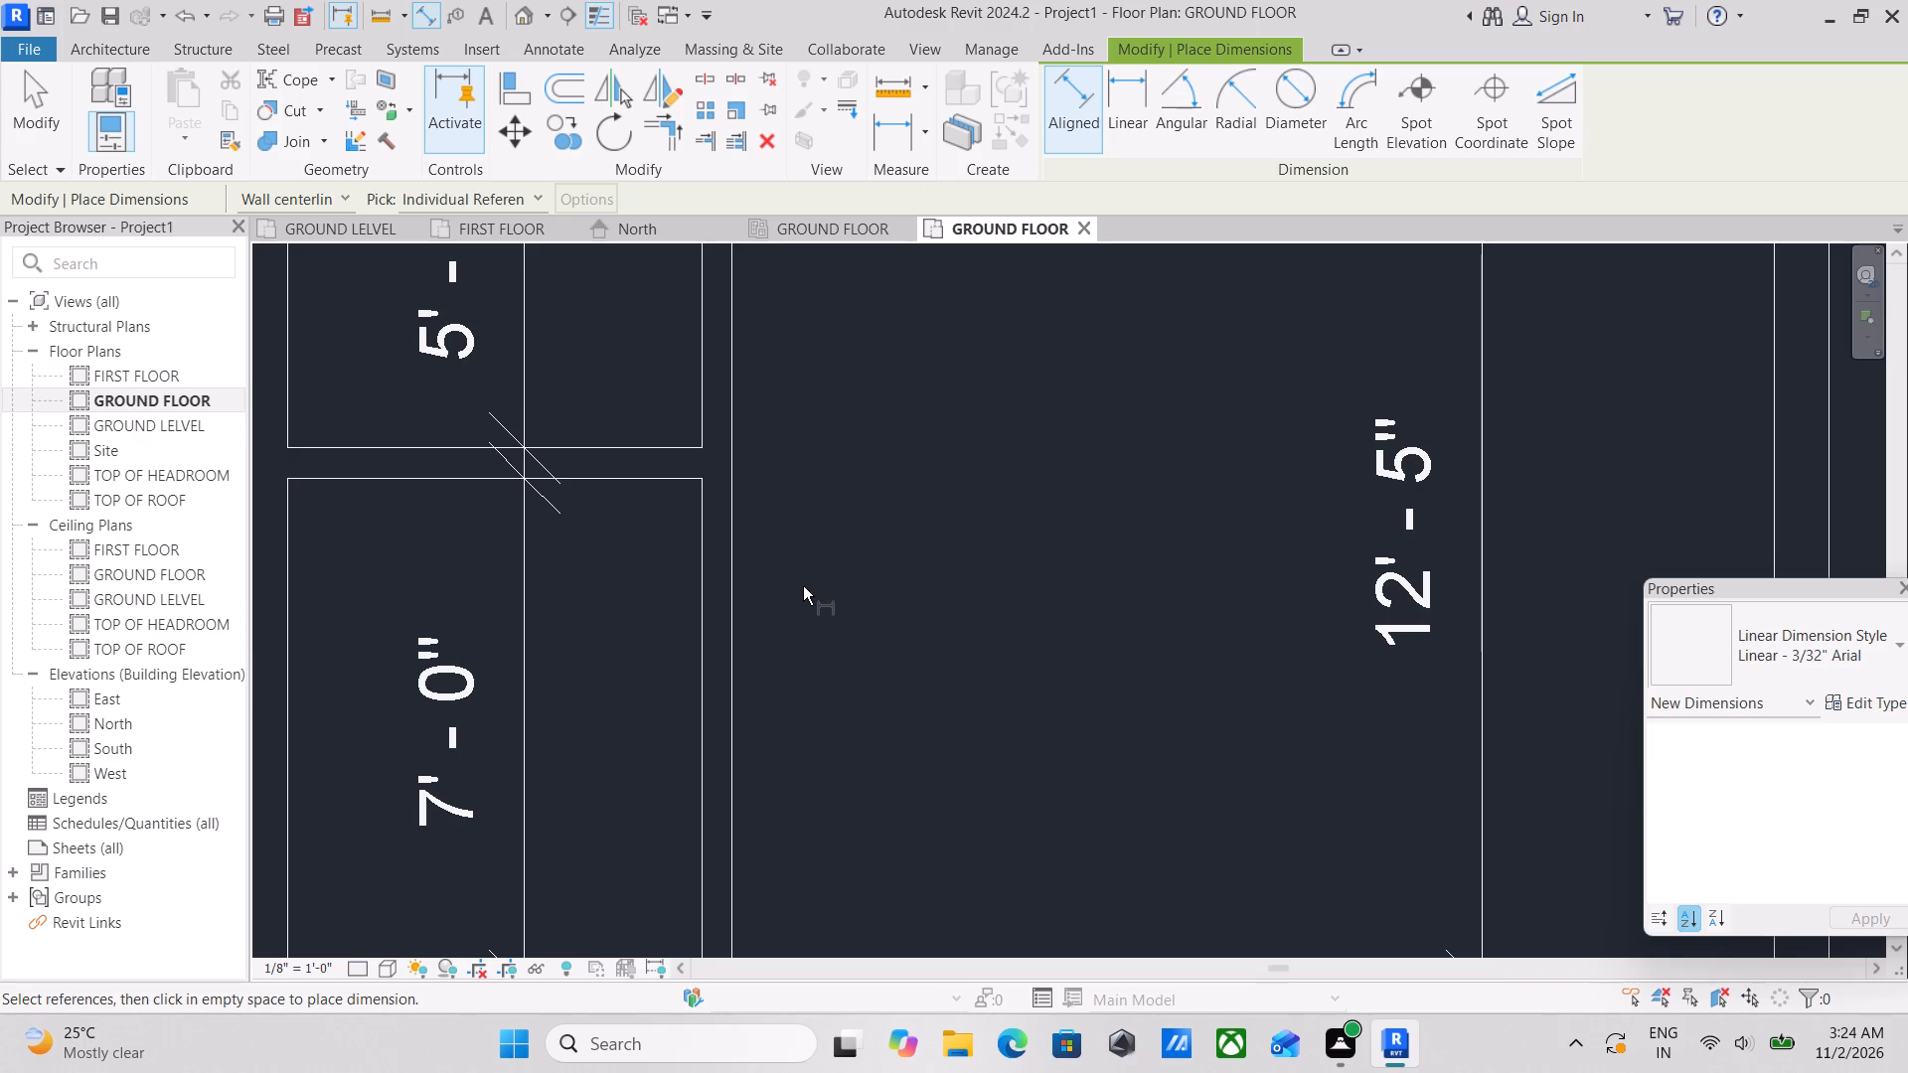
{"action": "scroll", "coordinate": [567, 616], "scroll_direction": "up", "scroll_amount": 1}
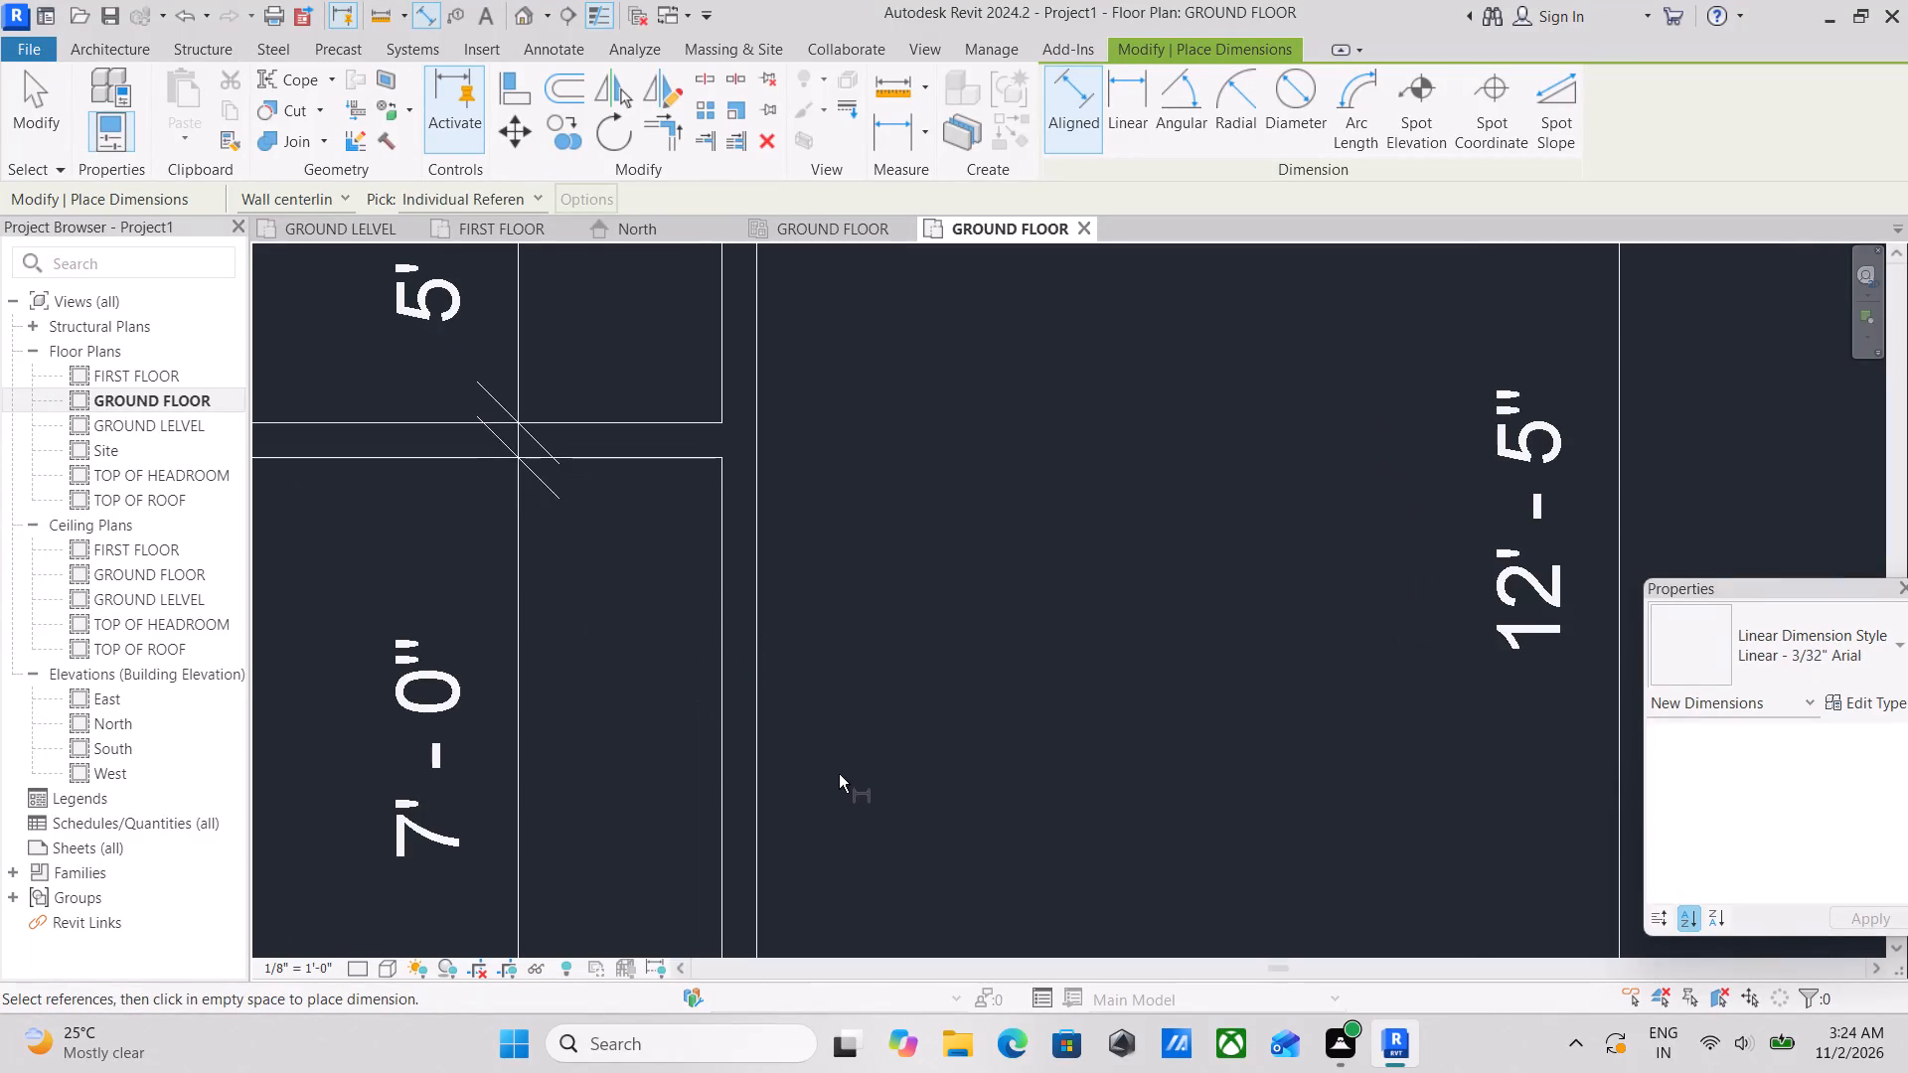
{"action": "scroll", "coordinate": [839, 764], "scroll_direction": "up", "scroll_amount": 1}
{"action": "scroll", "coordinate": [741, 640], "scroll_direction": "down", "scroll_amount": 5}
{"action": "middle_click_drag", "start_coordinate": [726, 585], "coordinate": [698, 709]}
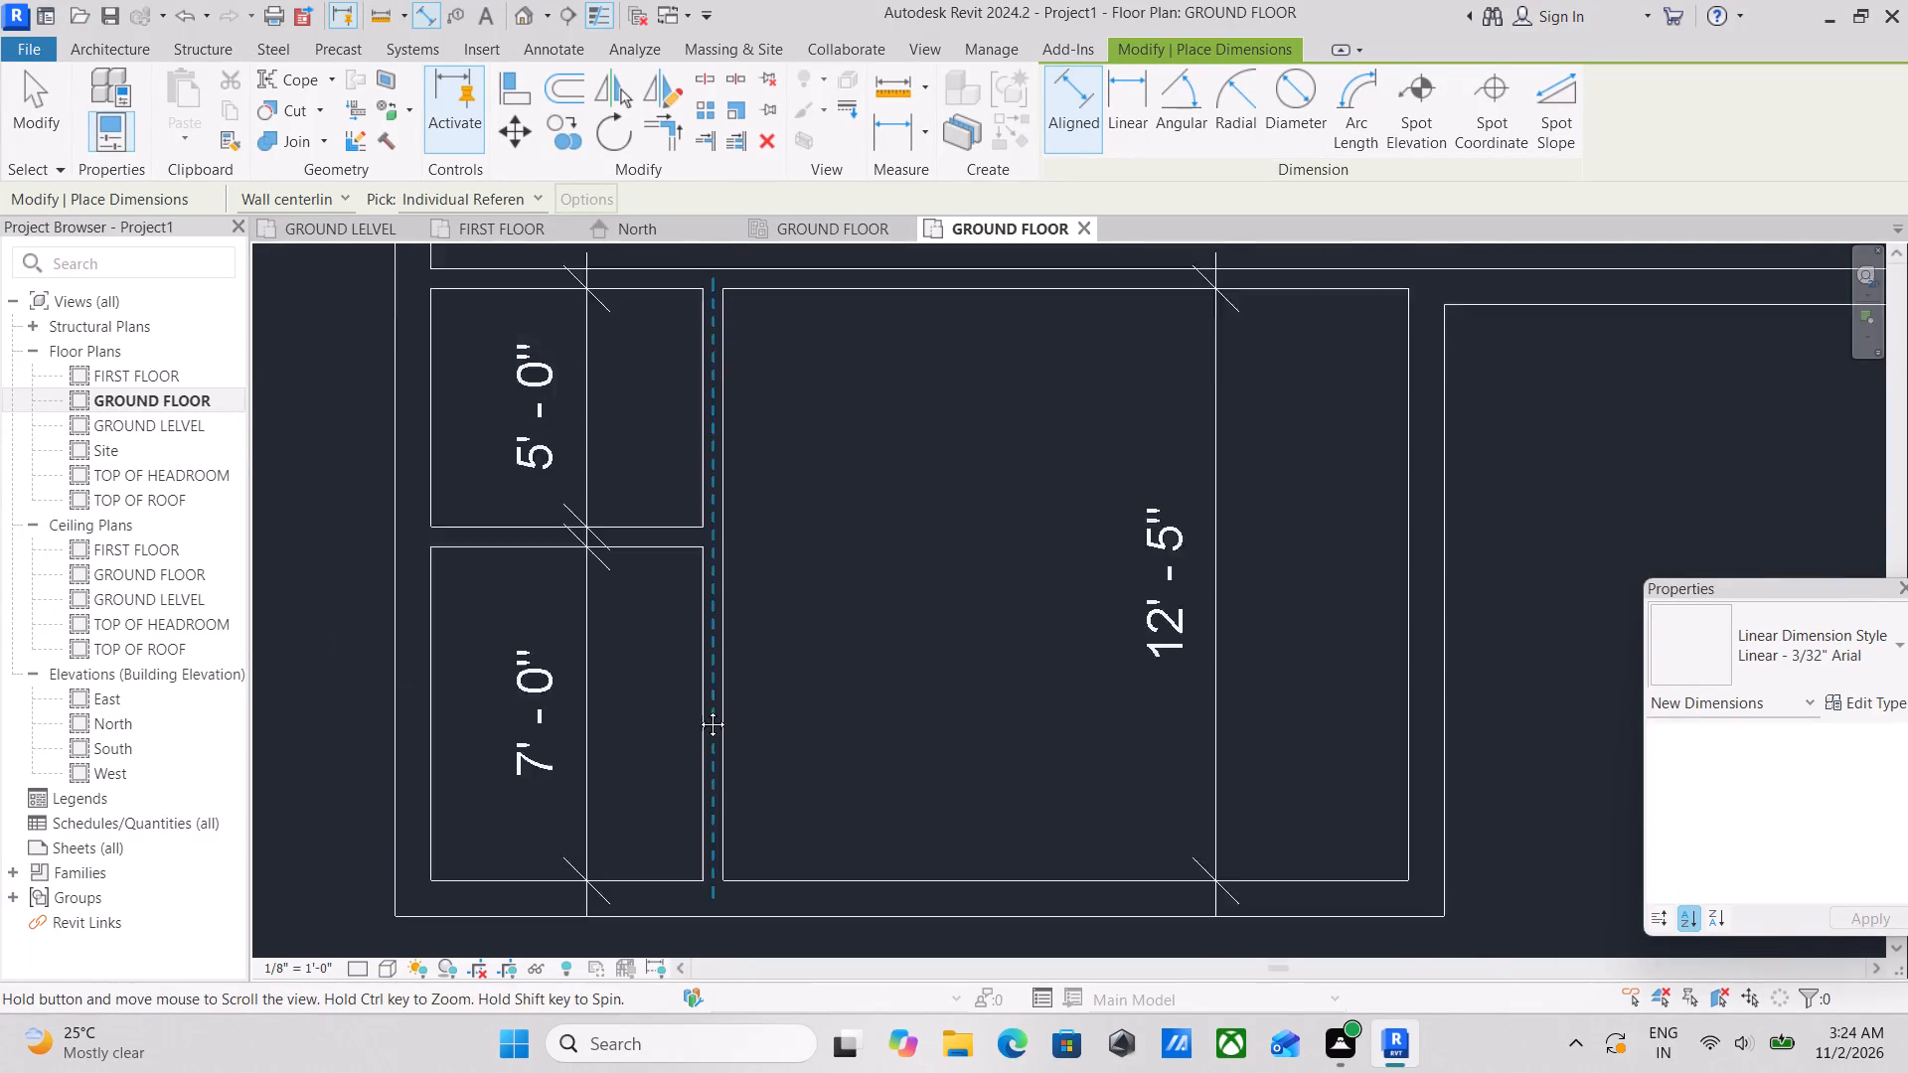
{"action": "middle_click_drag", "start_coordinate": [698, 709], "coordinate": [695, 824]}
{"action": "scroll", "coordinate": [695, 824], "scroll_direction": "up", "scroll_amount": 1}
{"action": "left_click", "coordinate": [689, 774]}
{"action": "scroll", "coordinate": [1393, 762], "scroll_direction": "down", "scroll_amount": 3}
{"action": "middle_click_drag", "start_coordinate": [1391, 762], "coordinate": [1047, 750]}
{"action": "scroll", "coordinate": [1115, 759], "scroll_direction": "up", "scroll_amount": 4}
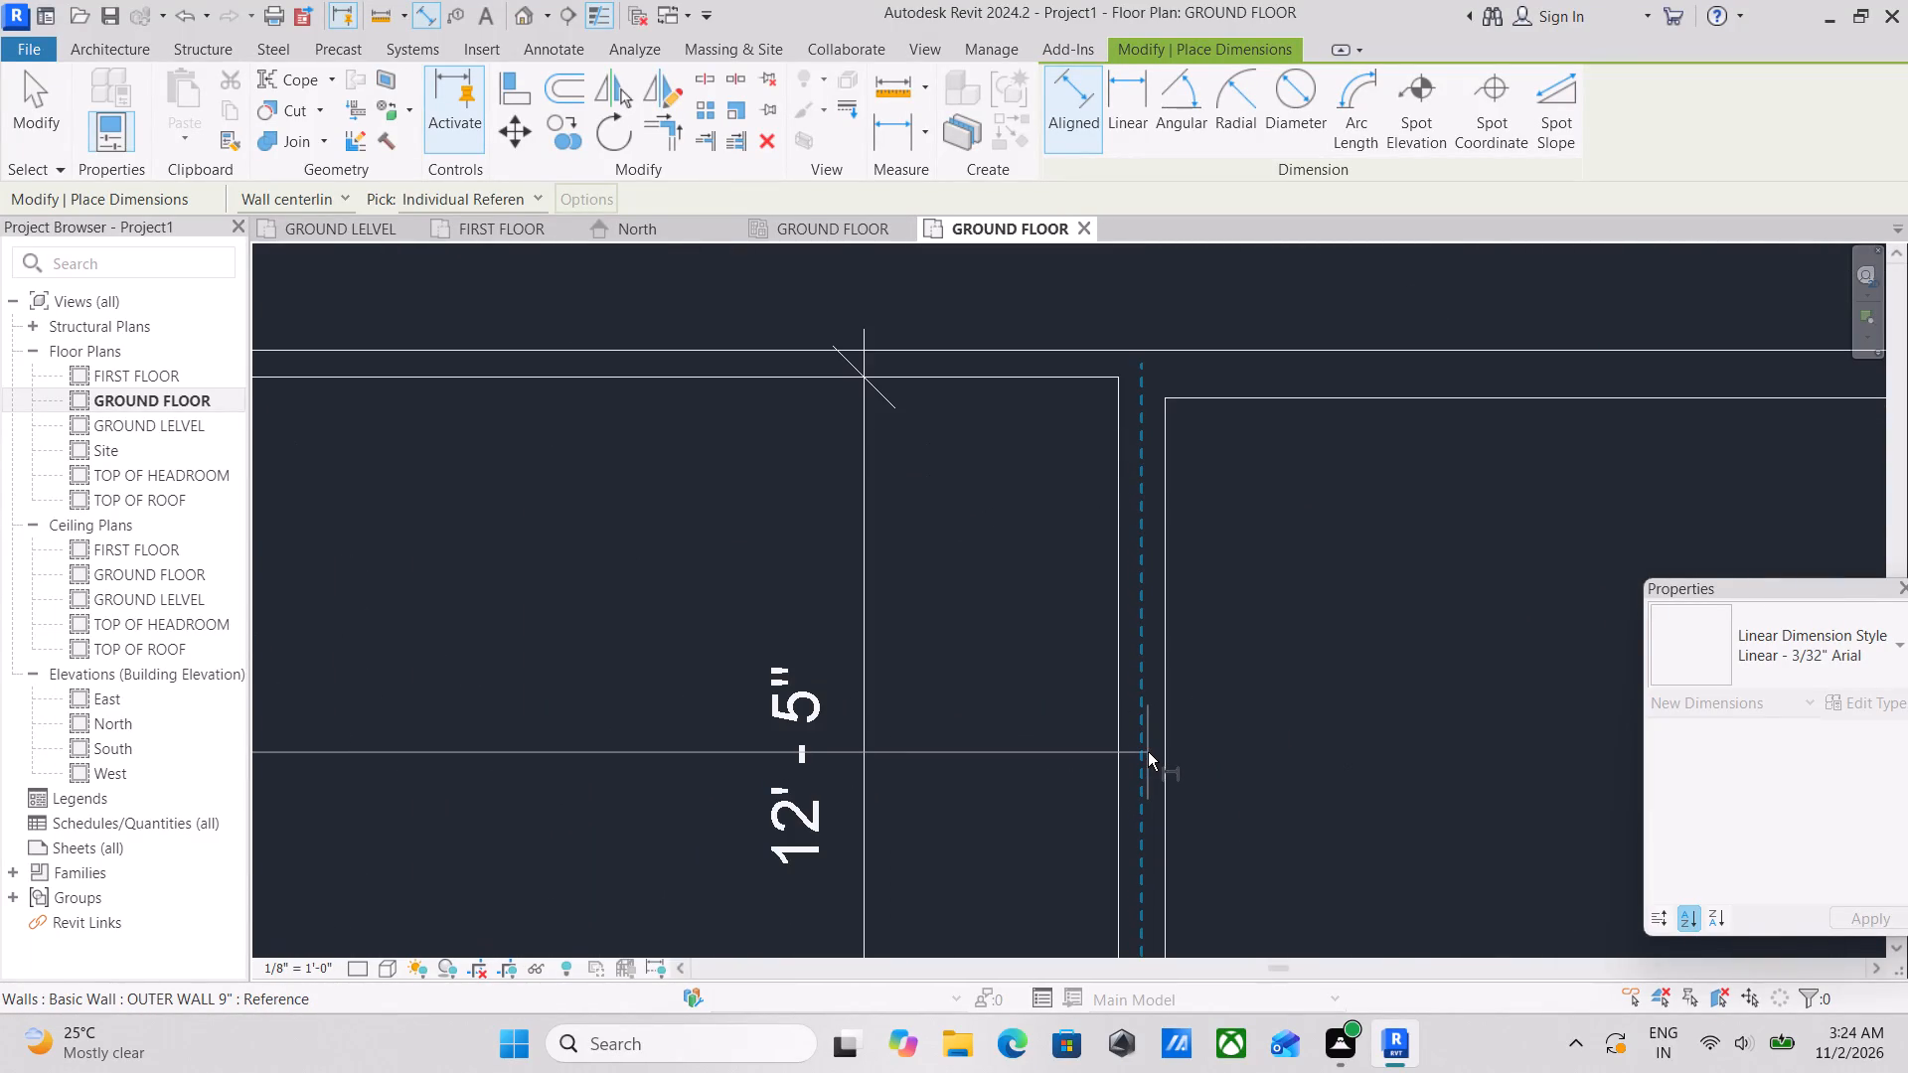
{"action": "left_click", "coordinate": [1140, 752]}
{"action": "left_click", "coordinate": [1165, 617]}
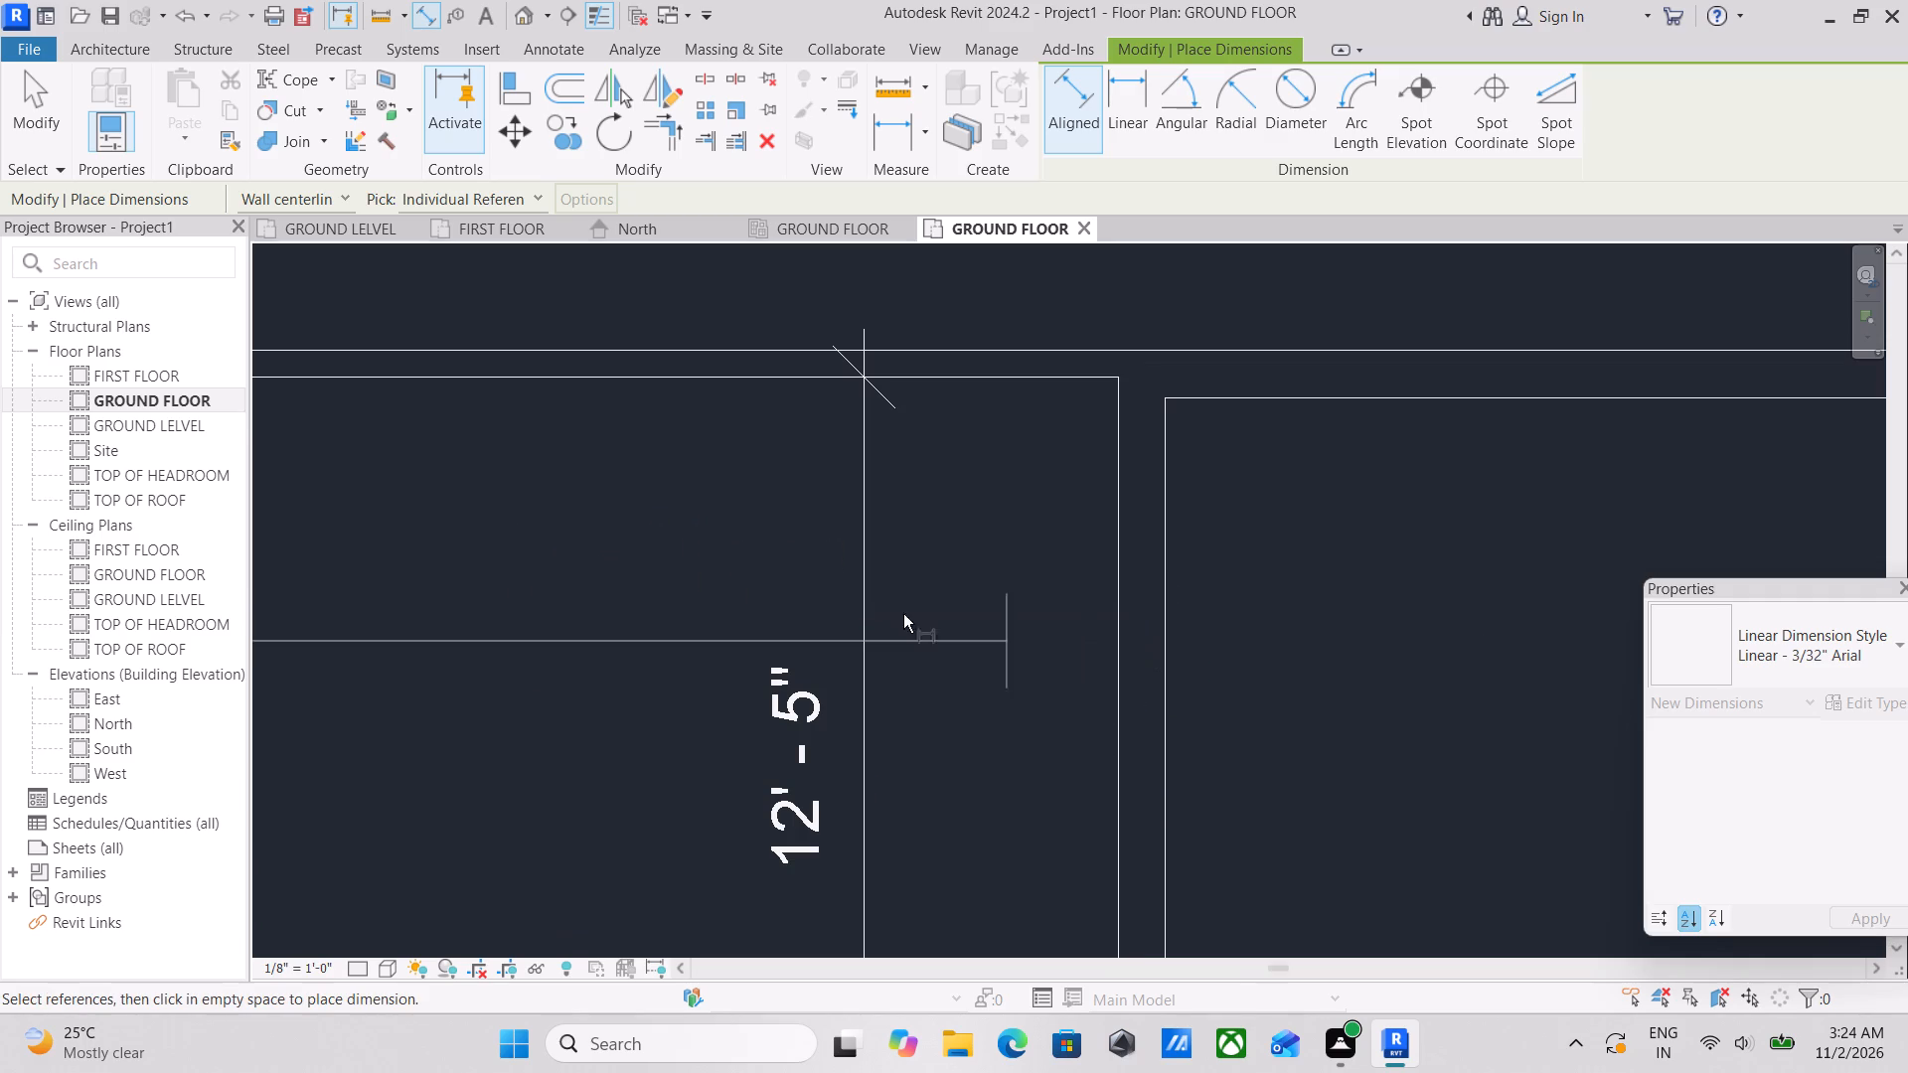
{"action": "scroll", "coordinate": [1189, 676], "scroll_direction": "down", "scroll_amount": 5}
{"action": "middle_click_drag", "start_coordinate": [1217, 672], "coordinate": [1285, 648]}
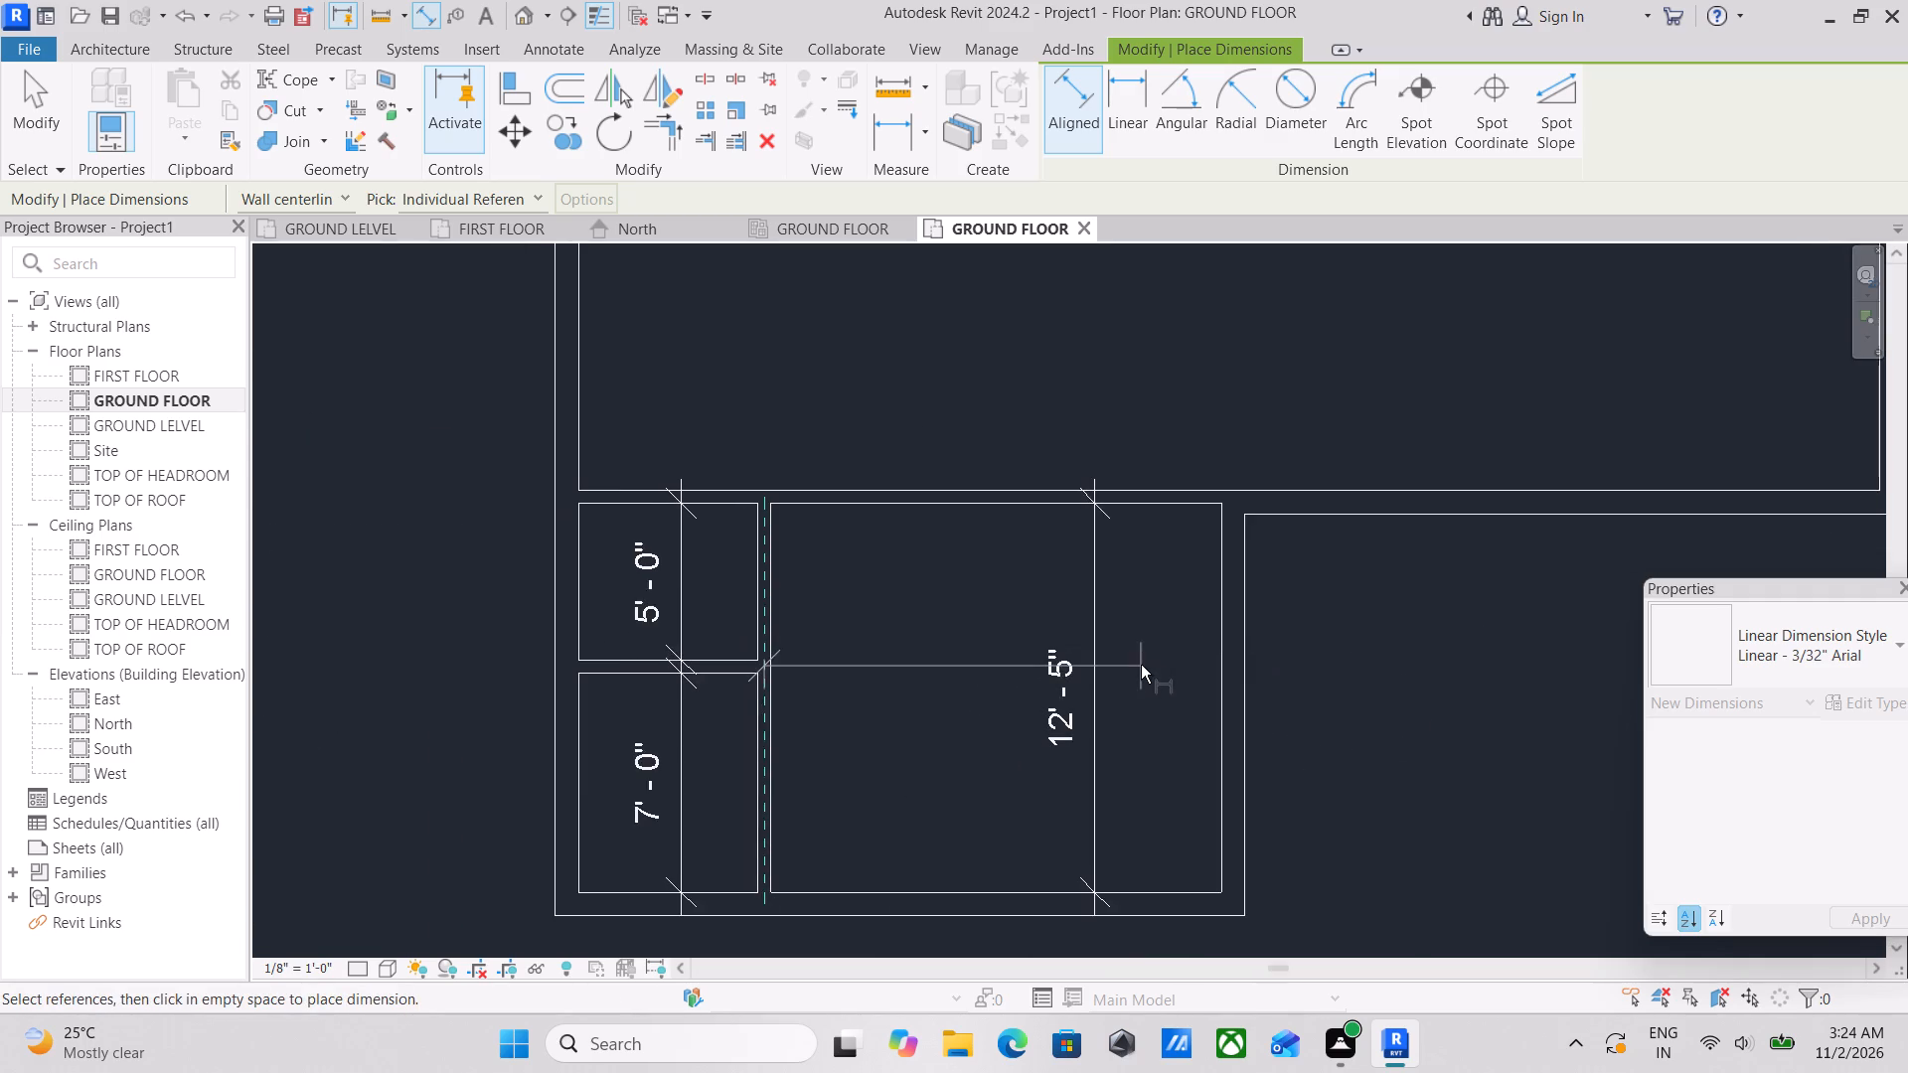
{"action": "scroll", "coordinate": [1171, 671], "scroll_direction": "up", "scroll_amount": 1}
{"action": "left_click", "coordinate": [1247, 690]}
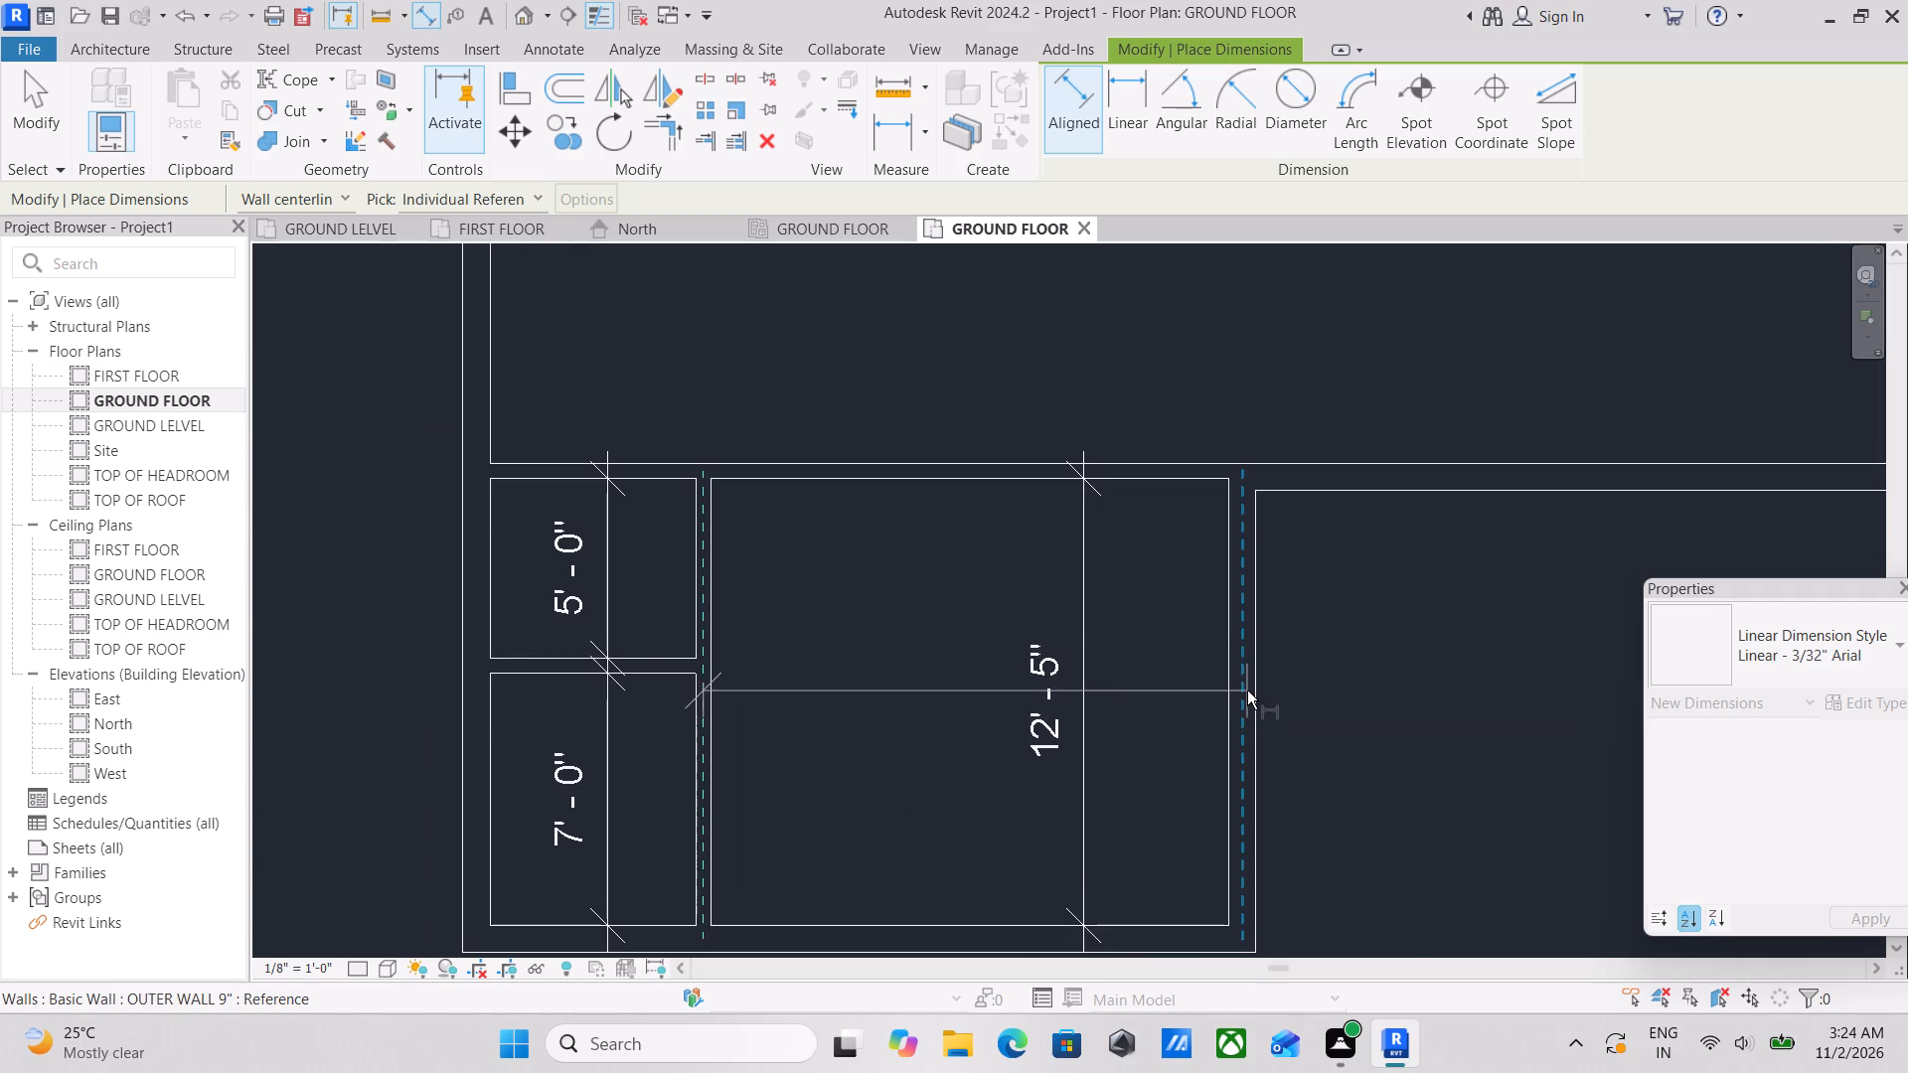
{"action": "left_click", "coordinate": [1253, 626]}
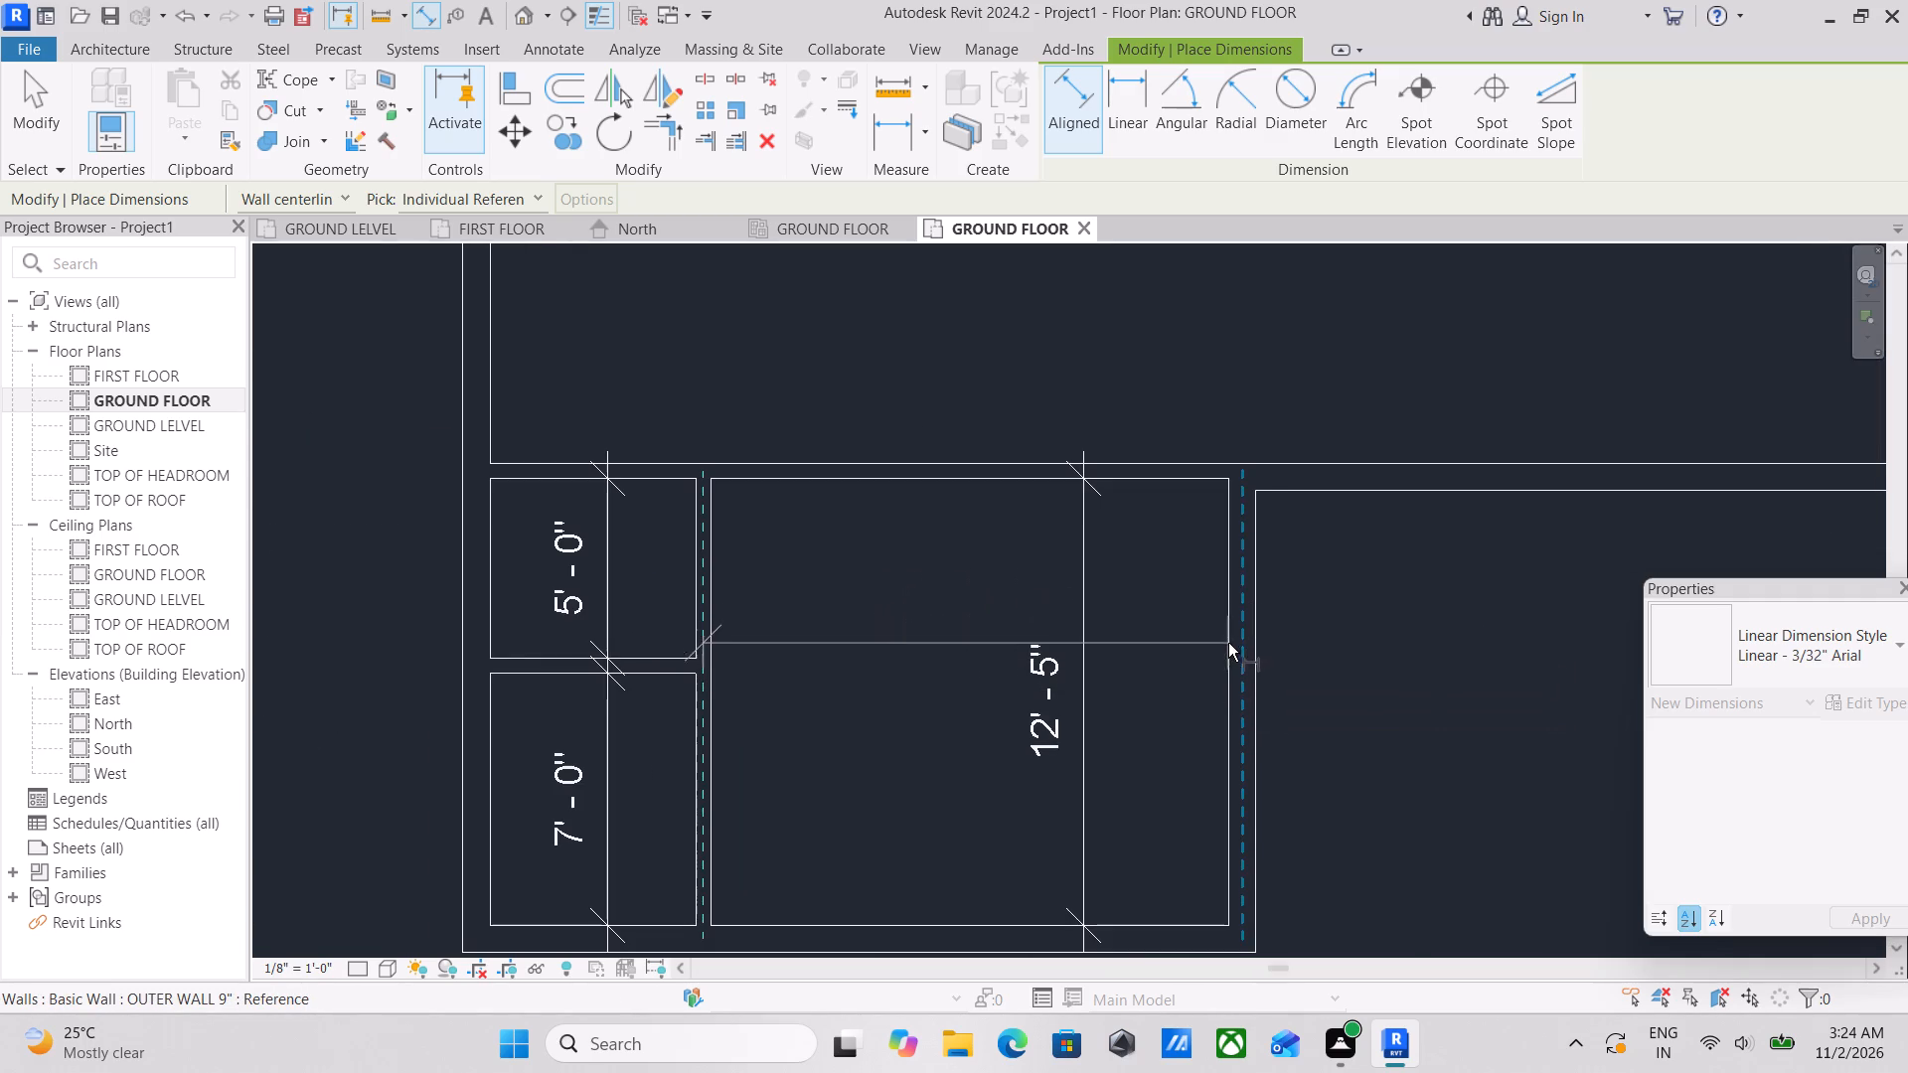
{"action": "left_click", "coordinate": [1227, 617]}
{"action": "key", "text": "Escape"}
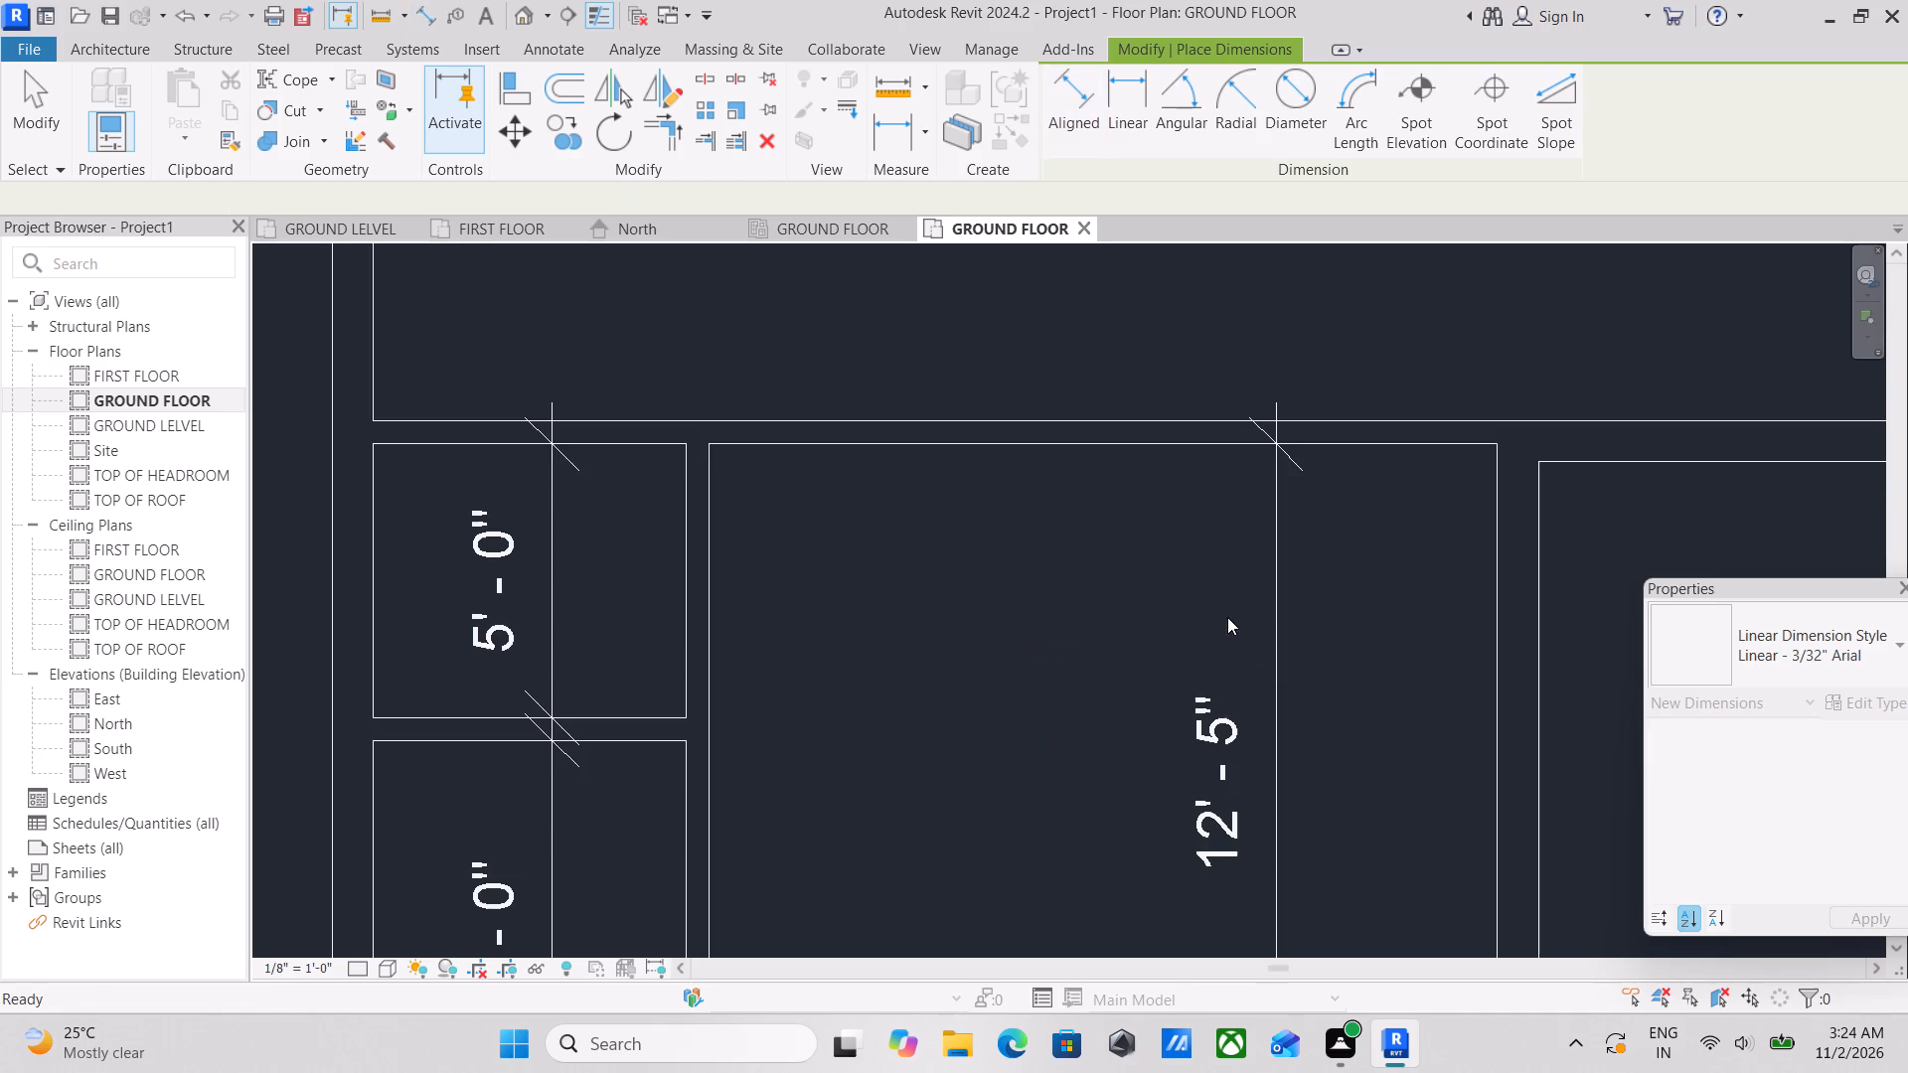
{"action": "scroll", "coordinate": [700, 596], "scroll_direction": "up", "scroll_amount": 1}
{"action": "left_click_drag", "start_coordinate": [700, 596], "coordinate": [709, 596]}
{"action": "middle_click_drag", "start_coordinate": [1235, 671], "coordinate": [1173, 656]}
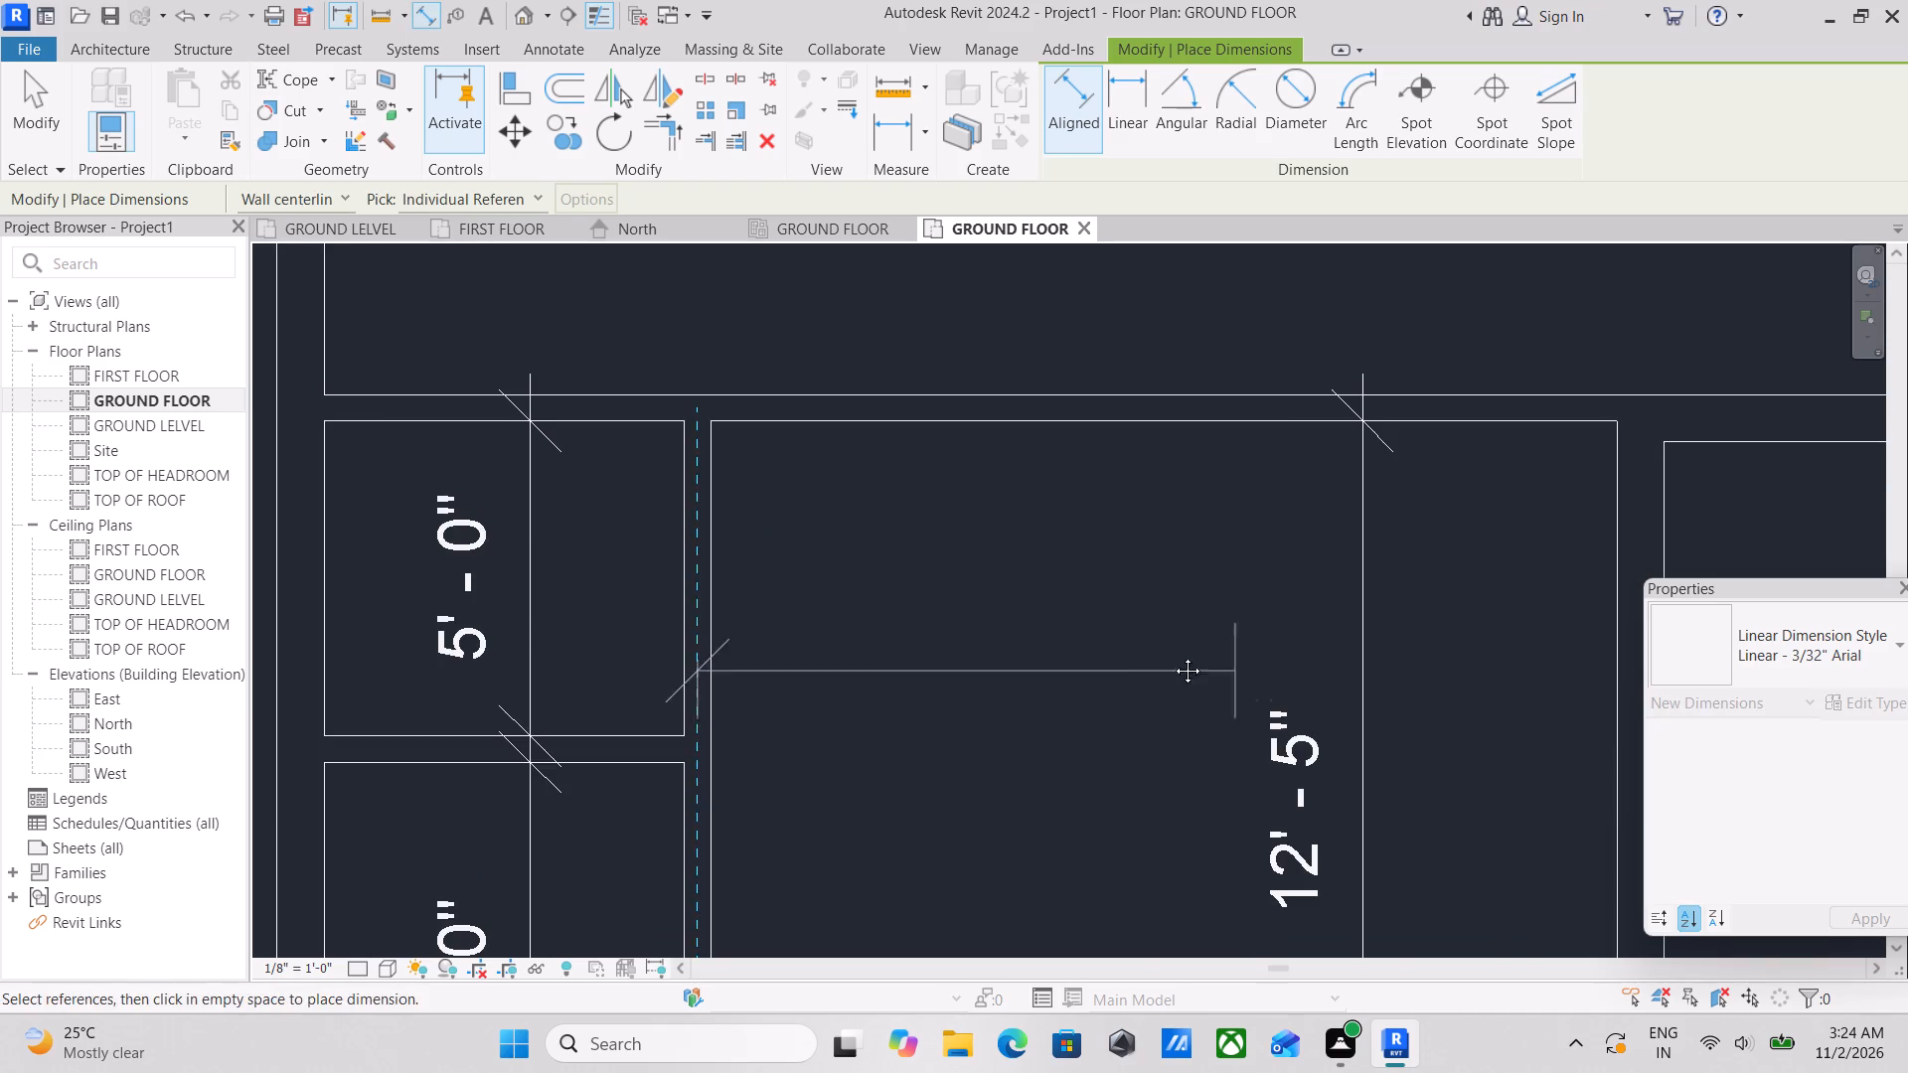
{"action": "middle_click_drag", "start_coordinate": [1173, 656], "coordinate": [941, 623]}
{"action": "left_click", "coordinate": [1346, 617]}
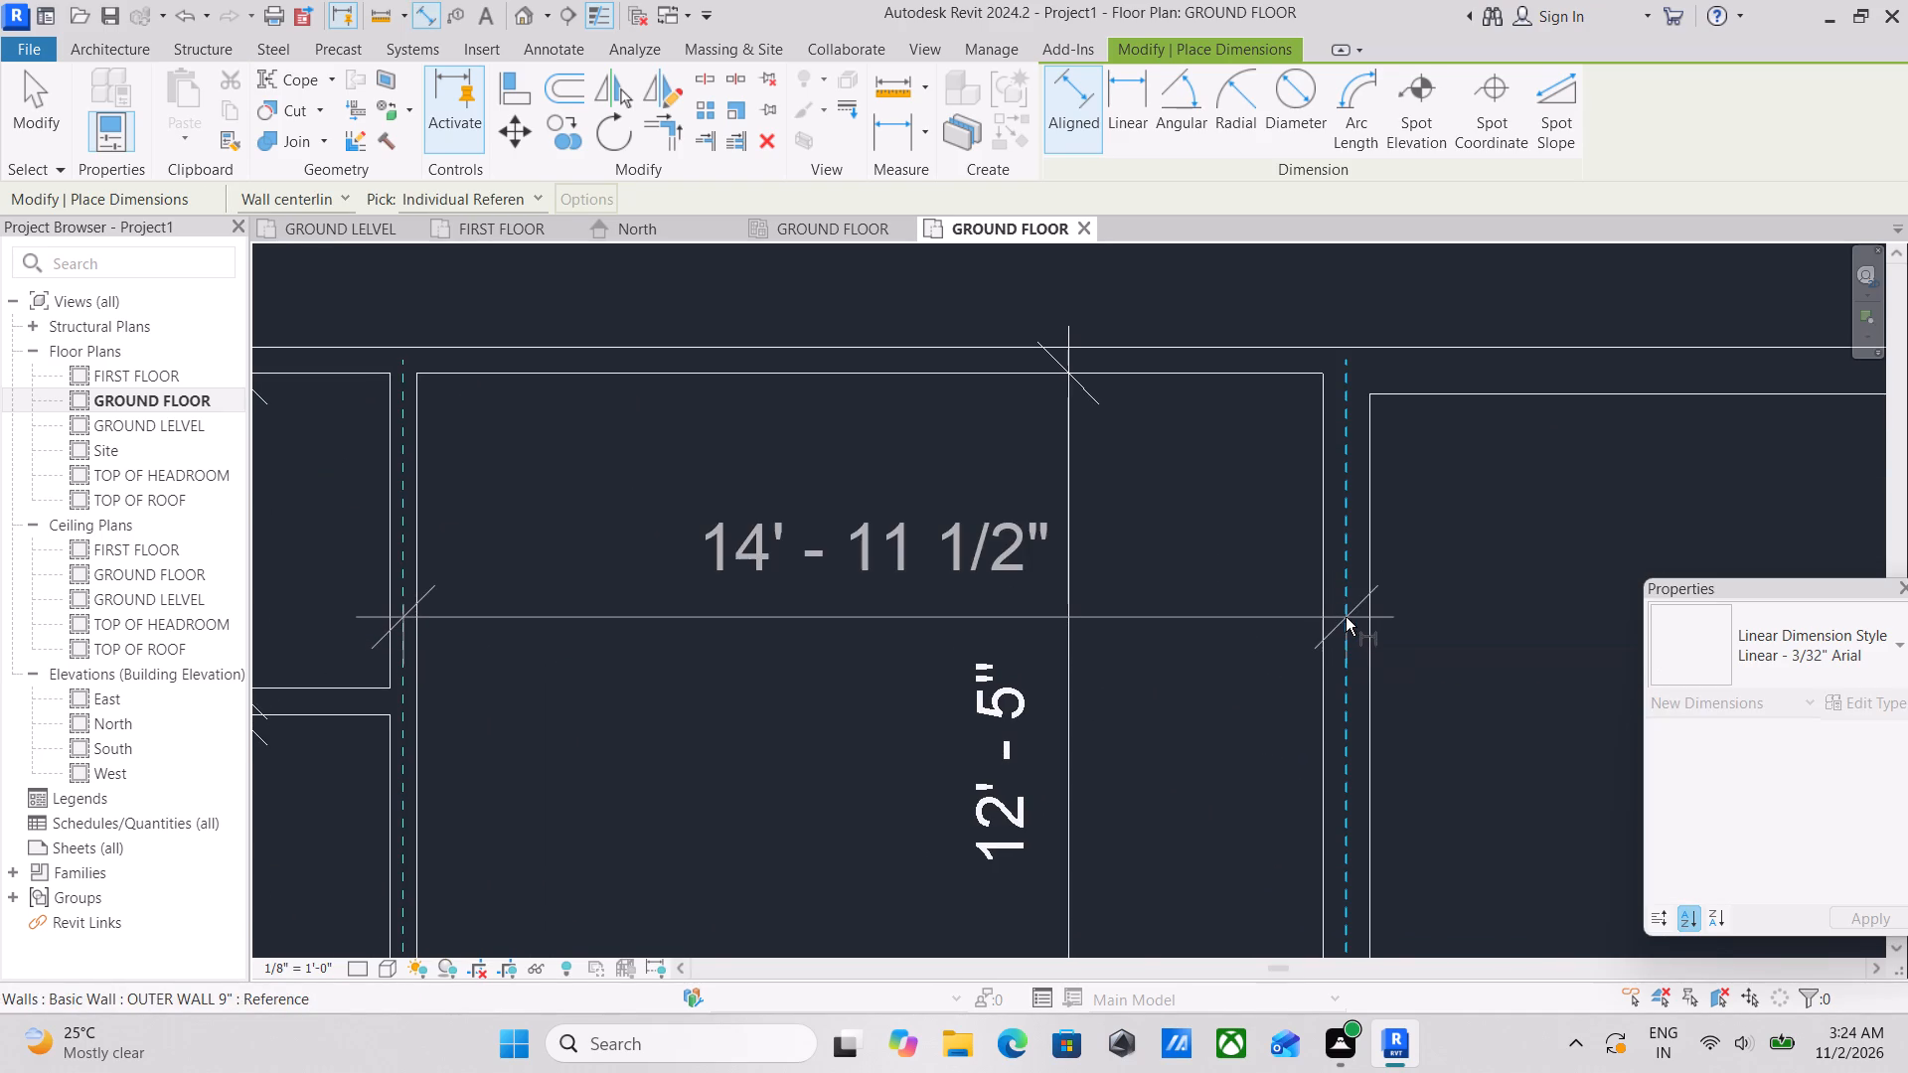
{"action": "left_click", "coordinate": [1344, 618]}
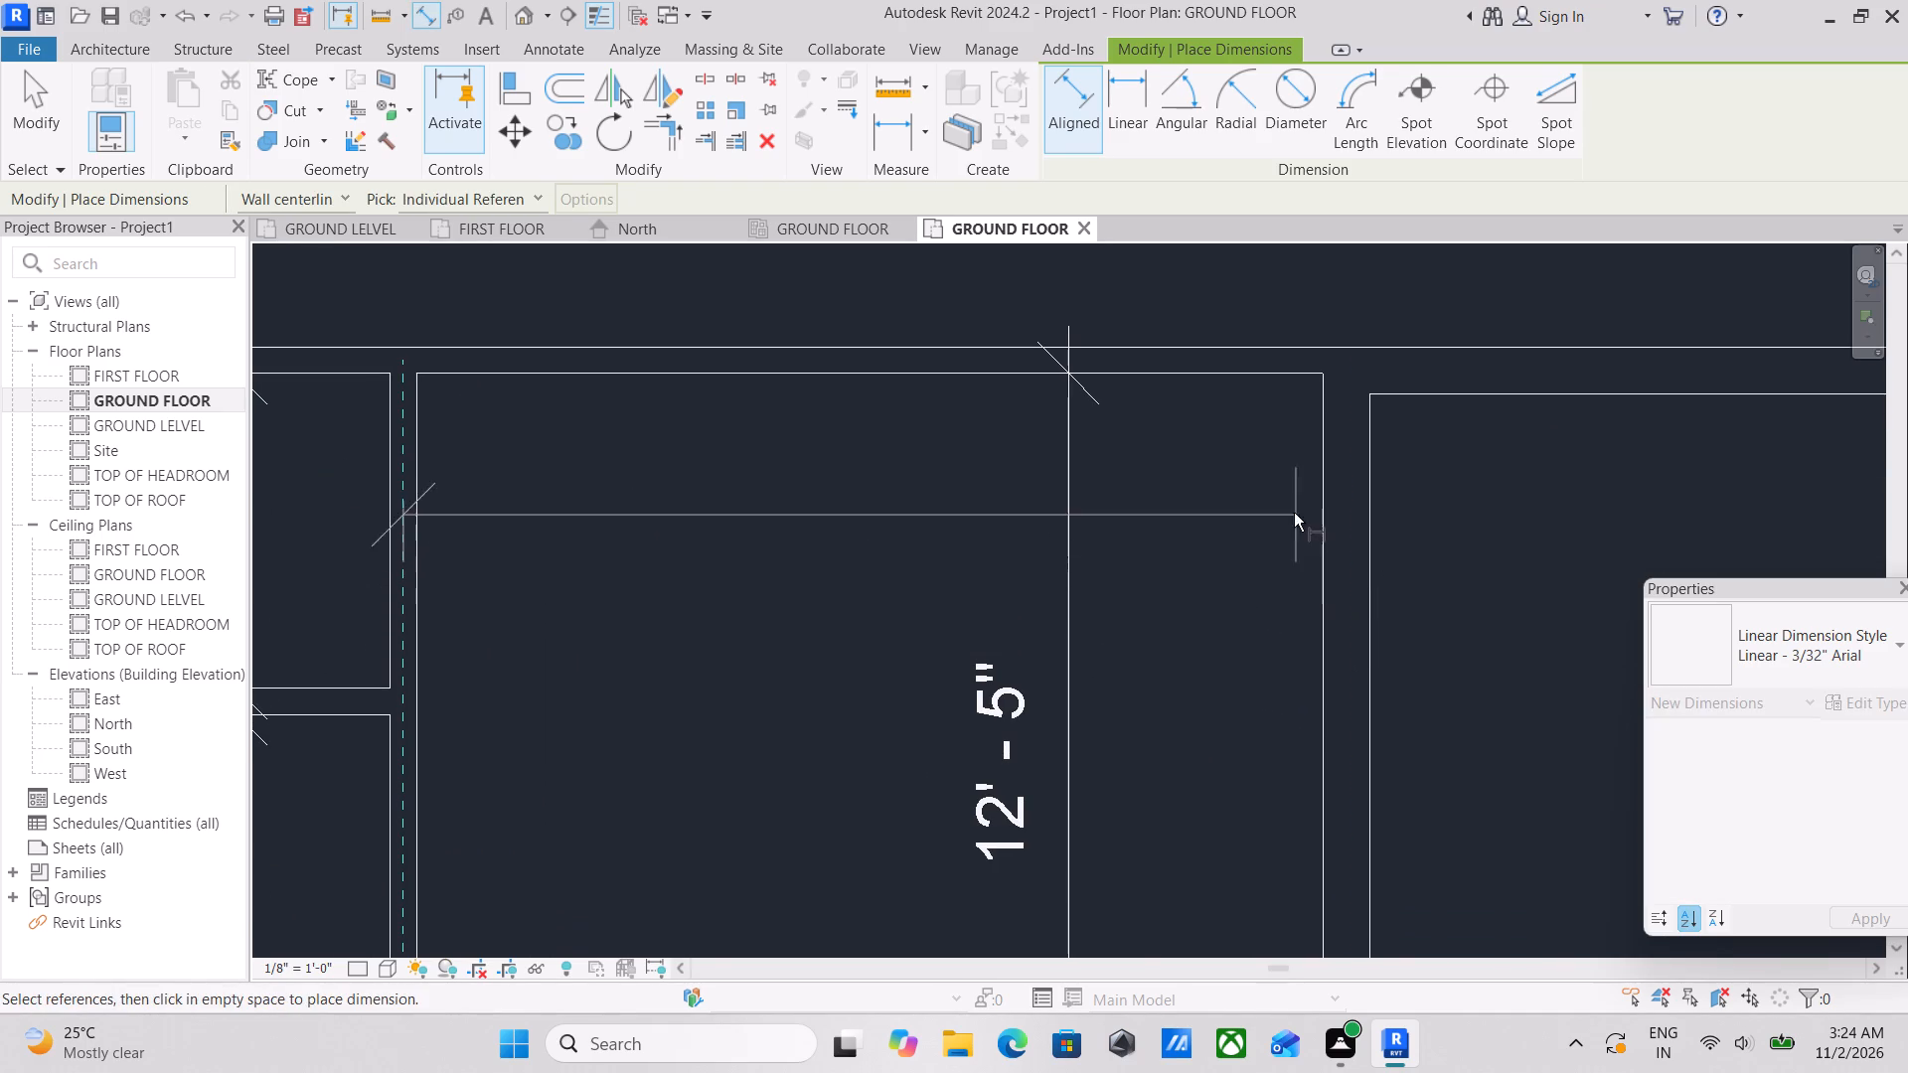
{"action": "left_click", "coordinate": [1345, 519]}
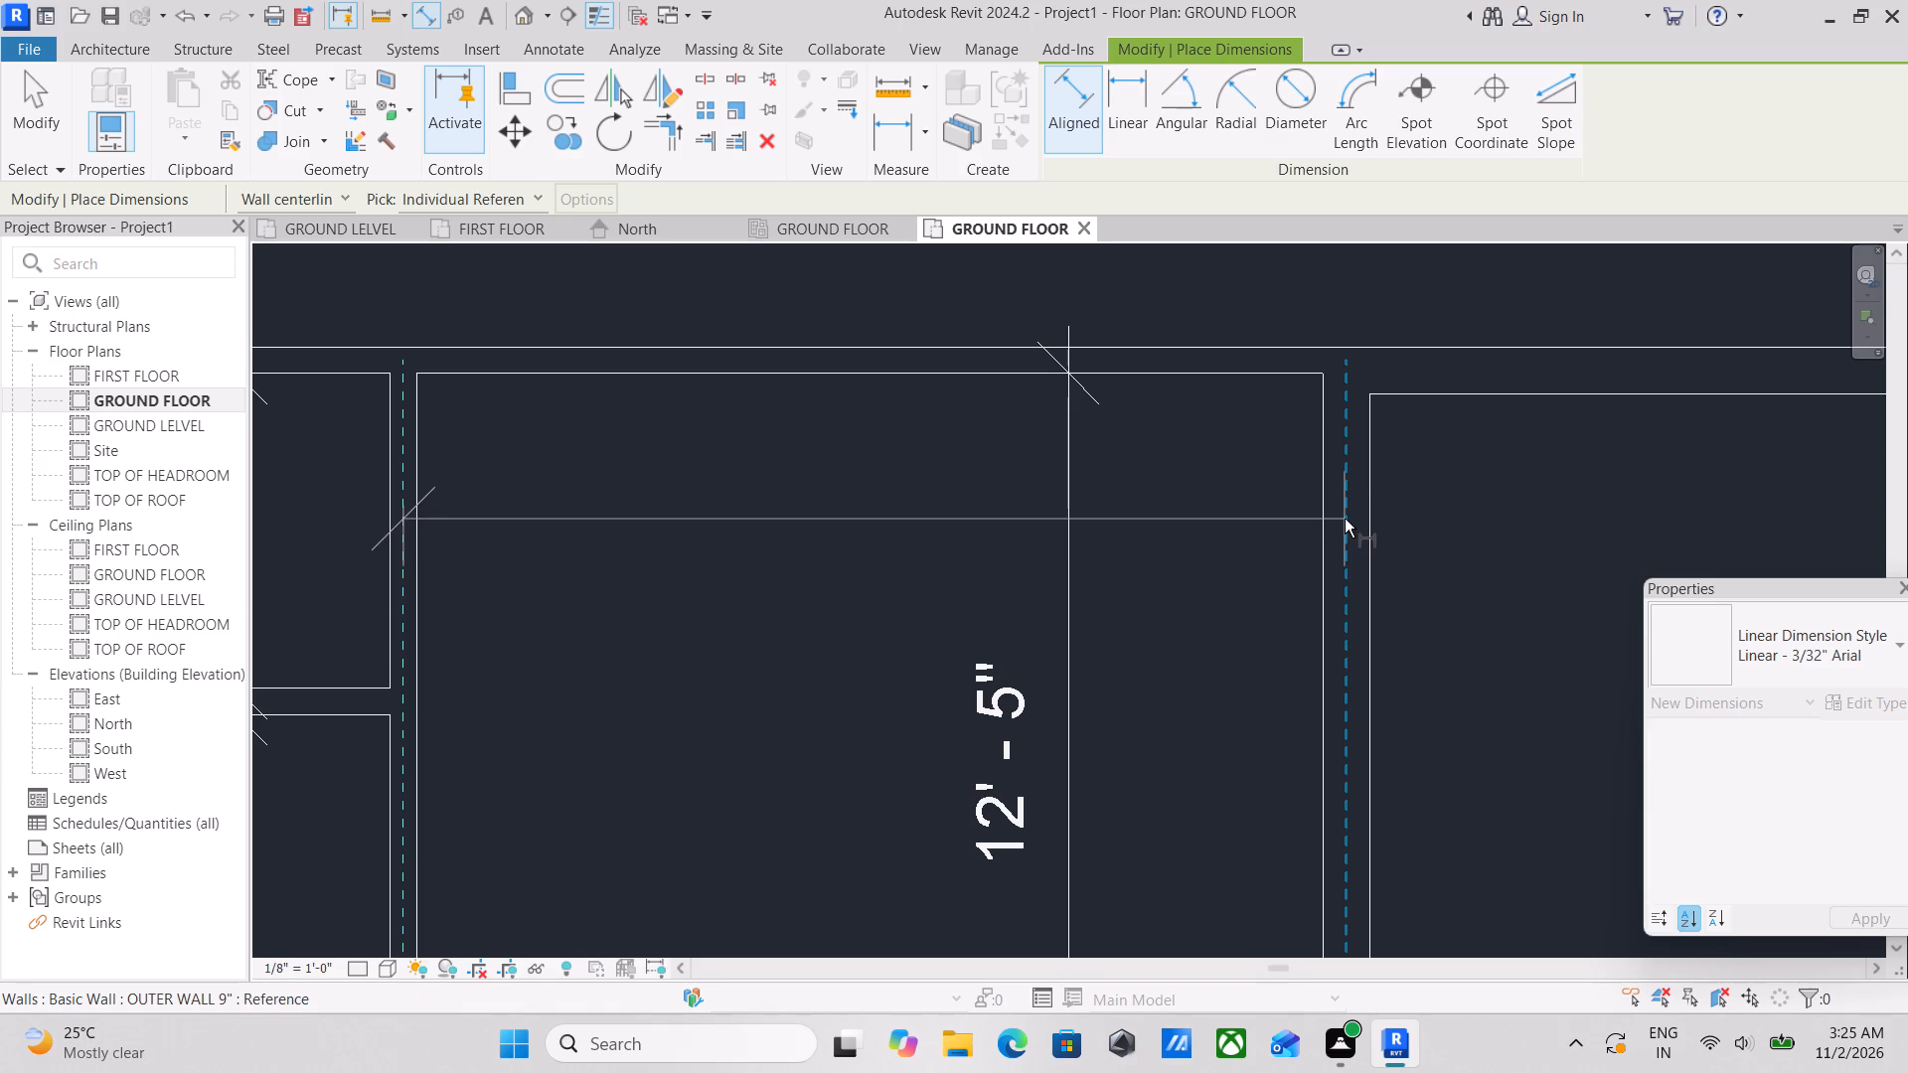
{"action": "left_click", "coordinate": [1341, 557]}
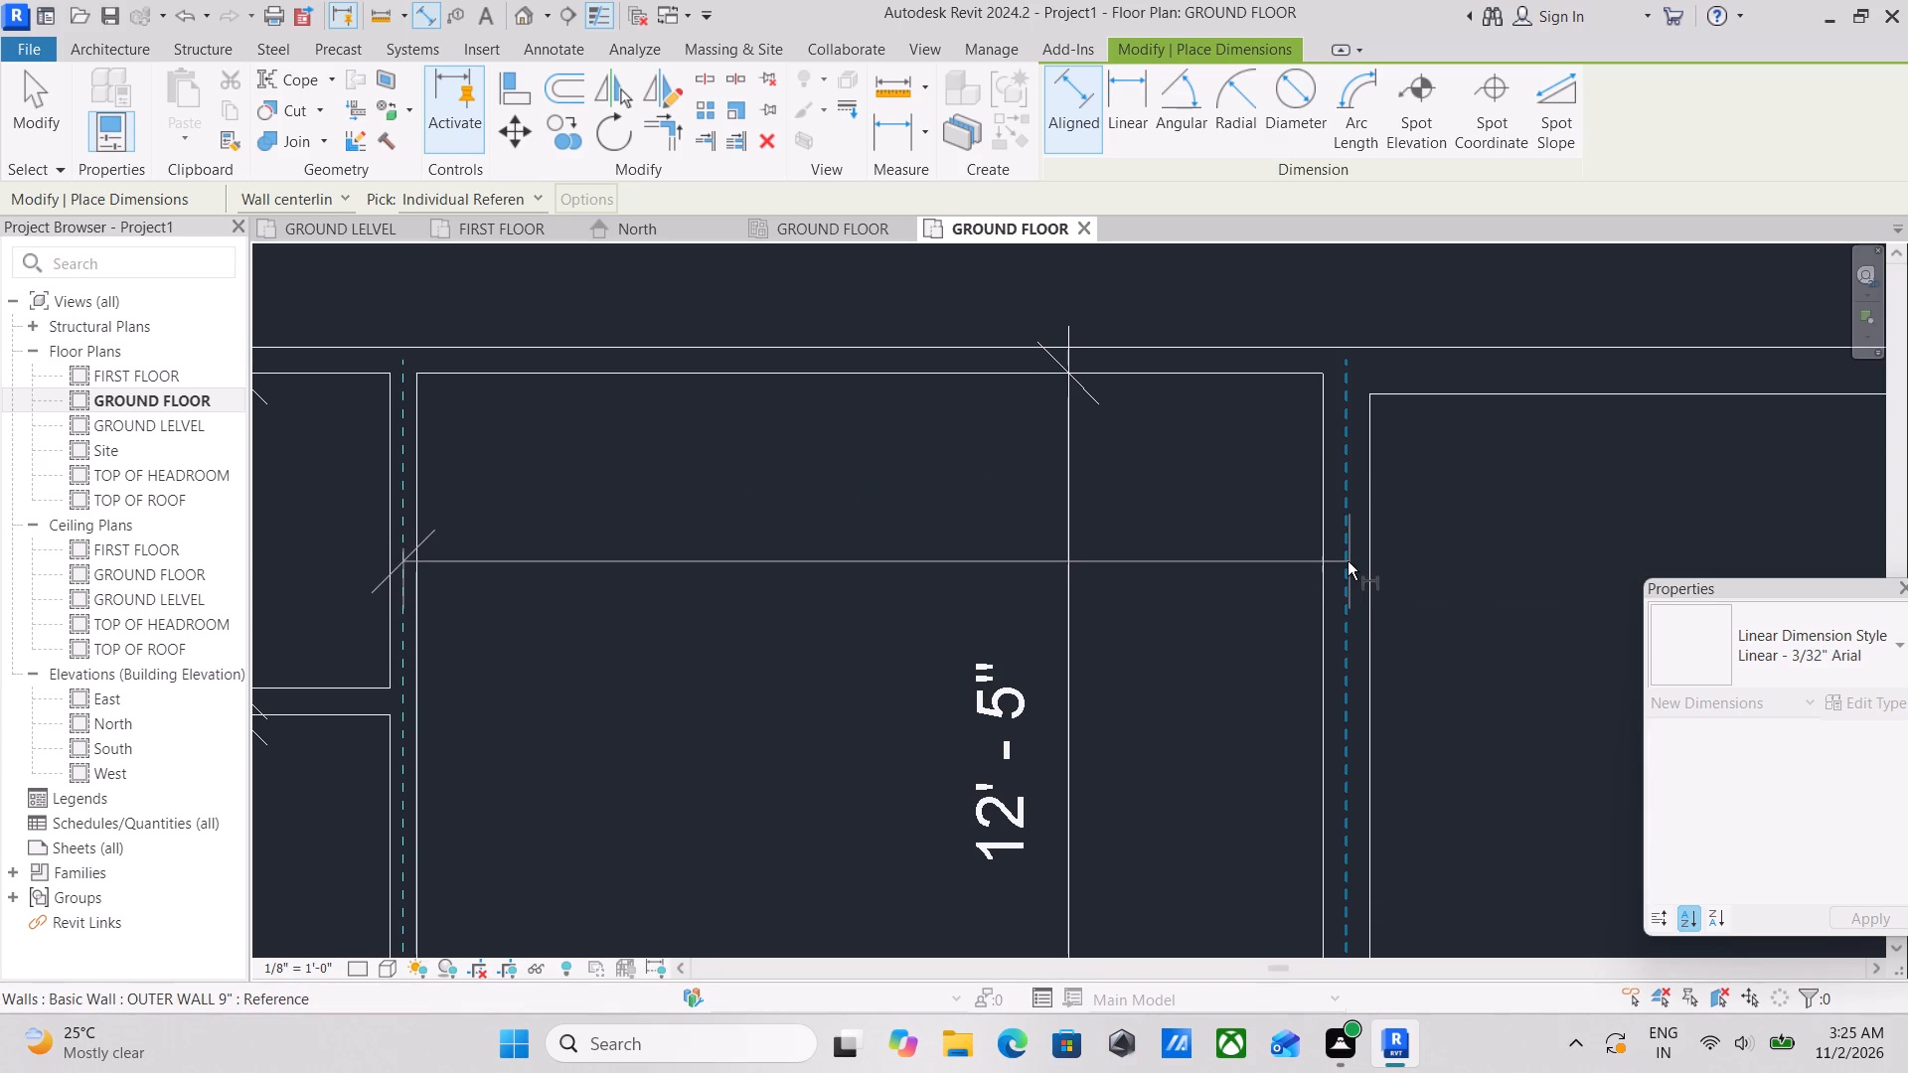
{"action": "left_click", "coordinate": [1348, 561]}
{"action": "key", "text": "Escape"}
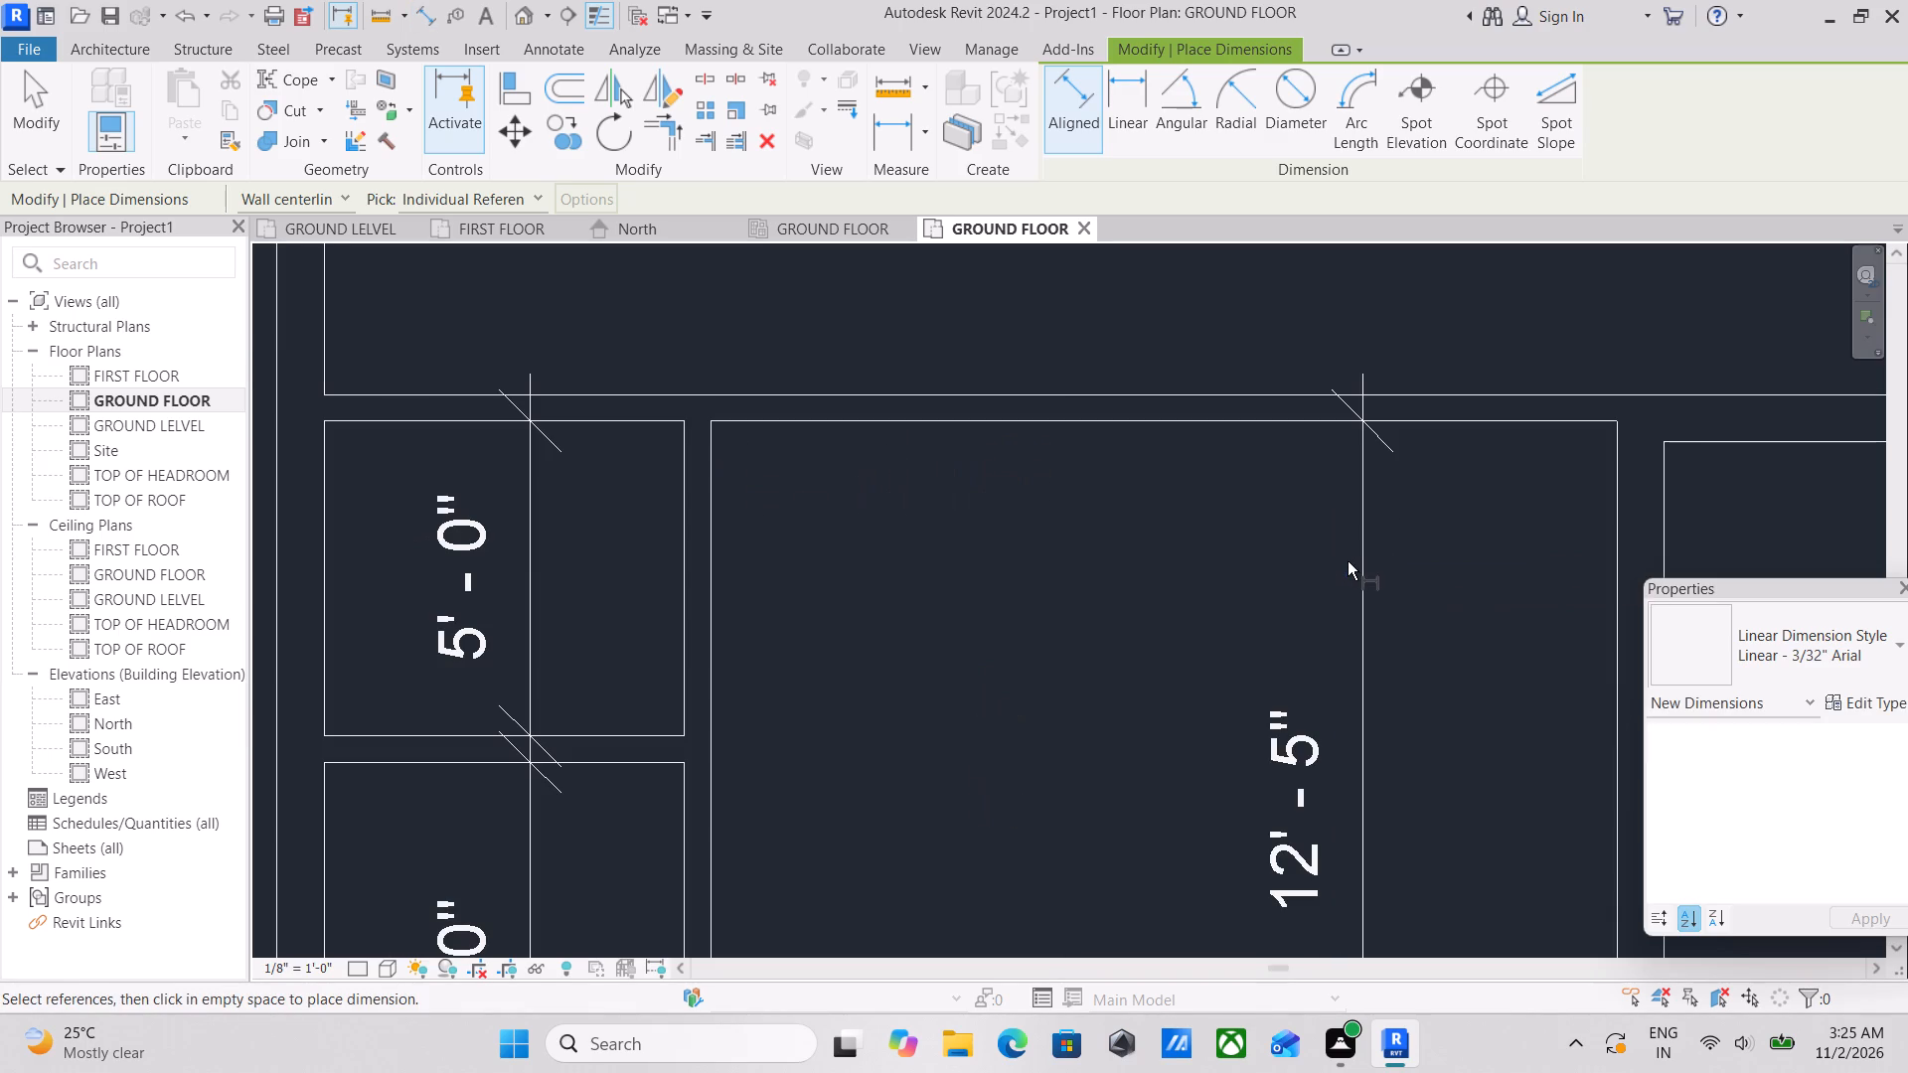
Place a horizontal aligned dimension across the larger southern room, between its west inner wall and east outer wall centrelines.
{"action": "scroll", "coordinate": [625, 668], "scroll_direction": "up", "scroll_amount": 1}
{"action": "middle_click_drag", "start_coordinate": [629, 653], "coordinate": [706, 159]}
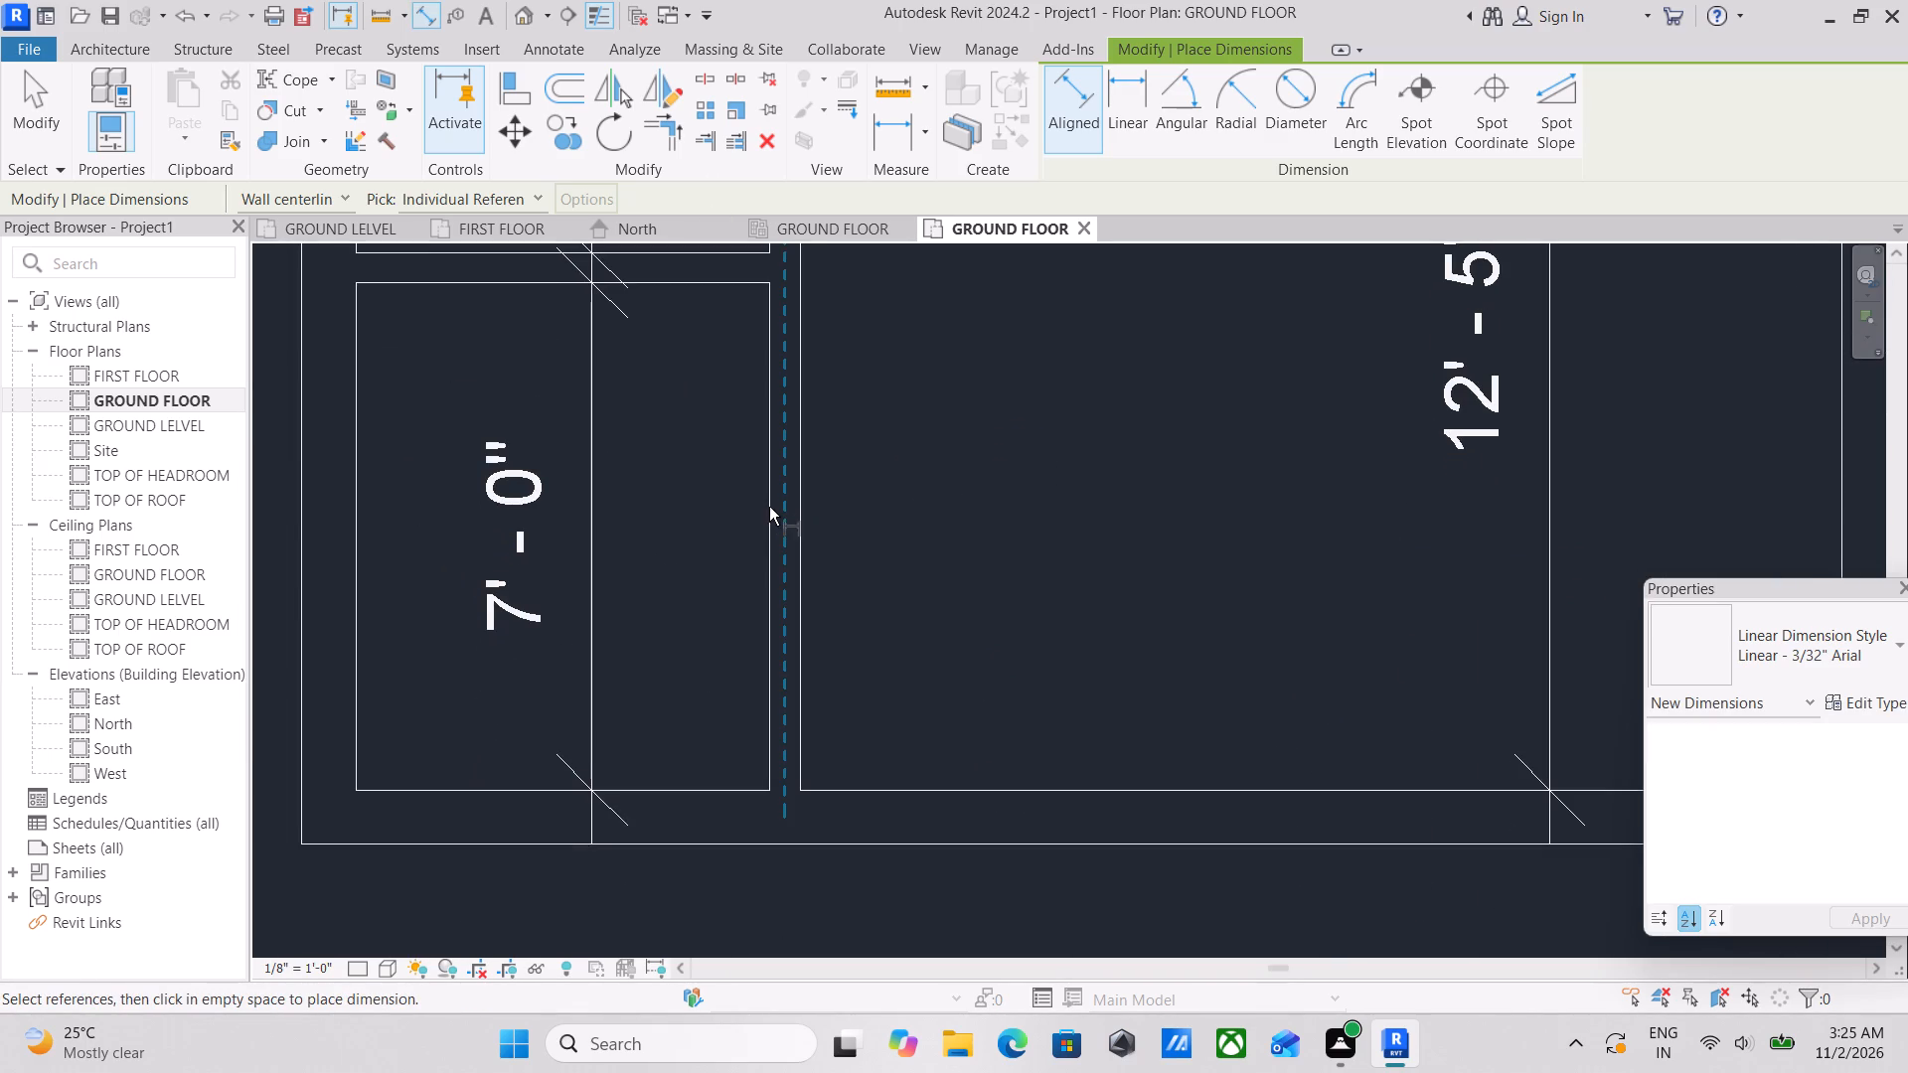
{"action": "left_click_drag", "start_coordinate": [782, 505], "coordinate": [791, 508]}
{"action": "middle_click_drag", "start_coordinate": [1325, 560], "coordinate": [788, 519]}
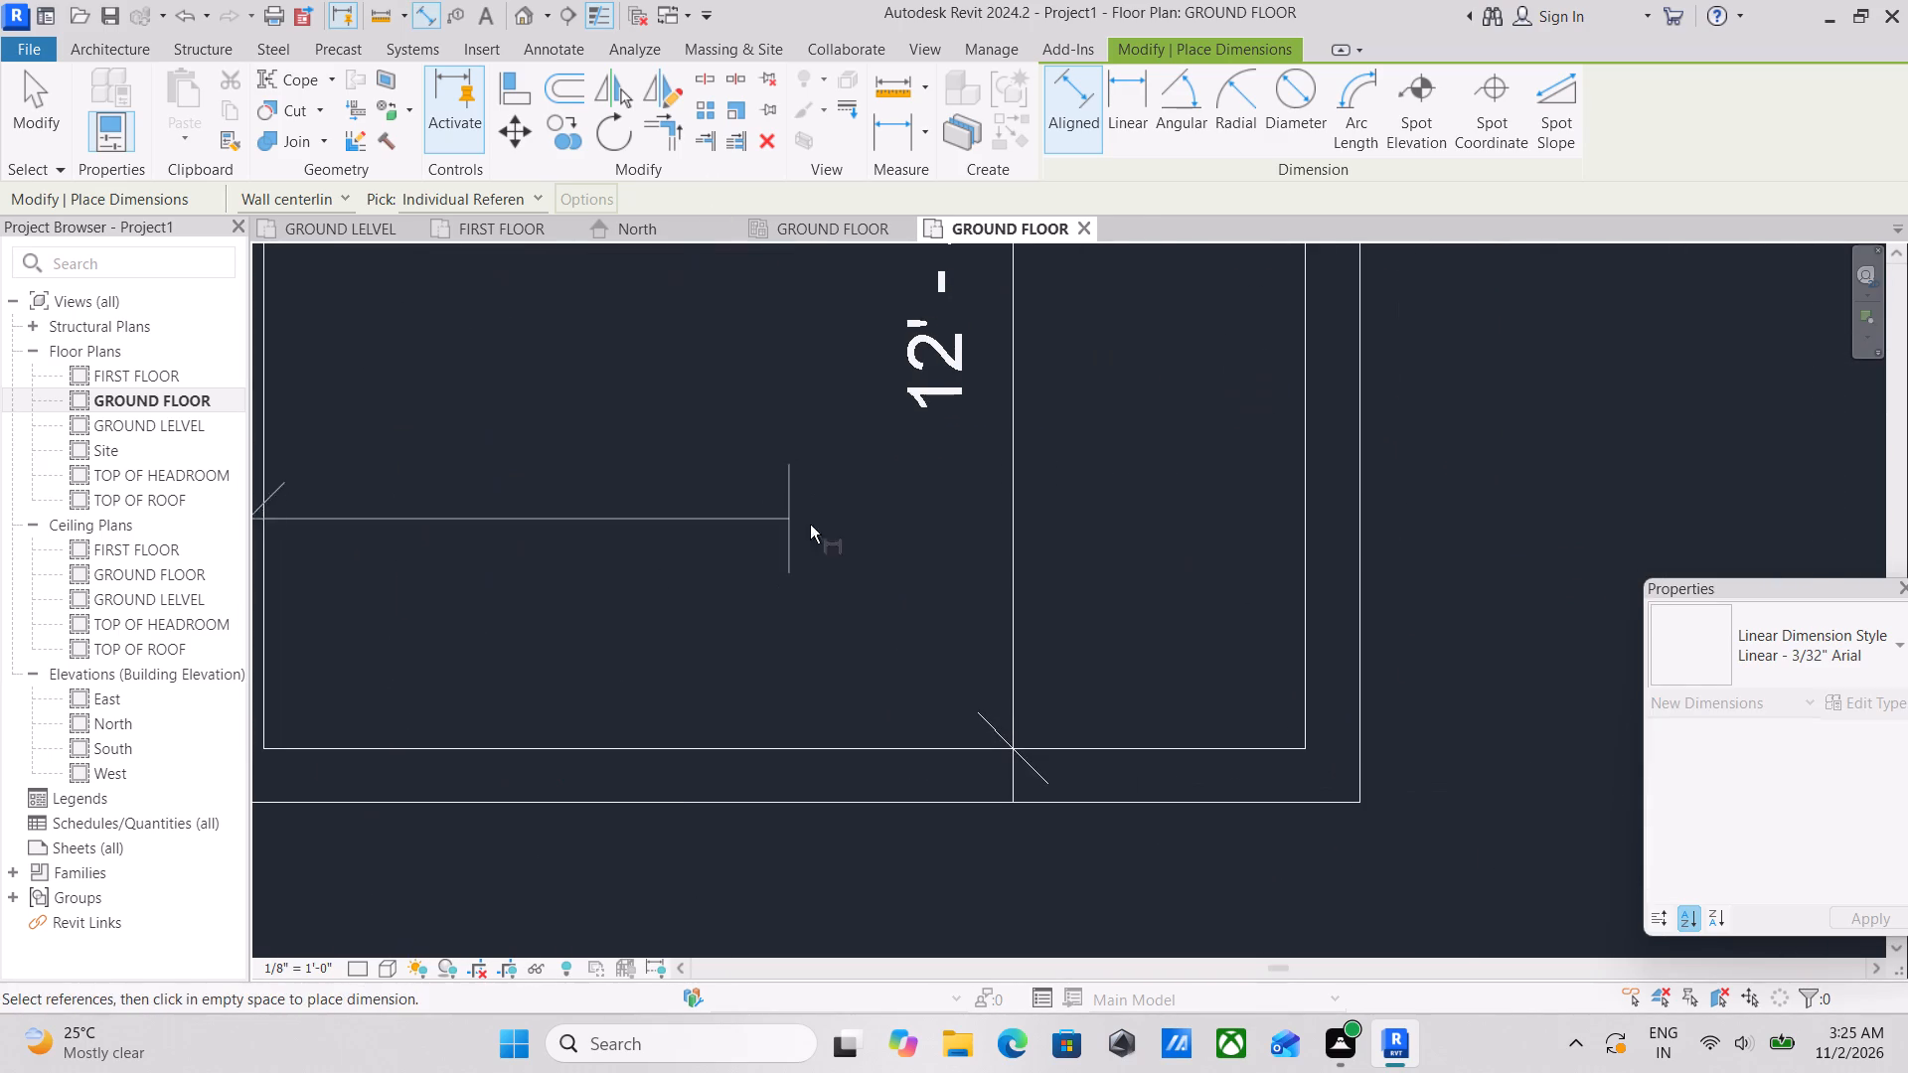
{"action": "scroll", "coordinate": [1316, 599], "scroll_direction": "up", "scroll_amount": 1}
{"action": "left_click", "coordinate": [1335, 591]}
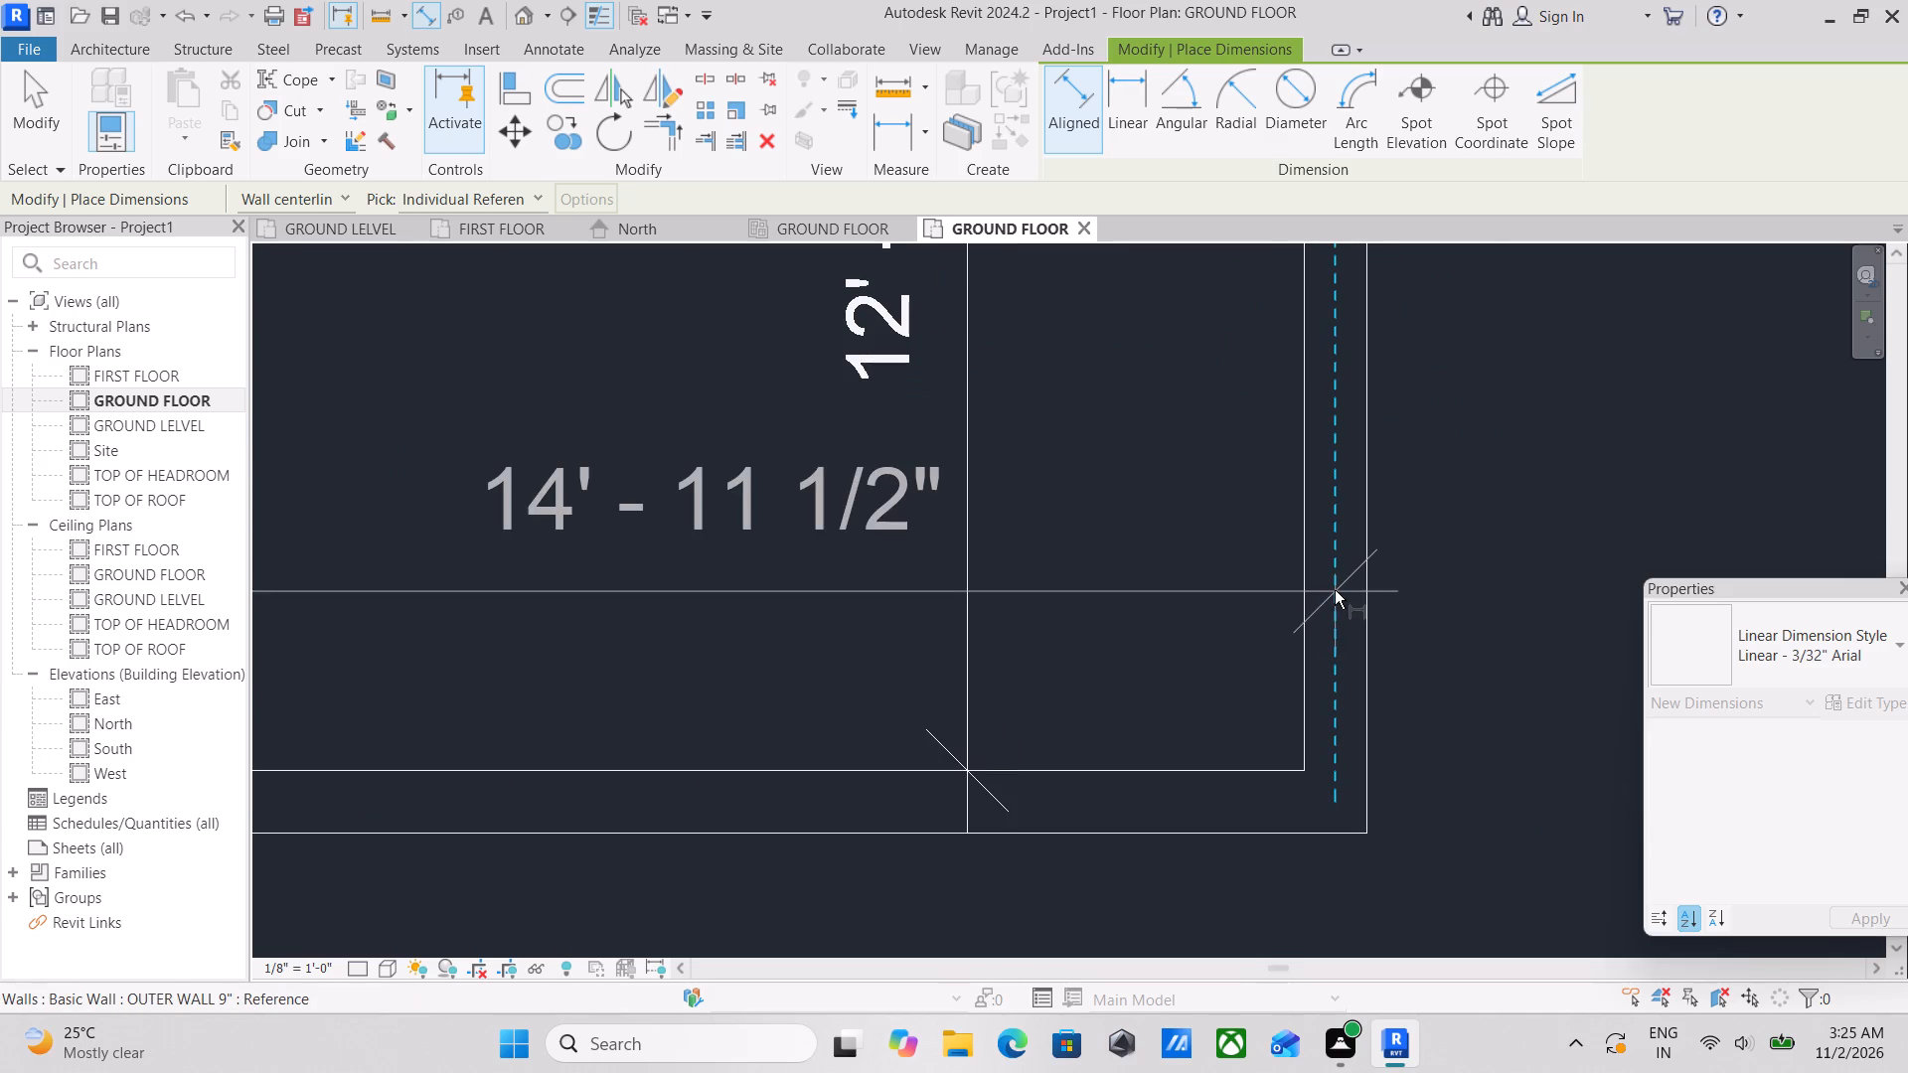
{"action": "left_click", "coordinate": [1343, 545]}
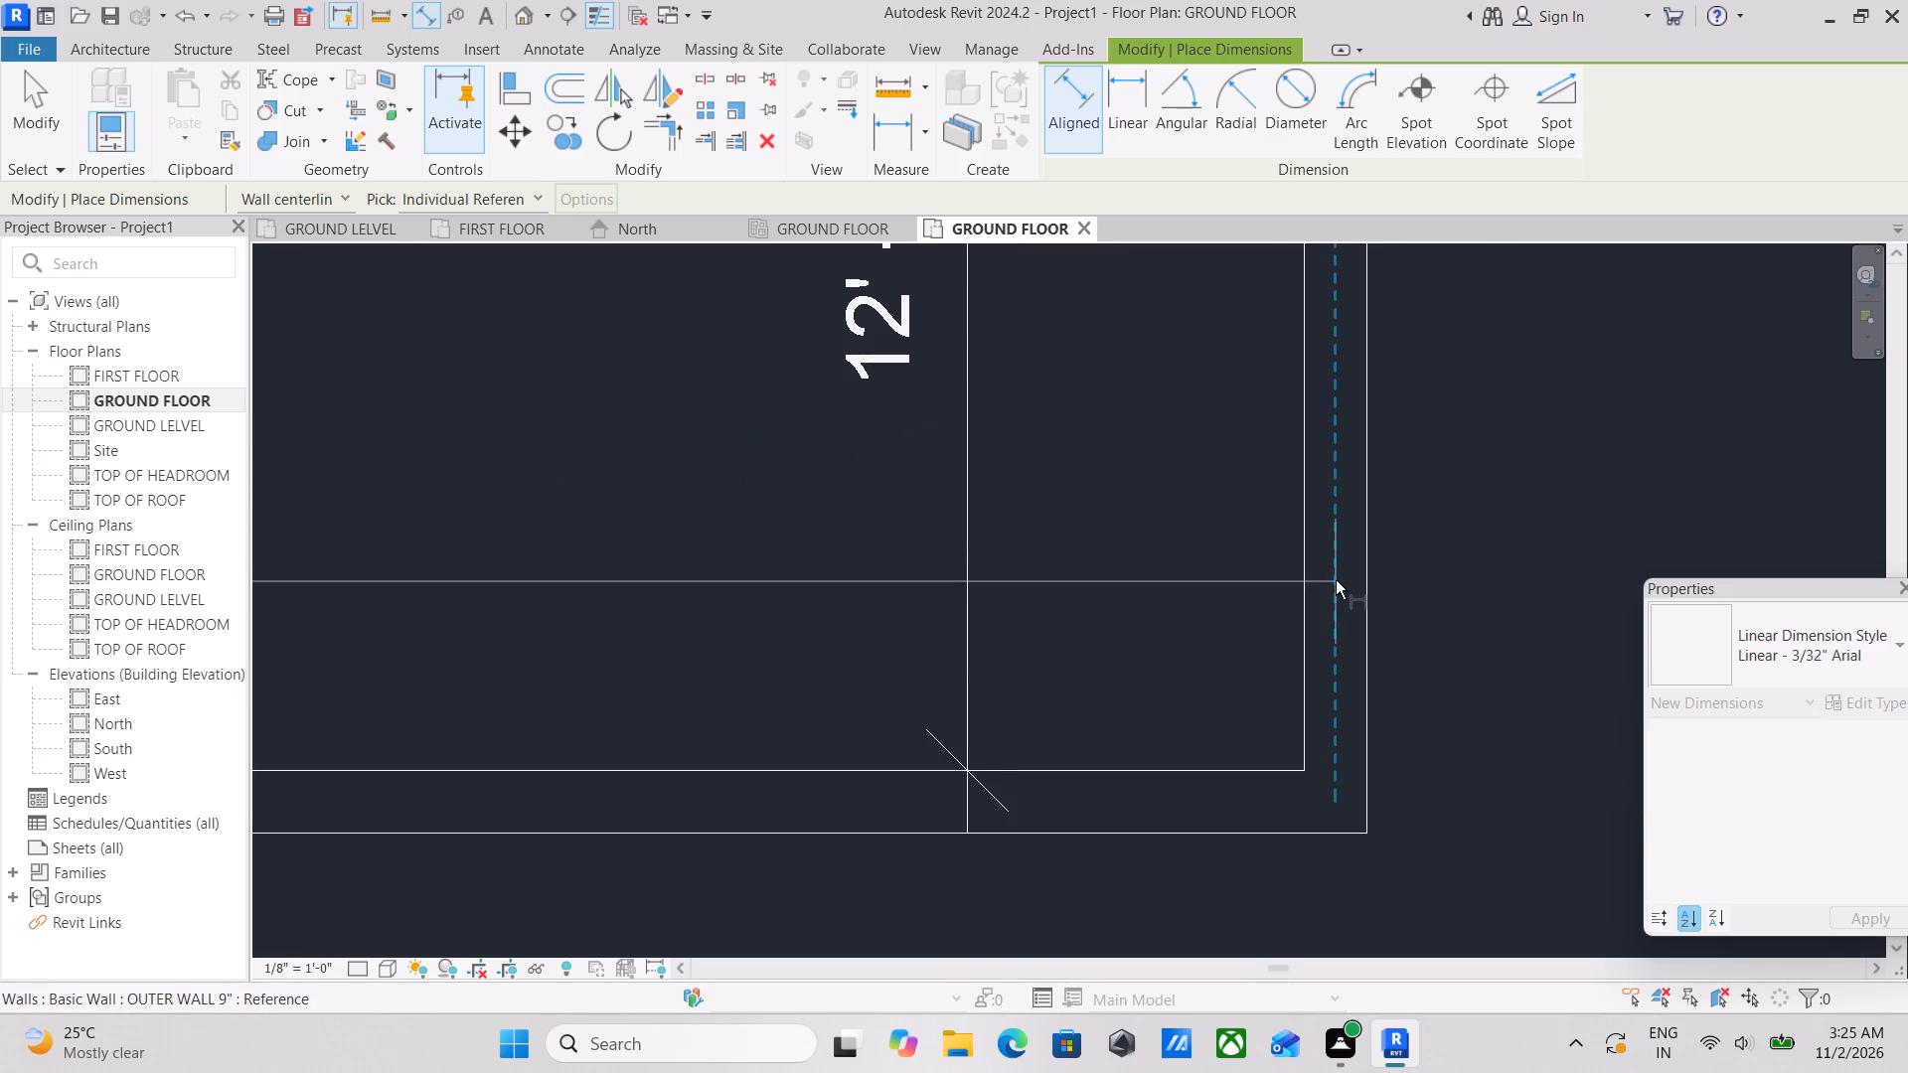
{"action": "left_click", "coordinate": [1336, 580]}
{"action": "scroll", "coordinate": [1336, 580], "scroll_direction": "up", "scroll_amount": 4}
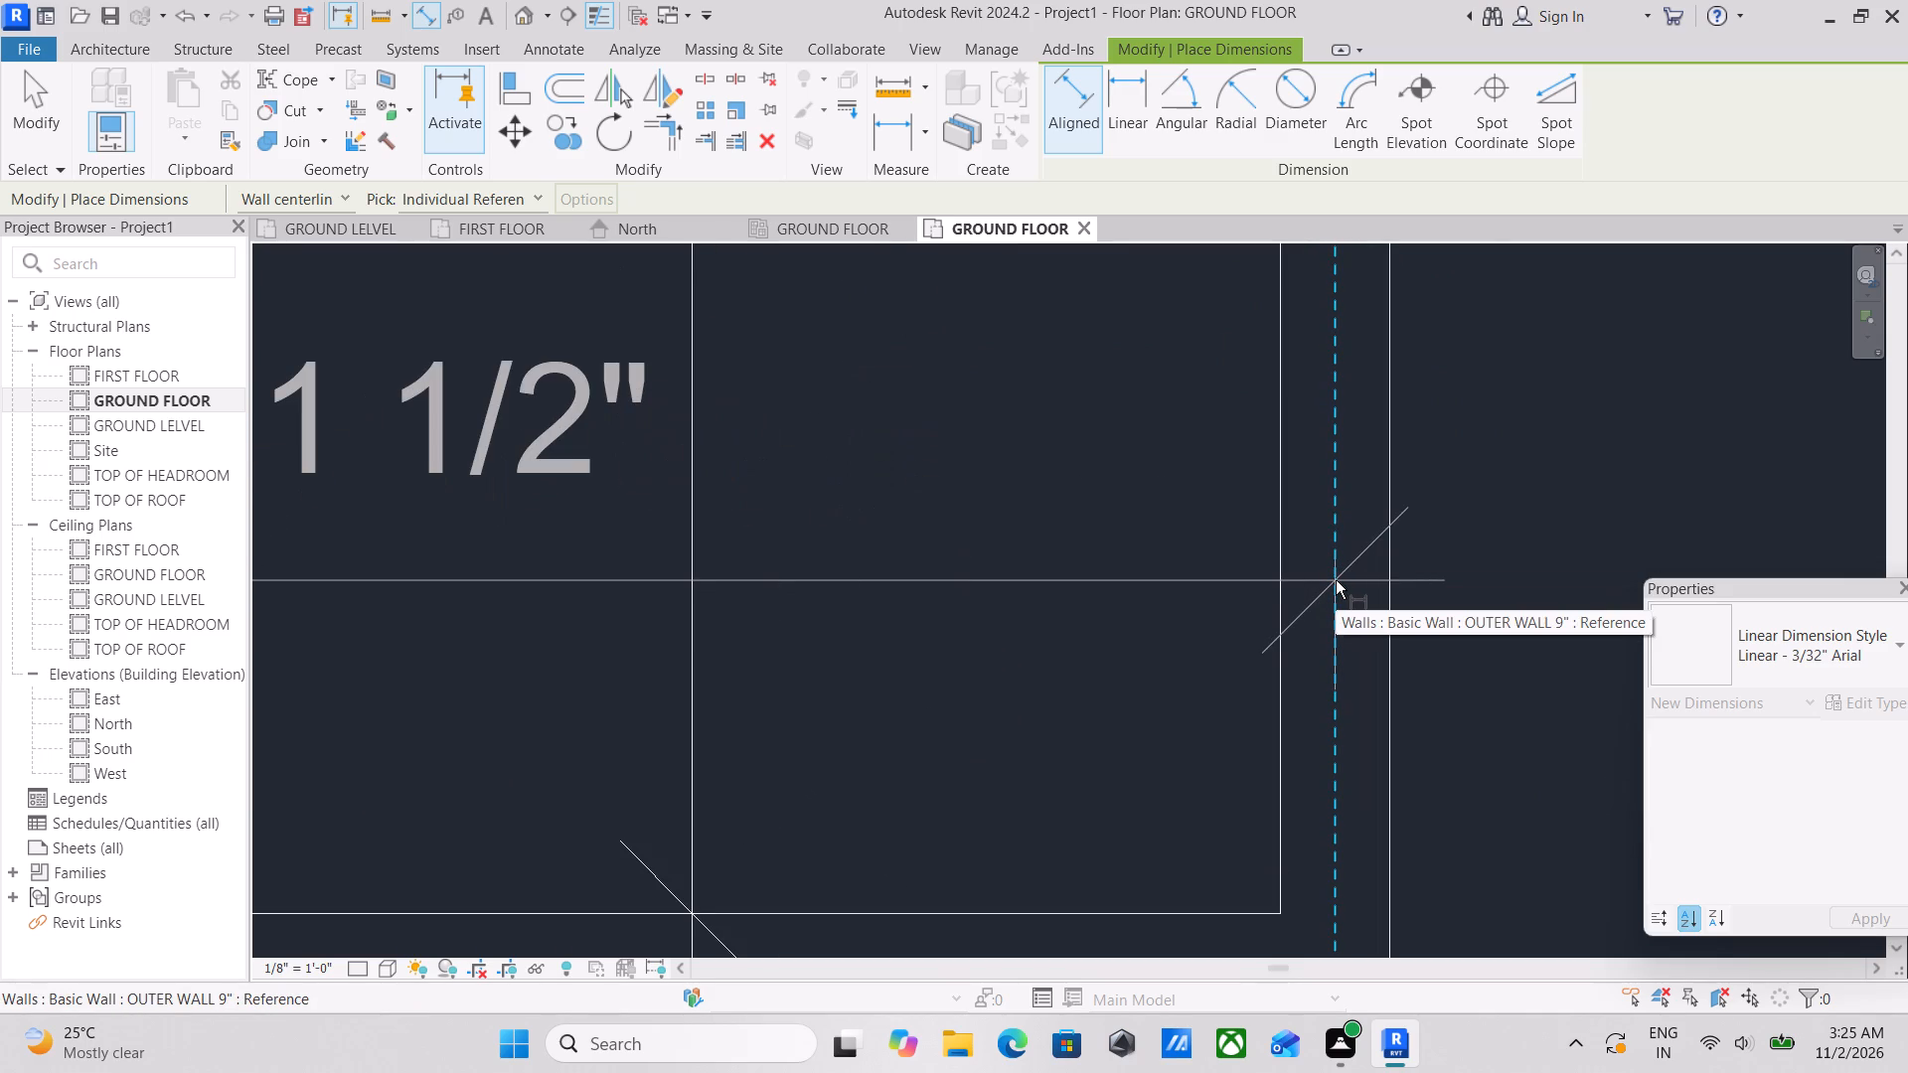
{"action": "left_click", "coordinate": [1336, 580]}
{"action": "left_click", "coordinate": [1336, 580]}
{"action": "left_click", "coordinate": [1346, 537]}
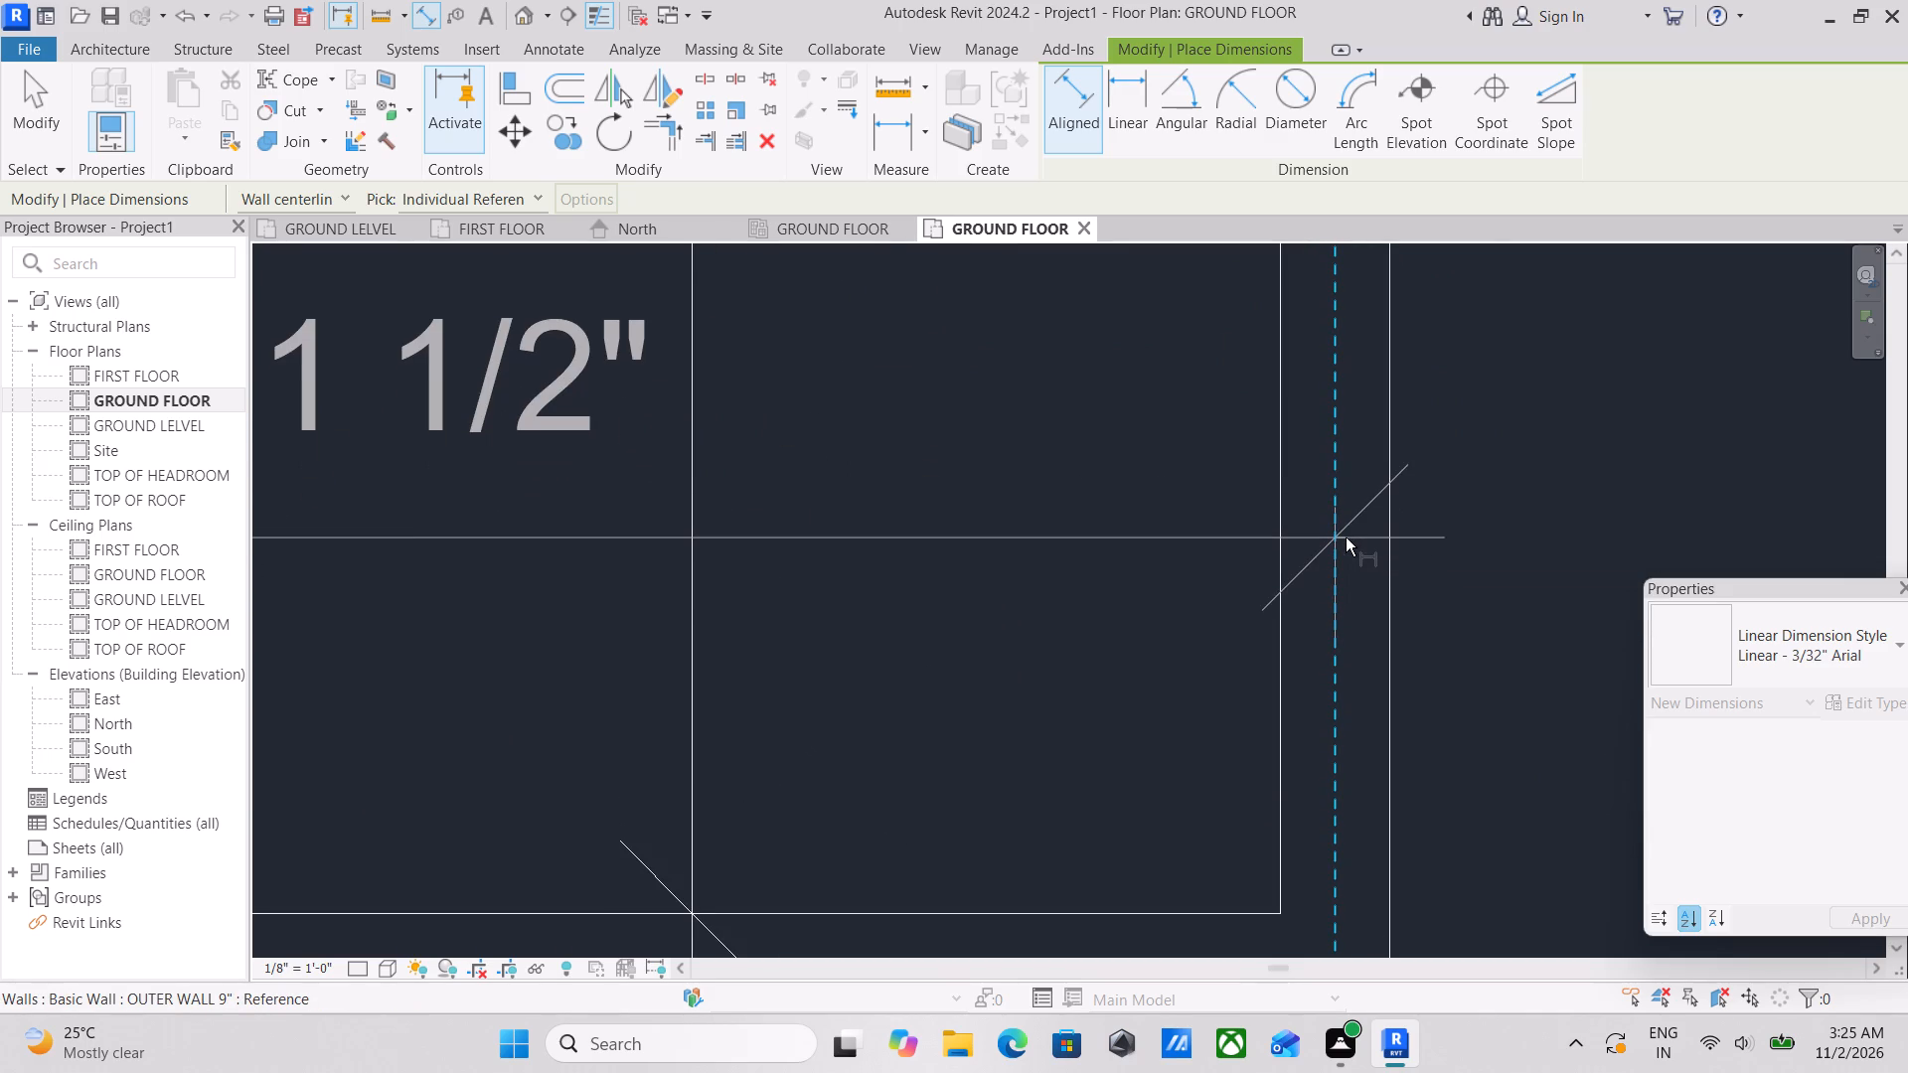
{"action": "left_click", "coordinate": [1329, 554]}
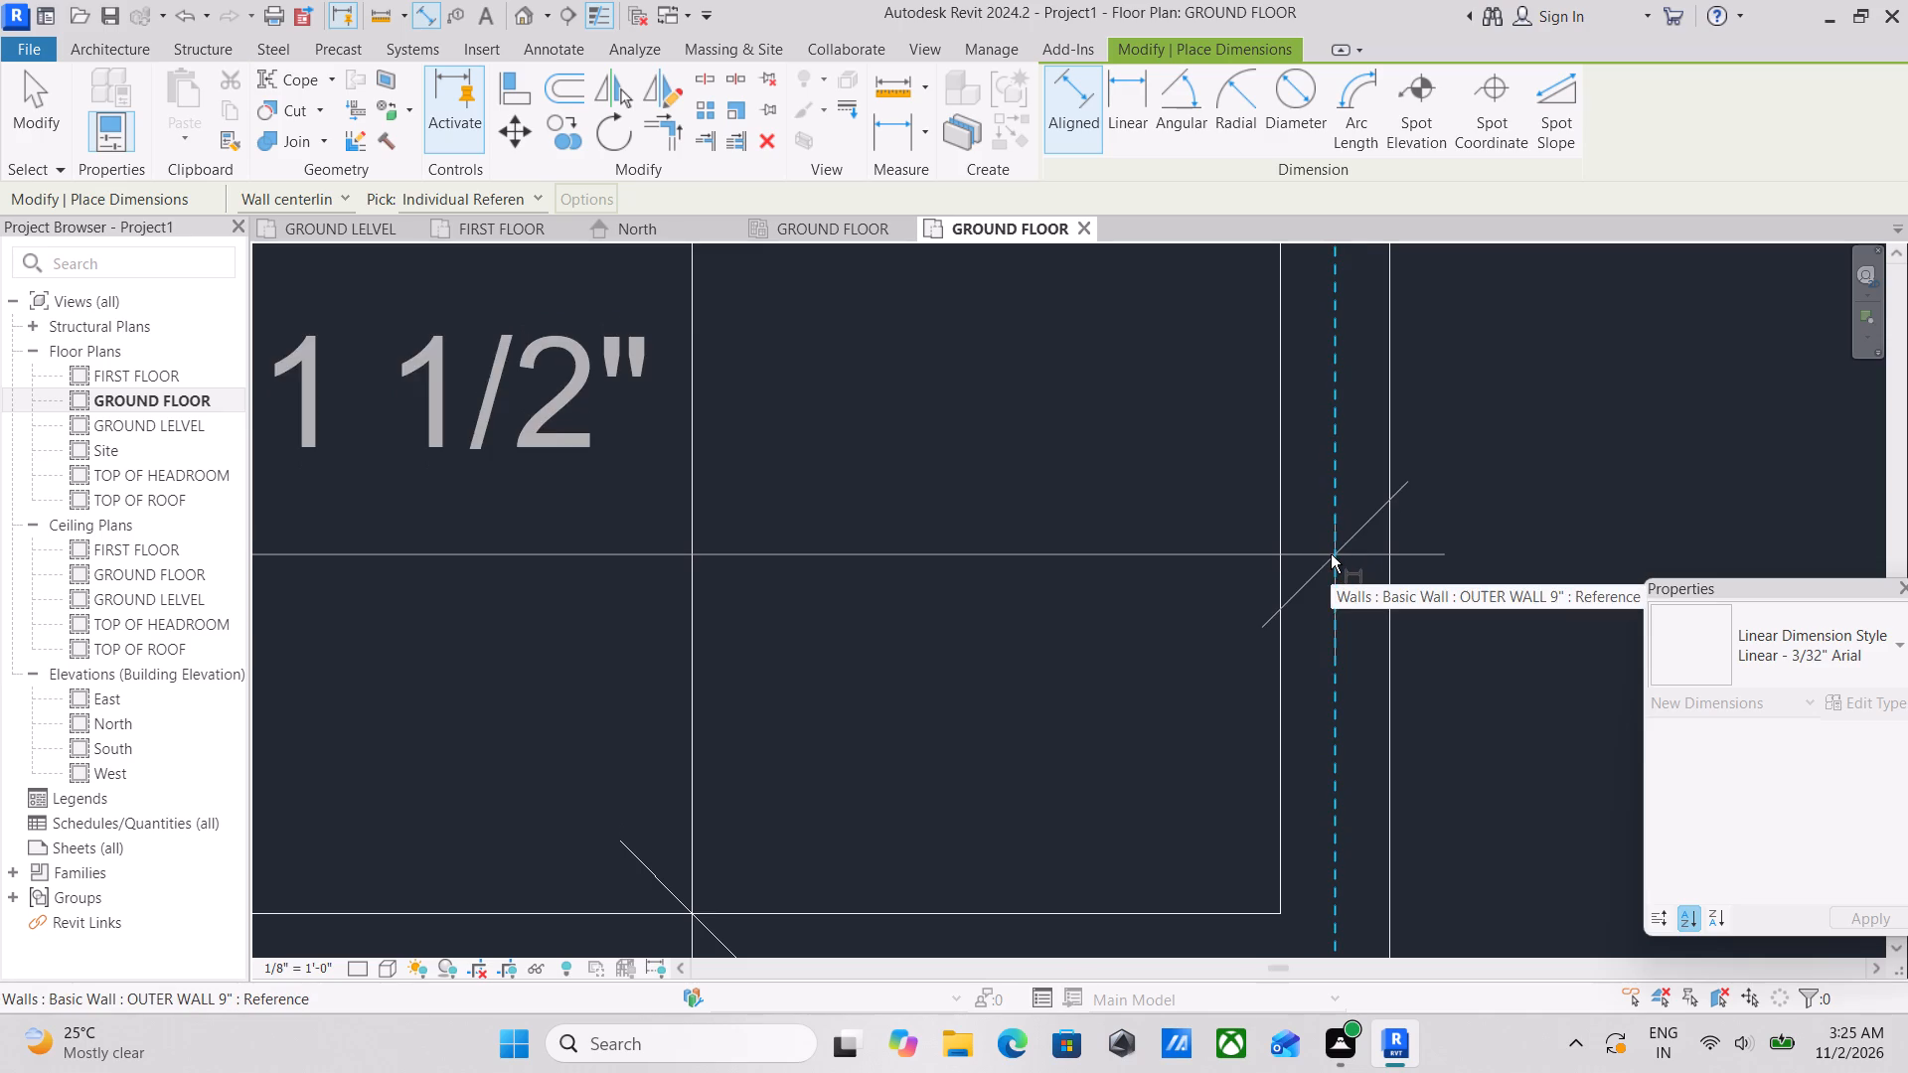
{"action": "scroll", "coordinate": [1331, 559], "scroll_direction": "down", "scroll_amount": 6}
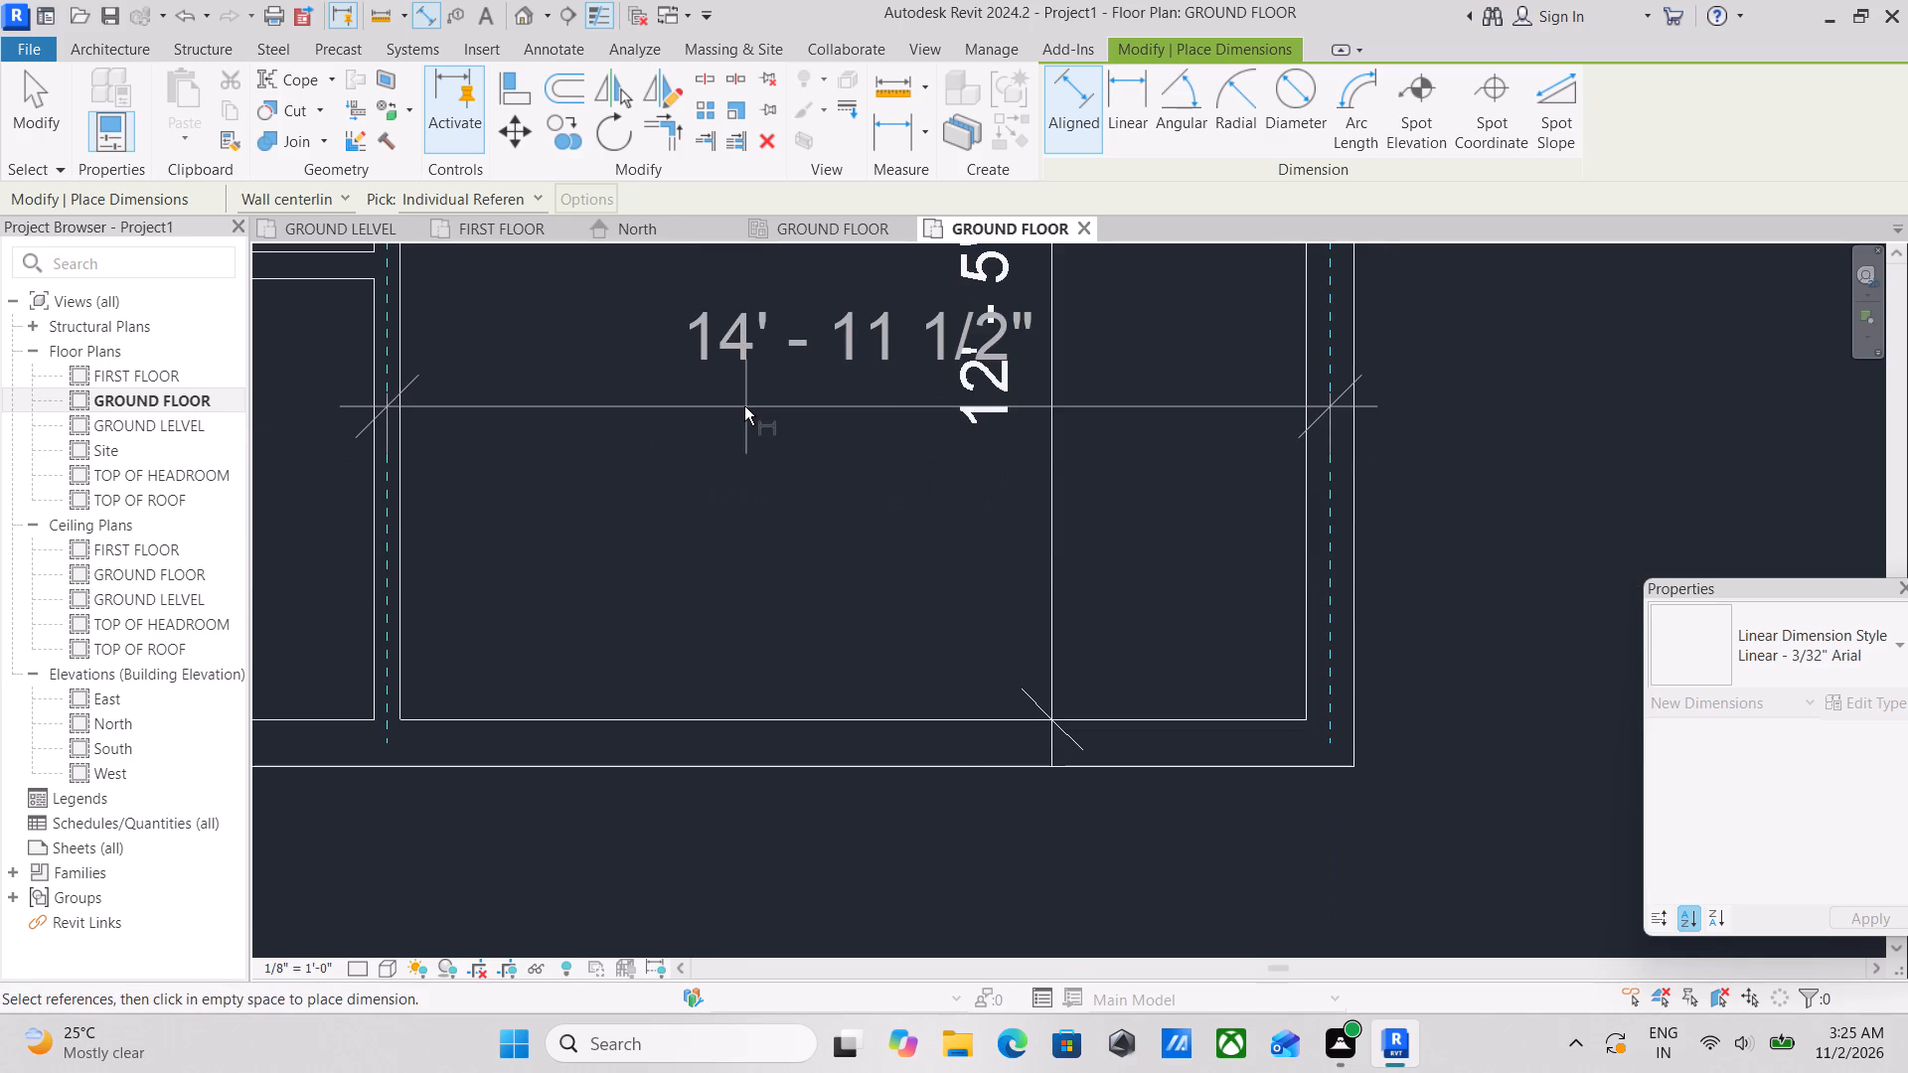
{"action": "scroll", "coordinate": [744, 406], "scroll_direction": "up", "scroll_amount": 3}
{"action": "scroll", "coordinate": [744, 406], "scroll_direction": "down", "scroll_amount": 1}
{"action": "middle_click_drag", "start_coordinate": [741, 419], "coordinate": [929, 563]}
{"action": "scroll", "coordinate": [929, 563], "scroll_direction": "up", "scroll_amount": 1}
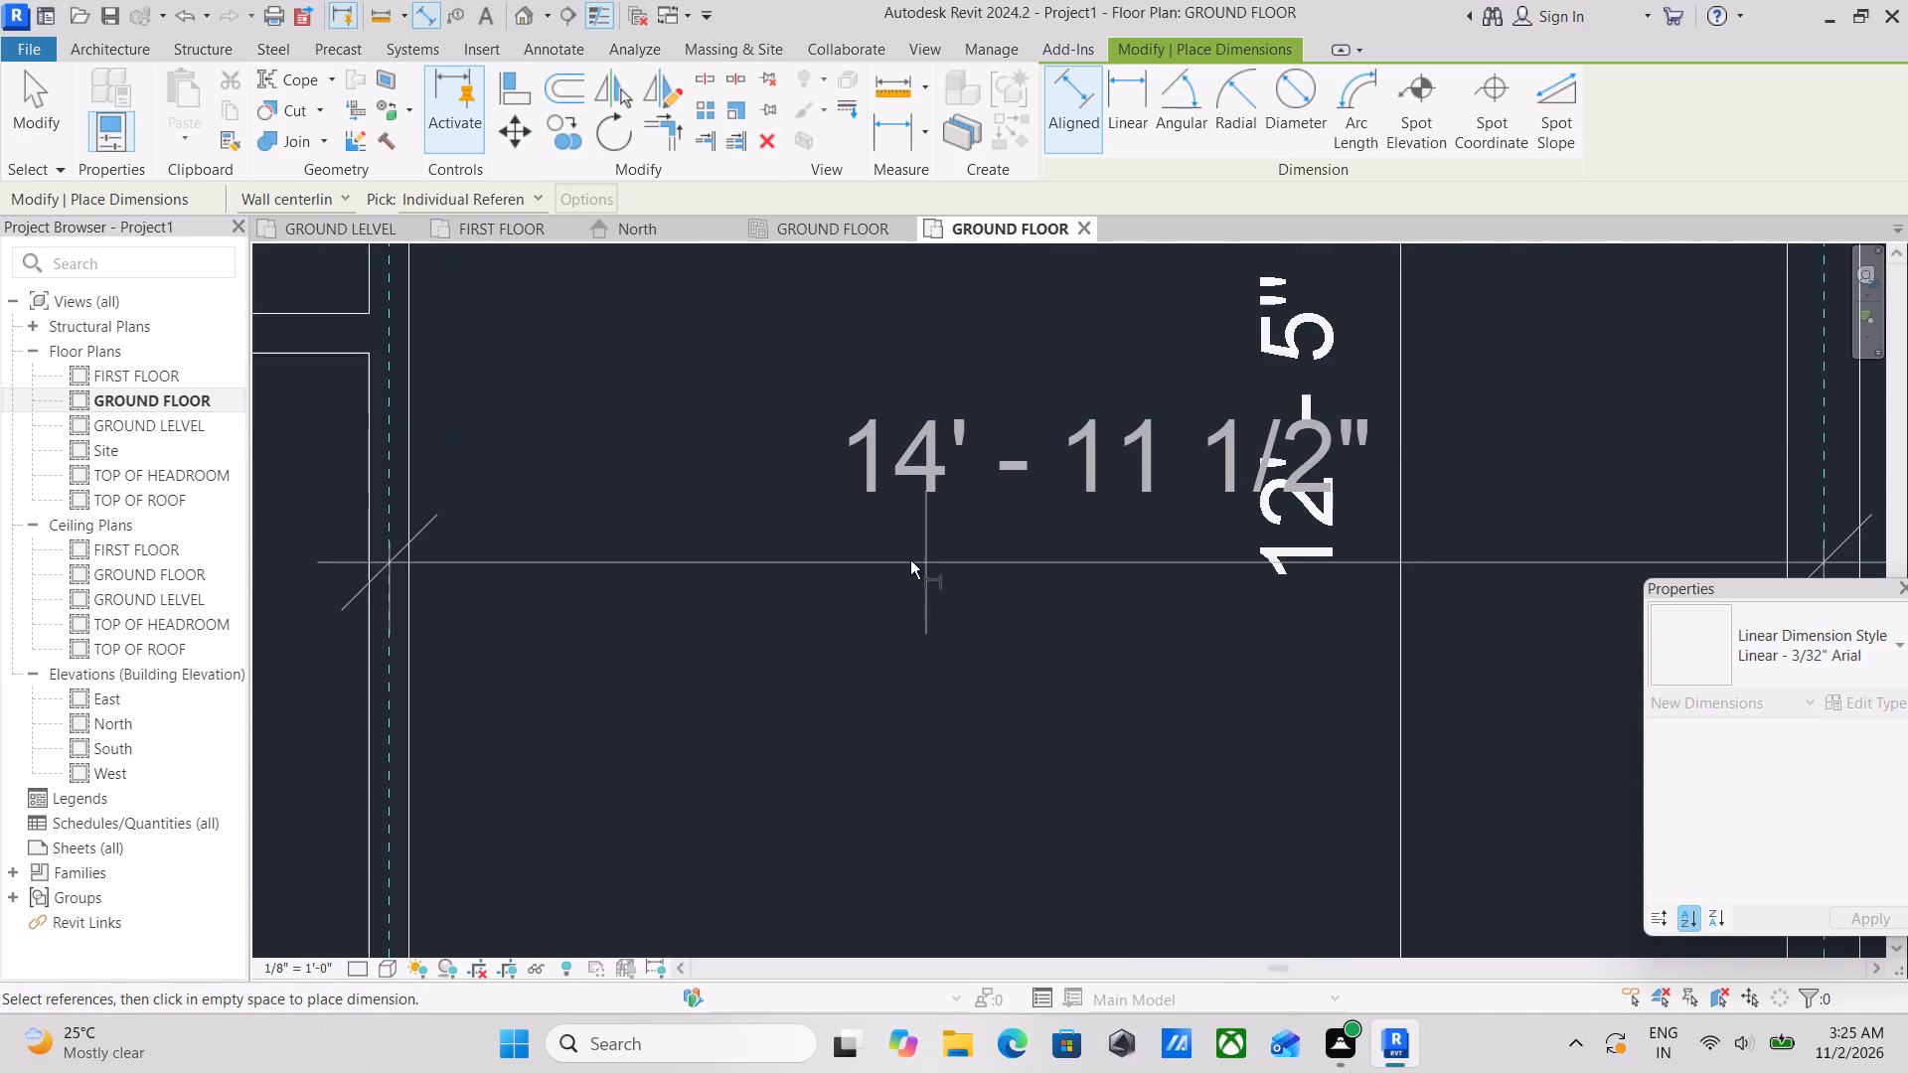
{"action": "left_click", "coordinate": [910, 559]}
{"action": "scroll", "coordinate": [936, 518], "scroll_direction": "down", "scroll_amount": 3}
{"action": "middle_click_drag", "start_coordinate": [817, 567], "coordinate": [816, 577]}
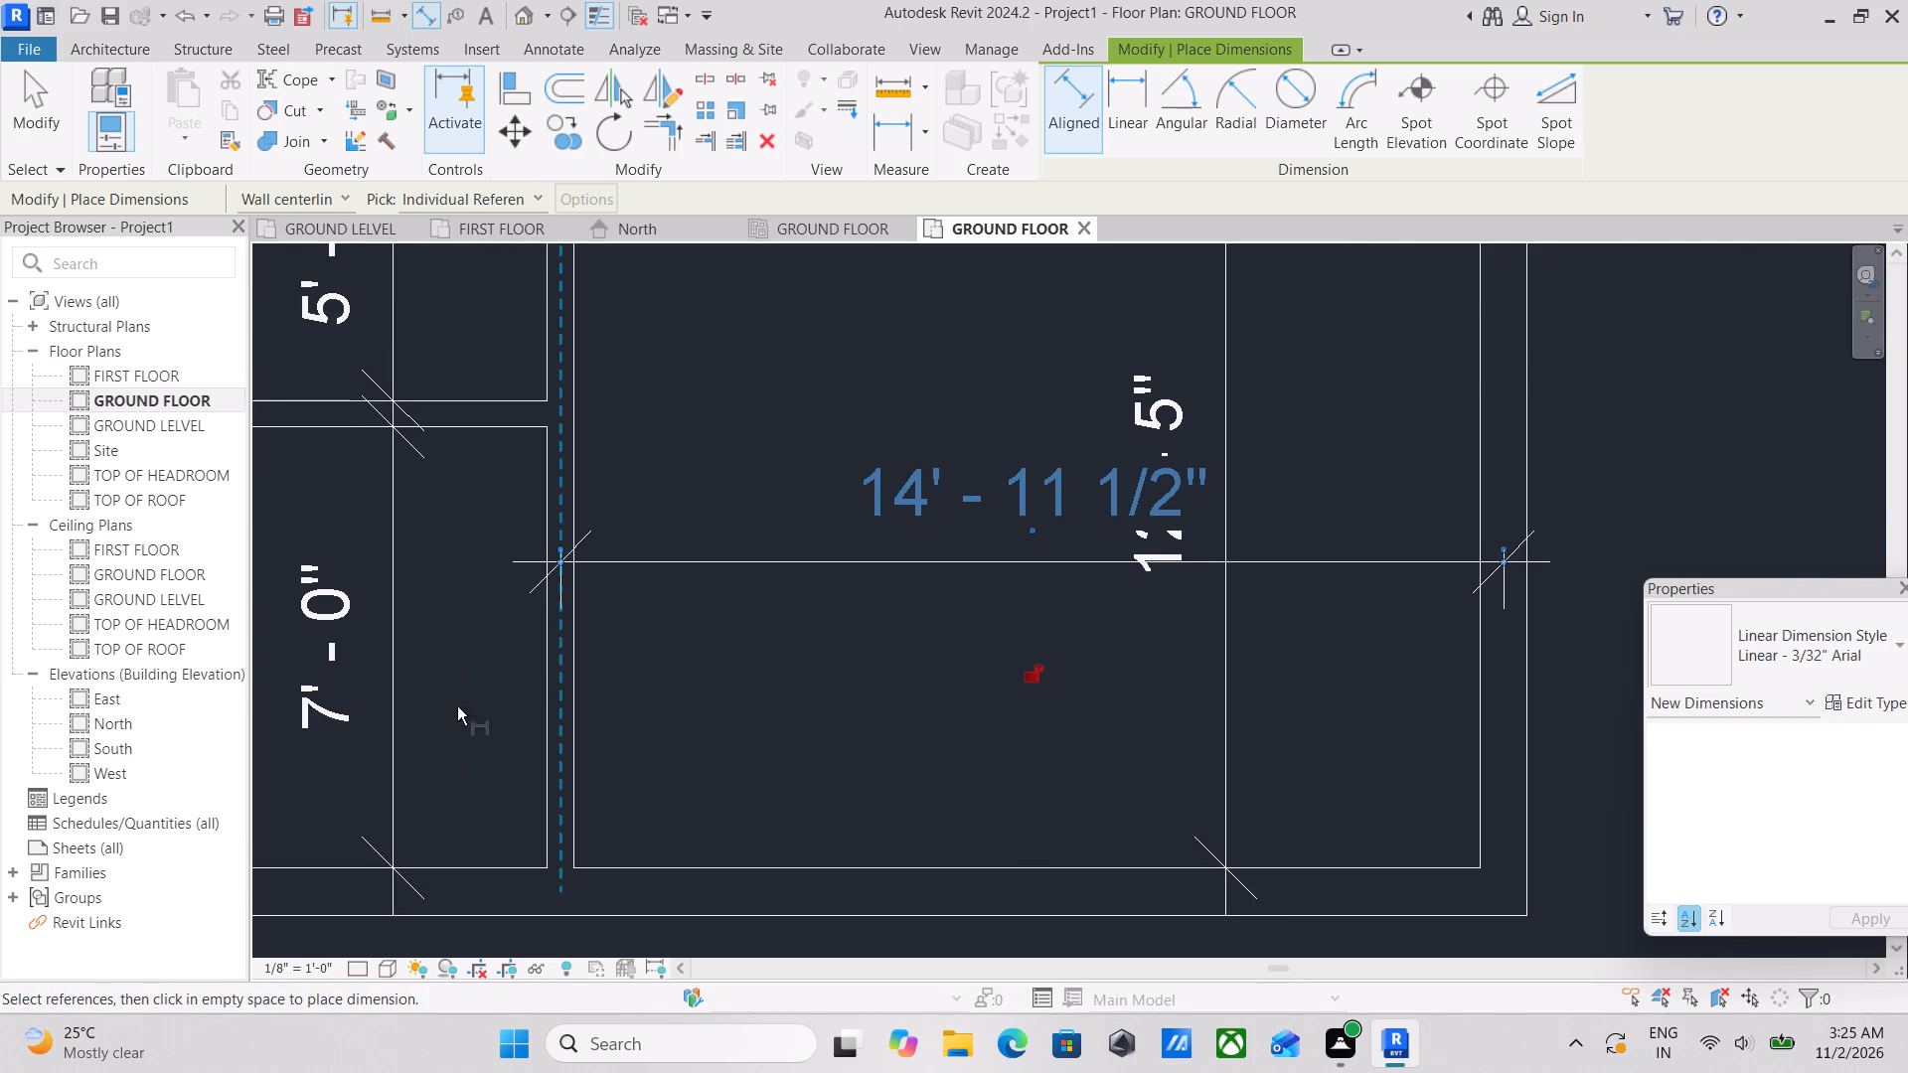
{"action": "scroll", "coordinate": [548, 597], "scroll_direction": "up", "scroll_amount": 1}
{"action": "key", "text": "Escape"}
{"action": "scroll", "coordinate": [619, 590], "scroll_direction": "up", "scroll_amount": 3}
{"action": "key", "text": "Escape"}
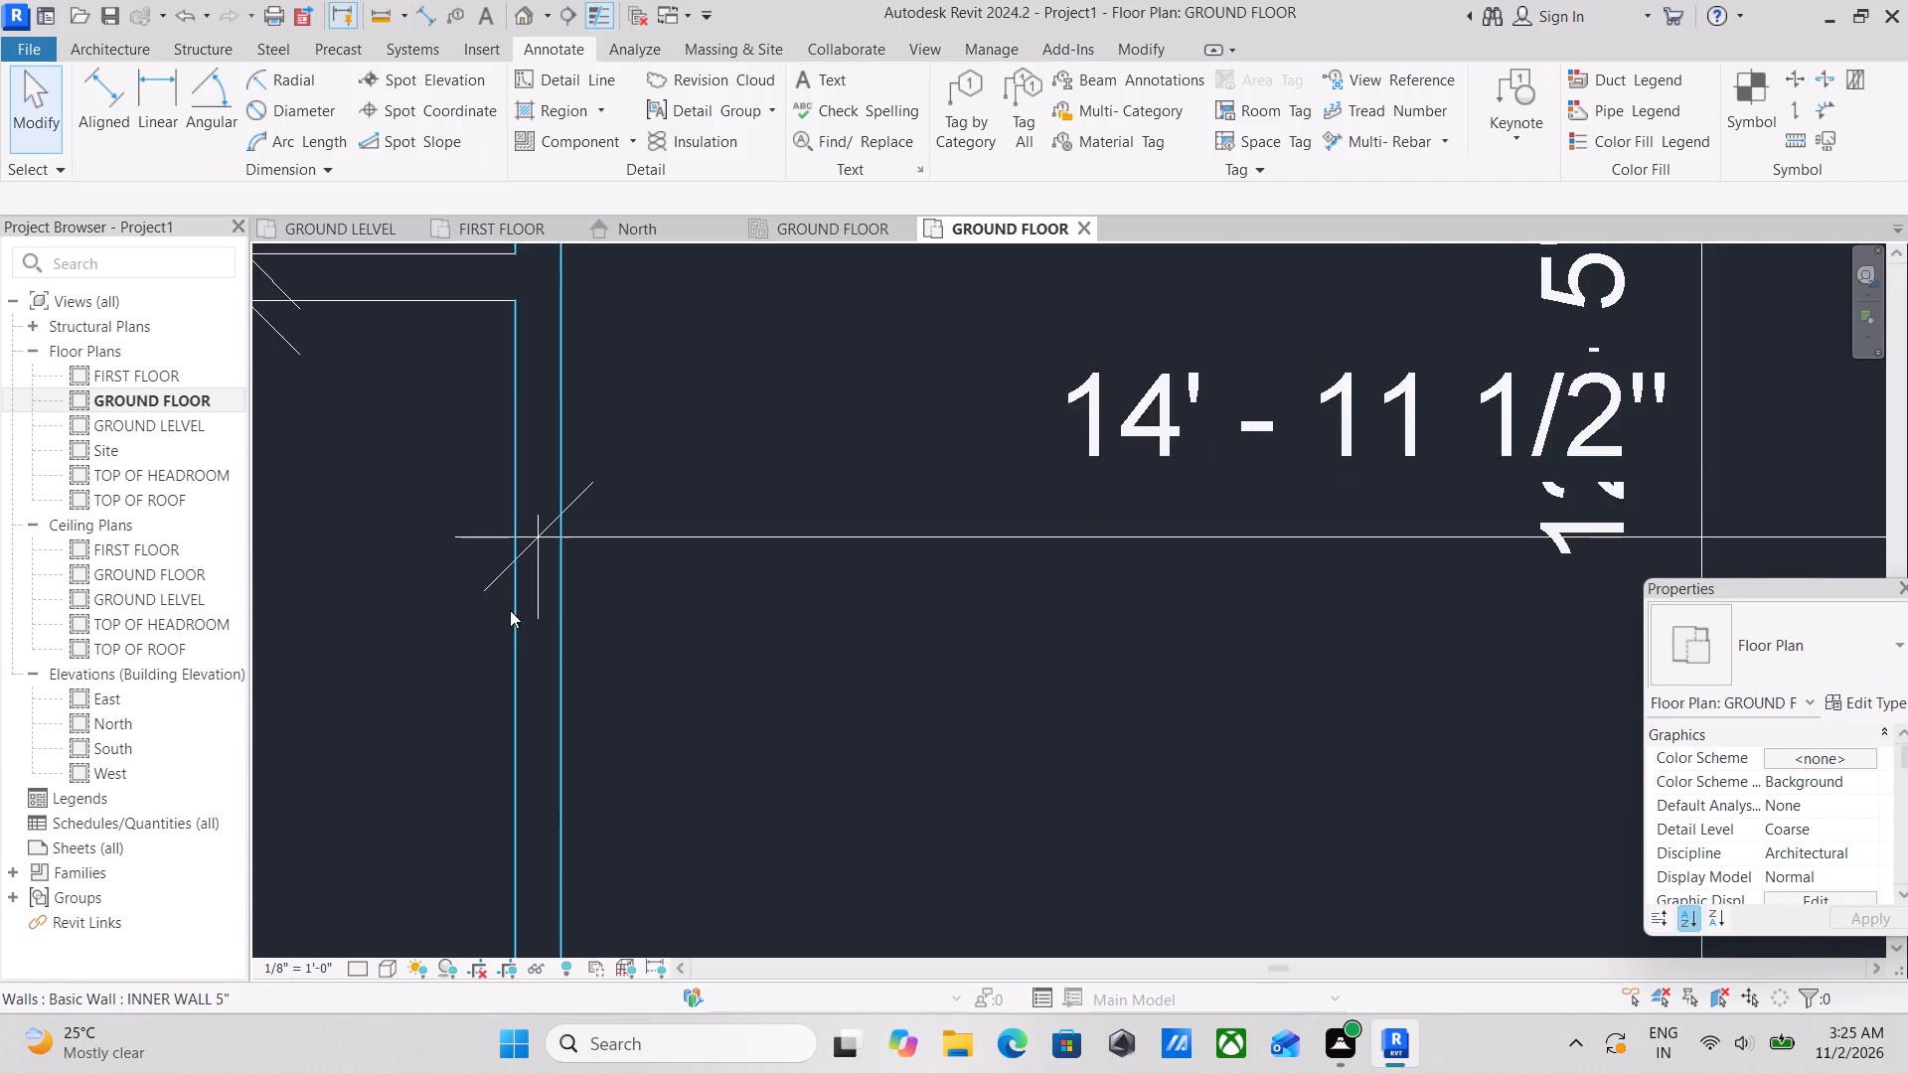
{"action": "key", "text": "Escape"}
{"action": "scroll", "coordinate": [549, 583], "scroll_direction": "up", "scroll_amount": 3}
{"action": "key", "text": "Escape"}
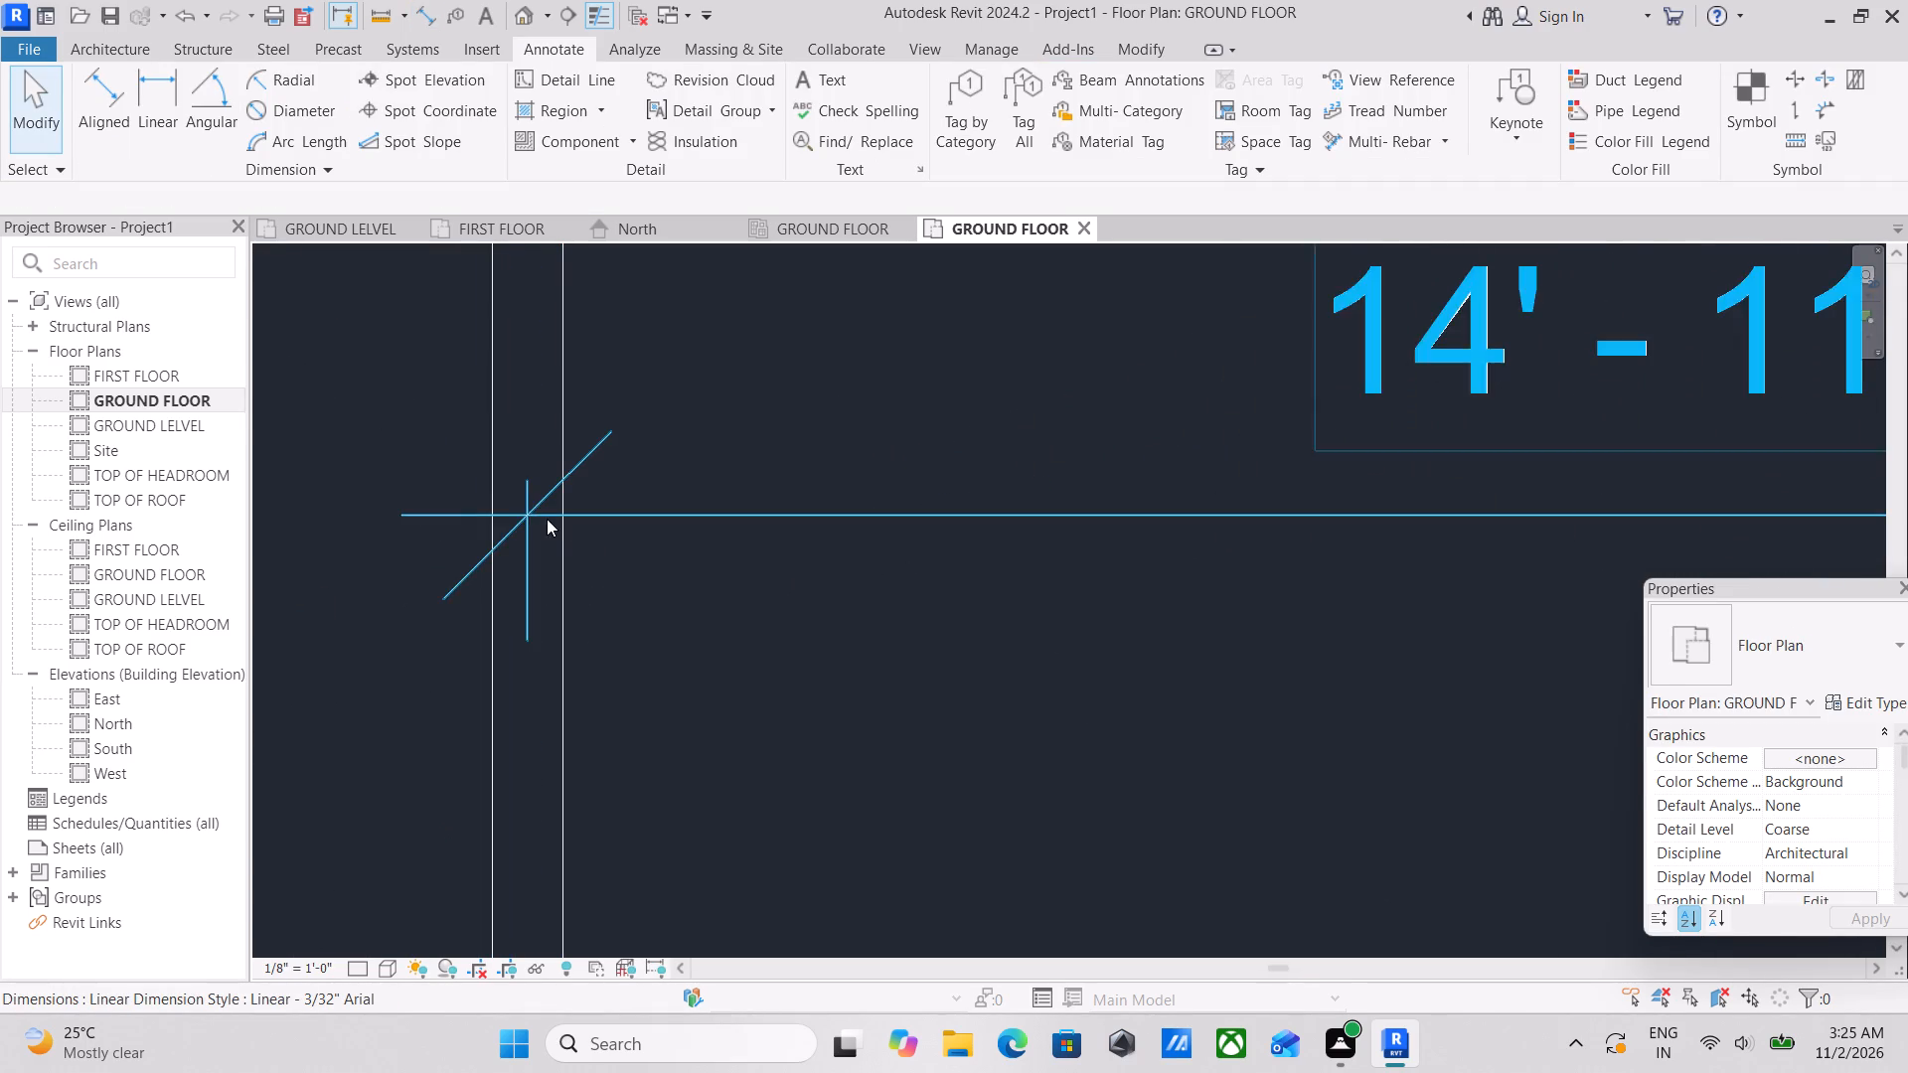
Shift the larger room's horizontal dimension witness lines to the inner faces of its west and east walls.
{"action": "left_click", "coordinate": [874, 520]}
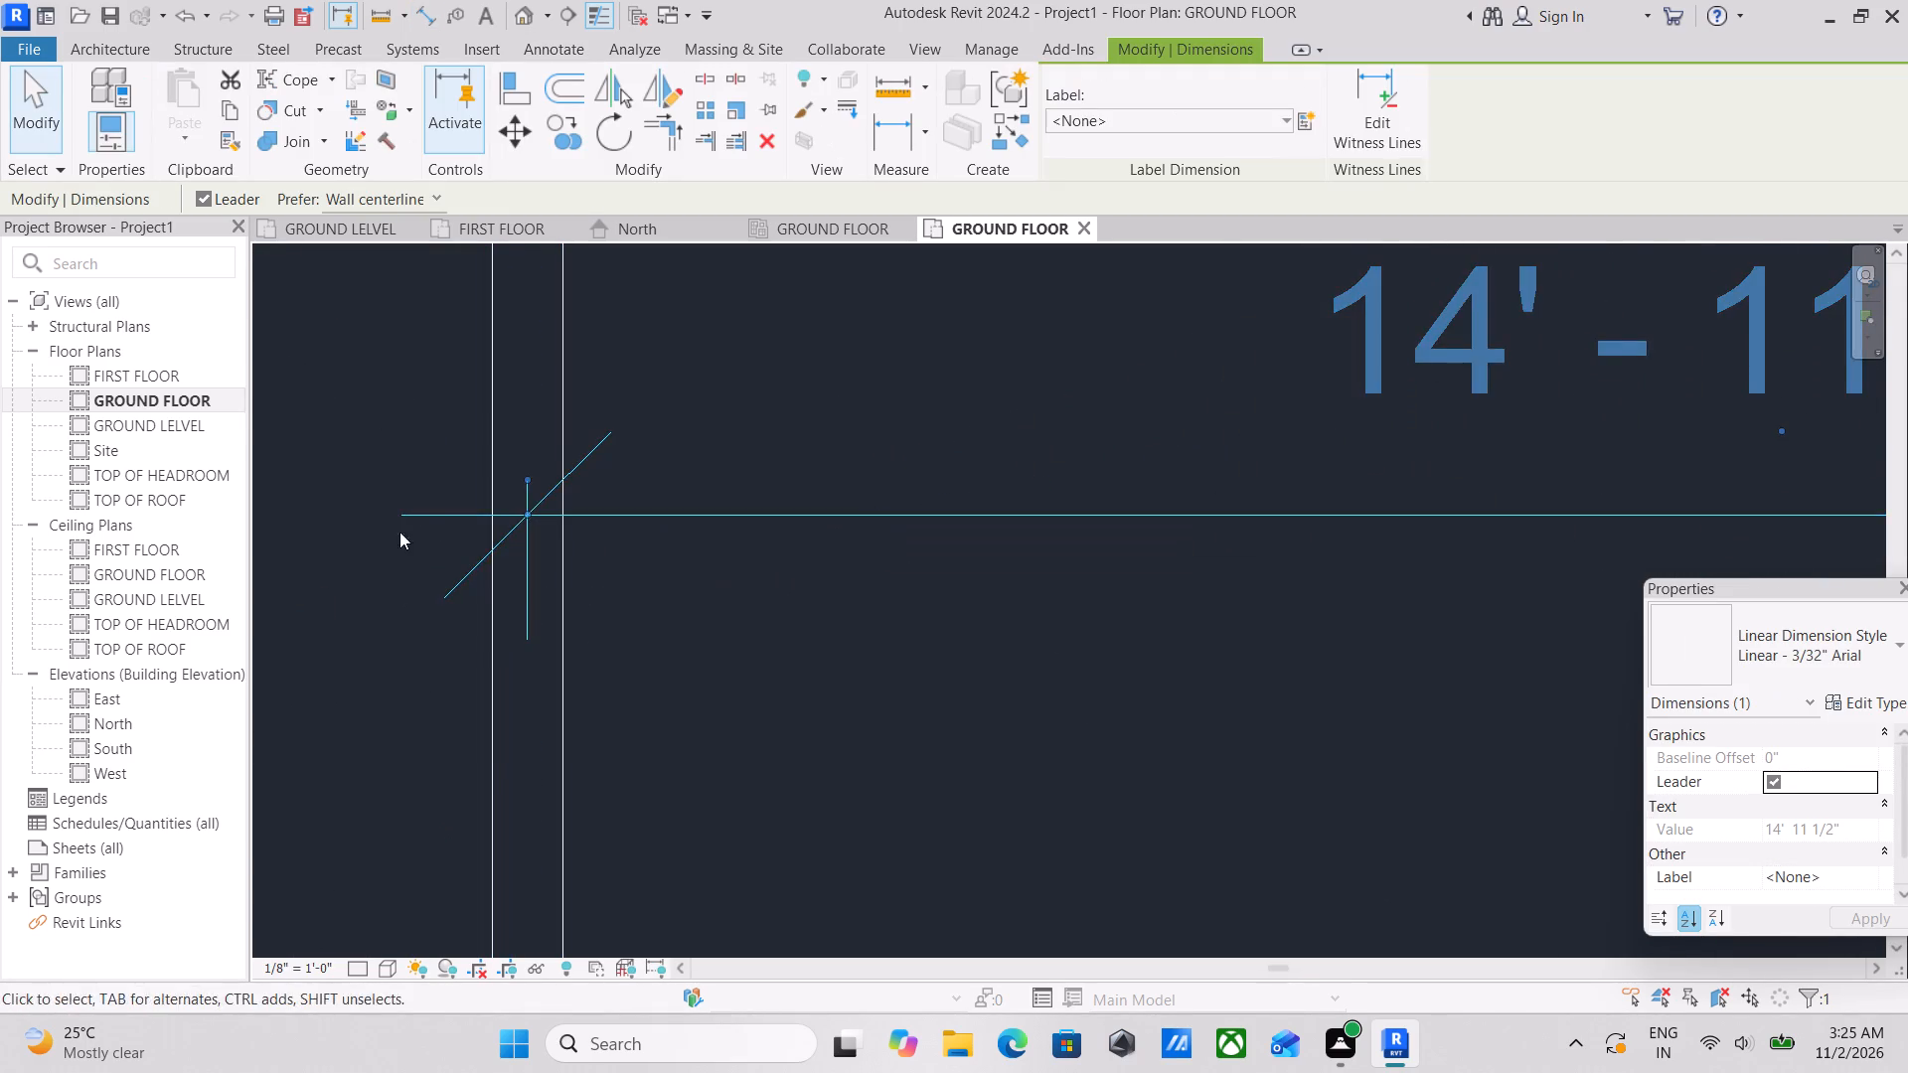
{"action": "scroll", "coordinate": [526, 494], "scroll_direction": "up", "scroll_amount": 7}
{"action": "left_click", "coordinate": [524, 531]}
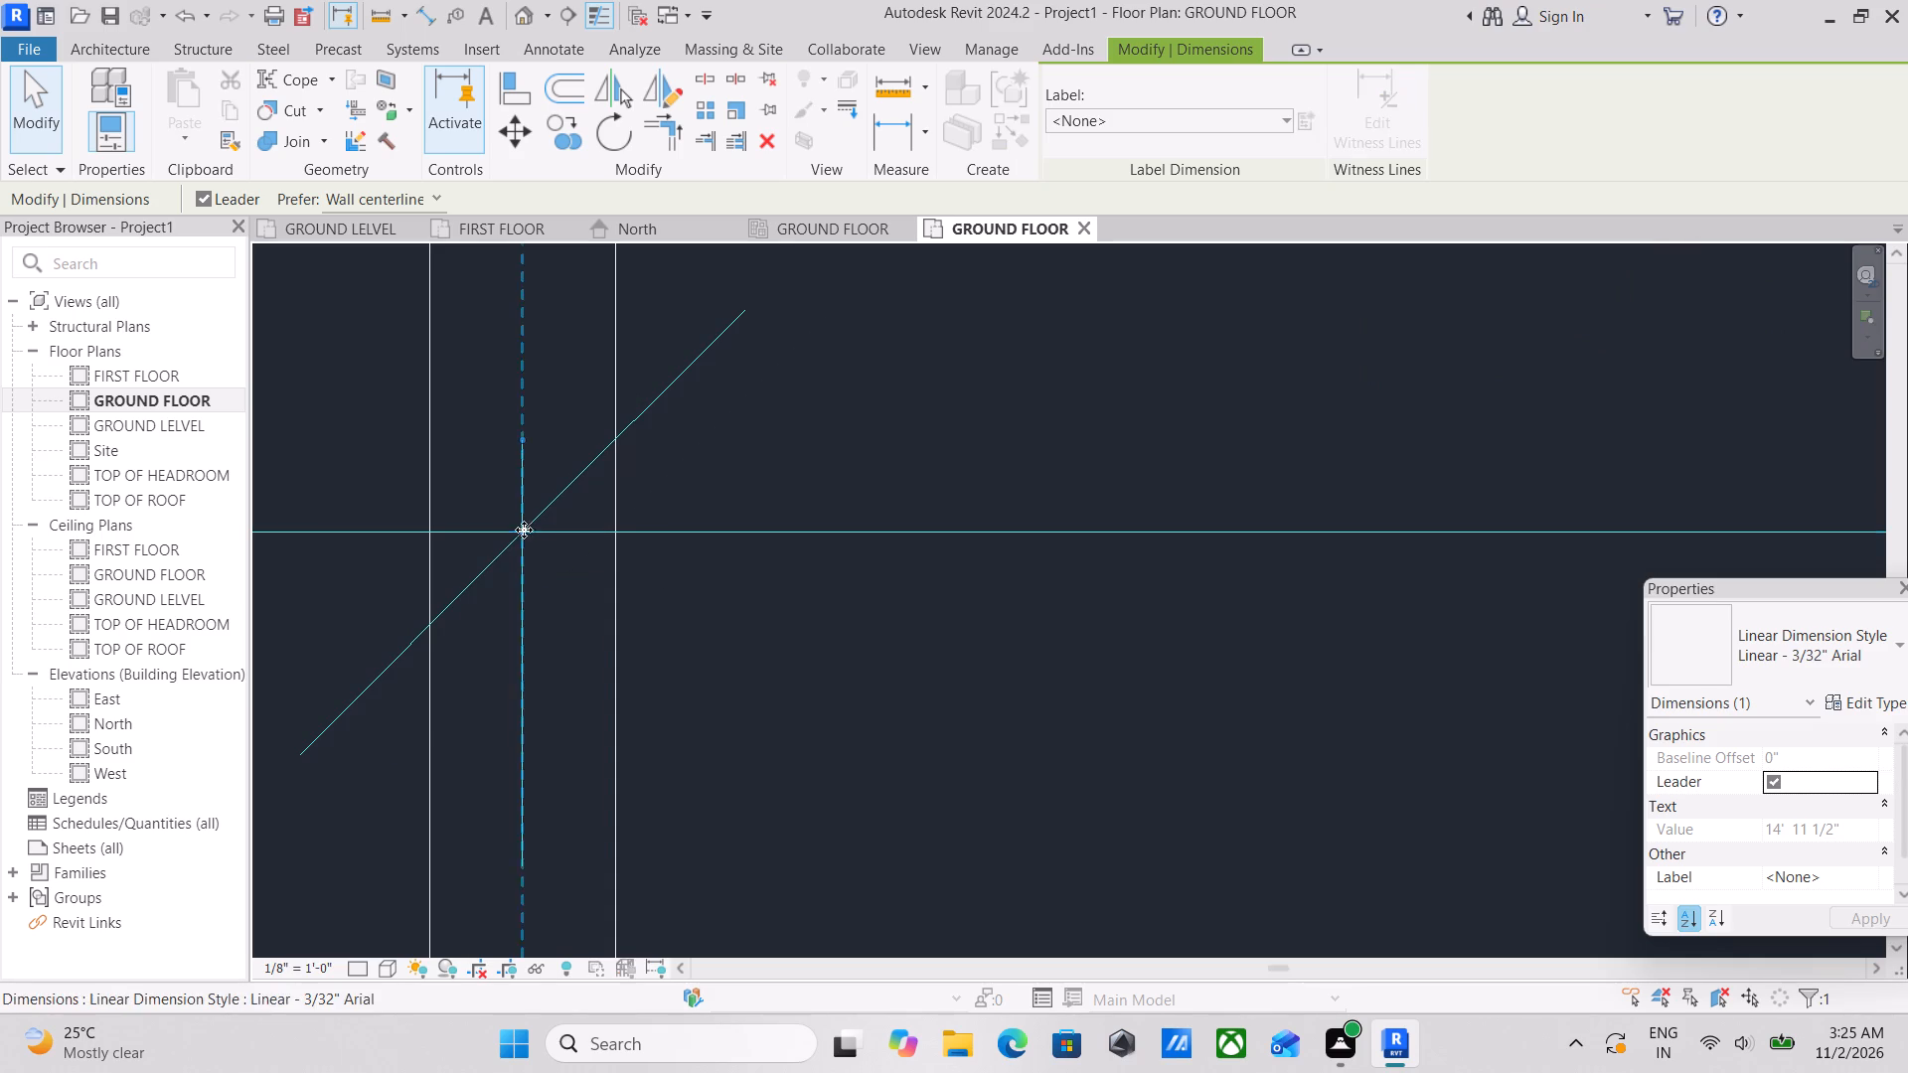
{"action": "scroll", "coordinate": [836, 491], "scroll_direction": "down", "scroll_amount": 12}
{"action": "middle_click_drag", "start_coordinate": [872, 412], "coordinate": [23, 532]}
{"action": "scroll", "coordinate": [12, 538], "scroll_direction": "up", "scroll_amount": 1}
{"action": "scroll", "coordinate": [659, 582], "scroll_direction": "down", "scroll_amount": 3}
{"action": "middle_click_drag", "start_coordinate": [620, 577], "coordinate": [492, 592]}
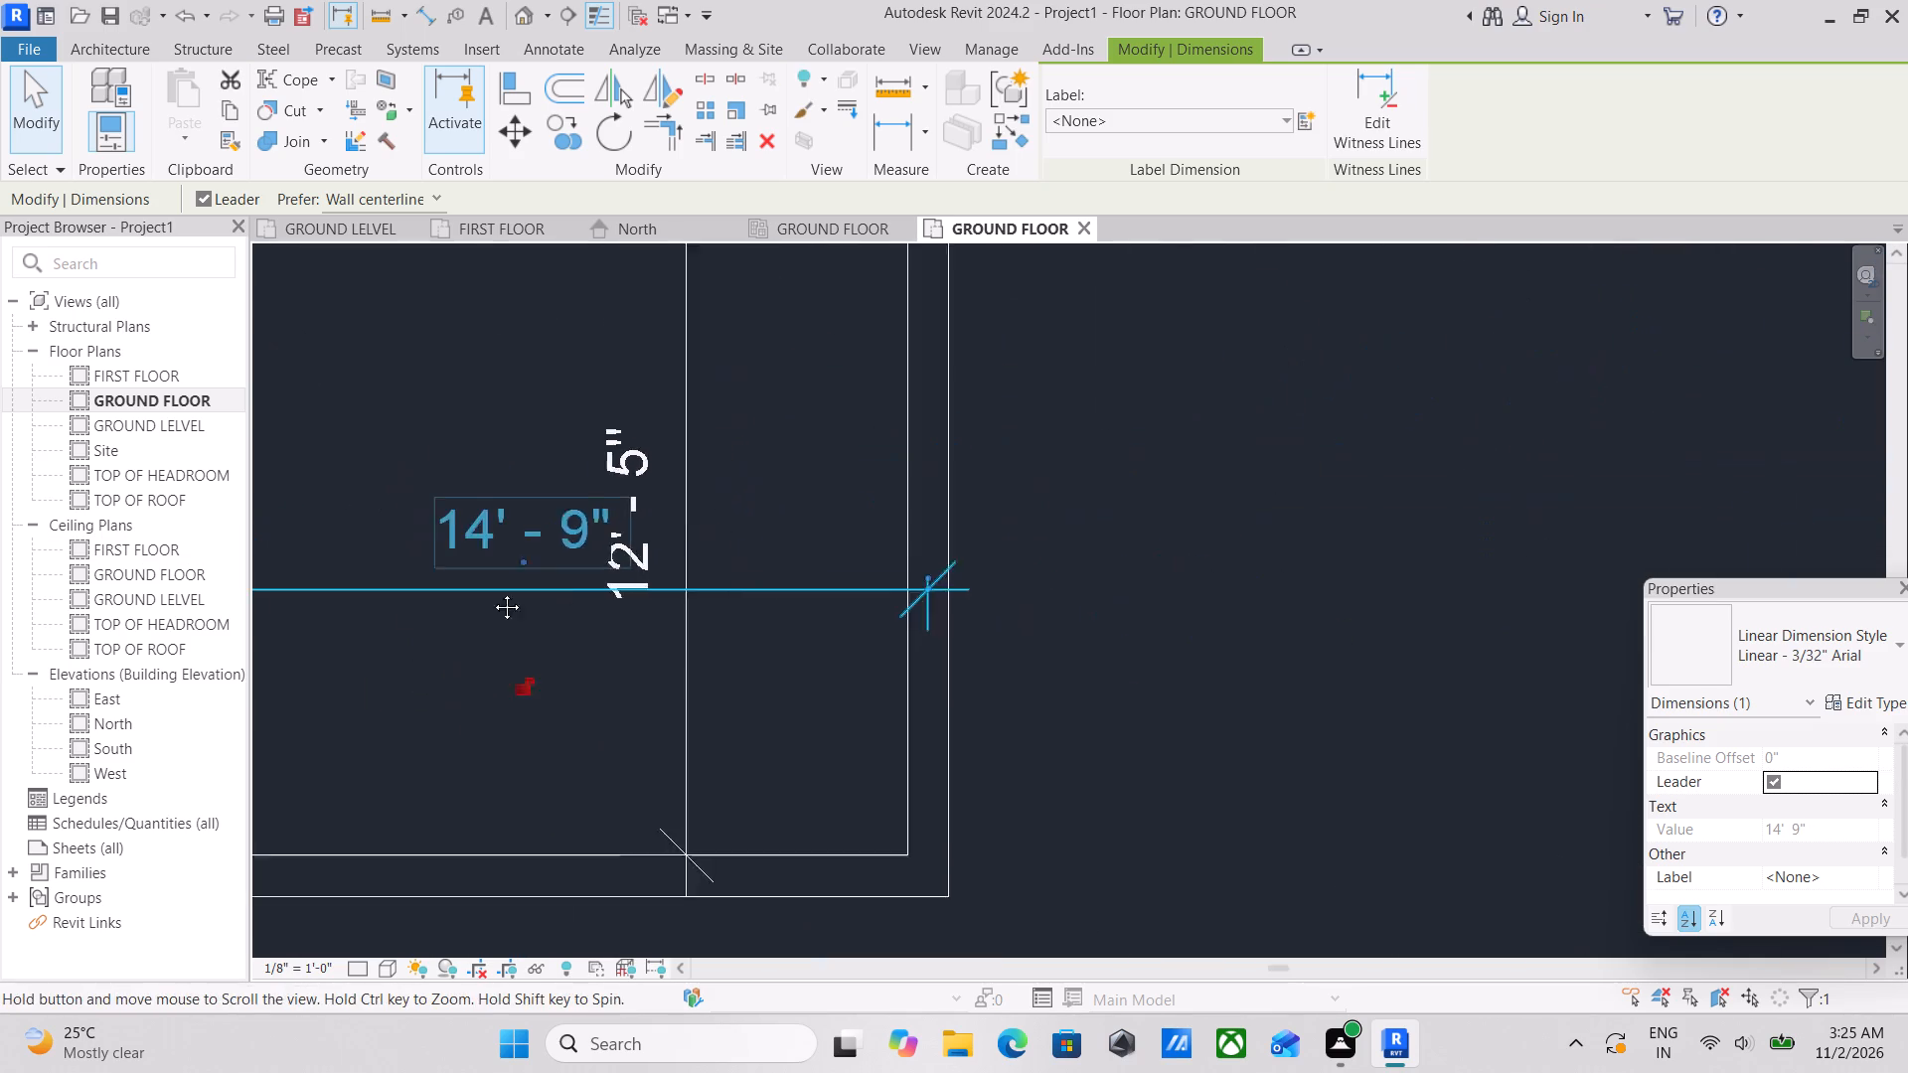
{"action": "middle_click_drag", "start_coordinate": [492, 592], "coordinate": [493, 597]}
{"action": "scroll", "coordinate": [882, 627], "scroll_direction": "up", "scroll_amount": 6}
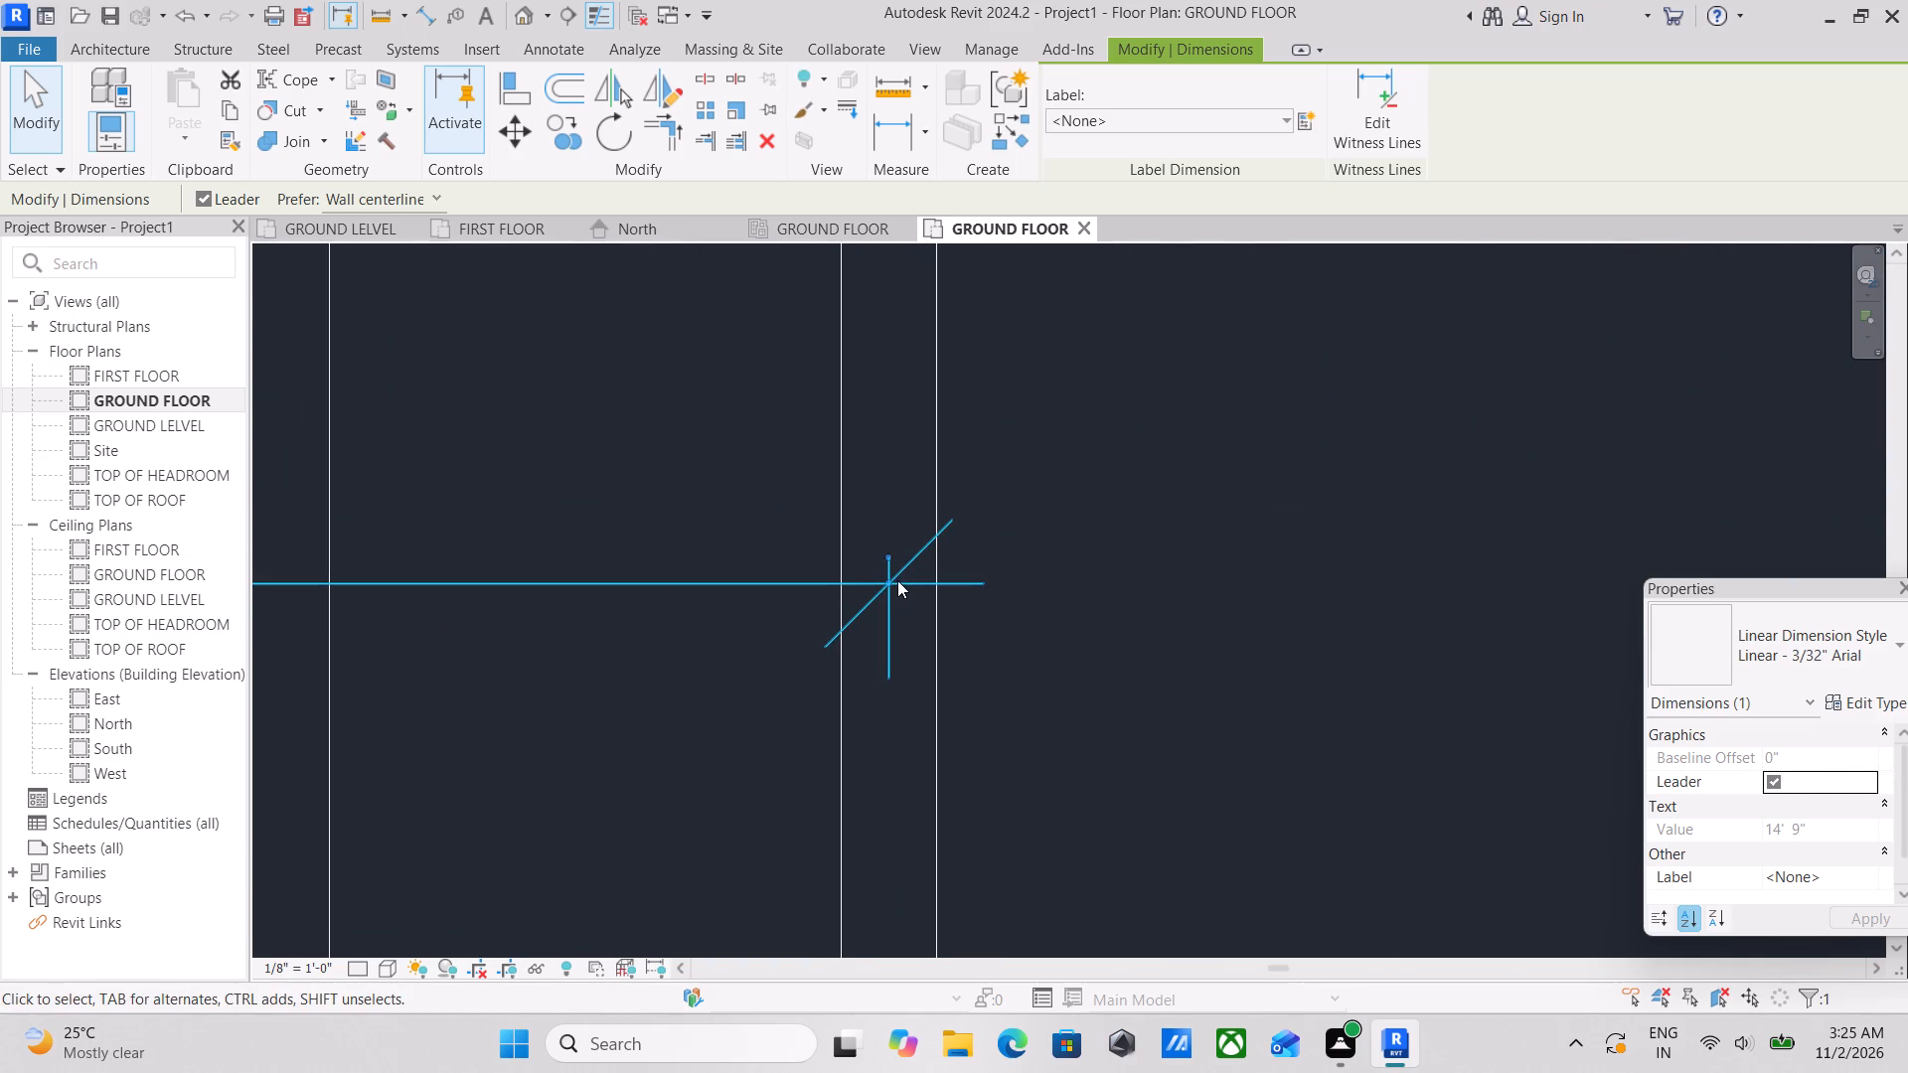
{"action": "left_click", "coordinate": [886, 580]}
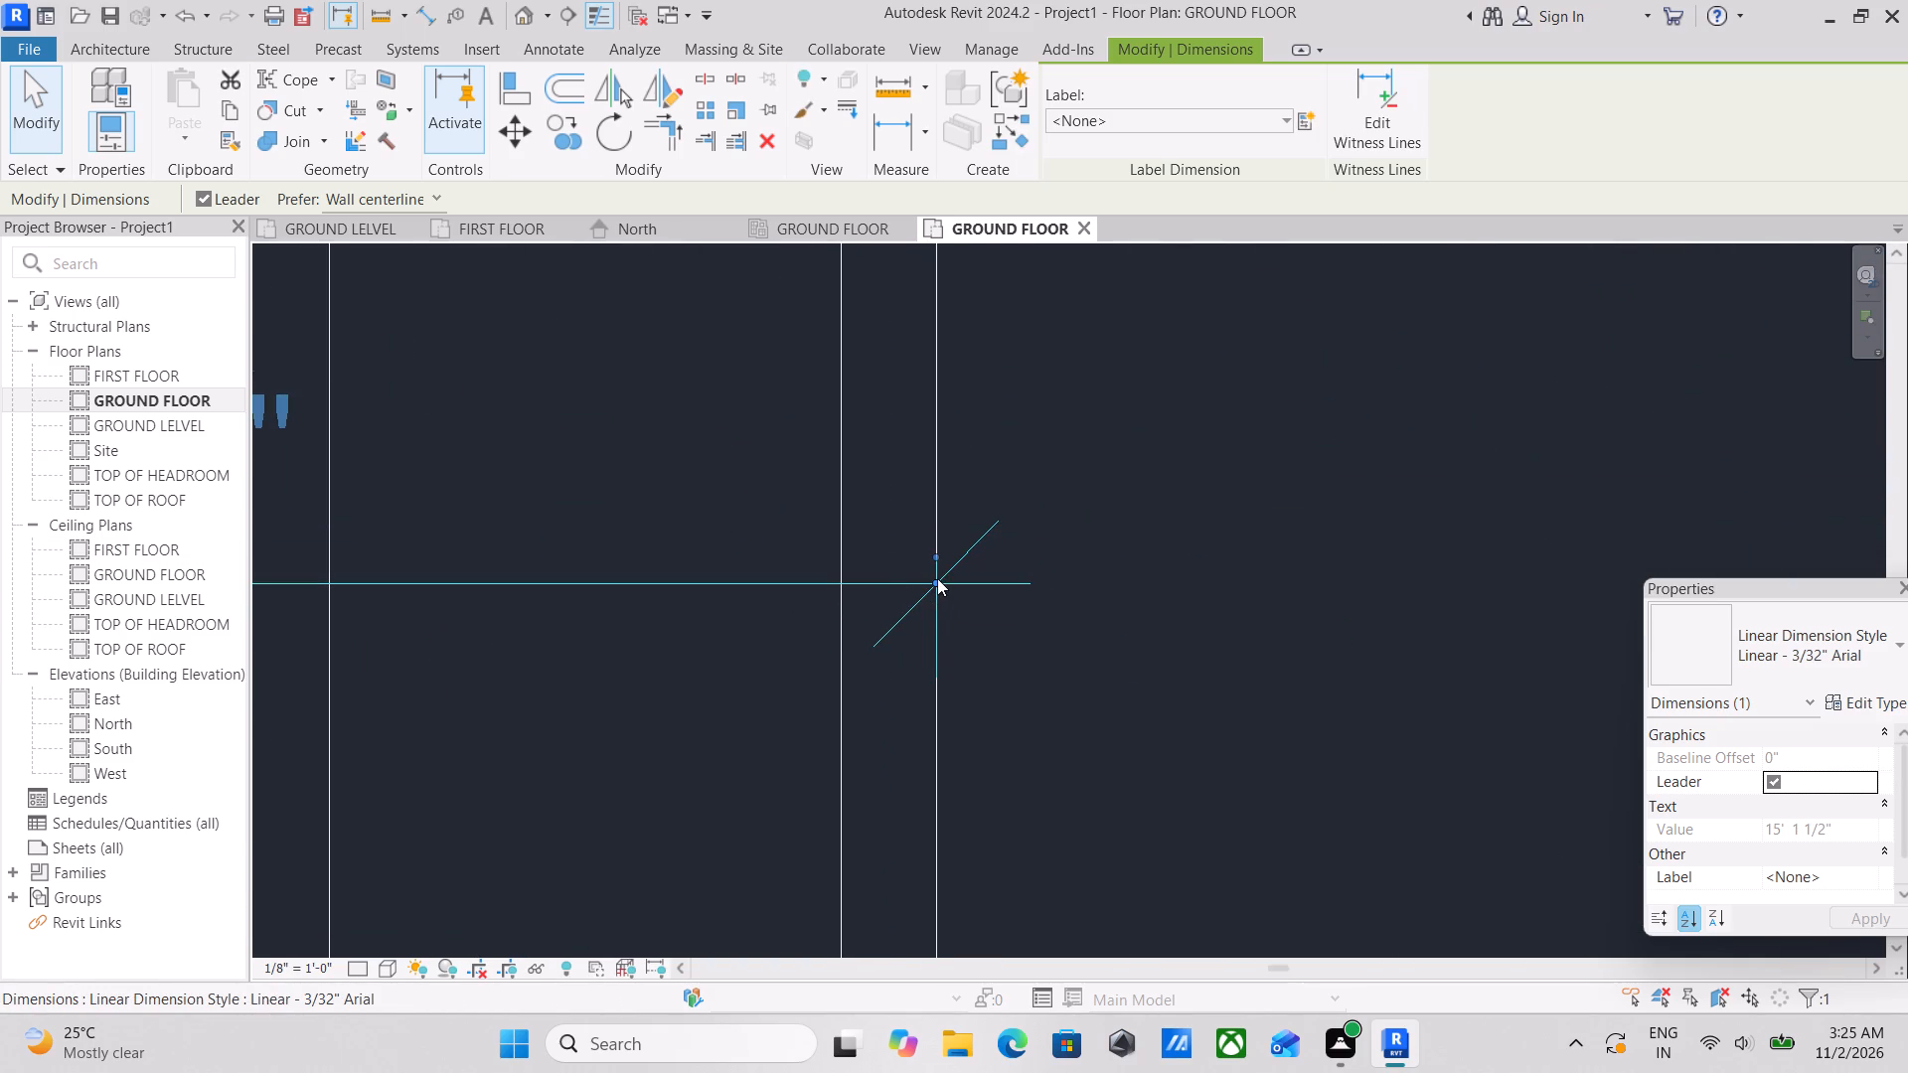
{"action": "left_click", "coordinate": [937, 577]}
{"action": "scroll", "coordinate": [917, 570], "scroll_direction": "down", "scroll_amount": 6}
{"action": "key", "text": "Escape"}
Nudge the larger room's horizontal dimension south, clear of the 12' - 5" dimension text.
{"action": "scroll", "coordinate": [719, 507], "scroll_direction": "down", "scroll_amount": 4}
{"action": "middle_click_drag", "start_coordinate": [721, 508], "coordinate": [844, 579]}
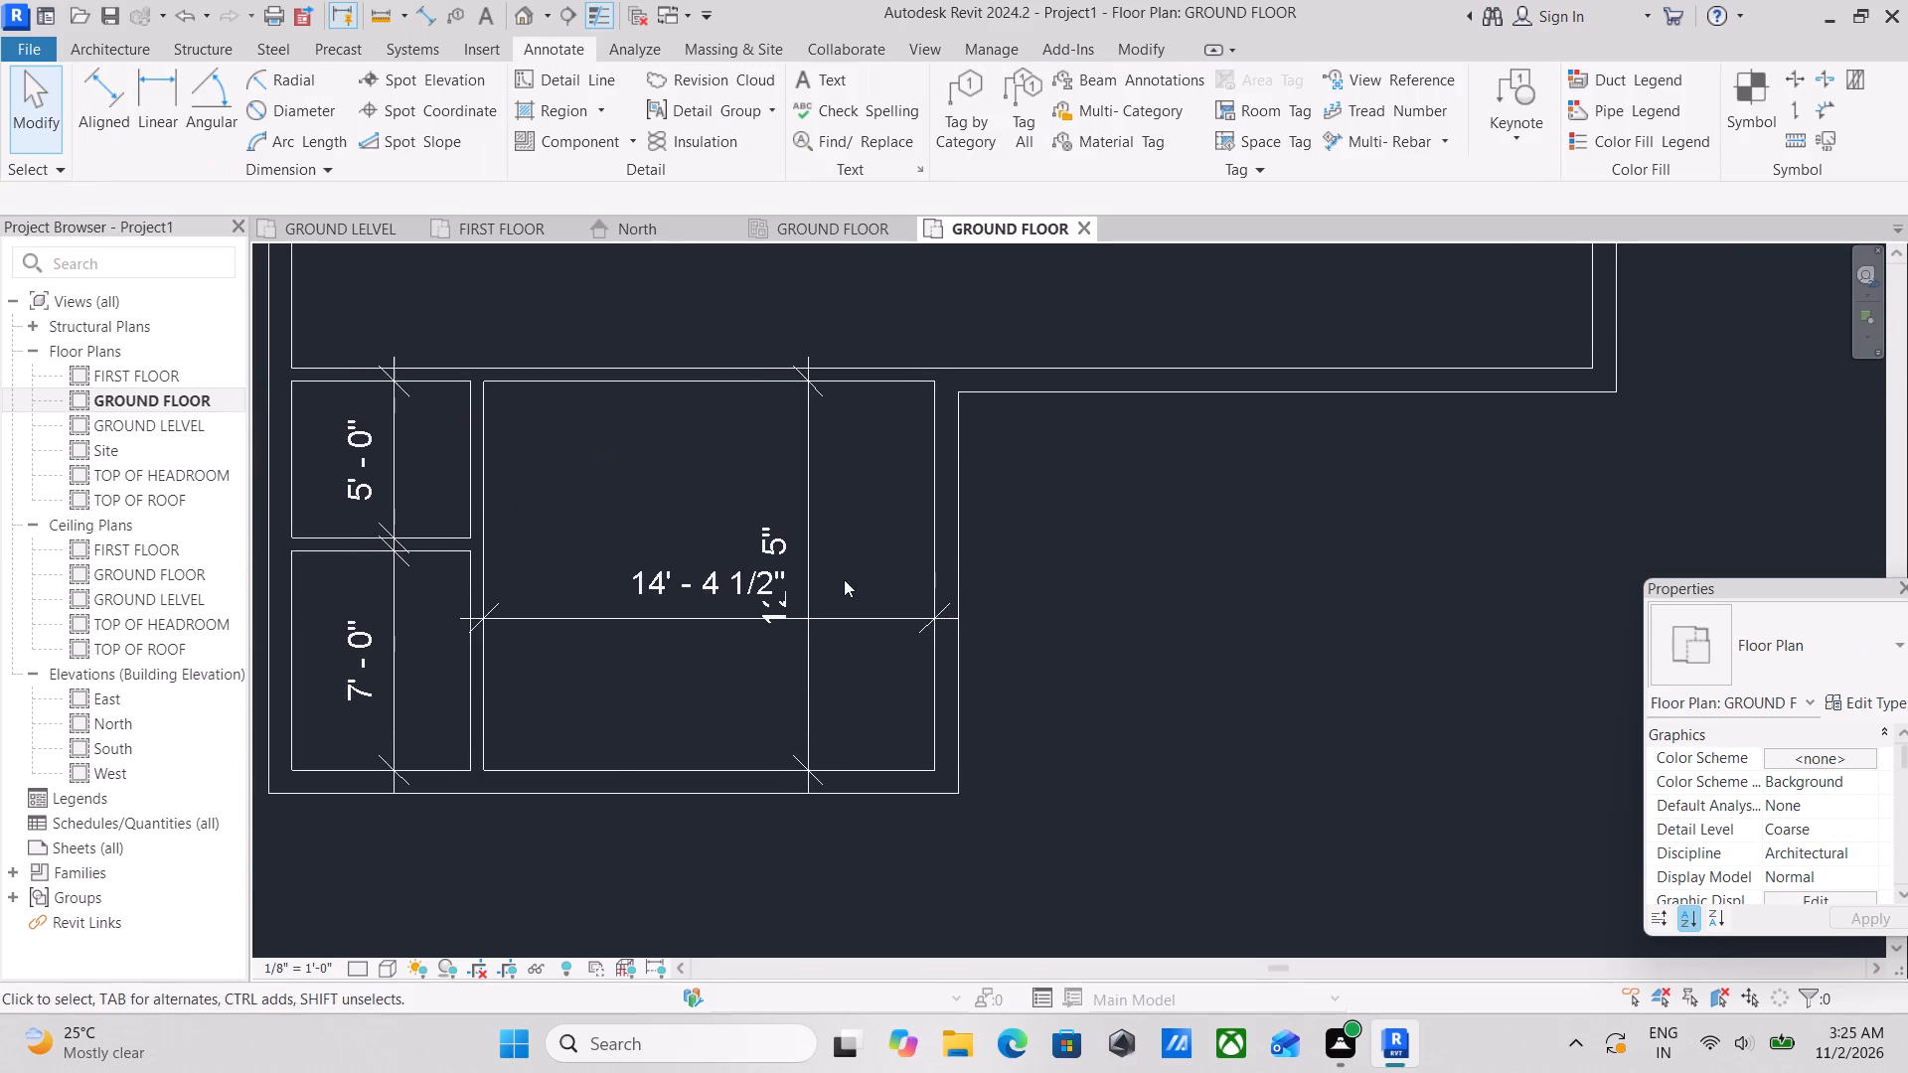
{"action": "scroll", "coordinate": [675, 494], "scroll_direction": "down", "scroll_amount": 1}
{"action": "middle_click_drag", "start_coordinate": [675, 494], "coordinate": [936, 519]}
{"action": "scroll", "coordinate": [934, 609], "scroll_direction": "up", "scroll_amount": 1}
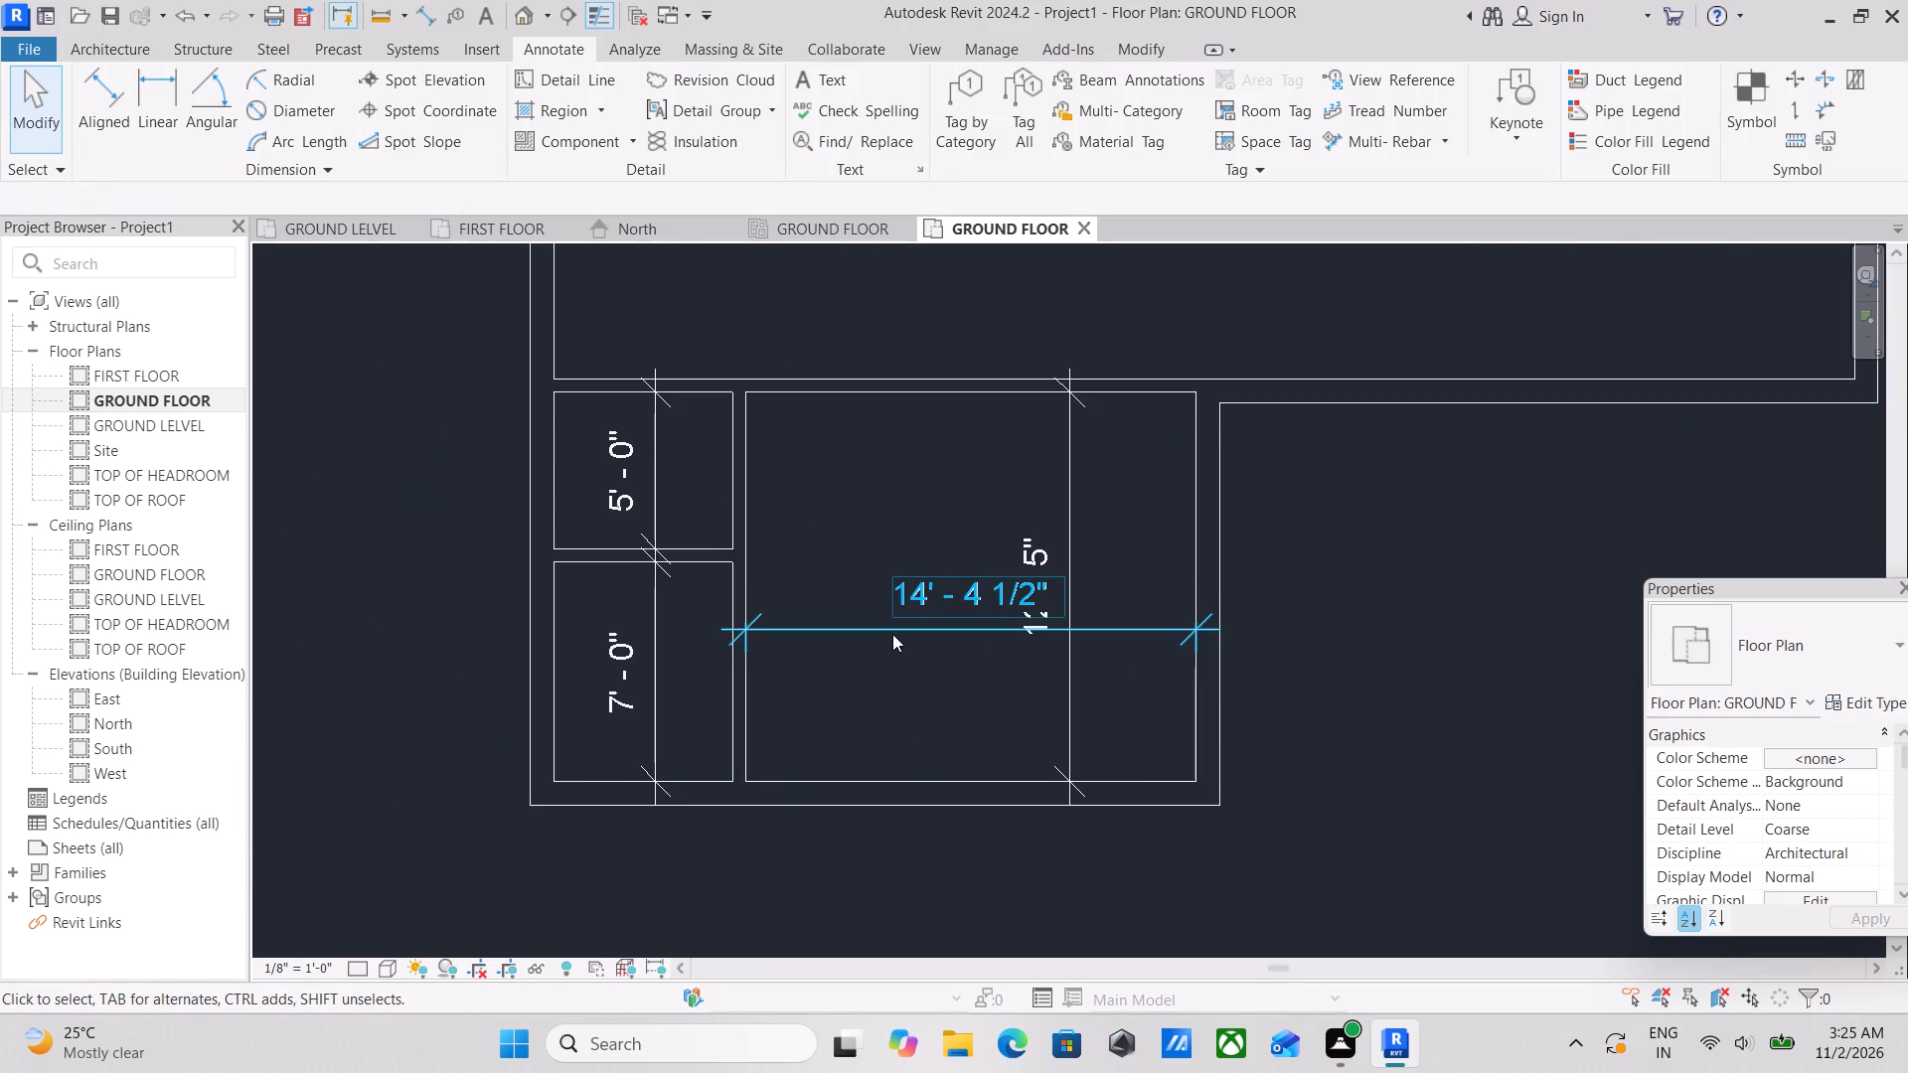
{"action": "left_click", "coordinate": [892, 634]}
{"action": "key", "text": "Down"}
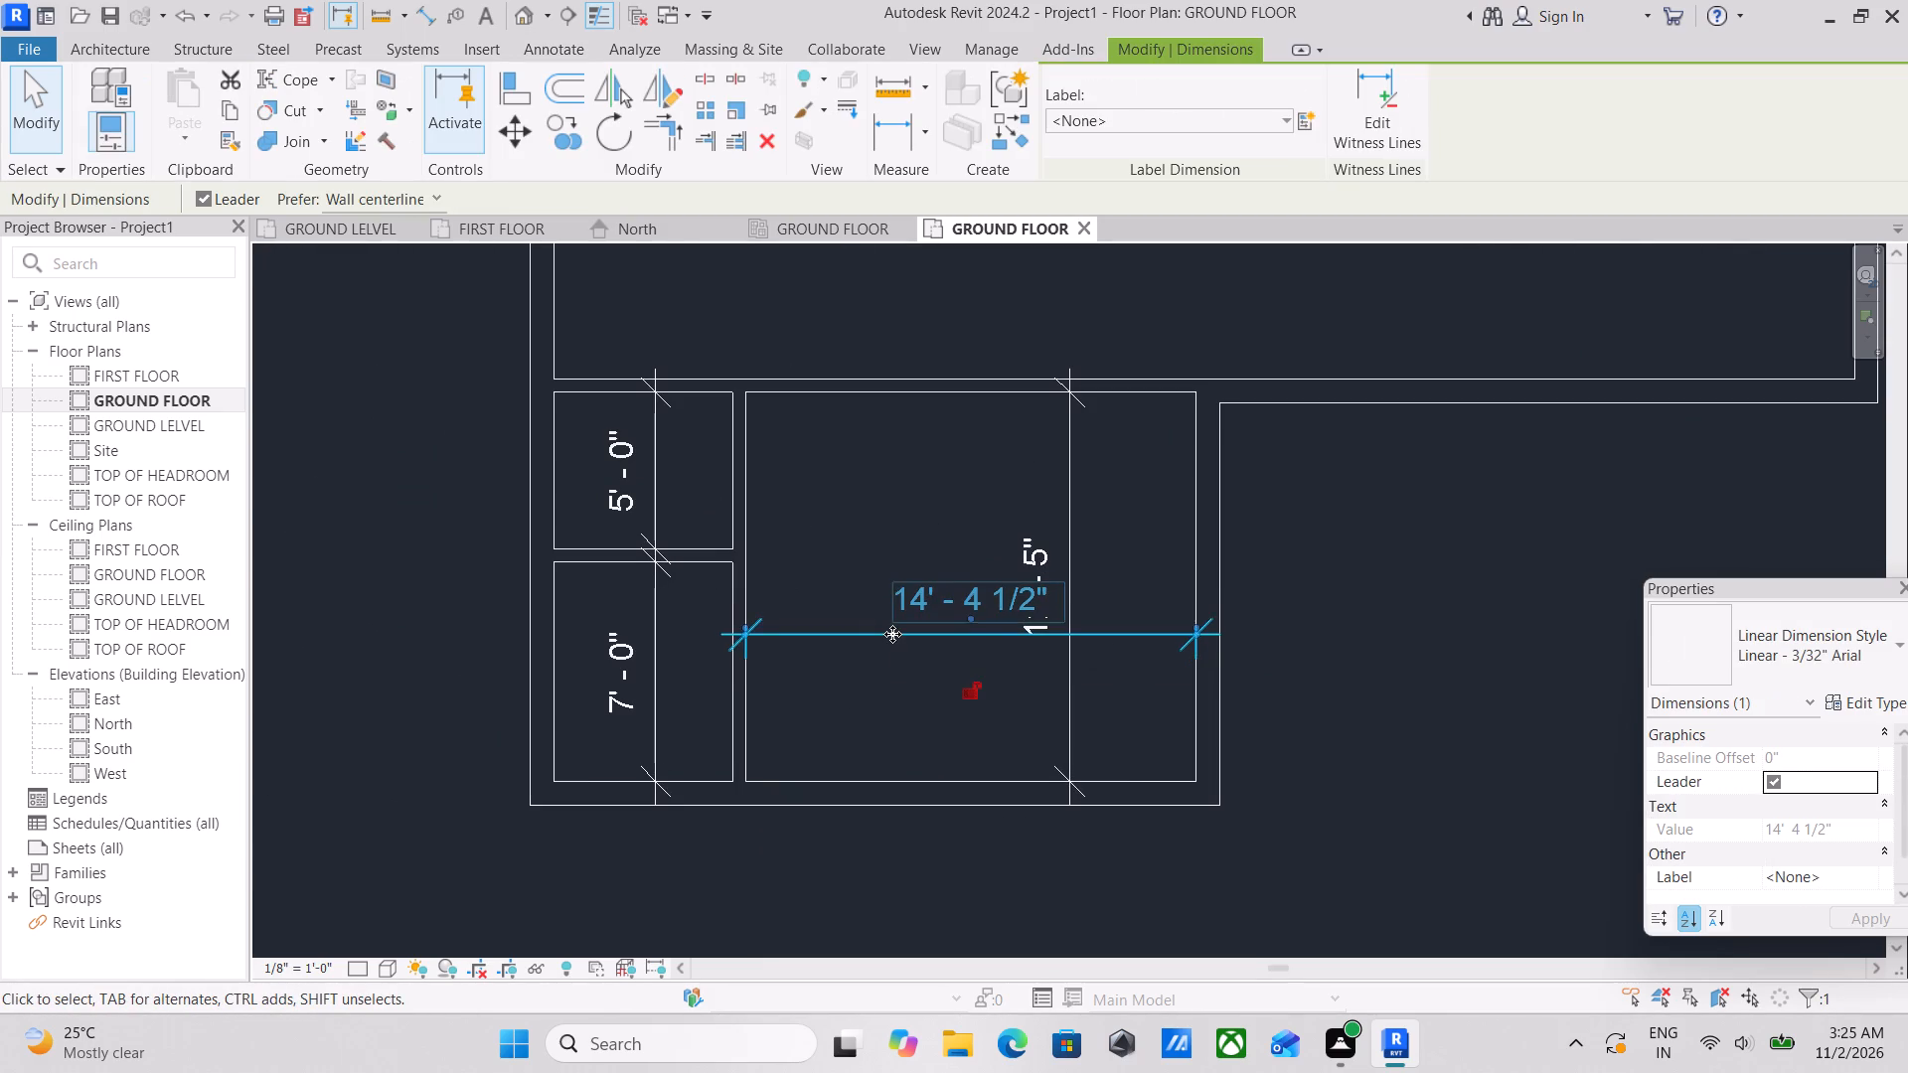
{"action": "key", "text": "Down"}
{"action": "key", "text": "Down"}
{"action": "key", "text": "Down"}
{"action": "key", "text": "Down"}
{"action": "key", "text": "Down"}
{"action": "key", "text": "Down"}
{"action": "key", "text": "Down"}
{"action": "key", "text": "Down"}
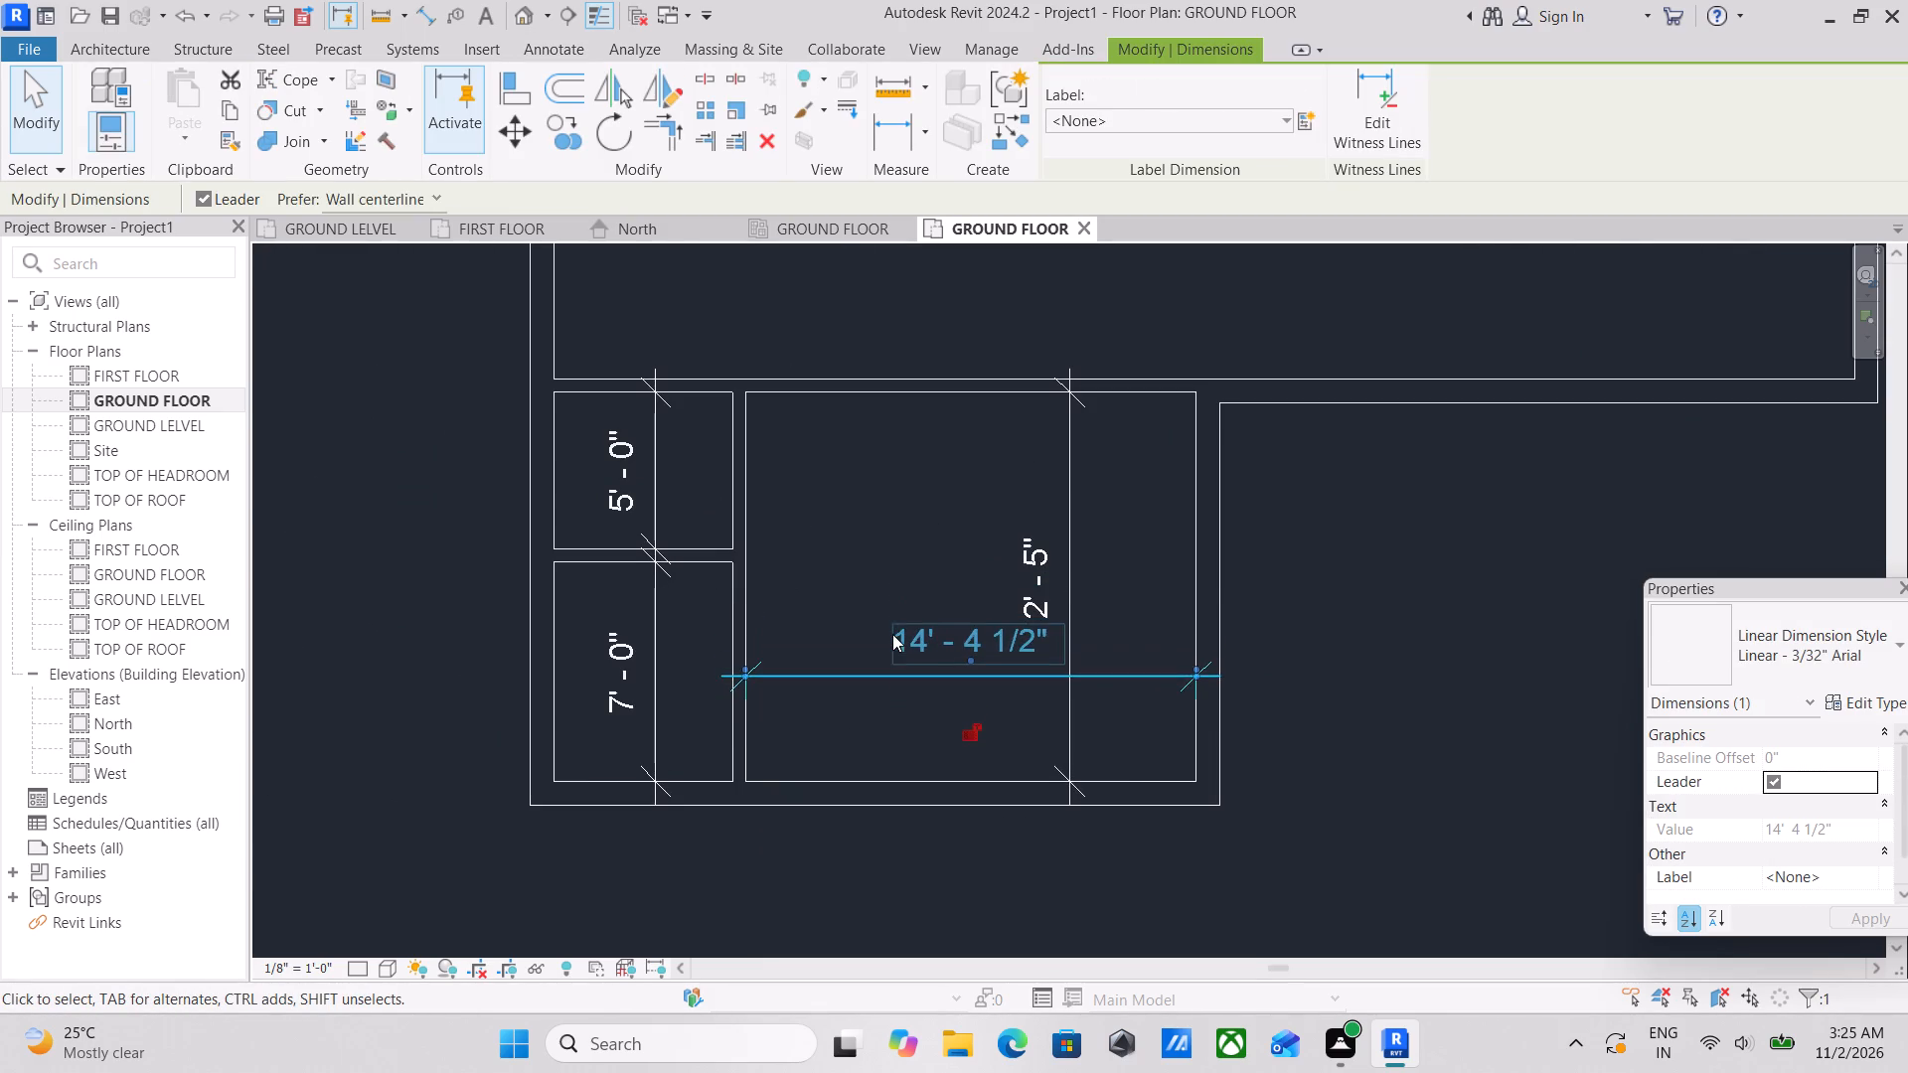
{"action": "key", "text": "Down"}
{"action": "key", "text": "Down"}
{"action": "key", "text": "Down"}
{"action": "key", "text": "Down"}
{"action": "key", "text": "Down"}
{"action": "key", "text": "Down"}
{"action": "key", "text": "Down"}
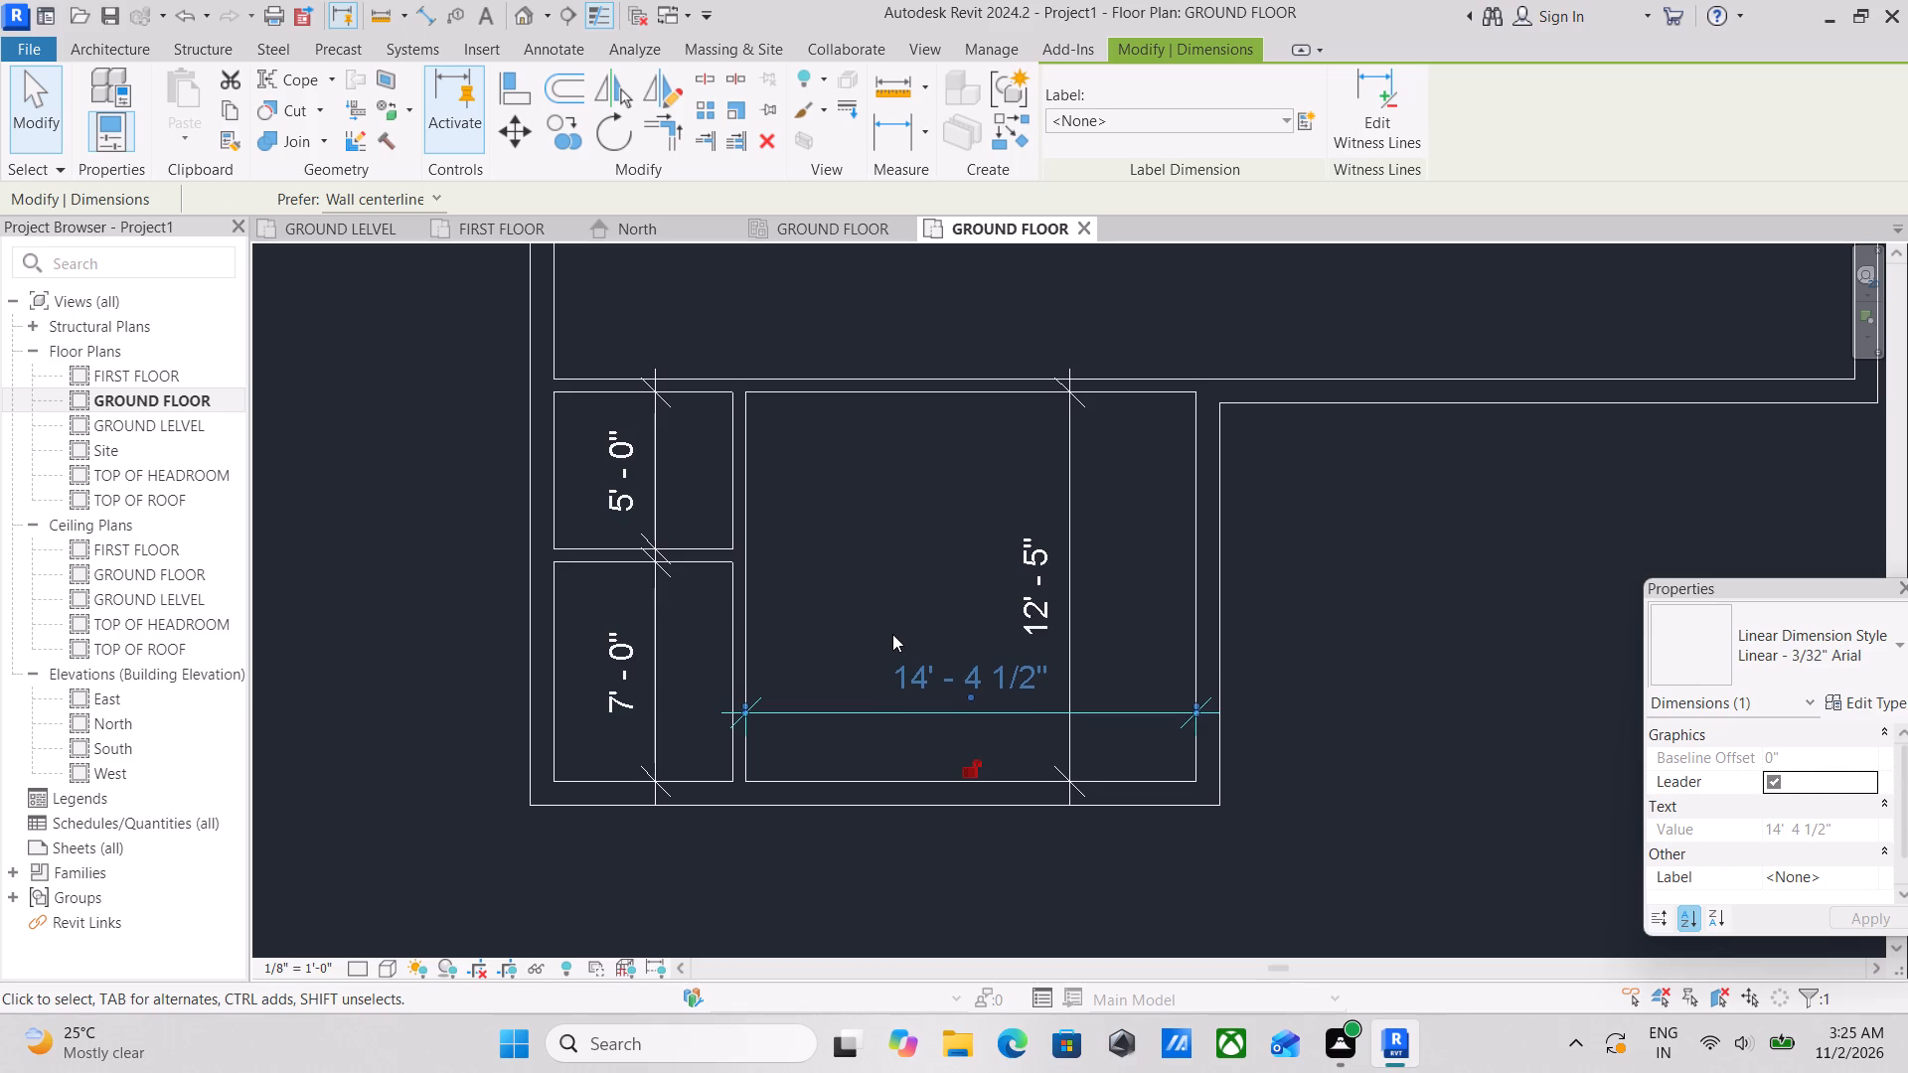
{"action": "key", "text": "Down"}
{"action": "key", "text": "Down"}
{"action": "key", "text": "Escape"}
Place a horizontal aligned dimension across the southern small room, between its west outer wall and east inner wall centrelines.
{"action": "scroll", "coordinate": [578, 689], "scroll_direction": "up", "scroll_amount": 2}
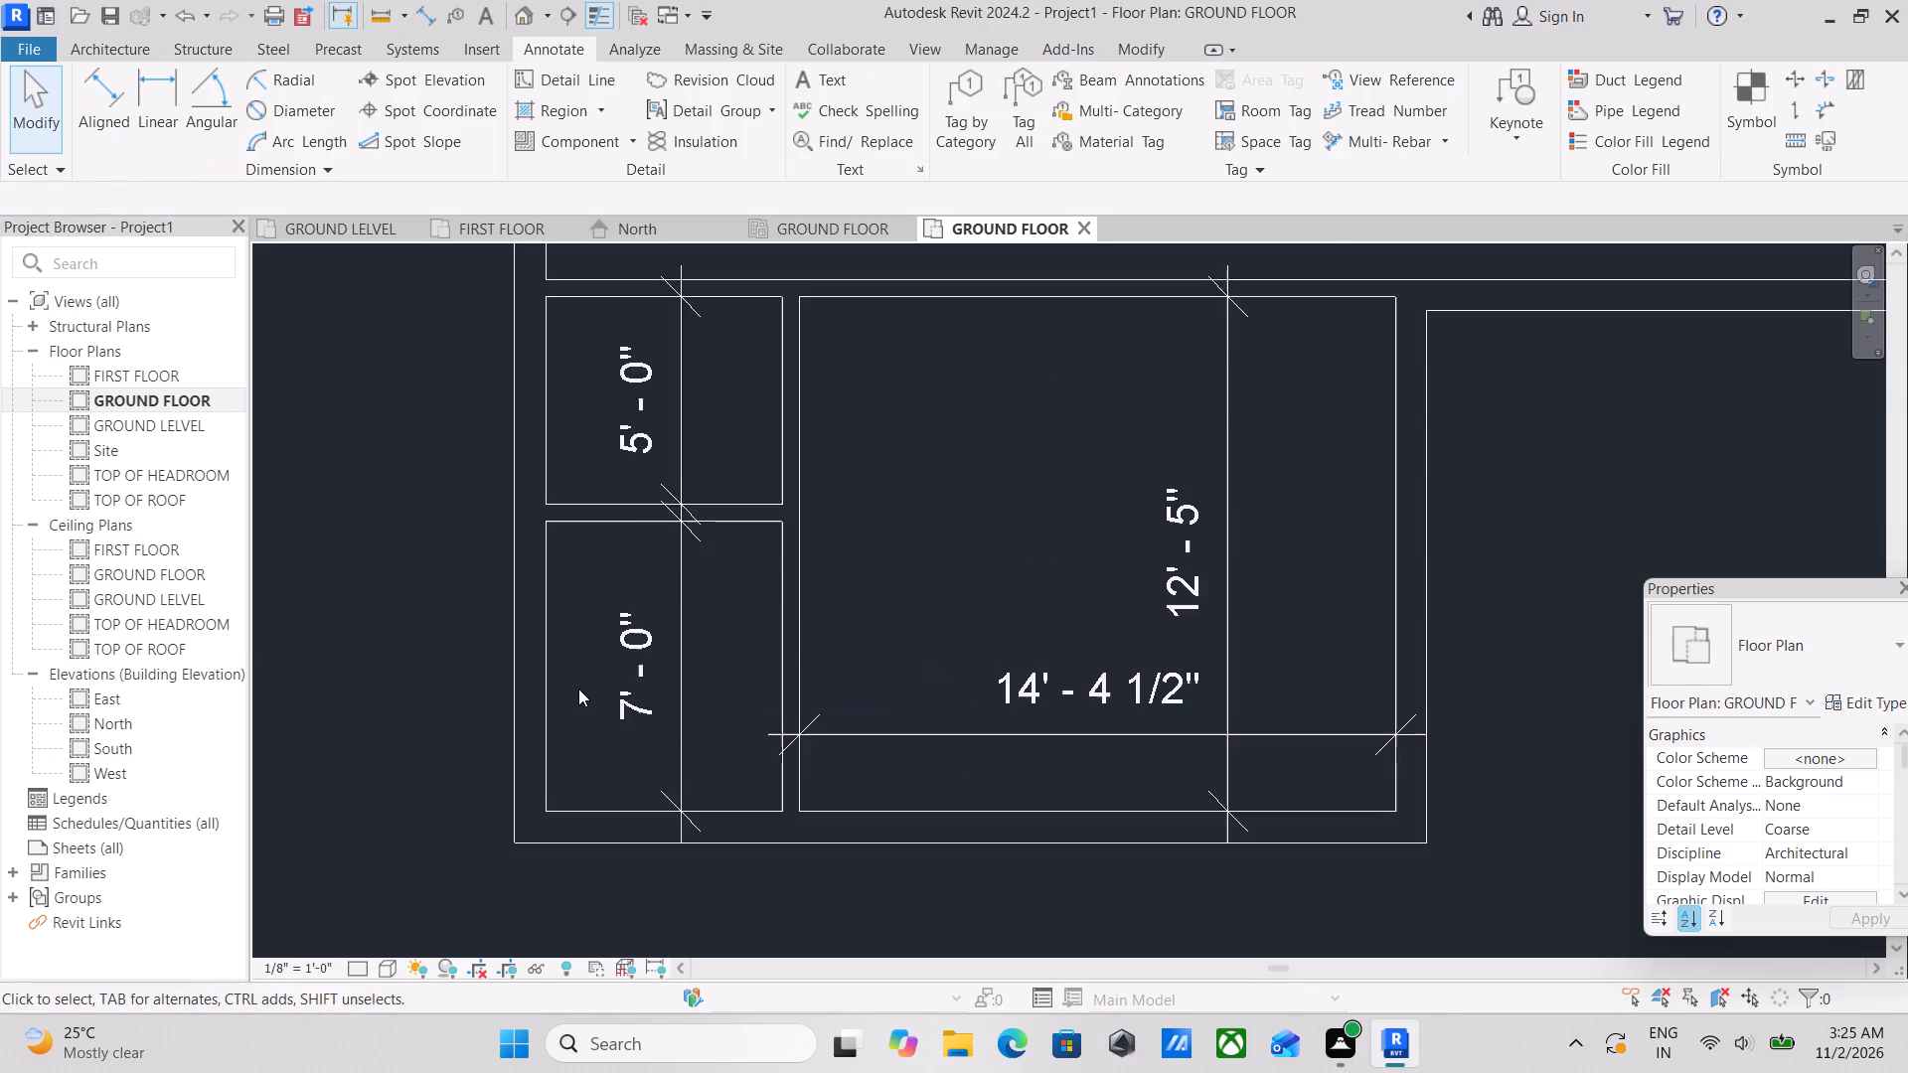
{"action": "scroll", "coordinate": [625, 589], "scroll_direction": "up", "scroll_amount": 2}
{"action": "middle_click_drag", "start_coordinate": [601, 594], "coordinate": [803, 612]}
{"action": "type", "text": "DI"}
{"action": "scroll", "coordinate": [694, 634], "scroll_direction": "up", "scroll_amount": 3}
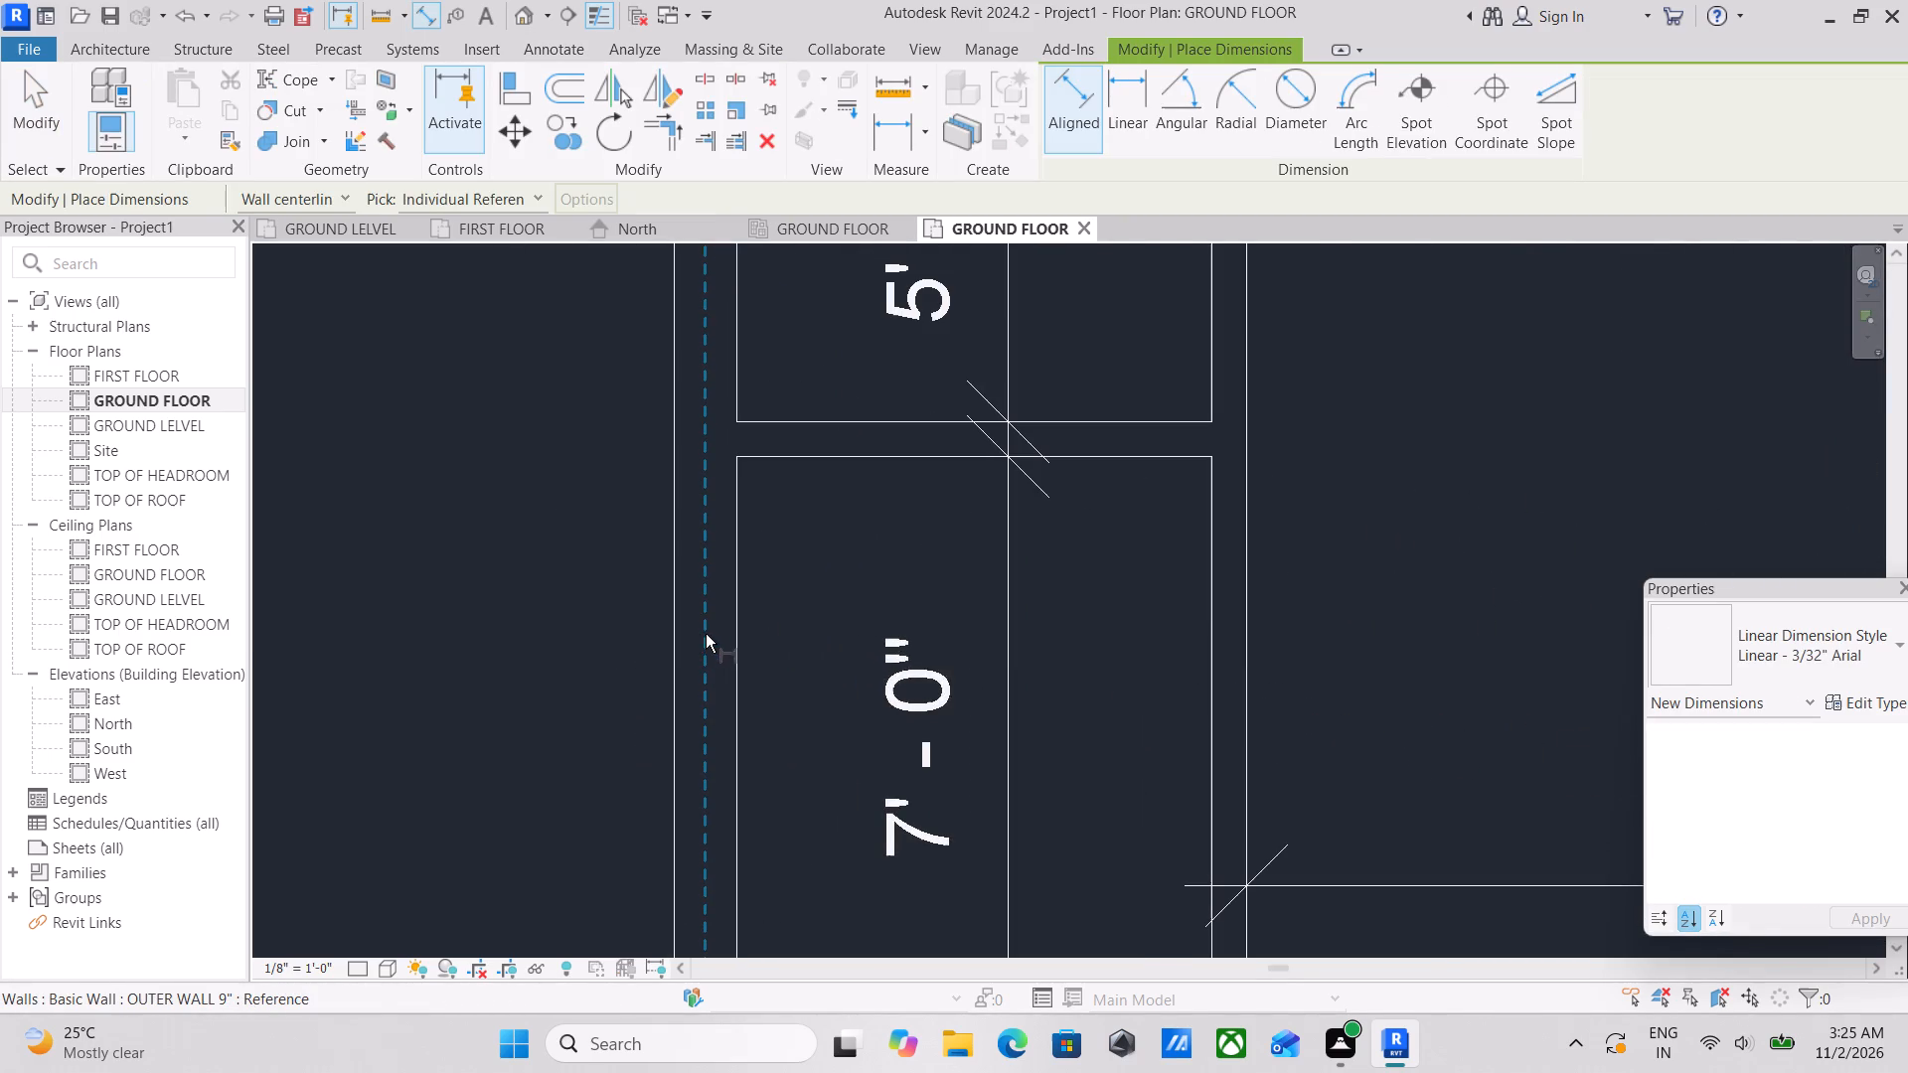
{"action": "left_click", "coordinate": [706, 634]}
{"action": "middle_click_drag", "start_coordinate": [1026, 610], "coordinate": [831, 622]}
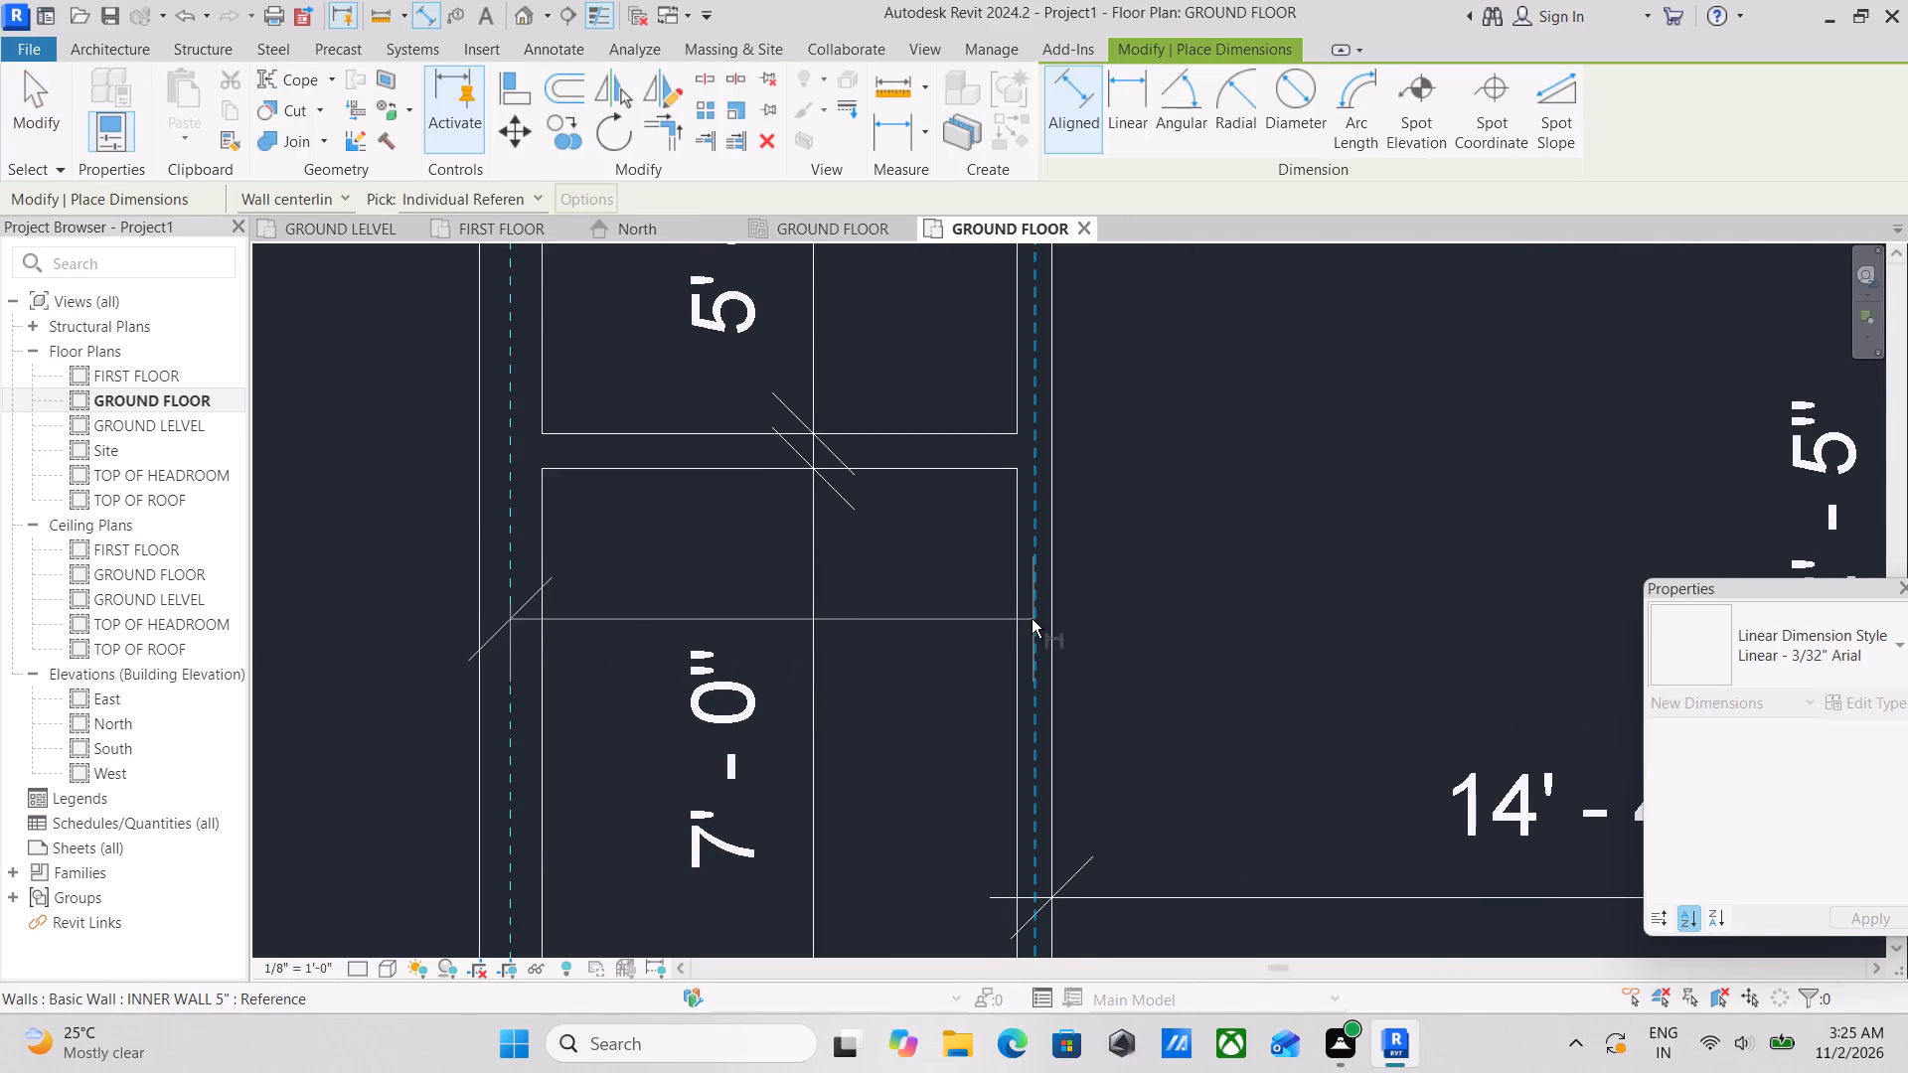
{"action": "left_click", "coordinate": [1032, 619]}
{"action": "left_click", "coordinate": [1051, 599]}
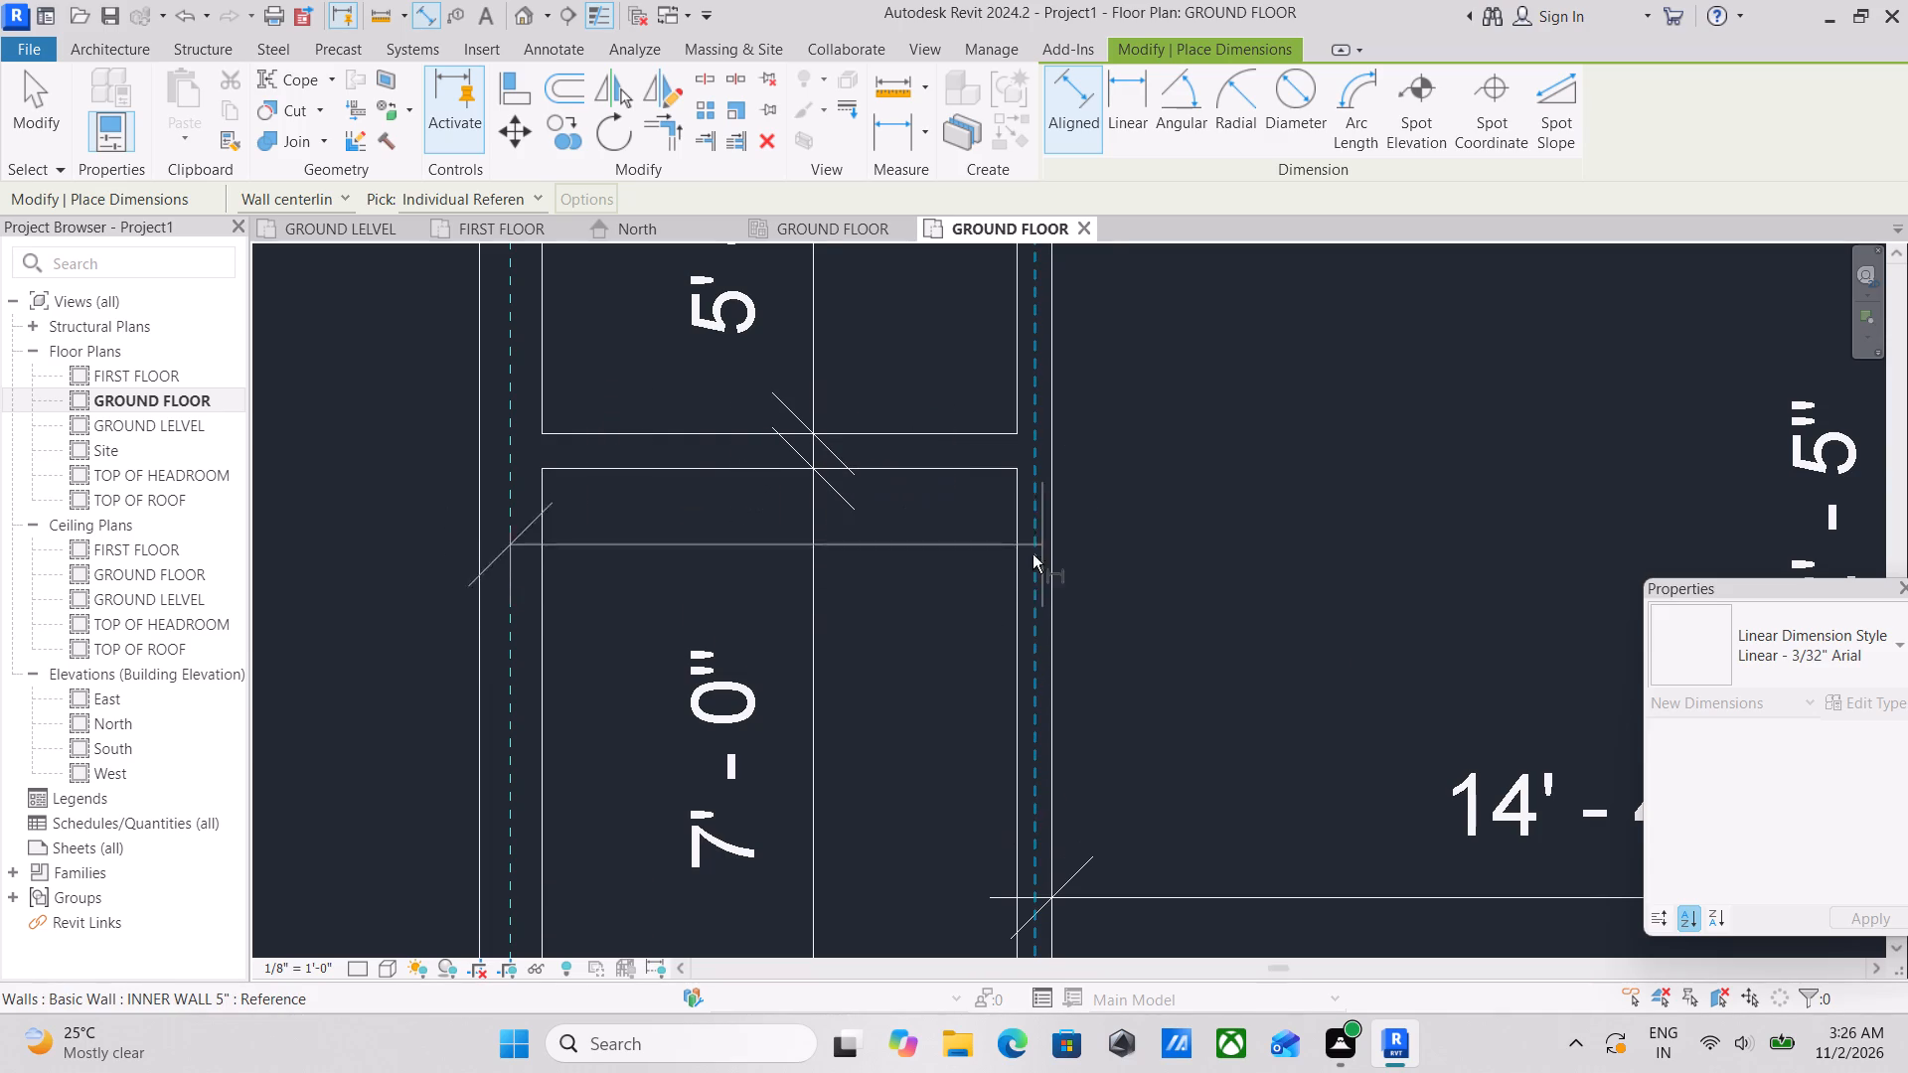
{"action": "left_click", "coordinate": [1035, 623]}
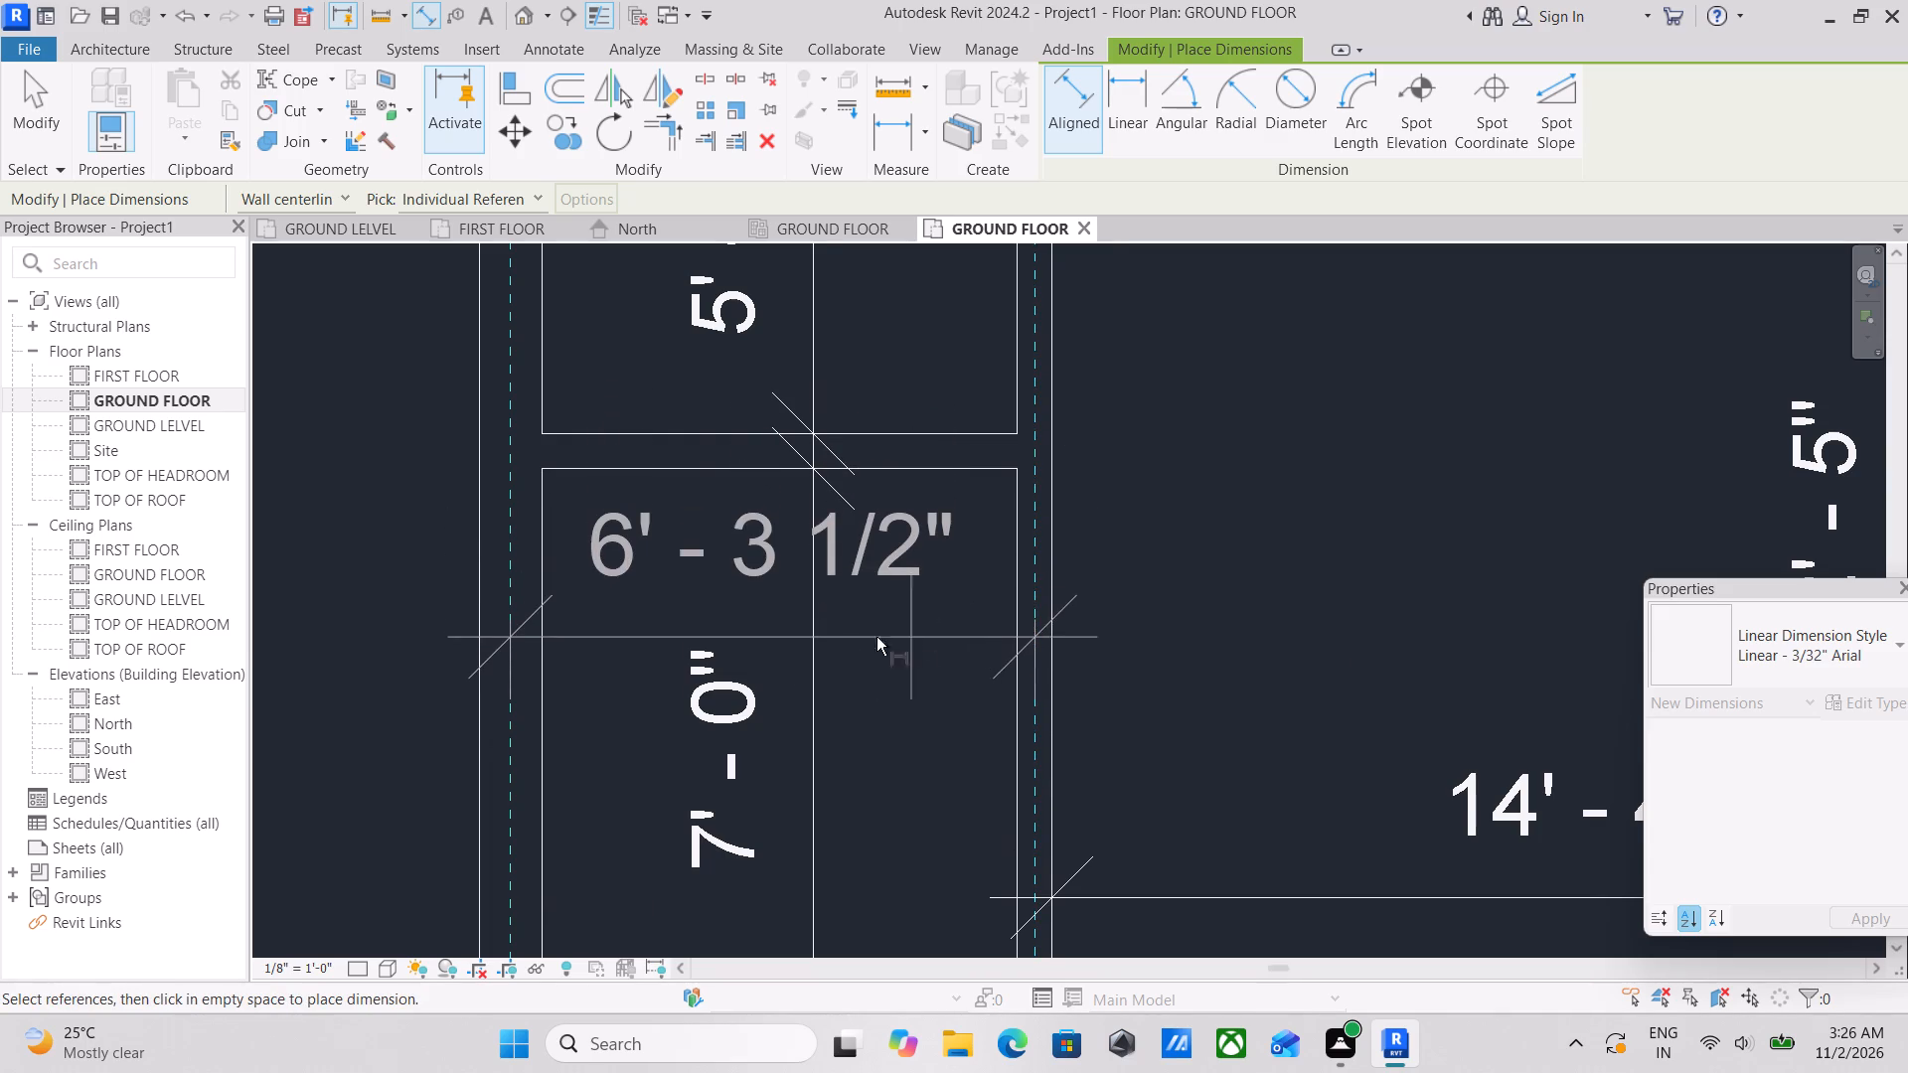
{"action": "left_click", "coordinate": [778, 624]}
{"action": "scroll", "coordinate": [483, 687], "scroll_direction": "up", "scroll_amount": 1}
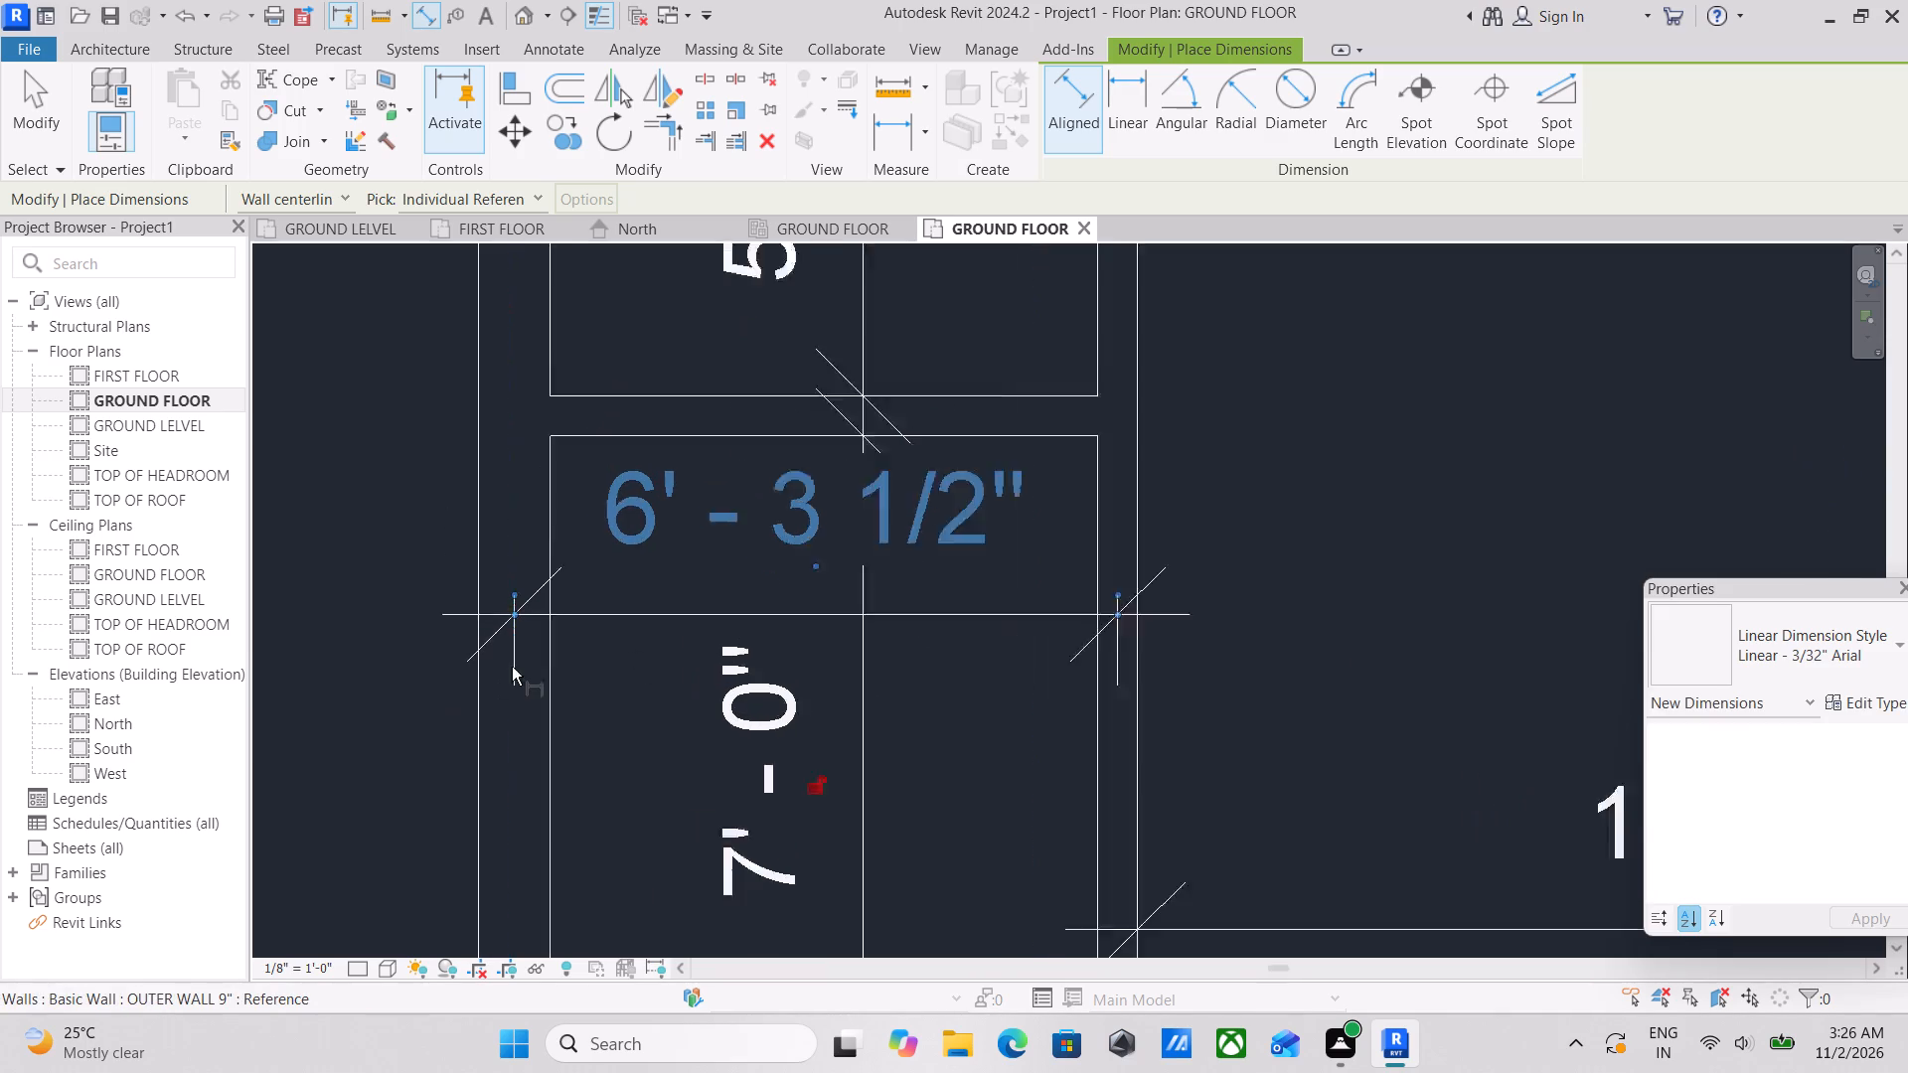
{"action": "scroll", "coordinate": [512, 667], "scroll_direction": "up", "scroll_amount": 2}
{"action": "key", "text": "Escape"}
{"action": "scroll", "coordinate": [499, 596], "scroll_direction": "up", "scroll_amount": 3}
{"action": "key", "text": "Escape"}
{"action": "key", "text": "Escape"}
{"action": "key", "text": "Escape"}
Shift the southern small room's horizontal dimension witness lines to the inner faces of its west and east walls.
{"action": "scroll", "coordinate": [494, 608], "scroll_direction": "up", "scroll_amount": 3}
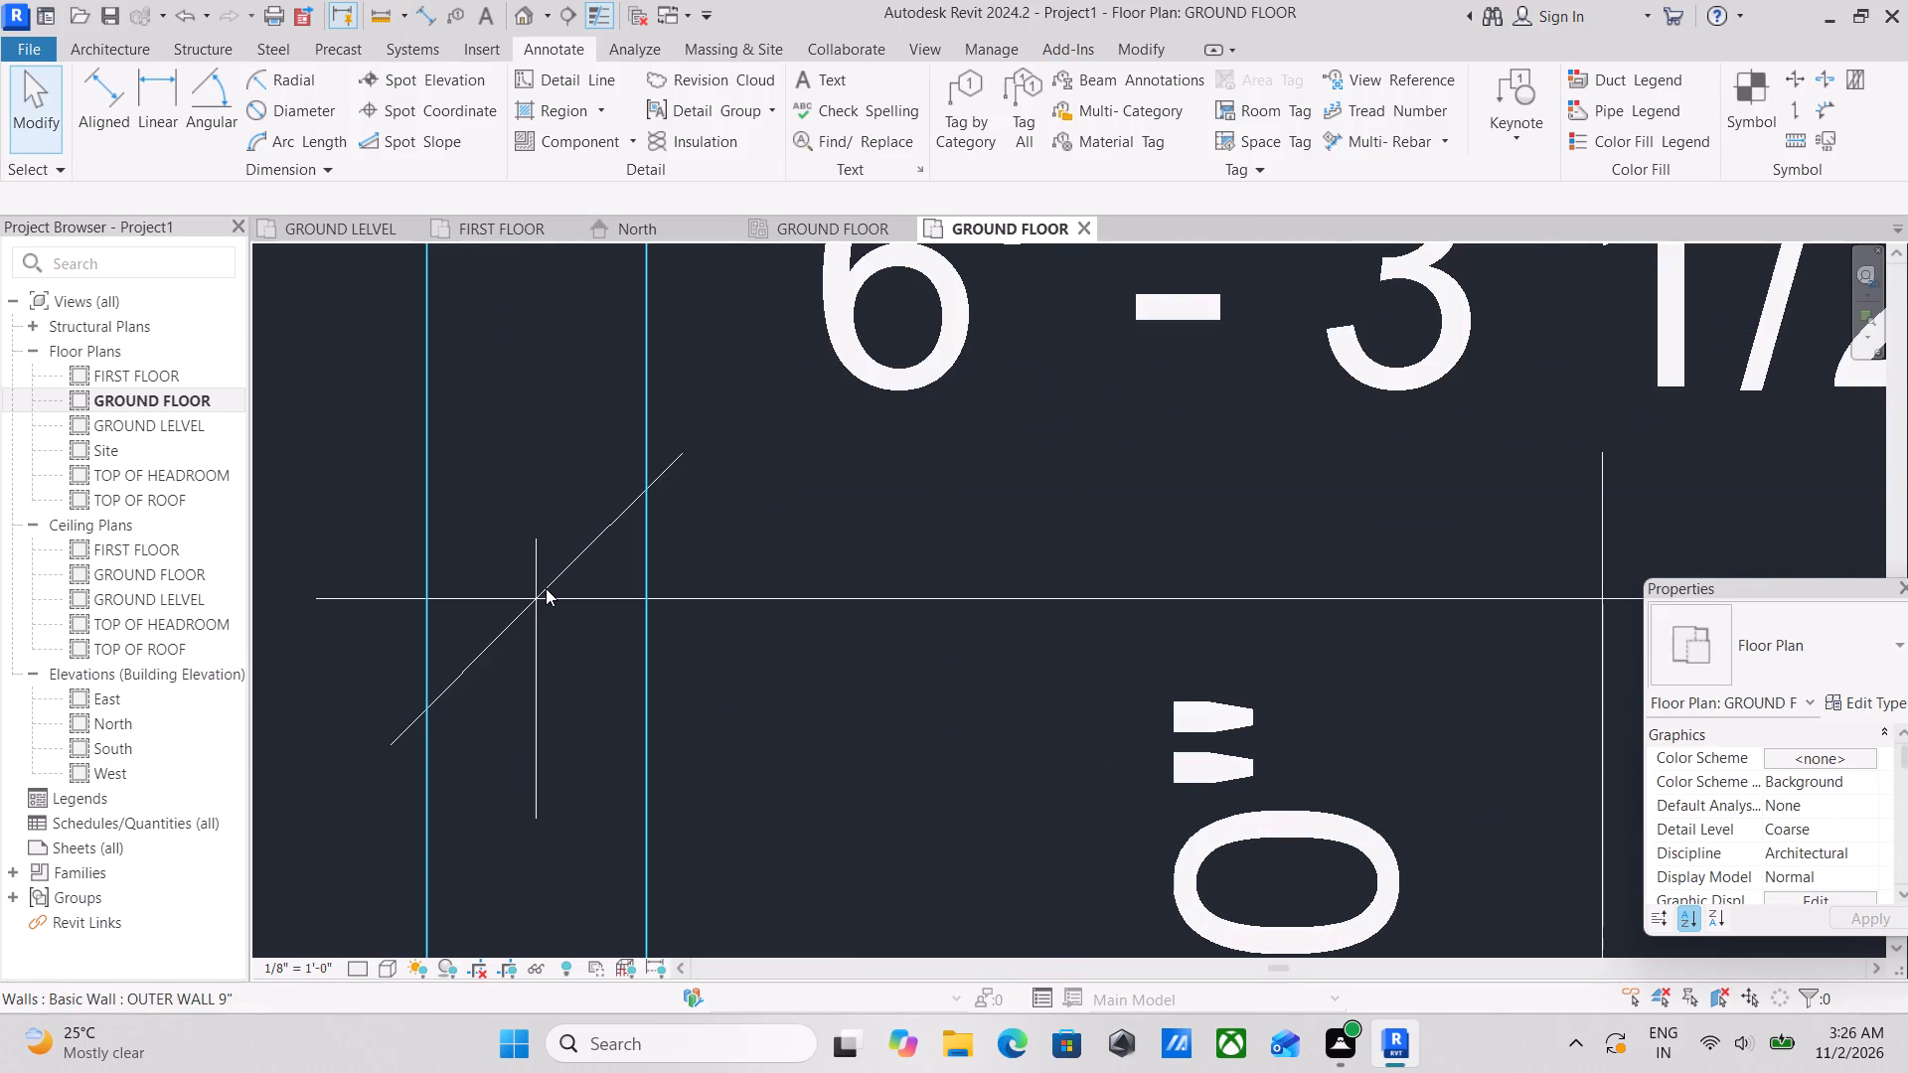
{"action": "left_click", "coordinate": [939, 594]}
{"action": "scroll", "coordinate": [629, 585], "scroll_direction": "down", "scroll_amount": 4}
{"action": "left_click", "coordinate": [579, 589]}
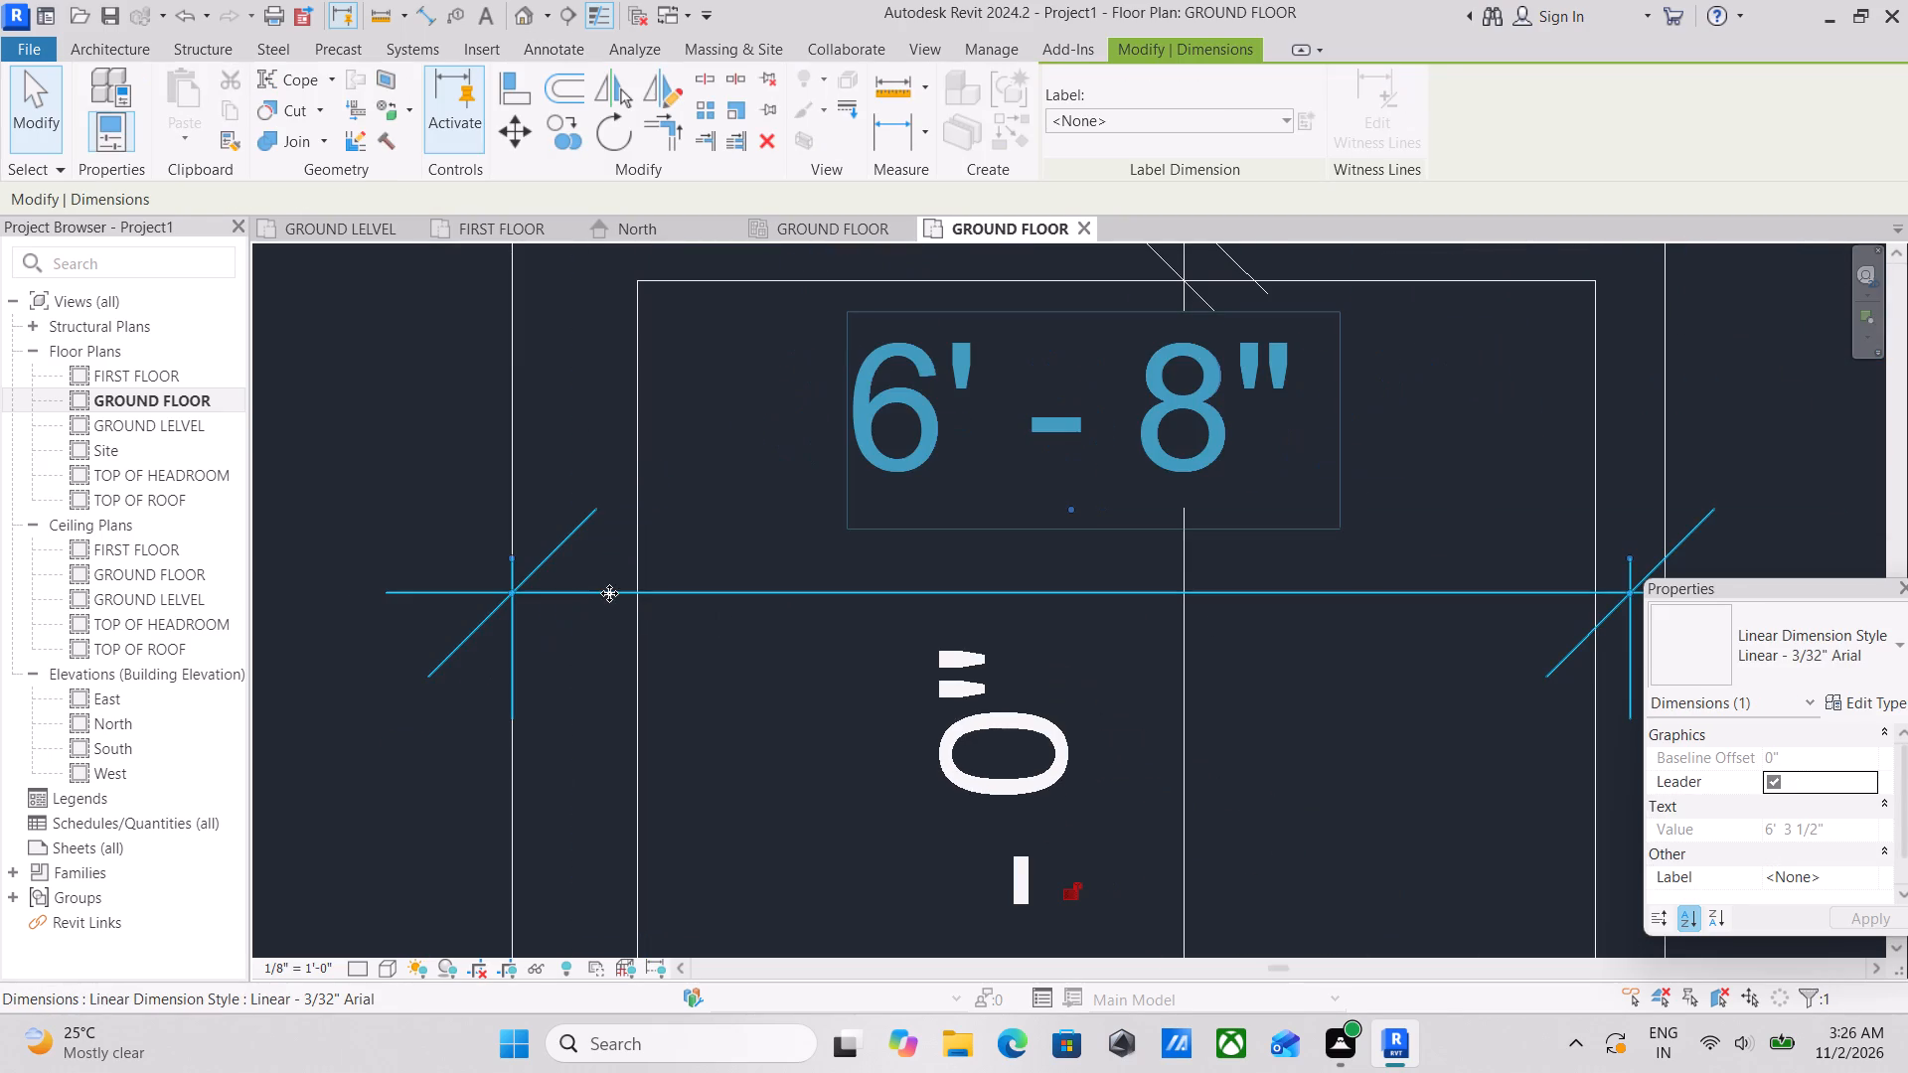
{"action": "left_click", "coordinate": [515, 587]}
{"action": "scroll", "coordinate": [679, 609], "scroll_direction": "down", "scroll_amount": 5}
{"action": "middle_click_drag", "start_coordinate": [650, 598], "coordinate": [432, 557]}
{"action": "scroll", "coordinate": [460, 565], "scroll_direction": "up", "scroll_amount": 1}
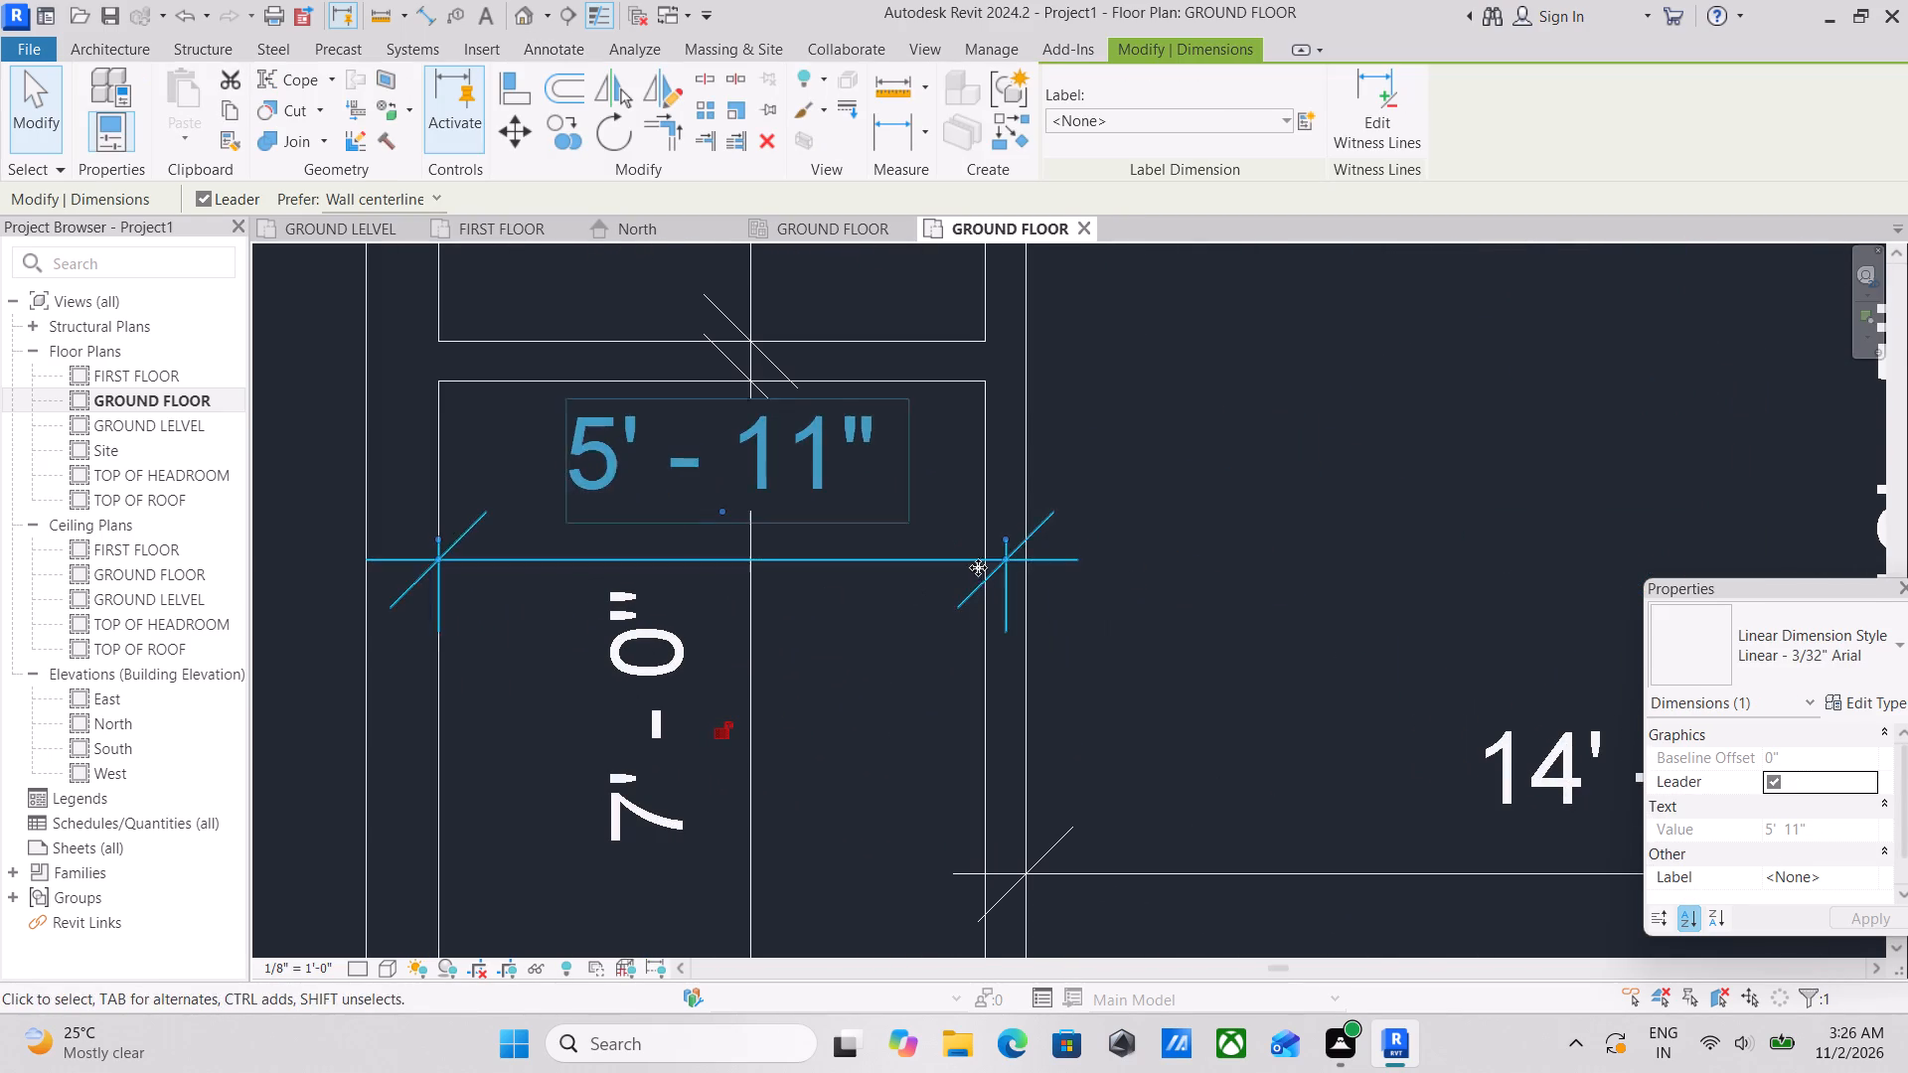
{"action": "left_click", "coordinate": [1005, 559]}
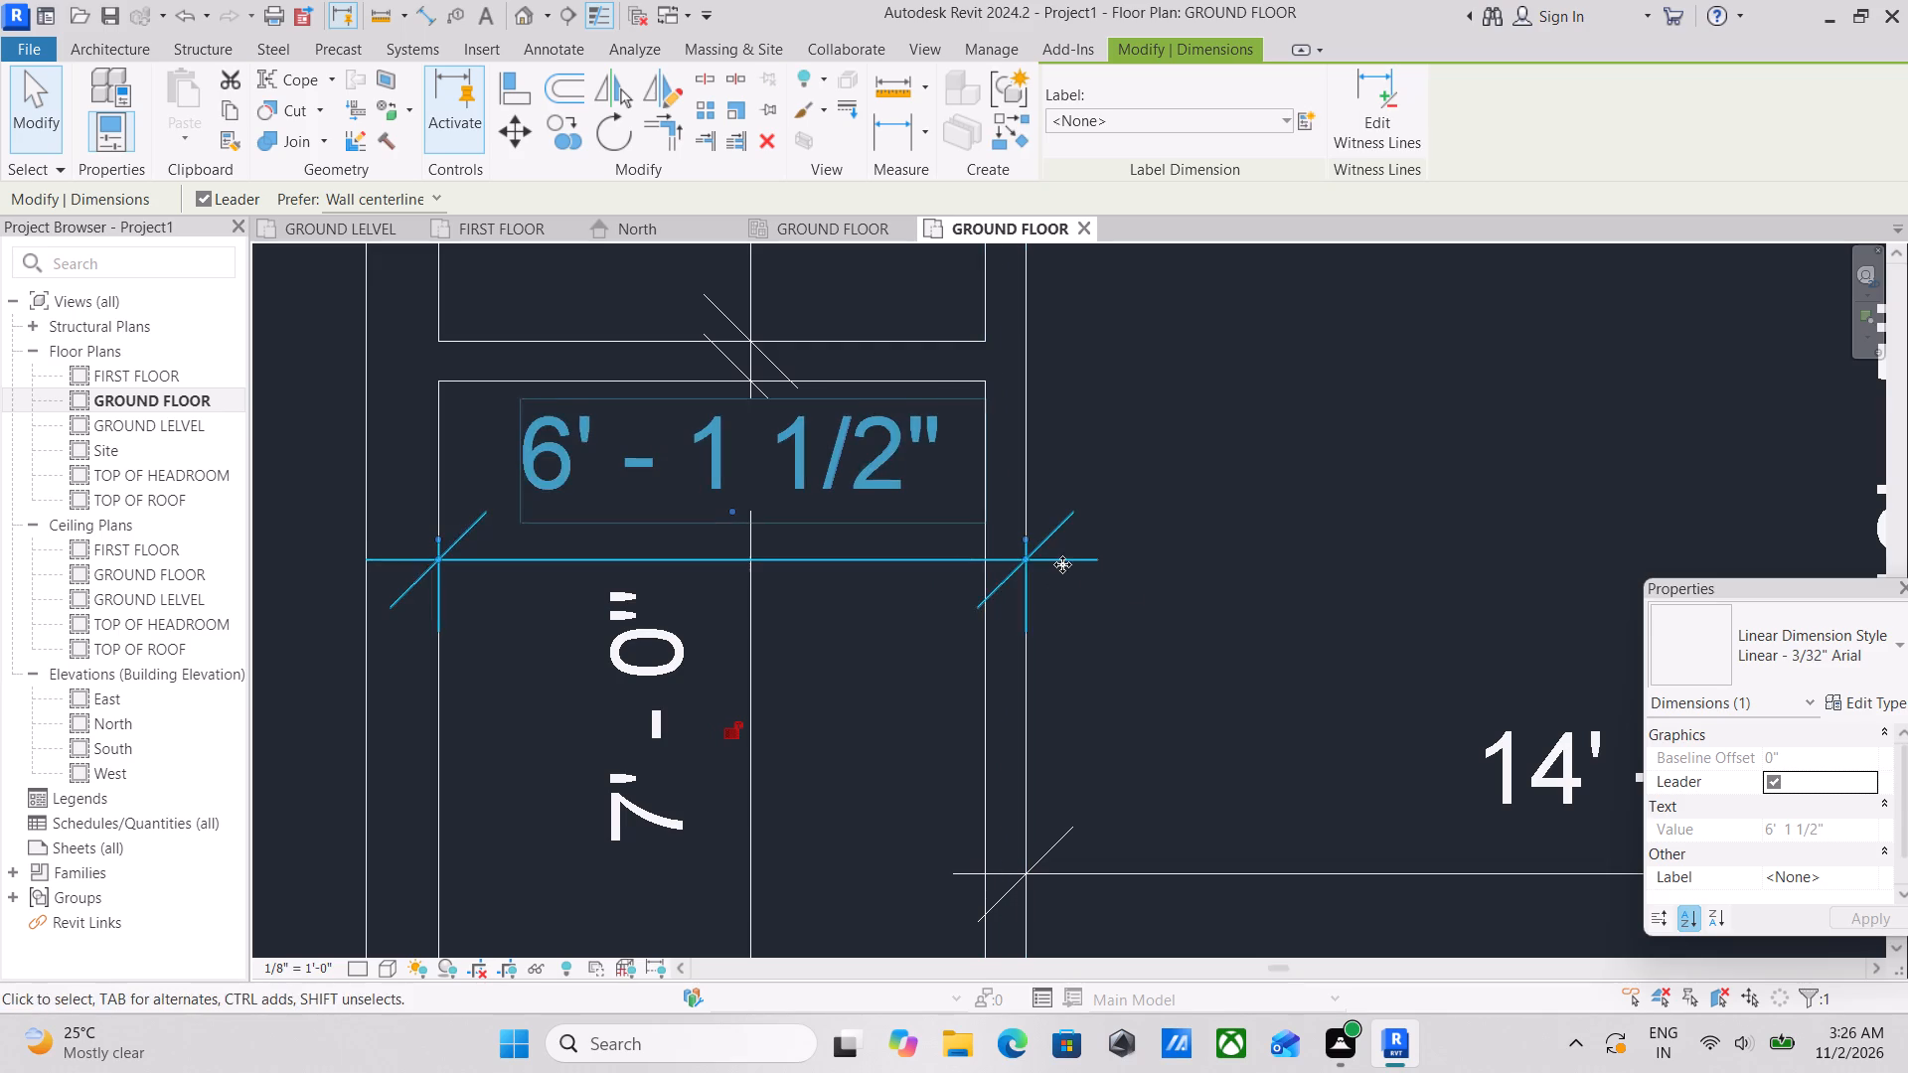
{"action": "left_click", "coordinate": [1023, 562]}
{"action": "scroll", "coordinate": [883, 496], "scroll_direction": "down", "scroll_amount": 3}
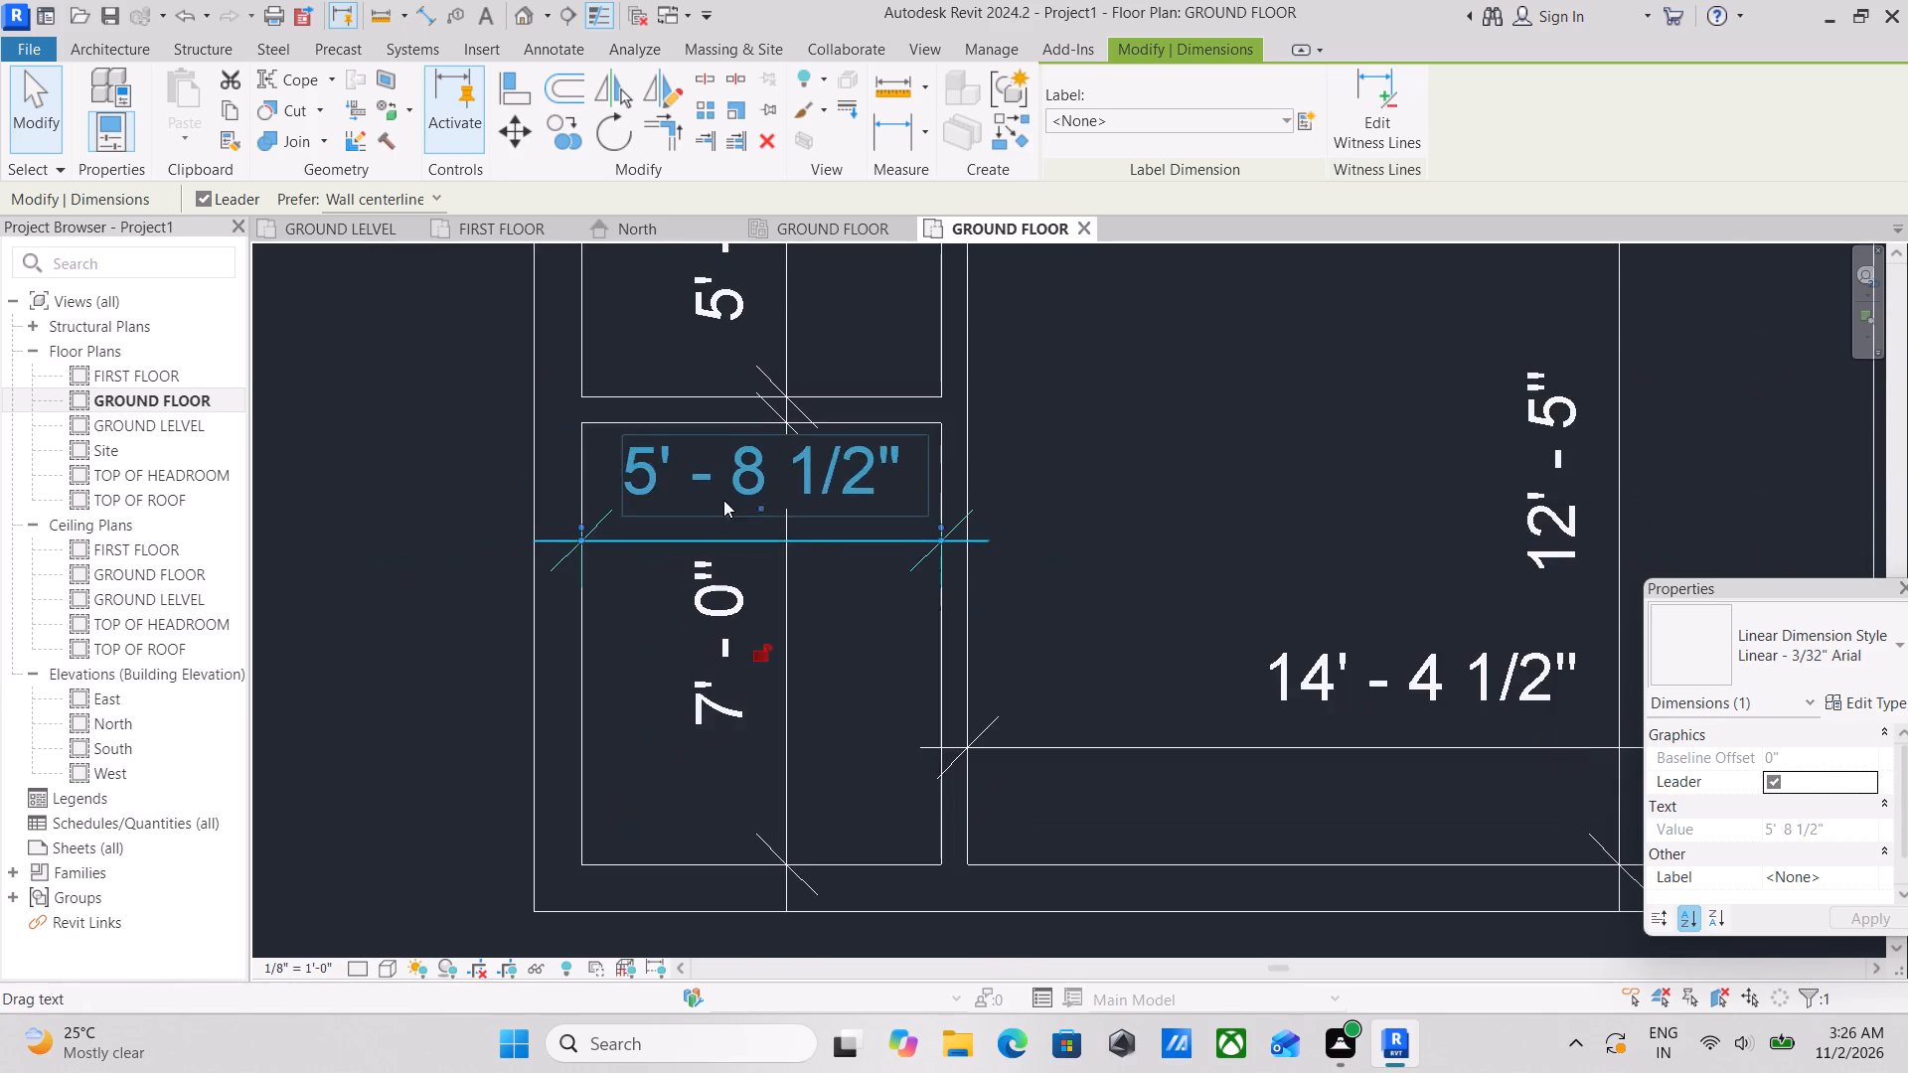
{"action": "scroll", "coordinate": [716, 490], "scroll_direction": "down", "scroll_amount": 6}
{"action": "middle_click_drag", "start_coordinate": [731, 488], "coordinate": [716, 612]}
{"action": "scroll", "coordinate": [721, 614], "scroll_direction": "up", "scroll_amount": 5}
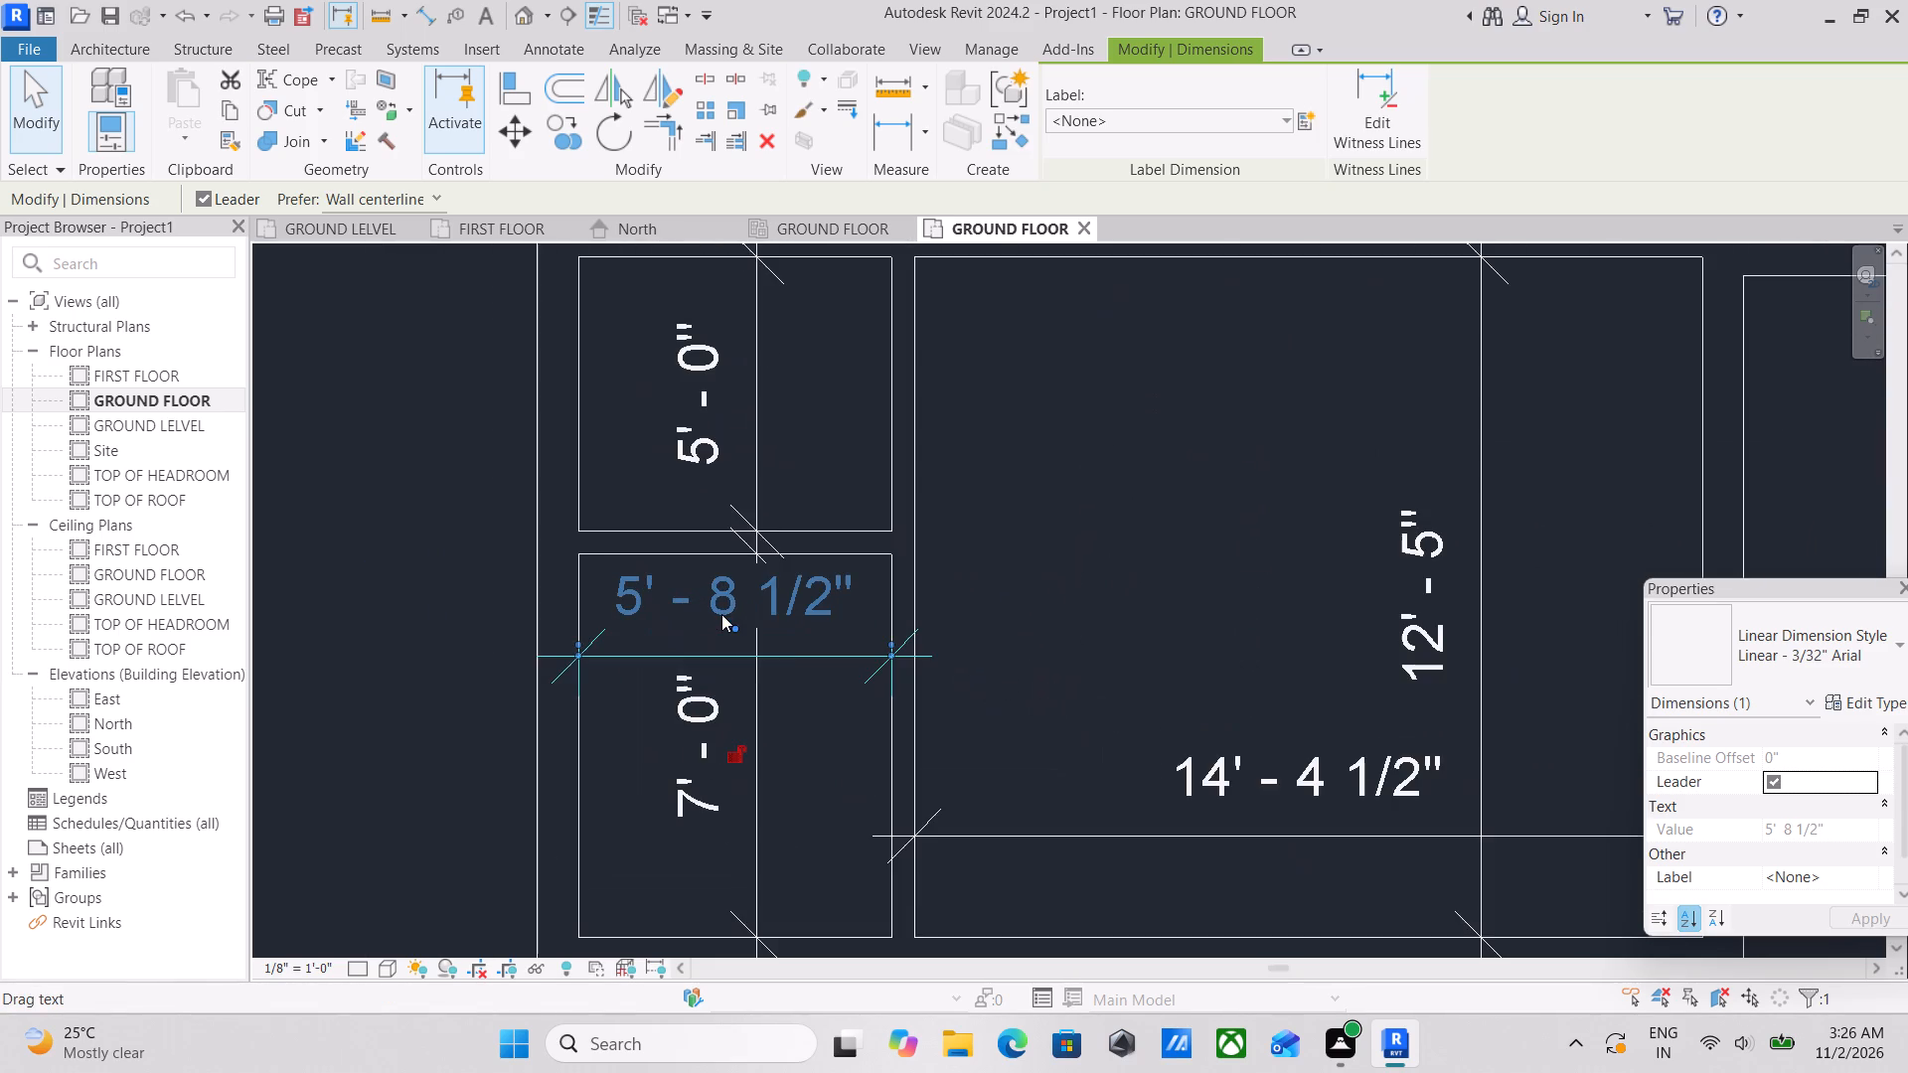
{"action": "scroll", "coordinate": [690, 560], "scroll_direction": "up", "scroll_amount": 3}
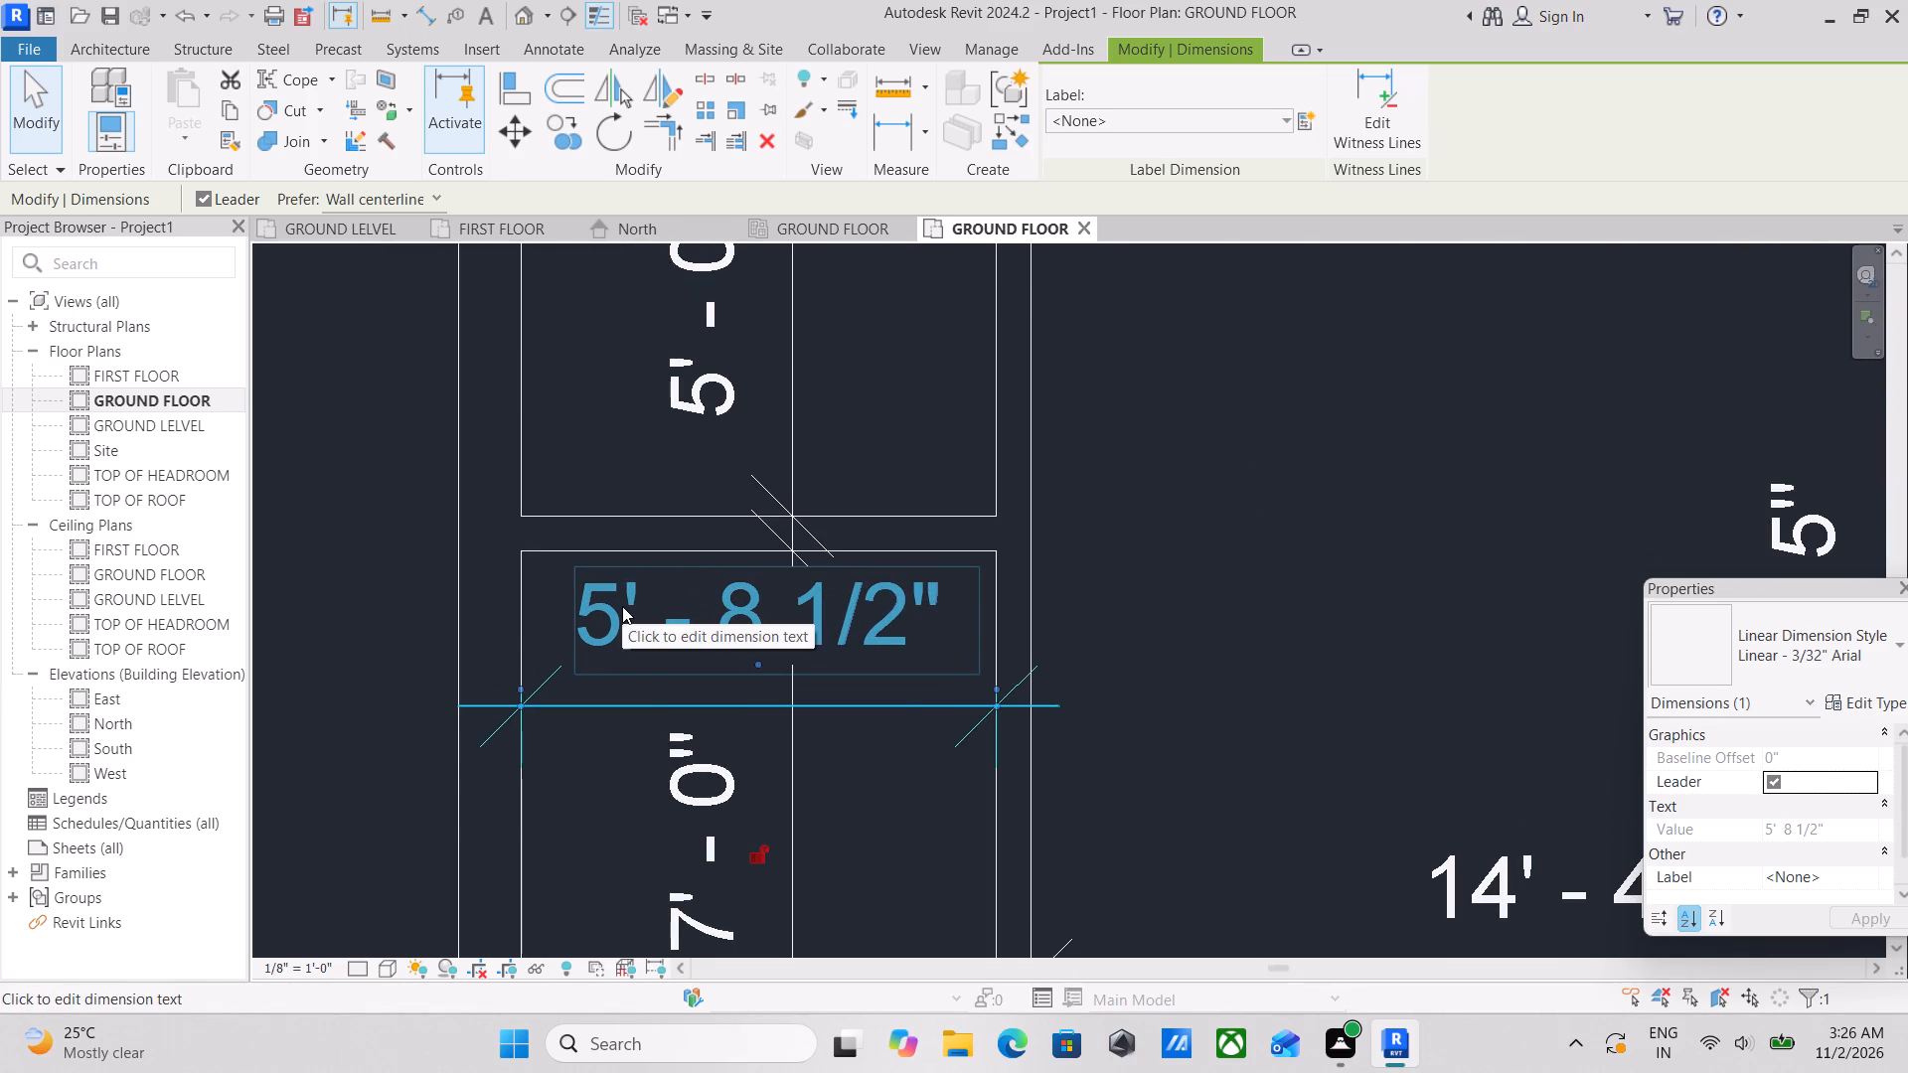
Set the southern small room's clear width to 6' by moving its west outer wall.
{"action": "scroll", "coordinate": [622, 606], "scroll_direction": "down", "scroll_amount": 2}
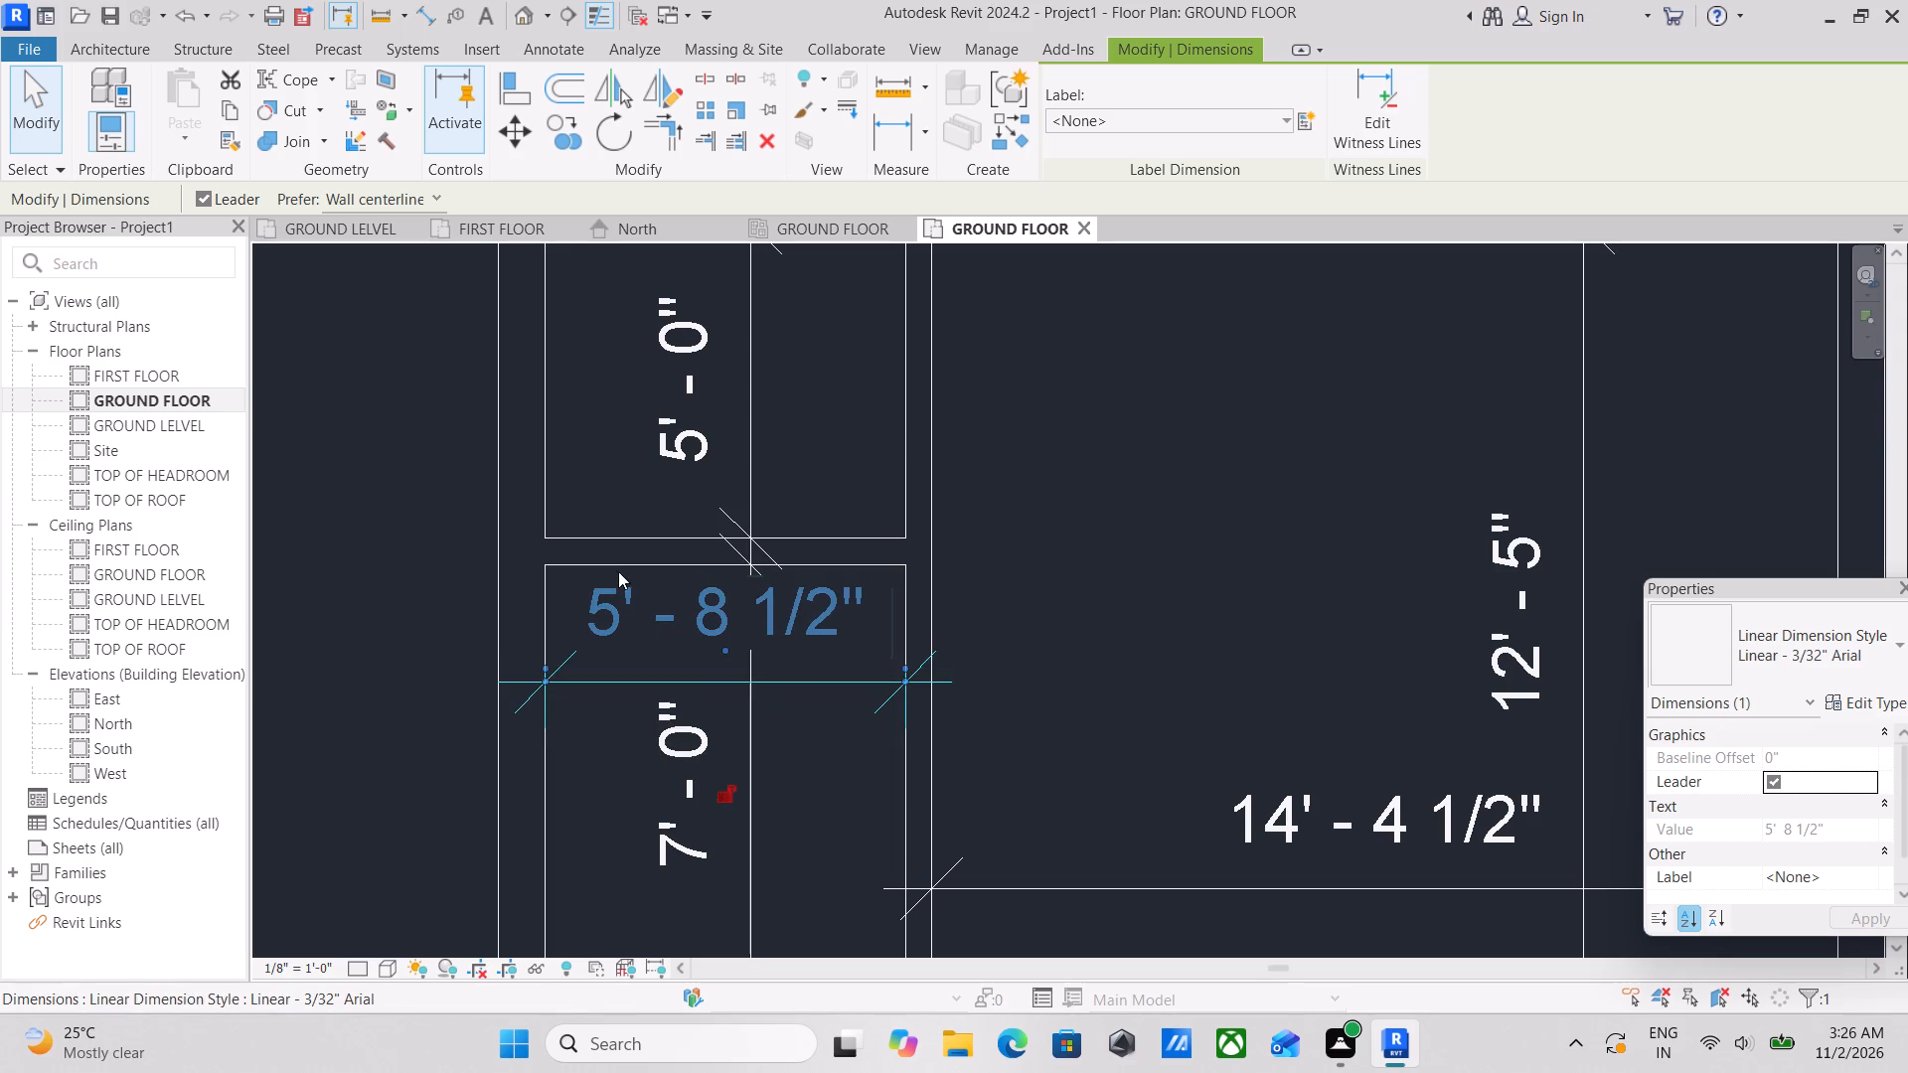
{"action": "left_click", "coordinate": [603, 563]}
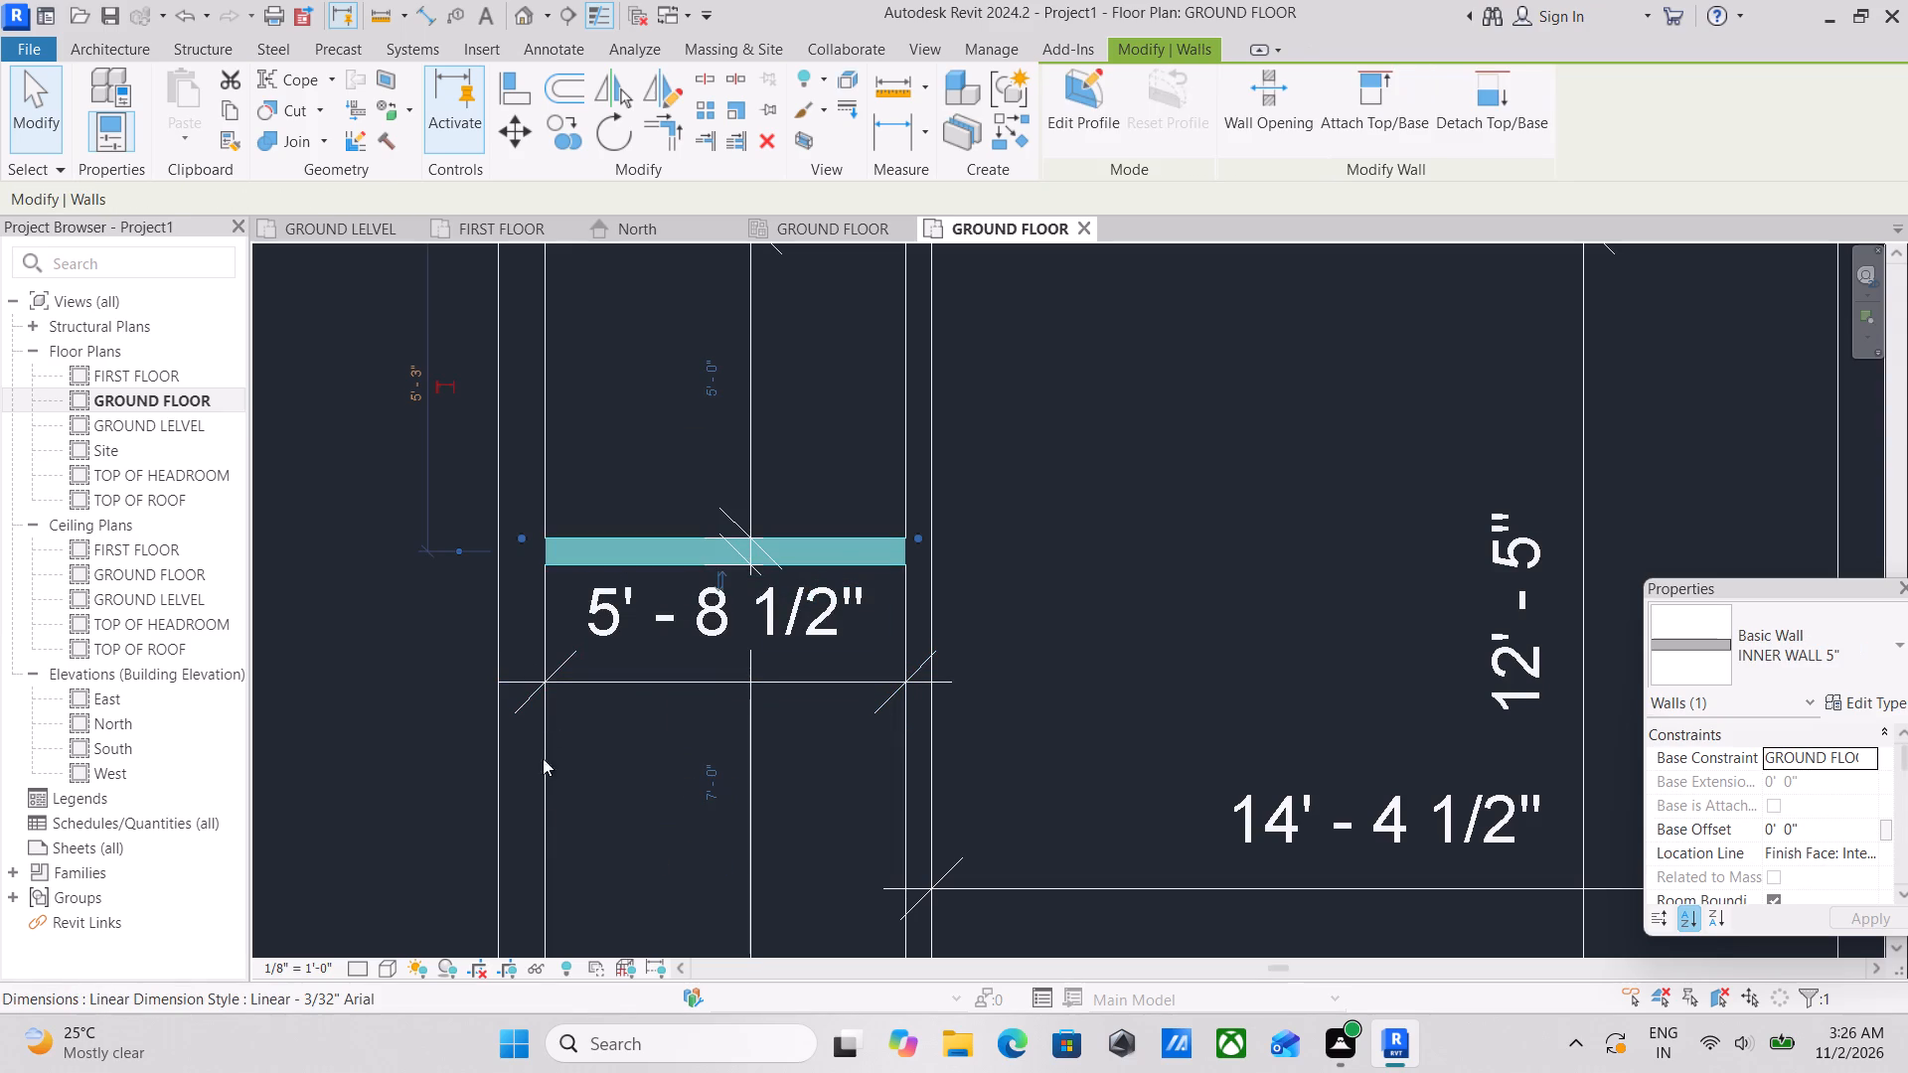
{"action": "left_click", "coordinate": [539, 820]}
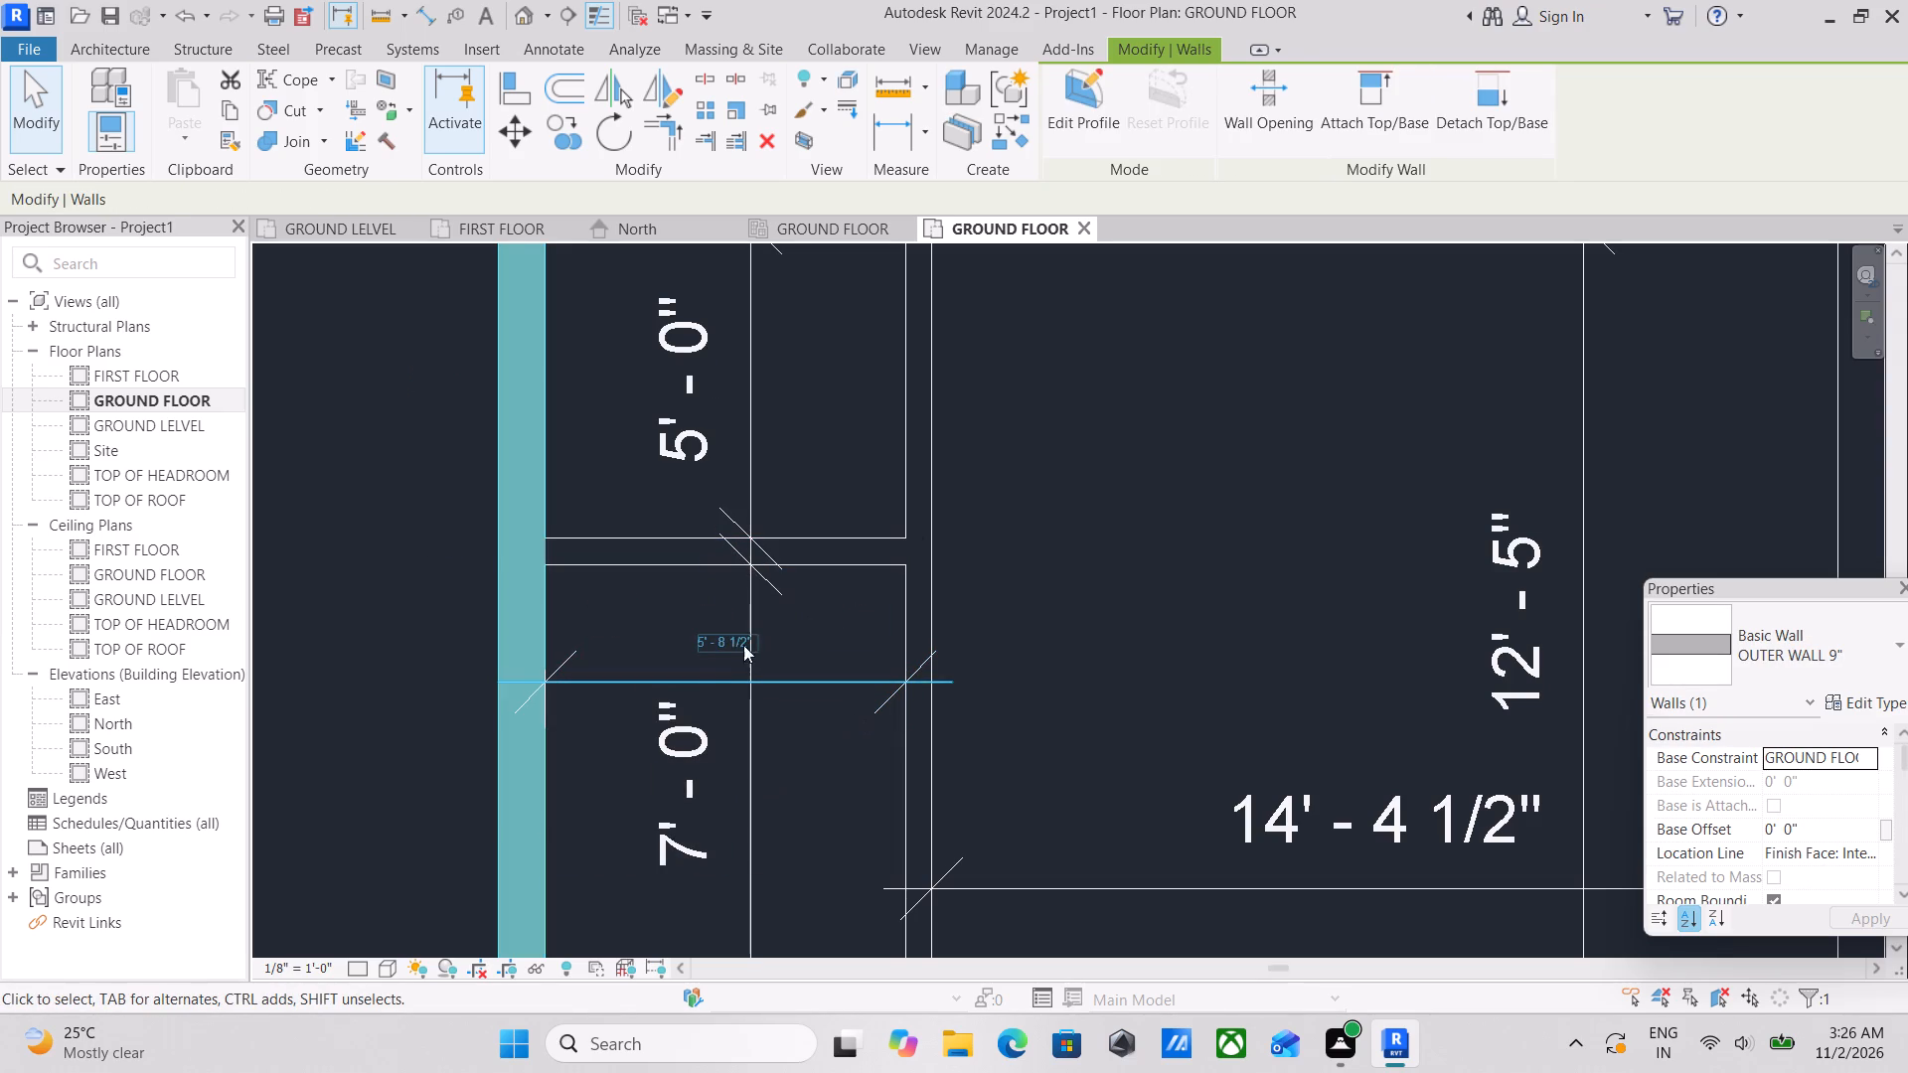
{"action": "left_click", "coordinate": [710, 650]}
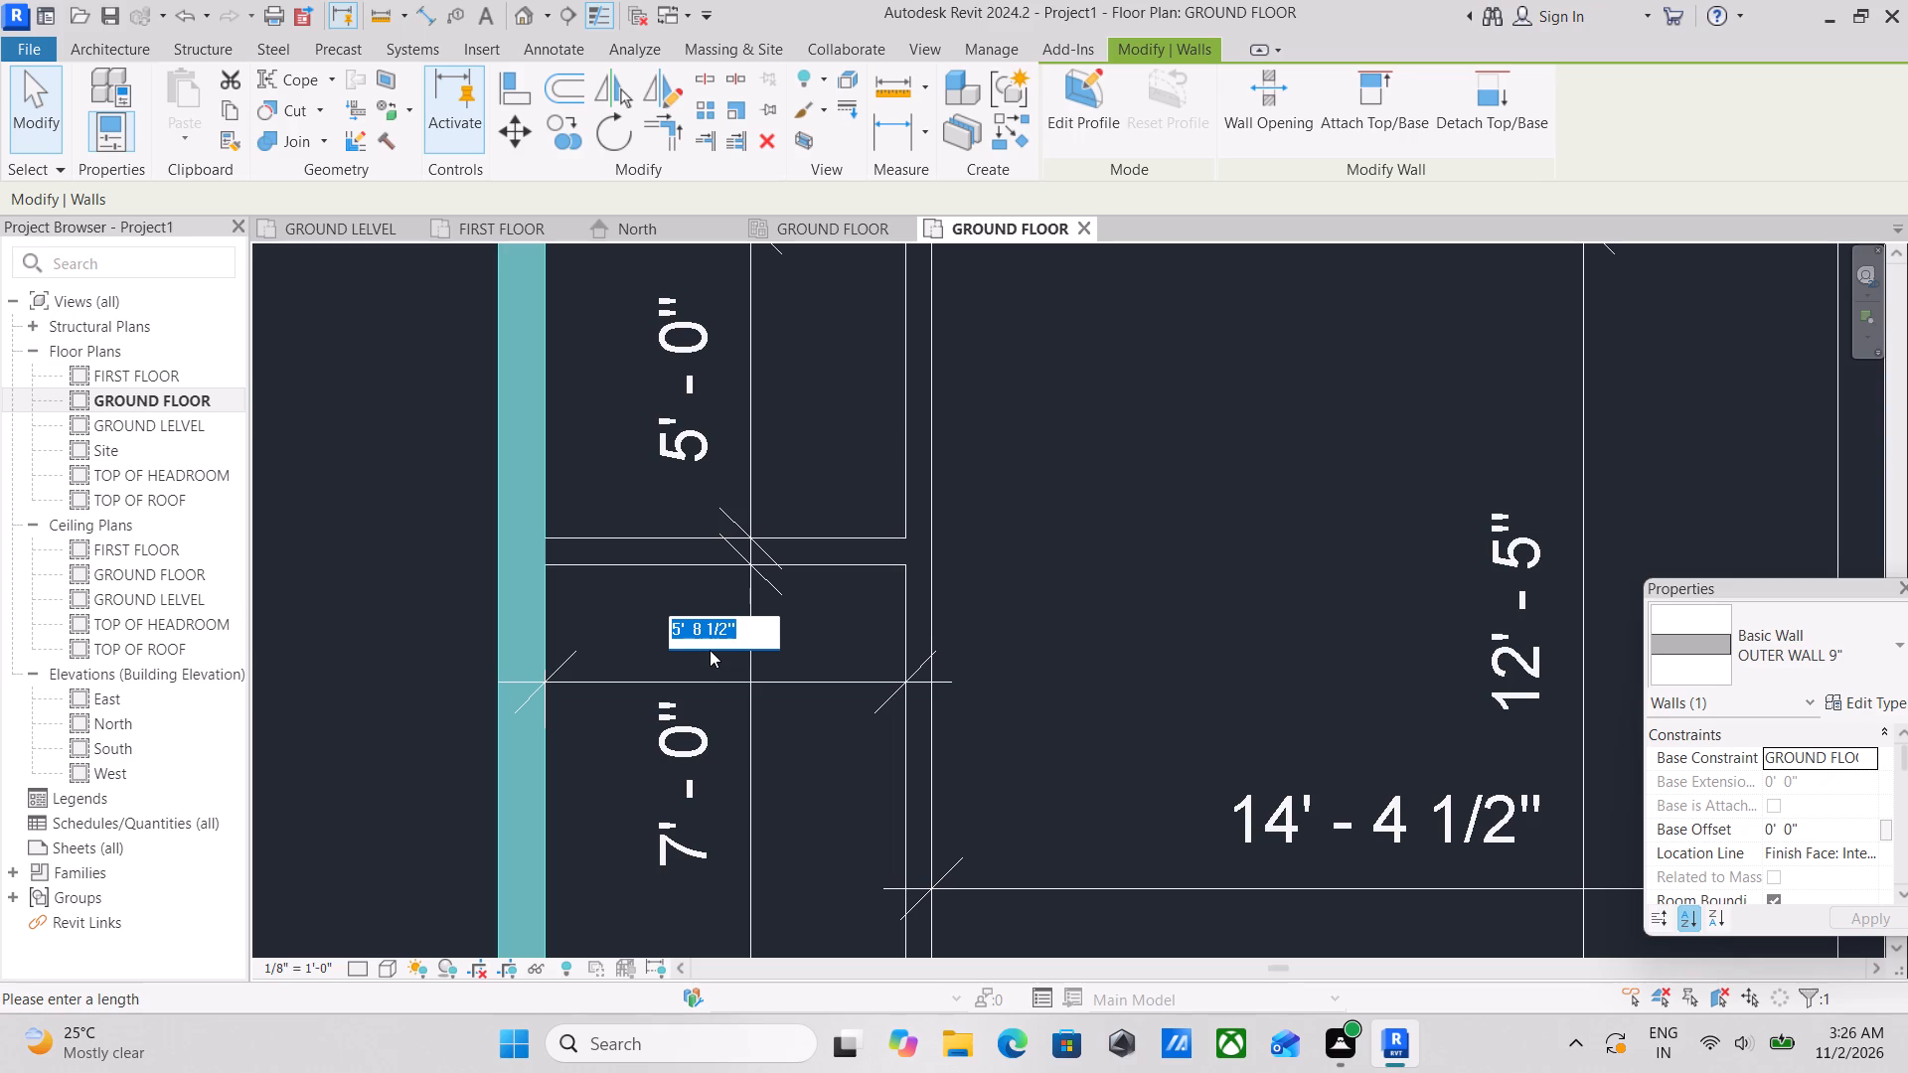
{"action": "scroll", "coordinate": [710, 650], "scroll_direction": "up", "scroll_amount": 3}
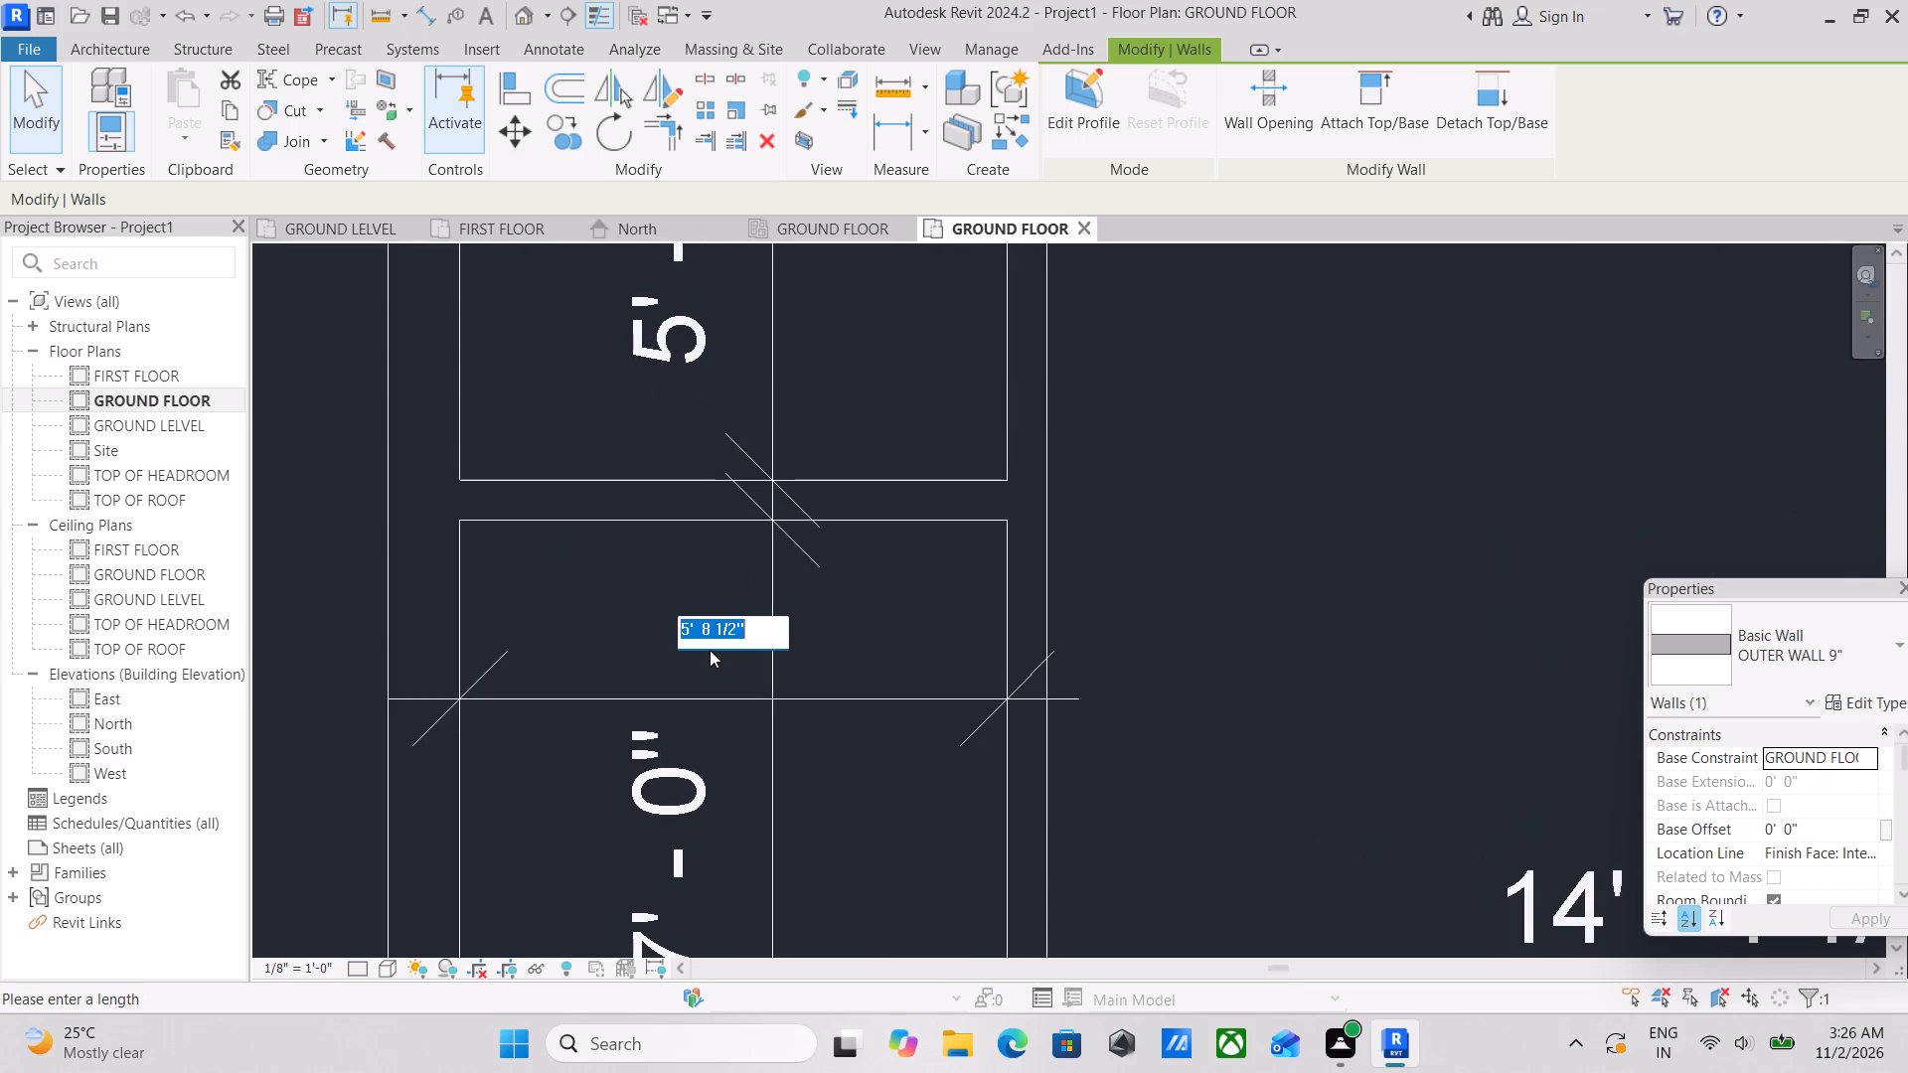
{"action": "type", "text": "6'"}
{"action": "key", "text": "Return"}
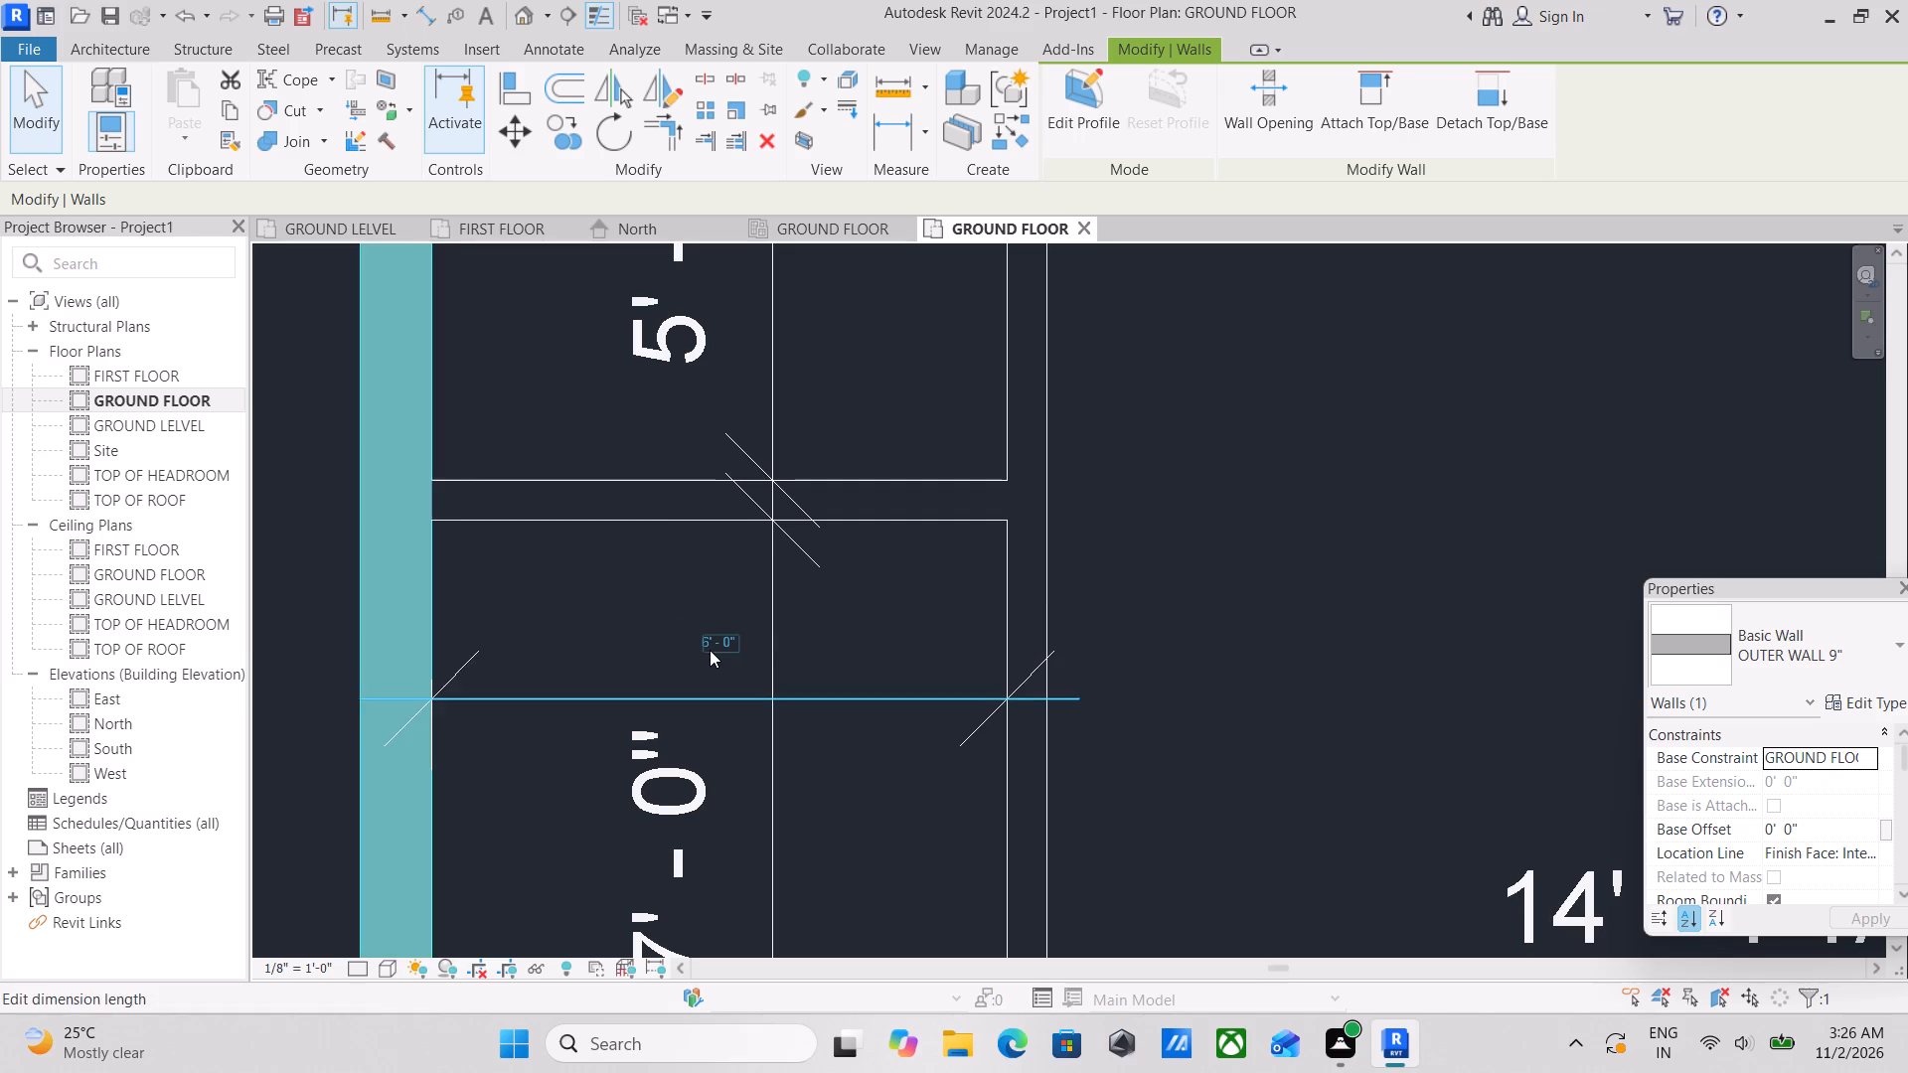
{"action": "scroll", "coordinate": [735, 637], "scroll_direction": "down", "scroll_amount": 5}
{"action": "key", "text": "Escape"}
Look over the dimensioned southern rooms and the undimensioned rooms north of them on the GROUND FLOOR plan.
{"action": "scroll", "coordinate": [783, 513], "scroll_direction": "down", "scroll_amount": 2}
{"action": "middle_click_drag", "start_coordinate": [775, 508], "coordinate": [782, 600]}
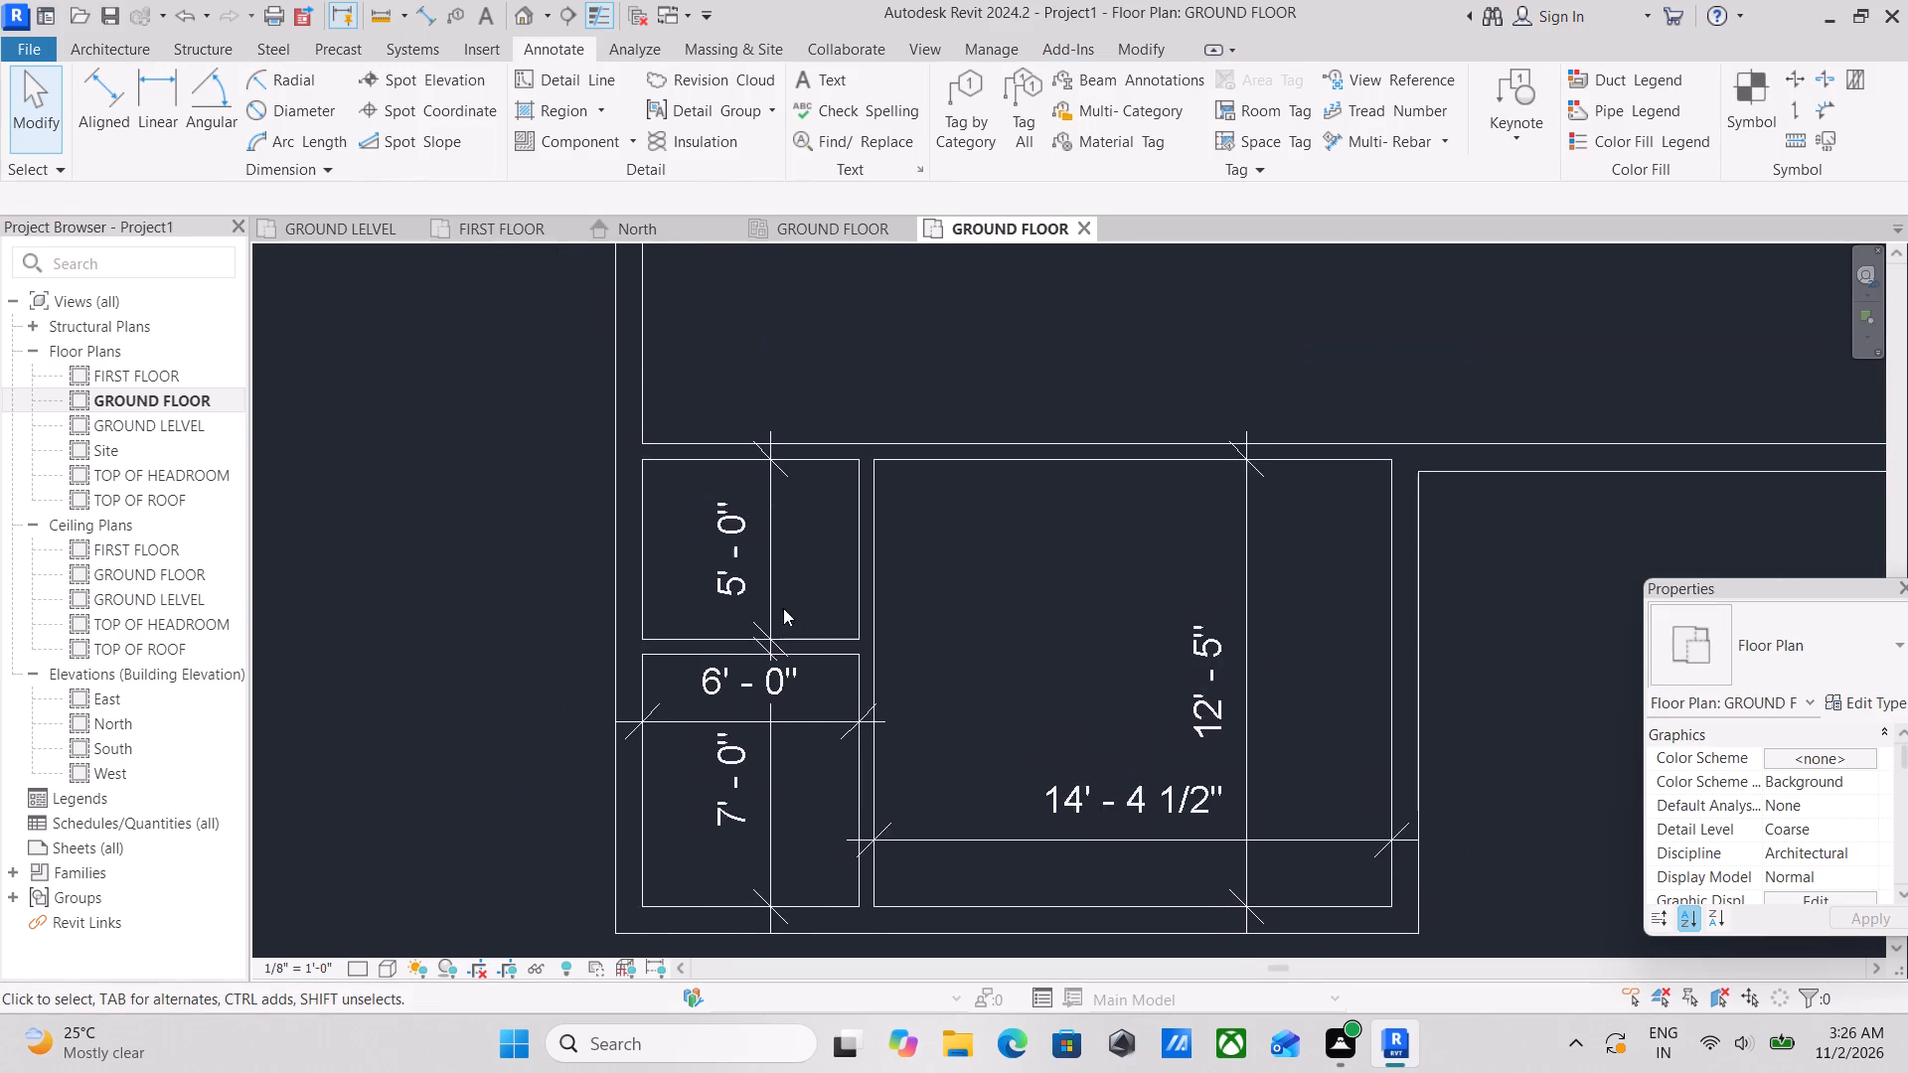
{"action": "scroll", "coordinate": [704, 530], "scroll_direction": "up", "scroll_amount": 4}
{"action": "scroll", "coordinate": [715, 537], "scroll_direction": "down", "scroll_amount": 2}
{"action": "middle_click_drag", "start_coordinate": [703, 537], "coordinate": [618, 625]}
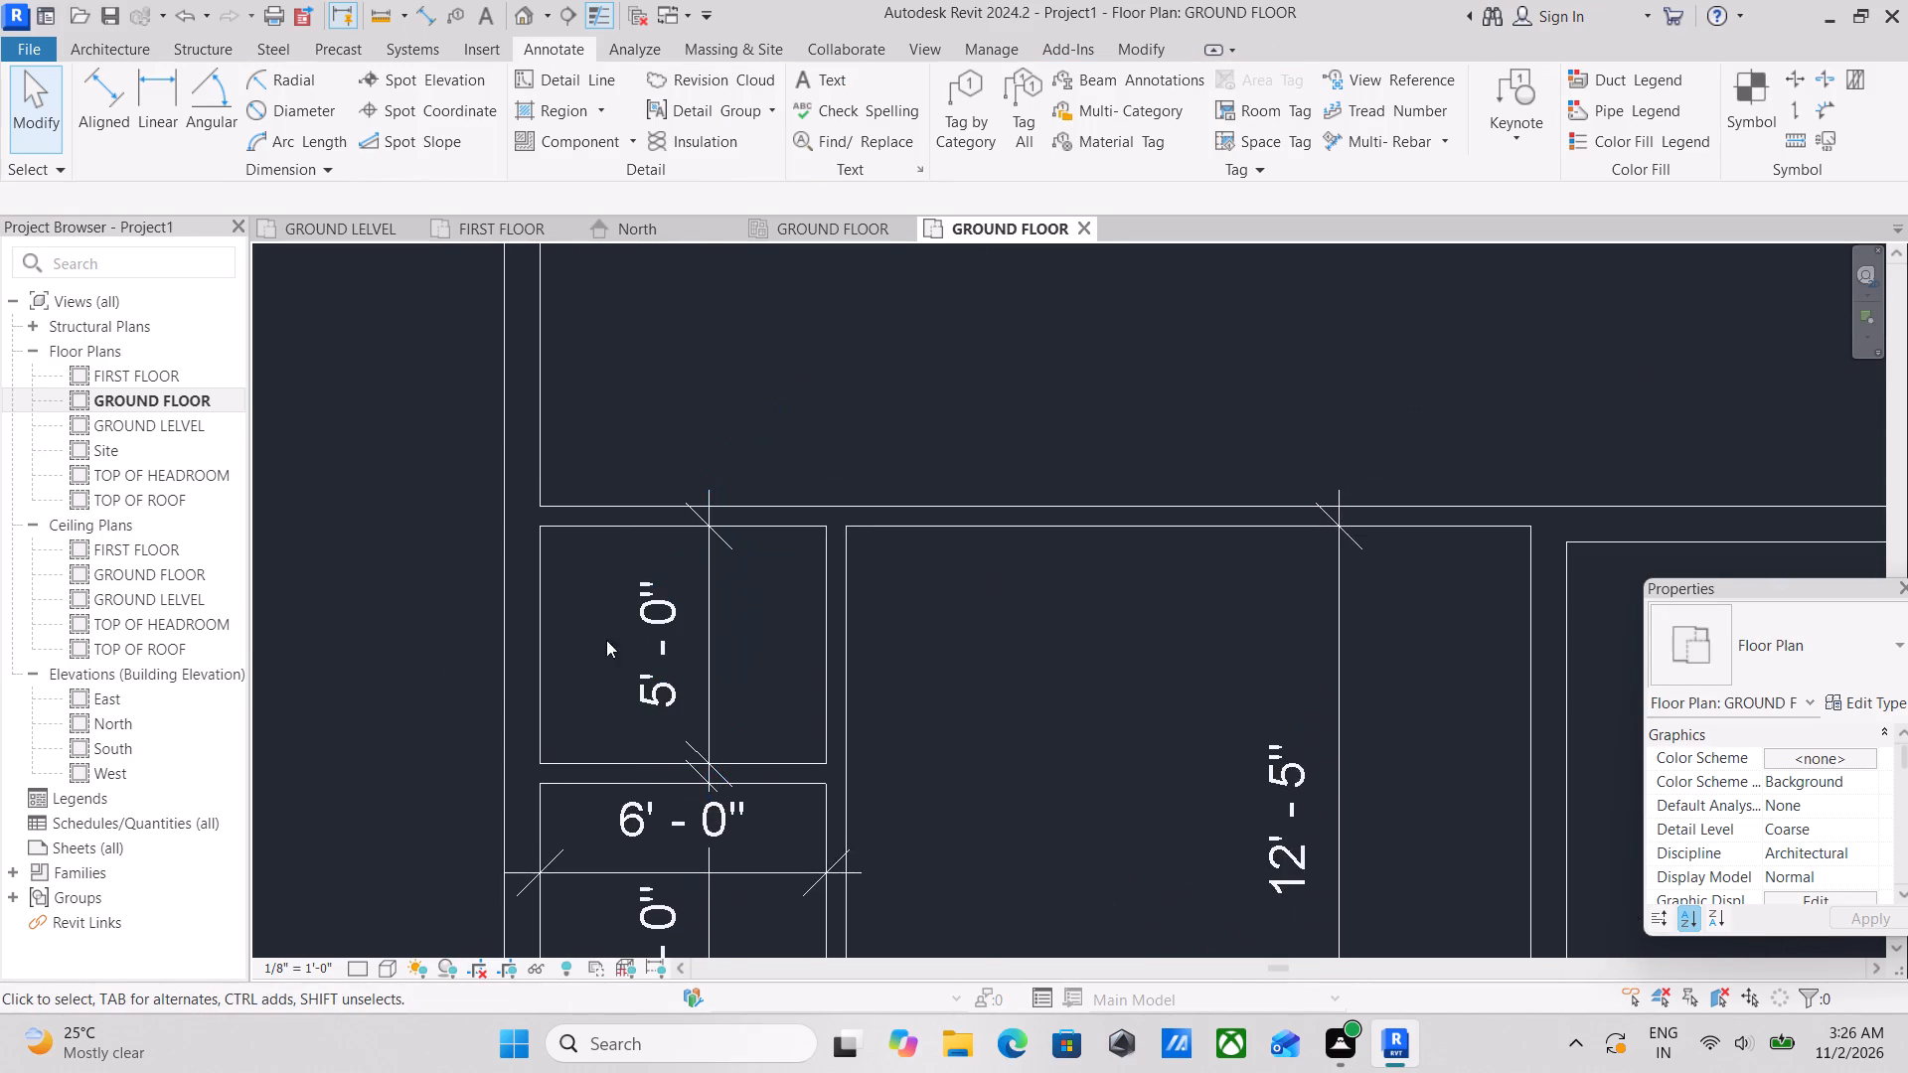
{"action": "scroll", "coordinate": [566, 655], "scroll_direction": "up", "scroll_amount": 1}
{"action": "scroll", "coordinate": [657, 633], "scroll_direction": "down", "scroll_amount": 3}
{"action": "middle_click_drag", "start_coordinate": [657, 632], "coordinate": [646, 602]}
{"action": "scroll", "coordinate": [701, 543], "scroll_direction": "down", "scroll_amount": 3}
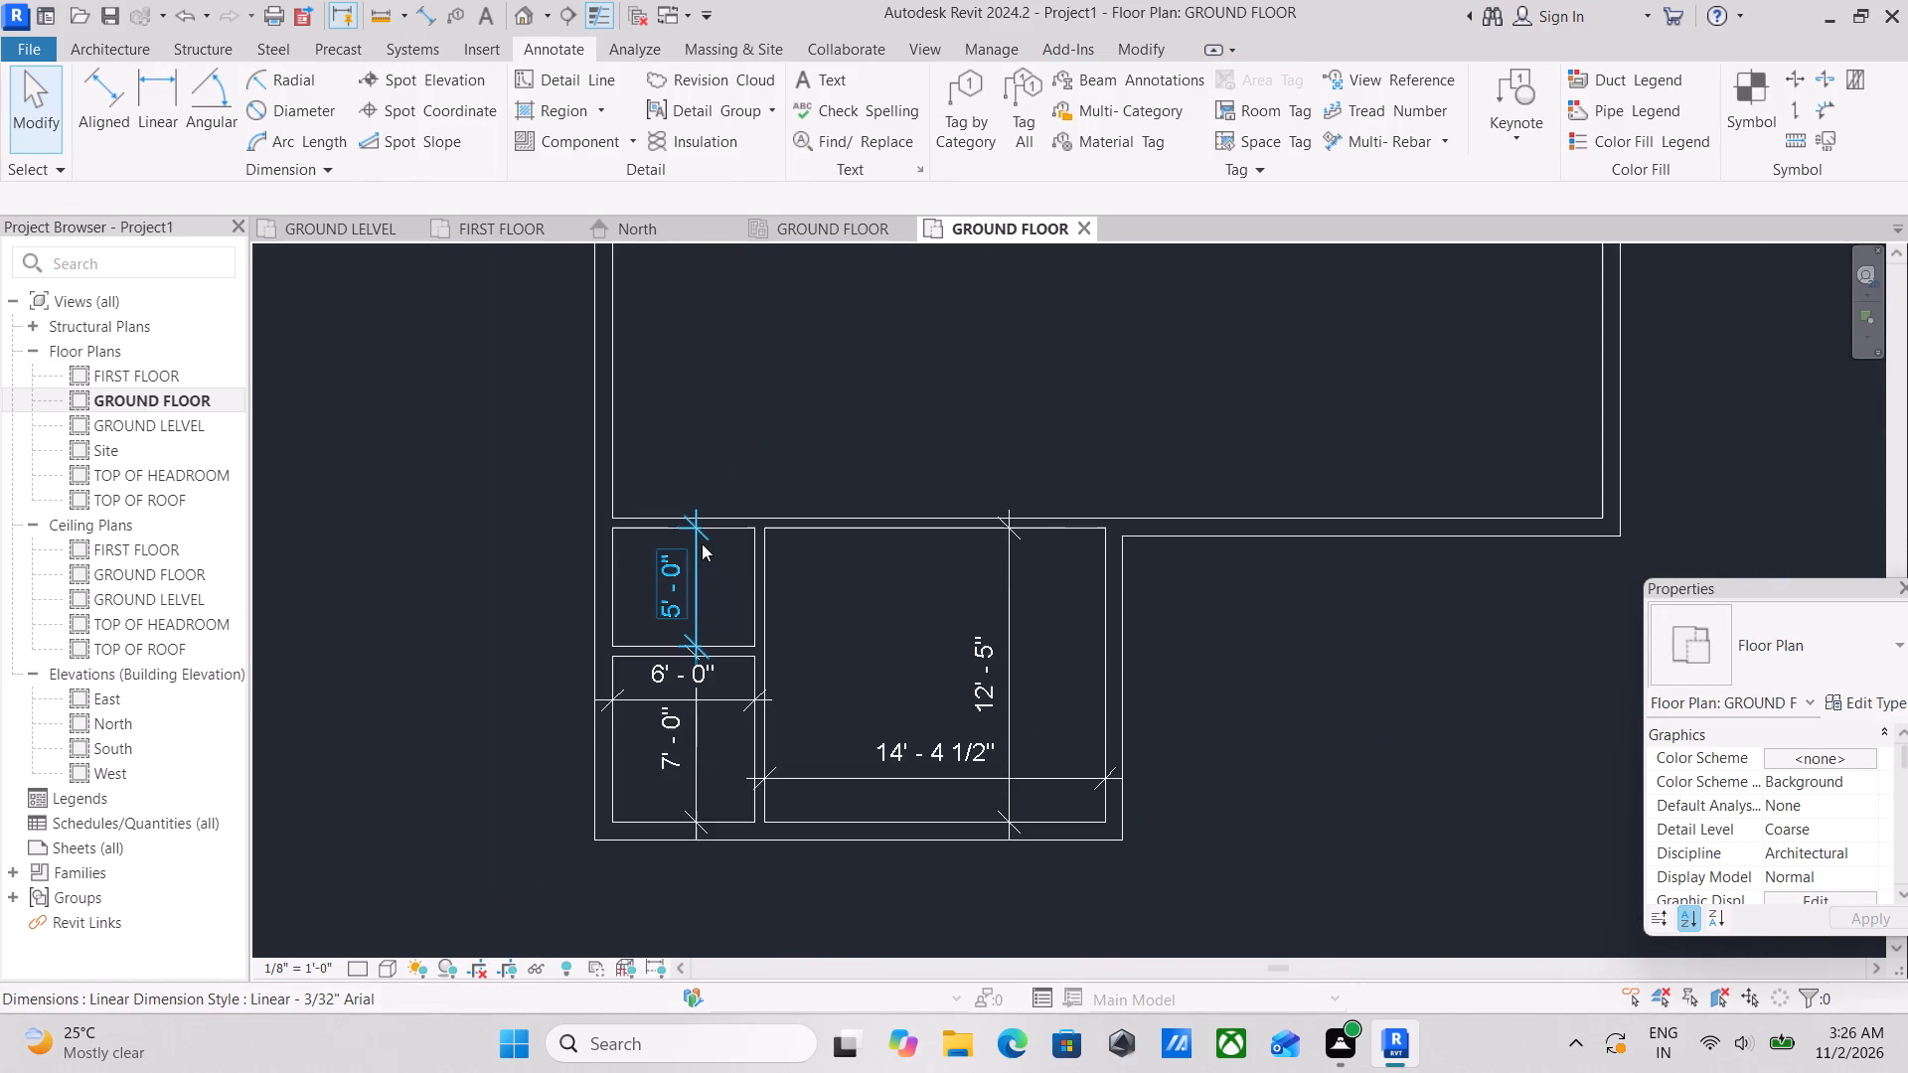
{"action": "key", "text": "Escape"}
{"action": "scroll", "coordinate": [730, 581], "scroll_direction": "down", "scroll_amount": 5}
{"action": "middle_click_drag", "start_coordinate": [731, 581], "coordinate": [688, 708]}
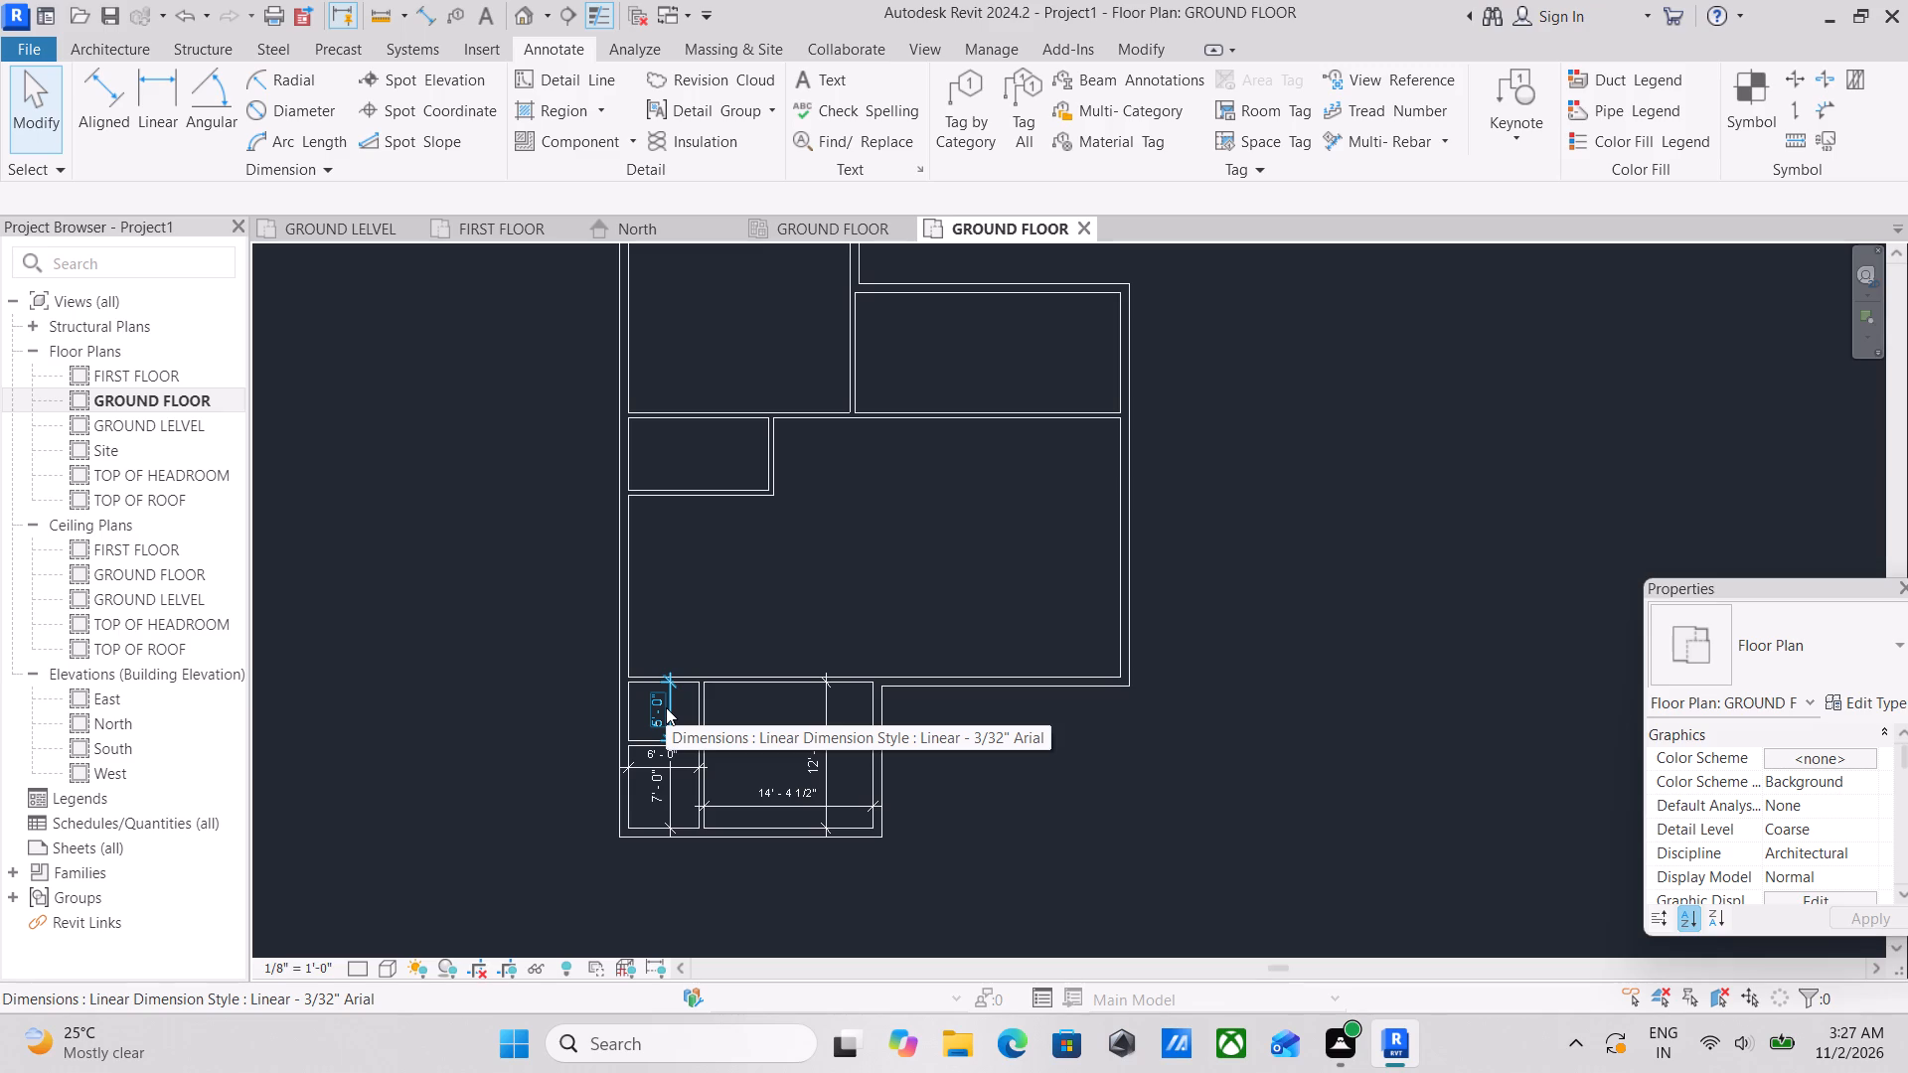
{"action": "scroll", "coordinate": [878, 589], "scroll_direction": "down", "scroll_amount": 2}
{"action": "scroll", "coordinate": [846, 585], "scroll_direction": "up", "scroll_amount": 1}
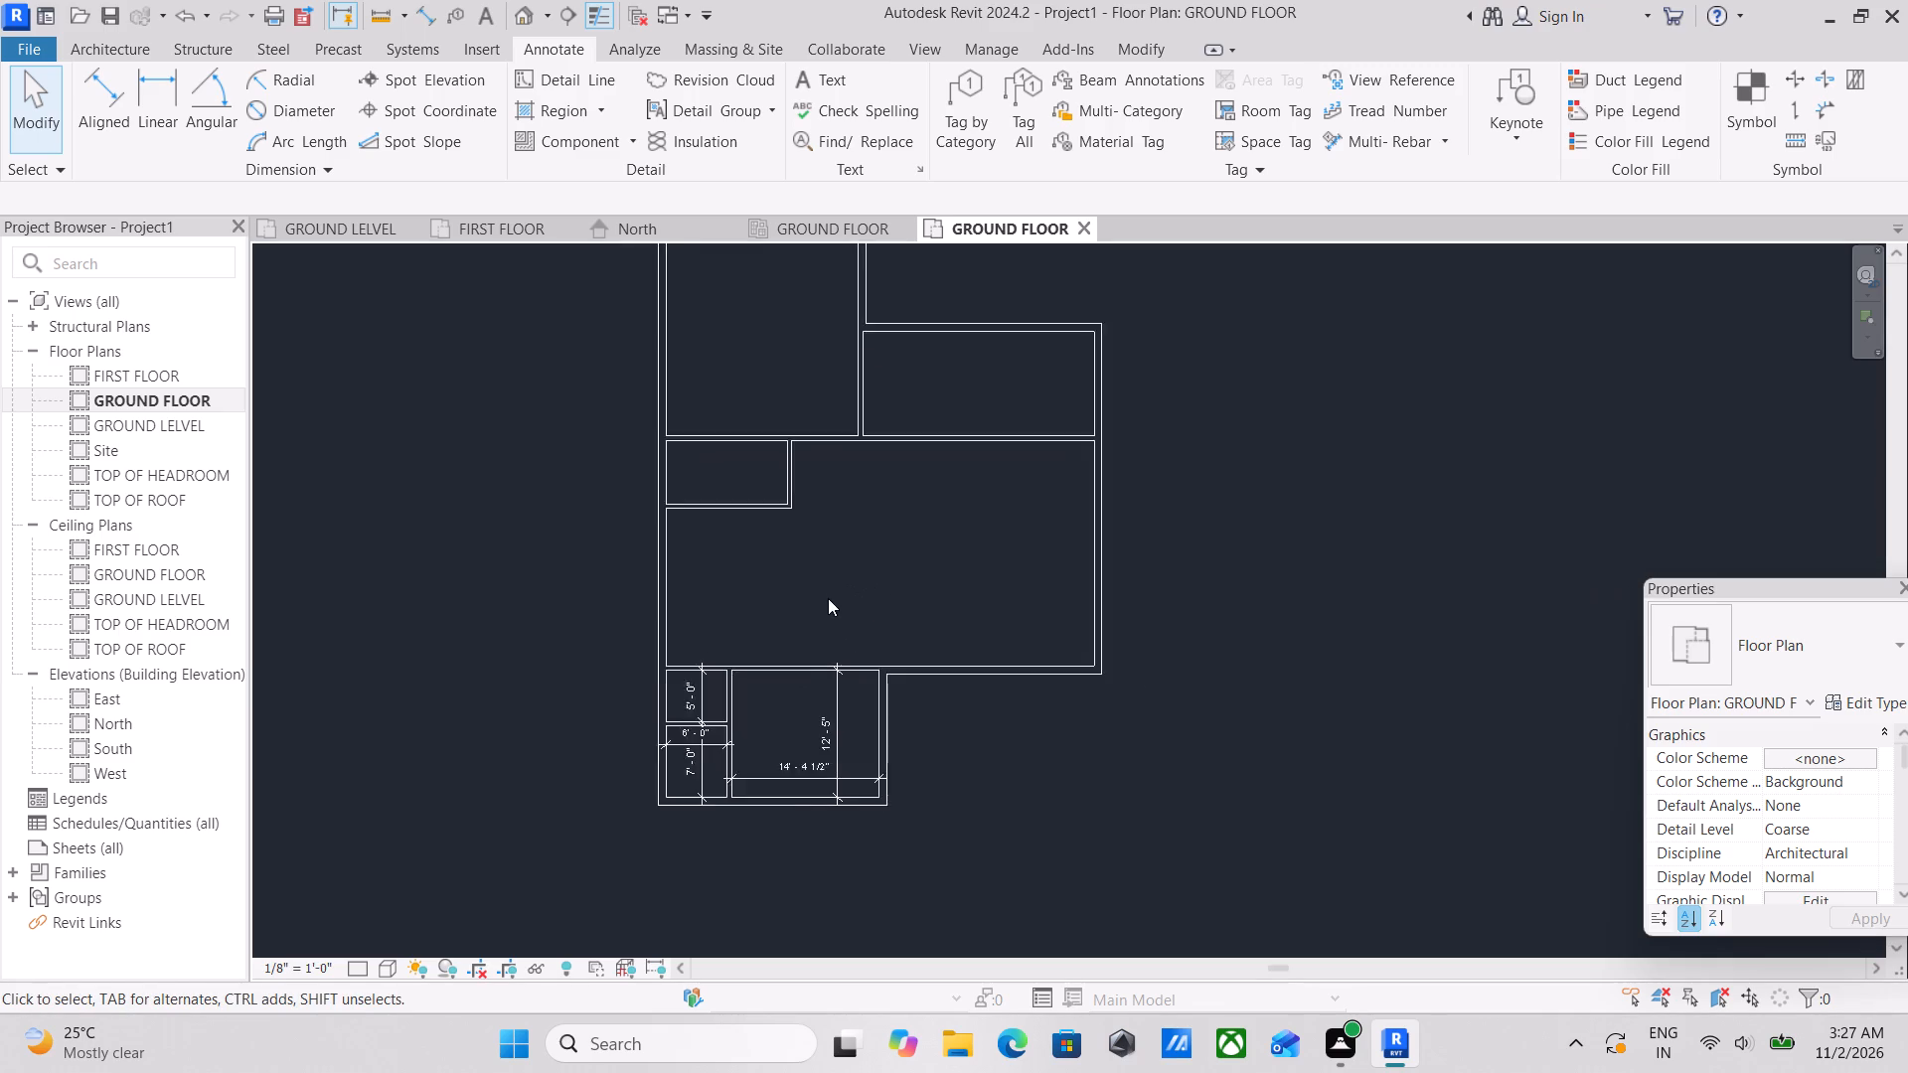
{"action": "scroll", "coordinate": [828, 598], "scroll_direction": "up", "scroll_amount": 1}
{"action": "scroll", "coordinate": [592, 752], "scroll_direction": "up", "scroll_amount": 1}
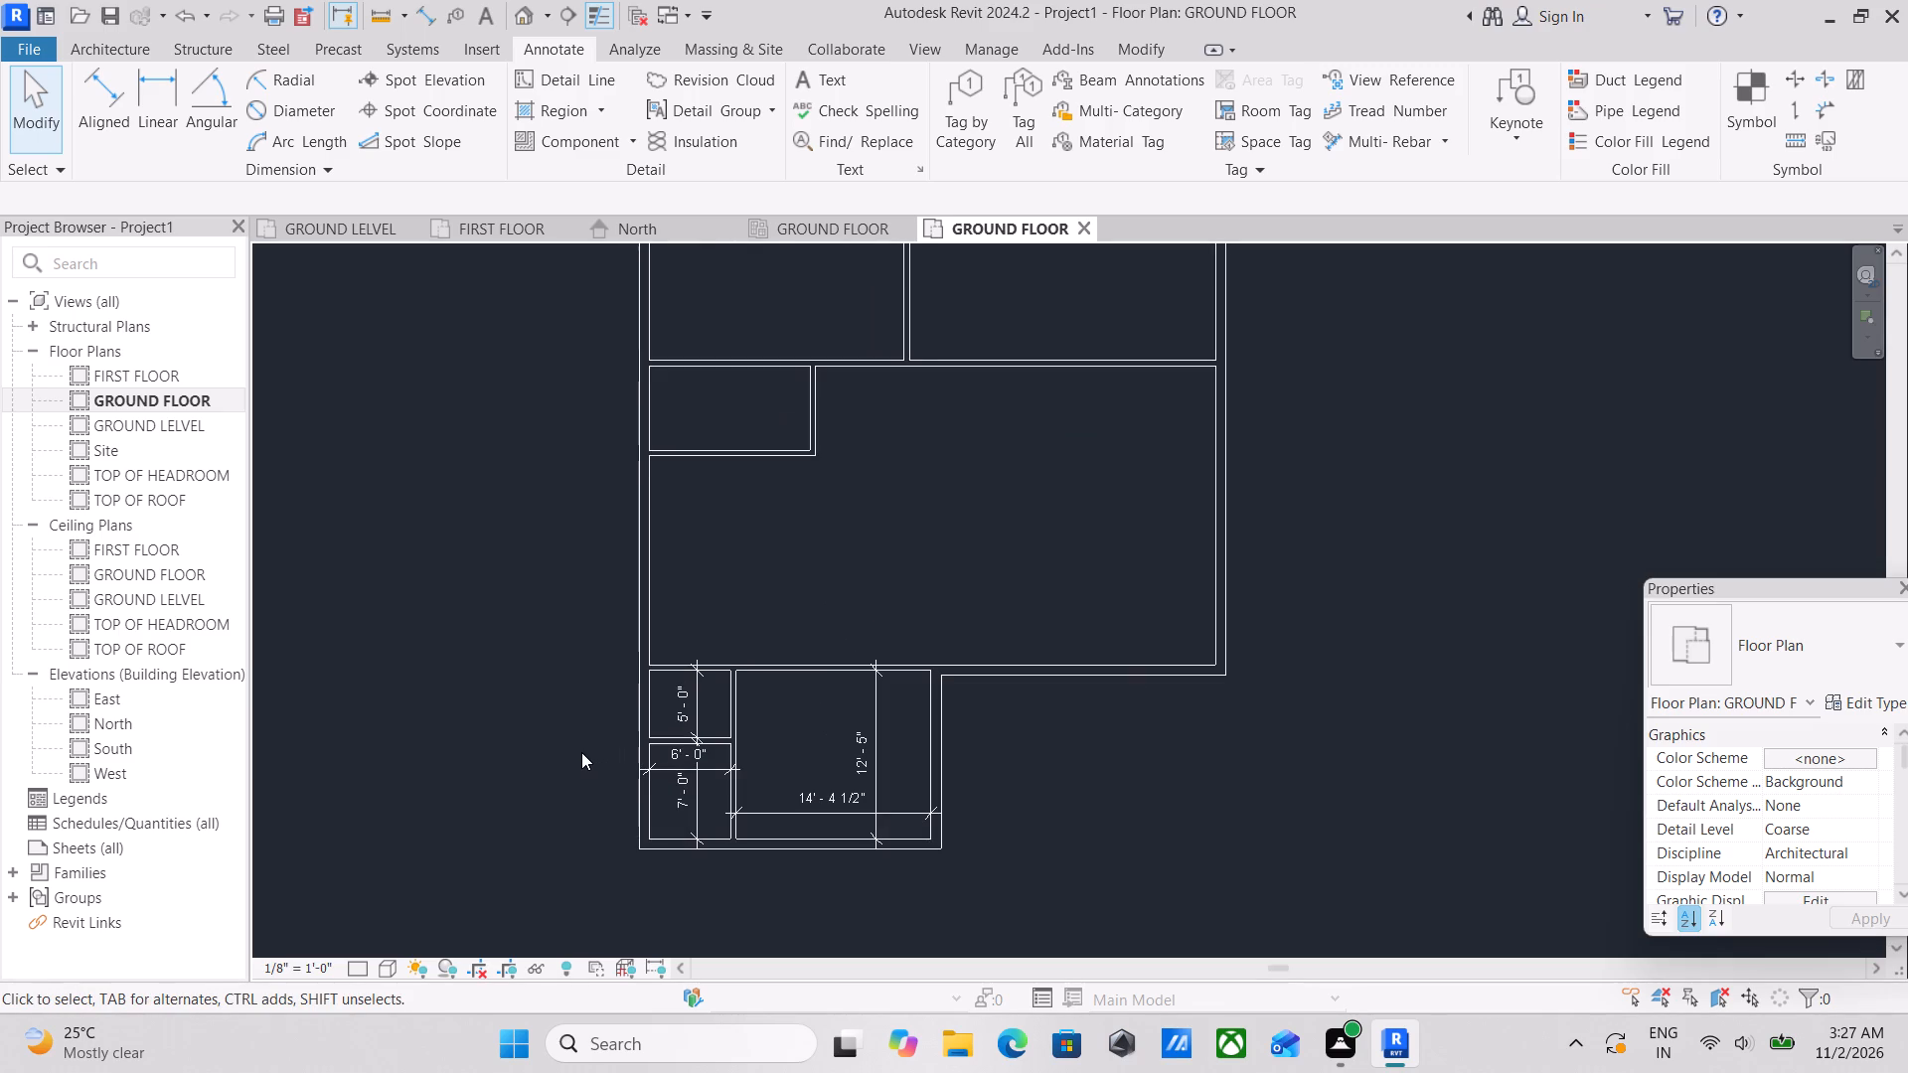
{"action": "scroll", "coordinate": [603, 753], "scroll_direction": "up", "scroll_amount": 2}
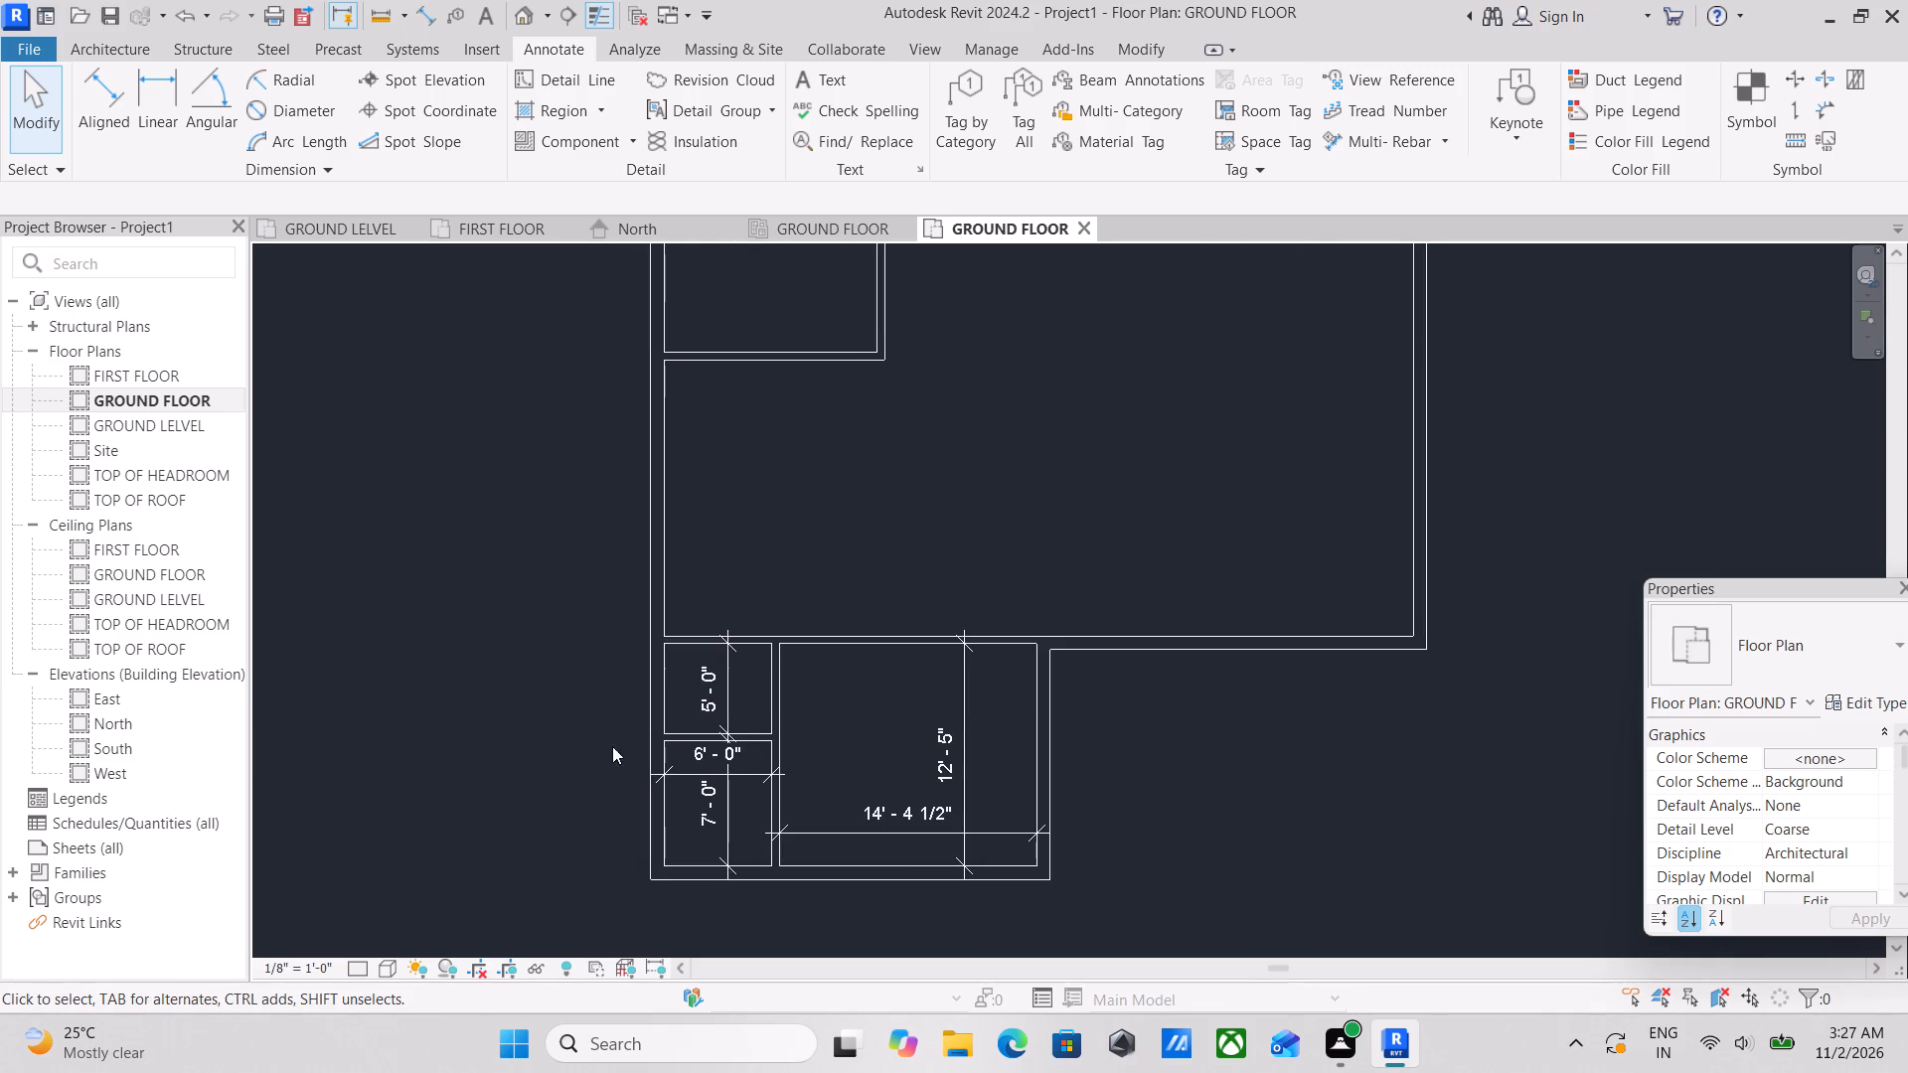
Place a vertical aligned dimension across the large middle room, between the centrelines of the northern small room's south wall and the middle room's south inner wall.
{"action": "middle_click_drag", "start_coordinate": [777, 491], "coordinate": [842, 557]}
{"action": "scroll", "coordinate": [797, 446], "scroll_direction": "up", "scroll_amount": 1}
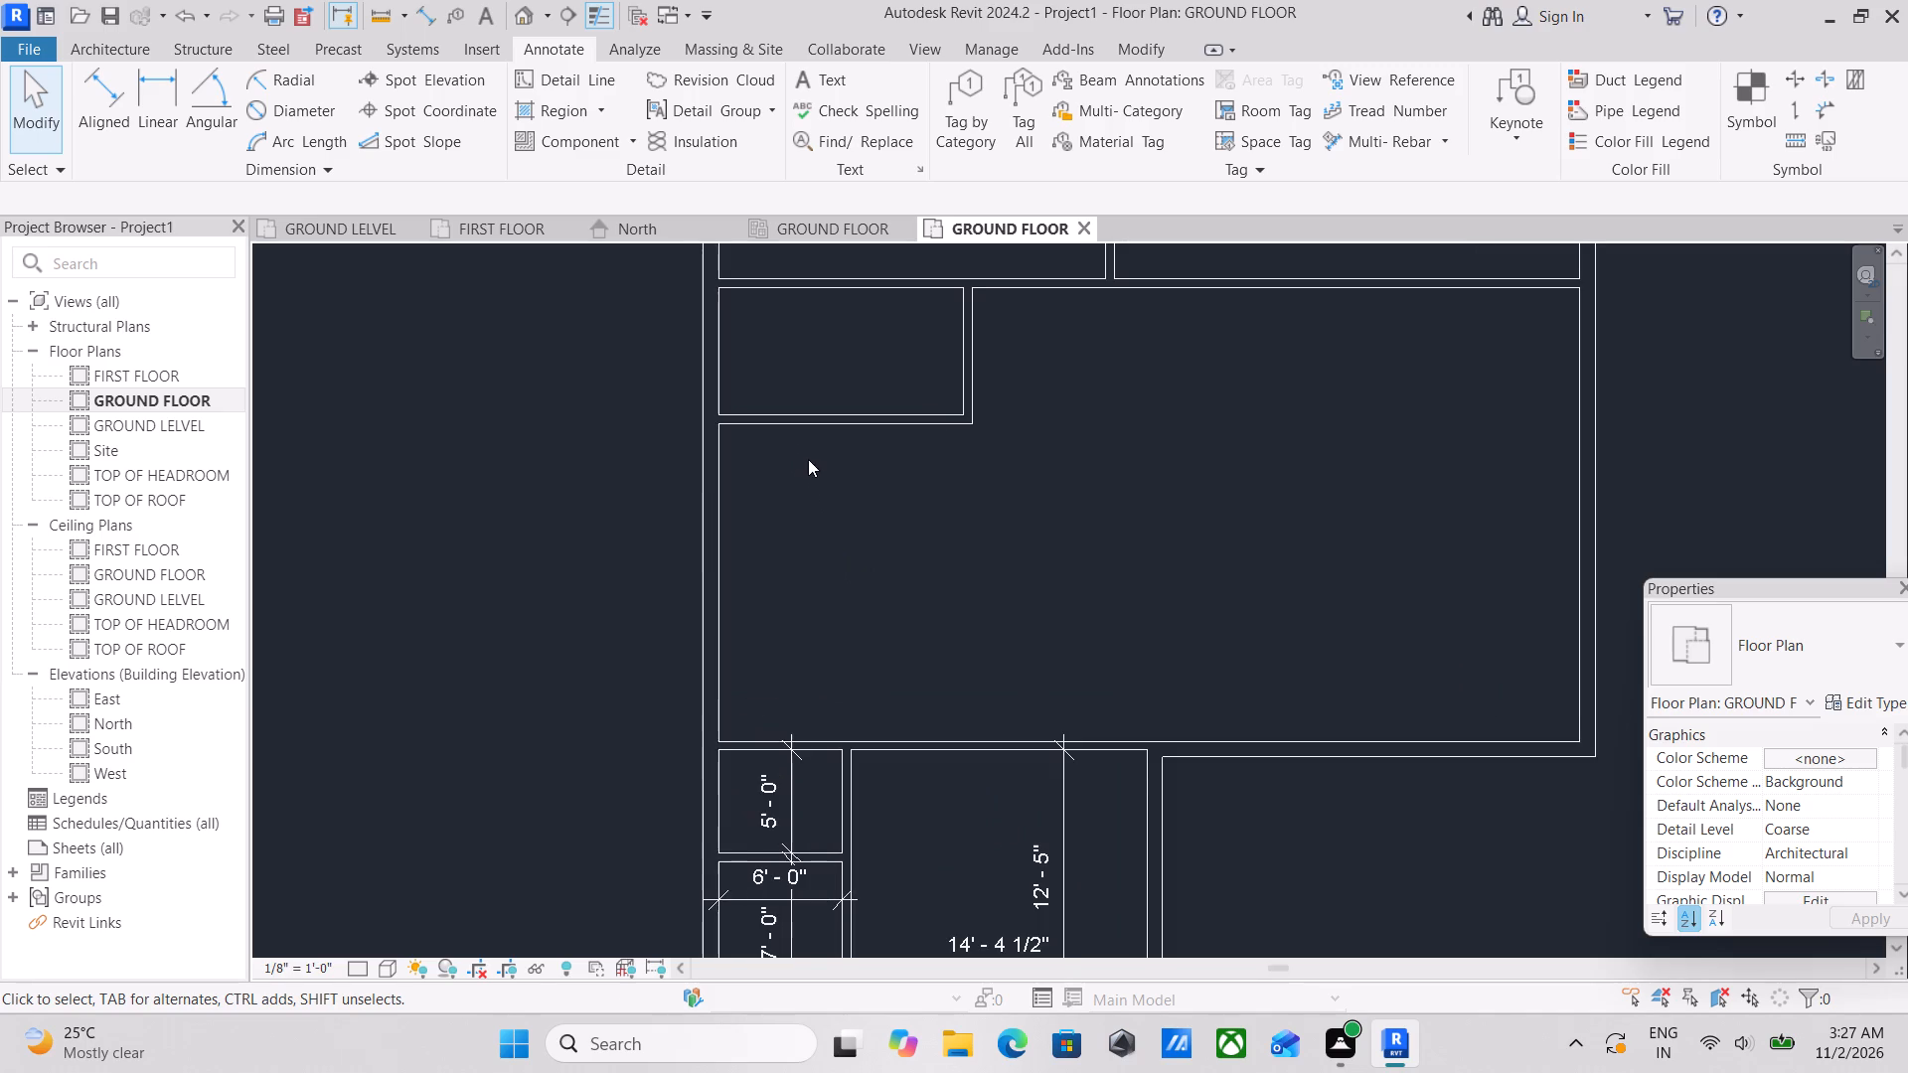
{"action": "middle_click_drag", "start_coordinate": [808, 458], "coordinate": [812, 539]}
{"action": "type", "text": "DI"}
{"action": "scroll", "coordinate": [838, 520], "scroll_direction": "up", "scroll_amount": 3}
{"action": "left_click", "coordinate": [821, 498]}
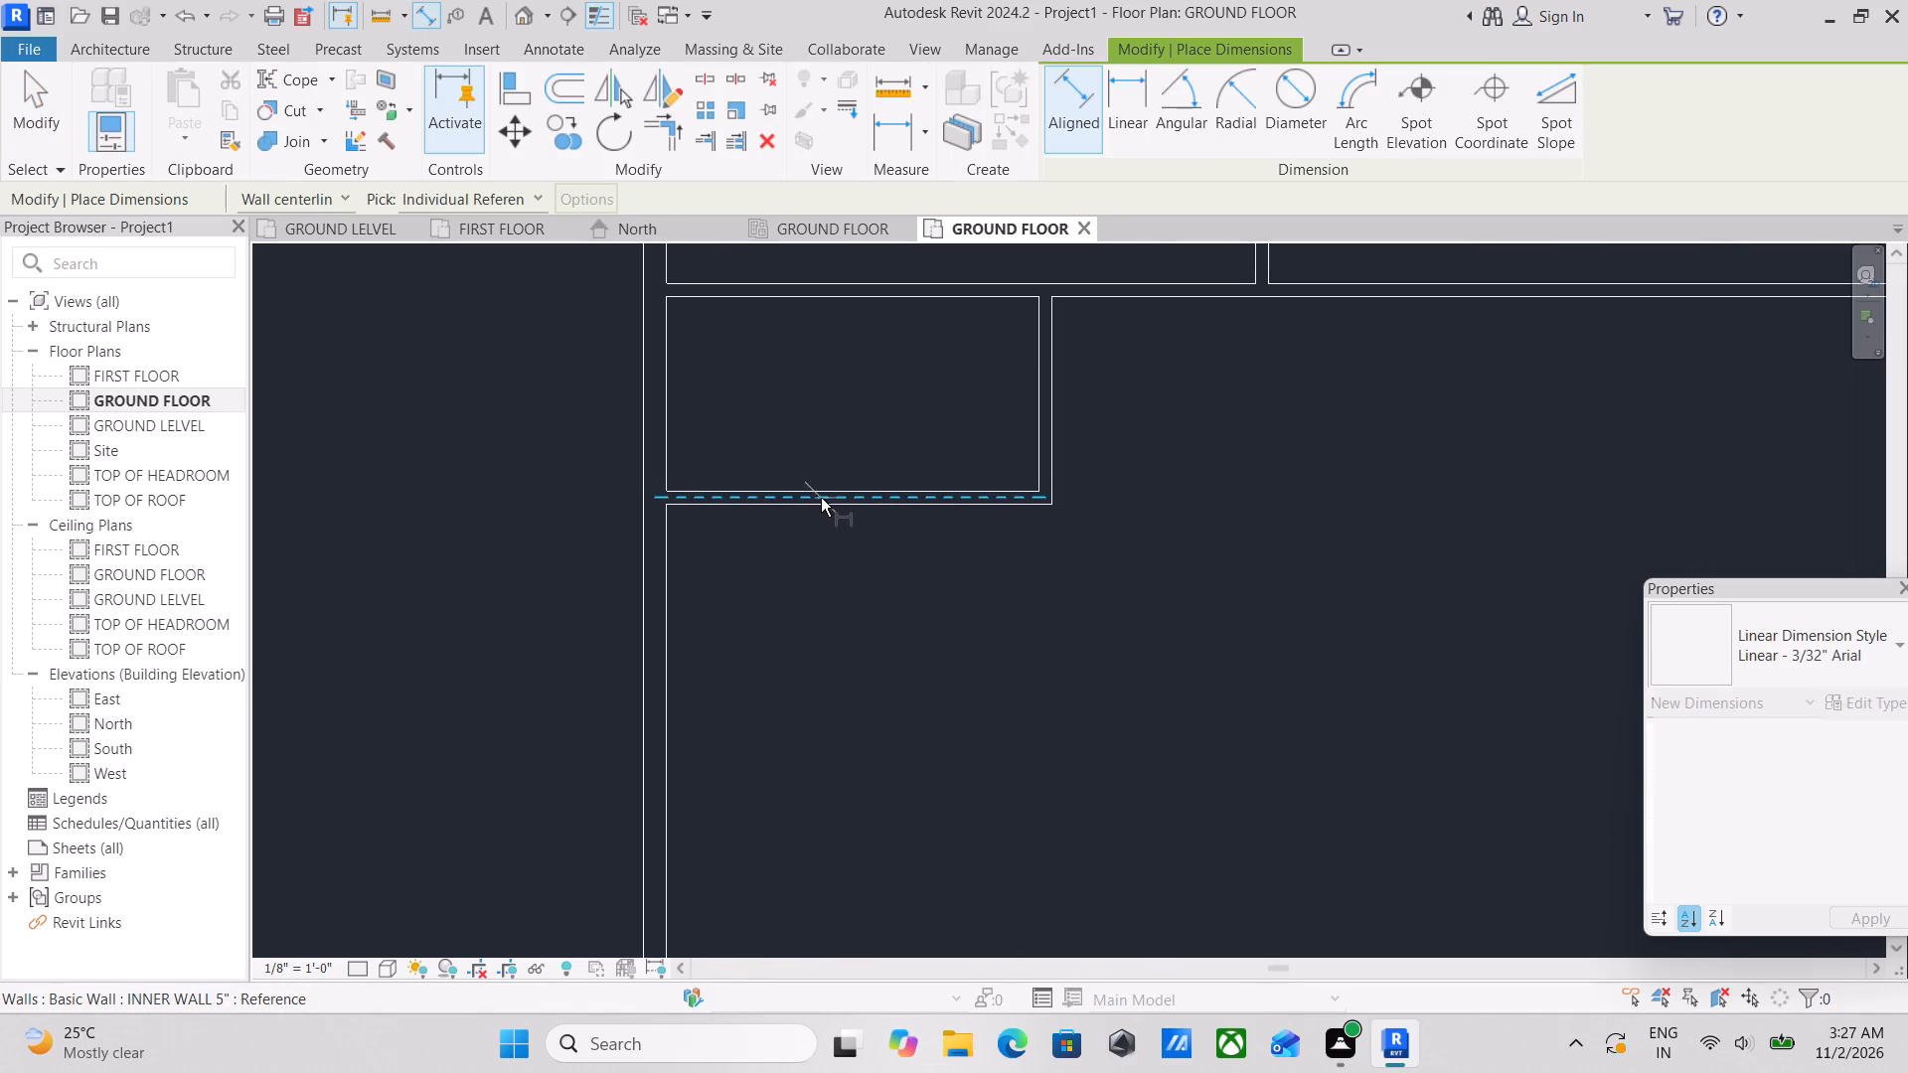
{"action": "scroll", "coordinate": [776, 712], "scroll_direction": "down", "scroll_amount": 1}
{"action": "middle_click_drag", "start_coordinate": [776, 706], "coordinate": [893, 244]}
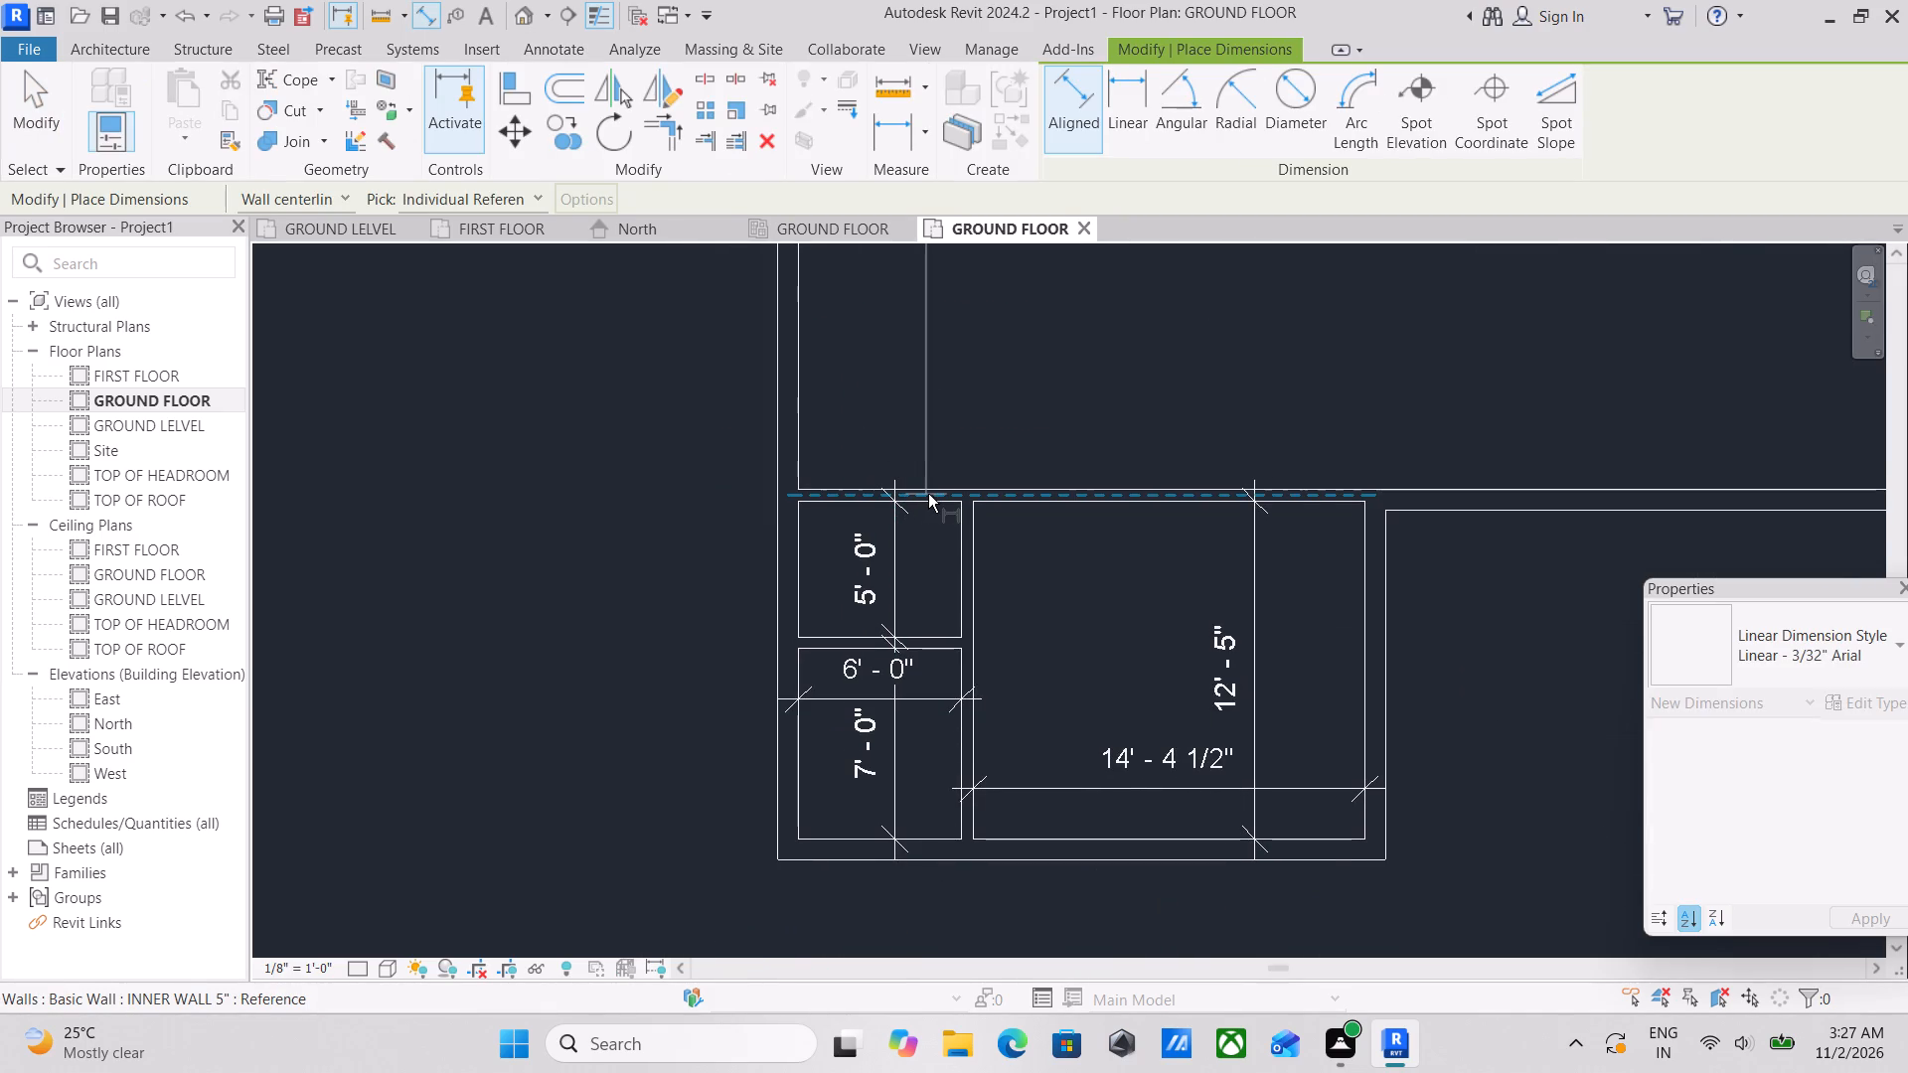
{"action": "left_click", "coordinate": [928, 494]}
{"action": "scroll", "coordinate": [928, 494], "scroll_direction": "up", "scroll_amount": 3}
{"action": "scroll", "coordinate": [962, 369], "scroll_direction": "down", "scroll_amount": 3}
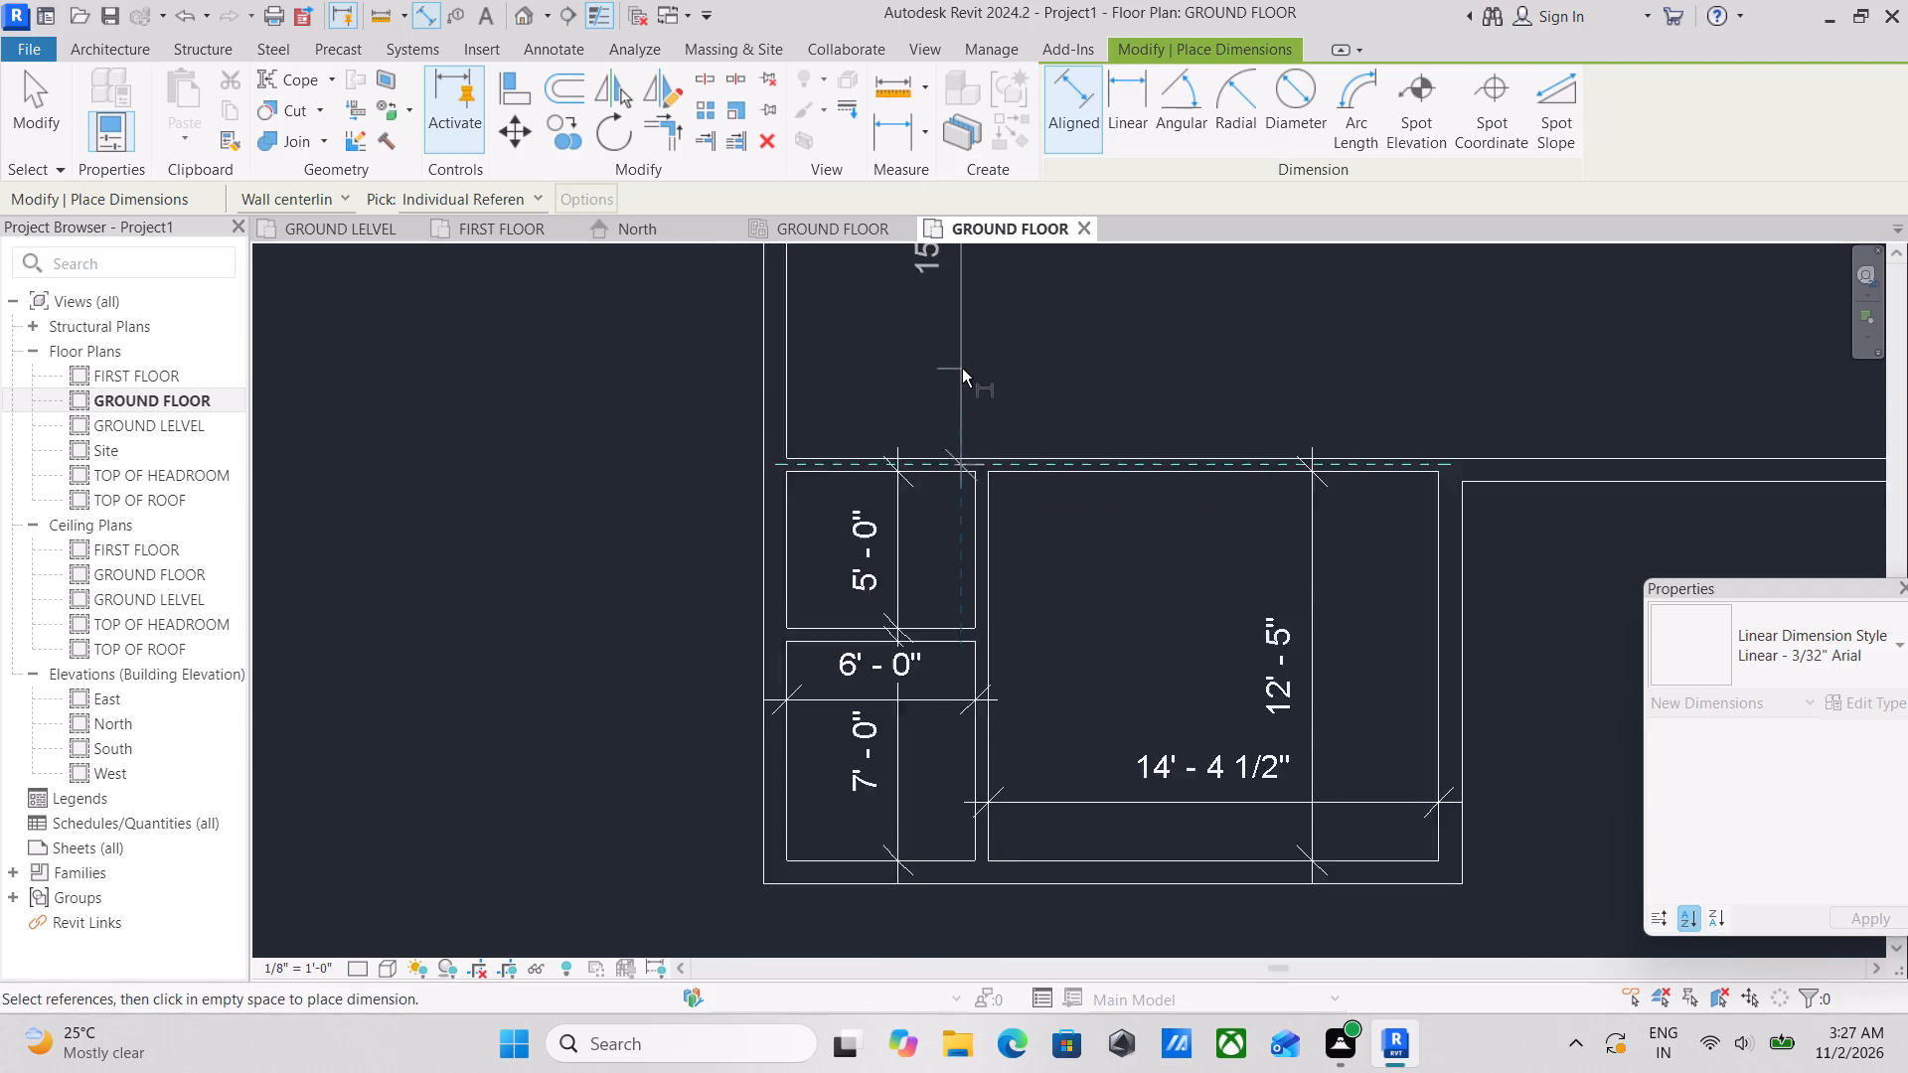
{"action": "middle_click_drag", "start_coordinate": [961, 387], "coordinate": [880, 644]}
{"action": "scroll", "coordinate": [876, 619], "scroll_direction": "up", "scroll_amount": 1}
{"action": "left_click", "coordinate": [879, 449]}
{"action": "scroll", "coordinate": [895, 350], "scroll_direction": "down", "scroll_amount": 4}
{"action": "middle_click_drag", "start_coordinate": [893, 353], "coordinate": [868, 409]}
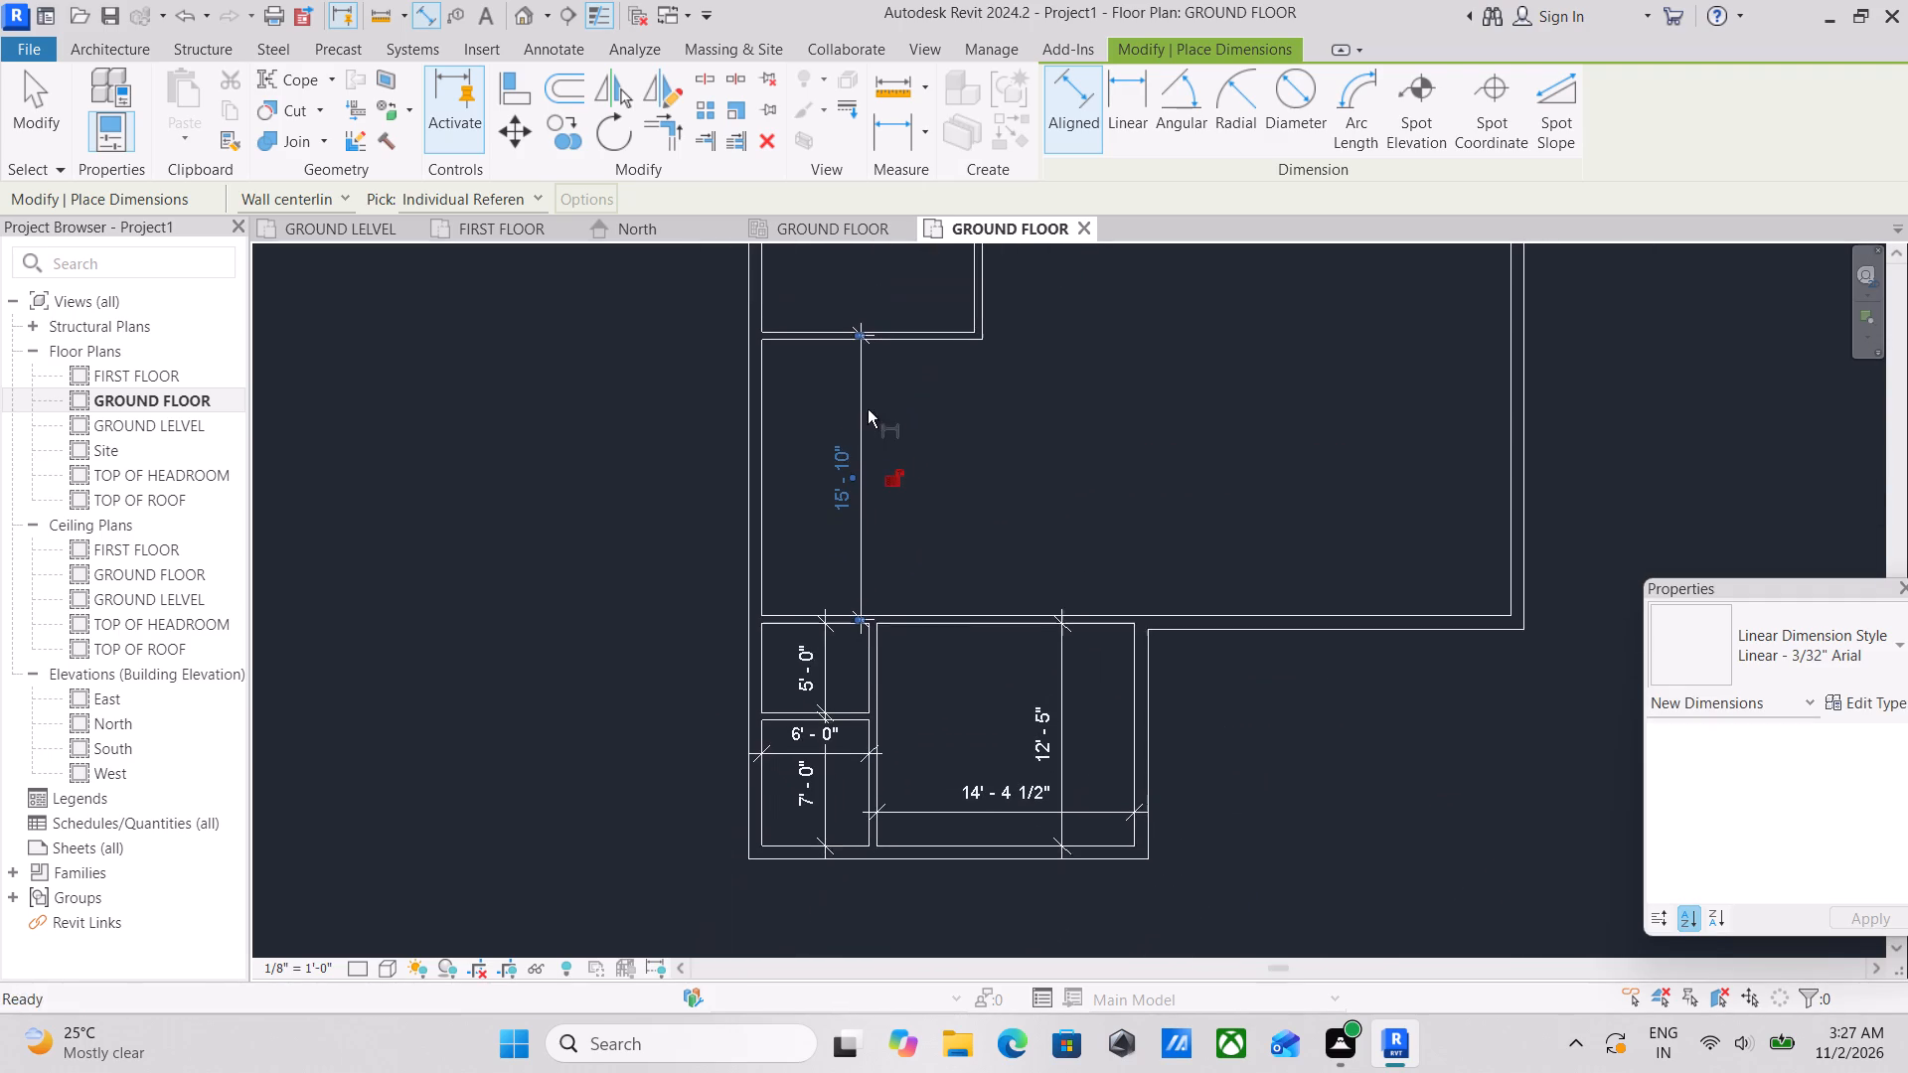
{"action": "scroll", "coordinate": [904, 280], "scroll_direction": "up", "scroll_amount": 4}
{"action": "key", "text": "Escape"}
{"action": "key", "text": "Escape"}
{"action": "scroll", "coordinate": [841, 439], "scroll_direction": "up", "scroll_amount": 3}
{"action": "key", "text": "Escape"}
Shift the middle room's vertical dimension witness lines to the inner faces of its north and south walls.
{"action": "scroll", "coordinate": [818, 355], "scroll_direction": "up", "scroll_amount": 4}
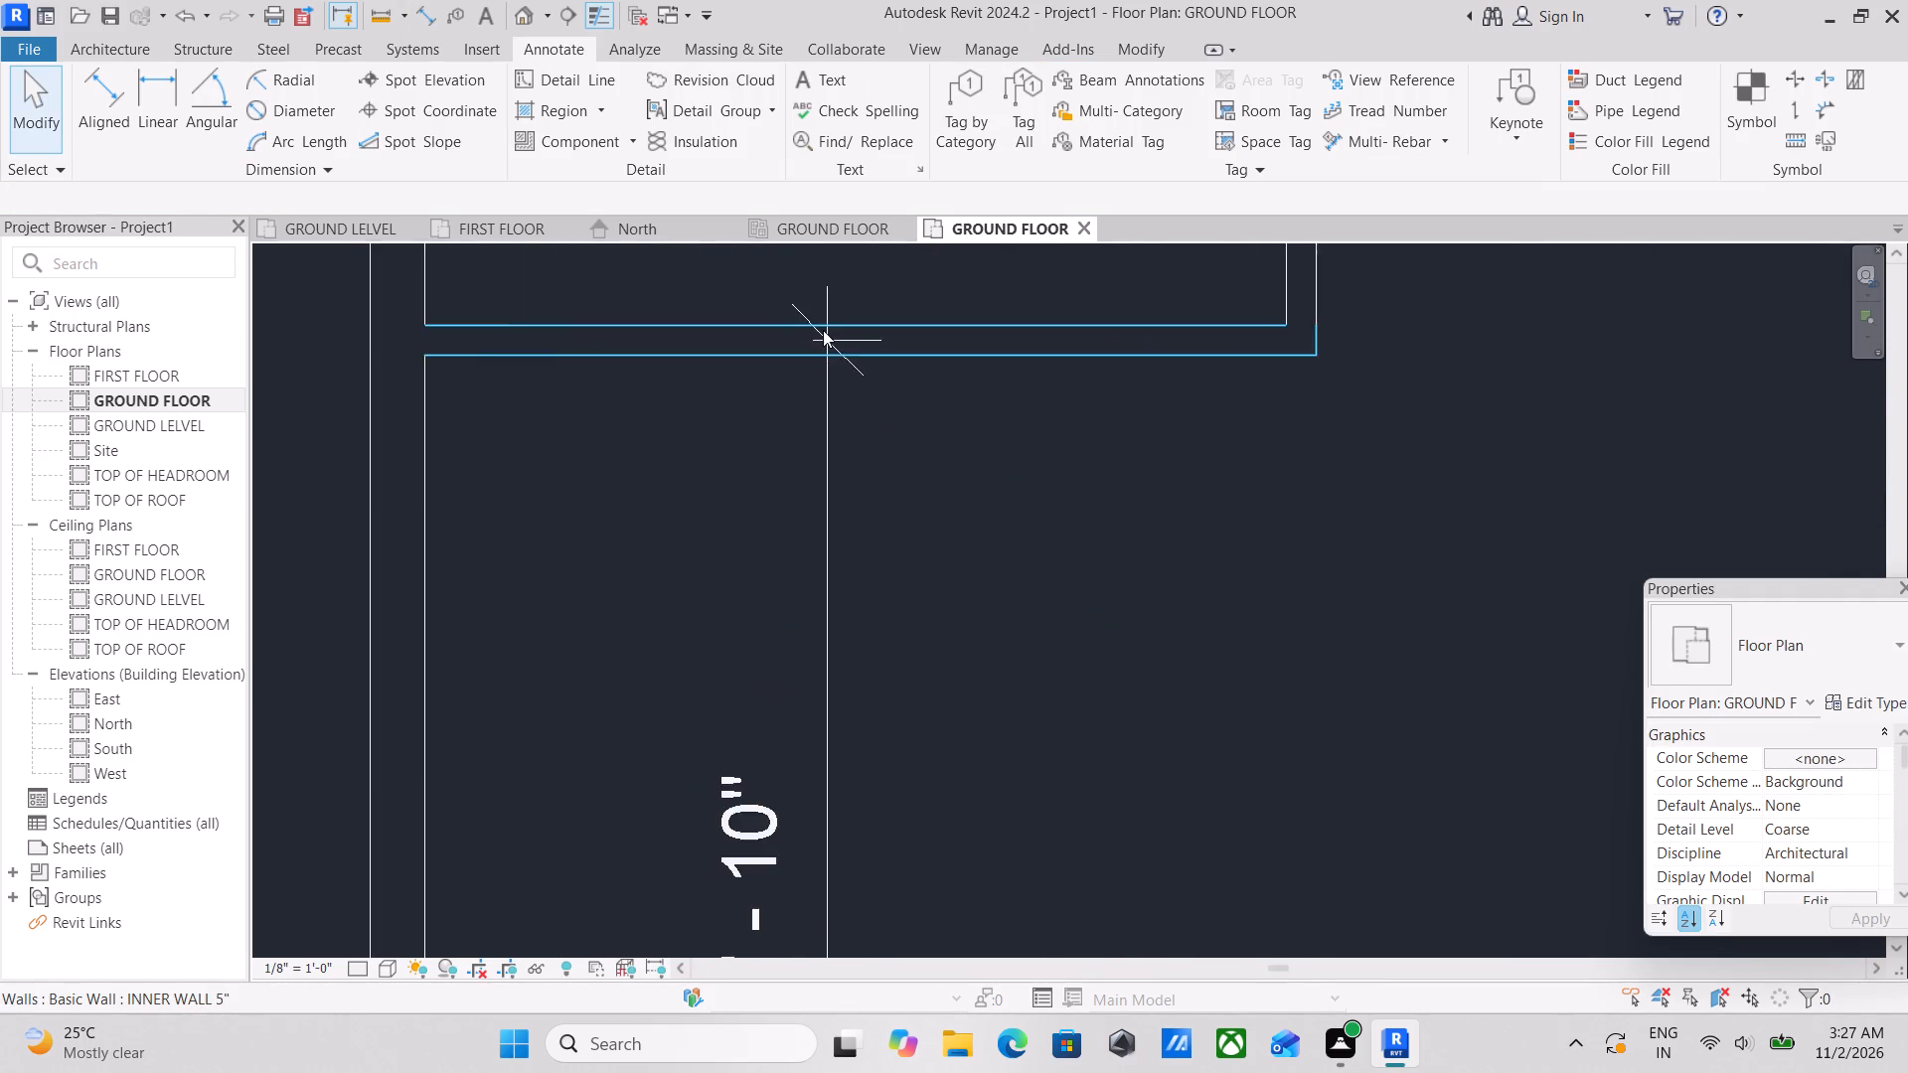
{"action": "scroll", "coordinate": [823, 330], "scroll_direction": "up", "scroll_amount": 3}
{"action": "left_click", "coordinate": [832, 468]}
{"action": "scroll", "coordinate": [853, 339], "scroll_direction": "up", "scroll_amount": 4}
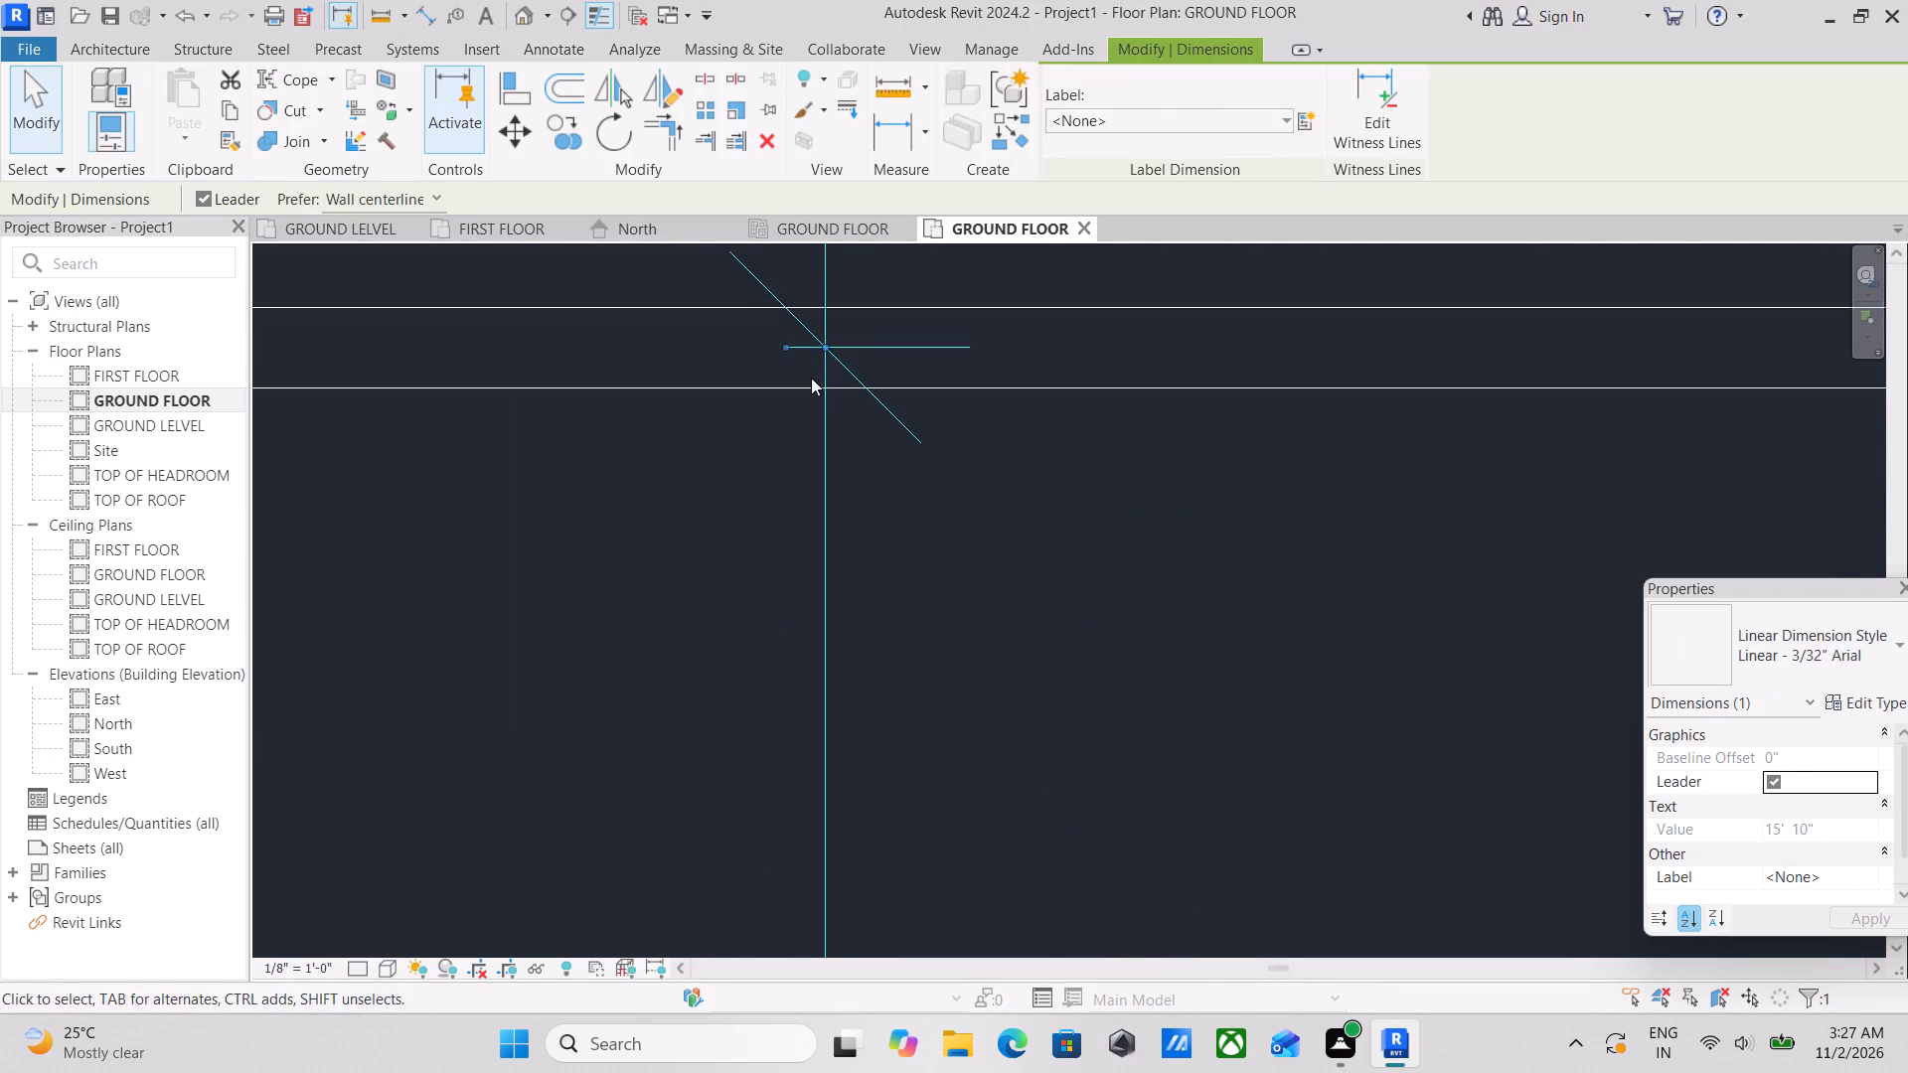
{"action": "scroll", "coordinate": [811, 378], "scroll_direction": "up", "scroll_amount": 1}
{"action": "left_click", "coordinate": [830, 336]}
{"action": "scroll", "coordinate": [843, 423], "scroll_direction": "down", "scroll_amount": 12}
{"action": "middle_click_drag", "start_coordinate": [812, 459], "coordinate": [691, 244]}
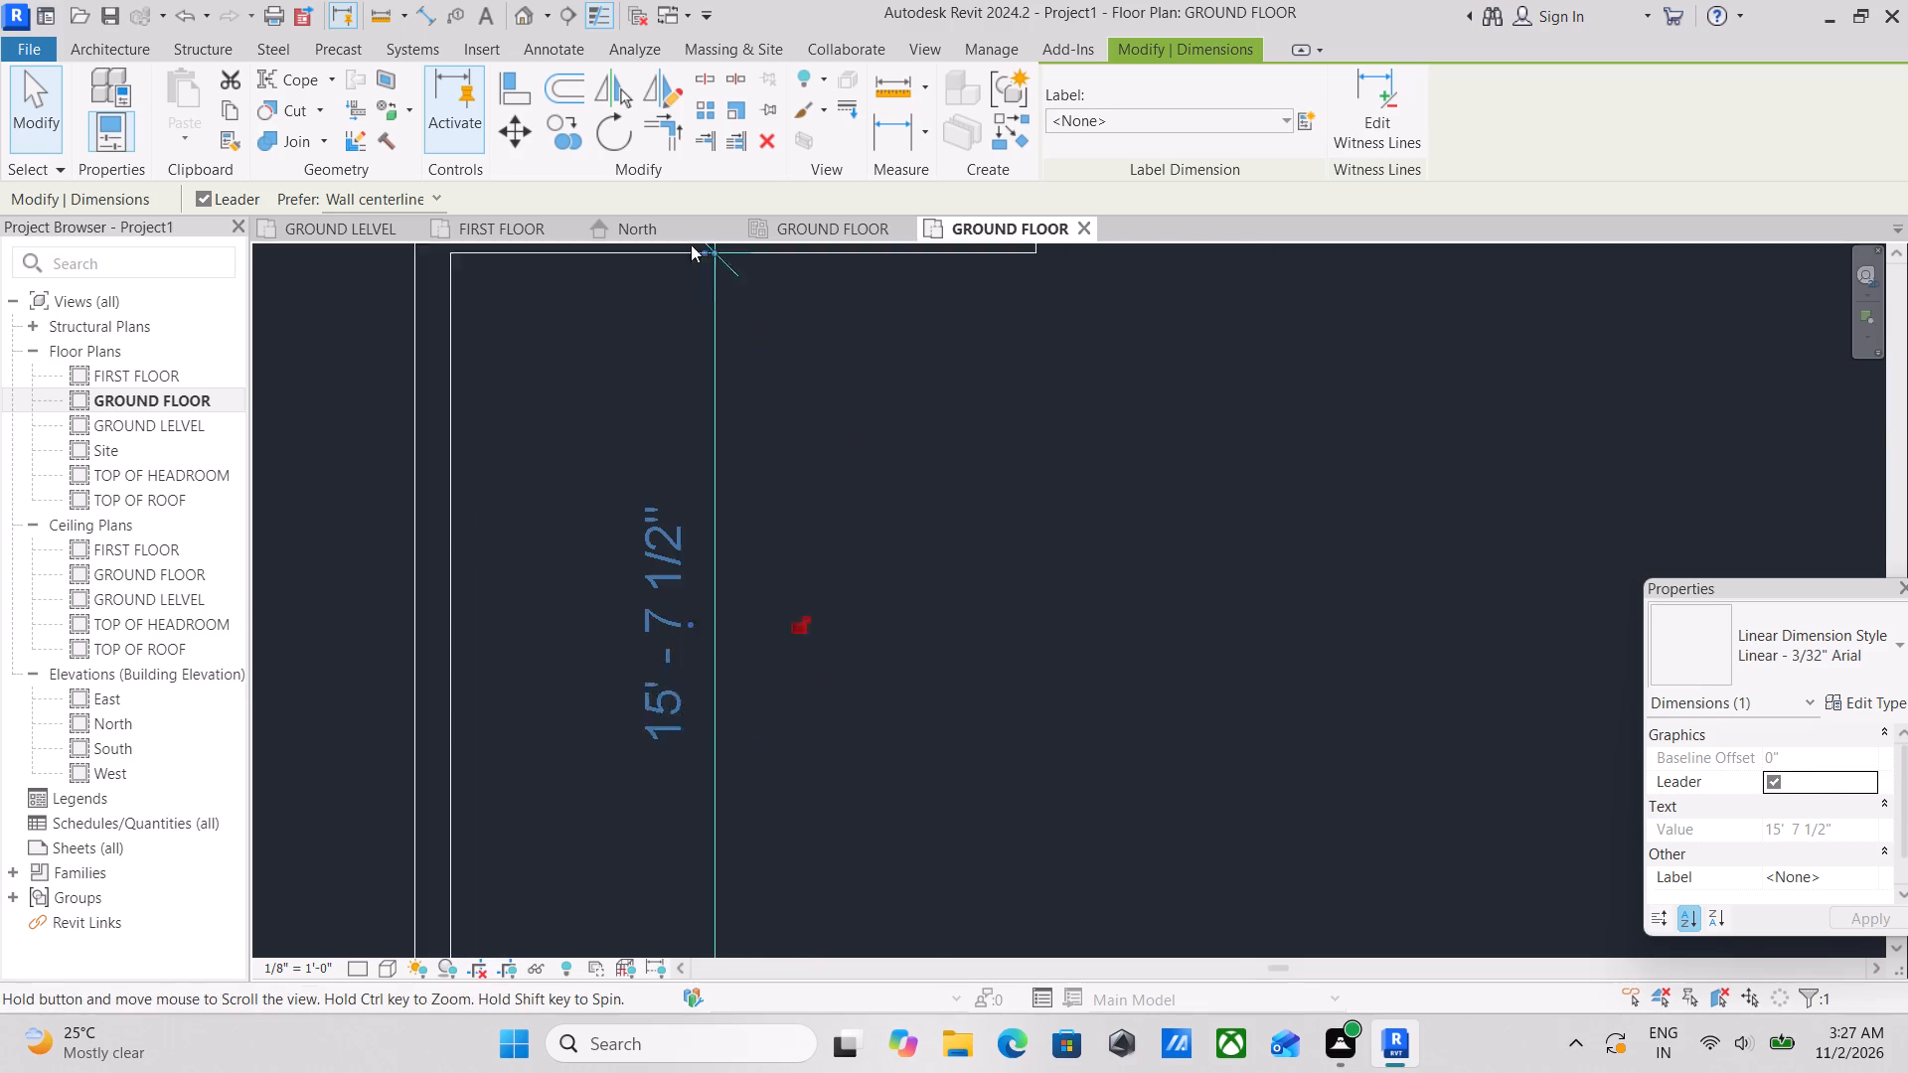
{"action": "middle_click_drag", "start_coordinate": [691, 244], "coordinate": [691, 247]}
{"action": "scroll", "coordinate": [630, 421], "scroll_direction": "down", "scroll_amount": 6}
{"action": "middle_click_drag", "start_coordinate": [659, 366], "coordinate": [746, 132]}
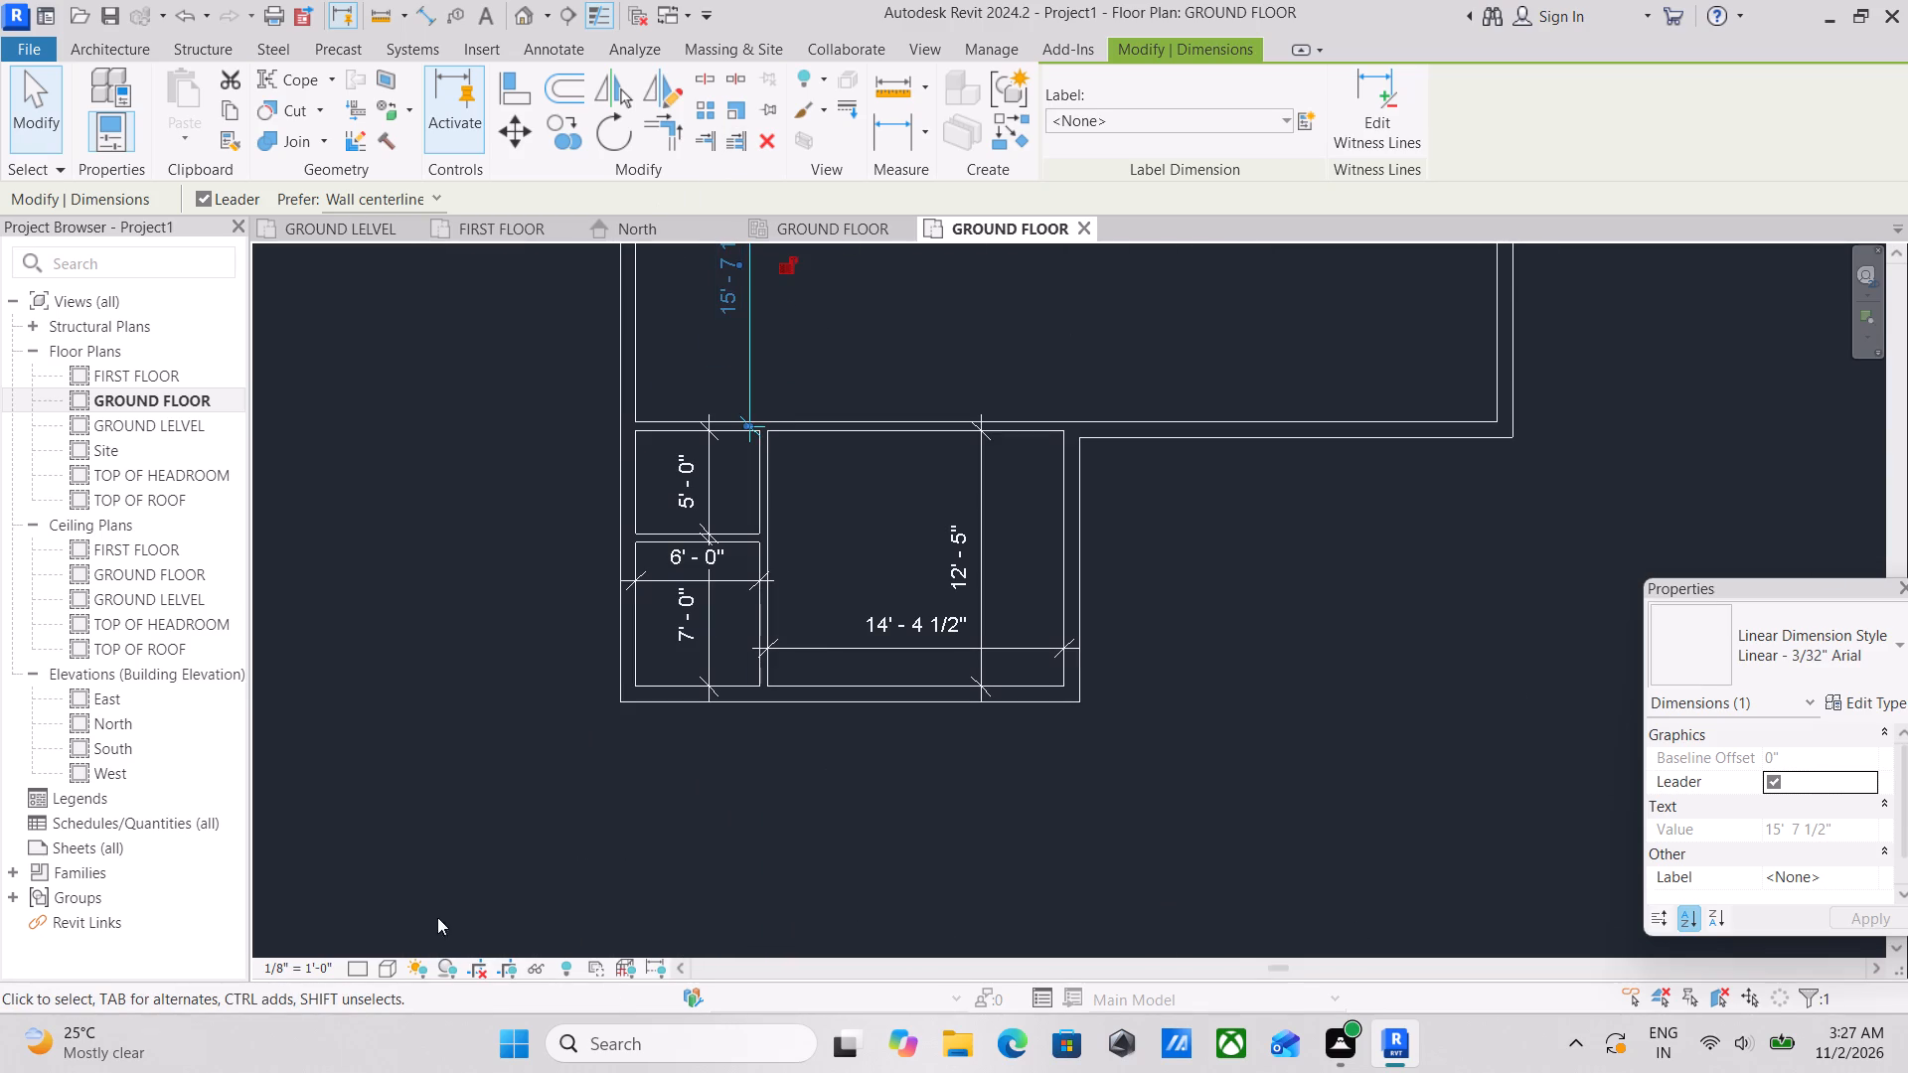
{"action": "scroll", "coordinate": [869, 484], "scroll_direction": "up", "scroll_amount": 2}
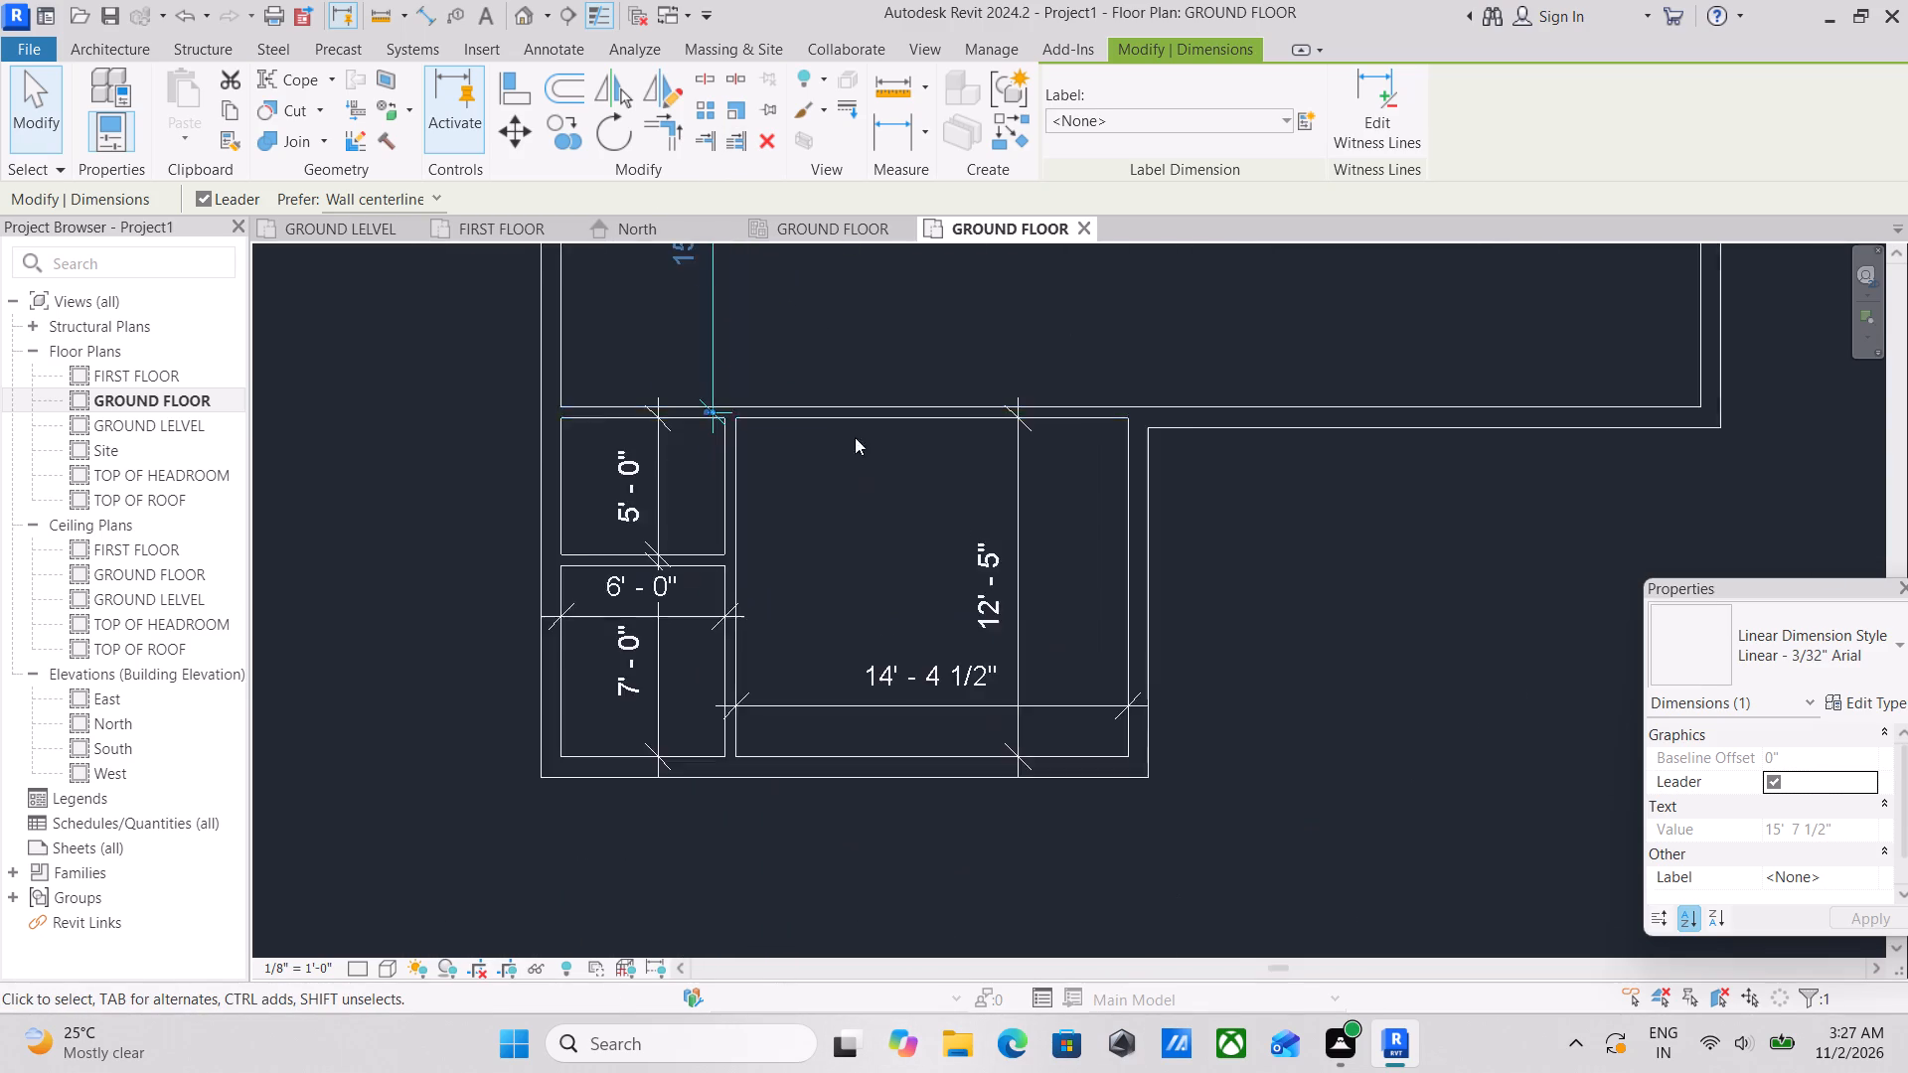
{"action": "scroll", "coordinate": [855, 437], "scroll_direction": "up", "scroll_amount": 1}
{"action": "scroll", "coordinate": [659, 453], "scroll_direction": "up", "scroll_amount": 4}
{"action": "middle_click_drag", "start_coordinate": [683, 463], "coordinate": [696, 623]}
{"action": "scroll", "coordinate": [733, 506], "scroll_direction": "up", "scroll_amount": 9}
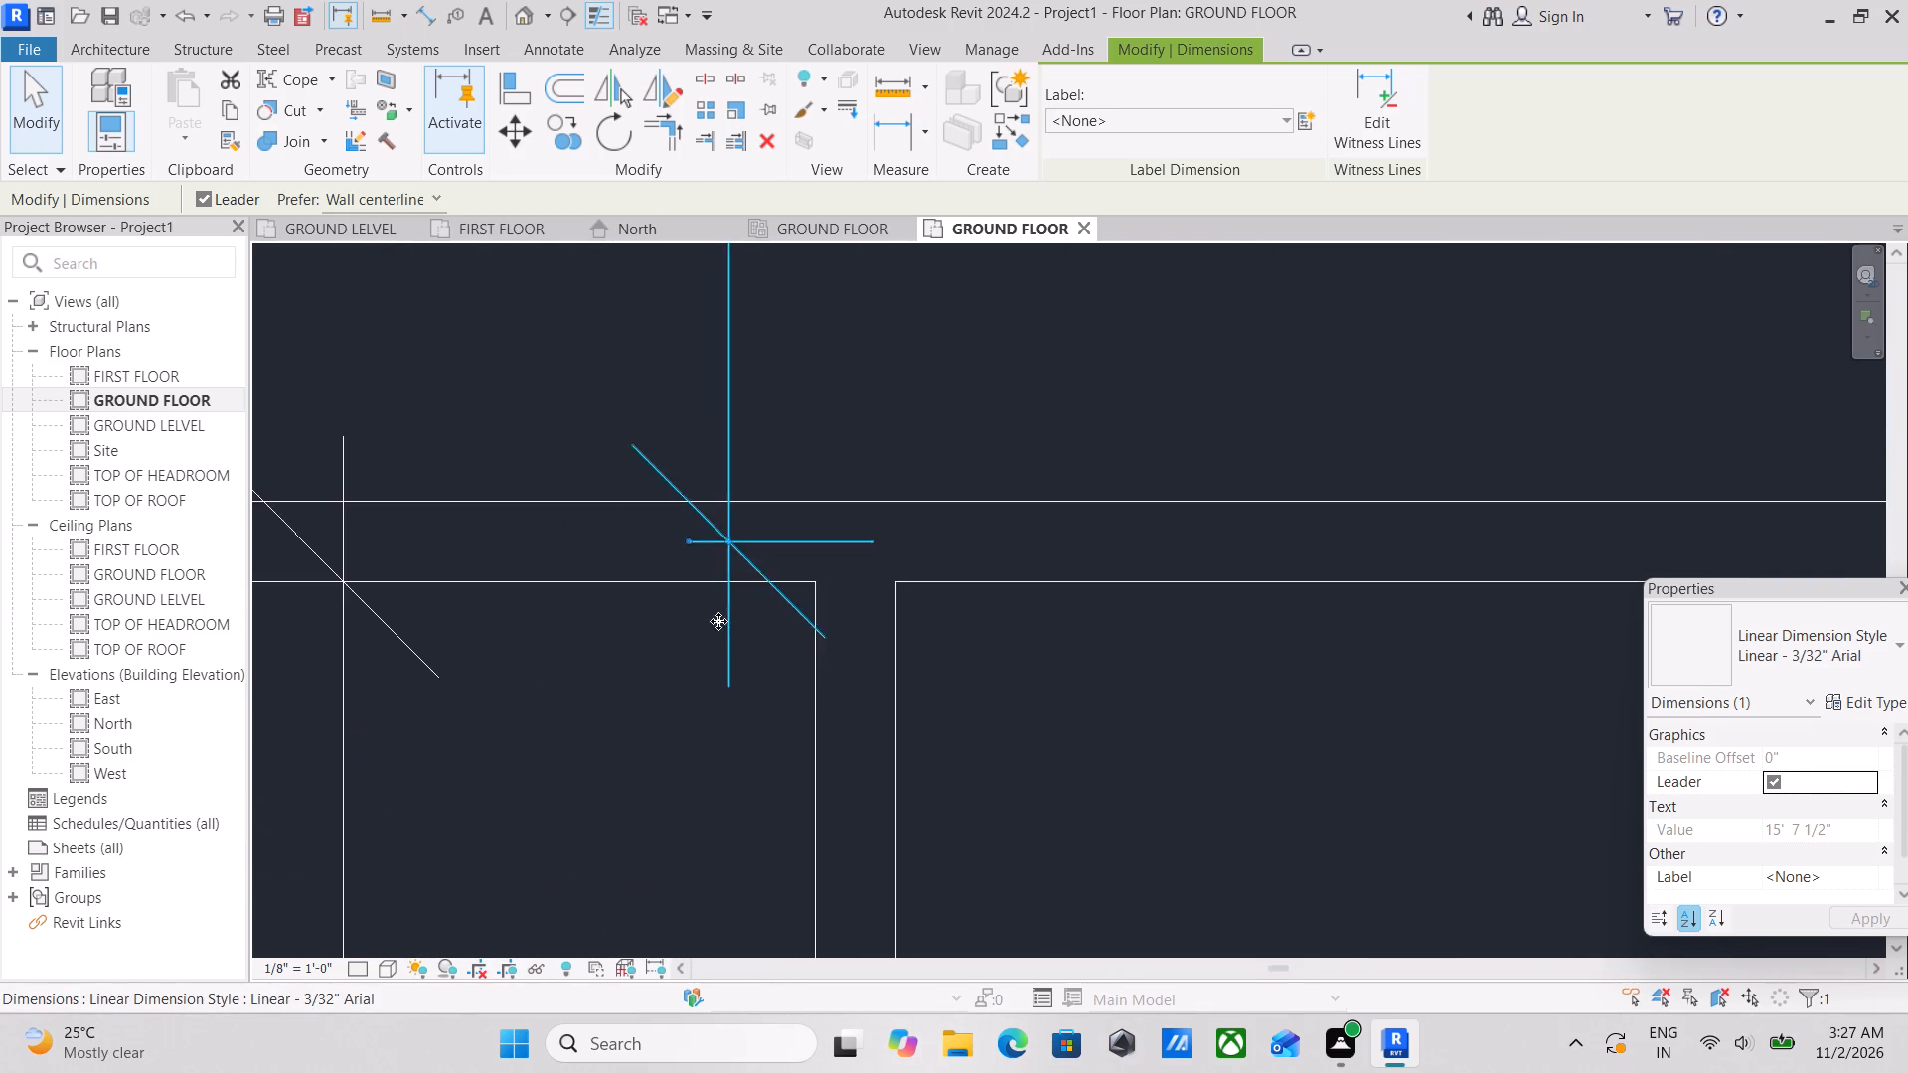
{"action": "scroll", "coordinate": [717, 594], "scroll_direction": "up", "scroll_amount": 4}
{"action": "left_click", "coordinate": [738, 497]}
Set the middle room's vertical clear distance to 10' by moving the northern small room's south inner wall.
{"action": "scroll", "coordinate": [748, 455], "scroll_direction": "down", "scroll_amount": 4}
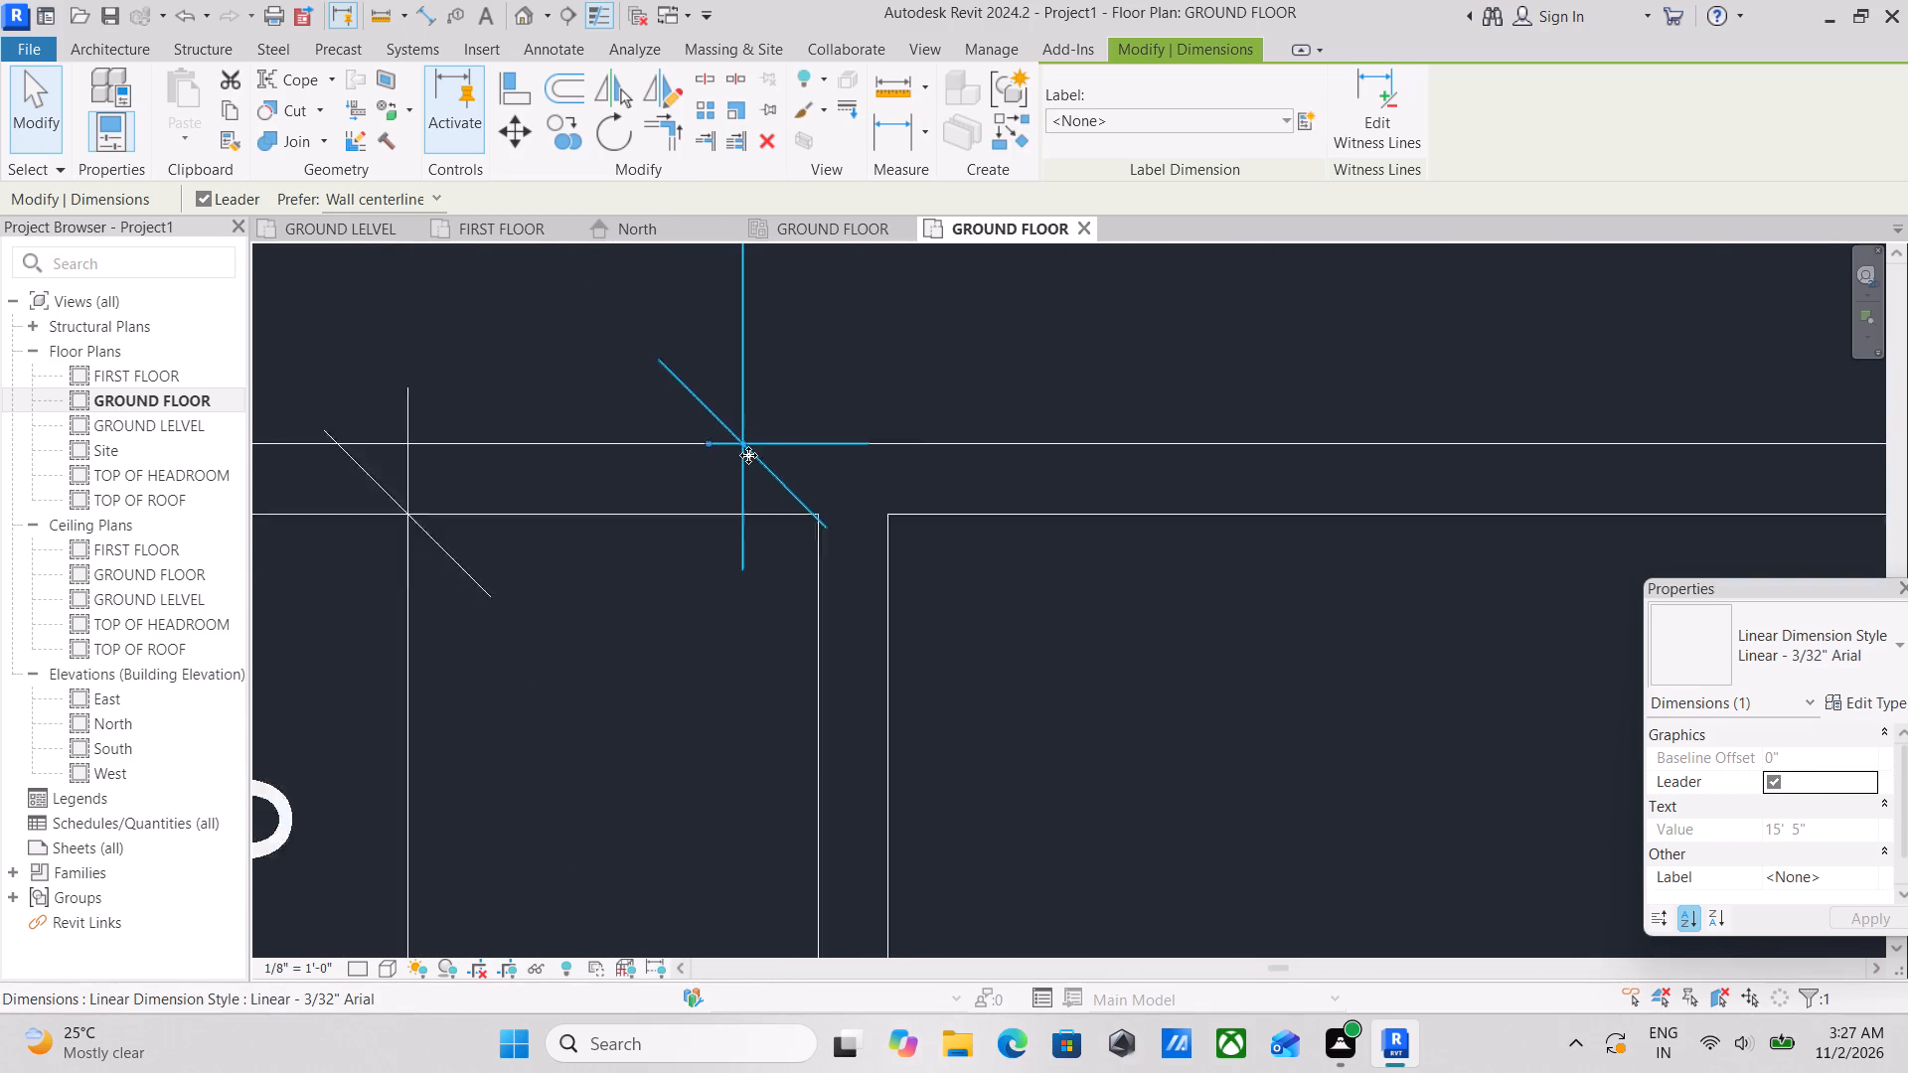
{"action": "scroll", "coordinate": [748, 455], "scroll_direction": "down", "scroll_amount": 7}
{"action": "middle_click_drag", "start_coordinate": [799, 389], "coordinate": [754, 1034]}
{"action": "scroll", "coordinate": [758, 1042], "scroll_direction": "up", "scroll_amount": 1}
{"action": "scroll", "coordinate": [821, 719], "scroll_direction": "down", "scroll_amount": 4}
{"action": "middle_click_drag", "start_coordinate": [839, 762], "coordinate": [846, 778]}
{"action": "scroll", "coordinate": [757, 524], "scroll_direction": "down", "scroll_amount": 4}
{"action": "middle_click", "coordinate": [763, 526]}
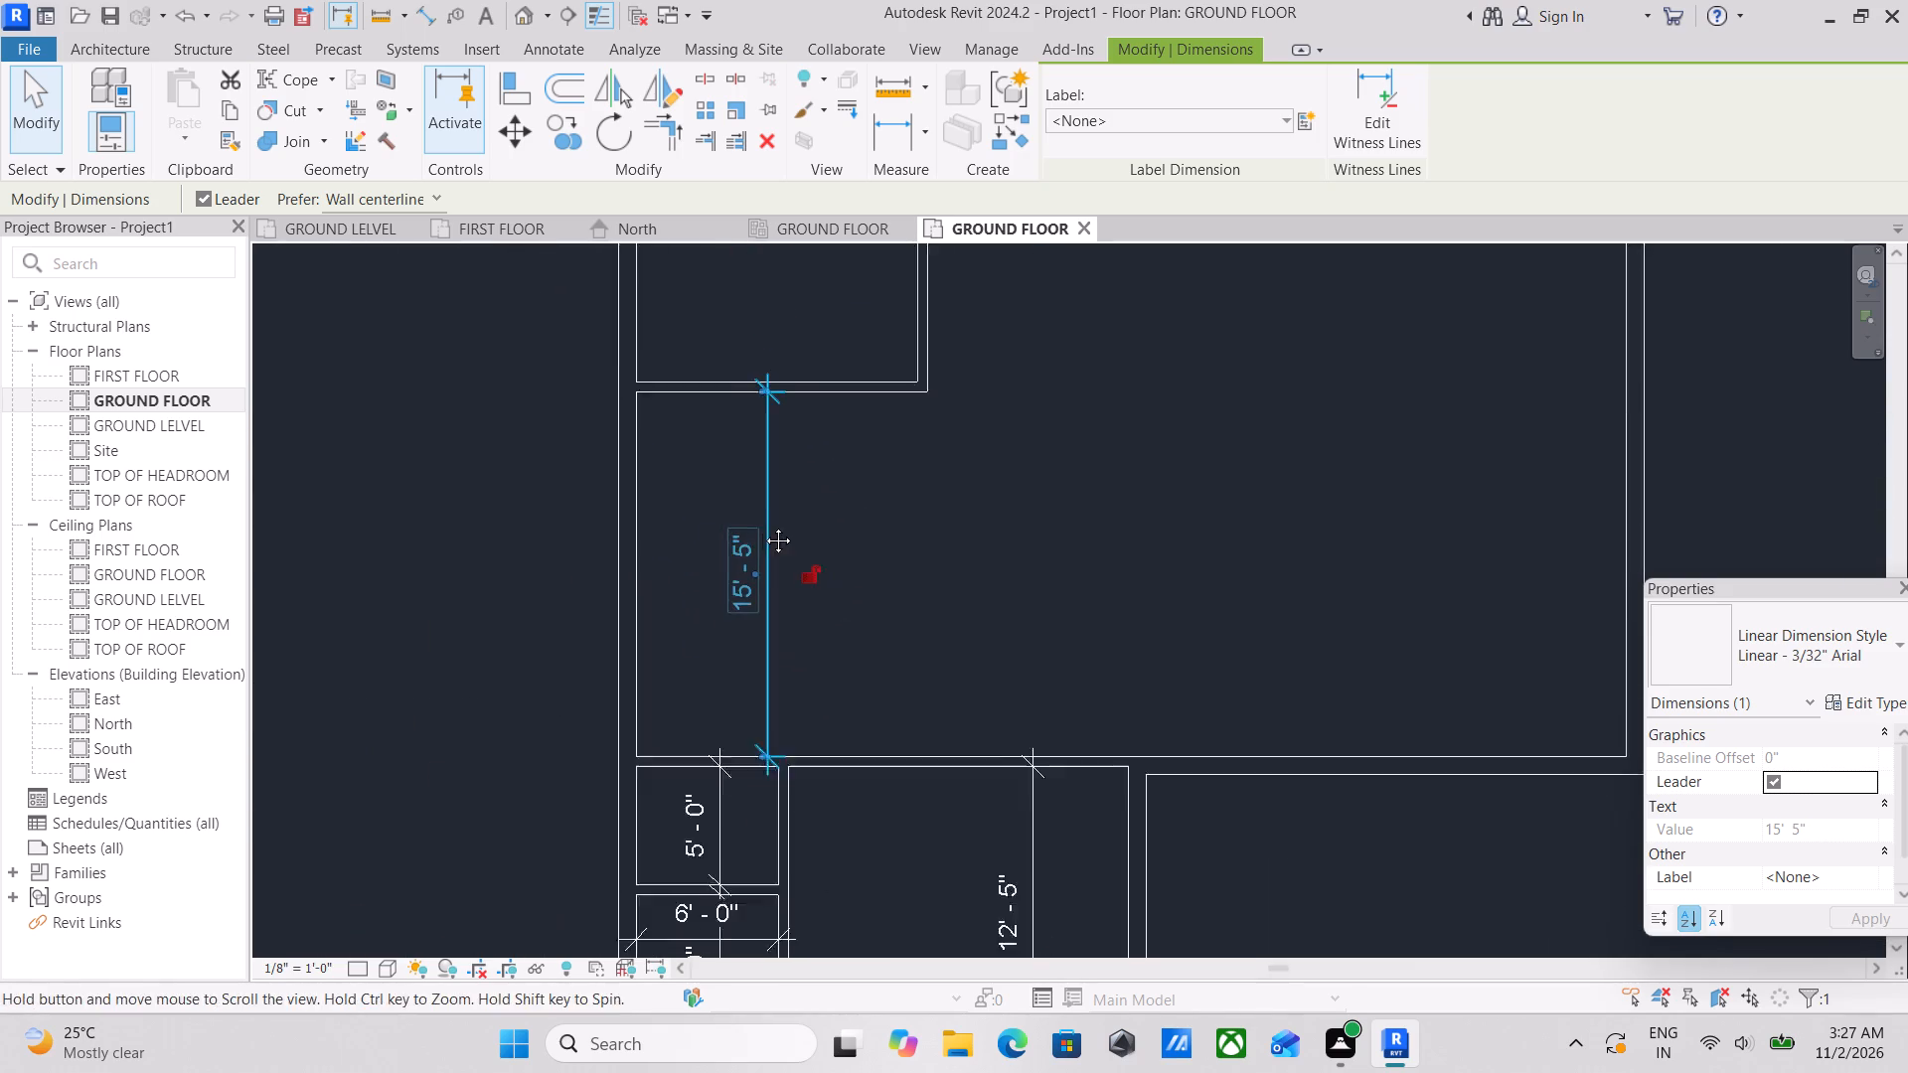
{"action": "scroll", "coordinate": [763, 526], "scroll_direction": "up", "scroll_amount": 1}
{"action": "left_click", "coordinate": [603, 564]}
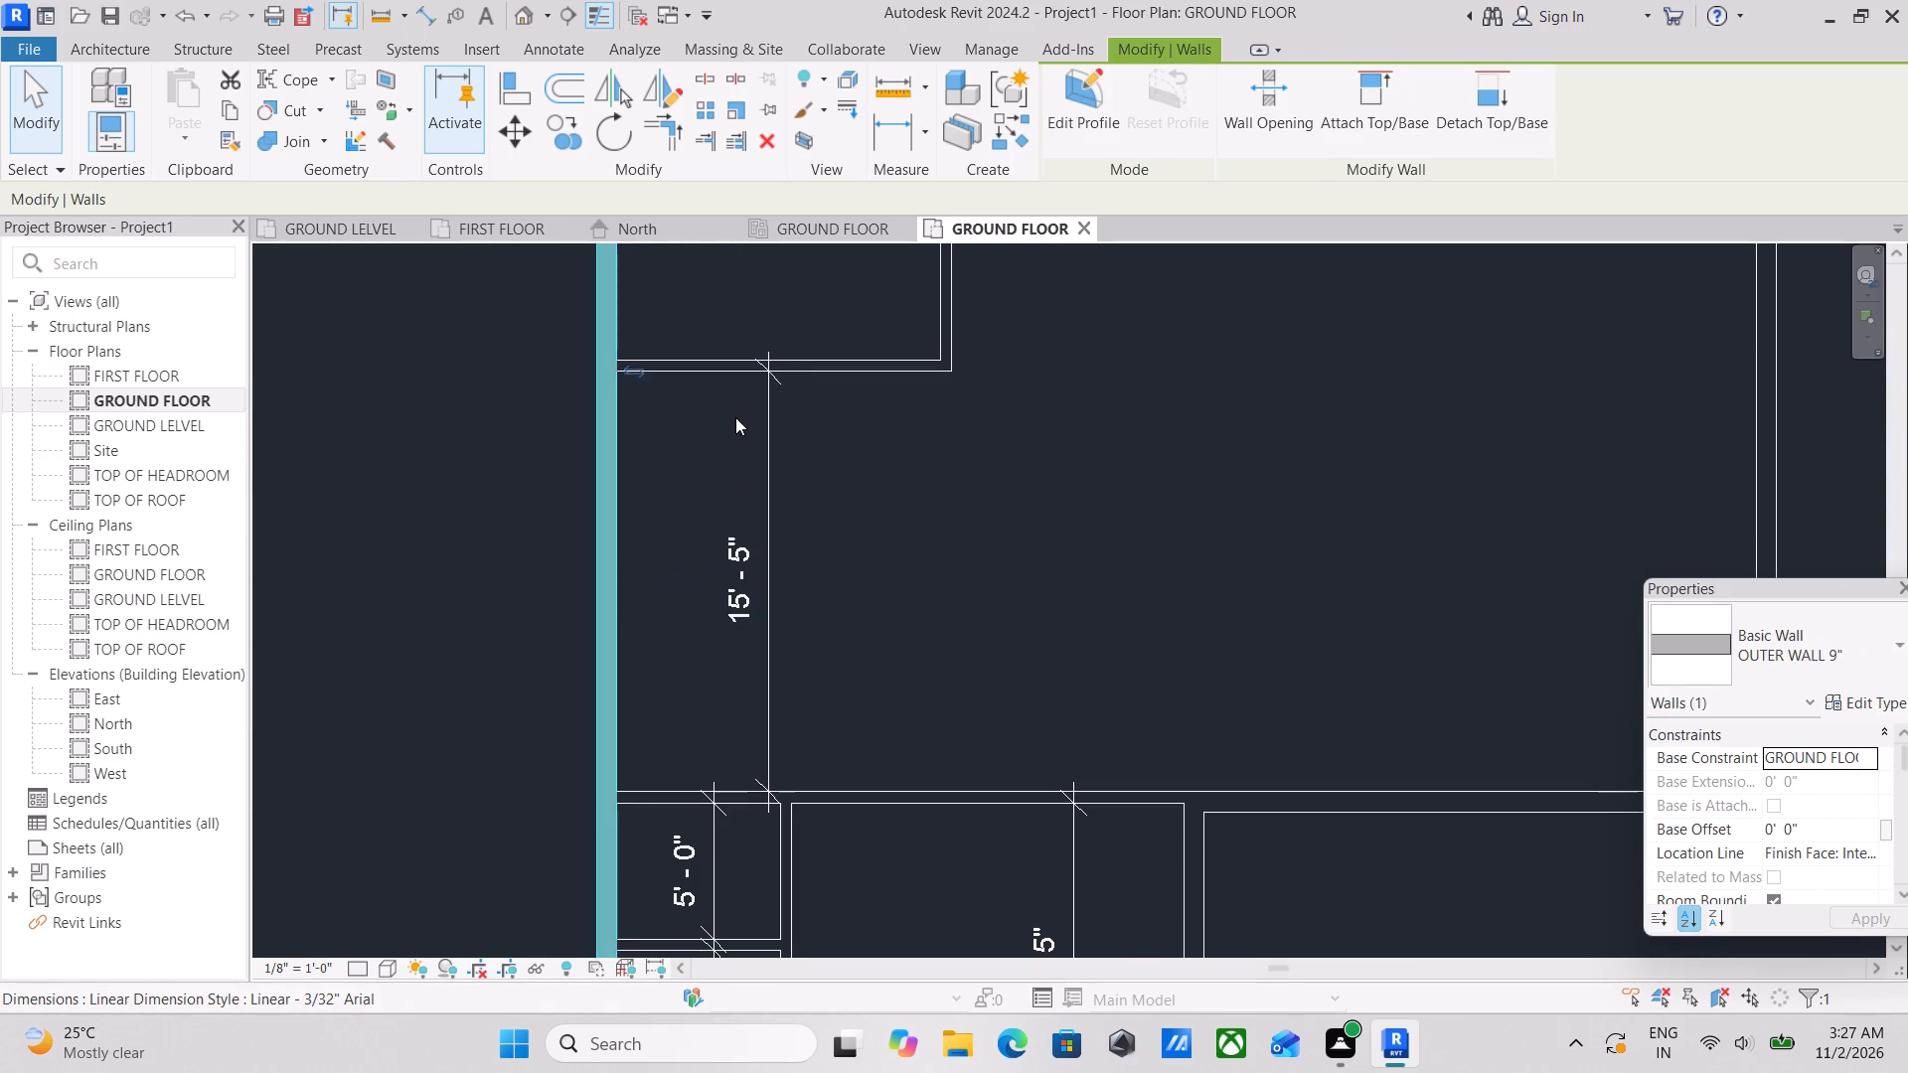
{"action": "left_click", "coordinate": [712, 357]}
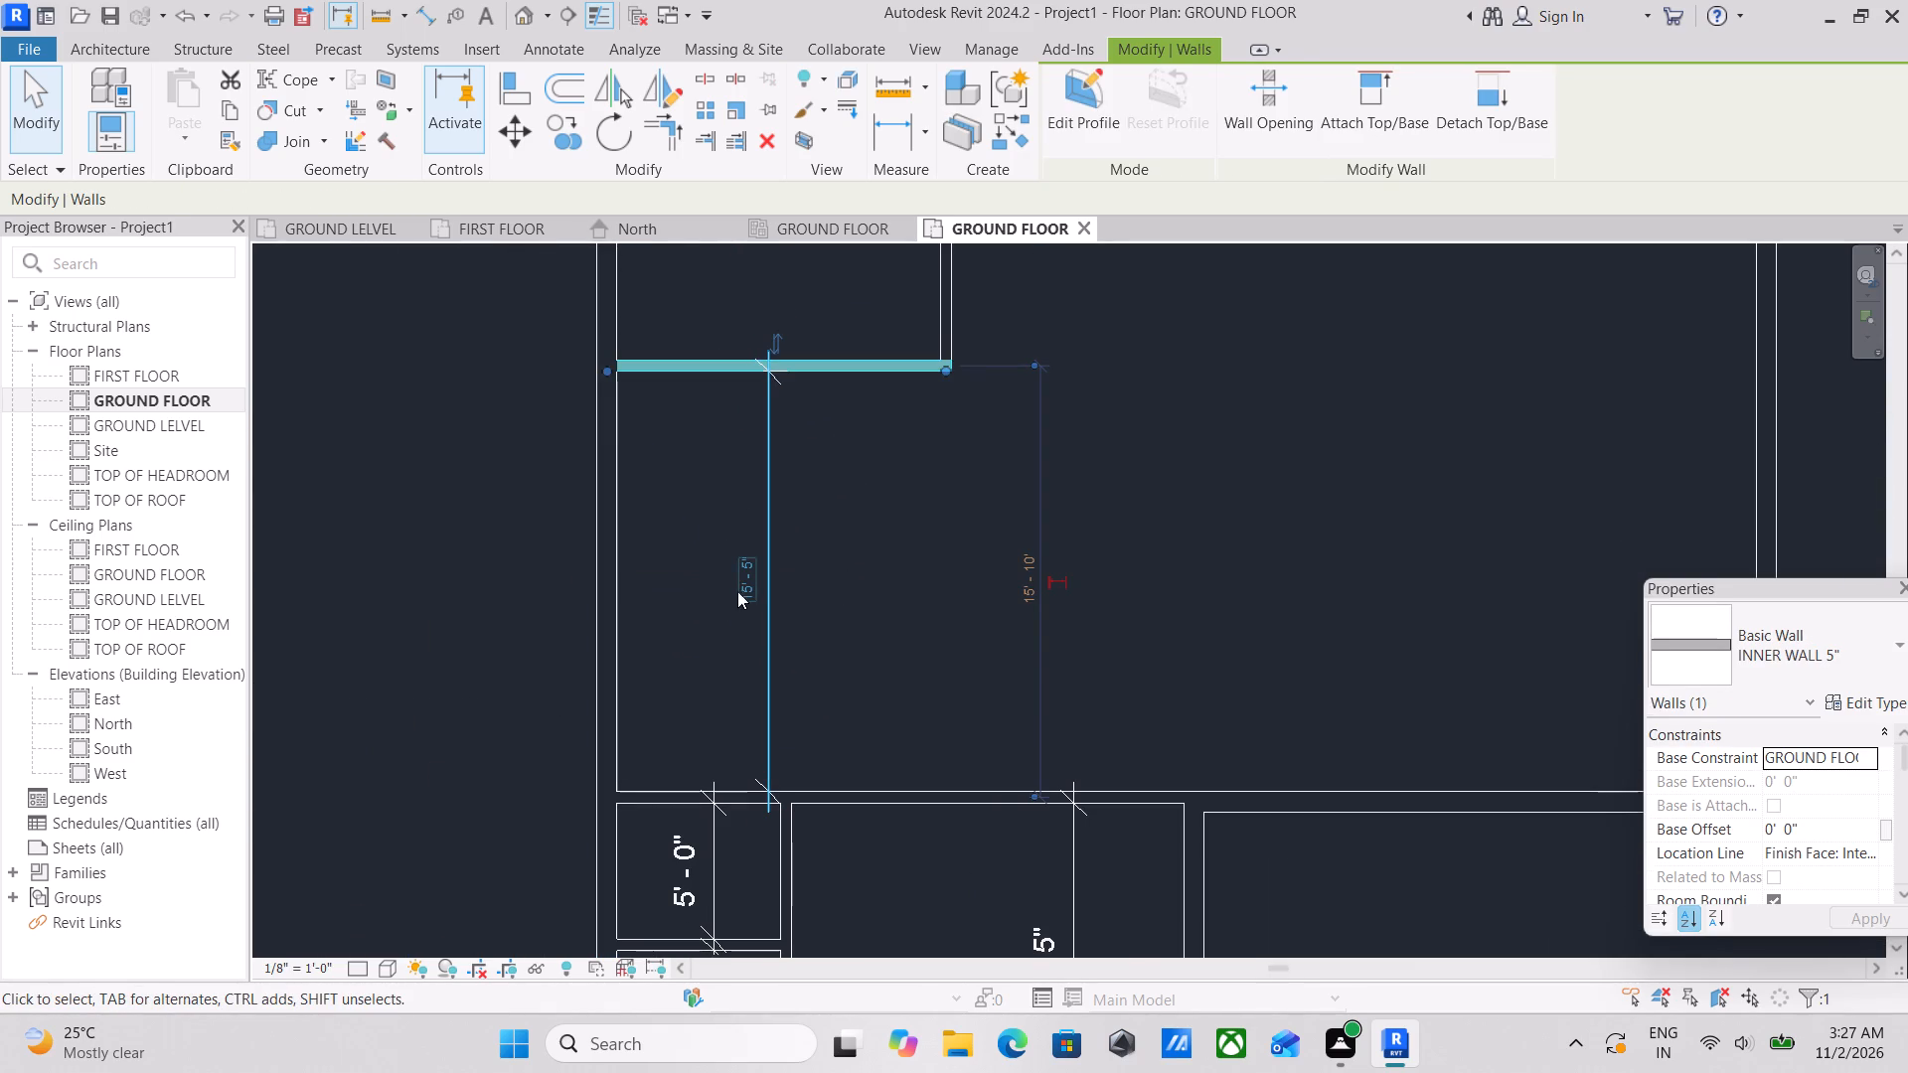
{"action": "left_click", "coordinate": [746, 575]}
{"action": "scroll", "coordinate": [756, 578], "scroll_direction": "up", "scroll_amount": 4}
{"action": "scroll", "coordinate": [938, 502], "scroll_direction": "down", "scroll_amount": 5}
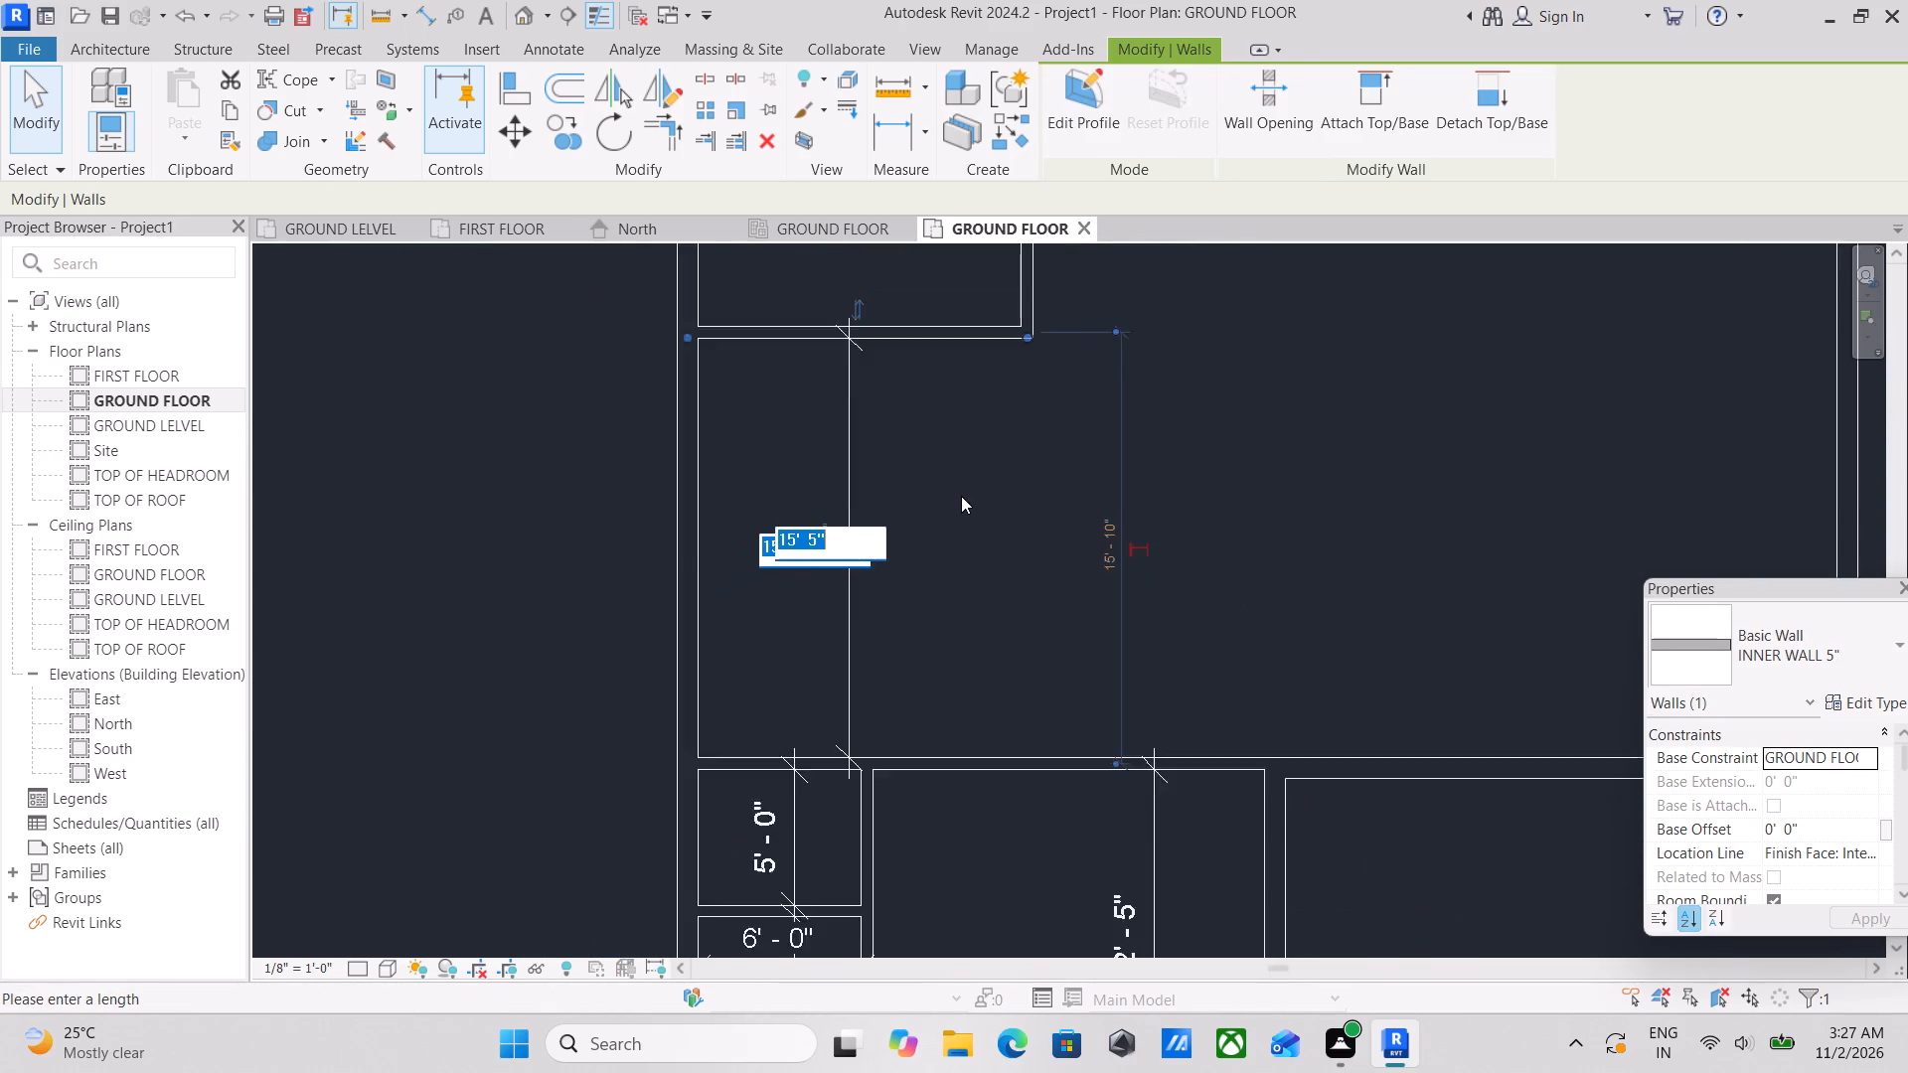
{"action": "scroll", "coordinate": [961, 496], "scroll_direction": "down", "scroll_amount": 1}
{"action": "middle_click_drag", "start_coordinate": [961, 496], "coordinate": [972, 616]}
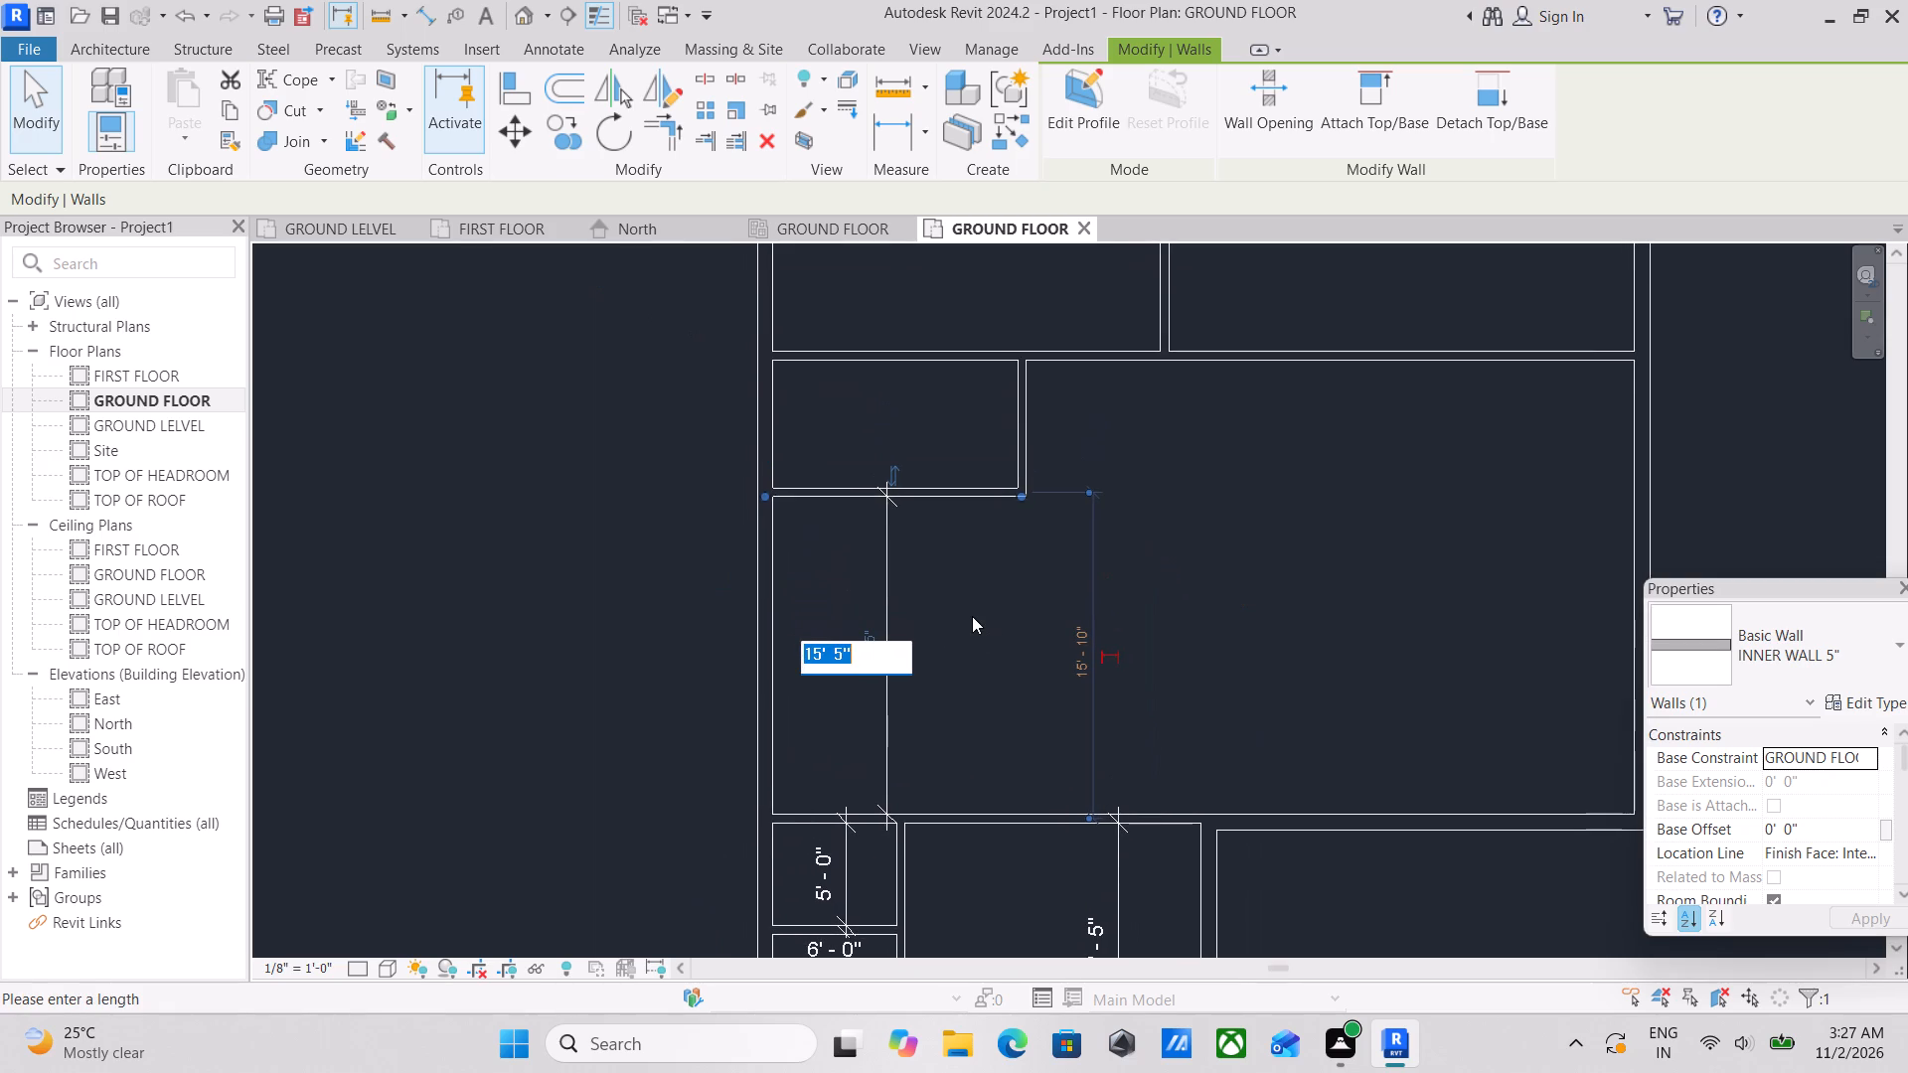
{"action": "scroll", "coordinate": [972, 616], "scroll_direction": "up", "scroll_amount": 3}
{"action": "scroll", "coordinate": [972, 616], "scroll_direction": "down", "scroll_amount": 2}
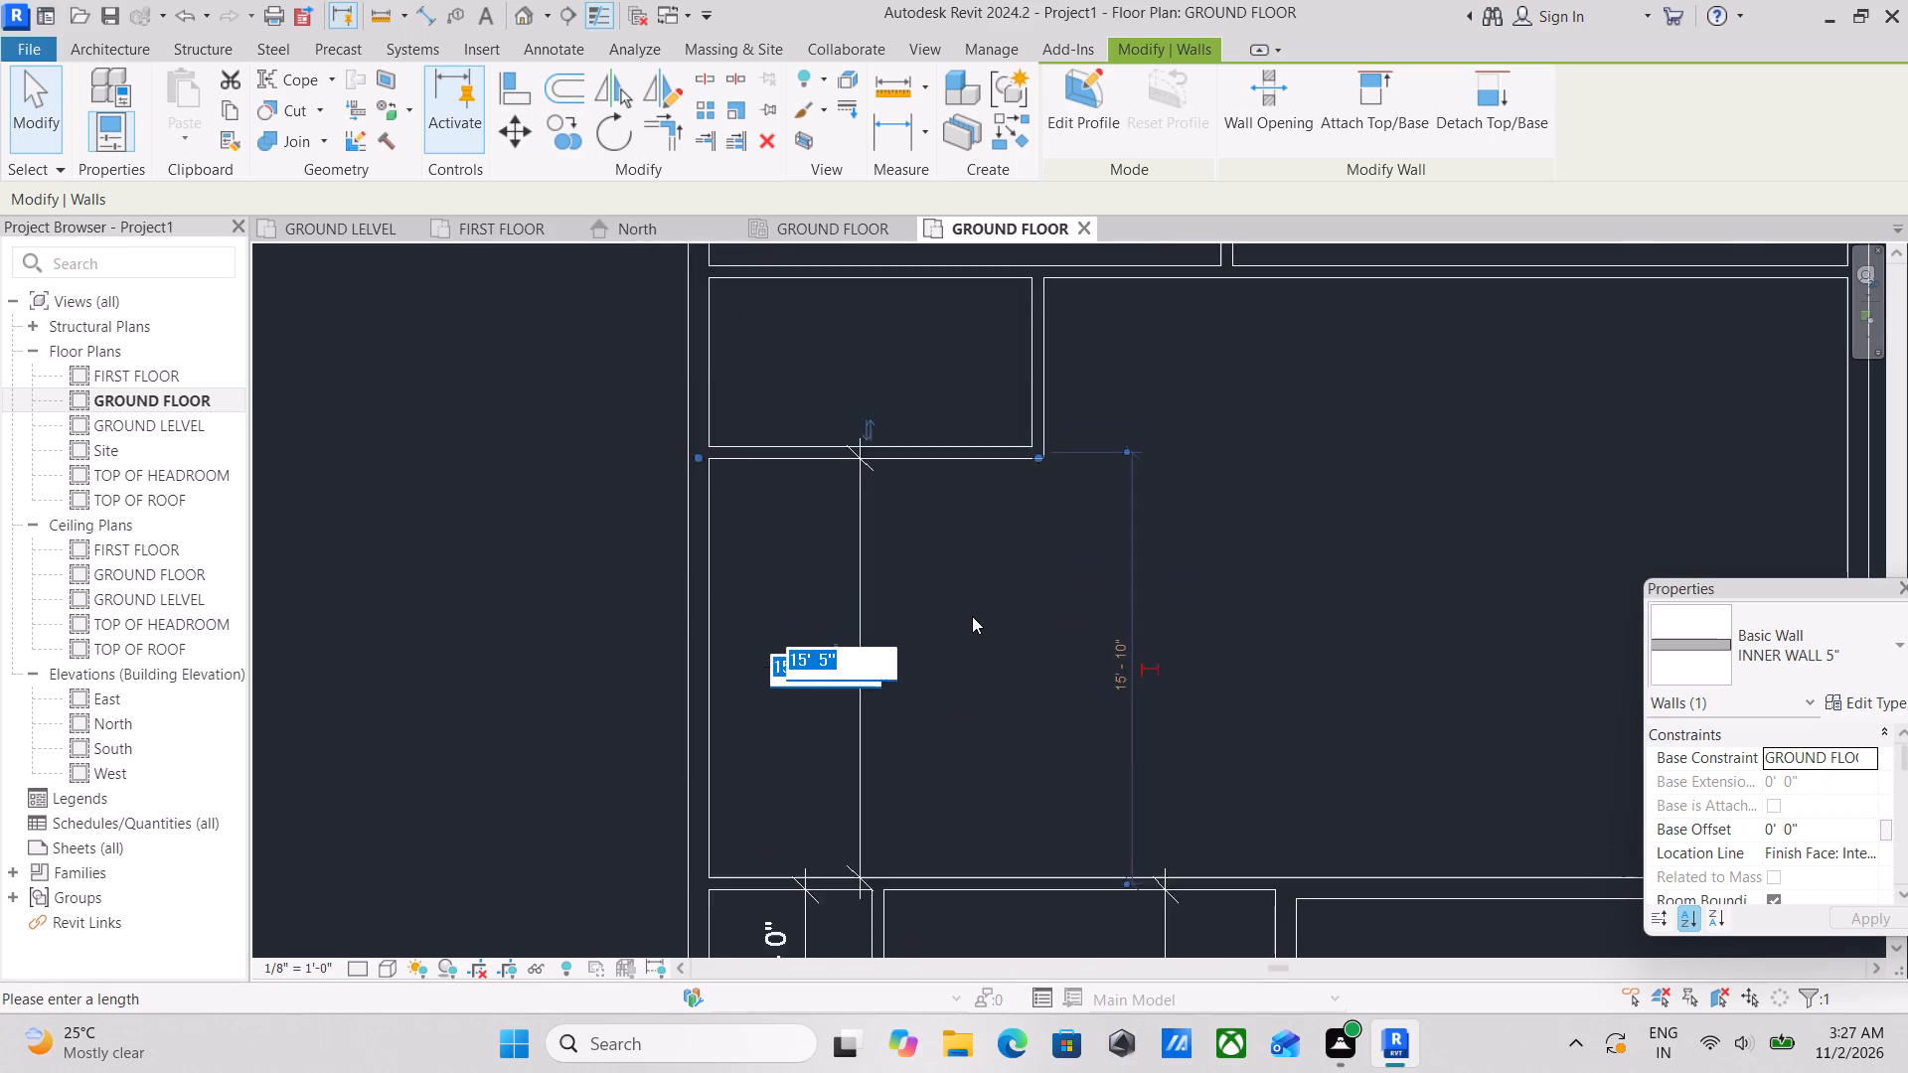
{"action": "scroll", "coordinate": [972, 616], "scroll_direction": "down", "scroll_amount": 2}
{"action": "middle_click_drag", "start_coordinate": [972, 616], "coordinate": [981, 700]}
{"action": "scroll", "coordinate": [981, 701], "scroll_direction": "up", "scroll_amount": 2}
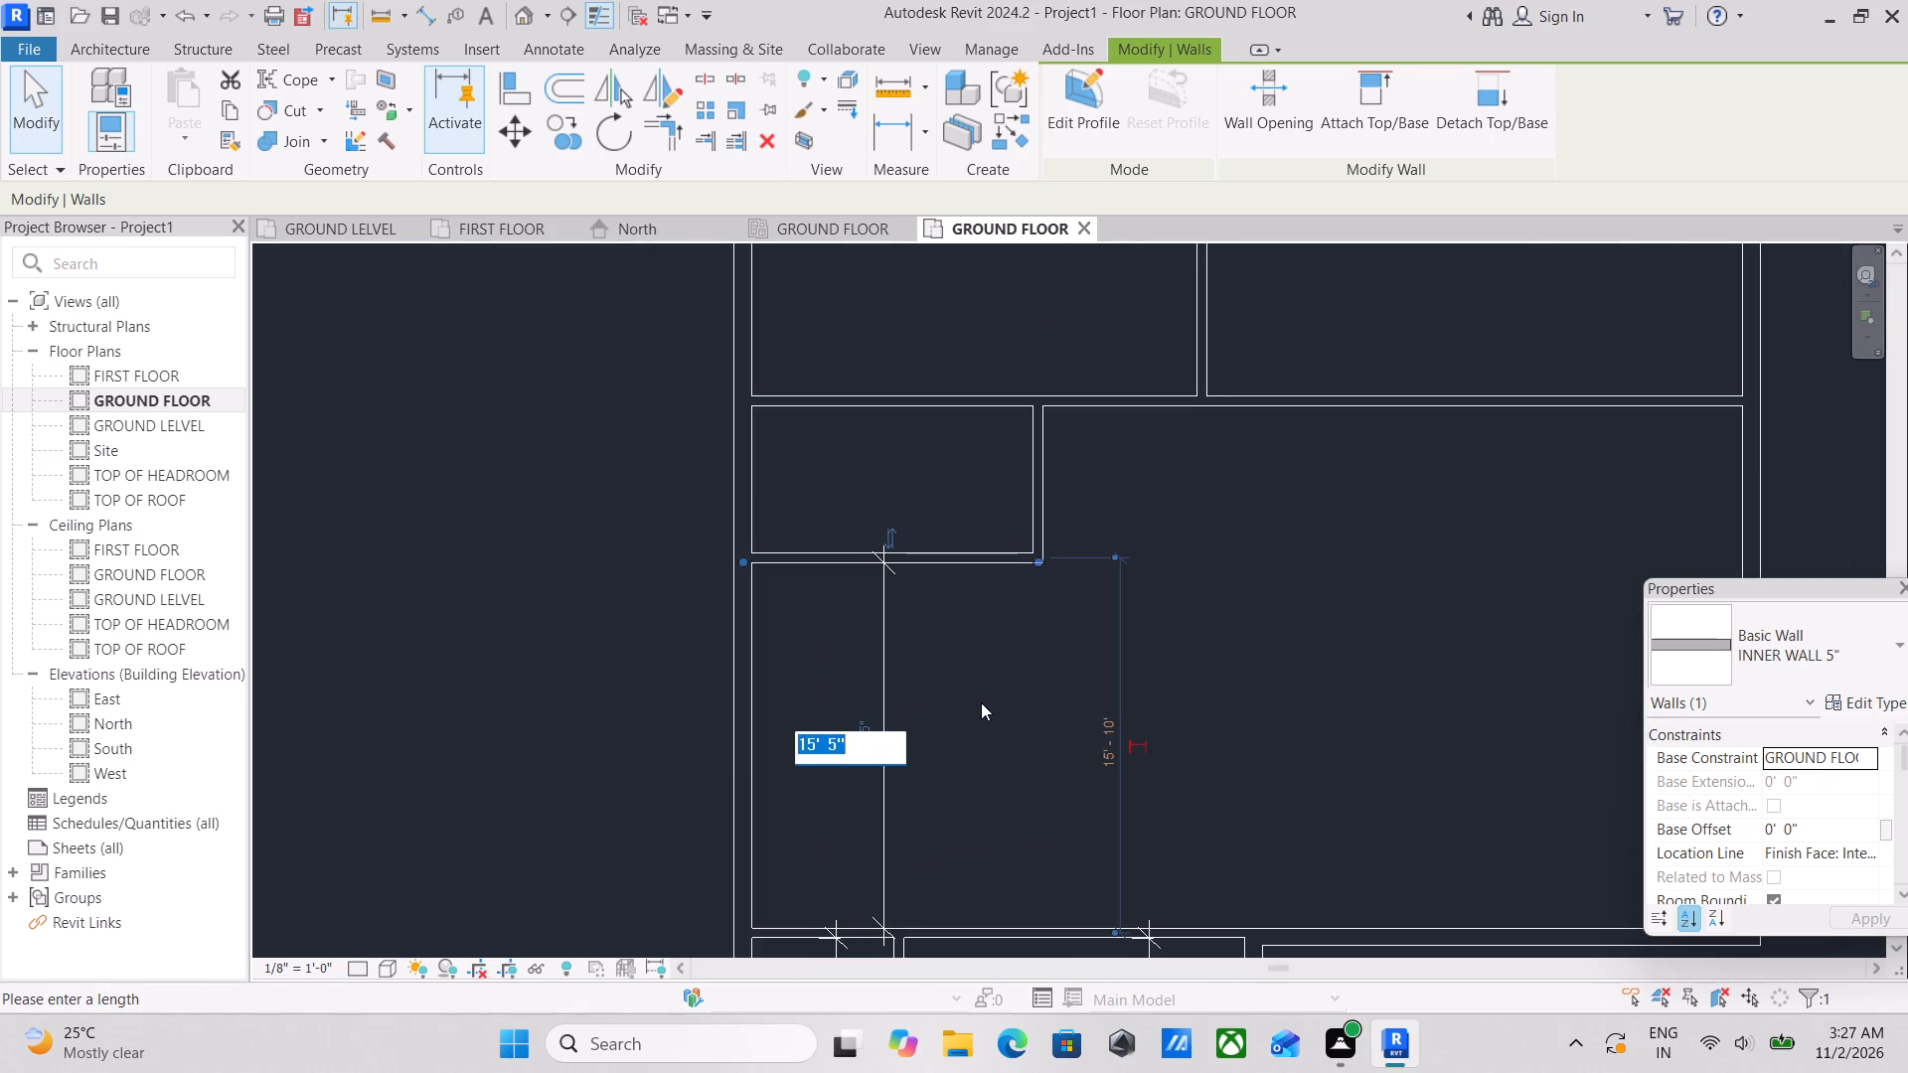
{"action": "key", "text": "1"}
{"action": "key", "text": "0"}
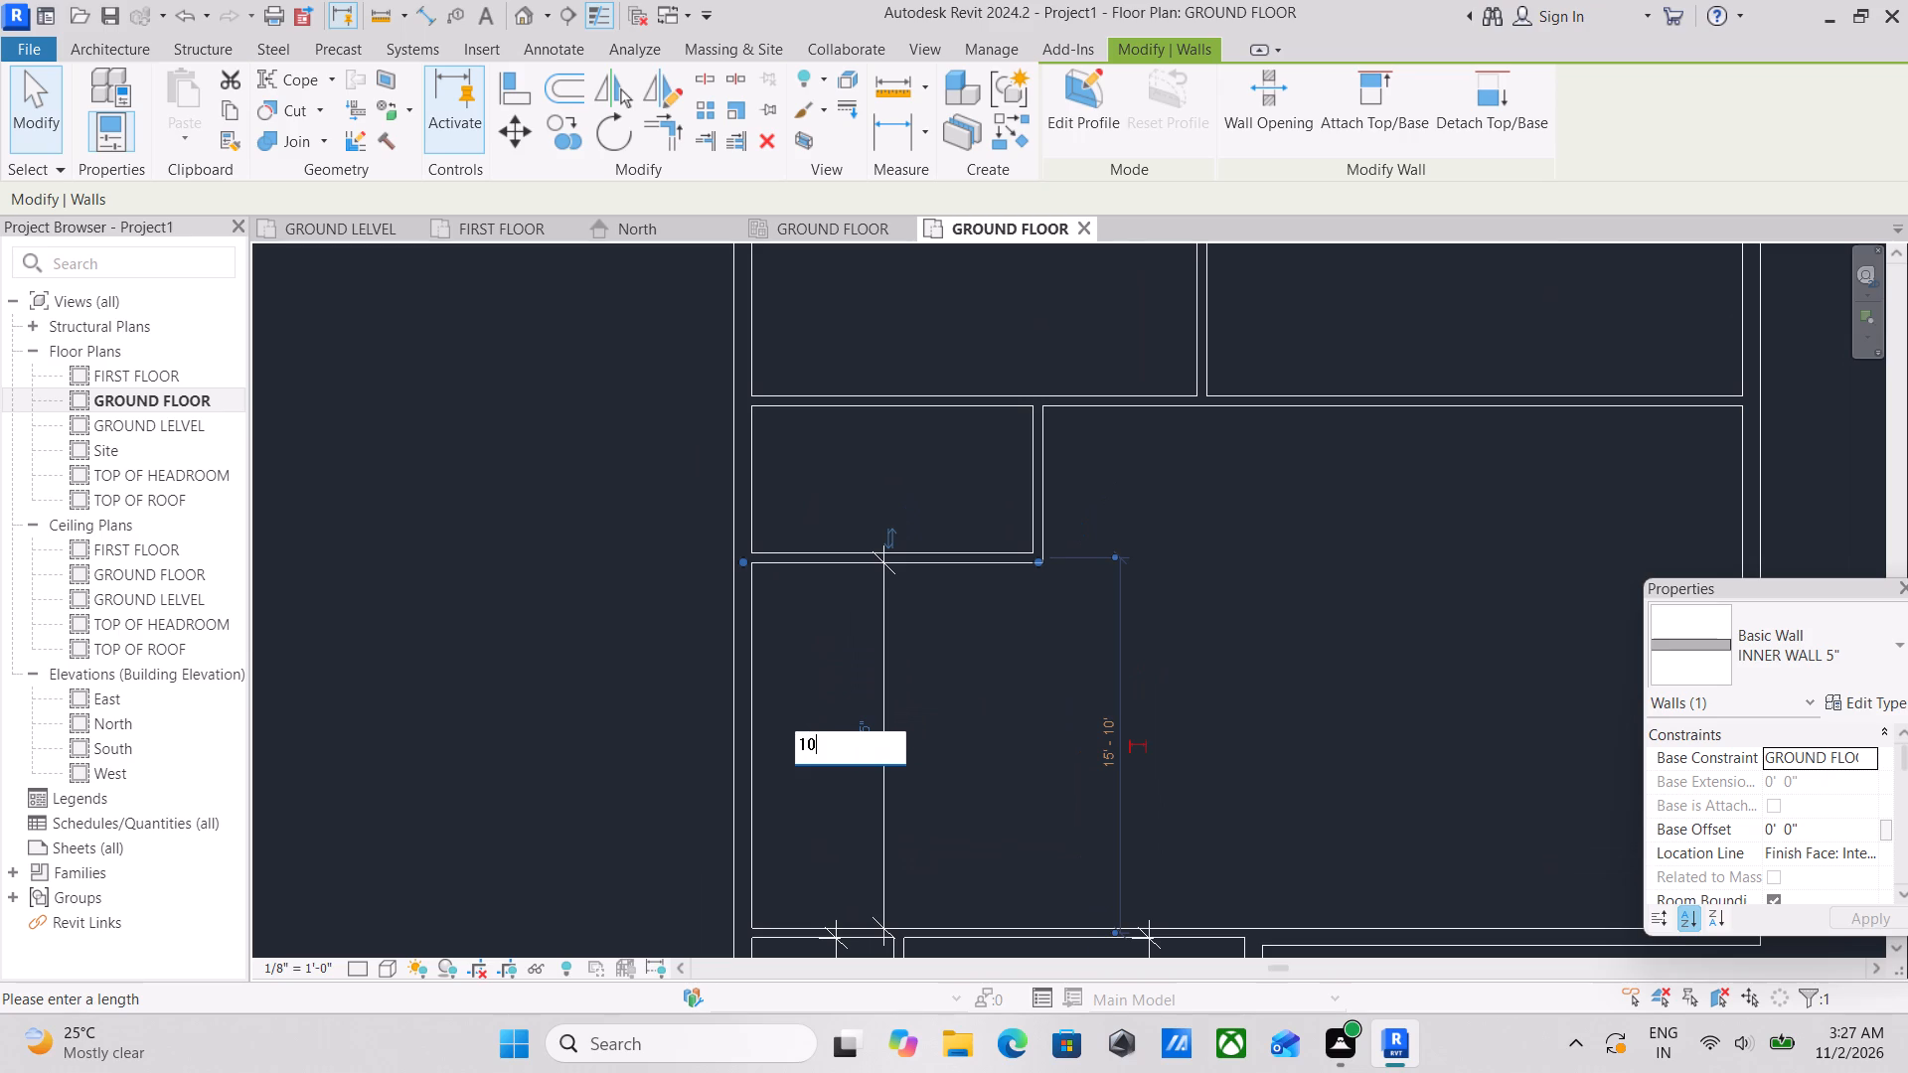
{"action": "key", "text": "BackSpace"}
{"action": "type", "text": "0'"}
{"action": "key", "text": "Return"}
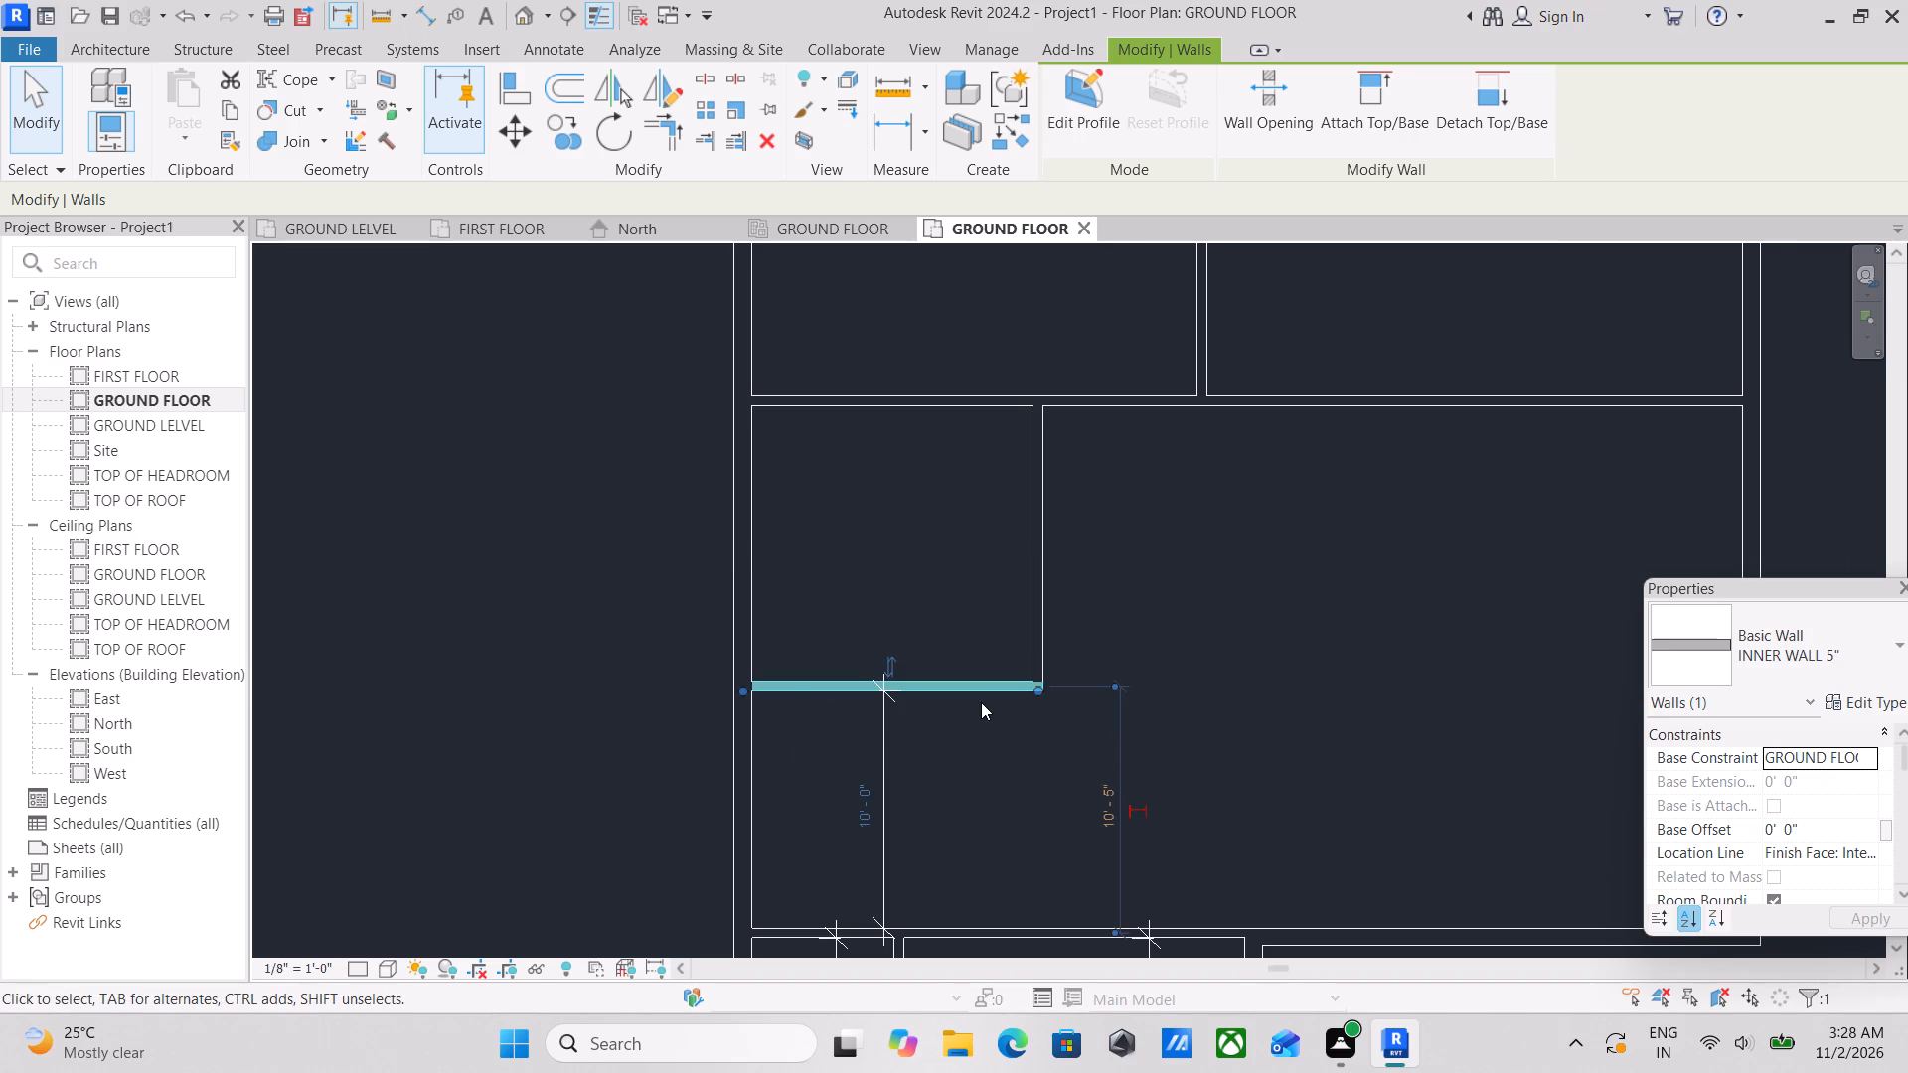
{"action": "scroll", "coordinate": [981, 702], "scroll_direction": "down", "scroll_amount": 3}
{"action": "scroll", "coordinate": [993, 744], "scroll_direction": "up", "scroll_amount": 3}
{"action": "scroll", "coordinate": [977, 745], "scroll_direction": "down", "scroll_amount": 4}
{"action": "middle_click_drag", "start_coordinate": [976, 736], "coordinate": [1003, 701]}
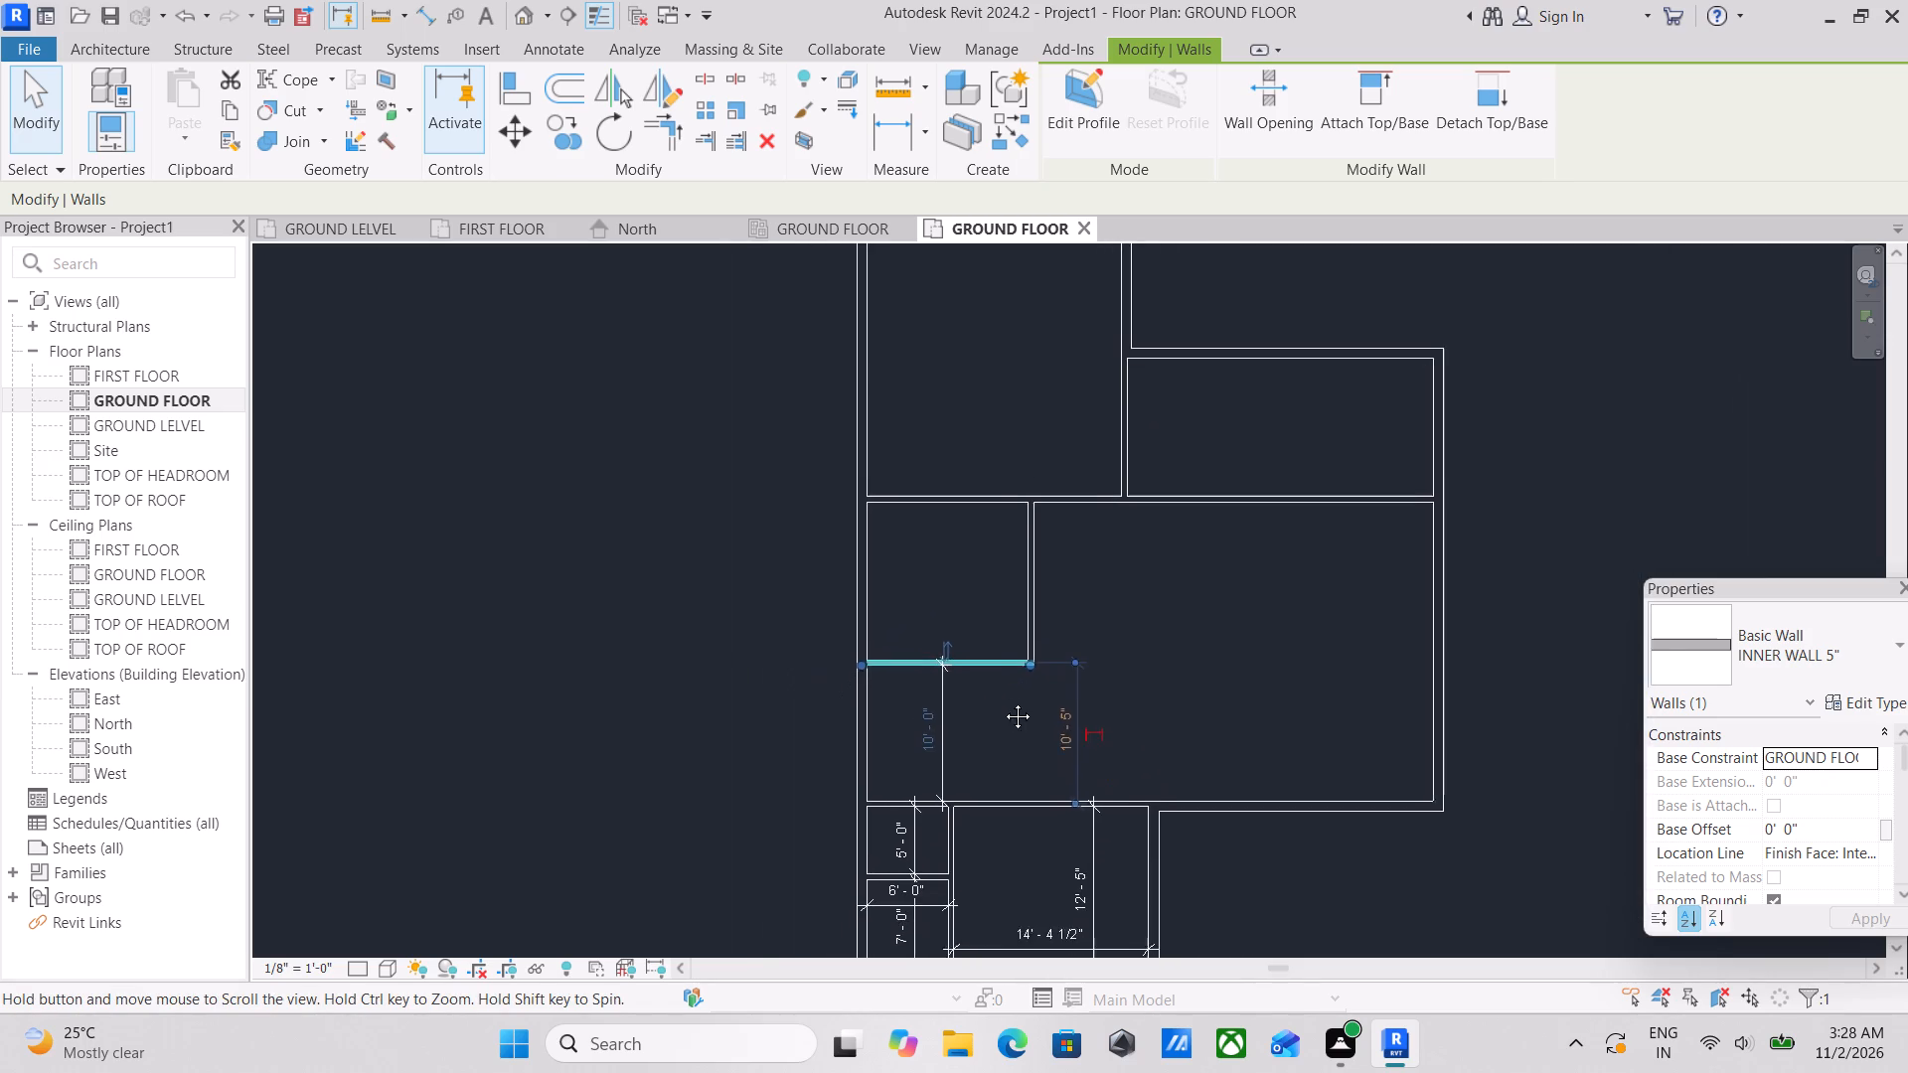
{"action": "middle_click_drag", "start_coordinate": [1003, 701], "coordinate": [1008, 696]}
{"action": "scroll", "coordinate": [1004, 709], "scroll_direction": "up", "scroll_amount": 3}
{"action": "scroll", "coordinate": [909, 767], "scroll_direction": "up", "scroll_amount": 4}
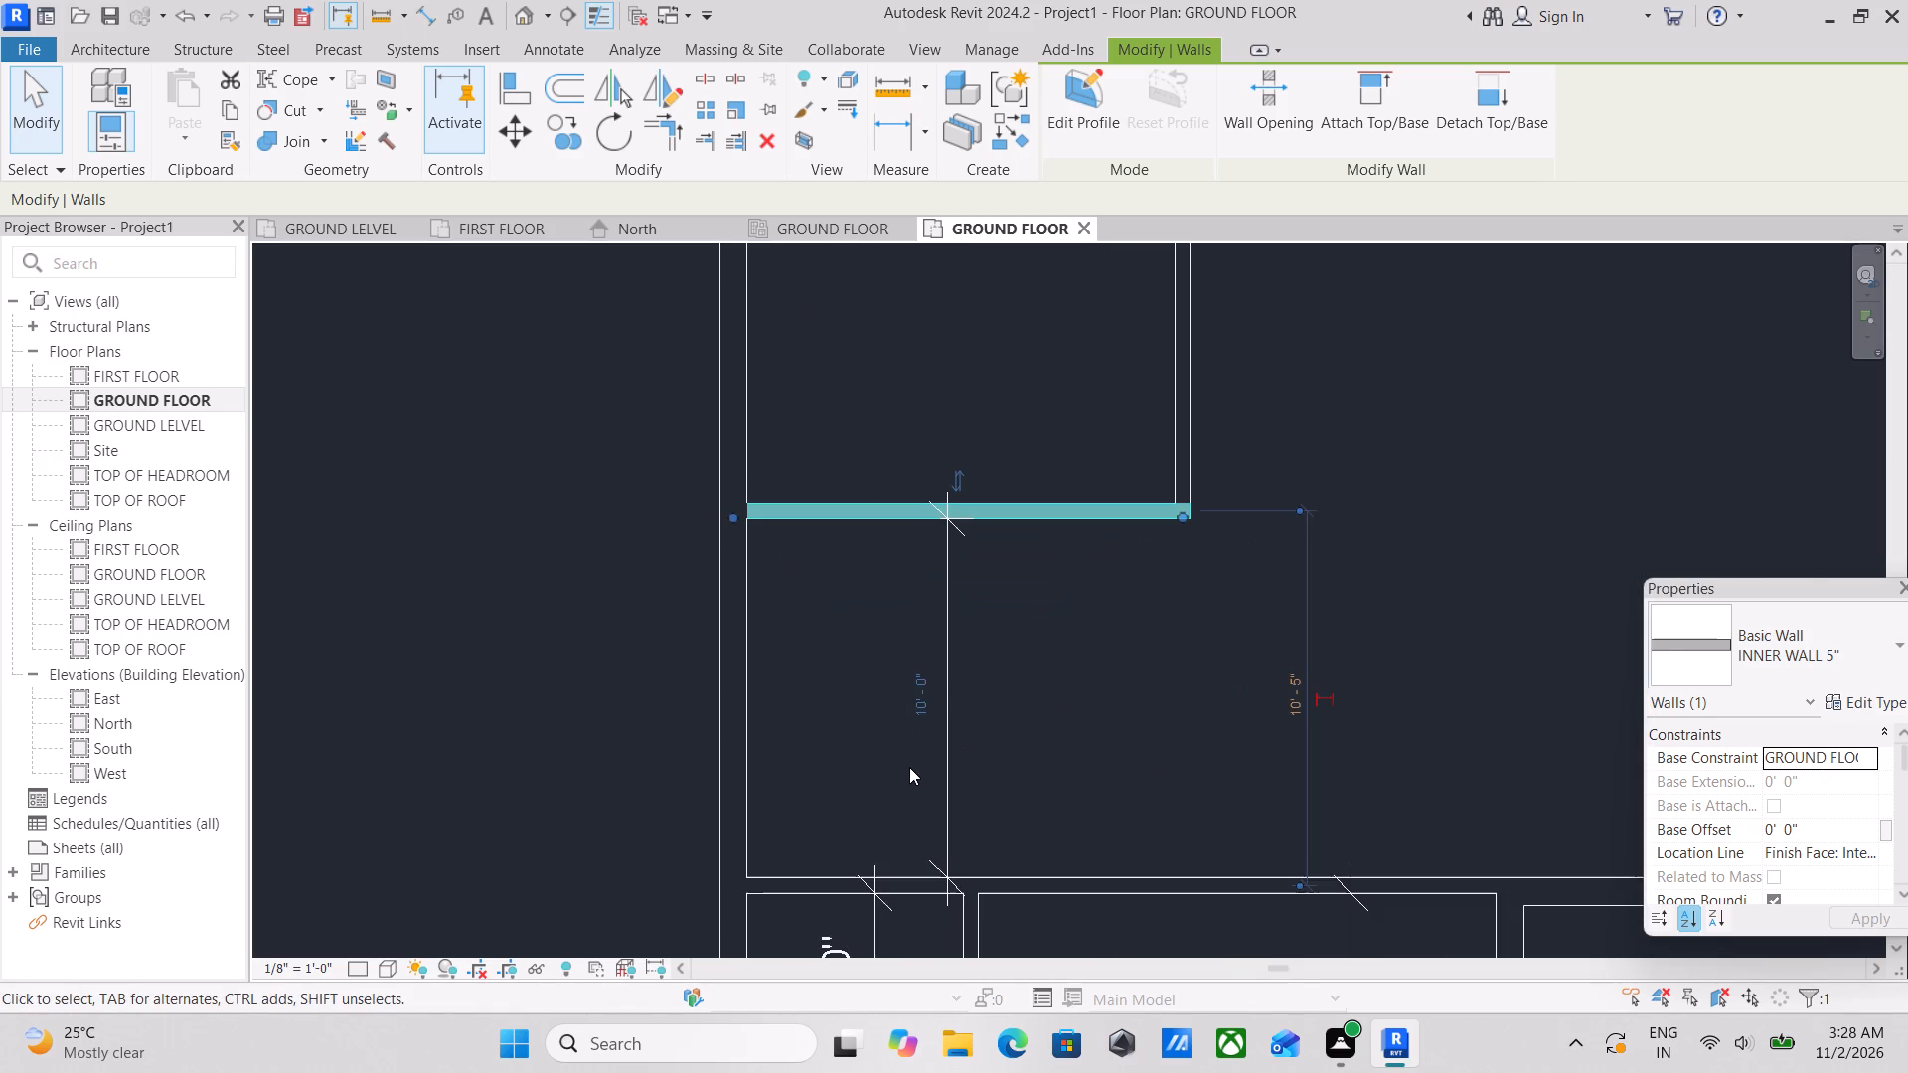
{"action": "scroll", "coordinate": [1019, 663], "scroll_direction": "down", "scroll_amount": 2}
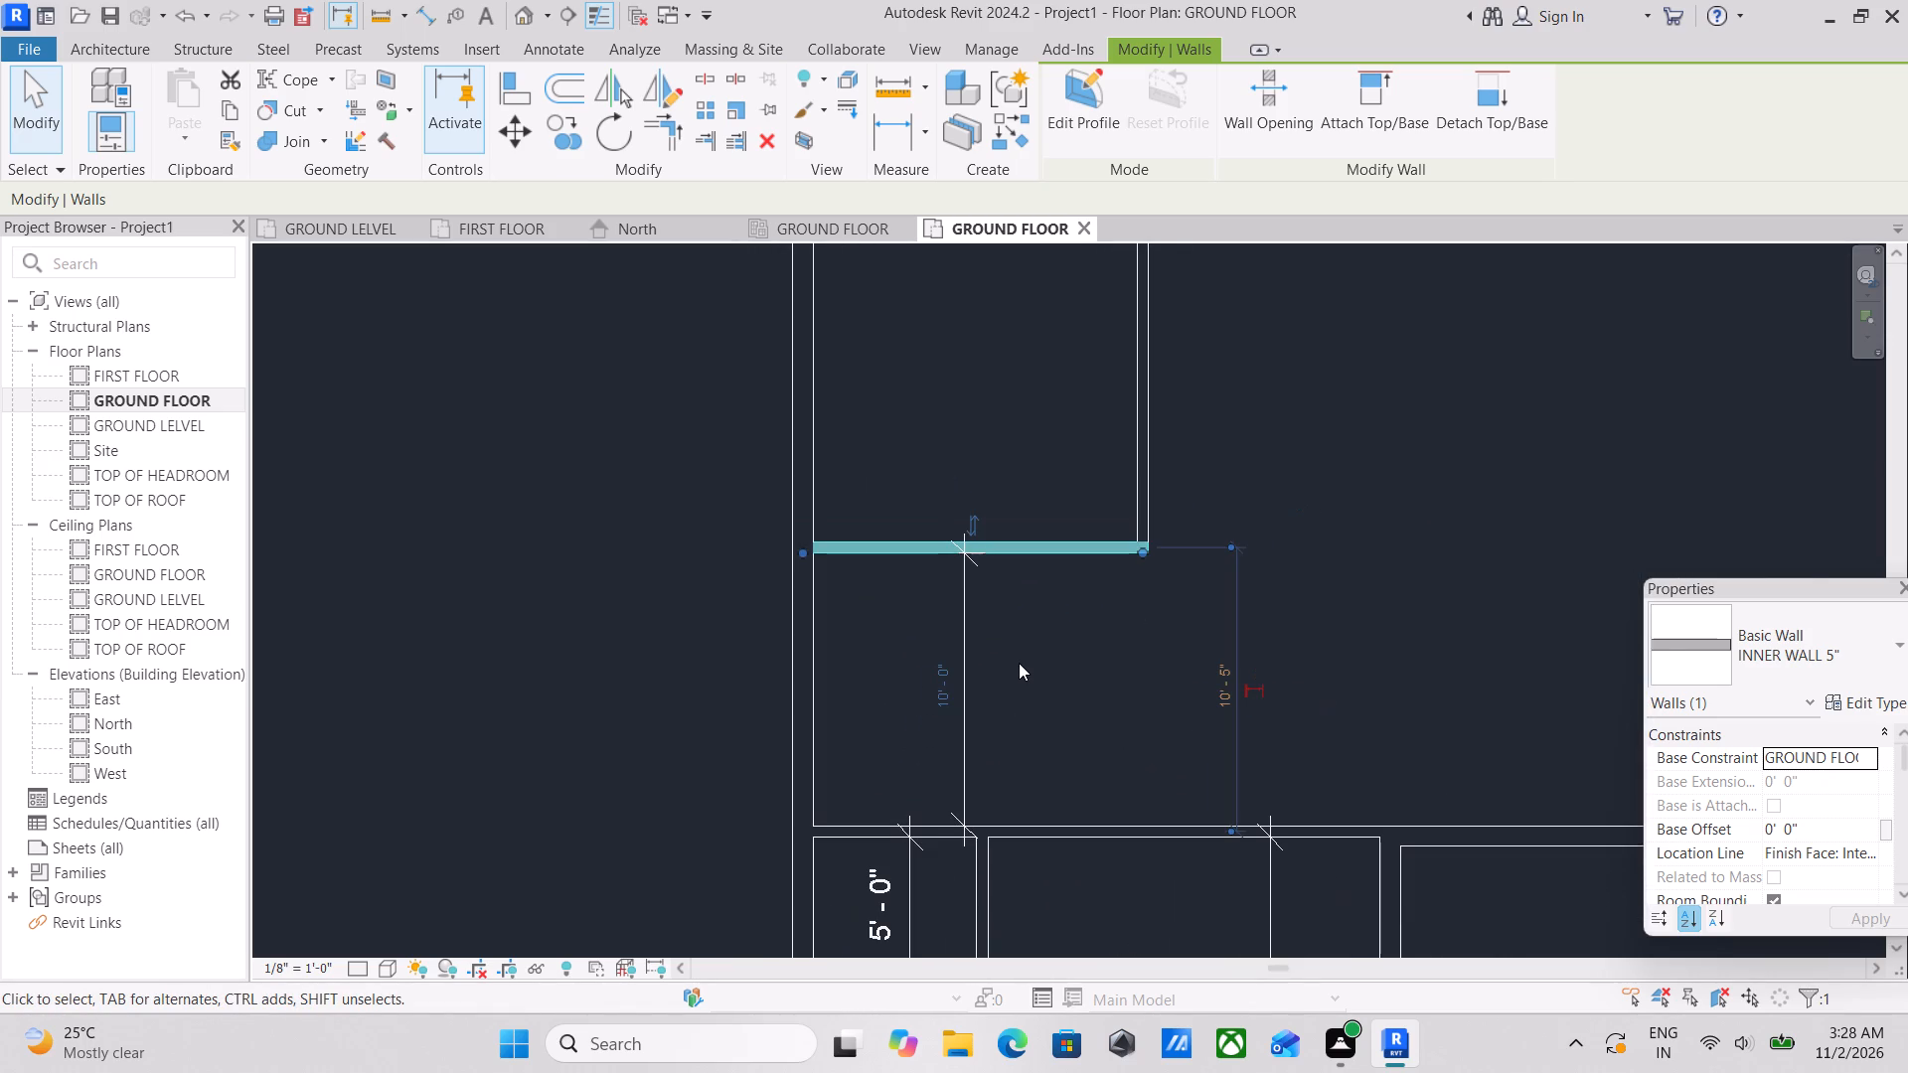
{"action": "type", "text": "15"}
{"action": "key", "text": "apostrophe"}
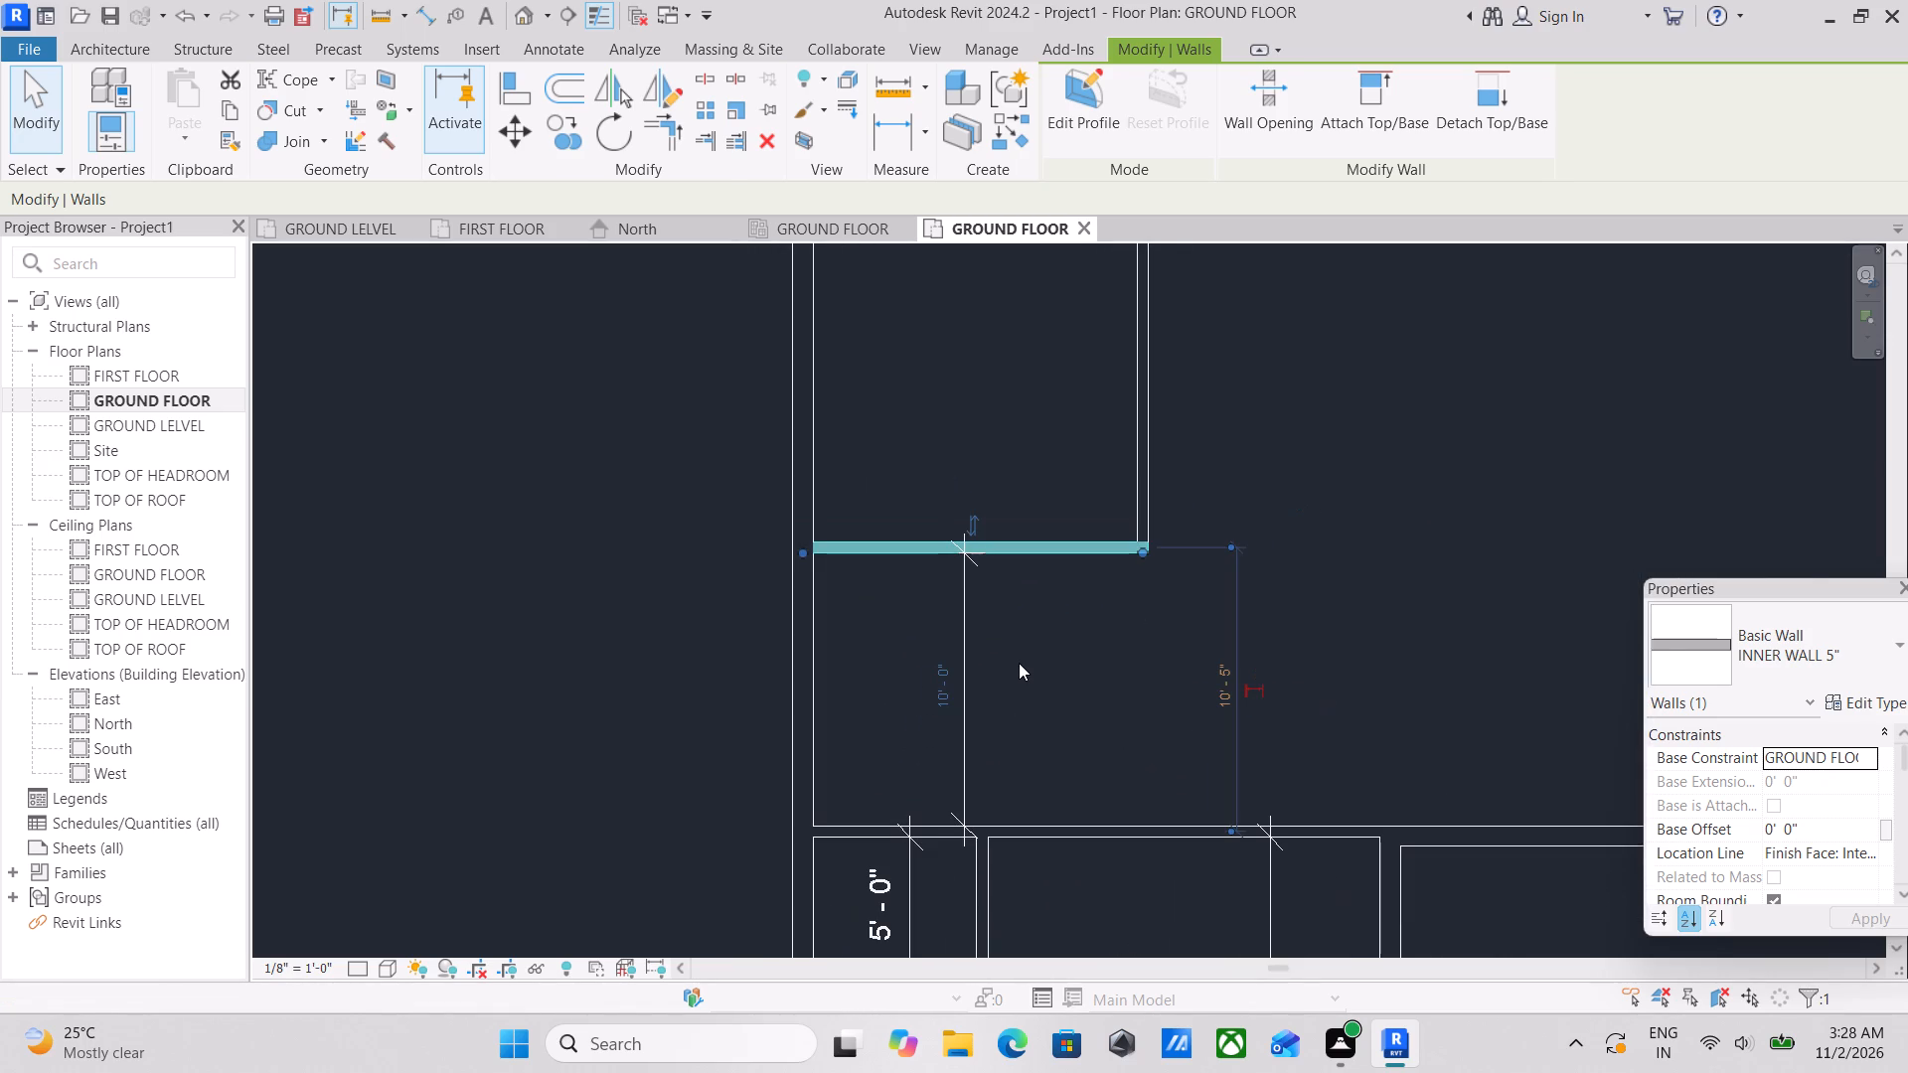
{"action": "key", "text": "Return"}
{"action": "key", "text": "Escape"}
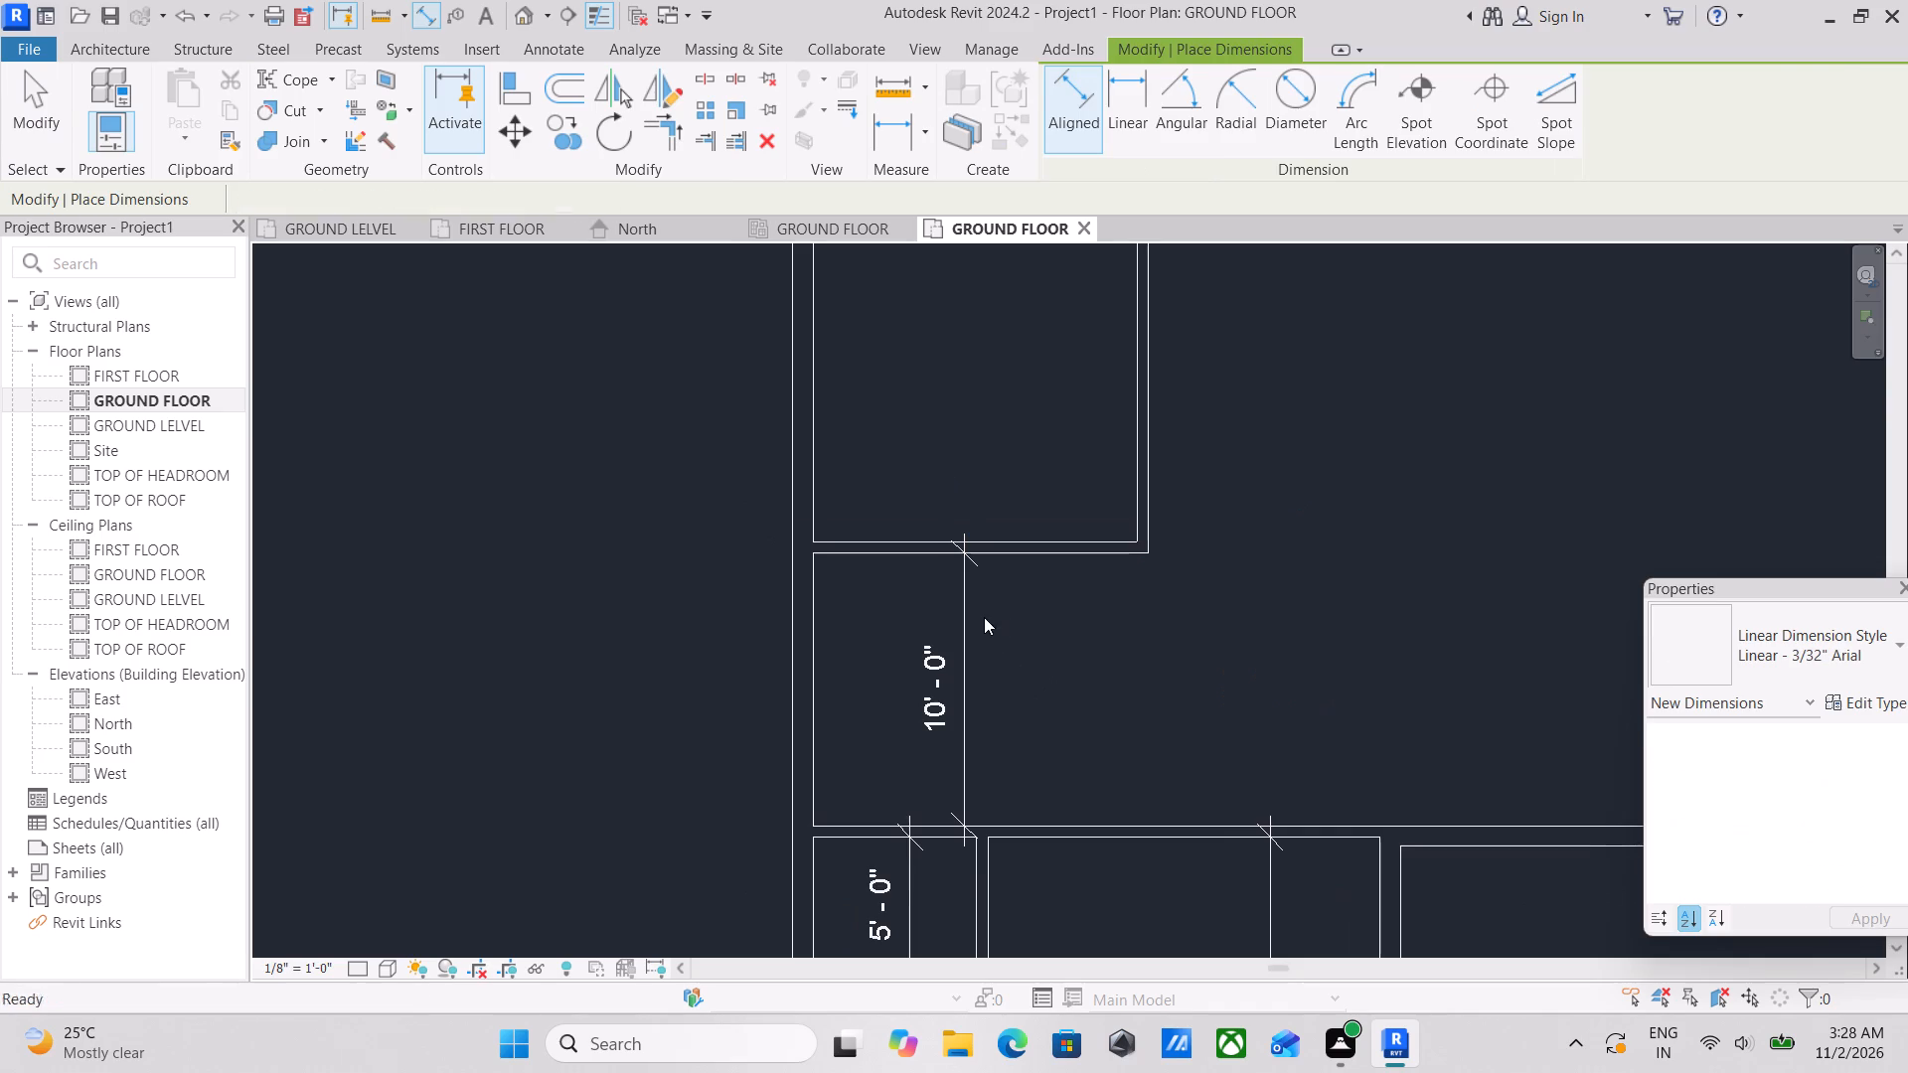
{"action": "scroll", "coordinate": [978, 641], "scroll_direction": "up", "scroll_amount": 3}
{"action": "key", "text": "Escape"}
Set the large middle room's vertical clear distance to 16' by moving the northern small room's south inner wall.
{"action": "left_click", "coordinate": [864, 499]}
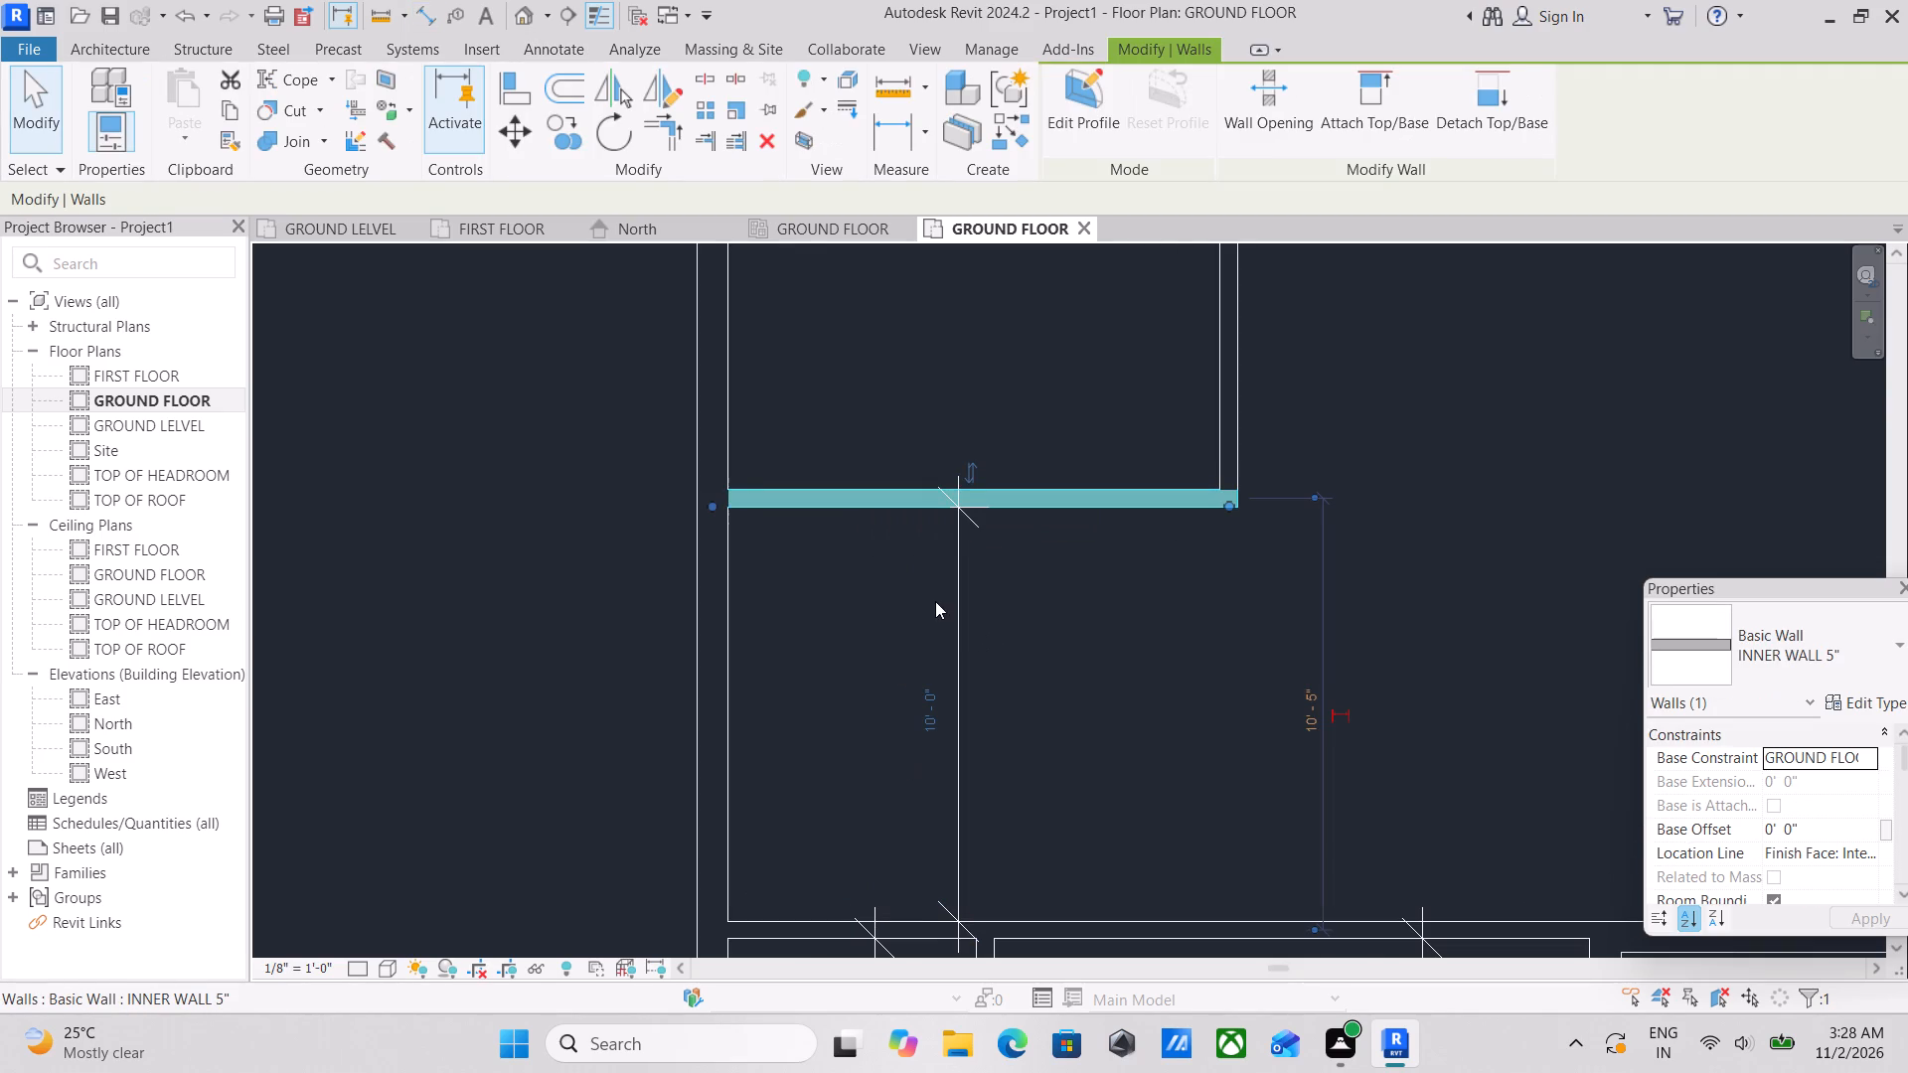
{"action": "left_click", "coordinate": [932, 710]}
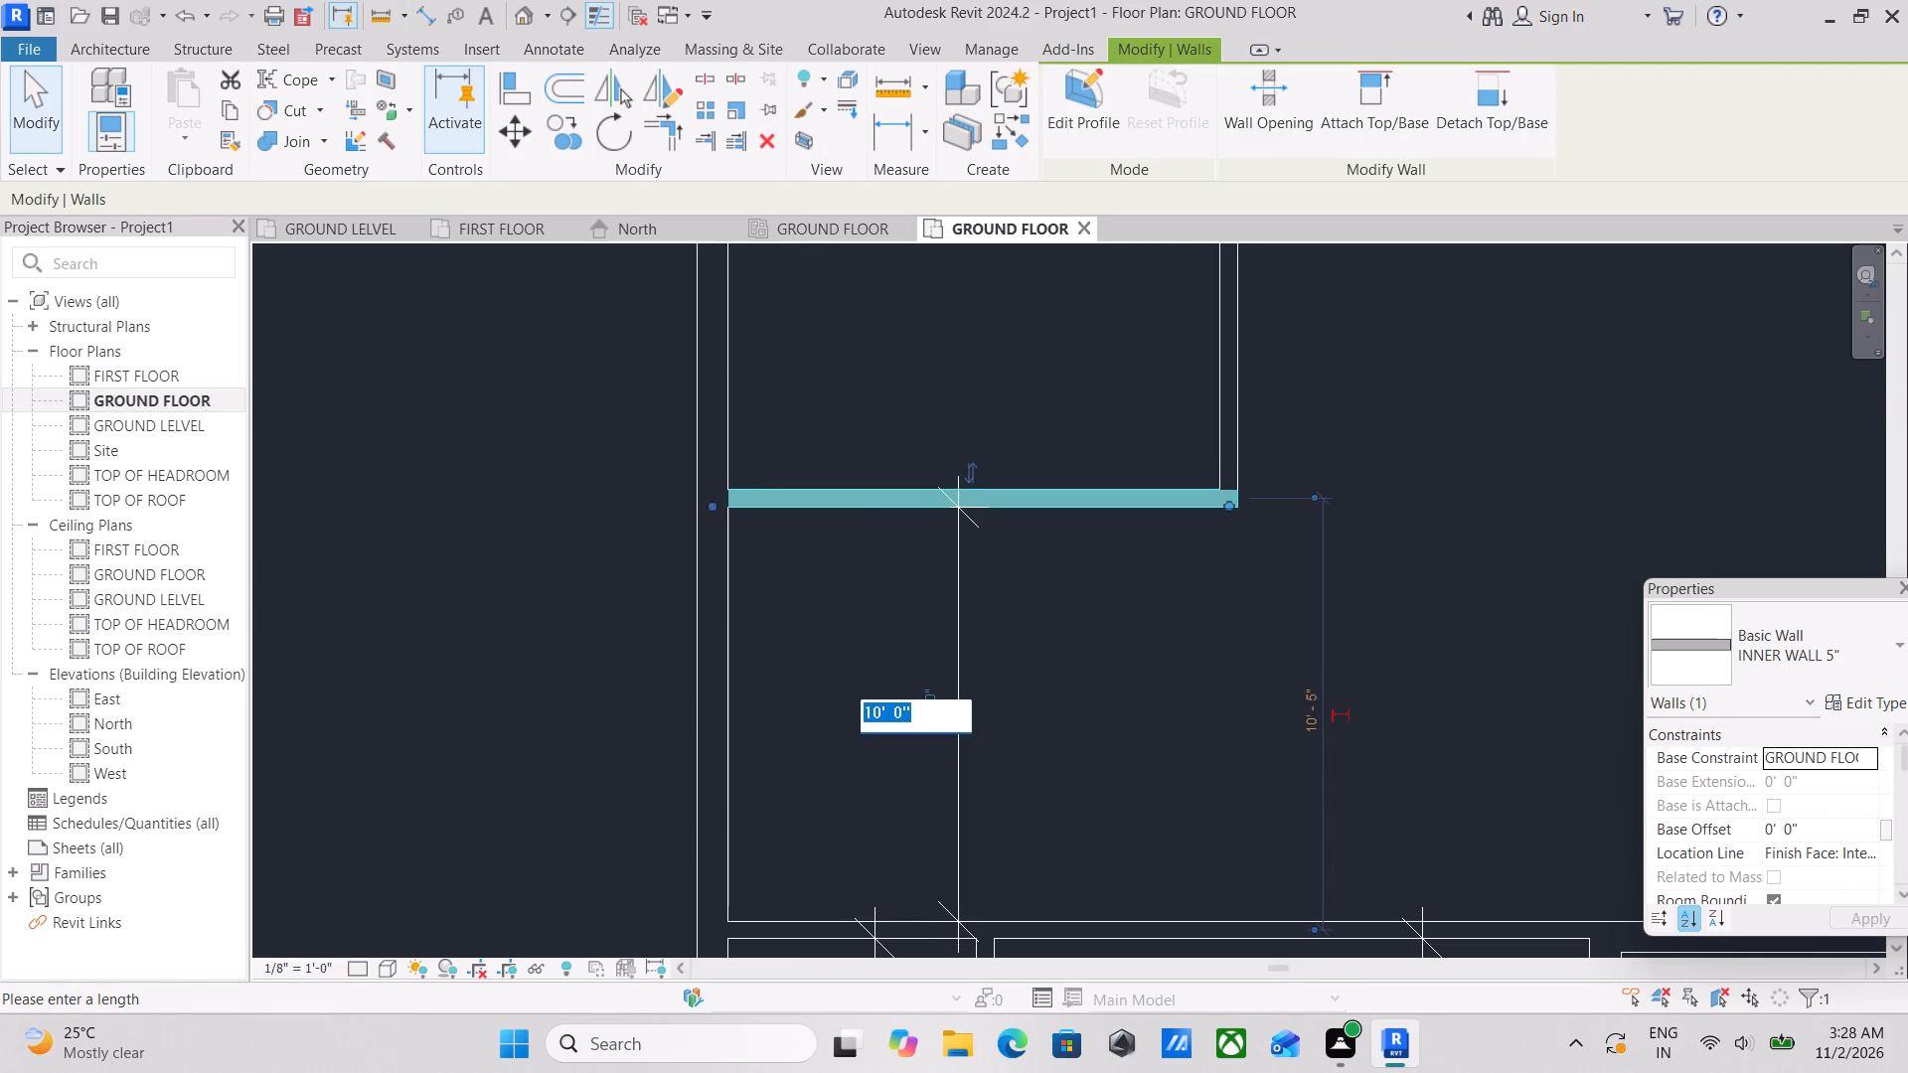
{"action": "key", "text": "1"}
{"action": "type", "text": "6'"}
{"action": "key", "text": "Return"}
{"action": "scroll", "coordinate": [1290, 608], "scroll_direction": "down", "scroll_amount": 5}
{"action": "middle_click_drag", "start_coordinate": [1290, 609], "coordinate": [1277, 663]}
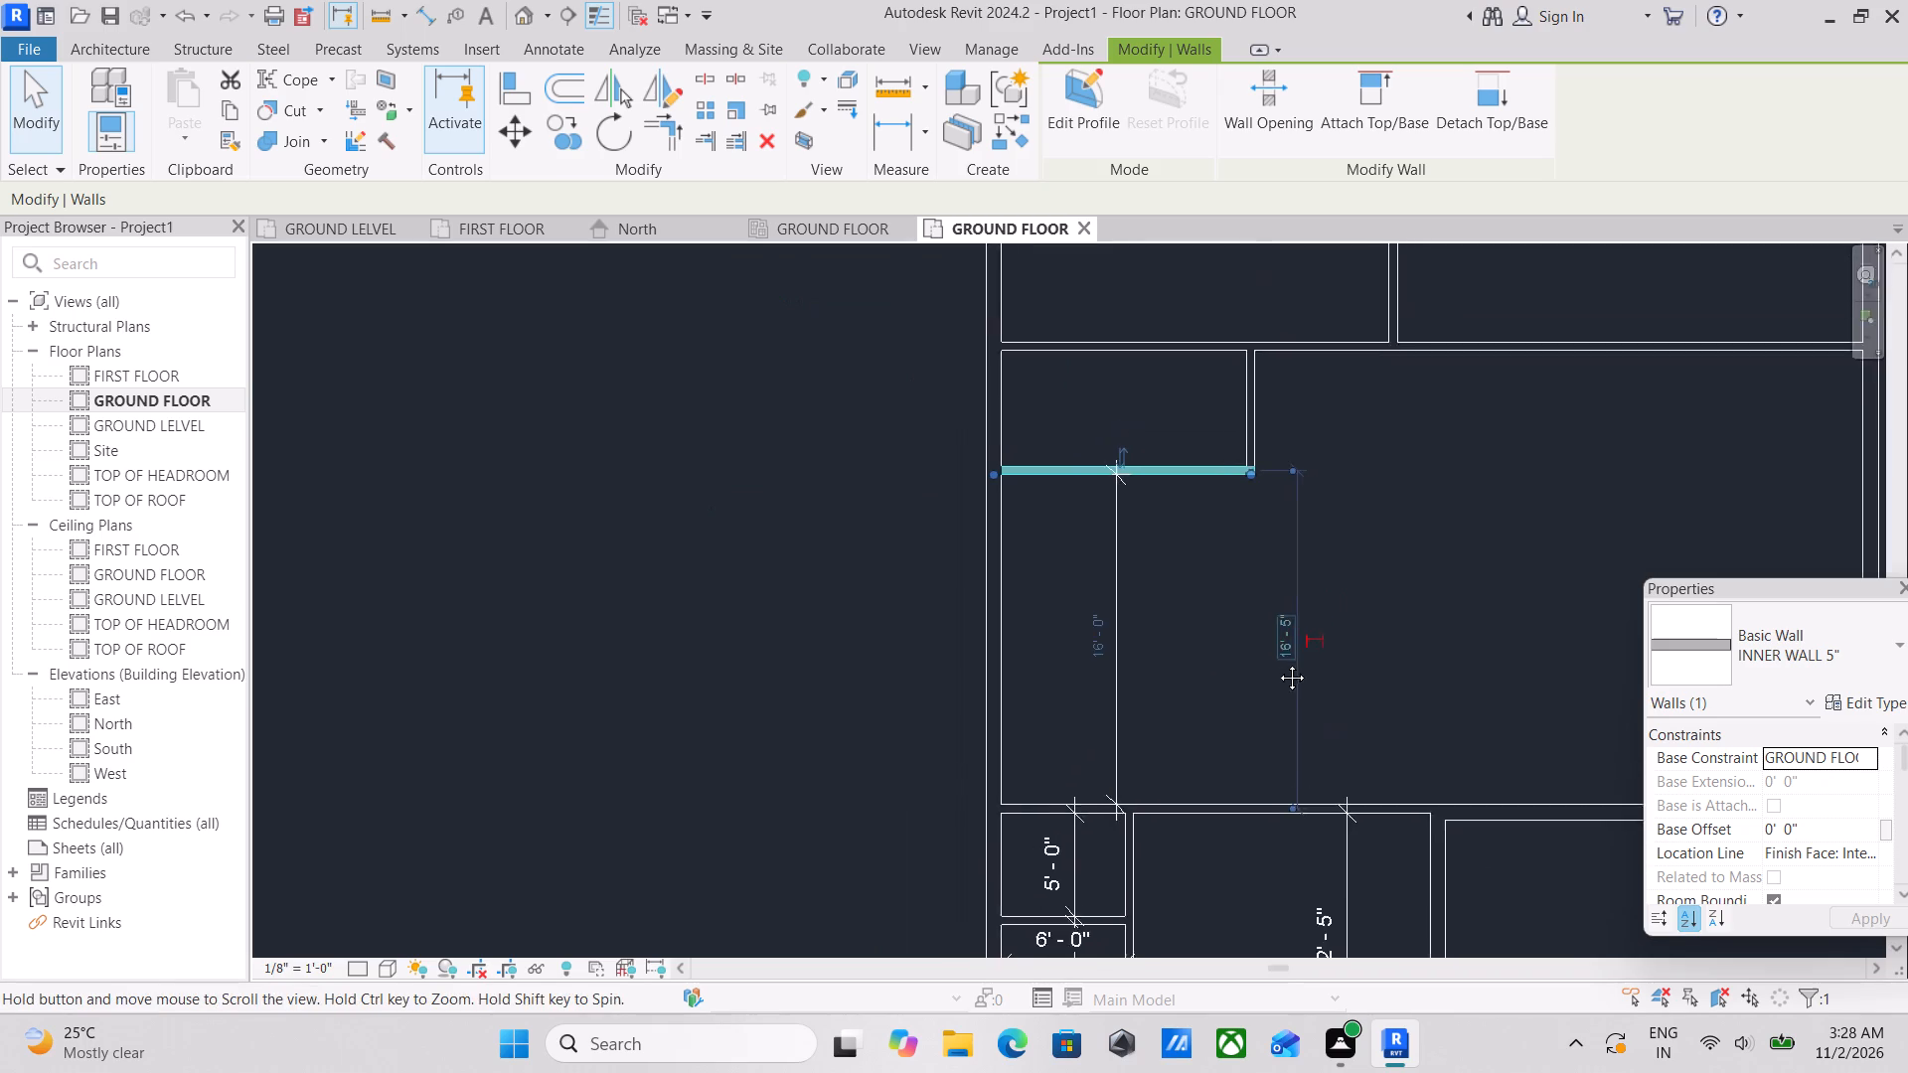
{"action": "middle_click_drag", "start_coordinate": [1277, 663], "coordinate": [1275, 678]}
{"action": "scroll", "coordinate": [1276, 679], "scroll_direction": "up", "scroll_amount": 1}
{"action": "key", "text": "Escape"}
{"action": "key", "text": "Escape"}
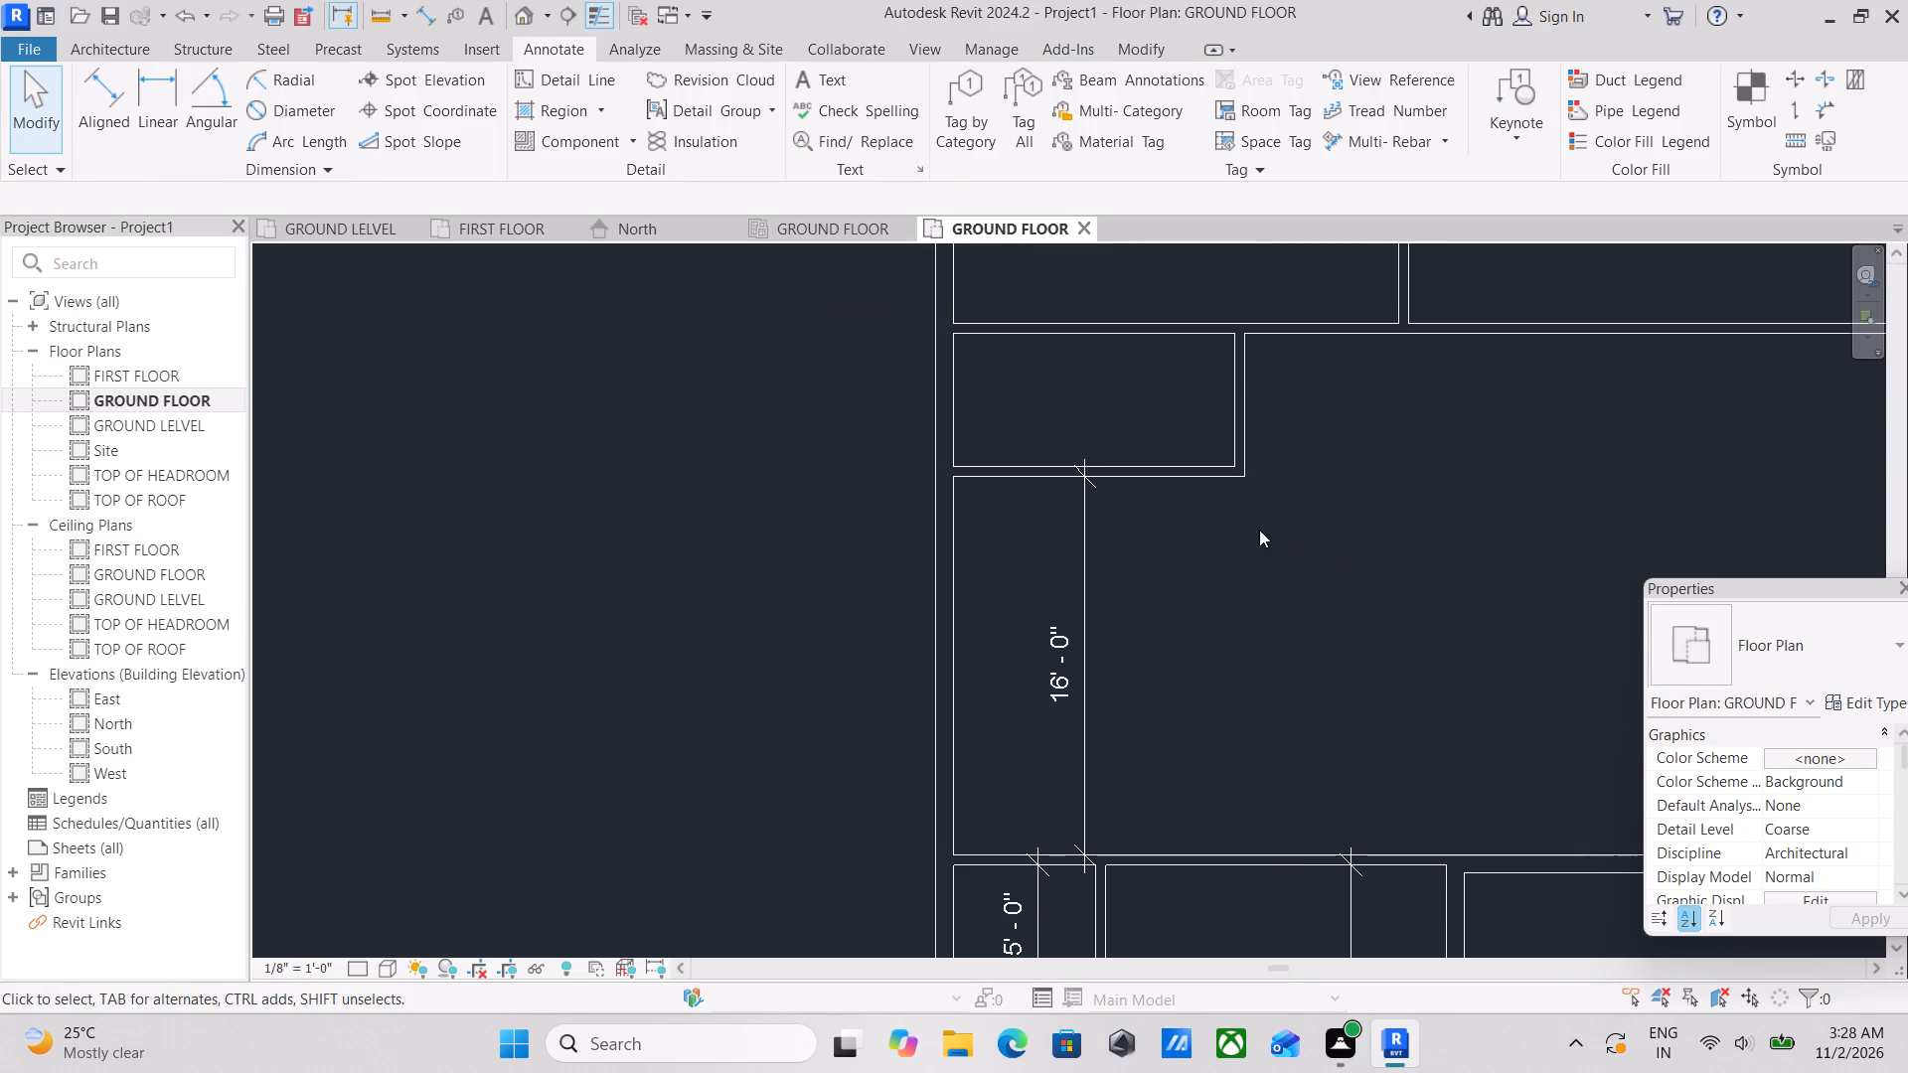
Place a vertical aligned dimension across the northern small room, between the centrelines of its north and south inner walls.
{"action": "scroll", "coordinate": [1259, 530], "scroll_direction": "down", "scroll_amount": 3}
{"action": "middle_click_drag", "start_coordinate": [1259, 530], "coordinate": [1227, 661]}
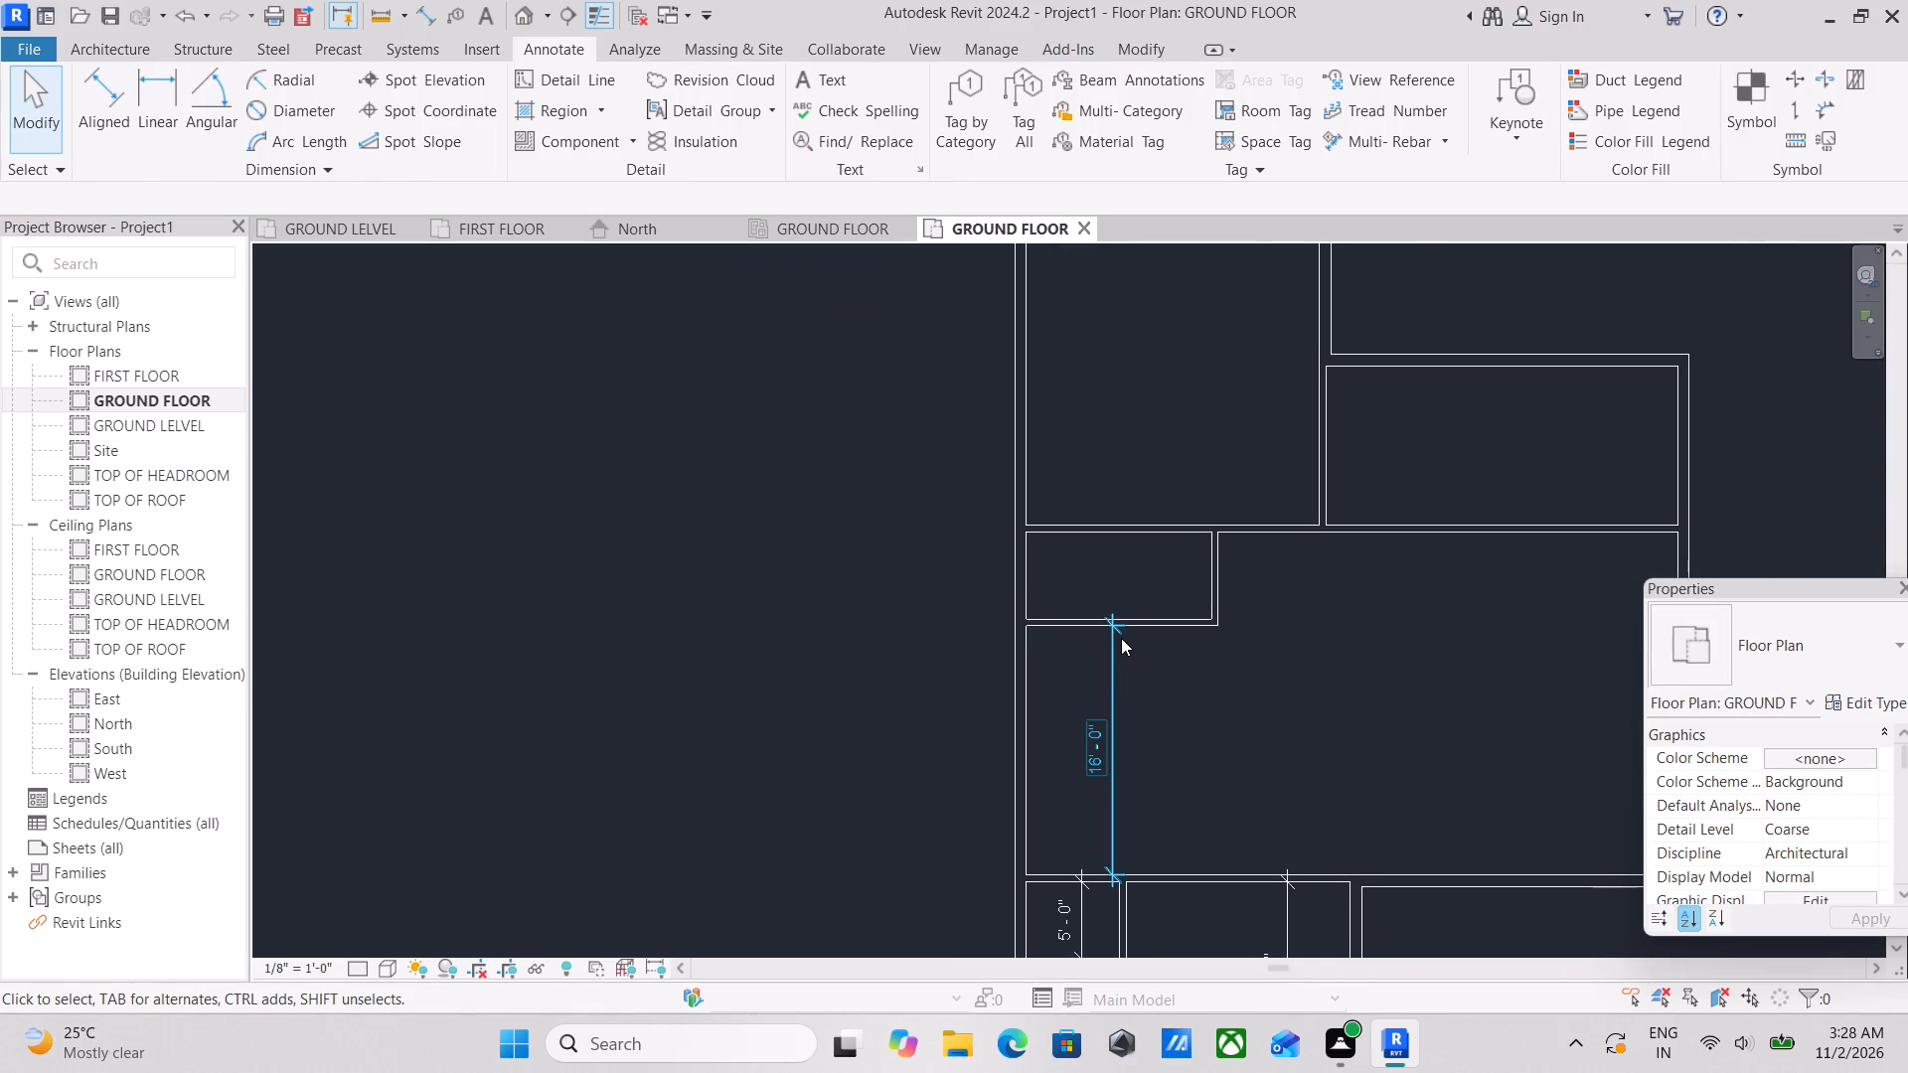
{"action": "scroll", "coordinate": [1110, 607], "scroll_direction": "up", "scroll_amount": 4}
{"action": "middle_click_drag", "start_coordinate": [1130, 568], "coordinate": [1086, 641]}
{"action": "scroll", "coordinate": [1086, 641], "scroll_direction": "up", "scroll_amount": 1}
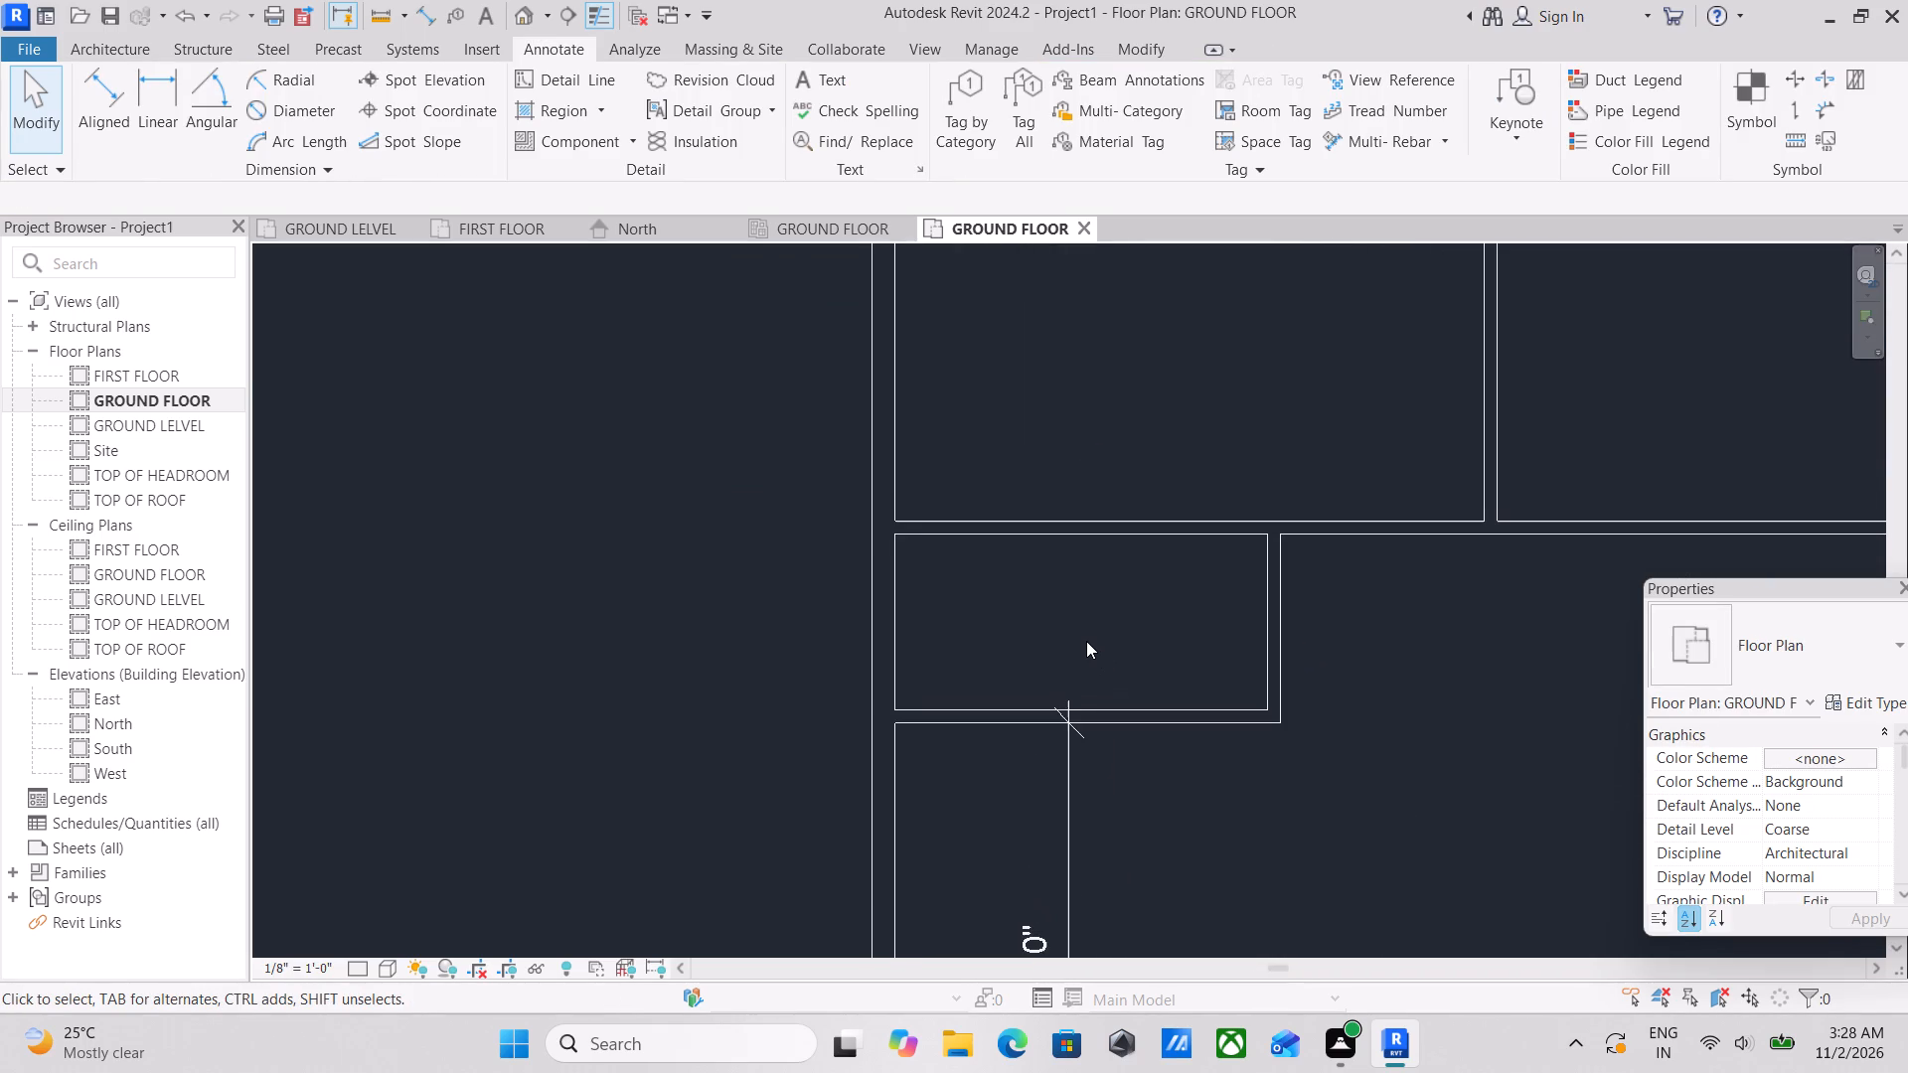
{"action": "type", "text": "DI"}
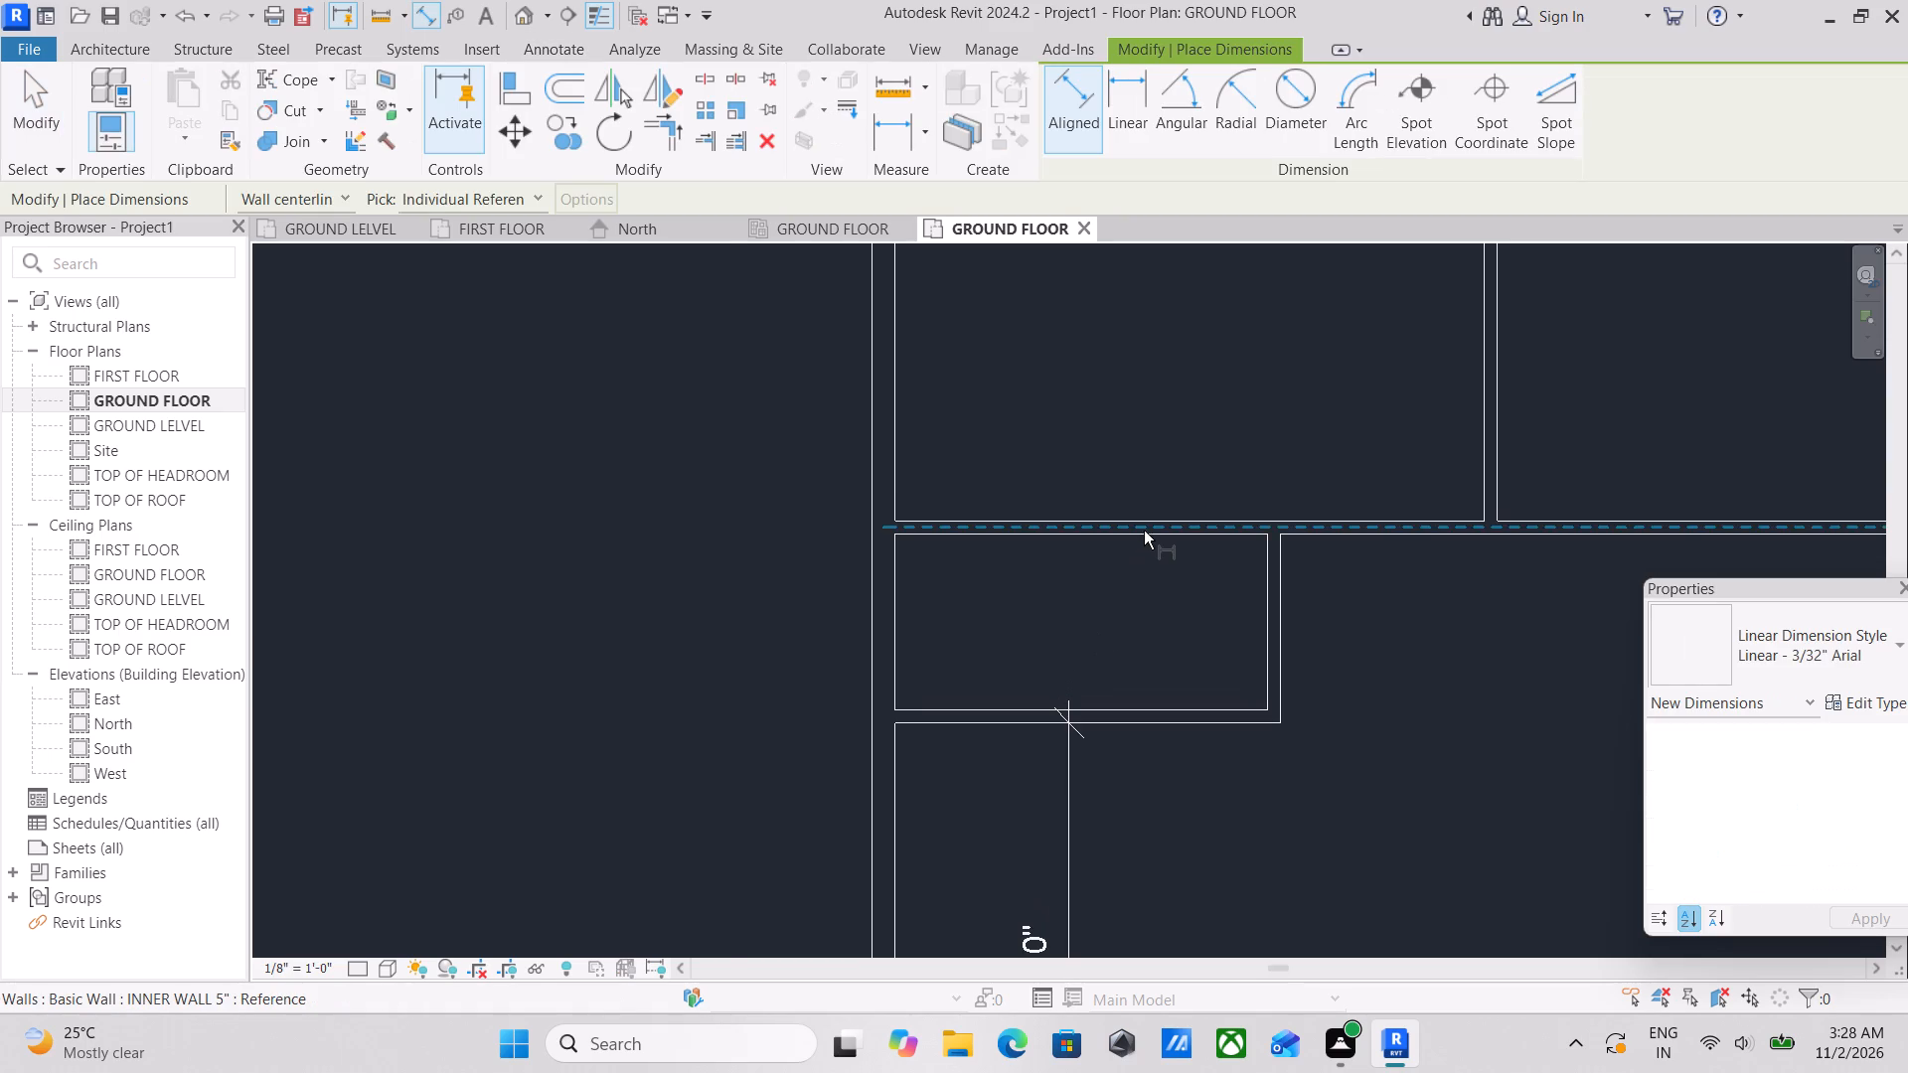
{"action": "scroll", "coordinate": [1144, 531], "scroll_direction": "up", "scroll_amount": 3}
{"action": "left_click", "coordinate": [1143, 532]}
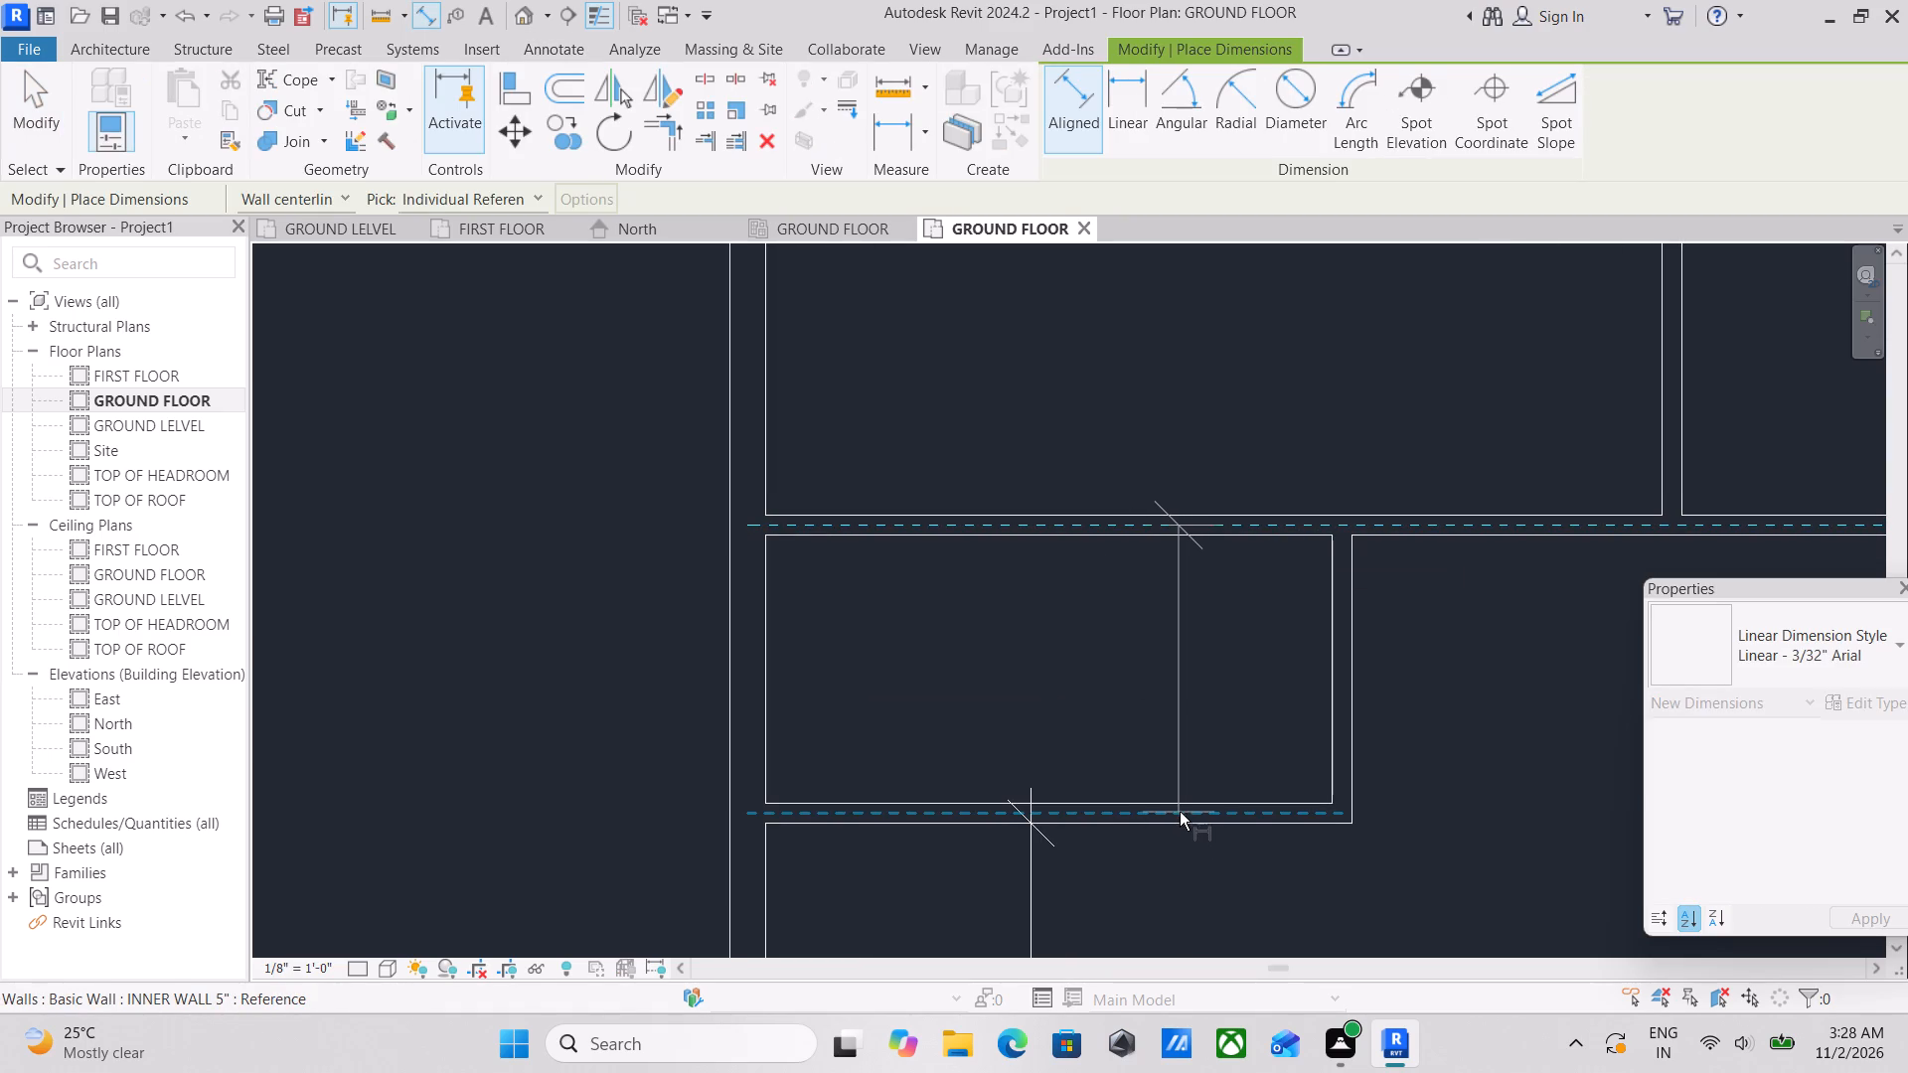
{"action": "left_click", "coordinate": [1180, 812]}
{"action": "left_click", "coordinate": [1177, 648]}
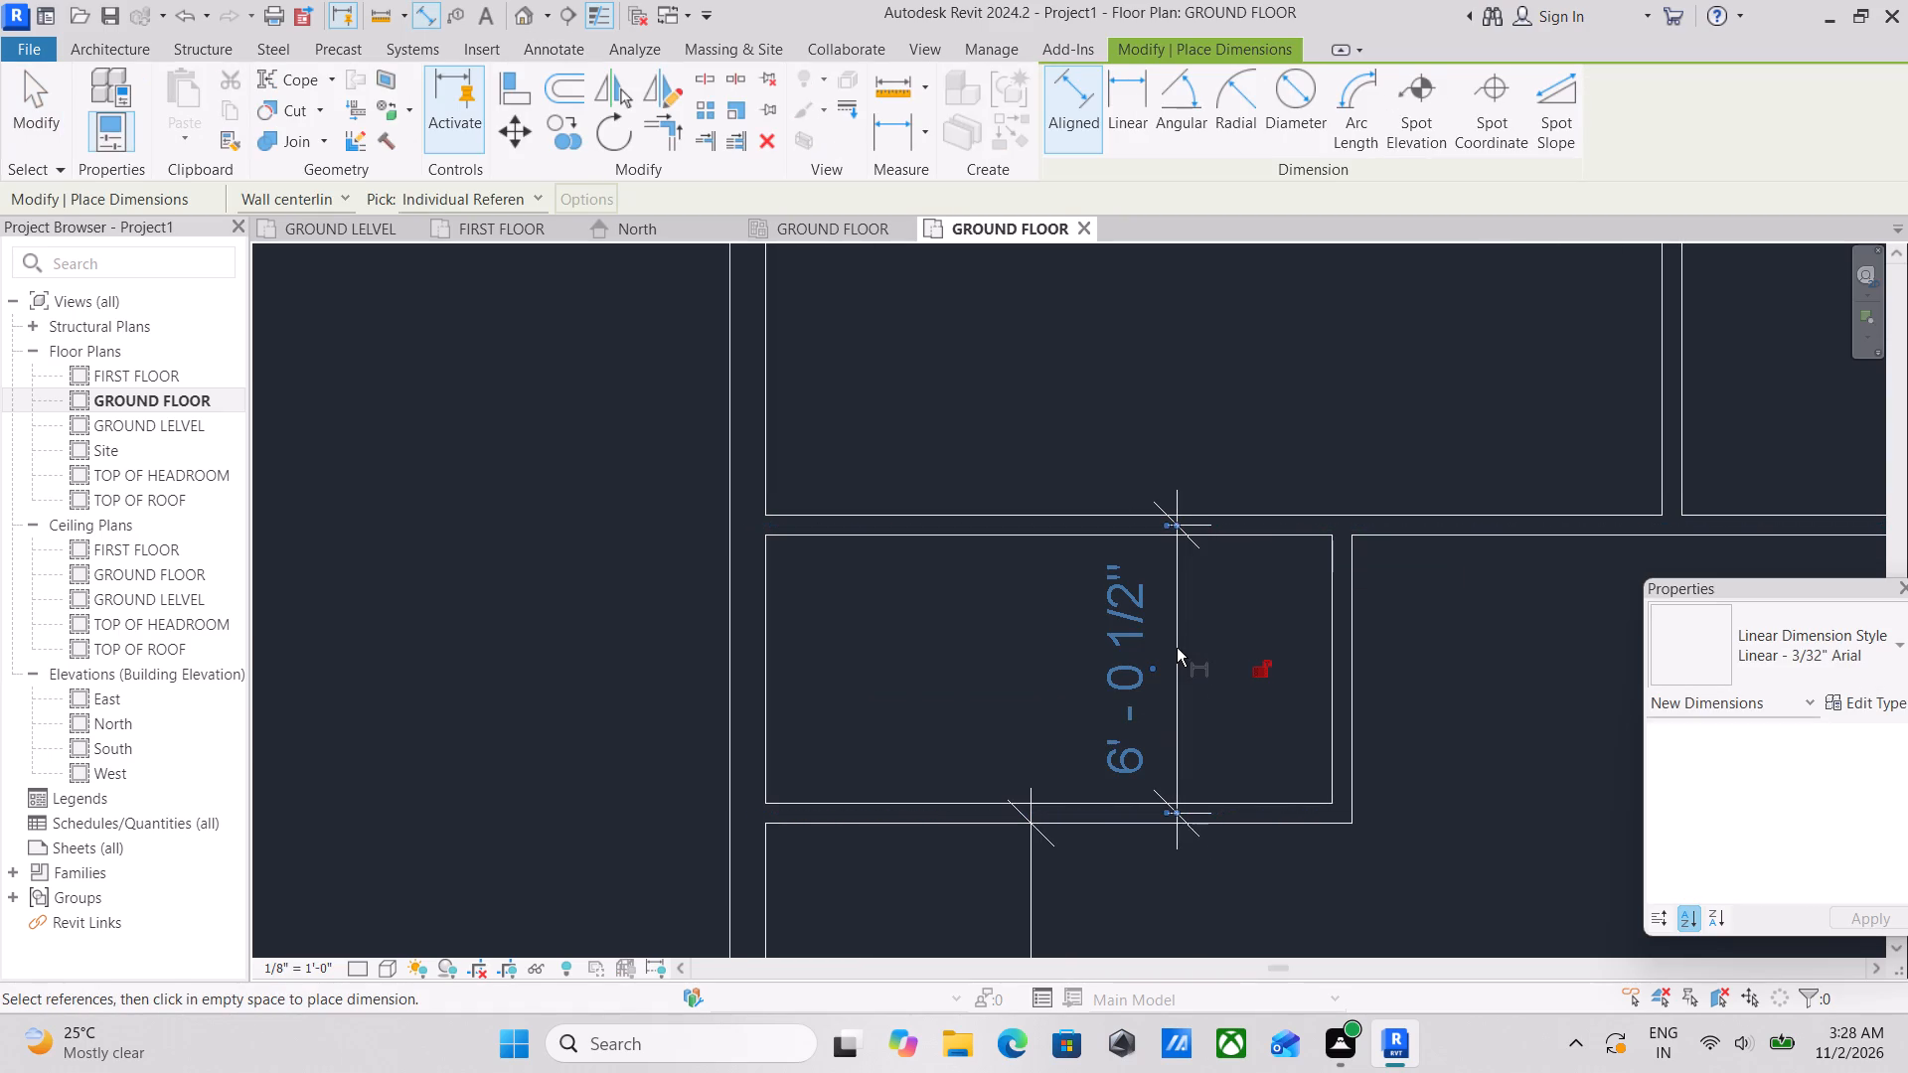
{"action": "scroll", "coordinate": [1222, 481], "scroll_direction": "up", "scroll_amount": 5}
{"action": "key", "text": "Escape"}
{"action": "key", "text": "Escape"}
{"action": "key", "text": "Escape"}
{"action": "key", "text": "Escape"}
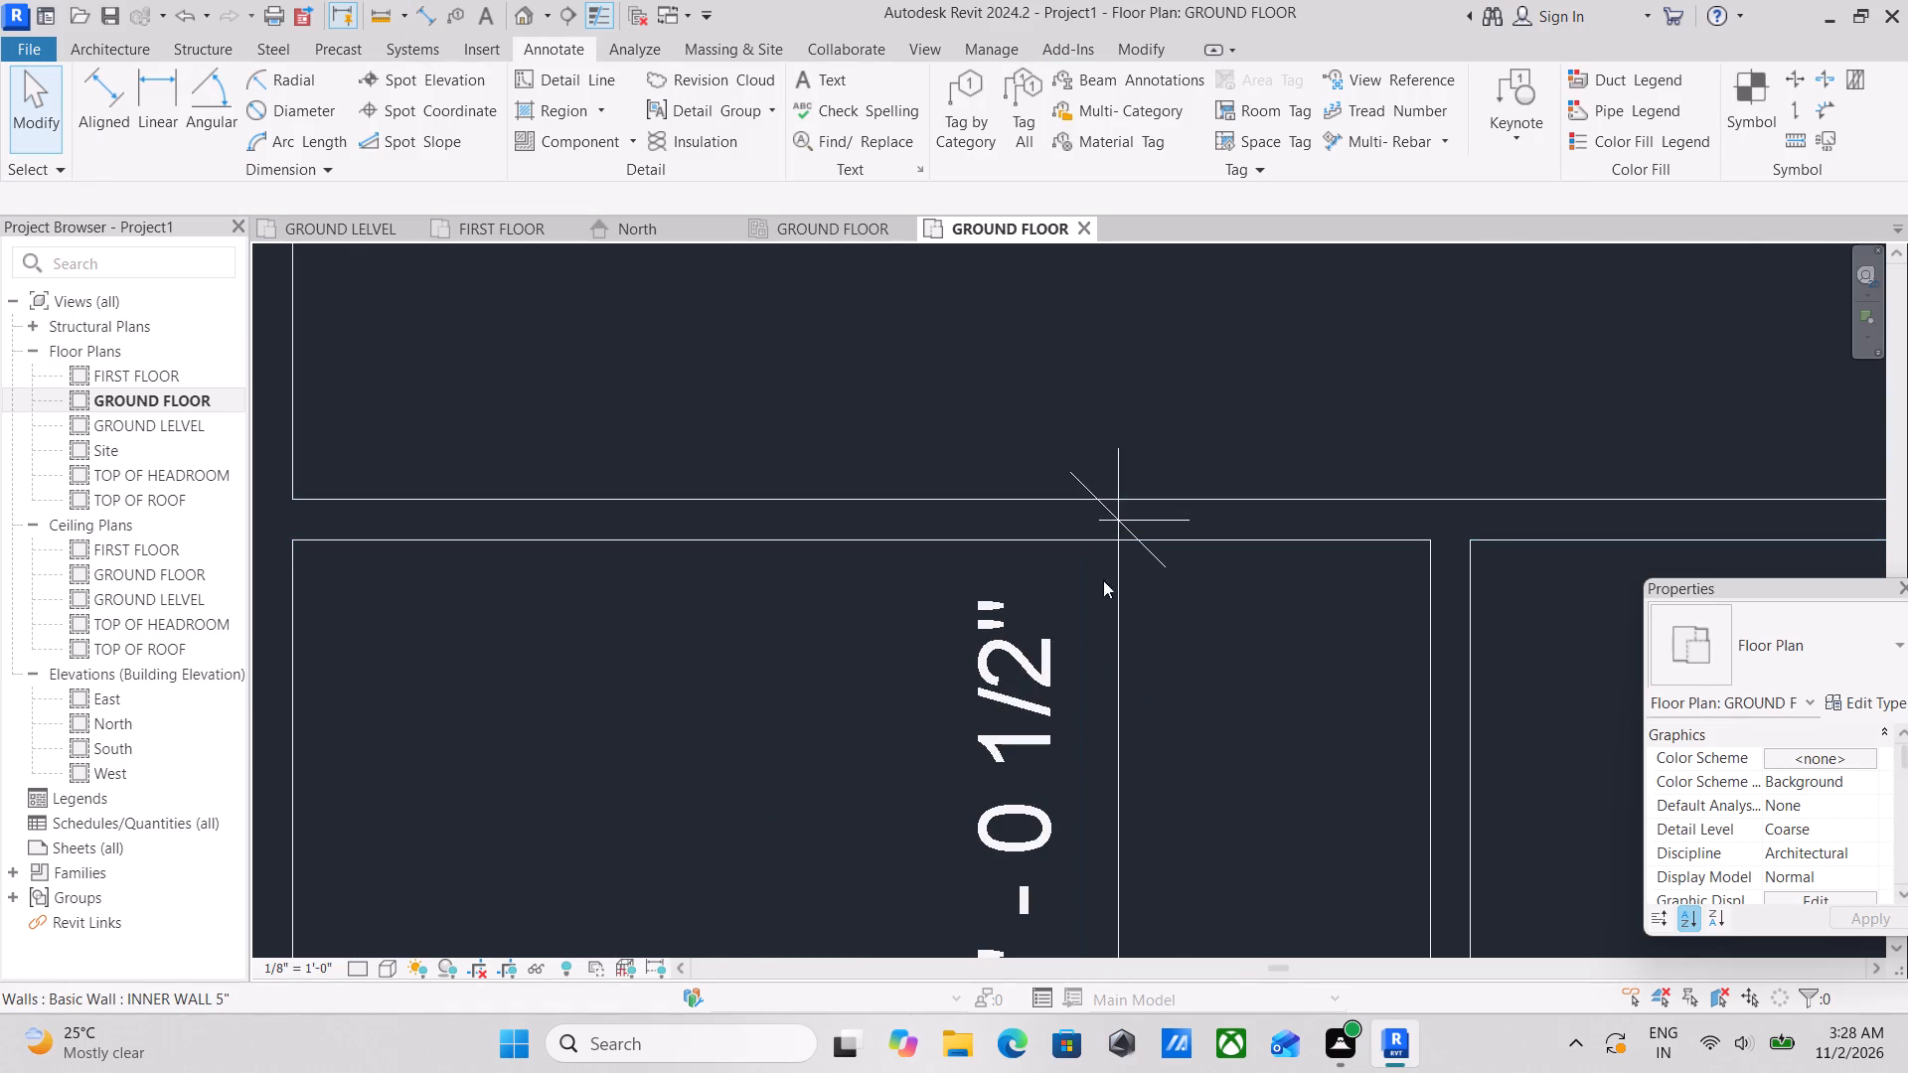
Shift the northern small room's vertical dimension witness lines to the inner faces of its north and south walls.
{"action": "left_click", "coordinate": [1124, 665]}
{"action": "scroll", "coordinate": [1127, 500], "scroll_direction": "up", "scroll_amount": 8}
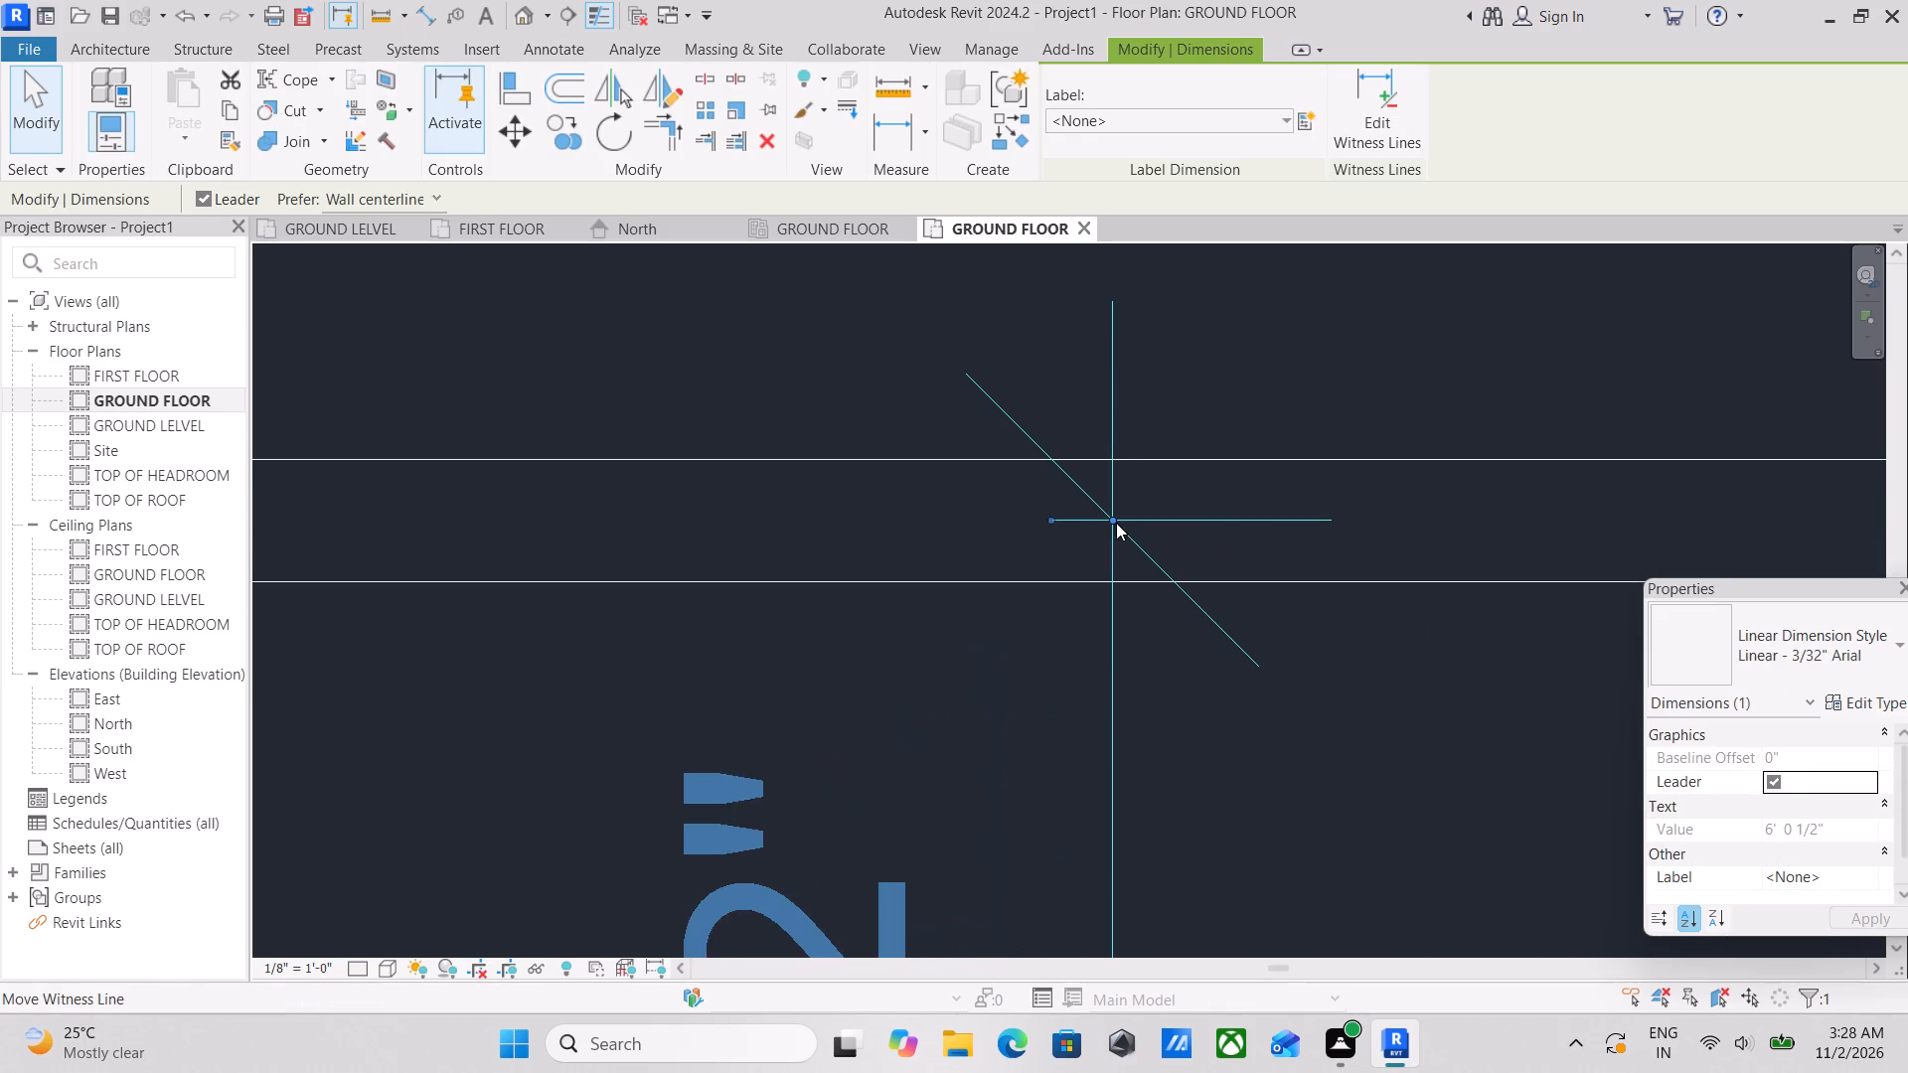
{"action": "left_click", "coordinate": [1116, 517]}
{"action": "scroll", "coordinate": [1162, 658], "scroll_direction": "down", "scroll_amount": 11}
{"action": "middle_click_drag", "start_coordinate": [1444, 707], "coordinate": [1395, 362]}
{"action": "scroll", "coordinate": [1399, 351], "scroll_direction": "up", "scroll_amount": 1}
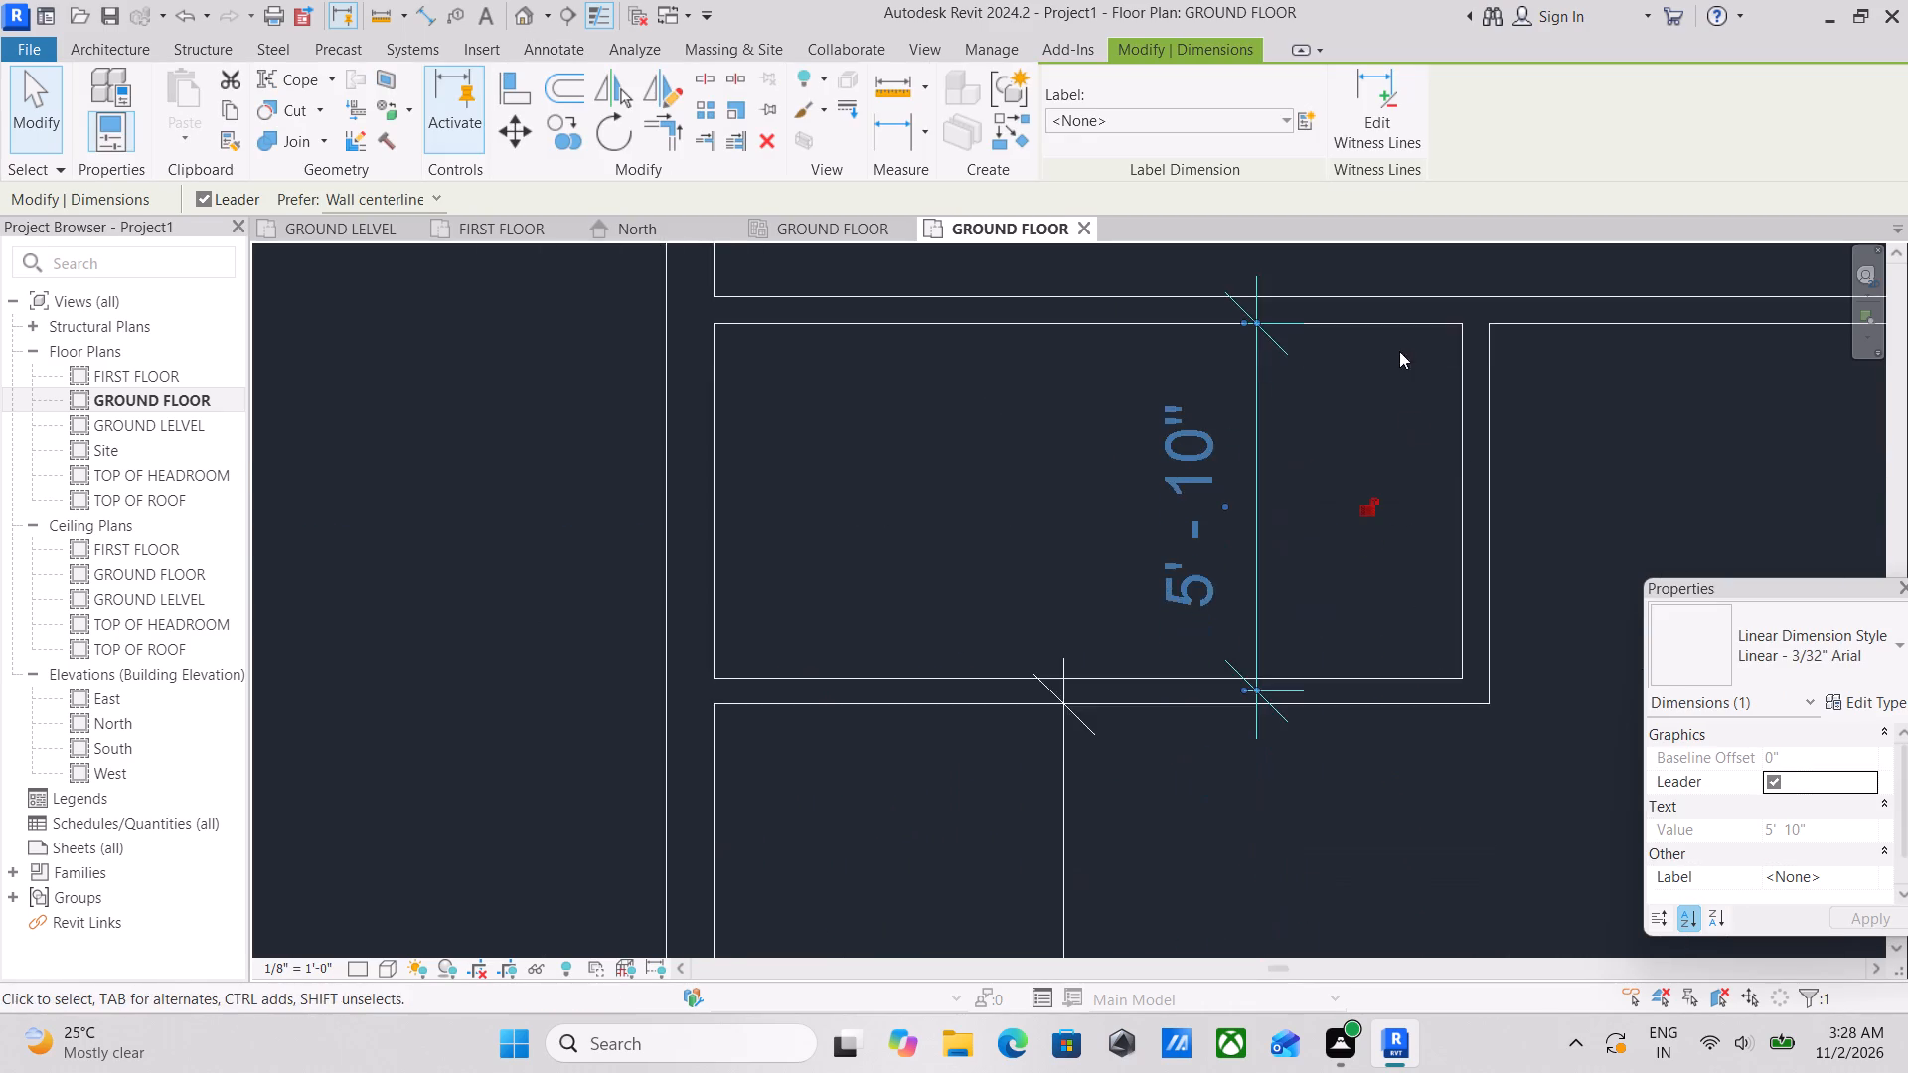
{"action": "scroll", "coordinate": [1238, 748], "scroll_direction": "up", "scroll_amount": 9}
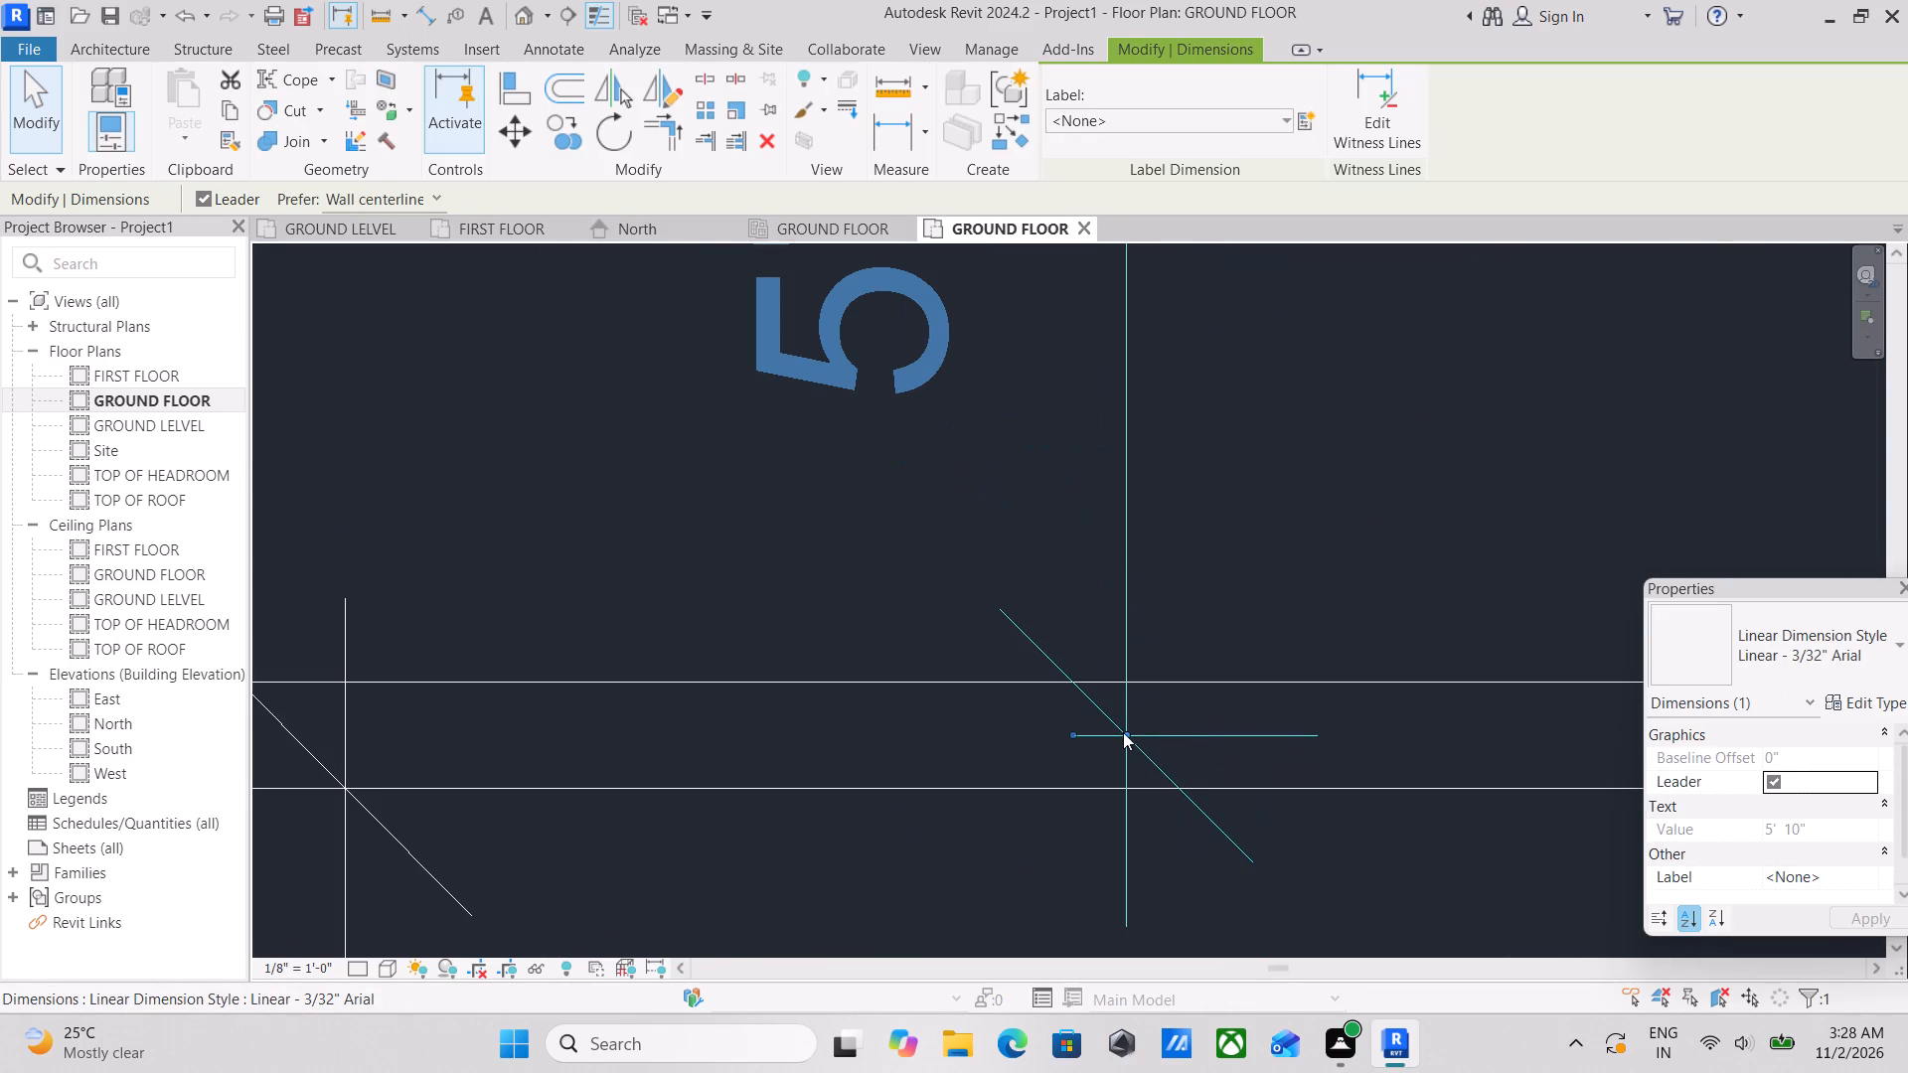
{"action": "left_click", "coordinate": [1127, 731]}
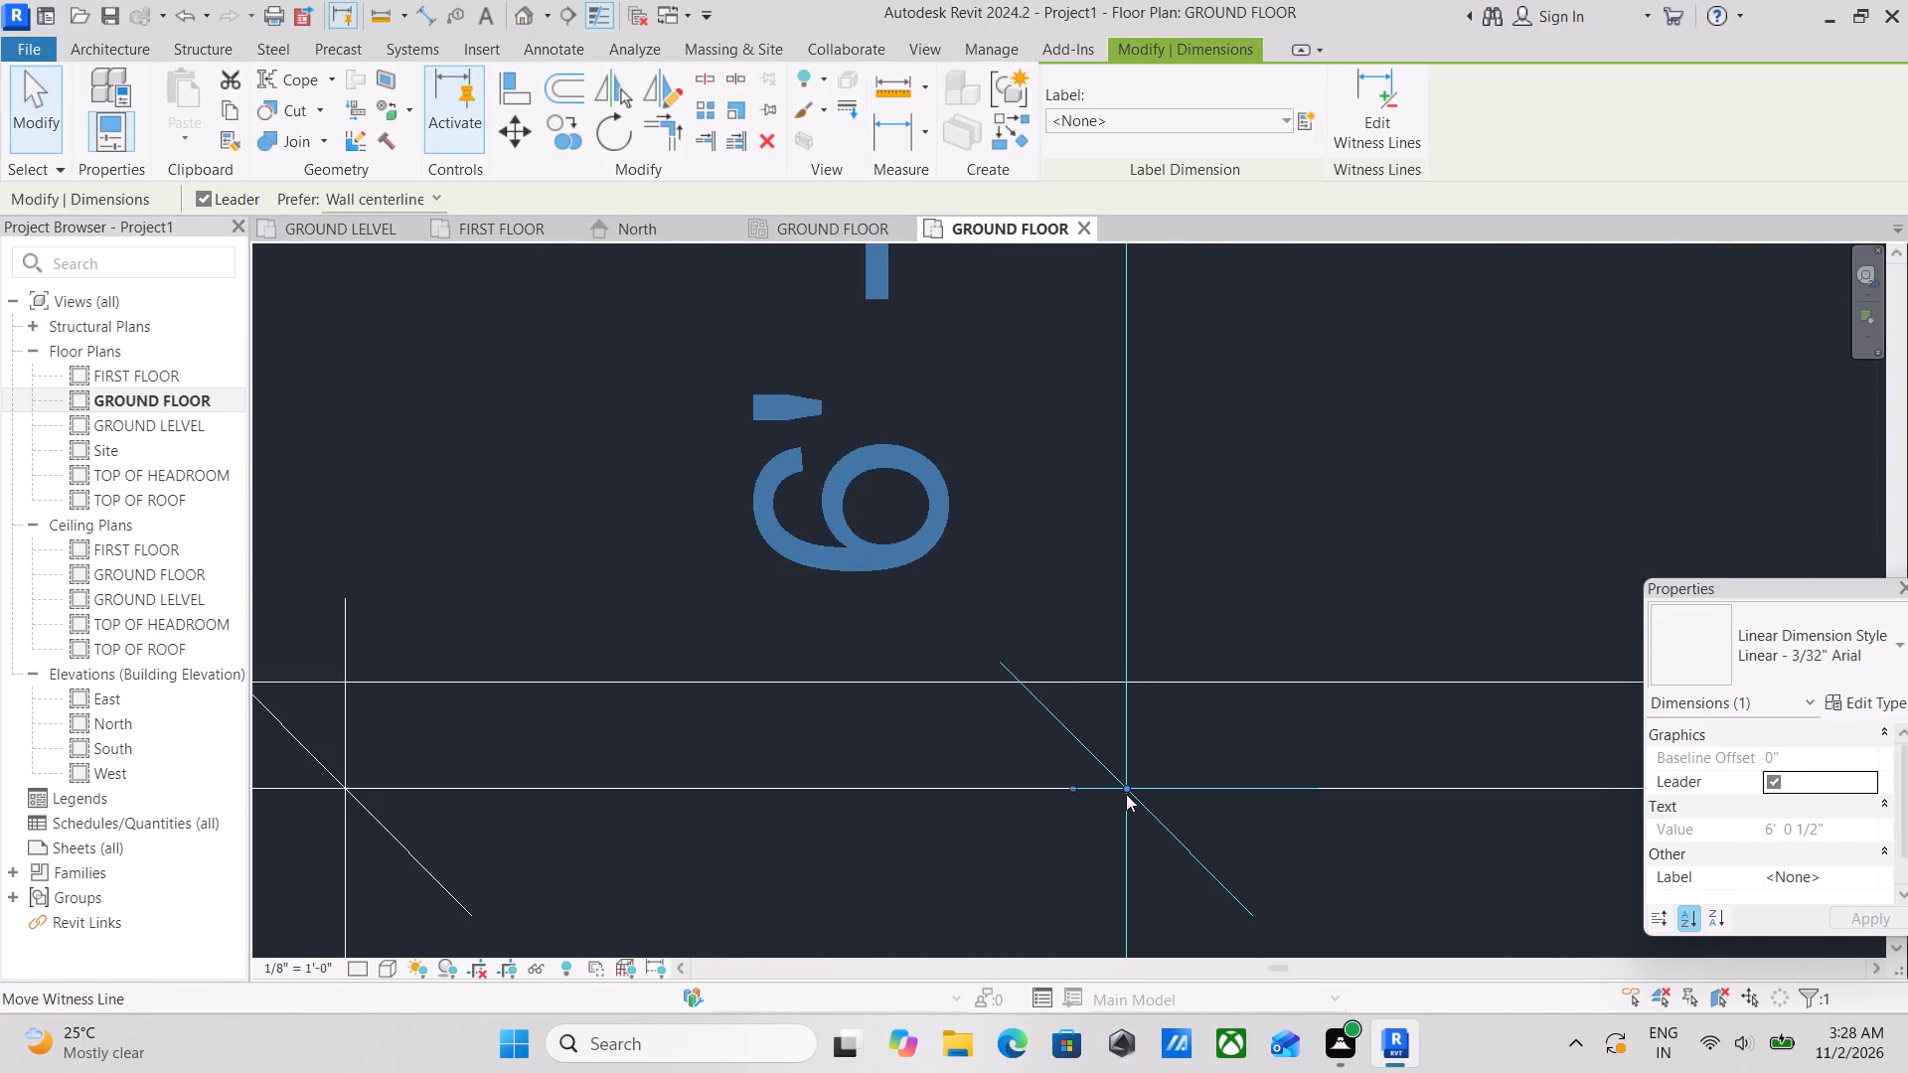
{"action": "left_click", "coordinate": [1126, 791]}
{"action": "scroll", "coordinate": [1192, 617], "scroll_direction": "down", "scroll_amount": 5}
{"action": "middle_click_drag", "start_coordinate": [1195, 619], "coordinate": [1189, 946]}
{"action": "scroll", "coordinate": [1189, 947], "scroll_direction": "up", "scroll_amount": 1}
{"action": "scroll", "coordinate": [1136, 681], "scroll_direction": "down", "scroll_amount": 4}
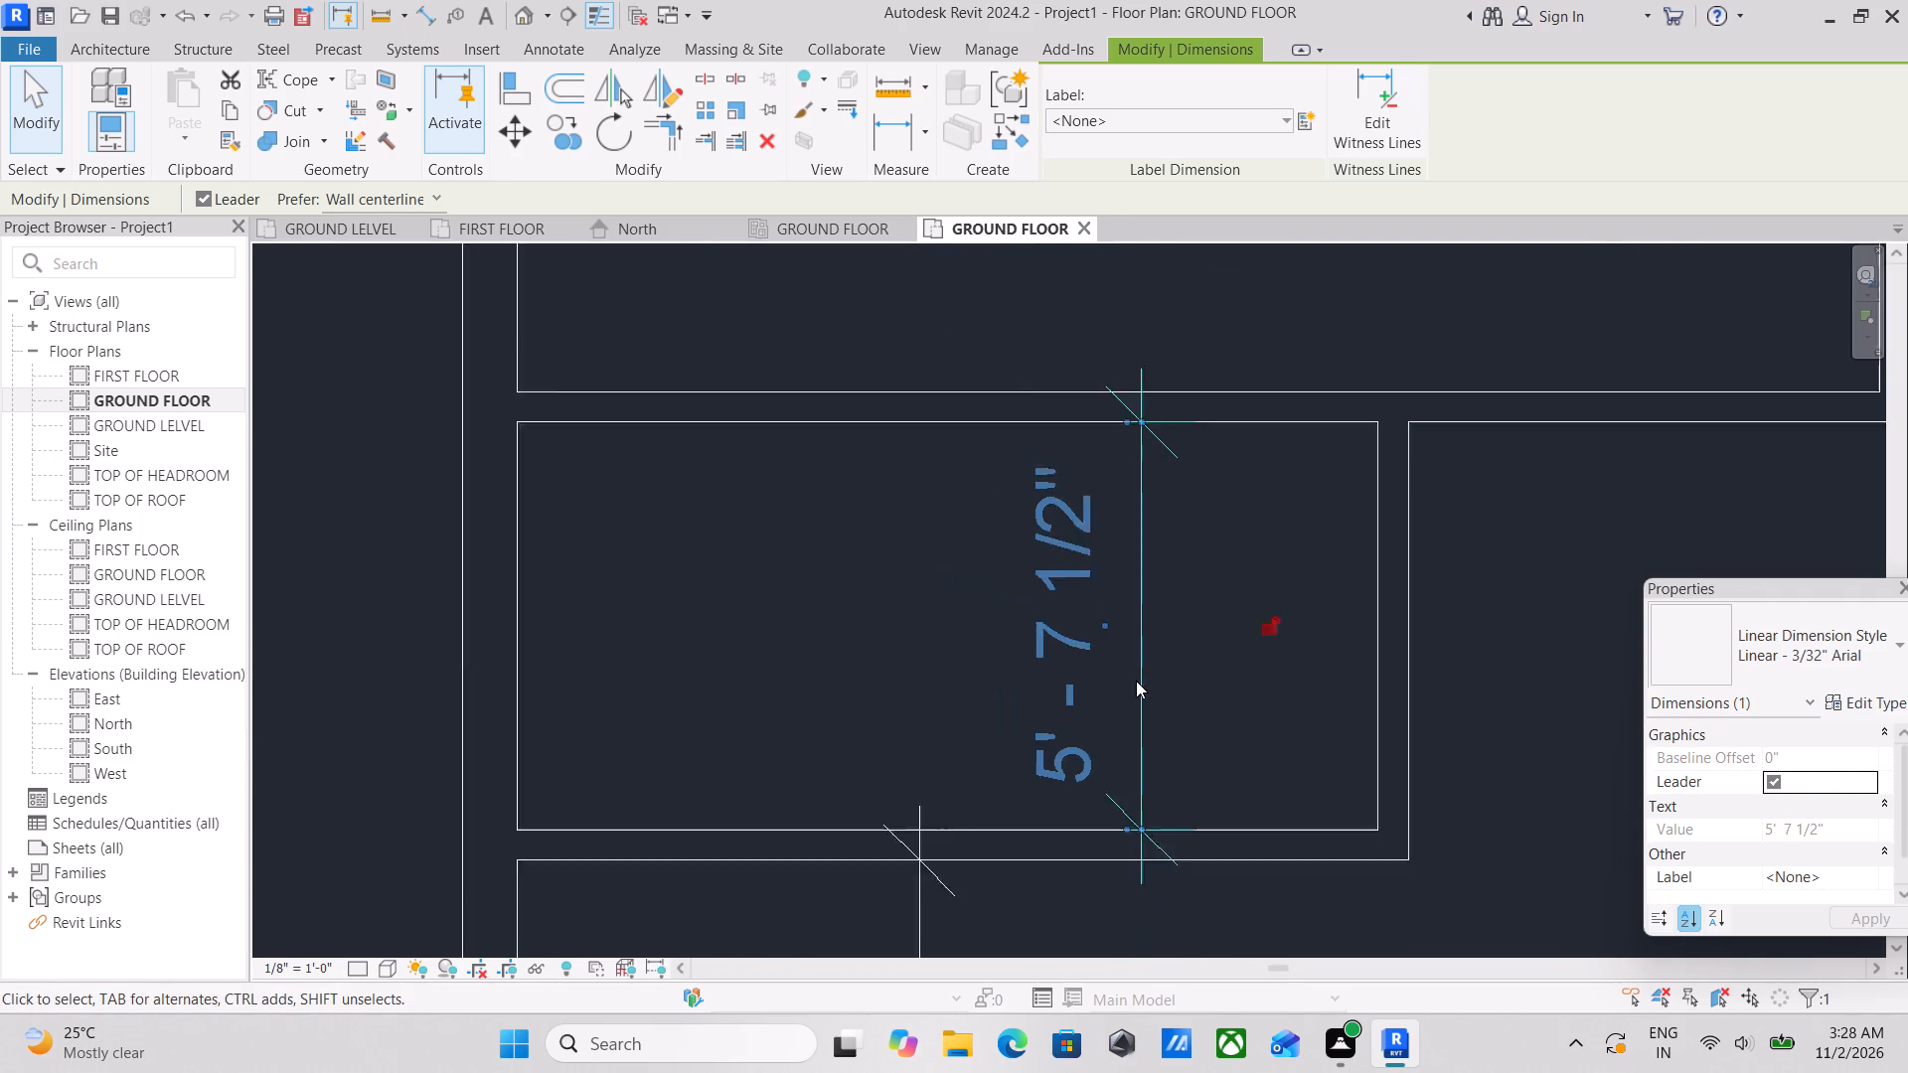
Set the northern small room's vertical clear distance to 6' by moving its north inner wall.
{"action": "scroll", "coordinate": [1136, 681], "scroll_direction": "down", "scroll_amount": 2}
{"action": "left_click", "coordinate": [988, 445]}
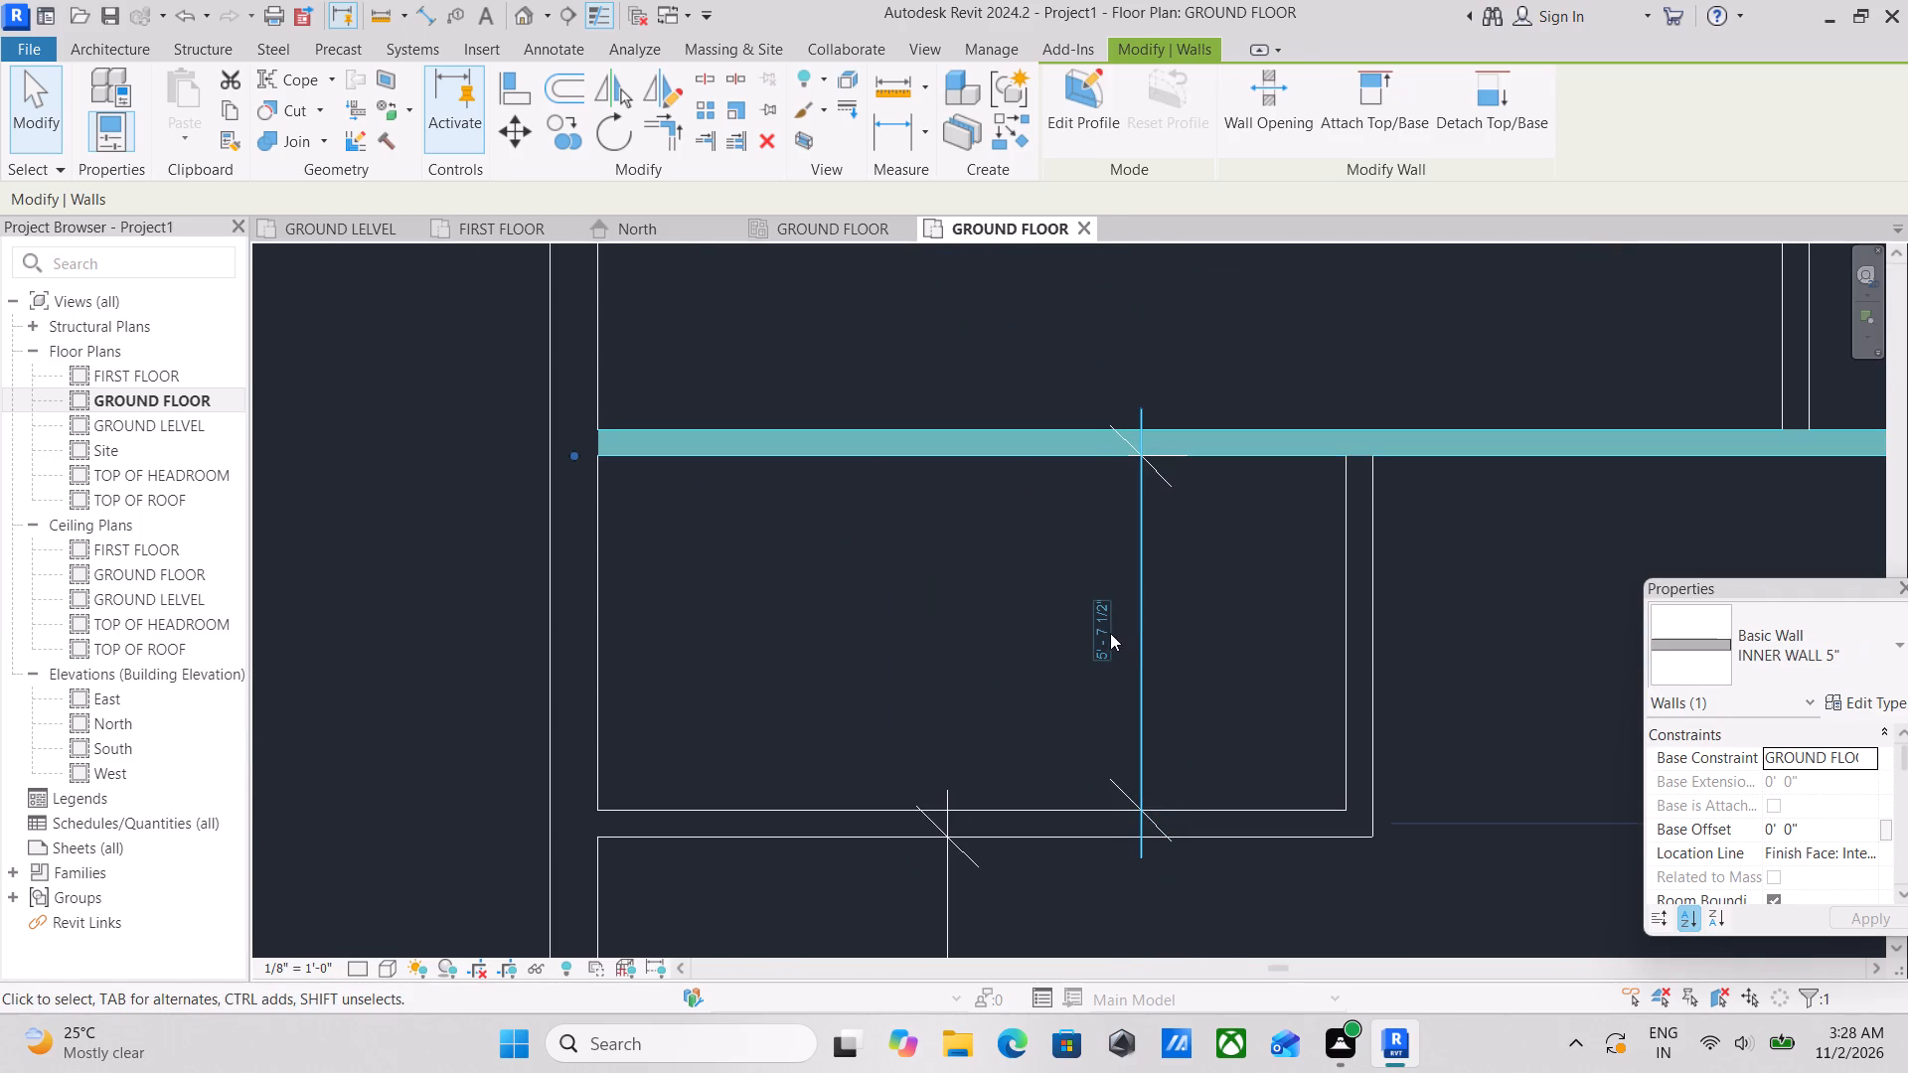
{"action": "left_click", "coordinate": [1110, 633]}
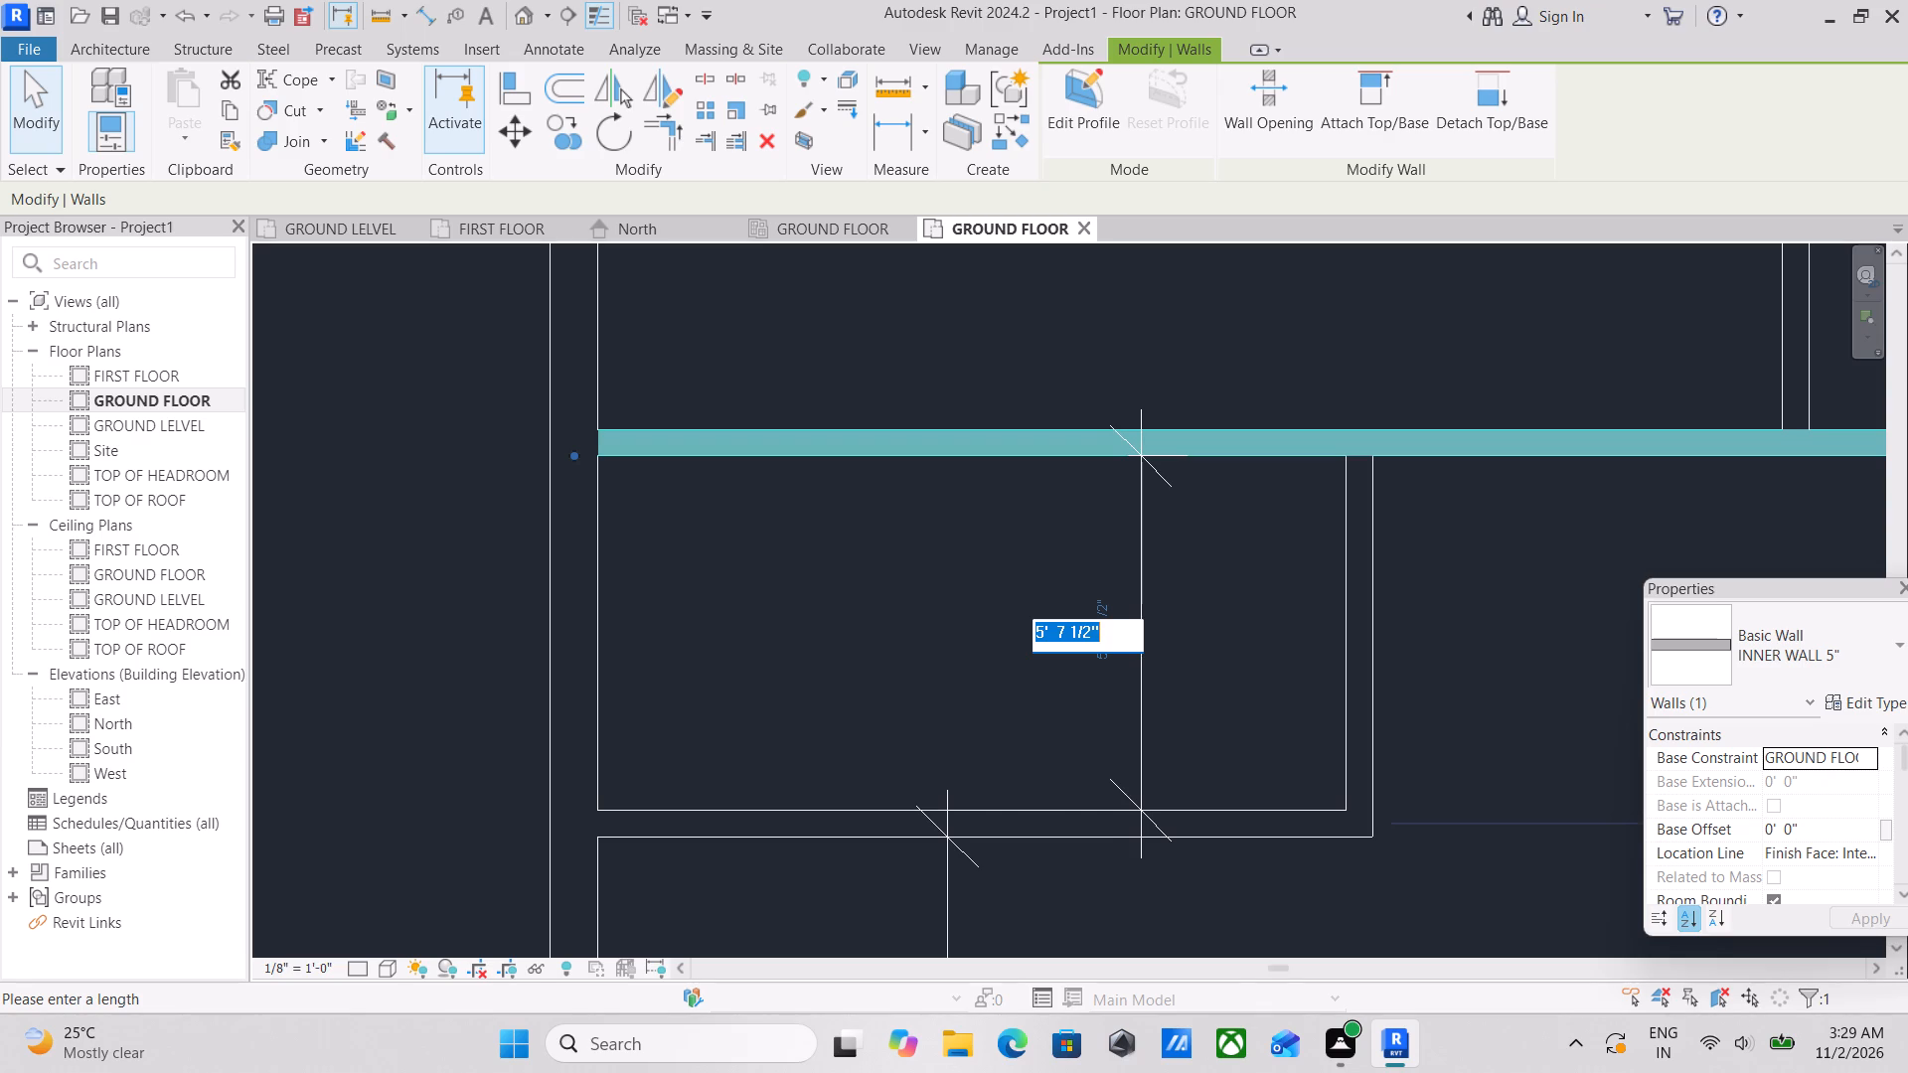
{"action": "type", "text": "6'"}
{"action": "key", "text": "Return"}
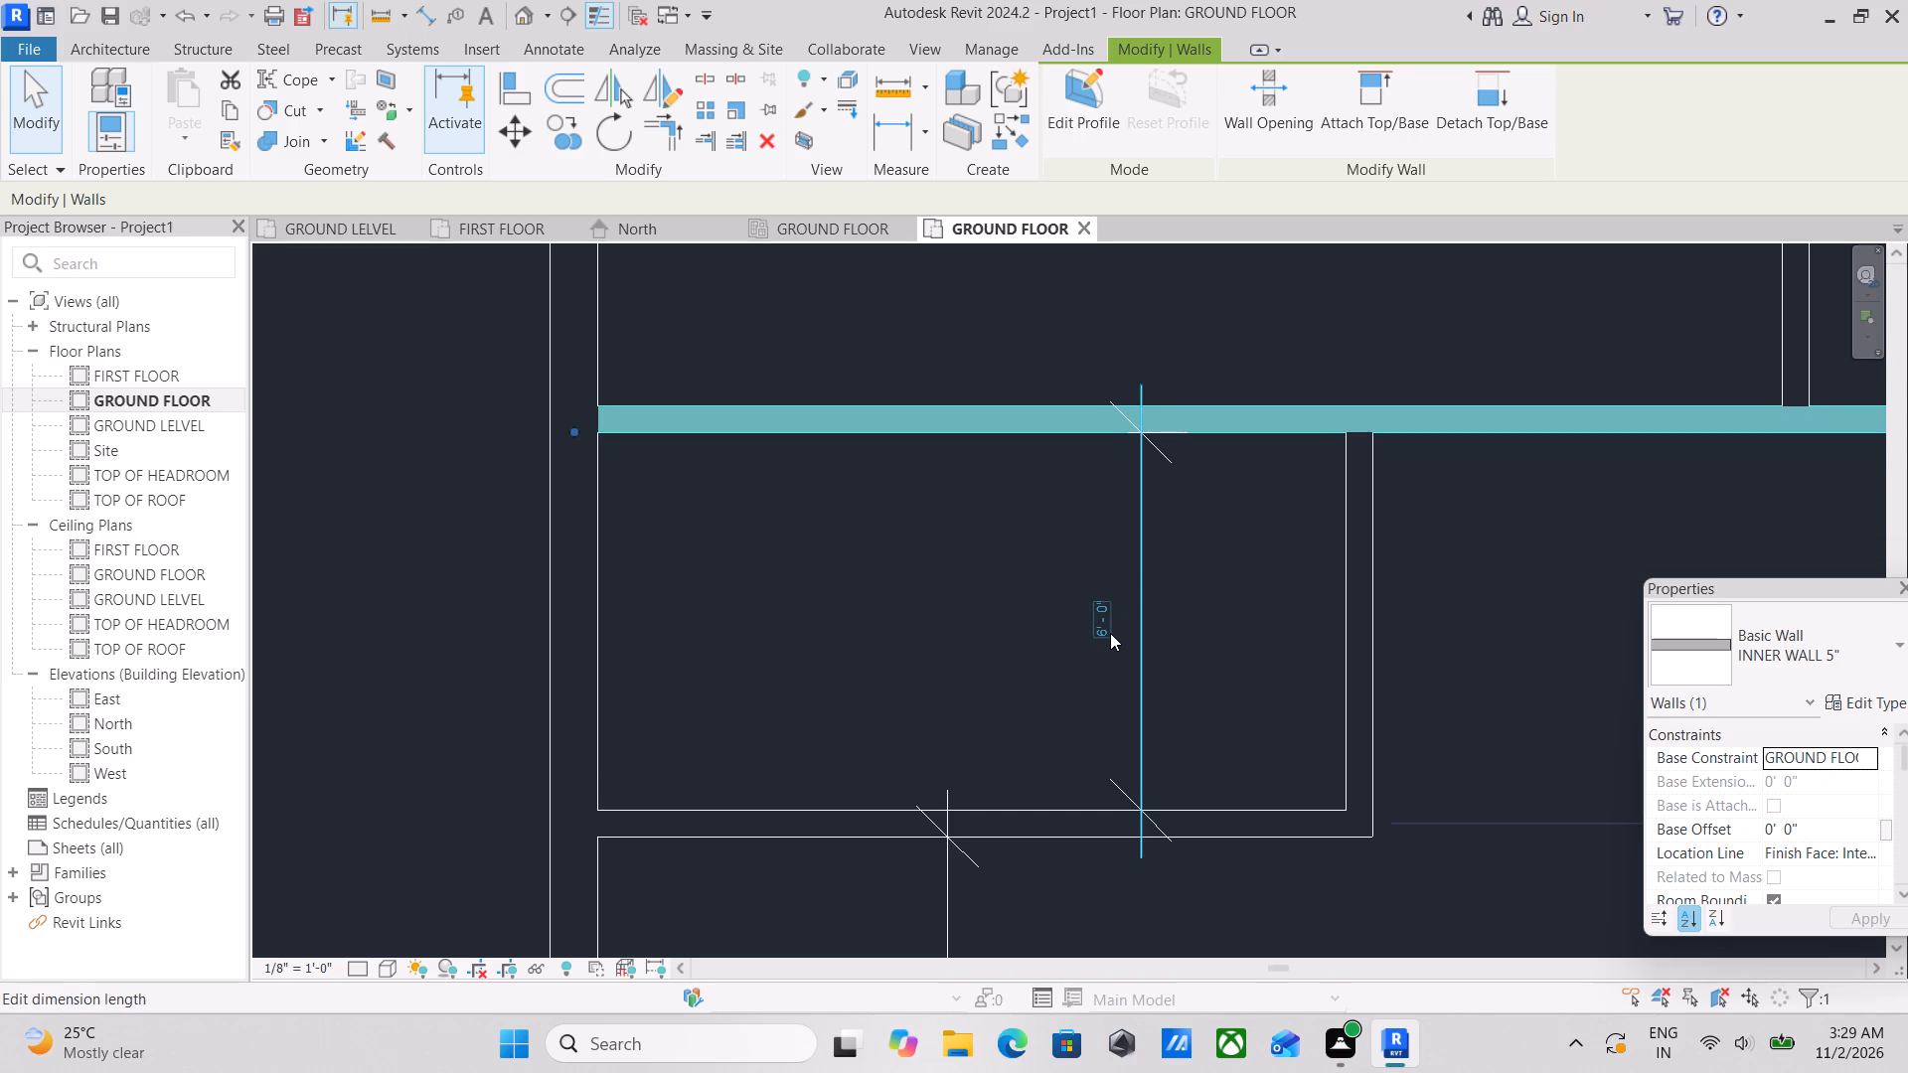
{"action": "key", "text": "Escape"}
Place a horizontal aligned dimension across the northern small room, between the centrelines of the west outer wall and its east inner wall.
{"action": "scroll", "coordinate": [1133, 629], "scroll_direction": "down", "scroll_amount": 4}
{"action": "scroll", "coordinate": [1027, 615], "scroll_direction": "down", "scroll_amount": 3}
{"action": "middle_click_drag", "start_coordinate": [1027, 615], "coordinate": [1084, 638]}
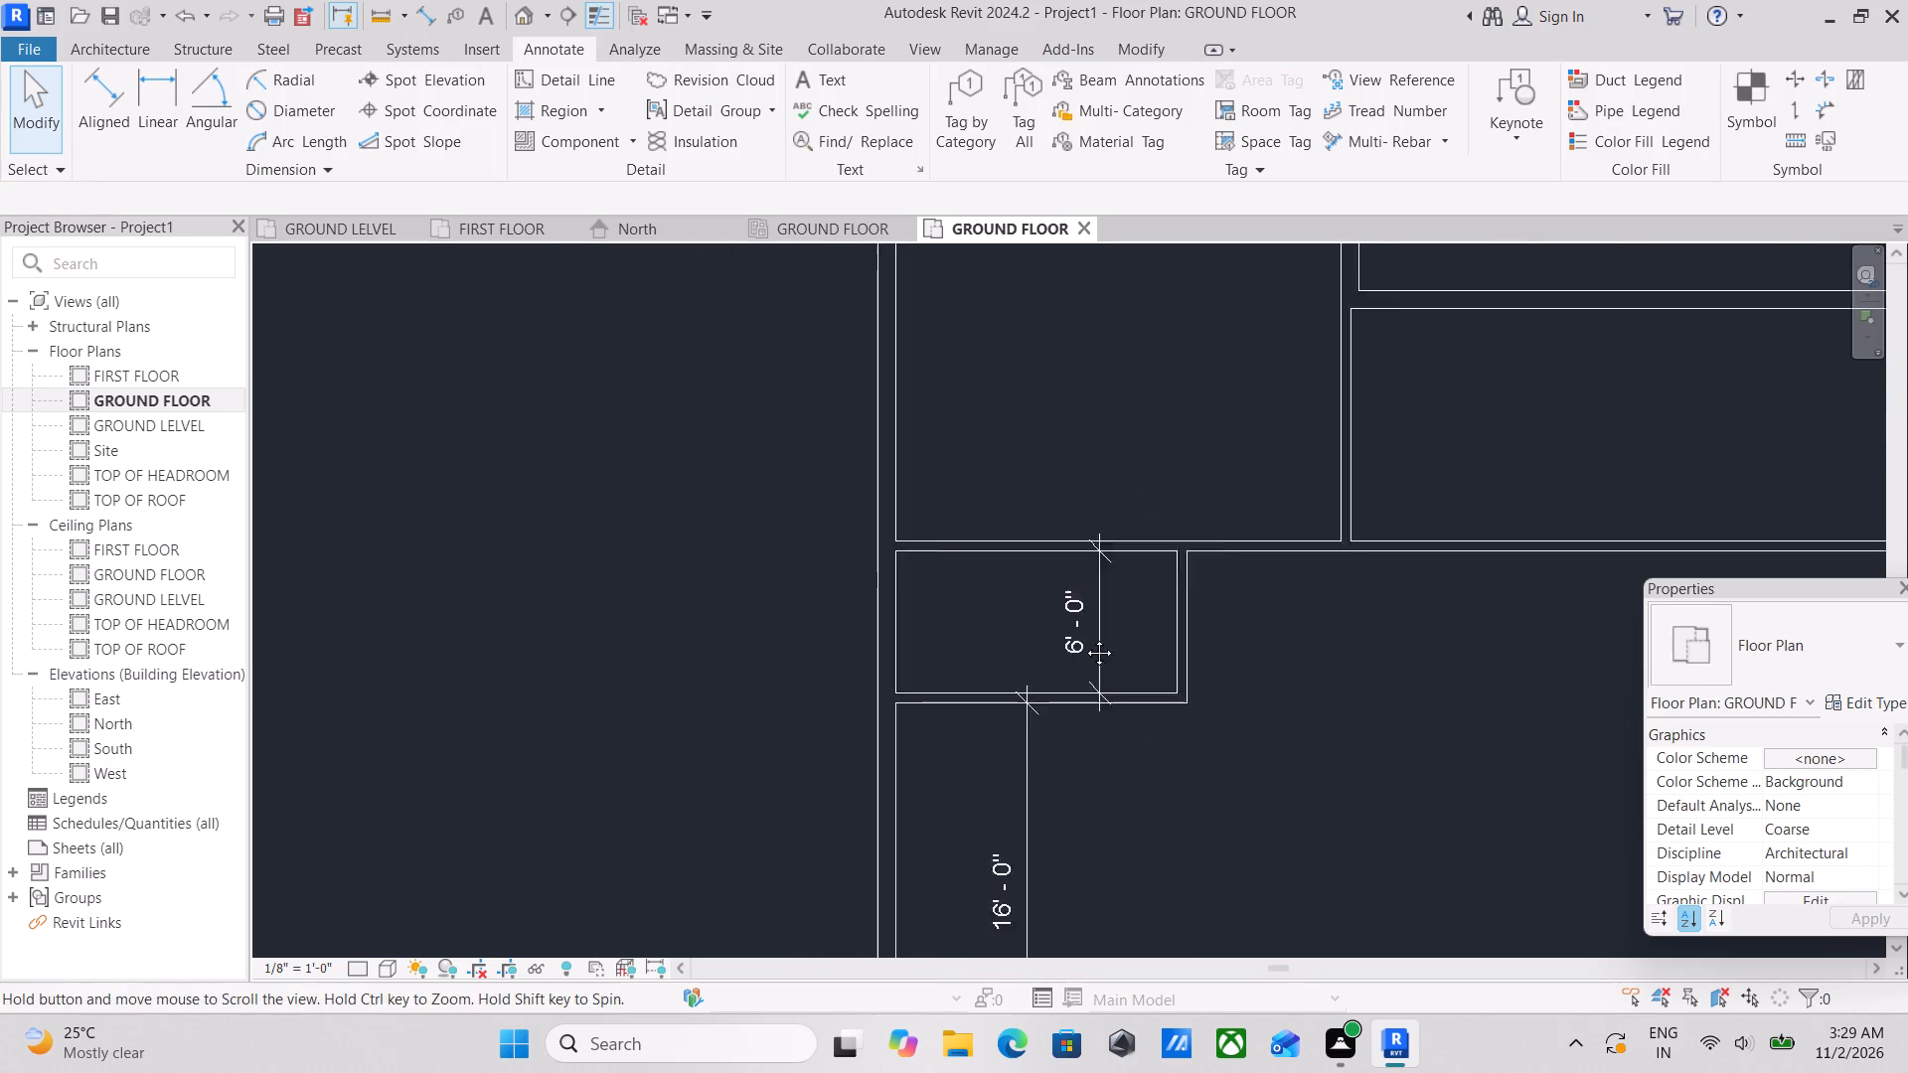
{"action": "middle_click_drag", "start_coordinate": [1084, 638], "coordinate": [1175, 670]}
{"action": "scroll", "coordinate": [1071, 697], "scroll_direction": "up", "scroll_amount": 3}
{"action": "middle_click_drag", "start_coordinate": [1082, 703], "coordinate": [970, 717]}
{"action": "scroll", "coordinate": [988, 685], "scroll_direction": "down", "scroll_amount": 3}
{"action": "middle_click_drag", "start_coordinate": [983, 685], "coordinate": [889, 676]}
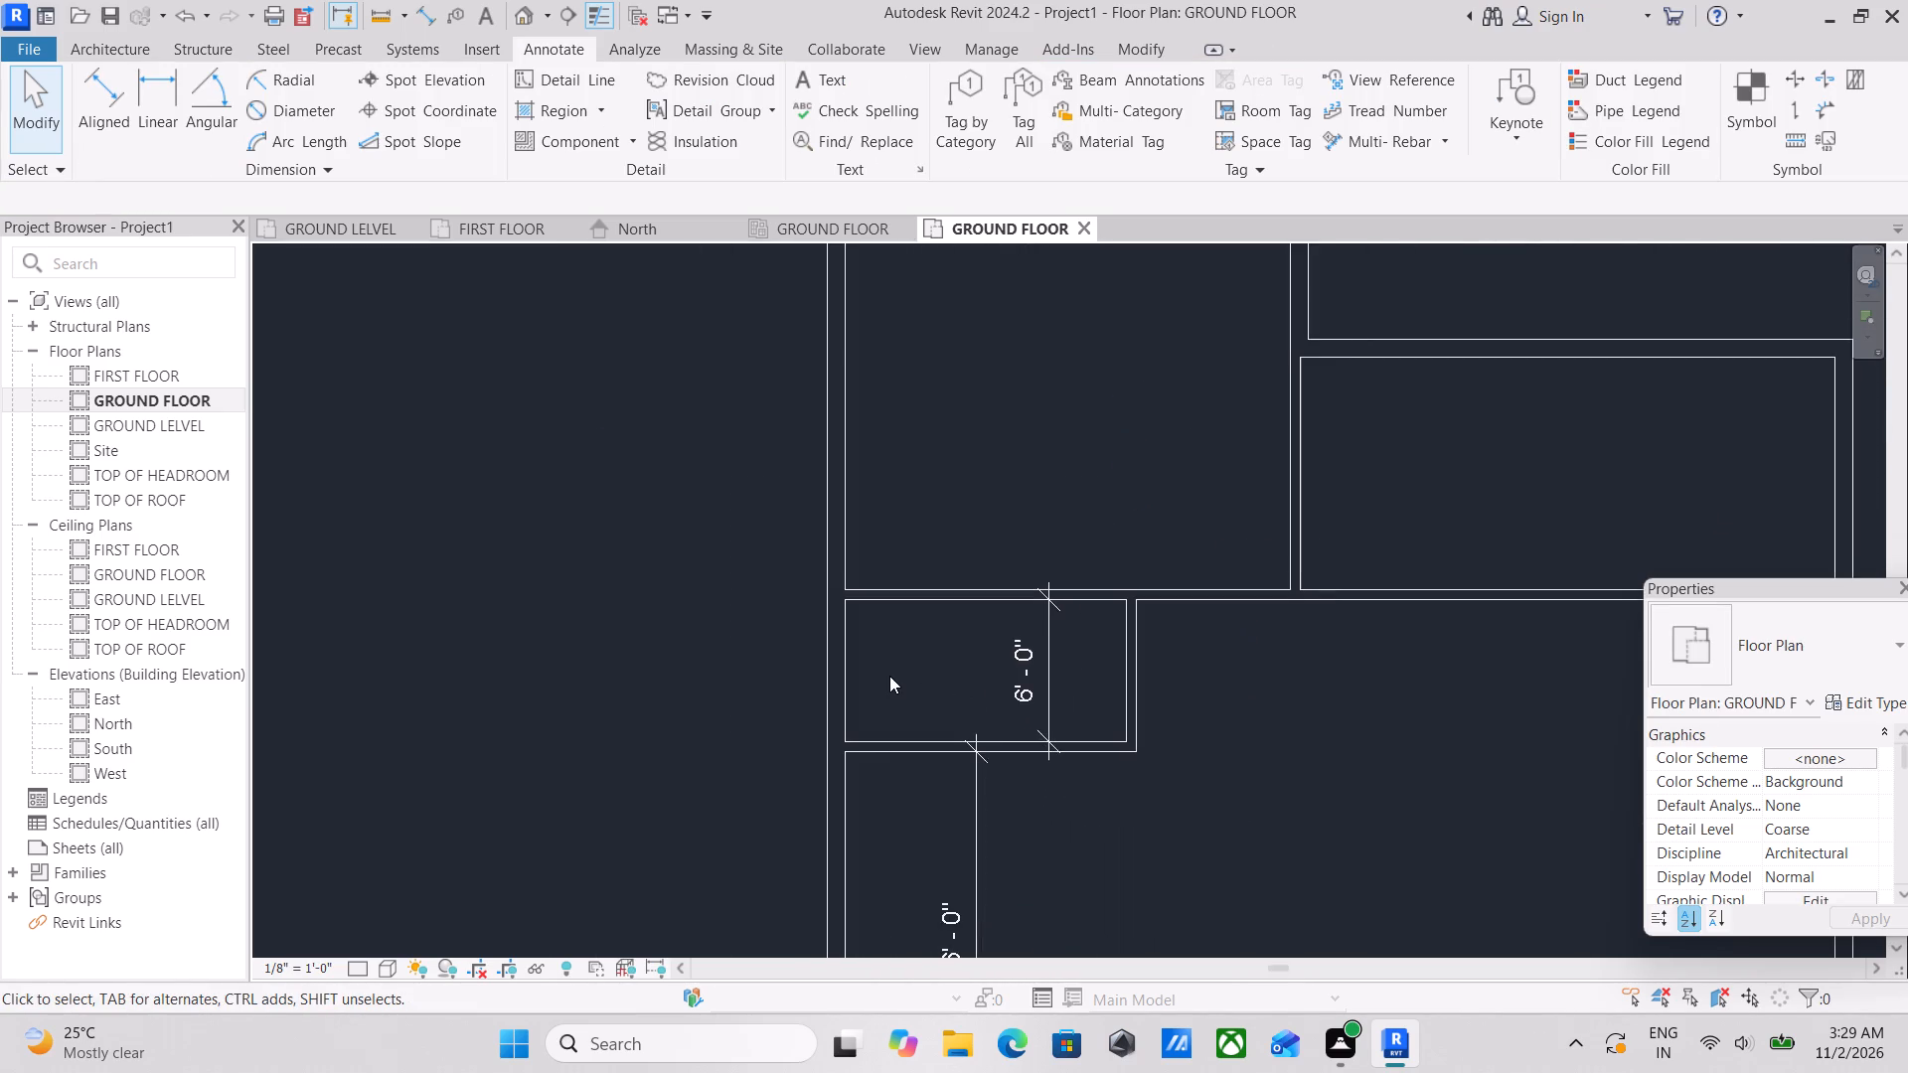
{"action": "scroll", "coordinate": [889, 676], "scroll_direction": "down", "scroll_amount": 3}
{"action": "middle_click_drag", "start_coordinate": [889, 676], "coordinate": [937, 654]}
{"action": "type", "text": "DI"}
{"action": "scroll", "coordinate": [937, 654], "scroll_direction": "up", "scroll_amount": 3}
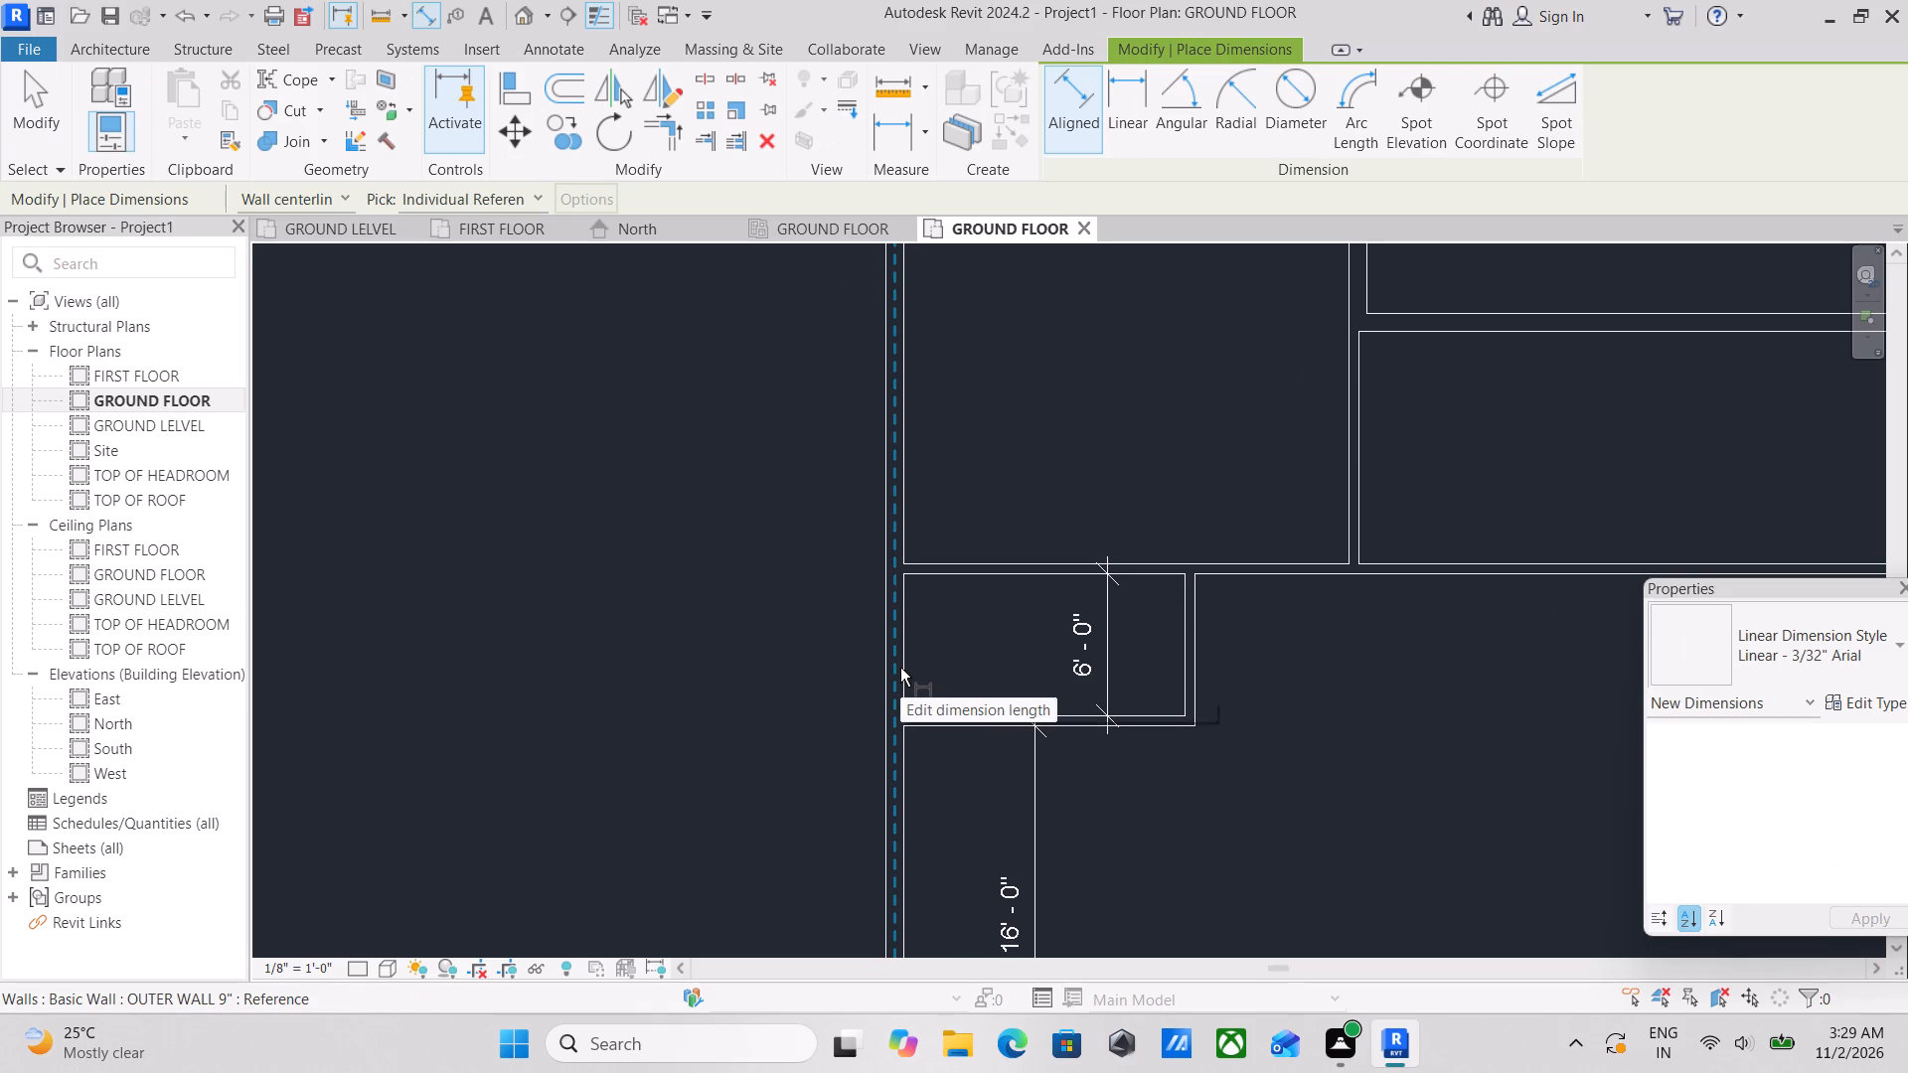
{"action": "scroll", "coordinate": [894, 663], "scroll_direction": "up", "scroll_amount": 3}
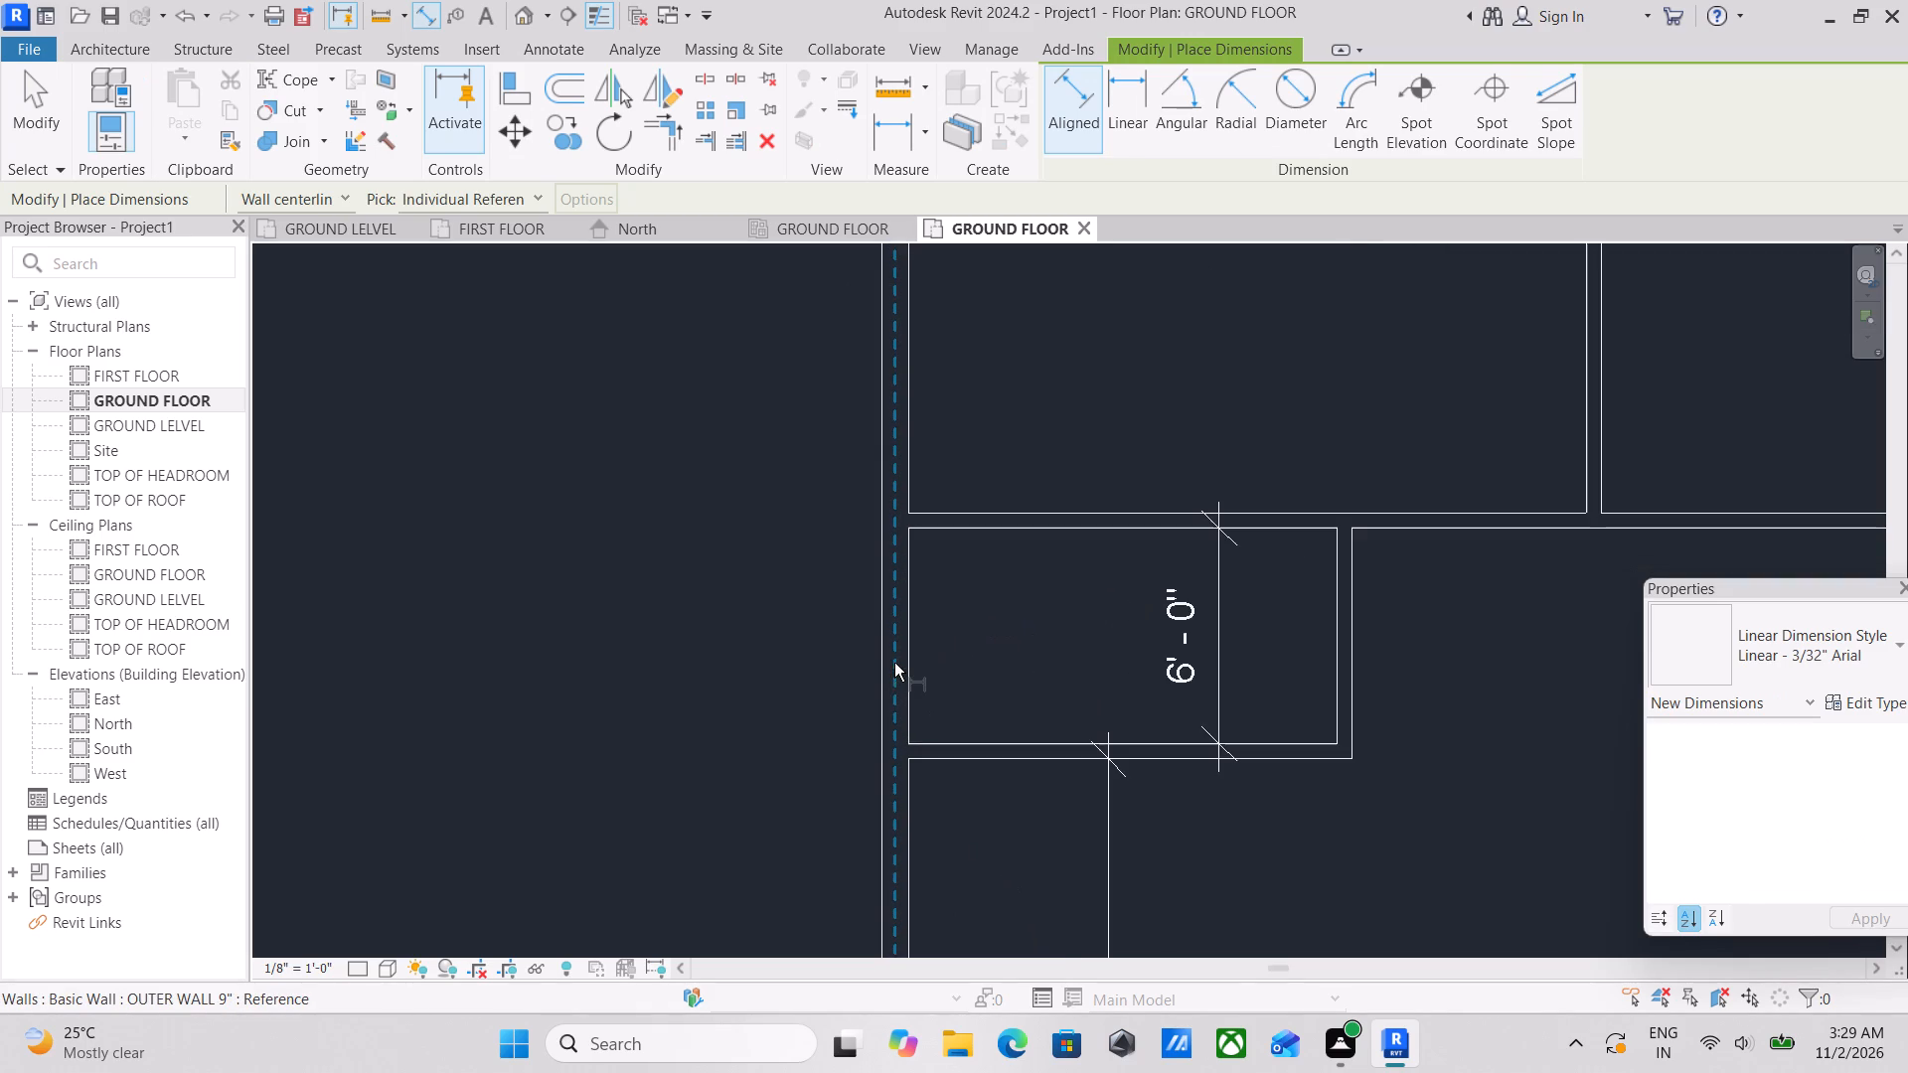
{"action": "left_click", "coordinate": [894, 663]}
{"action": "scroll", "coordinate": [1298, 662], "scroll_direction": "up", "scroll_amount": 4}
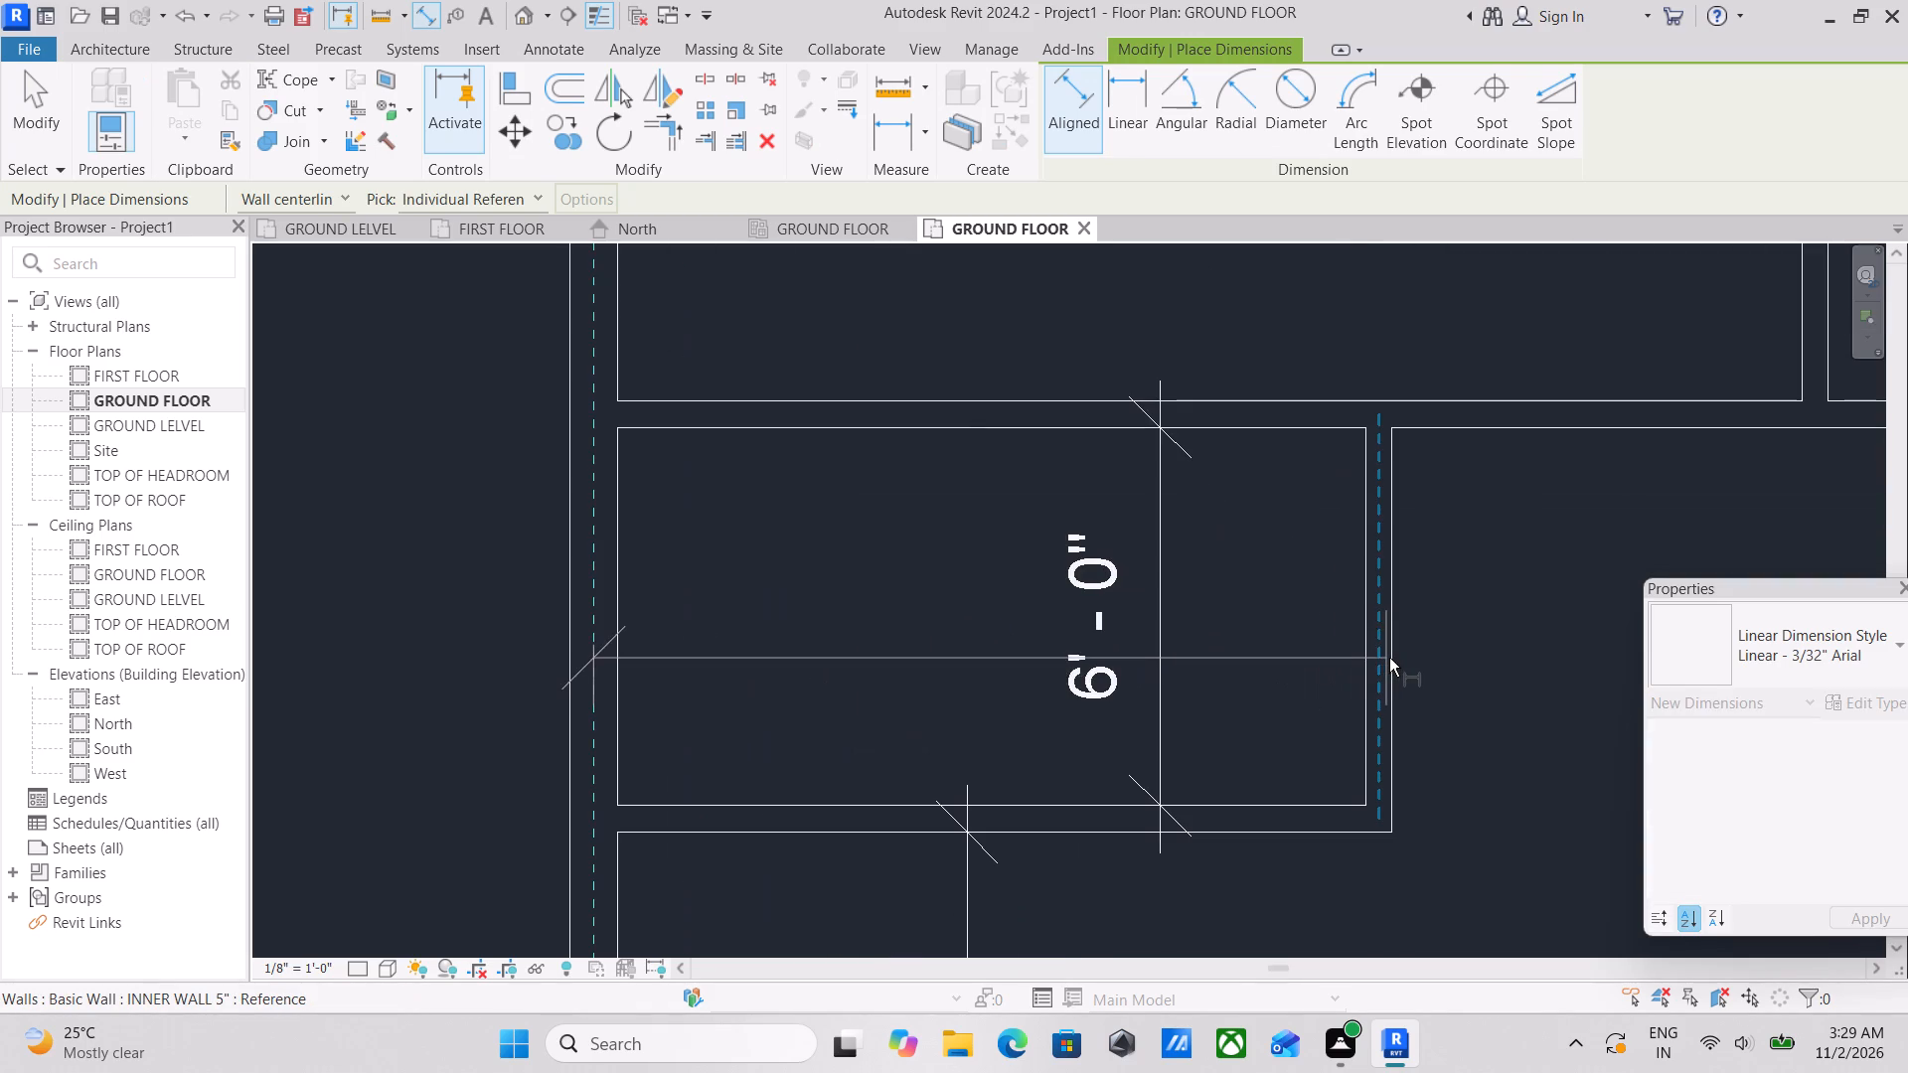
{"action": "left_click", "coordinate": [1382, 658]}
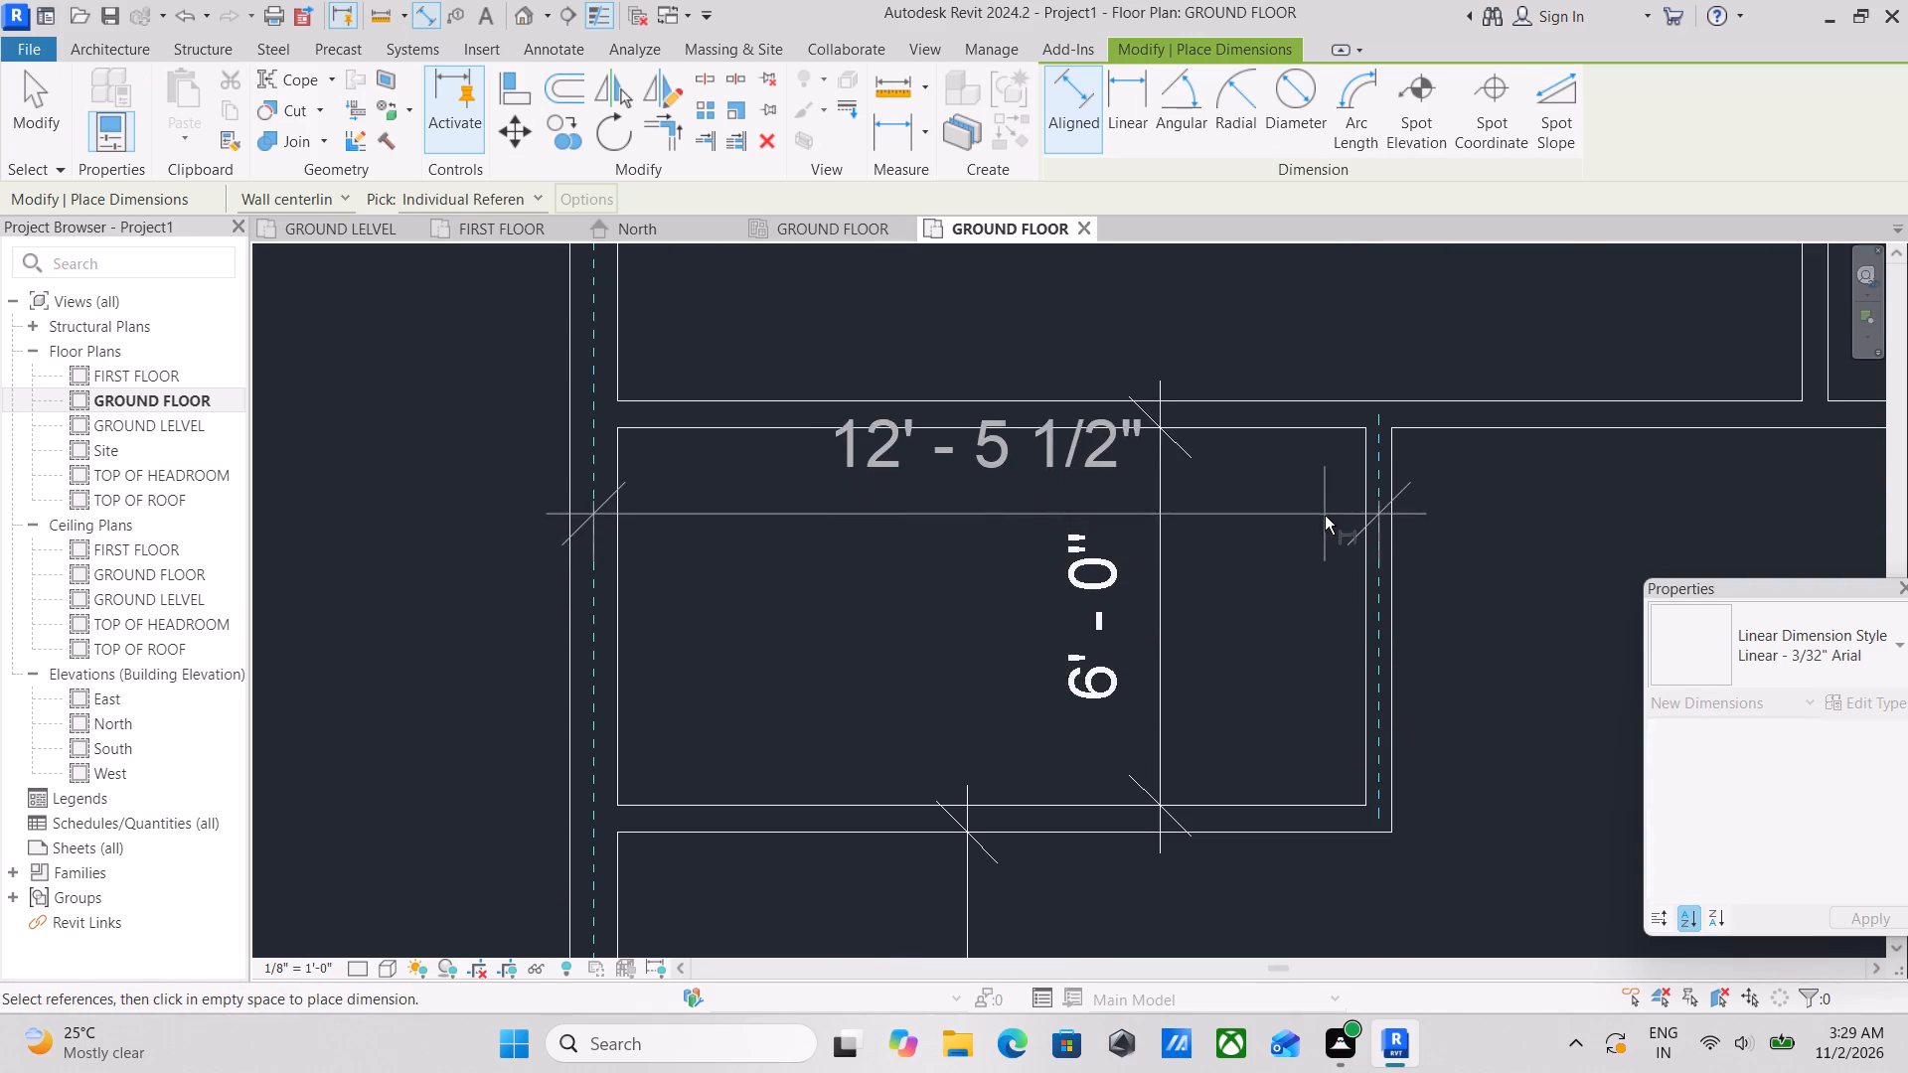
{"action": "left_click", "coordinate": [1314, 532]}
{"action": "scroll", "coordinate": [556, 531], "scroll_direction": "up", "scroll_amount": 2}
{"action": "key", "text": "Escape"}
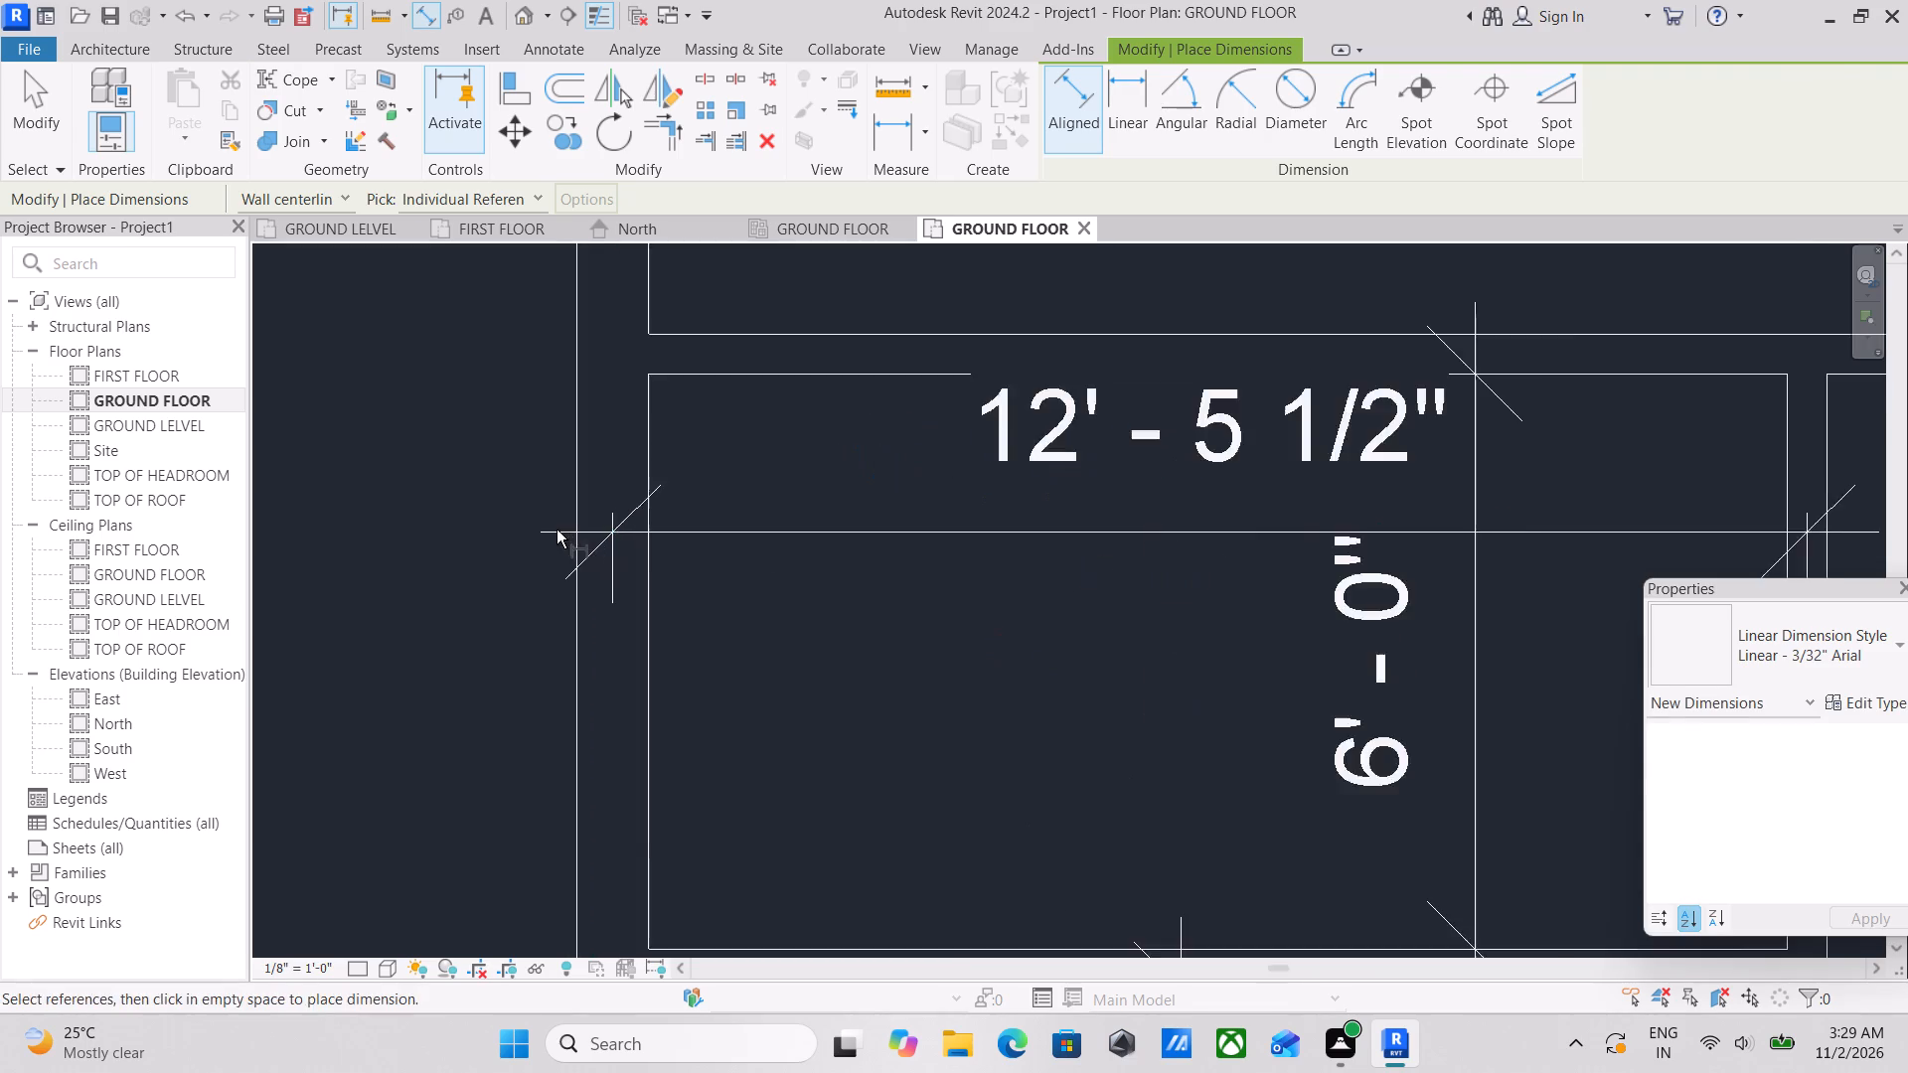
{"action": "scroll", "coordinate": [556, 530], "scroll_direction": "up", "scroll_amount": 2}
{"action": "key", "text": "Escape"}
{"action": "key", "text": "Escape"}
{"action": "key", "text": "Escape"}
Shift the west witness line of the northern small room's horizontal dimension to the inner face of the outer wall.
{"action": "scroll", "coordinate": [598, 545], "scroll_direction": "up", "scroll_amount": 4}
{"action": "left_click", "coordinate": [647, 503]}
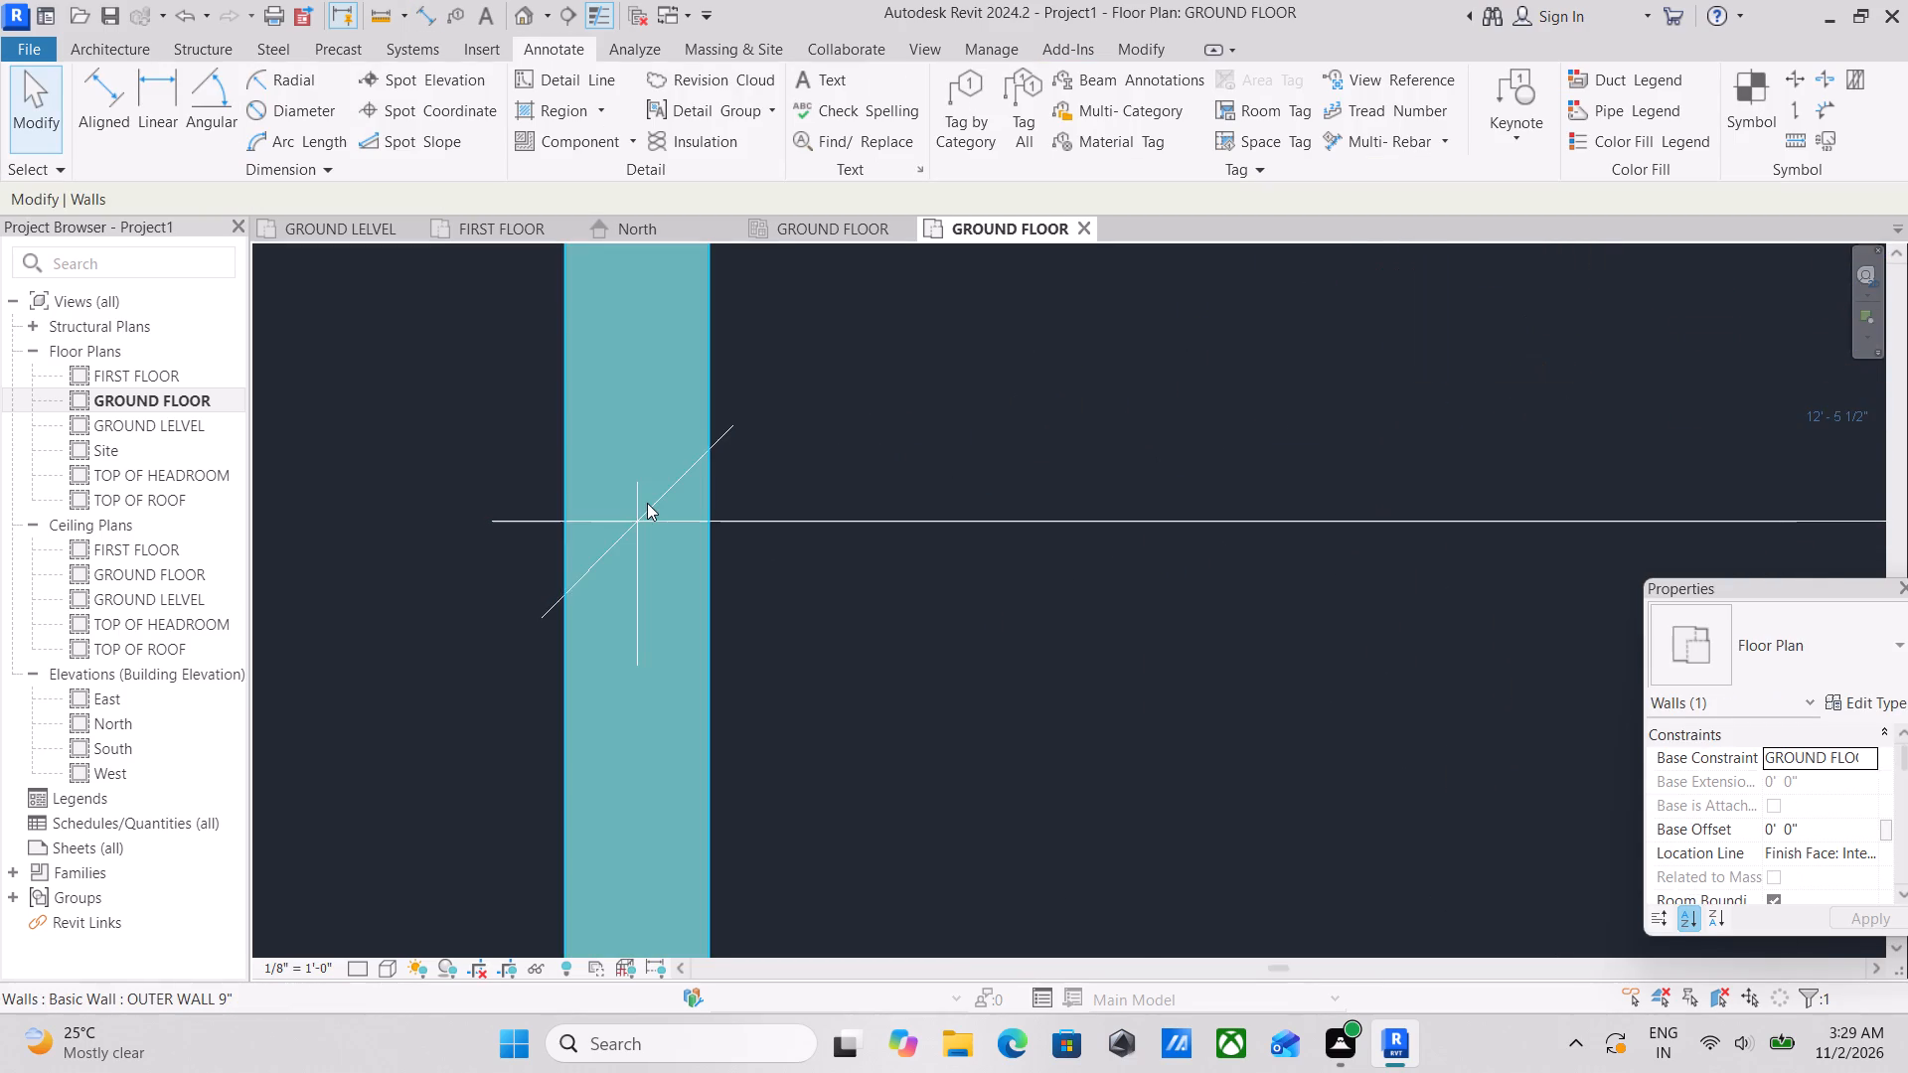
{"action": "key", "text": "Escape"}
{"action": "left_click", "coordinate": [909, 527]}
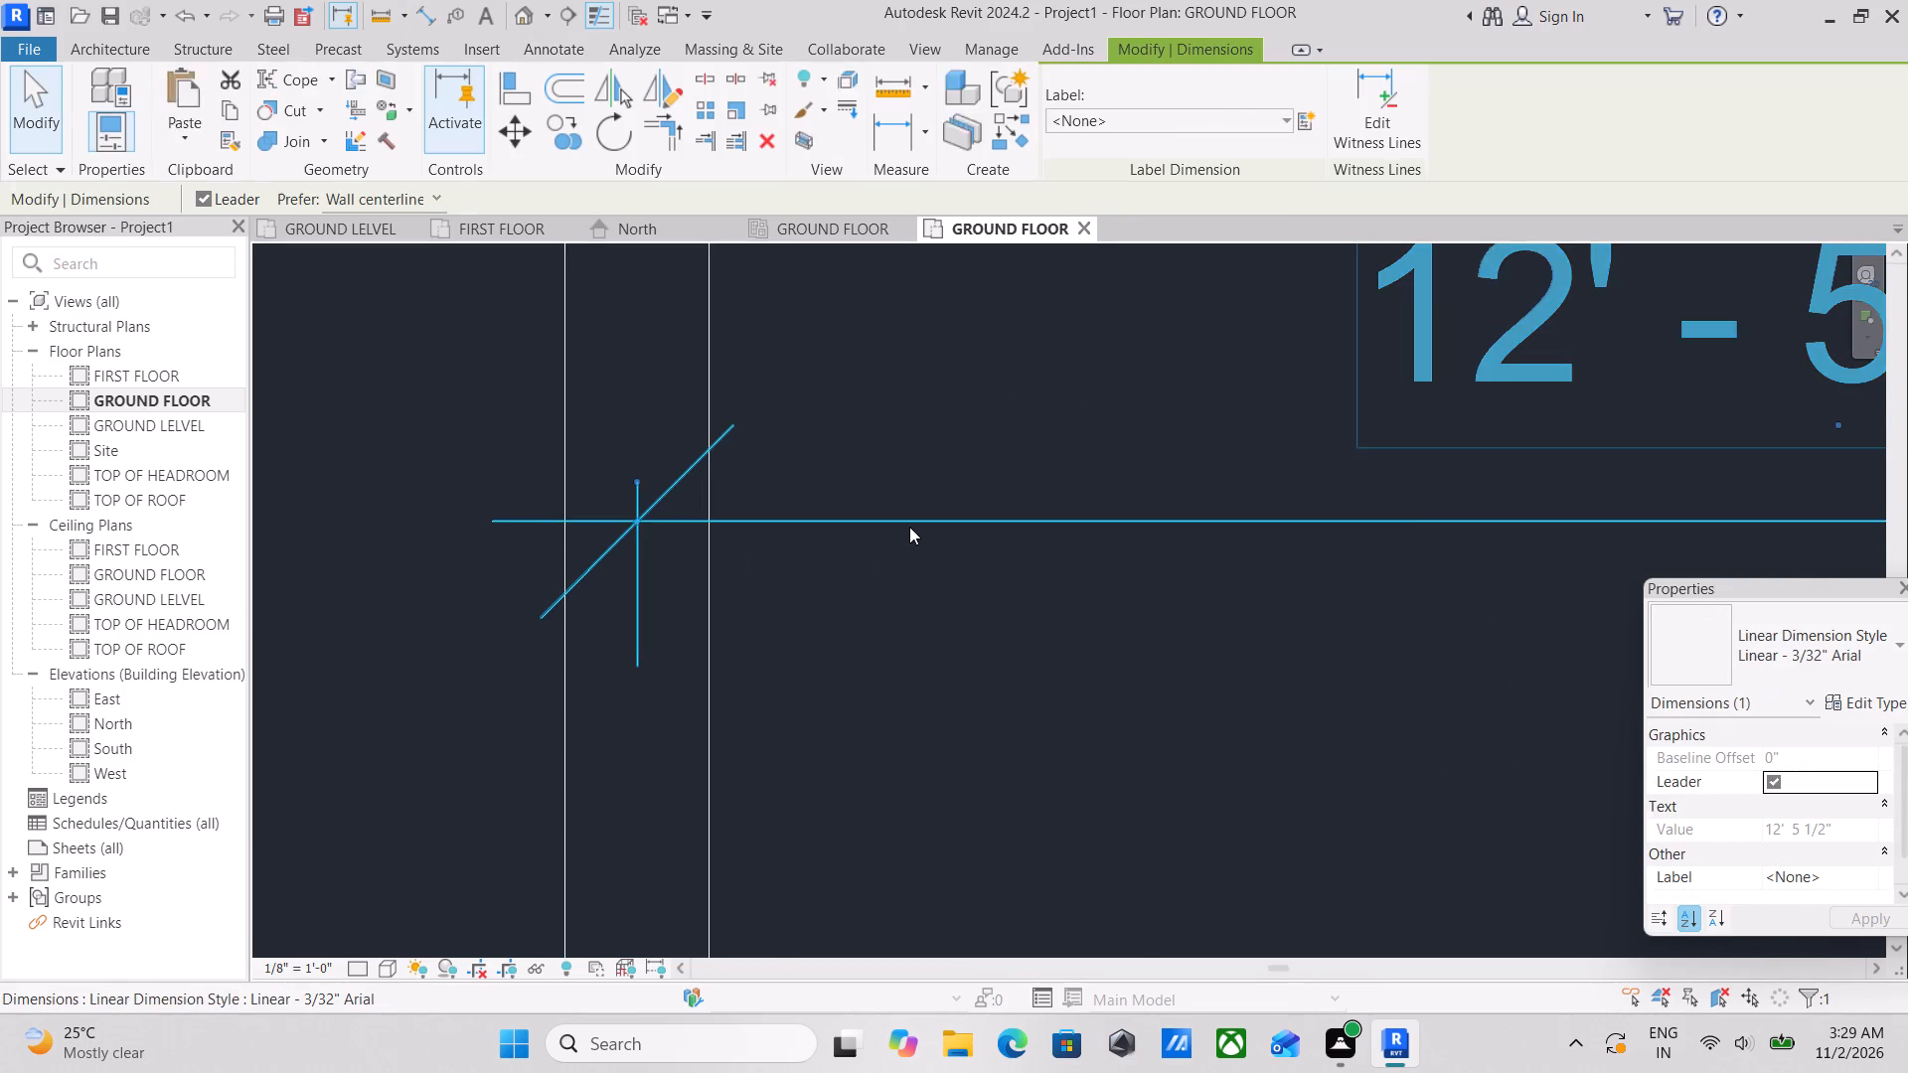
{"action": "scroll", "coordinate": [910, 529], "scroll_direction": "down", "scroll_amount": 3}
{"action": "scroll", "coordinate": [748, 525], "scroll_direction": "up", "scroll_amount": 10}
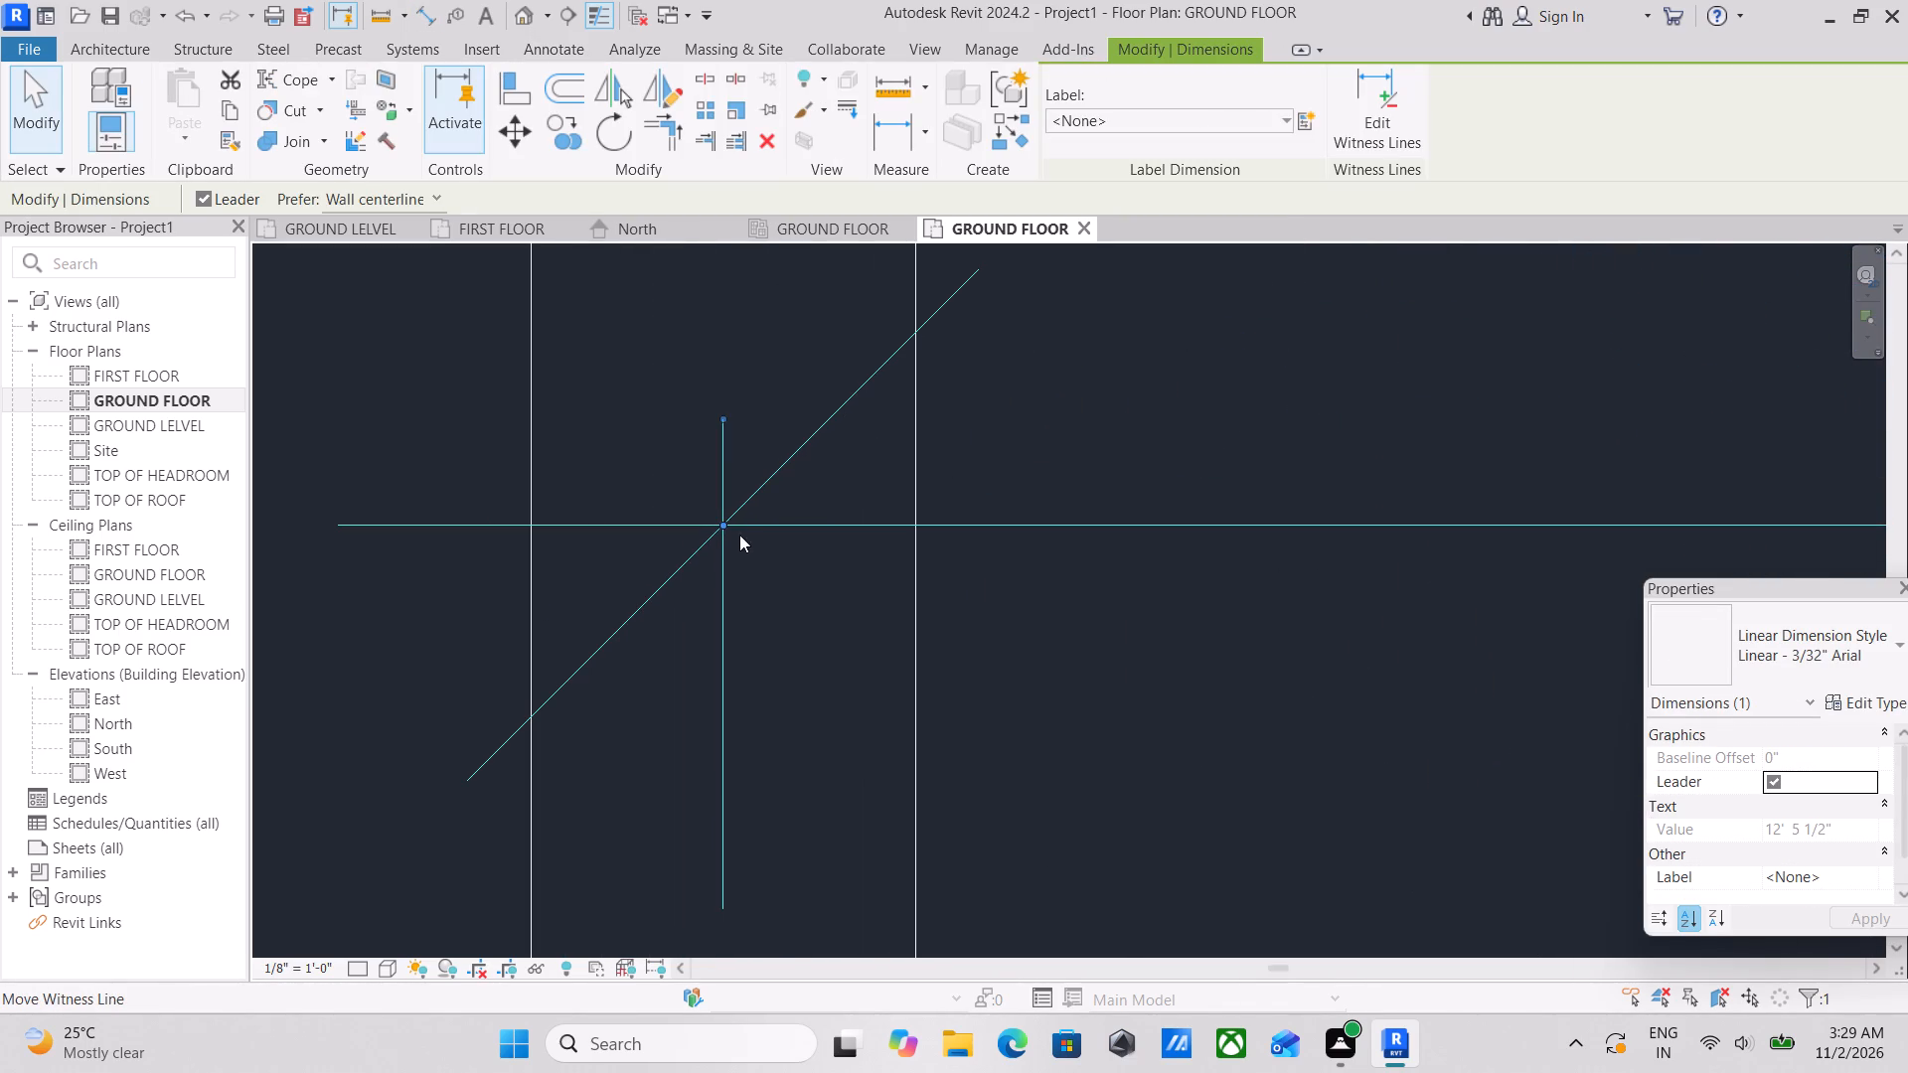
{"action": "left_click", "coordinate": [723, 524]}
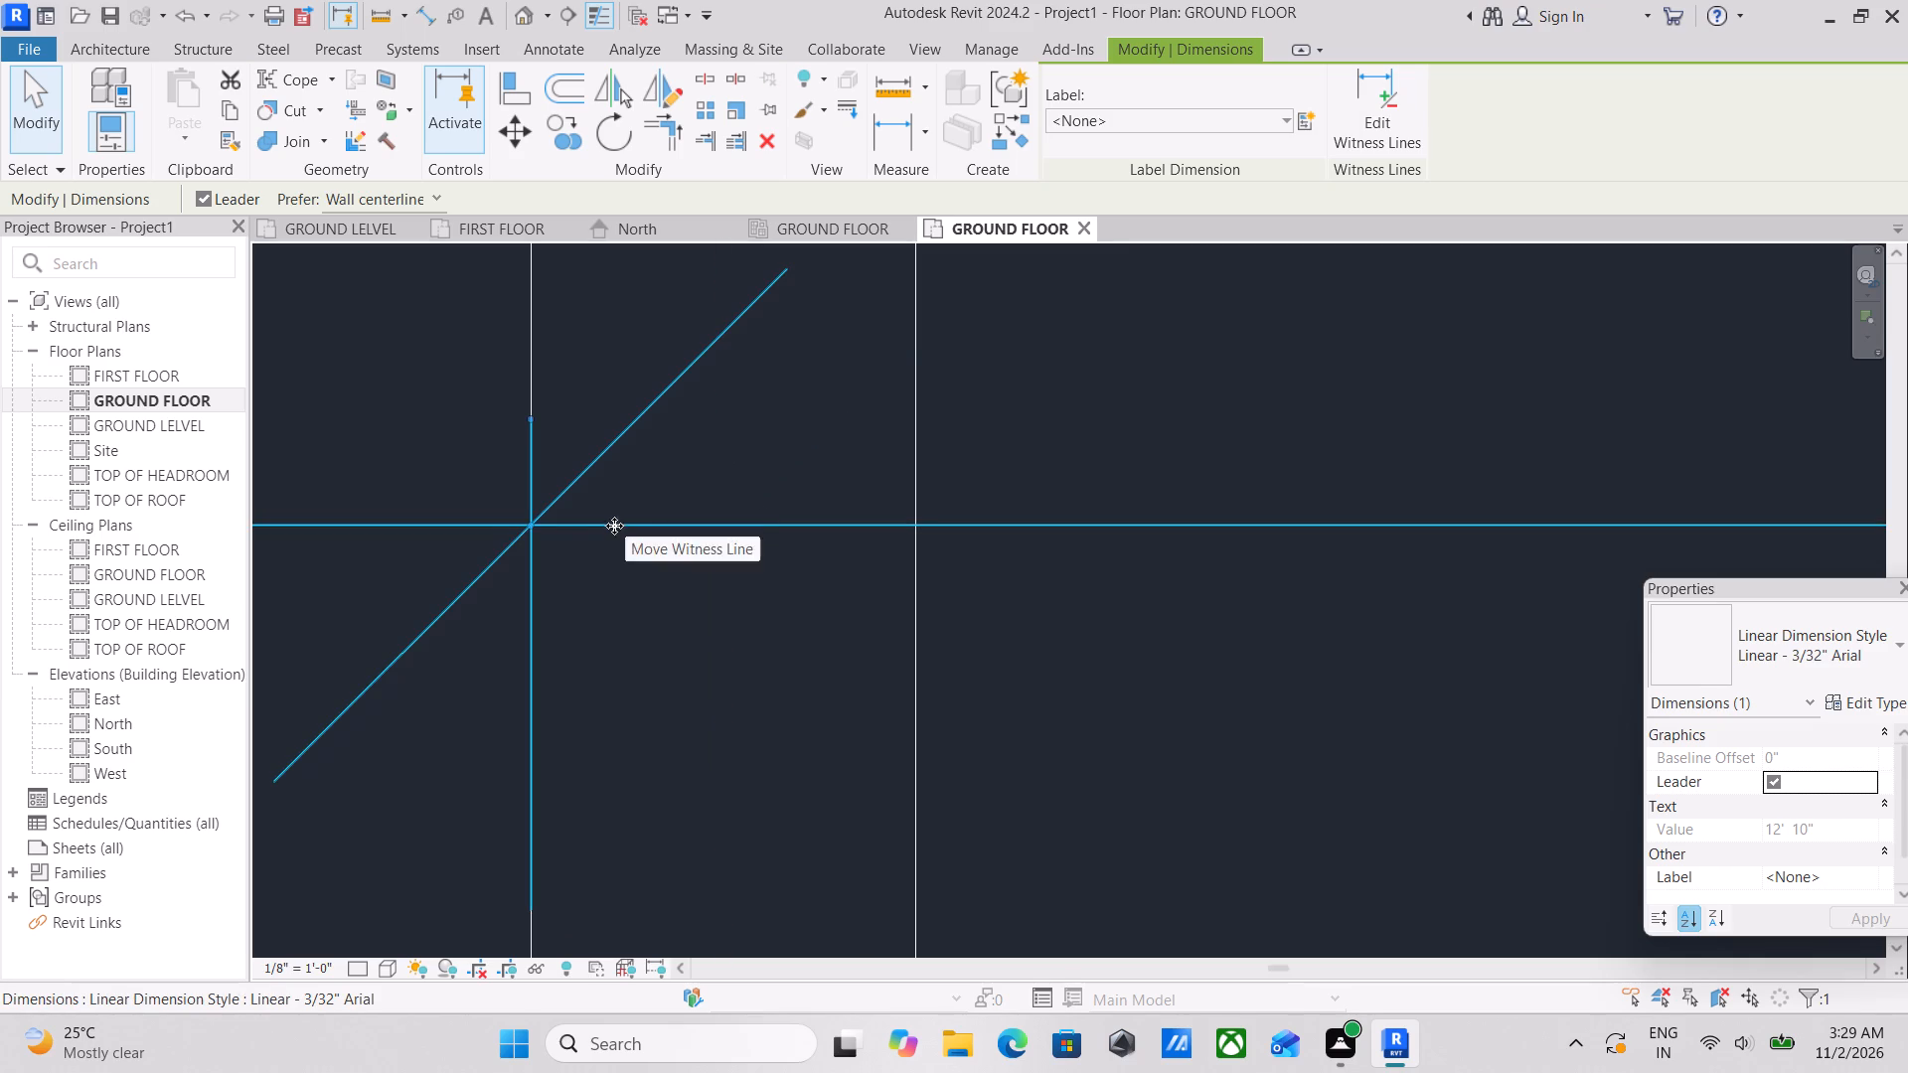
{"action": "left_click", "coordinate": [536, 526]}
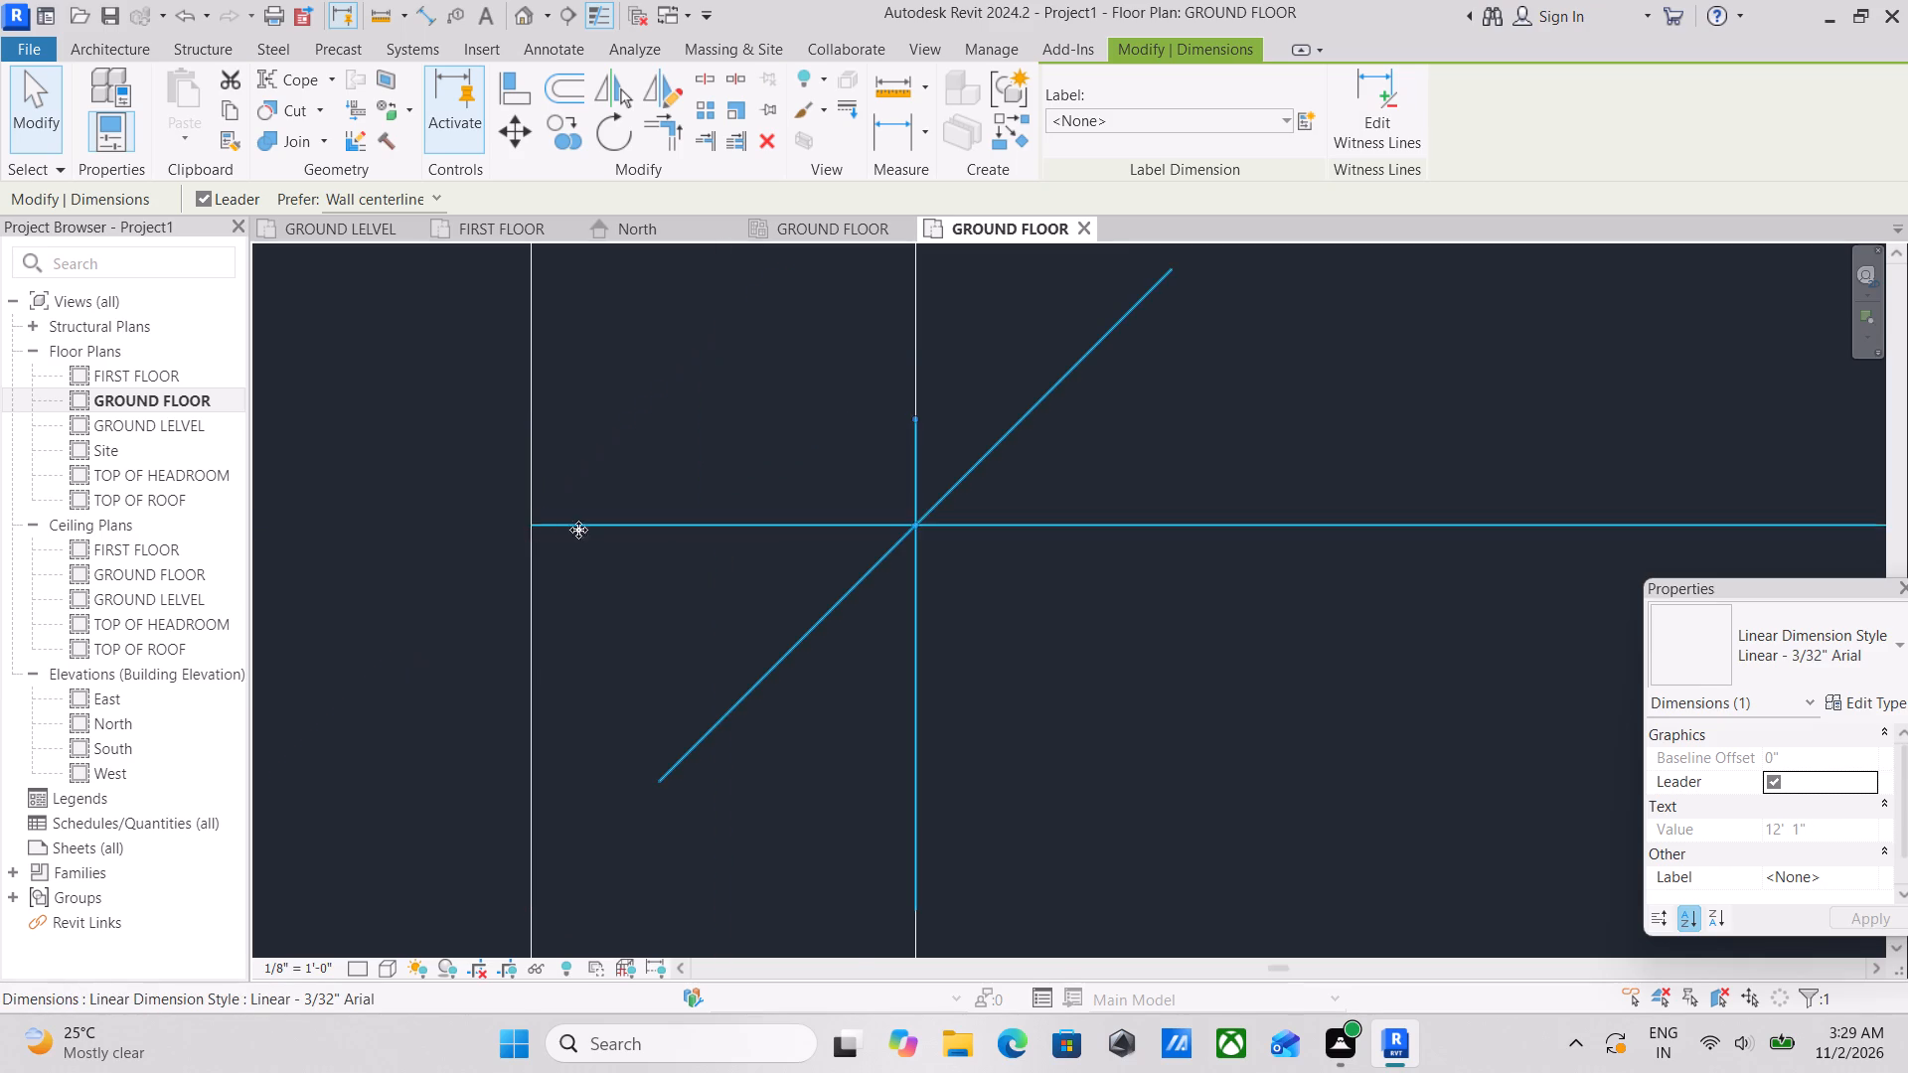
Shift the east witness line of the northern small room's horizontal dimension to the inner face of its east inner wall.
{"action": "scroll", "coordinate": [1108, 560], "scroll_direction": "down", "scroll_amount": 6}
{"action": "scroll", "coordinate": [1171, 361], "scroll_direction": "down", "scroll_amount": 10}
{"action": "middle_click_drag", "start_coordinate": [1504, 326], "coordinate": [929, 492]}
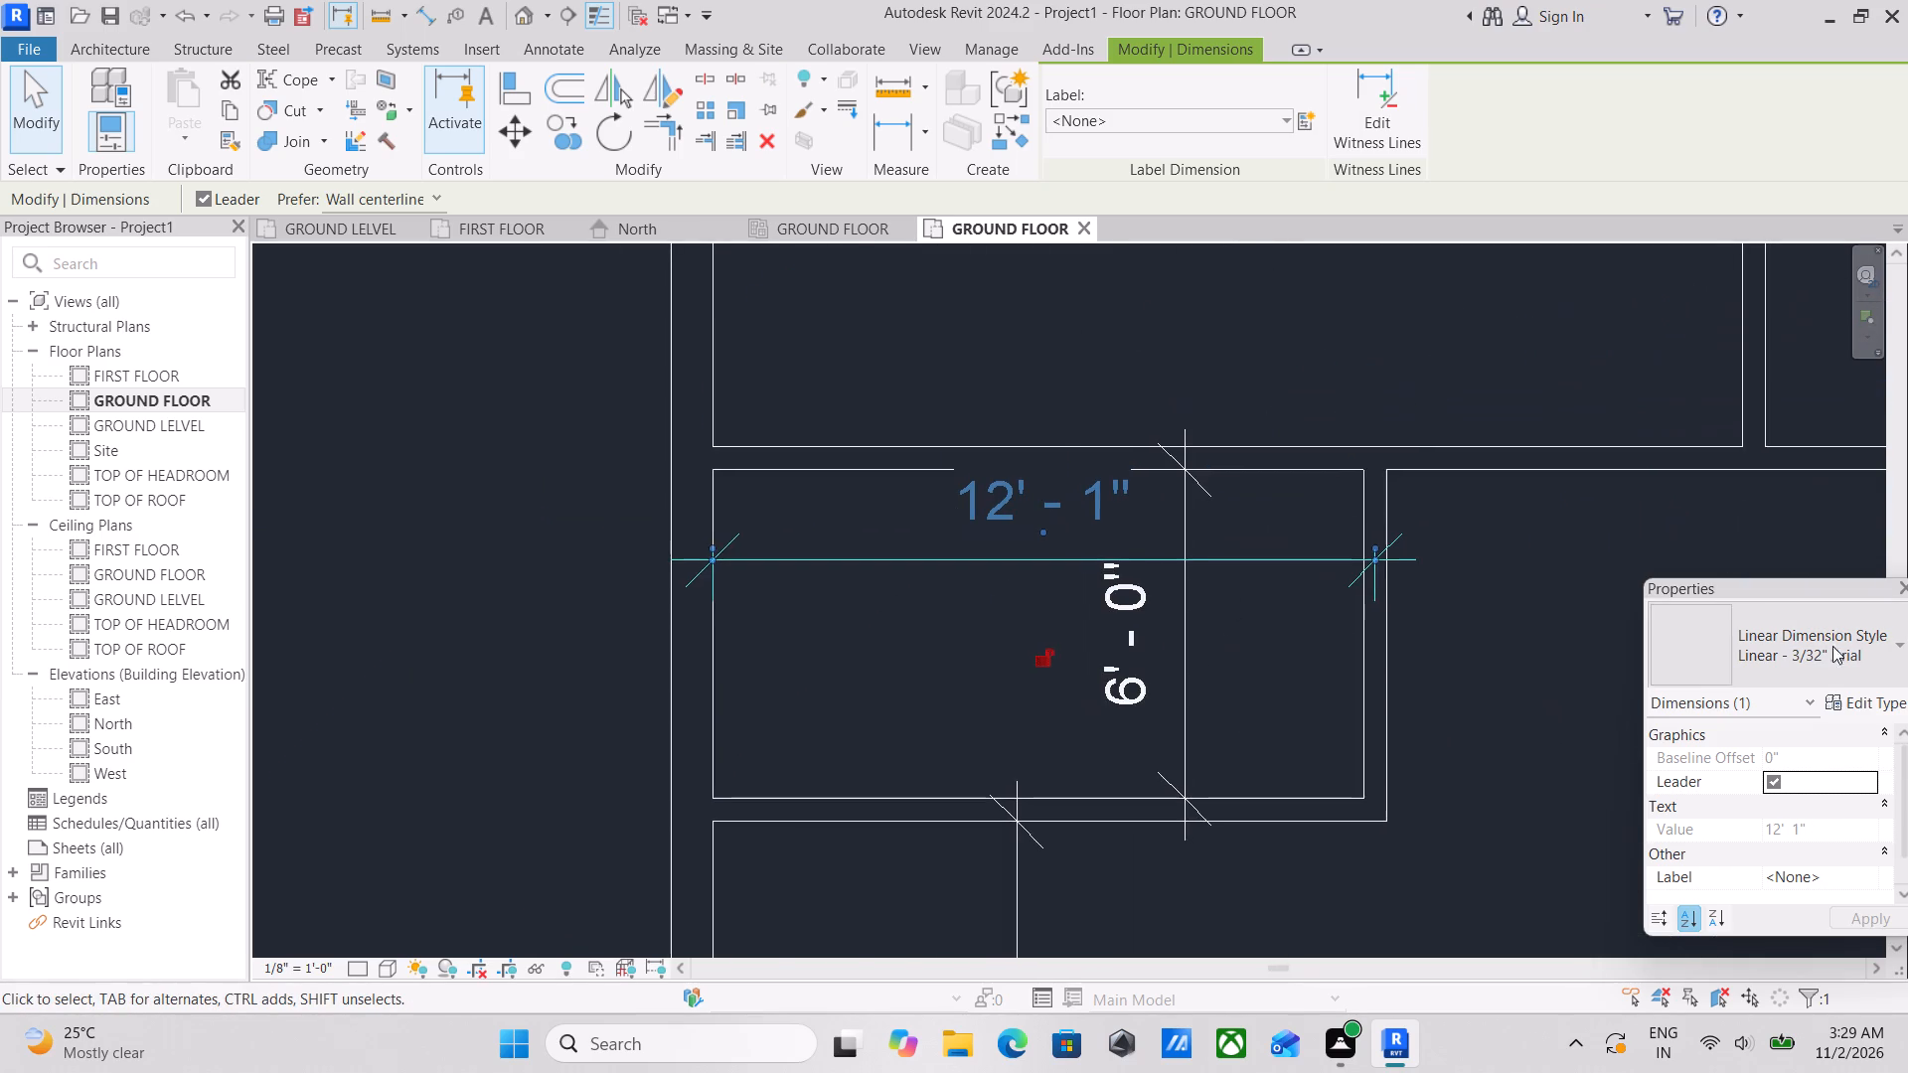
{"action": "scroll", "coordinate": [1384, 566], "scroll_direction": "up", "scroll_amount": 13}
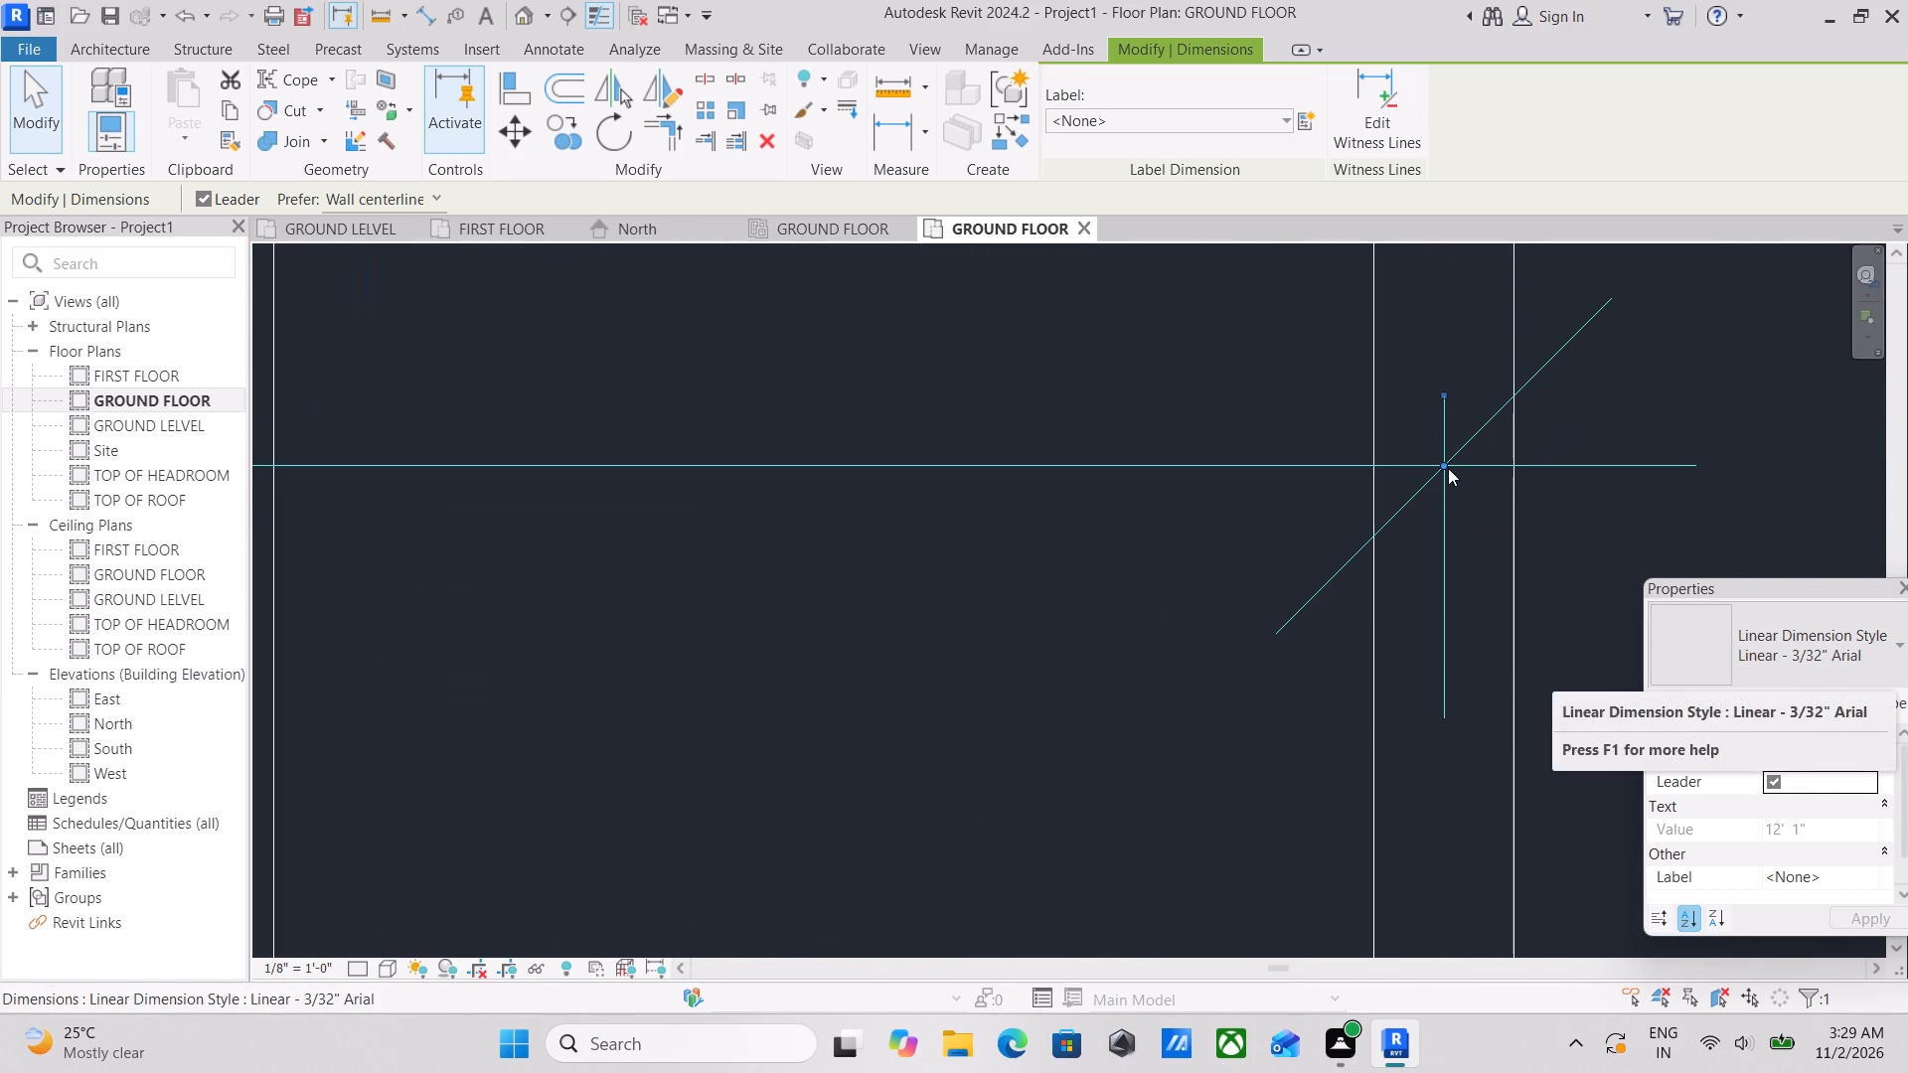
{"action": "left_click", "coordinate": [1445, 466]}
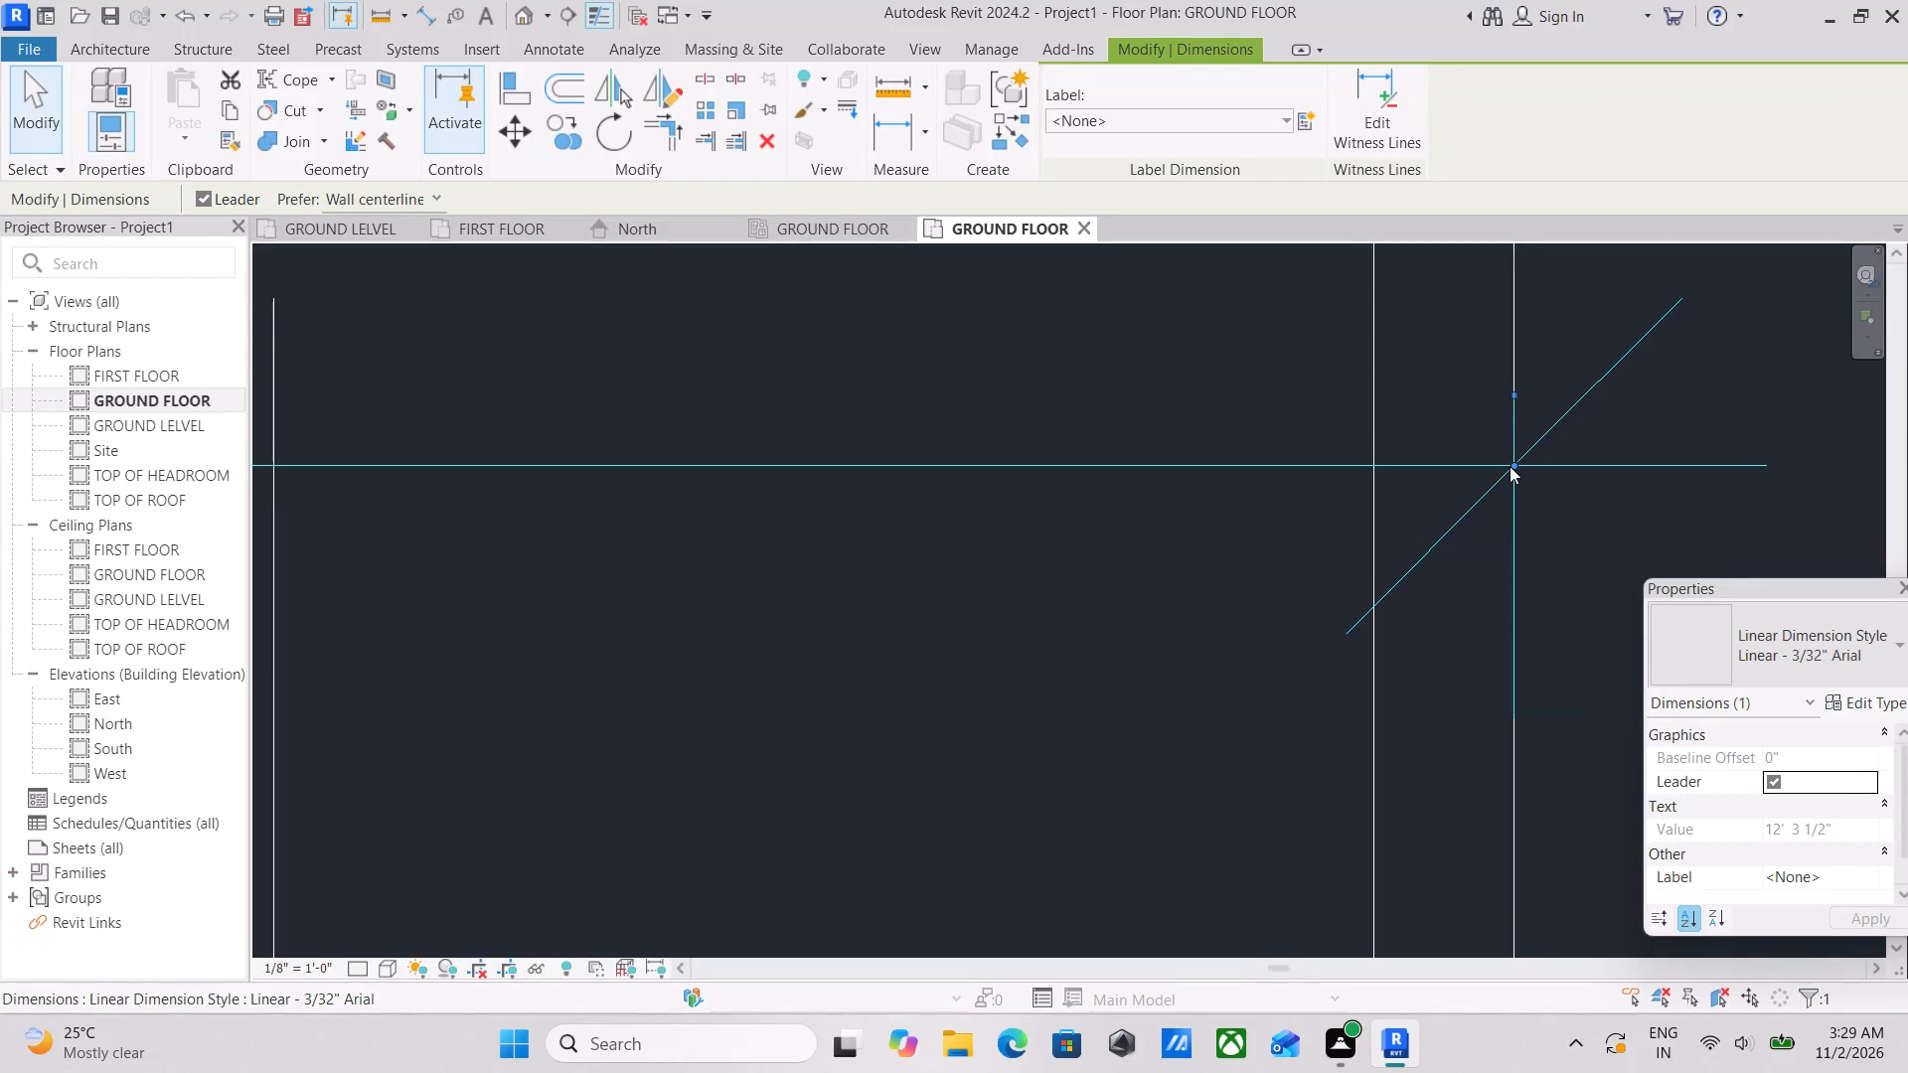
{"action": "left_click", "coordinate": [1515, 465]}
{"action": "scroll", "coordinate": [1382, 499], "scroll_direction": "down", "scroll_amount": 10}
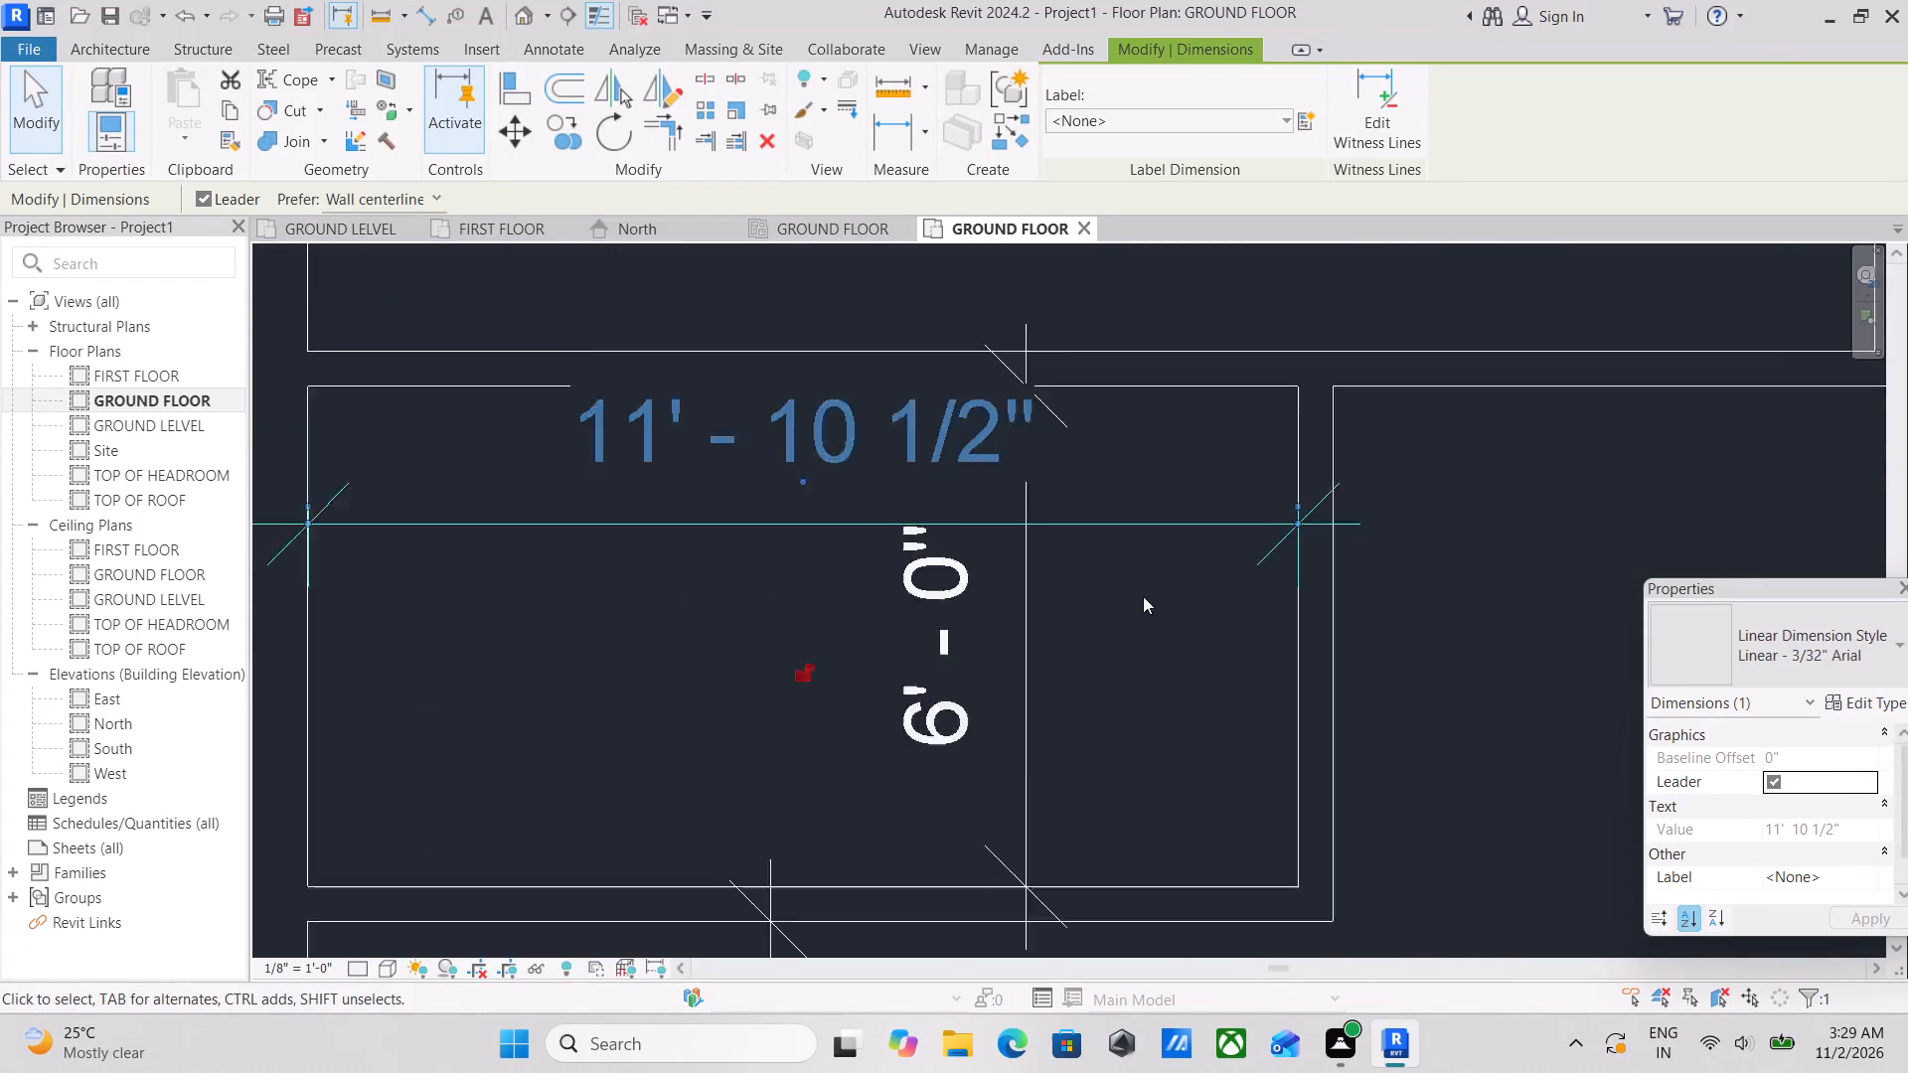
{"action": "scroll", "coordinate": [1143, 596], "scroll_direction": "down", "scroll_amount": 1}
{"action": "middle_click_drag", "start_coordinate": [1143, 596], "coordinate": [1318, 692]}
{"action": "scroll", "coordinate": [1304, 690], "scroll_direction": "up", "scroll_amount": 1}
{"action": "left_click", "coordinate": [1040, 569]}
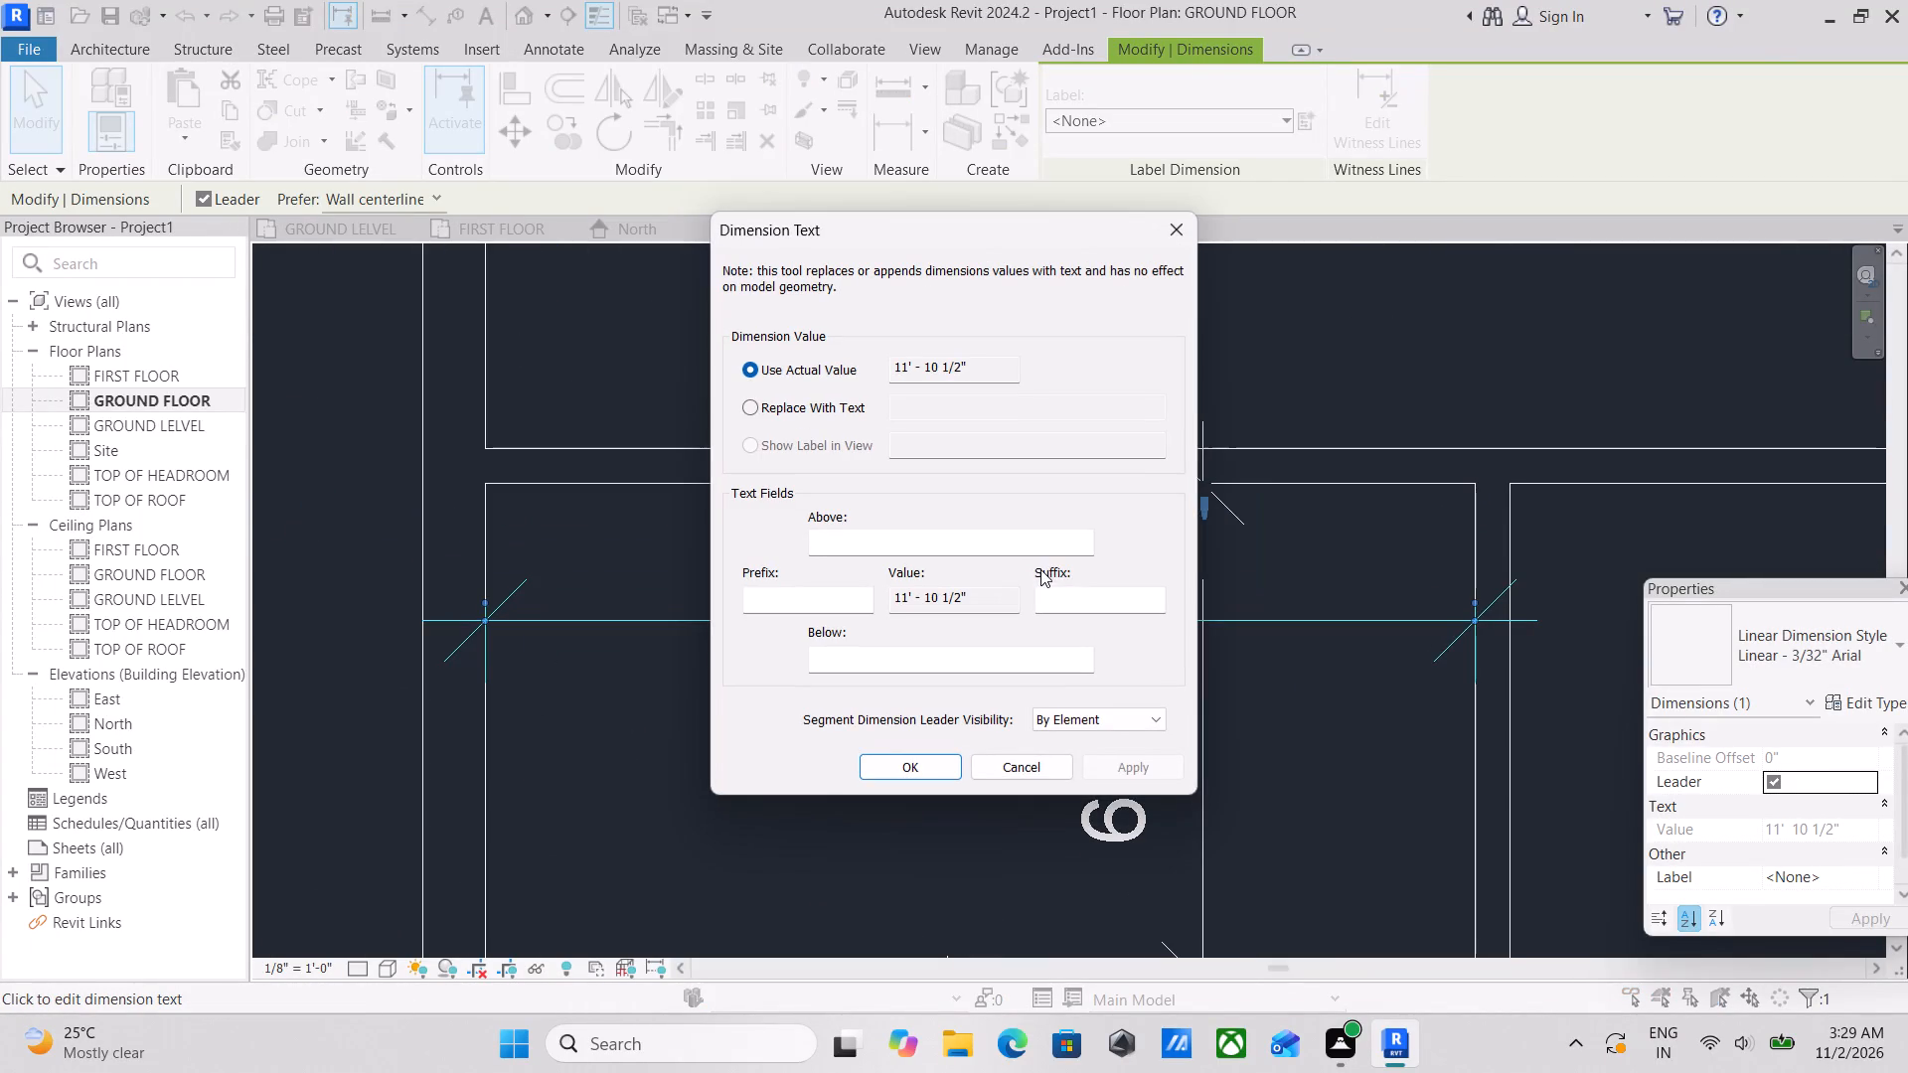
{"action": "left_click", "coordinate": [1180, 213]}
Set the northern small room's horizontal clear distance to 7' by moving its 5" east inner wall.
{"action": "scroll", "coordinate": [672, 621], "scroll_direction": "down", "scroll_amount": 3}
{"action": "middle_click_drag", "start_coordinate": [664, 618], "coordinate": [992, 546]}
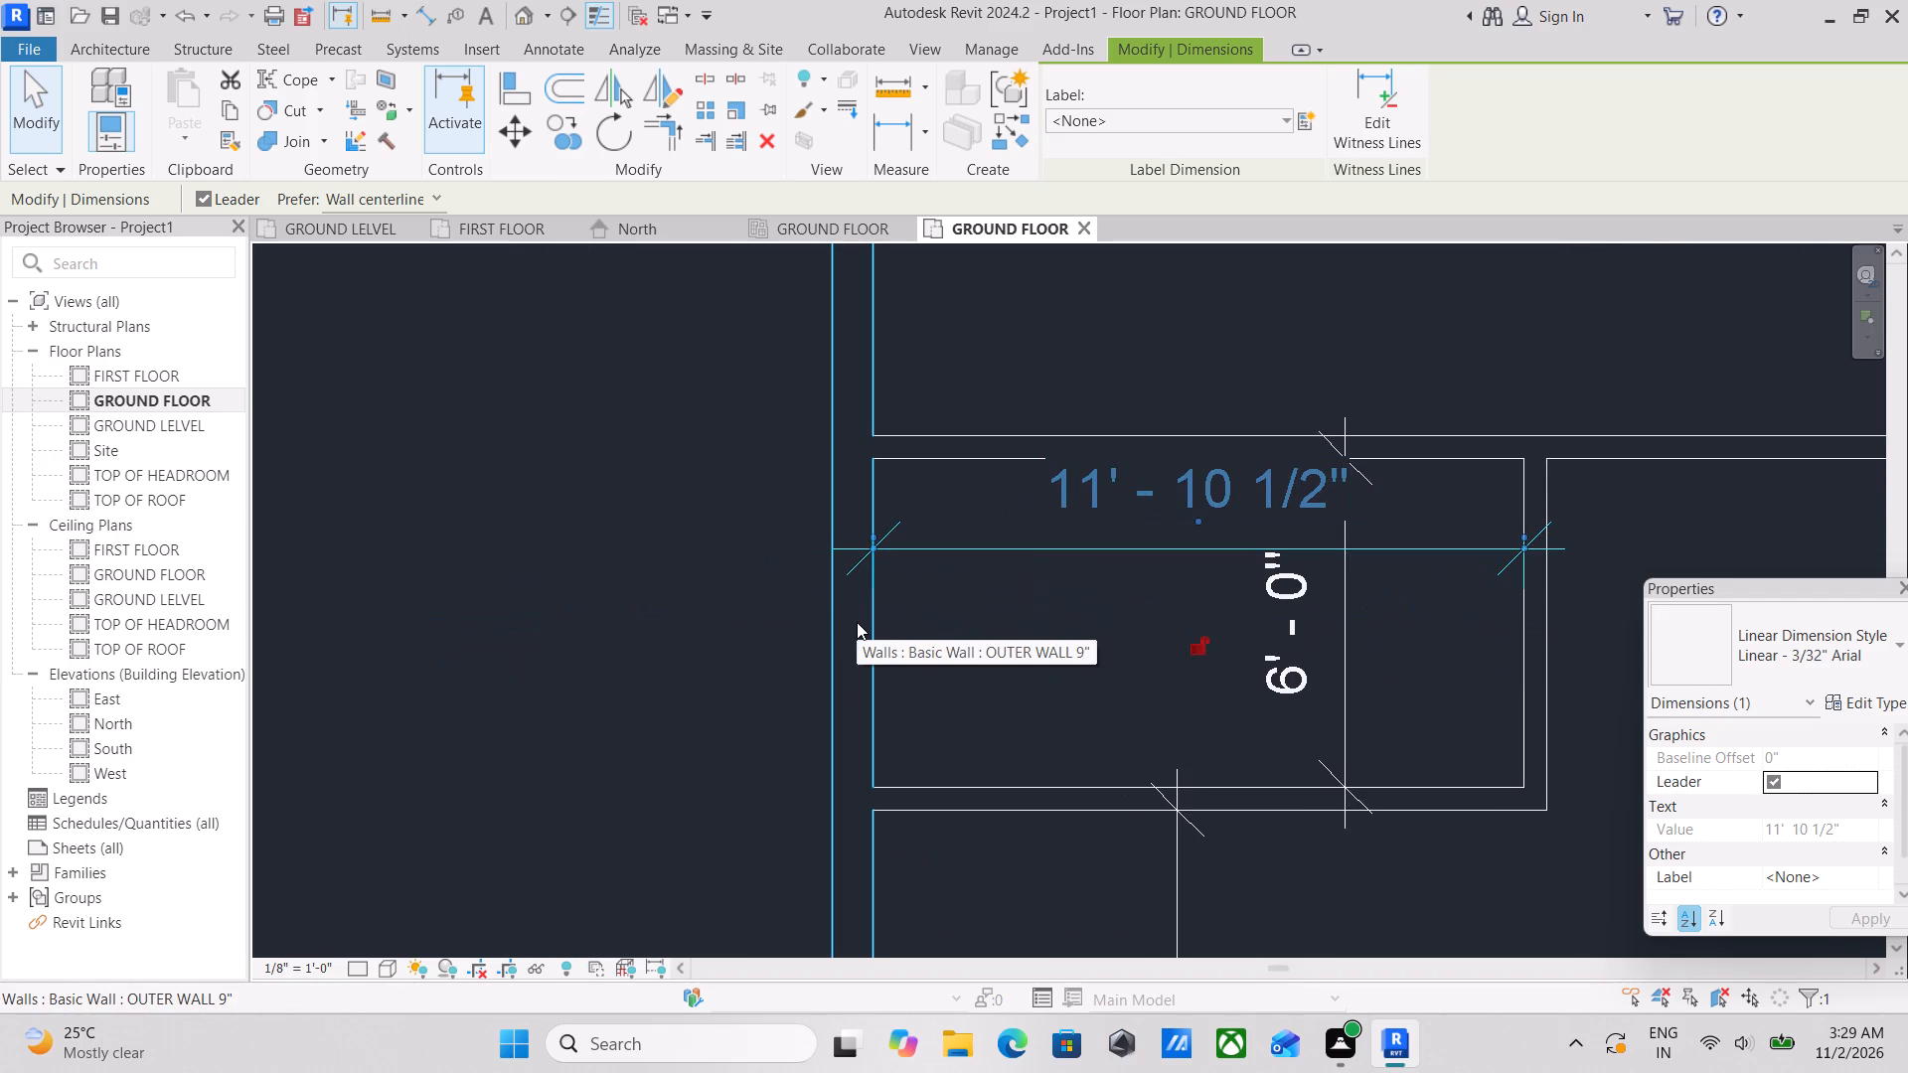
{"action": "left_click", "coordinate": [857, 622]}
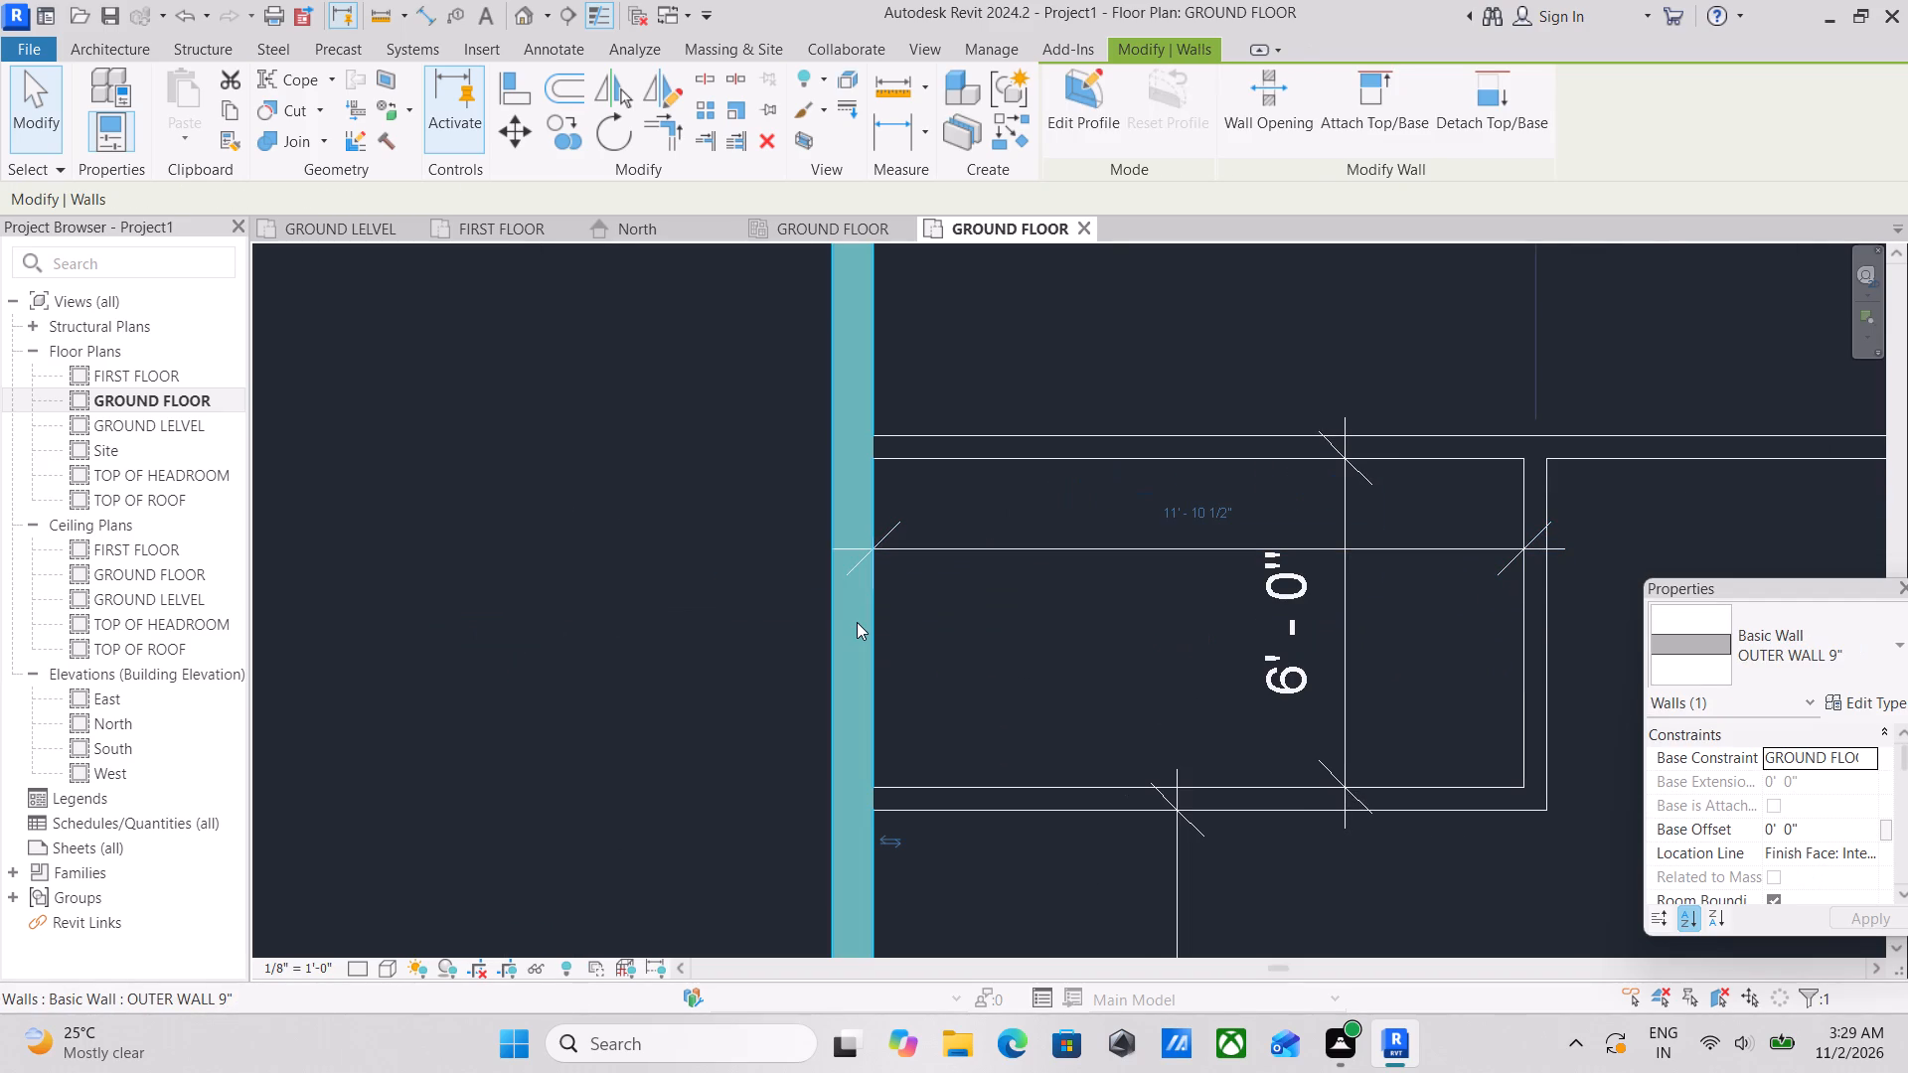
{"action": "left_click", "coordinate": [1536, 610]}
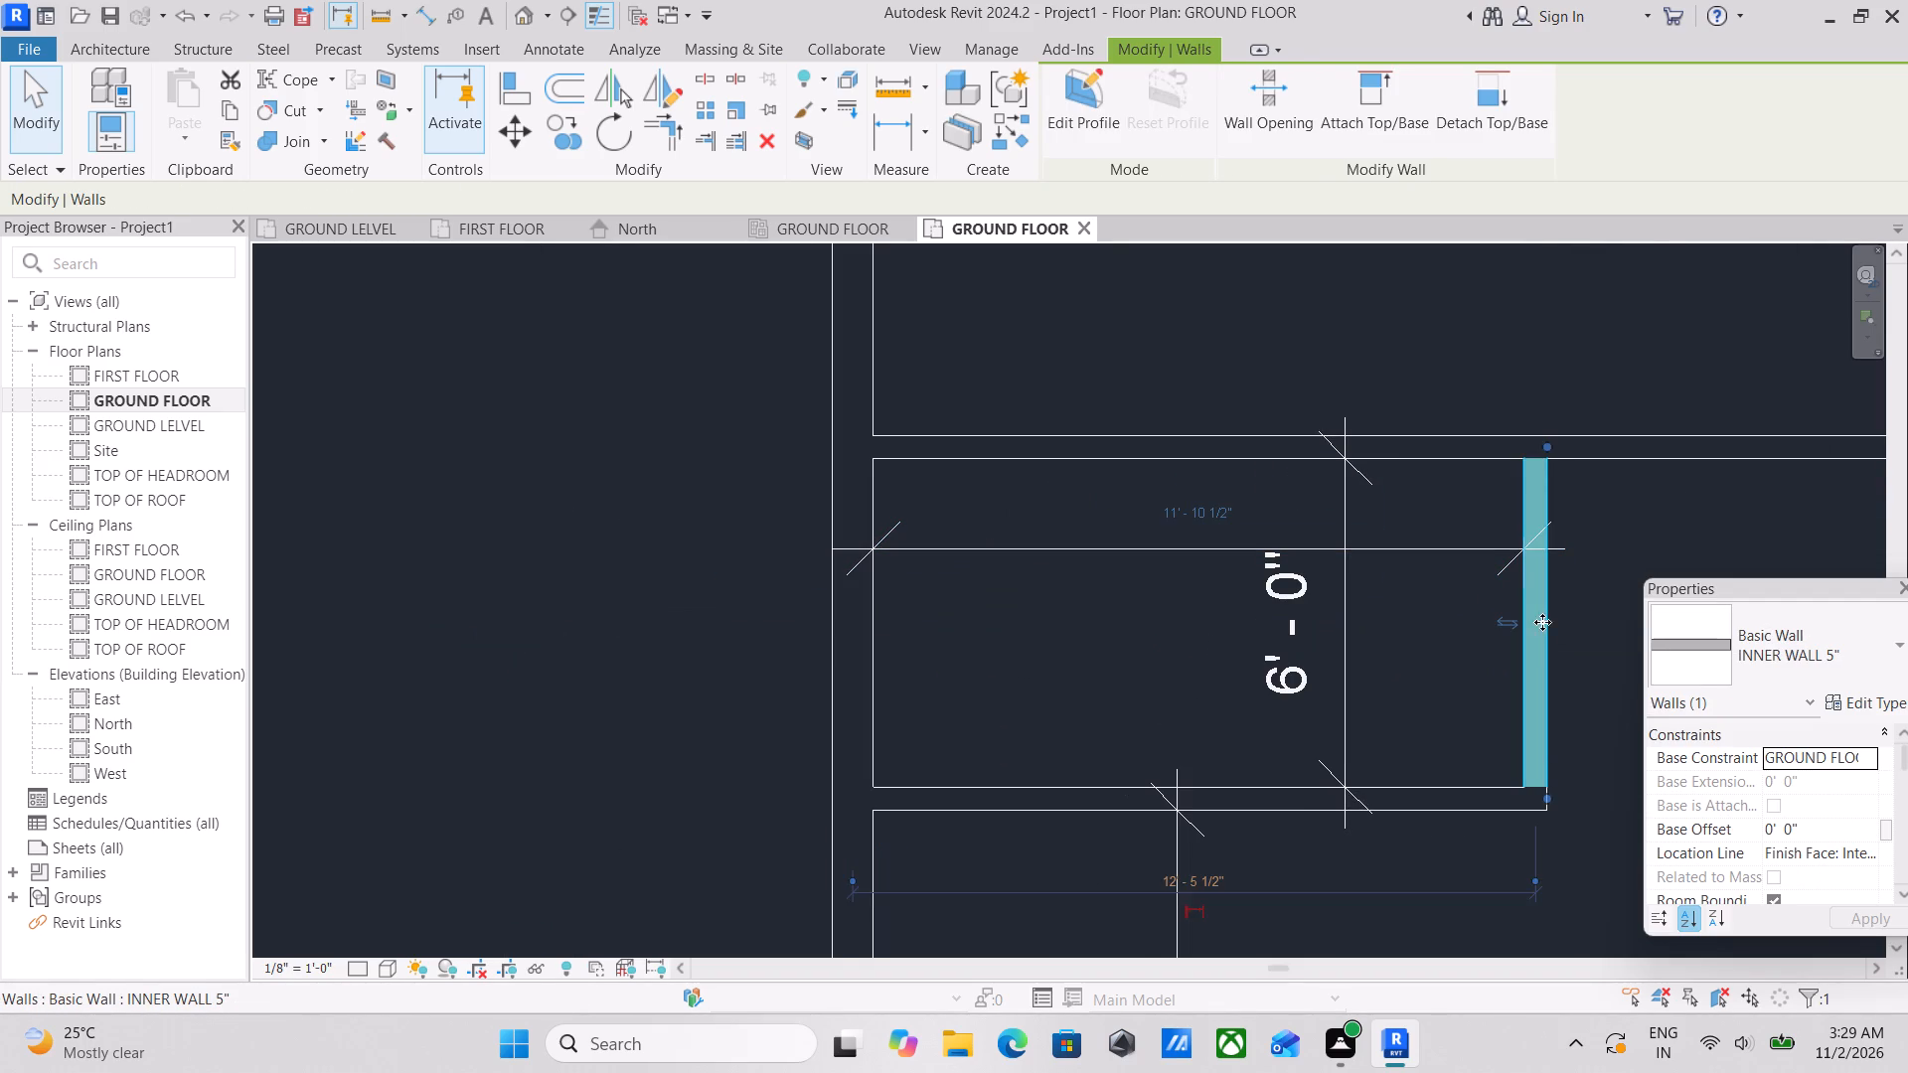
{"action": "scroll", "coordinate": [1541, 626], "scroll_direction": "down", "scroll_amount": 3}
{"action": "middle_click_drag", "start_coordinate": [1535, 628], "coordinate": [1391, 645]}
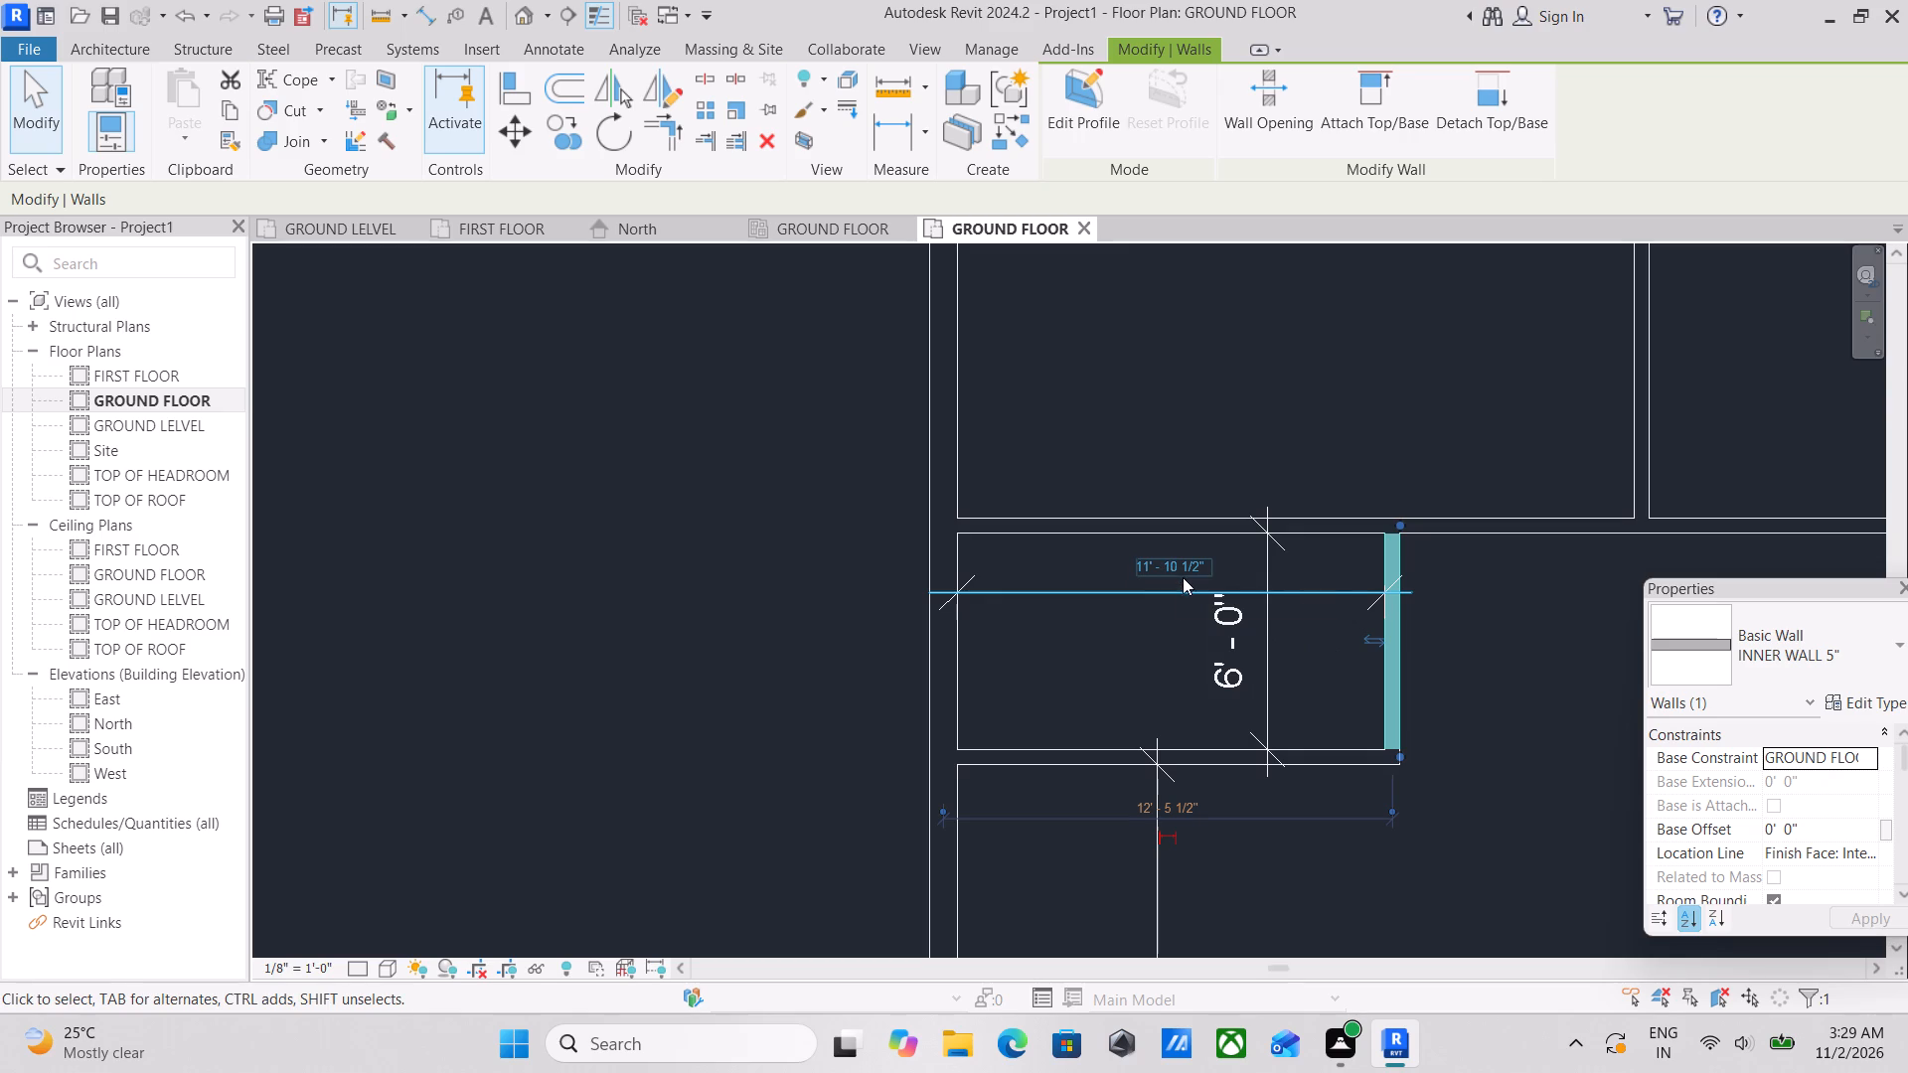
{"action": "left_click", "coordinate": [1179, 570]}
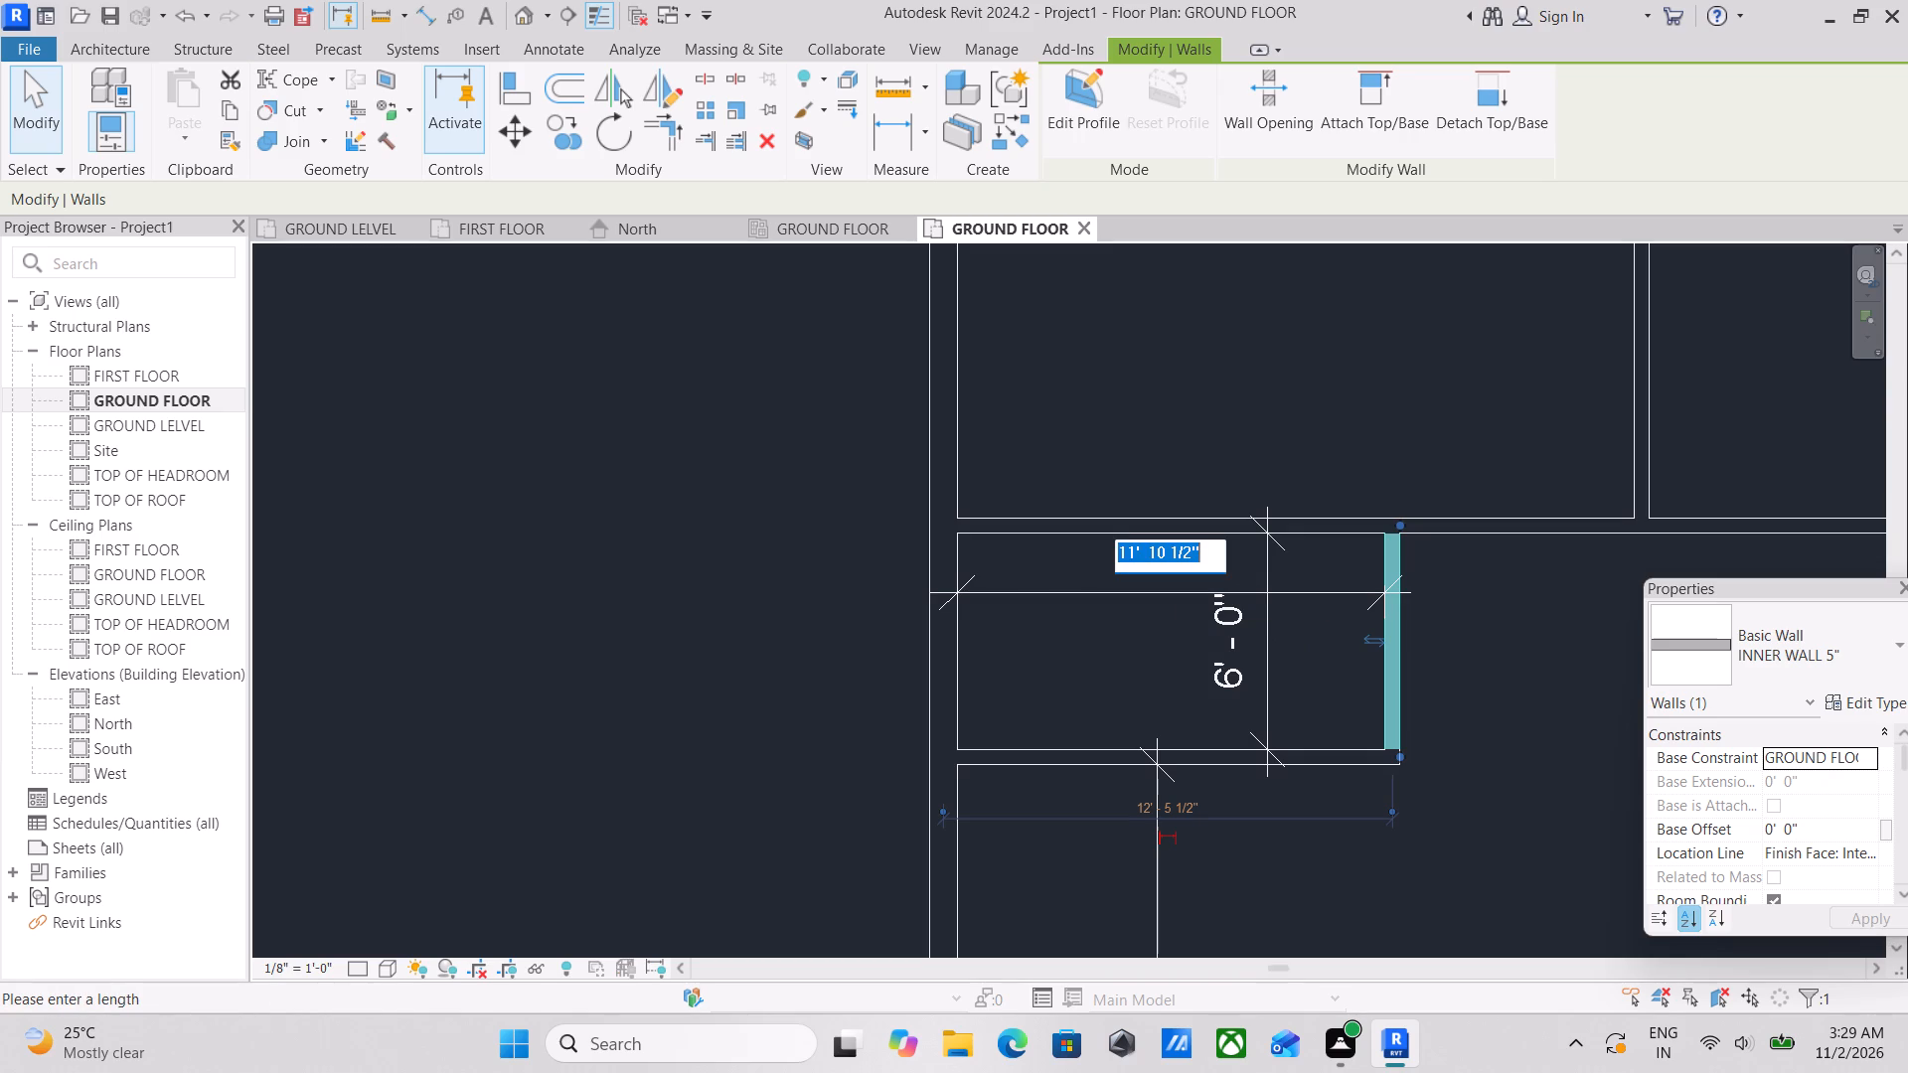
{"action": "key", "text": "7"}
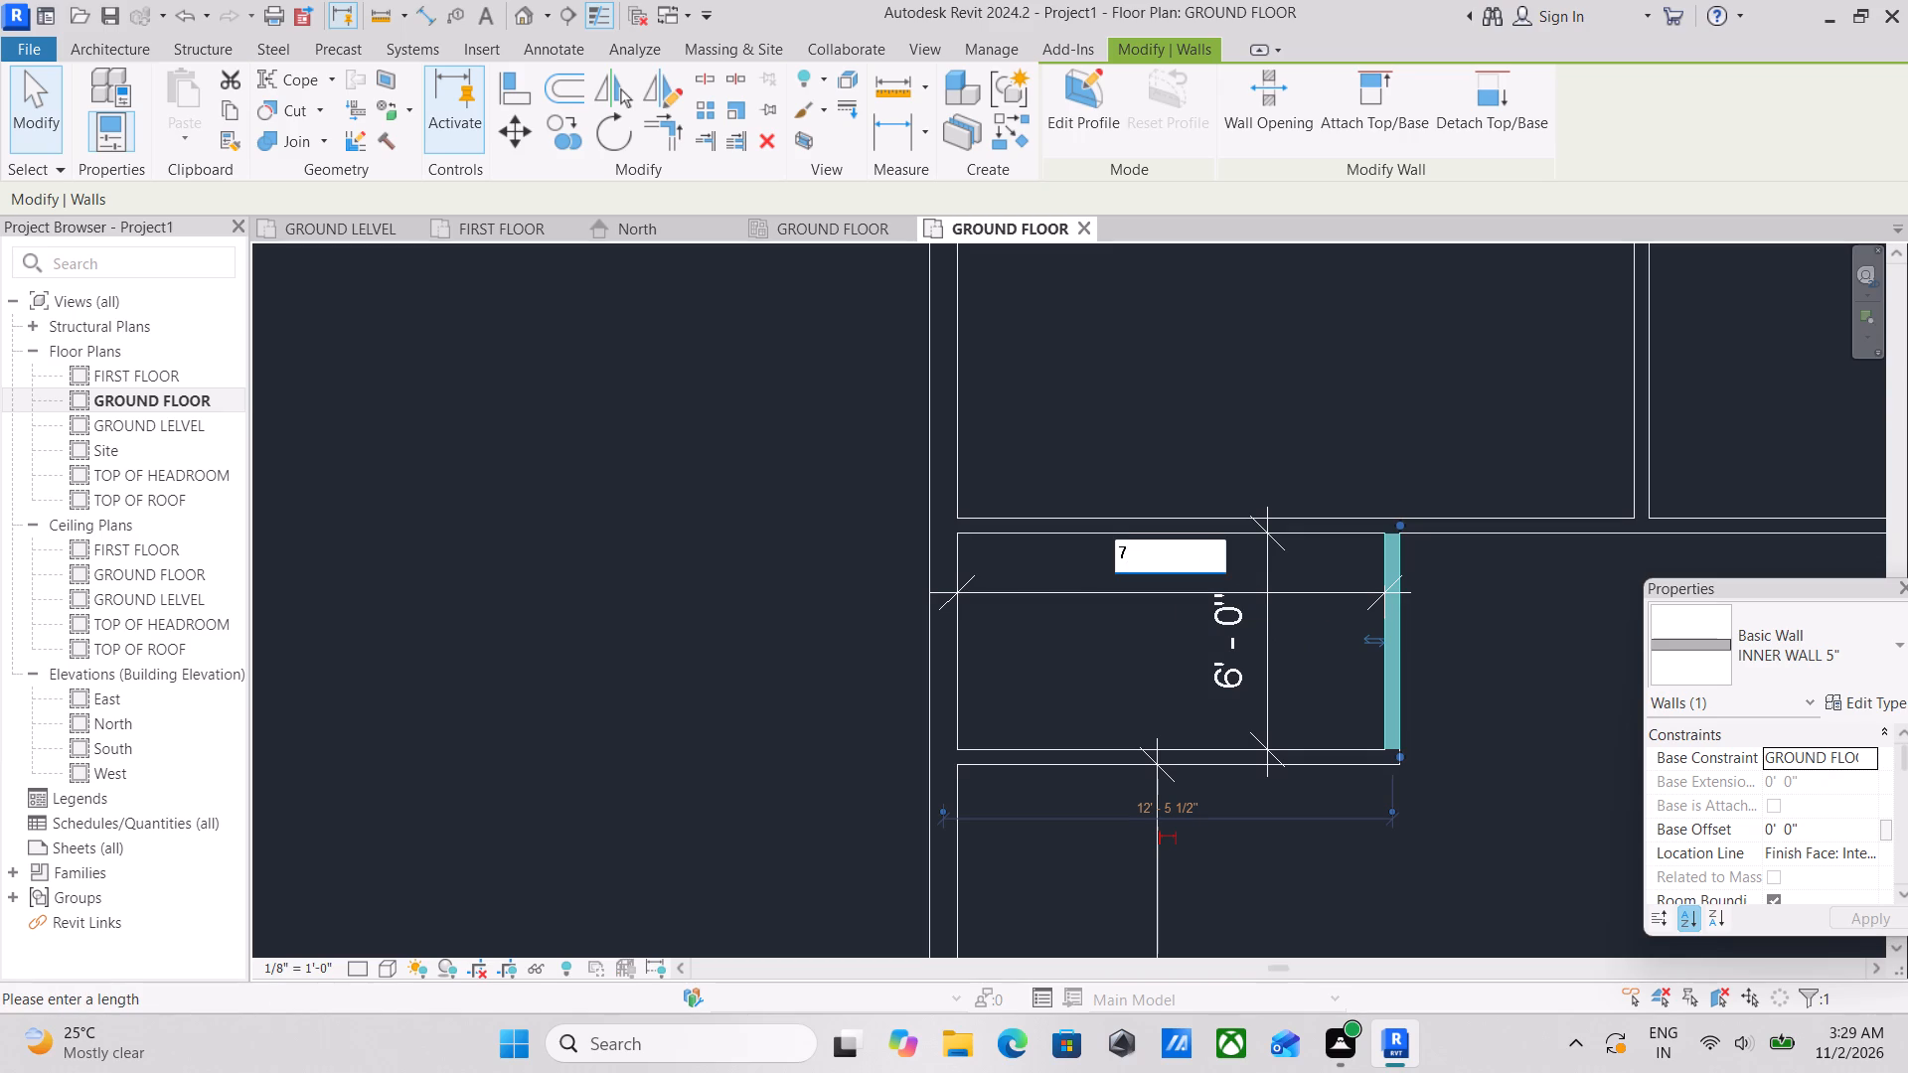
{"action": "key", "text": "apostrophe"}
{"action": "key", "text": "Return"}
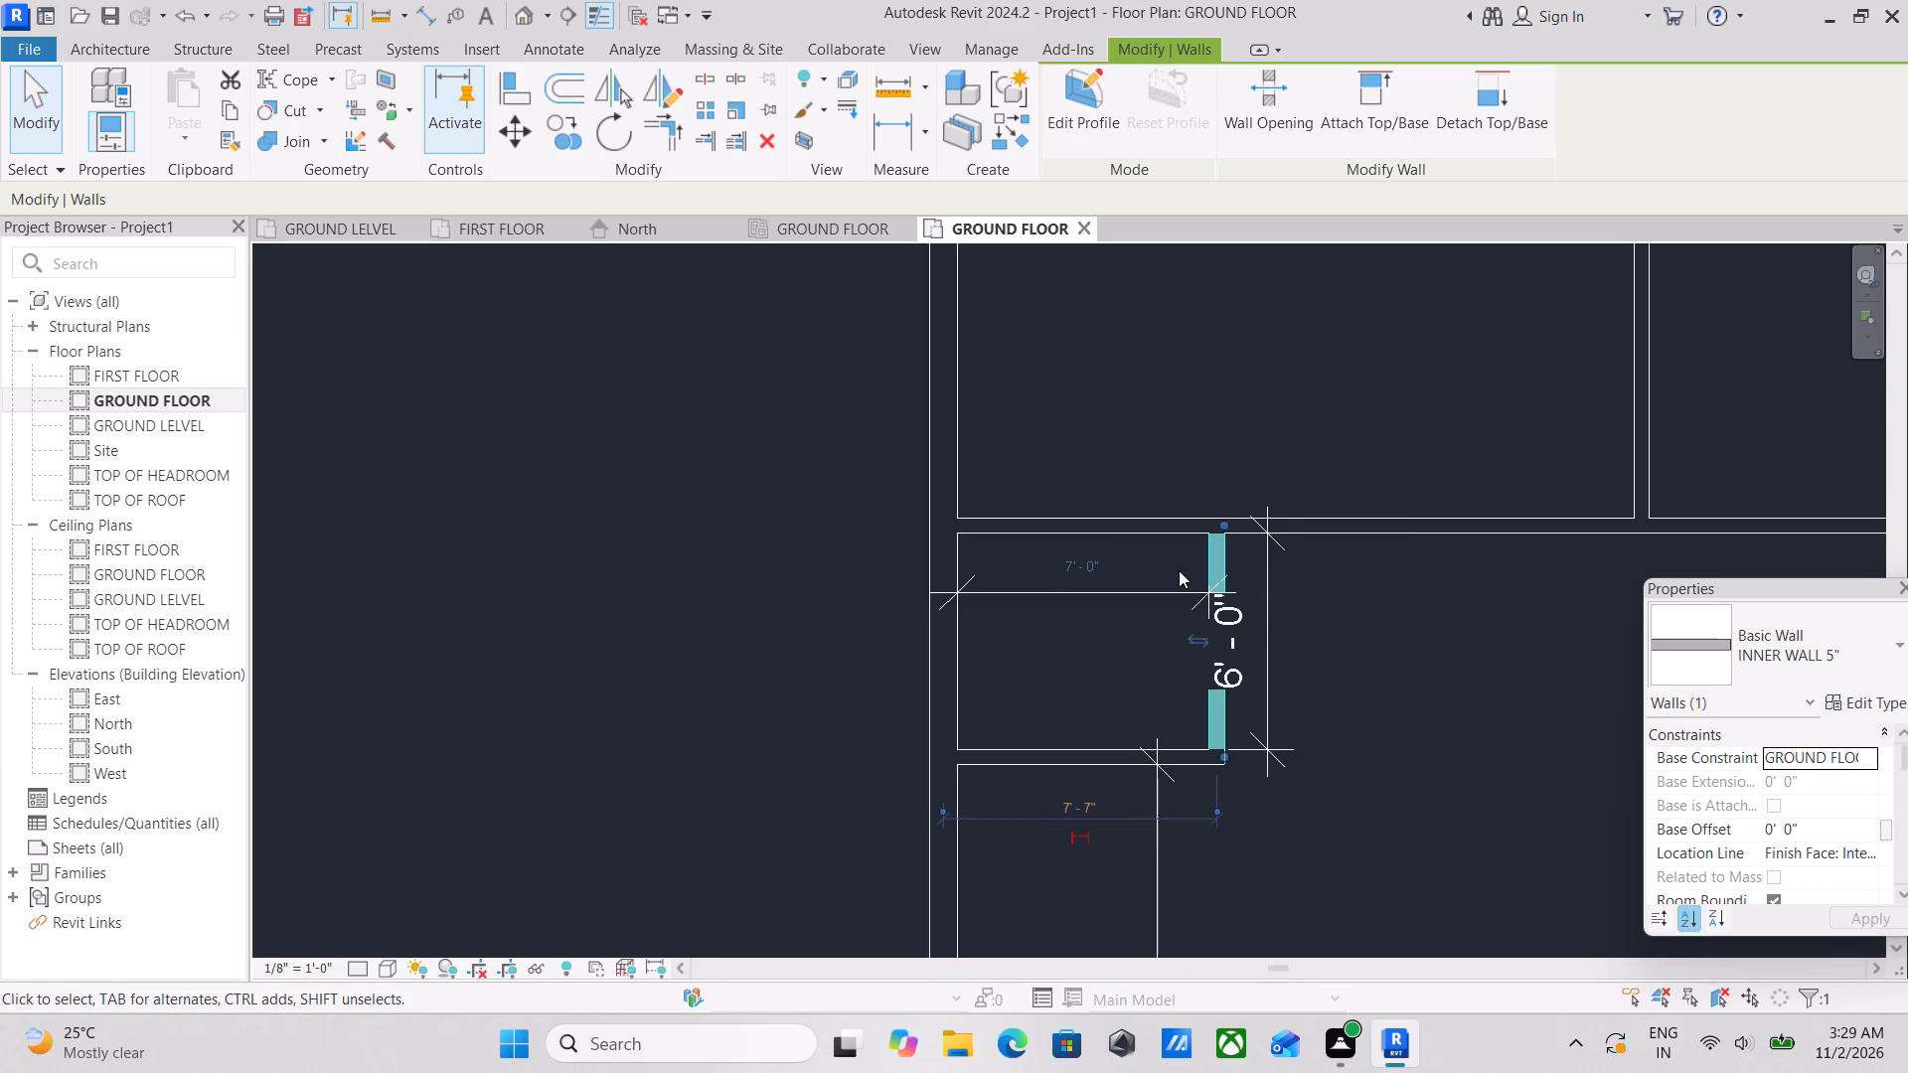
{"action": "scroll", "coordinate": [1258, 565], "scroll_direction": "down", "scroll_amount": 3}
{"action": "key", "text": "Escape"}
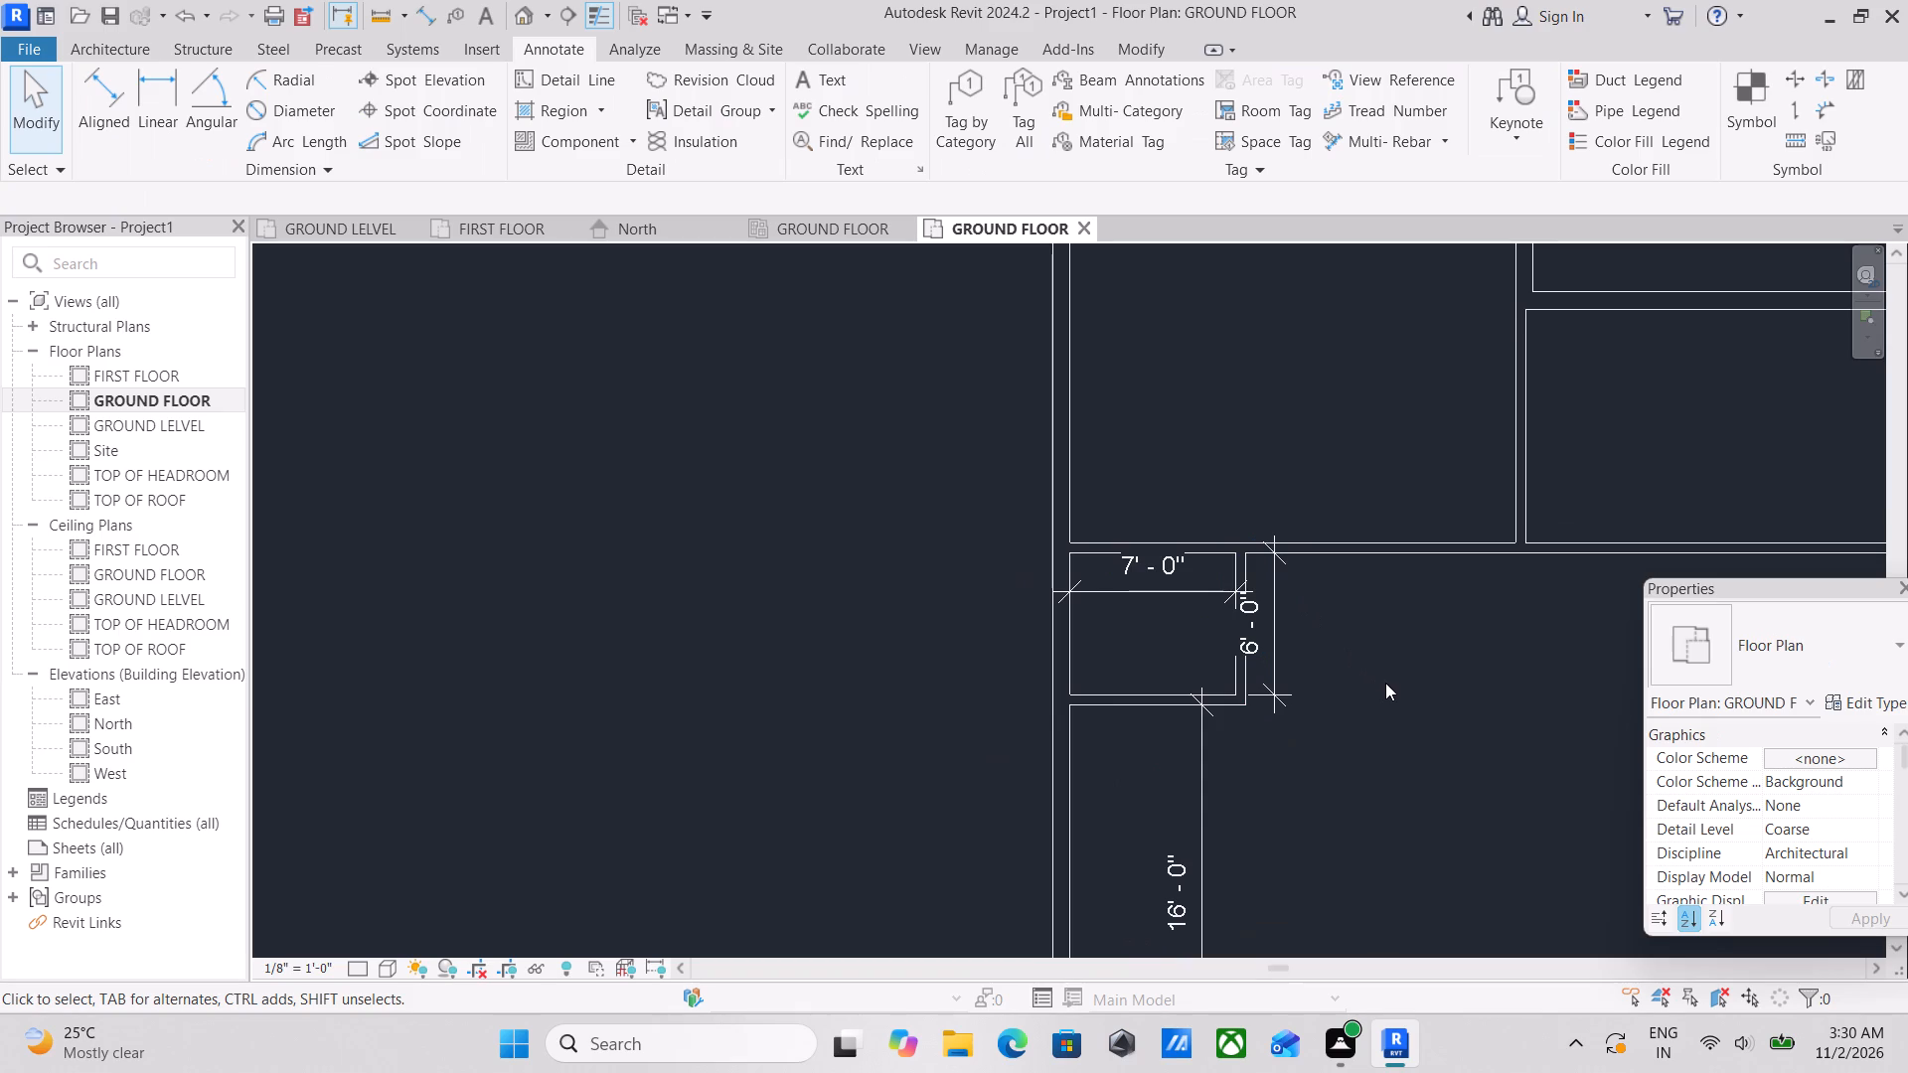
{"action": "key", "text": "Escape"}
Examine the overall ground floor layout and the large north-west room above the 7' by 6' small room.
{"action": "scroll", "coordinate": [1405, 669], "scroll_direction": "down", "scroll_amount": 2}
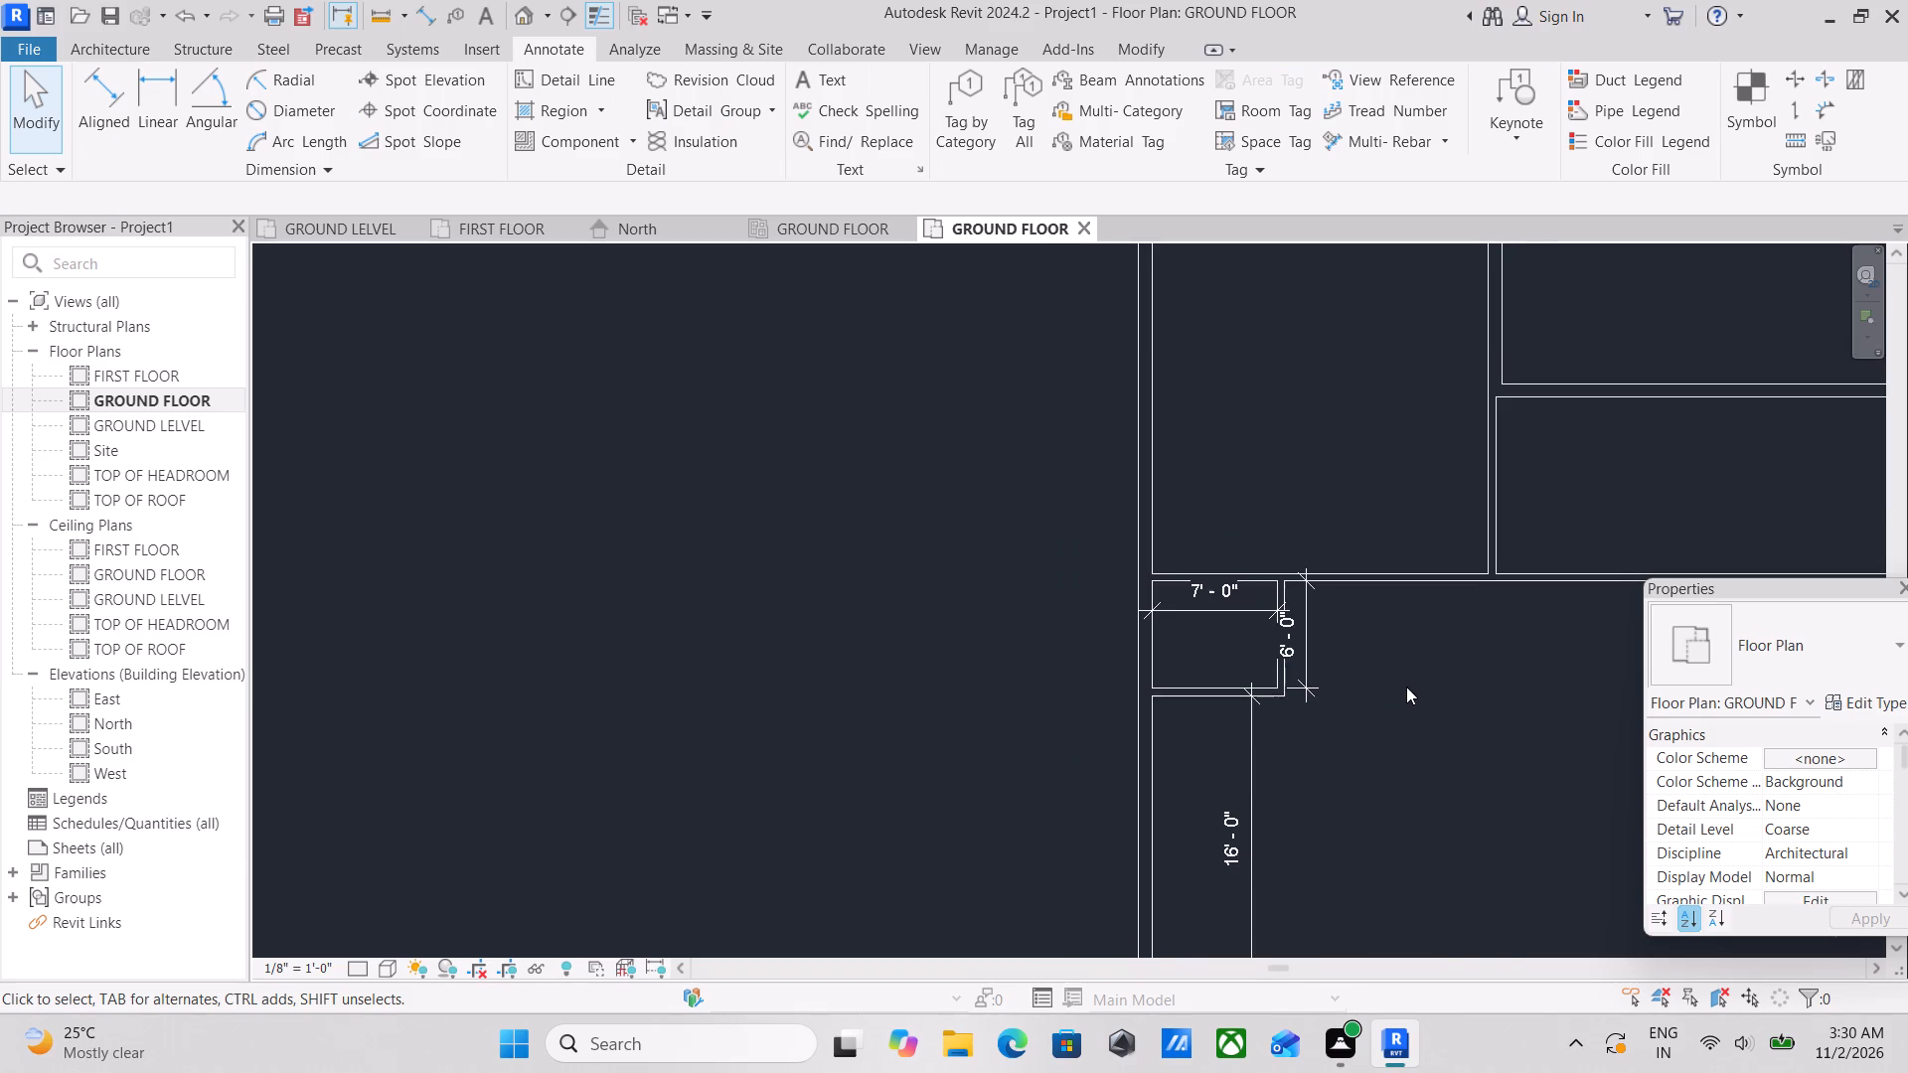
{"action": "scroll", "coordinate": [1406, 687], "scroll_direction": "down", "scroll_amount": 3}
{"action": "middle_click_drag", "start_coordinate": [1406, 687], "coordinate": [1224, 605]}
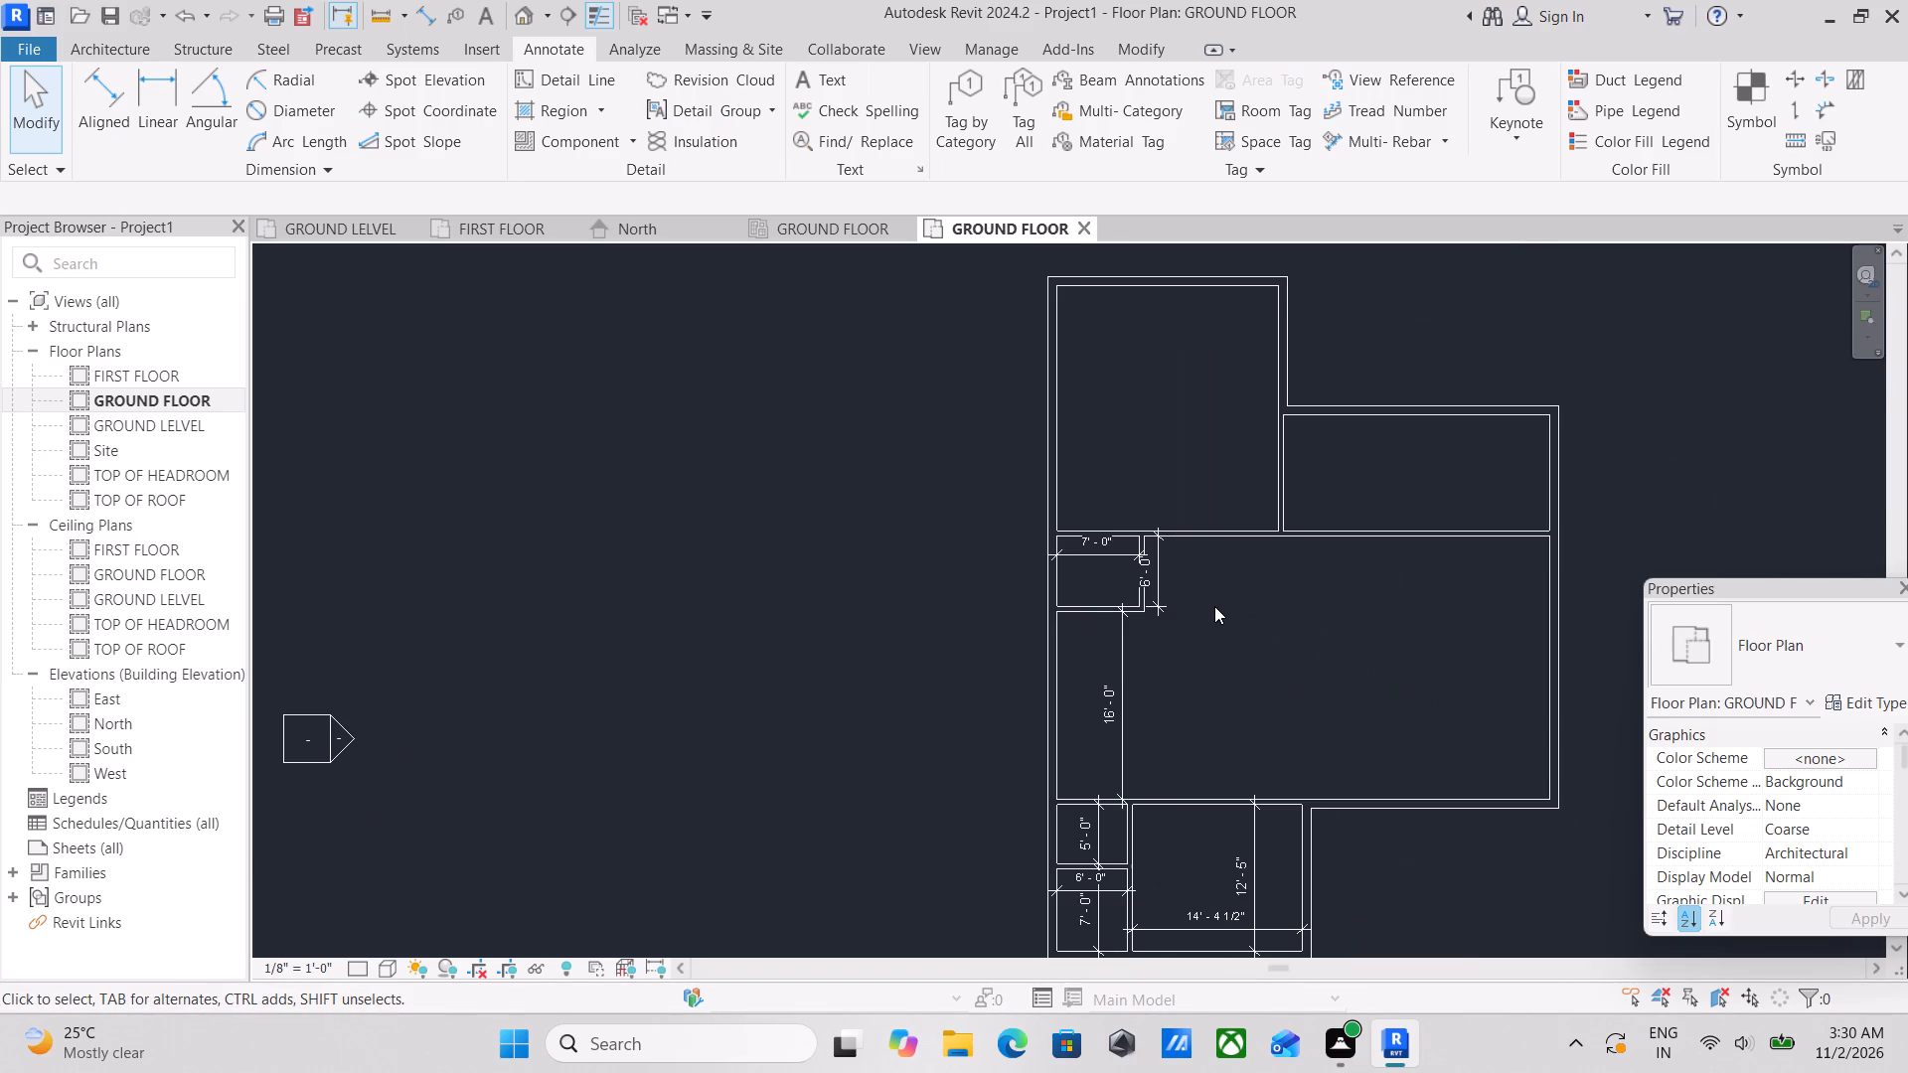
{"action": "scroll", "coordinate": [1230, 621], "scroll_direction": "down", "scroll_amount": 4}
{"action": "middle_click_drag", "start_coordinate": [1244, 634], "coordinate": [1094, 658]}
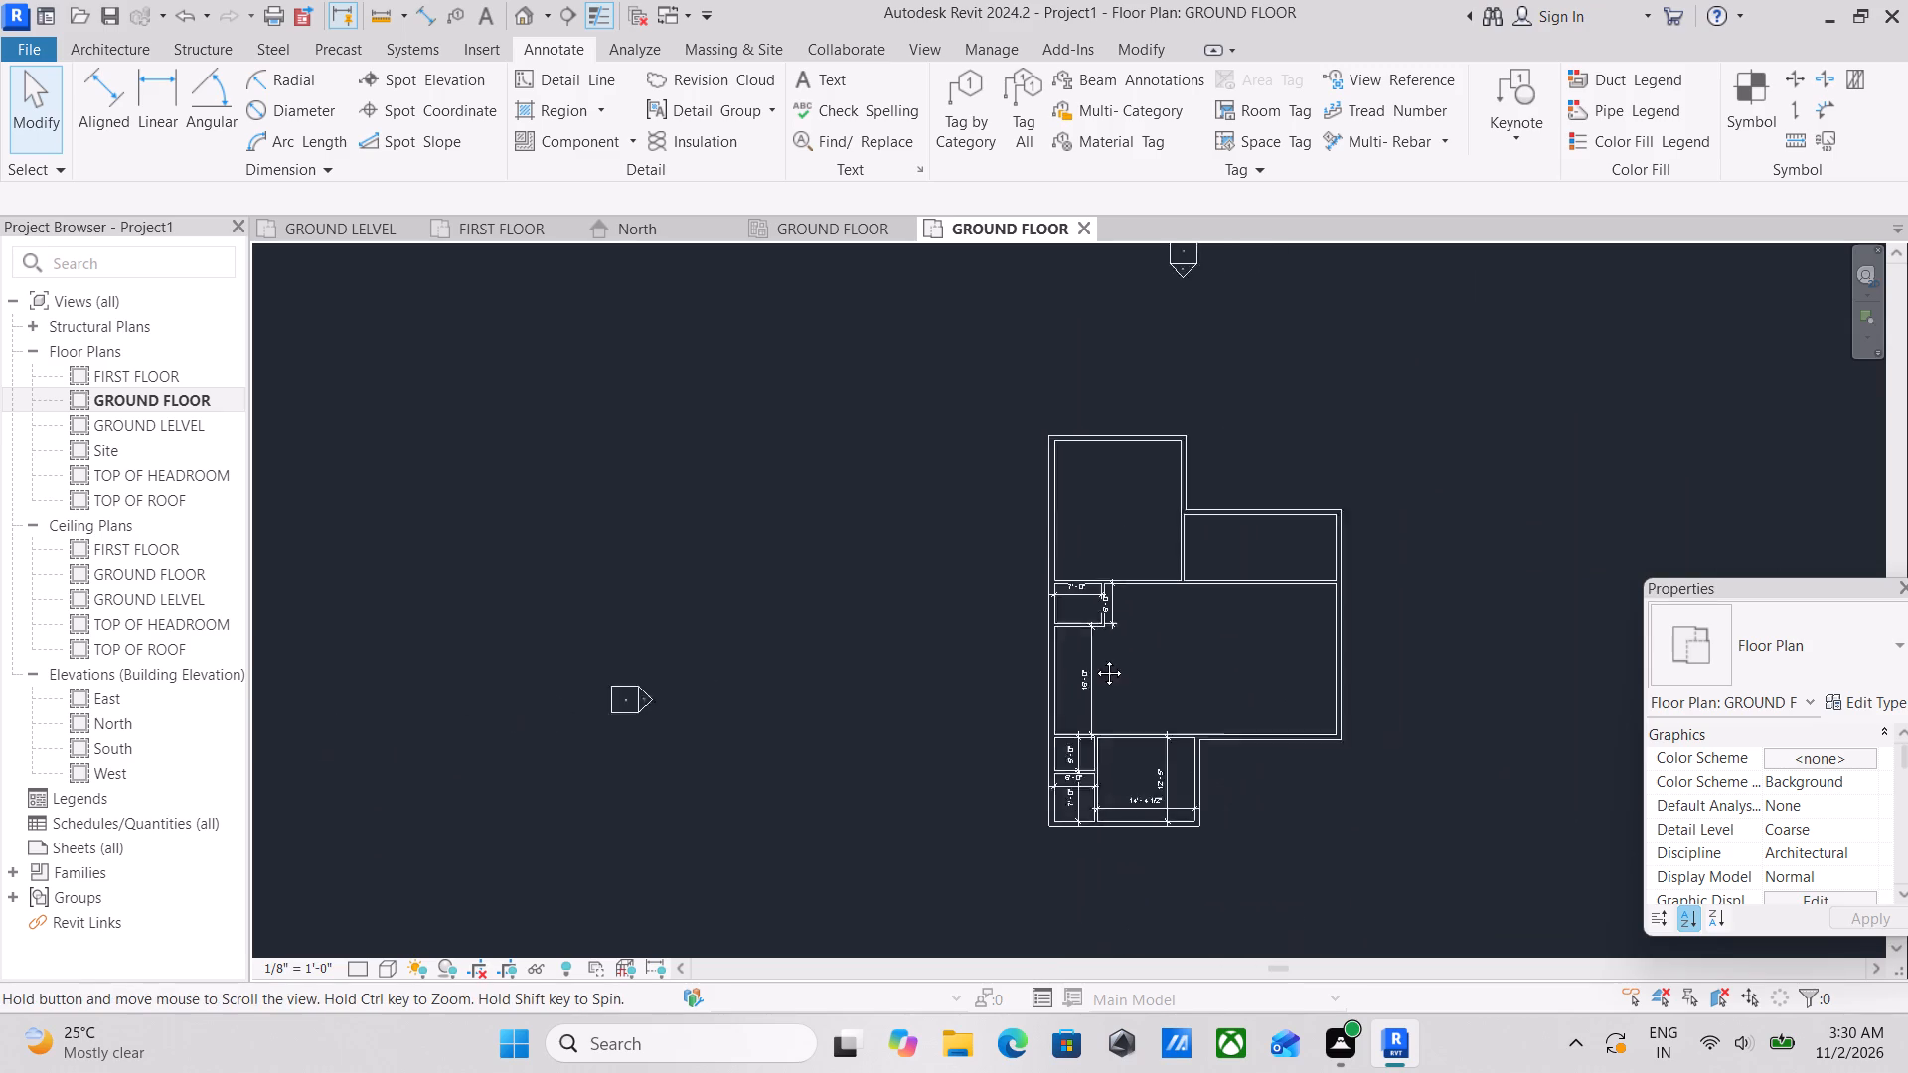
{"action": "middle_click_drag", "start_coordinate": [1094, 658], "coordinate": [1051, 663]}
{"action": "scroll", "coordinate": [1040, 736], "scroll_direction": "up", "scroll_amount": 4}
{"action": "scroll", "coordinate": [893, 670], "scroll_direction": "up", "scroll_amount": 5}
{"action": "scroll", "coordinate": [1112, 680], "scroll_direction": "up", "scroll_amount": 3}
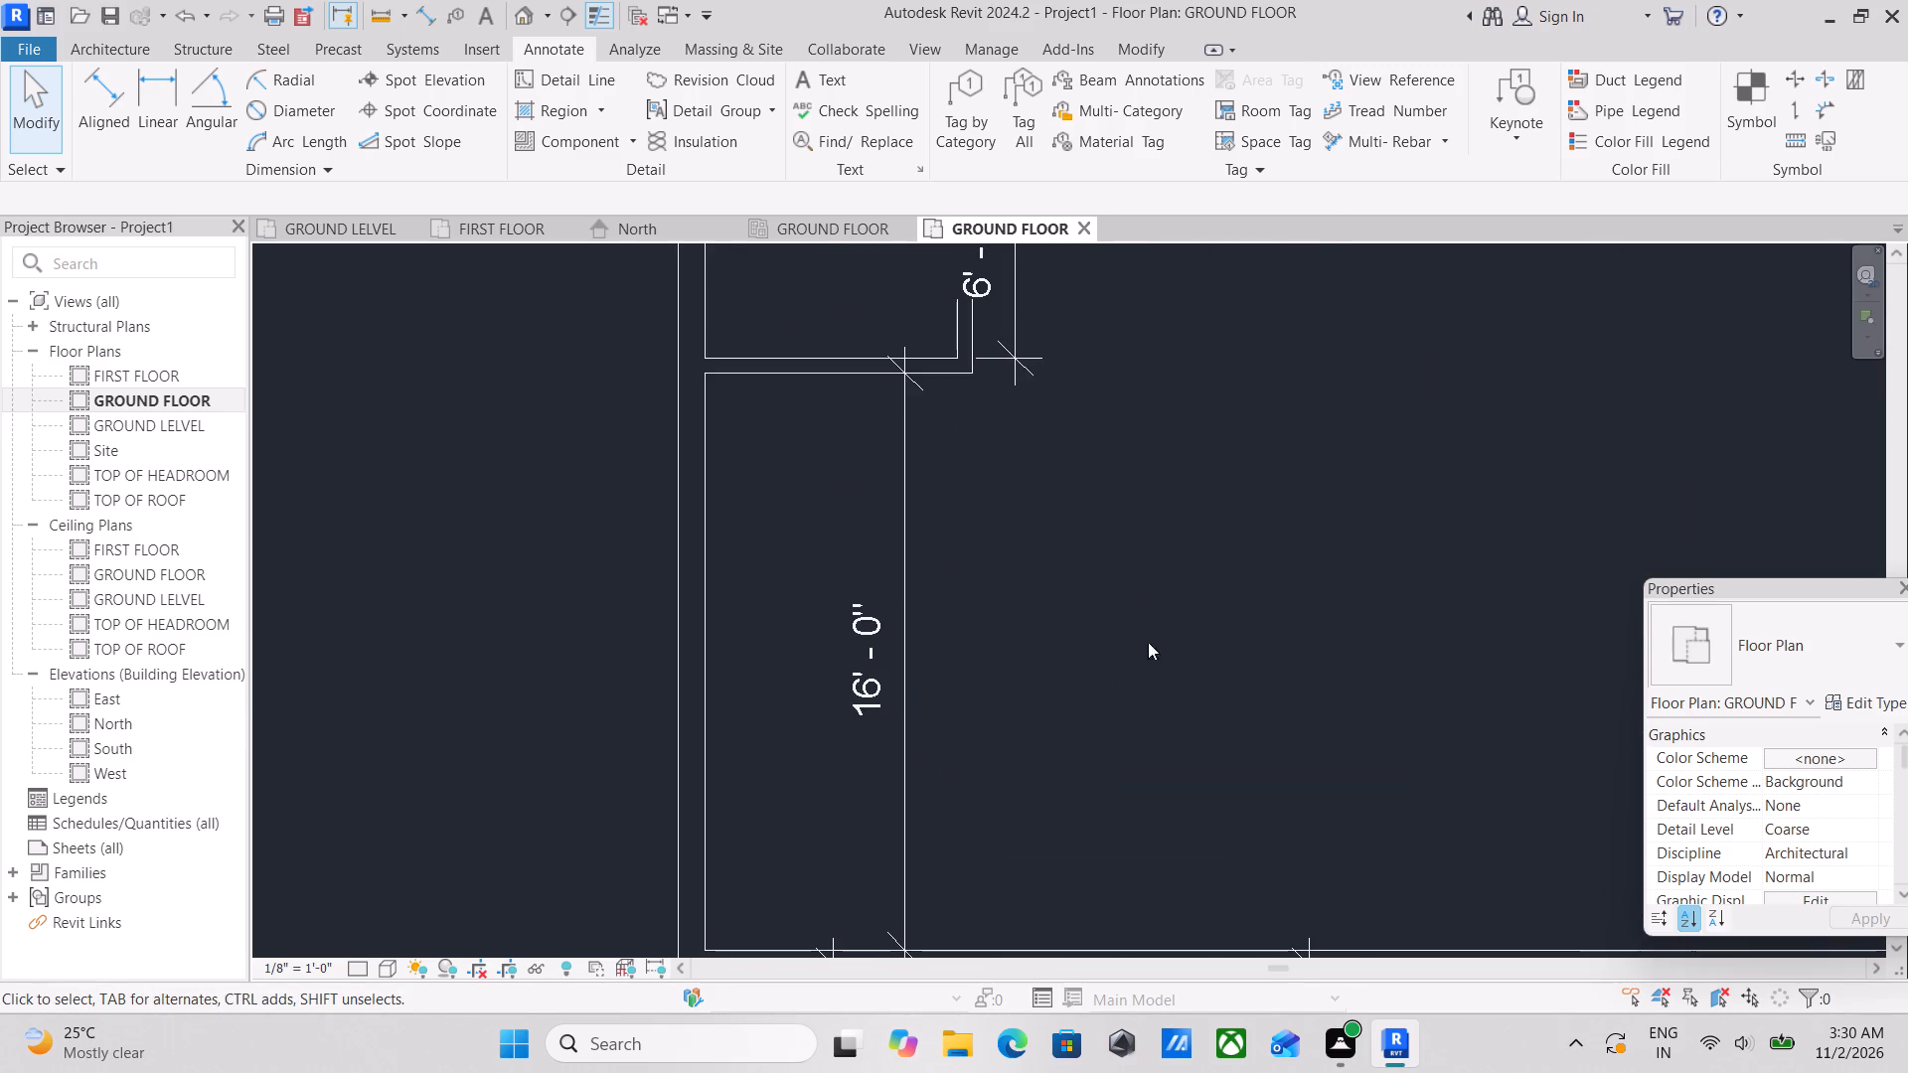
{"action": "scroll", "coordinate": [1344, 564], "scroll_direction": "down", "scroll_amount": 4}
{"action": "middle_click_drag", "start_coordinate": [1367, 559], "coordinate": [1081, 678]}
{"action": "scroll", "coordinate": [1144, 674], "scroll_direction": "down", "scroll_amount": 3}
{"action": "middle_click_drag", "start_coordinate": [1144, 674], "coordinate": [1197, 941]}
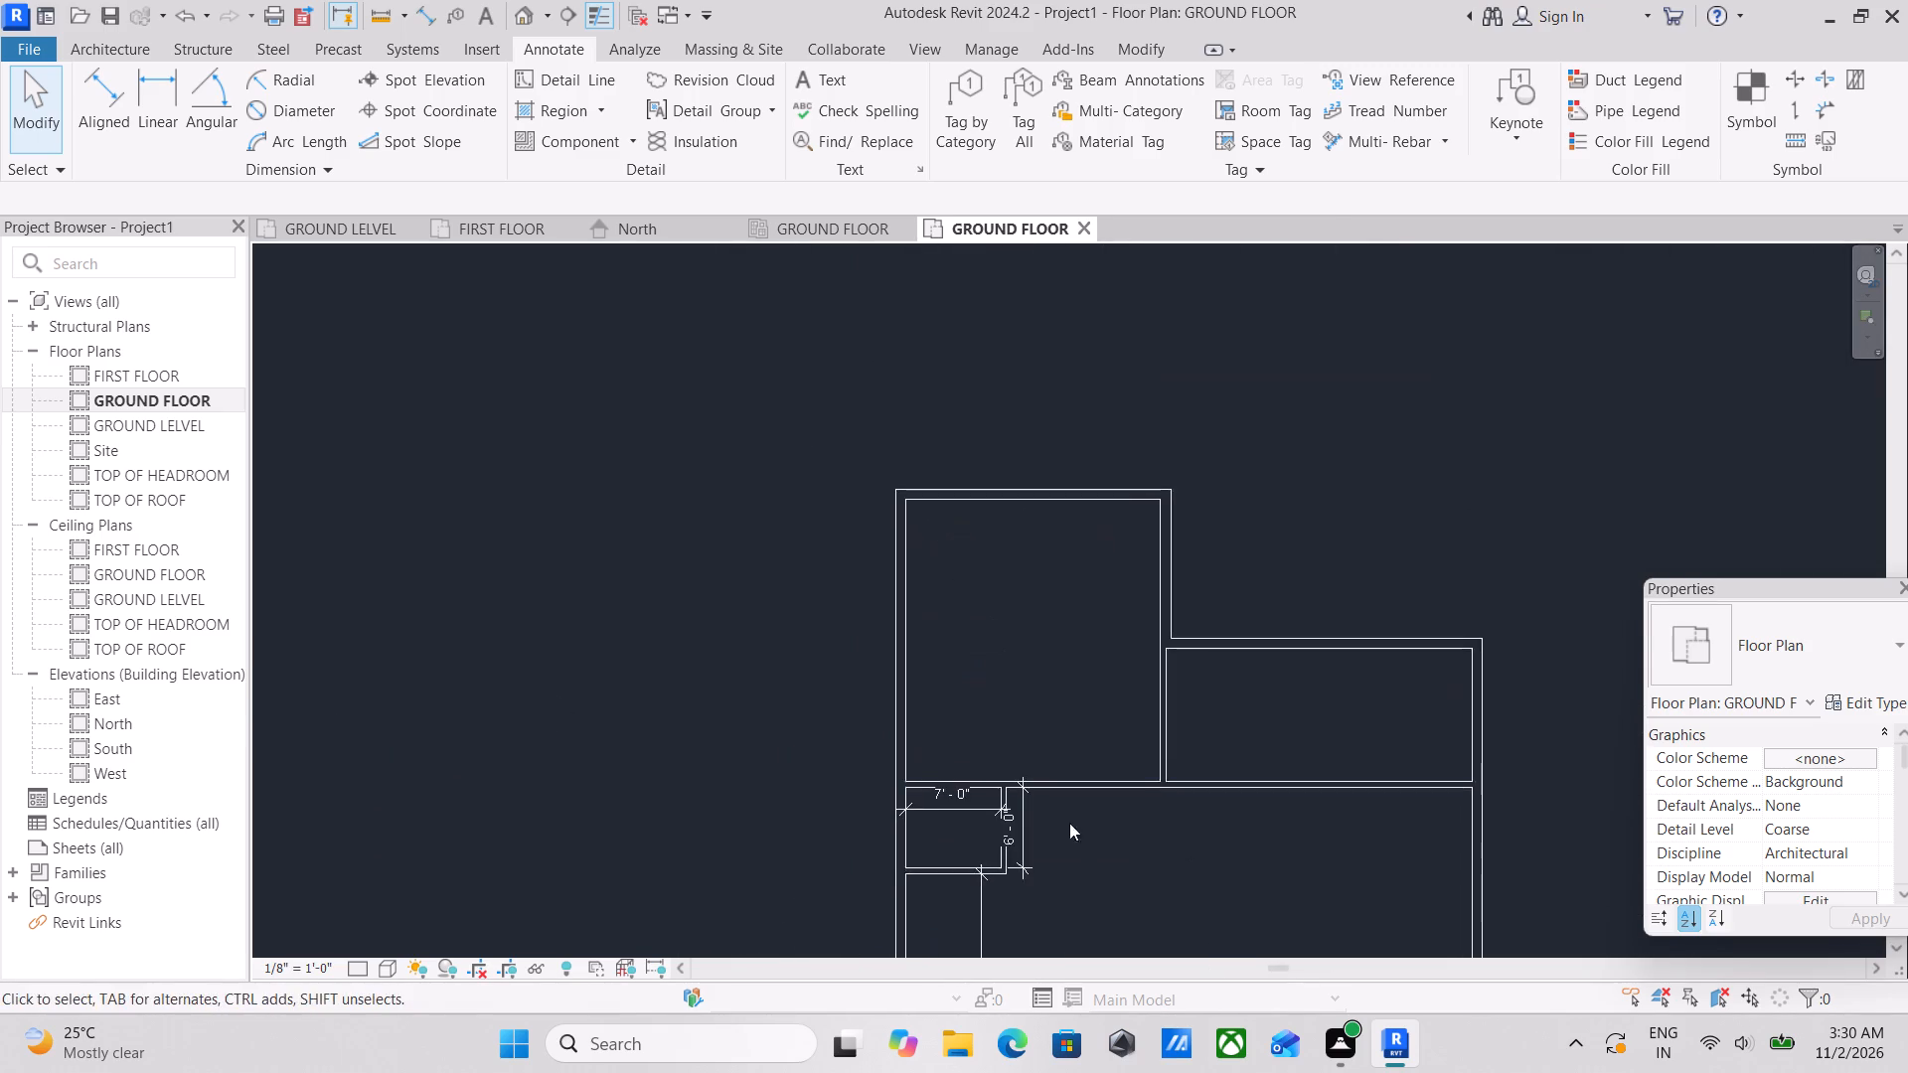
{"action": "scroll", "coordinate": [996, 753], "scroll_direction": "up", "scroll_amount": 4}
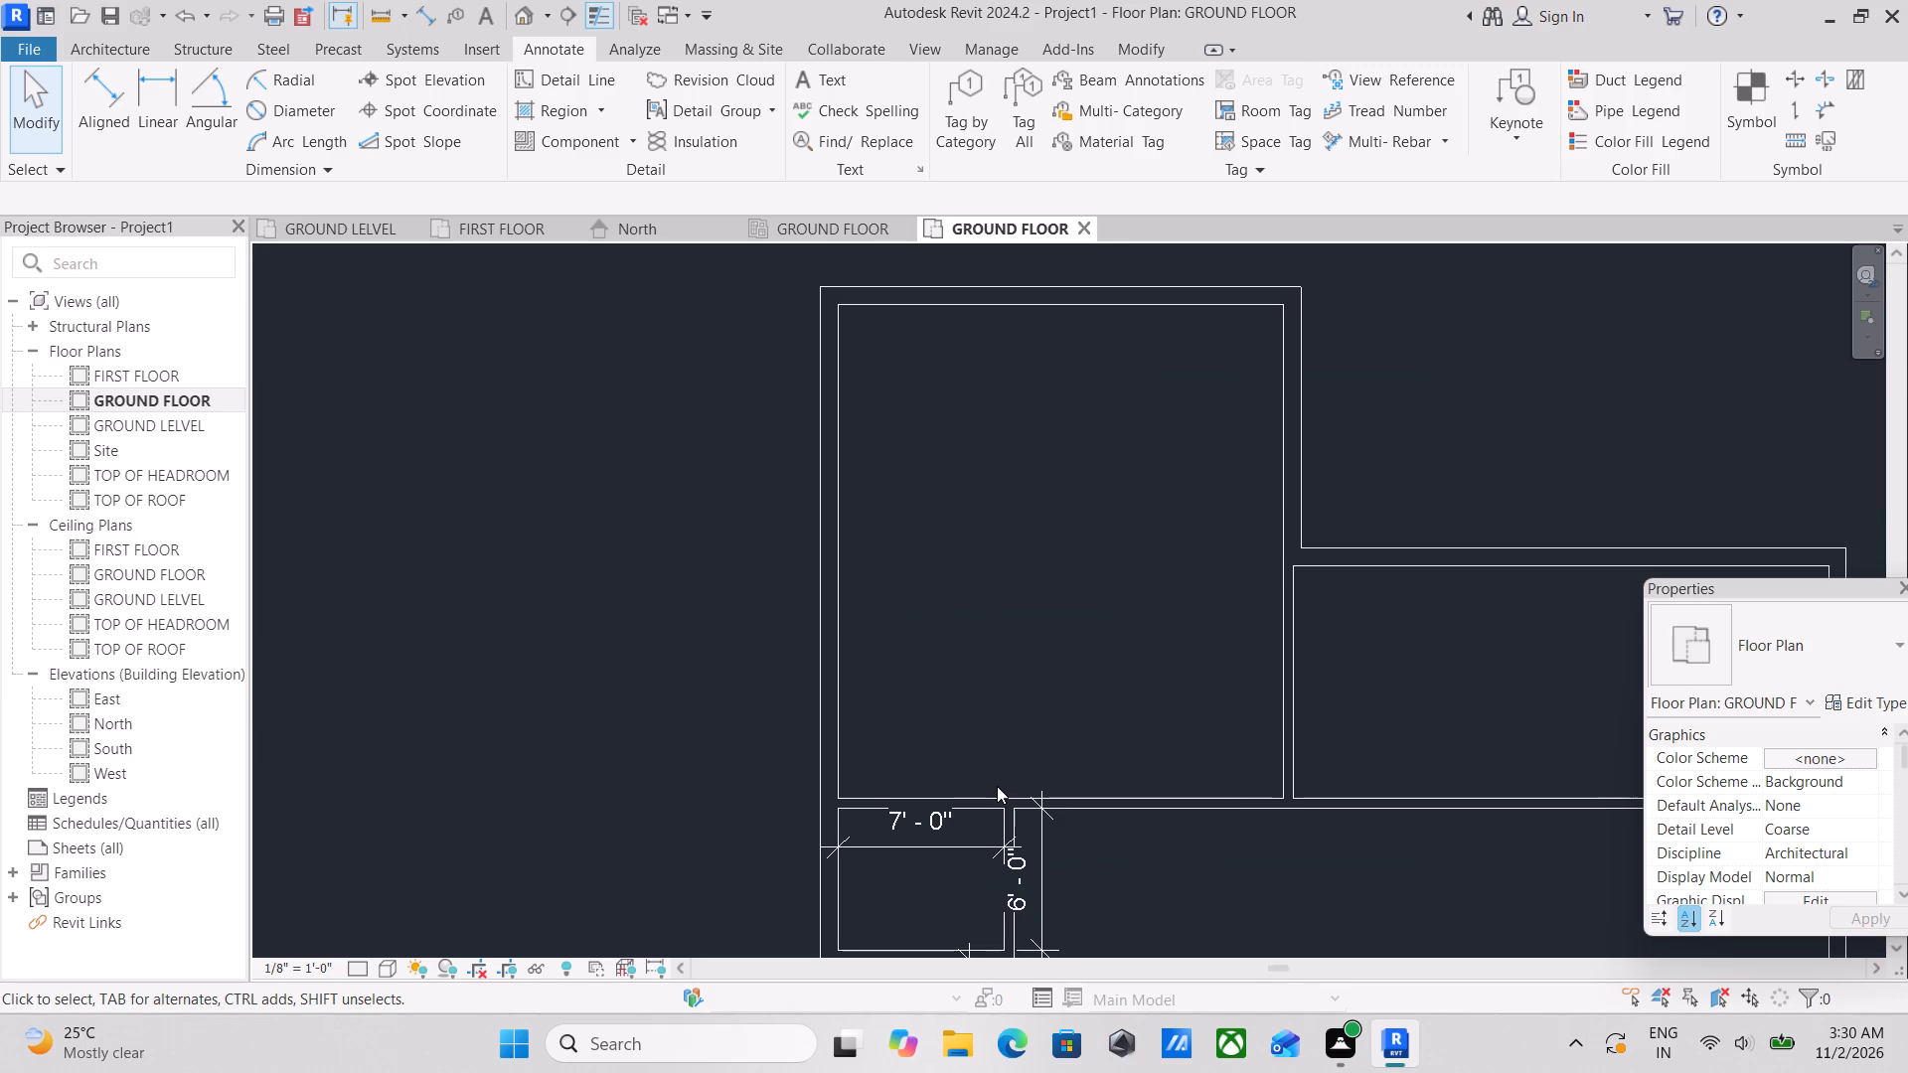
{"action": "scroll", "coordinate": [1031, 734], "scroll_direction": "down", "scroll_amount": 4}
{"action": "middle_click_drag", "start_coordinate": [1021, 708], "coordinate": [1056, 762]}
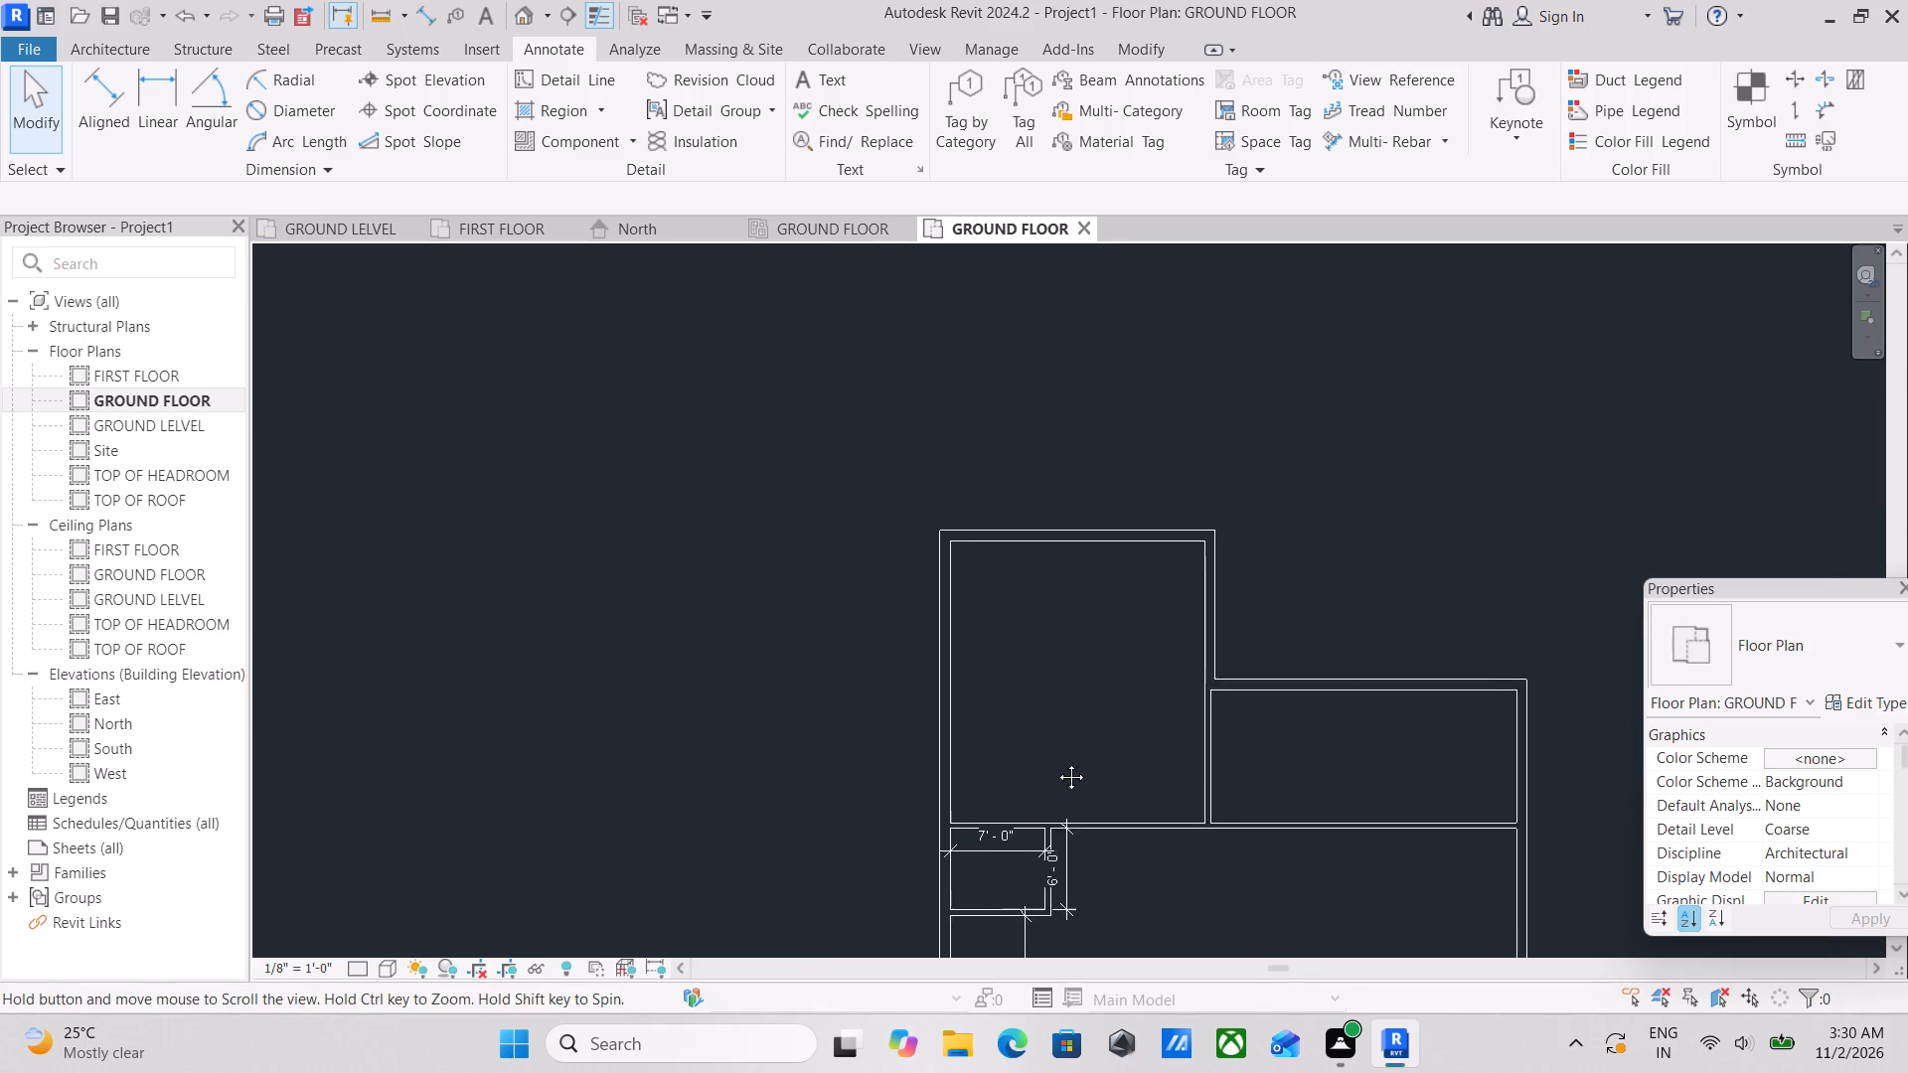
{"action": "middle_click_drag", "start_coordinate": [1056, 762], "coordinate": [1067, 757]}
Draw chained INNER WALL 5" walls in the north-west room's south-west corner, about 8'-6" east from the outer wall, then south to the existing wall.
{"action": "scroll", "coordinate": [1075, 742], "scroll_direction": "up", "scroll_amount": 3}
{"action": "type", "text": "WA"}
{"action": "scroll", "coordinate": [1011, 875], "scroll_direction": "up", "scroll_amount": 4}
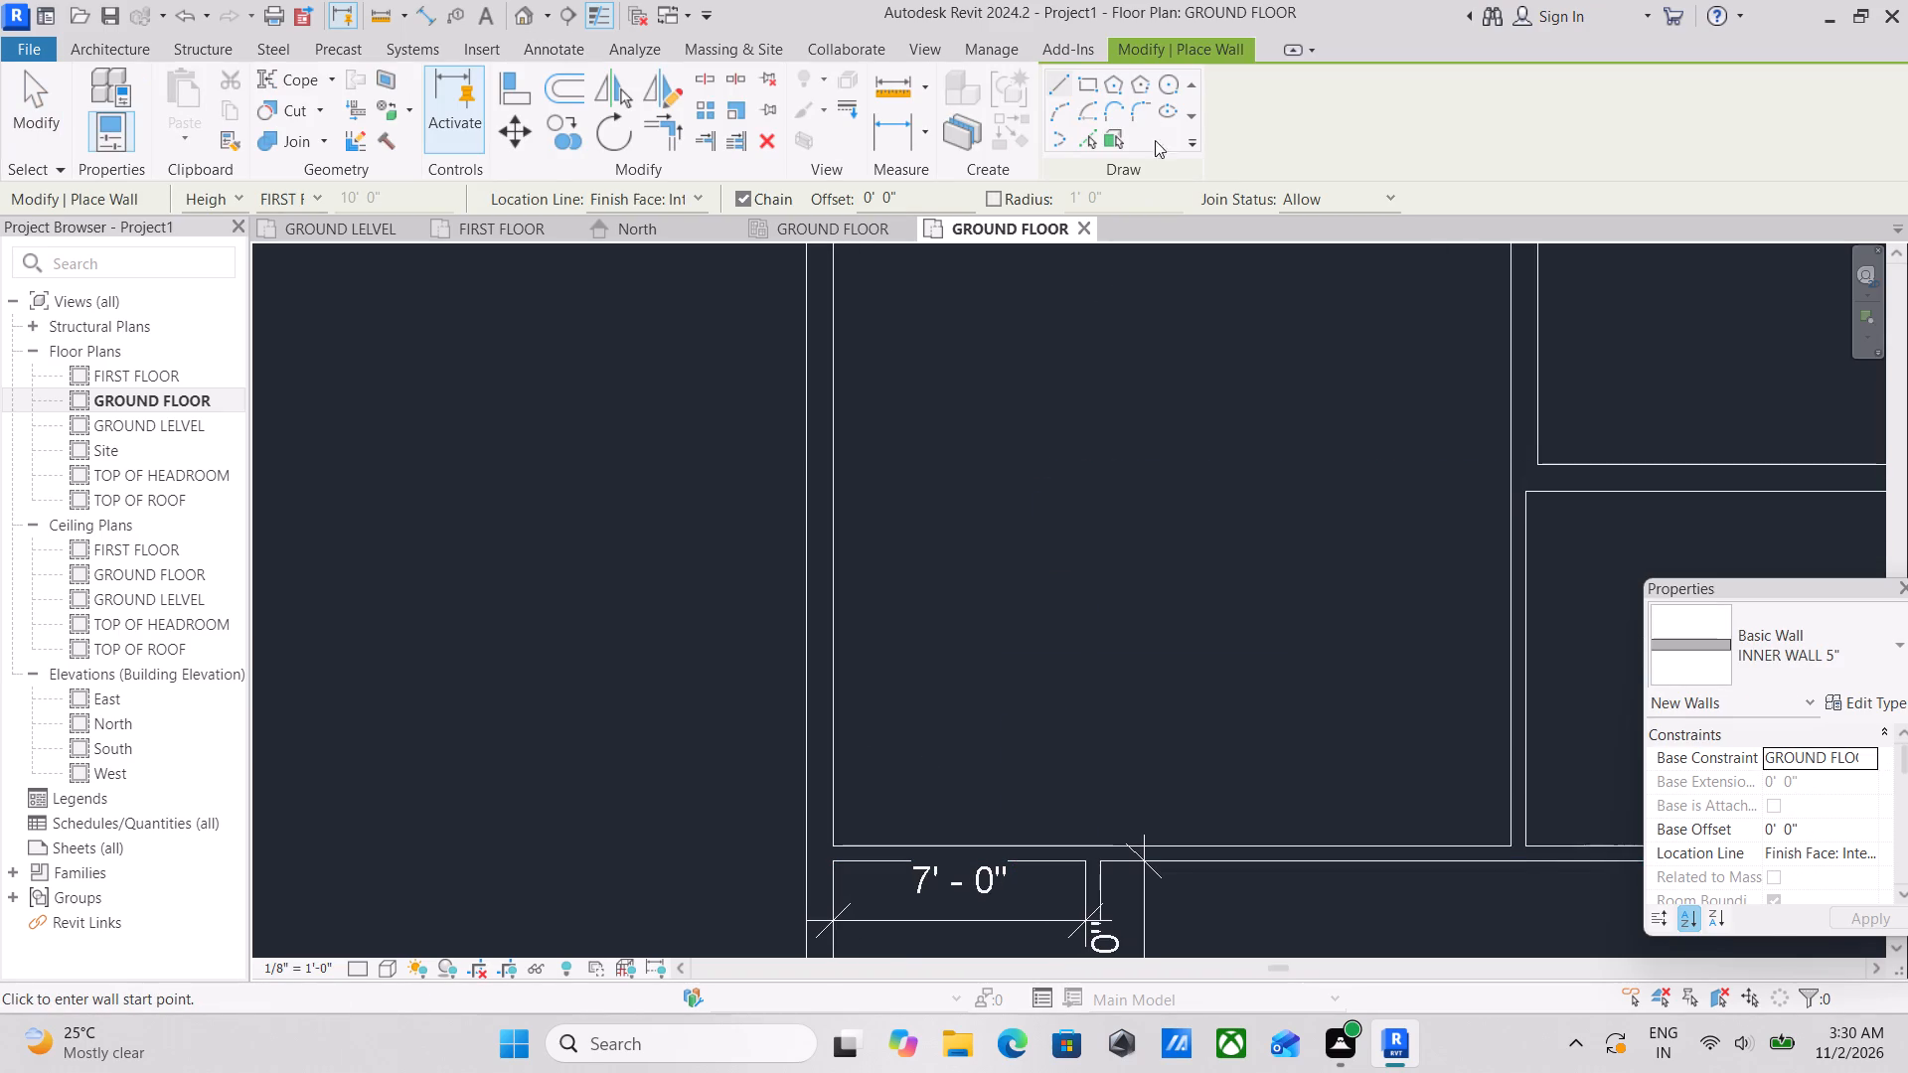
{"action": "left_click", "coordinate": [830, 630]}
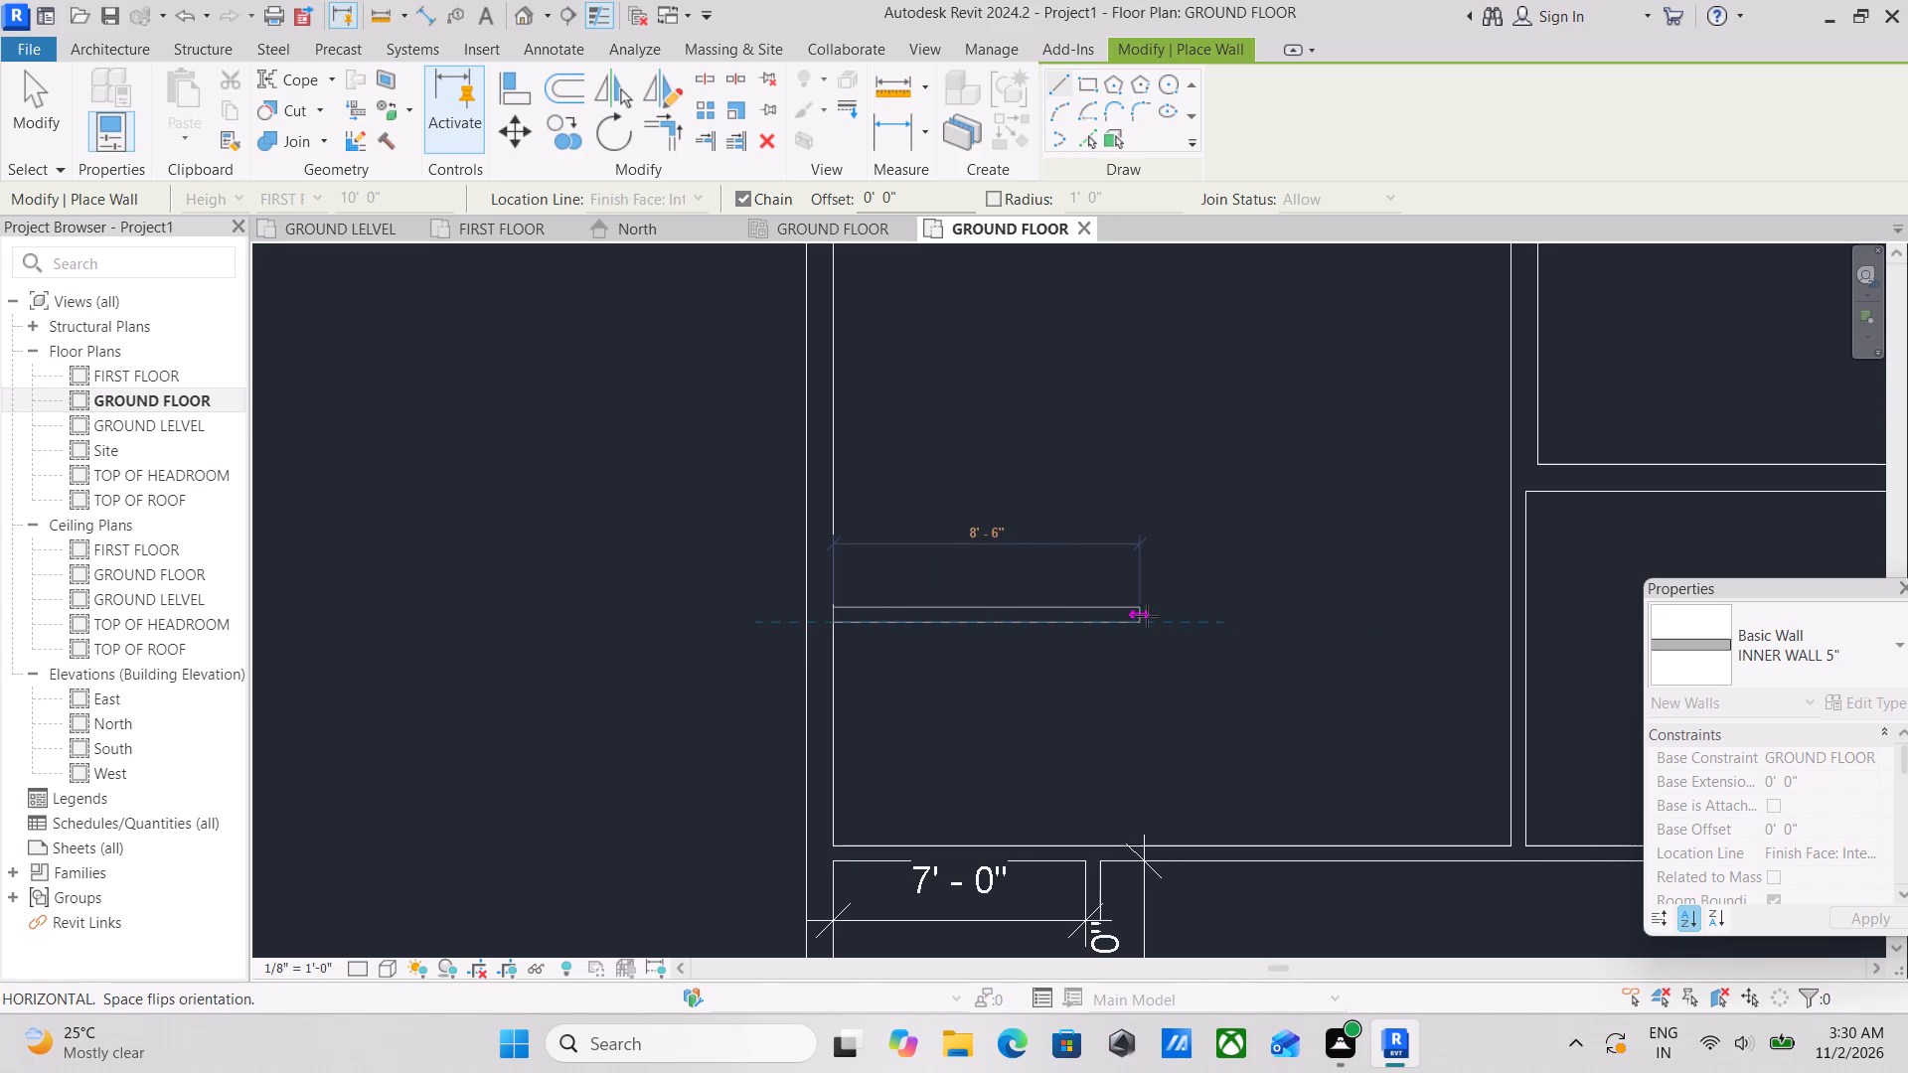
{"action": "left_click", "coordinate": [1147, 616]}
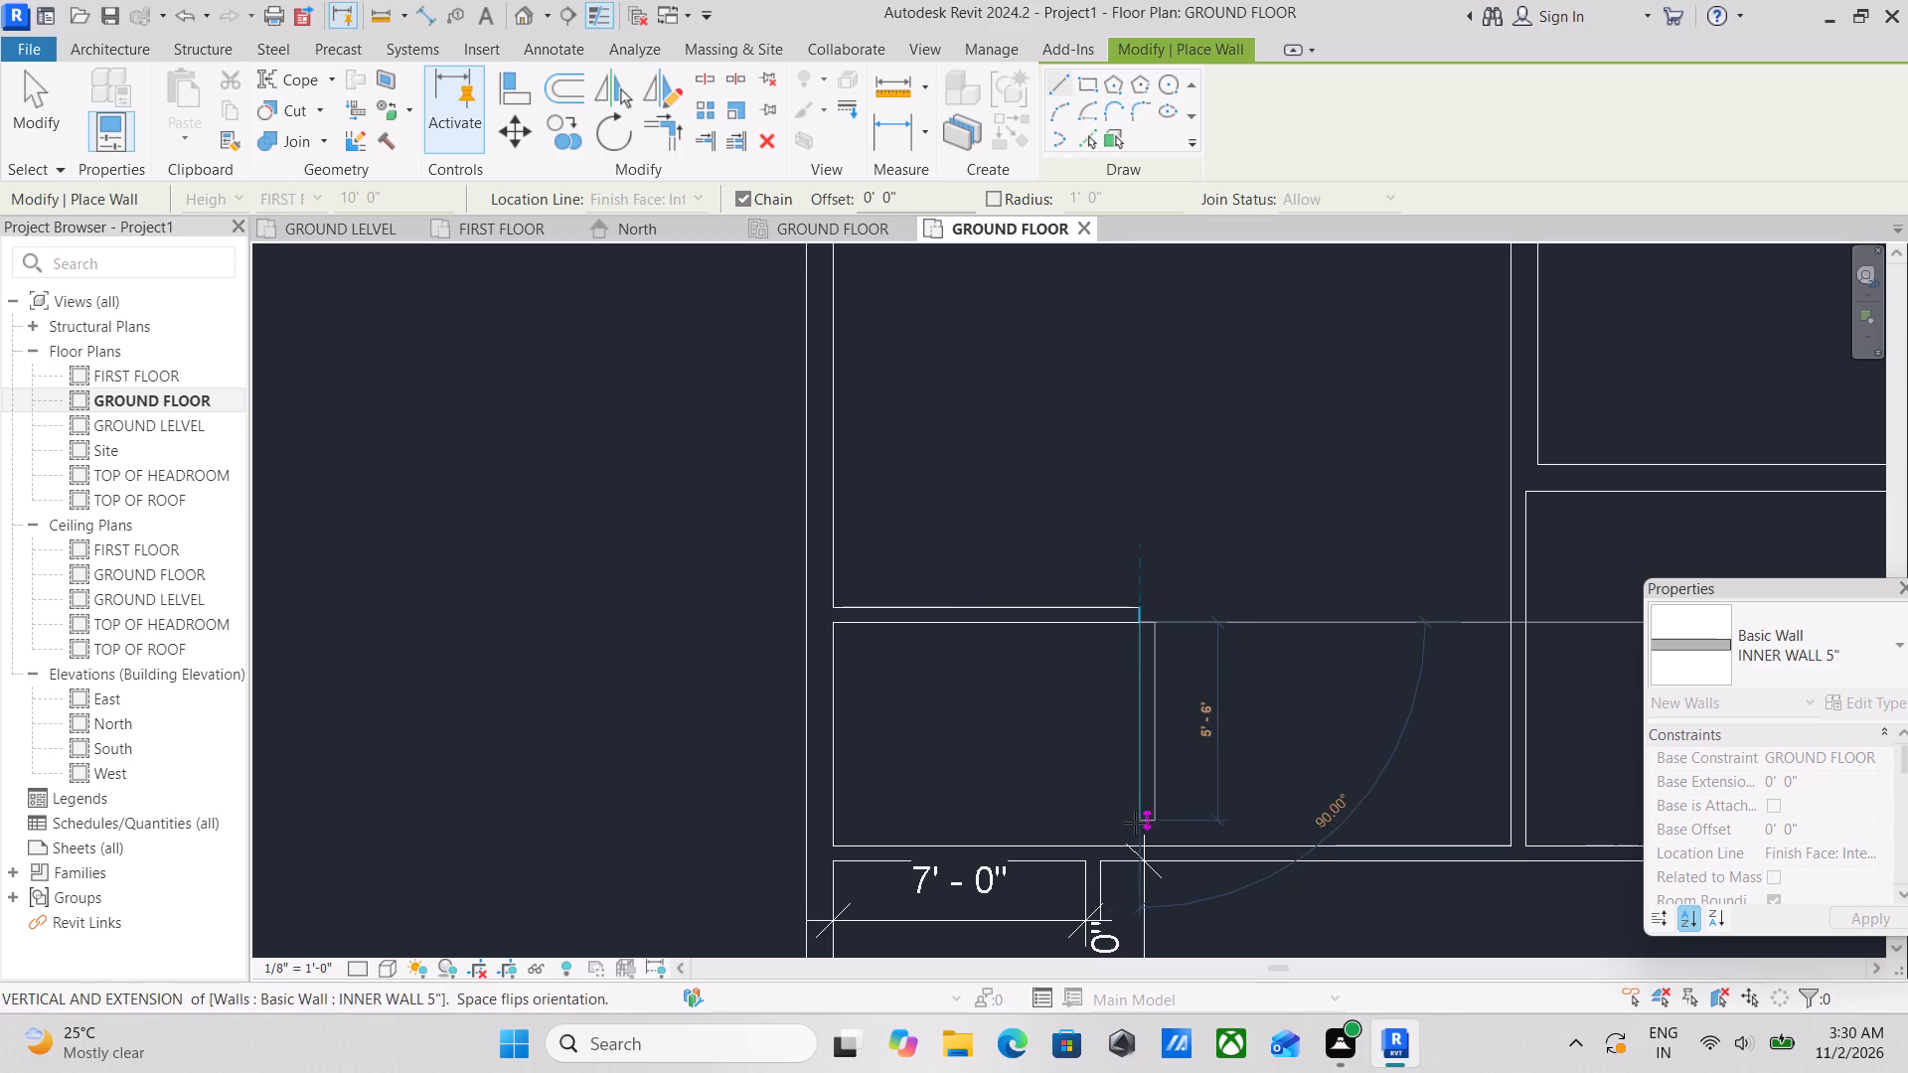
{"action": "left_click", "coordinate": [1148, 849]}
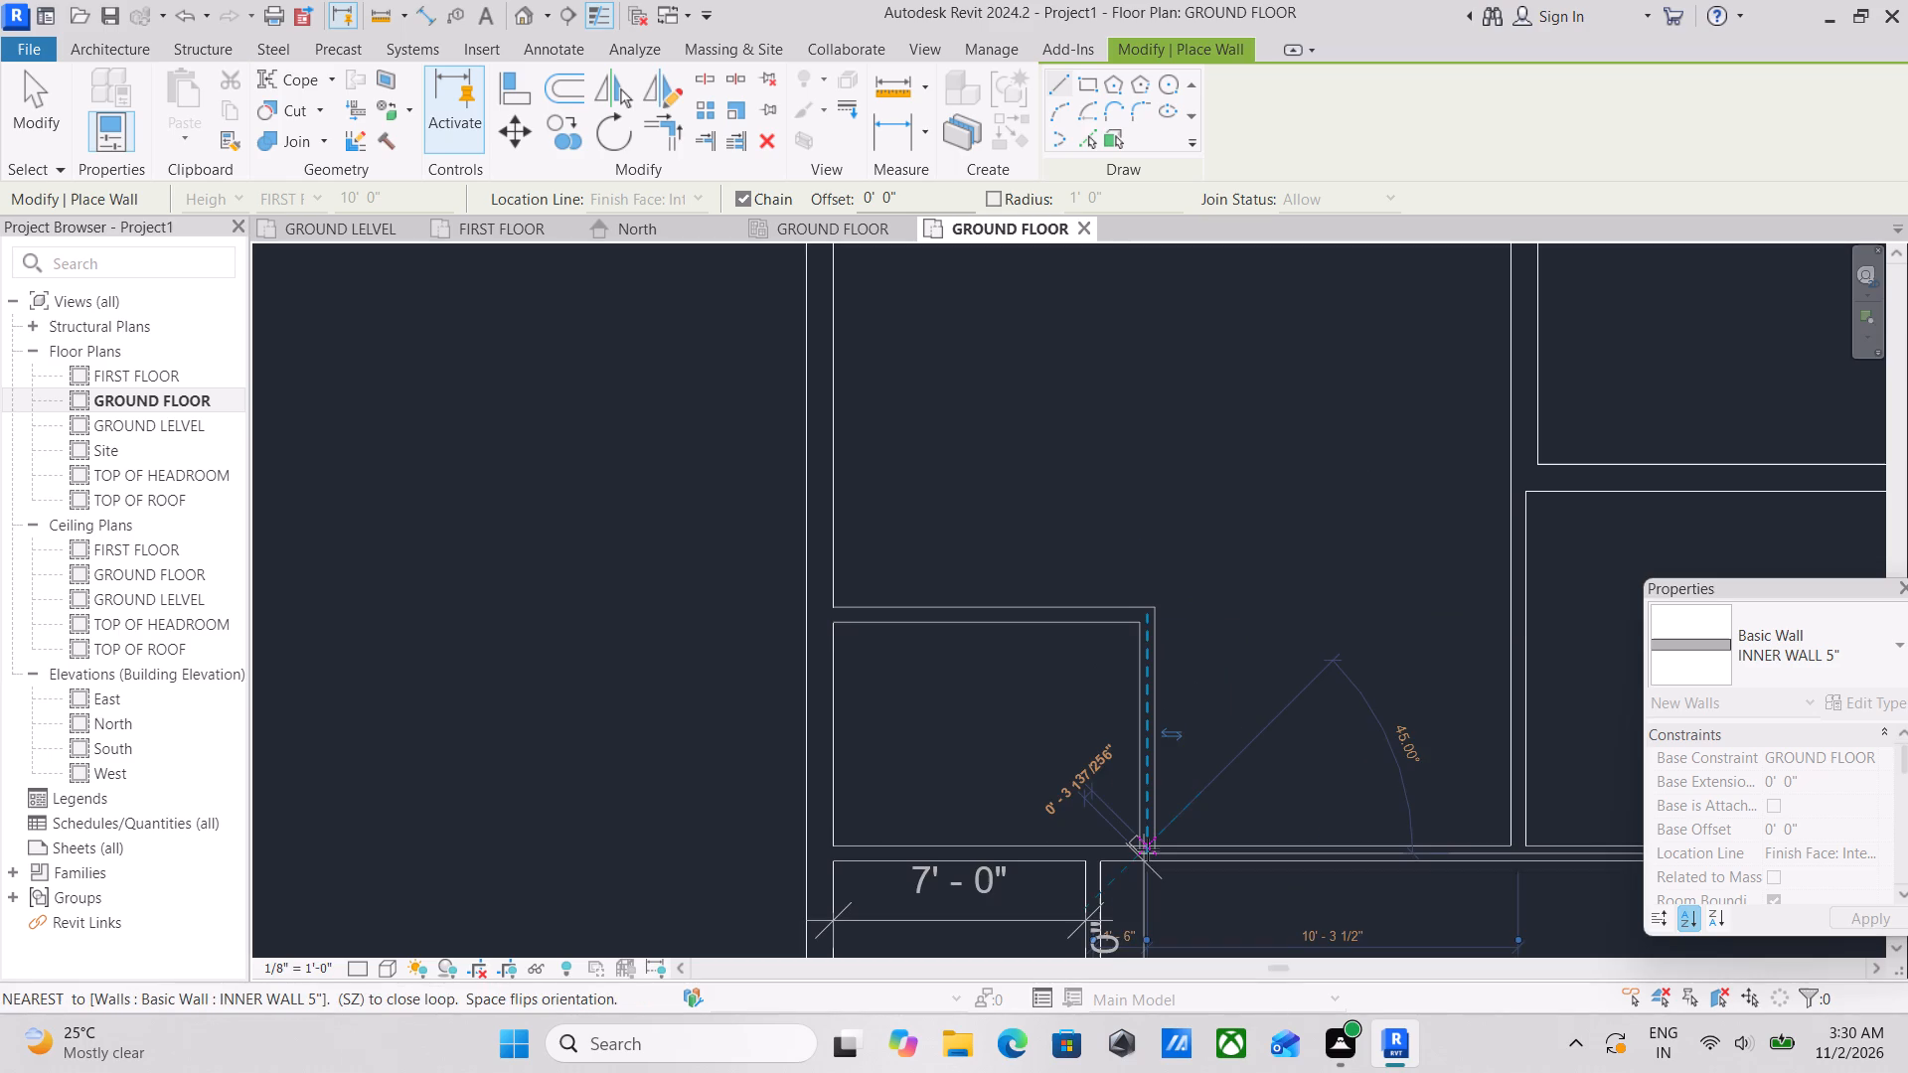
{"action": "key", "text": "Escape"}
{"action": "key", "text": "Escape"}
{"action": "scroll", "coordinate": [986, 593], "scroll_direction": "up", "scroll_amount": 2}
{"action": "key", "text": "Escape"}
{"action": "key", "text": "Escape"}
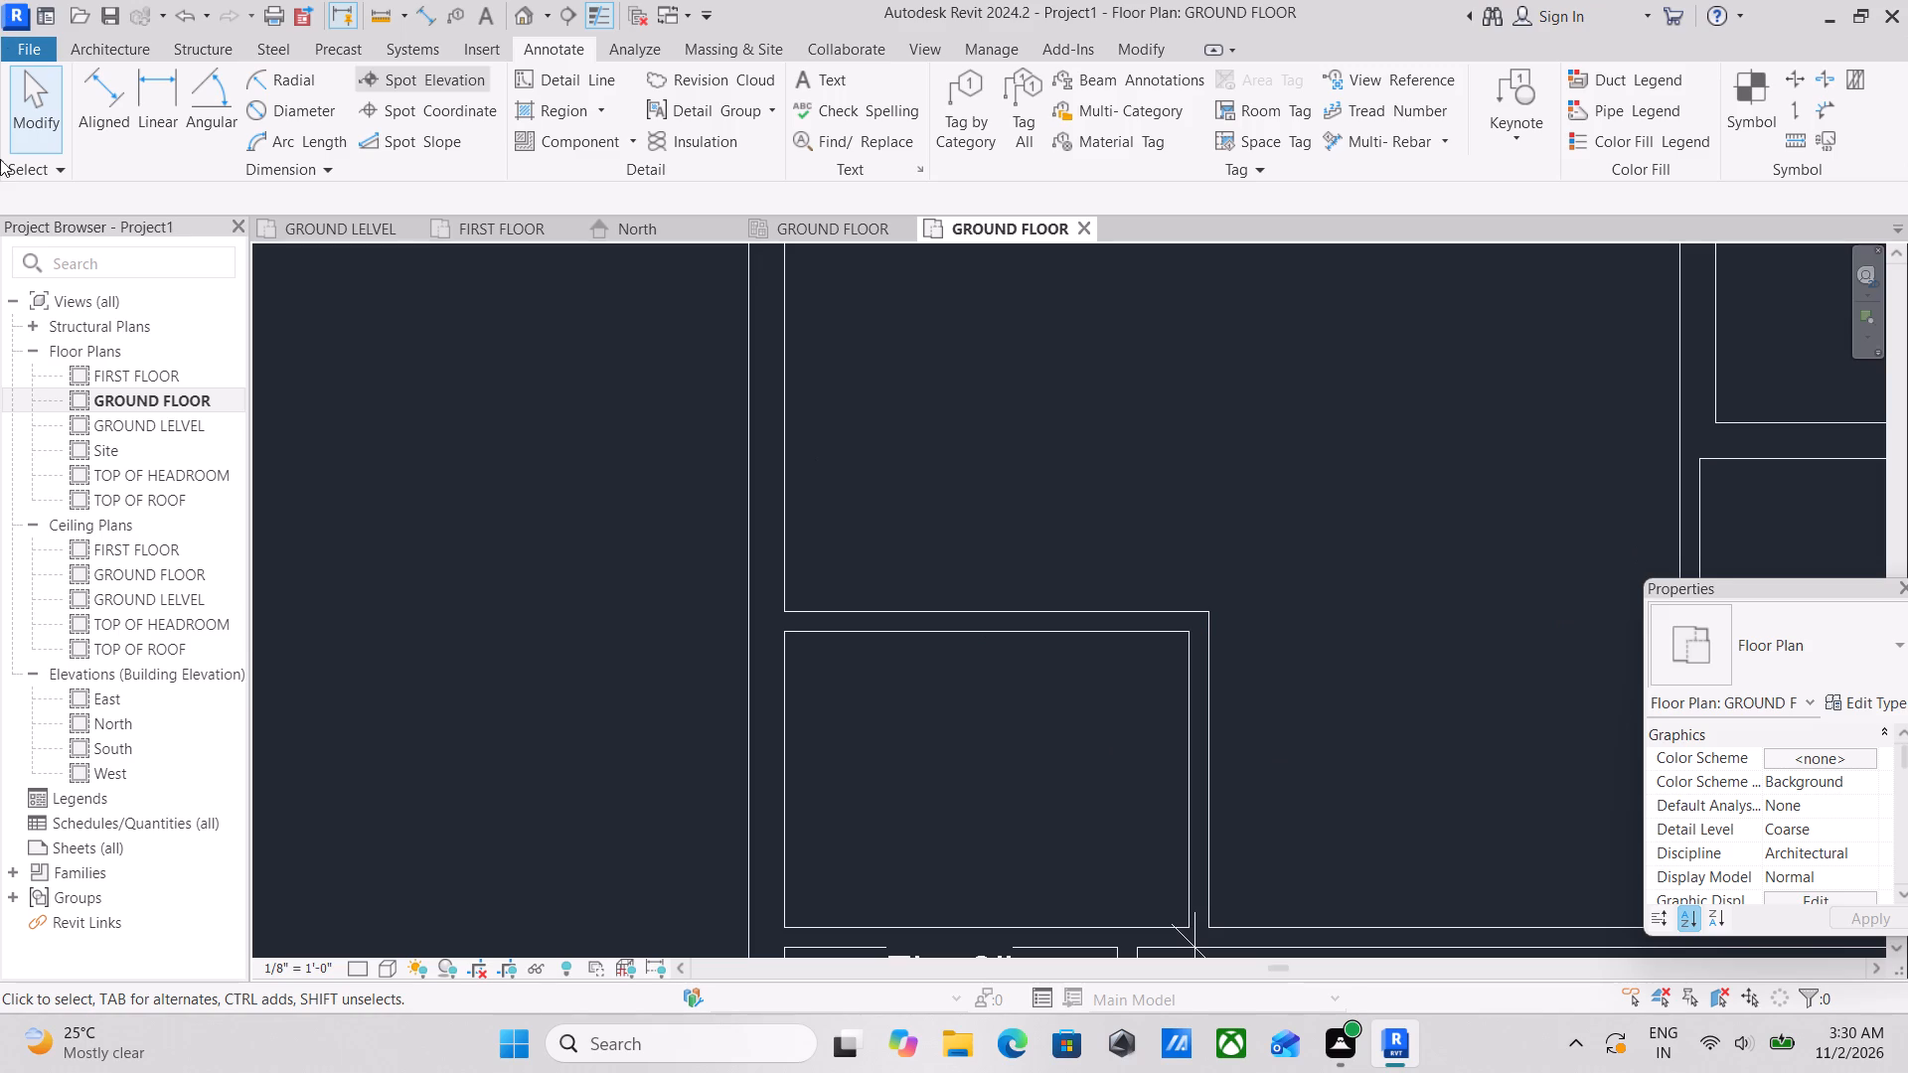
Start an aligned dimension for the new small room in the north-west room's south-west corner.
{"action": "left_click", "coordinate": [117, 59]}
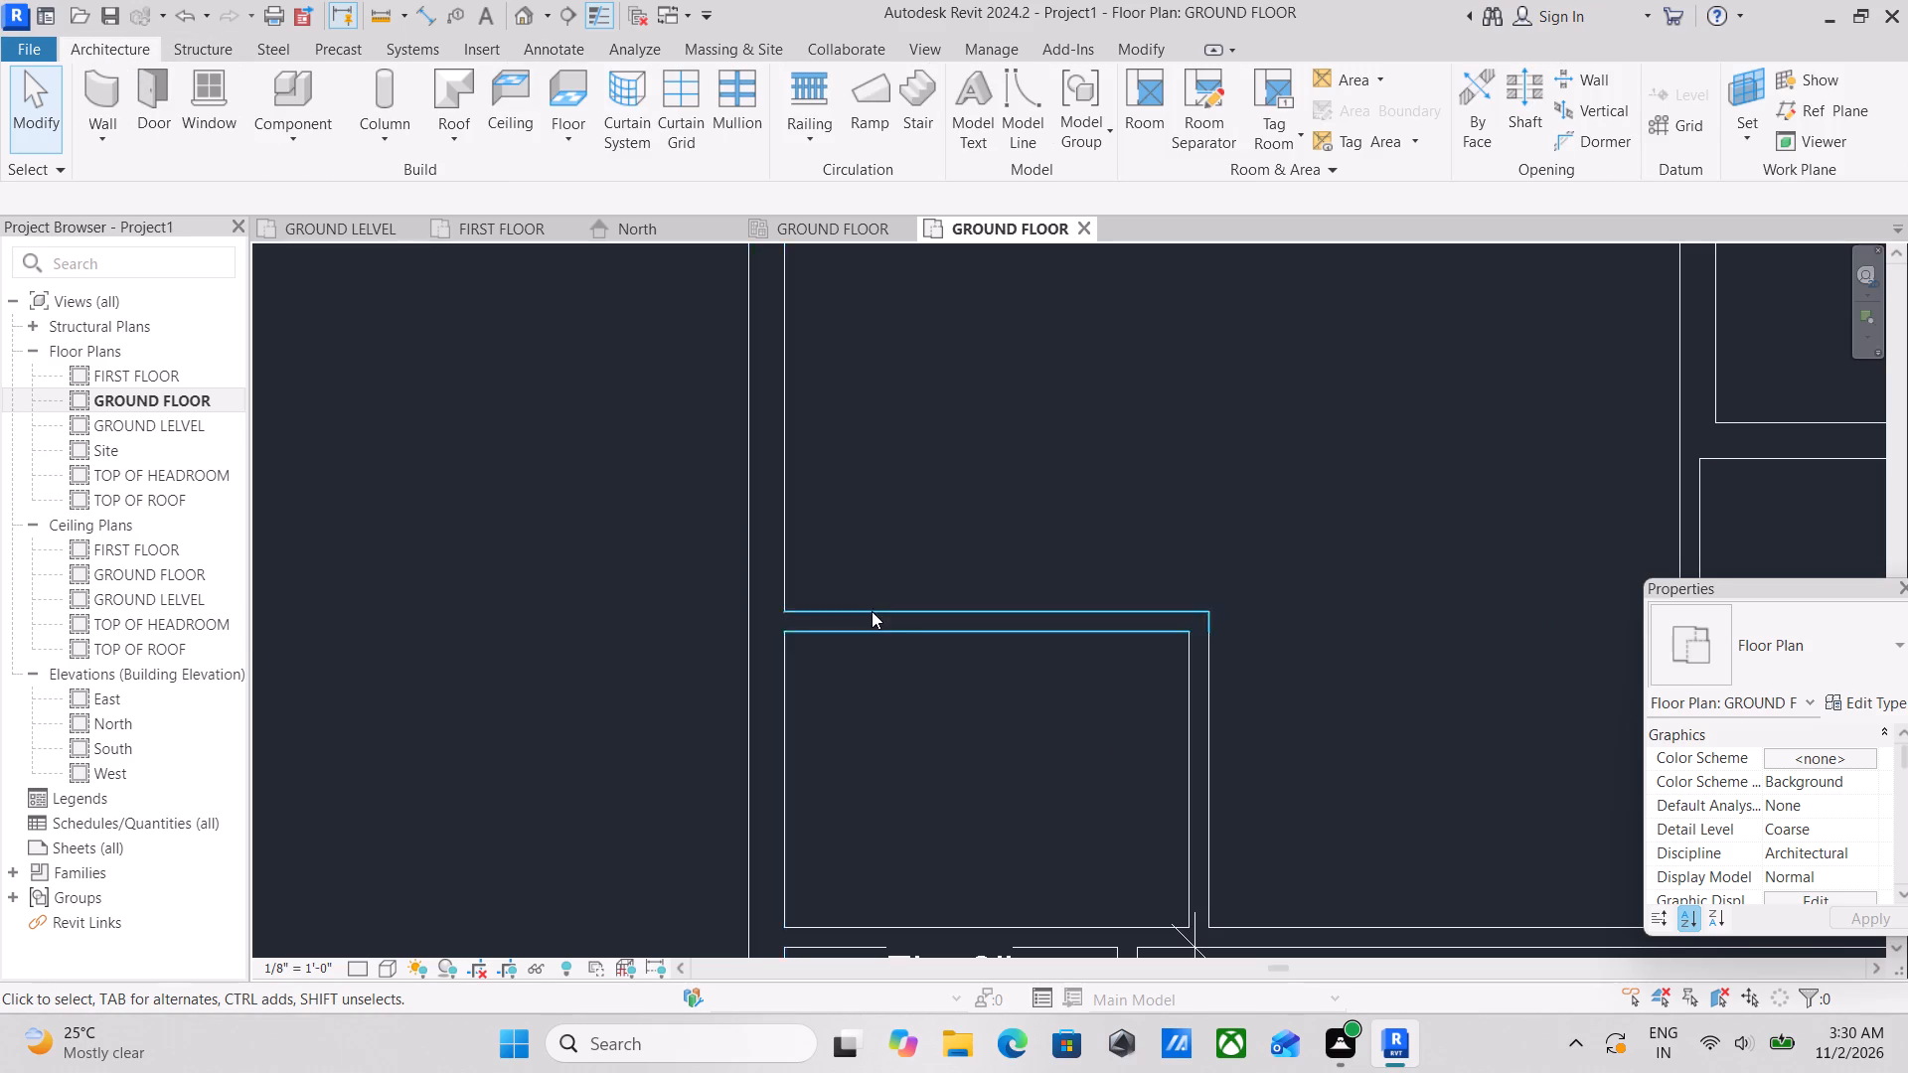
{"action": "scroll", "coordinate": [874, 613], "scroll_direction": "up", "scroll_amount": 2}
{"action": "middle_click_drag", "start_coordinate": [875, 614], "coordinate": [555, 440]}
{"action": "middle_click_drag", "start_coordinate": [845, 574], "coordinate": [981, 623]}
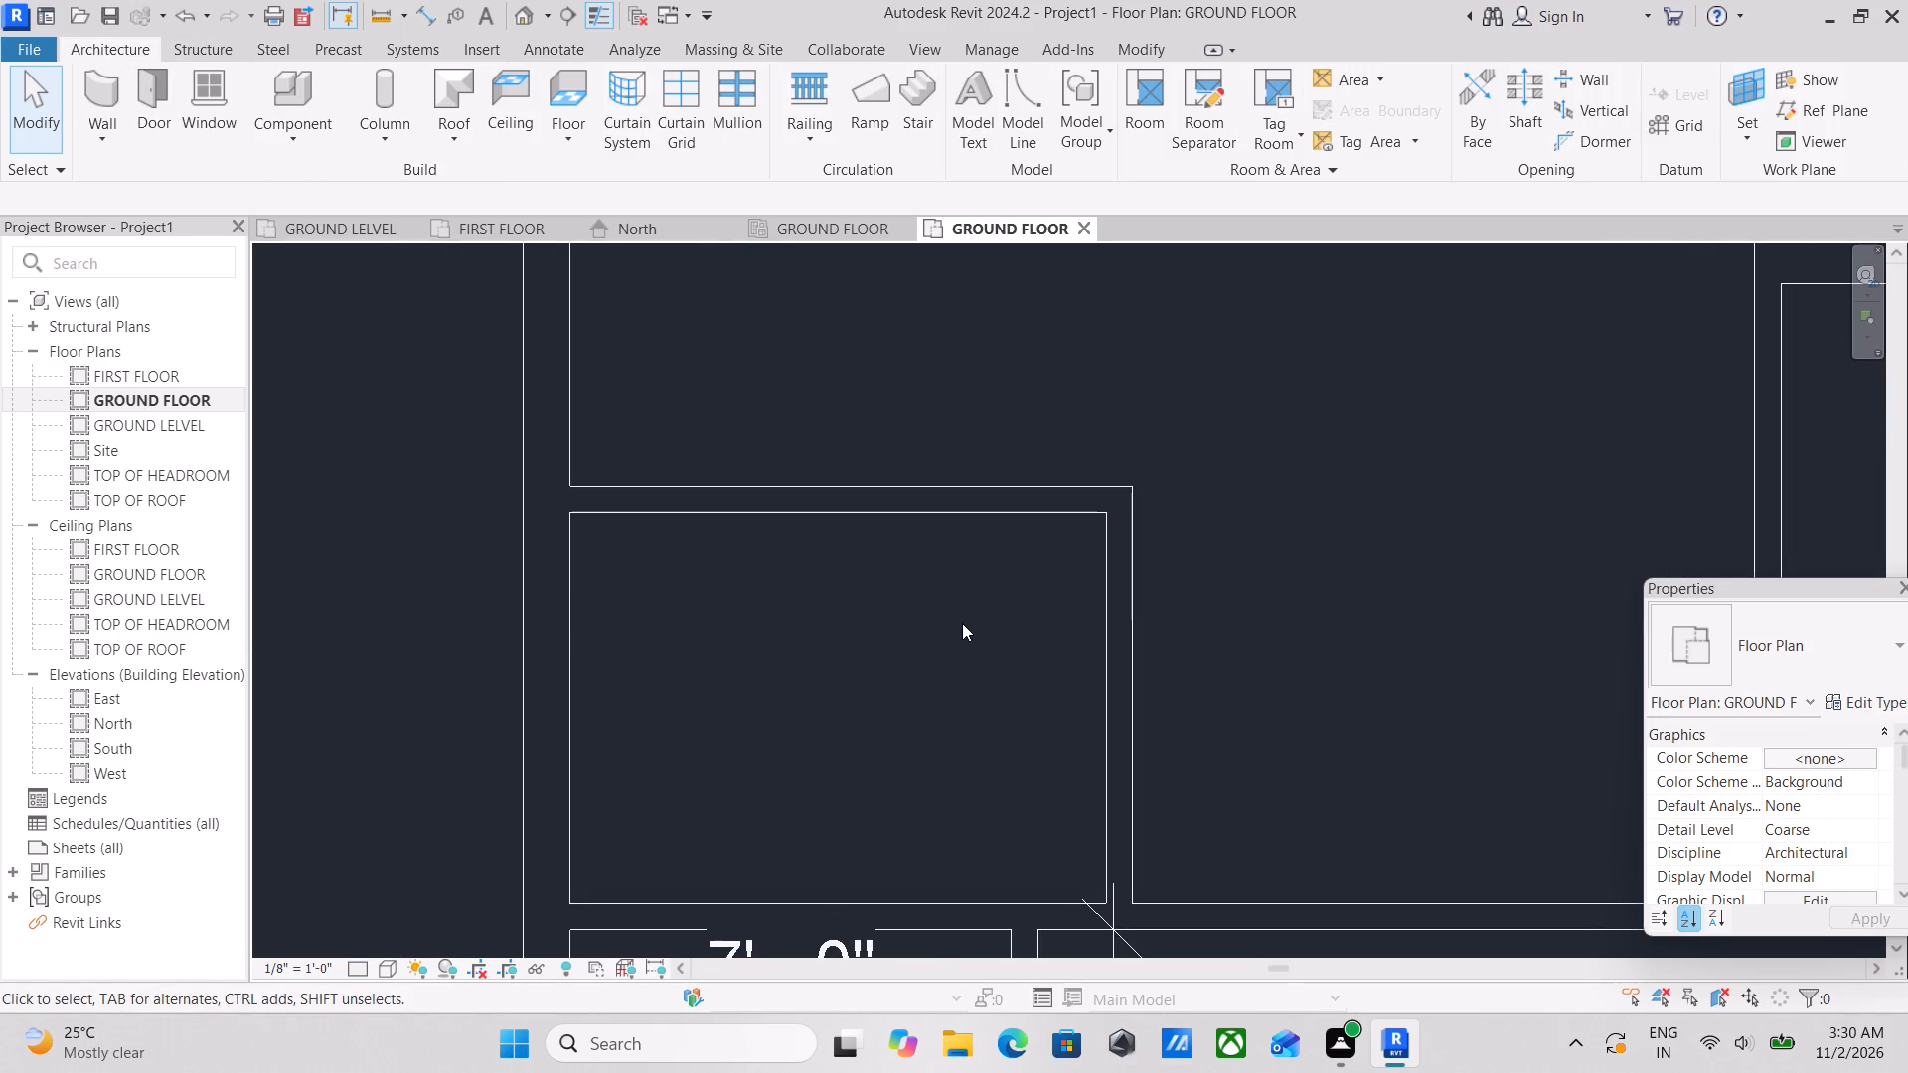
{"action": "middle_click_drag", "start_coordinate": [517, 519], "coordinate": [829, 584]}
{"action": "scroll", "coordinate": [935, 624], "scroll_direction": "down", "scroll_amount": 3}
{"action": "middle_click_drag", "start_coordinate": [916, 612], "coordinate": [866, 570]}
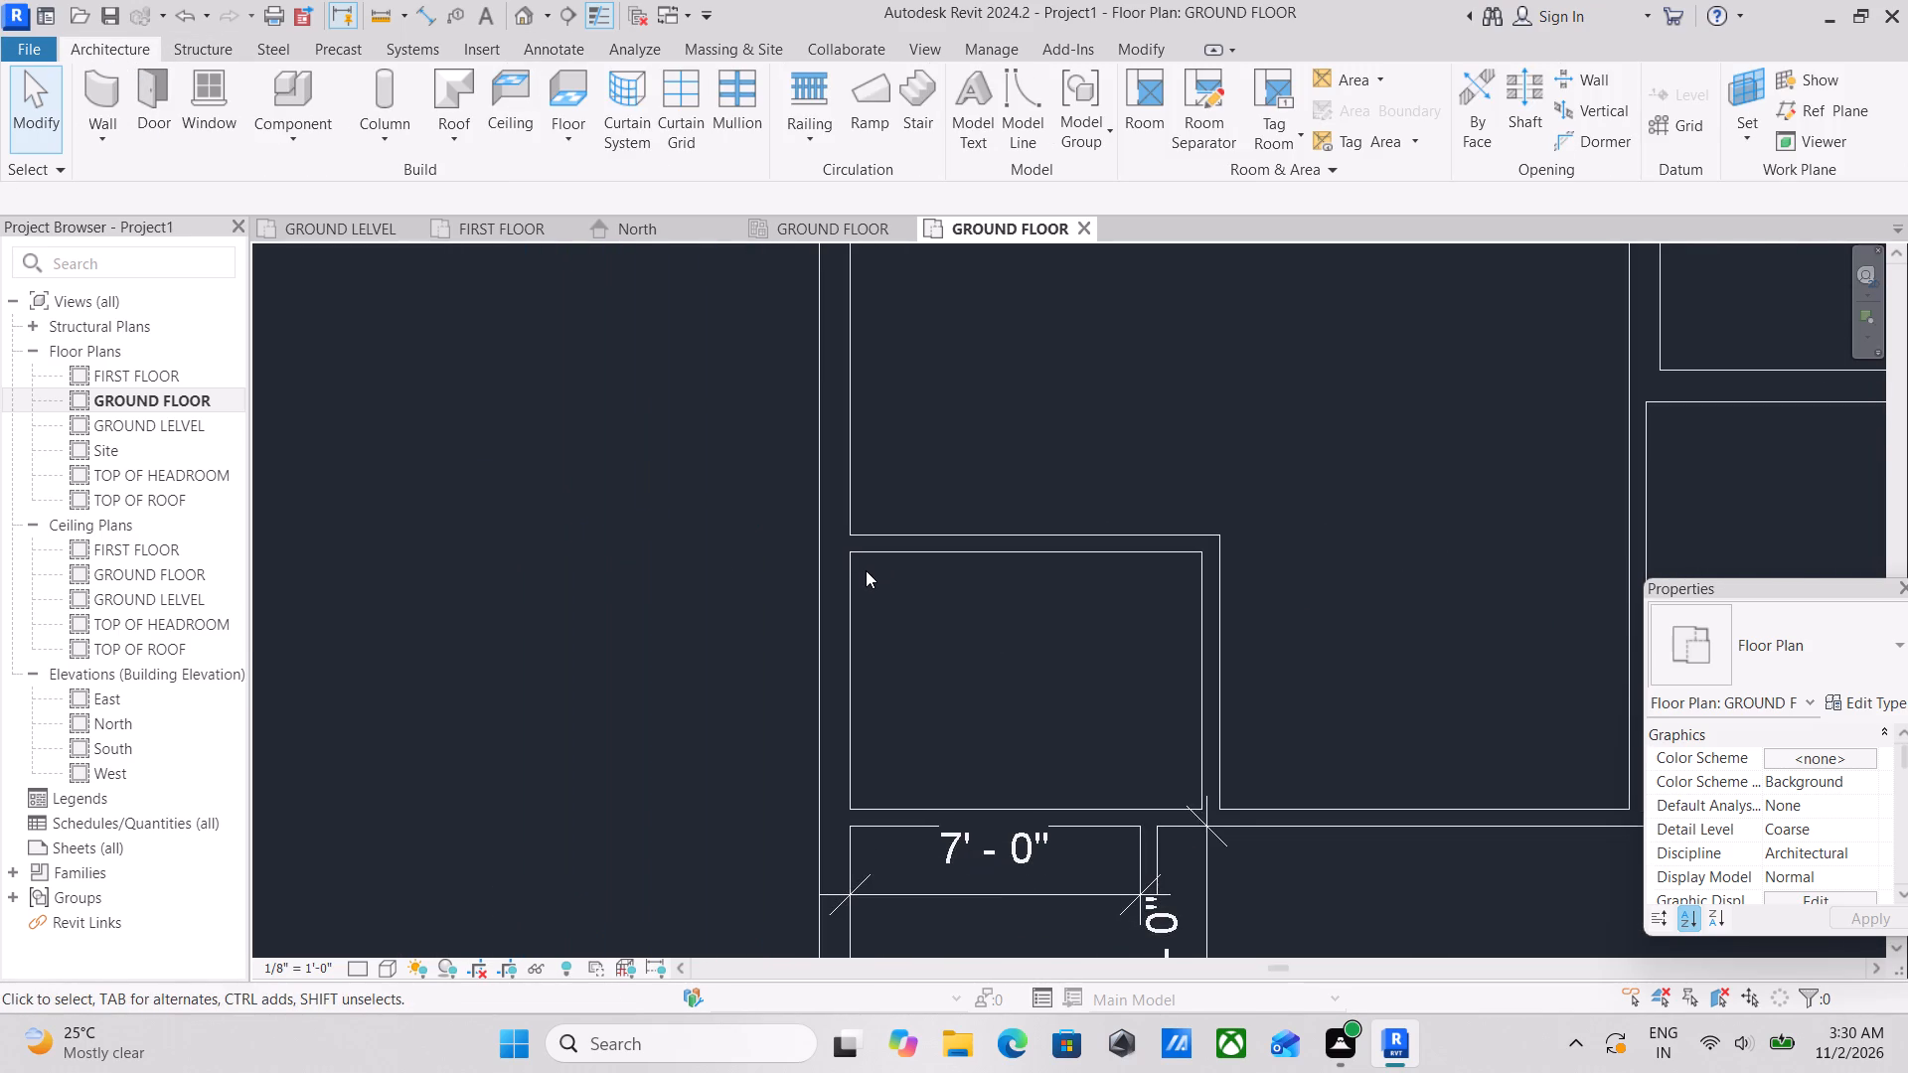
{"action": "type", "text": "DI"}
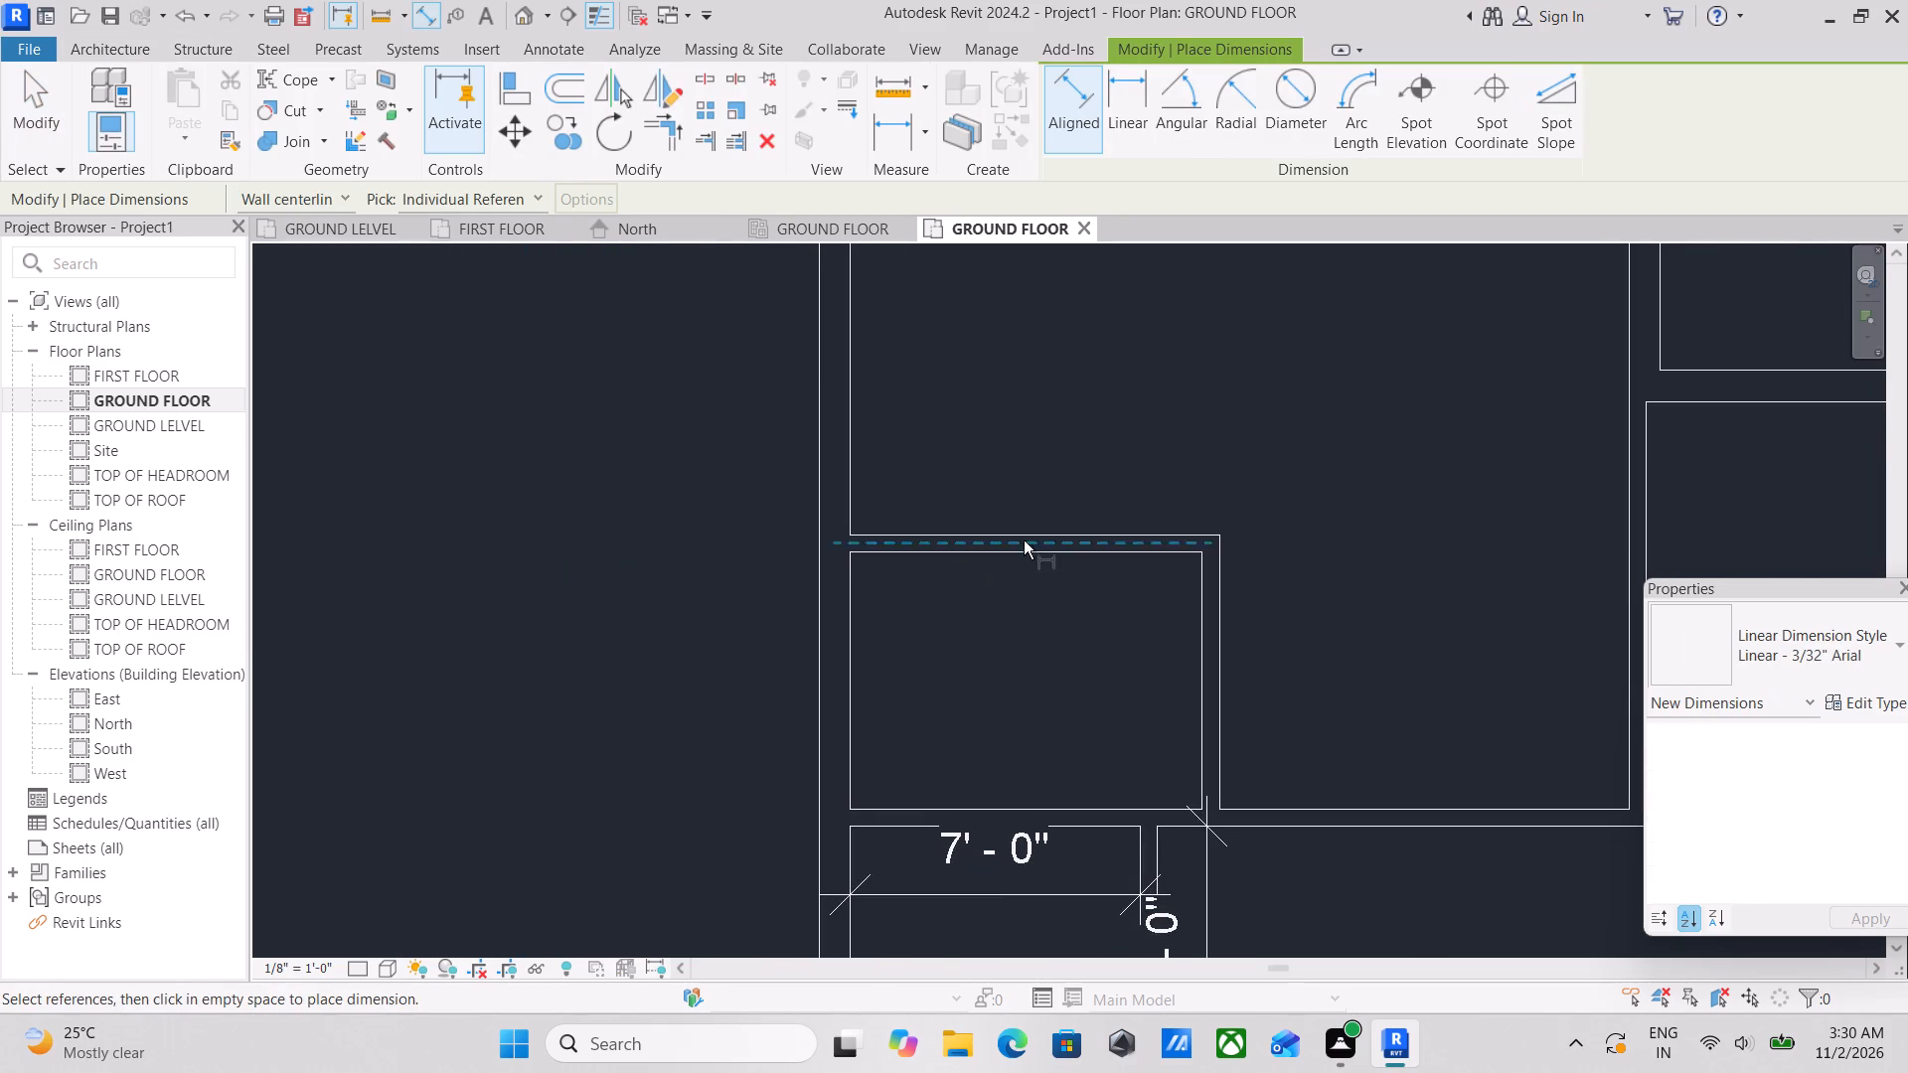
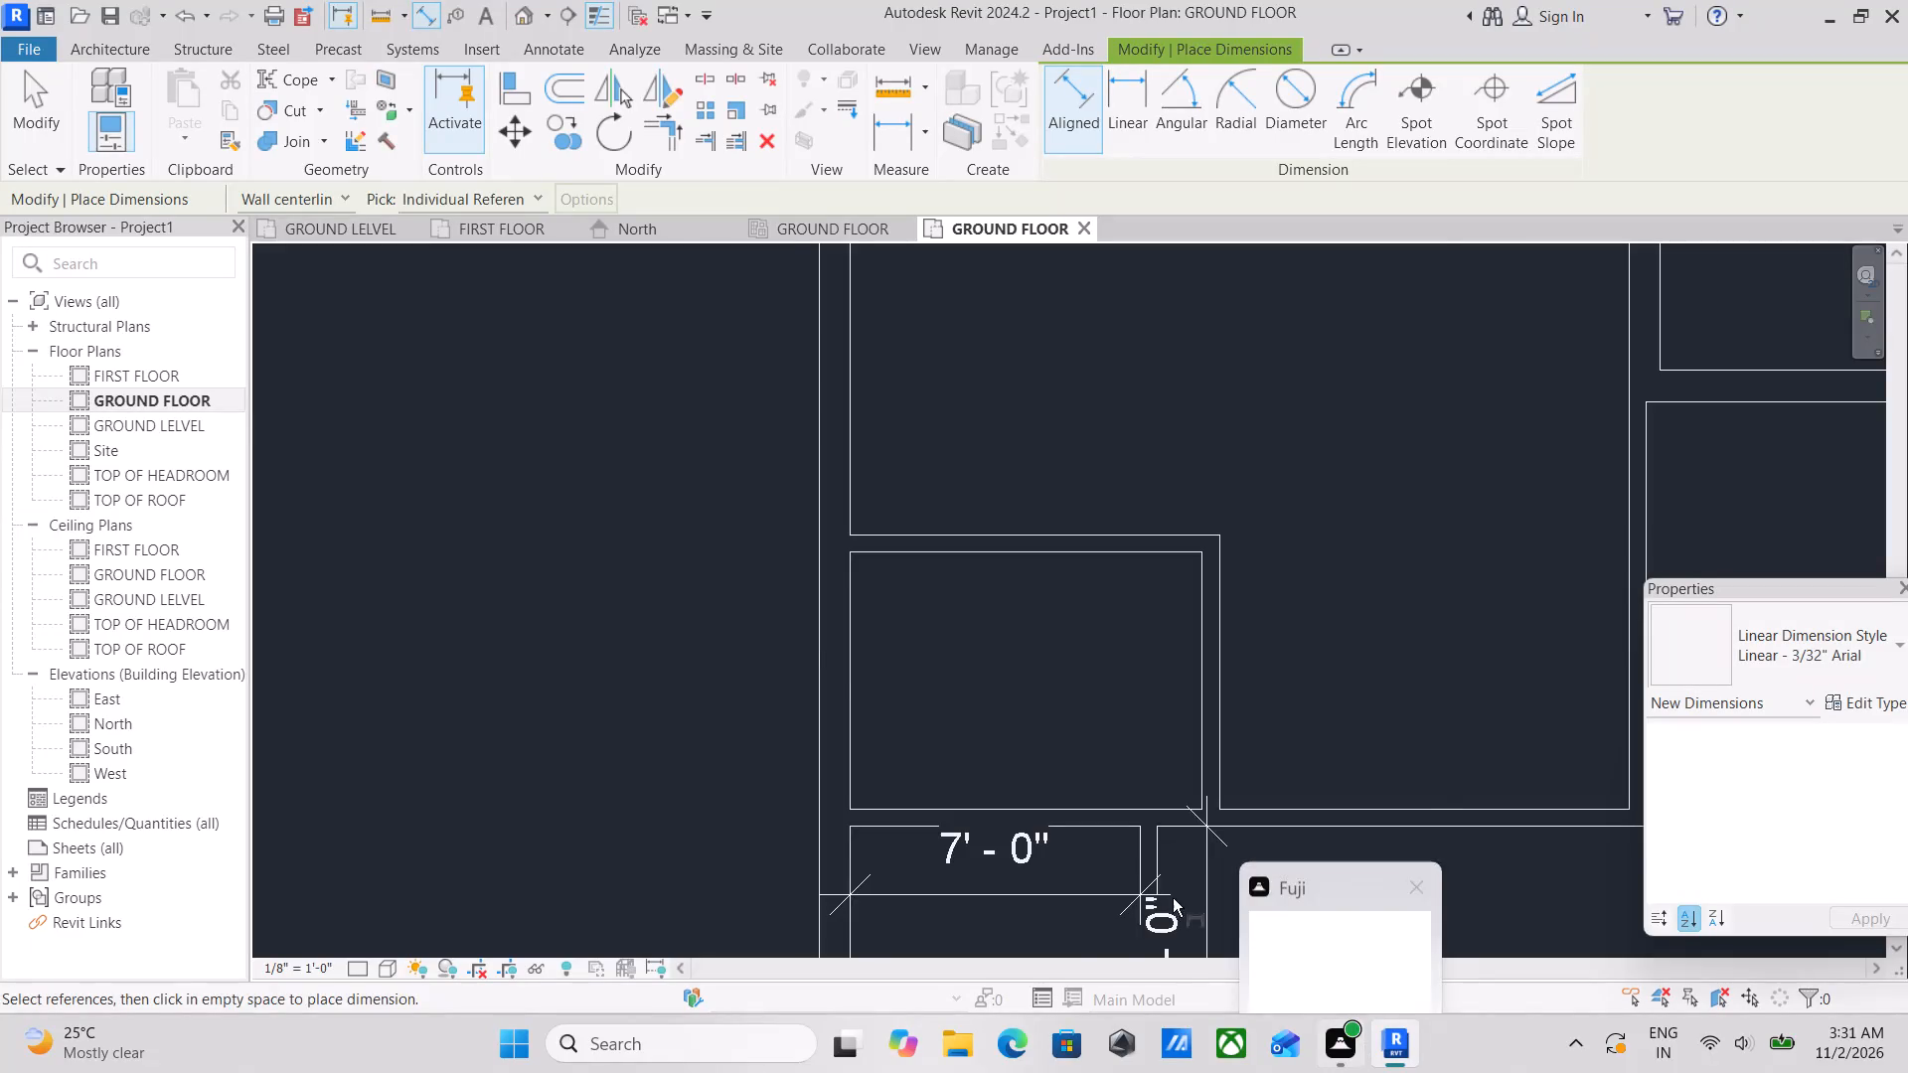
Place a vertical aligned dimension between the north and south 5" inner walls of the north-west room's new small room.
{"action": "scroll", "coordinate": [827, 659], "scroll_direction": "up", "scroll_amount": 3}
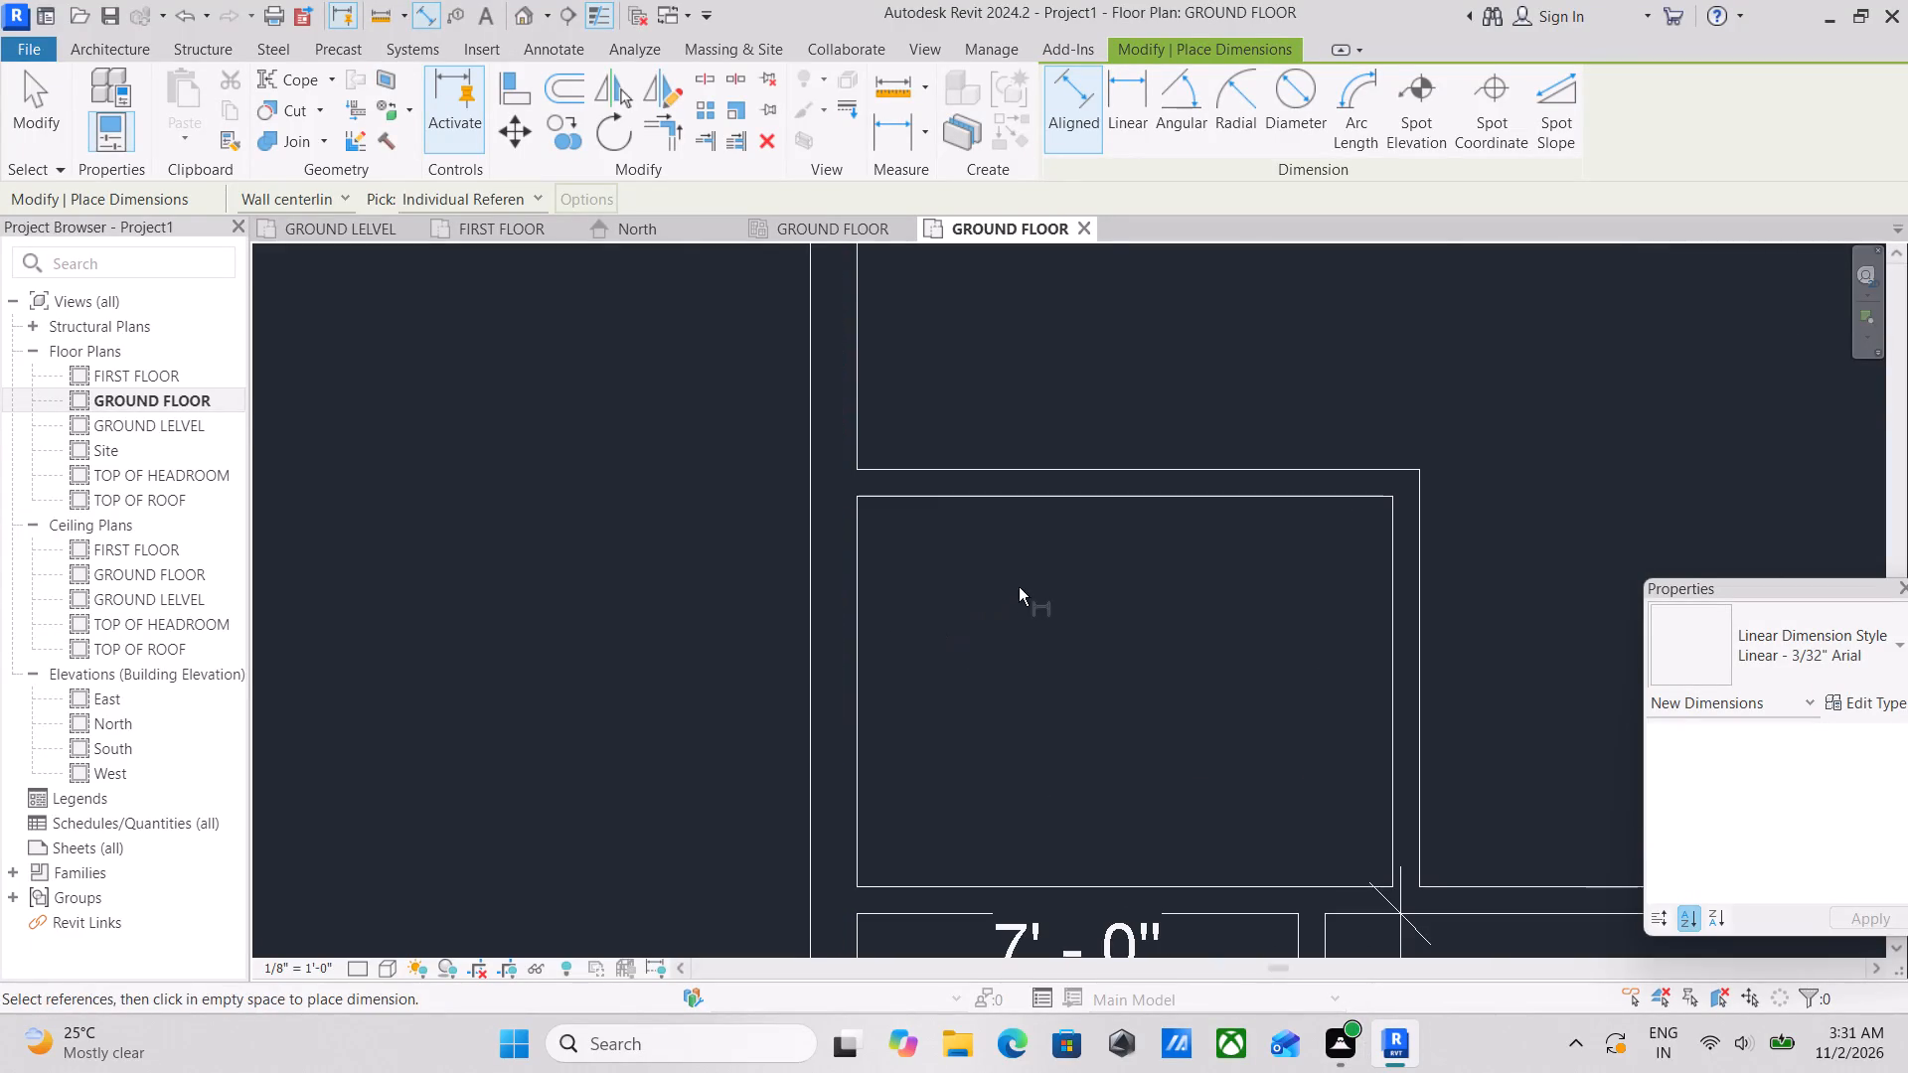
{"action": "middle_click_drag", "start_coordinate": [1066, 573], "coordinate": [976, 604]}
{"action": "scroll", "coordinate": [959, 588], "scroll_direction": "up", "scroll_amount": 1}
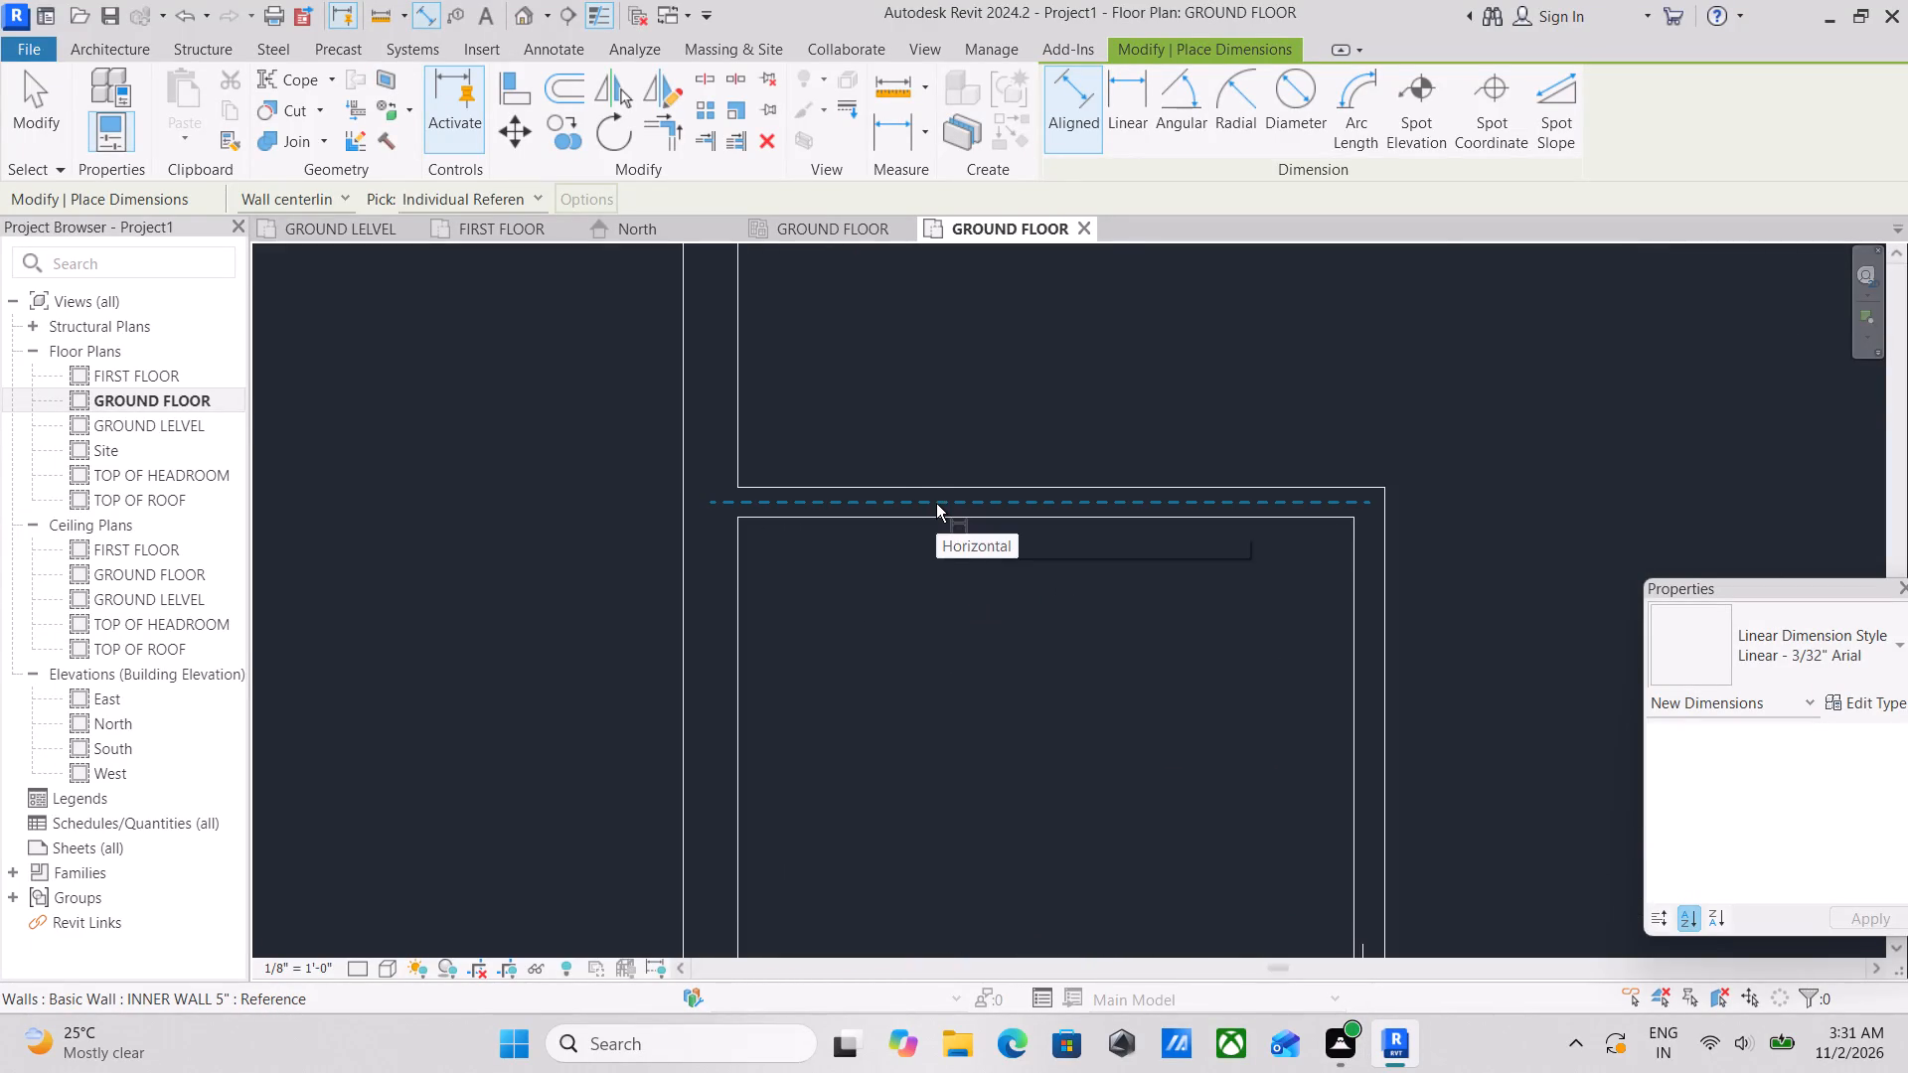
{"action": "left_click", "coordinate": [936, 504]}
{"action": "scroll", "coordinate": [956, 759], "scroll_direction": "down", "scroll_amount": 1}
{"action": "middle_click_drag", "start_coordinate": [959, 741], "coordinate": [1003, 541]}
{"action": "left_click", "coordinate": [1050, 757]}
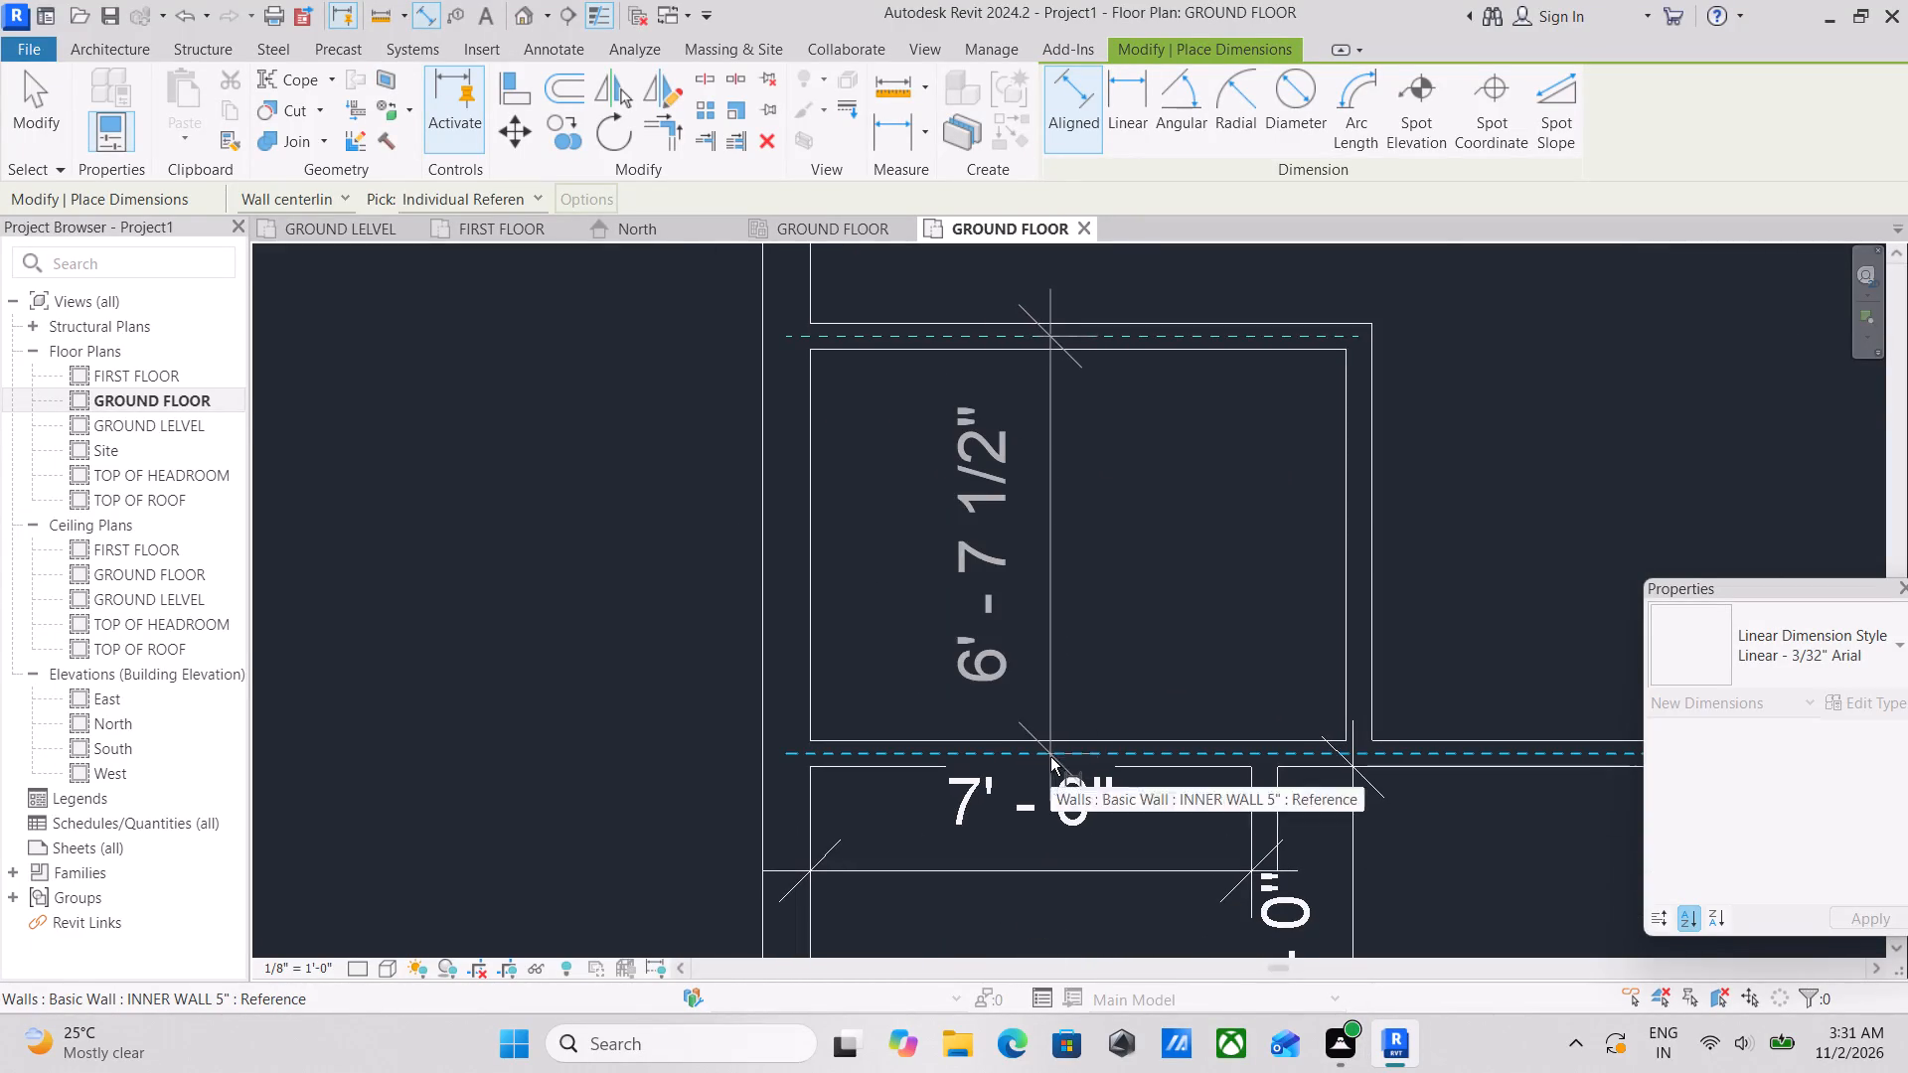
{"action": "left_click", "coordinate": [1070, 523]}
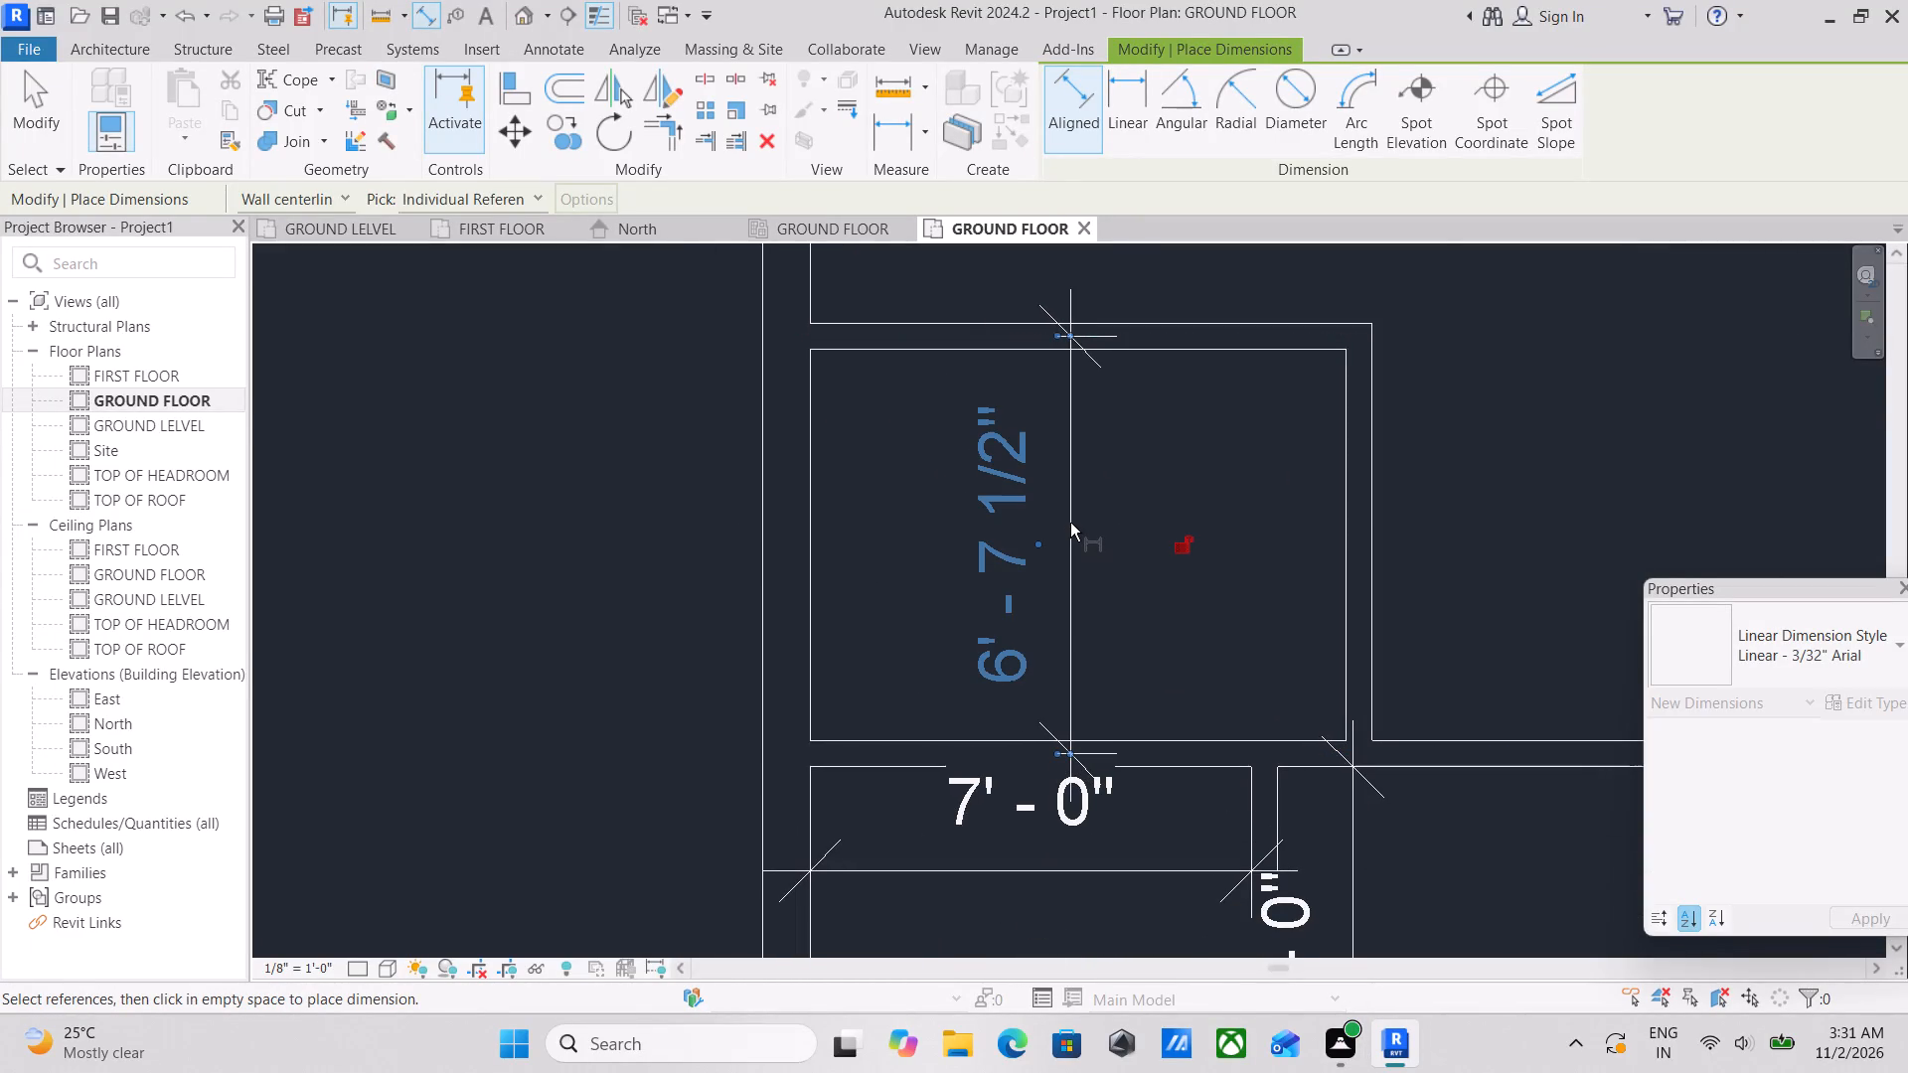
{"action": "key", "text": "Escape"}
{"action": "key", "text": "Escape"}
{"action": "key", "text": "Escape"}
Shift the vertical dimension's north witness line from the wall centerline to the north wall's inner face.
{"action": "scroll", "coordinate": [1084, 755], "scroll_direction": "up", "scroll_amount": 3}
{"action": "key", "text": "Escape"}
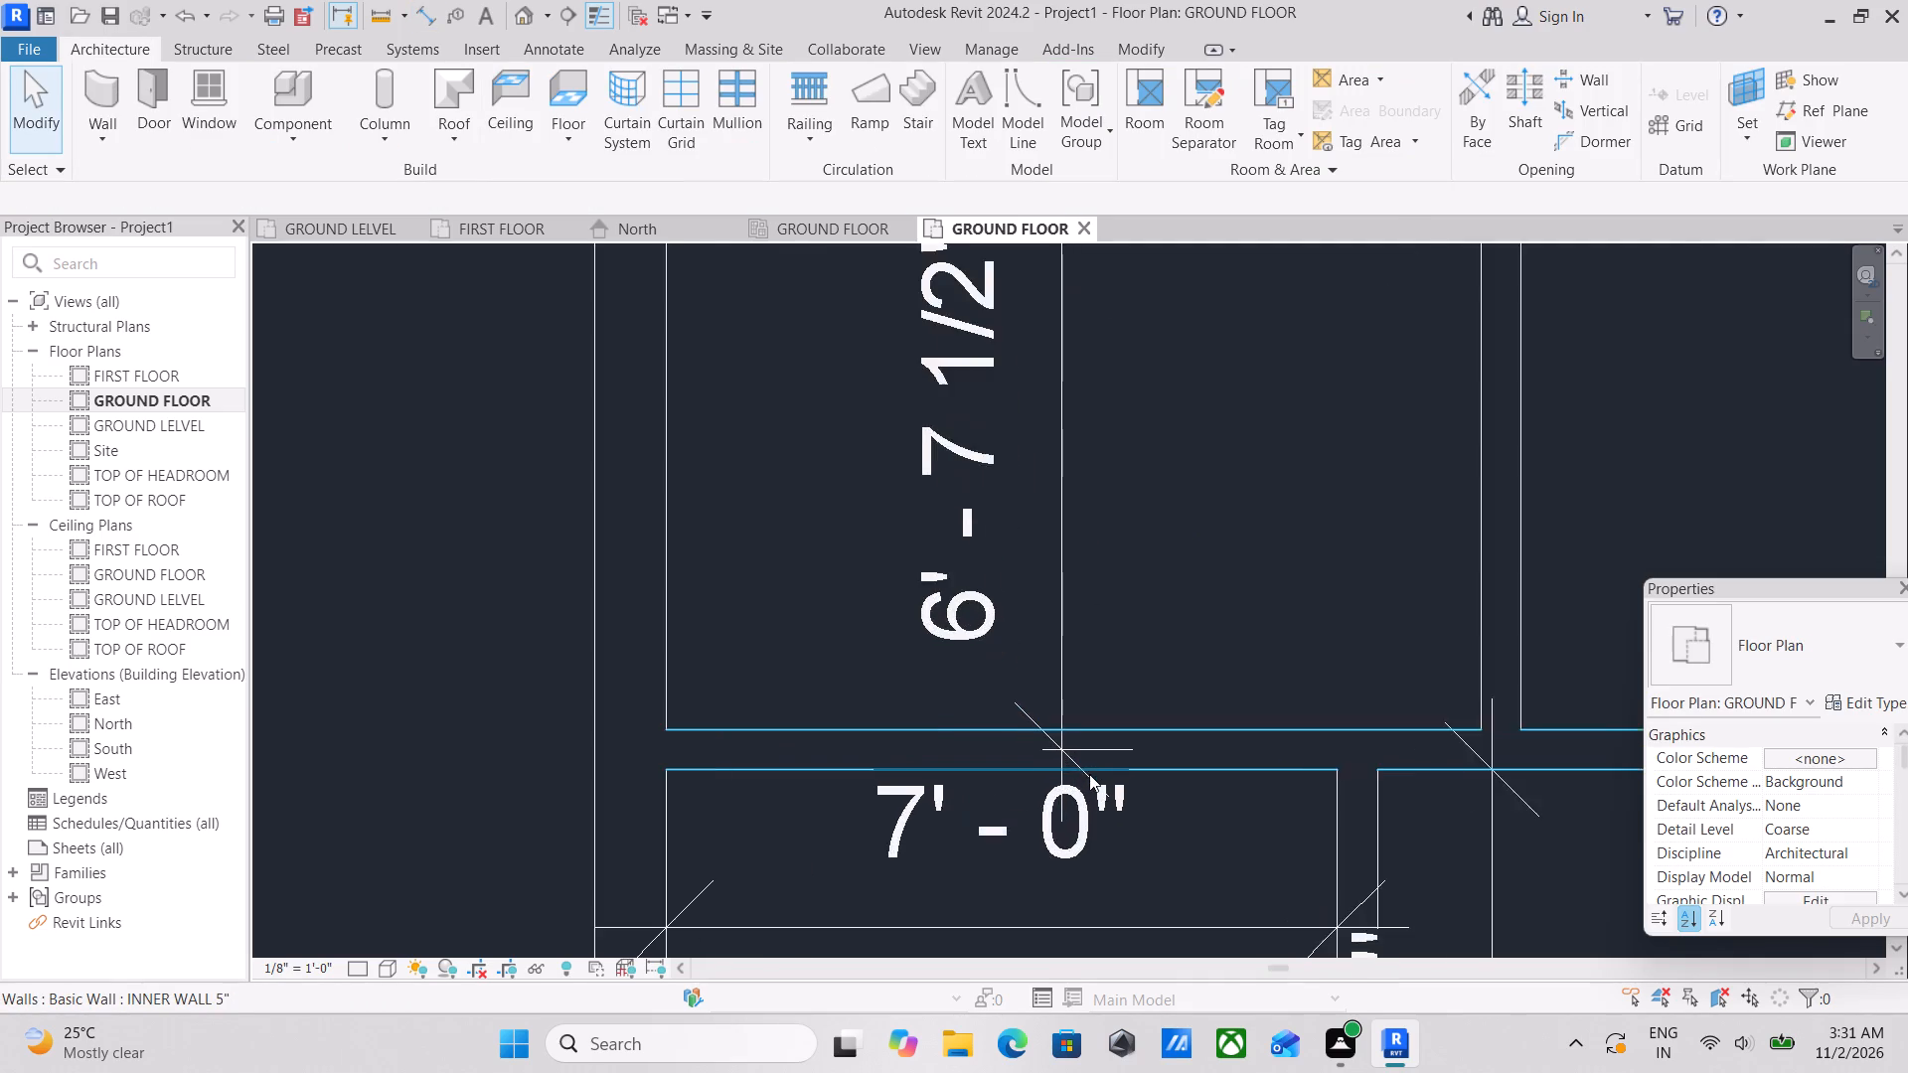
{"action": "scroll", "coordinate": [1090, 771], "scroll_direction": "up", "scroll_amount": 9}
{"action": "key", "text": "Escape"}
{"action": "key", "text": "Escape"}
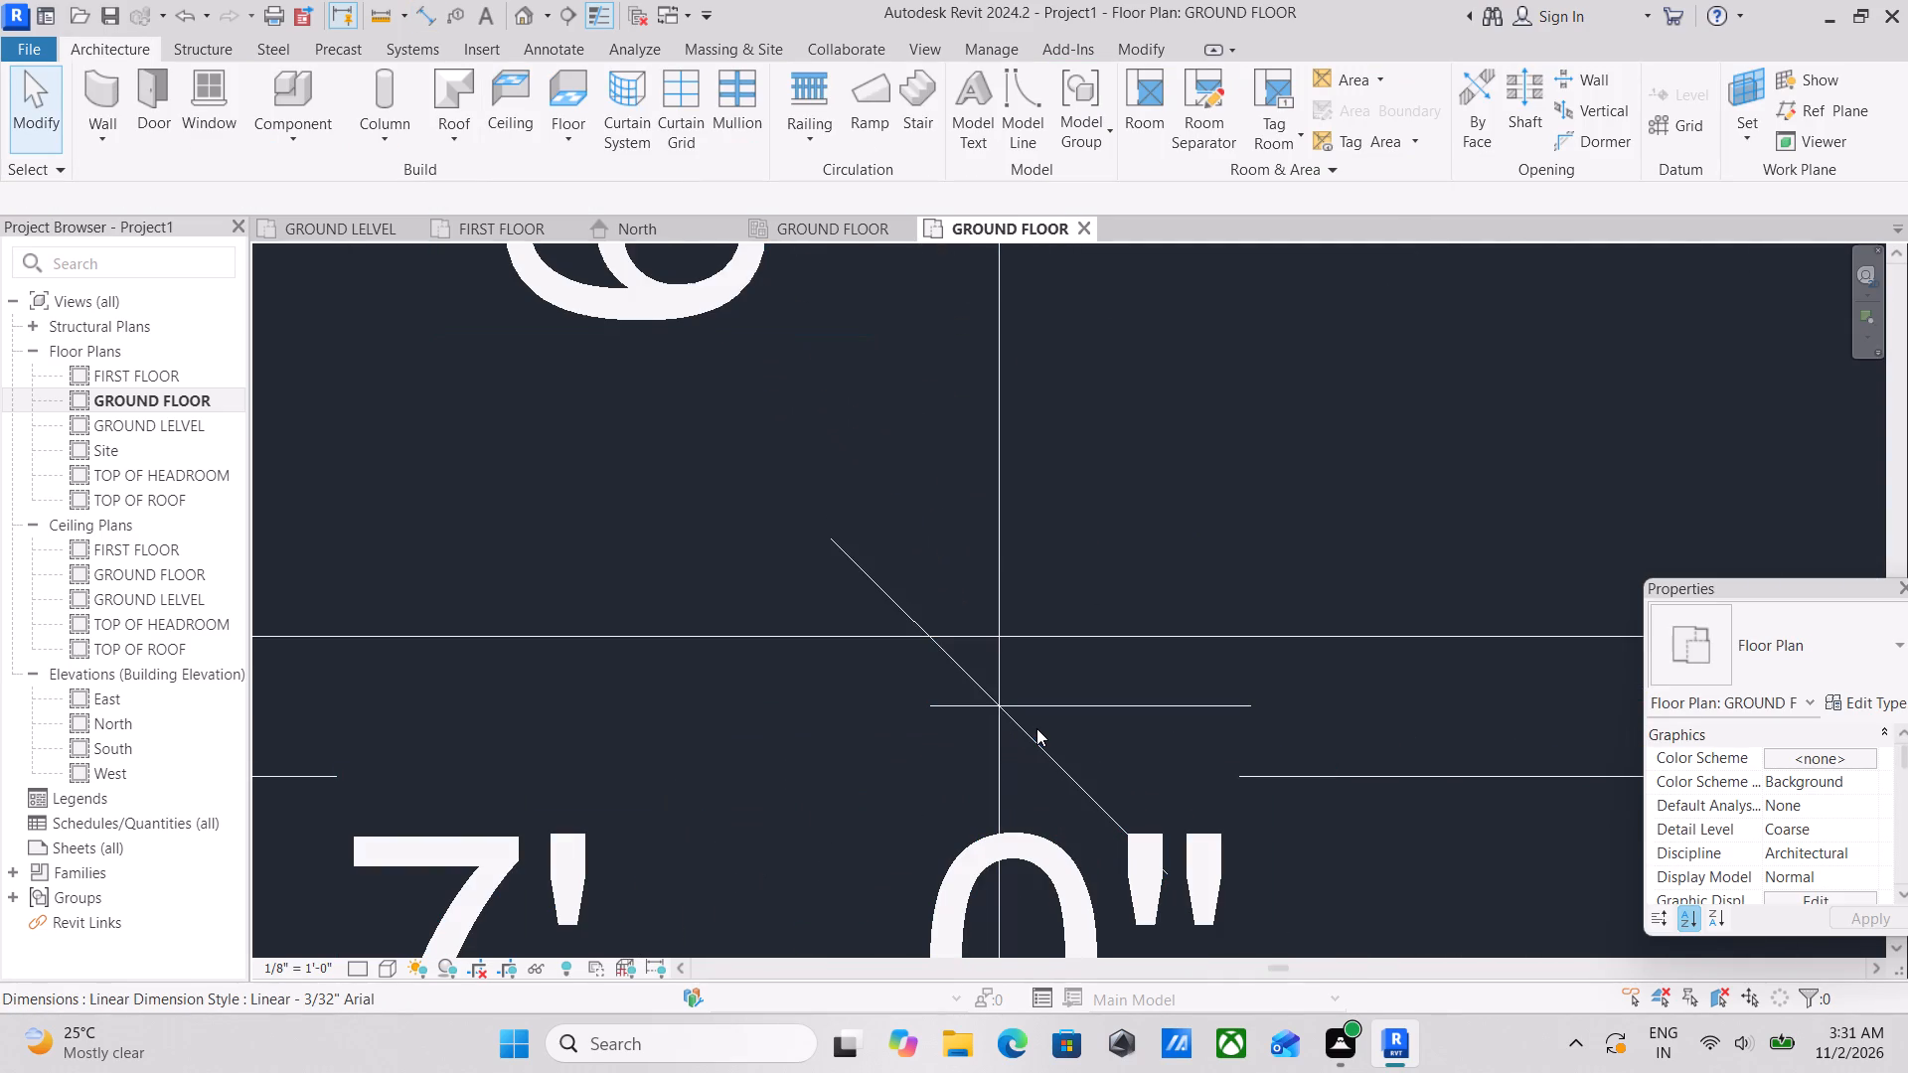
{"action": "left_click", "coordinate": [1036, 727]}
{"action": "scroll", "coordinate": [986, 706], "scroll_direction": "up", "scroll_amount": 1}
{"action": "scroll", "coordinate": [1003, 585], "scroll_direction": "down", "scroll_amount": 4}
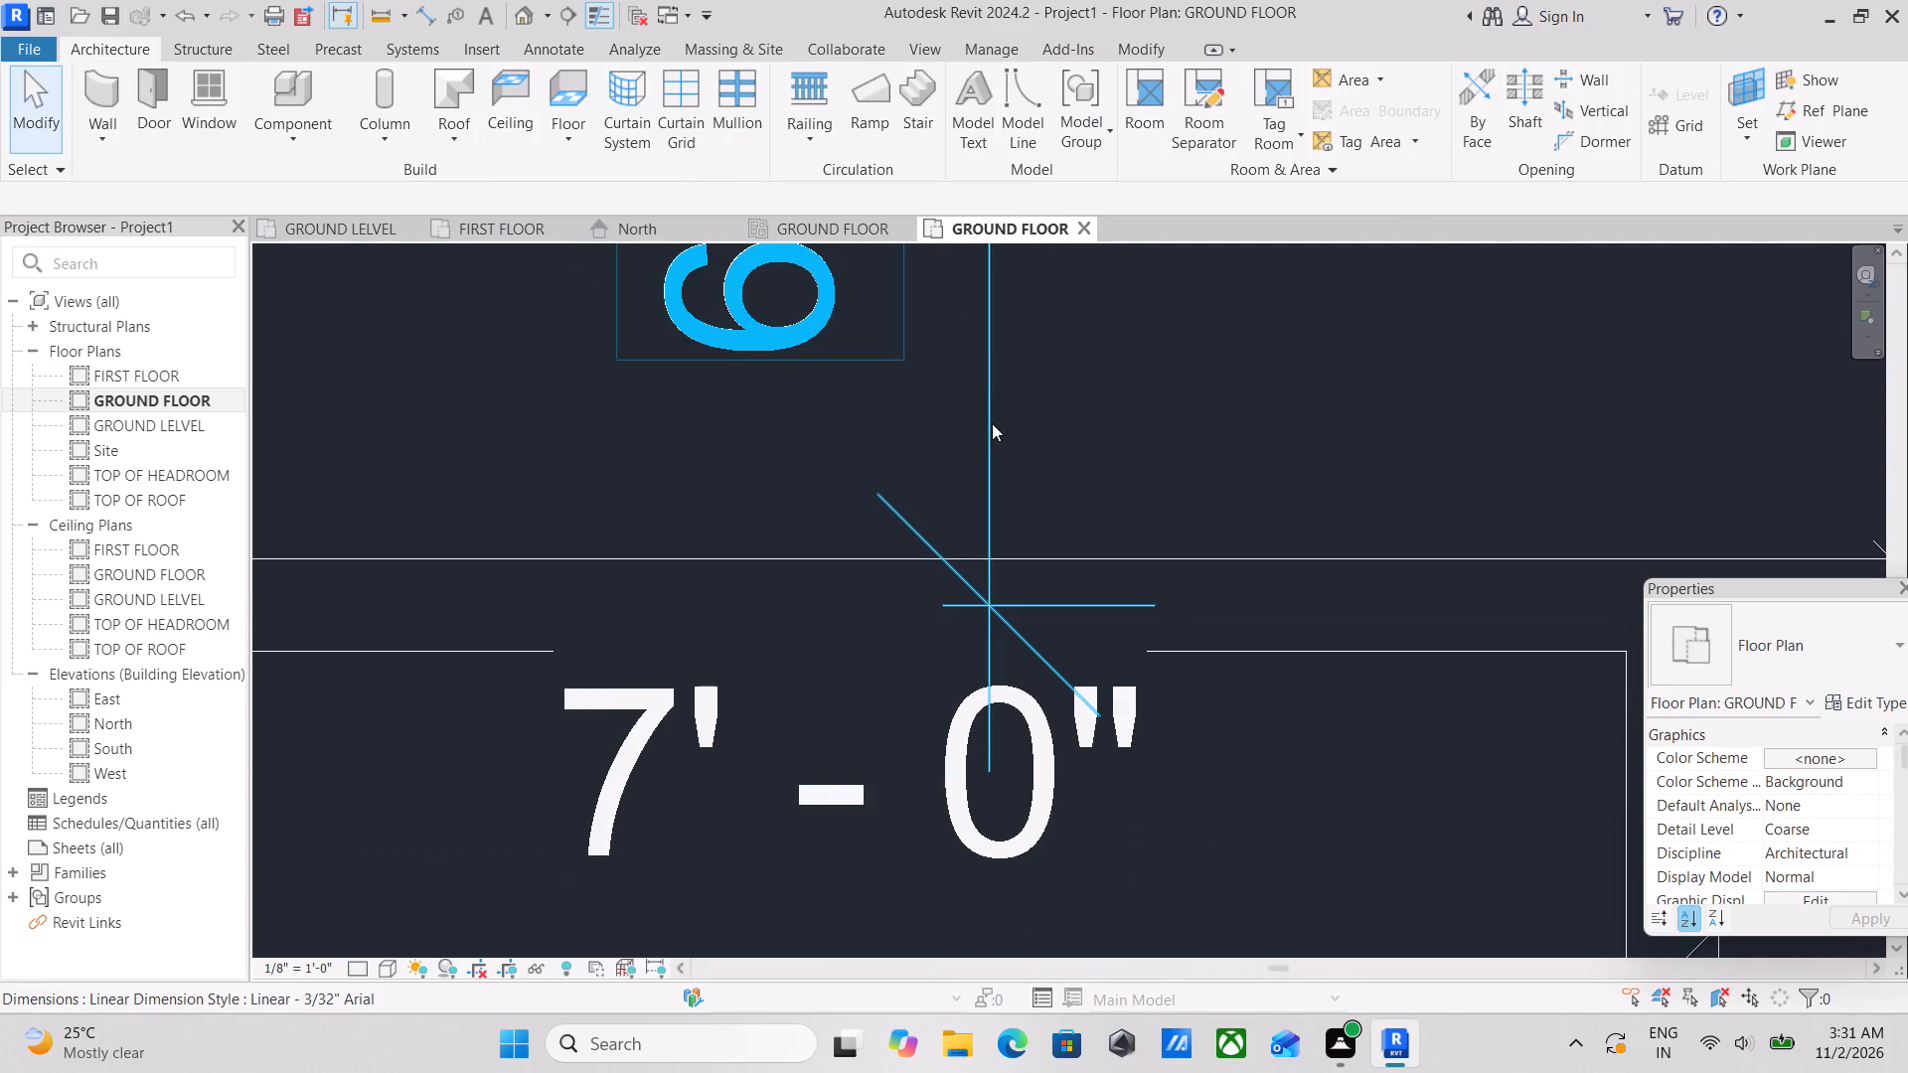
{"action": "left_click", "coordinate": [992, 423]}
{"action": "scroll", "coordinate": [1040, 385], "scroll_direction": "down", "scroll_amount": 4}
{"action": "middle_click_drag", "start_coordinate": [1040, 385], "coordinate": [1048, 843]}
{"action": "middle_click_drag", "start_coordinate": [1070, 525], "coordinate": [1037, 943]}
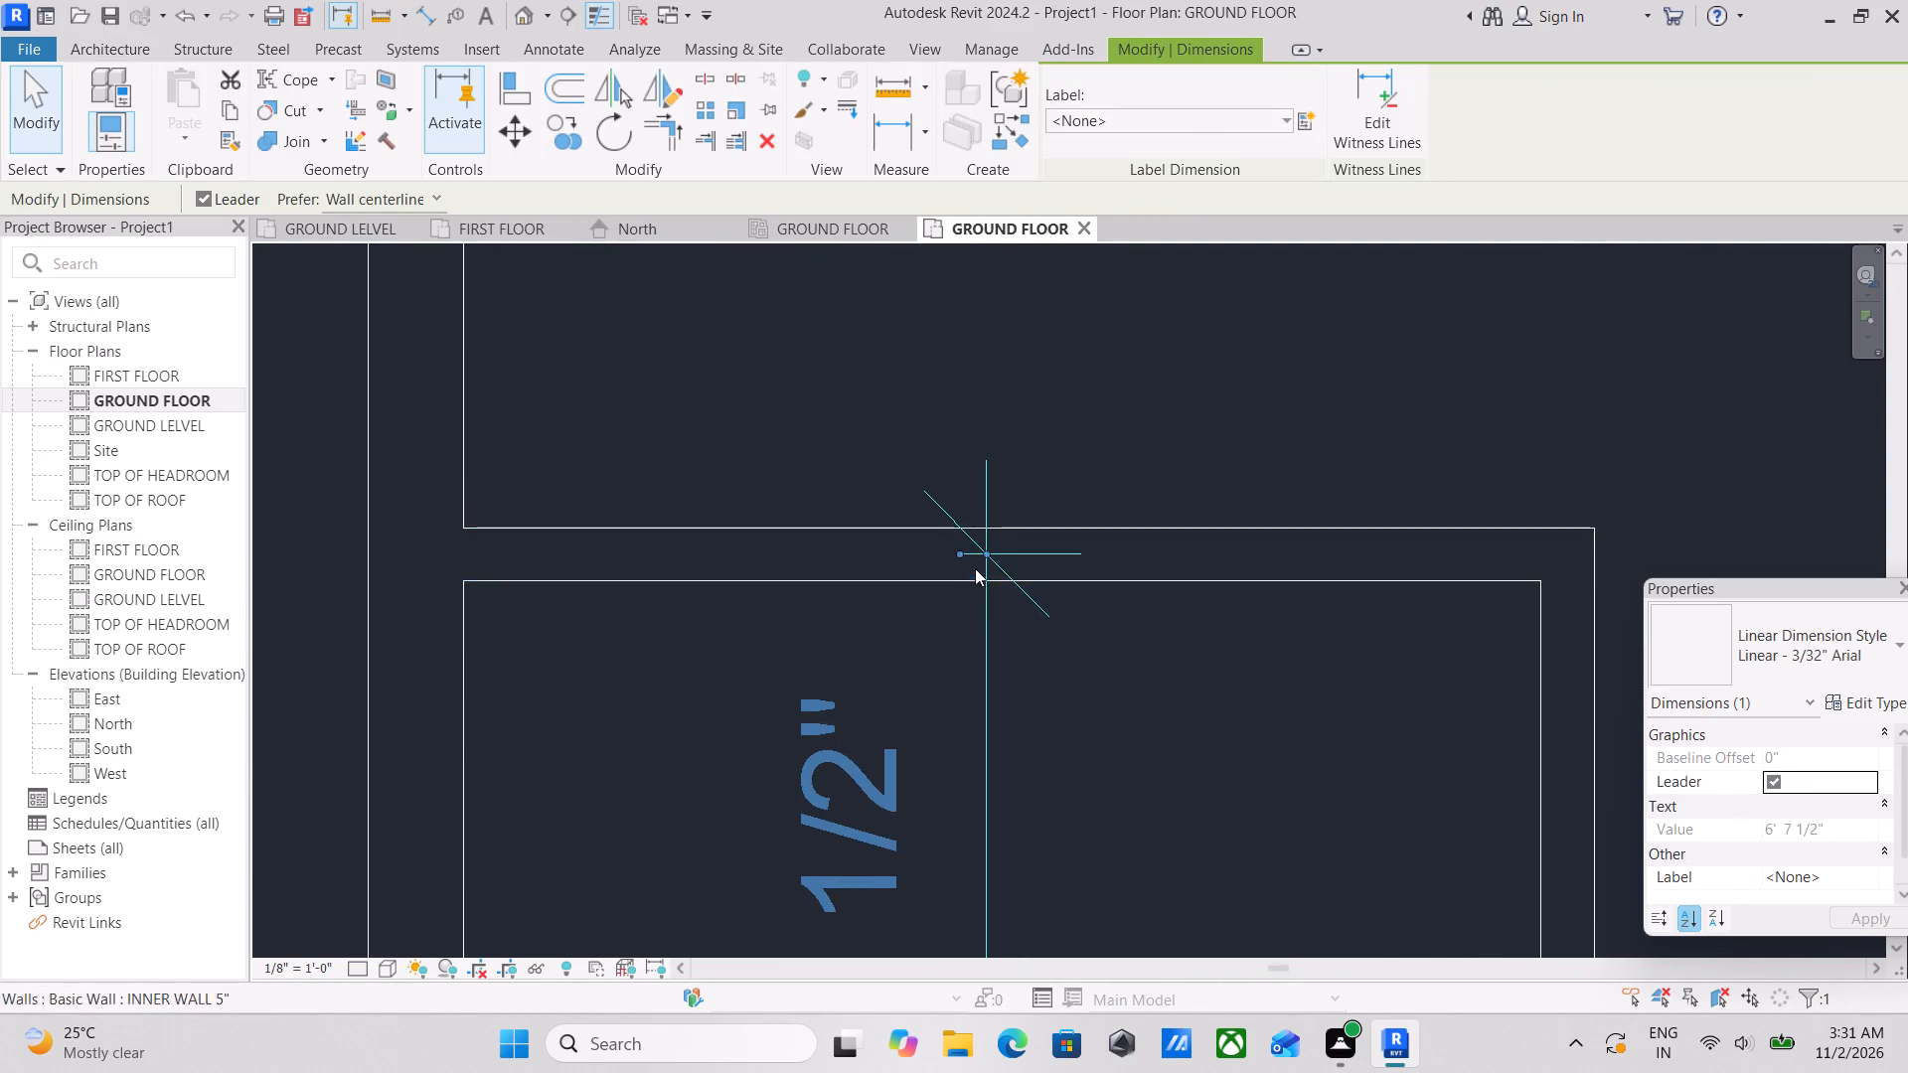
{"action": "scroll", "coordinate": [992, 548], "scroll_direction": "up", "scroll_amount": 13}
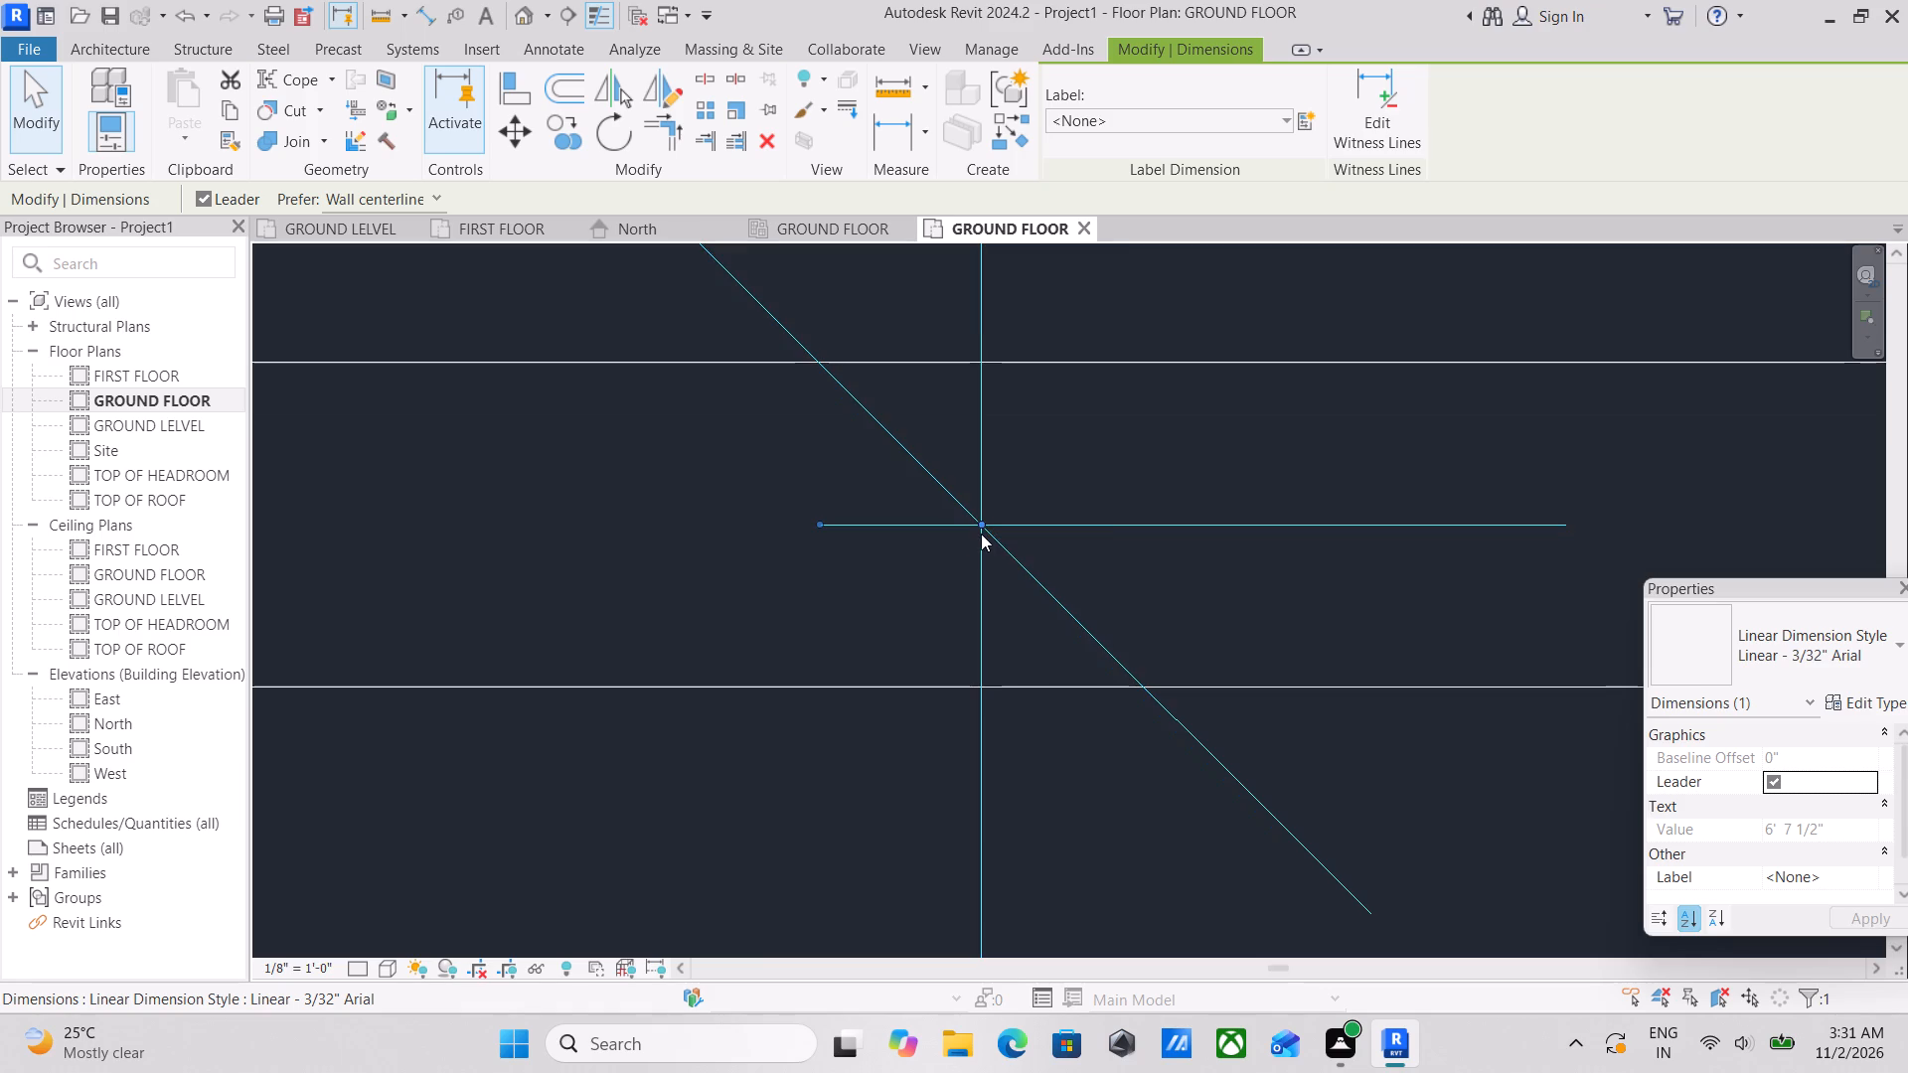
{"action": "left_click", "coordinate": [983, 526]}
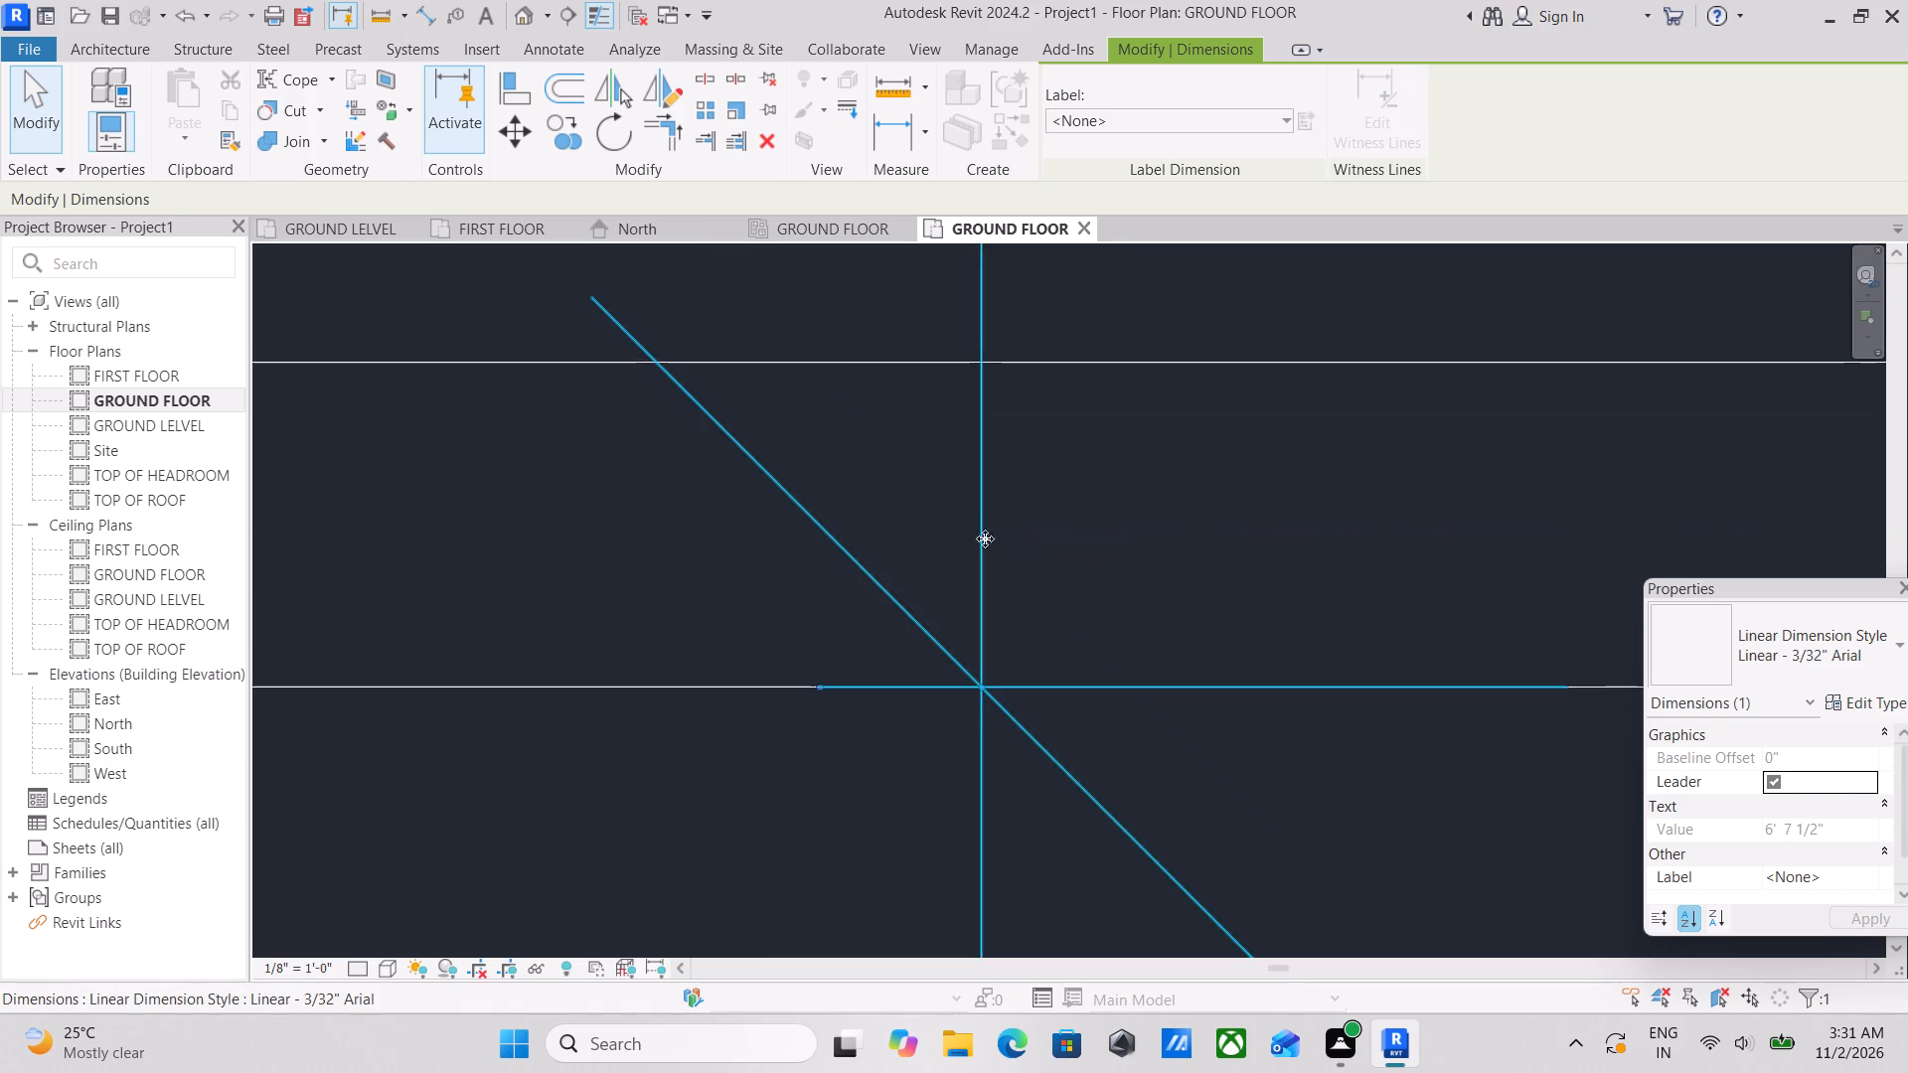
Shift the vertical dimension's south witness line to the south wall's inner face so it spans the room's clear distance.
{"action": "scroll", "coordinate": [1028, 674], "scroll_direction": "down", "scroll_amount": 10}
{"action": "middle_click_drag", "start_coordinate": [1249, 758], "coordinate": [969, 520]}
{"action": "scroll", "coordinate": [973, 690], "scroll_direction": "down", "scroll_amount": 5}
{"action": "middle_click_drag", "start_coordinate": [959, 682], "coordinate": [966, 440]}
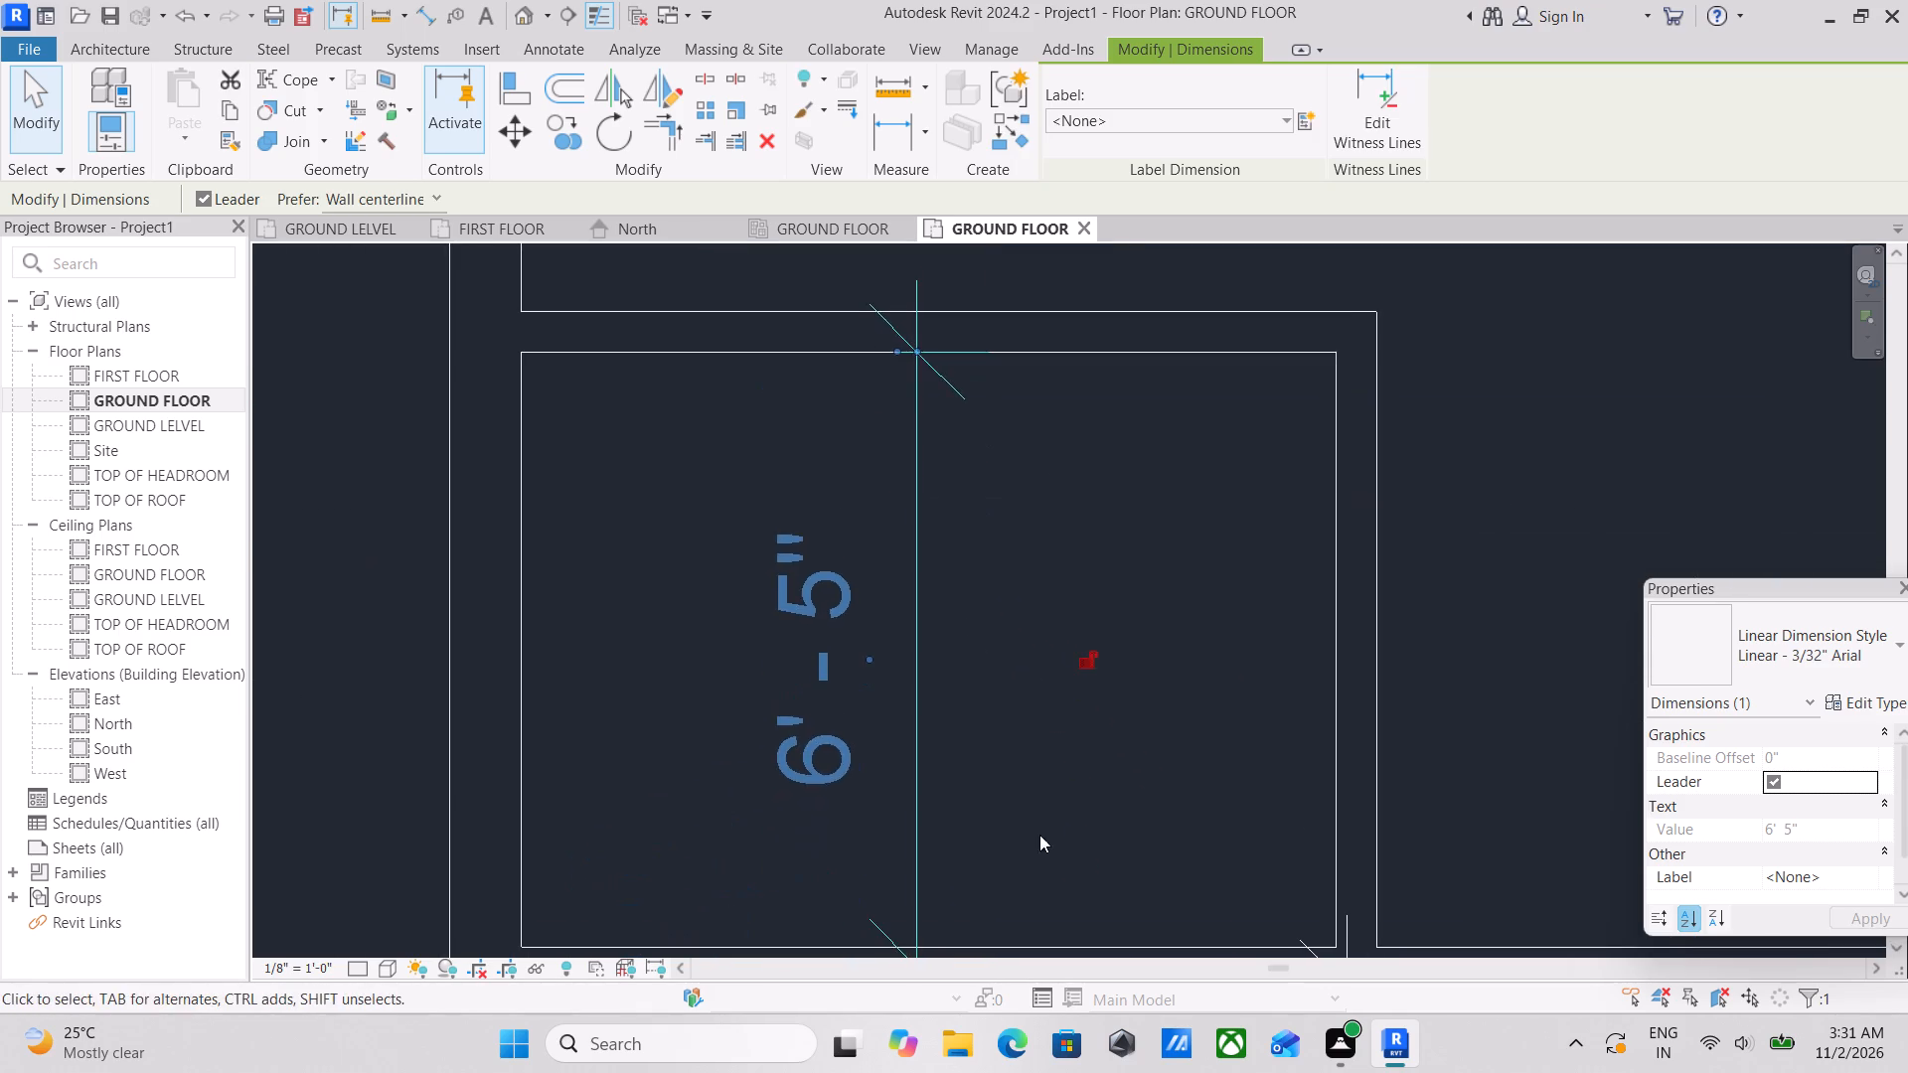
{"action": "middle_click_drag", "start_coordinate": [1038, 804], "coordinate": [1075, 459]}
{"action": "scroll", "coordinate": [1058, 587], "scroll_direction": "down", "scroll_amount": 1}
{"action": "scroll", "coordinate": [974, 586], "scroll_direction": "up", "scroll_amount": 15}
{"action": "left_click", "coordinate": [954, 591]}
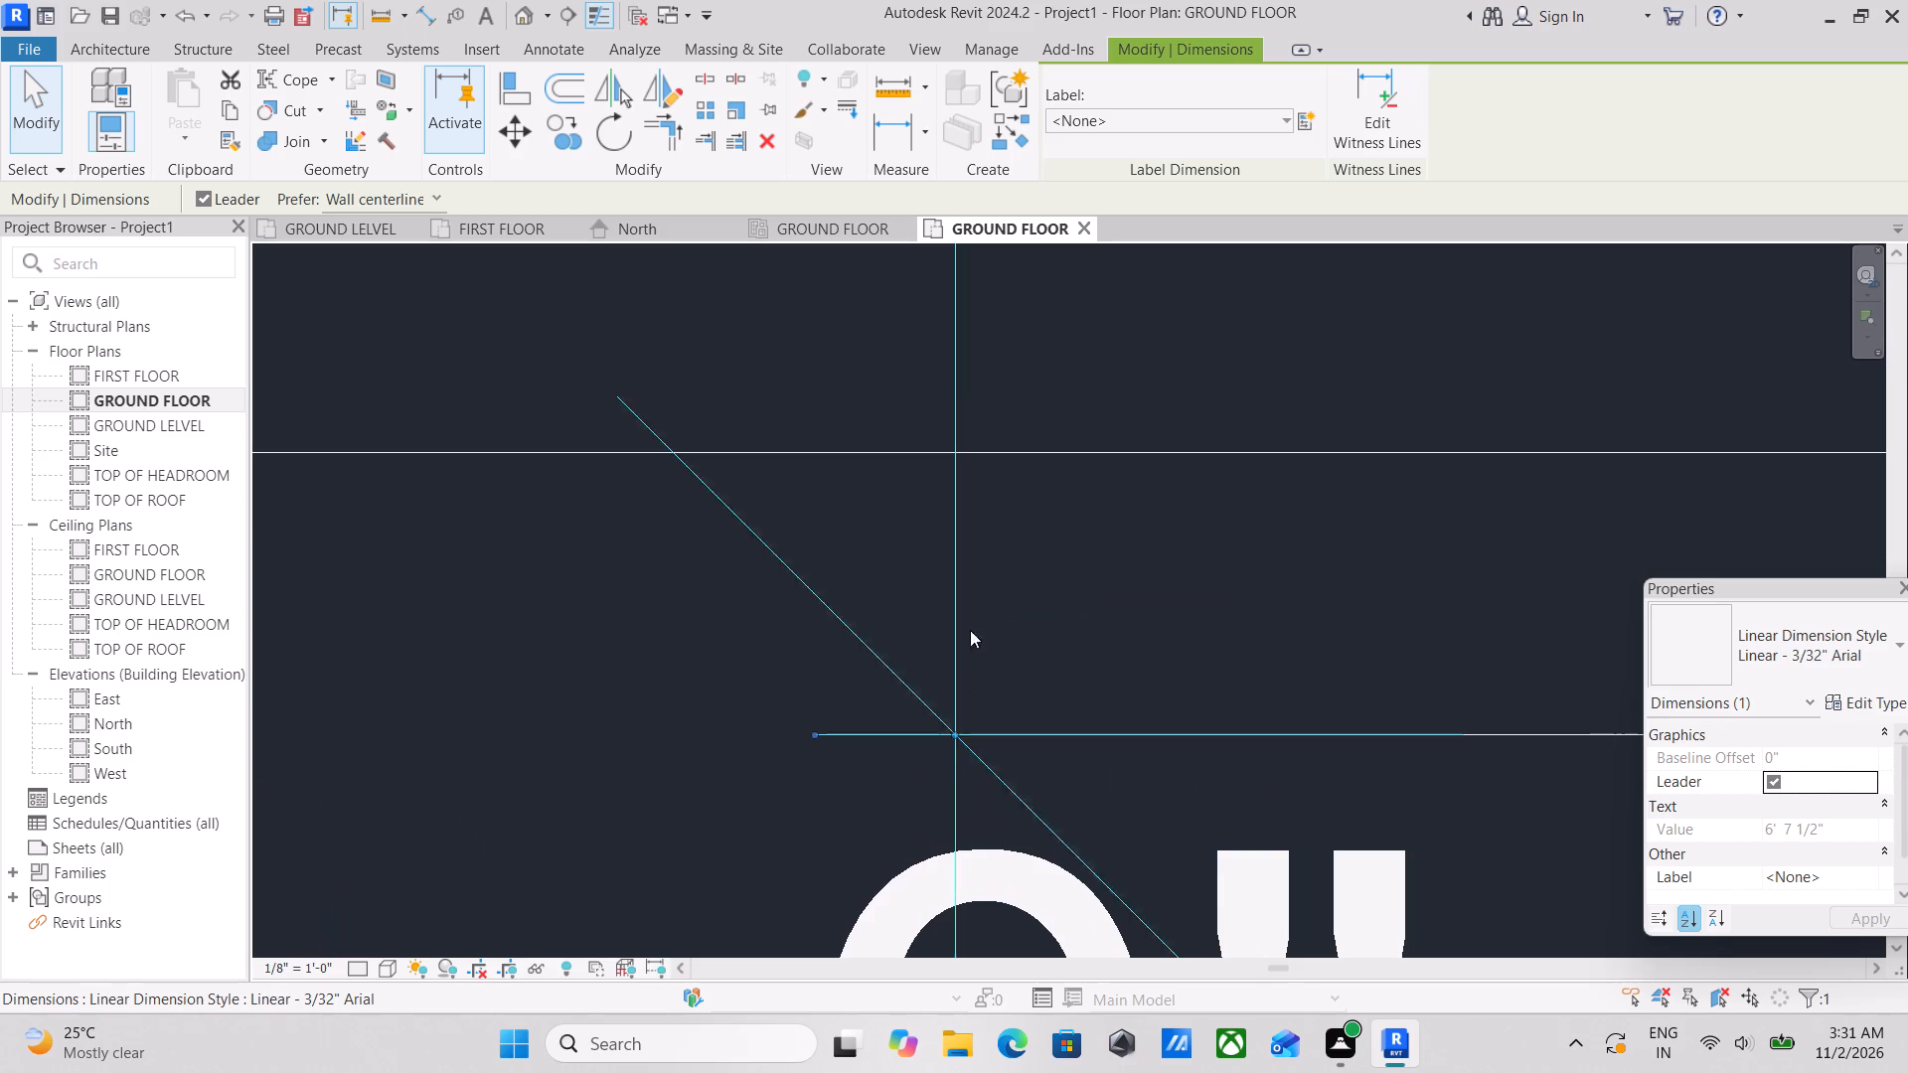
{"action": "left_click", "coordinate": [955, 731]}
{"action": "scroll", "coordinate": [969, 692], "scroll_direction": "down", "scroll_amount": 8}
{"action": "middle_click_drag", "start_coordinate": [971, 692], "coordinate": [963, 721]}
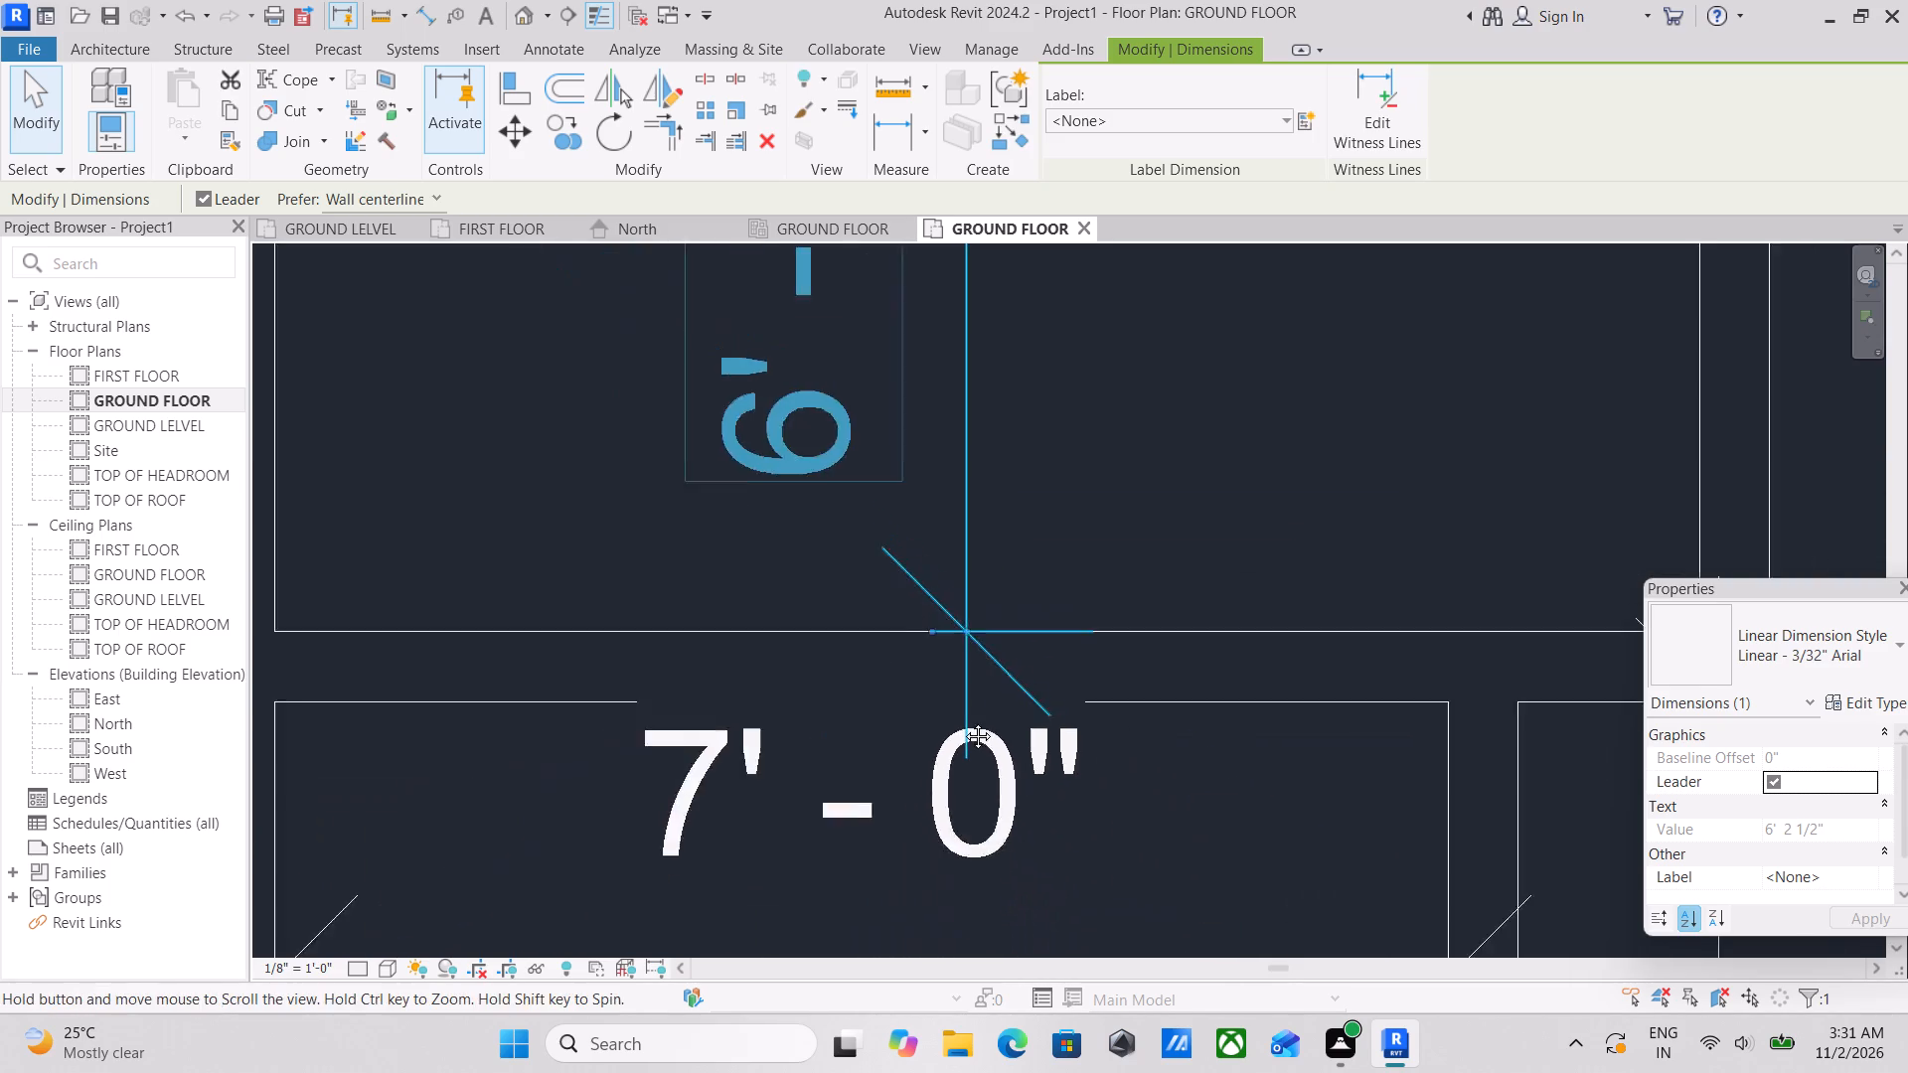
Set the new small room's vertical clear distance to 5' by moving its north 5" inner wall.
{"action": "scroll", "coordinate": [963, 721], "scroll_direction": "down", "scroll_amount": 3}
{"action": "middle_click_drag", "start_coordinate": [963, 721], "coordinate": [931, 1072]}
{"action": "scroll", "coordinate": [931, 1072], "scroll_direction": "up", "scroll_amount": 2}
{"action": "scroll", "coordinate": [905, 644], "scroll_direction": "down", "scroll_amount": 9}
{"action": "middle_click_drag", "start_coordinate": [910, 638], "coordinate": [912, 696]}
{"action": "scroll", "coordinate": [912, 696], "scroll_direction": "up", "scroll_amount": 1}
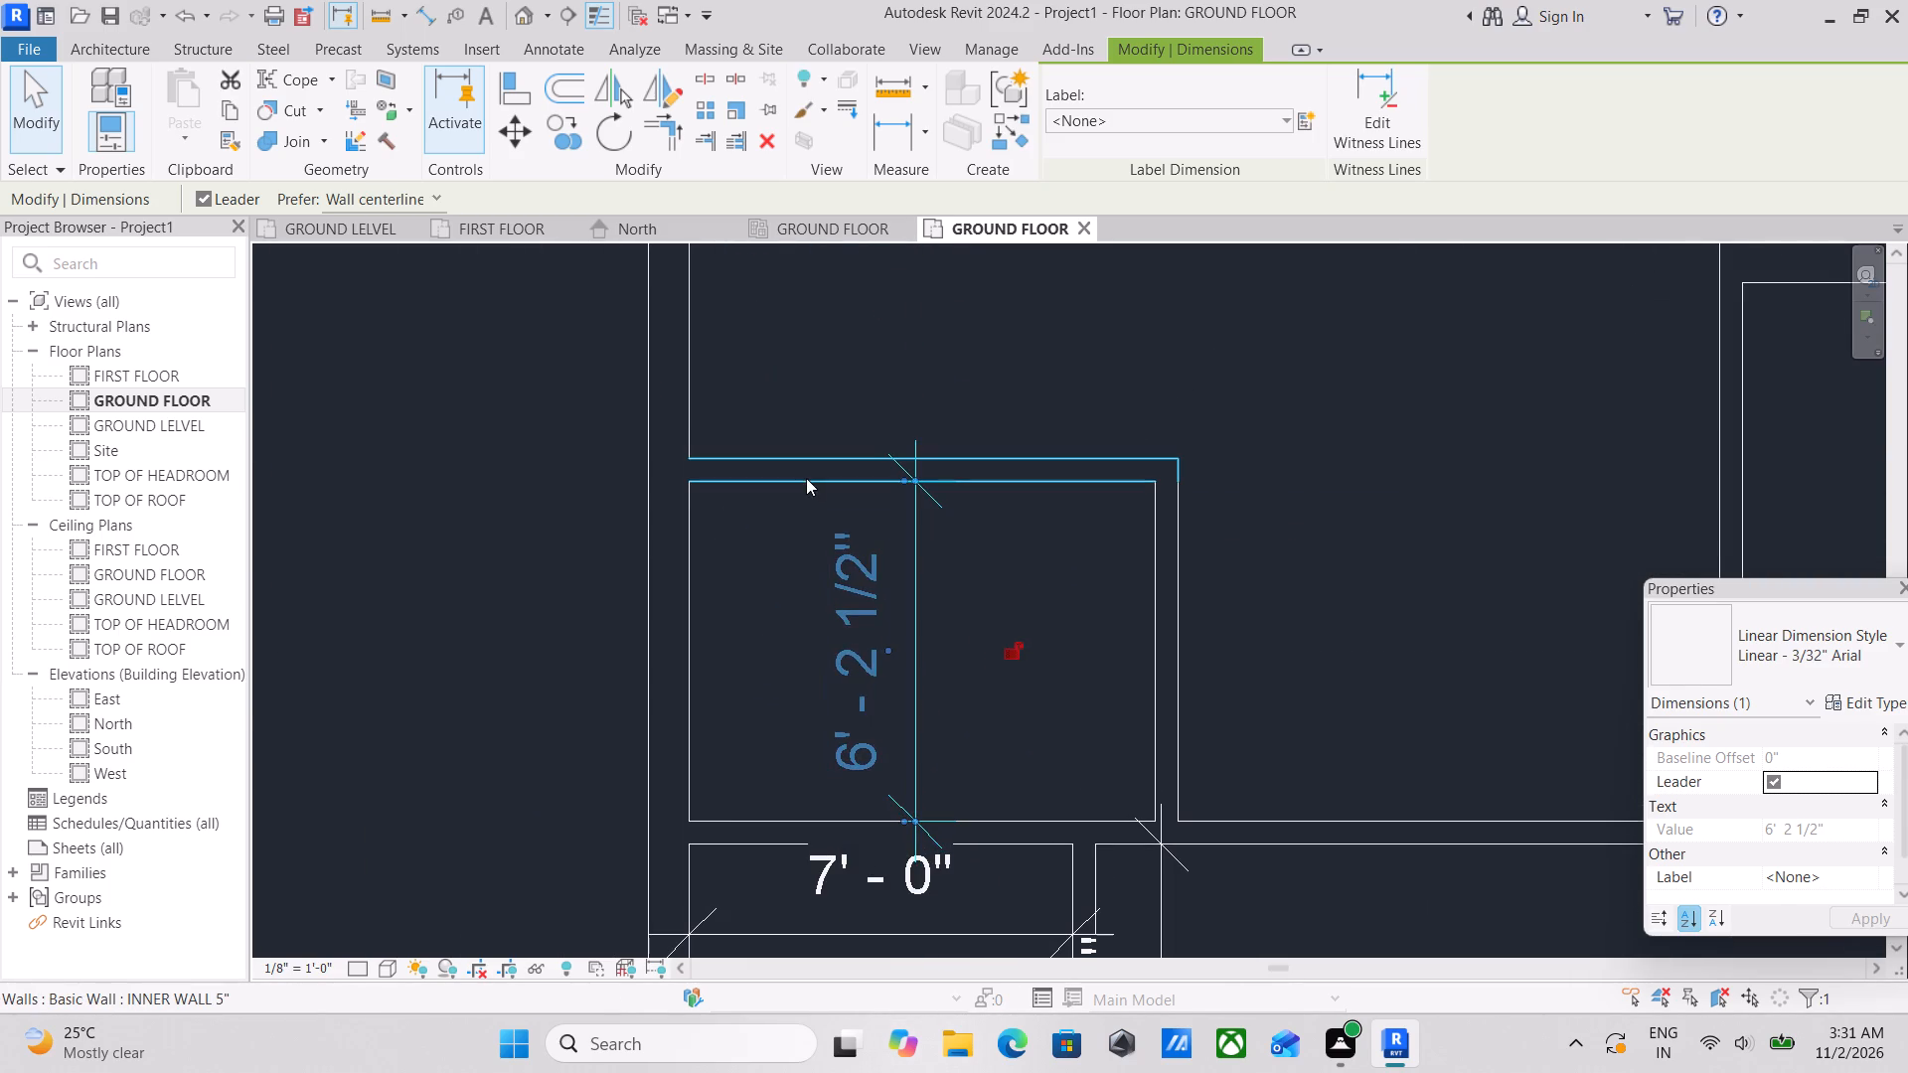
{"action": "left_click", "coordinate": [806, 478]}
{"action": "left_click", "coordinate": [895, 671]}
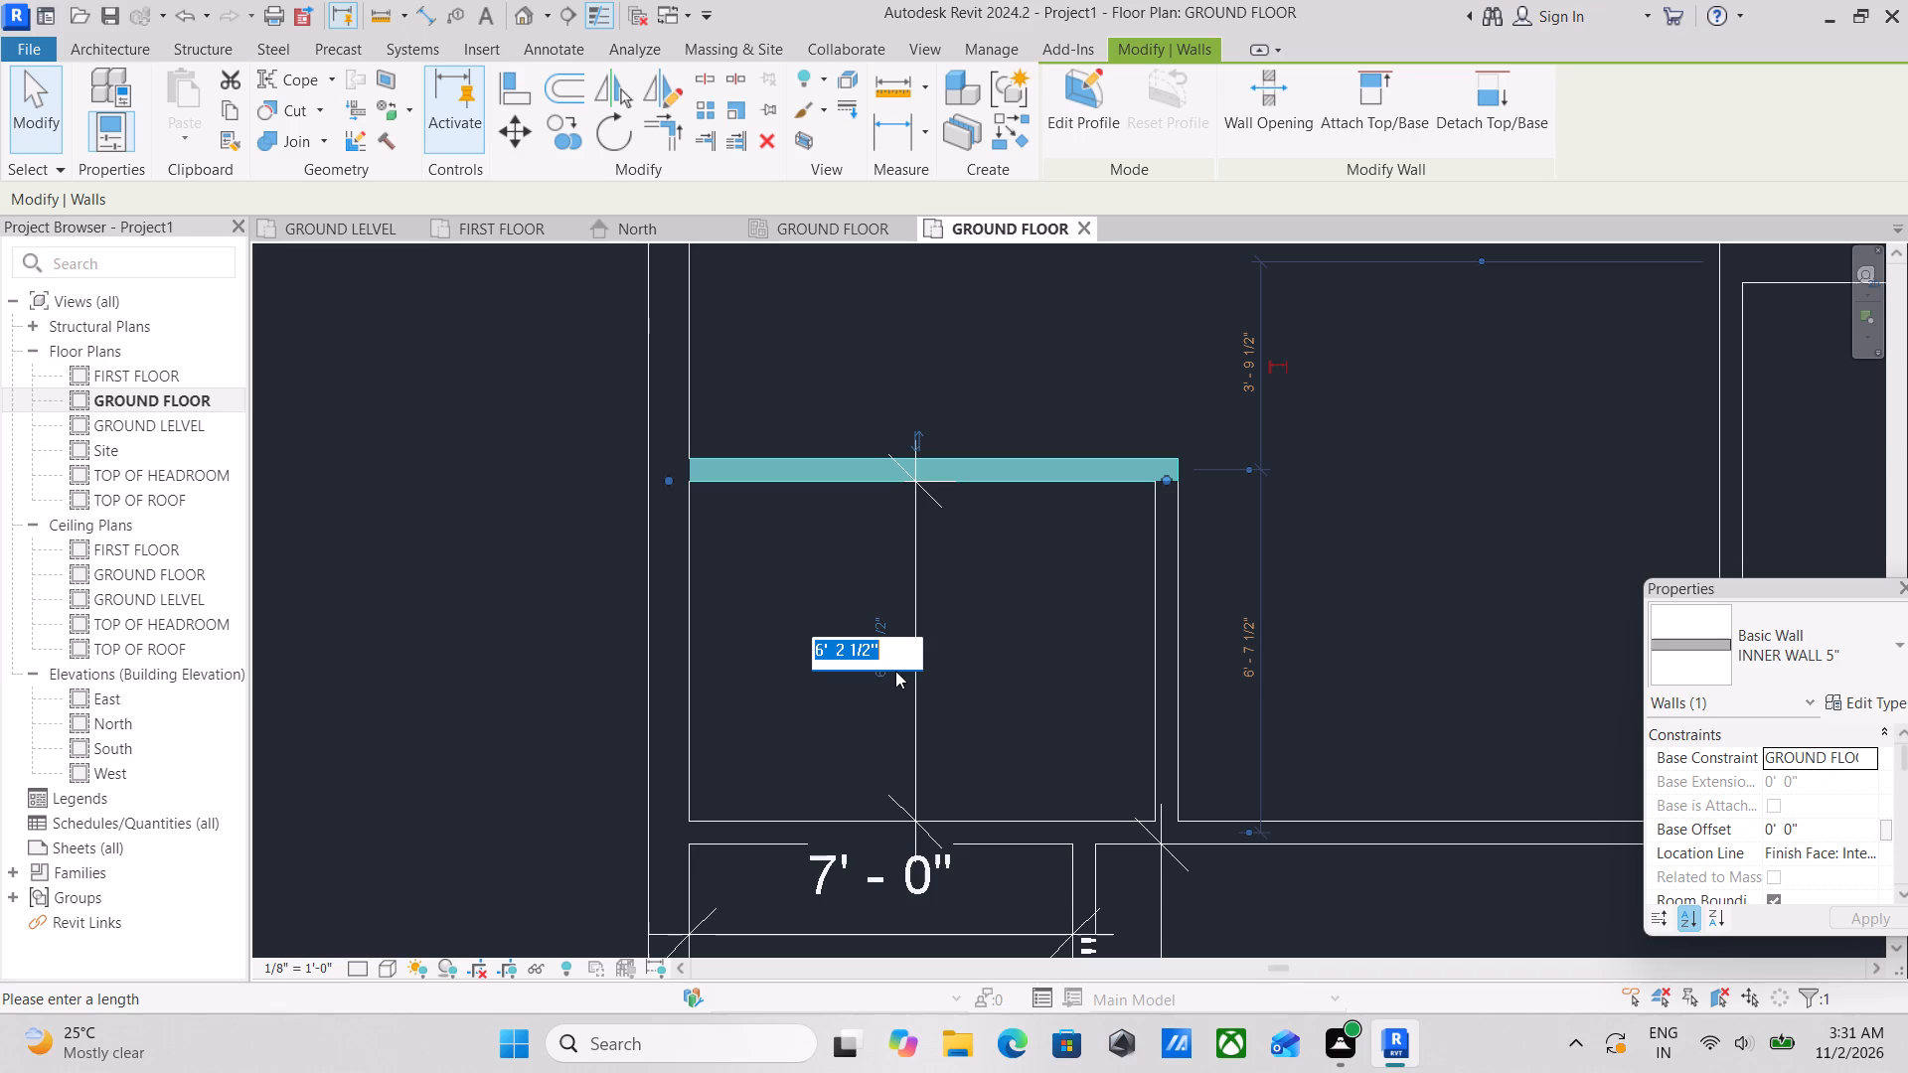
{"action": "scroll", "coordinate": [895, 671], "scroll_direction": "down", "scroll_amount": 1}
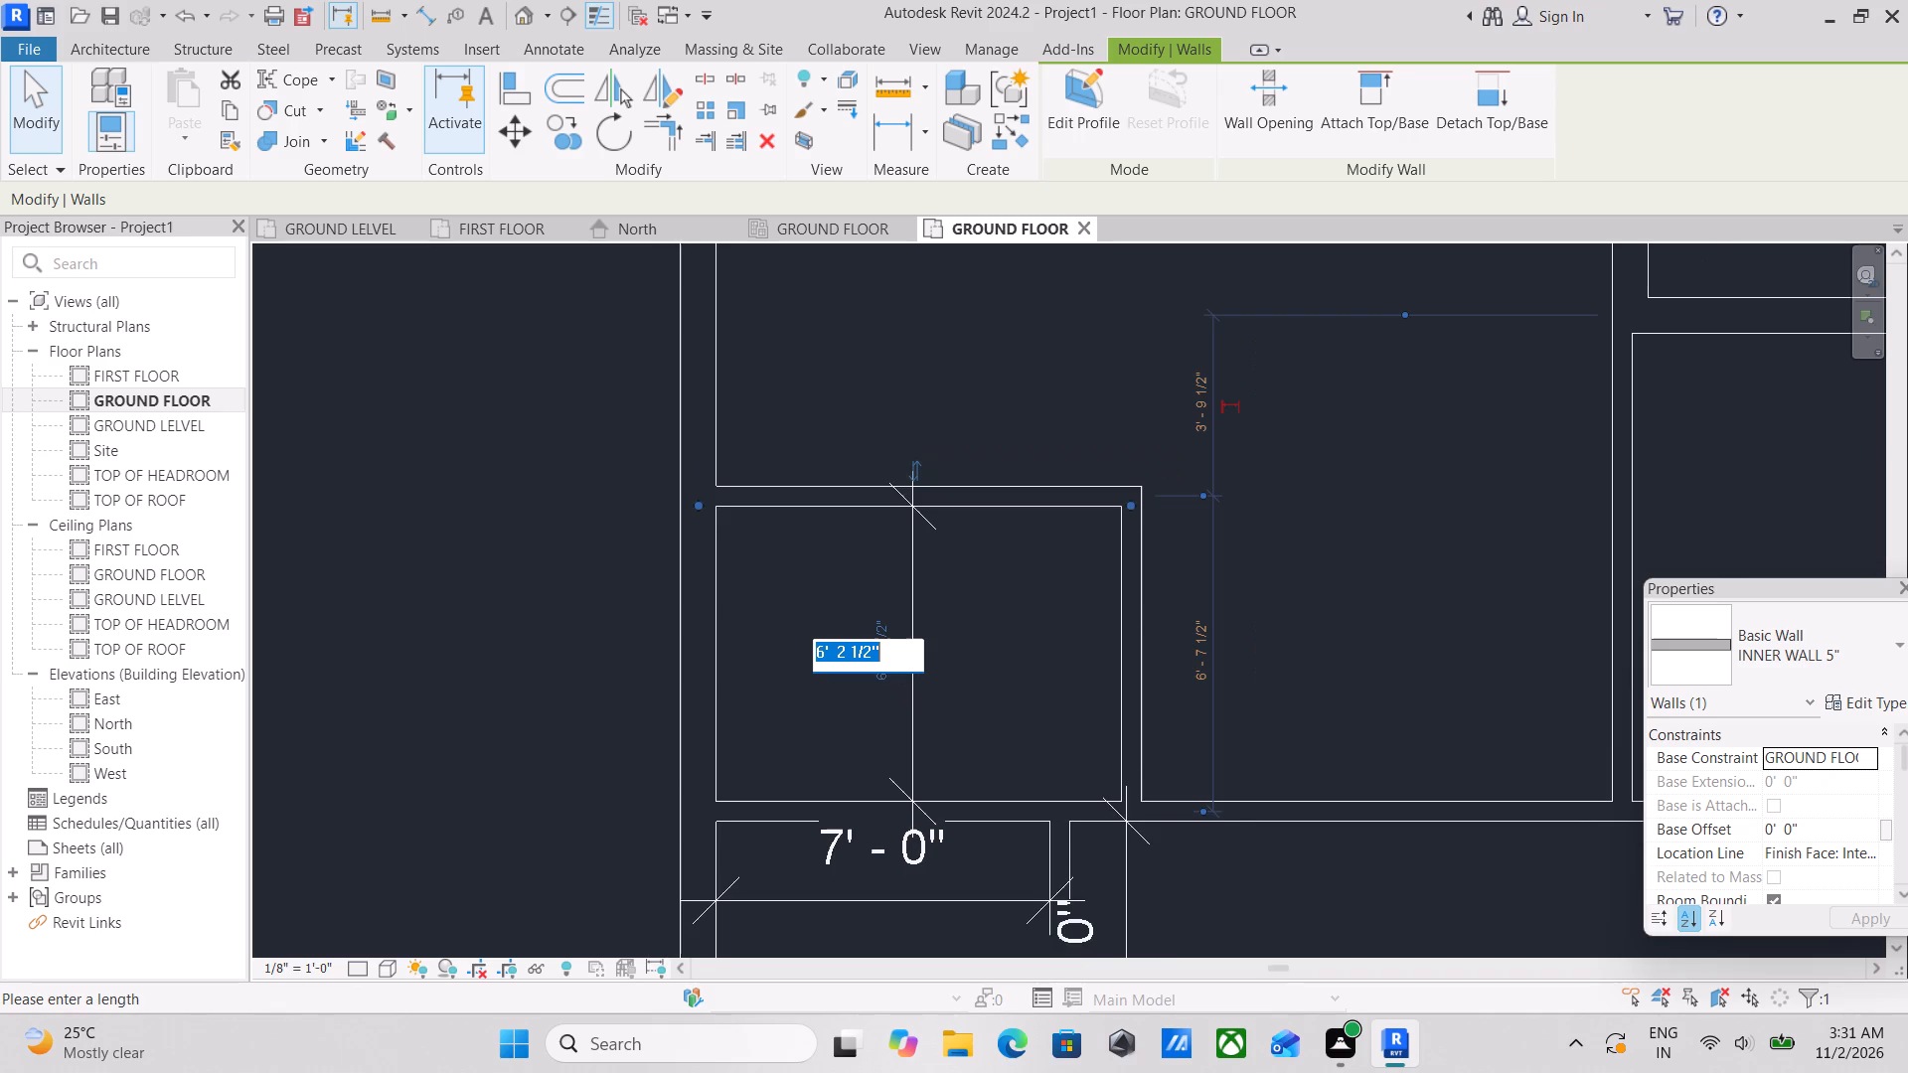
{"action": "key", "text": "5"}
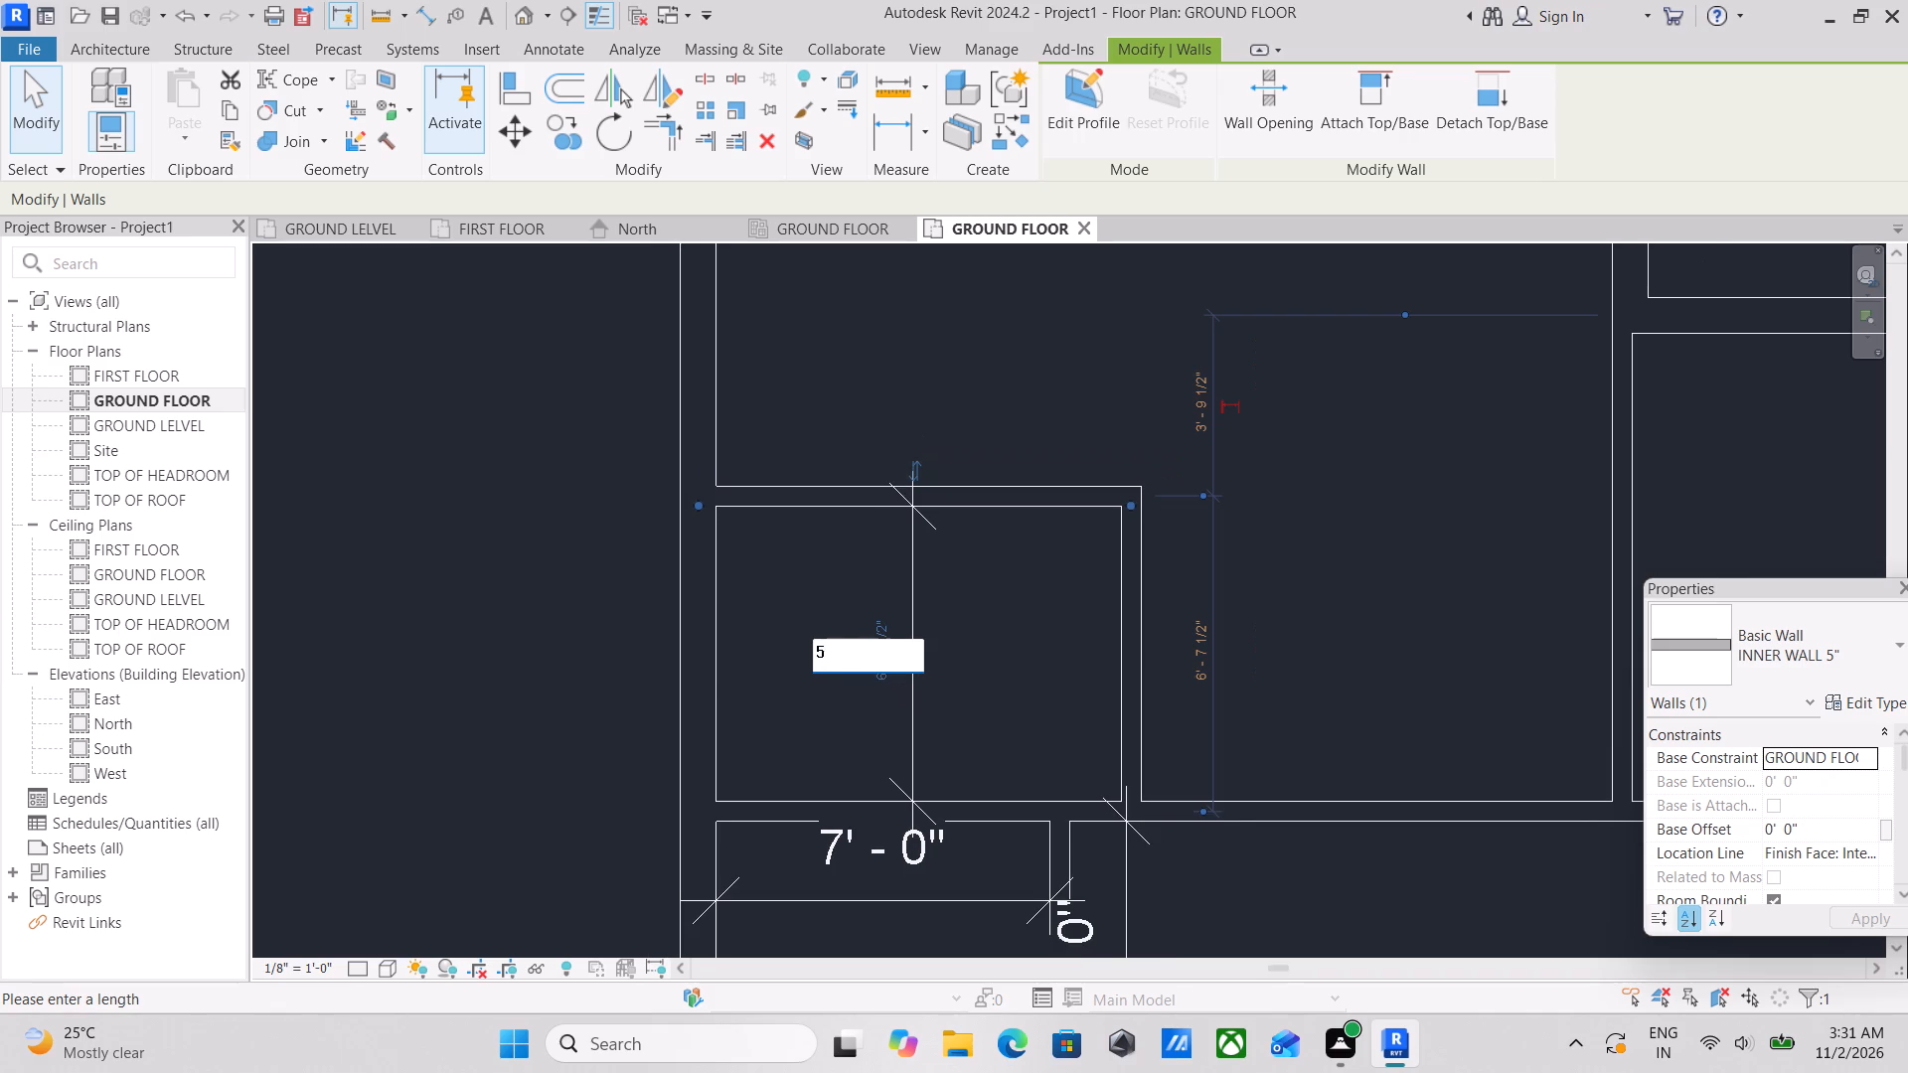
{"action": "key", "text": "apostrophe"}
{"action": "key", "text": "Return"}
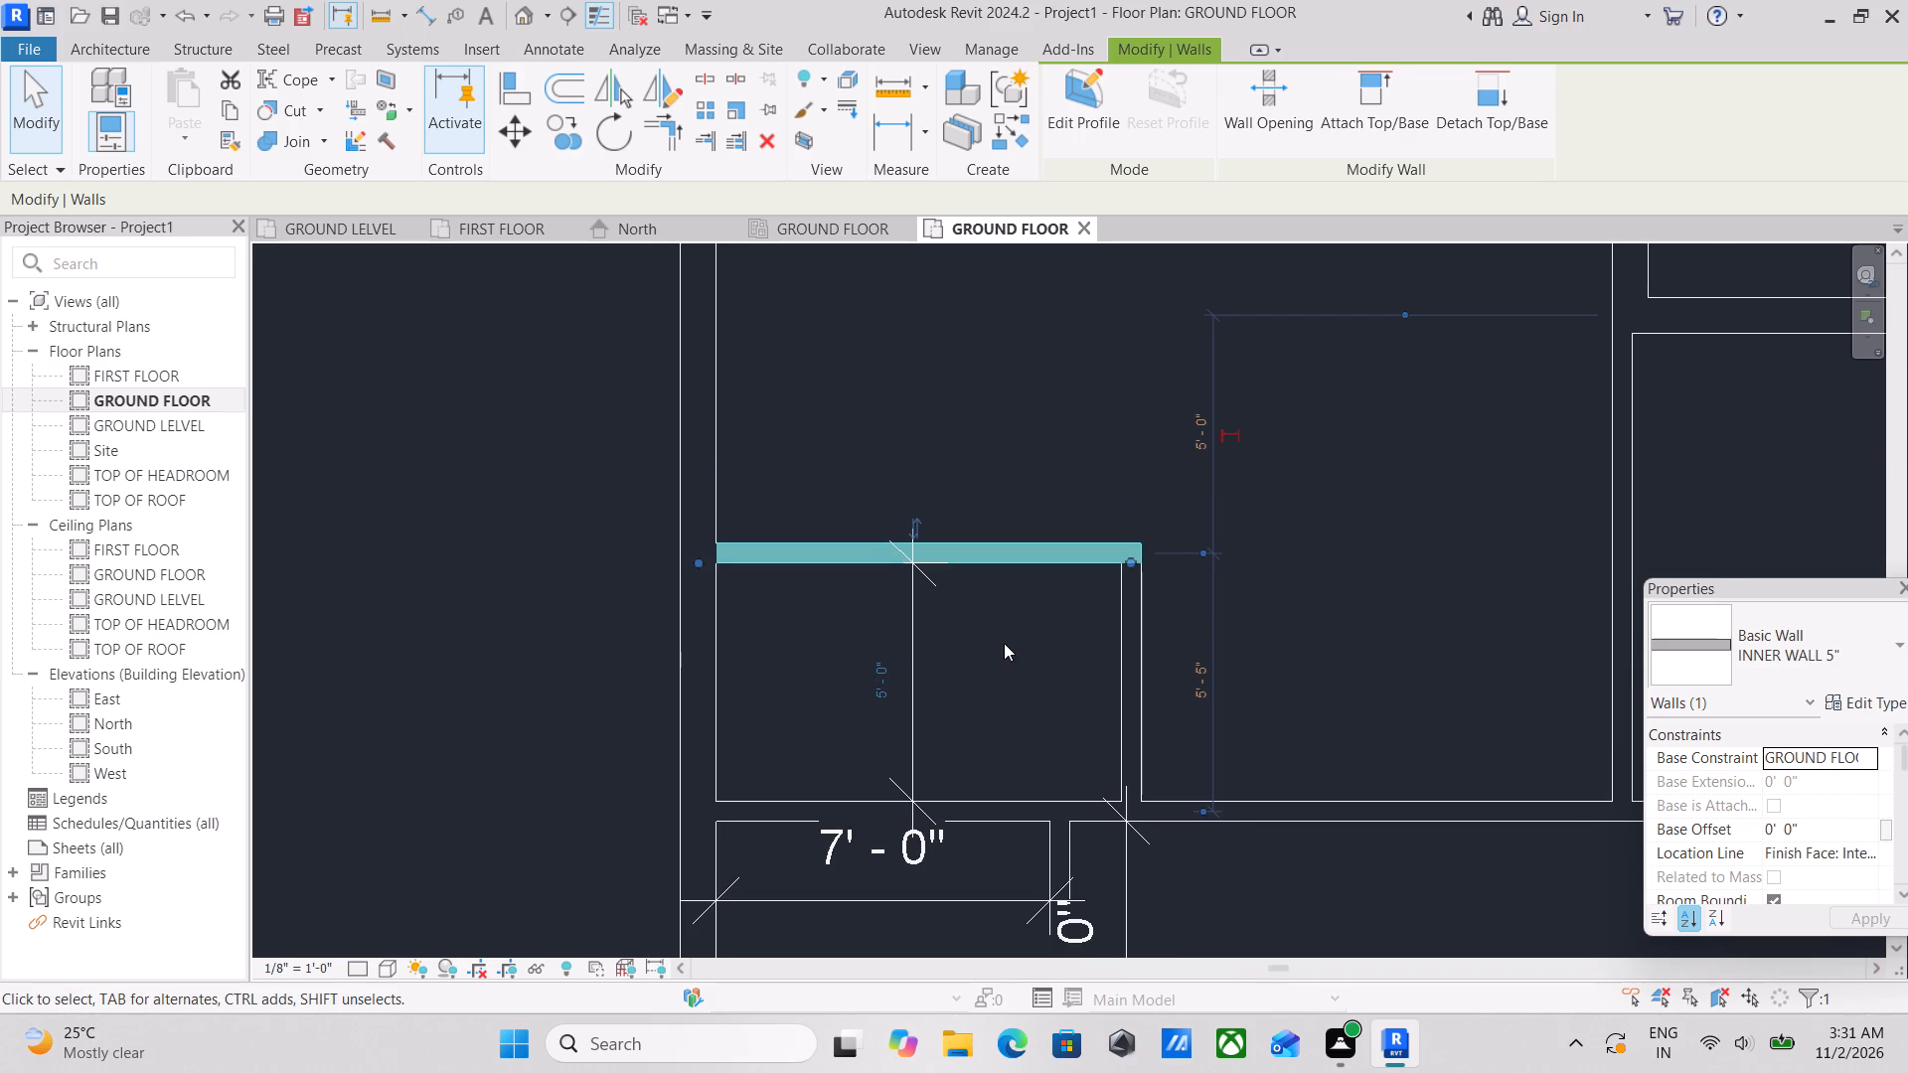
{"action": "key", "text": "Escape"}
Place a horizontal aligned dimension across the new small room from the 9" west outer wall to the 5" east inner wall.
{"action": "scroll", "coordinate": [984, 717], "scroll_direction": "down", "scroll_amount": 3}
{"action": "middle_click_drag", "start_coordinate": [990, 697], "coordinate": [1142, 699]}
{"action": "scroll", "coordinate": [1012, 699], "scroll_direction": "up", "scroll_amount": 3}
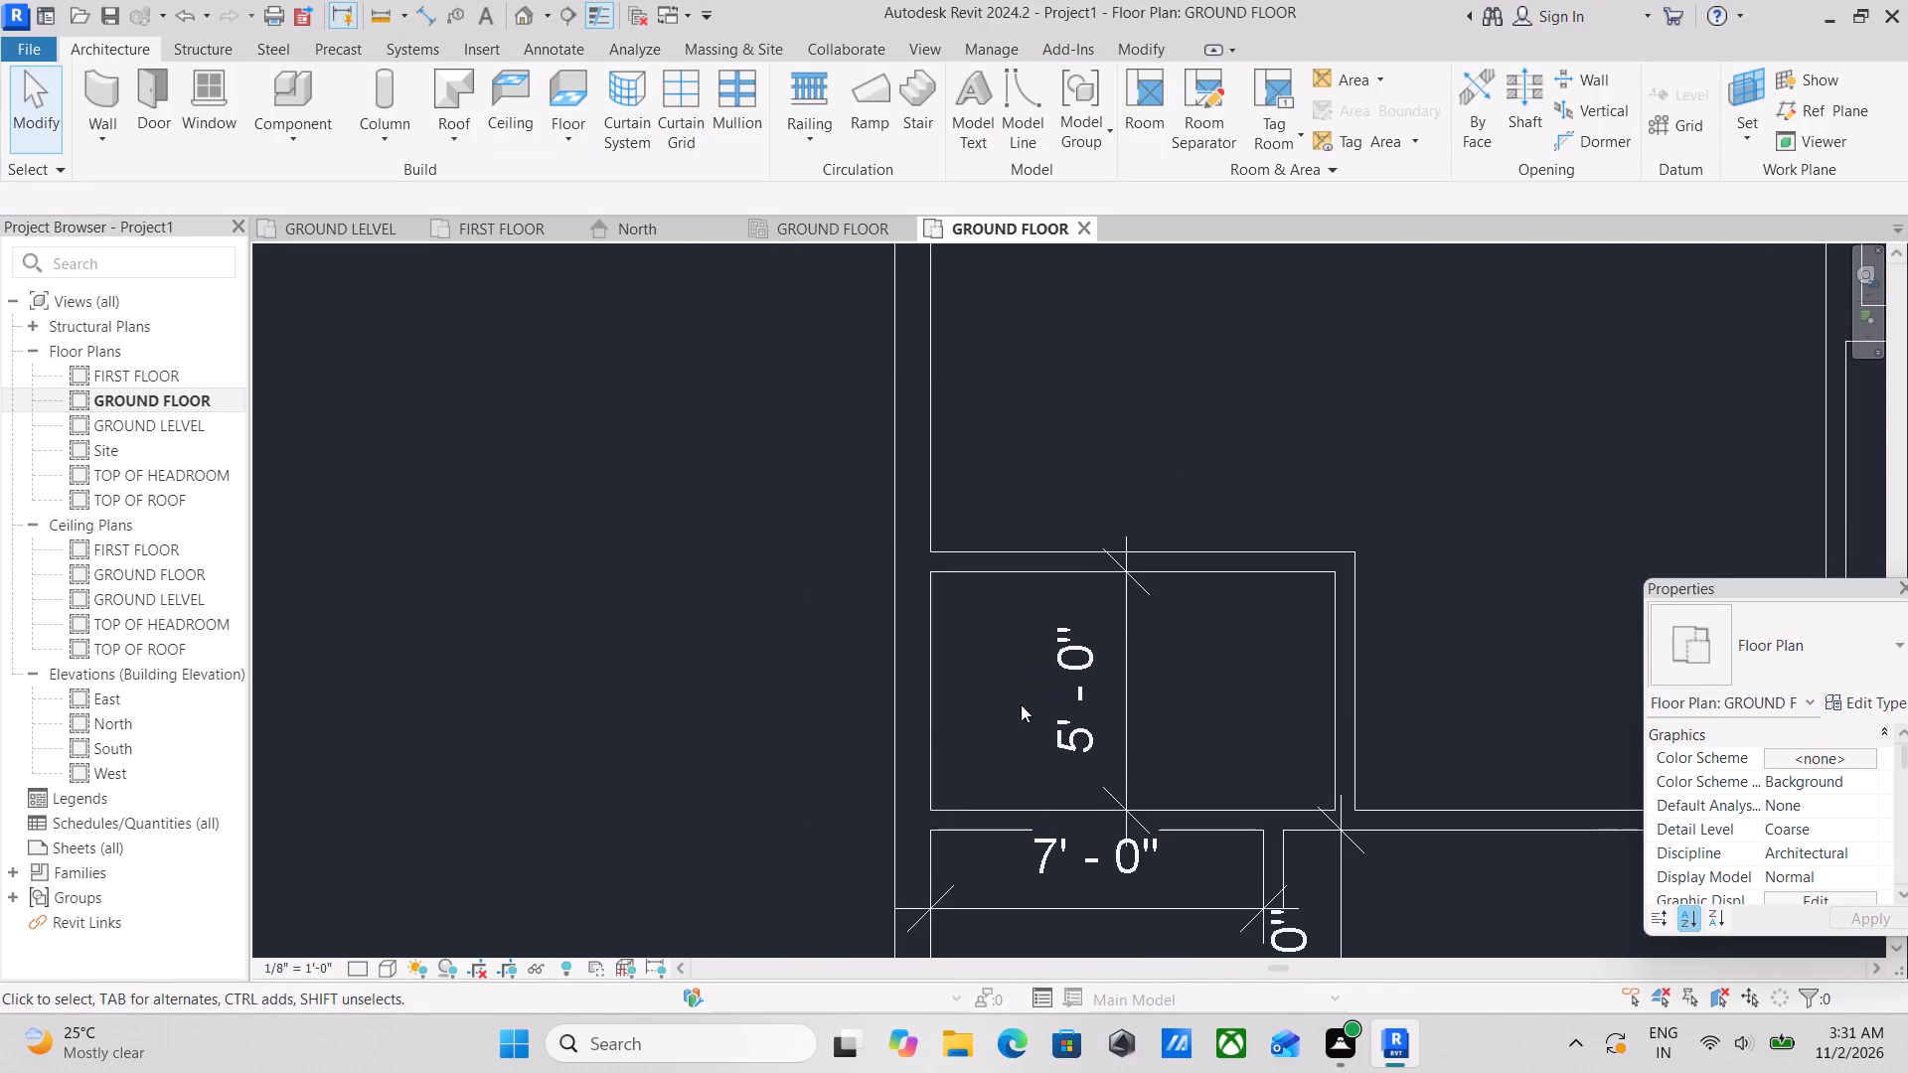
{"action": "middle_click_drag", "start_coordinate": [1016, 708], "coordinate": [1014, 769]}
{"action": "type", "text": "DI"}
{"action": "scroll", "coordinate": [965, 765], "scroll_direction": "up", "scroll_amount": 4}
{"action": "left_click", "coordinate": [870, 761]}
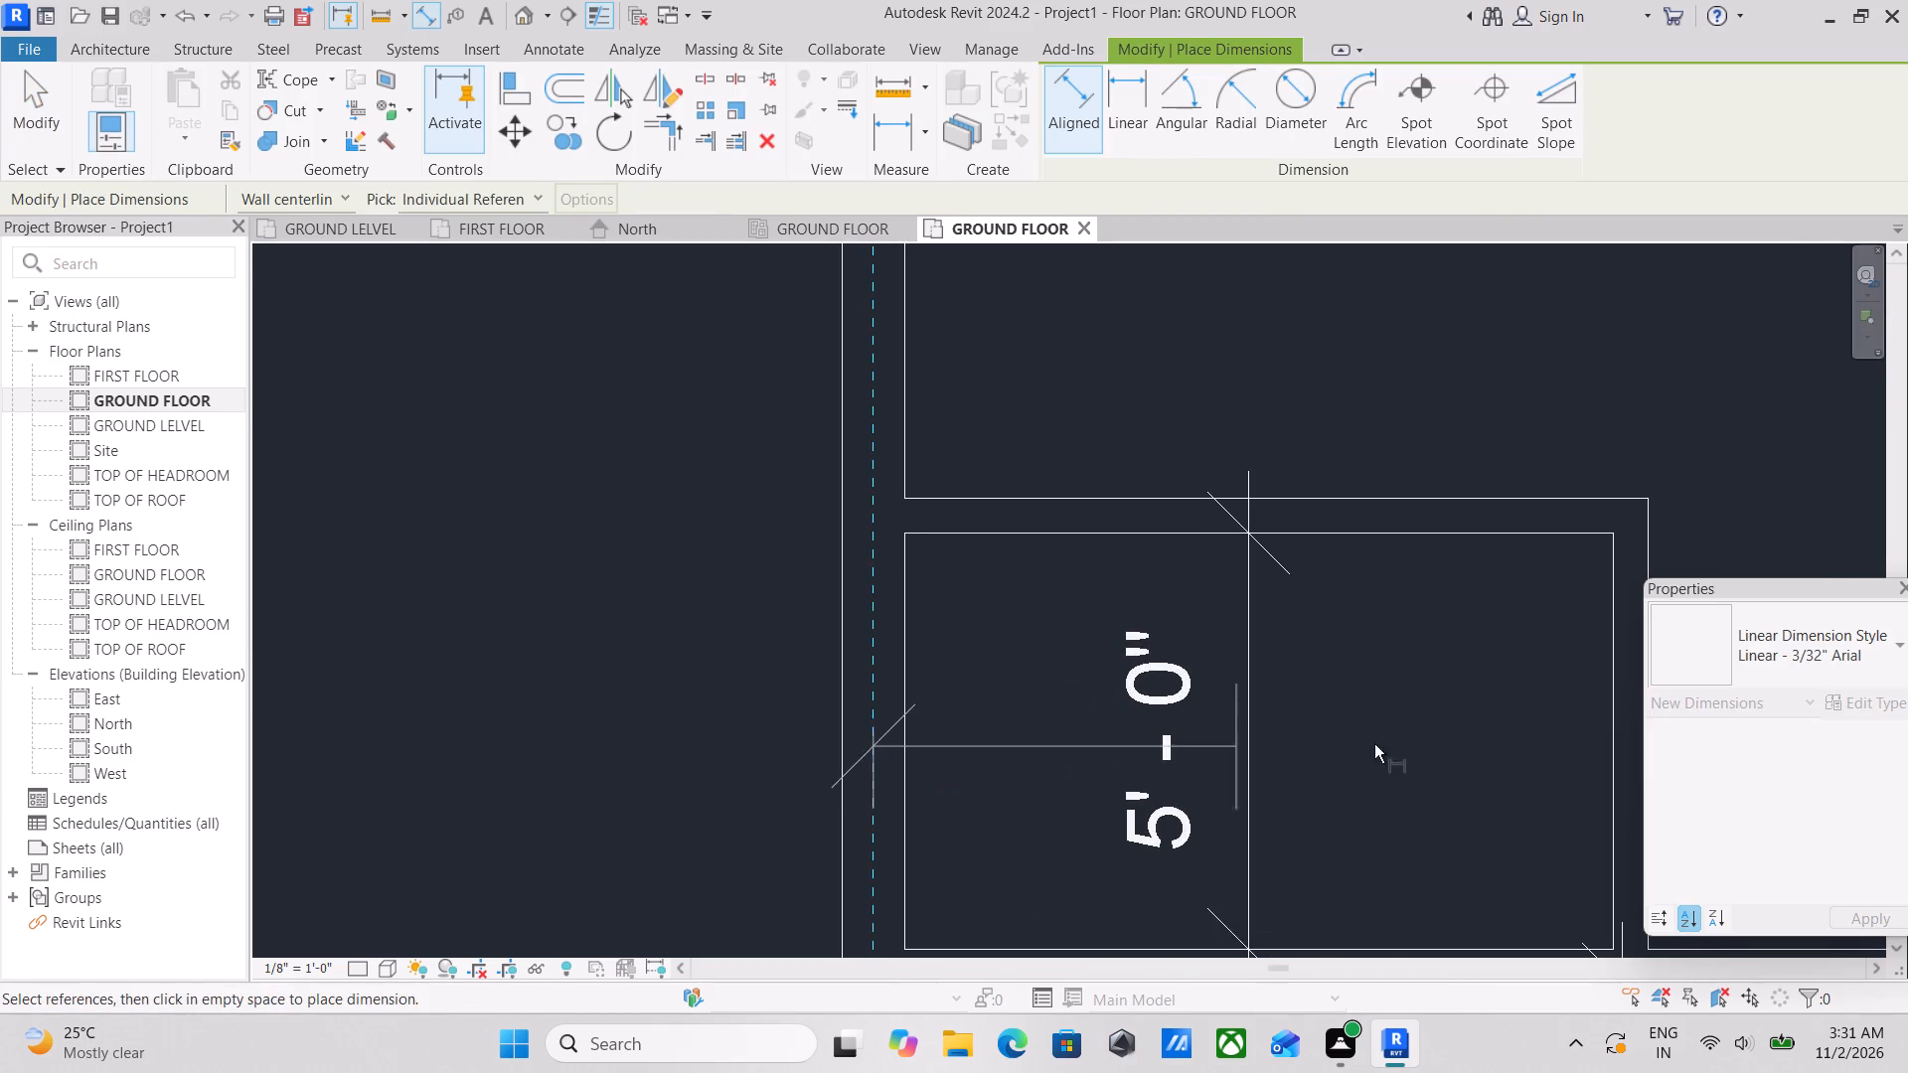
{"action": "middle_click_drag", "start_coordinate": [1492, 729], "coordinate": [1061, 704]}
{"action": "left_click", "coordinate": [1202, 706]}
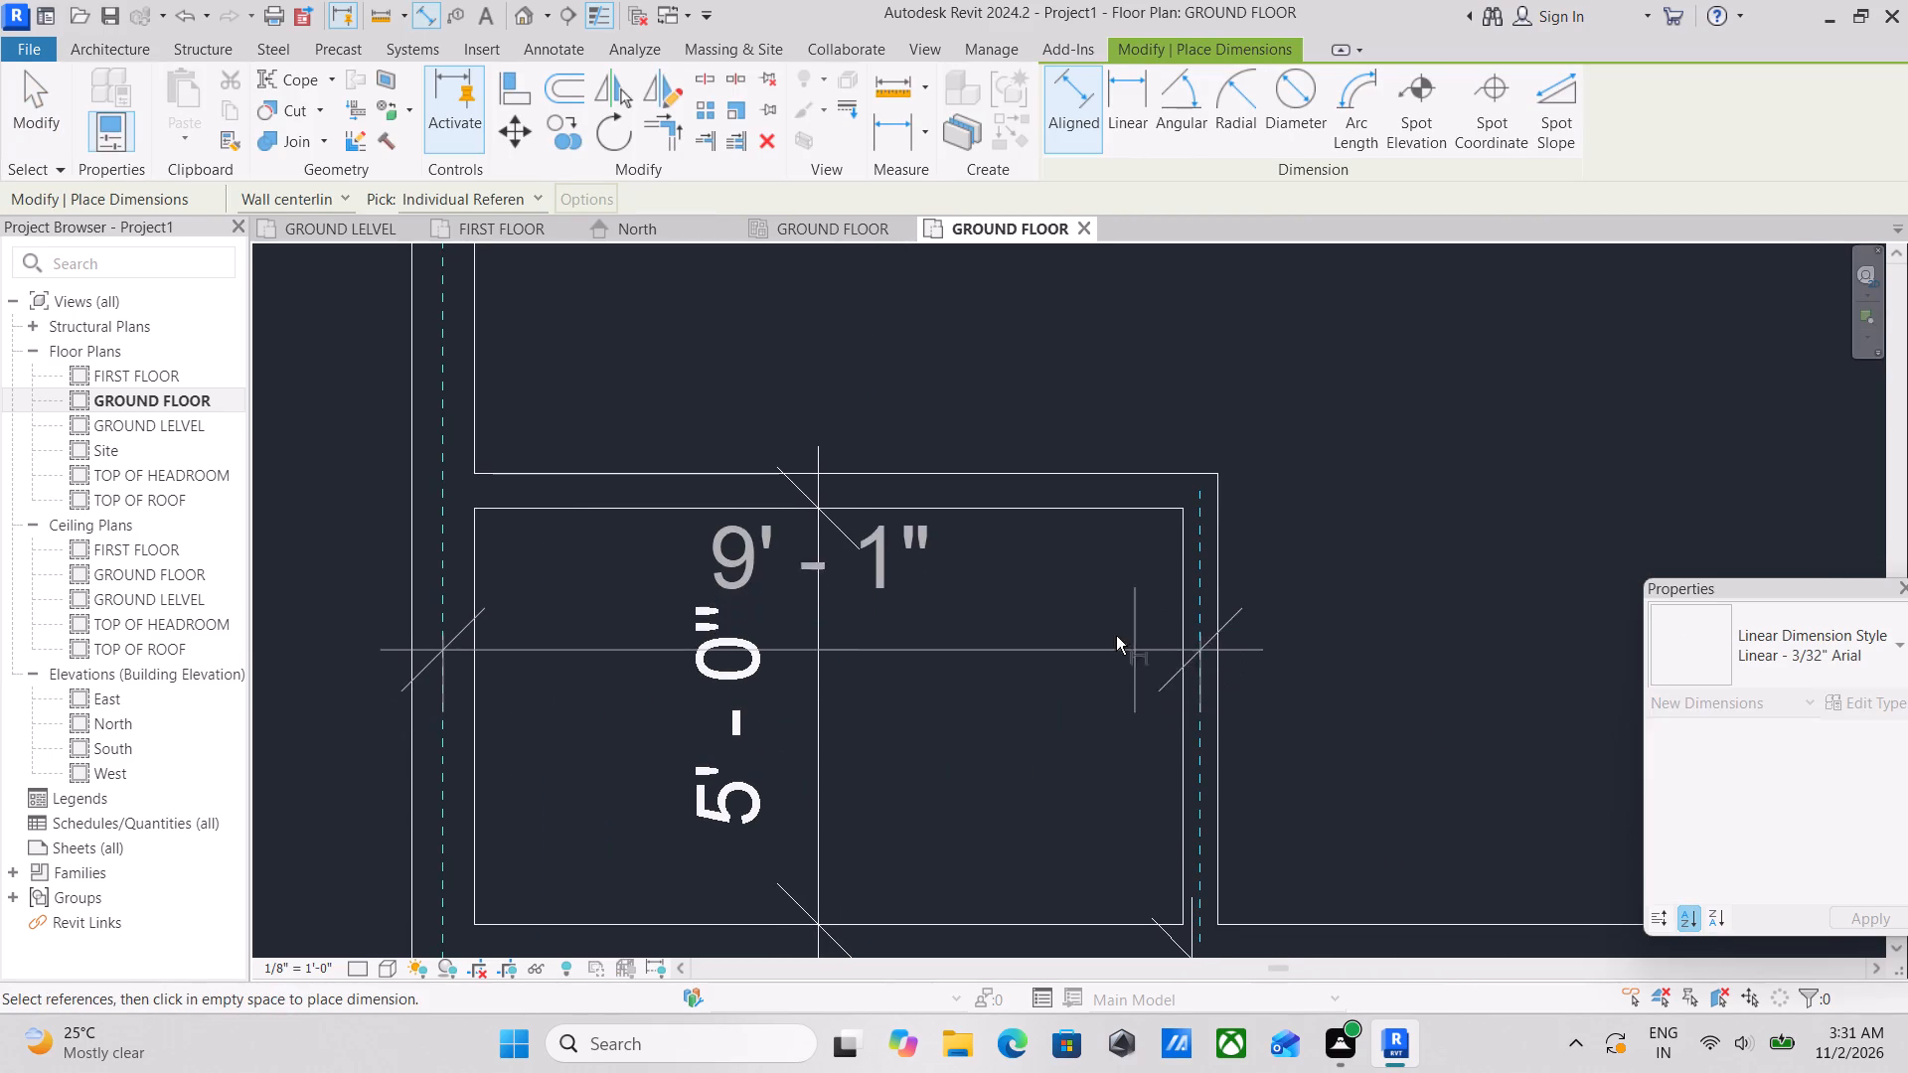
{"action": "left_click", "coordinate": [1031, 576]}
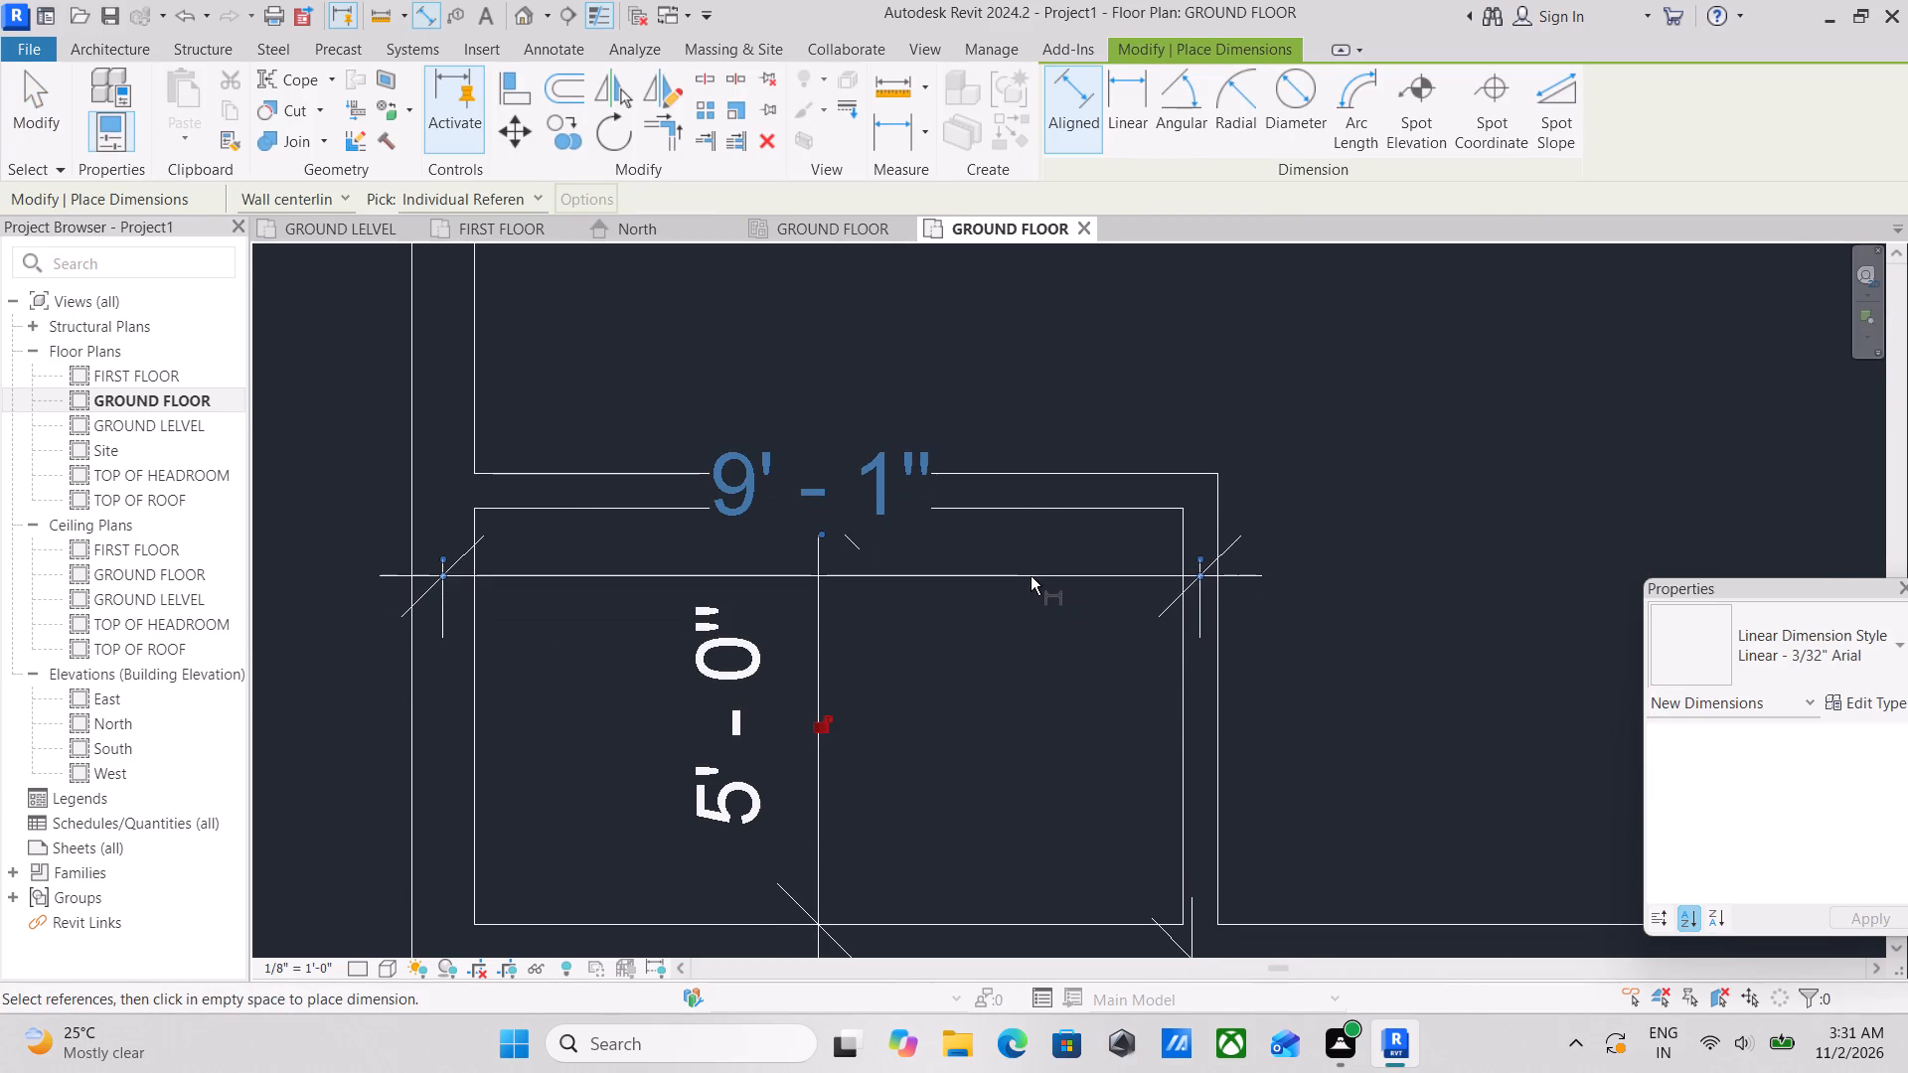
{"action": "middle_click_drag", "start_coordinate": [740, 644], "coordinate": [910, 701]}
{"action": "key", "text": "Escape"}
{"action": "scroll", "coordinate": [611, 618], "scroll_direction": "up", "scroll_amount": 4}
{"action": "key", "text": "Escape"}
{"action": "key", "text": "Escape"}
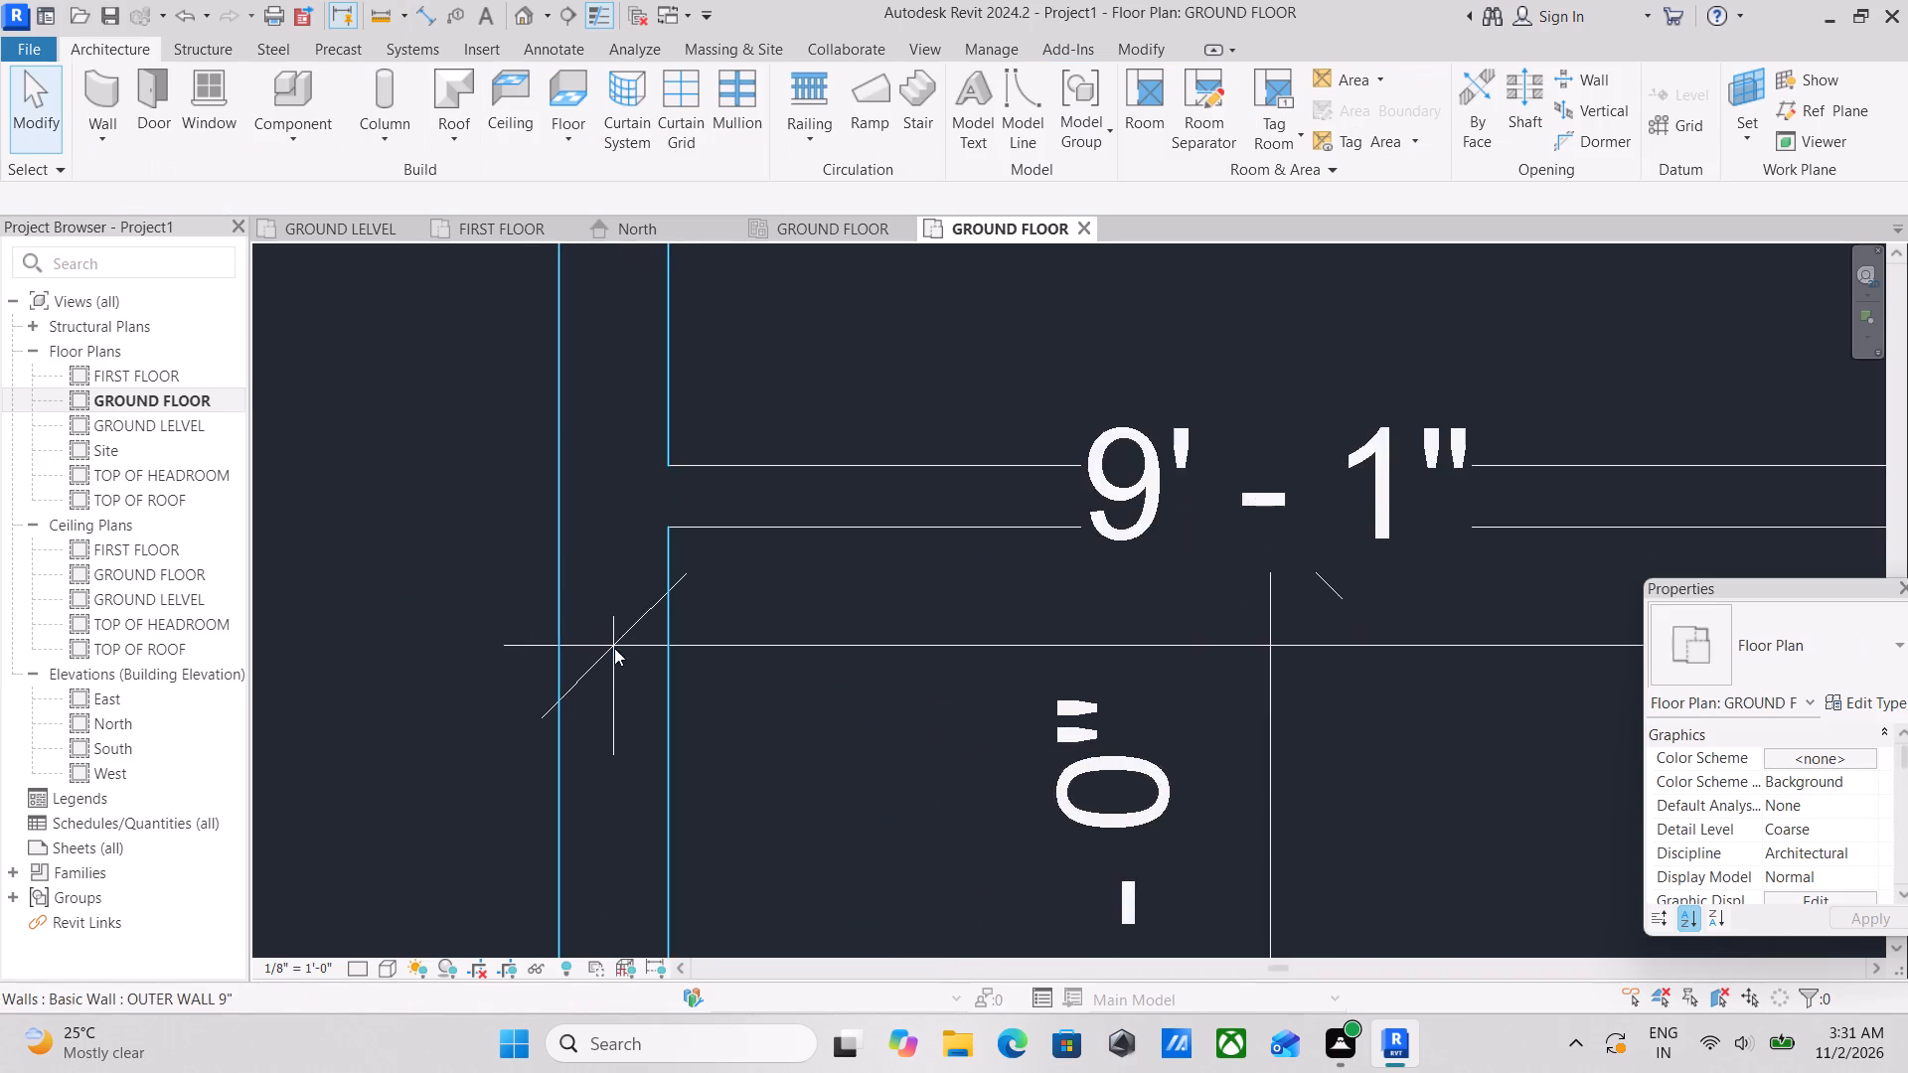
Shift both witness lines of the horizontal dimension to the inner faces of the small room's west and east walls.
{"action": "scroll", "coordinate": [611, 671], "scroll_direction": "up", "scroll_amount": 3}
{"action": "key", "text": "Escape"}
{"action": "left_click", "coordinate": [1028, 633]}
{"action": "scroll", "coordinate": [613, 646], "scroll_direction": "up", "scroll_amount": 2}
{"action": "left_click", "coordinate": [618, 626]}
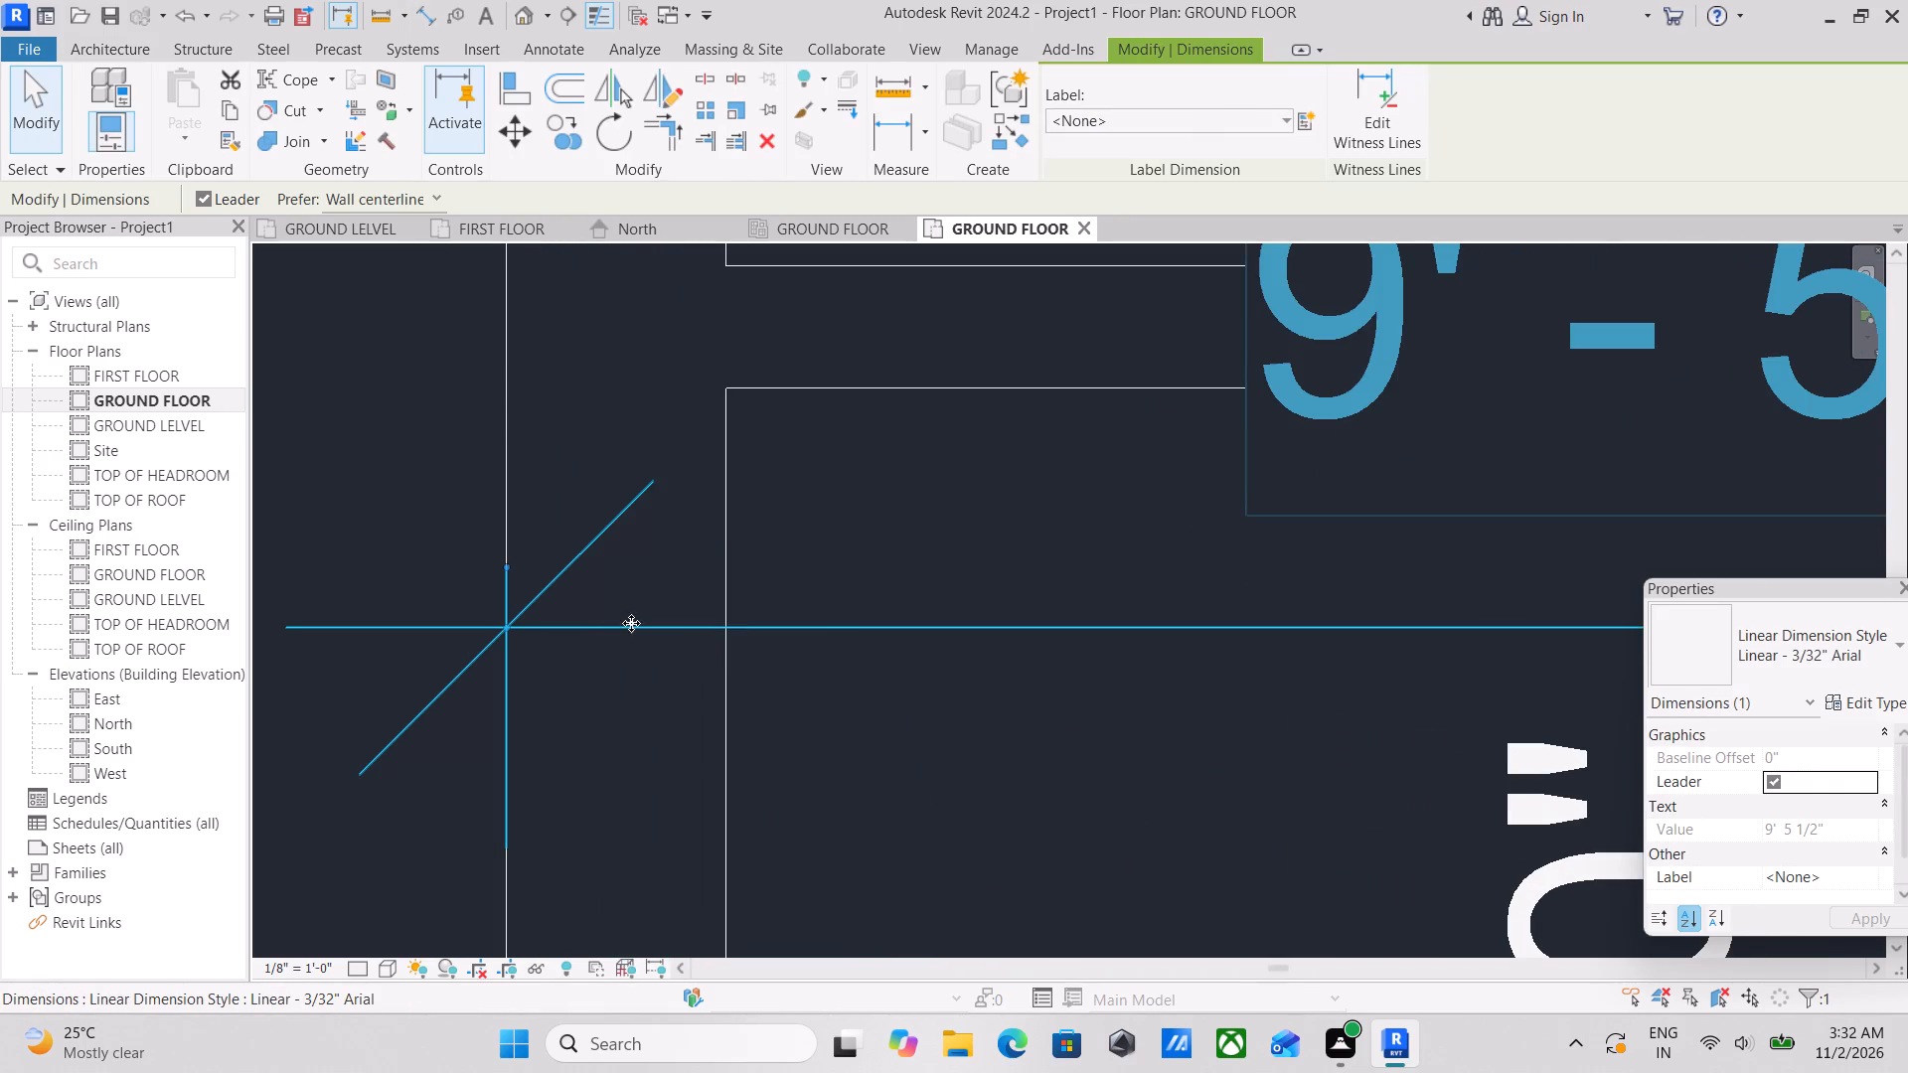
{"action": "left_click", "coordinate": [505, 630]}
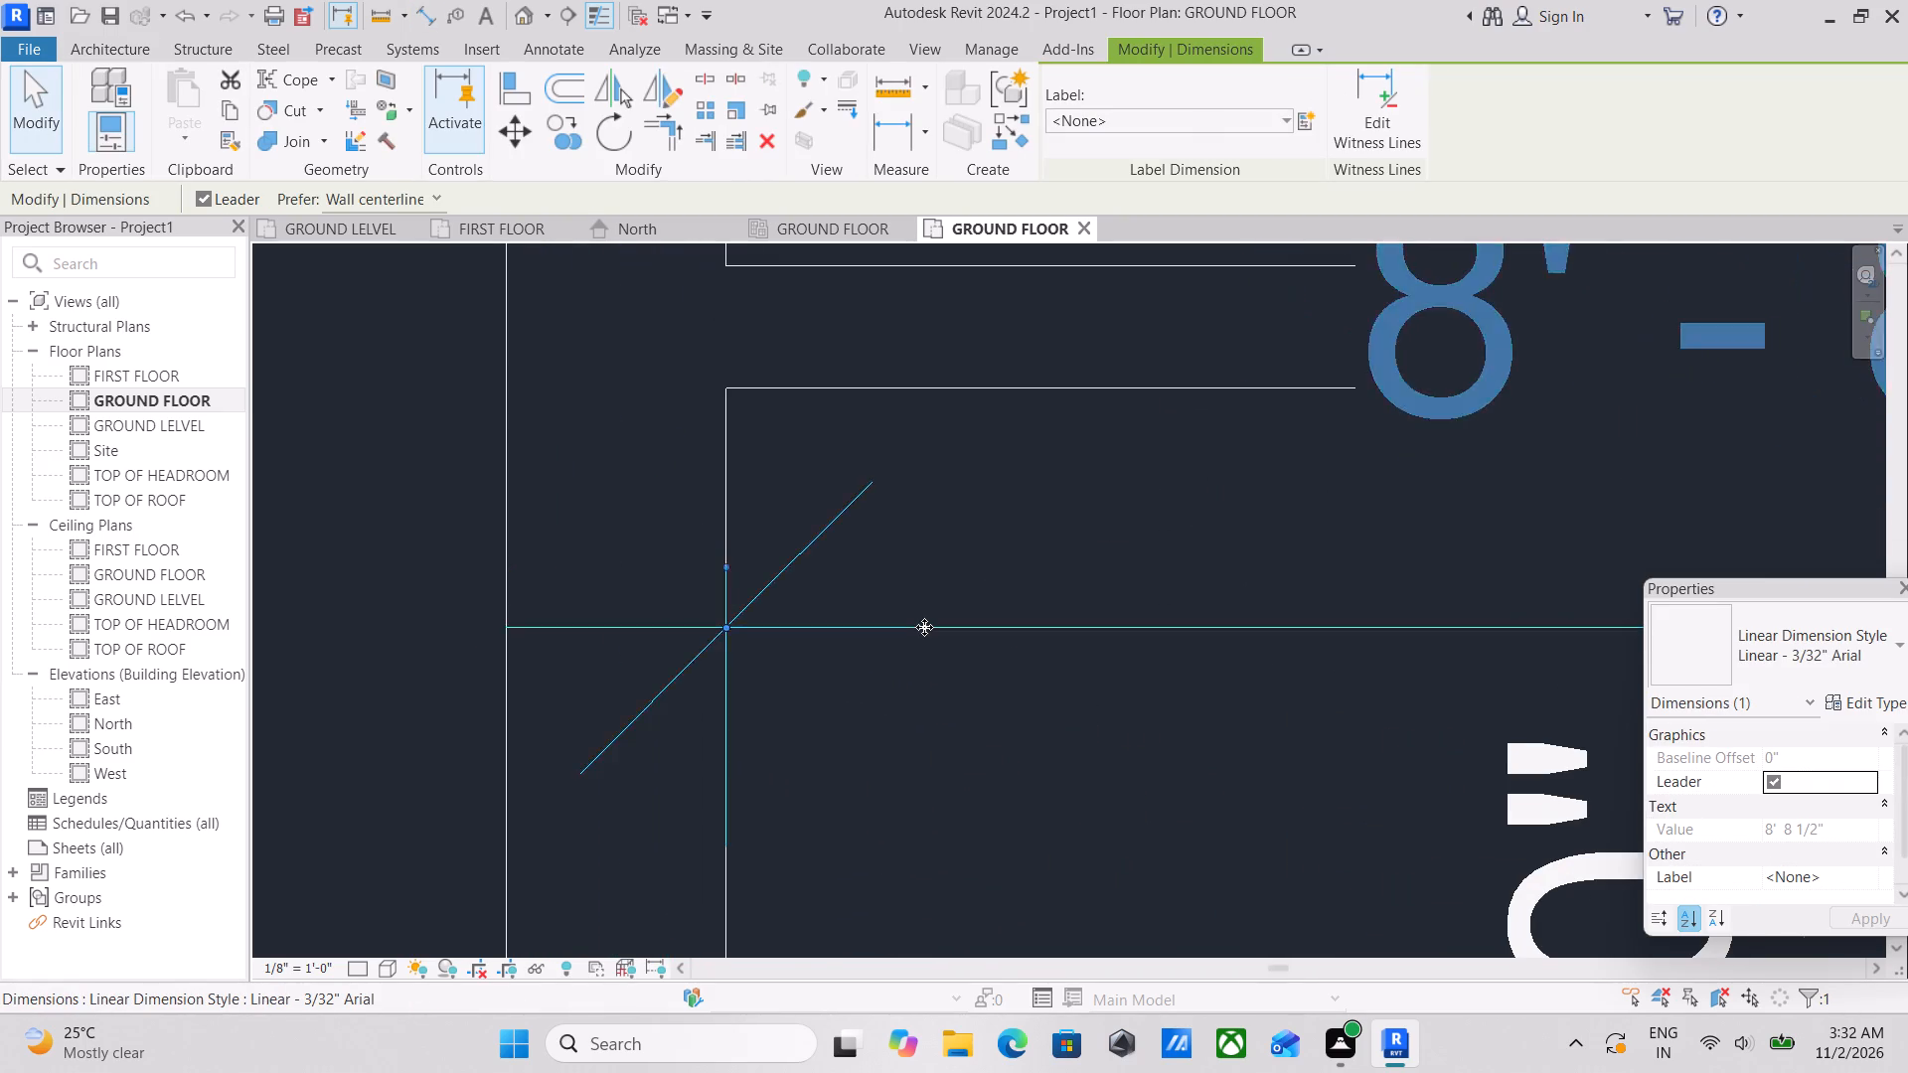
{"action": "scroll", "coordinate": [924, 627], "scroll_direction": "down", "scroll_amount": 8}
{"action": "middle_click_drag", "start_coordinate": [964, 617], "coordinate": [265, 655]}
{"action": "scroll", "coordinate": [1297, 682], "scroll_direction": "up", "scroll_amount": 2}
{"action": "scroll", "coordinate": [881, 624], "scroll_direction": "up", "scroll_amount": 4}
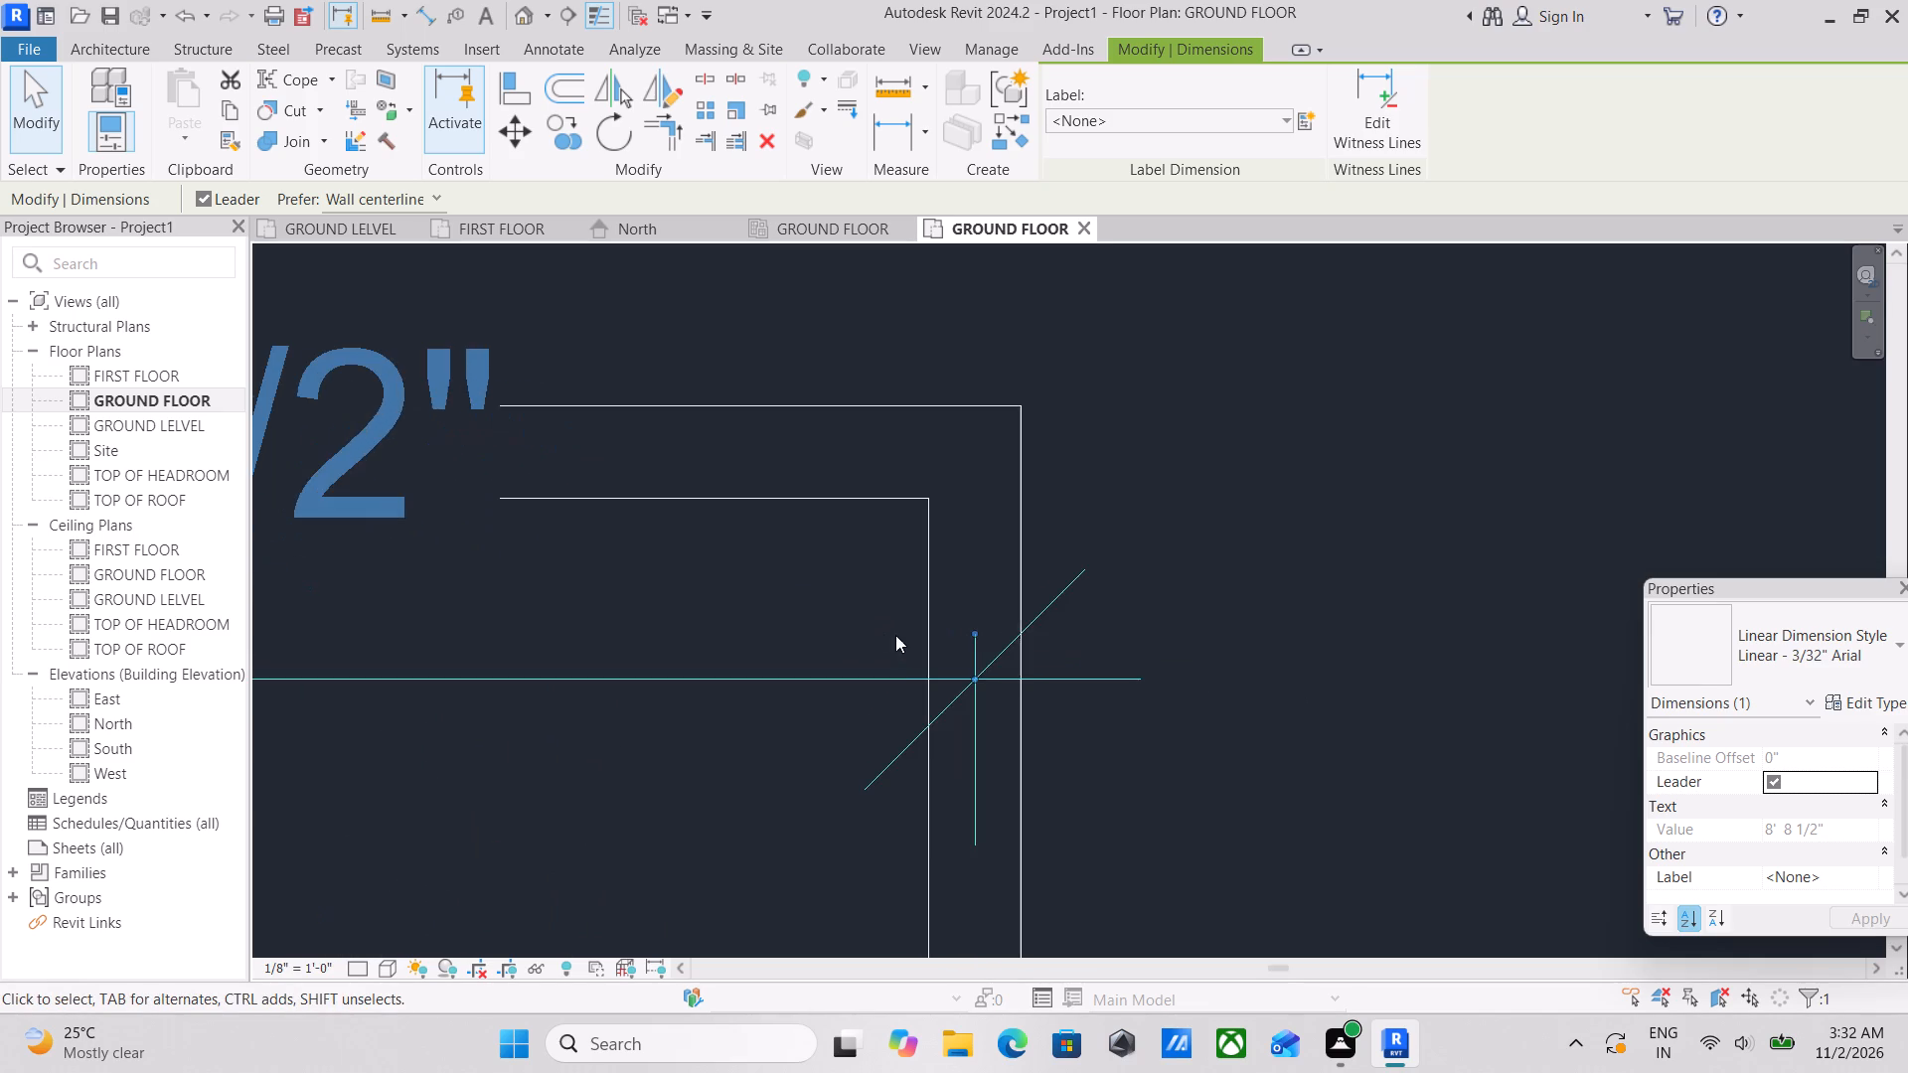
{"action": "left_click", "coordinate": [973, 677]}
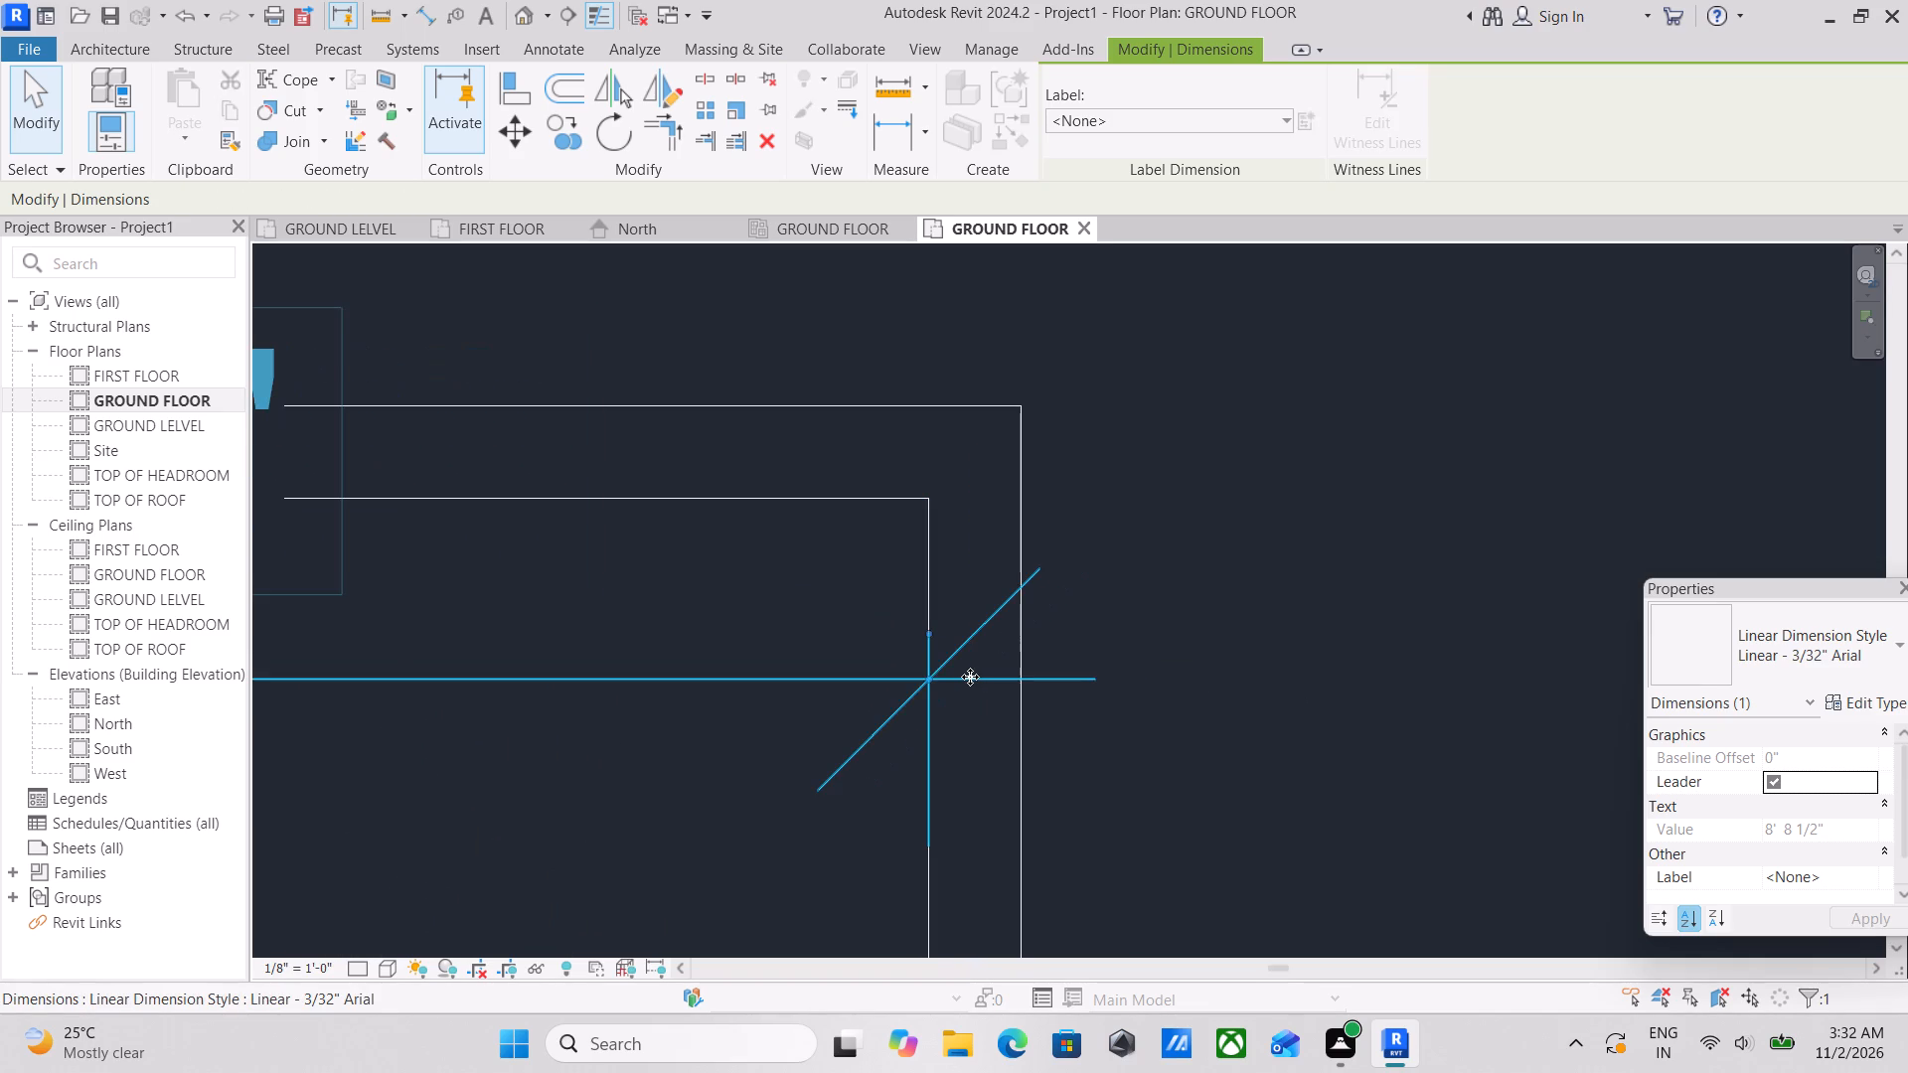
{"action": "scroll", "coordinate": [946, 677], "scroll_direction": "down", "scroll_amount": 7}
{"action": "middle_click_drag", "start_coordinate": [715, 640], "coordinate": [1181, 657]}
{"action": "scroll", "coordinate": [1048, 652], "scroll_direction": "down", "scroll_amount": 1}
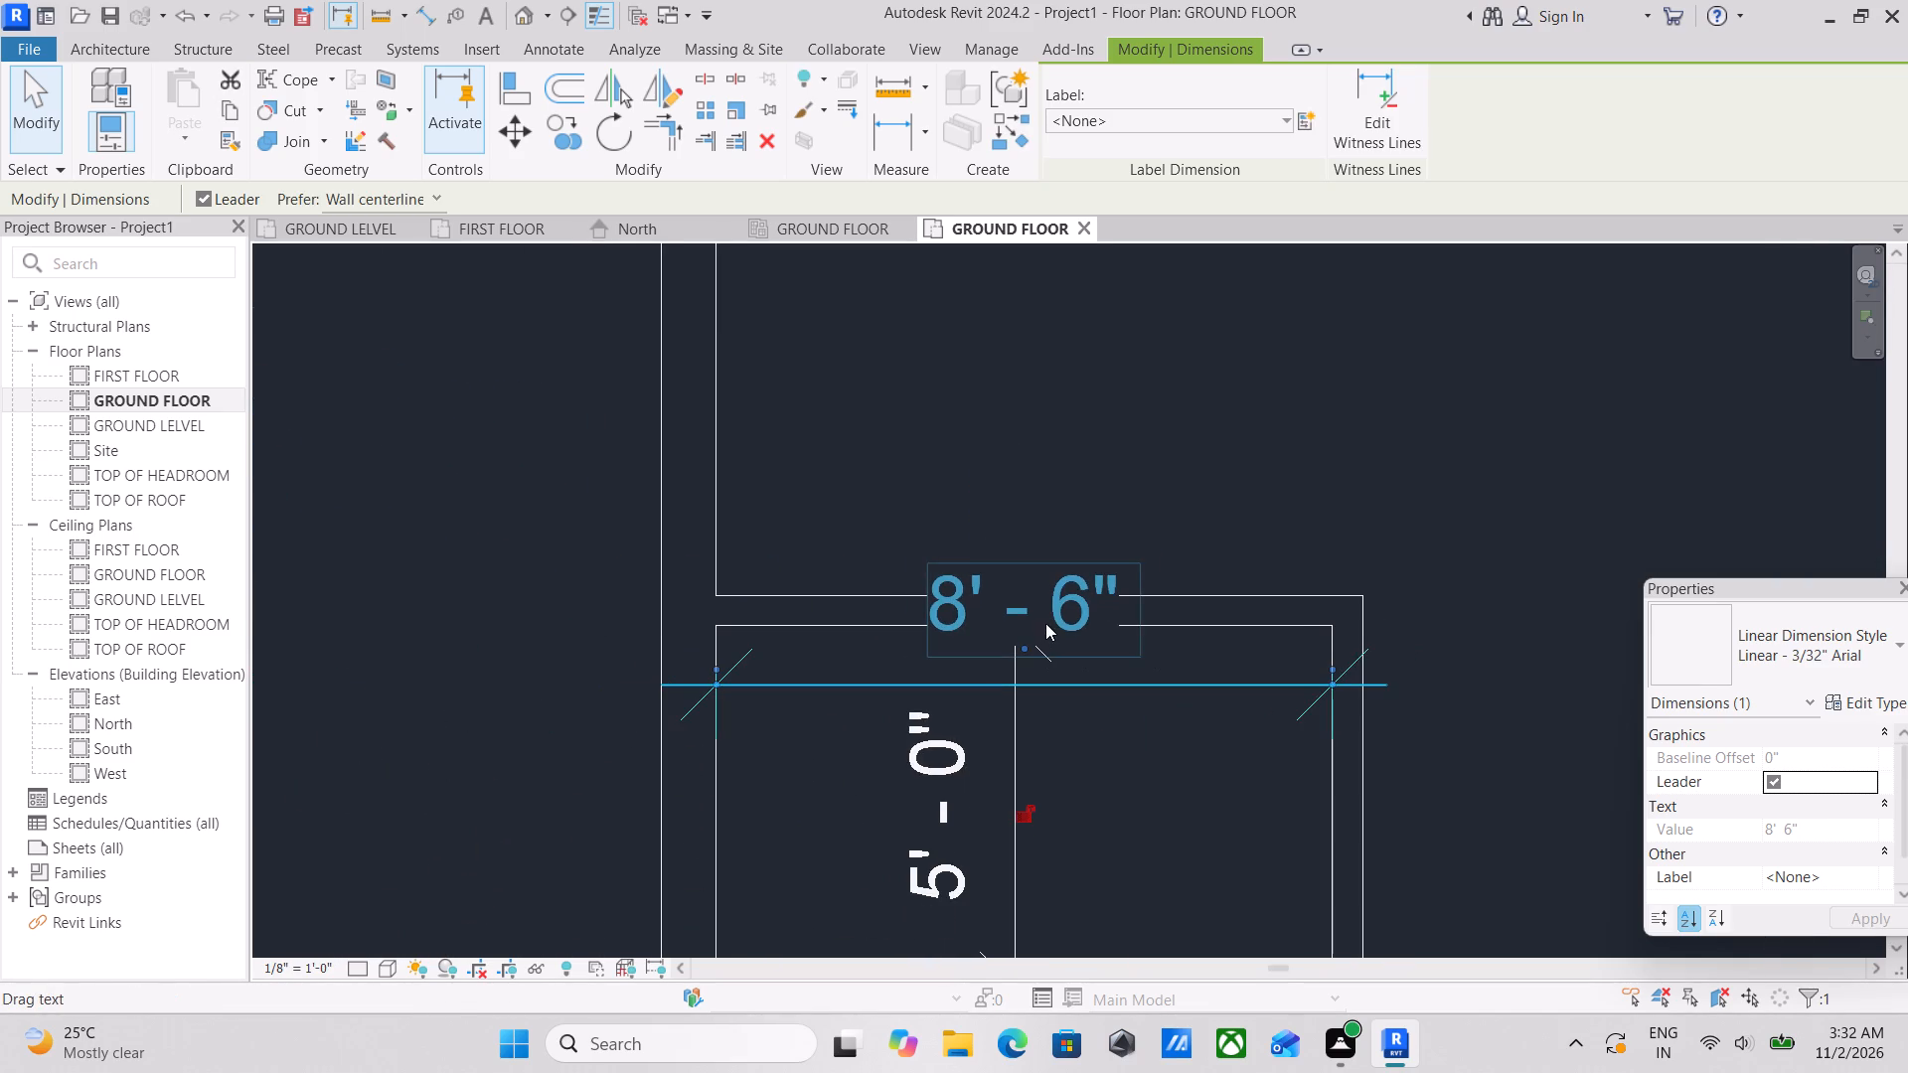
Set the new small room's horizontal clear distance to 7'-6" by moving its east 5" inner wall.
{"action": "left_click", "coordinate": [1045, 623]}
{"action": "left_click", "coordinate": [1165, 229]}
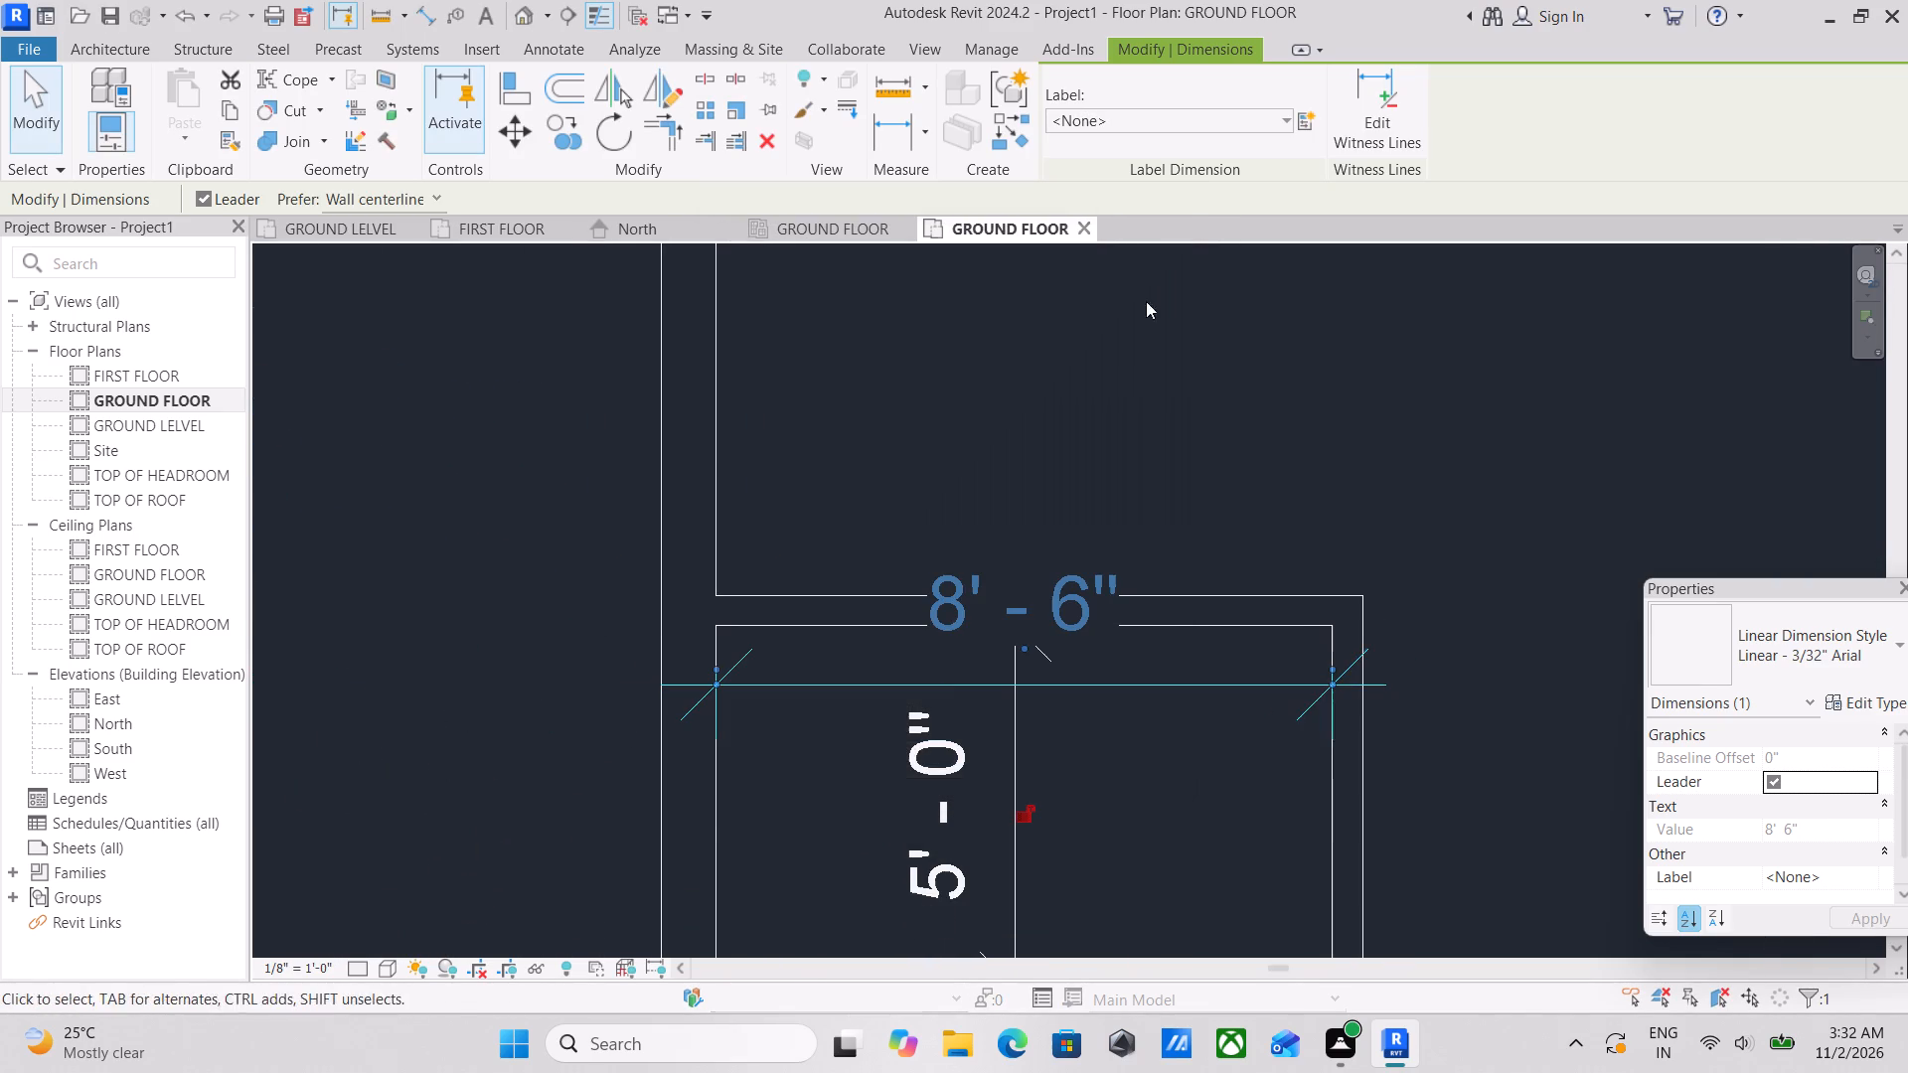
{"action": "left_click", "coordinate": [1341, 783]}
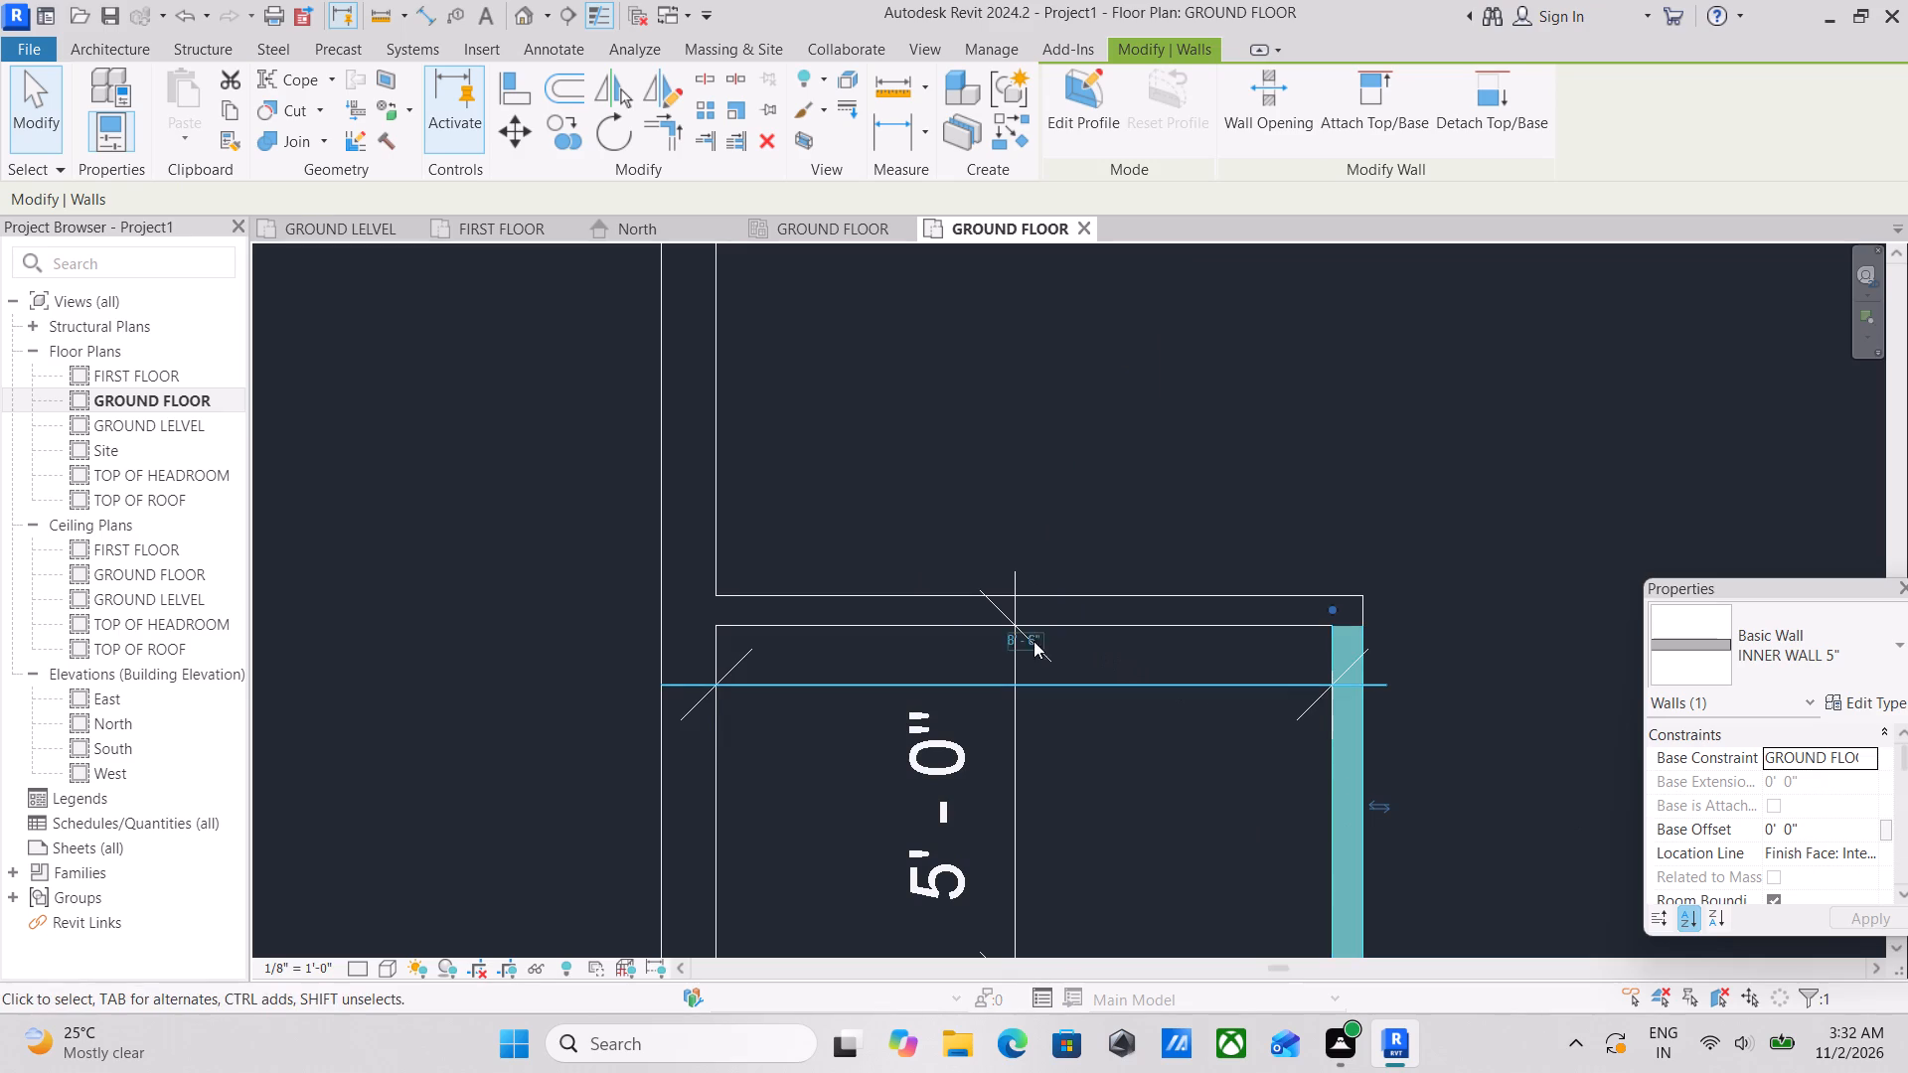
{"action": "left_click", "coordinate": [1023, 636]}
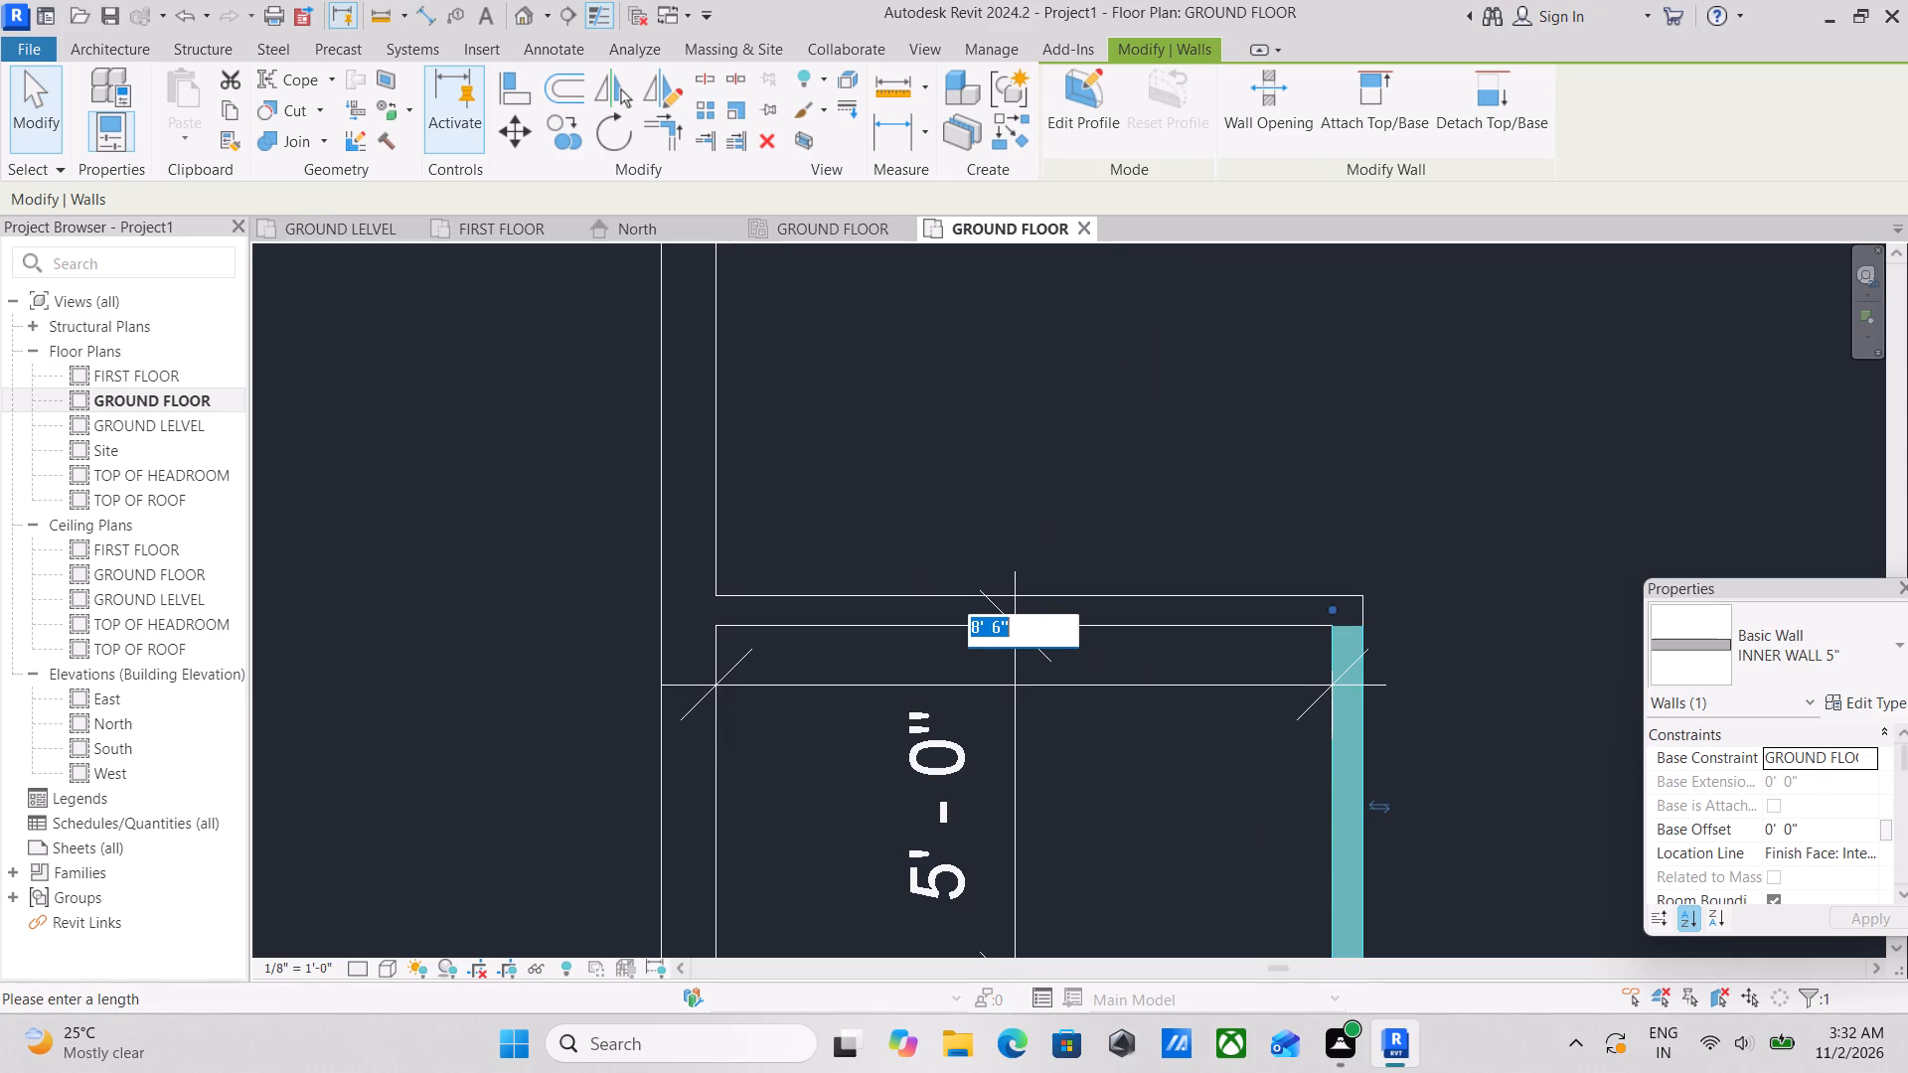
{"action": "type", "text": "7'"}
{"action": "key", "text": "6"}
{"action": "key", "text": "shift+quotedbl"}
{"action": "key", "text": "Return"}
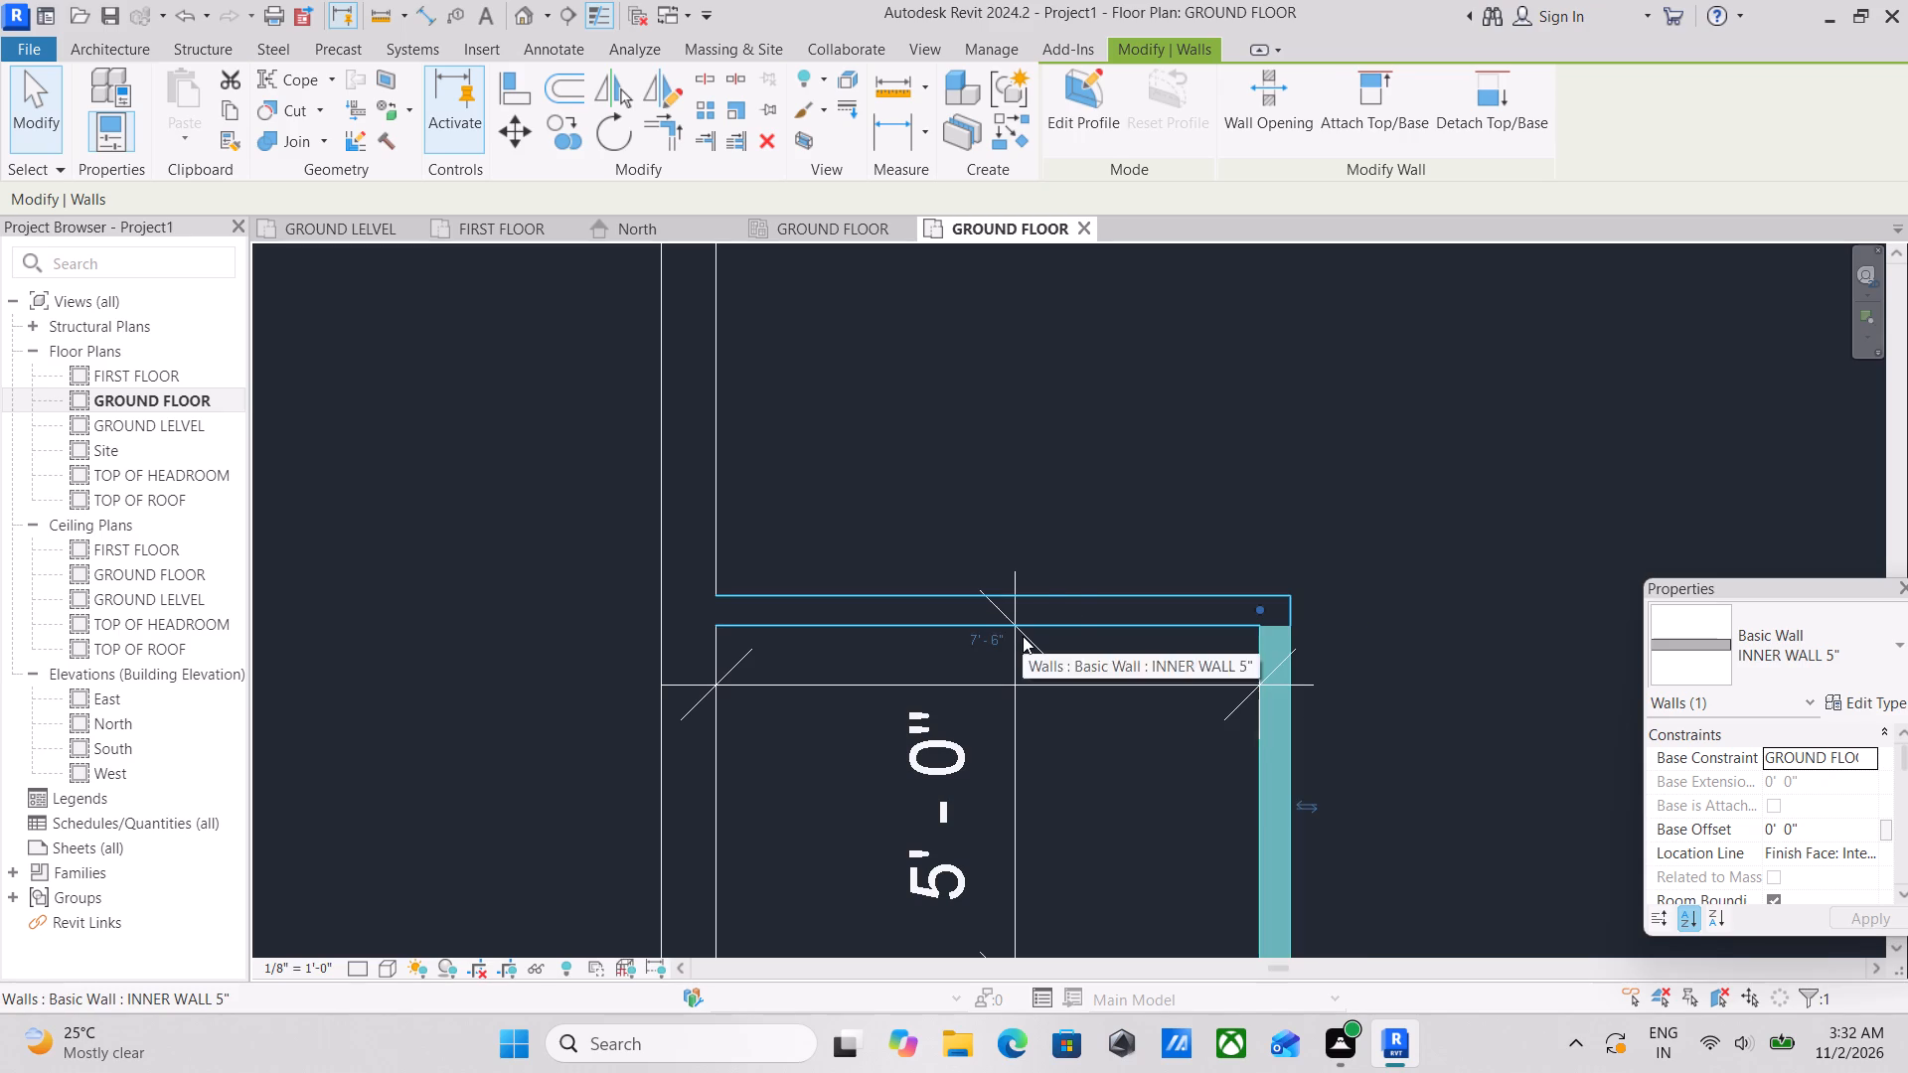
{"action": "key", "text": "Escape"}
{"action": "scroll", "coordinate": [1136, 646], "scroll_direction": "down", "scroll_amount": 7}
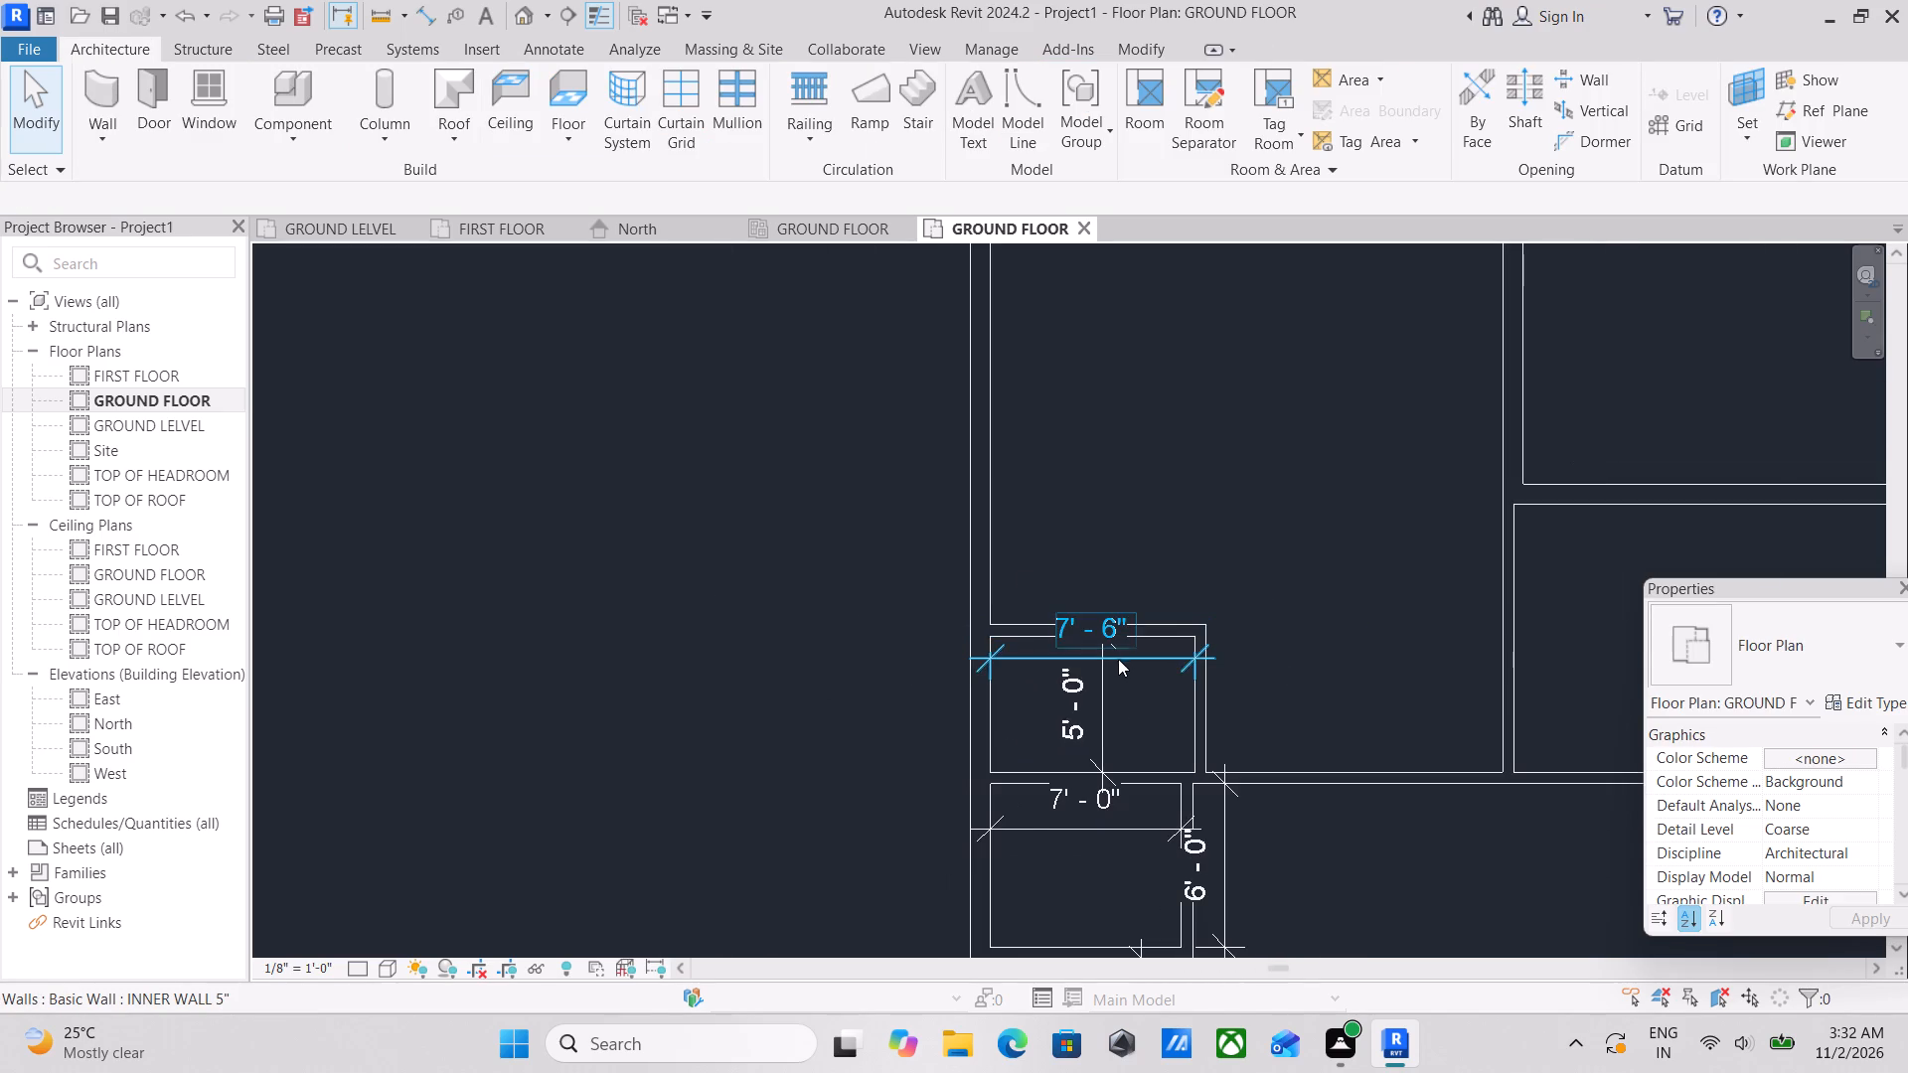
Draw a vertical 5" inner wall across the 7'-6" by 5' small room, about 1'-11 1/2" clear of its west wall.
{"action": "scroll", "coordinate": [1120, 675], "scroll_direction": "up", "scroll_amount": 2}
{"action": "scroll", "coordinate": [1199, 758], "scroll_direction": "down", "scroll_amount": 3}
{"action": "middle_click_drag", "start_coordinate": [1255, 578], "coordinate": [1191, 610]}
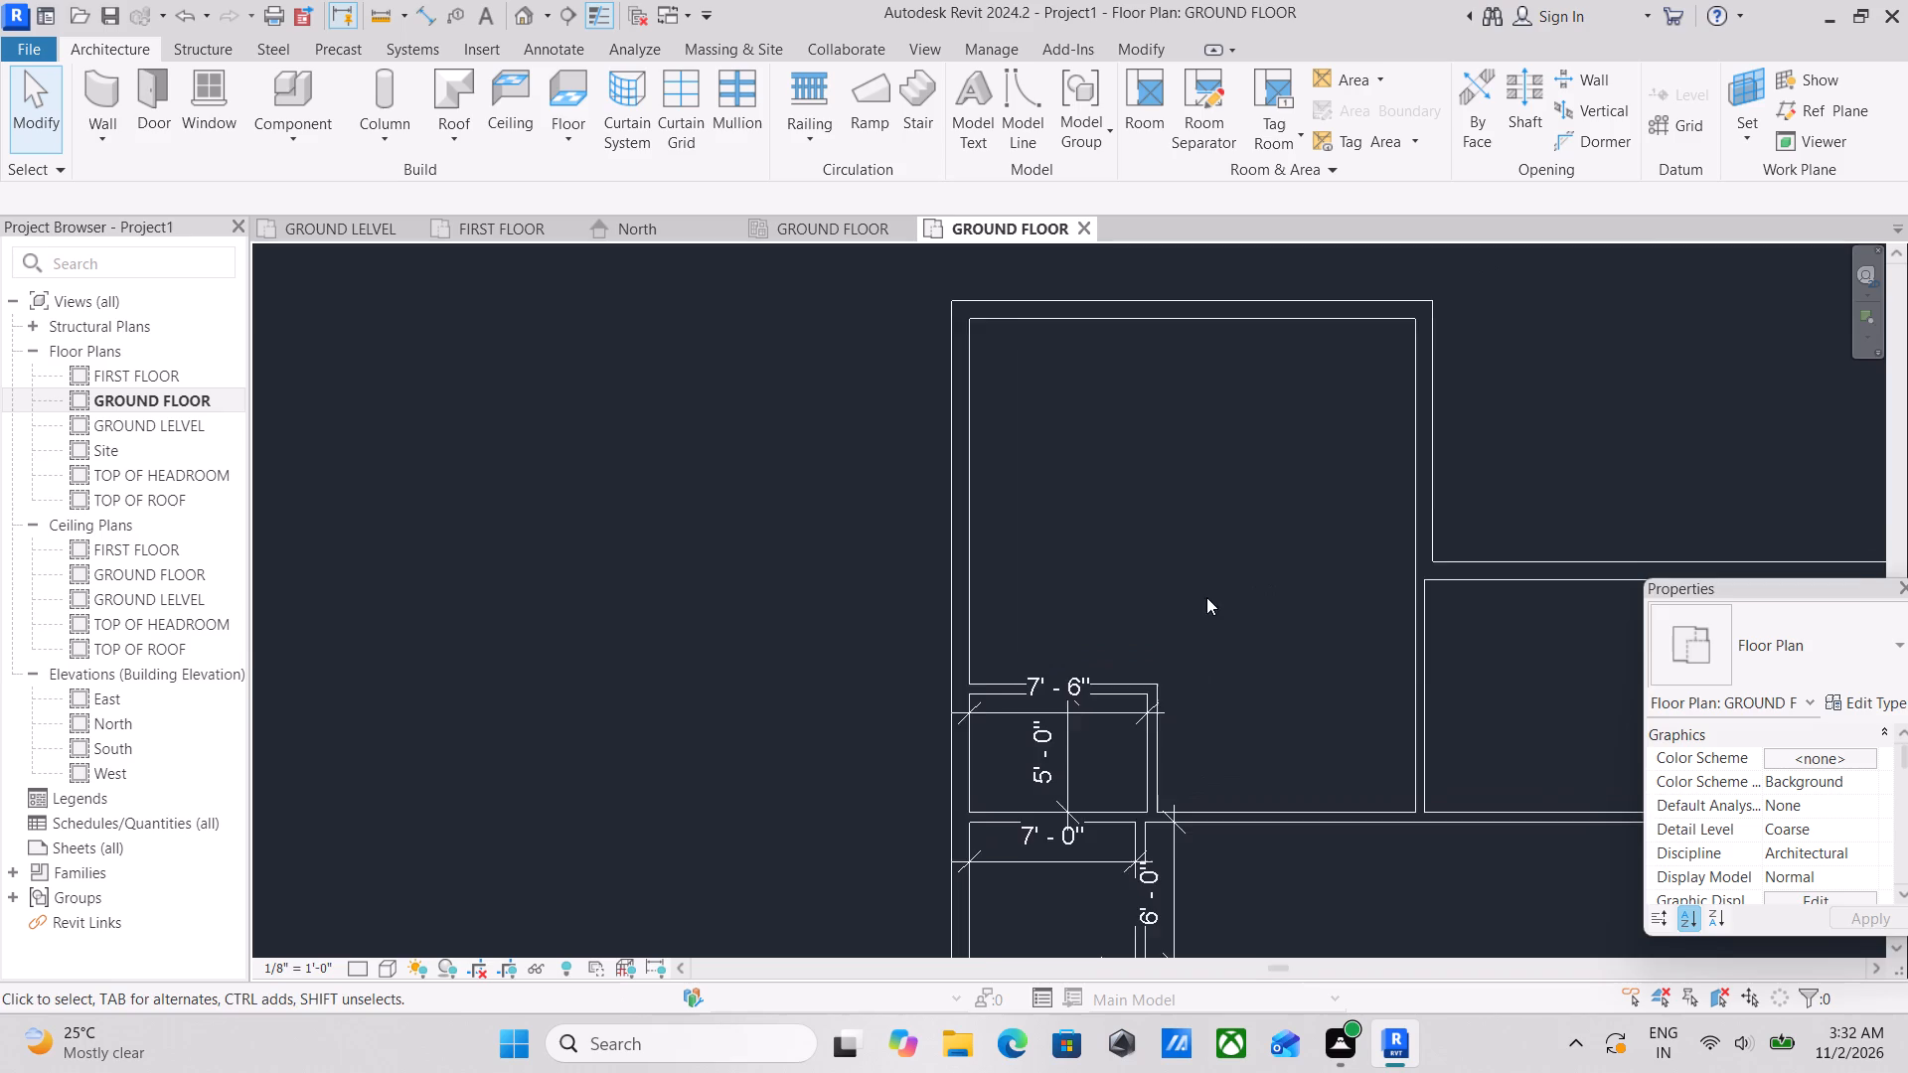
{"action": "scroll", "coordinate": [1210, 592], "scroll_direction": "down", "scroll_amount": 1}
{"action": "middle_click_drag", "start_coordinate": [1210, 592], "coordinate": [1148, 598]}
{"action": "scroll", "coordinate": [1167, 592], "scroll_direction": "down", "scroll_amount": 1}
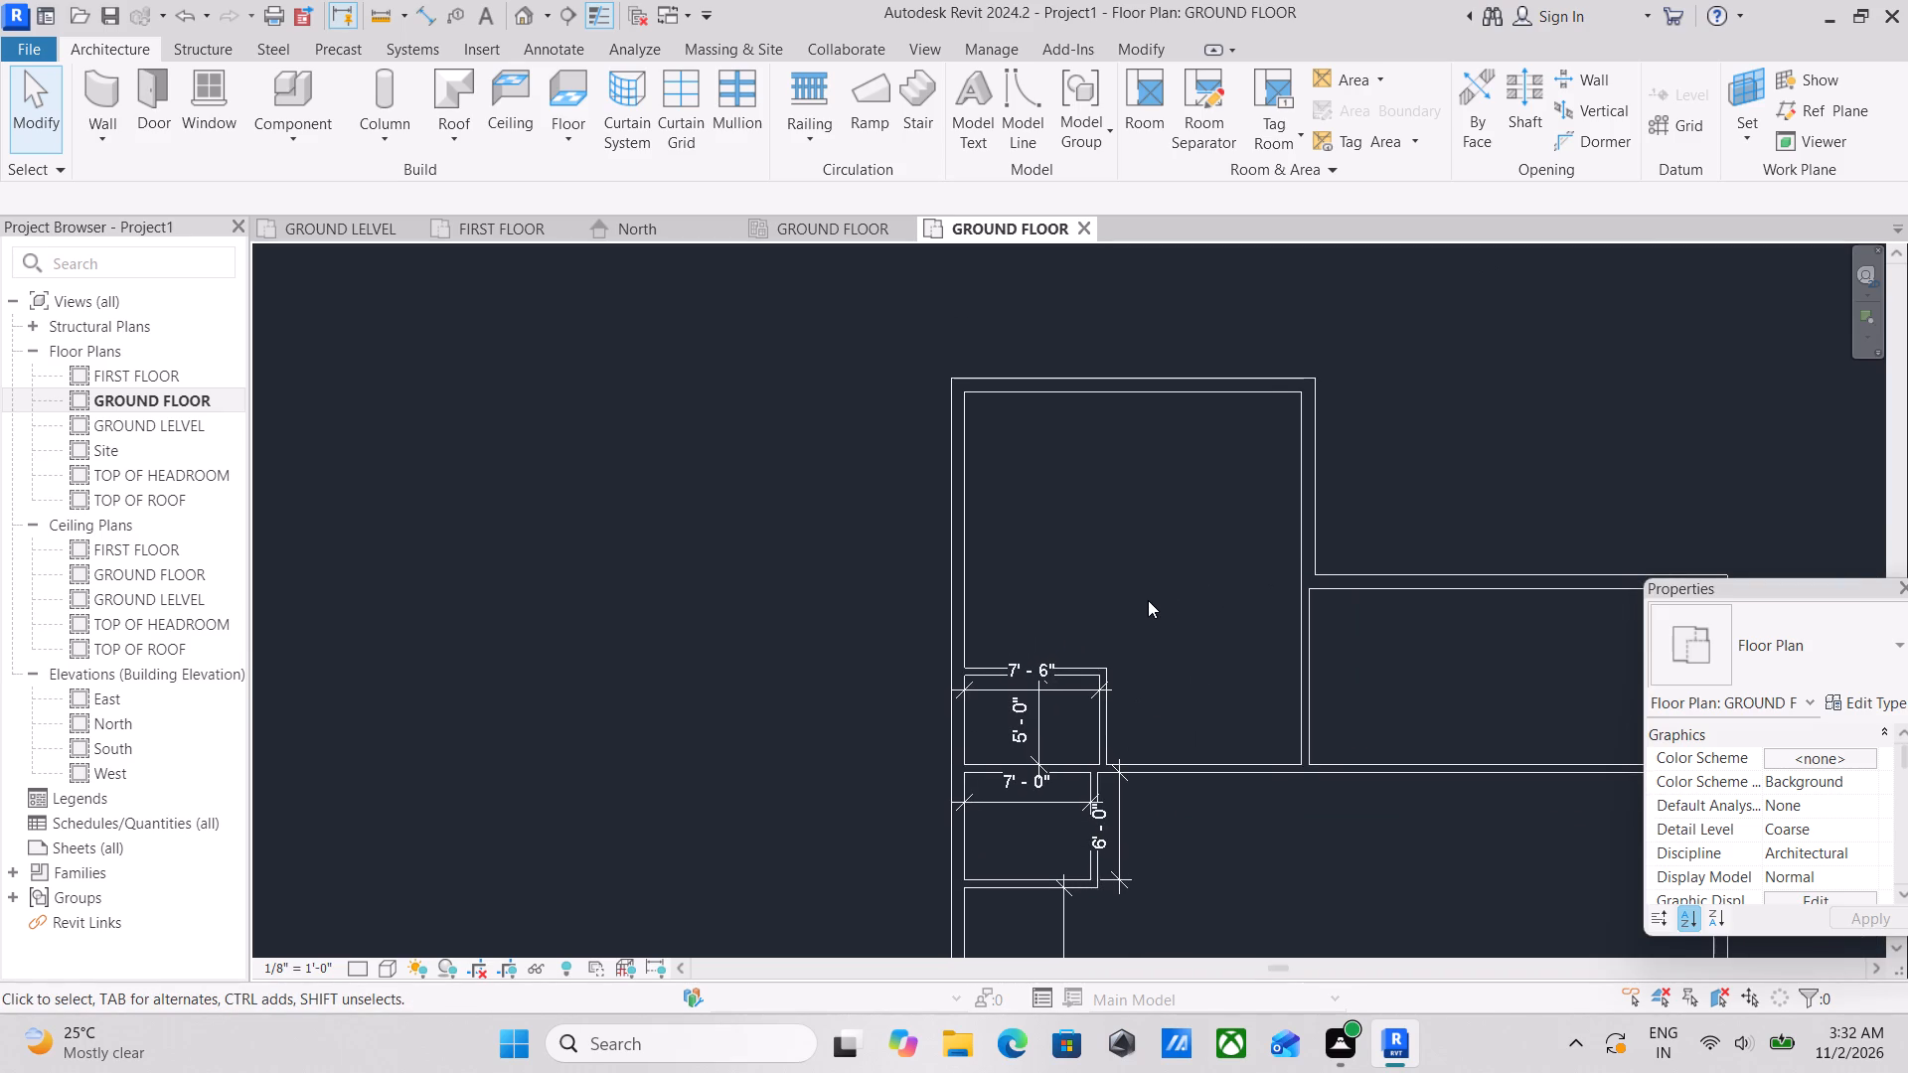
{"action": "scroll", "coordinate": [1107, 688], "scroll_direction": "up", "scroll_amount": 4}
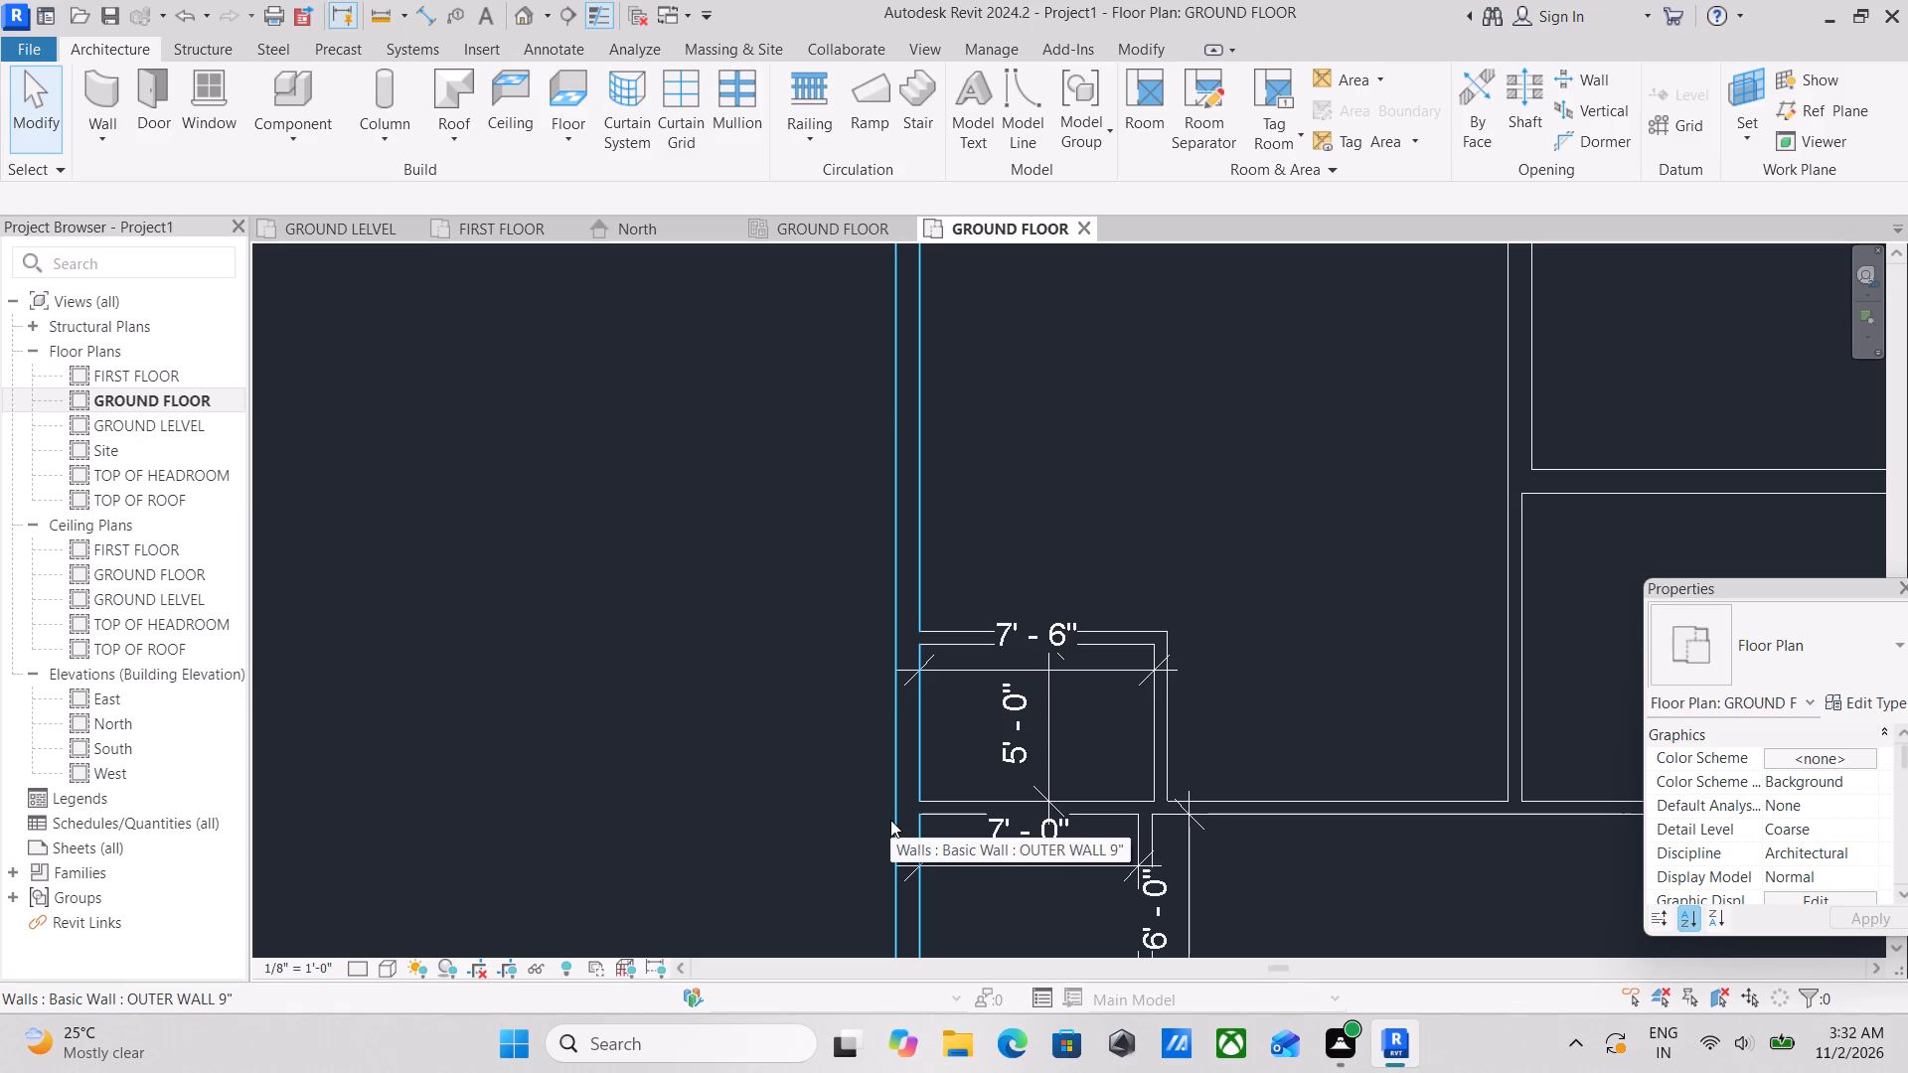
{"action": "scroll", "coordinate": [909, 829], "scroll_direction": "up", "scroll_amount": 3}
{"action": "middle_click_drag", "start_coordinate": [971, 696], "coordinate": [953, 771]}
{"action": "scroll", "coordinate": [953, 771], "scroll_direction": "up", "scroll_amount": 1}
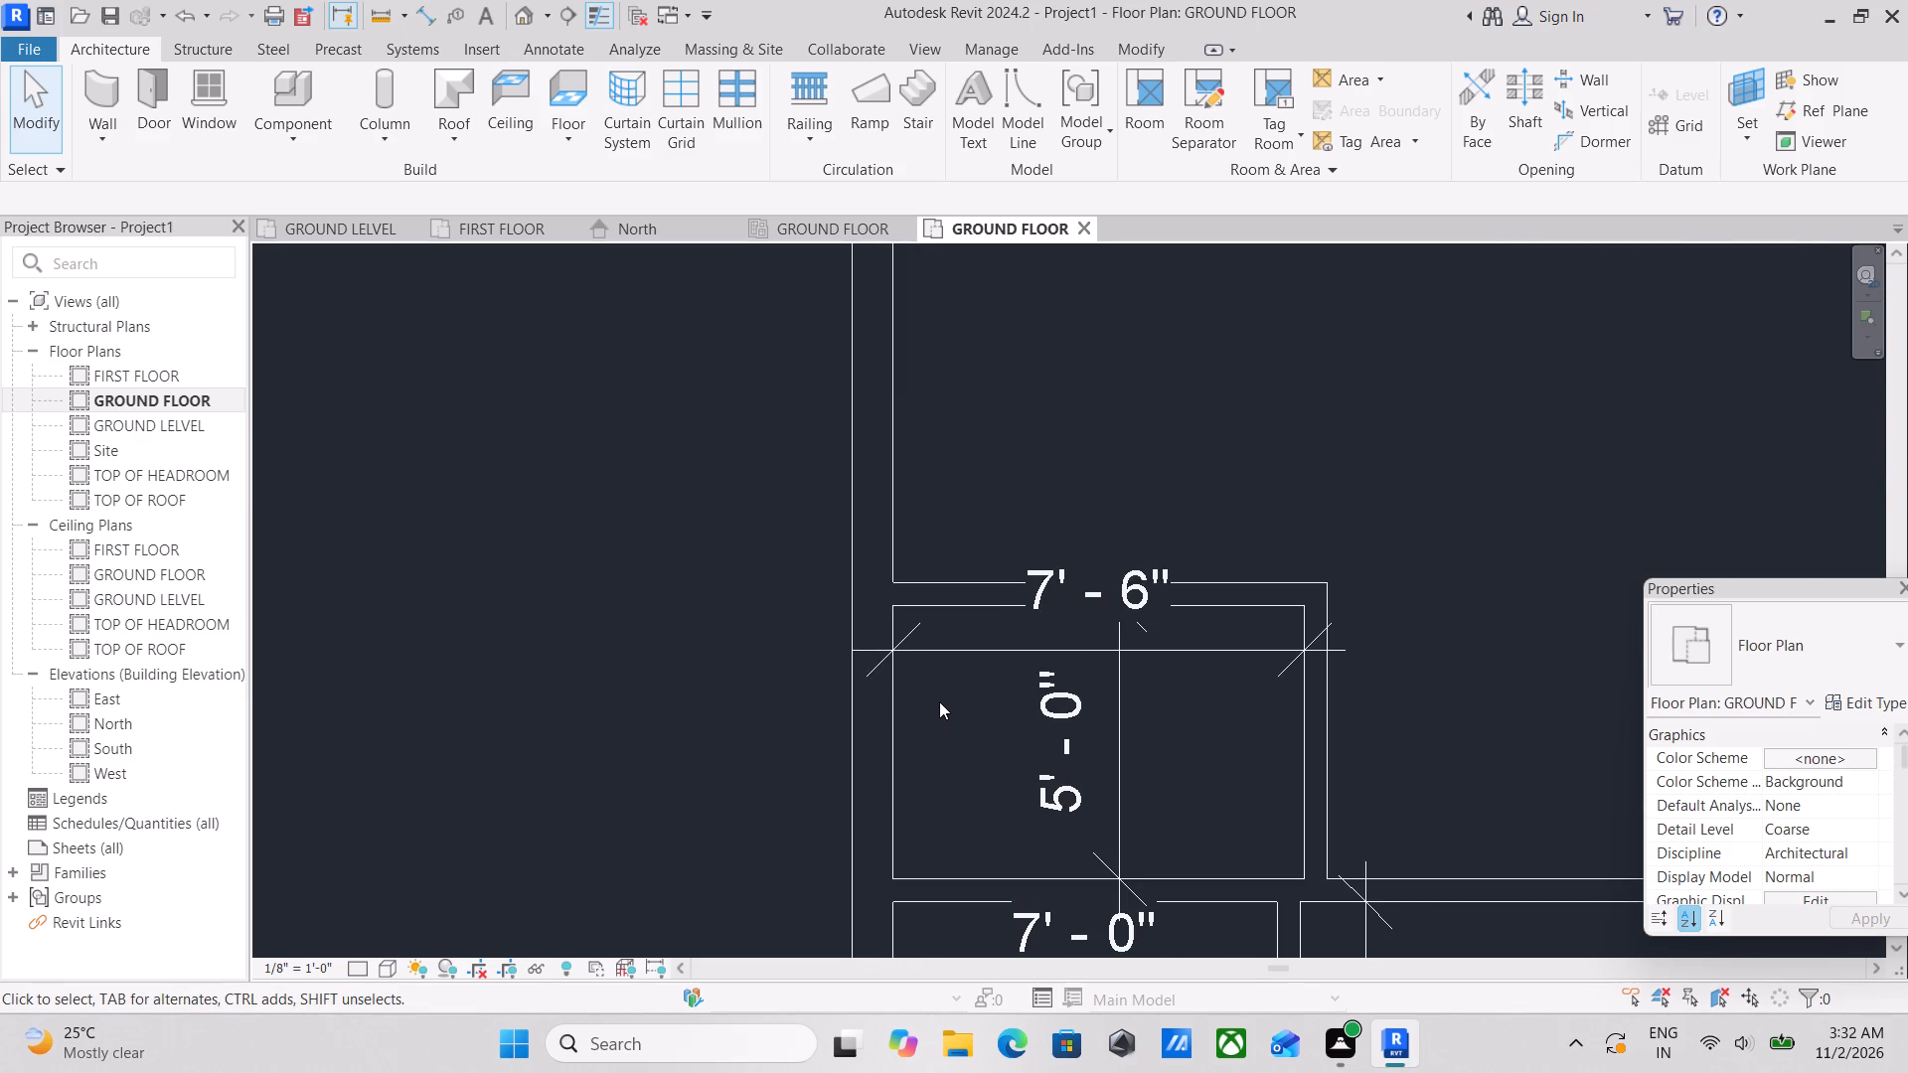
{"action": "middle_click_drag", "start_coordinate": [939, 701], "coordinate": [927, 719]}
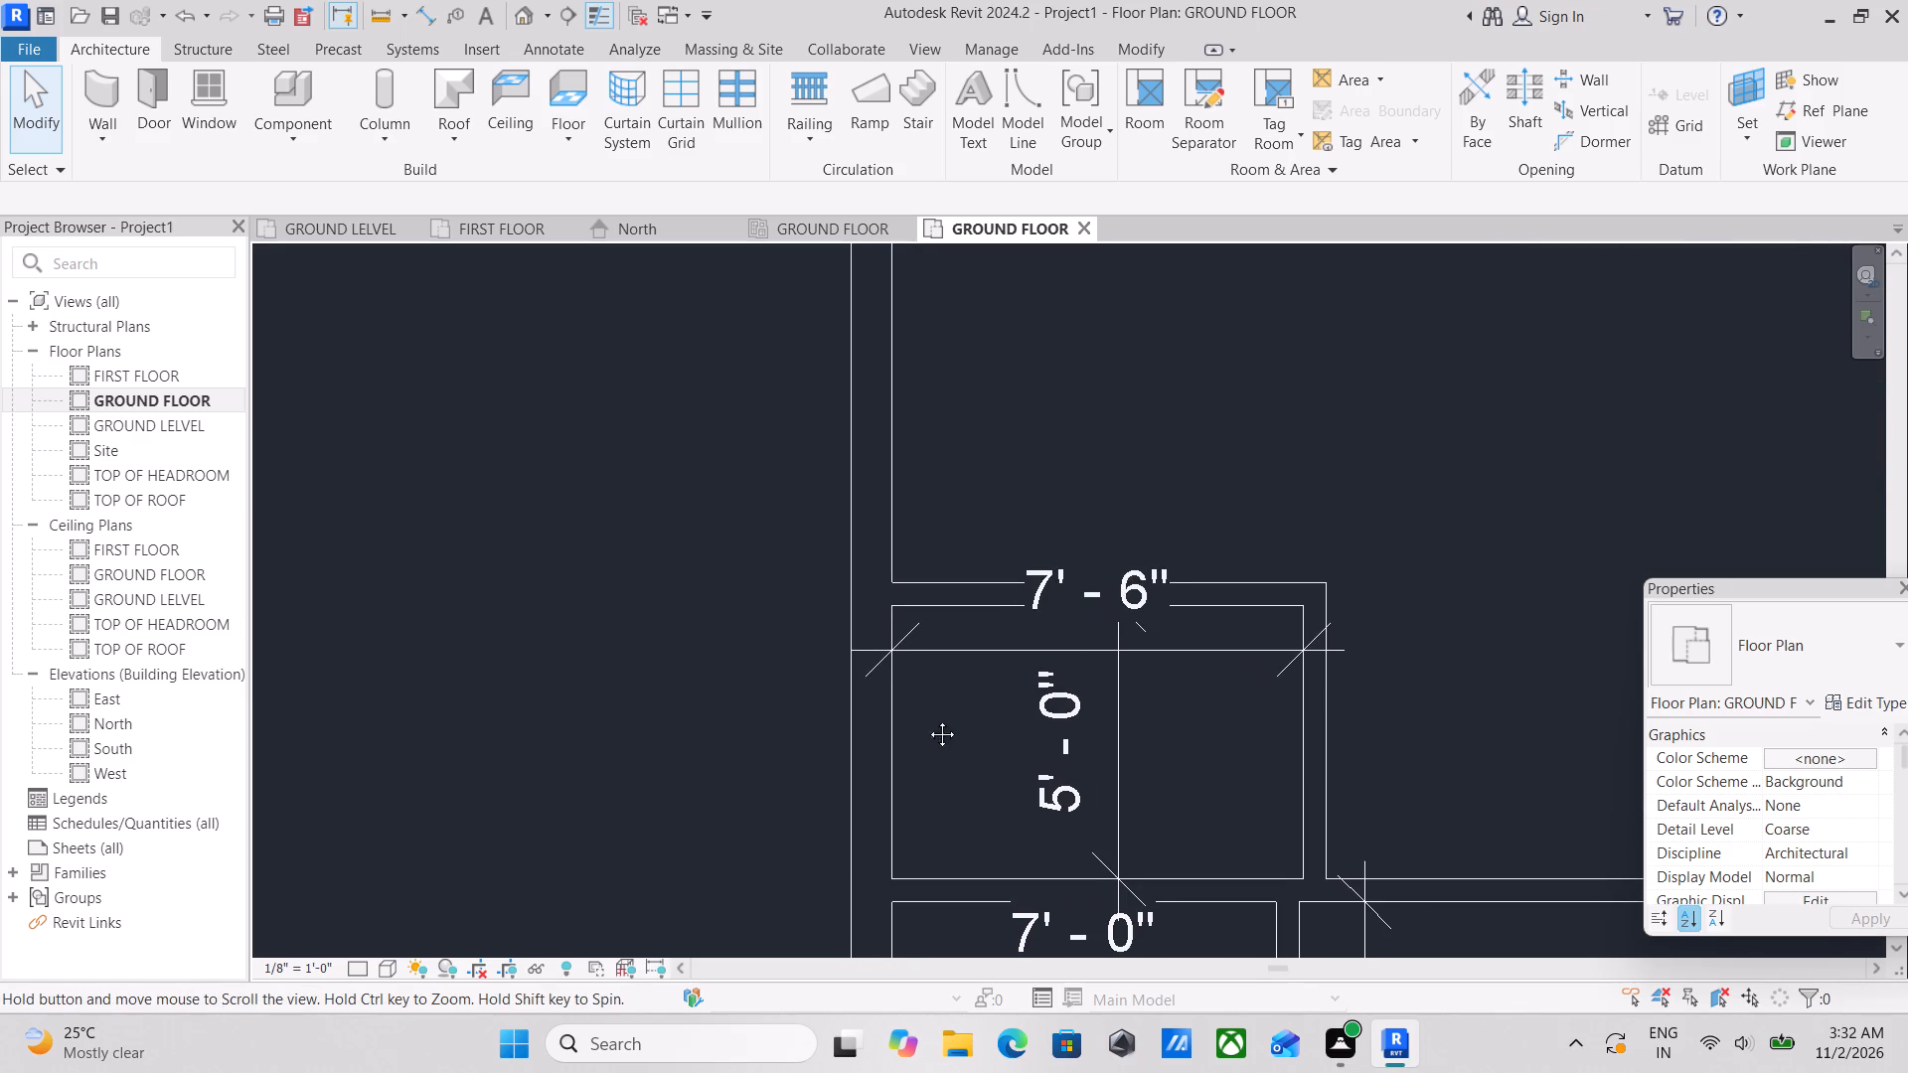
{"action": "middle_click_drag", "start_coordinate": [927, 719], "coordinate": [879, 802]}
{"action": "type", "text": "WA"}
{"action": "left_click", "coordinate": [941, 713]}
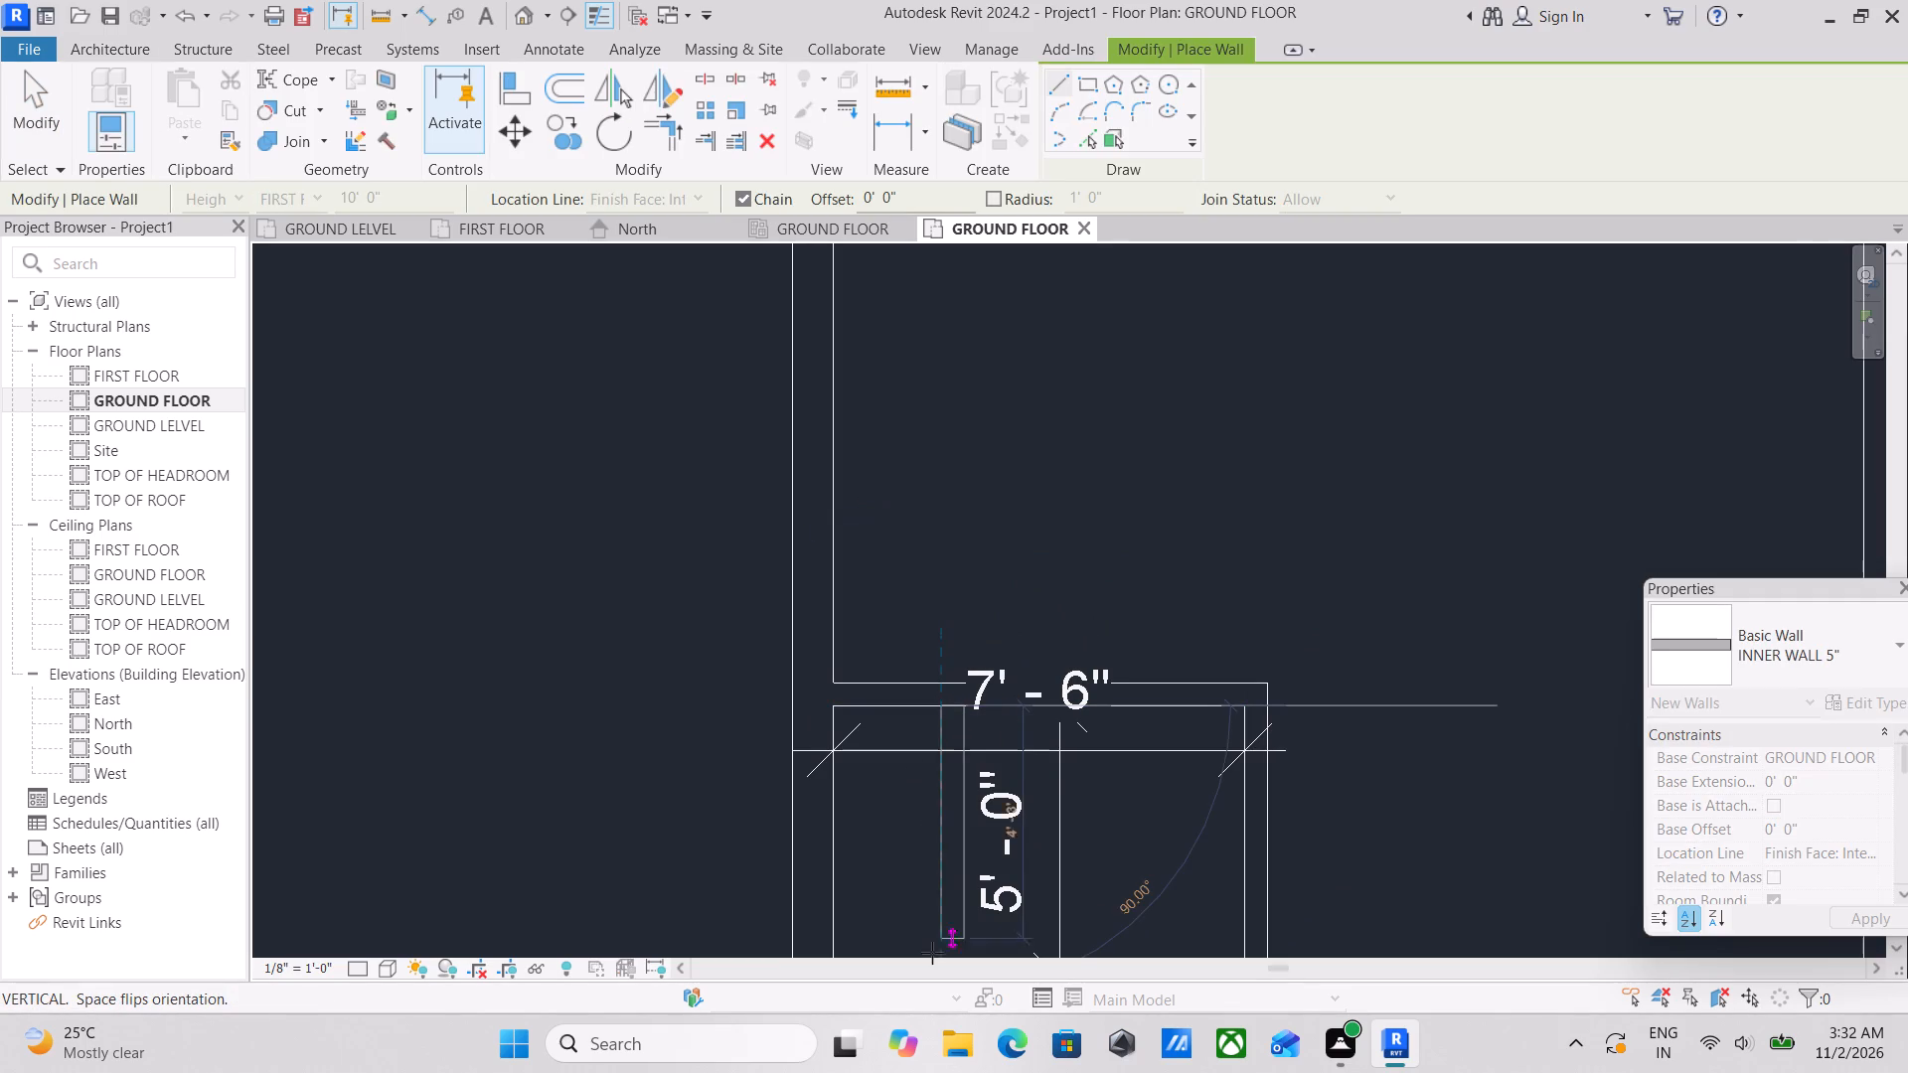
{"action": "middle_click_drag", "start_coordinate": [940, 920], "coordinate": [996, 655]}
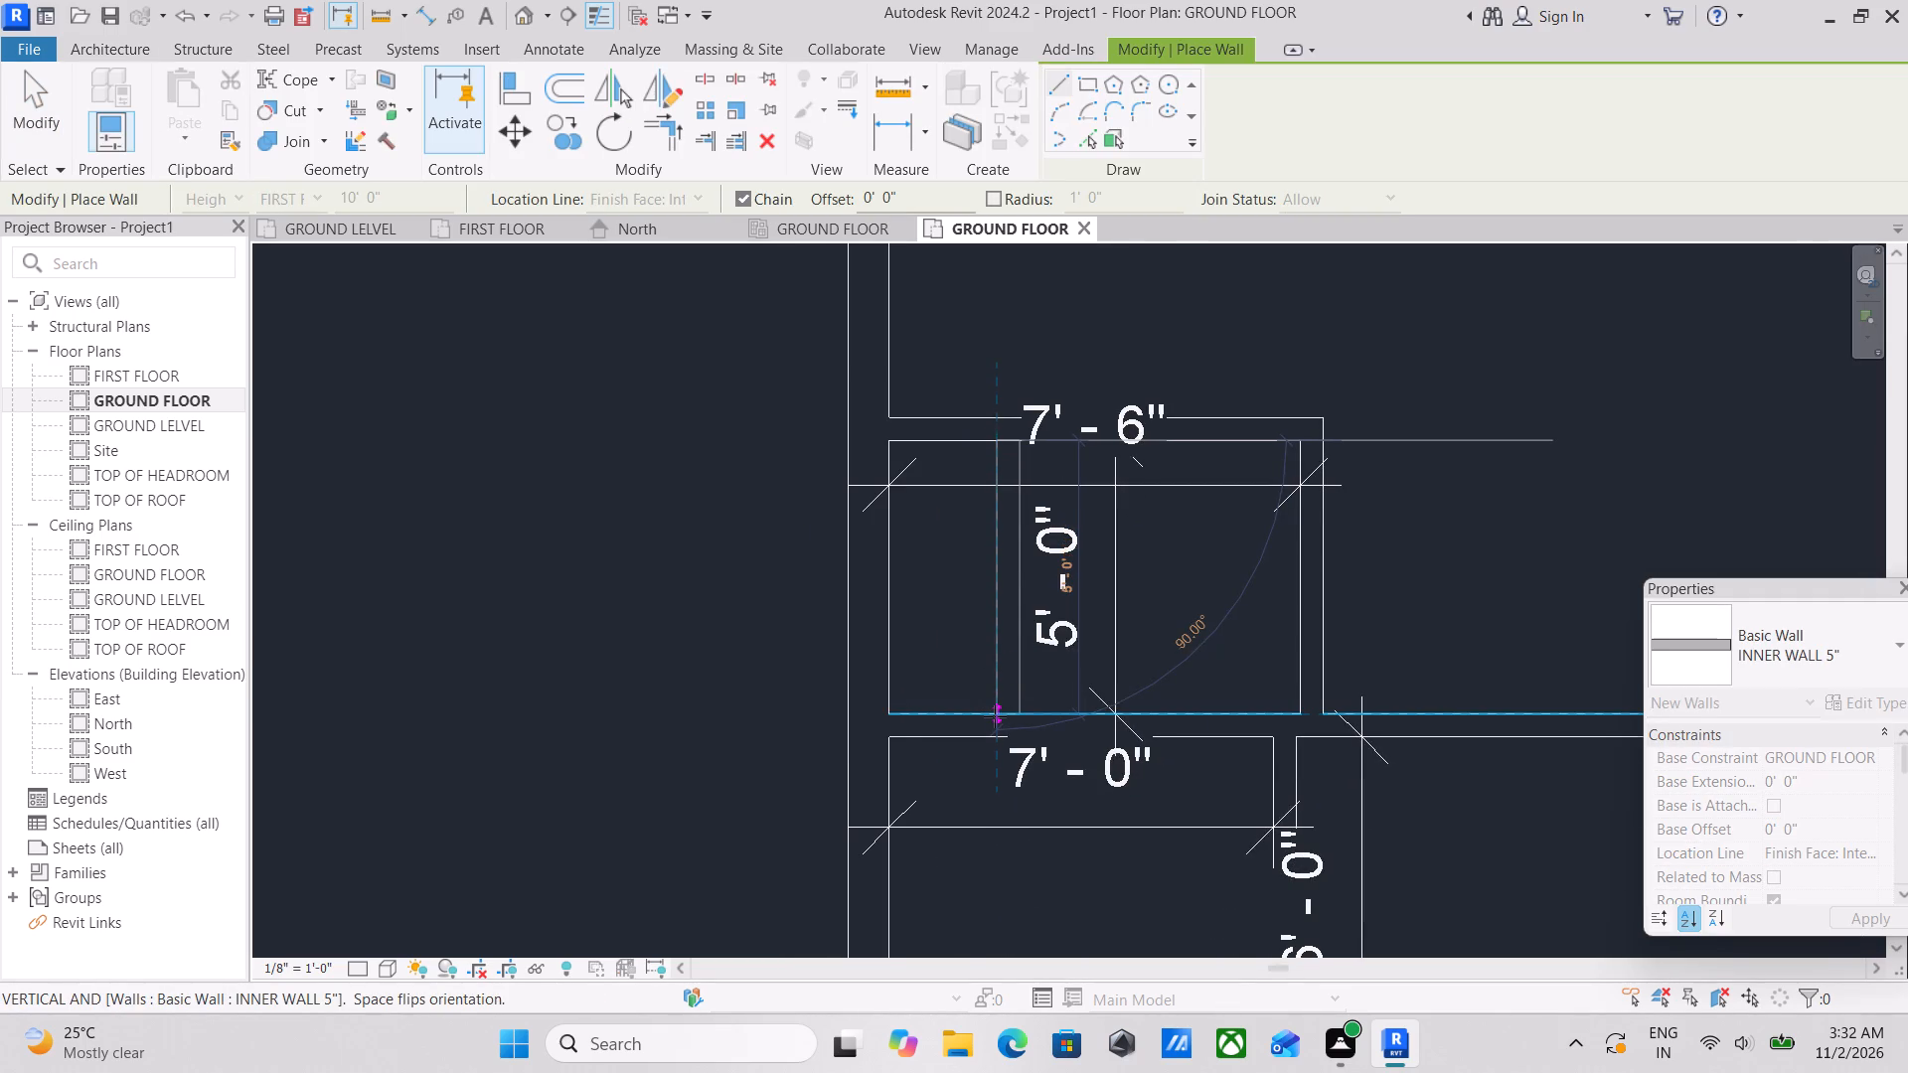
{"action": "left_click", "coordinate": [995, 716]}
{"action": "key", "text": "Escape"}
{"action": "key", "text": "Escape"}
{"action": "scroll", "coordinate": [954, 609], "scroll_direction": "up", "scroll_amount": 2}
{"action": "key", "text": "Escape"}
Place a horizontal aligned dimension from the 9" west outer wall to the new 5" partition.
{"action": "middle_click_drag", "start_coordinate": [940, 611], "coordinate": [945, 623]}
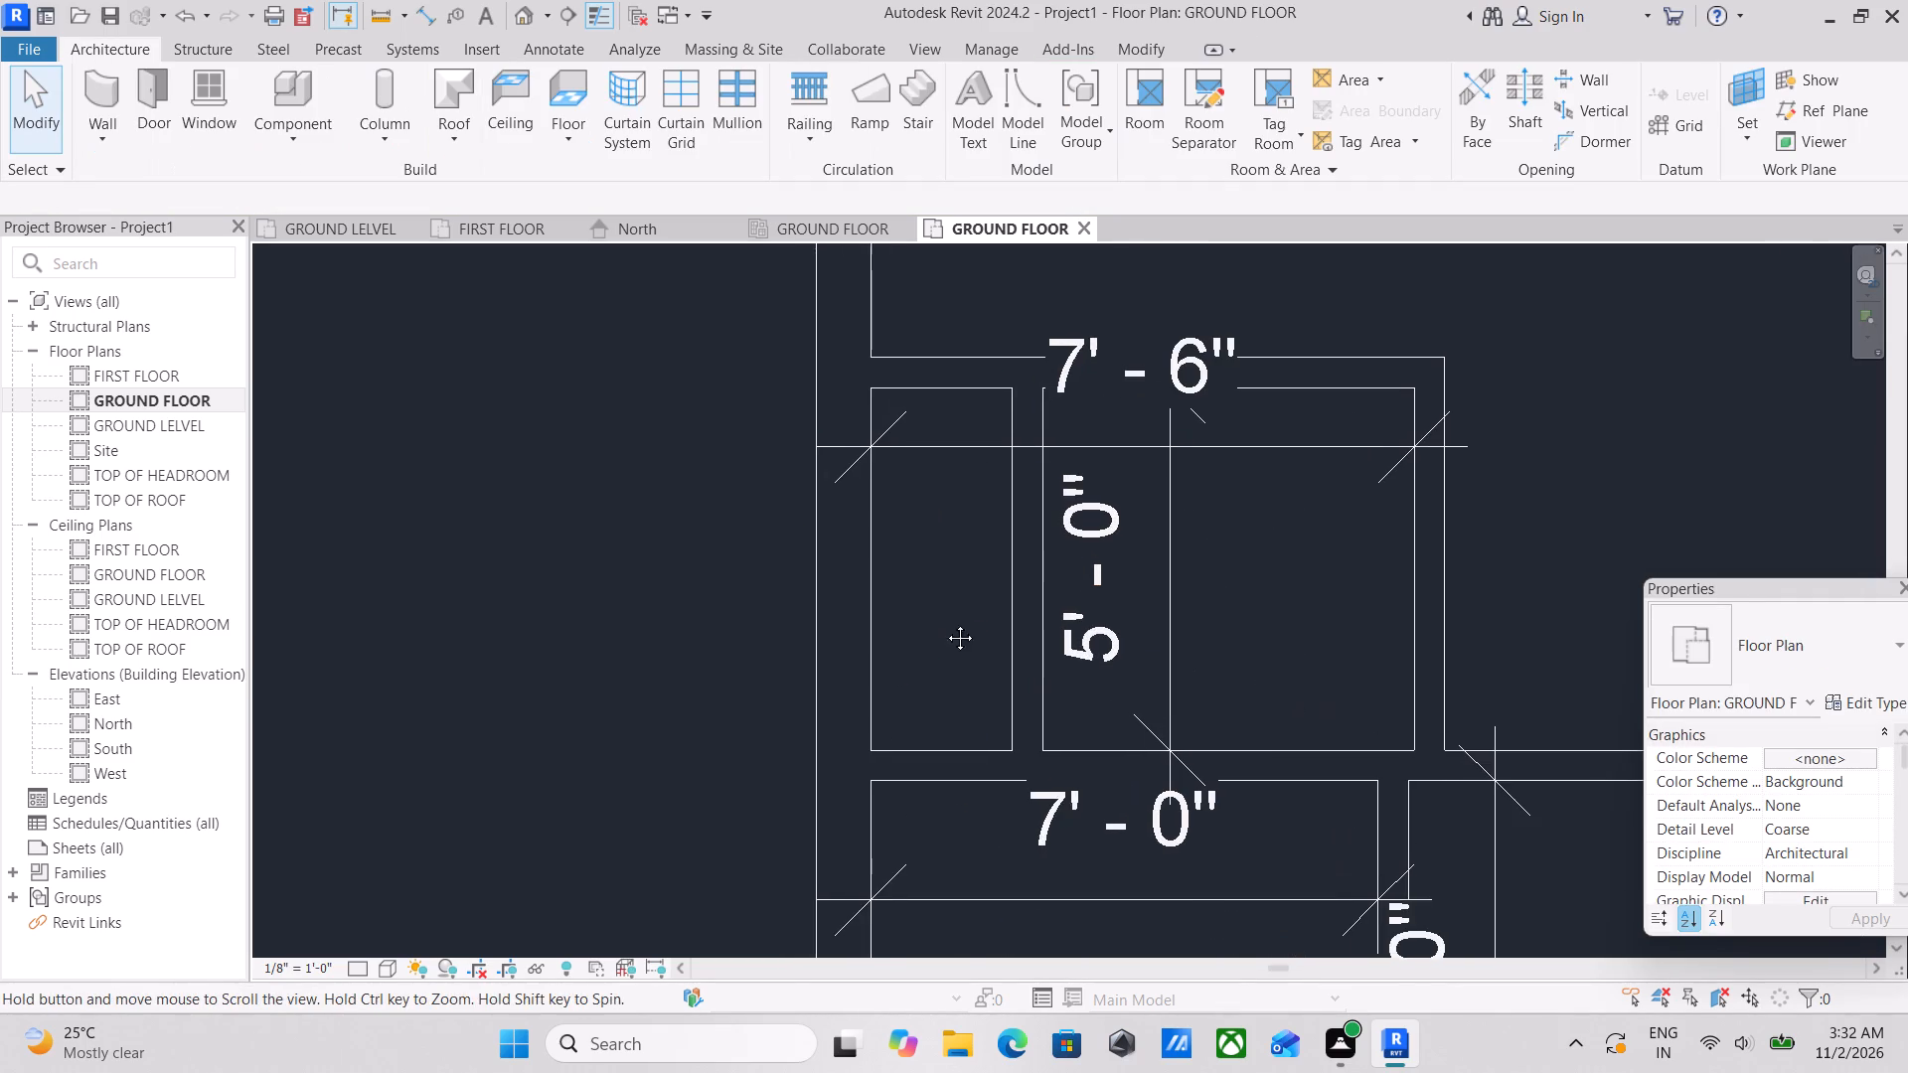
{"action": "middle_click_drag", "start_coordinate": [945, 623], "coordinate": [950, 659]}
{"action": "scroll", "coordinate": [950, 659], "scroll_direction": "up", "scroll_amount": 1}
{"action": "middle_click_drag", "start_coordinate": [950, 659], "coordinate": [962, 716]}
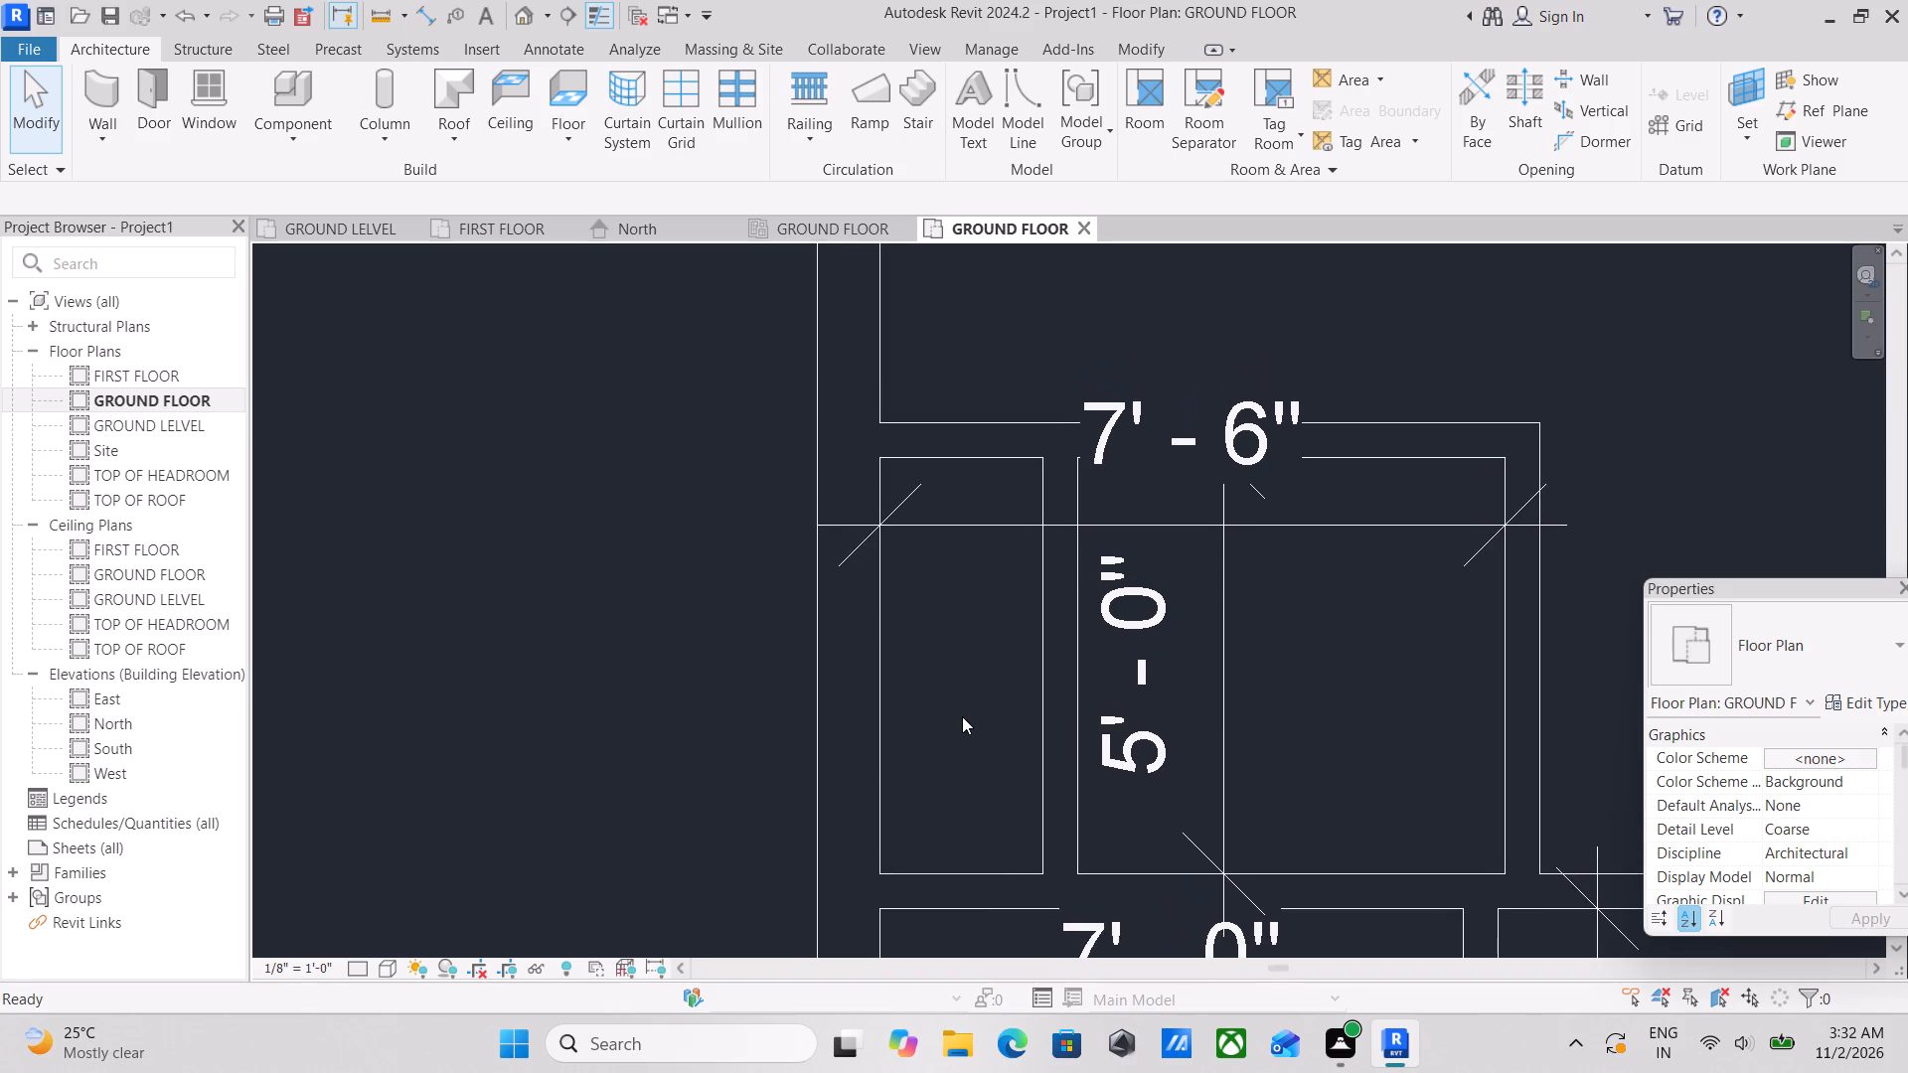
{"action": "type", "text": "DI"}
{"action": "scroll", "coordinate": [929, 717], "scroll_direction": "up", "scroll_amount": 3}
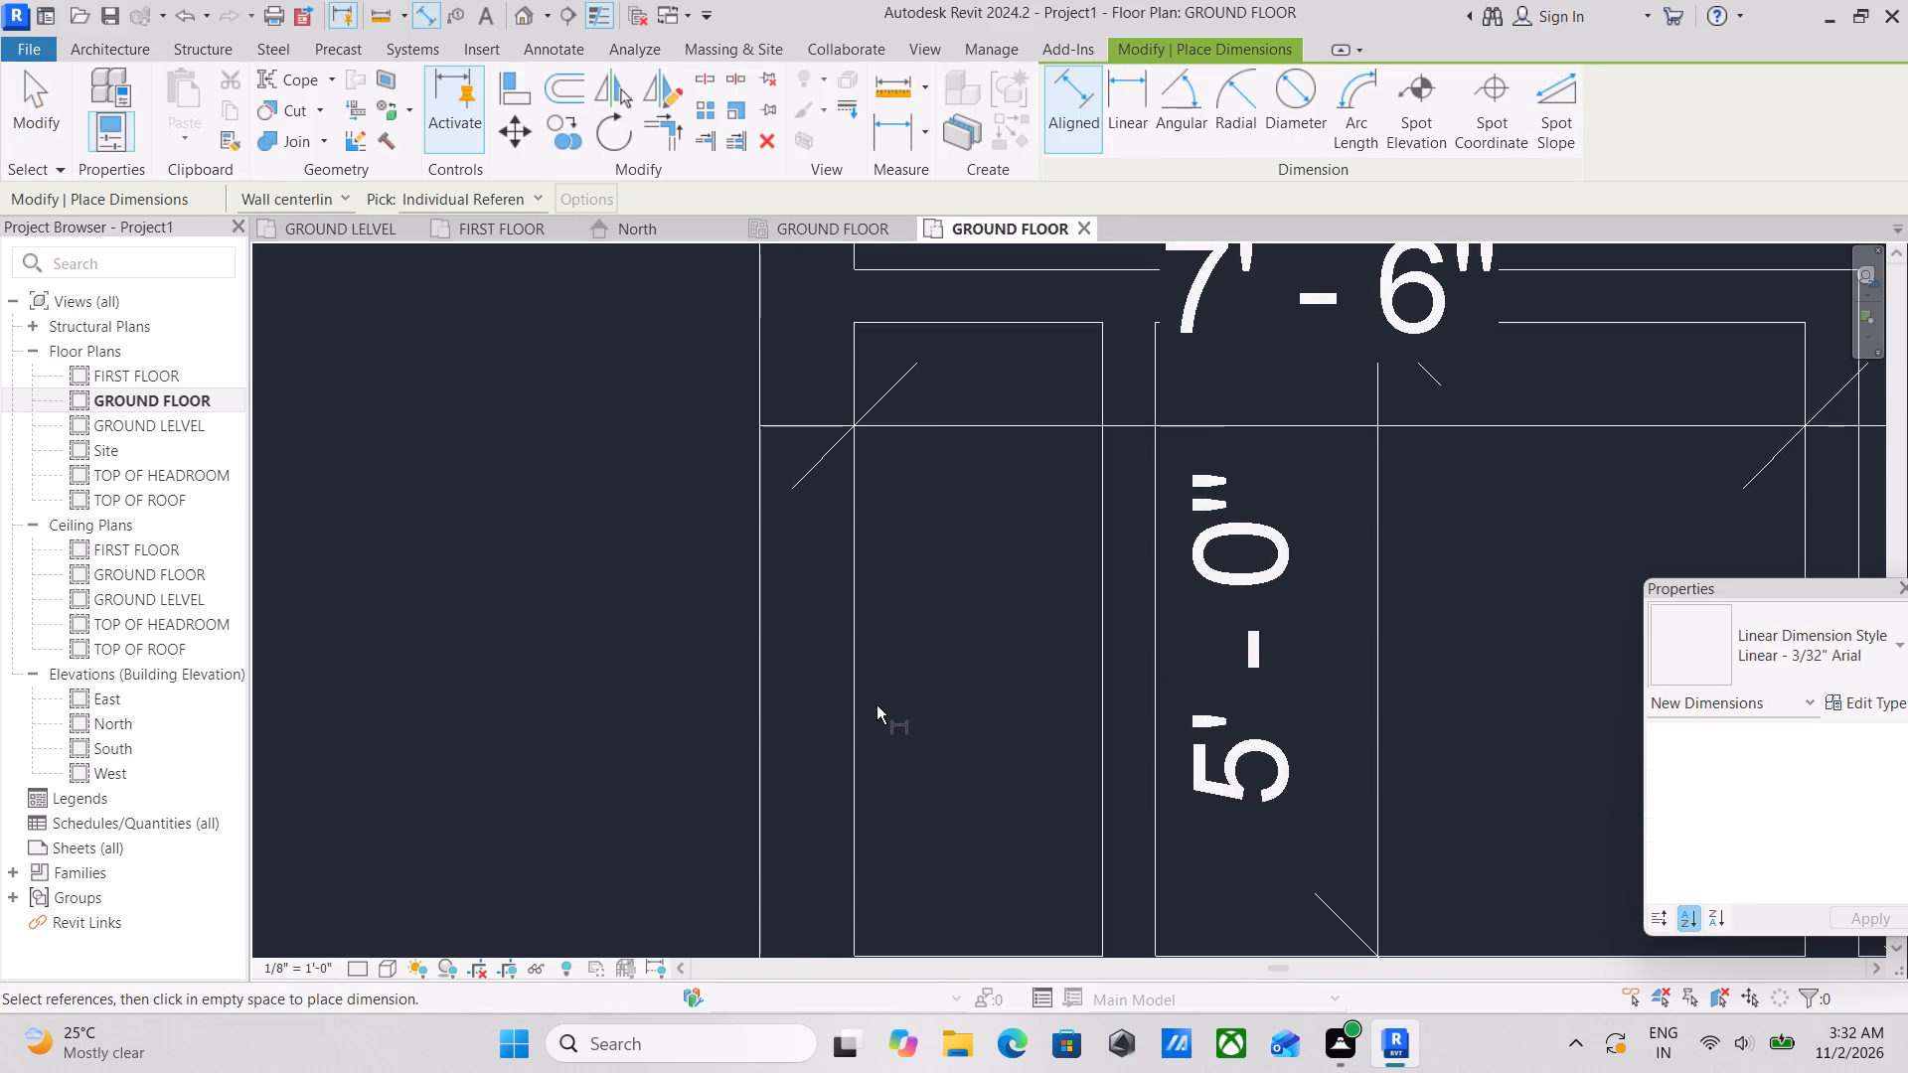
{"action": "left_click", "coordinate": [860, 692]}
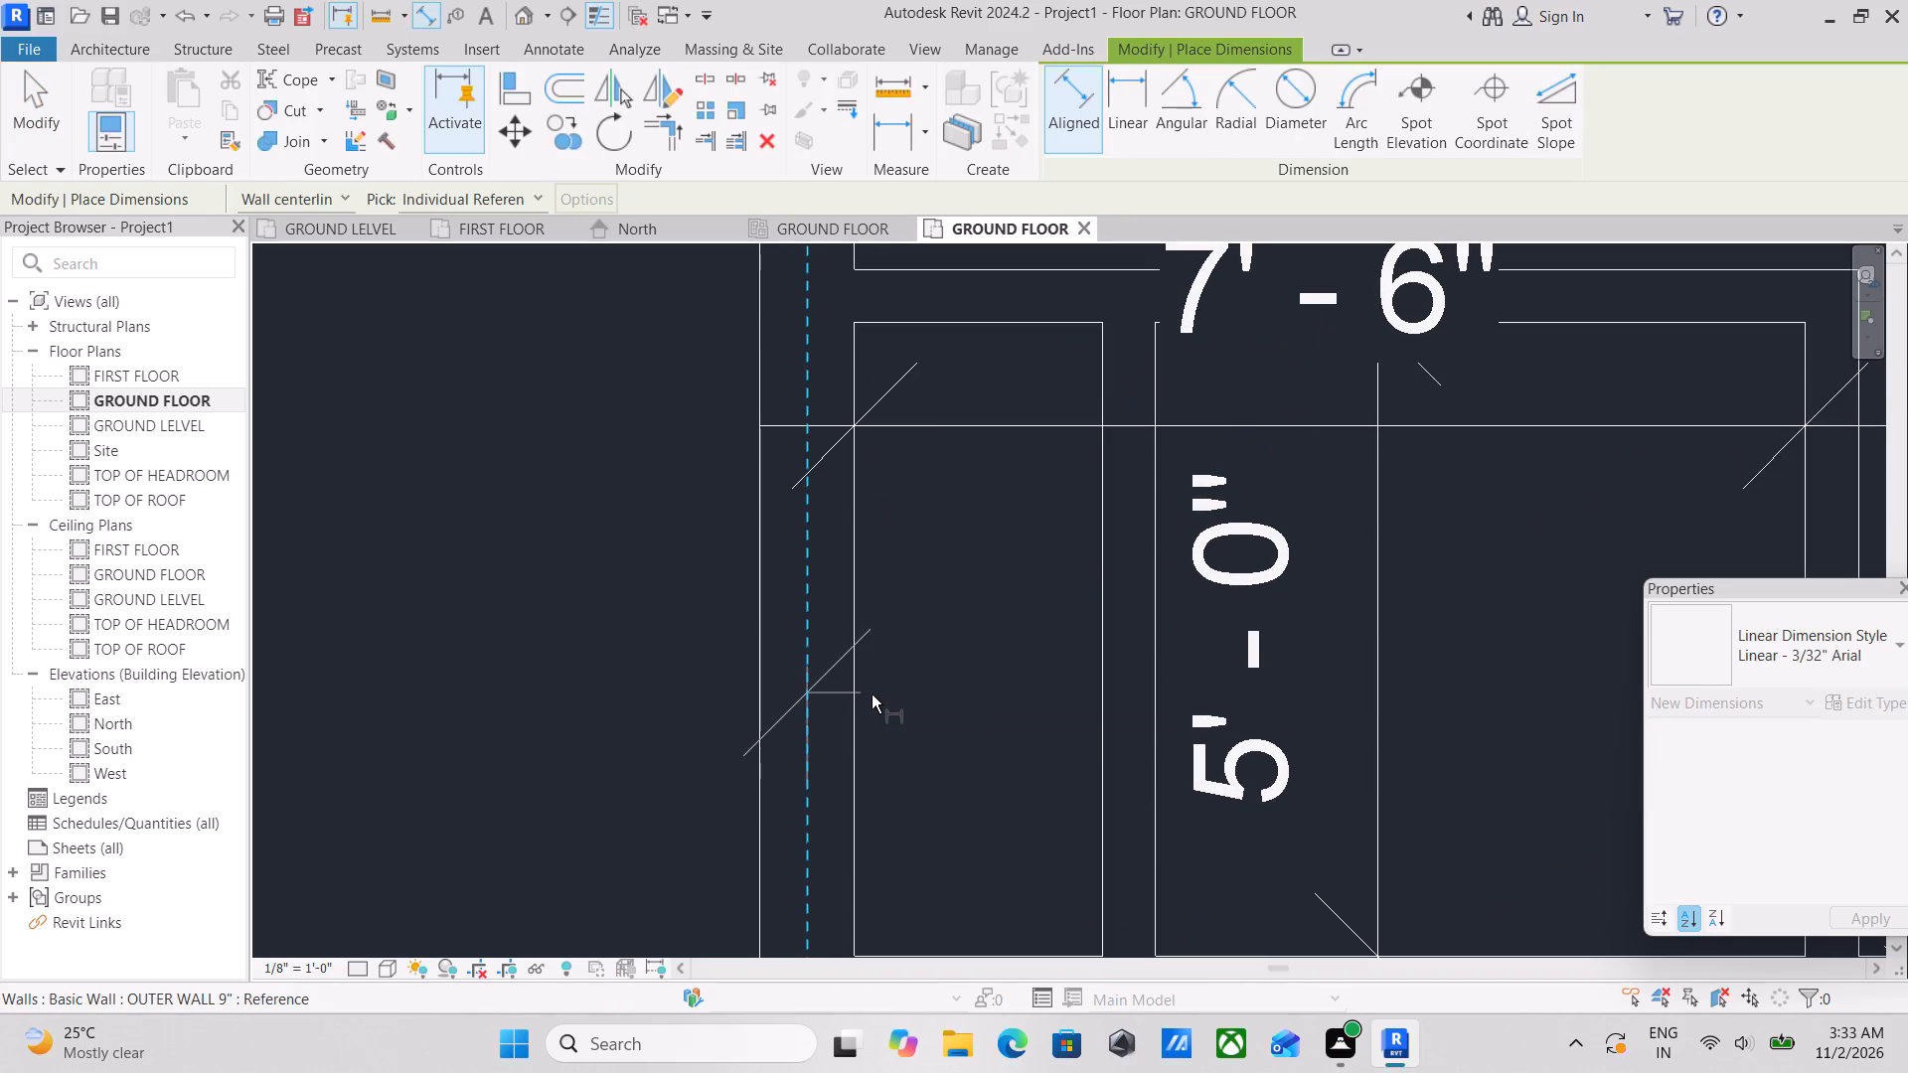
{"action": "left_click", "coordinate": [1127, 675]}
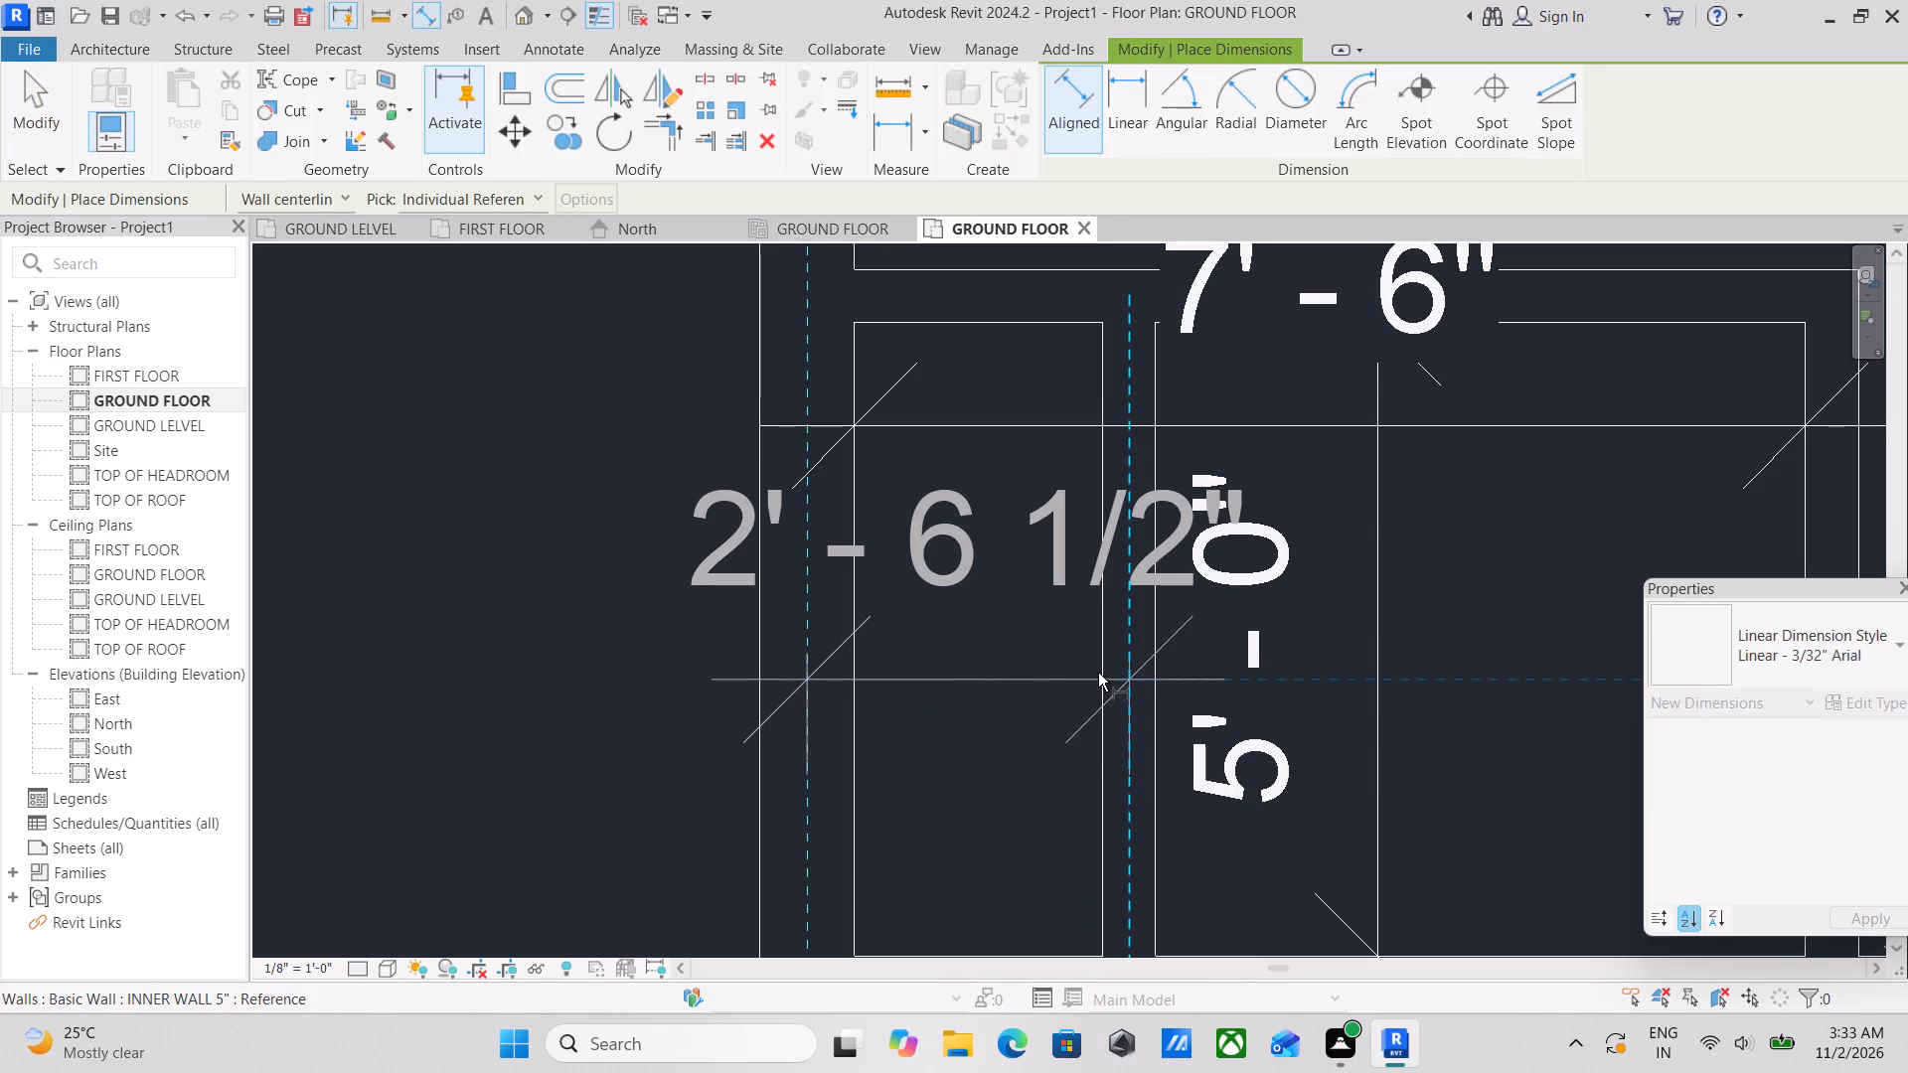
{"action": "left_click", "coordinate": [930, 671]}
{"action": "scroll", "coordinate": [783, 812], "scroll_direction": "up", "scroll_amount": 3}
{"action": "key", "text": "Escape"}
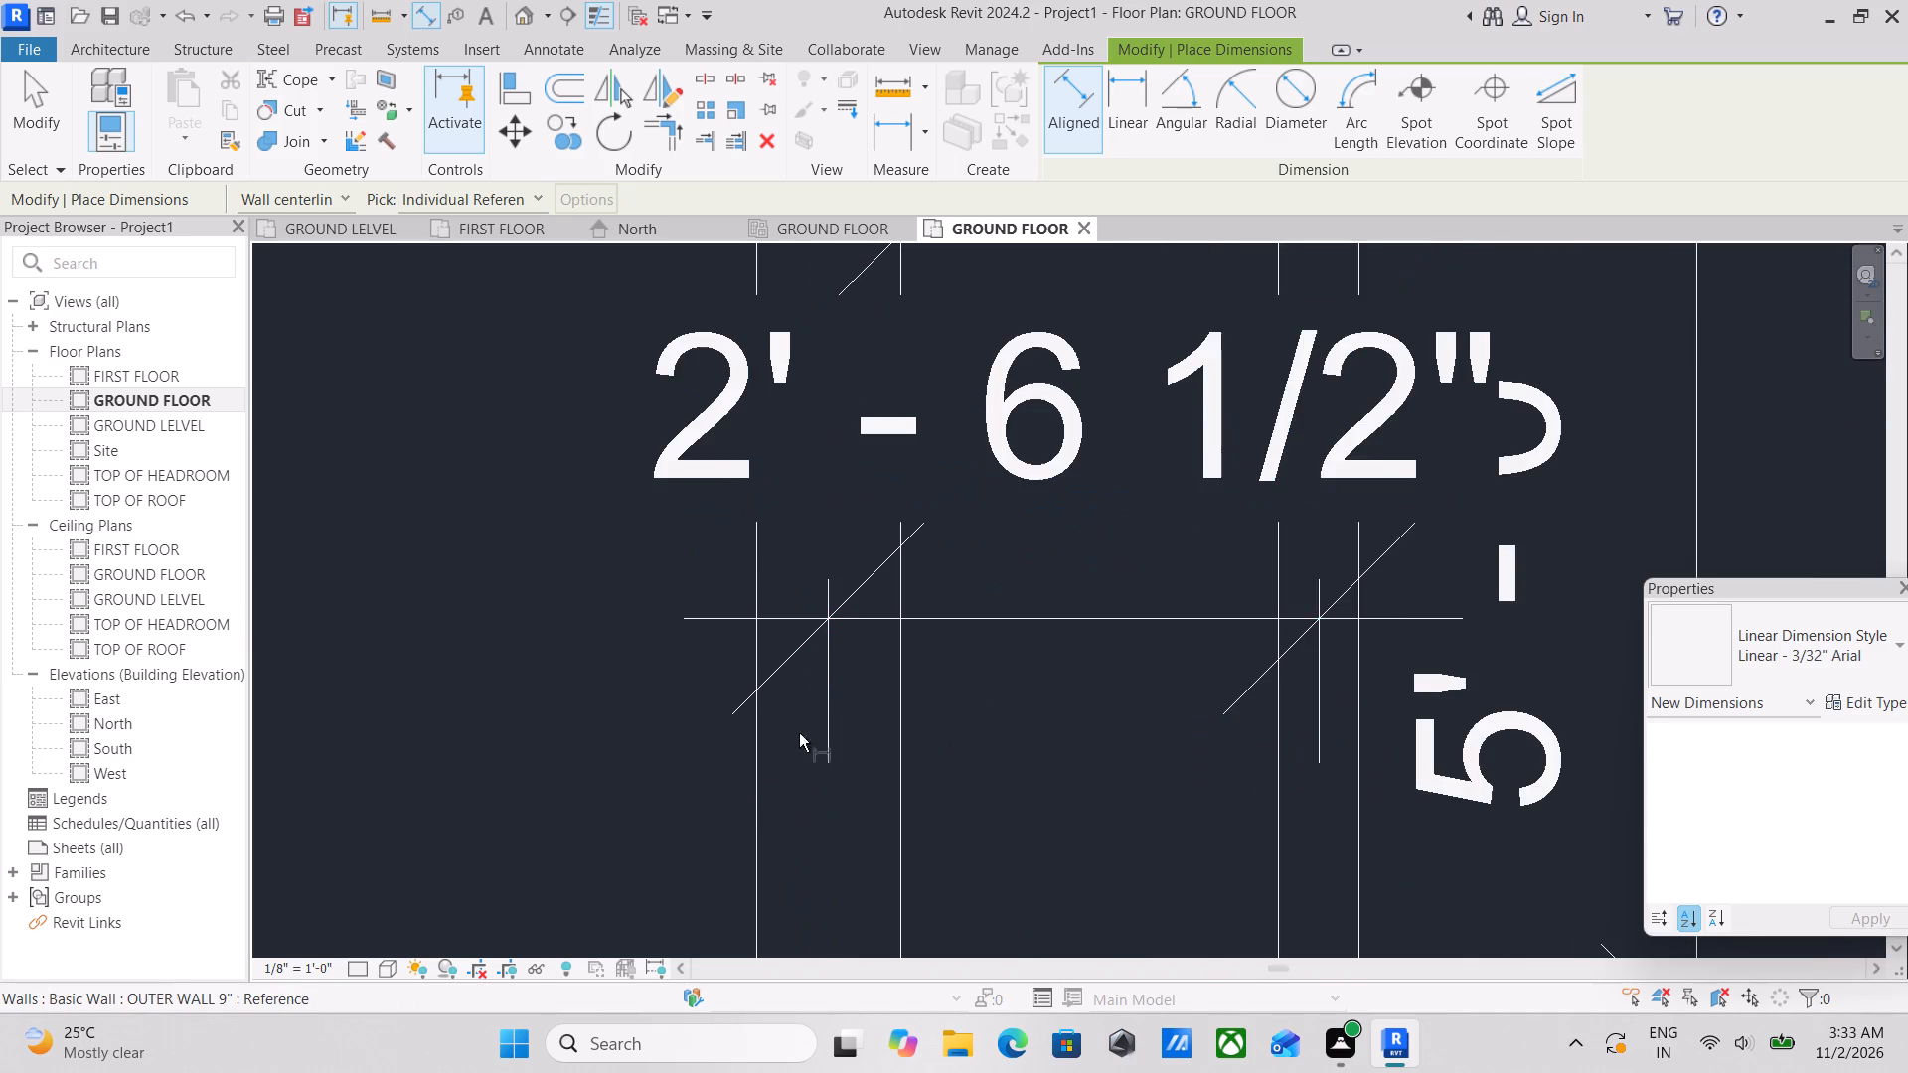
{"action": "key", "text": "Escape"}
{"action": "scroll", "coordinate": [841, 634], "scroll_direction": "up", "scroll_amount": 1}
{"action": "key", "text": "Escape"}
Shift both witness lines of that dimension to the facing inner faces of the west outer wall and the partition.
{"action": "left_click", "coordinate": [1099, 616]}
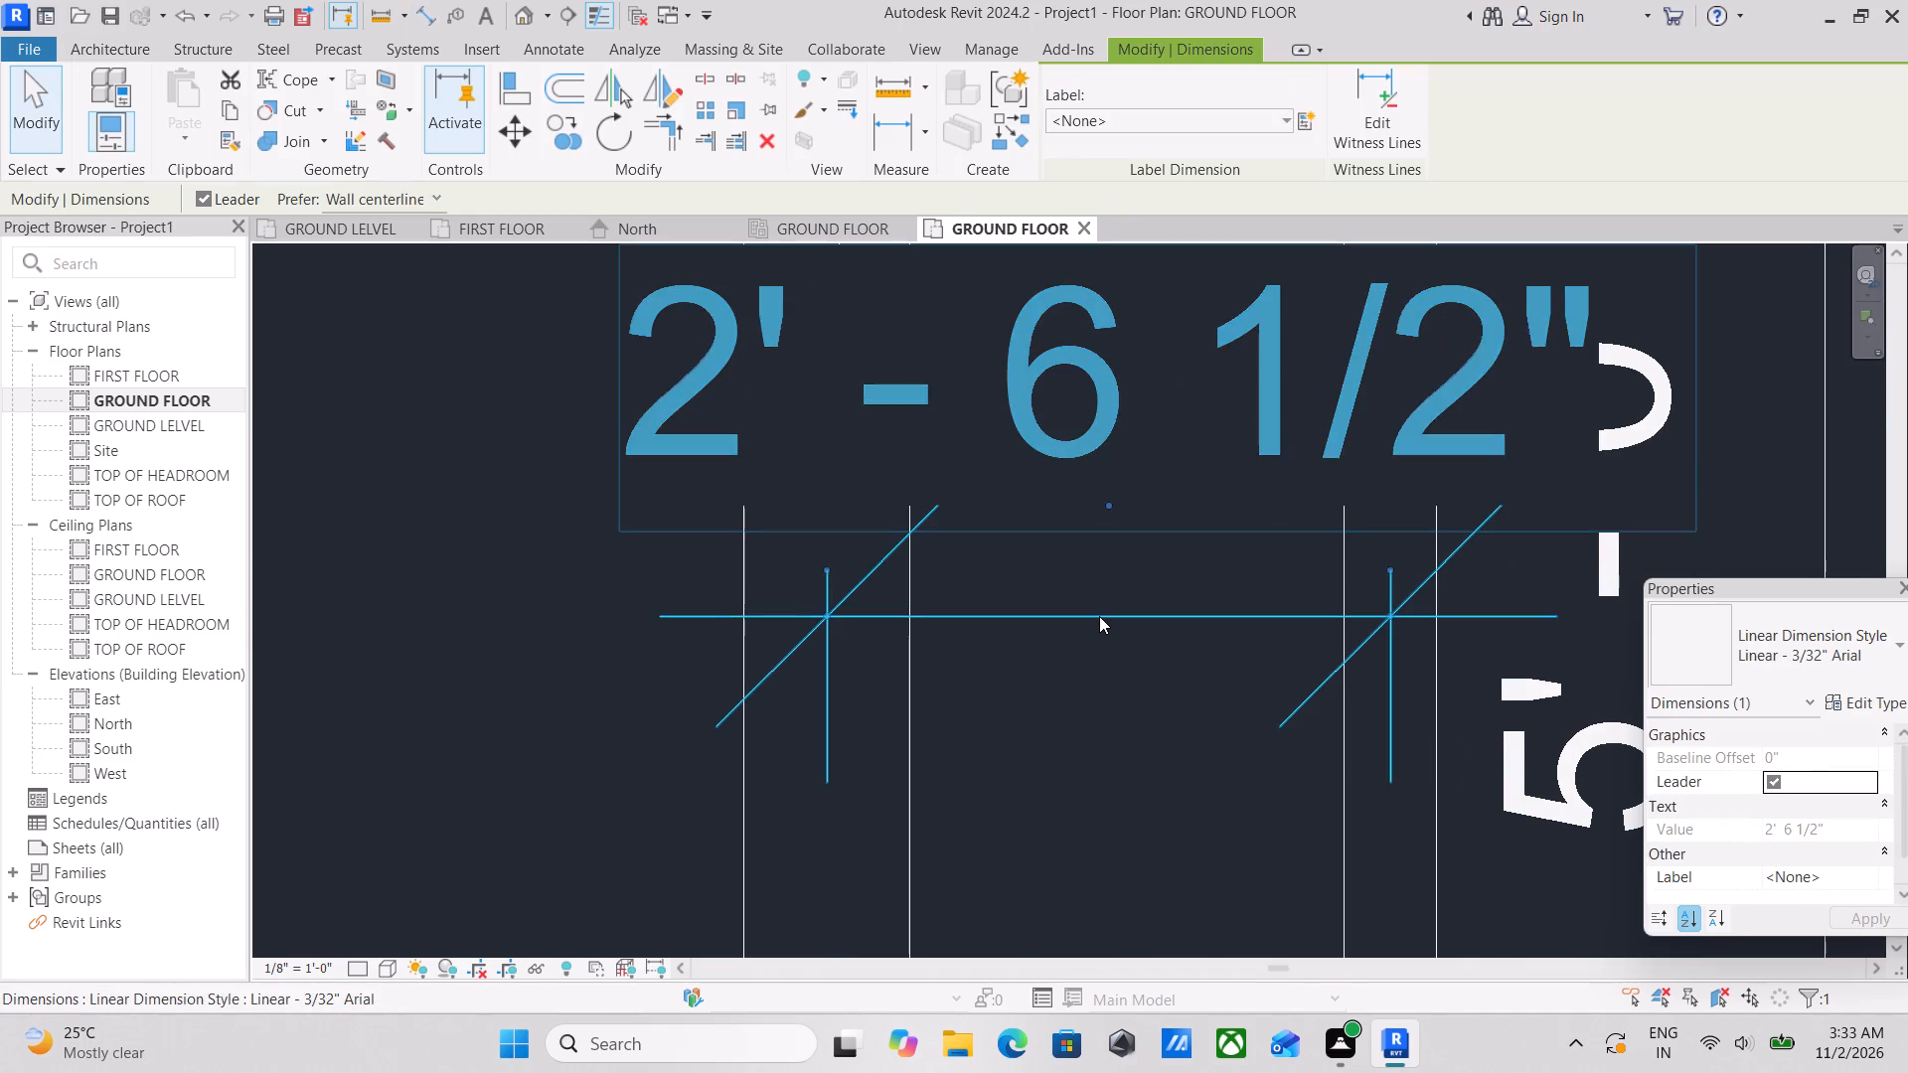
{"action": "scroll", "coordinate": [881, 672], "scroll_direction": "up", "scroll_amount": 8}
{"action": "left_click", "coordinate": [751, 532]}
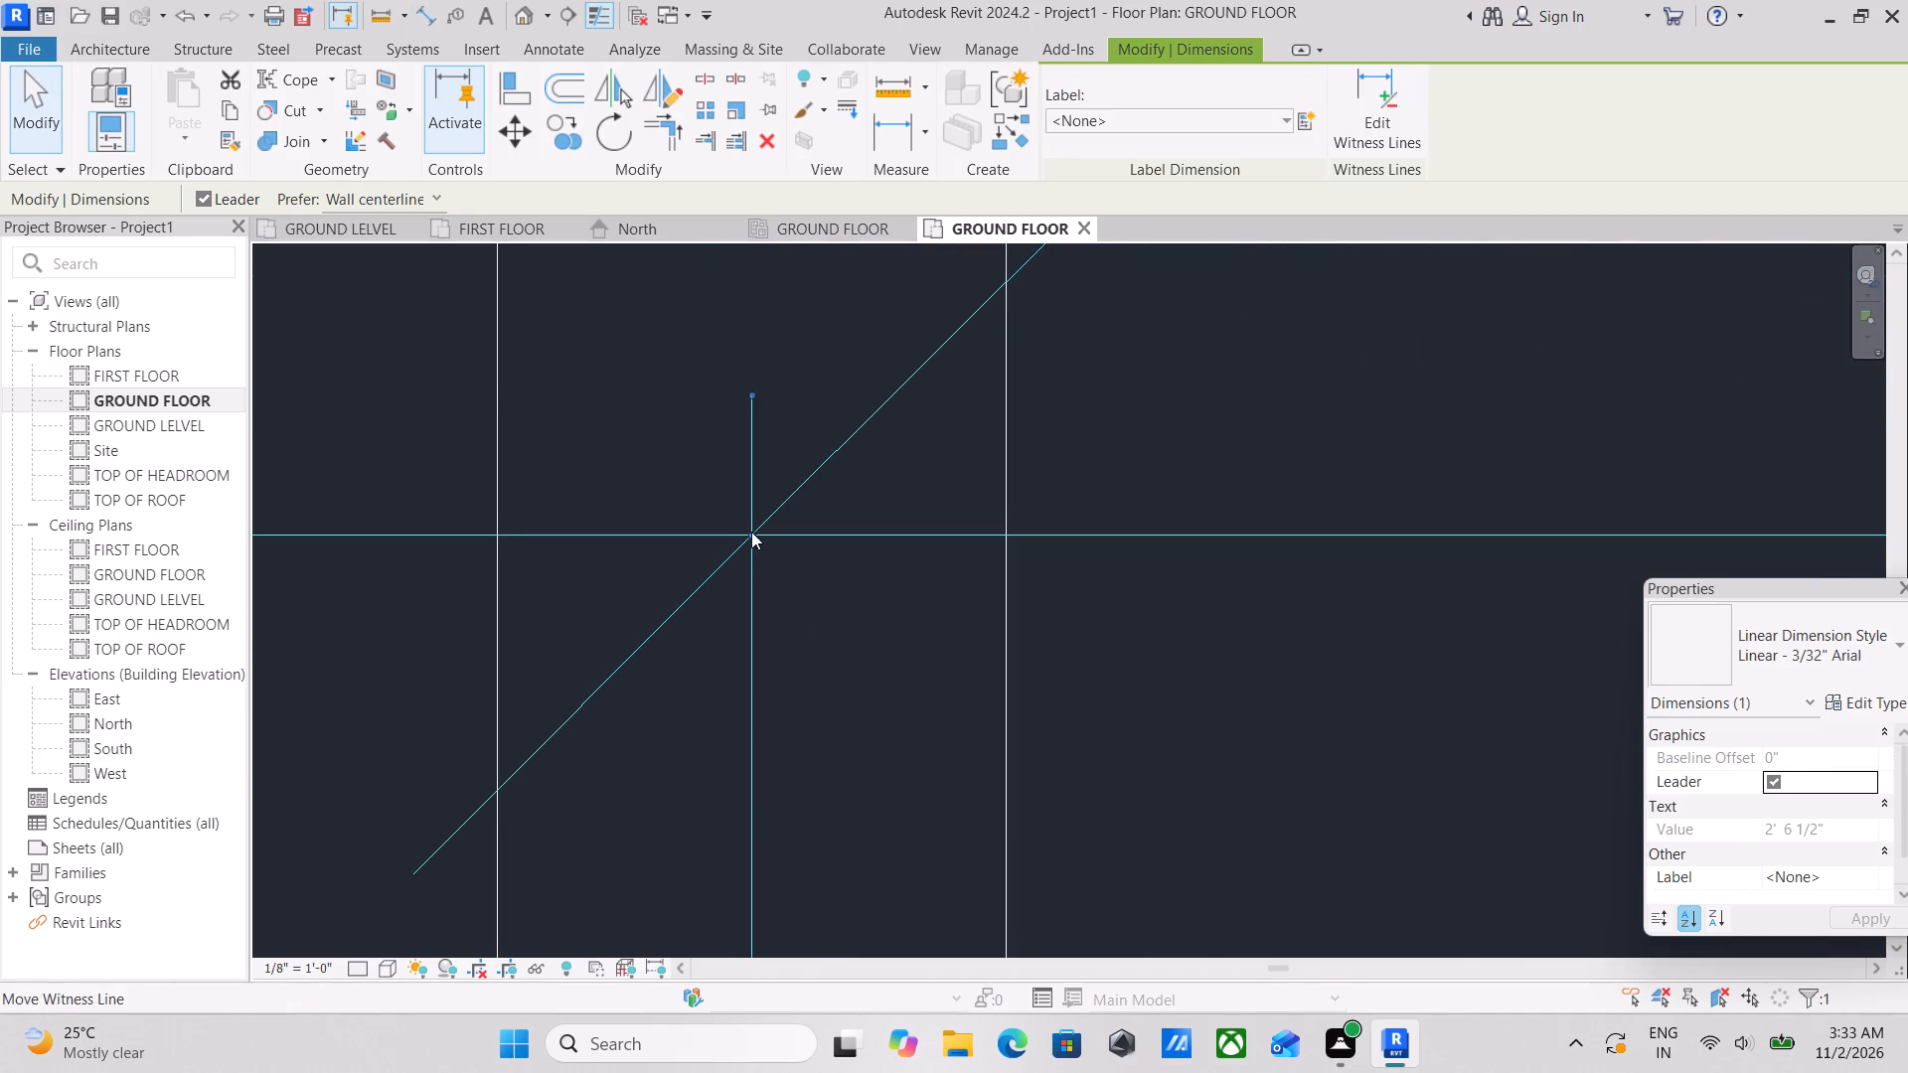
{"action": "left_click", "coordinate": [498, 536]}
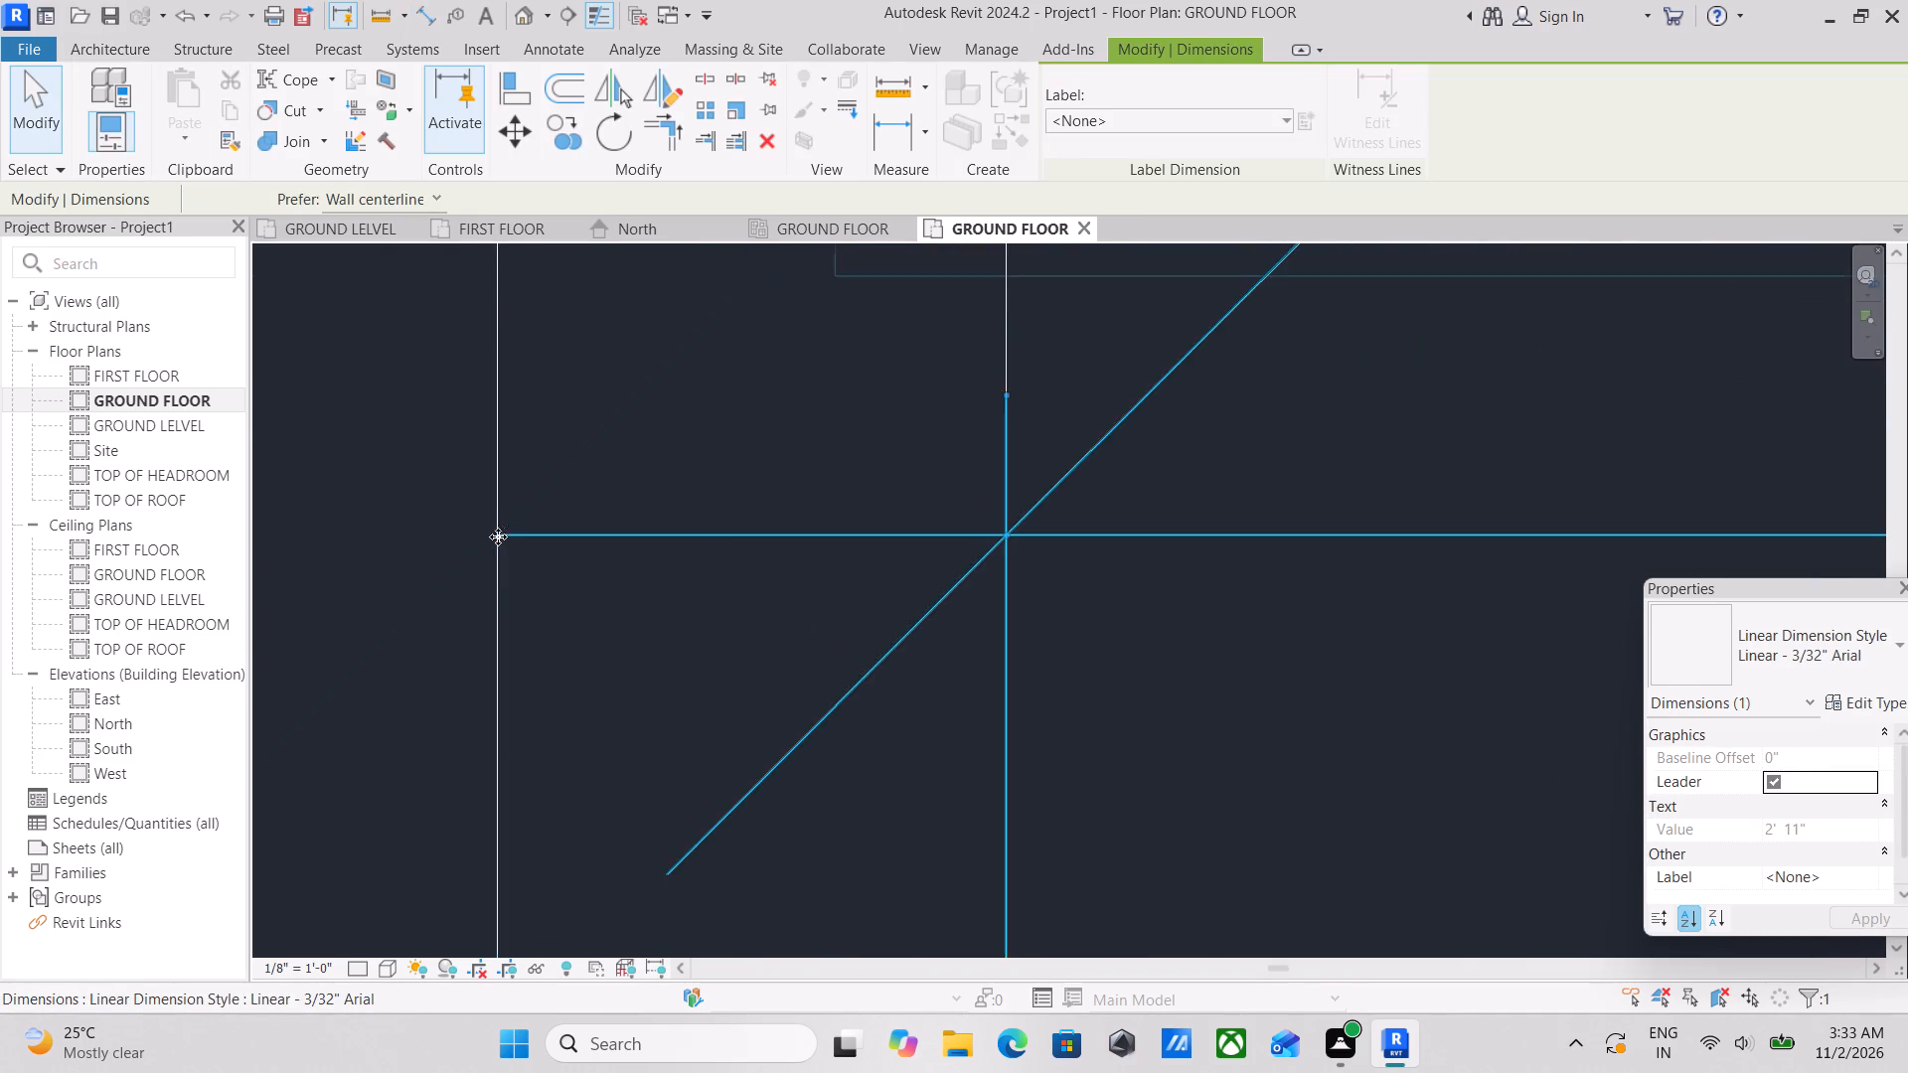
{"action": "scroll", "coordinate": [1133, 611], "scroll_direction": "down", "scroll_amount": 9}
{"action": "middle_click_drag", "start_coordinate": [1130, 606], "coordinate": [765, 636]}
{"action": "scroll", "coordinate": [1166, 631], "scroll_direction": "up", "scroll_amount": 3}
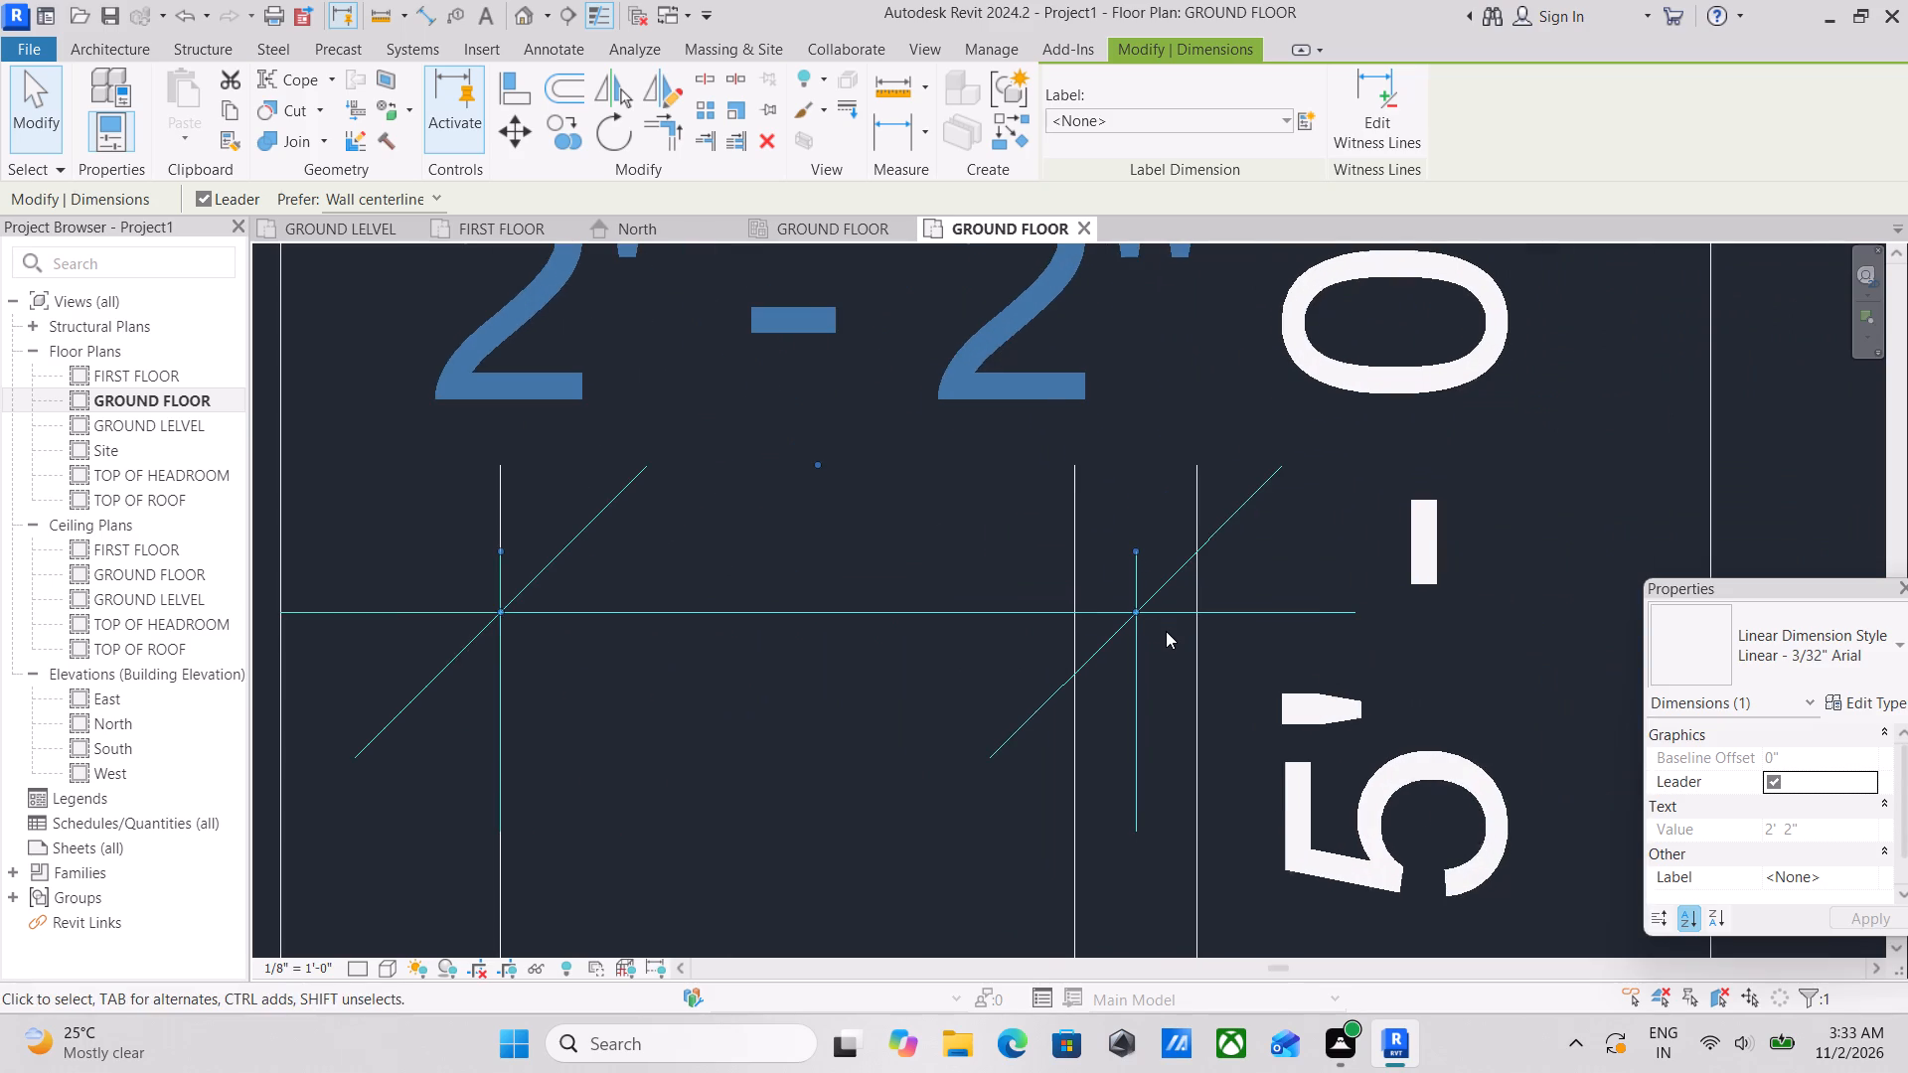
{"action": "left_click", "coordinate": [1138, 609]}
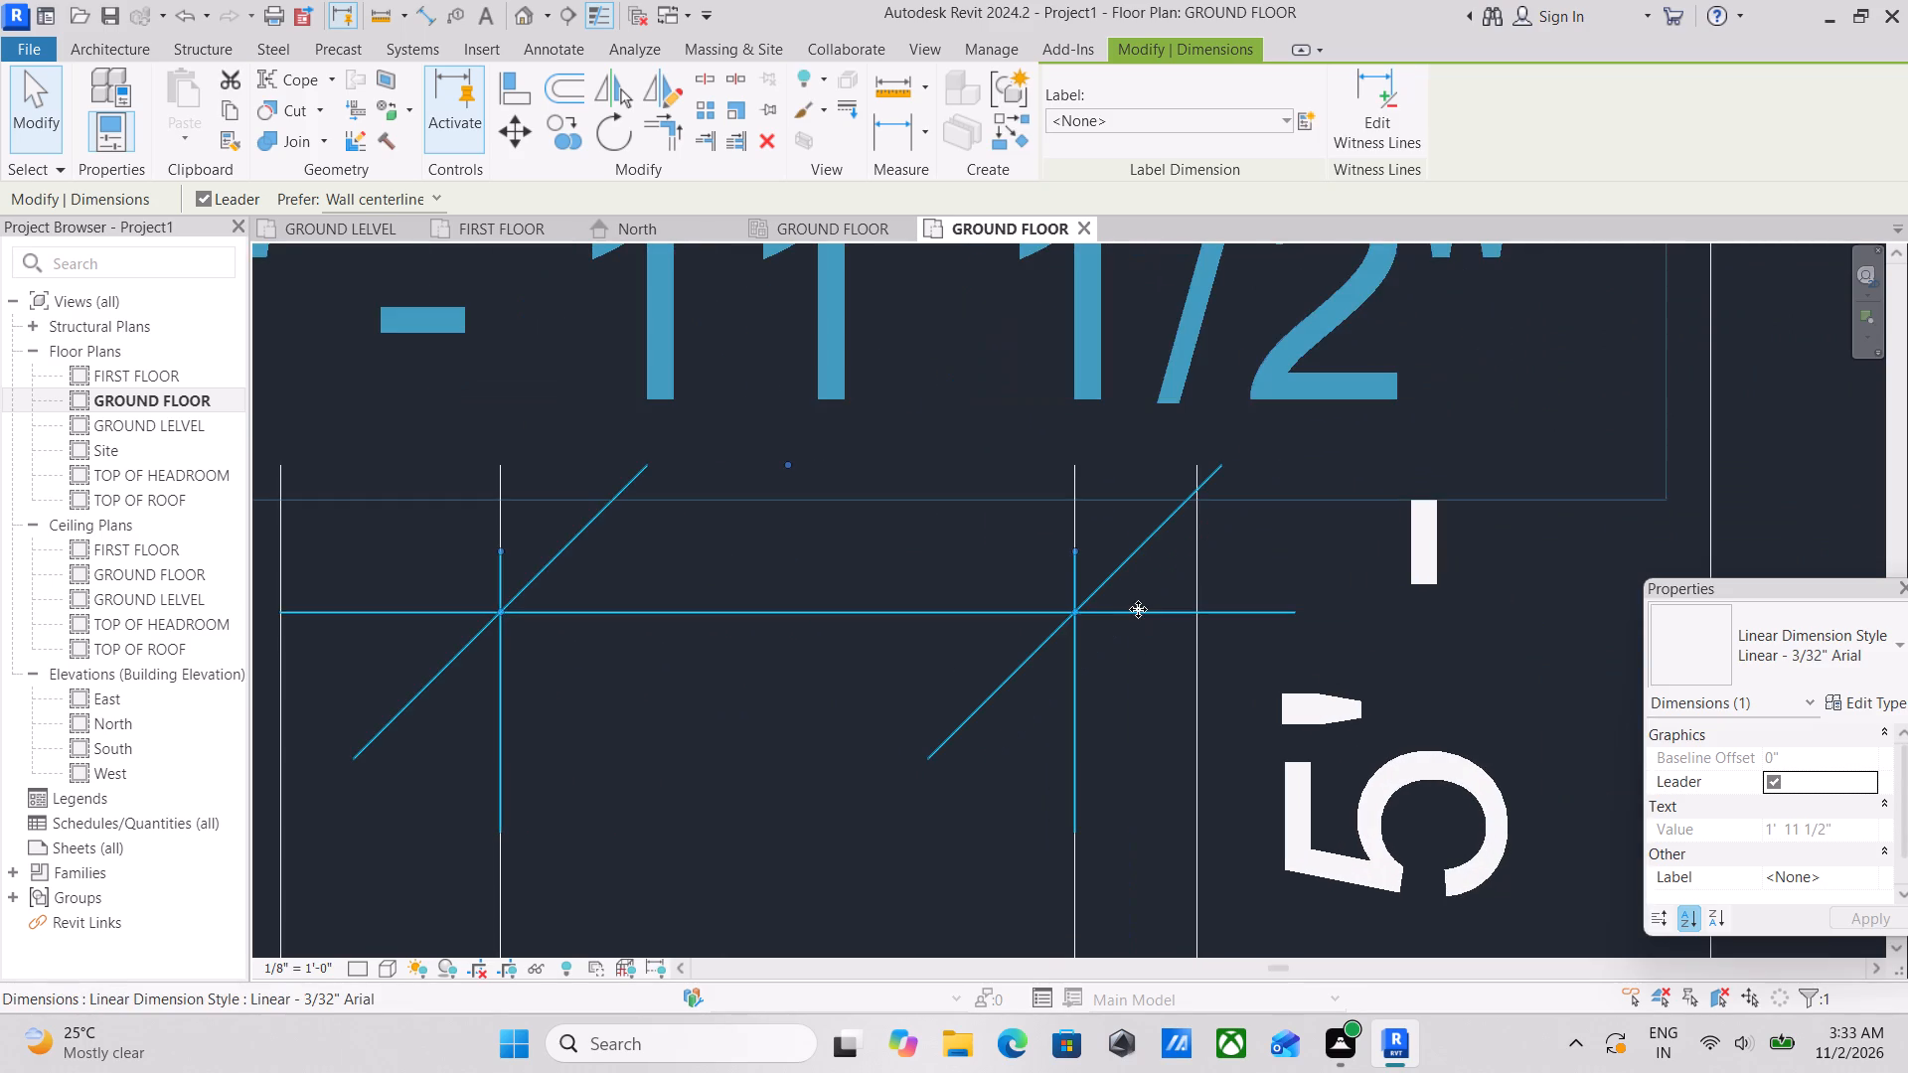
Set the clear distance between the west outer wall and the partition to 2' by moving the partition.
{"action": "scroll", "coordinate": [987, 656], "scroll_direction": "down", "scroll_amount": 7}
{"action": "middle_click_drag", "start_coordinate": [930, 665], "coordinate": [940, 680]}
{"action": "scroll", "coordinate": [852, 678], "scroll_direction": "down", "scroll_amount": 1}
{"action": "middle_click_drag", "start_coordinate": [853, 680], "coordinate": [889, 794]}
{"action": "left_click", "coordinate": [1057, 834]}
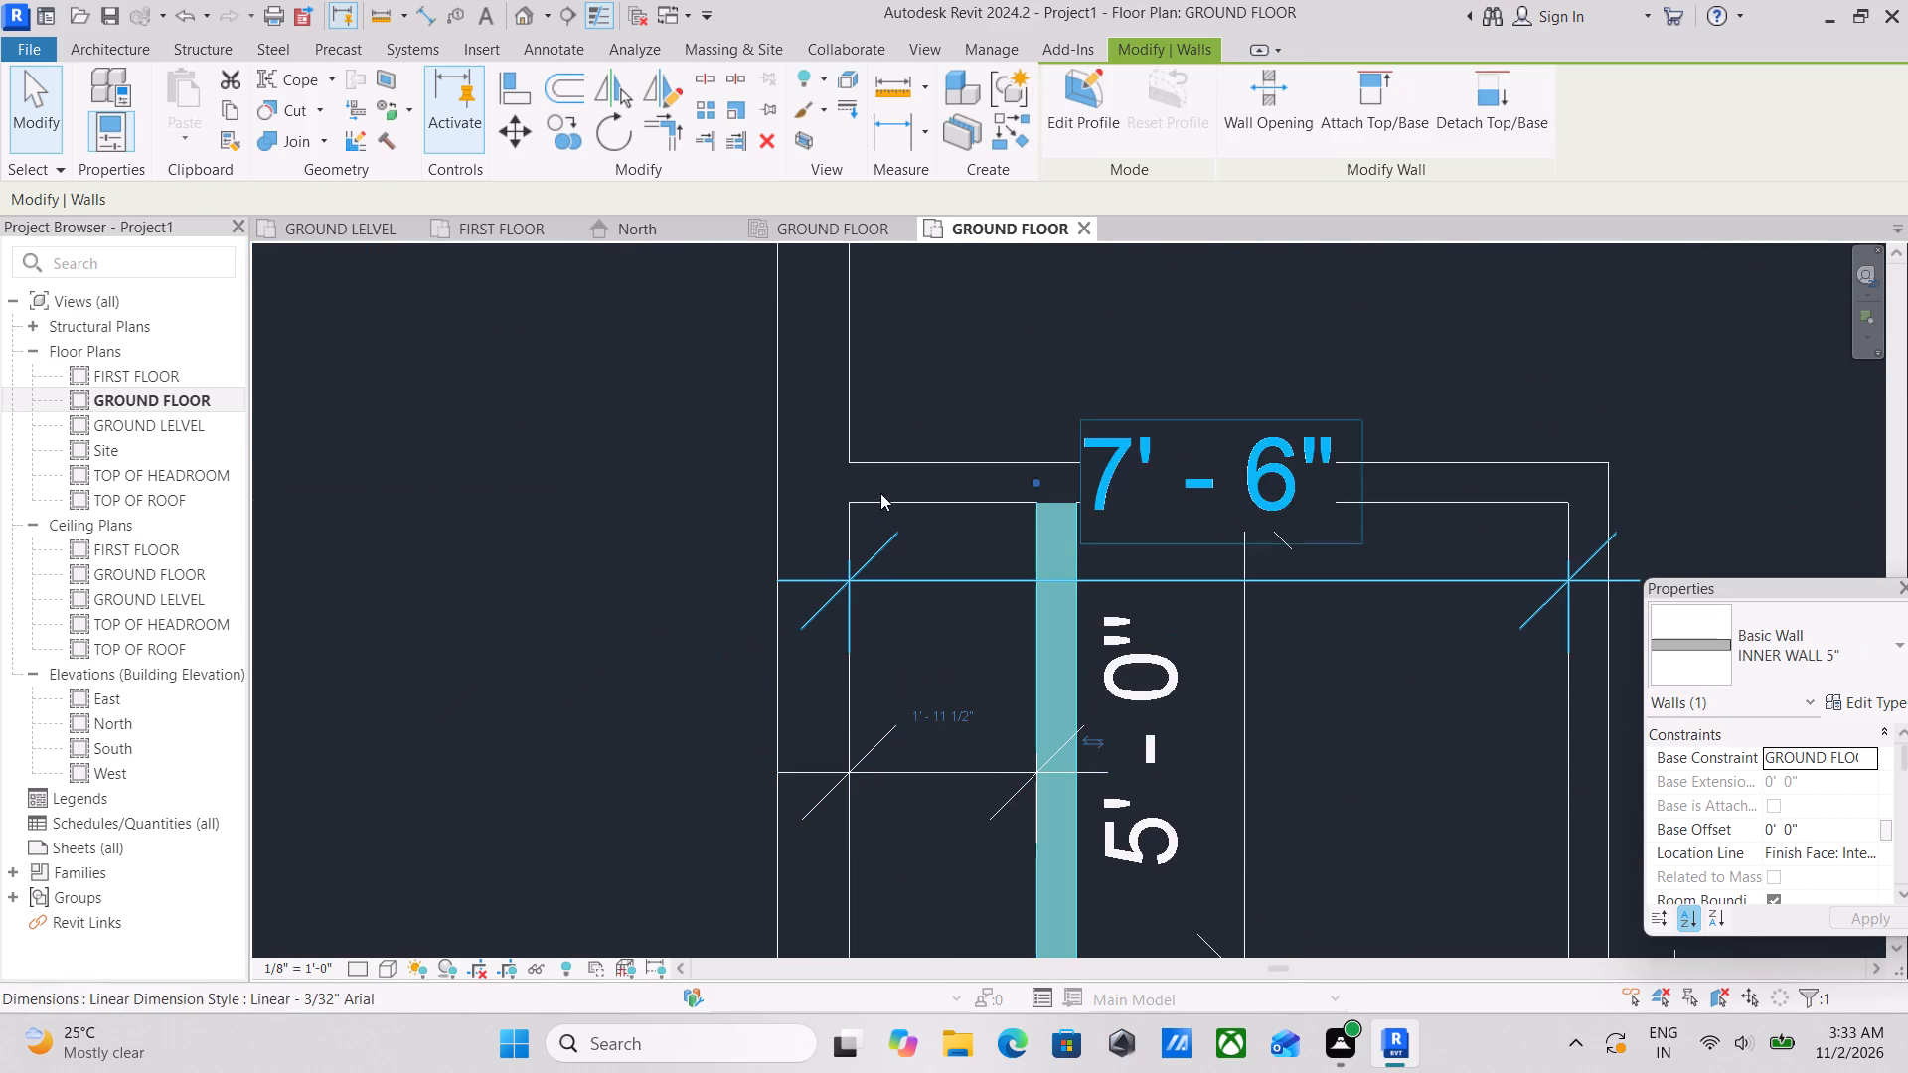
{"action": "left_click", "coordinate": [964, 716]}
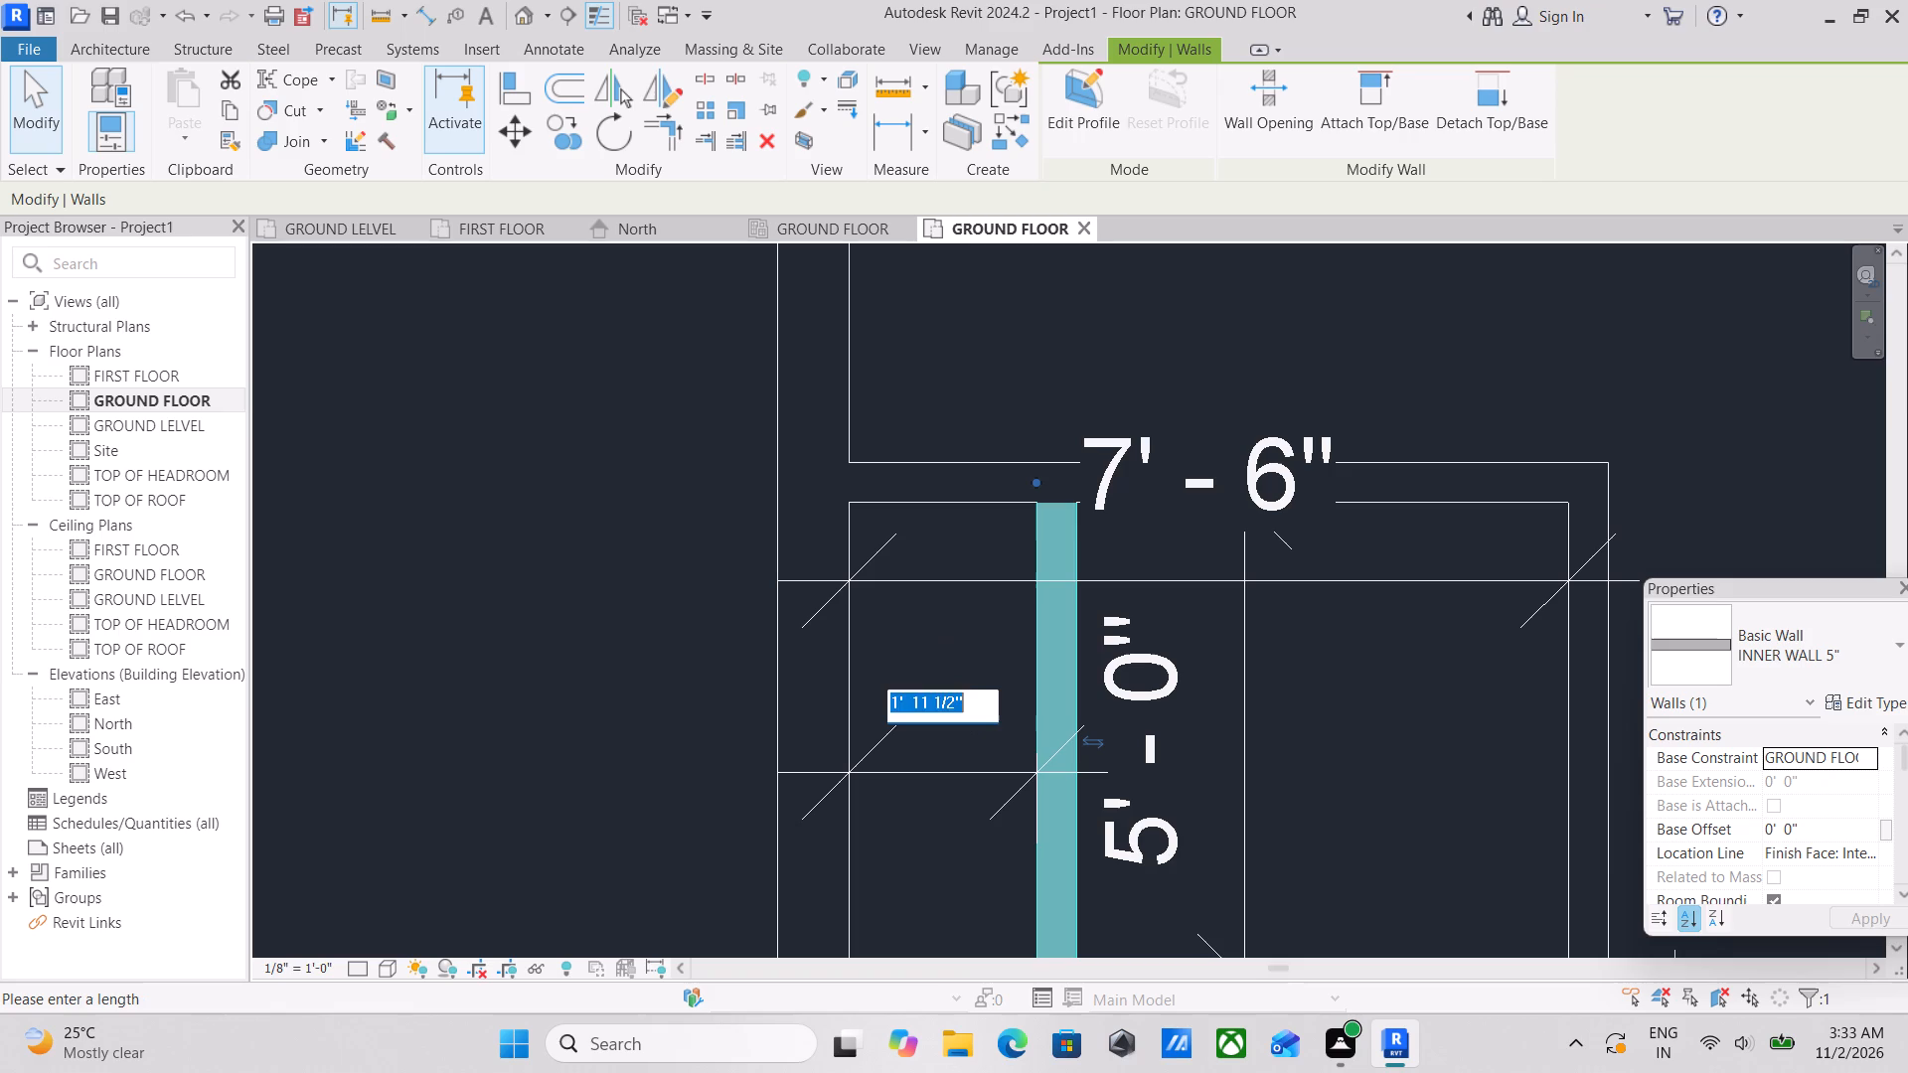
{"action": "type", "text": "2'"}
{"action": "key", "text": "Return"}
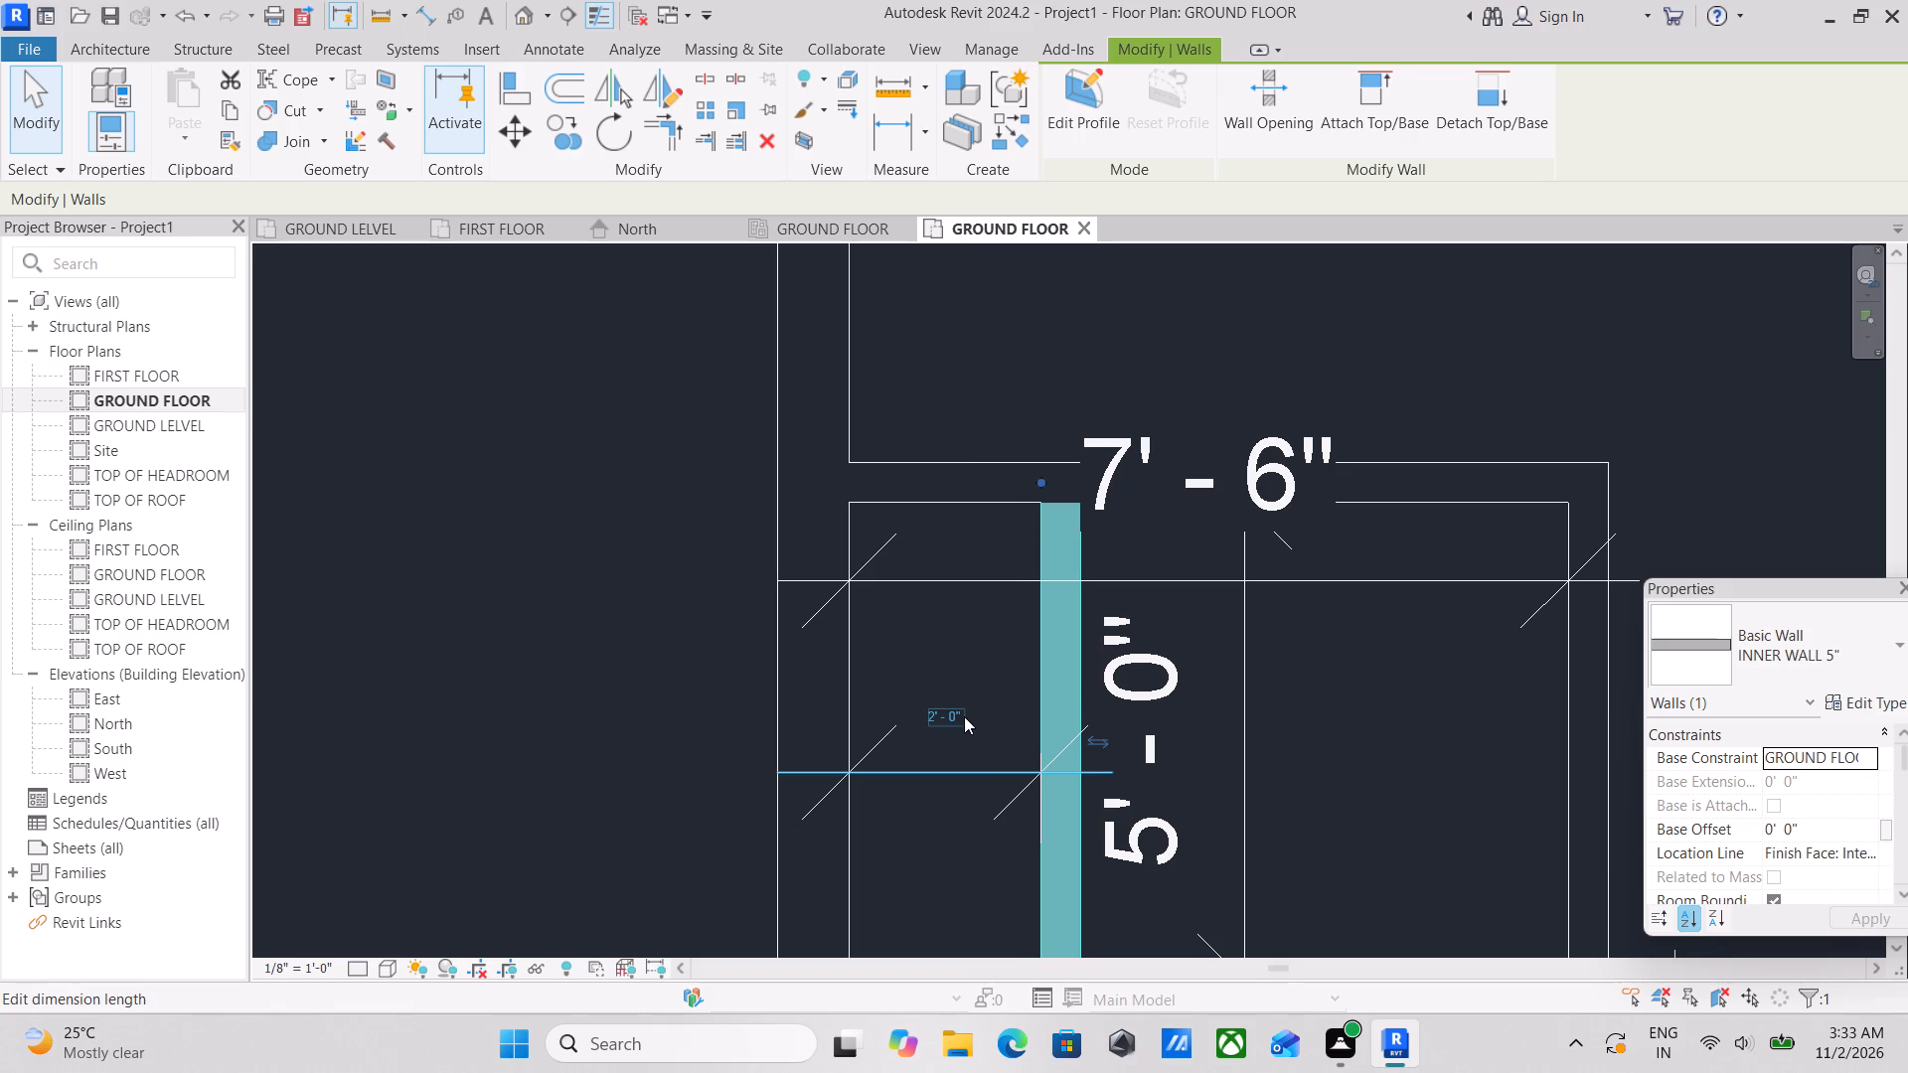
{"action": "key", "text": "Escape"}
{"action": "scroll", "coordinate": [993, 712], "scroll_direction": "down", "scroll_amount": 3}
{"action": "key", "text": "Escape"}
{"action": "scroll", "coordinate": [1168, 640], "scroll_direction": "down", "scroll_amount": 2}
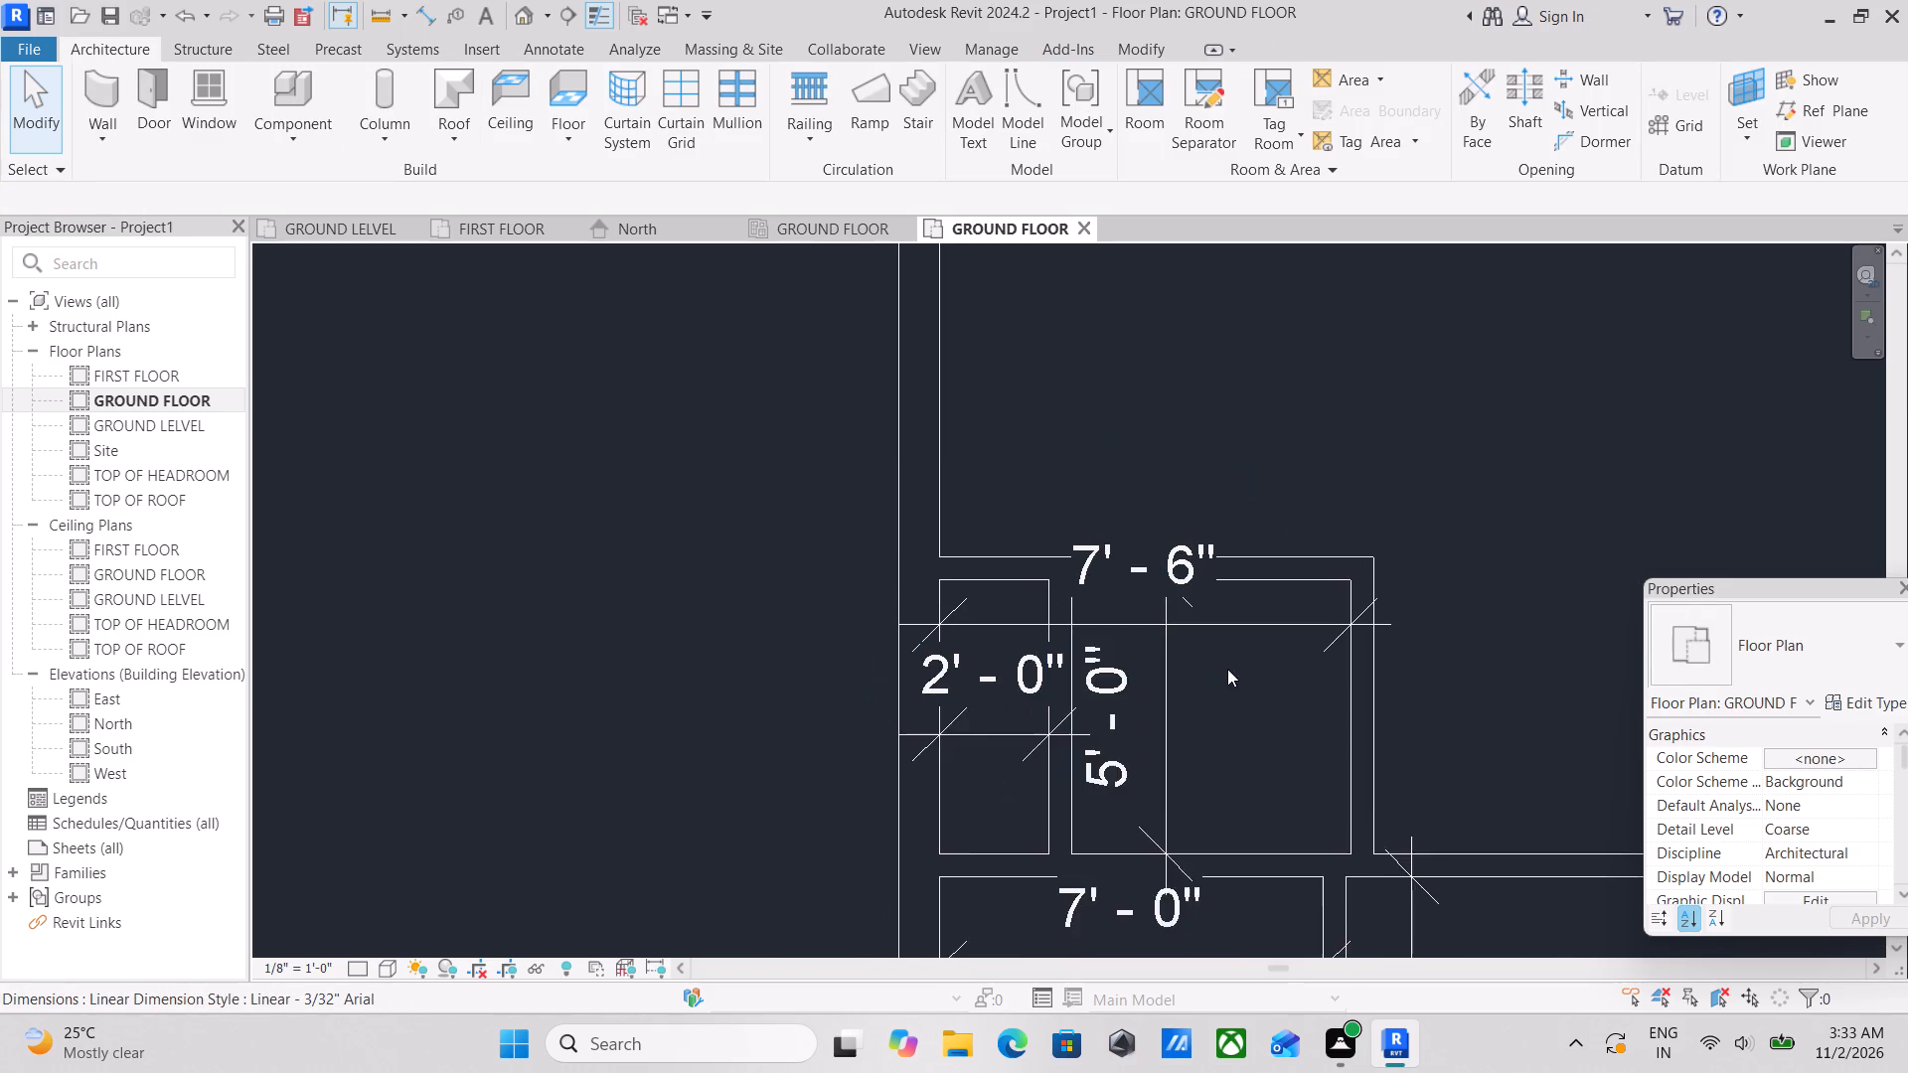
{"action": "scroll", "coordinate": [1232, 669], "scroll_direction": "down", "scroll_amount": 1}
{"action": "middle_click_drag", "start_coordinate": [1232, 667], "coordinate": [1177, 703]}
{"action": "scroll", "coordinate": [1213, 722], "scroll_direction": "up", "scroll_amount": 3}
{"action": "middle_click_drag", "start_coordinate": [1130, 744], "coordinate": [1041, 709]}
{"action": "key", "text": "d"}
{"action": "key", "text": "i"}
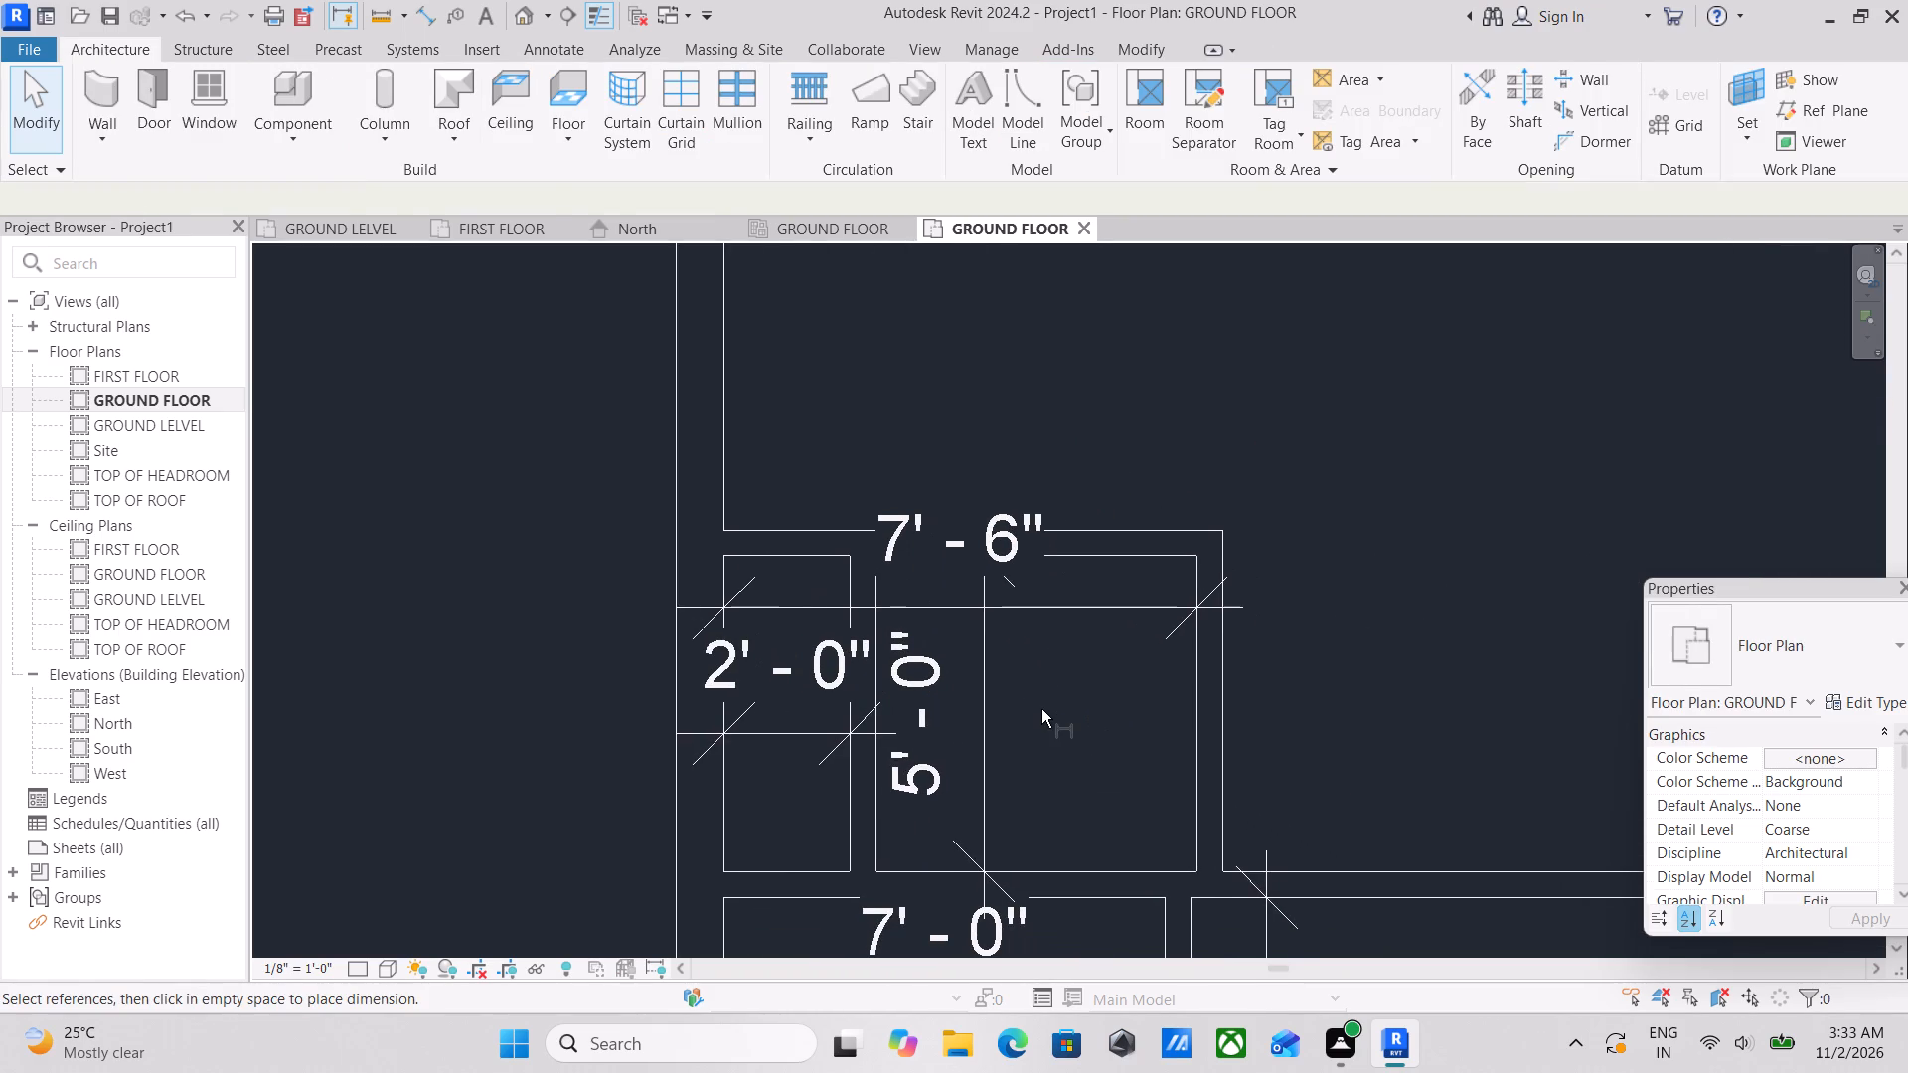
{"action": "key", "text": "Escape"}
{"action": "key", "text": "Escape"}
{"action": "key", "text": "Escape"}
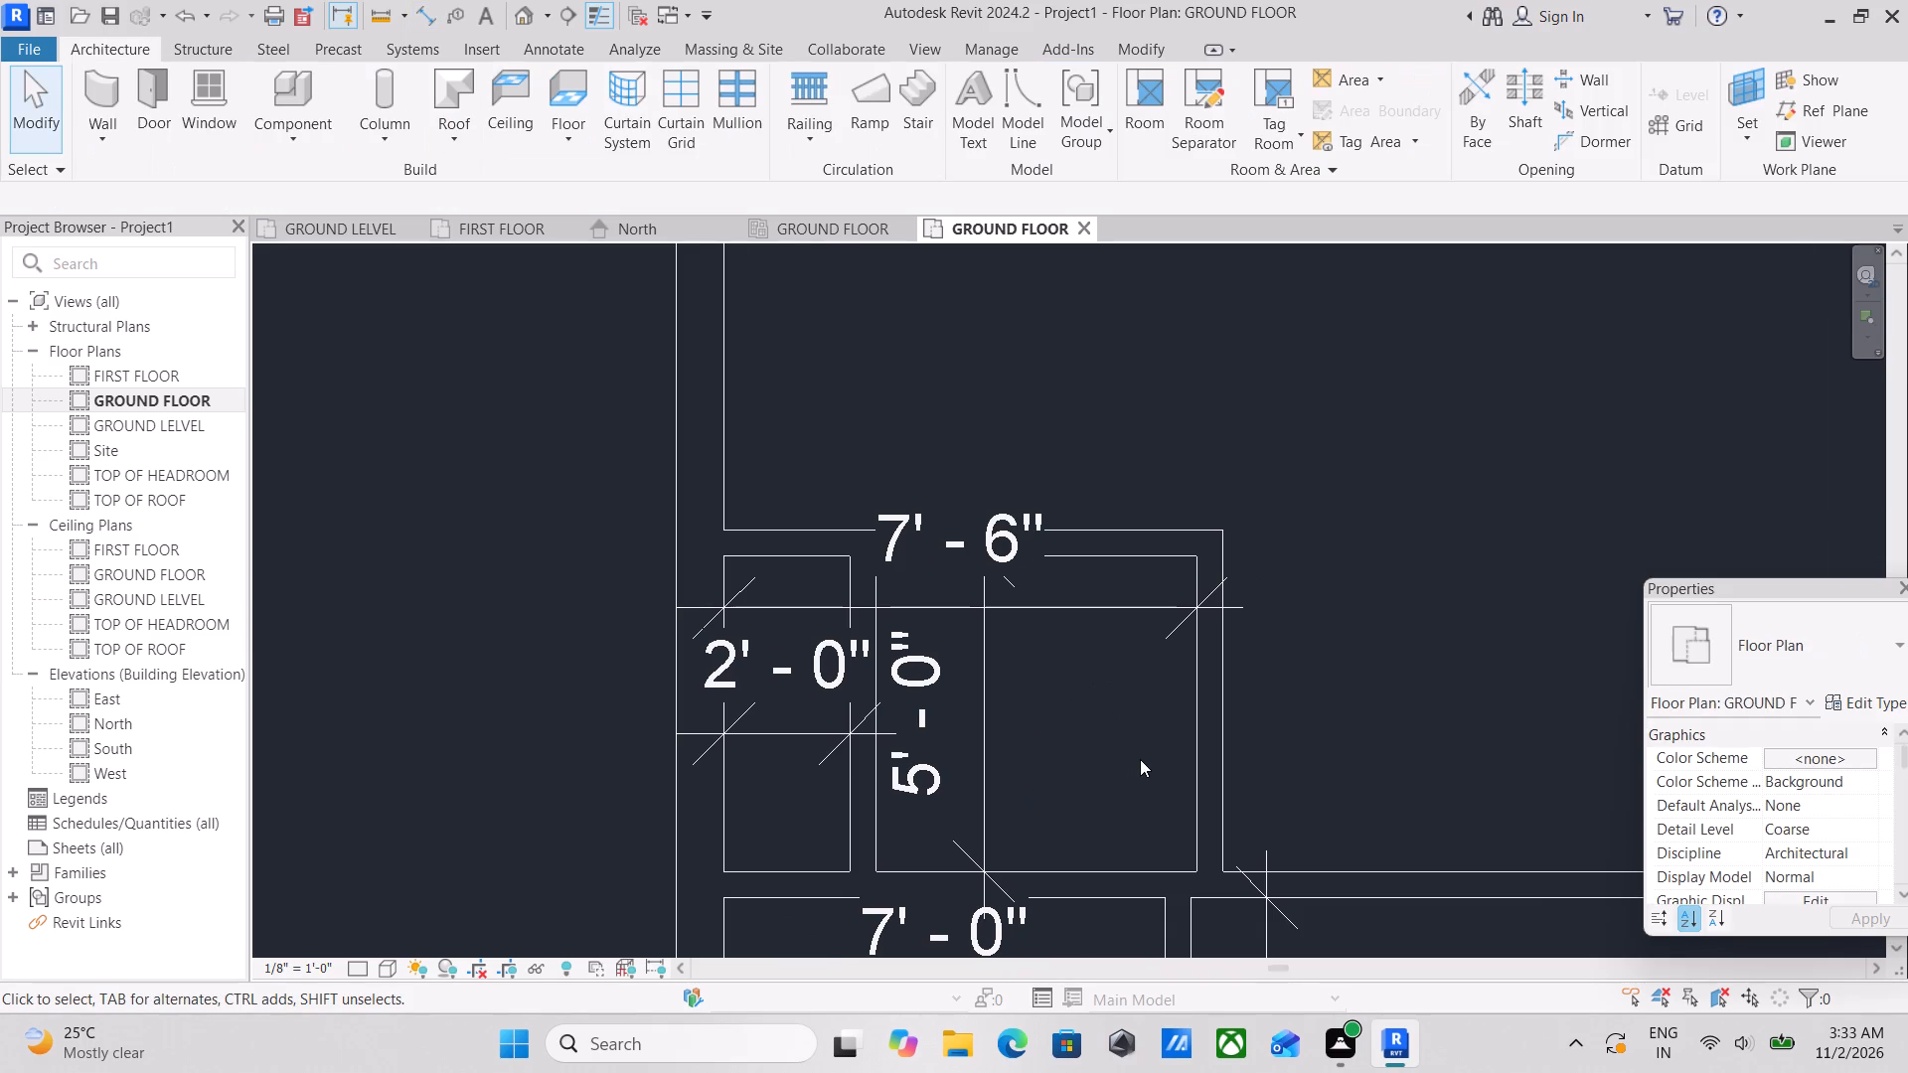
Delete the 7'-6" horizontal dimension across the small room.
{"action": "scroll", "coordinate": [1140, 759], "scroll_direction": "down", "scroll_amount": 2}
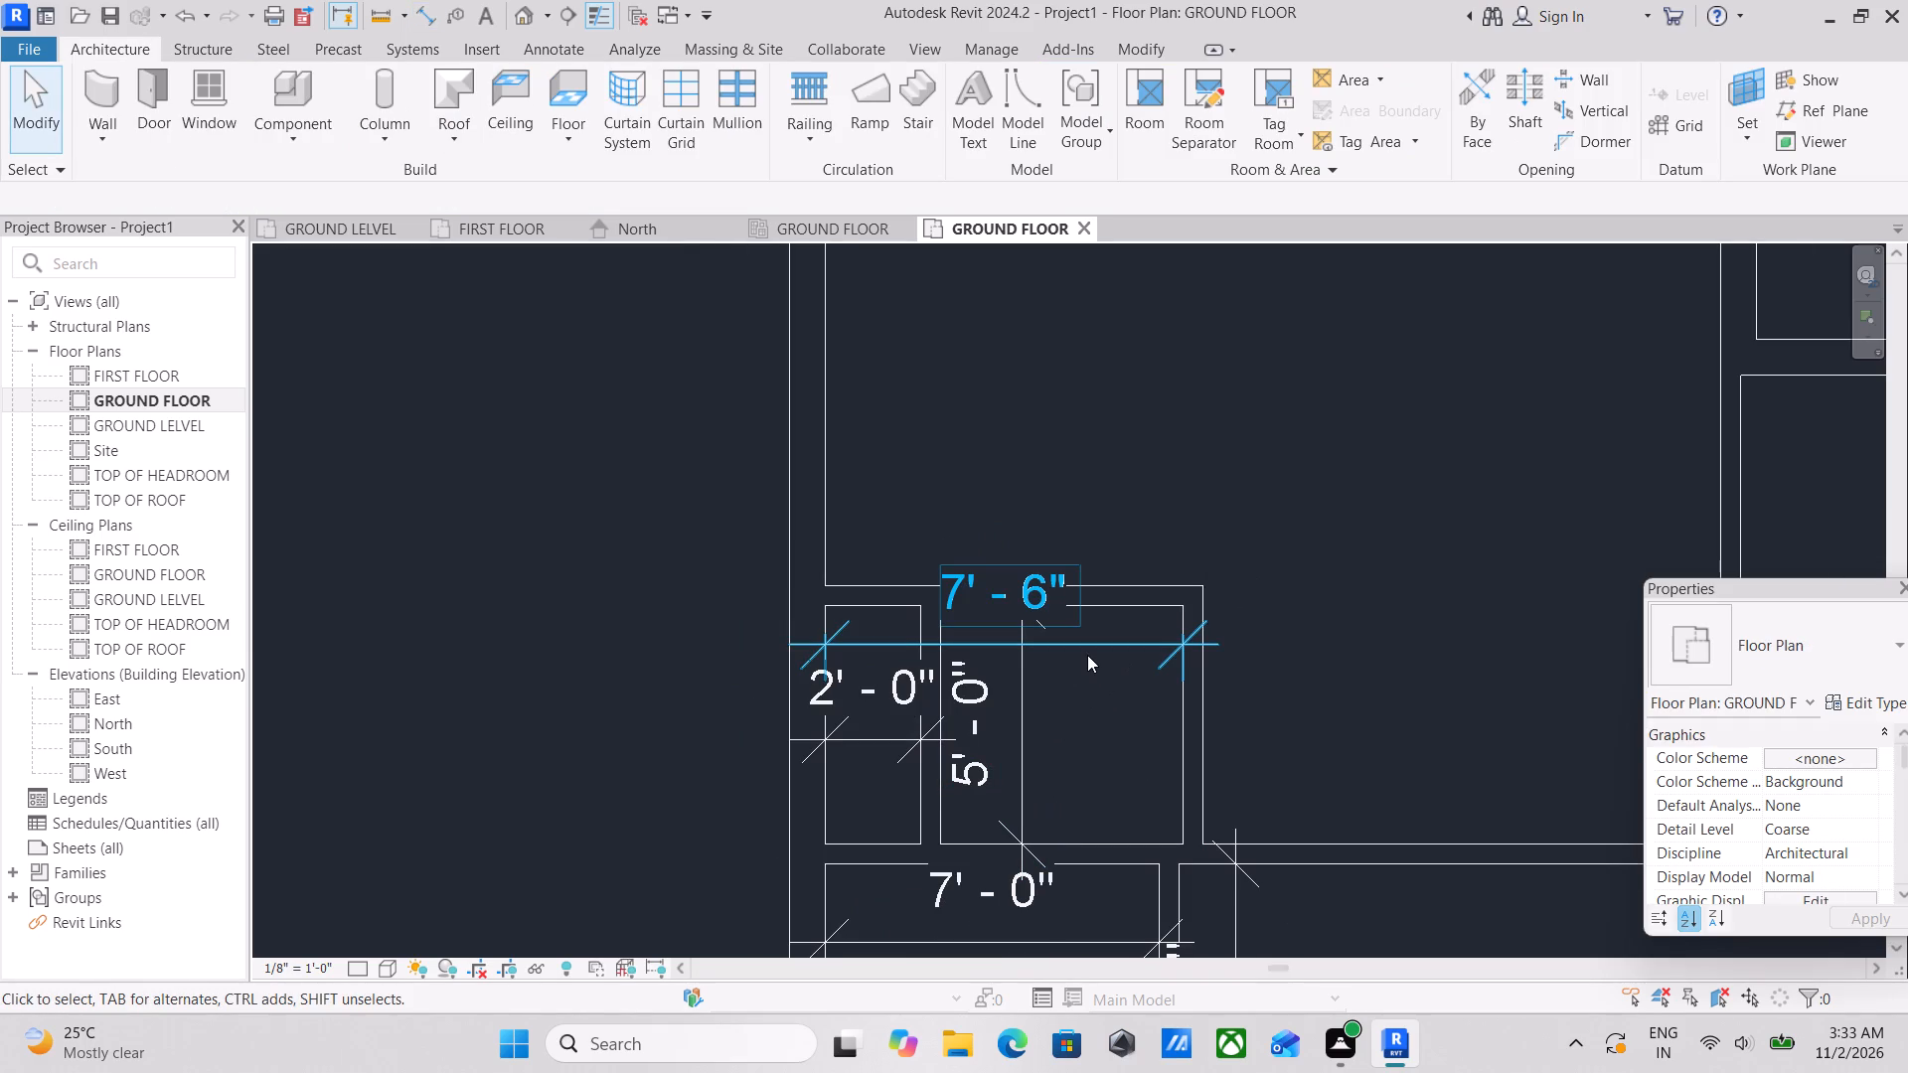
{"action": "left_click", "coordinate": [1087, 651]}
{"action": "right_click", "coordinate": [1087, 651]}
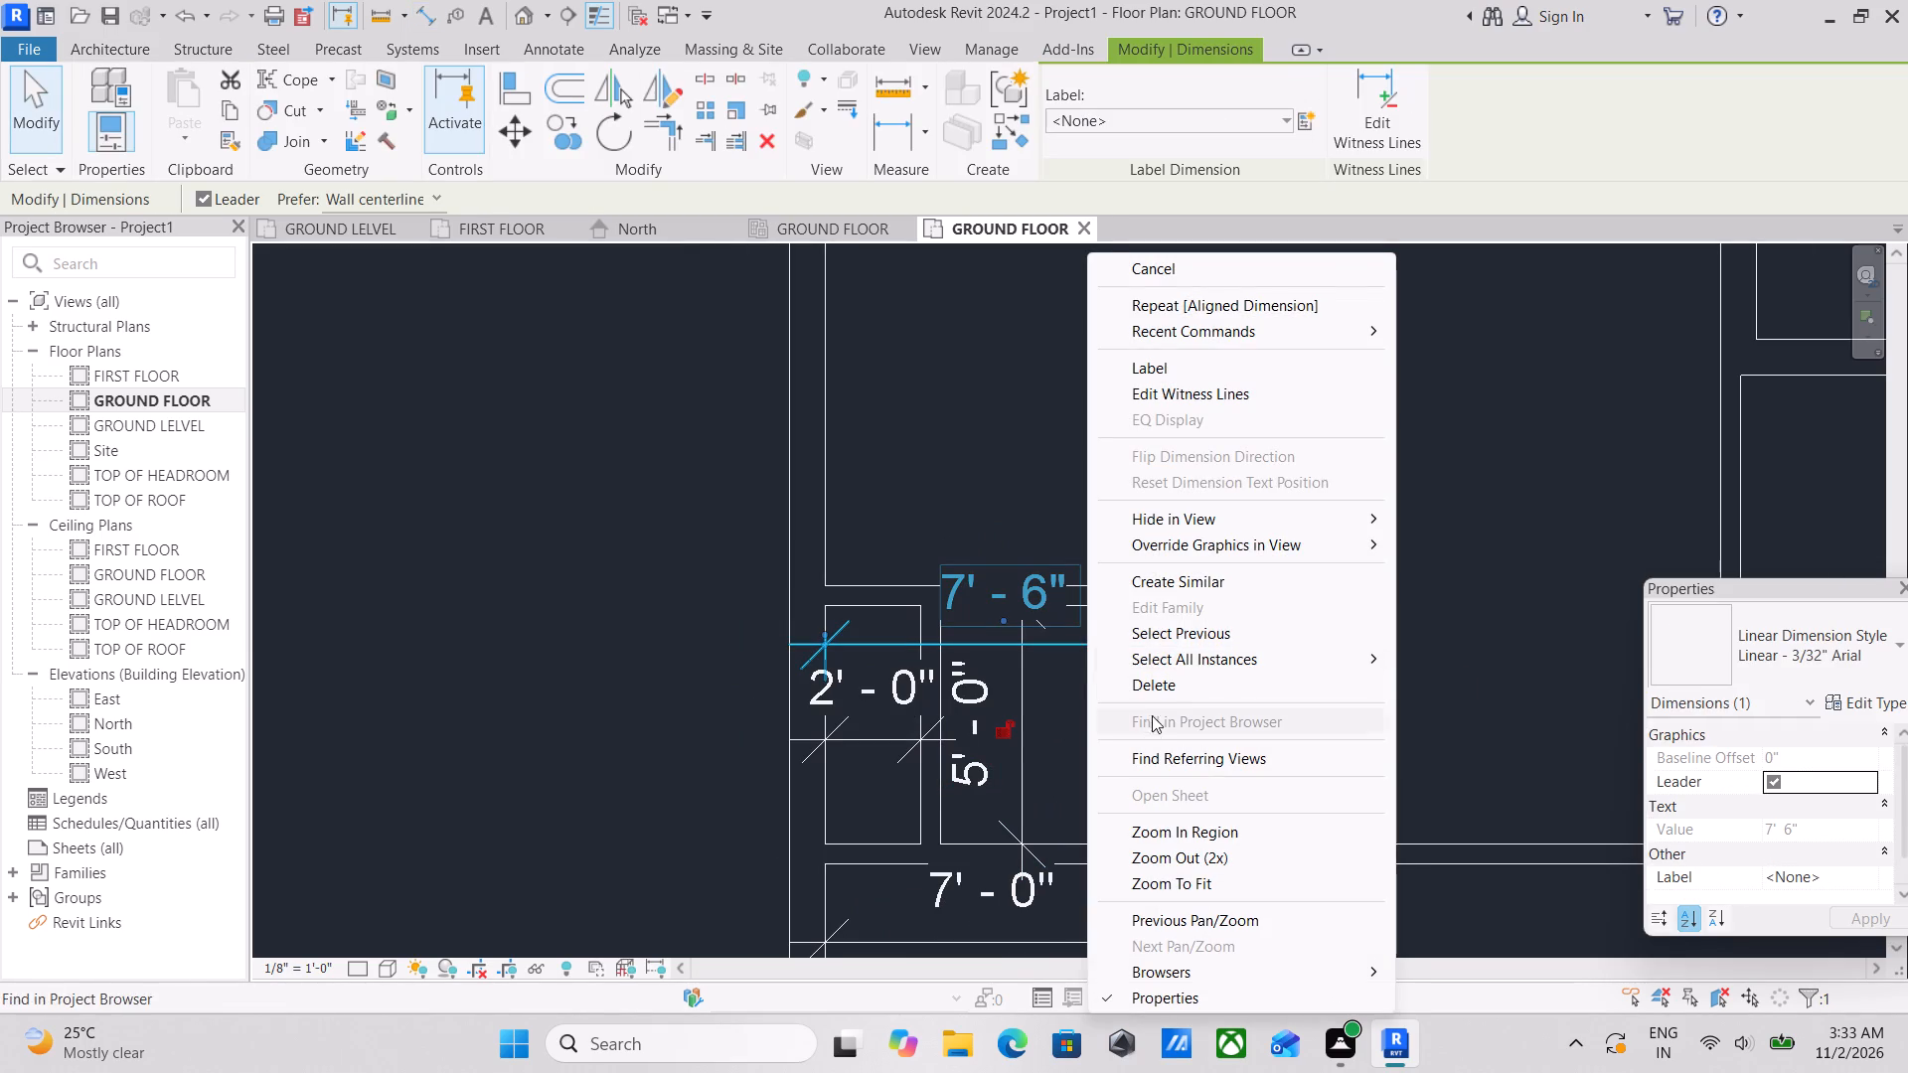
{"action": "left_click", "coordinate": [1160, 686]}
Place a horizontal aligned dimension from the 5" partition to the small room's 5" east inner wall.
{"action": "scroll", "coordinate": [1034, 684], "scroll_direction": "up", "scroll_amount": 4}
{"action": "middle_click_drag", "start_coordinate": [1051, 713], "coordinate": [1096, 793]}
{"action": "scroll", "coordinate": [1098, 797], "scroll_direction": "up", "scroll_amount": 2}
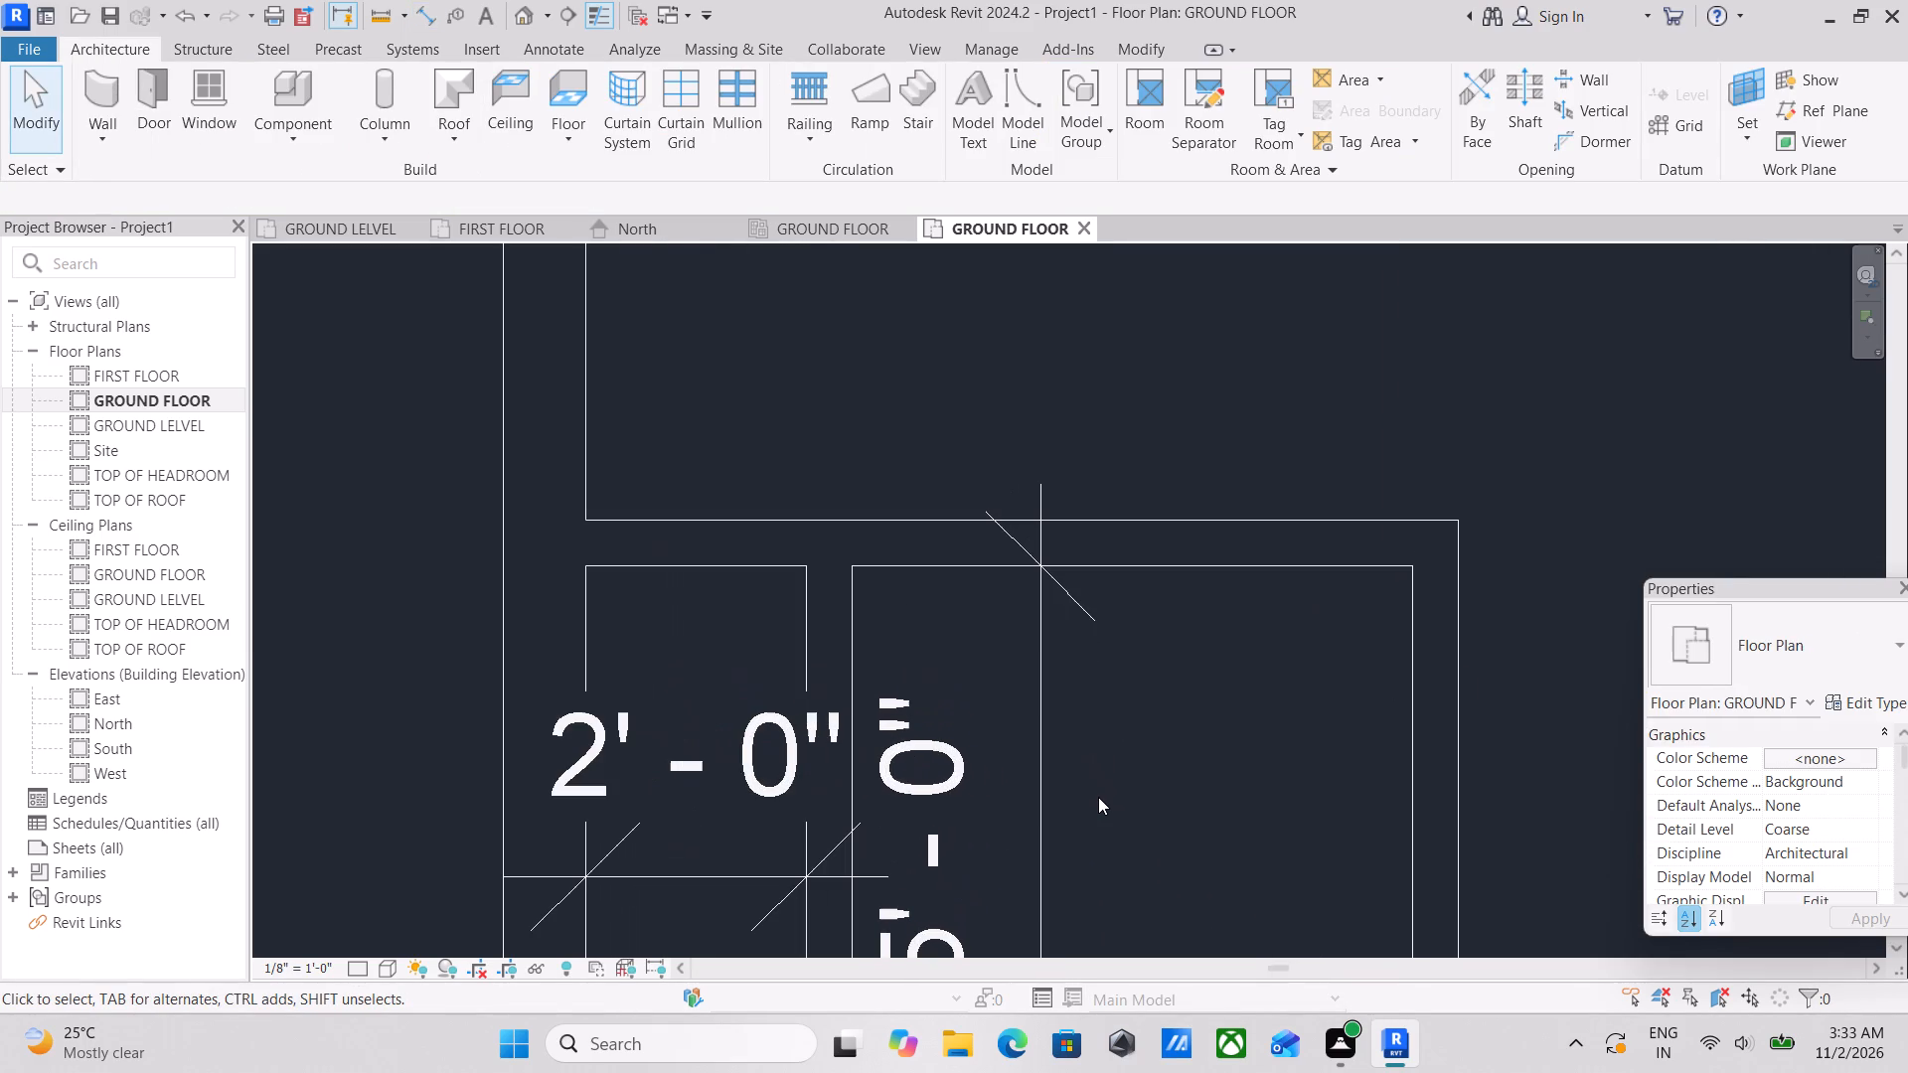
{"action": "type", "text": "DI"}
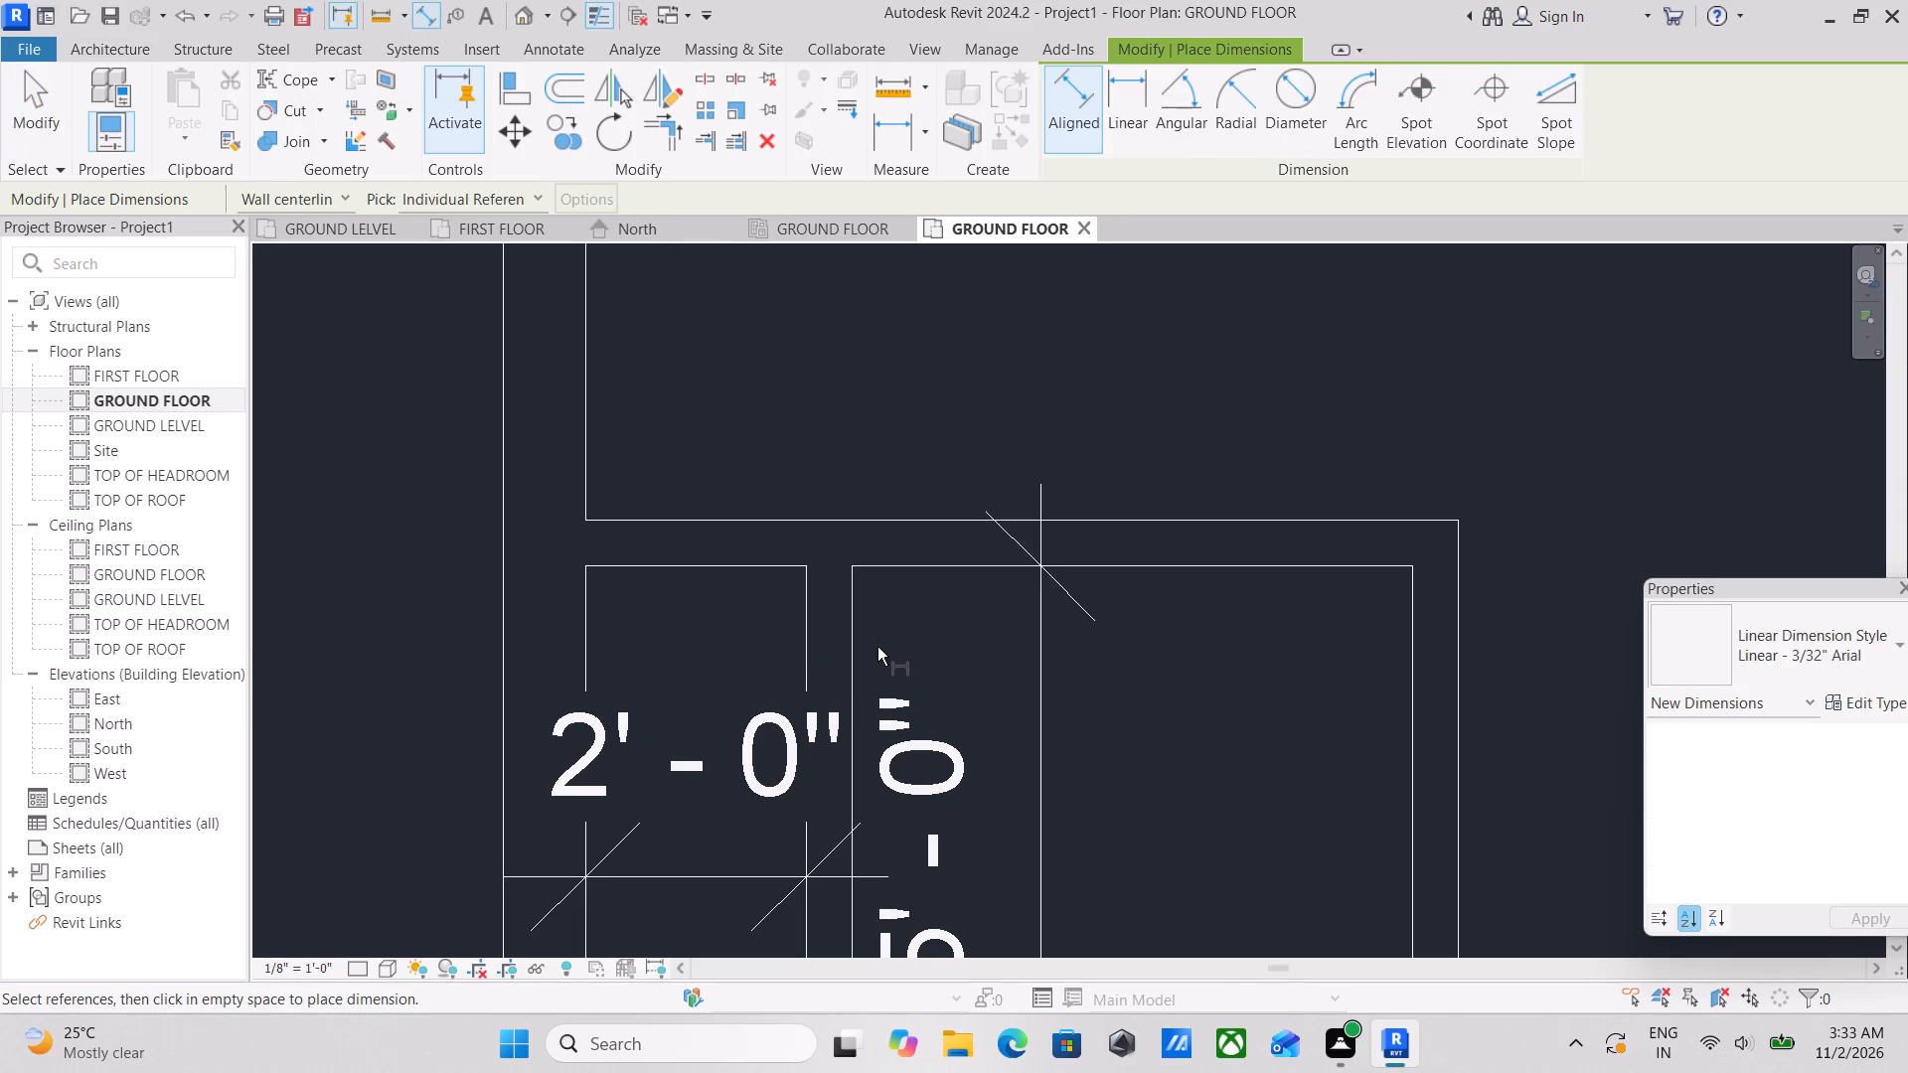
{"action": "scroll", "coordinate": [877, 652], "scroll_direction": "up", "scroll_amount": 1}
{"action": "left_click", "coordinate": [851, 663]}
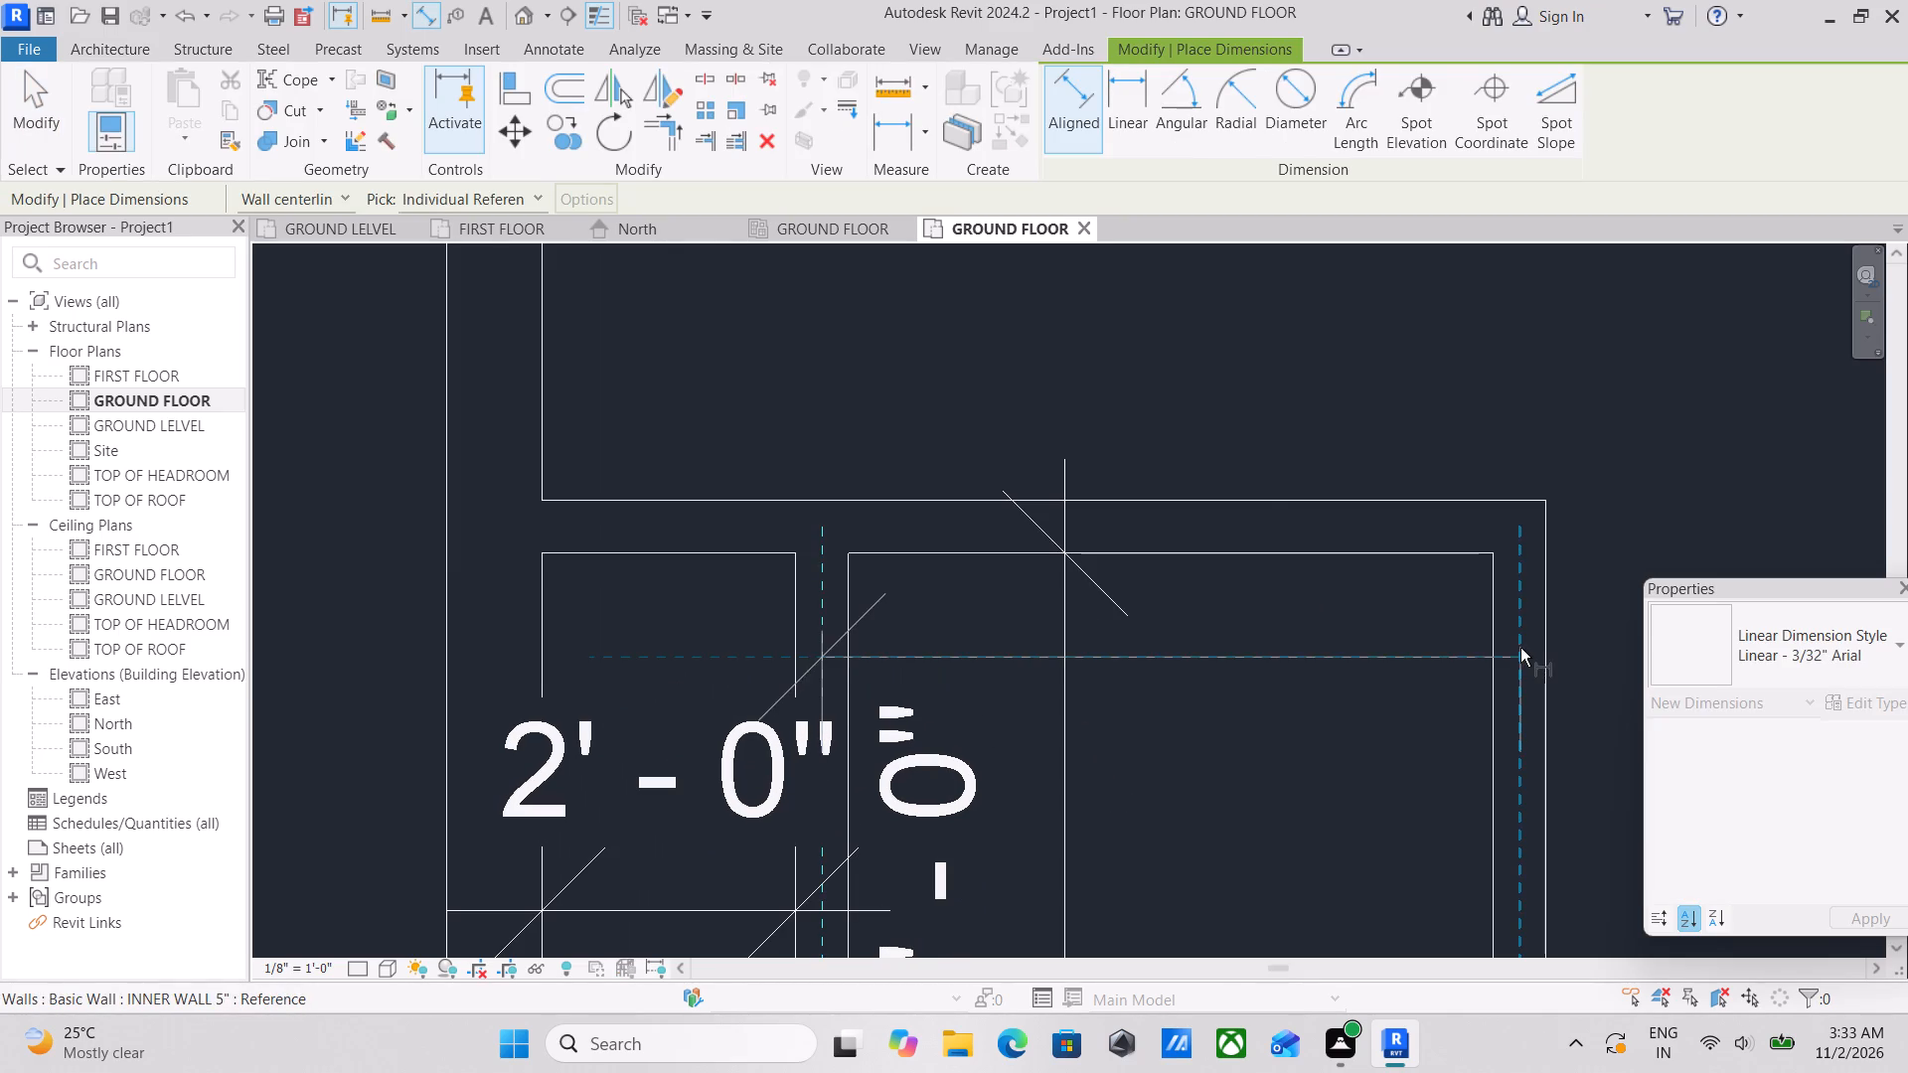
{"action": "left_click", "coordinate": [1520, 648]}
{"action": "left_click", "coordinate": [1299, 666]}
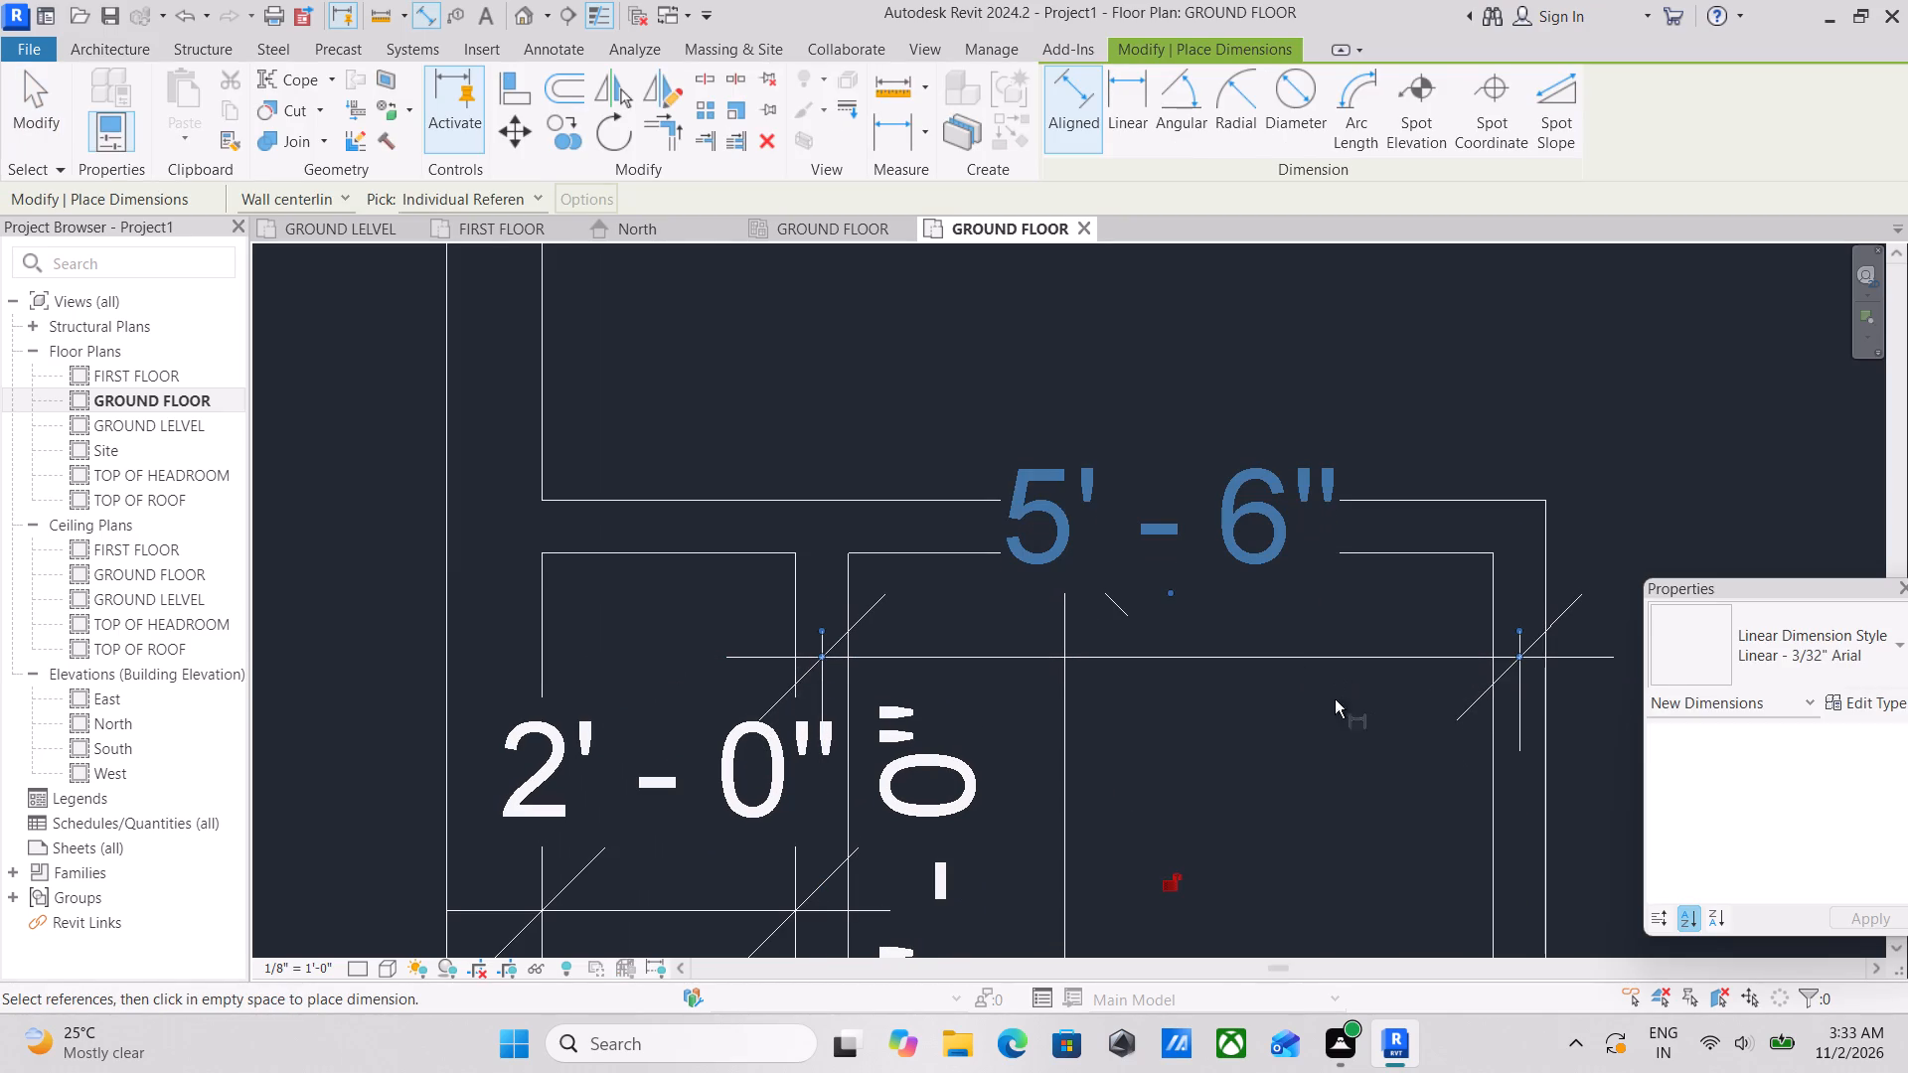
{"action": "key", "text": "Escape"}
{"action": "scroll", "coordinate": [816, 666], "scroll_direction": "up", "scroll_amount": 3}
{"action": "key", "text": "Escape"}
{"action": "key", "text": "Escape"}
{"action": "scroll", "coordinate": [837, 664], "scroll_direction": "up", "scroll_amount": 3}
{"action": "key", "text": "Escape"}
{"action": "key", "text": "Escape"}
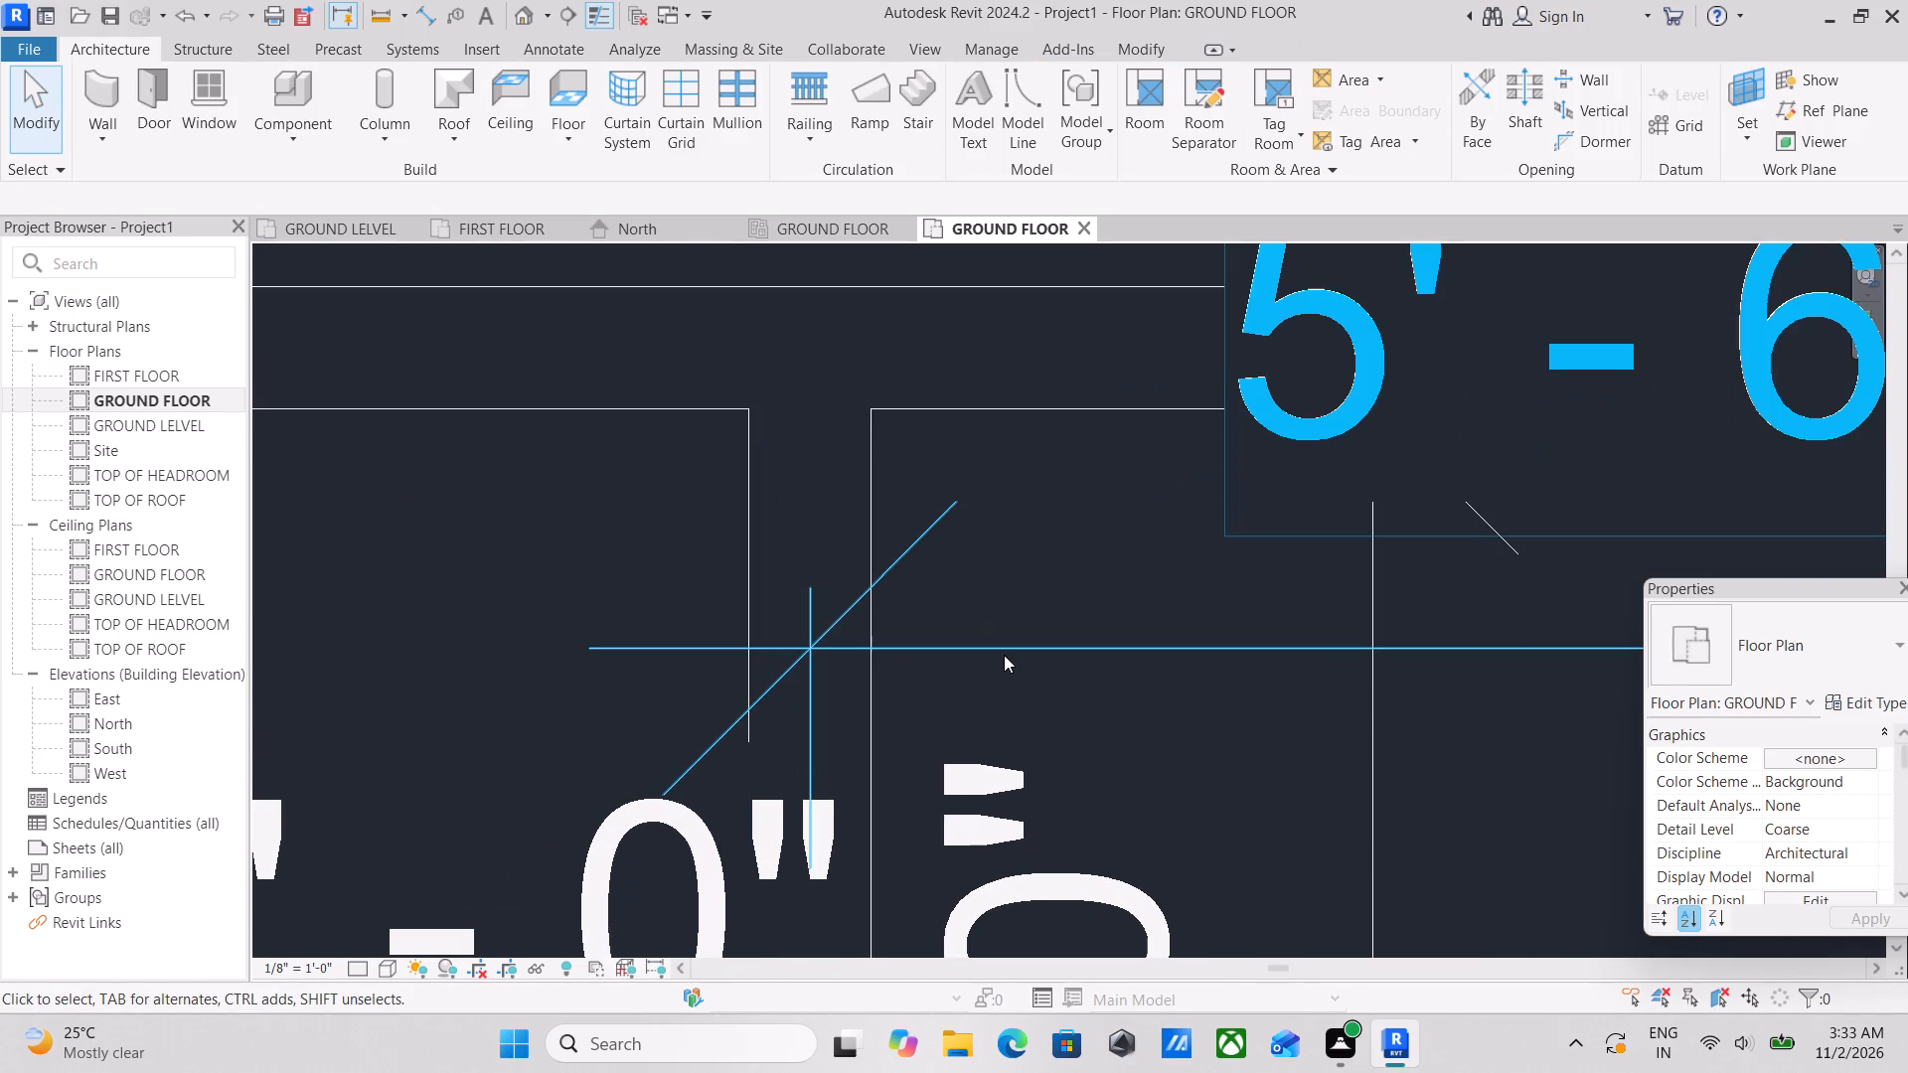
{"action": "key", "text": "Escape"}
Shift both witness lines of the small room's new horizontal dimension to the facing inner faces of the partition and east inner wall.
{"action": "left_click", "coordinate": [1003, 654]}
{"action": "scroll", "coordinate": [819, 654], "scroll_direction": "up", "scroll_amount": 3}
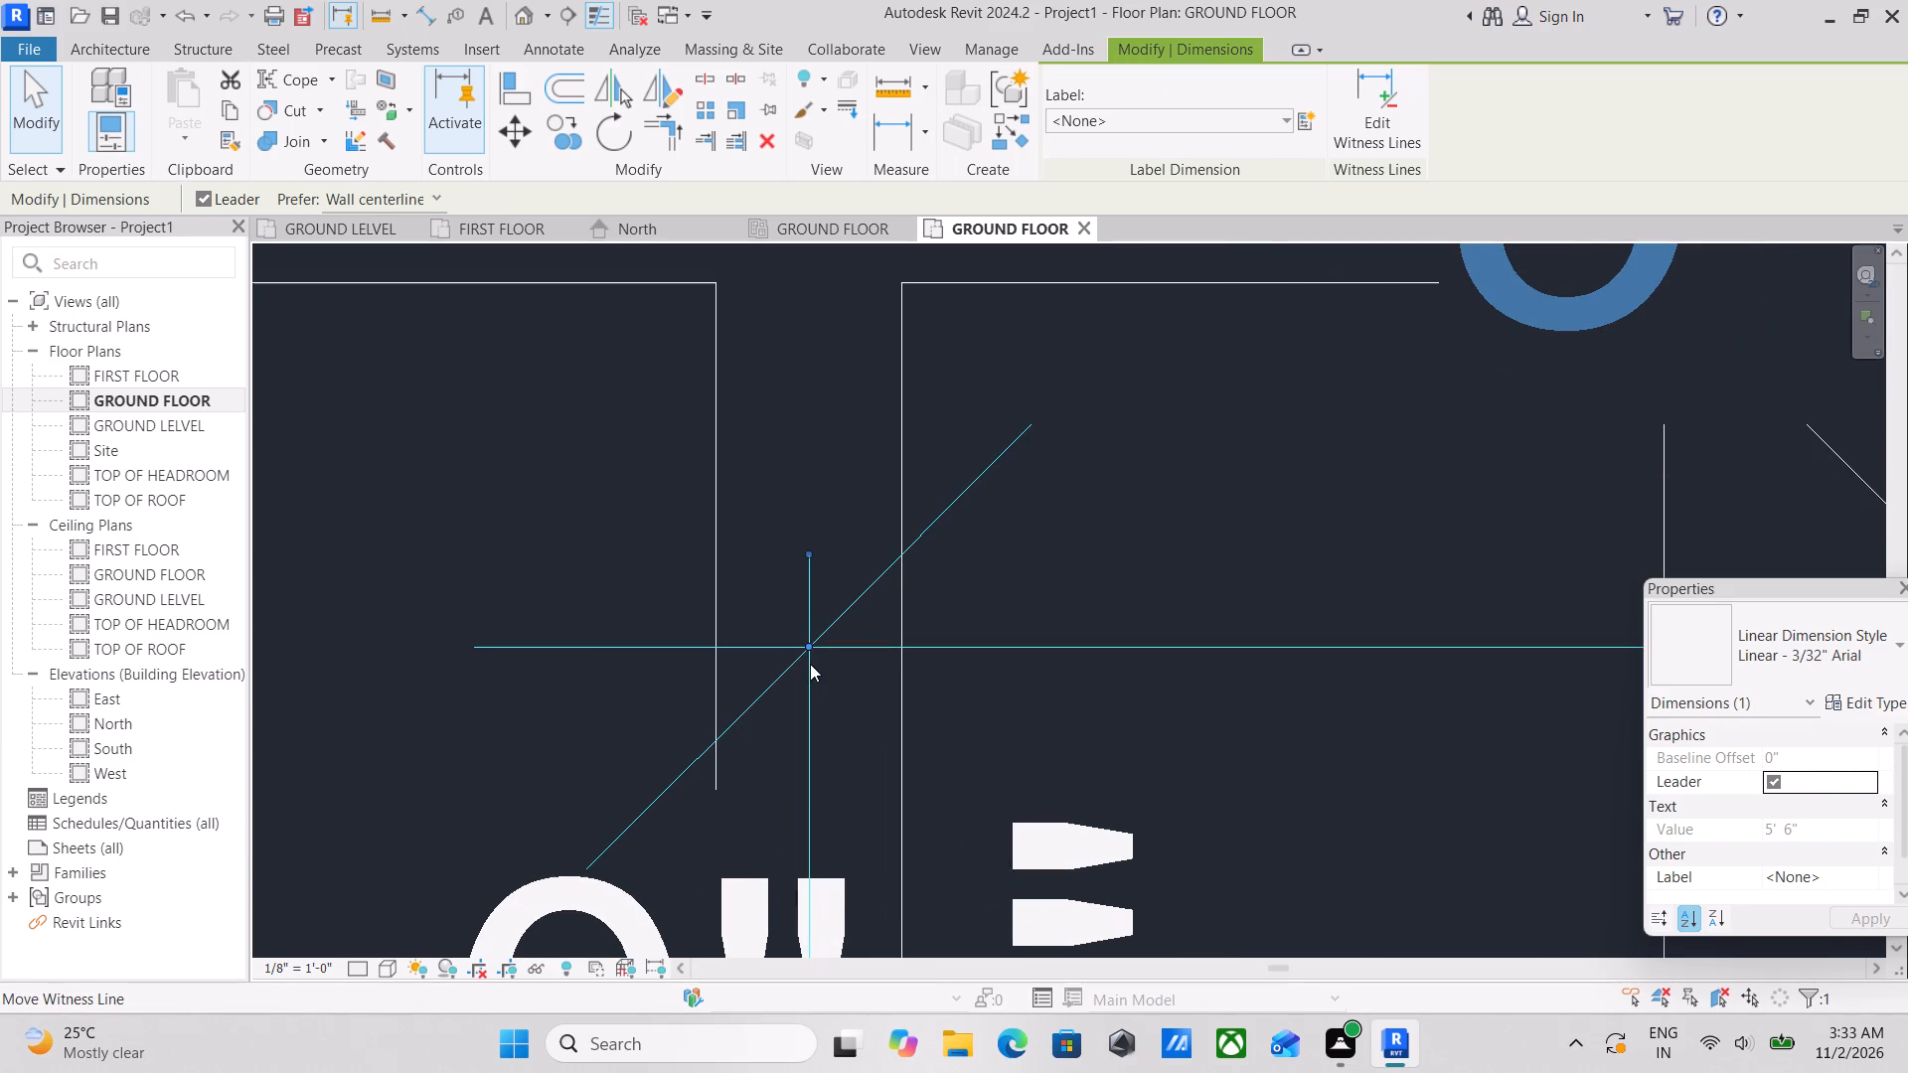
{"action": "left_click", "coordinate": [810, 642]}
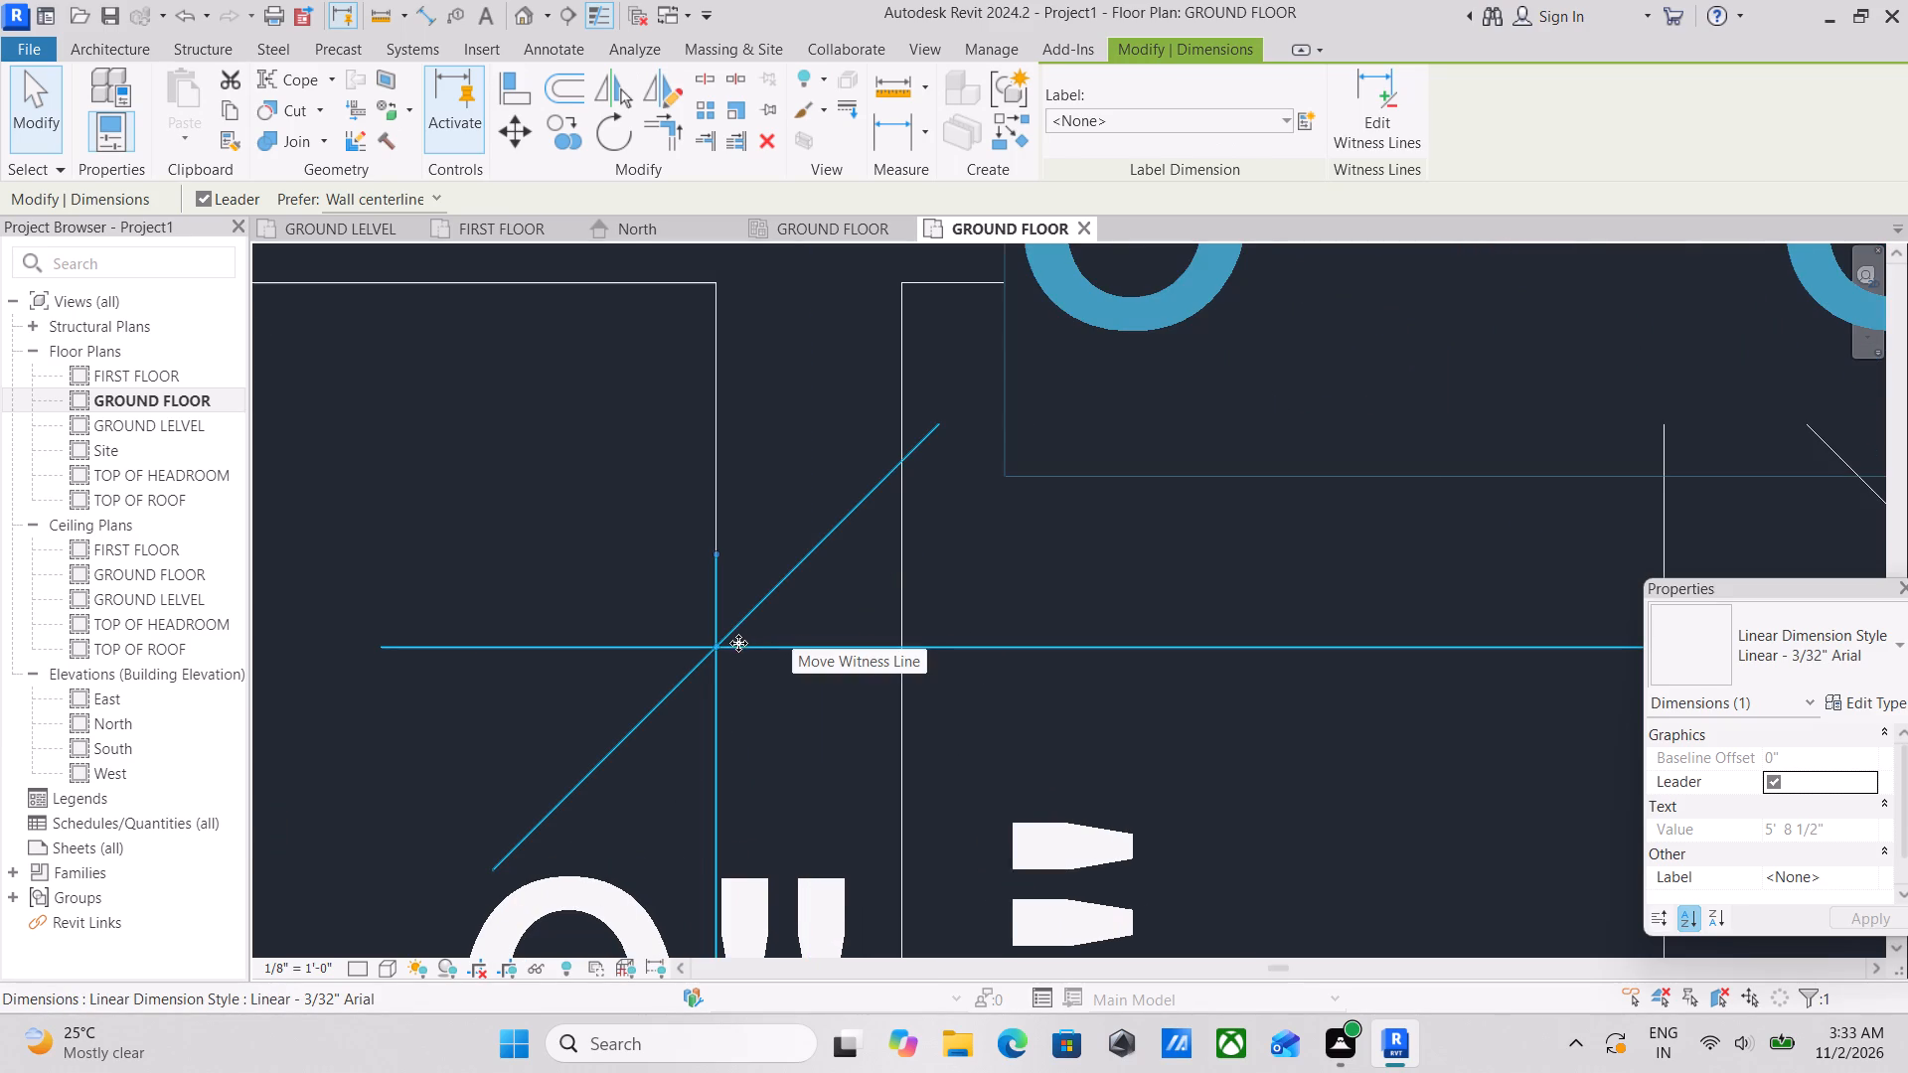
{"action": "left_click", "coordinate": [716, 646]}
{"action": "scroll", "coordinate": [1278, 660], "scroll_direction": "down", "scroll_amount": 6}
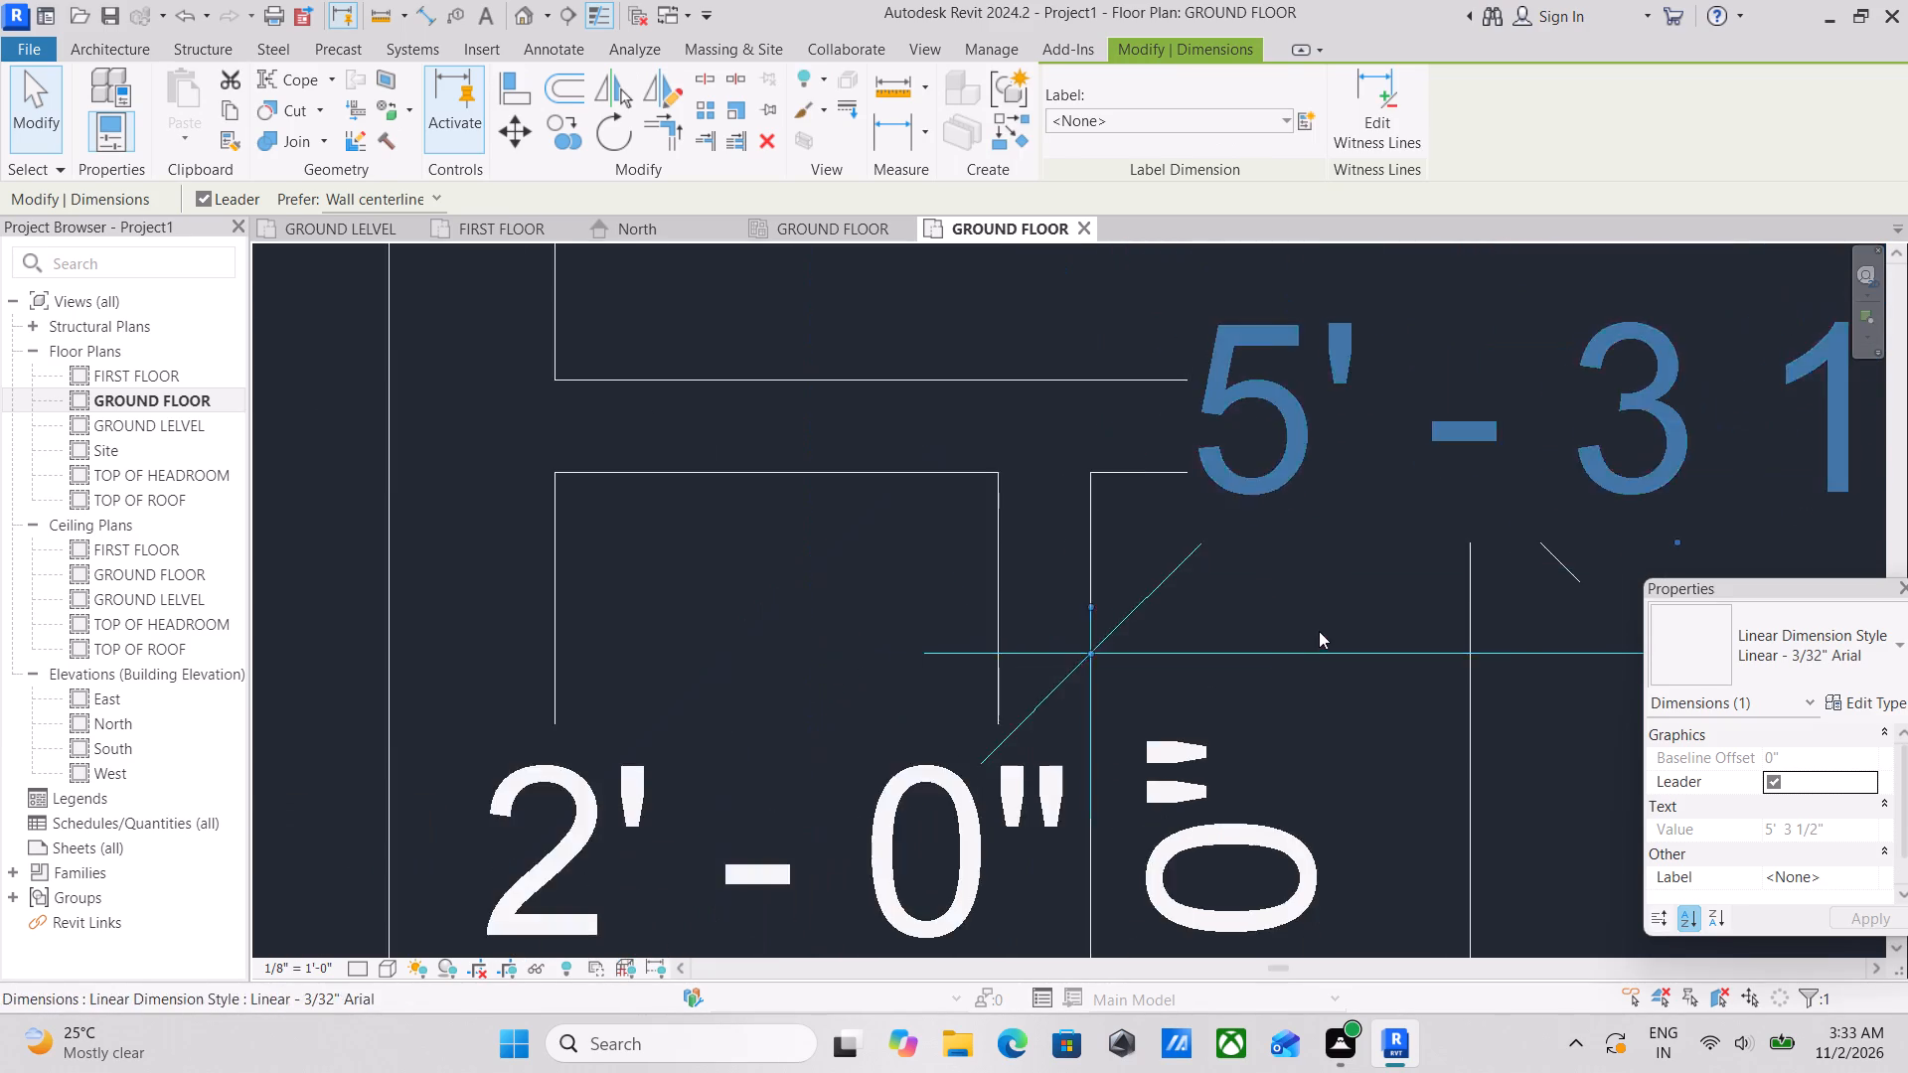
{"action": "scroll", "coordinate": [1319, 631], "scroll_direction": "down", "scroll_amount": 3}
{"action": "middle_click_drag", "start_coordinate": [1319, 631], "coordinate": [520, 604]}
{"action": "middle_click_drag", "start_coordinate": [948, 636], "coordinate": [811, 639]}
{"action": "scroll", "coordinate": [947, 636], "scroll_direction": "down", "scroll_amount": 1}
{"action": "scroll", "coordinate": [915, 625], "scroll_direction": "up", "scroll_amount": 4}
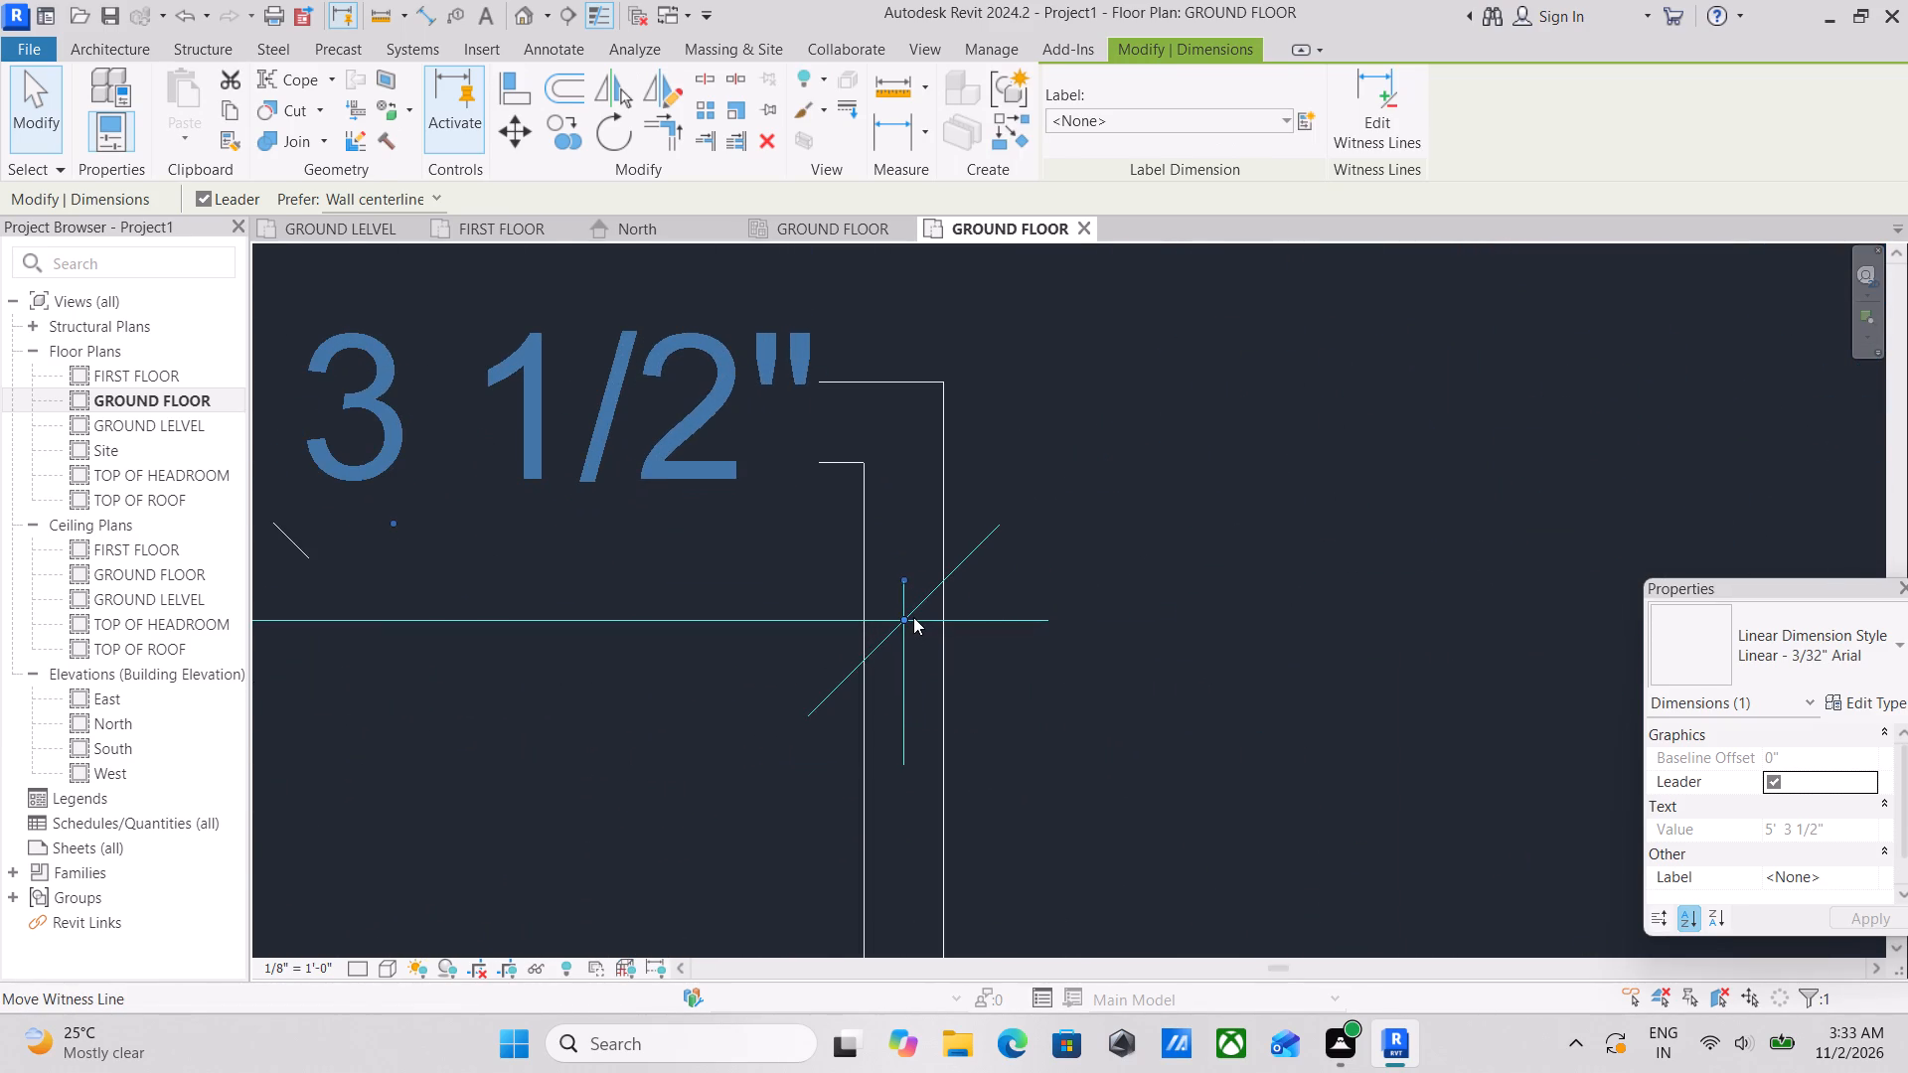
{"action": "left_click", "coordinate": [903, 617]}
{"action": "scroll", "coordinate": [782, 786], "scroll_direction": "down", "scroll_amount": 4}
{"action": "middle_click_drag", "start_coordinate": [693, 806], "coordinate": [1156, 746]}
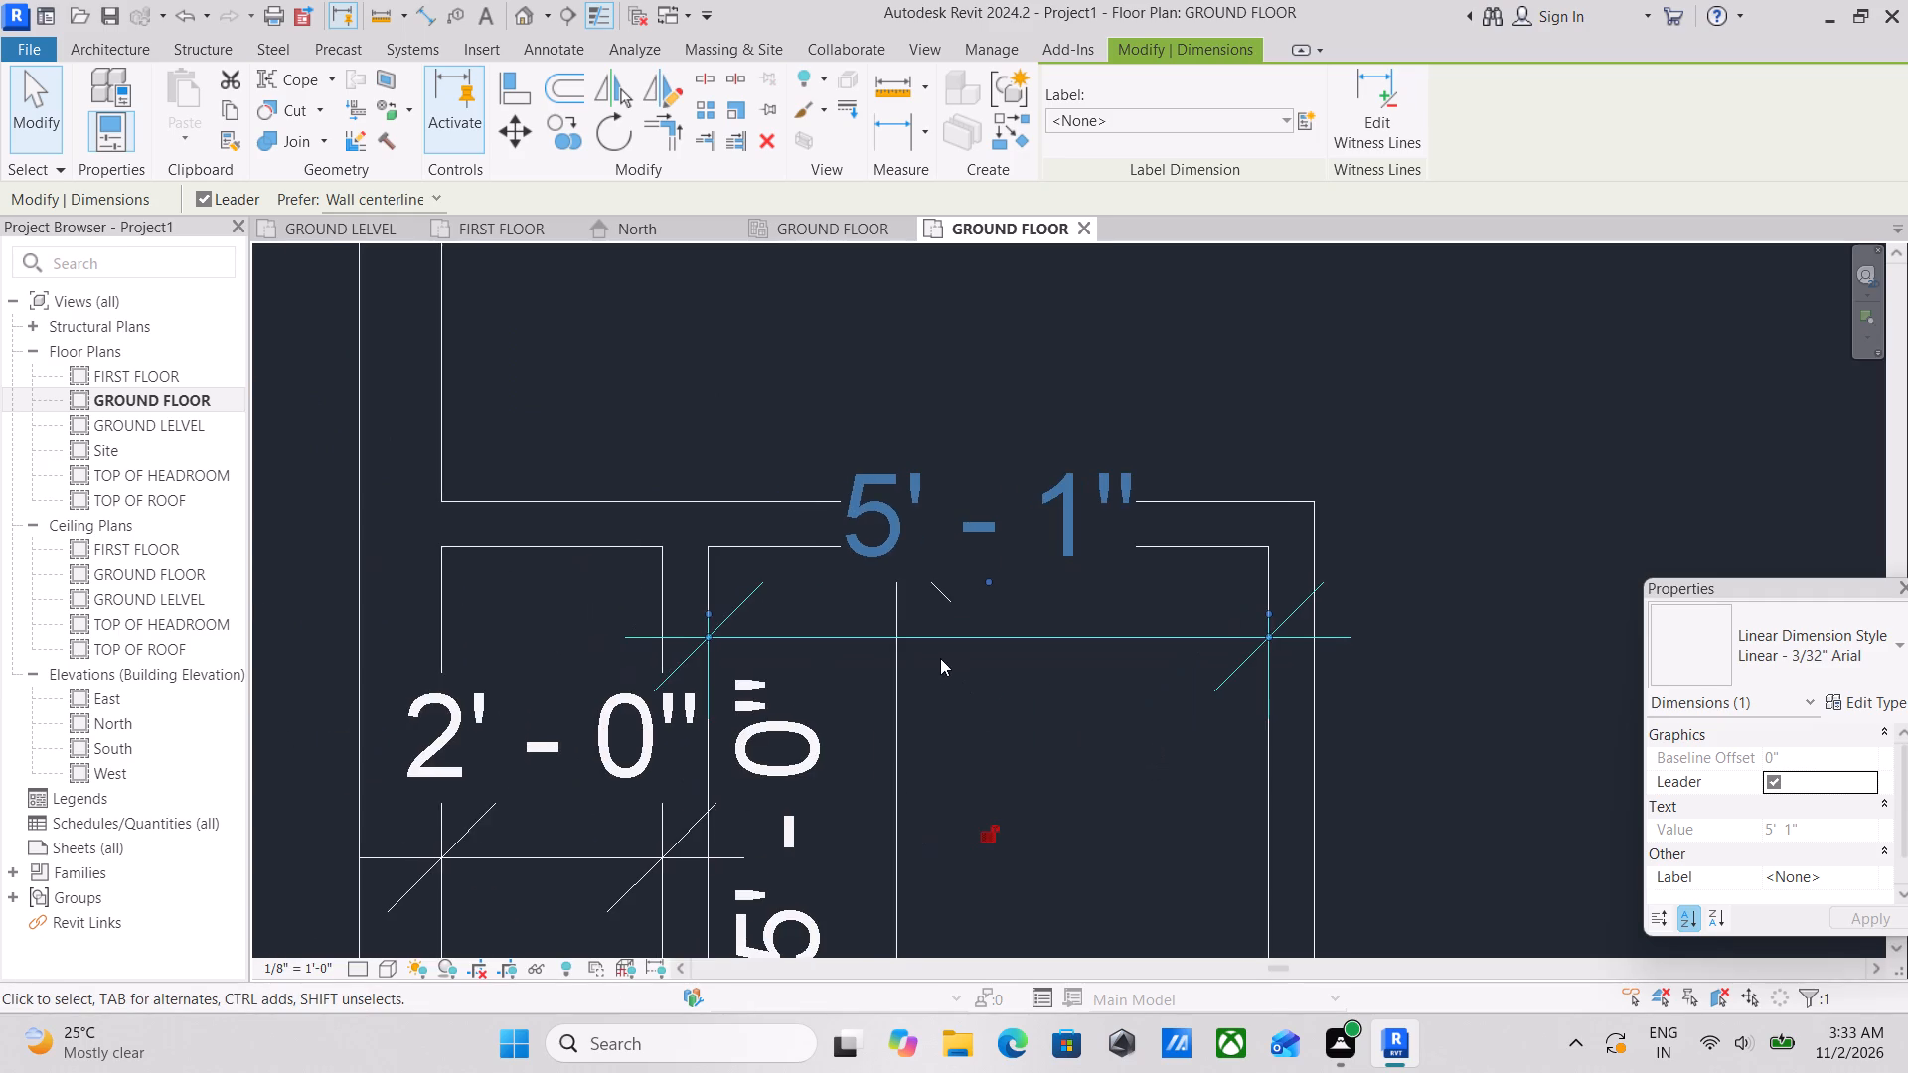
Set the small room's clear width to 7'6" by moving its east 5" inner wall.
{"action": "scroll", "coordinate": [940, 657], "scroll_direction": "down", "scroll_amount": 2}
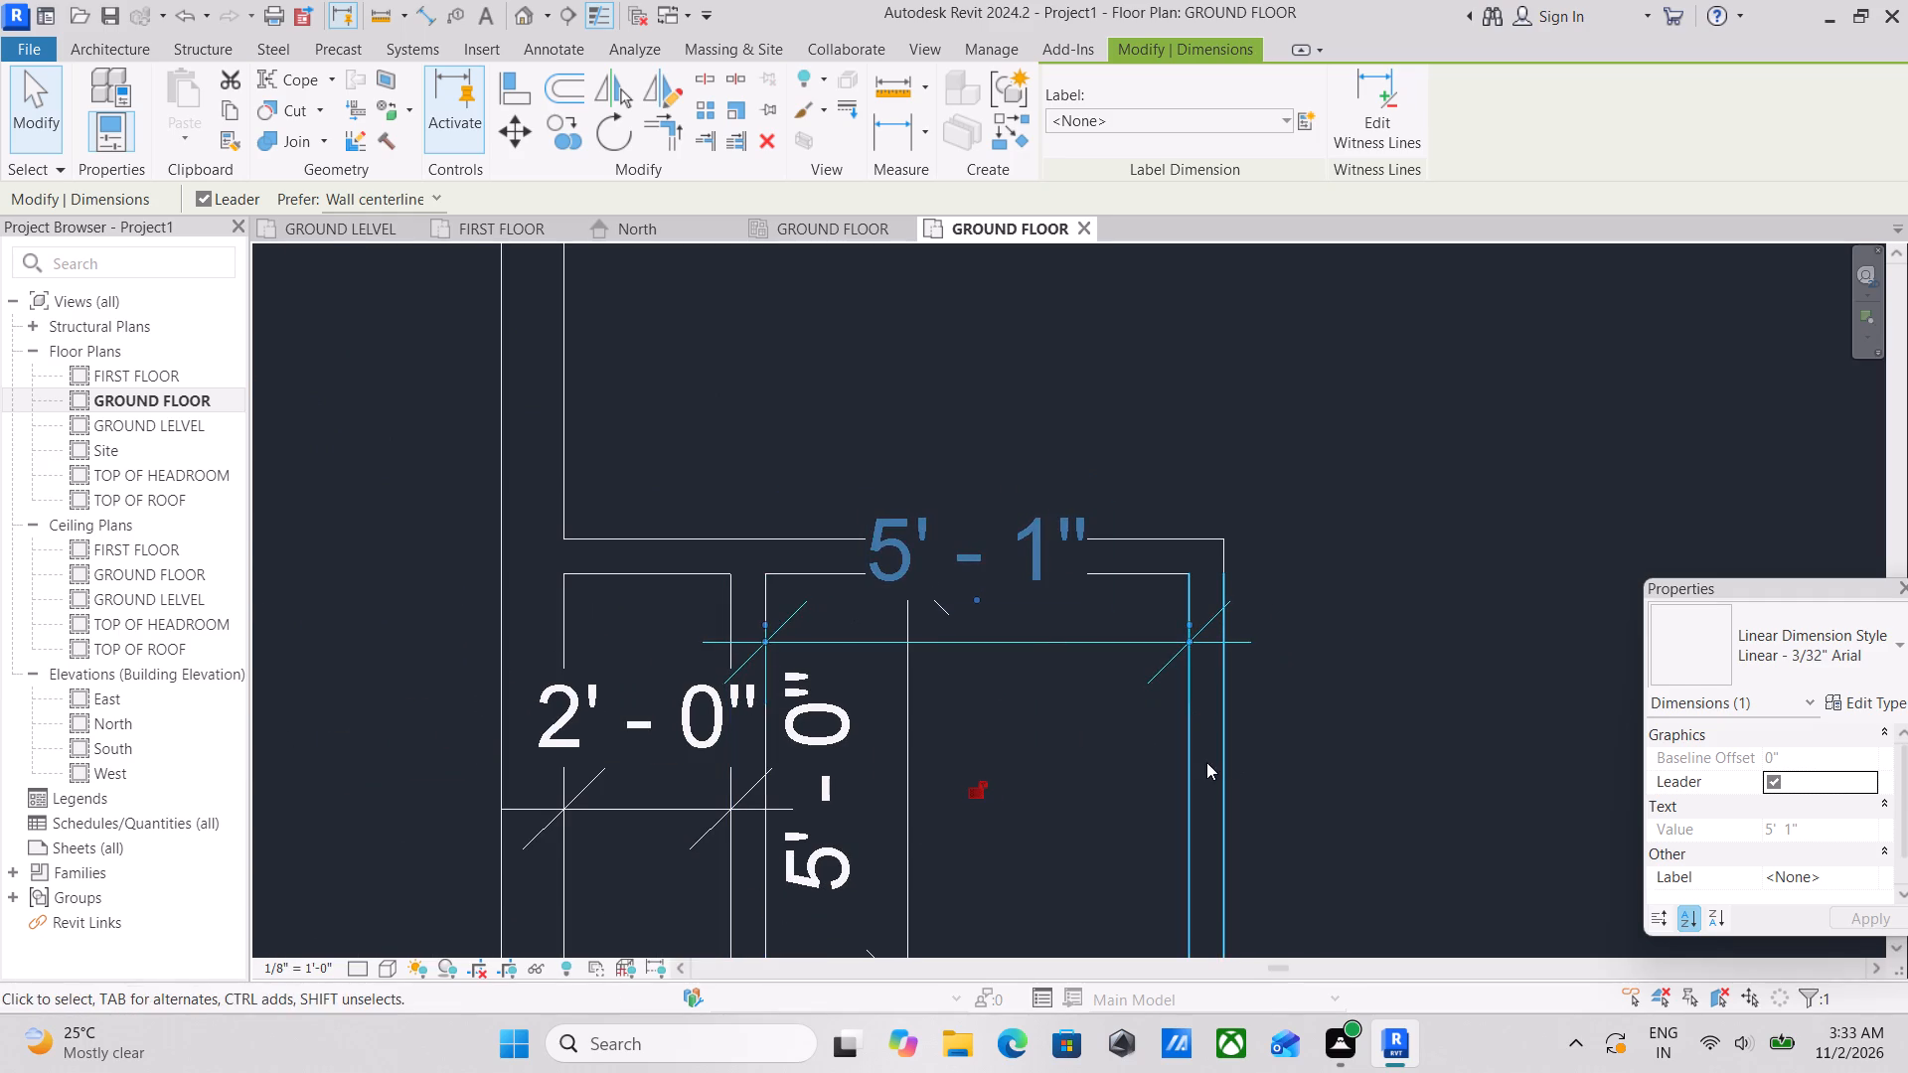
{"action": "left_click", "coordinate": [1206, 762]}
{"action": "left_click", "coordinate": [971, 591]}
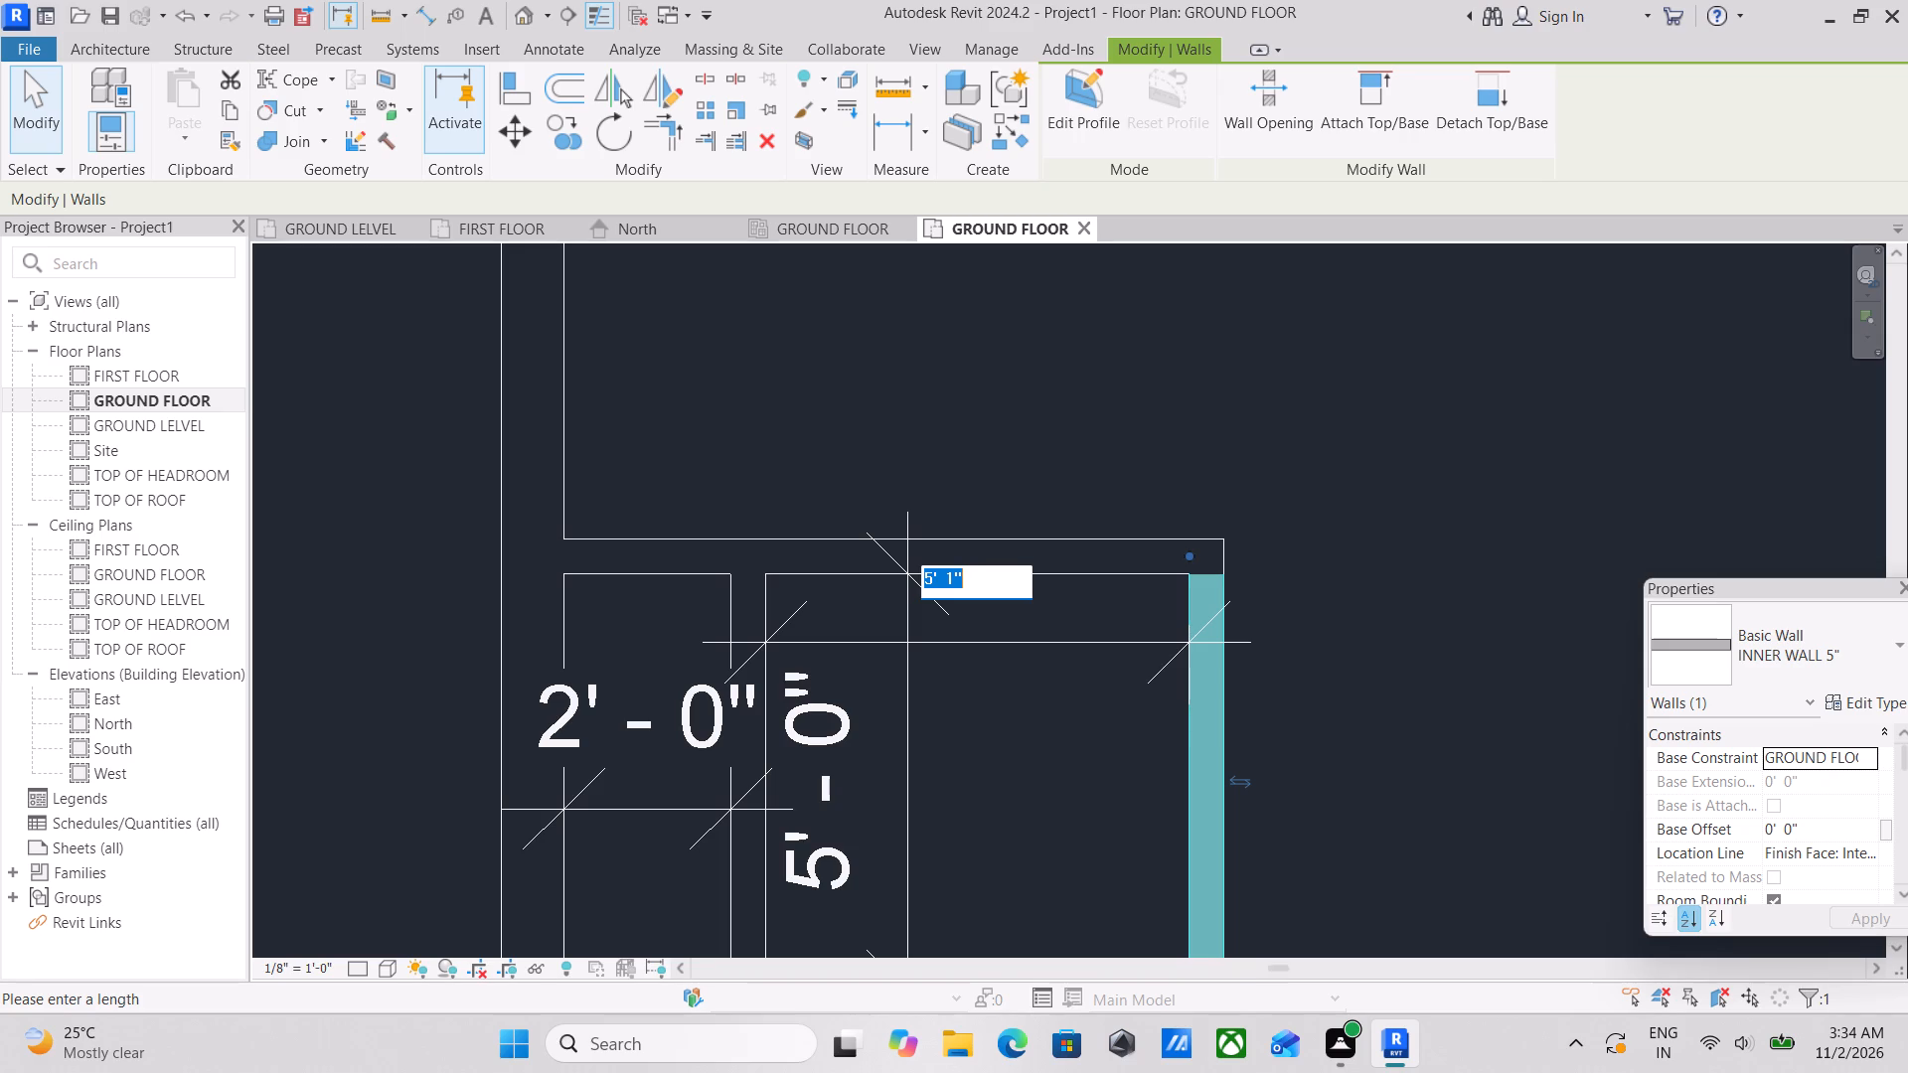
{"action": "type", "text": "7'"}
{"action": "key", "text": "6"}
{"action": "key", "text": "shift+quotedbl"}
{"action": "key", "text": "Return"}
{"action": "key", "text": "Escape"}
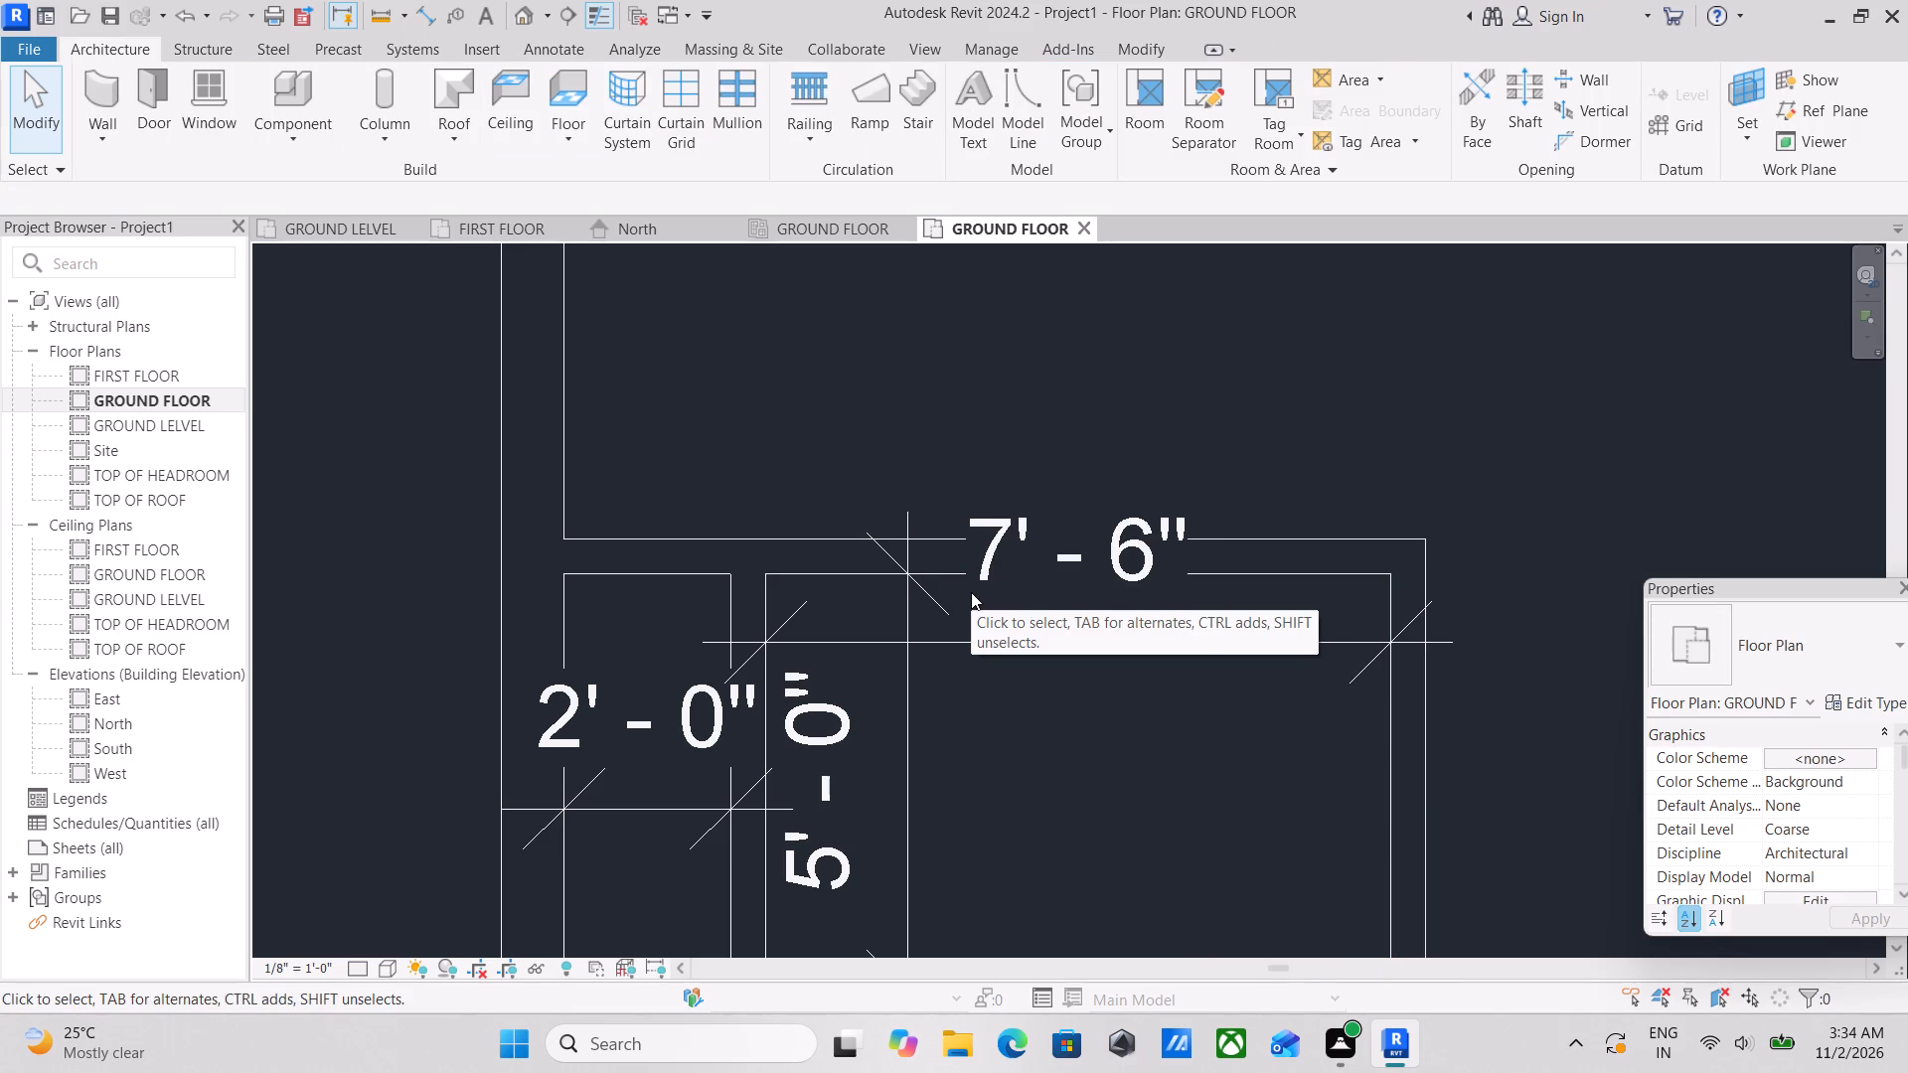
{"action": "scroll", "coordinate": [1163, 554], "scroll_direction": "down", "scroll_amount": 3}
{"action": "key", "text": "Escape"}
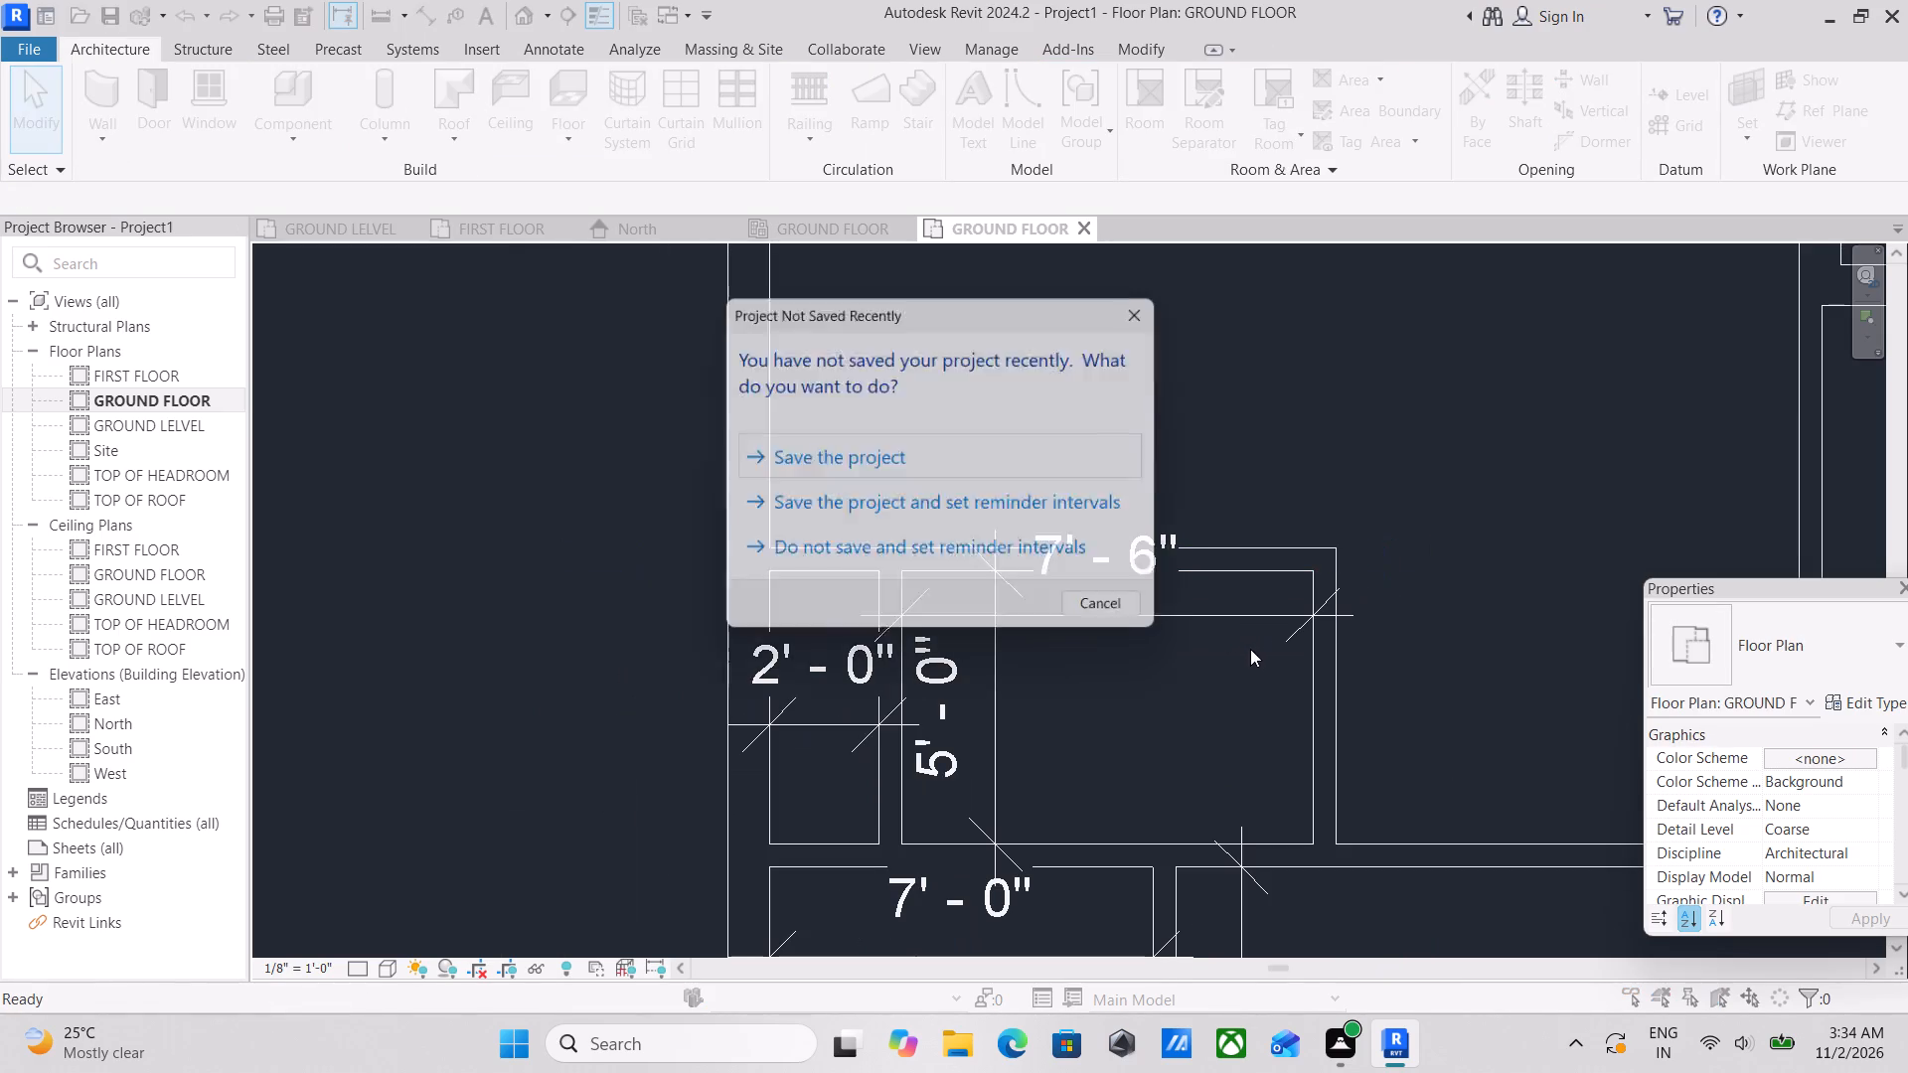
Dismiss the reminder about the unsaved project without saving.
{"action": "scroll", "coordinate": [1246, 648], "scroll_direction": "down", "scroll_amount": 1}
{"action": "left_click", "coordinate": [1149, 293]}
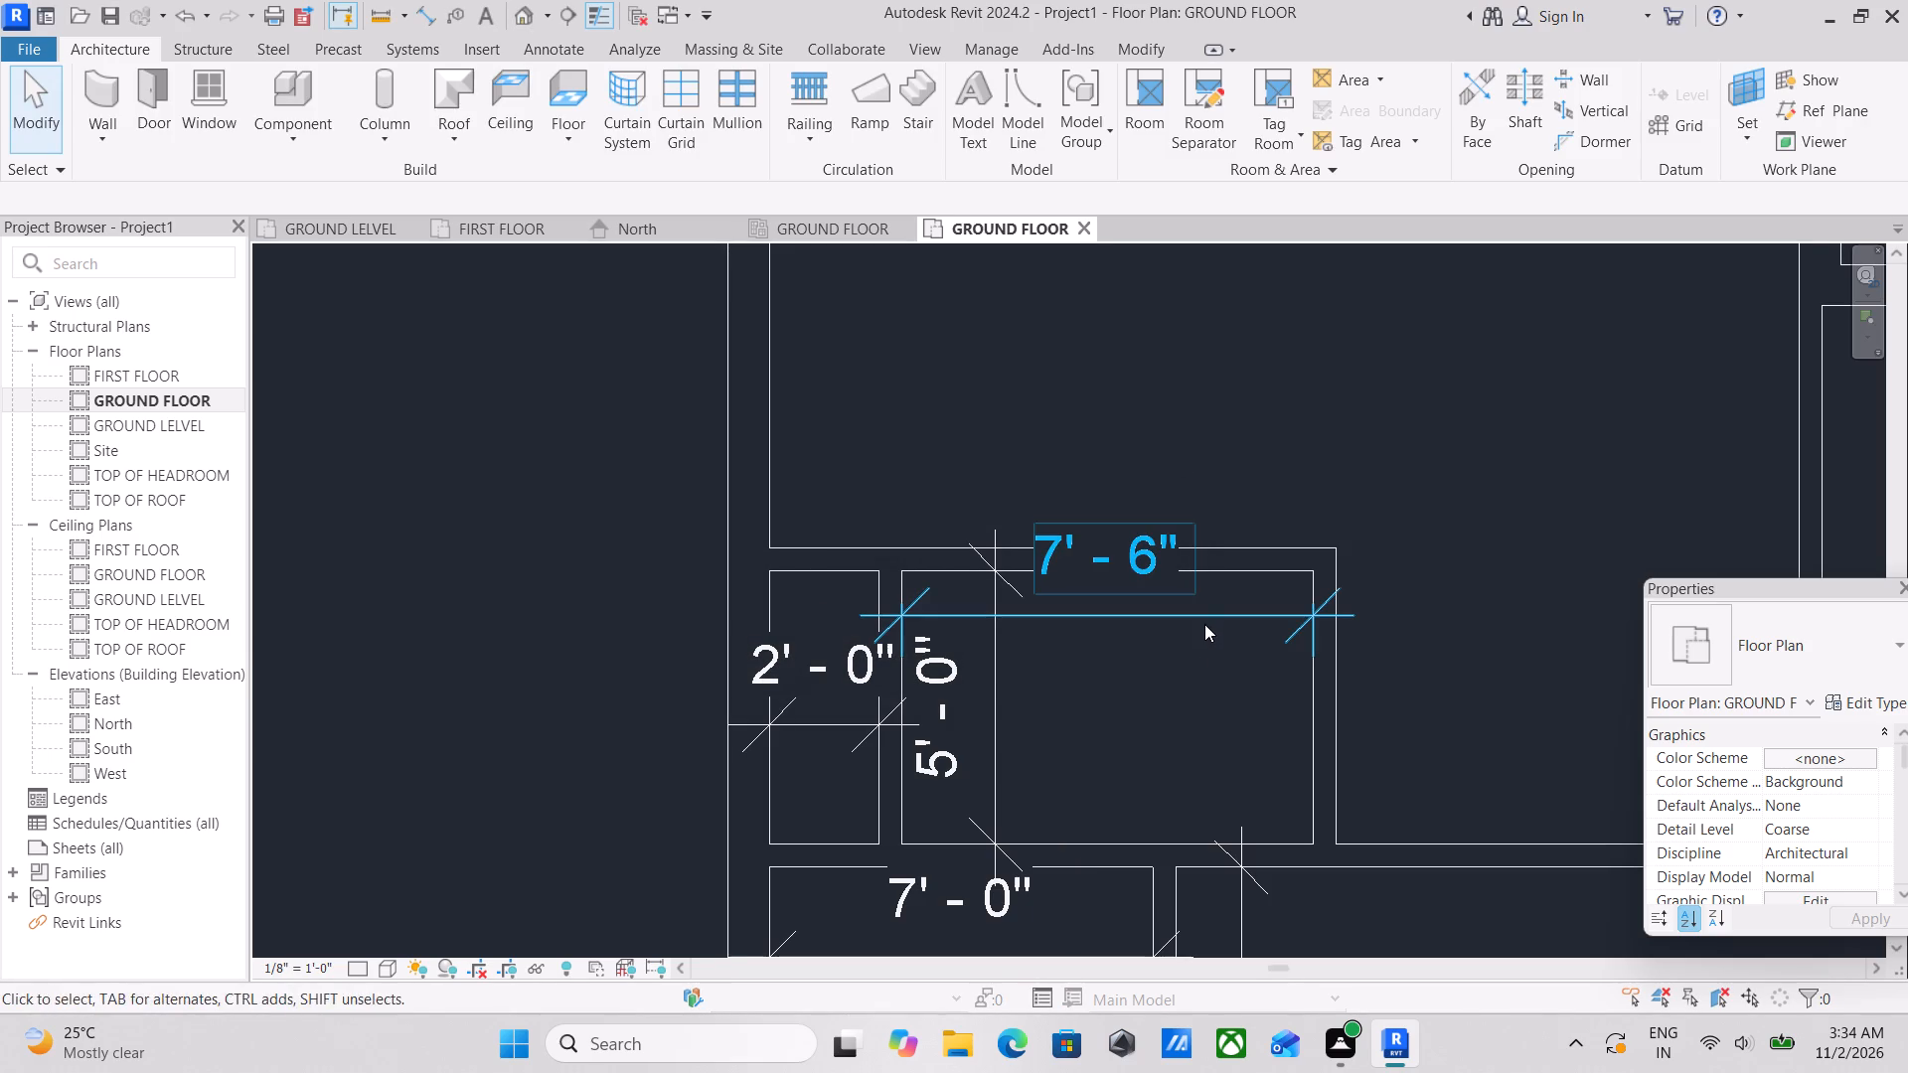
Nudge the small room's 7'-6" dimension line slightly south, three increments, and deselect it.
{"action": "left_click", "coordinate": [1204, 624]}
{"action": "key", "text": "Down"}
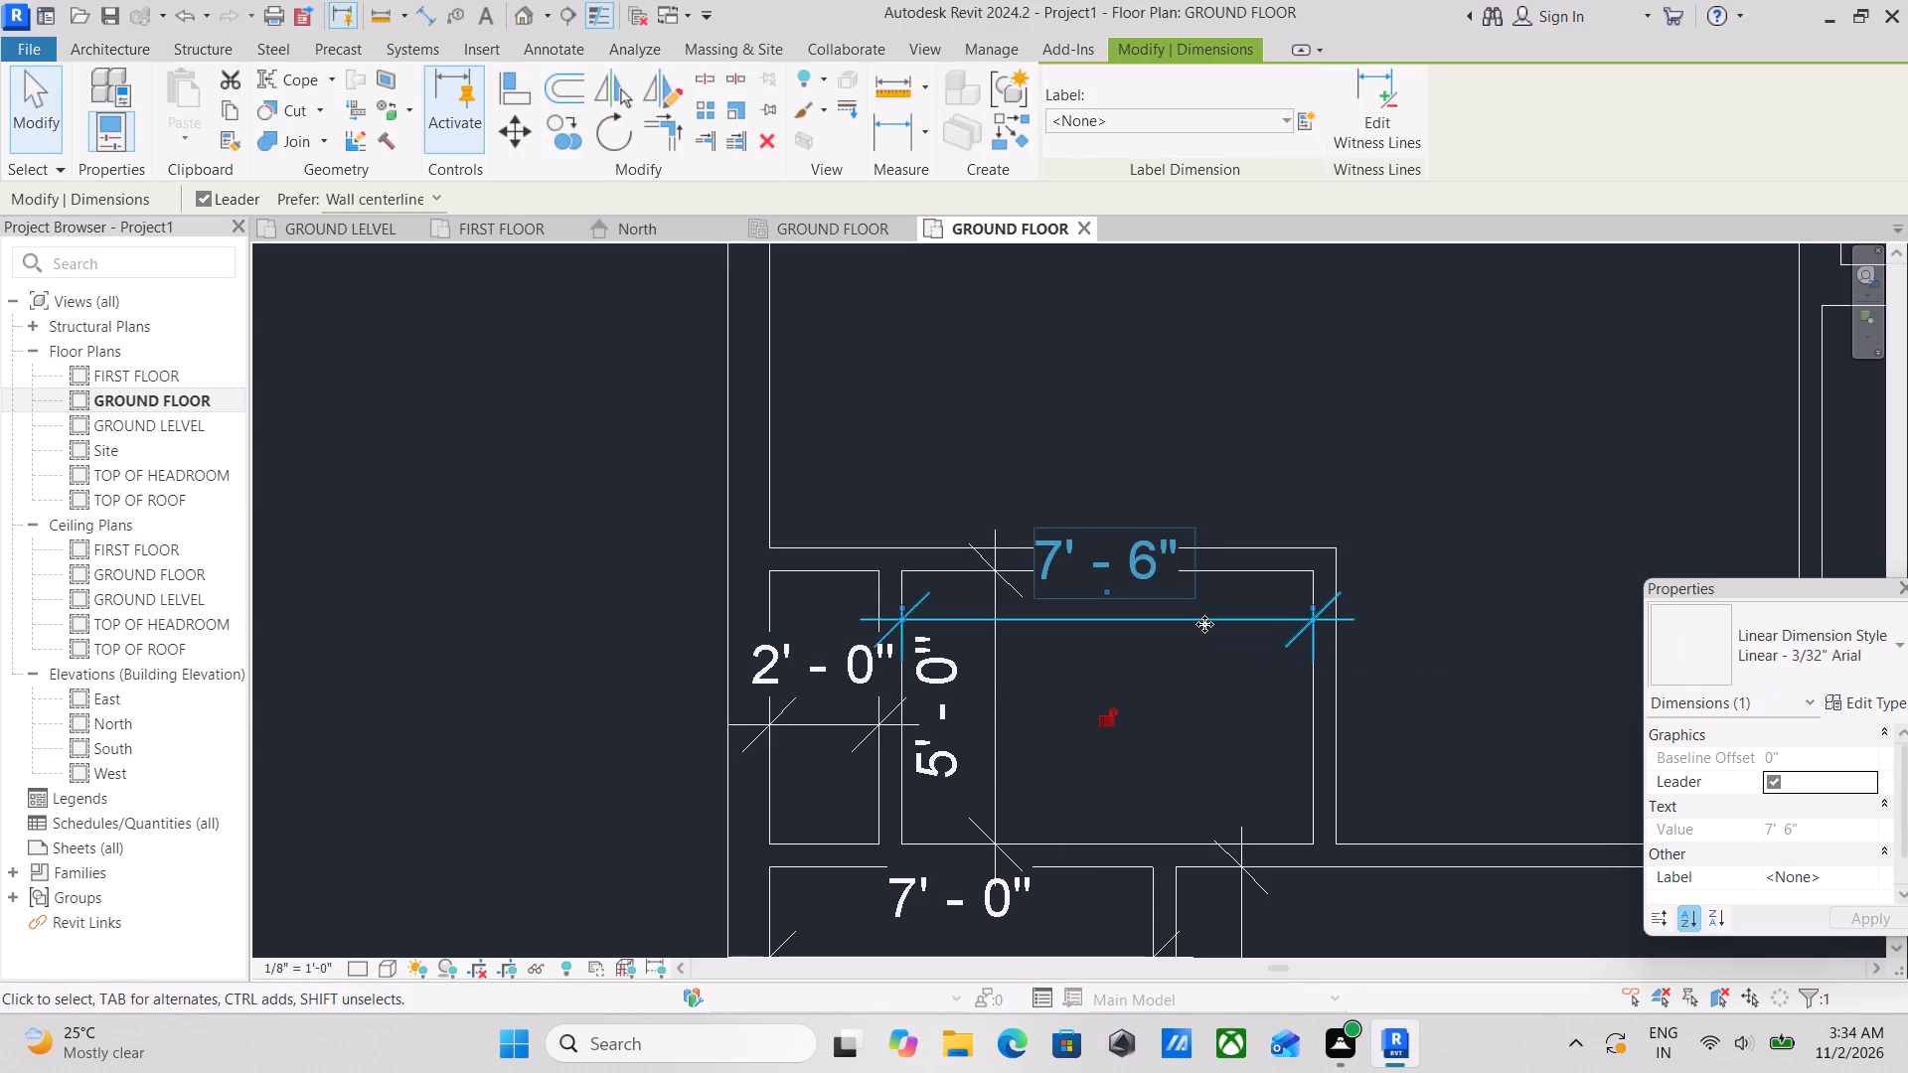
{"action": "key", "text": "Down"}
{"action": "key", "text": "Down"}
{"action": "scroll", "coordinate": [1204, 624], "scroll_direction": "down", "scroll_amount": 1}
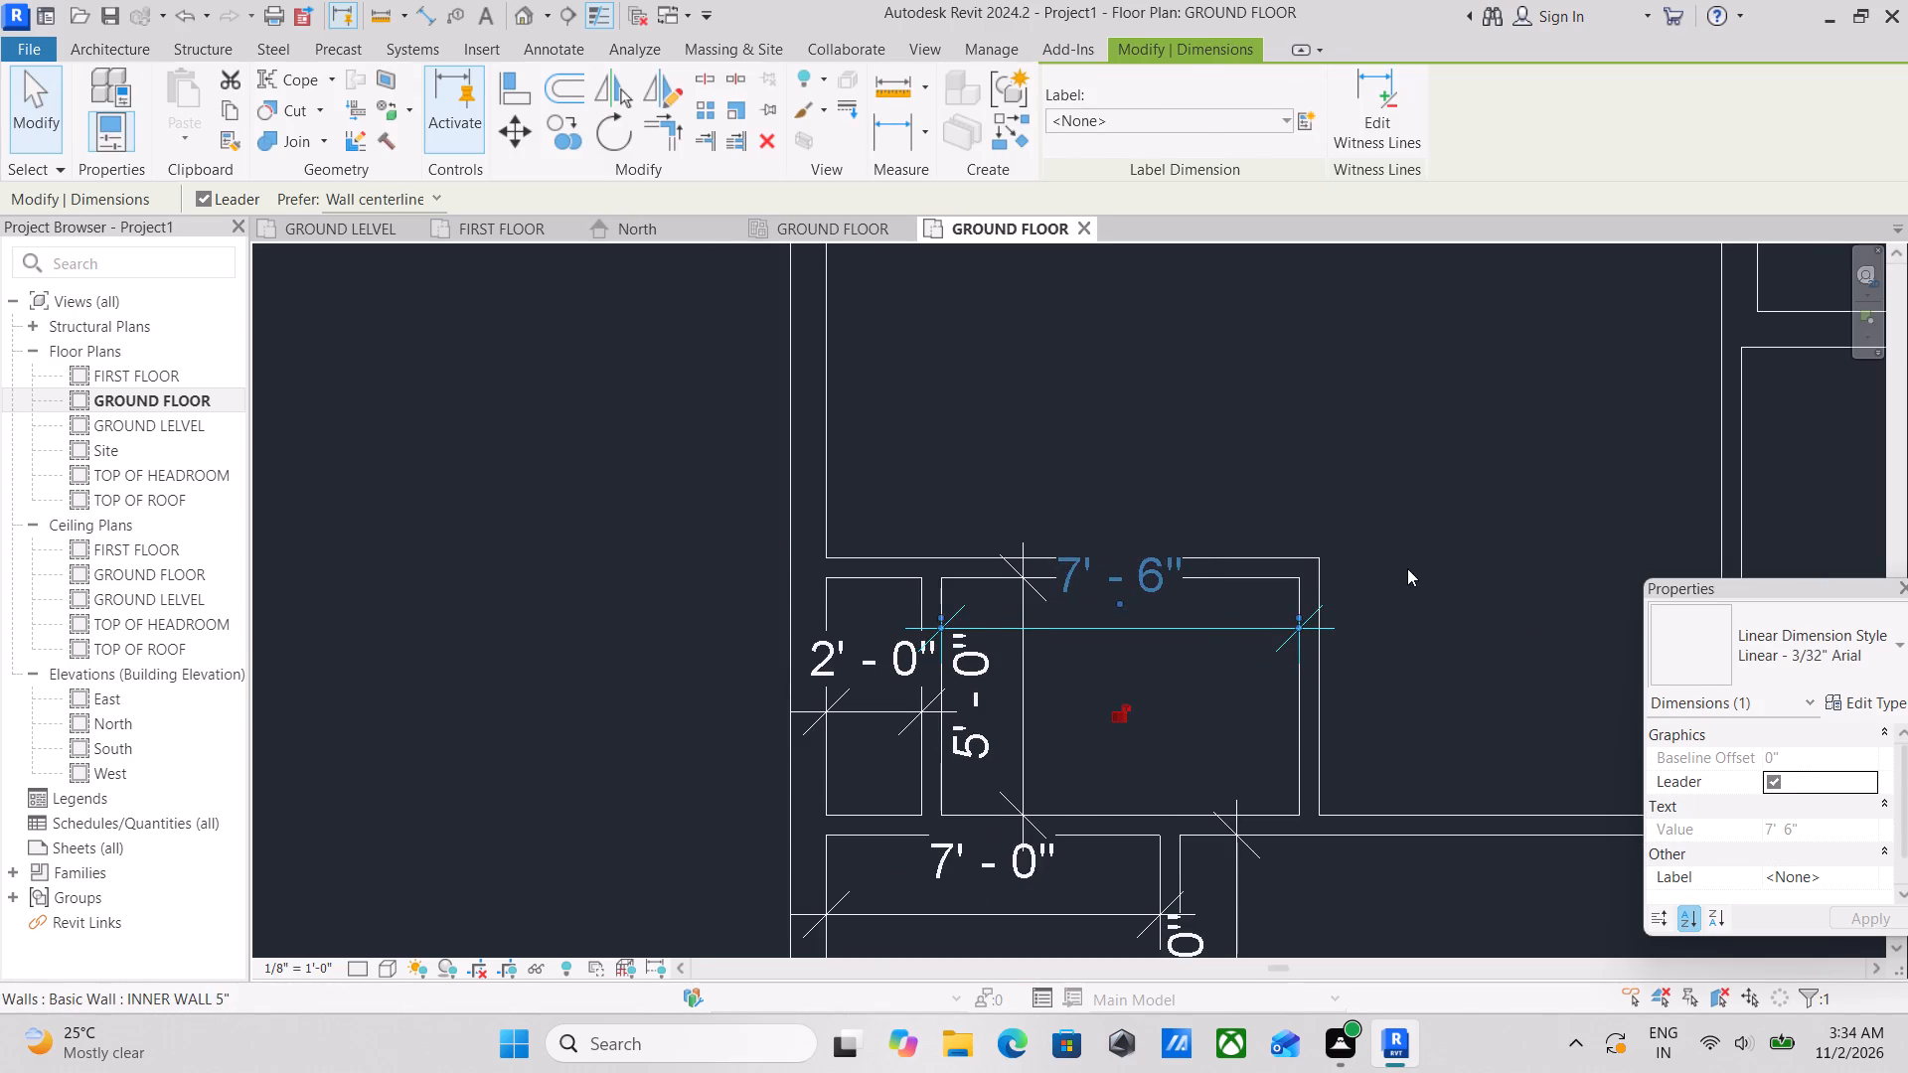
{"action": "scroll", "coordinate": [1408, 570], "scroll_direction": "down", "scroll_amount": 3}
{"action": "key", "text": "Escape"}
Examine the ground floor layout around the large north room and the adjoining small rooms.
{"action": "middle_click_drag", "start_coordinate": [1428, 568], "coordinate": [1207, 568]}
{"action": "scroll", "coordinate": [1305, 505], "scroll_direction": "down", "scroll_amount": 2}
{"action": "middle_click_drag", "start_coordinate": [1300, 507], "coordinate": [1080, 605]}
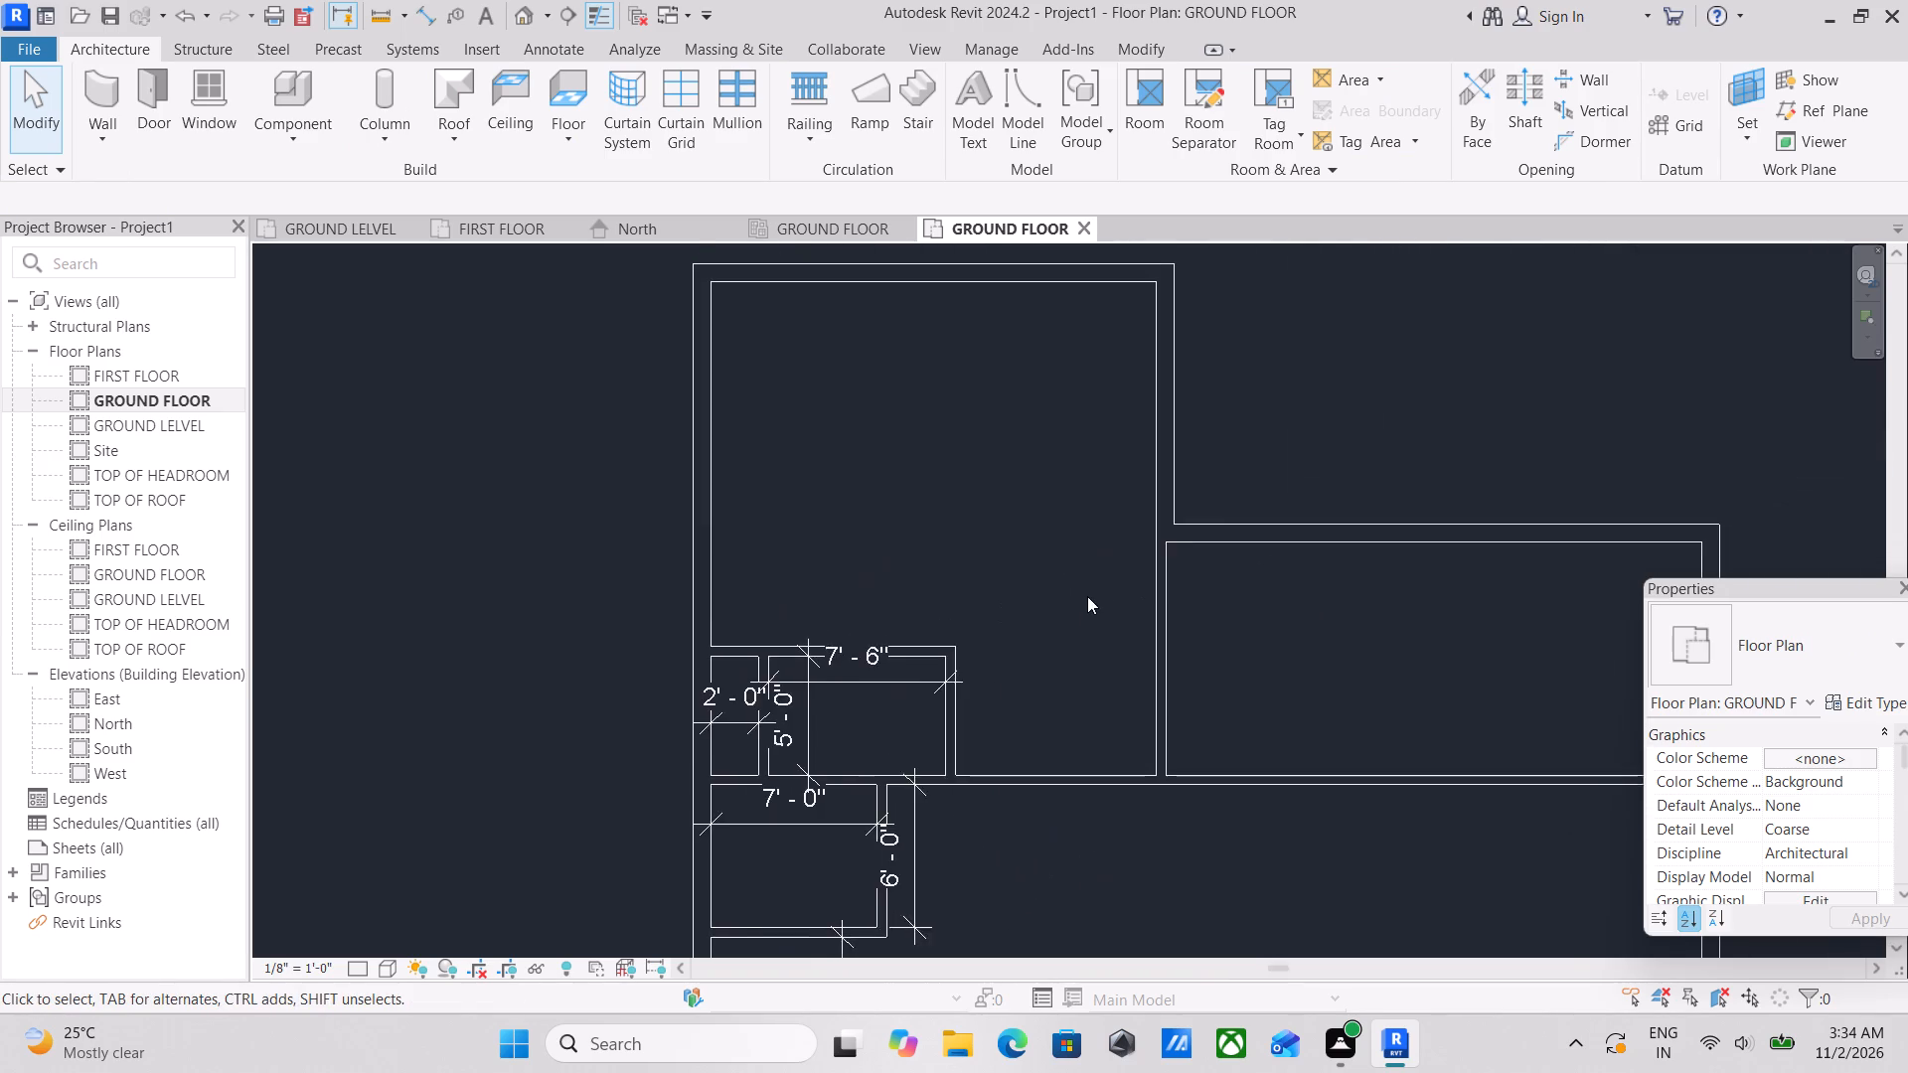
{"action": "scroll", "coordinate": [1087, 596], "scroll_direction": "down", "scroll_amount": 2}
{"action": "middle_click_drag", "start_coordinate": [1086, 602], "coordinate": [1079, 622]}
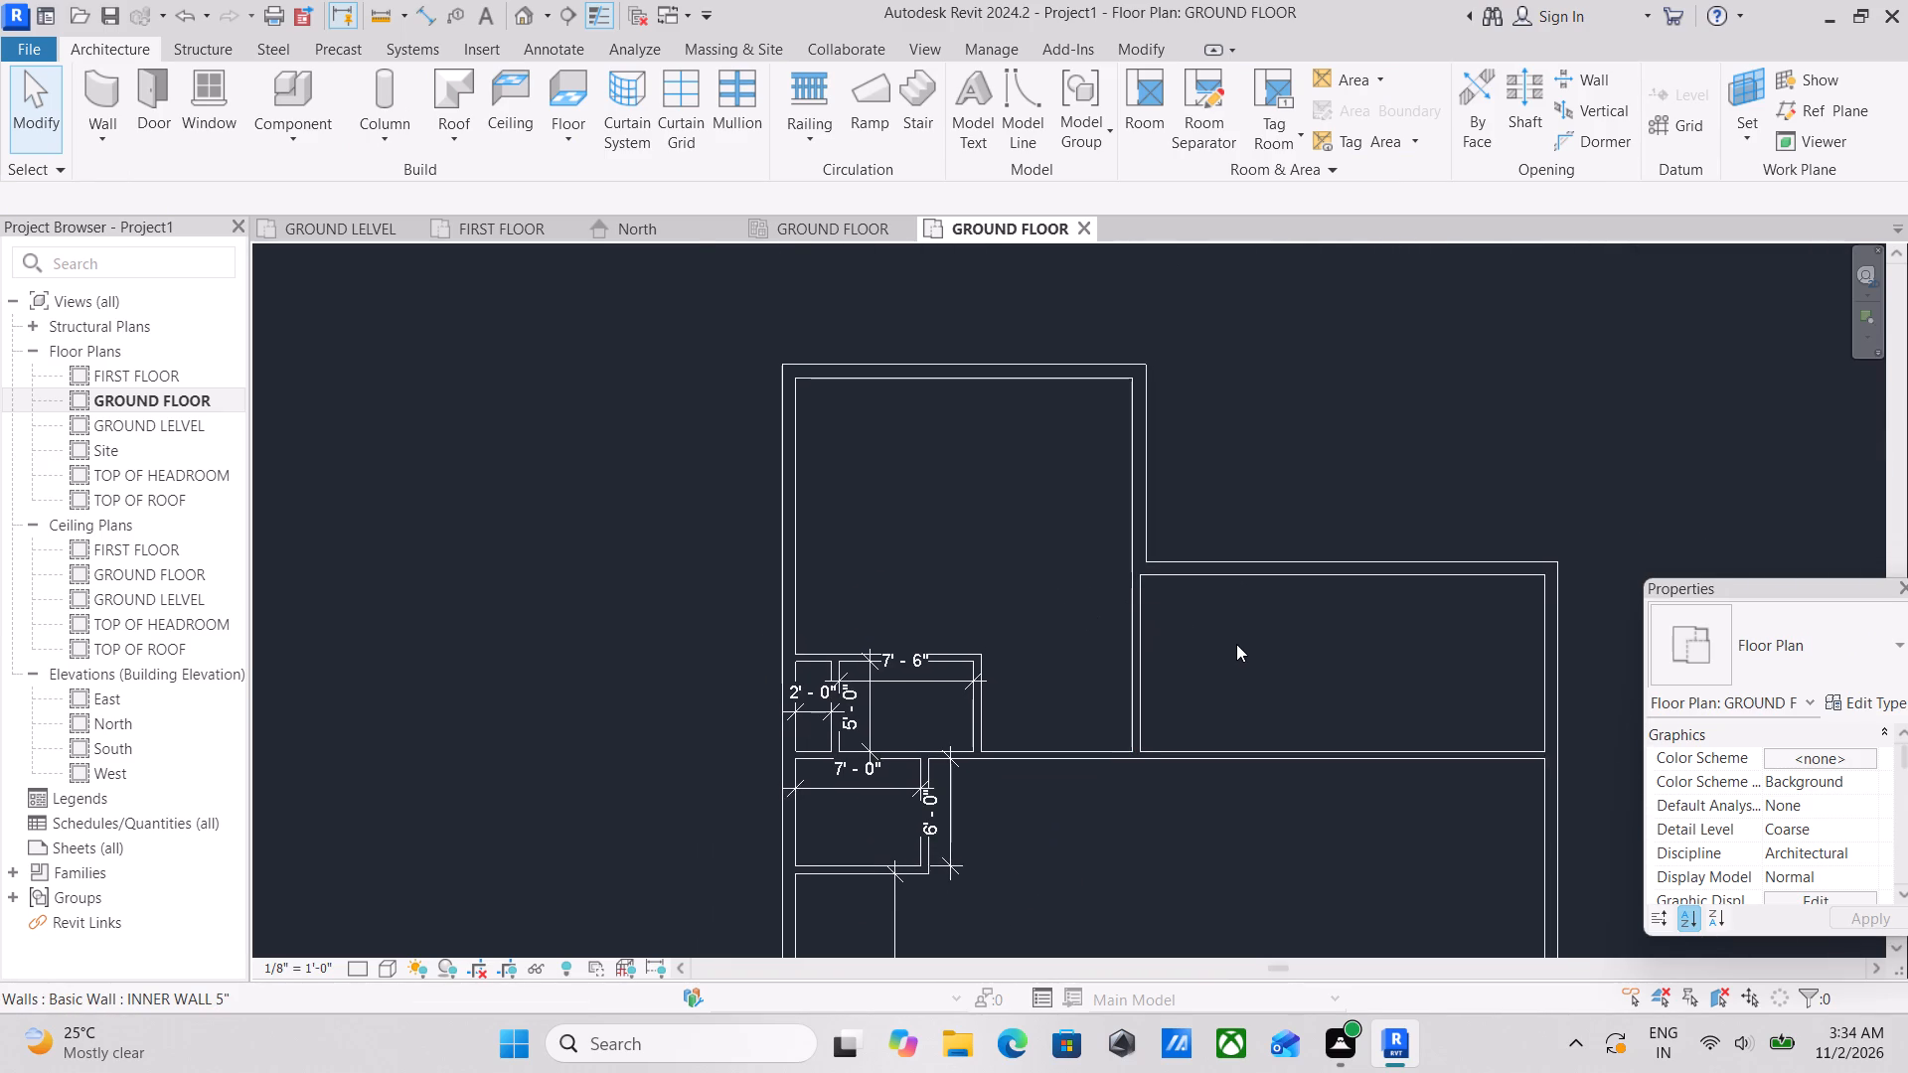
{"action": "scroll", "coordinate": [1242, 641], "scroll_direction": "down", "scroll_amount": 3}
{"action": "middle_click_drag", "start_coordinate": [1242, 641], "coordinate": [1223, 652]}
{"action": "scroll", "coordinate": [1223, 652], "scroll_direction": "up", "scroll_amount": 1}
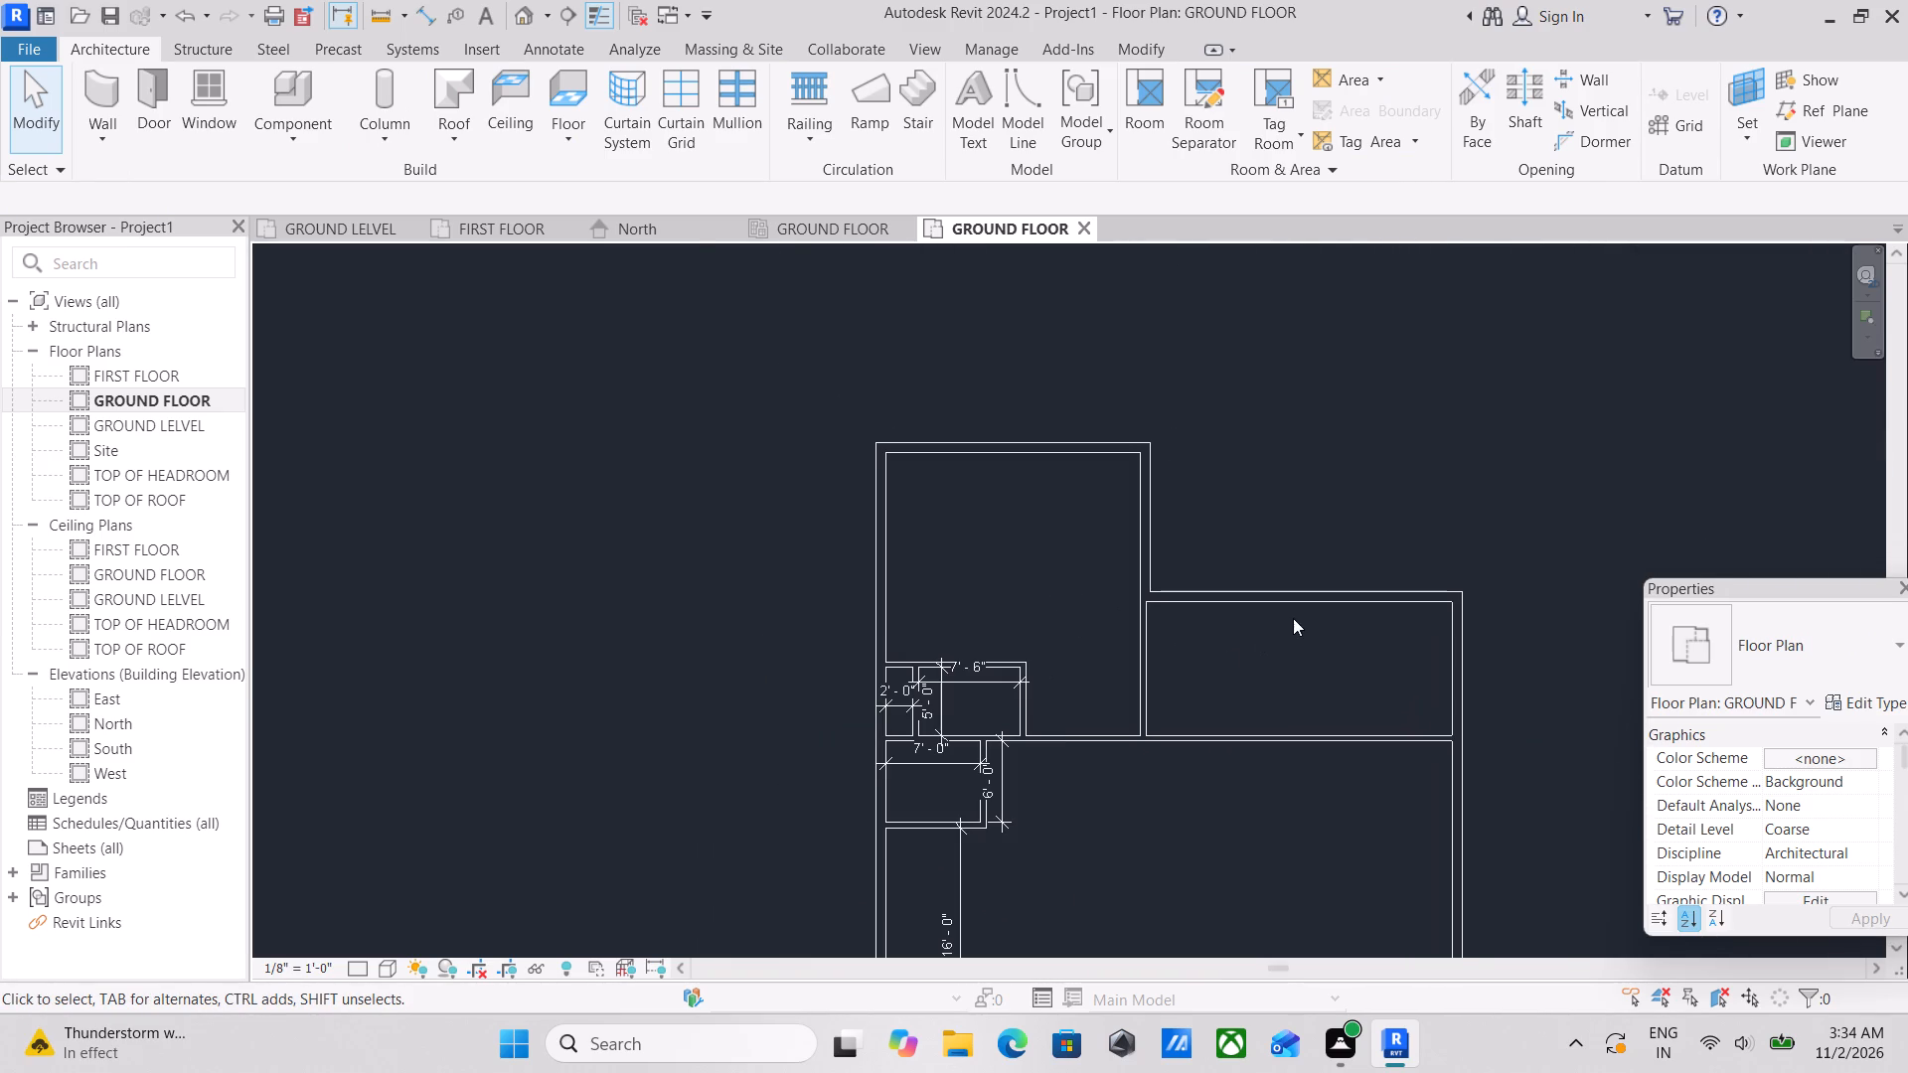
{"action": "middle_click_drag", "start_coordinate": [1047, 517], "coordinate": [1094, 508]}
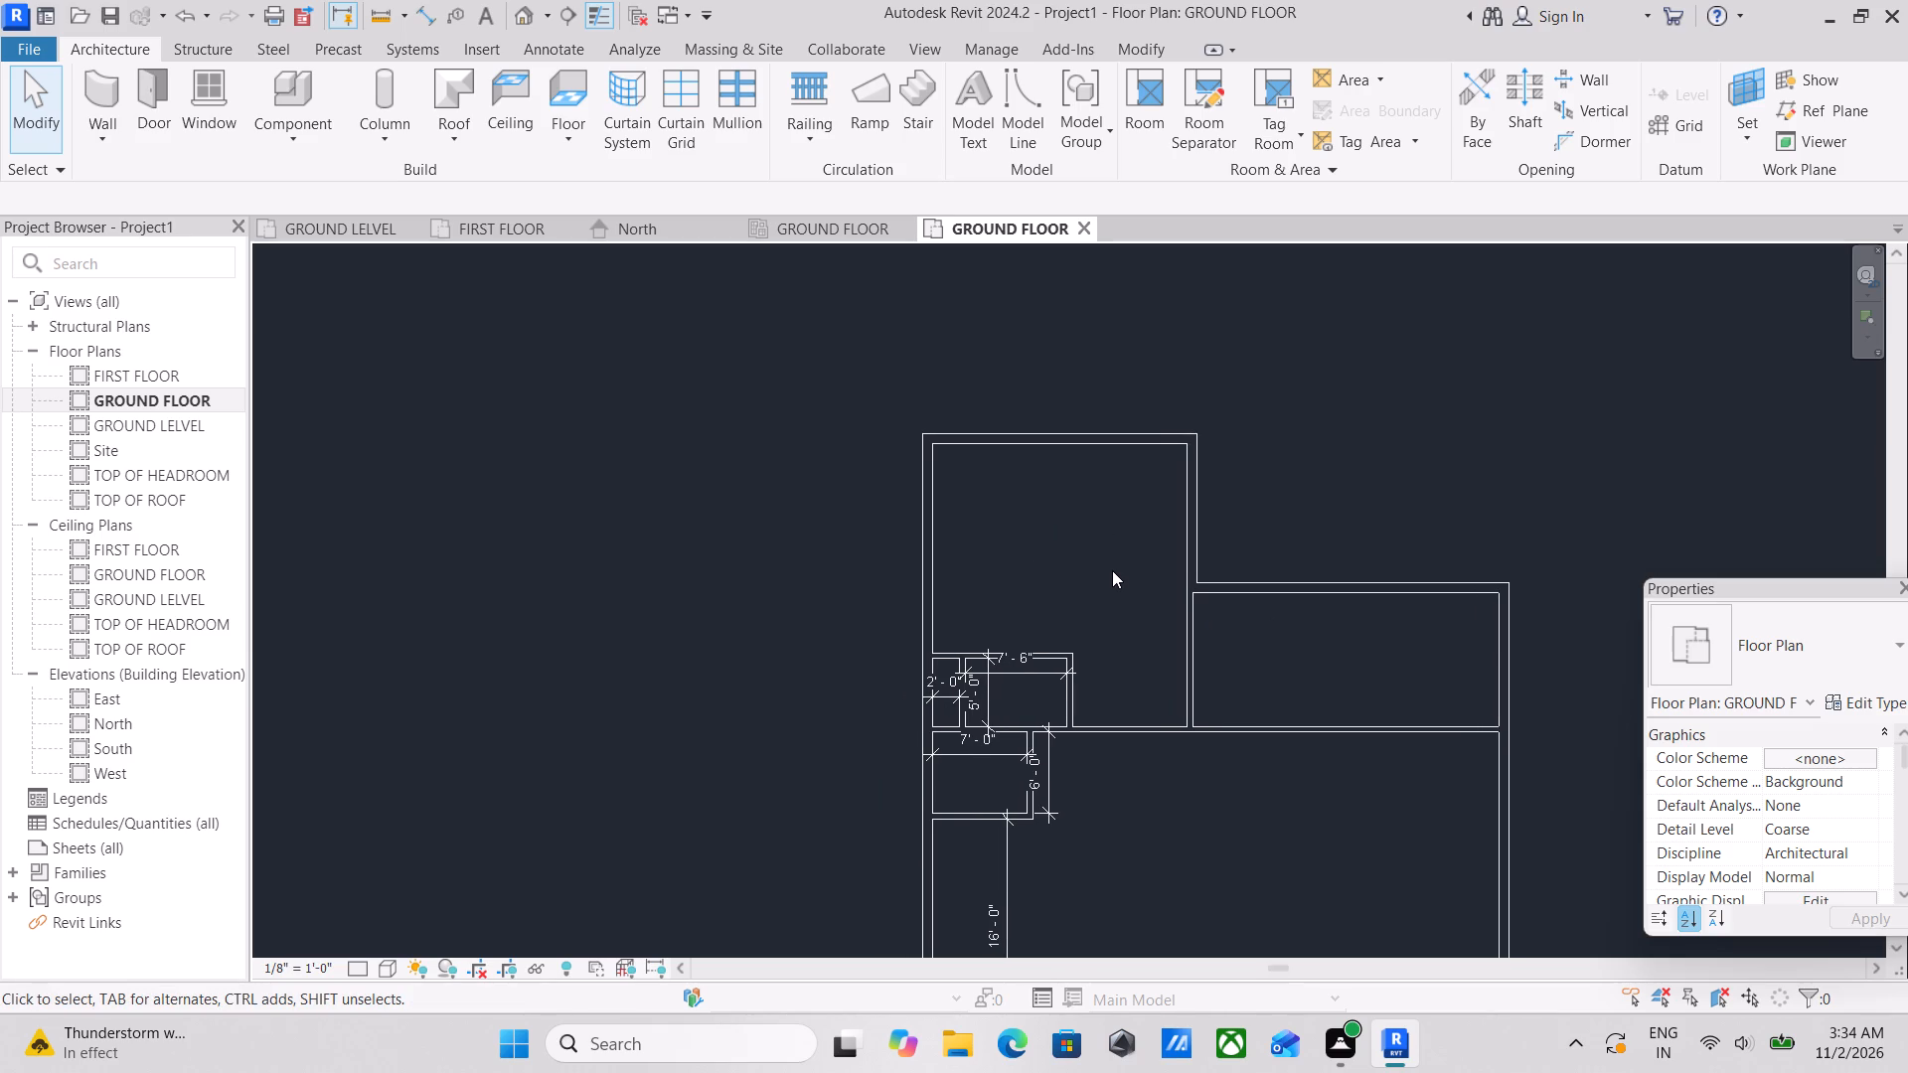
{"action": "middle_click_drag", "start_coordinate": [1117, 574], "coordinate": [984, 506]}
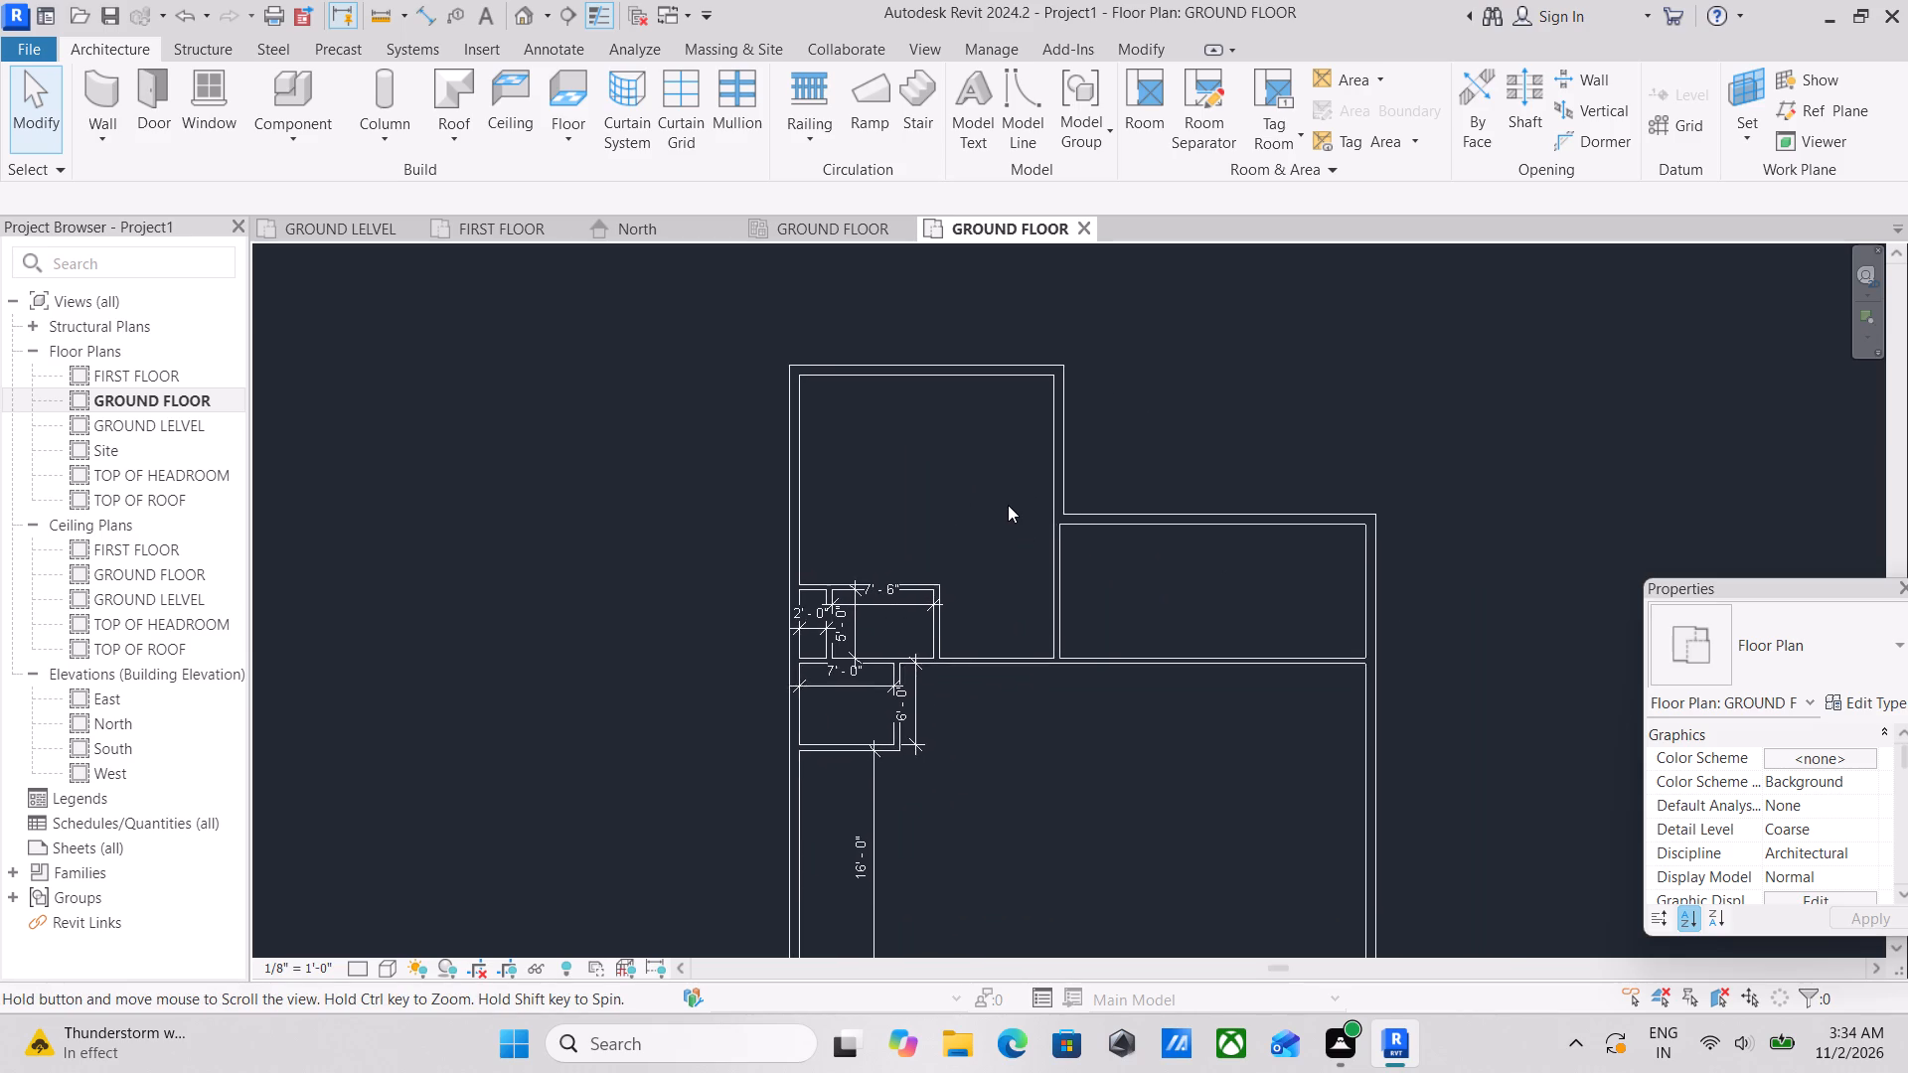
{"action": "scroll", "coordinate": [1011, 503], "scroll_direction": "down", "scroll_amount": 2}
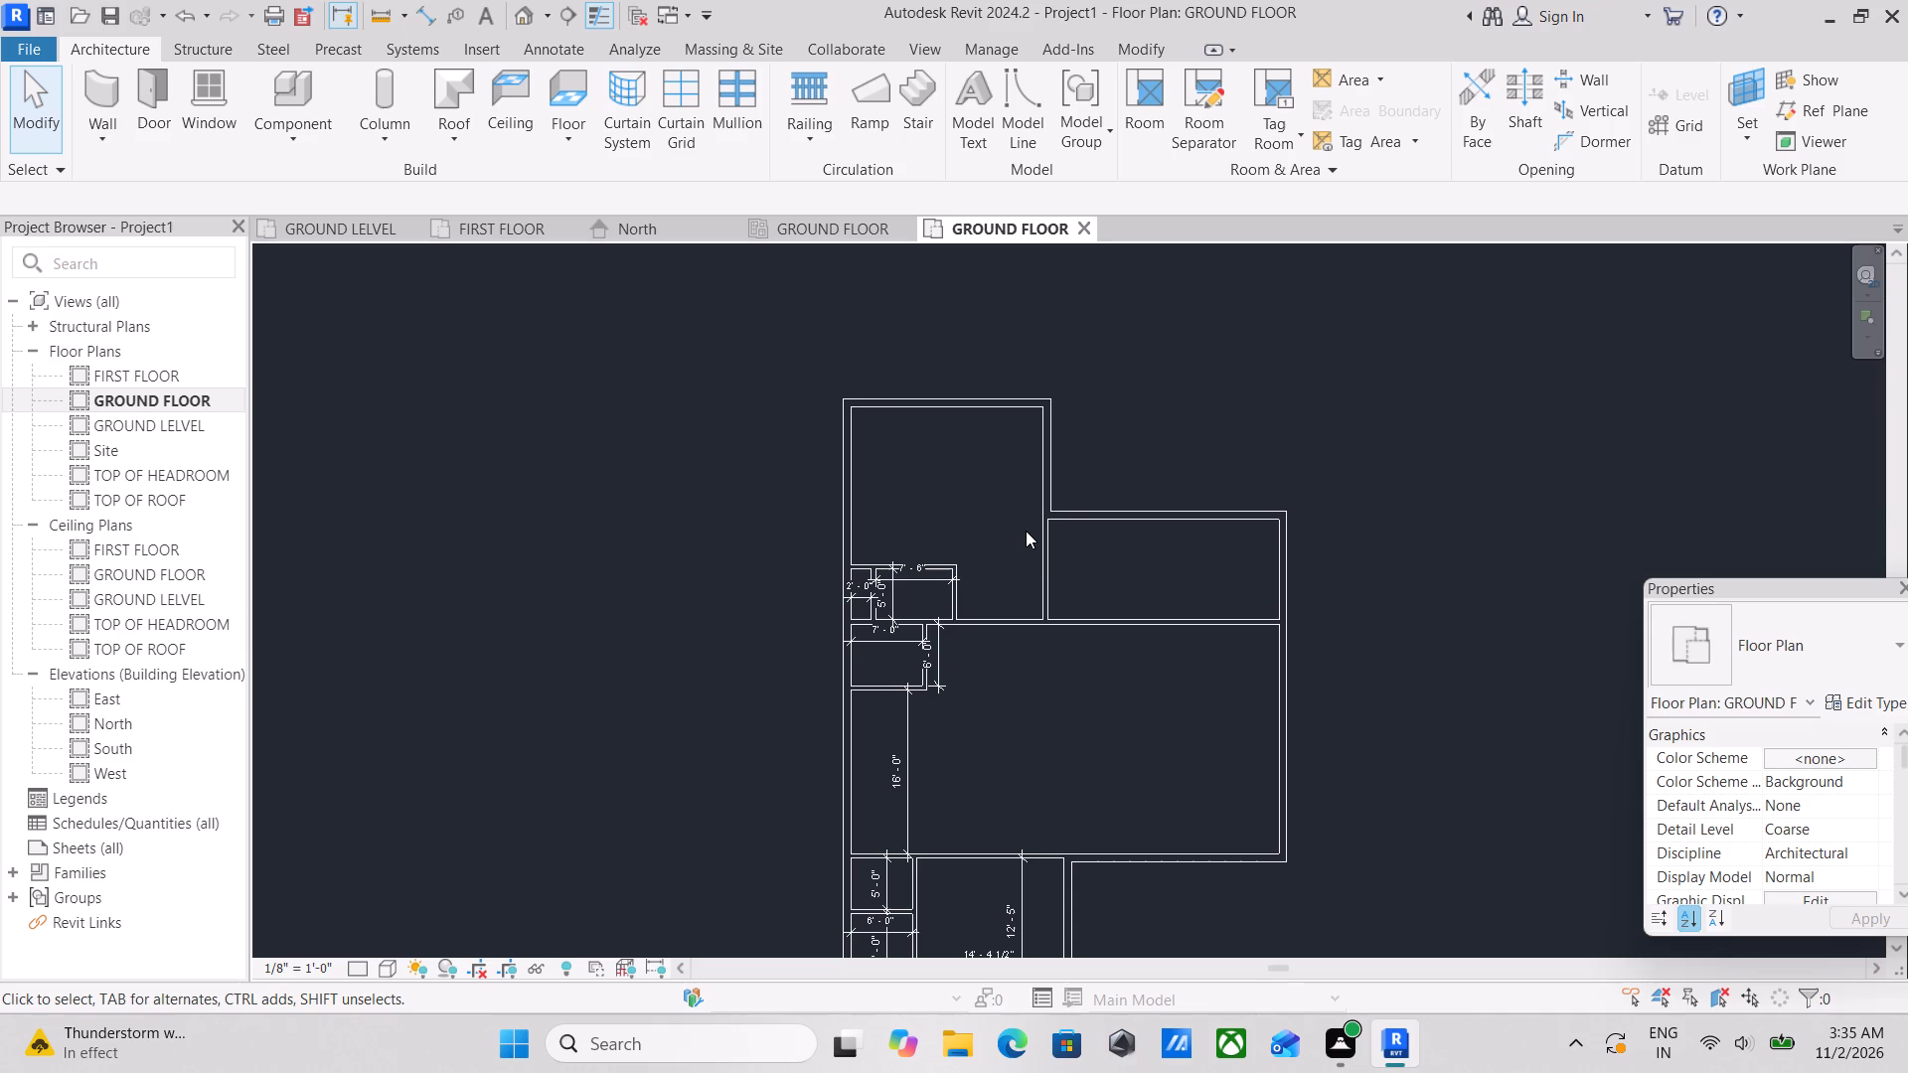
Place a horizontal aligned dimension between the west and east 9" outer walls of the large north room.
{"action": "scroll", "coordinate": [998, 532], "scroll_direction": "up", "scroll_amount": 5}
{"action": "scroll", "coordinate": [820, 536], "scroll_direction": "up", "scroll_amount": 2}
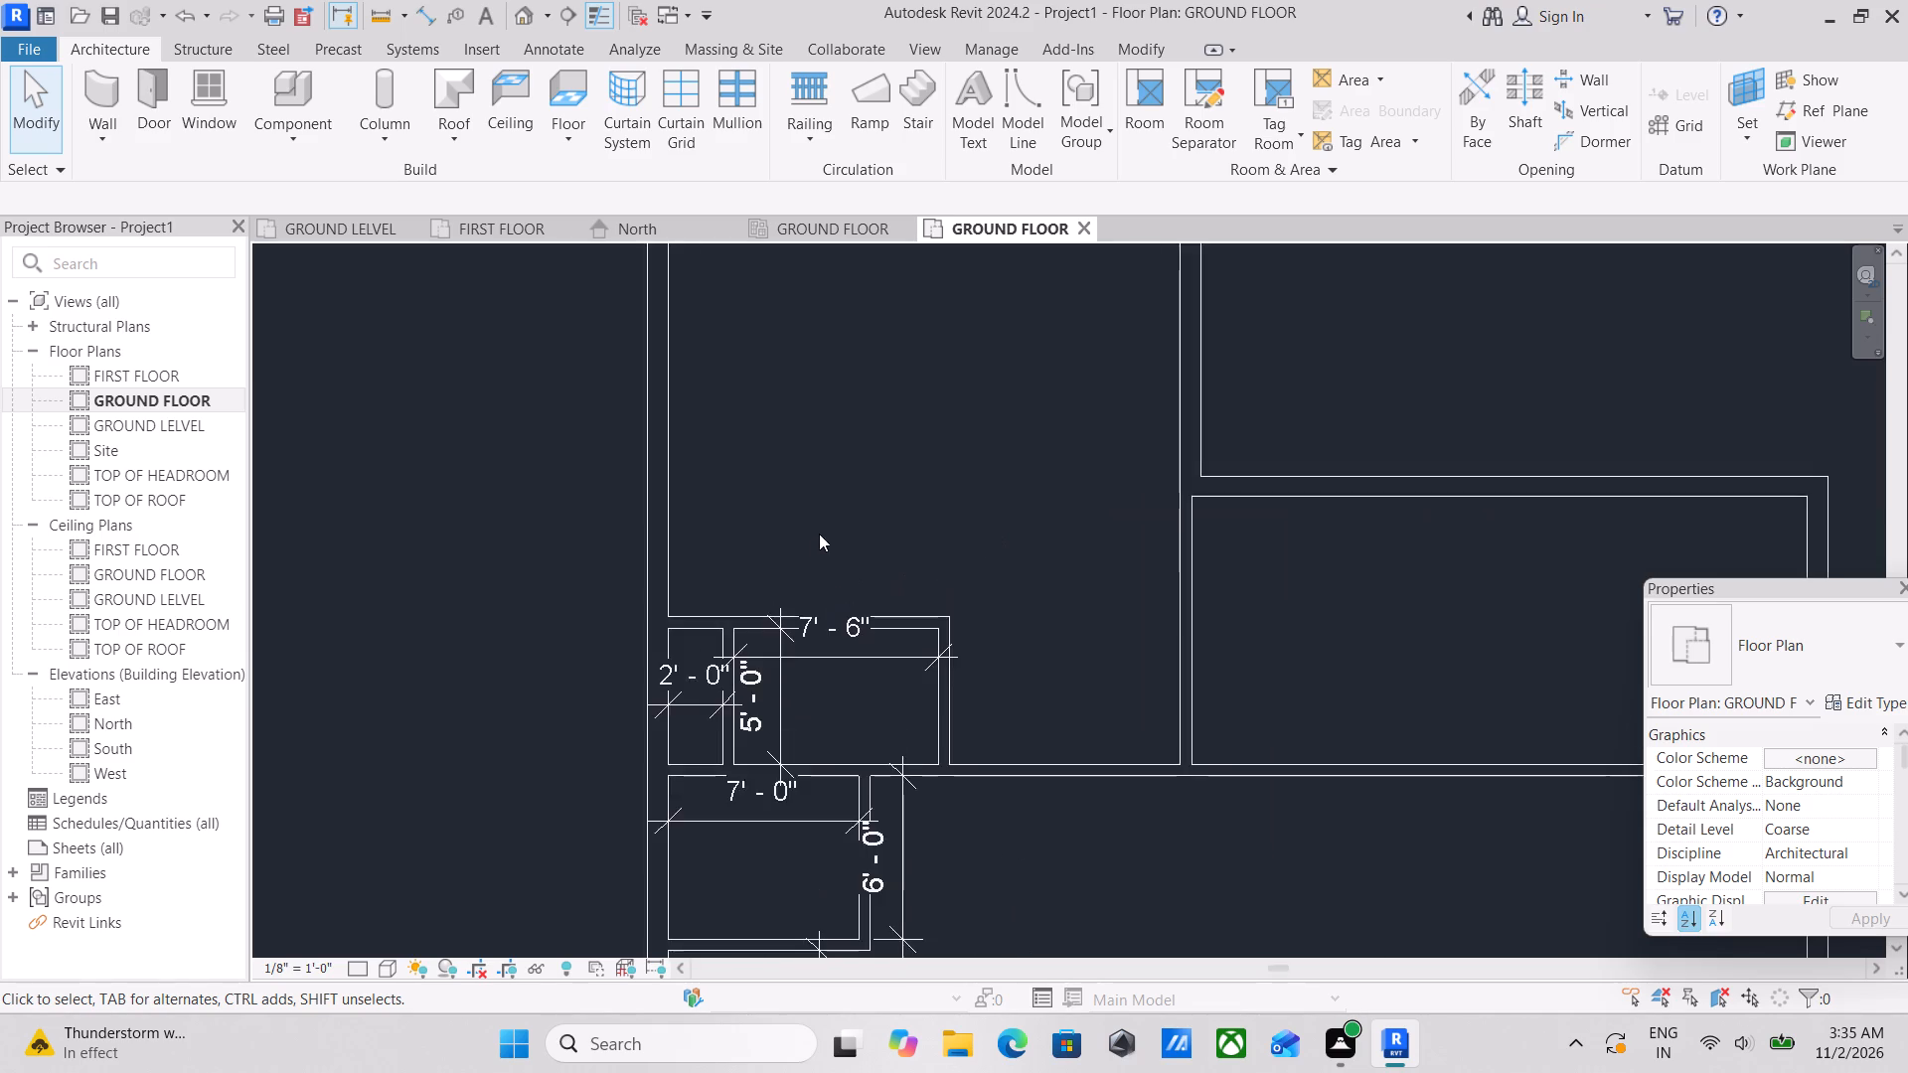
{"action": "scroll", "coordinate": [935, 474], "scroll_direction": "down", "scroll_amount": 1}
{"action": "middle_click_drag", "start_coordinate": [937, 474], "coordinate": [950, 693]}
{"action": "type", "text": "DI"}
{"action": "scroll", "coordinate": [759, 588], "scroll_direction": "up", "scroll_amount": 3}
{"action": "left_click", "coordinate": [683, 597]}
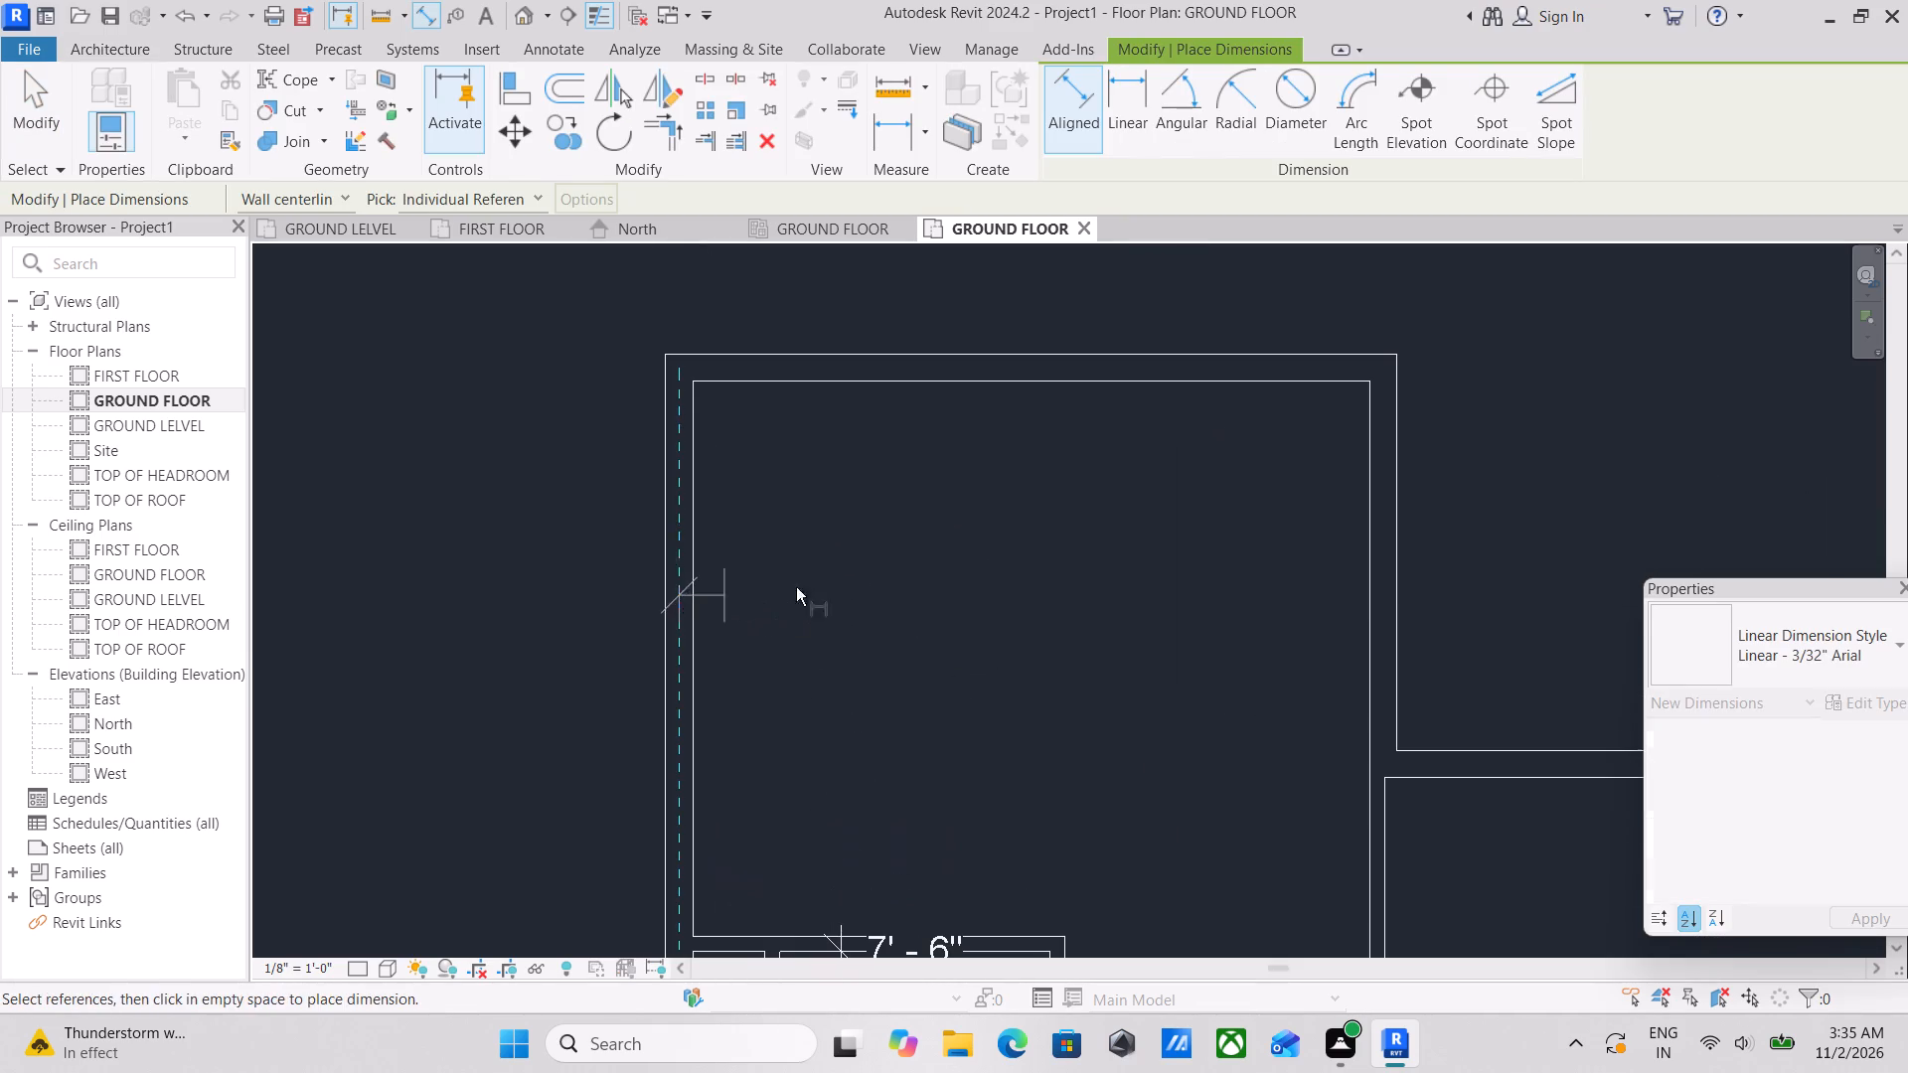
{"action": "left_click", "coordinate": [1384, 522]}
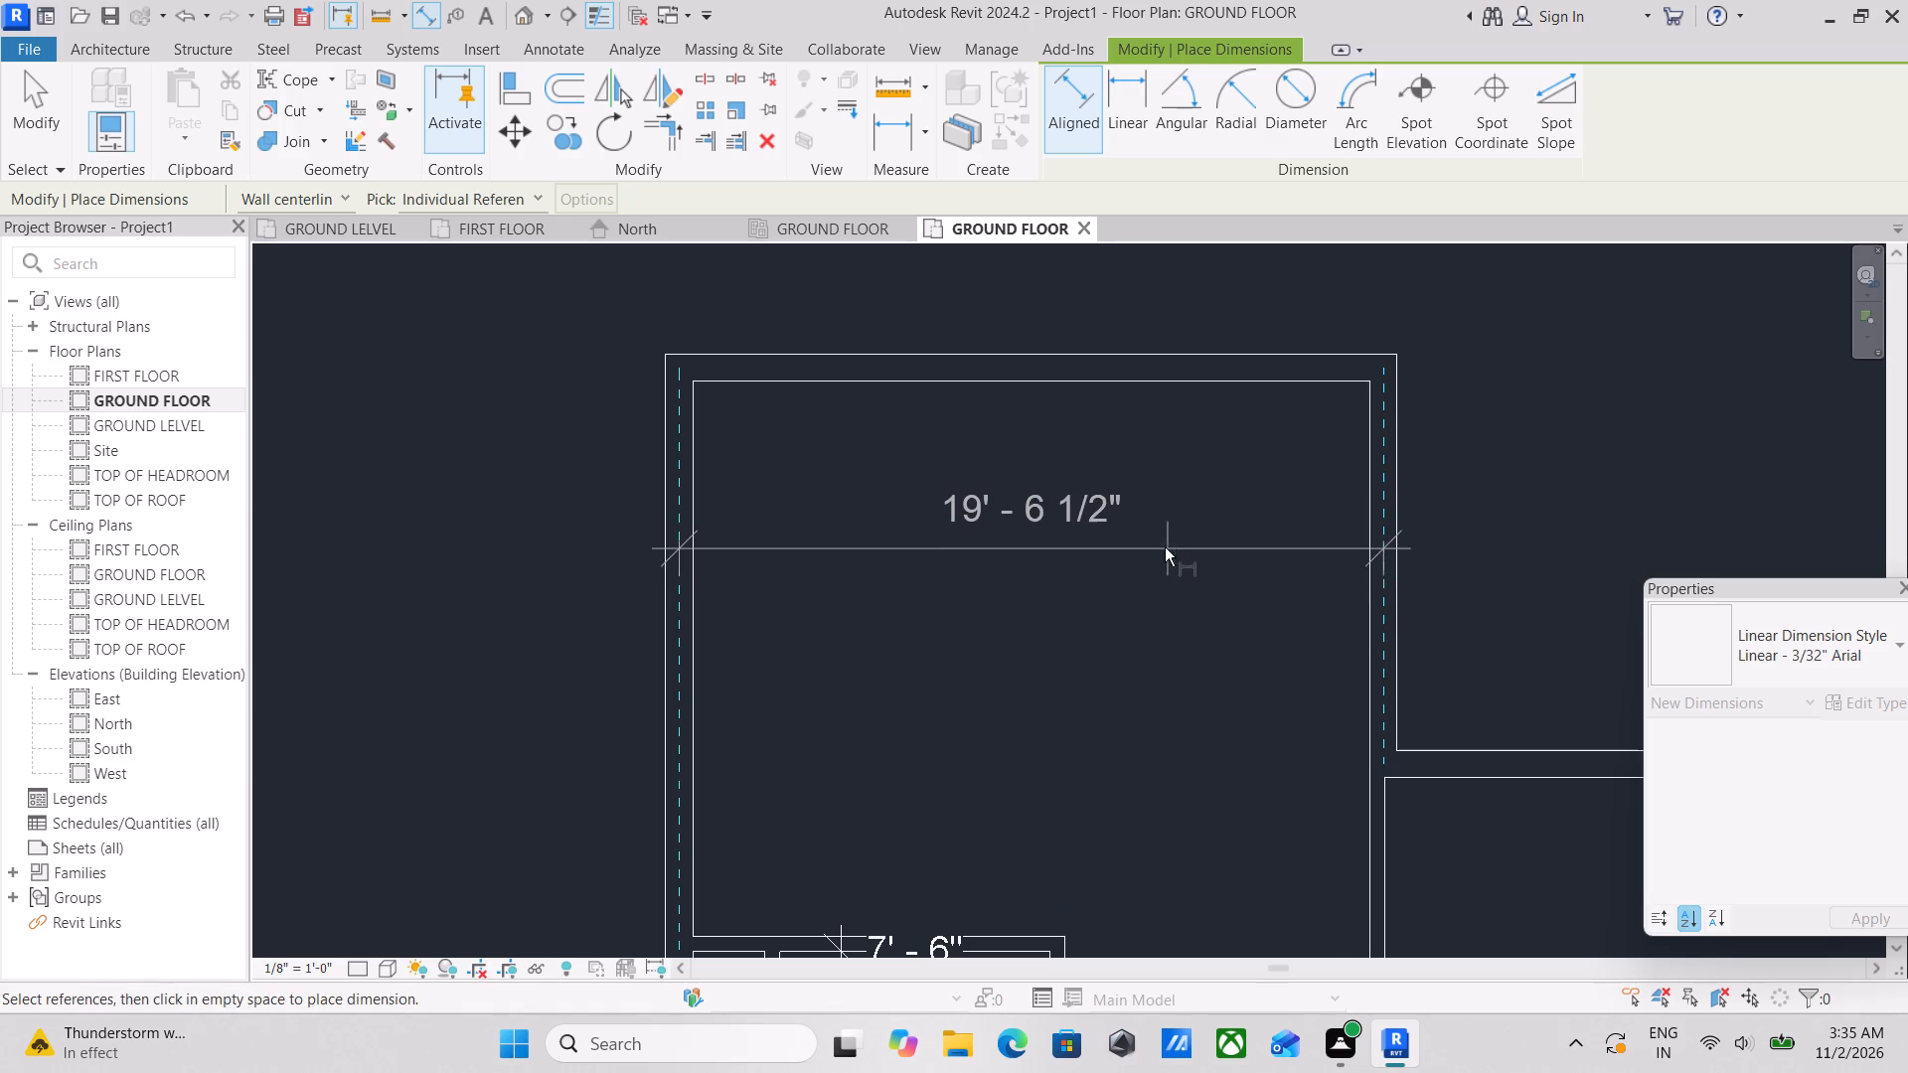
{"action": "left_click", "coordinate": [1091, 558]}
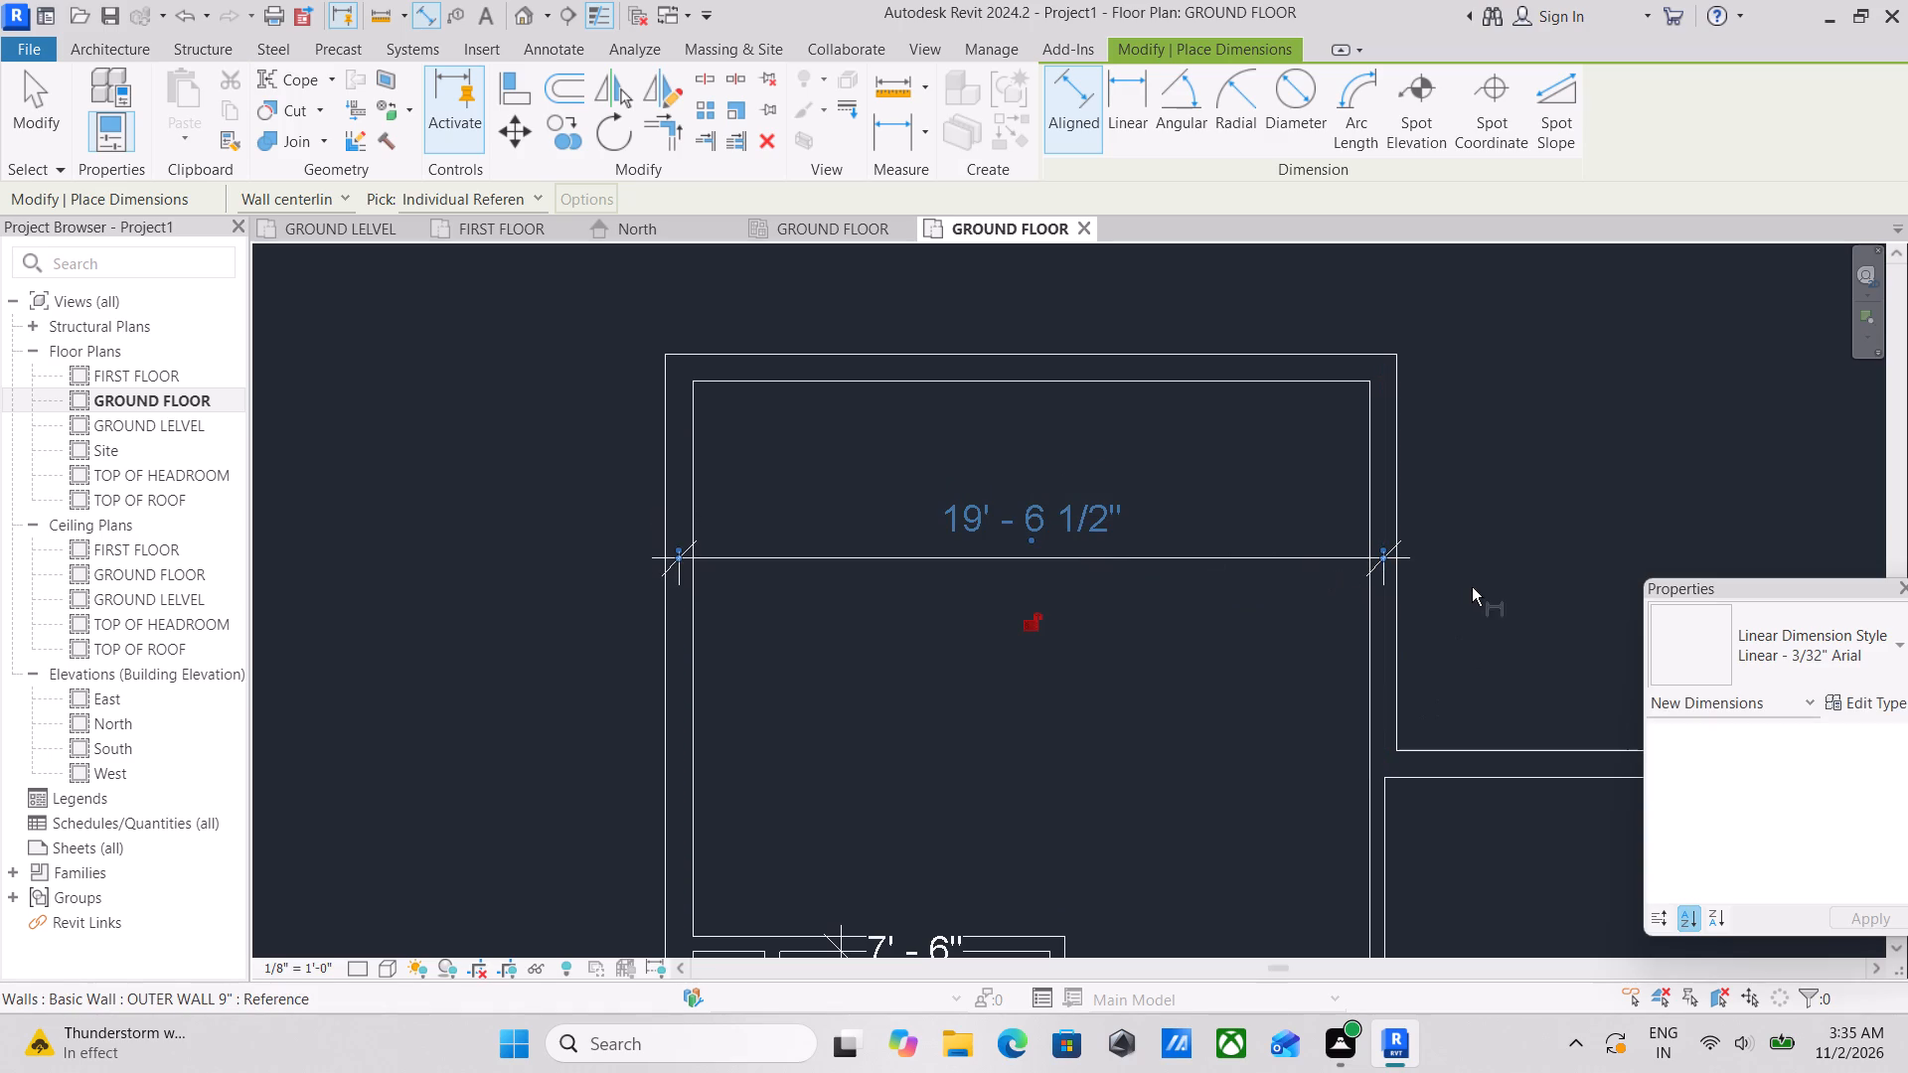
{"action": "scroll", "coordinate": [1428, 572], "scroll_direction": "up", "scroll_amount": 4}
{"action": "key", "text": "Escape"}
{"action": "key", "text": "Escape"}
Shift both witness lines of the north room's horizontal dimension to the inner faces of its west and east outer walls.
{"action": "scroll", "coordinate": [1252, 578], "scroll_direction": "up", "scroll_amount": 1}
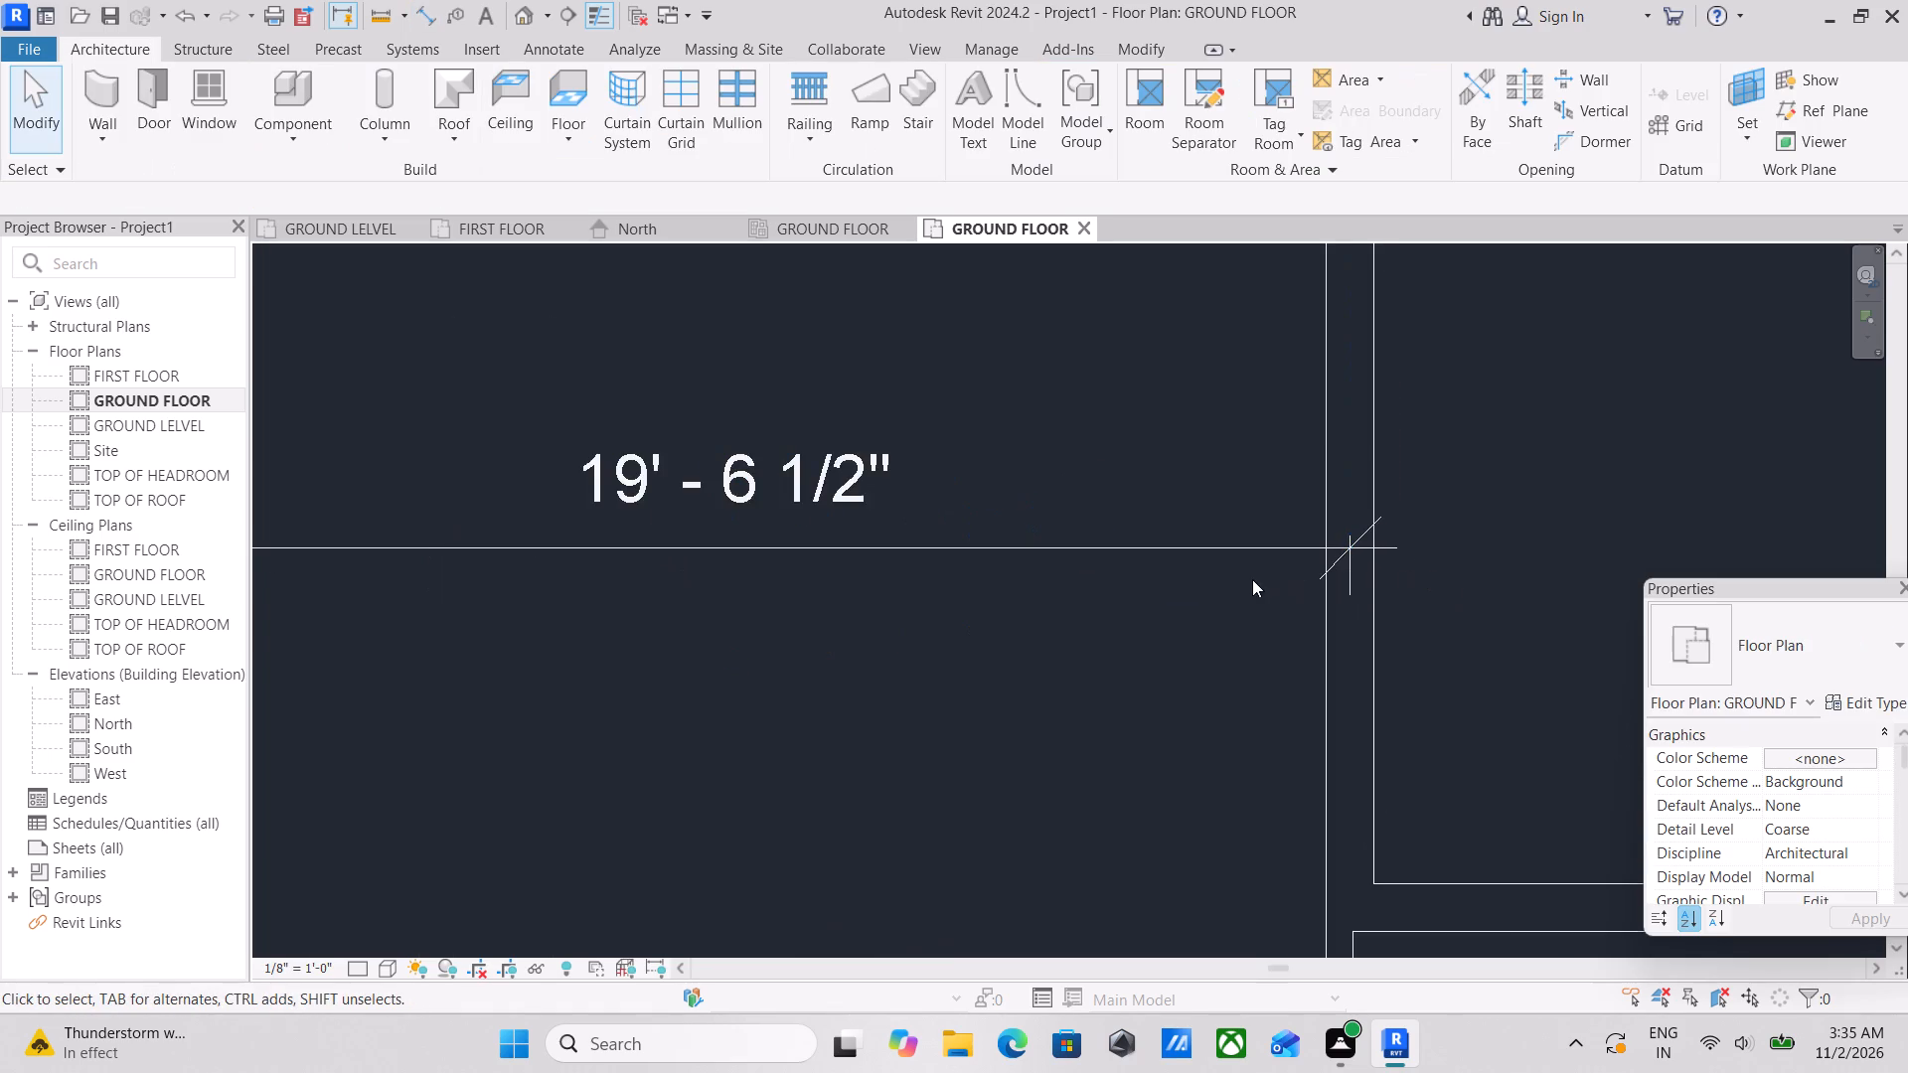
{"action": "scroll", "coordinate": [1252, 579], "scroll_direction": "up", "scroll_amount": 1}
{"action": "key", "text": "Escape"}
{"action": "scroll", "coordinate": [903, 533], "scroll_direction": "down", "scroll_amount": 2}
{"action": "middle_click_drag", "start_coordinate": [903, 533], "coordinate": [1378, 445]}
{"action": "scroll", "coordinate": [1382, 445], "scroll_direction": "up", "scroll_amount": 1}
{"action": "scroll", "coordinate": [699, 498], "scroll_direction": "down", "scroll_amount": 5}
{"action": "middle_click_drag", "start_coordinate": [715, 498], "coordinate": [876, 511]}
{"action": "scroll", "coordinate": [875, 511], "scroll_direction": "up", "scroll_amount": 5}
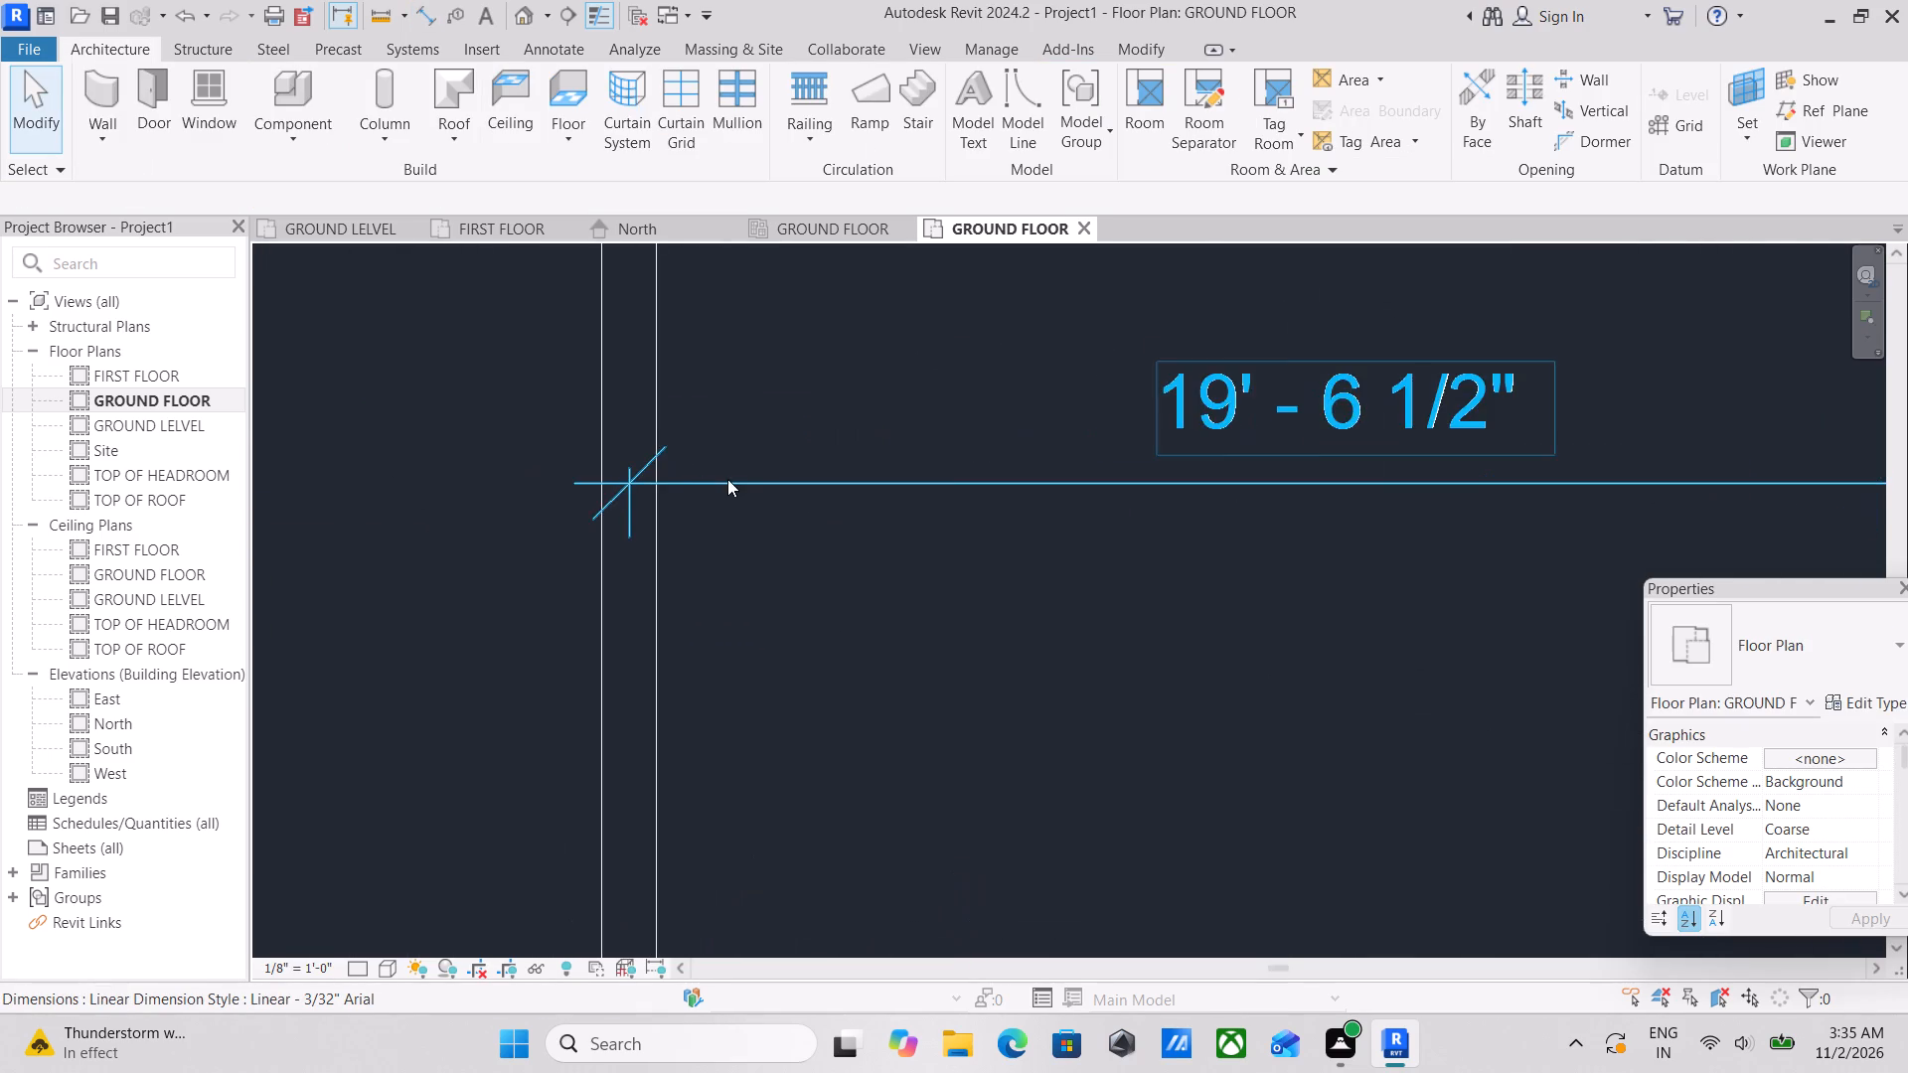
{"action": "scroll", "coordinate": [687, 484], "scroll_direction": "up", "scroll_amount": 2}
{"action": "left_click", "coordinate": [679, 485]}
{"action": "scroll", "coordinate": [612, 479], "scroll_direction": "up", "scroll_amount": 8}
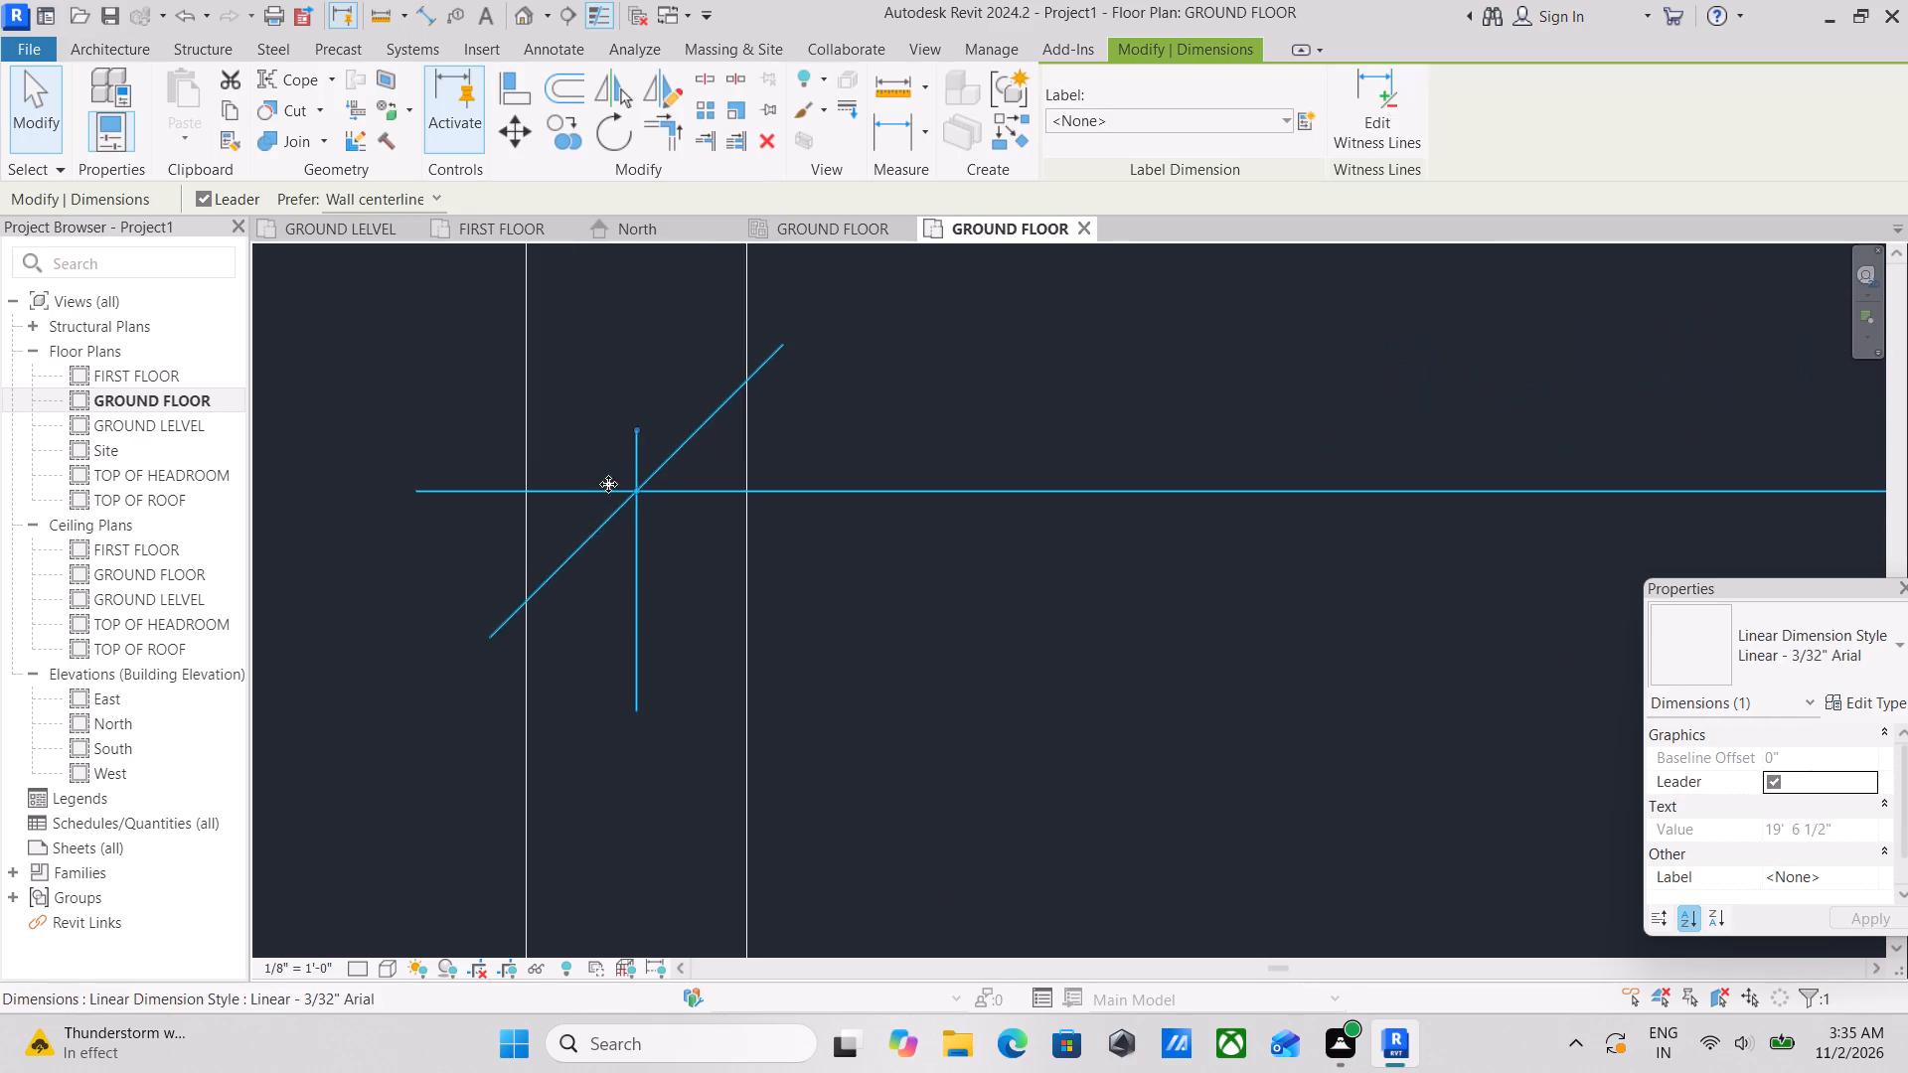
{"action": "left_click", "coordinate": [634, 492]}
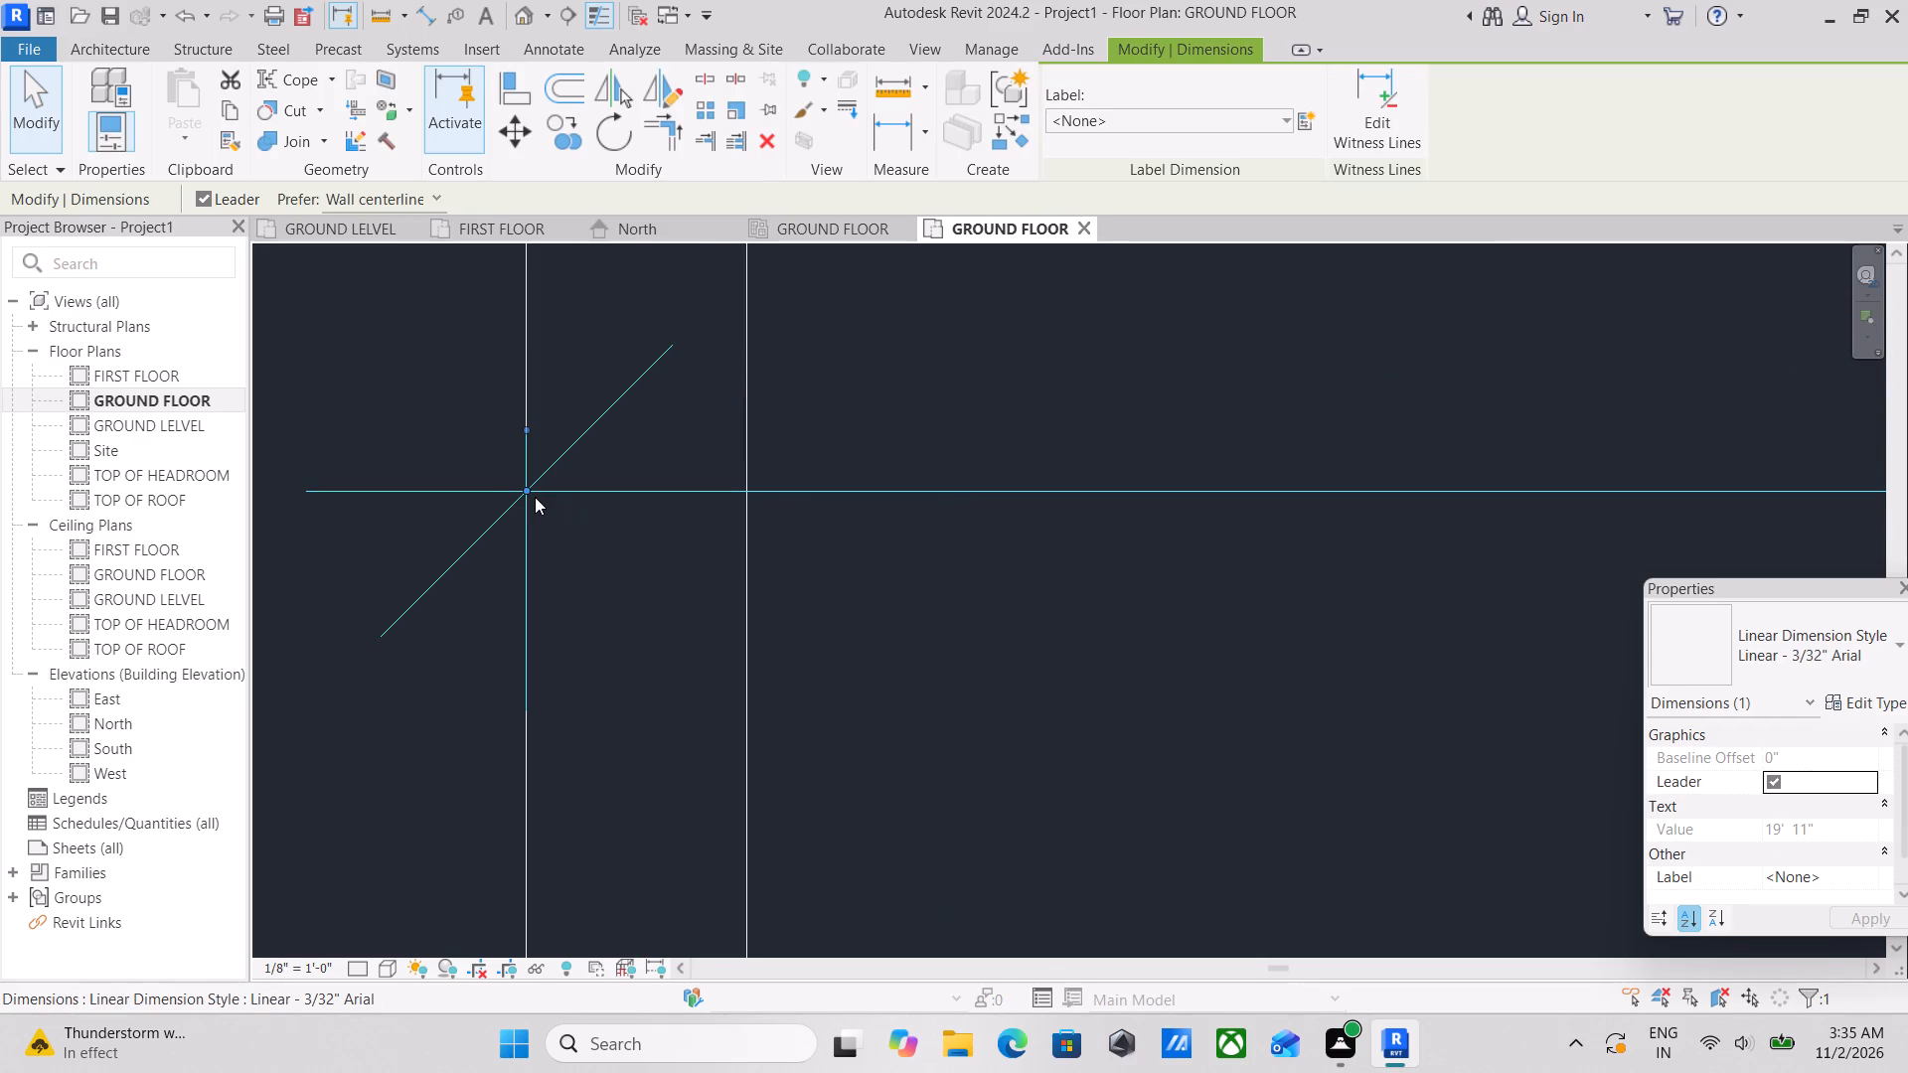
{"action": "left_click", "coordinate": [528, 491]}
{"action": "scroll", "coordinate": [793, 479], "scroll_direction": "down", "scroll_amount": 10}
{"action": "middle_click_drag", "start_coordinate": [976, 439], "coordinate": [974, 439]}
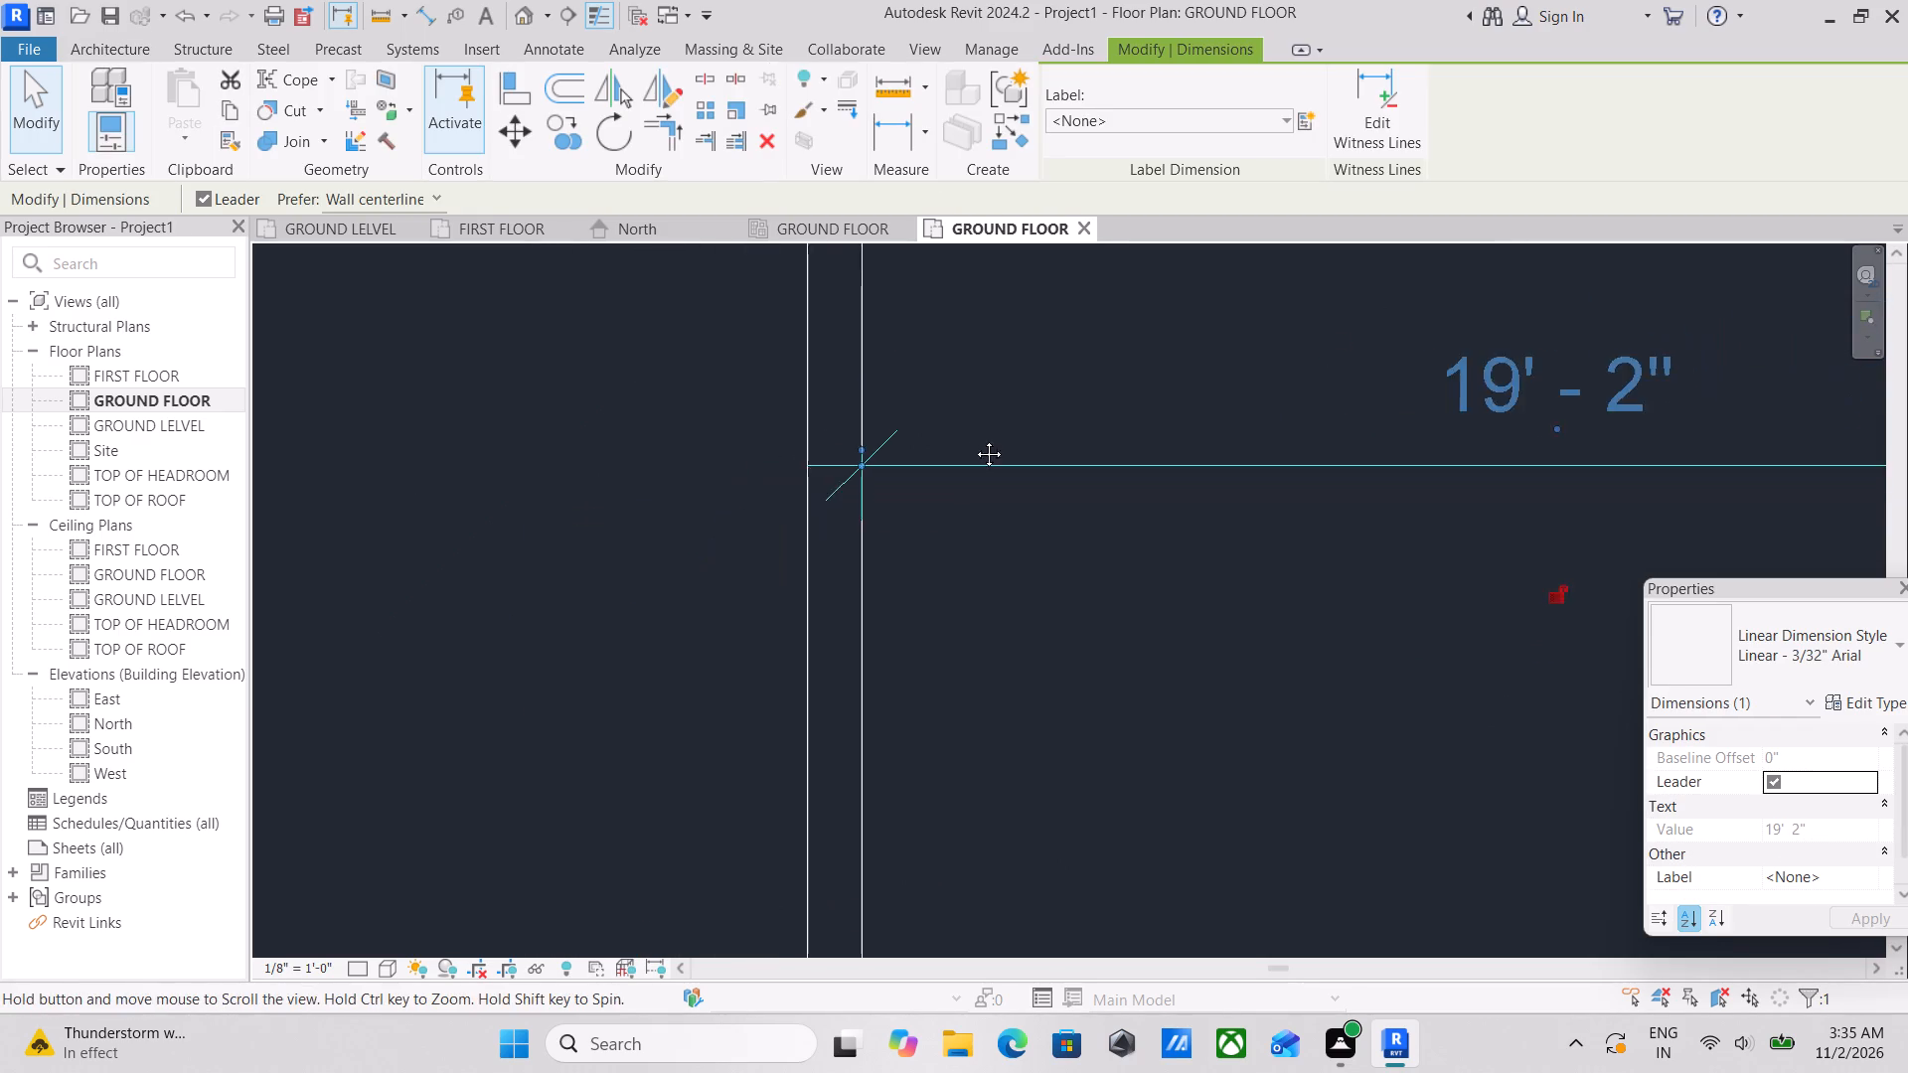
{"action": "middle_click_drag", "start_coordinate": [974, 439], "coordinate": [374, 524]}
{"action": "scroll", "coordinate": [544, 505], "scroll_direction": "up", "scroll_amount": 1}
{"action": "scroll", "coordinate": [820, 486], "scroll_direction": "down", "scroll_amount": 2}
{"action": "middle_click_drag", "start_coordinate": [818, 485], "coordinate": [428, 496]}
{"action": "scroll", "coordinate": [1258, 536], "scroll_direction": "up", "scroll_amount": 4}
{"action": "scroll", "coordinate": [1131, 567], "scroll_direction": "up", "scroll_amount": 4}
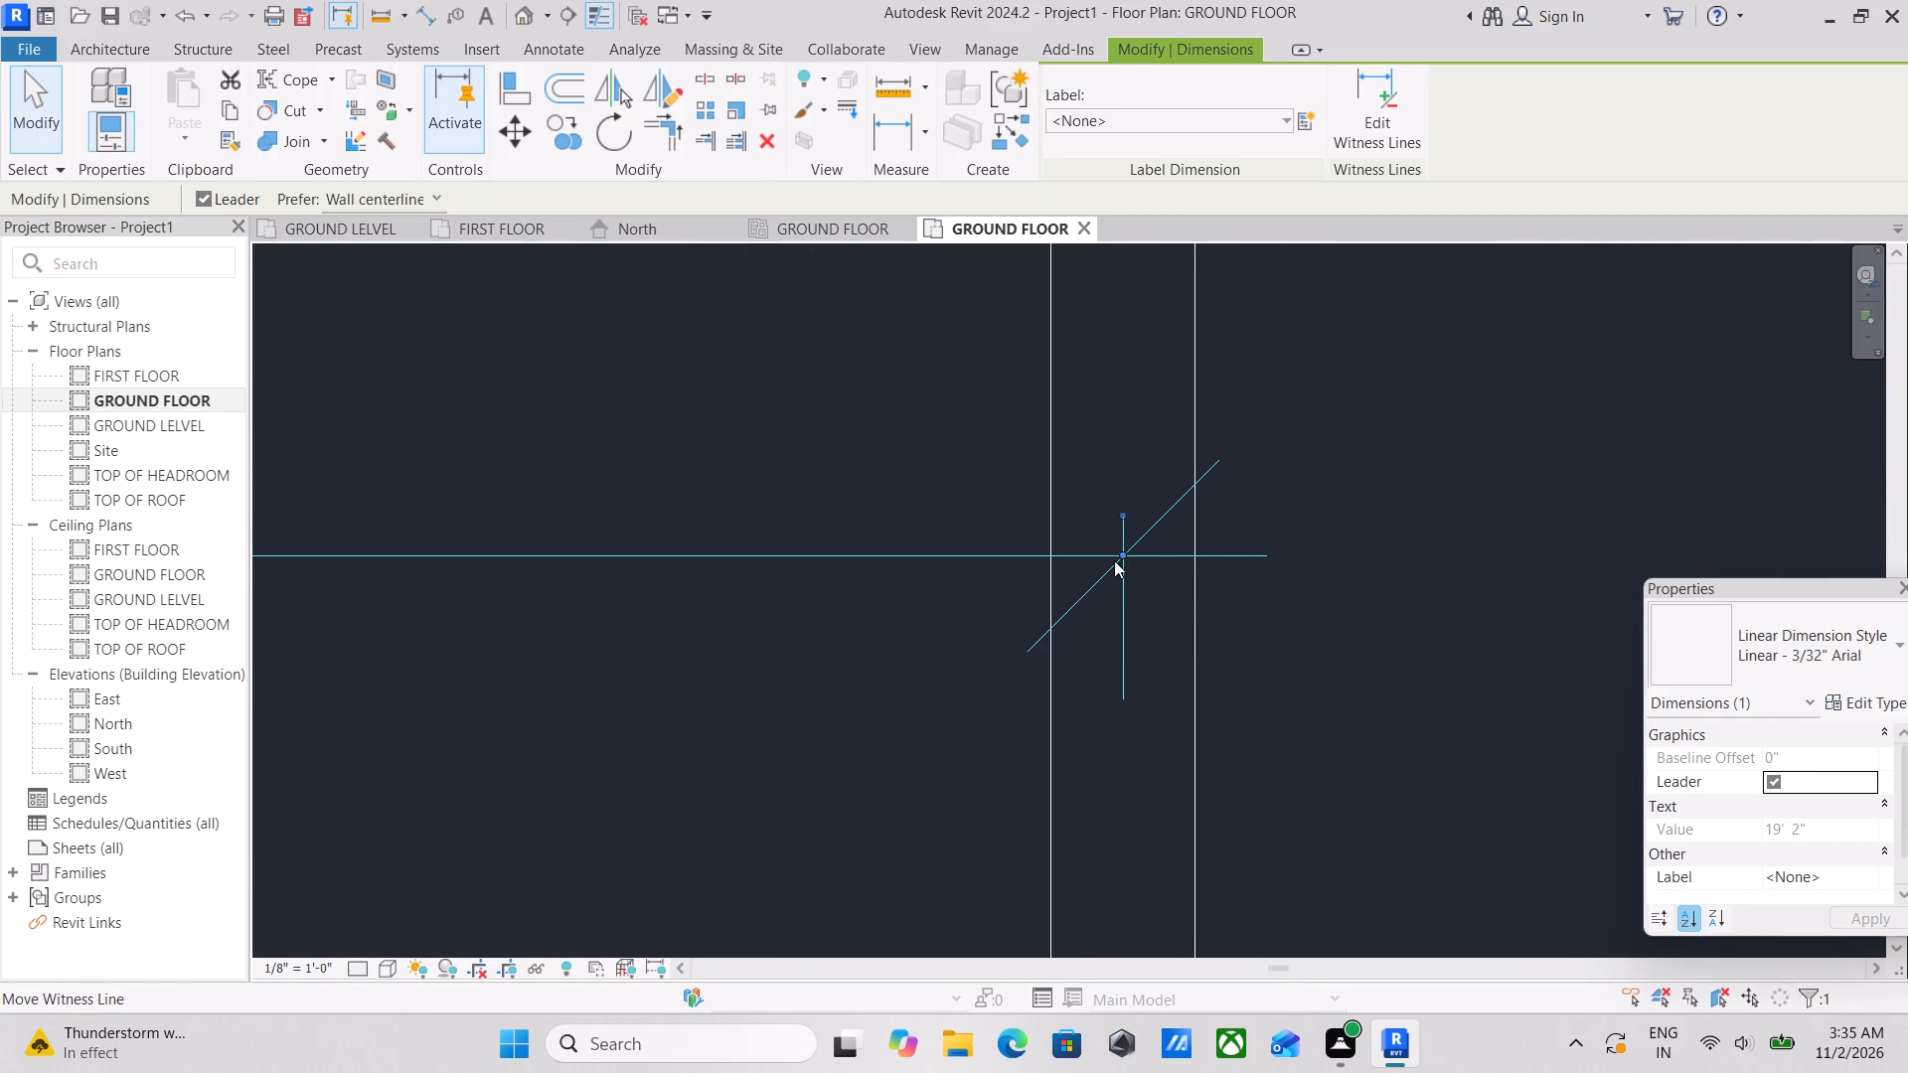
{"action": "left_click", "coordinate": [1121, 559]}
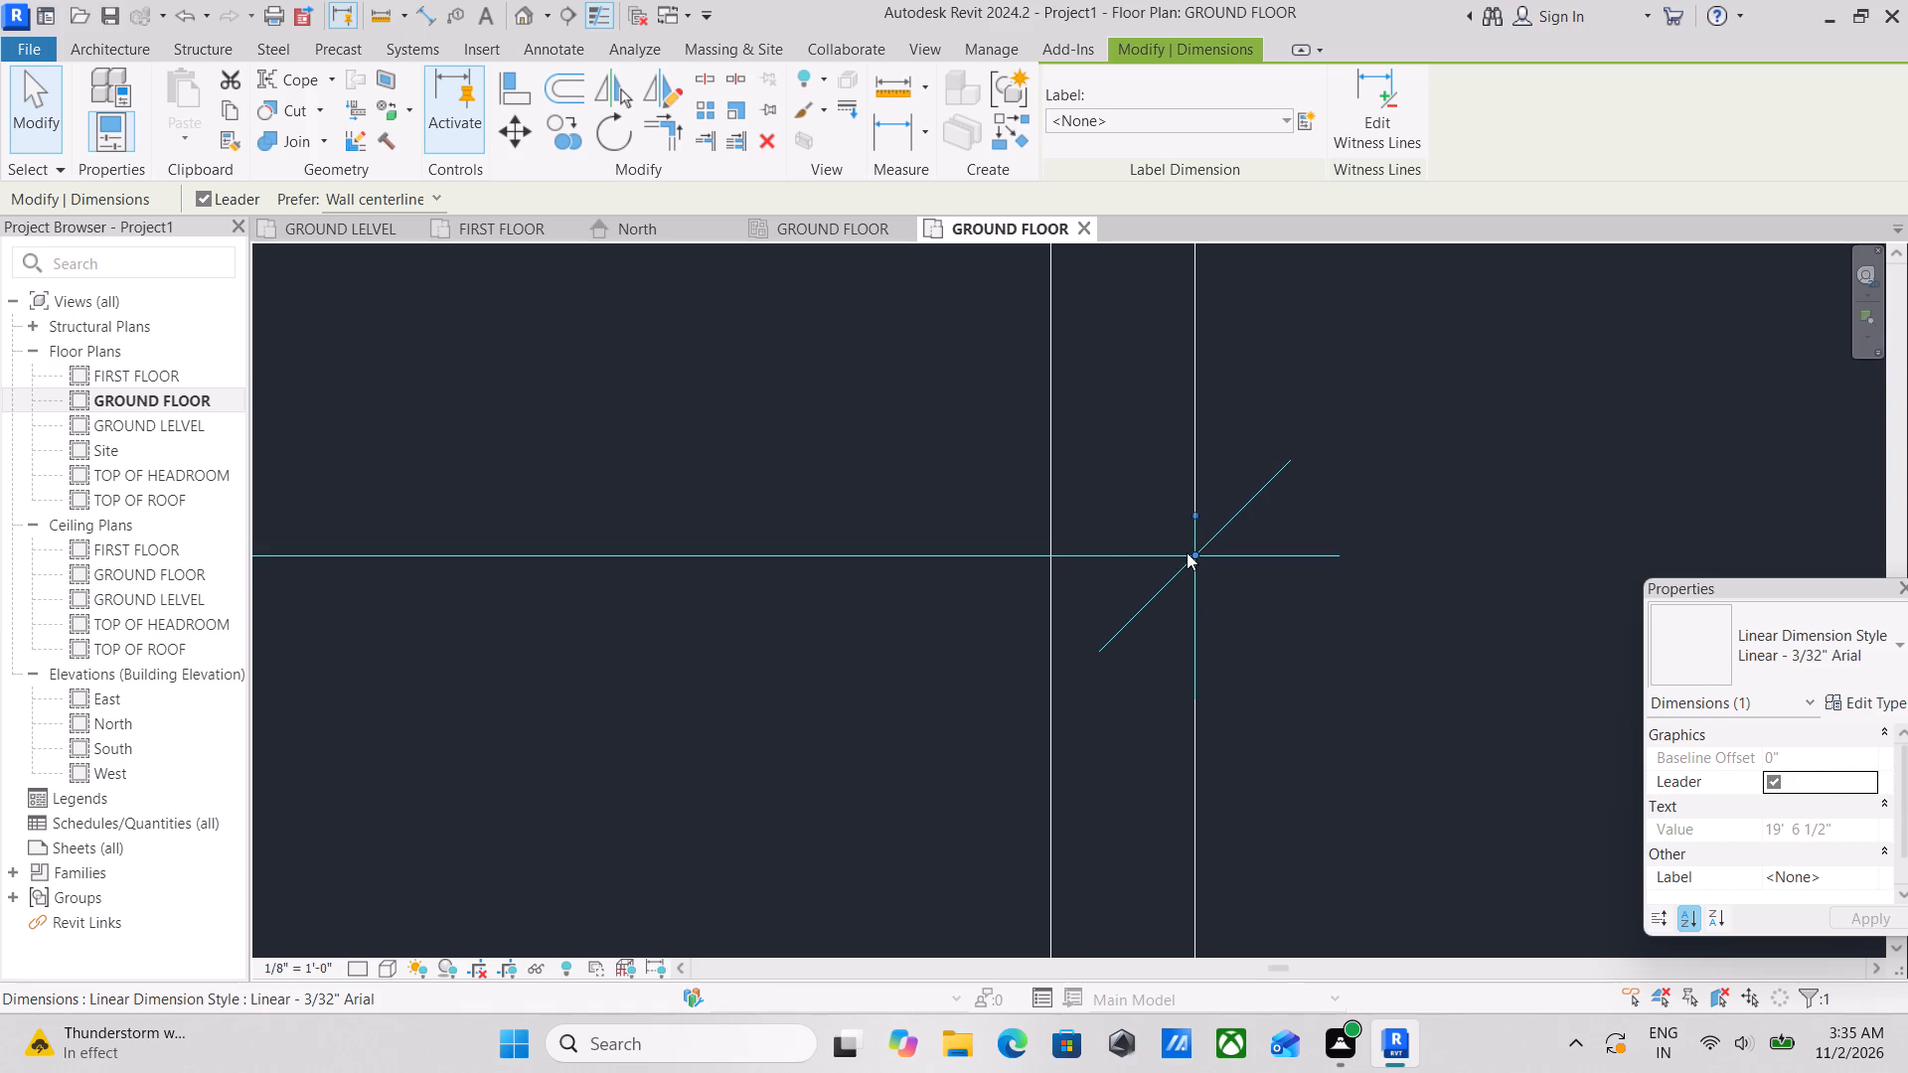
{"action": "left_click", "coordinate": [1197, 555]}
{"action": "key", "text": "Escape"}
{"action": "scroll", "coordinate": [1197, 555], "scroll_direction": "down", "scroll_amount": 5}
{"action": "key", "text": "Escape"}
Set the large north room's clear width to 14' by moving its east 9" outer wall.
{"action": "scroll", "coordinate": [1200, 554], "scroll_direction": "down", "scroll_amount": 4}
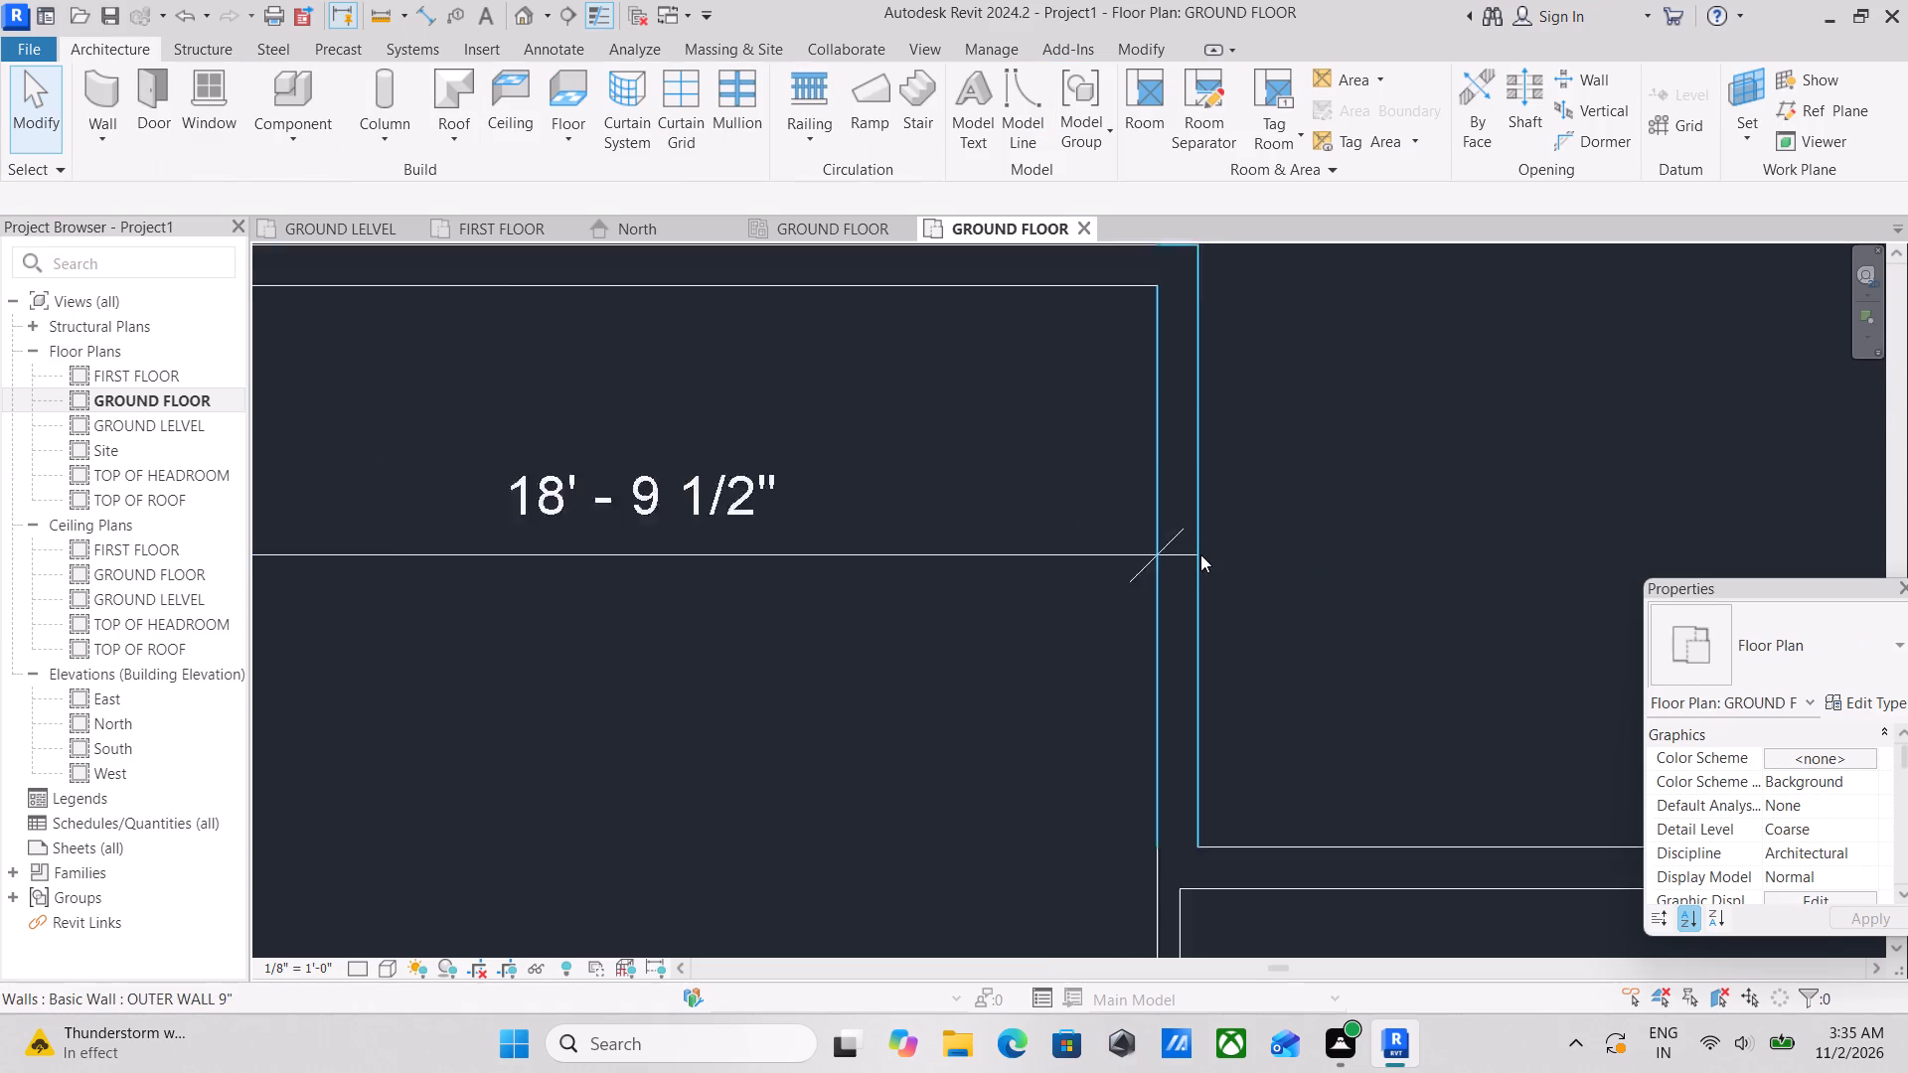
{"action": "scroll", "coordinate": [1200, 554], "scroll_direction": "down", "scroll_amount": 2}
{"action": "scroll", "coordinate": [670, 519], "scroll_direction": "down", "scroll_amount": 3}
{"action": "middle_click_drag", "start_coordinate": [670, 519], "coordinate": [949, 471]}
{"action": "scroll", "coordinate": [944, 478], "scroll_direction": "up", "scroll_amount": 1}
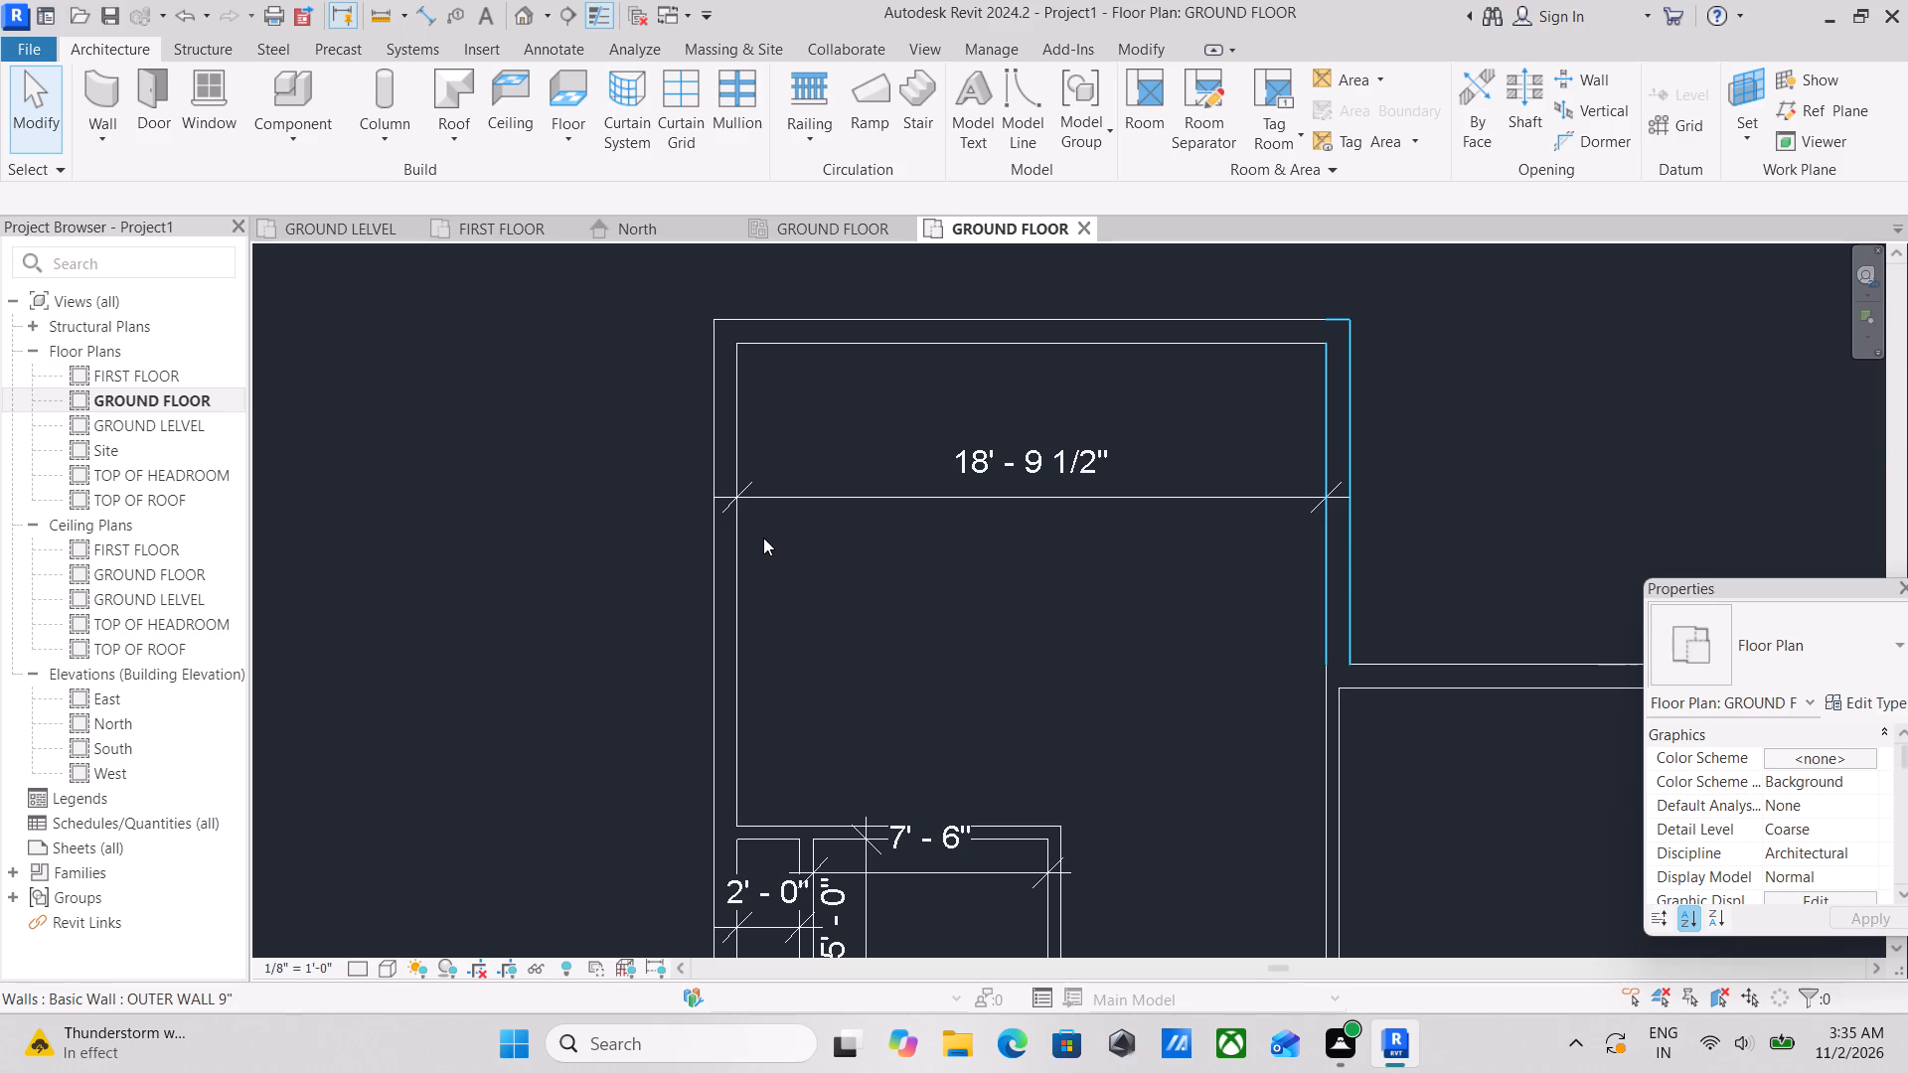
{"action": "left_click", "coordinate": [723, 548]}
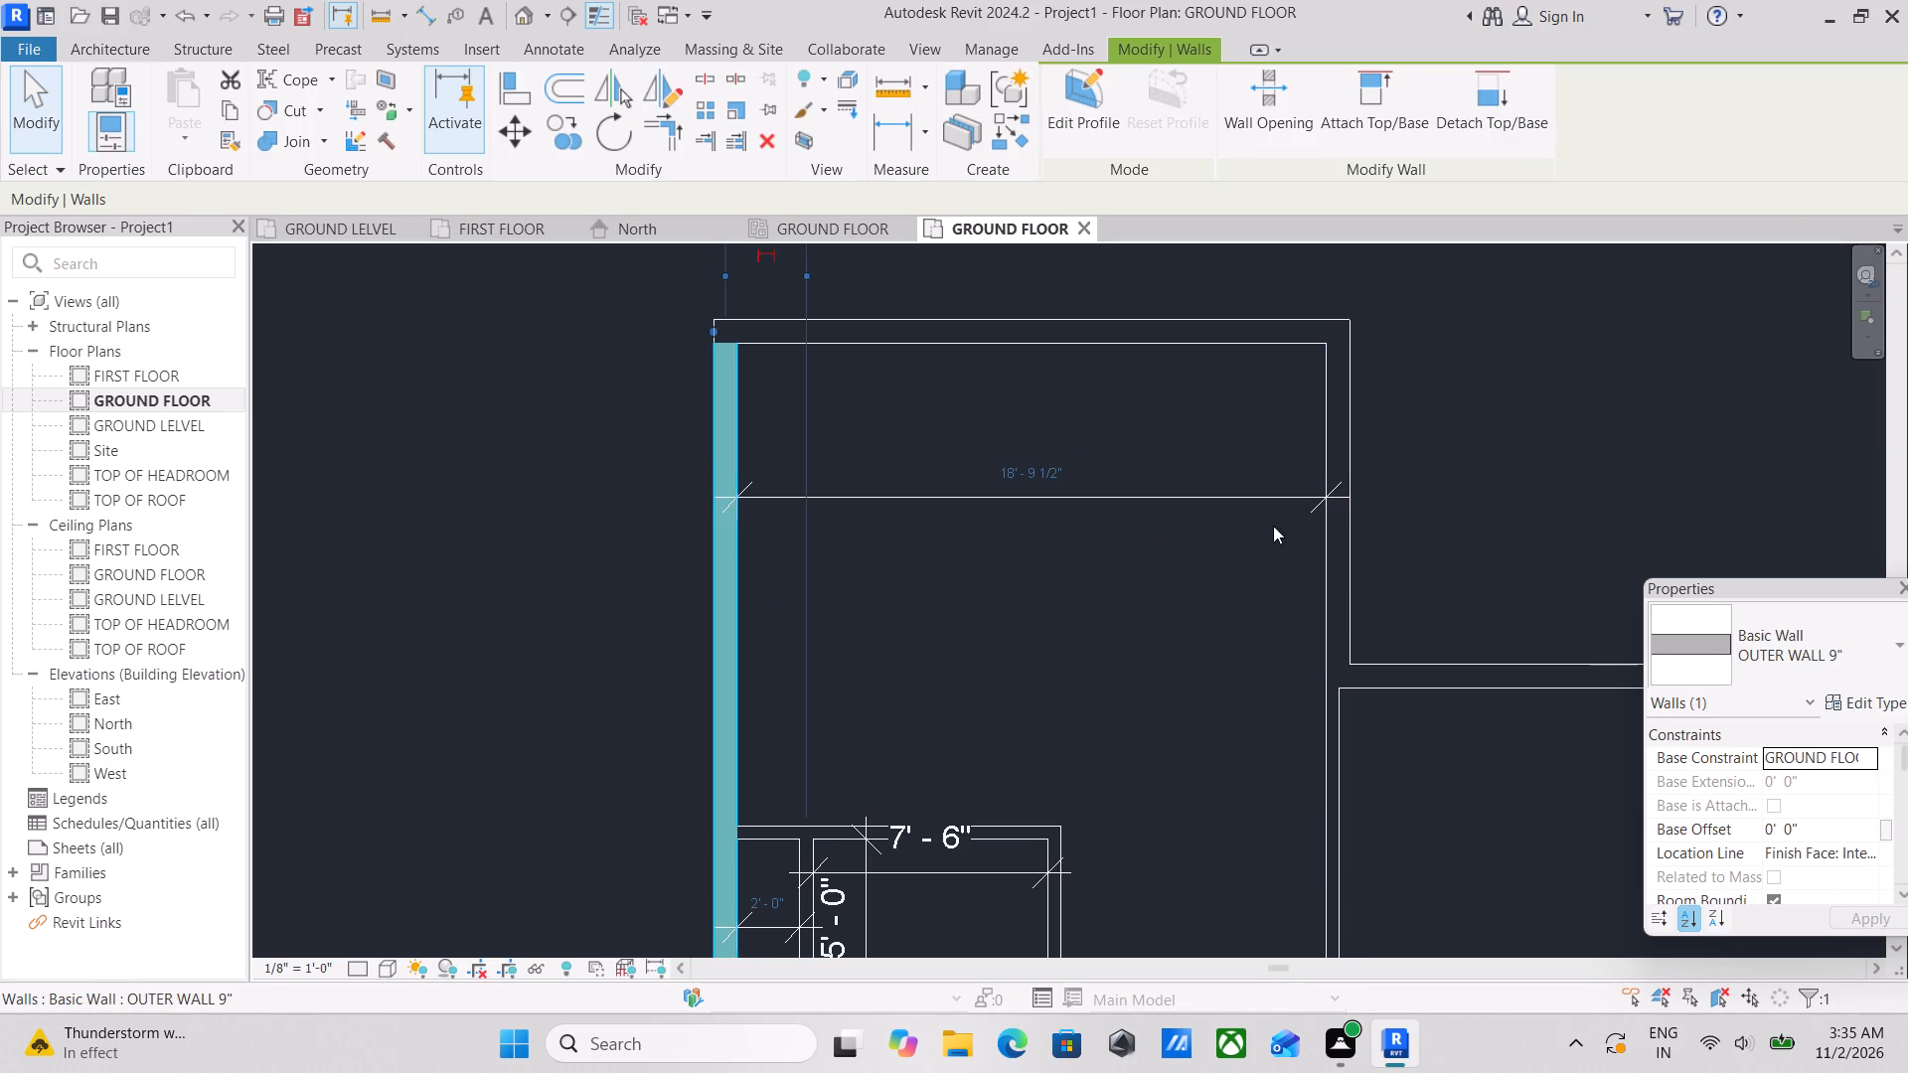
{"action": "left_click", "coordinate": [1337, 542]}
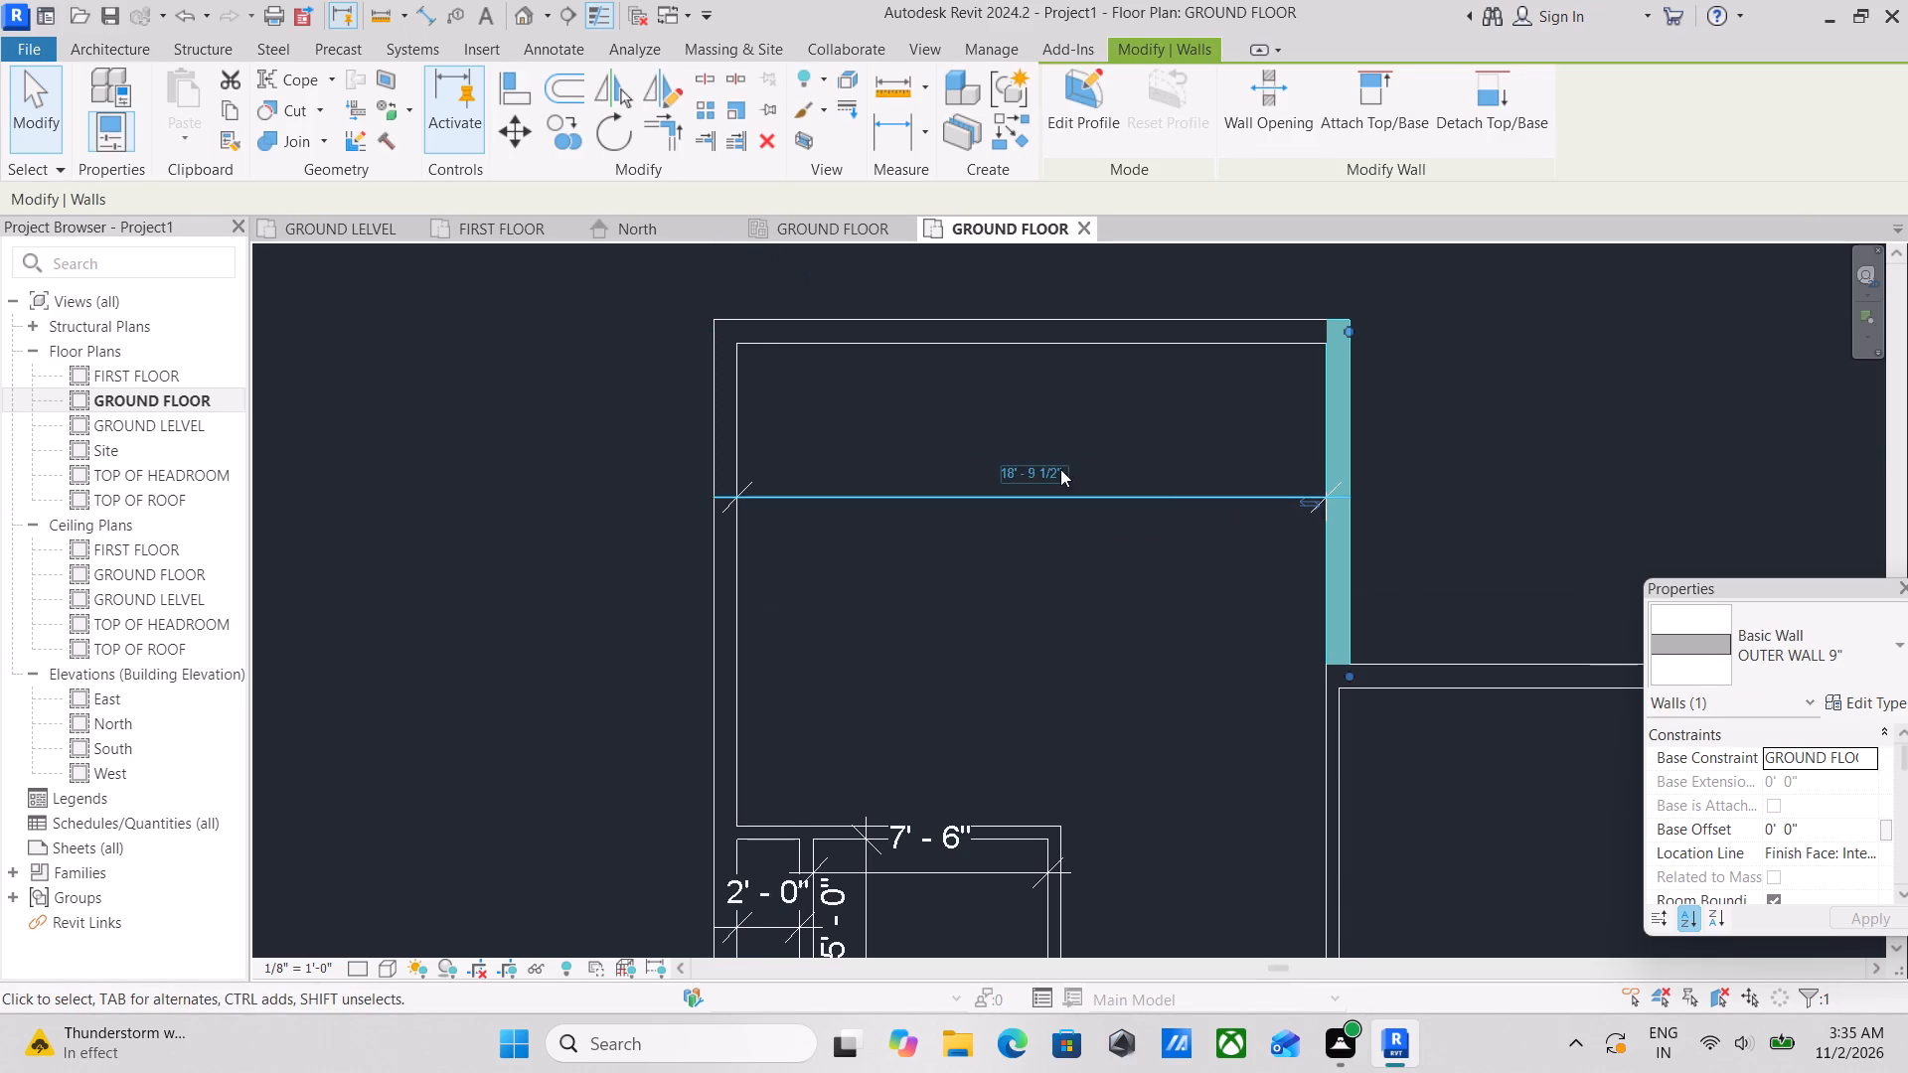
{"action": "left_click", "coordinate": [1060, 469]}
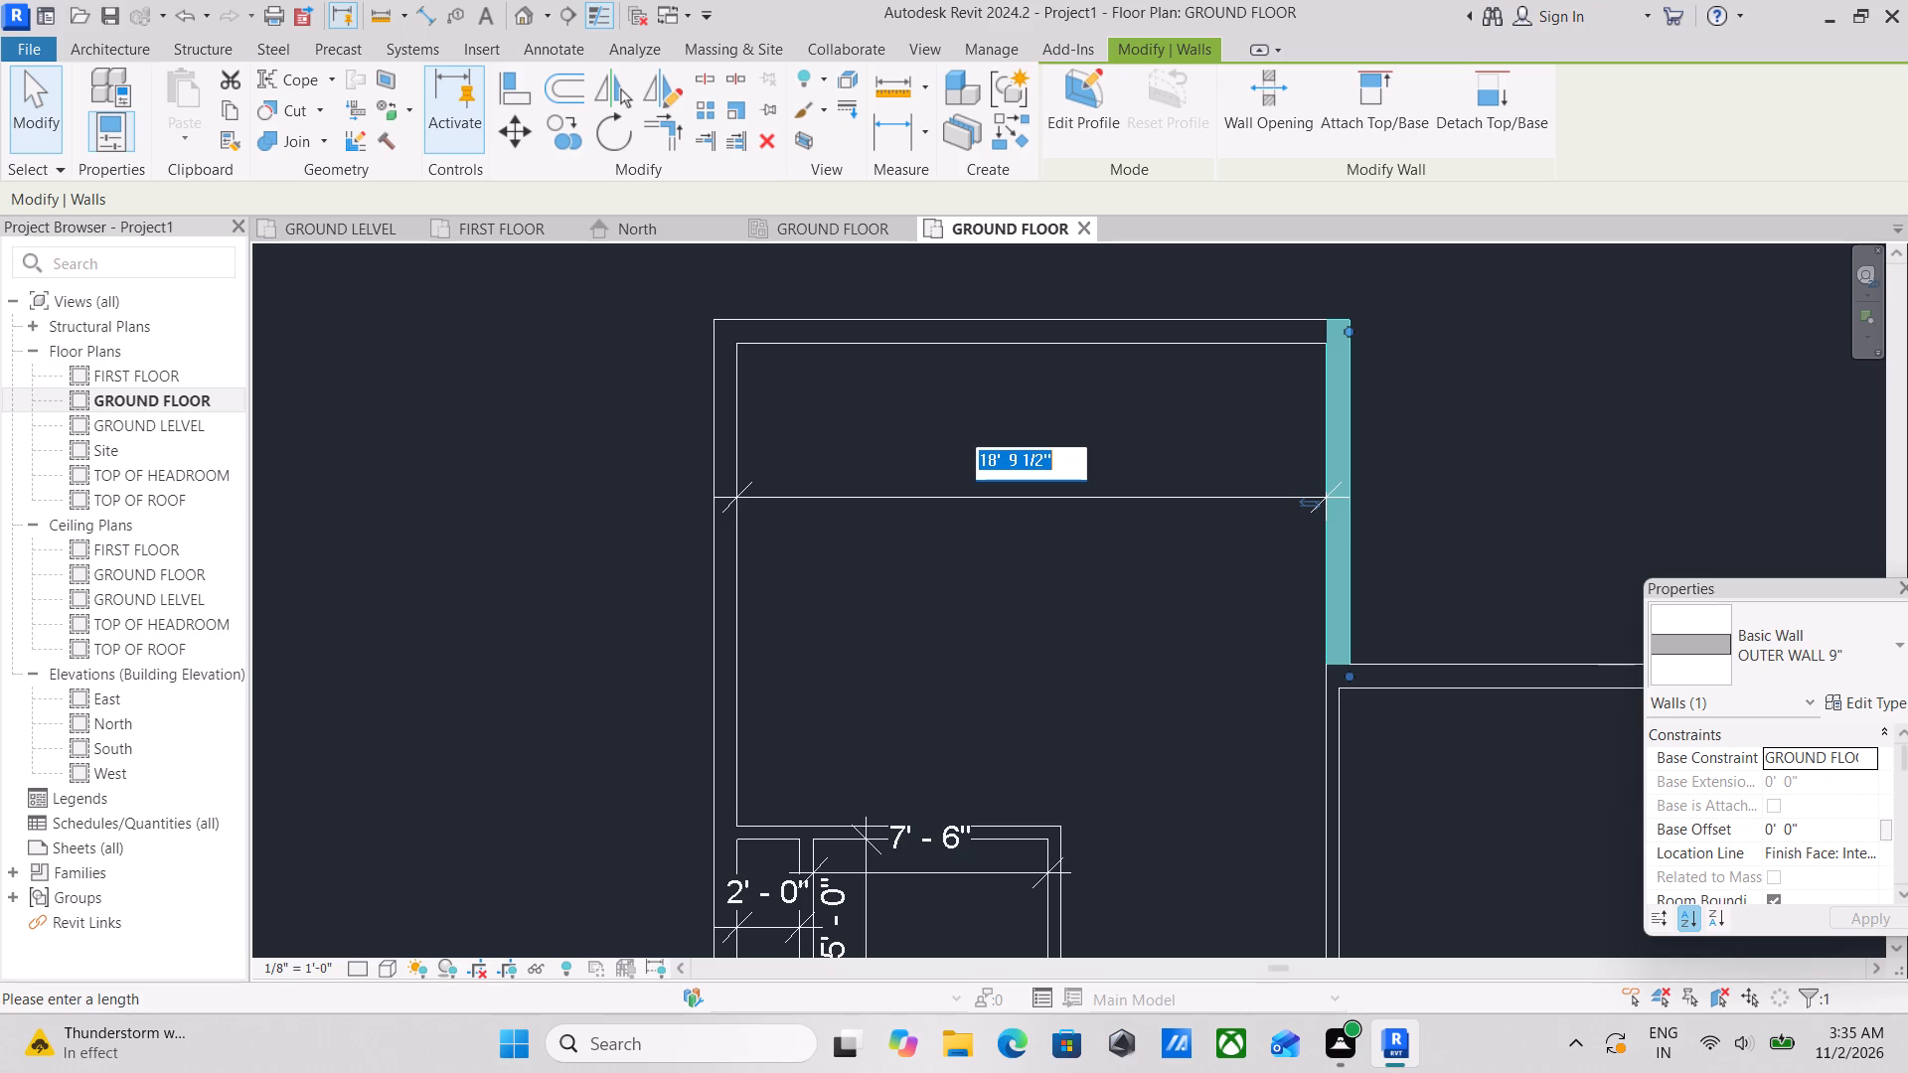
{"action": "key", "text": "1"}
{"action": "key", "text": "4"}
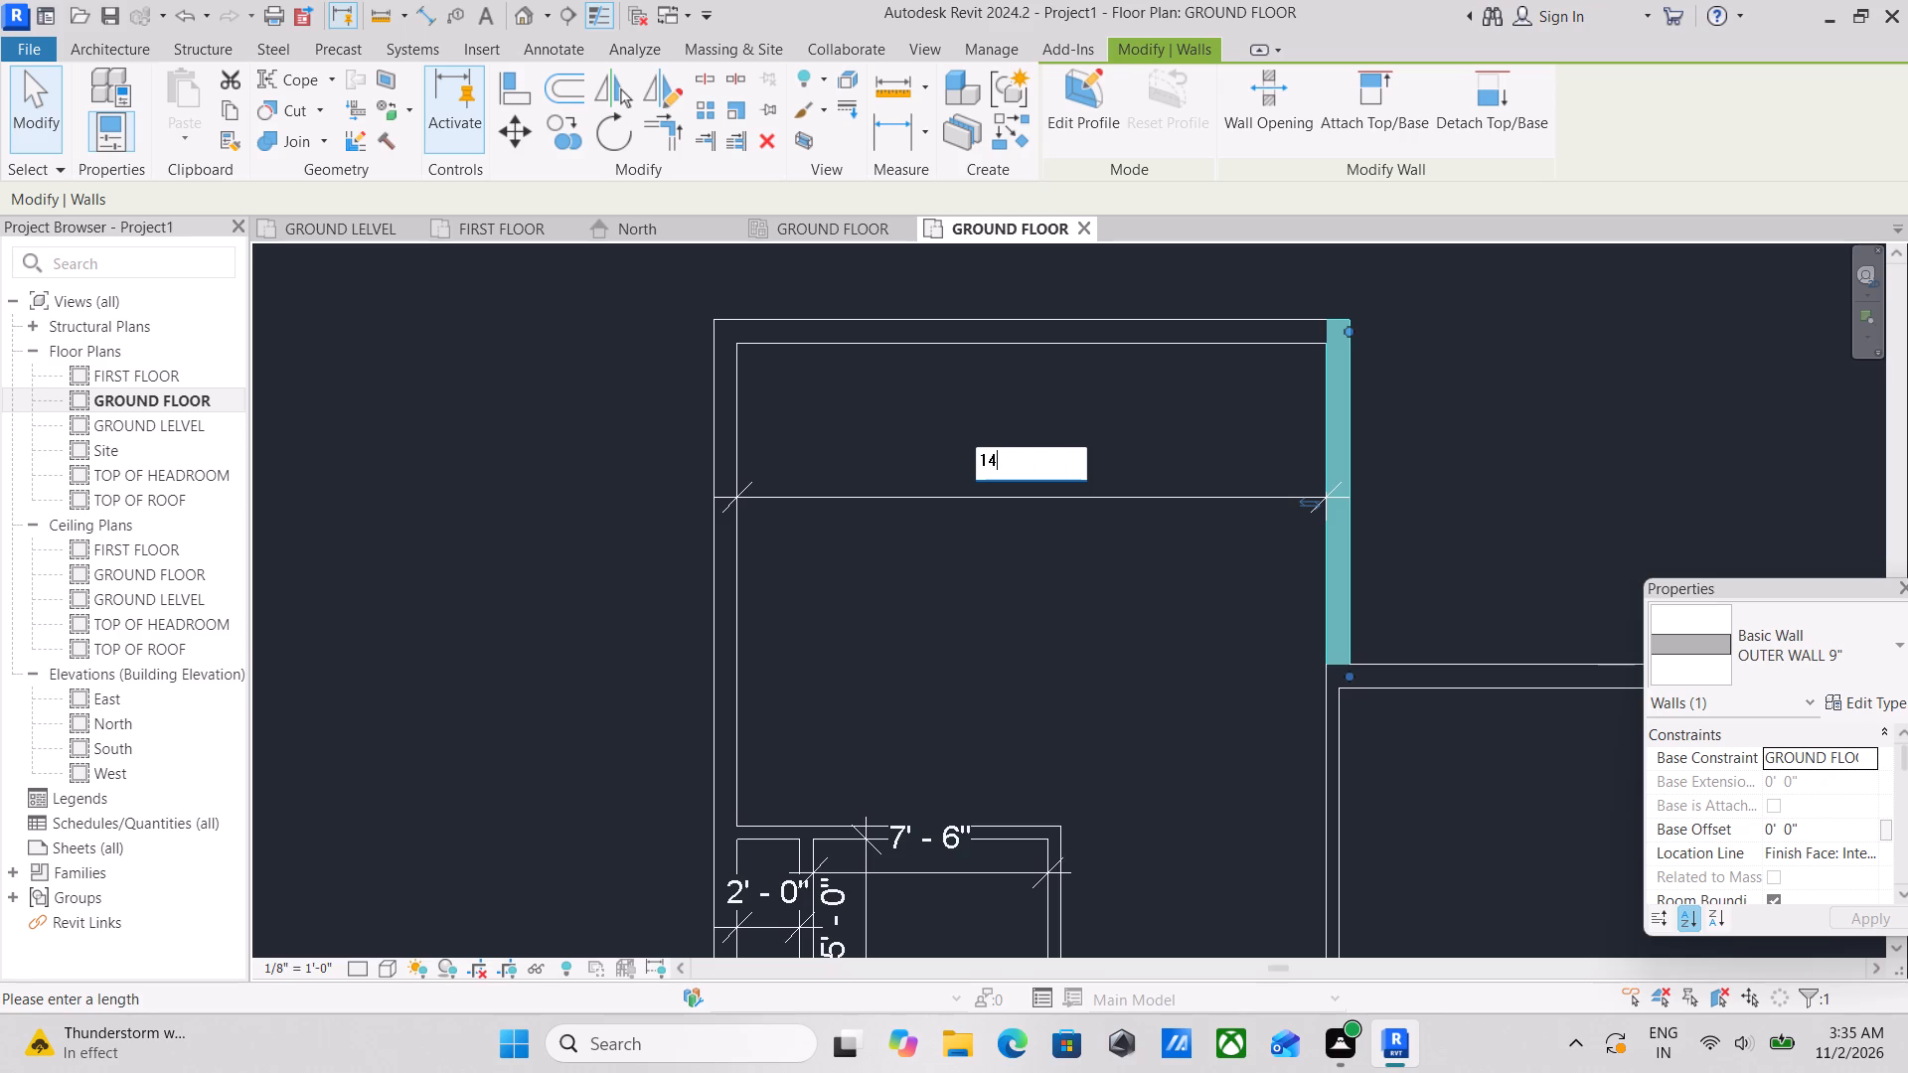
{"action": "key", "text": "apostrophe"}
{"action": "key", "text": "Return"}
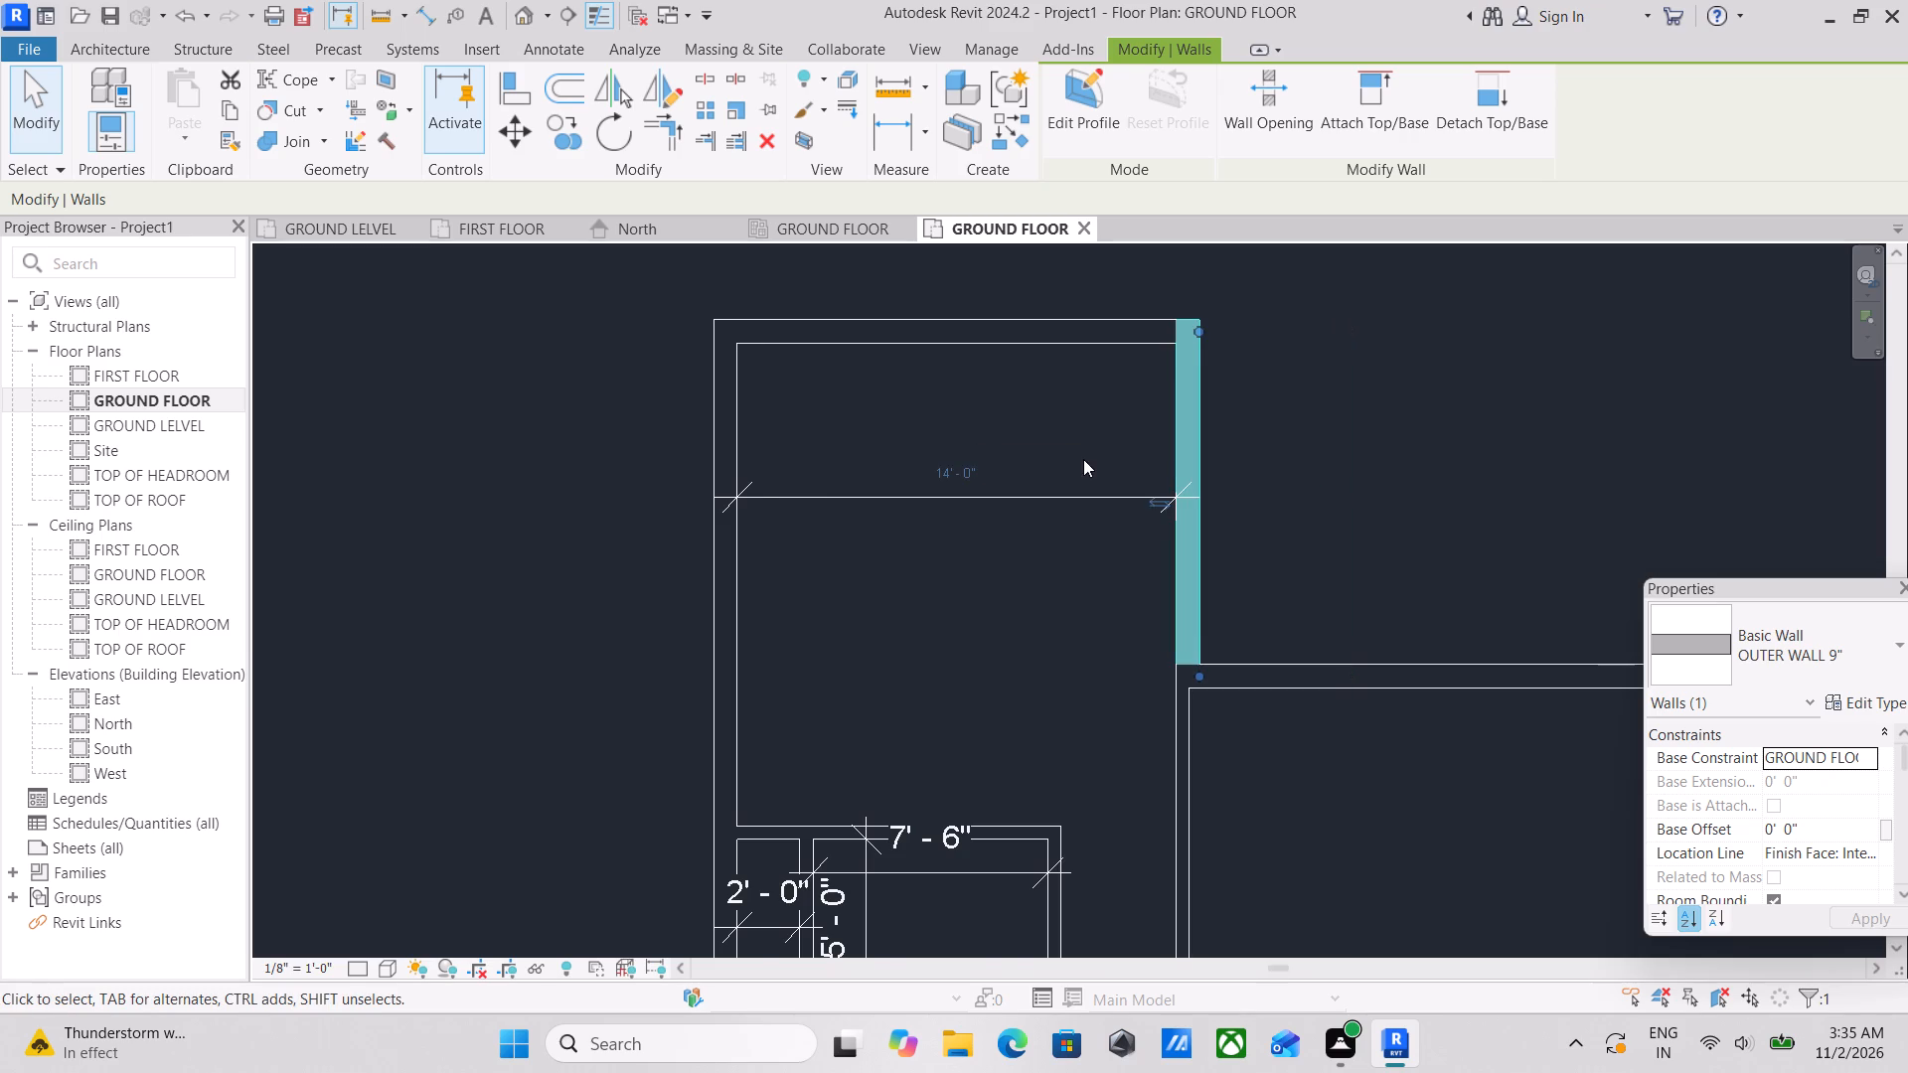
Set the large north room's clear width to 15' by moving its east 9" outer wall, and deselect the wall.
{"action": "scroll", "coordinate": [1083, 459], "scroll_direction": "down", "scroll_amount": 3}
{"action": "middle_click_drag", "start_coordinate": [1092, 489], "coordinate": [1106, 418]}
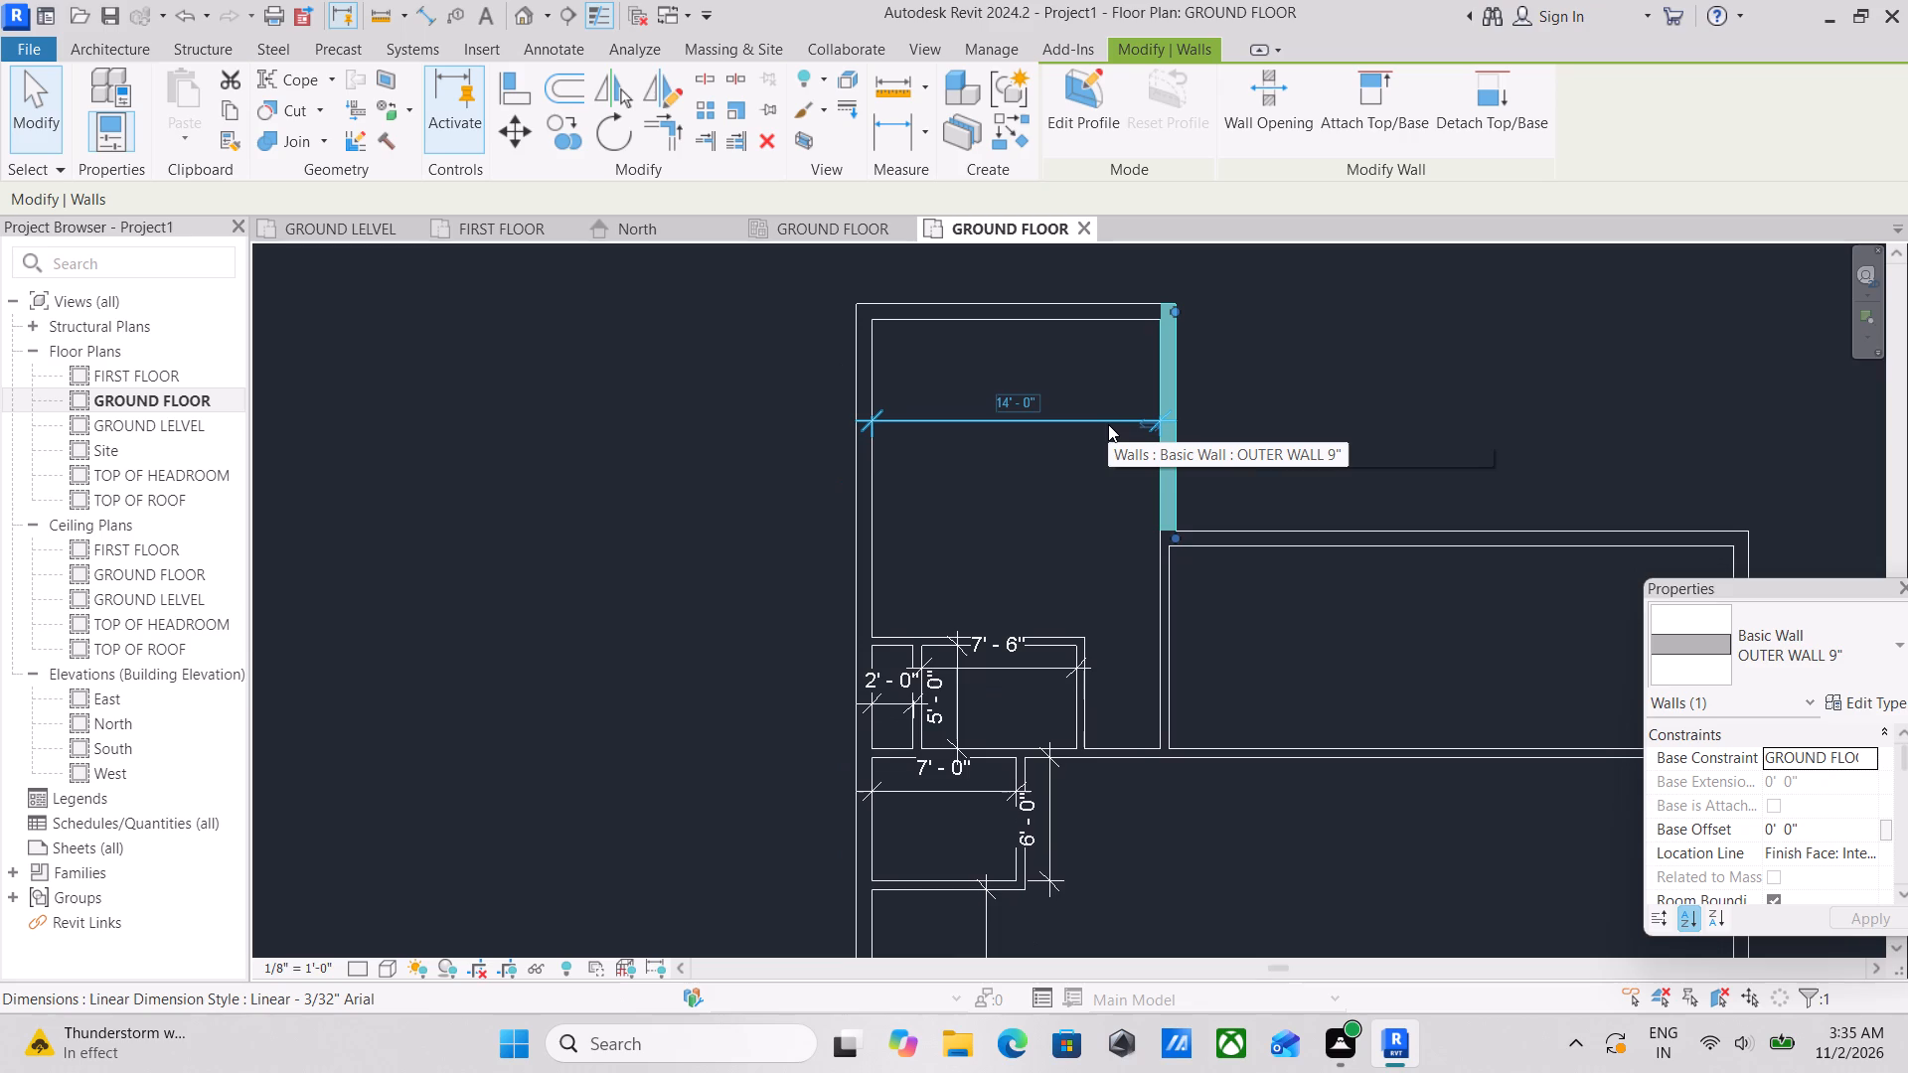
{"action": "scroll", "coordinate": [1085, 484], "scroll_direction": "up", "scroll_amount": 2}
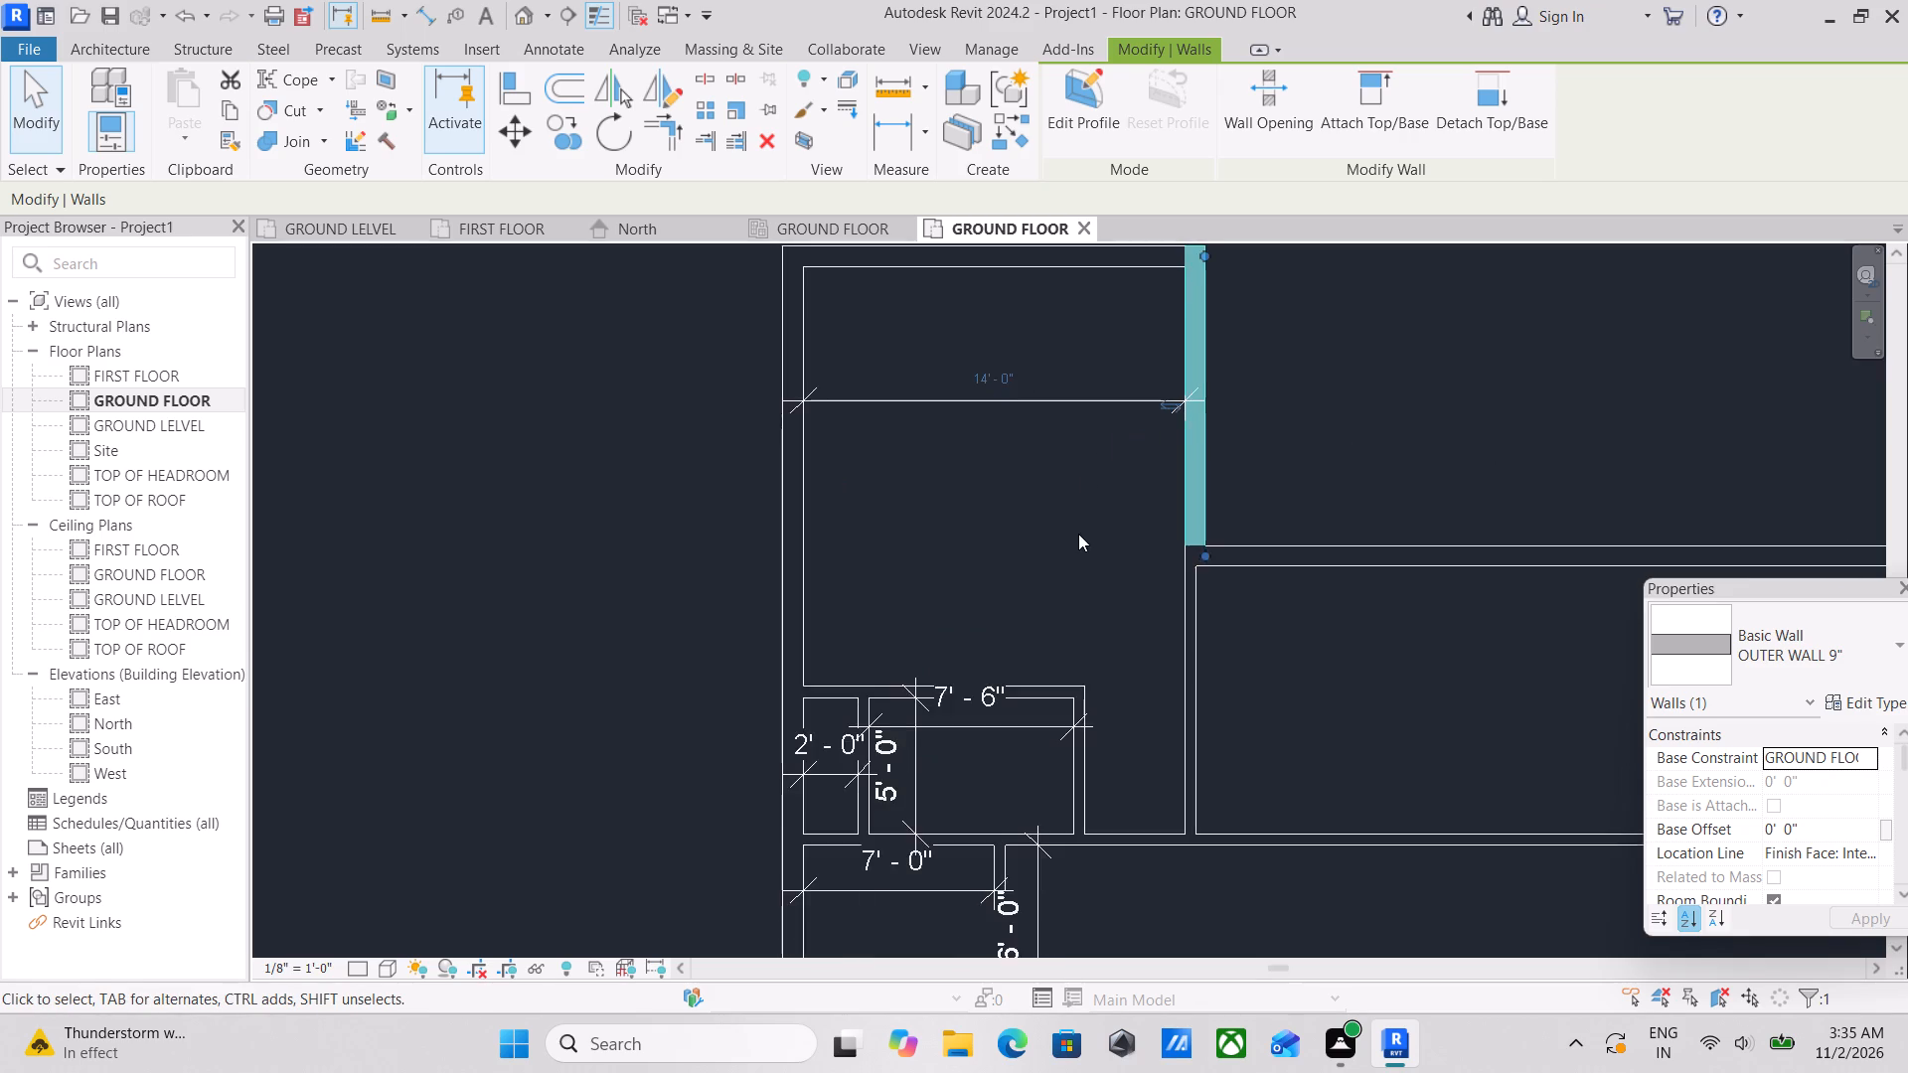
{"action": "scroll", "coordinate": [1078, 534], "scroll_direction": "down", "scroll_amount": 1}
{"action": "middle_click", "coordinate": [1068, 510]}
{"action": "scroll", "coordinate": [1072, 513], "scroll_direction": "up", "scroll_amount": 1}
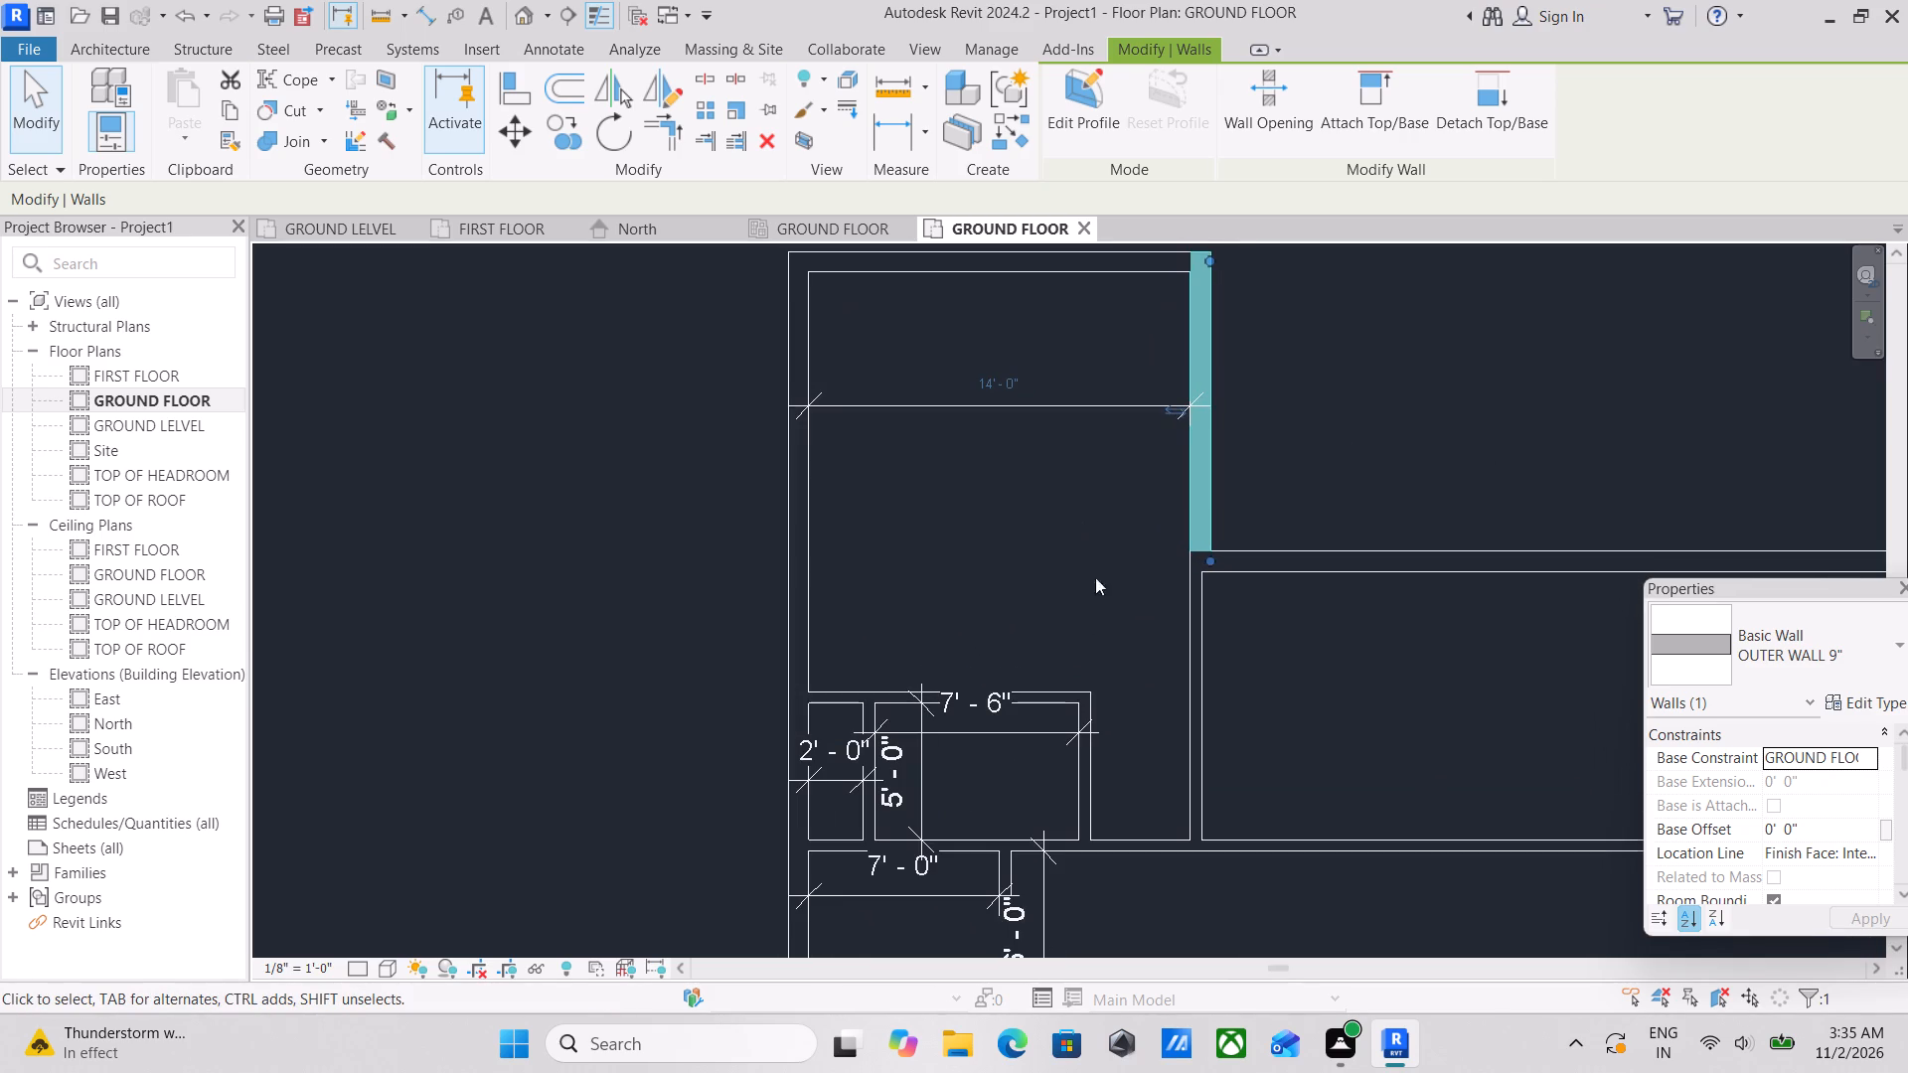
{"action": "scroll", "coordinate": [1100, 643], "scroll_direction": "up", "scroll_amount": 1}
{"action": "scroll", "coordinate": [985, 601], "scroll_direction": "down", "scroll_amount": 1}
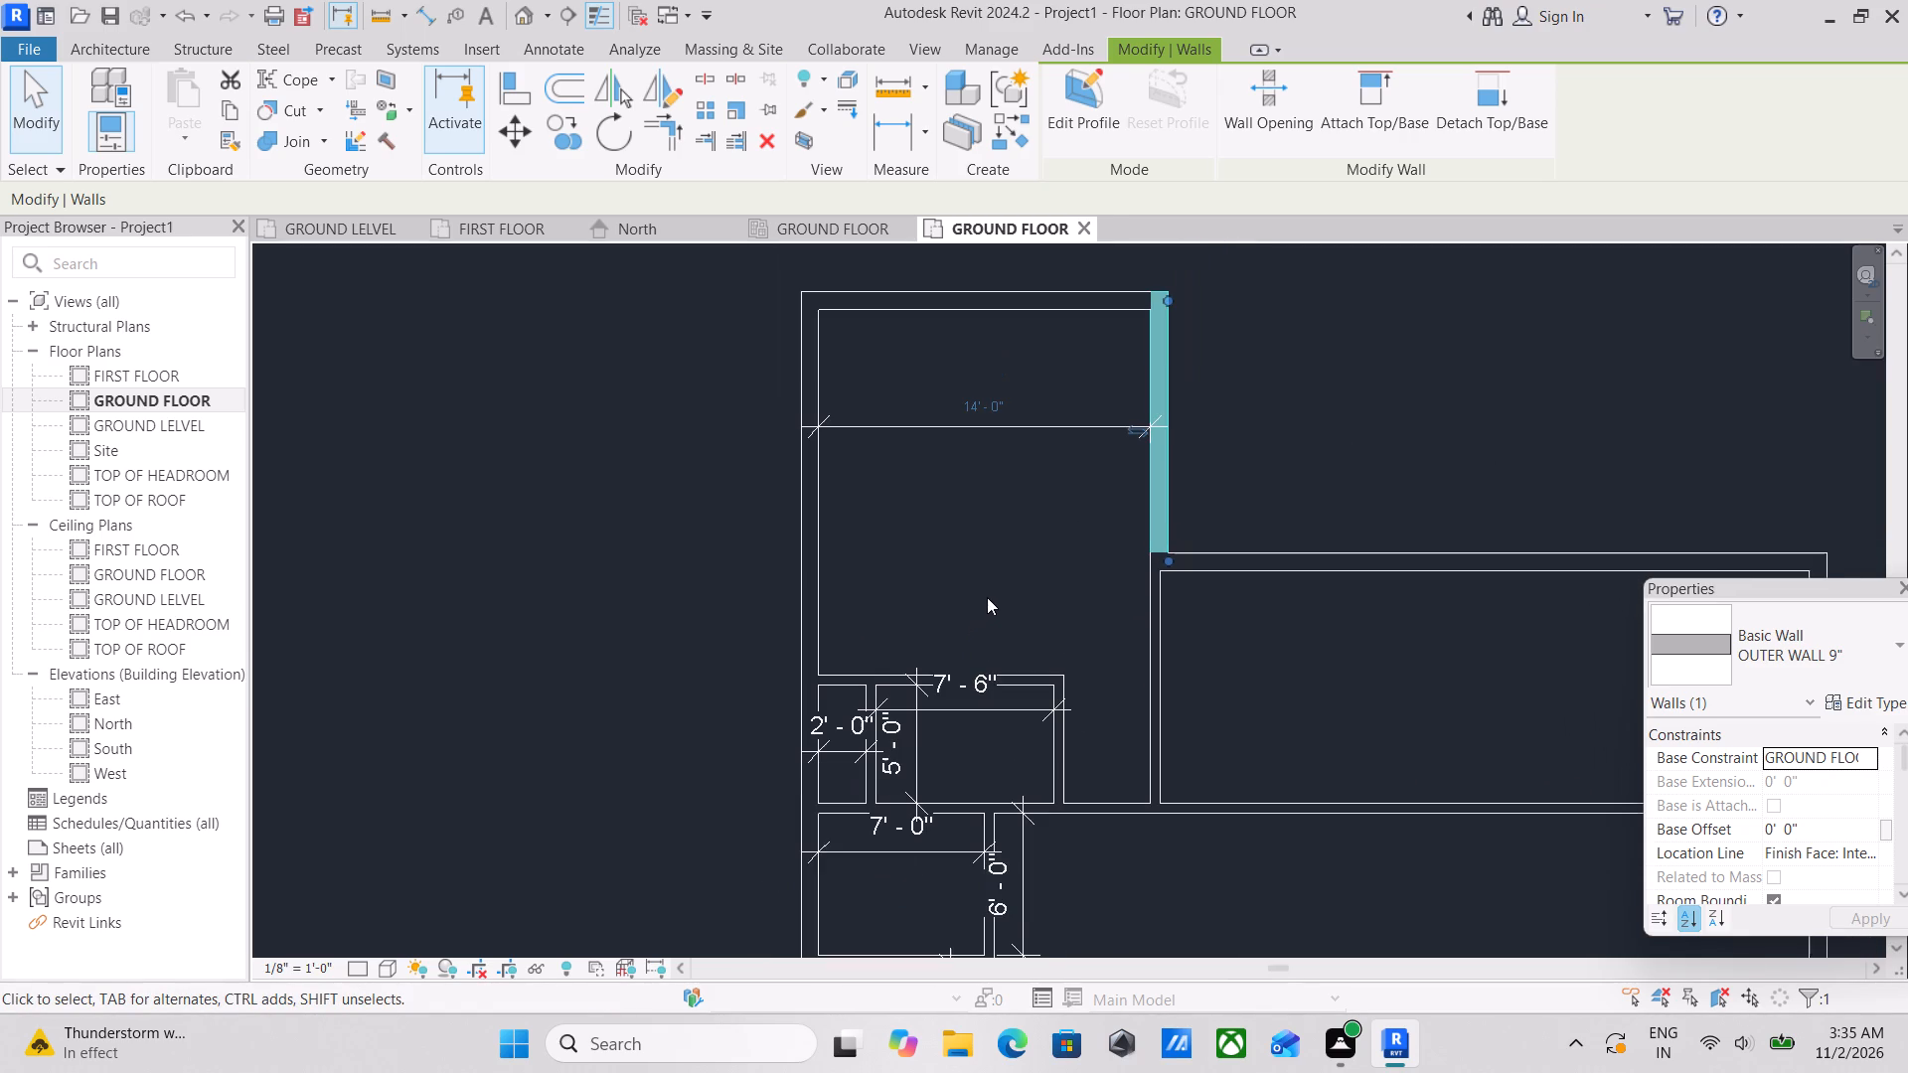
{"action": "scroll", "coordinate": [987, 597], "scroll_direction": "down", "scroll_amount": 1}
{"action": "scroll", "coordinate": [1289, 597], "scroll_direction": "down", "scroll_amount": 3}
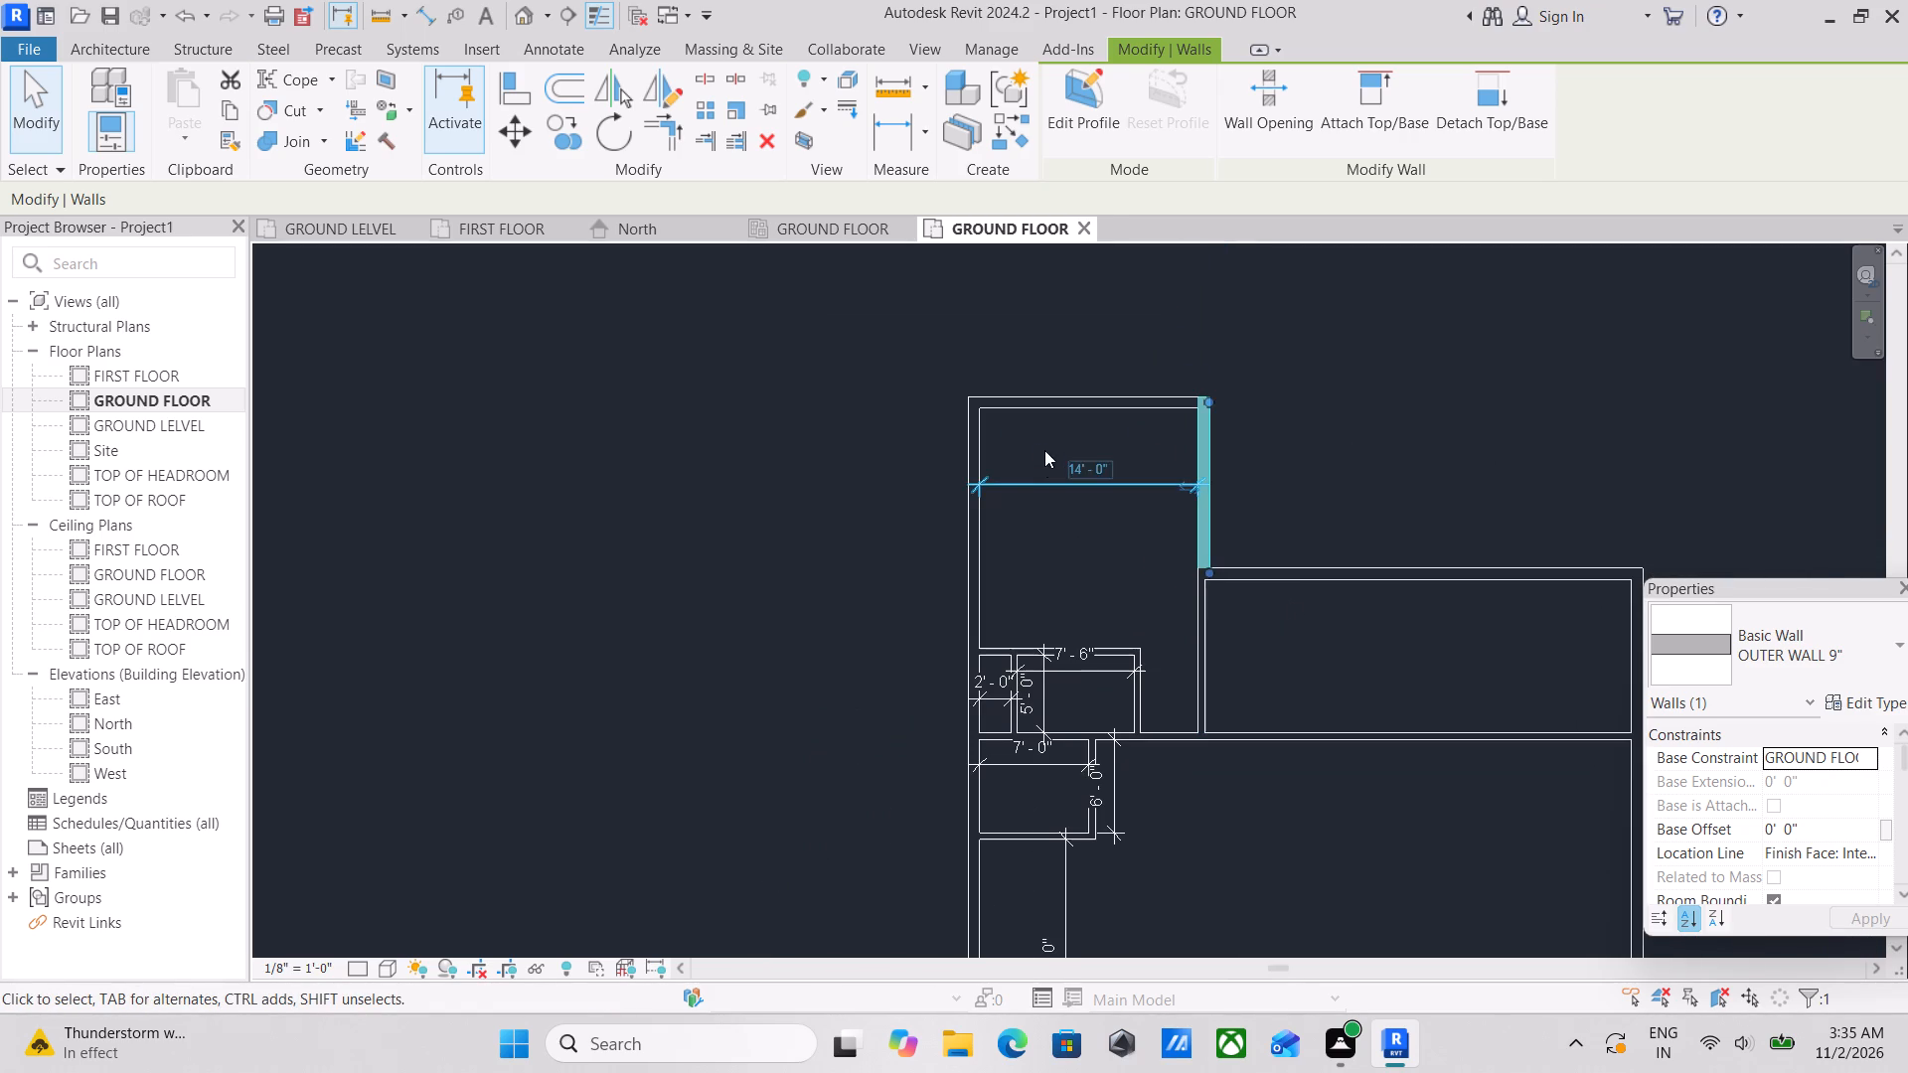
{"action": "left_click", "coordinate": [1091, 463]}
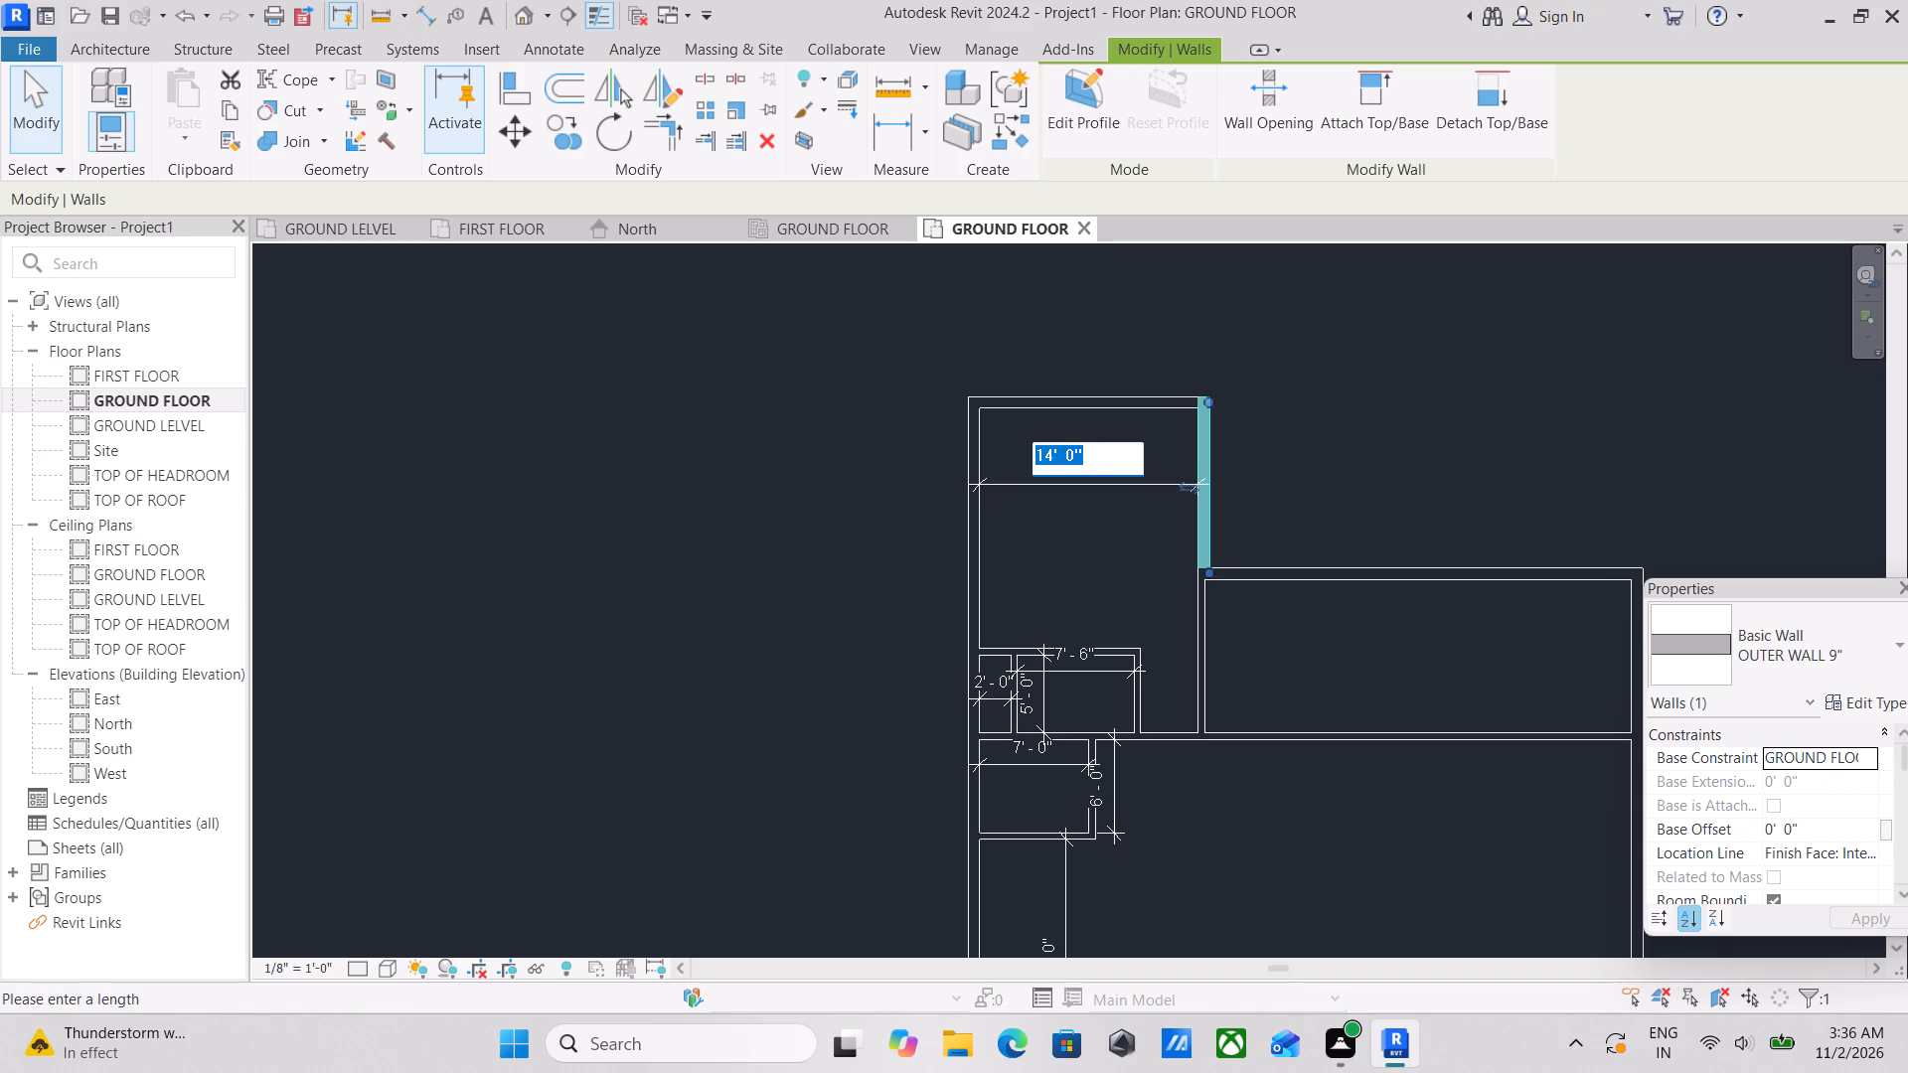
{"action": "type", "text": "15"}
{"action": "key", "text": "apostrophe"}
{"action": "key", "text": "Return"}
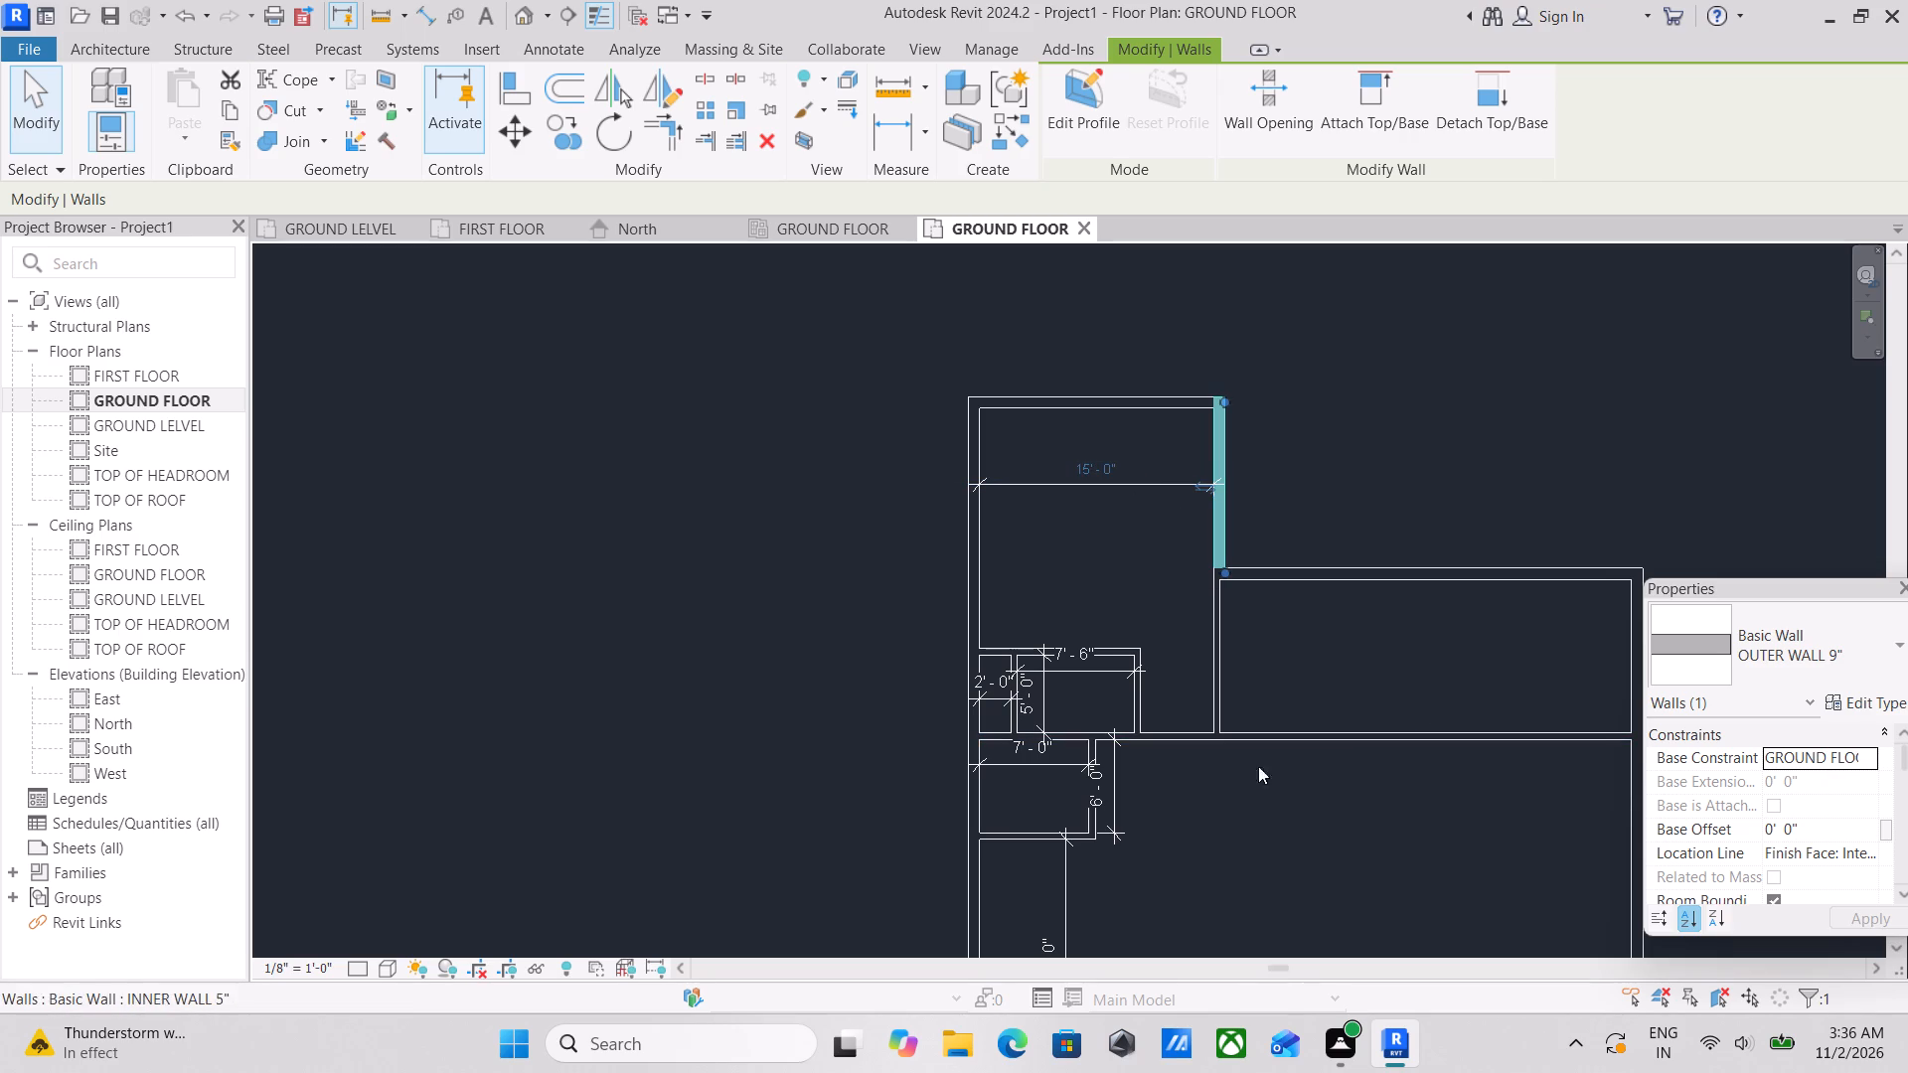
{"action": "key", "text": "Escape"}
Examine the ground floor layout around the large north room, the adjoining small rooms and the room to its east.
{"action": "scroll", "coordinate": [1272, 627], "scroll_direction": "up", "scroll_amount": 3}
{"action": "scroll", "coordinate": [1272, 627], "scroll_direction": "down", "scroll_amount": 2}
{"action": "middle_click_drag", "start_coordinate": [1271, 624], "coordinate": [1074, 491]}
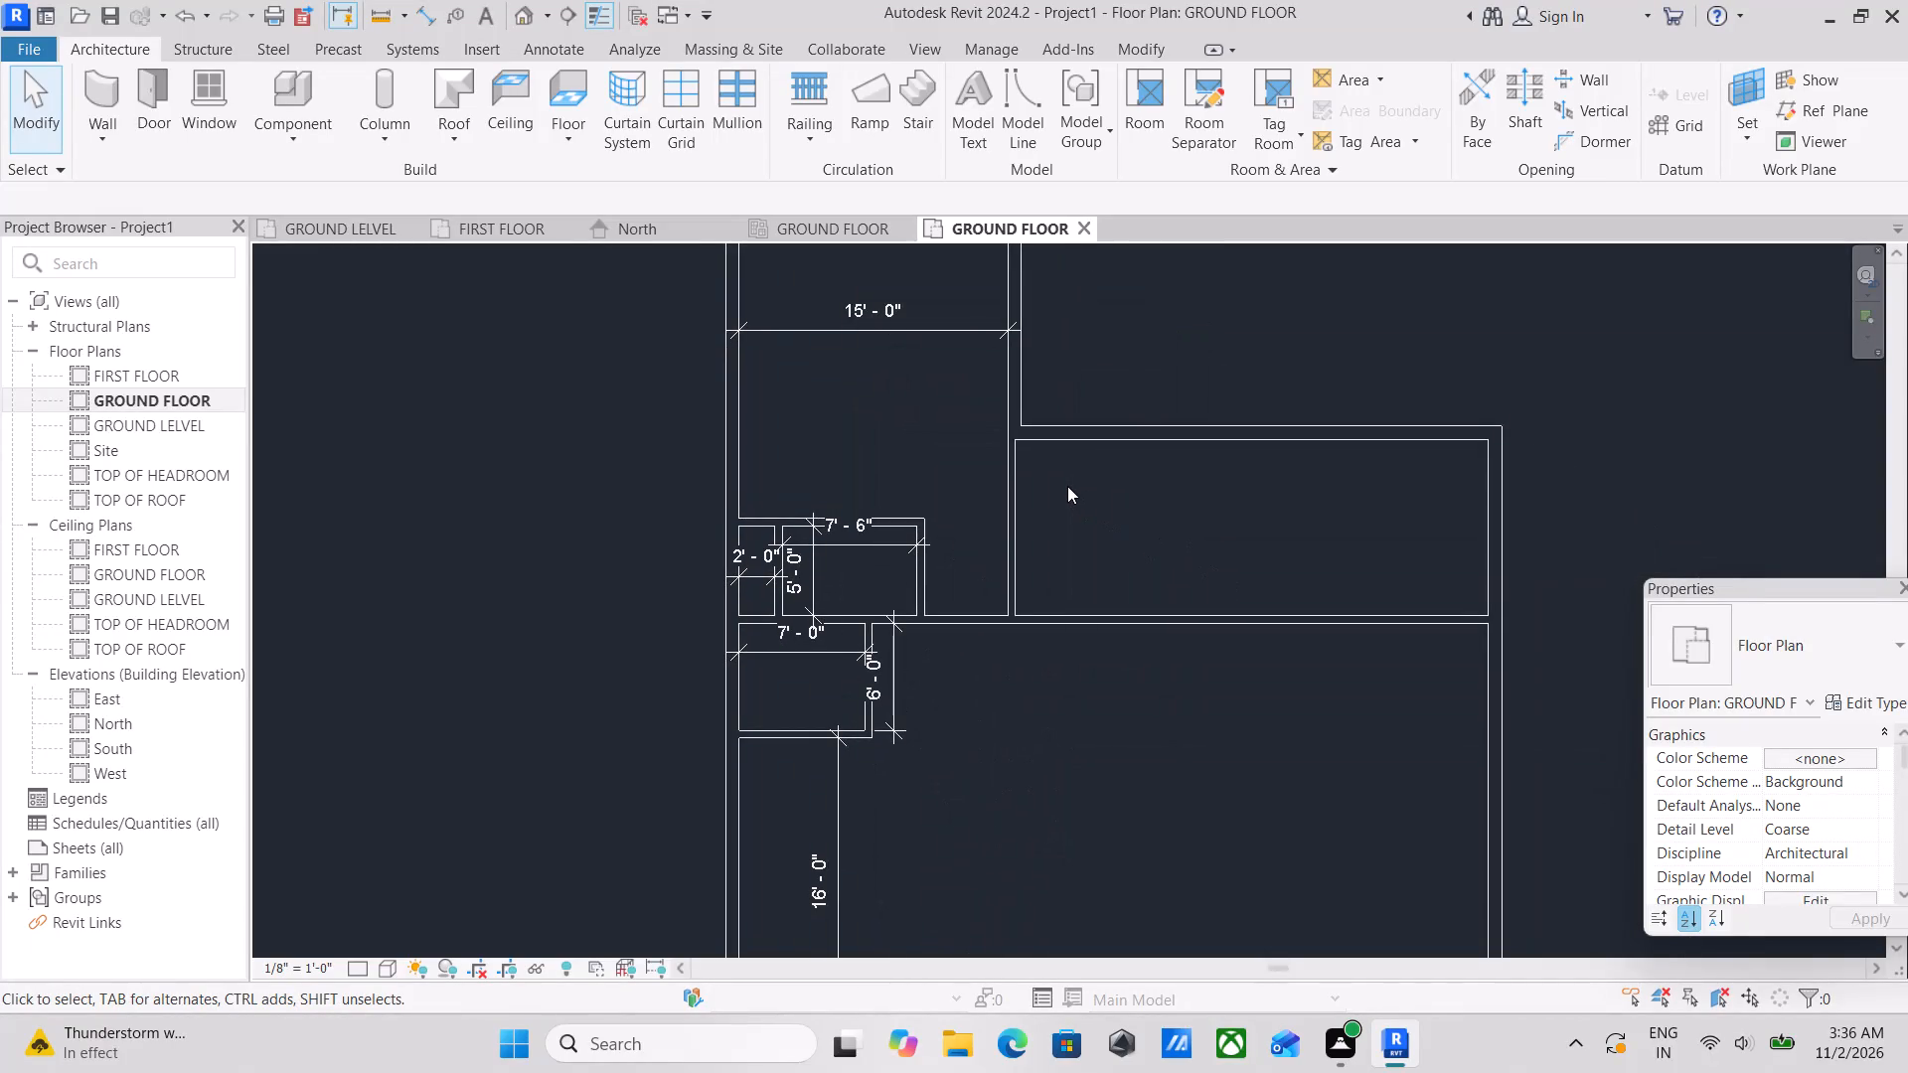
{"action": "scroll", "coordinate": [1067, 486], "scroll_direction": "up", "scroll_amount": 3}
{"action": "scroll", "coordinate": [1091, 477], "scroll_direction": "down", "scroll_amount": 3}
{"action": "middle_click_drag", "start_coordinate": [1091, 477], "coordinate": [1013, 451]}
{"action": "scroll", "coordinate": [1013, 451], "scroll_direction": "up", "scroll_amount": 1}
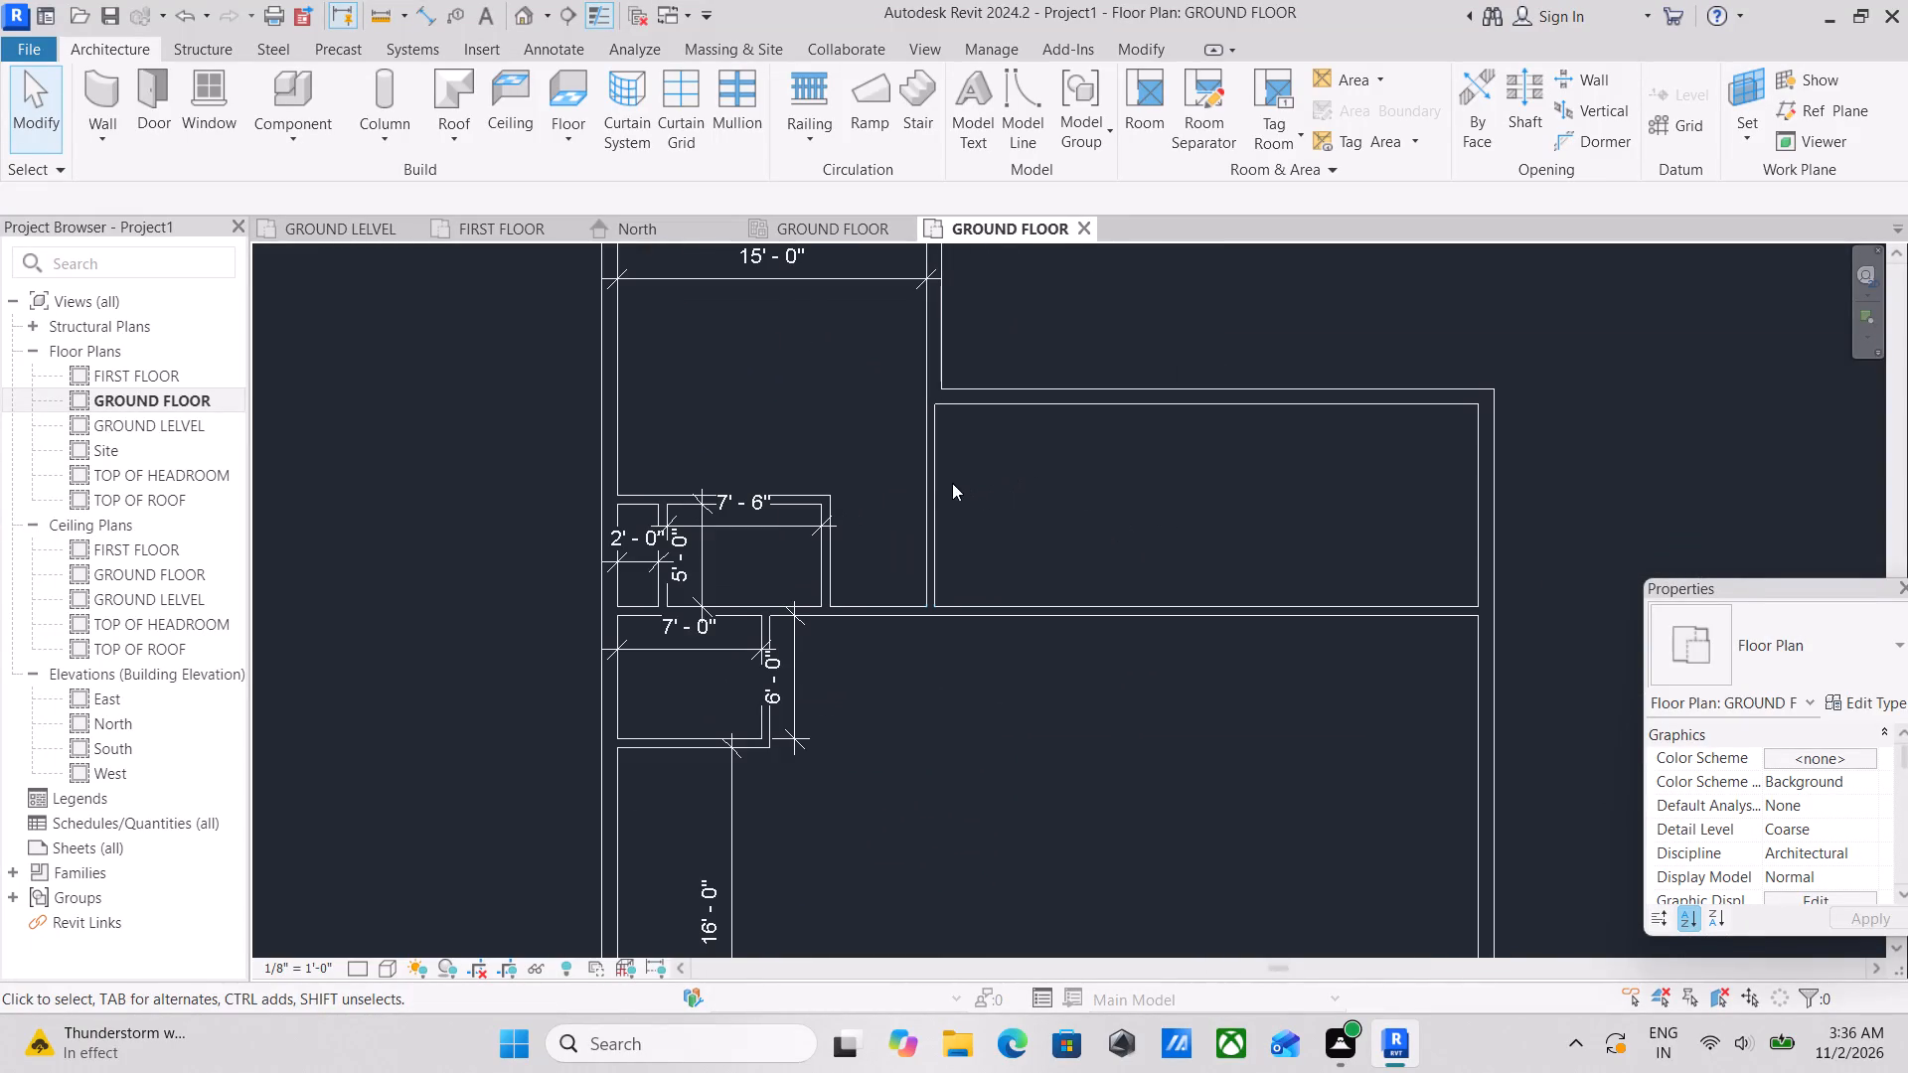
{"action": "middle_click", "coordinate": [901, 482]}
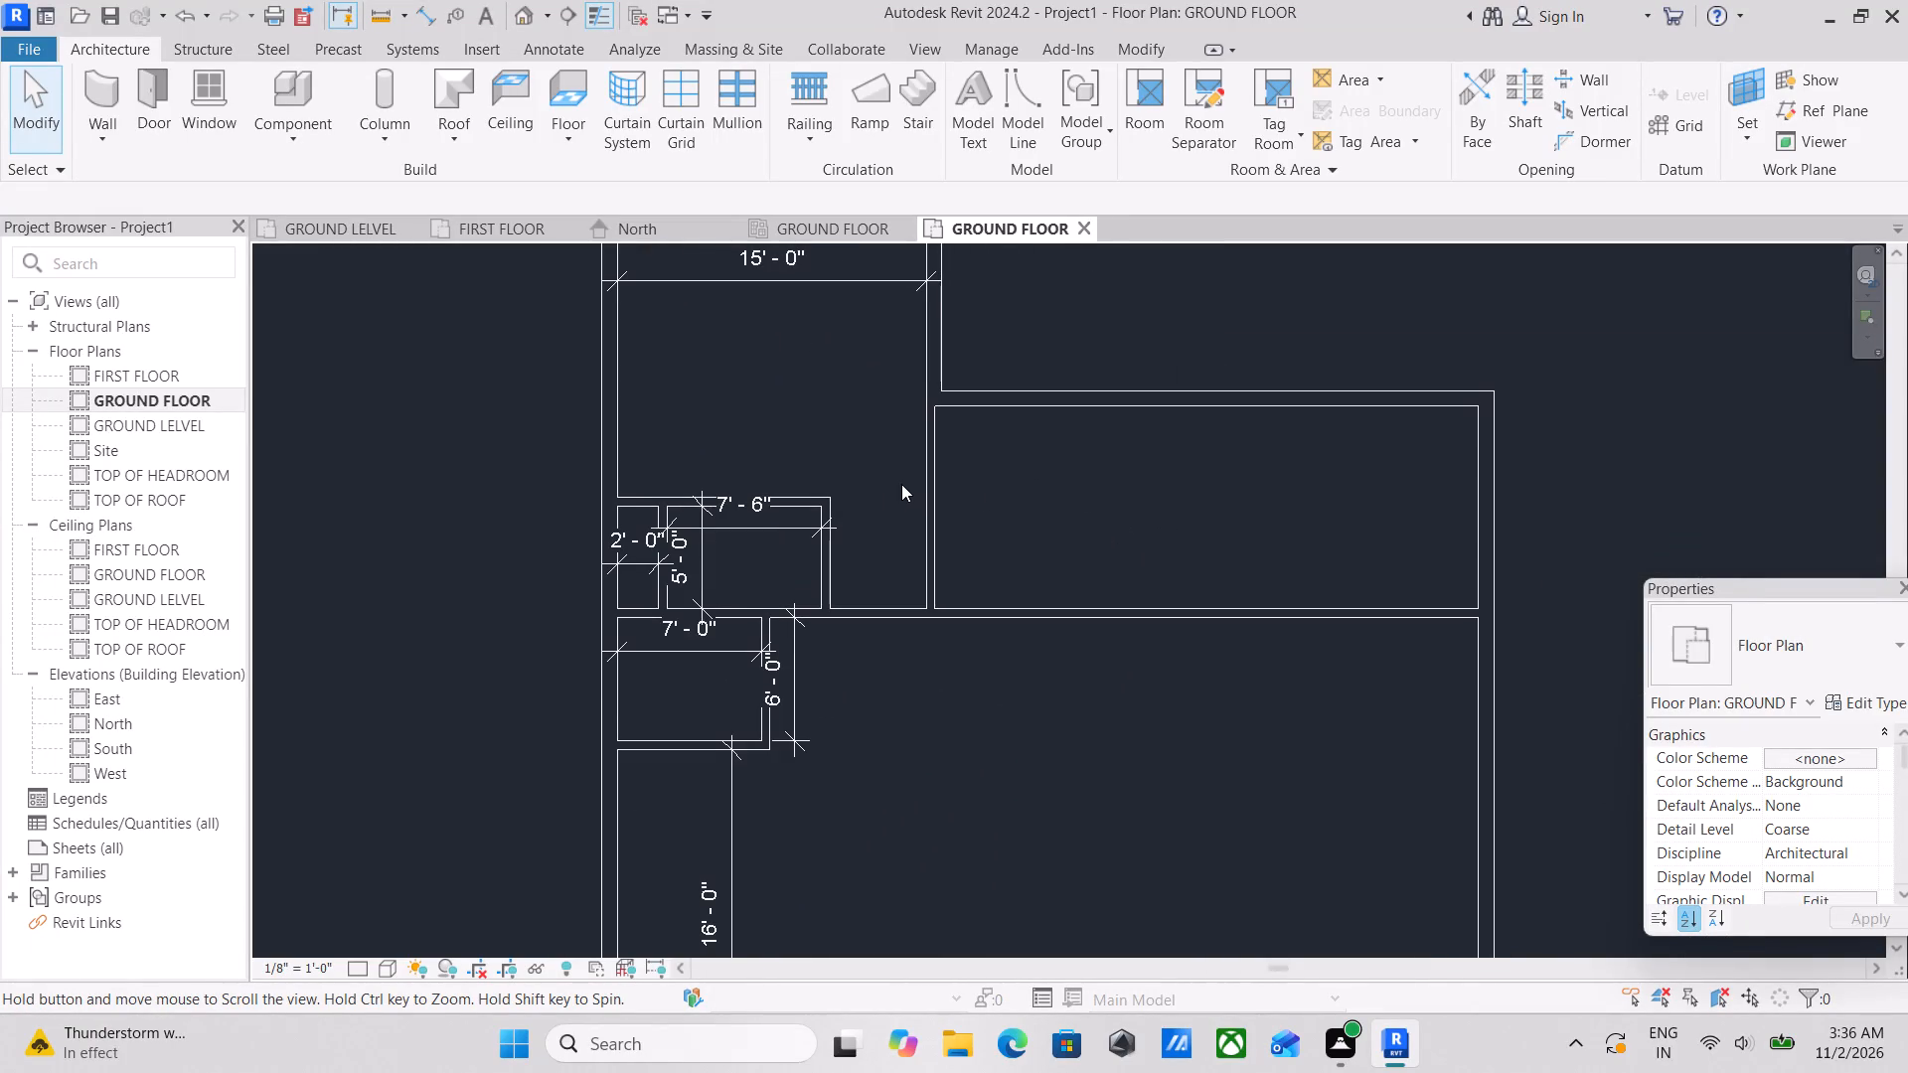
{"action": "scroll", "coordinate": [1116, 491], "scroll_direction": "down", "scroll_amount": 5}
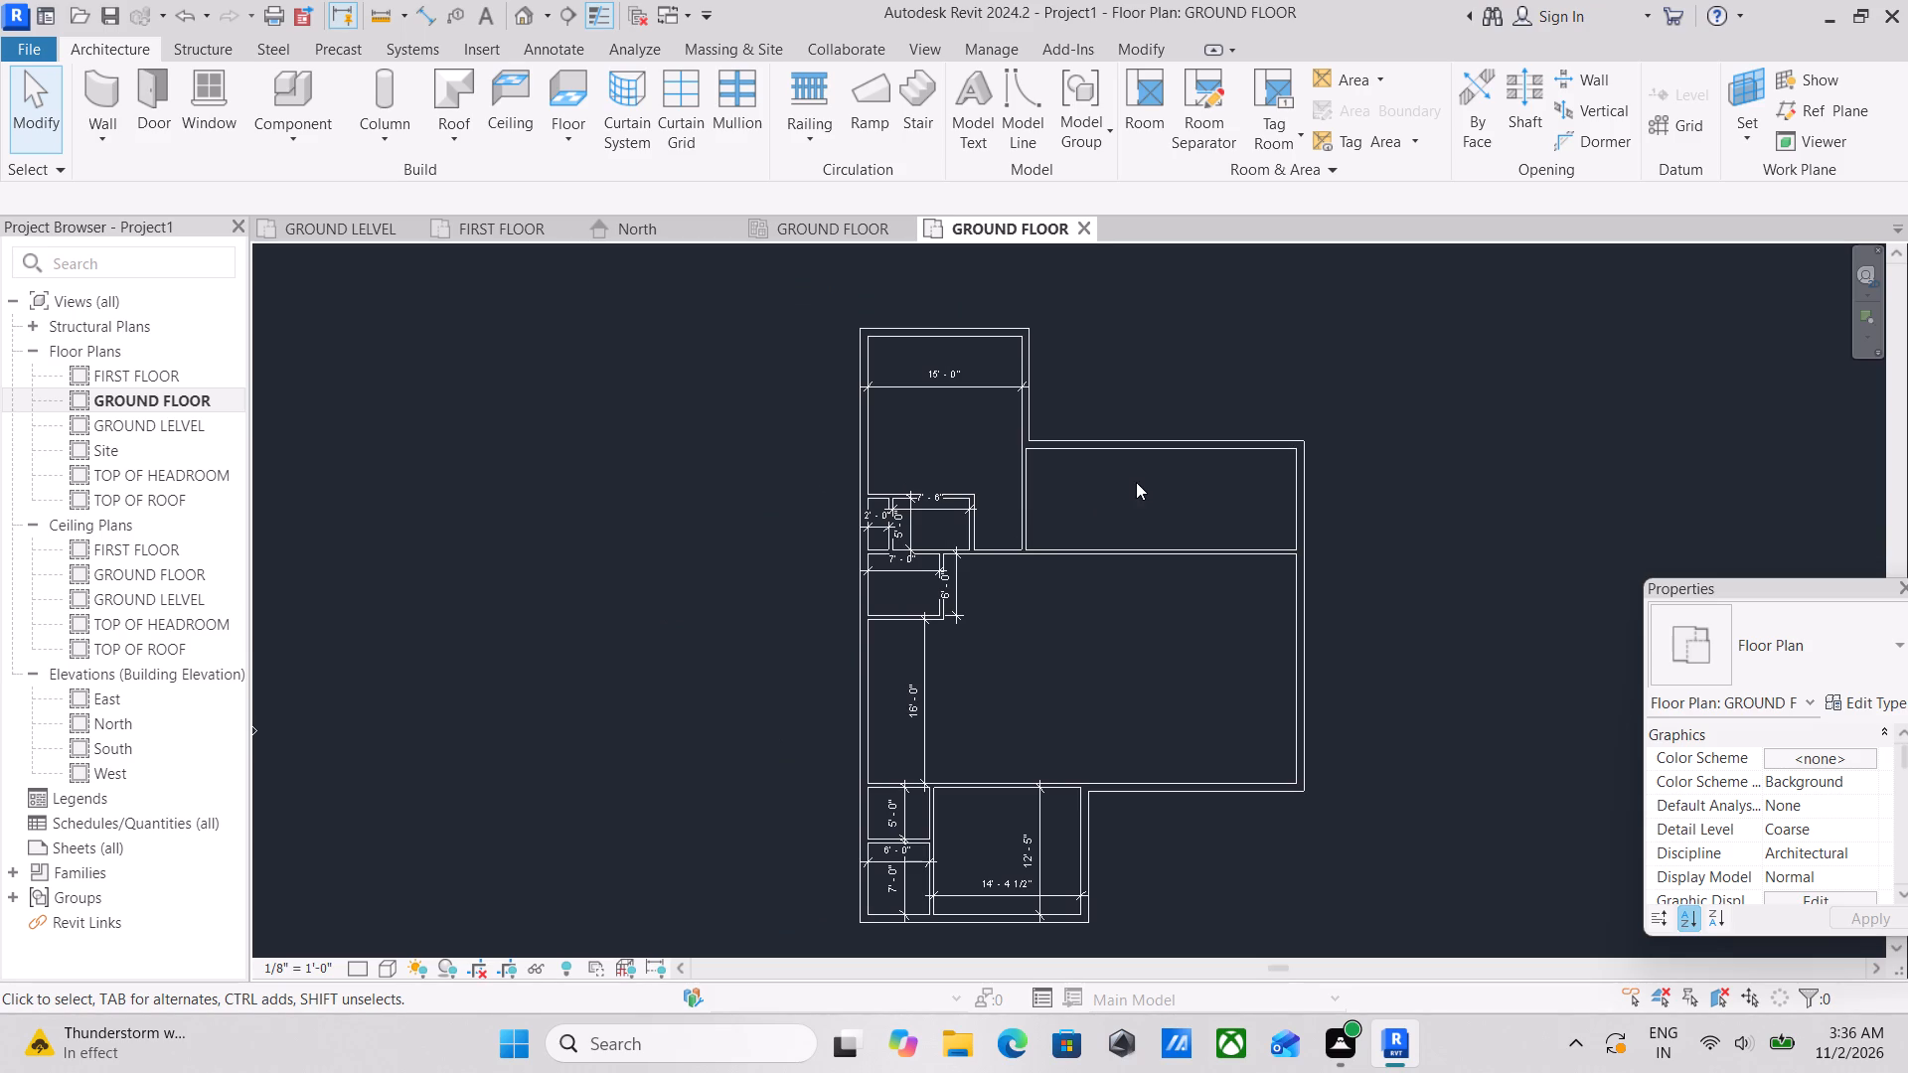
{"action": "scroll", "coordinate": [1117, 478], "scroll_direction": "up", "scroll_amount": 2}
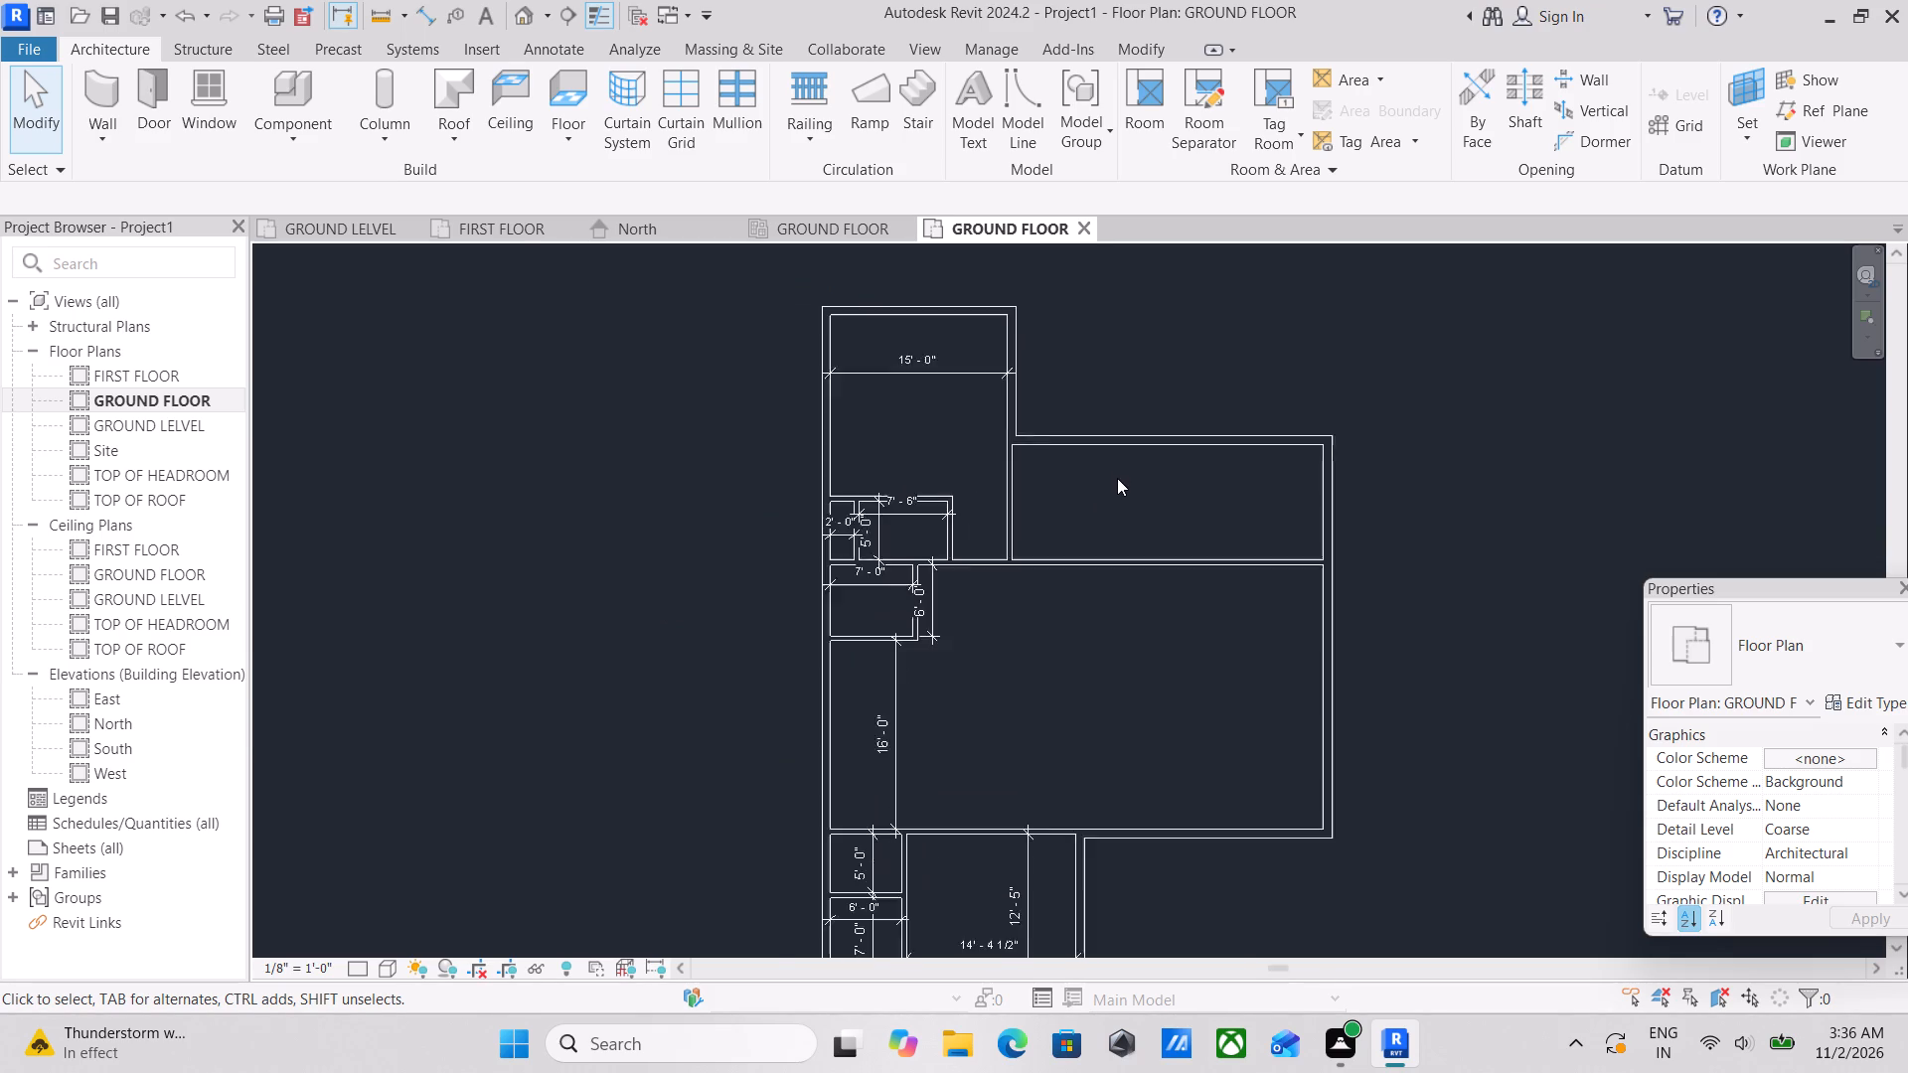
{"action": "scroll", "coordinate": [1117, 478], "scroll_direction": "up", "scroll_amount": 4}
{"action": "scroll", "coordinate": [947, 526], "scroll_direction": "up", "scroll_amount": 3}
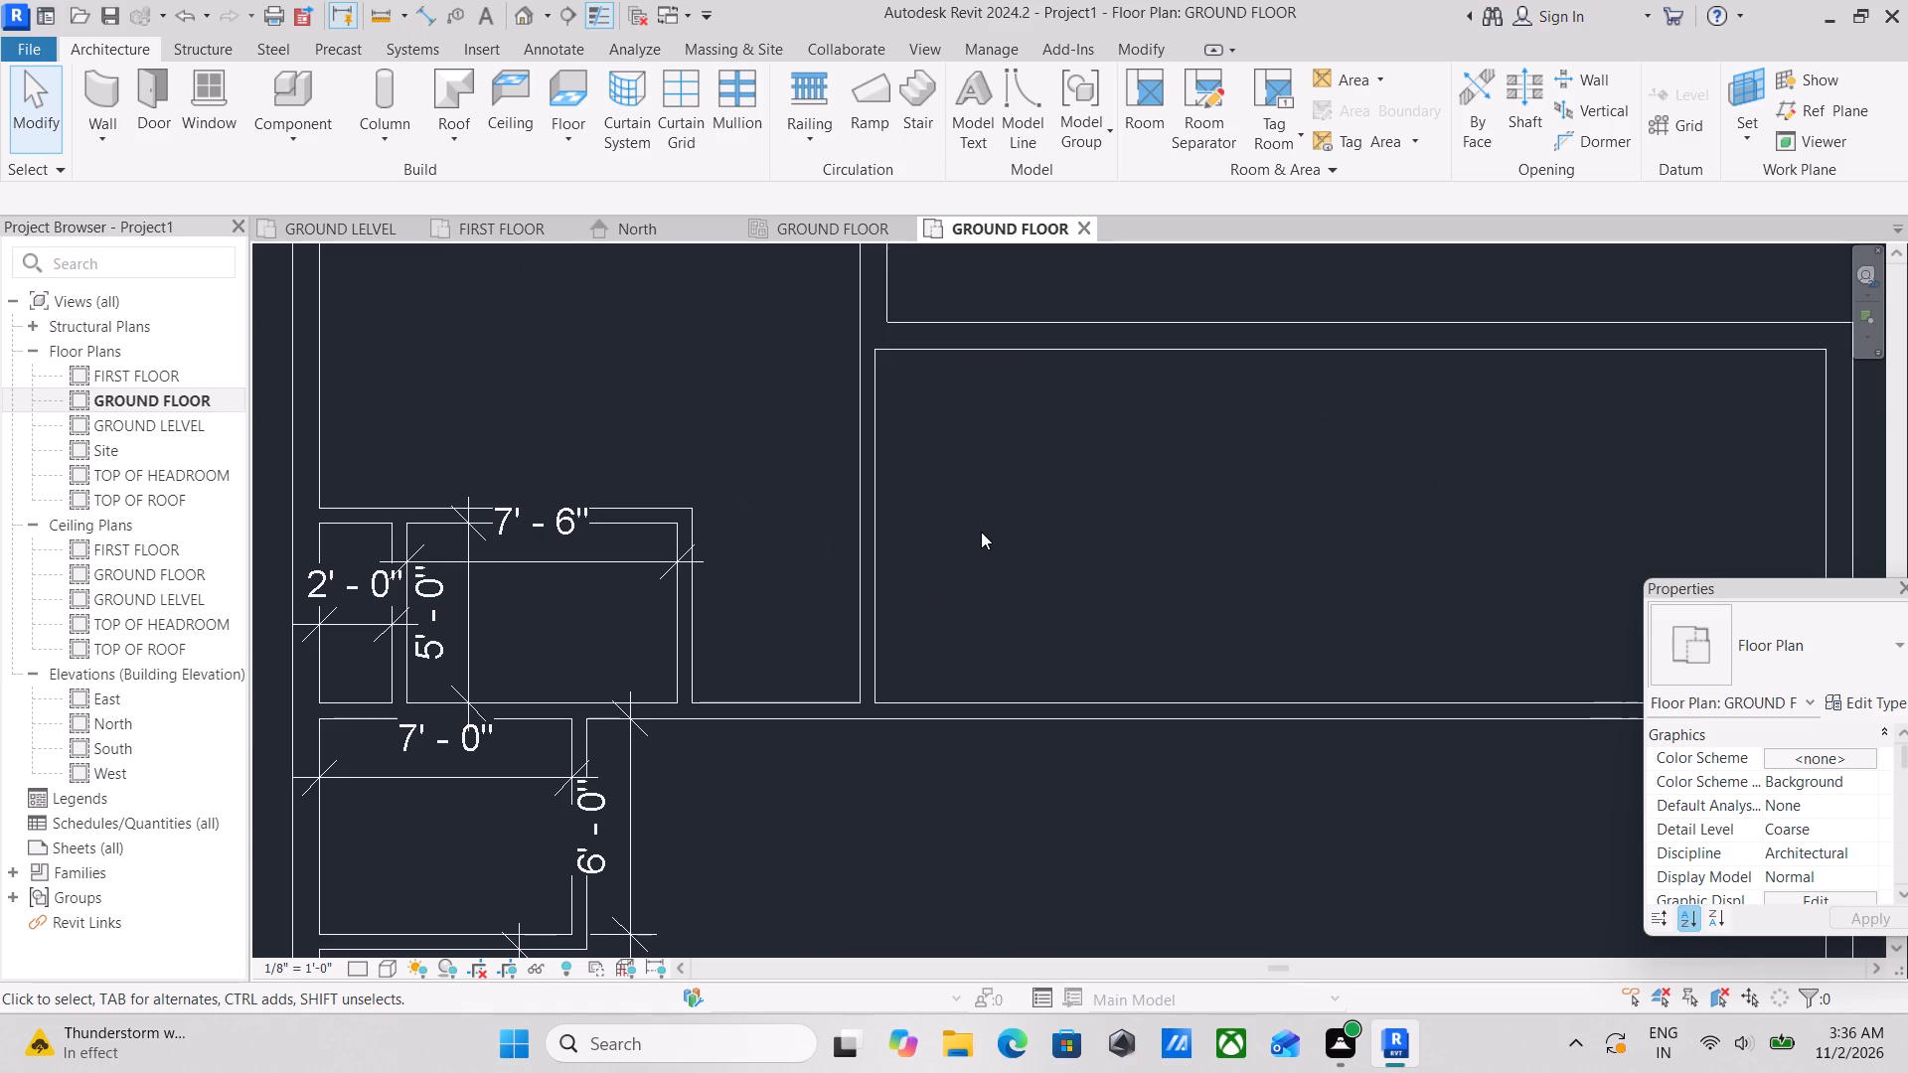
{"action": "scroll", "coordinate": [981, 532], "scroll_direction": "down", "scroll_amount": 2}
{"action": "middle_click_drag", "start_coordinate": [981, 532], "coordinate": [1050, 567]}
{"action": "scroll", "coordinate": [1050, 567], "scroll_direction": "up", "scroll_amount": 1}
{"action": "scroll", "coordinate": [1050, 568], "scroll_direction": "down", "scroll_amount": 3}
{"action": "middle_click_drag", "start_coordinate": [1052, 573], "coordinate": [1134, 675]}
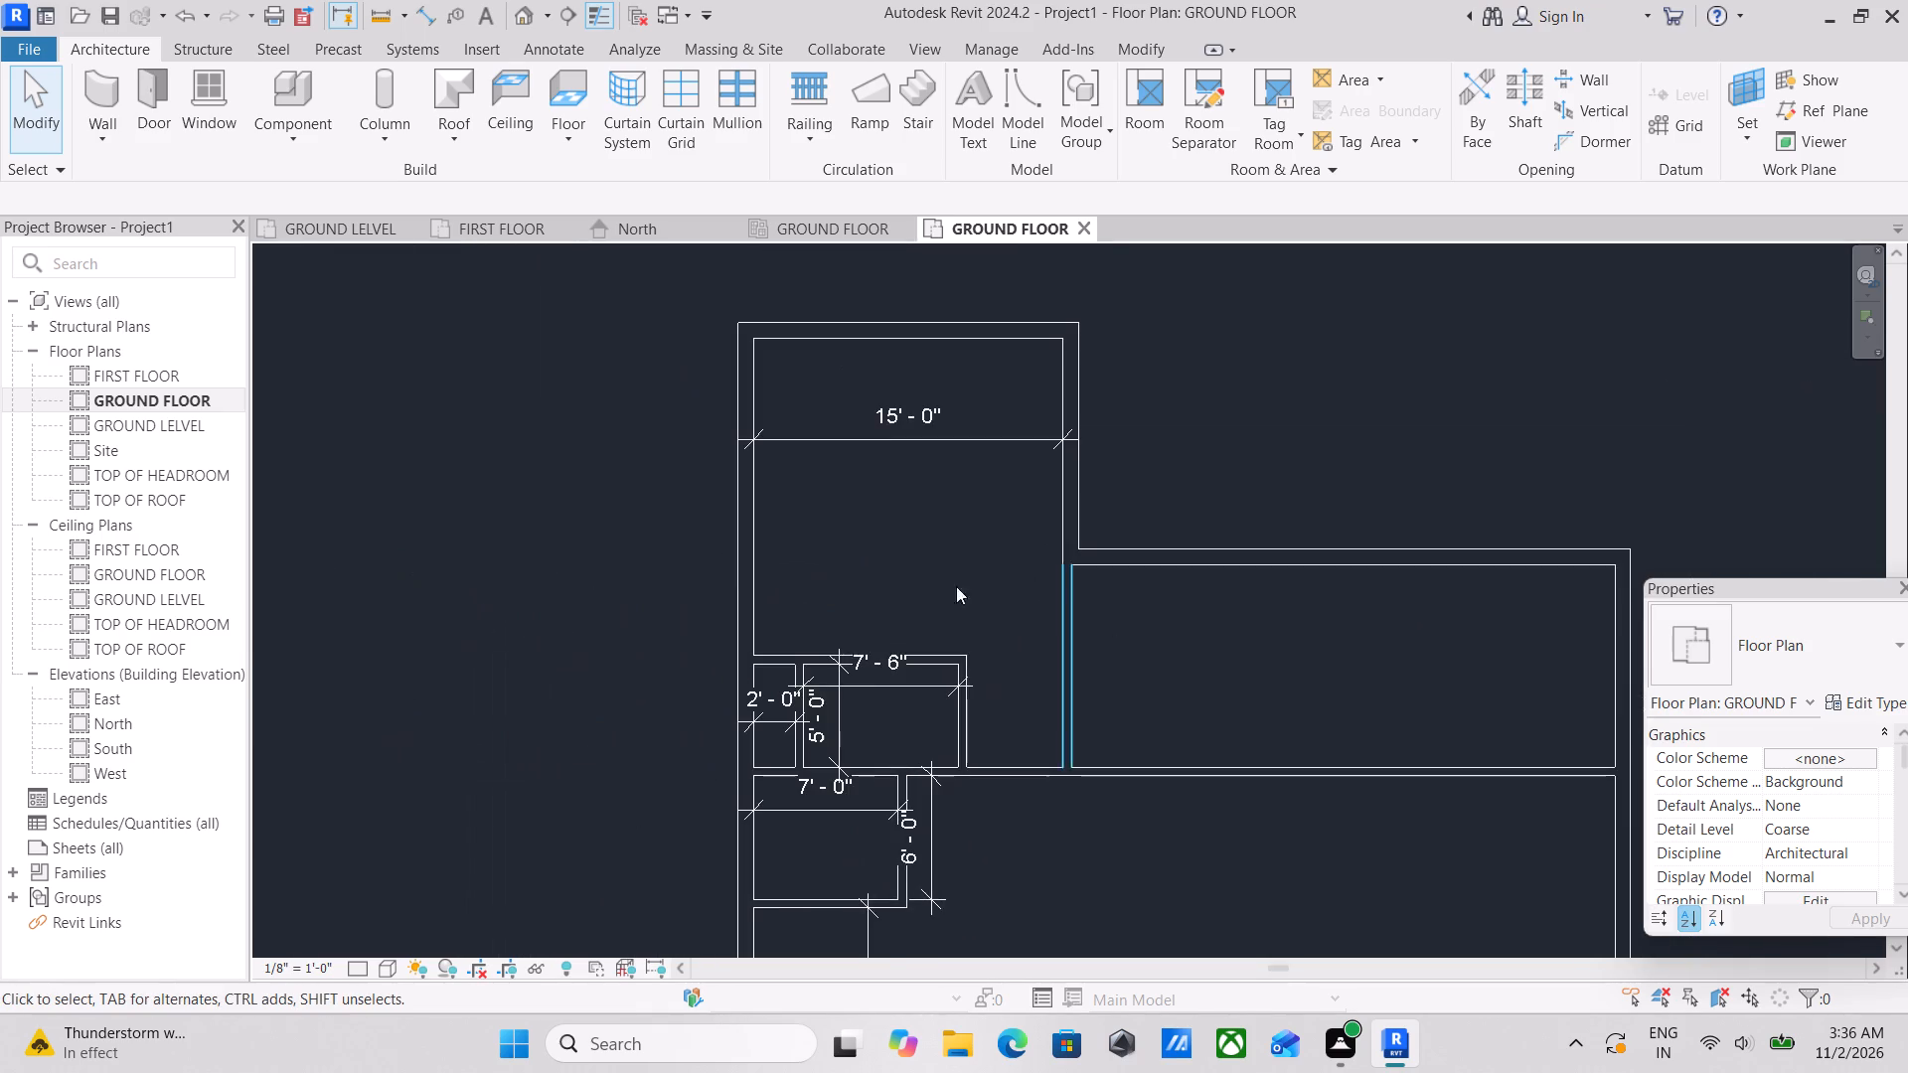
Place a vertical aligned dimension in the large north room between its north 9" outer wall and the 5" inner wall at its south end.
{"action": "scroll", "coordinate": [928, 536], "scroll_direction": "up", "scroll_amount": 1}
{"action": "middle_click_drag", "start_coordinate": [935, 536], "coordinate": [961, 620]}
{"action": "type", "text": "DI"}
{"action": "left_click", "coordinate": [1033, 395]}
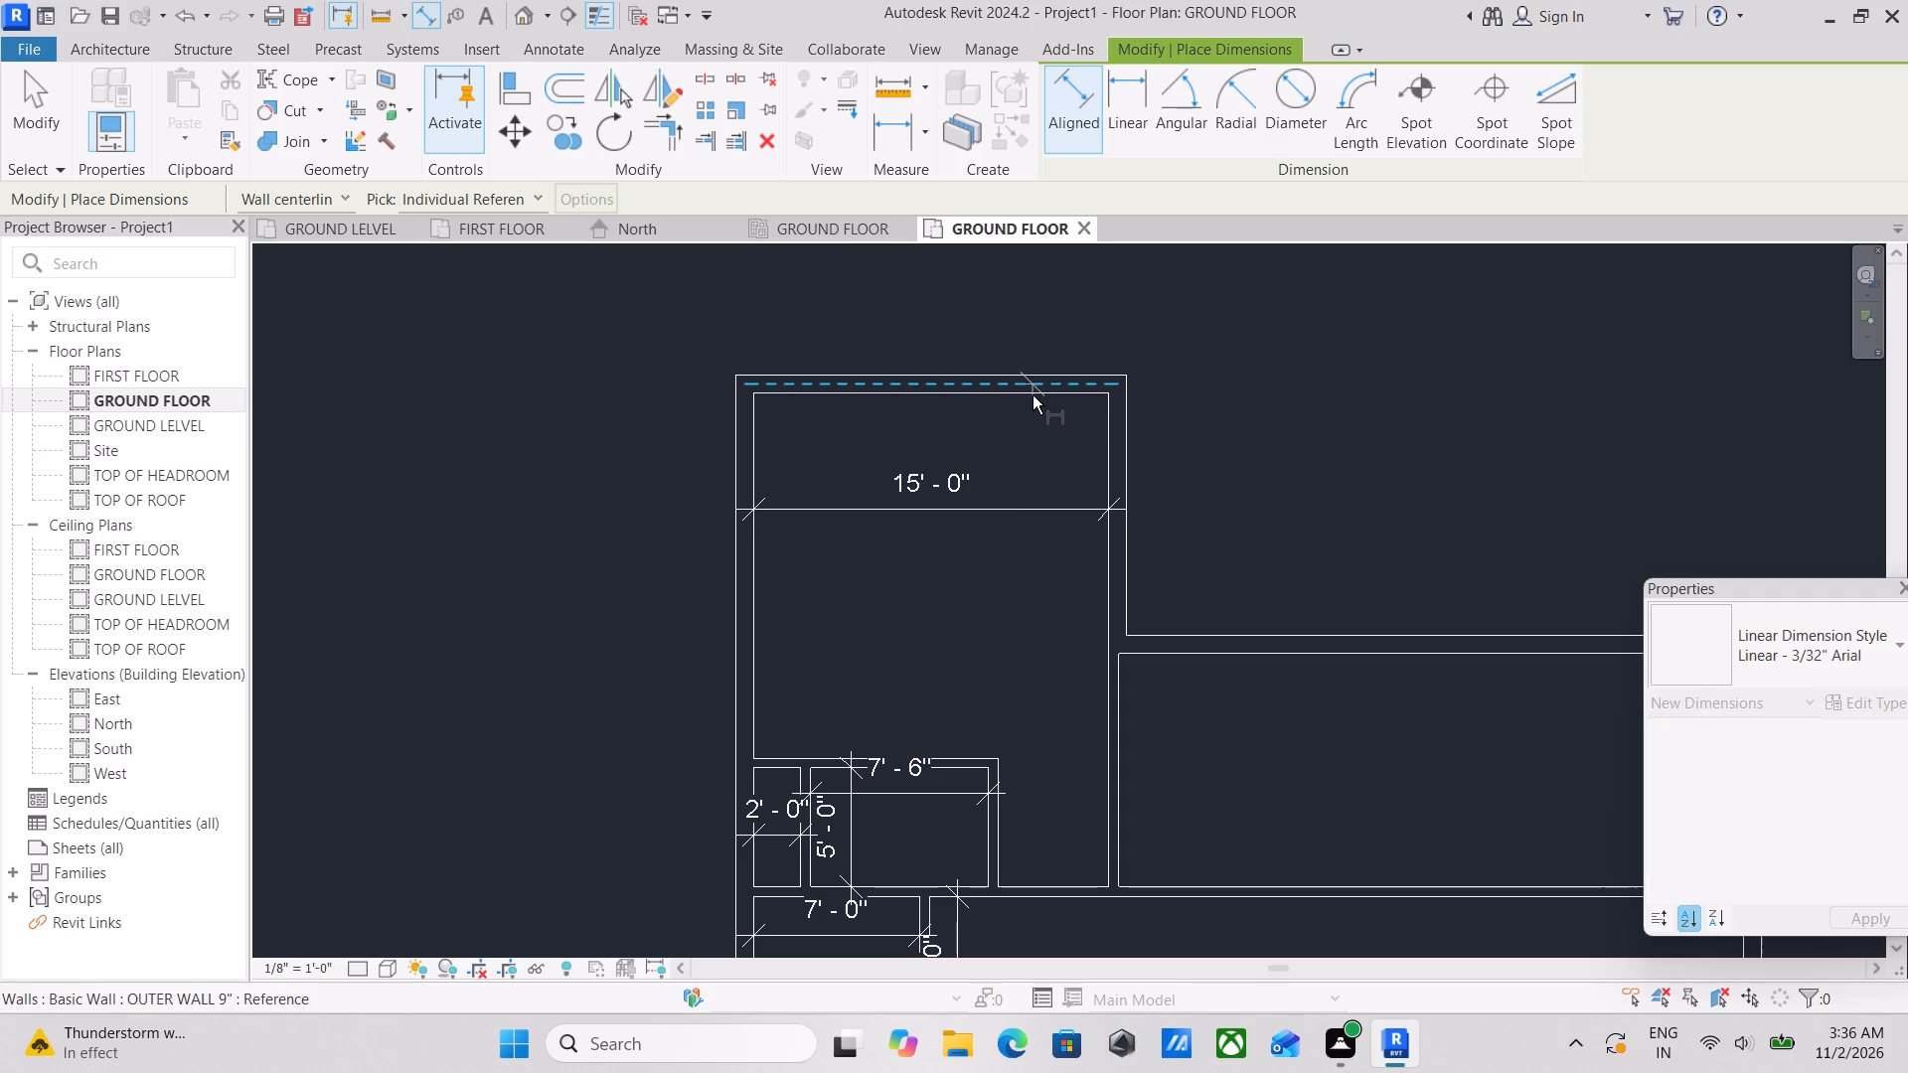
{"action": "middle_click_drag", "start_coordinate": [1084, 778], "coordinate": [1067, 655]}
{"action": "scroll", "coordinate": [1050, 700], "scroll_direction": "up", "scroll_amount": 5}
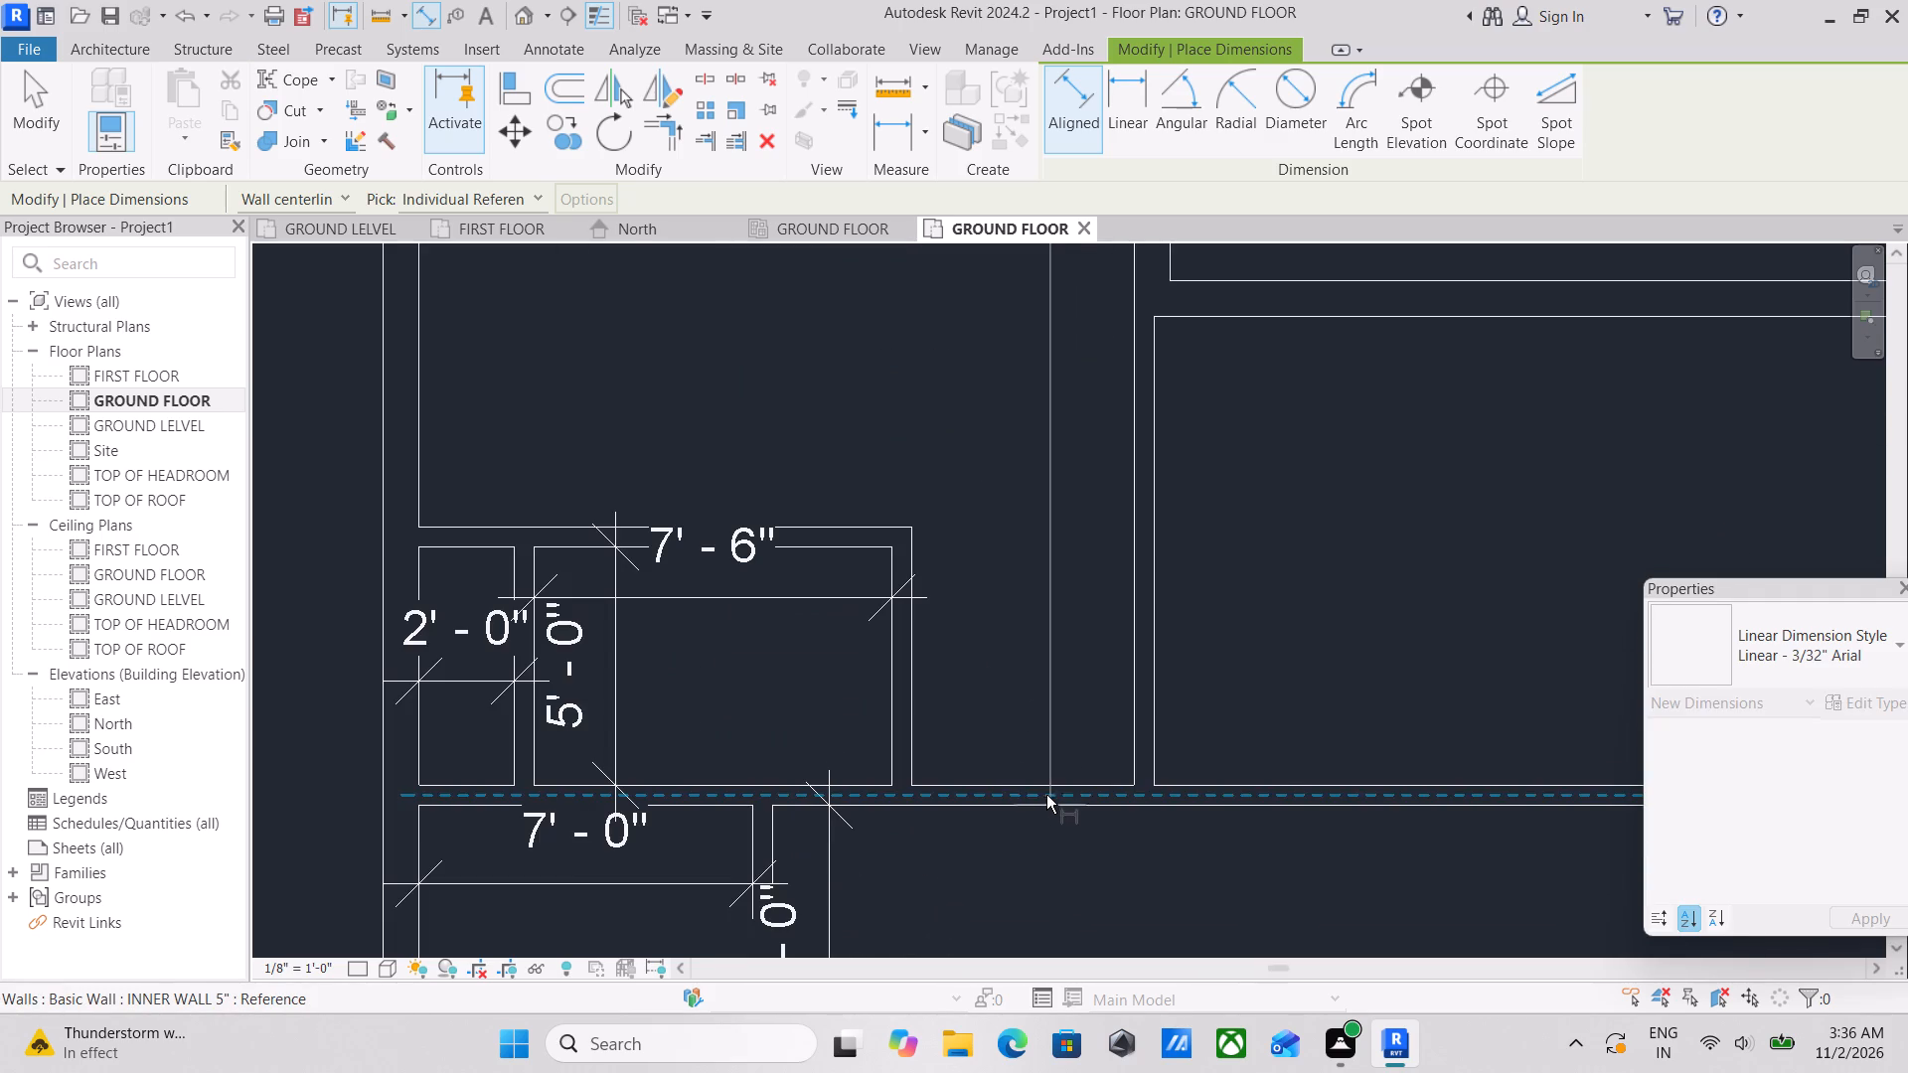
{"action": "left_click", "coordinate": [1044, 798]}
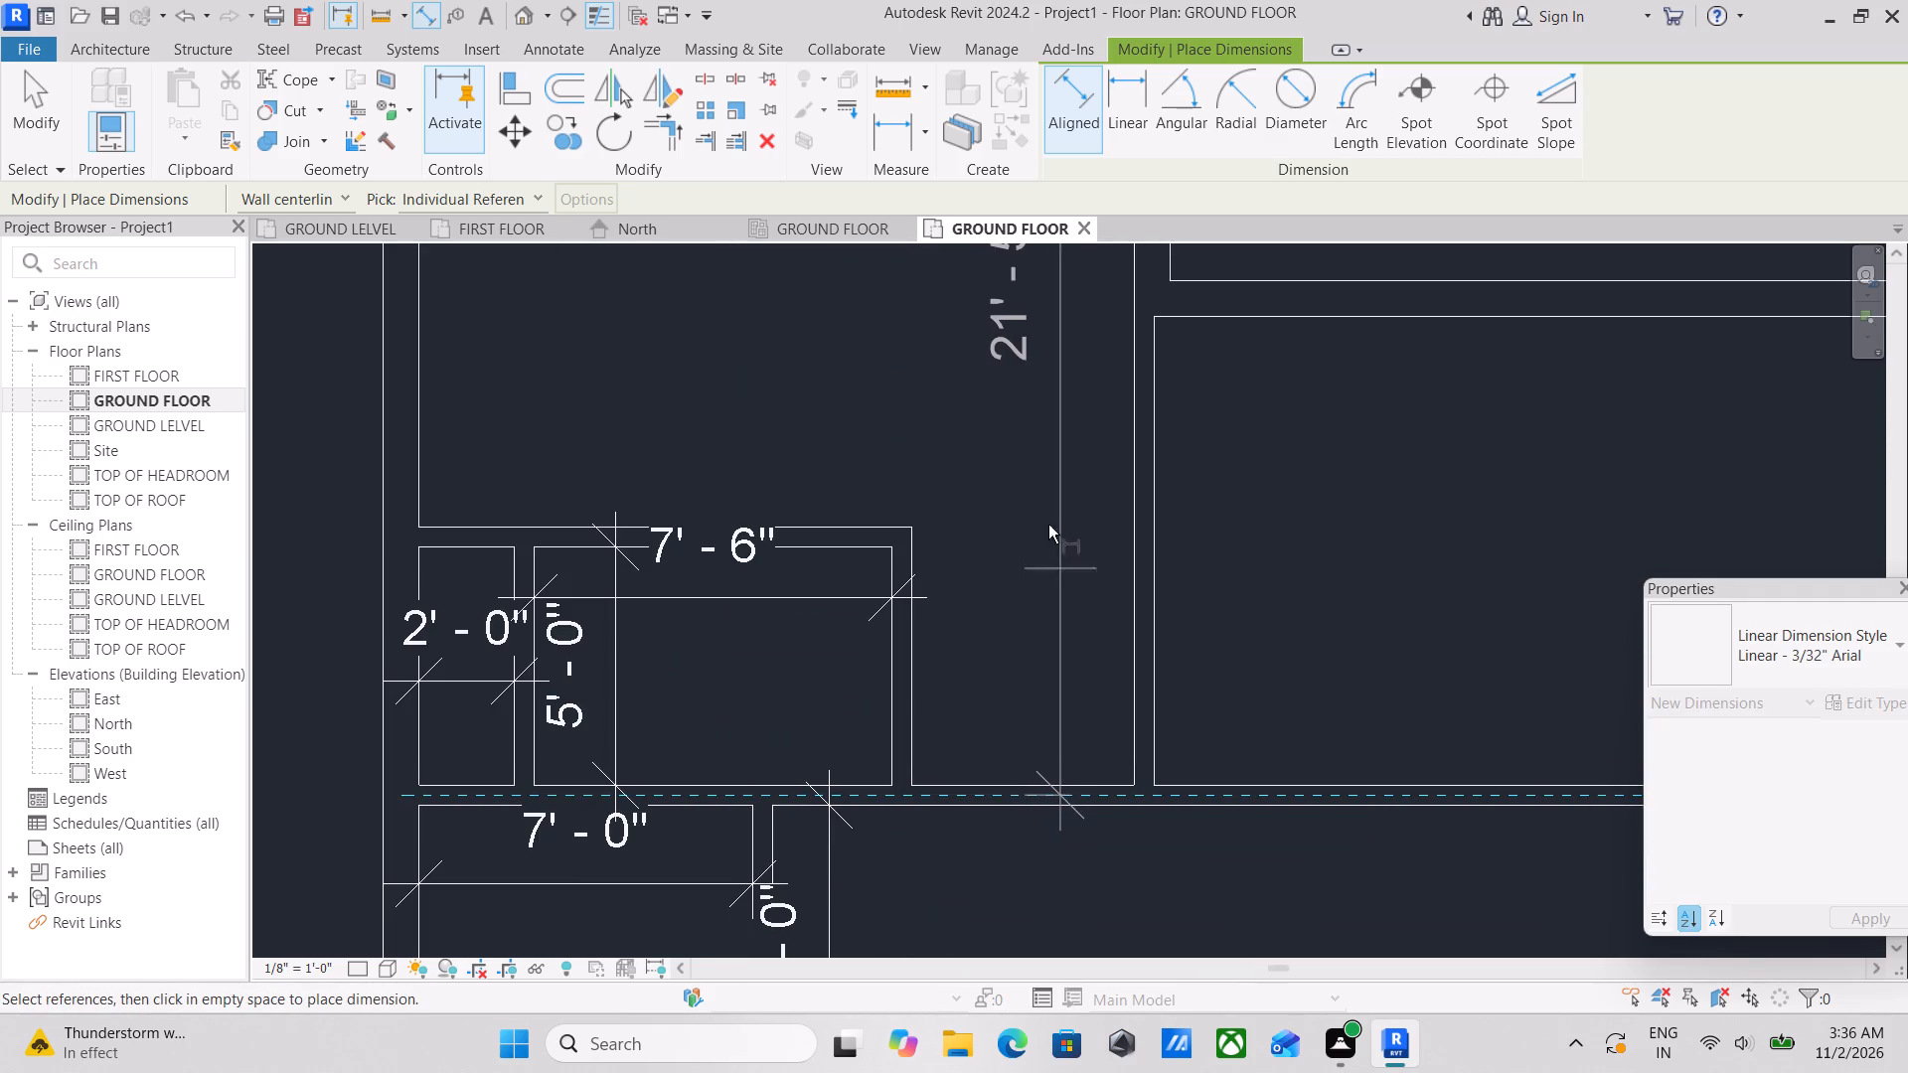
{"action": "left_click", "coordinate": [1039, 510]}
{"action": "scroll", "coordinate": [1066, 849], "scroll_direction": "up", "scroll_amount": 2}
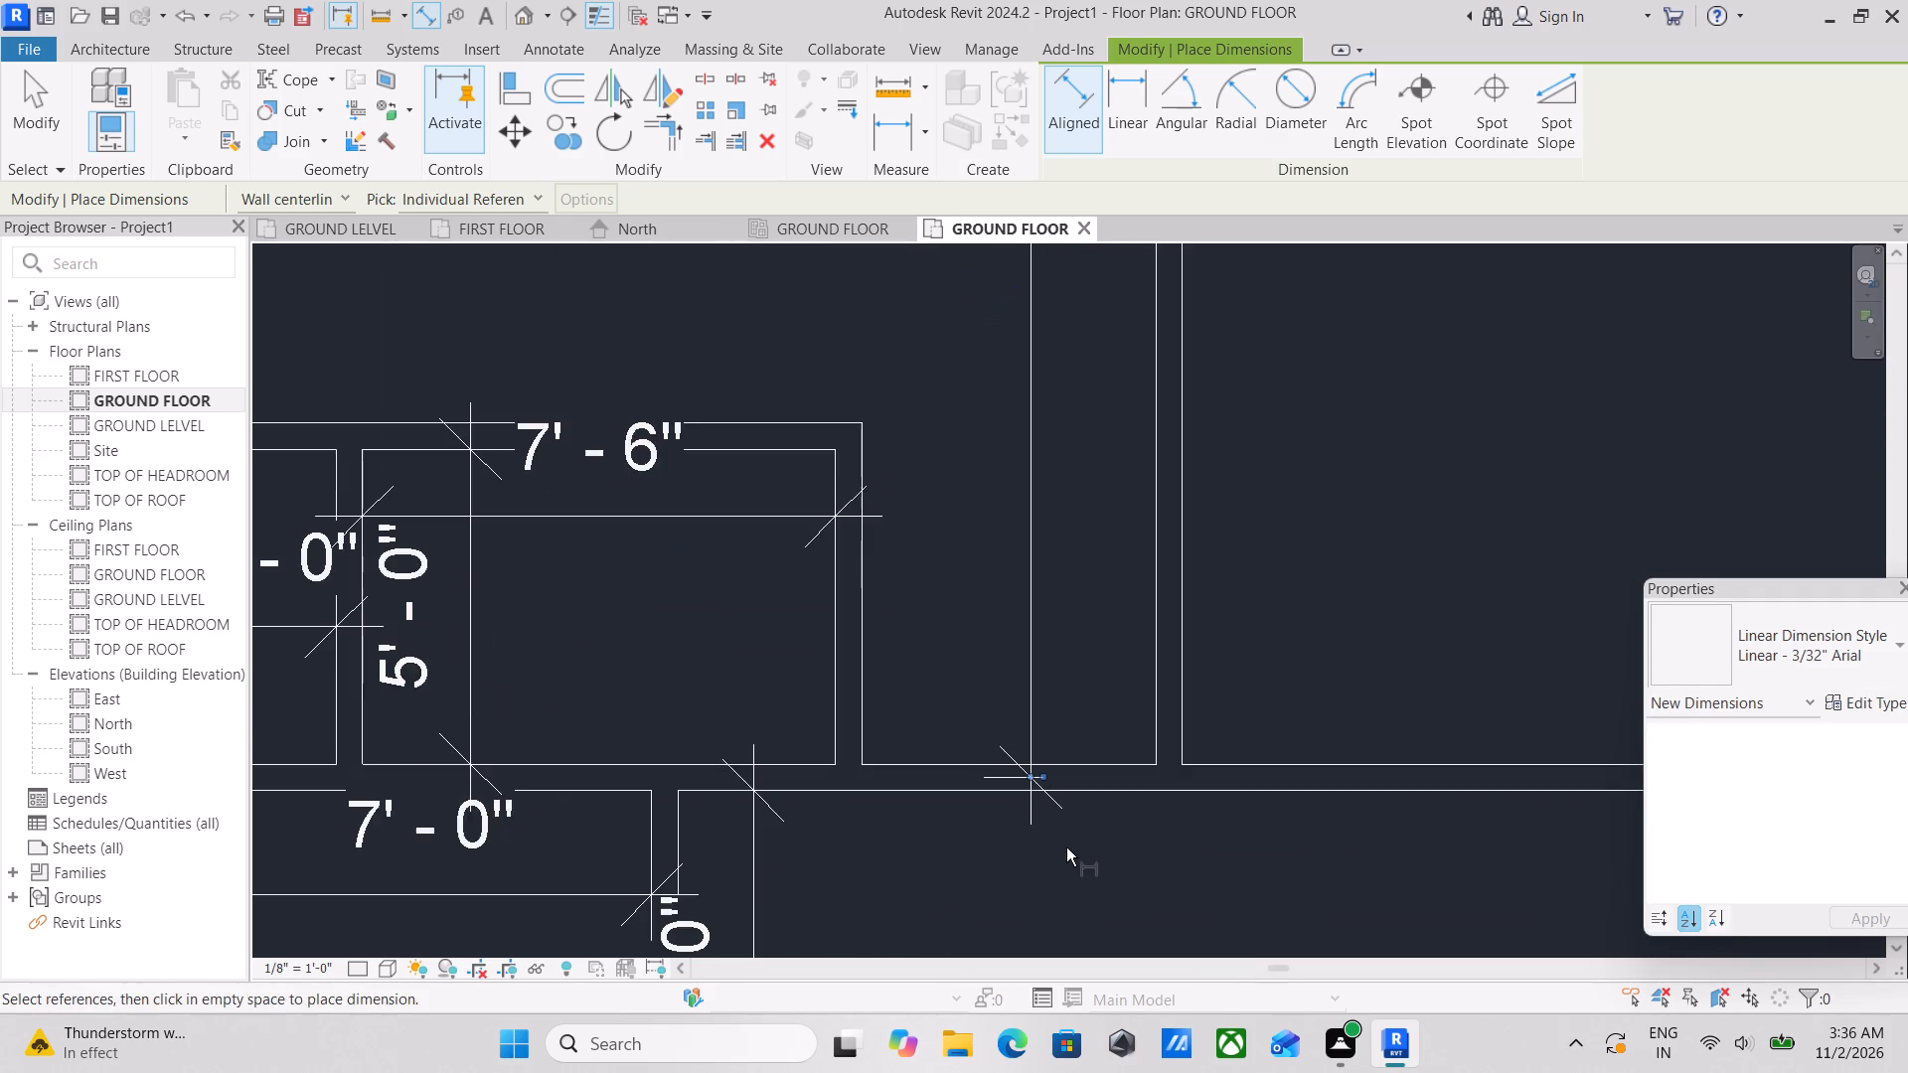
{"action": "key", "text": "Escape"}
{"action": "key", "text": "Escape"}
{"action": "scroll", "coordinate": [1045, 784], "scroll_direction": "up", "scroll_amount": 3}
{"action": "key", "text": "Escape"}
{"action": "scroll", "coordinate": [1016, 782], "scroll_direction": "up", "scroll_amount": 8}
{"action": "key", "text": "Escape"}
{"action": "key", "text": "Escape"}
Shift the vertical dimension's south witness line to the north face of the 5" inner wall.
{"action": "scroll", "coordinate": [1088, 760], "scroll_direction": "up", "scroll_amount": 4}
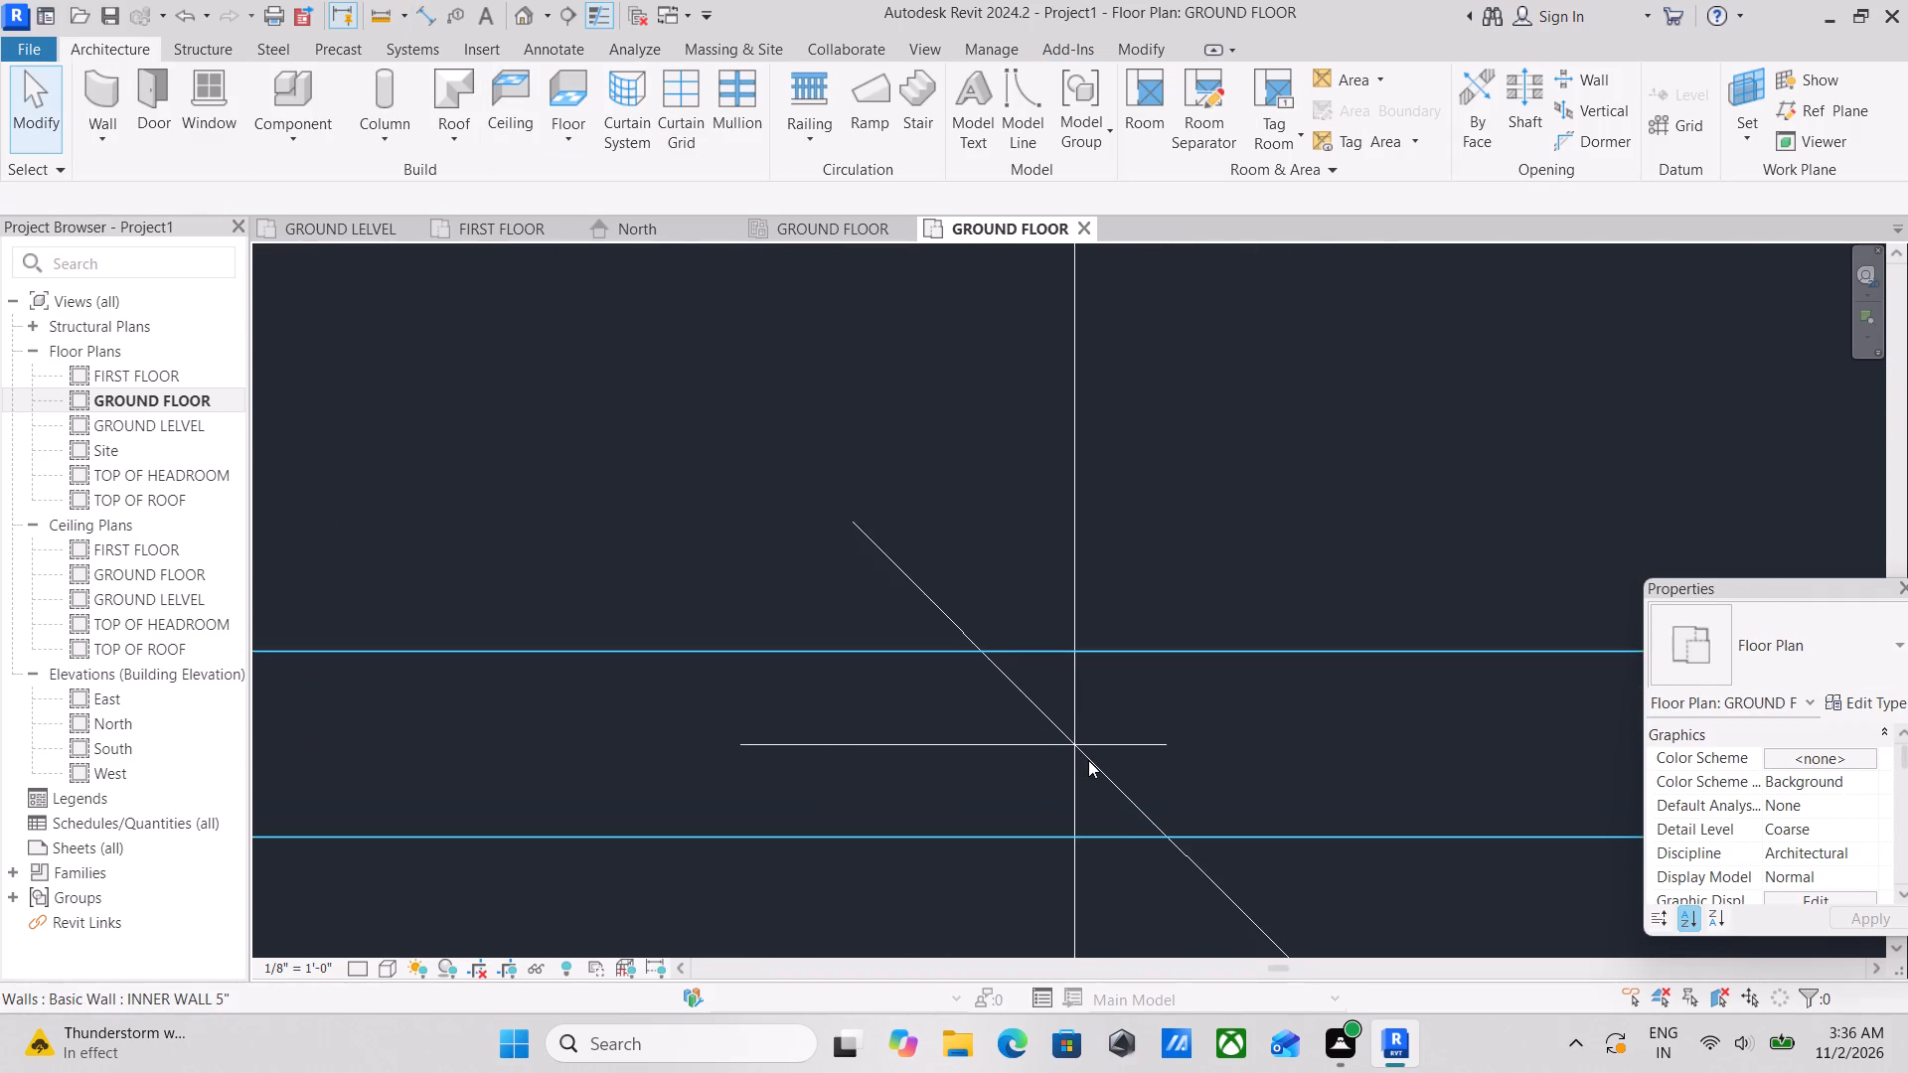
{"action": "scroll", "coordinate": [1065, 841], "scroll_direction": "down", "scroll_amount": 5}
{"action": "middle_click_drag", "start_coordinate": [1084, 566], "coordinate": [1091, 531]}
{"action": "scroll", "coordinate": [1091, 533], "scroll_direction": "up", "scroll_amount": 1}
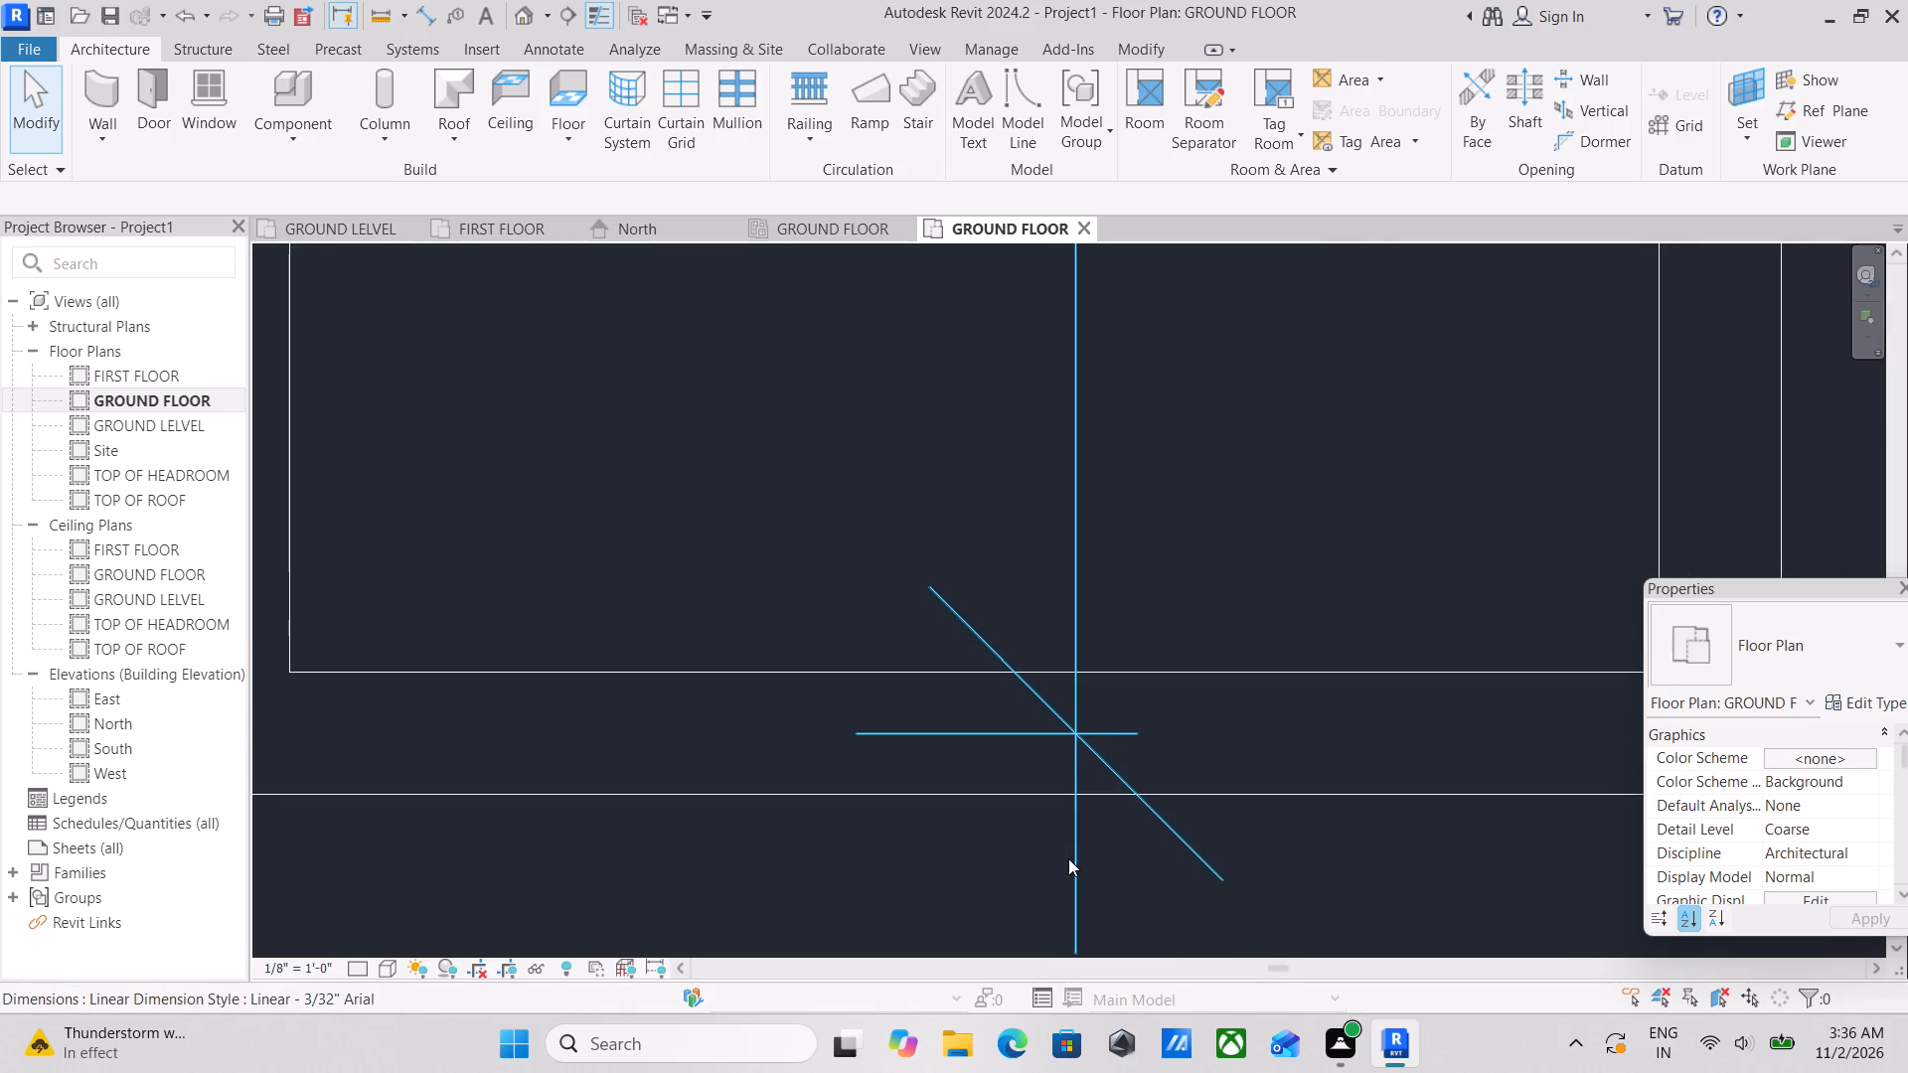
{"action": "left_click", "coordinate": [1068, 858]}
{"action": "scroll", "coordinate": [1091, 782], "scroll_direction": "up", "scroll_amount": 8}
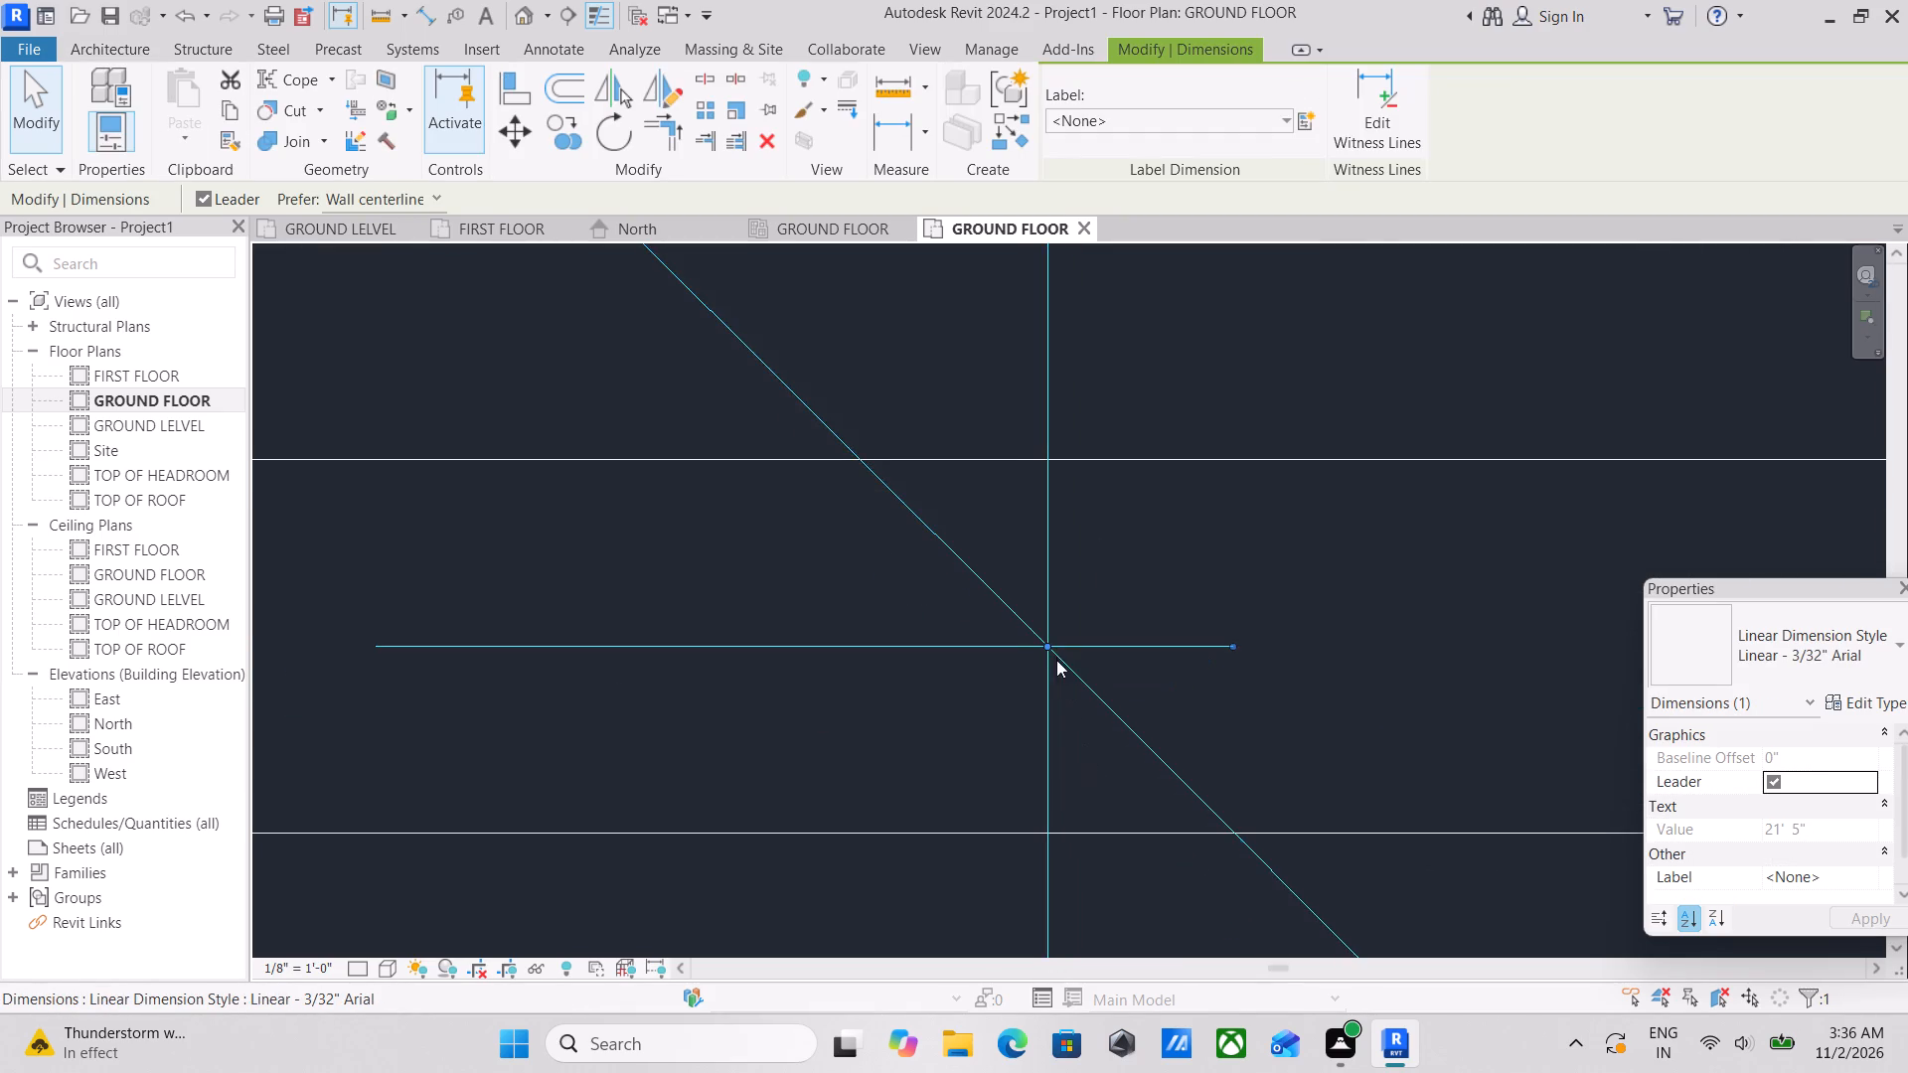
{"action": "left_click", "coordinate": [1042, 640]}
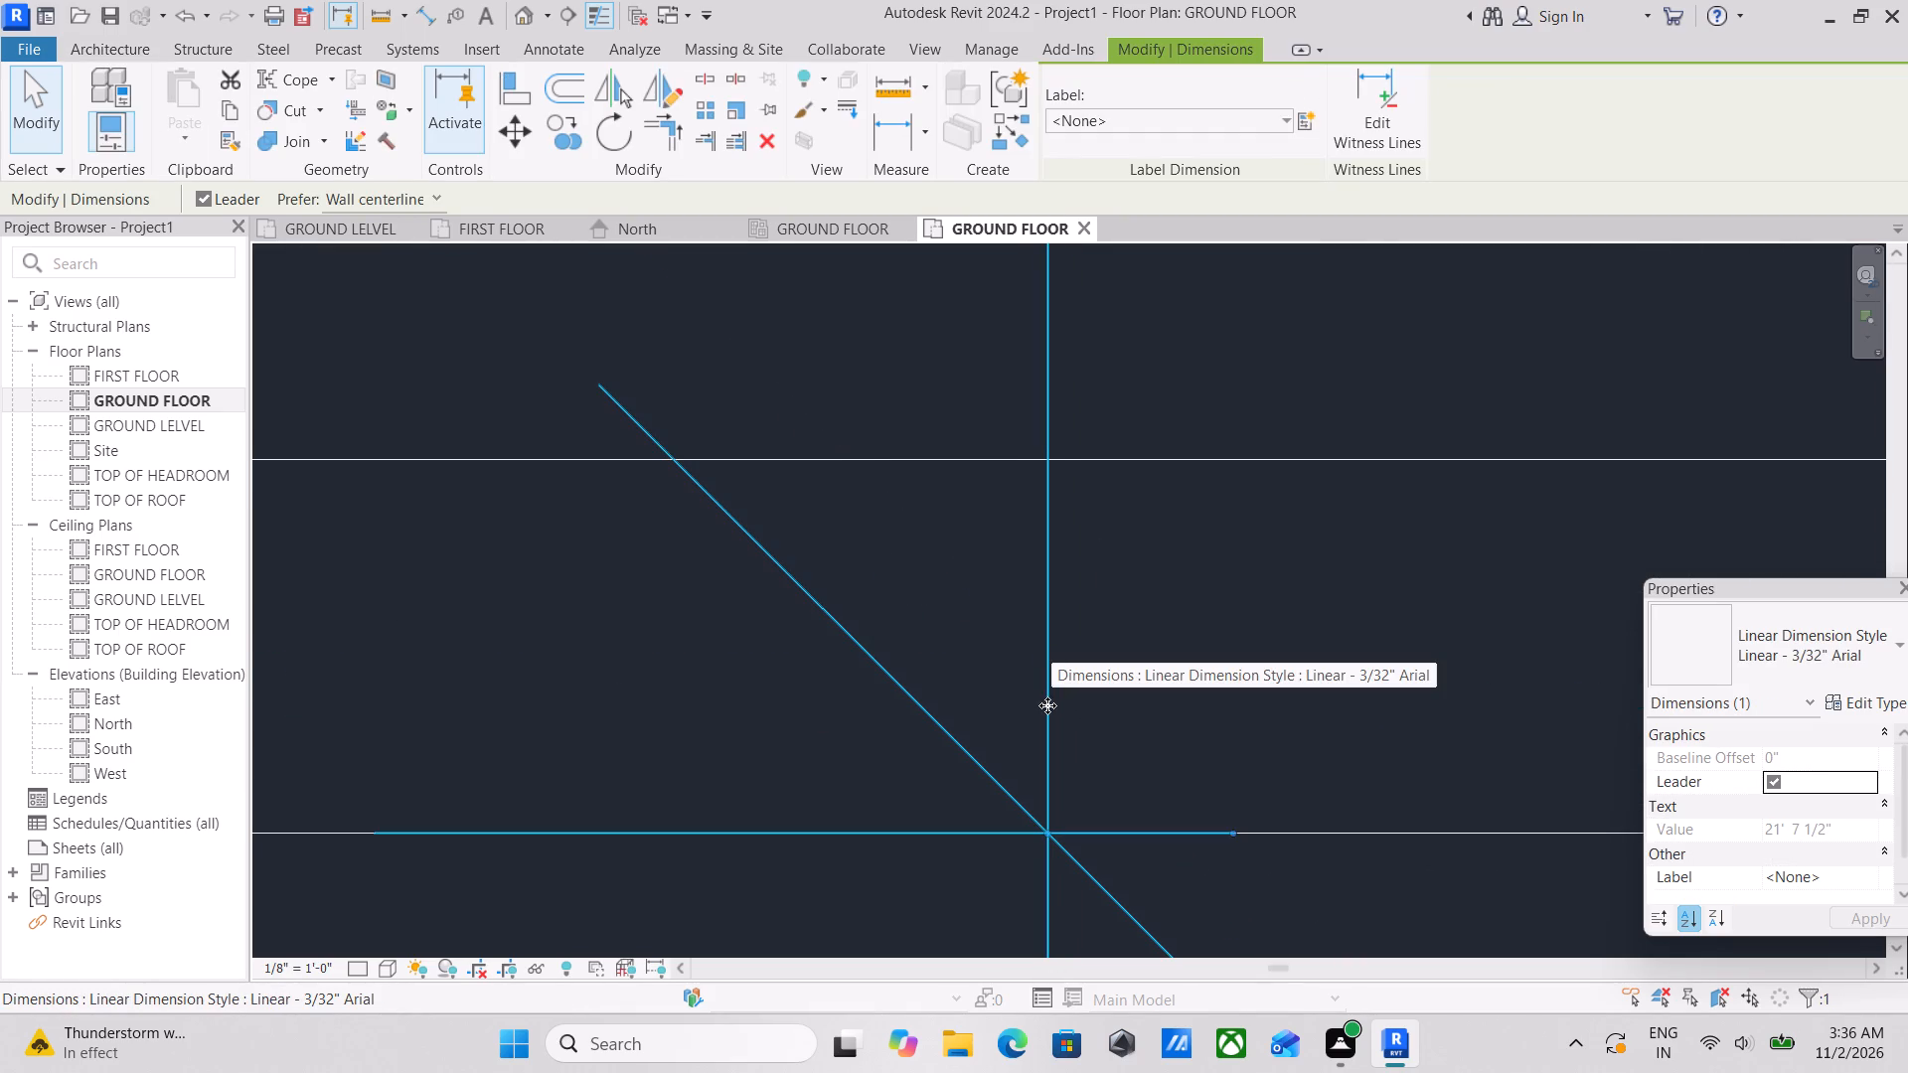
{"action": "left_click", "coordinate": [1049, 835]}
Shift the north witness line of the large north room's vertical dimension to the inner face of the north 9" outer wall.
{"action": "scroll", "coordinate": [1076, 797], "scroll_direction": "down", "scroll_amount": 5}
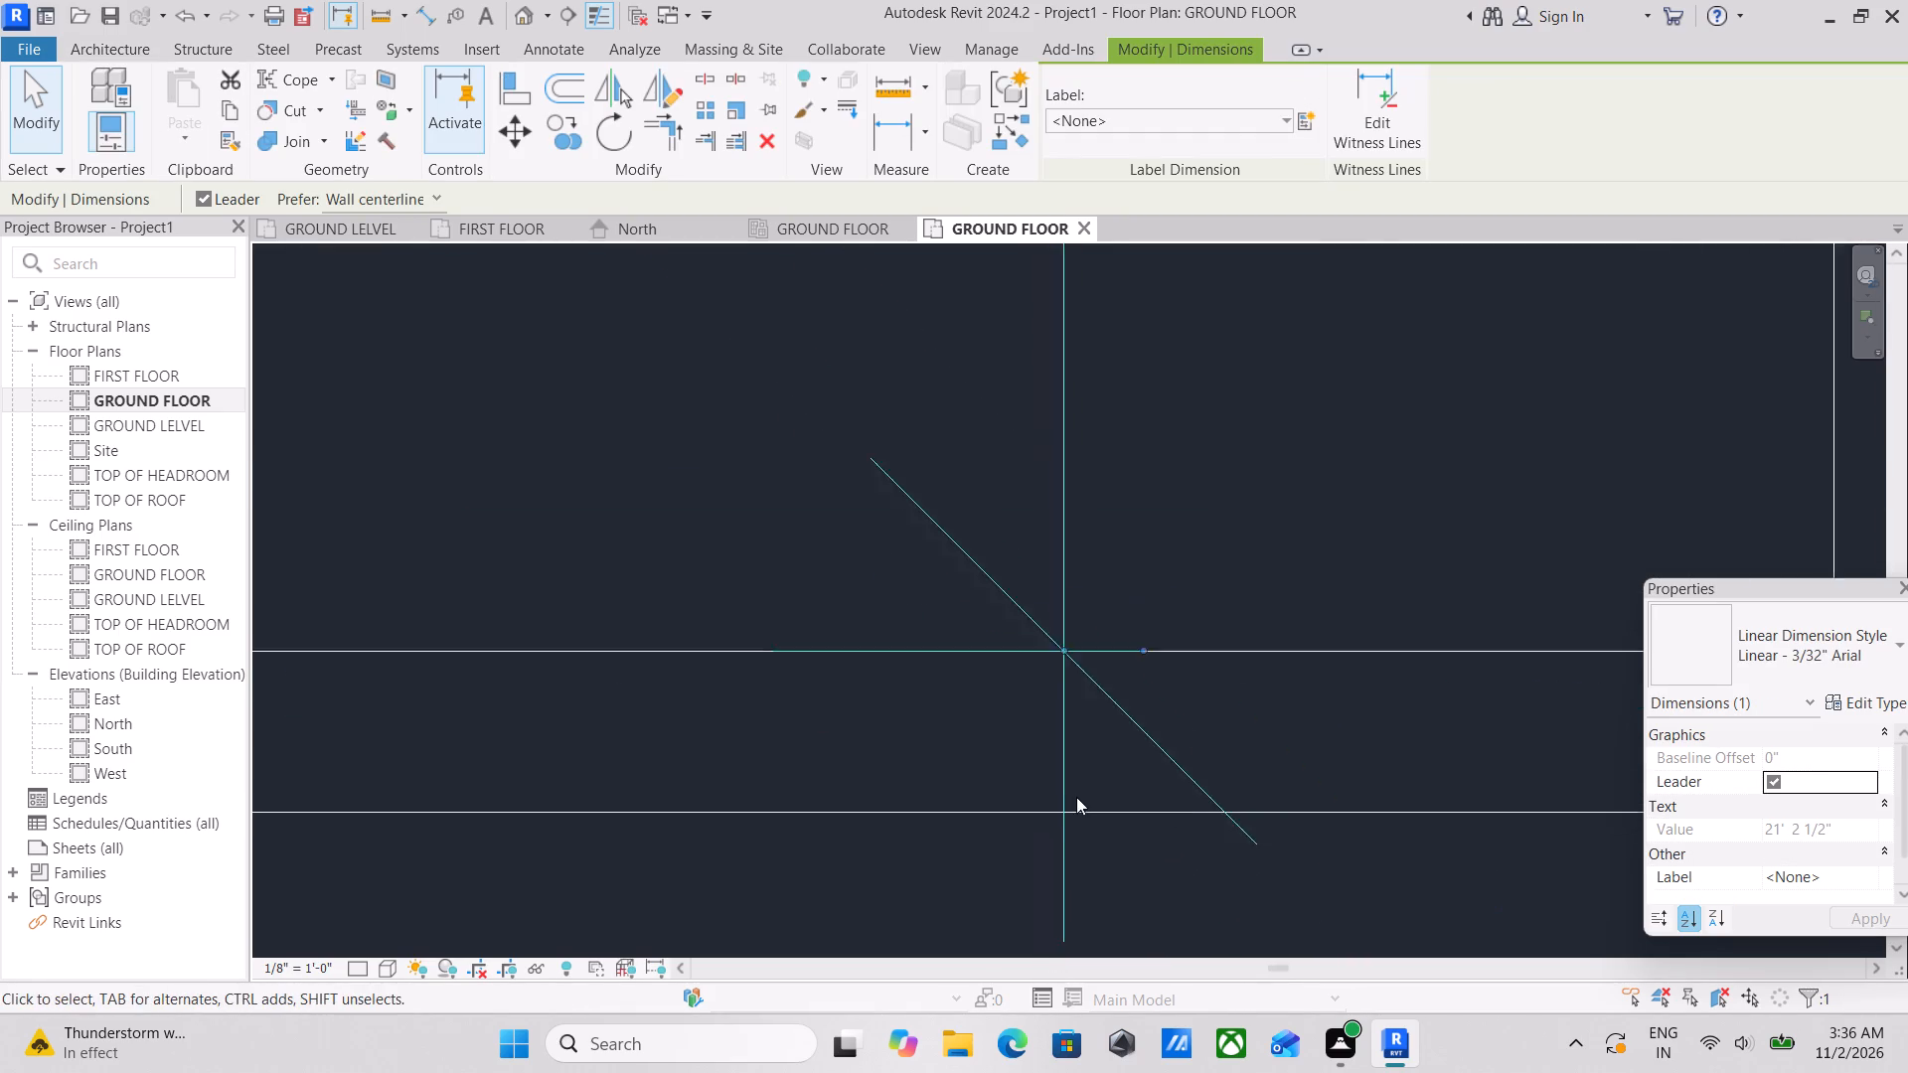
{"action": "scroll", "coordinate": [1076, 797], "scroll_direction": "down", "scroll_amount": 7}
{"action": "scroll", "coordinate": [1110, 546], "scroll_direction": "down", "scroll_amount": 4}
{"action": "middle_click_drag", "start_coordinate": [1110, 546], "coordinate": [1098, 912]}
{"action": "scroll", "coordinate": [1098, 914], "scroll_direction": "up", "scroll_amount": 1}
{"action": "scroll", "coordinate": [1083, 706], "scroll_direction": "down", "scroll_amount": 11}
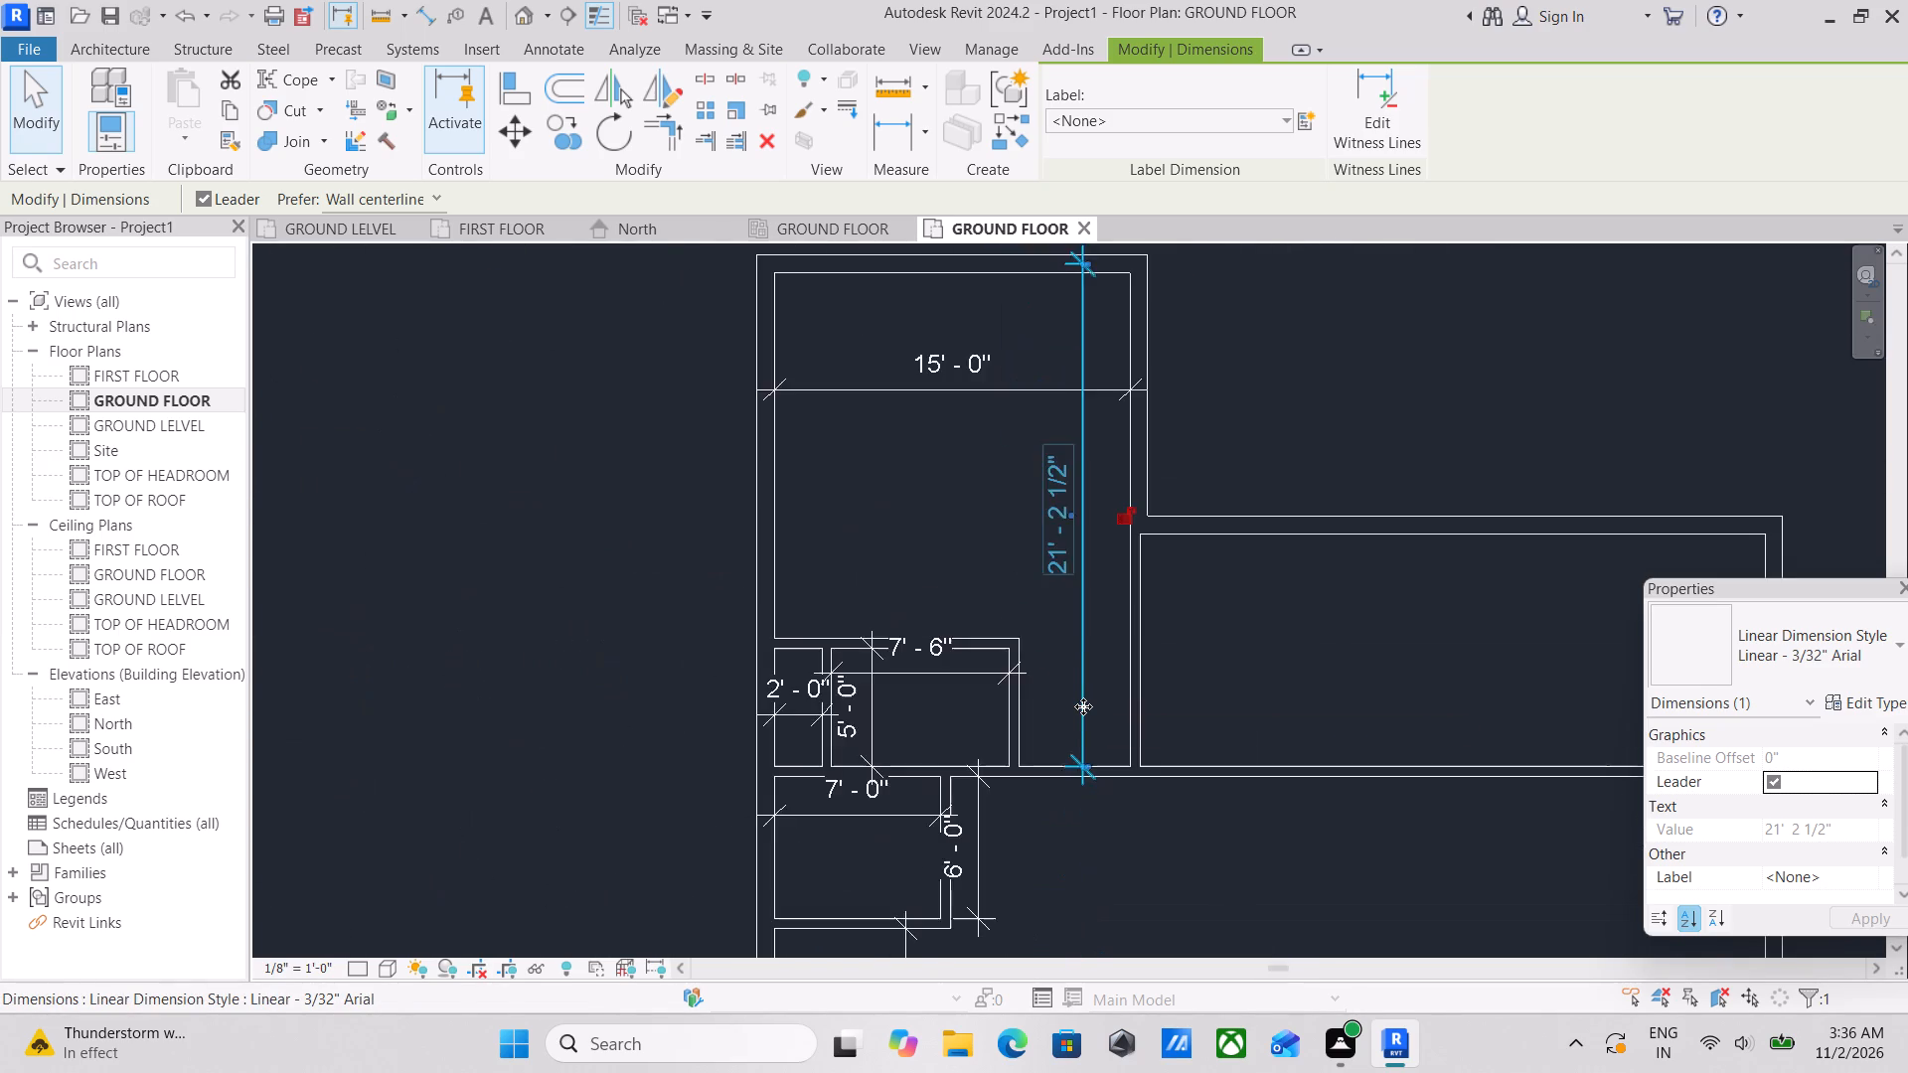
{"action": "middle_click_drag", "start_coordinate": [1083, 706], "coordinate": [1063, 1072]}
{"action": "scroll", "coordinate": [1068, 665], "scroll_direction": "up", "scroll_amount": 8}
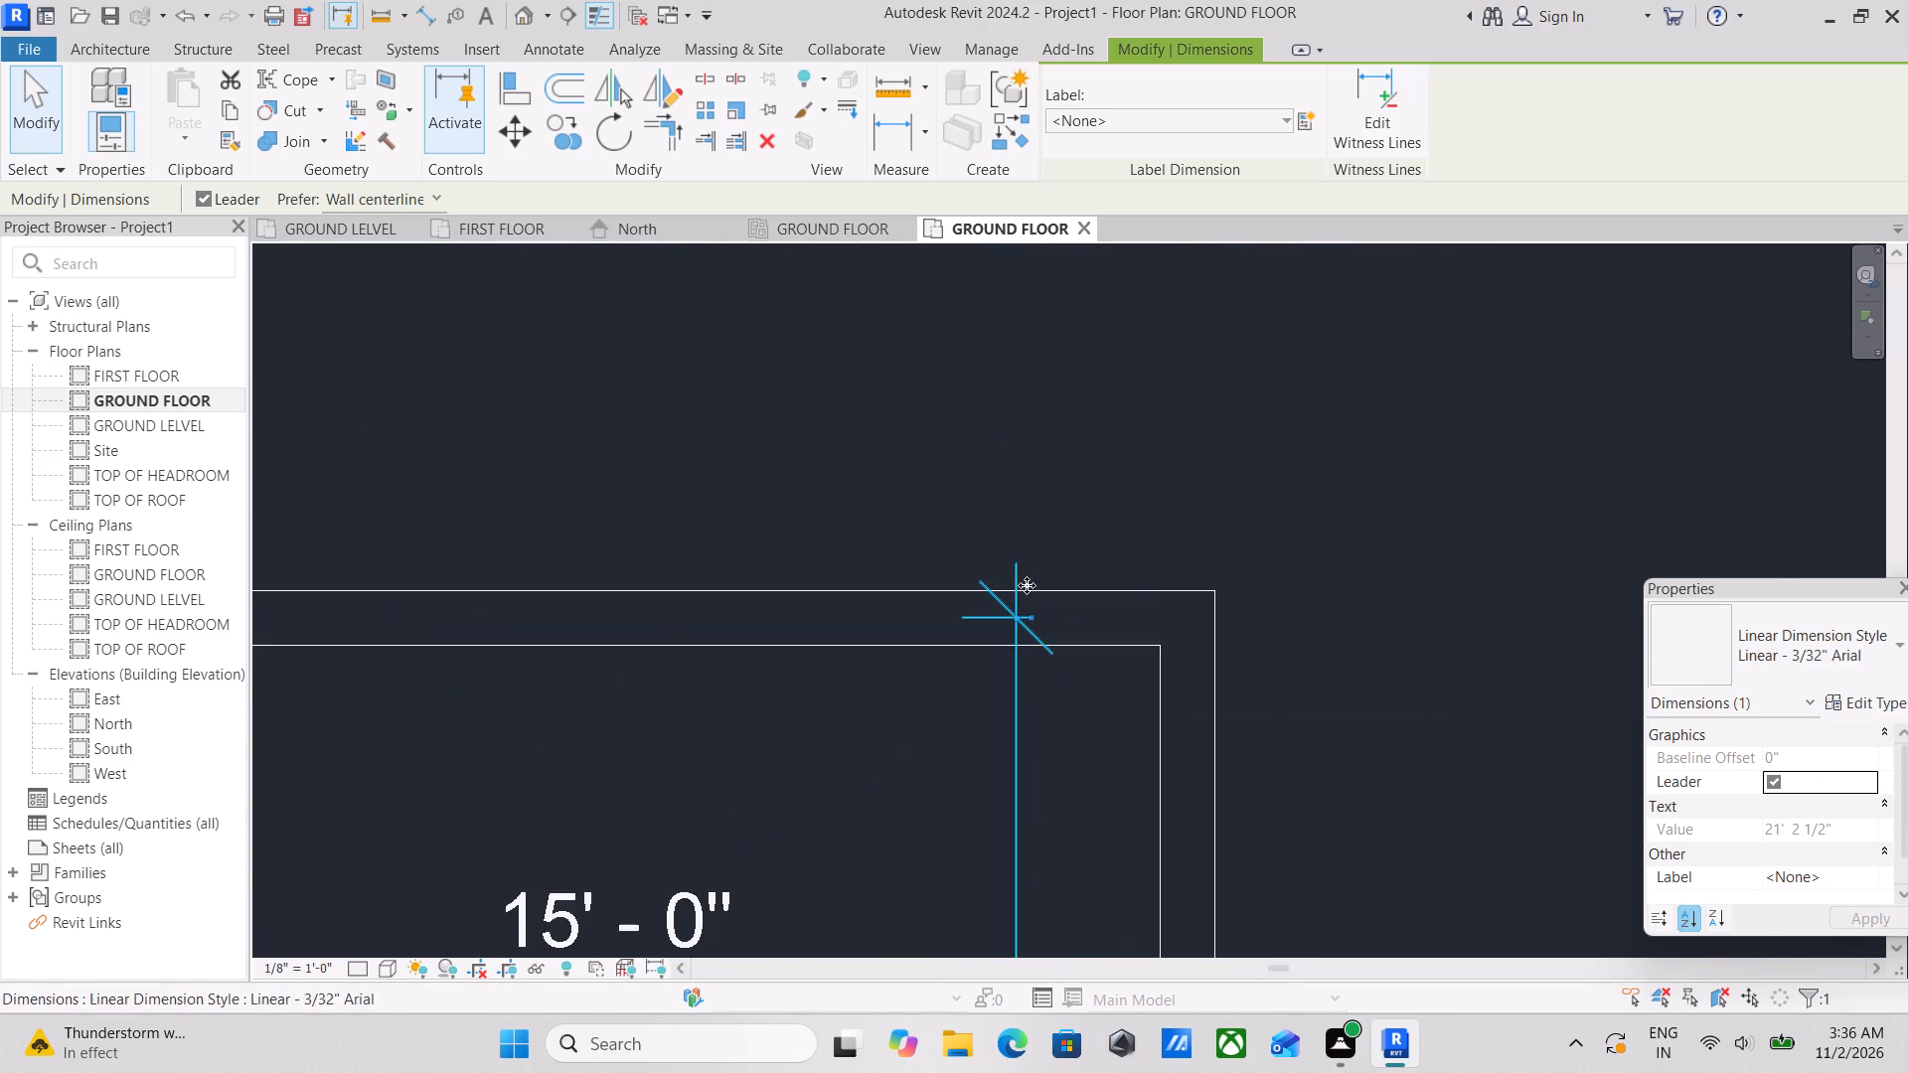
{"action": "scroll", "coordinate": [1027, 585], "scroll_direction": "up", "scroll_amount": 8}
{"action": "scroll", "coordinate": [989, 676], "scroll_direction": "up", "scroll_amount": 4}
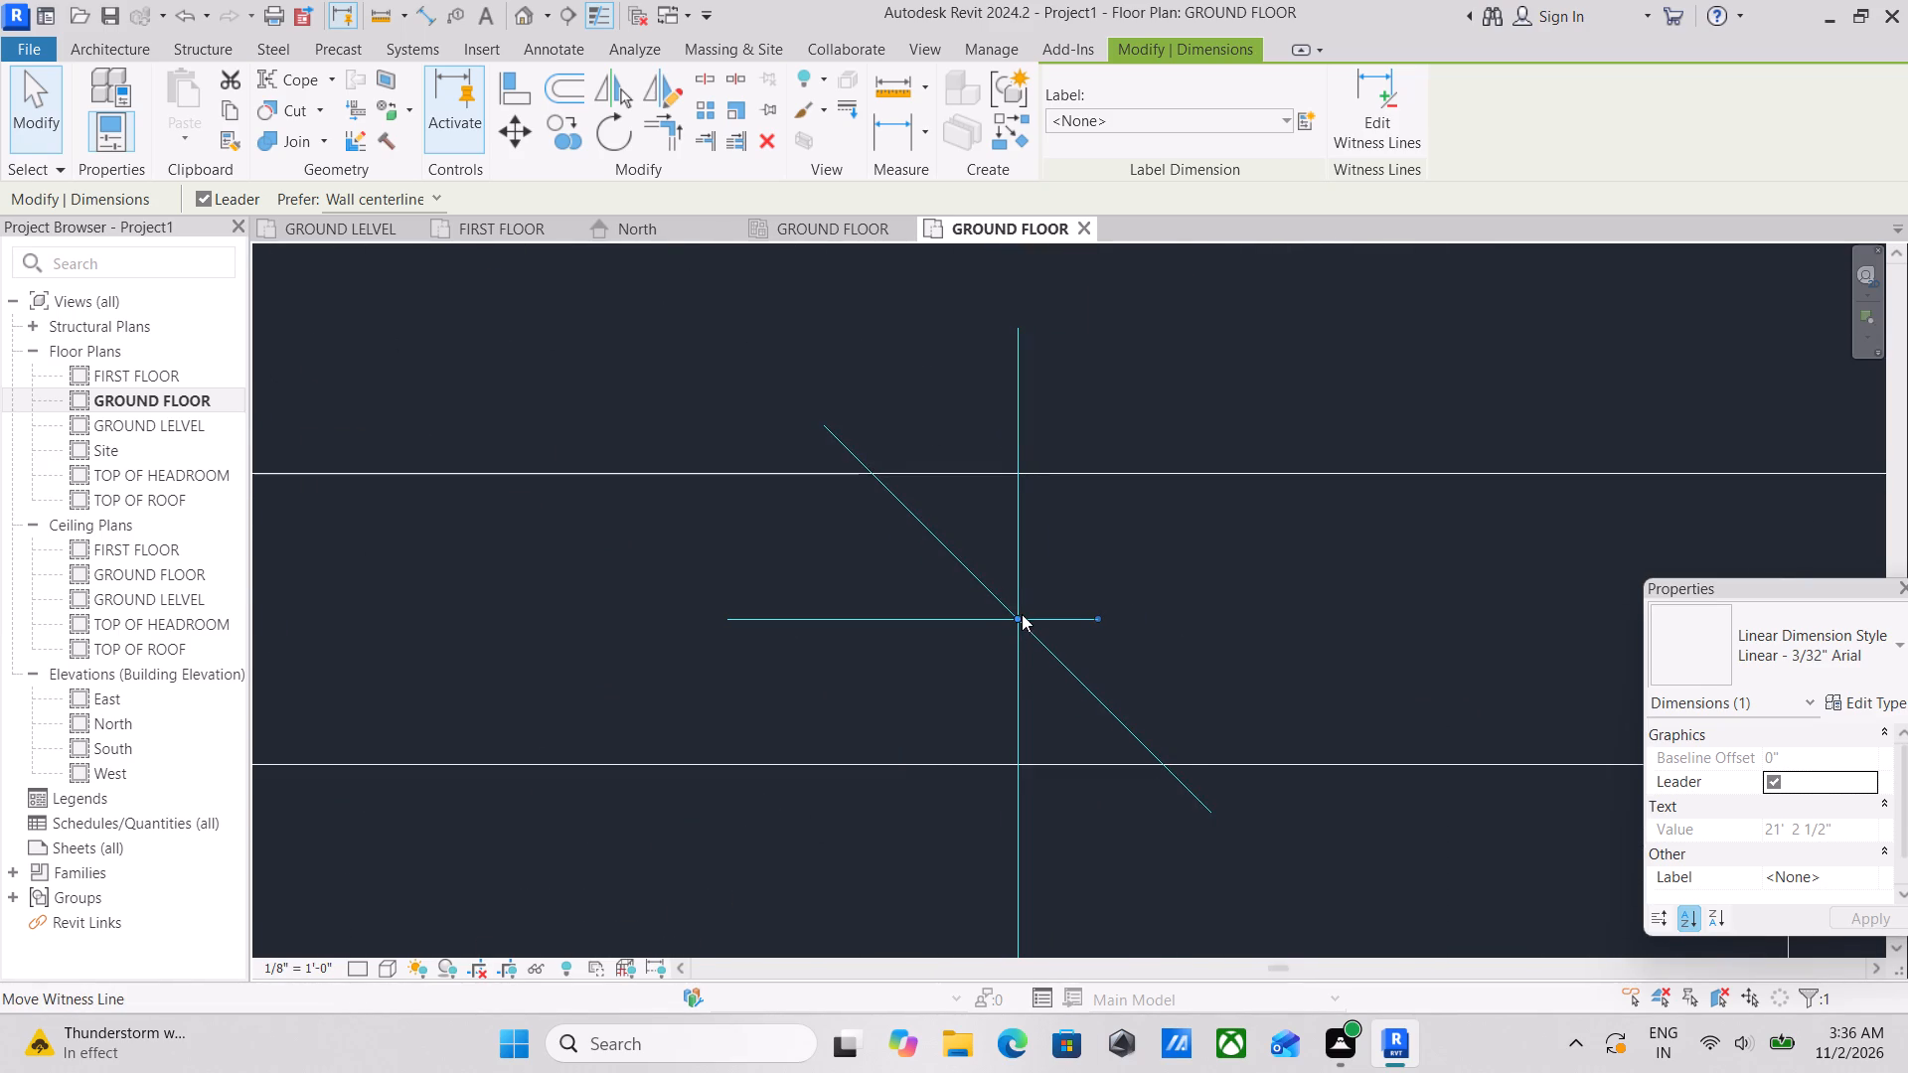
{"action": "left_click", "coordinate": [1019, 617]}
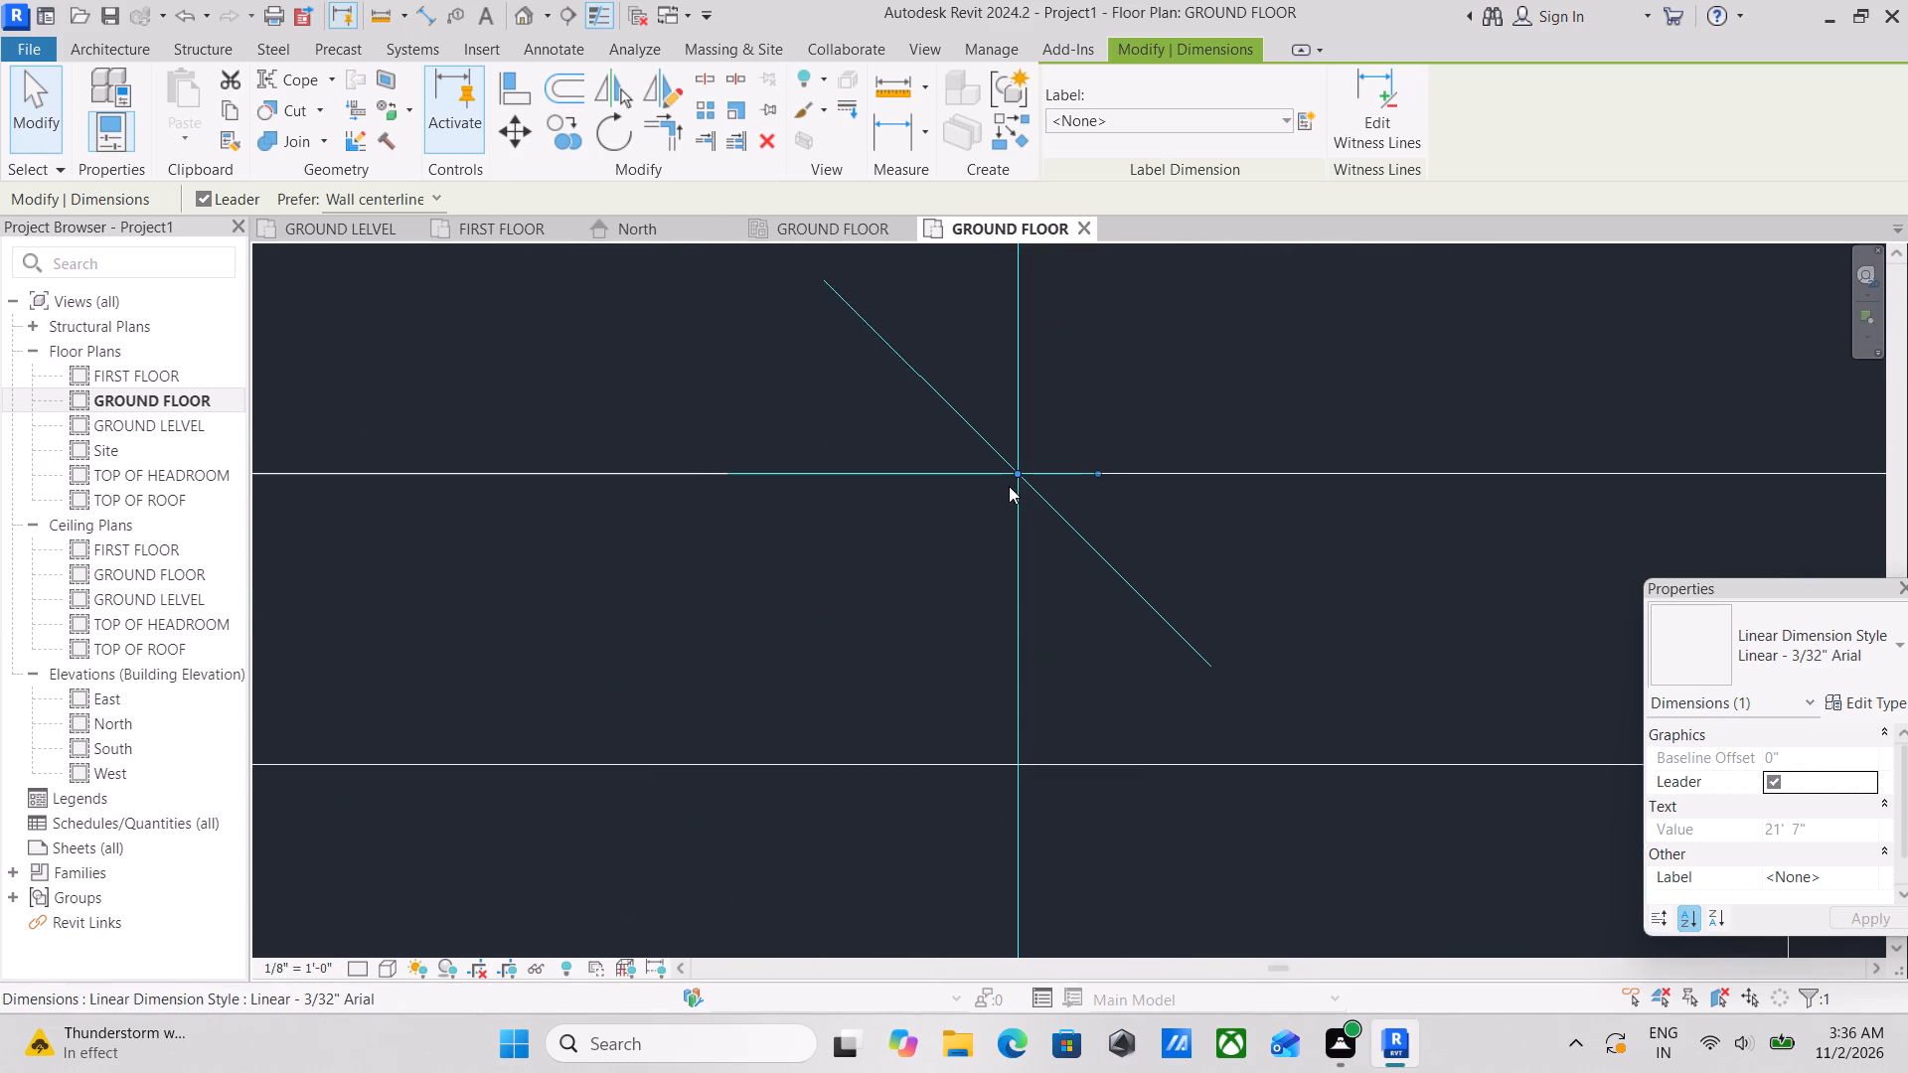
{"action": "left_click", "coordinate": [1019, 470]}
Set the large north room's vertical clear length to 14' by moving its north 9" outer wall, and deselect the wall.
{"action": "scroll", "coordinate": [1050, 633], "scroll_direction": "down", "scroll_amount": 10}
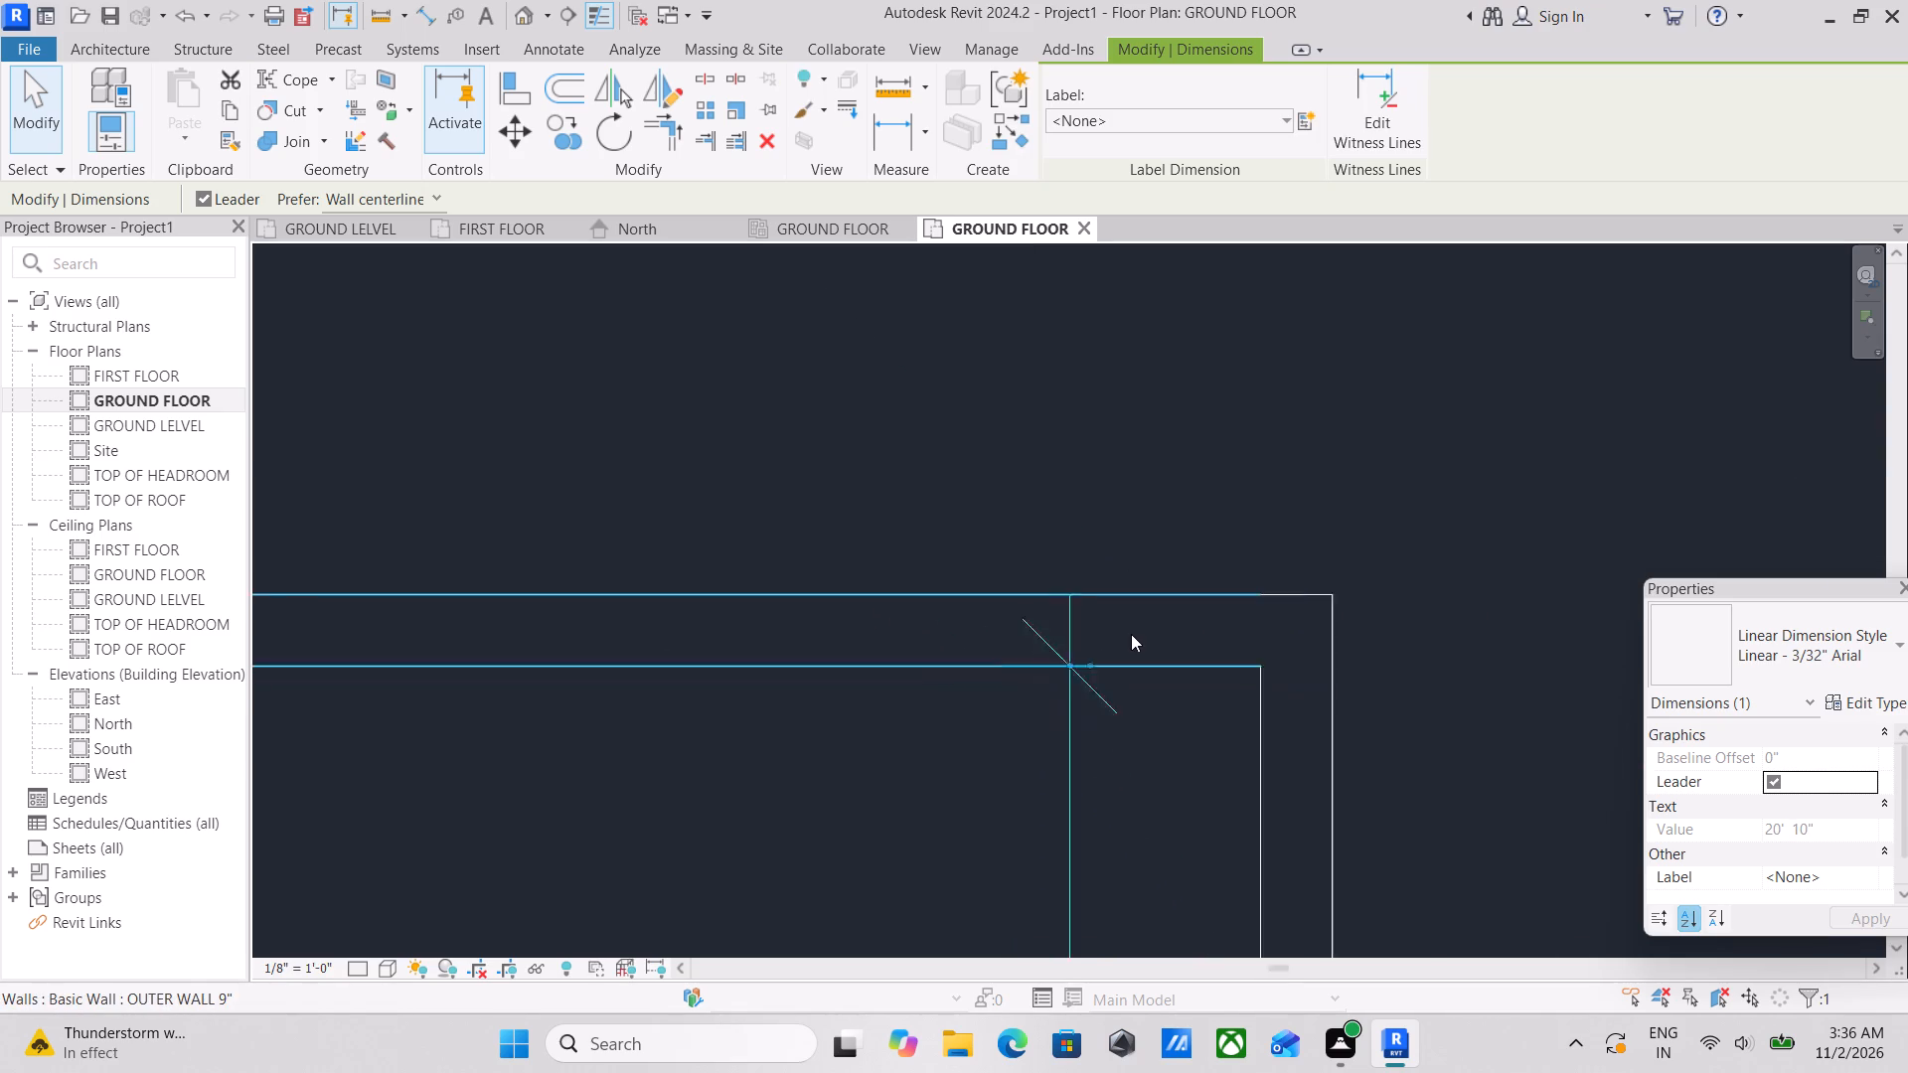
{"action": "scroll", "coordinate": [1131, 634], "scroll_direction": "down", "scroll_amount": 10}
{"action": "middle_click_drag", "start_coordinate": [1118, 653], "coordinate": [1086, 457]}
{"action": "scroll", "coordinate": [1049, 701], "scroll_direction": "down", "scroll_amount": 2}
{"action": "middle_click_drag", "start_coordinate": [1043, 696], "coordinate": [1017, 520]}
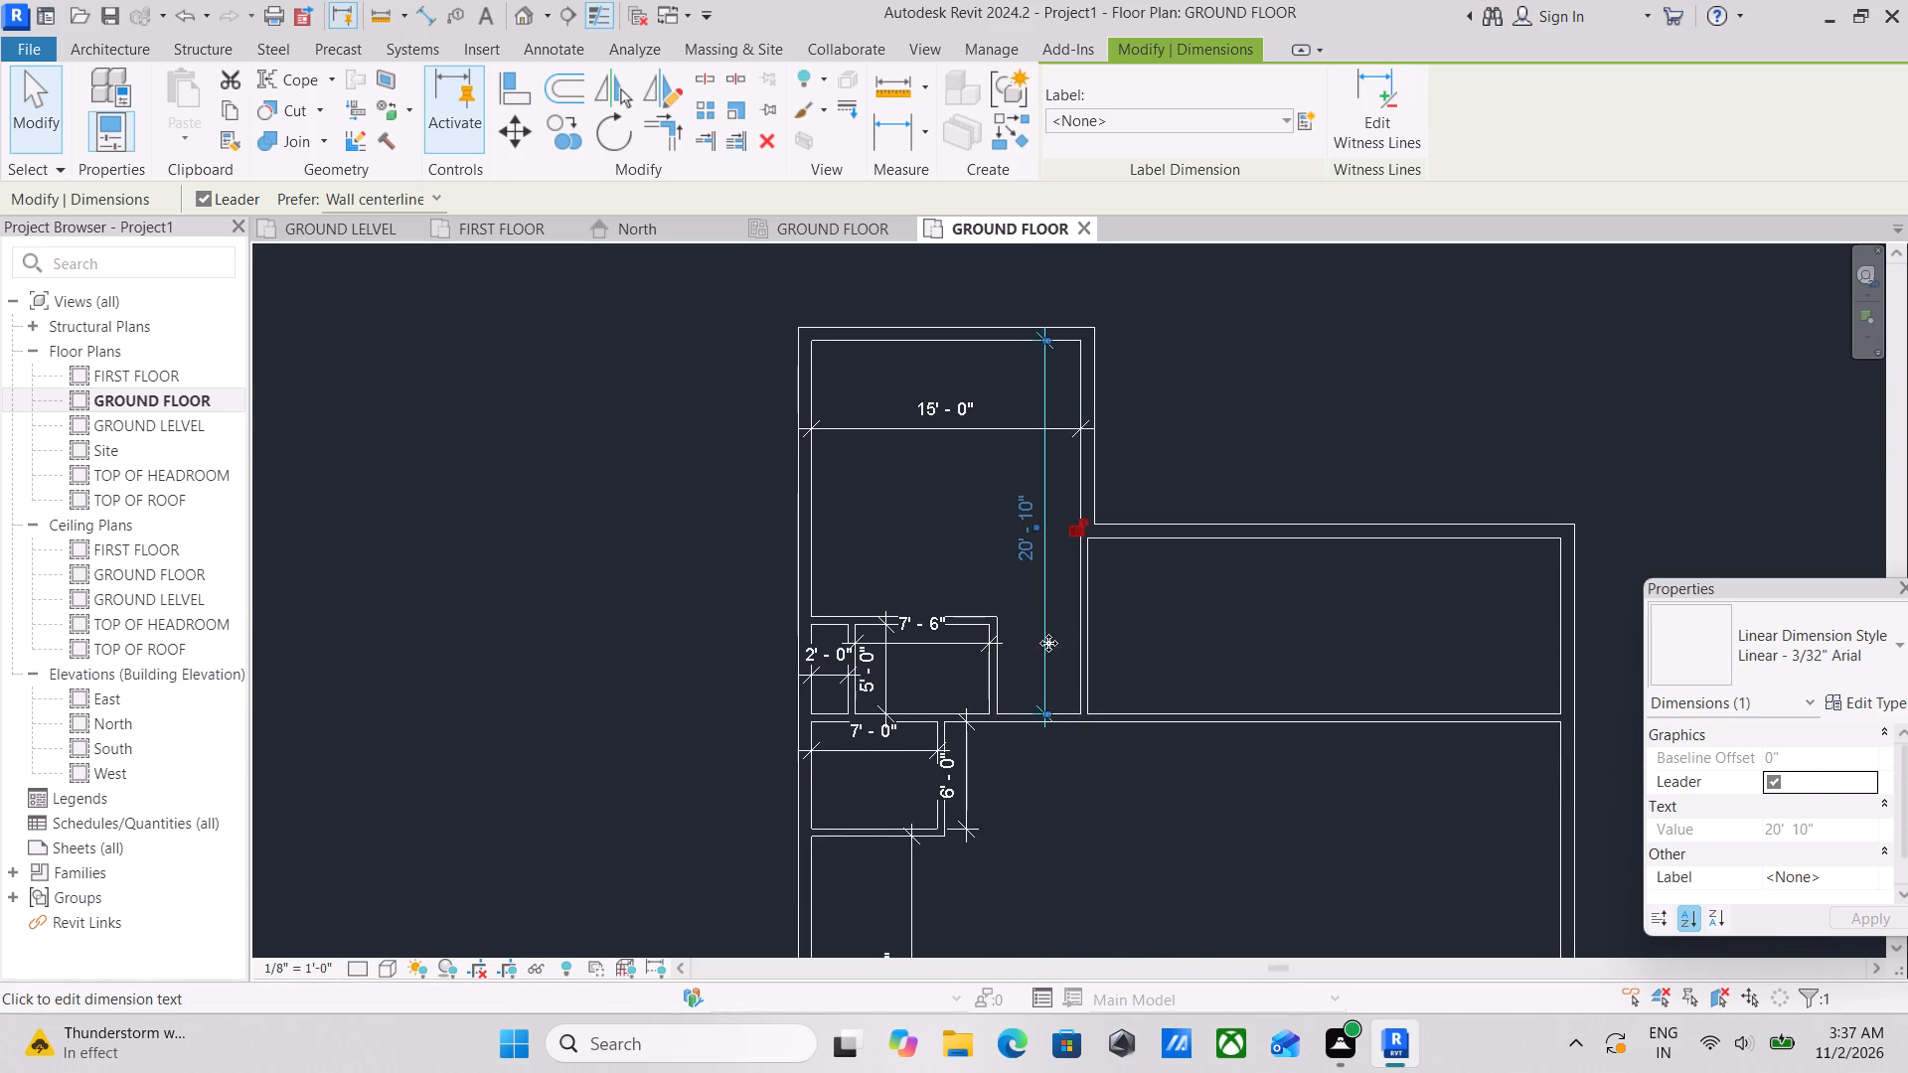
{"action": "scroll", "coordinate": [1051, 686], "scroll_direction": "up", "scroll_amount": 4}
{"action": "scroll", "coordinate": [1060, 681], "scroll_direction": "down", "scroll_amount": 2}
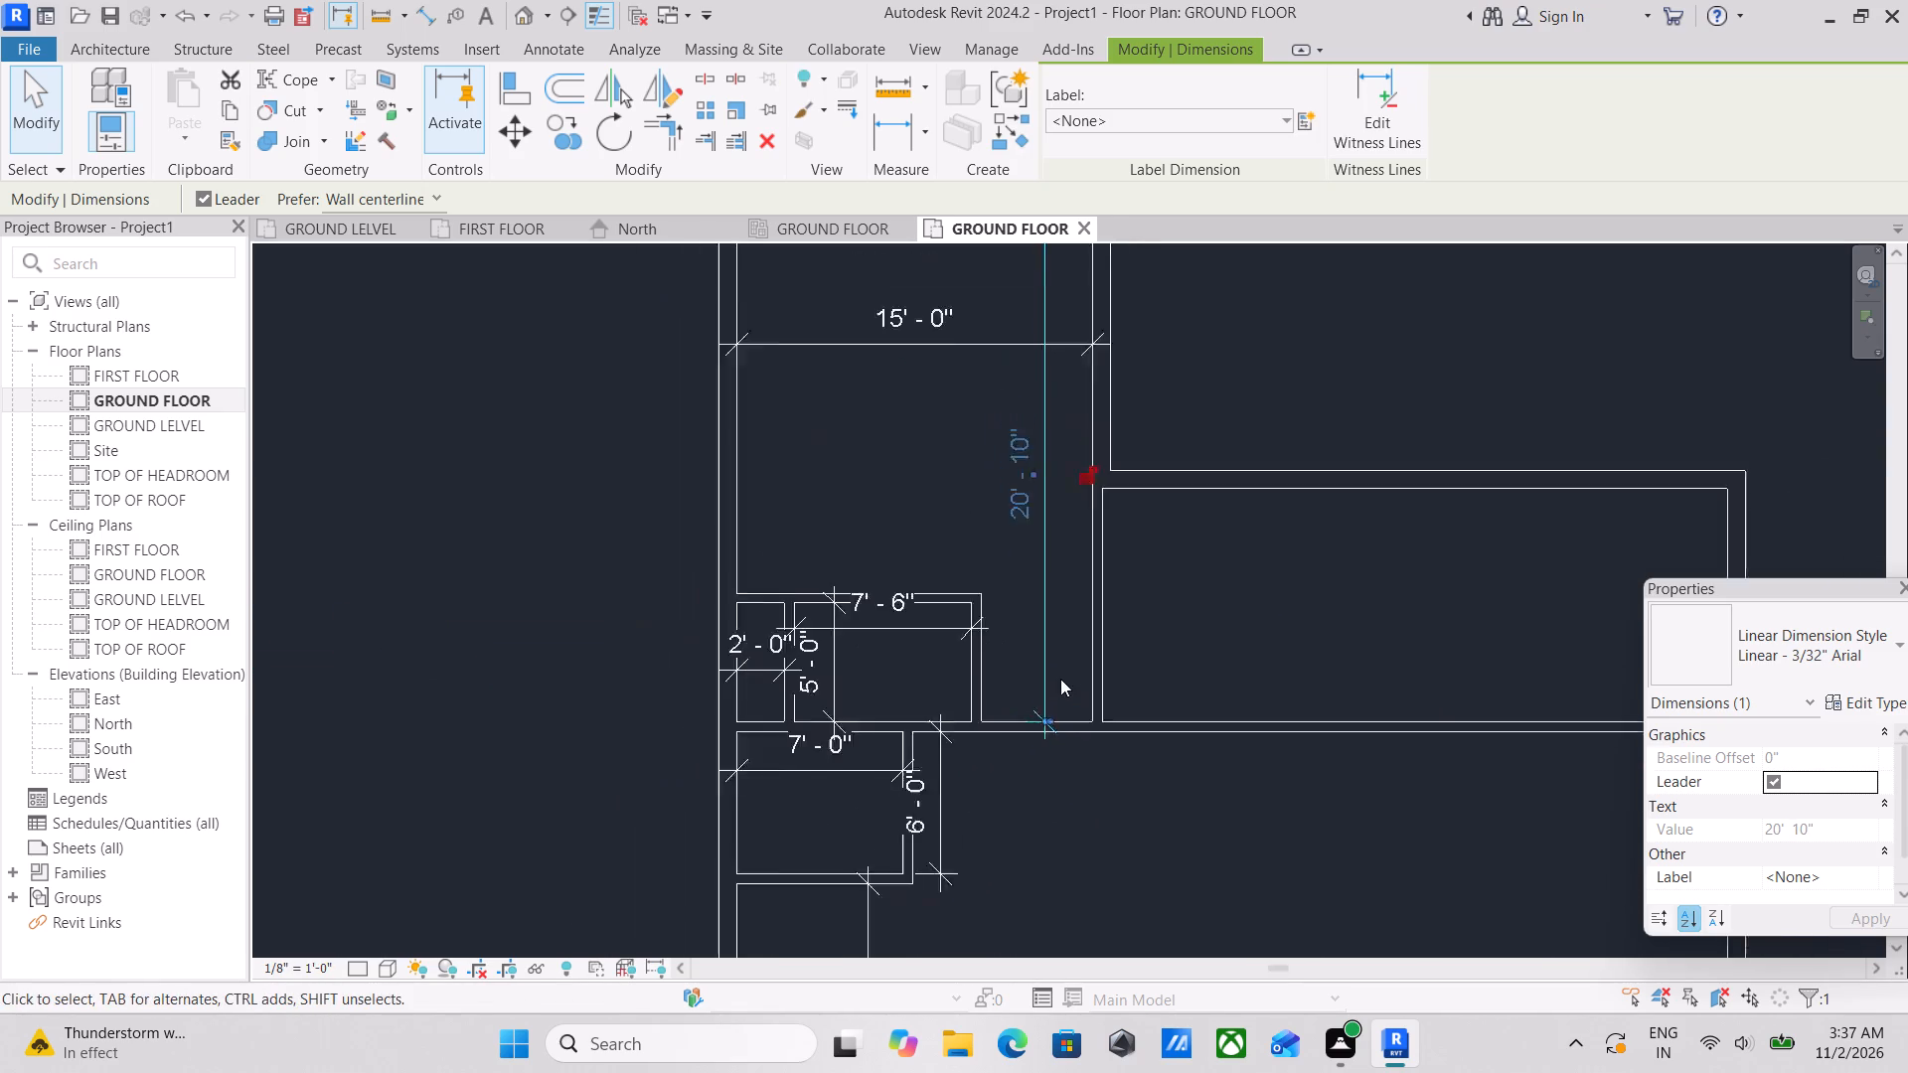
{"action": "scroll", "coordinate": [1060, 679], "scroll_direction": "down", "scroll_amount": 1}
{"action": "middle_click_drag", "start_coordinate": [1060, 679], "coordinate": [1033, 753]}
{"action": "scroll", "coordinate": [1033, 753], "scroll_direction": "up", "scroll_amount": 1}
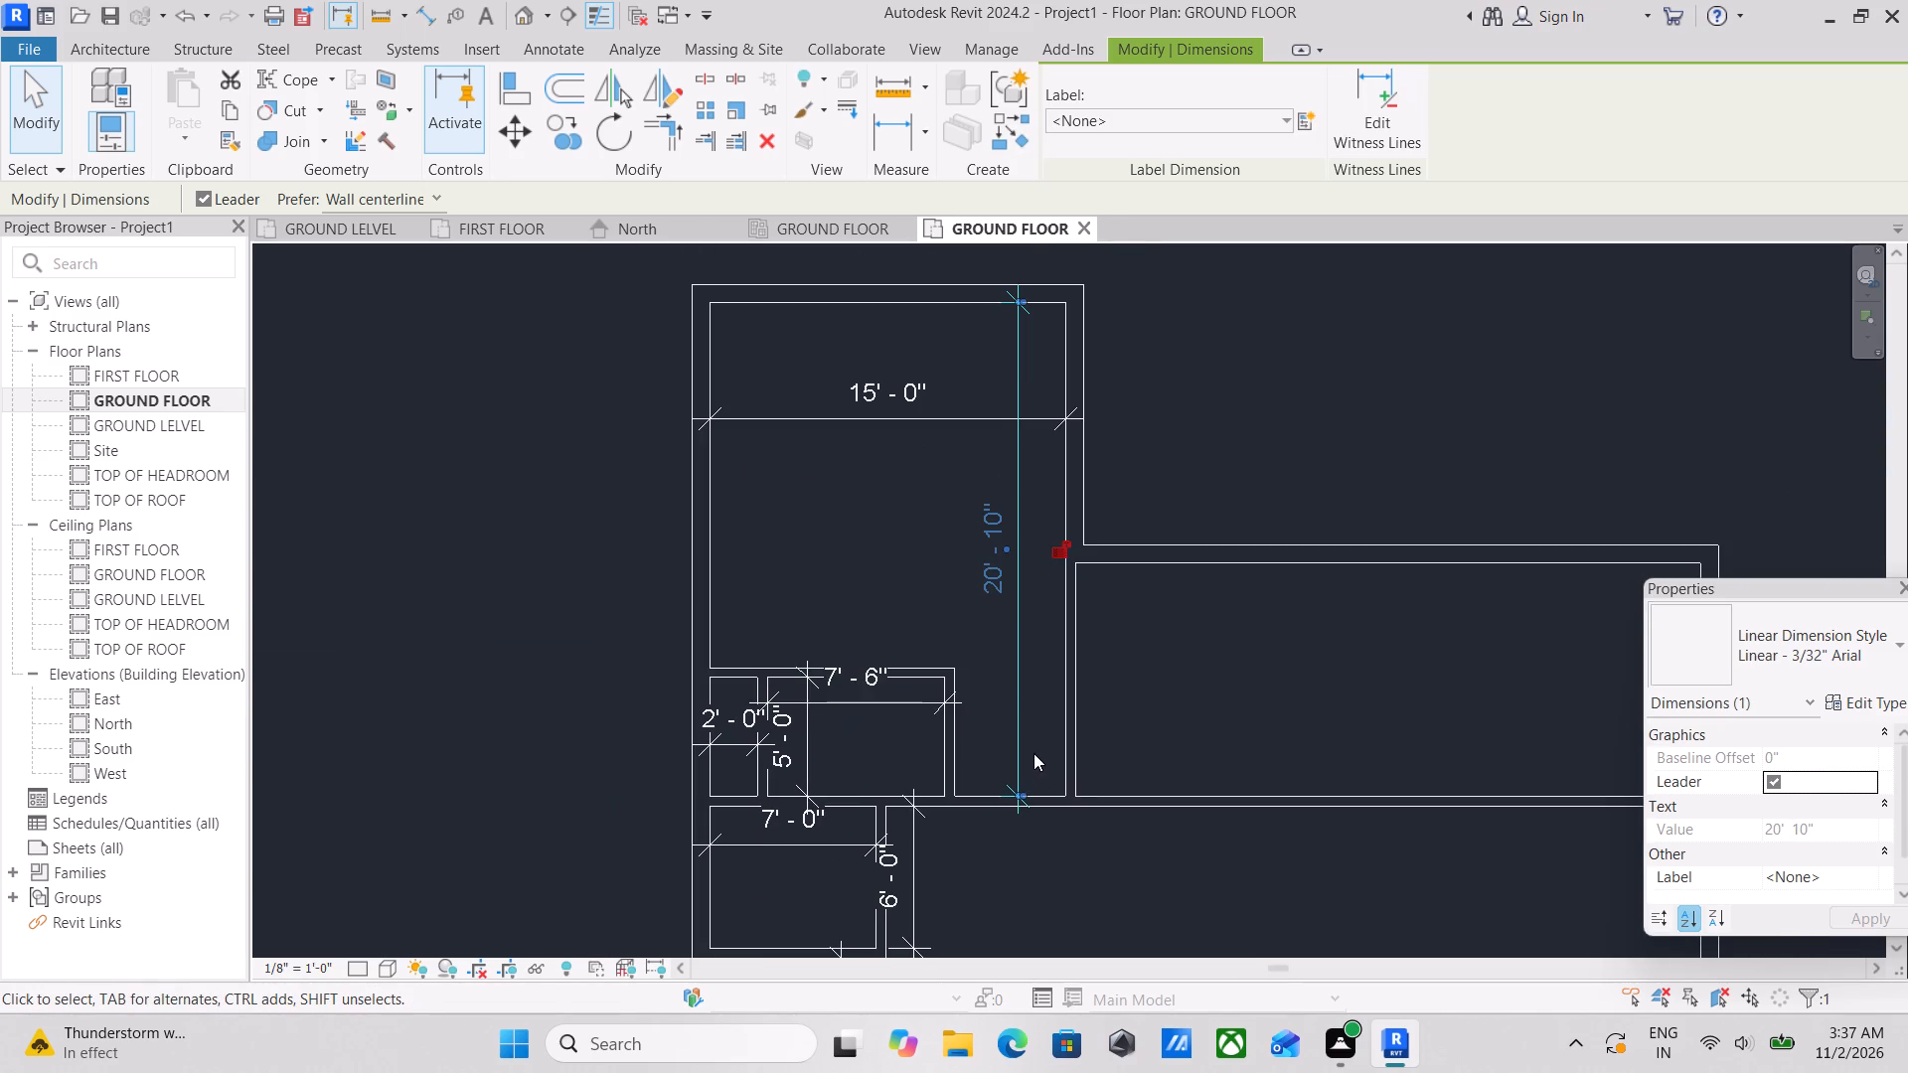
{"action": "left_click", "coordinate": [958, 296]}
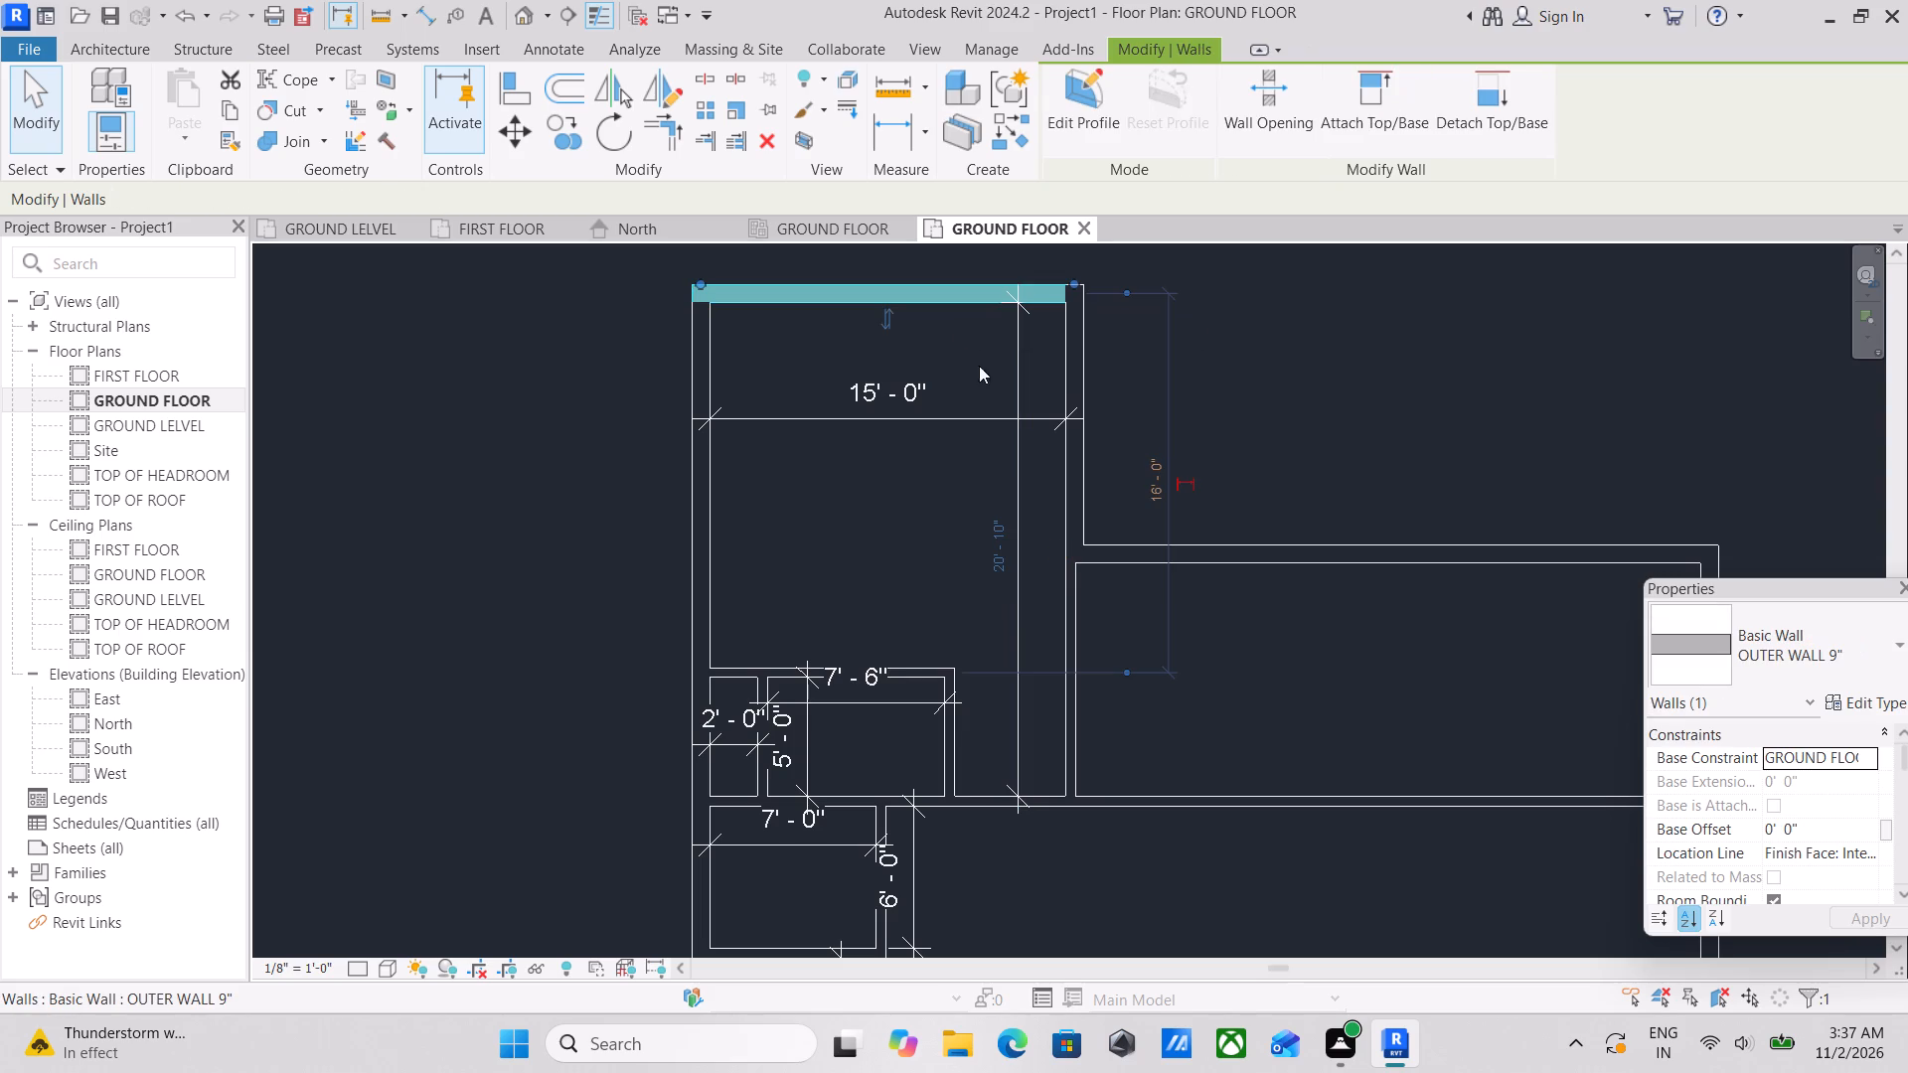
{"action": "left_click", "coordinate": [999, 536]}
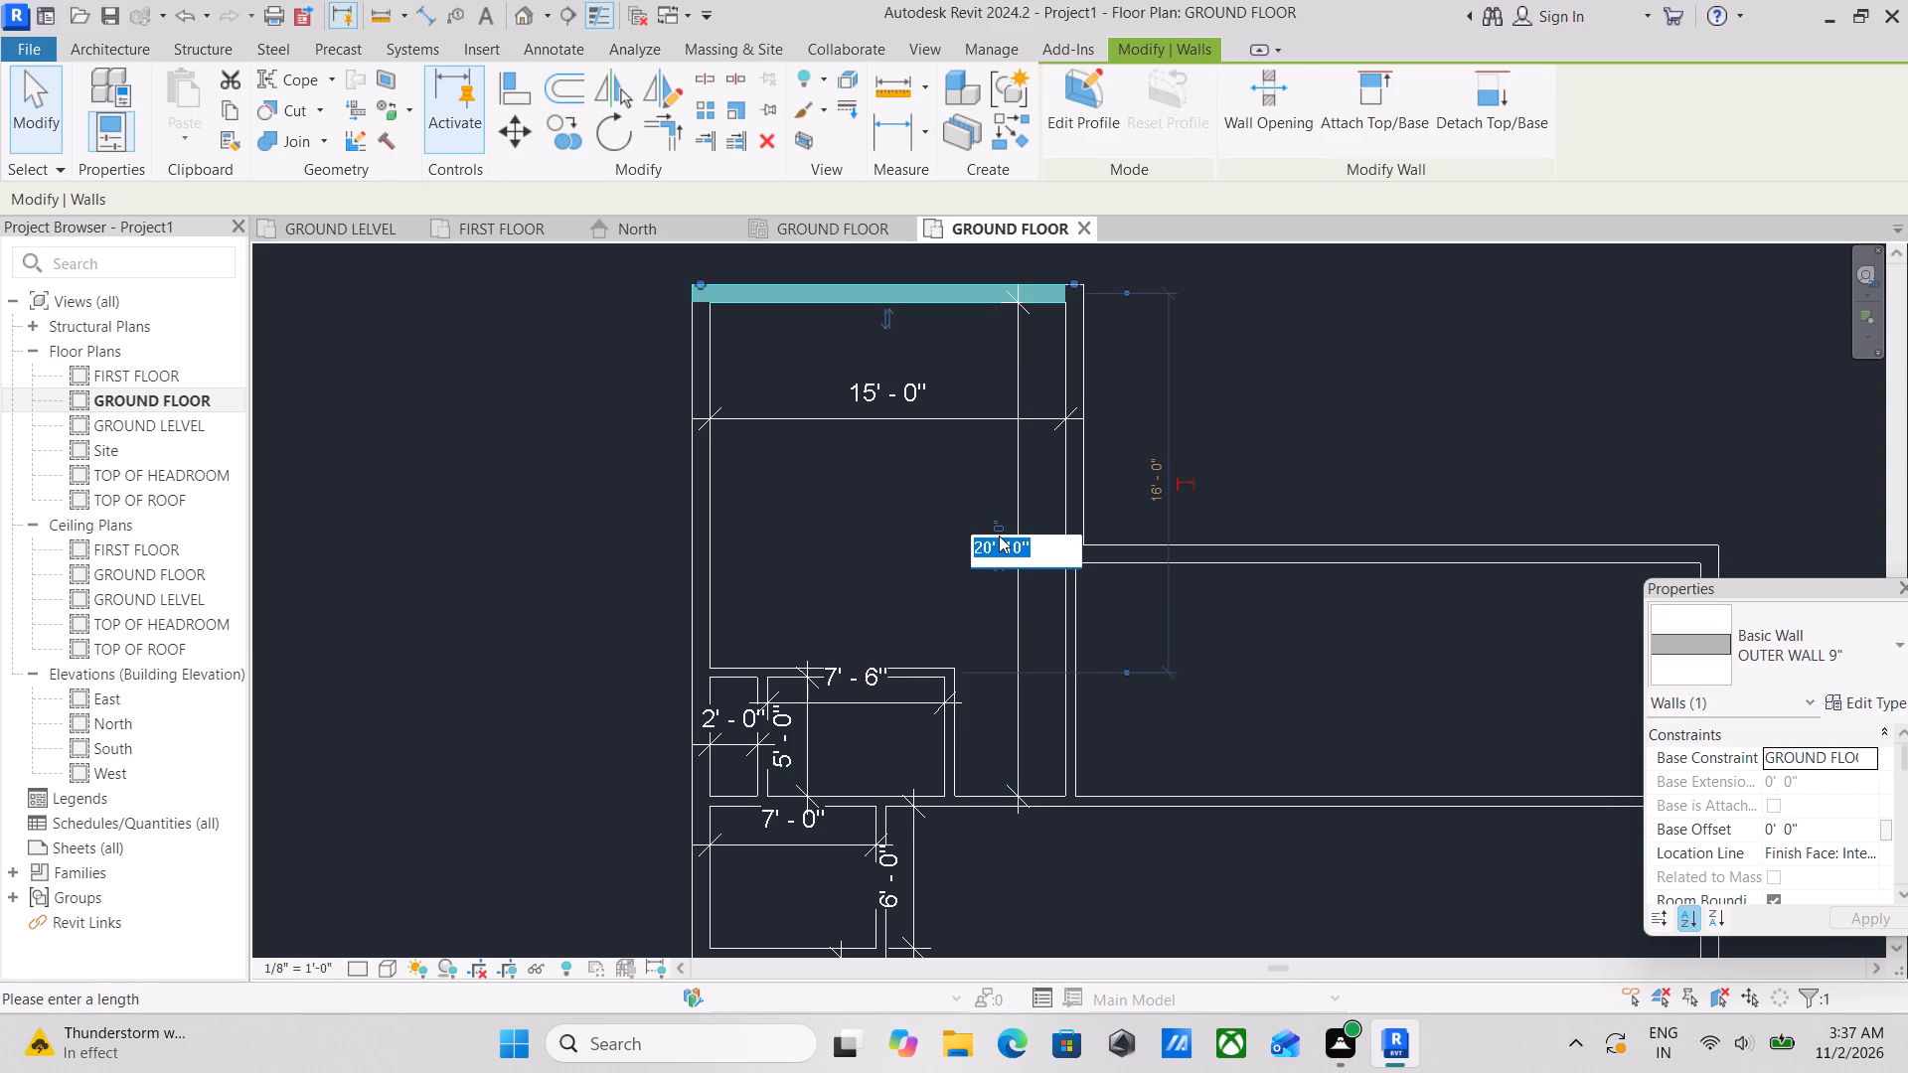
{"action": "scroll", "coordinate": [999, 536], "scroll_direction": "up", "scroll_amount": 1}
{"action": "middle_click_drag", "start_coordinate": [999, 536], "coordinate": [985, 621]}
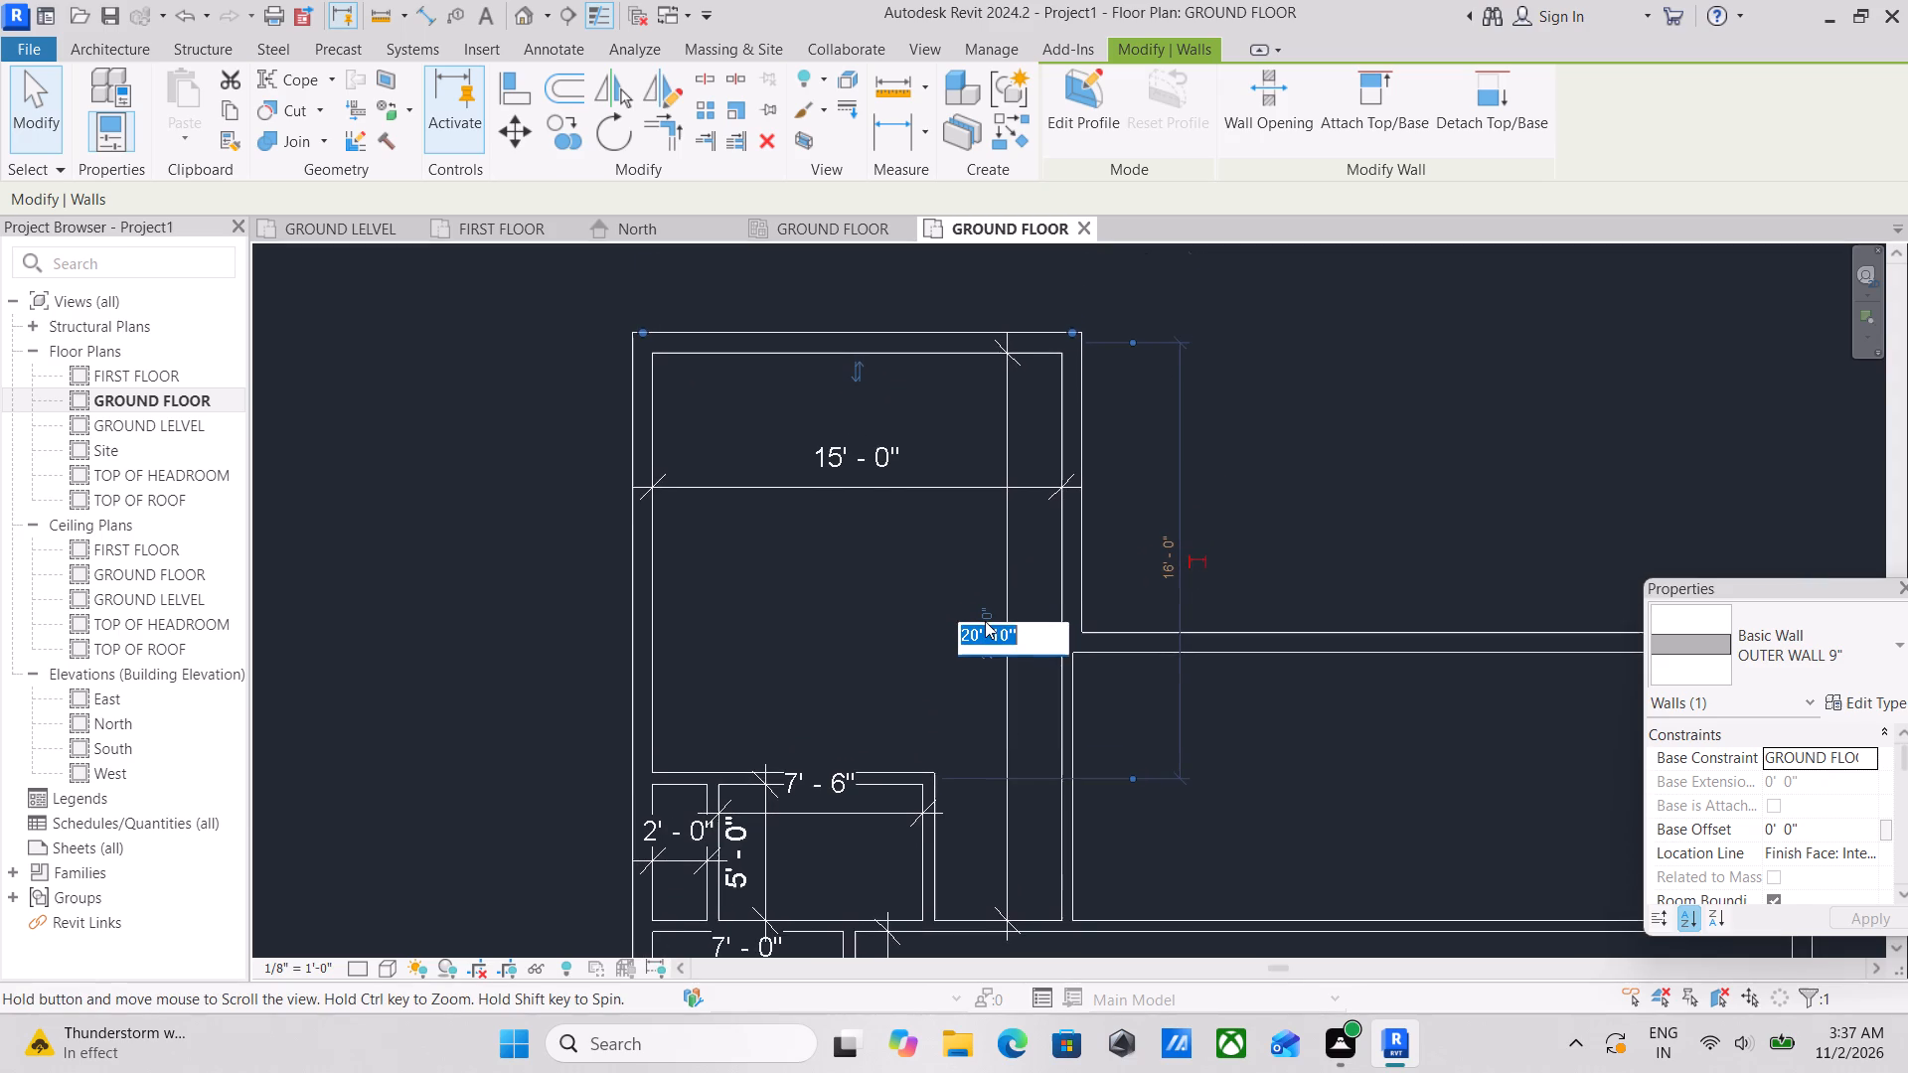
{"action": "key", "text": "1"}
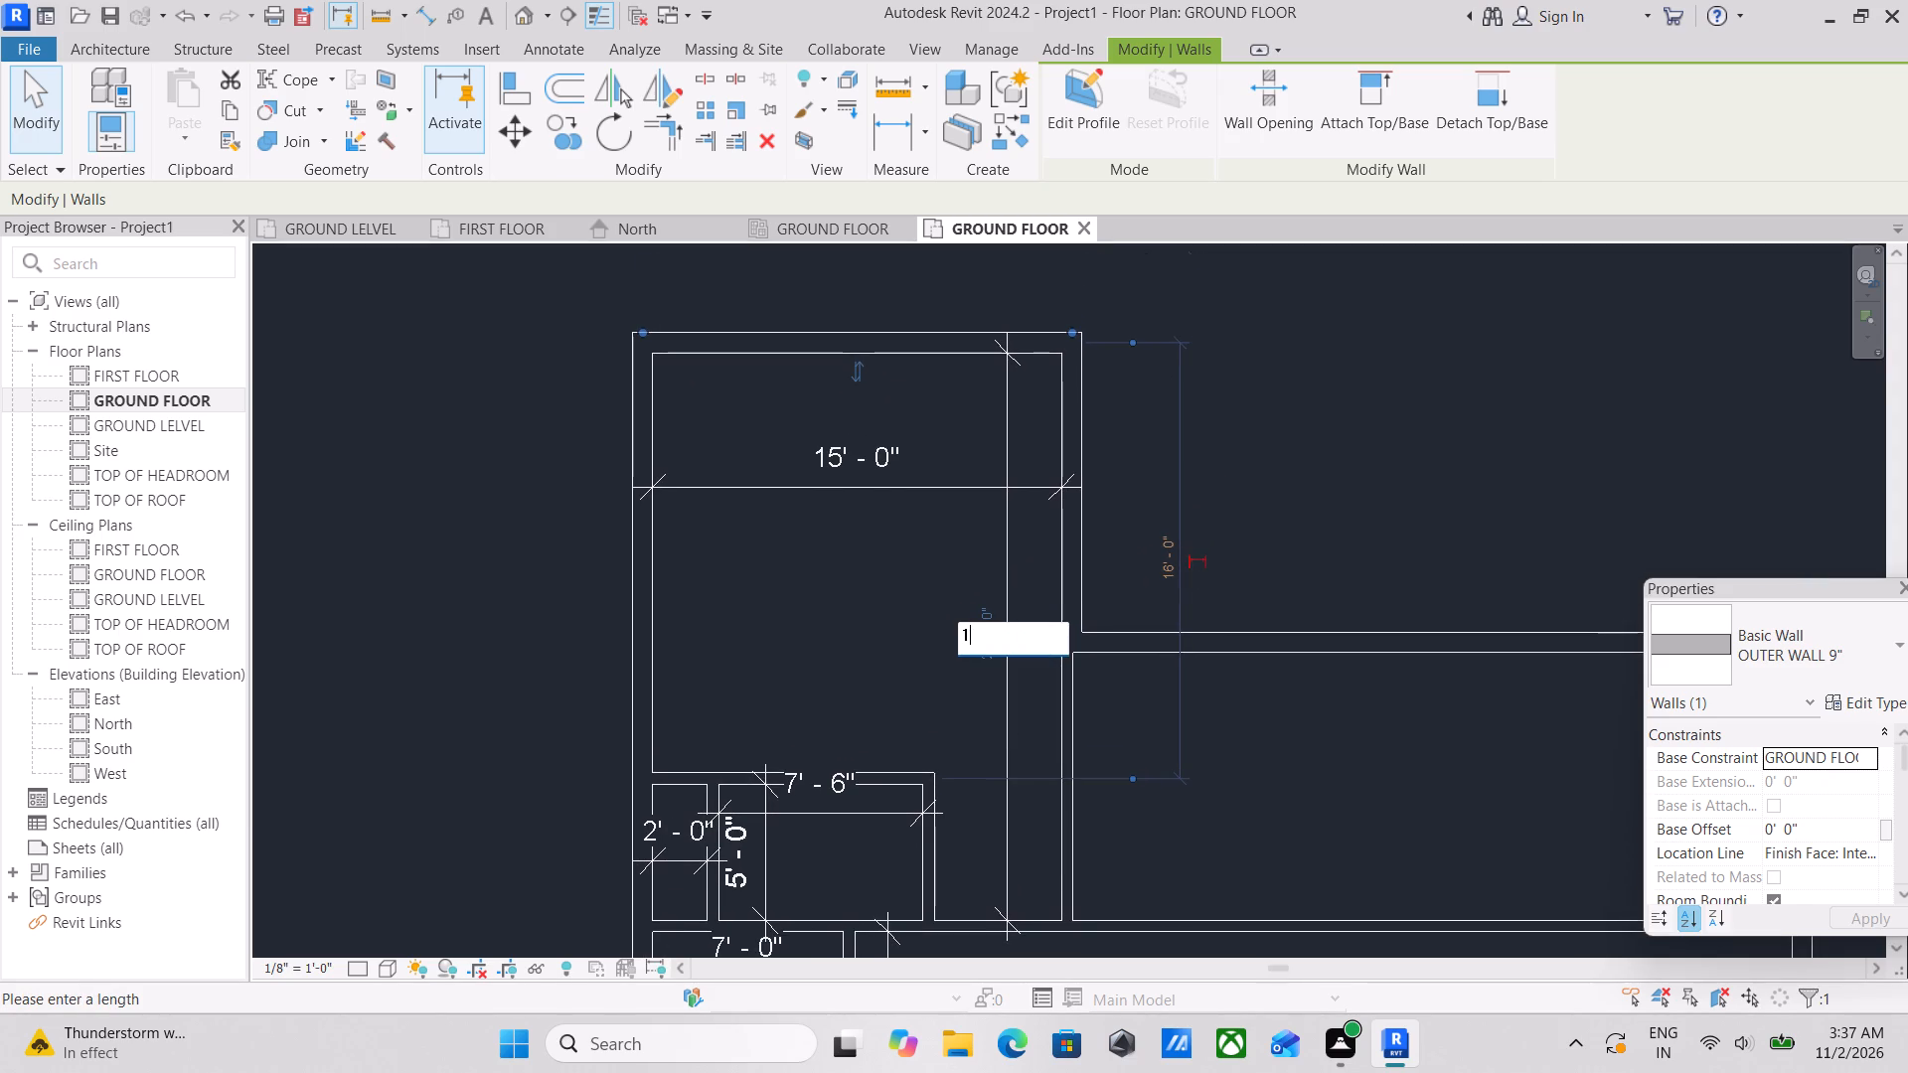
{"action": "key", "text": "4"}
{"action": "key", "text": "apostrophe"}
{"action": "key", "text": "Return"}
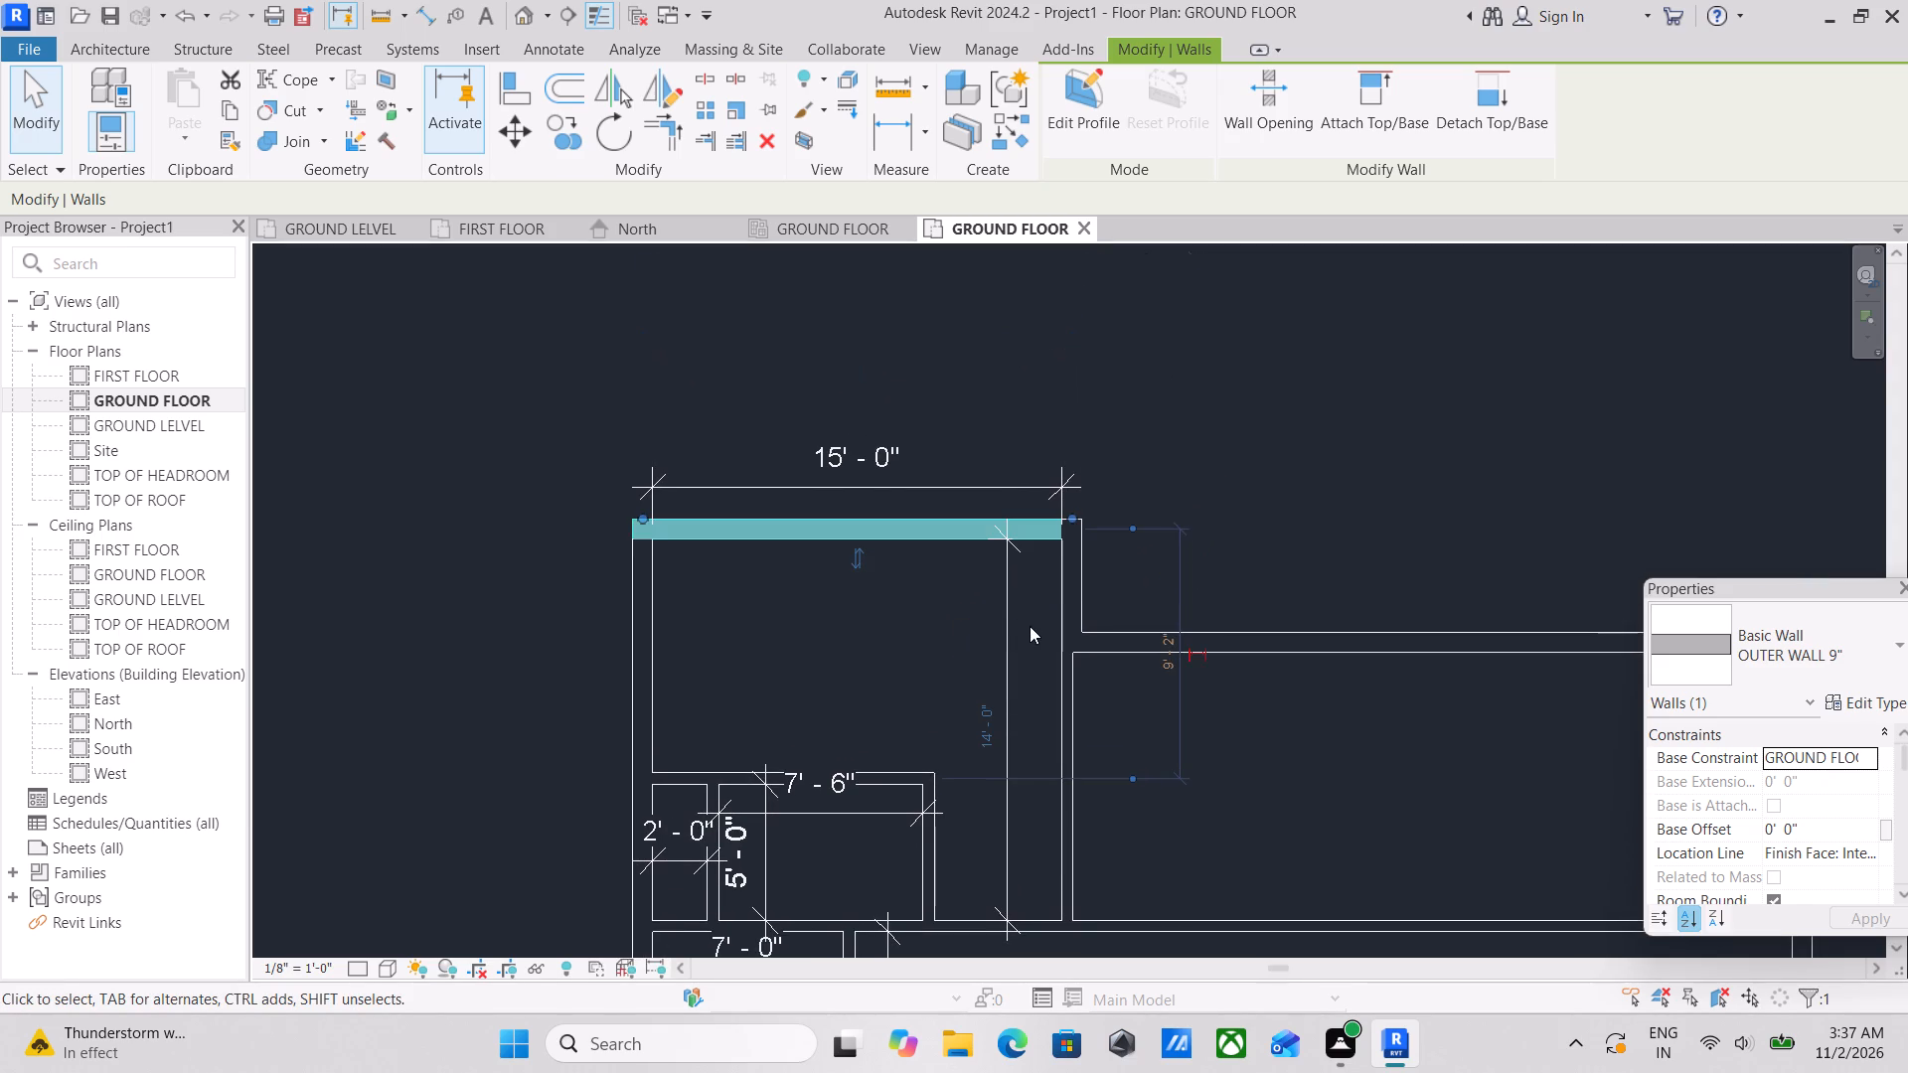
{"action": "scroll", "coordinate": [965, 628], "scroll_direction": "down", "scroll_amount": 4}
{"action": "middle_click_drag", "start_coordinate": [965, 628], "coordinate": [964, 527]}
{"action": "scroll", "coordinate": [964, 527], "scroll_direction": "up", "scroll_amount": 1}
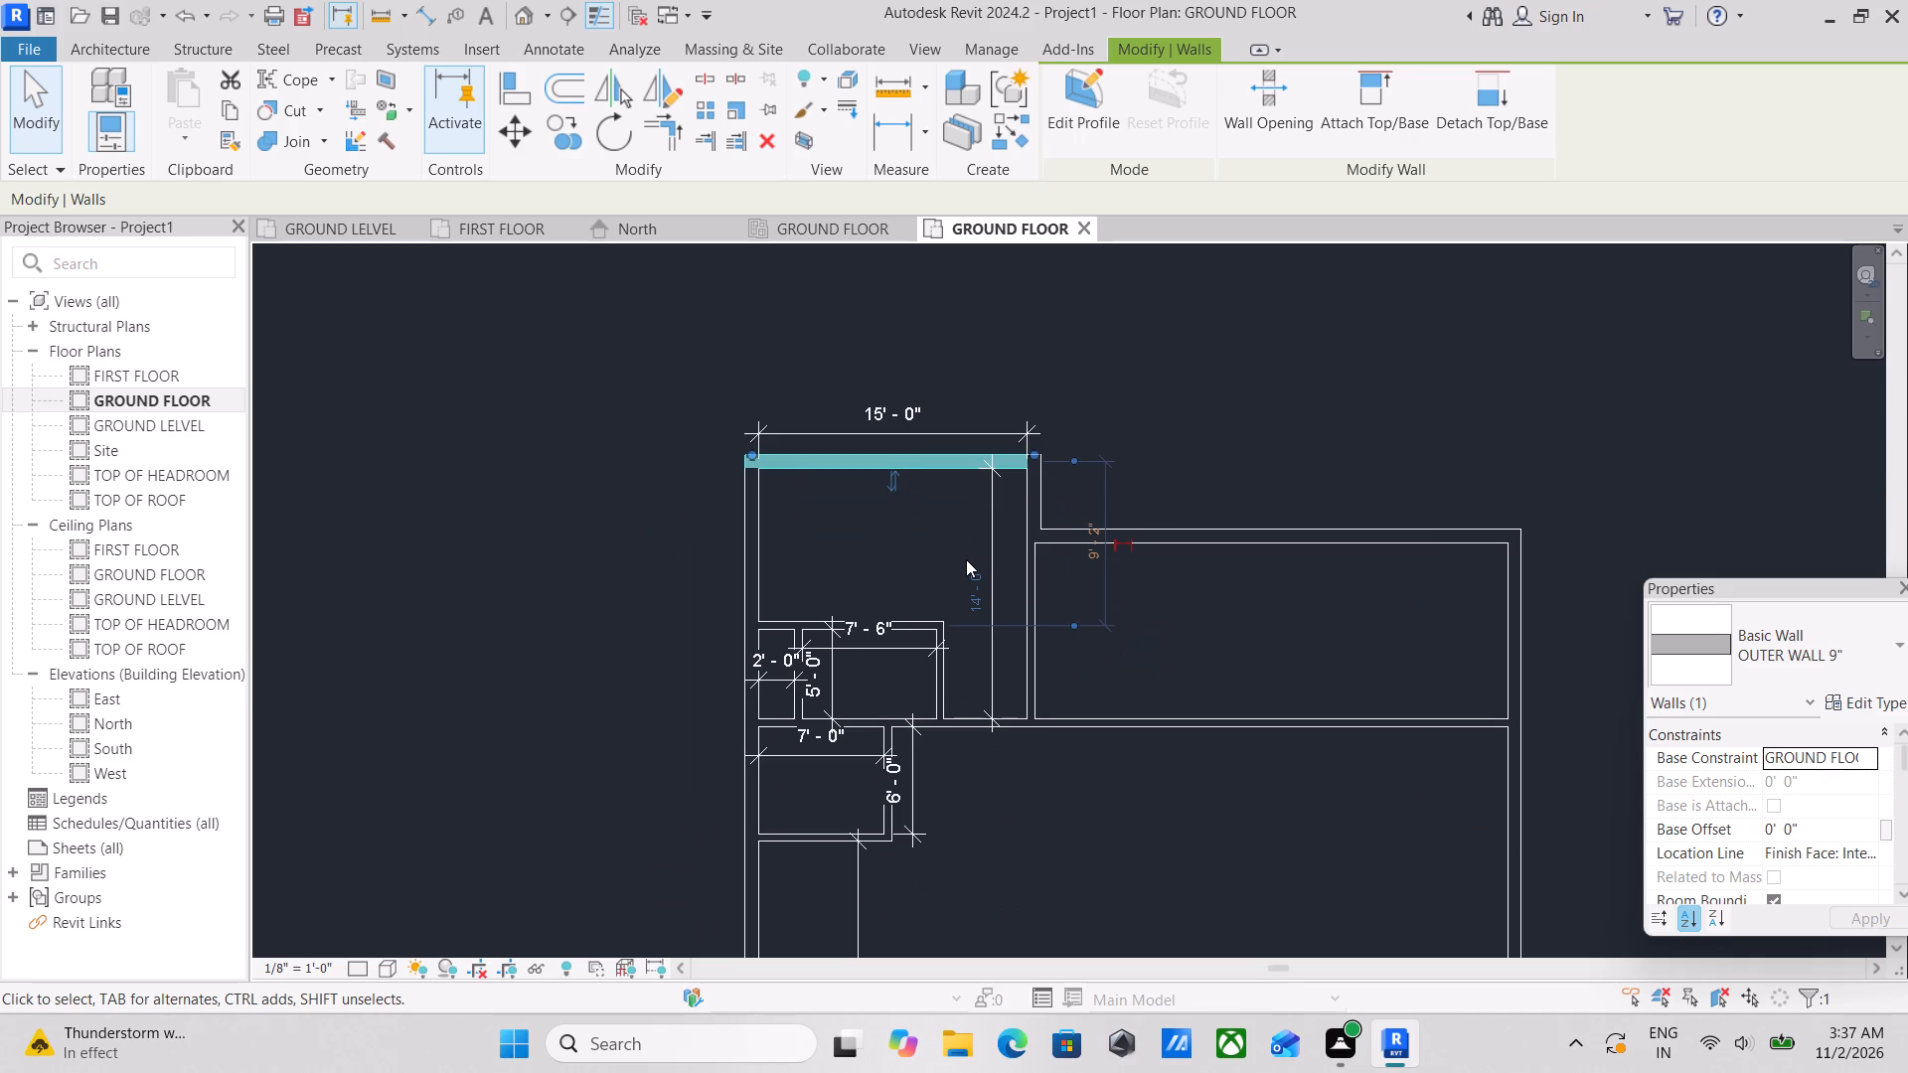
{"action": "key", "text": "Escape"}
Examine the ground floor layout around the large north room and the room to its east.
{"action": "scroll", "coordinate": [1007, 528], "scroll_direction": "down", "scroll_amount": 5}
{"action": "middle_click_drag", "start_coordinate": [1017, 525], "coordinate": [983, 499]}
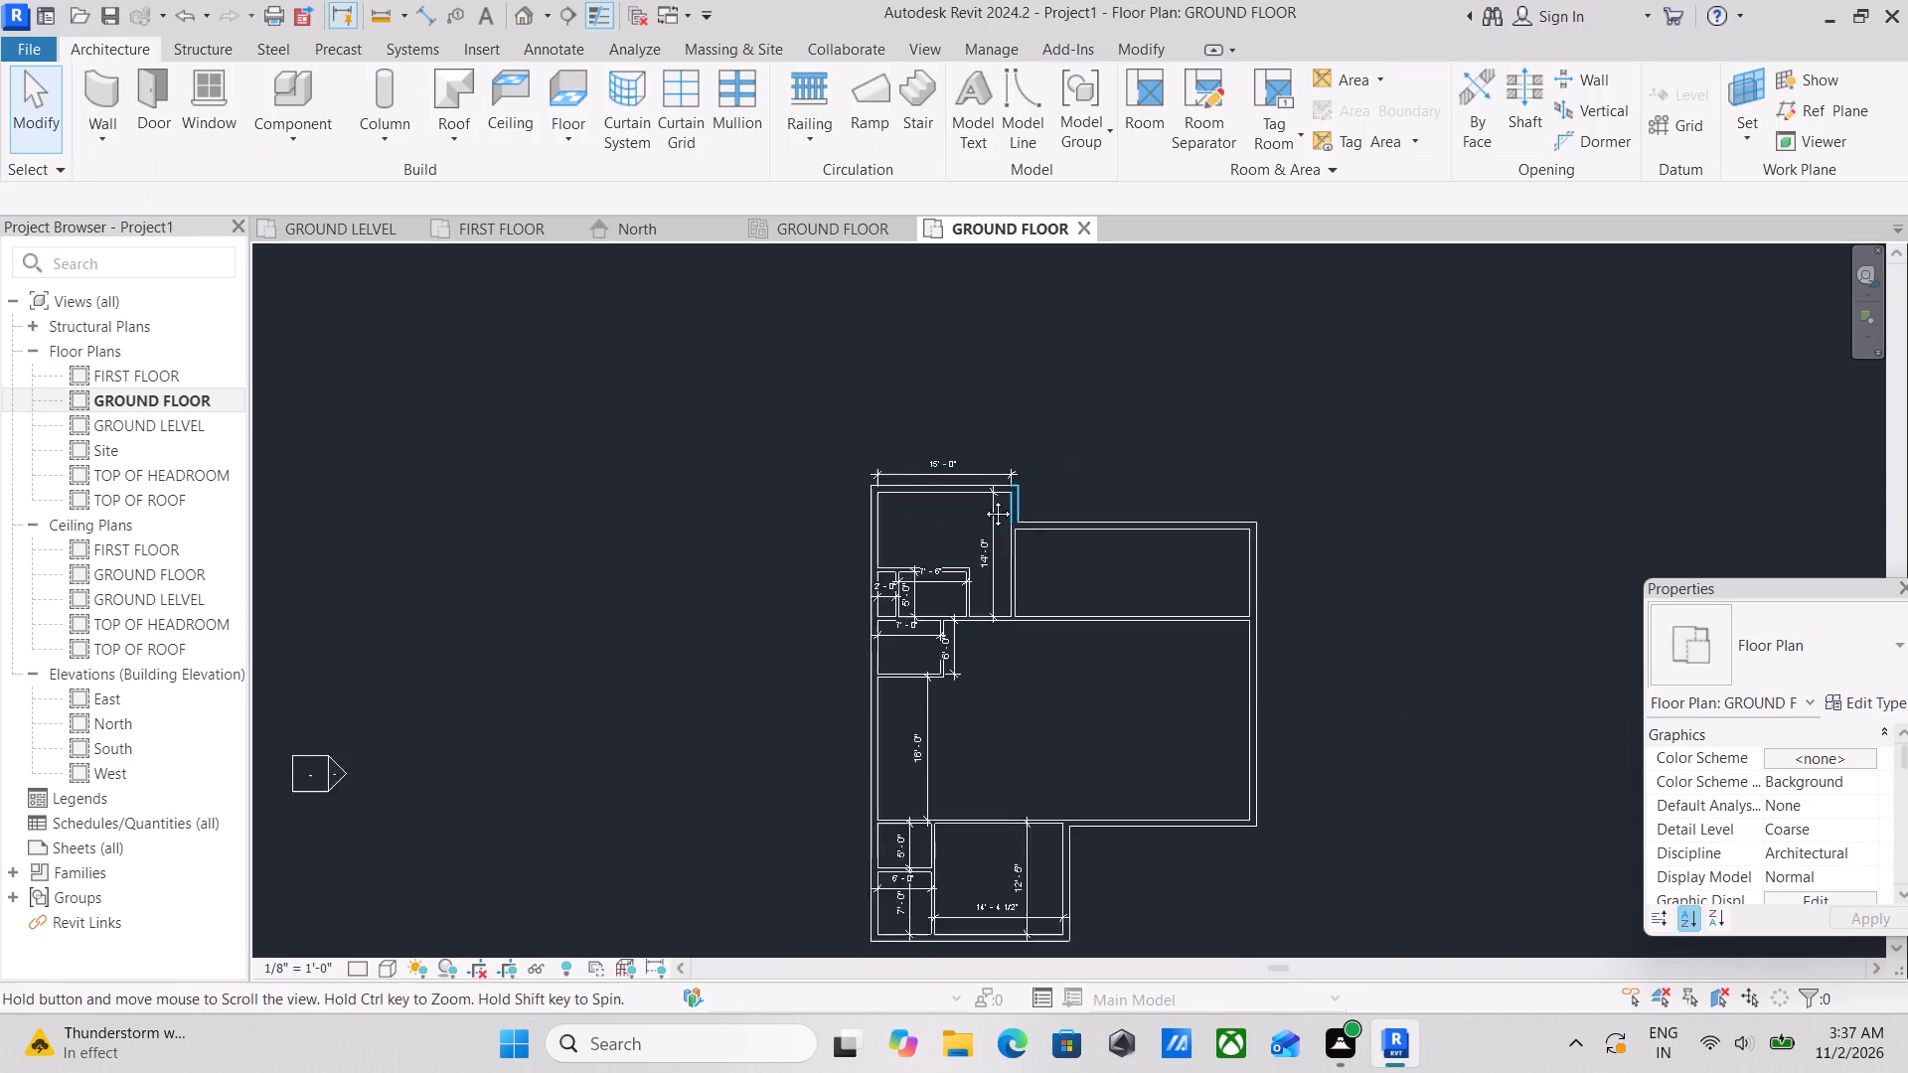
{"action": "middle_click_drag", "start_coordinate": [983, 499], "coordinate": [934, 364]}
{"action": "scroll", "coordinate": [950, 384], "scroll_direction": "up", "scroll_amount": 5}
{"action": "scroll", "coordinate": [999, 424], "scroll_direction": "down", "scroll_amount": 1}
{"action": "middle_click_drag", "start_coordinate": [999, 424], "coordinate": [994, 436]}
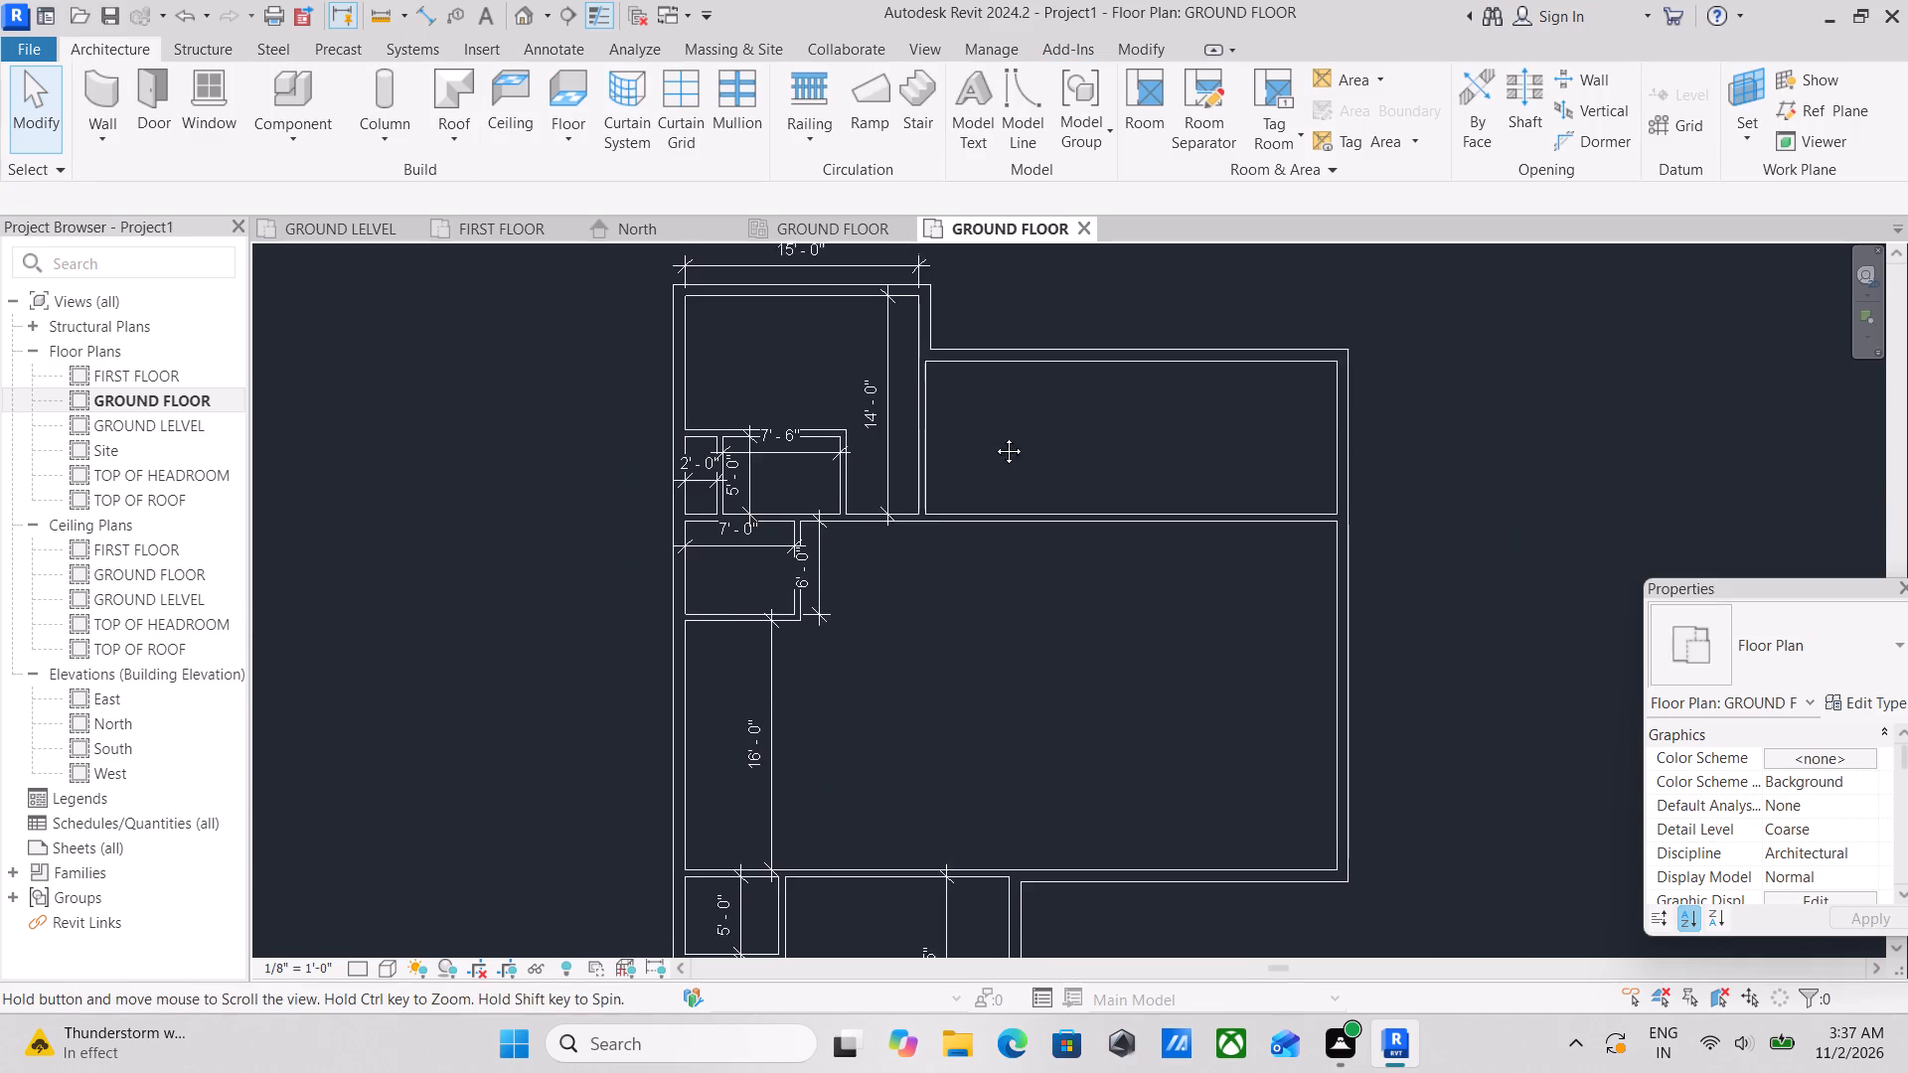
{"action": "middle_click_drag", "start_coordinate": [994, 436], "coordinate": [996, 490]}
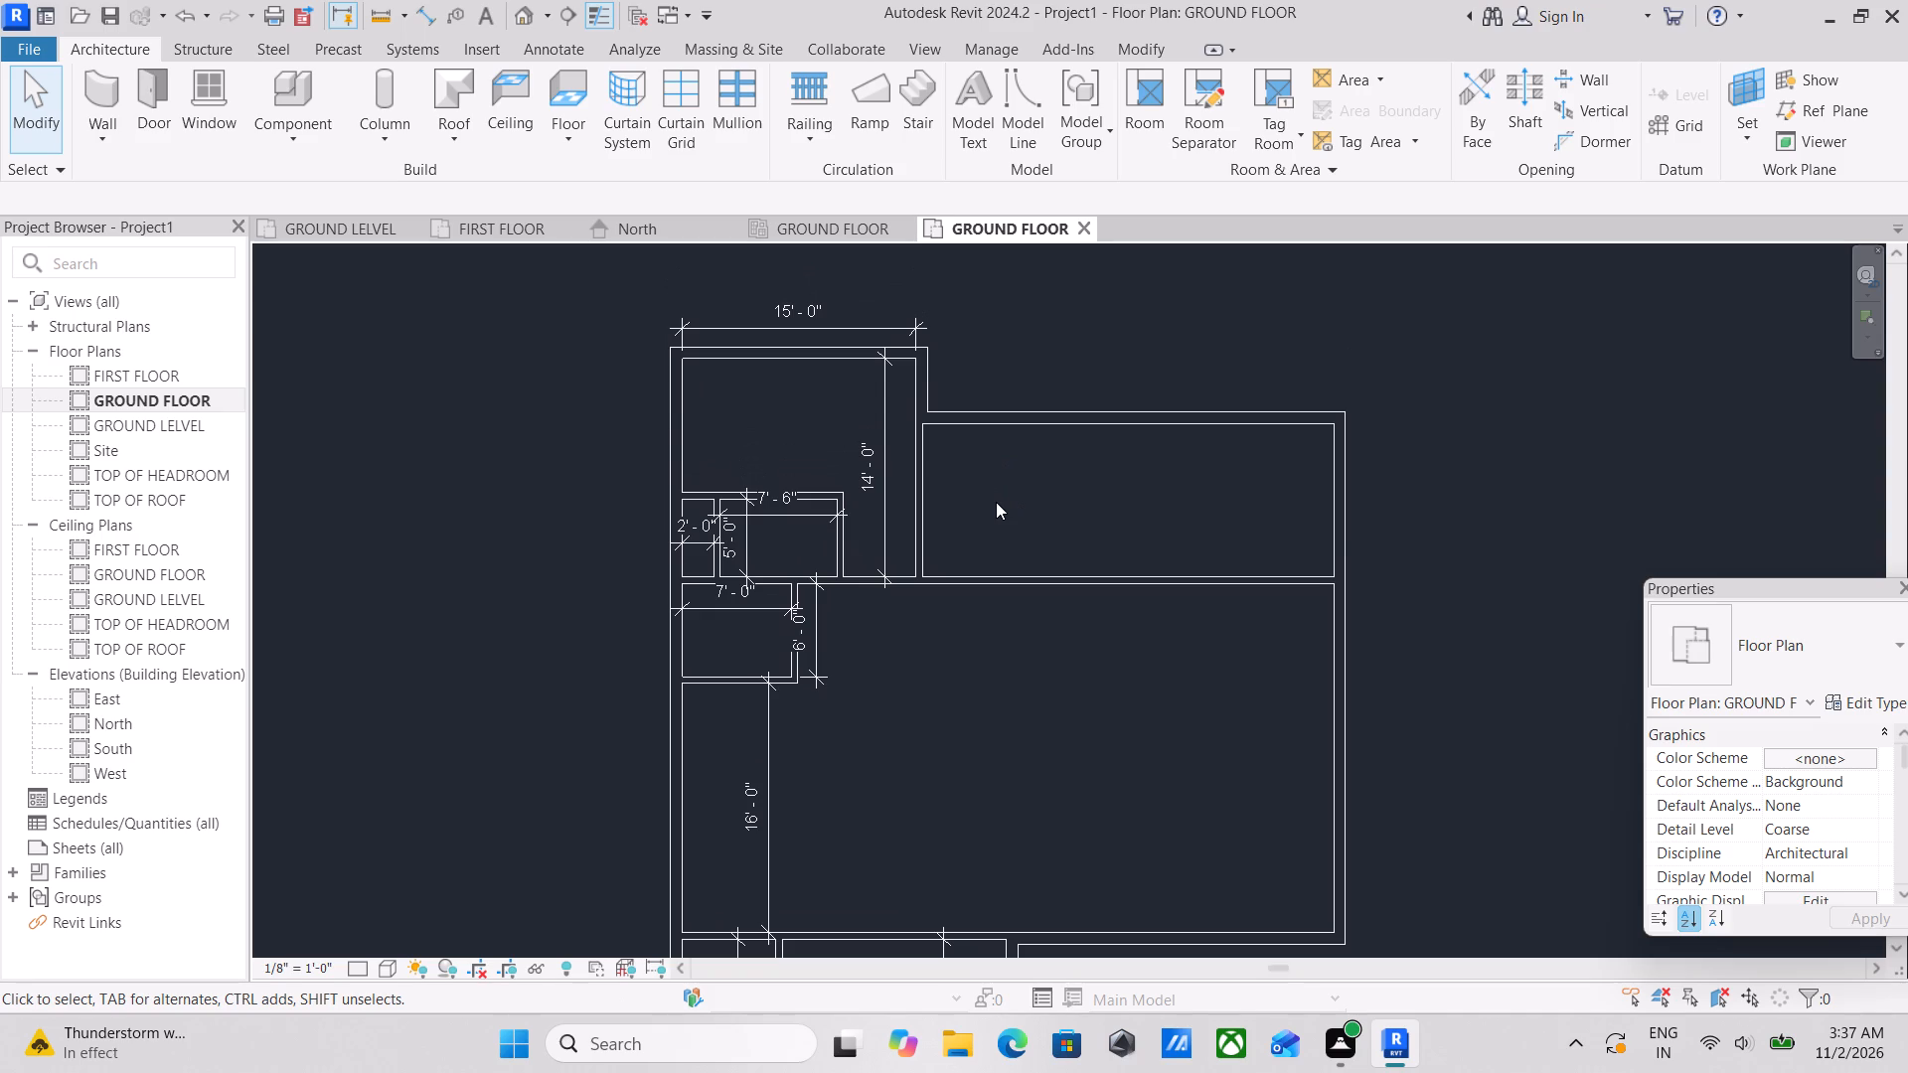
{"action": "scroll", "coordinate": [994, 503], "scroll_direction": "up", "scroll_amount": 3}
{"action": "scroll", "coordinate": [988, 496], "scroll_direction": "down", "scroll_amount": 3}
{"action": "middle_click_drag", "start_coordinate": [986, 496], "coordinate": [887, 546]}
{"action": "scroll", "coordinate": [887, 546], "scroll_direction": "down", "scroll_amount": 1}
{"action": "middle_click", "coordinate": [886, 546]}
{"action": "scroll", "coordinate": [882, 541], "scroll_direction": "down", "scroll_amount": 3}
{"action": "middle_click_drag", "start_coordinate": [882, 541], "coordinate": [902, 535]}
{"action": "scroll", "coordinate": [910, 538], "scroll_direction": "up", "scroll_amount": 4}
{"action": "middle_click_drag", "start_coordinate": [791, 546], "coordinate": [987, 691]}
{"action": "scroll", "coordinate": [987, 691], "scroll_direction": "up", "scroll_amount": 3}
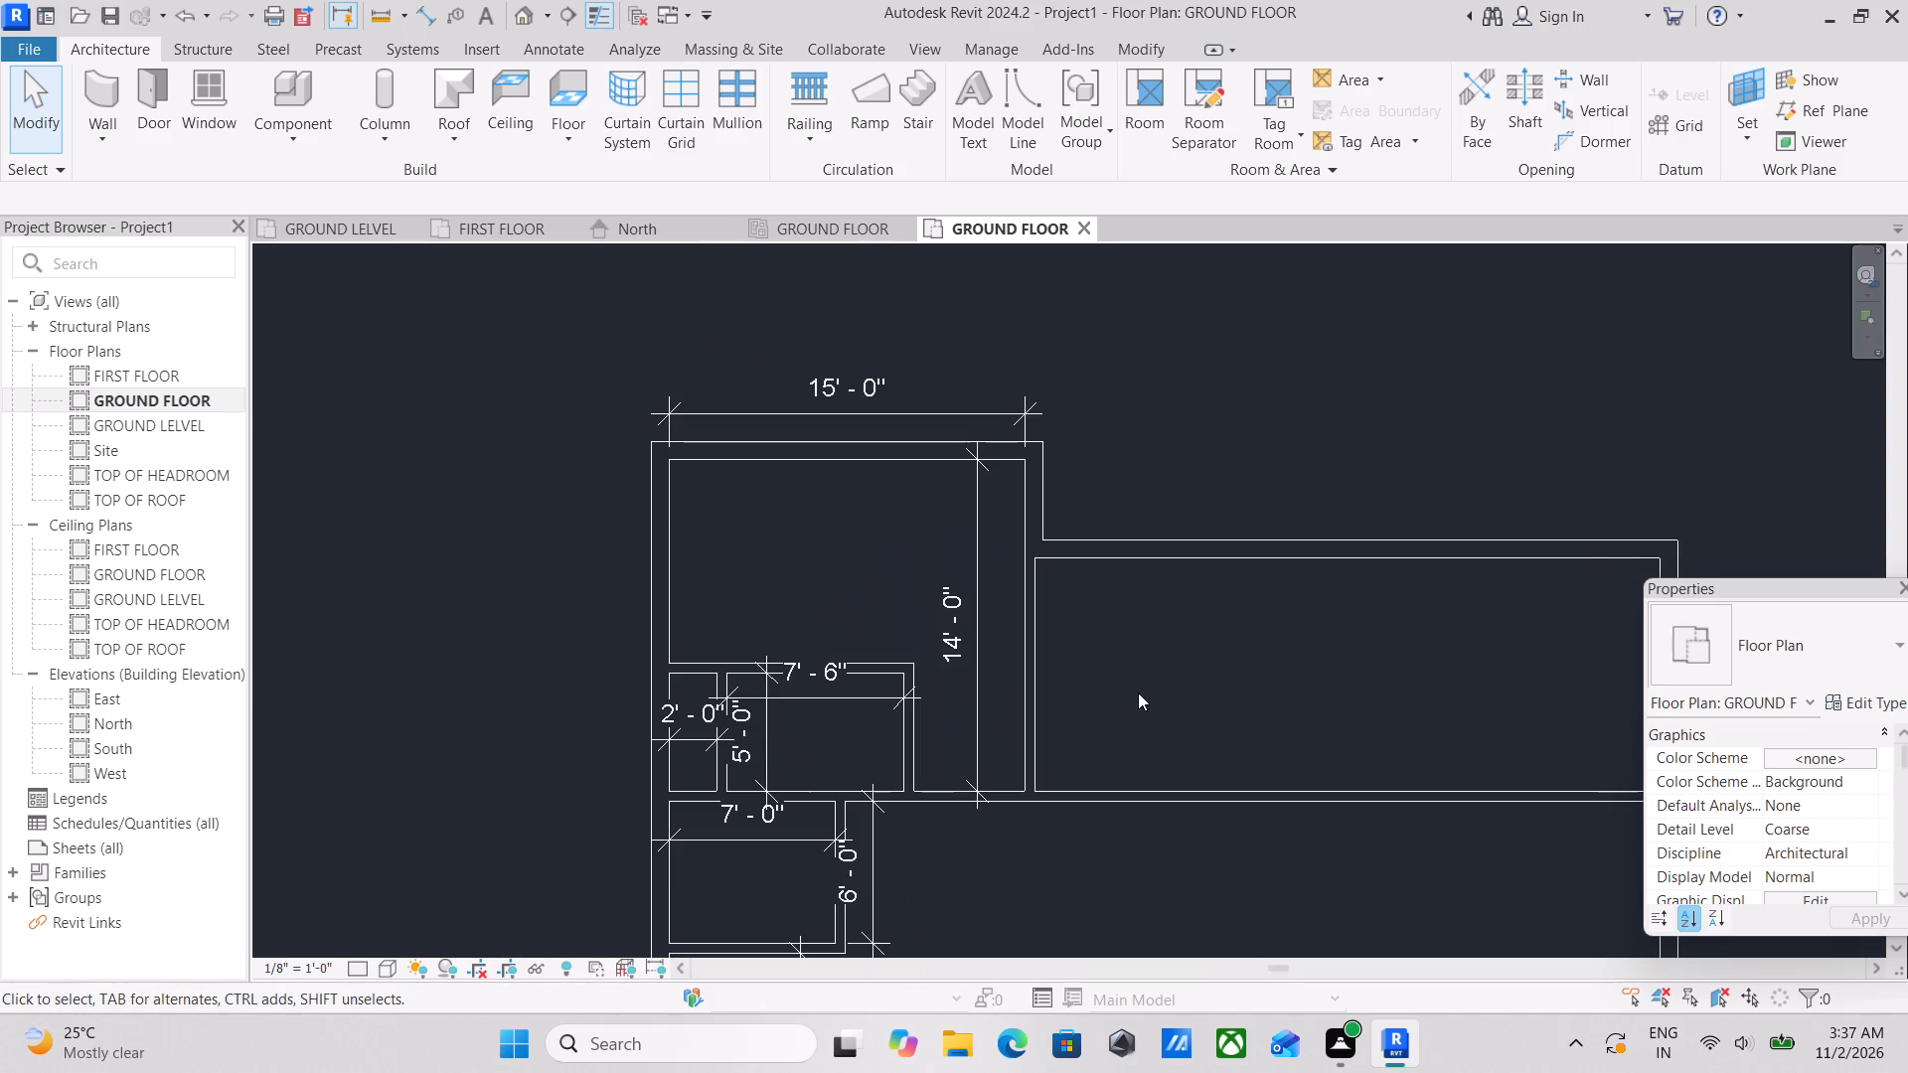
Place a horizontal aligned dimension in the room east of the large north room, between its west 5" inner wall and east 9" outer wall.
{"action": "type", "text": "DI"}
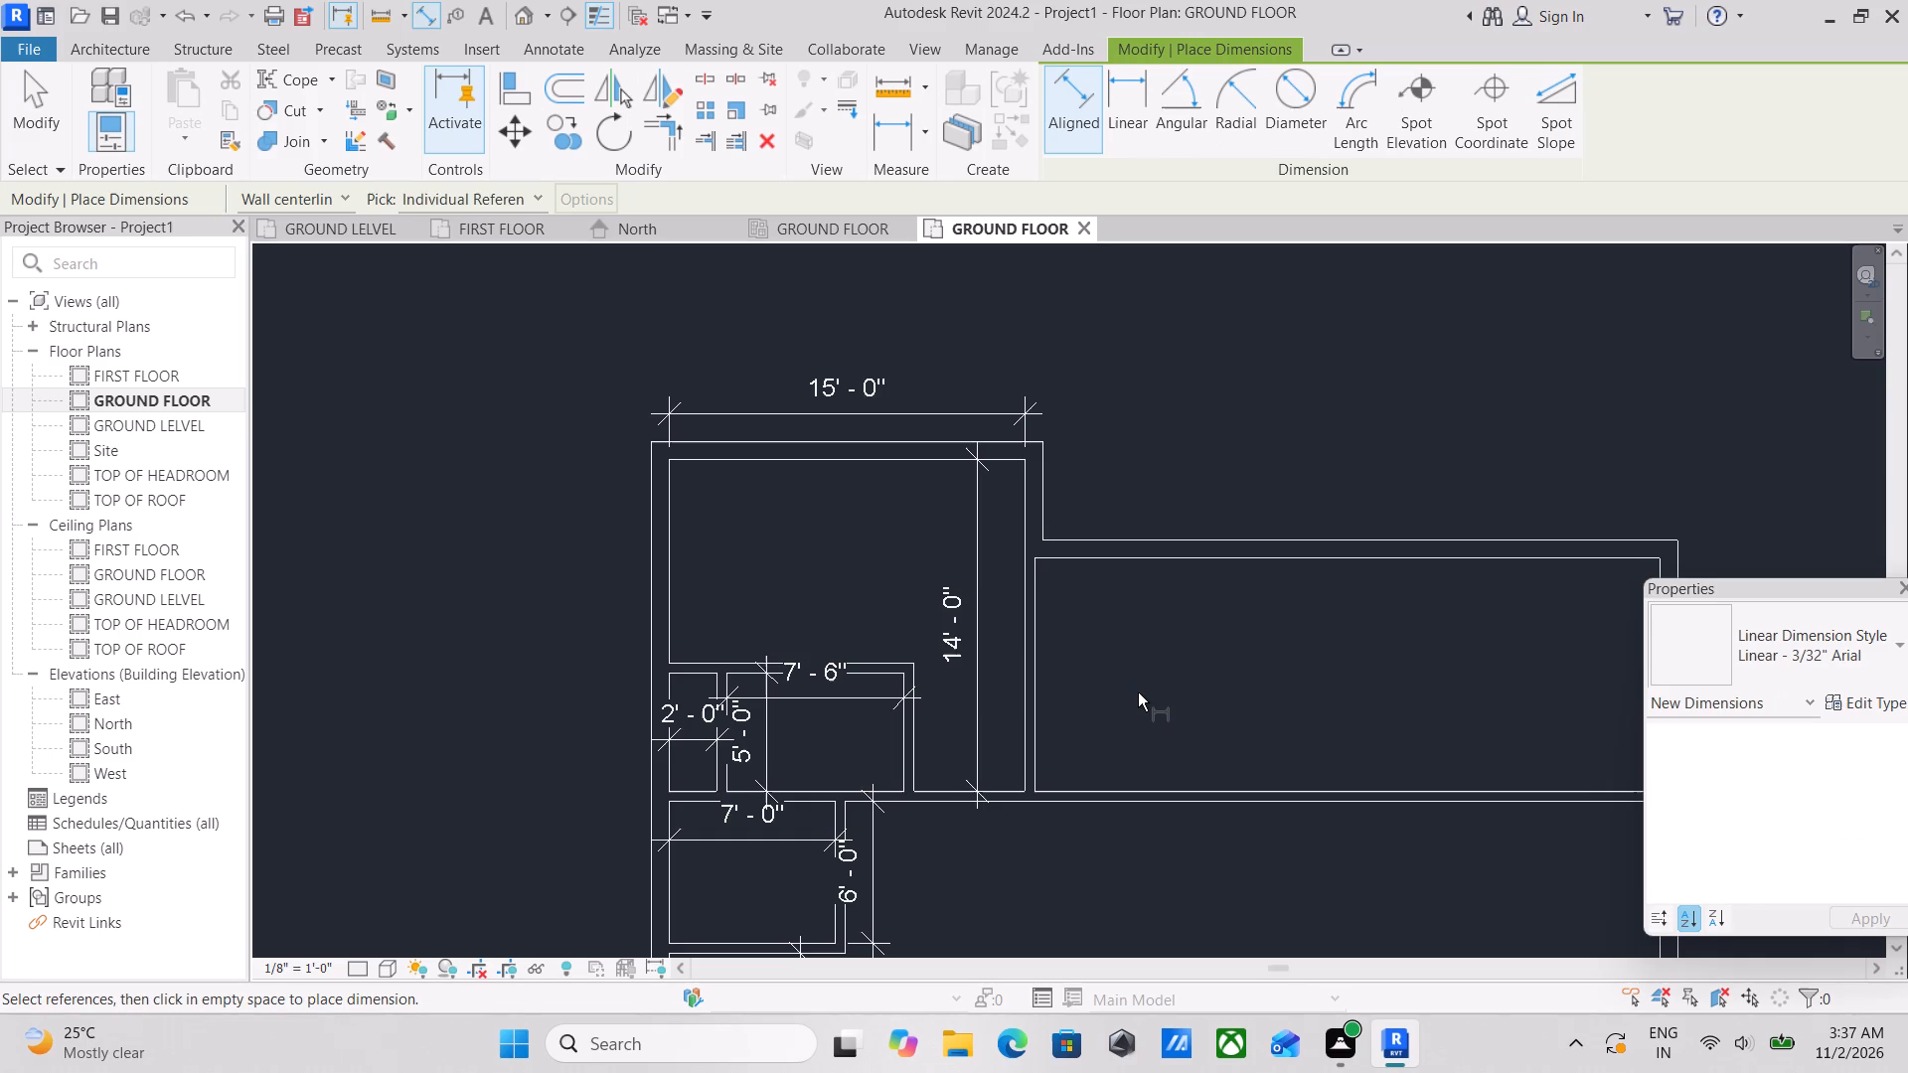
{"action": "scroll", "coordinate": [900, 344], "scroll_direction": "down", "scroll_amount": 3}
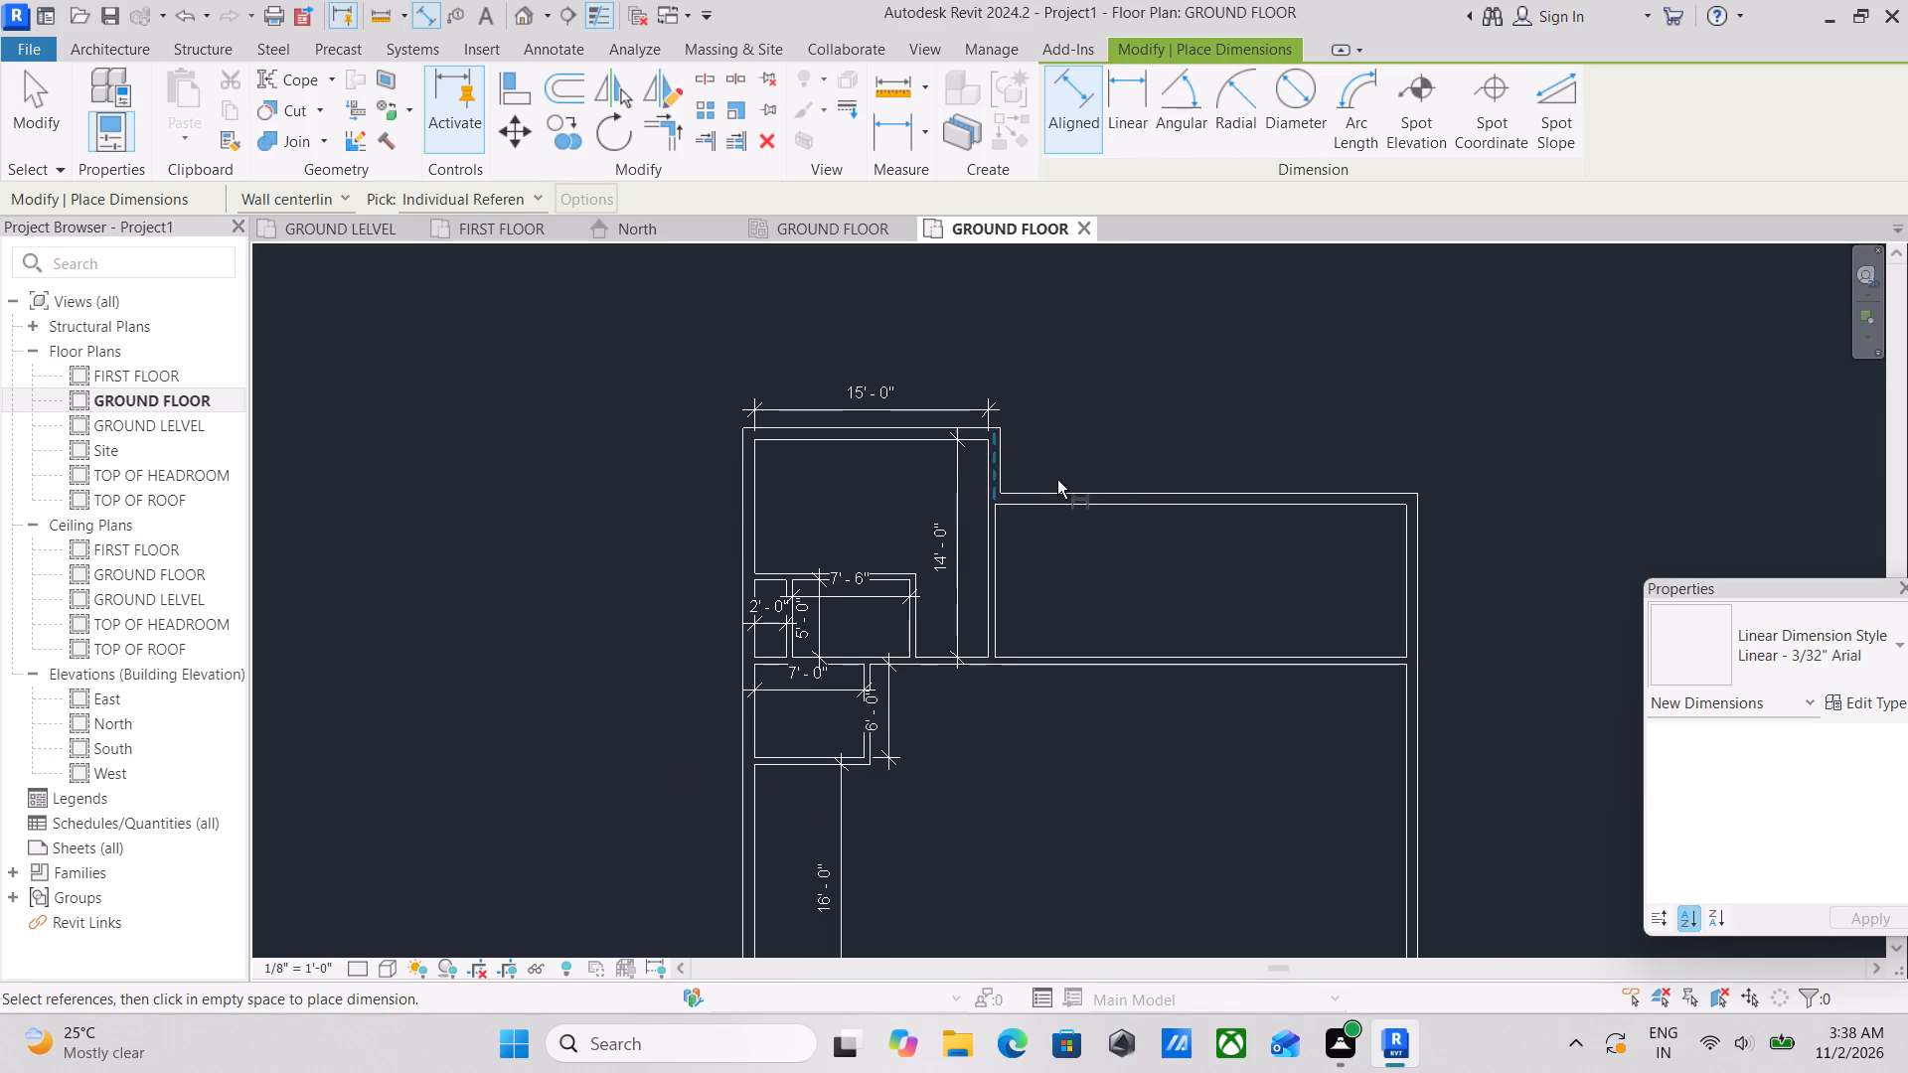
{"action": "scroll", "coordinate": [999, 585], "scroll_direction": "up", "scroll_amount": 7}
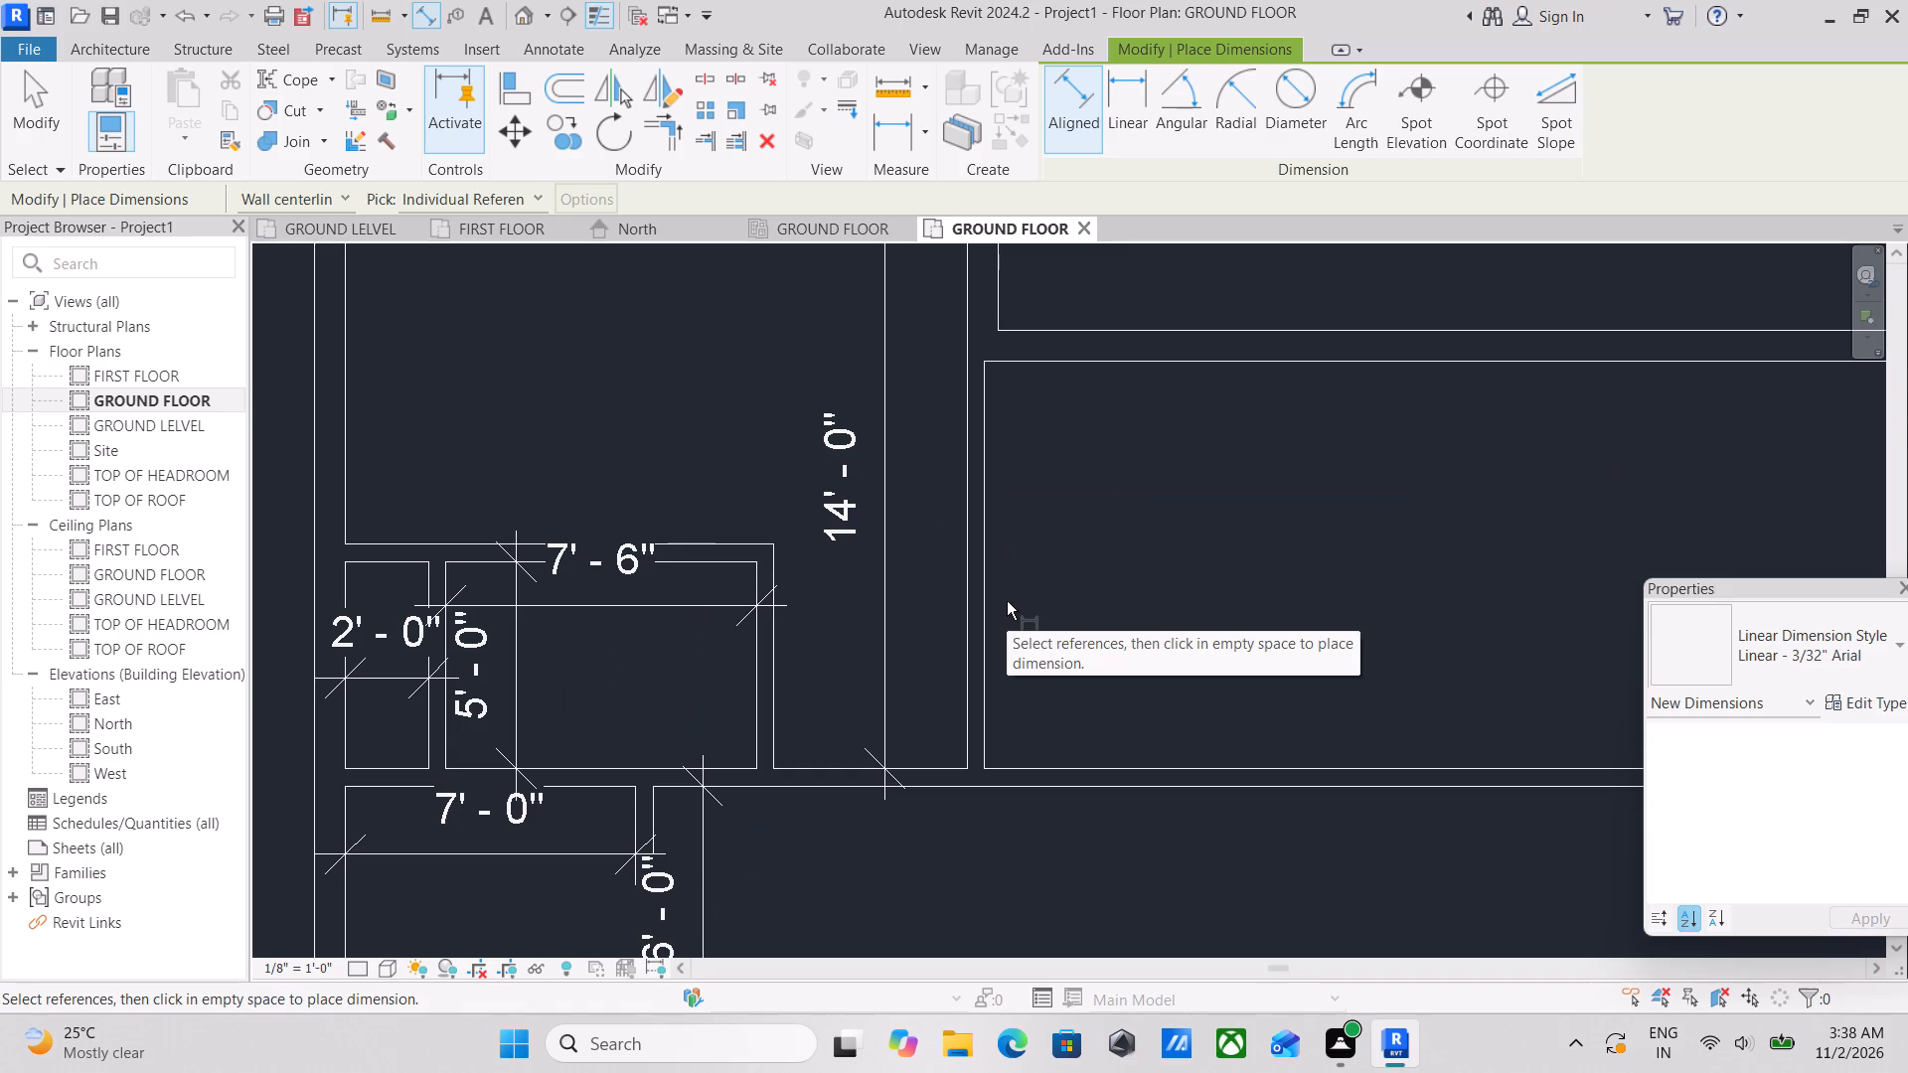
{"action": "scroll", "coordinate": [1034, 593], "scroll_direction": "down", "scroll_amount": 5}
{"action": "scroll", "coordinate": [1165, 586], "scroll_direction": "down", "scroll_amount": 7}
{"action": "middle_click_drag", "start_coordinate": [1159, 564], "coordinate": [1101, 478]}
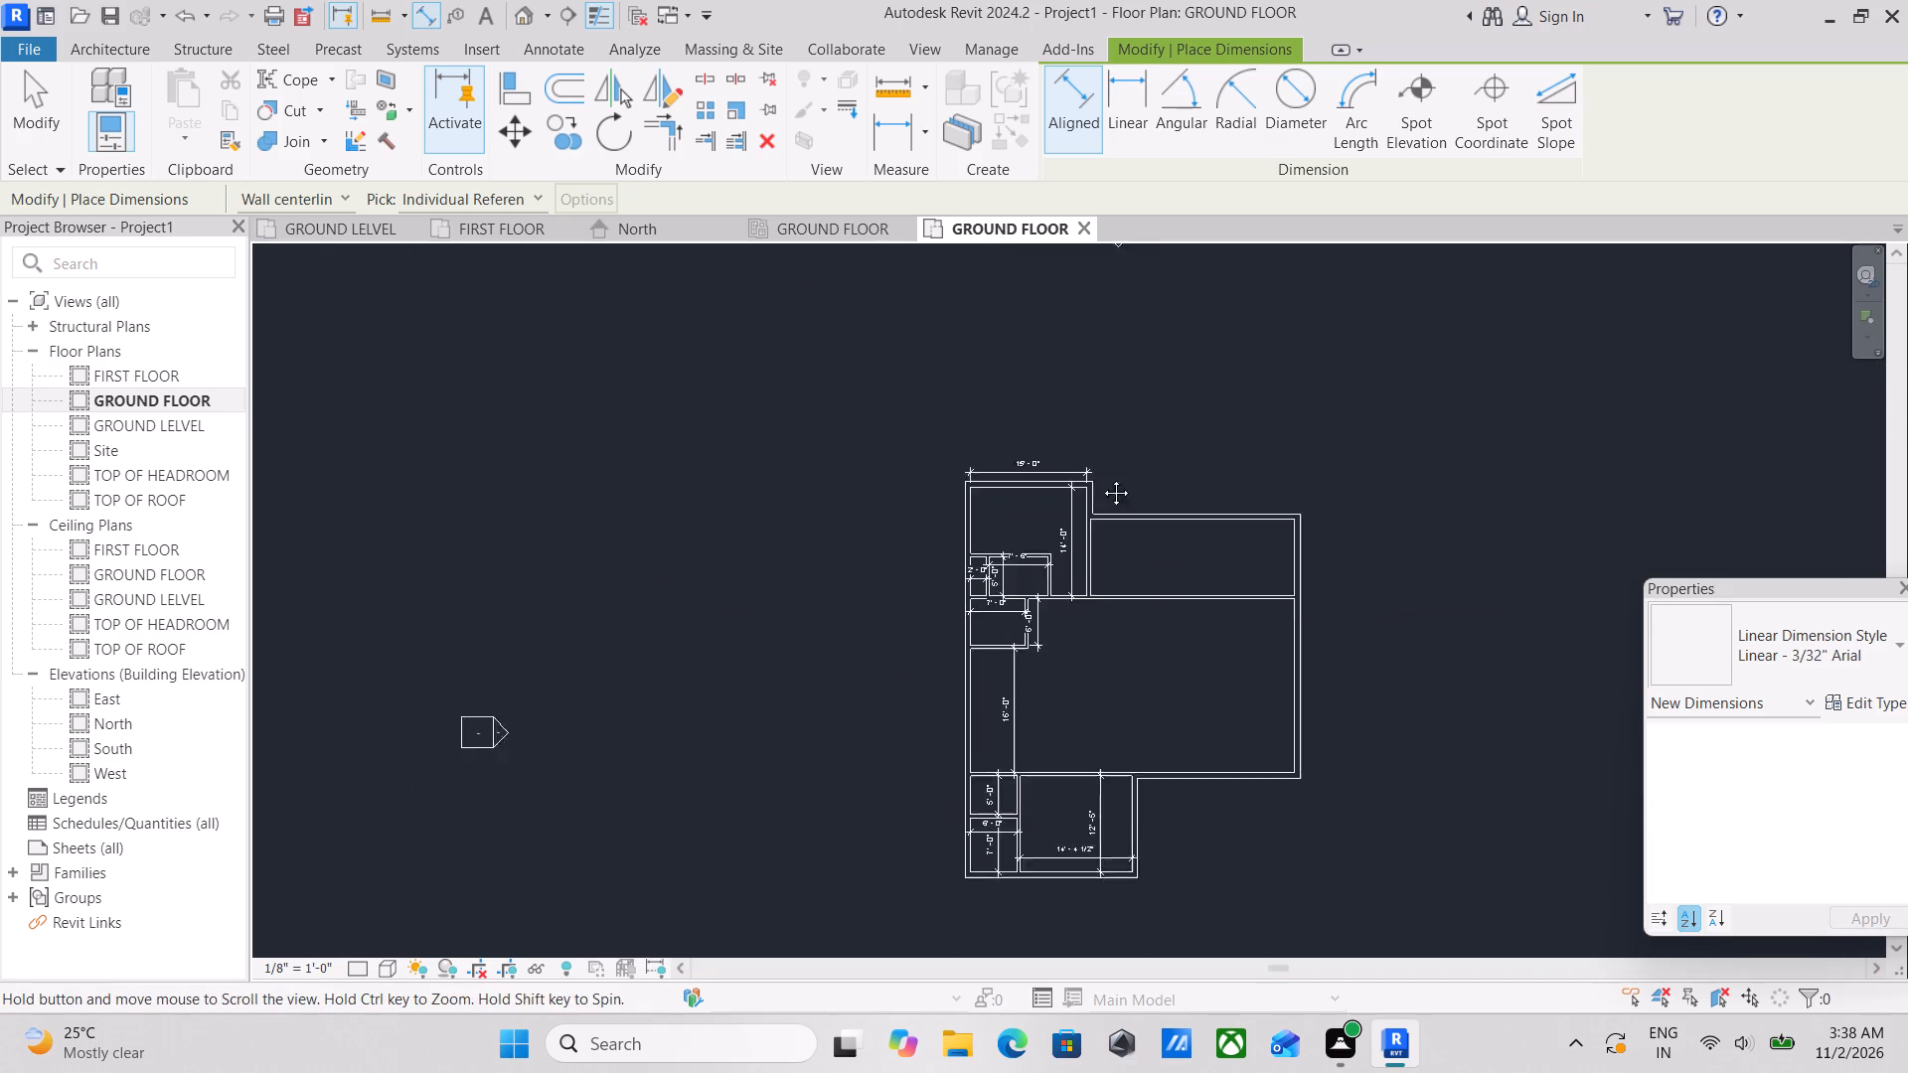
{"action": "middle_click_drag", "start_coordinate": [1101, 478], "coordinate": [1059, 398]}
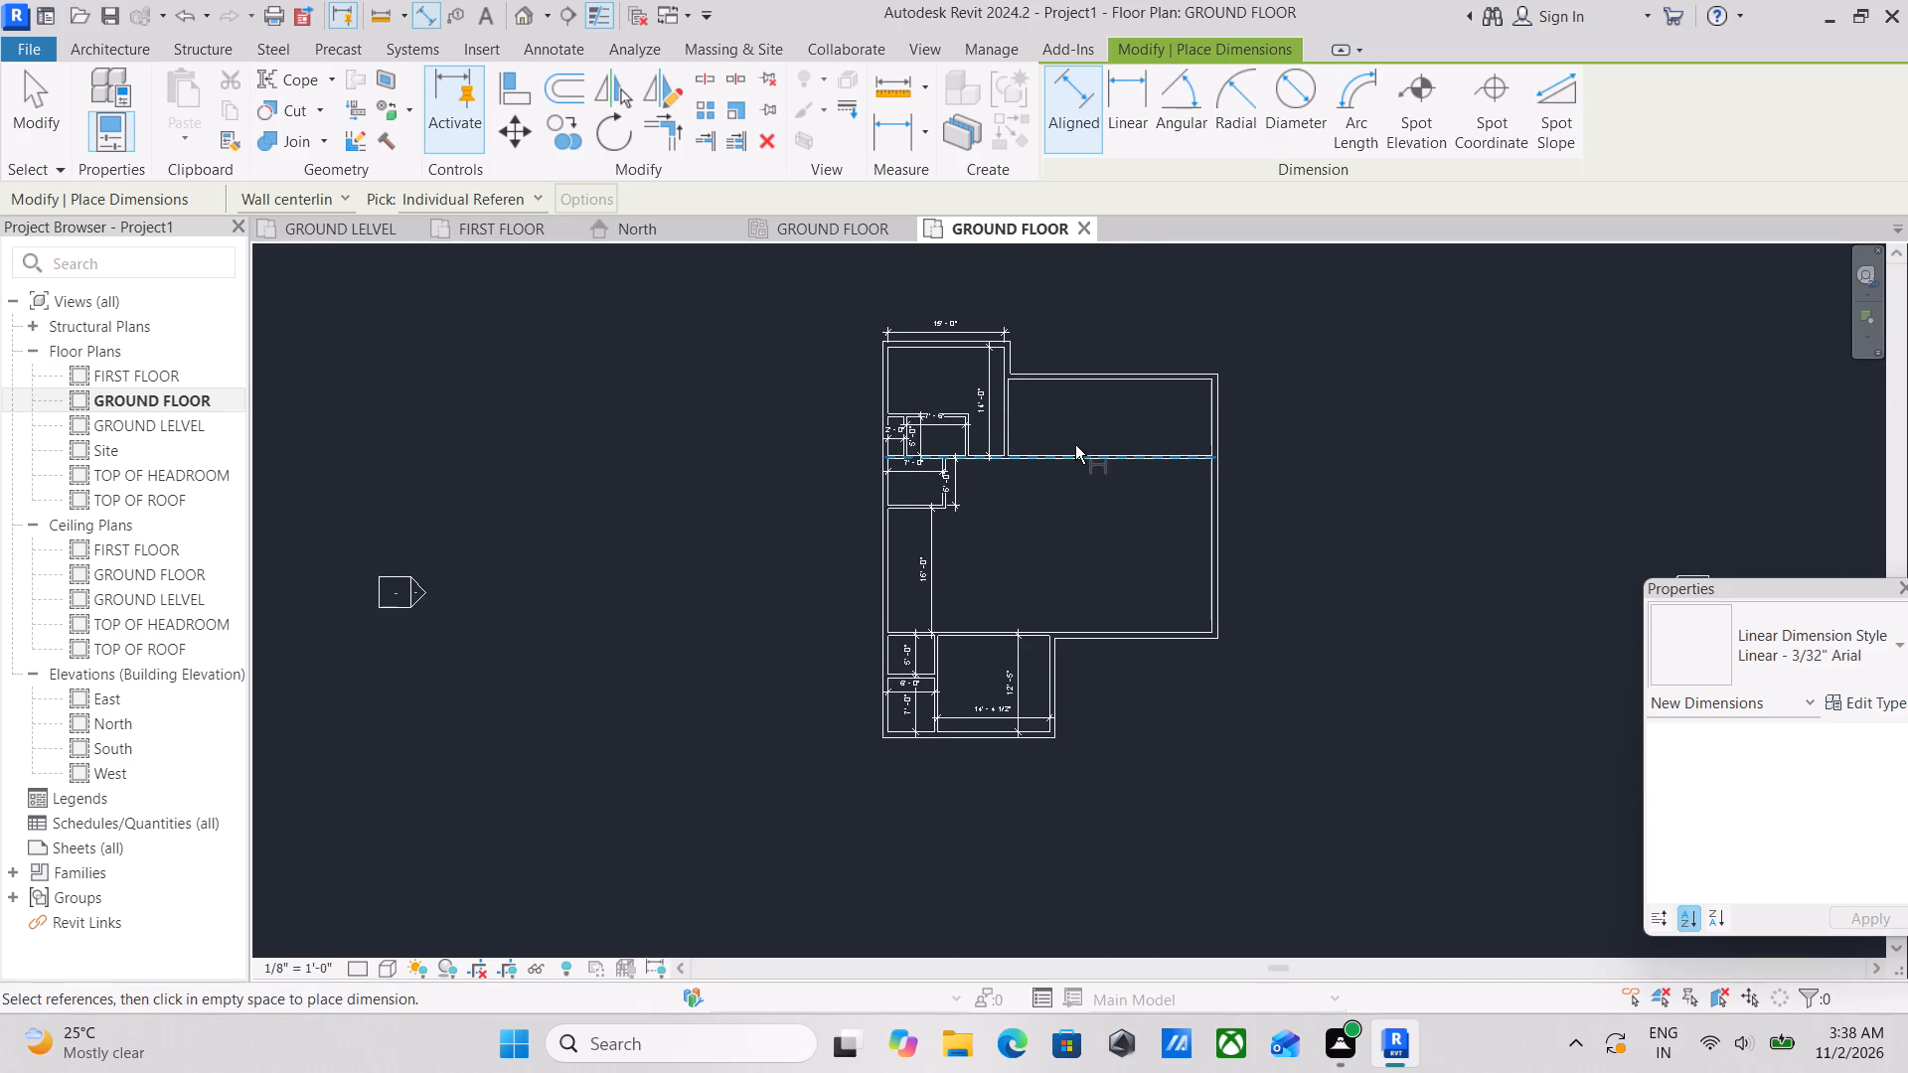
{"action": "scroll", "coordinate": [1016, 699], "scroll_direction": "up", "scroll_amount": 5}
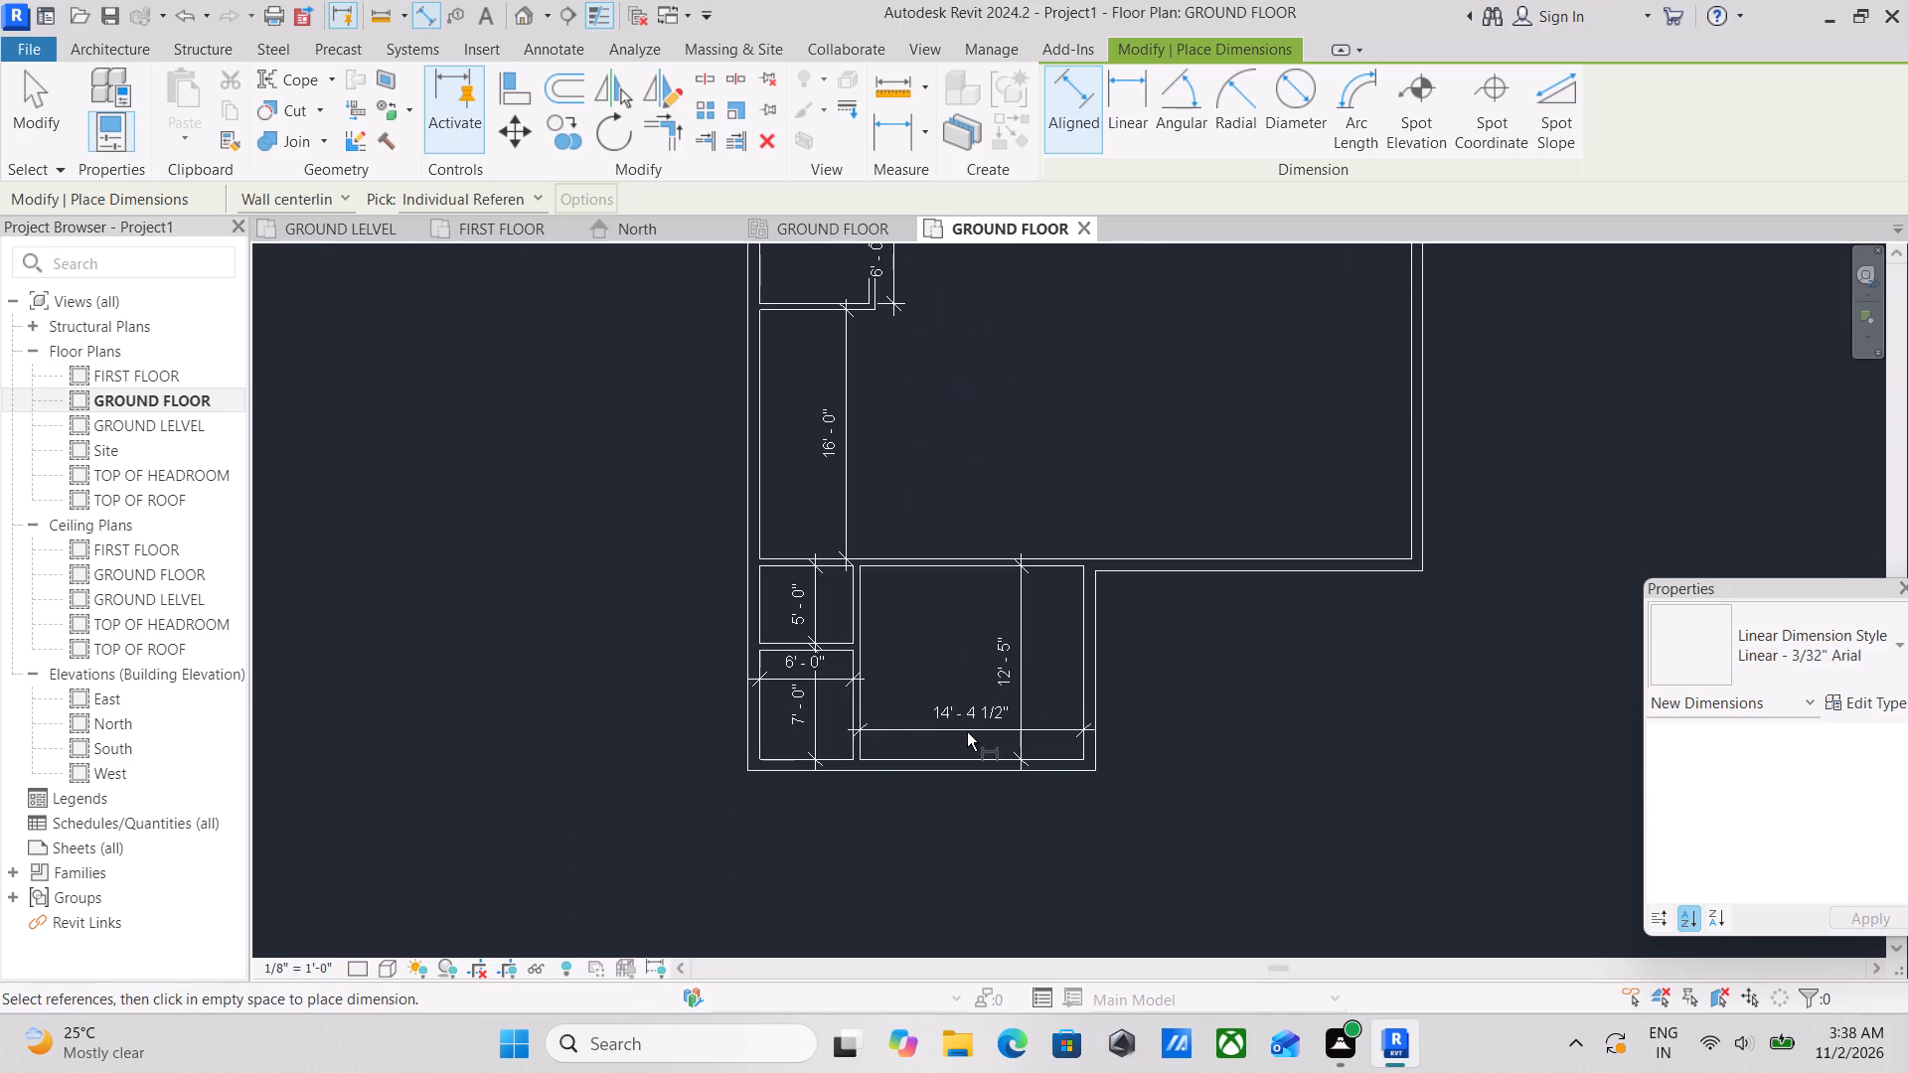
{"action": "scroll", "coordinate": [1207, 652], "scroll_direction": "up", "scroll_amount": 3}
{"action": "scroll", "coordinate": [1218, 597], "scroll_direction": "down", "scroll_amount": 4}
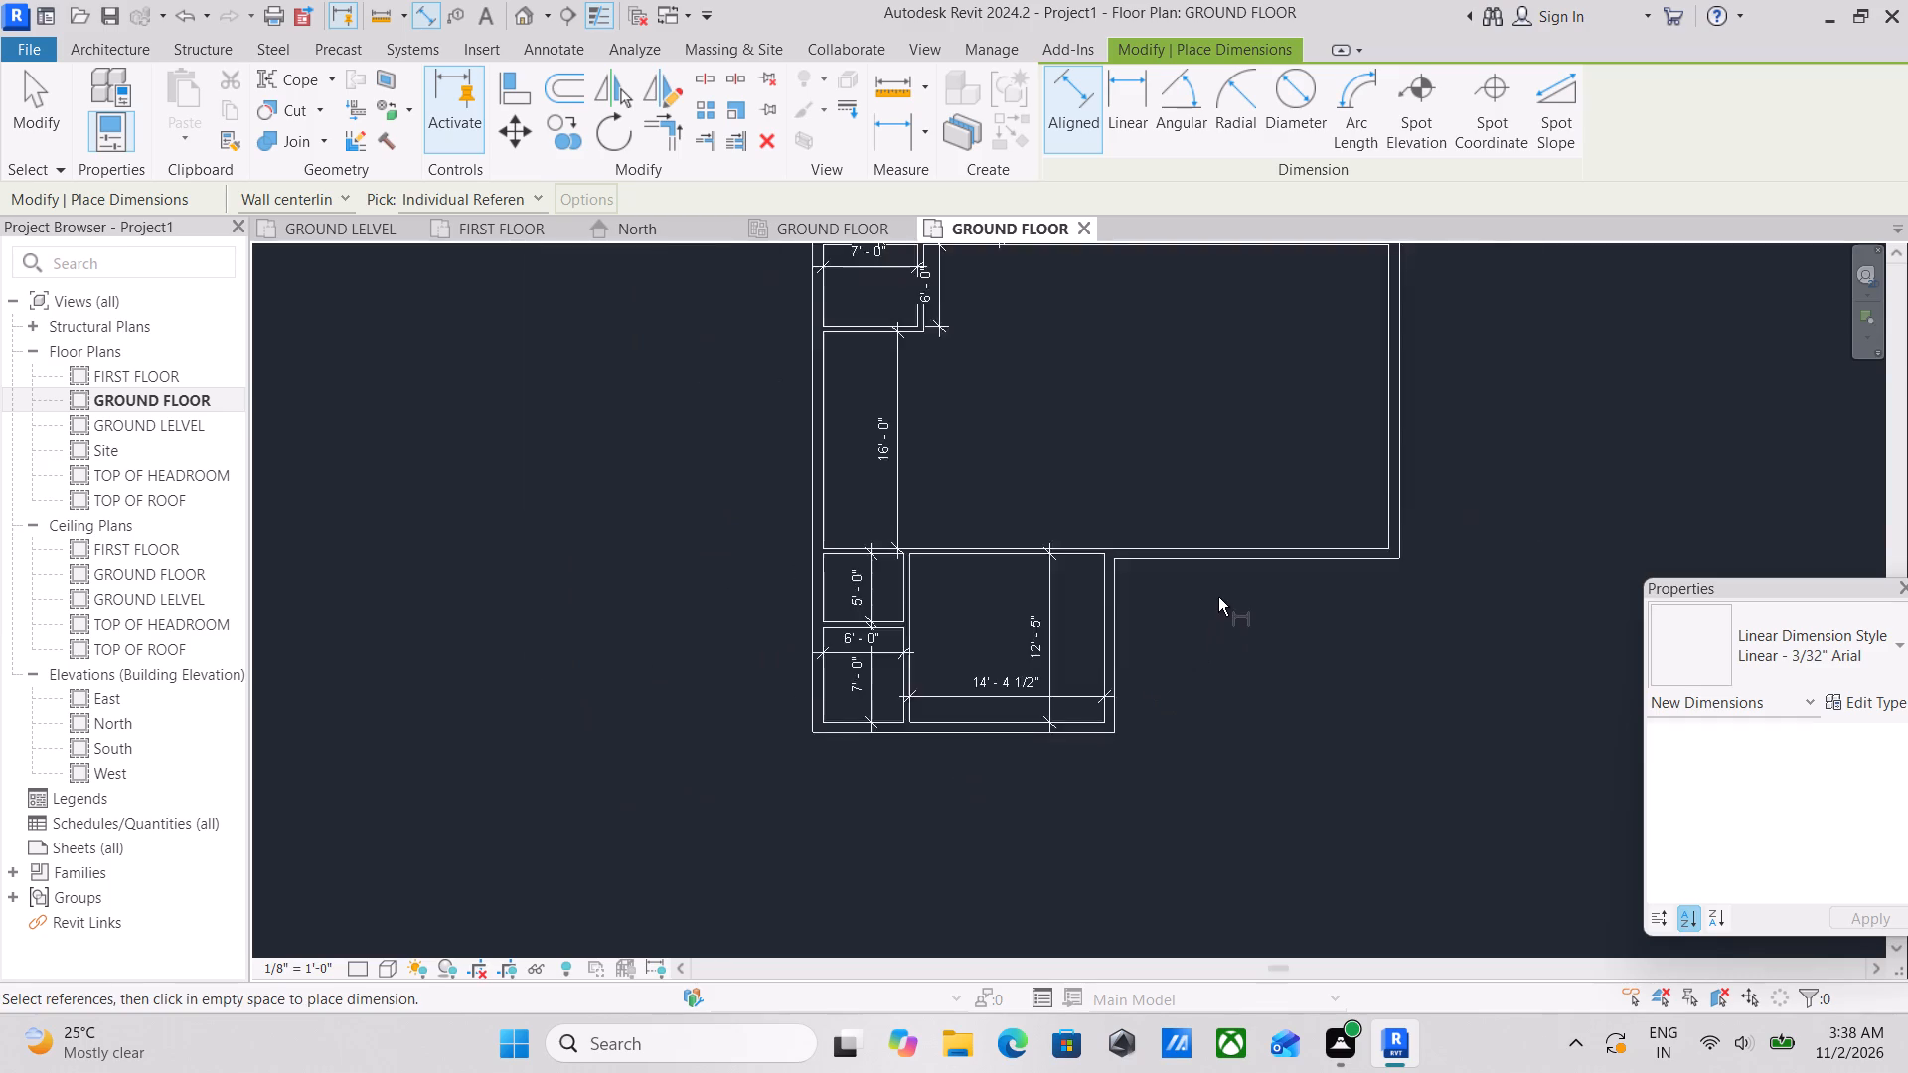
{"action": "middle_click_drag", "start_coordinate": [1218, 597], "coordinate": [1135, 872]}
{"action": "scroll", "coordinate": [1137, 863], "scroll_direction": "up", "scroll_amount": 1}
{"action": "scroll", "coordinate": [958, 362], "scroll_direction": "up", "scroll_amount": 4}
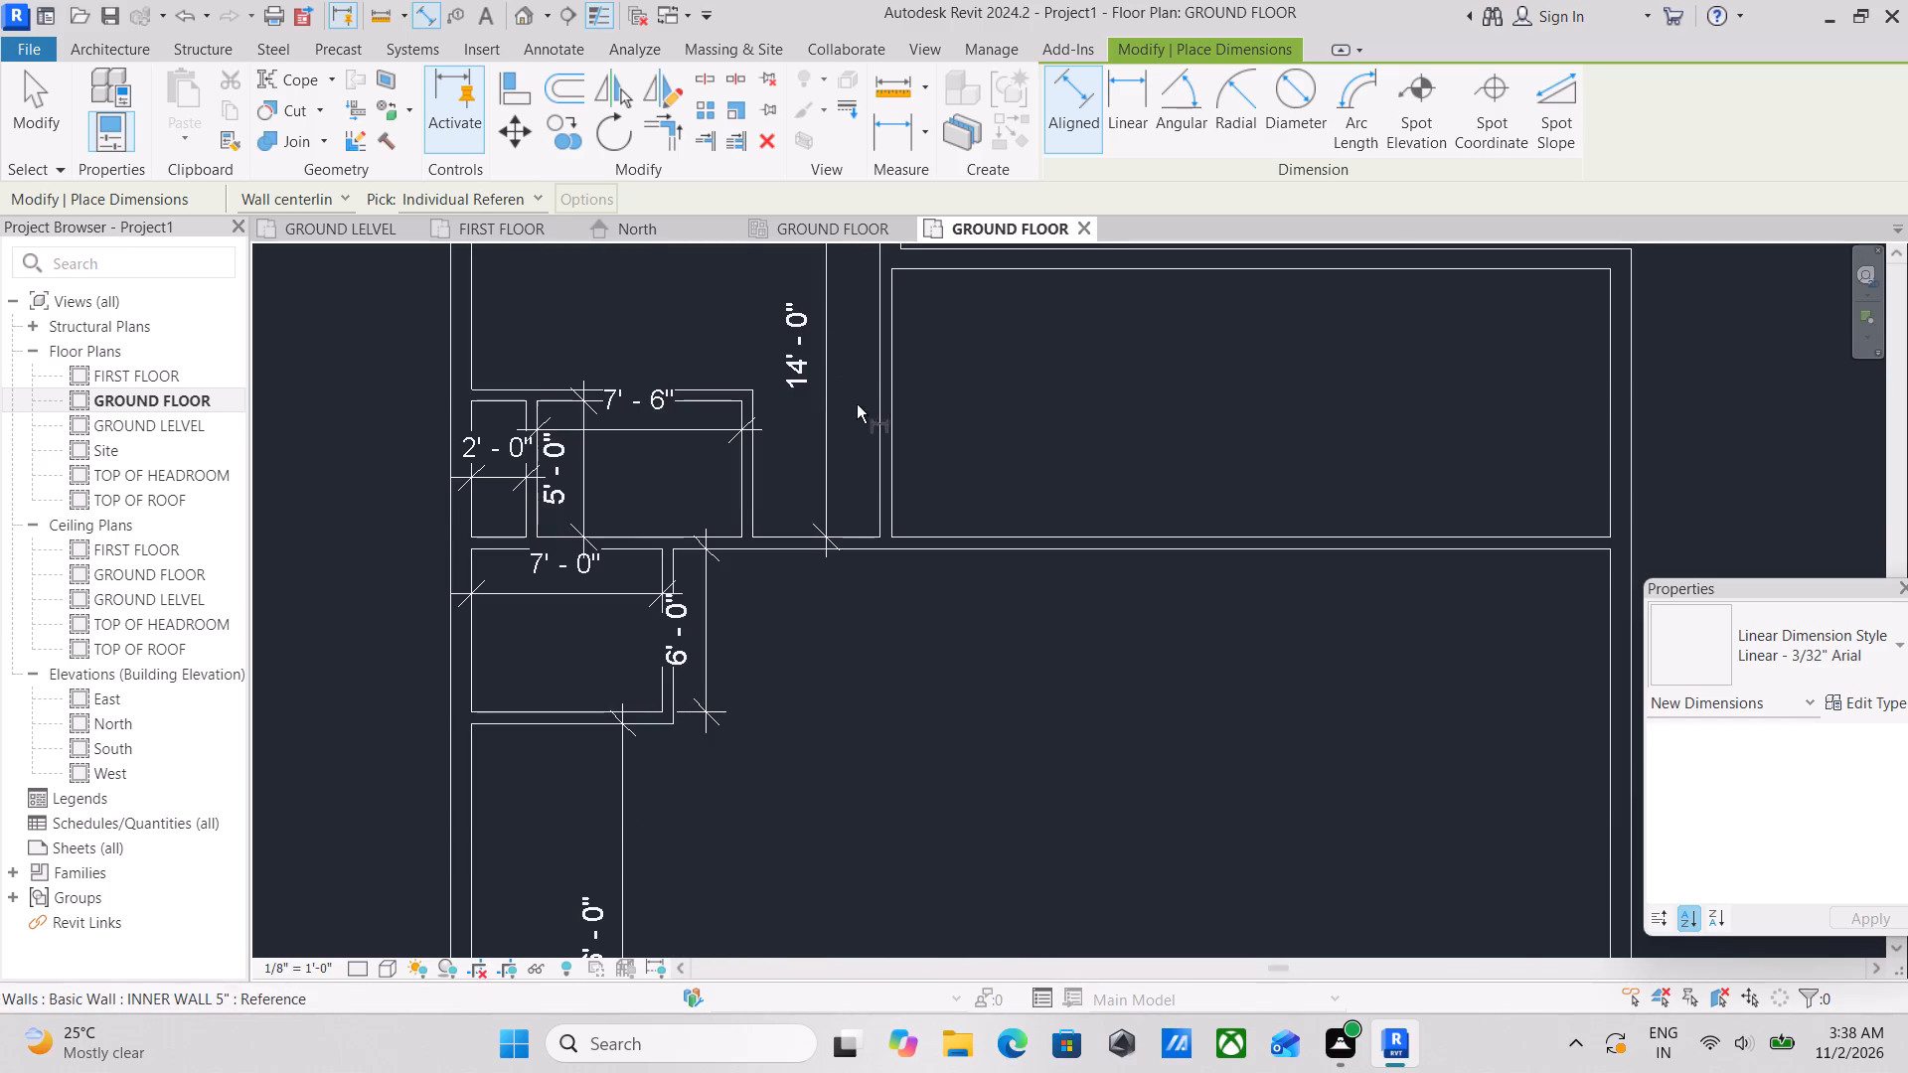
{"action": "left_click", "coordinate": [882, 388]}
{"action": "middle_click_drag", "start_coordinate": [1395, 388], "coordinate": [1251, 430]}
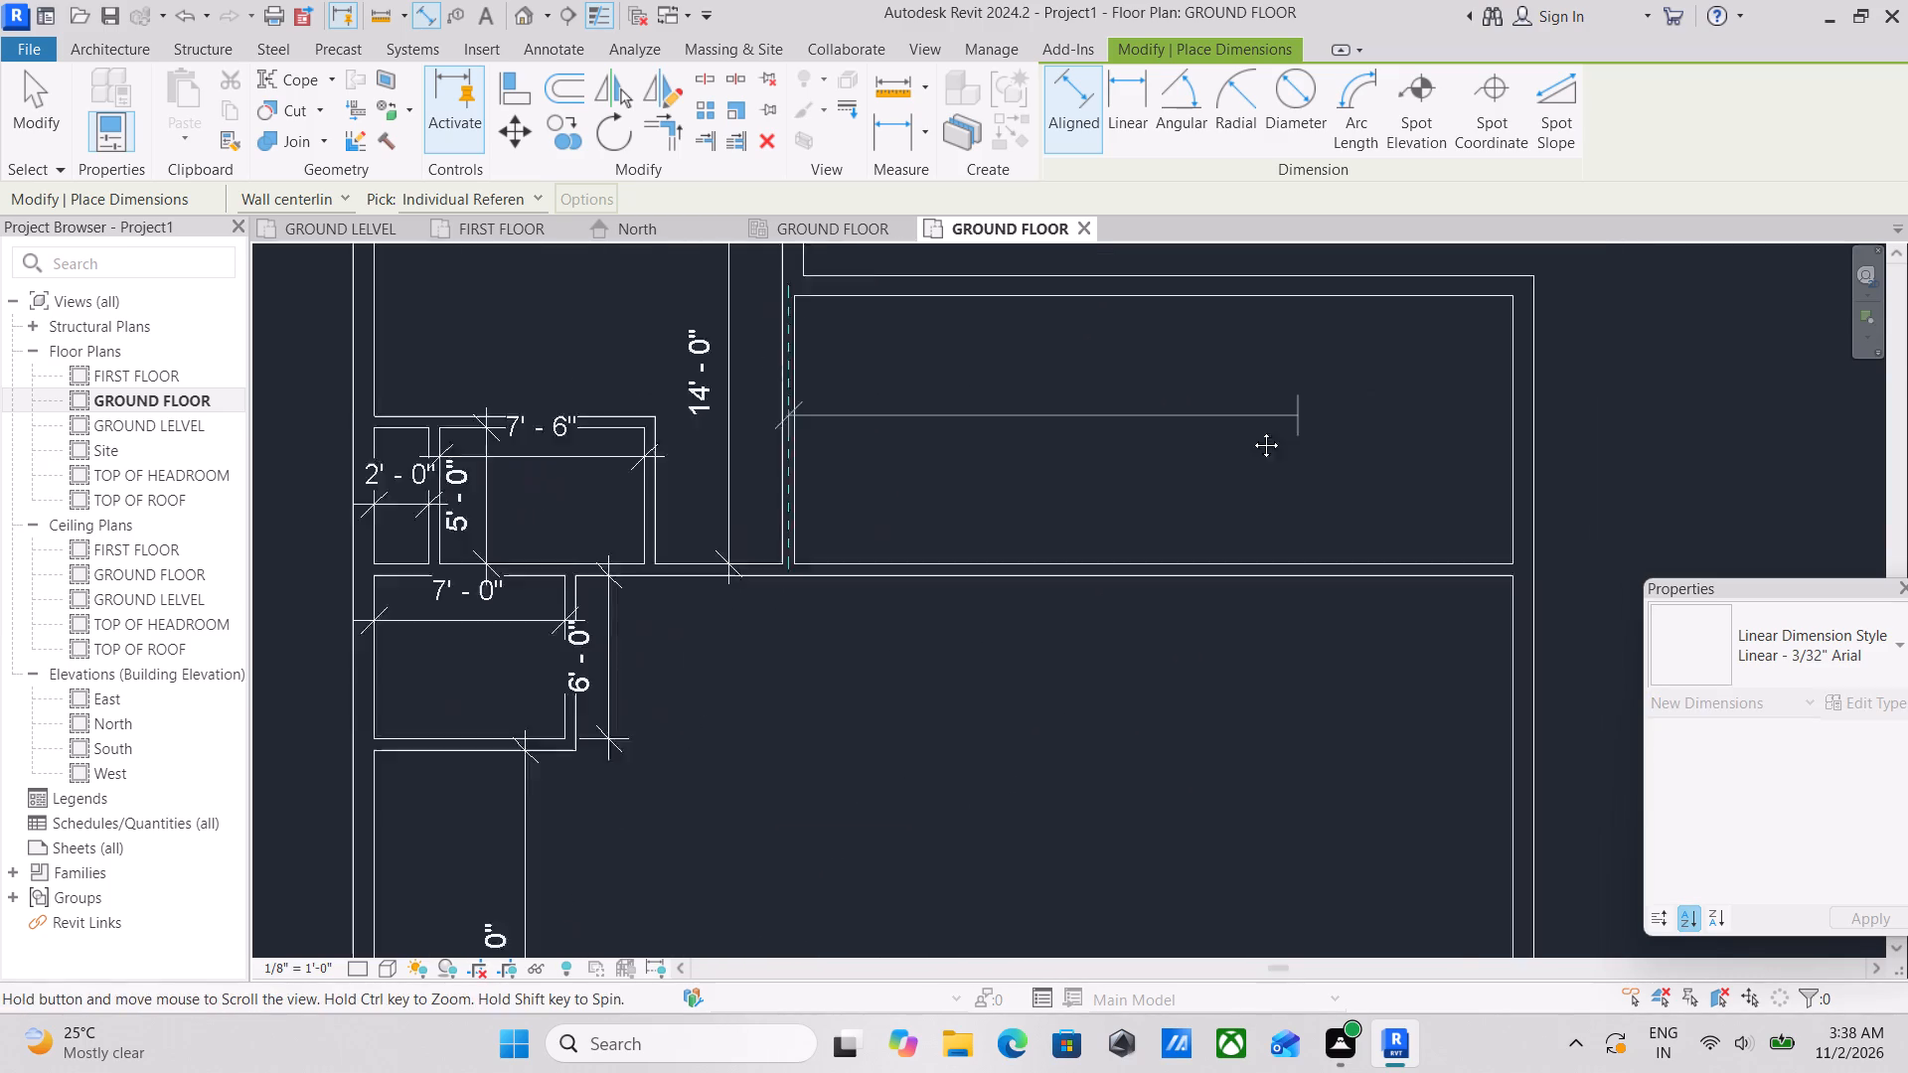
{"action": "middle_click_drag", "start_coordinate": [1251, 430], "coordinate": [1217, 447]}
{"action": "left_click", "coordinate": [1450, 440]}
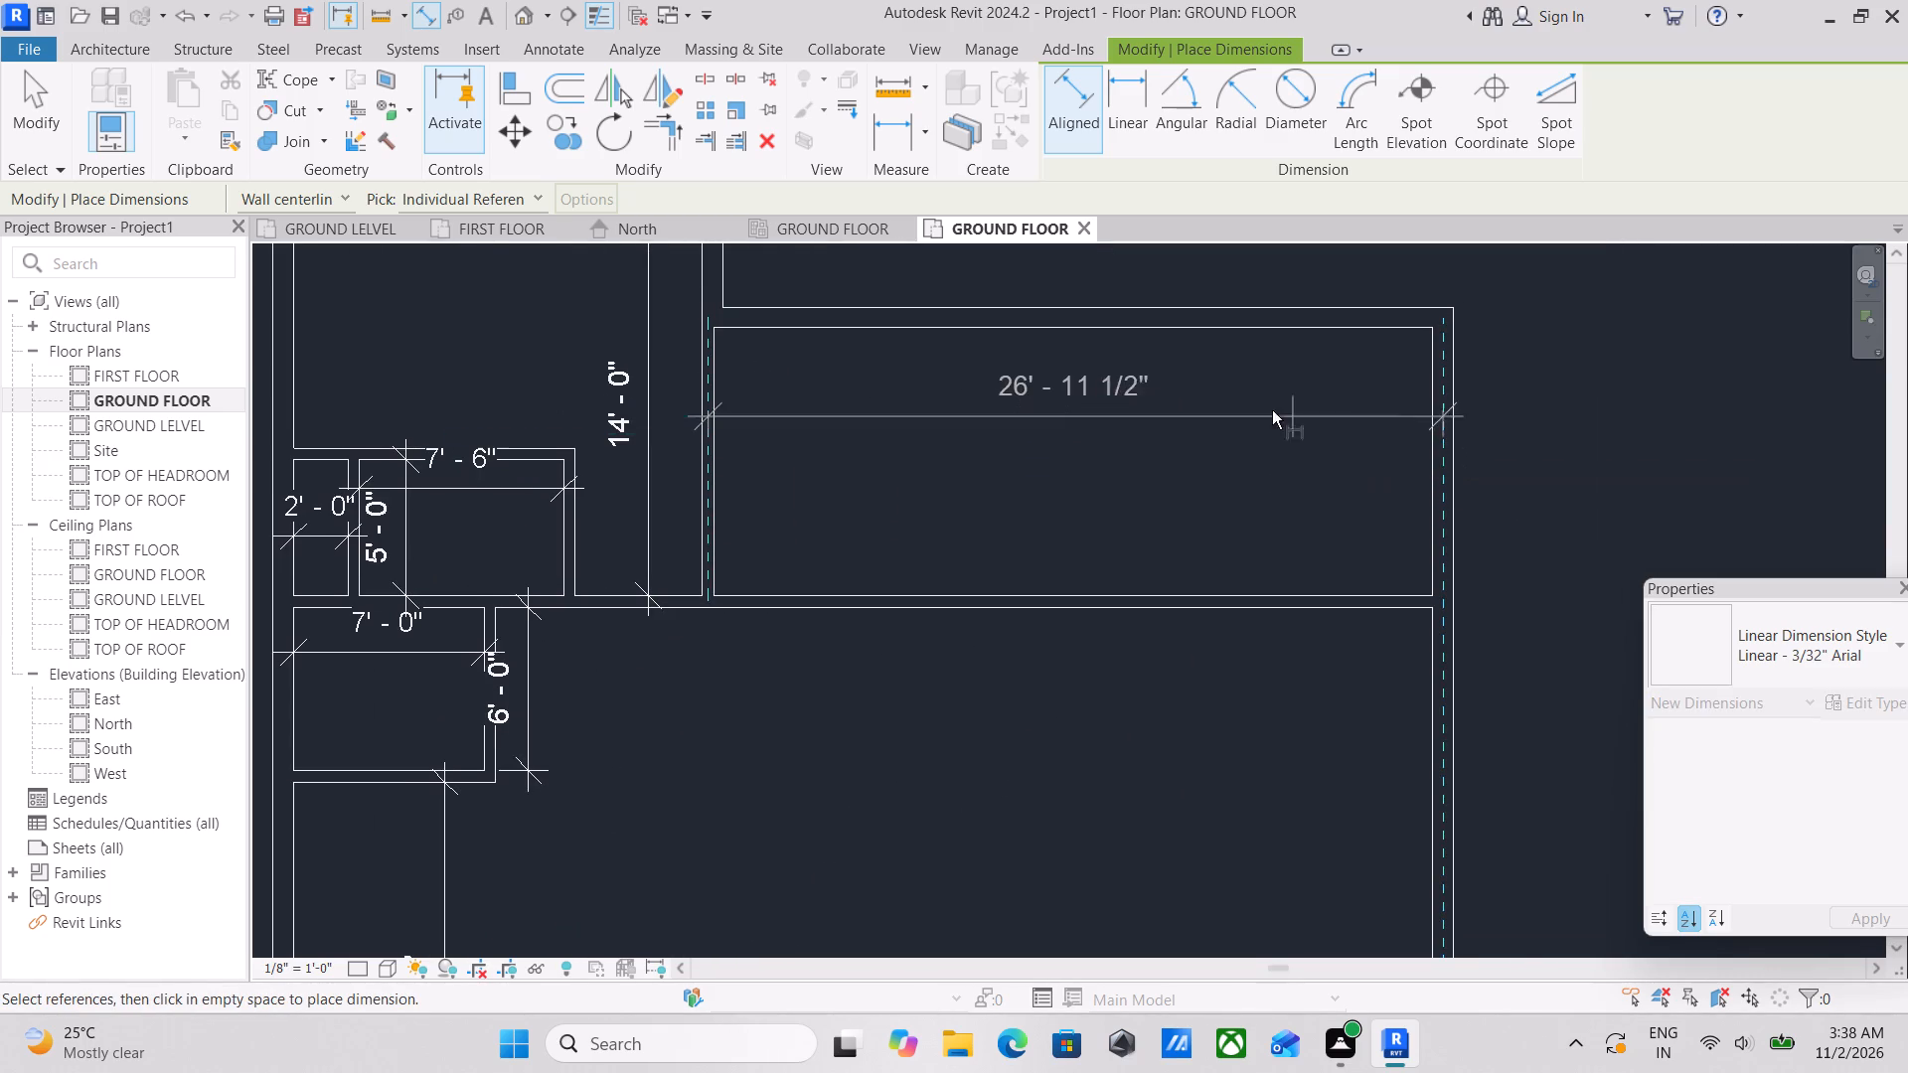
{"action": "left_click", "coordinate": [1221, 430]}
{"action": "scroll", "coordinate": [737, 472], "scroll_direction": "up", "scroll_amount": 2}
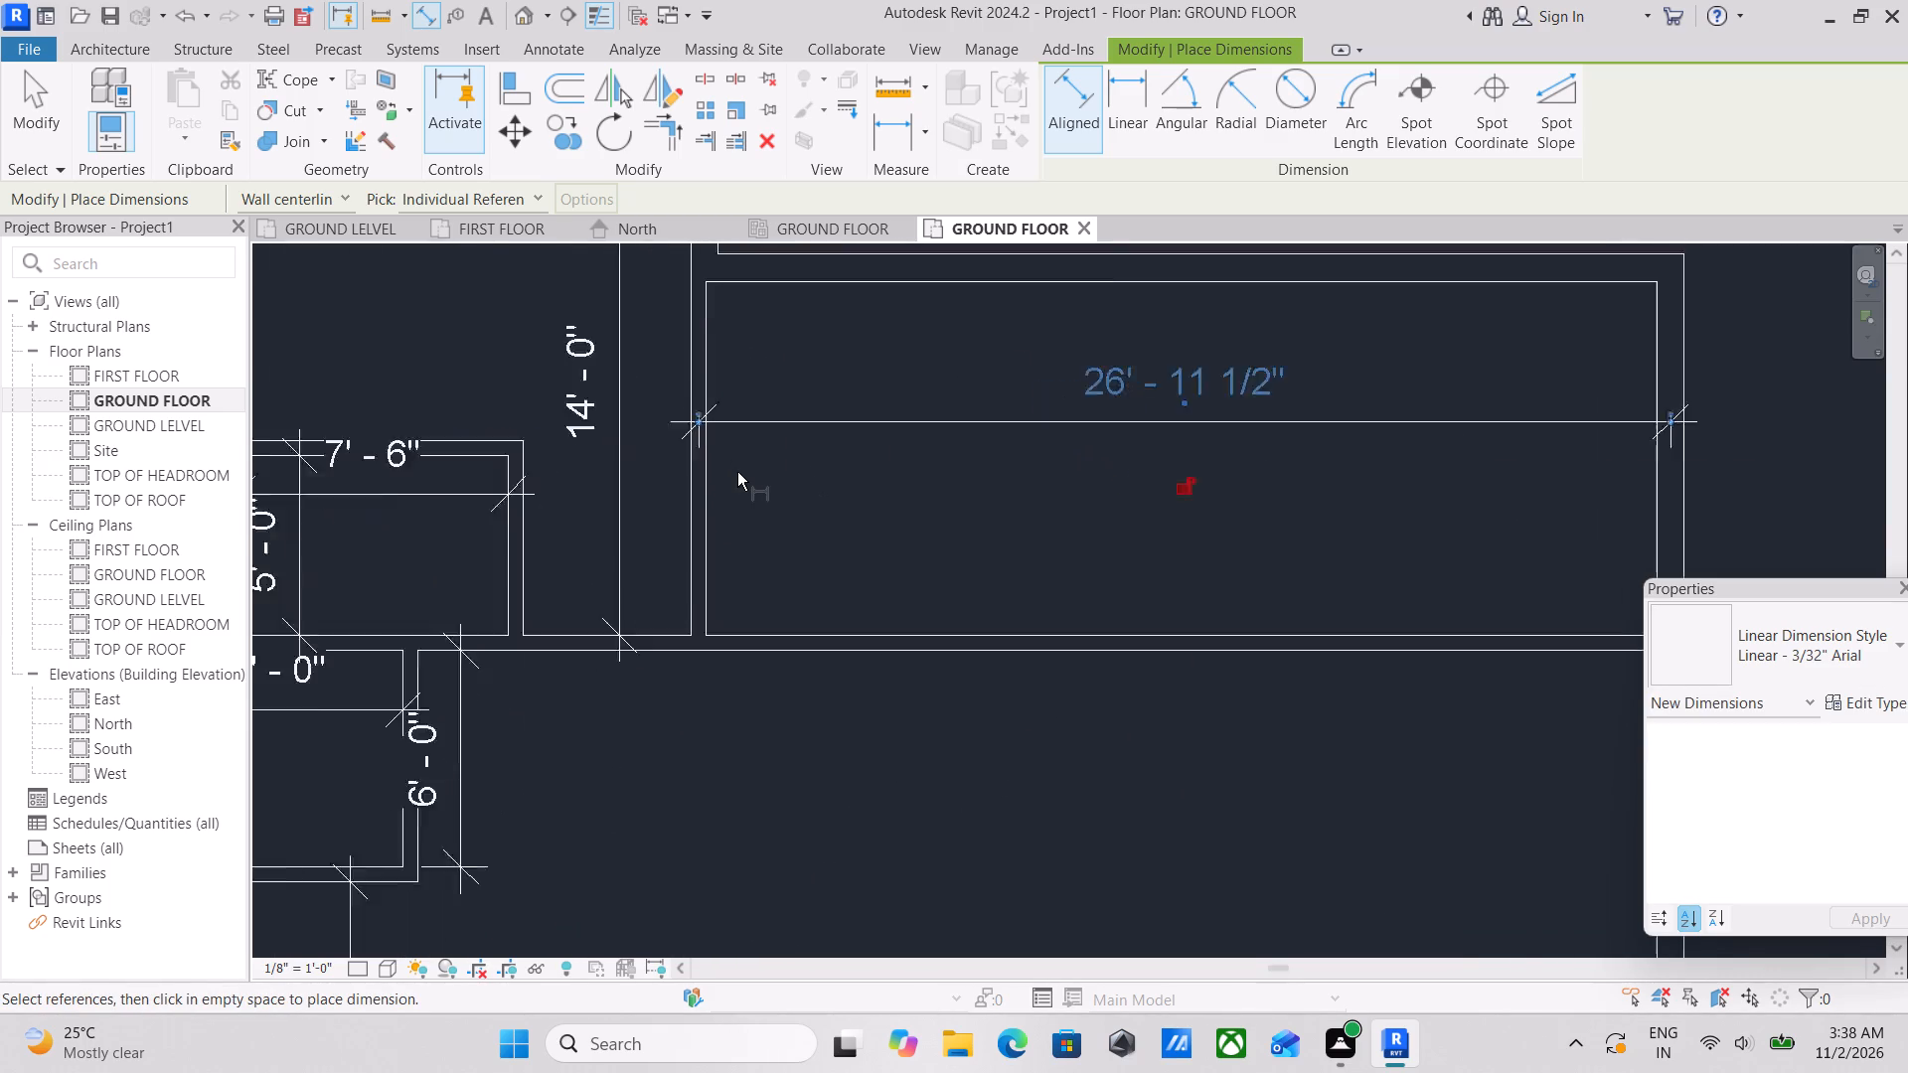
{"action": "scroll", "coordinate": [737, 472], "scroll_direction": "up", "scroll_amount": 2}
{"action": "key", "text": "Escape"}
{"action": "key", "text": "Escape"}
{"action": "scroll", "coordinate": [671, 421], "scroll_direction": "up", "scroll_amount": 4}
{"action": "key", "text": "Escape"}
{"action": "scroll", "coordinate": [673, 426], "scroll_direction": "up", "scroll_amount": 5}
{"action": "key", "text": "Escape"}
{"action": "key", "text": "Escape"}
Shift the horizontal dimension's west witness line to the east face of the 5" inner wall.
{"action": "scroll", "coordinate": [725, 379], "scroll_direction": "up", "scroll_amount": 2}
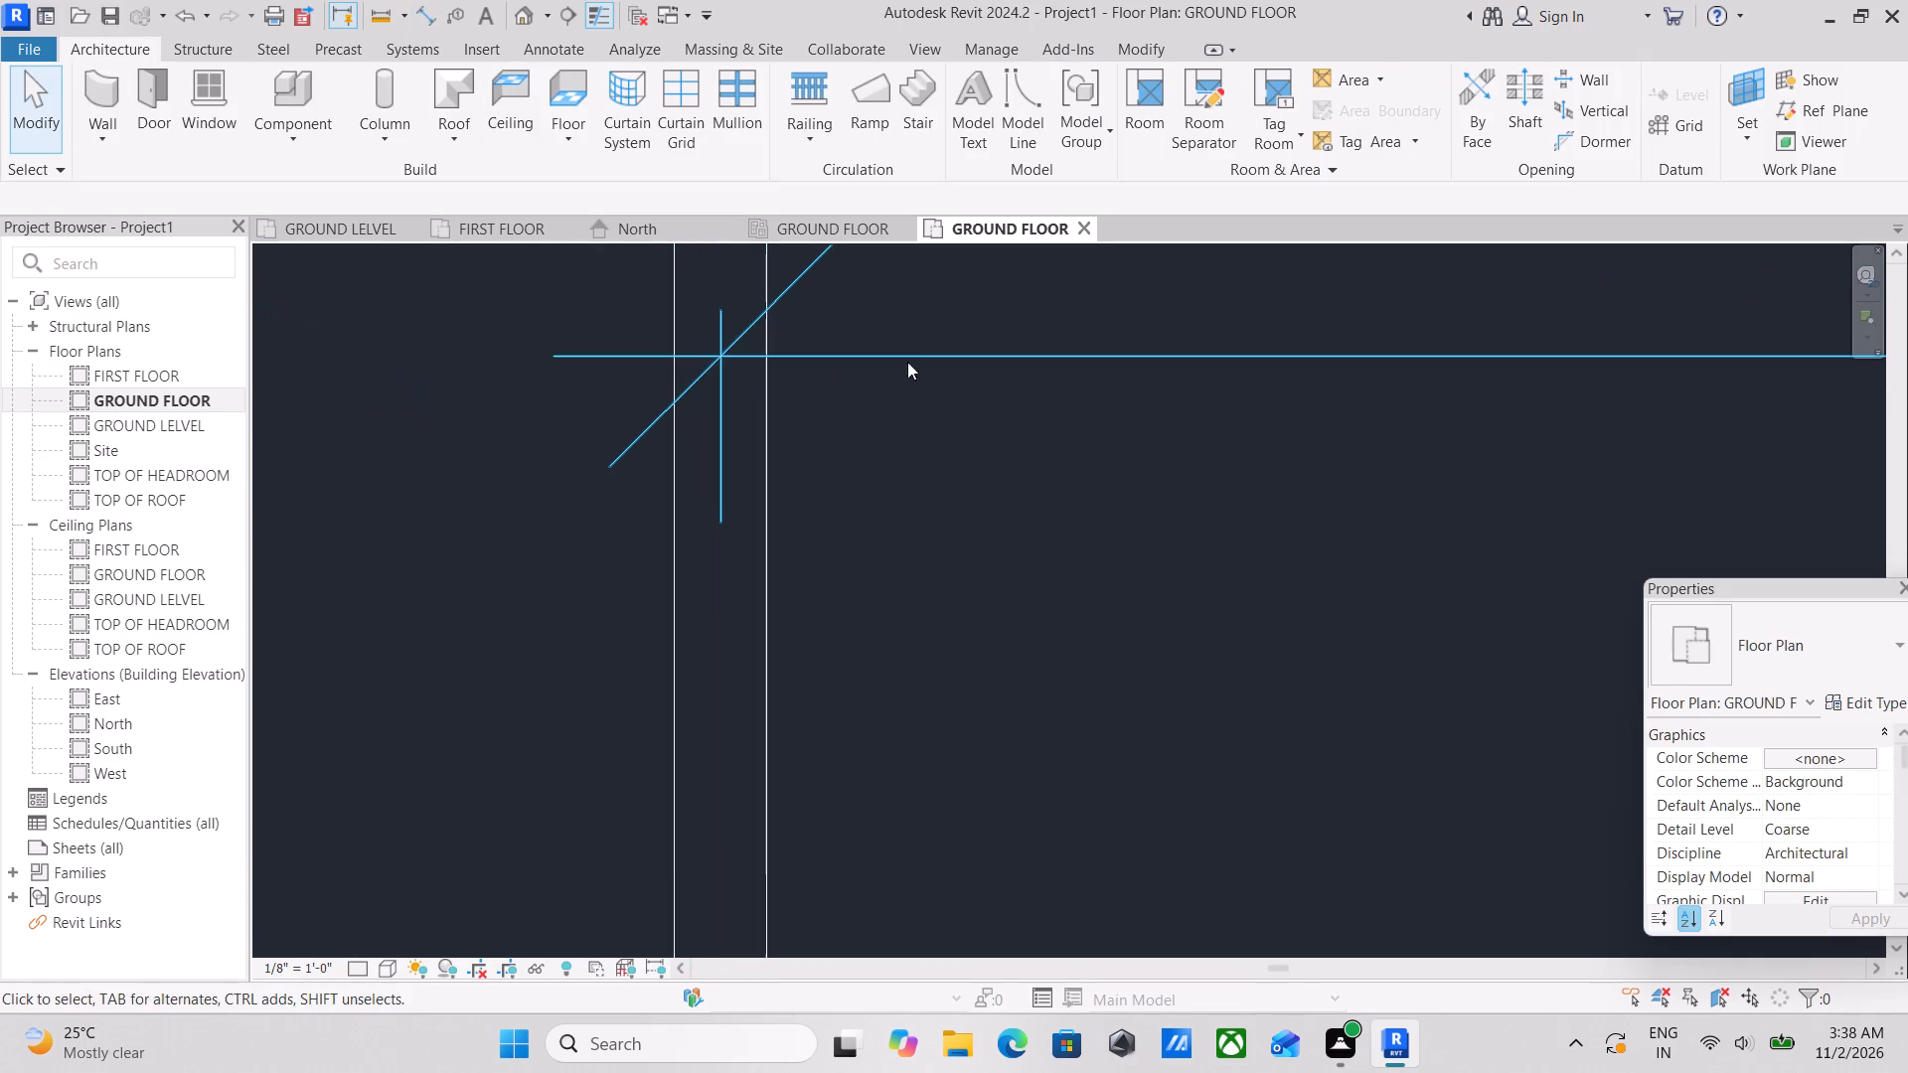
{"action": "left_click", "coordinate": [927, 363]}
{"action": "scroll", "coordinate": [686, 357], "scroll_direction": "up", "scroll_amount": 4}
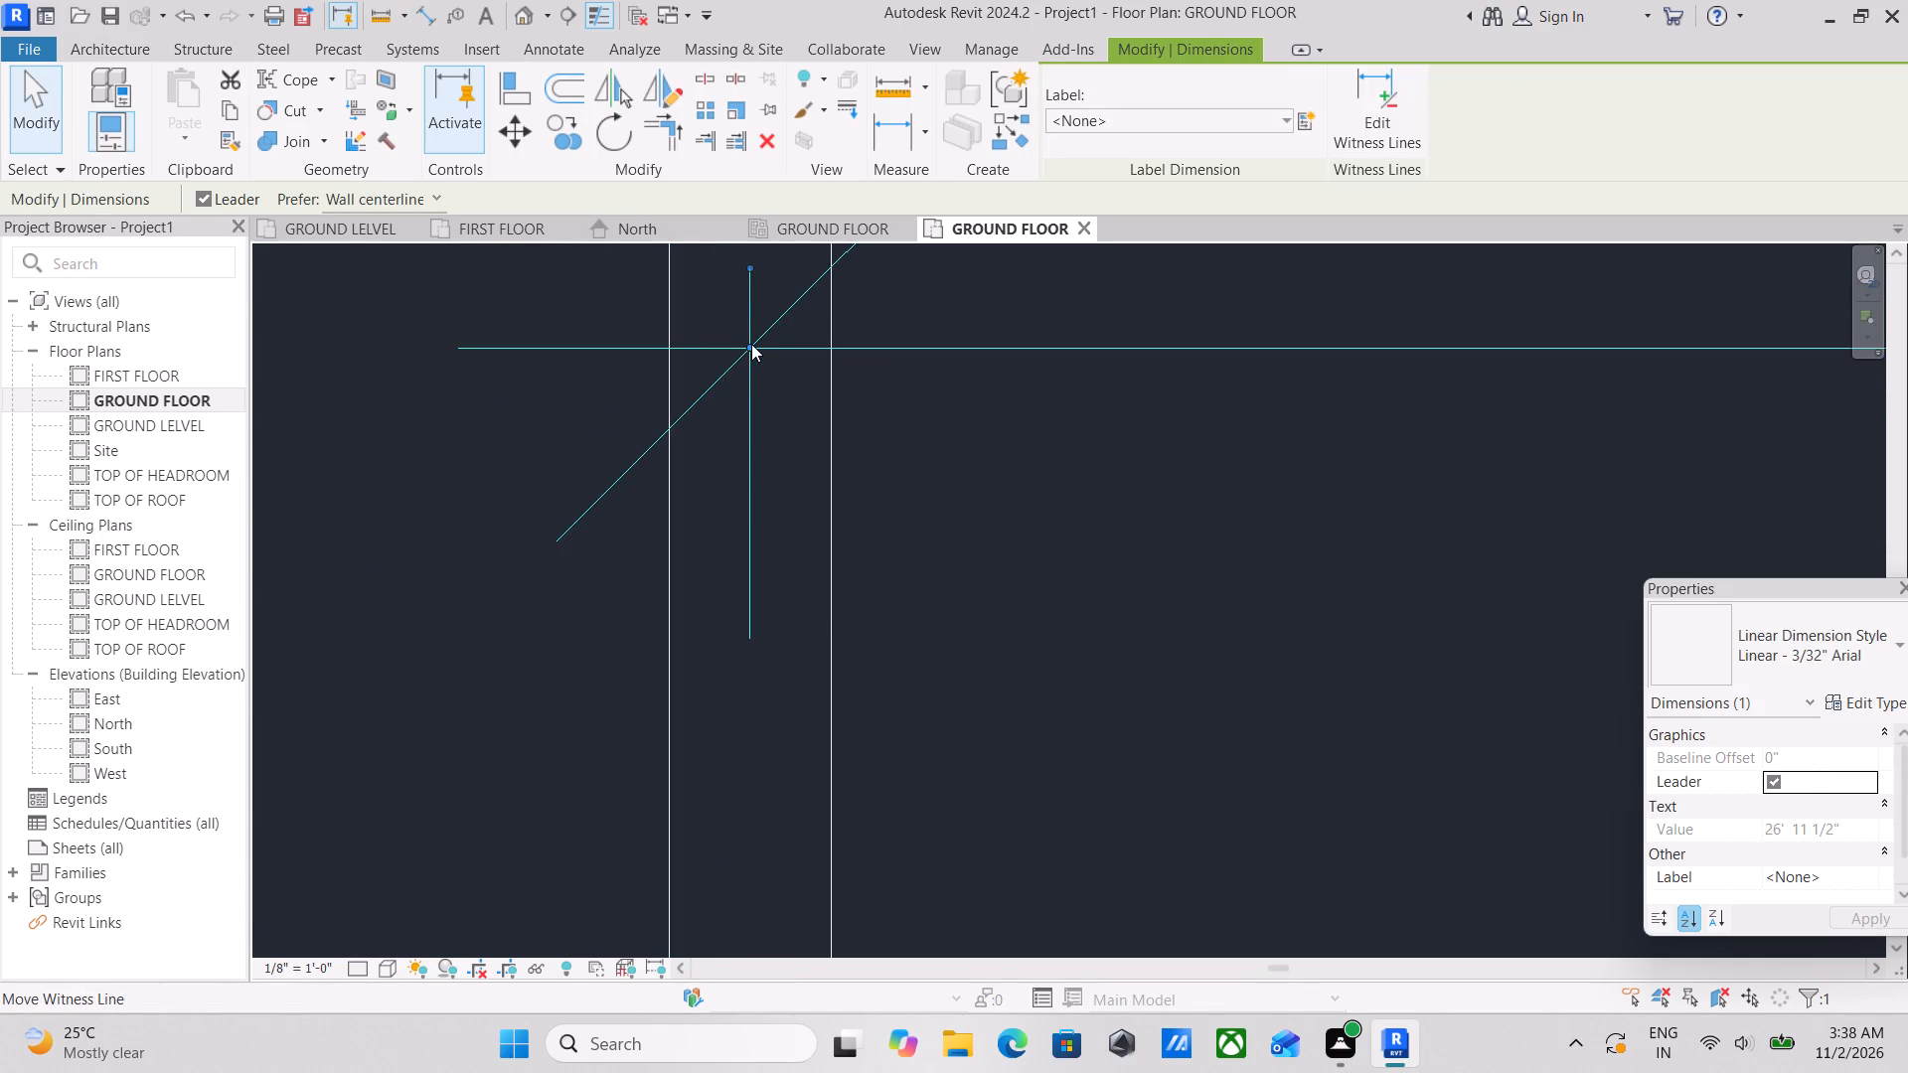
{"action": "left_click", "coordinate": [751, 344]}
{"action": "left_click", "coordinate": [669, 347]}
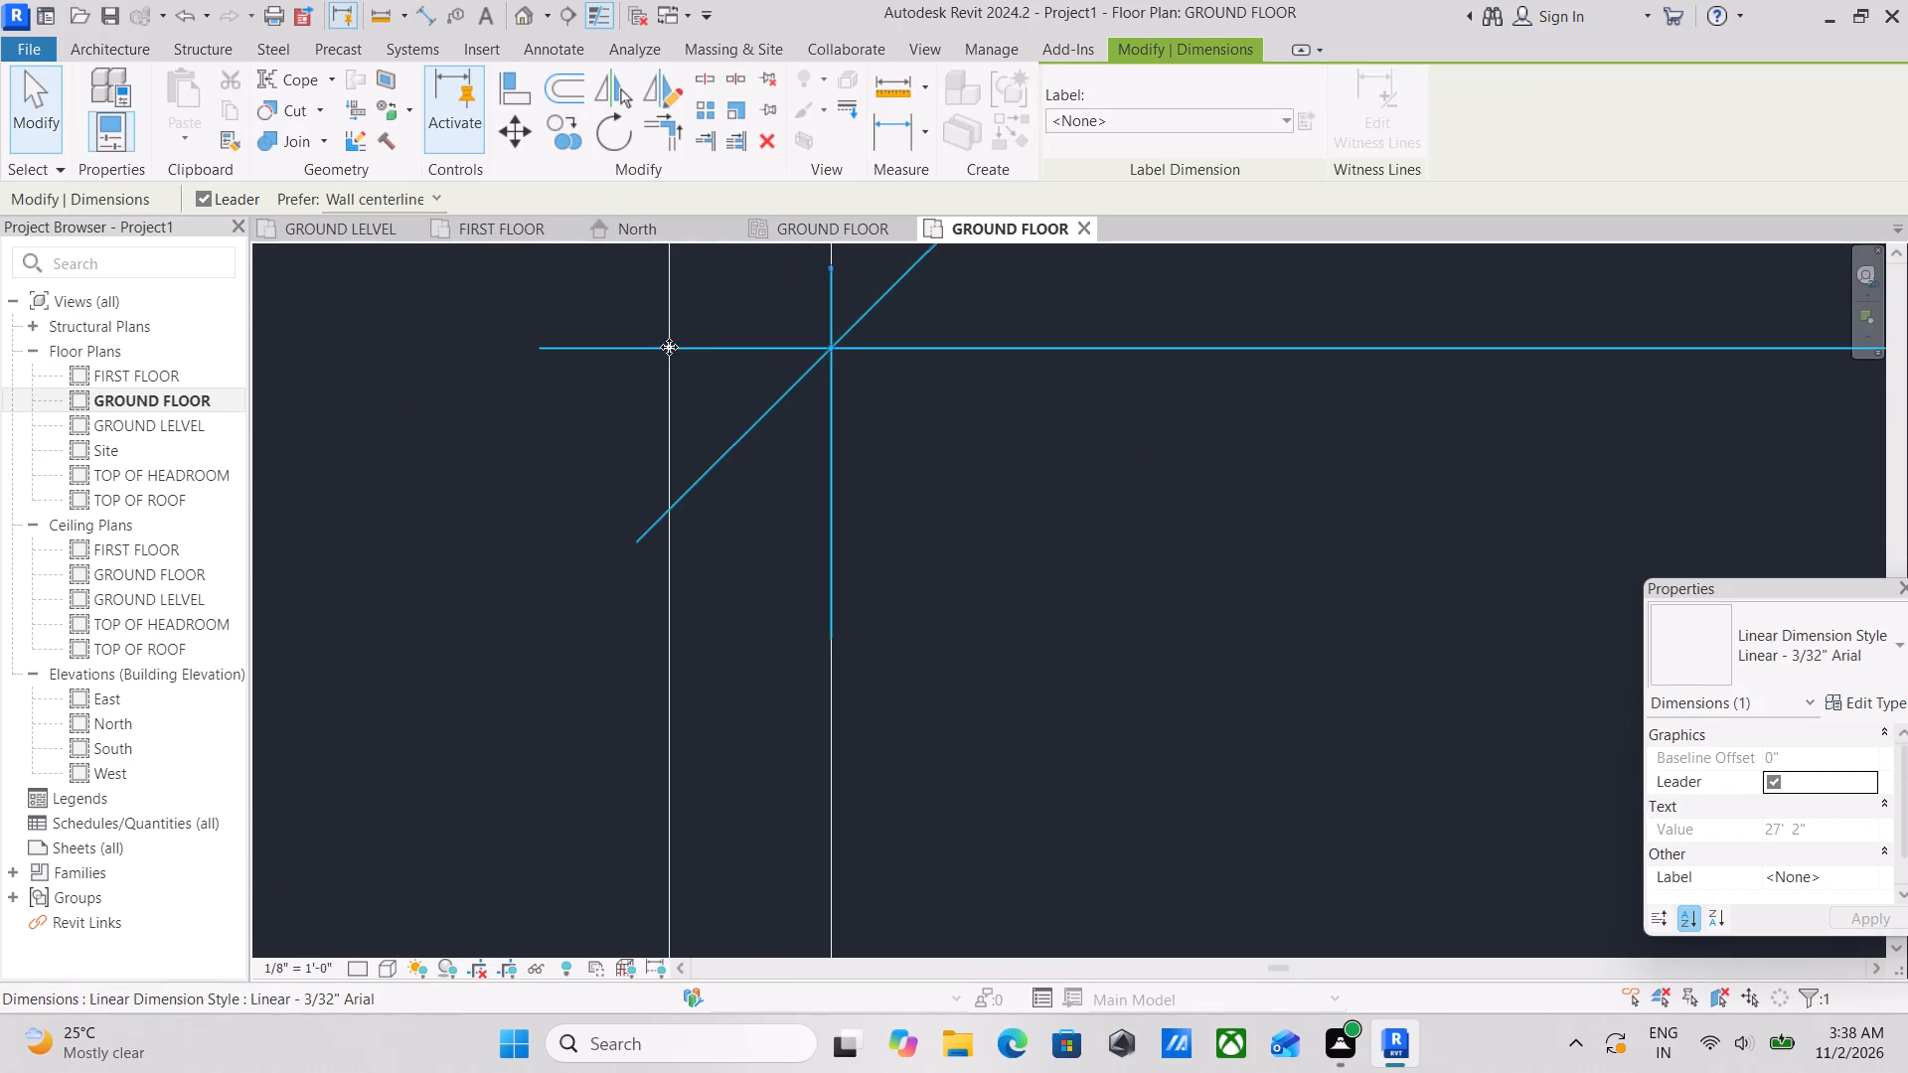
Shift the horizontal dimension's east witness line to the west (inner) face of the east 9" outer wall.
{"action": "scroll", "coordinate": [910, 371], "scroll_direction": "down", "scroll_amount": 12}
{"action": "middle_click_drag", "start_coordinate": [1150, 386], "coordinate": [656, 485]}
{"action": "scroll", "coordinate": [610, 491], "scroll_direction": "up", "scroll_amount": 1}
{"action": "scroll", "coordinate": [886, 463], "scroll_direction": "down", "scroll_amount": 4}
{"action": "middle_click_drag", "start_coordinate": [874, 467], "coordinate": [496, 502]}
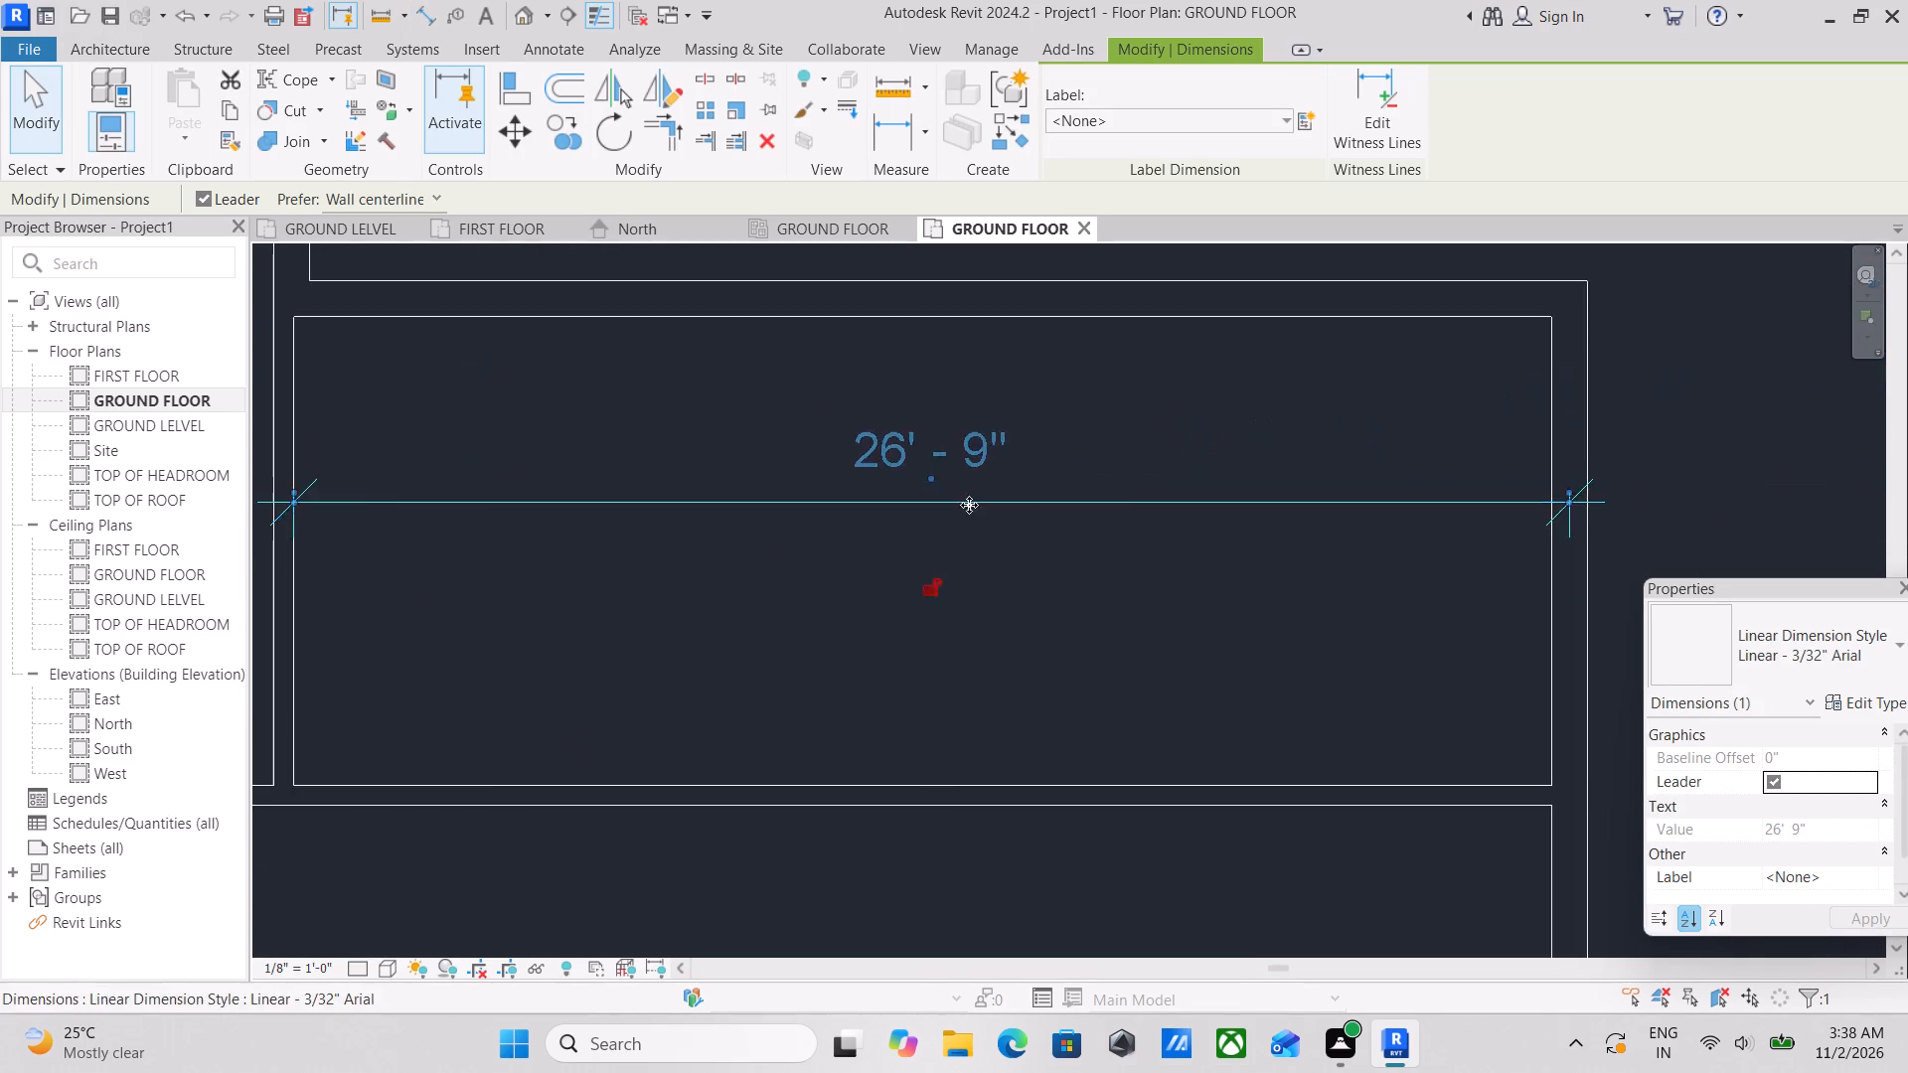
{"action": "scroll", "coordinate": [1128, 489], "scroll_direction": "down", "scroll_amount": 3}
{"action": "middle_click_drag", "start_coordinate": [1124, 489], "coordinate": [957, 497]}
{"action": "scroll", "coordinate": [957, 497], "scroll_direction": "up", "scroll_amount": 1}
{"action": "scroll", "coordinate": [1385, 488], "scroll_direction": "up", "scroll_amount": 5}
{"action": "scroll", "coordinate": [1204, 553], "scroll_direction": "up", "scroll_amount": 9}
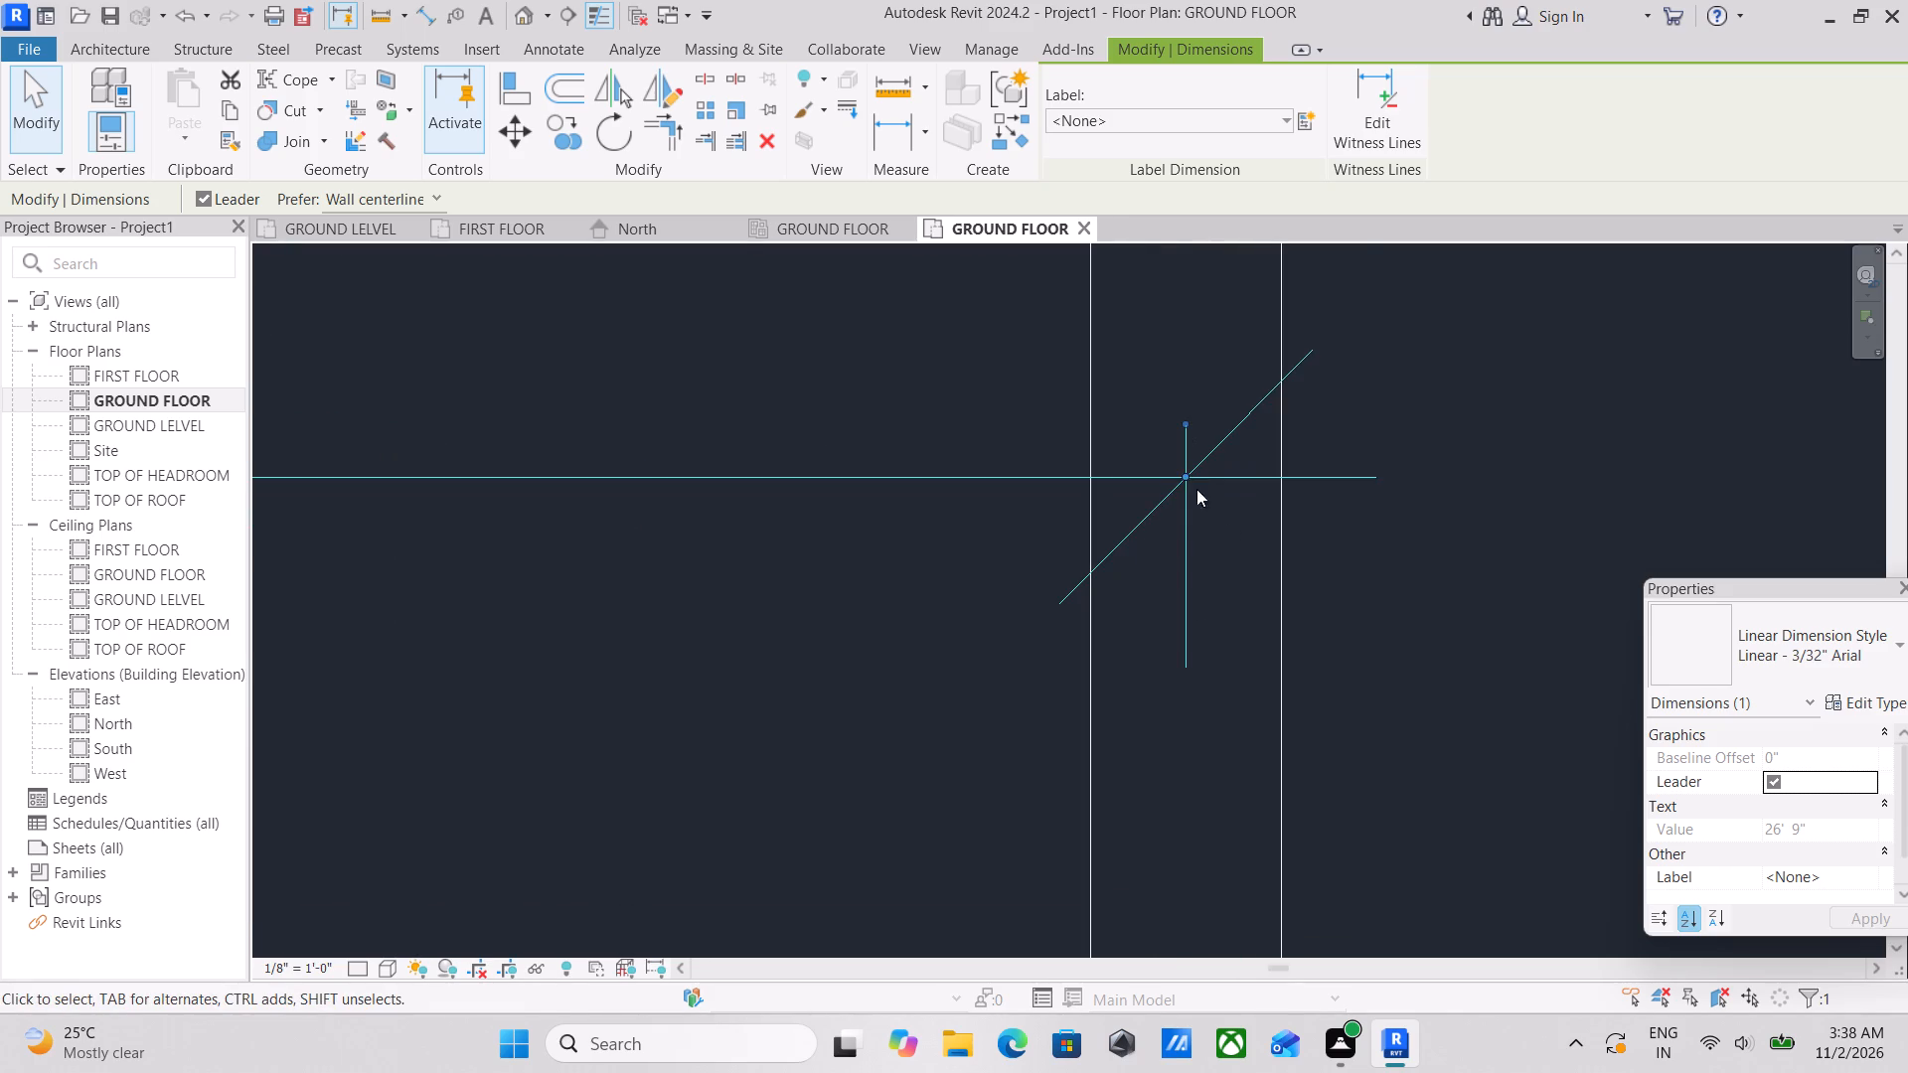
{"action": "left_click", "coordinate": [1185, 469]}
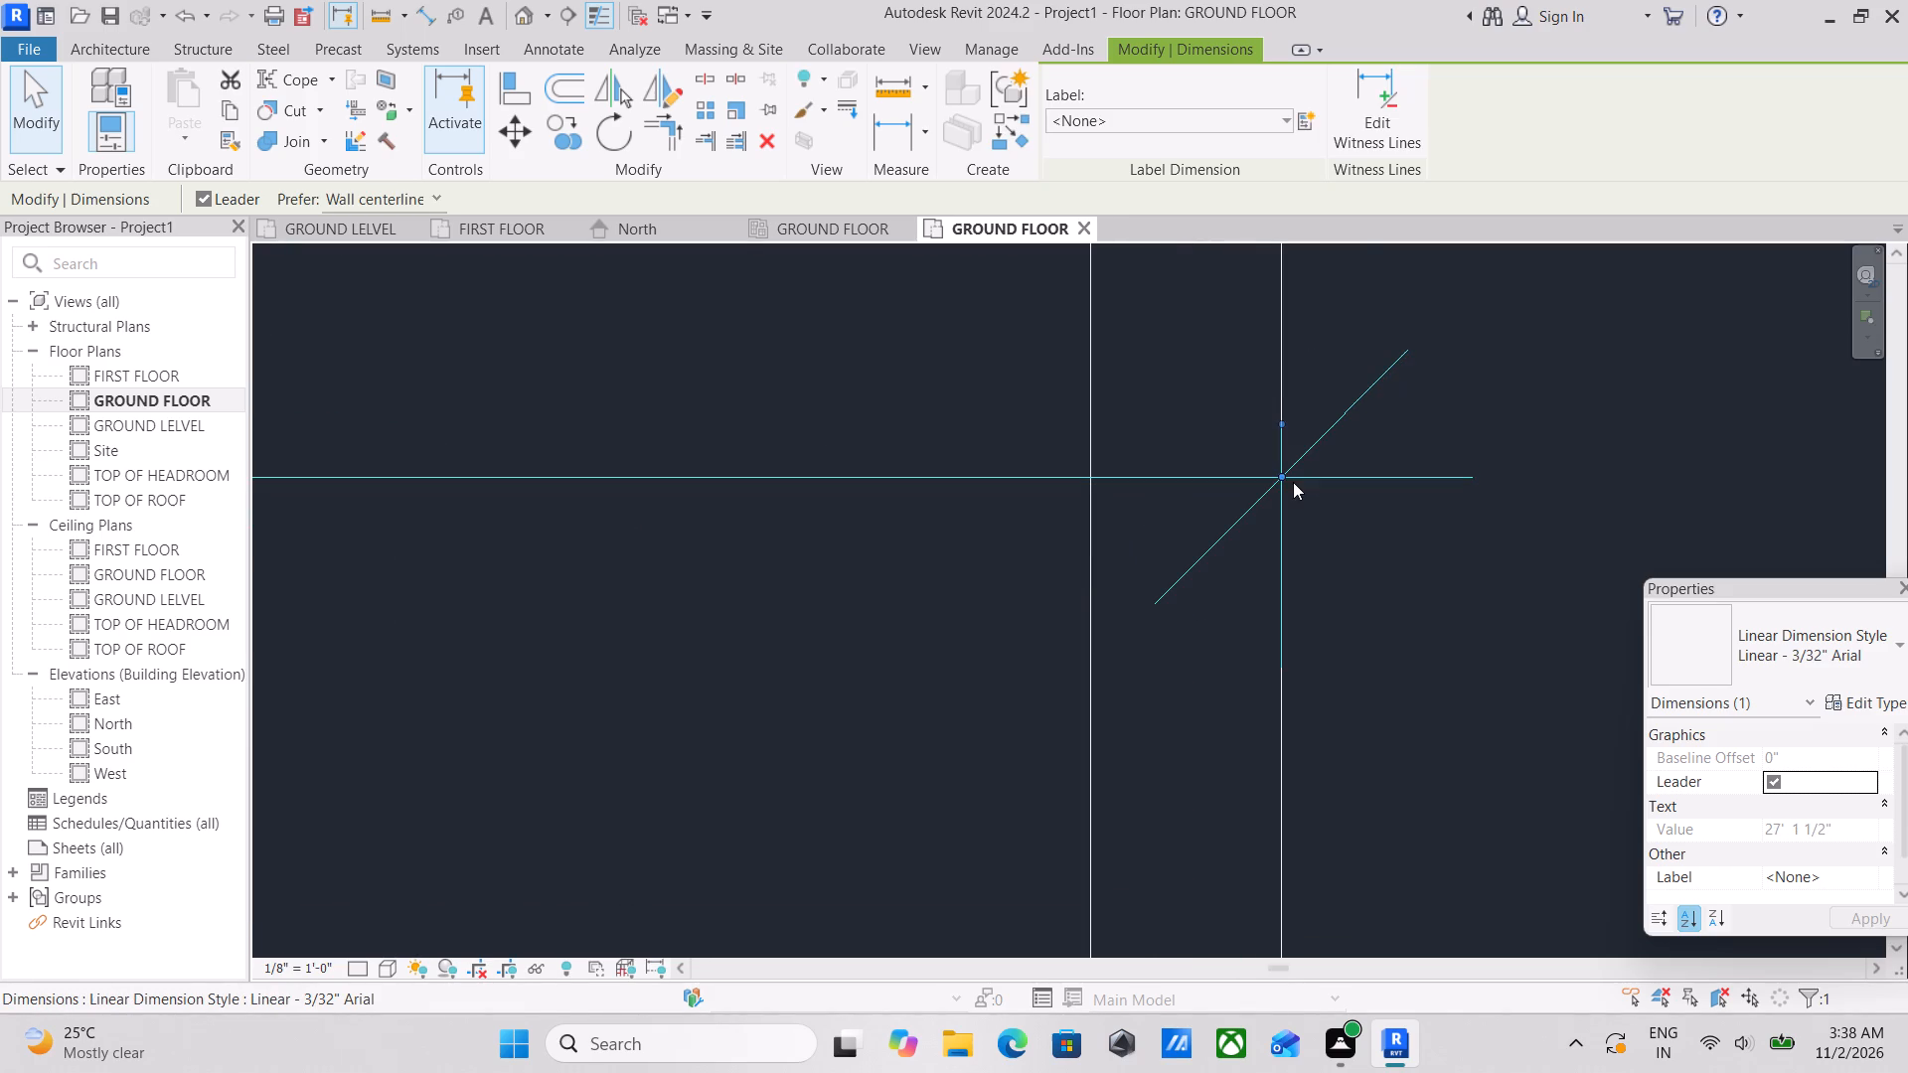
{"action": "left_click", "coordinate": [1280, 475]}
Set the northeast room's horizontal clear width to 10' by moving its east 9" outer wall, and deselect the wall.
{"action": "scroll", "coordinate": [1192, 482], "scroll_direction": "down", "scroll_amount": 9}
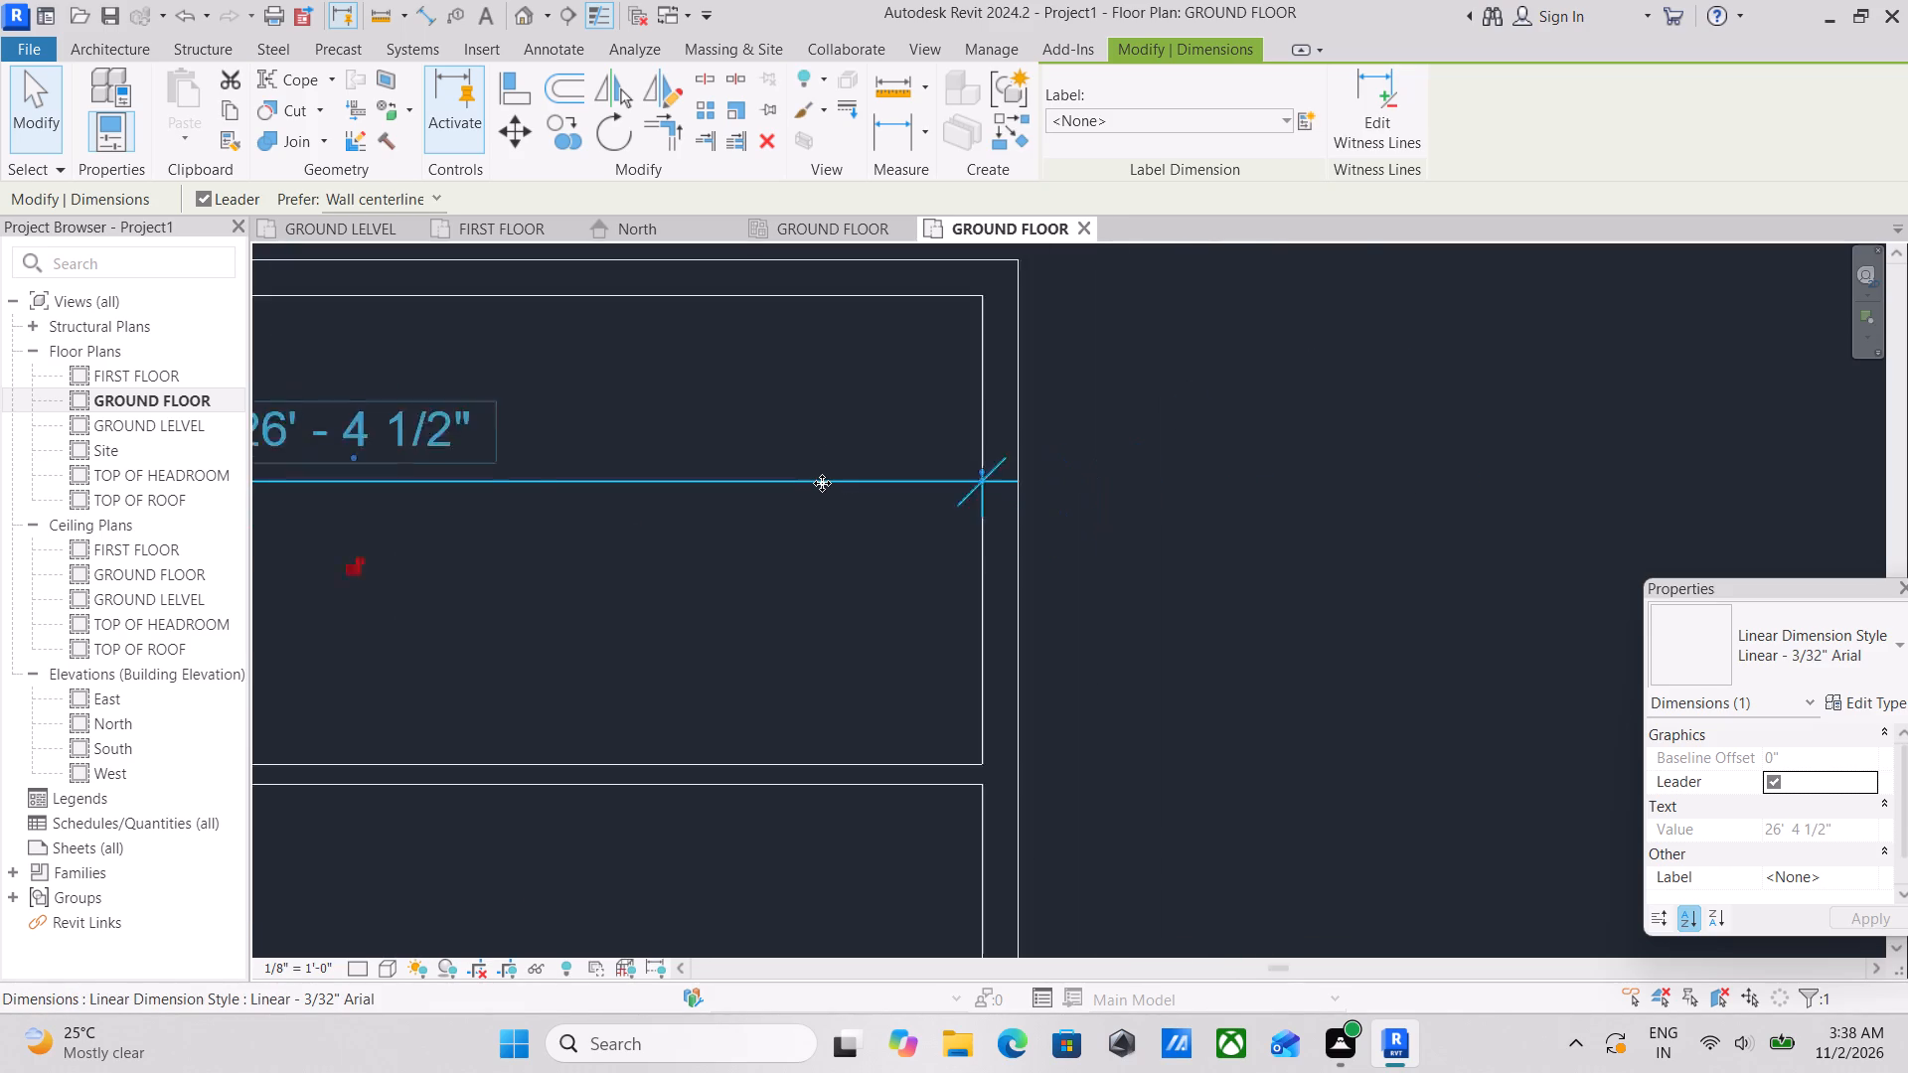
{"action": "scroll", "coordinate": [822, 483], "scroll_direction": "down", "scroll_amount": 8}
{"action": "middle_click_drag", "start_coordinate": [809, 490], "coordinate": [1076, 536]}
{"action": "left_click", "coordinate": [862, 497]}
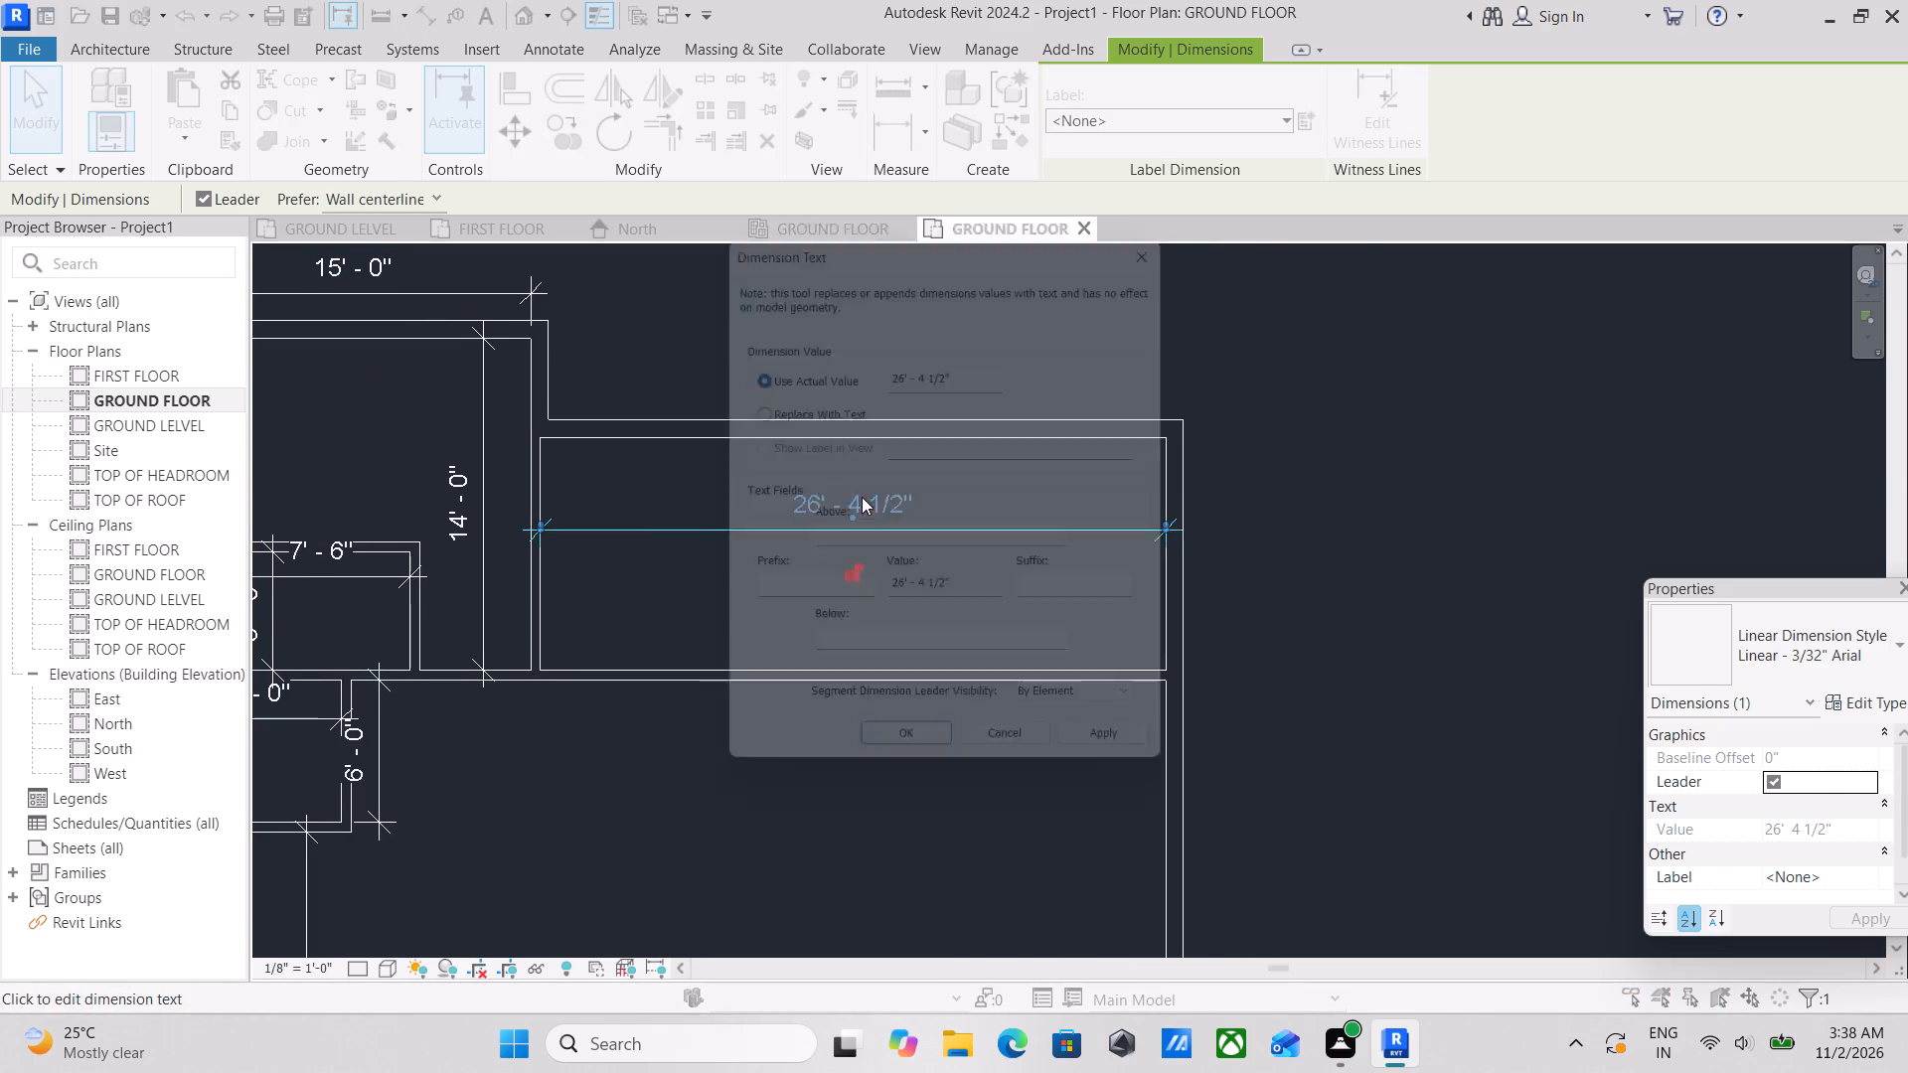
{"action": "left_click", "coordinate": [1165, 229]}
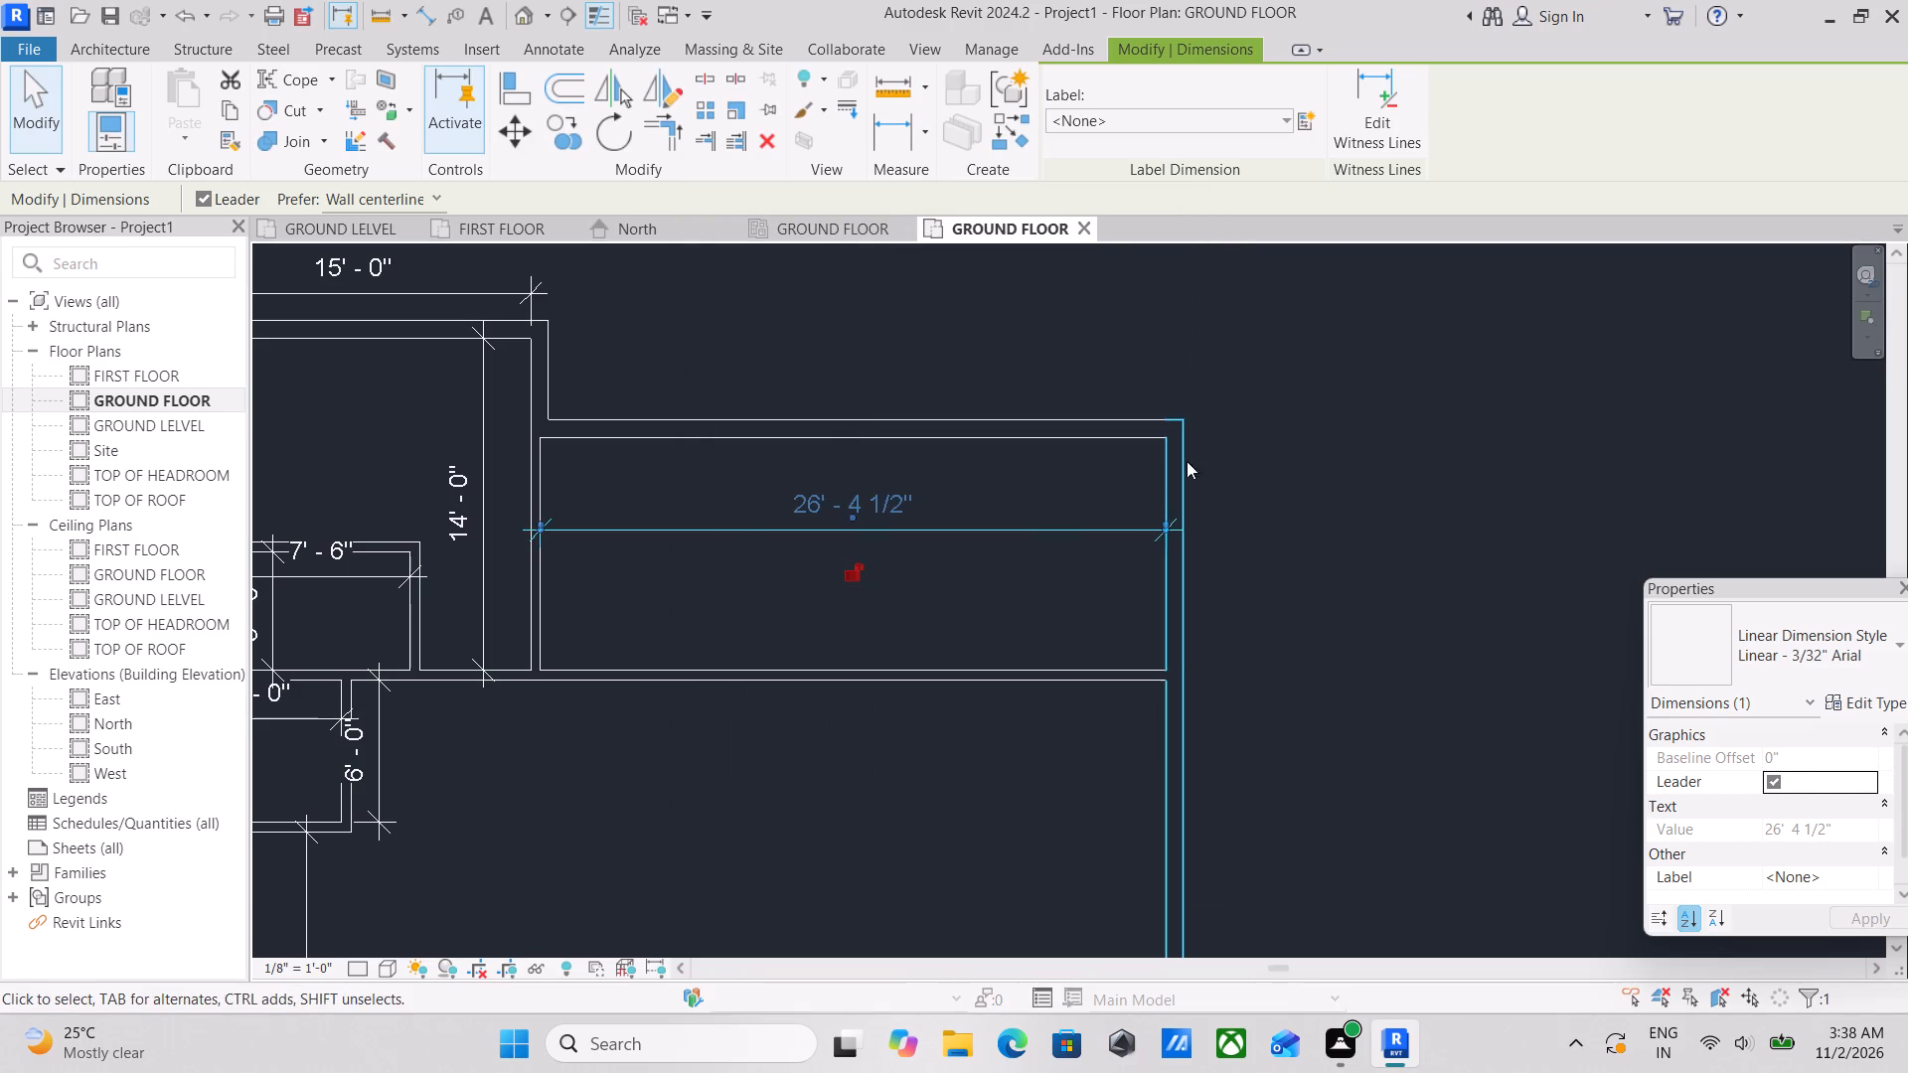
{"action": "left_click", "coordinate": [1177, 582]}
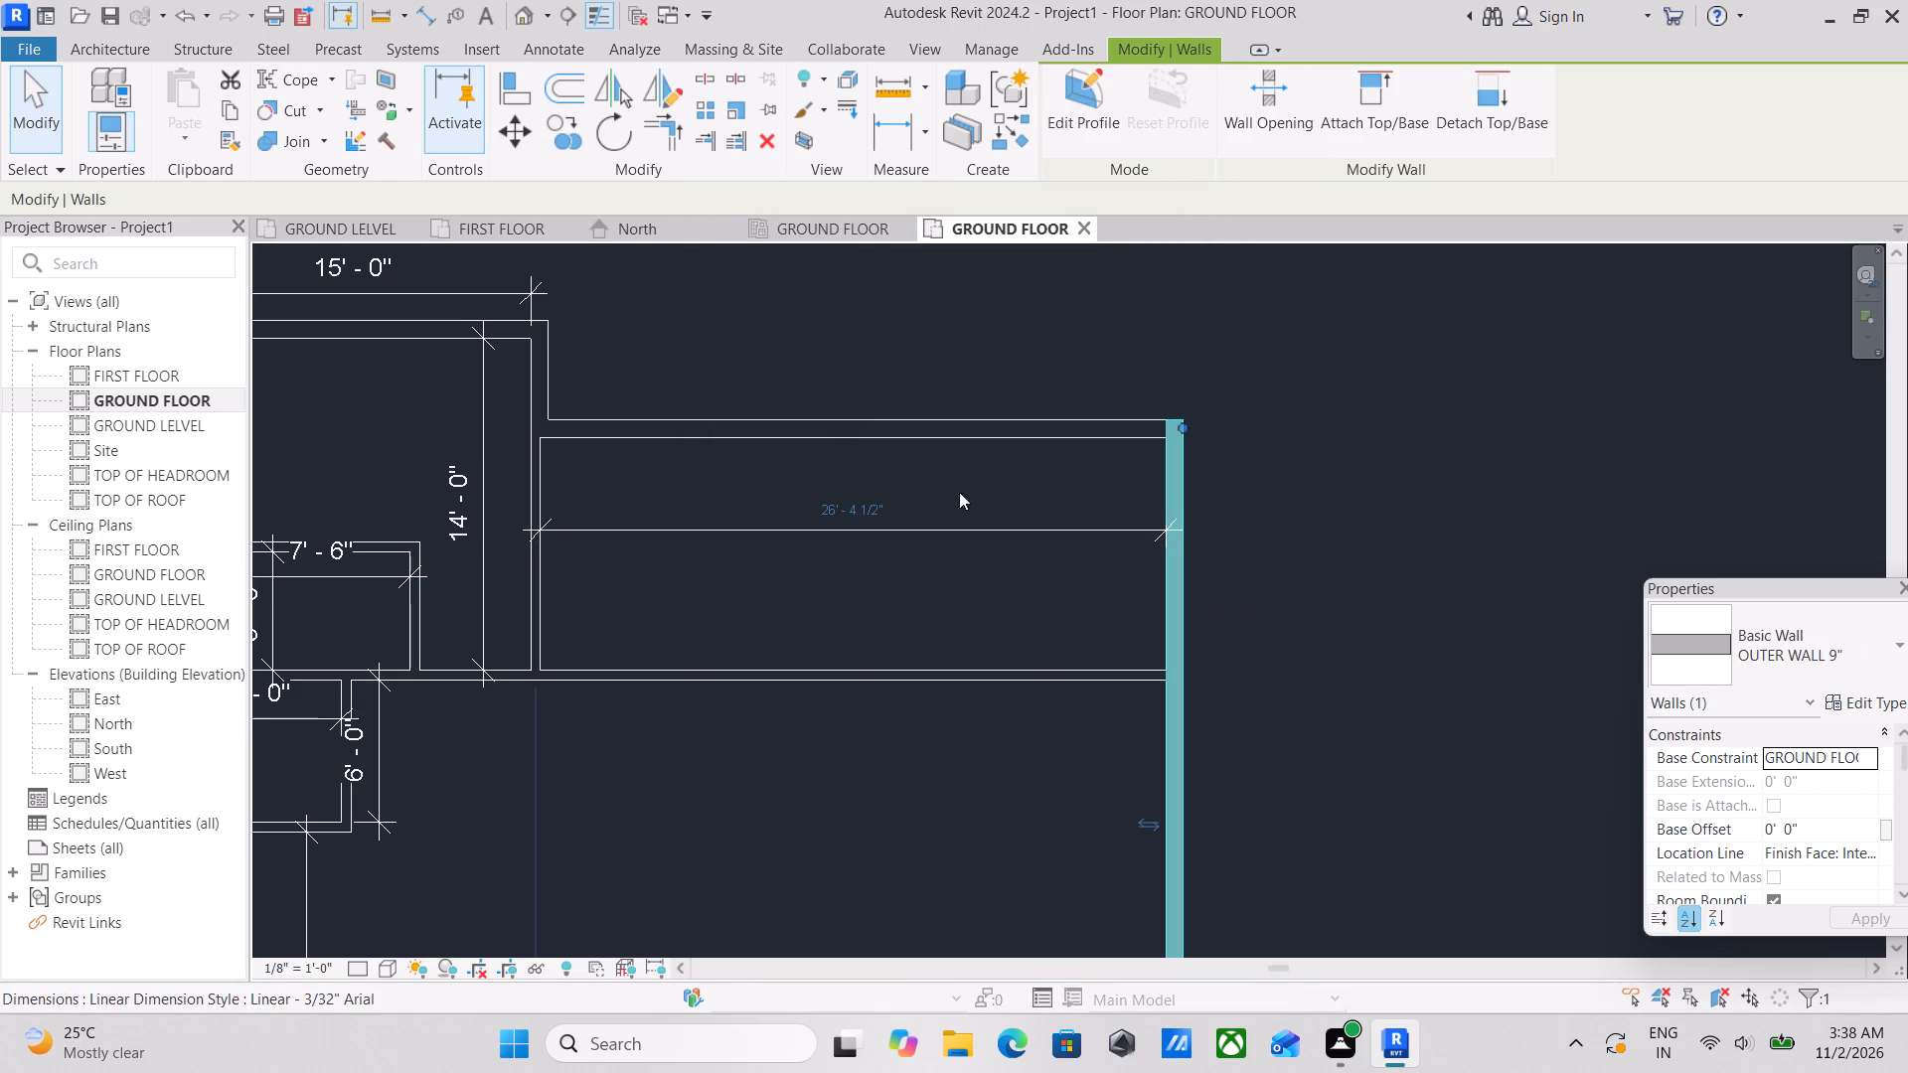
{"action": "left_click", "coordinate": [852, 501]}
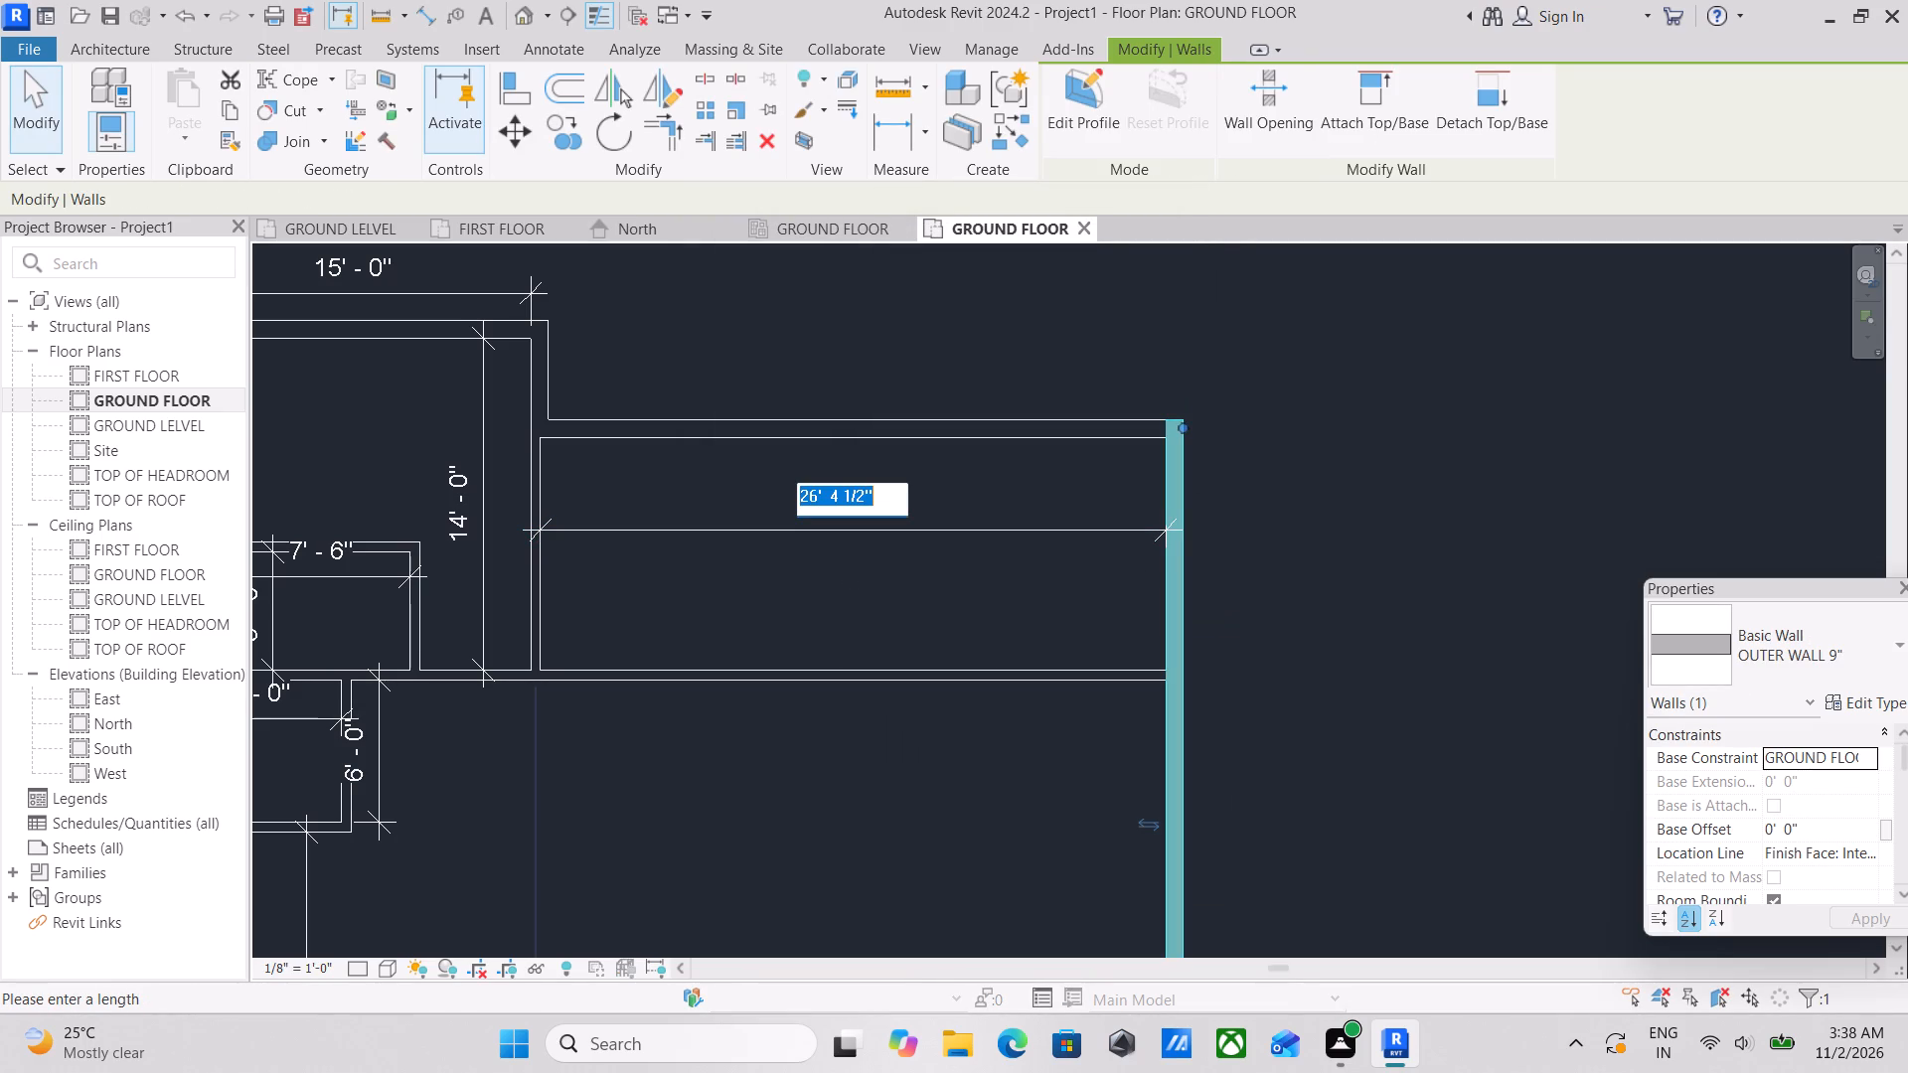
{"action": "key", "text": "1"}
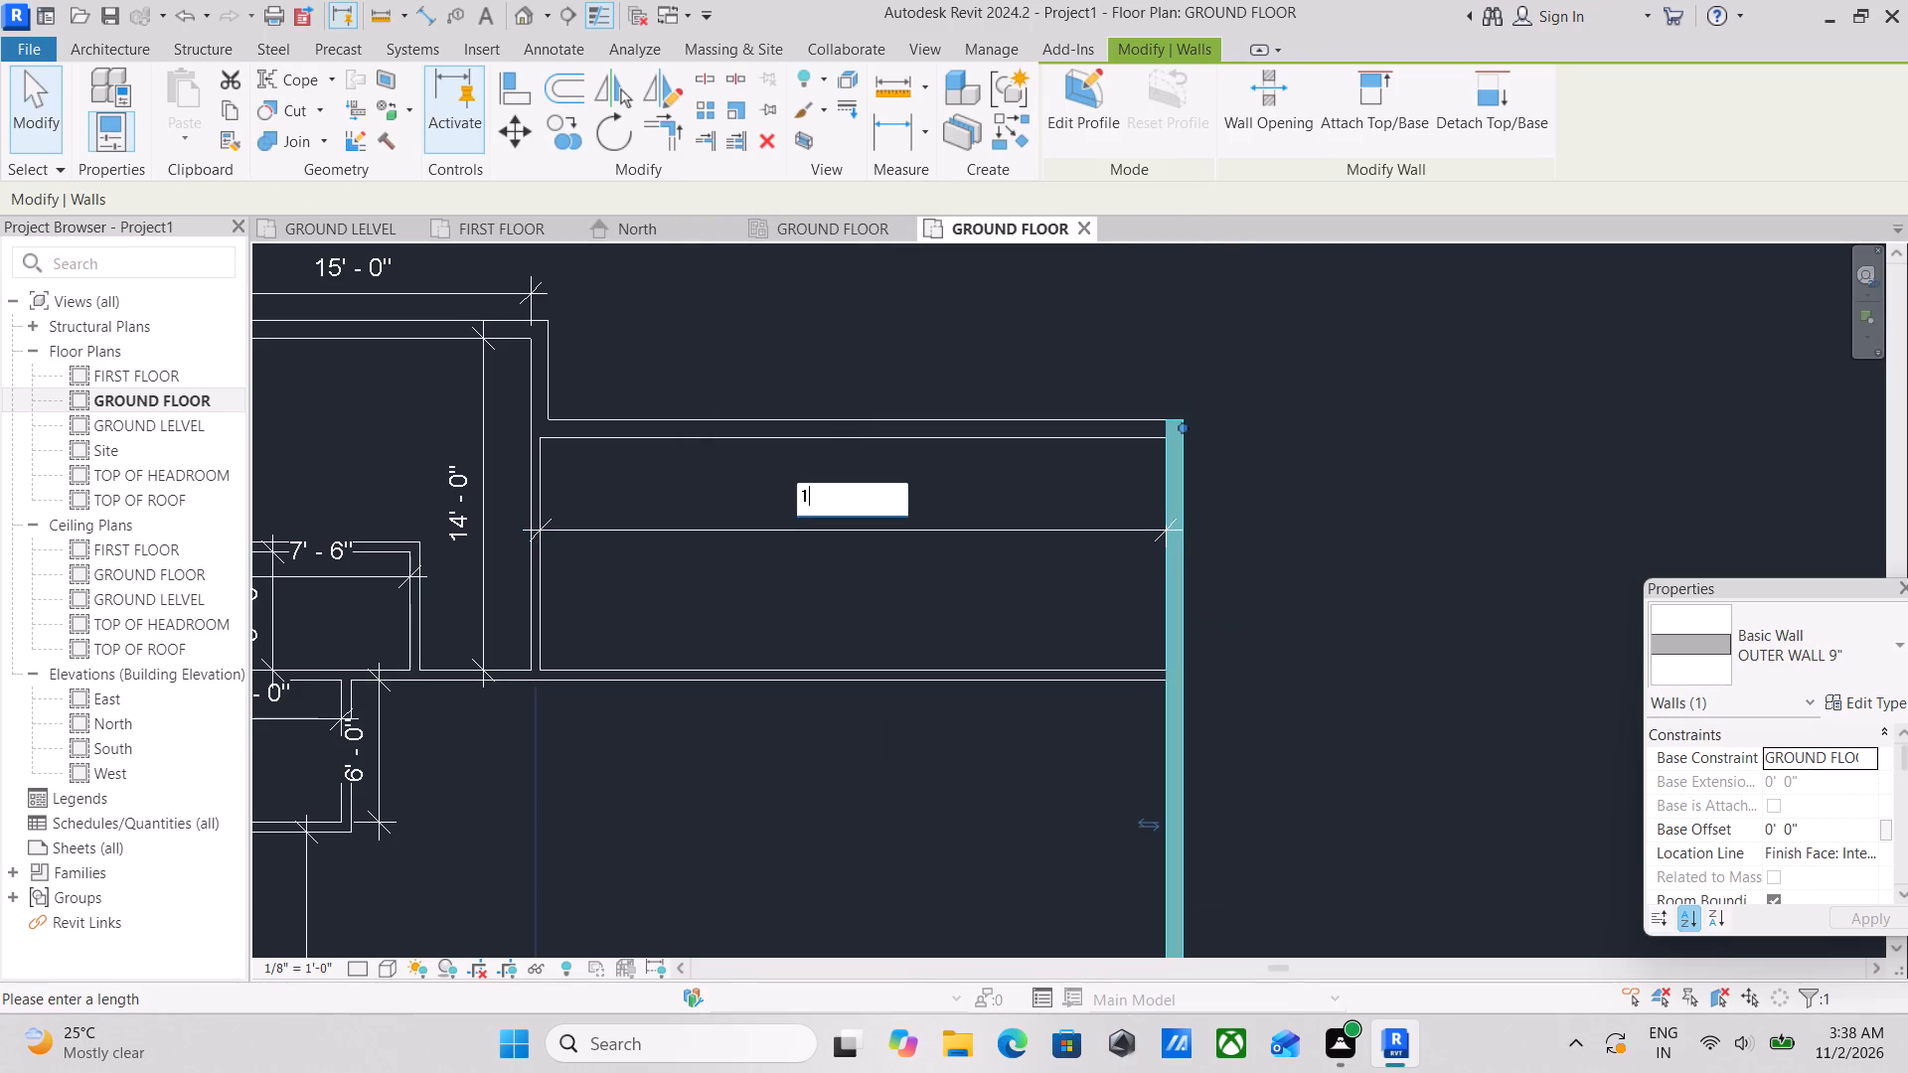
{"action": "type", "text": "0'"}
{"action": "key", "text": "Return"}
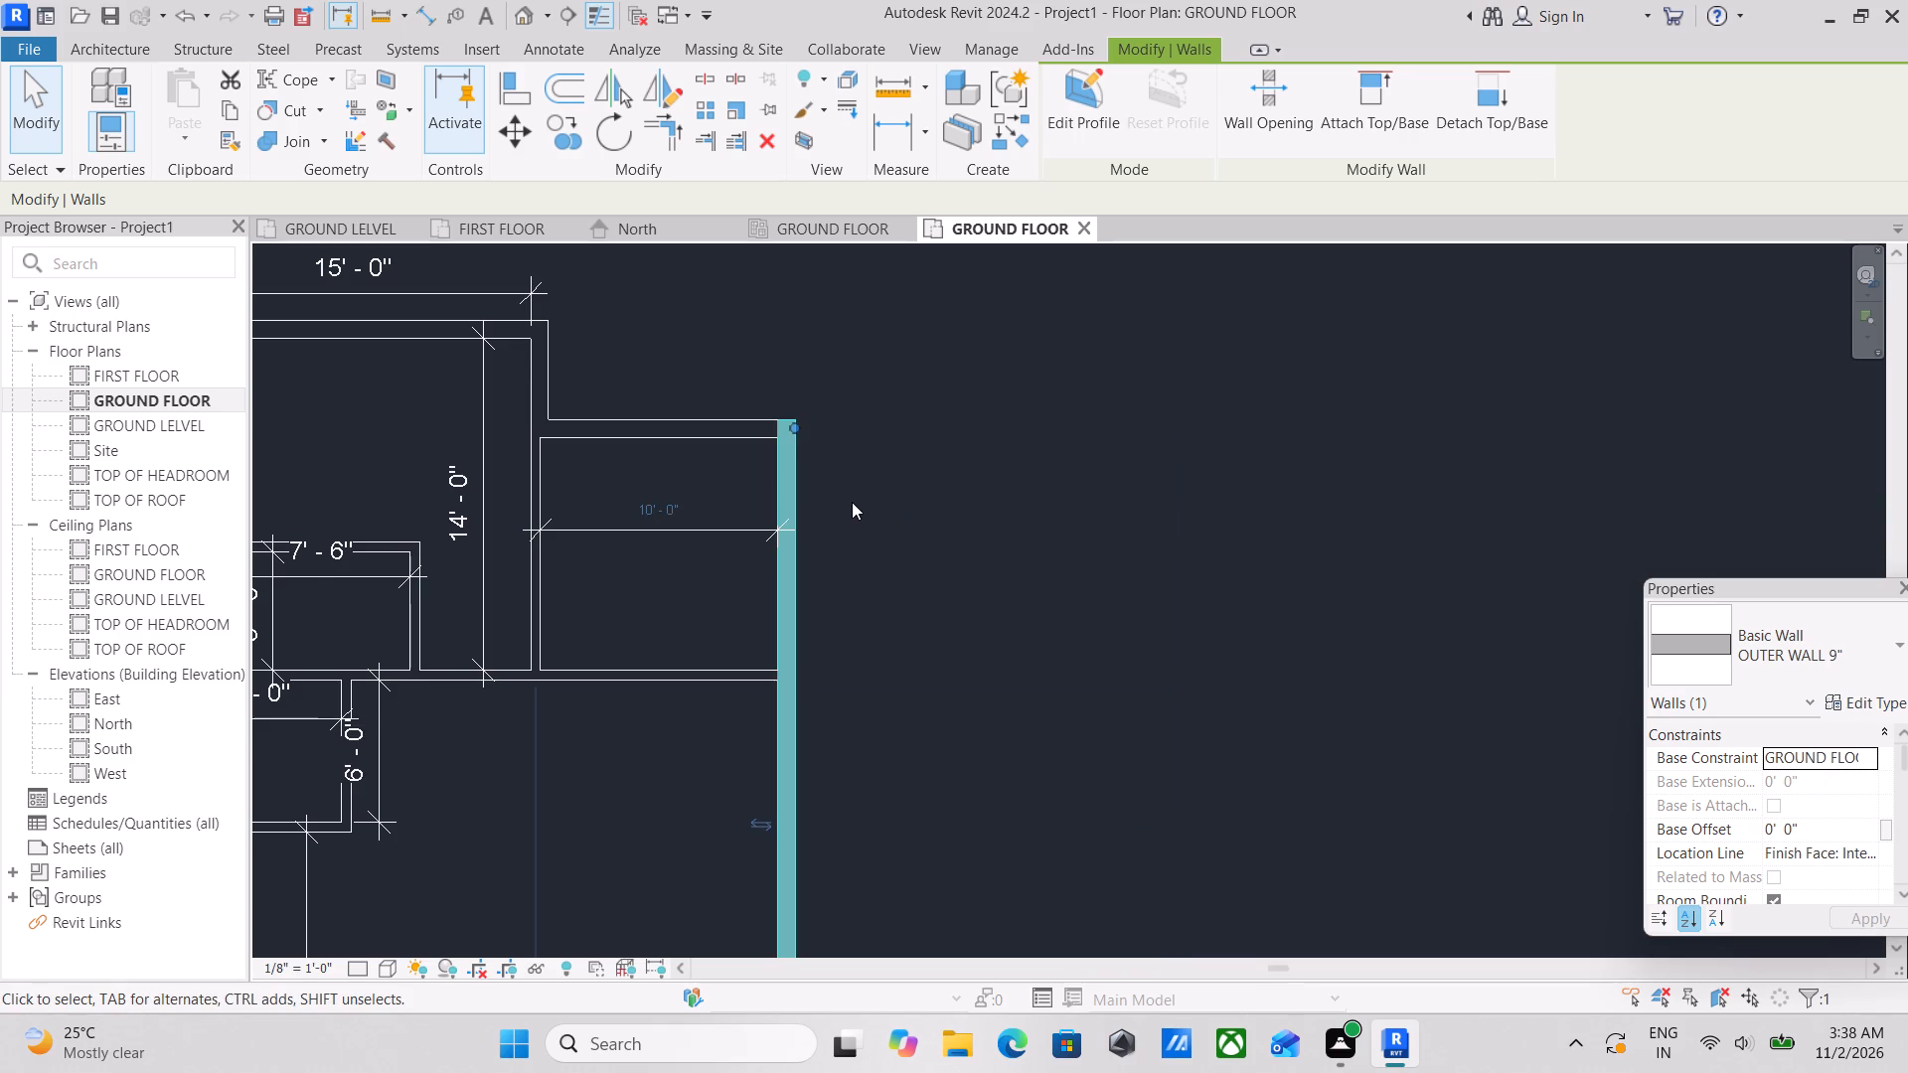
{"action": "scroll", "coordinate": [852, 502], "scroll_direction": "down", "scroll_amount": 6}
{"action": "middle_click_drag", "start_coordinate": [852, 502], "coordinate": [1018, 346]}
{"action": "key", "text": "Escape"}
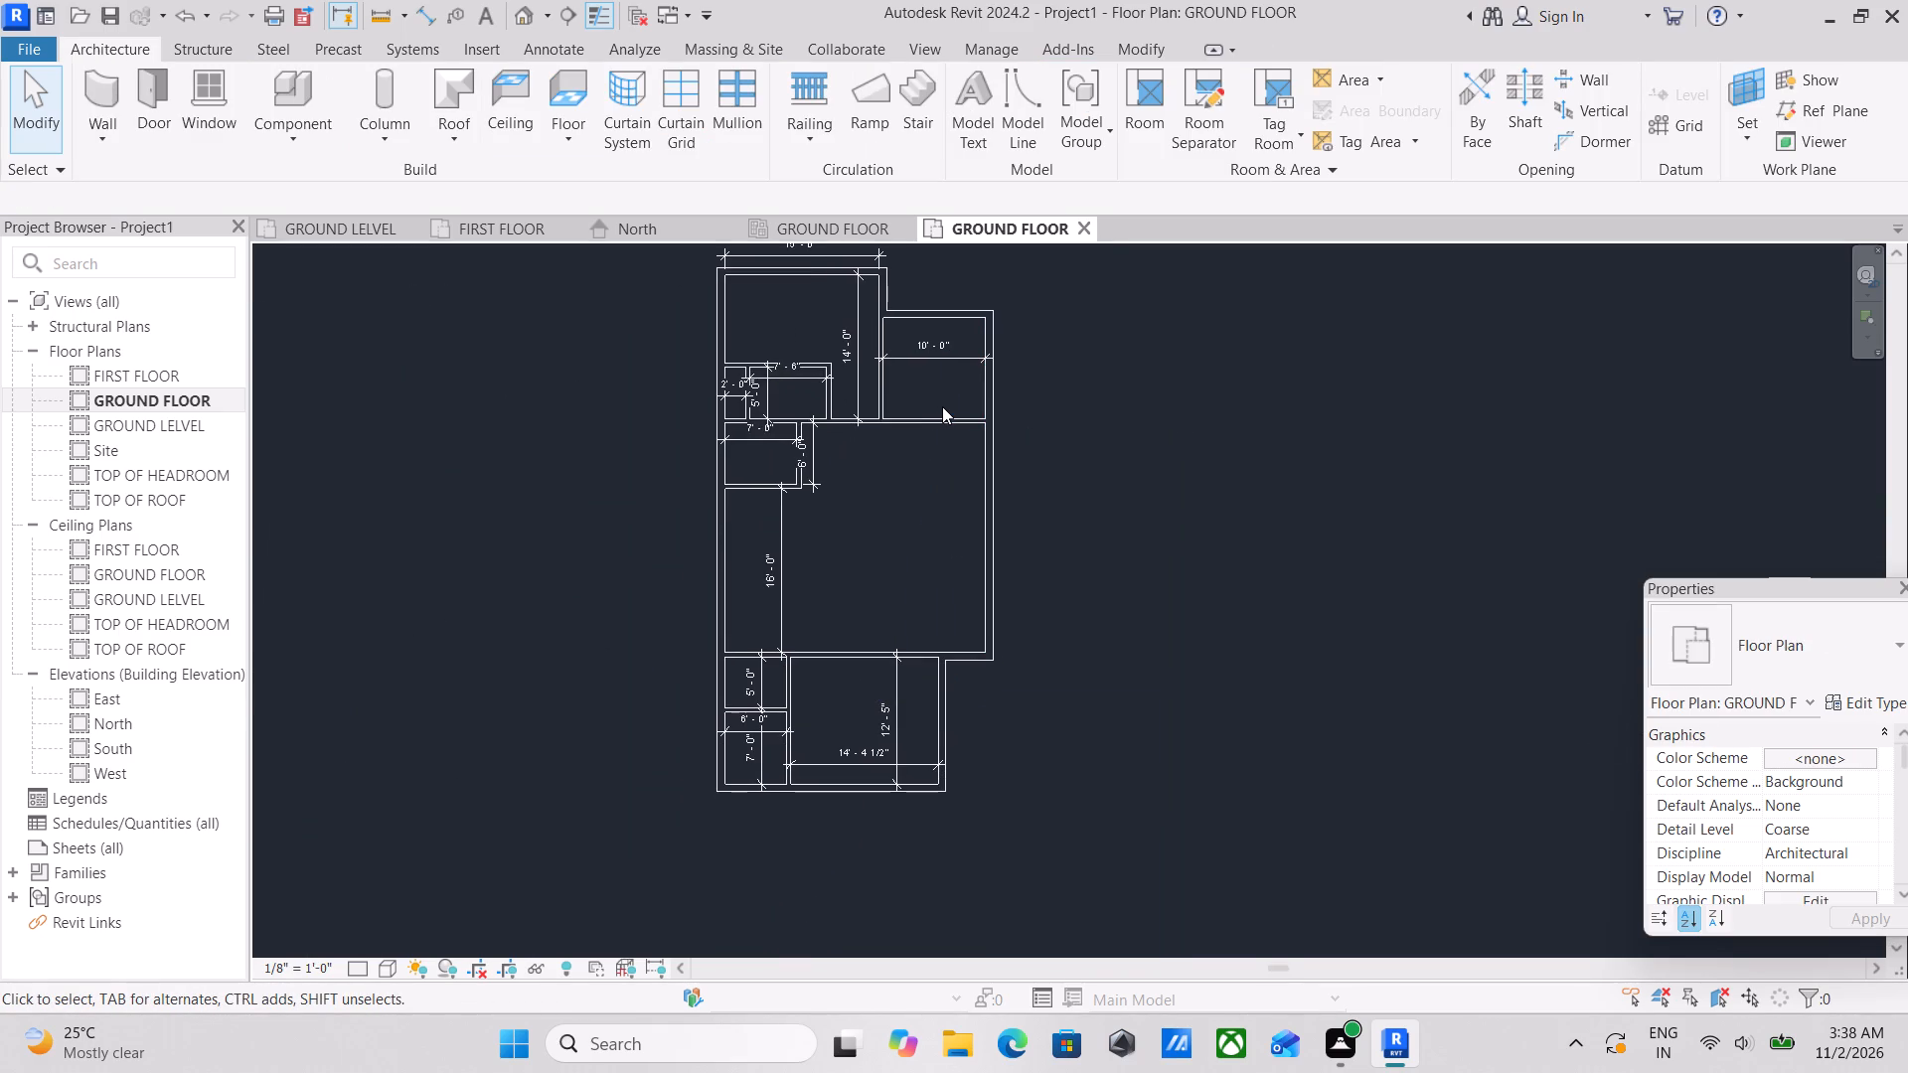
Examine the ground floor layout around the northeast room and the large central room south of it.
{"action": "scroll", "coordinate": [923, 301], "scroll_direction": "up", "scroll_amount": 3}
{"action": "scroll", "coordinate": [921, 385], "scroll_direction": "up", "scroll_amount": 4}
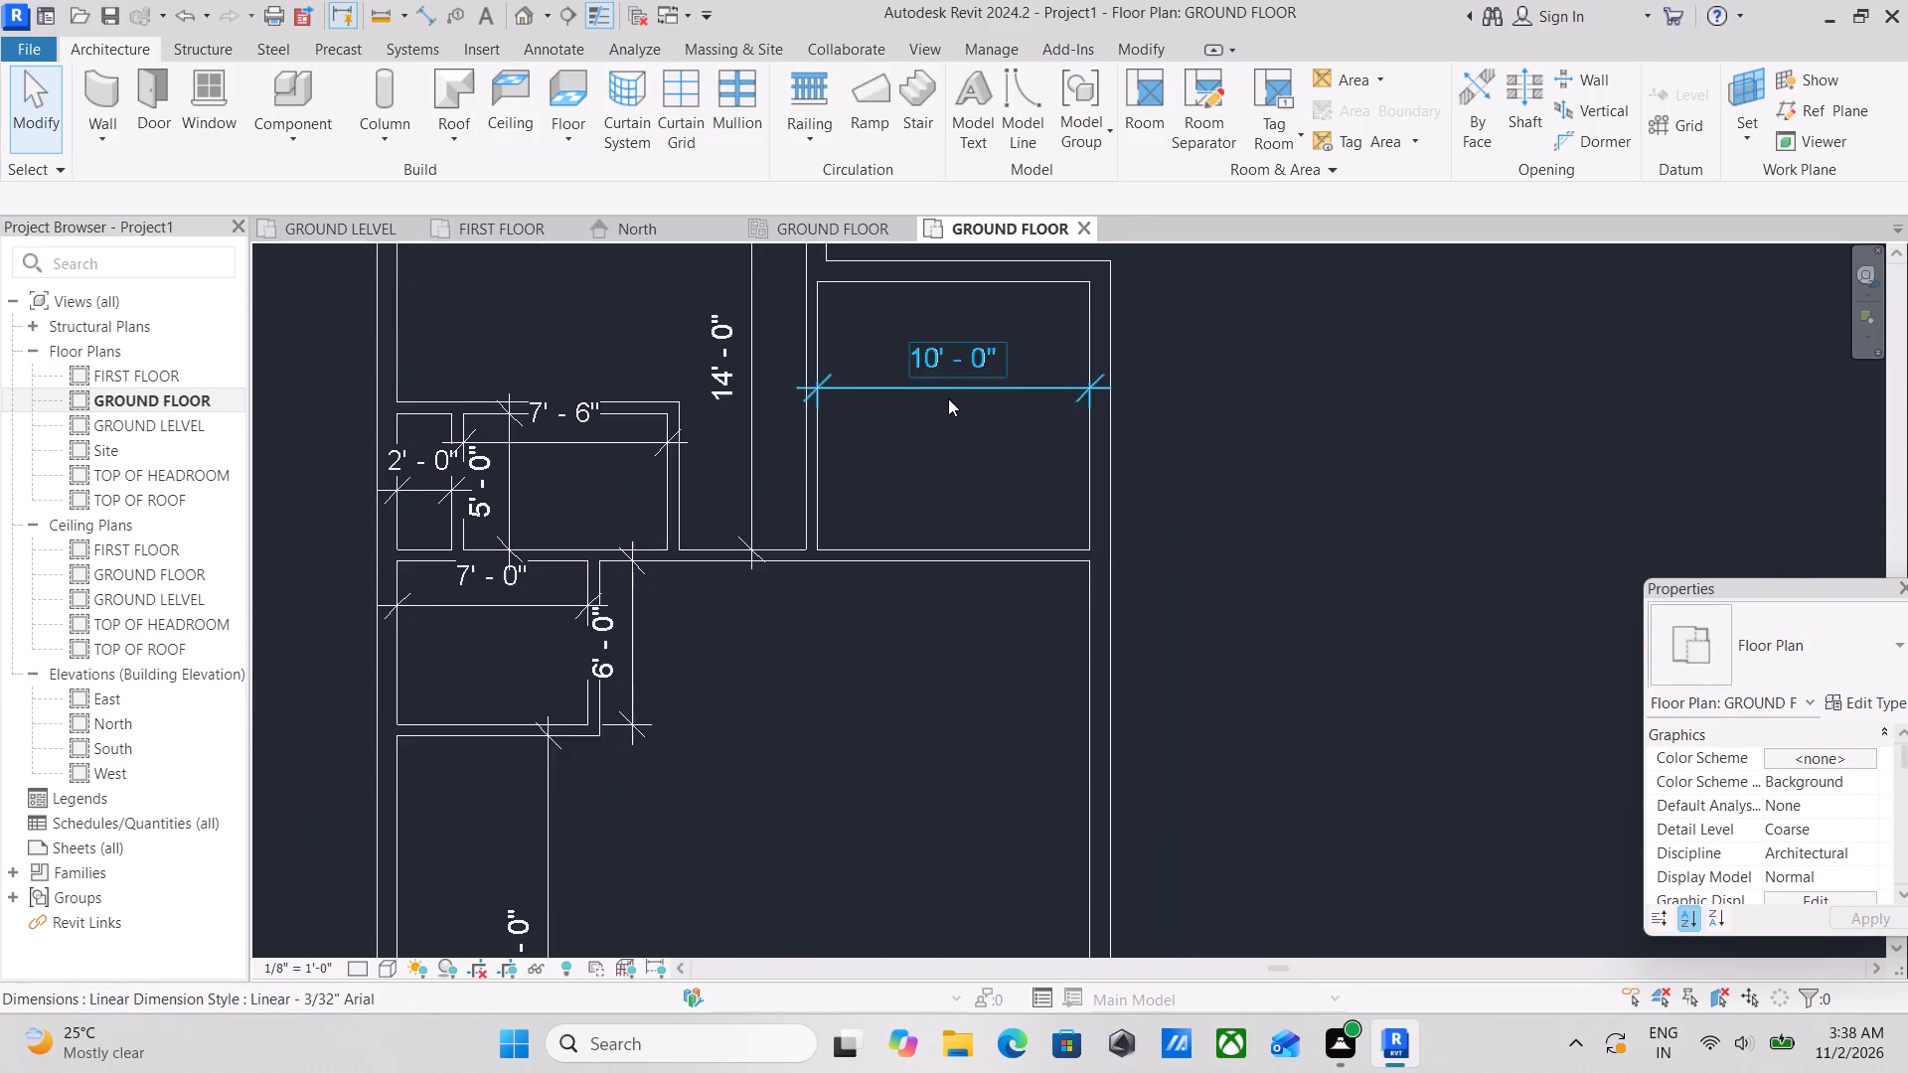
{"action": "scroll", "coordinate": [951, 399], "scroll_direction": "up", "scroll_amount": 4}
{"action": "scroll", "coordinate": [951, 399], "scroll_direction": "down", "scroll_amount": 2}
{"action": "middle_click_drag", "start_coordinate": [951, 395], "coordinate": [1148, 617]}
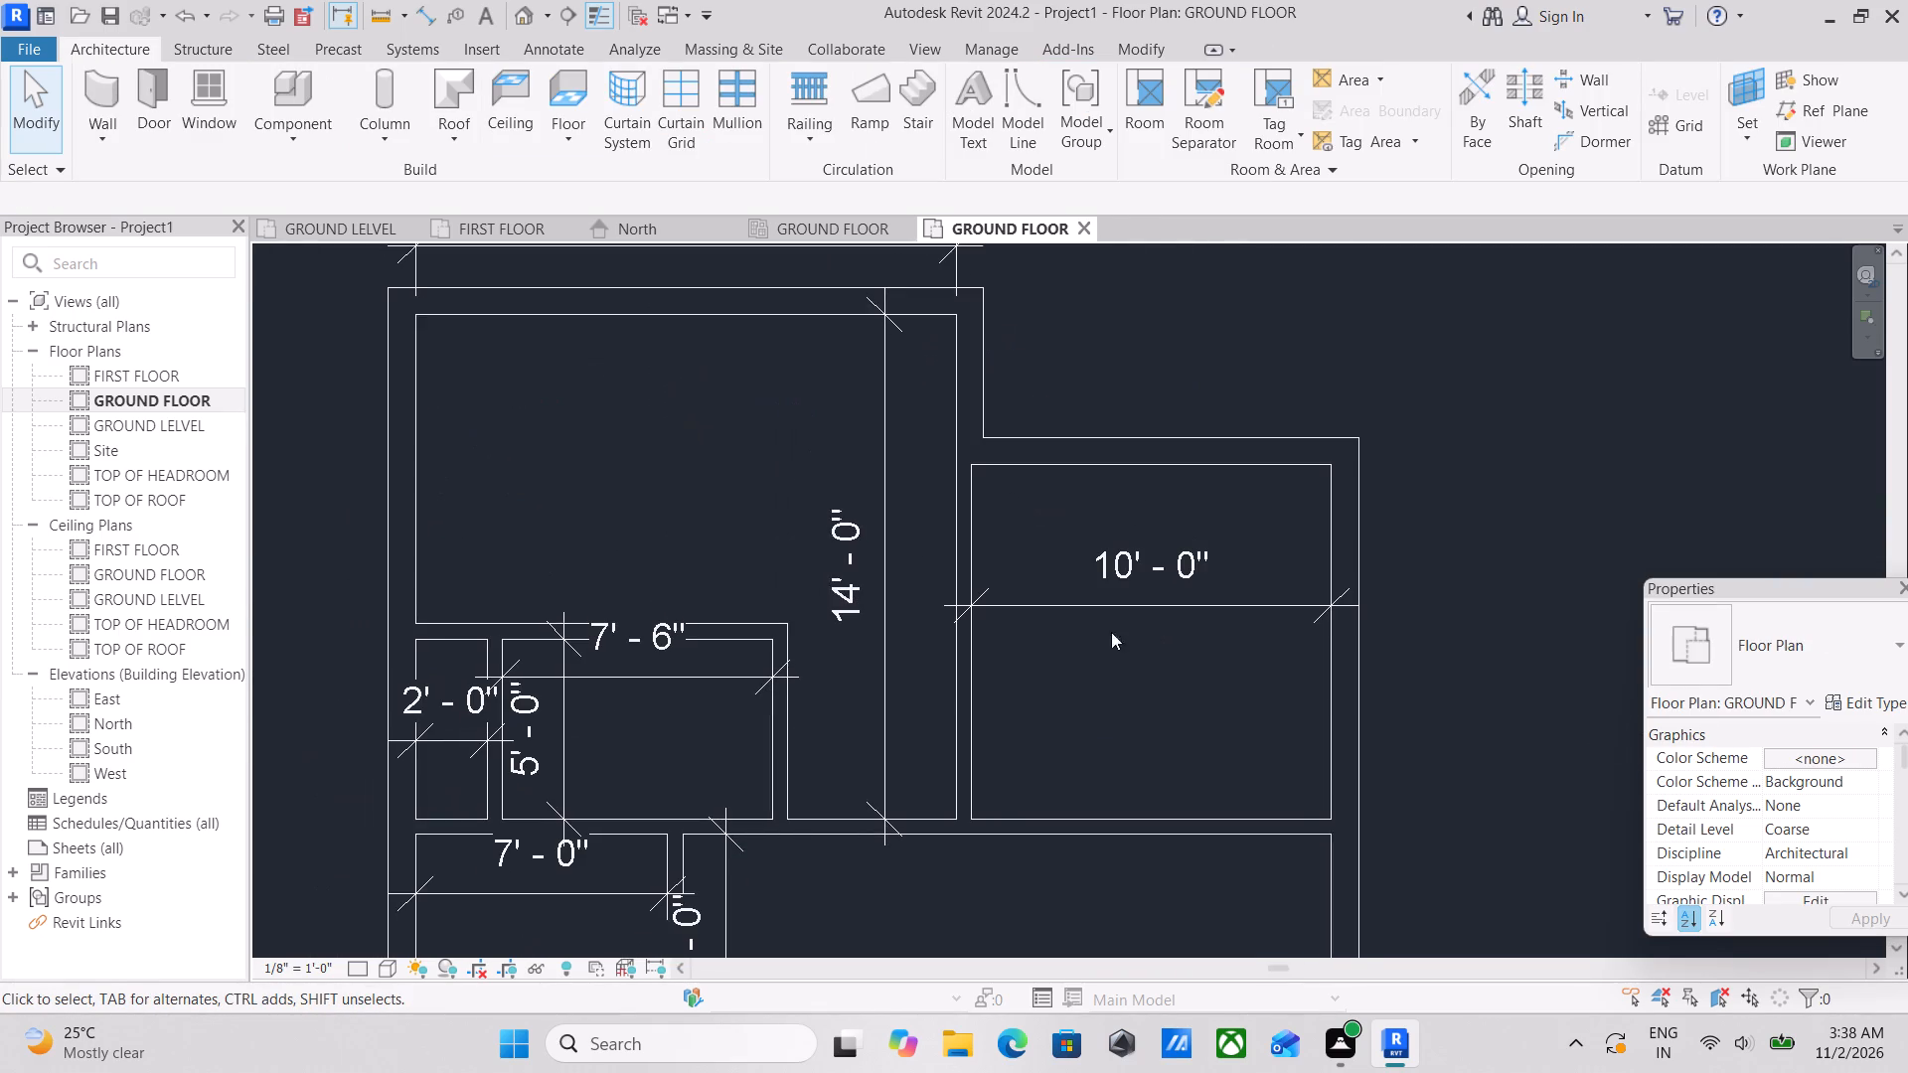
{"action": "scroll", "coordinate": [1102, 637], "scroll_direction": "up", "scroll_amount": 3}
{"action": "scroll", "coordinate": [1157, 717], "scroll_direction": "down", "scroll_amount": 1}
{"action": "middle_click_drag", "start_coordinate": [1154, 700], "coordinate": [1163, 641]}
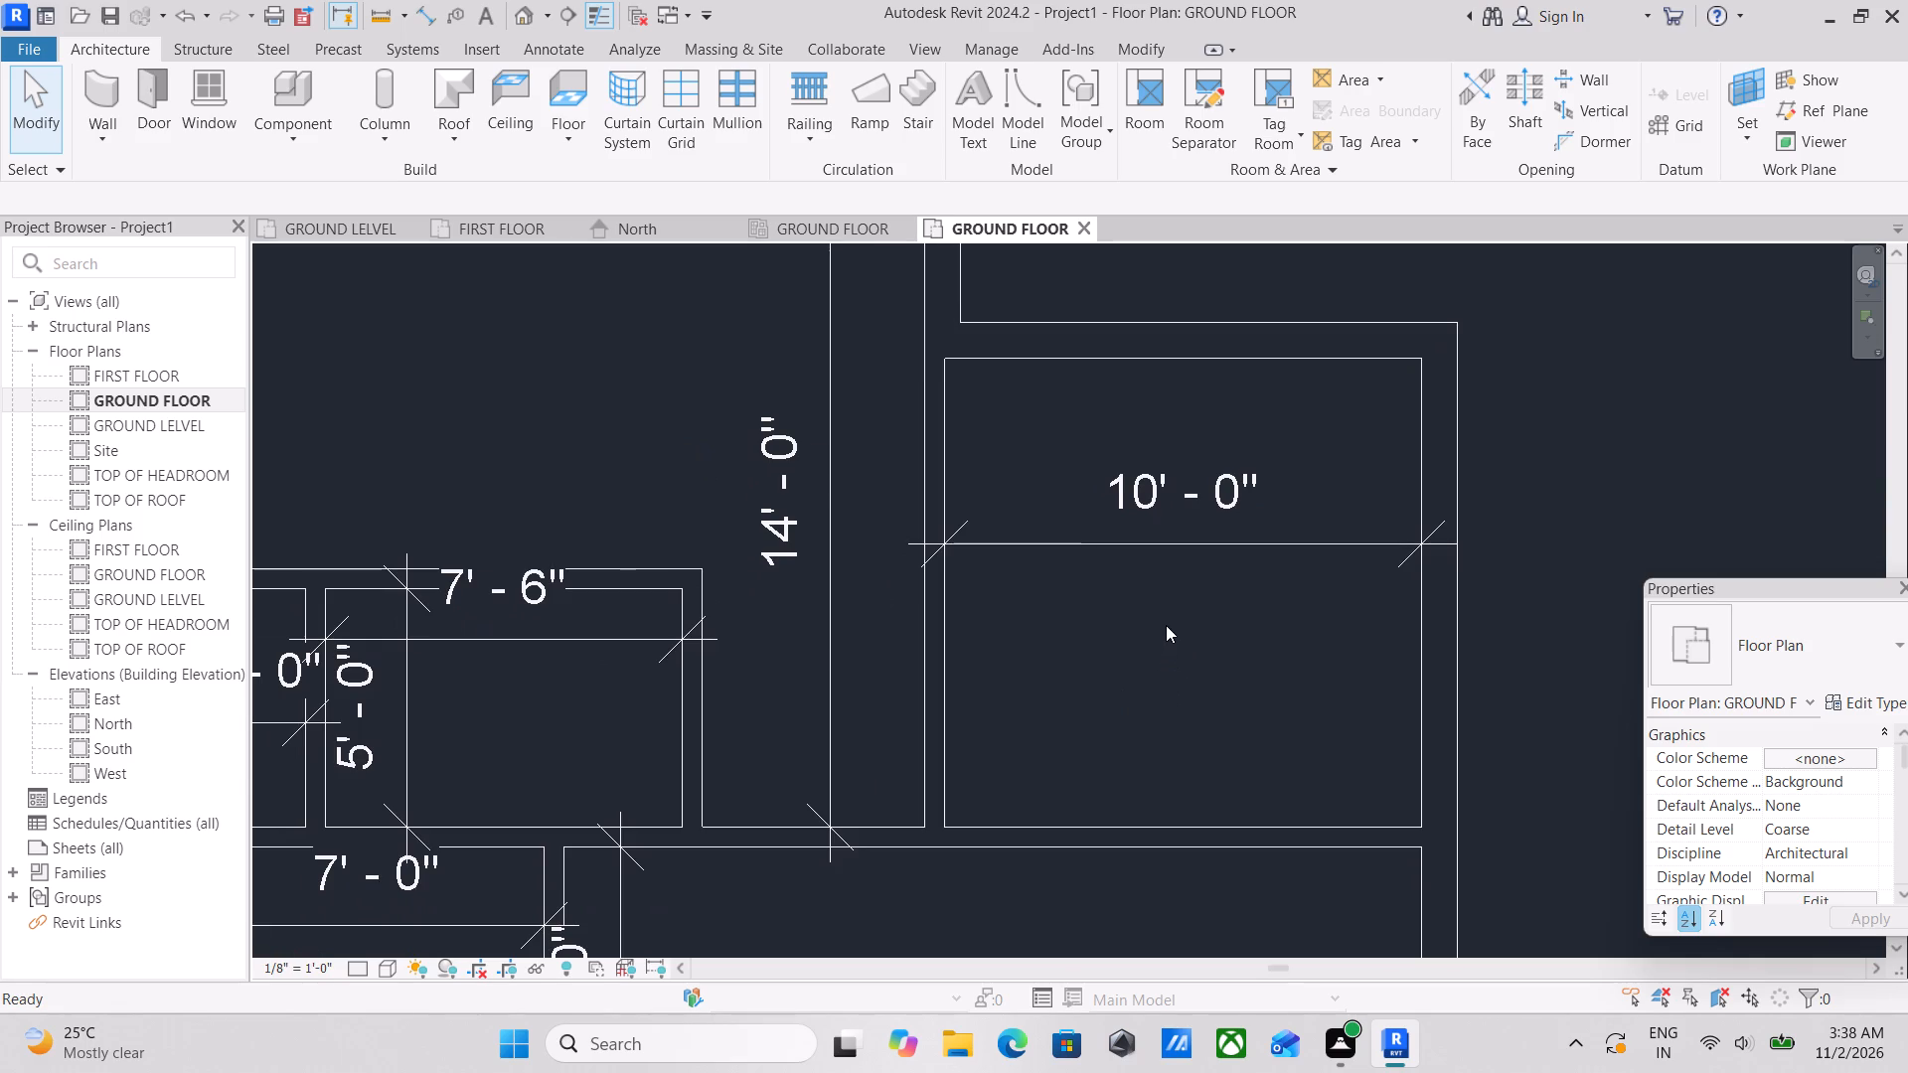
{"action": "scroll", "coordinate": [1166, 625], "scroll_direction": "down", "scroll_amount": 7}
{"action": "middle_click_drag", "start_coordinate": [1217, 599], "coordinate": [1239, 408]}
{"action": "middle_click_drag", "start_coordinate": [1120, 577], "coordinate": [1127, 553]}
{"action": "scroll", "coordinate": [1141, 552], "scroll_direction": "down", "scroll_amount": 1}
{"action": "middle_click_drag", "start_coordinate": [1141, 550], "coordinate": [1194, 456]}
{"action": "scroll", "coordinate": [1169, 523], "scroll_direction": "up", "scroll_amount": 1}
{"action": "middle_click_drag", "start_coordinate": [1175, 508], "coordinate": [1150, 516]}
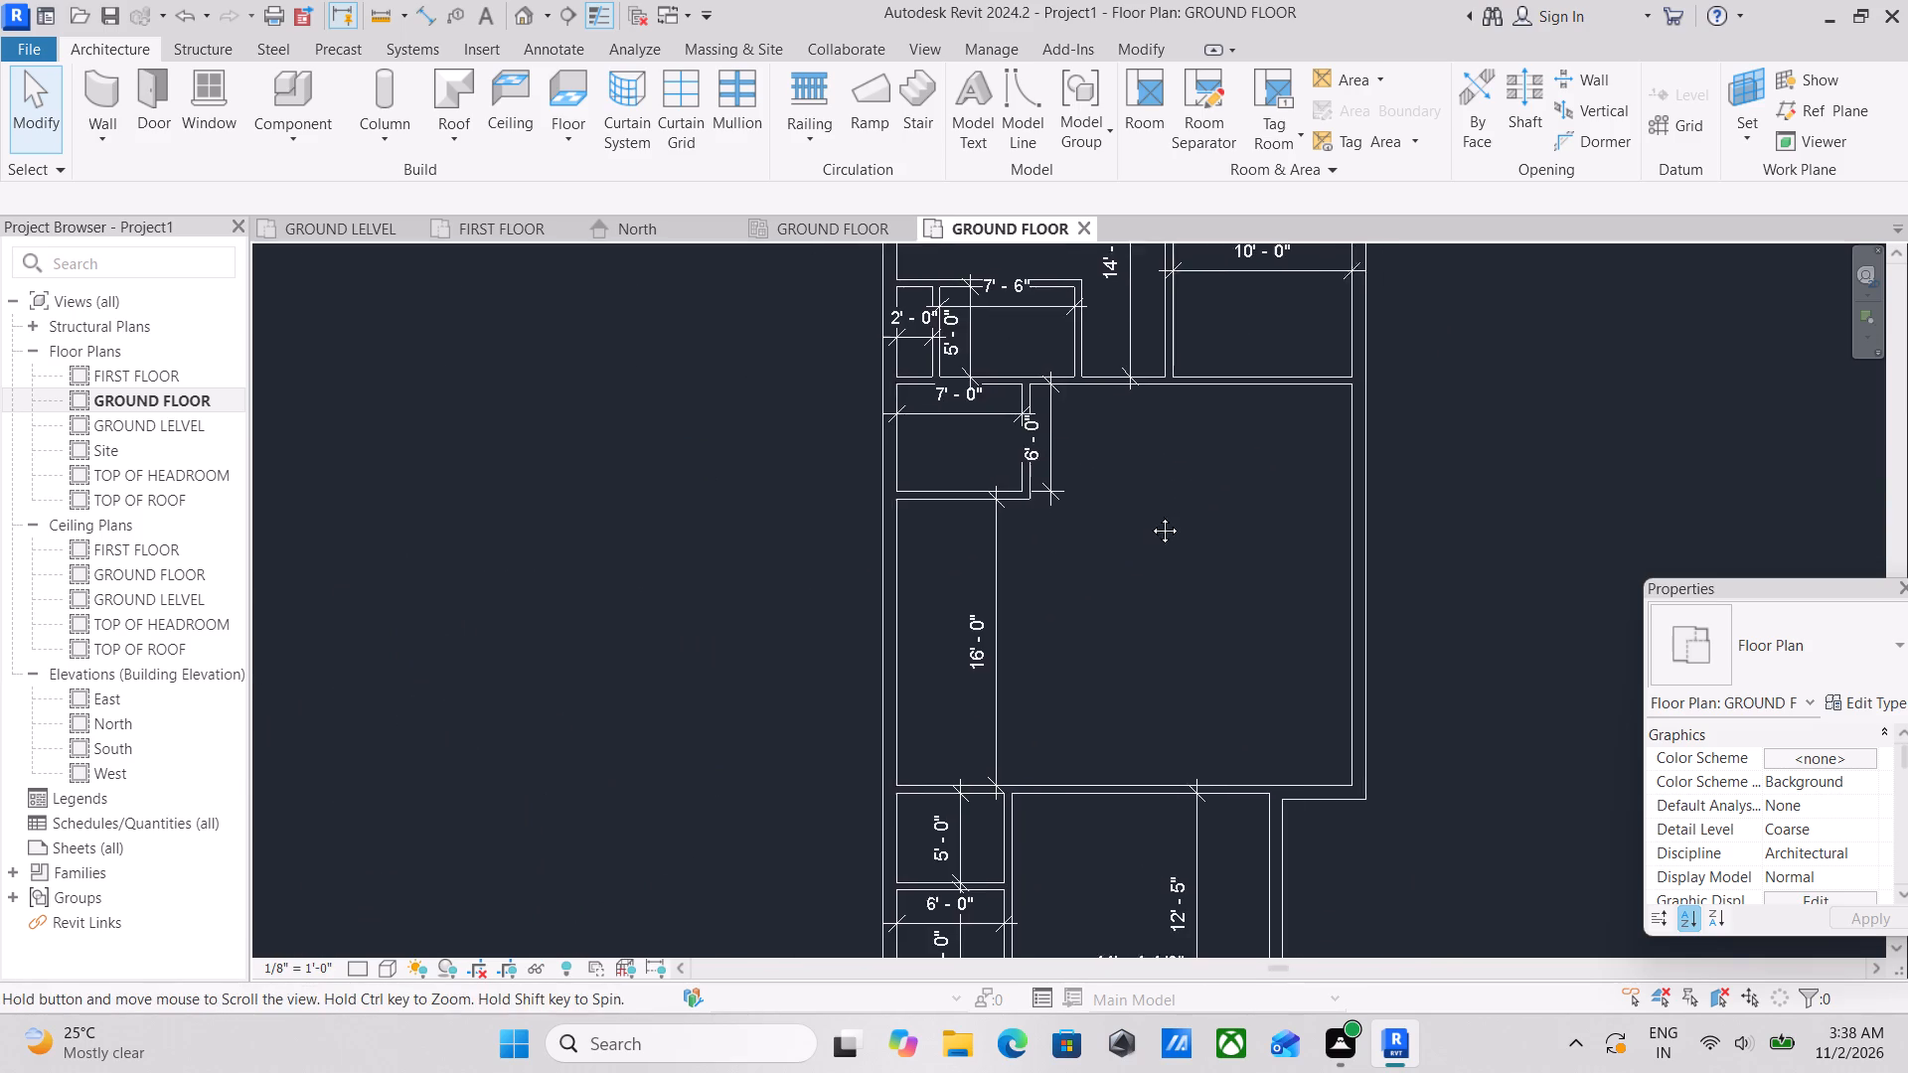
{"action": "middle_click_drag", "start_coordinate": [1150, 516], "coordinate": [1093, 636]}
{"action": "middle_click_drag", "start_coordinate": [1113, 600], "coordinate": [1031, 783]}
Place a vertical aligned dimension in the northeast room between its north 9" outer wall and south 5" inner wall.
{"action": "scroll", "coordinate": [1186, 514], "scroll_direction": "up", "scroll_amount": 3}
{"action": "scroll", "coordinate": [1110, 594], "scroll_direction": "up", "scroll_amount": 2}
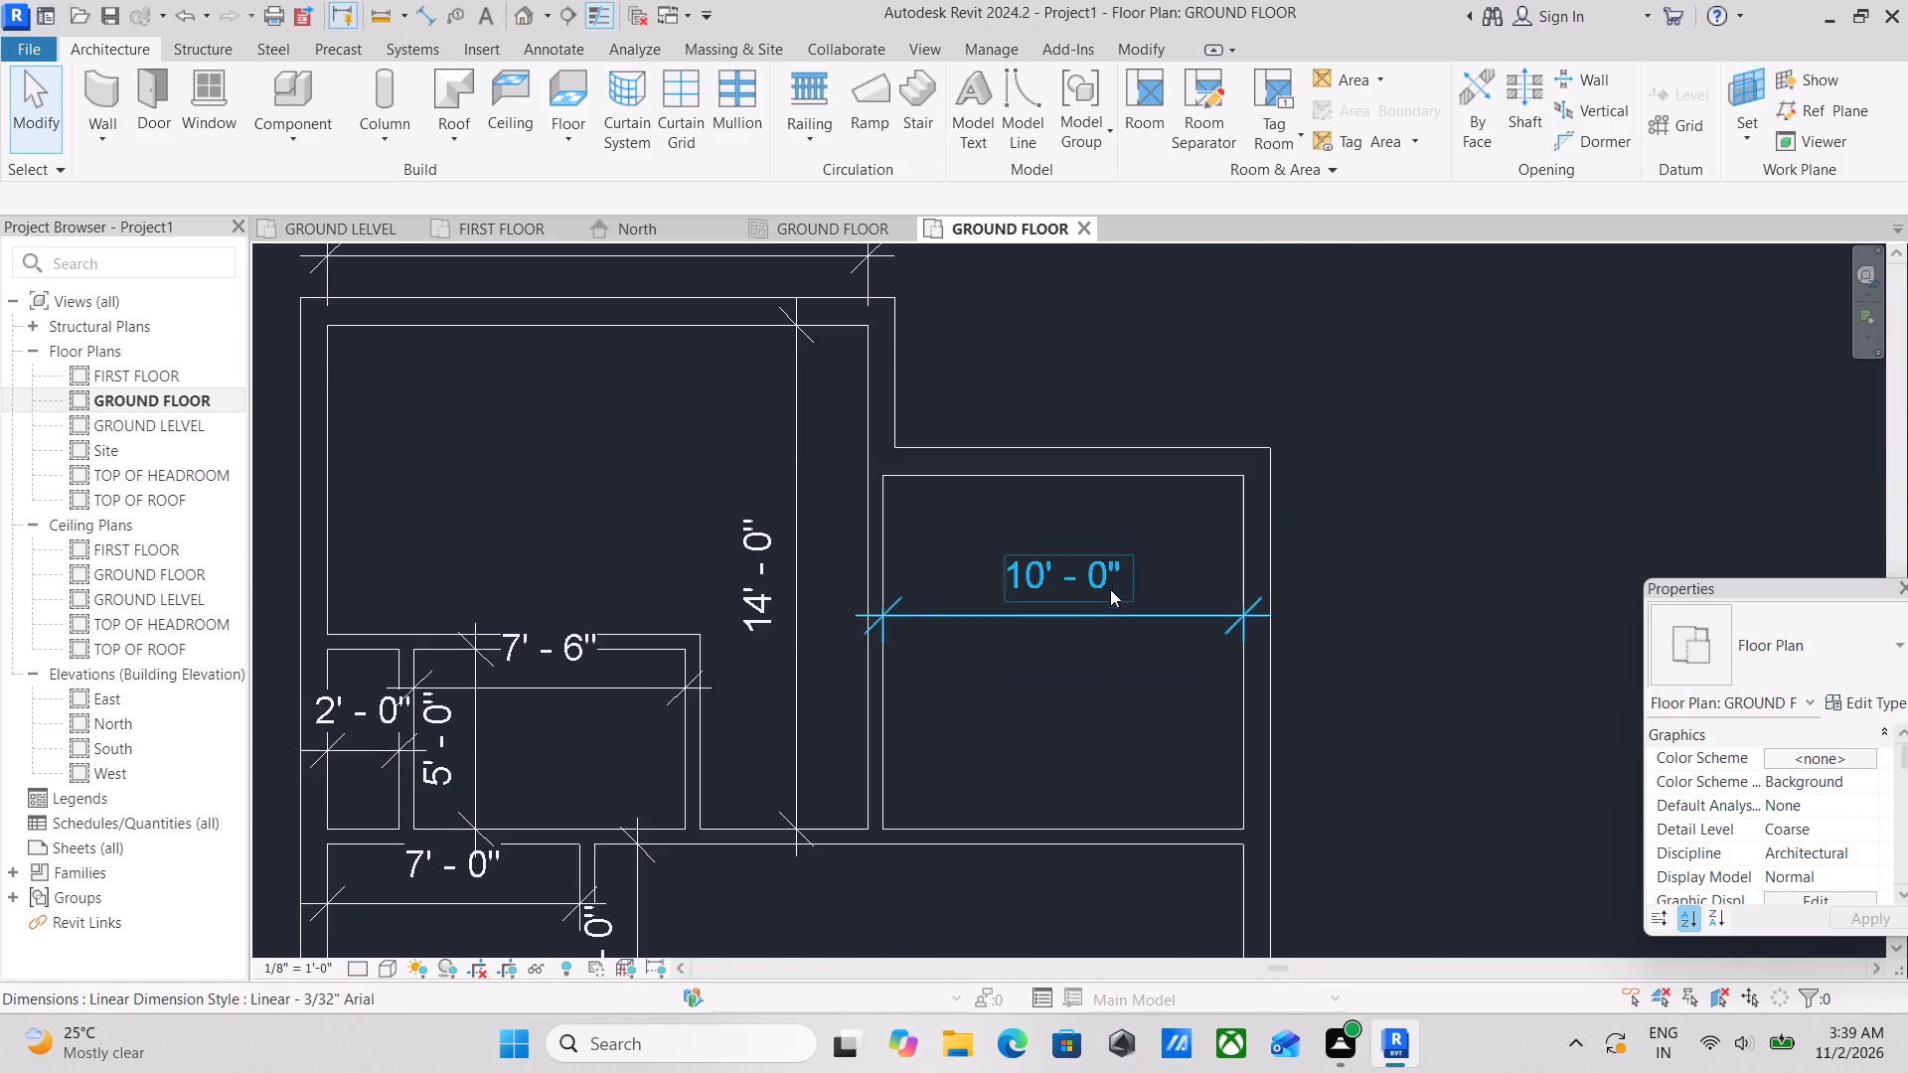
{"action": "scroll", "coordinate": [1118, 522], "scroll_direction": "up", "scroll_amount": 3}
{"action": "middle_click_drag", "start_coordinate": [1118, 522], "coordinate": [1134, 474]}
{"action": "type", "text": "DI"}
{"action": "scroll", "coordinate": [1096, 419], "scroll_direction": "up", "scroll_amount": 3}
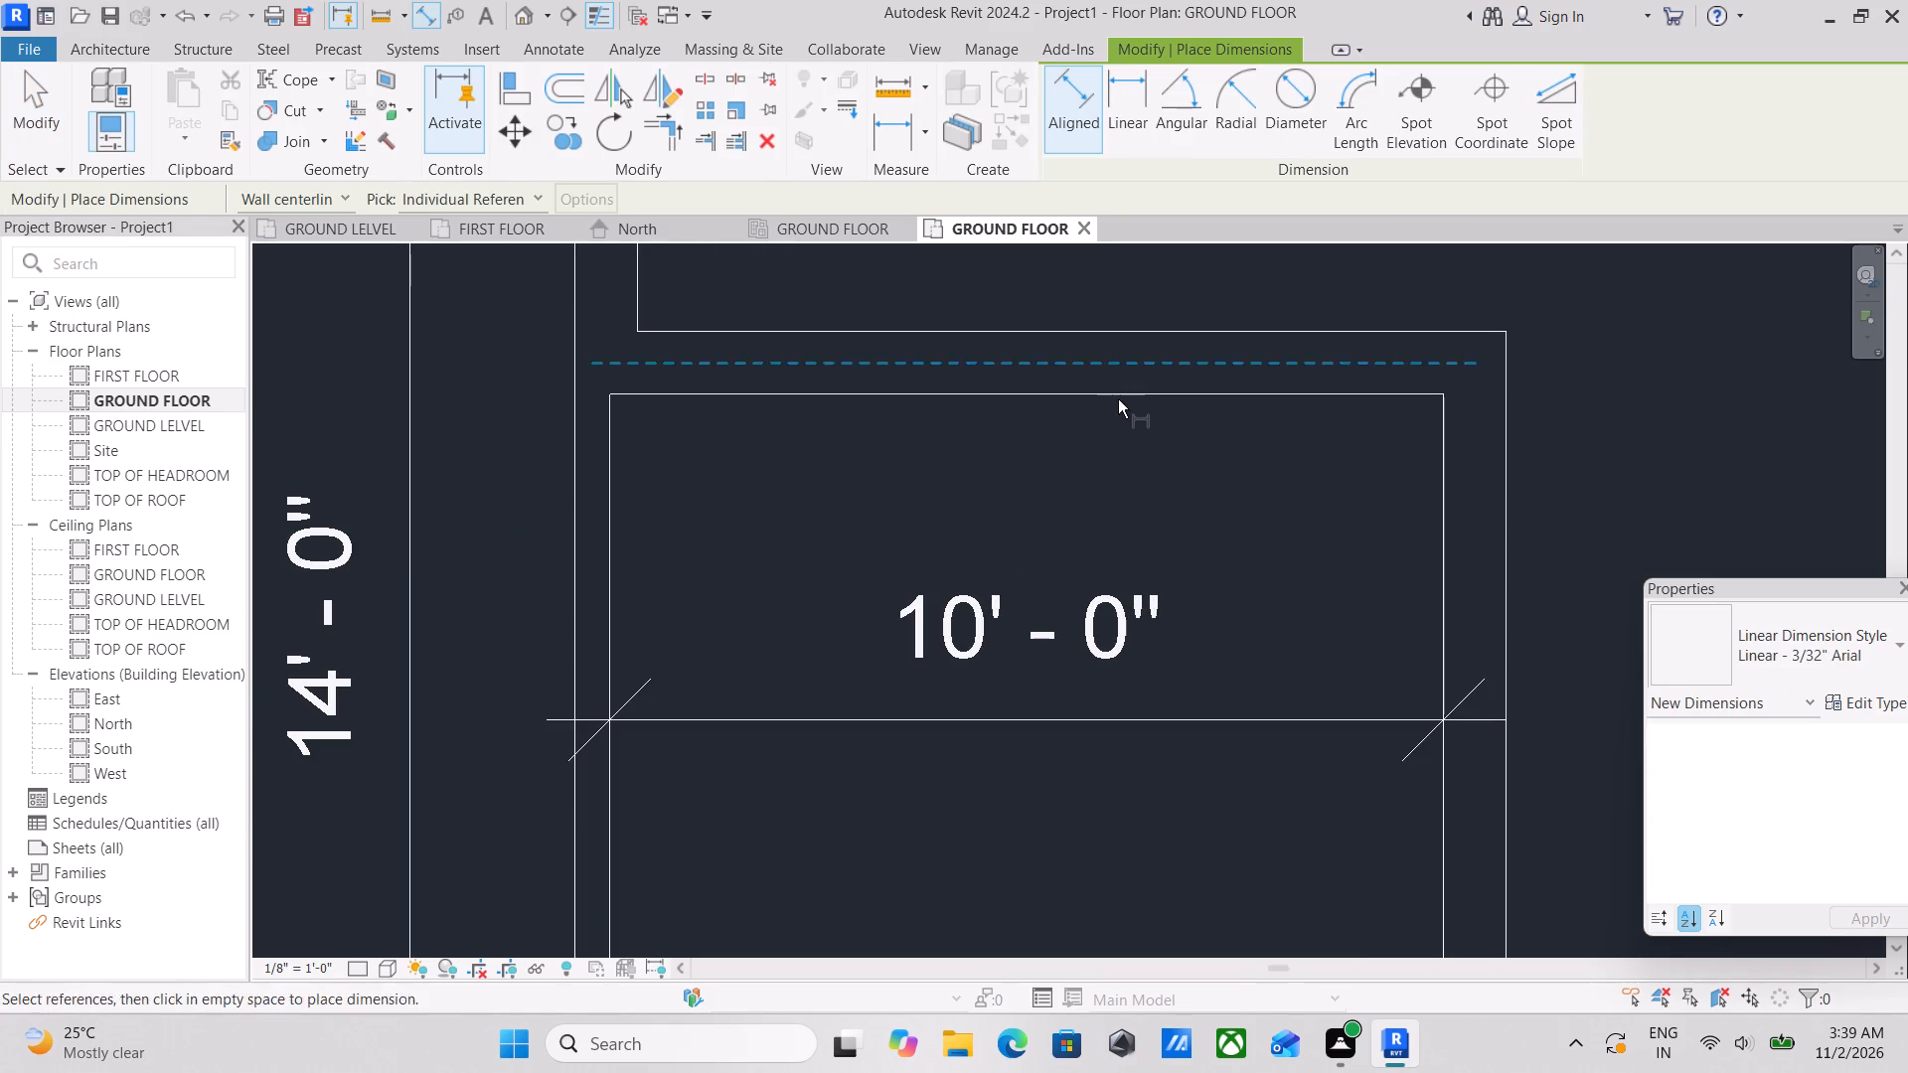
{"action": "left_click", "coordinate": [1120, 356]}
{"action": "middle_click_drag", "start_coordinate": [1131, 761], "coordinate": [1094, 406]}
{"action": "scroll", "coordinate": [1111, 745], "scroll_direction": "down", "scroll_amount": 1}
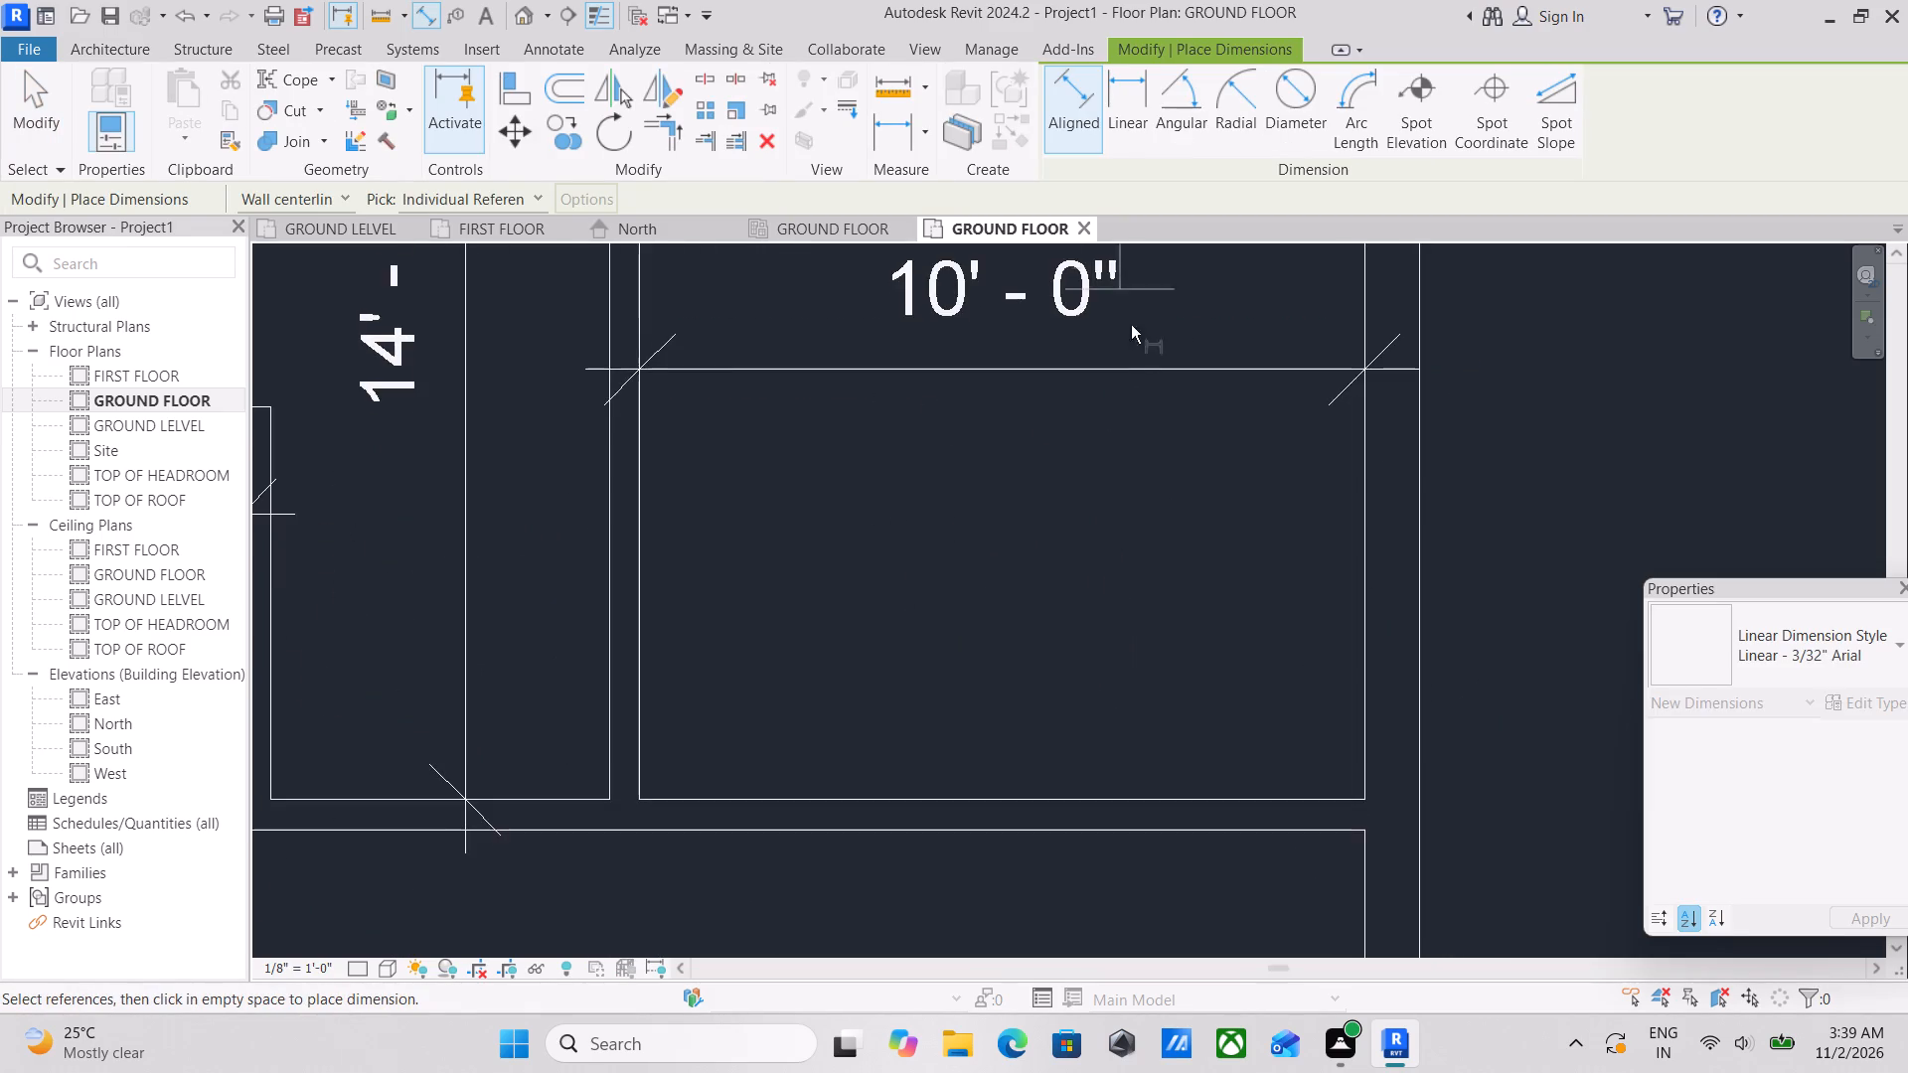
{"action": "scroll", "coordinate": [1186, 490], "scroll_direction": "down", "scroll_amount": 3}
{"action": "scroll", "coordinate": [1133, 739], "scroll_direction": "up", "scroll_amount": 4}
{"action": "left_click", "coordinate": [1111, 696]}
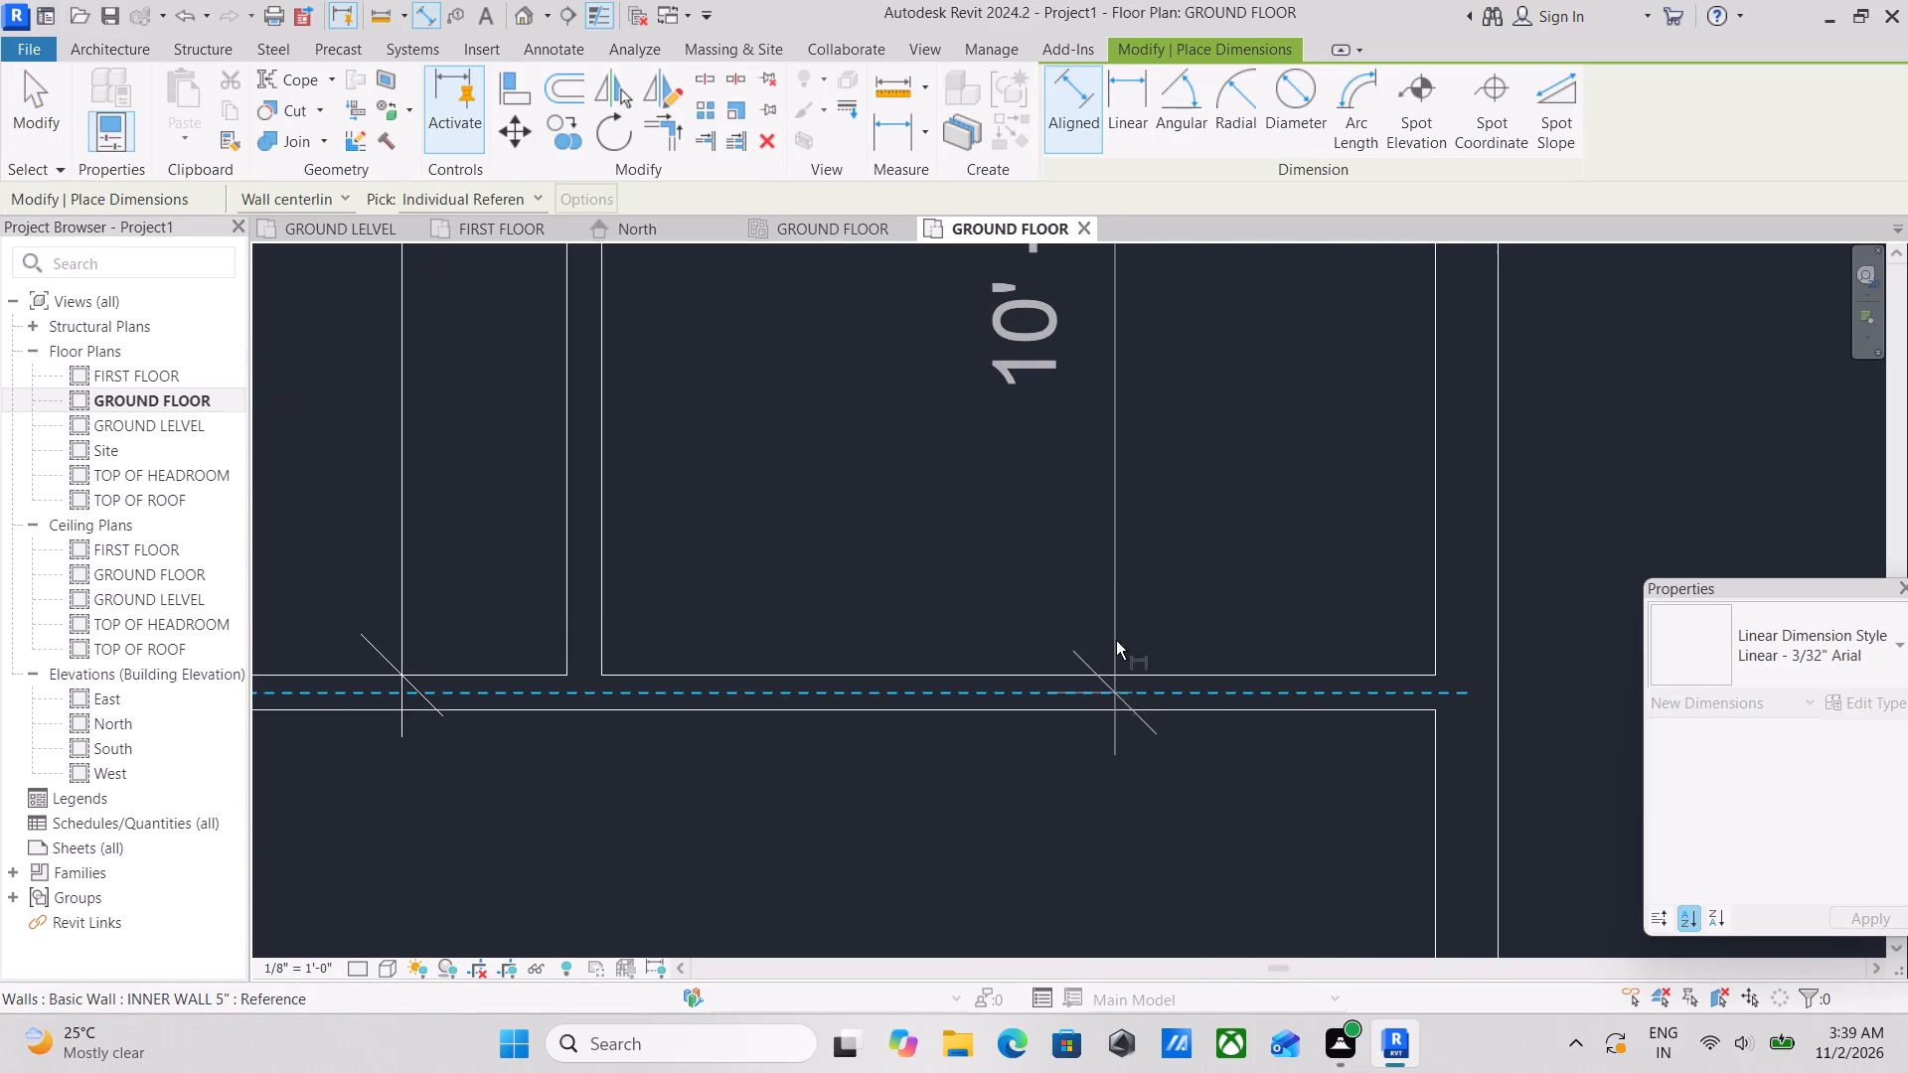
{"action": "scroll", "coordinate": [1178, 362], "scroll_direction": "down", "scroll_amount": 1}
{"action": "middle_click_drag", "start_coordinate": [1178, 362], "coordinate": [1166, 747]}
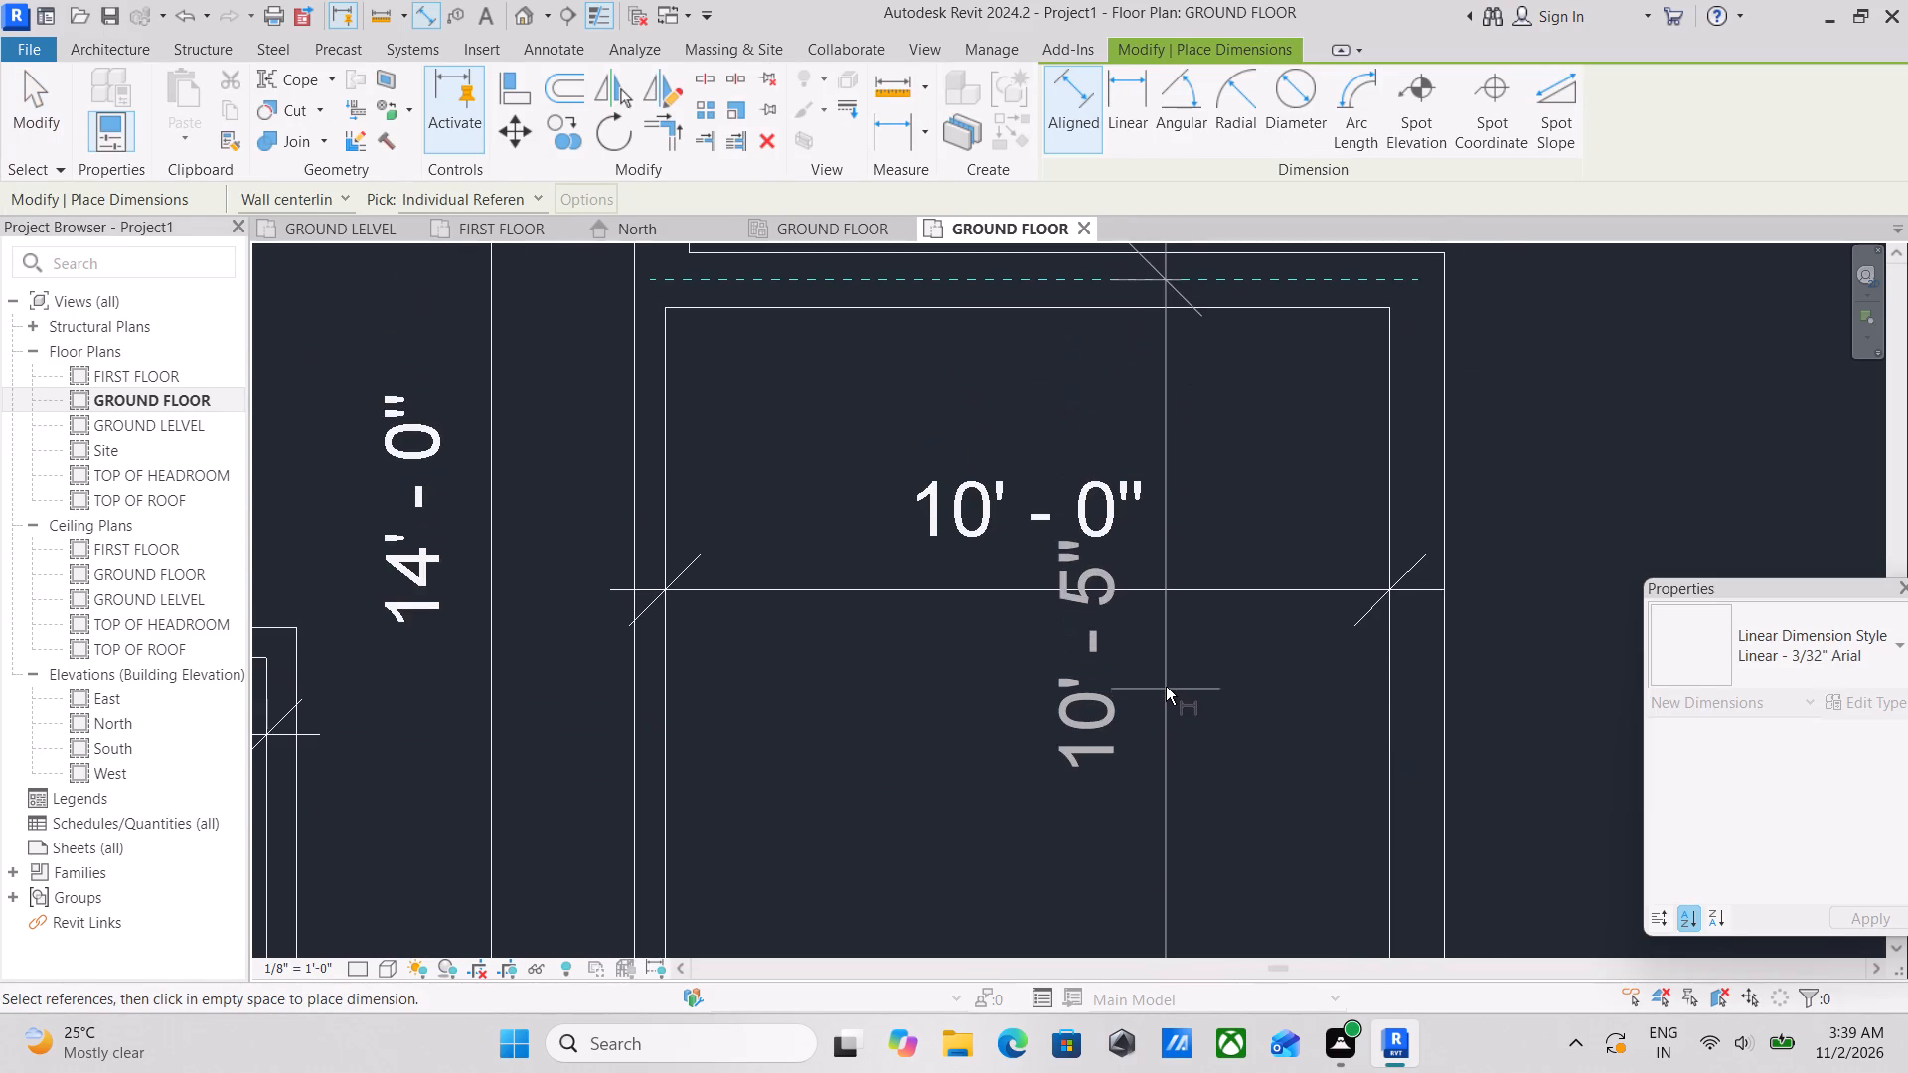
{"action": "left_click", "coordinate": [1166, 687]}
{"action": "scroll", "coordinate": [1263, 462], "scroll_direction": "down", "scroll_amount": 2}
{"action": "middle_click_drag", "start_coordinate": [1263, 462], "coordinate": [1190, 533]}
{"action": "scroll", "coordinate": [1169, 358], "scroll_direction": "up", "scroll_amount": 3}
{"action": "key", "text": "Escape"}
{"action": "key", "text": "Escape"}
{"action": "scroll", "coordinate": [1118, 441], "scroll_direction": "up", "scroll_amount": 5}
{"action": "key", "text": "Escape"}
Shift the vertical dimension's north witness line to the south (inner) face of the north 9" outer wall.
{"action": "left_click", "coordinate": [1061, 572]}
{"action": "scroll", "coordinate": [1091, 348], "scroll_direction": "up", "scroll_amount": 5}
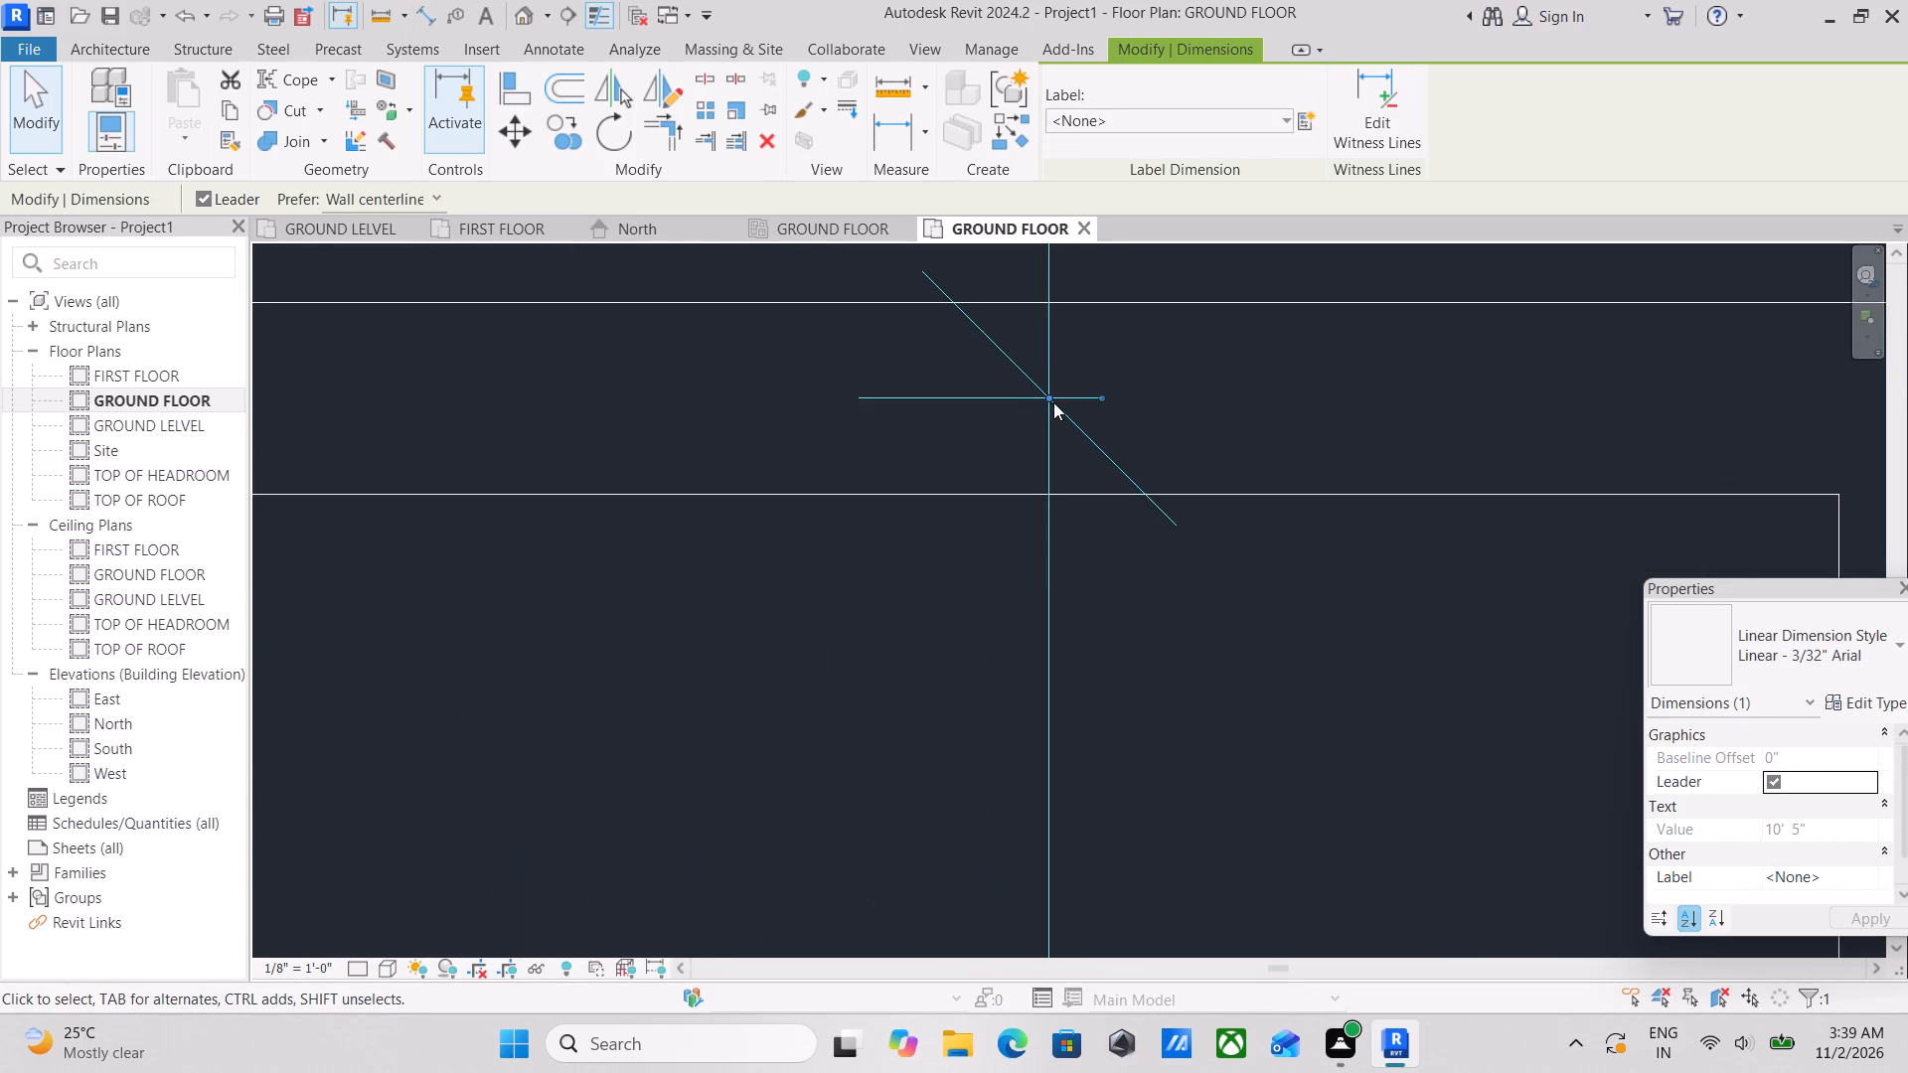
{"action": "scroll", "coordinate": [1053, 402], "scroll_direction": "up", "scroll_amount": 3}
{"action": "left_click", "coordinate": [1046, 393]}
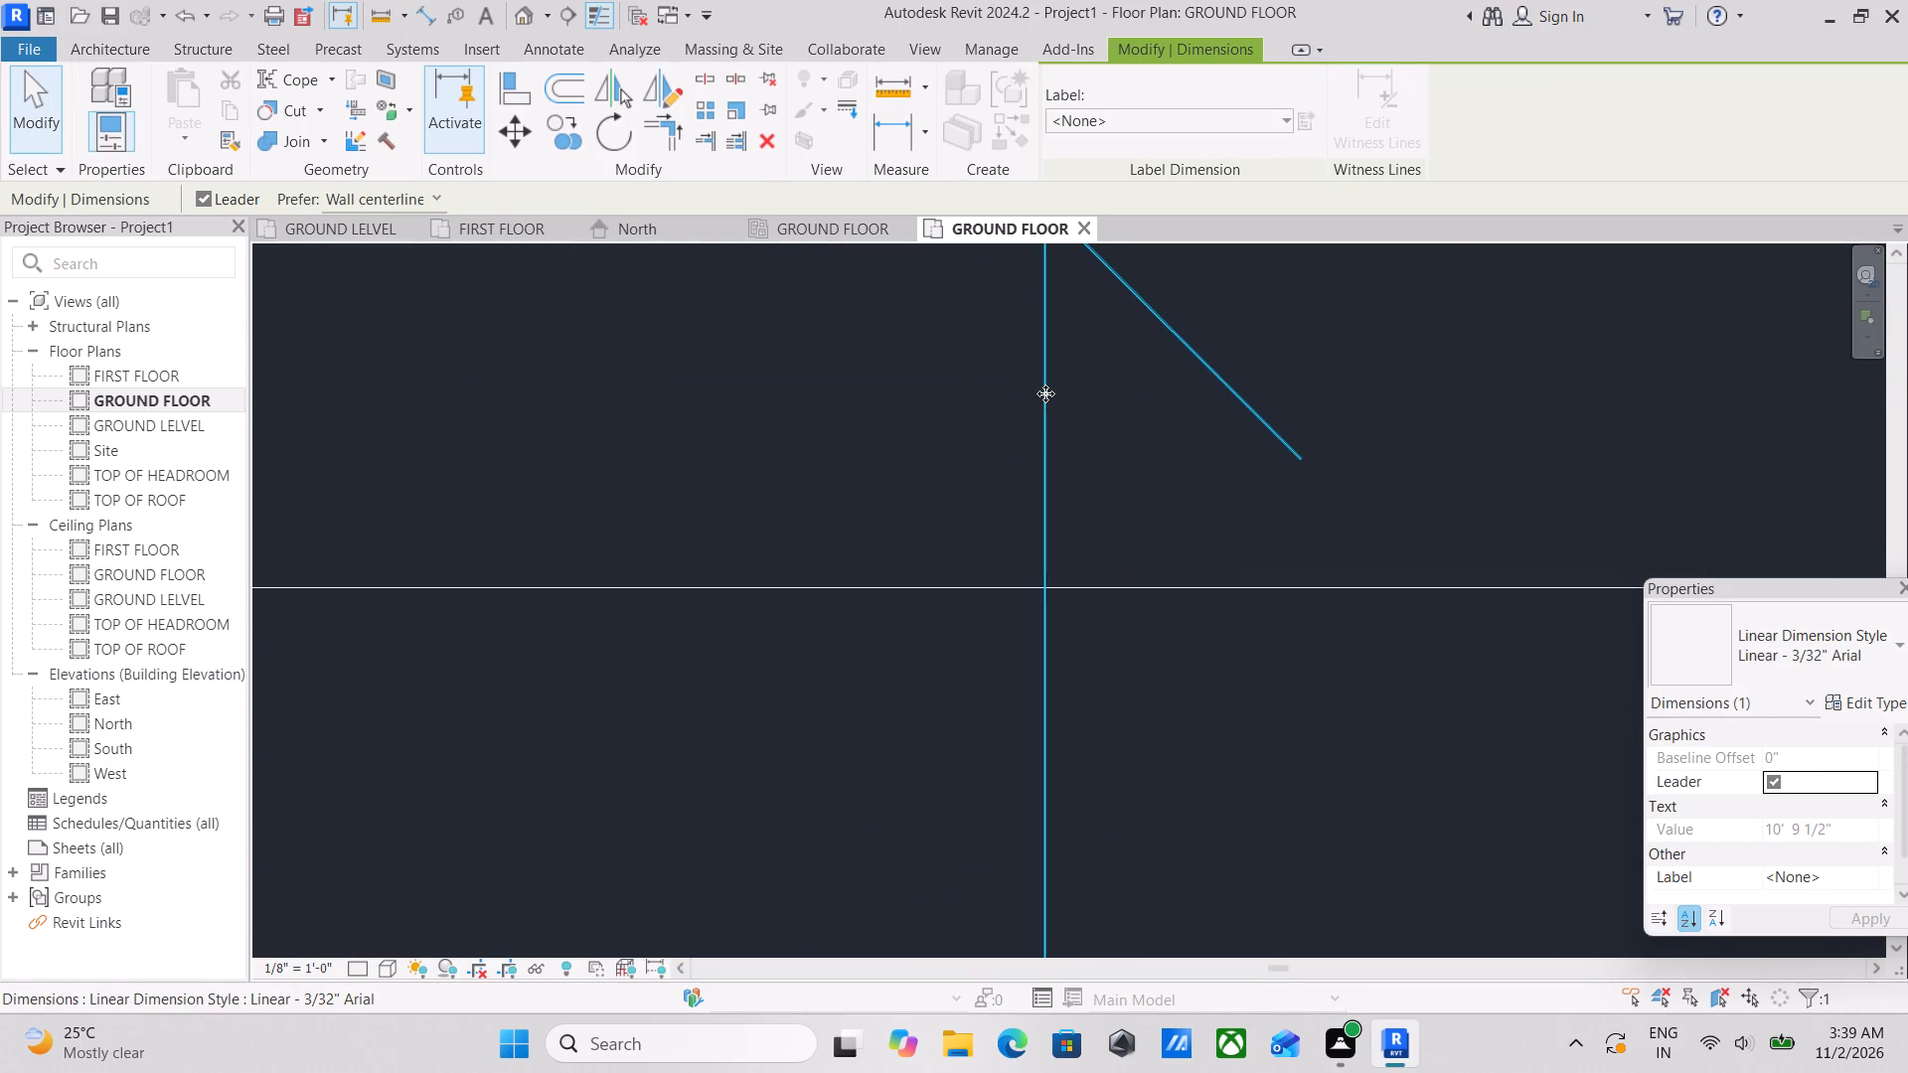
{"action": "scroll", "coordinate": [1045, 393], "scroll_direction": "down", "scroll_amount": 8}
{"action": "middle_click_drag", "start_coordinate": [1045, 393], "coordinate": [1040, 467]}
{"action": "scroll", "coordinate": [1040, 405], "scroll_direction": "up", "scroll_amount": 4}
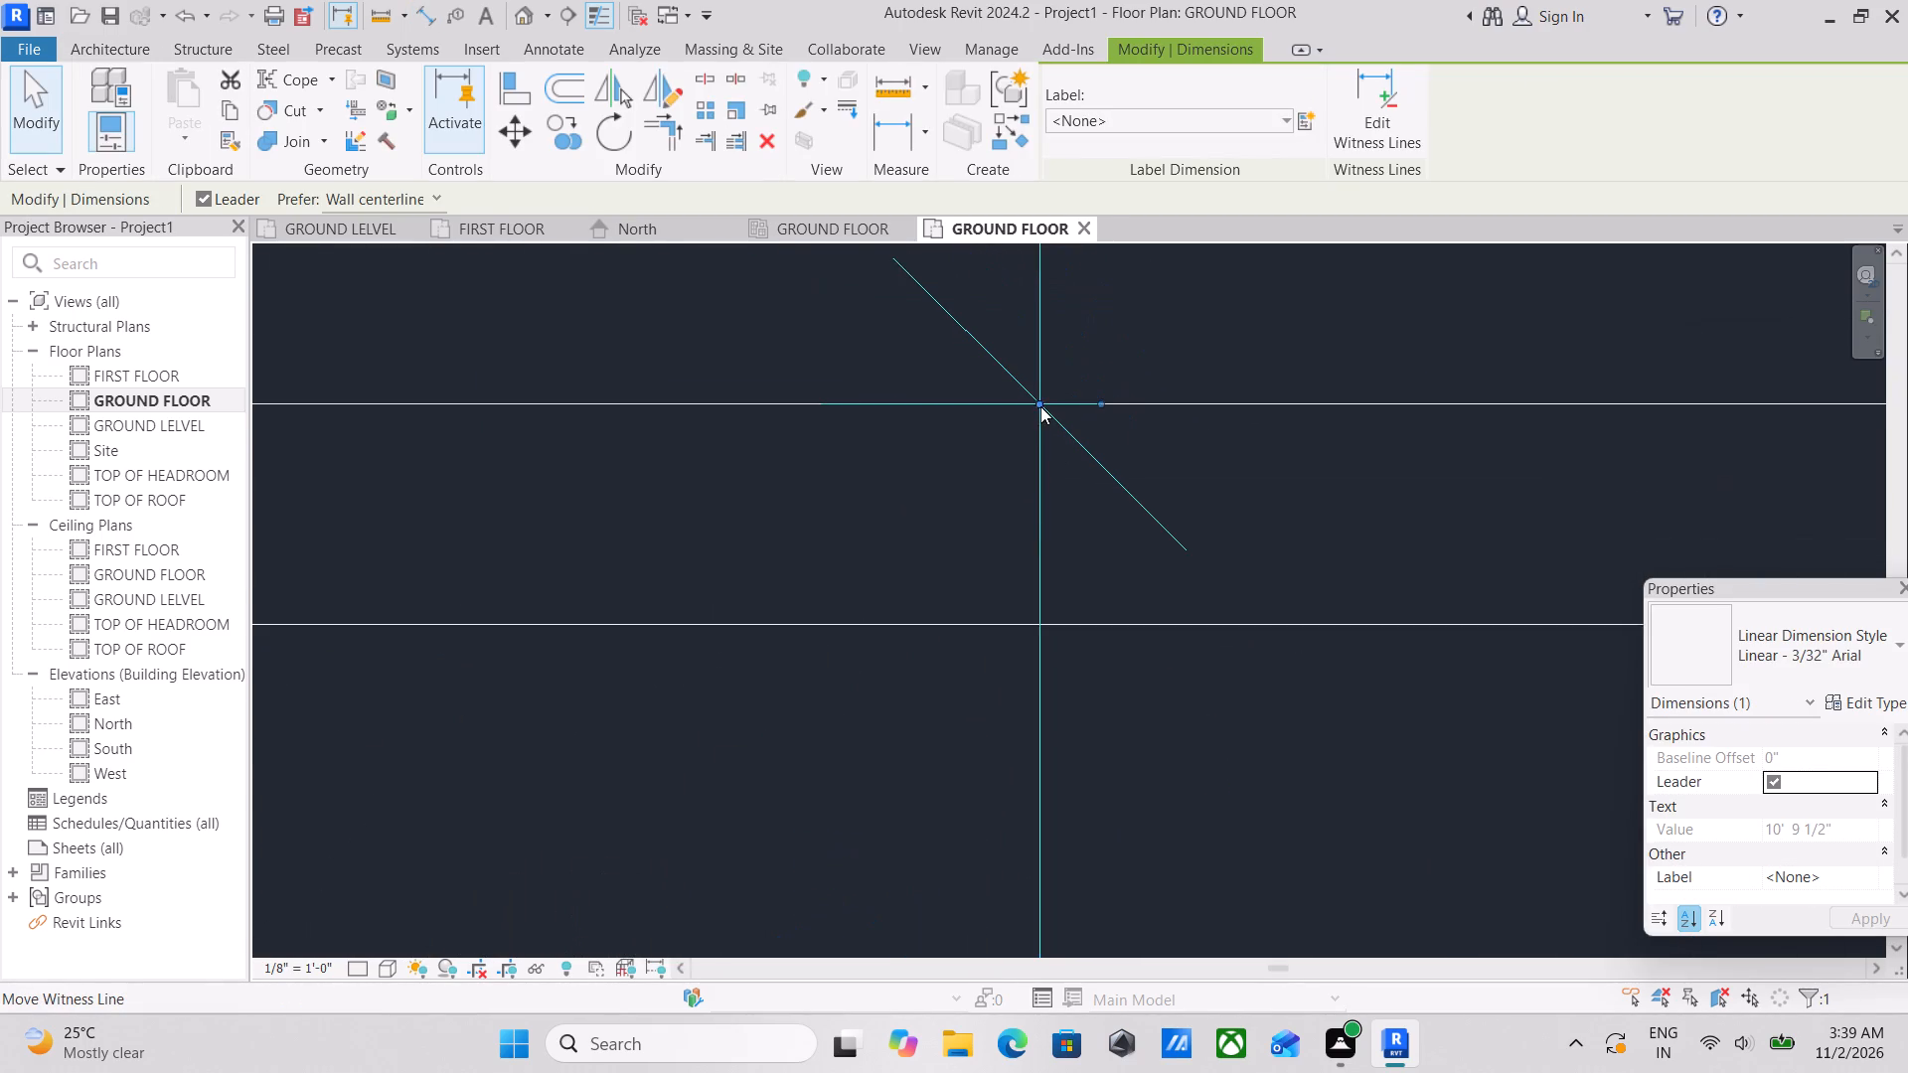
{"action": "scroll", "coordinate": [1040, 406], "scroll_direction": "up", "scroll_amount": 3}
{"action": "left_click", "coordinate": [1038, 400]}
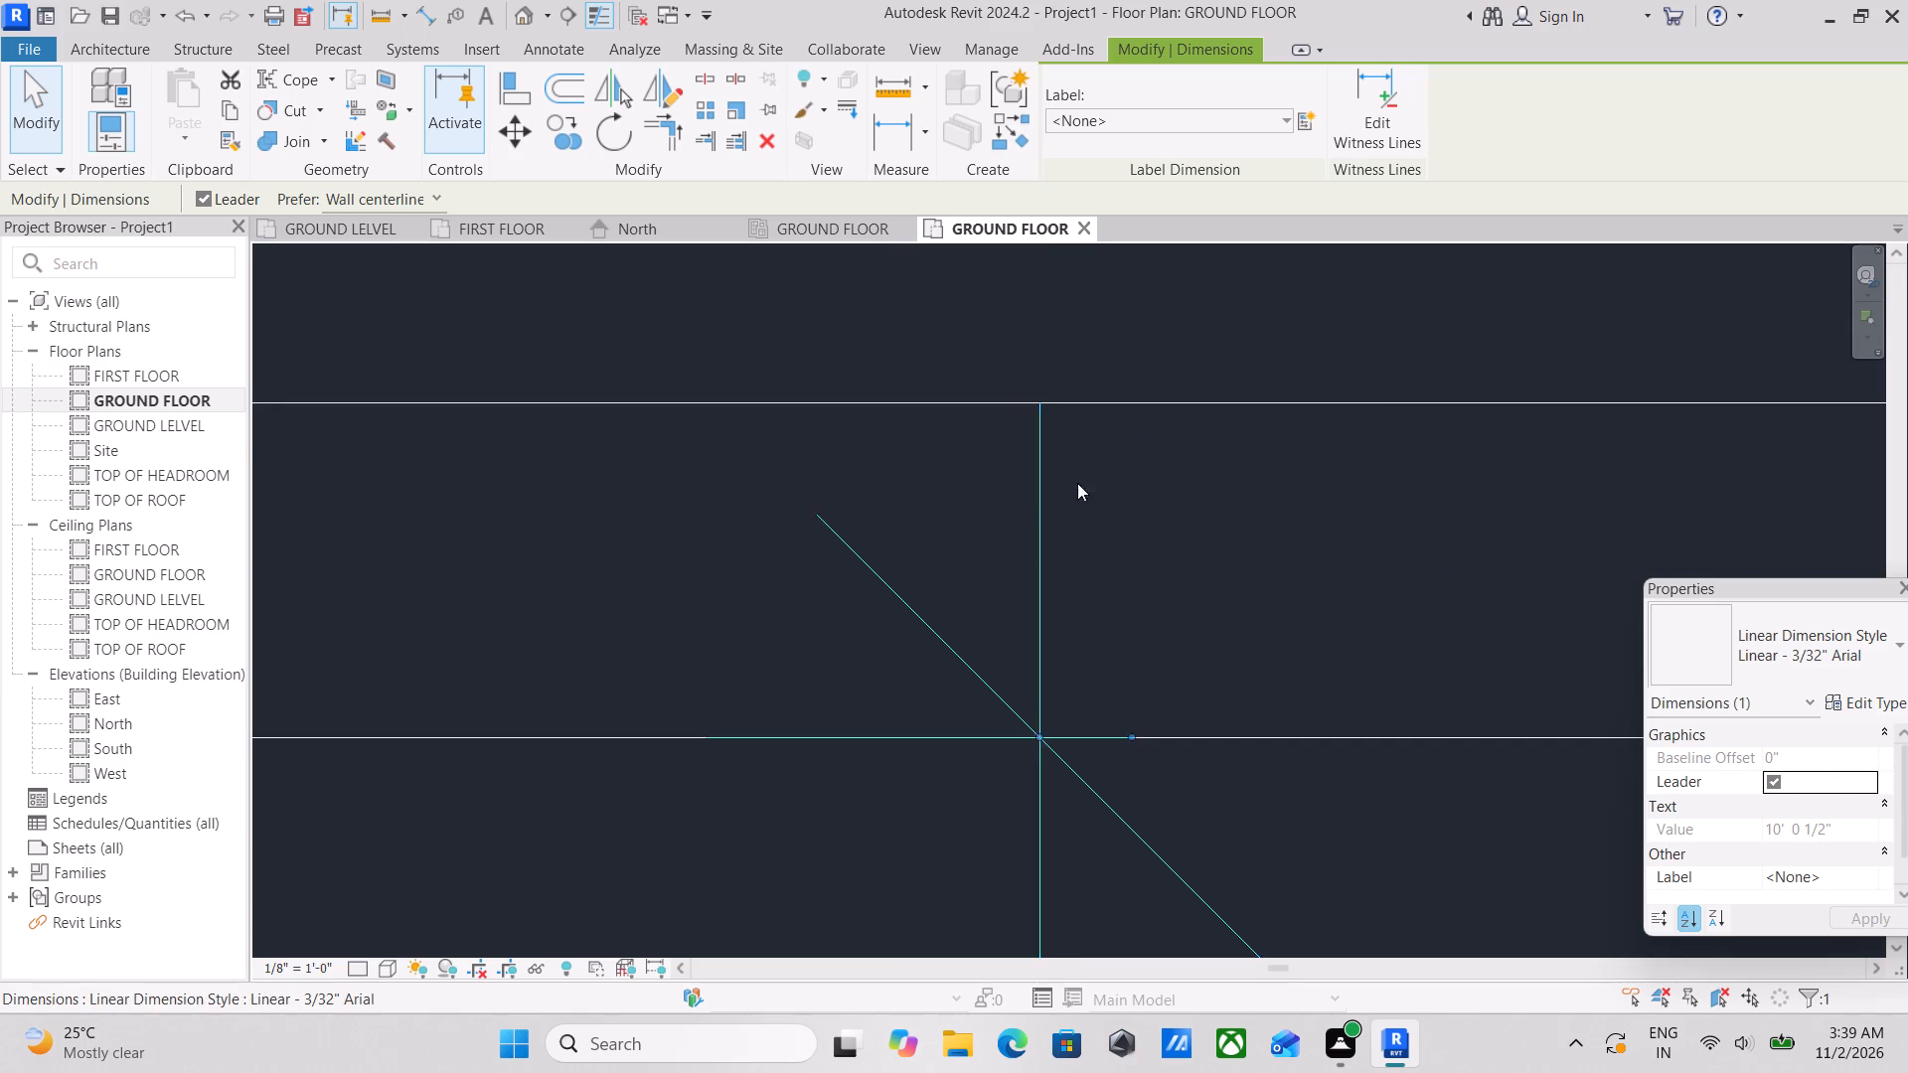
Shift the vertical dimension's south witness line to the north face of the 5" inner wall.
{"action": "scroll", "coordinate": [1107, 520], "scroll_direction": "down", "scroll_amount": 12}
{"action": "middle_click_drag", "start_coordinate": [1210, 546], "coordinate": [1008, 258]}
{"action": "scroll", "coordinate": [1015, 473], "scroll_direction": "down", "scroll_amount": 5}
{"action": "middle_click_drag", "start_coordinate": [1007, 497], "coordinate": [1058, 198]}
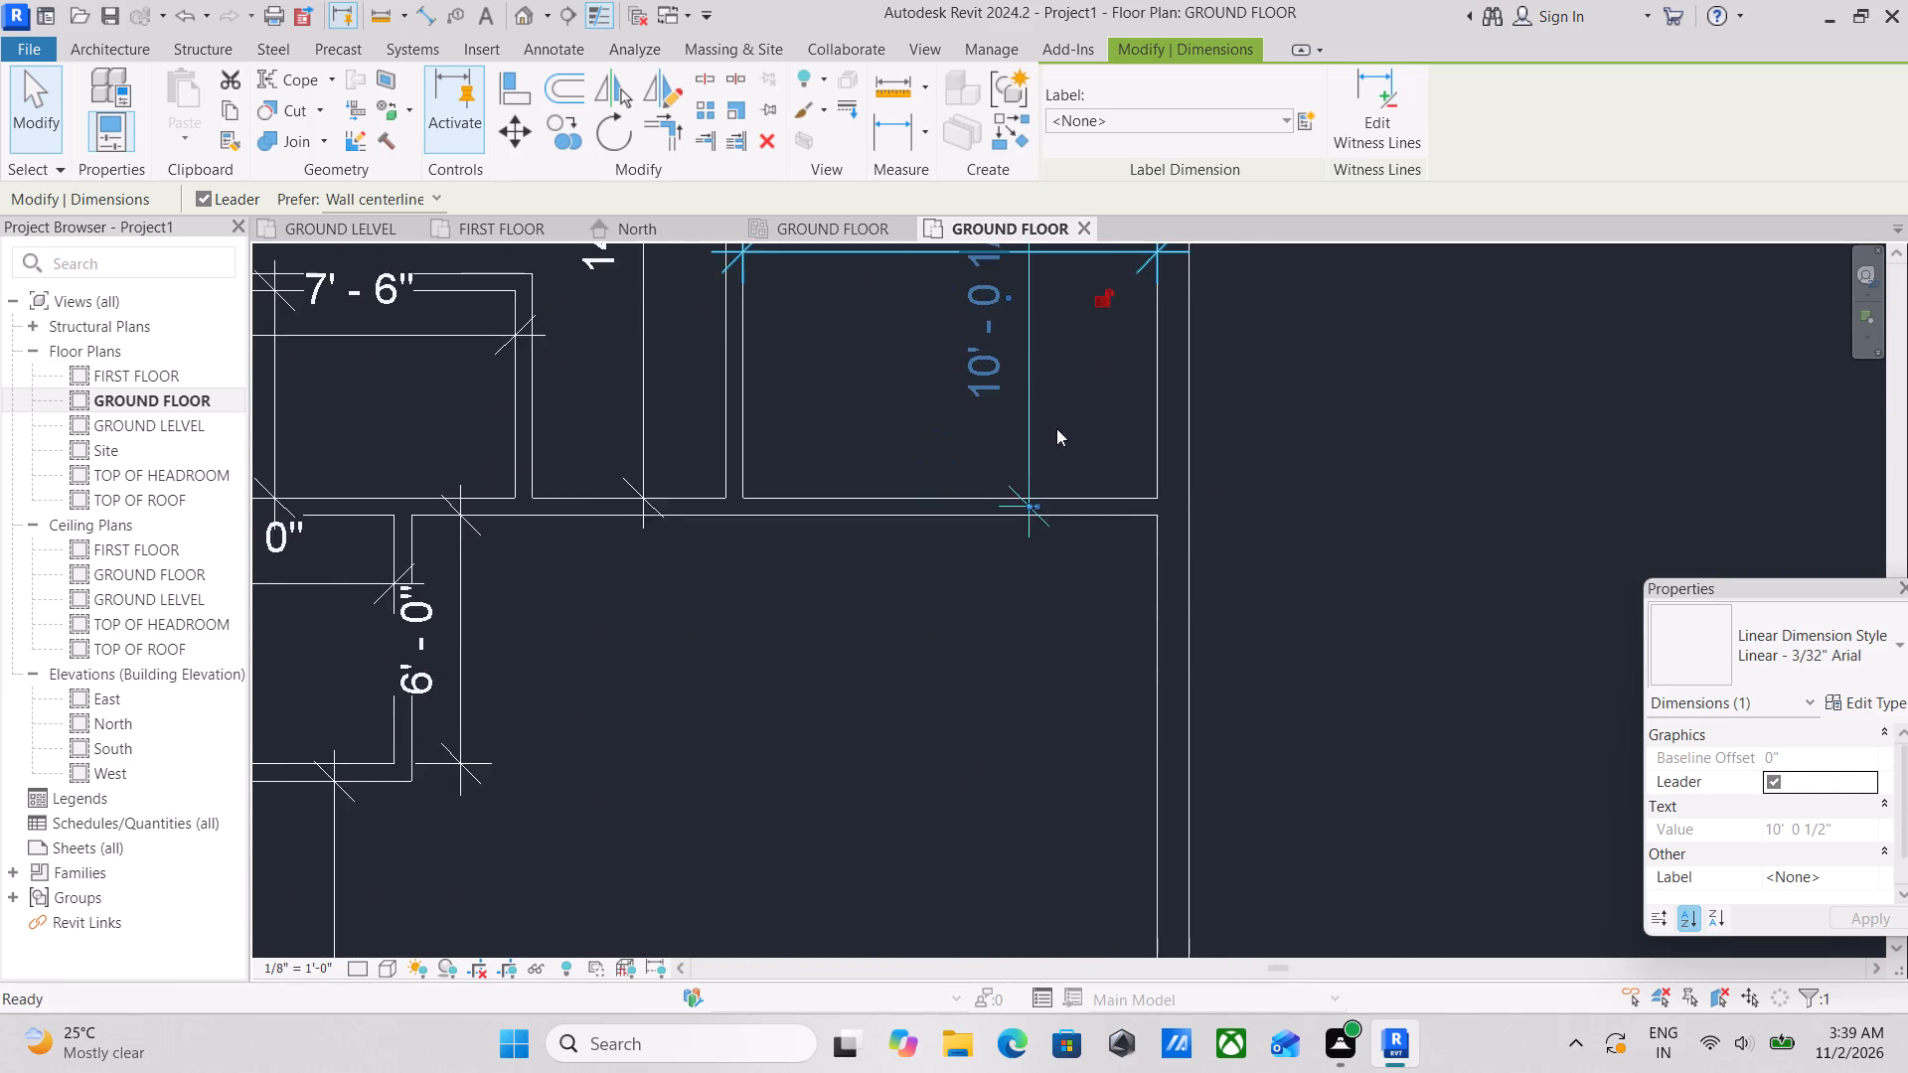
{"action": "scroll", "coordinate": [1056, 467], "scroll_direction": "up", "scroll_amount": 16}
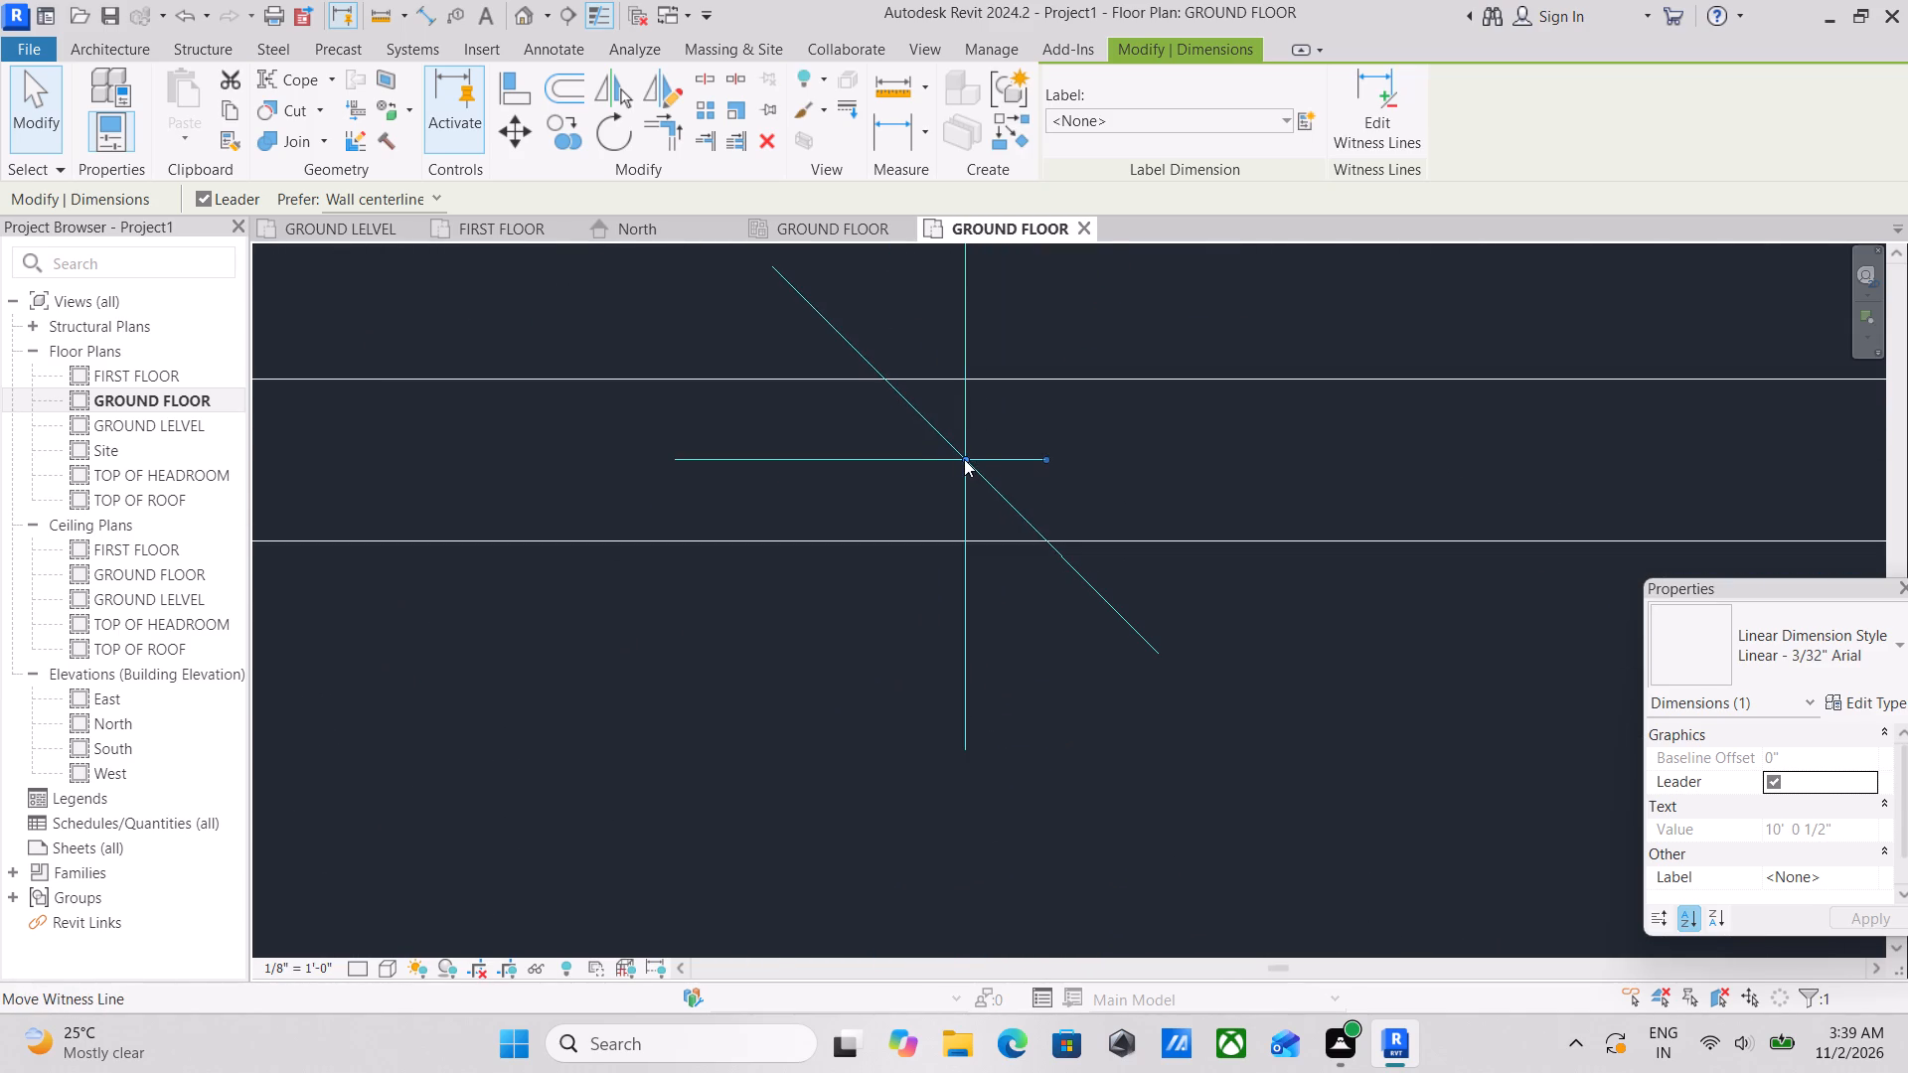
{"action": "left_click", "coordinate": [964, 459]}
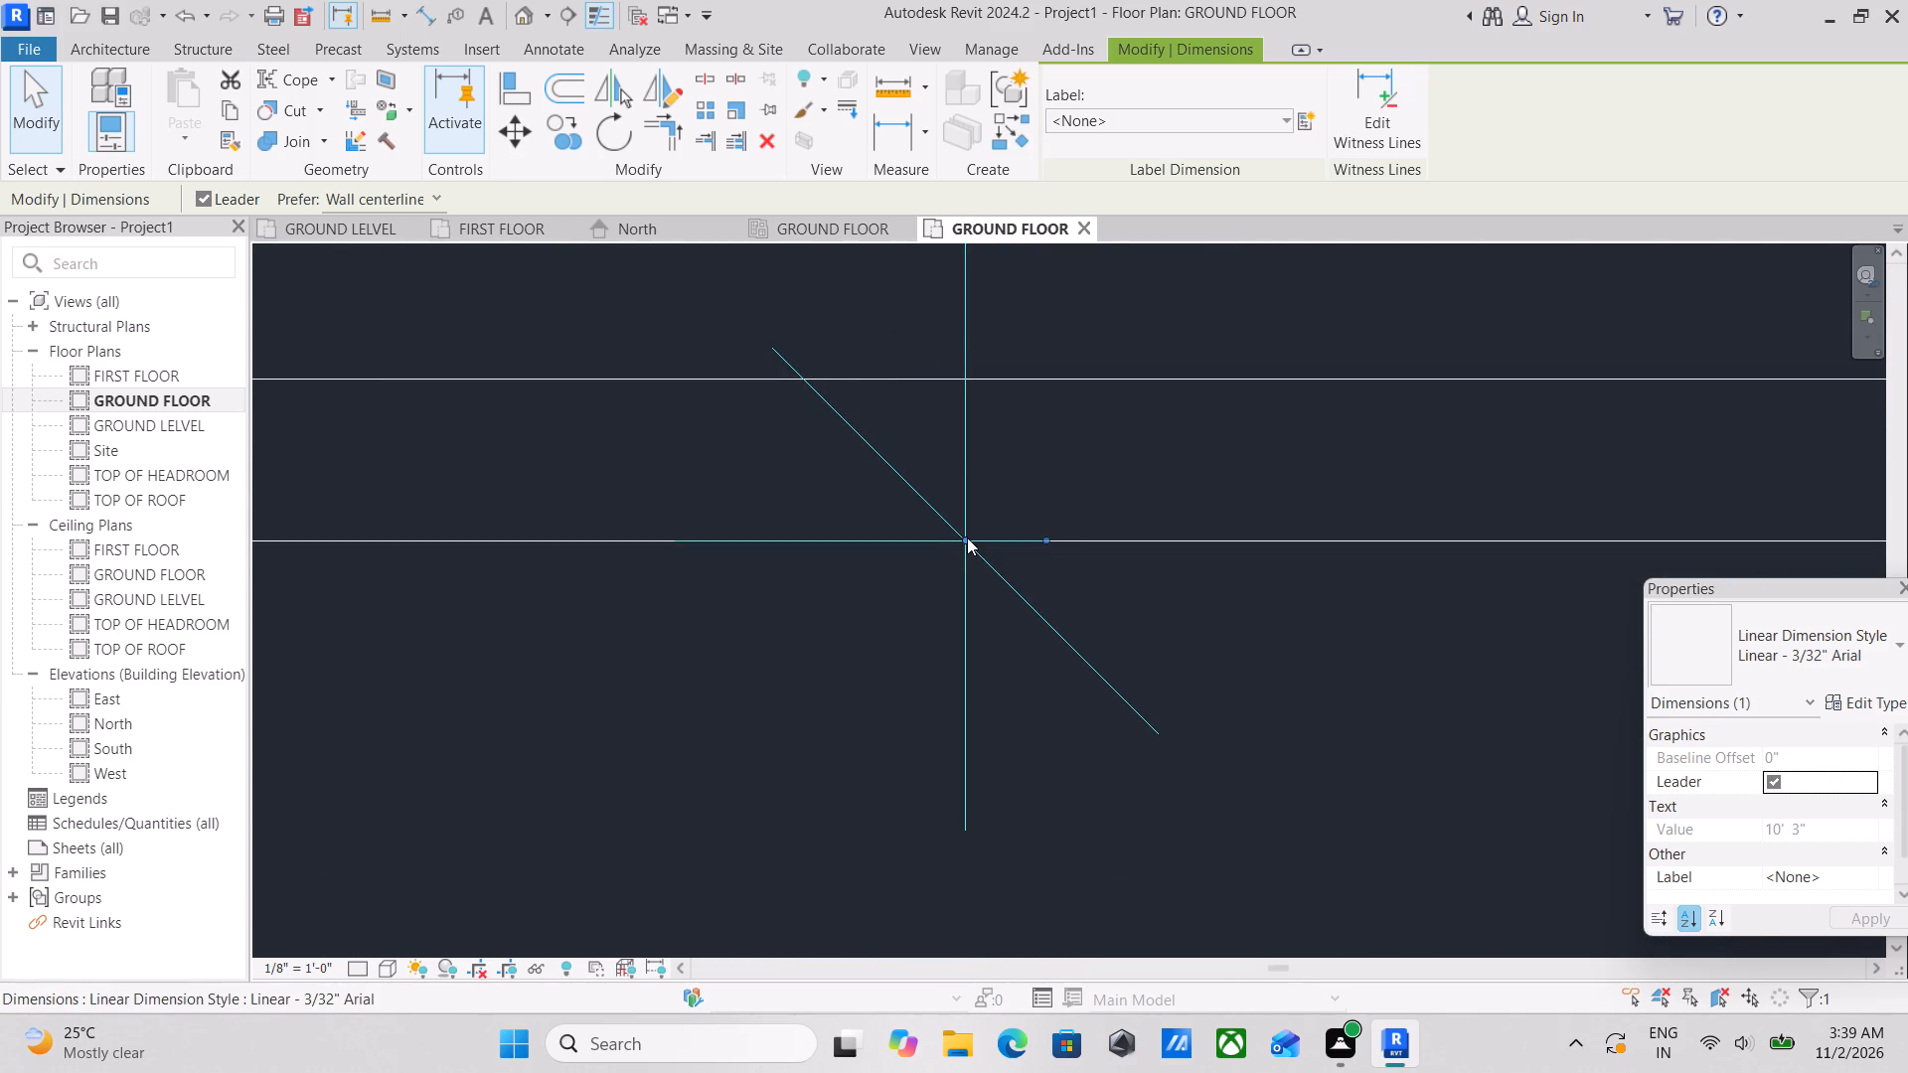
{"action": "left_click", "coordinate": [967, 537]}
Set the northeast room's north-south clear dimension to 10' by moving its north 9" outer wall.
{"action": "scroll", "coordinate": [1014, 471], "scroll_direction": "down", "scroll_amount": 18}
{"action": "middle_click_drag", "start_coordinate": [1114, 433], "coordinate": [1113, 433]}
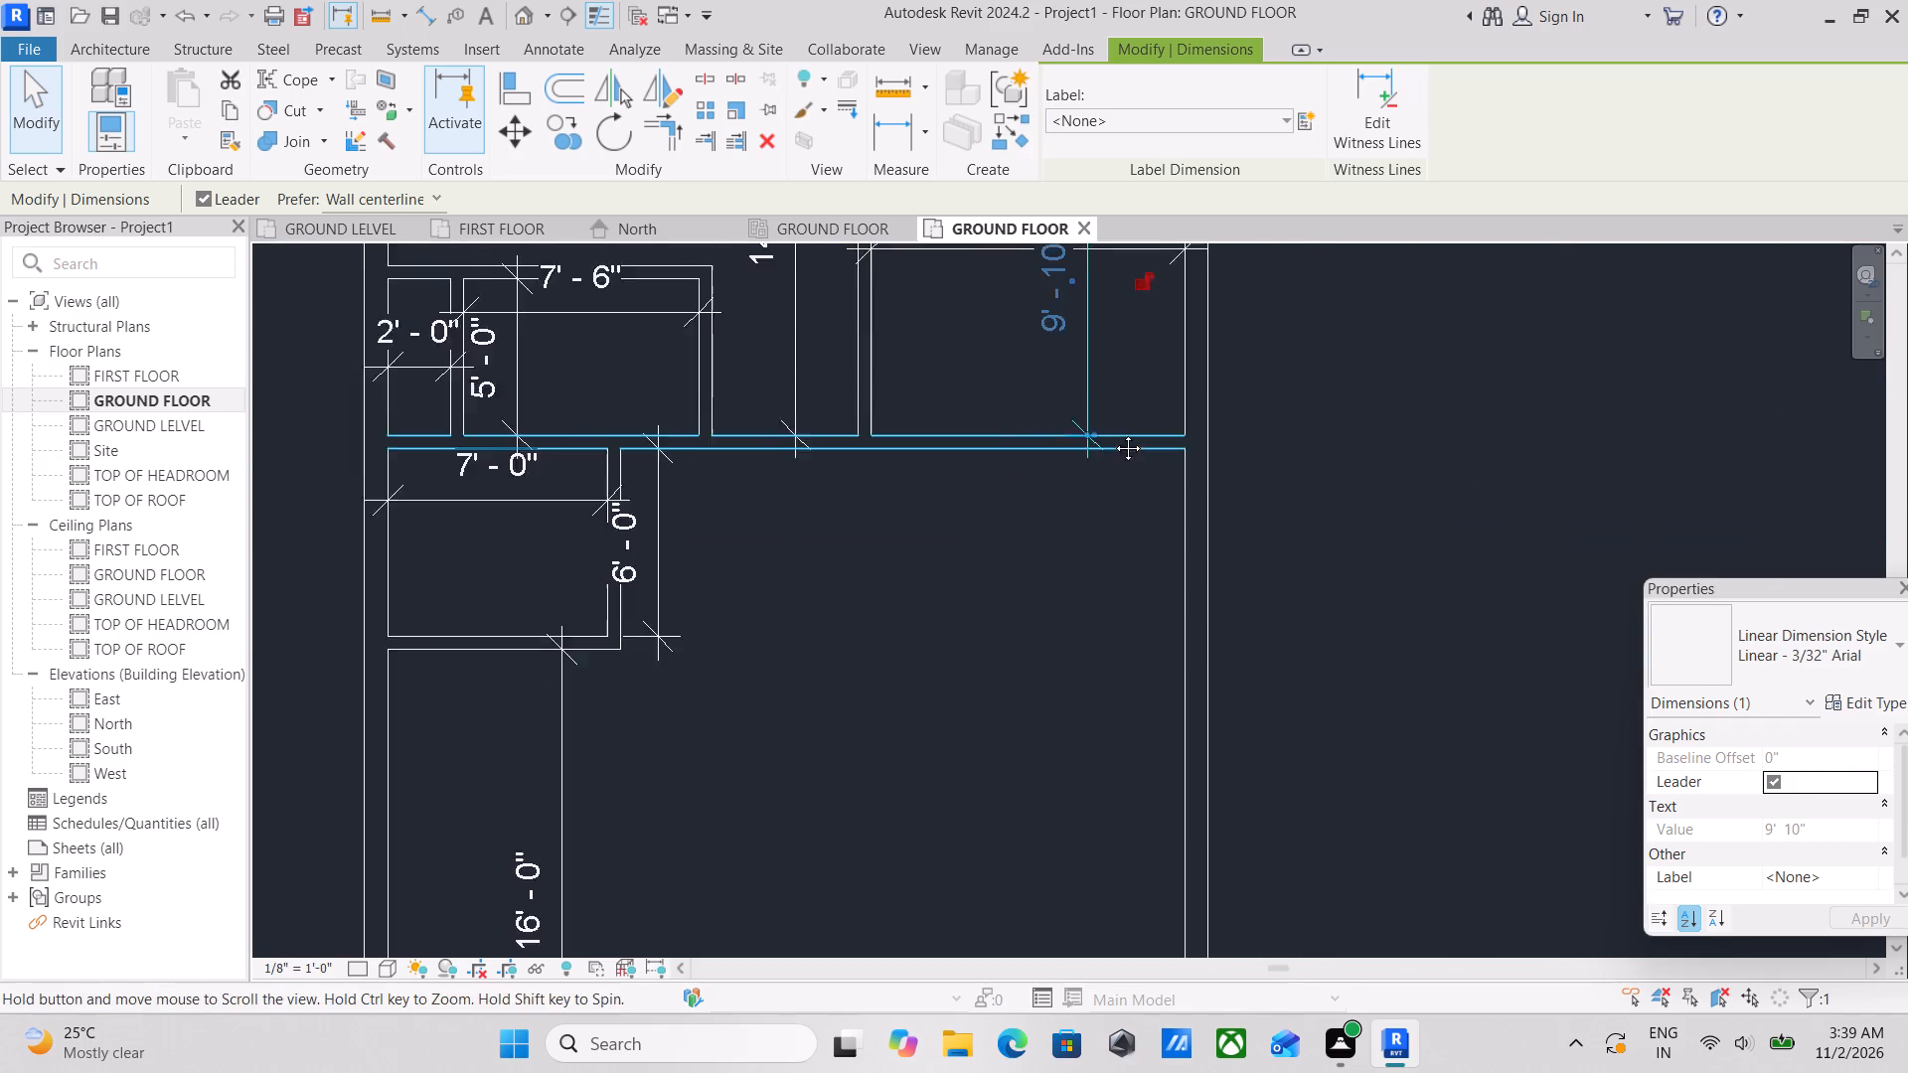
{"action": "middle_click_drag", "start_coordinate": [1113, 433], "coordinate": [1048, 778]}
{"action": "scroll", "coordinate": [1048, 778], "scroll_direction": "up", "scroll_amount": 1}
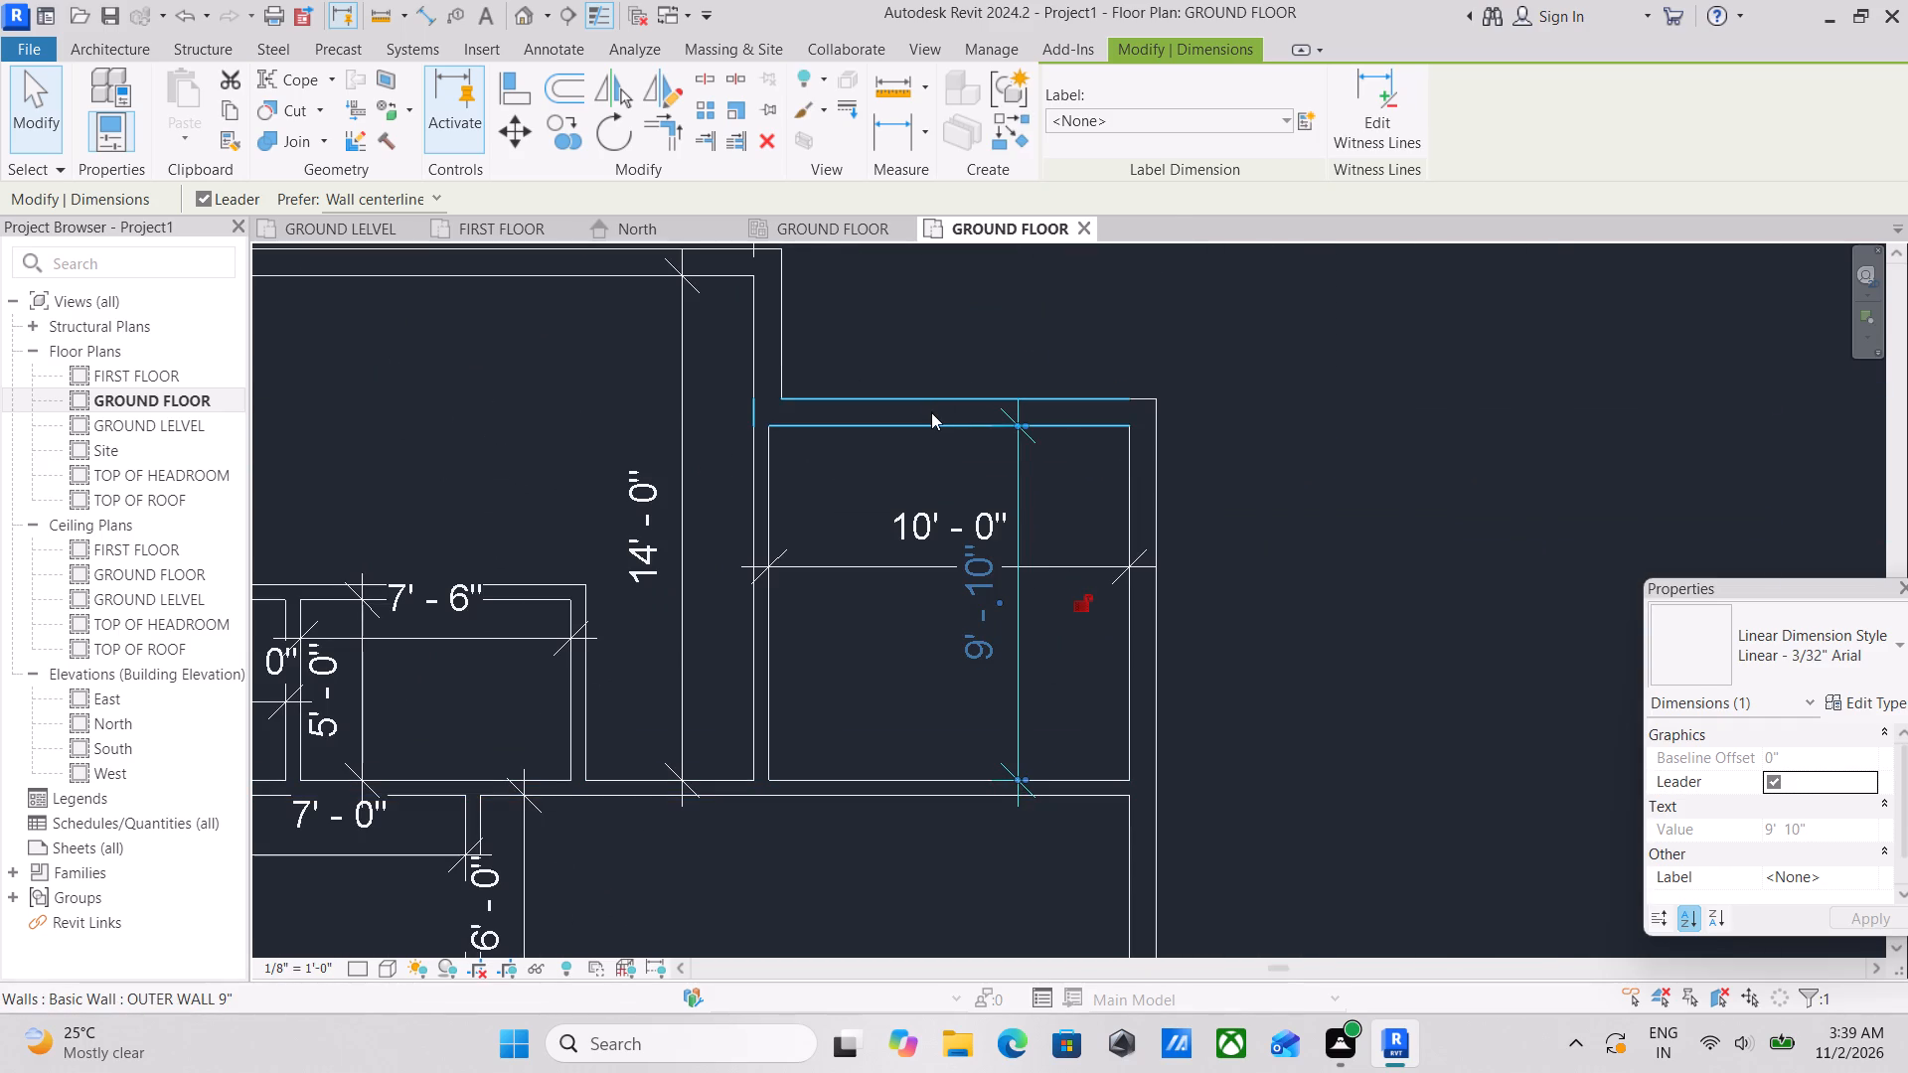
{"action": "left_click", "coordinate": [931, 413]}
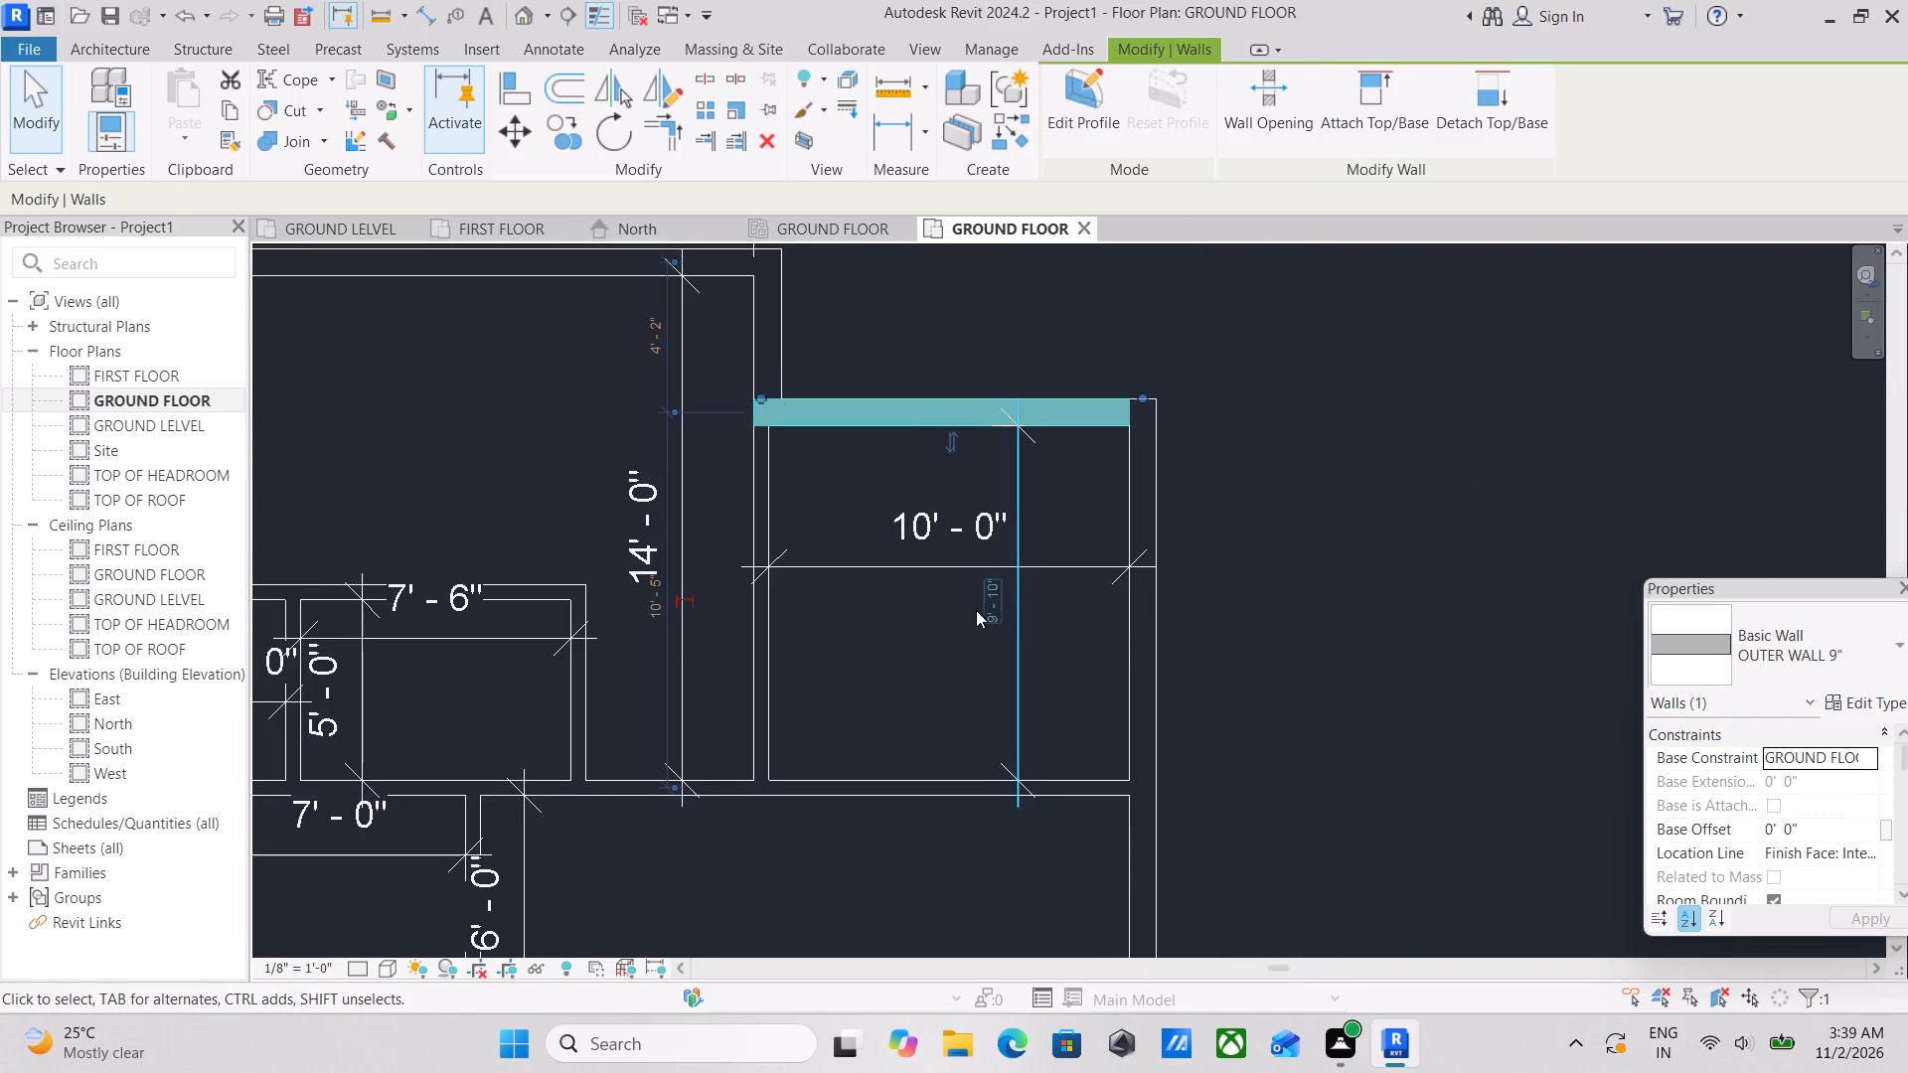
{"action": "left_click", "coordinate": [1002, 597]}
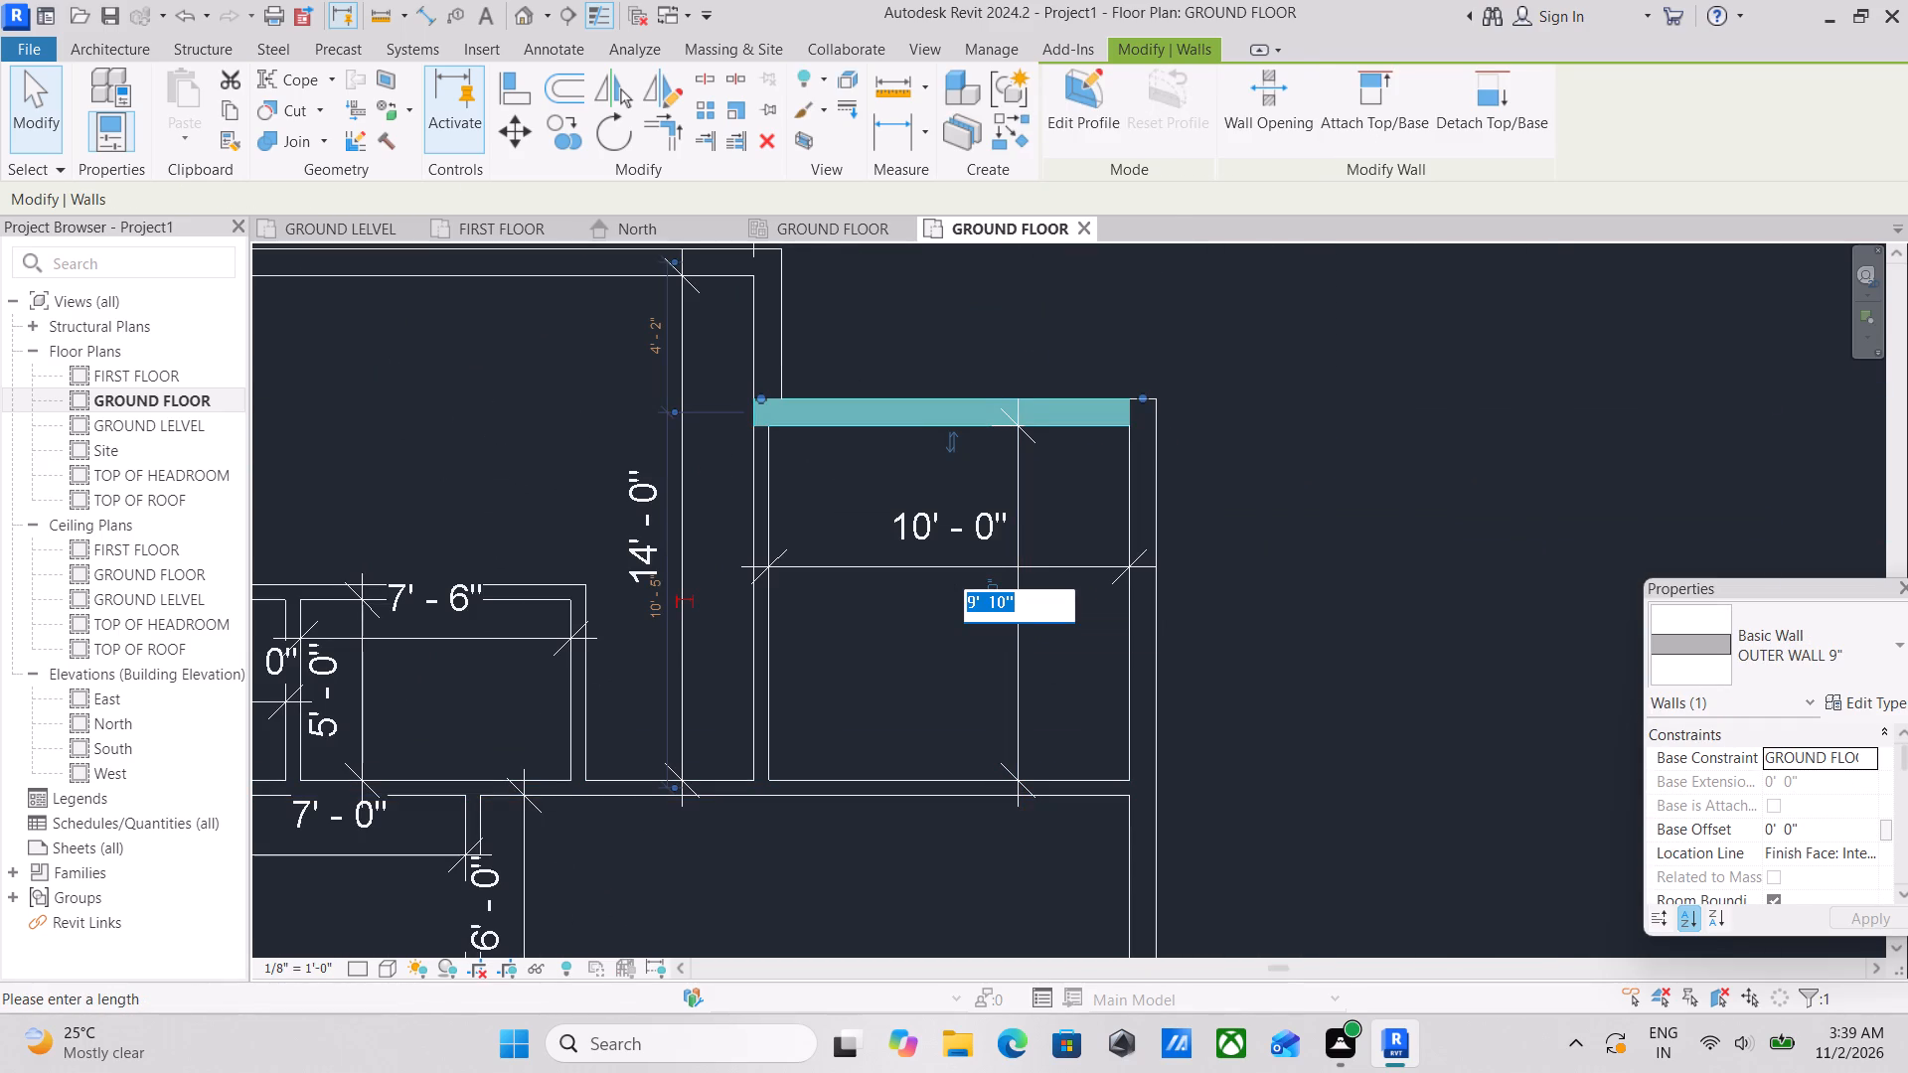
{"action": "scroll", "coordinate": [1002, 597], "scroll_direction": "up", "scroll_amount": 3}
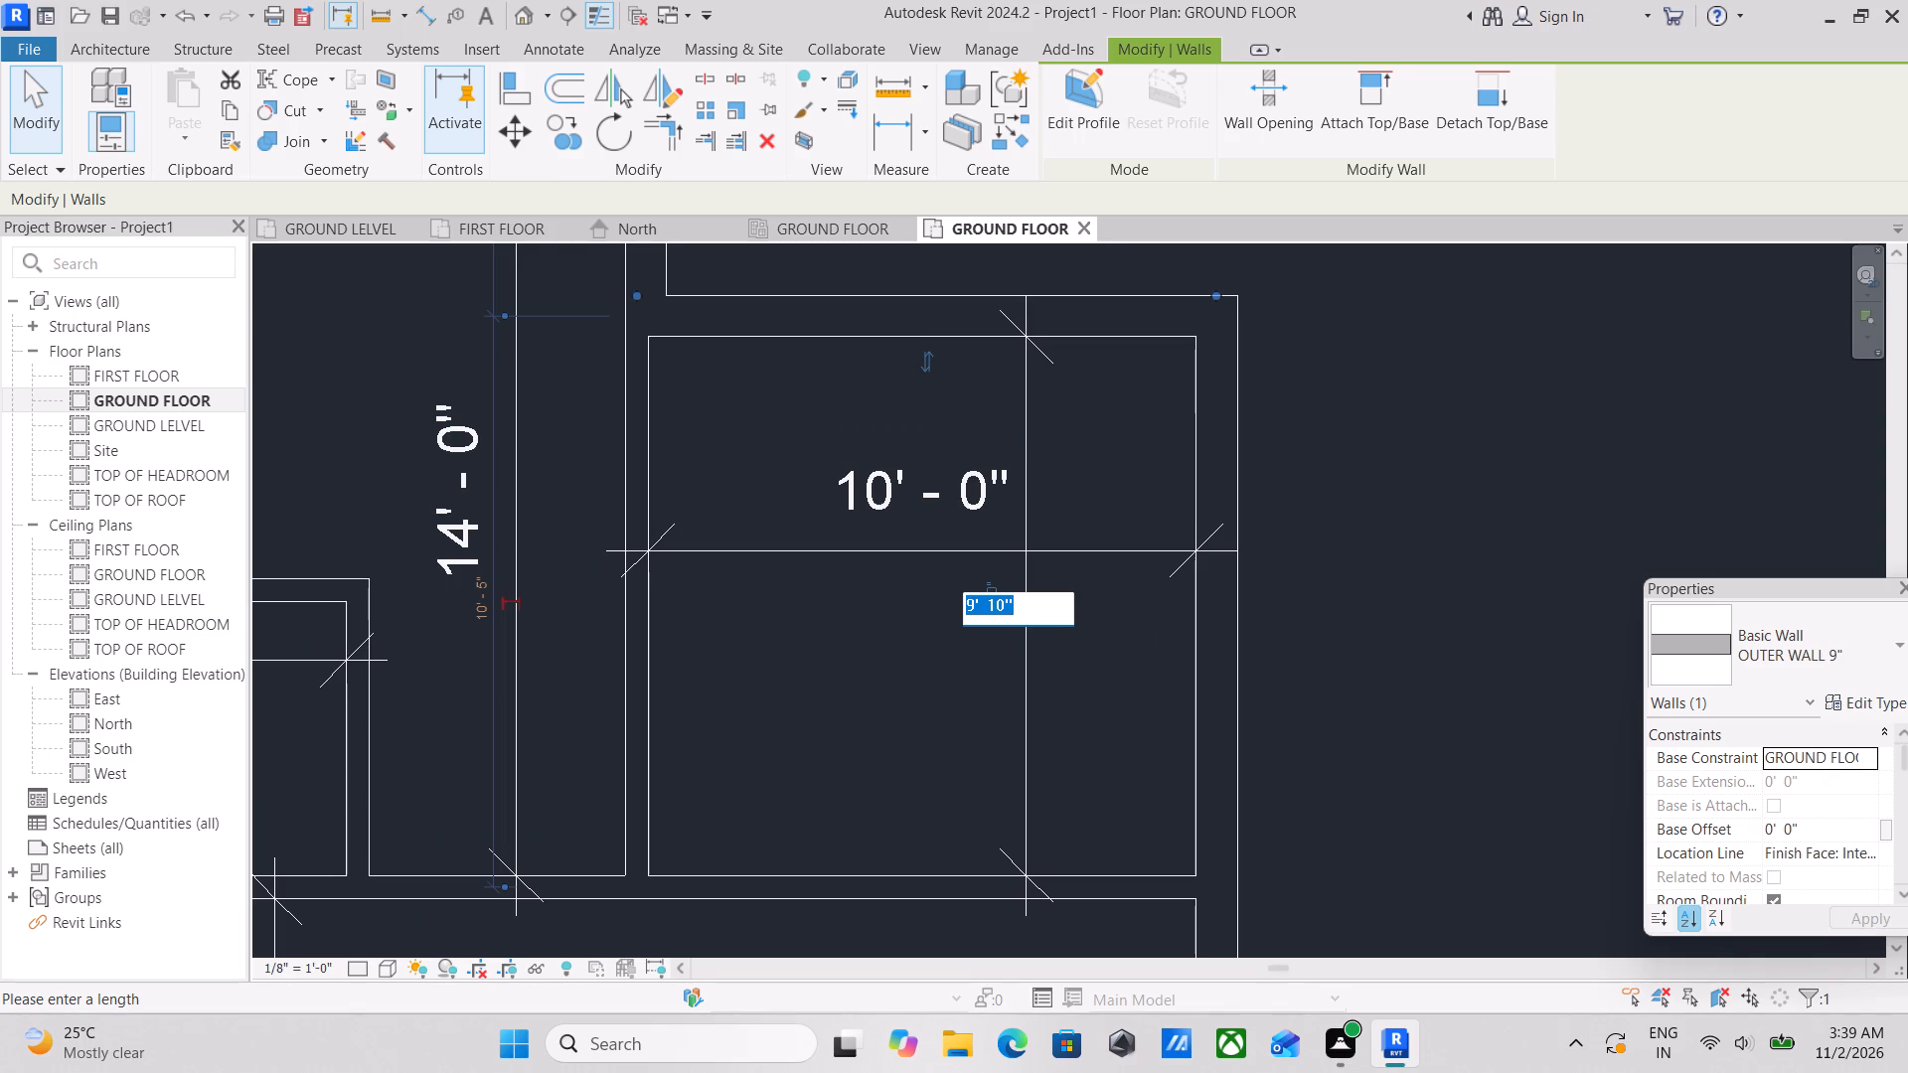
{"action": "scroll", "coordinate": [1002, 598], "scroll_direction": "up", "scroll_amount": 2}
{"action": "scroll", "coordinate": [1002, 598], "scroll_direction": "down", "scroll_amount": 7}
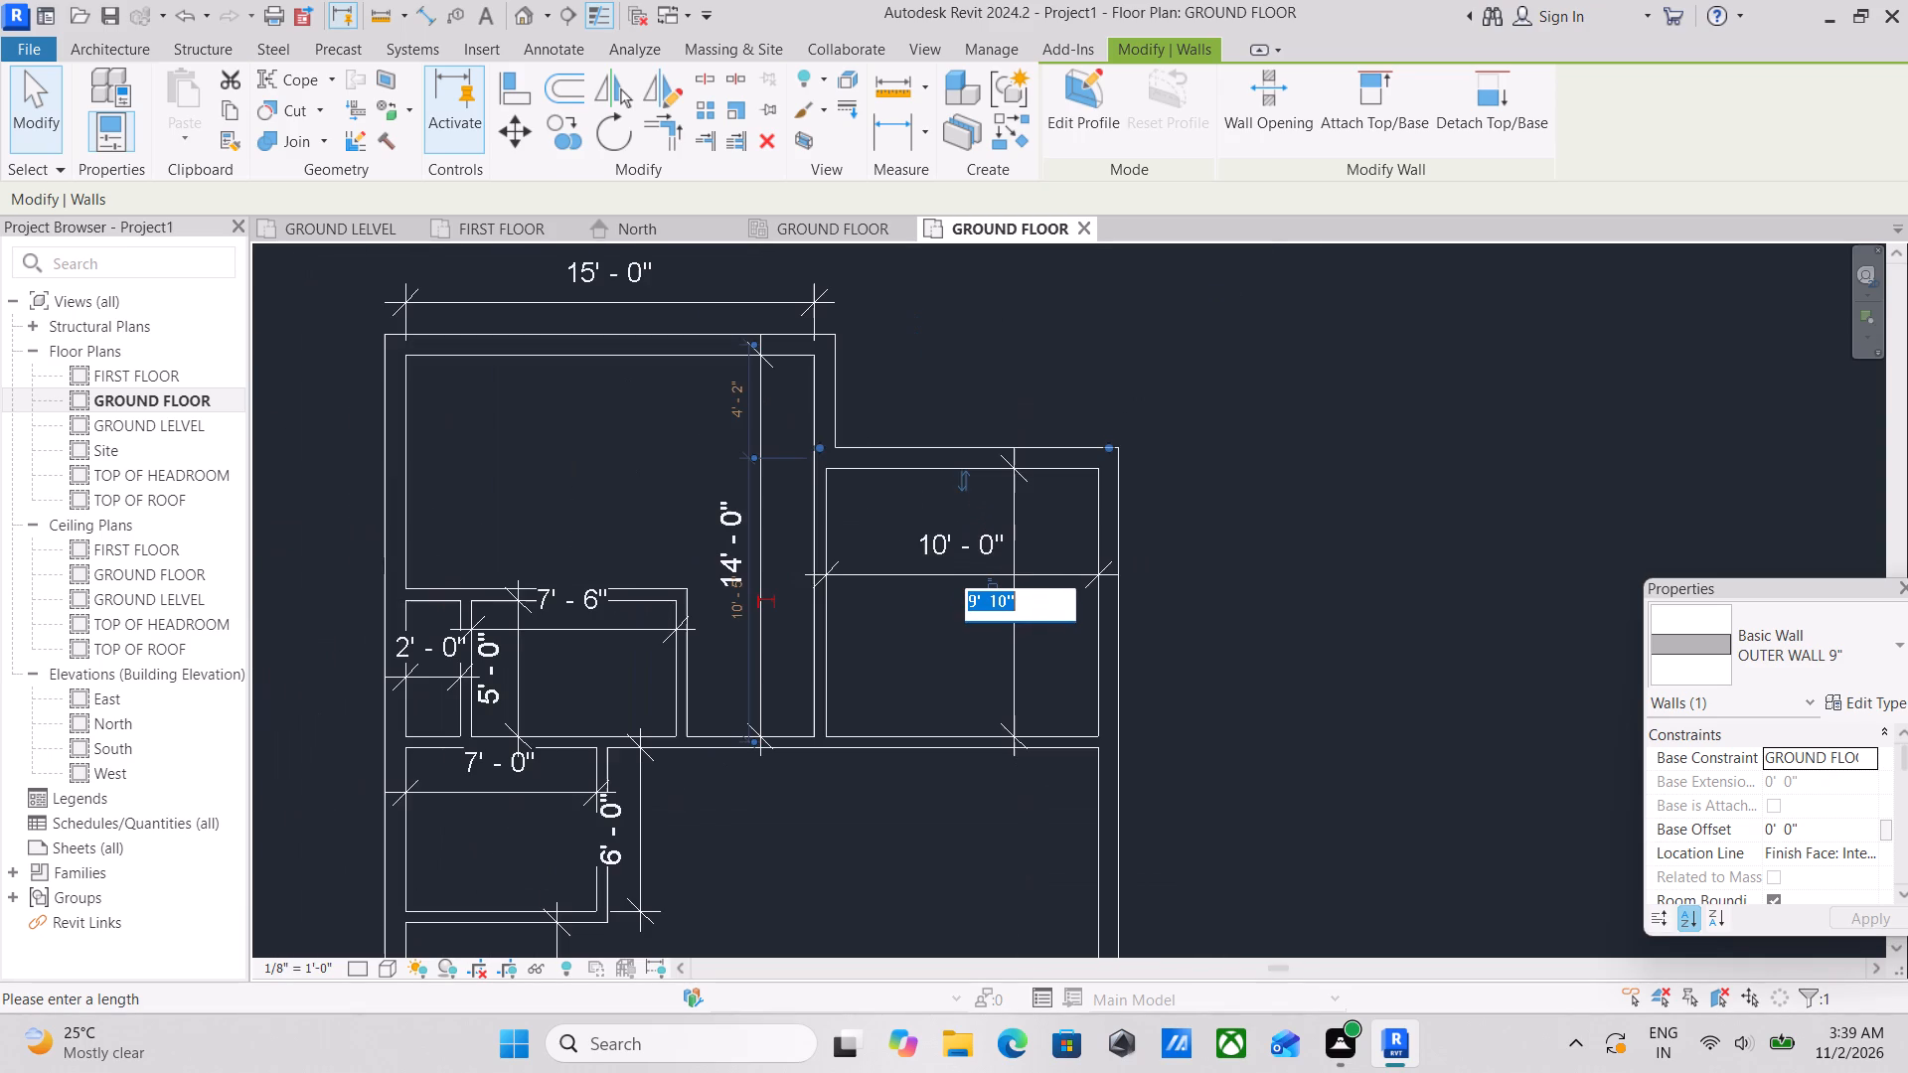
{"action": "key", "text": "1"}
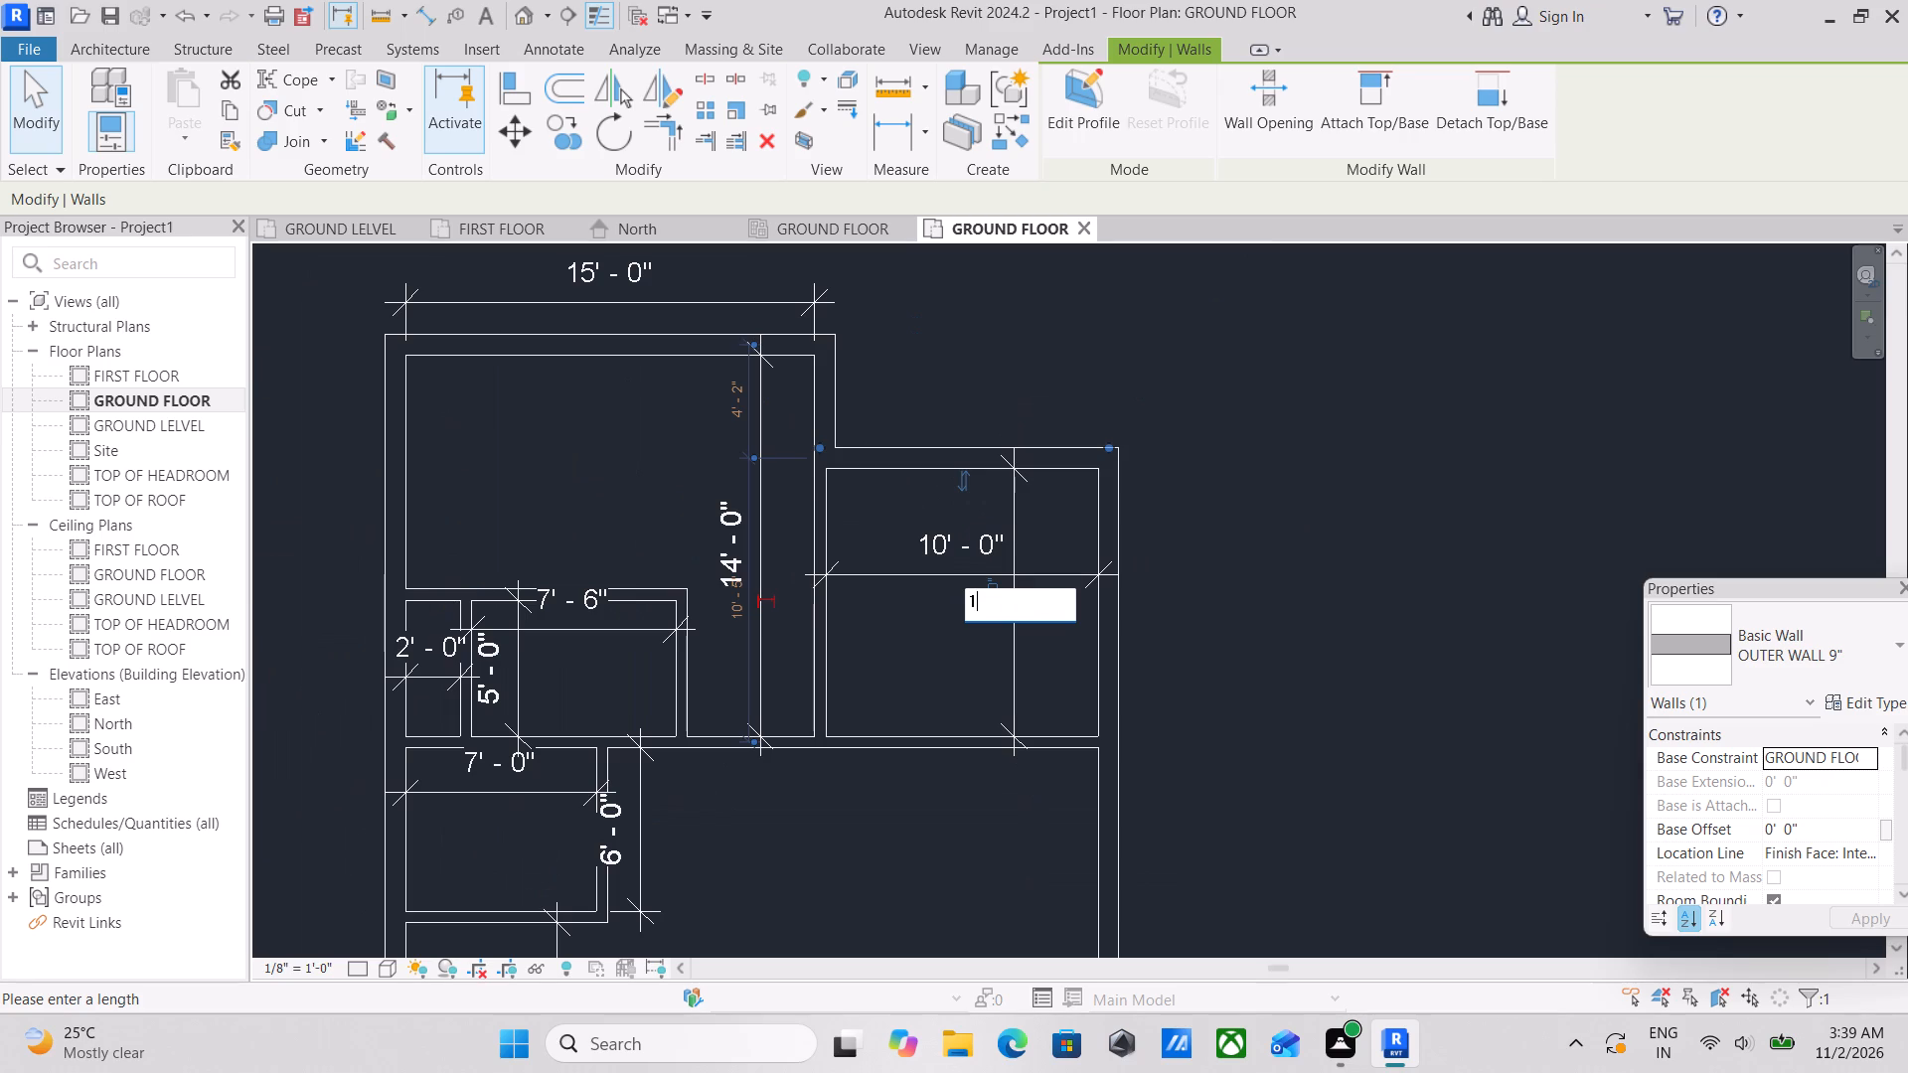
{"action": "type", "text": "0'"}
{"action": "key", "text": "Return"}
{"action": "scroll", "coordinate": [1080, 564], "scroll_direction": "down", "scroll_amount": 3}
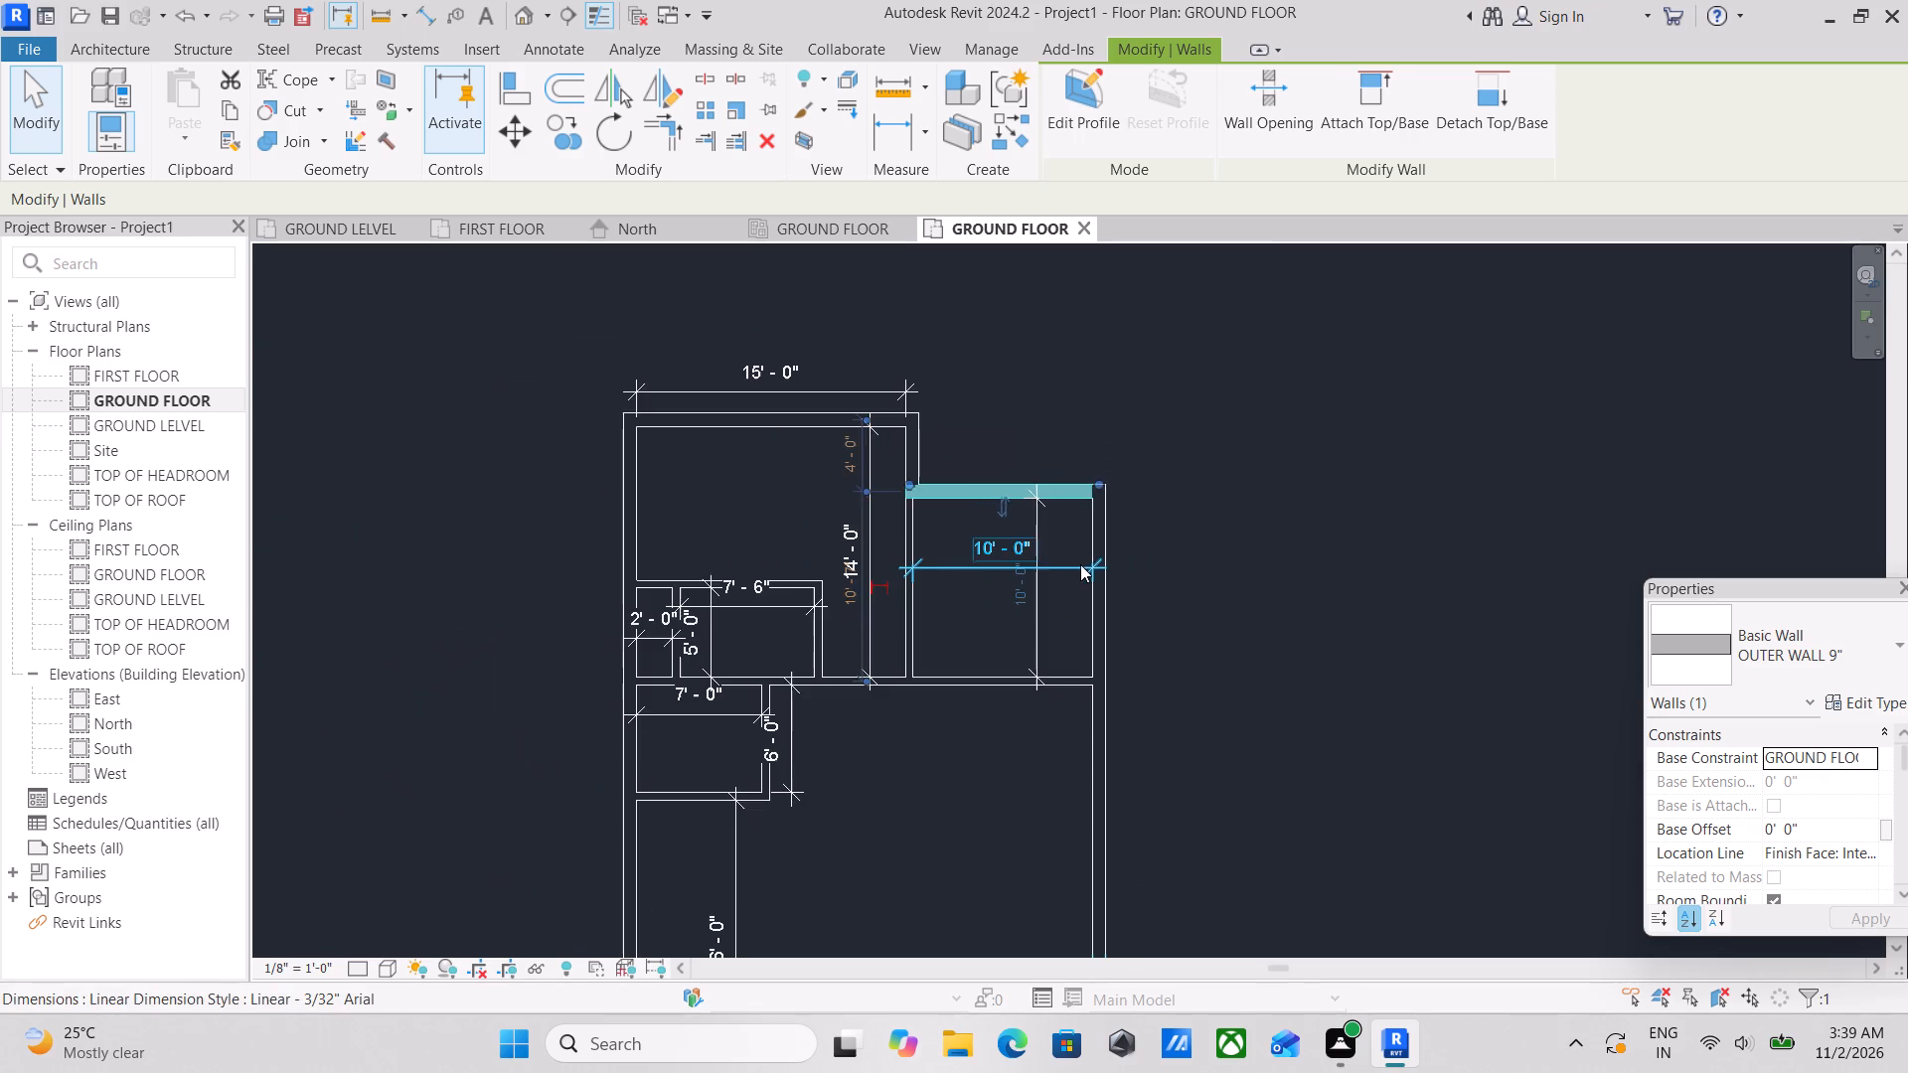
{"action": "key", "text": "Escape"}
Examine the ground floor plan's room dimensions from the north rooms down to the south rooms and the large central room.
{"action": "scroll", "coordinate": [1171, 583], "scroll_direction": "down", "scroll_amount": 2}
{"action": "middle_click_drag", "start_coordinate": [1173, 582], "coordinate": [1207, 450]}
{"action": "scroll", "coordinate": [1130, 620], "scroll_direction": "up", "scroll_amount": 4}
{"action": "scroll", "coordinate": [1105, 631], "scroll_direction": "down", "scroll_amount": 3}
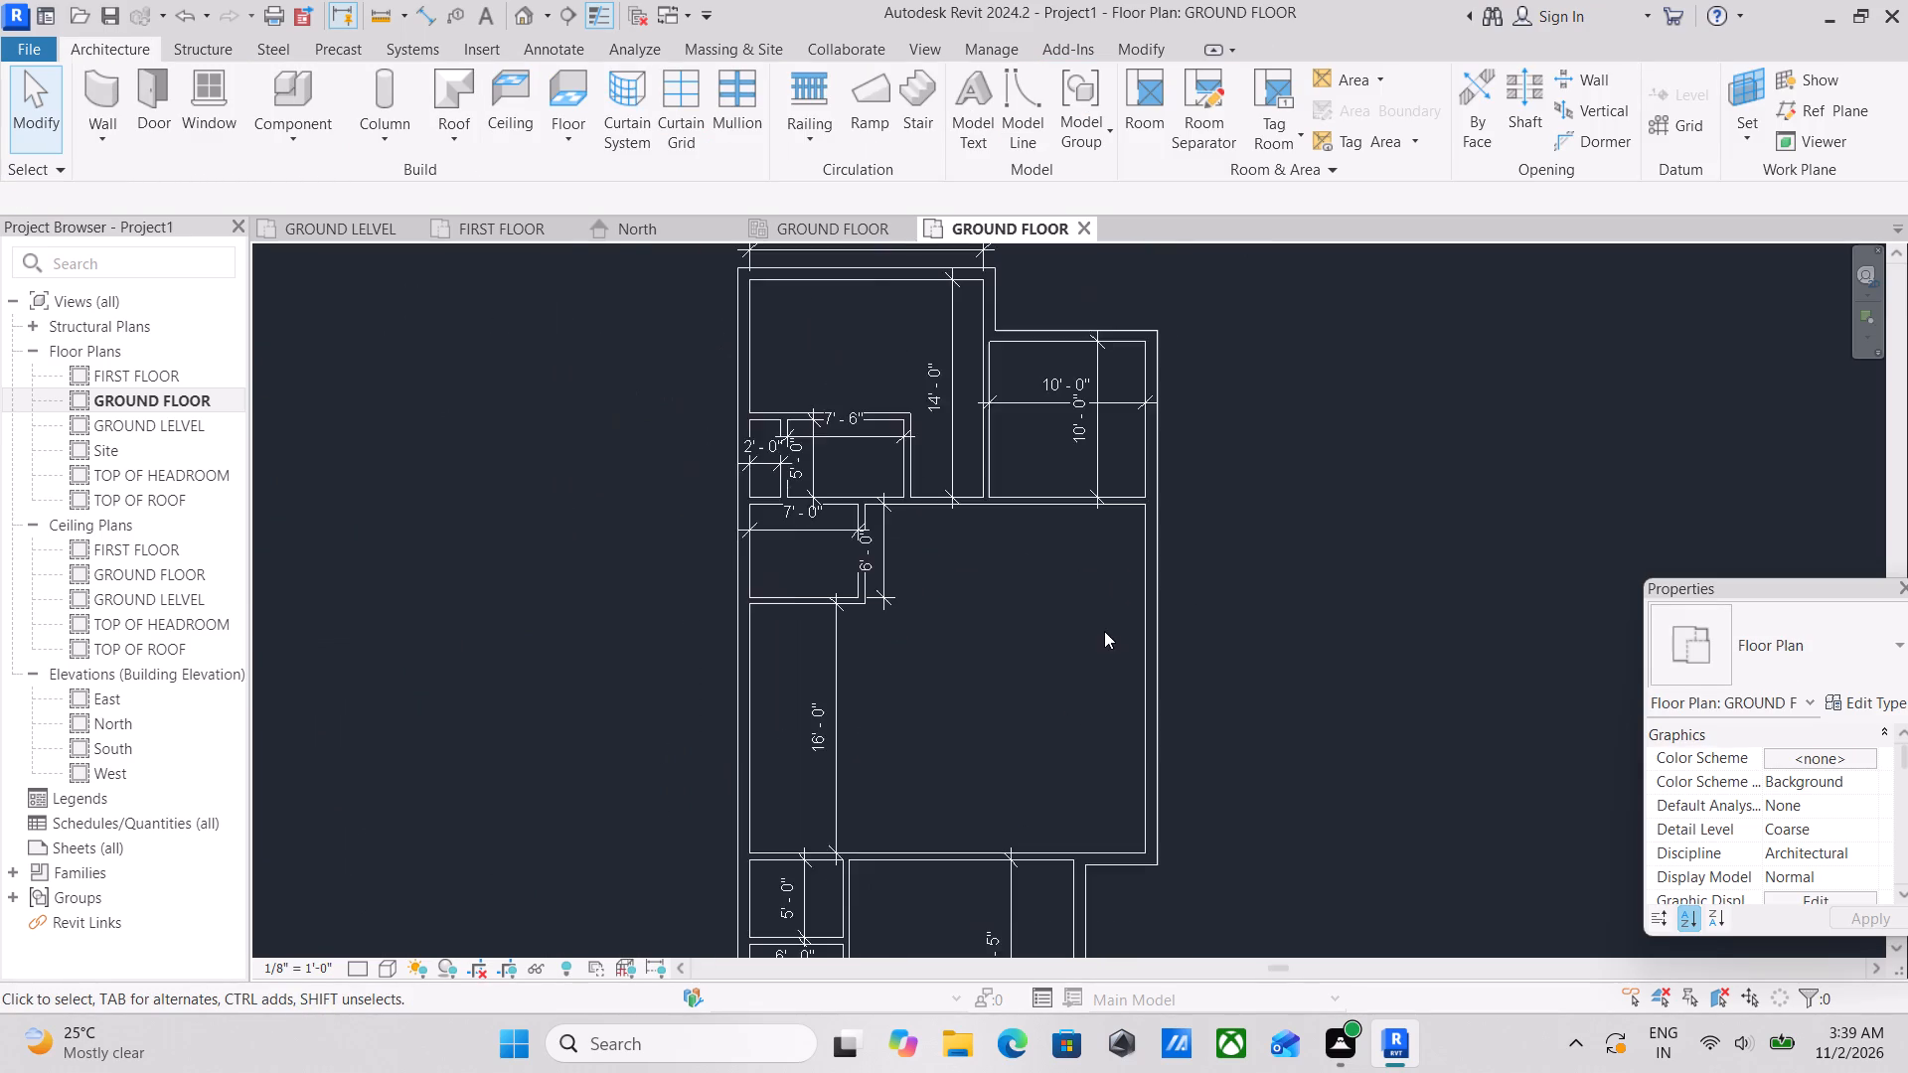
{"action": "scroll", "coordinate": [1104, 631], "scroll_direction": "down", "scroll_amount": 1}
{"action": "middle_click_drag", "start_coordinate": [1088, 583], "coordinate": [1076, 486]}
{"action": "scroll", "coordinate": [1061, 531], "scroll_direction": "up", "scroll_amount": 2}
{"action": "scroll", "coordinate": [1062, 539], "scroll_direction": "down", "scroll_amount": 1}
{"action": "middle_click_drag", "start_coordinate": [1062, 539], "coordinate": [1072, 657]}
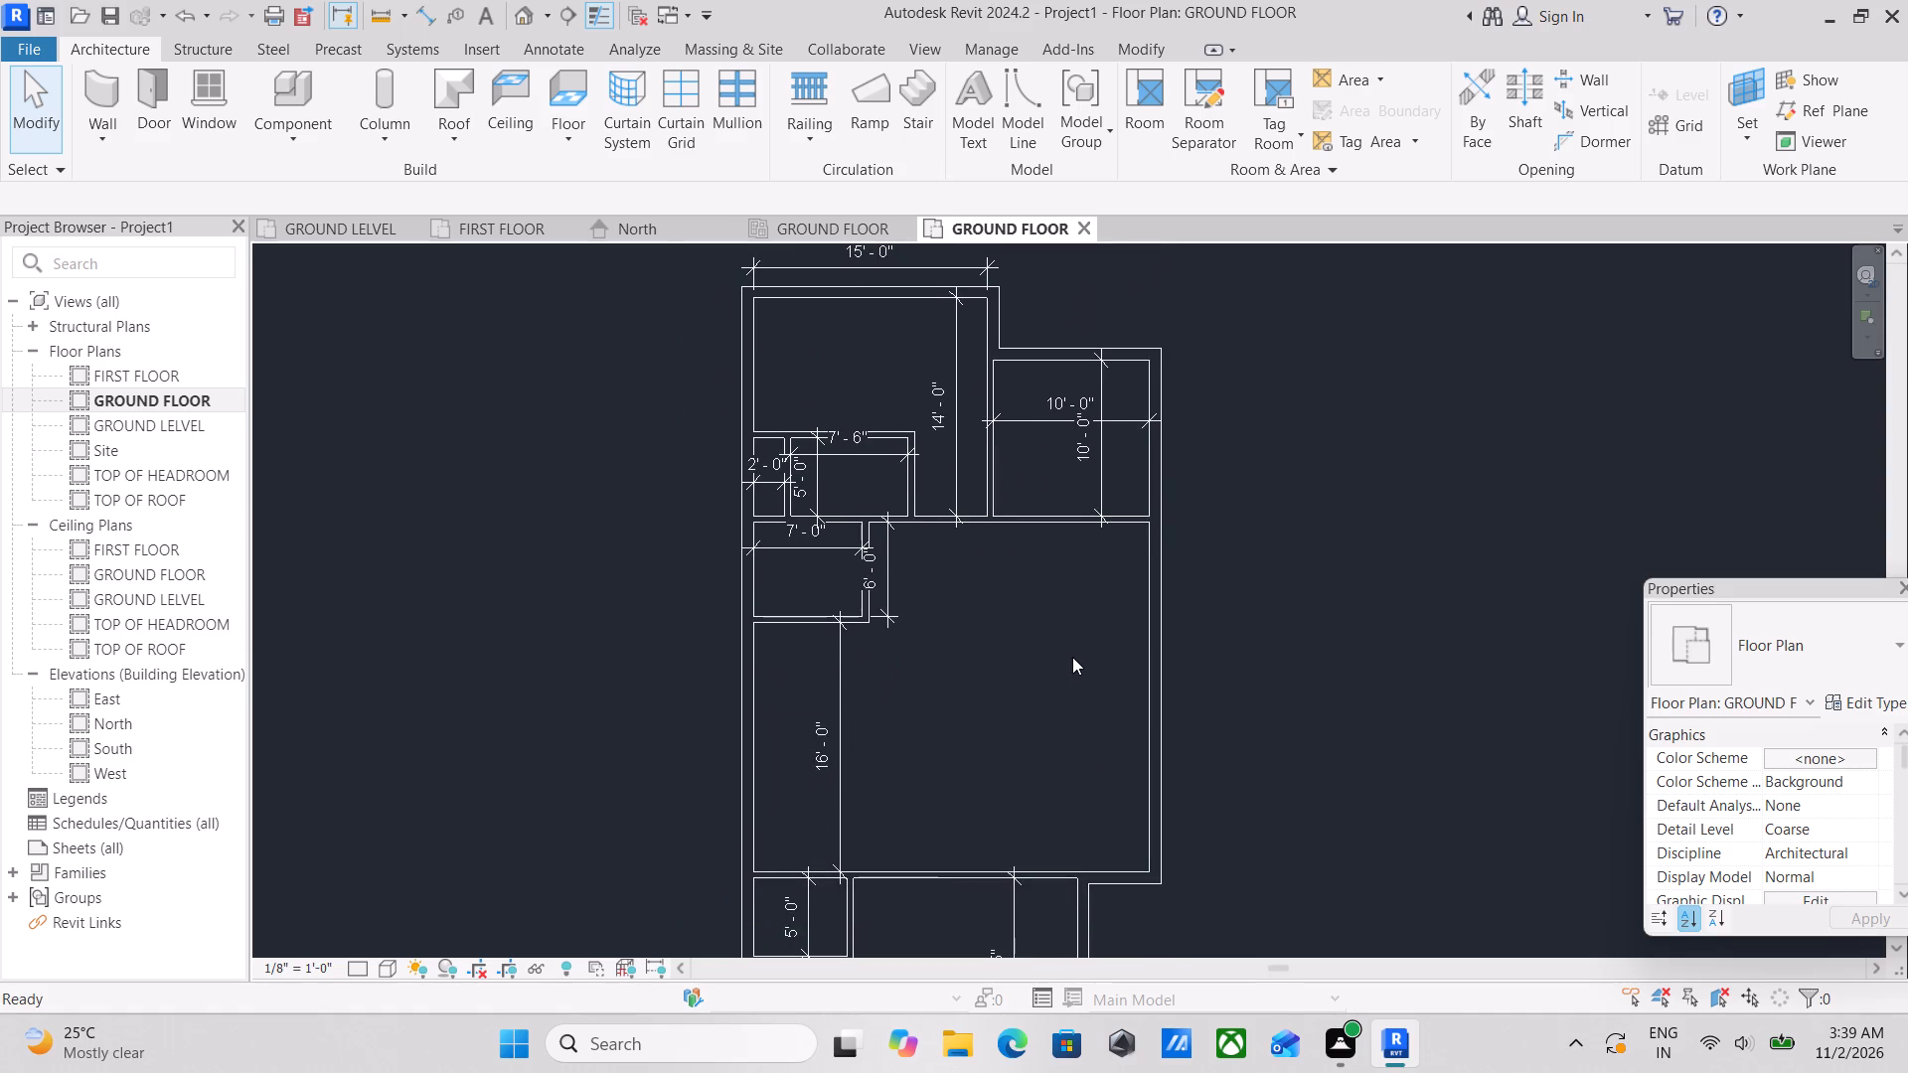
{"action": "middle_click_drag", "start_coordinate": [1056, 650], "coordinate": [1048, 403]}
{"action": "scroll", "coordinate": [968, 726], "scroll_direction": "up", "scroll_amount": 1}
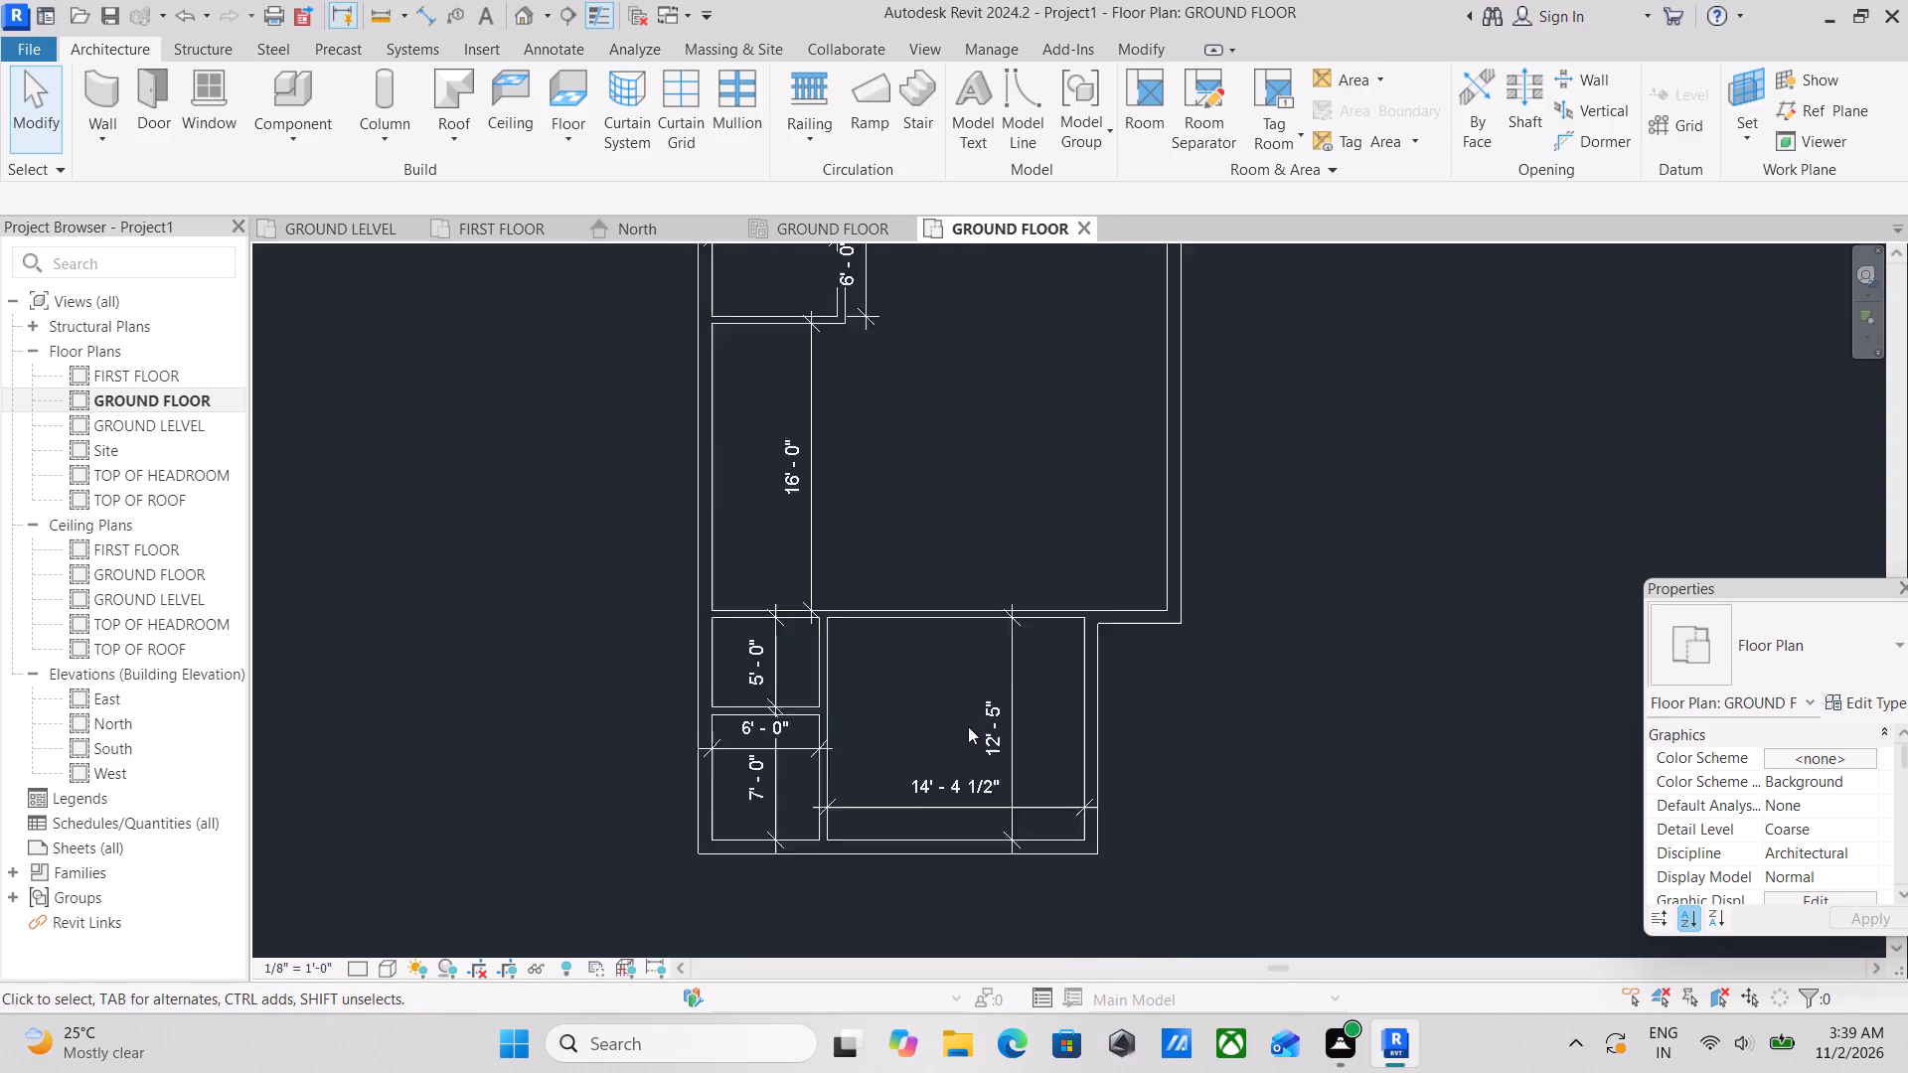
{"action": "scroll", "coordinate": [968, 726], "scroll_direction": "up", "scroll_amount": 2}
{"action": "scroll", "coordinate": [928, 610], "scroll_direction": "down", "scroll_amount": 2}
{"action": "middle_click", "coordinate": [928, 610]}
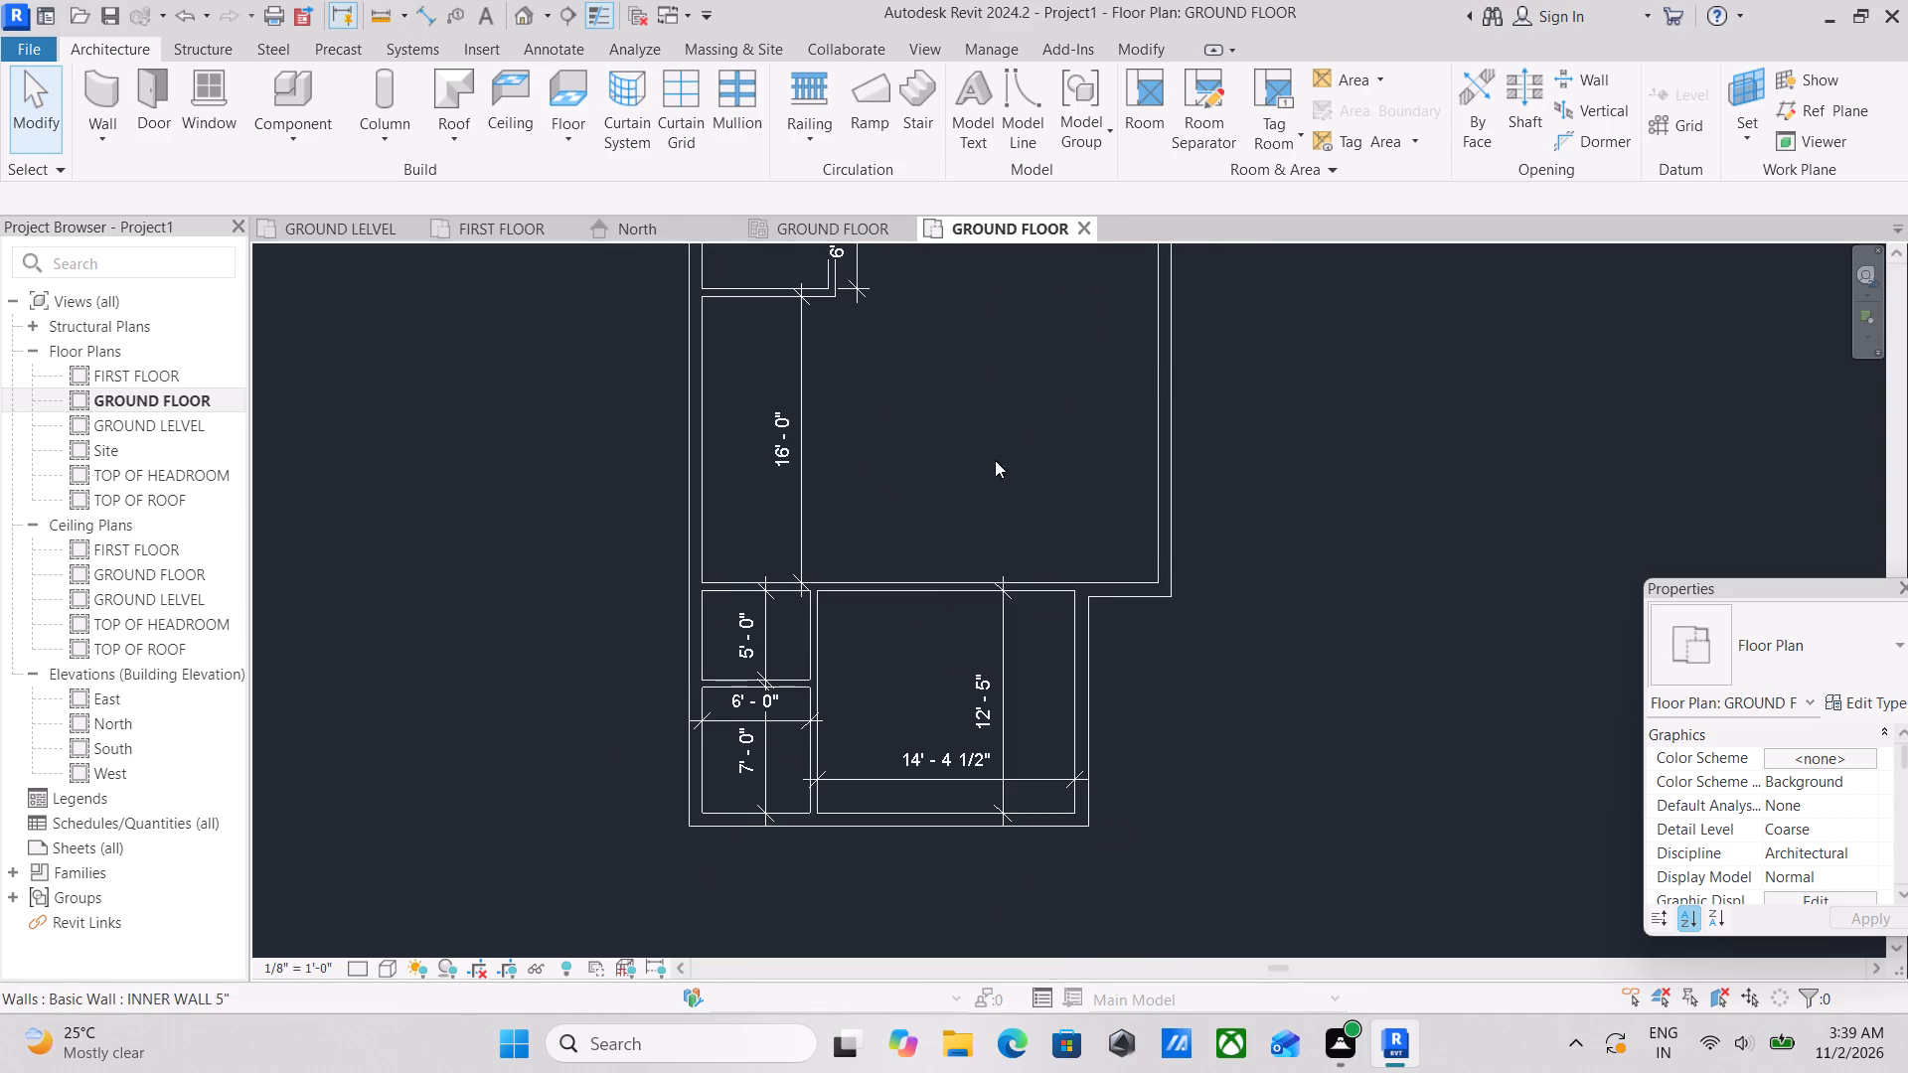
{"action": "scroll", "coordinate": [1015, 412], "scroll_direction": "up", "scroll_amount": 3}
{"action": "scroll", "coordinate": [1025, 390], "scroll_direction": "down", "scroll_amount": 4}
{"action": "middle_click_drag", "start_coordinate": [1028, 395], "coordinate": [992, 706]}
{"action": "scroll", "coordinate": [992, 701], "scroll_direction": "up", "scroll_amount": 2}
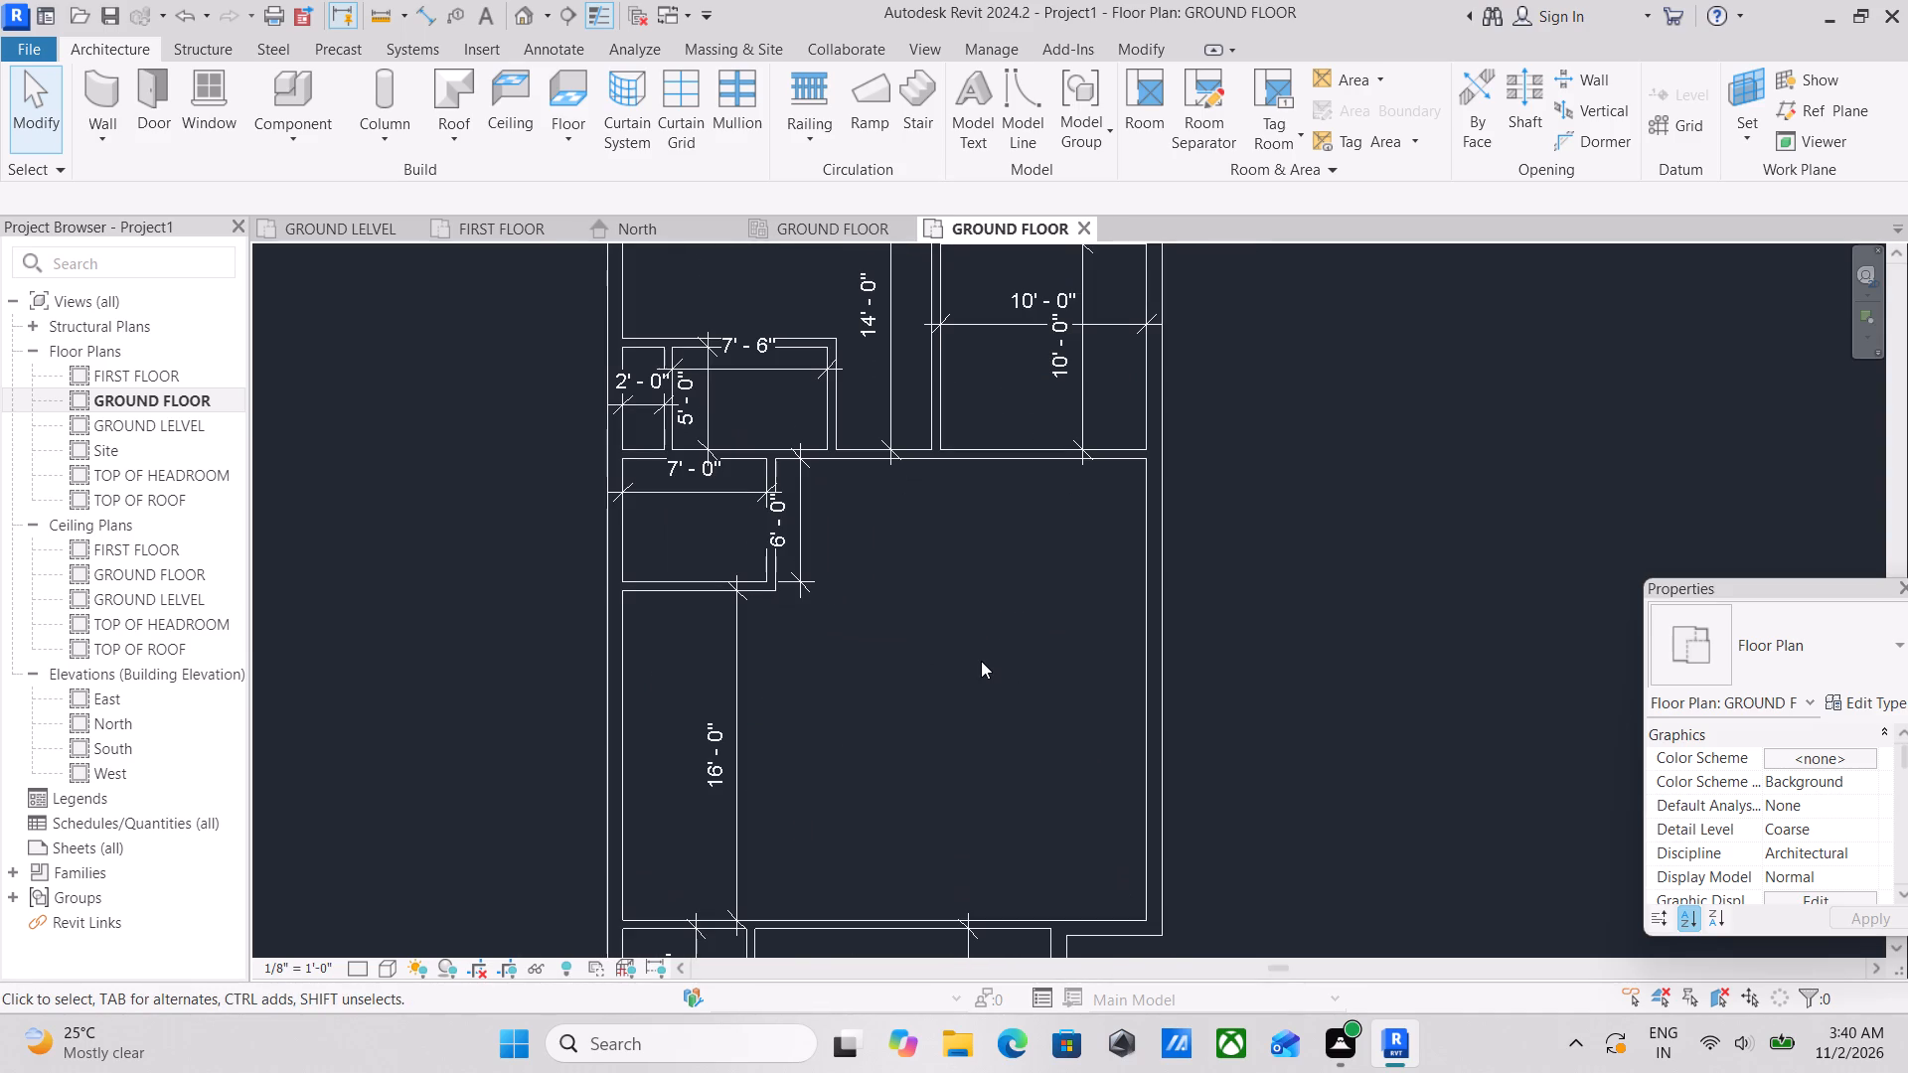
{"action": "scroll", "coordinate": [931, 647], "scroll_direction": "up", "scroll_amount": 3}
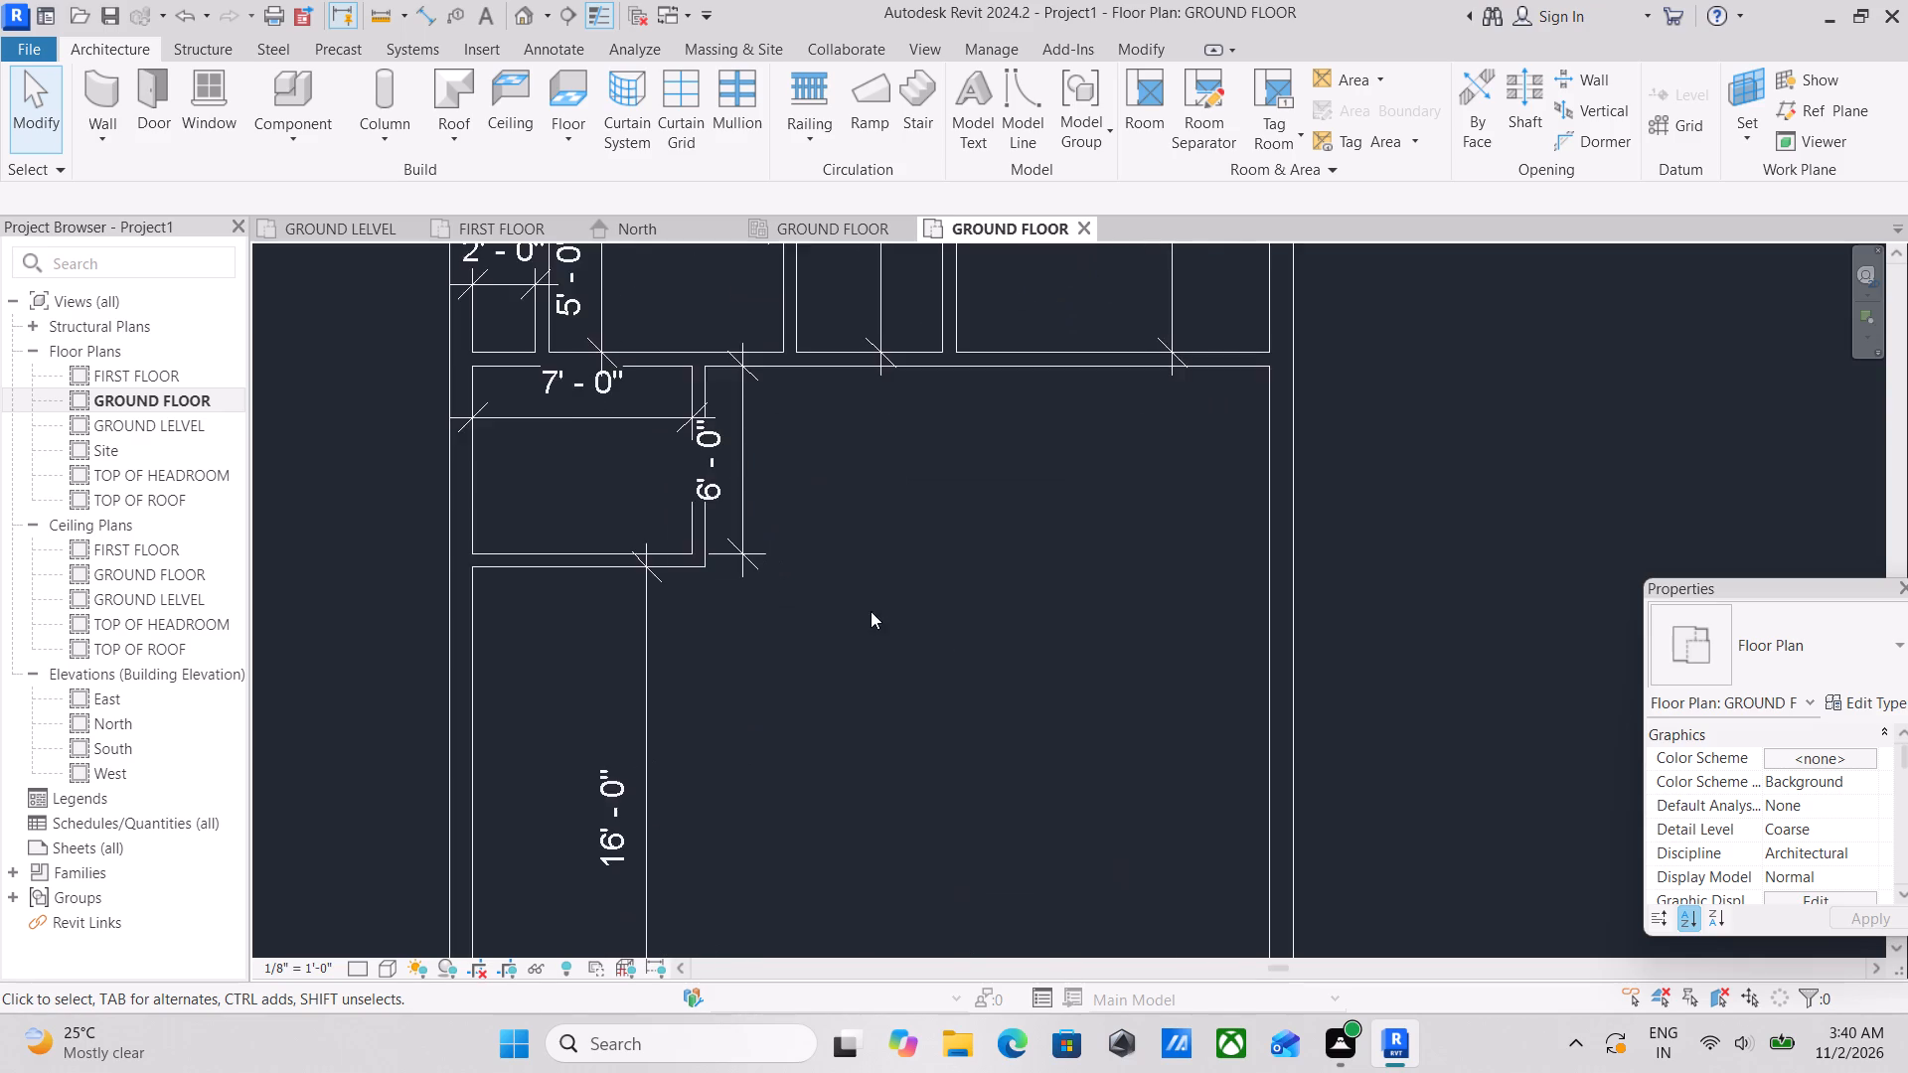
{"action": "scroll", "coordinate": [887, 581], "scroll_direction": "down", "scroll_amount": 4}
{"action": "middle_click_drag", "start_coordinate": [887, 581], "coordinate": [861, 492]}
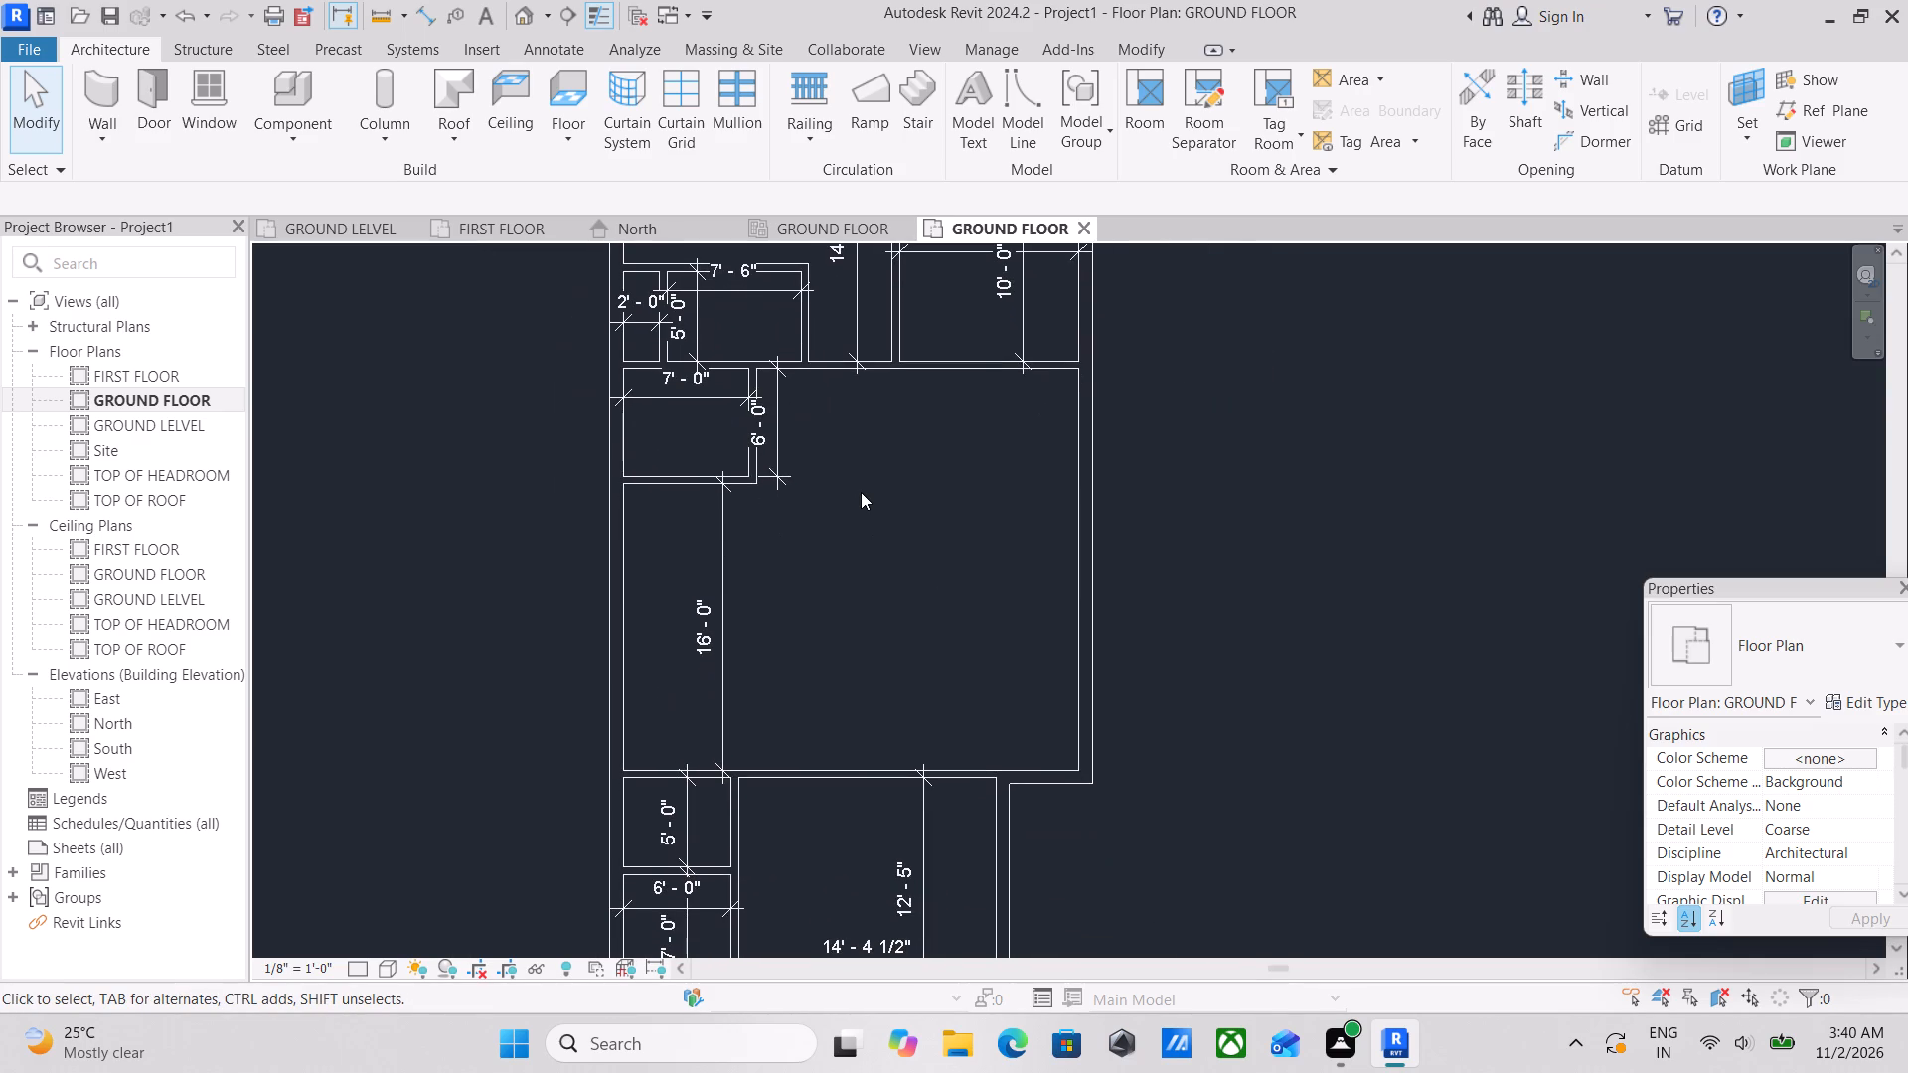
{"action": "scroll", "coordinate": [890, 384], "scroll_direction": "up", "scroll_amount": 3}
{"action": "middle_click_drag", "start_coordinate": [886, 430], "coordinate": [878, 529]}
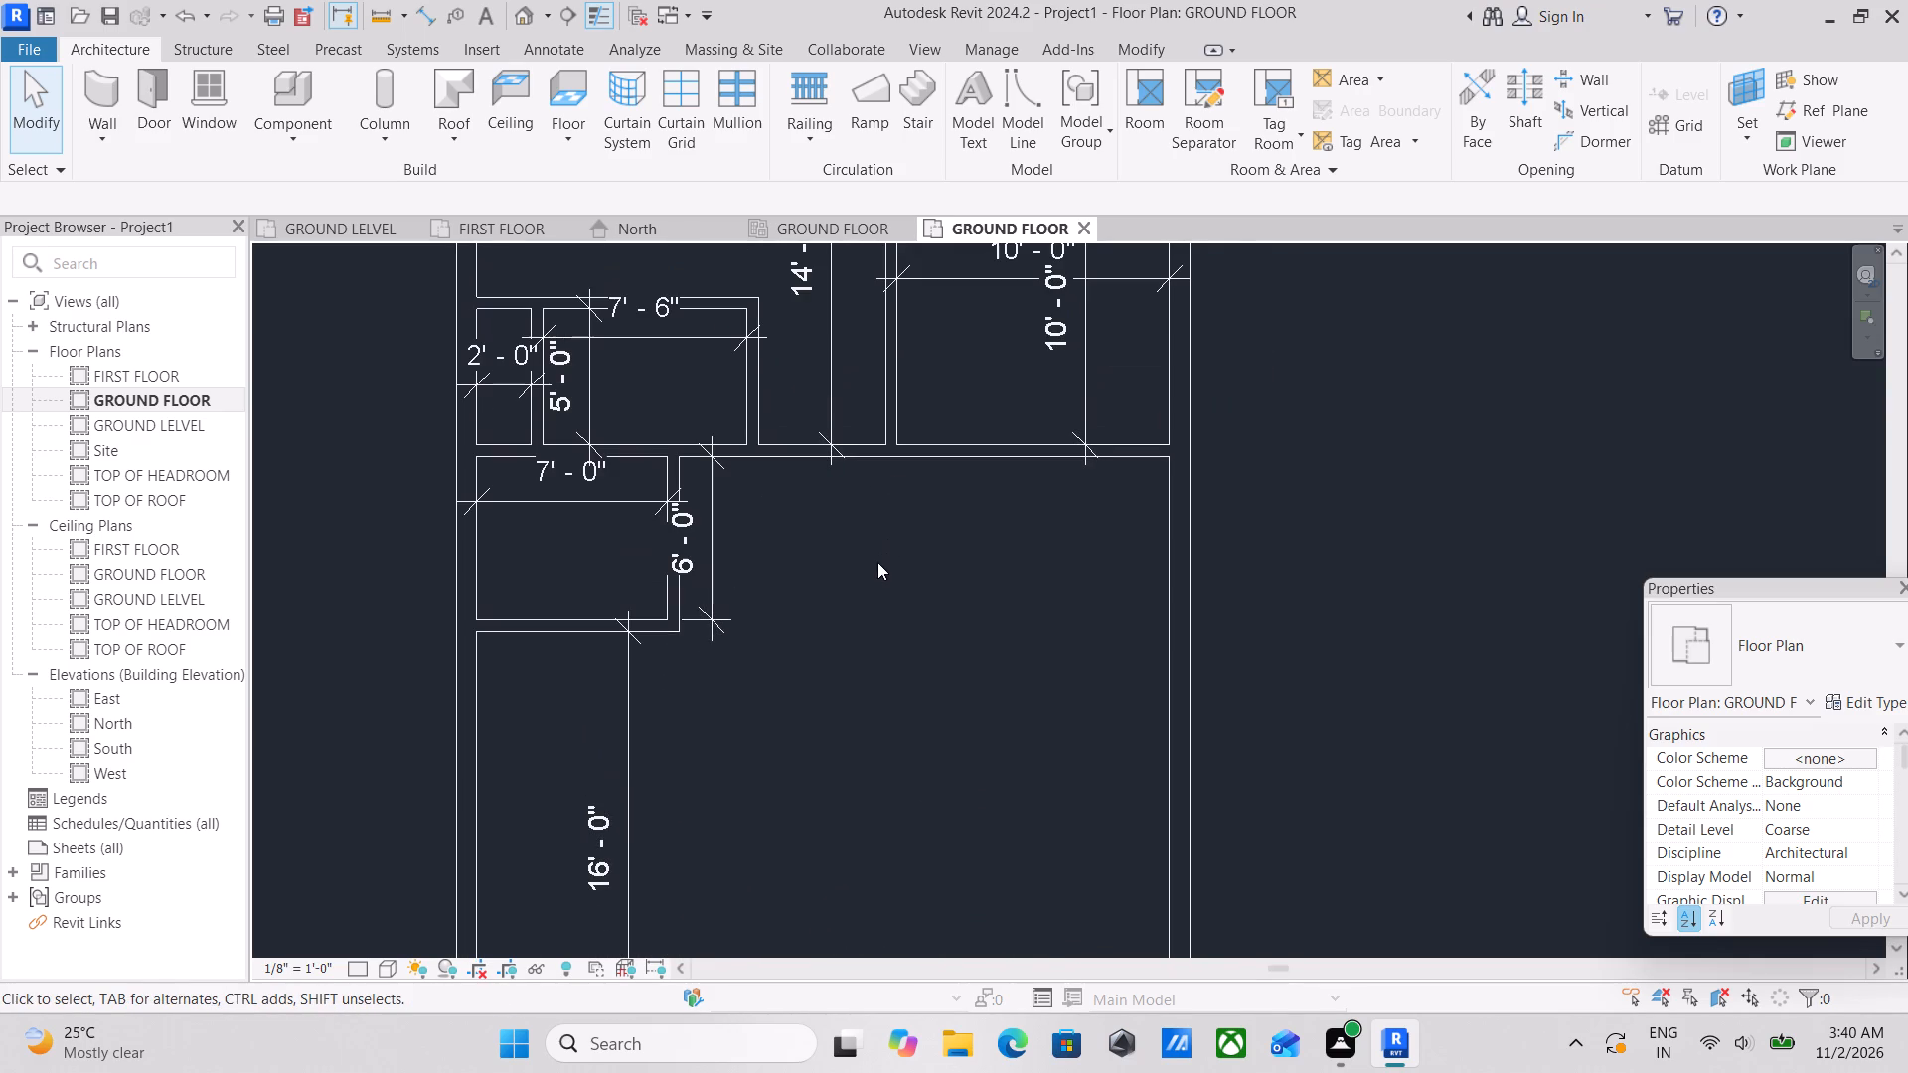
Place a vertical aligned dimension in the large central room between its north and south 5" inner walls.
{"action": "type", "text": "DI"}
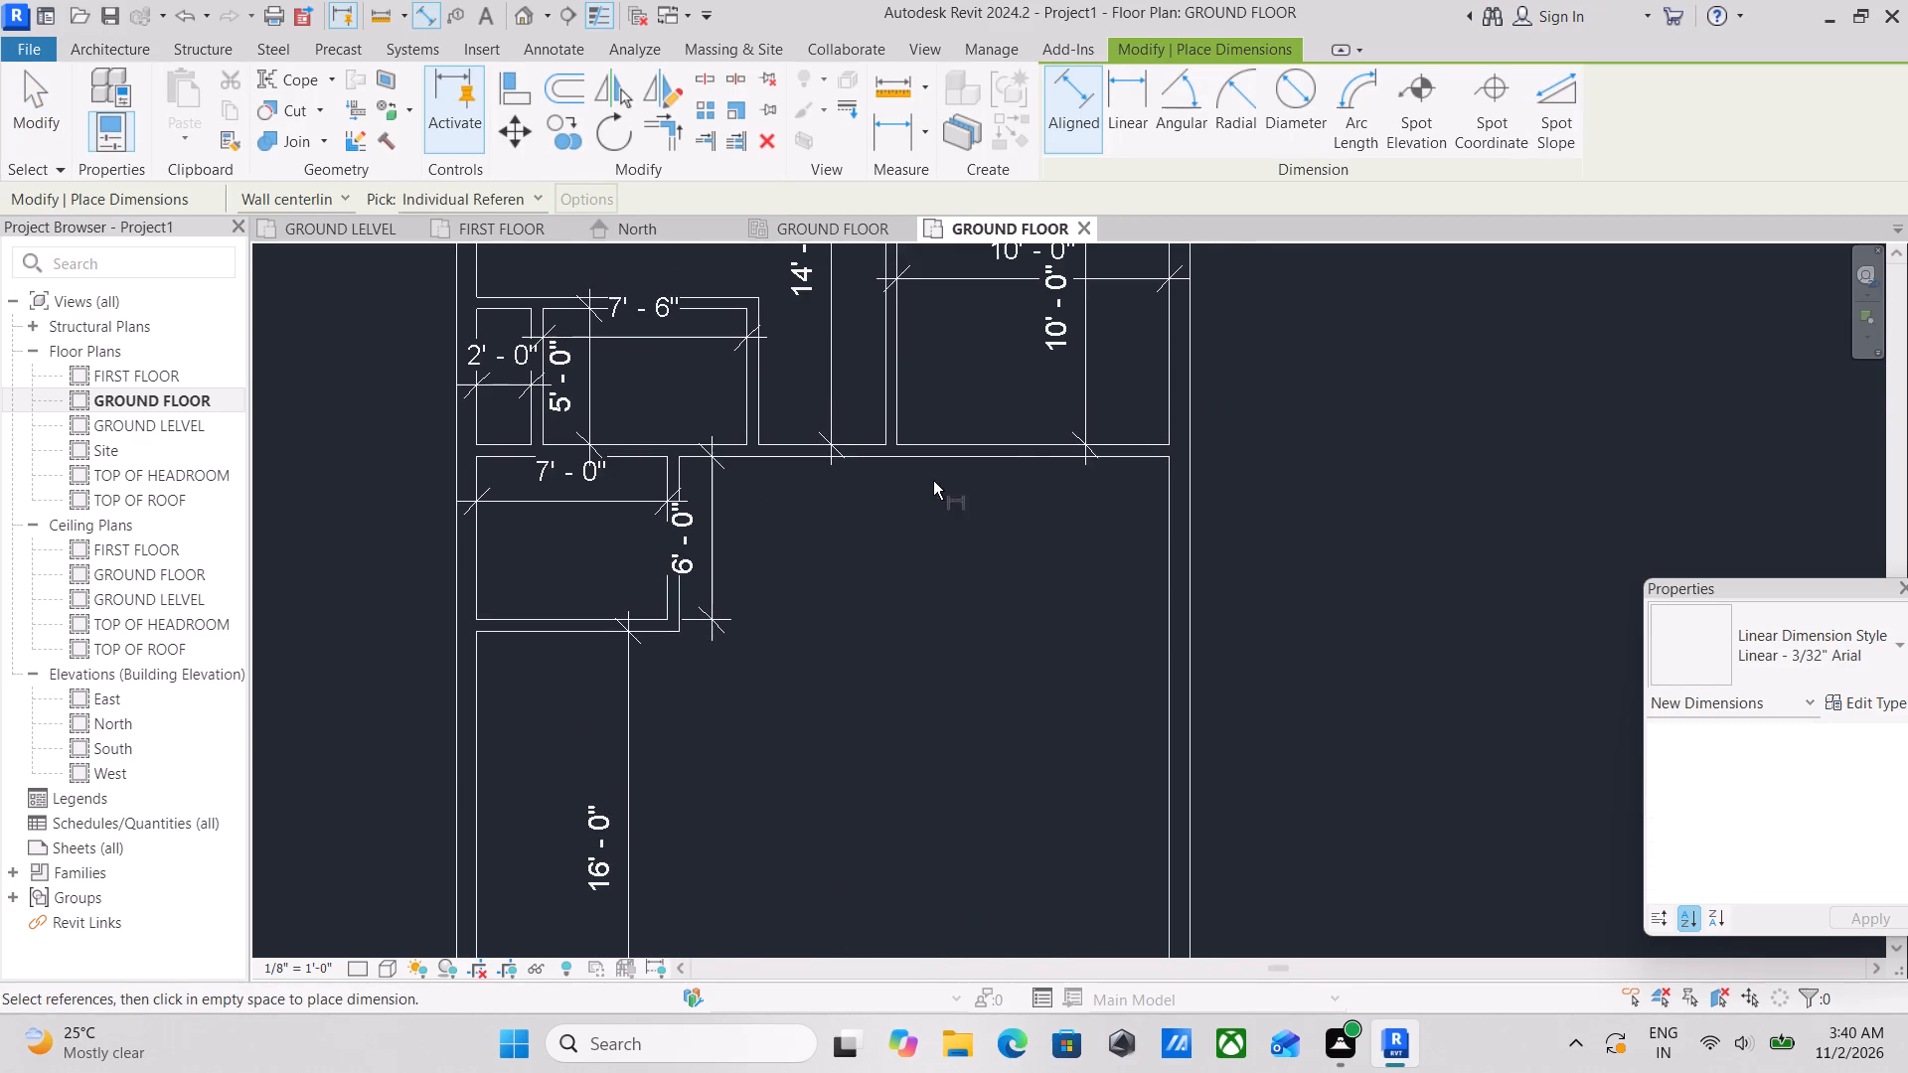
{"action": "left_click", "coordinate": [999, 451]}
{"action": "scroll", "coordinate": [1038, 719], "scroll_direction": "down", "scroll_amount": 1}
{"action": "middle_click_drag", "start_coordinate": [1026, 685], "coordinate": [1006, 423]}
{"action": "scroll", "coordinate": [1006, 421], "scroll_direction": "up", "scroll_amount": 1}
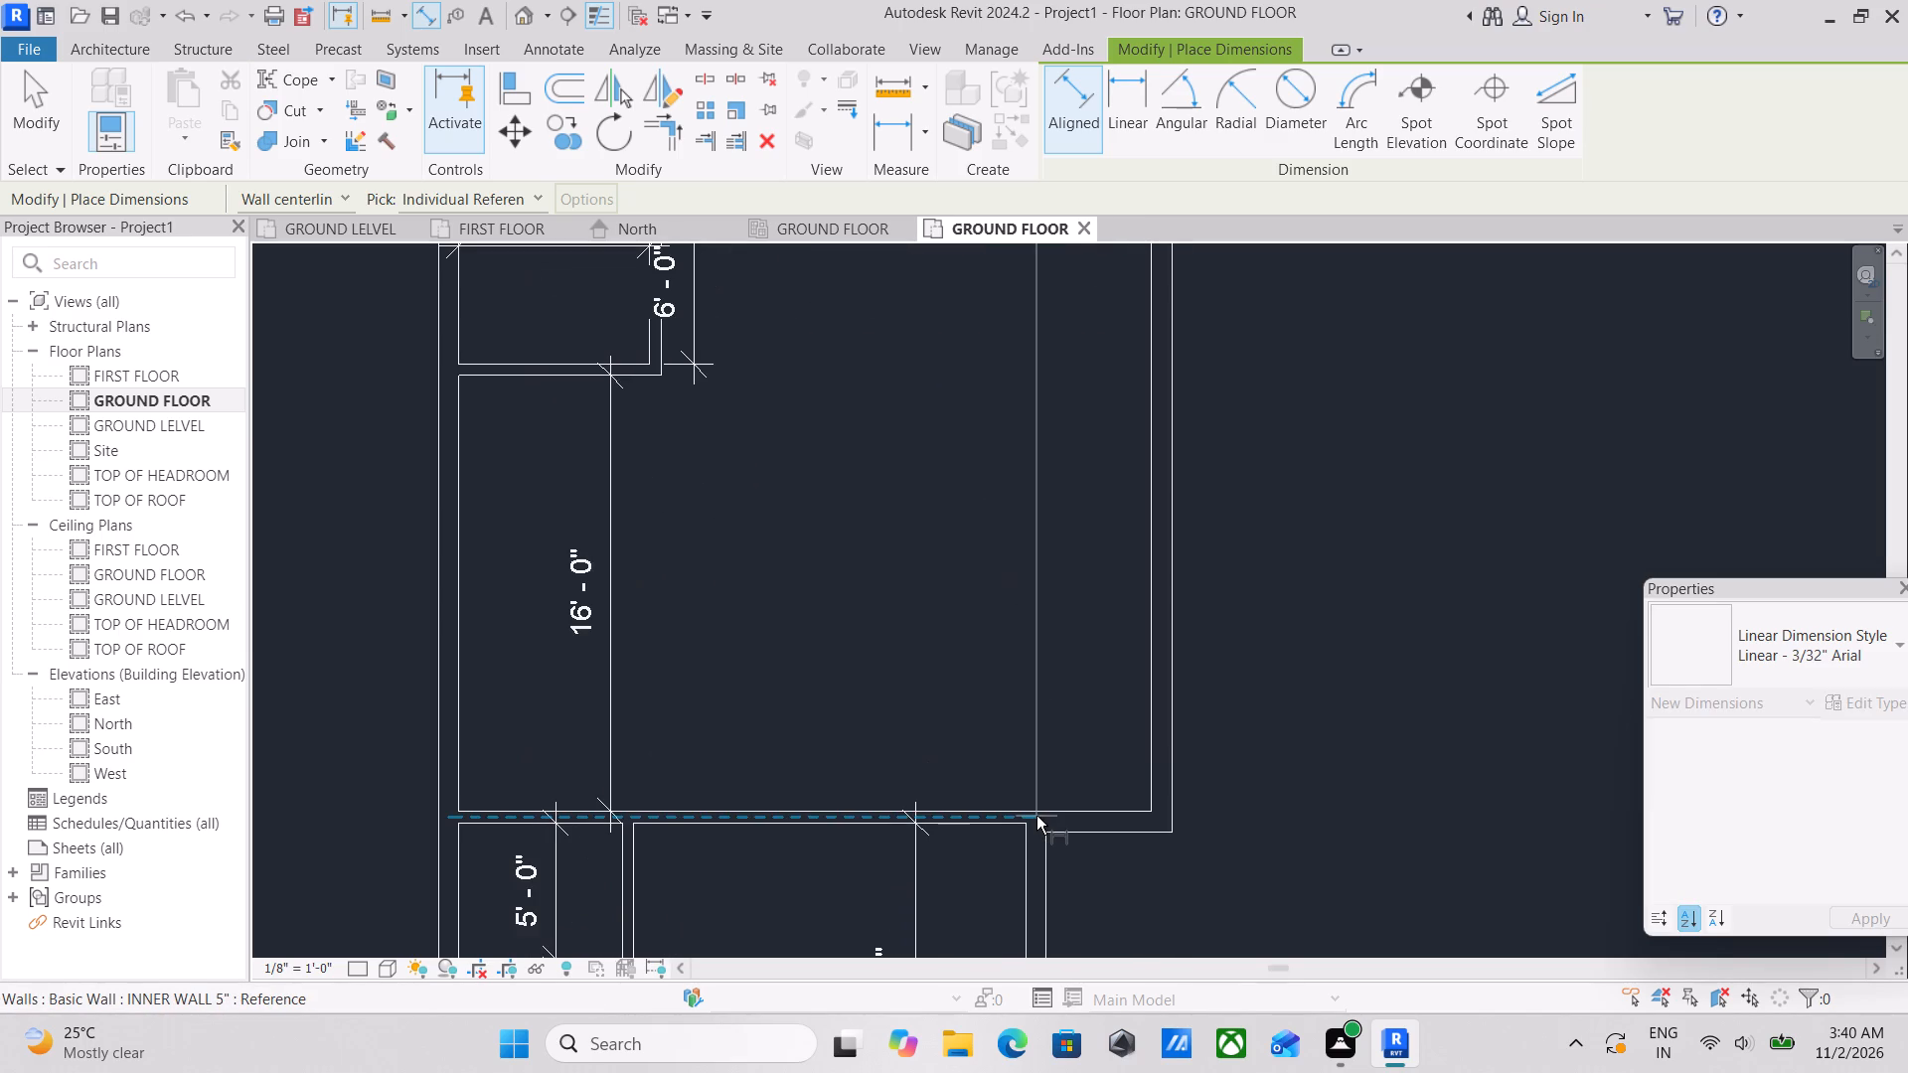
{"action": "left_click", "coordinate": [1035, 815]}
{"action": "left_click", "coordinate": [936, 611]}
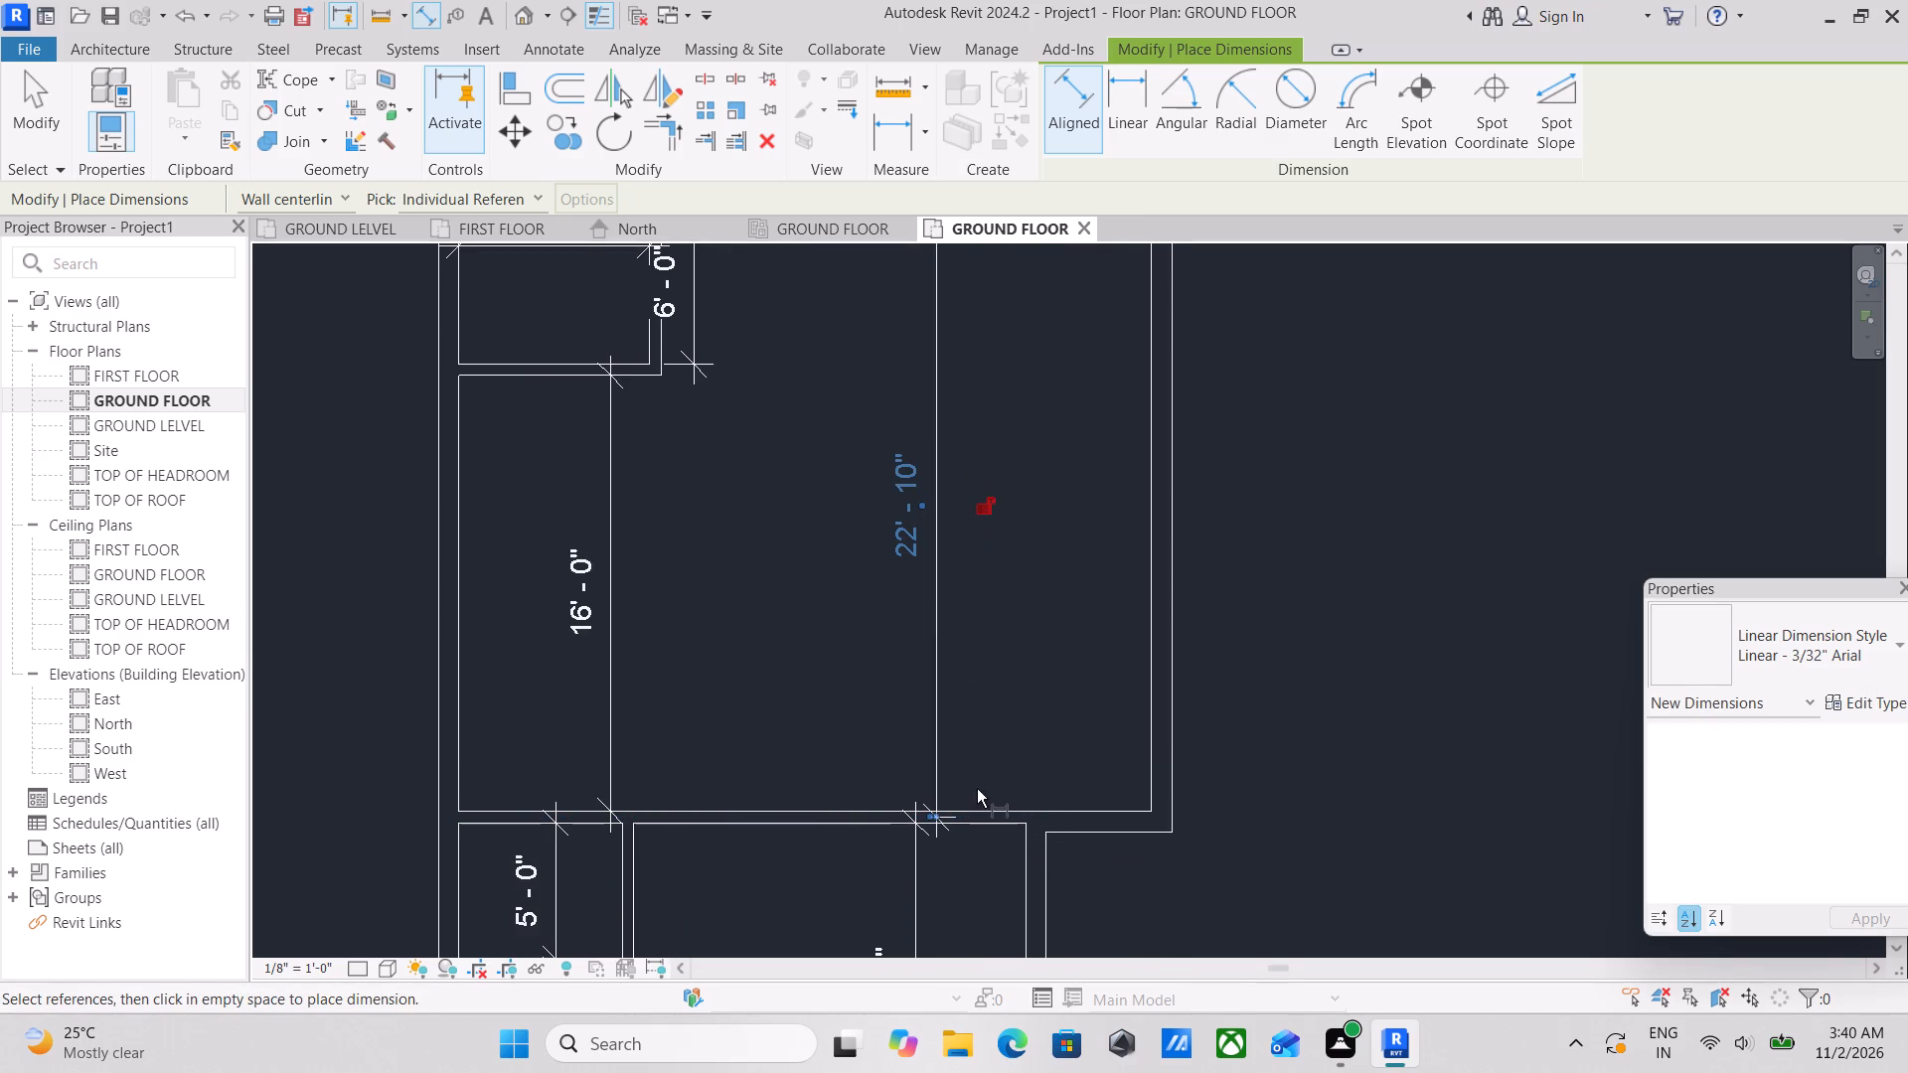
{"action": "scroll", "coordinate": [974, 823], "scroll_direction": "up", "scroll_amount": 6}
{"action": "key", "text": "Escape"}
{"action": "scroll", "coordinate": [936, 833], "scroll_direction": "up", "scroll_amount": 4}
{"action": "key", "text": "Escape"}
{"action": "scroll", "coordinate": [936, 840], "scroll_direction": "up", "scroll_amount": 3}
{"action": "key", "text": "Escape"}
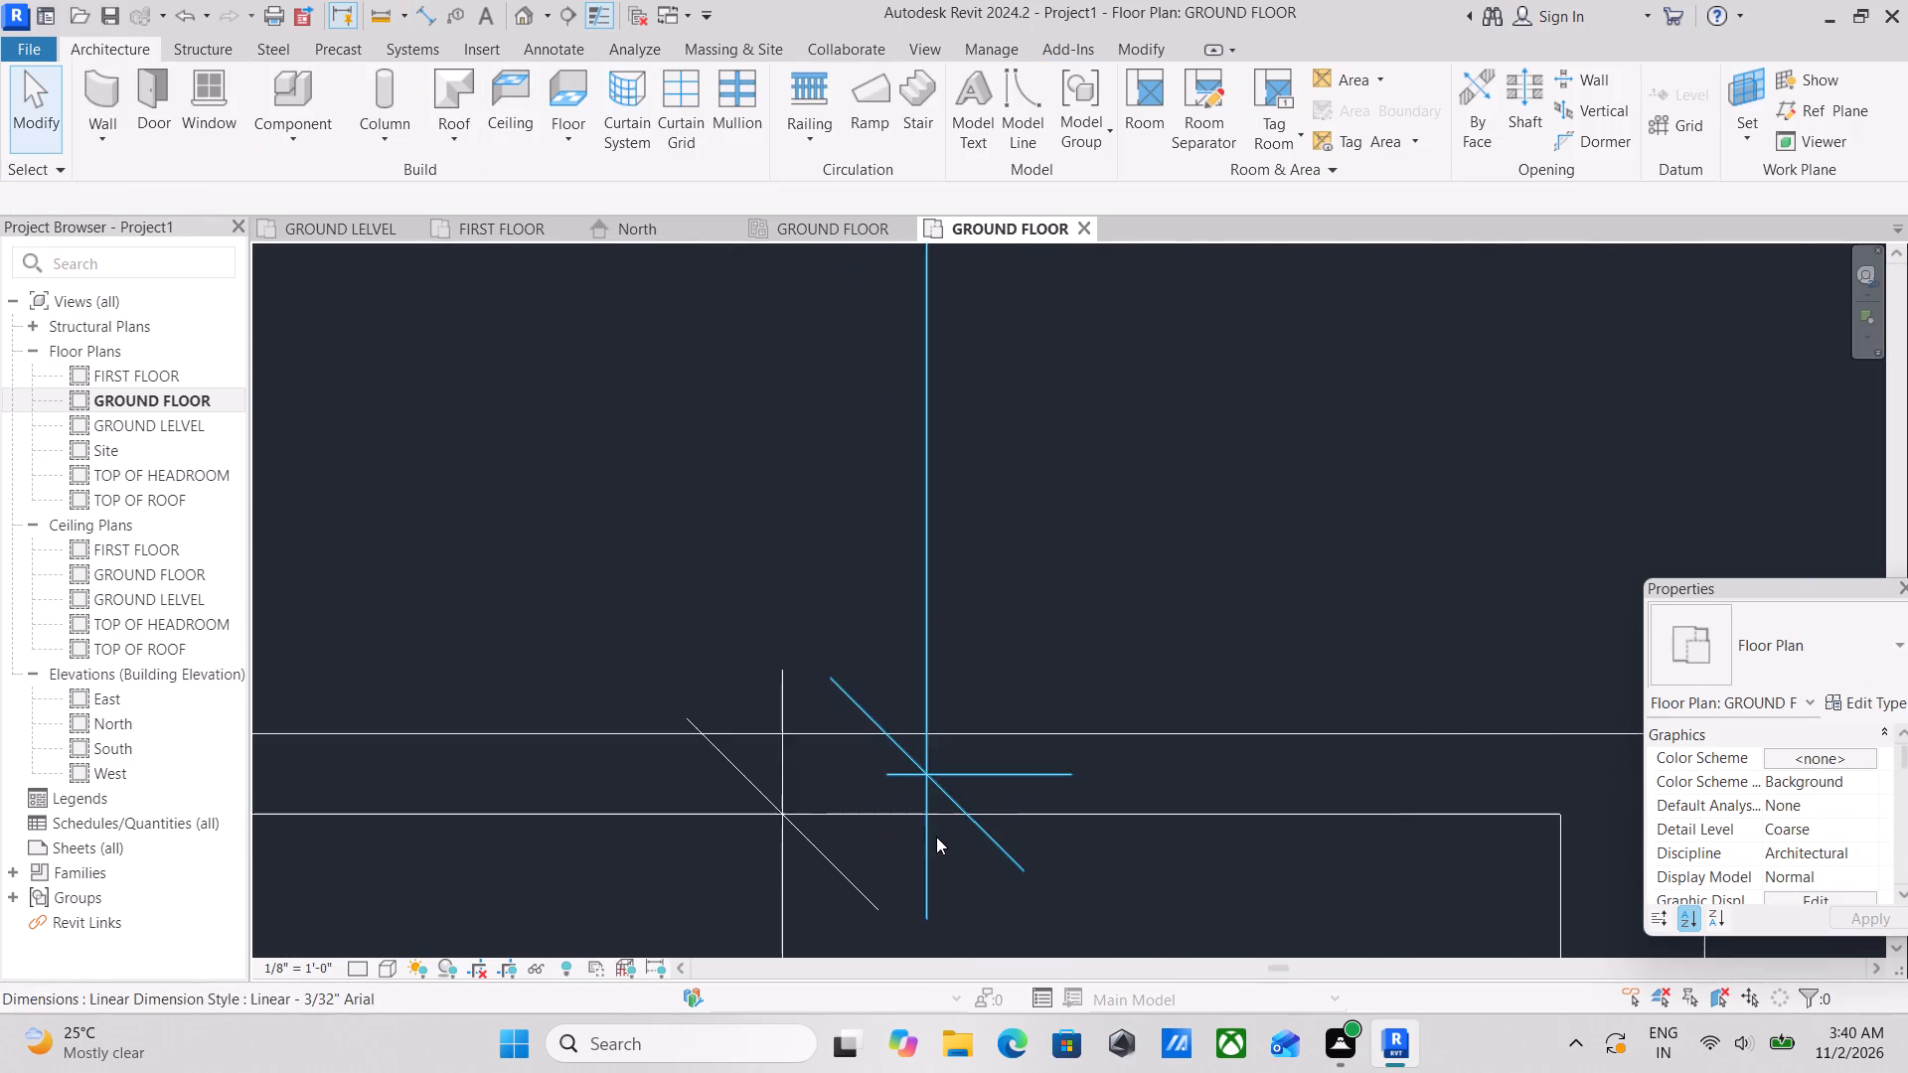
{"action": "scroll", "coordinate": [936, 837], "scroll_direction": "up", "scroll_amount": 4}
{"action": "key", "text": "Escape"}
Shift the central room dimension's south witness line to the north face of the south 5" inner wall.
{"action": "scroll", "coordinate": [1001, 752], "scroll_direction": "down", "scroll_amount": 4}
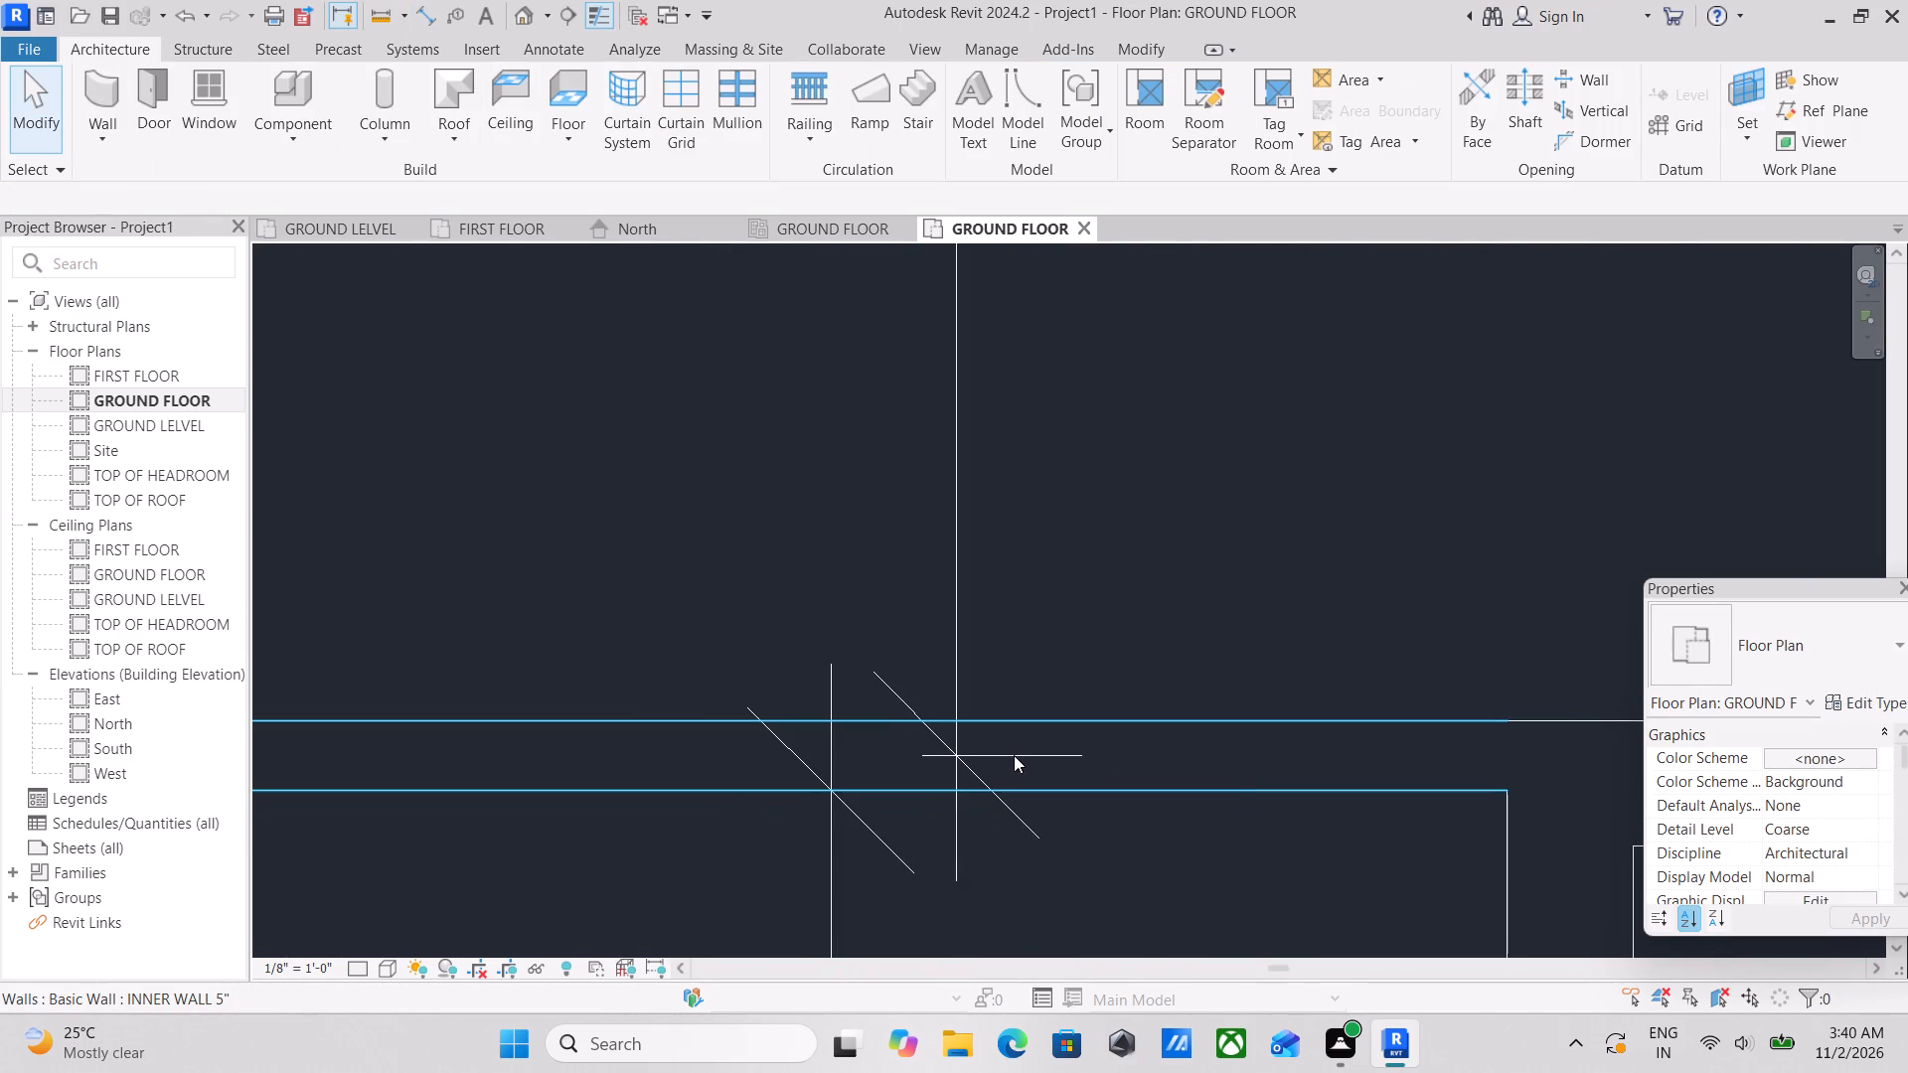
{"action": "left_click", "coordinate": [957, 569]}
{"action": "scroll", "coordinate": [962, 801], "scroll_direction": "up", "scroll_amount": 5}
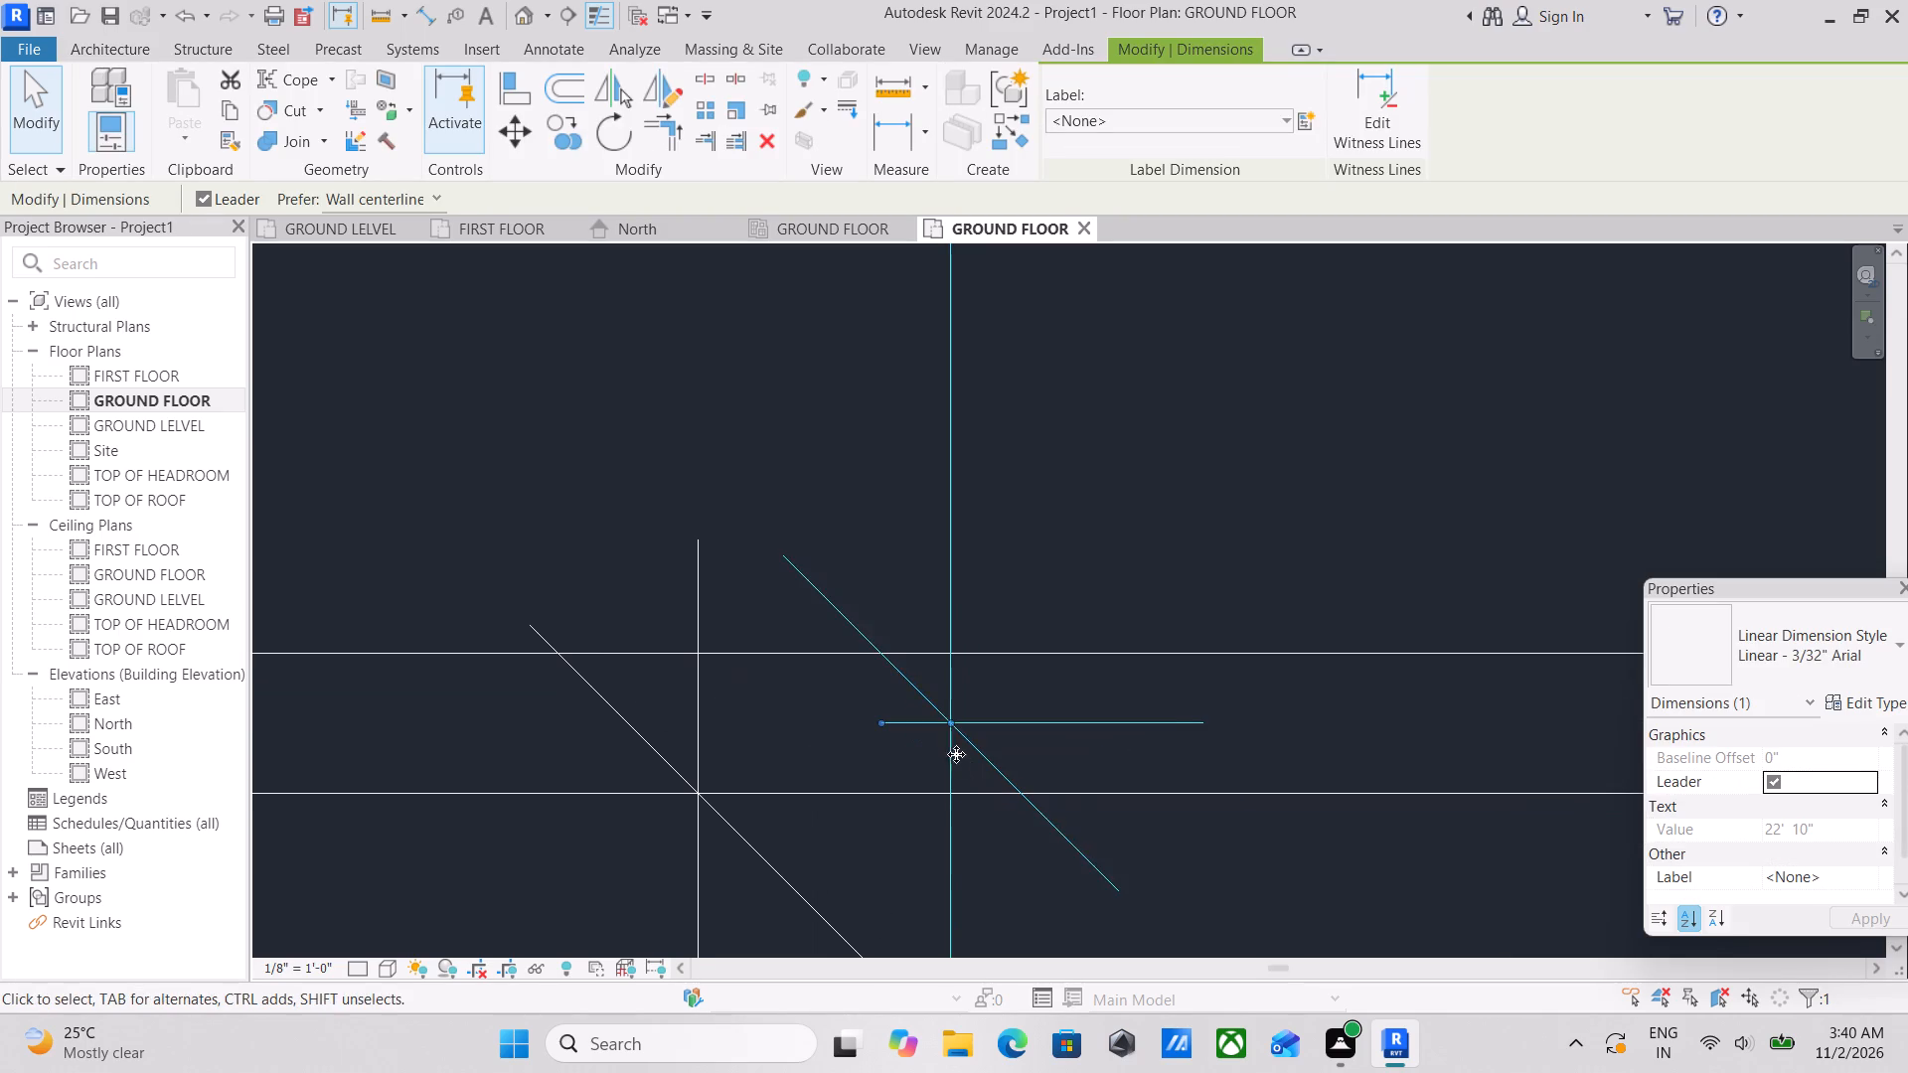
{"action": "left_click", "coordinate": [950, 719]}
Shift the central room dimension's north witness line to the south face of the north 5" inner wall.
{"action": "scroll", "coordinate": [976, 663], "scroll_direction": "down", "scroll_amount": 6}
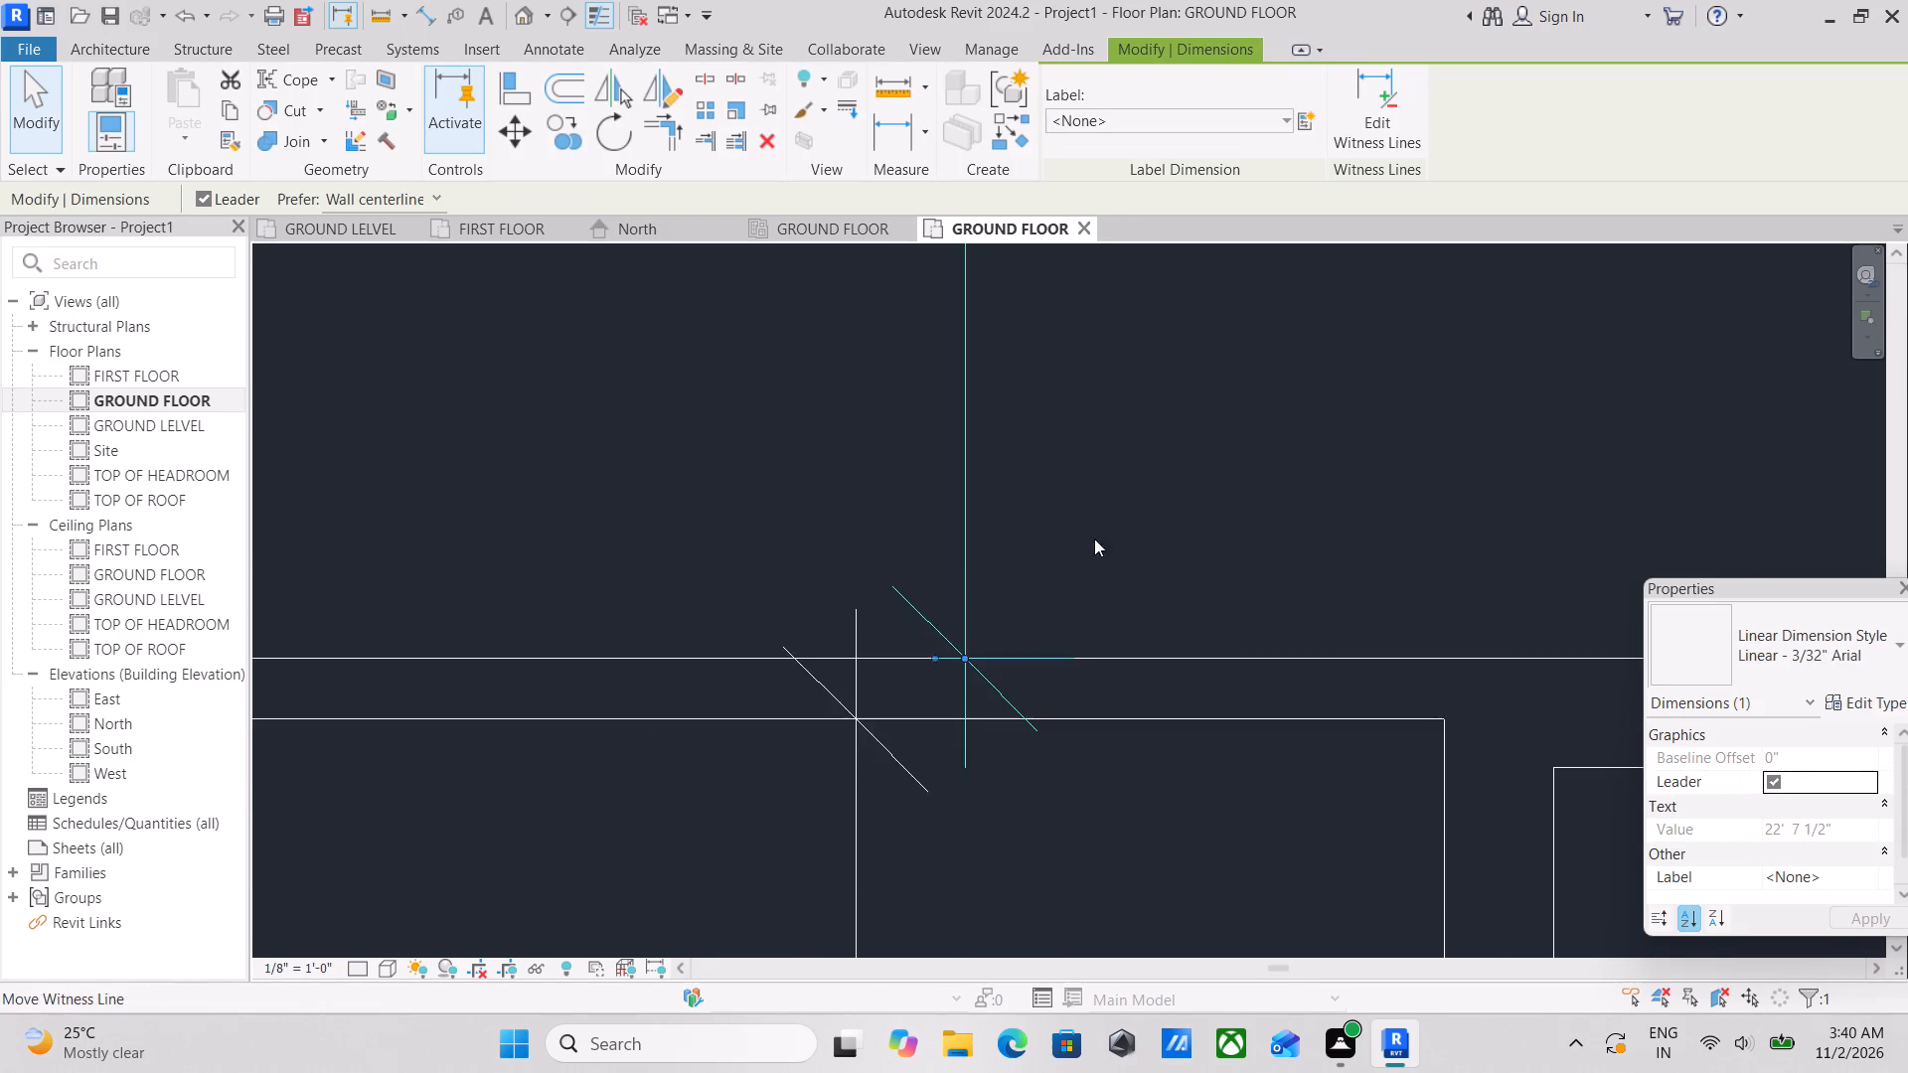
{"action": "scroll", "coordinate": [1108, 527], "scroll_direction": "down", "scroll_amount": 9}
{"action": "middle_click_drag", "start_coordinate": [1173, 554], "coordinate": [1102, 1072]}
{"action": "scroll", "coordinate": [1091, 549], "scroll_direction": "down", "scroll_amount": 4}
{"action": "middle_click_drag", "start_coordinate": [1089, 586], "coordinate": [1017, 869]}
{"action": "scroll", "coordinate": [1017, 867], "scroll_direction": "up", "scroll_amount": 1}
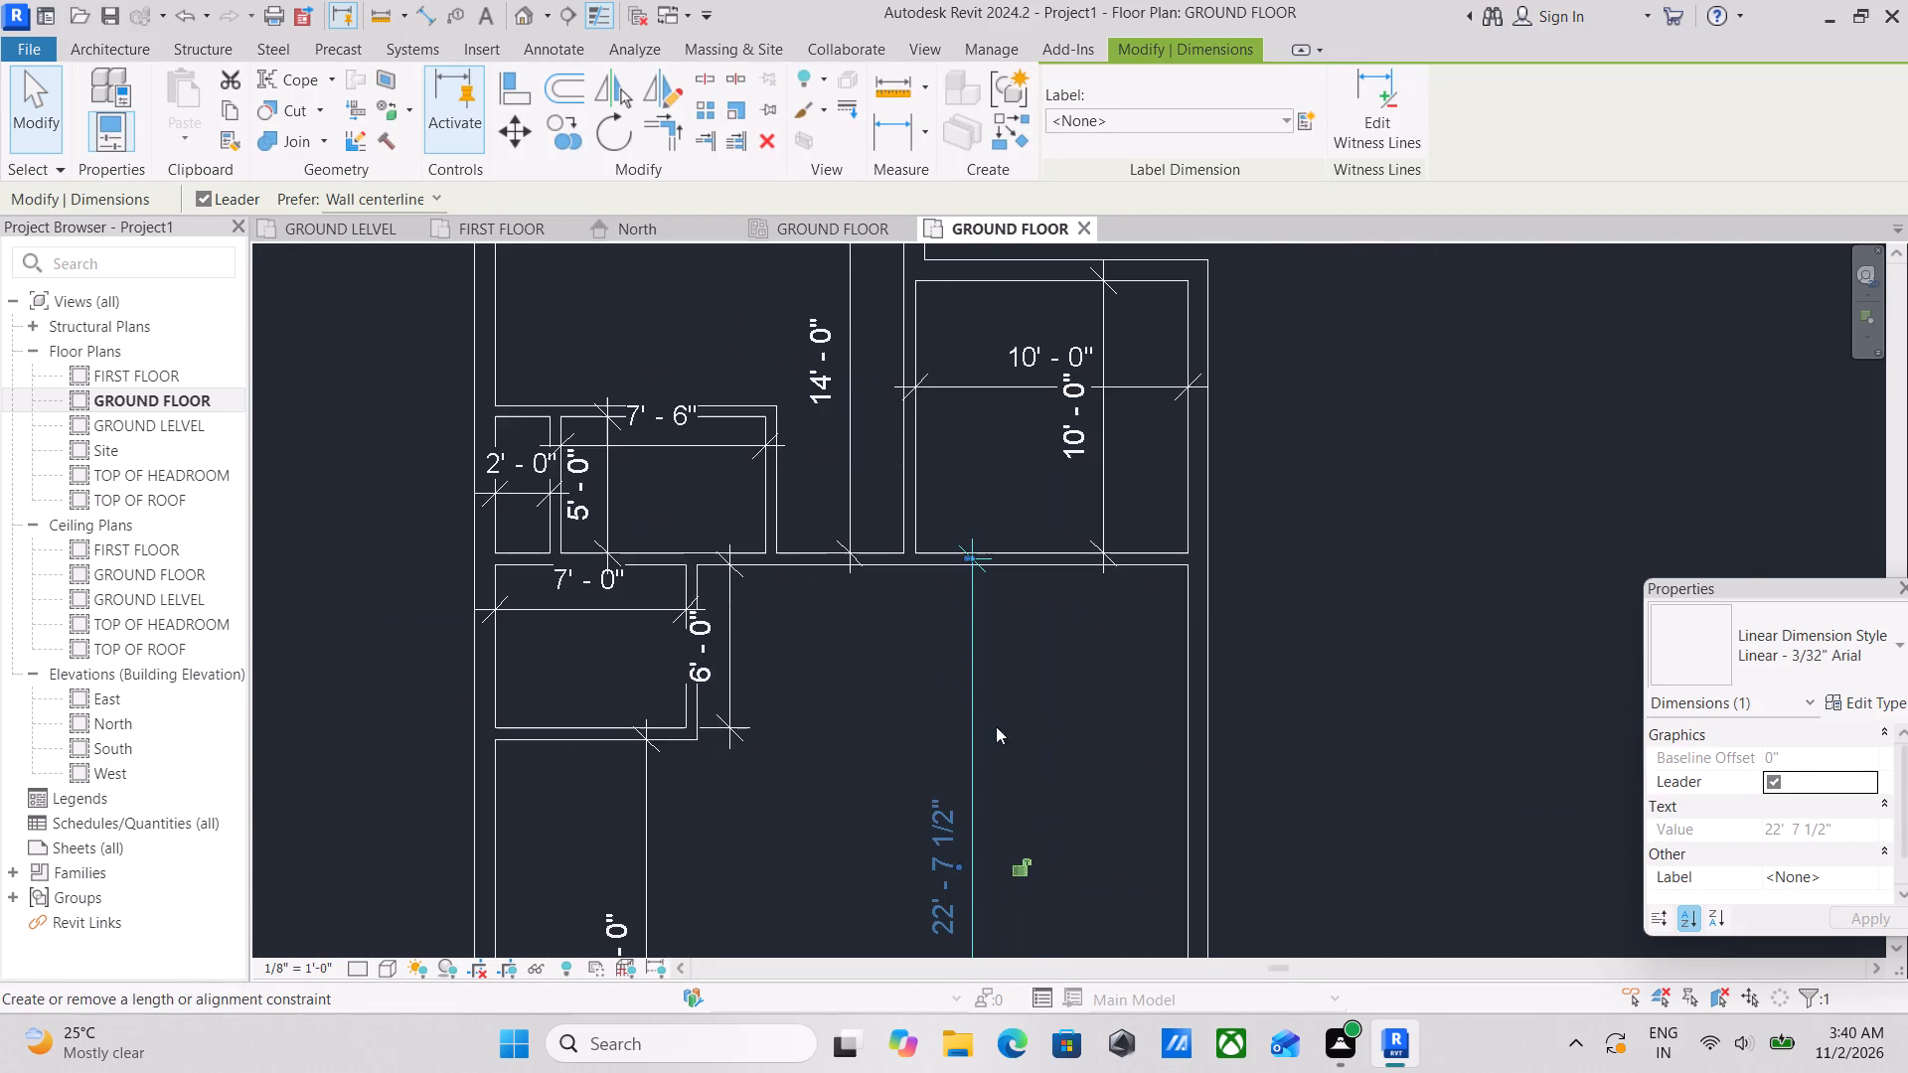
{"action": "scroll", "coordinate": [972, 589], "scroll_direction": "up", "scroll_amount": 12}
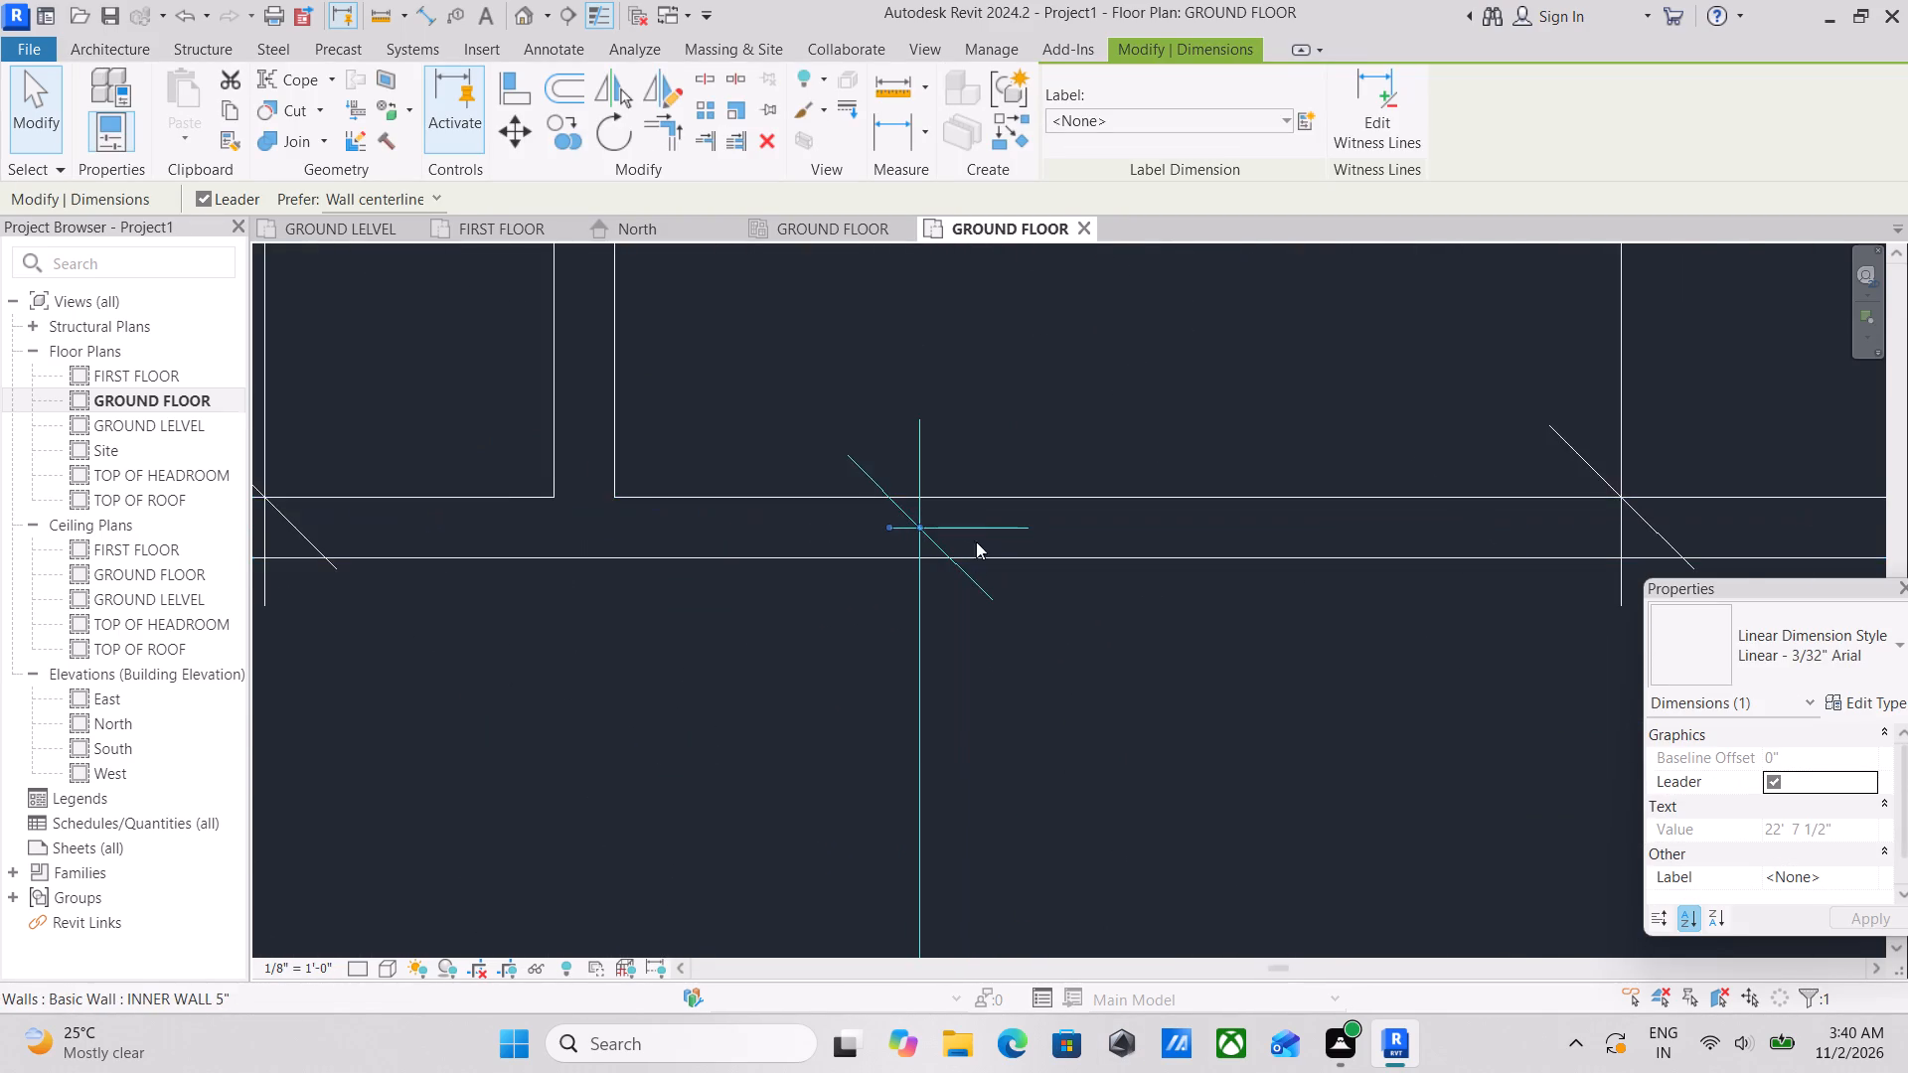
{"action": "scroll", "coordinate": [928, 494], "scroll_direction": "up", "scroll_amount": 9}
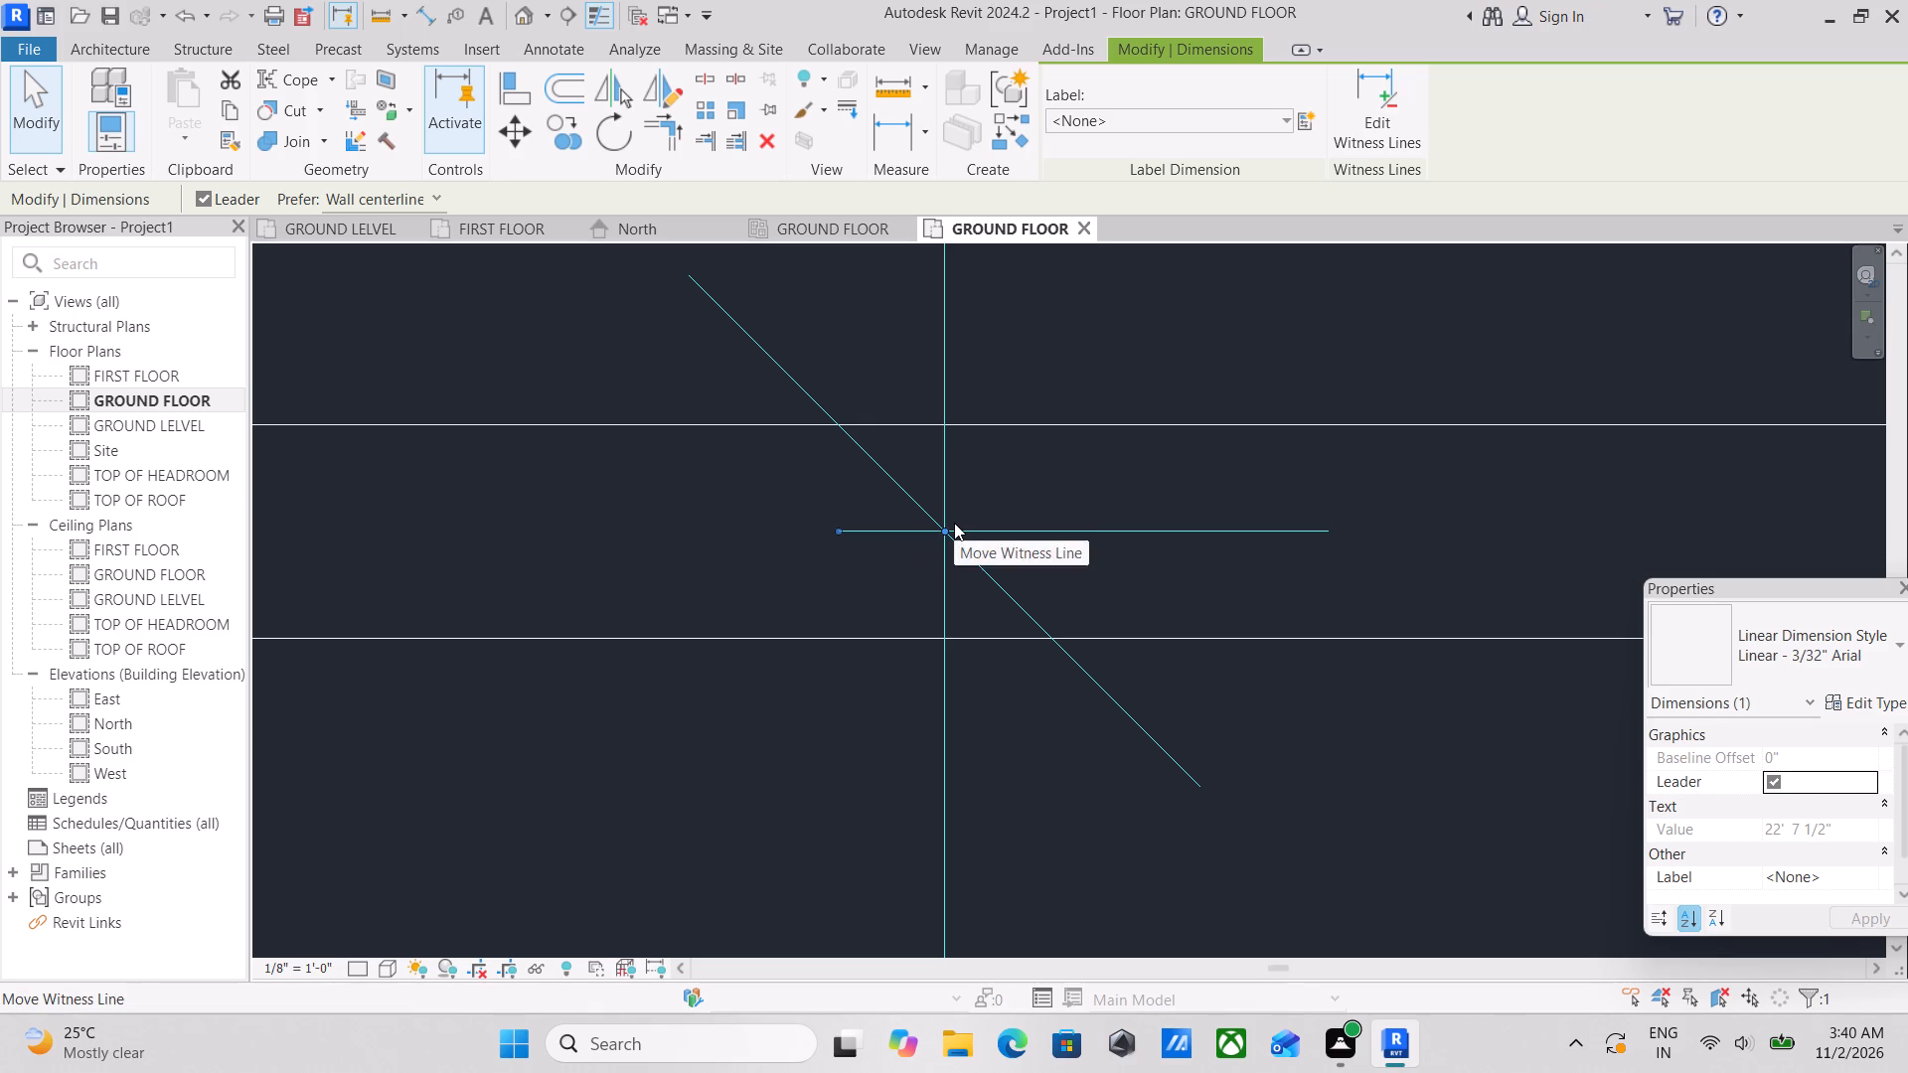
{"action": "left_click", "coordinate": [942, 528]}
Examine the large central room's dimensions against the surrounding rooms on the ground floor plan.
{"action": "scroll", "coordinate": [949, 531], "scroll_direction": "down", "scroll_amount": 6}
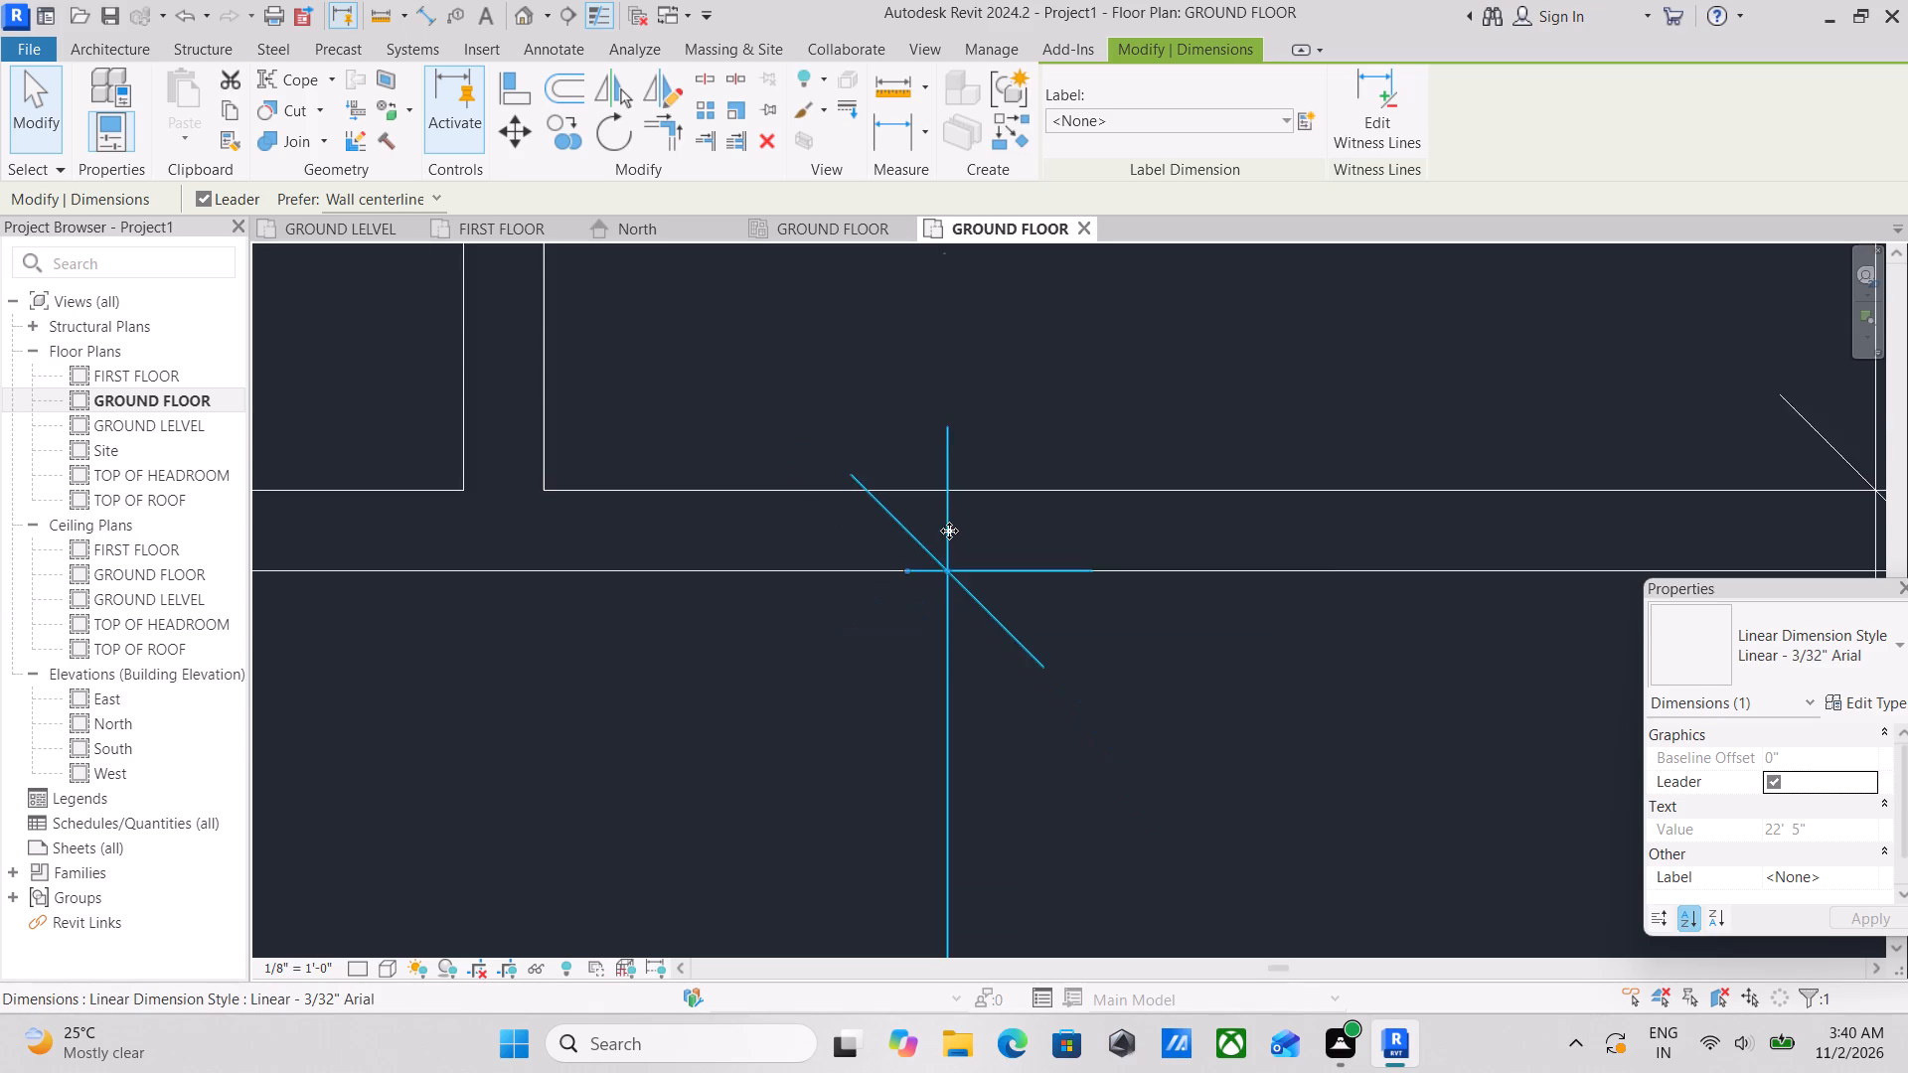
{"action": "scroll", "coordinate": [949, 531], "scroll_direction": "down", "scroll_amount": 7}
{"action": "scroll", "coordinate": [1107, 563], "scroll_direction": "down", "scroll_amount": 11}
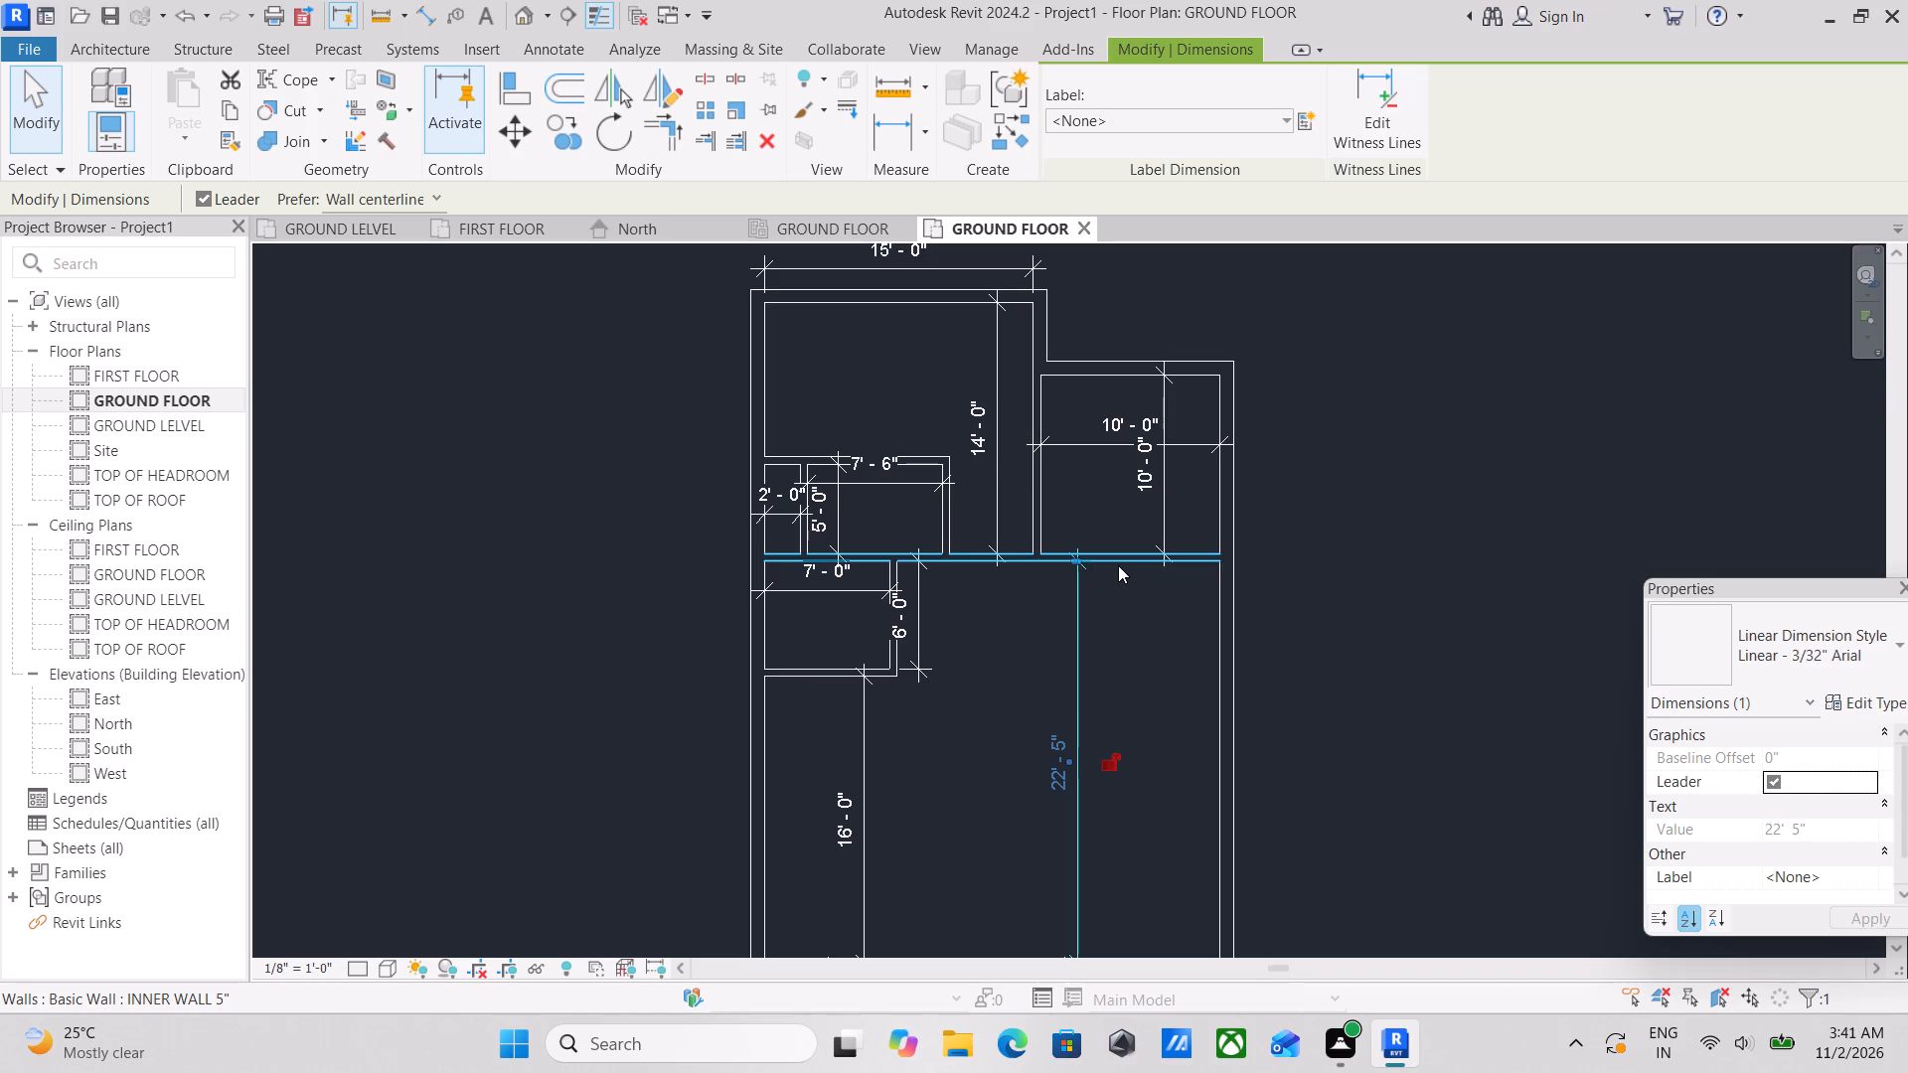
{"action": "scroll", "coordinate": [1074, 629], "scroll_direction": "up", "scroll_amount": 1}
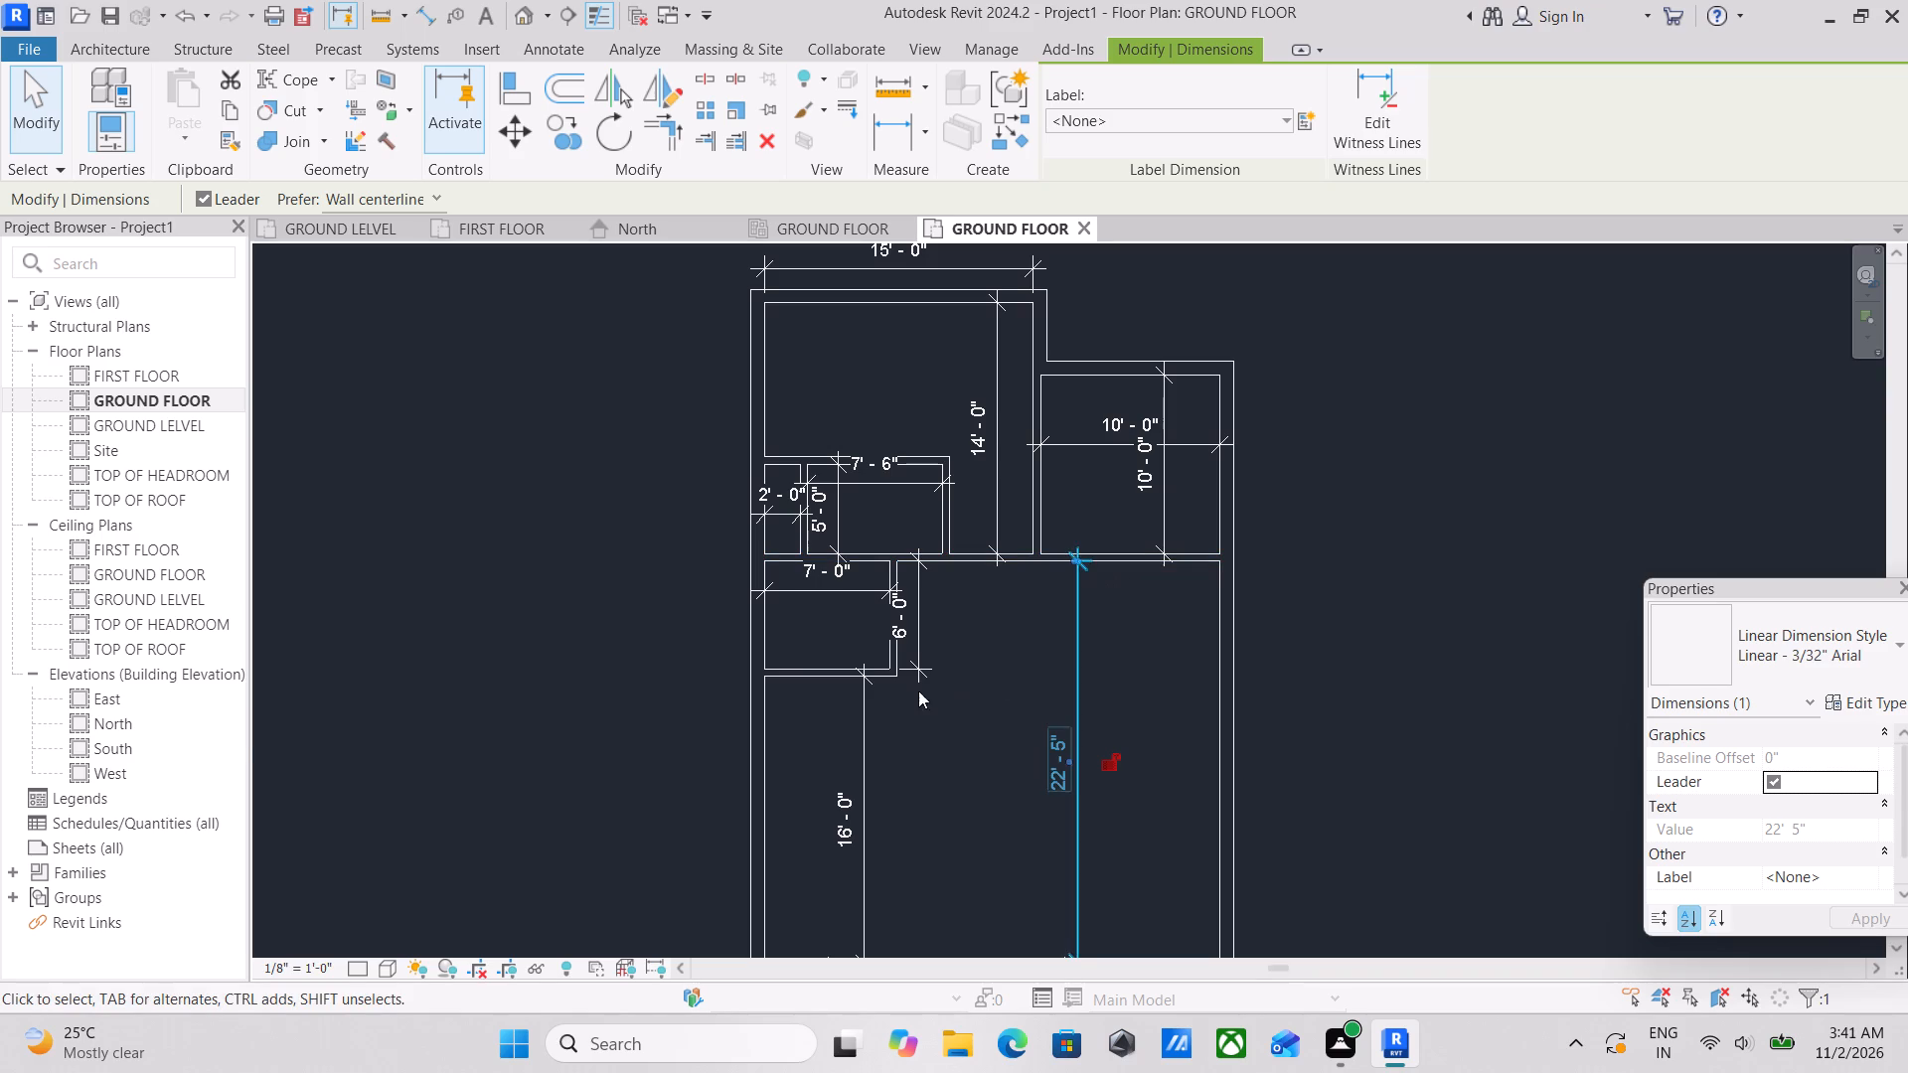
{"action": "scroll", "coordinate": [1103, 630], "scroll_direction": "down", "scroll_amount": 5}
{"action": "middle_click_drag", "start_coordinate": [1105, 623], "coordinate": [1038, 427]}
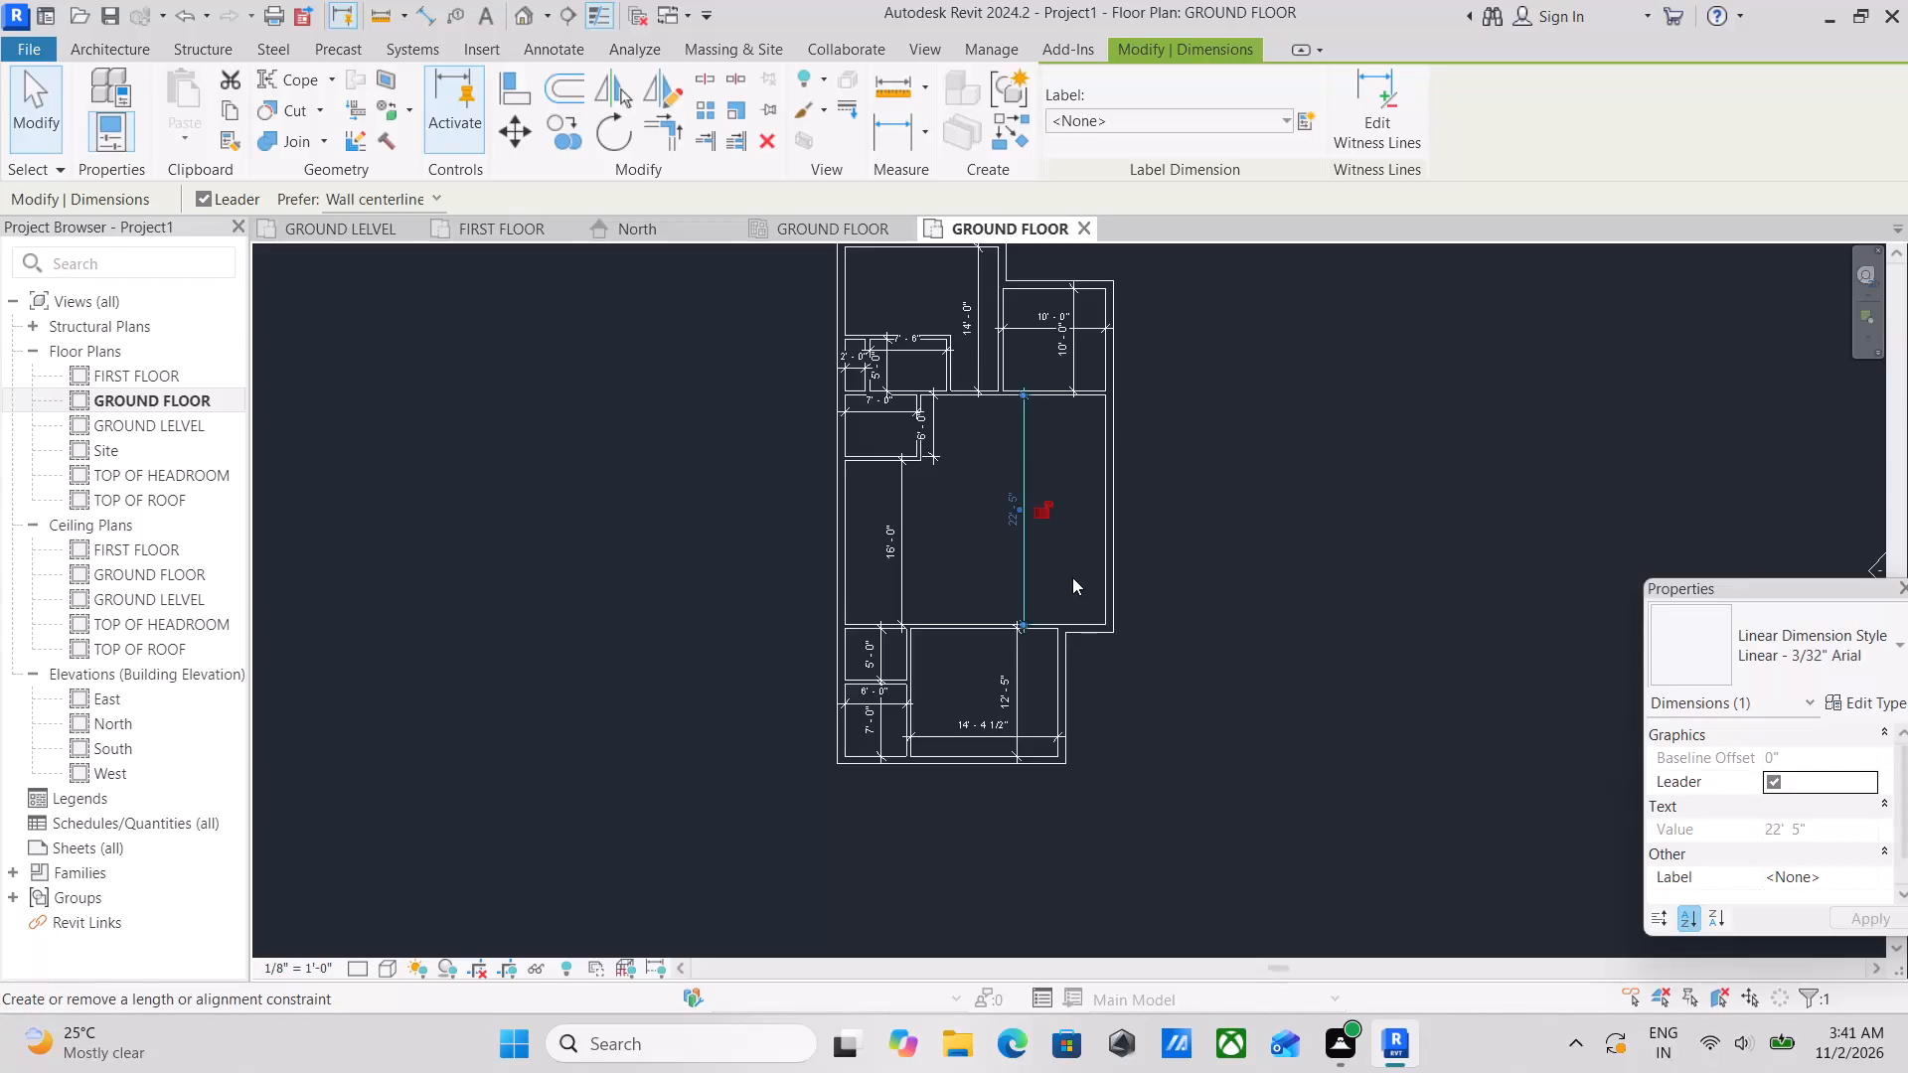
{"action": "scroll", "coordinate": [838, 635], "scroll_direction": "up", "scroll_amount": 2}
{"action": "scroll", "coordinate": [1129, 540], "scroll_direction": "up", "scroll_amount": 4}
{"action": "scroll", "coordinate": [1094, 540], "scroll_direction": "down", "scroll_amount": 1}
{"action": "middle_click_drag", "start_coordinate": [1078, 546], "coordinate": [999, 939]}
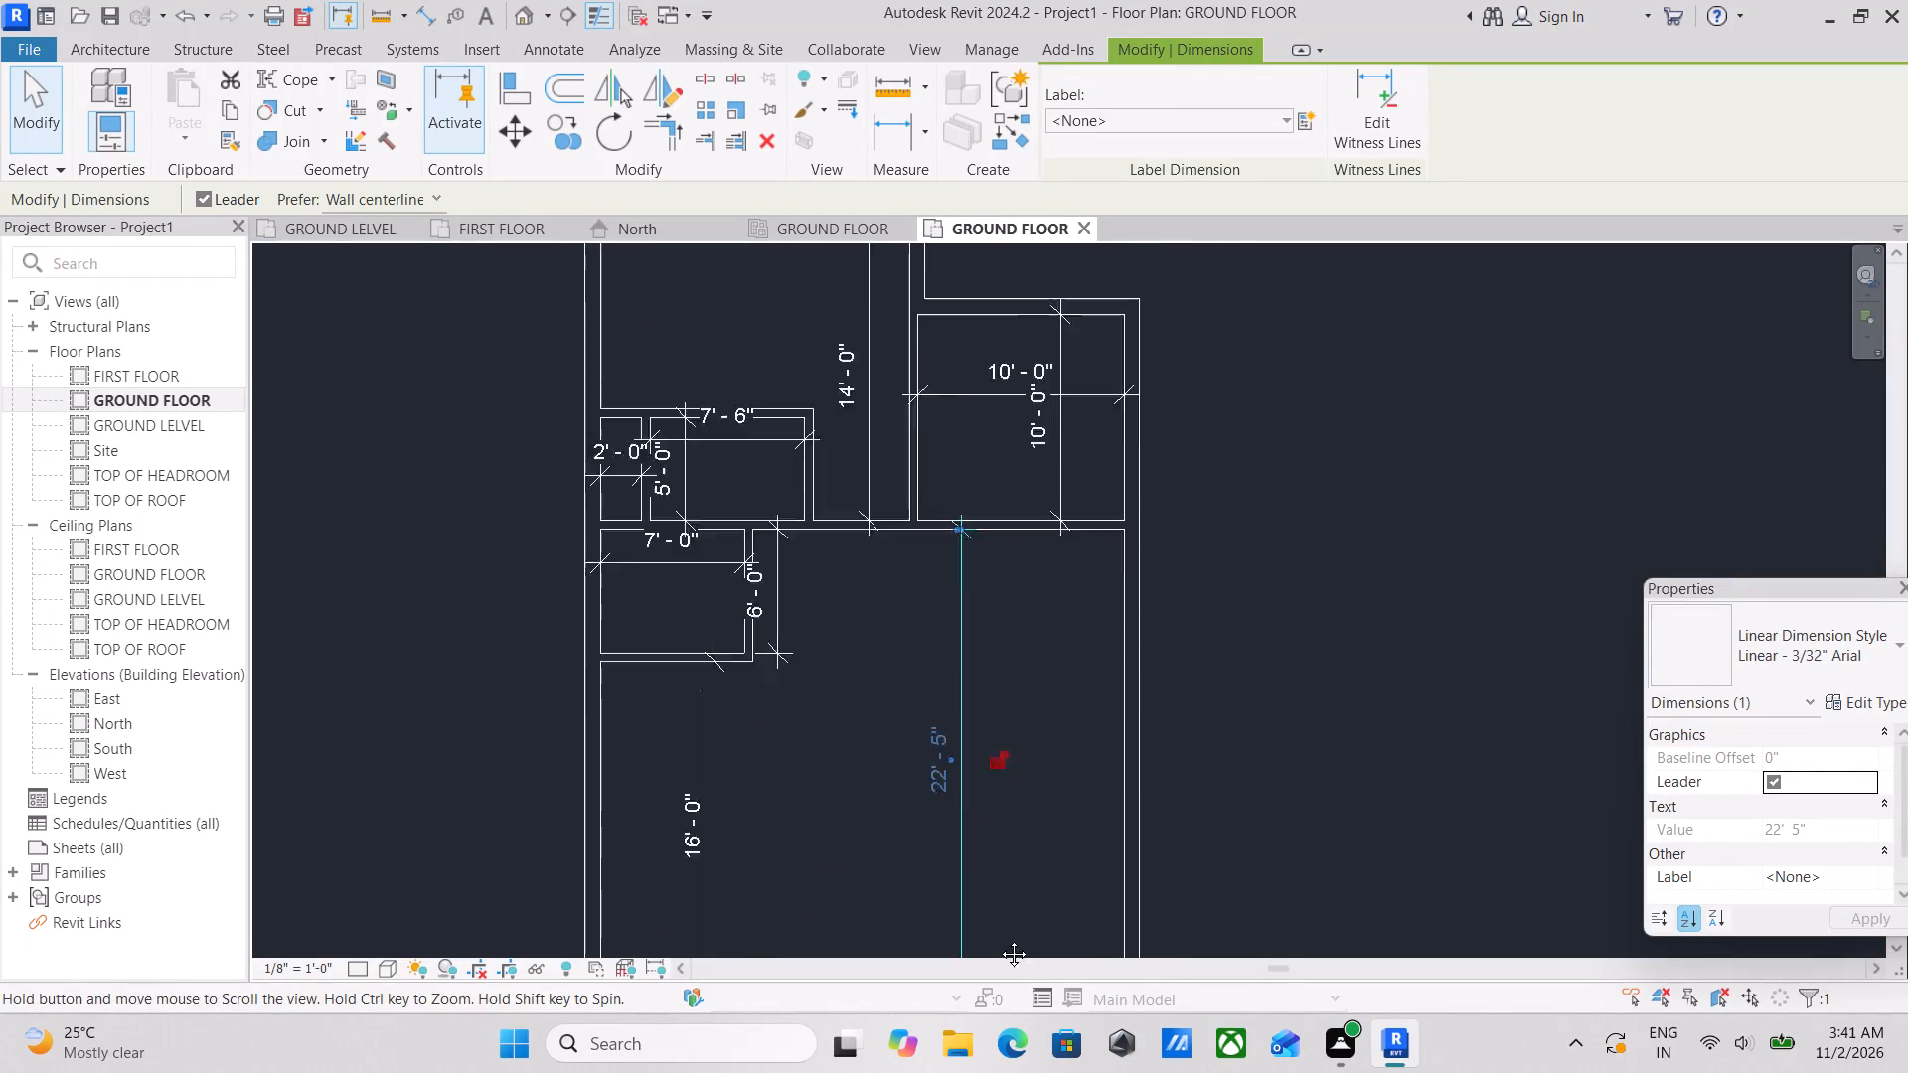
{"action": "middle_click_drag", "start_coordinate": [999, 939], "coordinate": [999, 940]}
{"action": "scroll", "coordinate": [826, 689], "scroll_direction": "up", "scroll_amount": 3}
{"action": "middle_click_drag", "start_coordinate": [975, 631], "coordinate": [1045, 448]}
{"action": "middle_click_drag", "start_coordinate": [950, 614], "coordinate": [1027, 490]}
{"action": "scroll", "coordinate": [1026, 491], "scroll_direction": "up", "scroll_amount": 1}
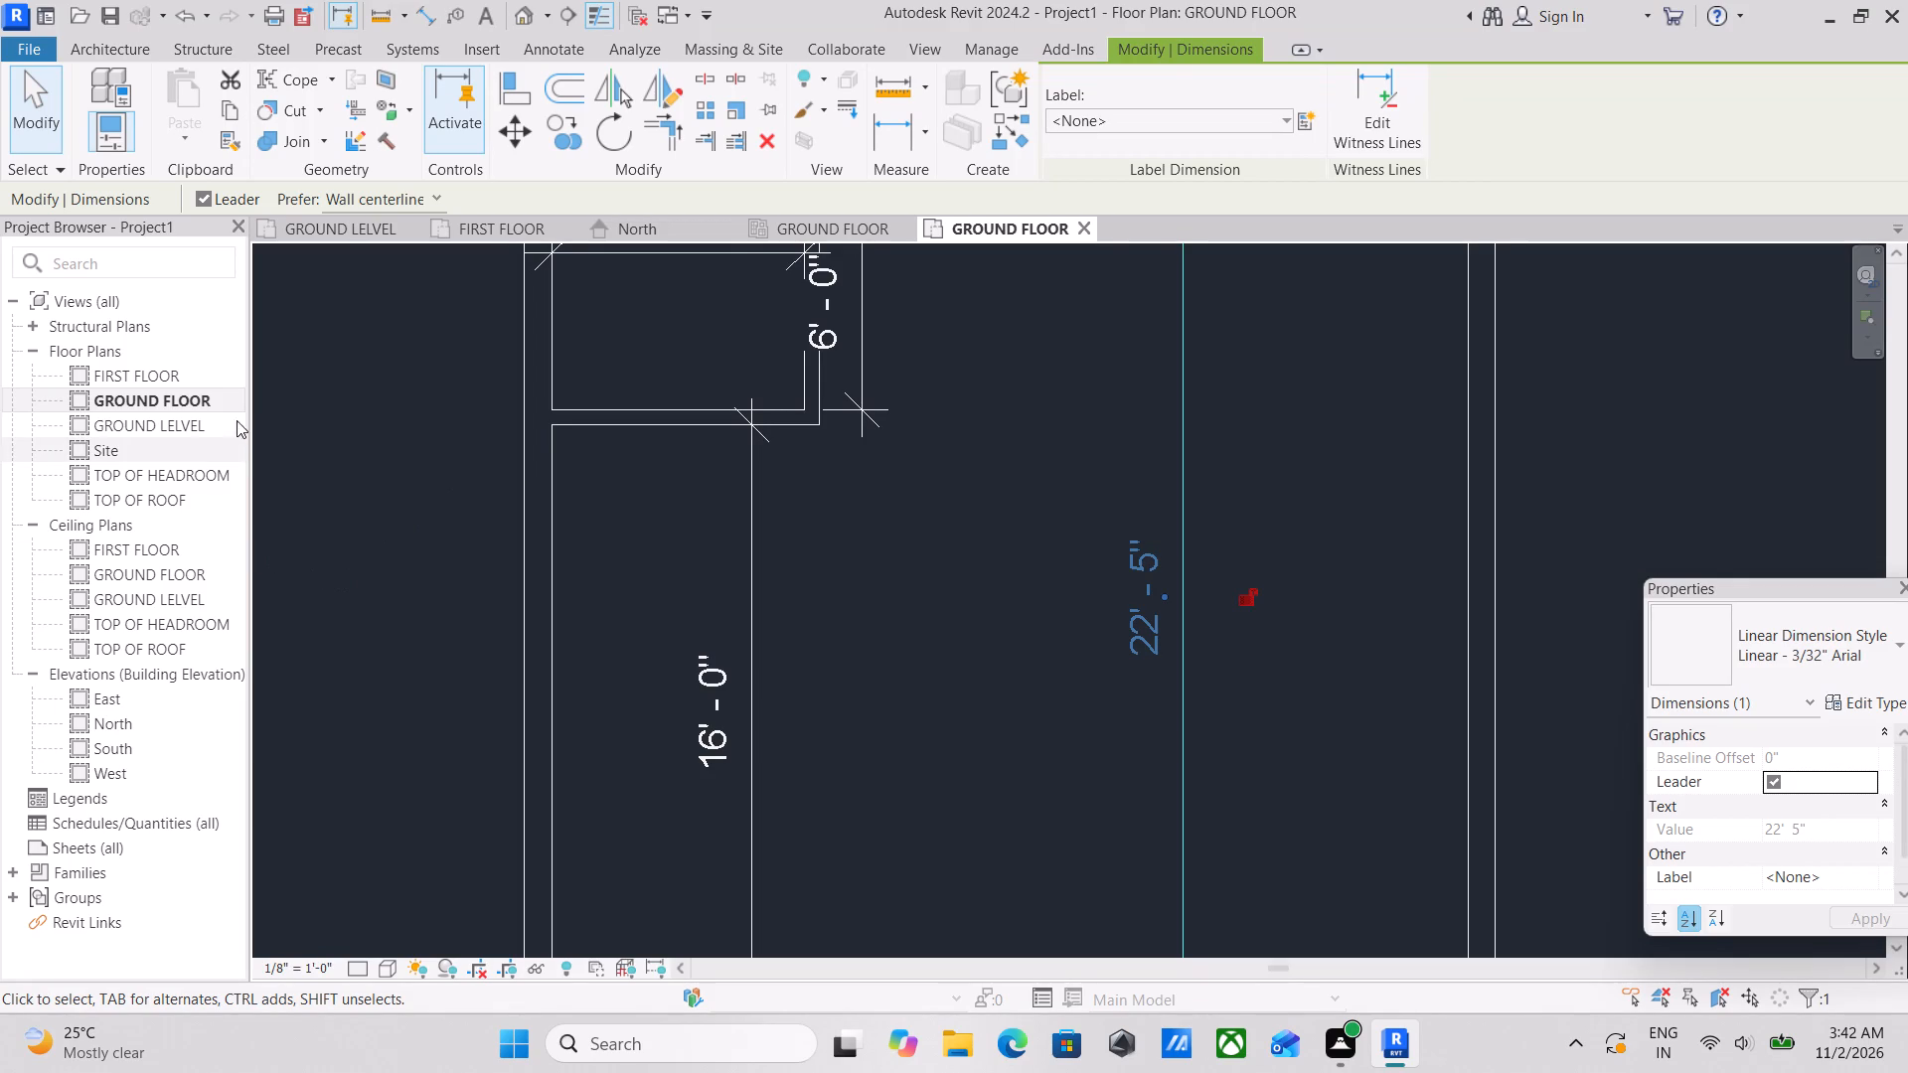
{"action": "scroll", "coordinate": [223, 439], "scroll_direction": "down", "scroll_amount": 2}
{"action": "scroll", "coordinate": [1159, 447], "scroll_direction": "down", "scroll_amount": 5}
{"action": "scroll", "coordinate": [920, 670], "scroll_direction": "up", "scroll_amount": 7}
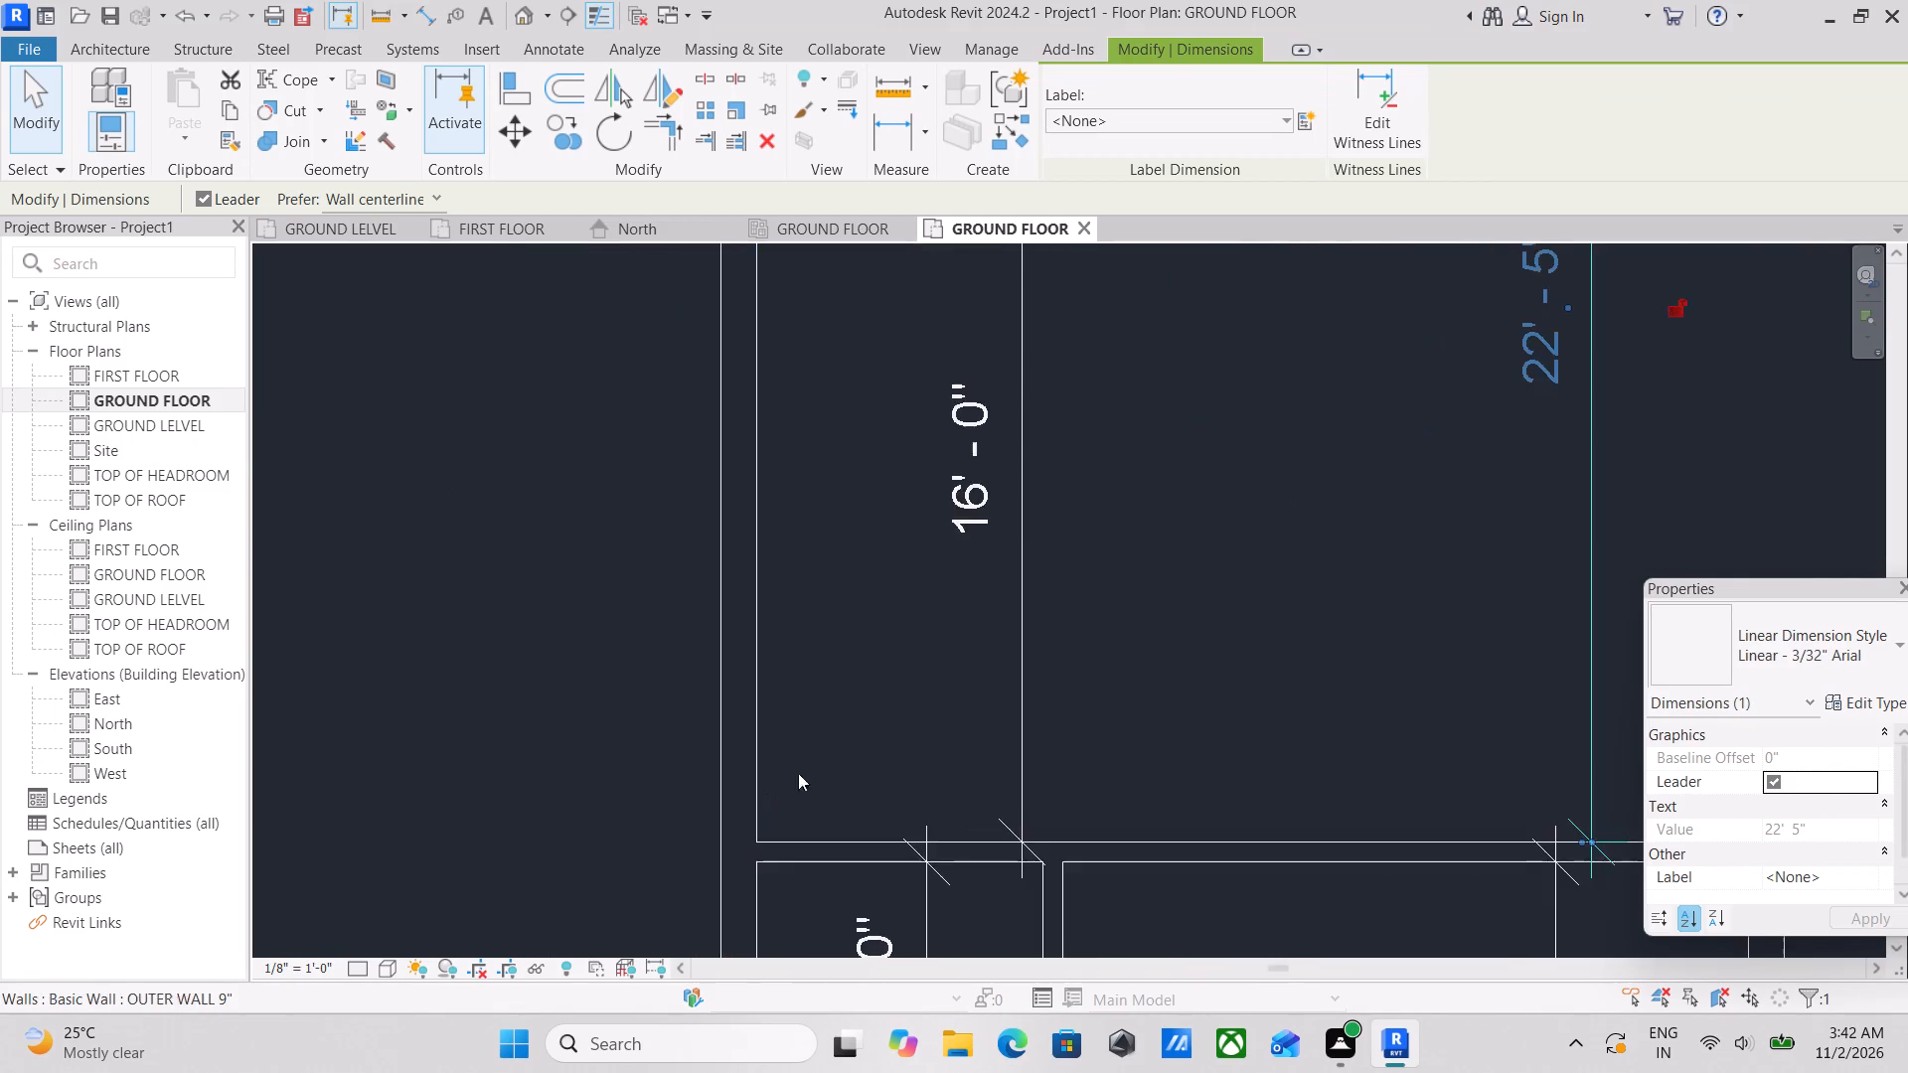
Place a horizontal aligned dimension across the large central room between its west and east 9" outer walls.
{"action": "scroll", "coordinate": [830, 754], "scroll_direction": "up", "scroll_amount": 3}
{"action": "type", "text": "DI"}
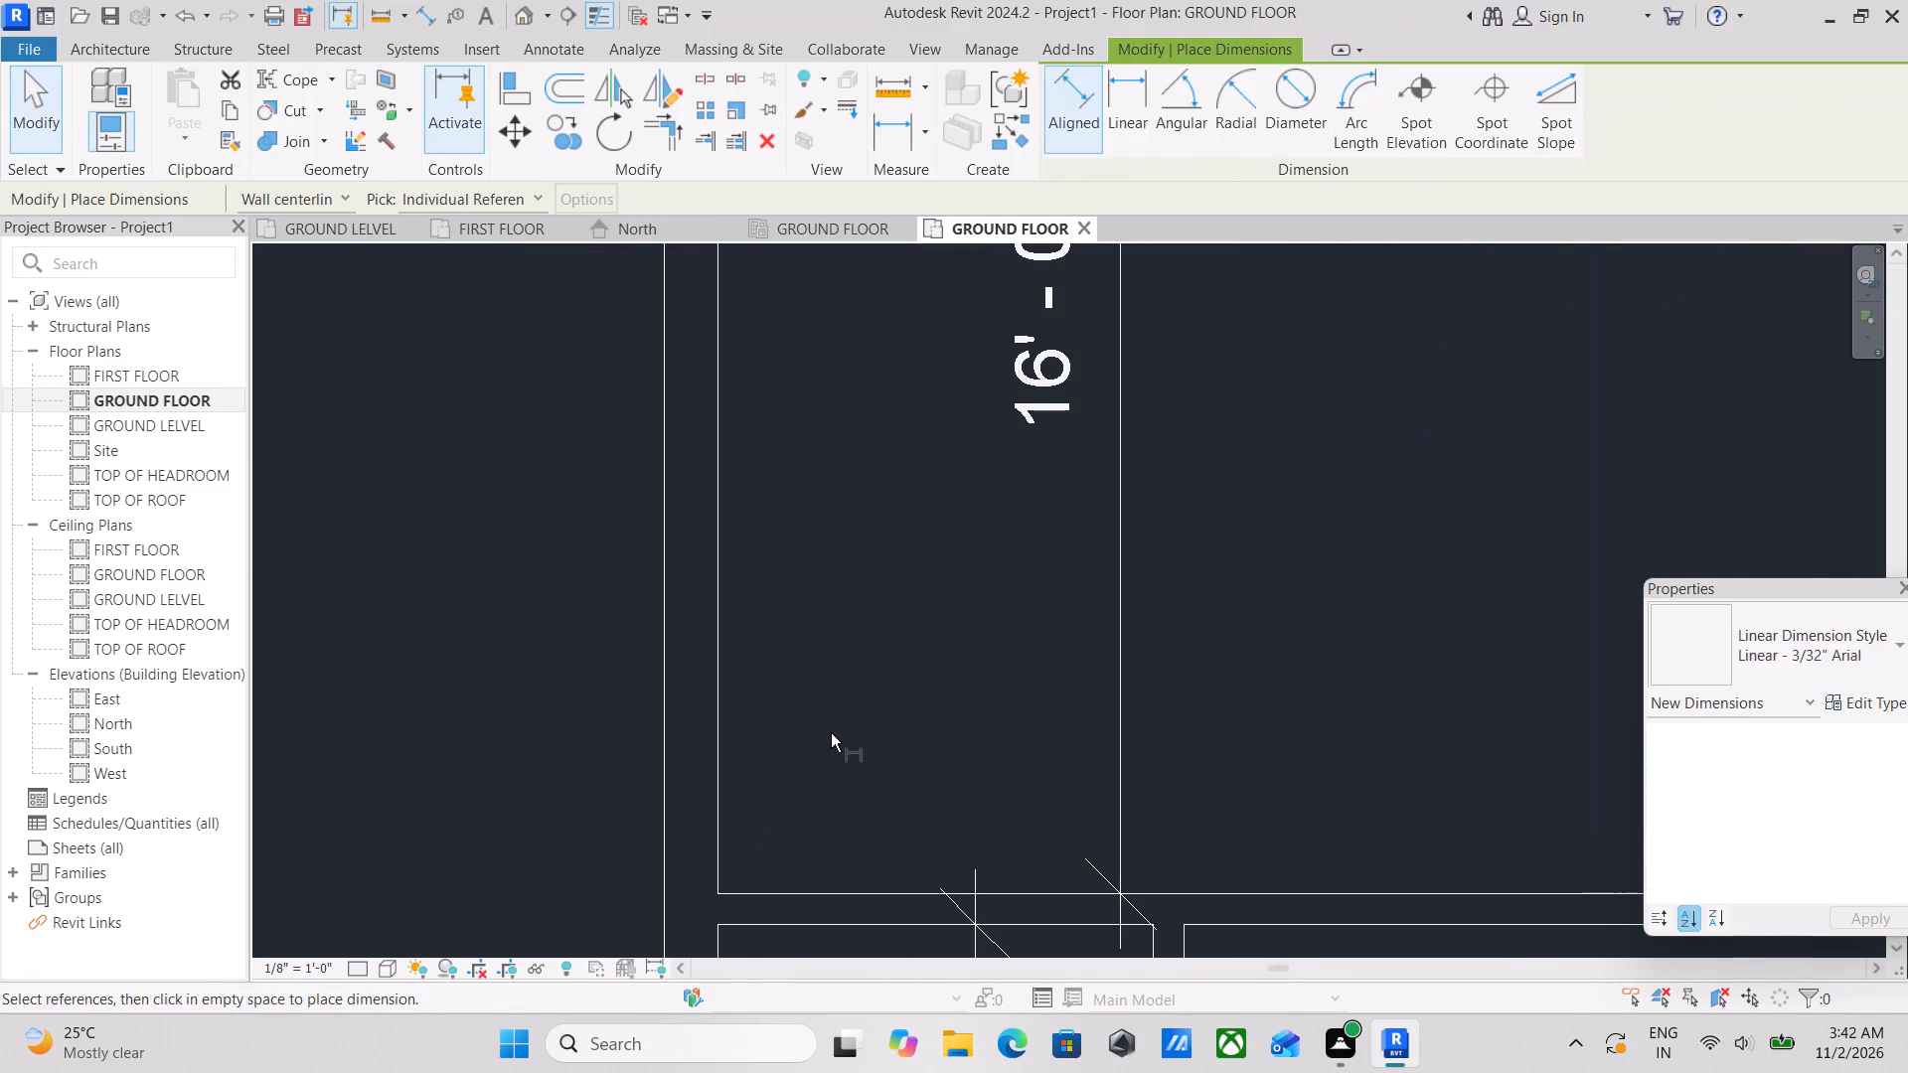
{"action": "left_click", "coordinate": [686, 655]}
{"action": "scroll", "coordinate": [1235, 476], "scroll_direction": "down", "scroll_amount": 2}
{"action": "middle_click_drag", "start_coordinate": [1221, 477], "coordinate": [547, 565]}
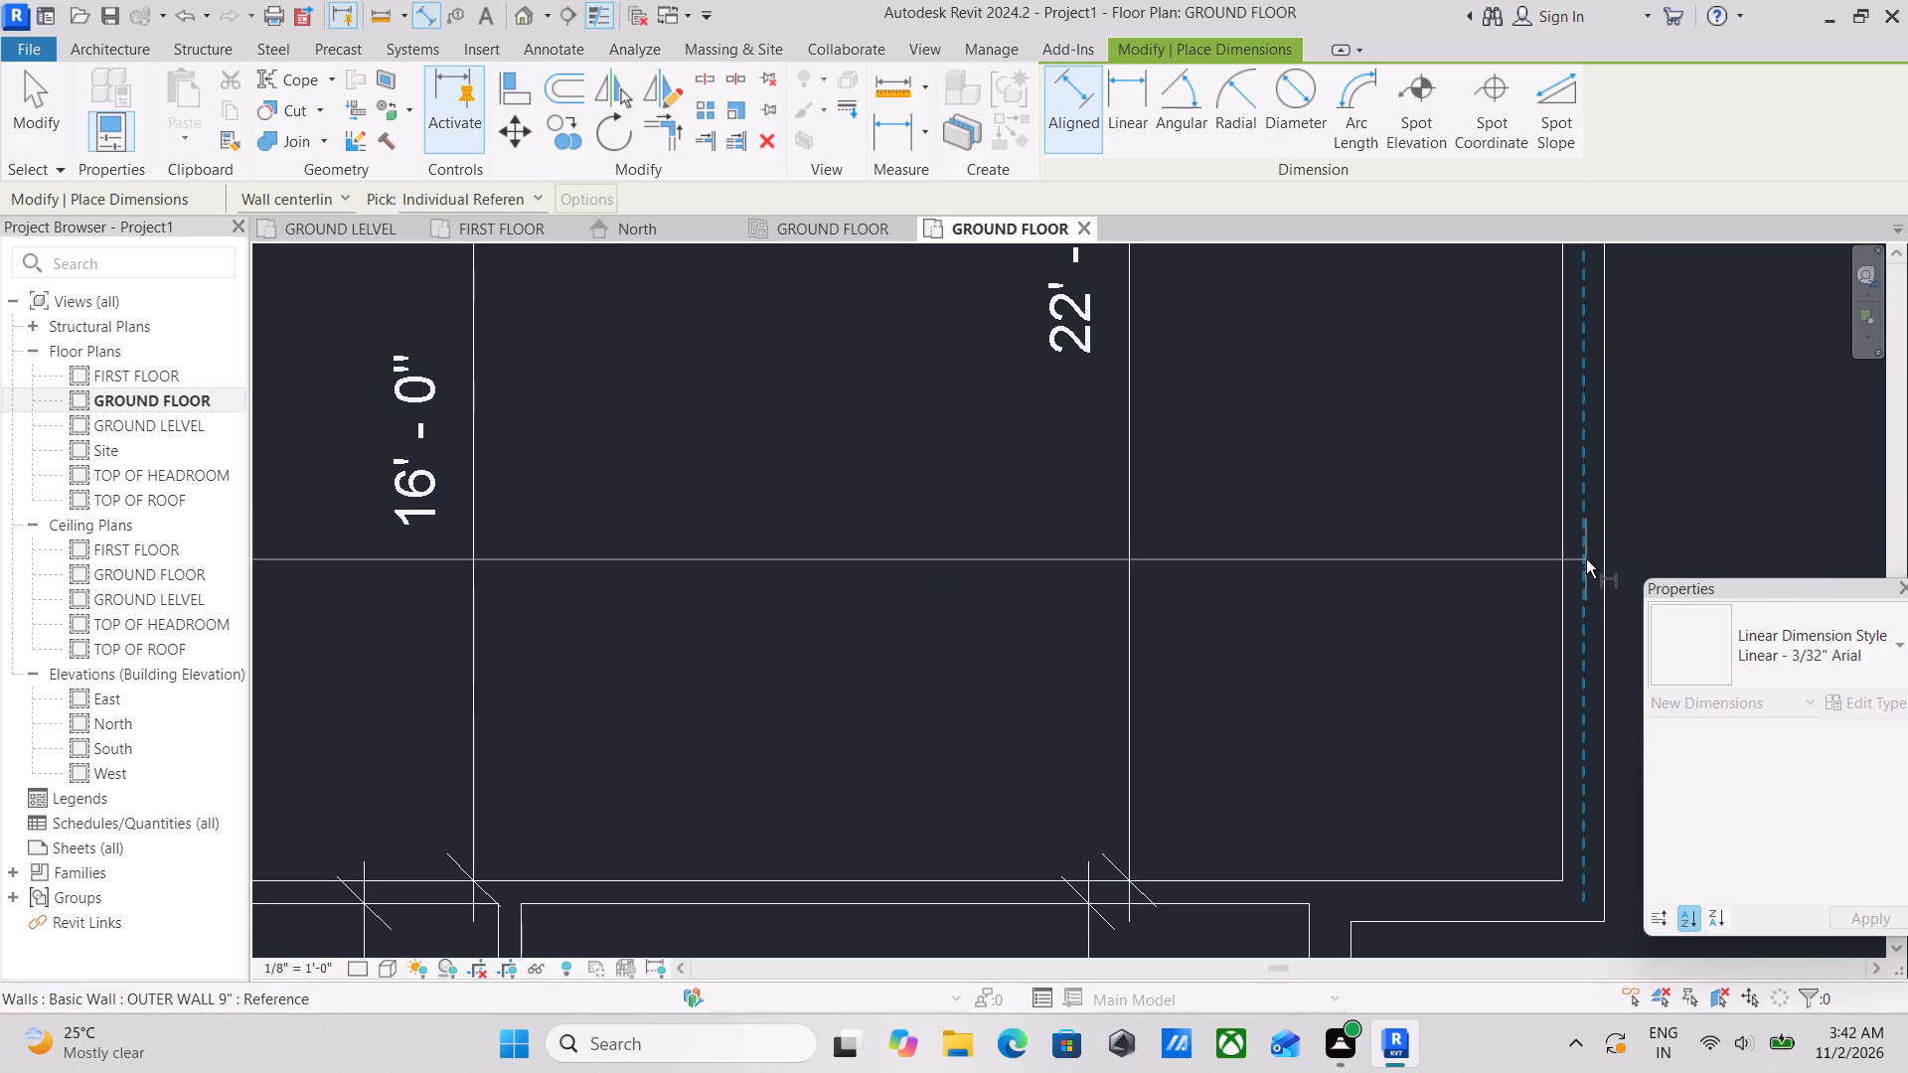
{"action": "left_click", "coordinate": [1586, 559]}
{"action": "left_click", "coordinate": [1234, 590]}
{"action": "scroll", "coordinate": [762, 611], "scroll_direction": "down", "scroll_amount": 2}
{"action": "middle_click_drag", "start_coordinate": [789, 600], "coordinate": [1442, 414]}
{"action": "scroll", "coordinate": [1442, 414], "scroll_direction": "up", "scroll_amount": 1}
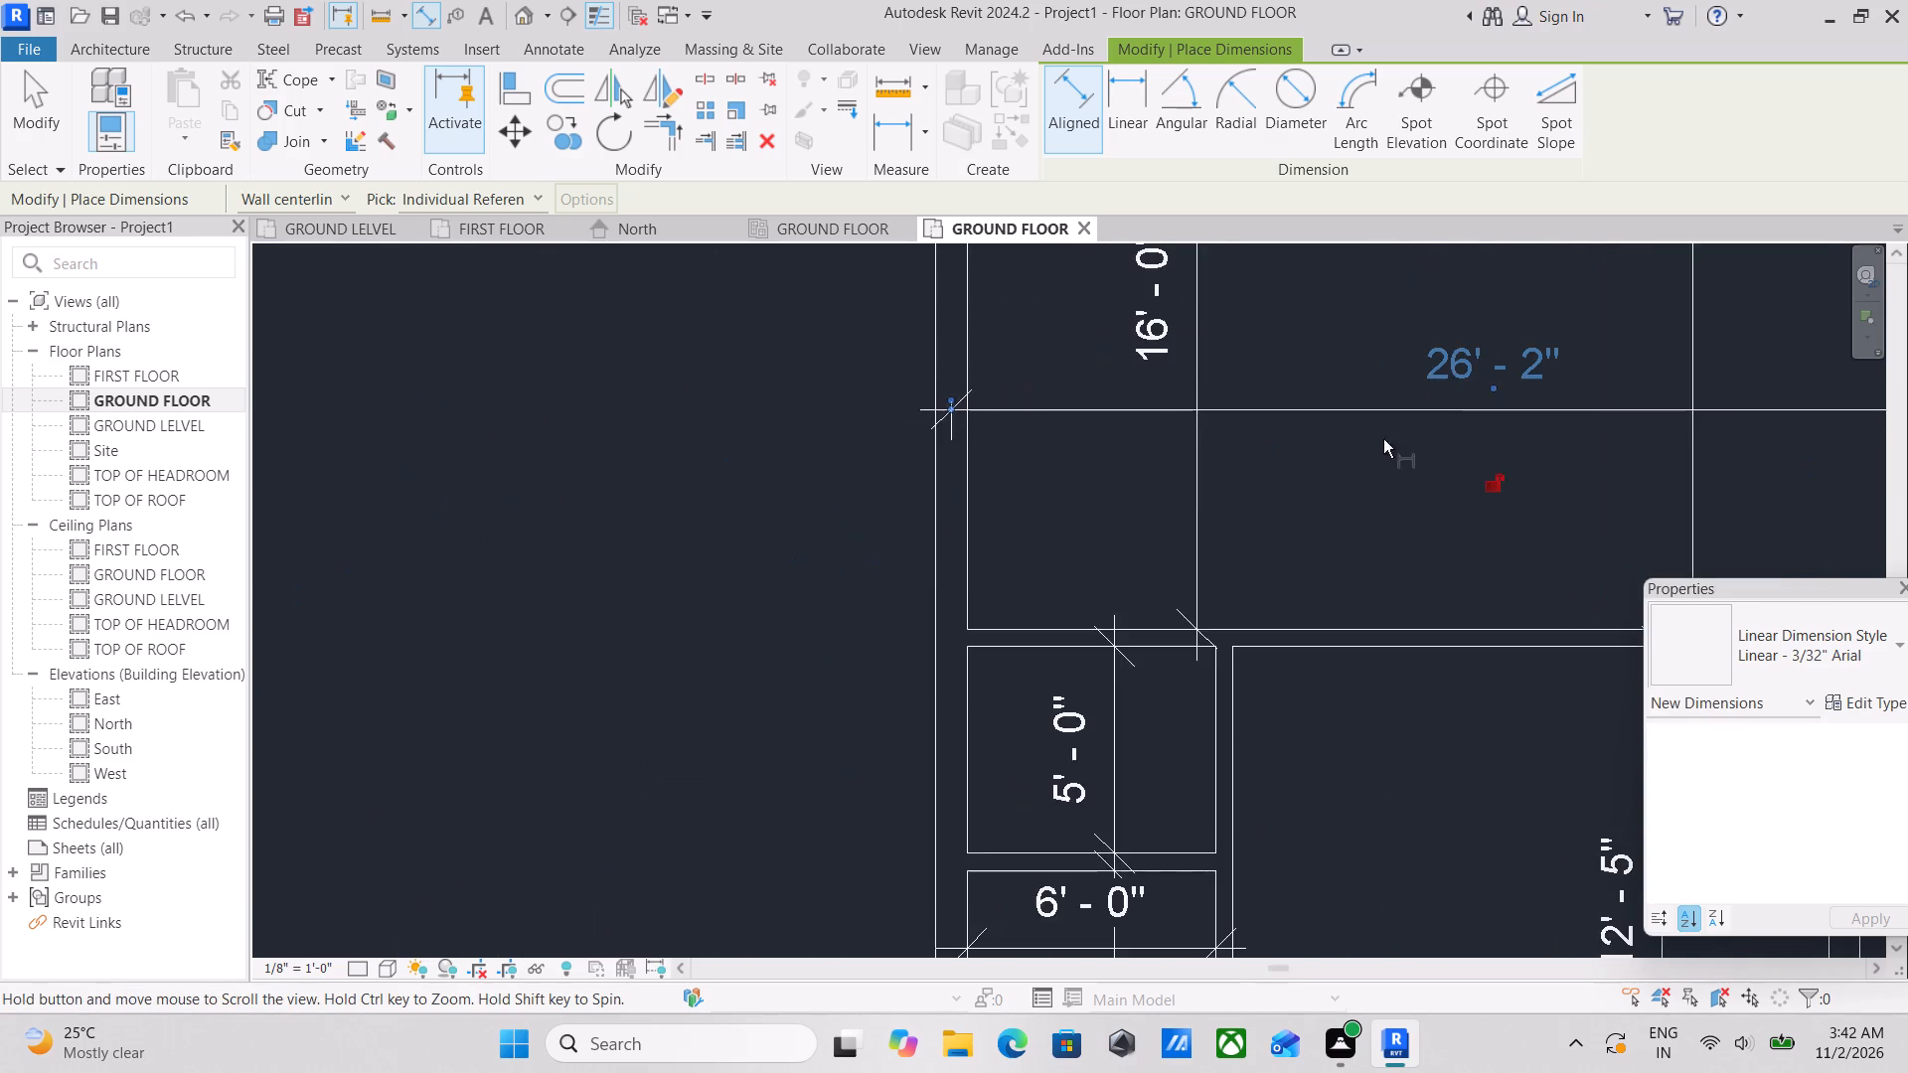
{"action": "scroll", "coordinate": [958, 518], "scroll_direction": "up", "scroll_amount": 4}
{"action": "key", "text": "Escape"}
{"action": "scroll", "coordinate": [826, 326], "scroll_direction": "up", "scroll_amount": 3}
{"action": "key", "text": "Escape"}
{"action": "key", "text": "Escape"}
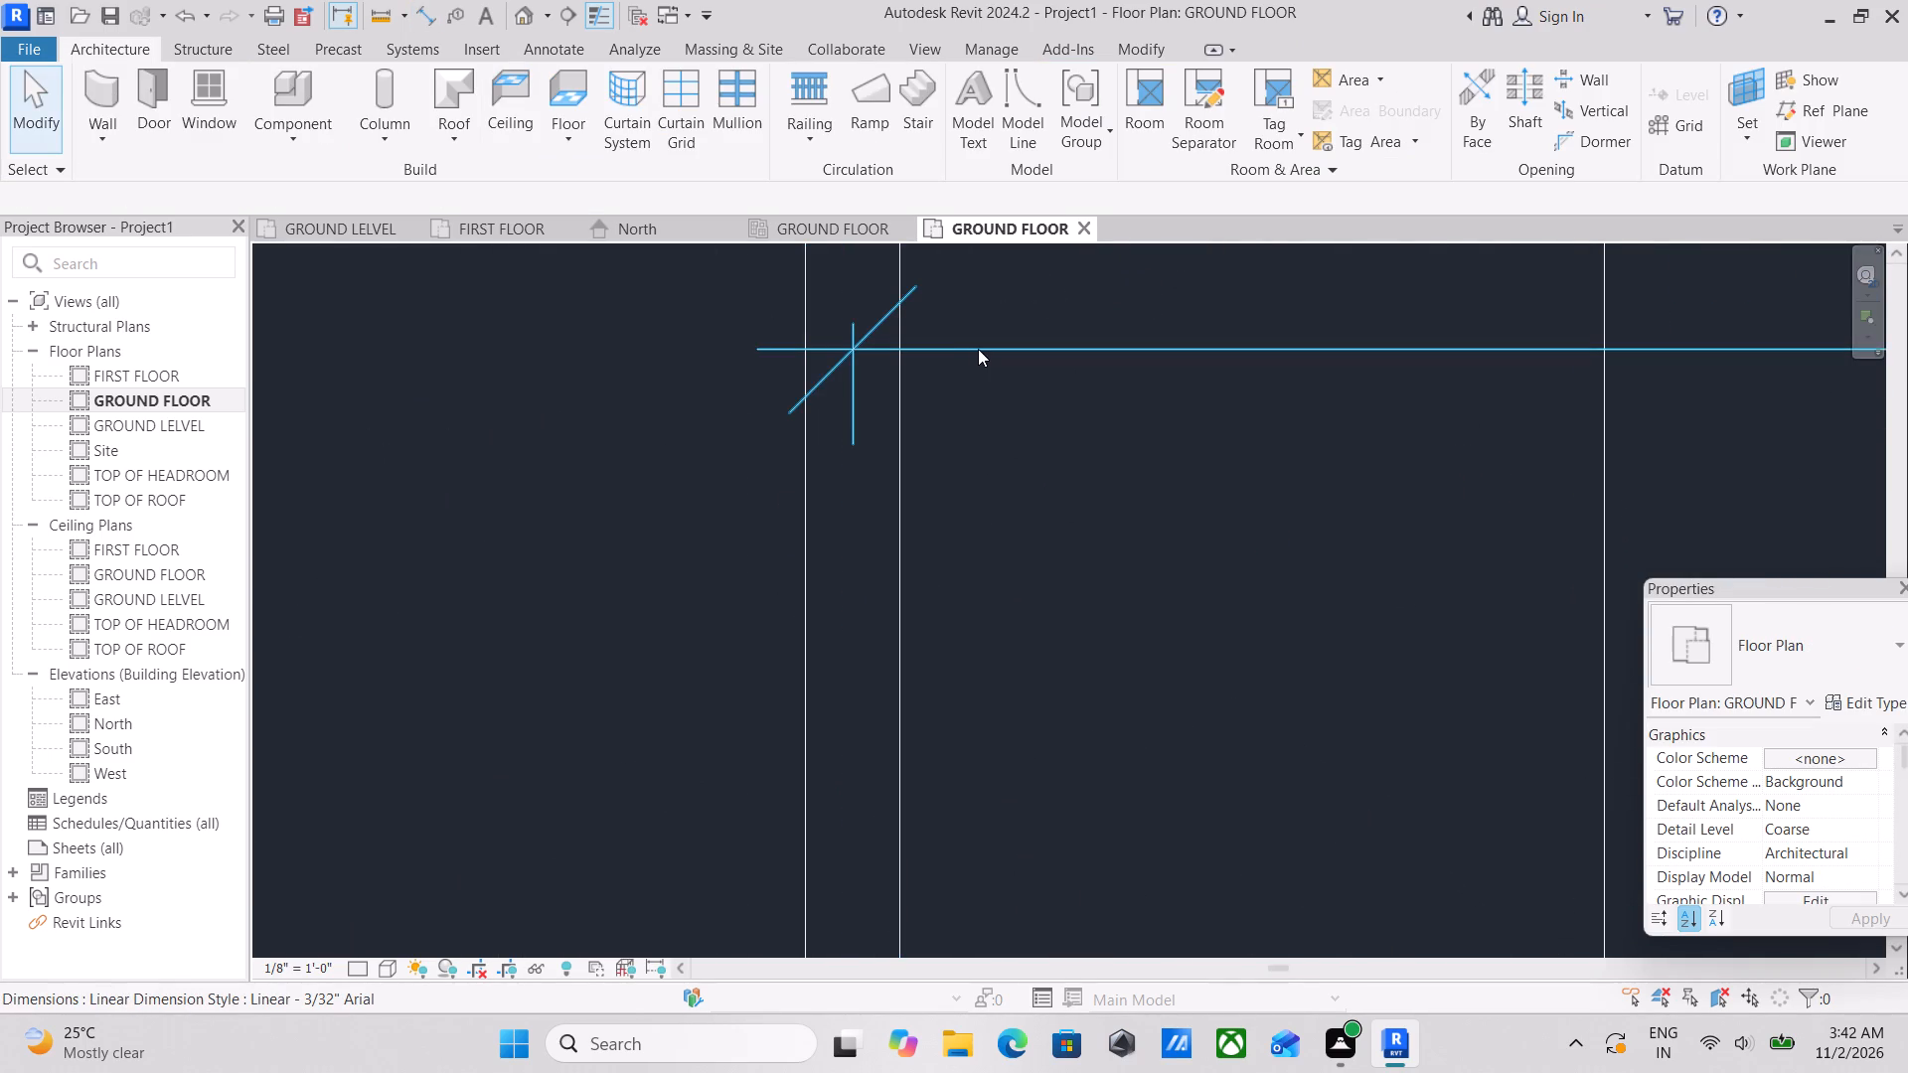
Shift the new horizontal dimension's west witness line to the inner face of the west 9" outer wall.
{"action": "left_click", "coordinate": [978, 349]}
{"action": "scroll", "coordinate": [876, 362], "scroll_direction": "up", "scroll_amount": 4}
{"action": "left_click", "coordinate": [838, 342]}
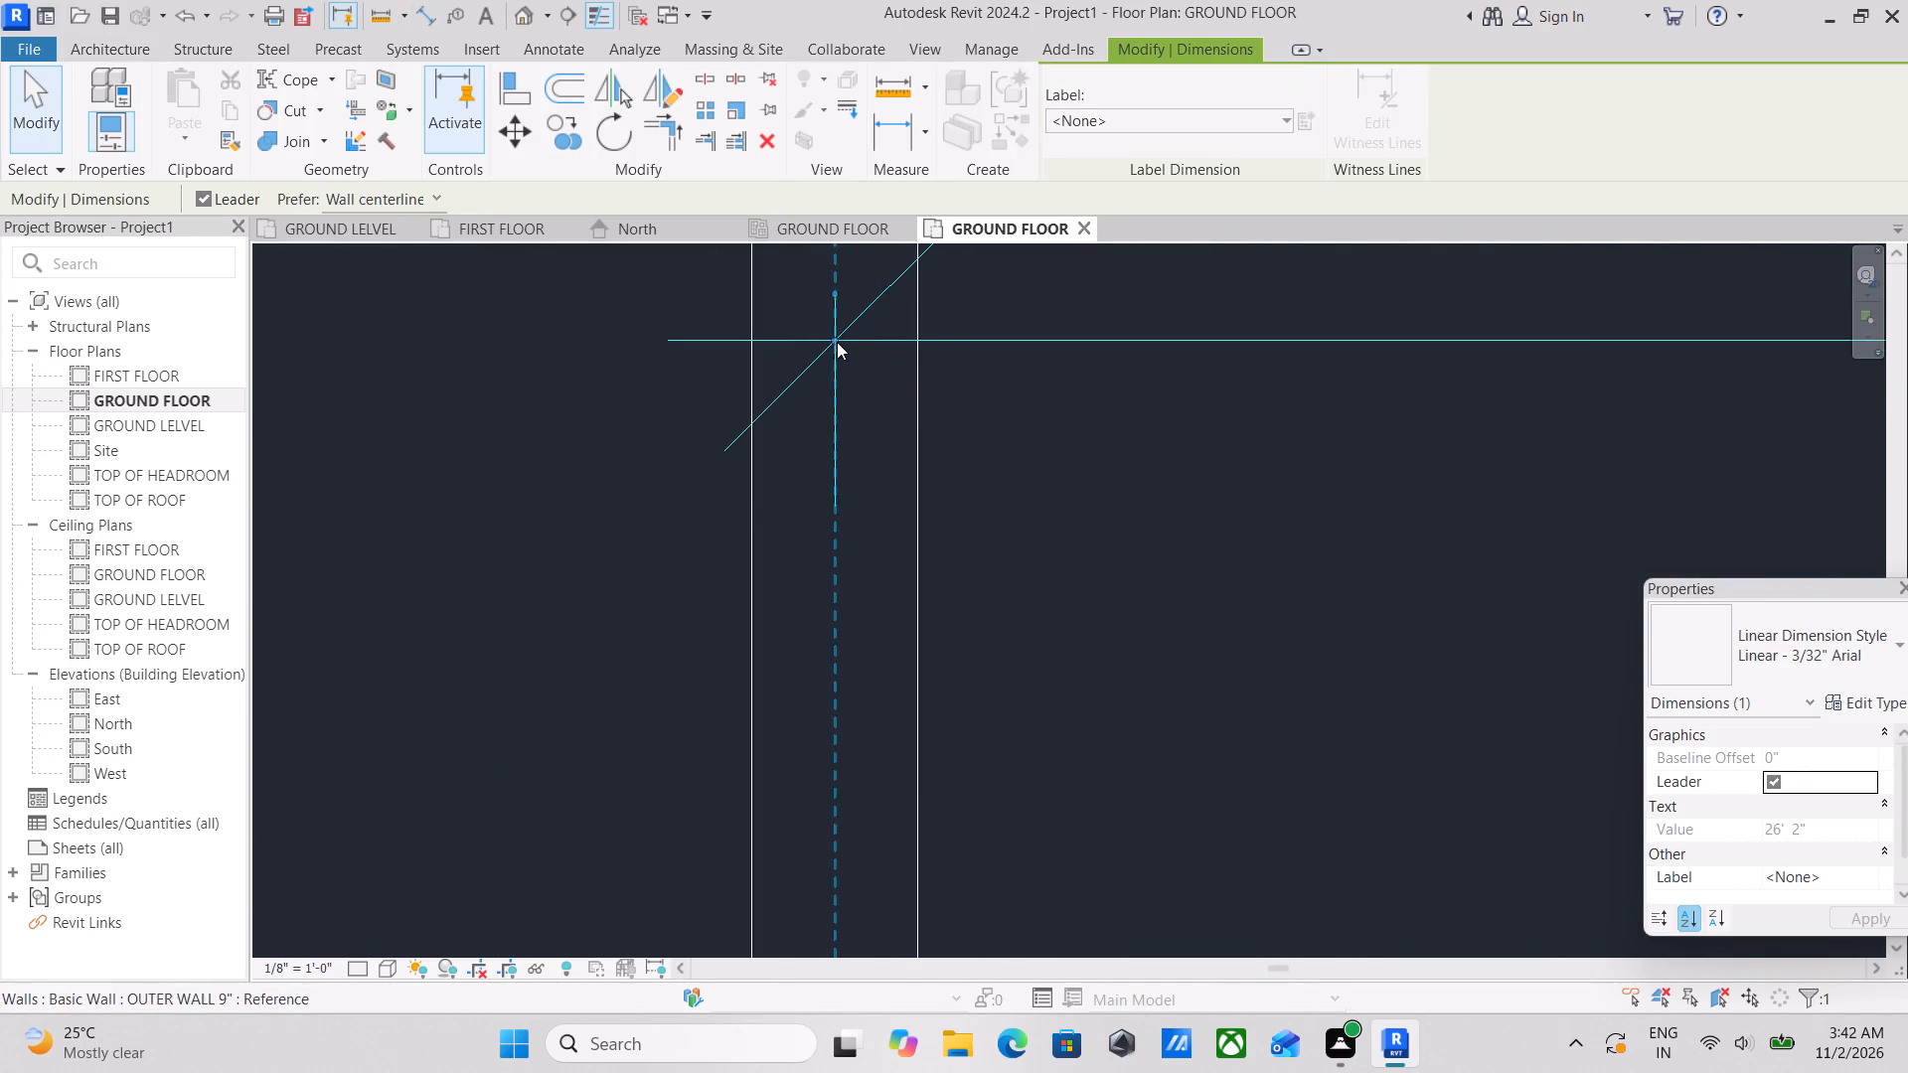
{"action": "left_click", "coordinate": [747, 341]}
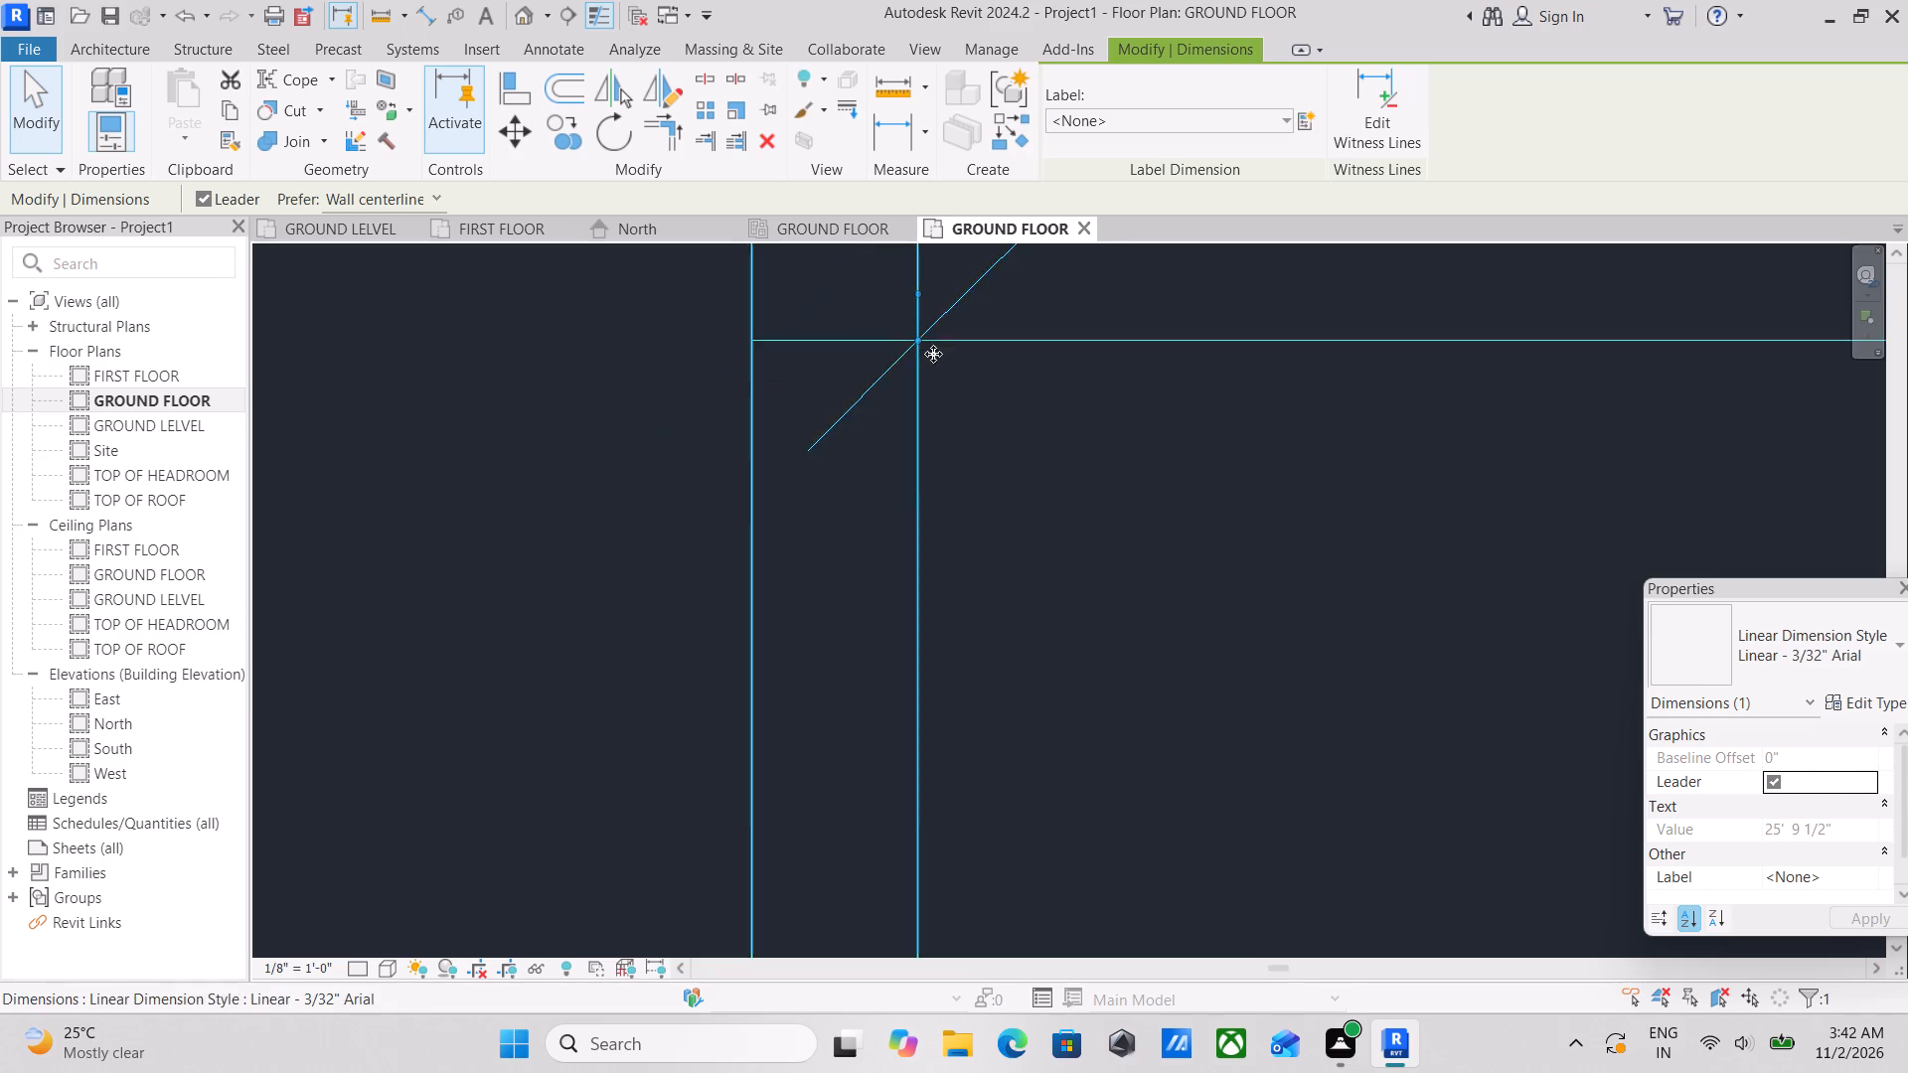
Shift the horizontal dimension's east witness line to the inner face of the east 9" outer wall.
{"action": "scroll", "coordinate": [1095, 357], "scroll_direction": "down", "scroll_amount": 11}
{"action": "middle_click_drag", "start_coordinate": [1095, 359], "coordinate": [538, 486]}
{"action": "scroll", "coordinate": [1101, 474], "scroll_direction": "down", "scroll_amount": 4}
{"action": "middle_click_drag", "start_coordinate": [1028, 472], "coordinate": [715, 465]}
{"action": "scroll", "coordinate": [715, 465], "scroll_direction": "up", "scroll_amount": 1}
{"action": "scroll", "coordinate": [1045, 476], "scroll_direction": "up", "scroll_amount": 1}
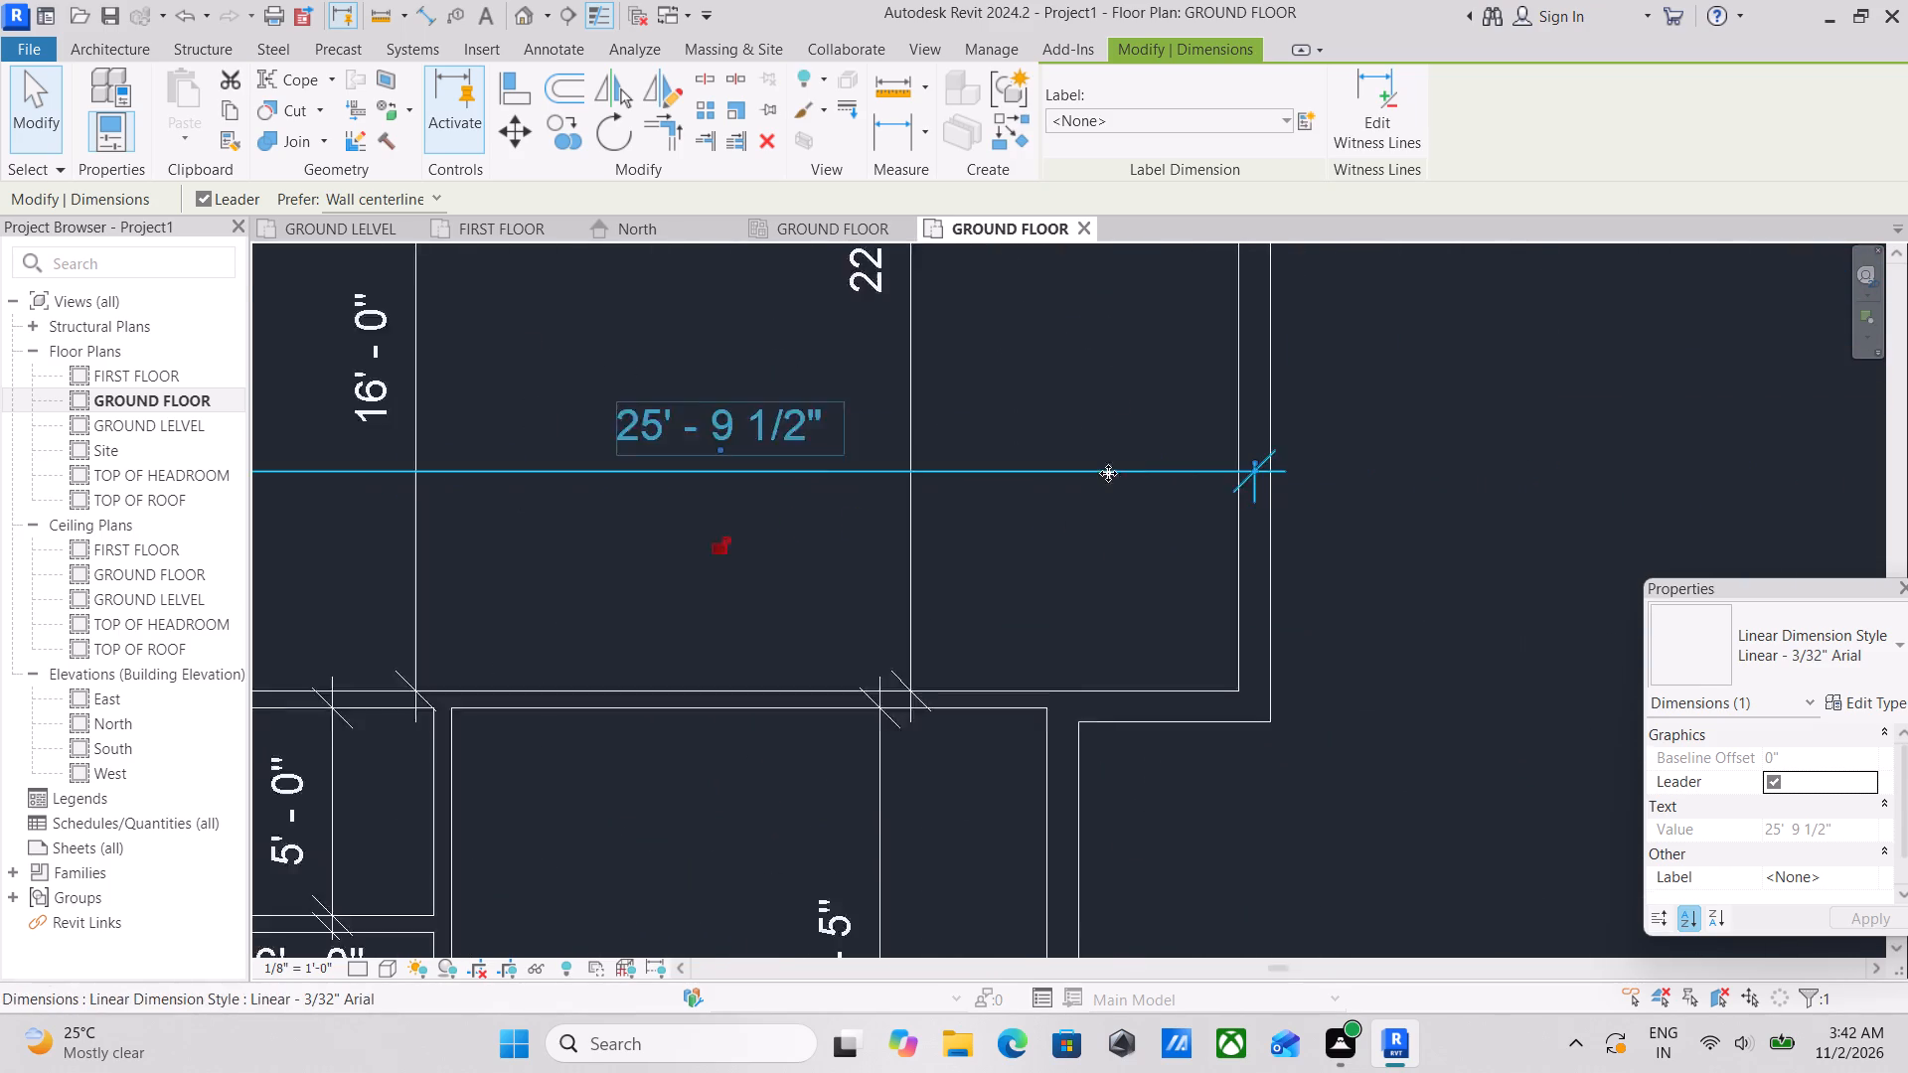
{"action": "scroll", "coordinate": [1108, 473], "scroll_direction": "up", "scroll_amount": 2}
{"action": "scroll", "coordinate": [1346, 517], "scroll_direction": "up", "scroll_amount": 4}
{"action": "scroll", "coordinate": [1248, 462], "scroll_direction": "up", "scroll_amount": 4}
{"action": "left_click", "coordinate": [1207, 421]}
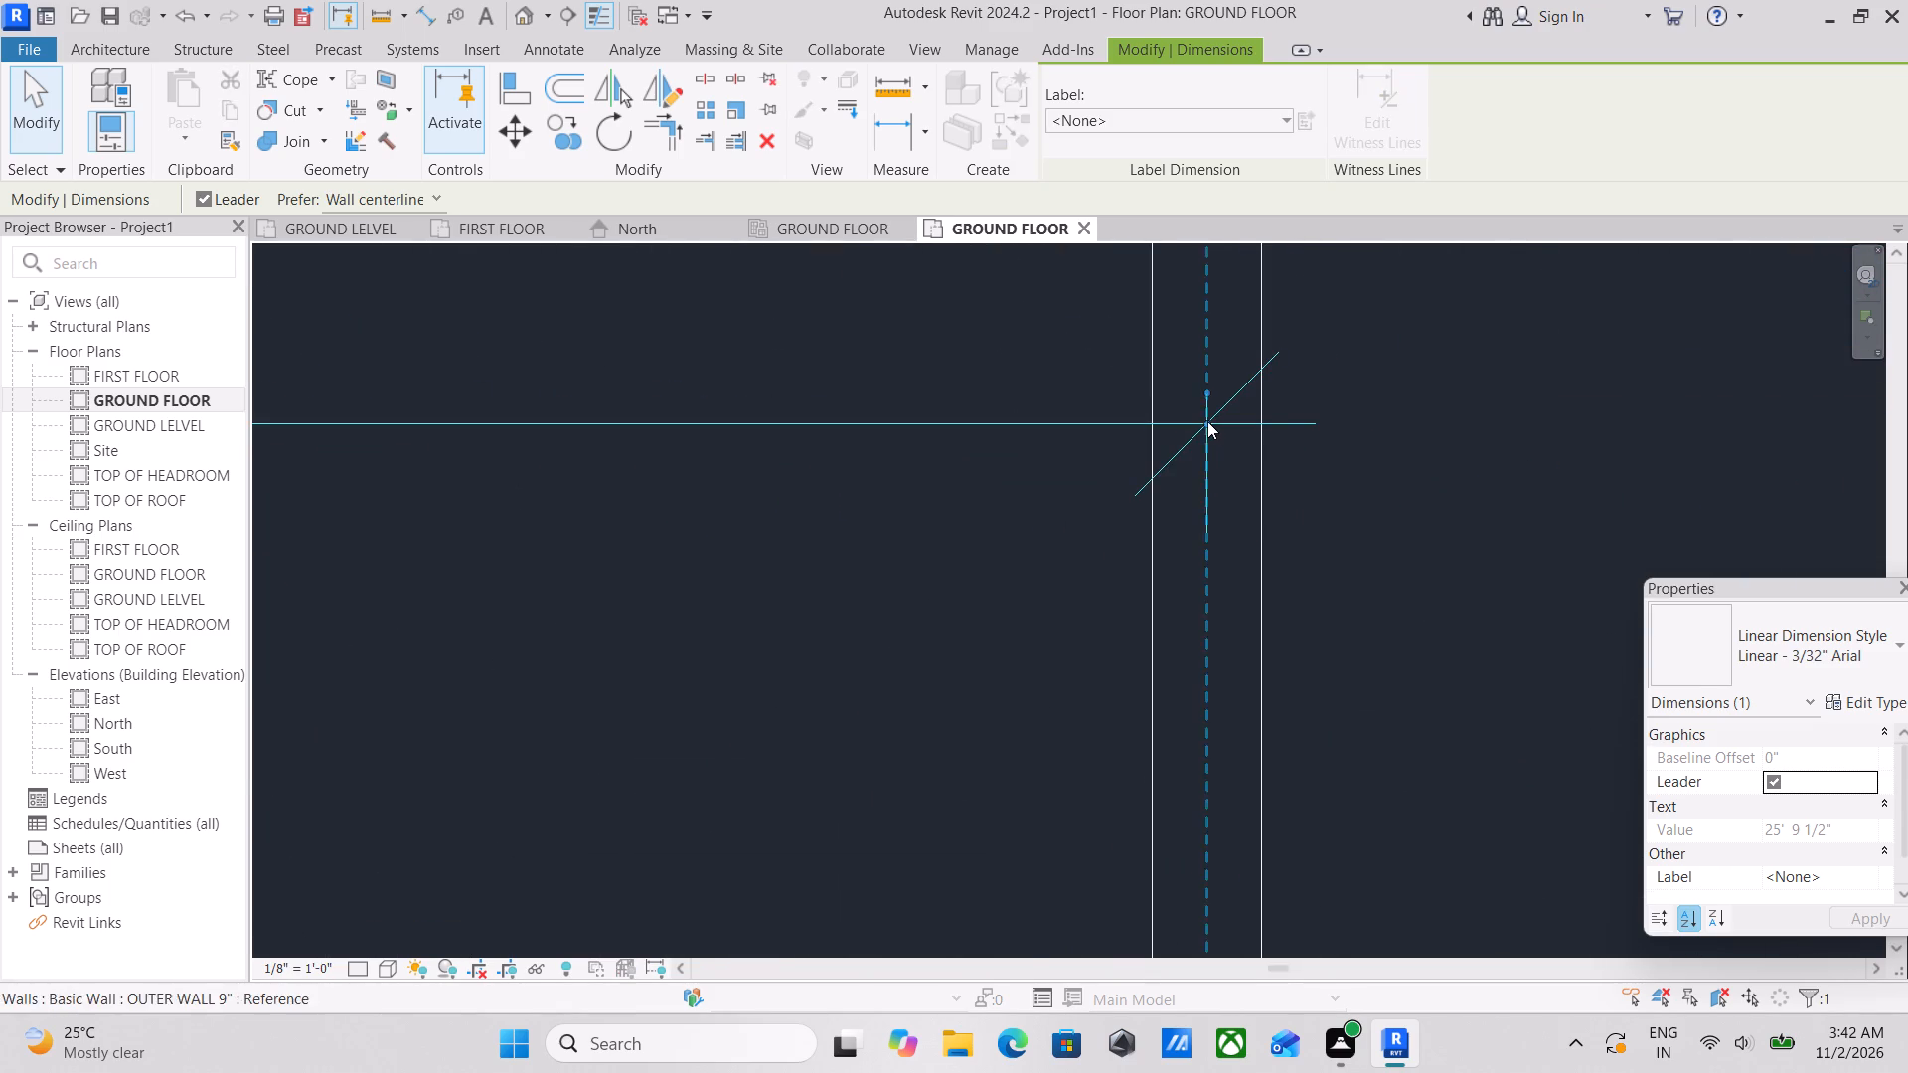
{"action": "left_click", "coordinate": [1265, 420]}
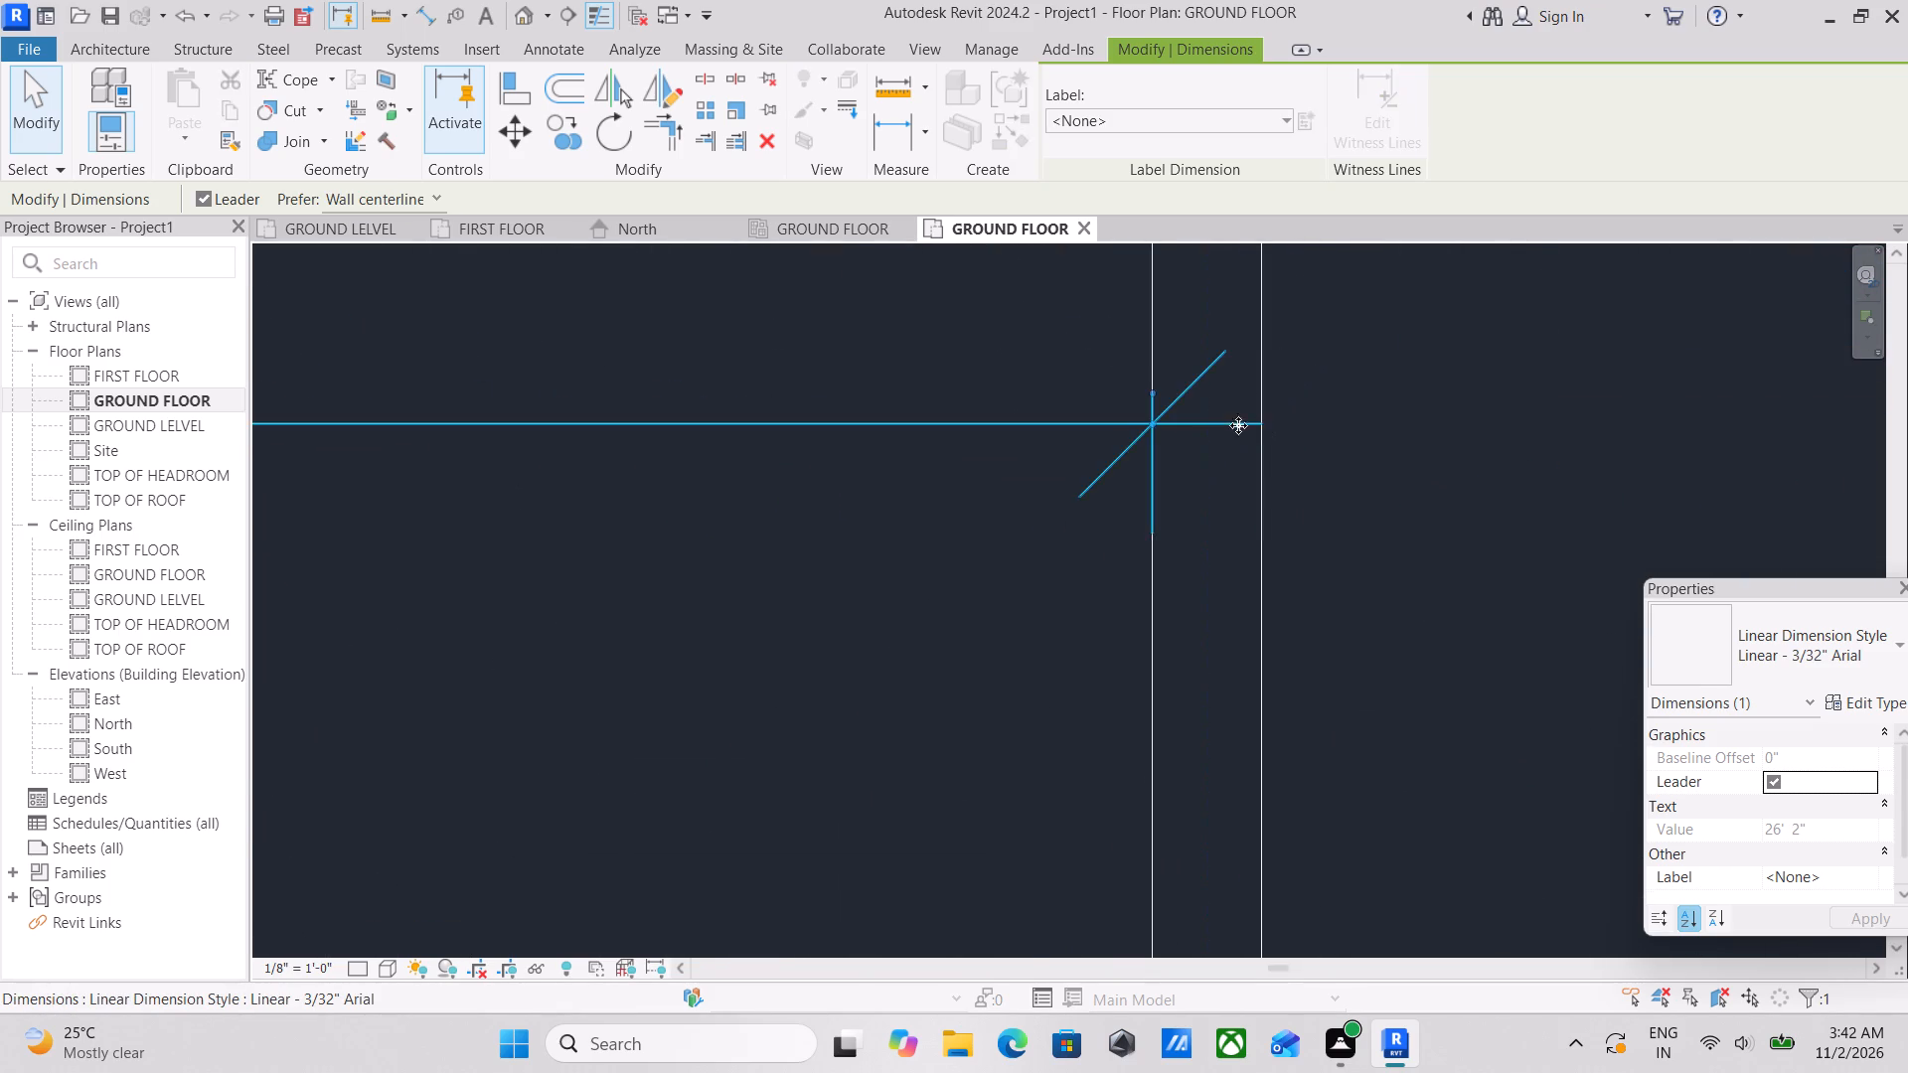
Examine the large central room's overall width and length dimensions on the ground floor plan.
{"action": "scroll", "coordinate": [1223, 429], "scroll_direction": "down", "scroll_amount": 10}
{"action": "middle_click_drag", "start_coordinate": [1035, 467], "coordinate": [1254, 455]}
{"action": "scroll", "coordinate": [1143, 462], "scroll_direction": "down", "scroll_amount": 4}
{"action": "middle_click_drag", "start_coordinate": [1143, 462], "coordinate": [1239, 505]}
{"action": "scroll", "coordinate": [1248, 536], "scroll_direction": "down", "scroll_amount": 5}
{"action": "middle_click_drag", "start_coordinate": [1248, 536], "coordinate": [1188, 594]}
{"action": "scroll", "coordinate": [1187, 594], "scroll_direction": "up", "scroll_amount": 1}
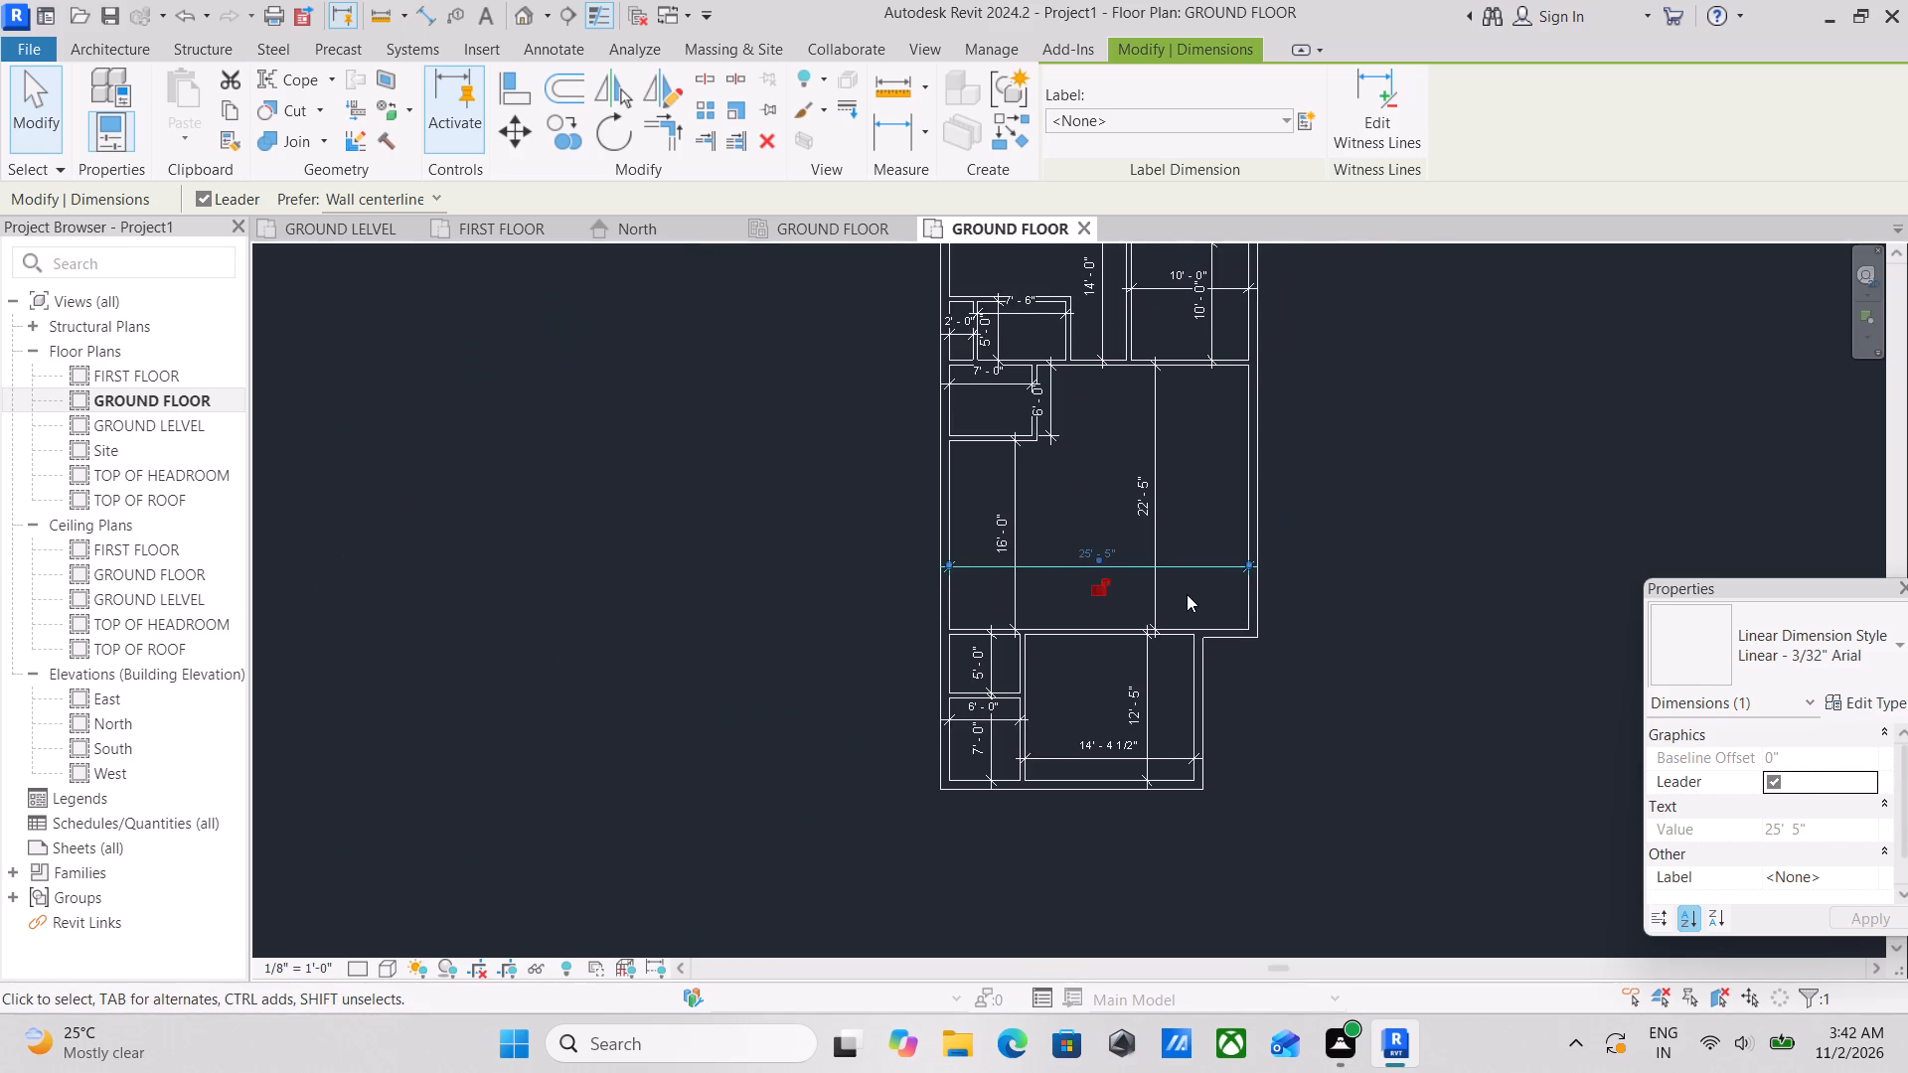
{"action": "scroll", "coordinate": [1067, 543], "scroll_direction": "up", "scroll_amount": 3}
{"action": "scroll", "coordinate": [1225, 613], "scroll_direction": "up", "scroll_amount": 2}
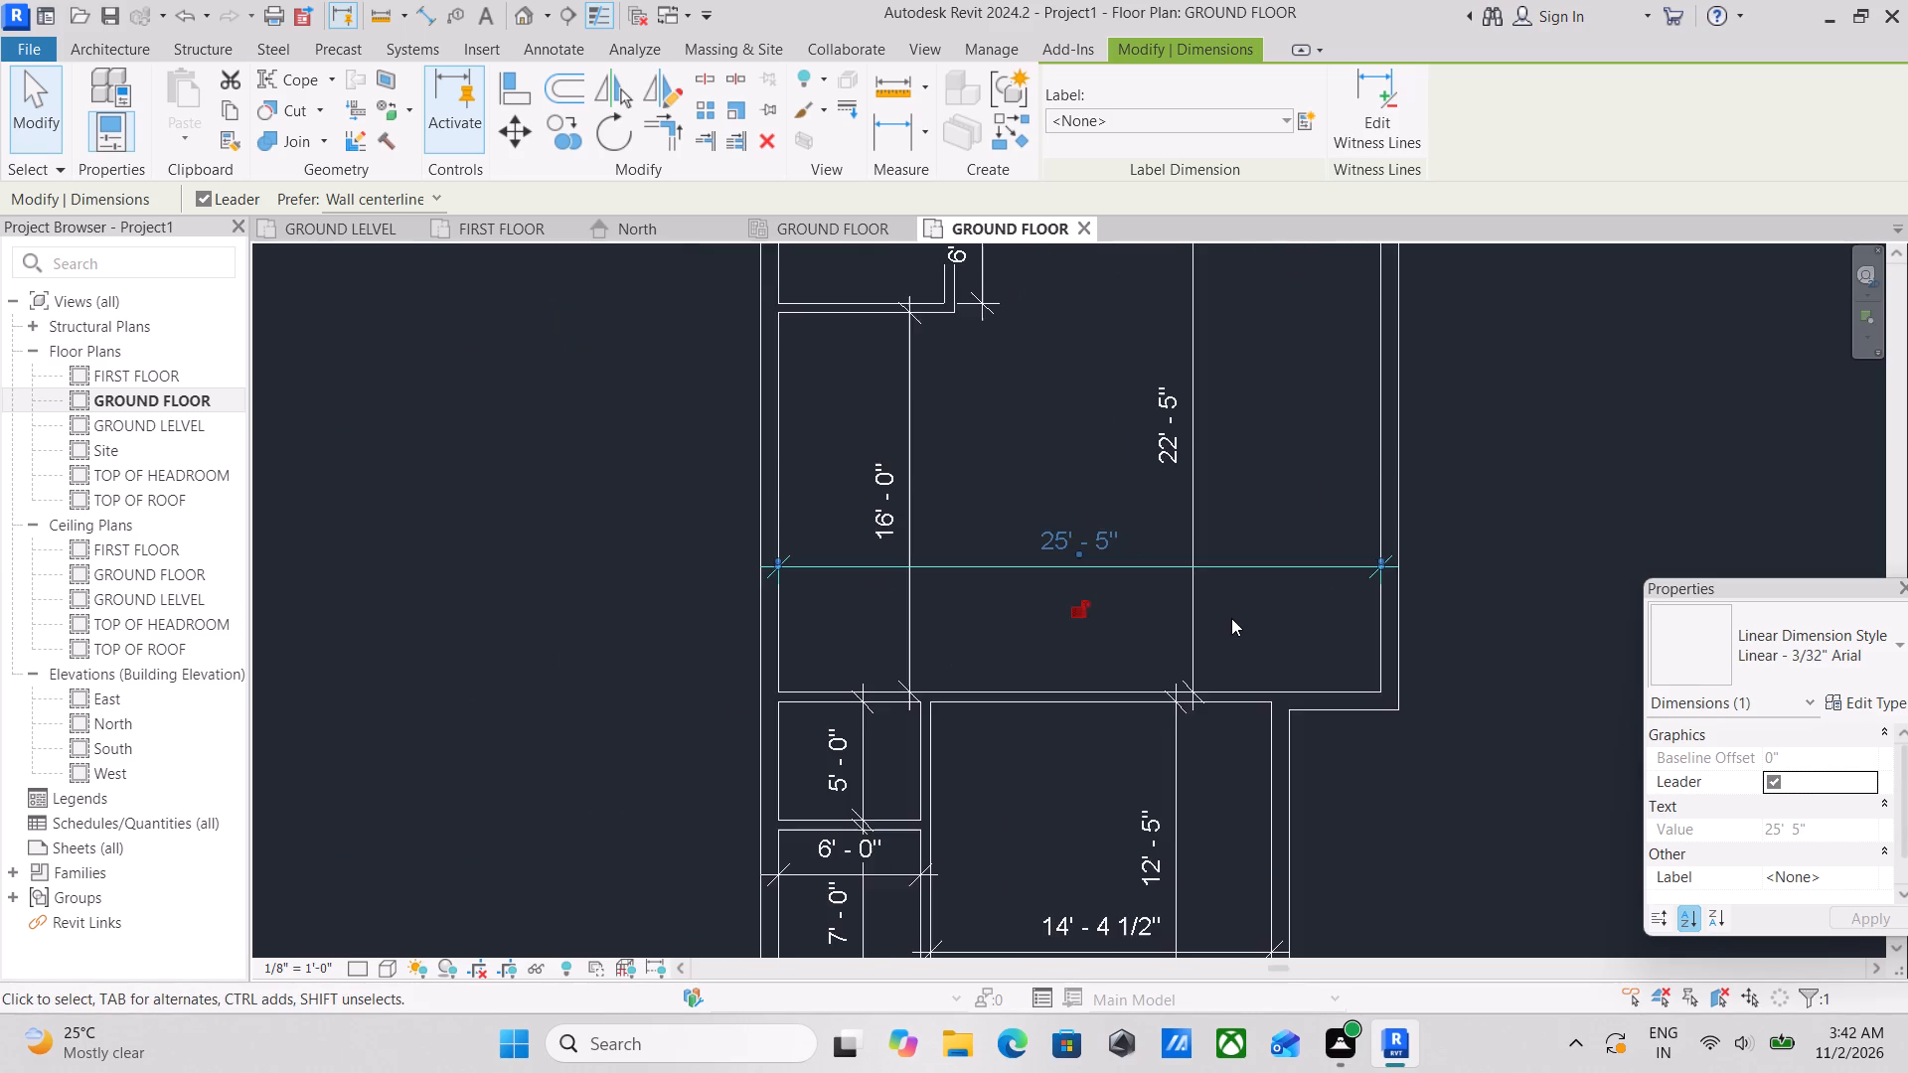
{"action": "scroll", "coordinate": [1231, 618], "scroll_direction": "up", "scroll_amount": 1}
{"action": "scroll", "coordinate": [1214, 541], "scroll_direction": "down", "scroll_amount": 4}
{"action": "middle_click_drag", "start_coordinate": [1238, 474], "coordinate": [1245, 566]}
{"action": "scroll", "coordinate": [1247, 568], "scroll_direction": "down", "scroll_amount": 1}
{"action": "scroll", "coordinate": [1263, 560], "scroll_direction": "up", "scroll_amount": 2}
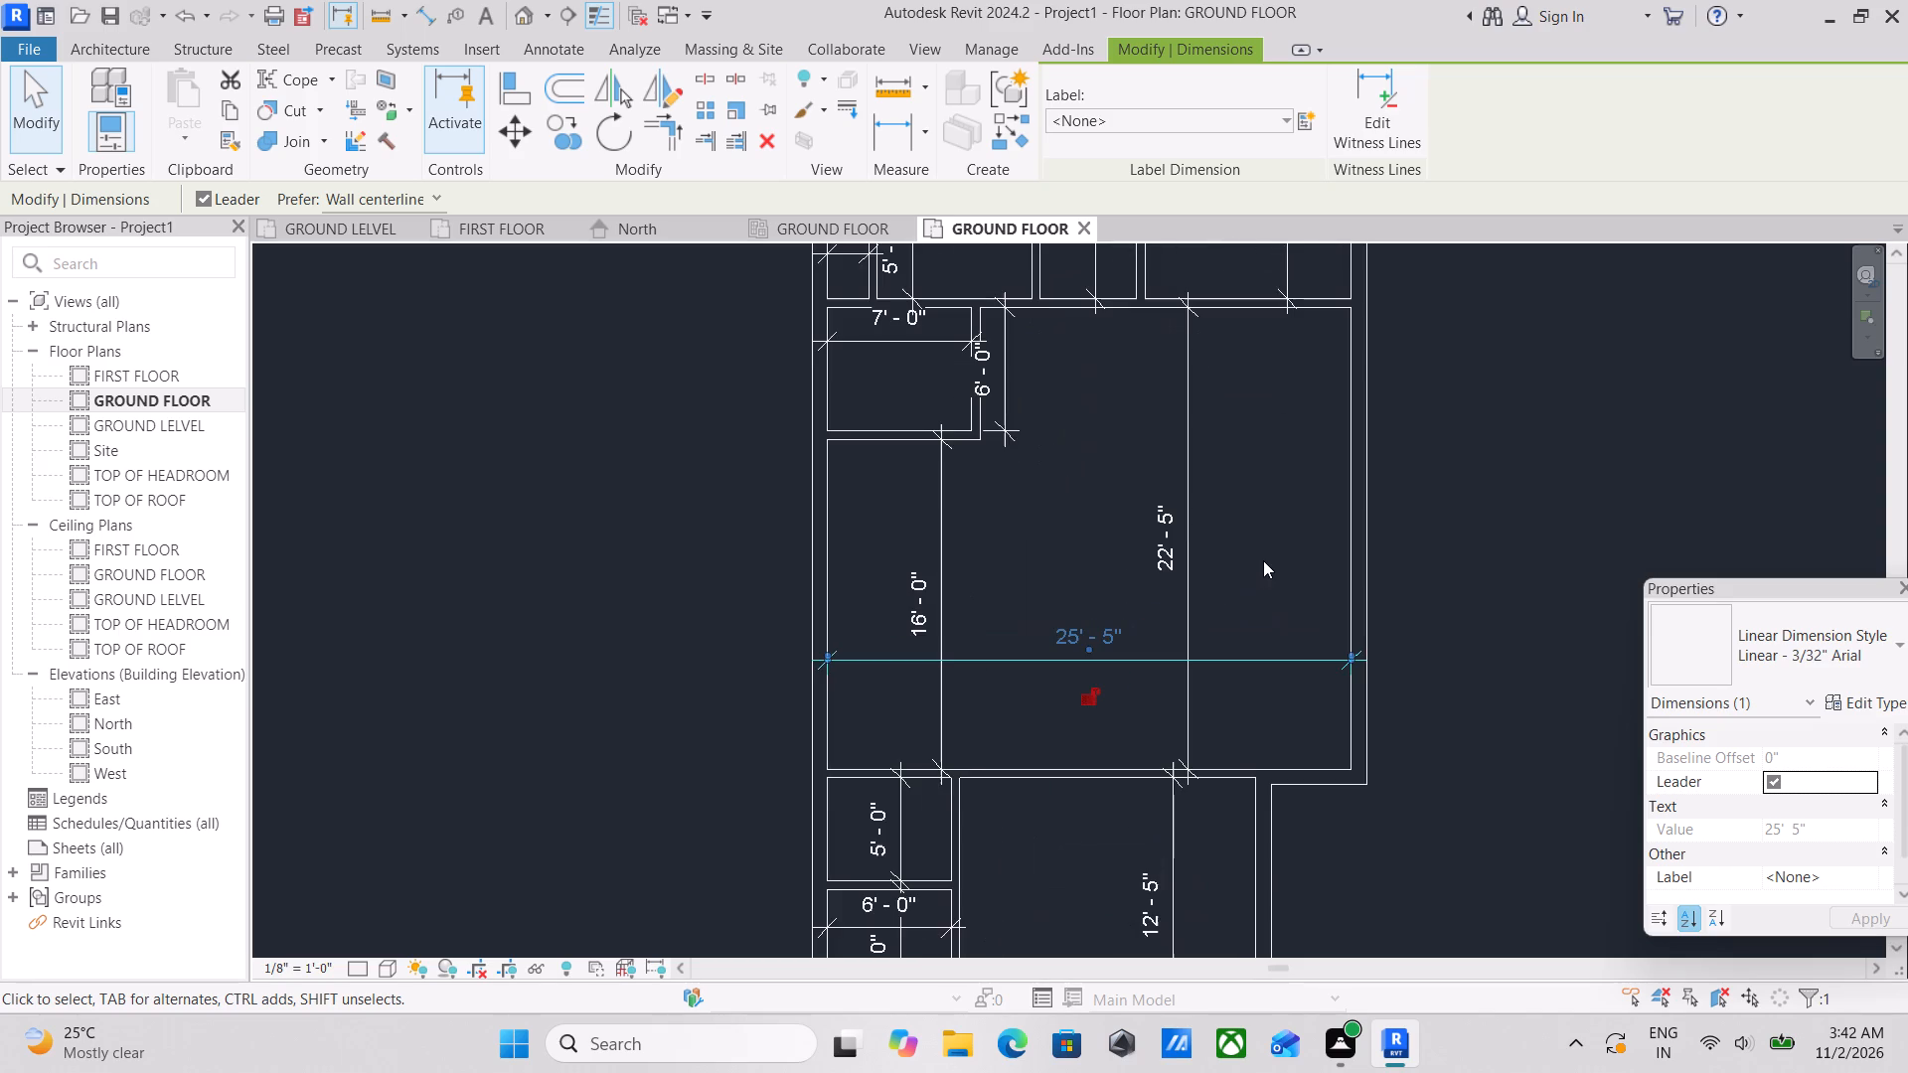
{"action": "scroll", "coordinate": [1263, 560], "scroll_direction": "up", "scroll_amount": 3}
{"action": "key", "text": "Escape"}
{"action": "scroll", "coordinate": [1258, 517], "scroll_direction": "down", "scroll_amount": 7}
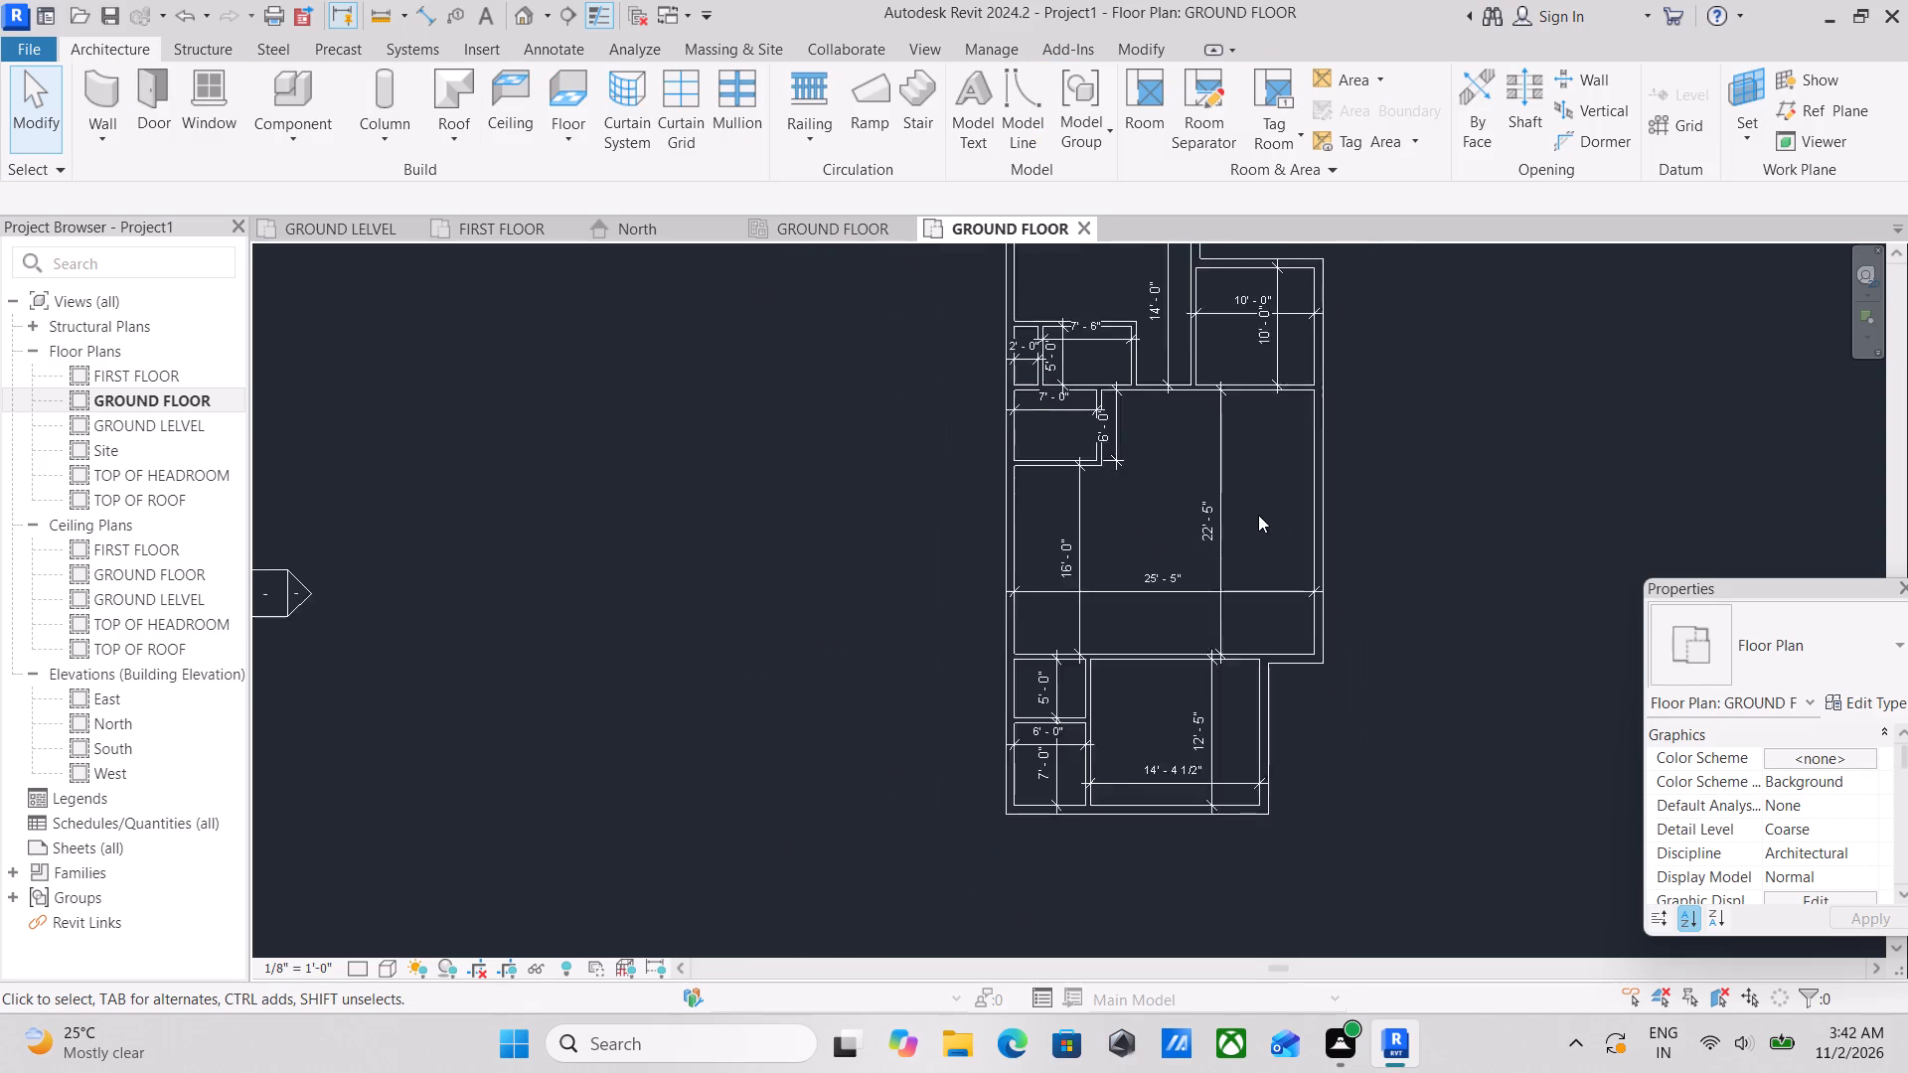
Examine the dimensions of the northern rooms and the small rooms beside them against the central room.
{"action": "middle_click_drag", "start_coordinate": [1258, 515], "coordinate": [1151, 771]}
{"action": "scroll", "coordinate": [1090, 541], "scroll_direction": "up", "scroll_amount": 3}
{"action": "scroll", "coordinate": [1113, 541], "scroll_direction": "down", "scroll_amount": 1}
{"action": "middle_click_drag", "start_coordinate": [1113, 541], "coordinate": [1039, 397]}
{"action": "scroll", "coordinate": [1043, 581], "scroll_direction": "up", "scroll_amount": 3}
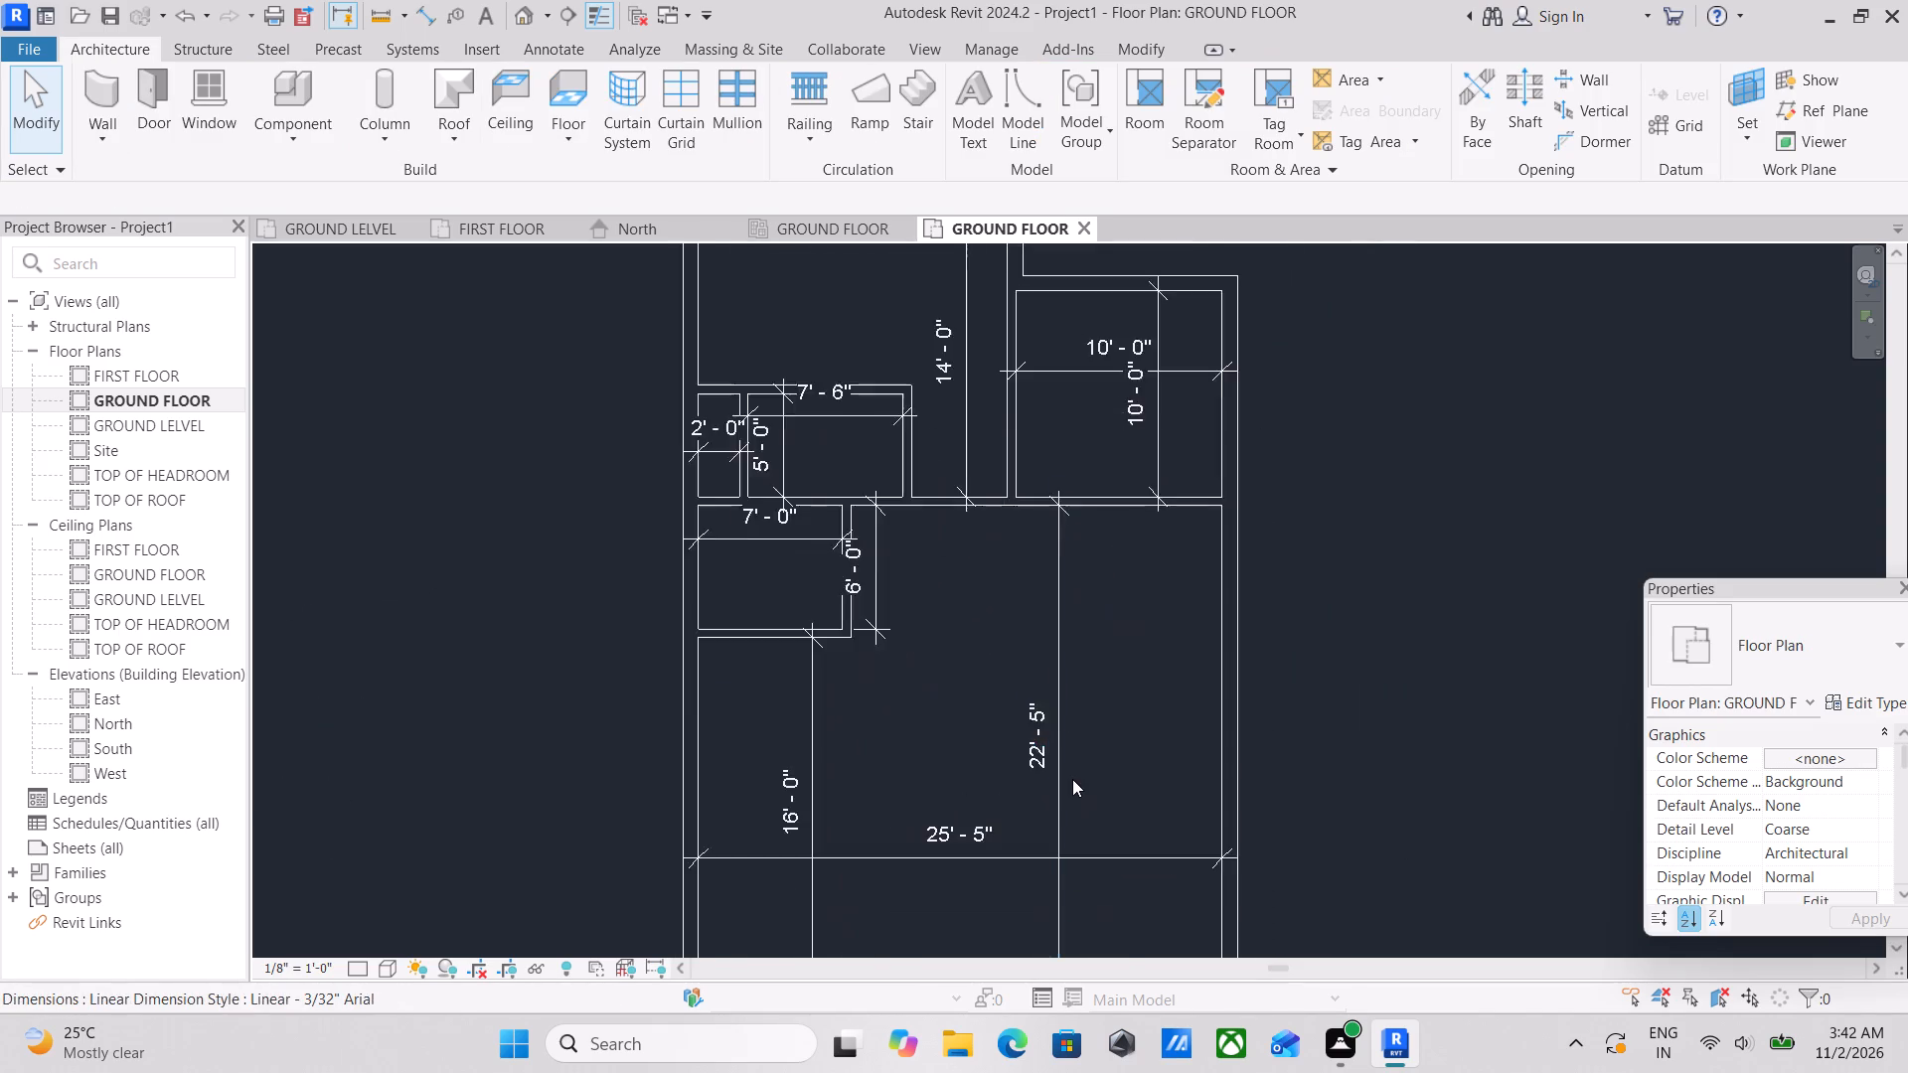
{"action": "scroll", "coordinate": [1072, 778], "scroll_direction": "down", "scroll_amount": 2}
{"action": "middle_click_drag", "start_coordinate": [1070, 755], "coordinate": [1168, 550]}
{"action": "scroll", "coordinate": [1194, 684], "scroll_direction": "up", "scroll_amount": 4}
{"action": "scroll", "coordinate": [1220, 655], "scroll_direction": "down", "scroll_amount": 4}
{"action": "middle_click_drag", "start_coordinate": [1220, 699], "coordinate": [1227, 853]}
{"action": "scroll", "coordinate": [1205, 829], "scroll_direction": "up", "scroll_amount": 3}
{"action": "scroll", "coordinate": [1014, 501], "scroll_direction": "down", "scroll_amount": 4}
{"action": "middle_click_drag", "start_coordinate": [1015, 507], "coordinate": [1014, 689]}
{"action": "scroll", "coordinate": [1014, 689], "scroll_direction": "up", "scroll_amount": 2}
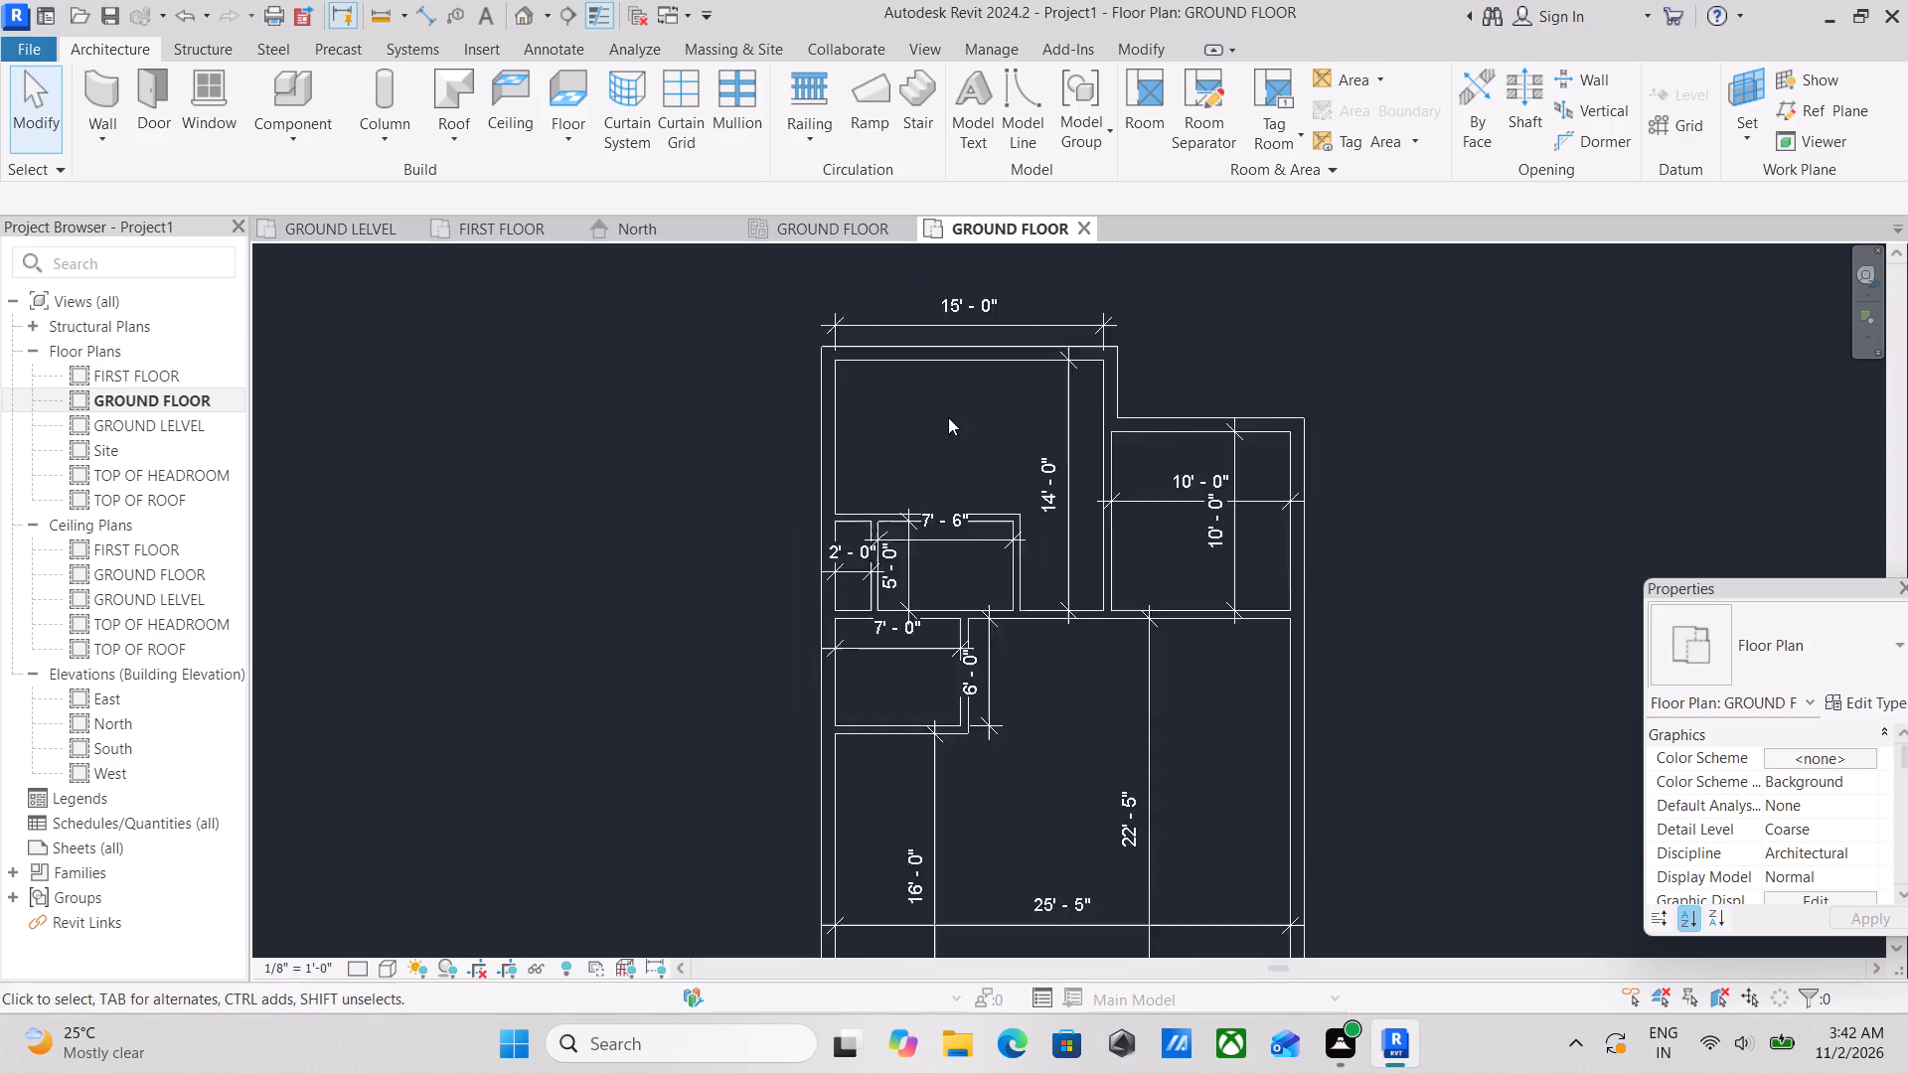
{"action": "scroll", "coordinate": [948, 417], "scroll_direction": "up", "scroll_amount": 2}
{"action": "scroll", "coordinate": [1023, 412], "scroll_direction": "down", "scroll_amount": 1}
{"action": "middle_click_drag", "start_coordinate": [1023, 412], "coordinate": [1001, 457]}
{"action": "scroll", "coordinate": [995, 473], "scroll_direction": "up", "scroll_amount": 3}
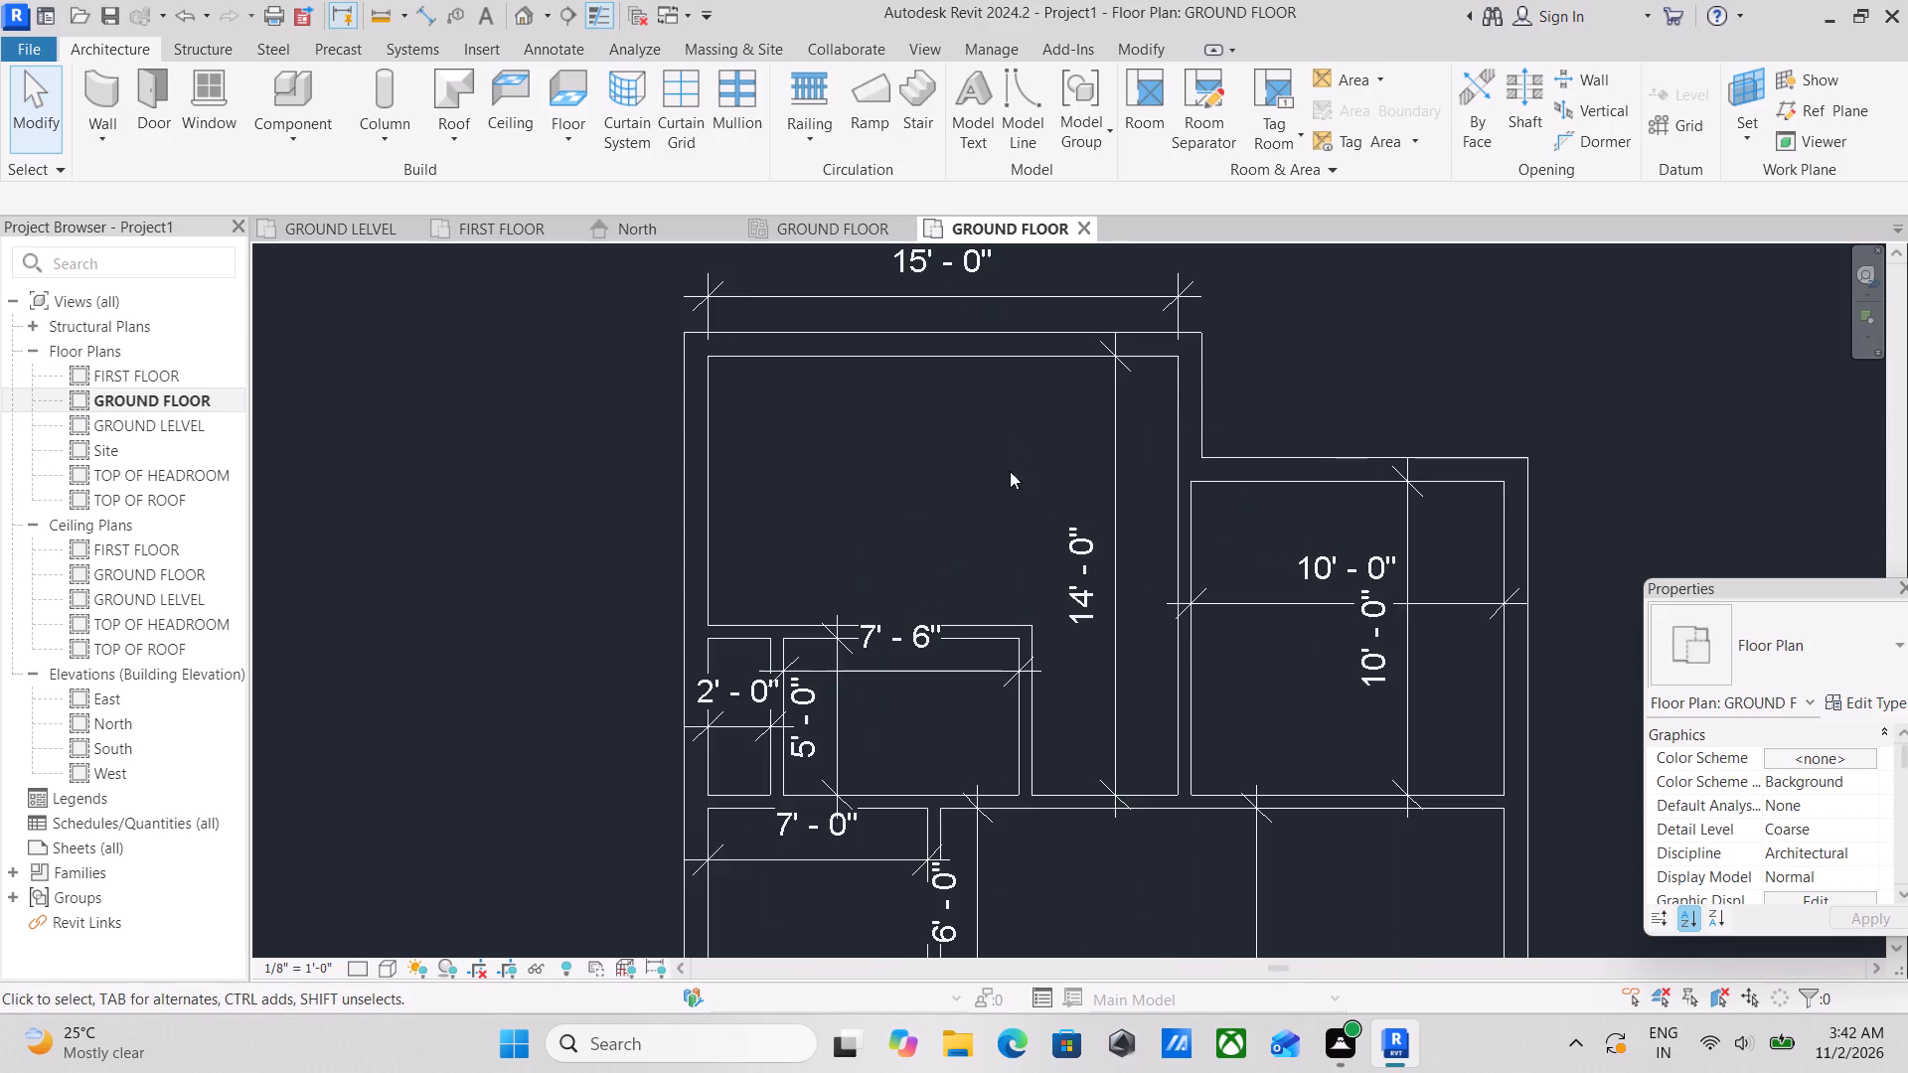
{"action": "scroll", "coordinate": [1099, 474], "scroll_direction": "down", "scroll_amount": 1}
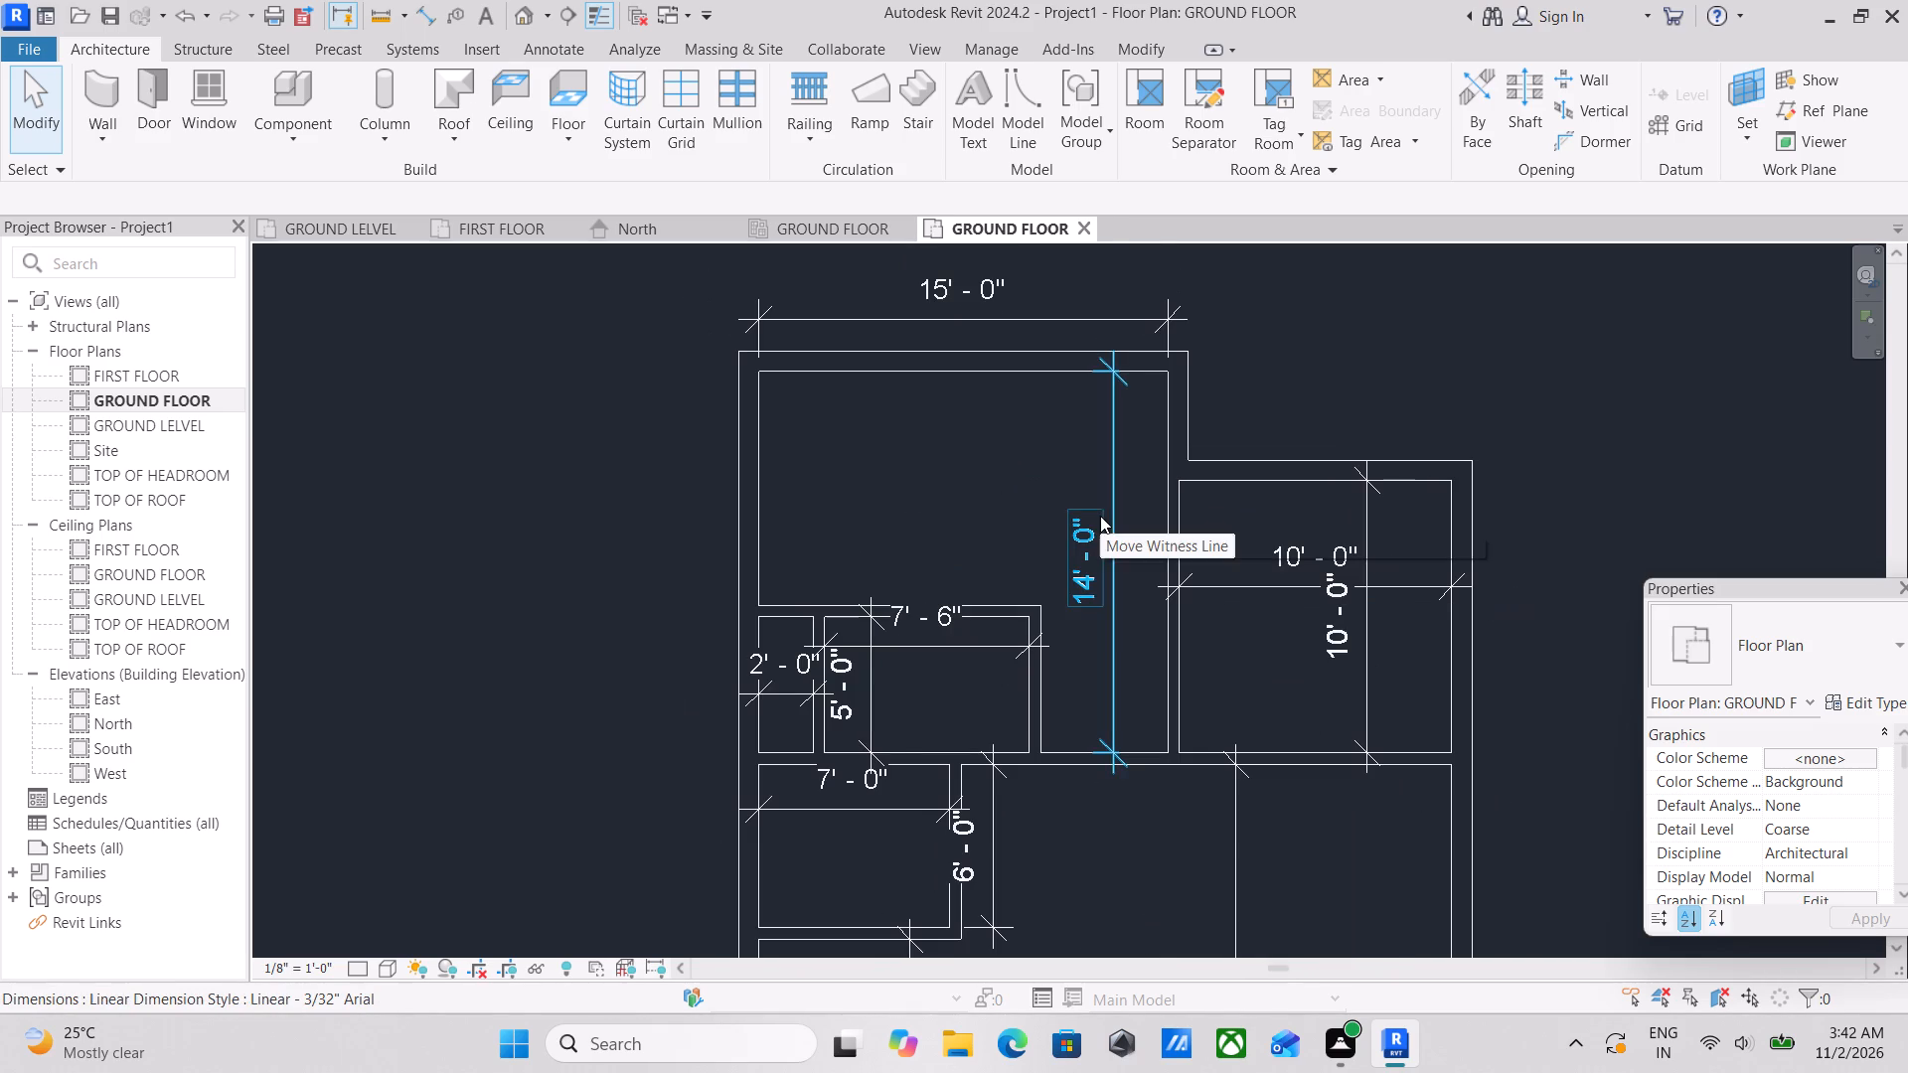
{"action": "scroll", "coordinate": [1100, 520], "scroll_direction": "down", "scroll_amount": 1}
{"action": "scroll", "coordinate": [840, 442], "scroll_direction": "up", "scroll_amount": 3}
{"action": "middle_click_drag", "start_coordinate": [885, 432], "coordinate": [884, 501]}
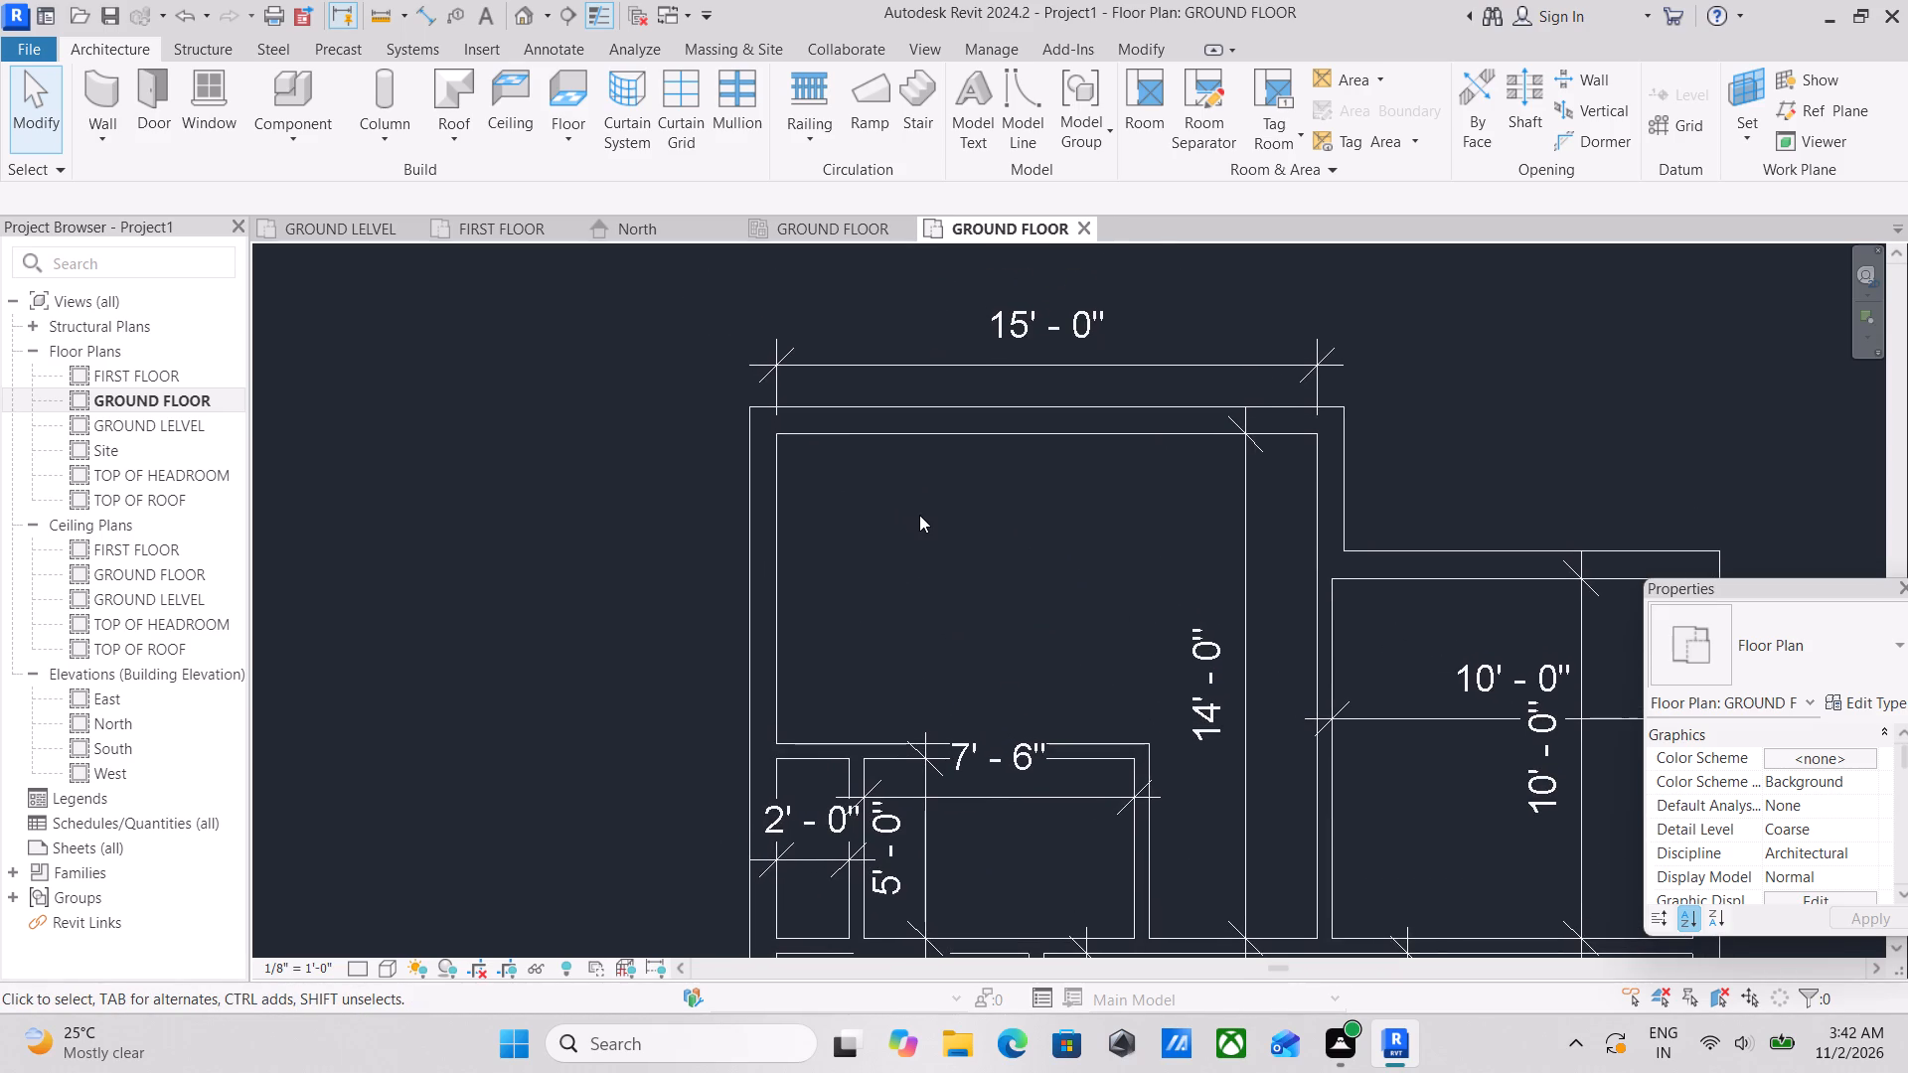
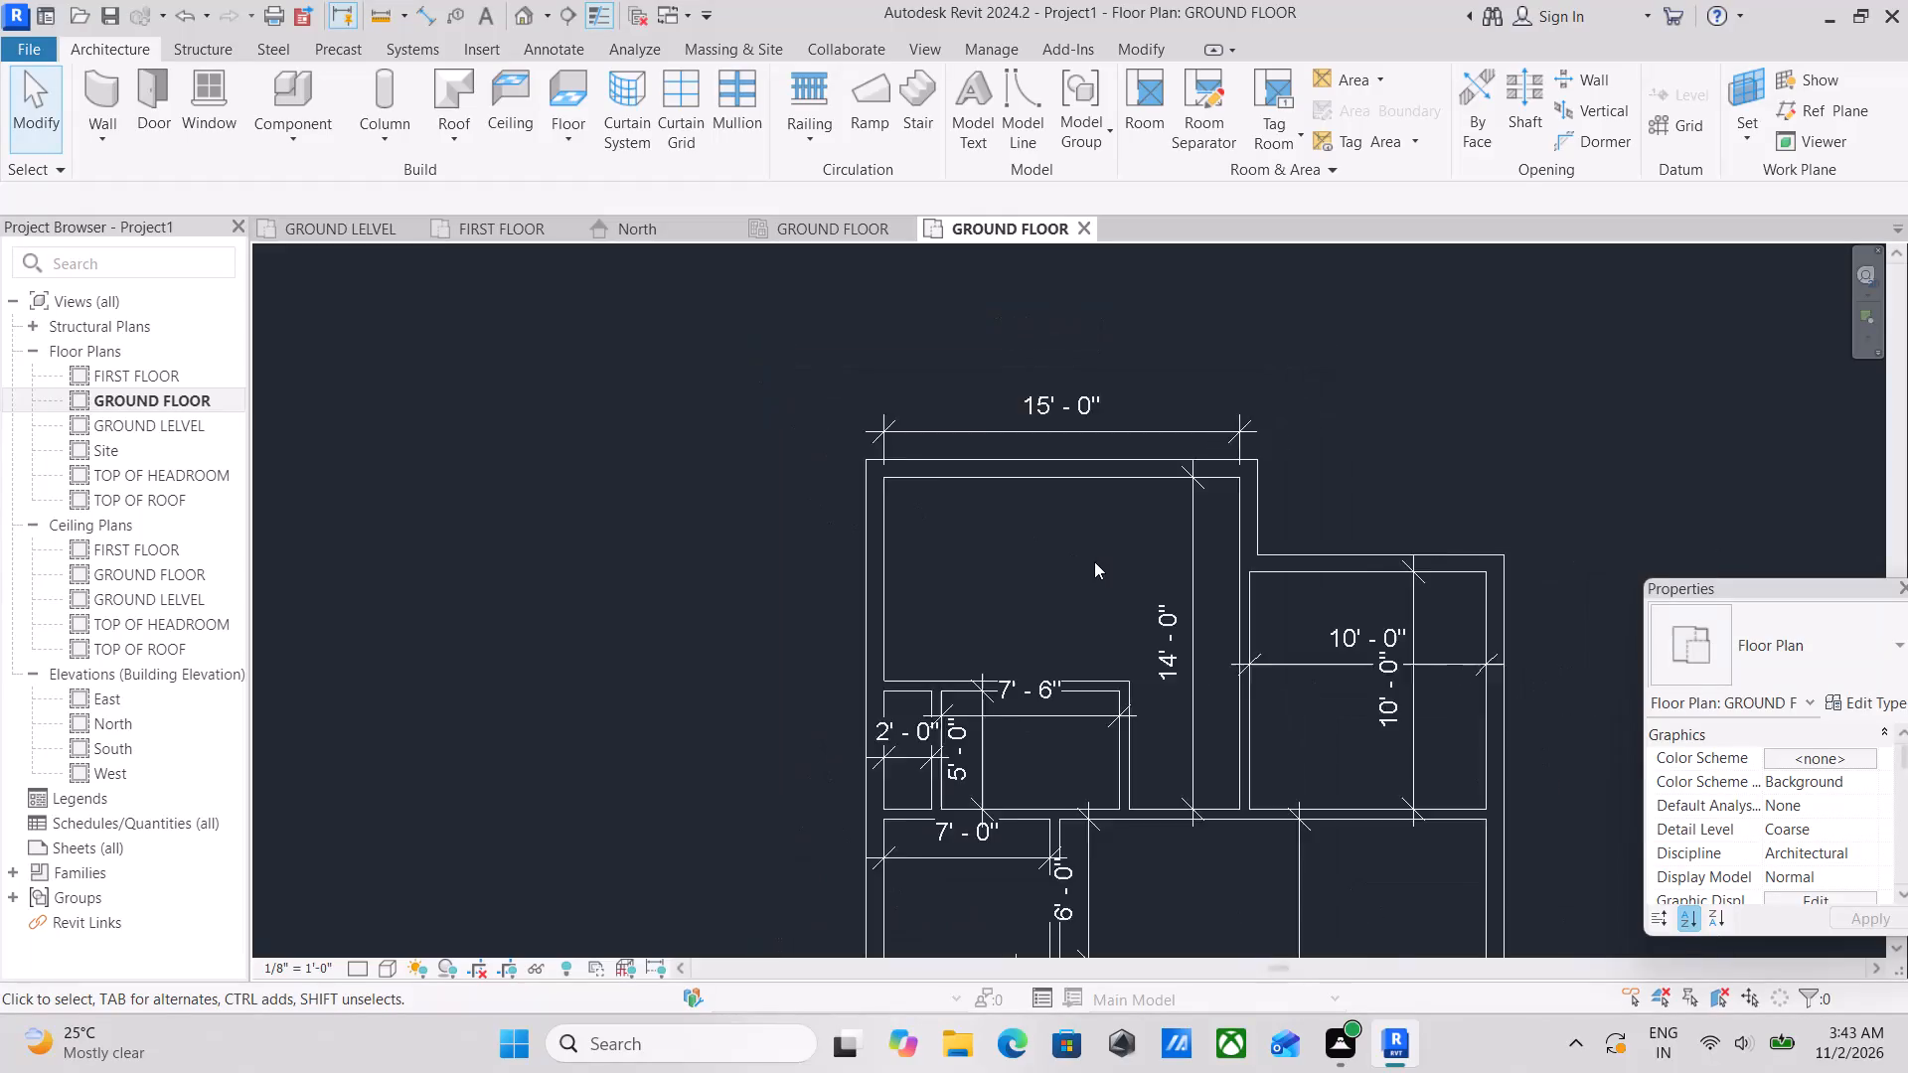
Examine the central room and southern rooms' dimensions on the GROUND FLOOR plan.
{"action": "scroll", "coordinate": [1195, 565], "scroll_direction": "down", "scroll_amount": 3}
{"action": "key", "text": "Escape"}
{"action": "scroll", "coordinate": [1292, 568], "scroll_direction": "down", "scroll_amount": 4}
{"action": "key", "text": "Escape"}
{"action": "scroll", "coordinate": [1174, 673], "scroll_direction": "up", "scroll_amount": 3}
{"action": "middle_click_drag", "start_coordinate": [1200, 665], "coordinate": [1207, 500]}
{"action": "scroll", "coordinate": [1208, 500], "scroll_direction": "up", "scroll_amount": 1}
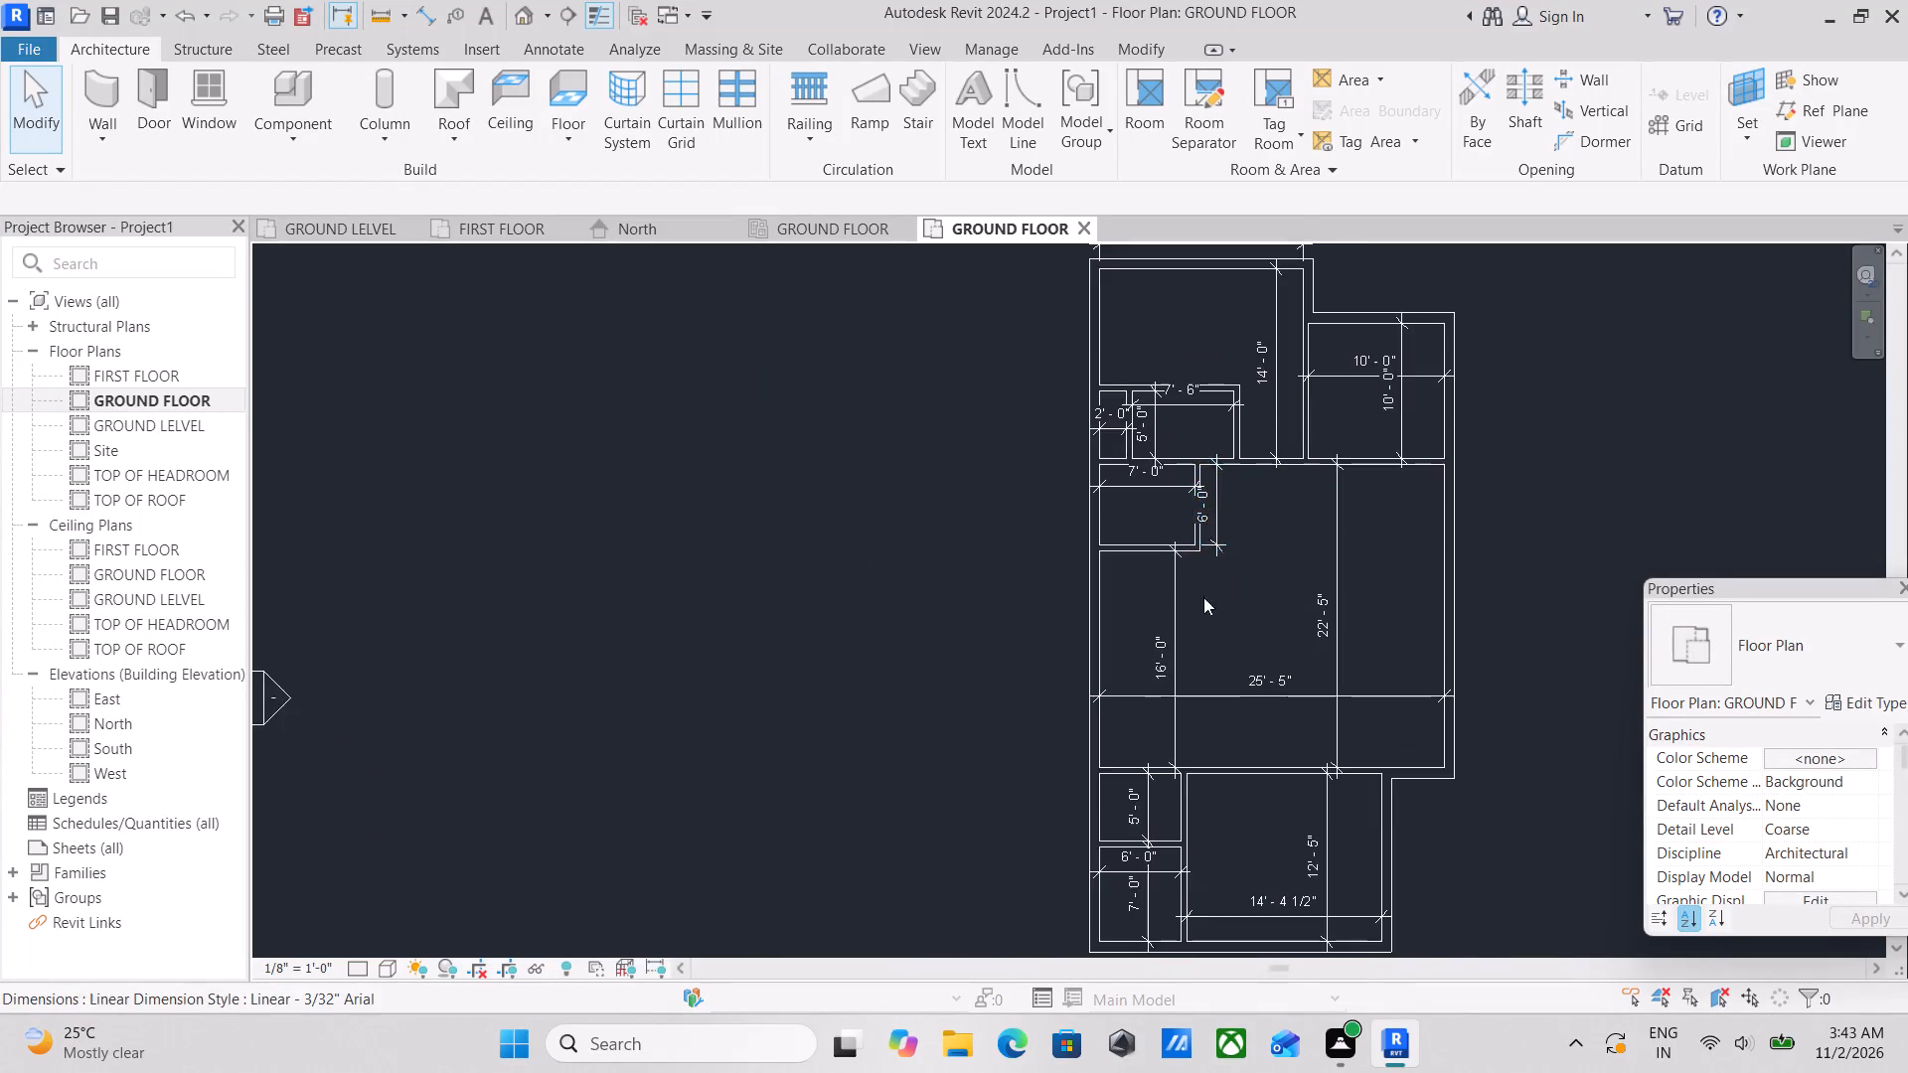
{"action": "scroll", "coordinate": [1179, 649], "scroll_direction": "up", "scroll_amount": 4}
{"action": "scroll", "coordinate": [1296, 690], "scroll_direction": "down", "scroll_amount": 5}
{"action": "middle_click_drag", "start_coordinate": [1315, 647], "coordinate": [1192, 522]}
{"action": "scroll", "coordinate": [1100, 693], "scroll_direction": "up", "scroll_amount": 4}
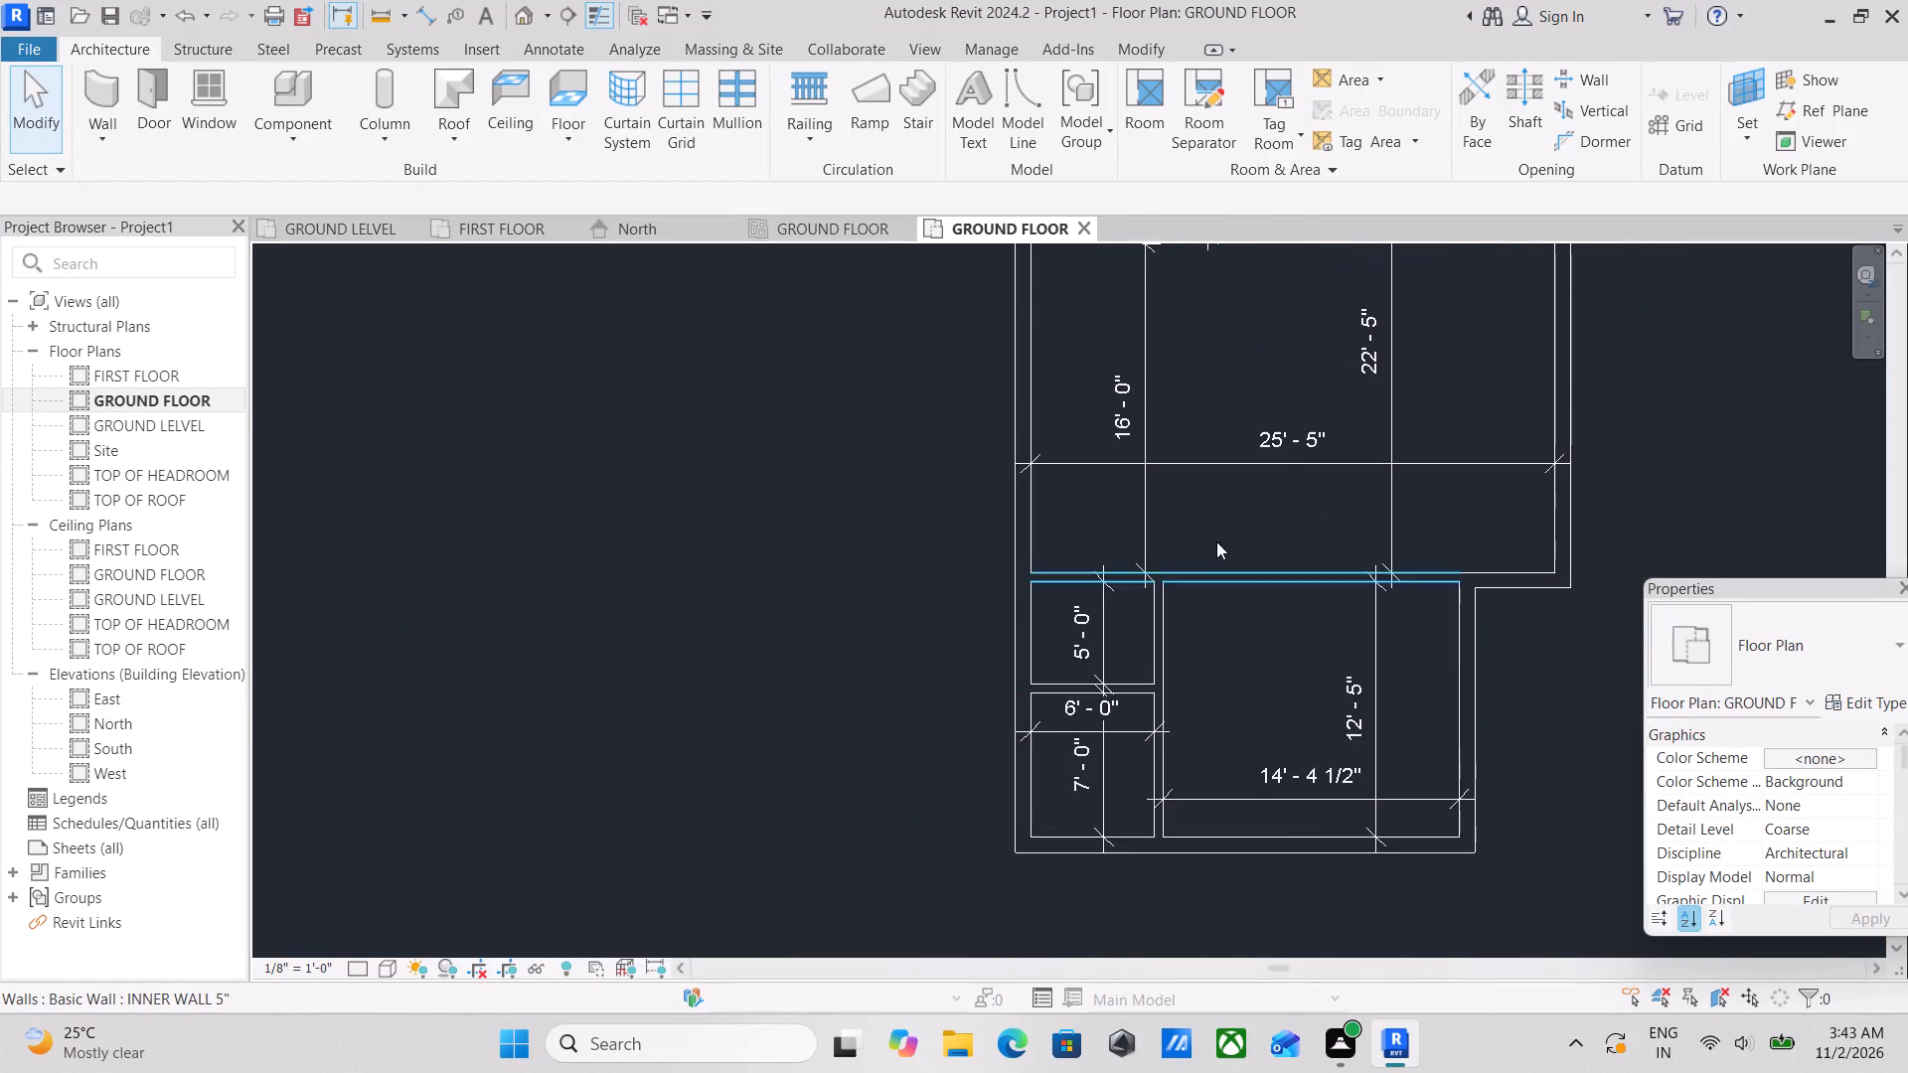
{"action": "scroll", "coordinate": [1283, 451], "scroll_direction": "down", "scroll_amount": 3}
{"action": "middle_click_drag", "start_coordinate": [1283, 451], "coordinate": [1153, 532]}
{"action": "scroll", "coordinate": [1149, 514], "scroll_direction": "up", "scroll_amount": 3}
{"action": "scroll", "coordinate": [1172, 444], "scroll_direction": "down", "scroll_amount": 3}
{"action": "middle_click_drag", "start_coordinate": [1160, 461], "coordinate": [1146, 535]}
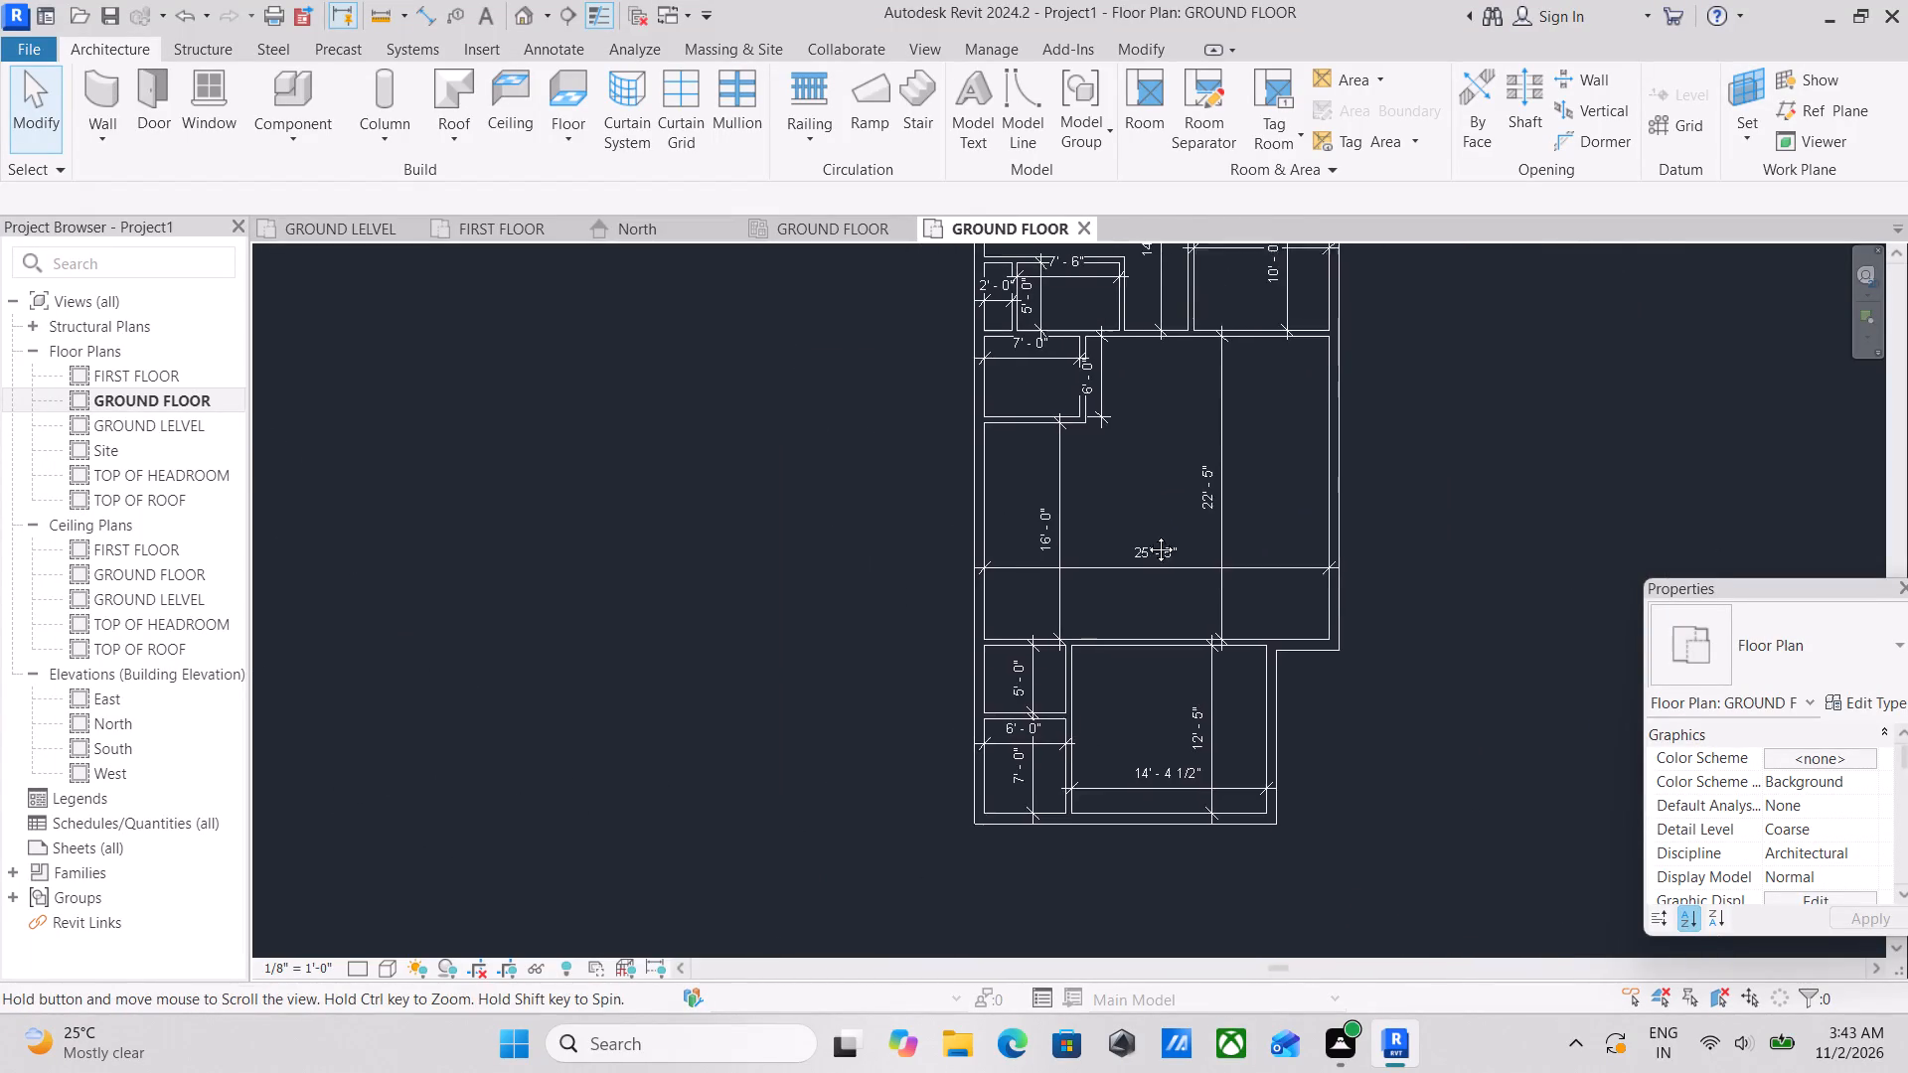
{"action": "middle_click_drag", "start_coordinate": [1146, 535], "coordinate": [1128, 578]}
Examine the northern rooms' dimensions and the overall dimensioned wall layout on the GROUND FLOOR plan.
{"action": "scroll", "coordinate": [1013, 612], "scroll_direction": "up", "scroll_amount": 4}
{"action": "scroll", "coordinate": [982, 503], "scroll_direction": "up", "scroll_amount": 3}
{"action": "scroll", "coordinate": [1353, 449], "scroll_direction": "down", "scroll_amount": 1}
{"action": "middle_click_drag", "start_coordinate": [1337, 443], "coordinate": [1089, 646]}
{"action": "scroll", "coordinate": [1356, 620], "scroll_direction": "down", "scroll_amount": 4}
{"action": "middle_click_drag", "start_coordinate": [1324, 562], "coordinate": [1190, 791]}
{"action": "middle_click_drag", "start_coordinate": [1128, 519], "coordinate": [1124, 631]}
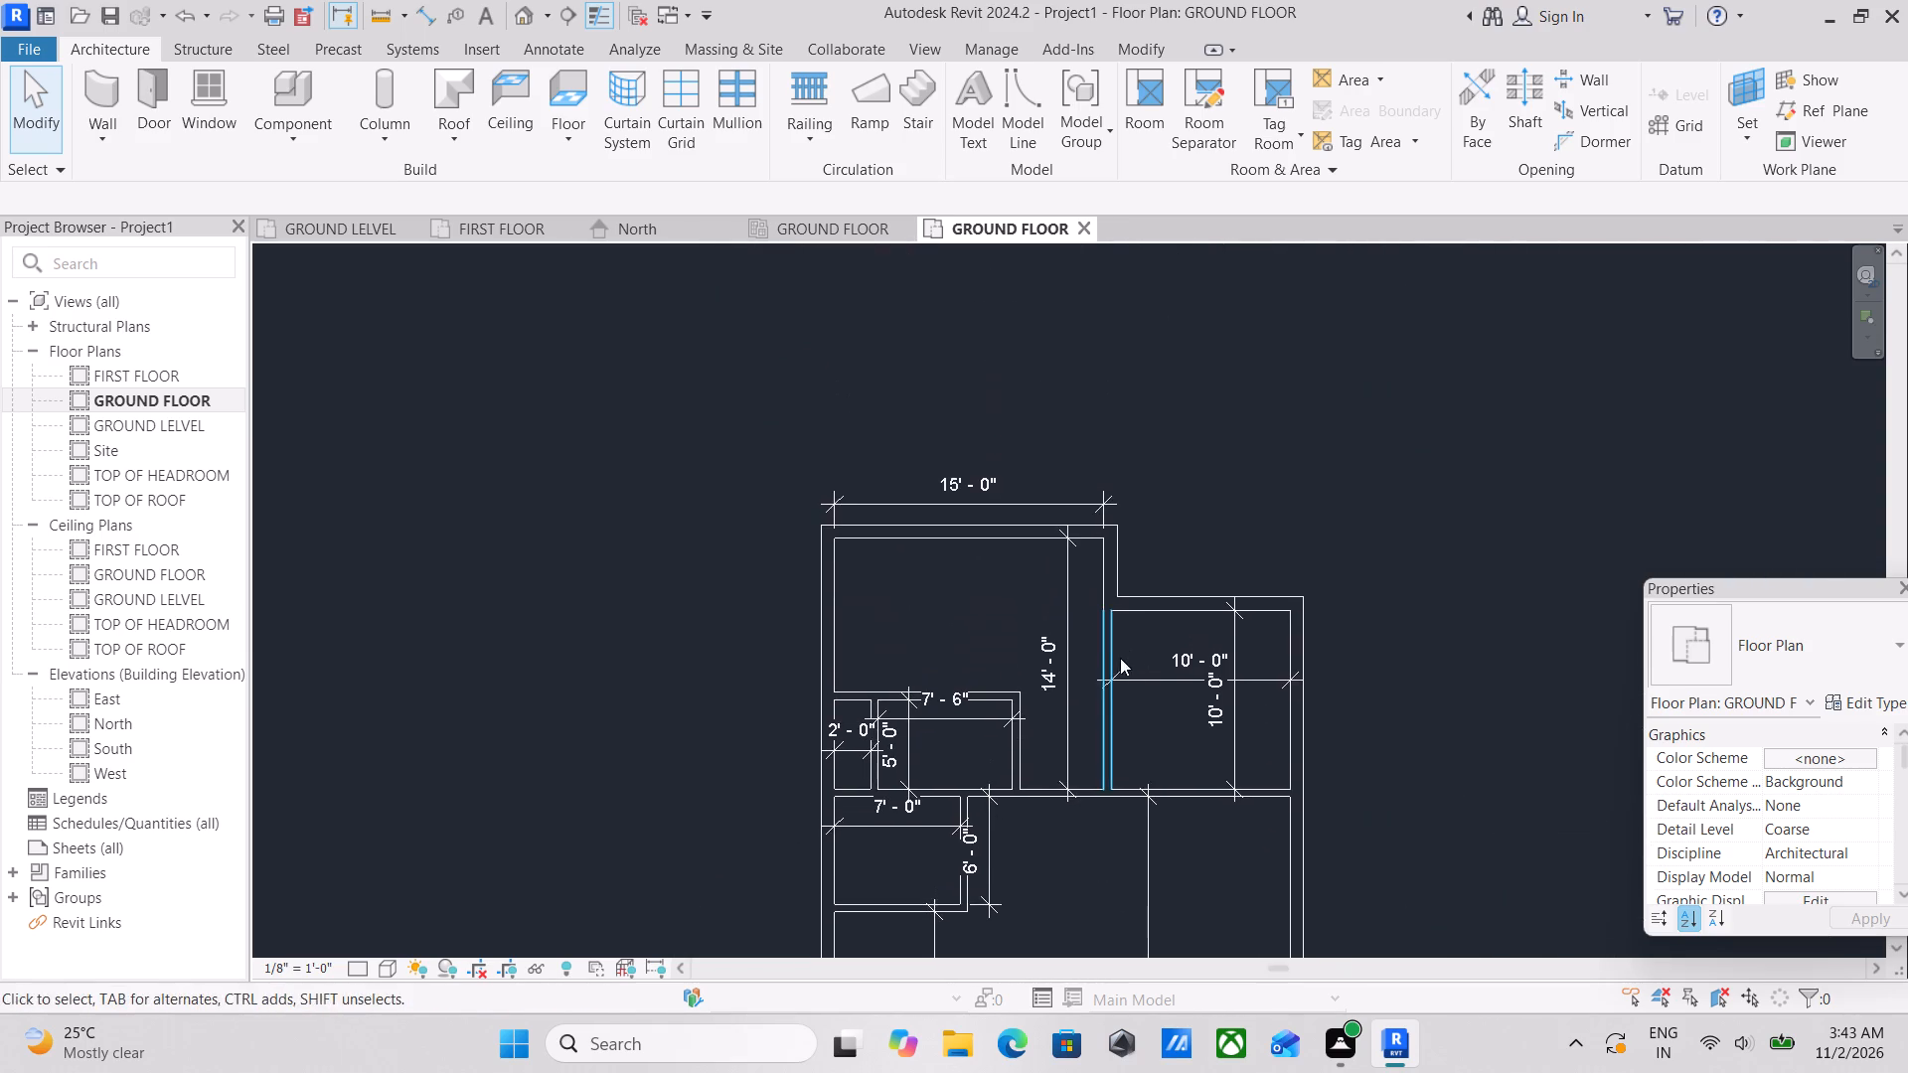
{"action": "scroll", "coordinate": [1056, 709], "scroll_direction": "up", "scroll_amount": 1}
{"action": "scroll", "coordinate": [1009, 577], "scroll_direction": "up", "scroll_amount": 3}
{"action": "scroll", "coordinate": [902, 501], "scroll_direction": "down", "scroll_amount": 1}
{"action": "middle_click_drag", "start_coordinate": [877, 484], "coordinate": [687, 197]}
{"action": "scroll", "coordinate": [689, 186], "scroll_direction": "up", "scroll_amount": 1}
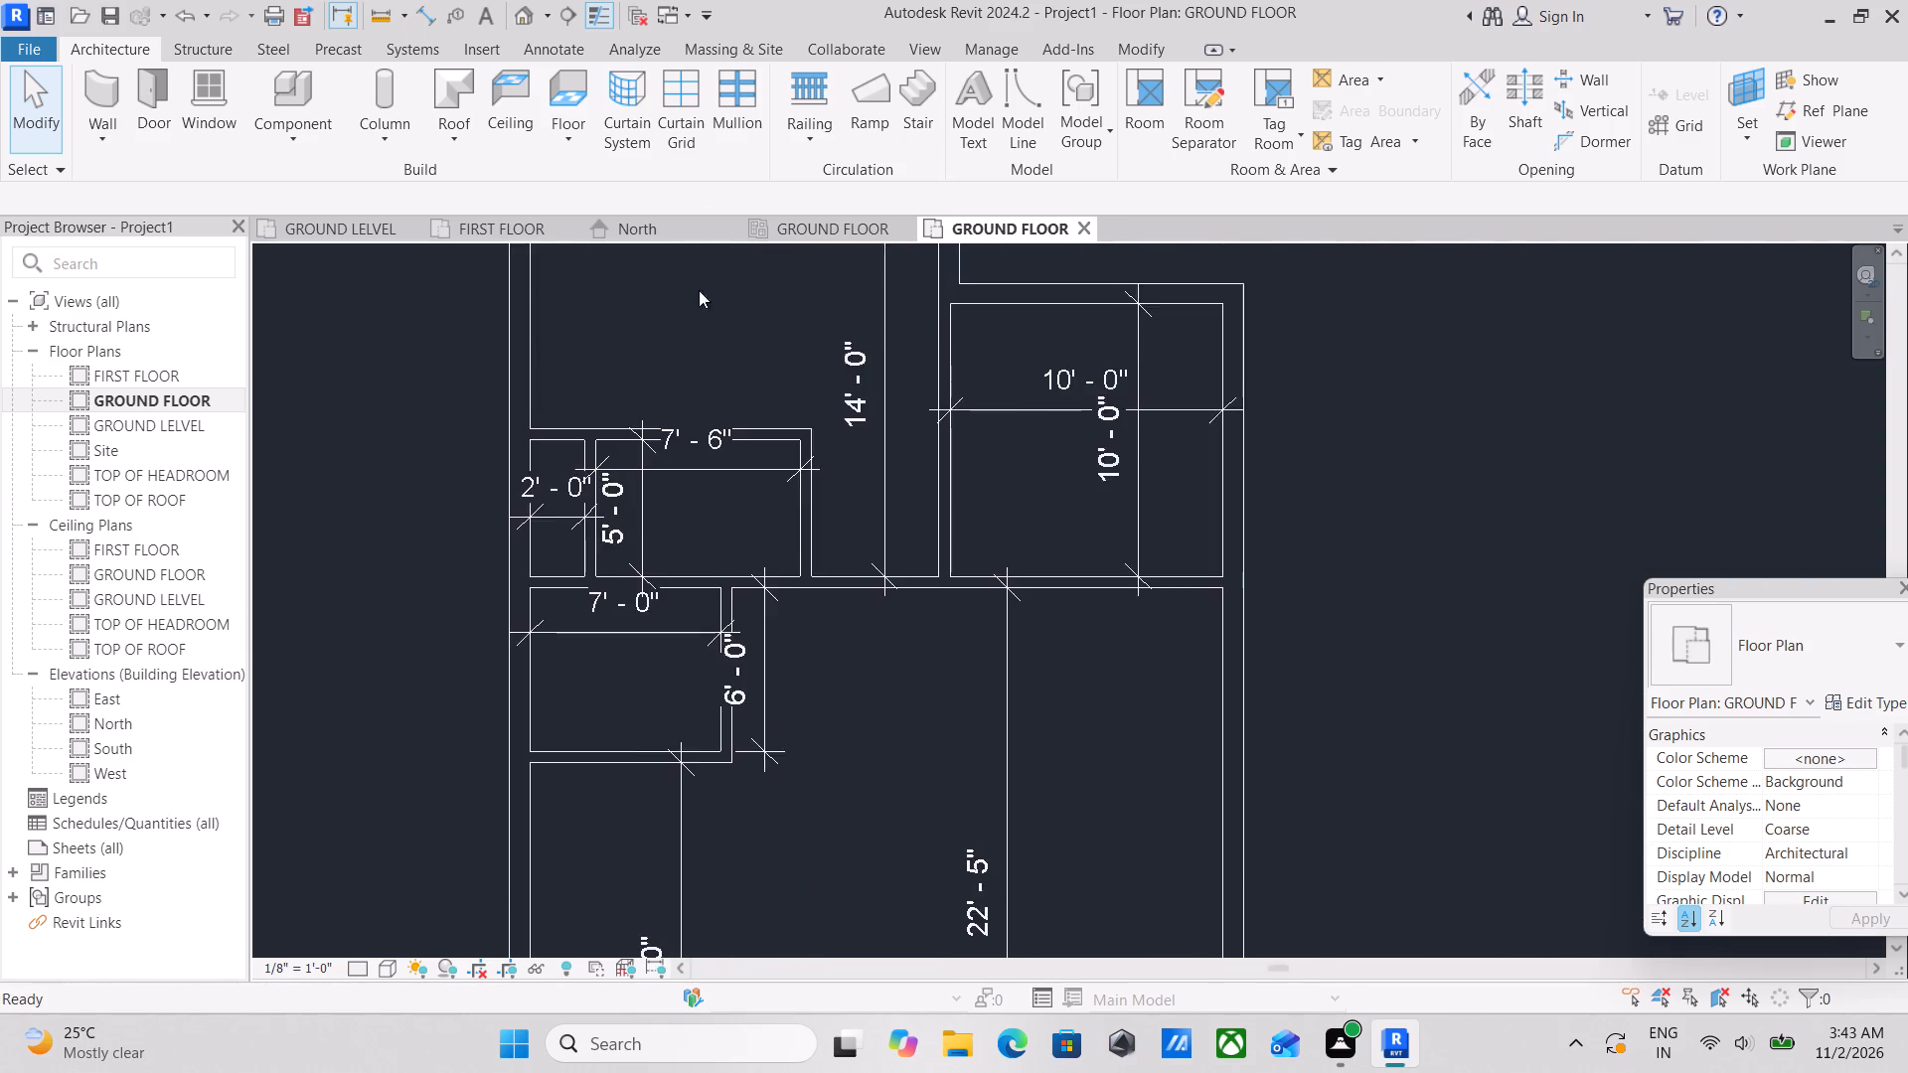
{"action": "scroll", "coordinate": [700, 336], "scroll_direction": "down", "scroll_amount": 3}
{"action": "middle_click_drag", "start_coordinate": [700, 361], "coordinate": [783, 347]}
{"action": "scroll", "coordinate": [1068, 734], "scroll_direction": "down", "scroll_amount": 5}
{"action": "middle_click_drag", "start_coordinate": [1059, 713], "coordinate": [1026, 713]}
{"action": "scroll", "coordinate": [983, 759], "scroll_direction": "up", "scroll_amount": 4}
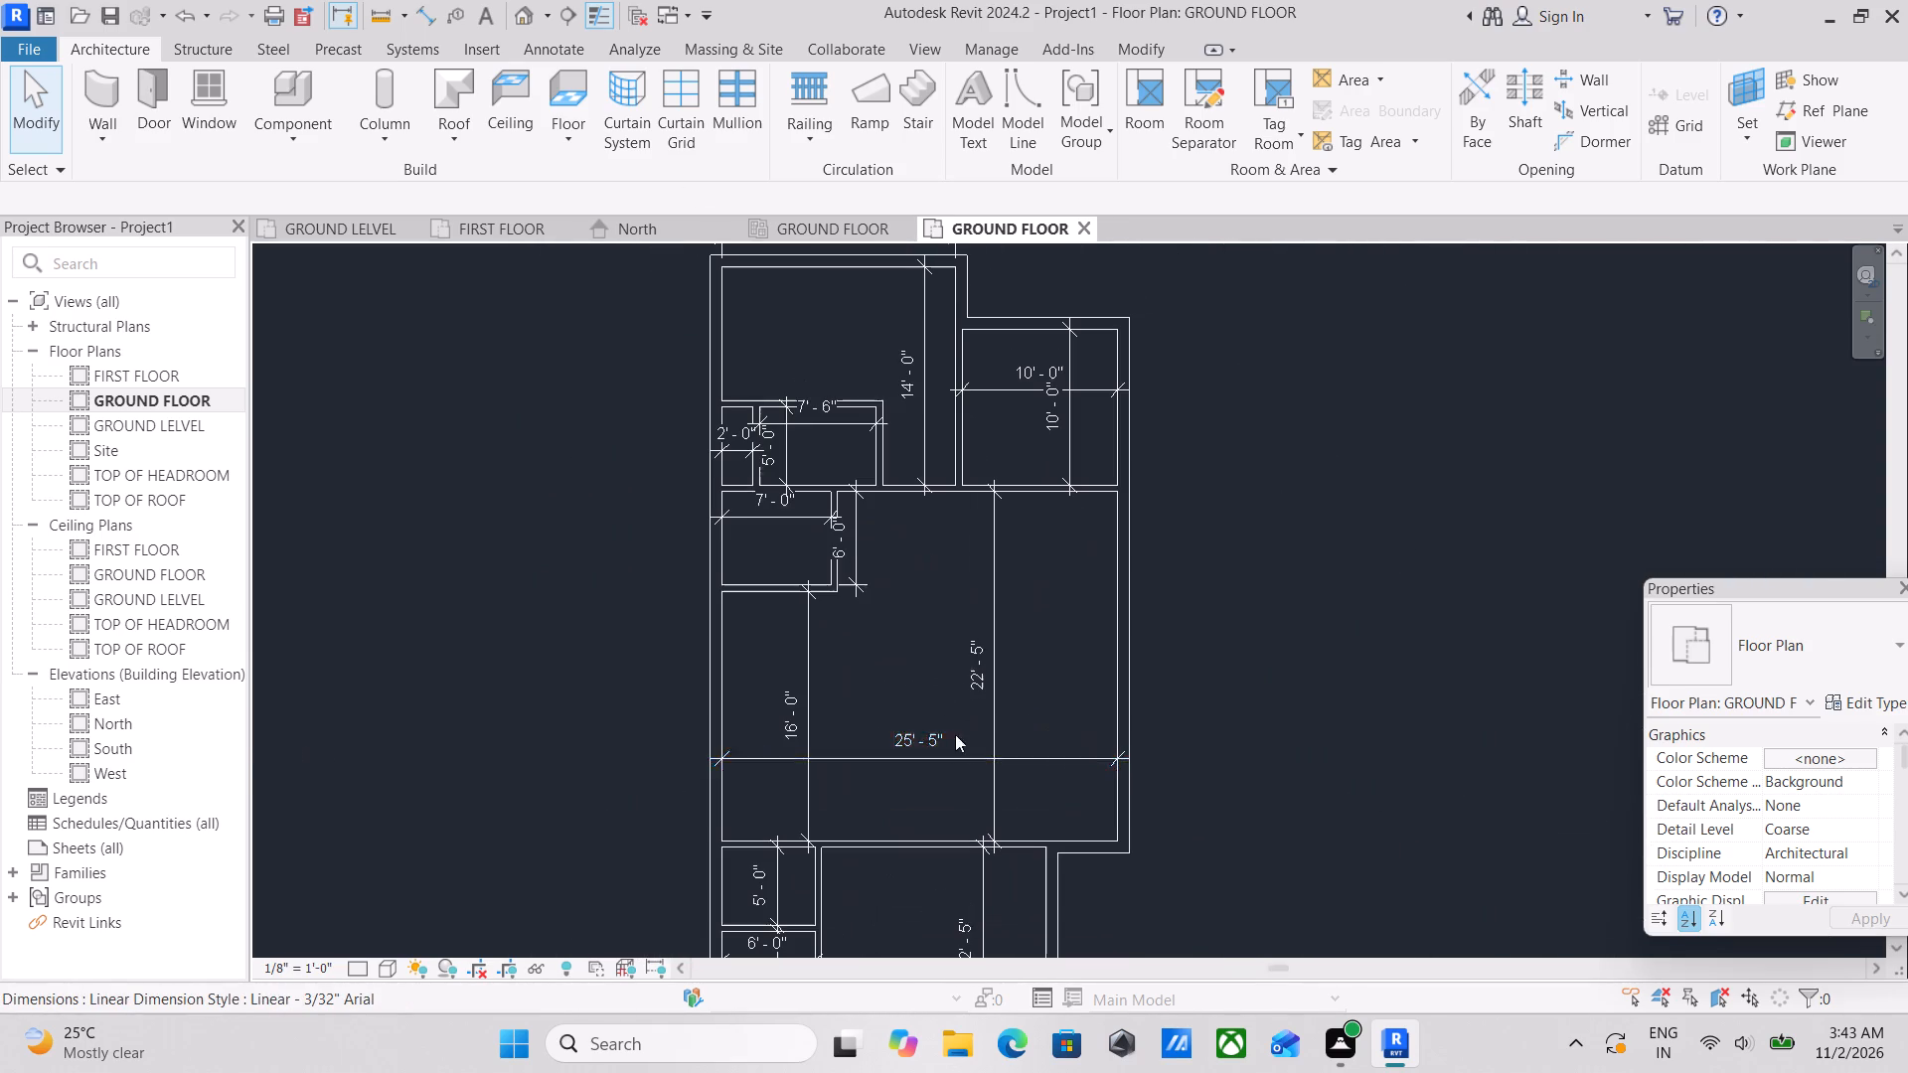
Open the default 3D view and examine the ground floor walls from several angles.
{"action": "left_click", "coordinate": [522, 13]}
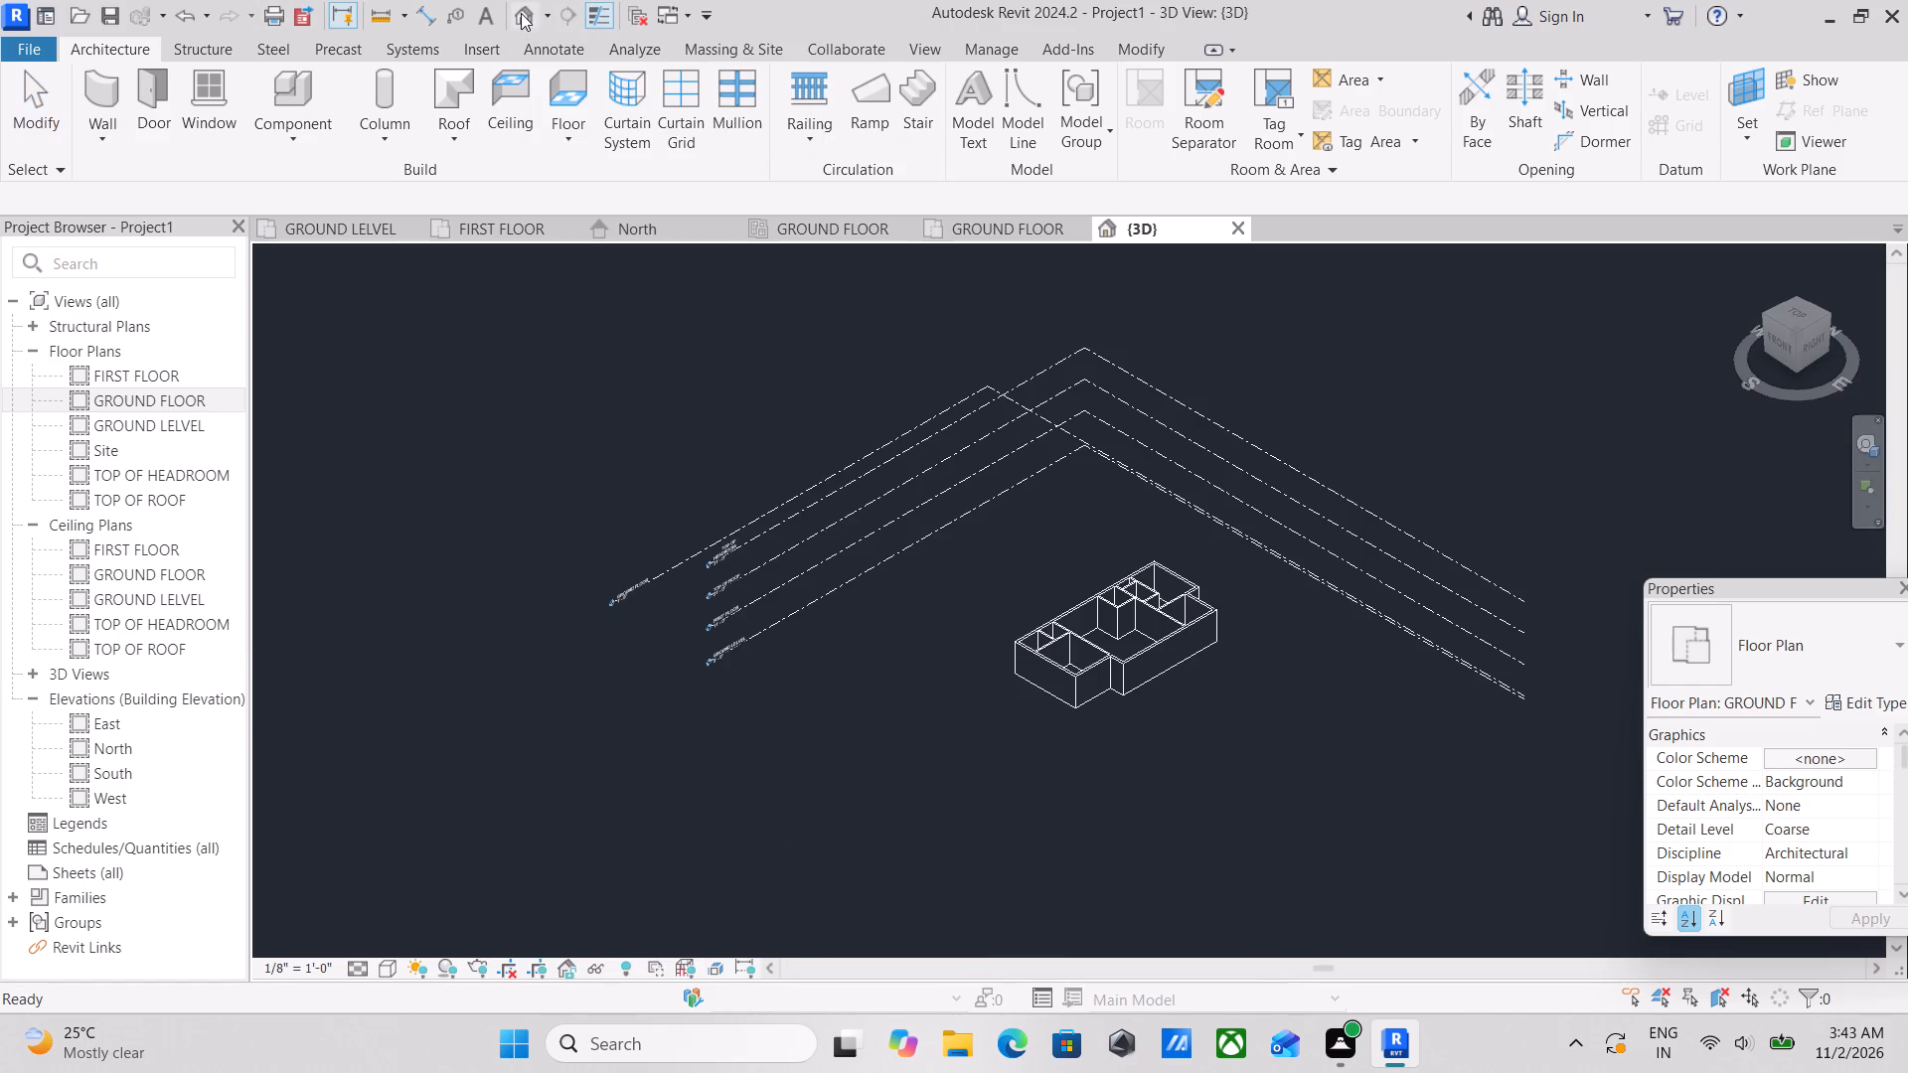
{"action": "scroll", "coordinate": [1189, 696], "scroll_direction": "up", "scroll_amount": 4}
{"action": "scroll", "coordinate": [1098, 736], "scroll_direction": "up", "scroll_amount": 3}
{"action": "scroll", "coordinate": [1021, 594], "scroll_direction": "down", "scroll_amount": 3}
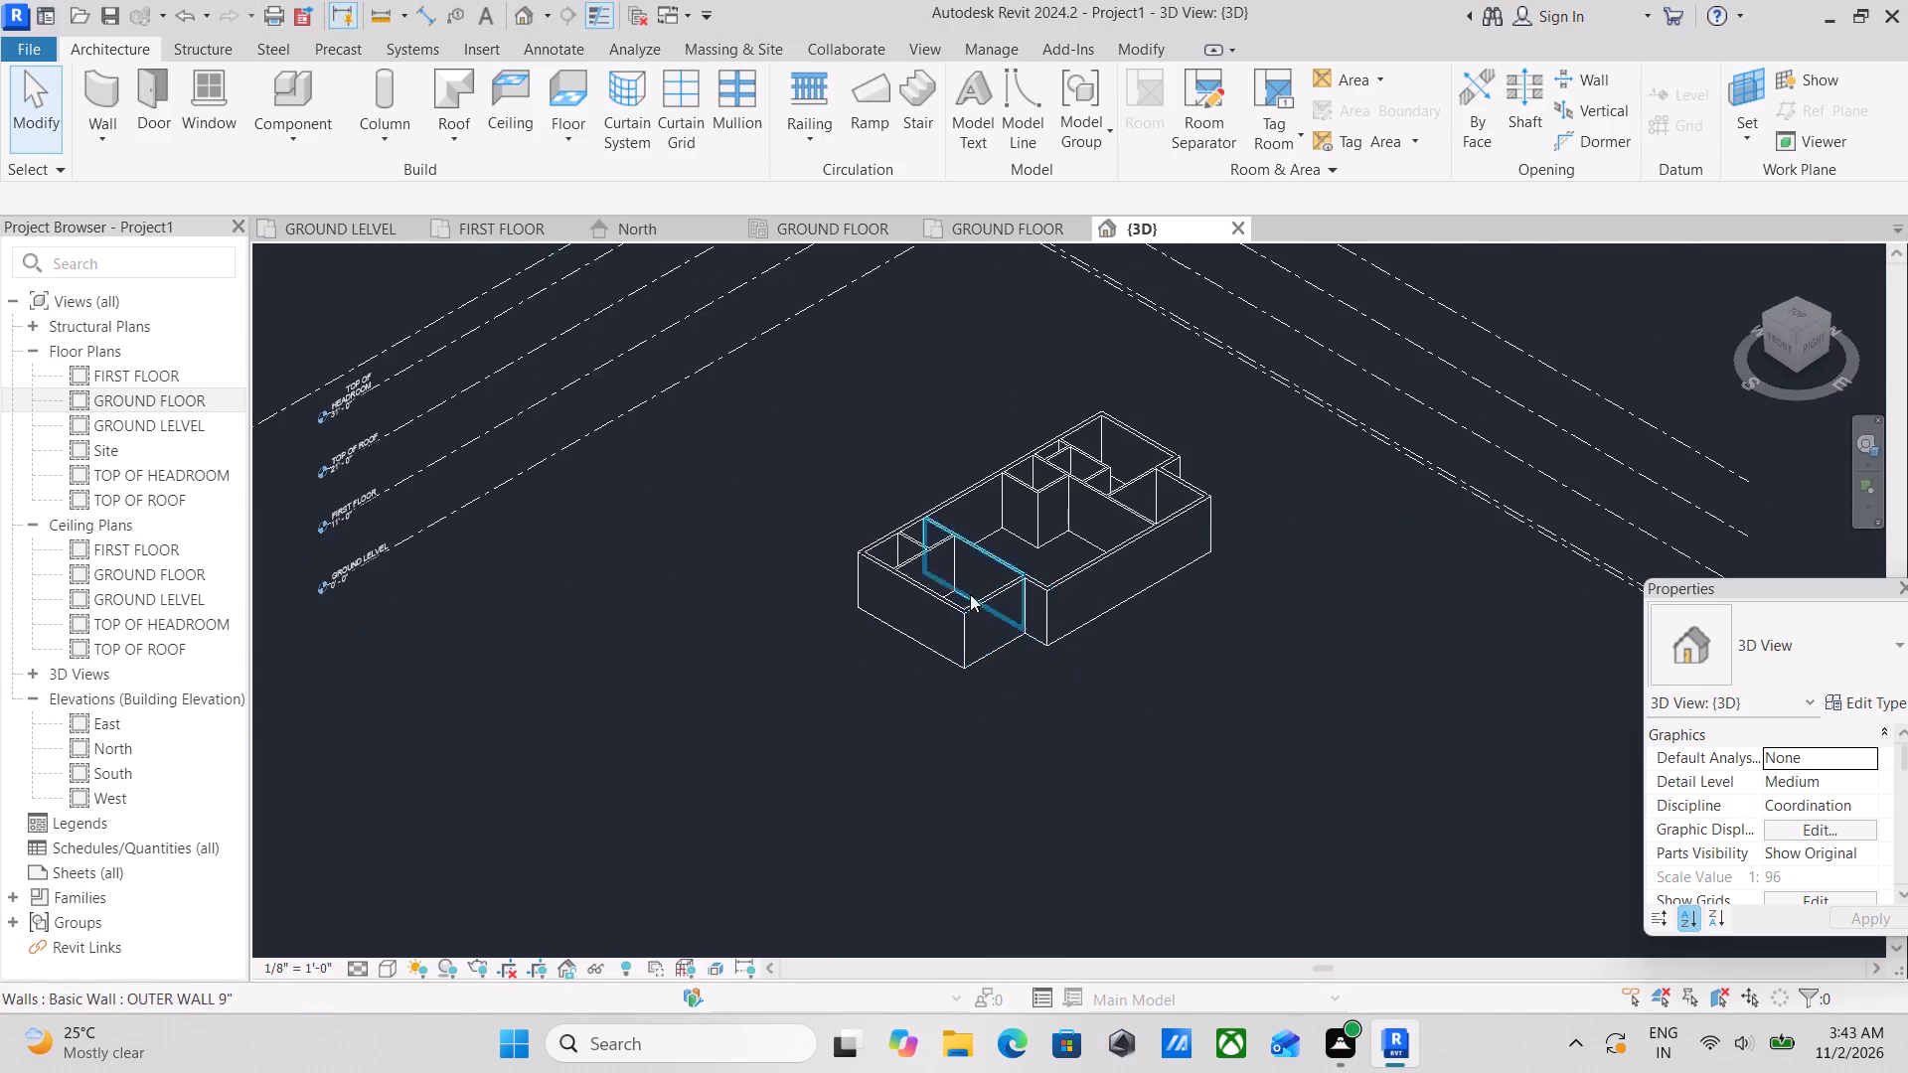
{"action": "middle_click_drag", "start_coordinate": [949, 592], "coordinate": [1013, 721]}
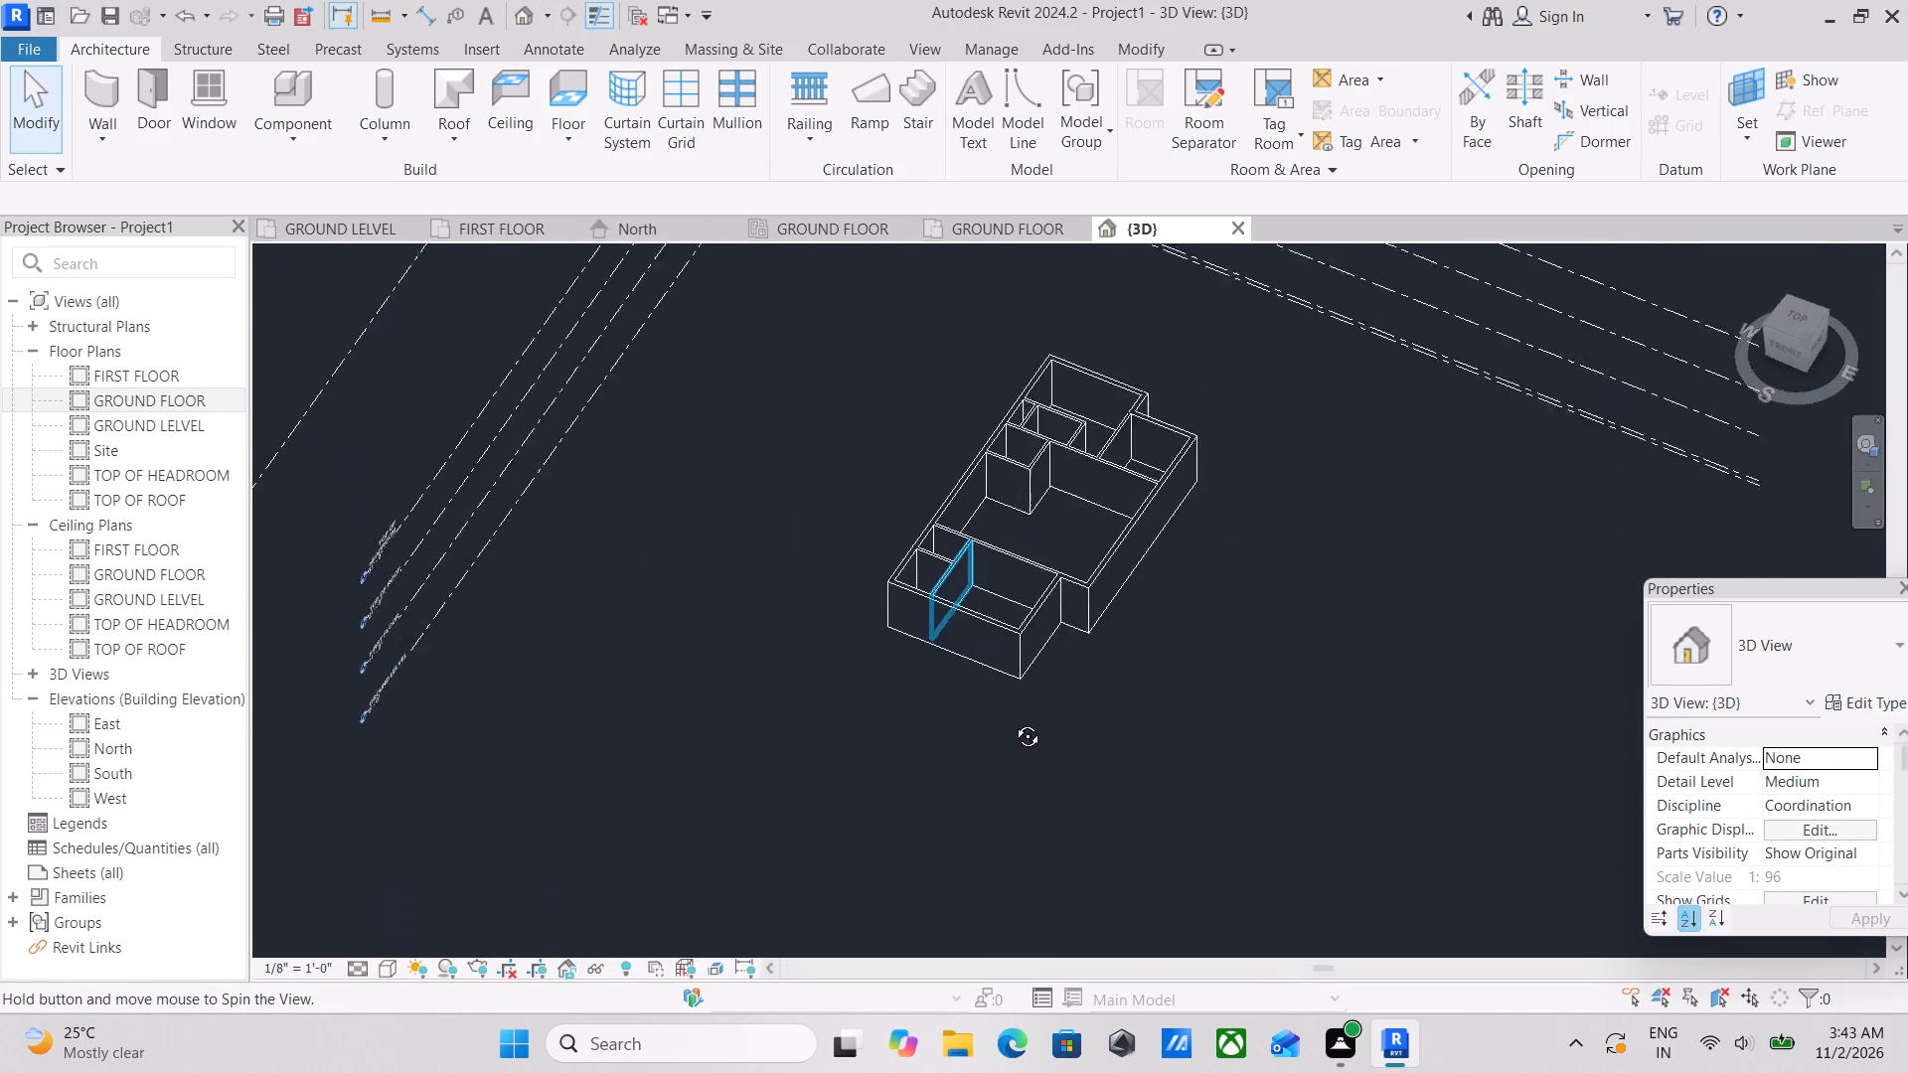
{"action": "middle_click_drag", "start_coordinate": [1013, 721], "coordinate": [669, 535]}
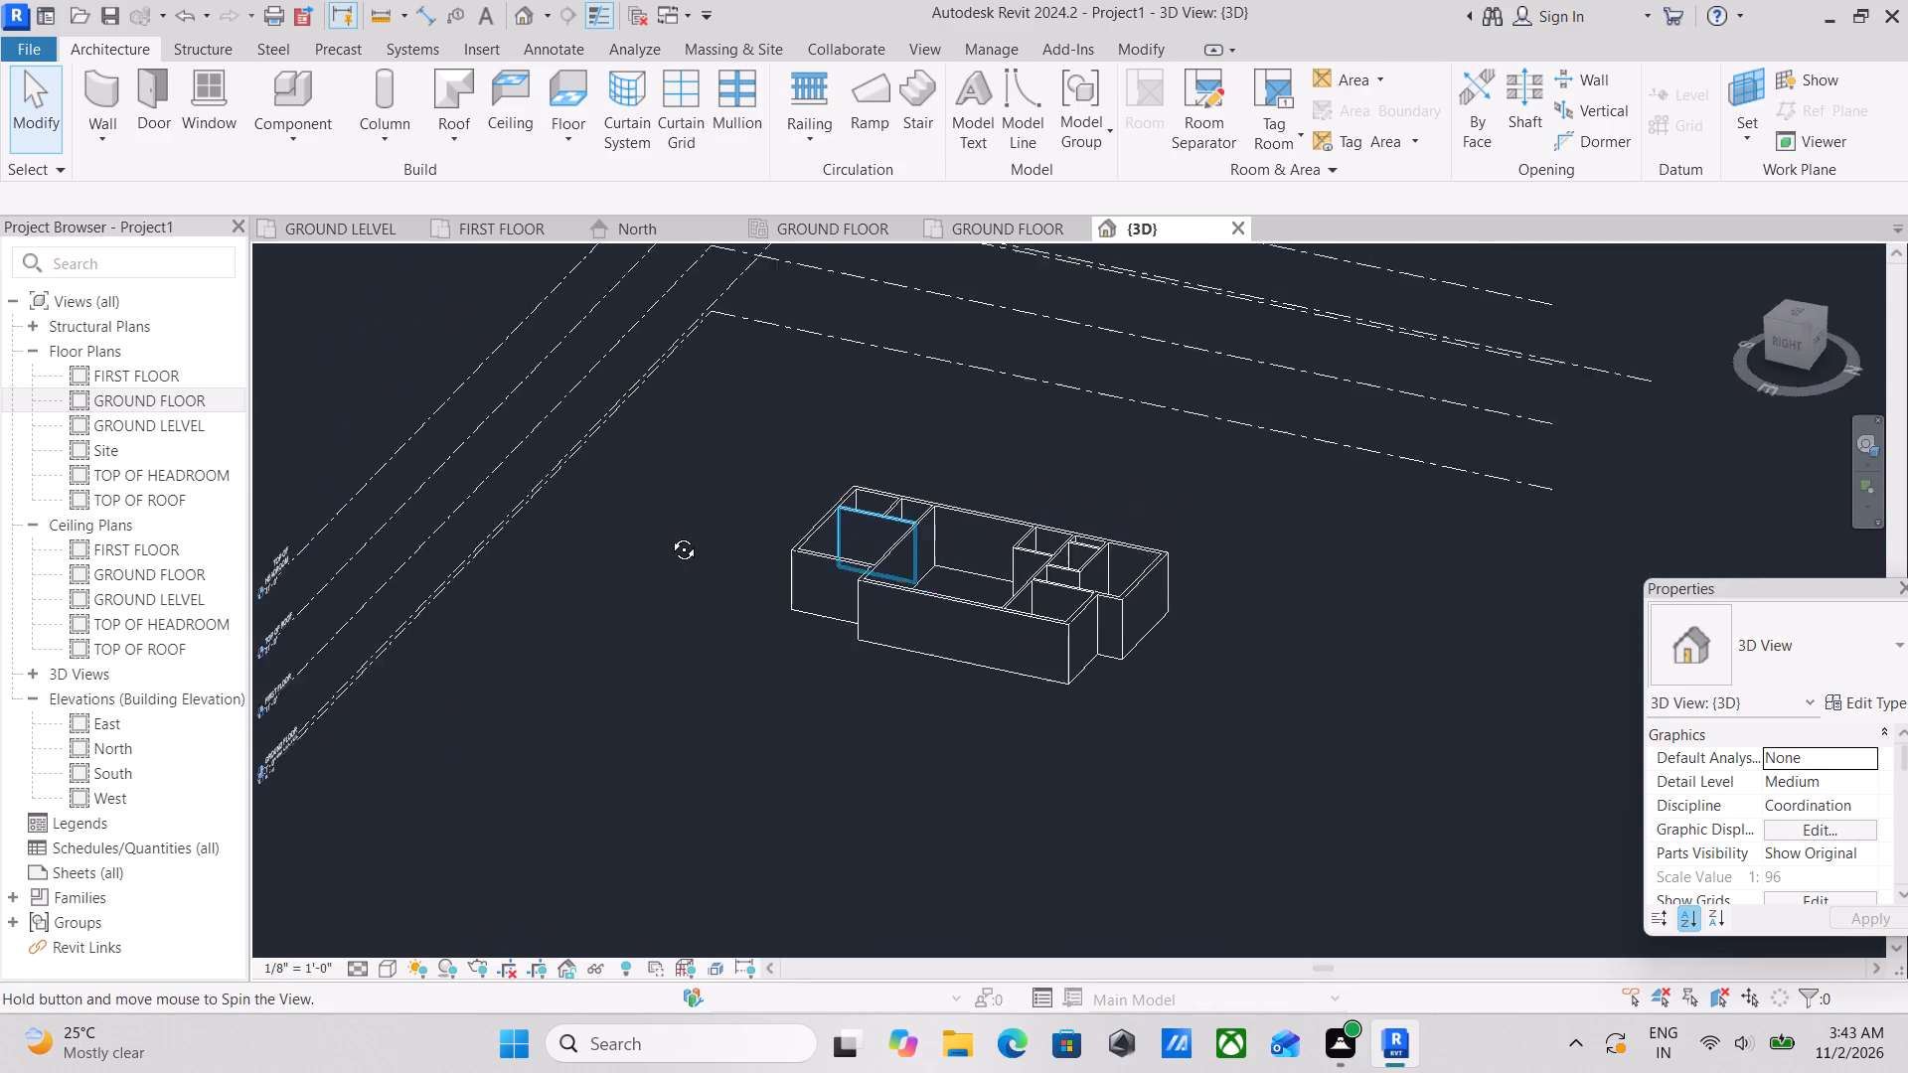
{"action": "middle_click_drag", "start_coordinate": [669, 535], "coordinate": [1206, 827]}
{"action": "middle_click_drag", "start_coordinate": [1155, 613], "coordinate": [1074, 575], "text": "shift"}
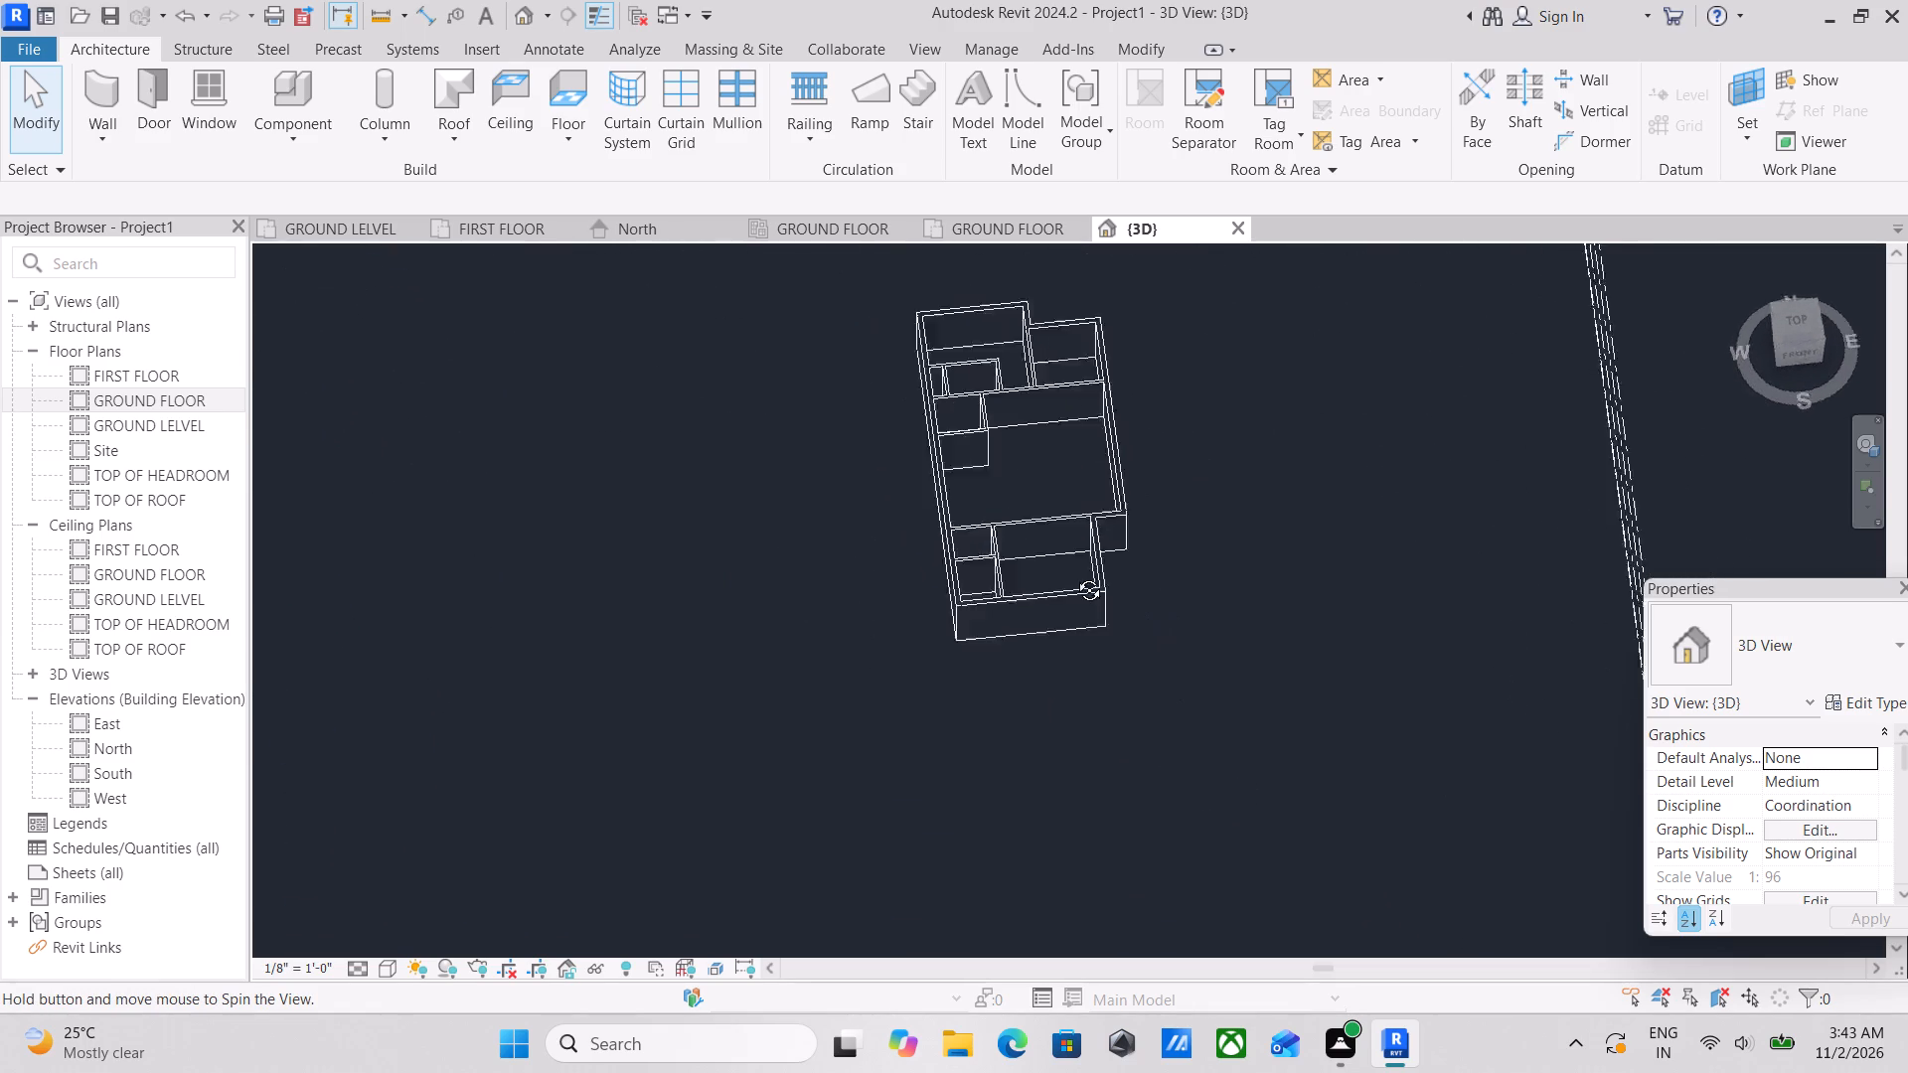
{"action": "middle_click_drag", "start_coordinate": [1074, 575], "coordinate": [1037, 615], "text": "shift"}
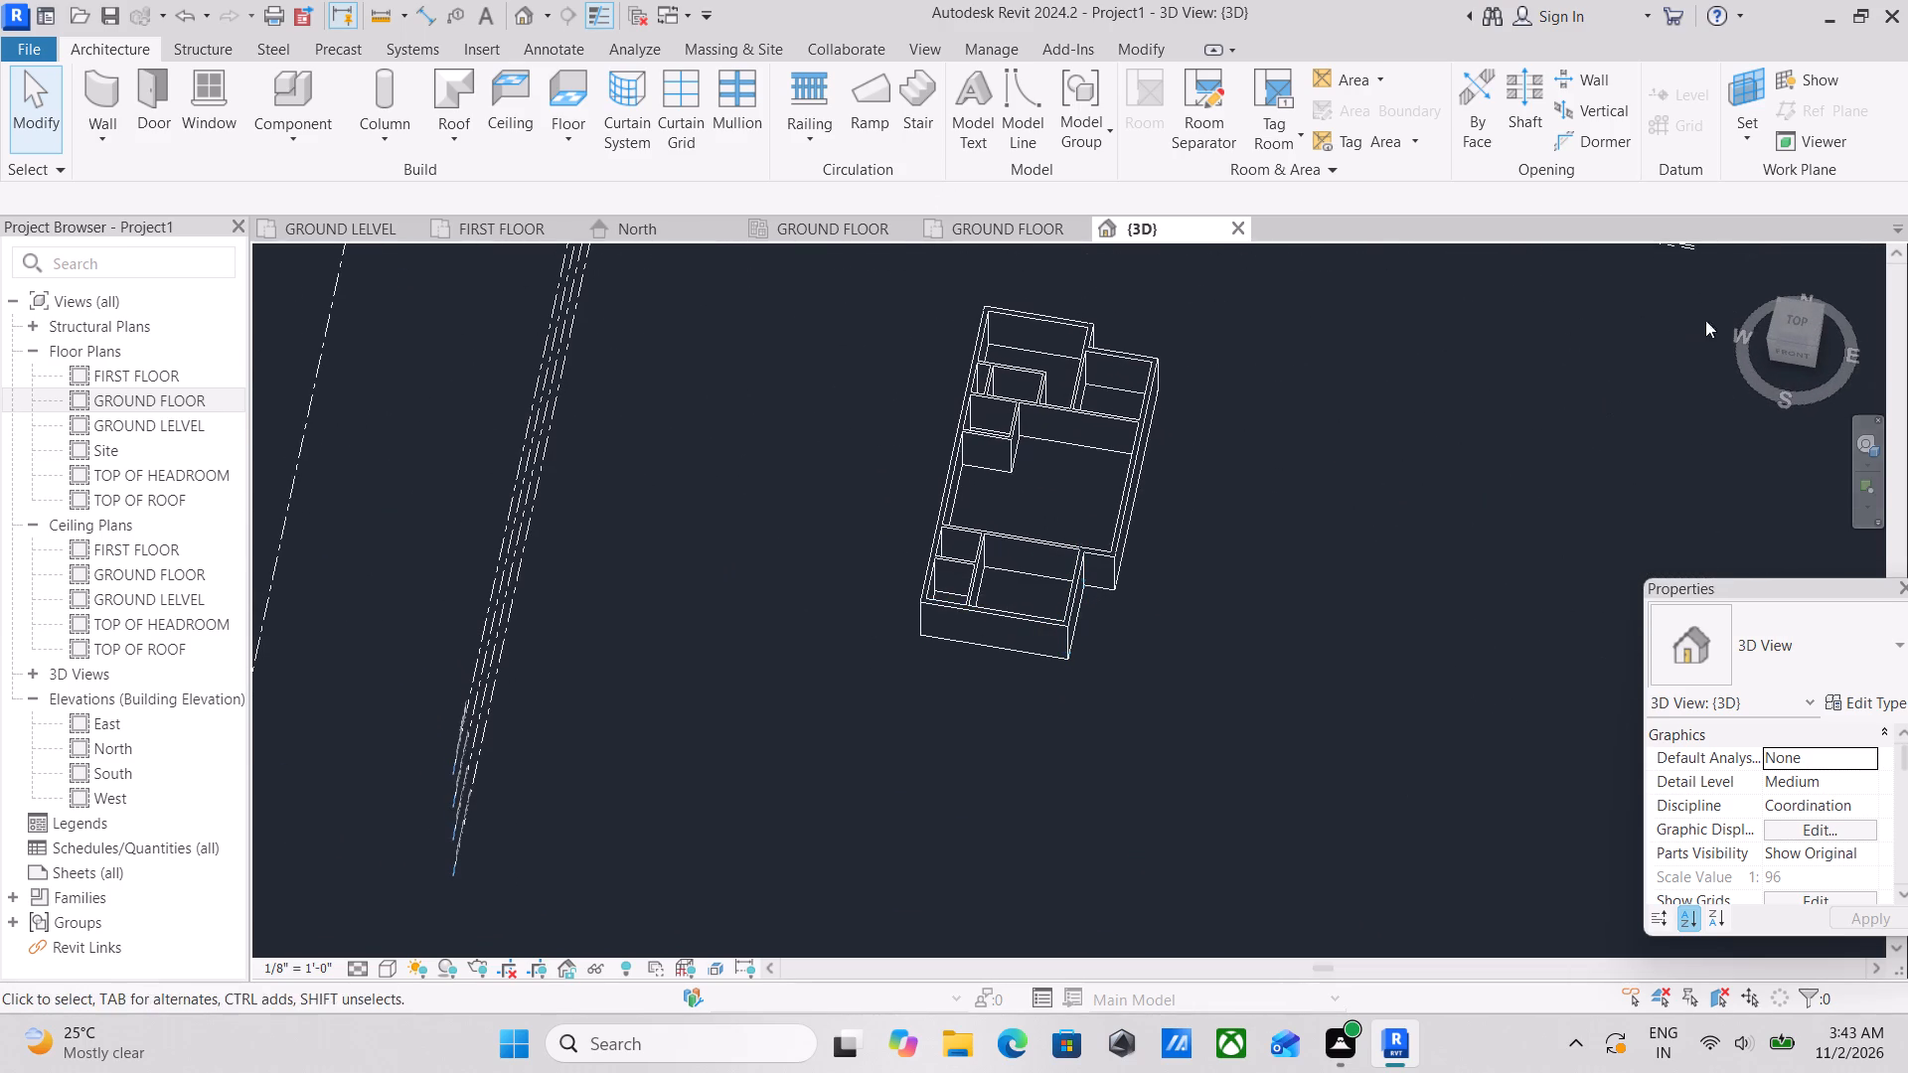
Switch the 3D view to the top orientation and examine the wall layout down to the southeast offset.
{"action": "left_click", "coordinate": [1806, 320]}
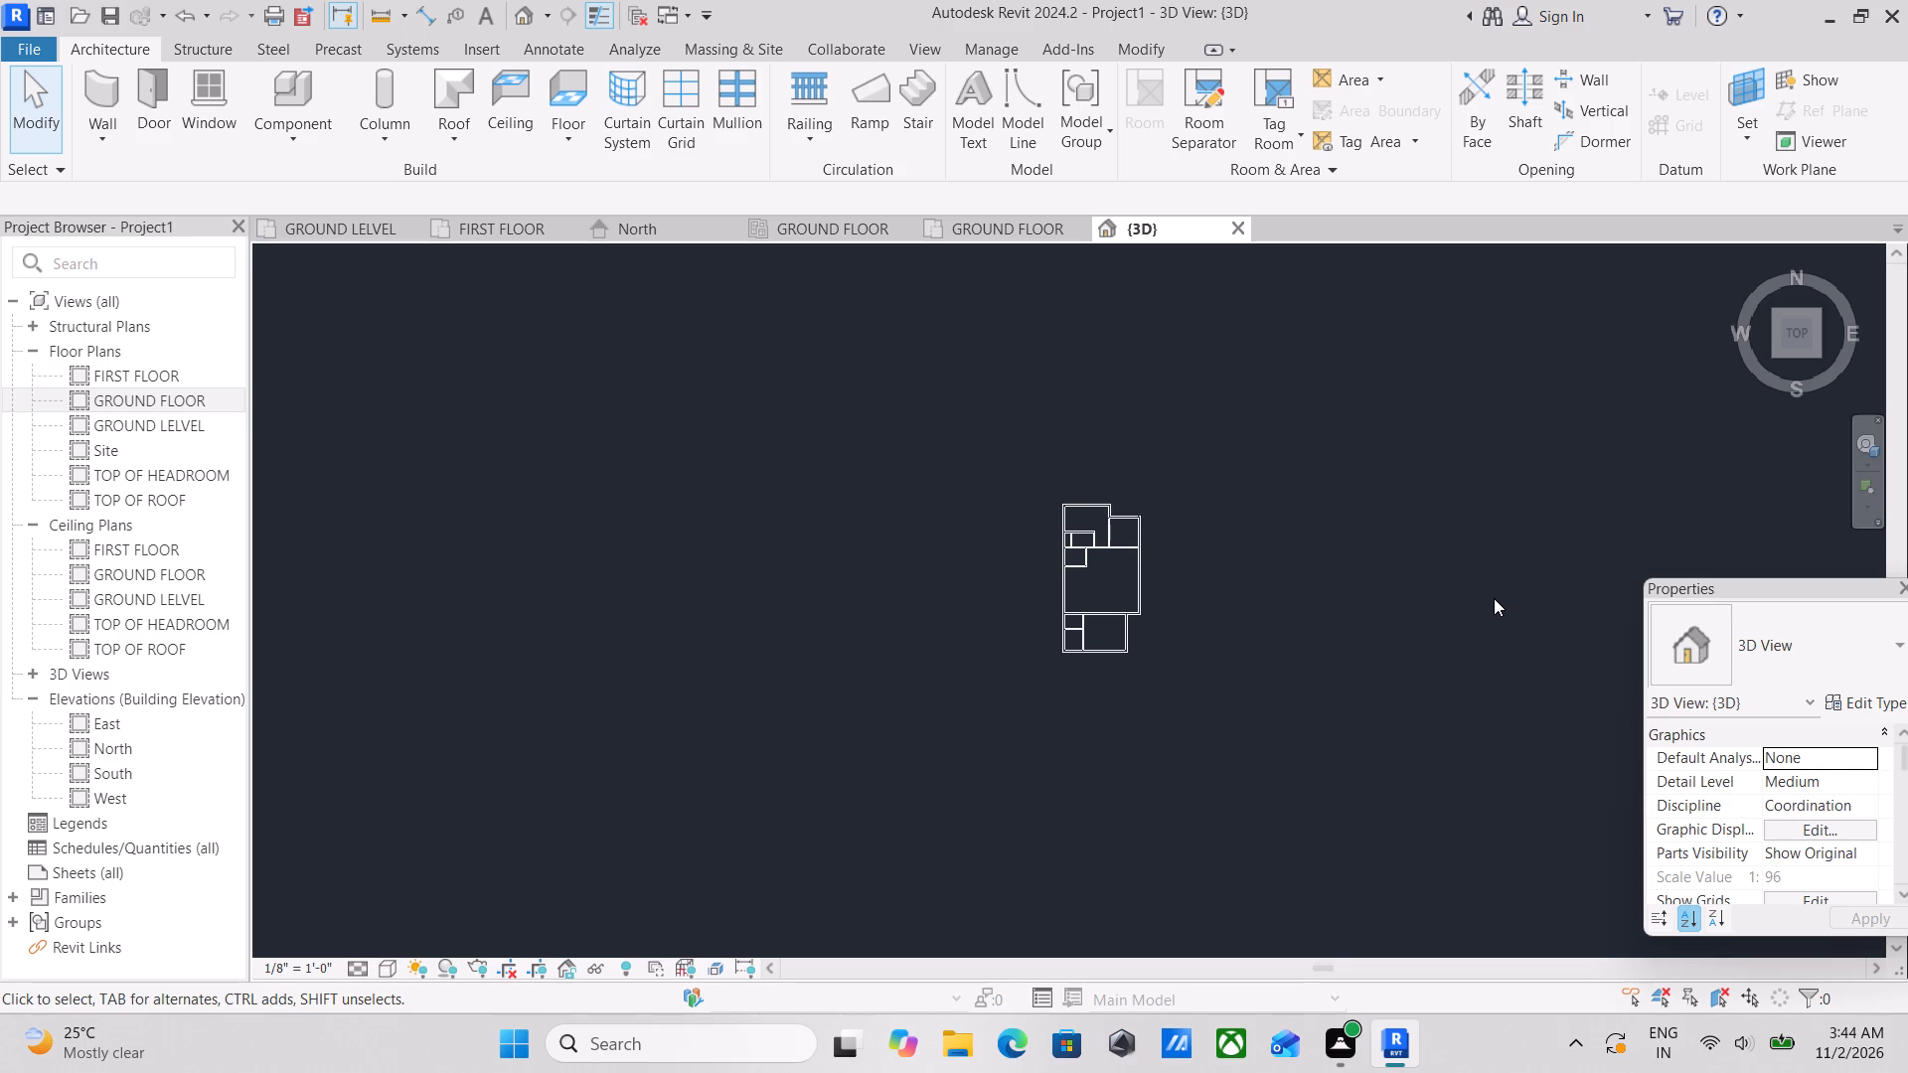
{"action": "scroll", "coordinate": [1001, 532], "scroll_direction": "up", "scroll_amount": 3}
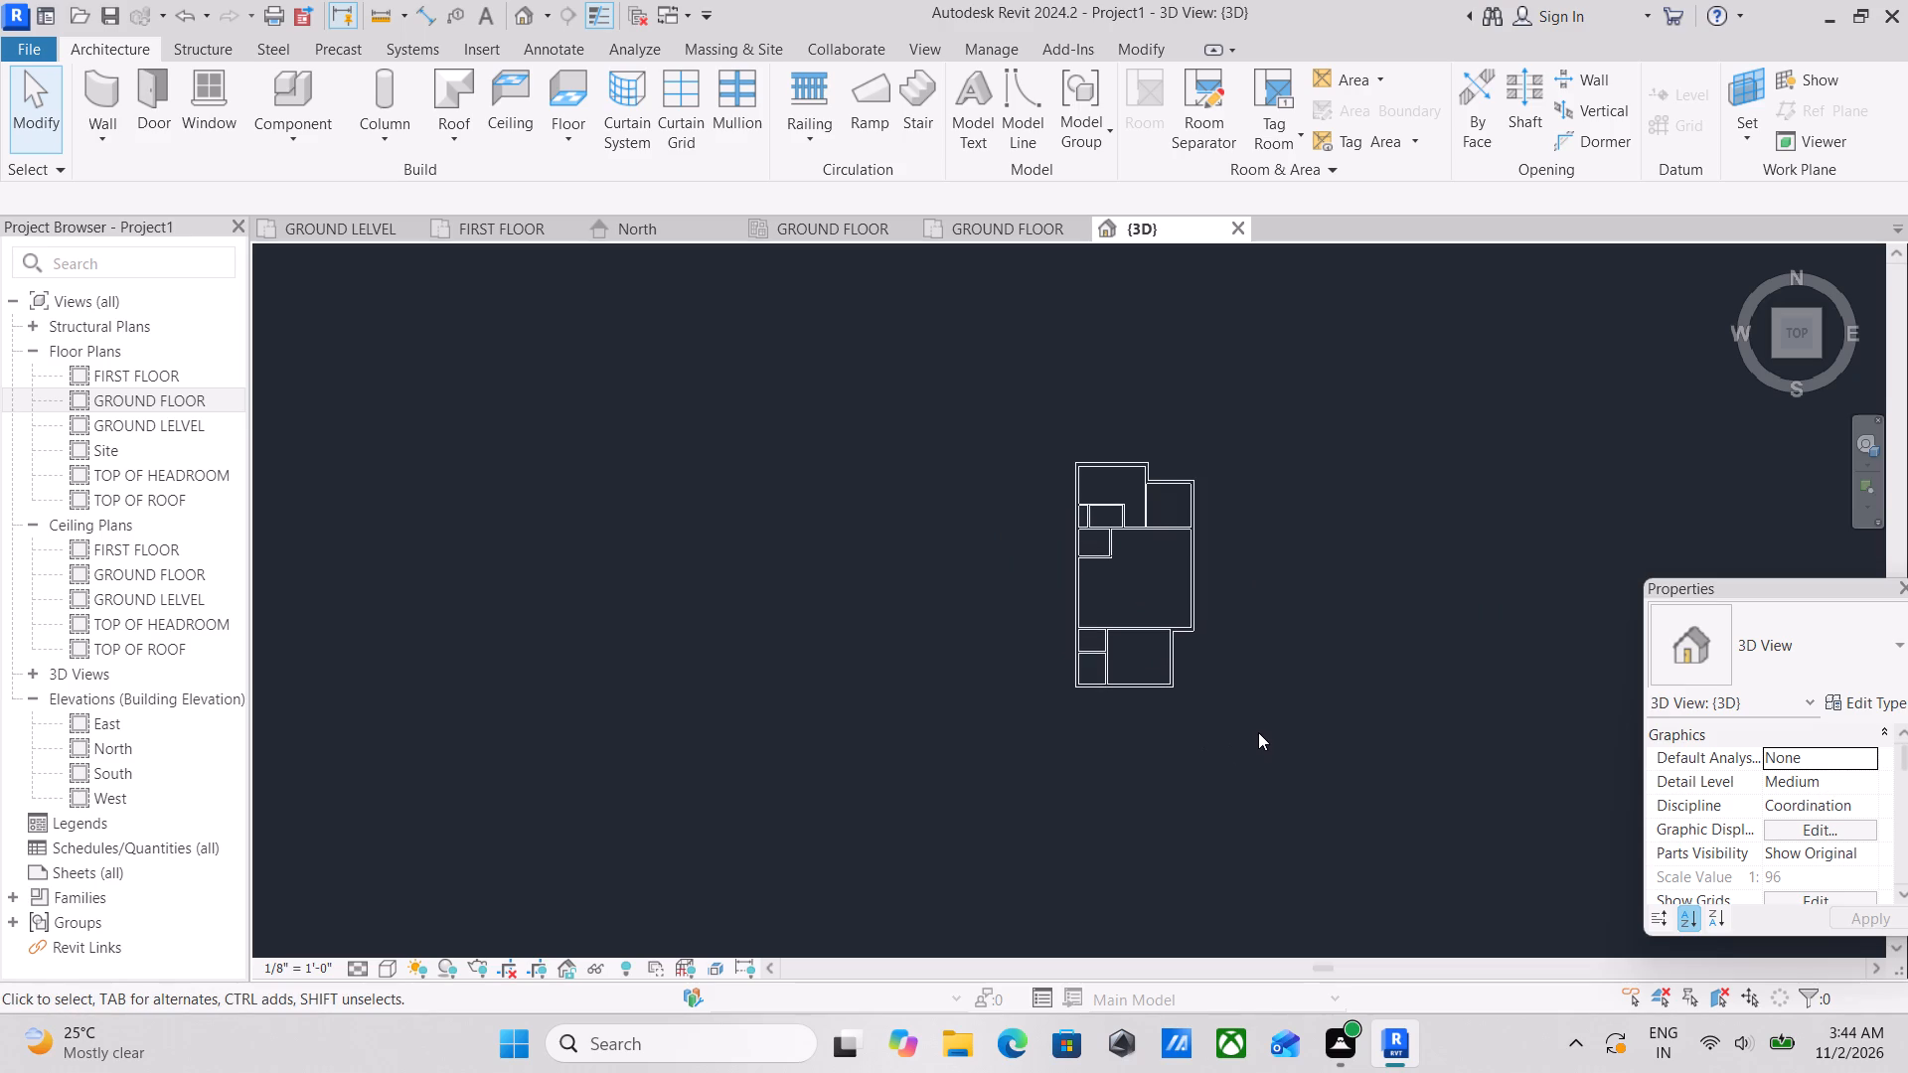
{"action": "scroll", "coordinate": [1315, 802], "scroll_direction": "up", "scroll_amount": 2}
{"action": "scroll", "coordinate": [1112, 468], "scroll_direction": "up", "scroll_amount": 3}
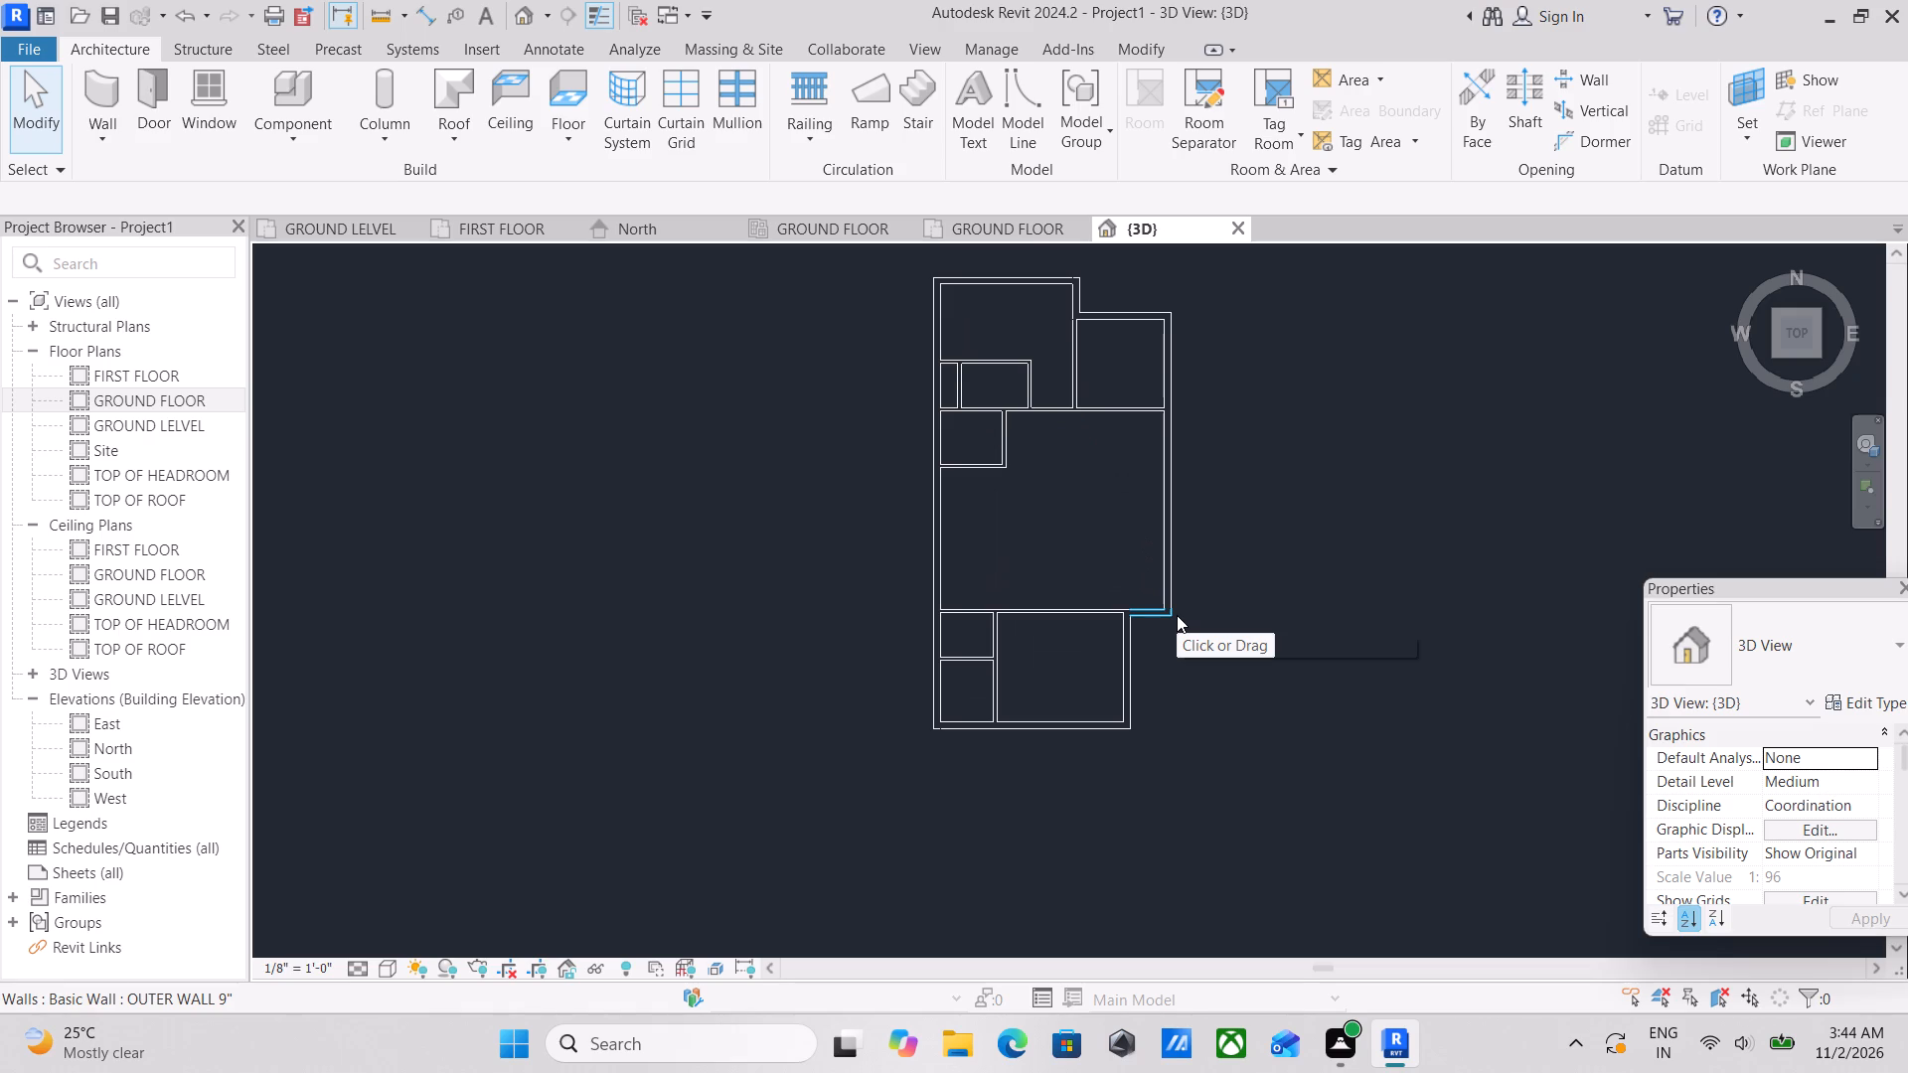
{"action": "scroll", "coordinate": [1169, 655], "scroll_direction": "up", "scroll_amount": 2}
{"action": "scroll", "coordinate": [1044, 735], "scroll_direction": "up", "scroll_amount": 2}
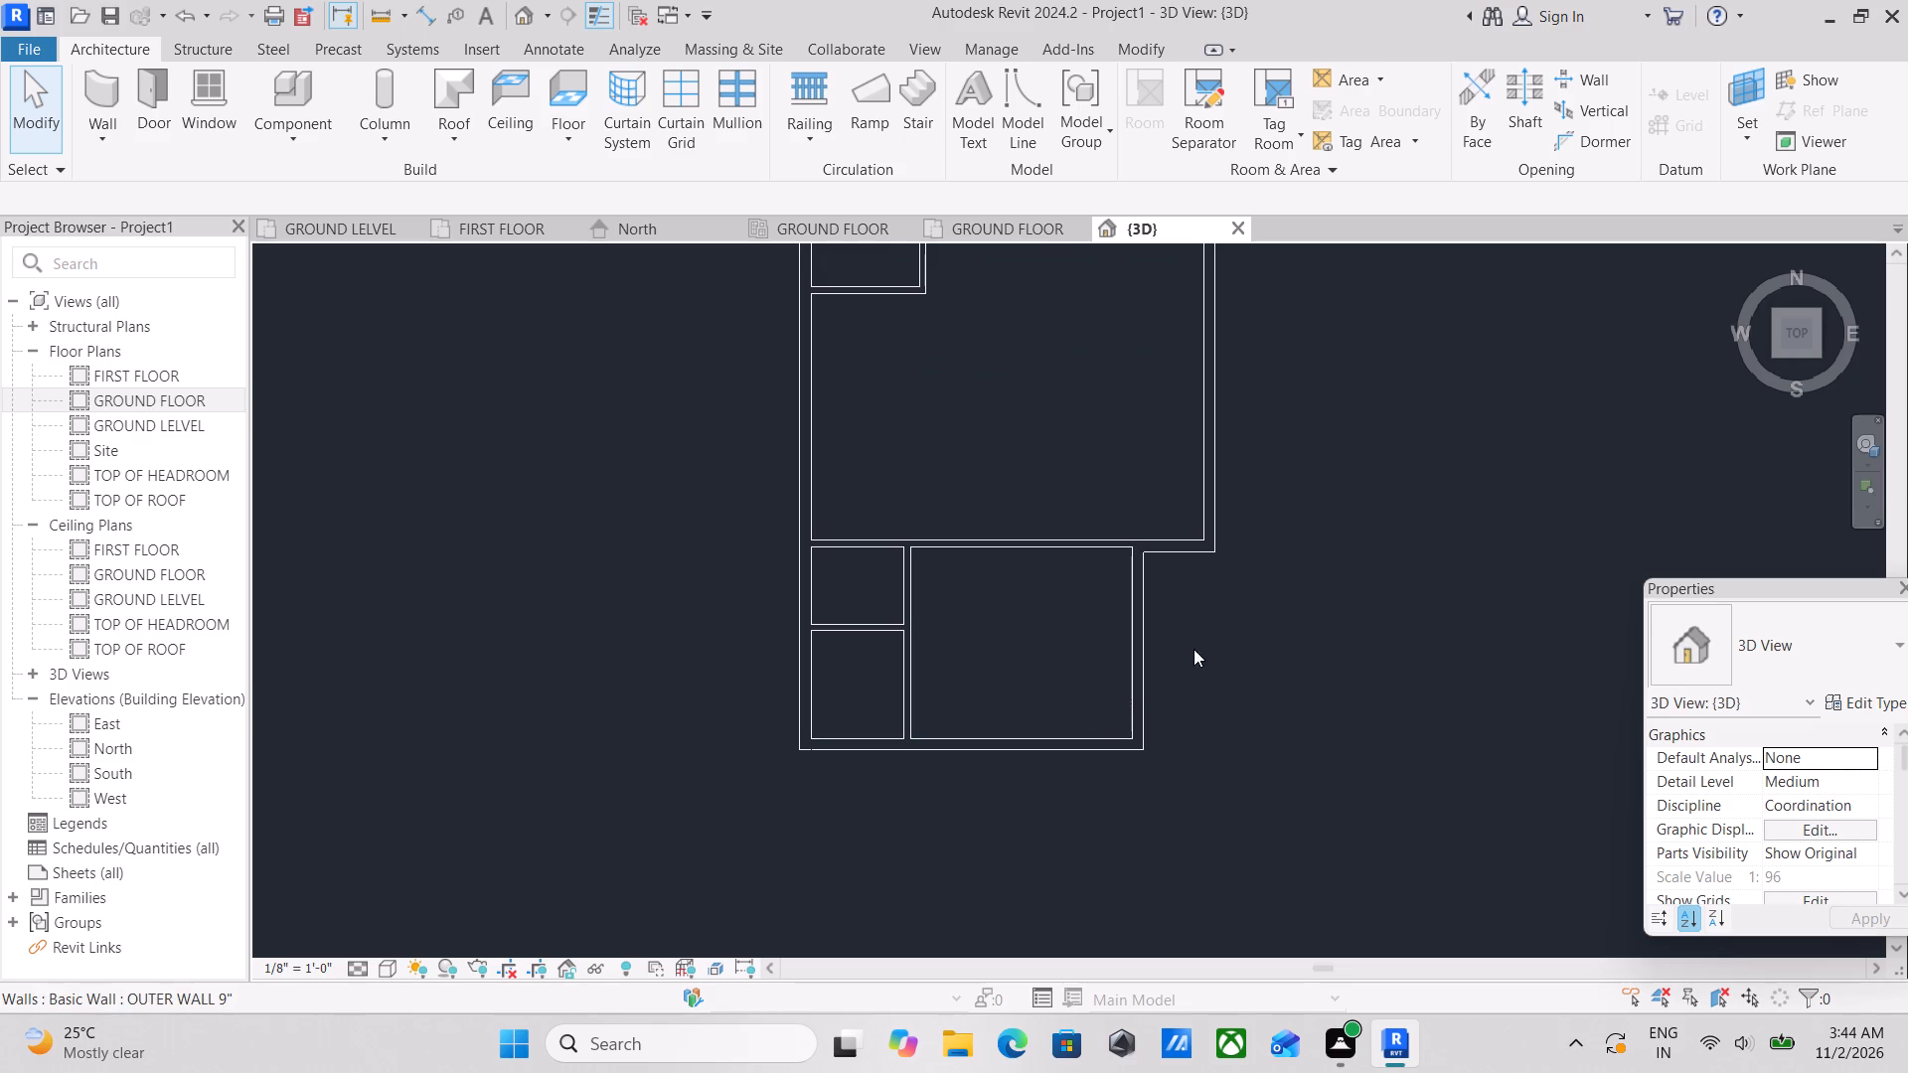
{"action": "middle_click_drag", "start_coordinate": [1215, 551], "coordinate": [1192, 1072]}
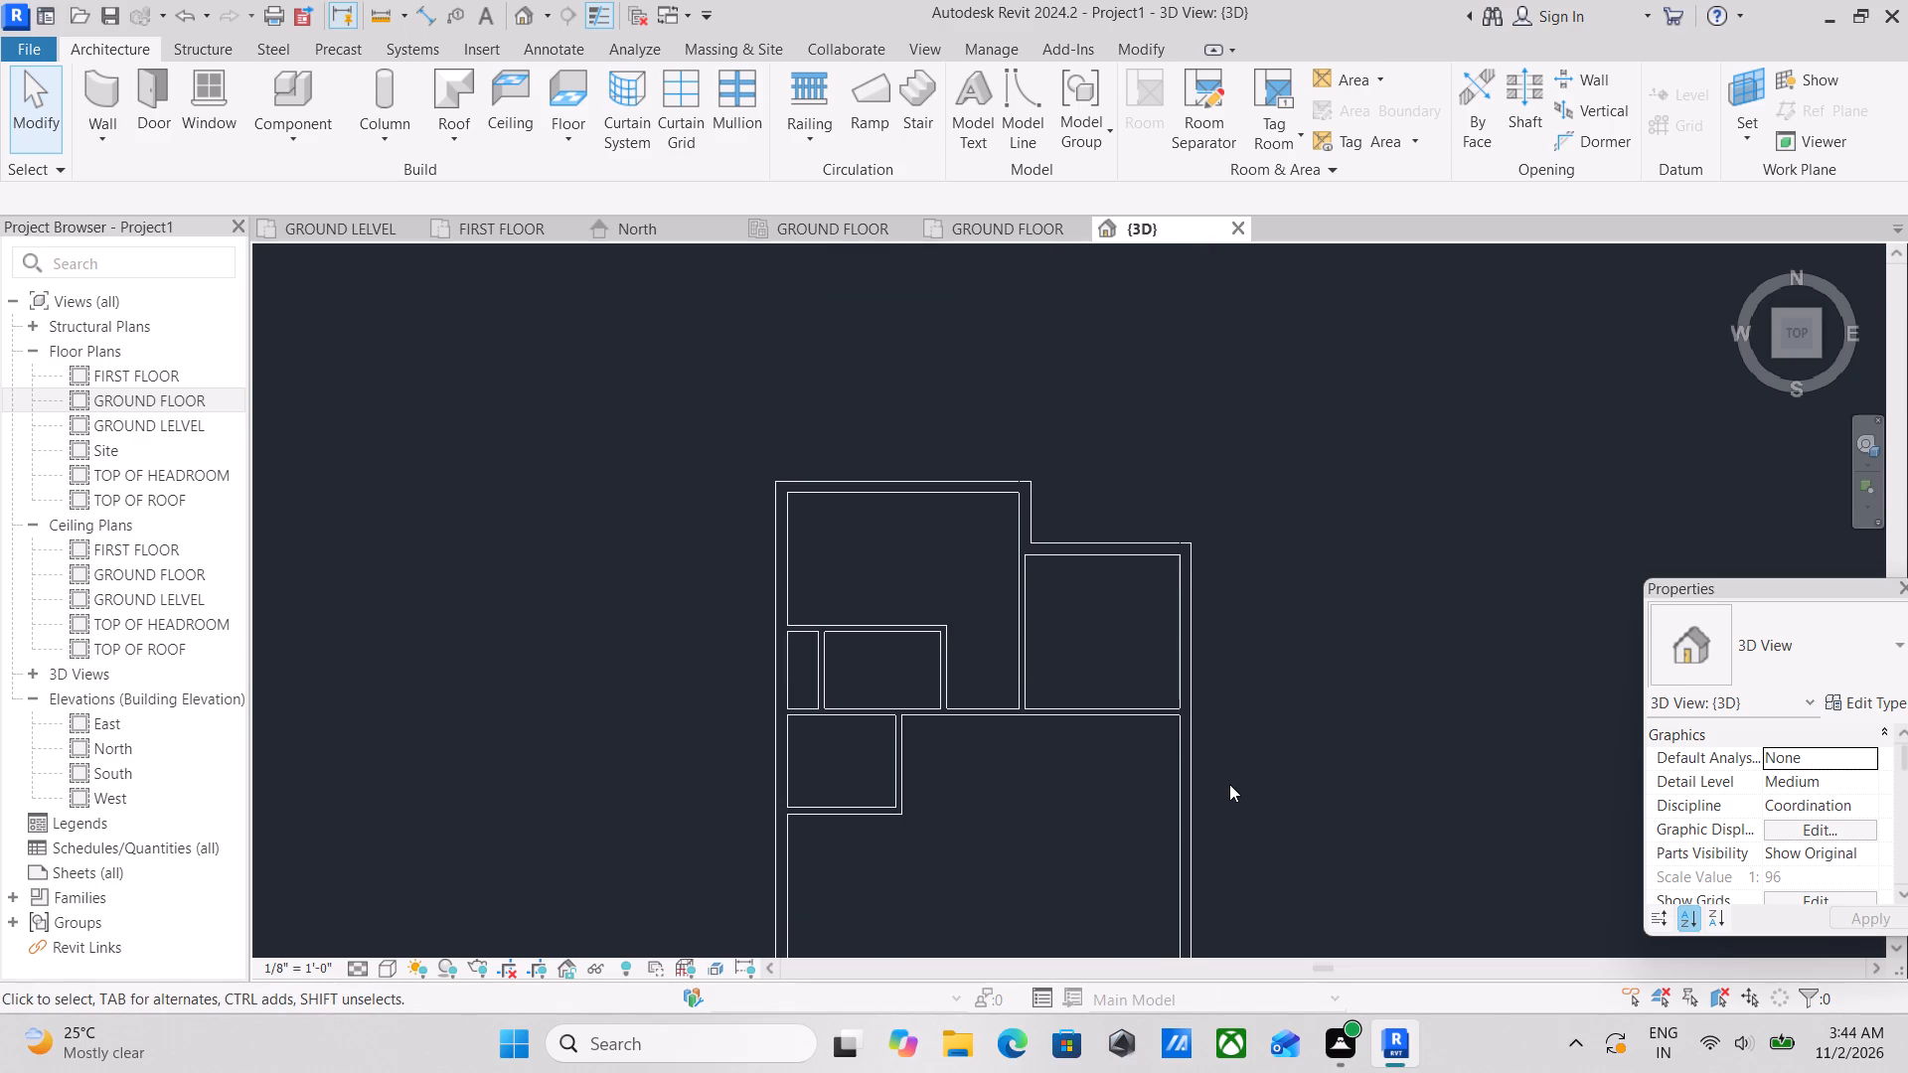
{"action": "scroll", "coordinate": [1229, 780], "scroll_direction": "down", "scroll_amount": 1}
{"action": "middle_click_drag", "start_coordinate": [1191, 813], "coordinate": [1178, 622]}
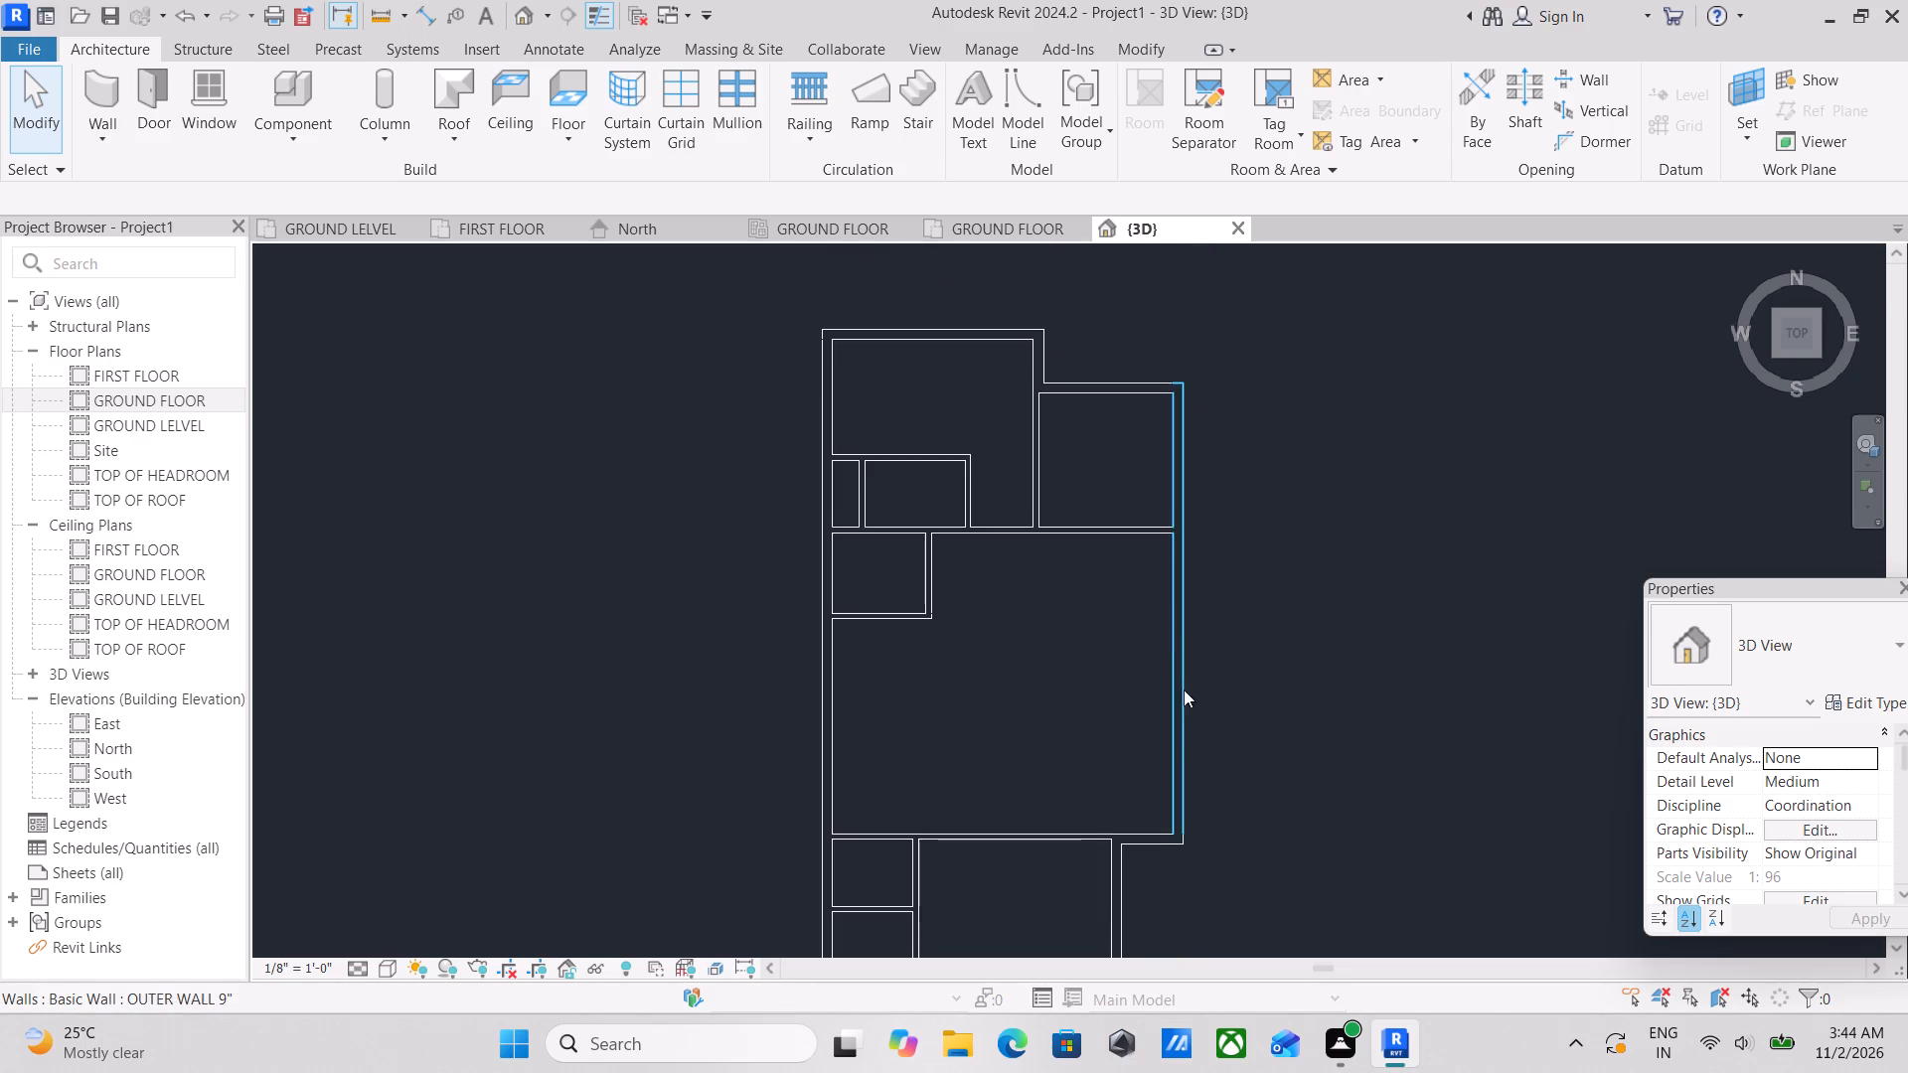
{"action": "scroll", "coordinate": [1144, 856], "scroll_direction": "up", "scroll_amount": 1}
{"action": "middle_click_drag", "start_coordinate": [1131, 832], "coordinate": [1094, 654]}
{"action": "scroll", "coordinate": [1082, 702], "scroll_direction": "up", "scroll_amount": 2}
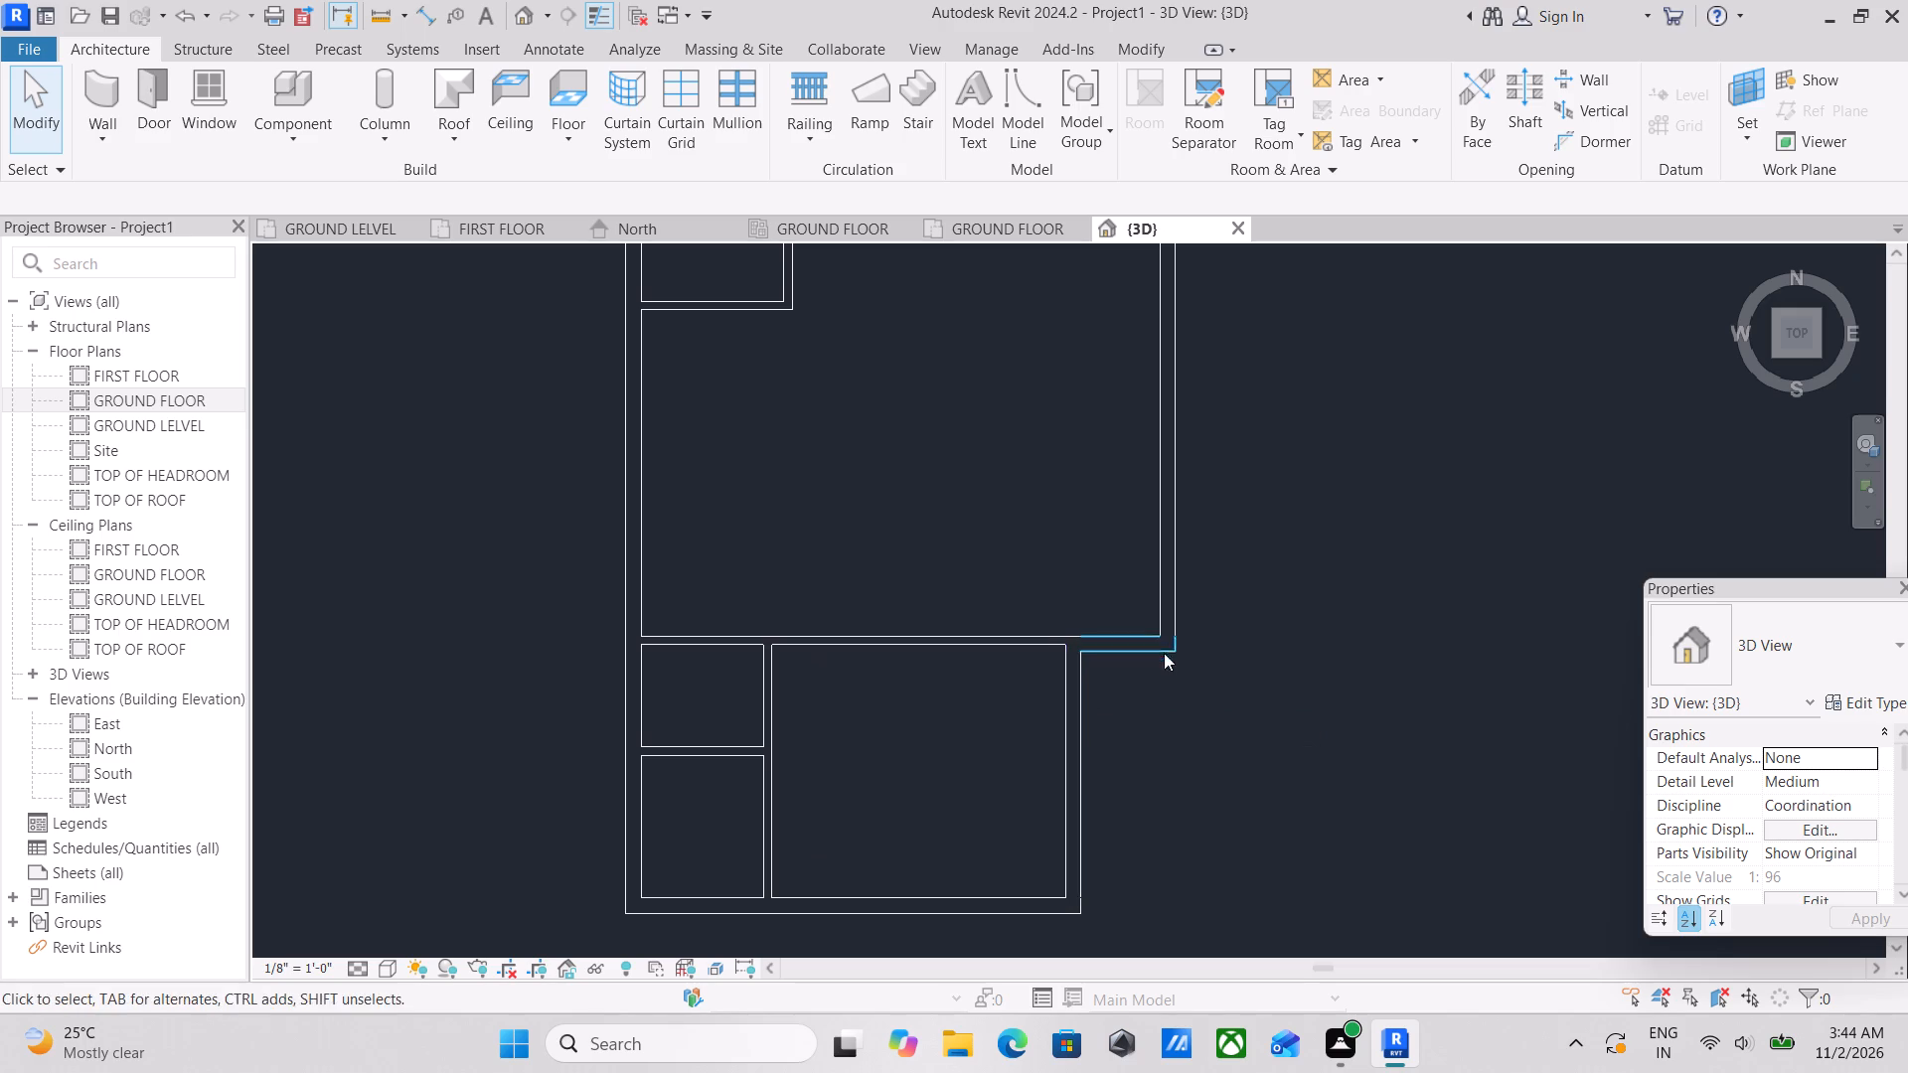
Examine the east 9" outer wall and its offset around the southern rooms in the top-oriented 3D view.
{"action": "scroll", "coordinate": [1158, 610], "scroll_direction": "down", "scroll_amount": 4}
{"action": "middle_click_drag", "start_coordinate": [1166, 722], "coordinate": [1090, 1022]}
{"action": "scroll", "coordinate": [1090, 1022], "scroll_direction": "up", "scroll_amount": 1}
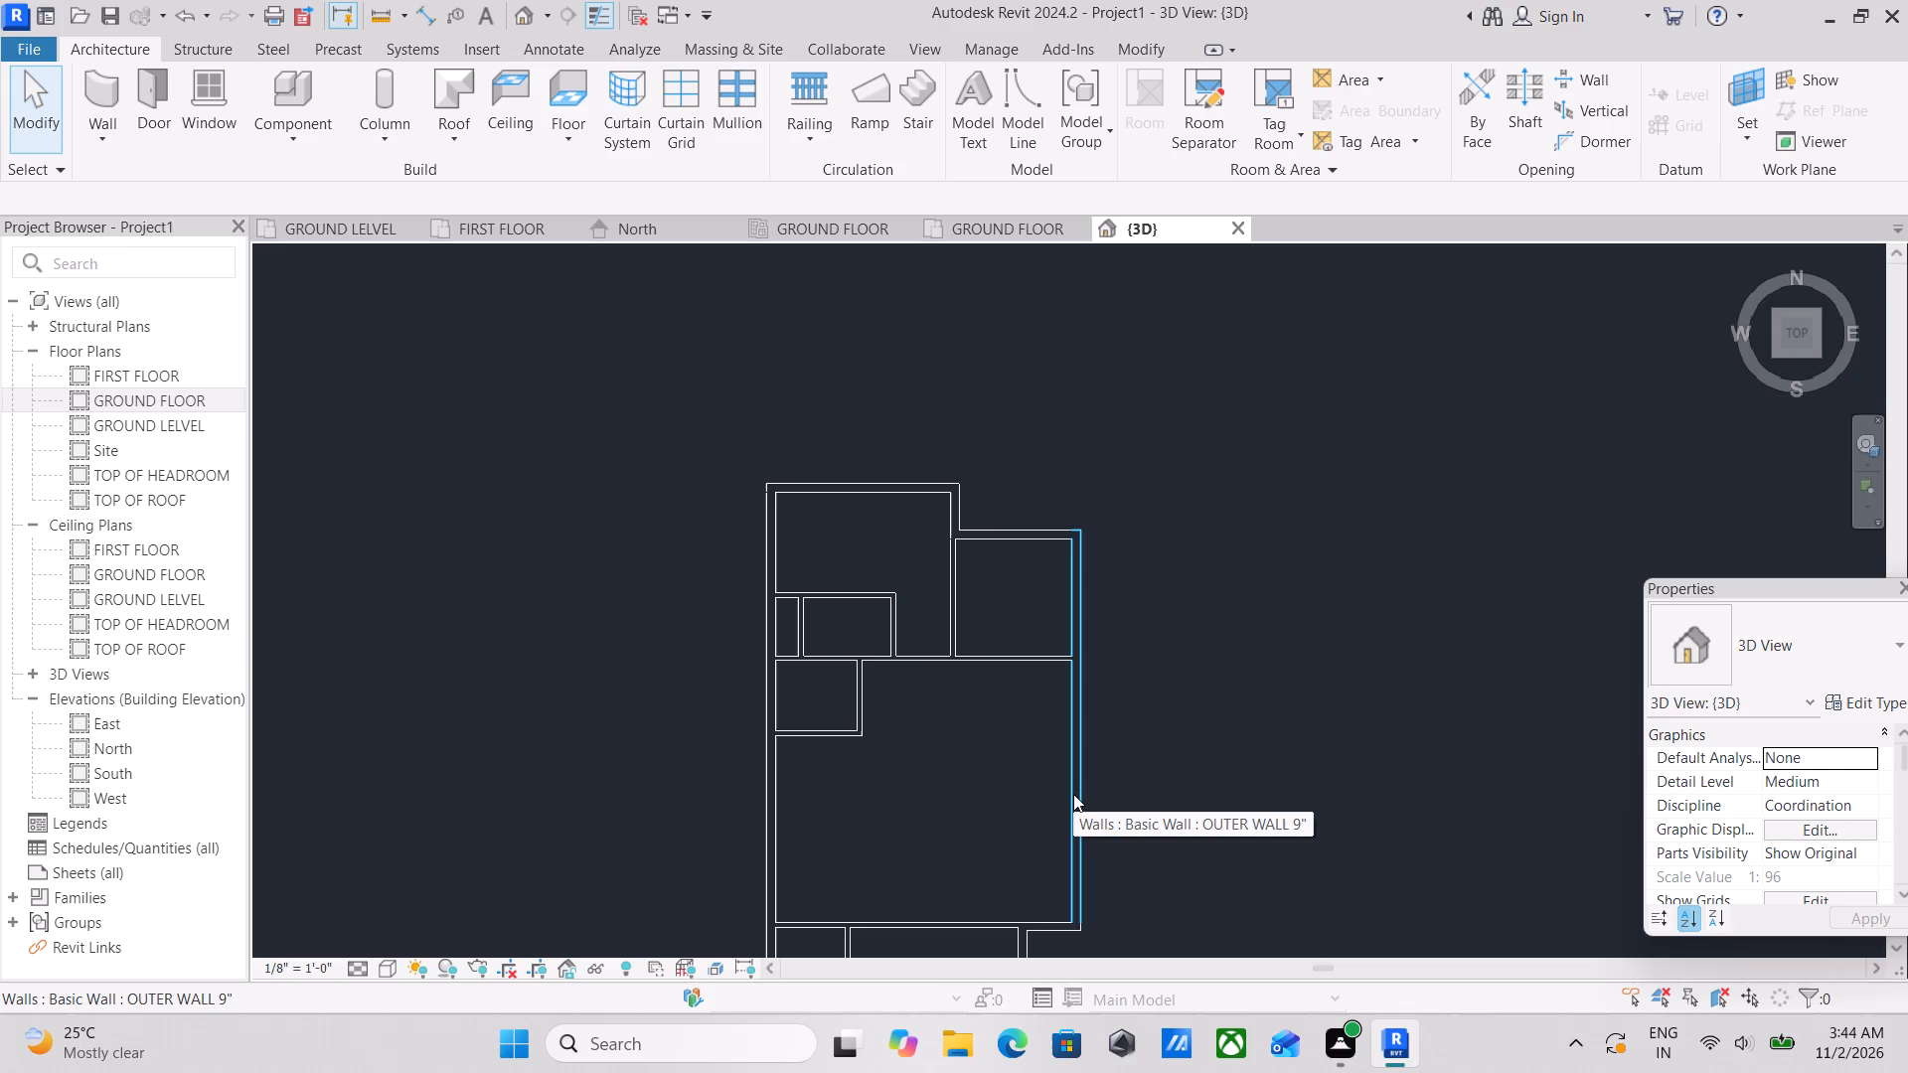
{"action": "scroll", "coordinate": [1110, 934], "scroll_direction": "up", "scroll_amount": 2}
{"action": "scroll", "coordinate": [1079, 891], "scroll_direction": "down", "scroll_amount": 2}
{"action": "middle_click_drag", "start_coordinate": [1076, 851], "coordinate": [1072, 811]}
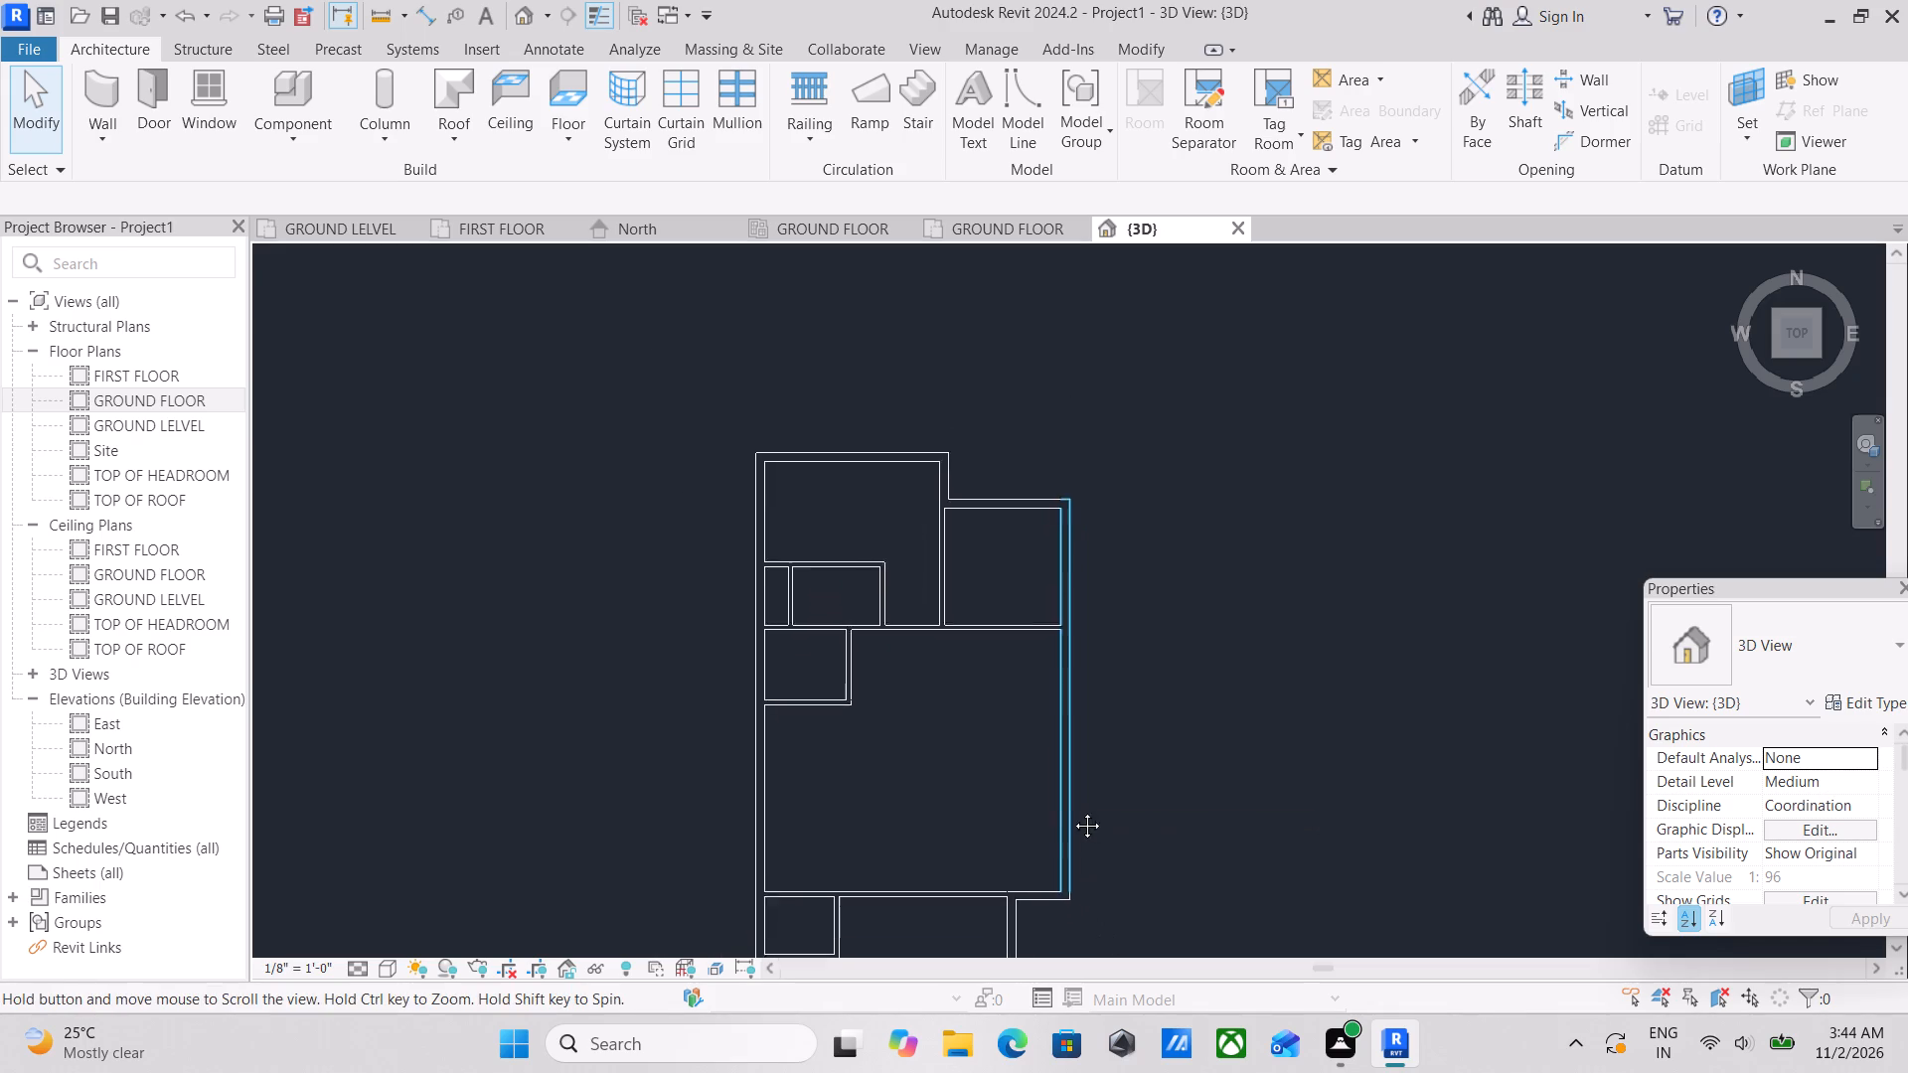
{"action": "middle_click_drag", "start_coordinate": [1072, 811], "coordinate": [1085, 491]}
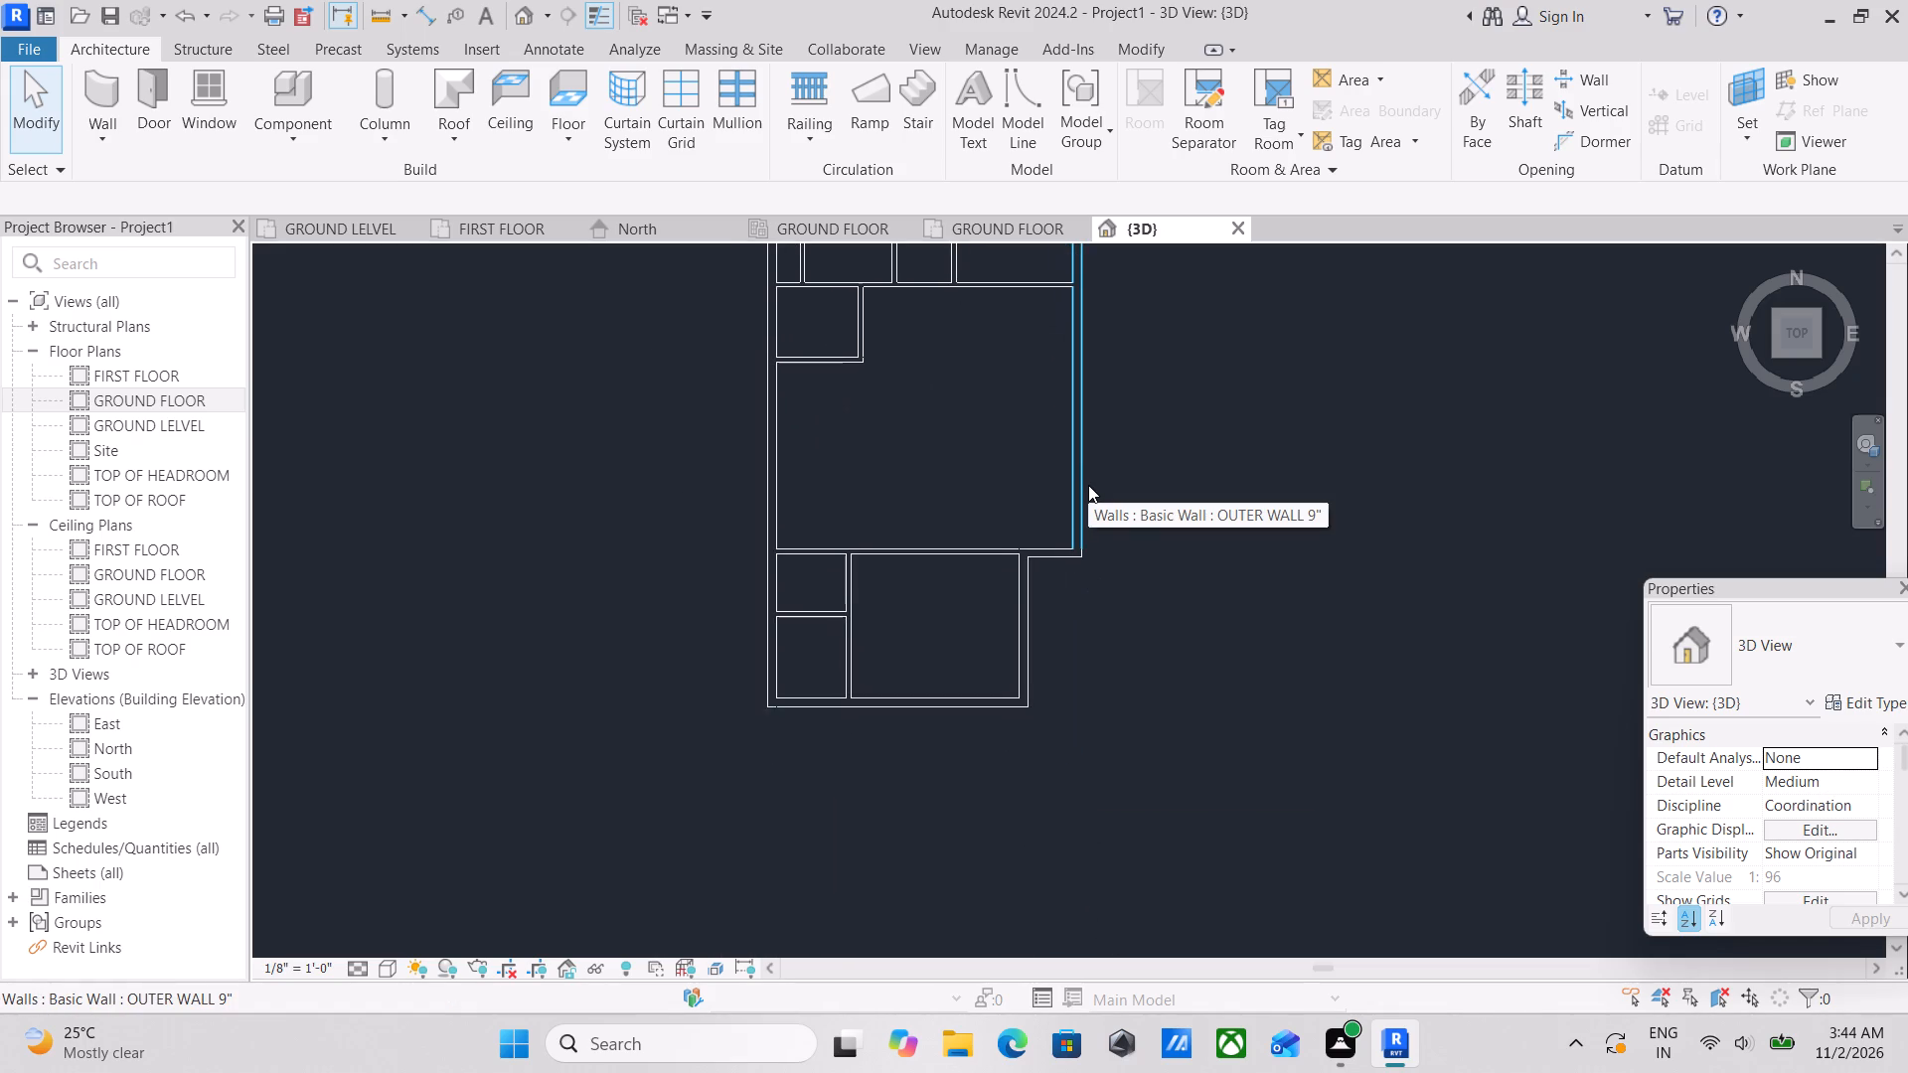
{"action": "scroll", "coordinate": [1105, 584], "scroll_direction": "up", "scroll_amount": 3}
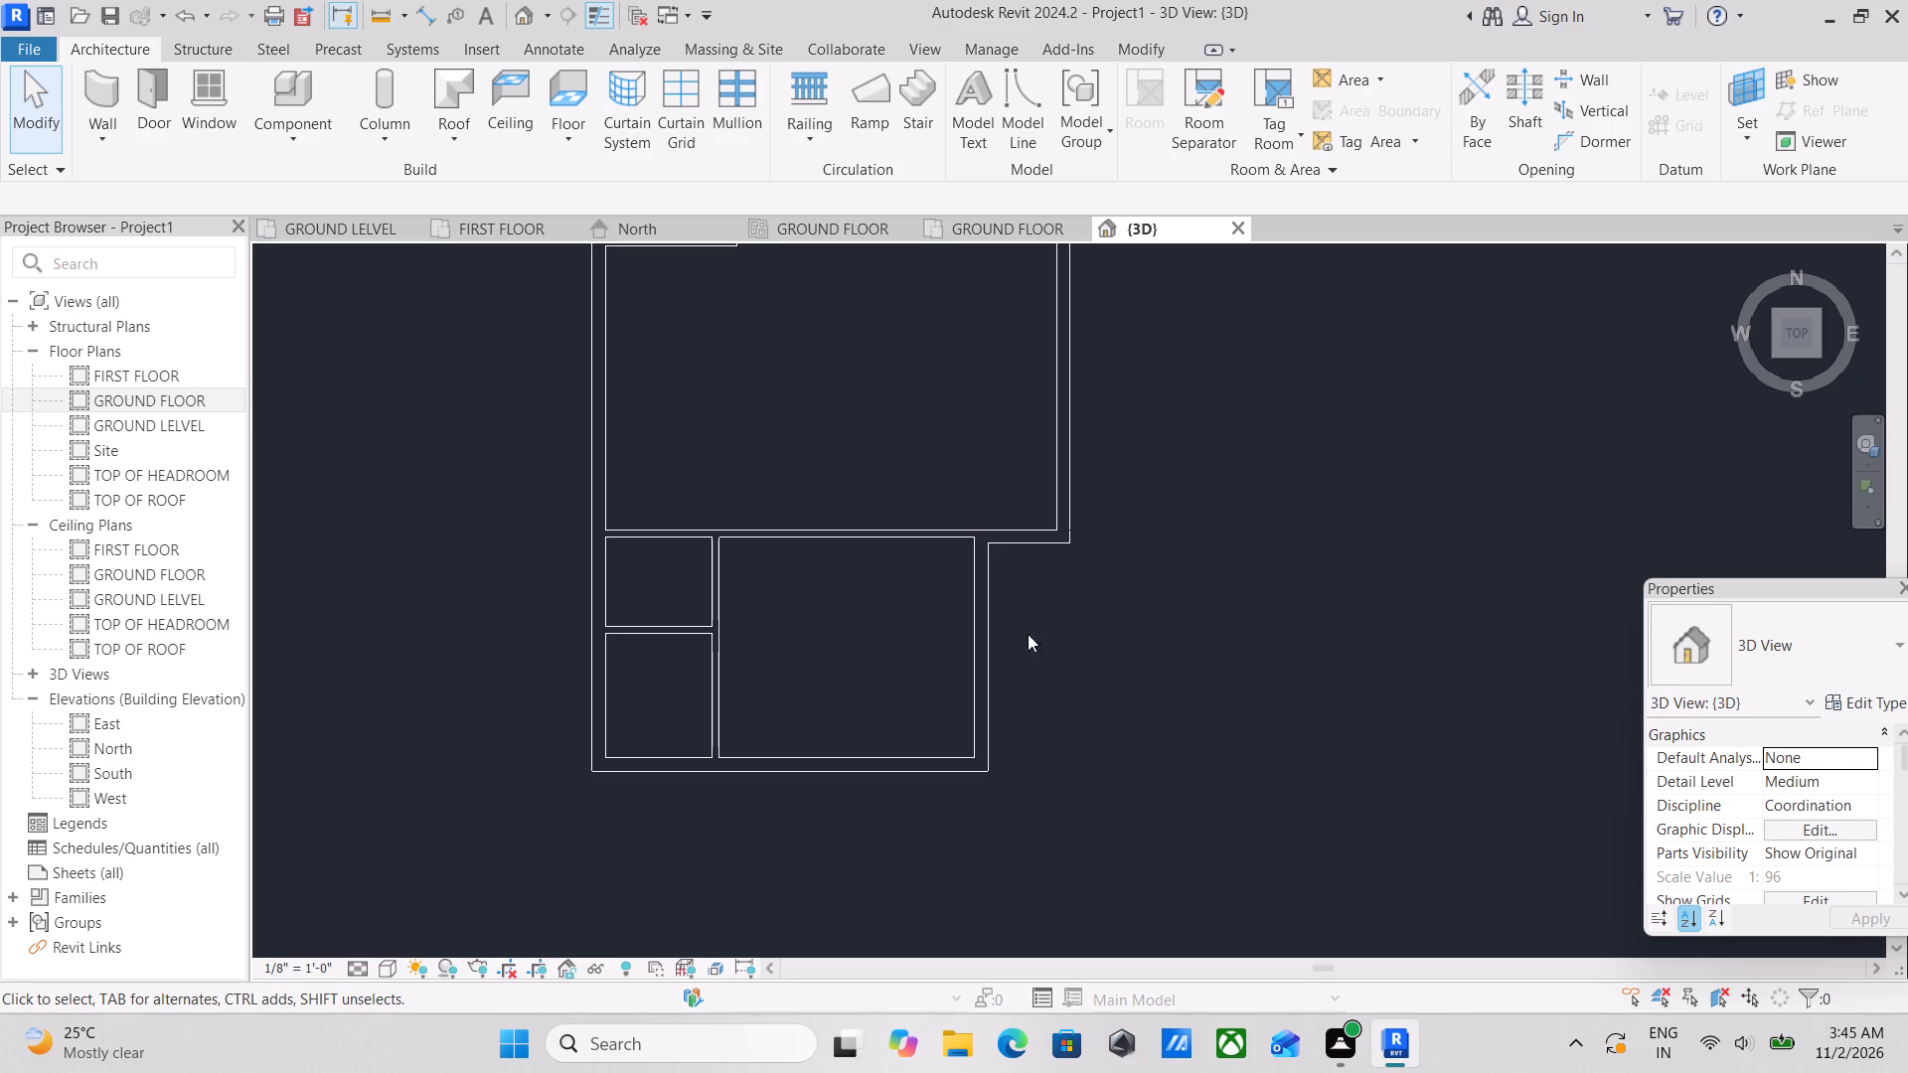
{"action": "scroll", "coordinate": [1013, 652], "scroll_direction": "up", "scroll_amount": 1}
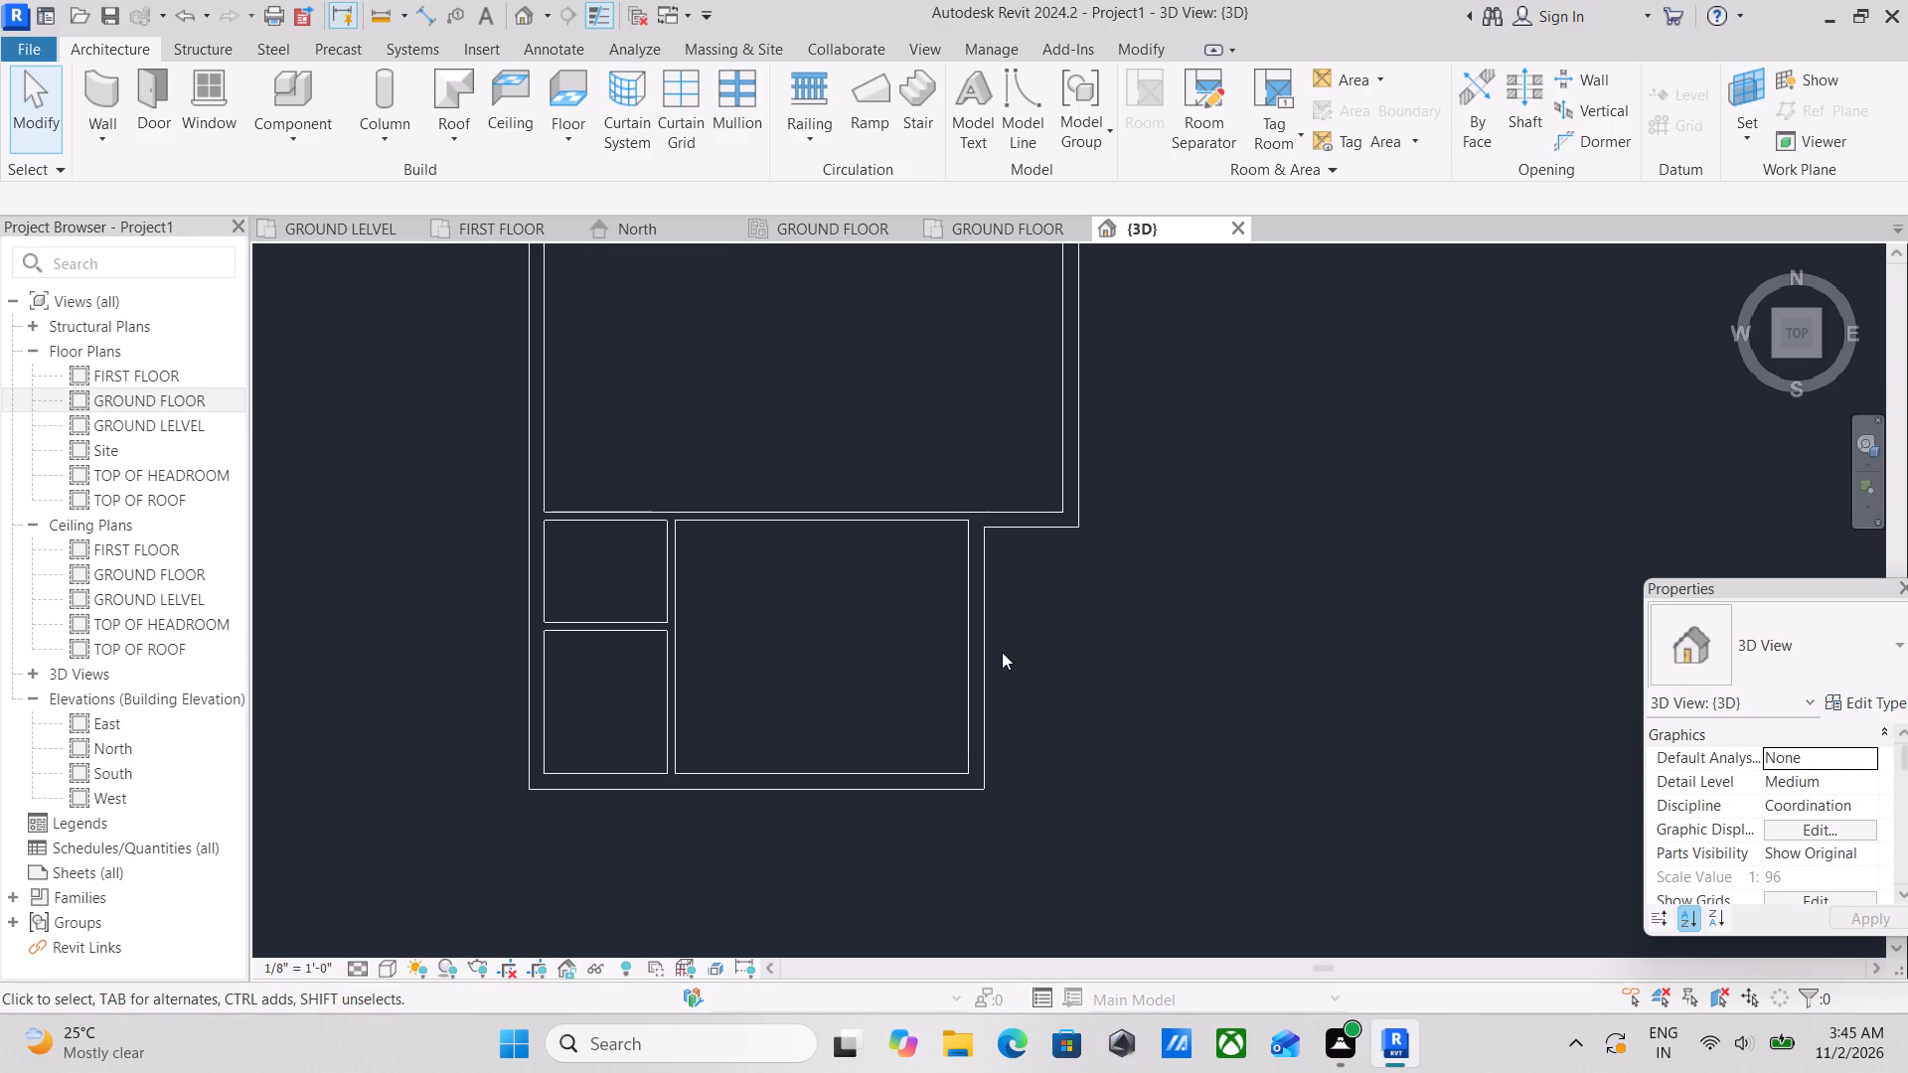
{"action": "scroll", "coordinate": [998, 650], "scroll_direction": "up", "scroll_amount": 2}
{"action": "scroll", "coordinate": [874, 568], "scroll_direction": "down", "scroll_amount": 3}
Examine the inner walls of the central room and the small northern rooms in the top-oriented 3D view.
{"action": "middle_click_drag", "start_coordinate": [887, 553], "coordinate": [1472, 839]}
{"action": "middle_click_drag", "start_coordinate": [1201, 617], "coordinate": [1007, 692]}
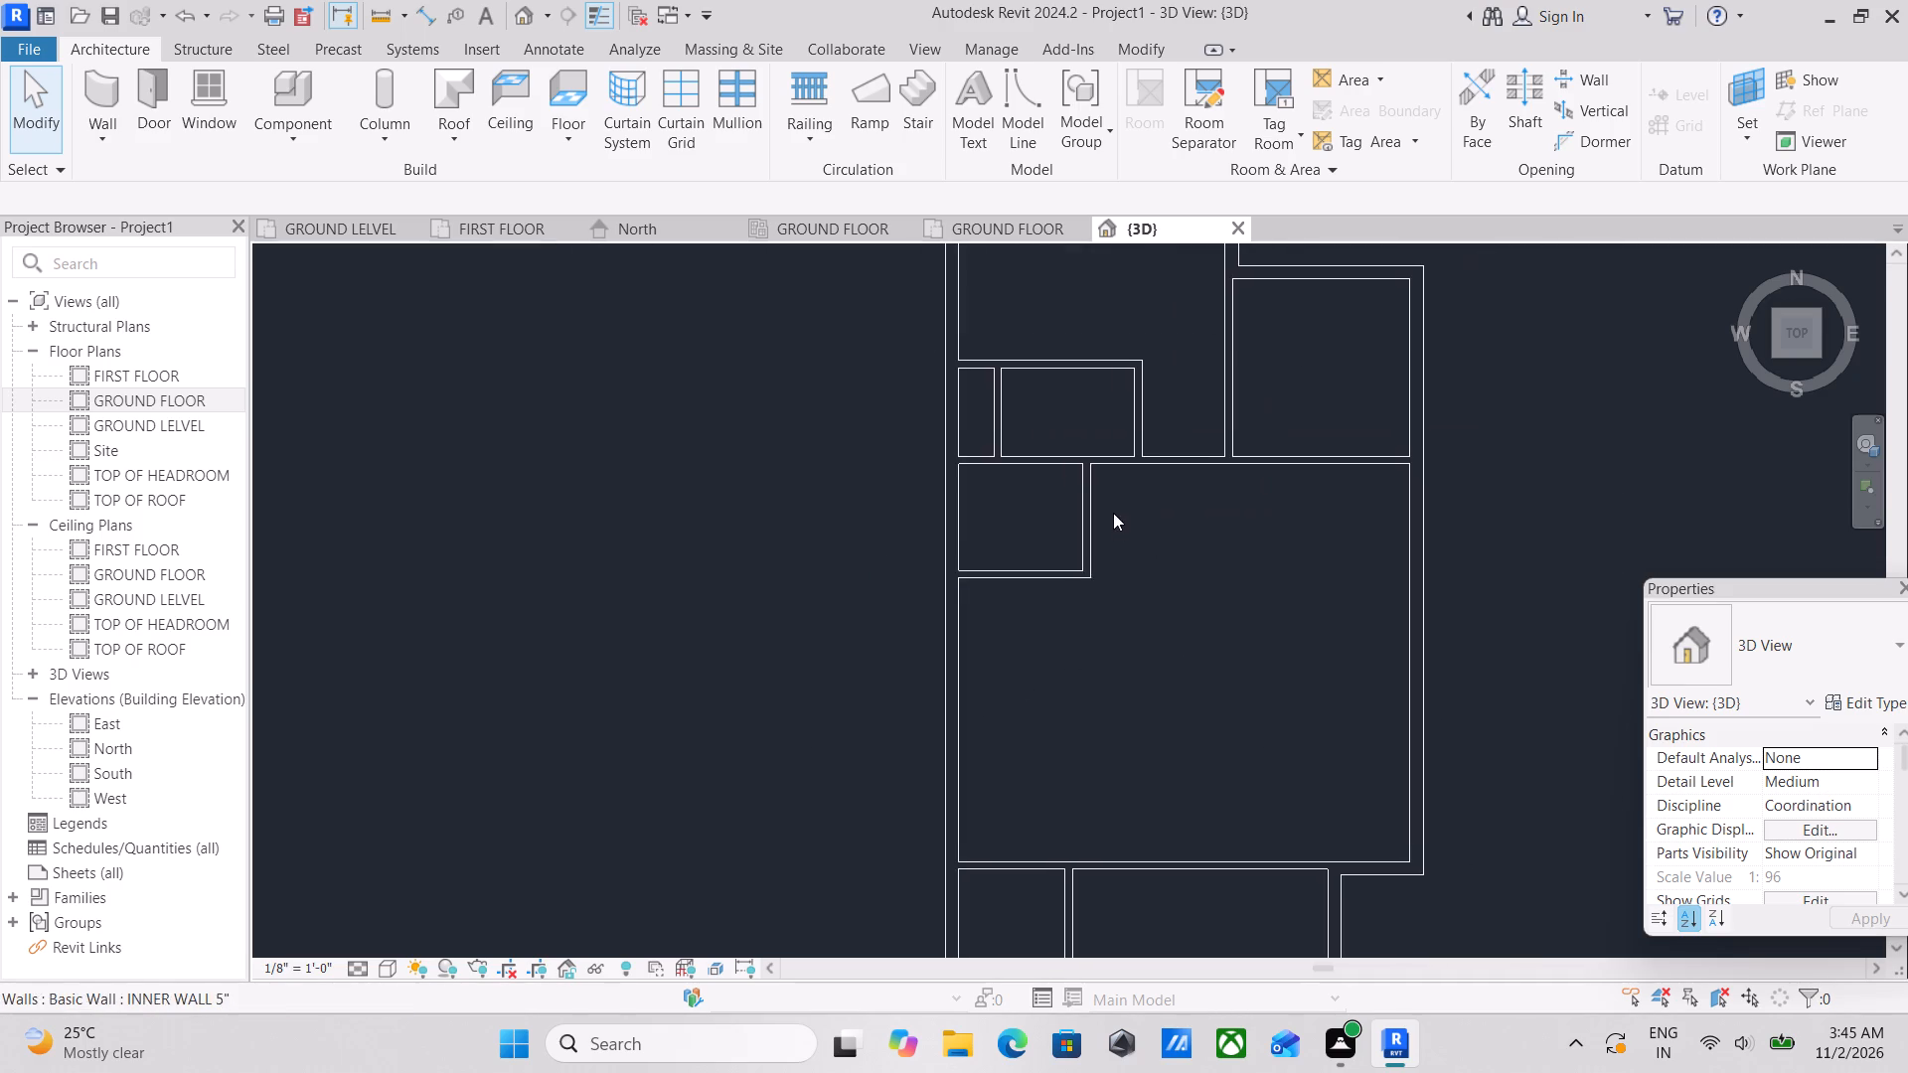
{"action": "scroll", "coordinate": [1112, 505], "scroll_direction": "up", "scroll_amount": 3}
{"action": "scroll", "coordinate": [1111, 496], "scroll_direction": "down", "scroll_amount": 1}
{"action": "middle_click_drag", "start_coordinate": [1107, 496], "coordinate": [932, 593]}
{"action": "scroll", "coordinate": [912, 602], "scroll_direction": "up", "scroll_amount": 1}
{"action": "scroll", "coordinate": [1032, 333], "scroll_direction": "down", "scroll_amount": 4}
{"action": "middle_click_drag", "start_coordinate": [1011, 369], "coordinate": [924, 455]}
{"action": "scroll", "coordinate": [920, 459], "scroll_direction": "up", "scroll_amount": 1}
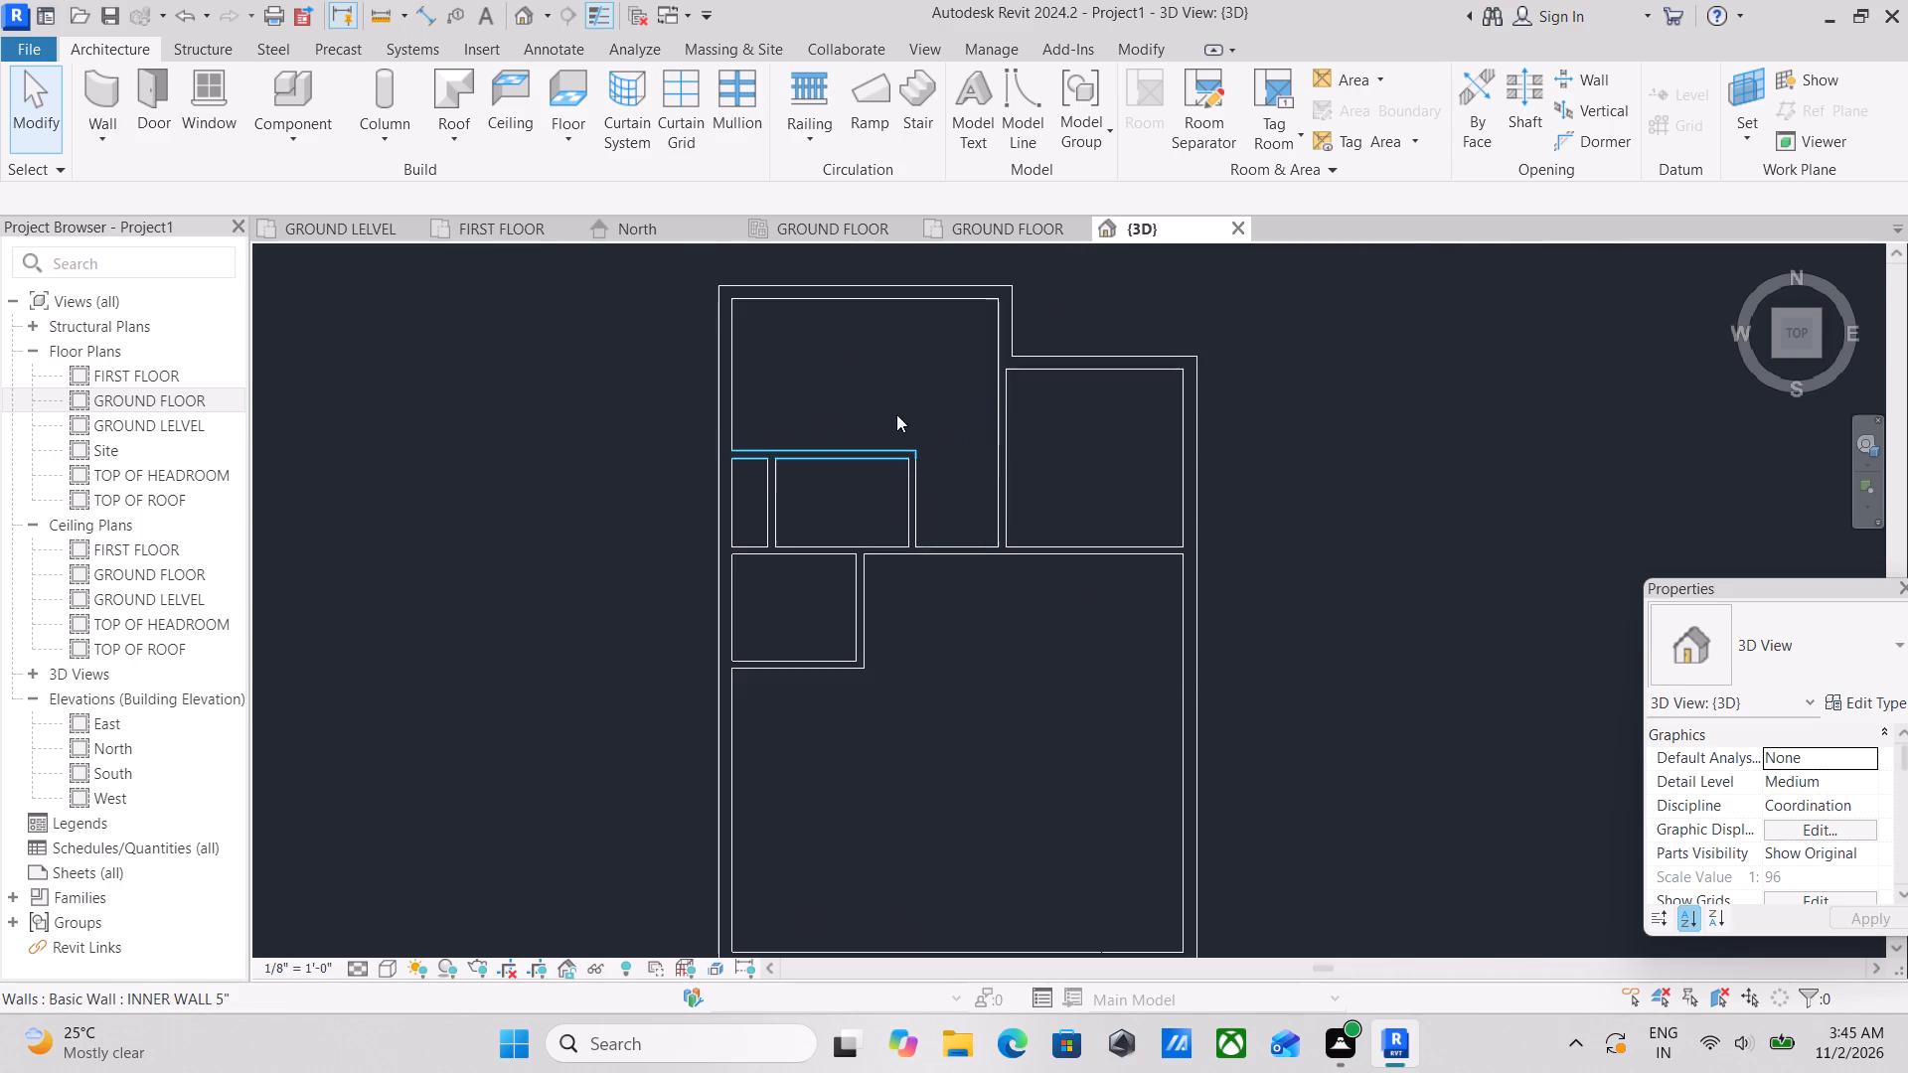
{"action": "middle_click_drag", "start_coordinate": [859, 341], "coordinate": [836, 437]}
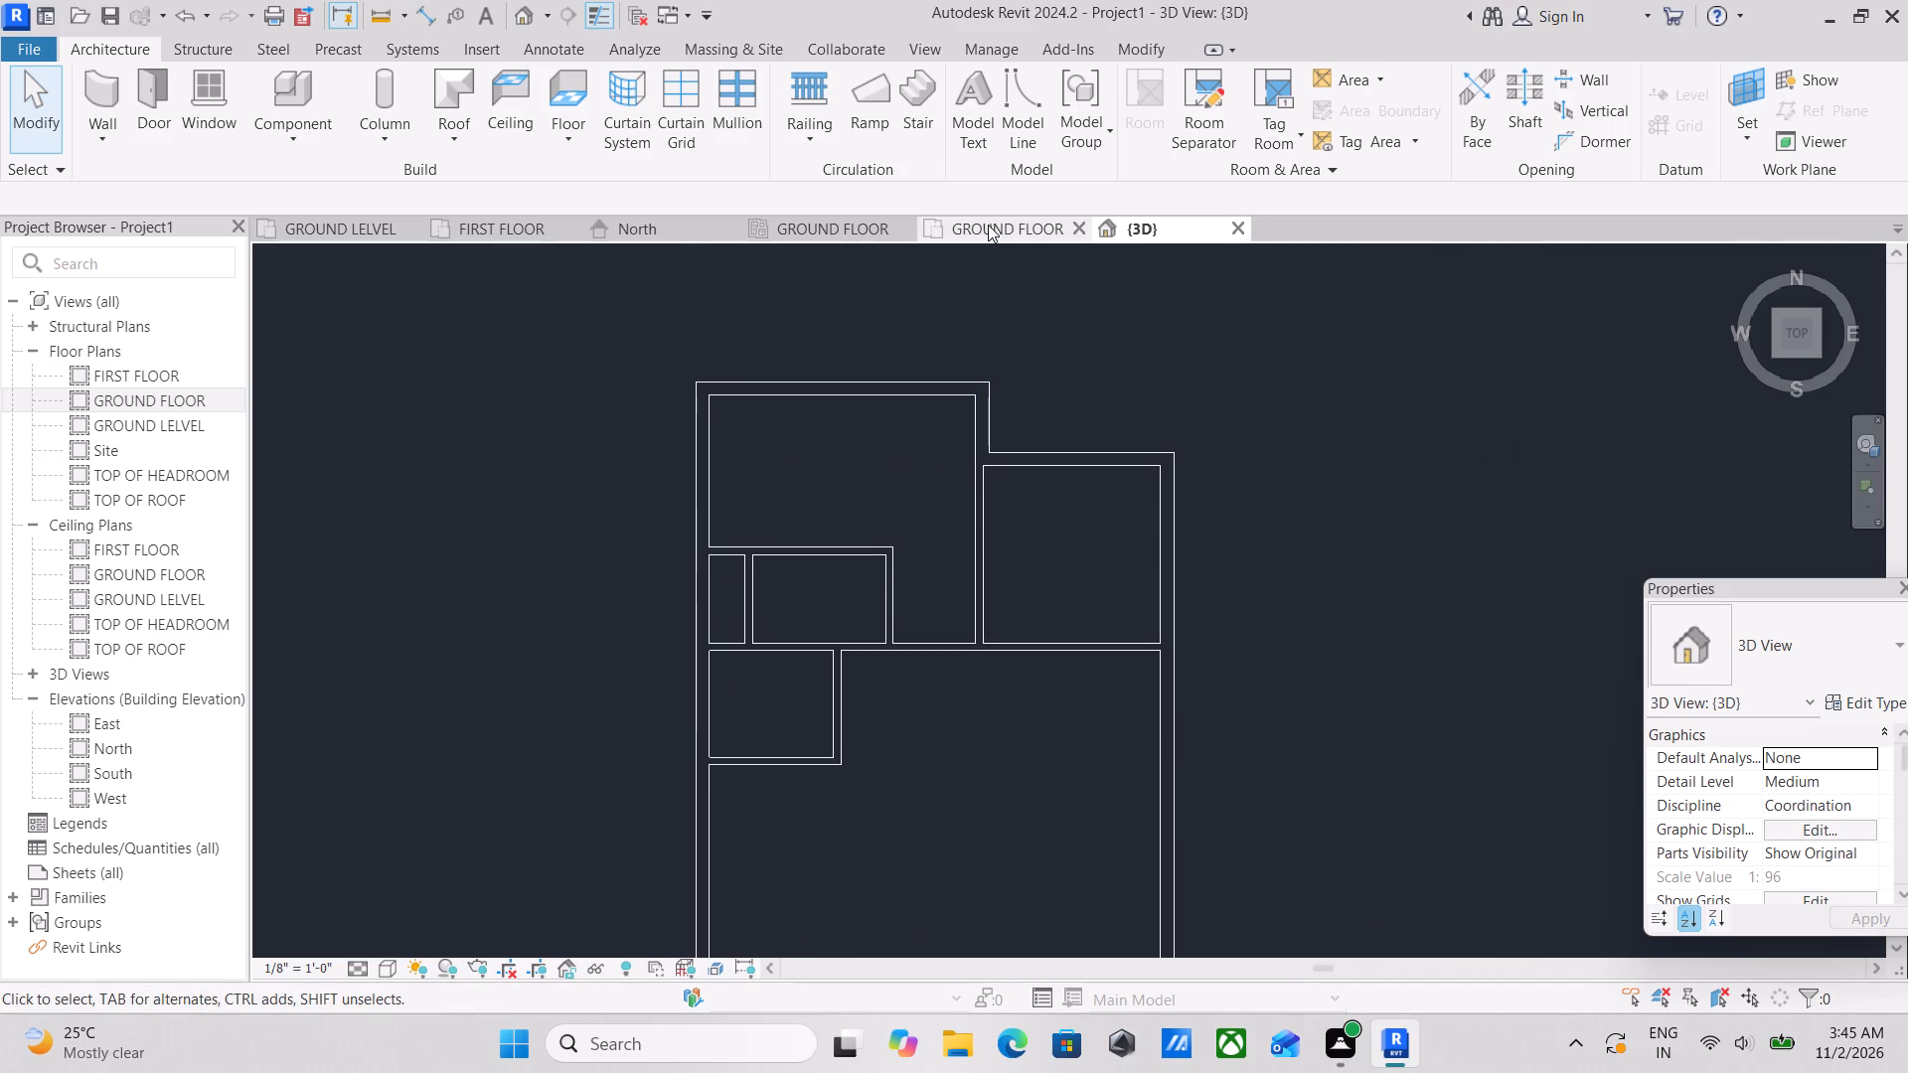
Return to the GROUND FLOOR floor plan and examine the northern rooms' dimensions.
{"action": "left_click", "coordinate": [988, 225]}
{"action": "left_click", "coordinate": [1144, 226]}
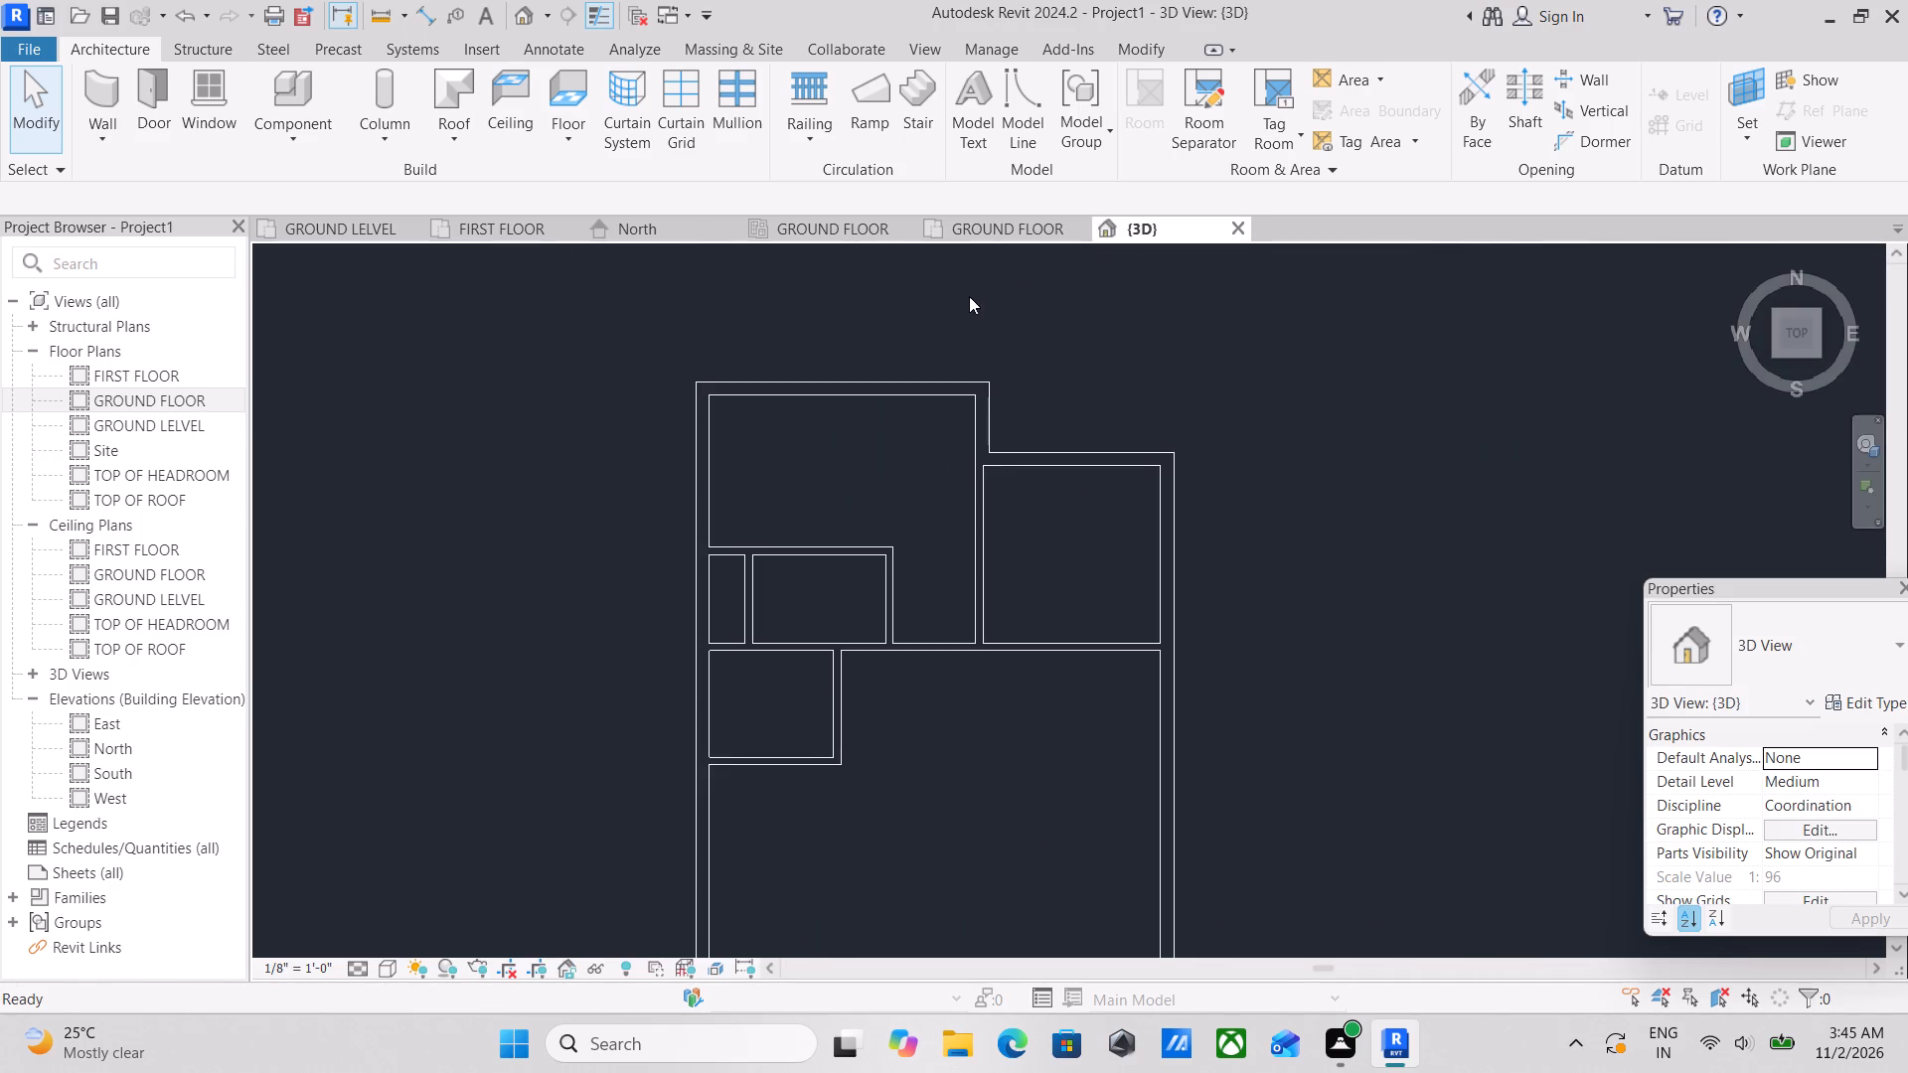
{"action": "left_click", "coordinate": [990, 235]}
{"action": "scroll", "coordinate": [869, 503], "scroll_direction": "up", "scroll_amount": 4}
{"action": "middle_click_drag", "start_coordinate": [769, 363], "coordinate": [781, 551]}
{"action": "scroll", "coordinate": [728, 352], "scroll_direction": "down", "scroll_amount": 1}
{"action": "middle_click_drag", "start_coordinate": [736, 377], "coordinate": [776, 738]}
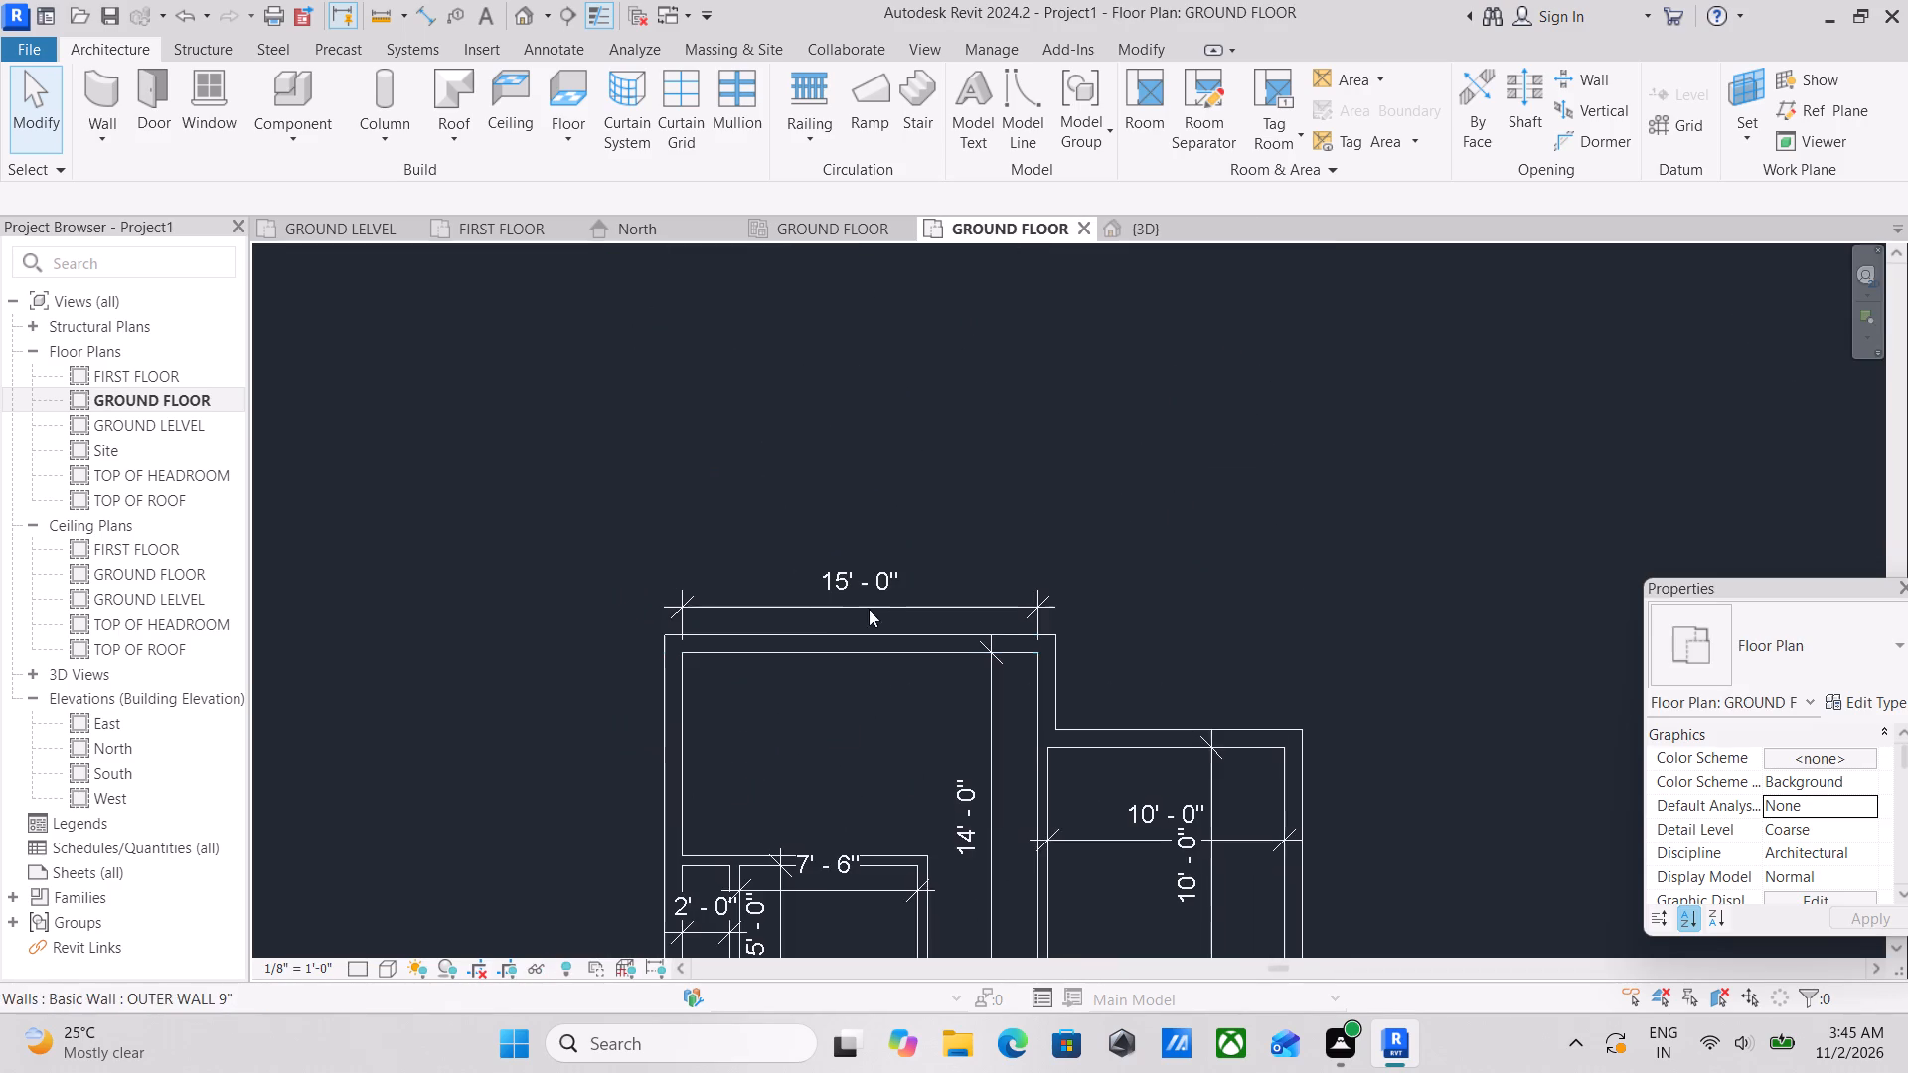
{"action": "scroll", "coordinate": [908, 526], "scroll_direction": "down", "scroll_amount": 1}
{"action": "middle_click_drag", "start_coordinate": [908, 526], "coordinate": [904, 428]}
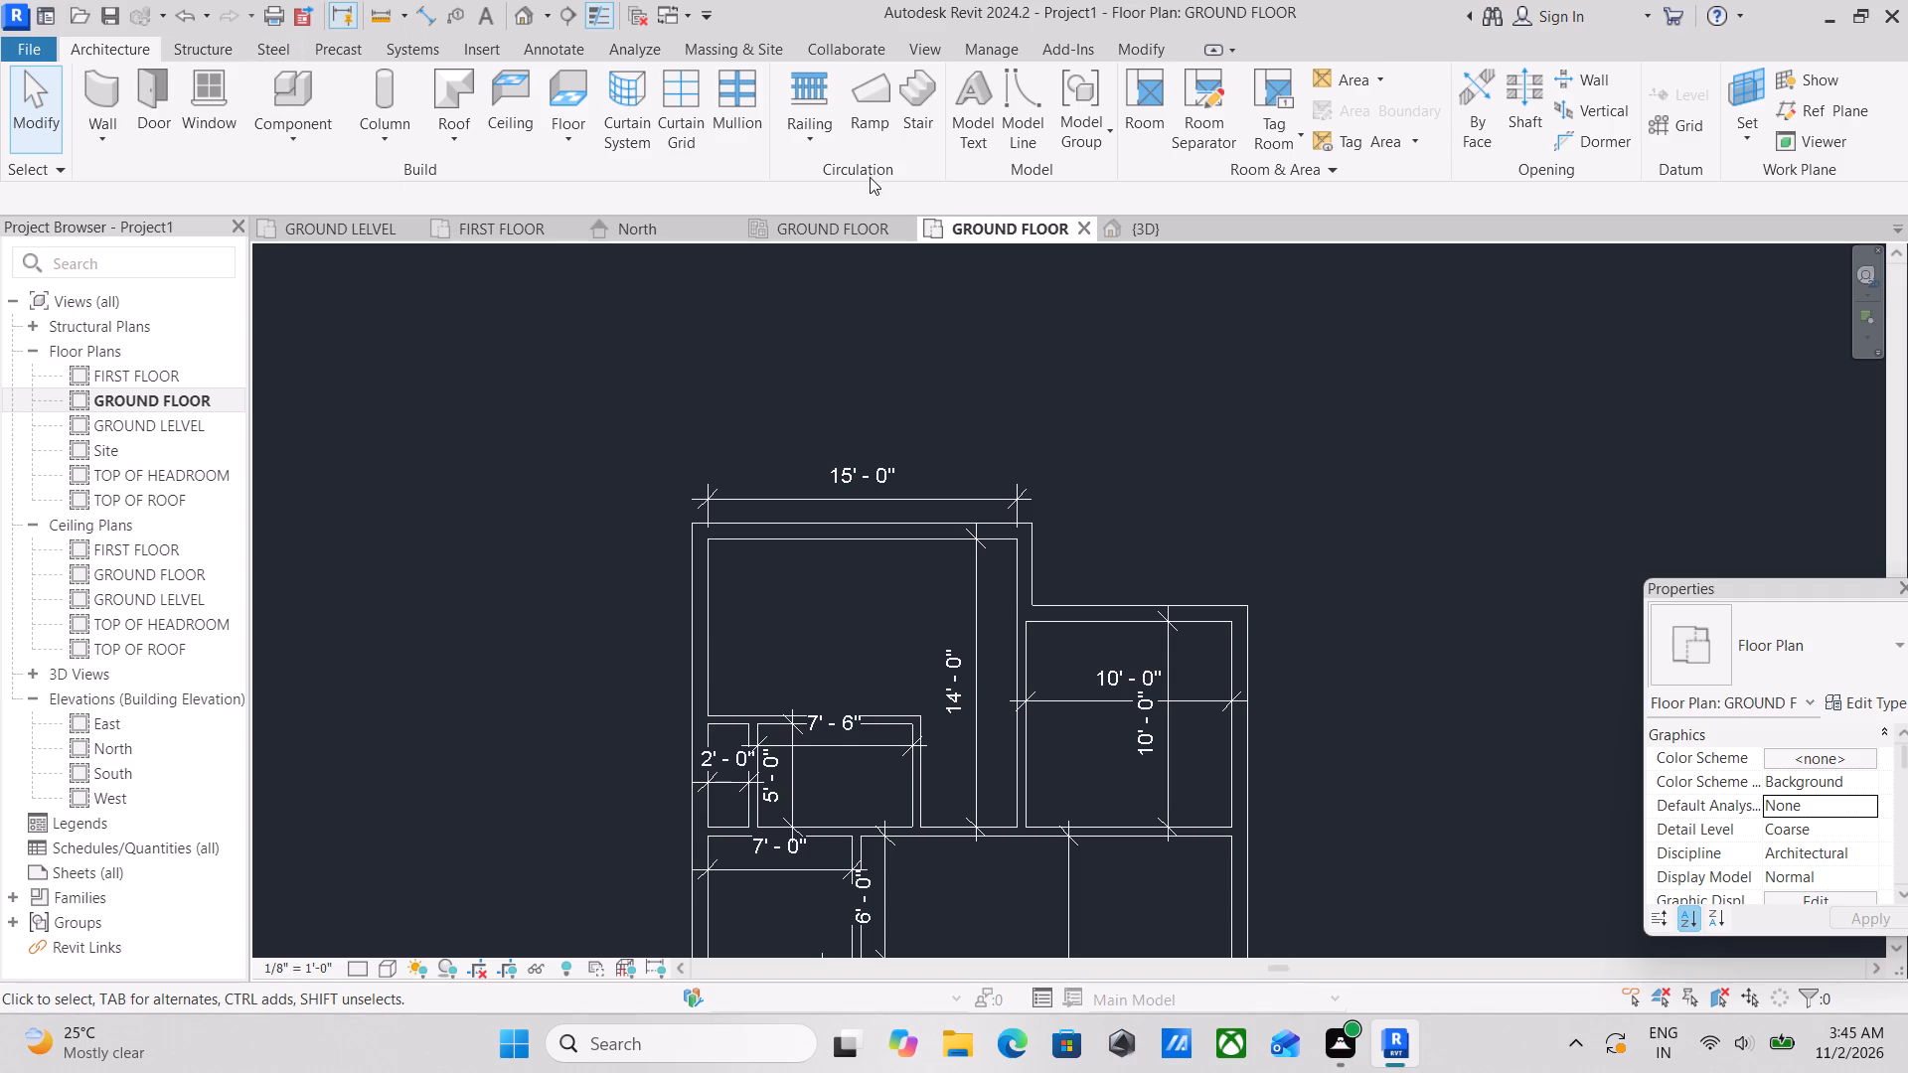
Close the other open GROUND FLOOR view, keeping the dimensioned floor plan open.
{"action": "left_click", "coordinate": [900, 226]}
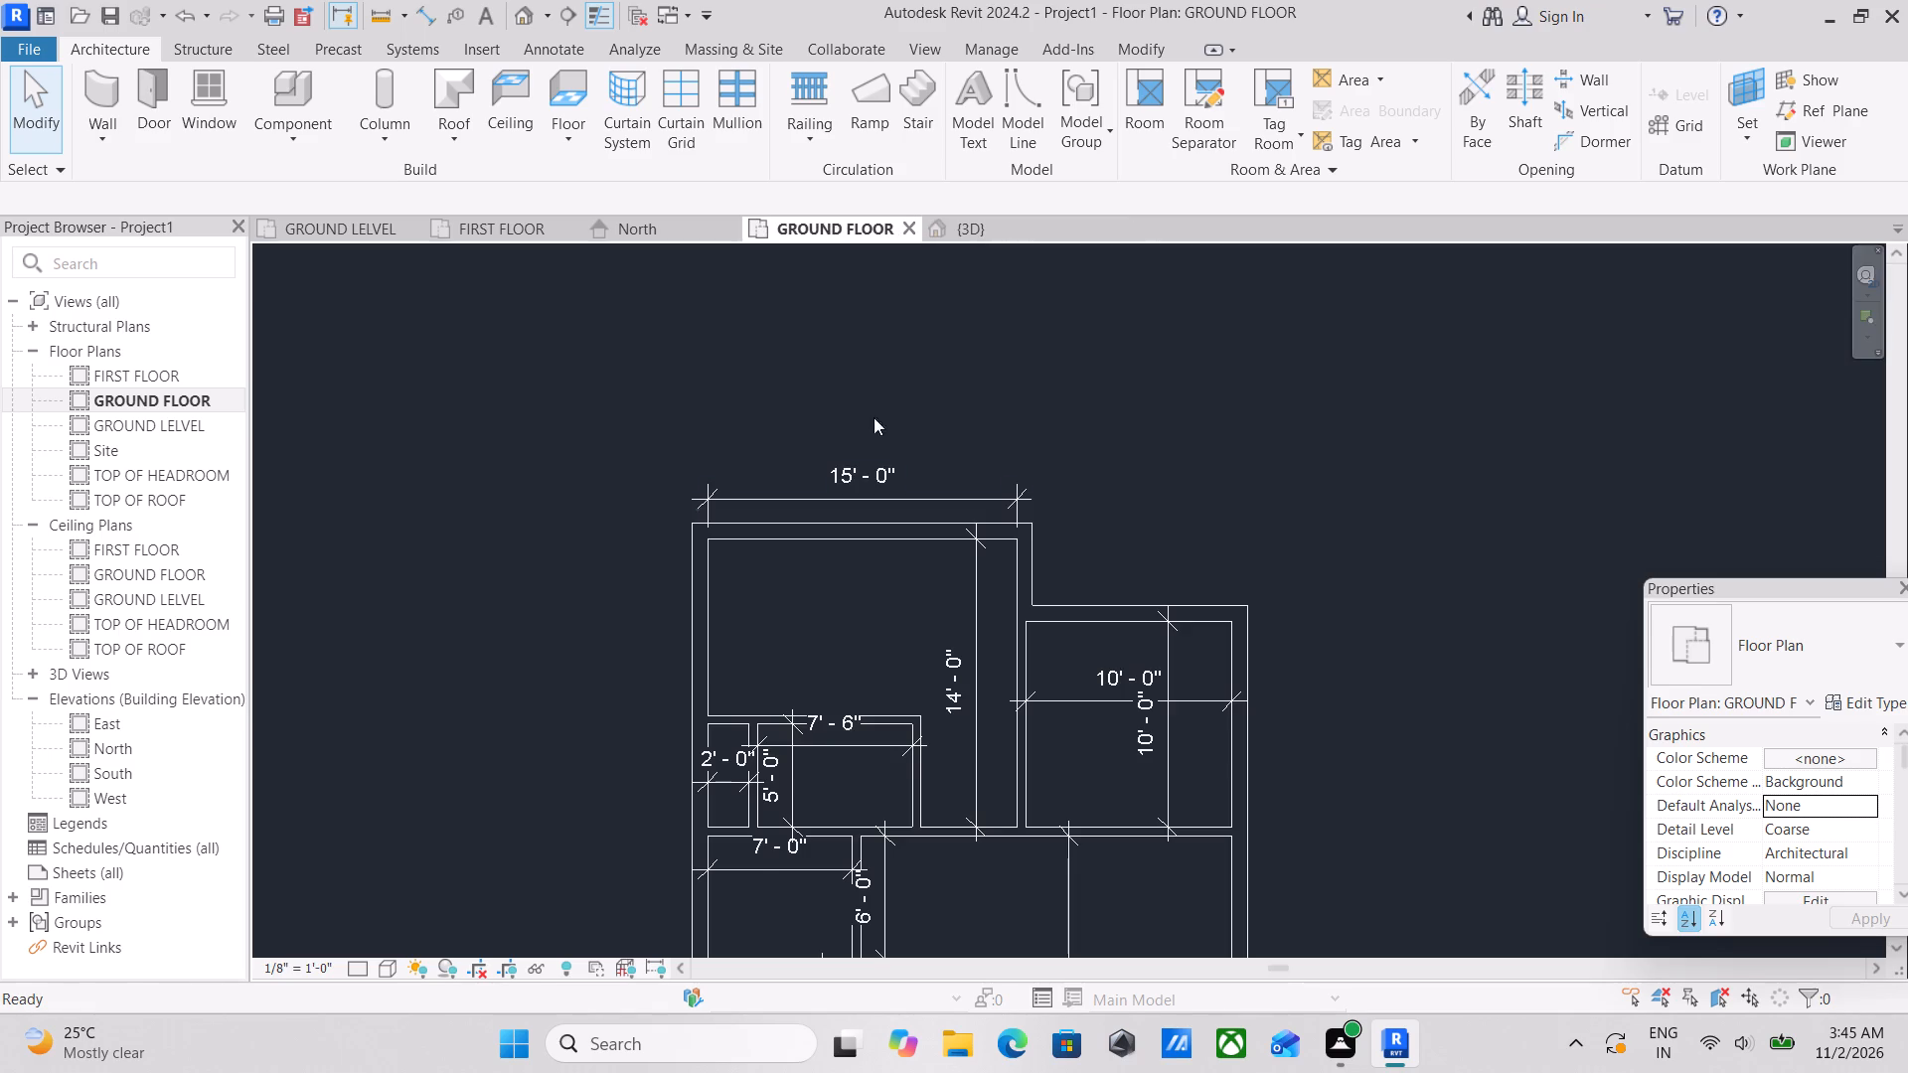
Place tagged rooms automatically in all the enclosed areas of the GROUND FLOOR plan.
{"action": "scroll", "coordinate": [793, 625], "scroll_direction": "up", "scroll_amount": 3}
{"action": "scroll", "coordinate": [397, 7], "scroll_direction": "up", "scroll_amount": 2}
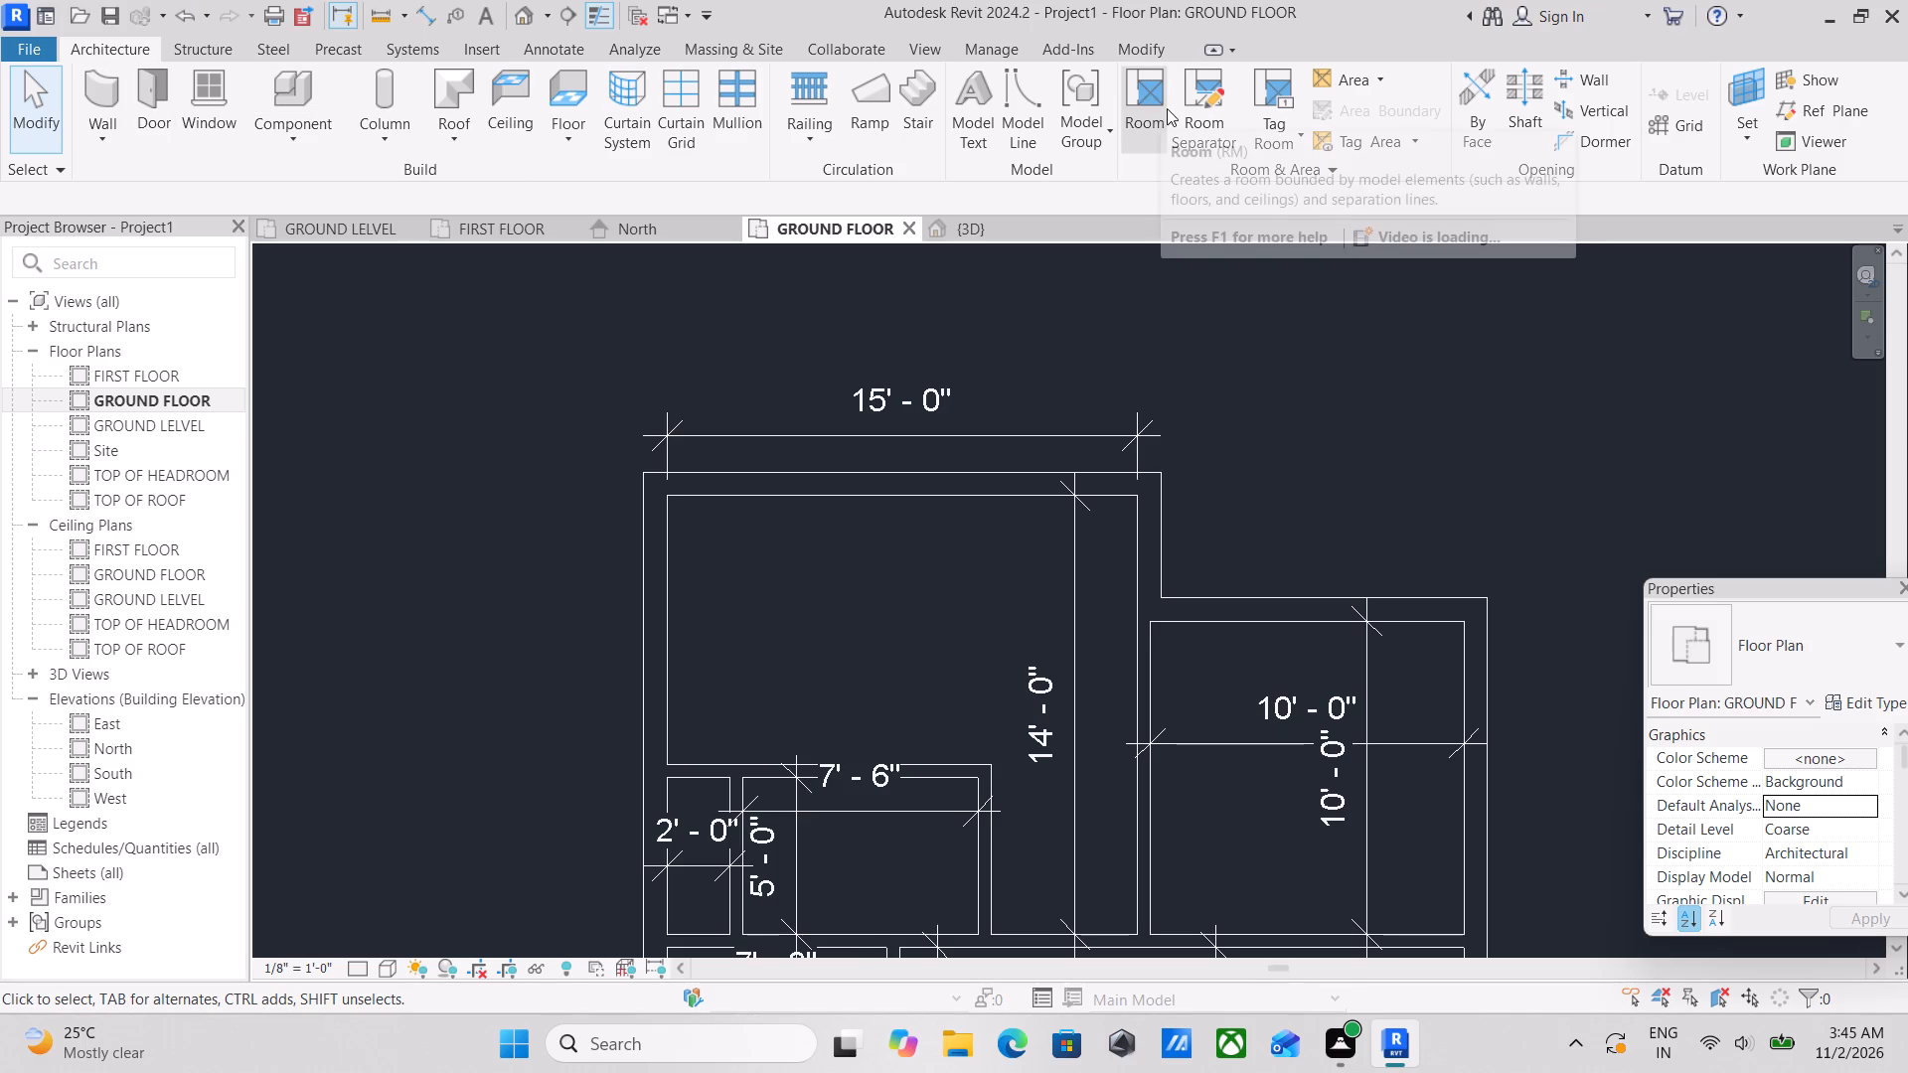
{"action": "scroll", "coordinate": [1167, 116], "scroll_direction": "down", "scroll_amount": 5}
{"action": "scroll", "coordinate": [1151, 475], "scroll_direction": "down", "scroll_amount": 3}
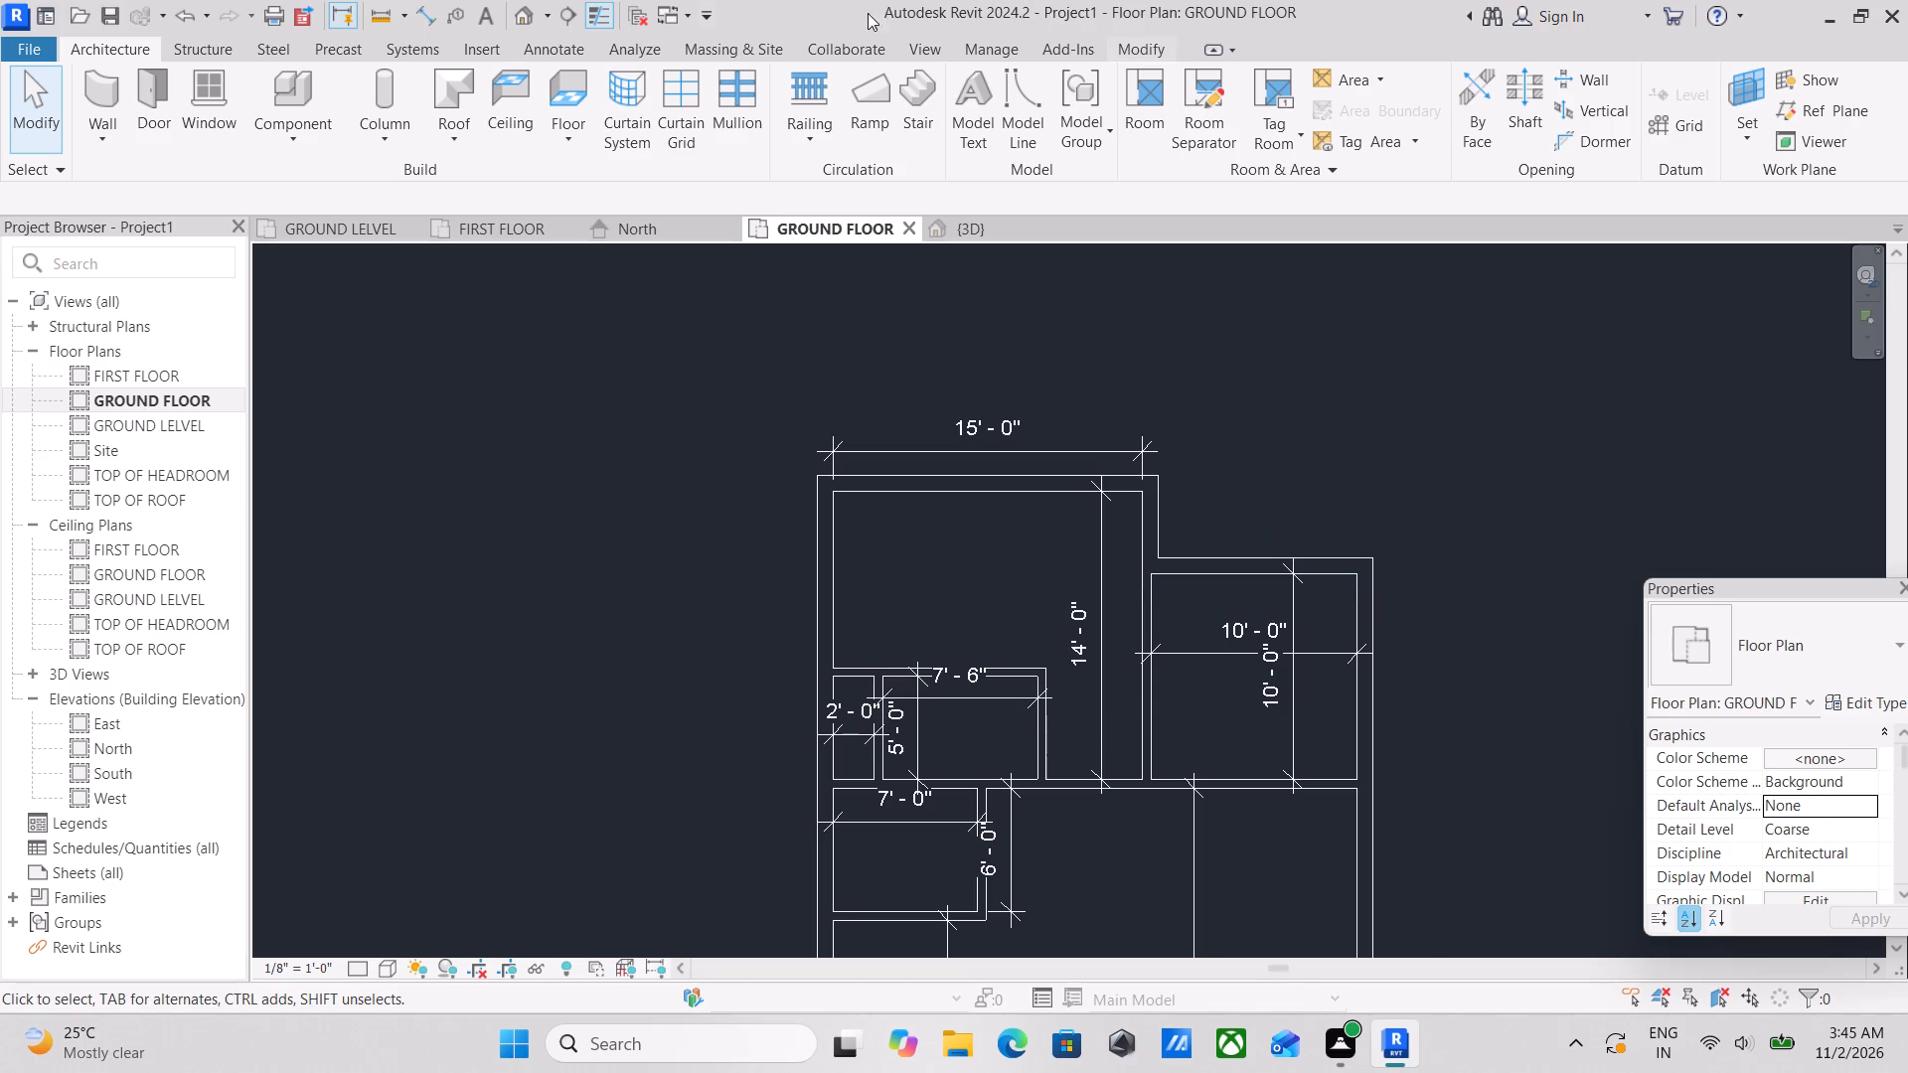
{"action": "scroll", "coordinate": [773, 103], "scroll_direction": "up", "scroll_amount": 4}
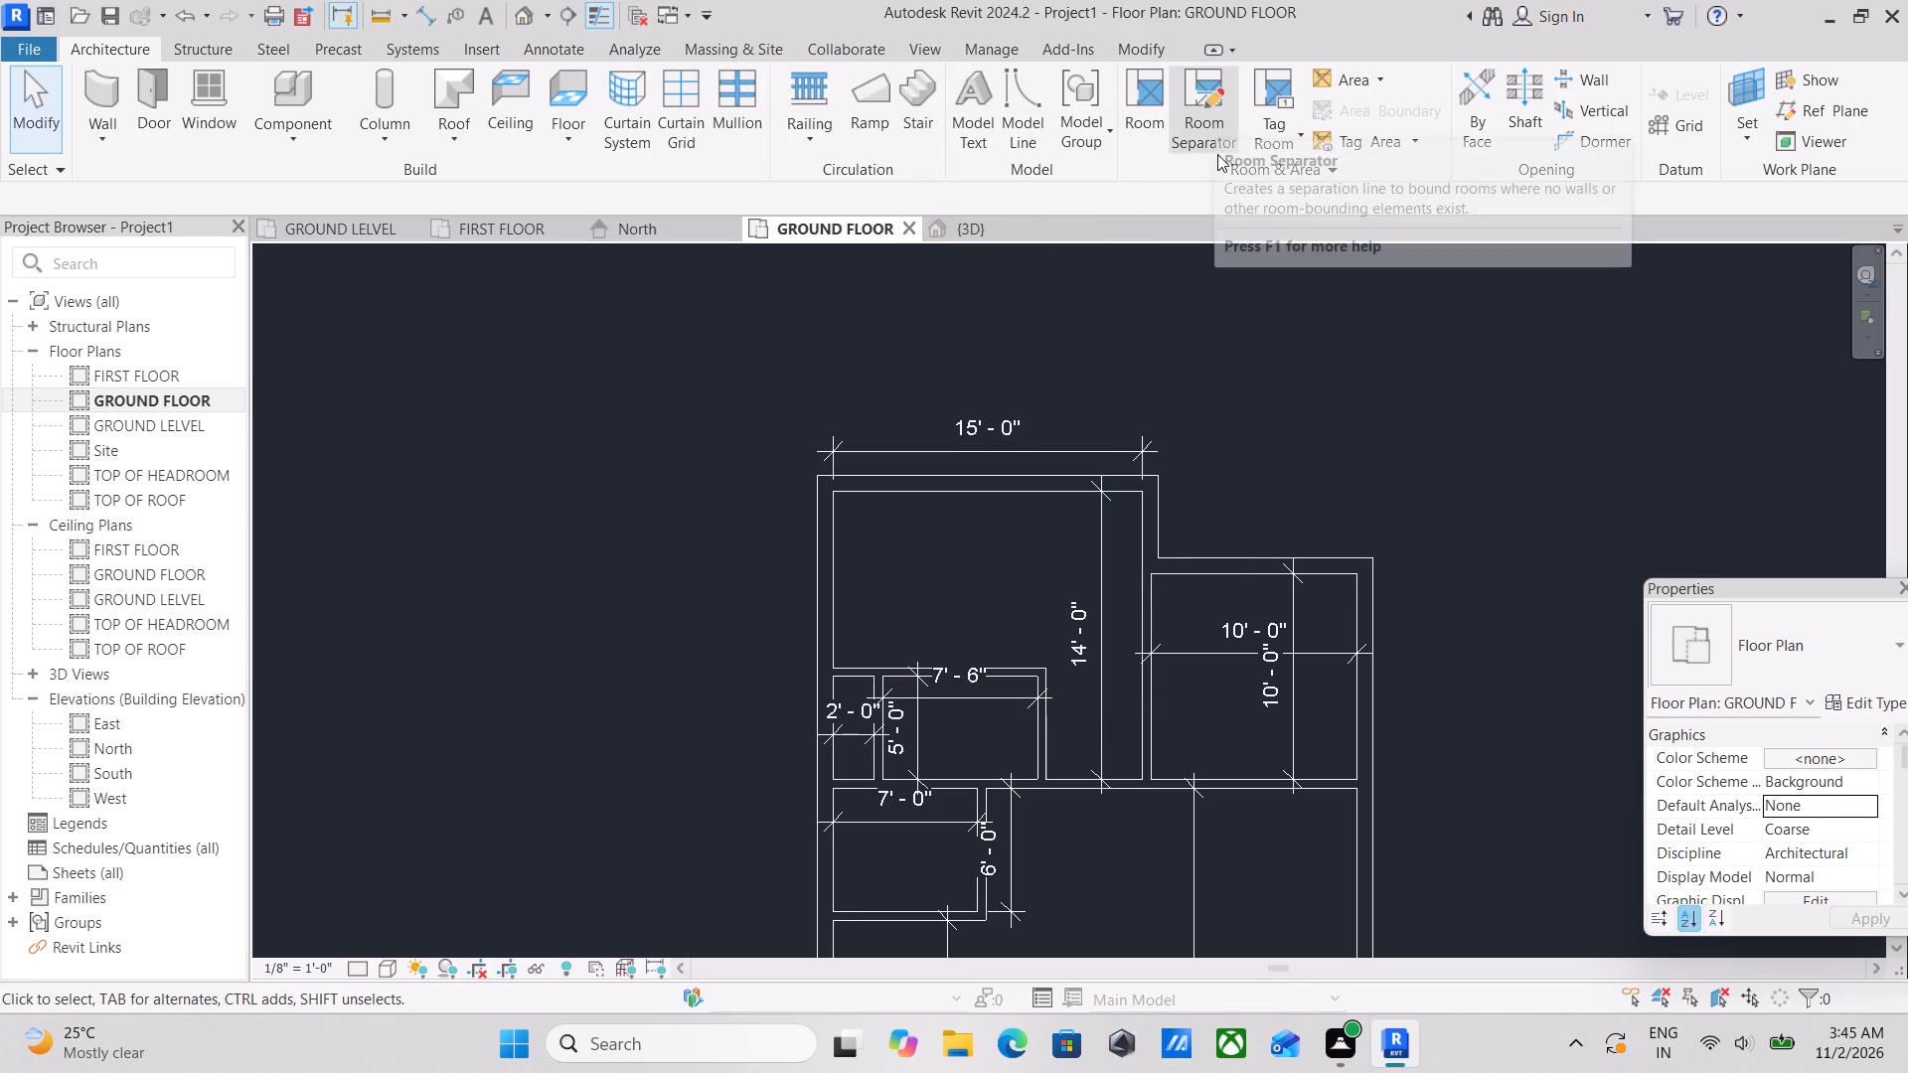
{"action": "left_click", "coordinate": [1146, 106]}
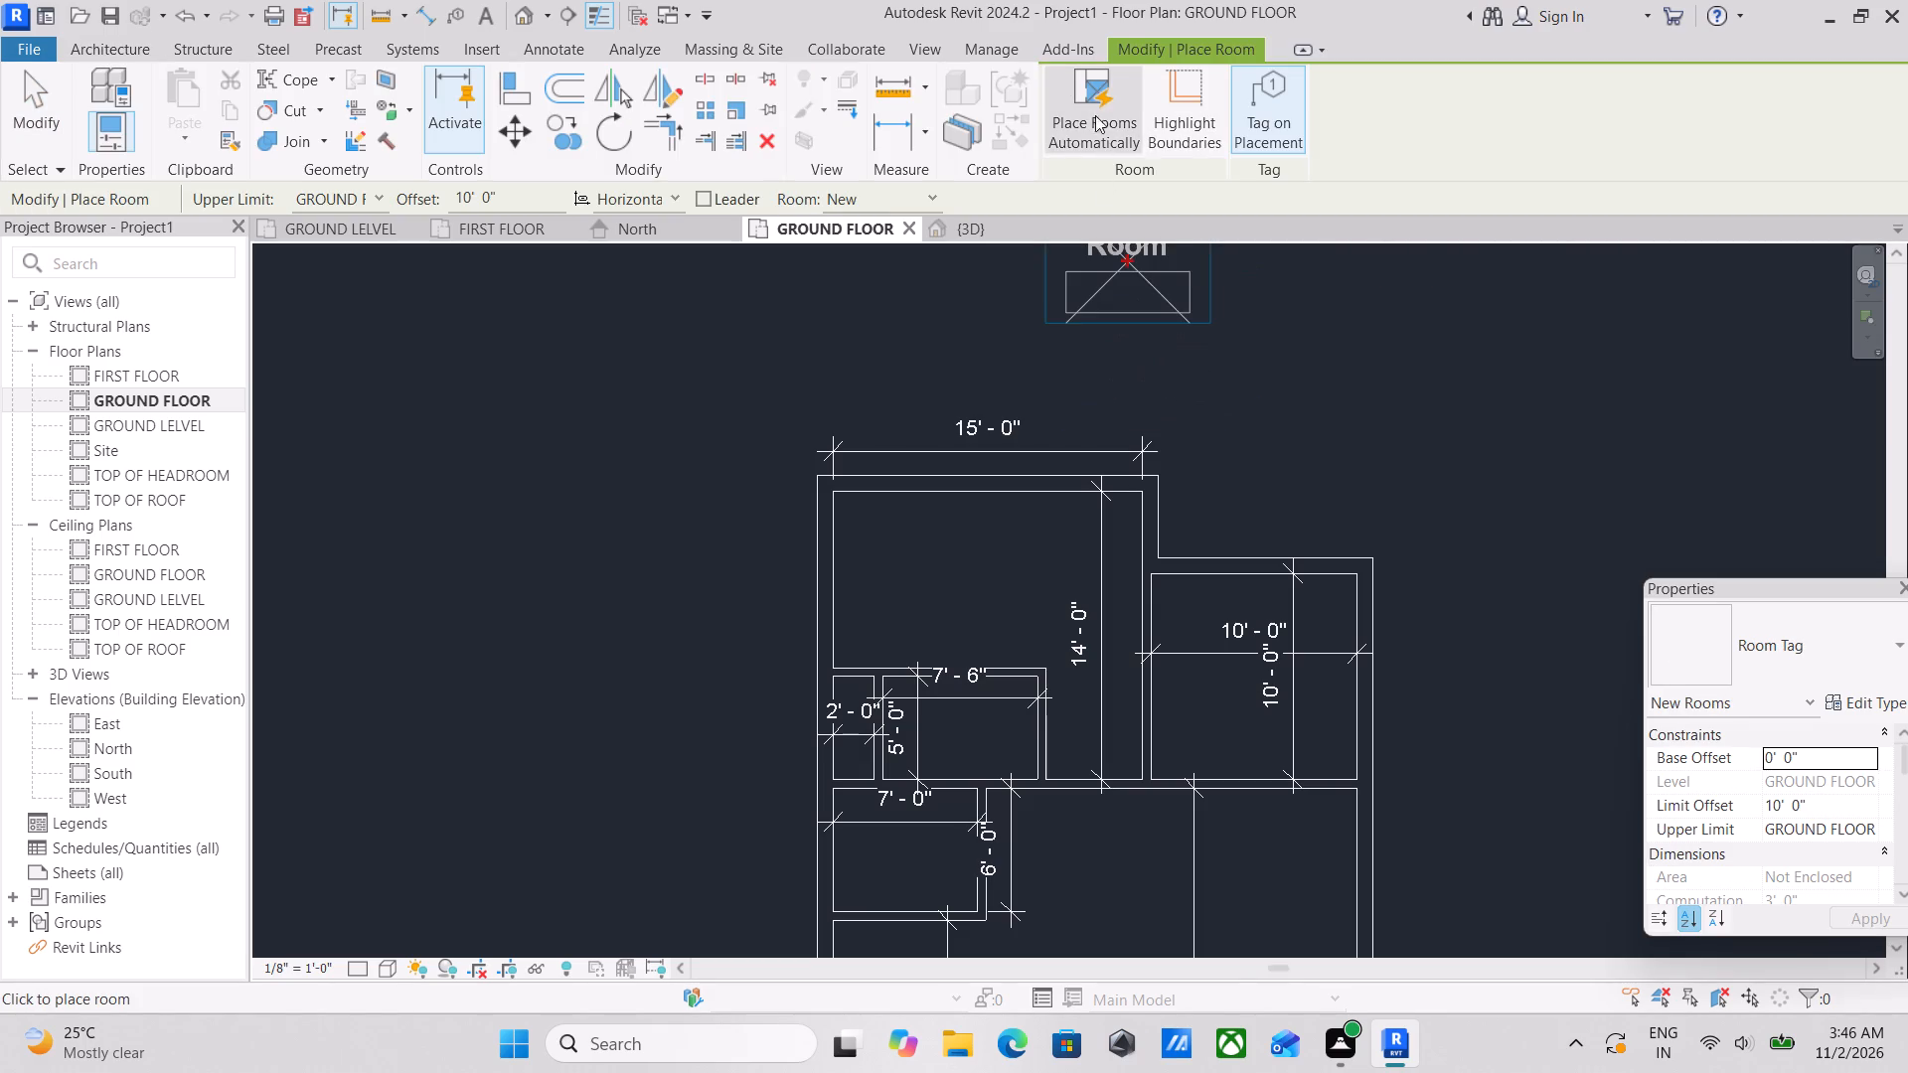
{"action": "left_click", "coordinate": [1096, 99]}
{"action": "scroll", "coordinate": [1062, 445], "scroll_direction": "down", "scroll_amount": 2}
{"action": "middle_click_drag", "start_coordinate": [1039, 417], "coordinate": [976, 285]}
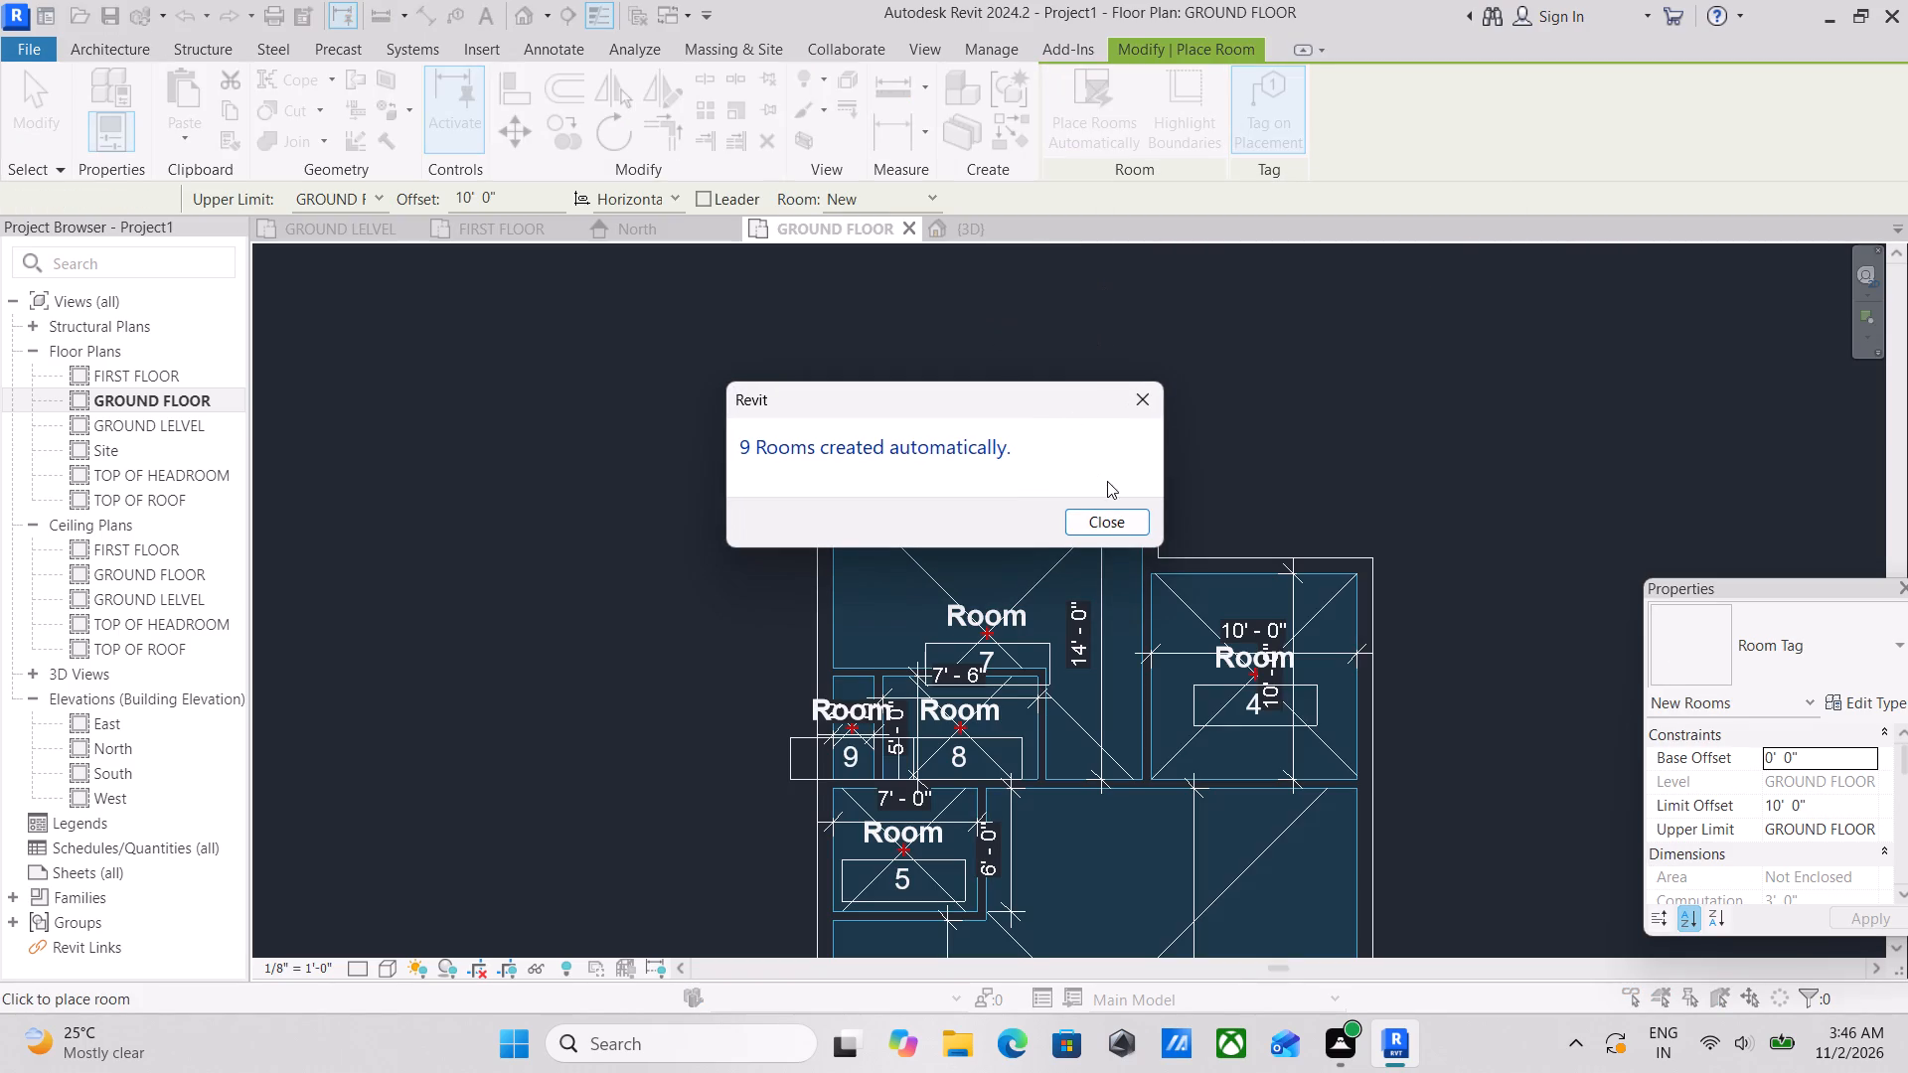
{"action": "left_click", "coordinate": [1111, 524]}
Rename room 3, the large southern room beside the two small ones, as BED ROOM 1.
{"action": "scroll", "coordinate": [1230, 497], "scroll_direction": "down", "scroll_amount": 4}
{"action": "middle_click_drag", "start_coordinate": [1209, 469], "coordinate": [1083, 281]}
{"action": "middle_click_drag", "start_coordinate": [1064, 740], "coordinate": [1004, 509]}
{"action": "scroll", "coordinate": [1004, 509], "scroll_direction": "up", "scroll_amount": 5}
{"action": "scroll", "coordinate": [901, 674], "scroll_direction": "up", "scroll_amount": 8}
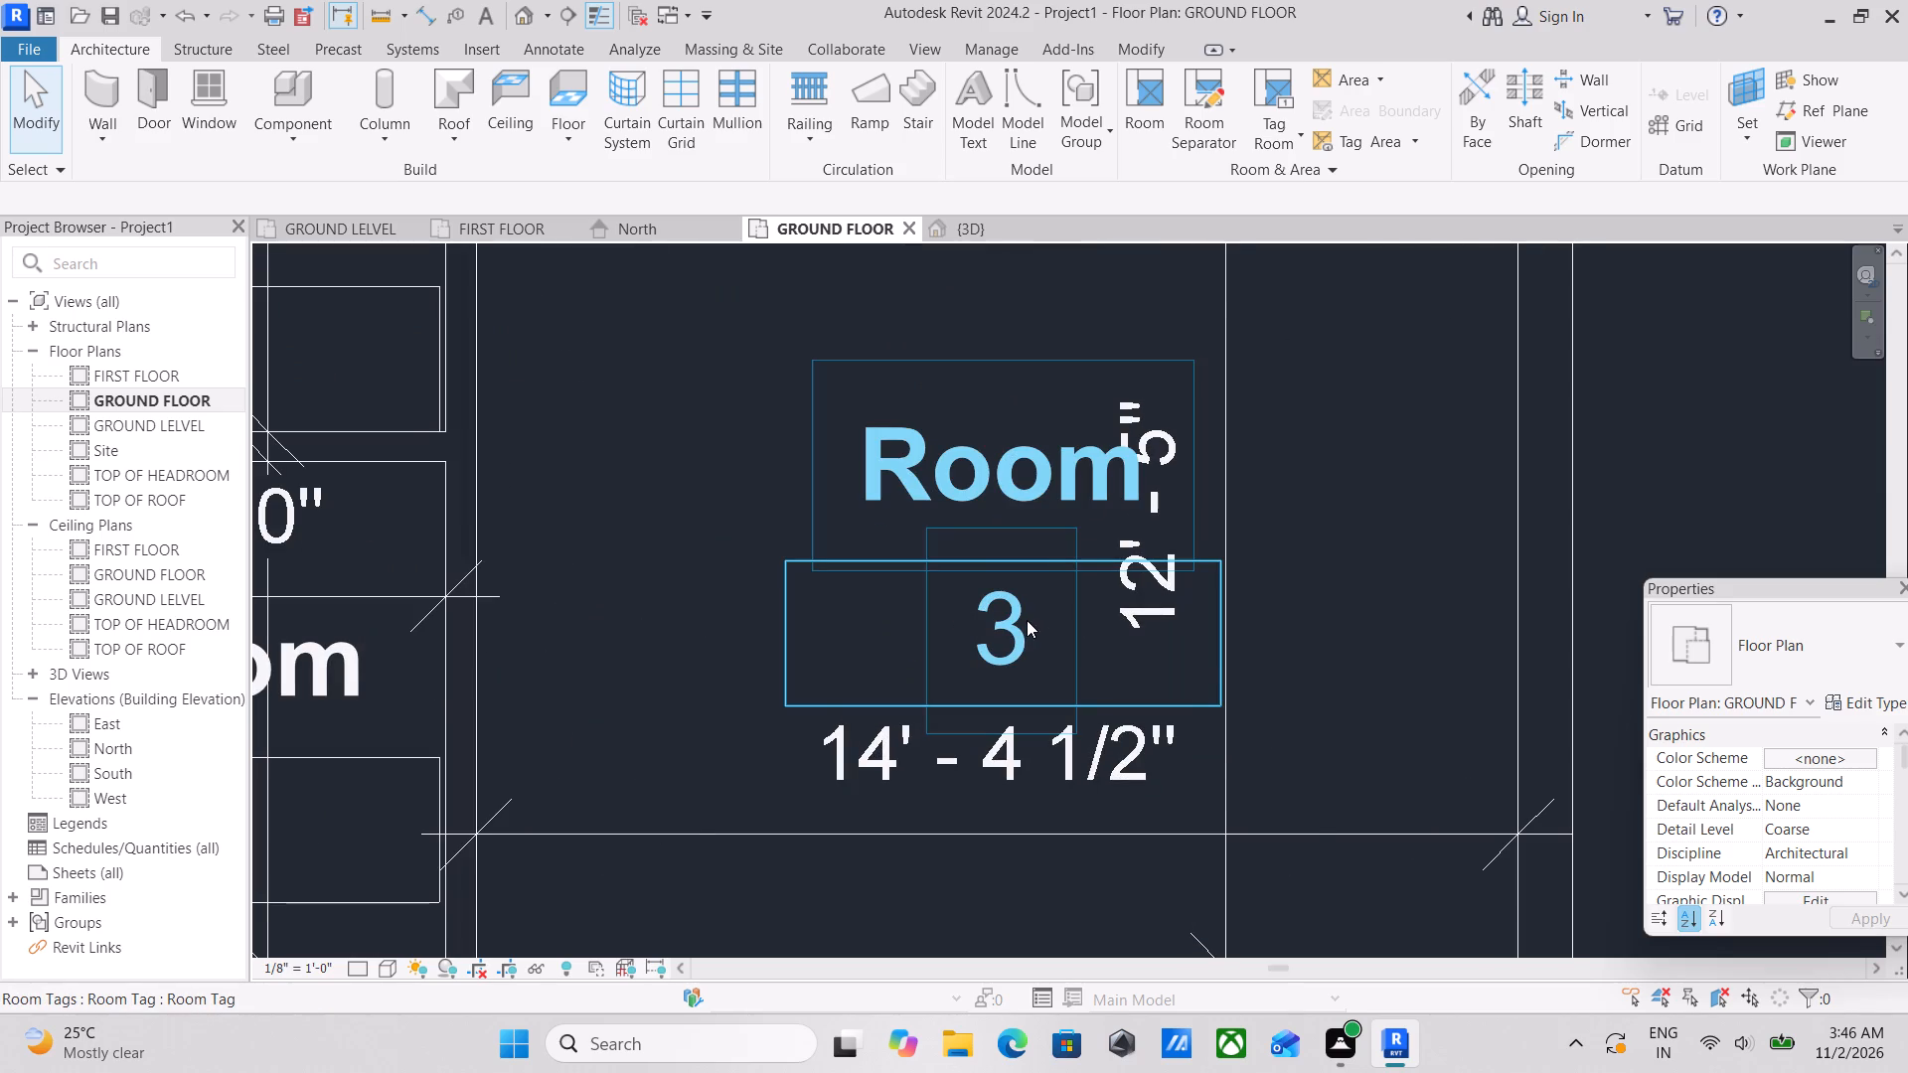
{"action": "left_click", "coordinate": [994, 464]}
{"action": "left_click", "coordinate": [994, 464]}
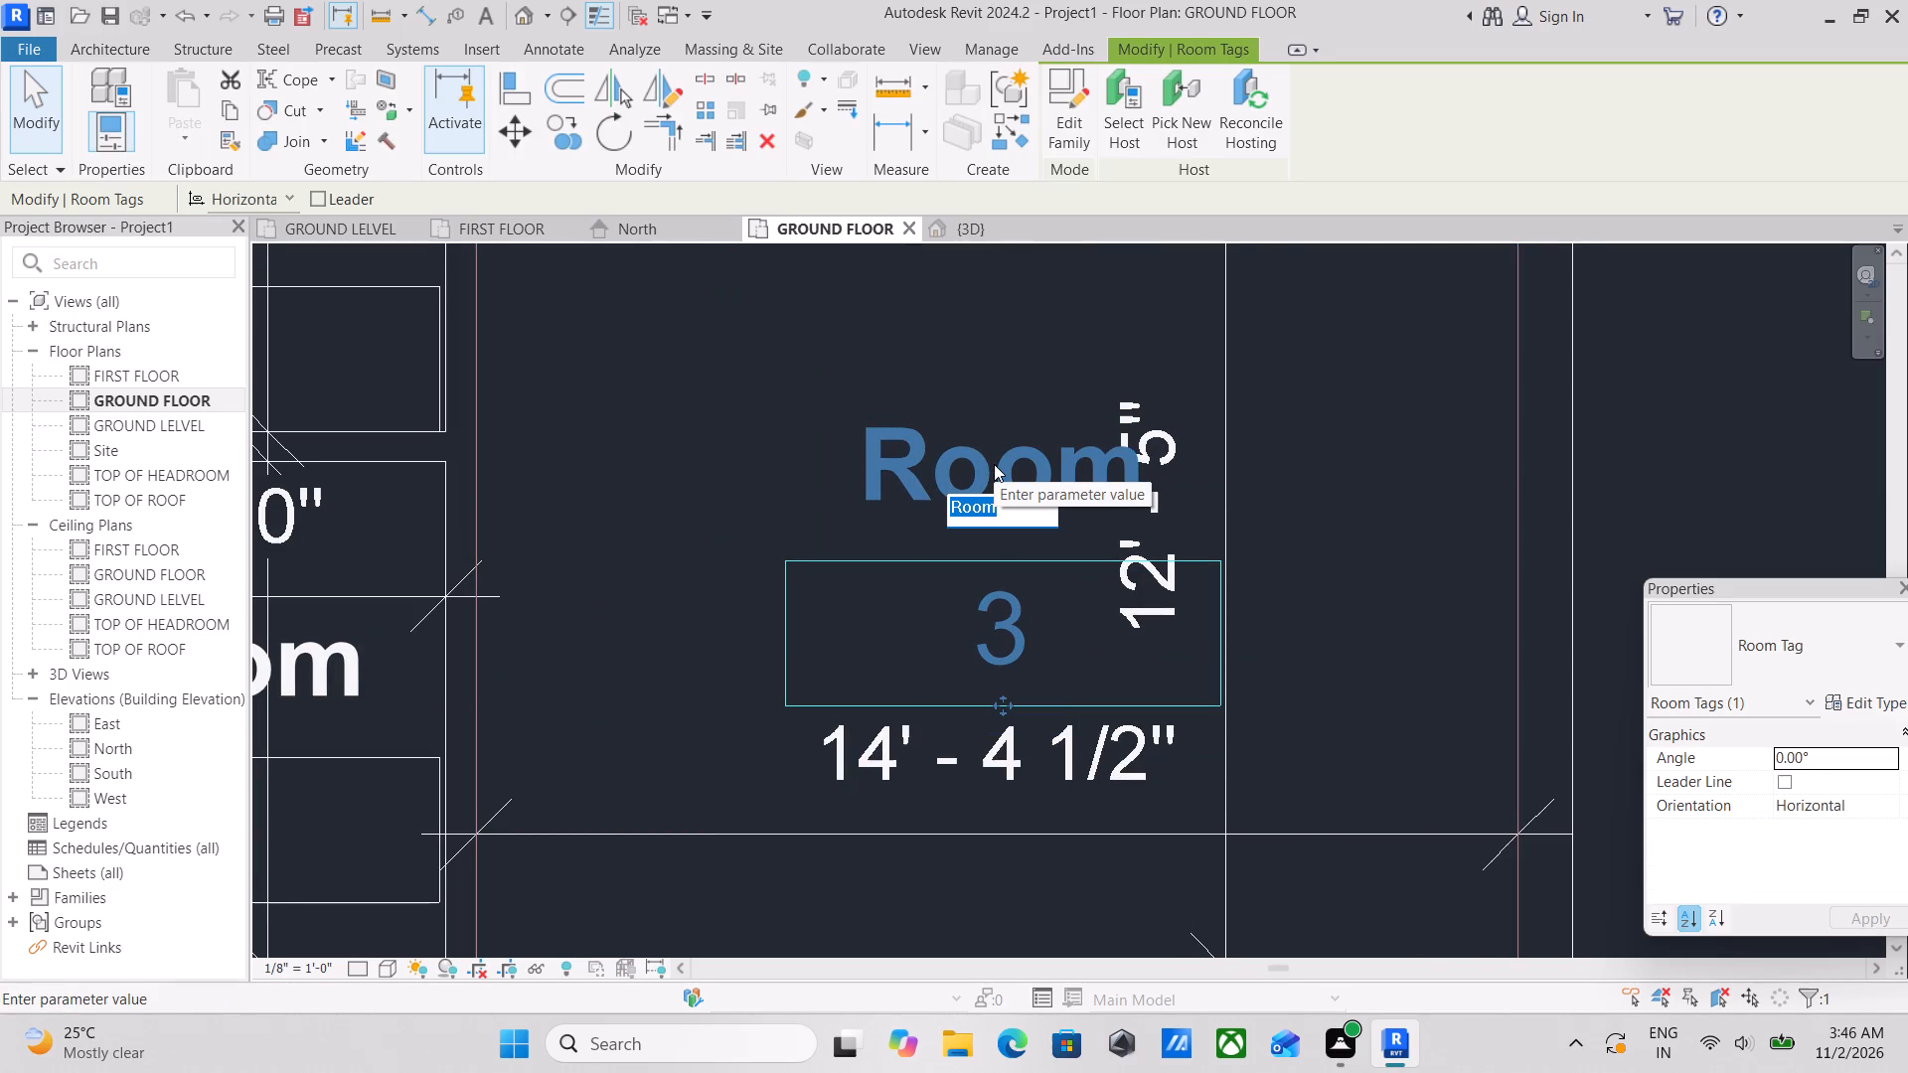
{"action": "key", "text": "b"}
{"action": "type", "text": "ED"}
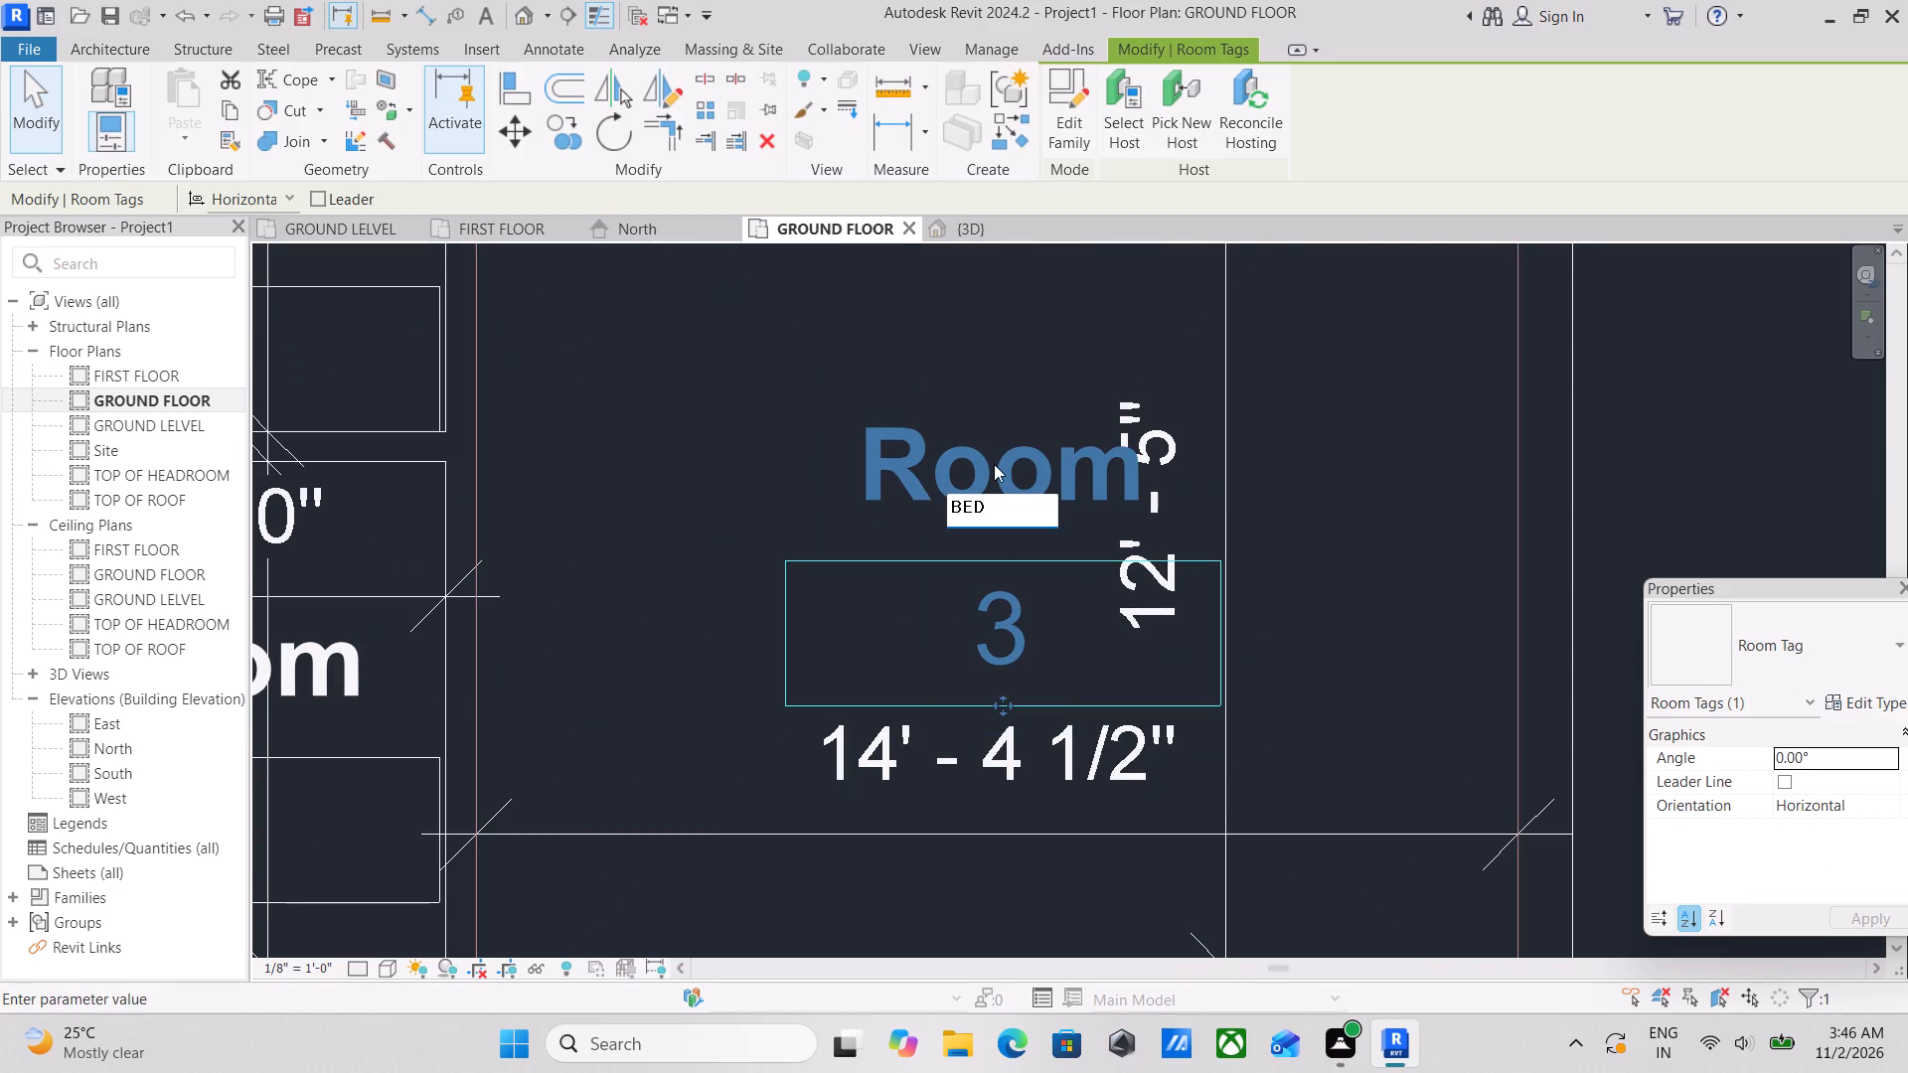
{"action": "key", "text": "space"}
{"action": "type", "text": "ROOM"}
{"action": "key", "text": "space"}
{"action": "type", "text": "1"}
{"action": "key", "text": "Return"}
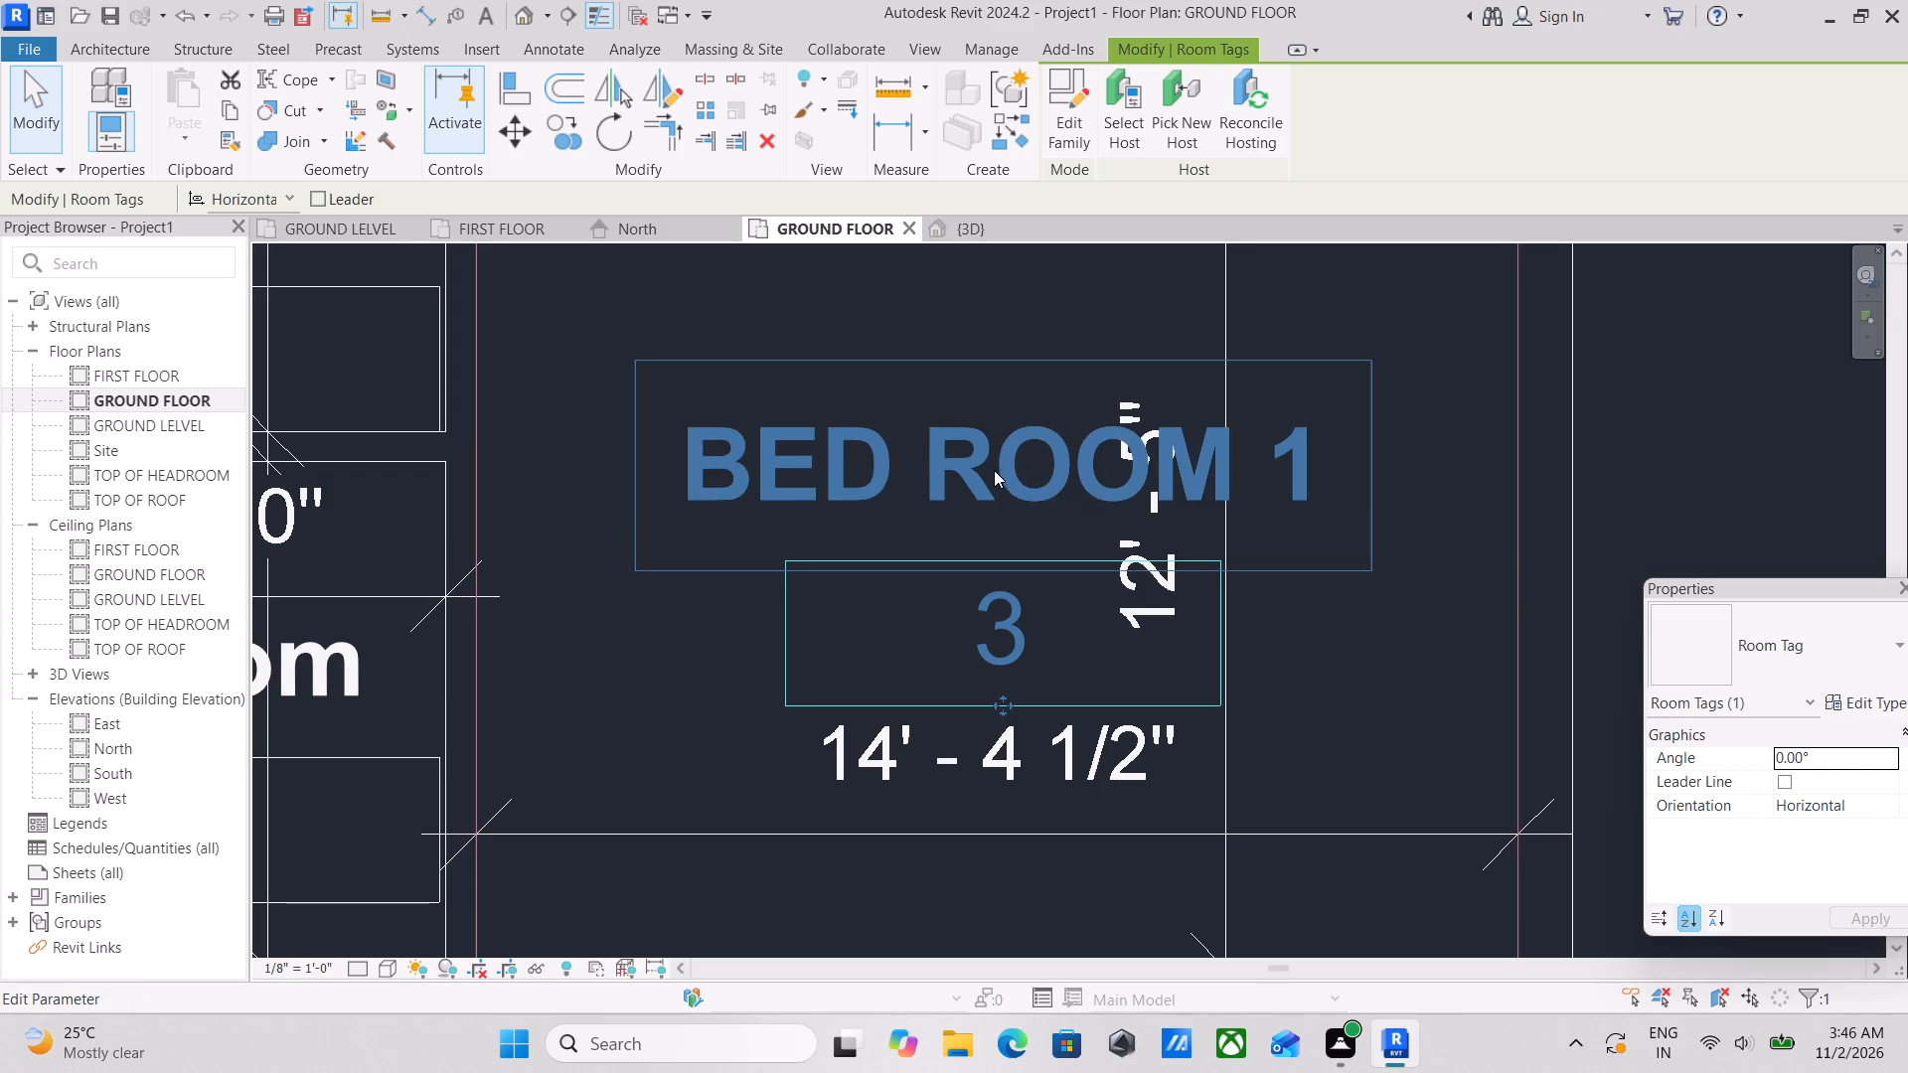
{"action": "scroll", "coordinate": [995, 480], "scroll_direction": "down", "scroll_amount": 2}
{"action": "key", "text": "Escape"}
Rename room 1, the small room in the plan's southwest corner, as TOILET.
{"action": "scroll", "coordinate": [395, 428], "scroll_direction": "down", "scroll_amount": 5}
{"action": "middle_click_drag", "start_coordinate": [583, 501], "coordinate": [1780, 524]}
{"action": "scroll", "coordinate": [1528, 518], "scroll_direction": "up", "scroll_amount": 1}
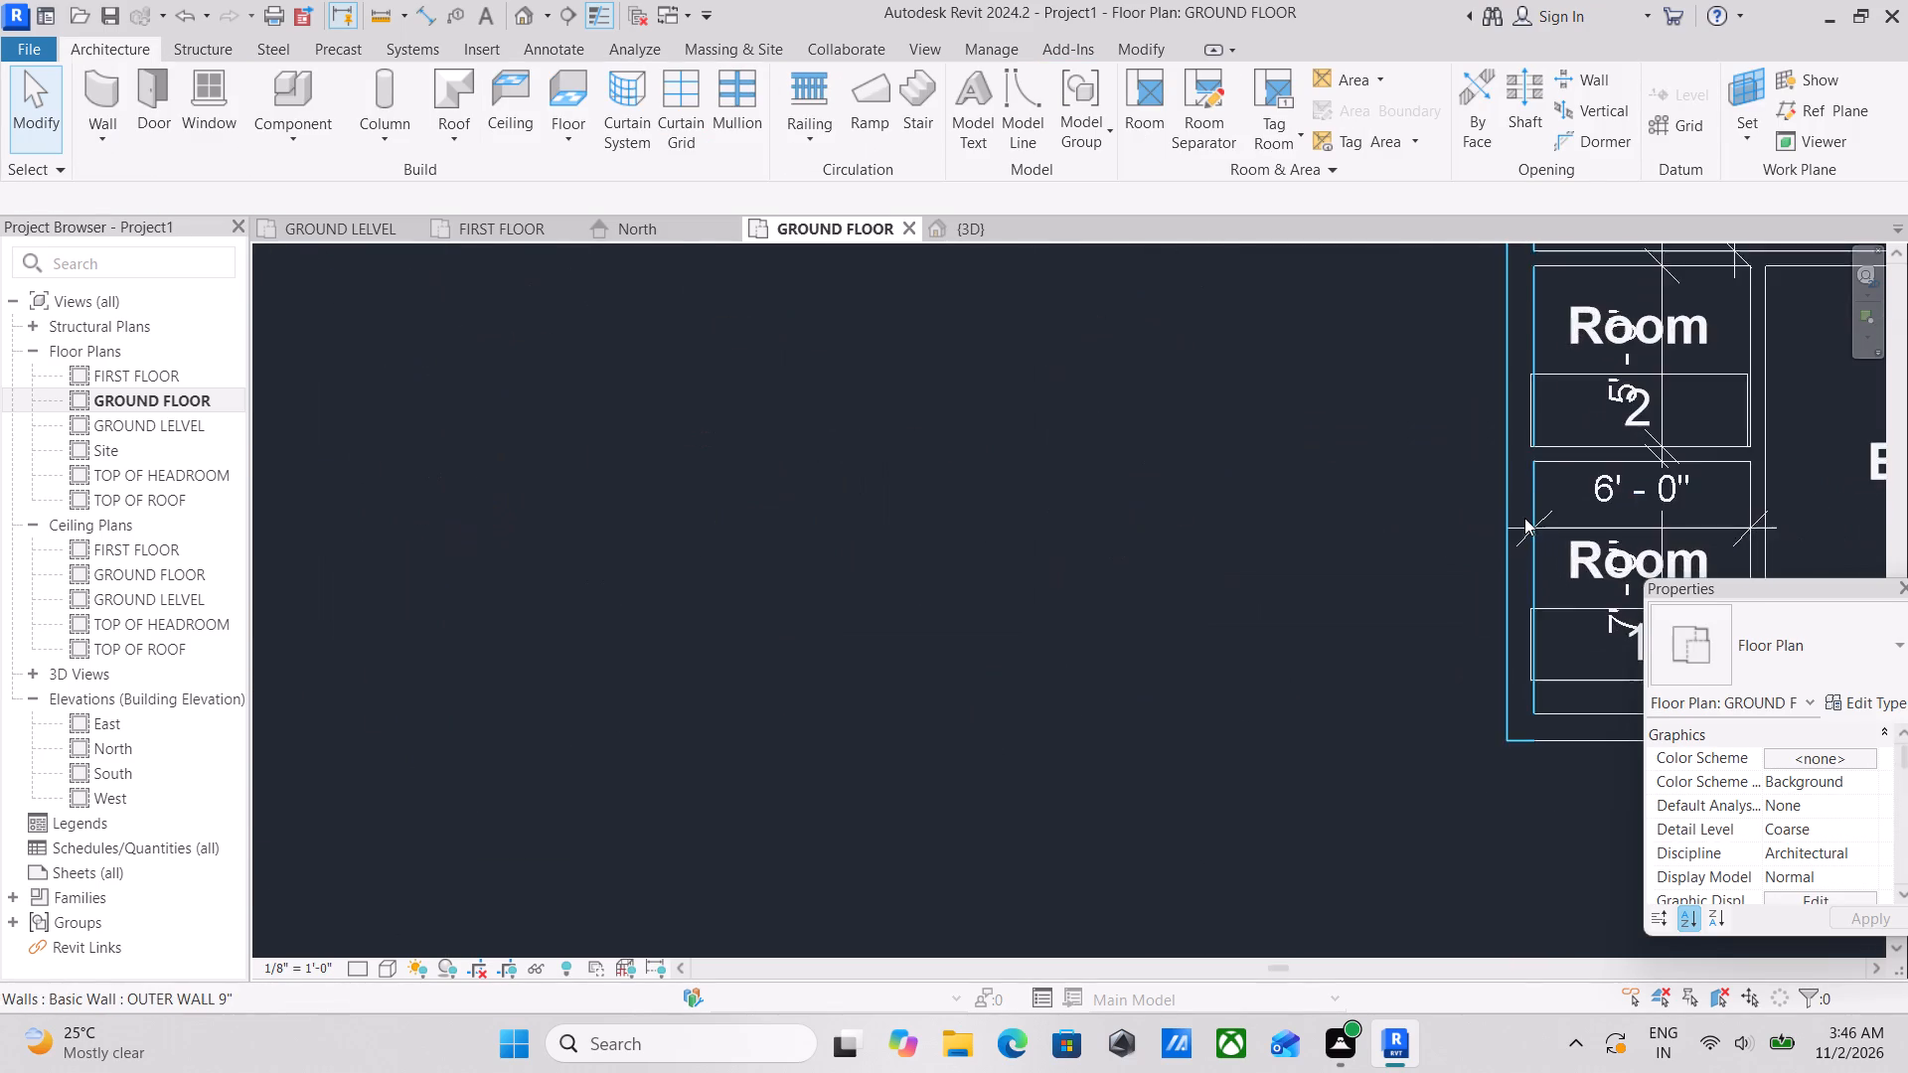
{"action": "scroll", "coordinate": [1524, 518], "scroll_direction": "up", "scroll_amount": 1}
{"action": "middle_click_drag", "start_coordinate": [1510, 511], "coordinate": [1203, 455]}
{"action": "scroll", "coordinate": [1264, 539], "scroll_direction": "up", "scroll_amount": 3}
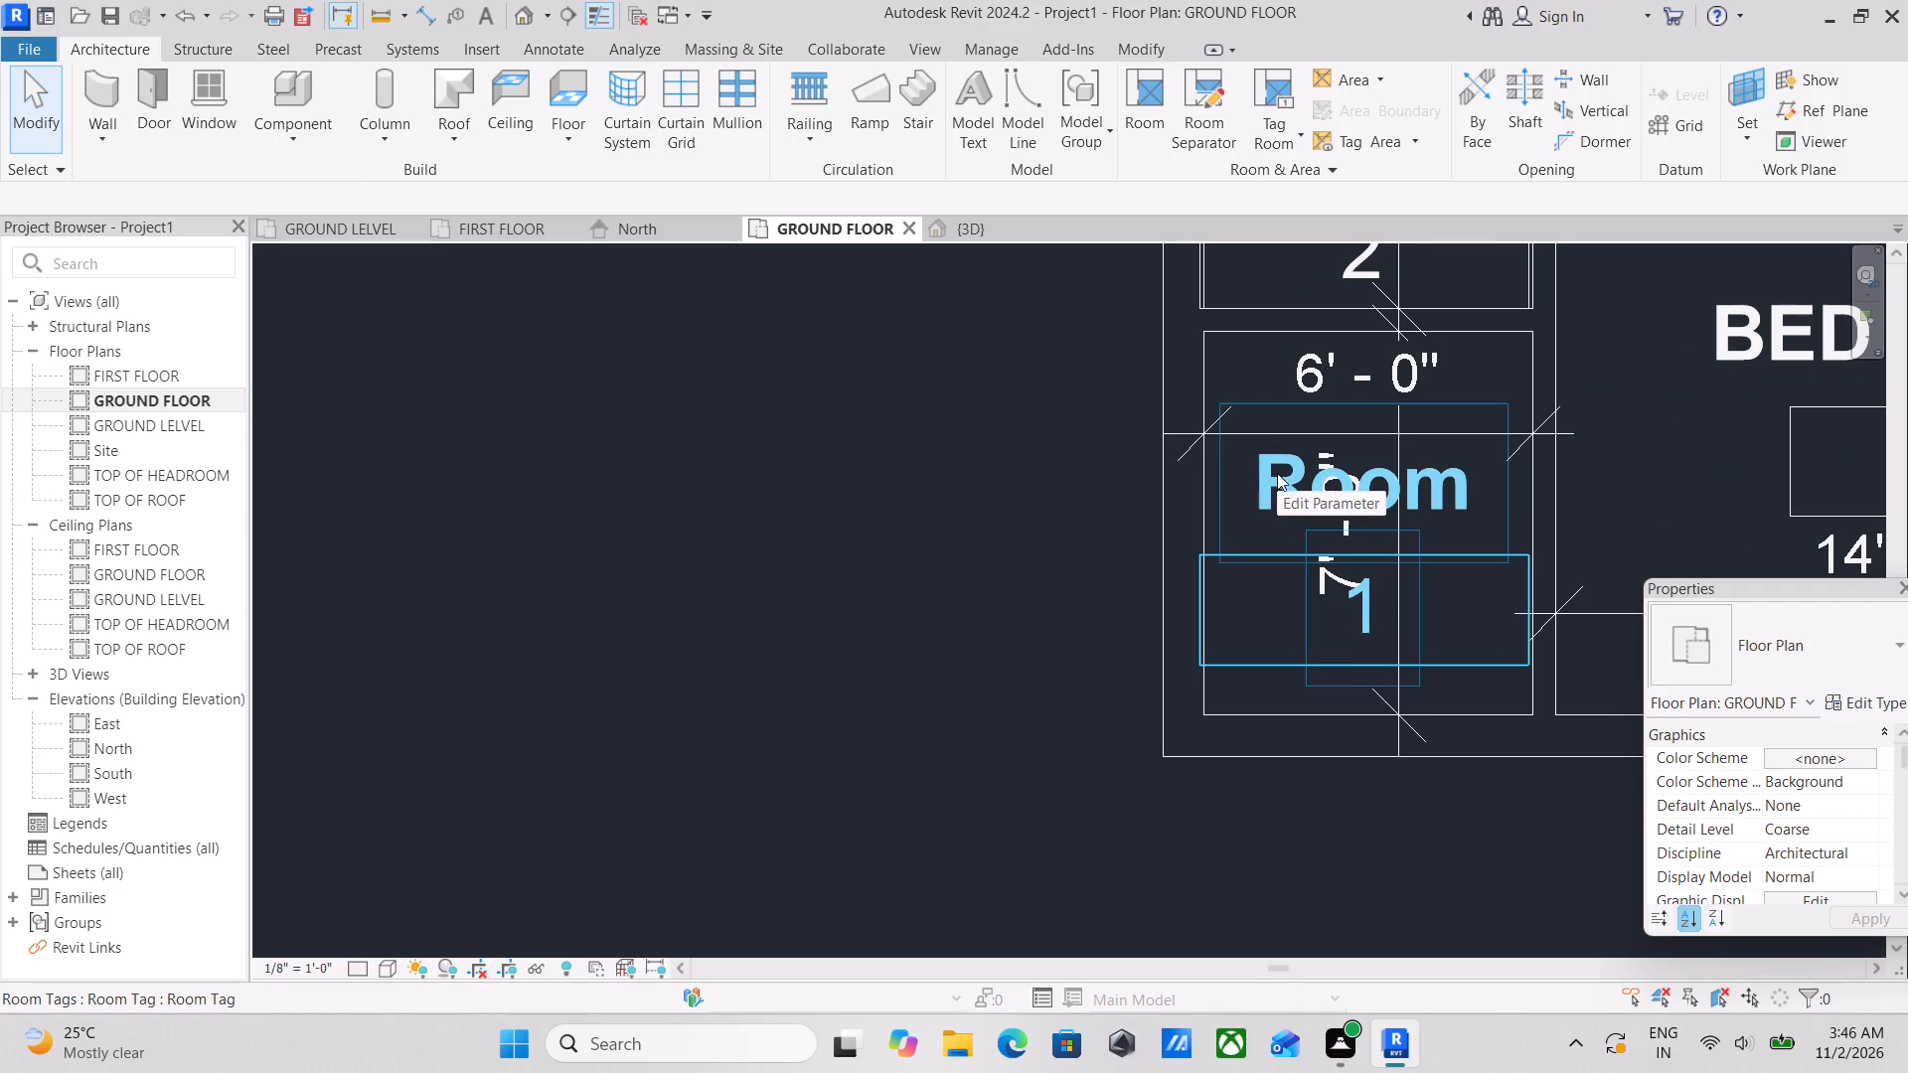
{"action": "left_click", "coordinate": [1277, 473]}
{"action": "left_click", "coordinate": [1277, 473]}
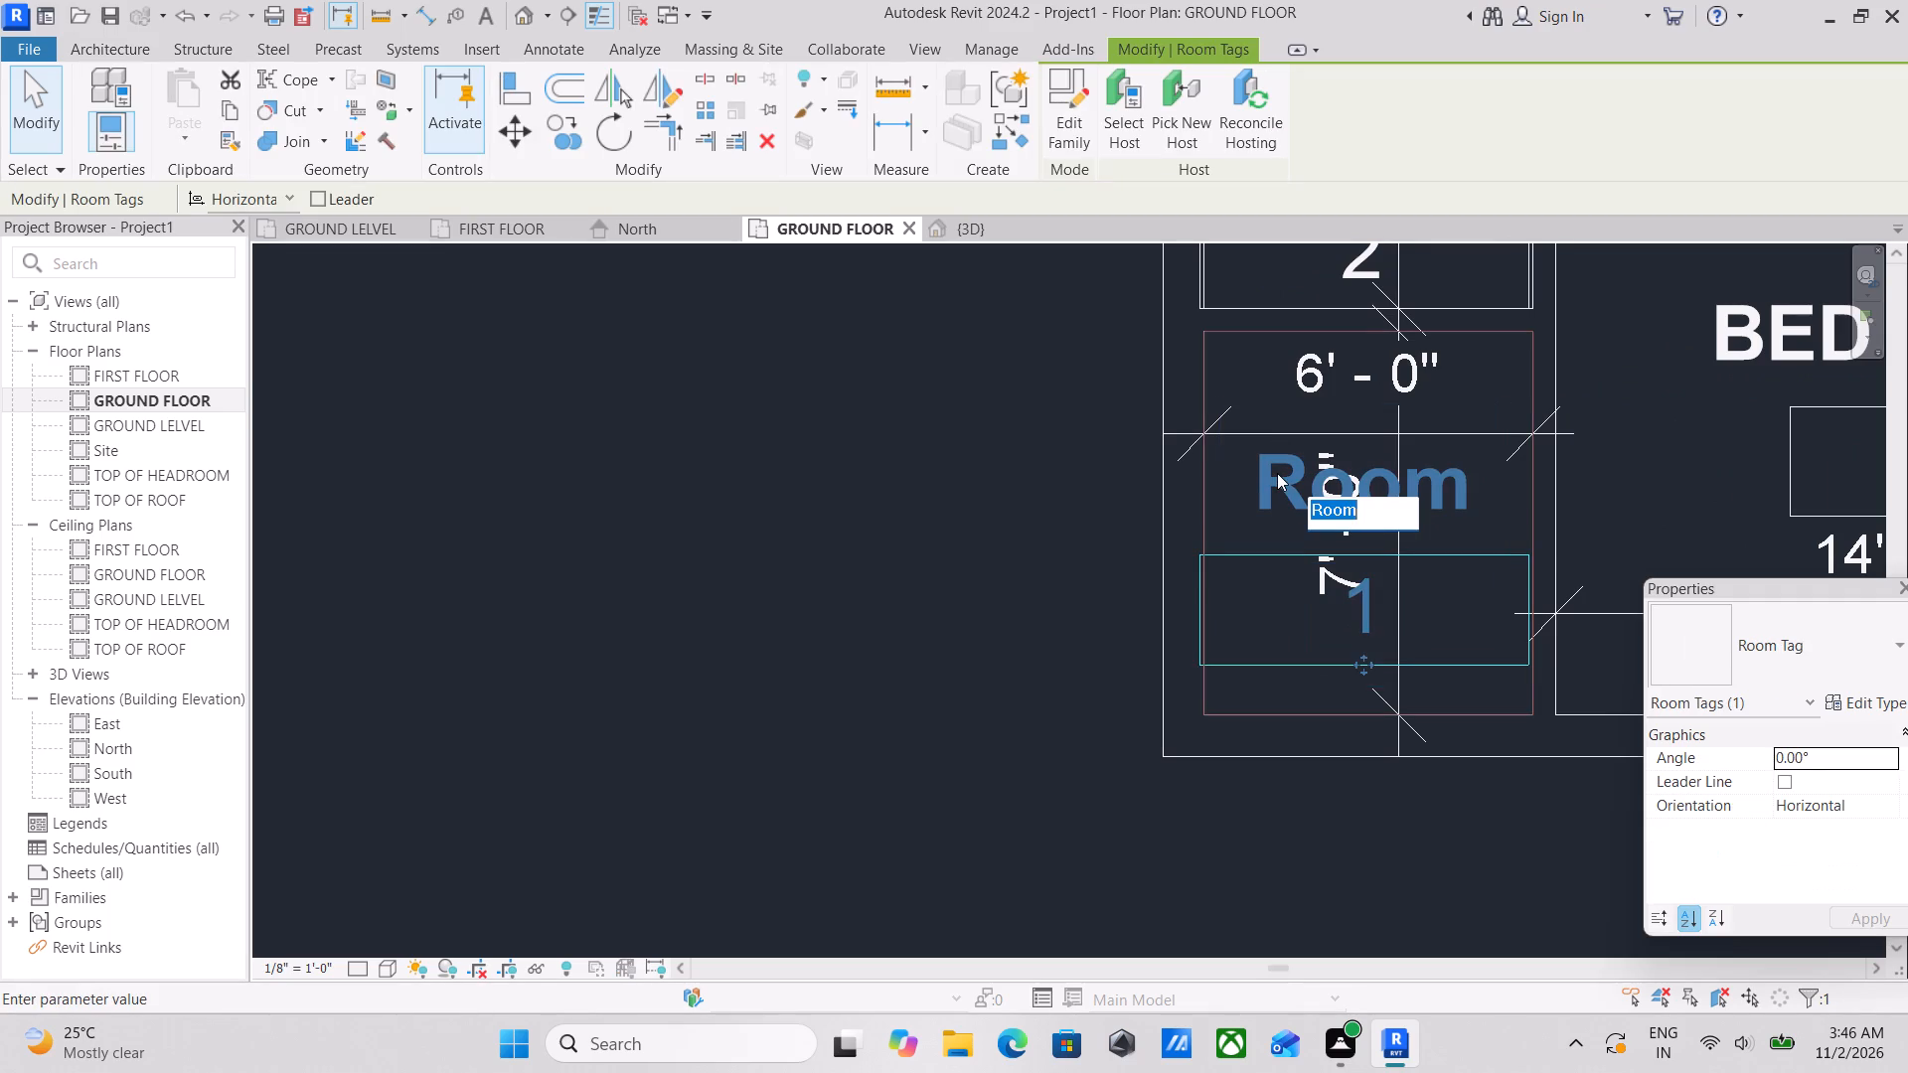
{"action": "type", "text": "TOILET"}
{"action": "key", "text": "Return"}
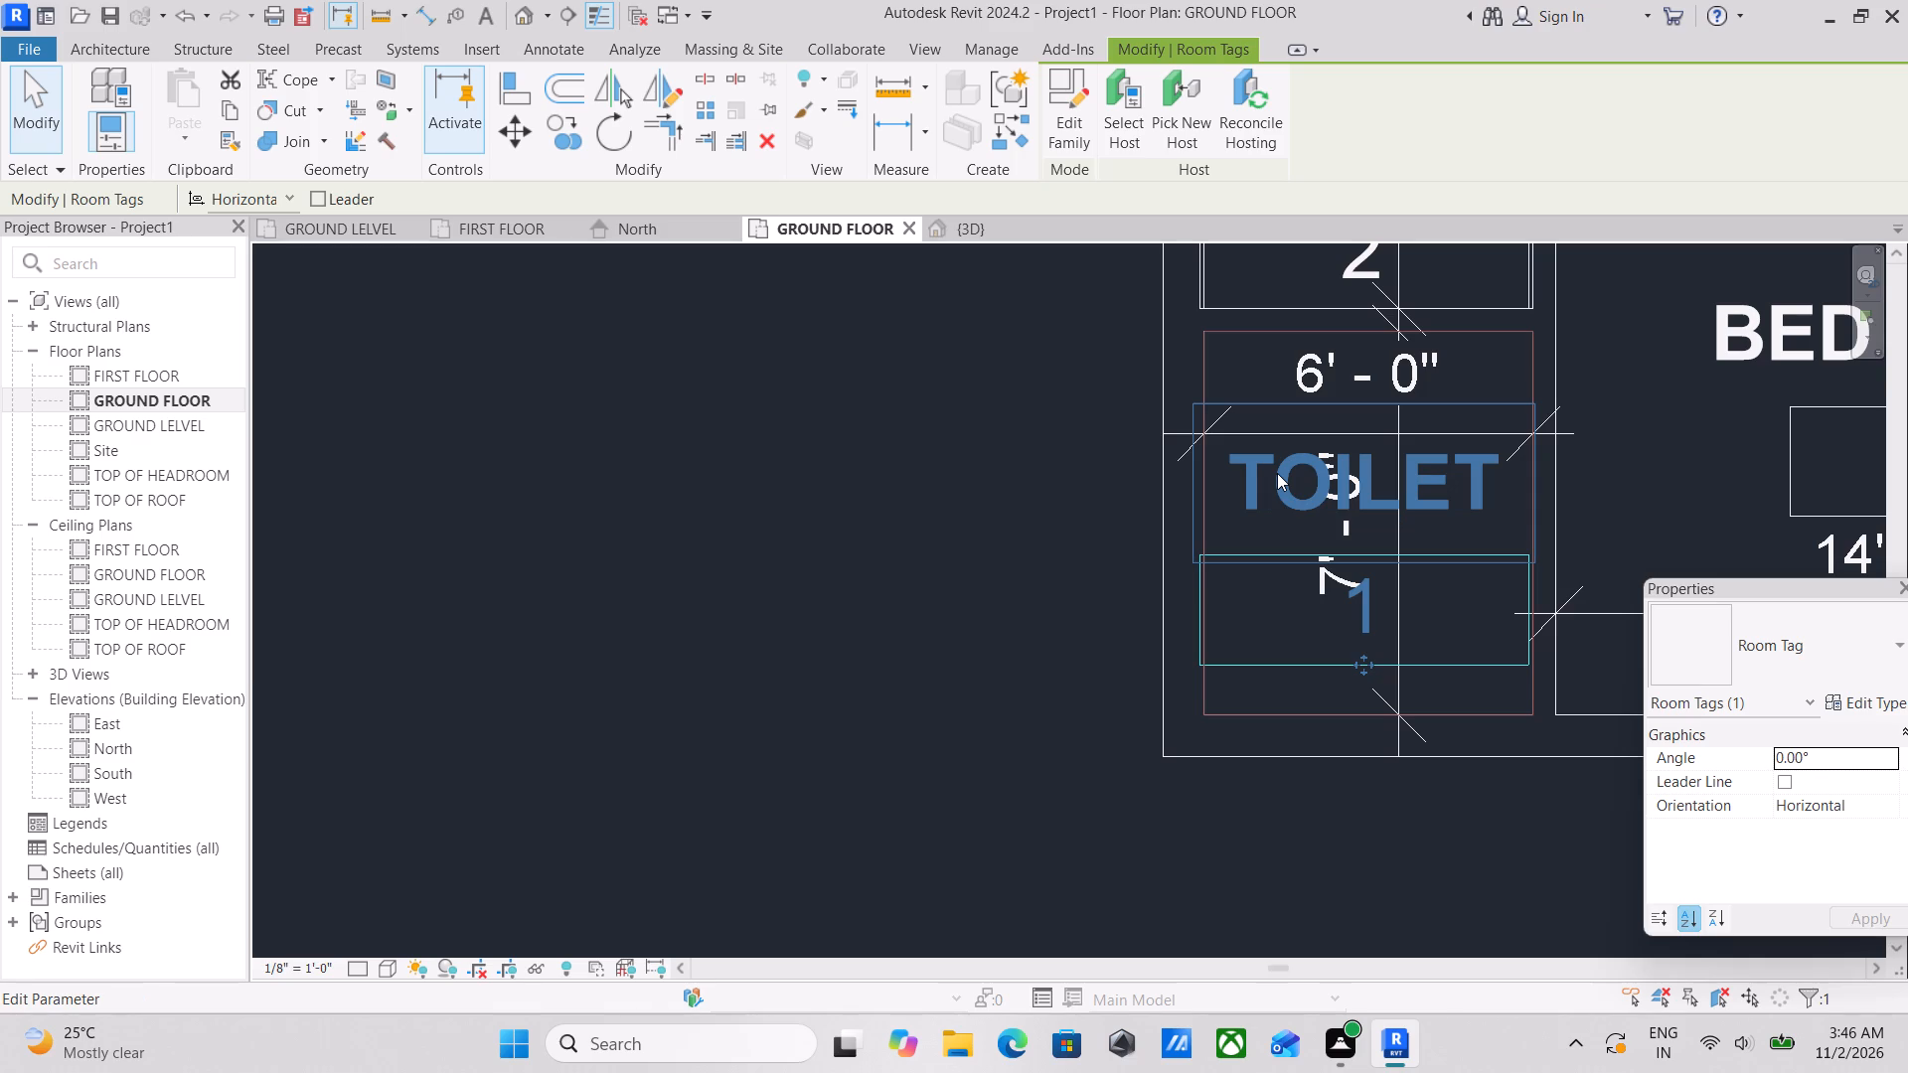
Rename room 2, the small room directly north of the southwest TOILET, as DRESSOR.
{"action": "scroll", "coordinate": [1417, 439], "scroll_direction": "down", "scroll_amount": 3}
{"action": "middle_click_drag", "start_coordinate": [1407, 440], "coordinate": [1206, 585]}
{"action": "scroll", "coordinate": [1135, 637], "scroll_direction": "up", "scroll_amount": 1}
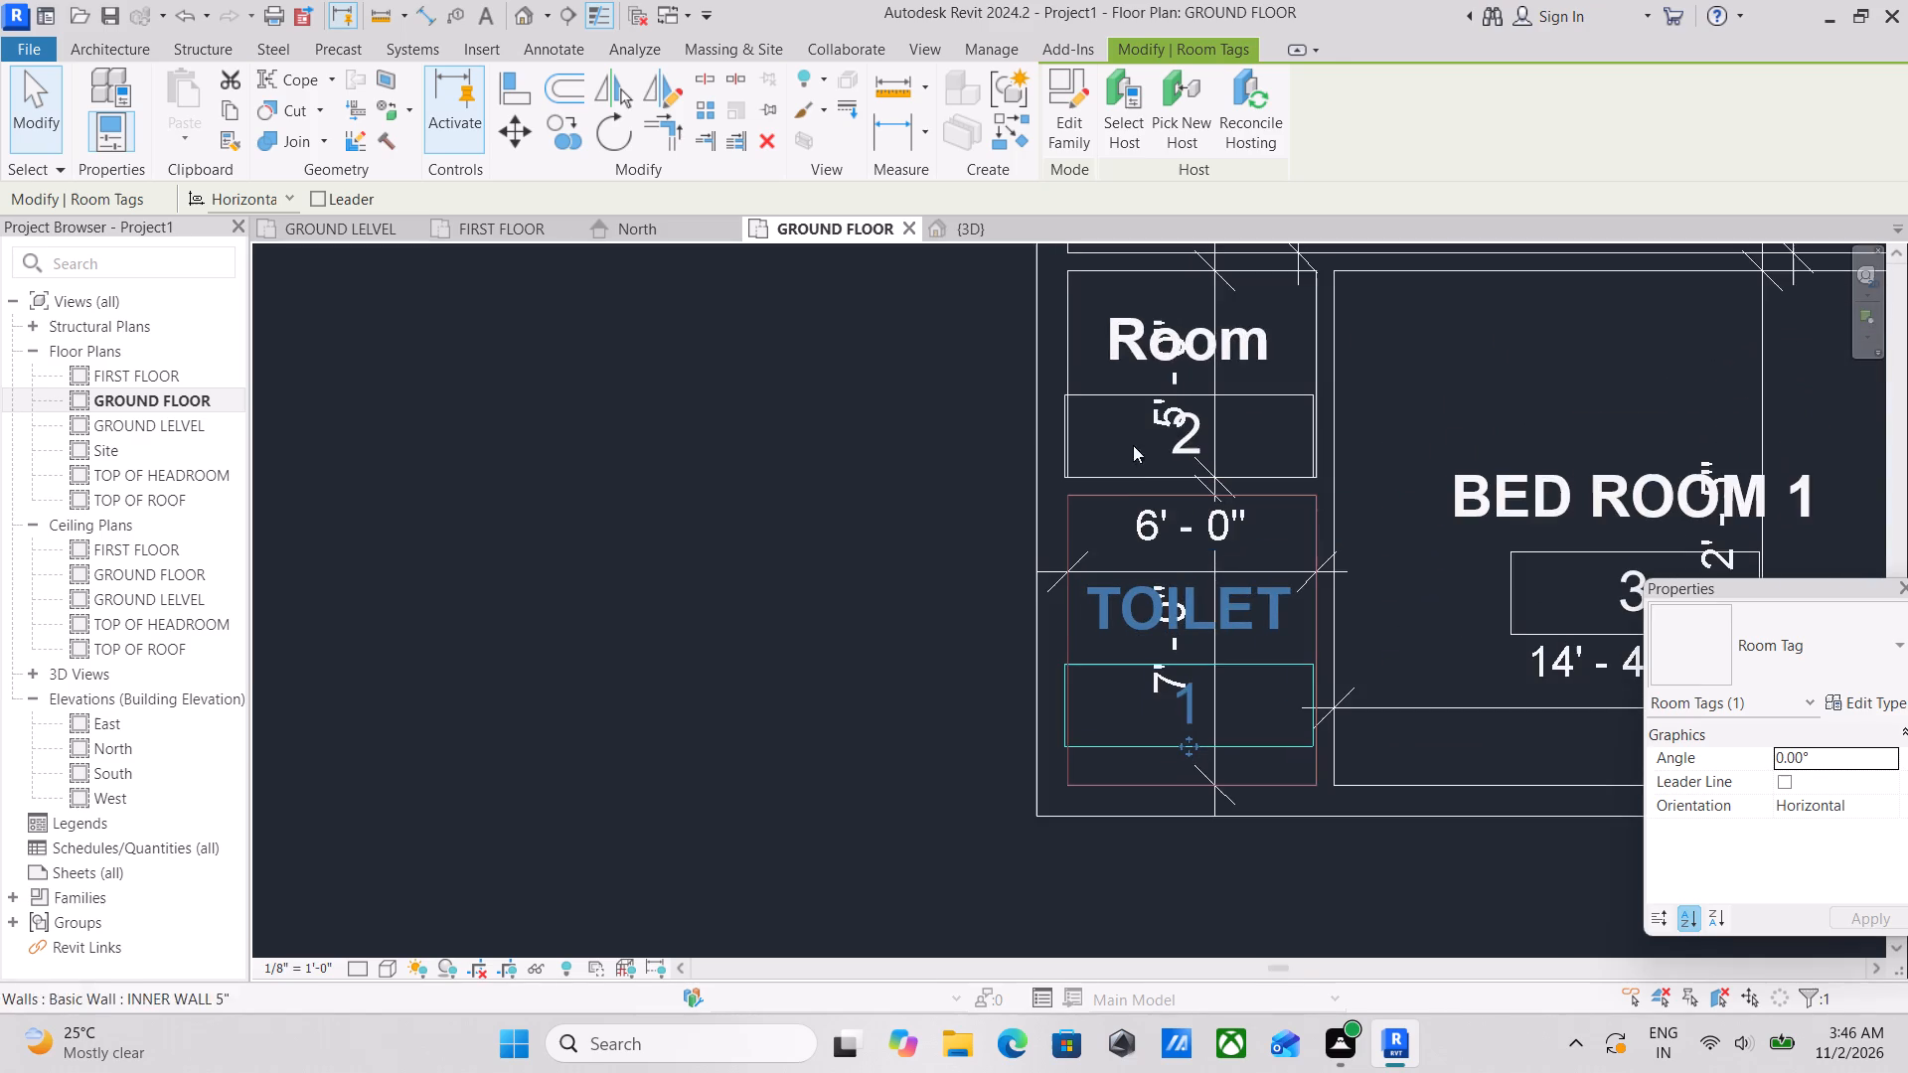
{"action": "middle_click_drag", "start_coordinate": [1223, 310], "coordinate": [1168, 422]}
{"action": "scroll", "coordinate": [1147, 469], "scroll_direction": "up", "scroll_amount": 5}
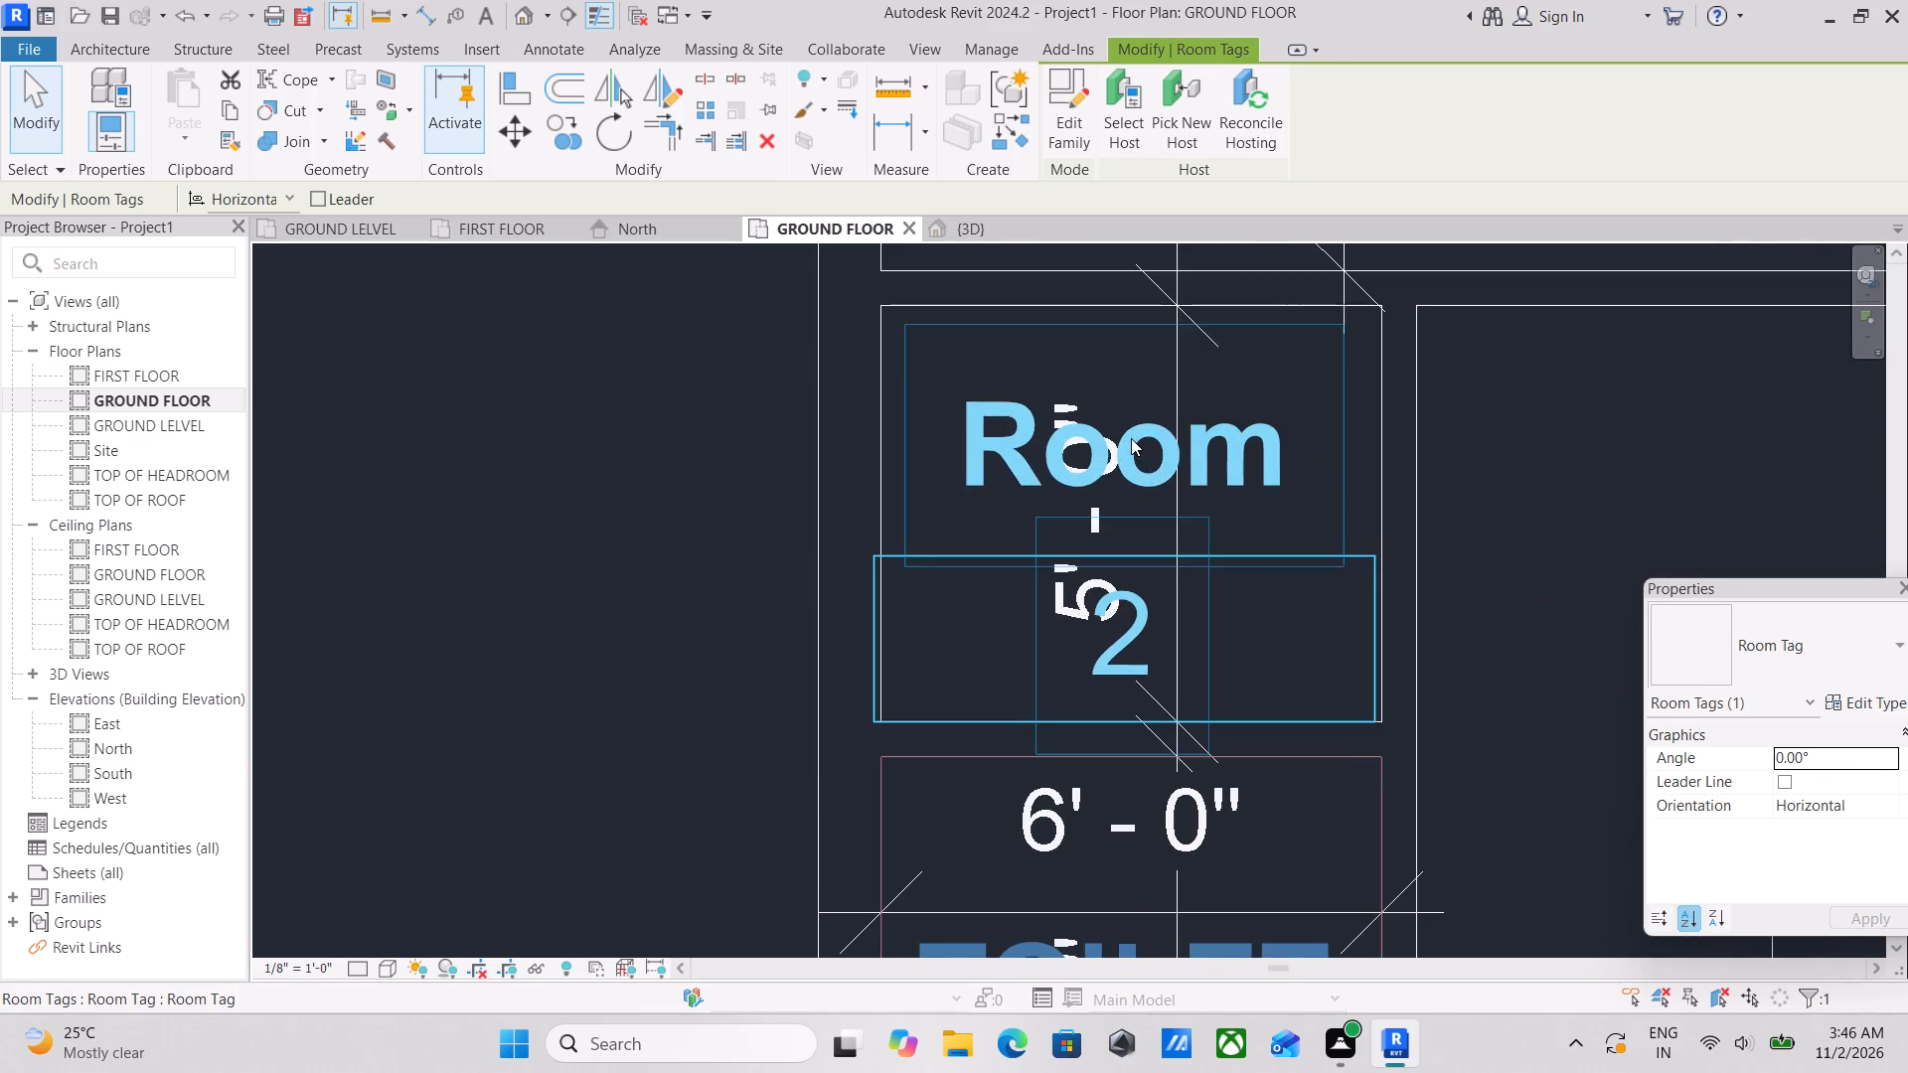
{"action": "double_click", "coordinate": [1131, 438]}
{"action": "type", "text": "DRE"}
{"action": "type", "text": "SS"}
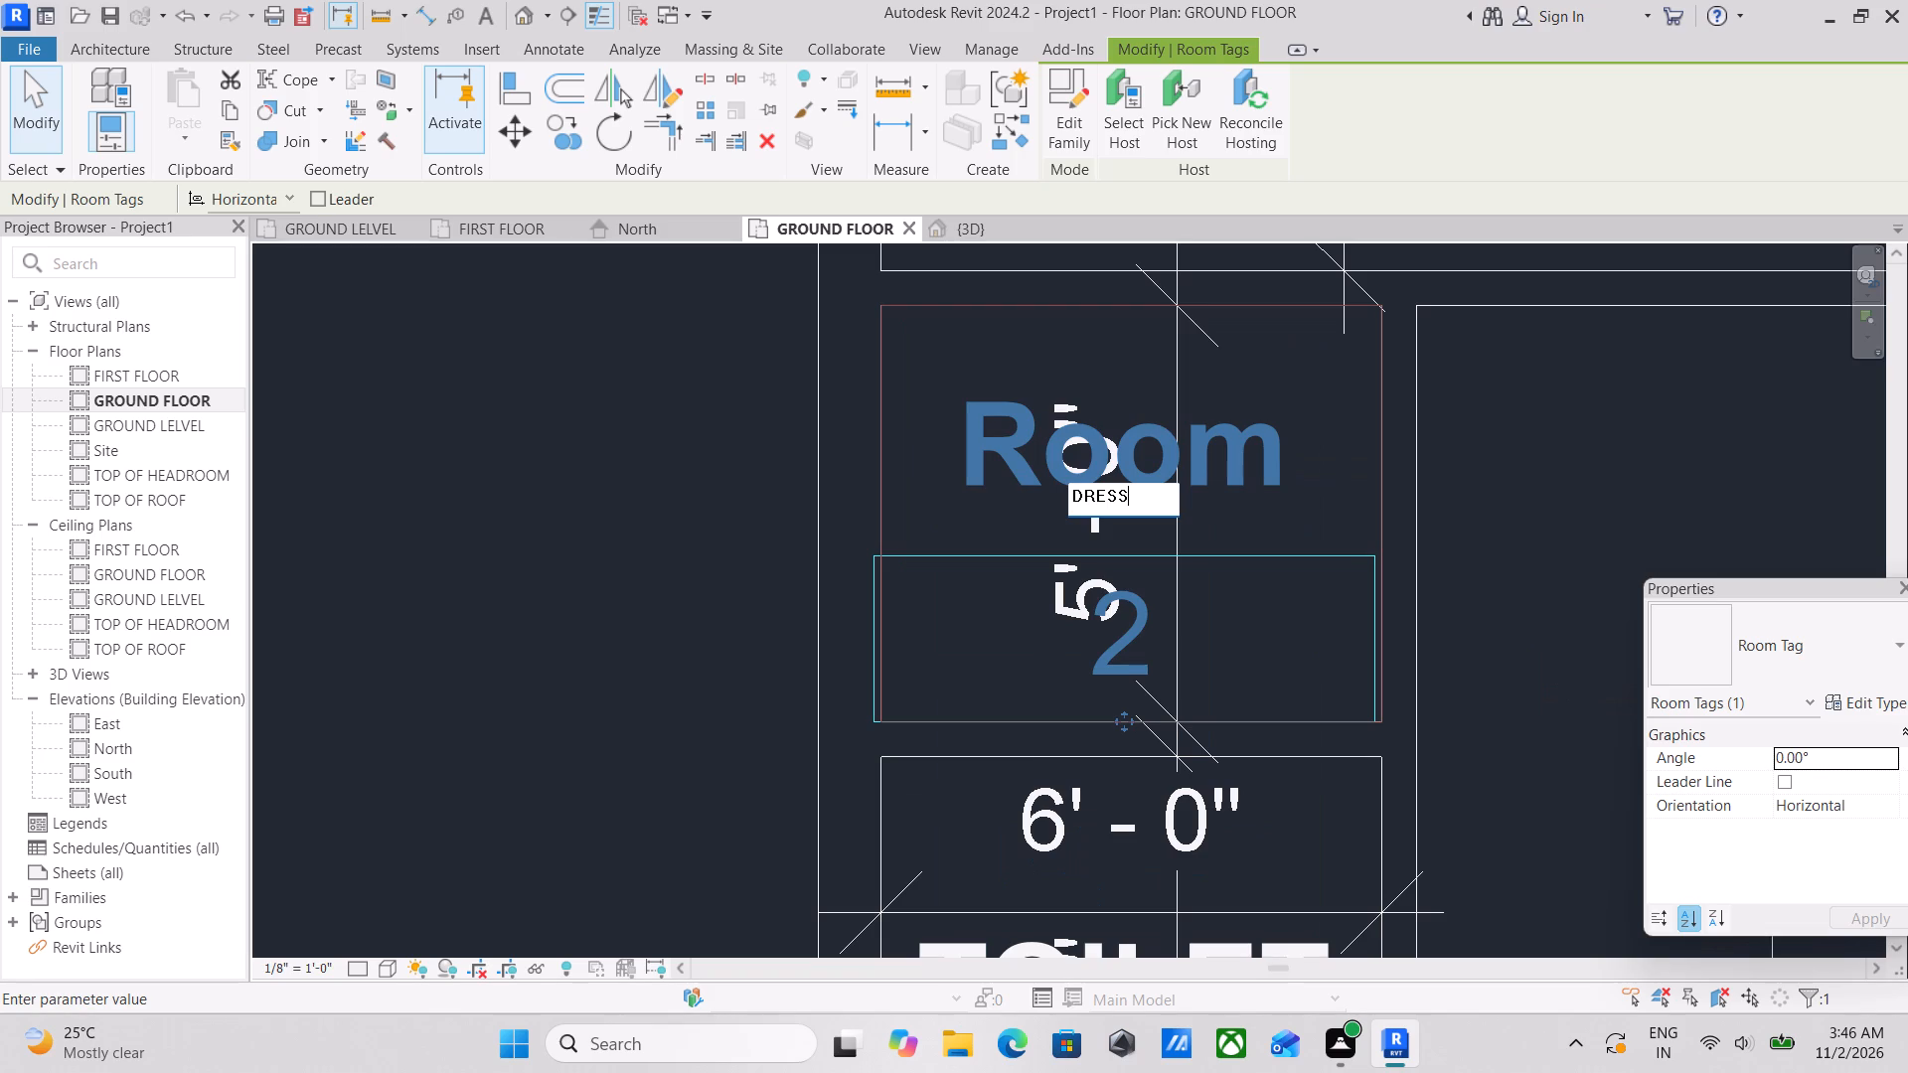
{"action": "type", "text": "OR"}
{"action": "key", "text": "Return"}
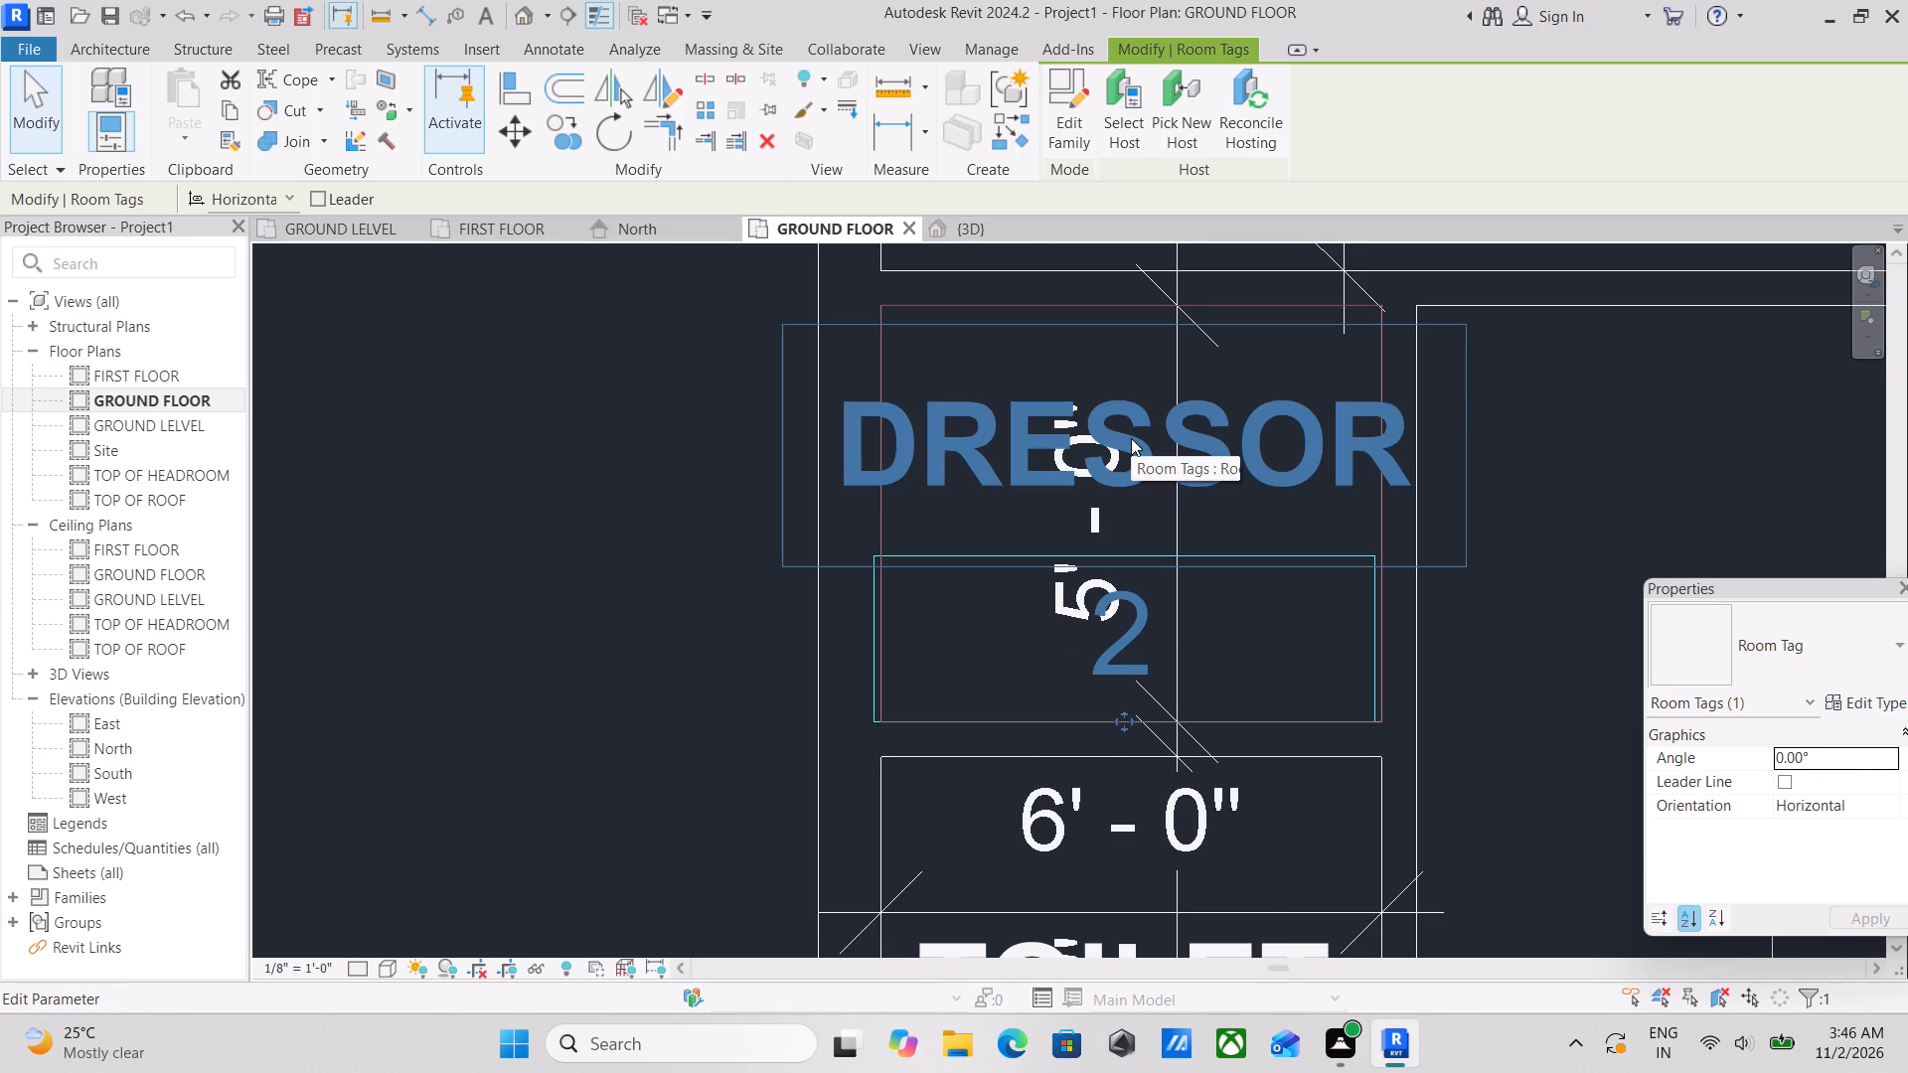
{"action": "key", "text": "Return"}
{"action": "key", "text": "Return"}
{"action": "scroll", "coordinate": [1357, 513], "scroll_direction": "down", "scroll_amount": 8}
{"action": "middle_click_drag", "start_coordinate": [1361, 512], "coordinate": [1018, 564]}
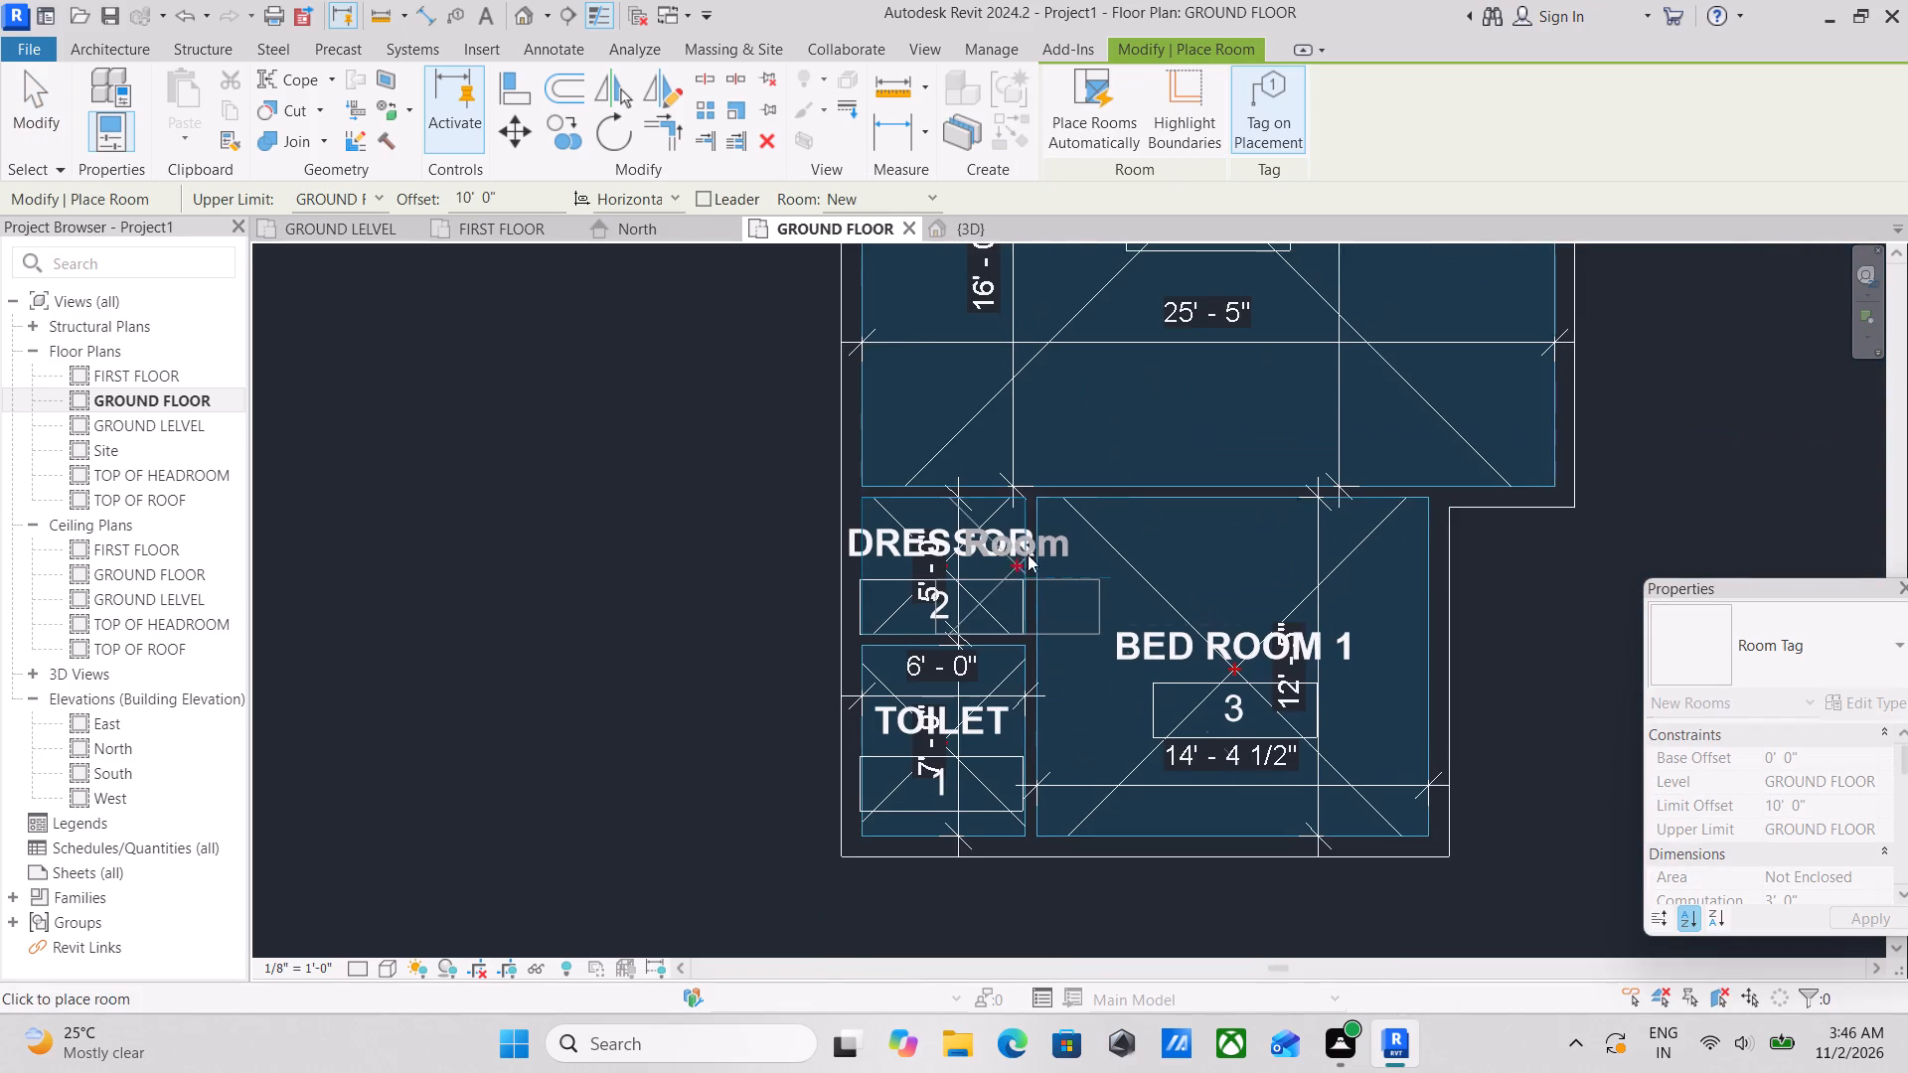
{"action": "middle_click_drag", "start_coordinate": [1083, 497], "coordinate": [984, 555]}
{"action": "key", "text": "Escape"}
{"action": "key", "text": "Escape"}
Rename room 6, the large central room, as LIVING AND DINING HALL.
{"action": "scroll", "coordinate": [1291, 501], "scroll_direction": "down", "scroll_amount": 2}
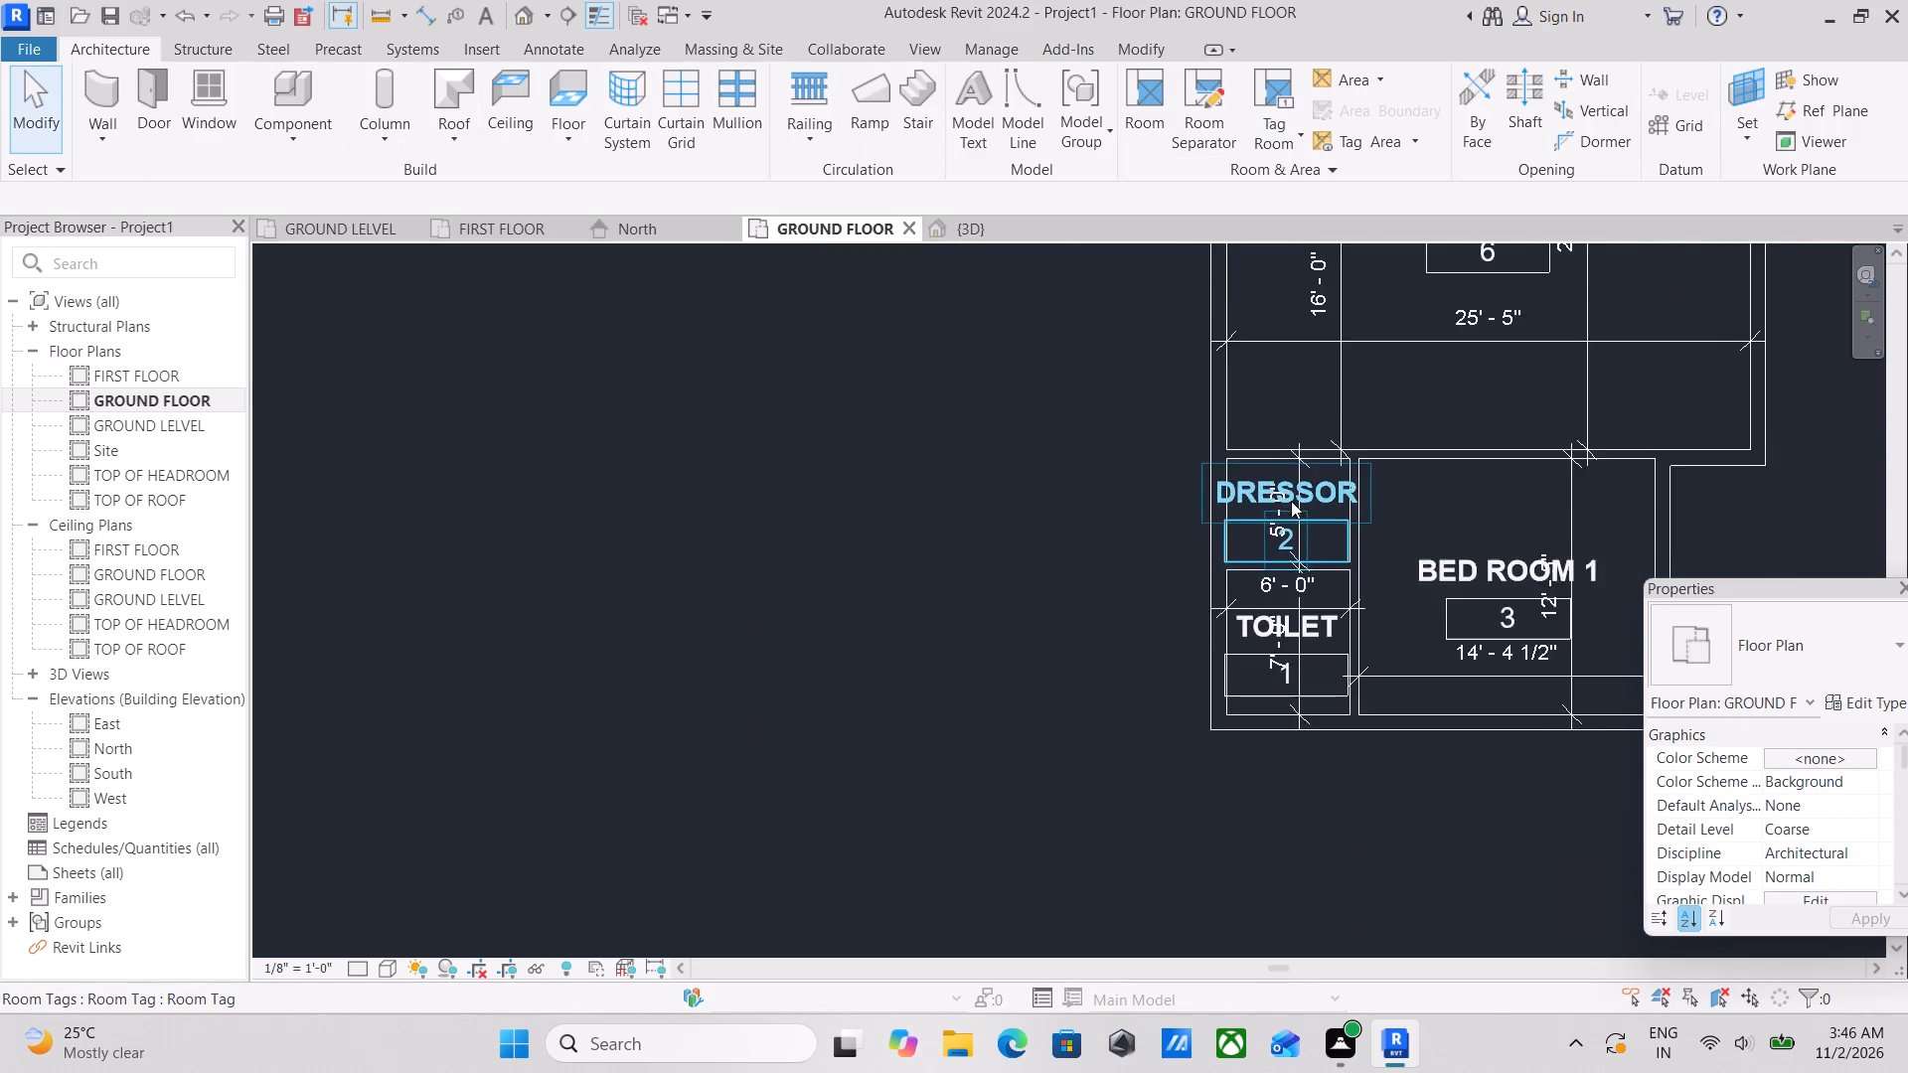
{"action": "middle_click_drag", "start_coordinate": [1291, 501], "coordinate": [1160, 541]}
{"action": "scroll", "coordinate": [1390, 512], "scroll_direction": "up", "scroll_amount": 3}
{"action": "middle_click_drag", "start_coordinate": [1390, 478], "coordinate": [1083, 695]}
{"action": "scroll", "coordinate": [1095, 684], "scroll_direction": "down", "scroll_amount": 1}
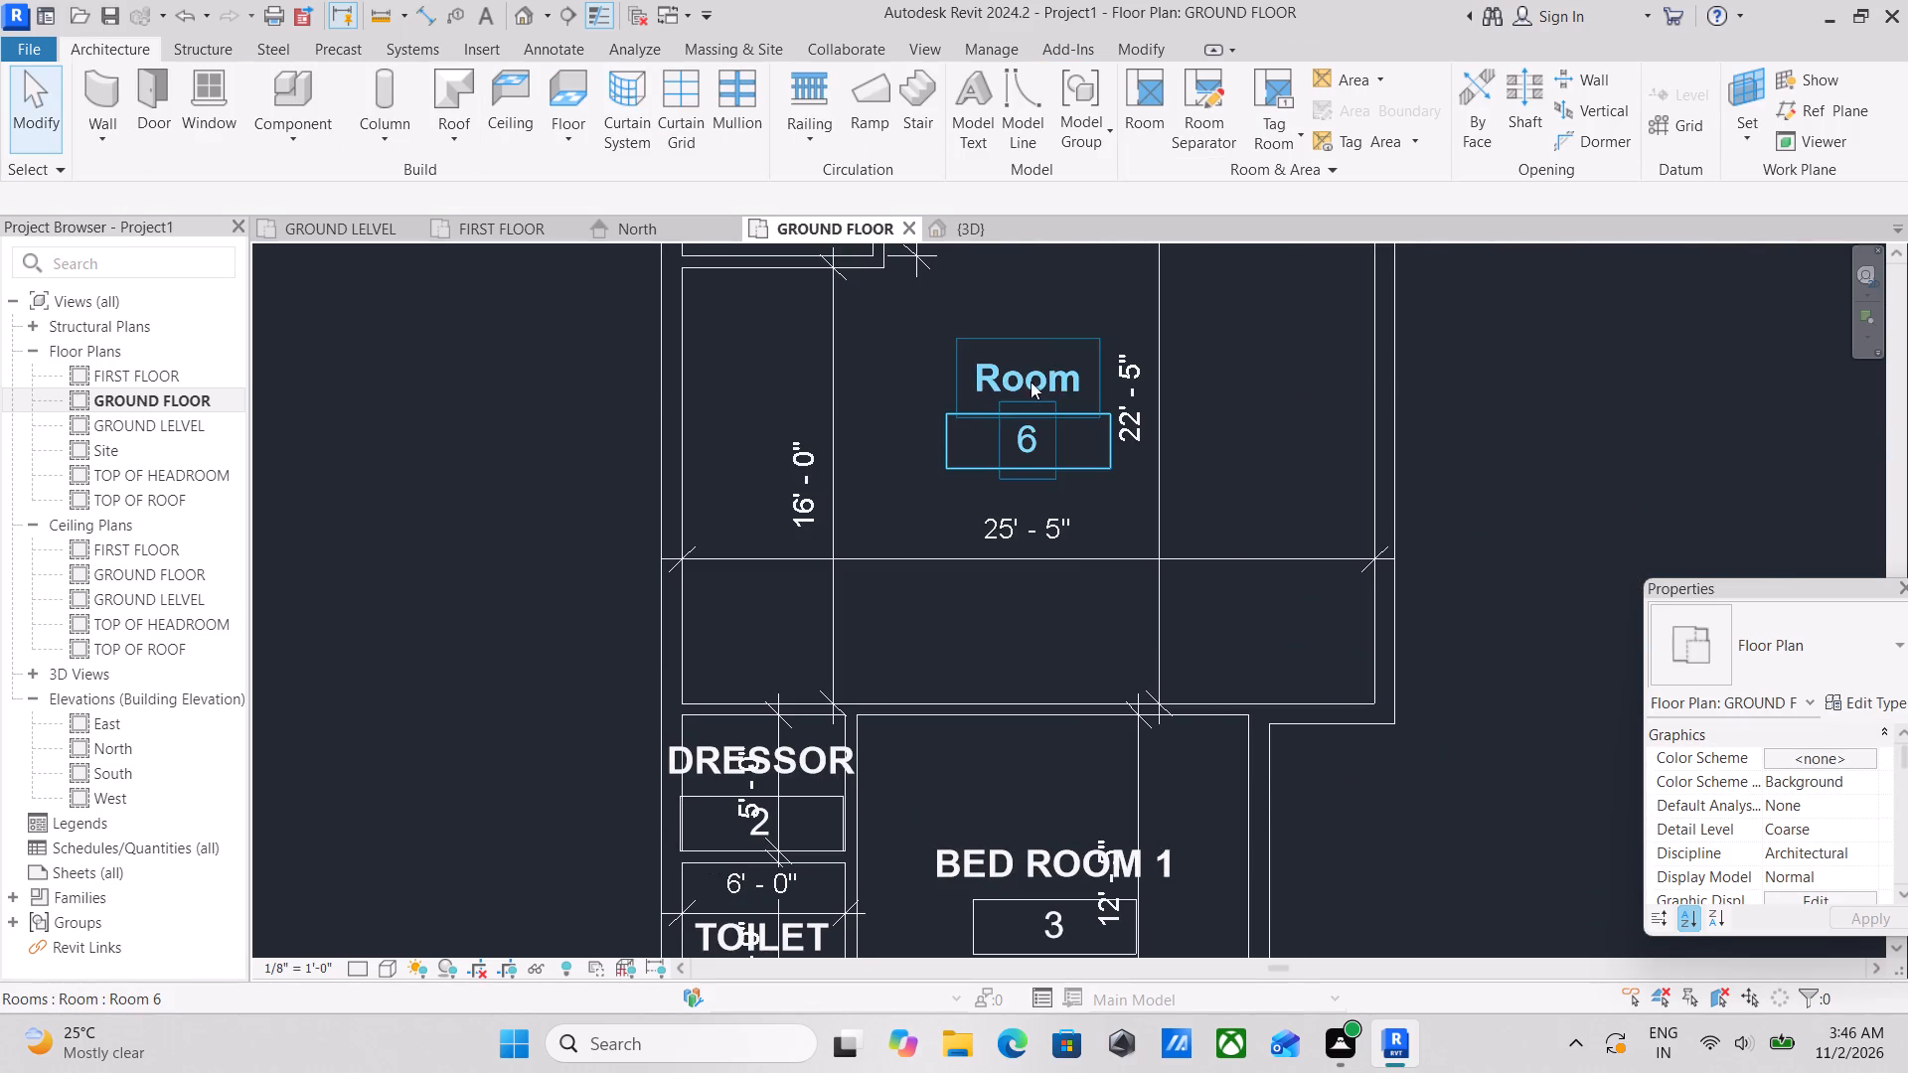
{"action": "scroll", "coordinate": [1031, 374], "scroll_direction": "up", "scroll_amount": 3}
{"action": "double_click", "coordinate": [1031, 374]}
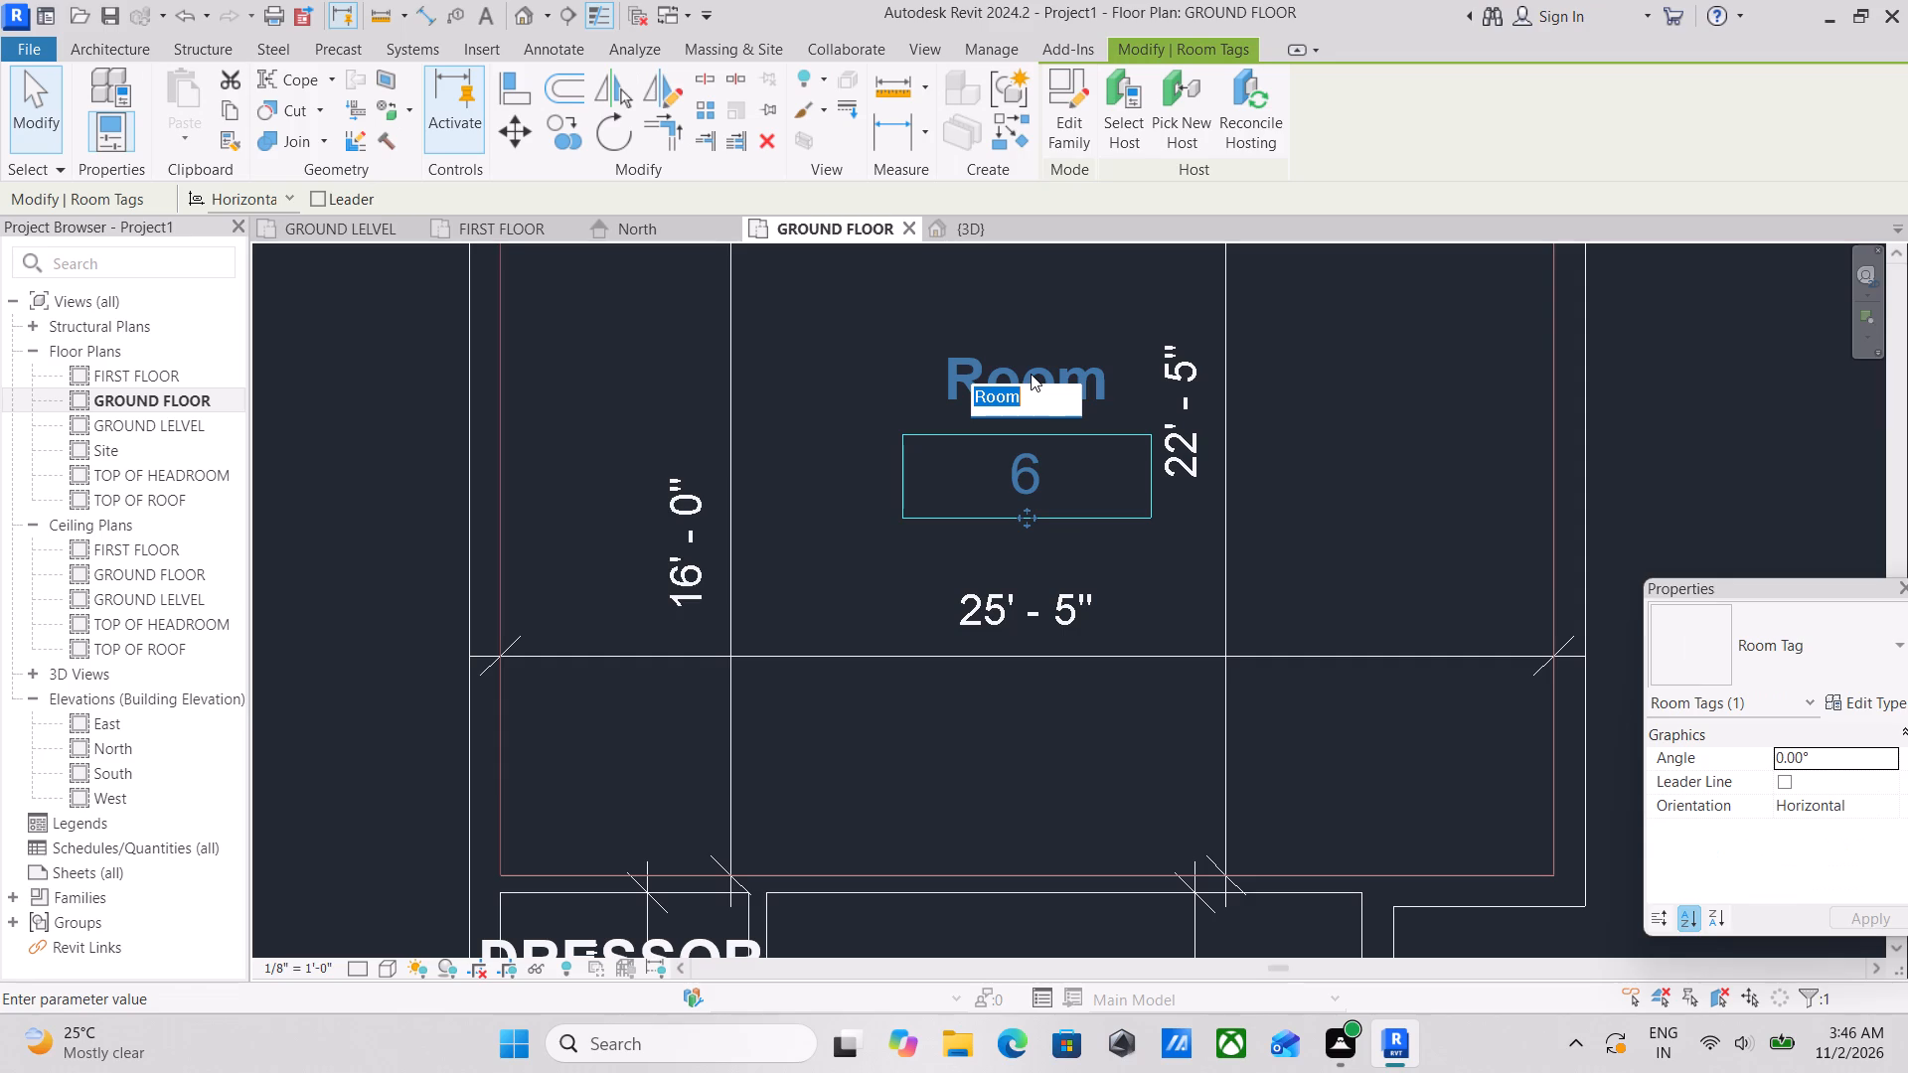
{"action": "key", "text": "l"}
{"action": "type", "text": "IVING"}
{"action": "key", "text": "space"}
{"action": "type", "text": "AND"}
{"action": "key", "text": "space"}
{"action": "type", "text": "DINI"}
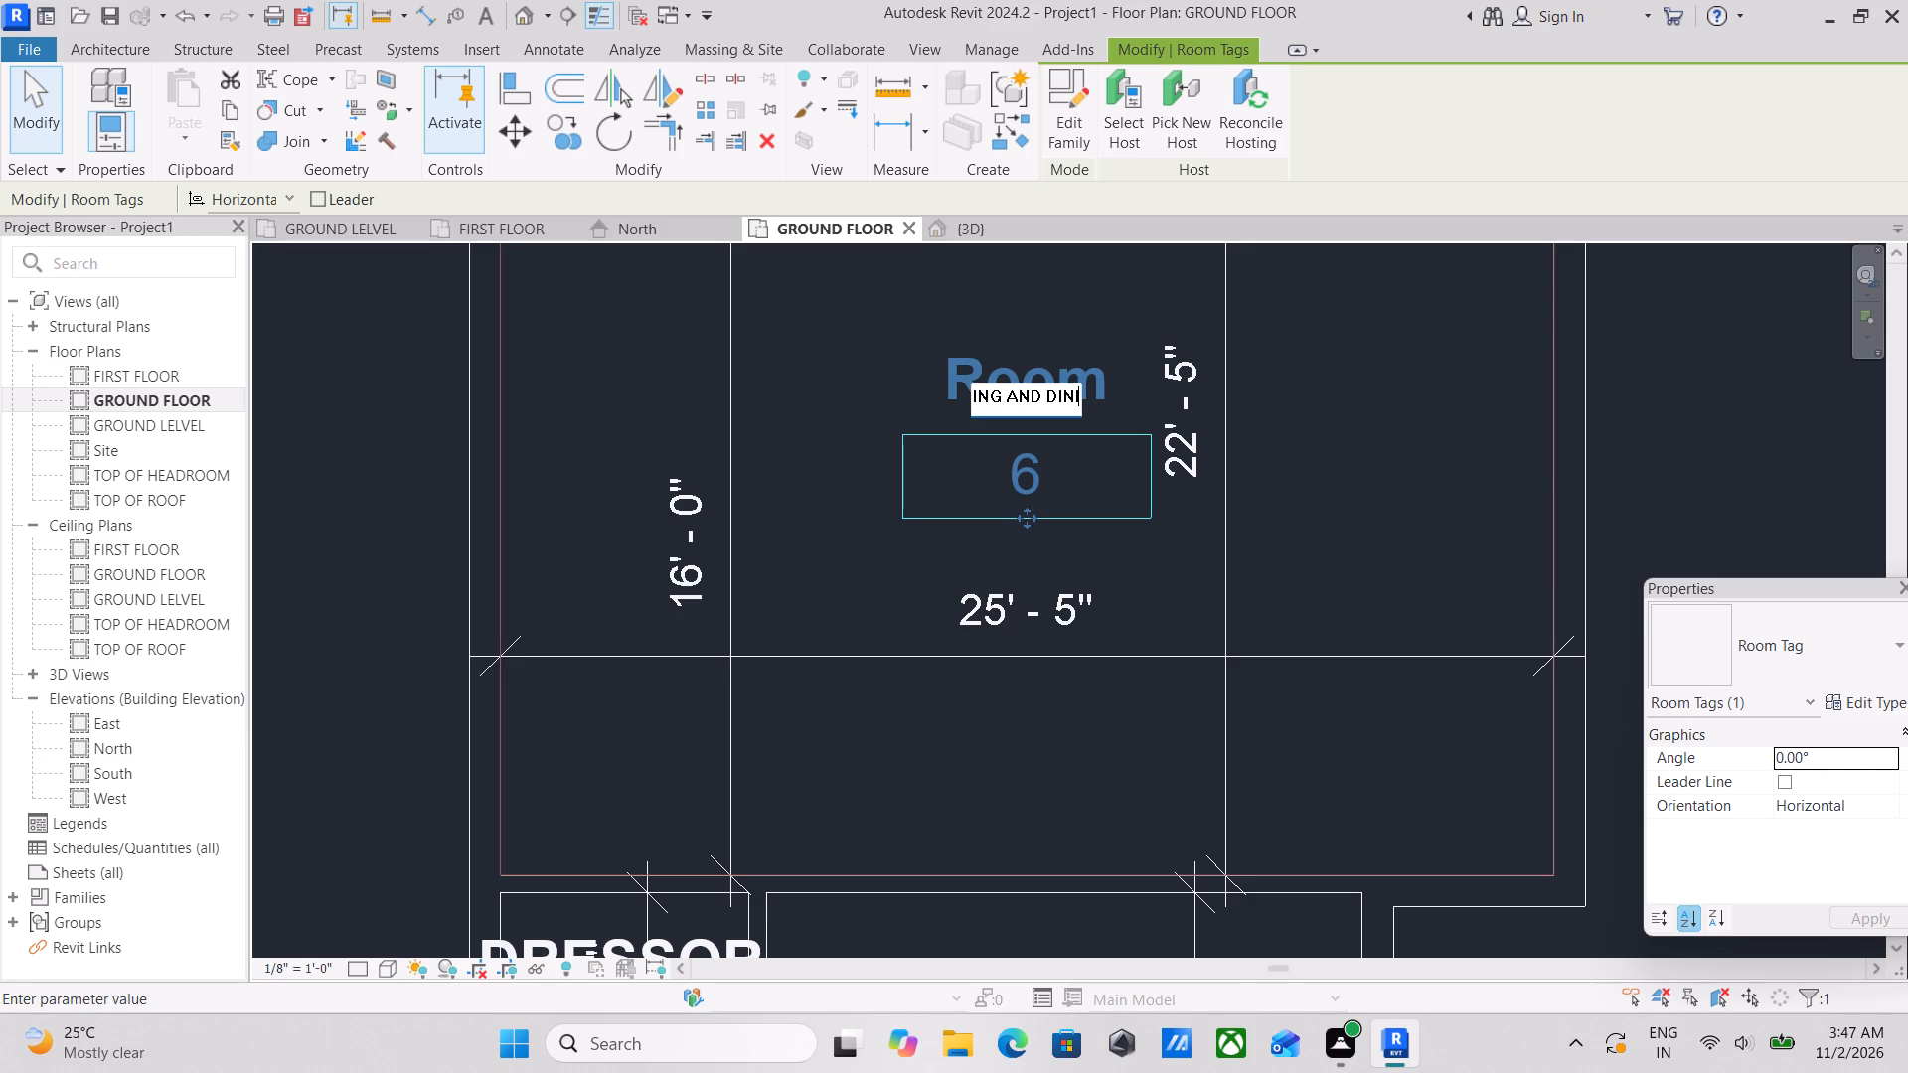
{"action": "type", "text": "NG HALL"}
{"action": "key", "text": "Return"}
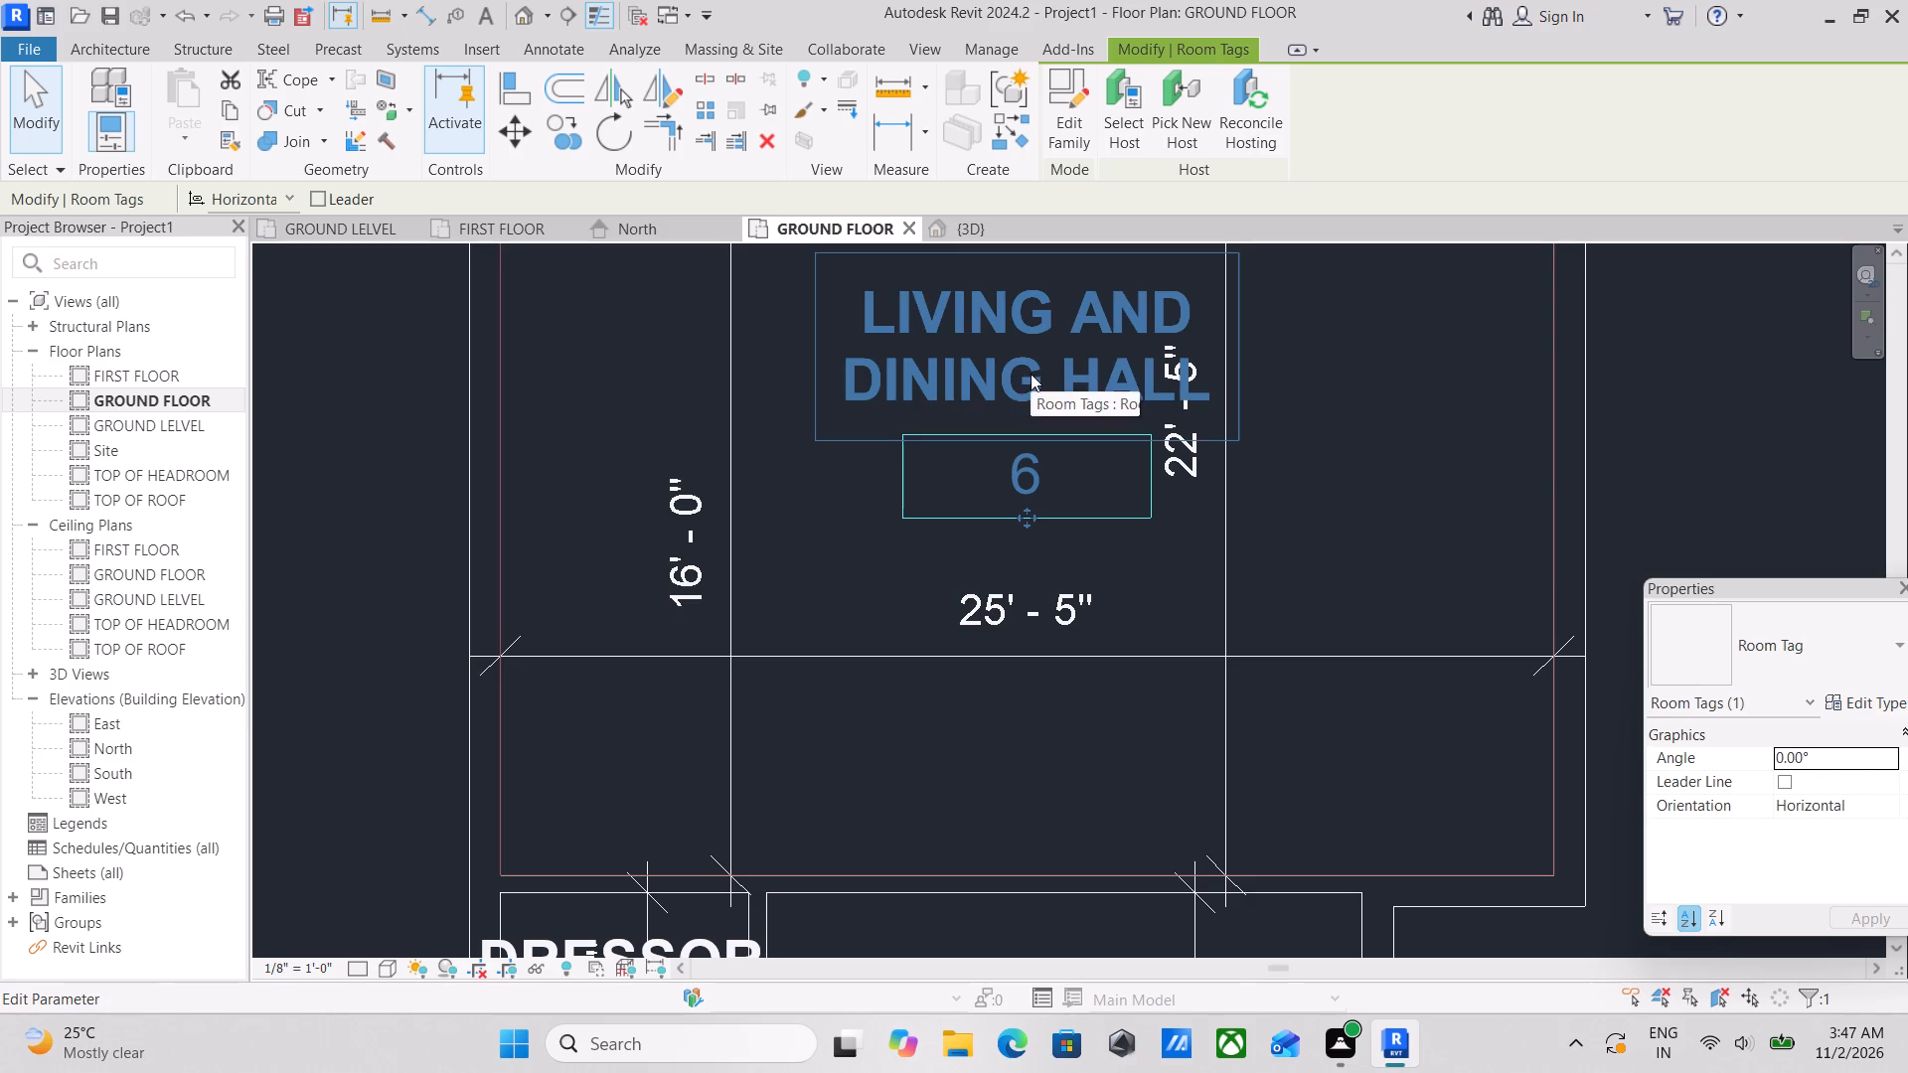
Rename room 5, the small room at the northwest corner of the living and dining hall, as TOILET.
{"action": "scroll", "coordinate": [829, 409], "scroll_direction": "down", "scroll_amount": 1}
{"action": "scroll", "coordinate": [895, 362], "scroll_direction": "down", "scroll_amount": 4}
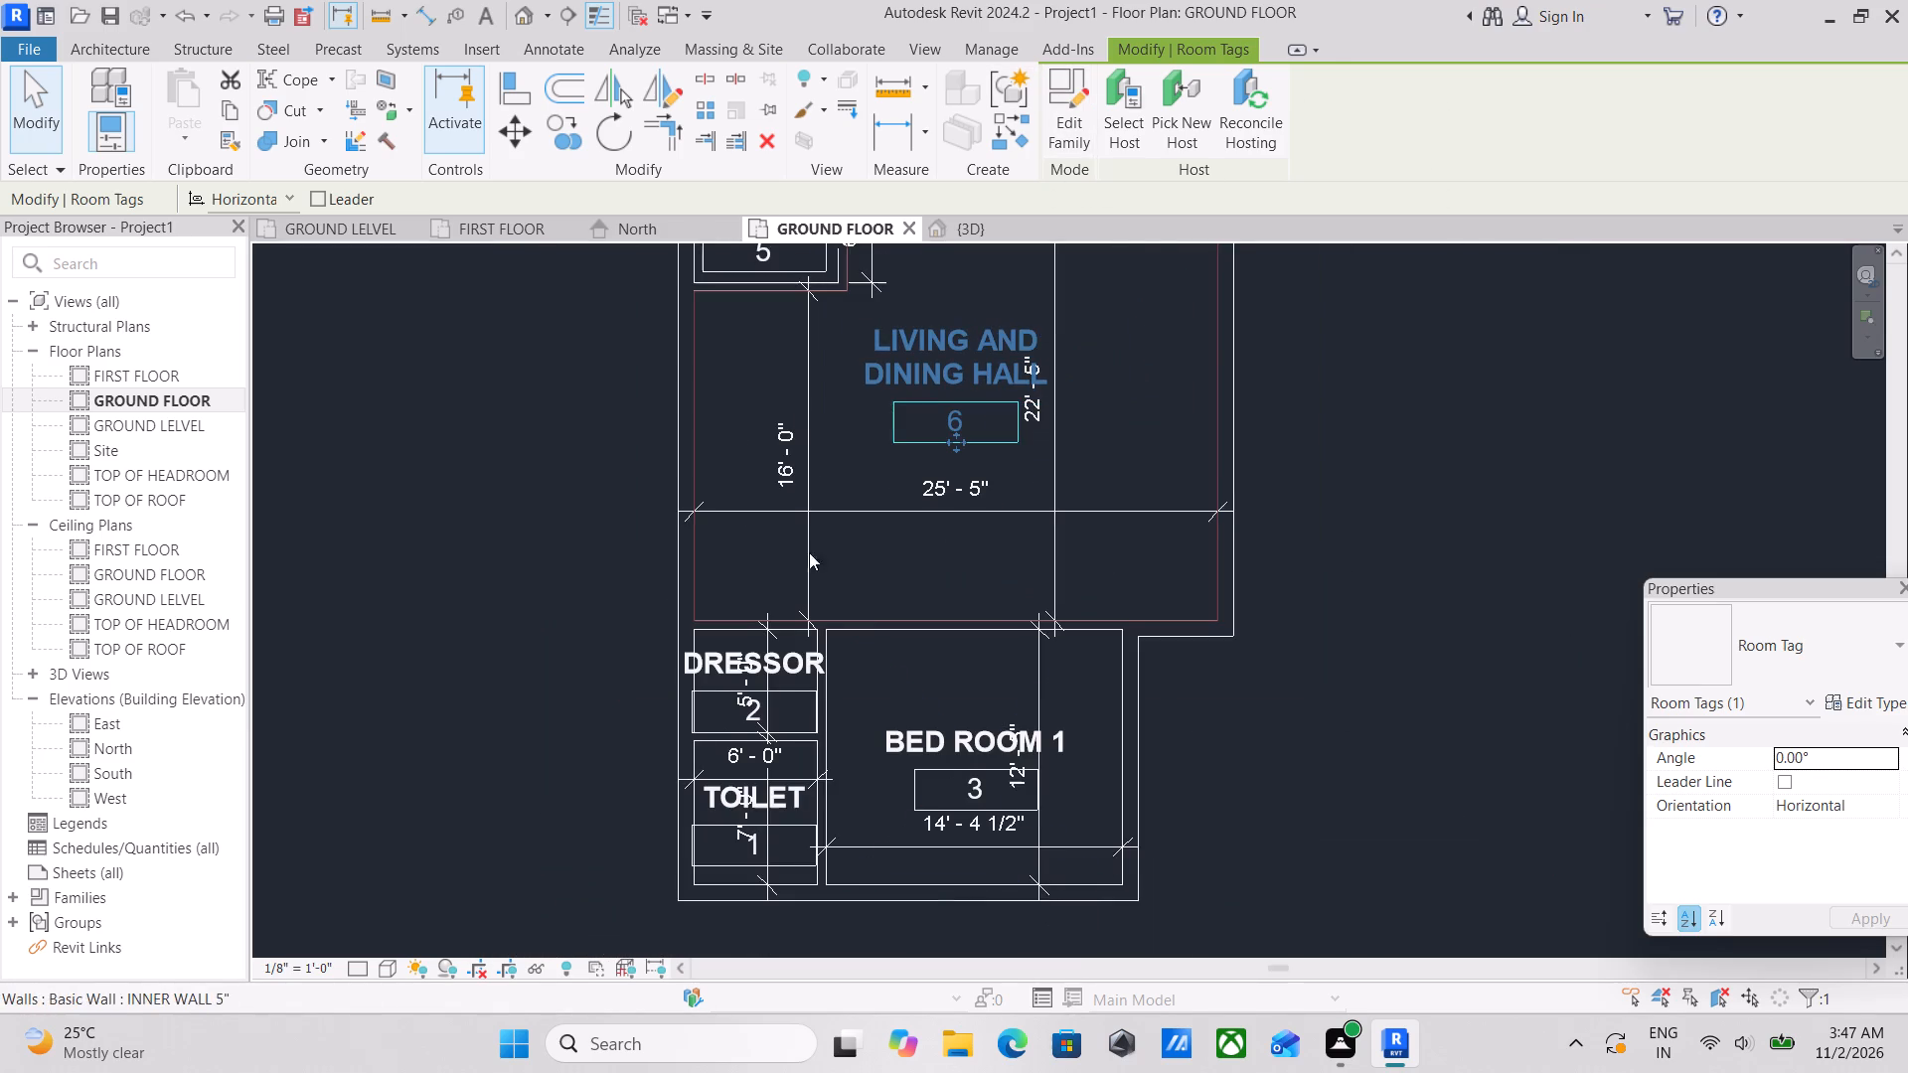
{"action": "middle_click_drag", "start_coordinate": [800, 403], "coordinate": [824, 625]}
{"action": "scroll", "coordinate": [827, 426], "scroll_direction": "up", "scroll_amount": 7}
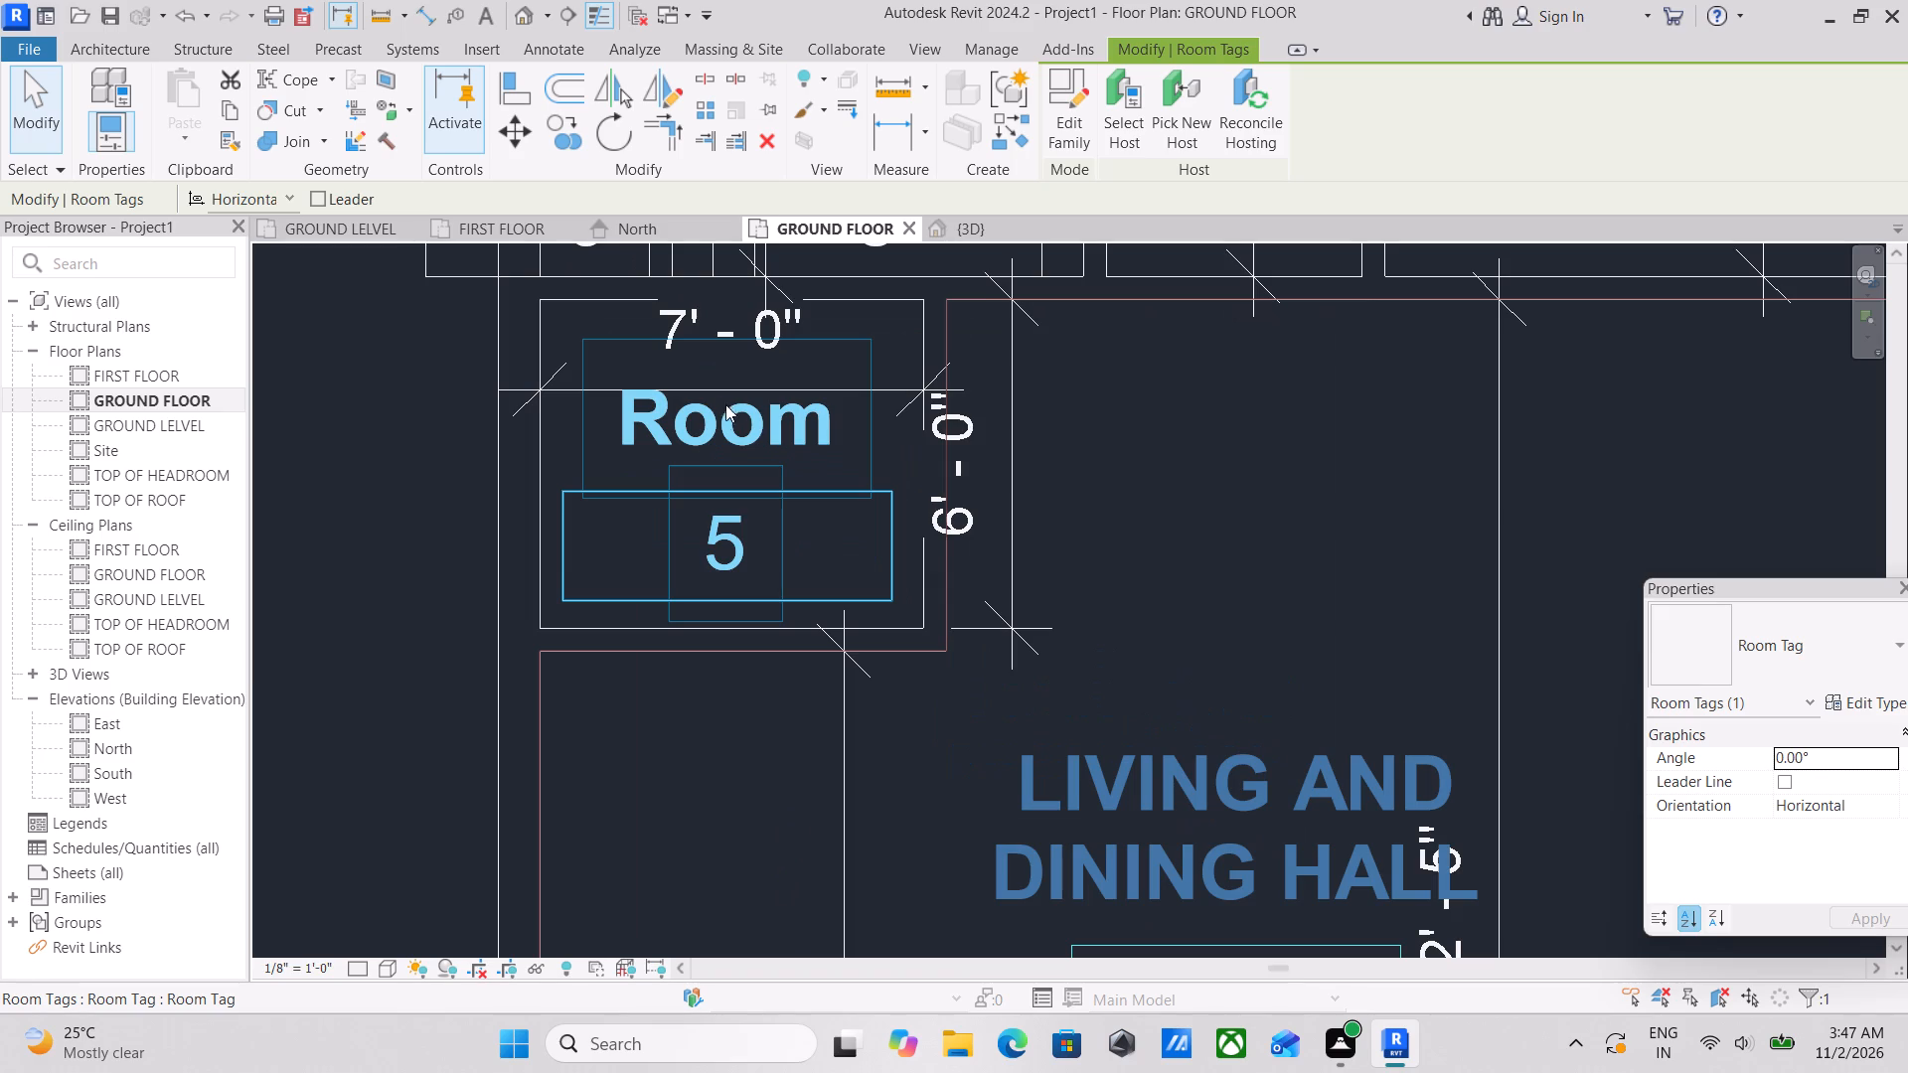
{"action": "double_click", "coordinate": [730, 415]}
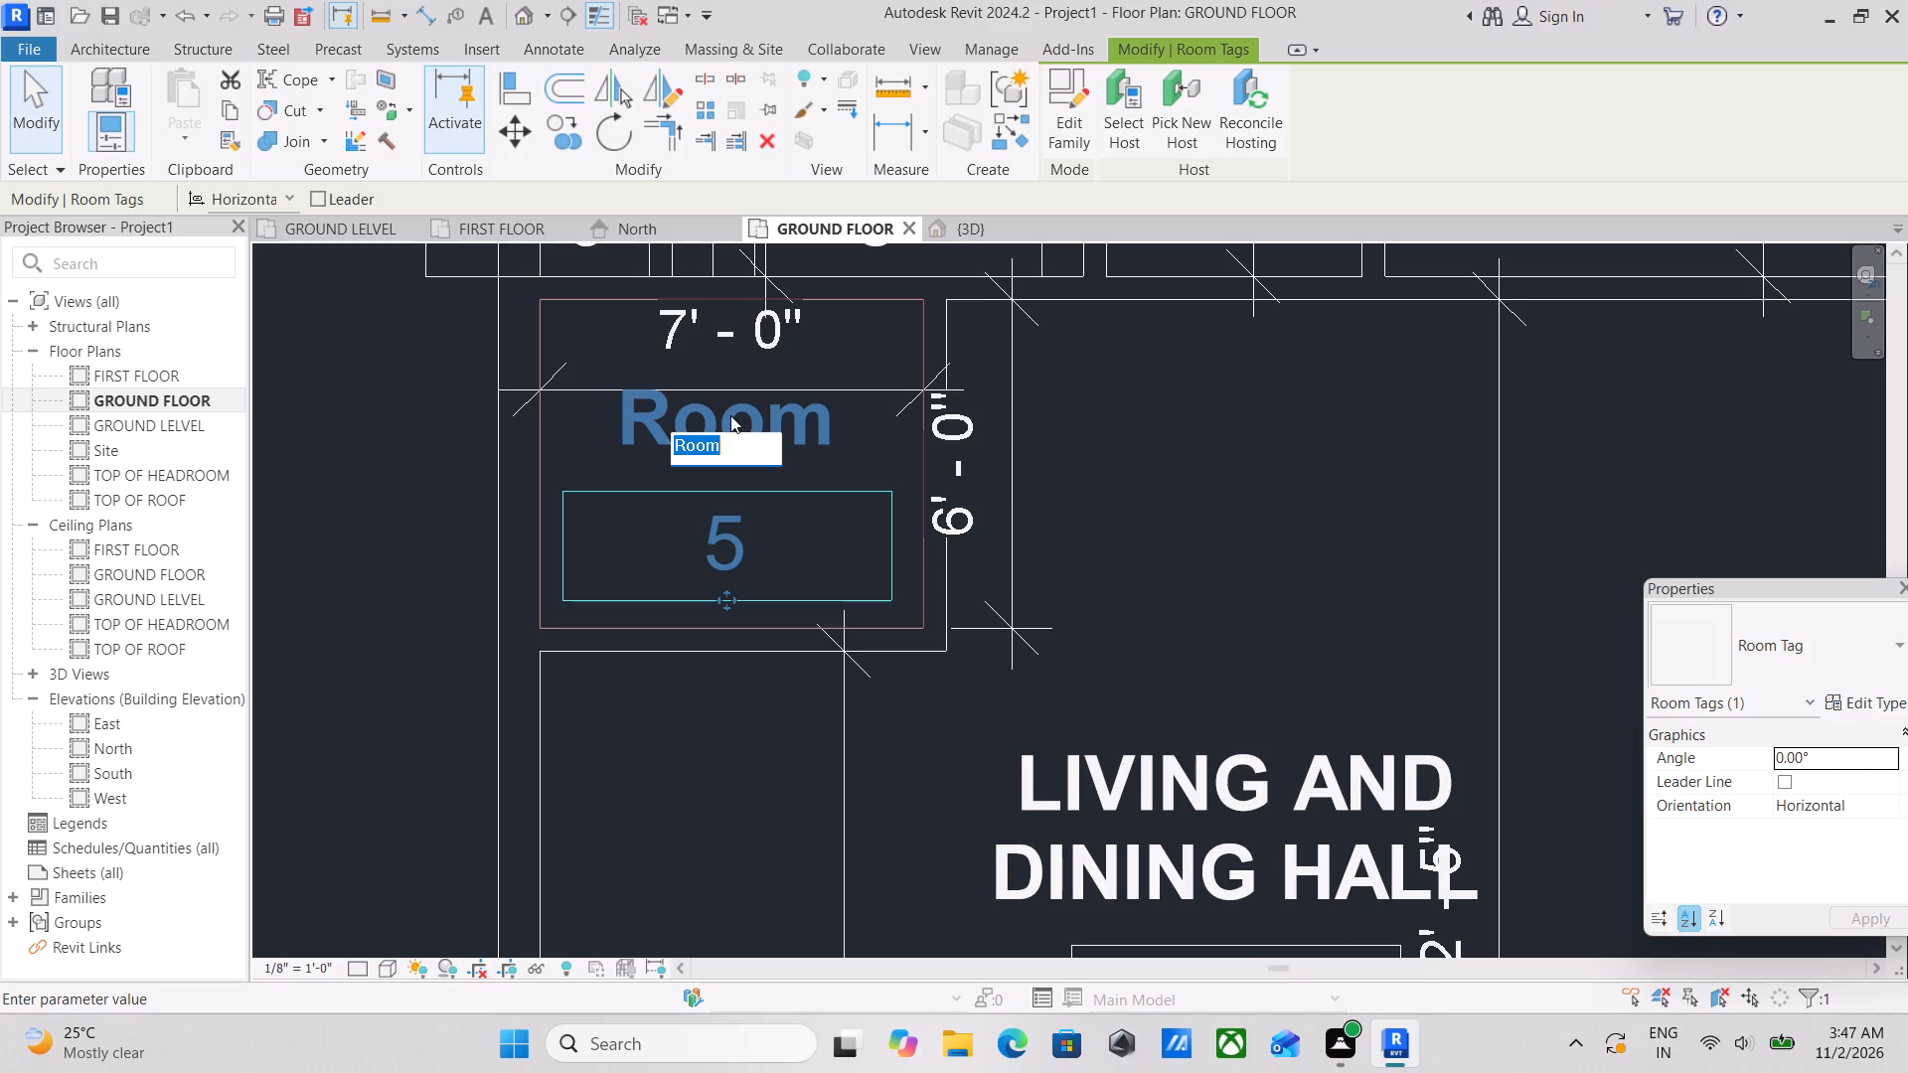
{"action": "type", "text": "TO"}
{"action": "type", "text": "ILET"}
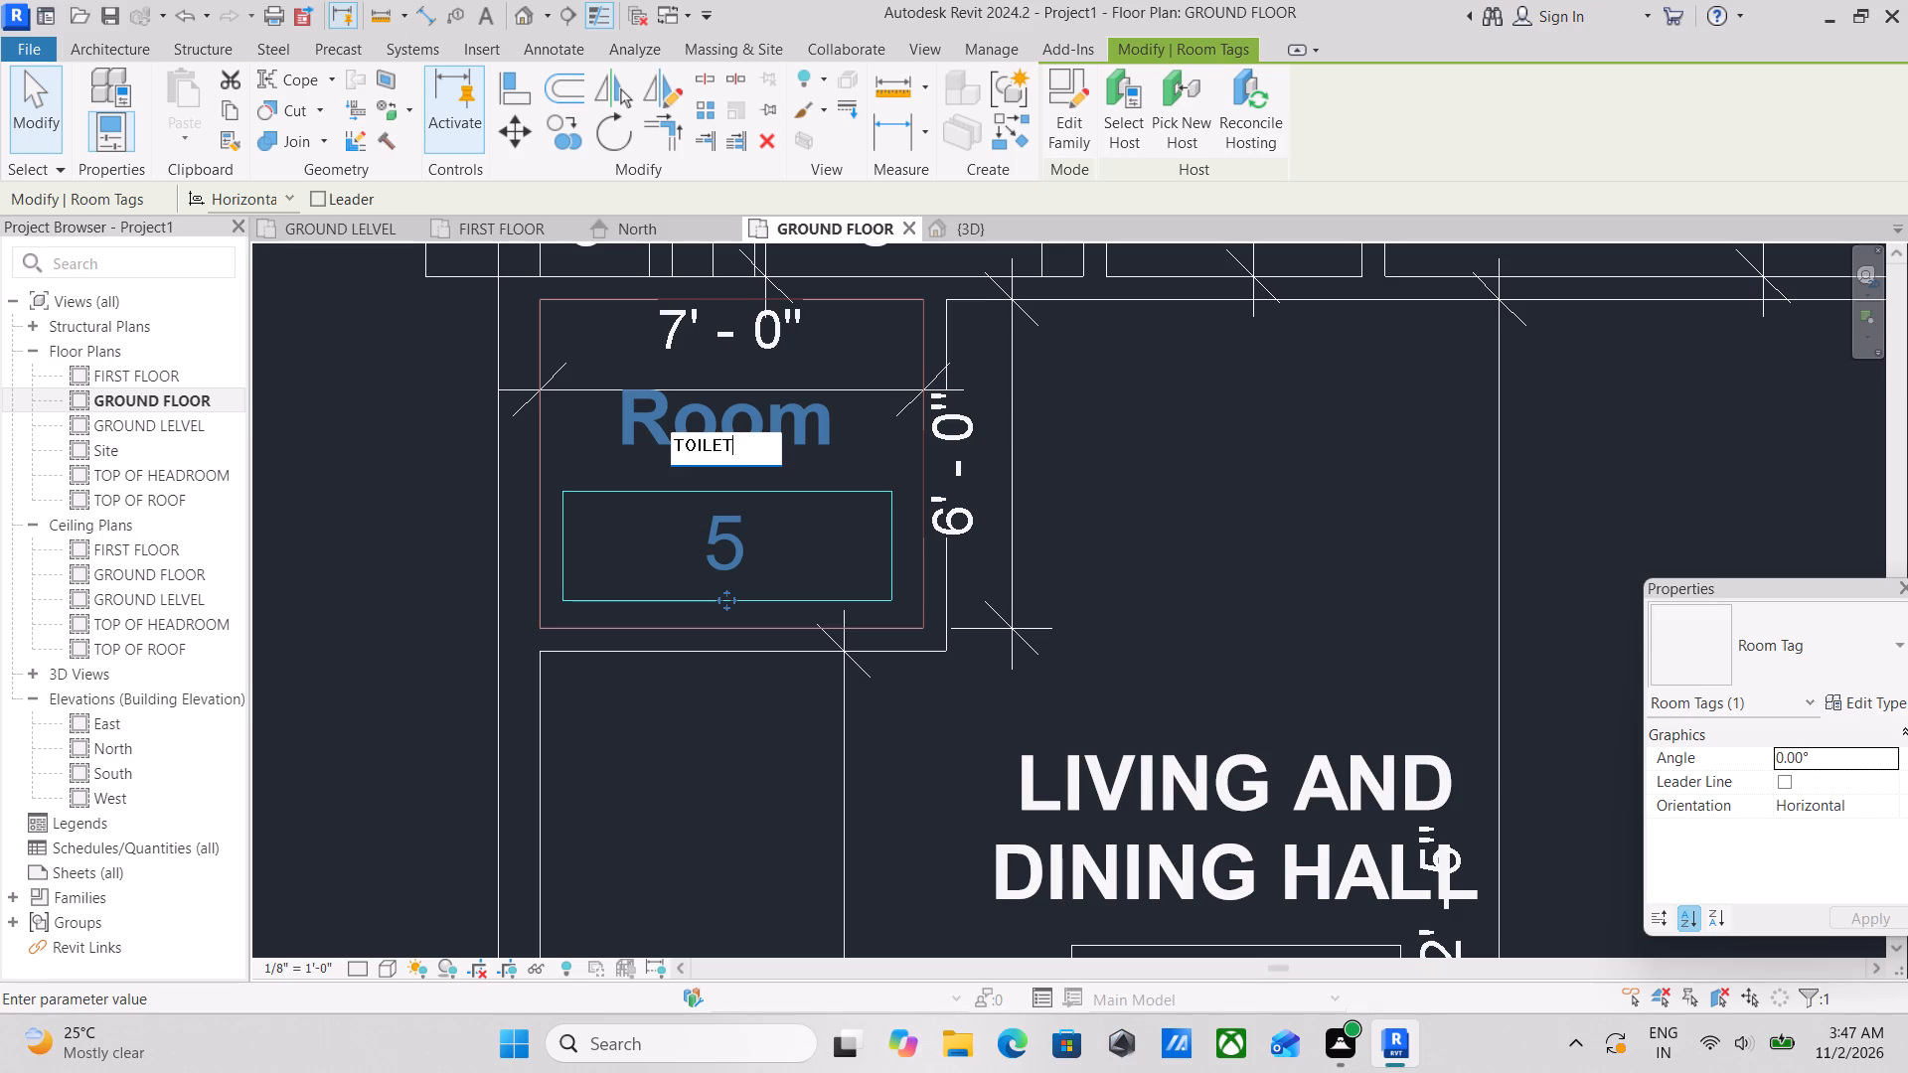
{"action": "key", "text": "Return"}
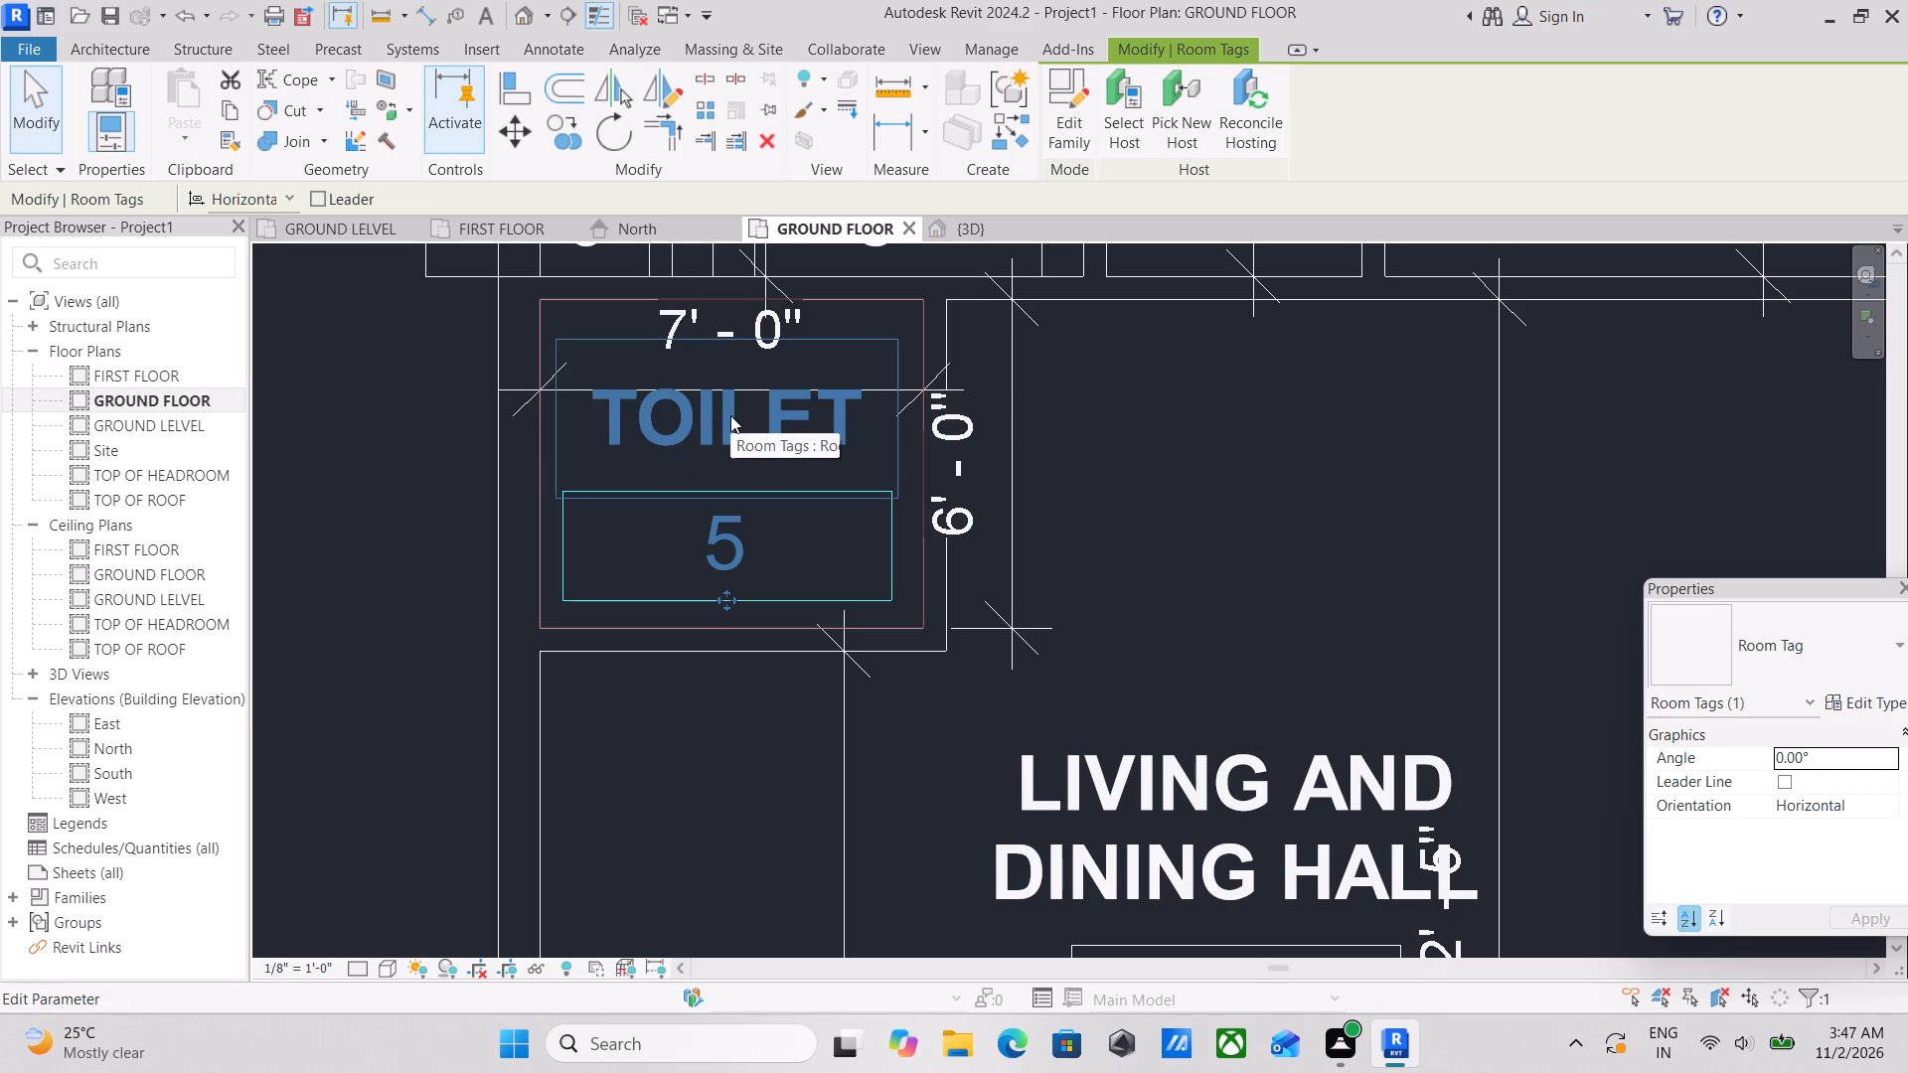
Rename room 7, the large room at the plan's northwest corner, as BED ROOM.
{"action": "scroll", "coordinate": [777, 505], "scroll_direction": "down", "scroll_amount": 3}
{"action": "middle_click_drag", "start_coordinate": [776, 518], "coordinate": [724, 775]}
{"action": "scroll", "coordinate": [851, 520], "scroll_direction": "up", "scroll_amount": 2}
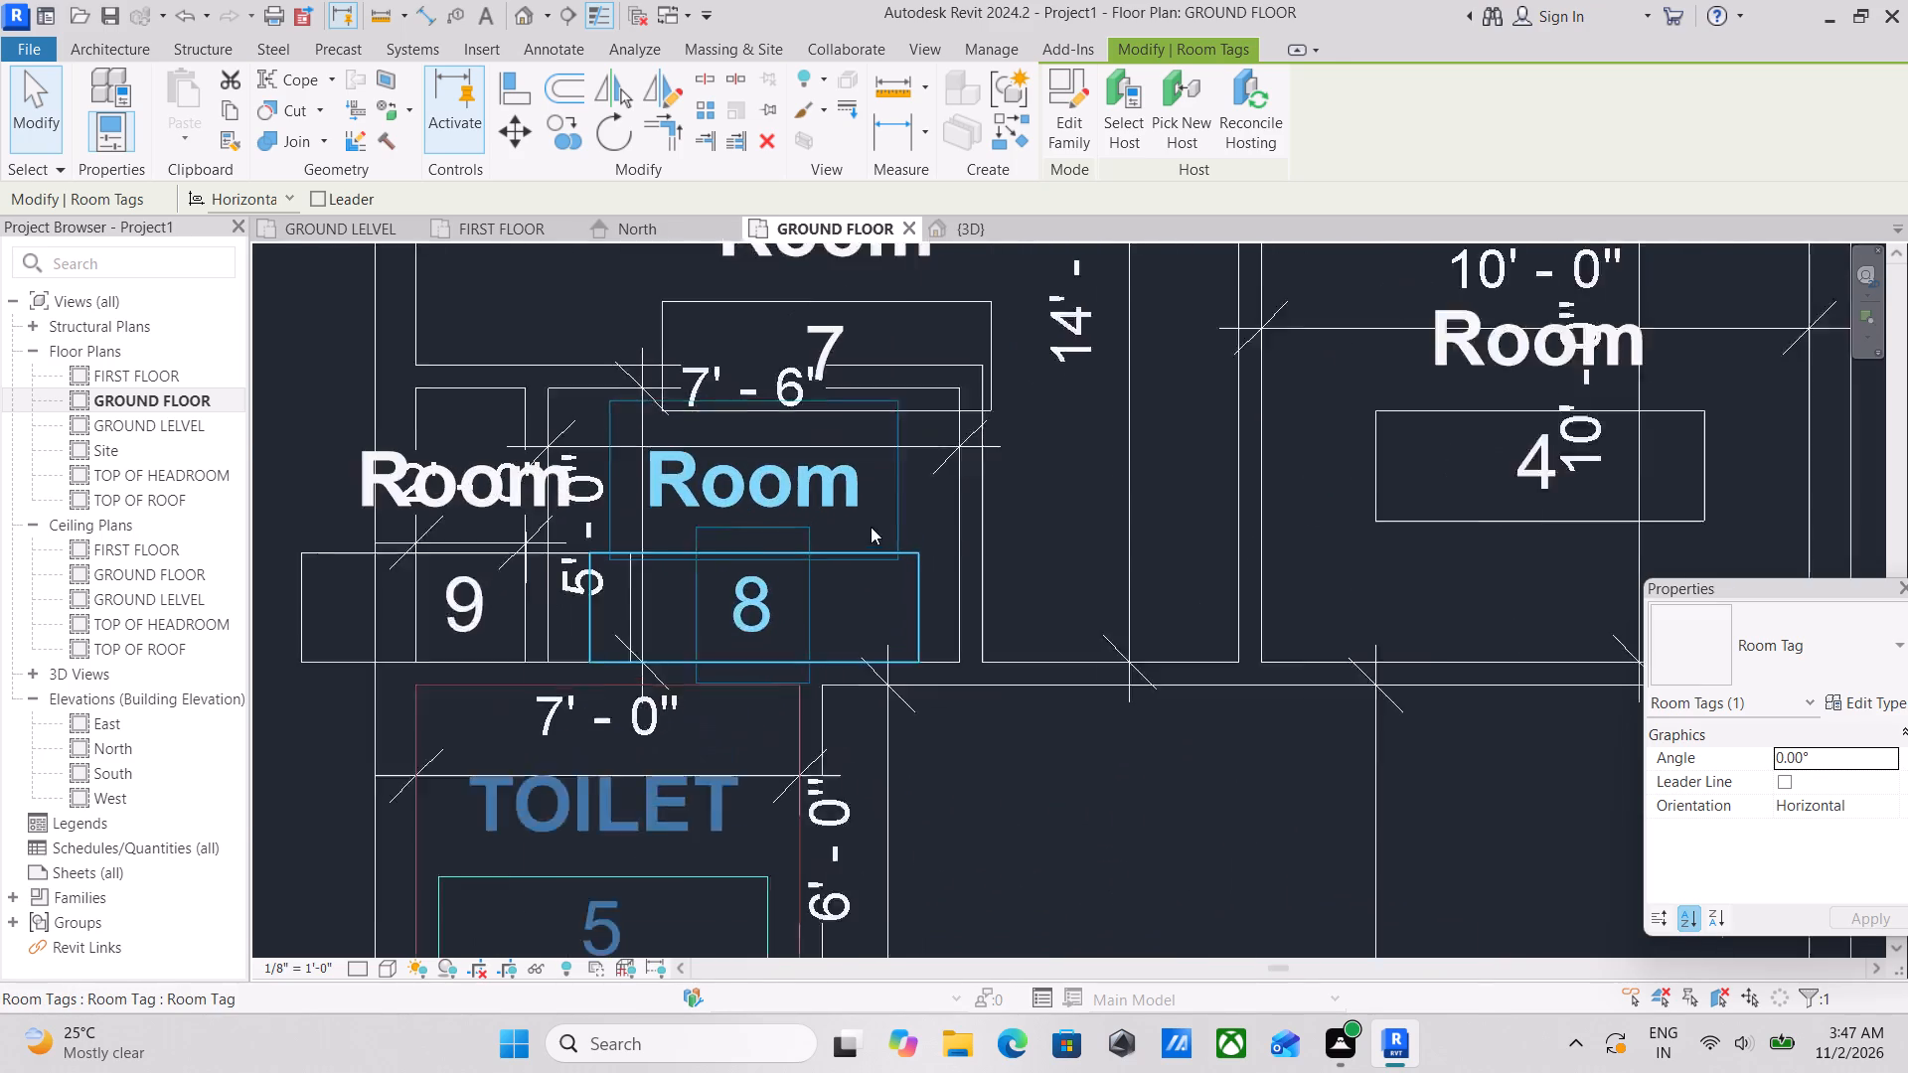
{"action": "scroll", "coordinate": [871, 527], "scroll_direction": "up", "scroll_amount": 6}
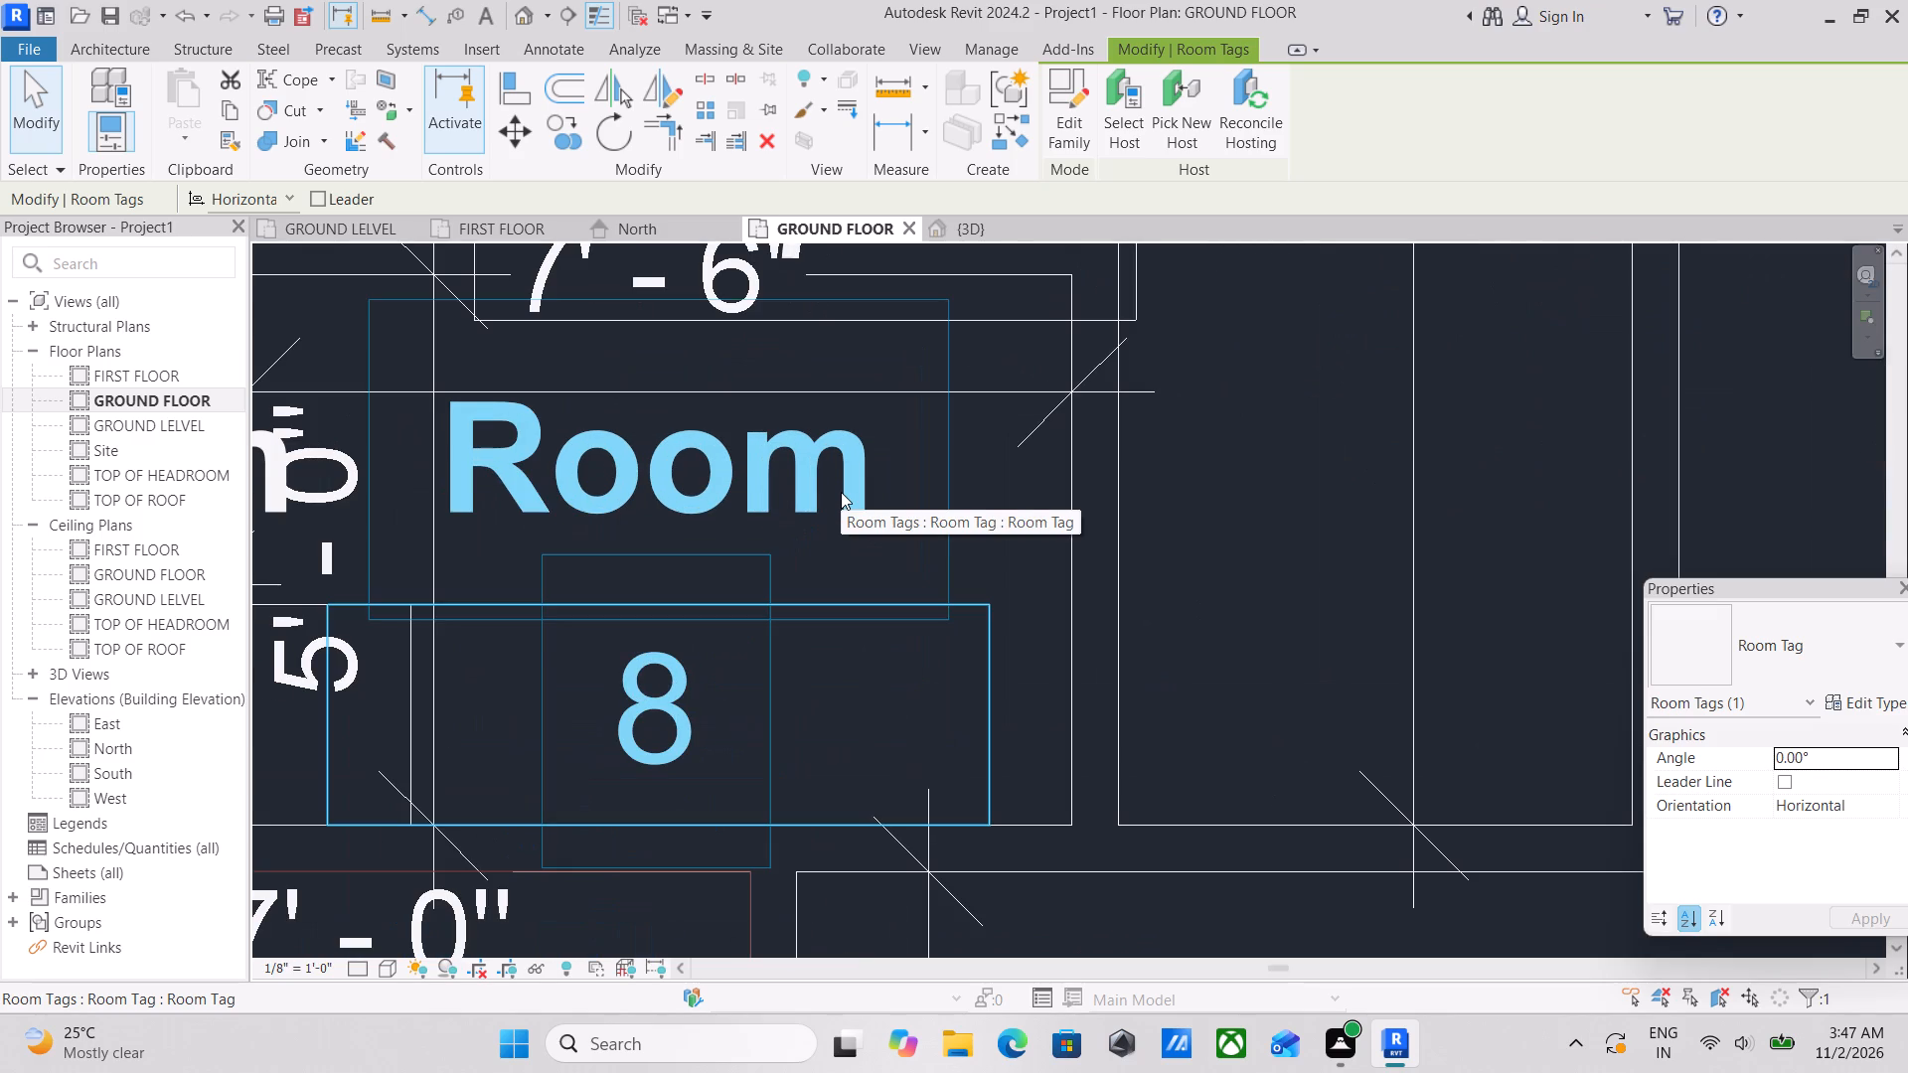
{"action": "scroll", "coordinate": [841, 492], "scroll_direction": "down", "scroll_amount": 3}
{"action": "middle_click_drag", "start_coordinate": [846, 487], "coordinate": [887, 573]}
{"action": "scroll", "coordinate": [925, 469], "scroll_direction": "down", "scroll_amount": 5}
{"action": "middle_click_drag", "start_coordinate": [925, 469], "coordinate": [935, 574]}
{"action": "scroll", "coordinate": [924, 440], "scroll_direction": "up", "scroll_amount": 2}
{"action": "double_click", "coordinate": [924, 440]}
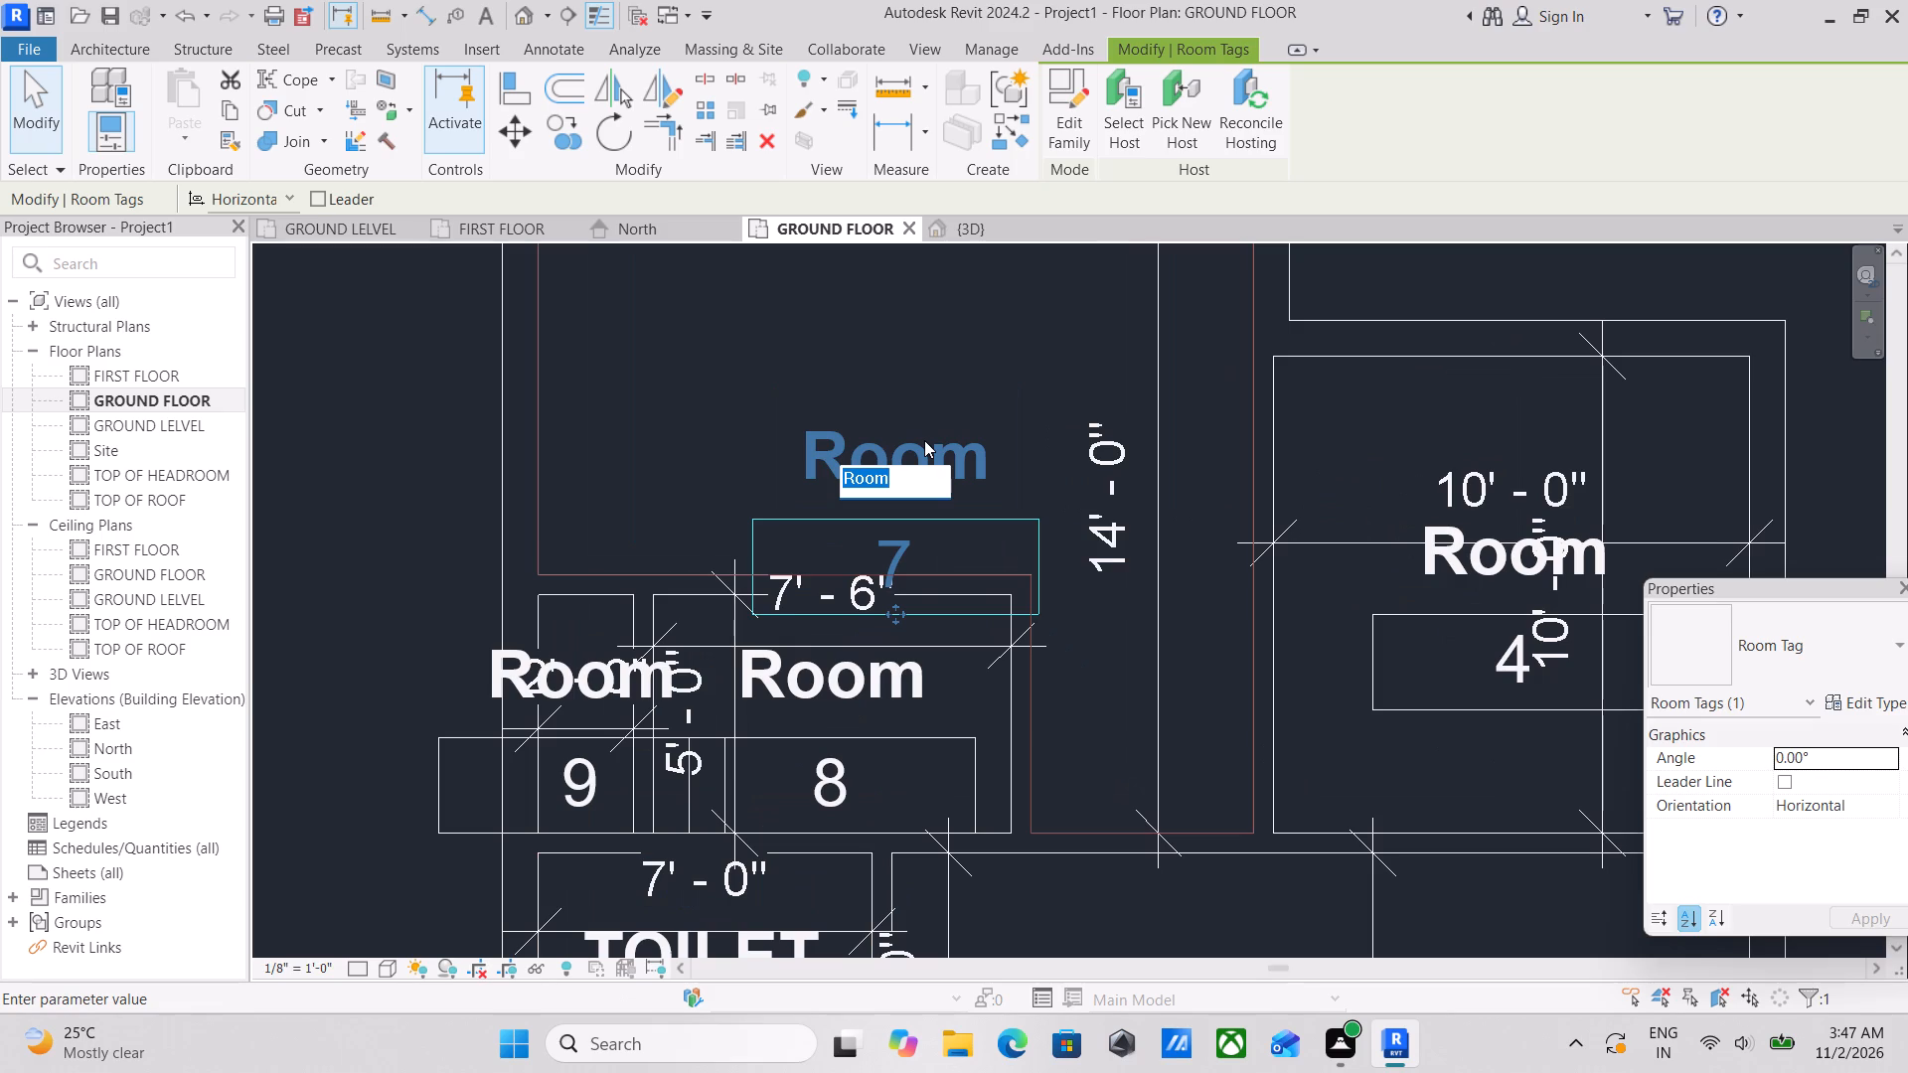
{"action": "type", "text": "bed"}
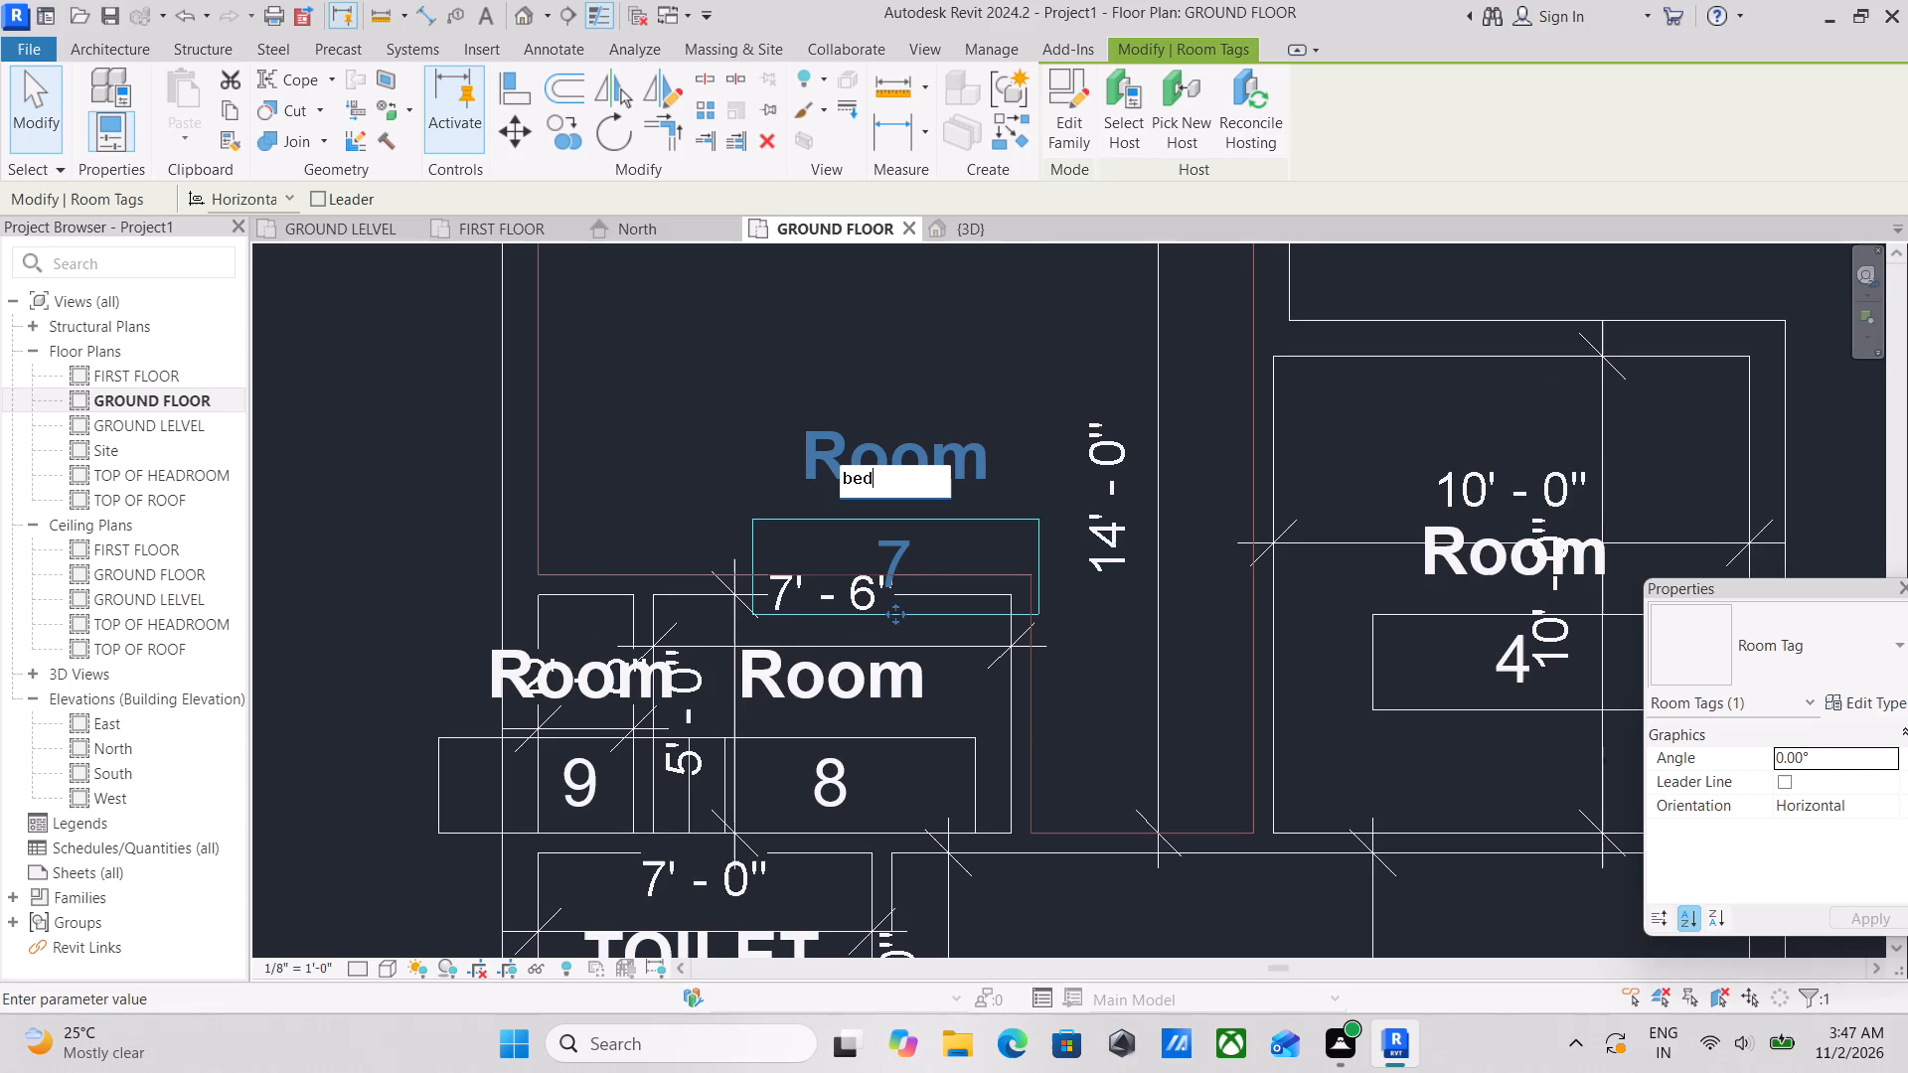
{"action": "key", "text": "backslash"}
{"action": "key", "text": "BackSpace"}
{"action": "key", "text": "BackSpace"}
{"action": "key", "text": "BackSpace"}
{"action": "key", "text": "BackSpace"}
{"action": "type", "text": "BED"}
{"action": "key", "text": "space"}
{"action": "type", "text": "ROOM"}
{"action": "key", "text": "Return"}
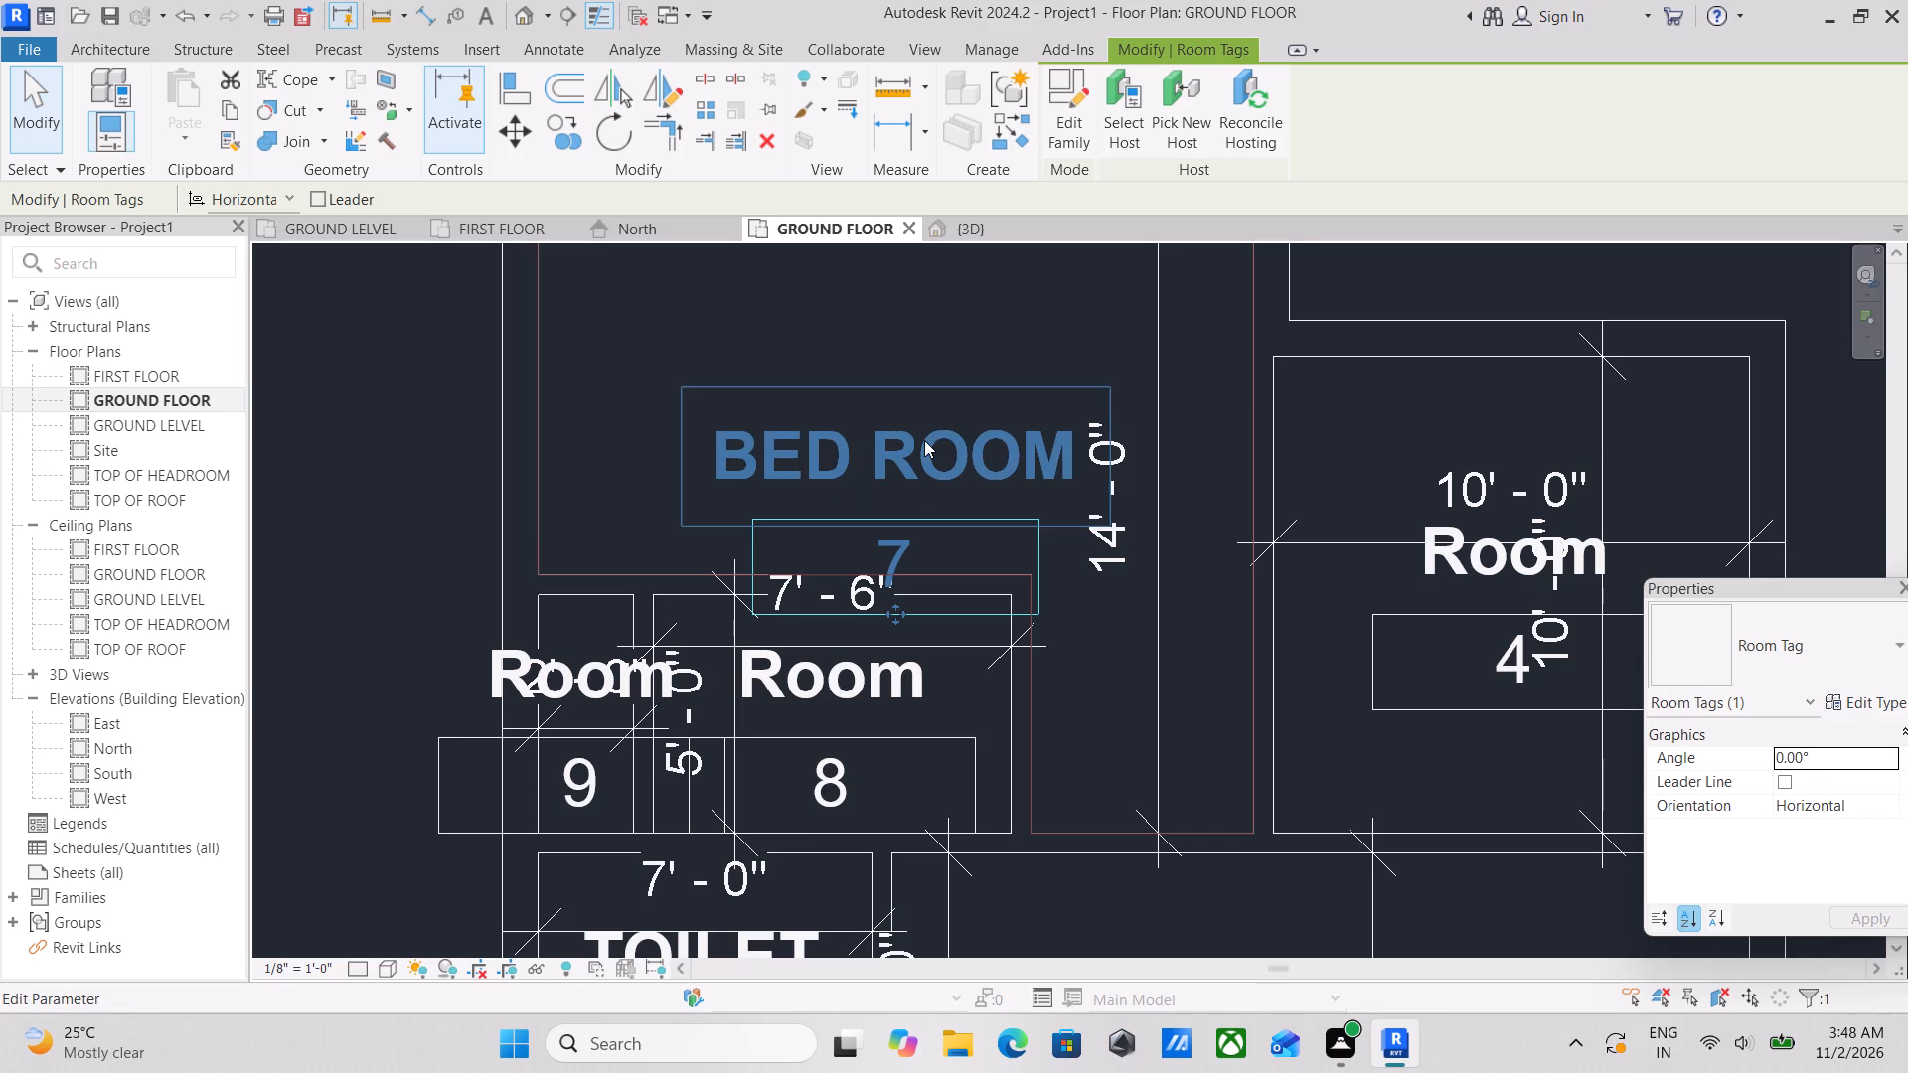
Rename room 8, the small room directly south of the BED ROOM tag, as TOILET.
{"action": "scroll", "coordinate": [785, 719], "scroll_direction": "up", "scroll_amount": 3}
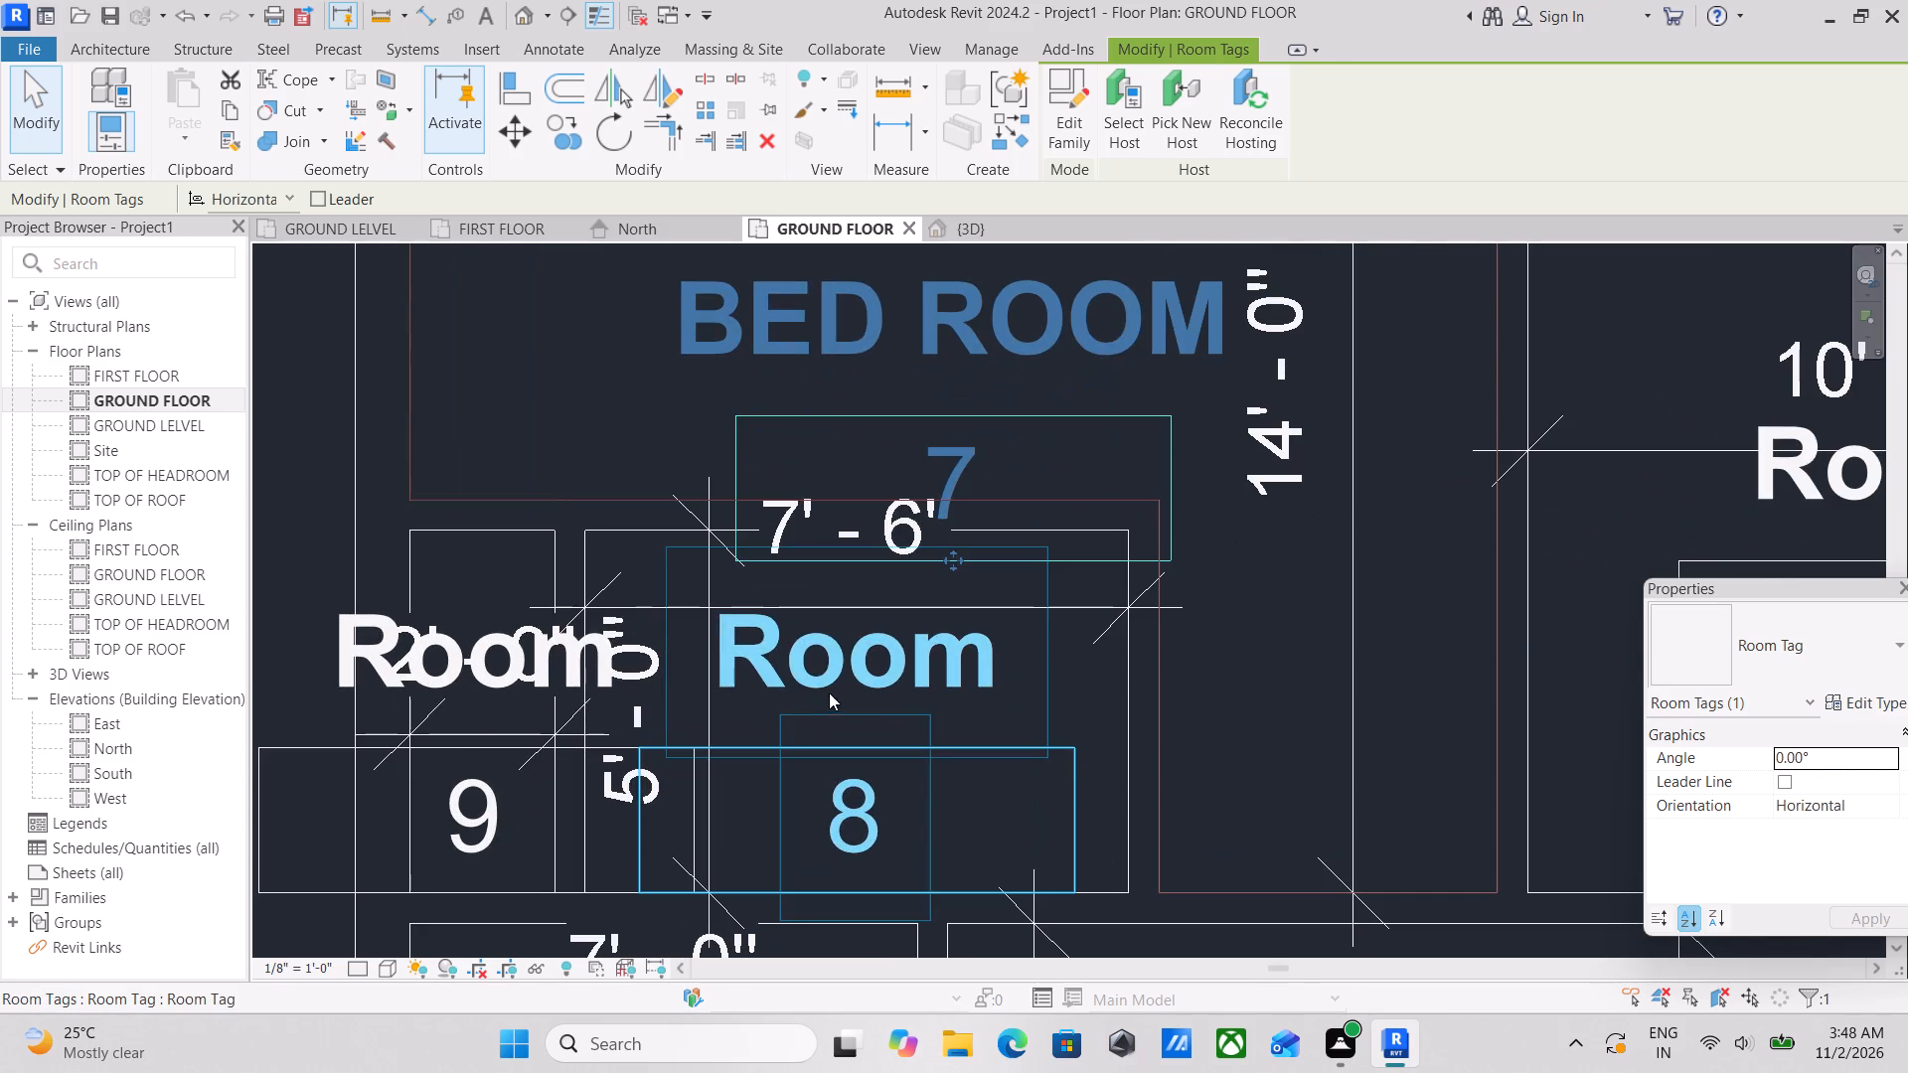
{"action": "double_click", "coordinate": [851, 676]}
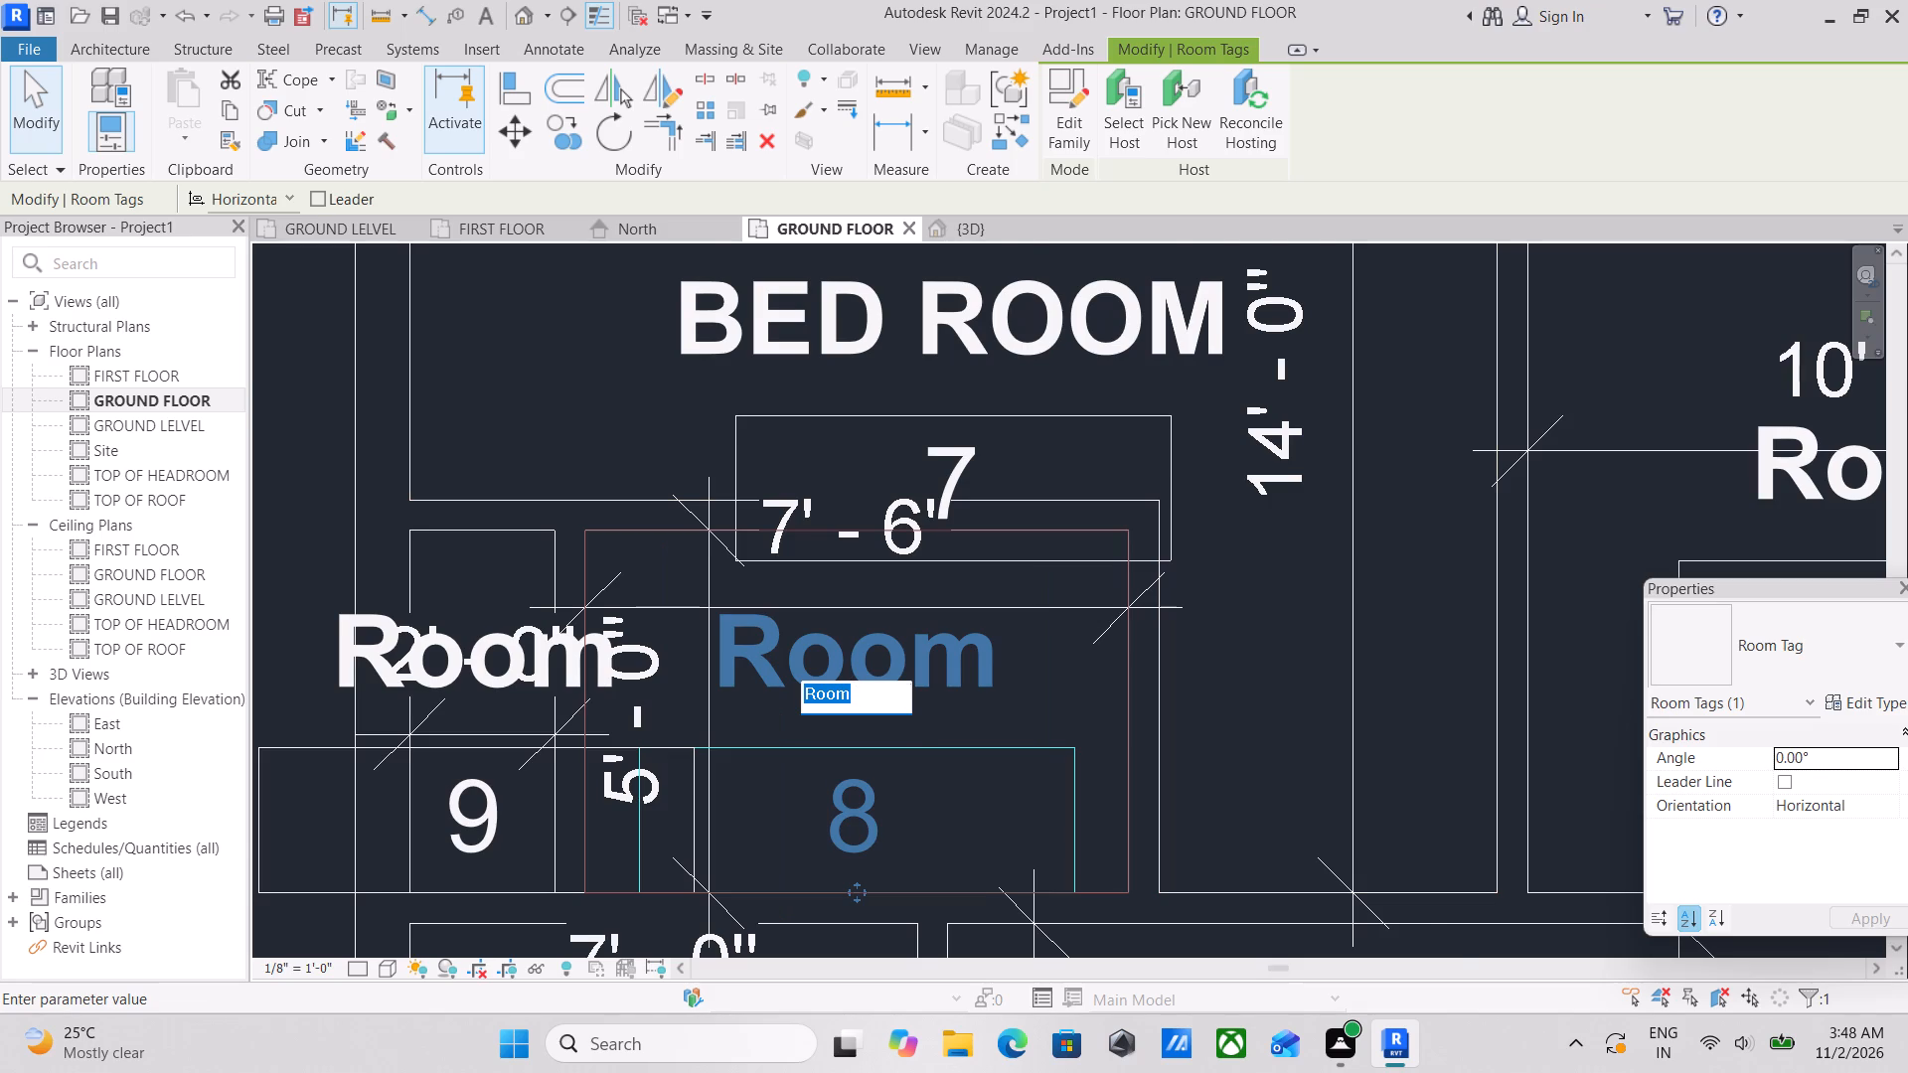
{"action": "scroll", "coordinate": [861, 693], "scroll_direction": "up", "scroll_amount": 4}
{"action": "scroll", "coordinate": [881, 682], "scroll_direction": "down", "scroll_amount": 8}
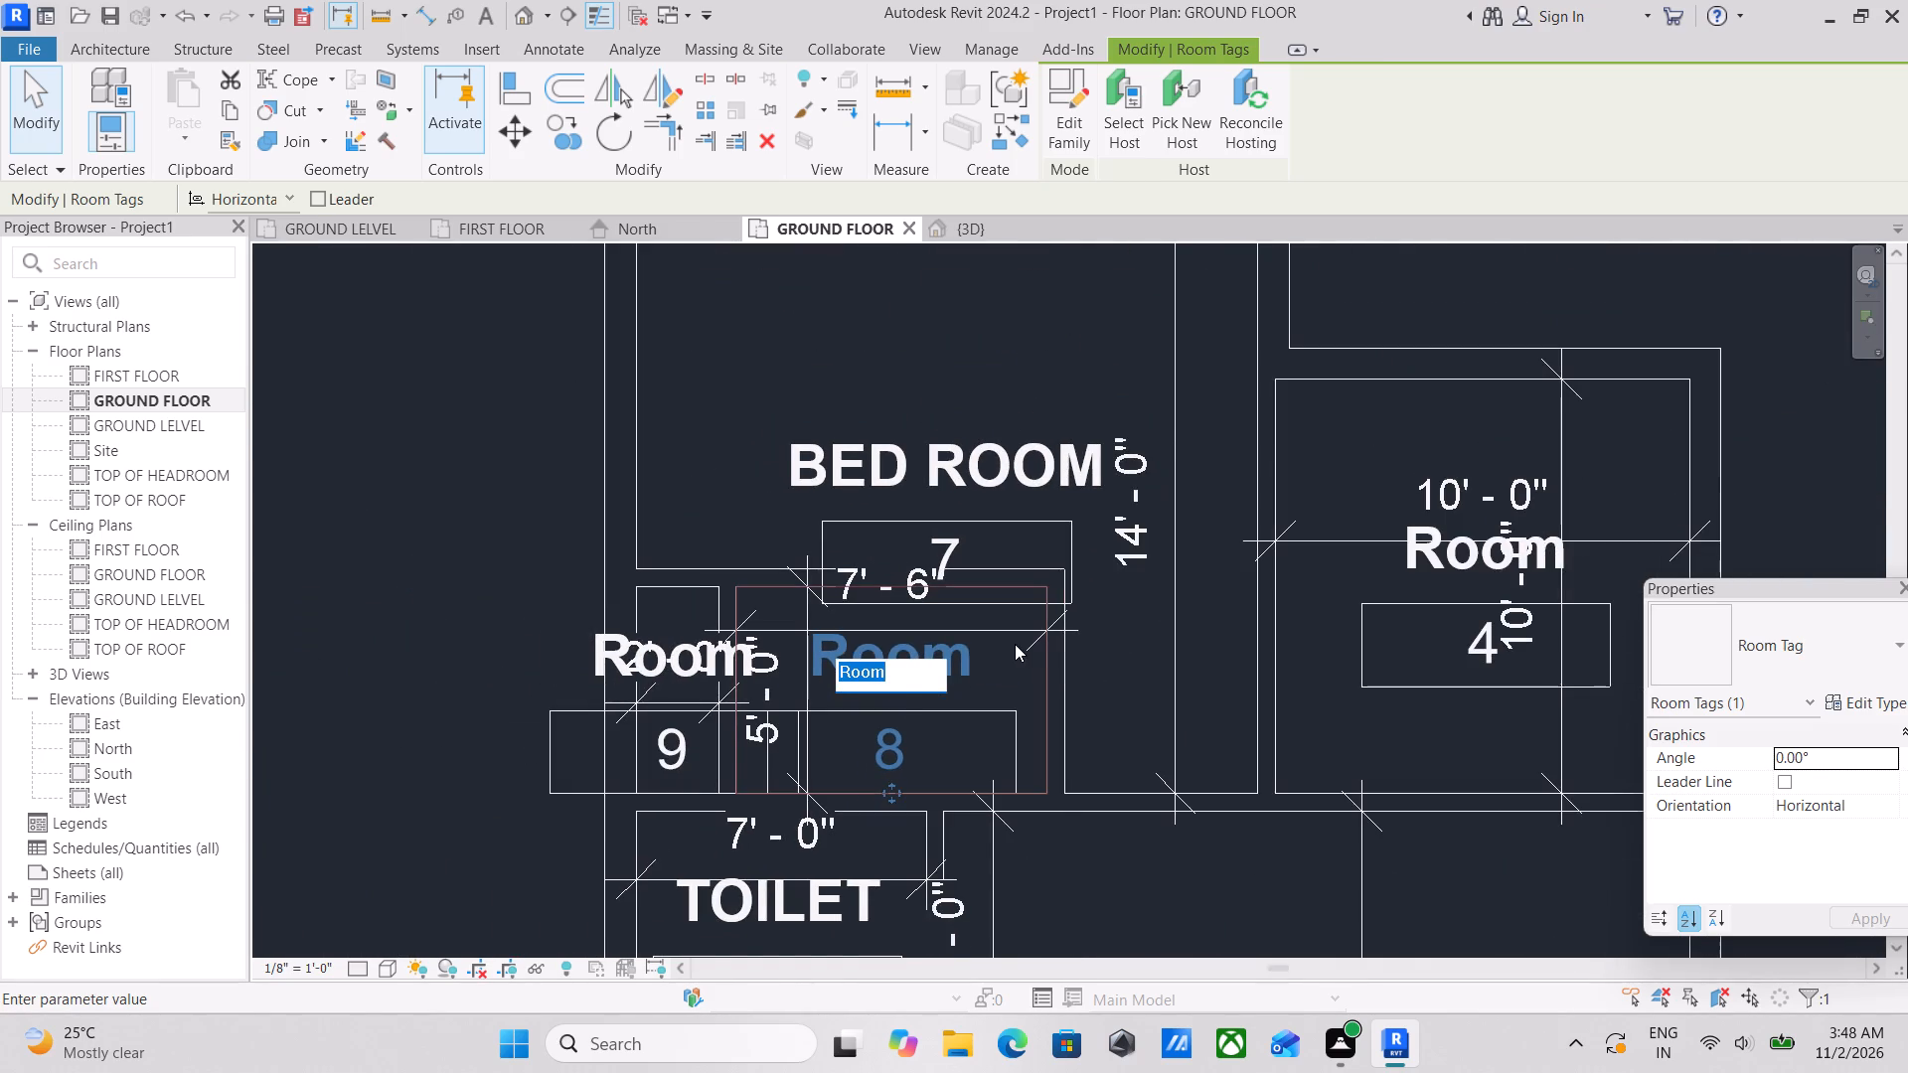
{"action": "scroll", "coordinate": [1015, 644], "scroll_direction": "up", "scroll_amount": 5}
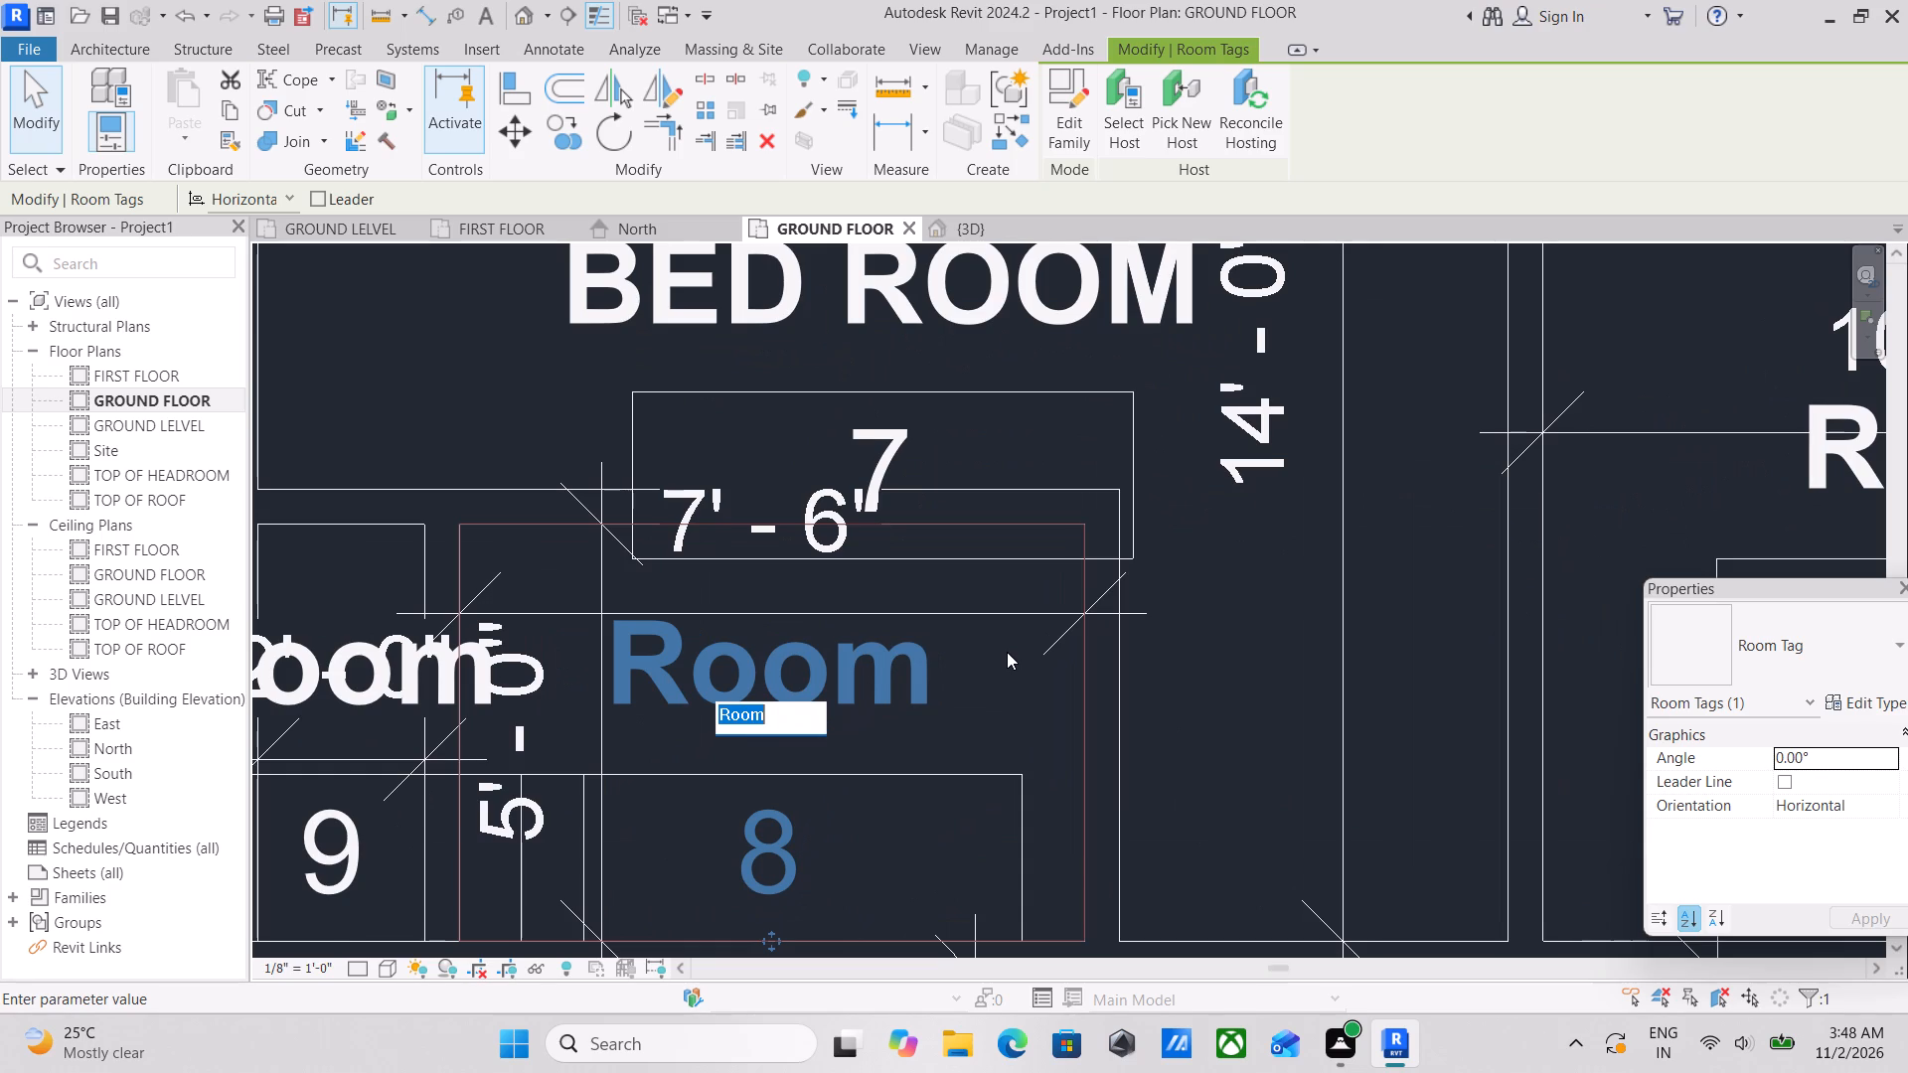
{"action": "type", "text": "TOI"}
{"action": "type", "text": "ELT"}
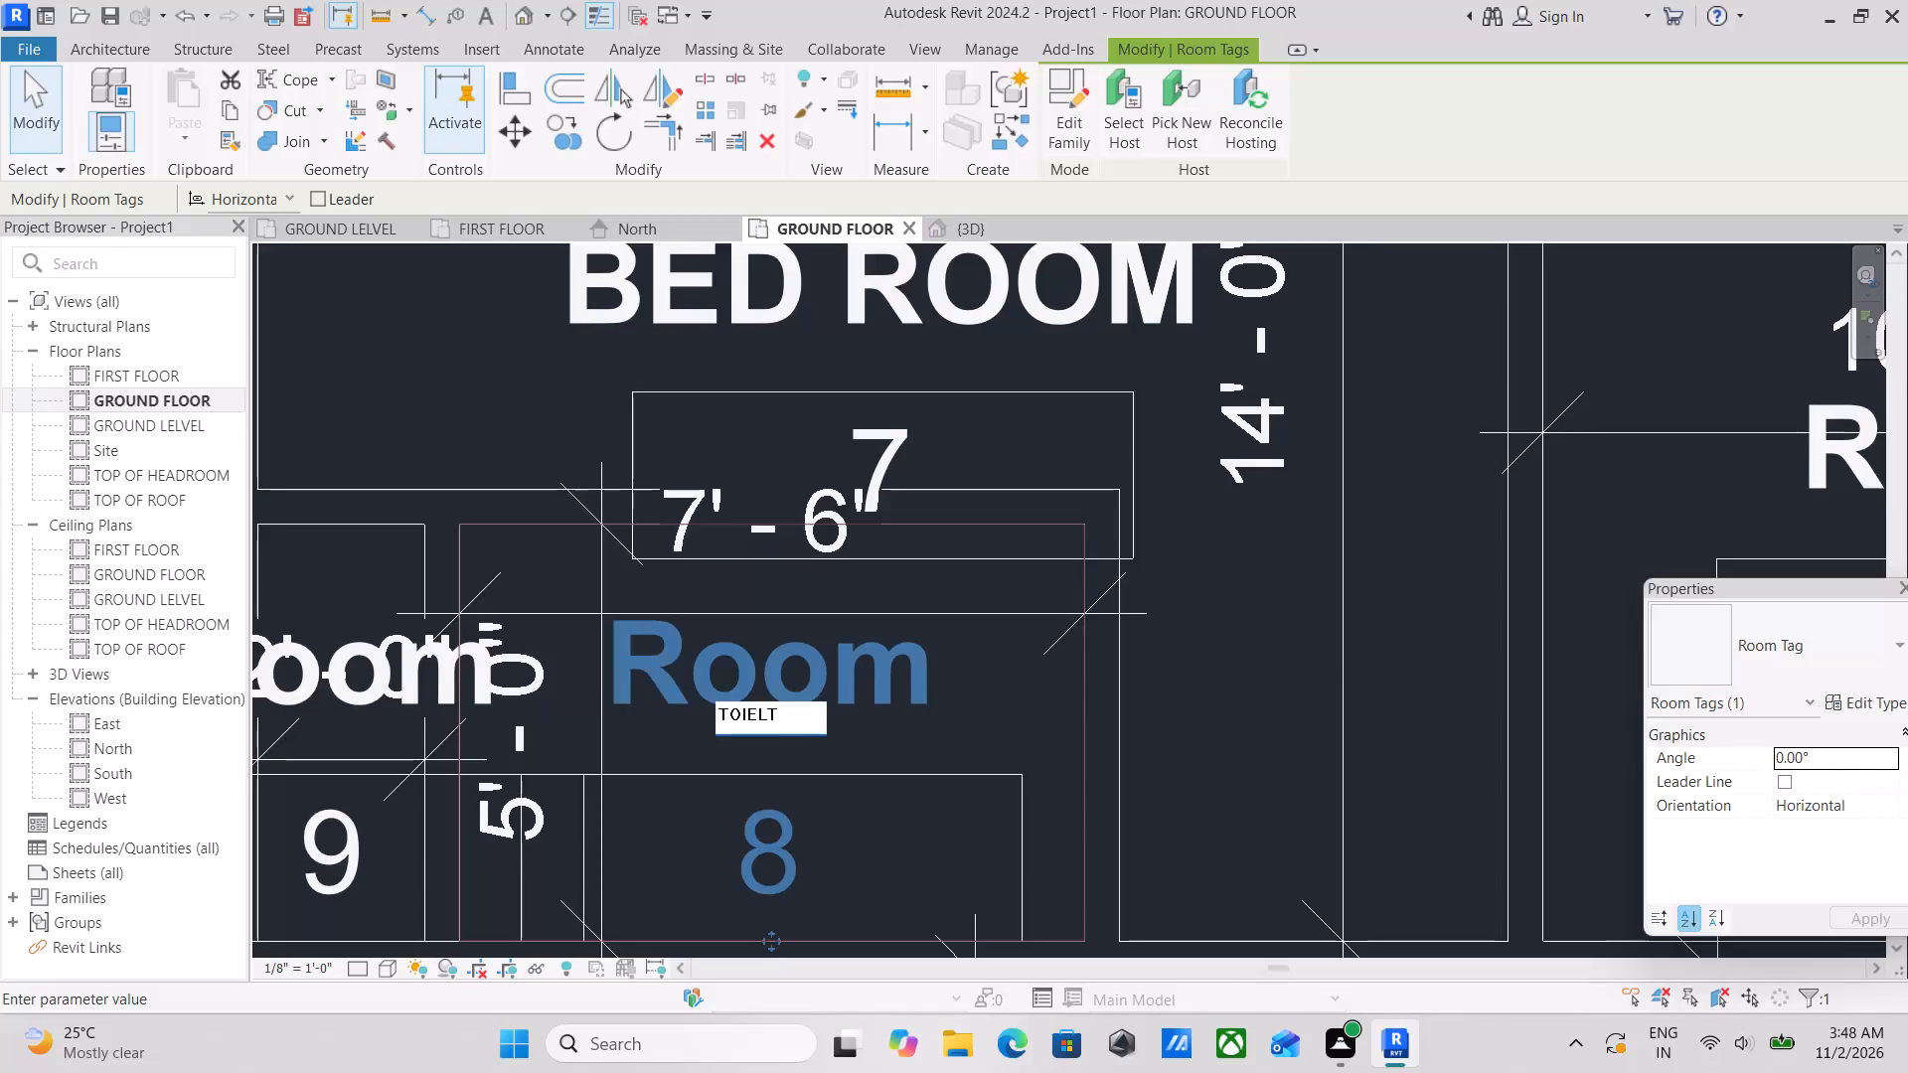
{"action": "key", "text": "BackSpace"}
{"action": "key", "text": "BackSpace"}
{"action": "key", "text": "BackSpace"}
{"action": "type", "text": "LET"}
{"action": "key", "text": "Return"}
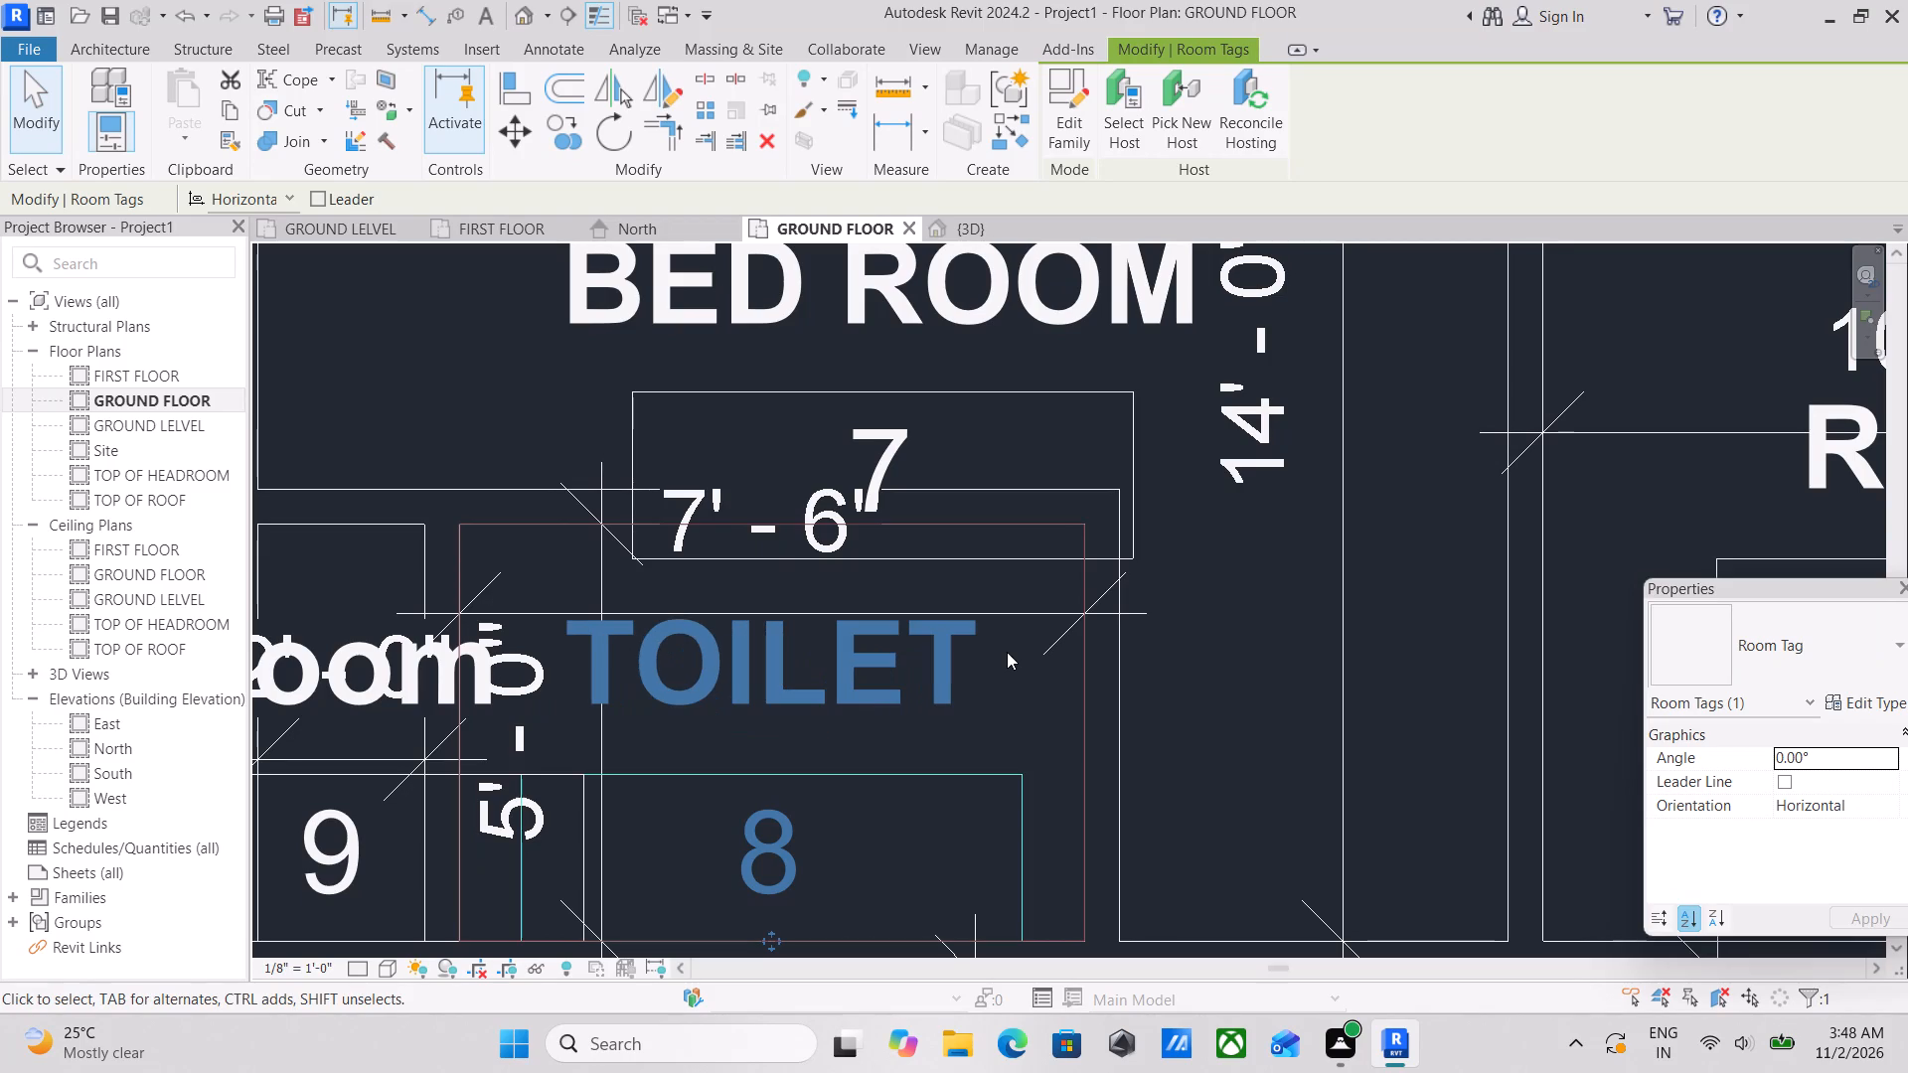
Rename room 4, the room at the plan's northeast corner, as KITCHEN.
{"action": "scroll", "coordinate": [867, 576], "scroll_direction": "down", "scroll_amount": 12}
{"action": "middle_click_drag", "start_coordinate": [1036, 506], "coordinate": [863, 533]}
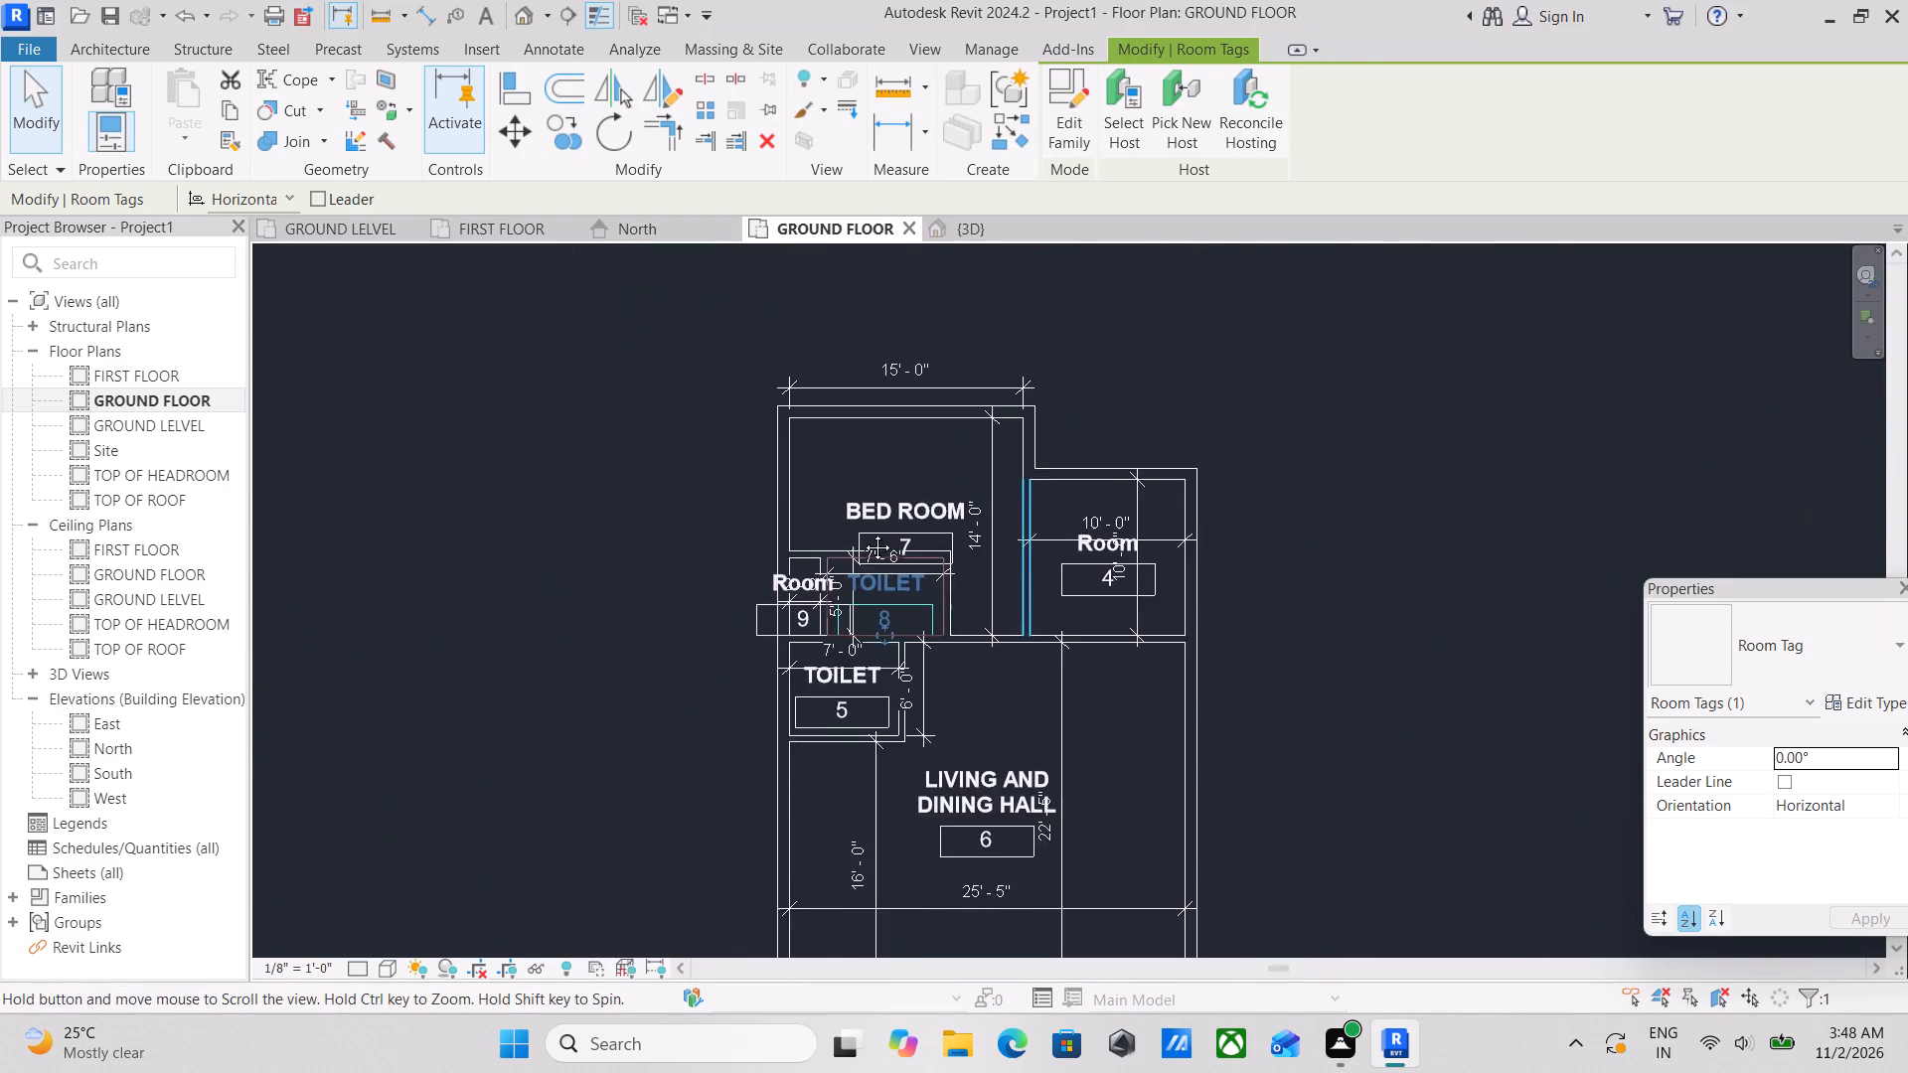
{"action": "middle_click_drag", "start_coordinate": [863, 533], "coordinate": [657, 548]}
{"action": "scroll", "coordinate": [754, 569], "scroll_direction": "up", "scroll_amount": 9}
{"action": "scroll", "coordinate": [703, 633], "scroll_direction": "up", "scroll_amount": 4}
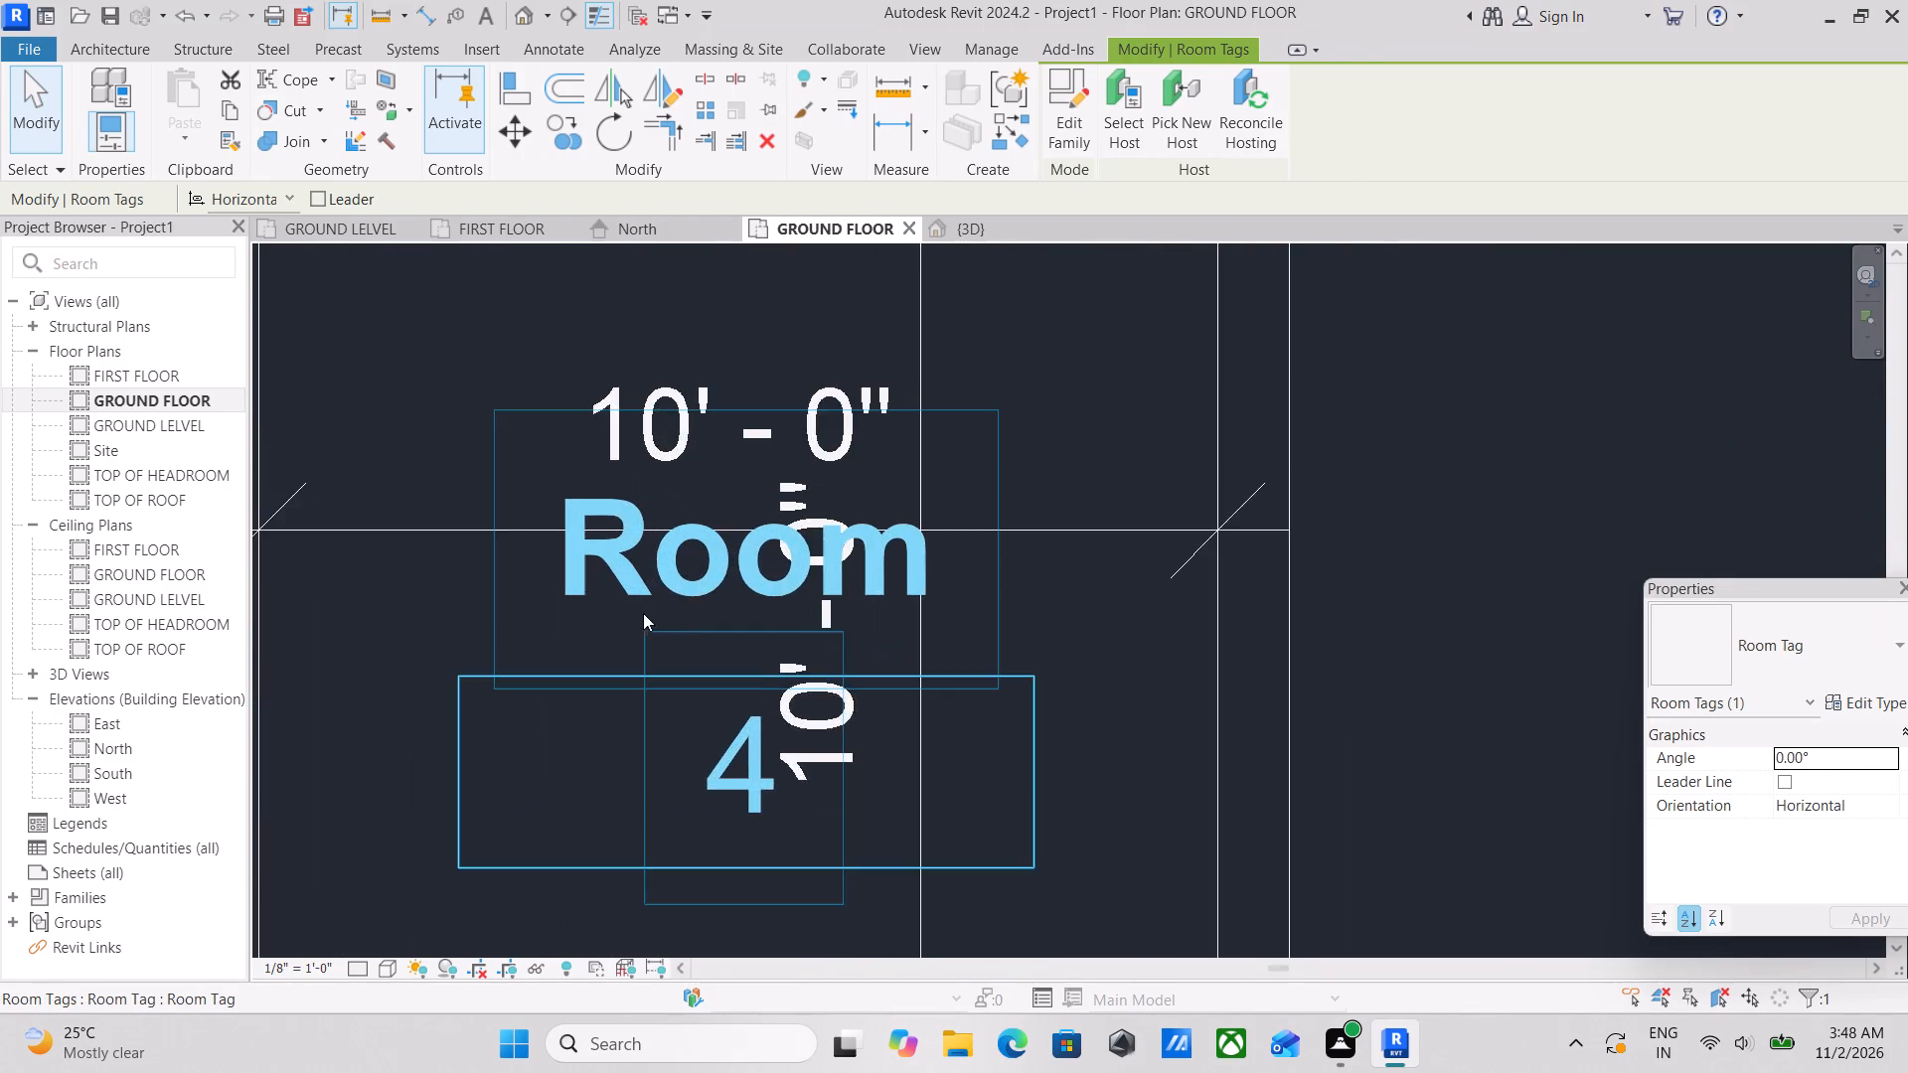
{"action": "scroll", "coordinate": [633, 611], "scroll_direction": "up", "scroll_amount": 4}
{"action": "double_click", "coordinate": [603, 551]}
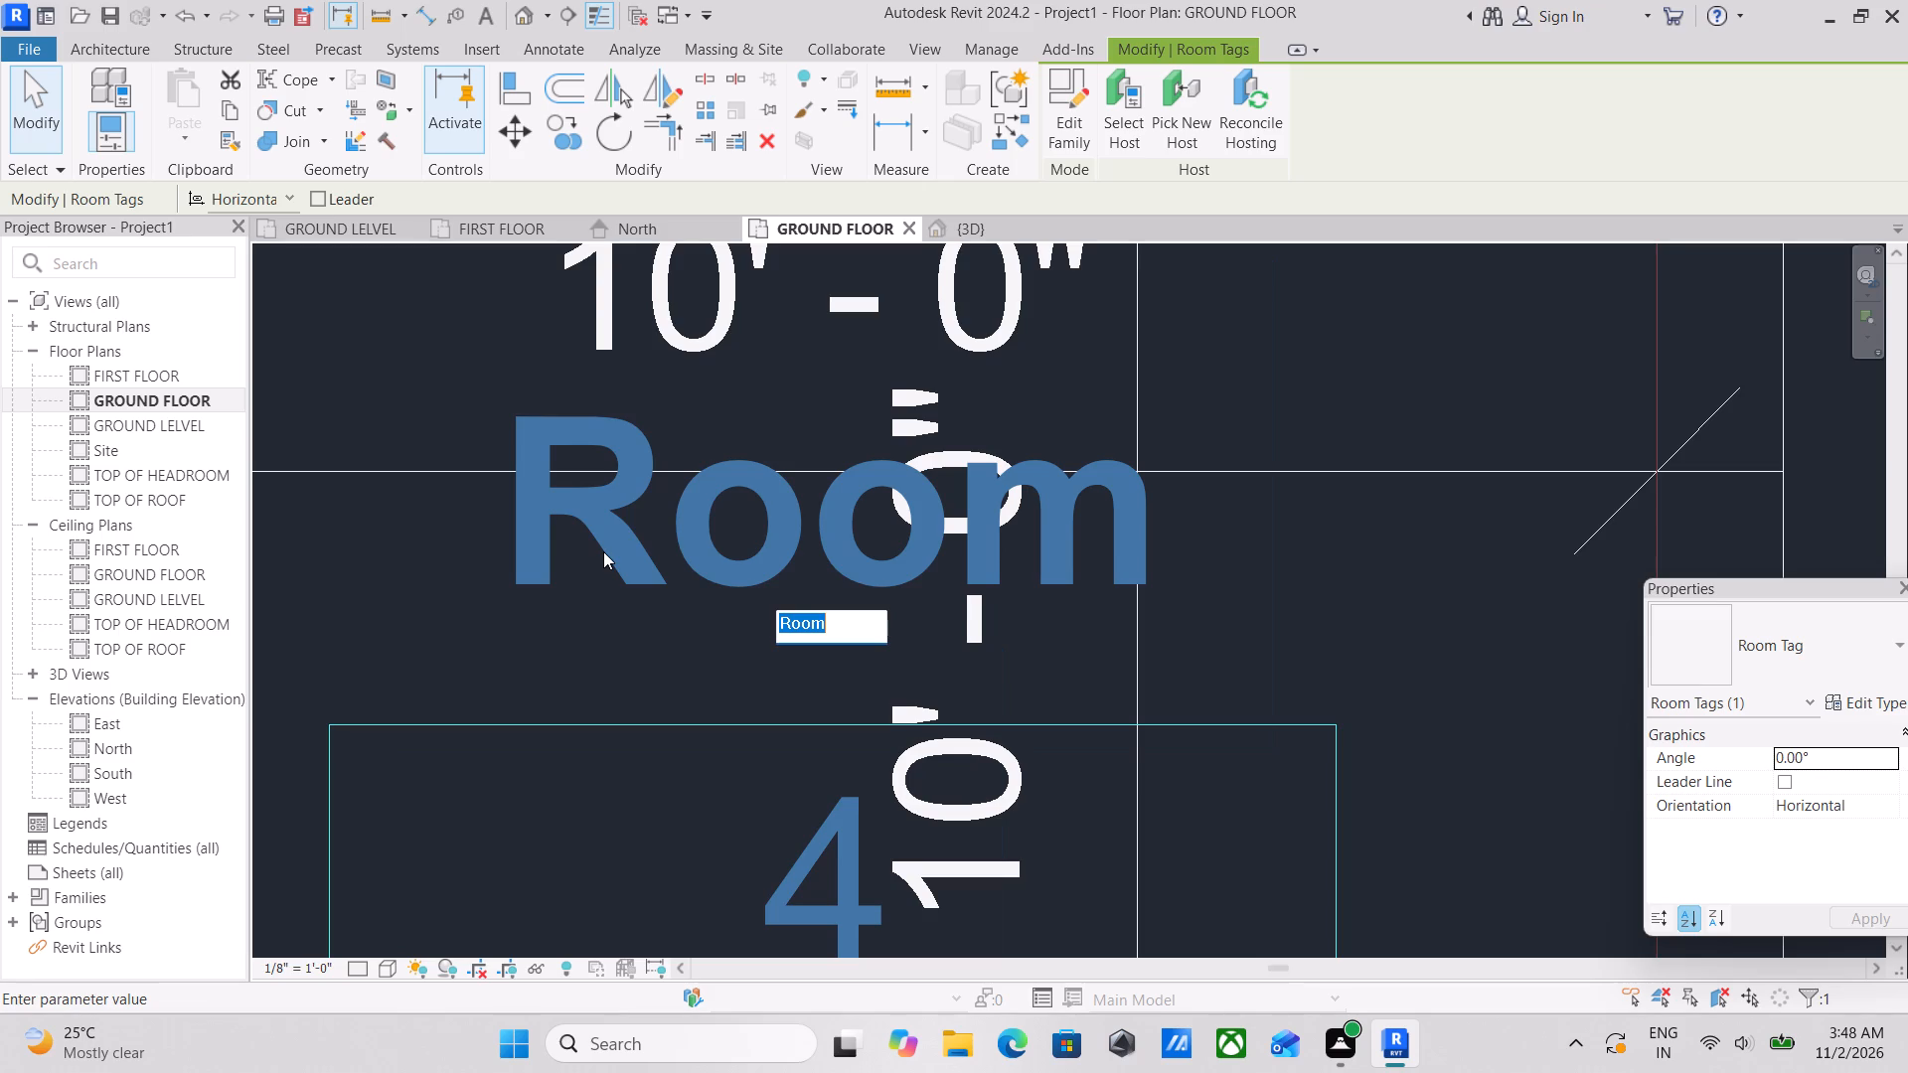
{"action": "type", "text": "KI"}
{"action": "key", "text": "t"}
{"action": "type", "text": "CHEN"}
{"action": "key", "text": "Return"}
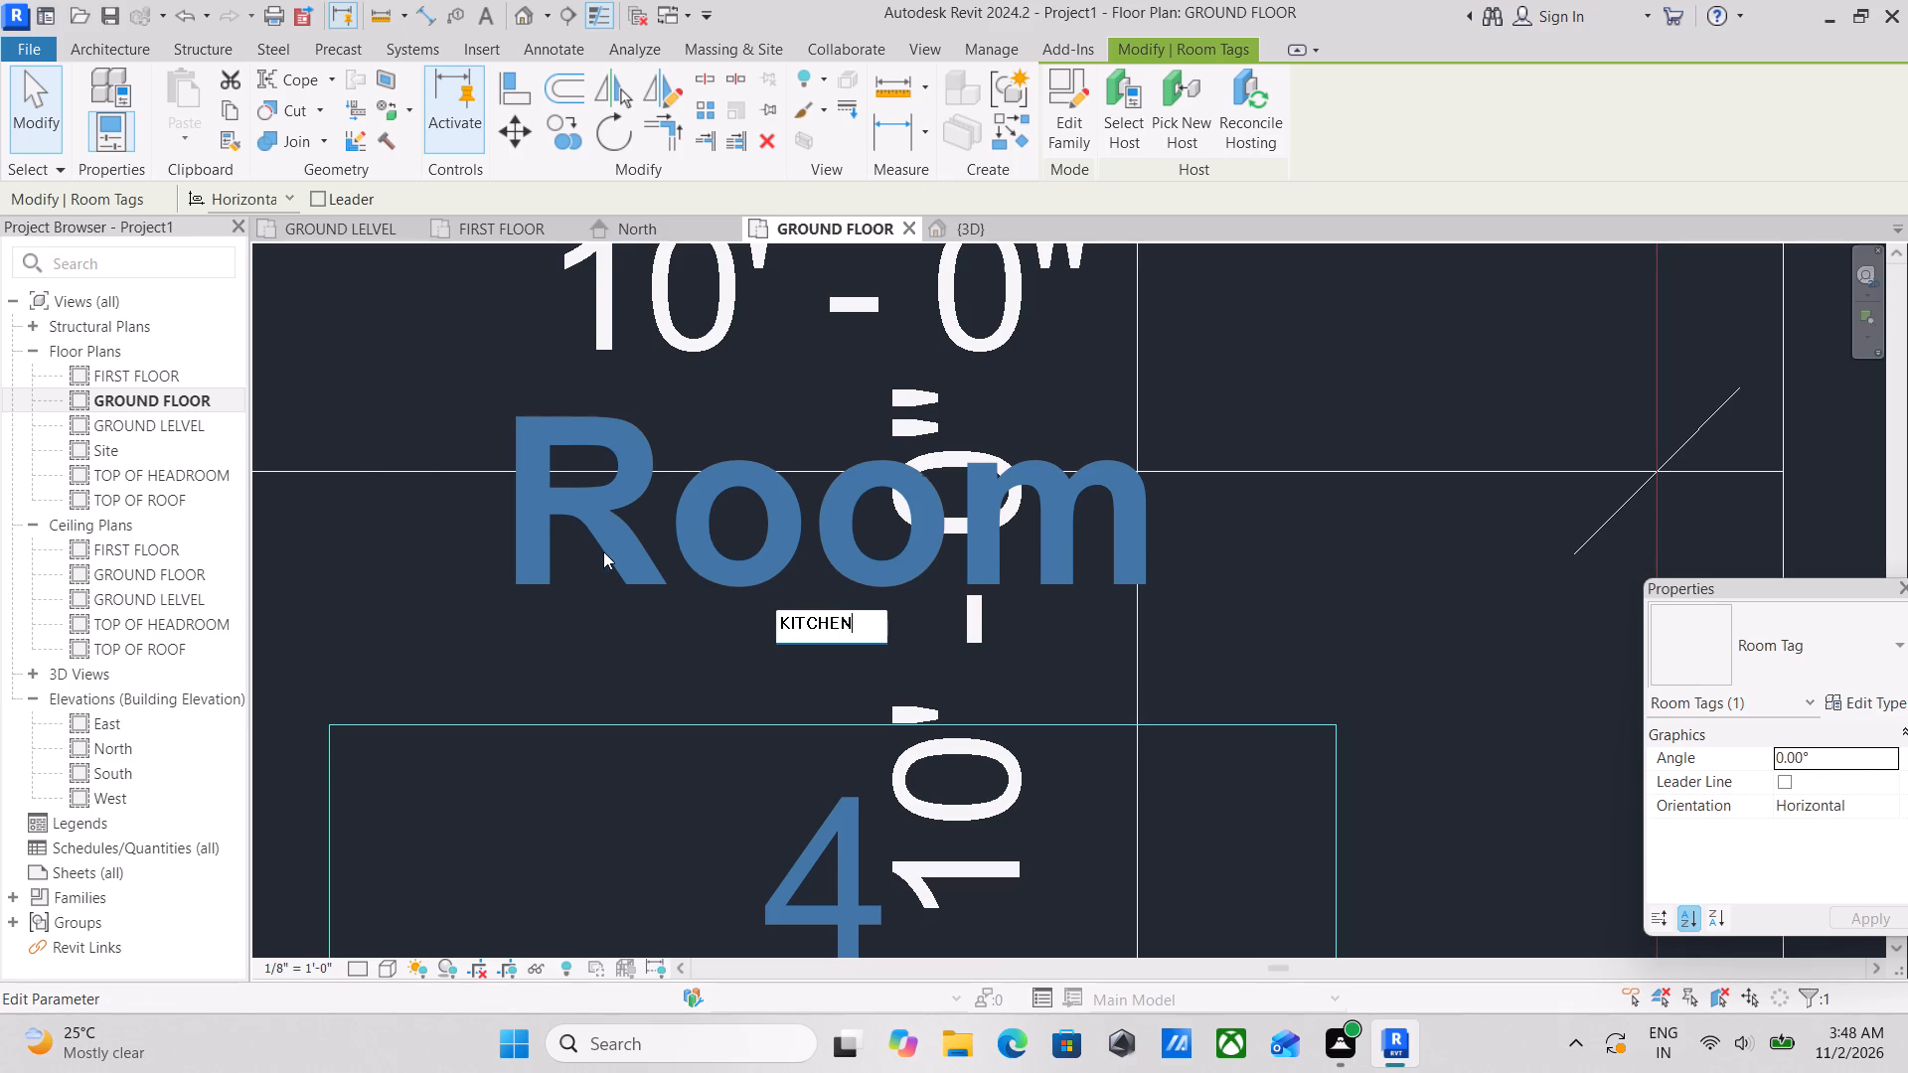
{"action": "scroll", "coordinate": [603, 551], "scroll_direction": "down", "scroll_amount": 5}
{"action": "key", "text": "Escape"}
In the 3D view, open the profile of the 5" inner wall along the living and dining hall's north side for editing.
{"action": "scroll", "coordinate": [737, 511], "scroll_direction": "down", "scroll_amount": 4}
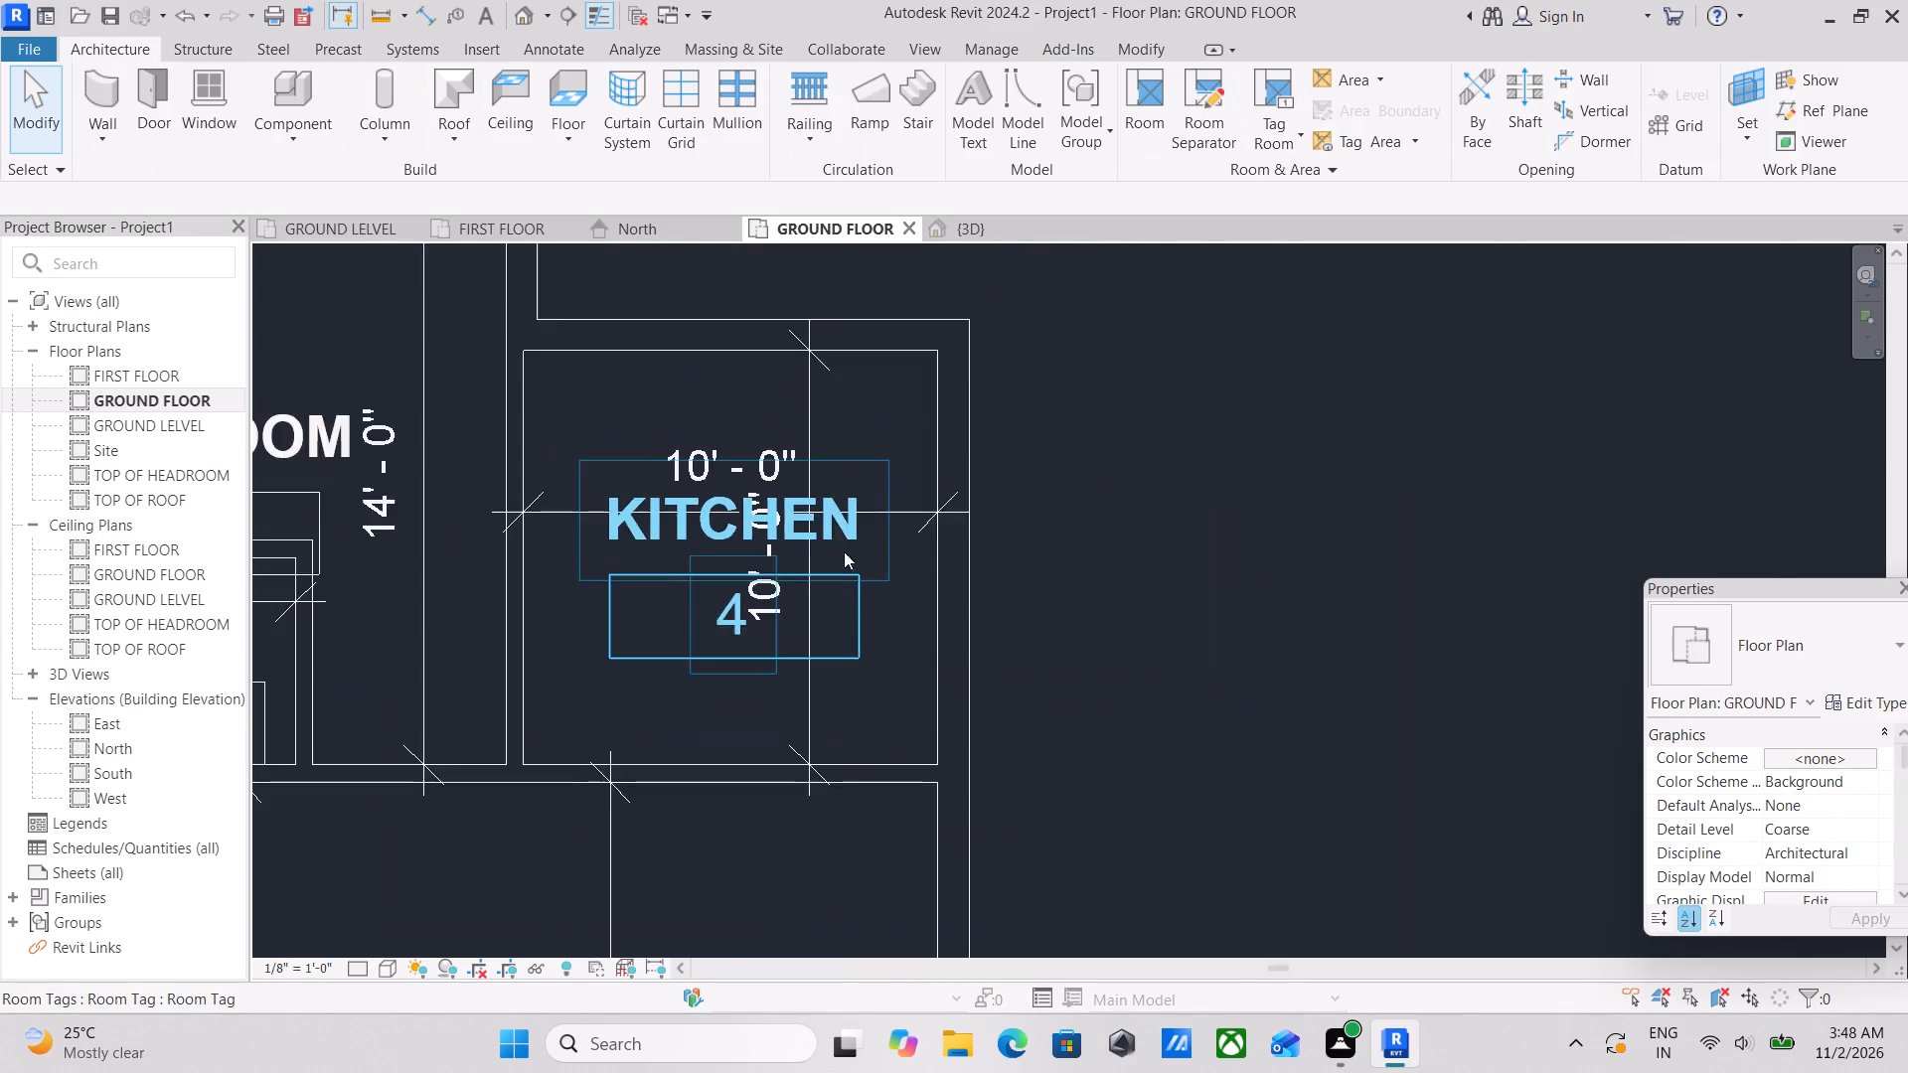
{"action": "scroll", "coordinate": [844, 551], "scroll_direction": "down", "scroll_amount": 5}
{"action": "middle_click_drag", "start_coordinate": [891, 567], "coordinate": [994, 587]}
{"action": "scroll", "coordinate": [992, 587], "scroll_direction": "up", "scroll_amount": 1}
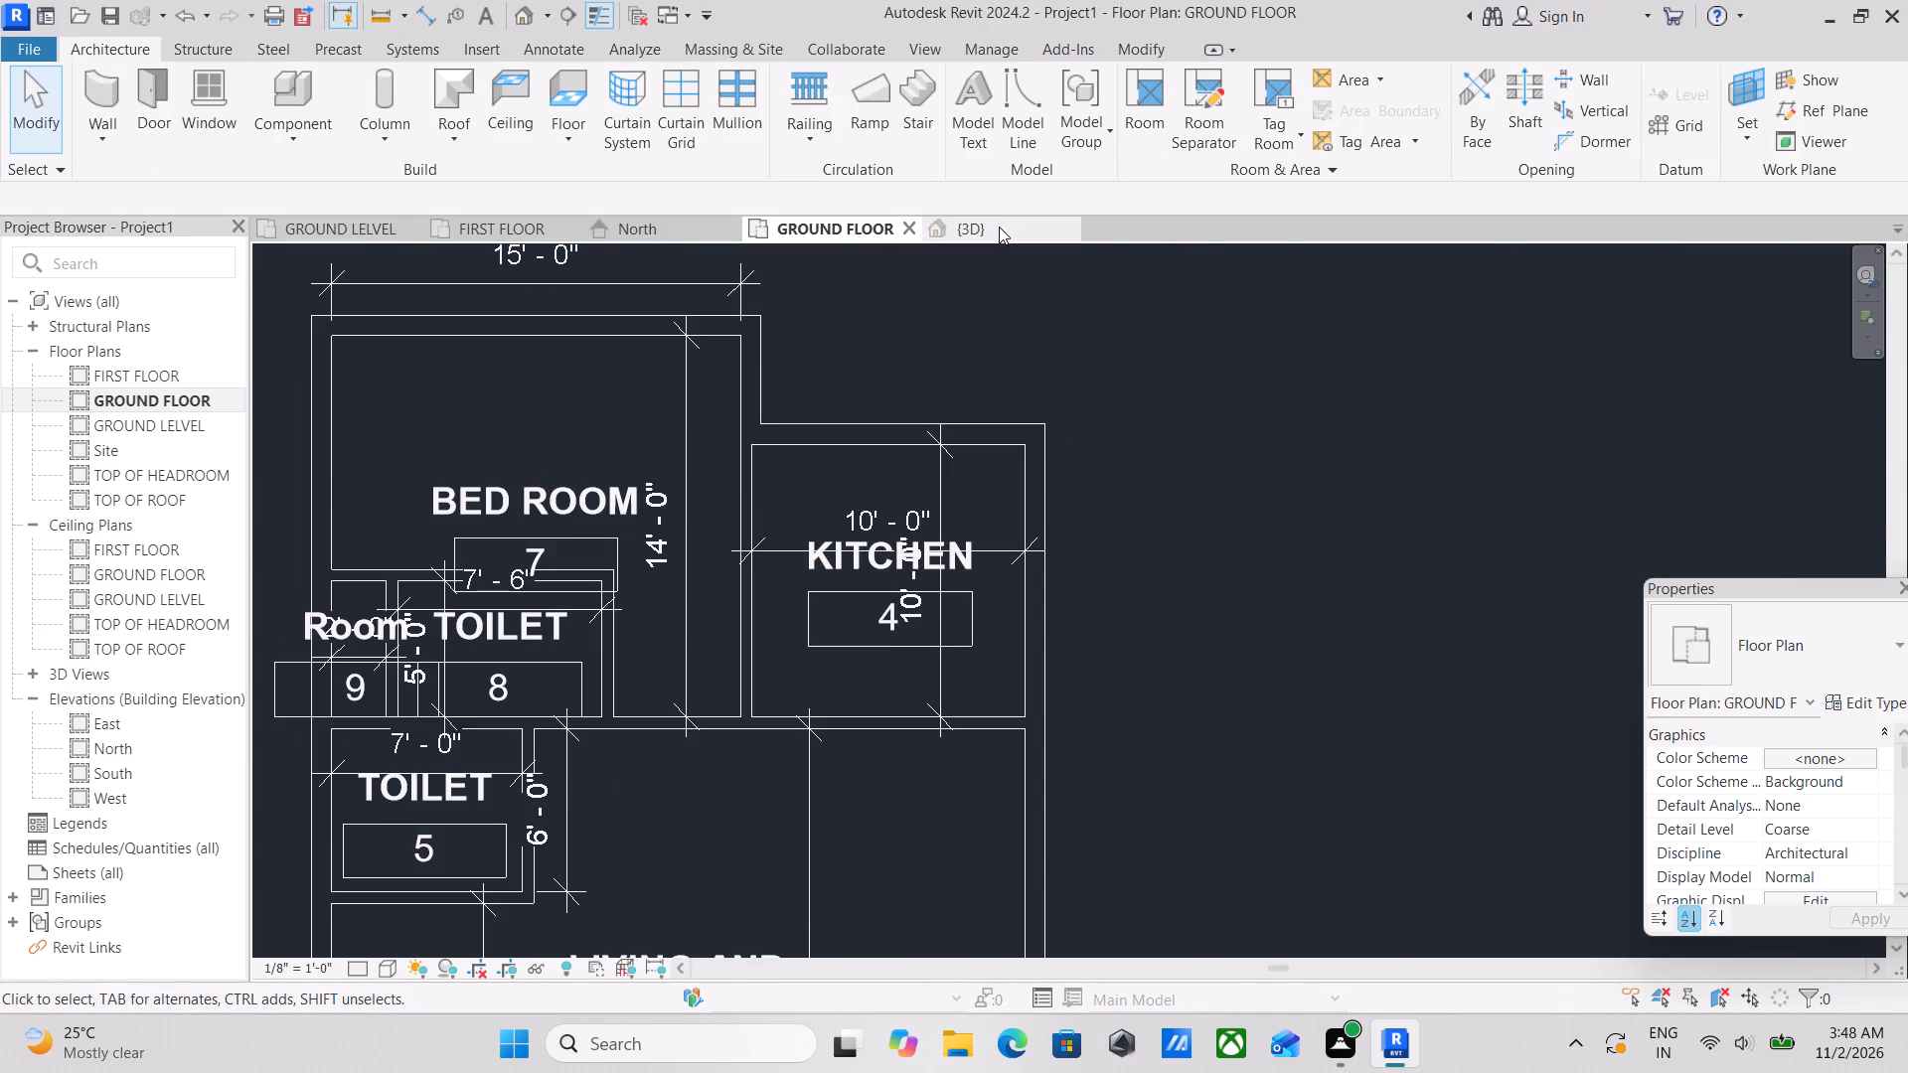
{"action": "left_click", "coordinate": [999, 227]}
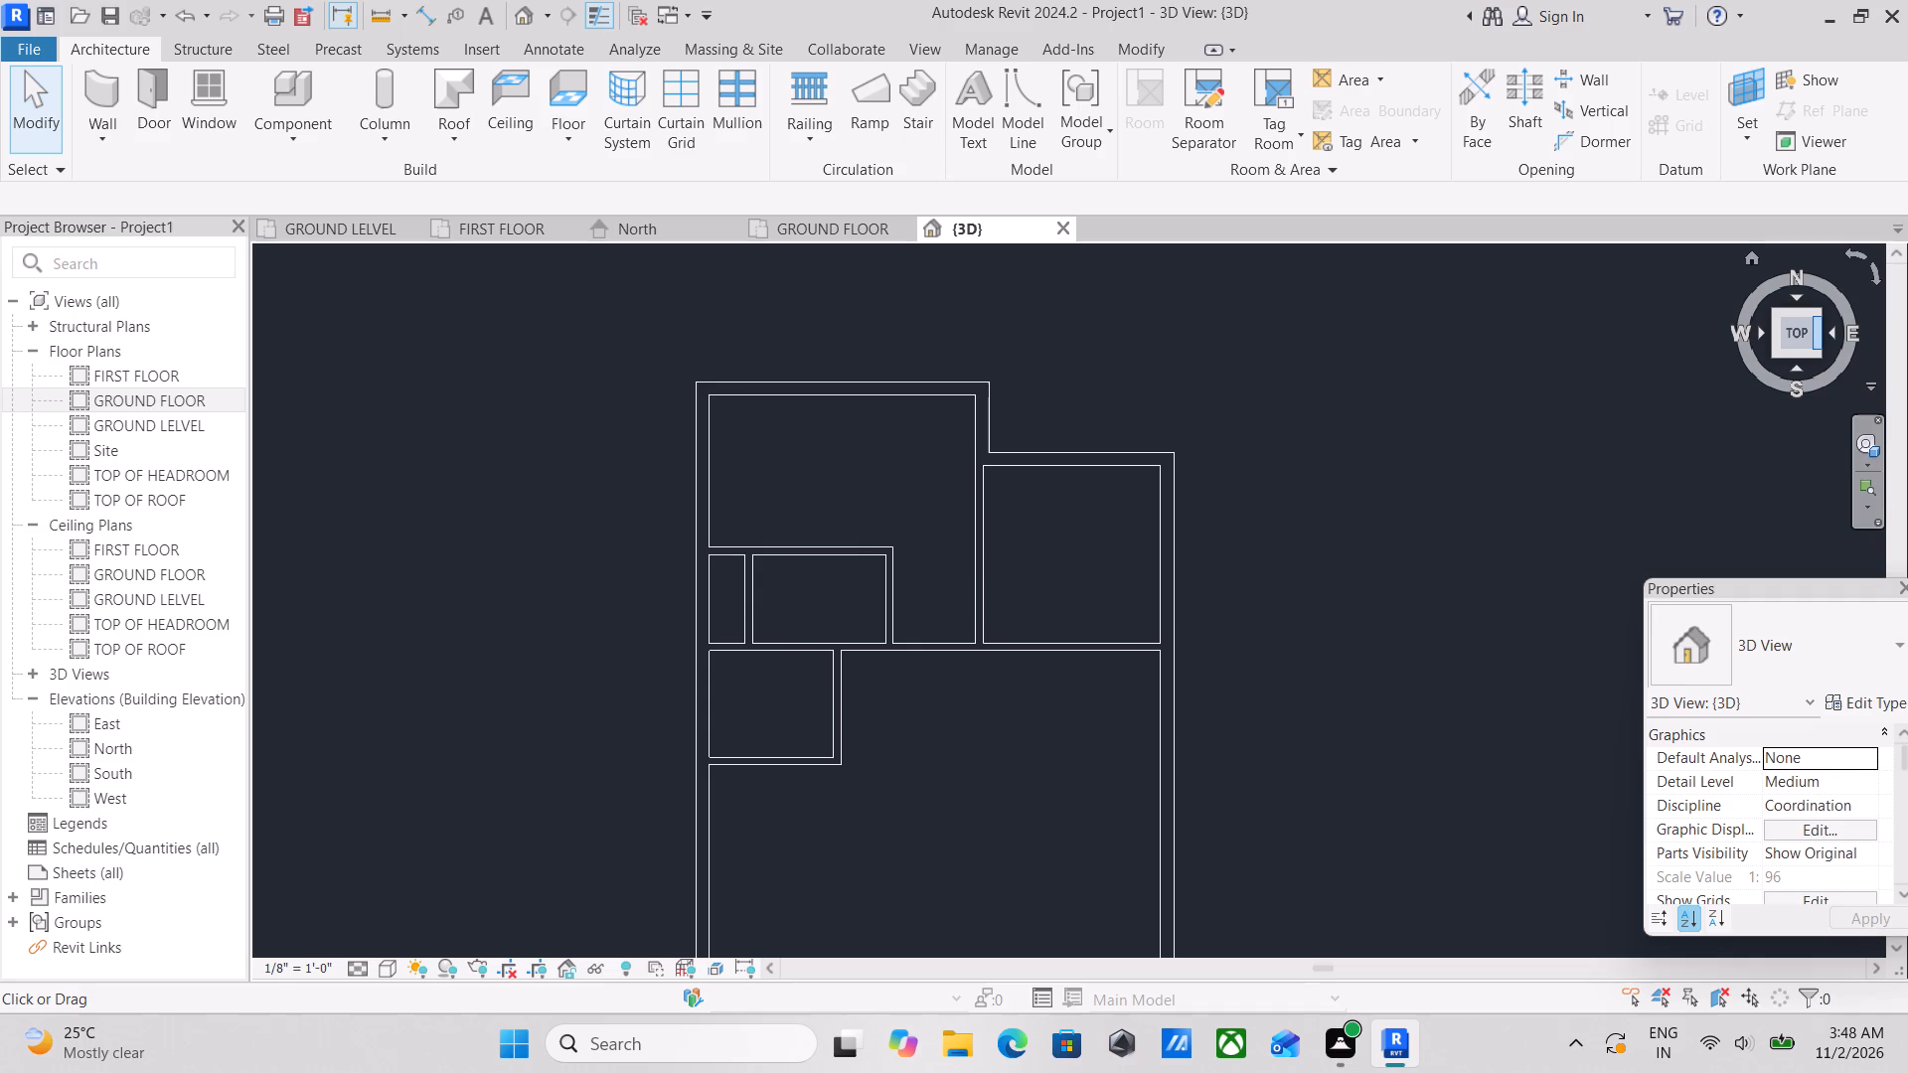
{"action": "left_click", "coordinate": [1818, 353]}
{"action": "scroll", "coordinate": [1184, 744], "scroll_direction": "up", "scroll_amount": 6}
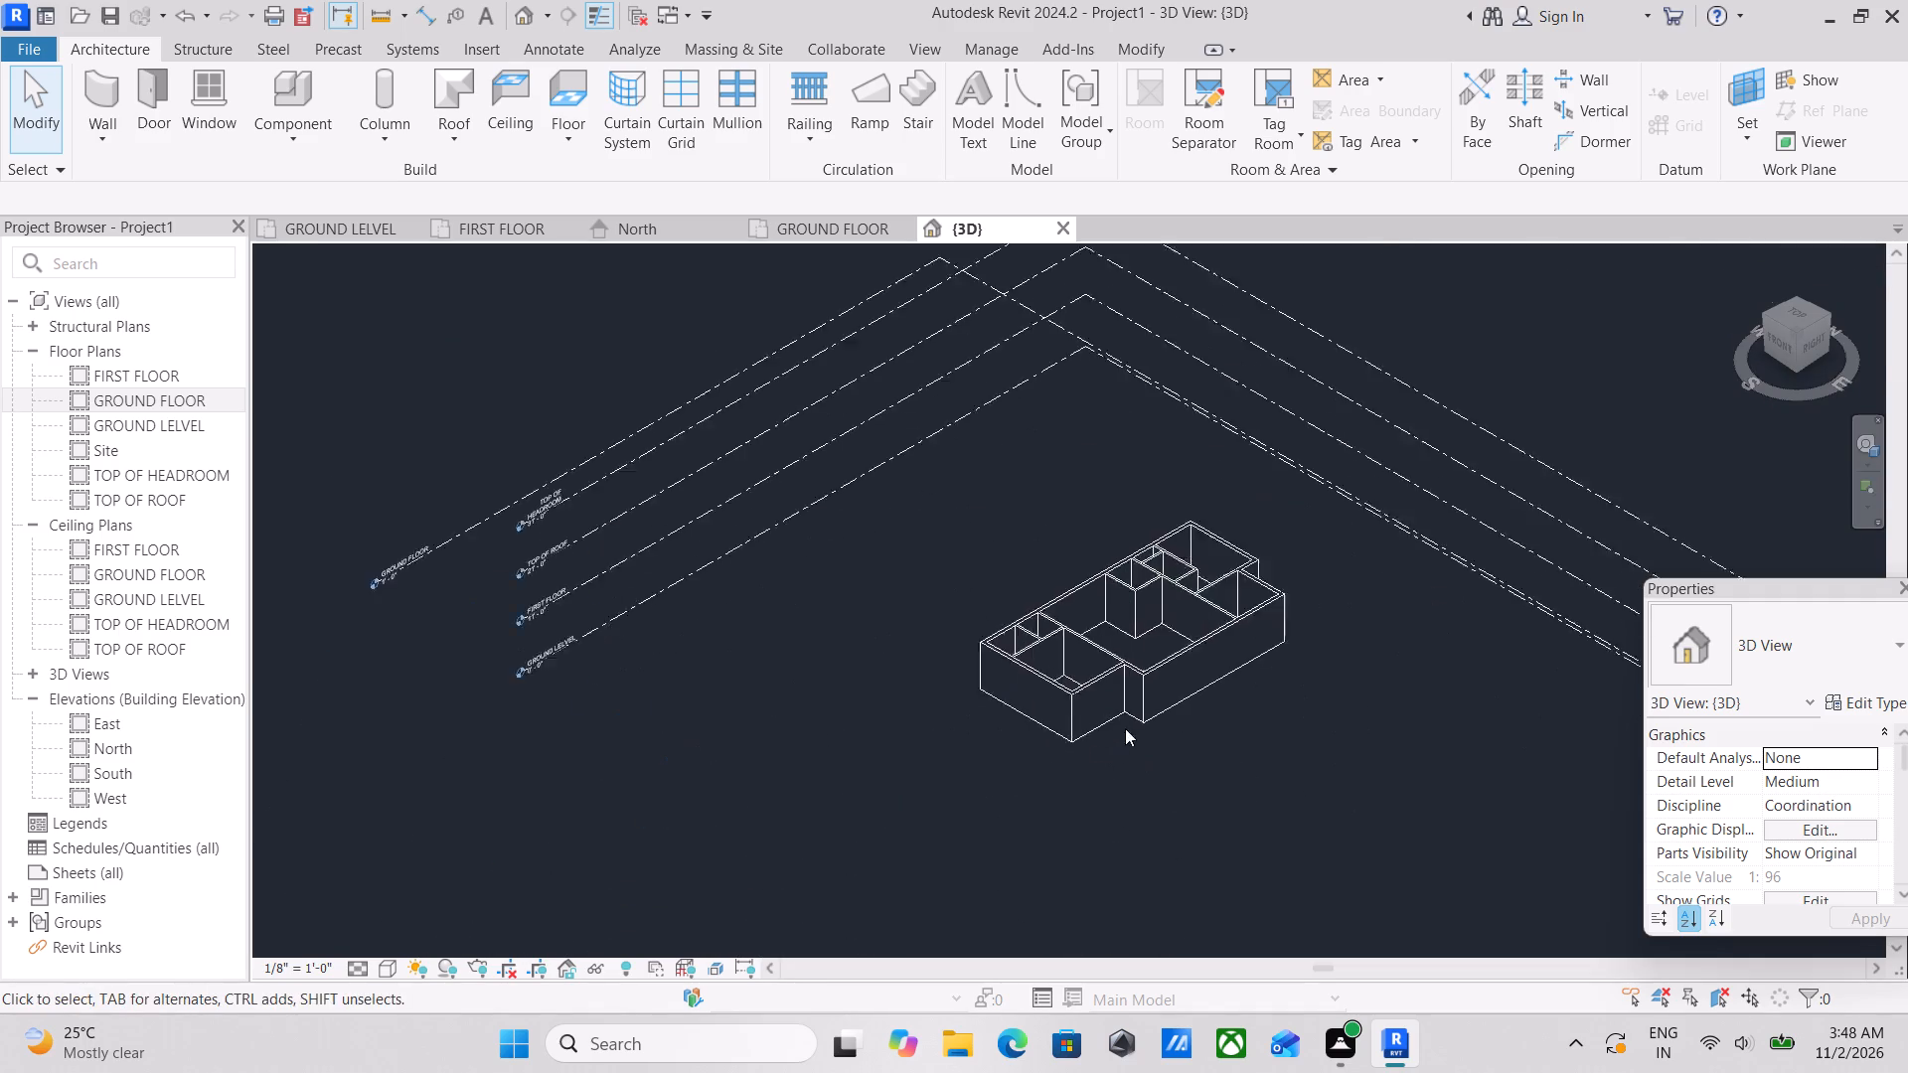
{"action": "scroll", "coordinate": [1125, 728], "scroll_direction": "up", "scroll_amount": 8}
{"action": "middle_click_drag", "start_coordinate": [1101, 572], "coordinate": [1353, 613]}
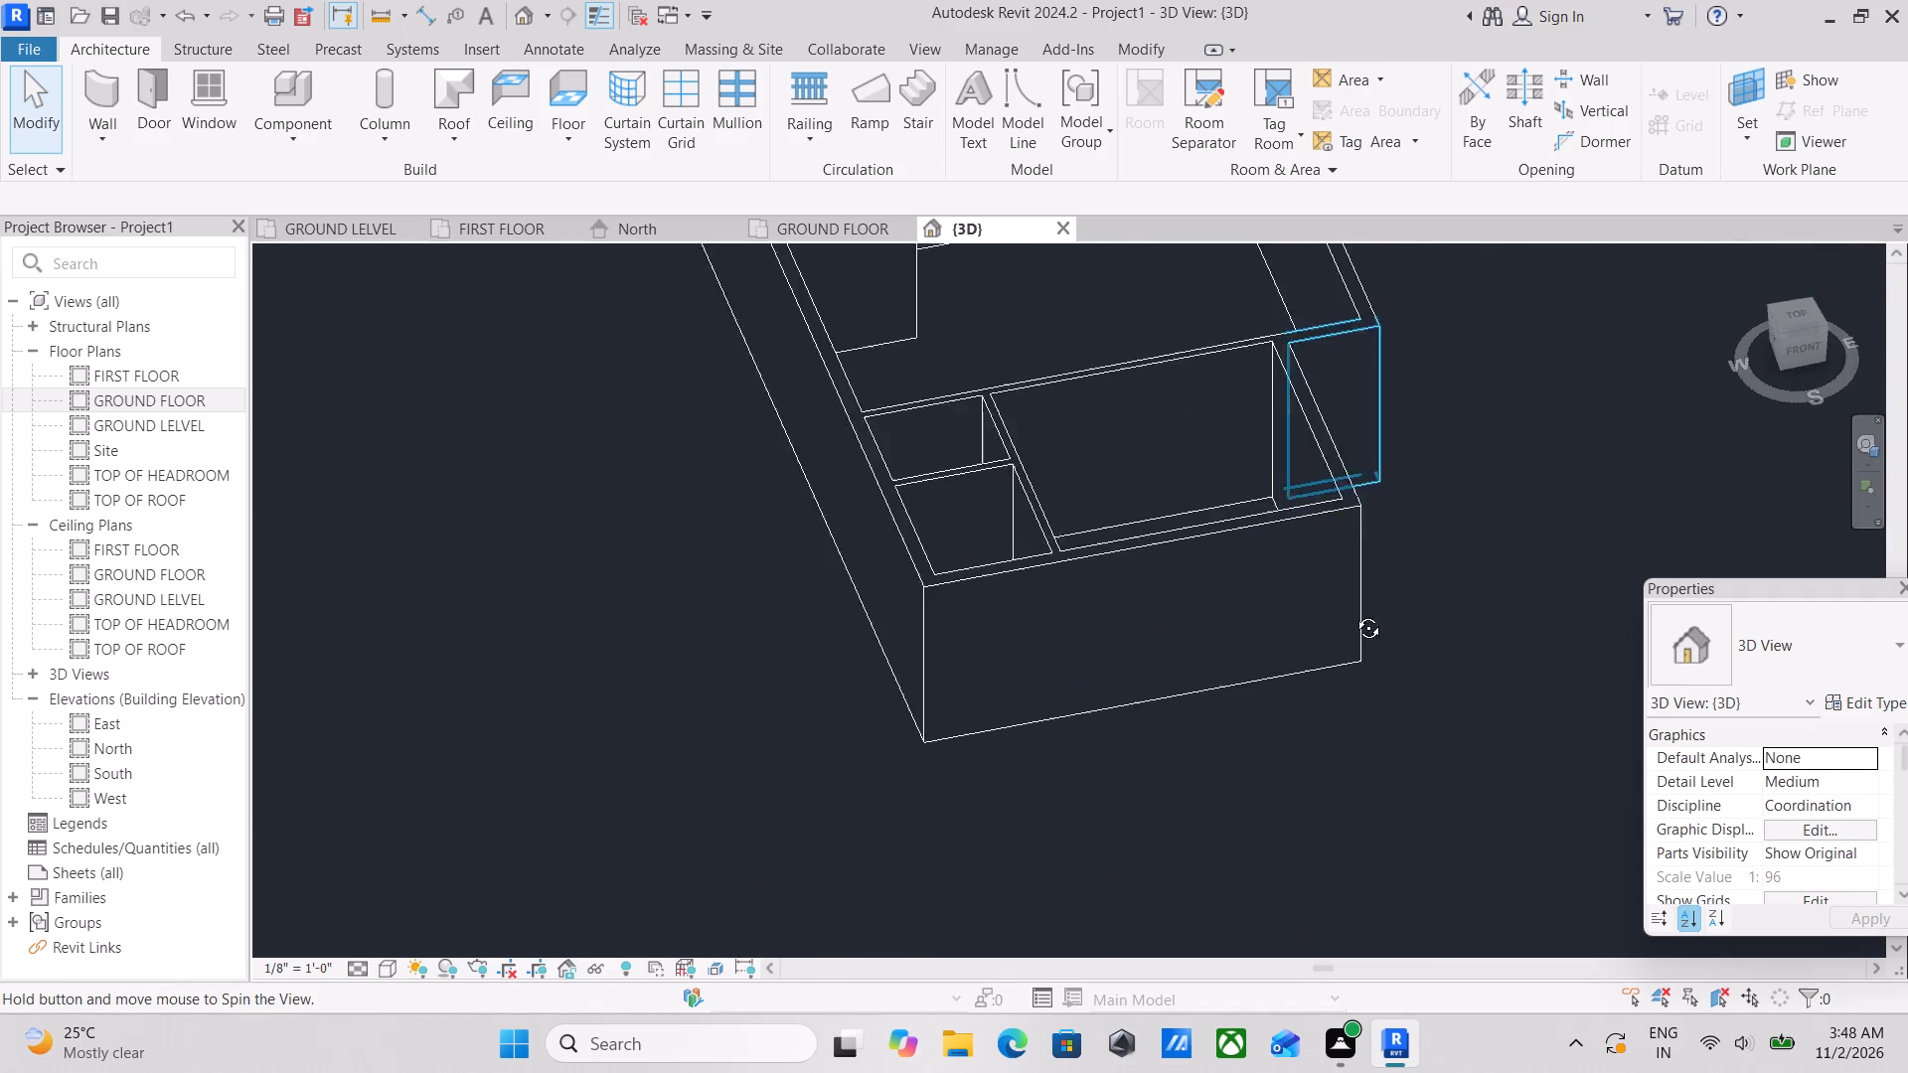
{"action": "middle_click_drag", "start_coordinate": [1353, 613], "coordinate": [1344, 533]}
{"action": "middle_click_drag", "start_coordinate": [1242, 461], "coordinate": [1290, 844]}
{"action": "middle_click_drag", "start_coordinate": [1229, 664], "coordinate": [1331, 759], "text": "shift"}
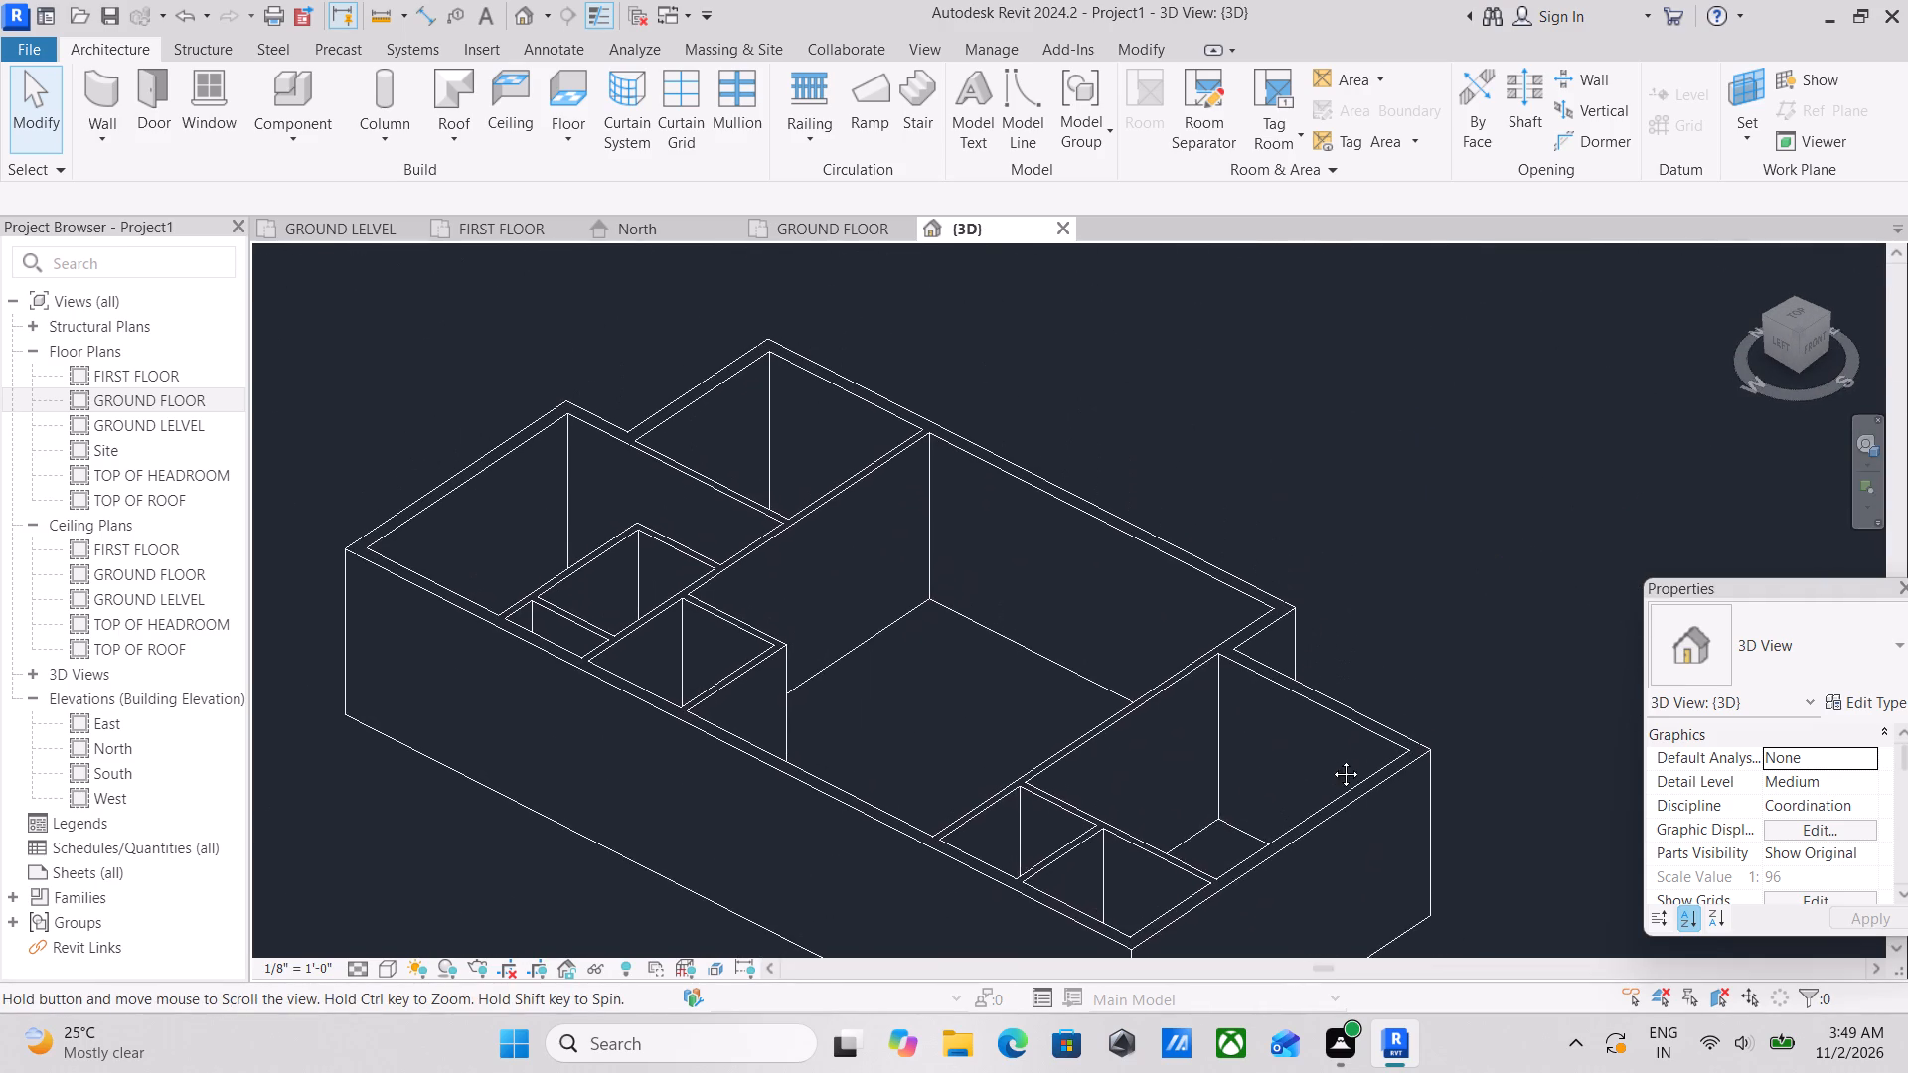
{"action": "middle_click_drag", "start_coordinate": [1331, 759], "coordinate": [1330, 760], "text": "shift"}
{"action": "scroll", "coordinate": [769, 481], "scroll_direction": "up", "scroll_amount": 3}
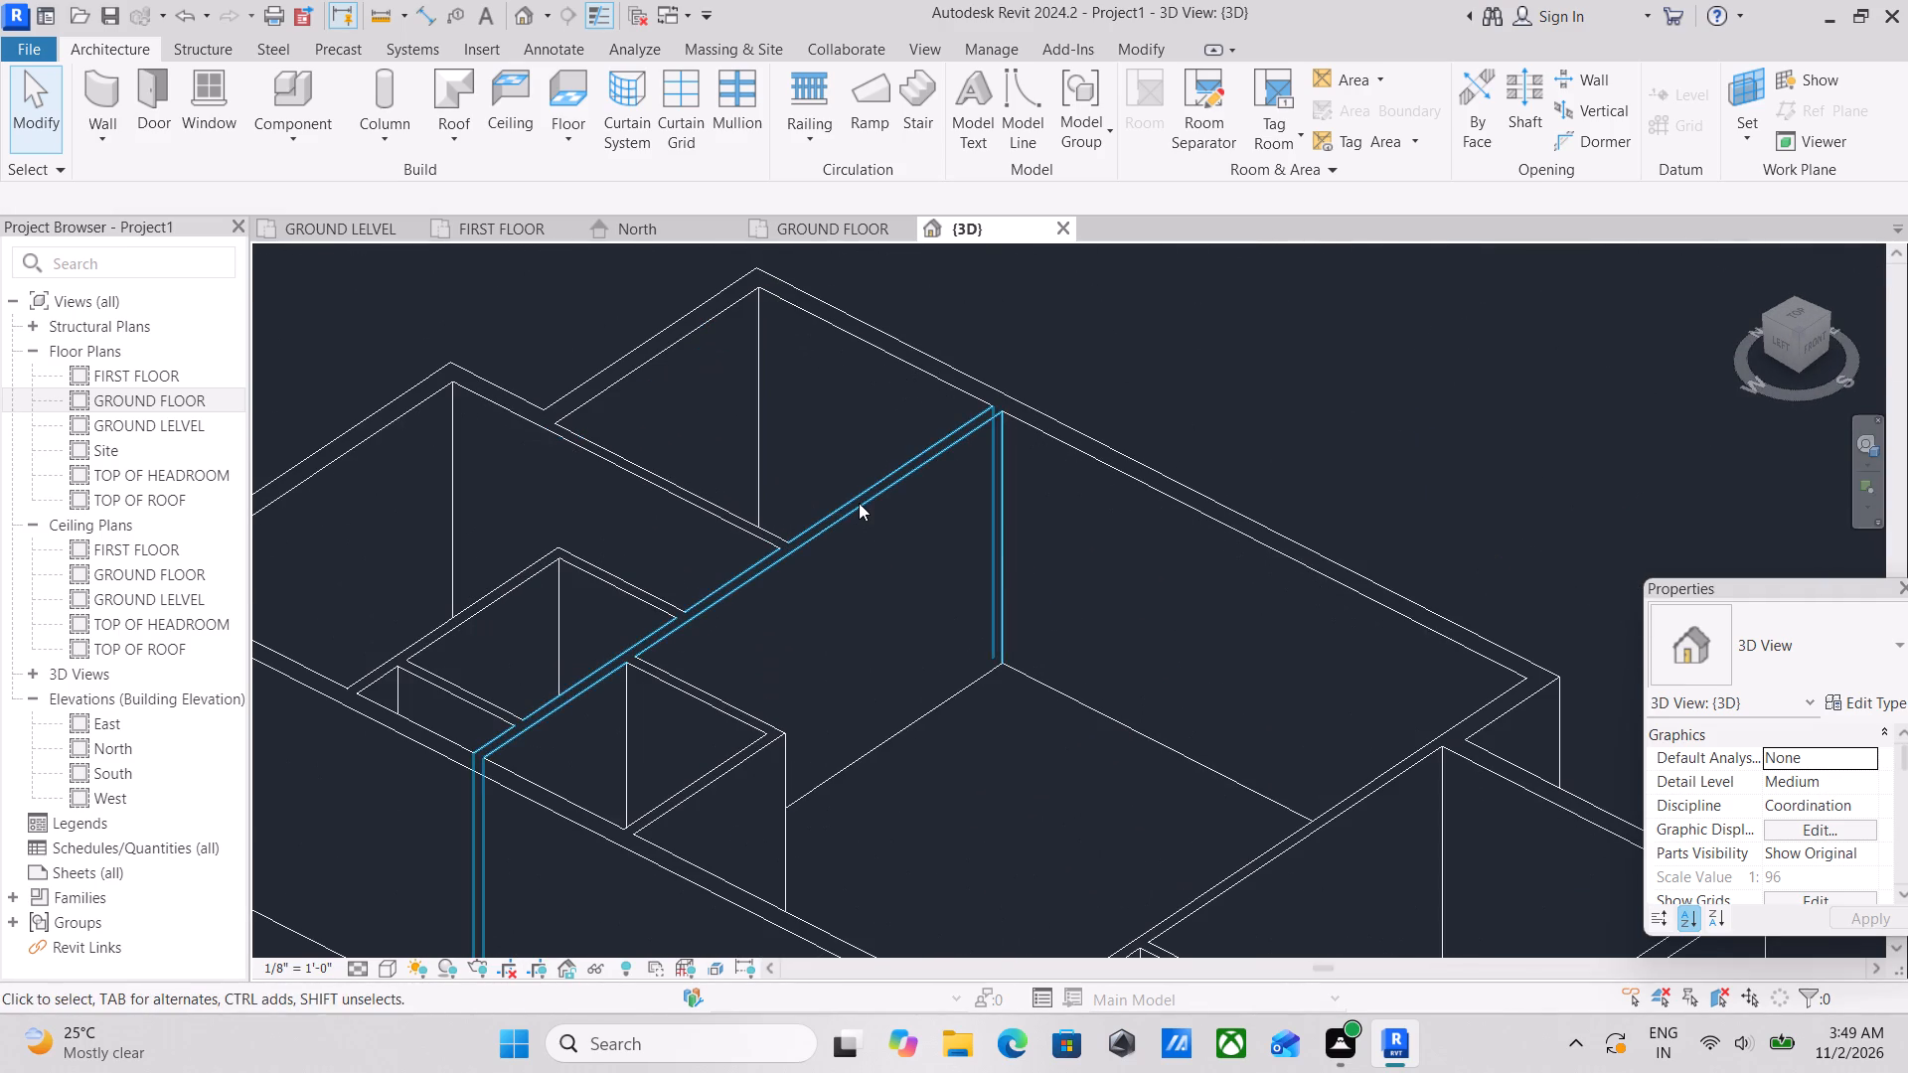
{"action": "left_click", "coordinate": [859, 503]}
{"action": "left_click", "coordinate": [1820, 343]}
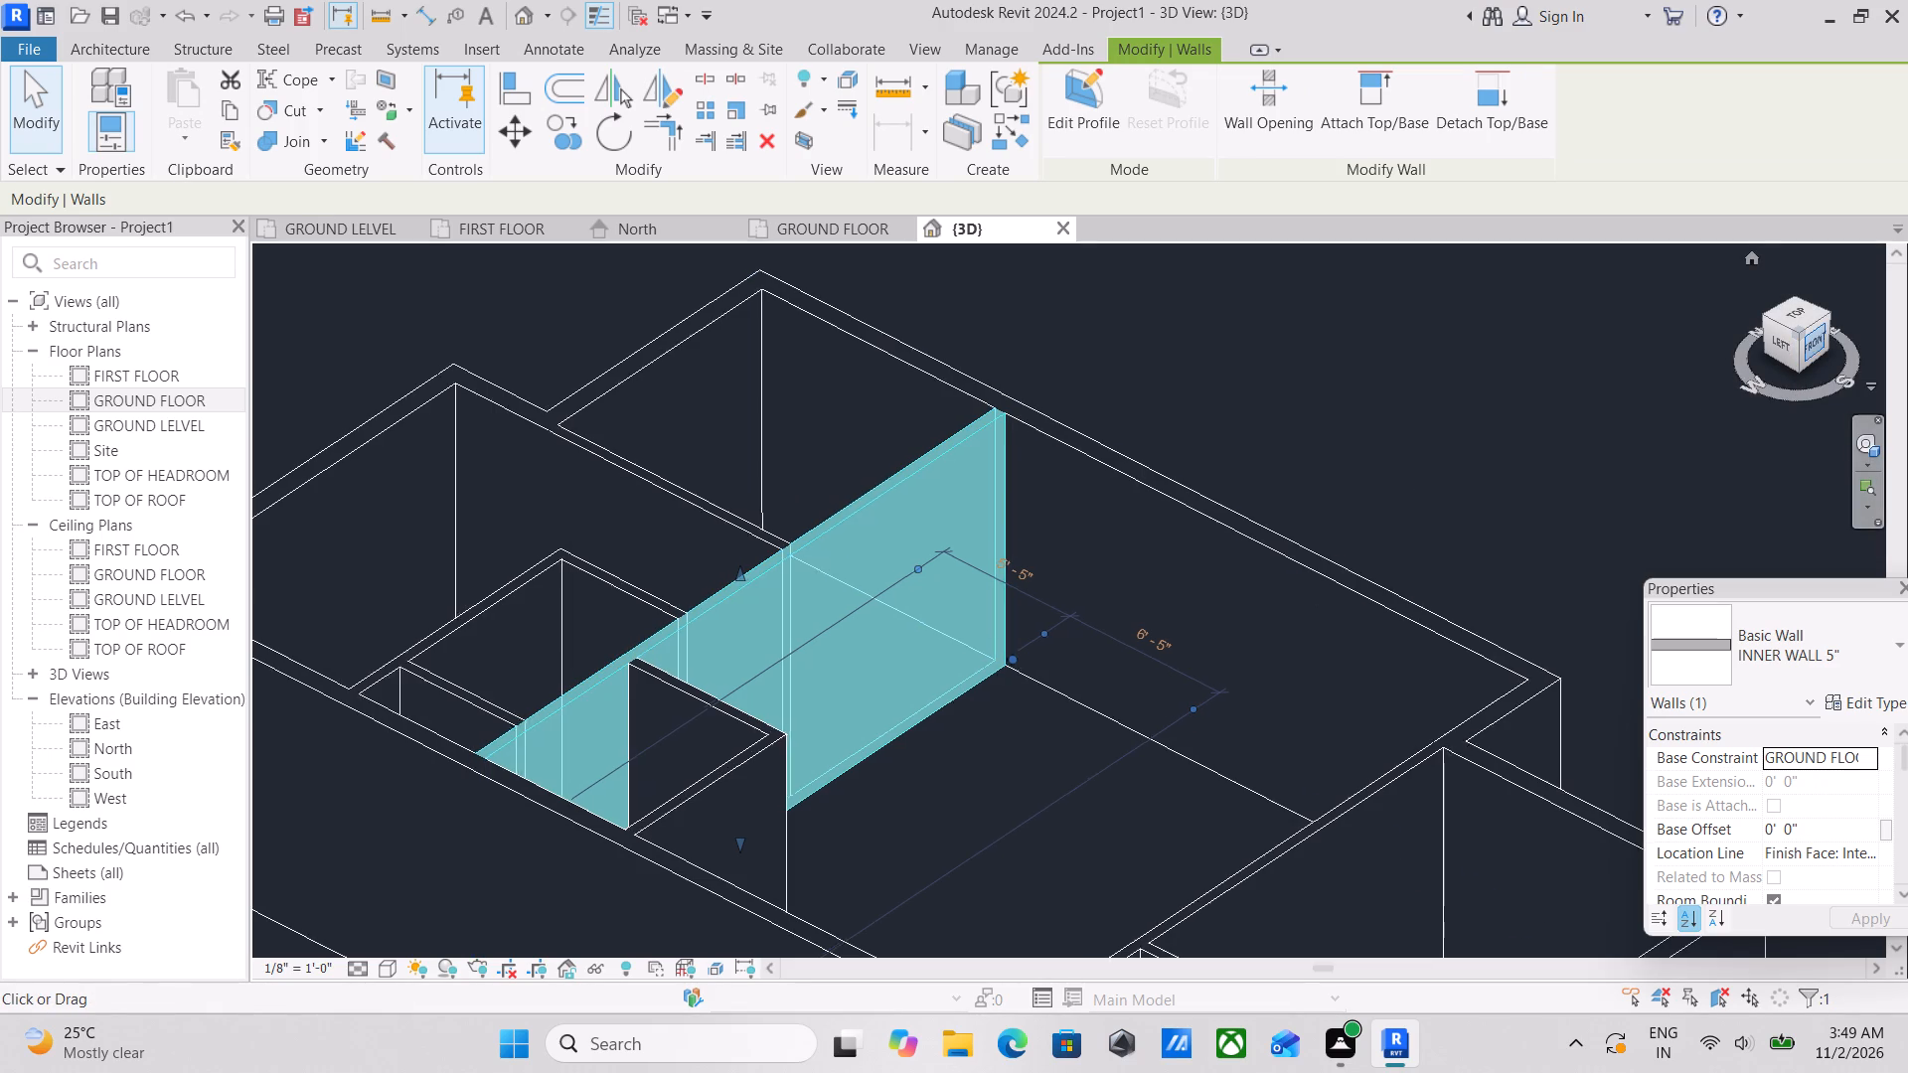
{"action": "middle_click_drag", "start_coordinate": [1079, 497], "coordinate": [1139, 727], "text": "shift"}
{"action": "scroll", "coordinate": [1222, 640], "scroll_direction": "up", "scroll_amount": 2}
{"action": "middle_click_drag", "start_coordinate": [1247, 649], "coordinate": [1179, 720]}
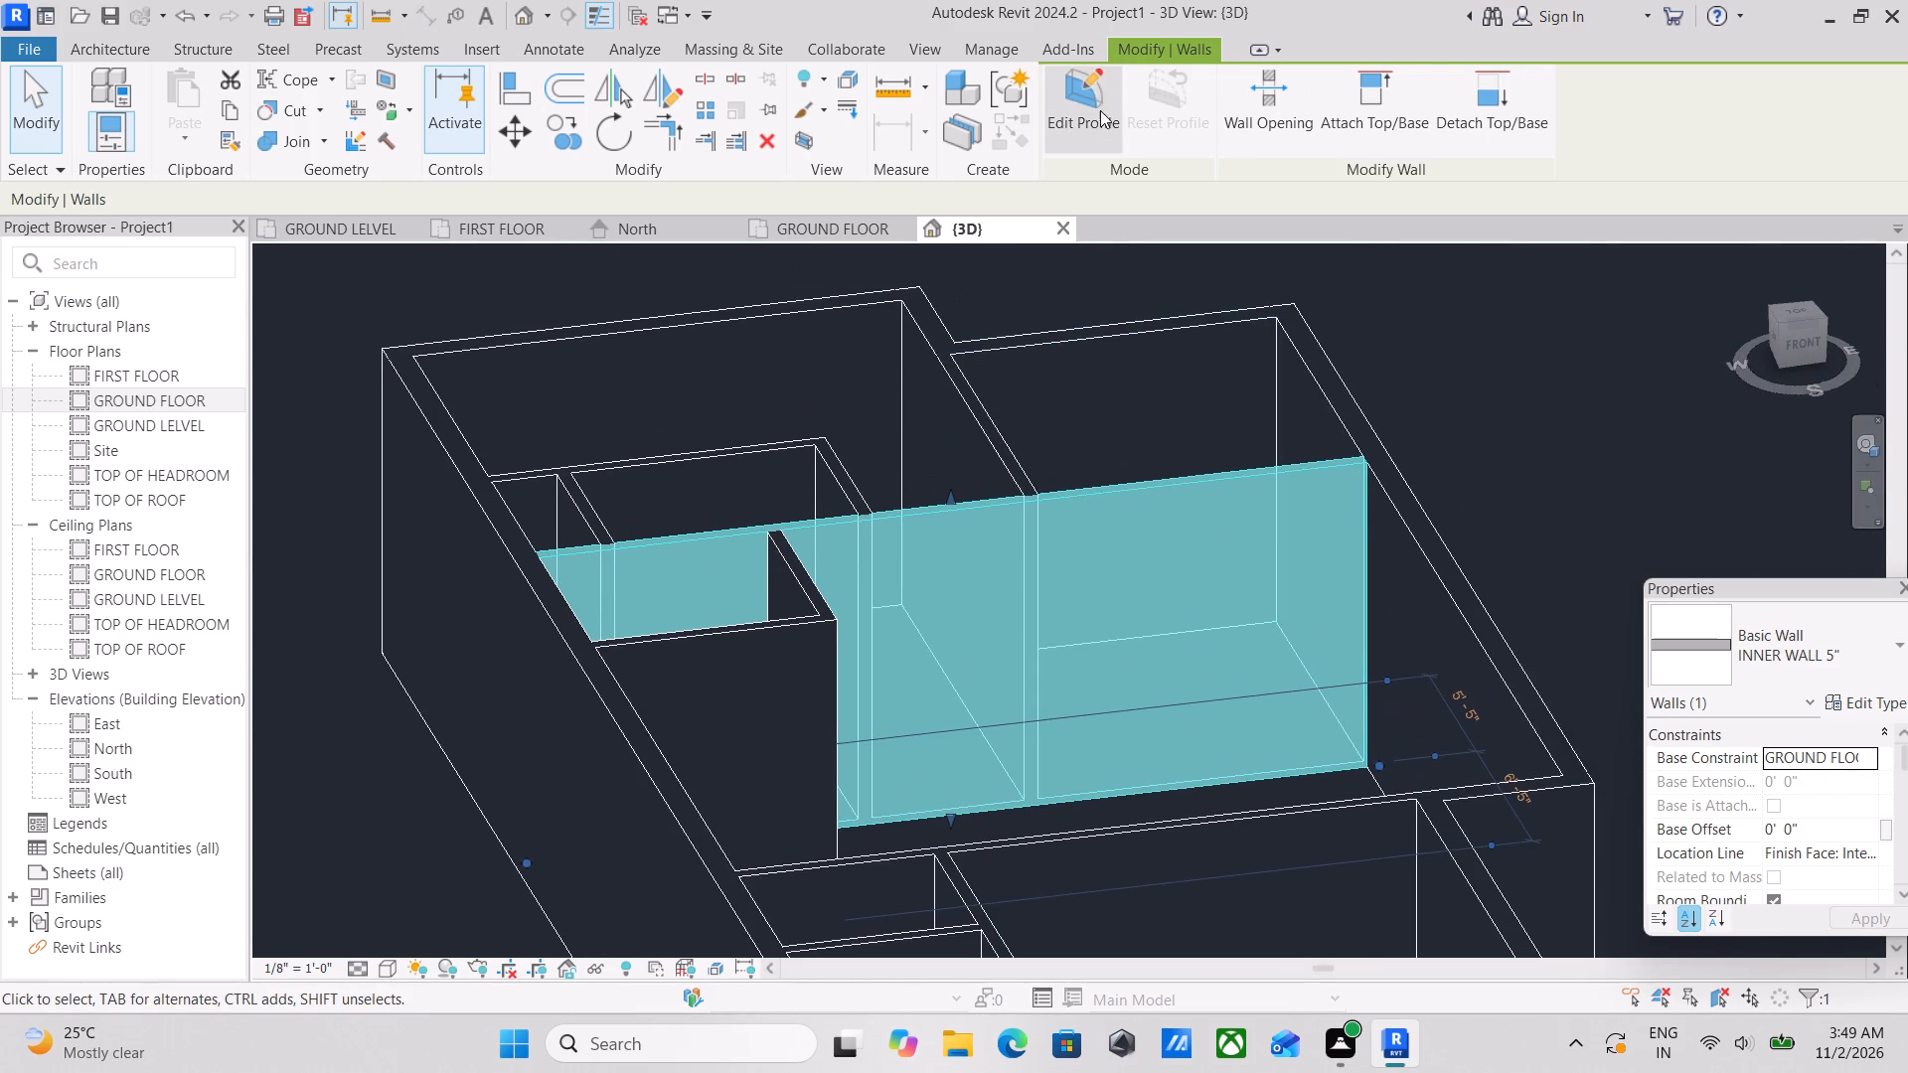
{"action": "left_click", "coordinate": [1090, 84]}
Sketch a rectangular opening about 2'-2" wide and 6'-10" high inside the wall profile, near its east end and just above the base.
{"action": "scroll", "coordinate": [1141, 675], "scroll_direction": "up", "scroll_amount": 5}
{"action": "middle_click_drag", "start_coordinate": [1165, 657], "coordinate": [1017, 626]}
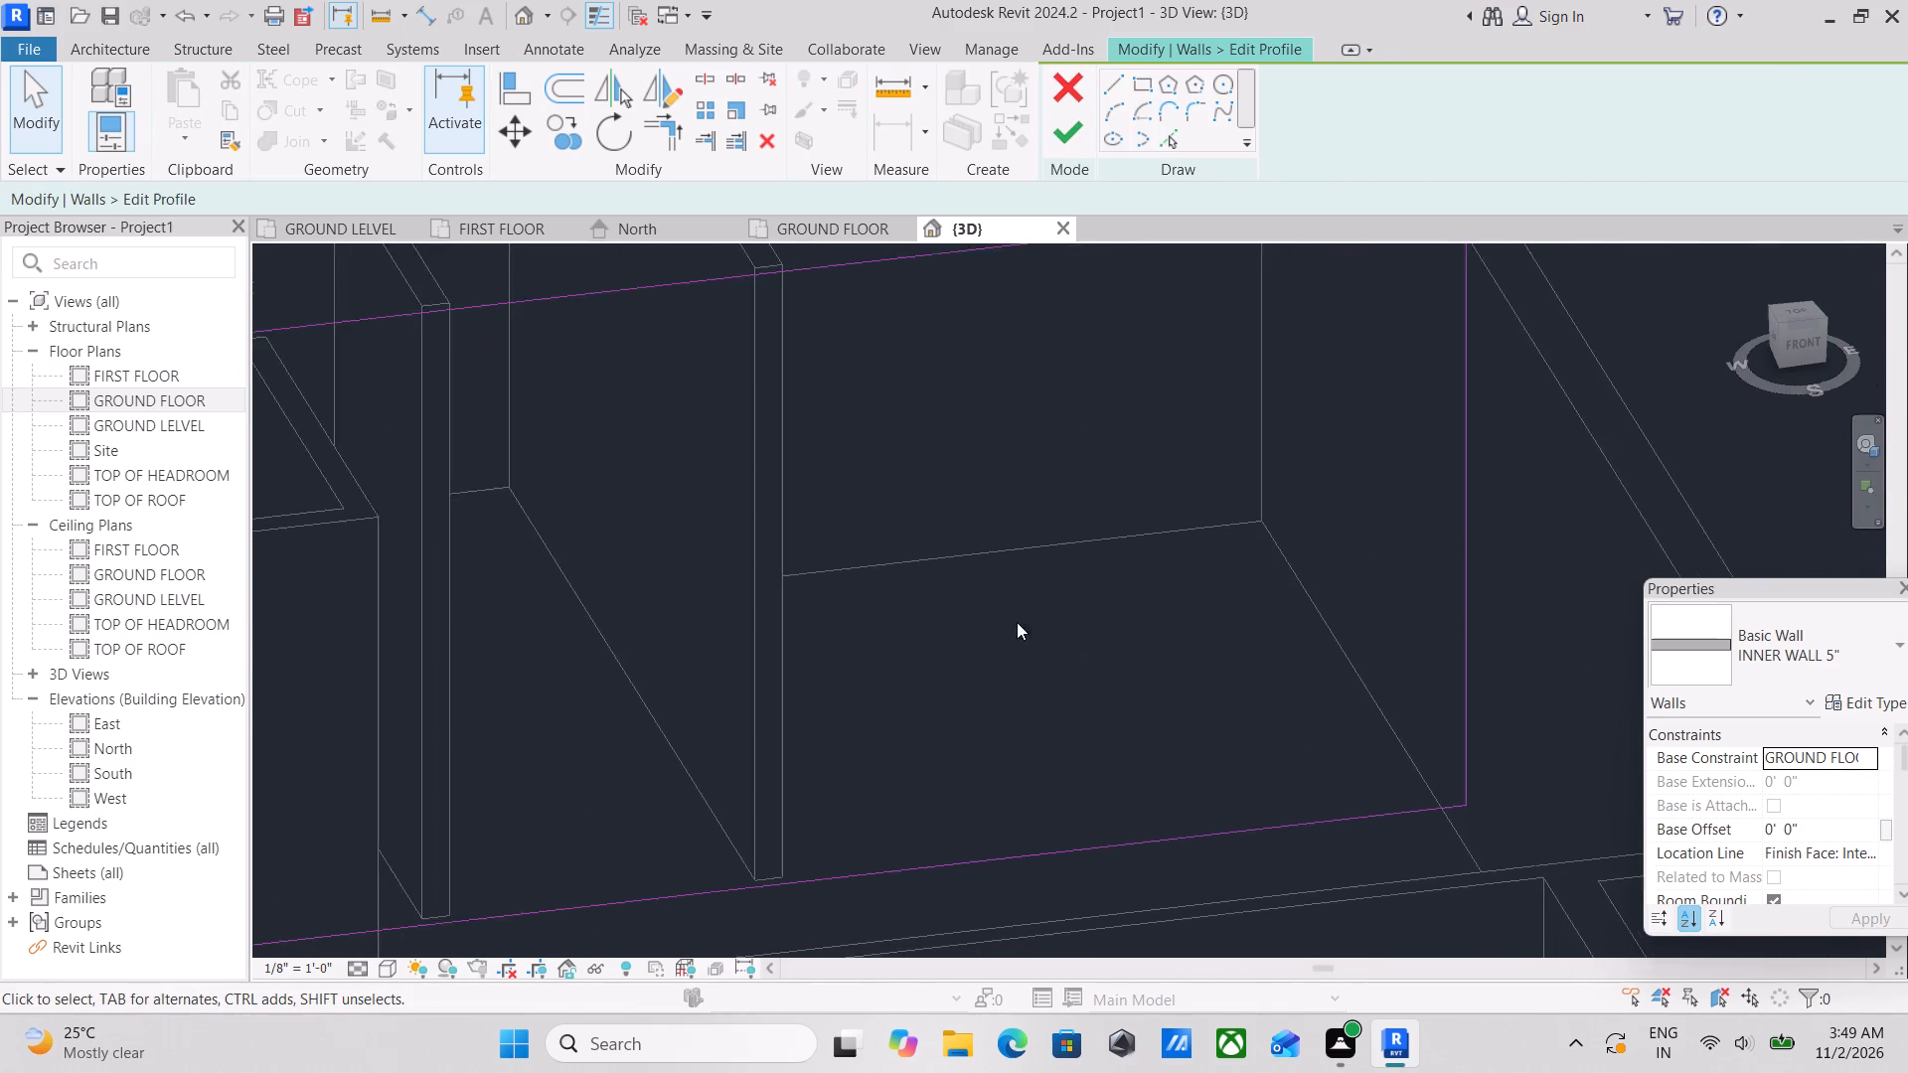
{"action": "scroll", "coordinate": [1040, 586], "scroll_direction": "down", "scroll_amount": 5}
{"action": "middle_click_drag", "start_coordinate": [1040, 586], "coordinate": [963, 643]}
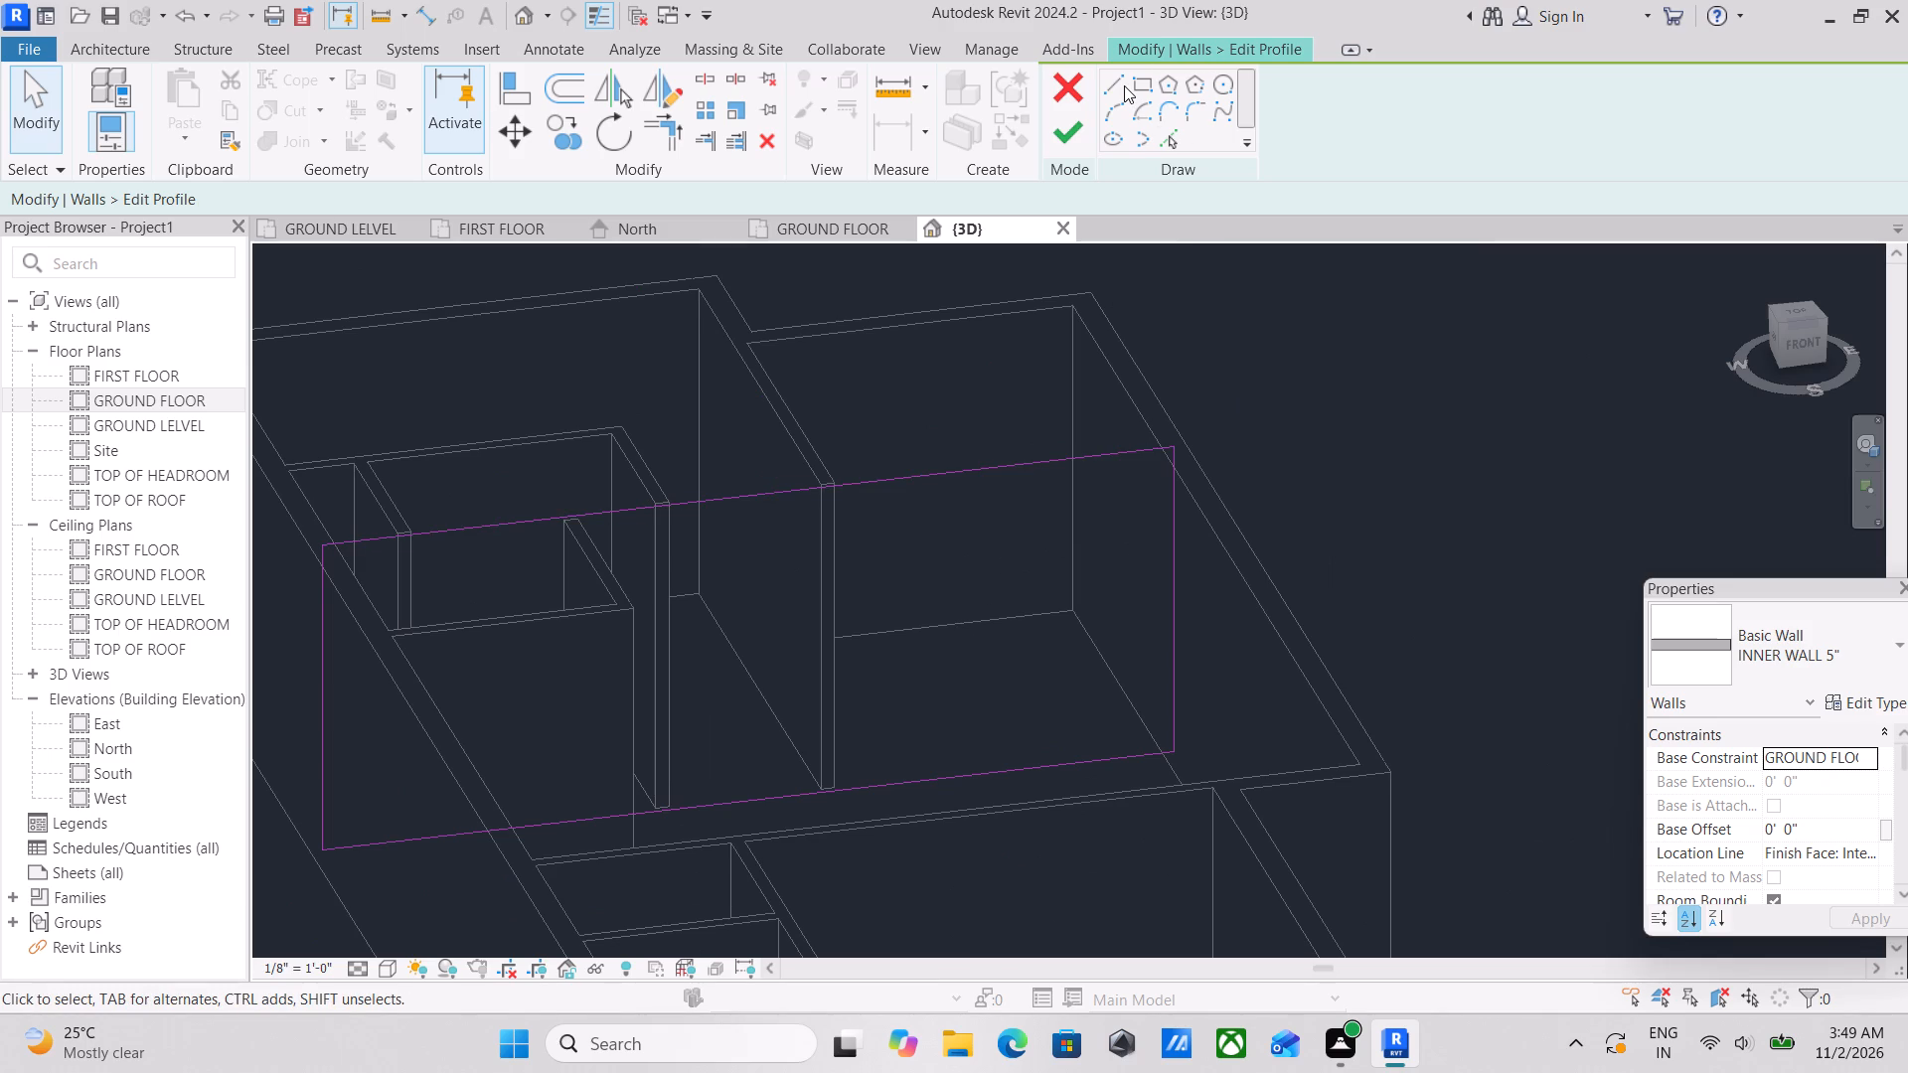
{"action": "left_click", "coordinate": [1144, 82]}
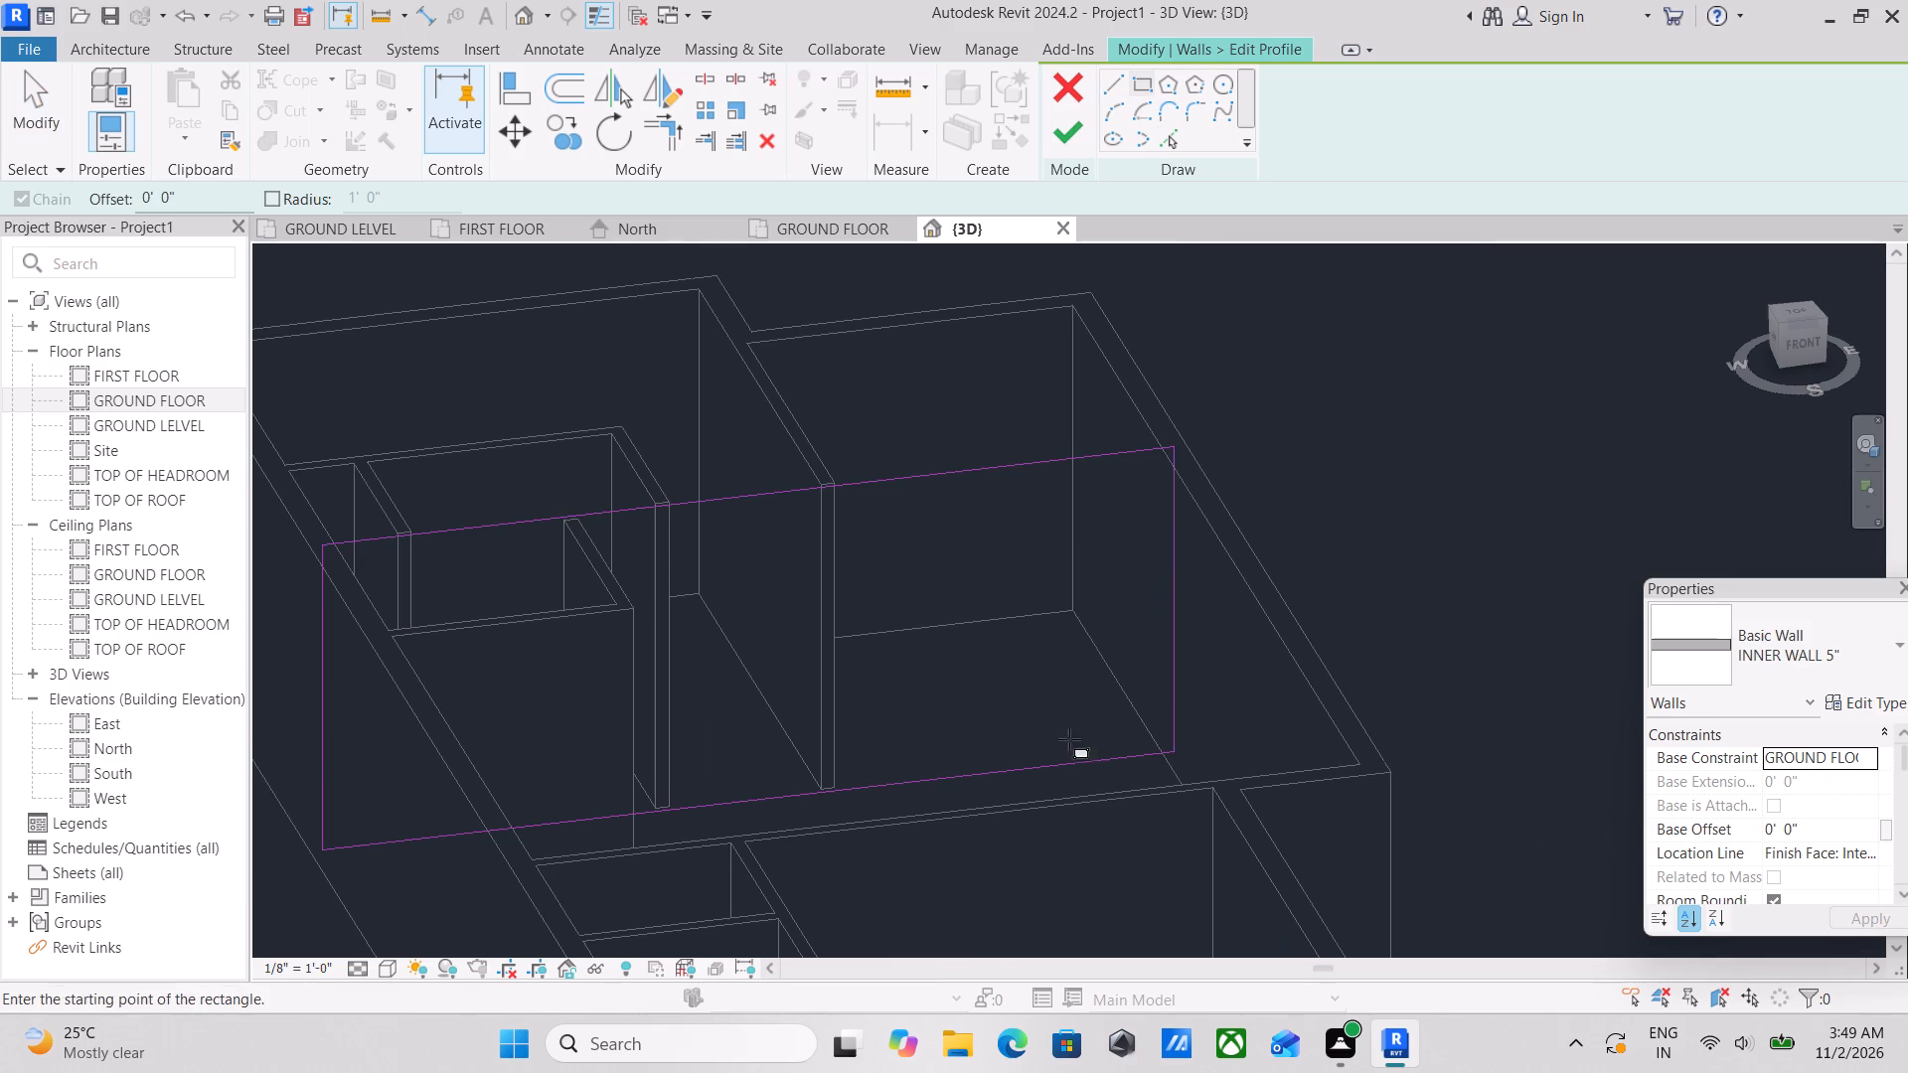
{"action": "scroll", "coordinate": [1004, 737], "scroll_direction": "up", "scroll_amount": 5}
{"action": "scroll", "coordinate": [924, 795], "scroll_direction": "up", "scroll_amount": 4}
{"action": "scroll", "coordinate": [948, 766], "scroll_direction": "down", "scroll_amount": 4}
{"action": "middle_click_drag", "start_coordinate": [948, 766], "coordinate": [843, 855]}
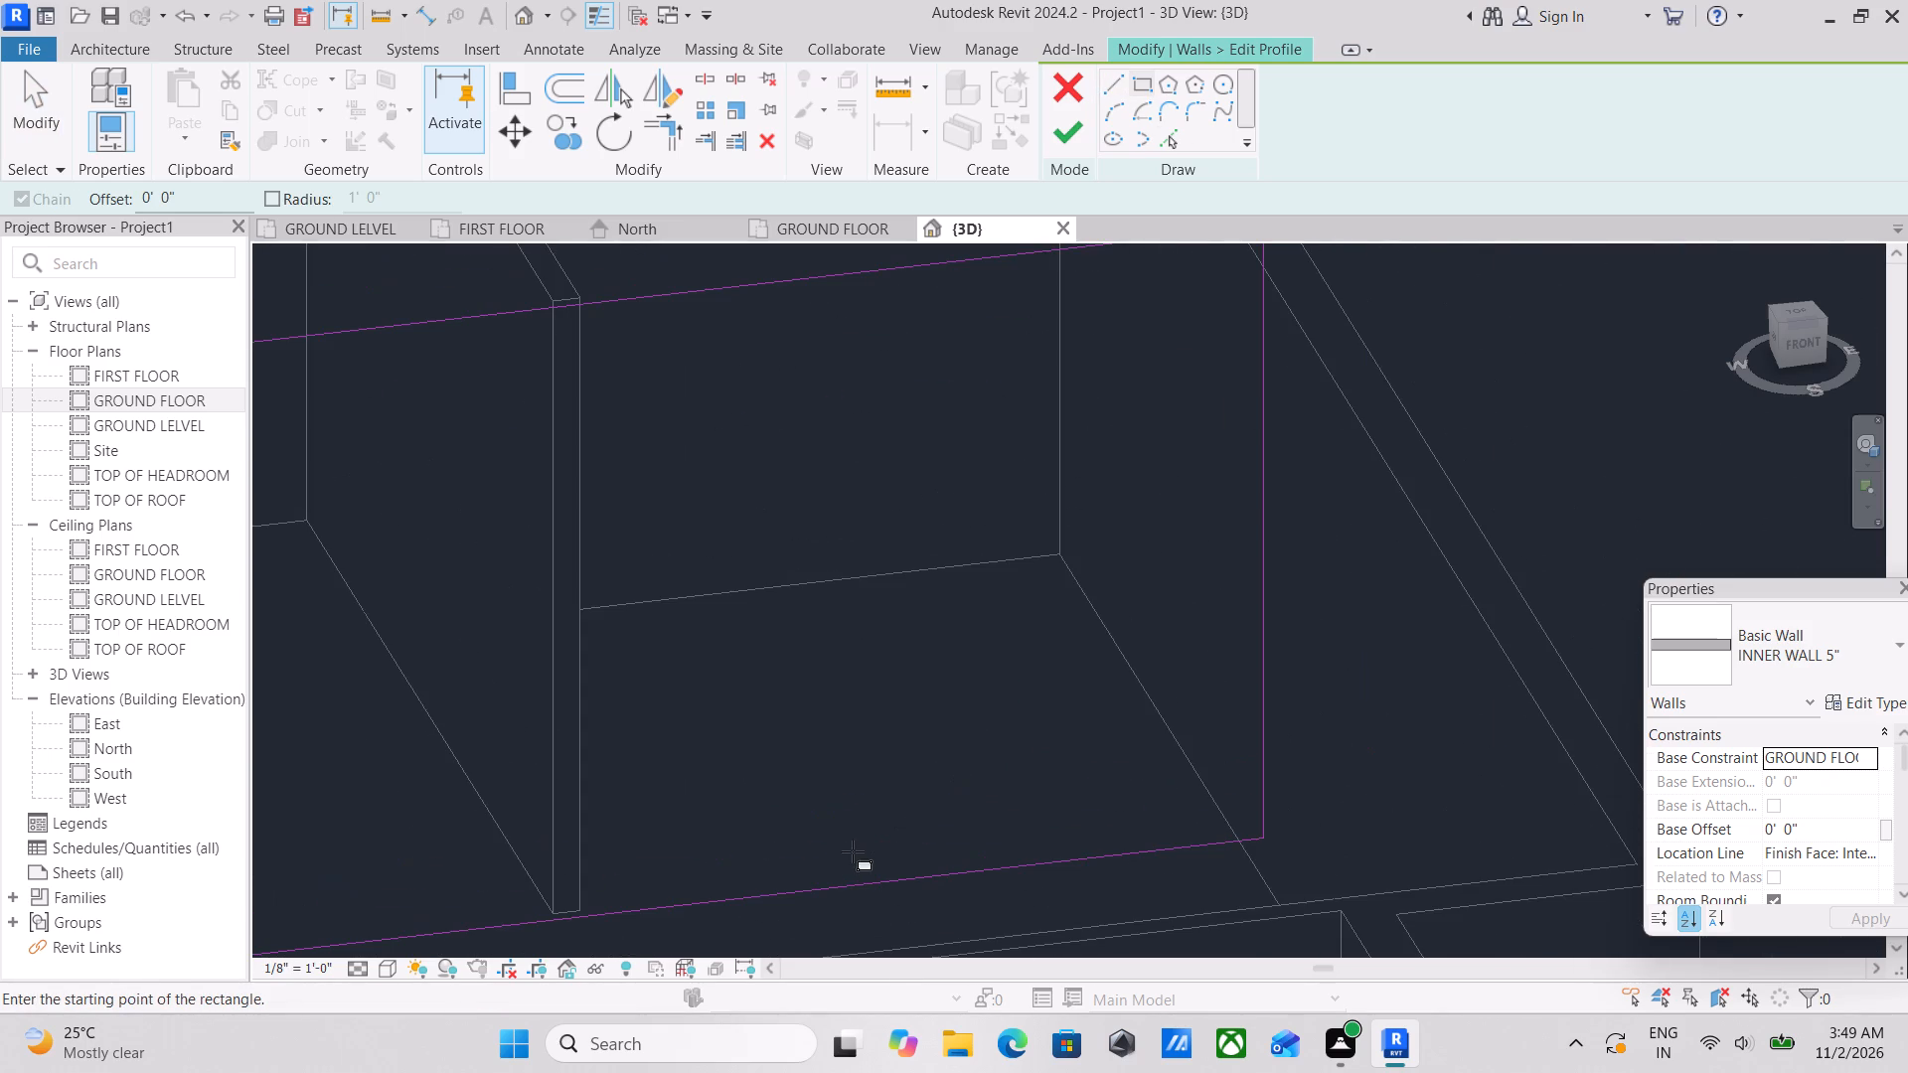
{"action": "left_click", "coordinate": [871, 847]}
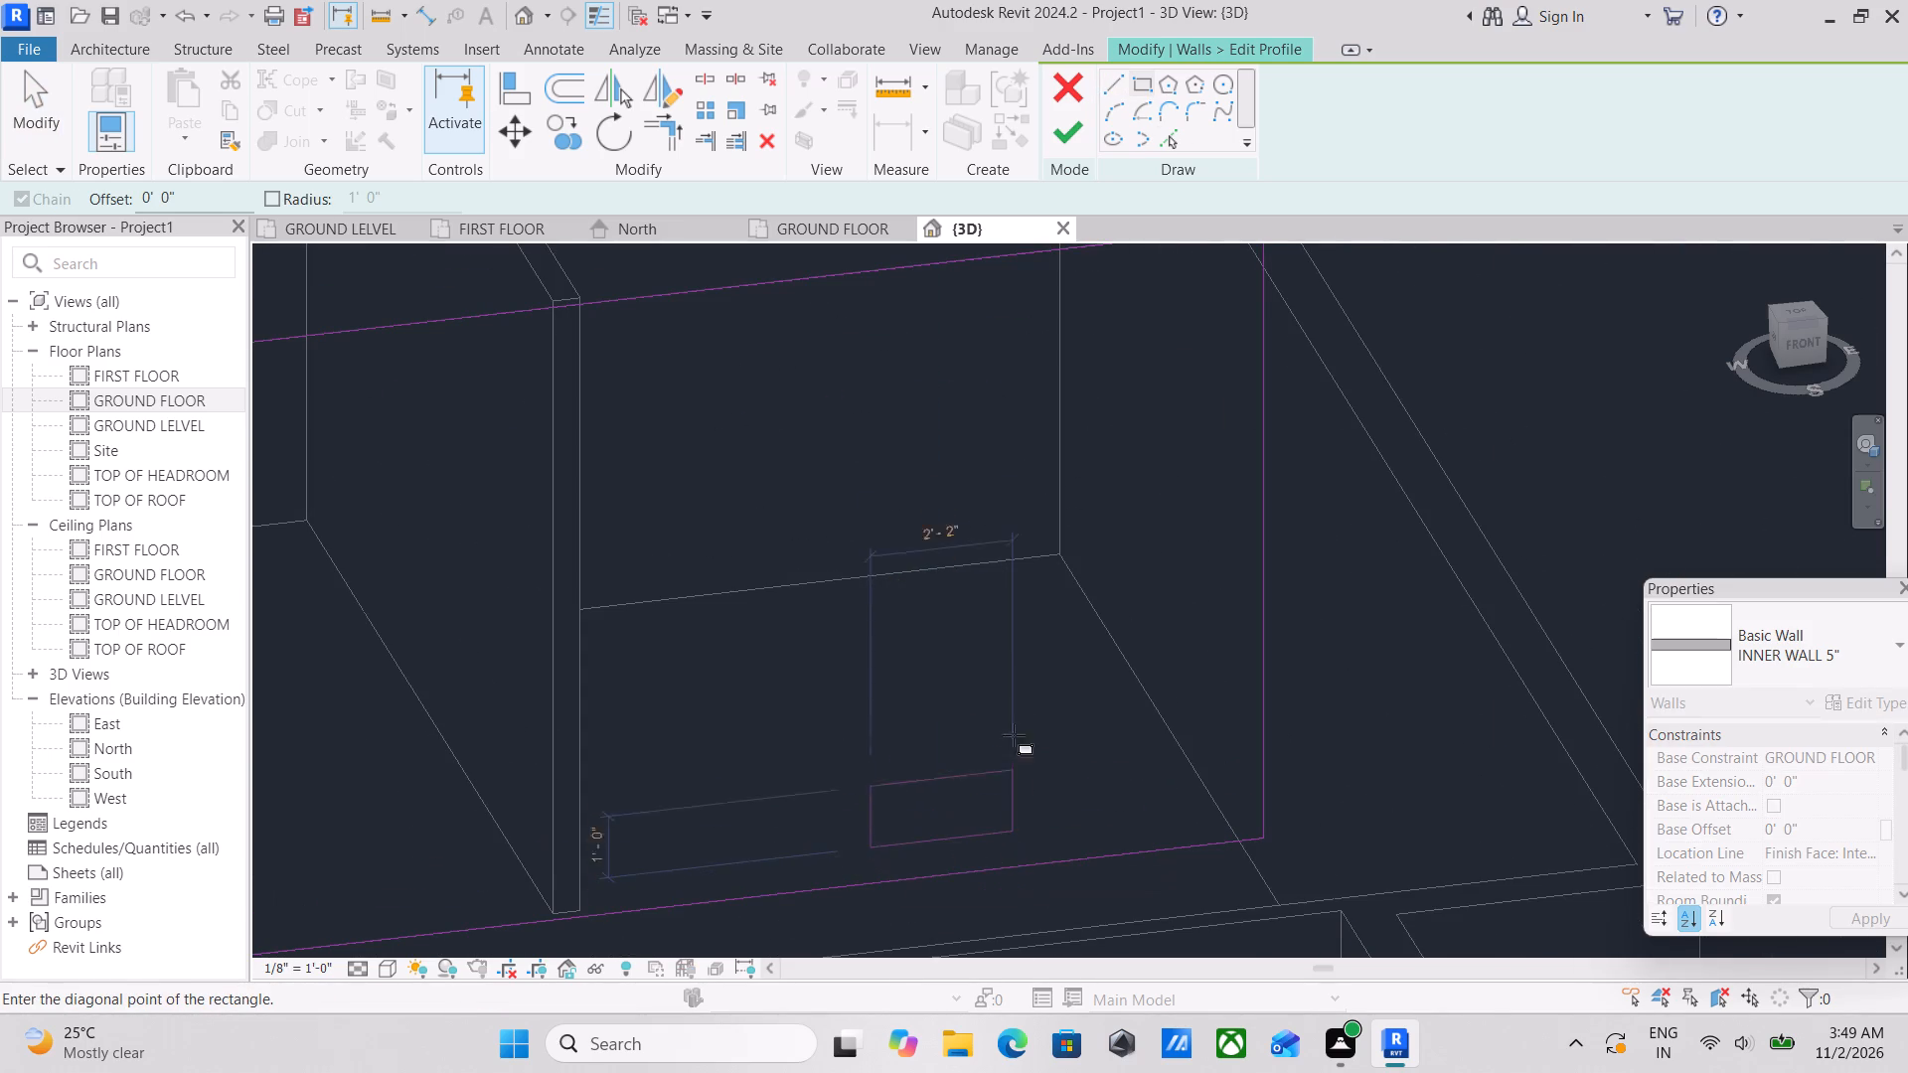
{"action": "scroll", "coordinate": [1012, 667], "scroll_direction": "down", "scroll_amount": 4}
{"action": "middle_click_drag", "start_coordinate": [1012, 667], "coordinate": [1007, 747]}
{"action": "scroll", "coordinate": [1008, 686], "scroll_direction": "up", "scroll_amount": 3}
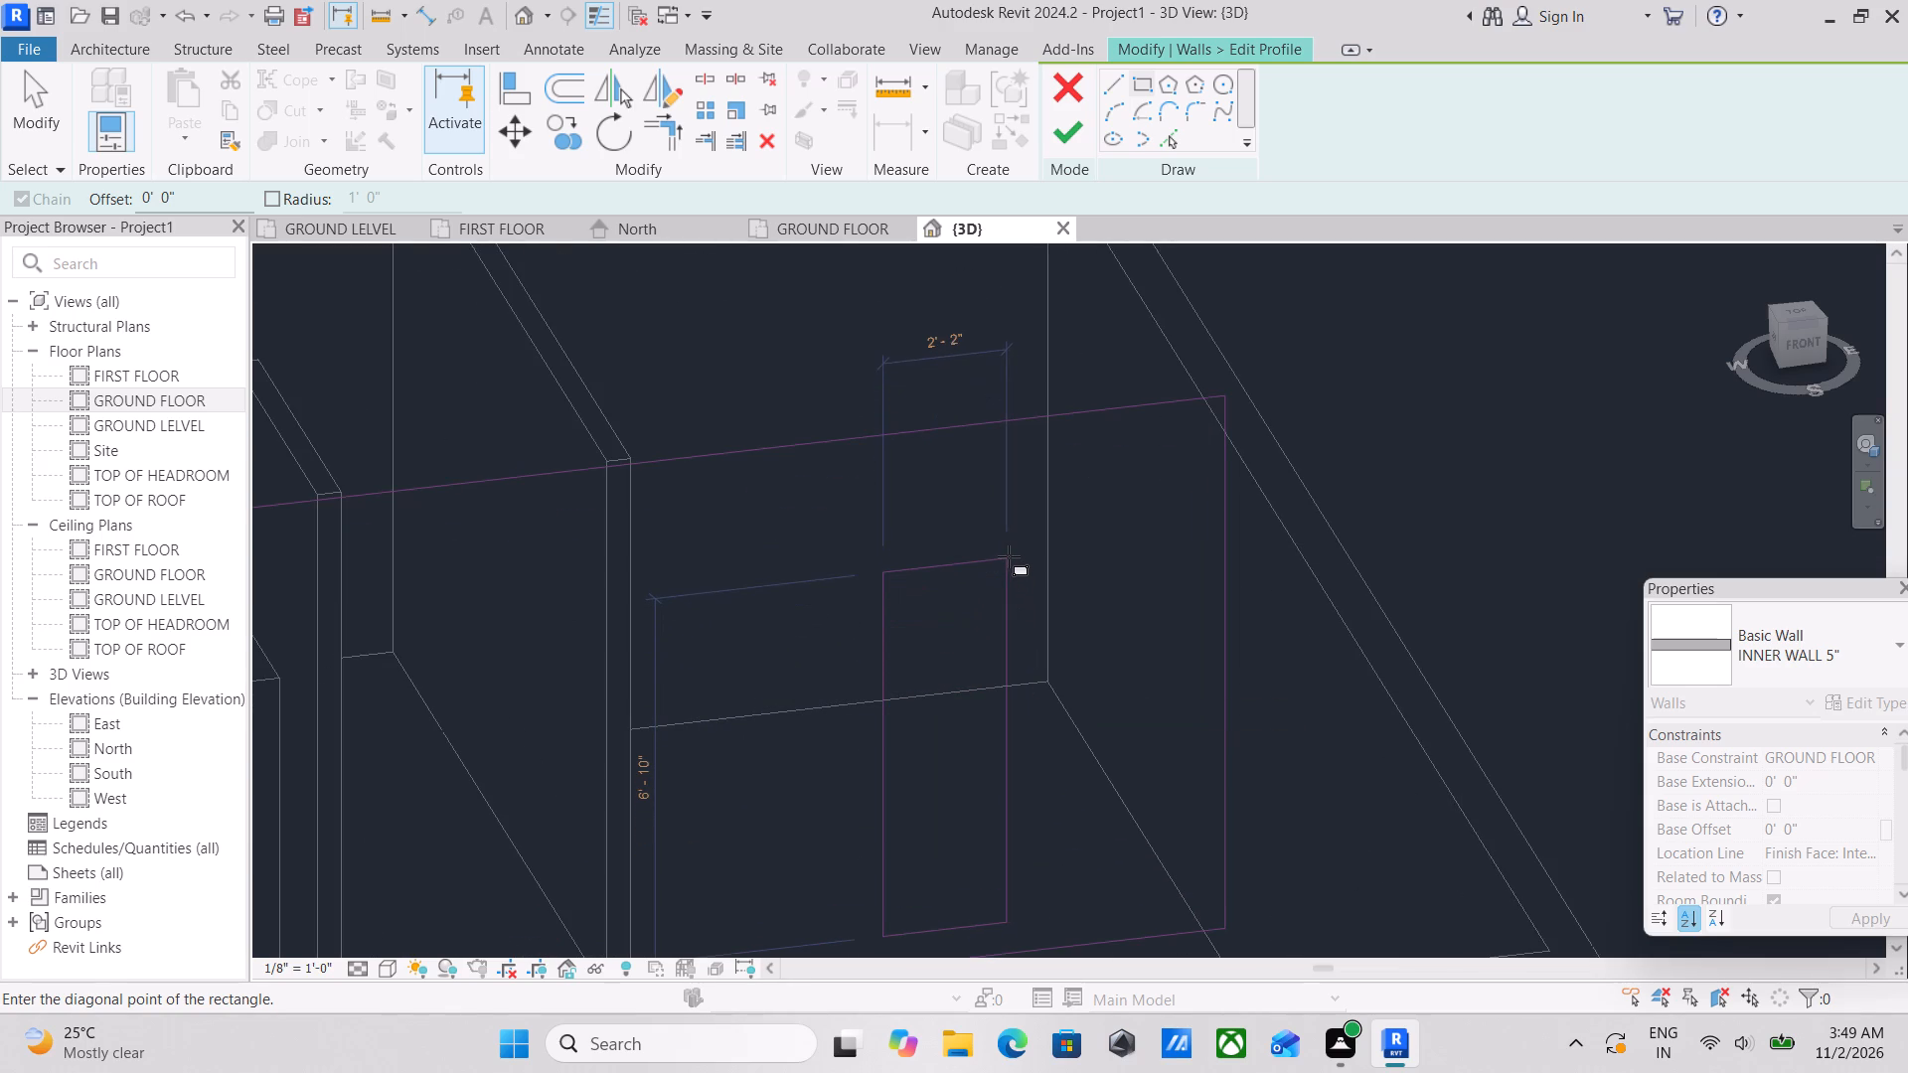
{"action": "left_click", "coordinate": [1009, 556]}
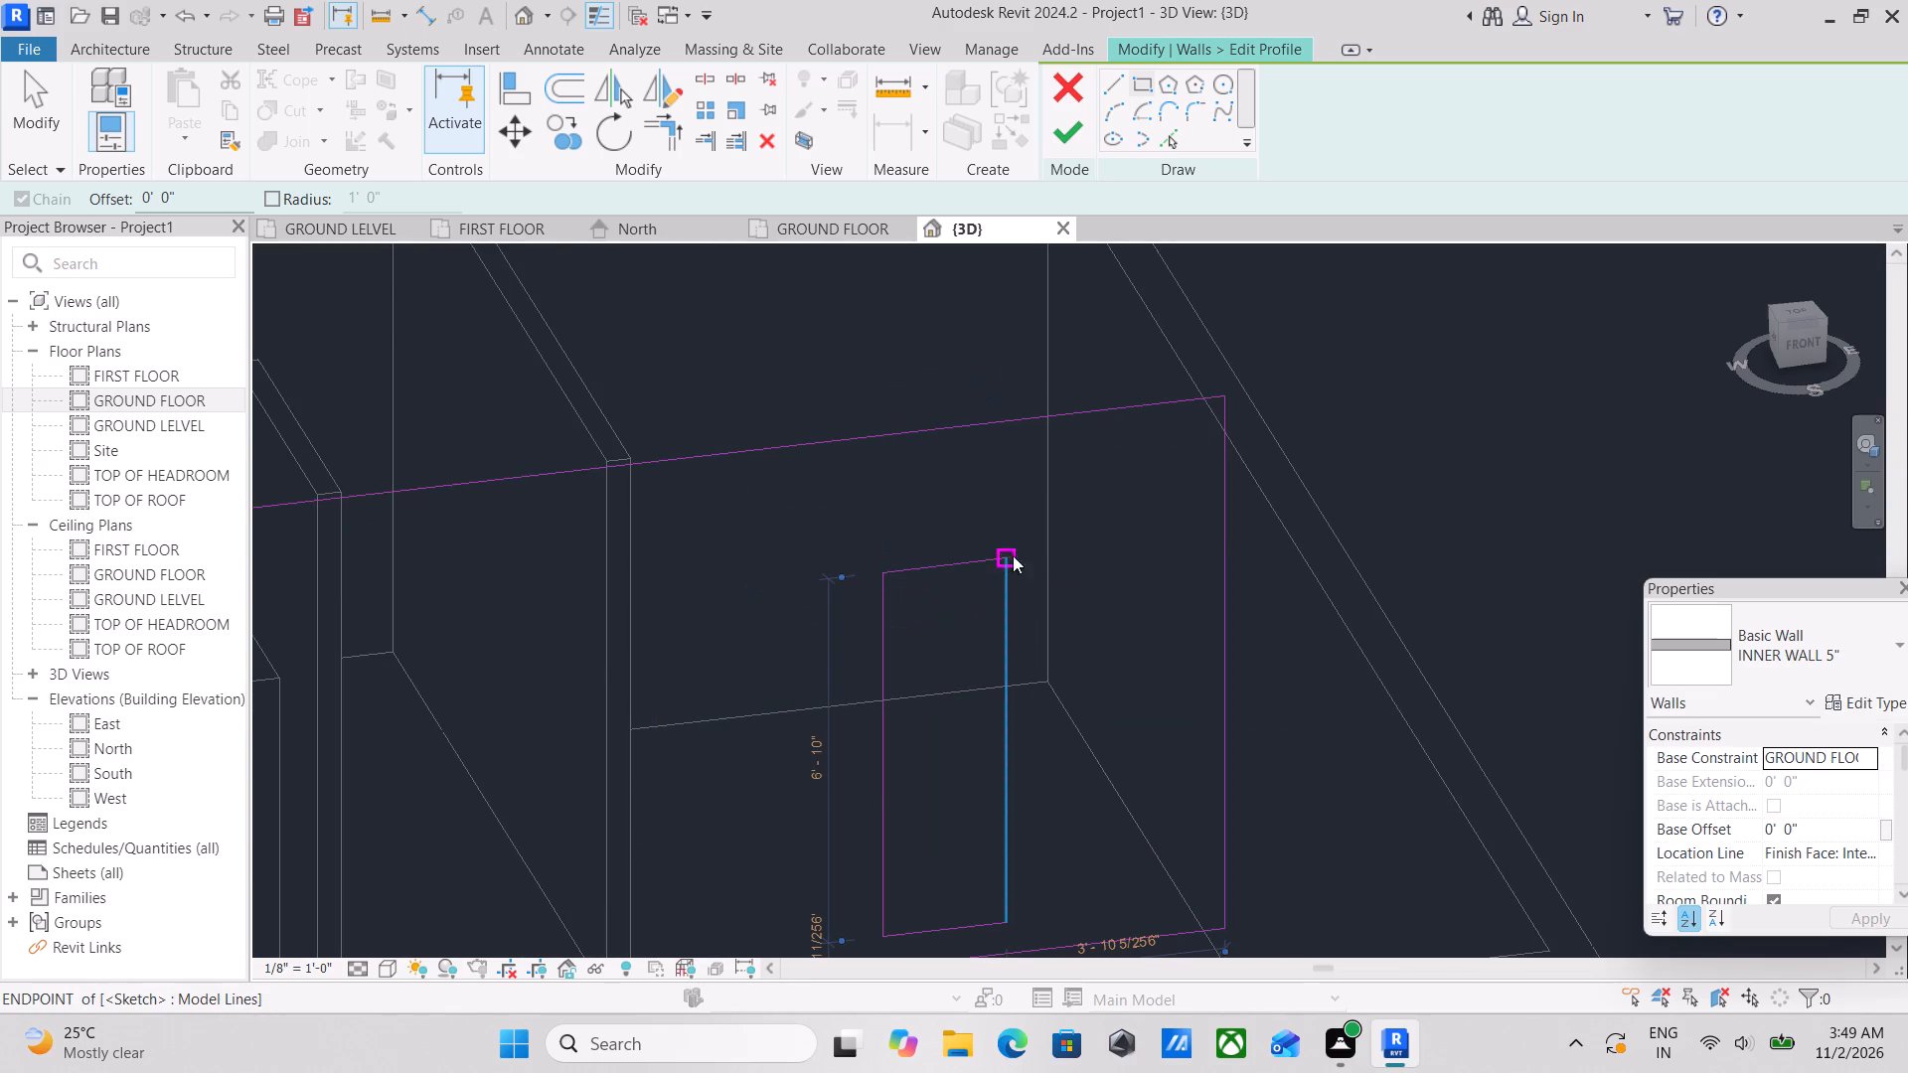
{"action": "key", "text": "Escape"}
{"action": "key", "text": "Escape"}
{"action": "key", "text": "Escape"}
{"action": "scroll", "coordinate": [846, 702], "scroll_direction": "up", "scroll_amount": 2}
{"action": "scroll", "coordinate": [893, 673], "scroll_direction": "down", "scroll_amount": 3}
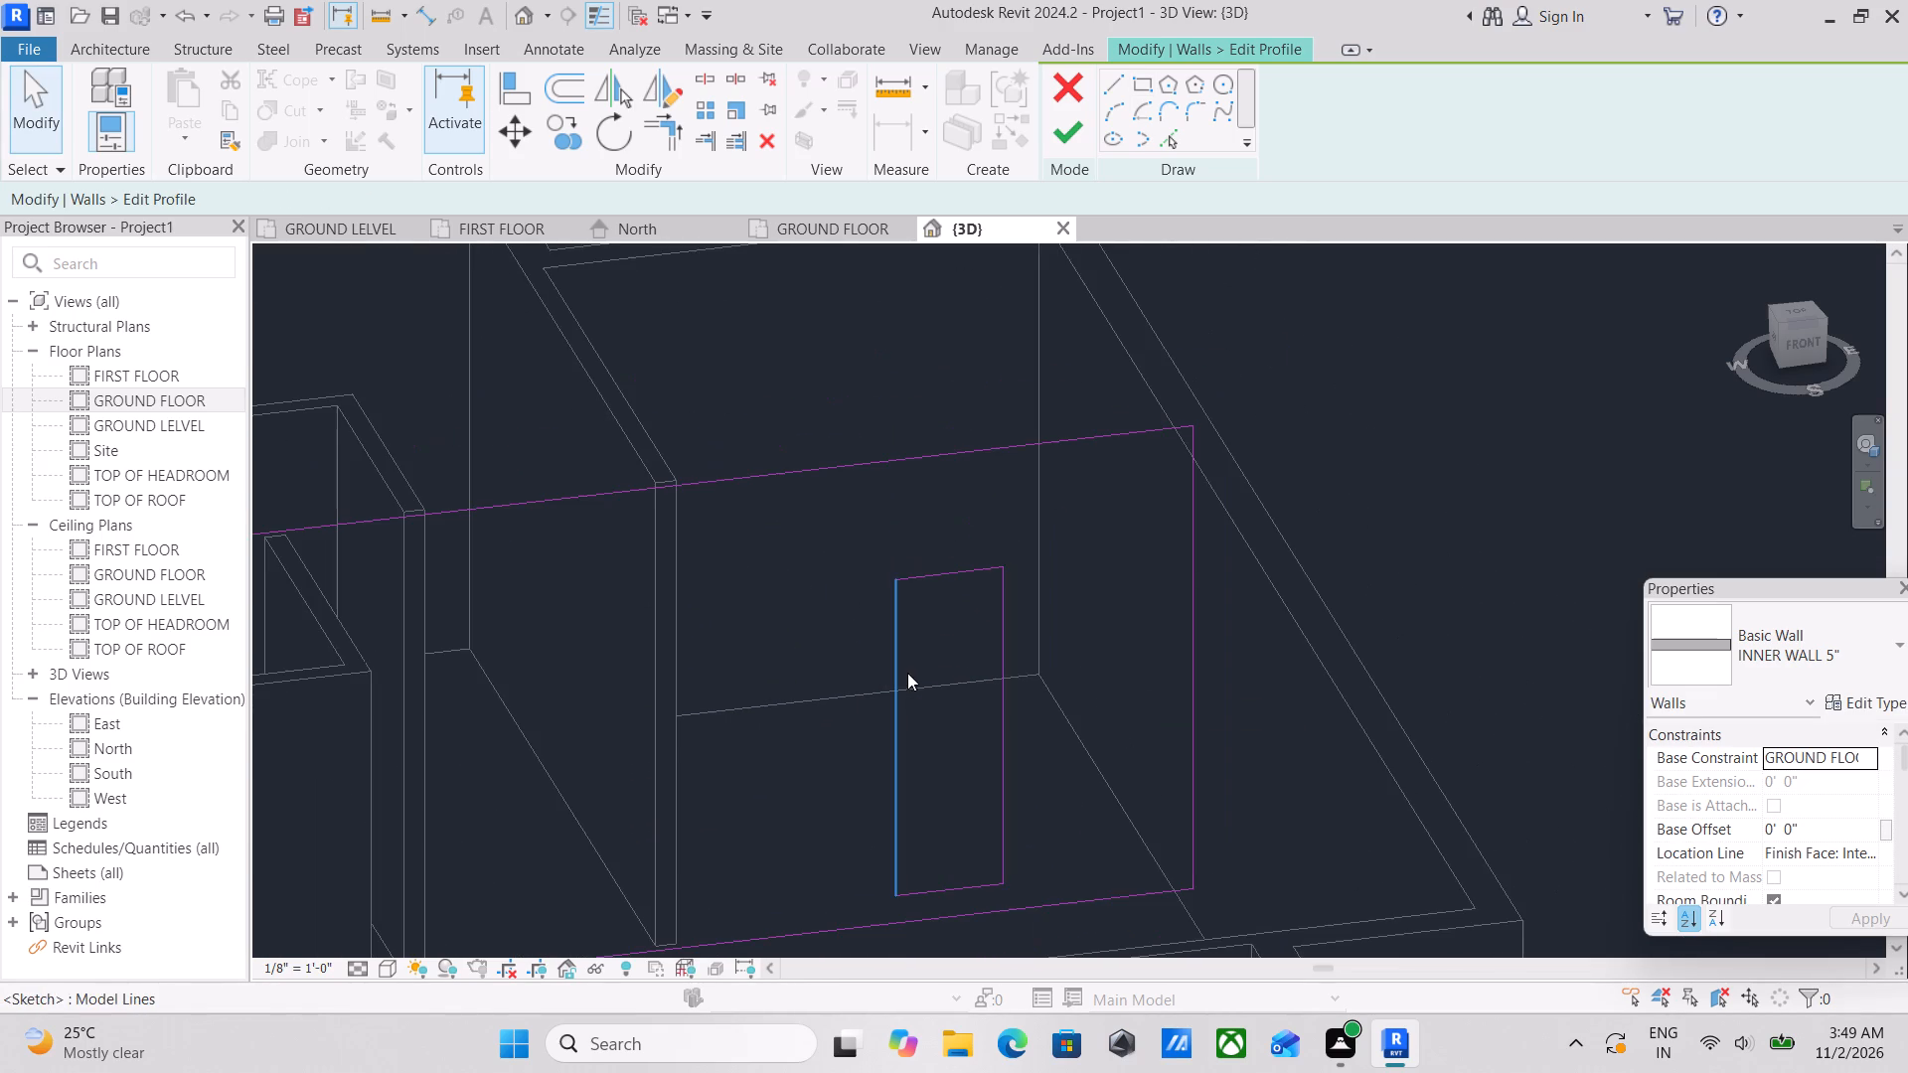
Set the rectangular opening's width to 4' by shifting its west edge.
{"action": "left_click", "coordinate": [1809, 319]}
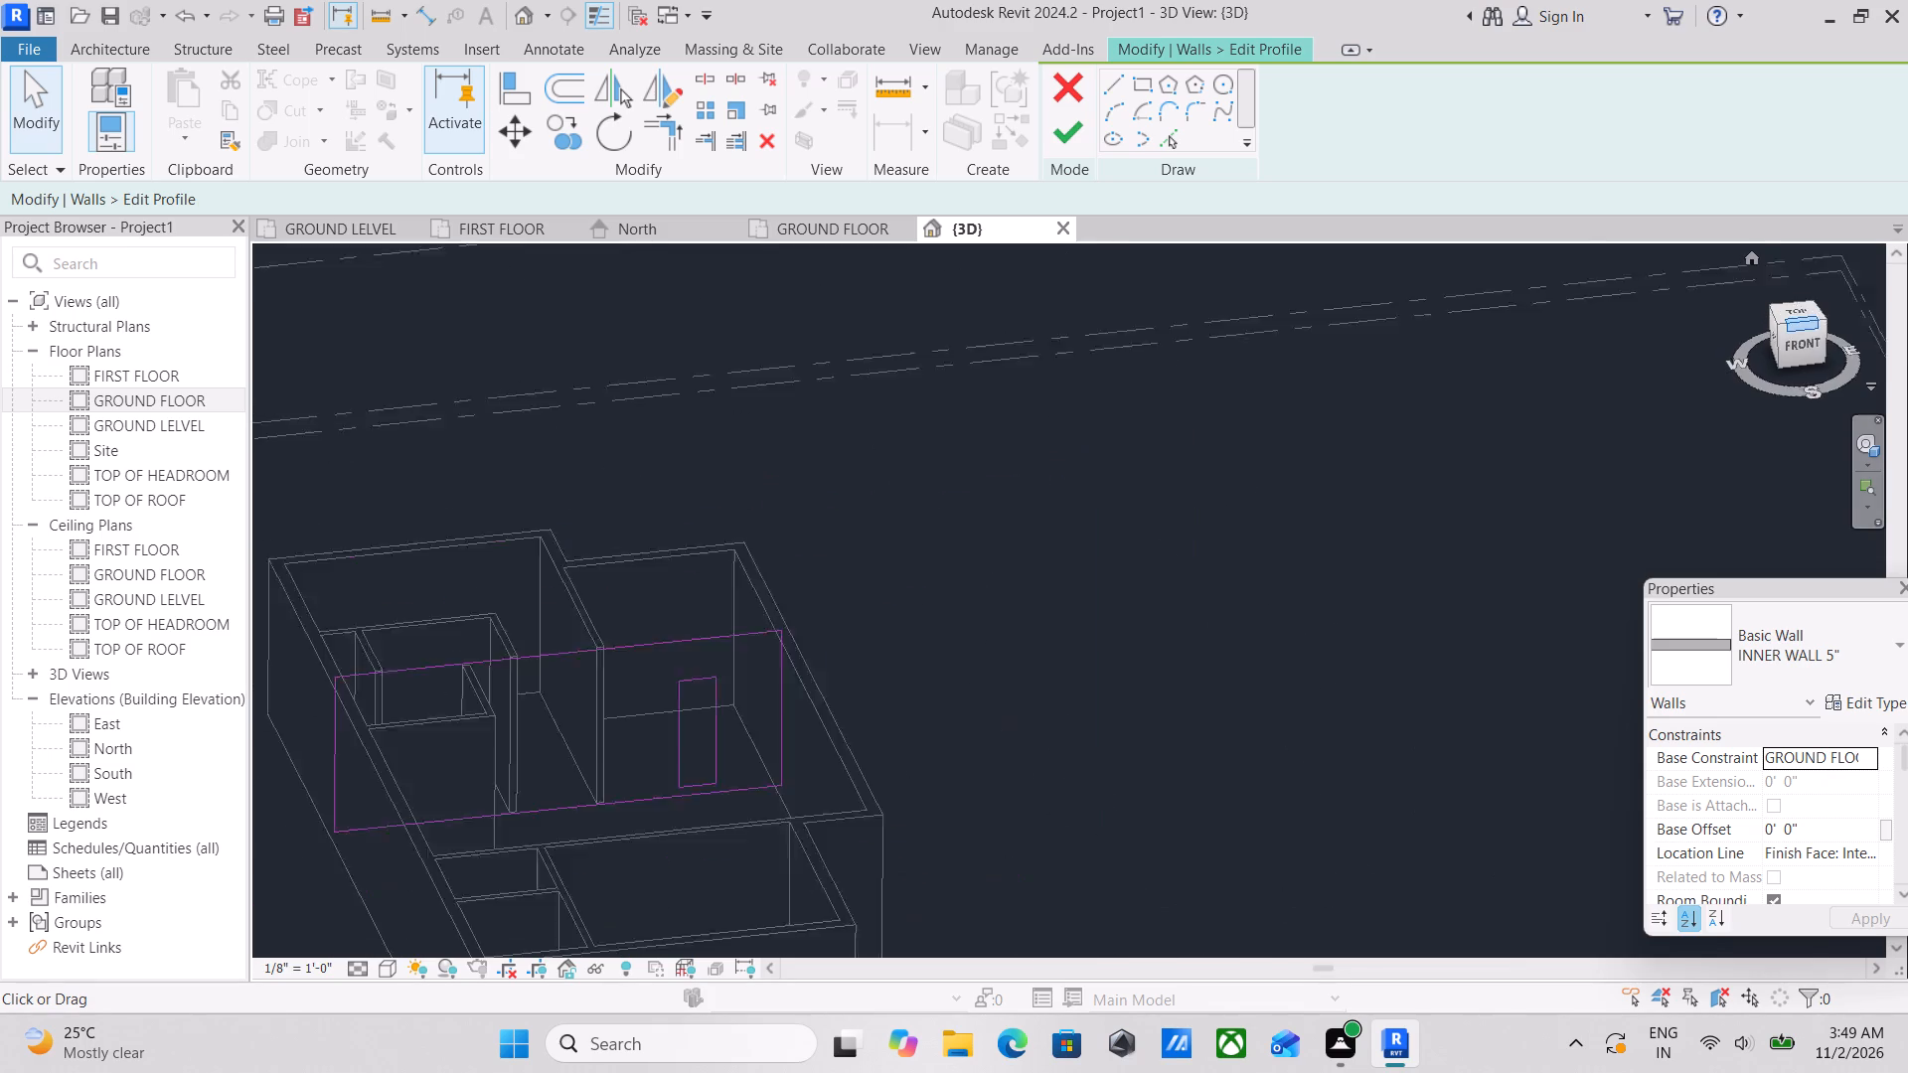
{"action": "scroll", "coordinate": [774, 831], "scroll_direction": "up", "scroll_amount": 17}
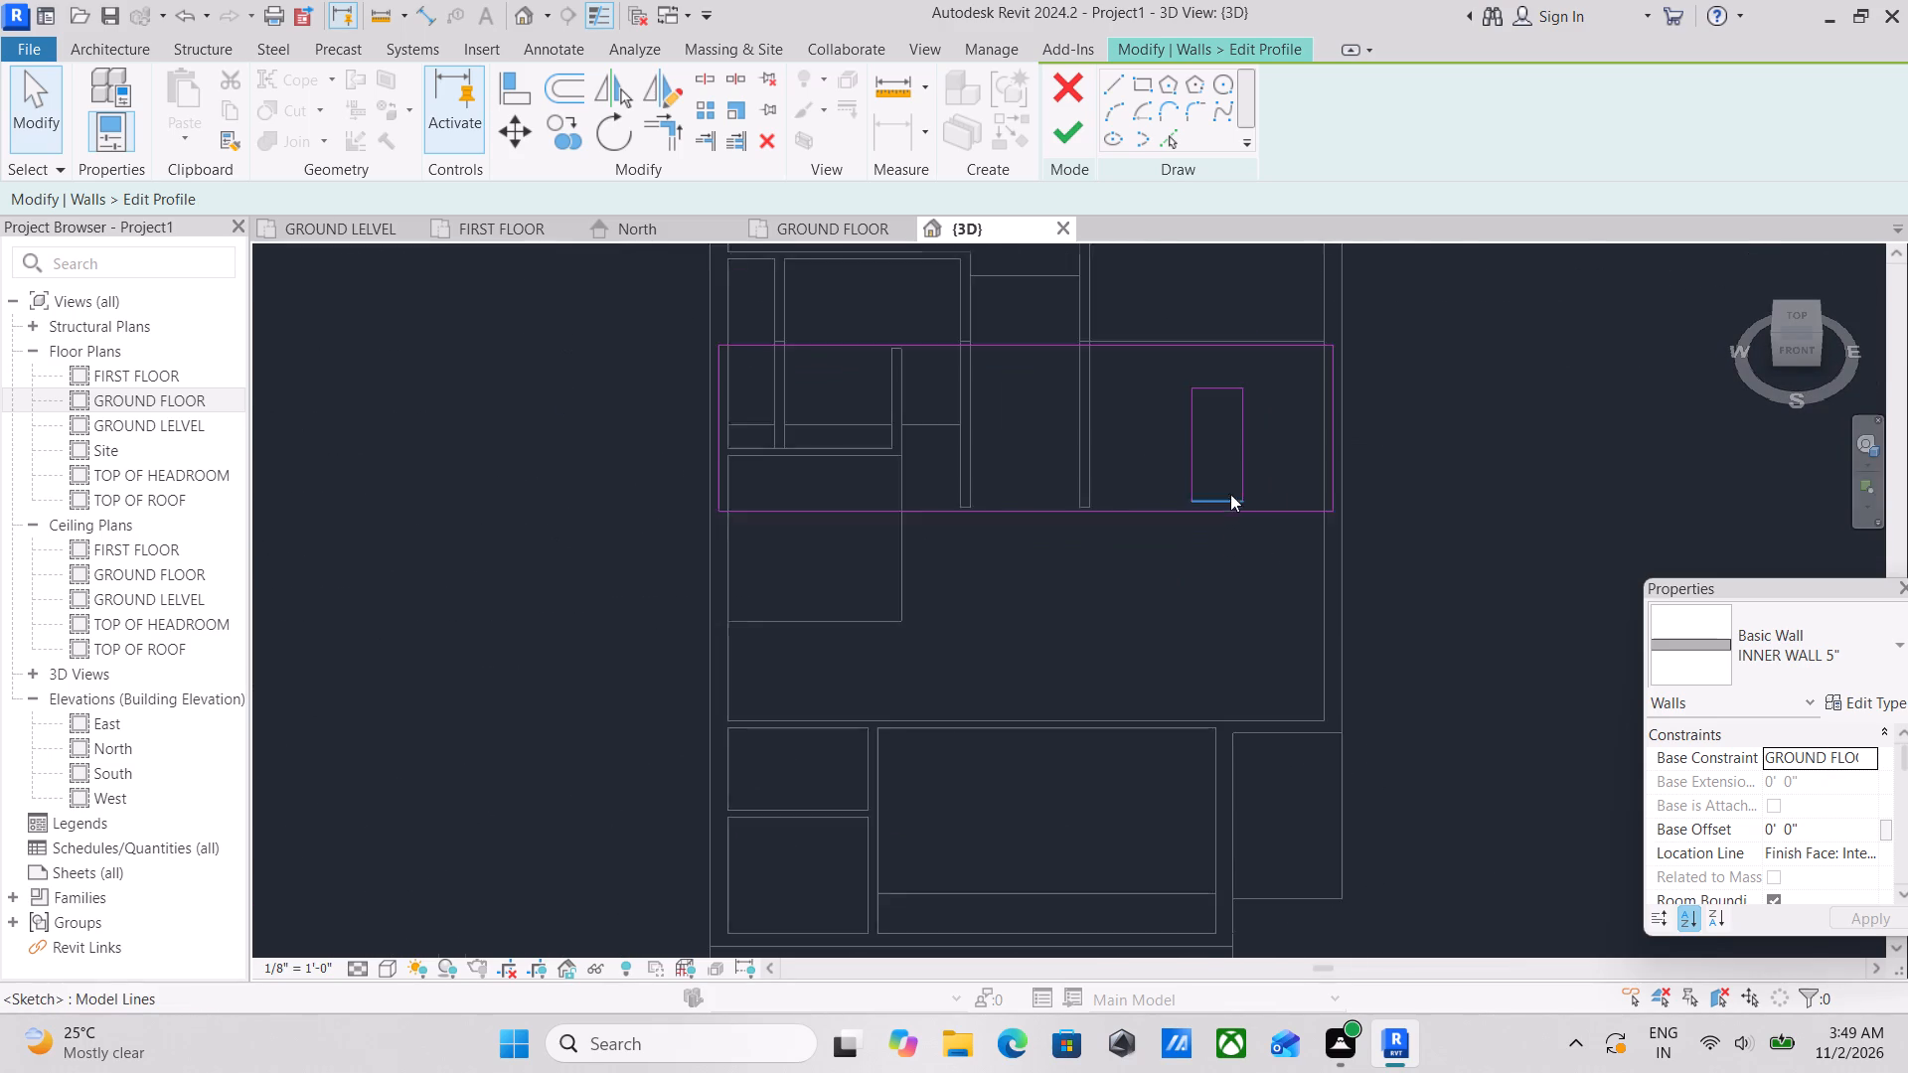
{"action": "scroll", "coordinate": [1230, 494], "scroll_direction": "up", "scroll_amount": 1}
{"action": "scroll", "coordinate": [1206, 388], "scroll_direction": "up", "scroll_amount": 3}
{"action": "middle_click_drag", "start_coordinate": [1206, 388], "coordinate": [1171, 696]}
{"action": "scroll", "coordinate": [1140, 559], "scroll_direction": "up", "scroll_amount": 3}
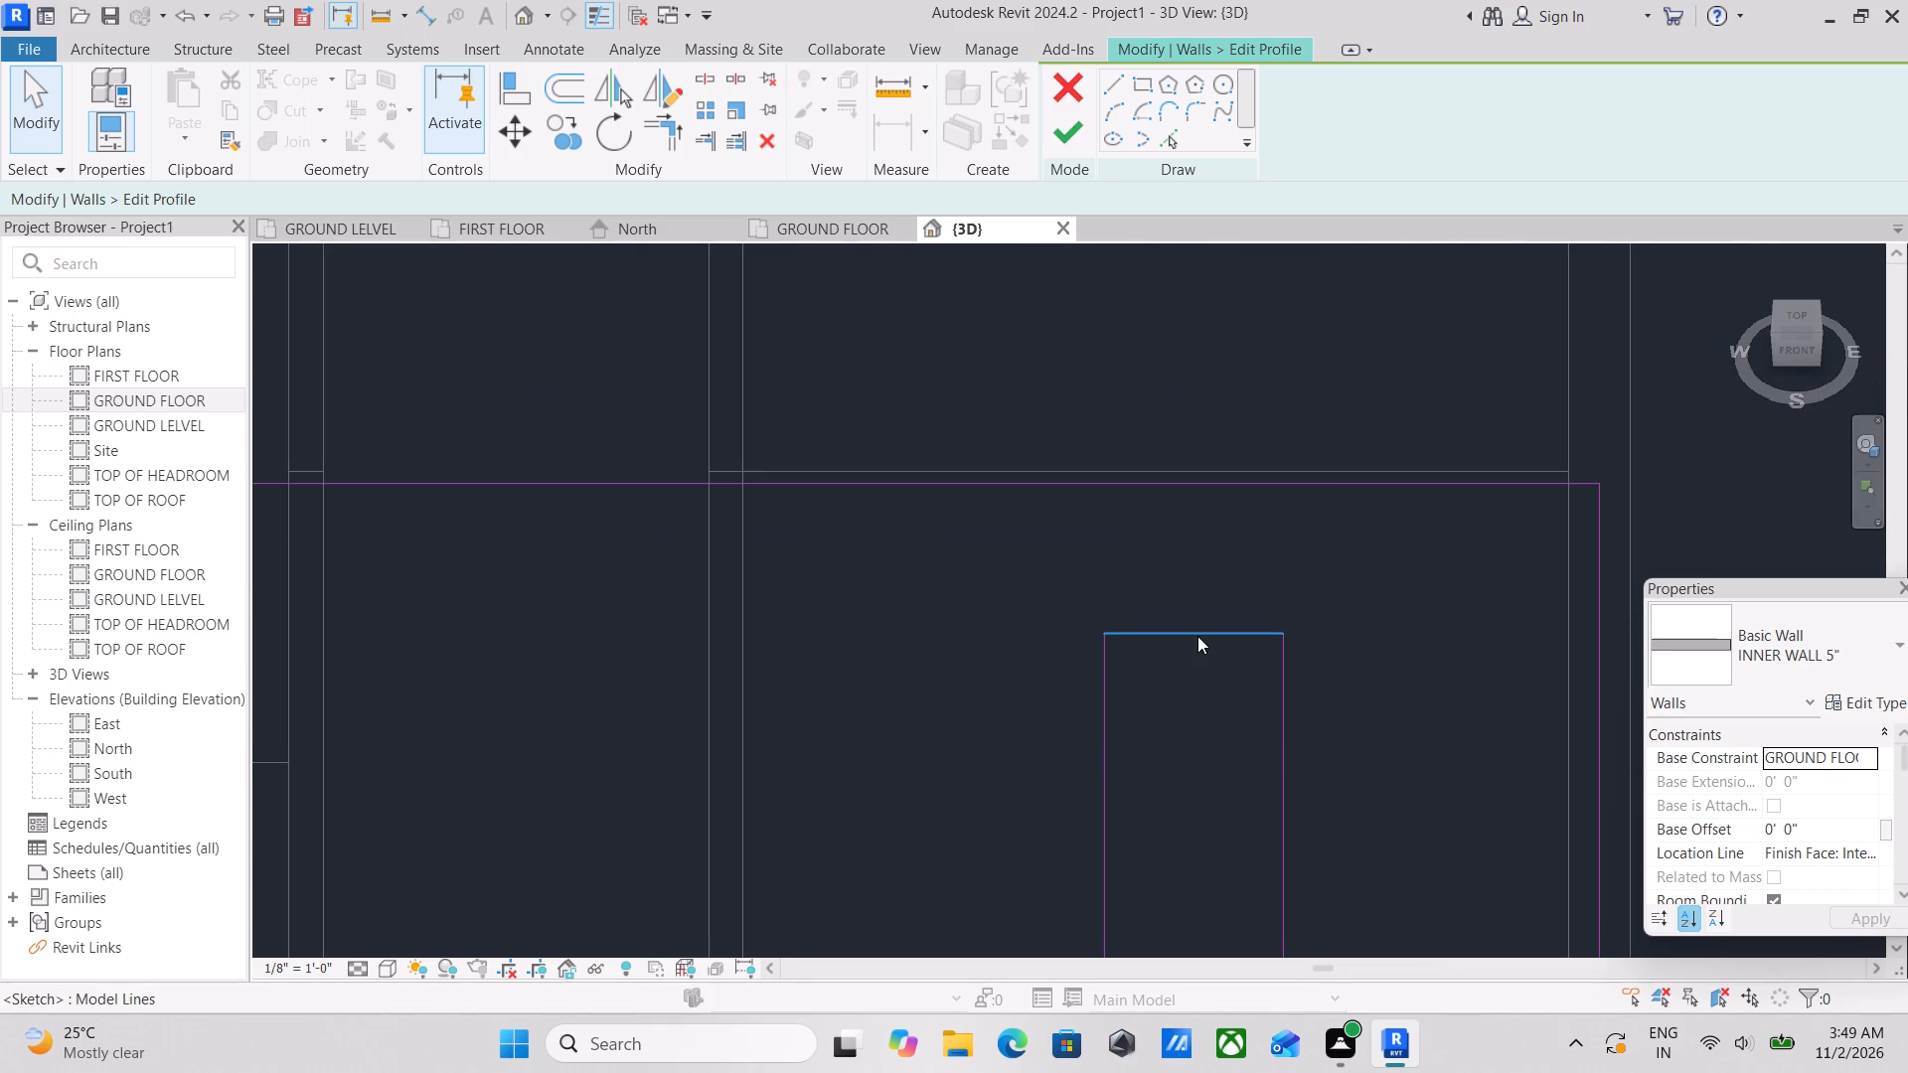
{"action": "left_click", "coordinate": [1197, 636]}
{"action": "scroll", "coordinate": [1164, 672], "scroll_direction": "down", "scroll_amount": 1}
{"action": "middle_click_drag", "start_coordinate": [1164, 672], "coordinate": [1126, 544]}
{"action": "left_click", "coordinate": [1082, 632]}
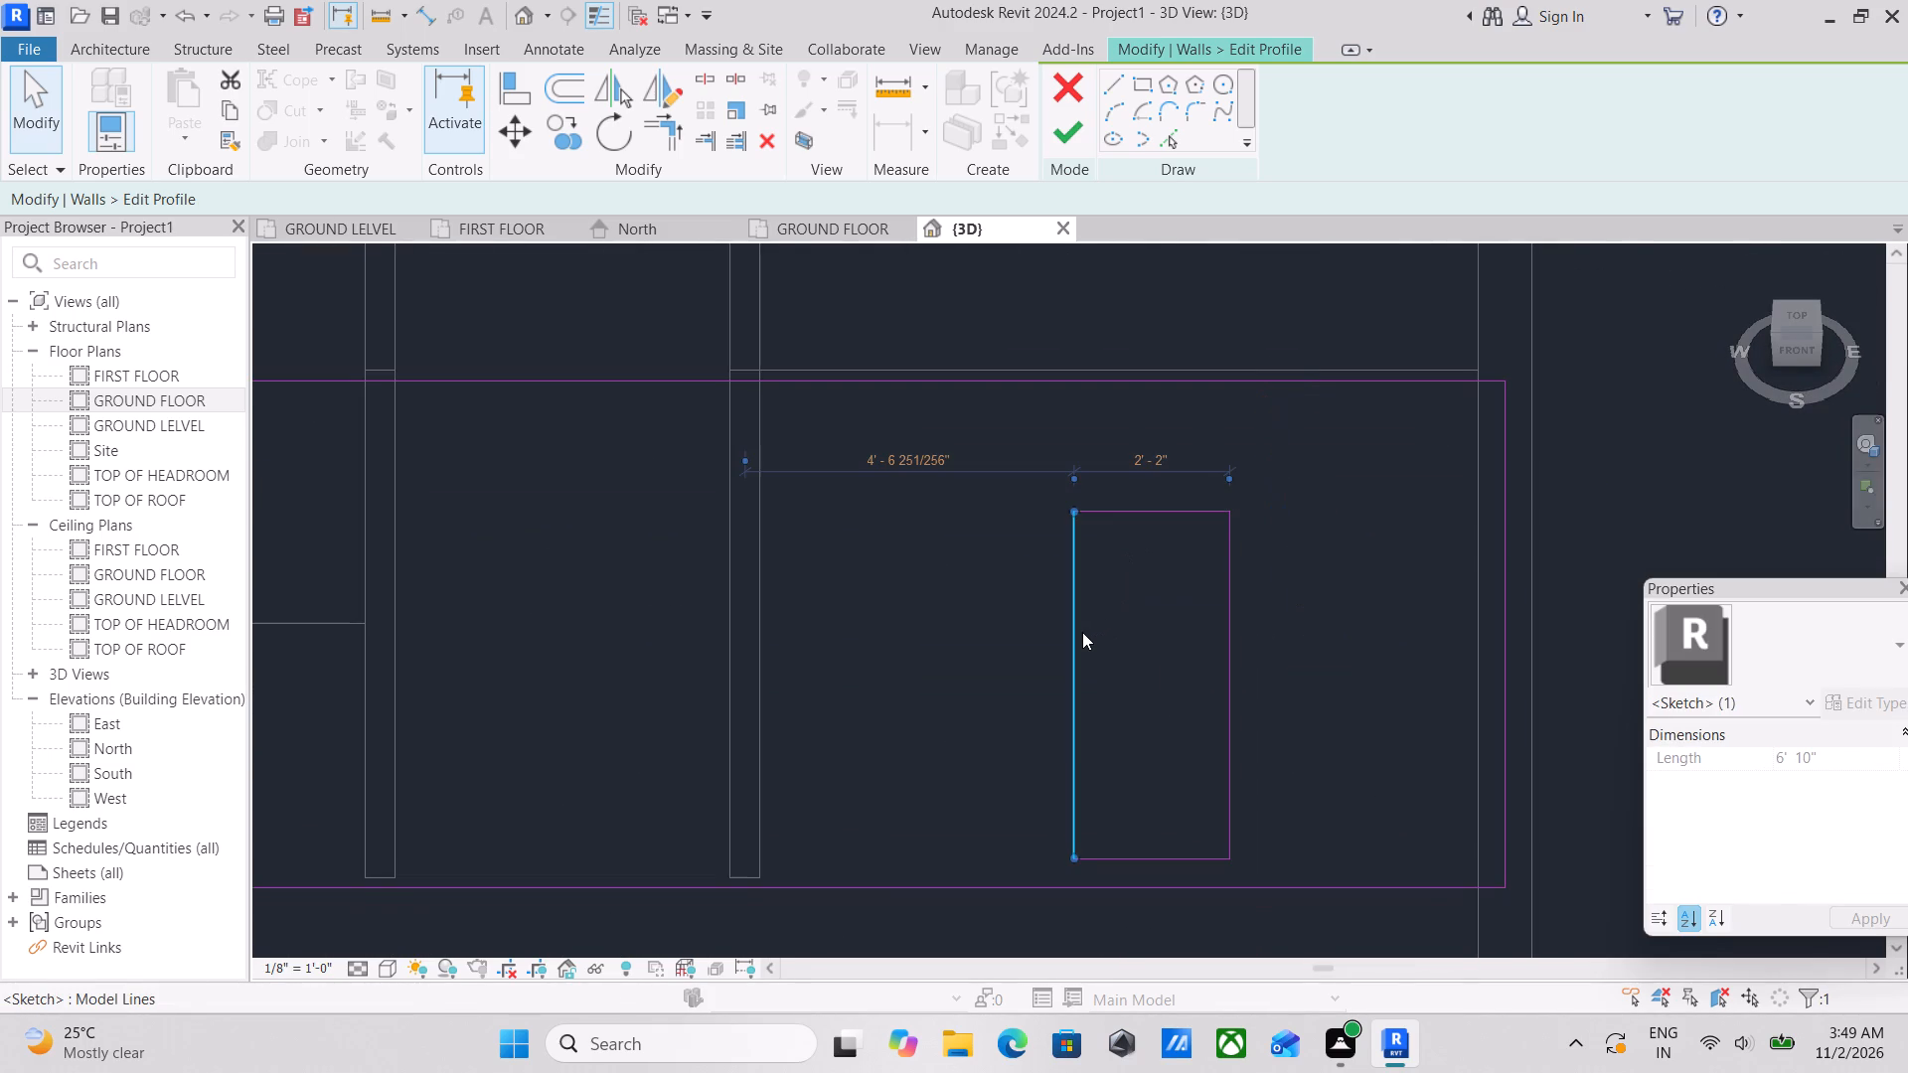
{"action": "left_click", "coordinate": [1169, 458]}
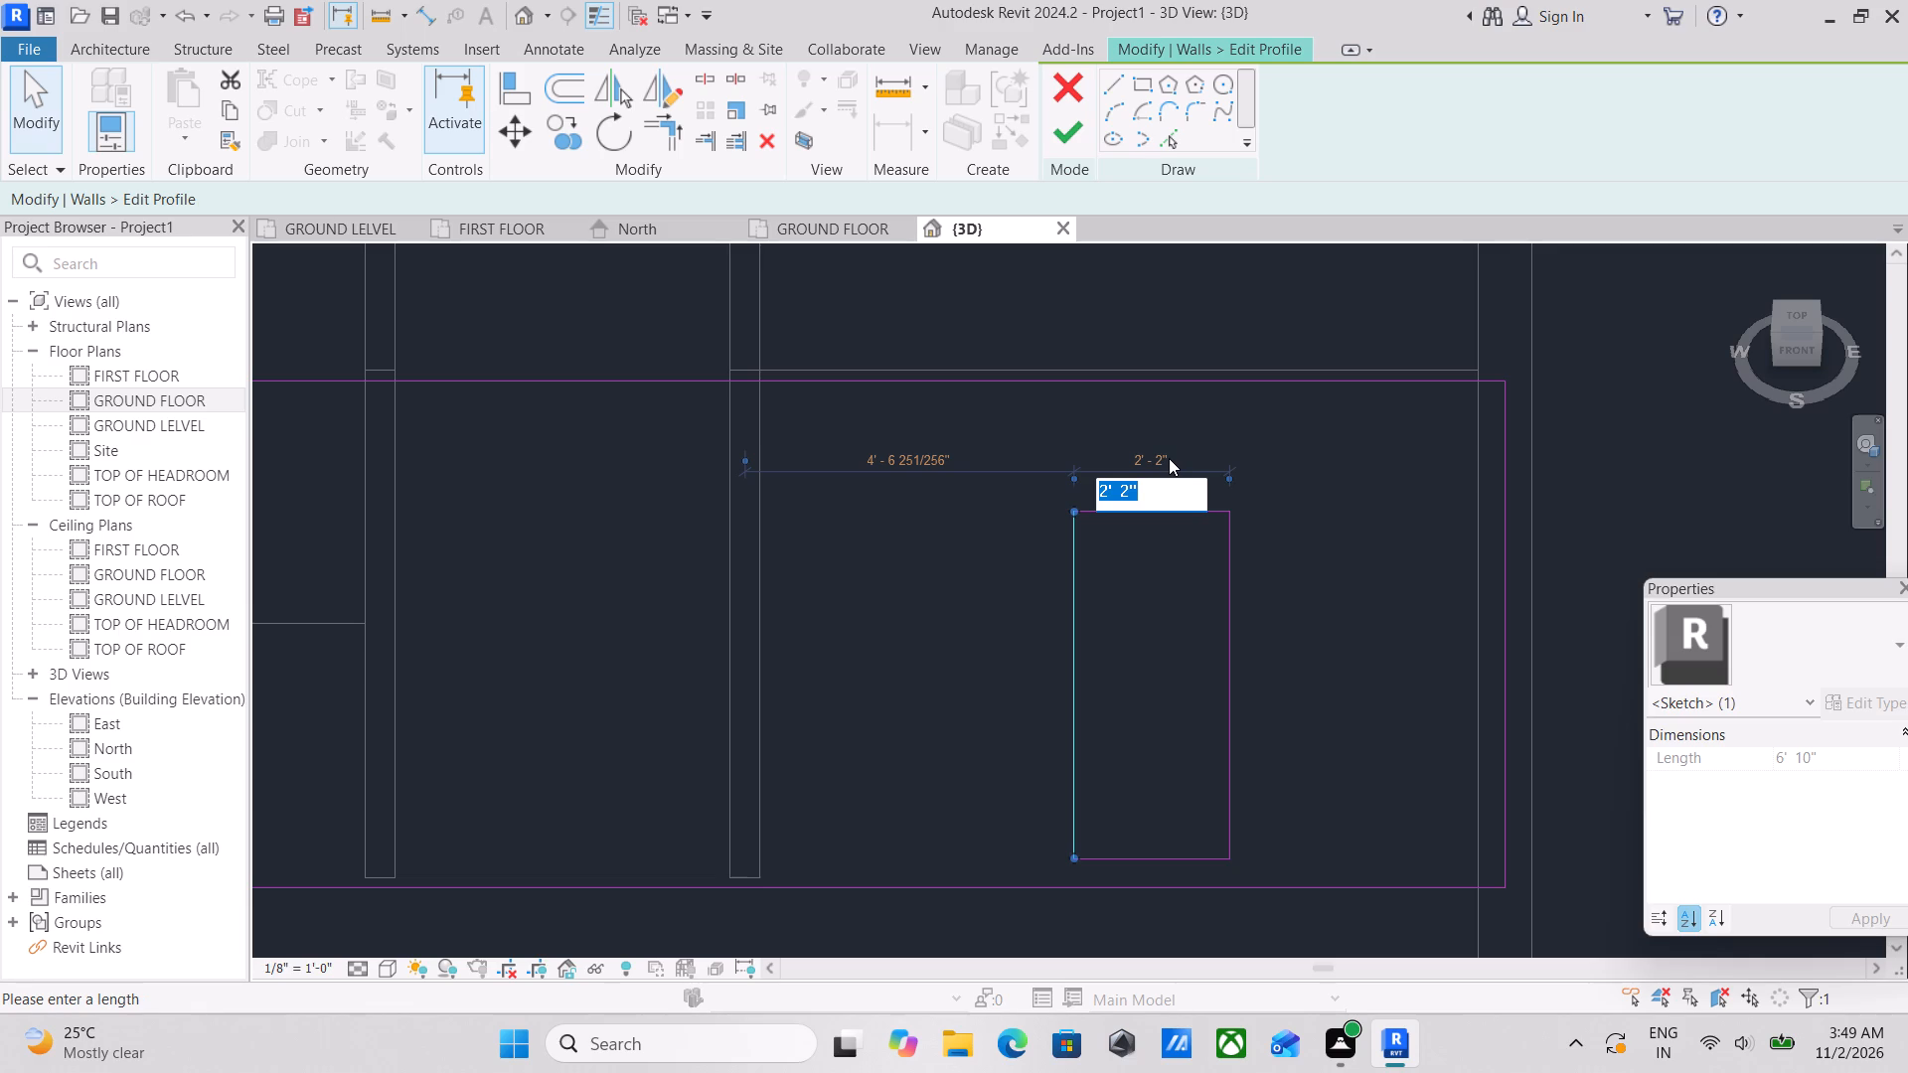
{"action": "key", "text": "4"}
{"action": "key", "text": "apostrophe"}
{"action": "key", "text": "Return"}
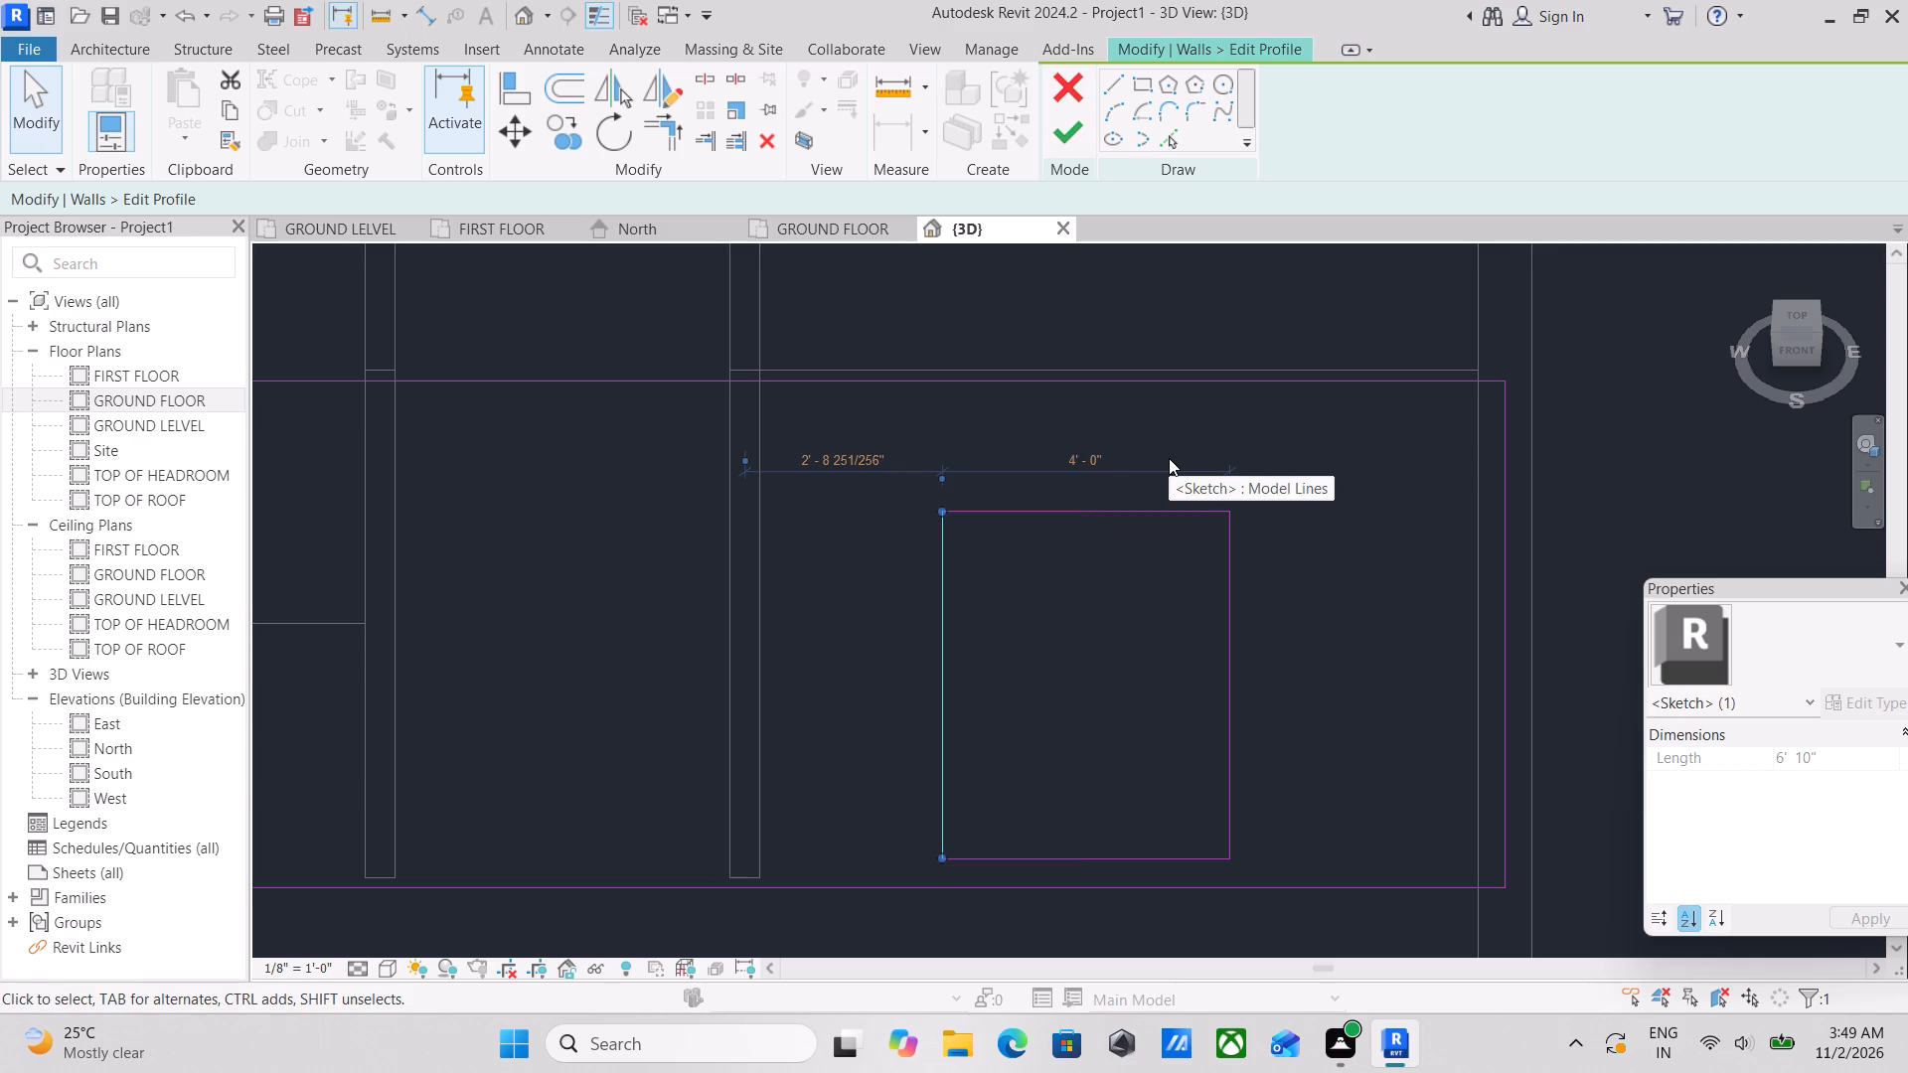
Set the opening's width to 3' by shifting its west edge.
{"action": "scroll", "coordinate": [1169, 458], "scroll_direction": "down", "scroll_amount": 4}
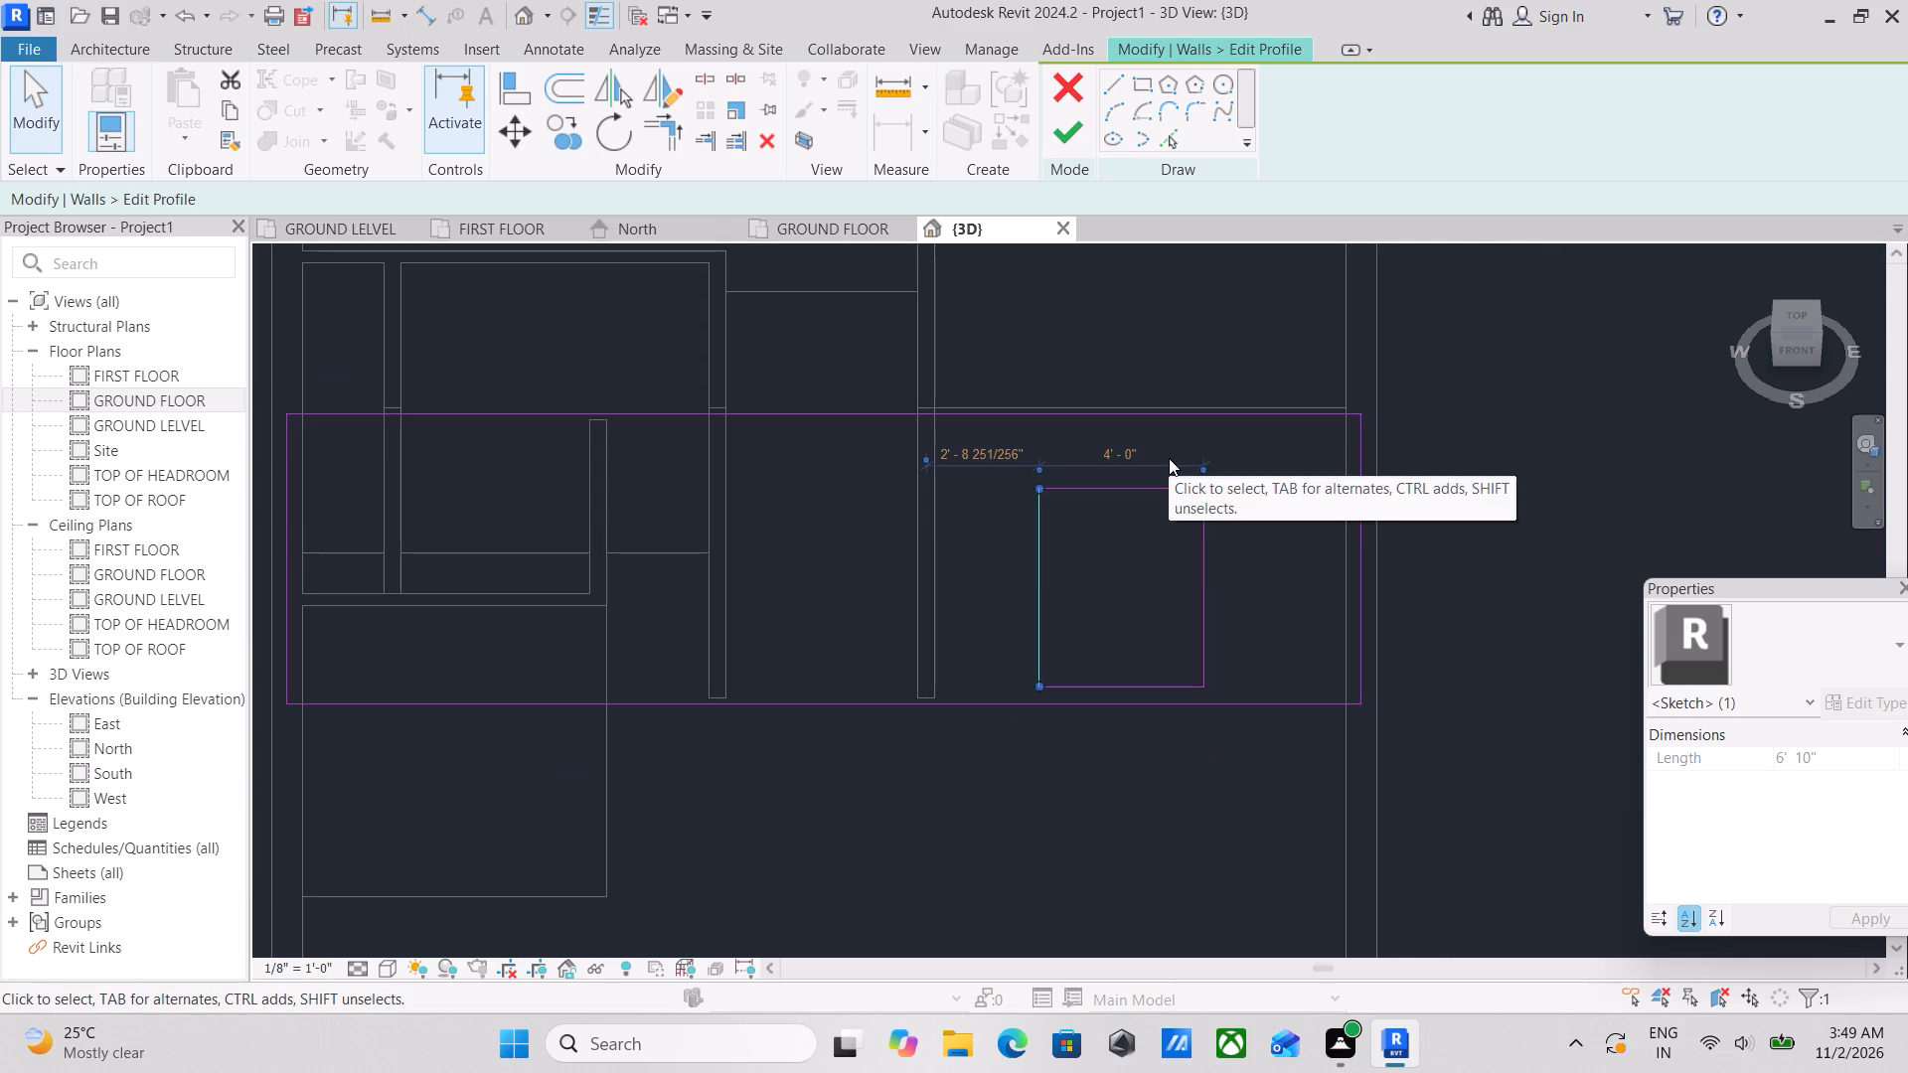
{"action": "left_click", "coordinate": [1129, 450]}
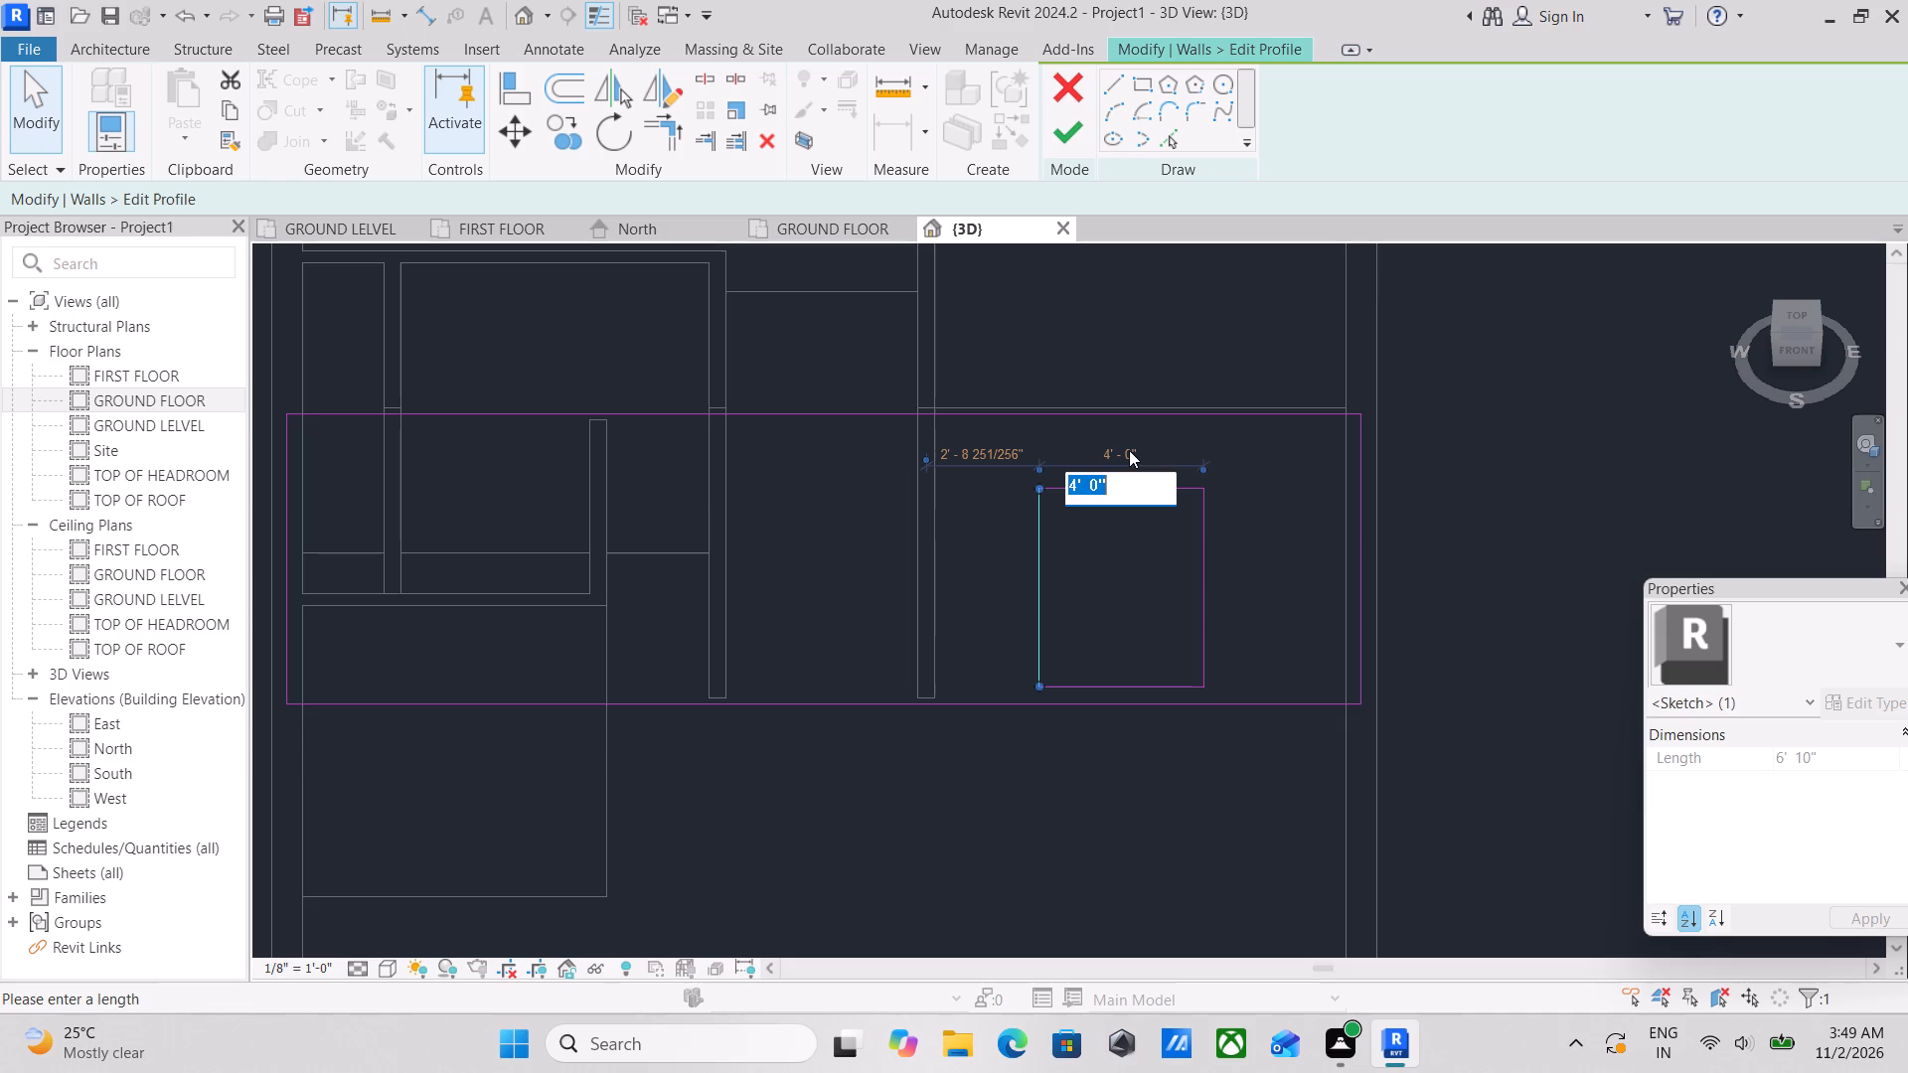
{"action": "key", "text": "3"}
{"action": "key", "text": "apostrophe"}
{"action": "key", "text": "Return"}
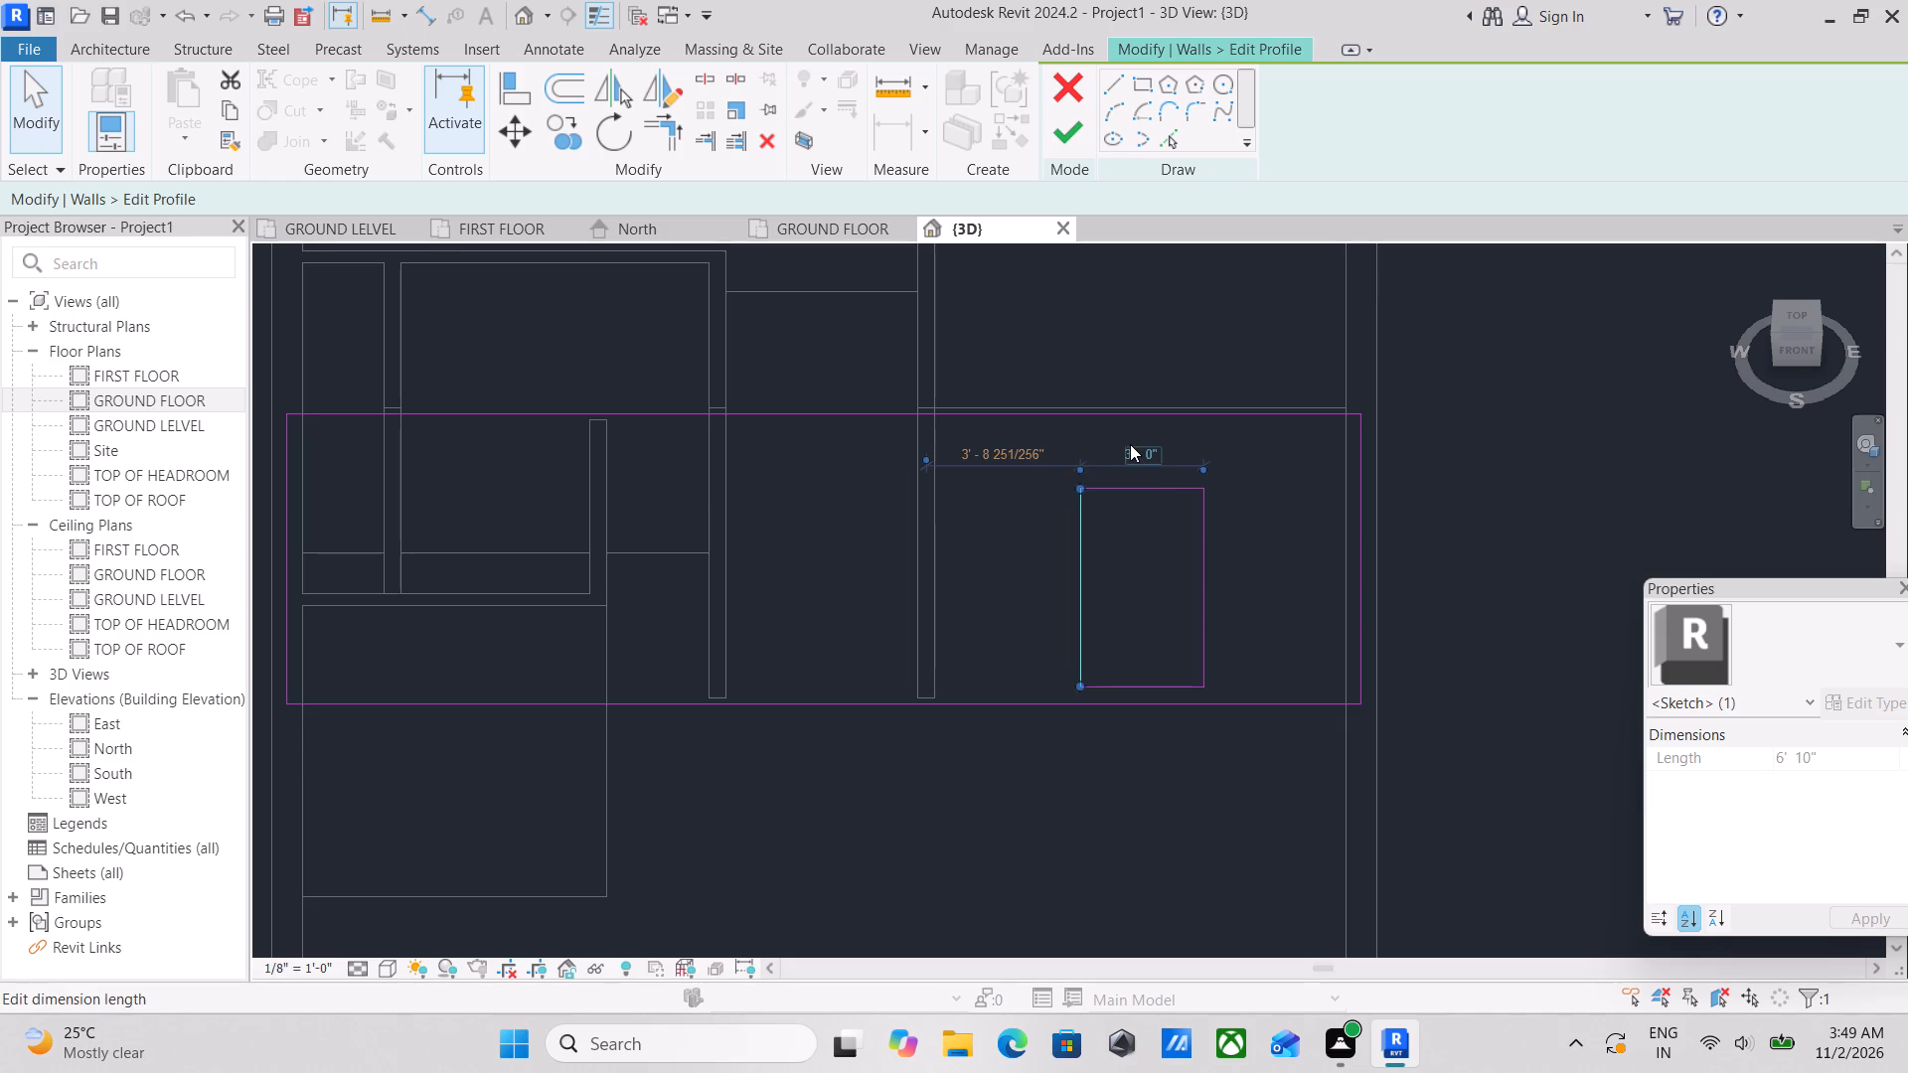
Set the opening's width to 3'6" by shifting its west edge.
{"action": "scroll", "coordinate": [1166, 531], "scroll_direction": "up", "scroll_amount": 3}
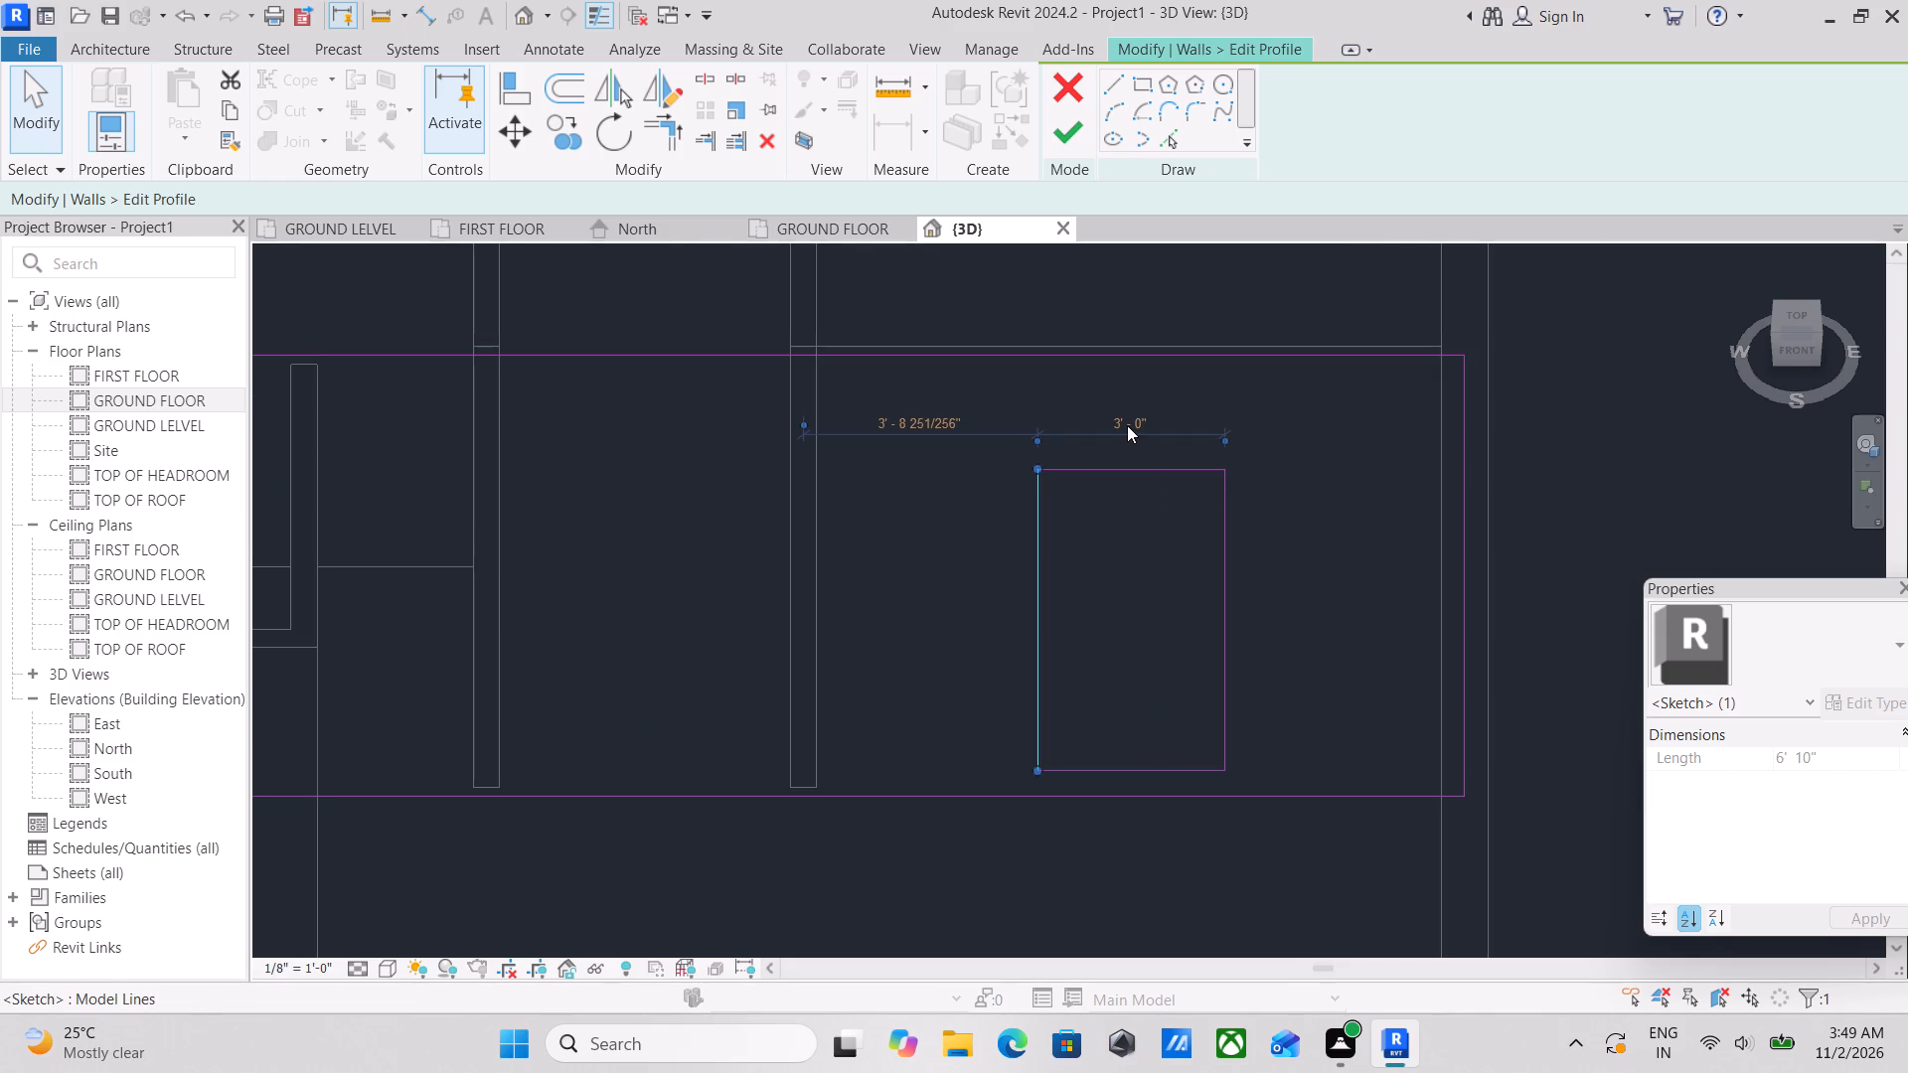
{"action": "scroll", "coordinate": [1127, 425], "scroll_direction": "up", "scroll_amount": 3}
{"action": "scroll", "coordinate": [1127, 425], "scroll_direction": "down", "scroll_amount": 3}
{"action": "scroll", "coordinate": [1127, 425], "scroll_direction": "up", "scroll_amount": 9}
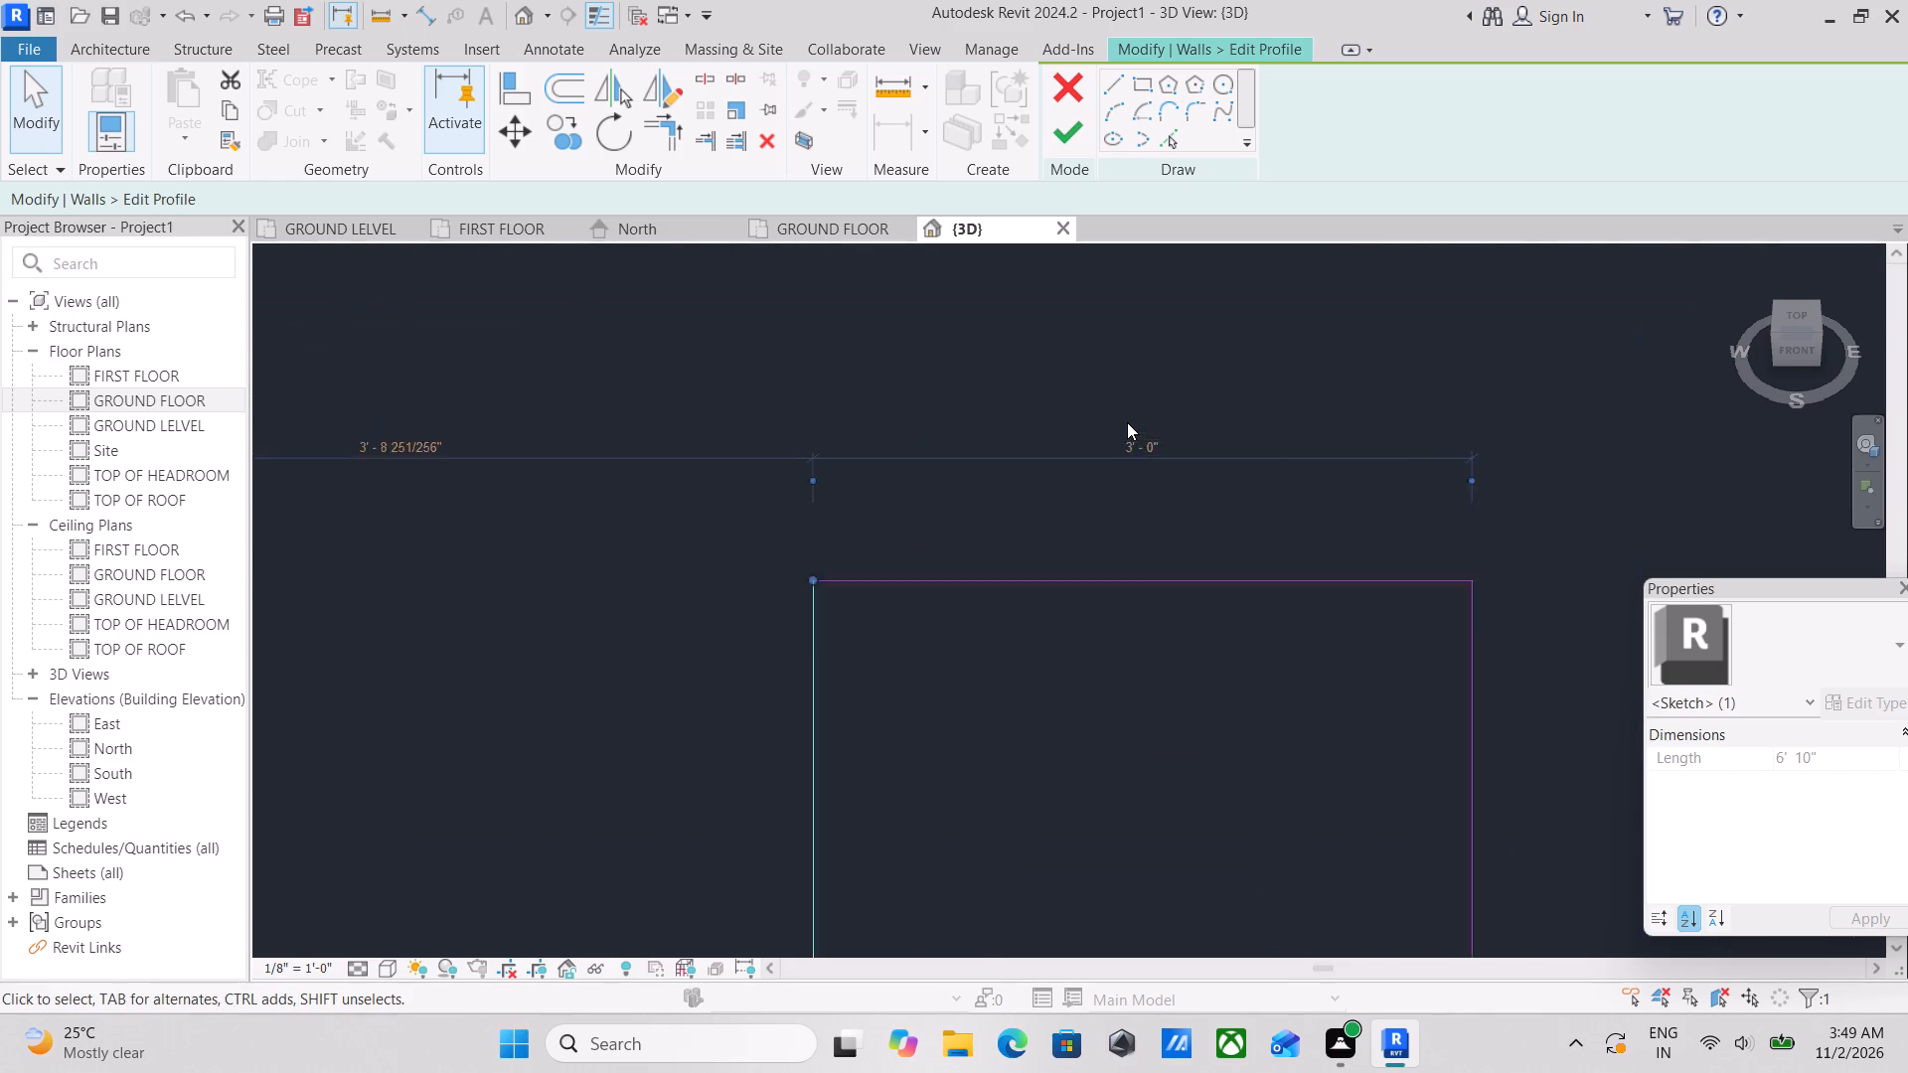
{"action": "scroll", "coordinate": [1127, 422], "scroll_direction": "up", "scroll_amount": 8}
{"action": "scroll", "coordinate": [1176, 470], "scroll_direction": "down", "scroll_amount": 5}
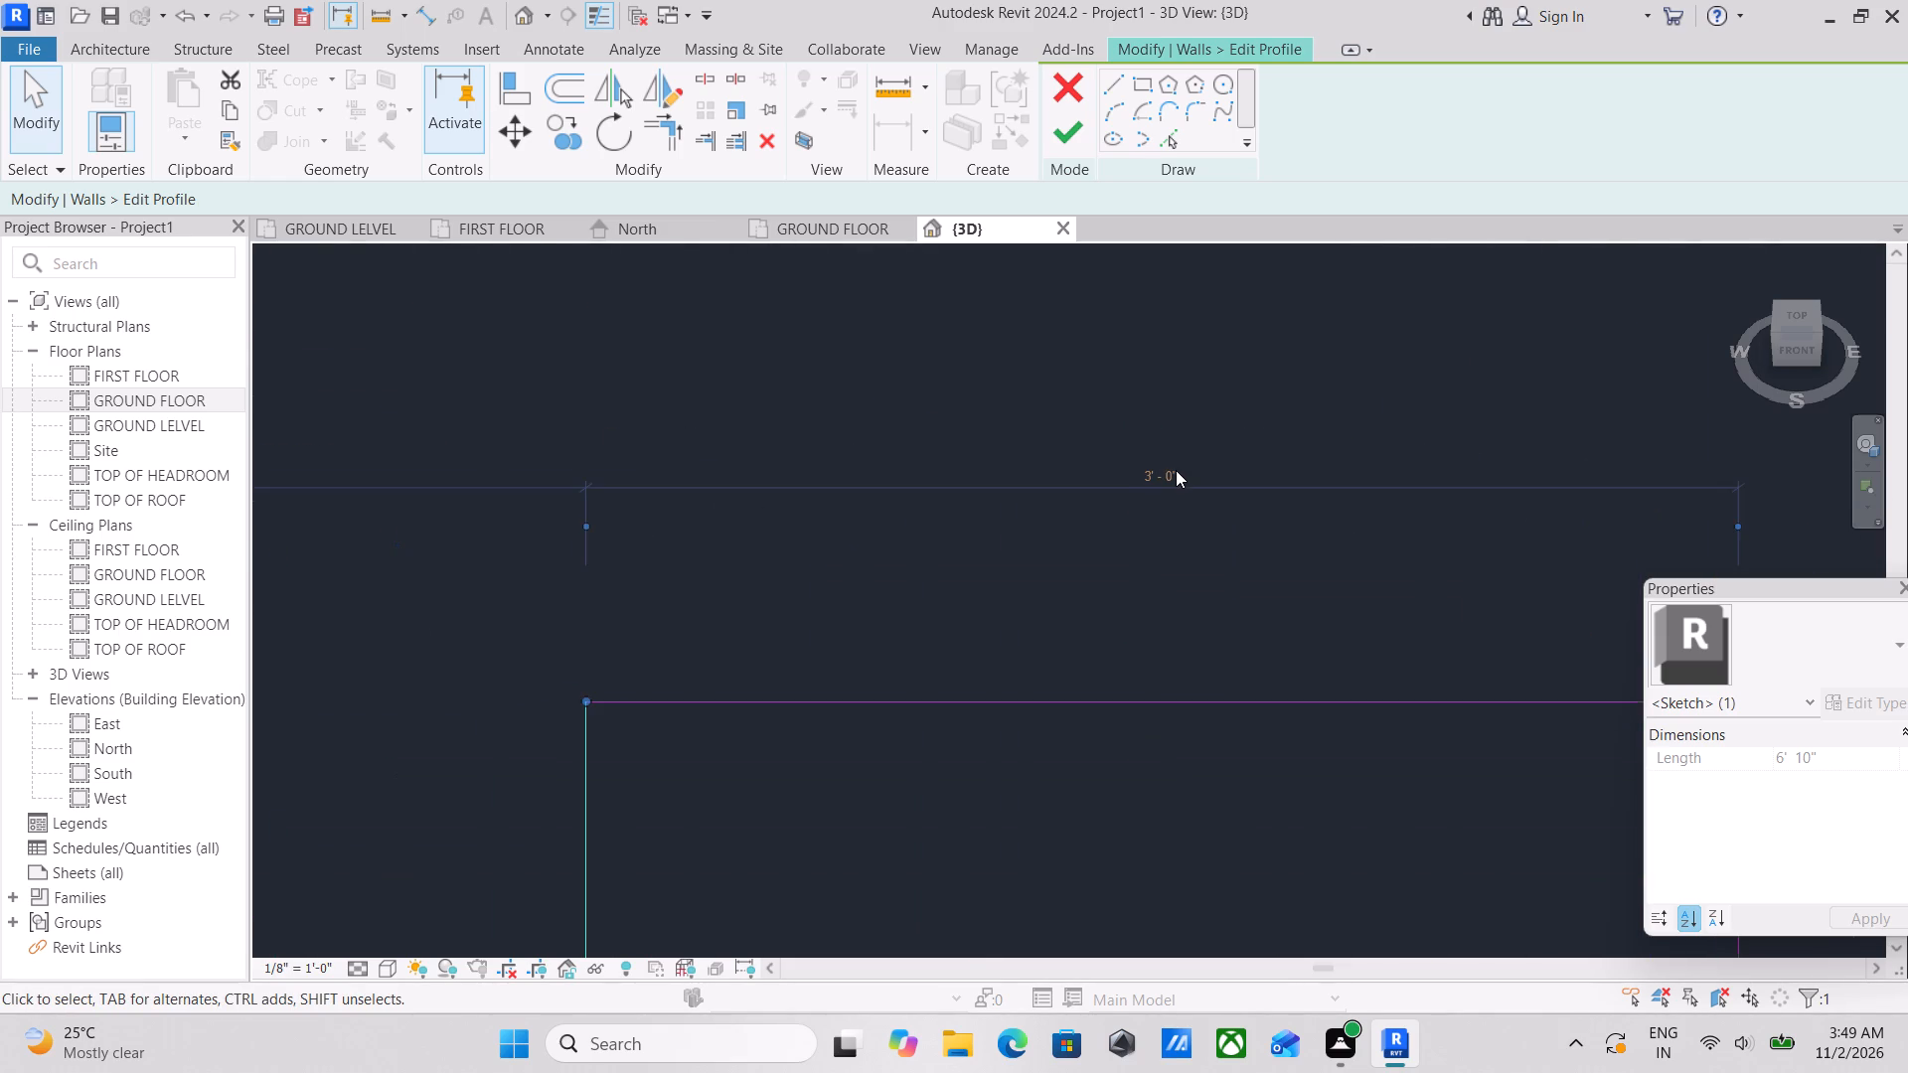
{"action": "scroll", "coordinate": [1176, 470], "scroll_direction": "down", "scroll_amount": 3}
{"action": "left_click", "coordinate": [1171, 470]}
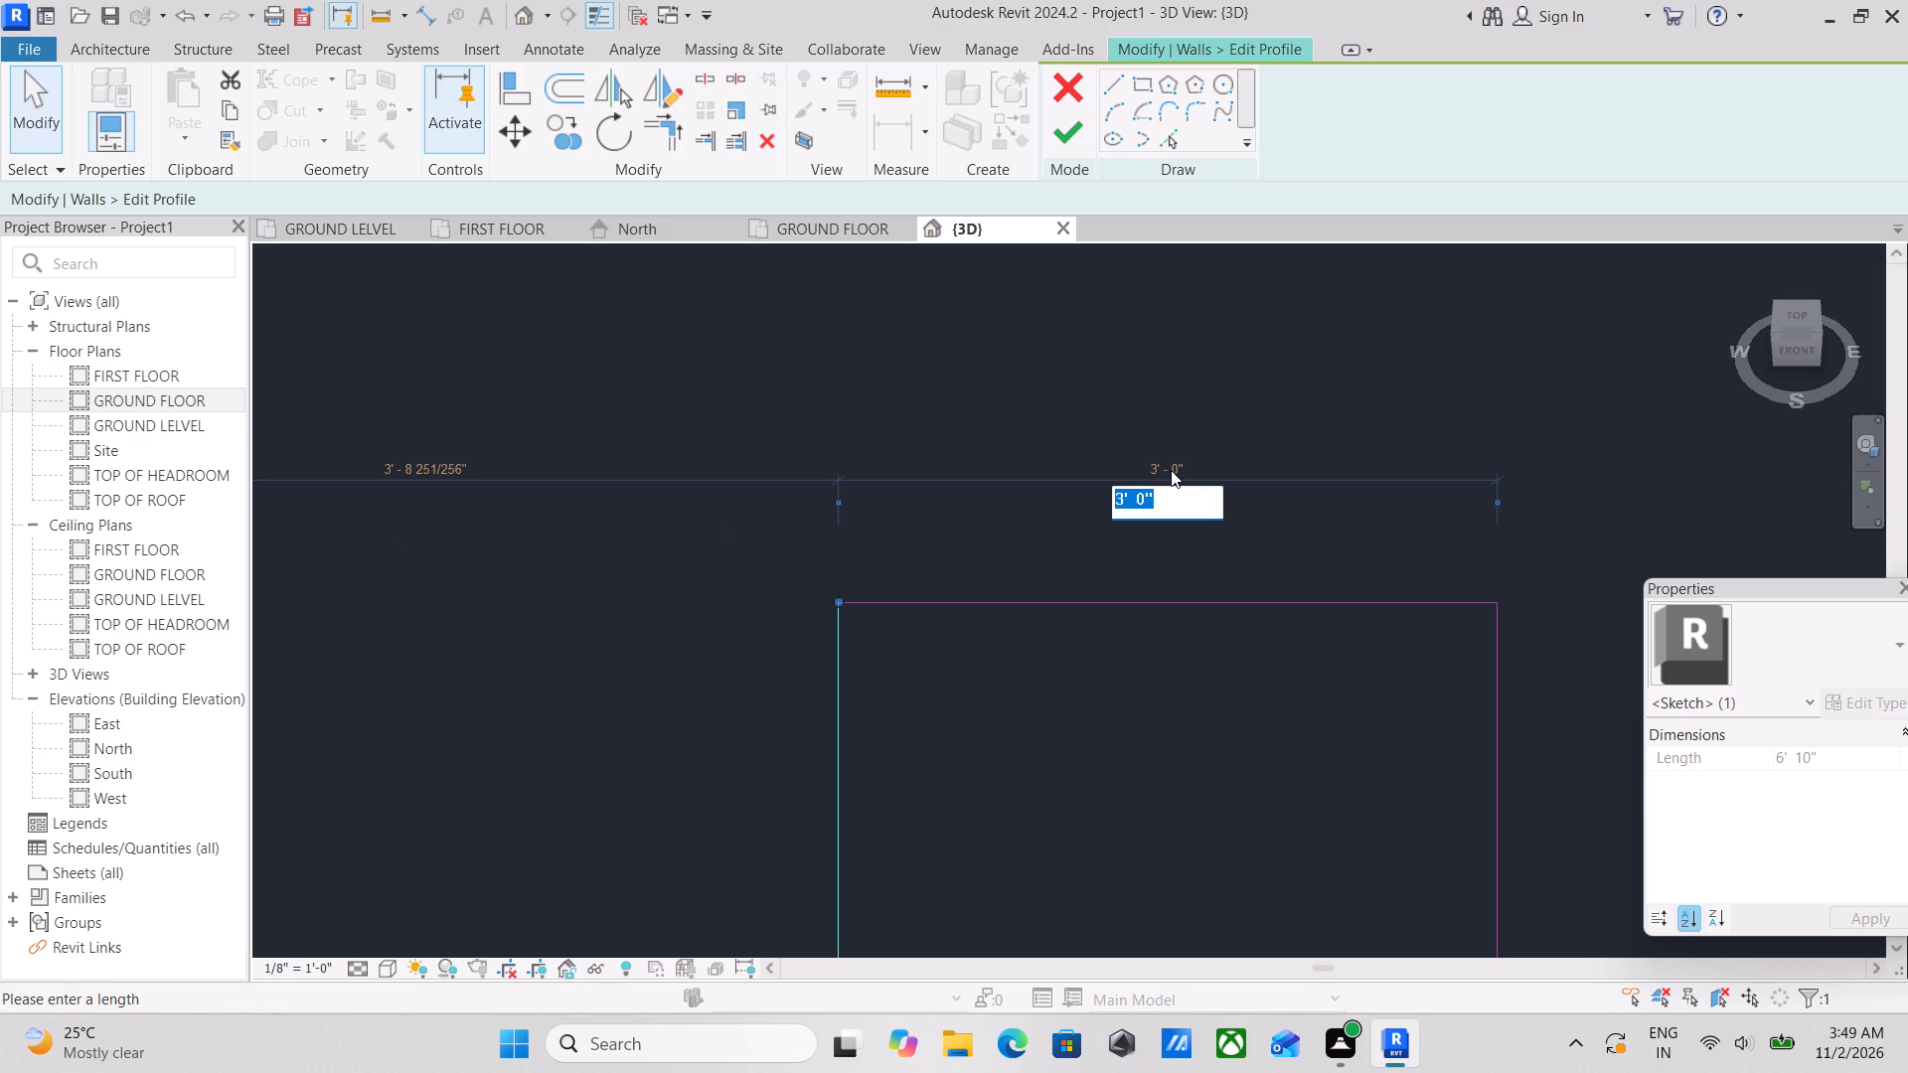
{"action": "key", "text": "3"}
{"action": "key", "text": "apostrophe"}
{"action": "key", "text": "6"}
{"action": "key", "text": "shift+quotedbl"}
{"action": "key", "text": "Return"}
{"action": "key", "text": "Escape"}
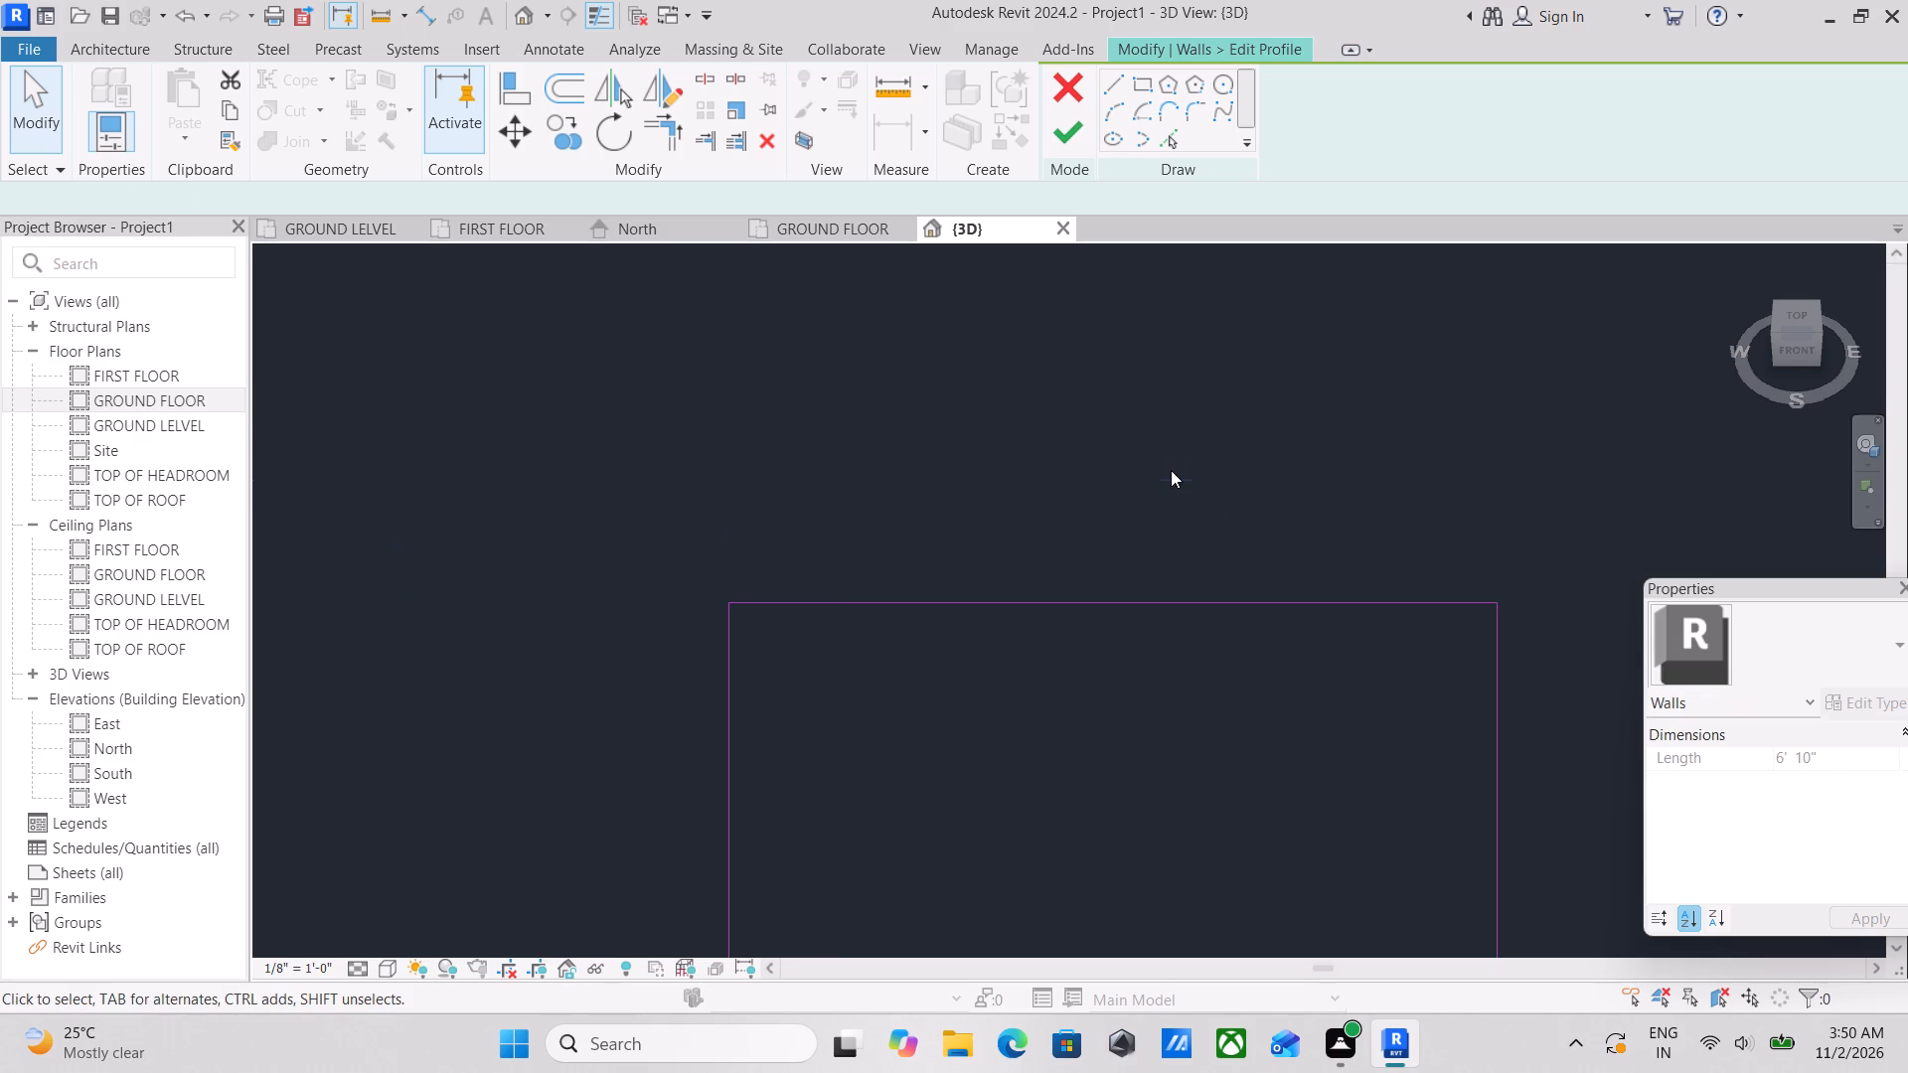
Delete the top edge of the rectangular opening in the wall profile.
{"action": "scroll", "coordinate": [915, 364], "scroll_direction": "down", "scroll_amount": 5}
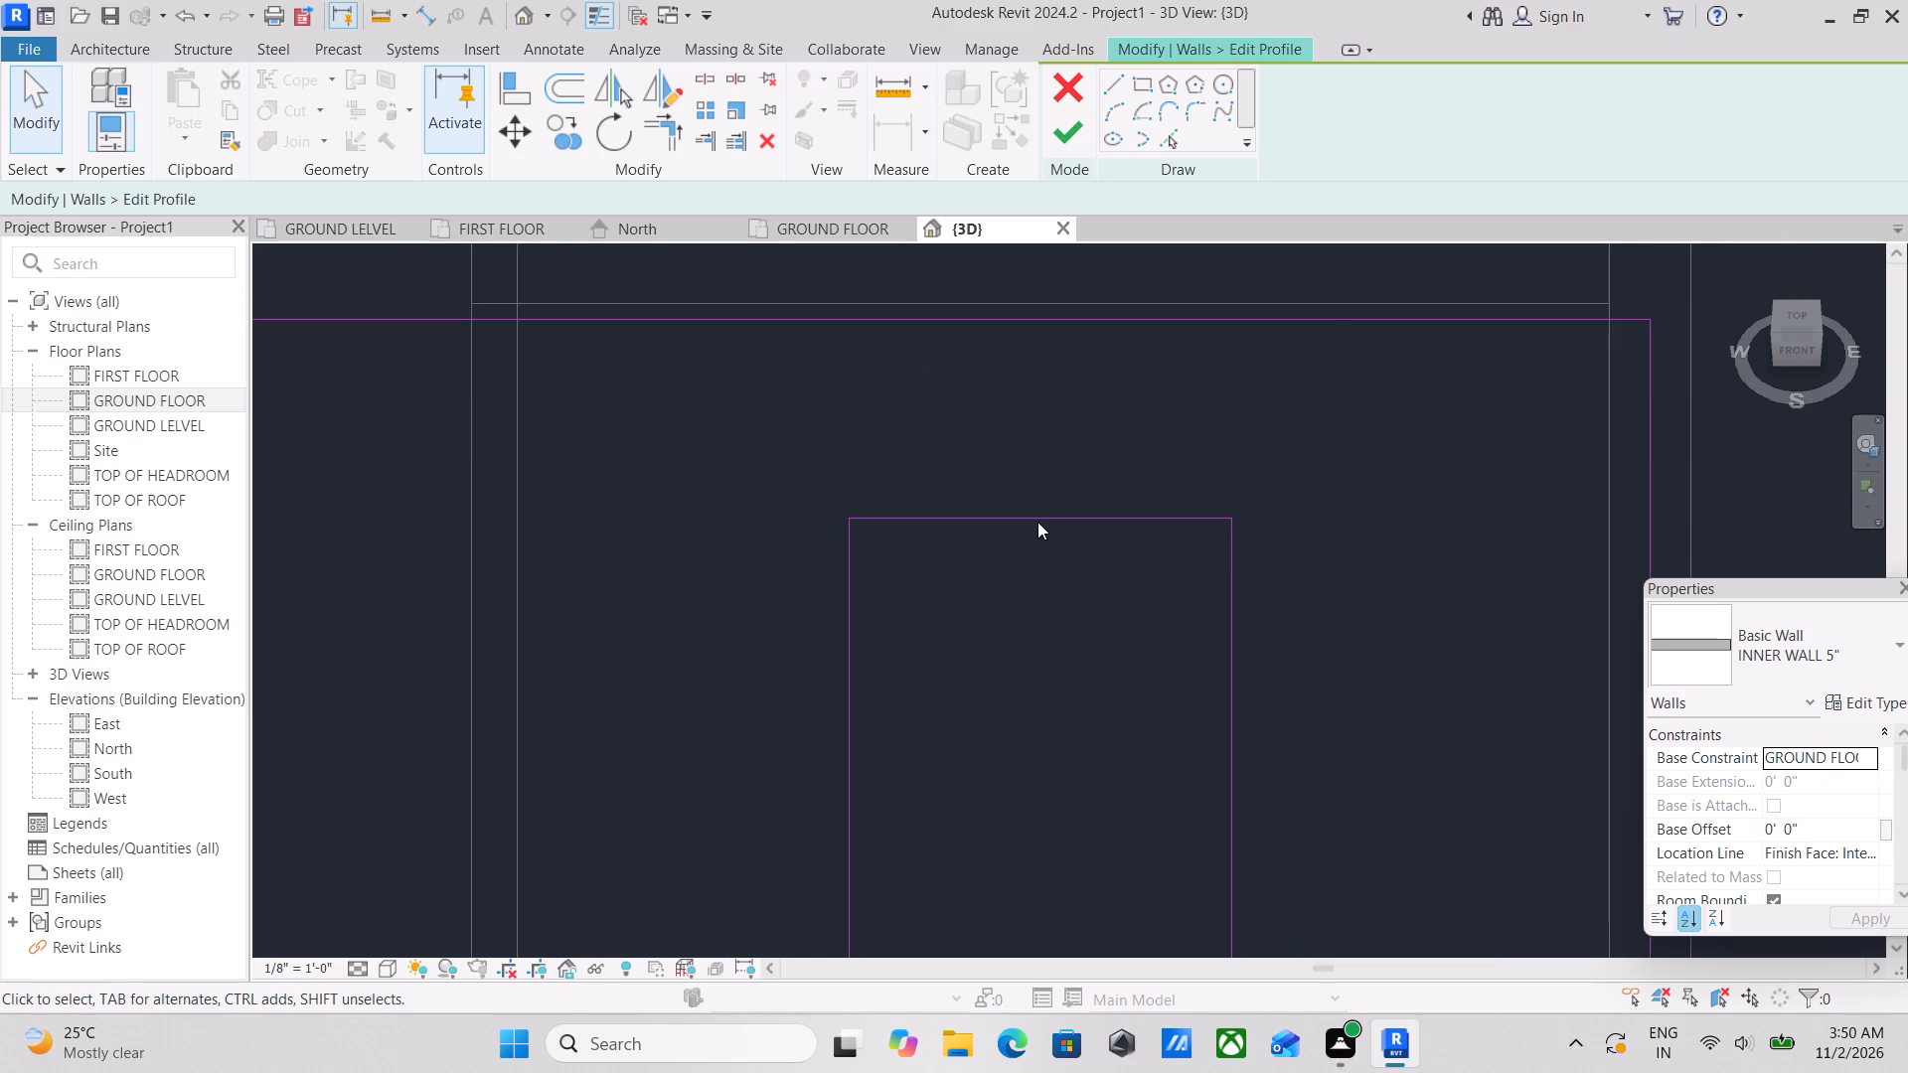
{"action": "left_click", "coordinate": [1037, 522]}
{"action": "right_click", "coordinate": [1037, 522]}
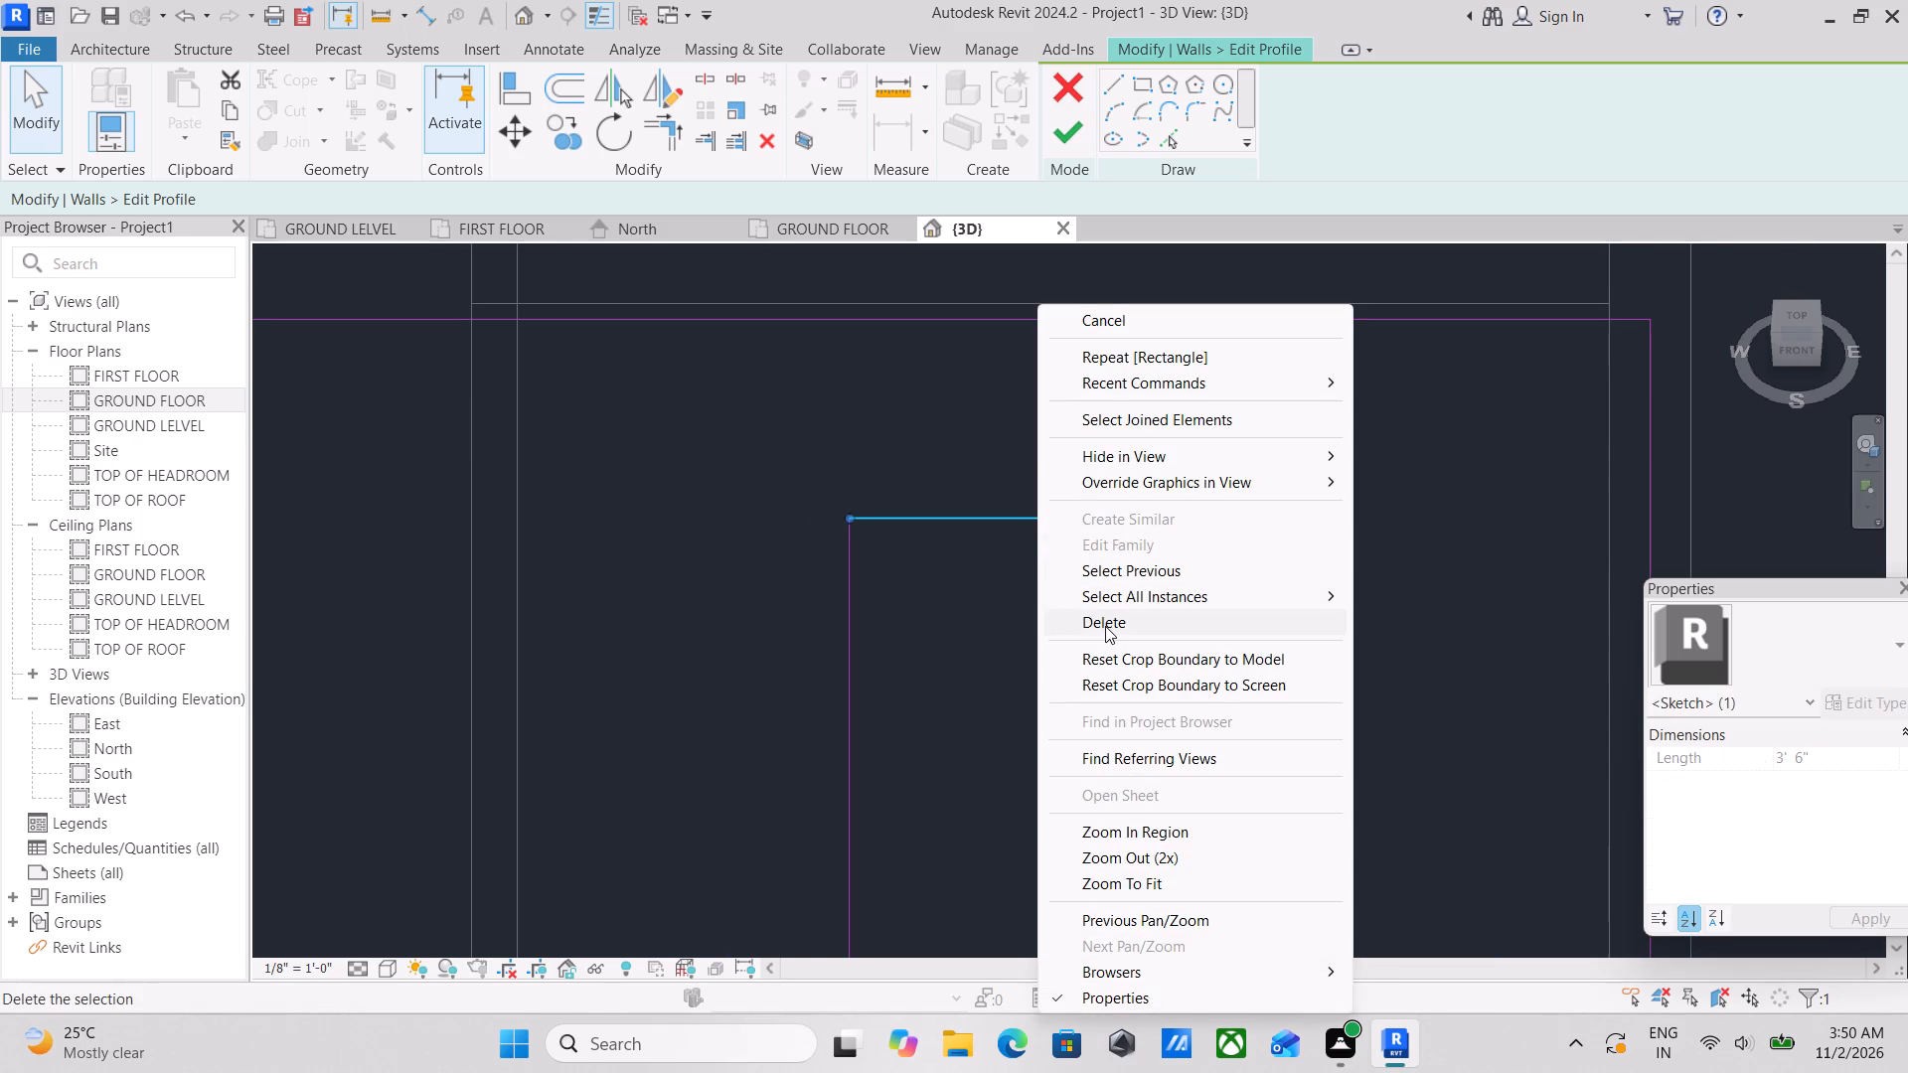
{"action": "left_click", "coordinate": [1105, 626]}
Close the opening's top with a partial ellipse between the upper ends of its two sides, rising about 2'.
{"action": "scroll", "coordinate": [903, 400], "scroll_direction": "down", "scroll_amount": 1}
{"action": "middle_click_drag", "start_coordinate": [898, 453], "coordinate": [927, 508]}
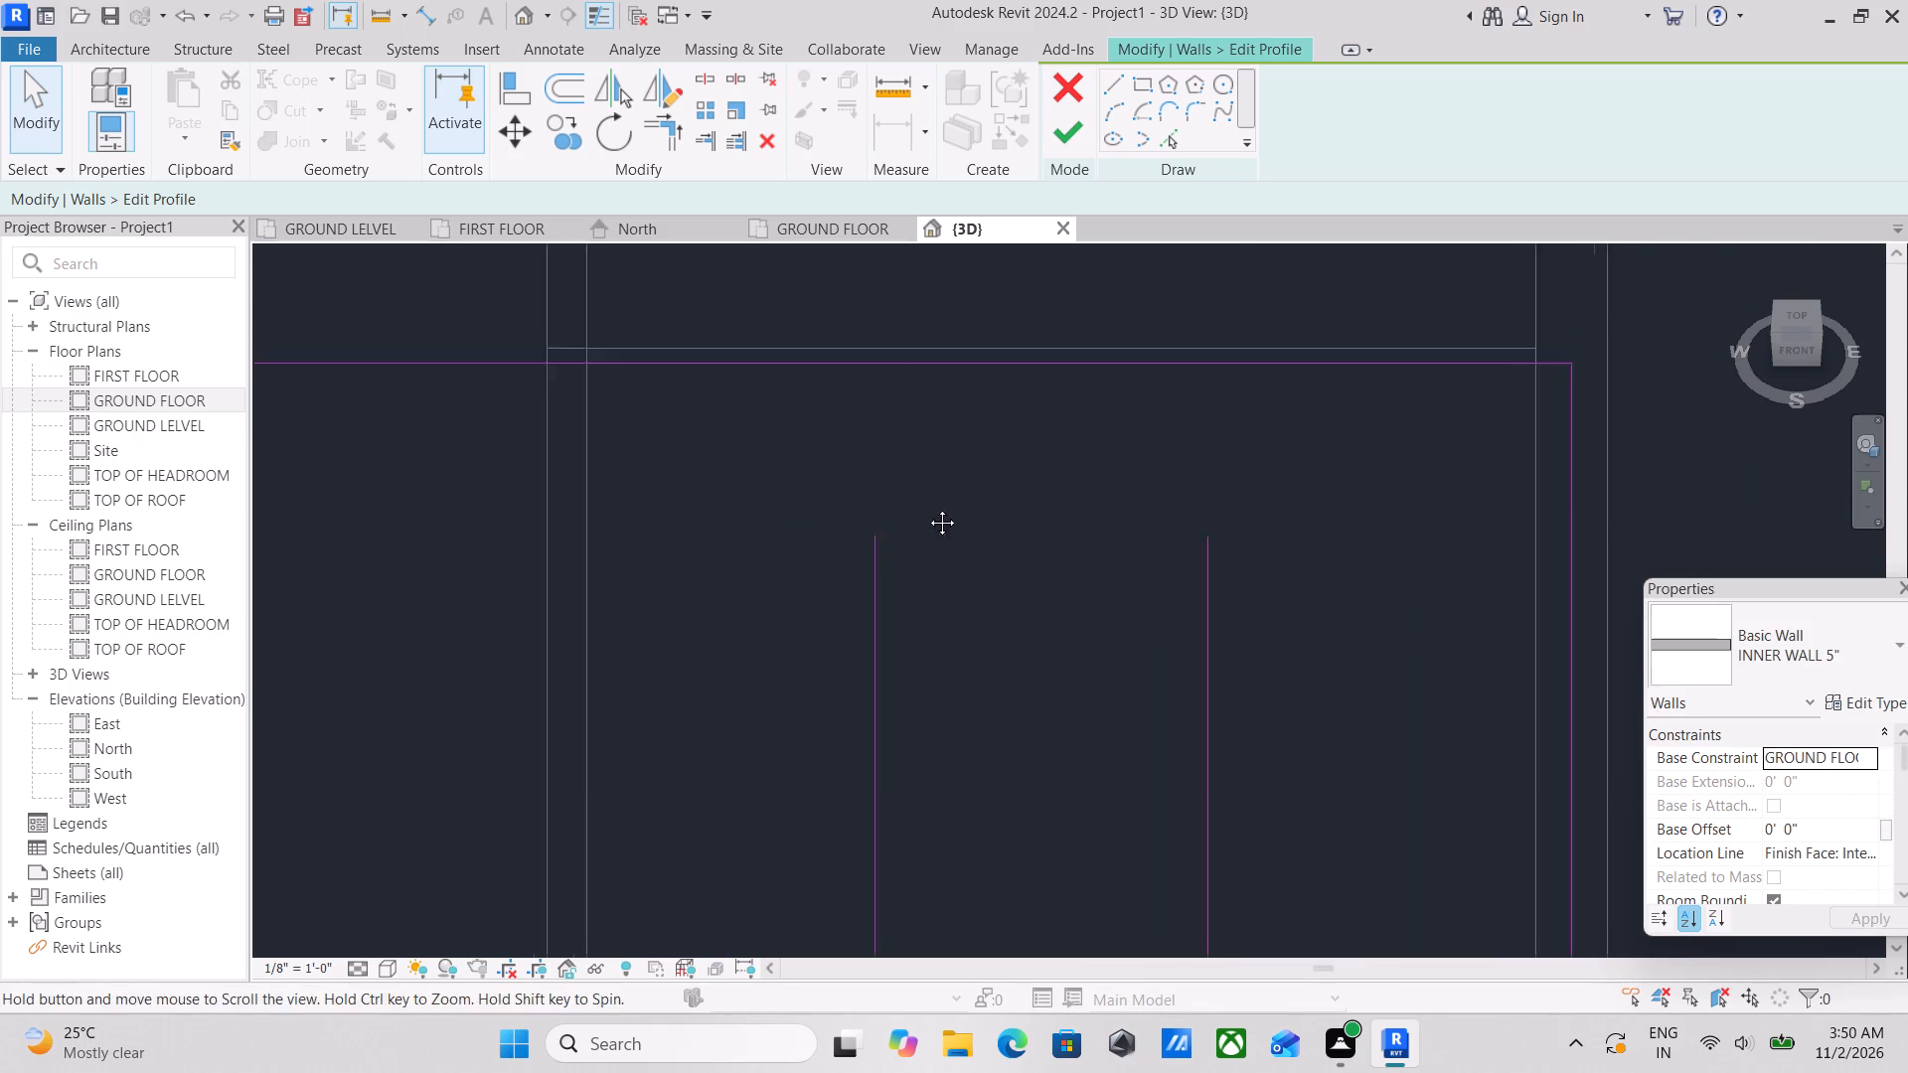
{"action": "middle_click_drag", "start_coordinate": [927, 508], "coordinate": [937, 532]}
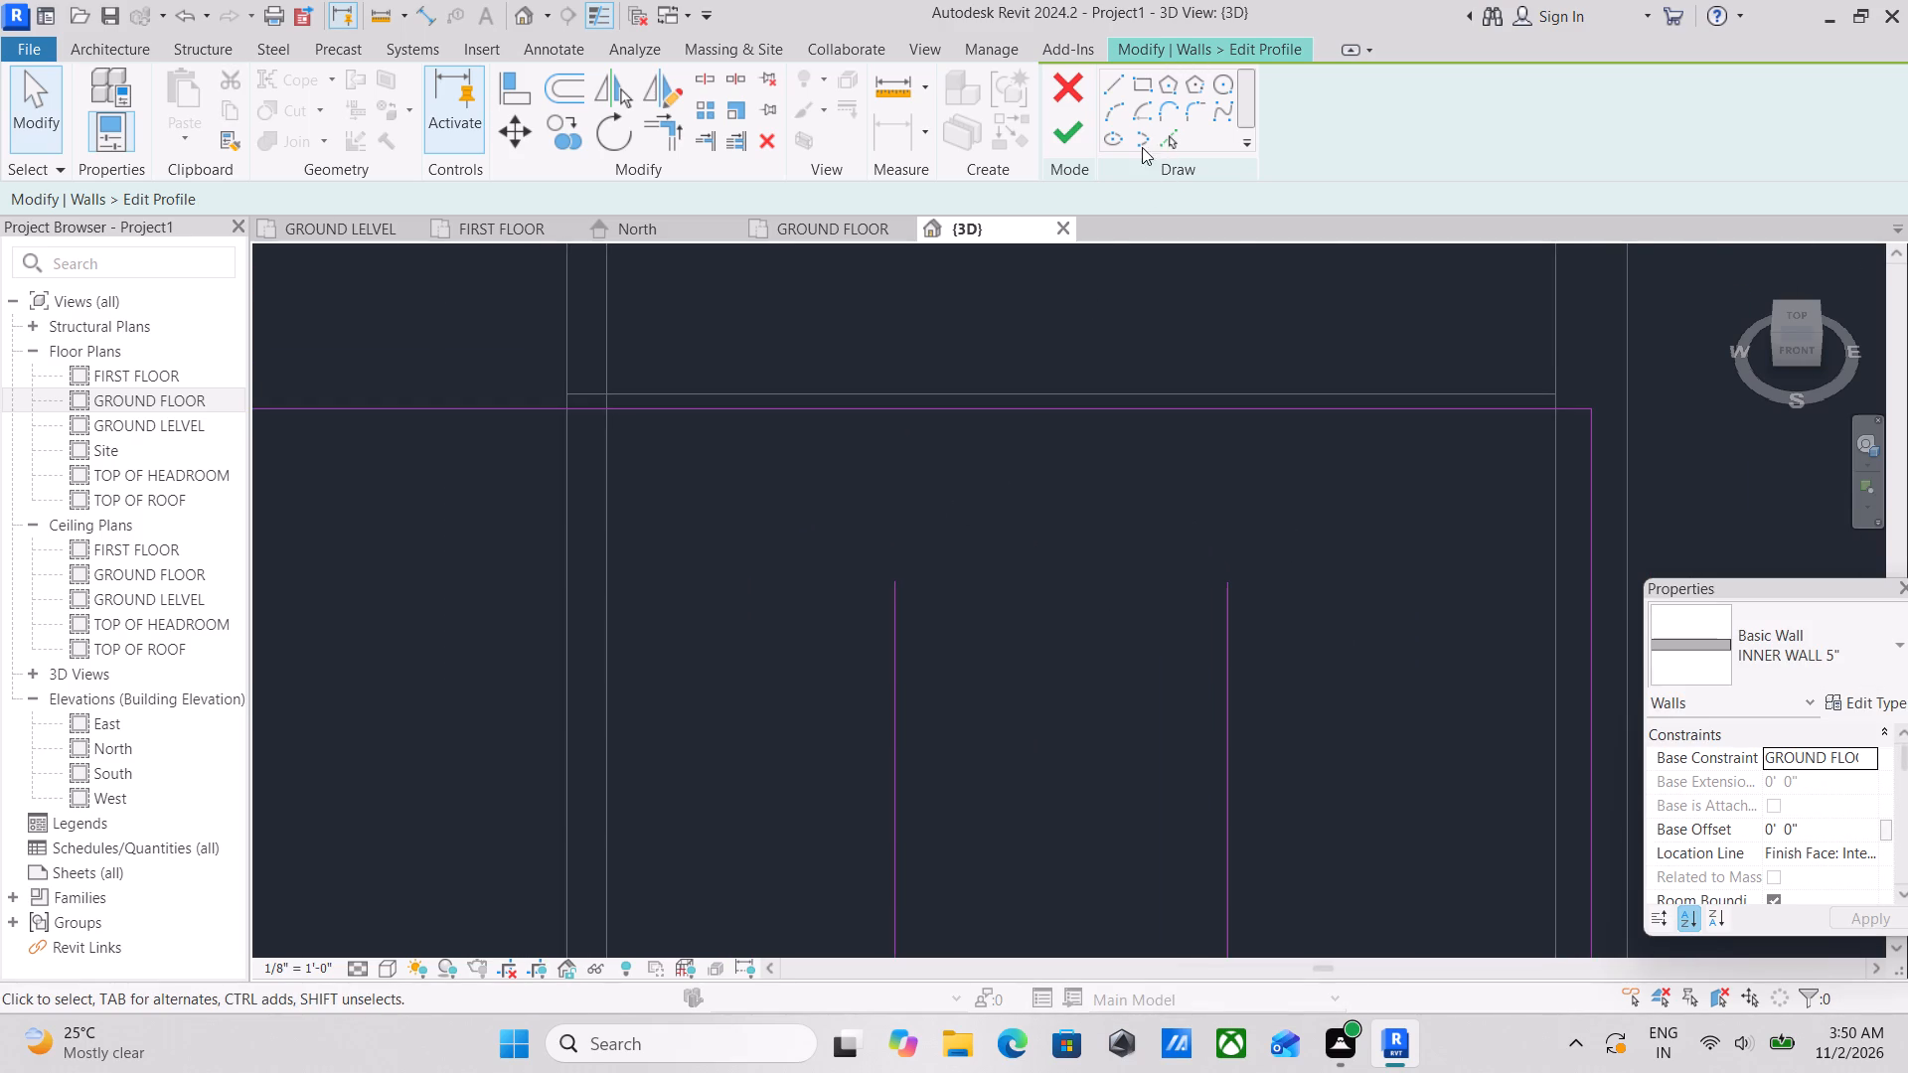
{"action": "left_click", "coordinate": [1137, 138]}
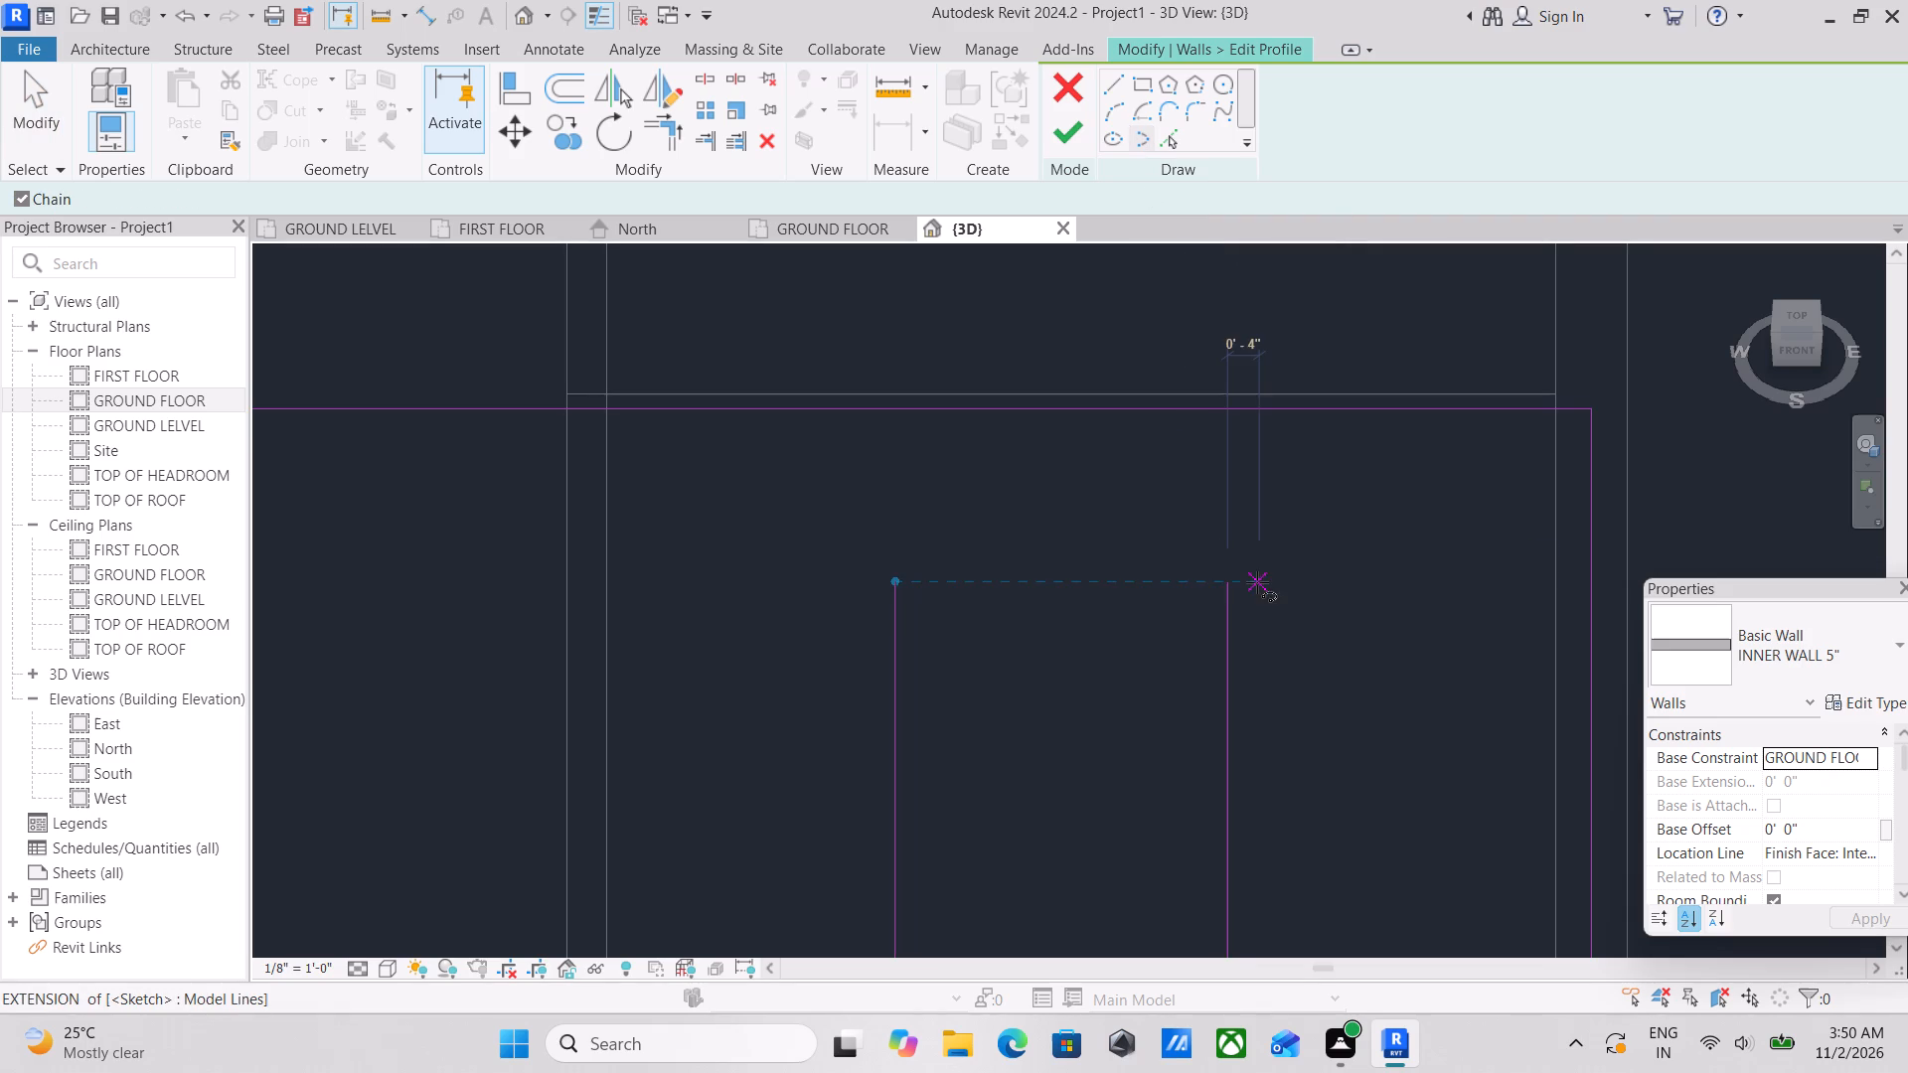
{"action": "left_click", "coordinate": [1230, 581]}
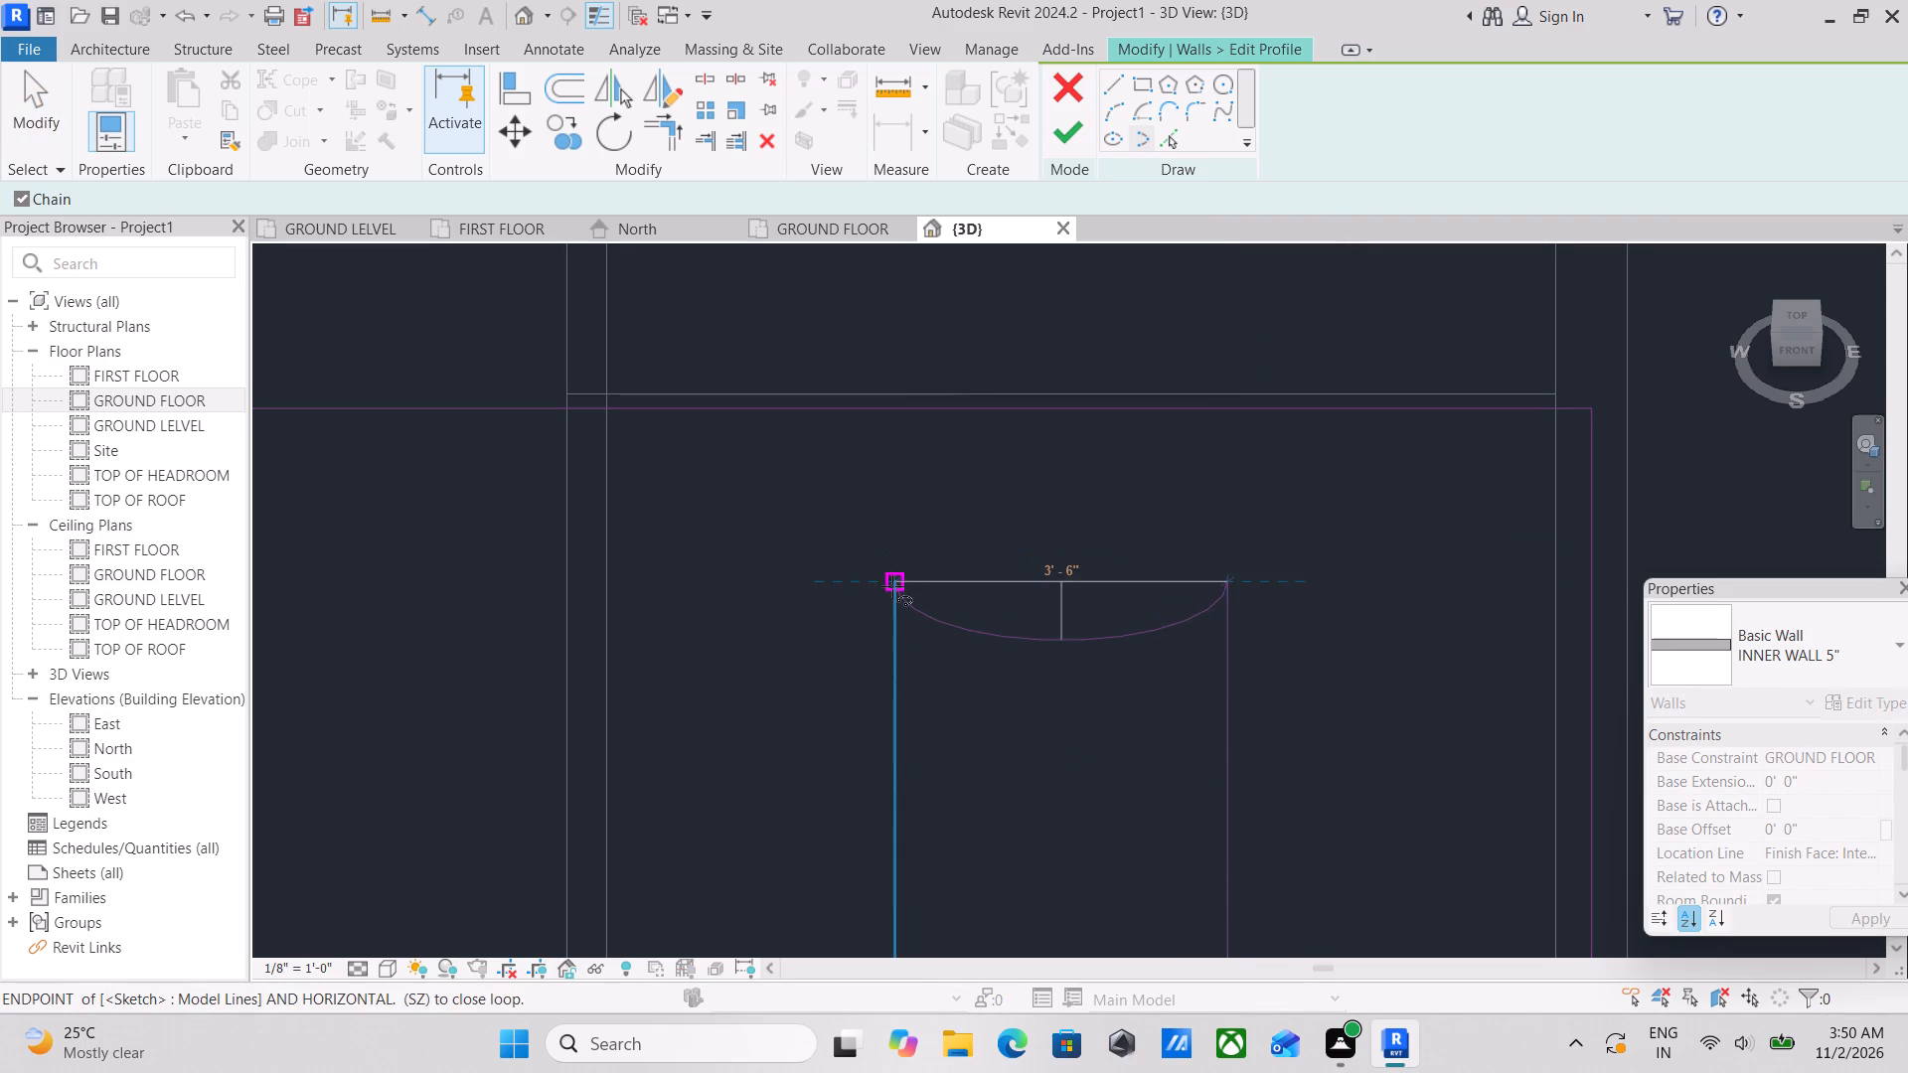
{"action": "left_click", "coordinate": [892, 586]}
{"action": "scroll", "coordinate": [1065, 484], "scroll_direction": "up", "scroll_amount": 3}
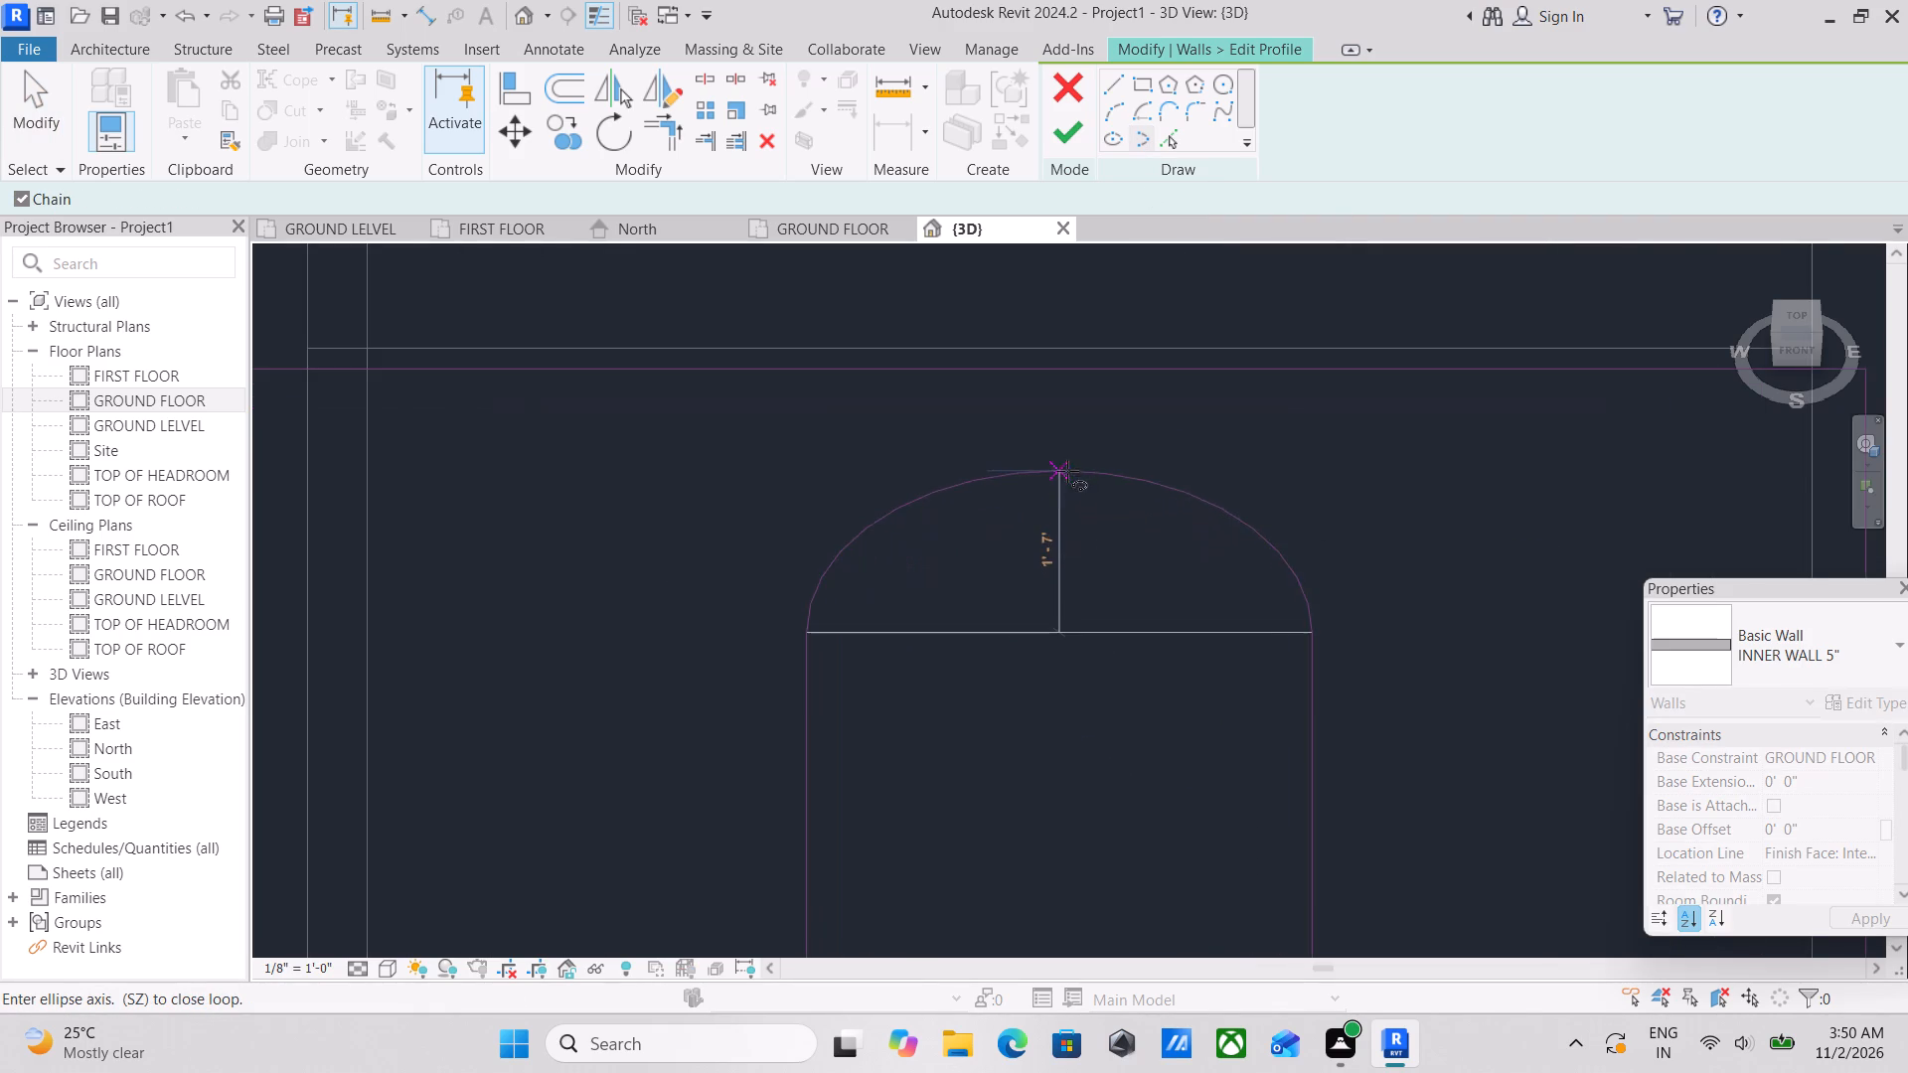
{"action": "scroll", "coordinate": [1075, 444], "scroll_direction": "down", "scroll_amount": 3}
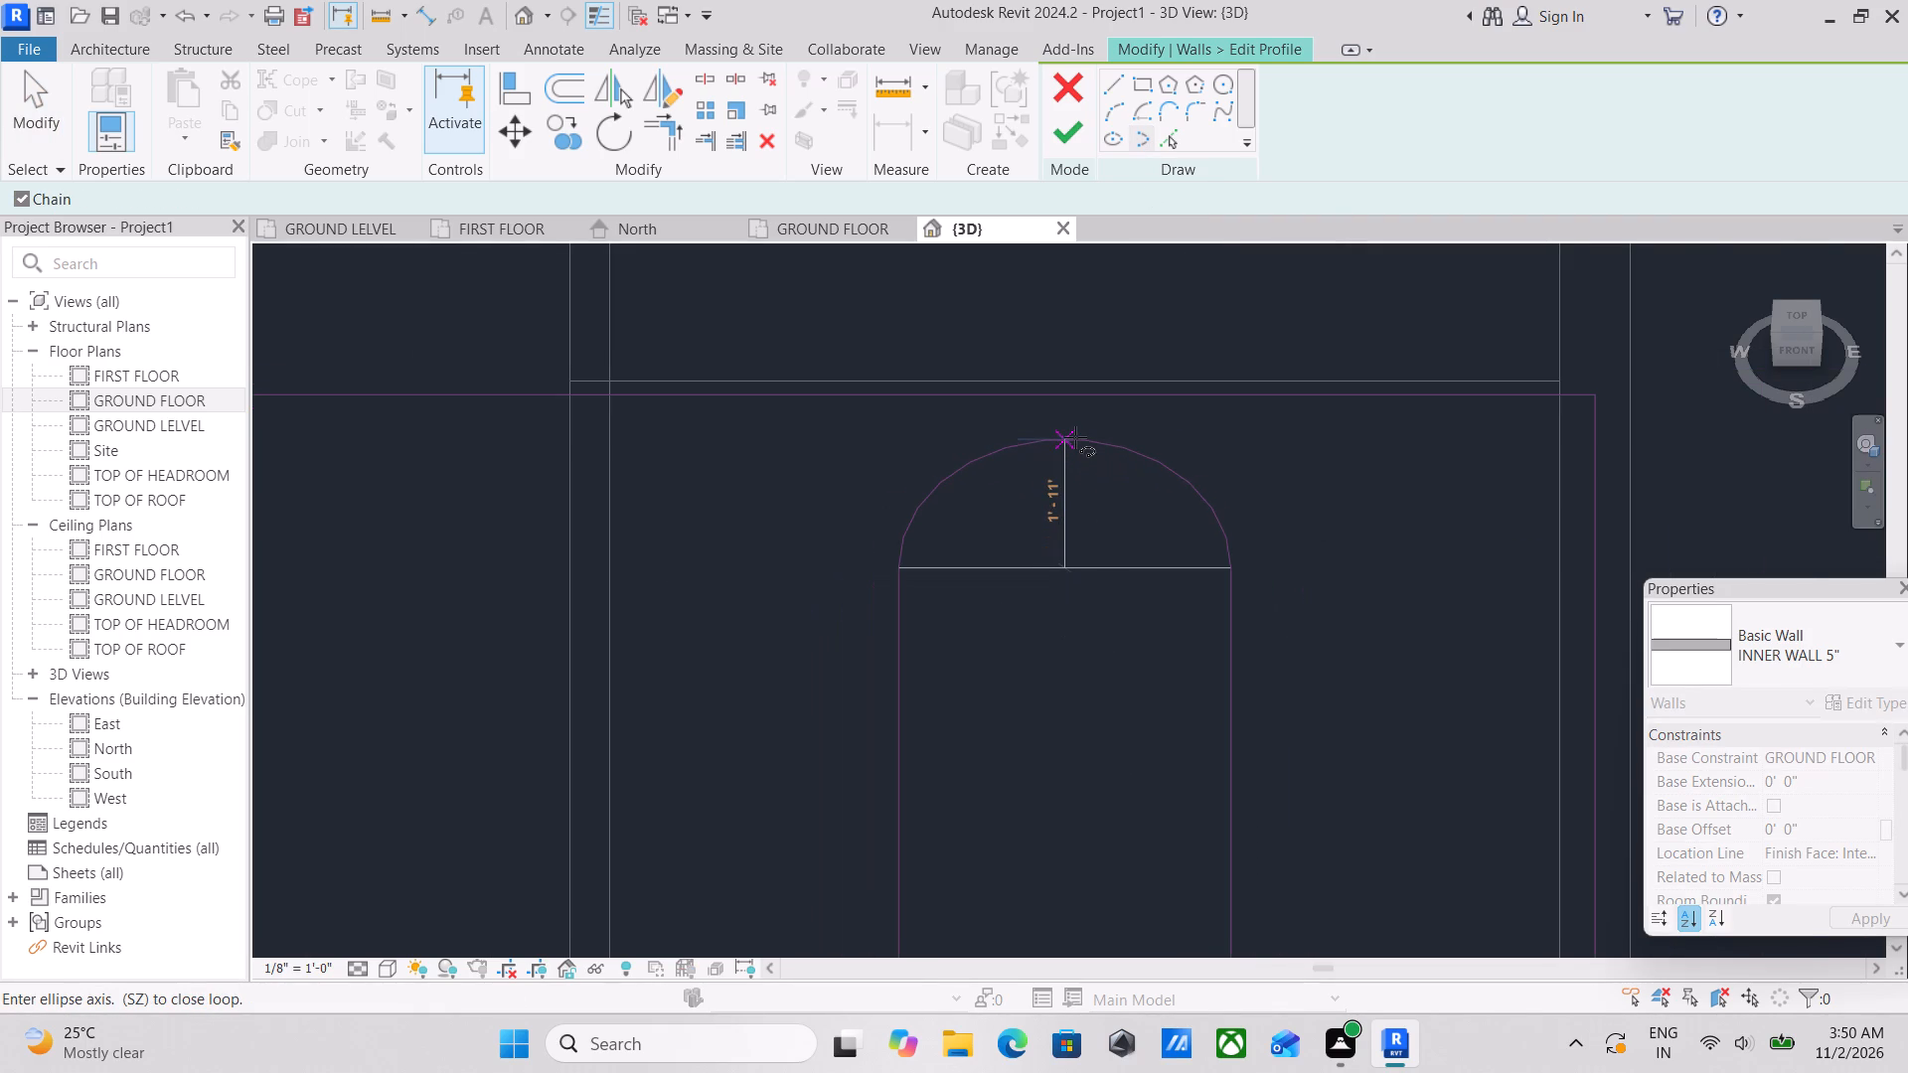
{"action": "left_click", "coordinate": [1077, 431]}
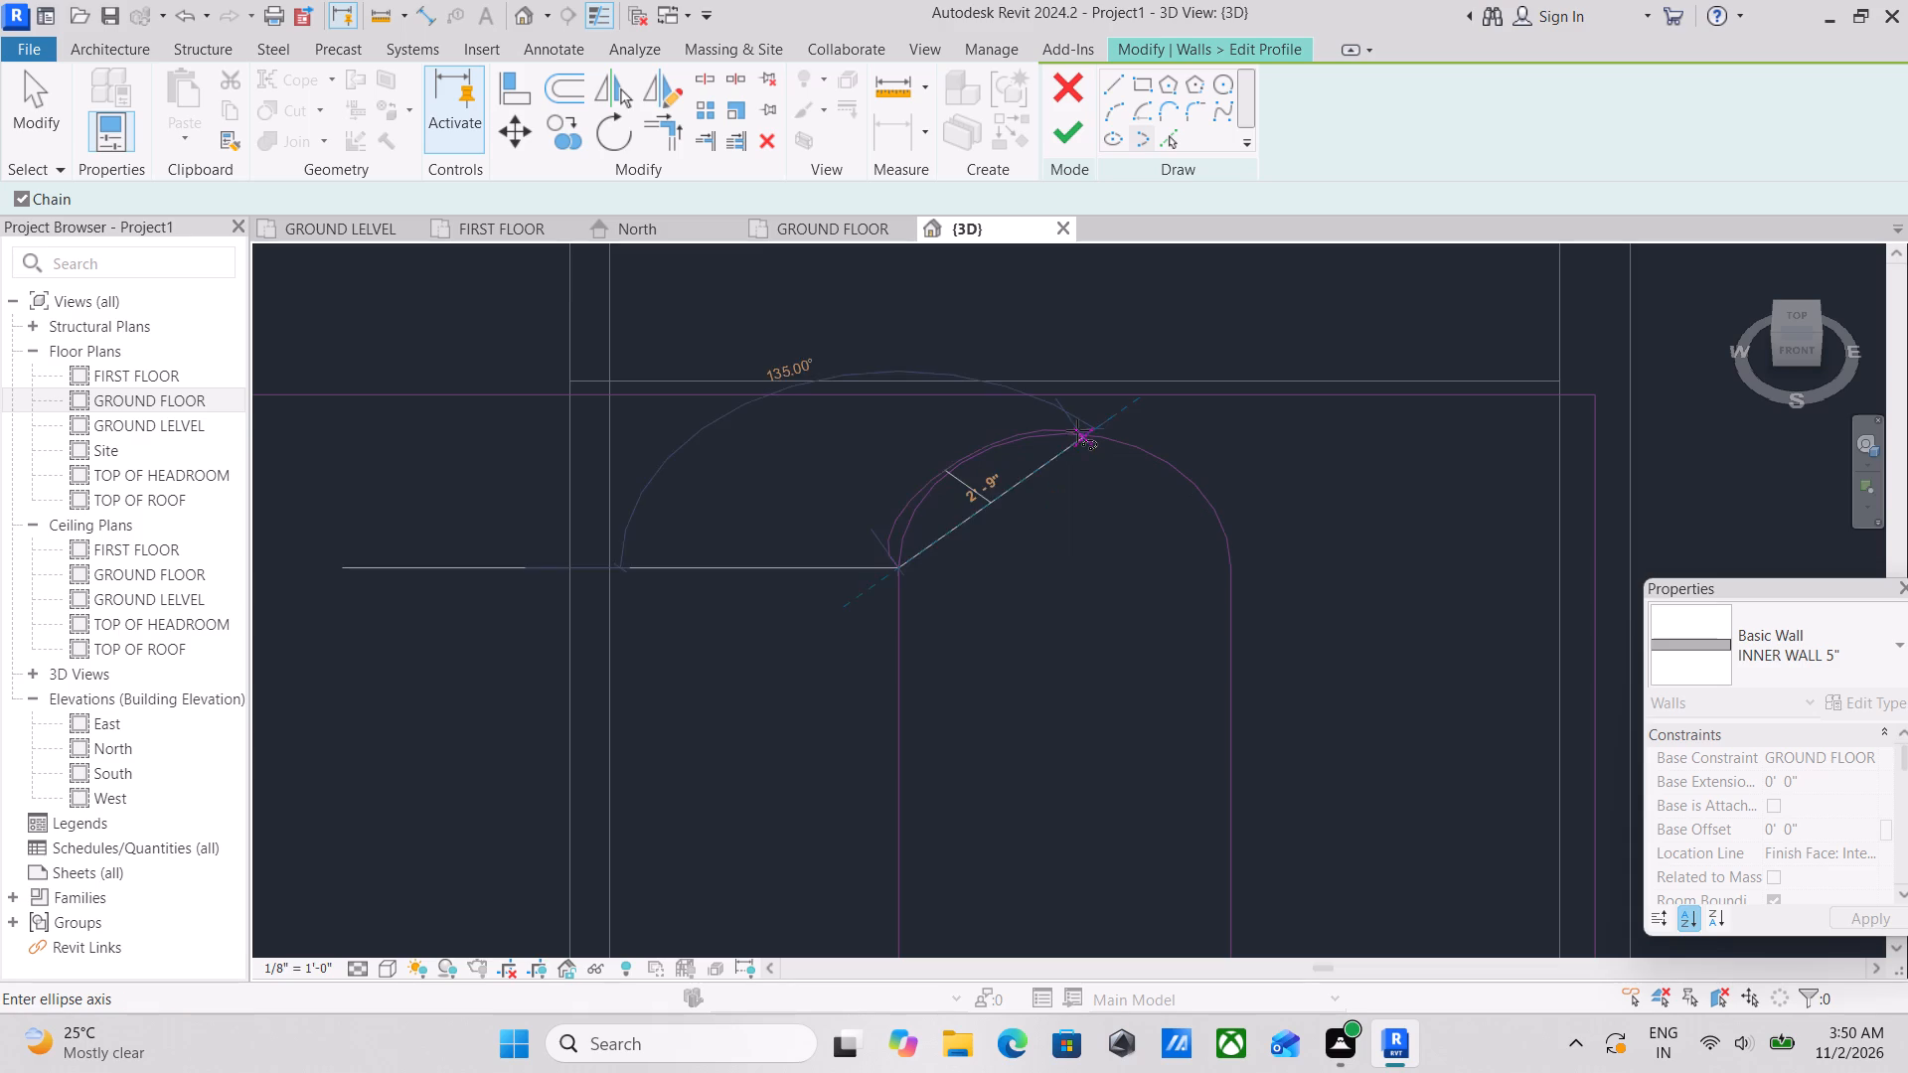
{"action": "scroll", "coordinate": [1085, 508], "scroll_direction": "down", "scroll_amount": 3}
{"action": "key", "text": "Escape"}
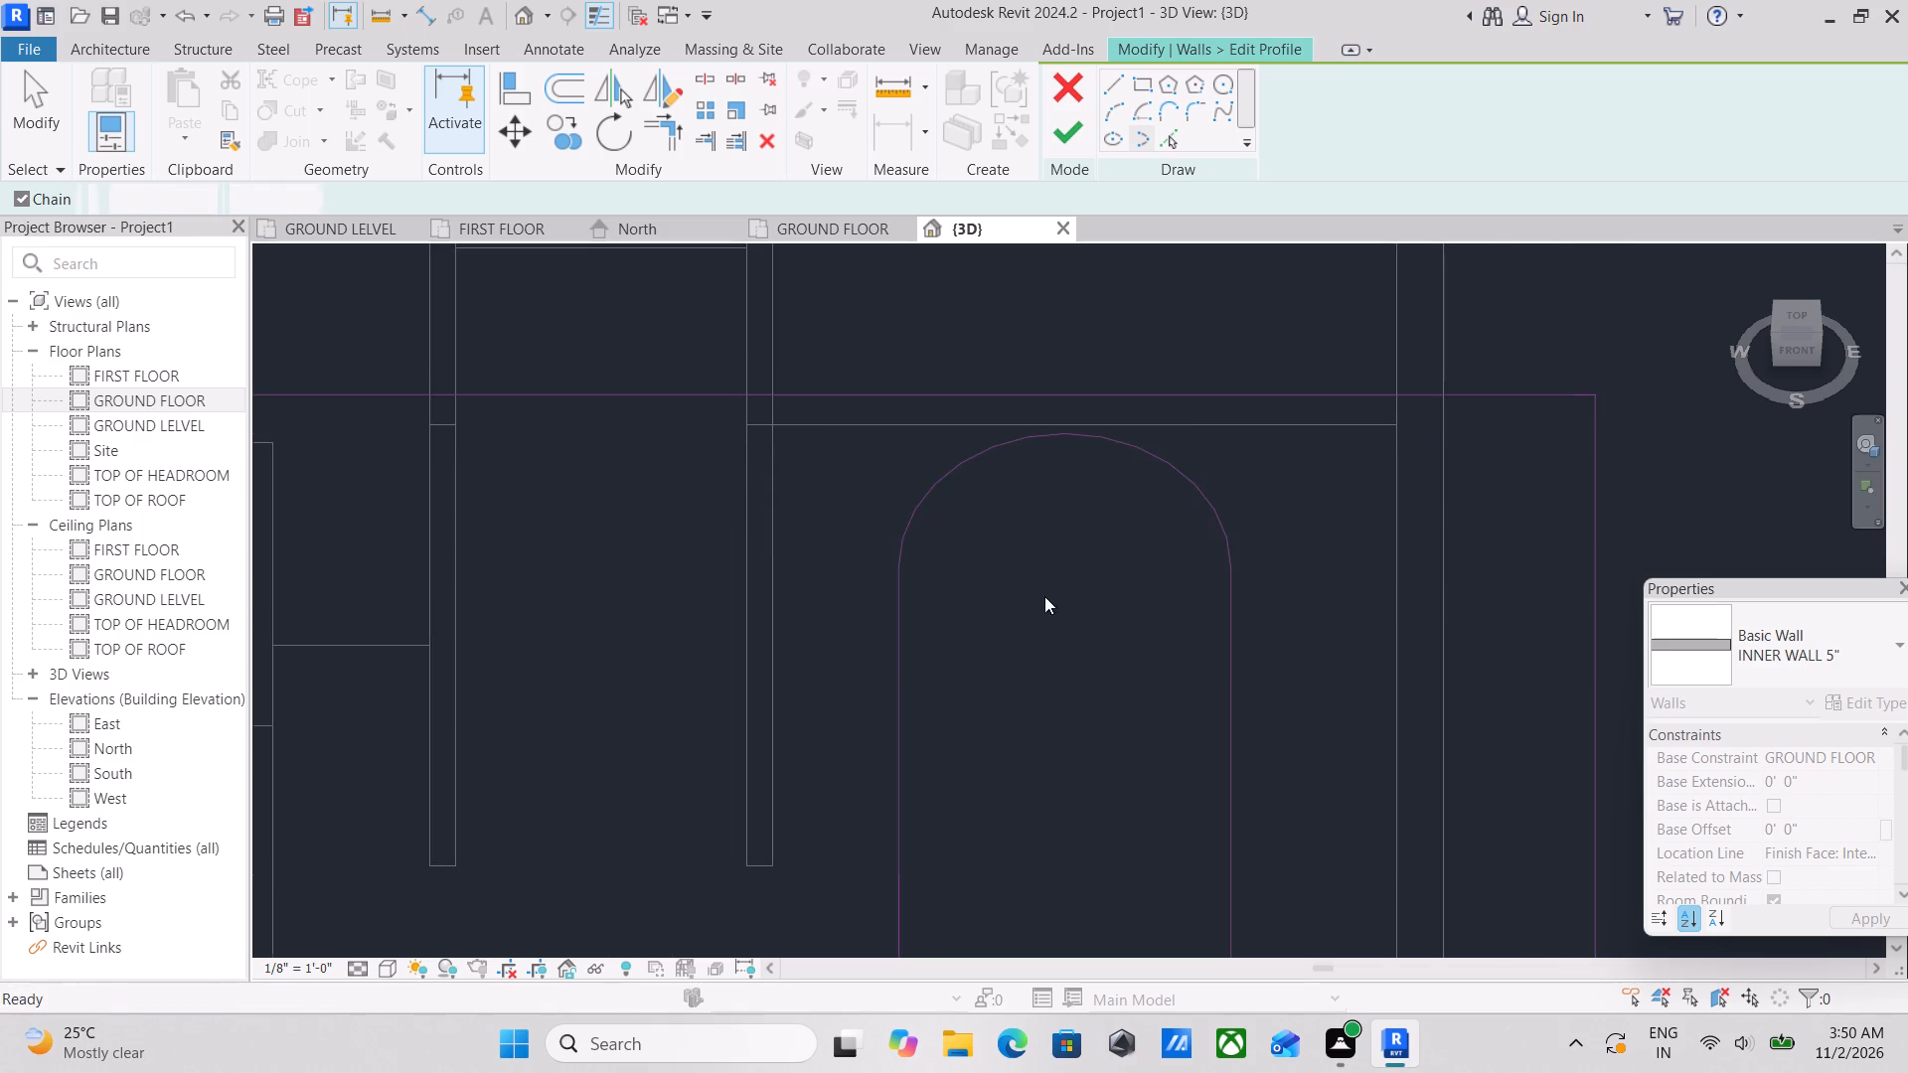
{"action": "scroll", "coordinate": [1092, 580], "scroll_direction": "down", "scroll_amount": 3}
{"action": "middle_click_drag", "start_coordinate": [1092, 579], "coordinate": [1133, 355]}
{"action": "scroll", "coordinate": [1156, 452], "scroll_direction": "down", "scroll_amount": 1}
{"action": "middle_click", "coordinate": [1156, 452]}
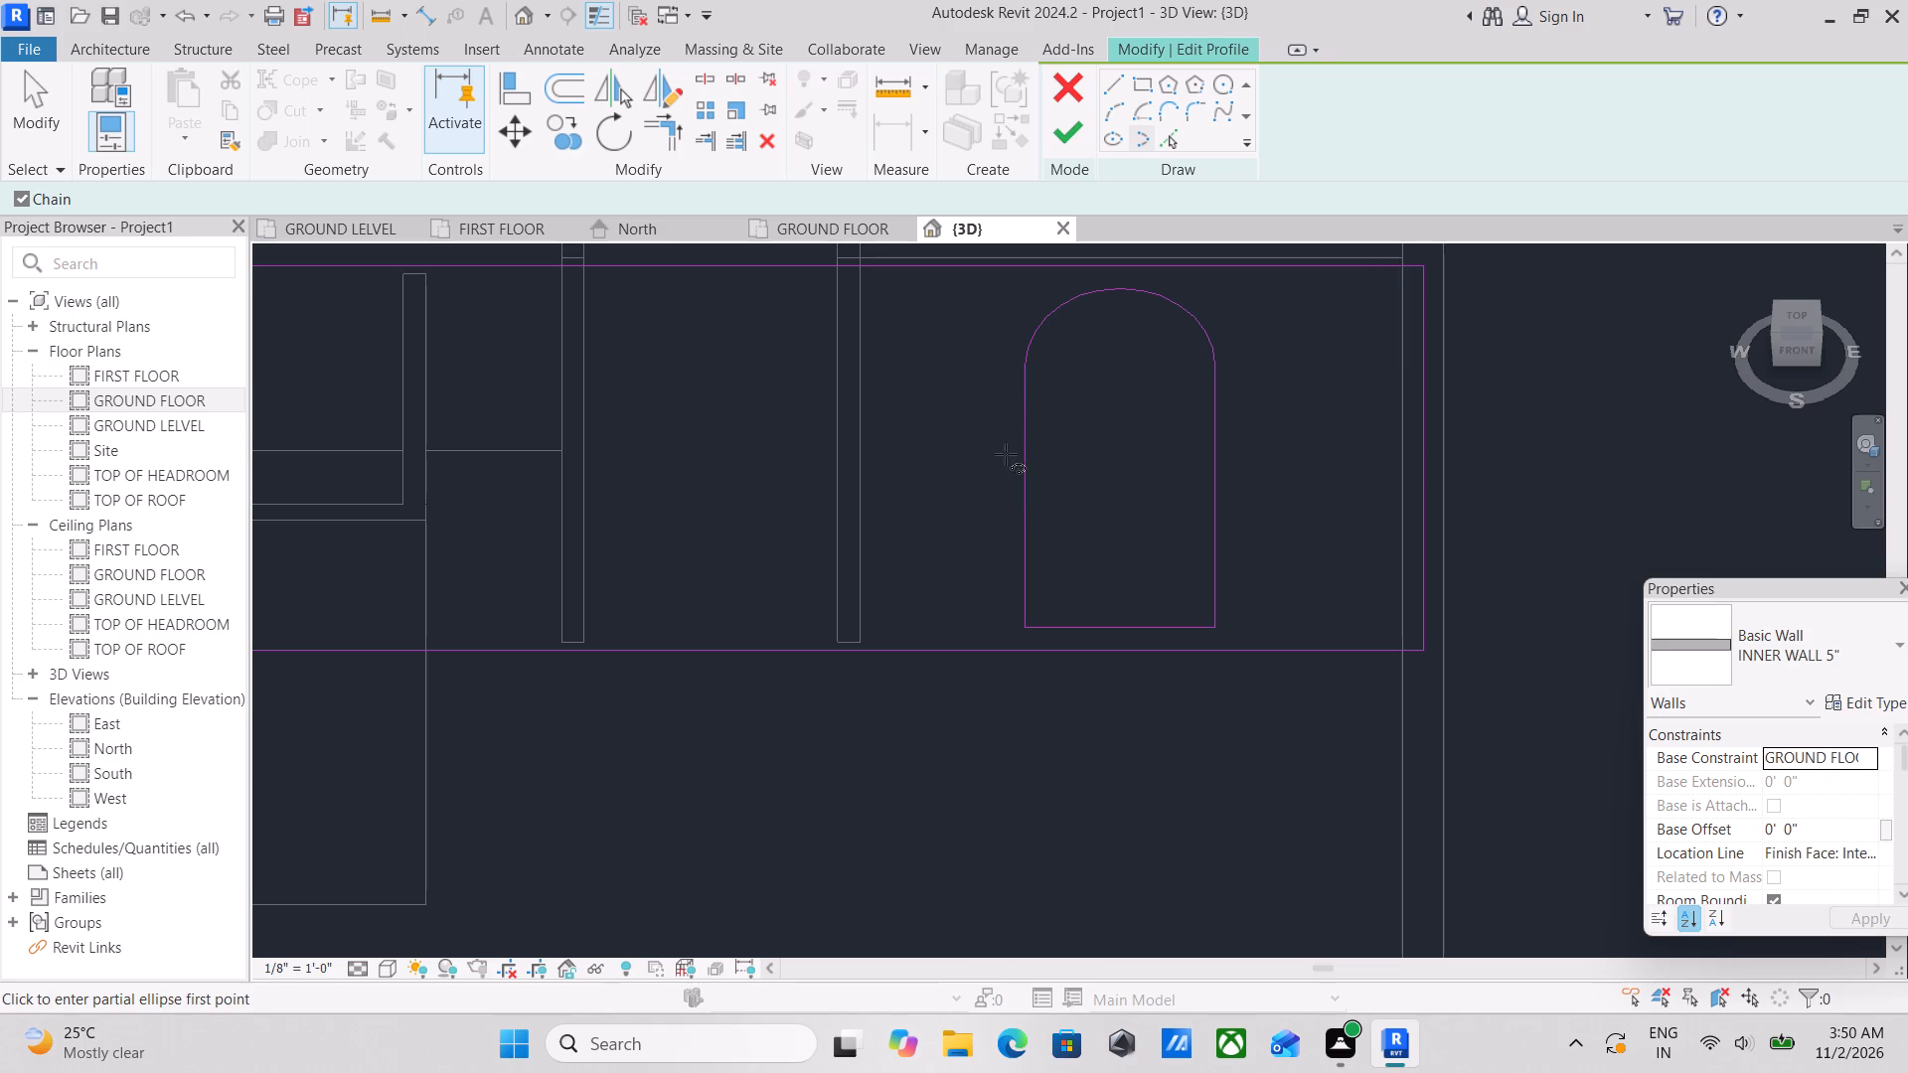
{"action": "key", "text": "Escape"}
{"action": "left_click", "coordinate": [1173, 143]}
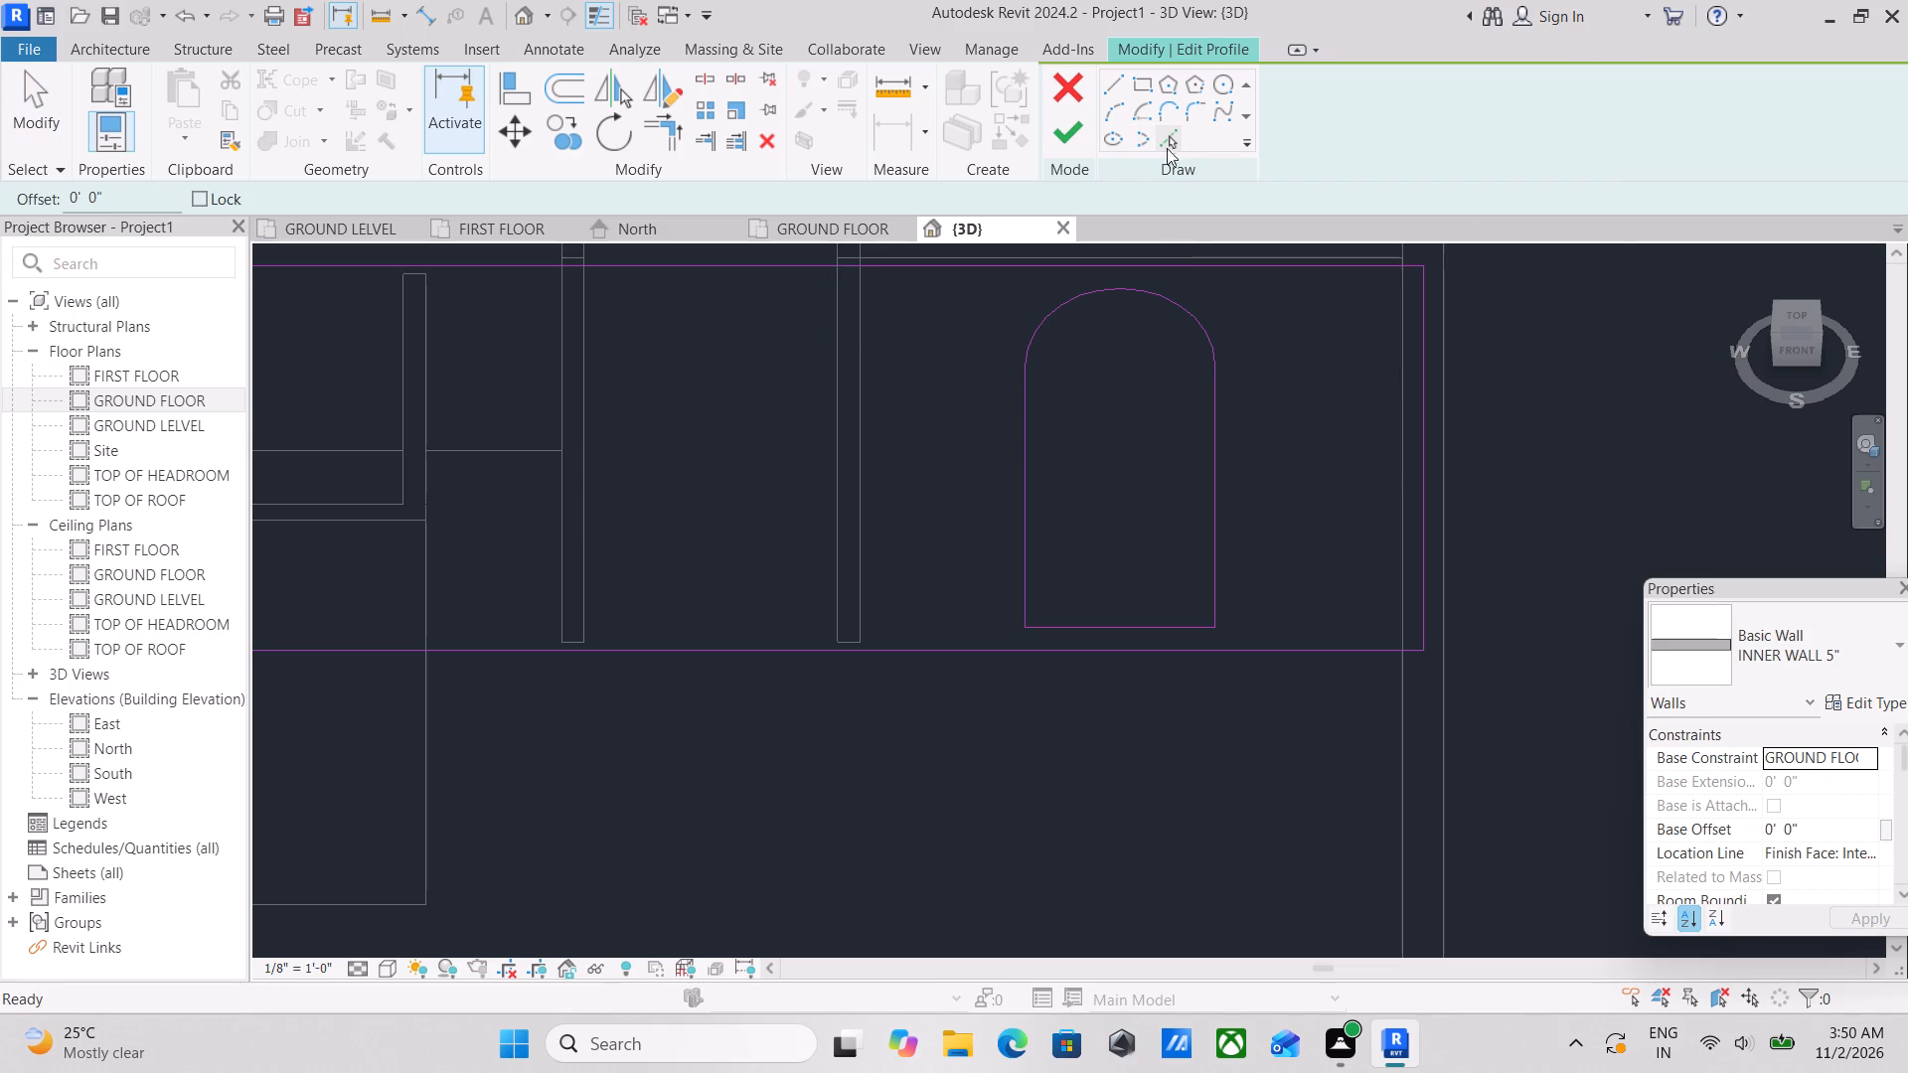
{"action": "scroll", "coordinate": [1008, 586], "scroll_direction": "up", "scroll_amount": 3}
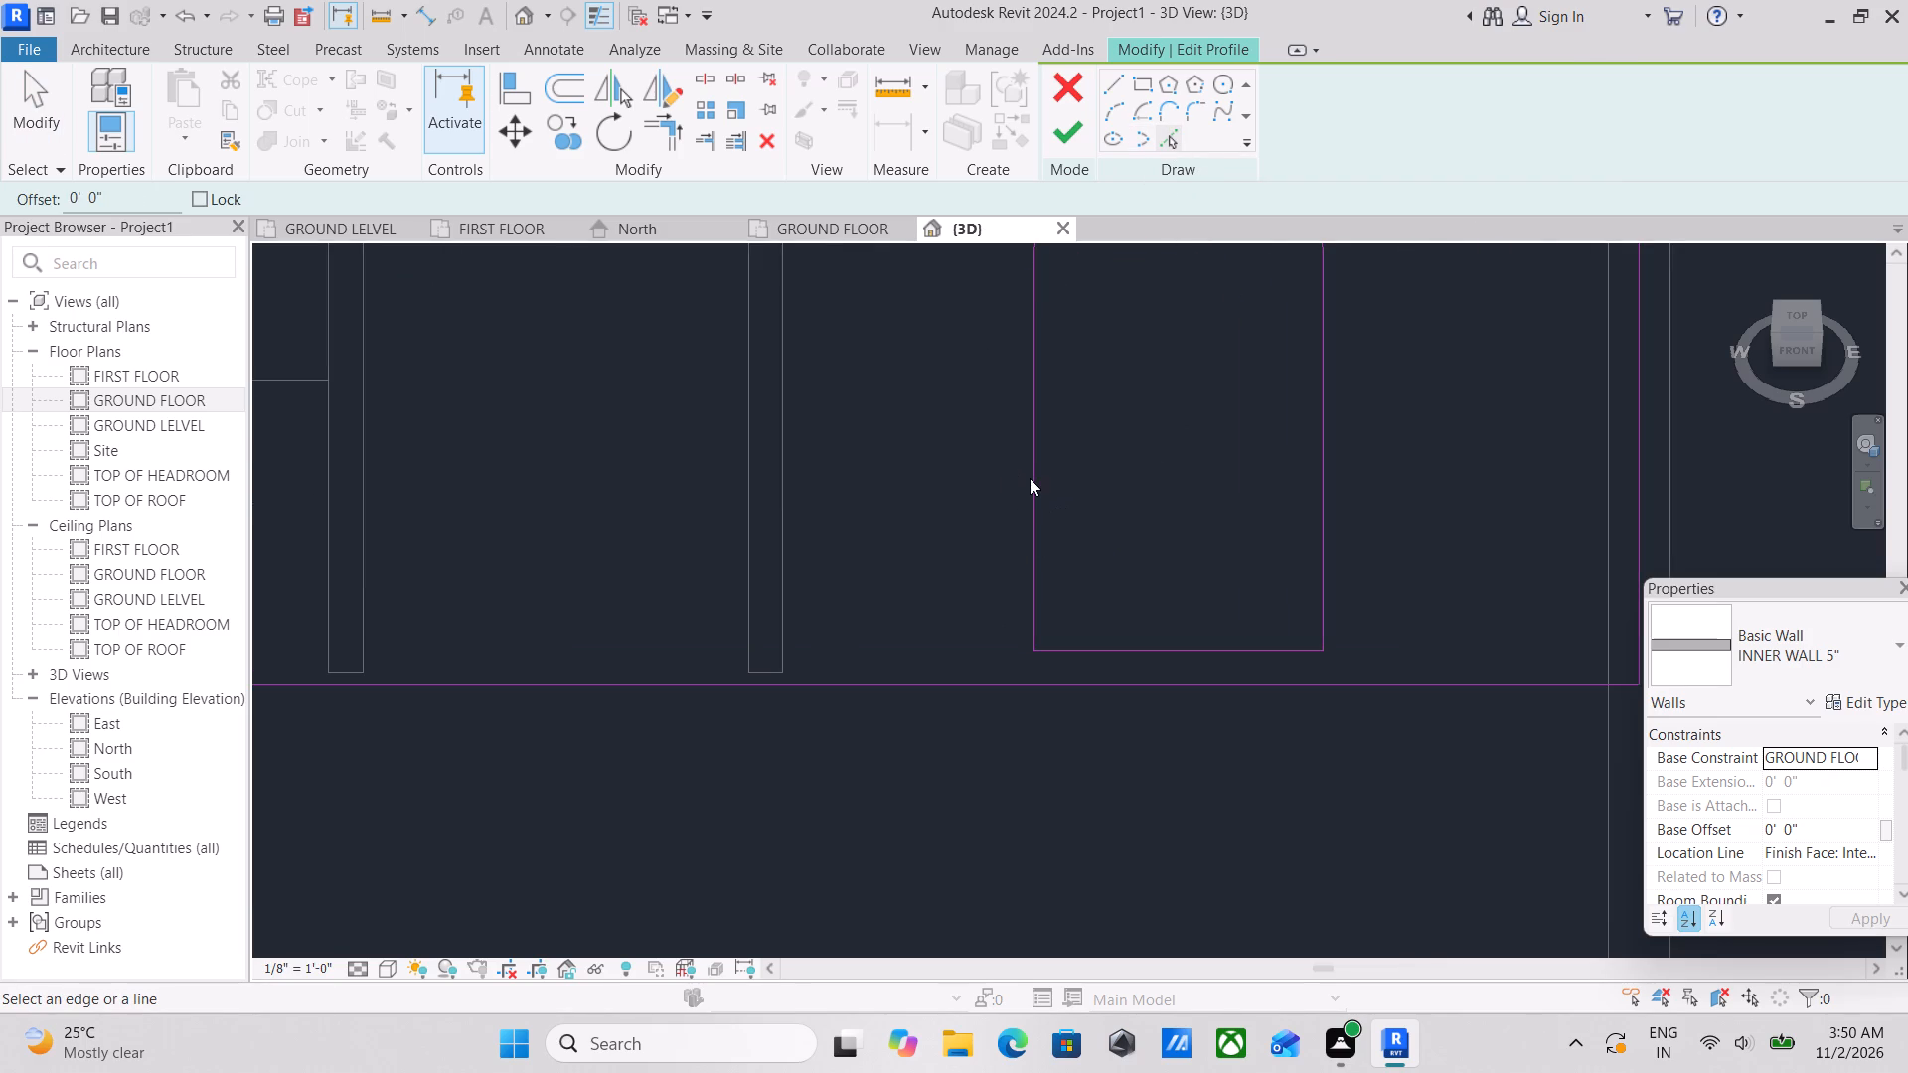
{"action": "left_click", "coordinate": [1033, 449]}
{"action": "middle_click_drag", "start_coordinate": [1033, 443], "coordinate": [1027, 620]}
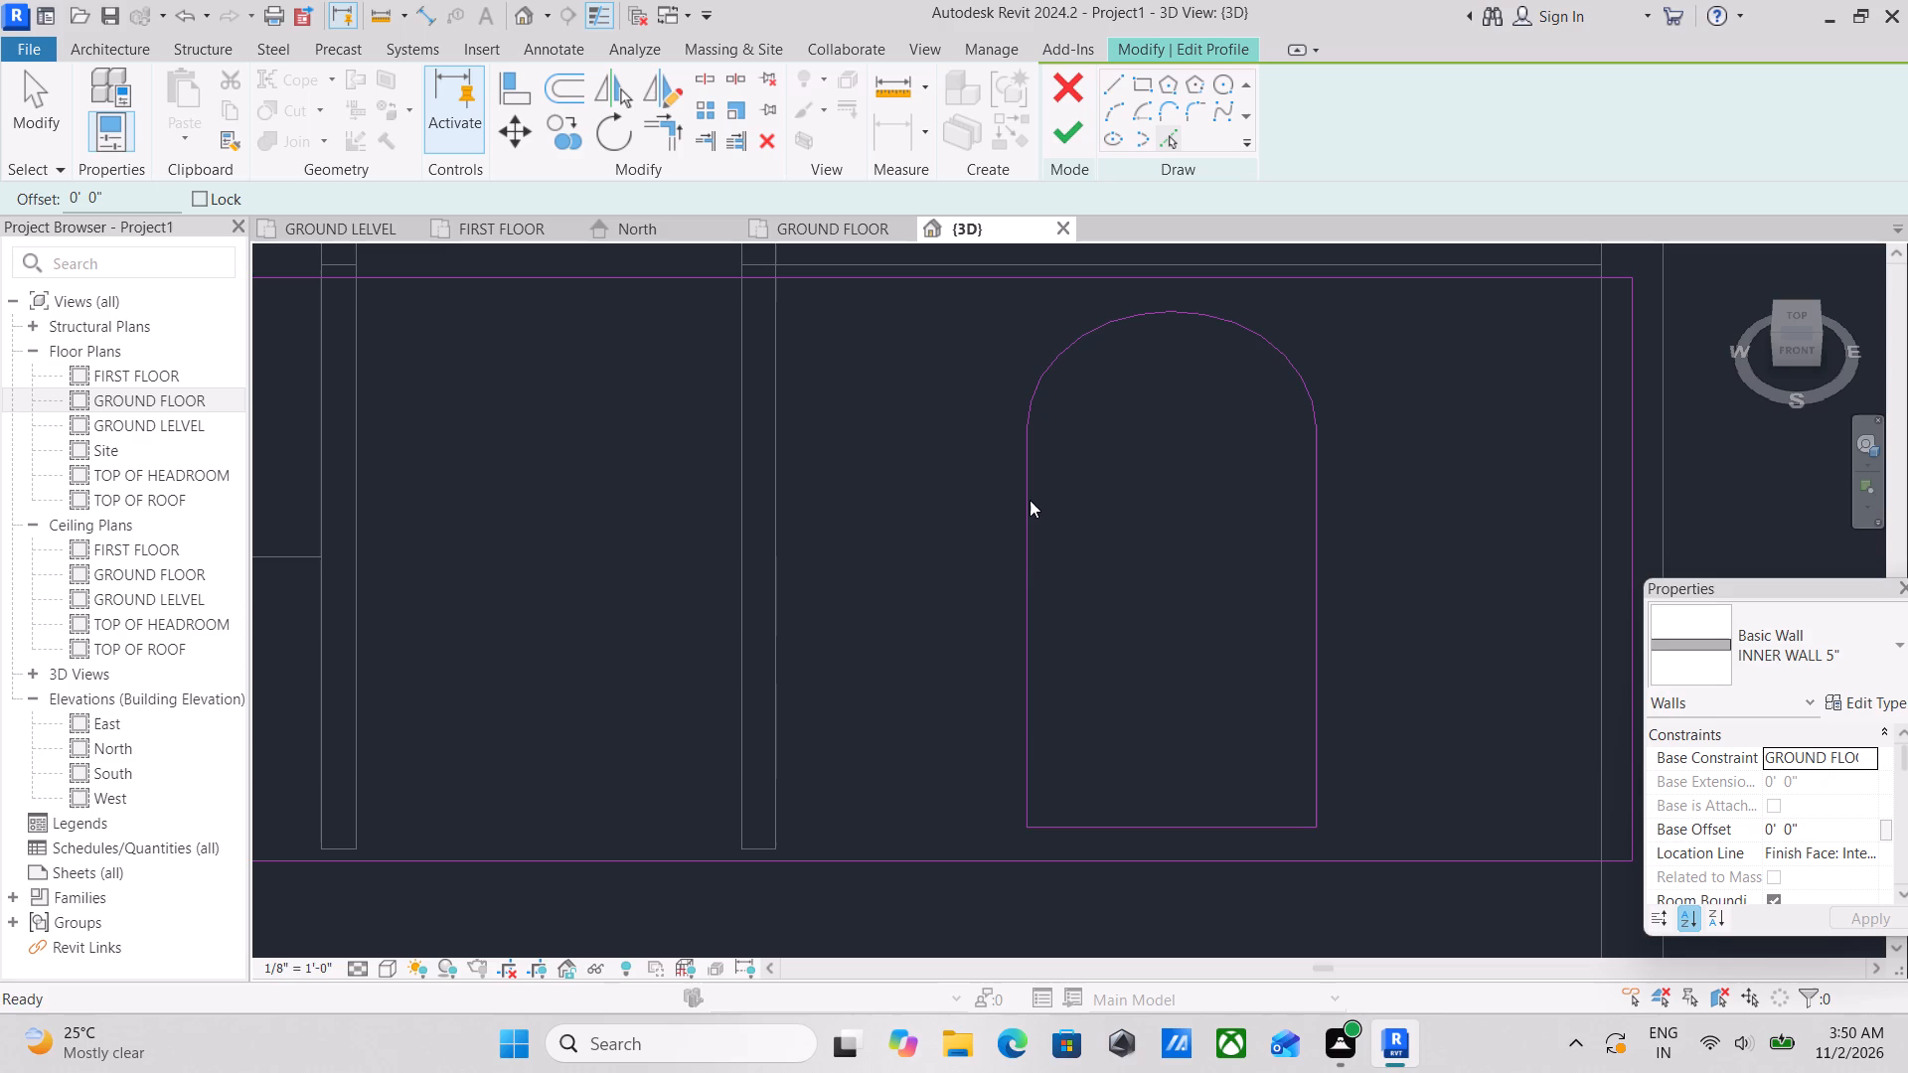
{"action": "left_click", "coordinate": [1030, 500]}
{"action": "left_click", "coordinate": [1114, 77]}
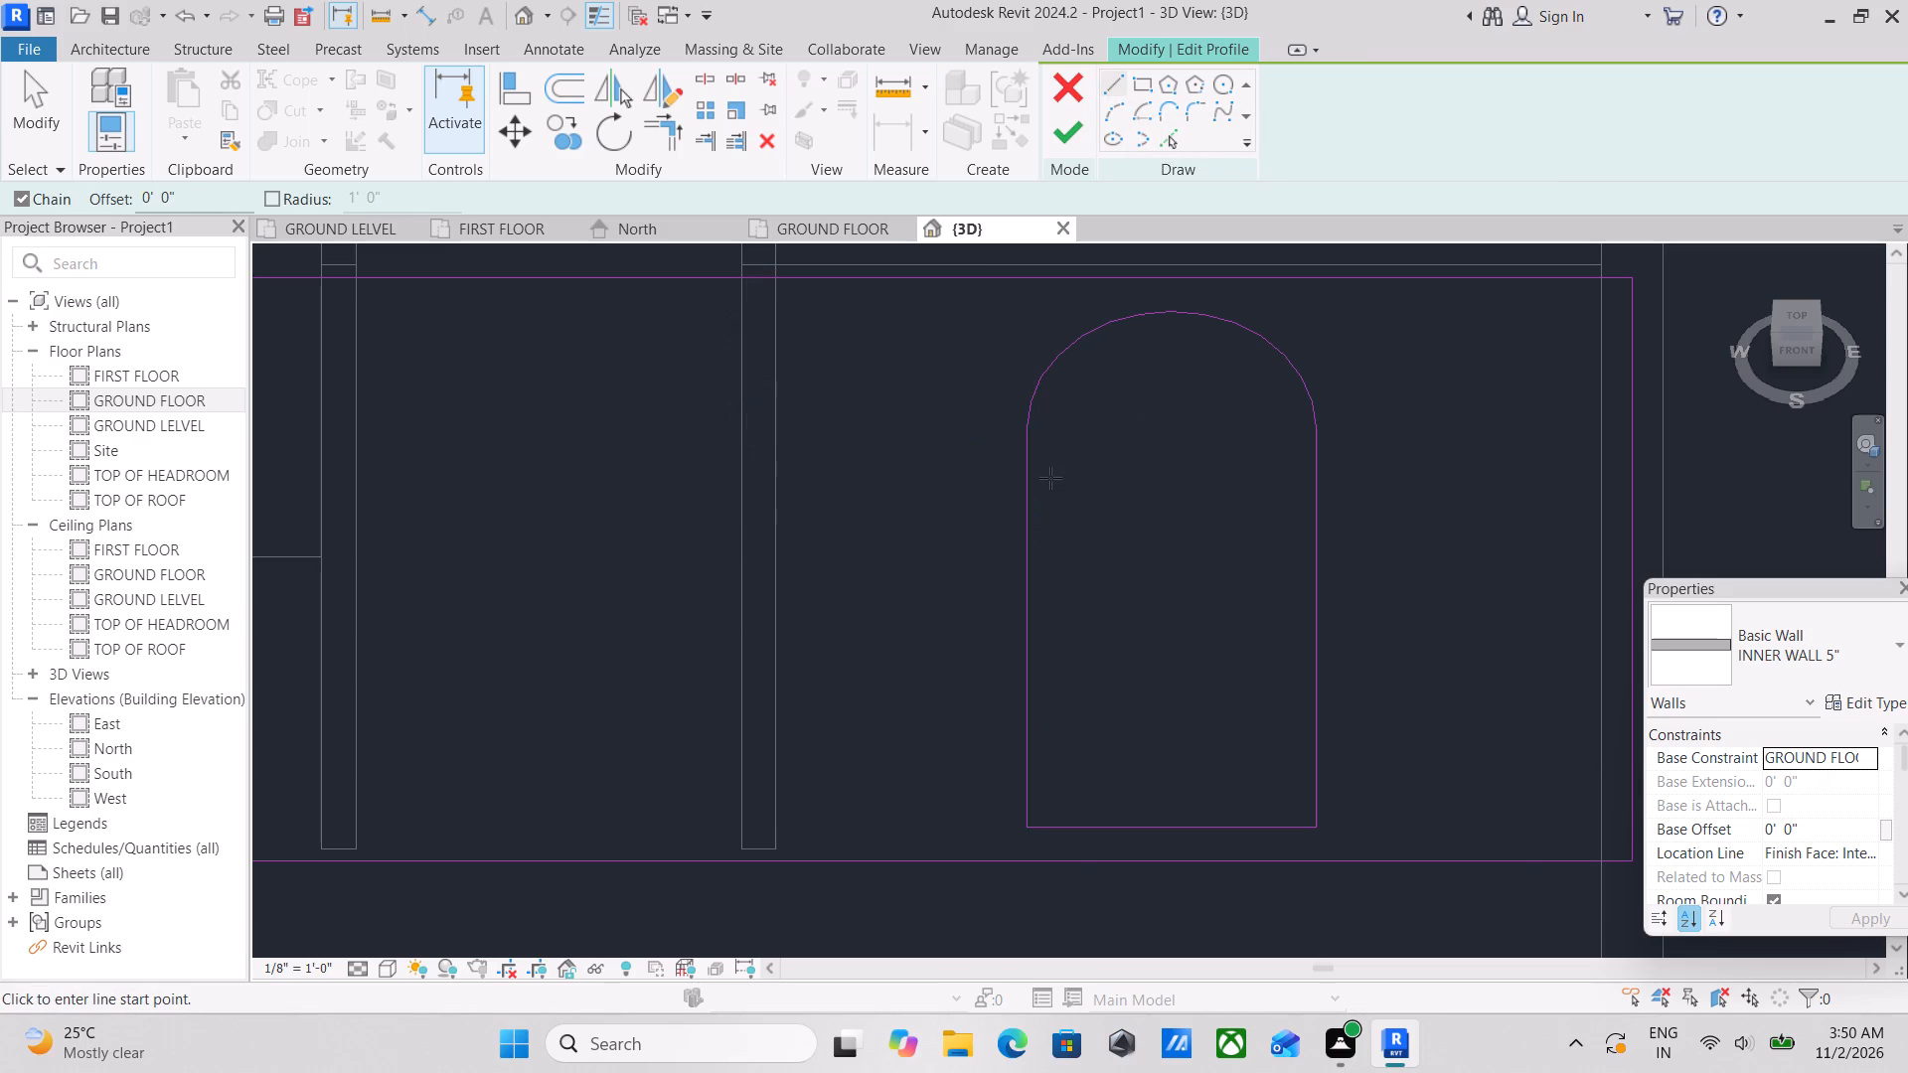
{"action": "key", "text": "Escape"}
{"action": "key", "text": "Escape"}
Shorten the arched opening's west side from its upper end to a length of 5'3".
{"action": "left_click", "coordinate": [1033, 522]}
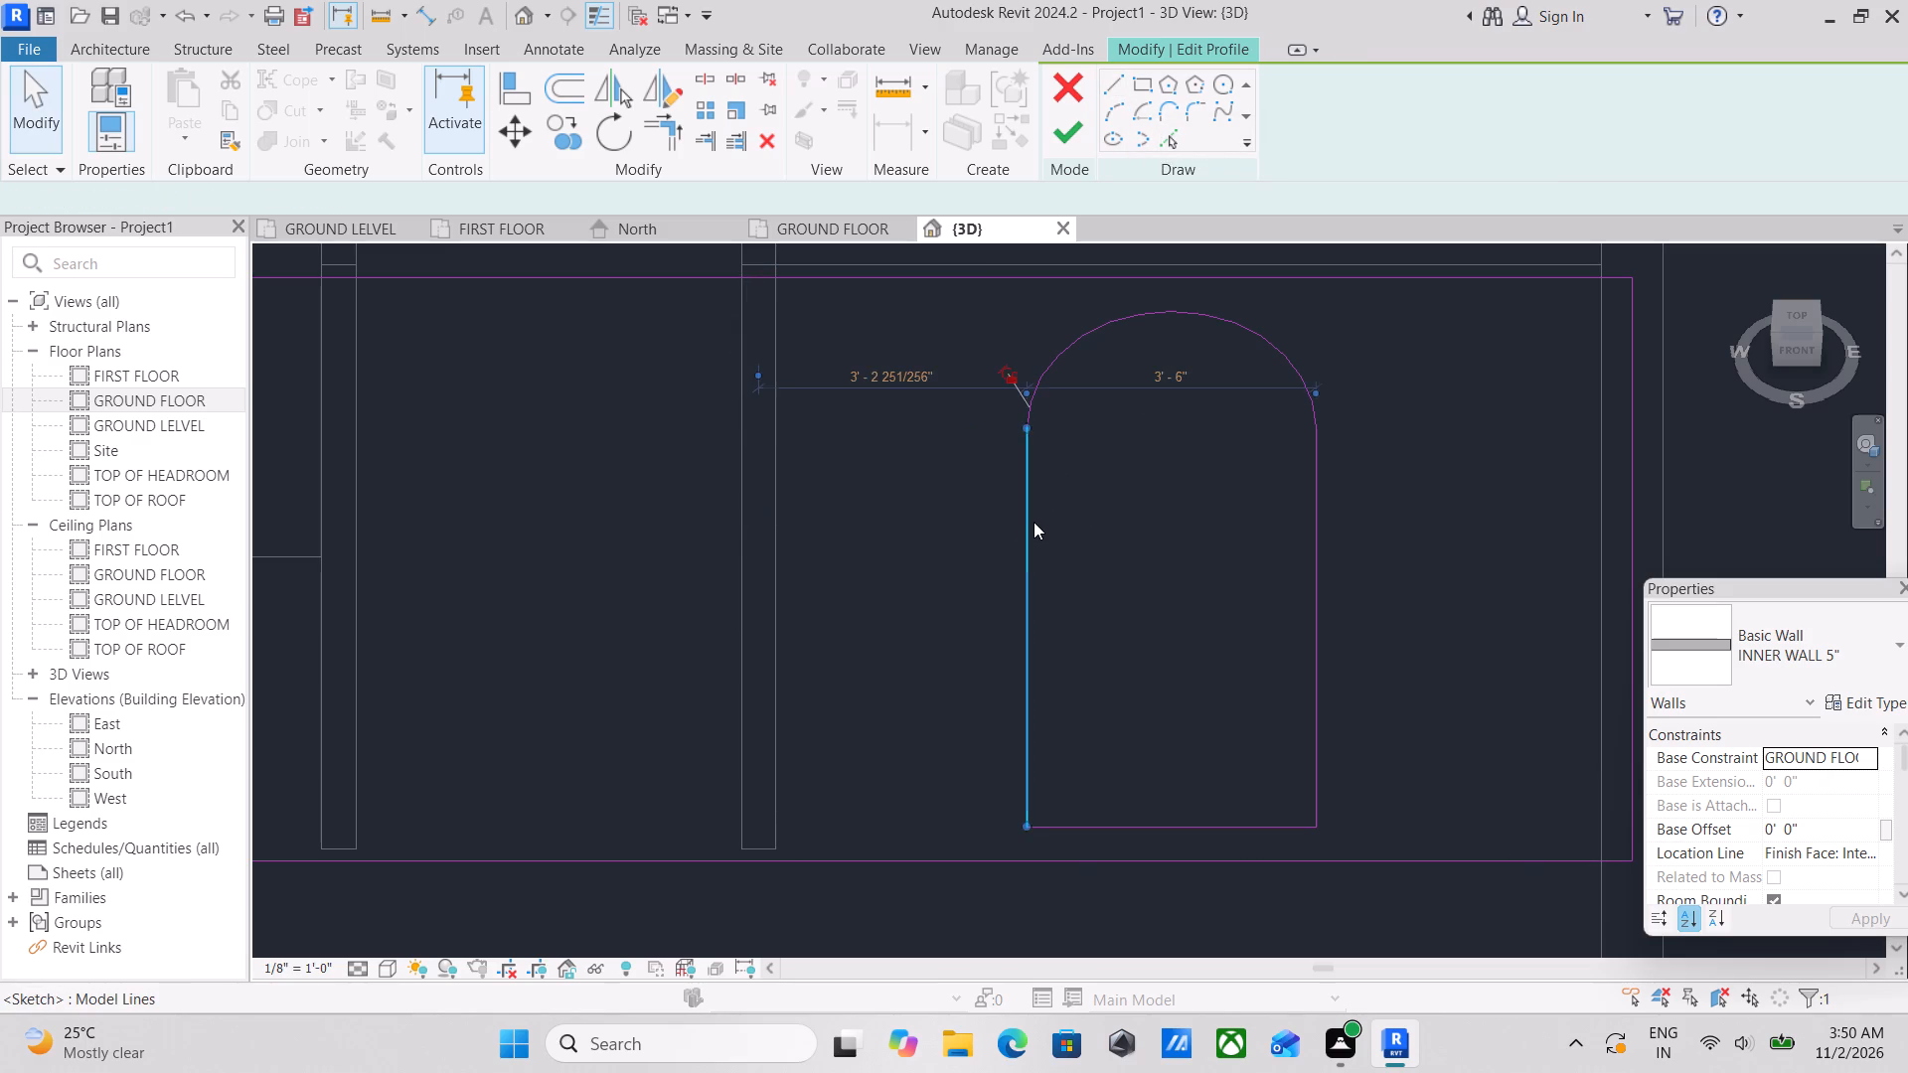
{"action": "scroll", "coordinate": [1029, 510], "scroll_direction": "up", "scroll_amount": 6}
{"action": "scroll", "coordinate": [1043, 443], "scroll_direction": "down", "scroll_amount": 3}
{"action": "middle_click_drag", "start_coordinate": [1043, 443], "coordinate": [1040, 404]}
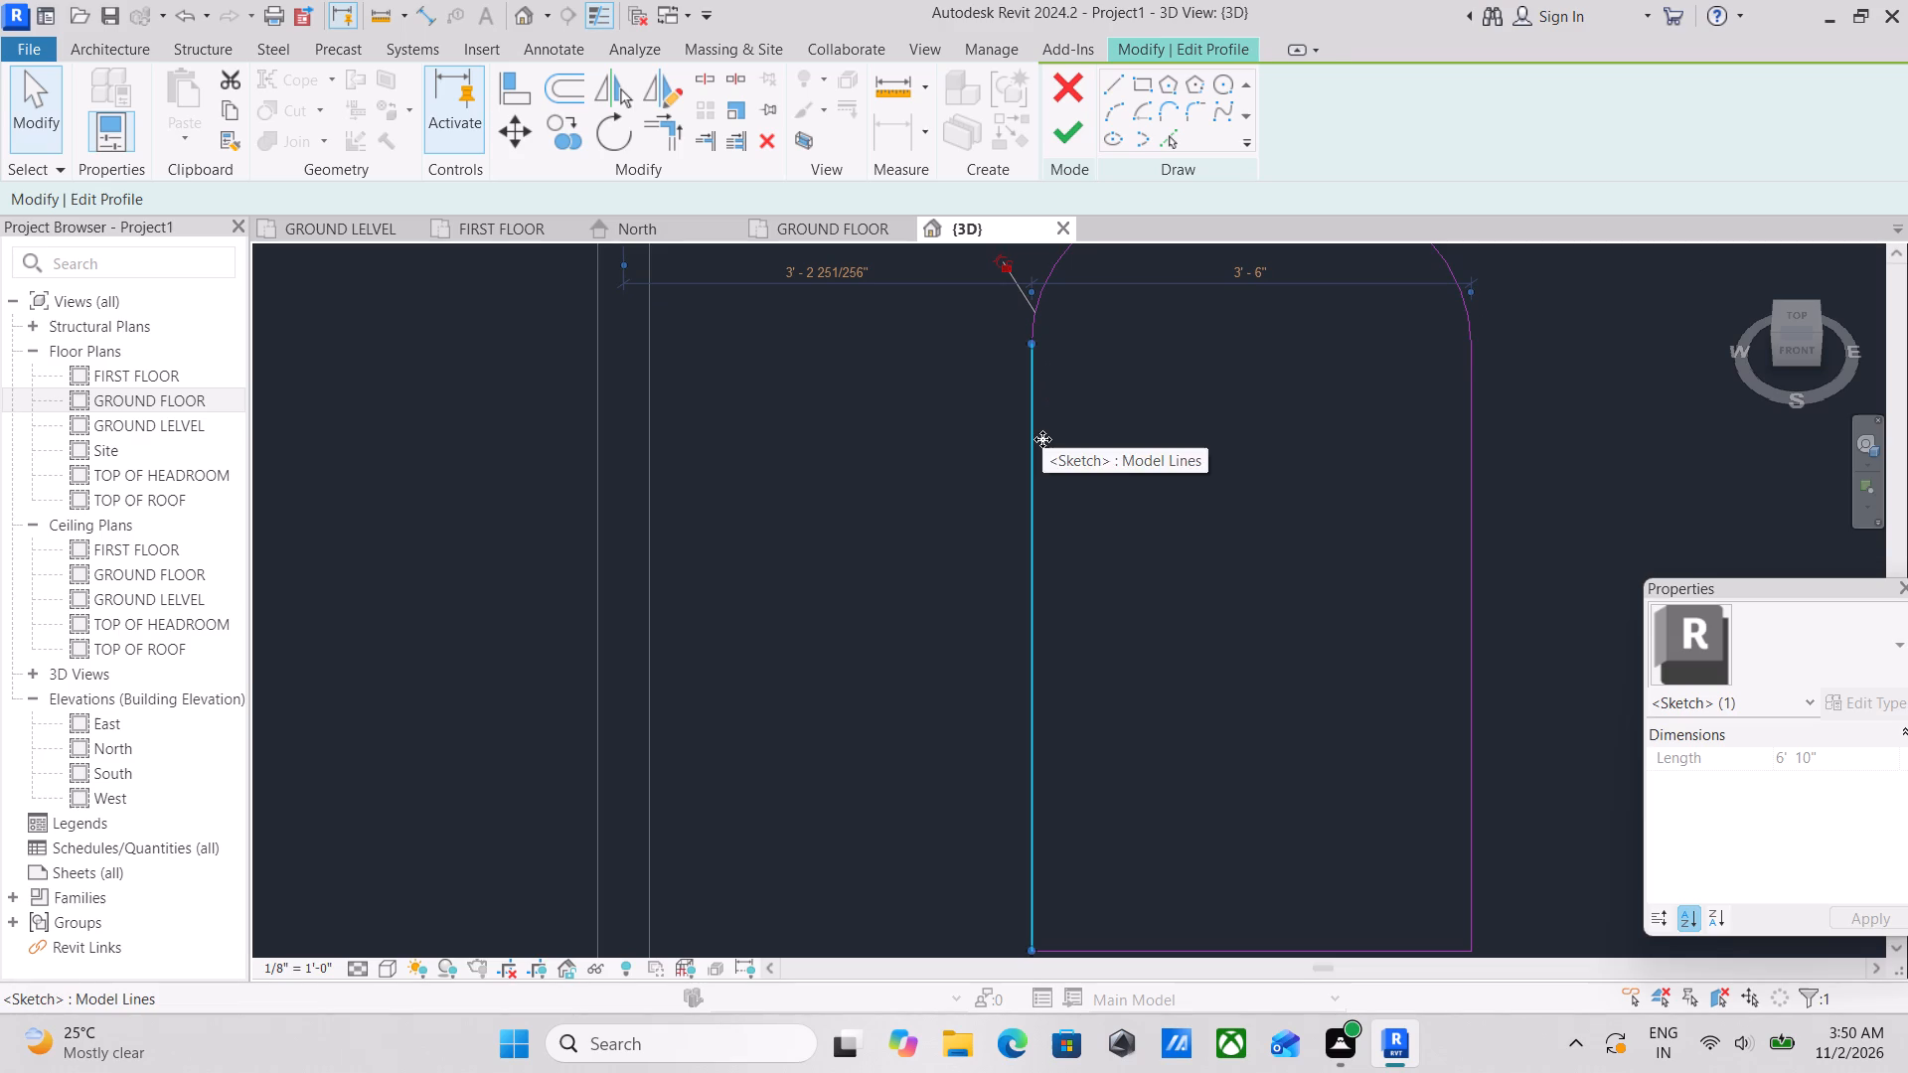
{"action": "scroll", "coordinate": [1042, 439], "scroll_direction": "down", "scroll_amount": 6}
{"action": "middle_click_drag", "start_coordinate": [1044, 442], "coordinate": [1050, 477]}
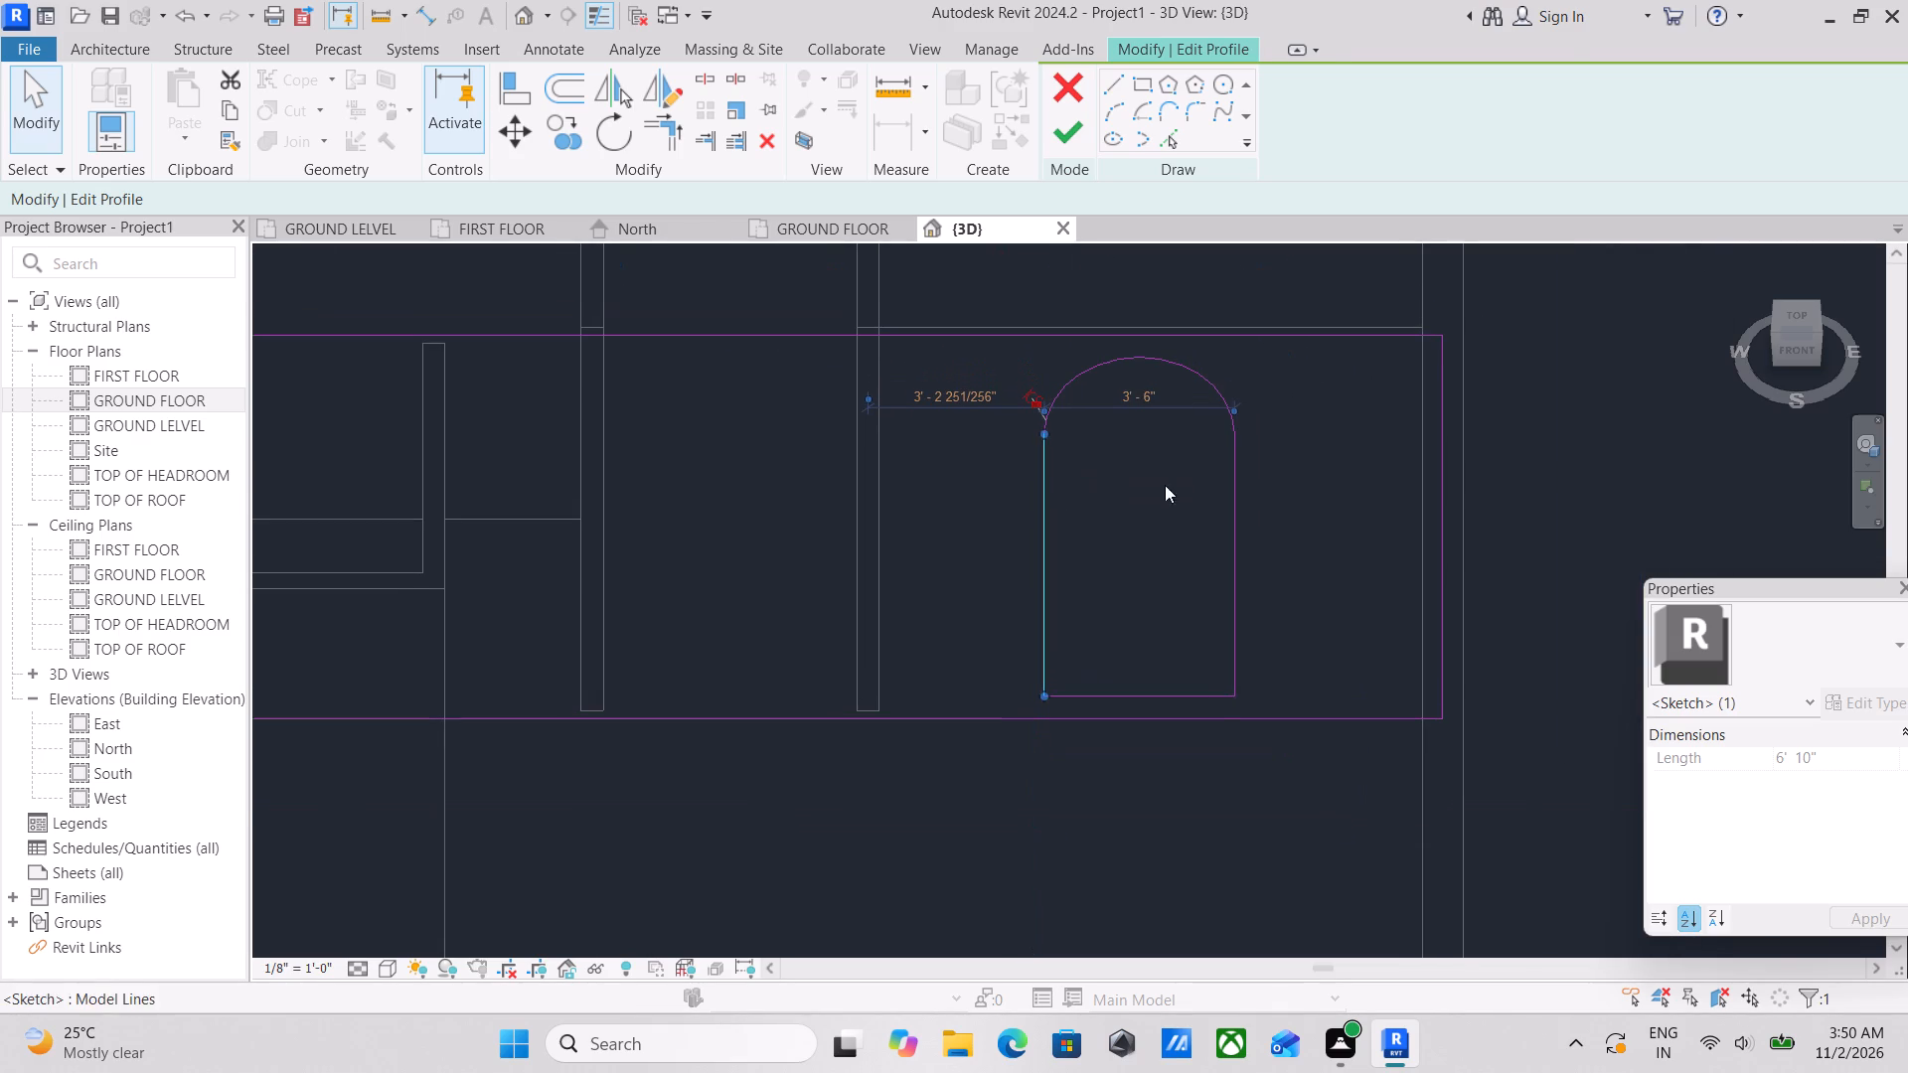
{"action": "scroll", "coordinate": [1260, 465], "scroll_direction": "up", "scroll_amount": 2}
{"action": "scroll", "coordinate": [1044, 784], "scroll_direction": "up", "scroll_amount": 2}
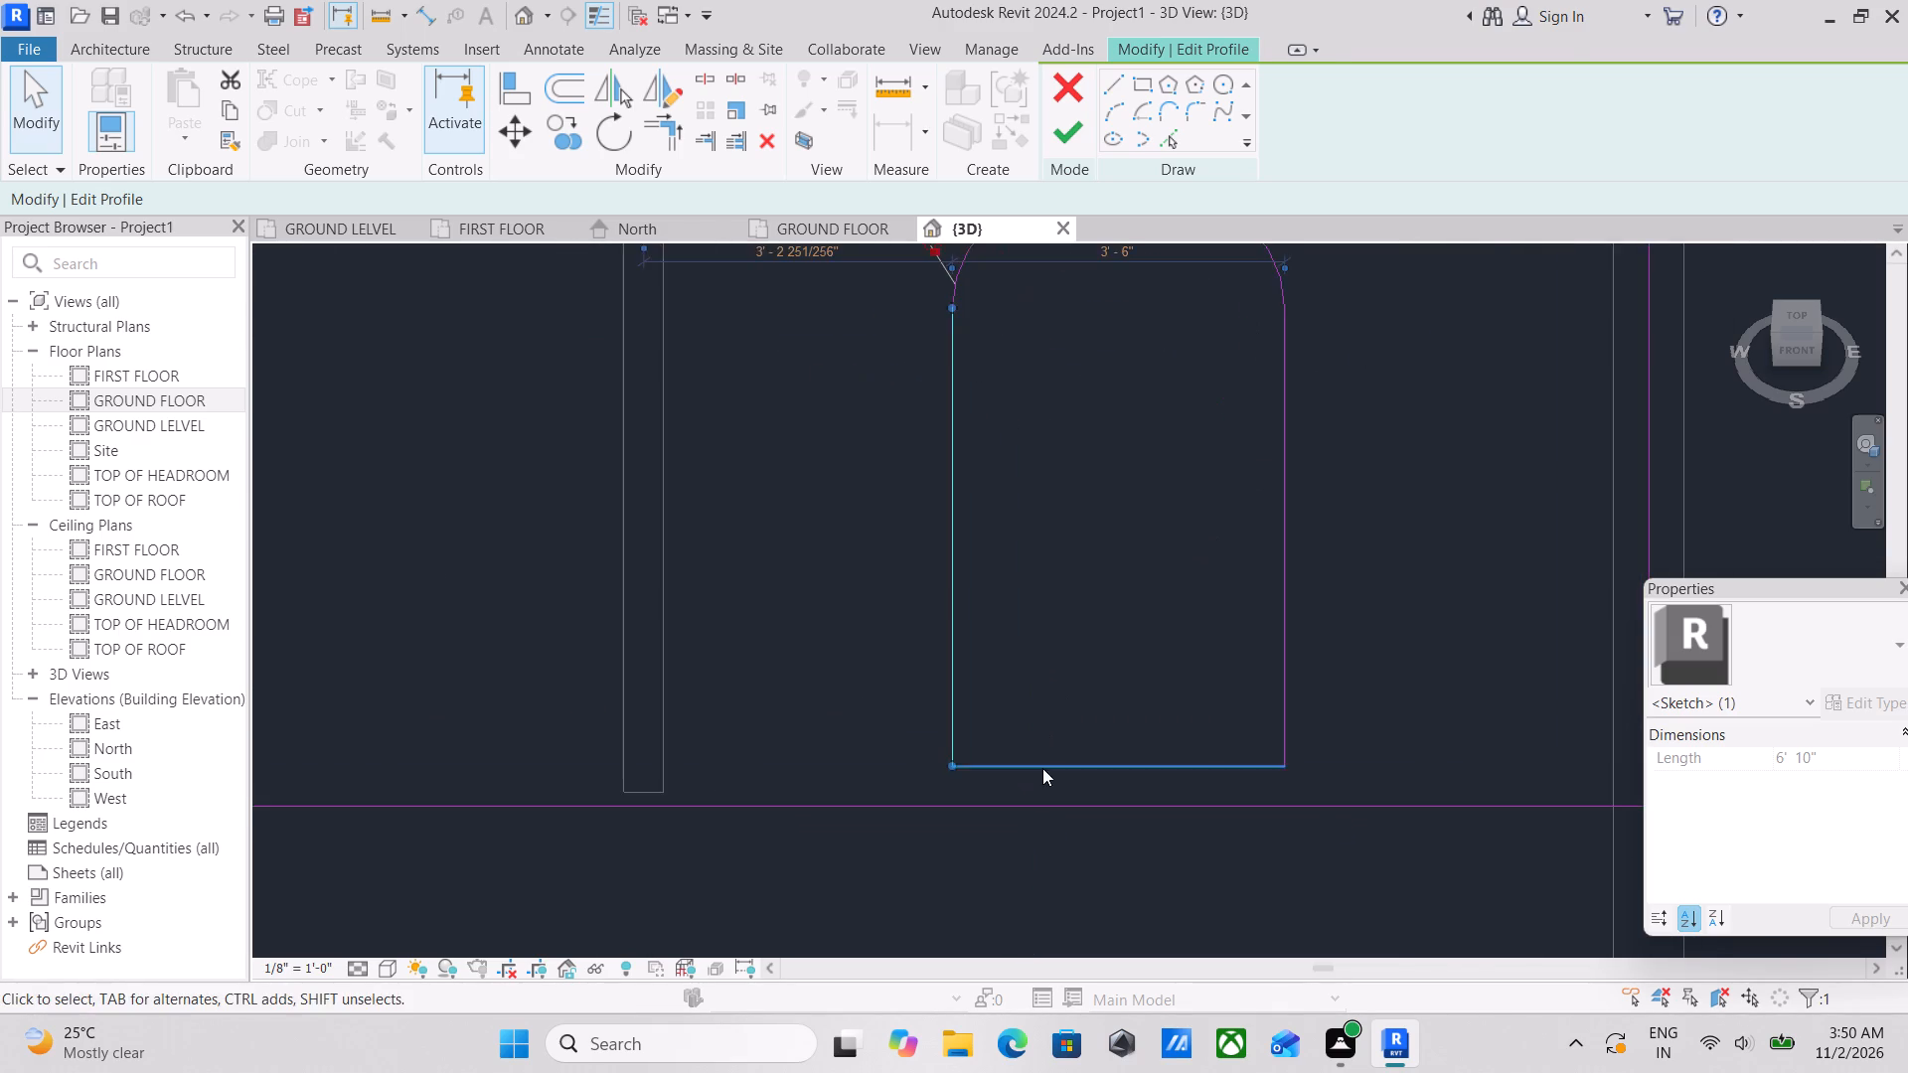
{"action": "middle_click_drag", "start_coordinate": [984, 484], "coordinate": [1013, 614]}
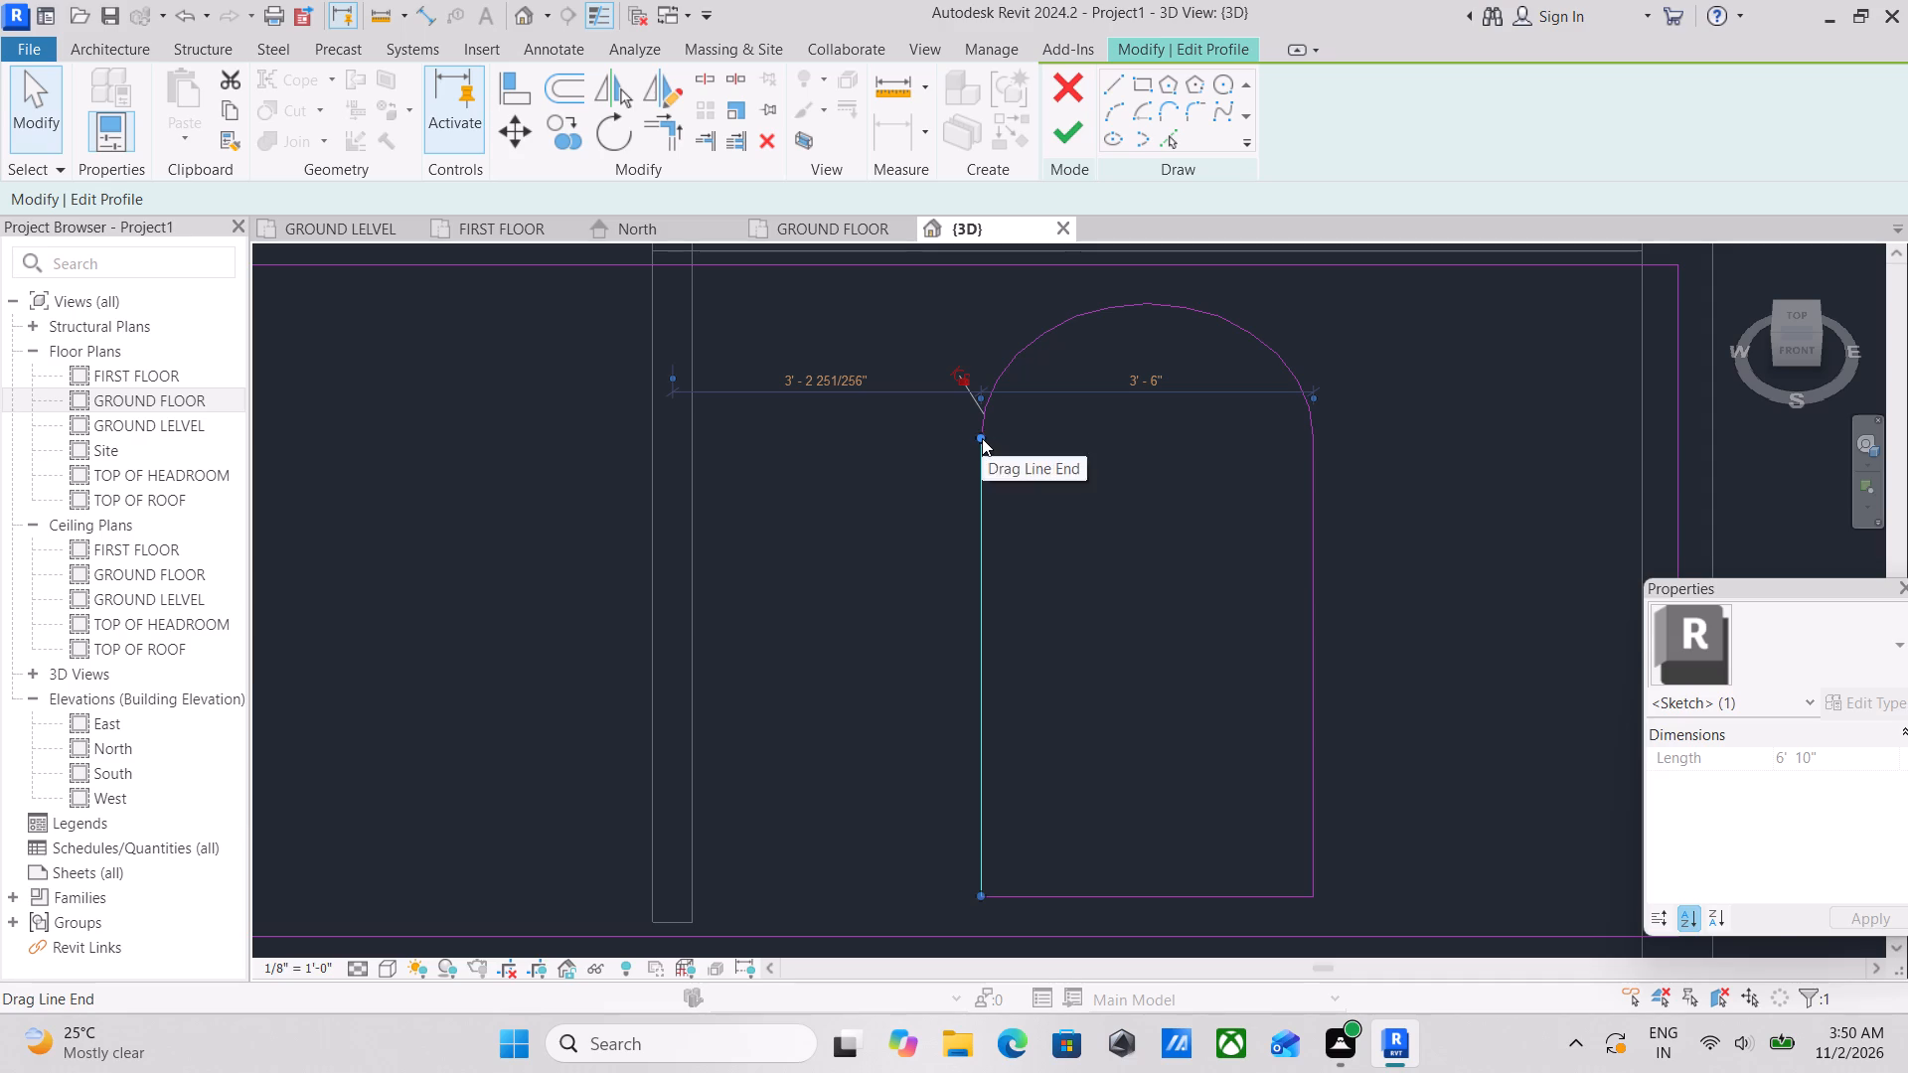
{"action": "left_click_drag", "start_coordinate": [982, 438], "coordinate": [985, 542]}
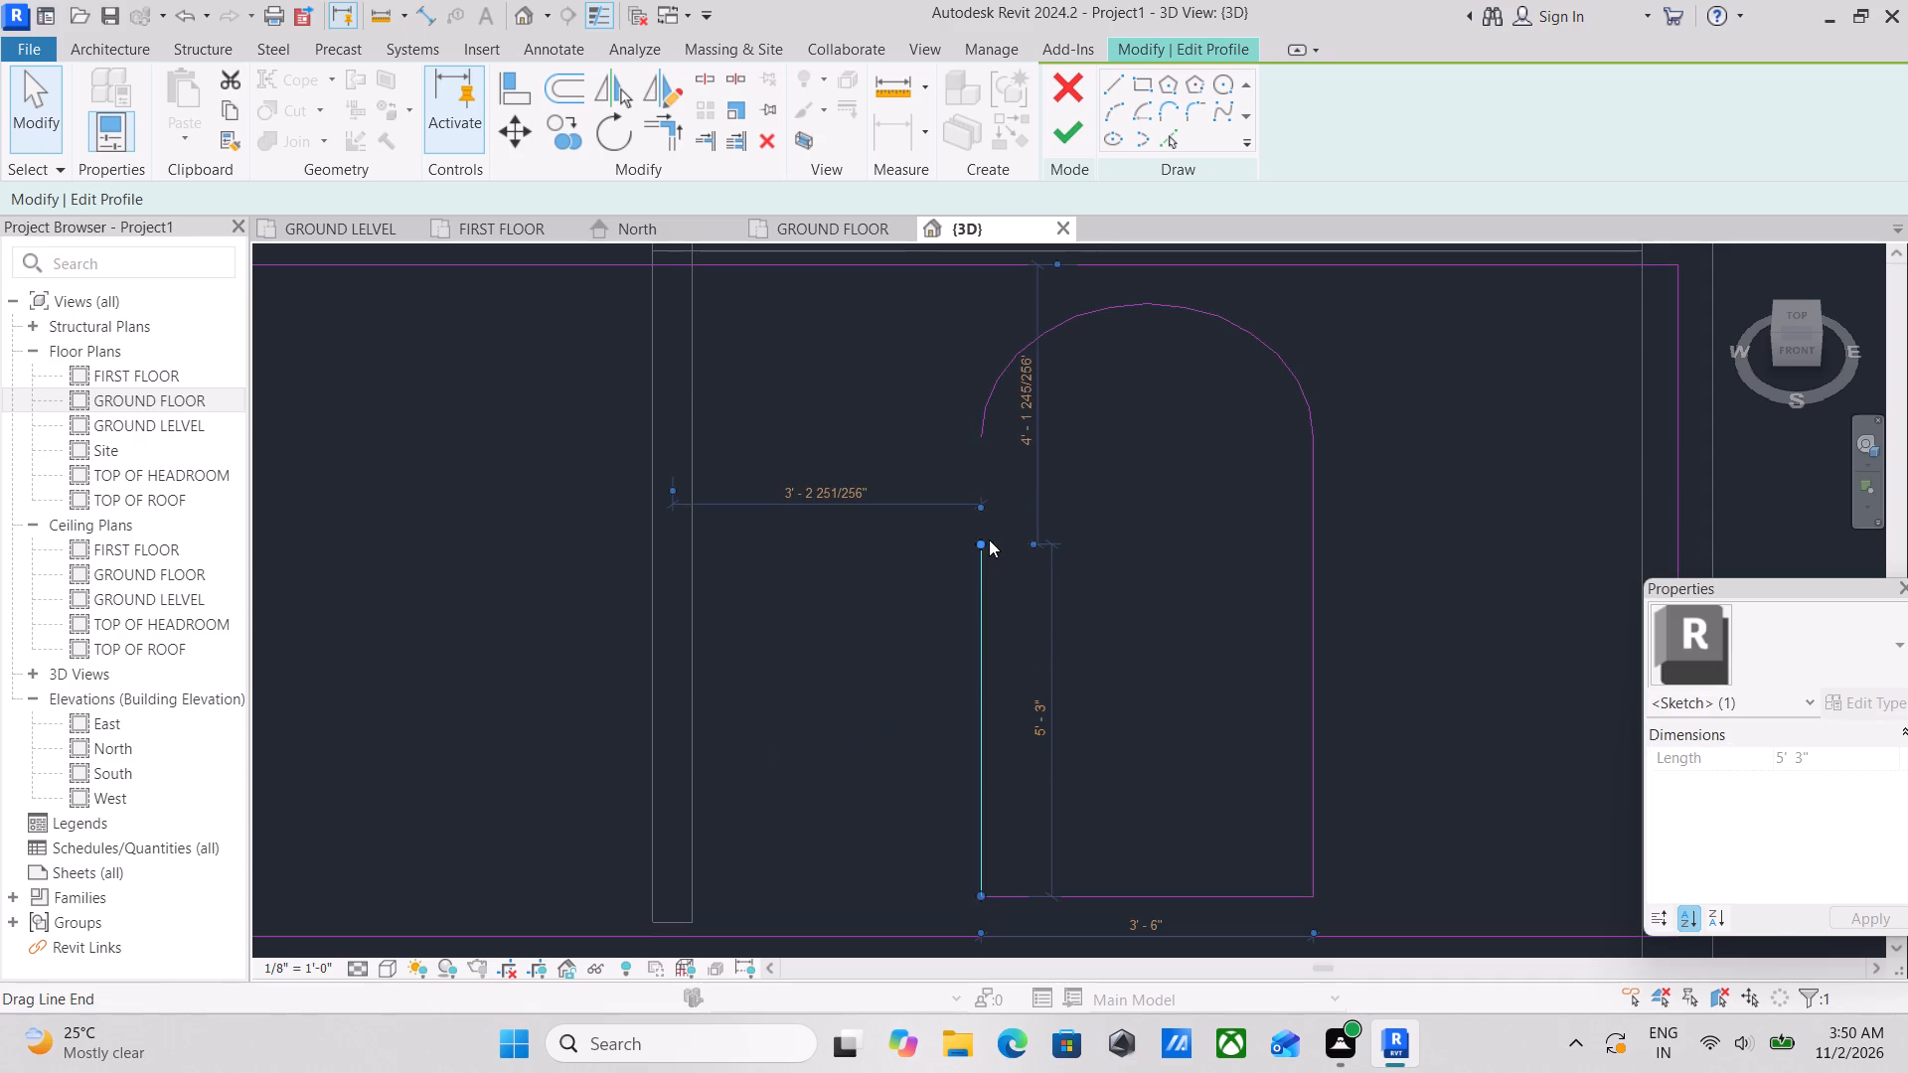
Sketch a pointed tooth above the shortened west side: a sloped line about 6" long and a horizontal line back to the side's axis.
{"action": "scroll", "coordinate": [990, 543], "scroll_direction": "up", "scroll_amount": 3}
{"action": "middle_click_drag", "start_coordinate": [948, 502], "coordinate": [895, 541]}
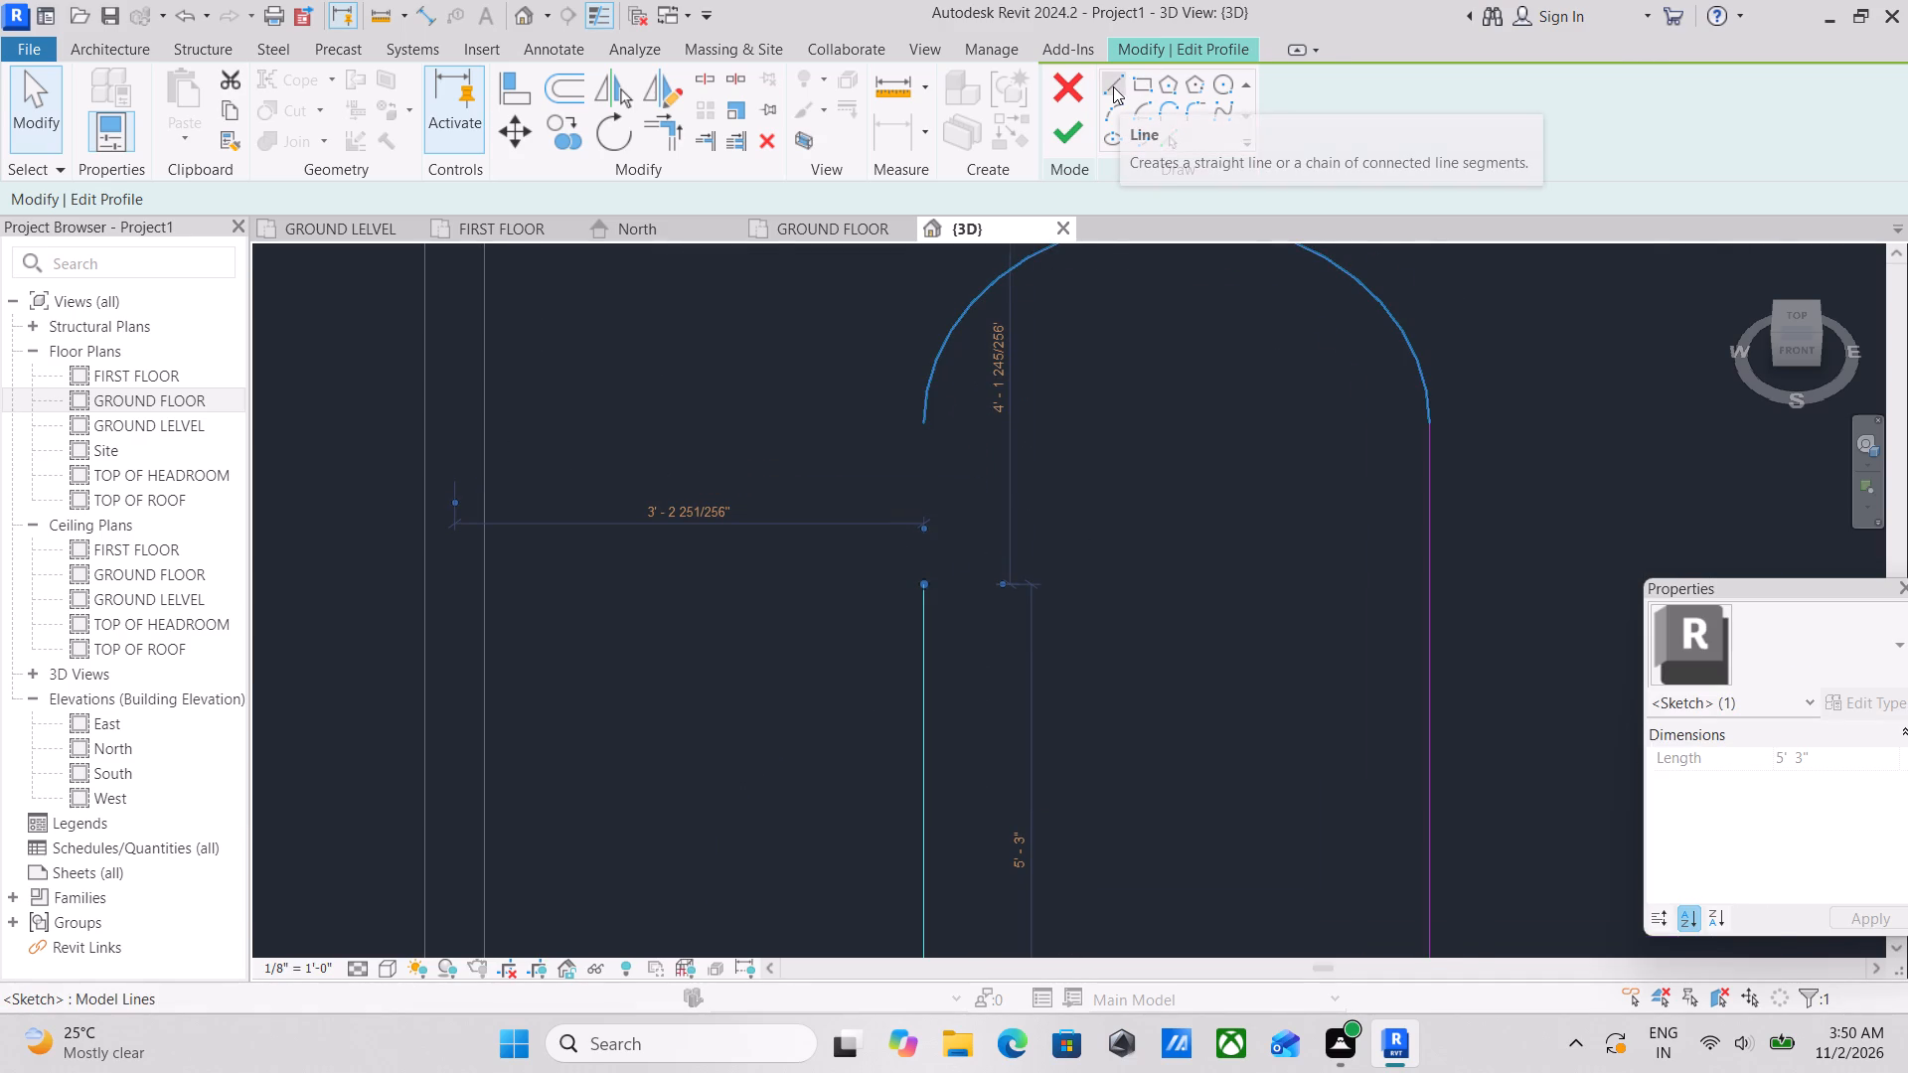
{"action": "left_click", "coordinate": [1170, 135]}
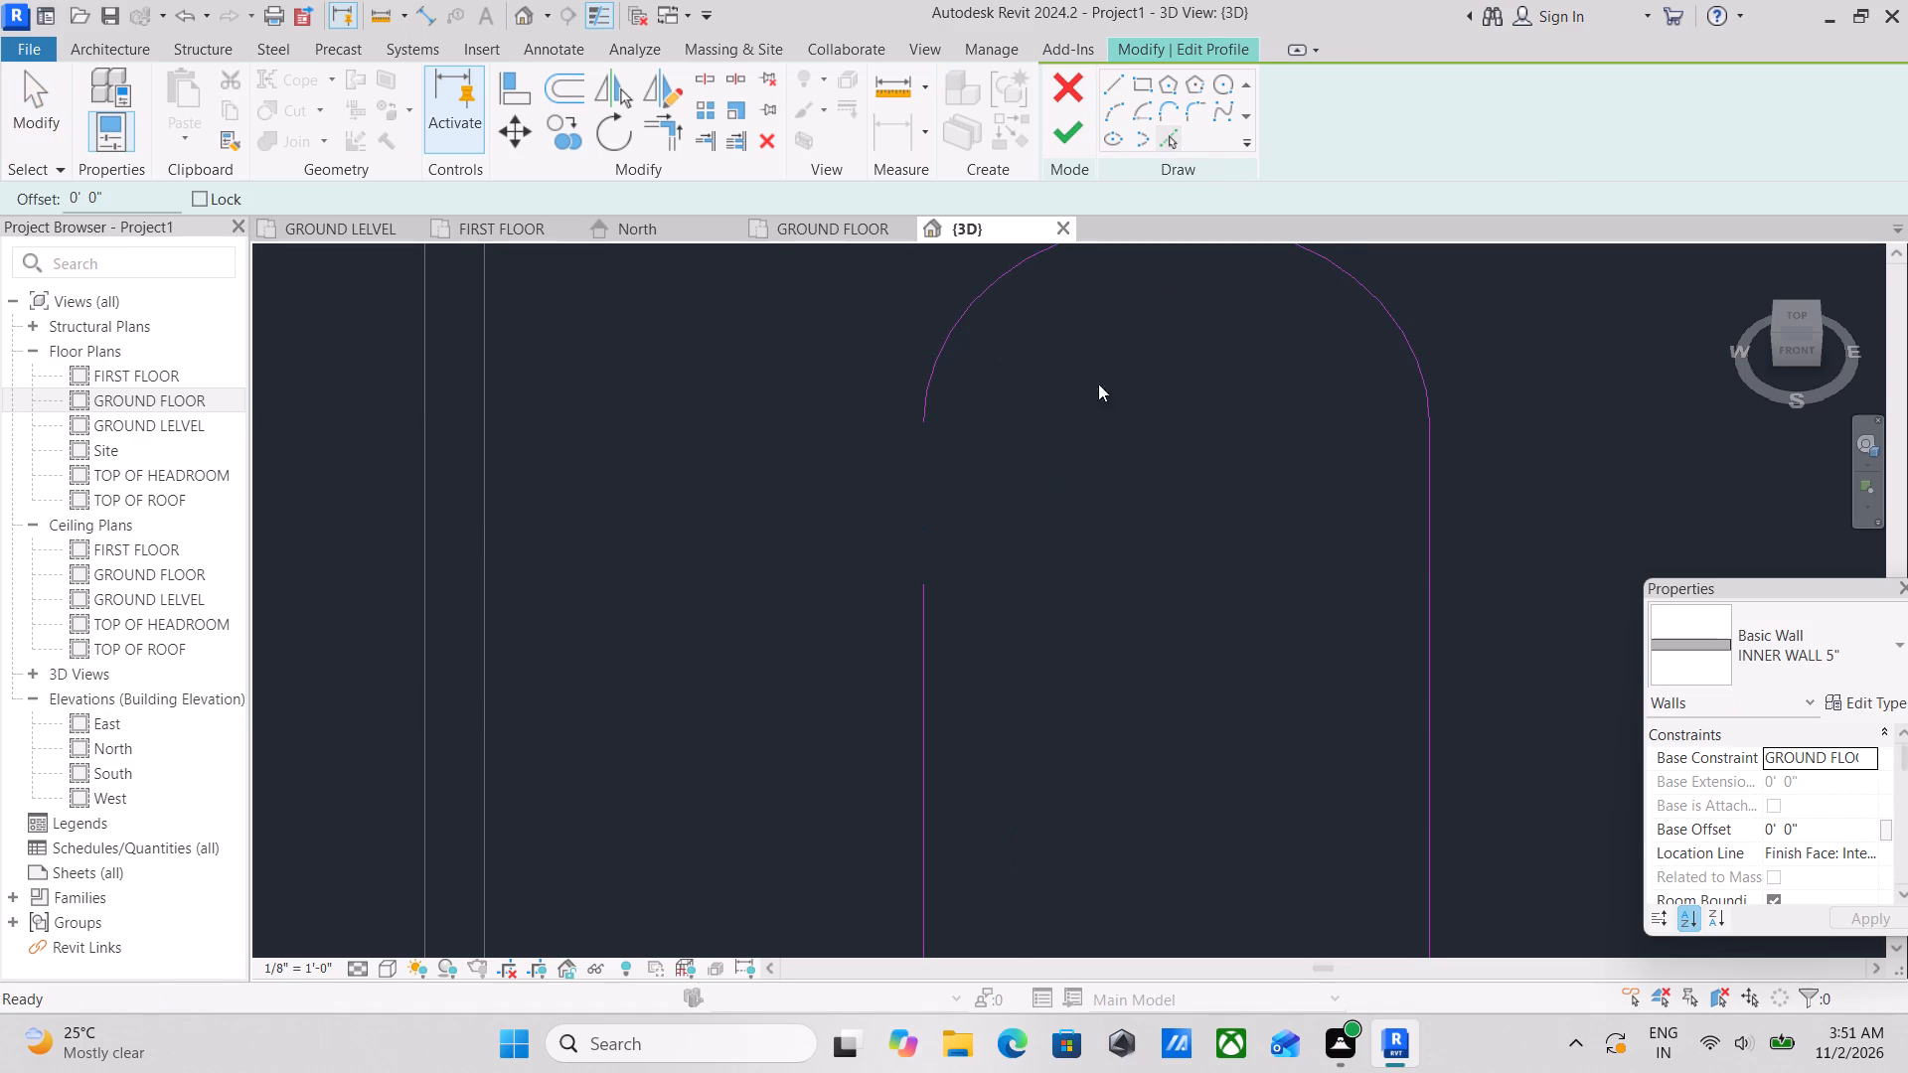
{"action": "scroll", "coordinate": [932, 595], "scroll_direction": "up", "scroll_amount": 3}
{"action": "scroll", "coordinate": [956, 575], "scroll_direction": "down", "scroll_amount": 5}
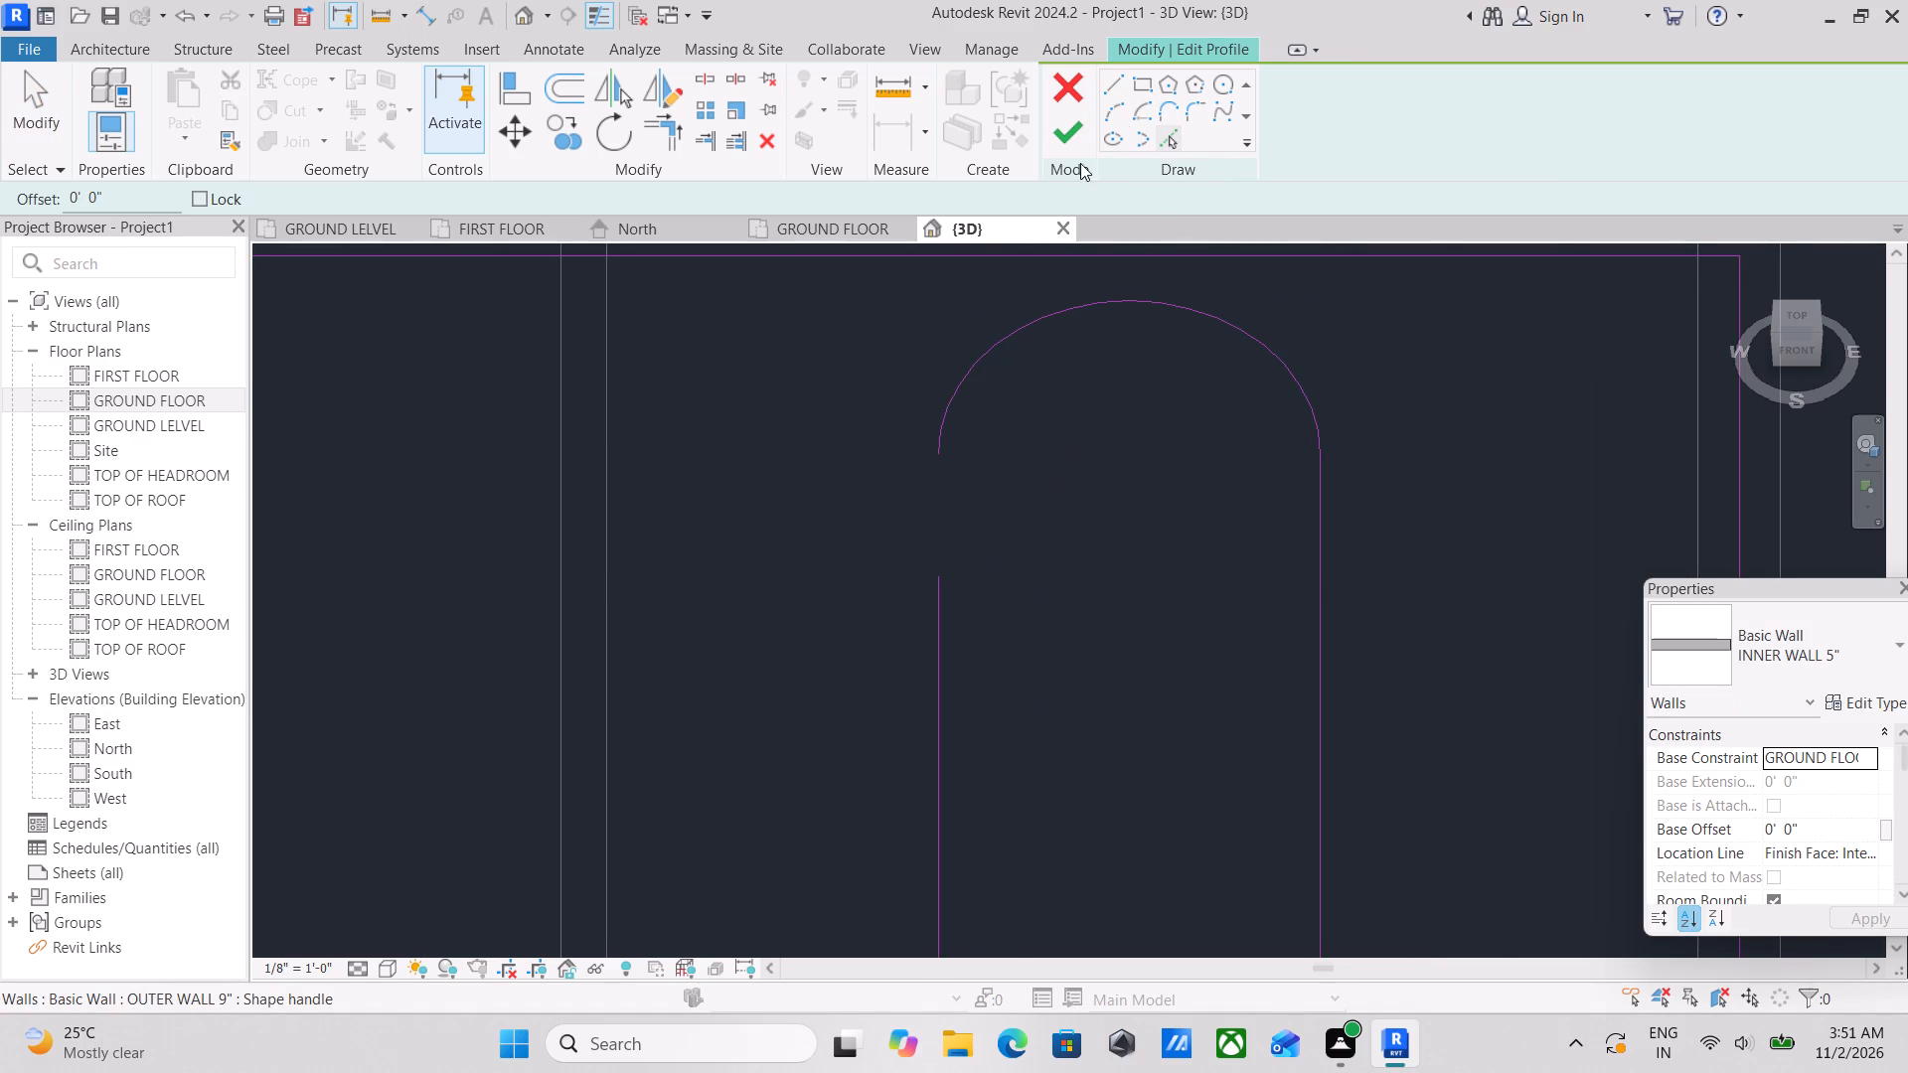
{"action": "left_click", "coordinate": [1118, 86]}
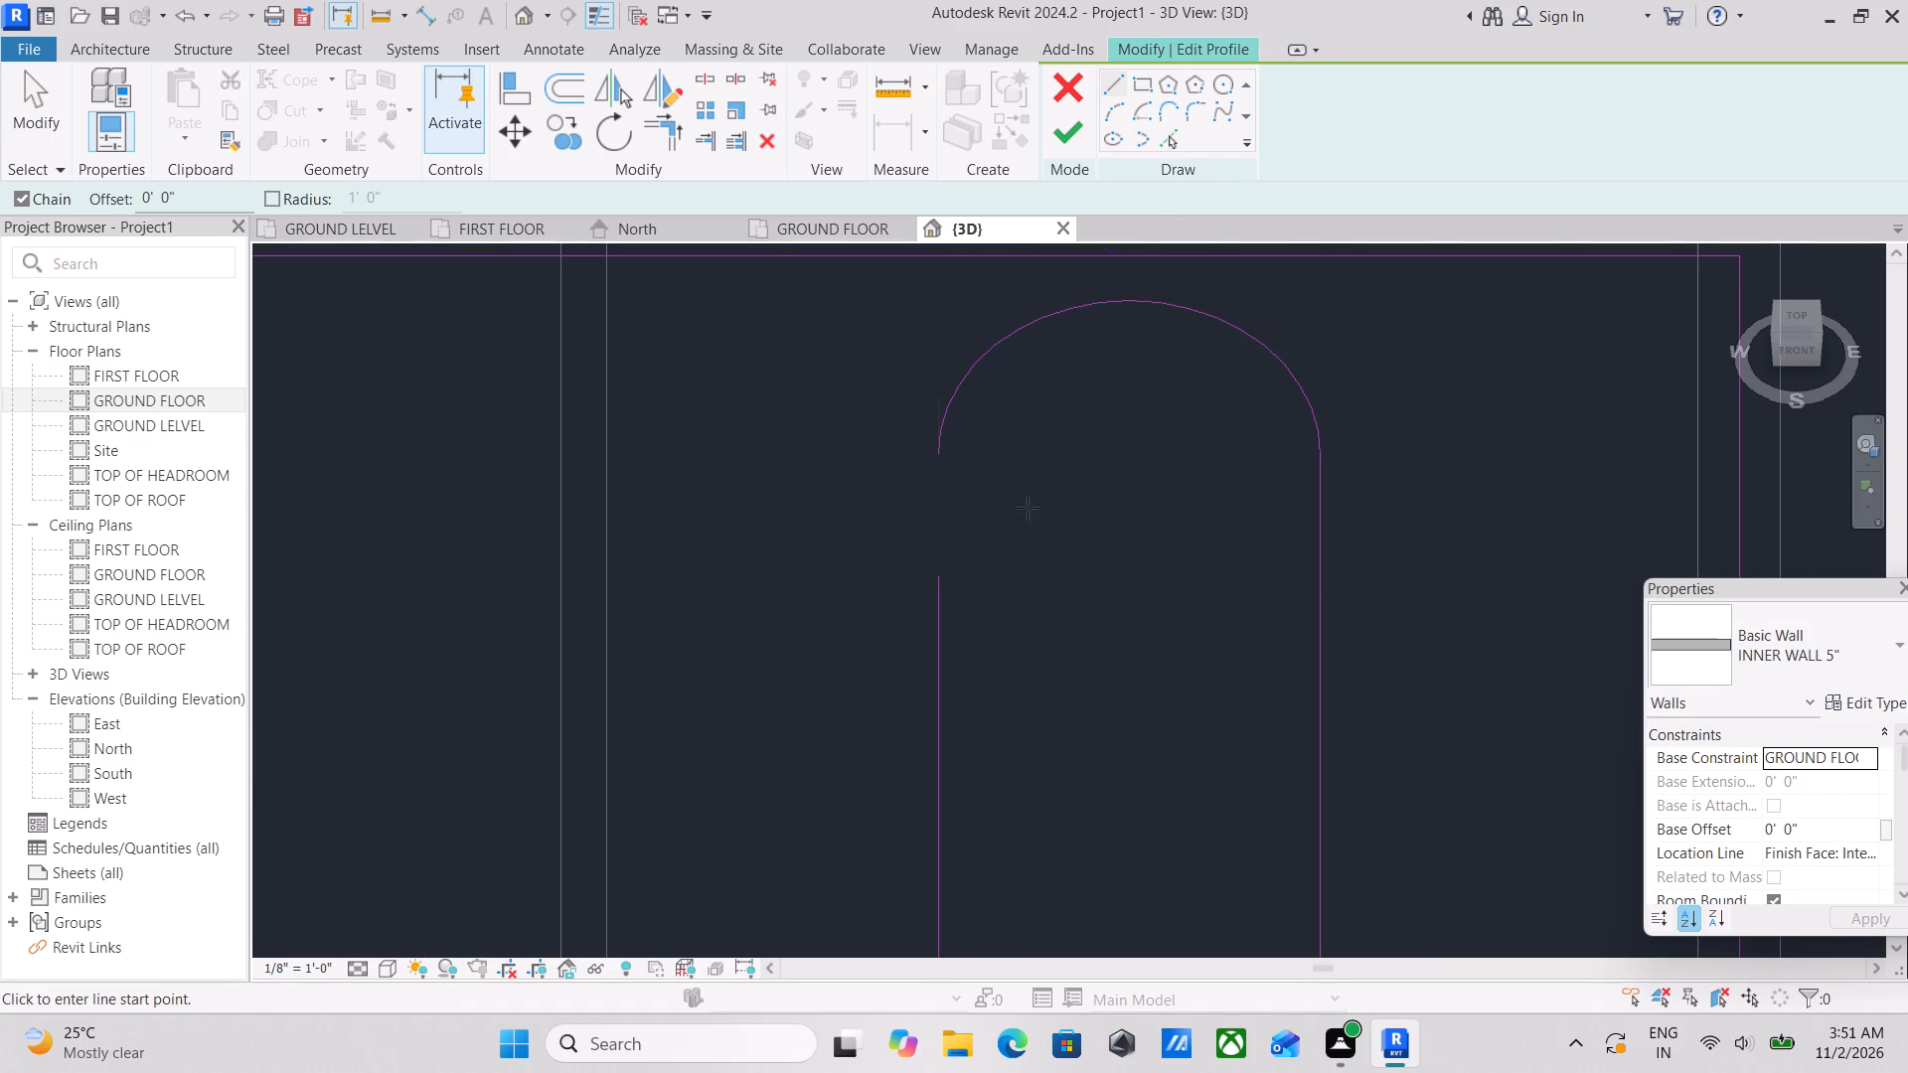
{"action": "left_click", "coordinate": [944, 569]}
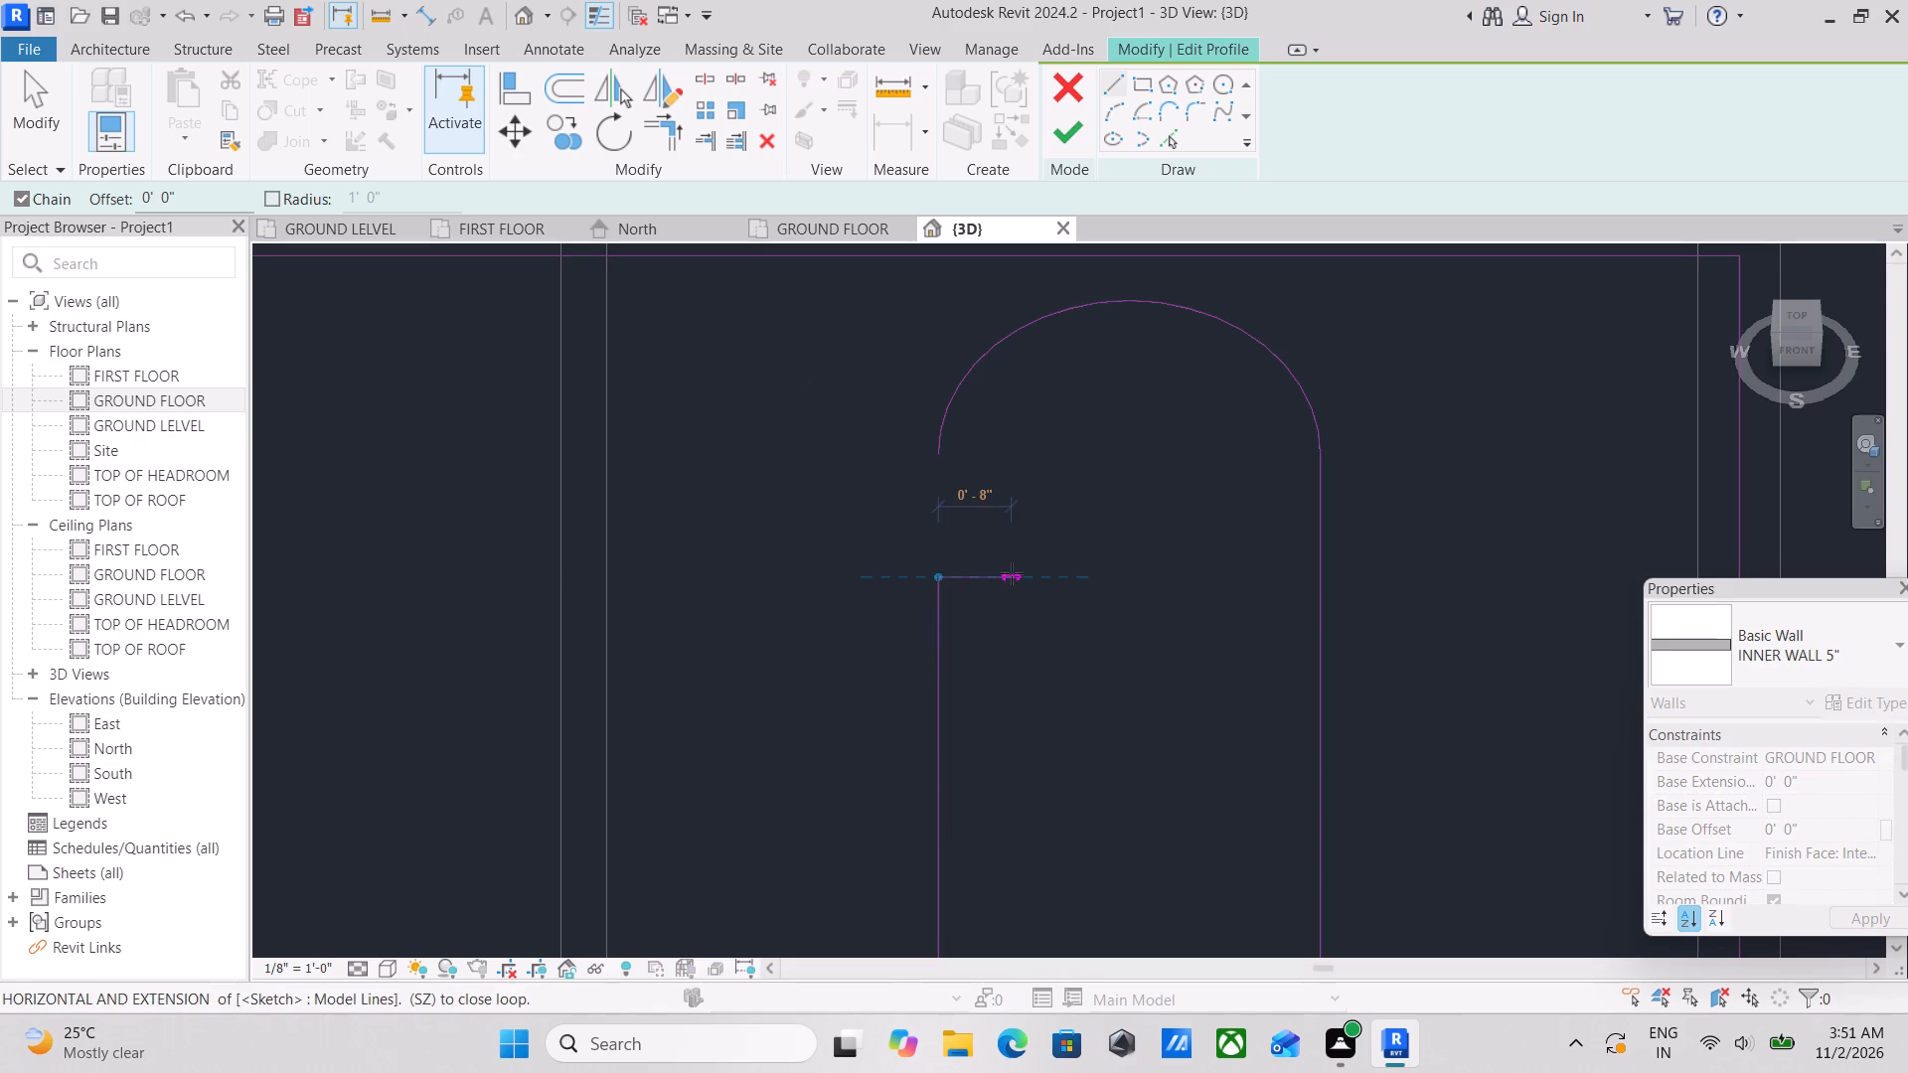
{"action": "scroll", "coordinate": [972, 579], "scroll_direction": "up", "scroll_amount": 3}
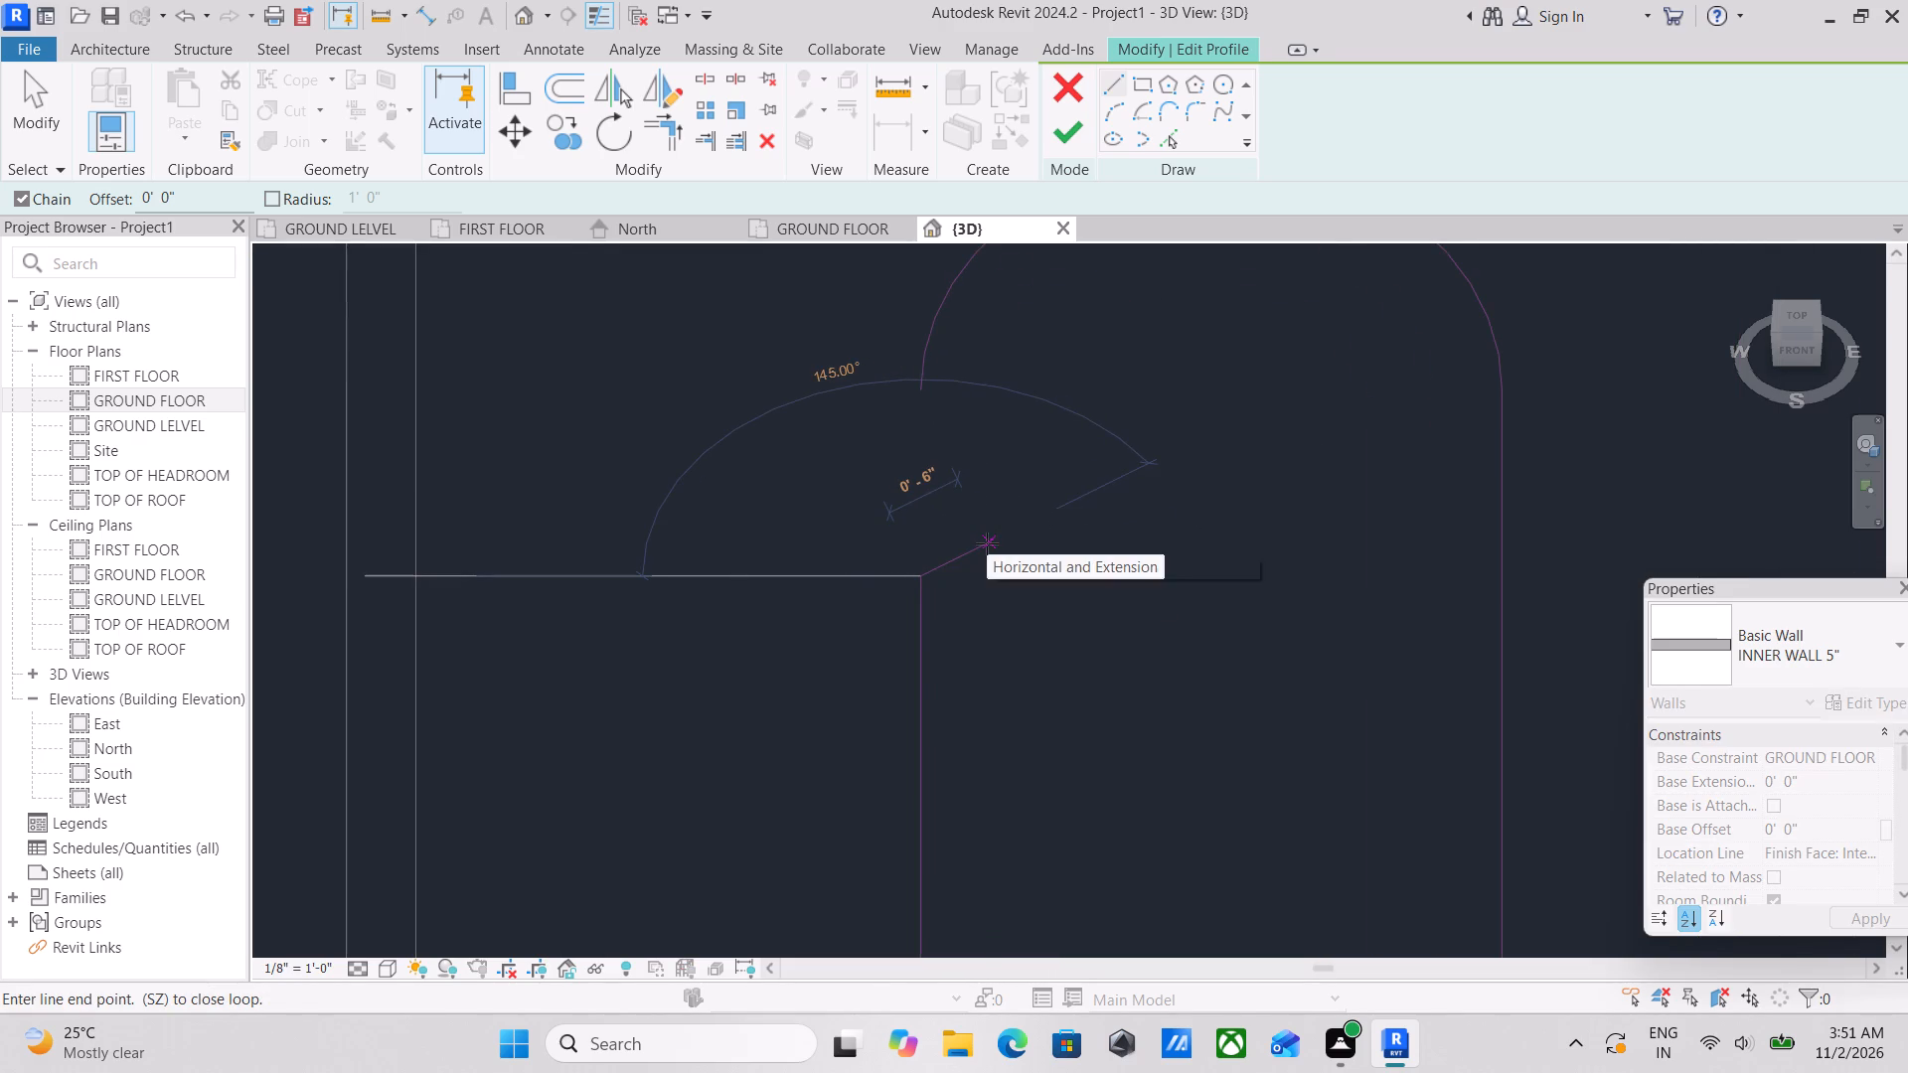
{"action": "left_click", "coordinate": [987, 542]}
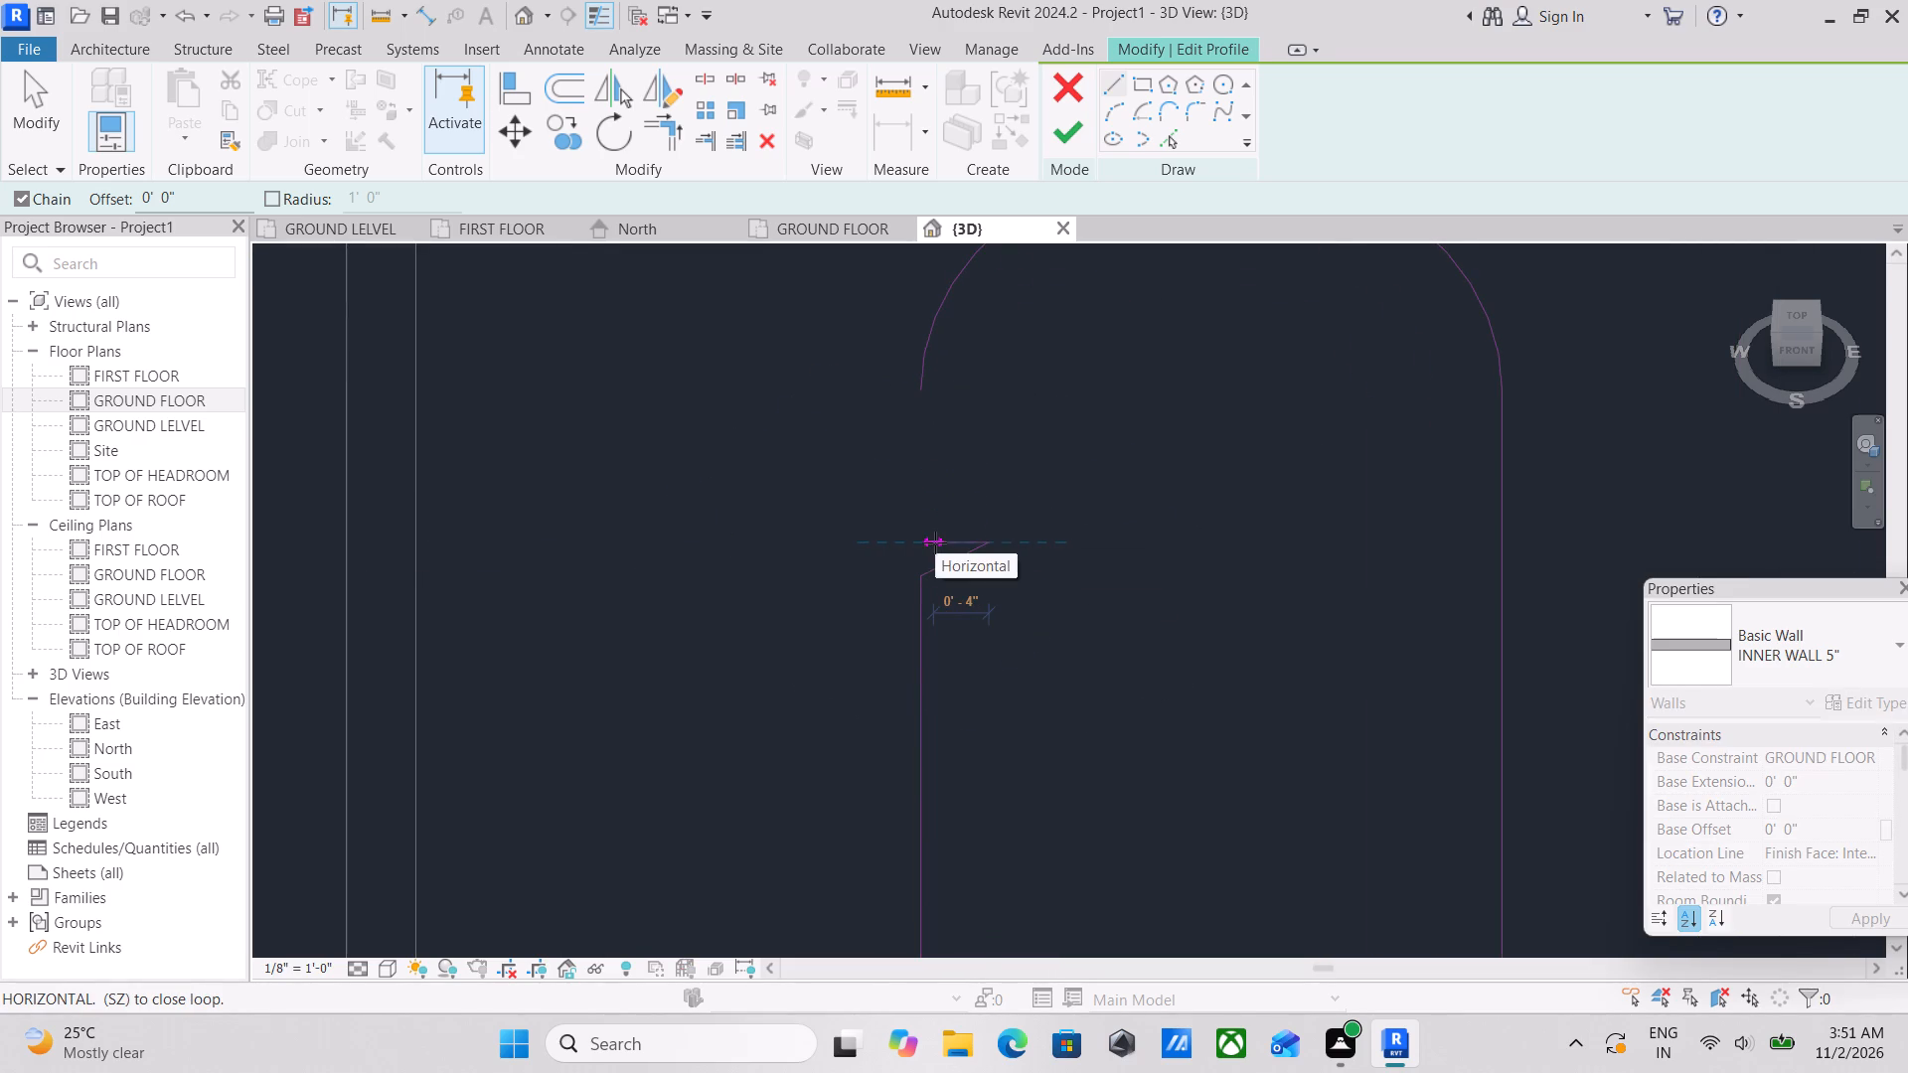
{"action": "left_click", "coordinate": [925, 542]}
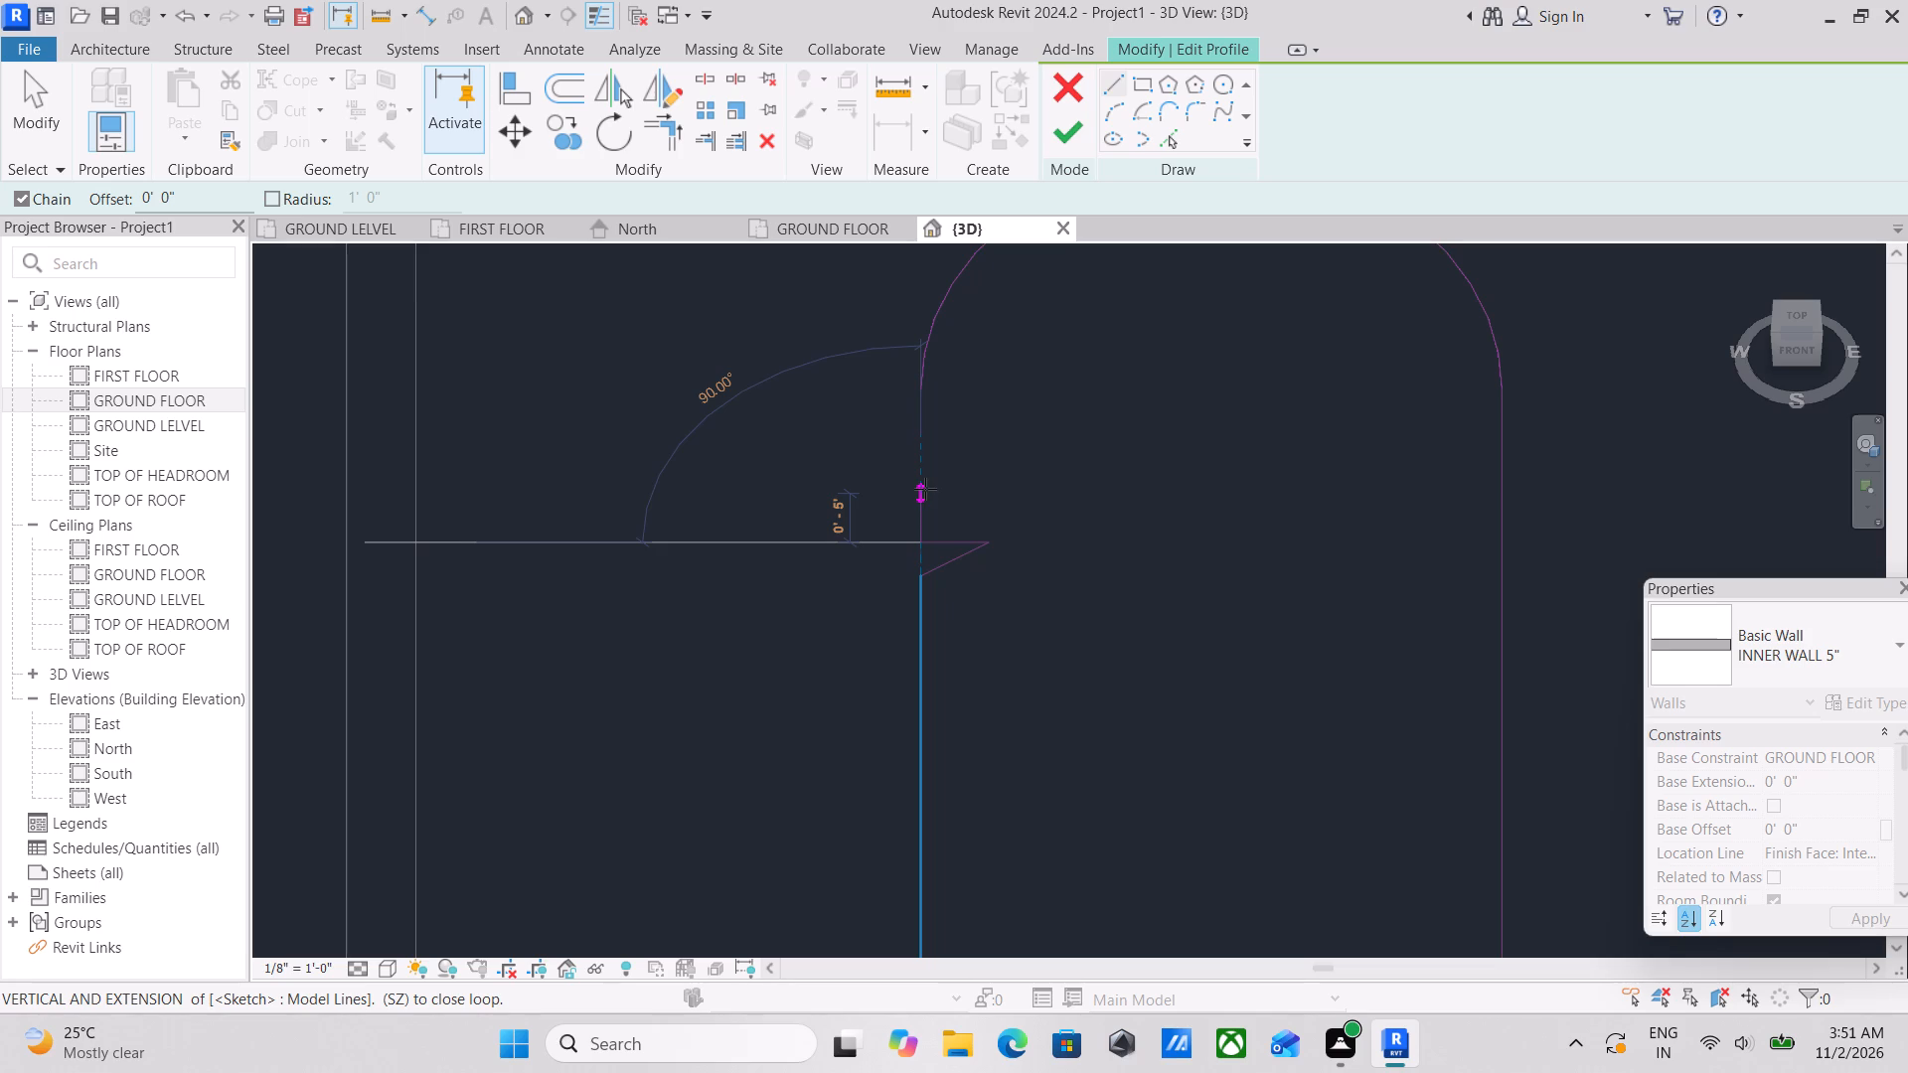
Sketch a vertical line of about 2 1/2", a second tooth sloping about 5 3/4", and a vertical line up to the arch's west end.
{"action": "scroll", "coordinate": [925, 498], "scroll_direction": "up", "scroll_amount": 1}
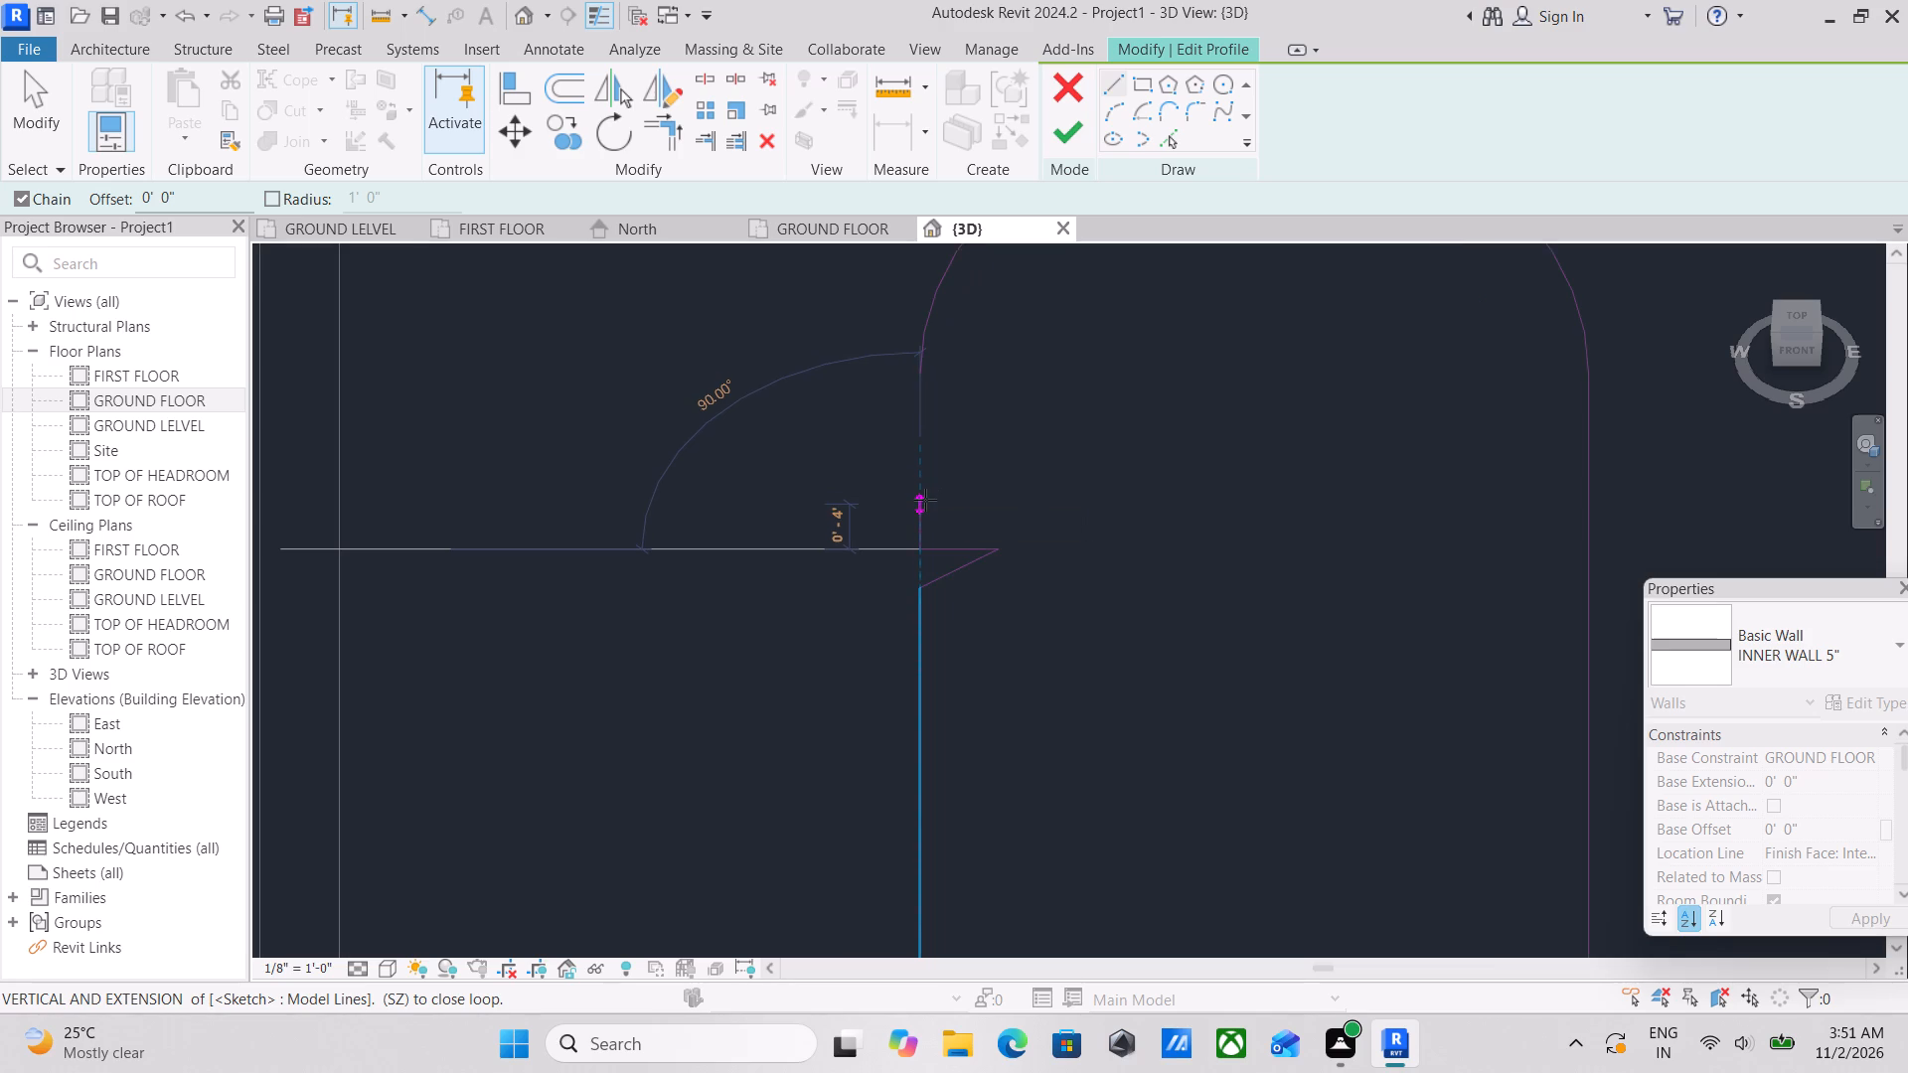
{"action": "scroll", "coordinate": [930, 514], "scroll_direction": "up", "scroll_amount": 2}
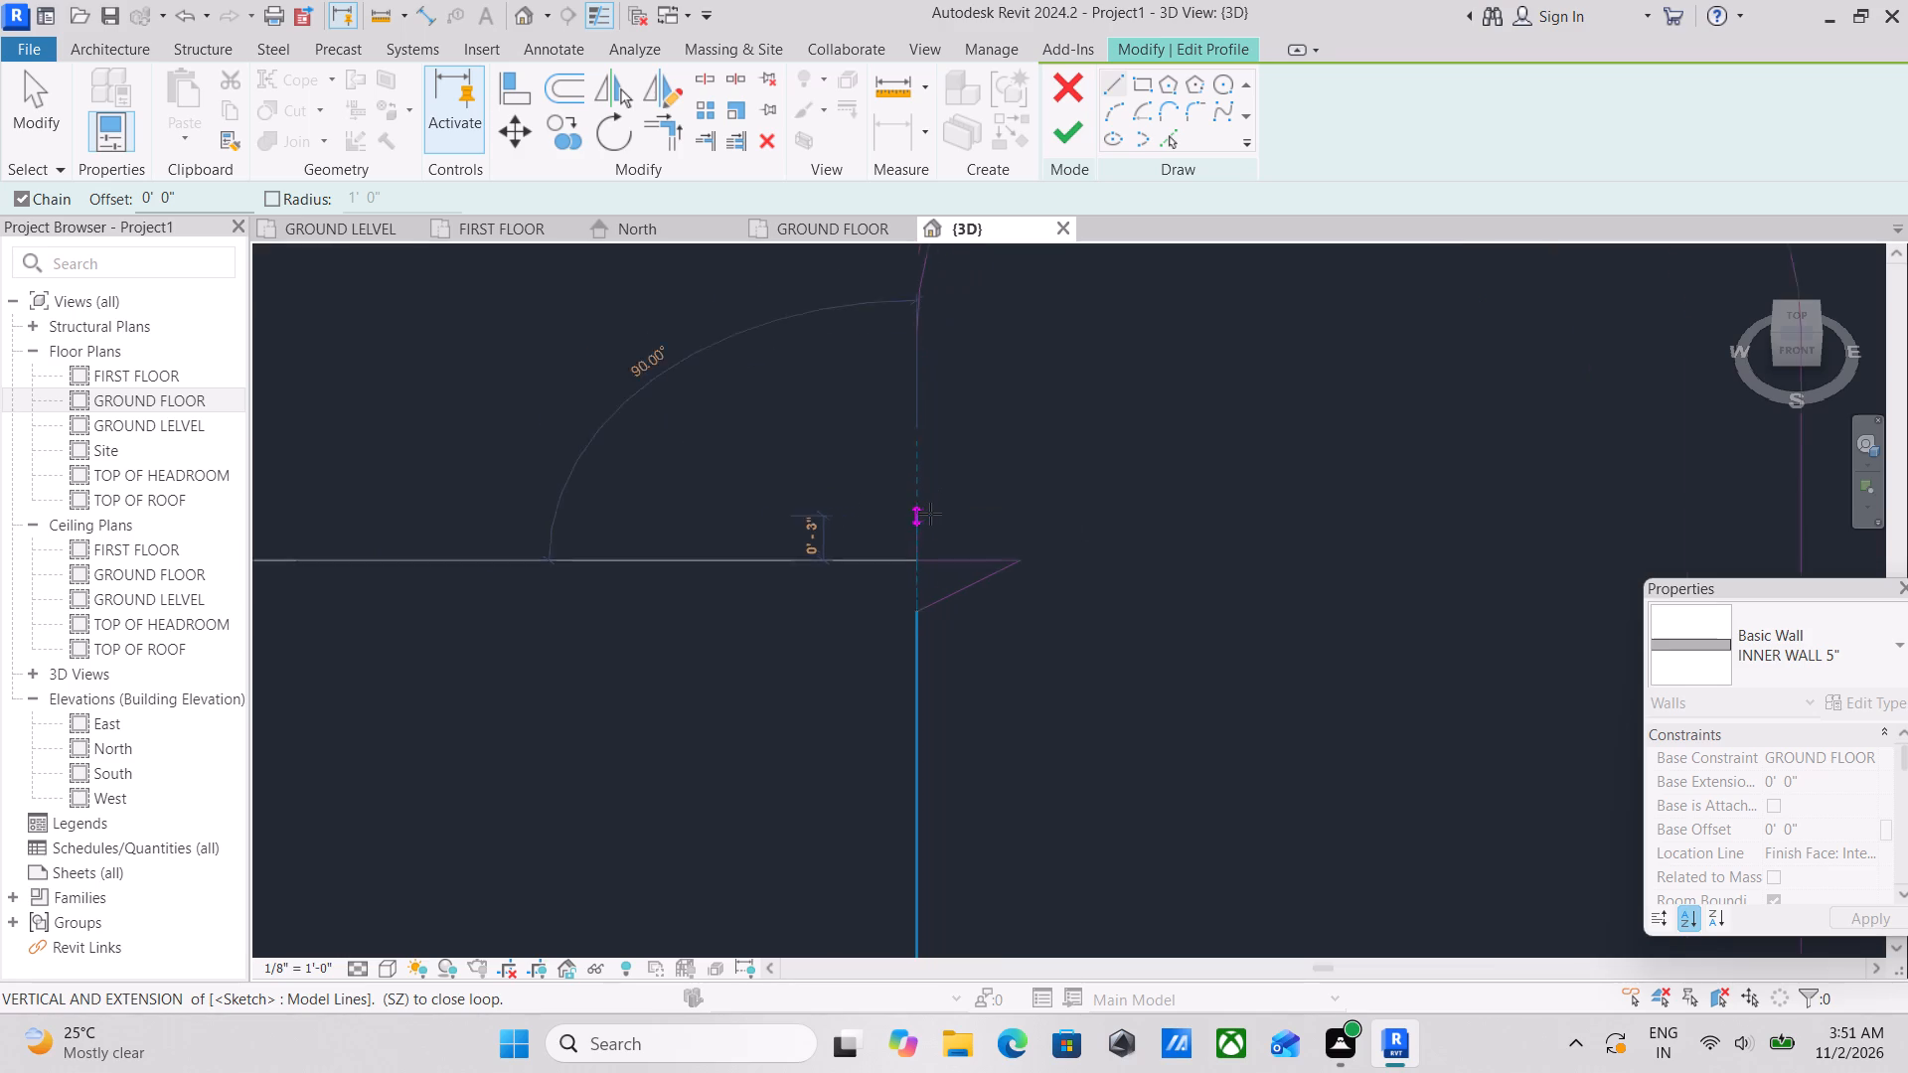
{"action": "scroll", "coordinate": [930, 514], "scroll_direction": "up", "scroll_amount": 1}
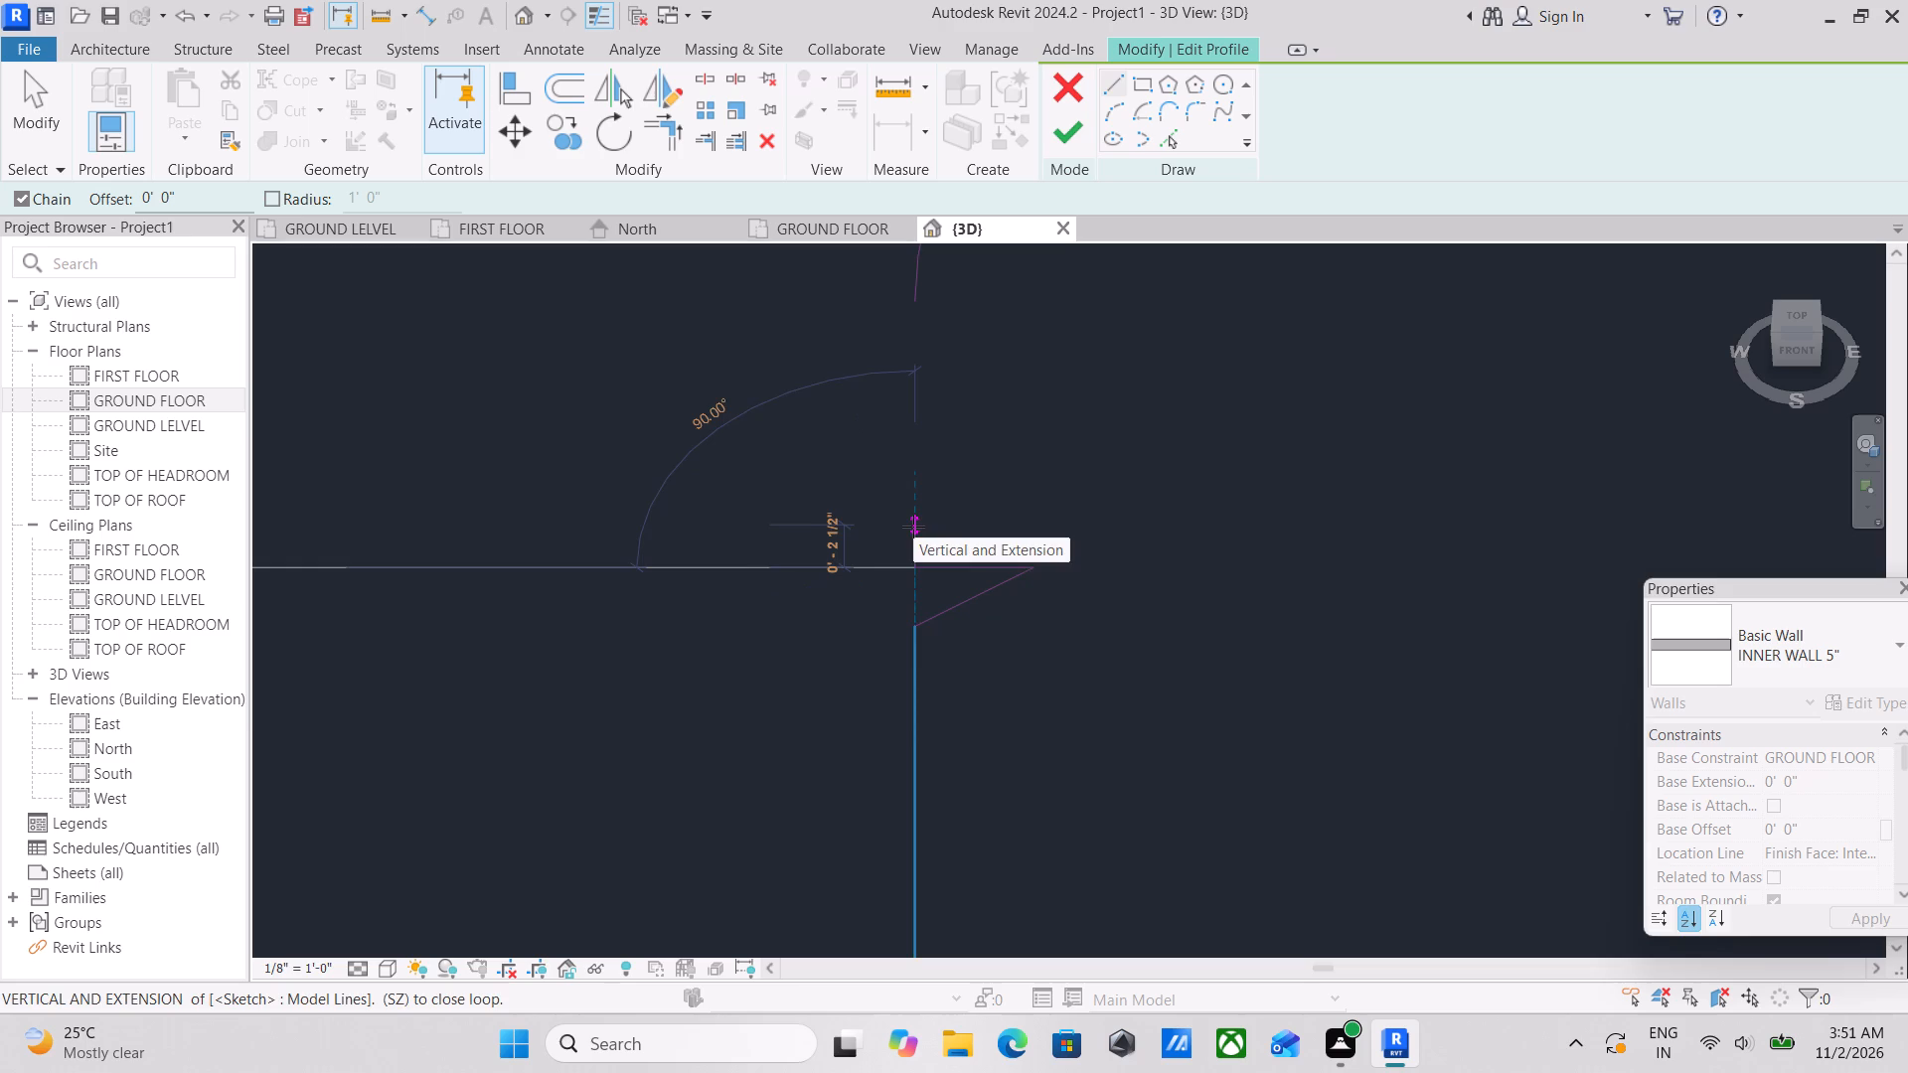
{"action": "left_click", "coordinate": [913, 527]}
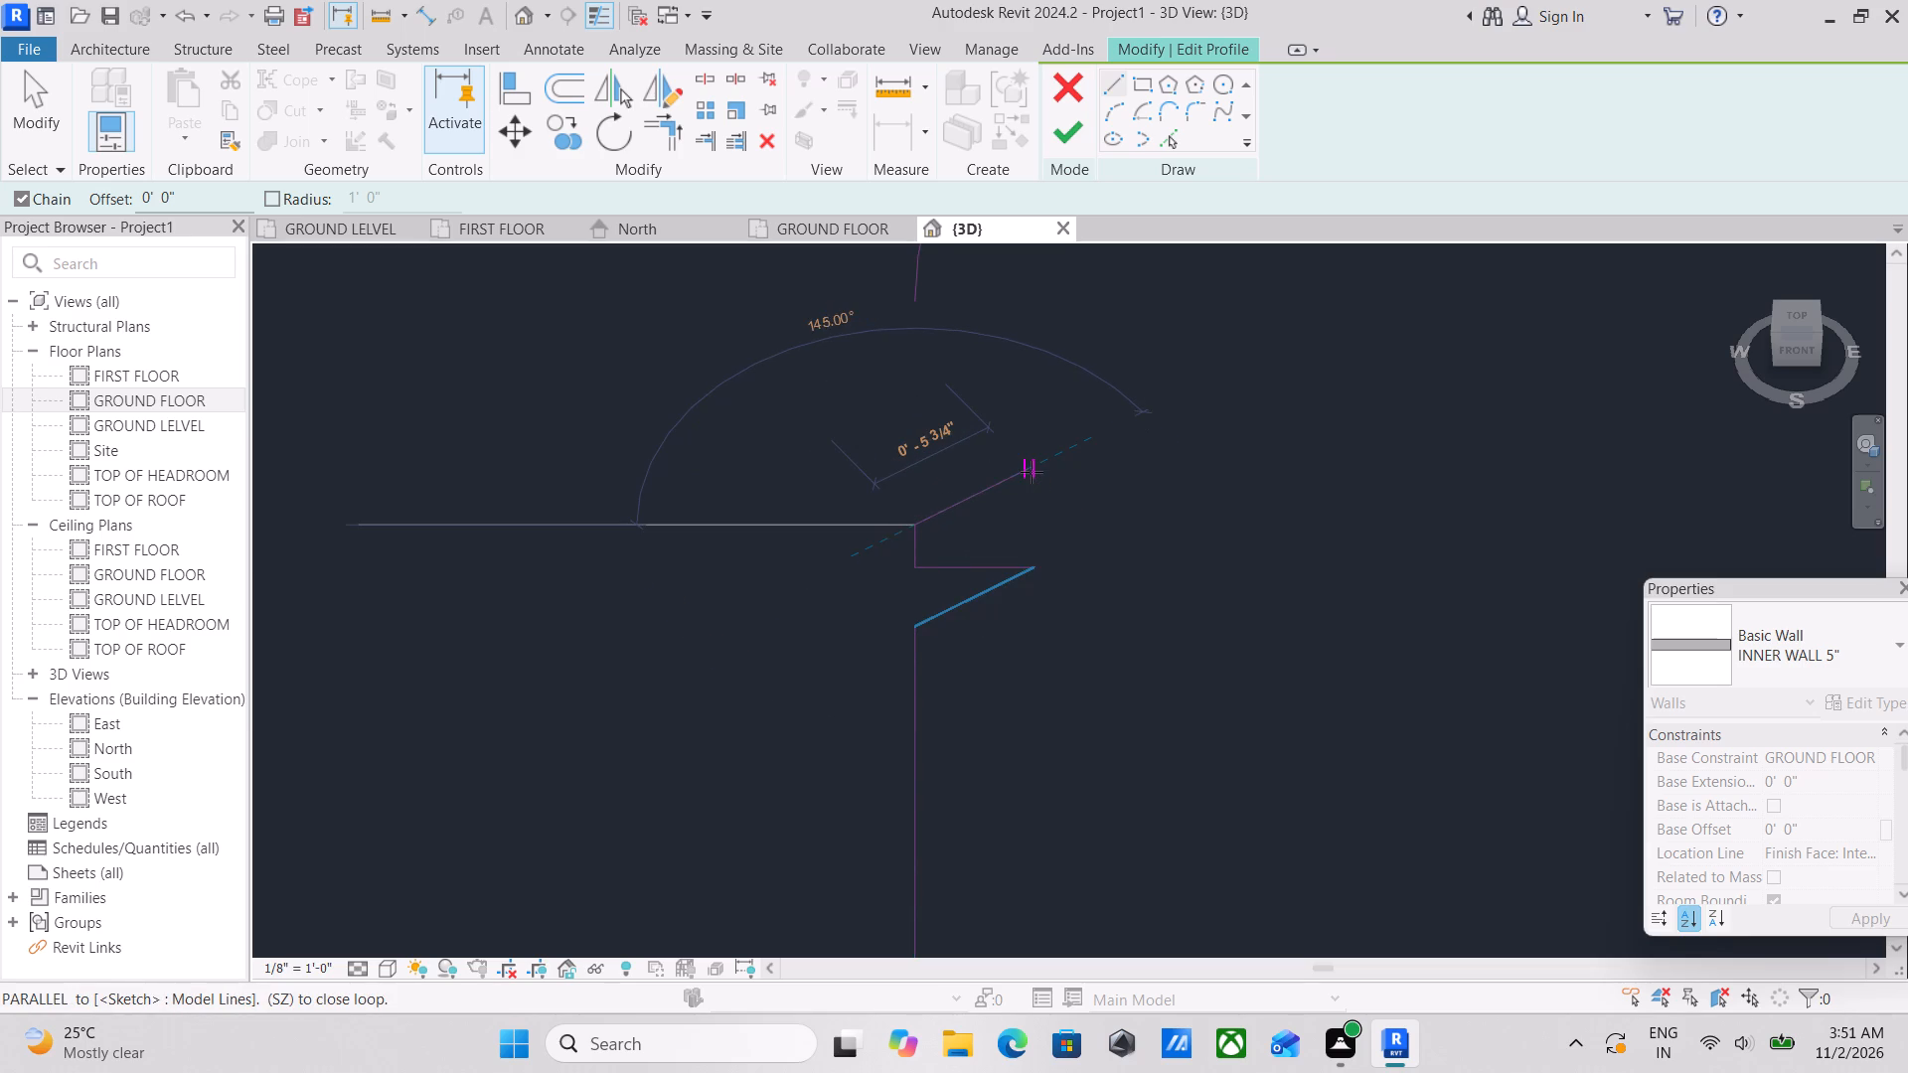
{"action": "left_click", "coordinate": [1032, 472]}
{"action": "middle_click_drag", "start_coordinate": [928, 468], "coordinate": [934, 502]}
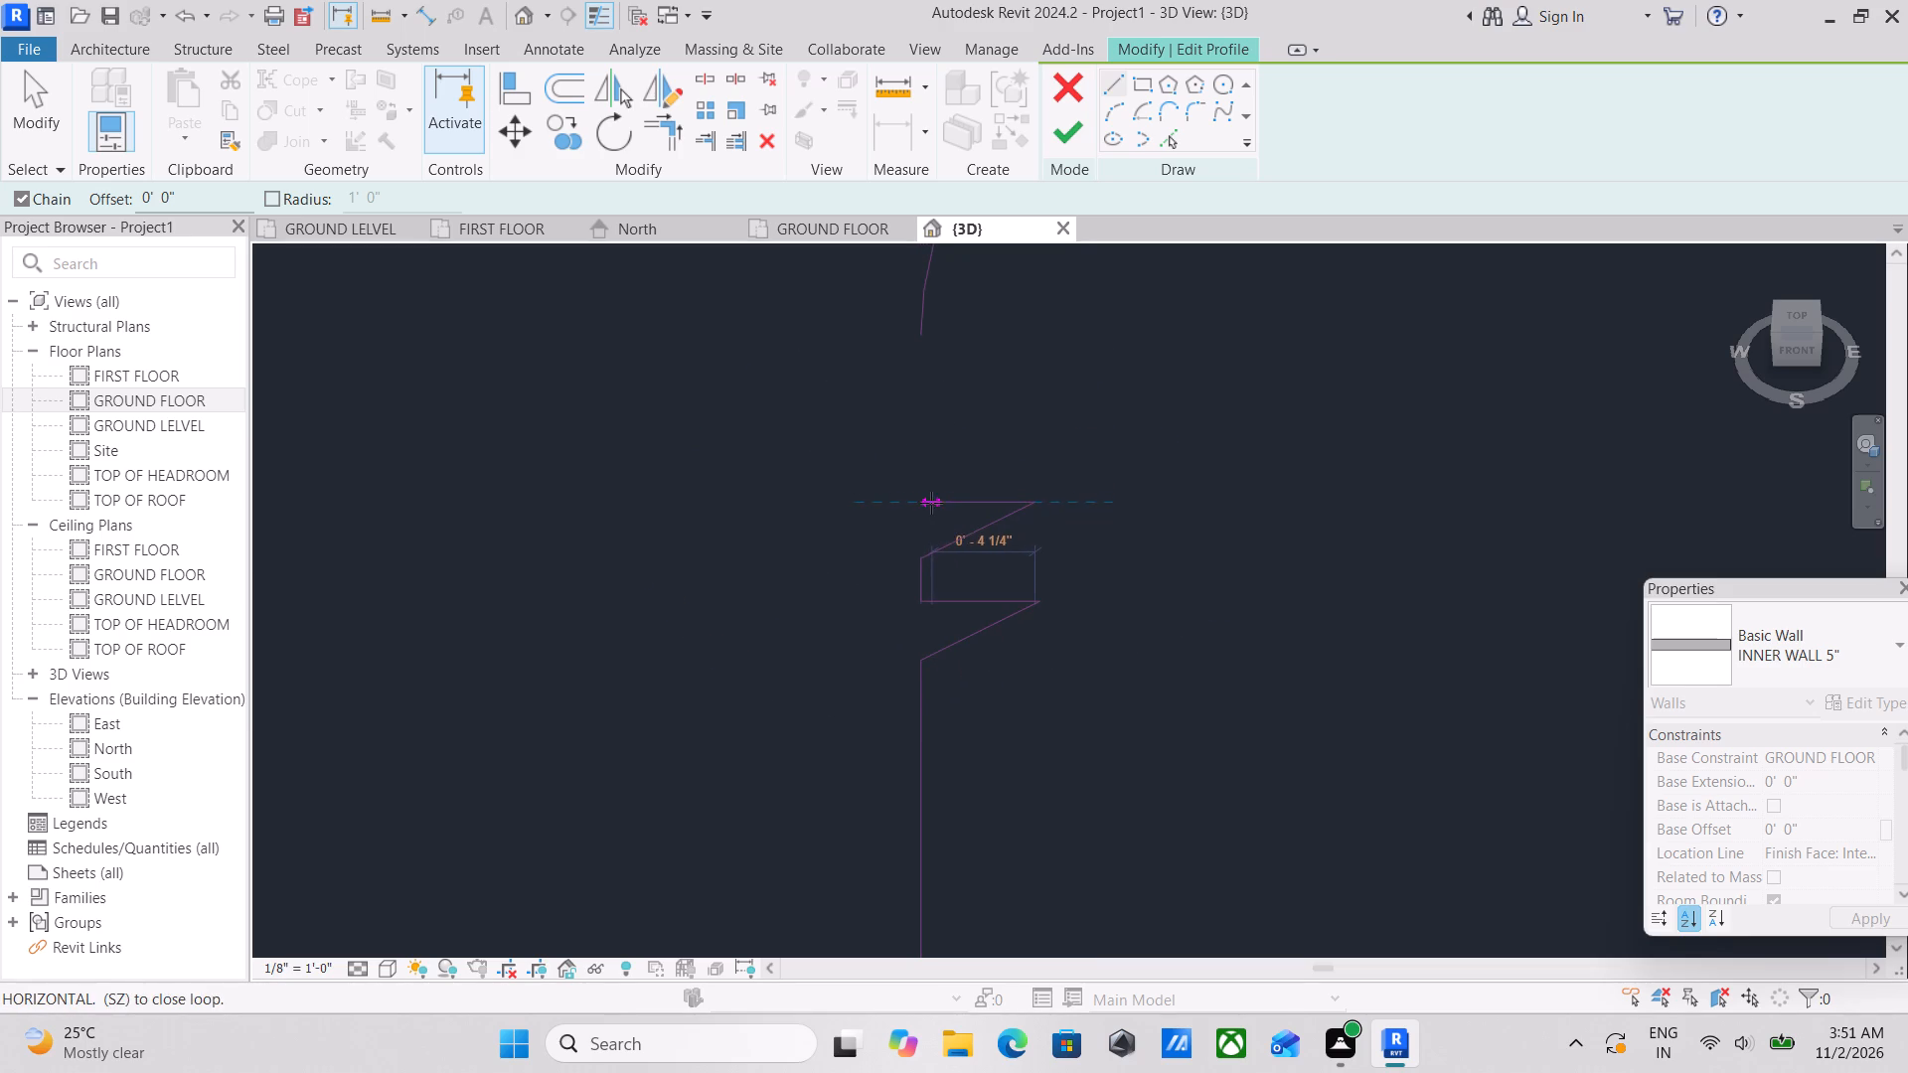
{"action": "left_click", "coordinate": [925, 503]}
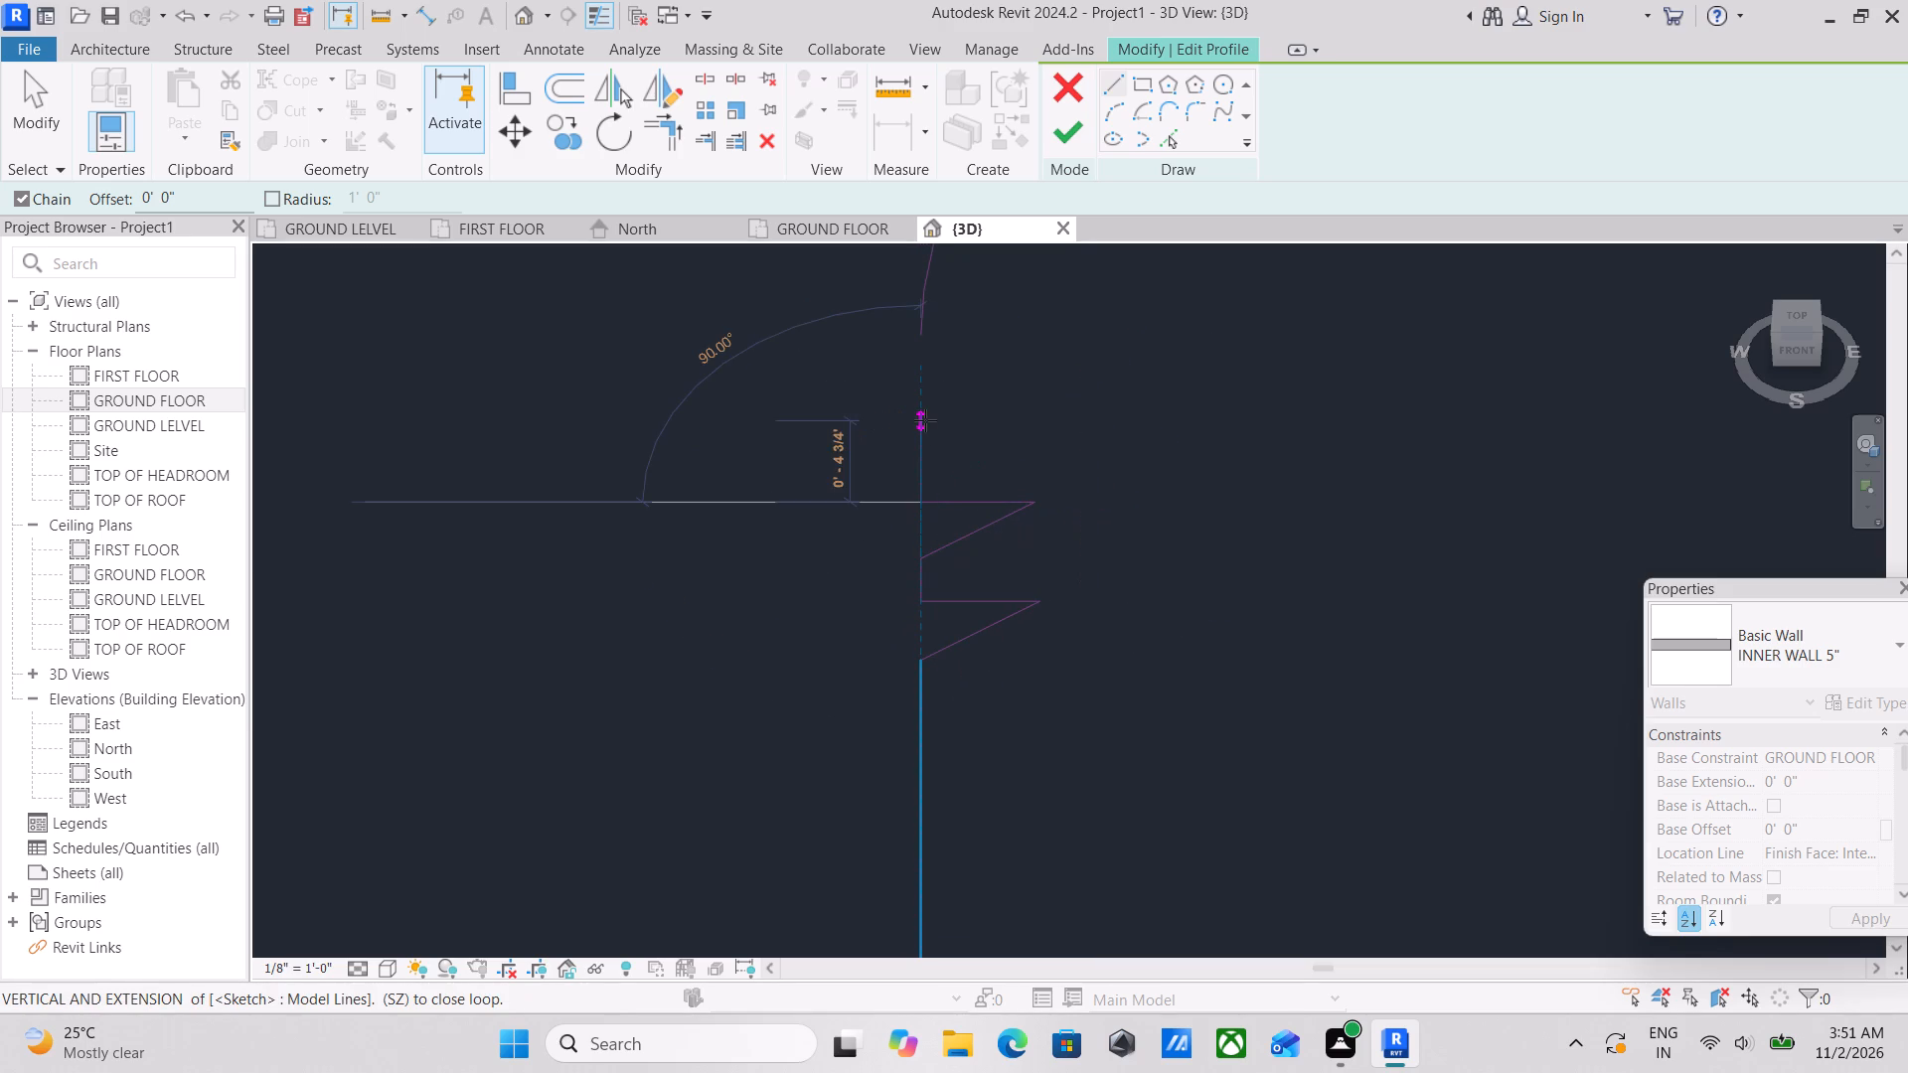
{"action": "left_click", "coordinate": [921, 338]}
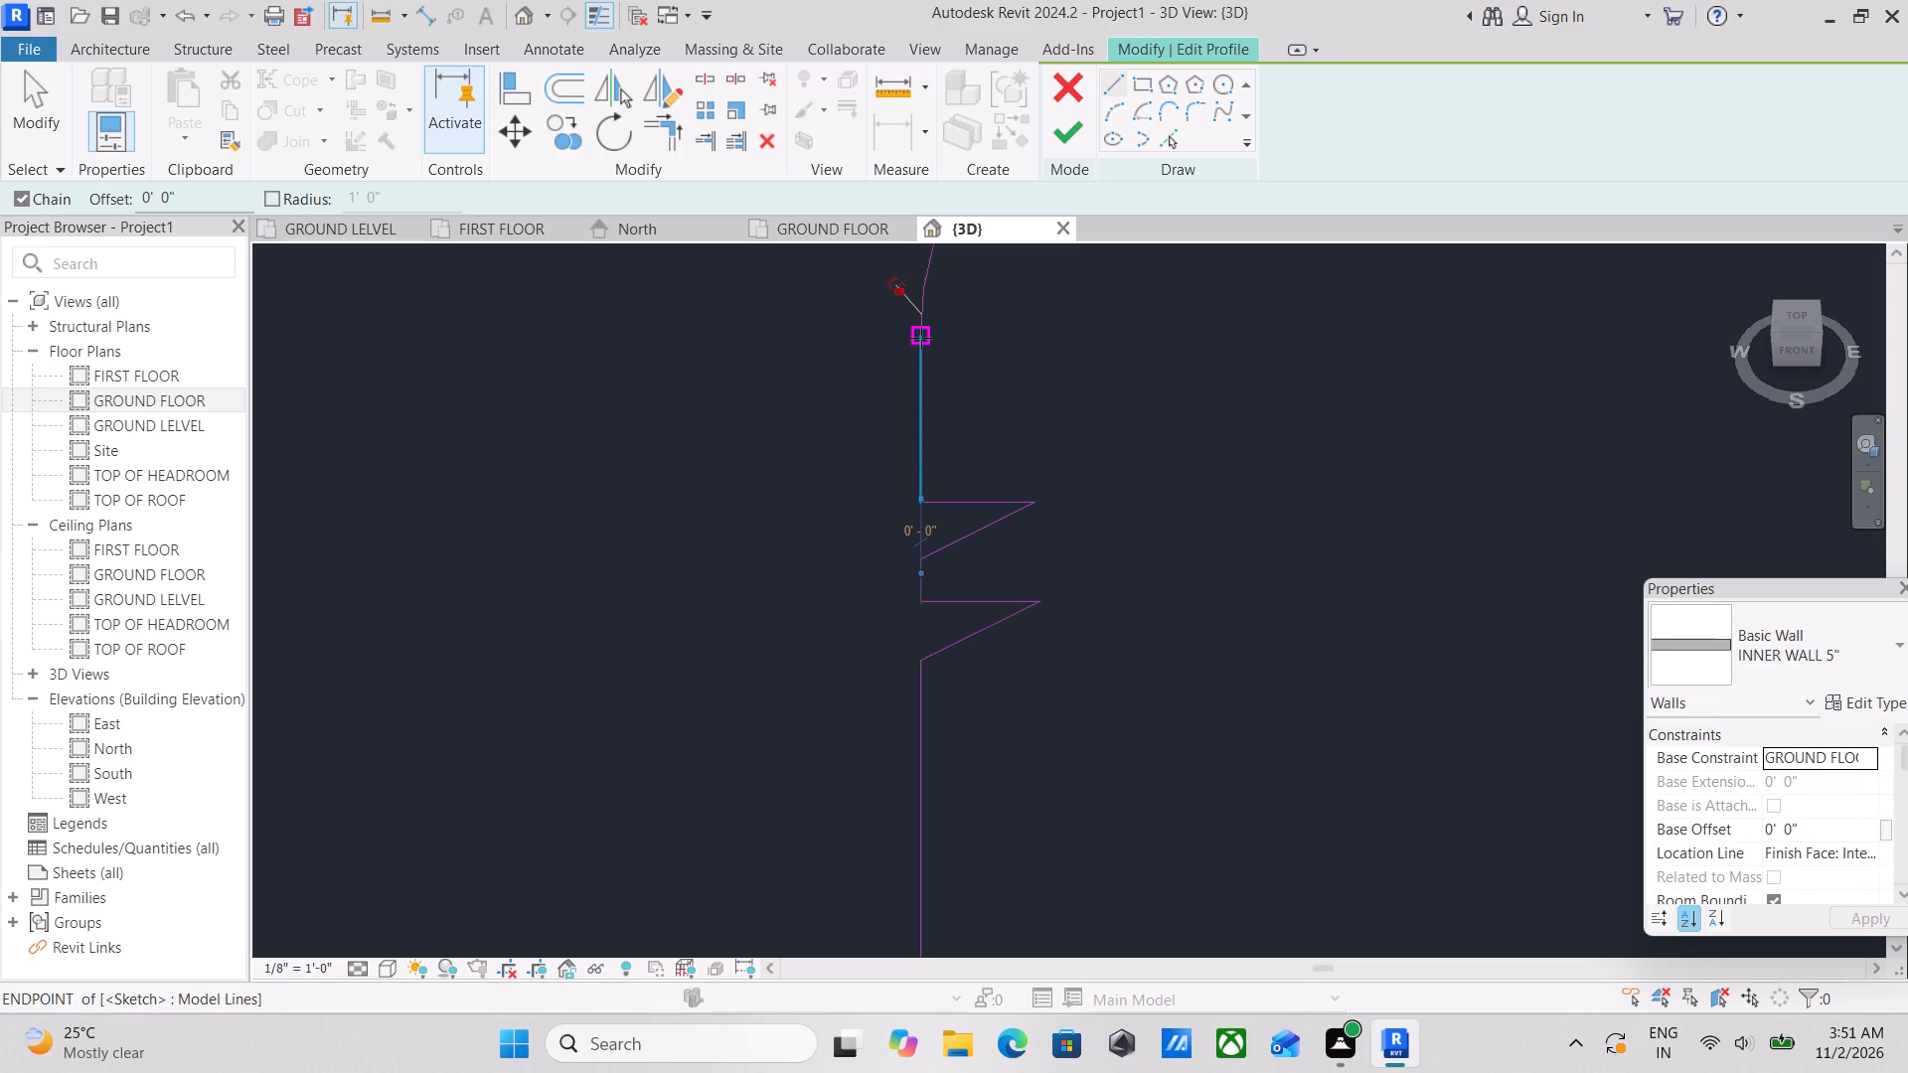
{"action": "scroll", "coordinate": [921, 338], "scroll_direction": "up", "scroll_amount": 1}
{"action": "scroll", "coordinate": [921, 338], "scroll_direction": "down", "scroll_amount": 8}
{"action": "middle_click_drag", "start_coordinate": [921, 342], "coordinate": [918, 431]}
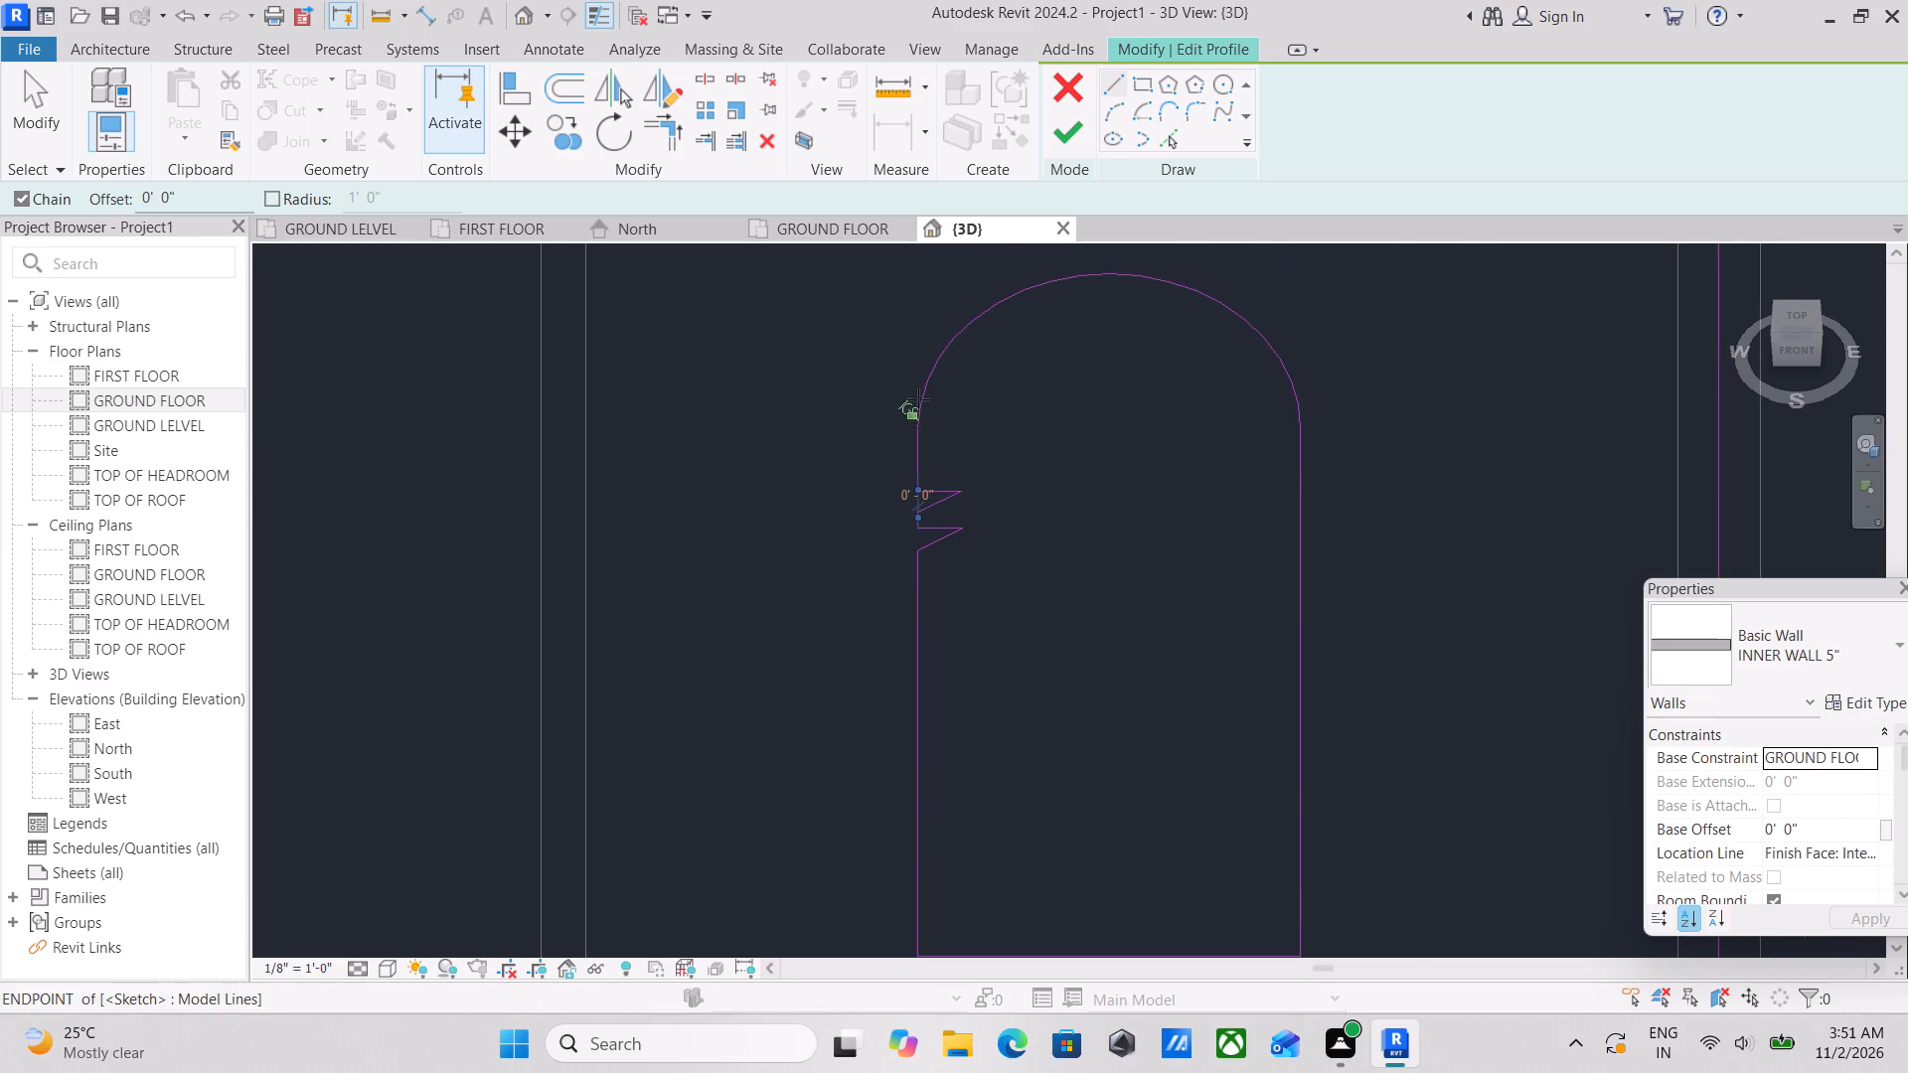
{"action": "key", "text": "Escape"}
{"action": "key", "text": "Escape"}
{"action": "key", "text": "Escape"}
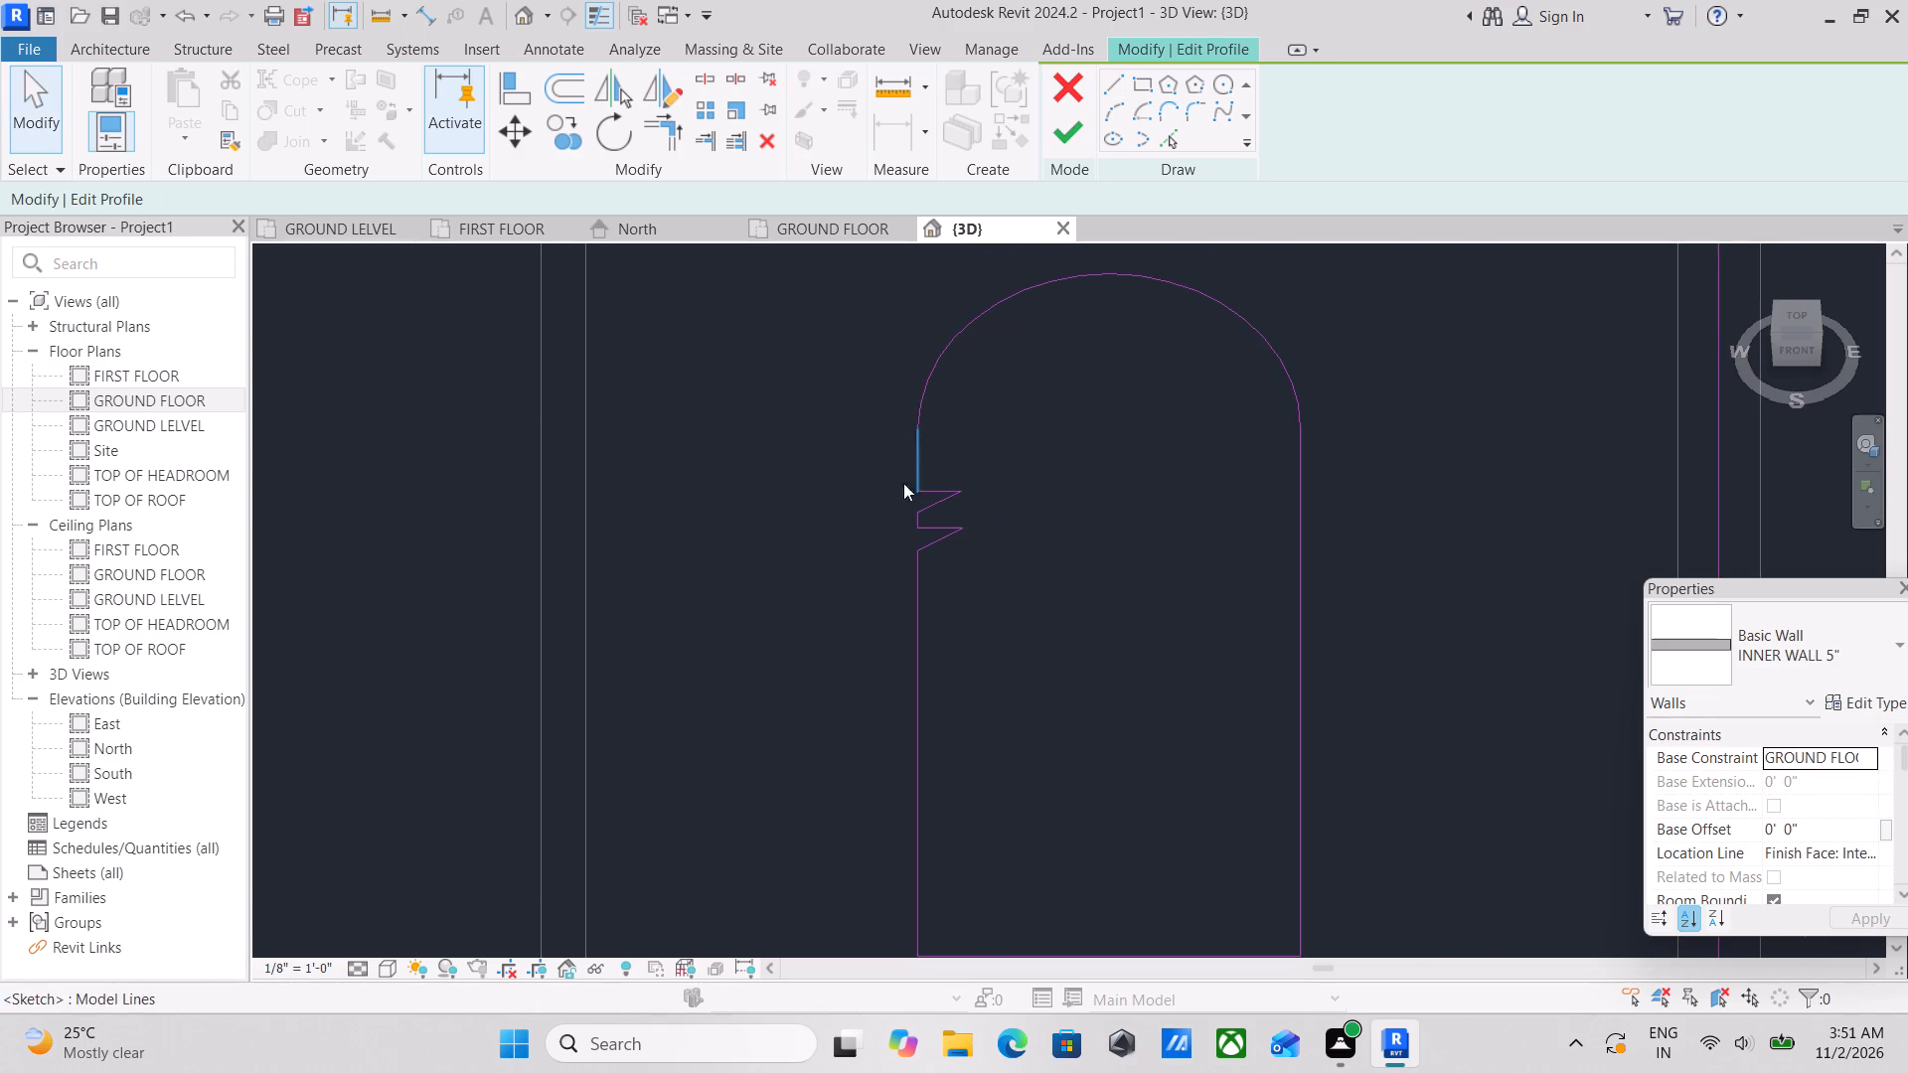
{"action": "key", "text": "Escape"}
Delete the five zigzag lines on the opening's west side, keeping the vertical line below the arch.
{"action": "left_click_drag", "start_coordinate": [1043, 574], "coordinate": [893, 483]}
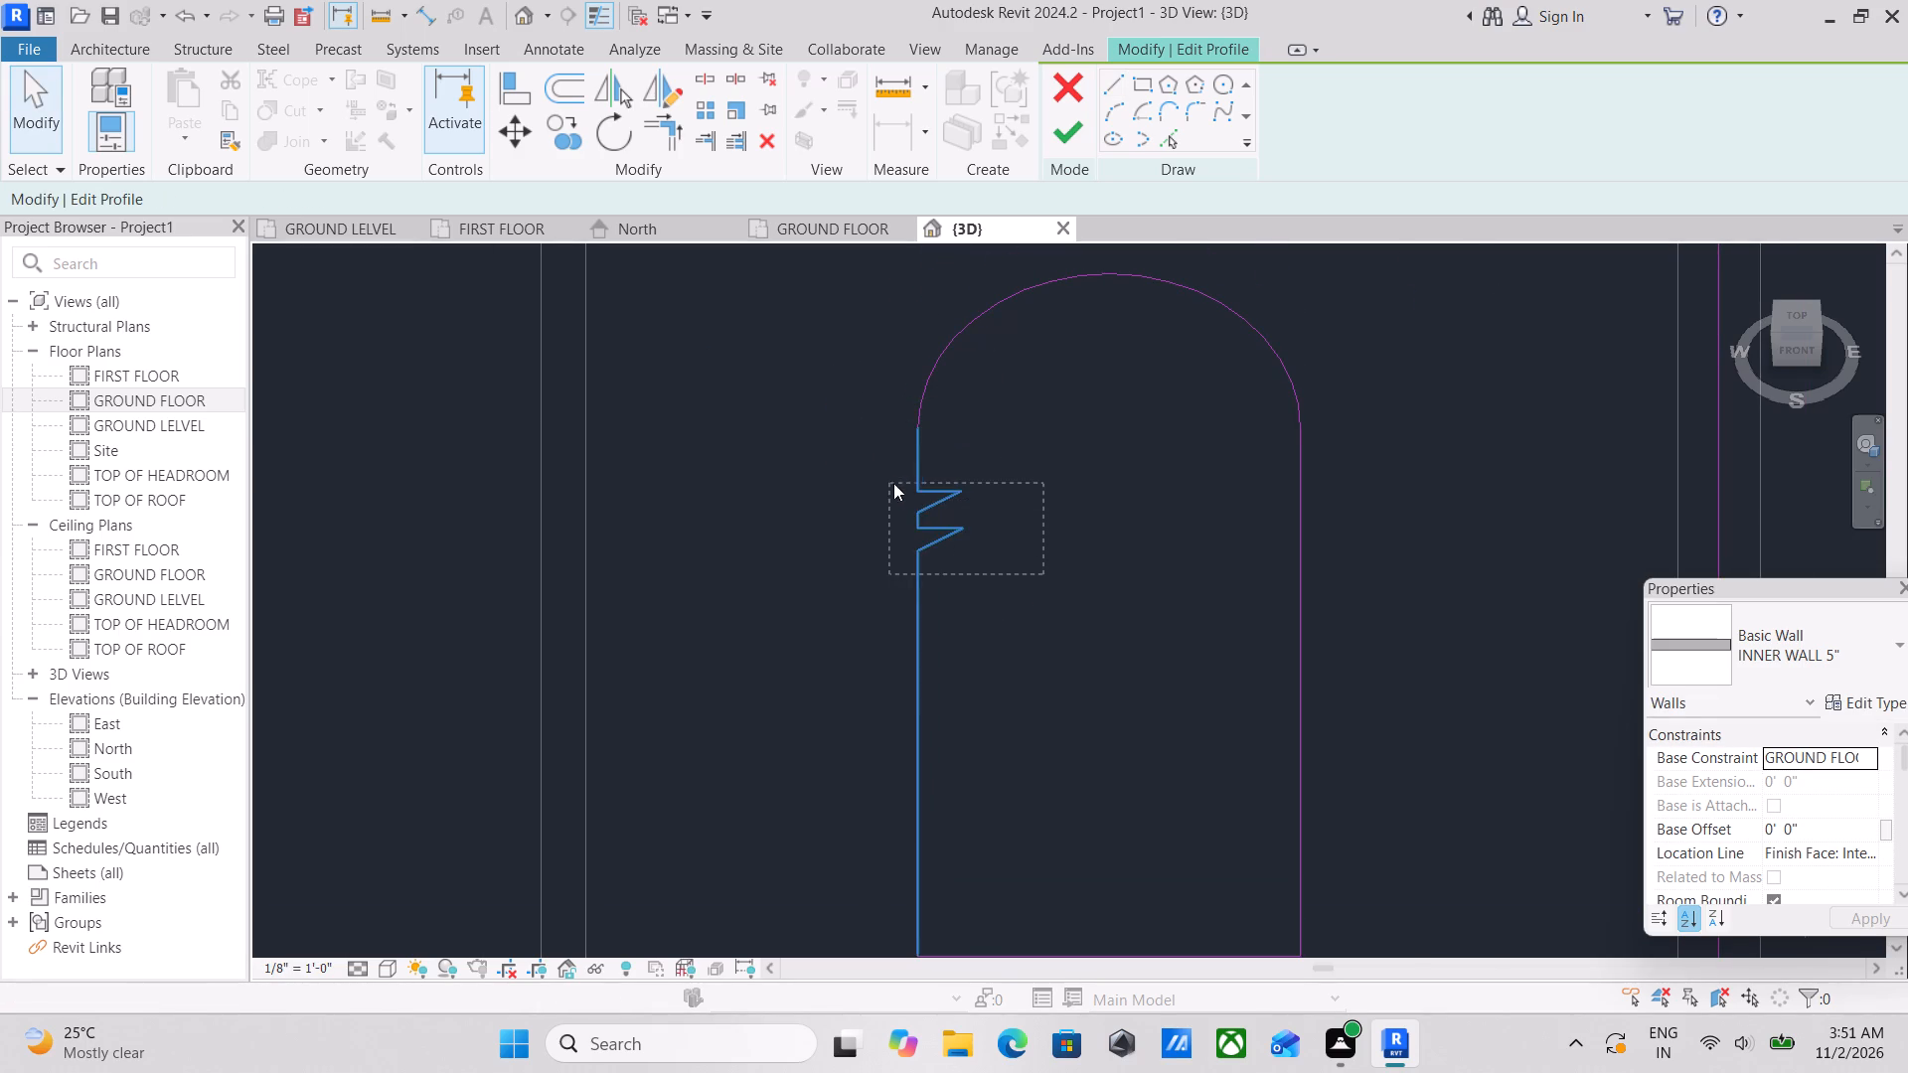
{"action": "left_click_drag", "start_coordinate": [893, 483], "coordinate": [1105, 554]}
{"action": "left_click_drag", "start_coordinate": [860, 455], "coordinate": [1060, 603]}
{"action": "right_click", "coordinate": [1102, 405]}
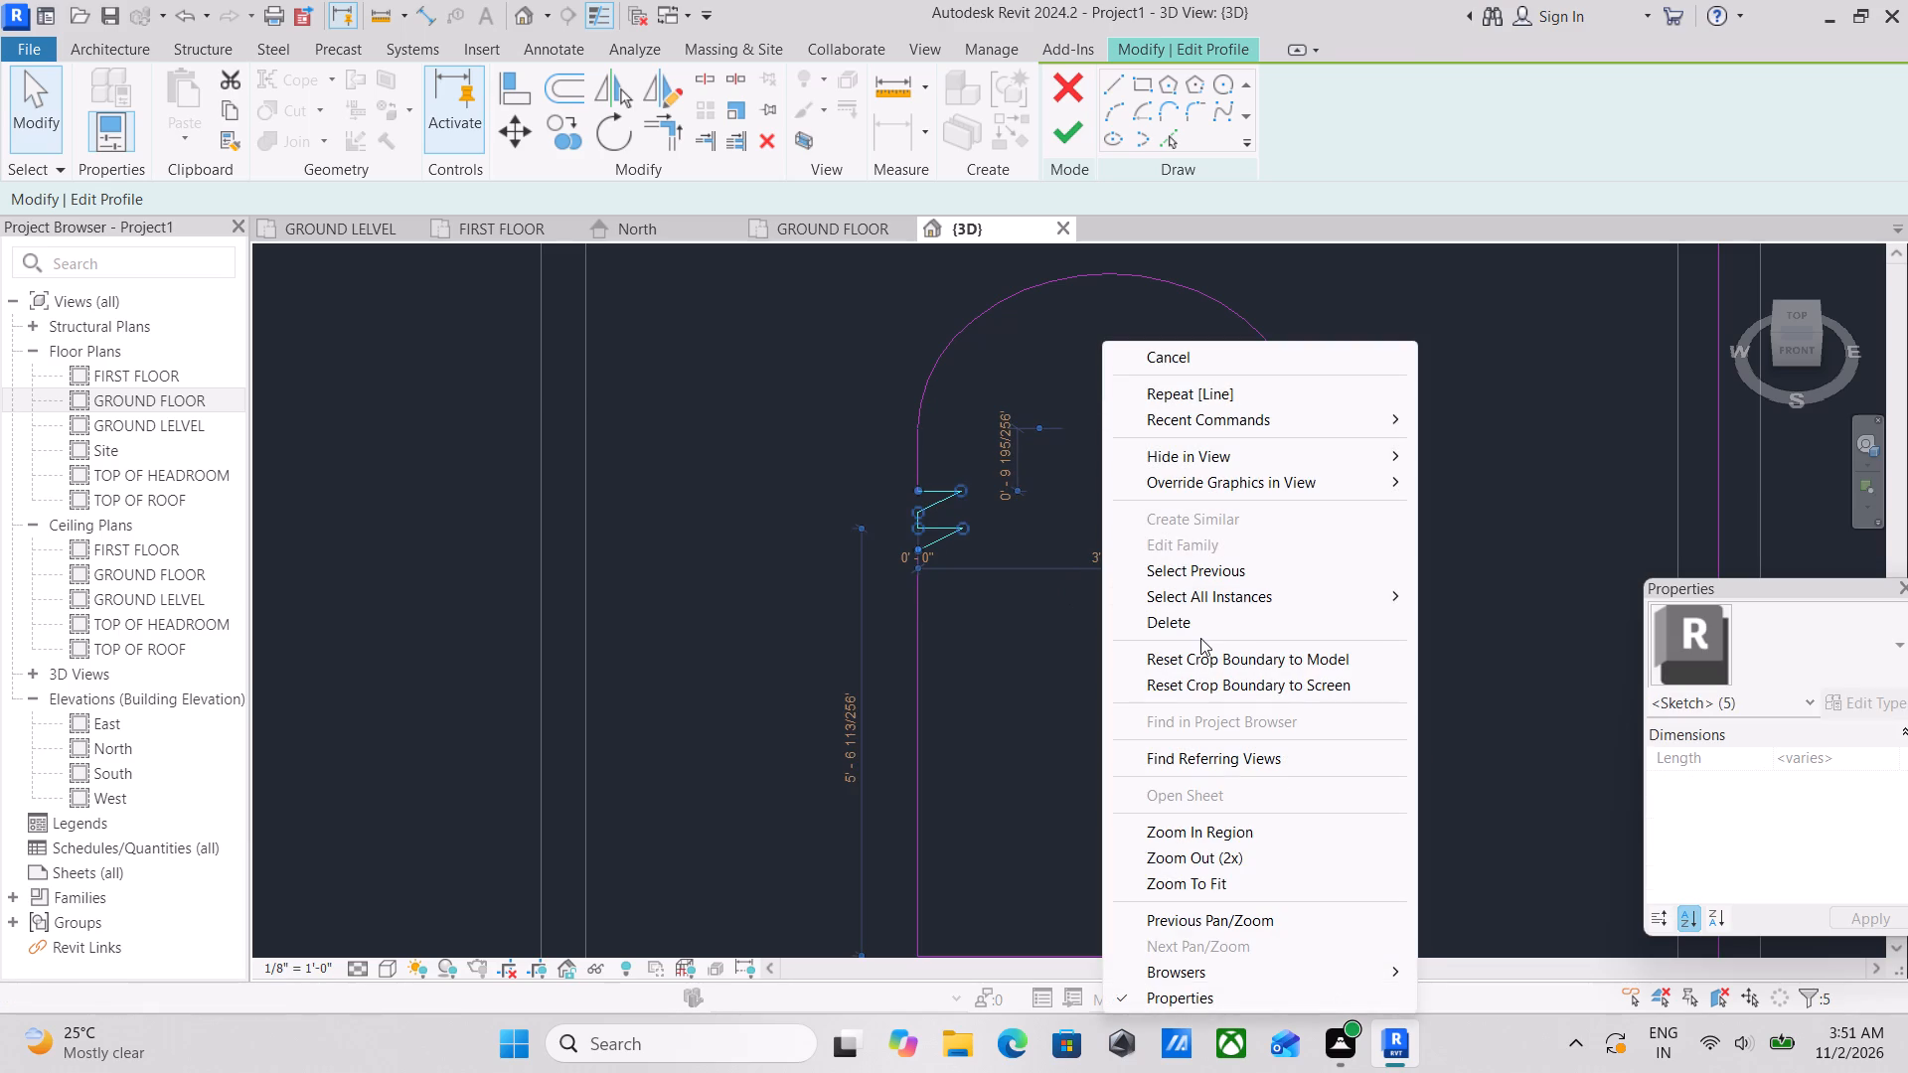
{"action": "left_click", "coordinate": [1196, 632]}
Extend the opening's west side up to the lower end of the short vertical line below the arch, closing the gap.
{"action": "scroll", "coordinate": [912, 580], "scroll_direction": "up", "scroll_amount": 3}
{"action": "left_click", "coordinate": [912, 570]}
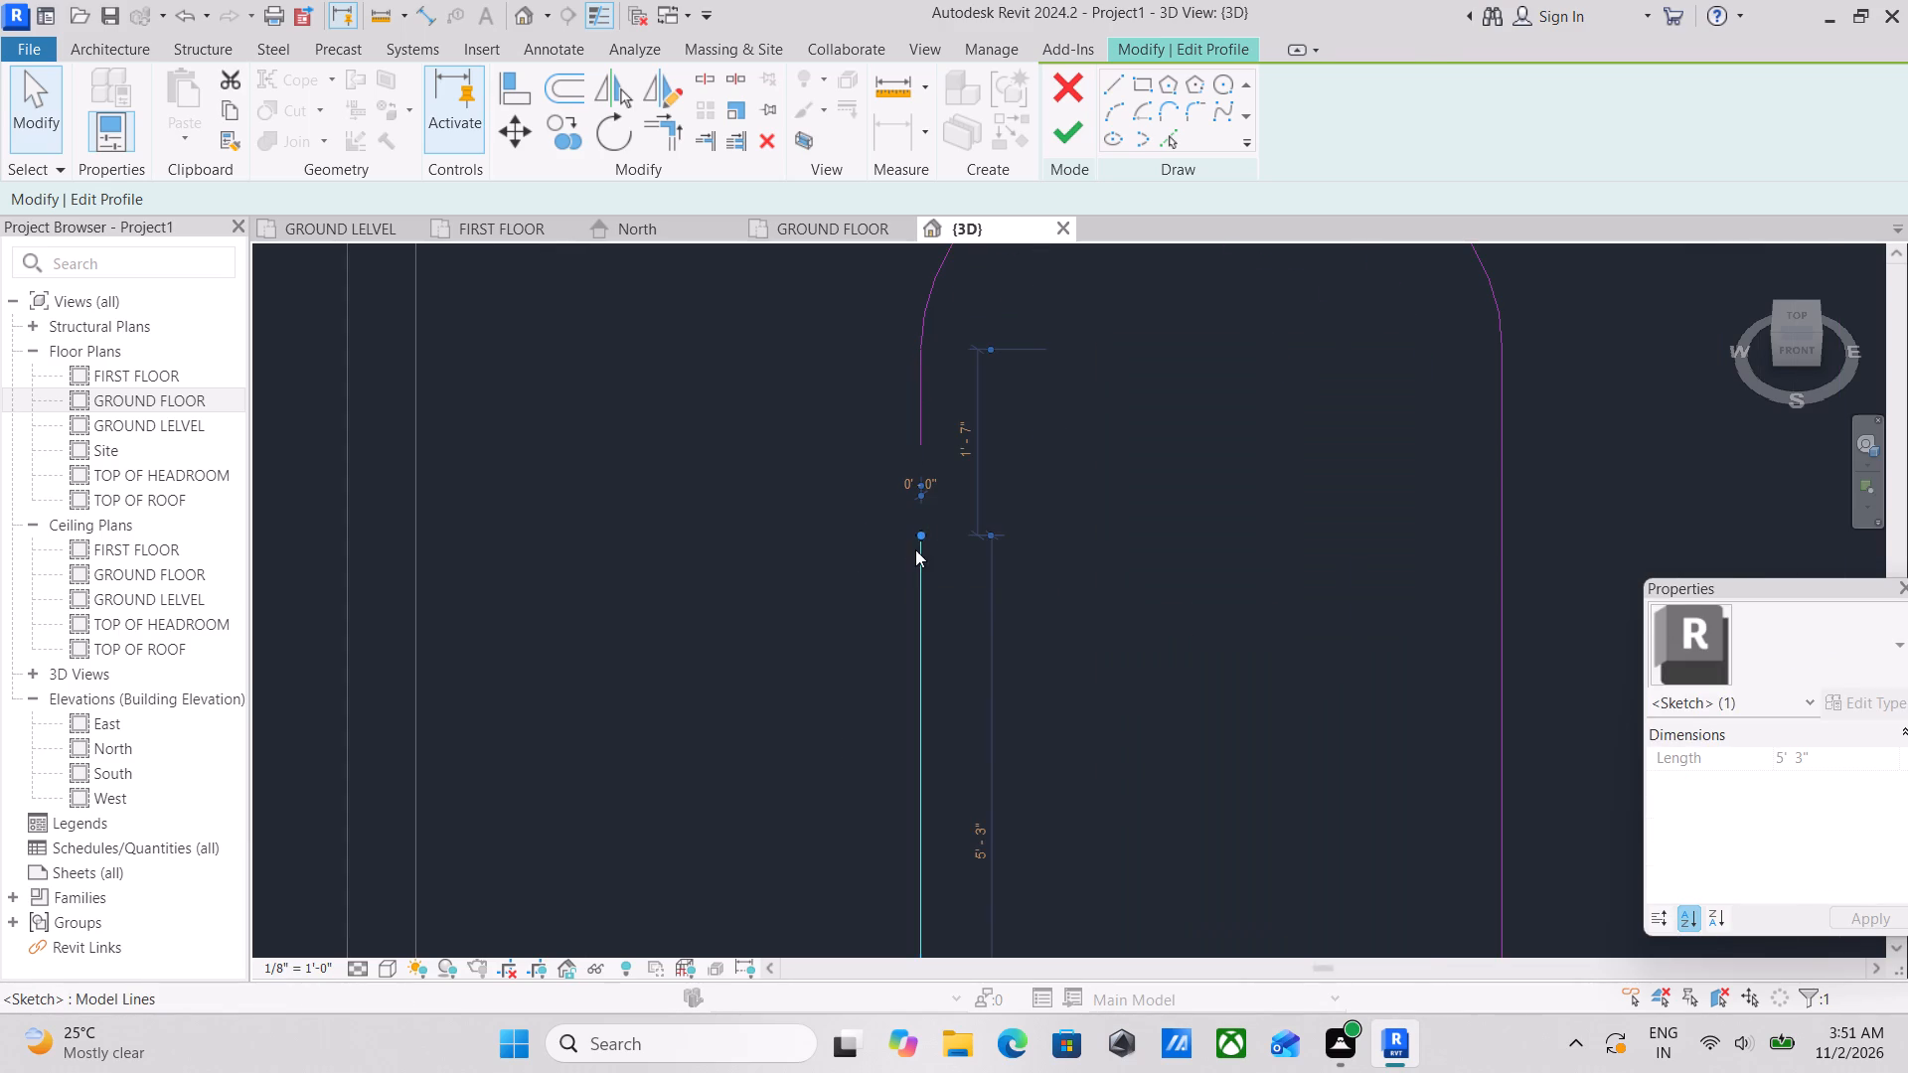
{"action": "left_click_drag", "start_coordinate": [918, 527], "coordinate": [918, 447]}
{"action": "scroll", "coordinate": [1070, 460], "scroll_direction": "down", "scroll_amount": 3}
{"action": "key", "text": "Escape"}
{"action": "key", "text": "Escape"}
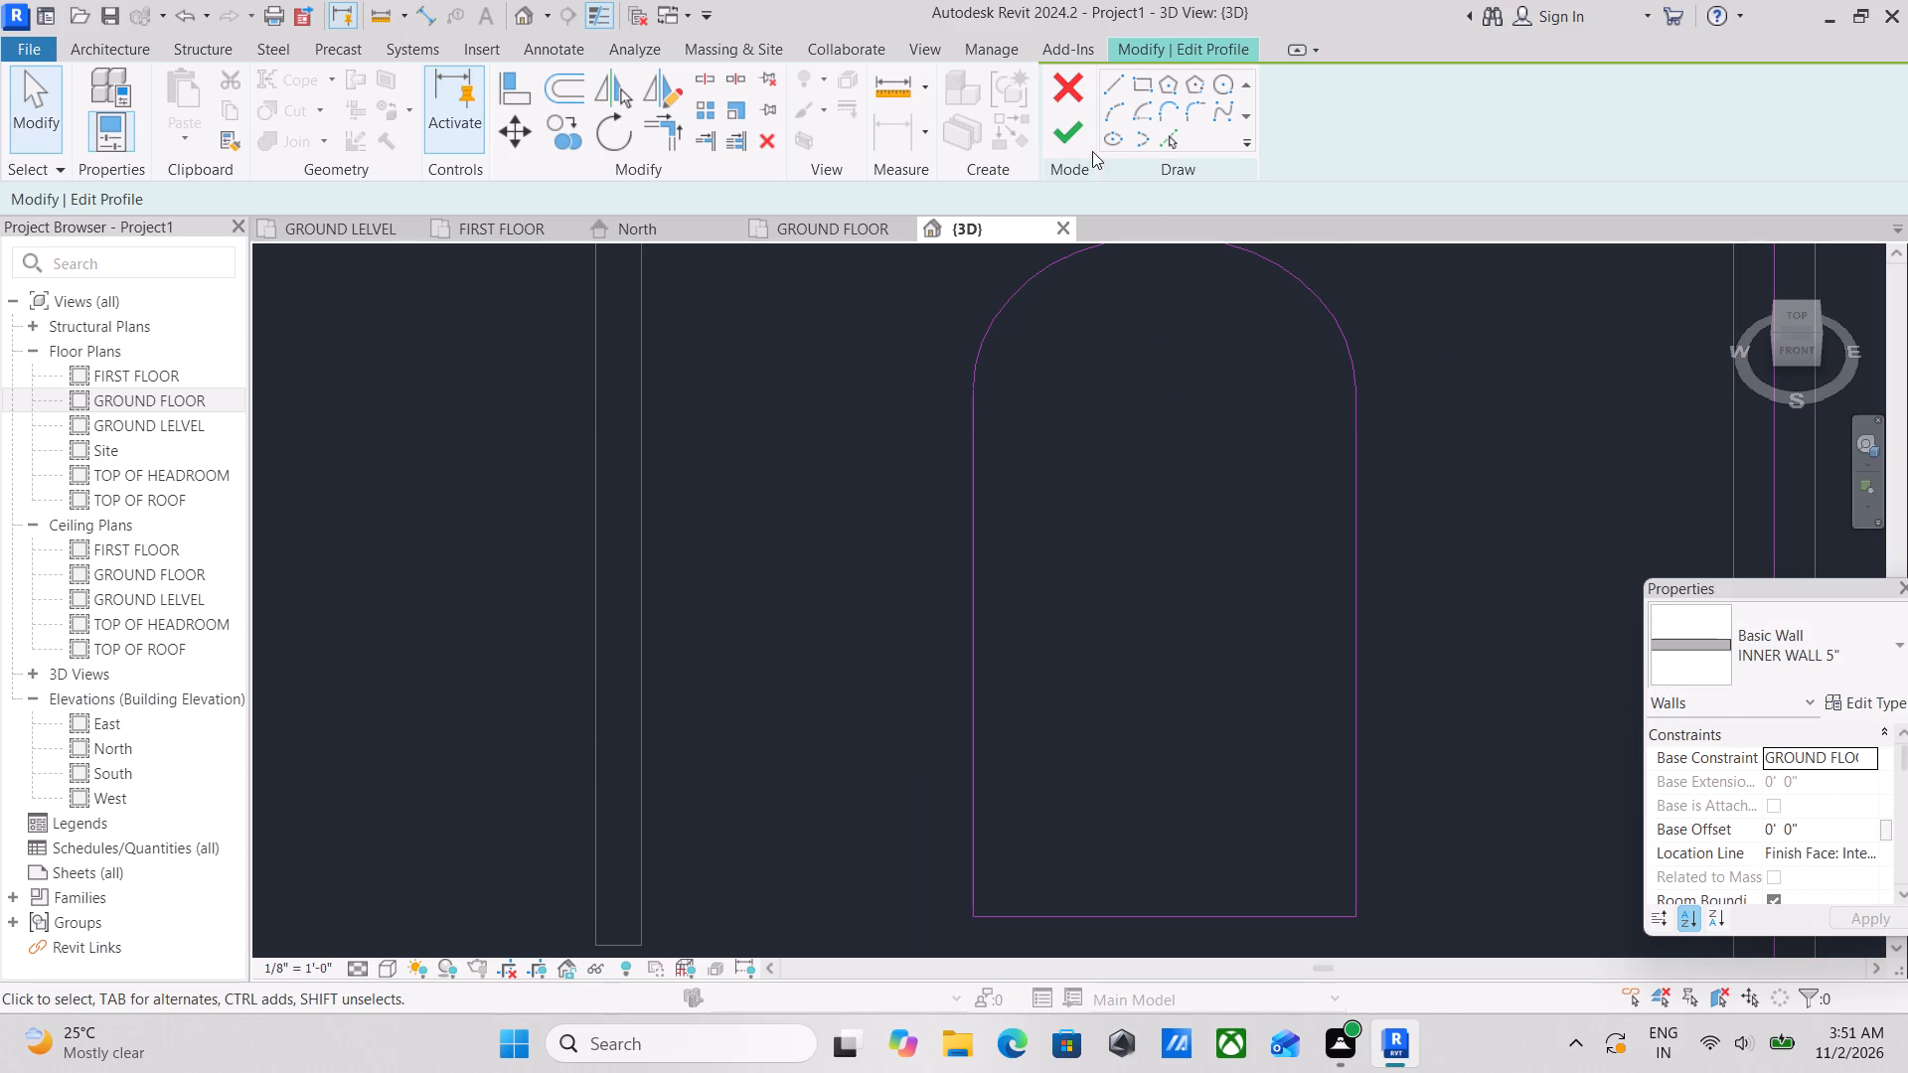
Finish the wall profile edit, accept it with the rooms left in place, and deselect the wall.
{"action": "left_click", "coordinate": [1072, 126]}
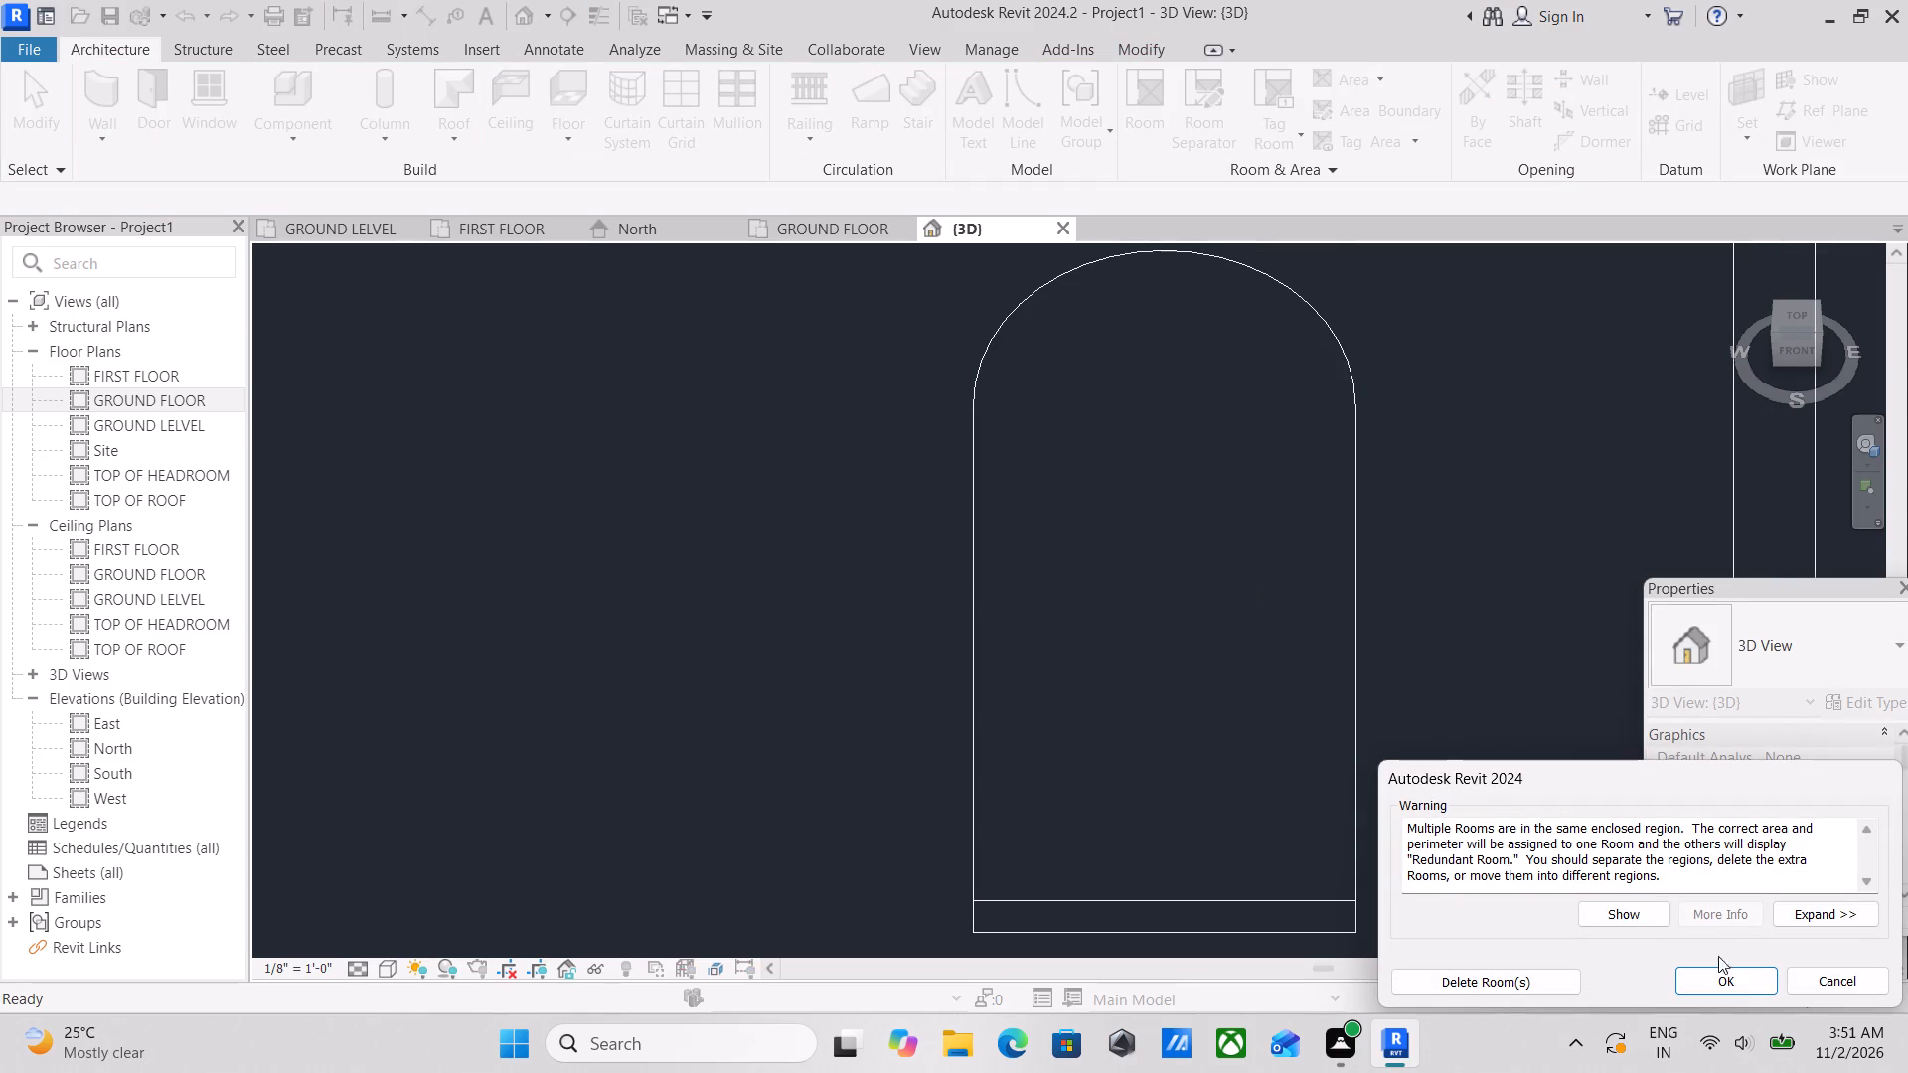
{"action": "left_click", "coordinate": [1738, 985]}
{"action": "scroll", "coordinate": [1259, 559], "scroll_direction": "down", "scroll_amount": 8}
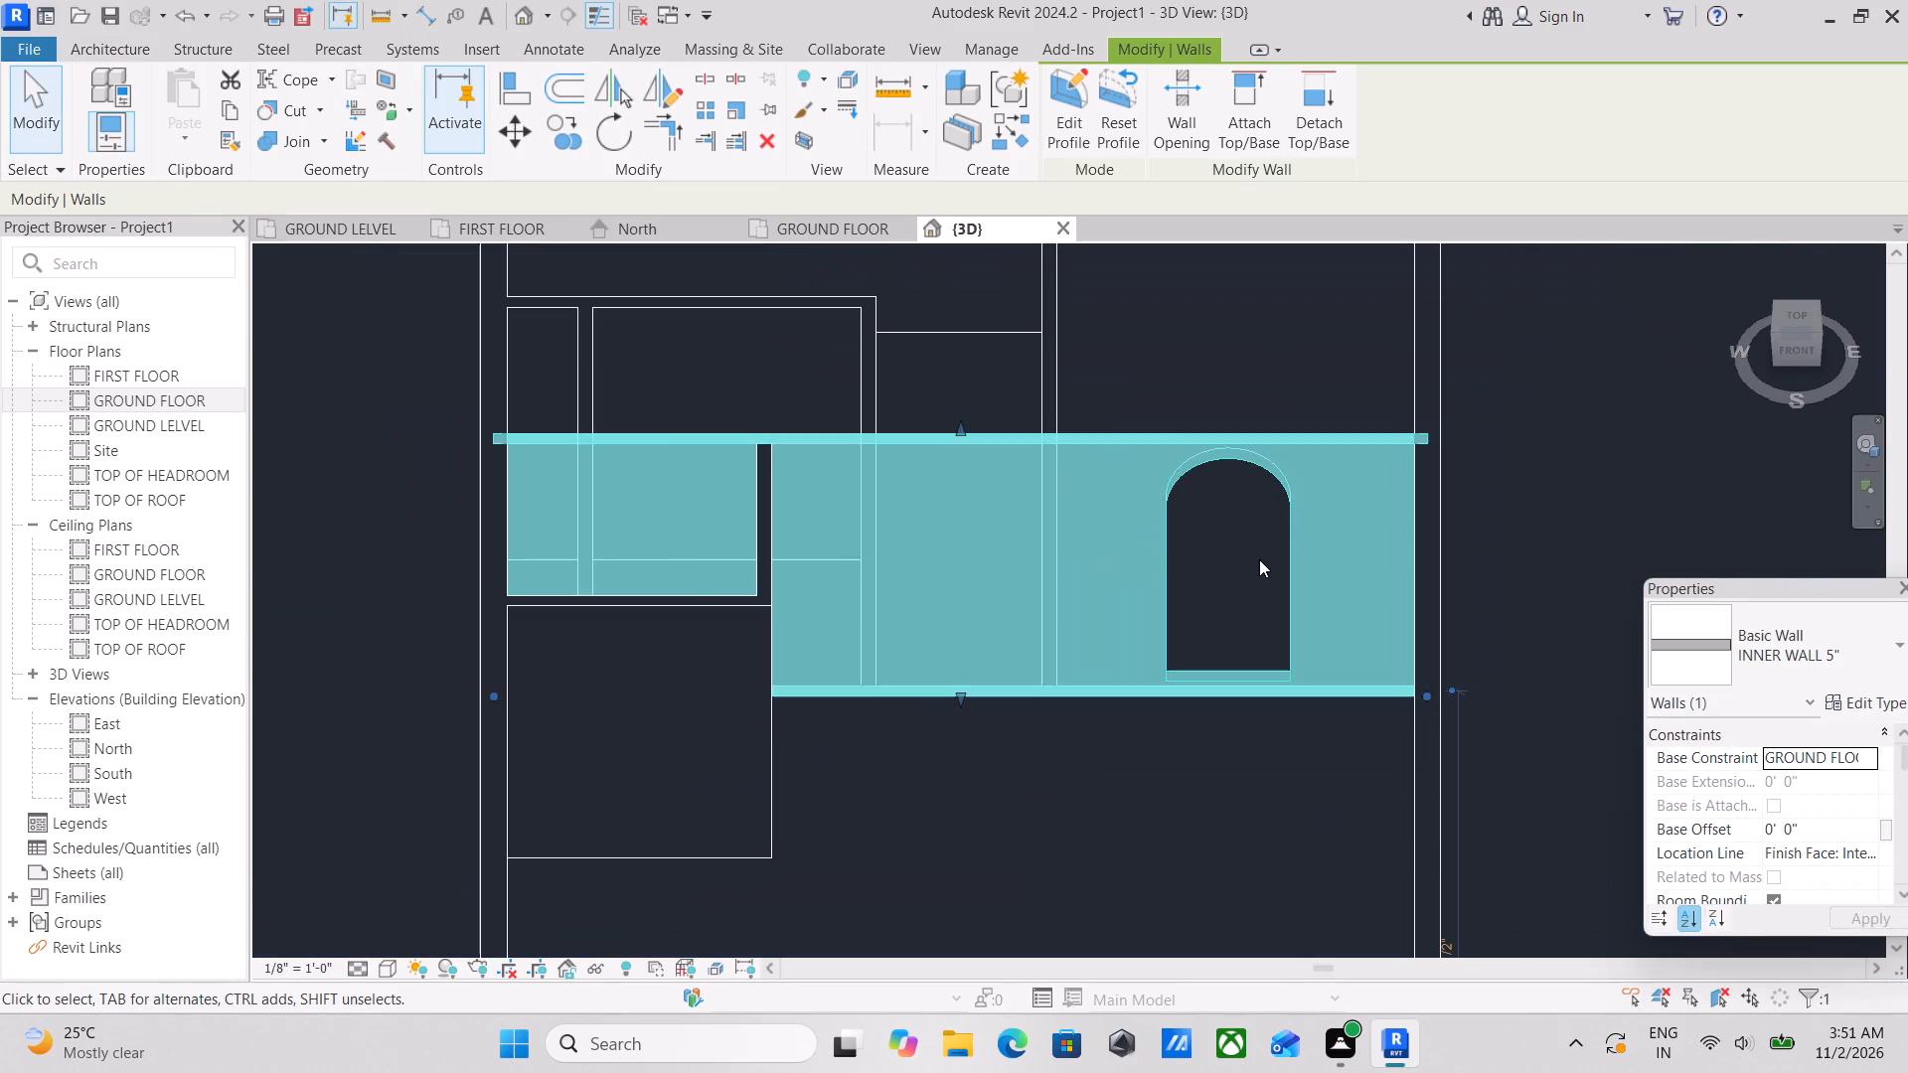
{"action": "key", "text": "Escape"}
{"action": "scroll", "coordinate": [1259, 558], "scroll_direction": "down", "scroll_amount": 2}
{"action": "middle_click_drag", "start_coordinate": [1121, 684], "coordinate": [1129, 693], "text": "shift"}
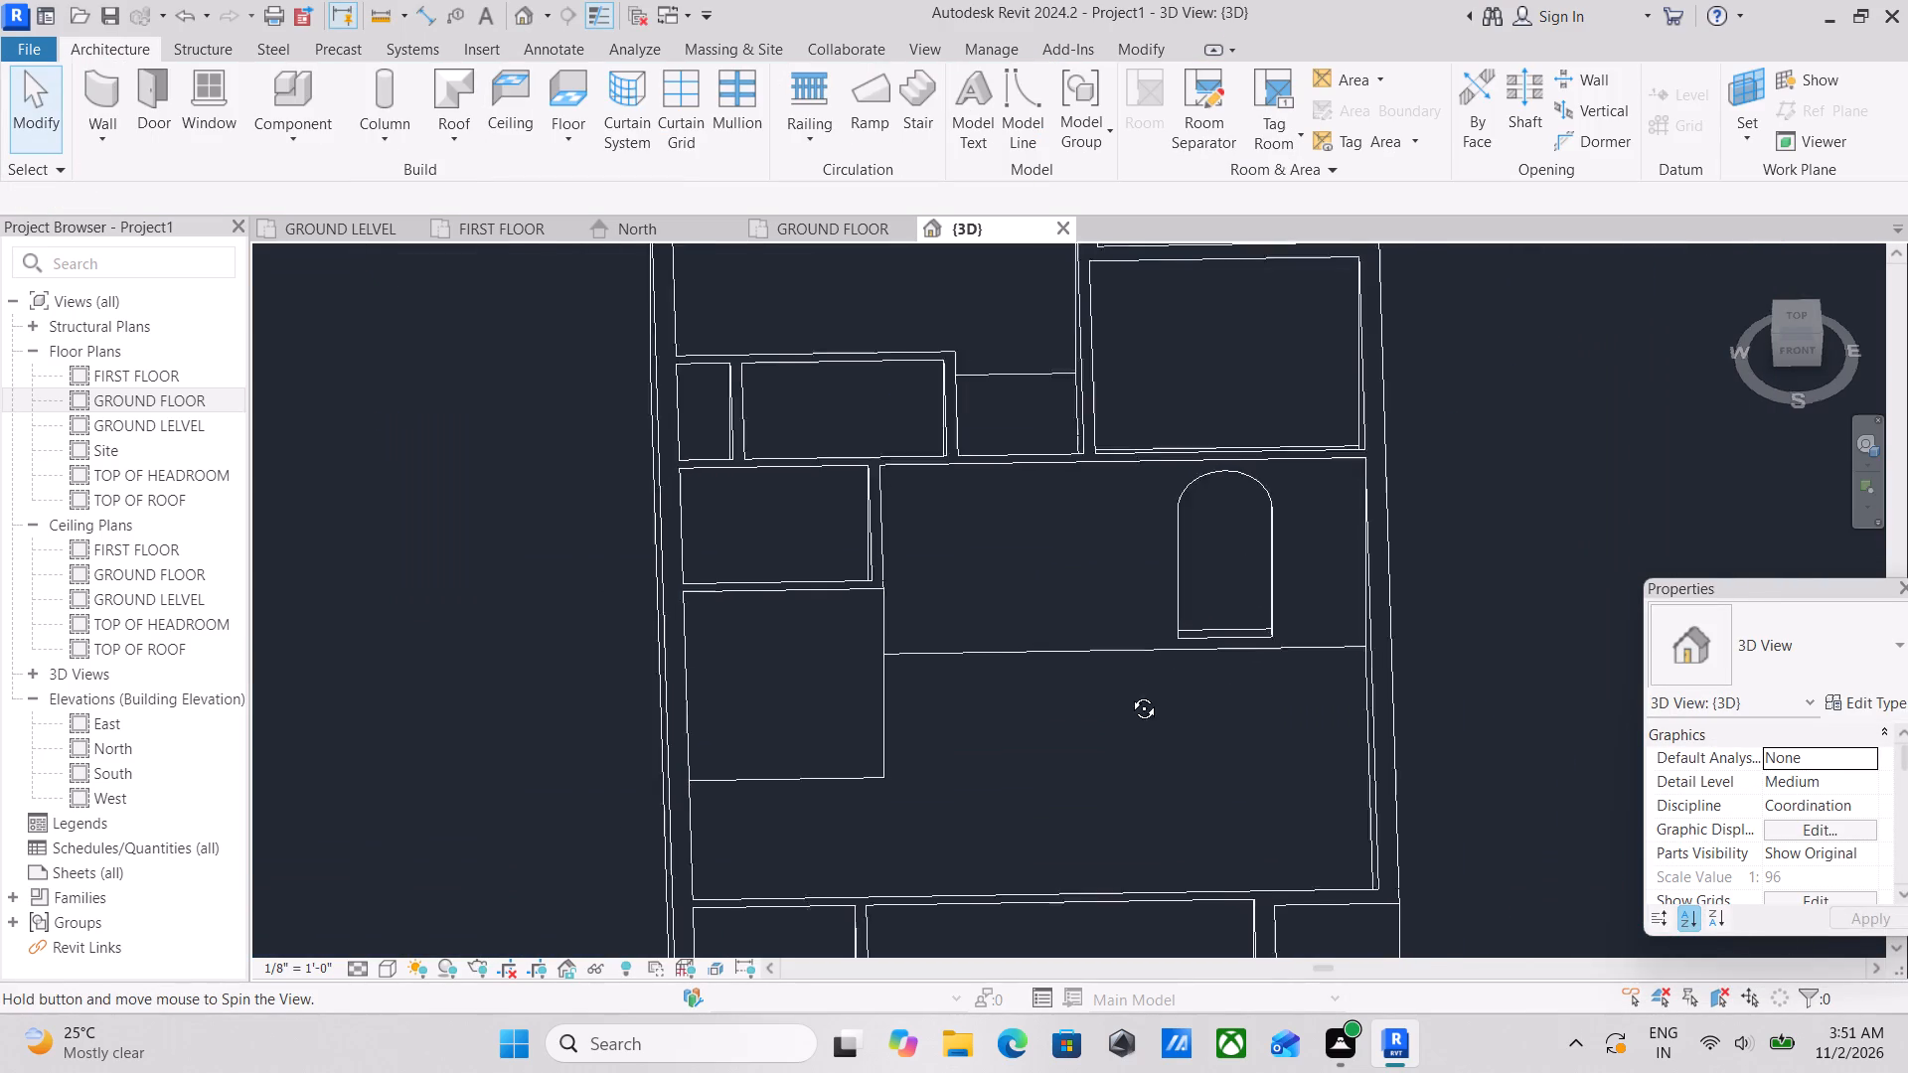
In the profile of the 5" inner wall with the arch, lower the opening's bottom line to about 1 1/2" above the wall base.
{"action": "middle_click_drag", "start_coordinate": [1129, 693], "coordinate": [1226, 781], "text": "shift"}
{"action": "scroll", "coordinate": [1065, 563], "scroll_direction": "down", "scroll_amount": 1, "text": "shift"}
{"action": "middle_click_drag", "start_coordinate": [931, 448], "coordinate": [1083, 345]}
{"action": "middle_click_drag", "start_coordinate": [651, 397], "coordinate": [576, 452], "text": "shift"}
{"action": "scroll", "coordinate": [771, 465], "scroll_direction": "up", "scroll_amount": 2}
{"action": "middle_click_drag", "start_coordinate": [739, 453], "coordinate": [624, 405], "text": "shift"}
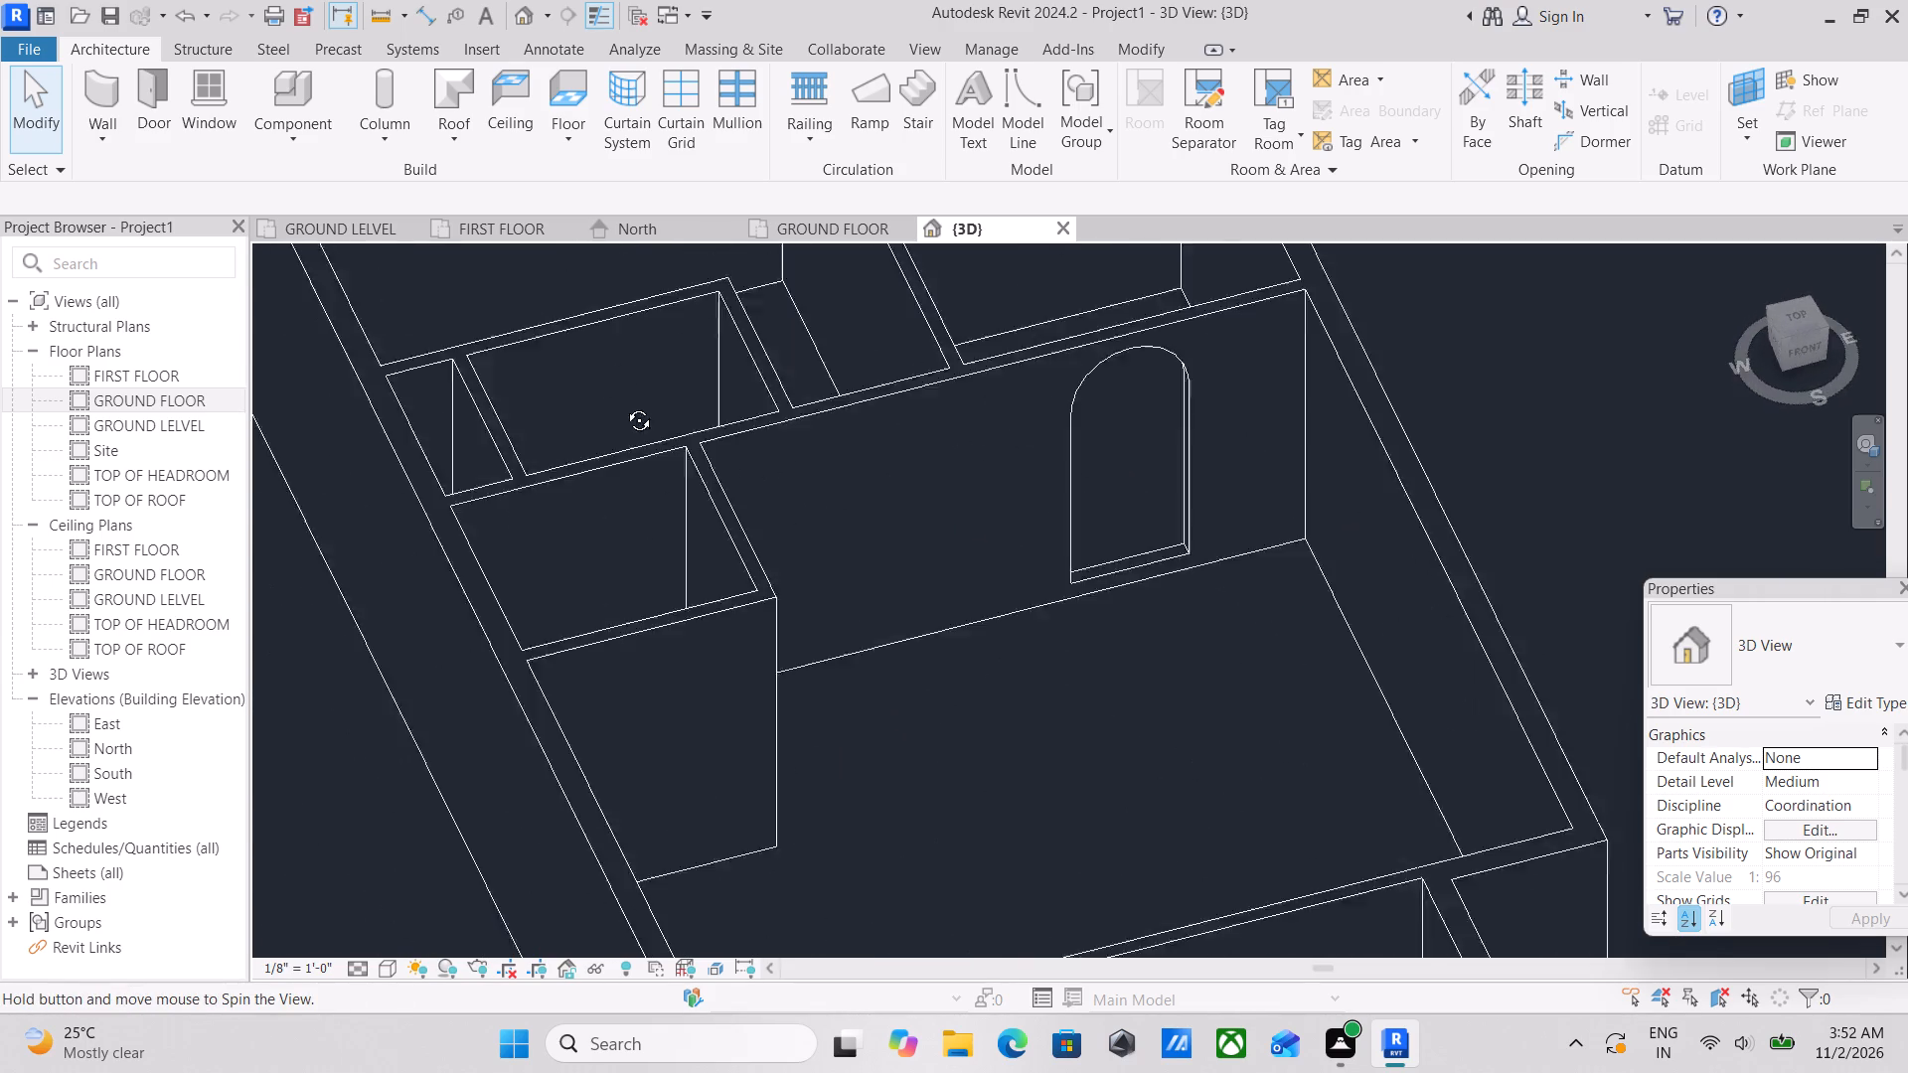
{"action": "middle_click_drag", "start_coordinate": [624, 405], "coordinate": [575, 380], "text": "shift"}
{"action": "scroll", "coordinate": [1202, 712], "scroll_direction": "up", "scroll_amount": 4}
{"action": "scroll", "coordinate": [1314, 781], "scroll_direction": "up", "scroll_amount": 4}
{"action": "middle_click_drag", "start_coordinate": [1292, 719], "coordinate": [876, 583]}
{"action": "left_click", "coordinate": [1034, 538]}
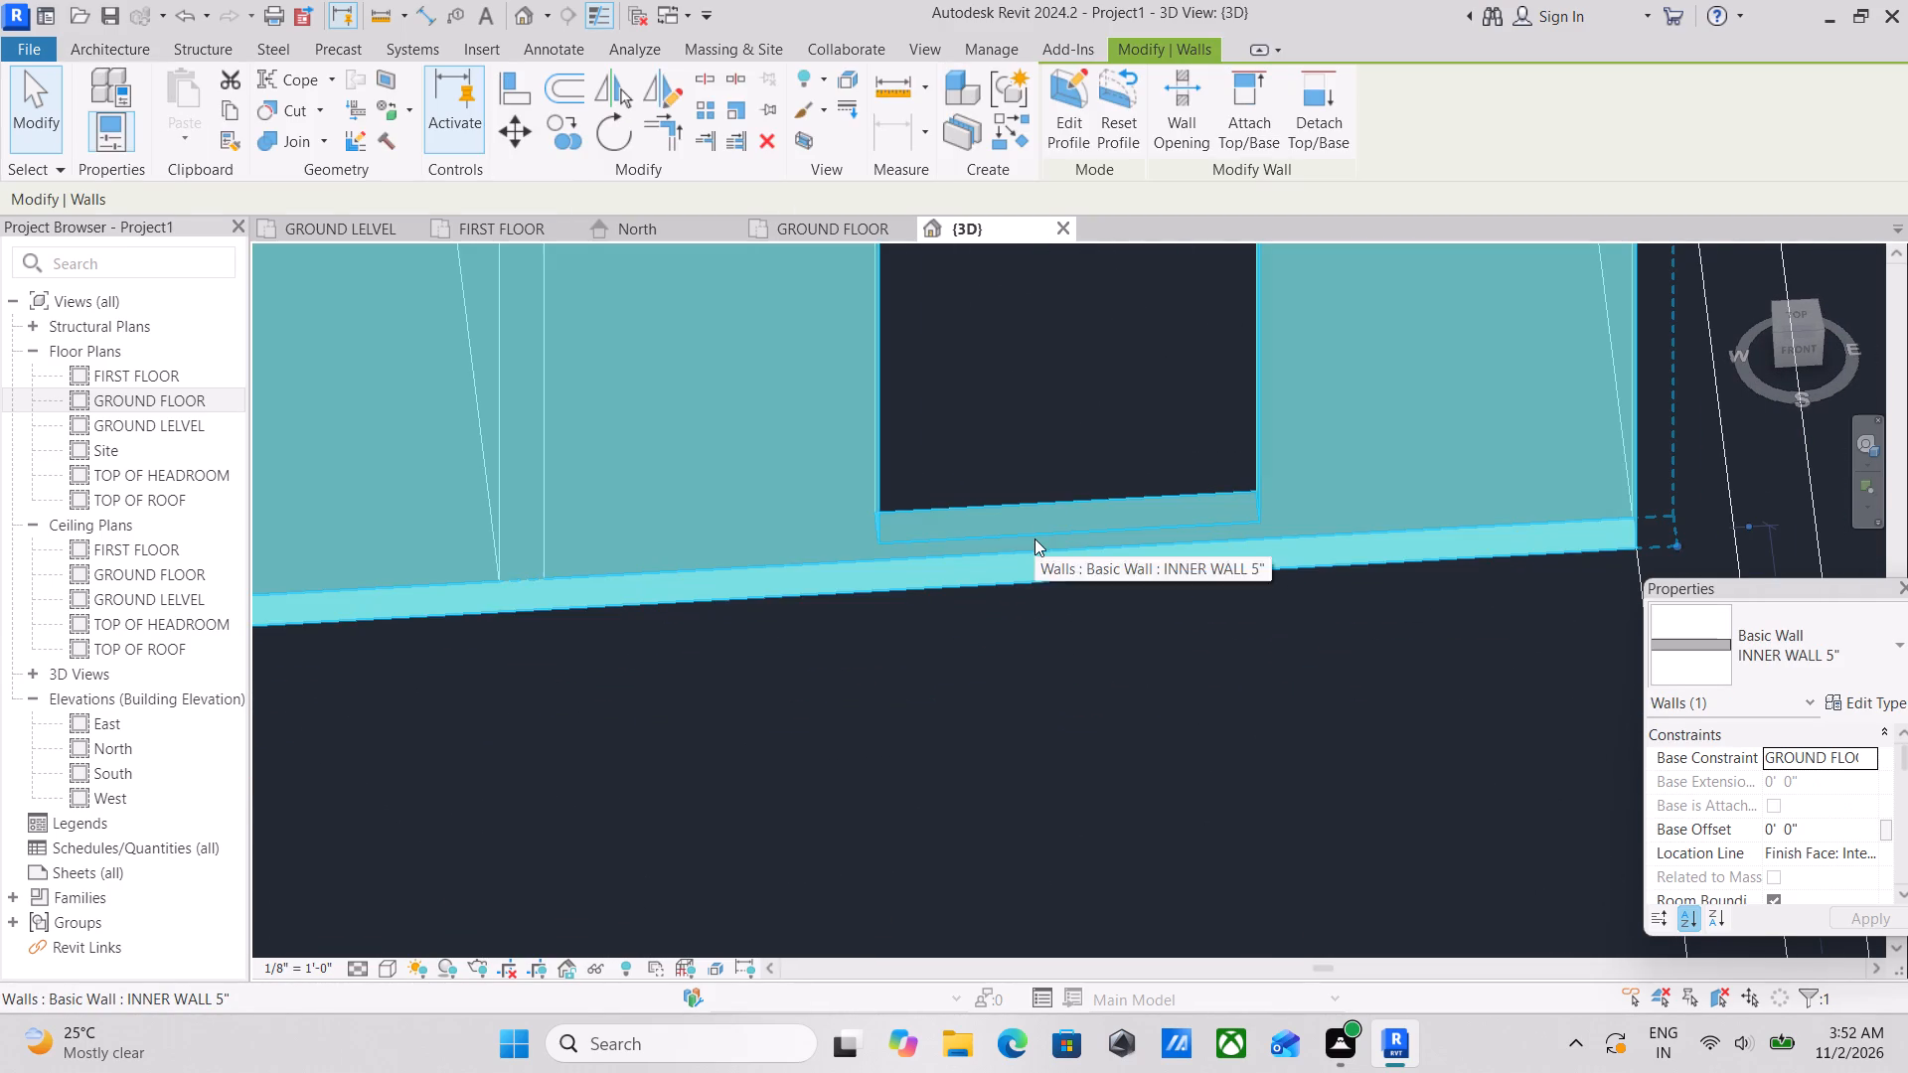
{"action": "left_click", "coordinate": [1064, 108]}
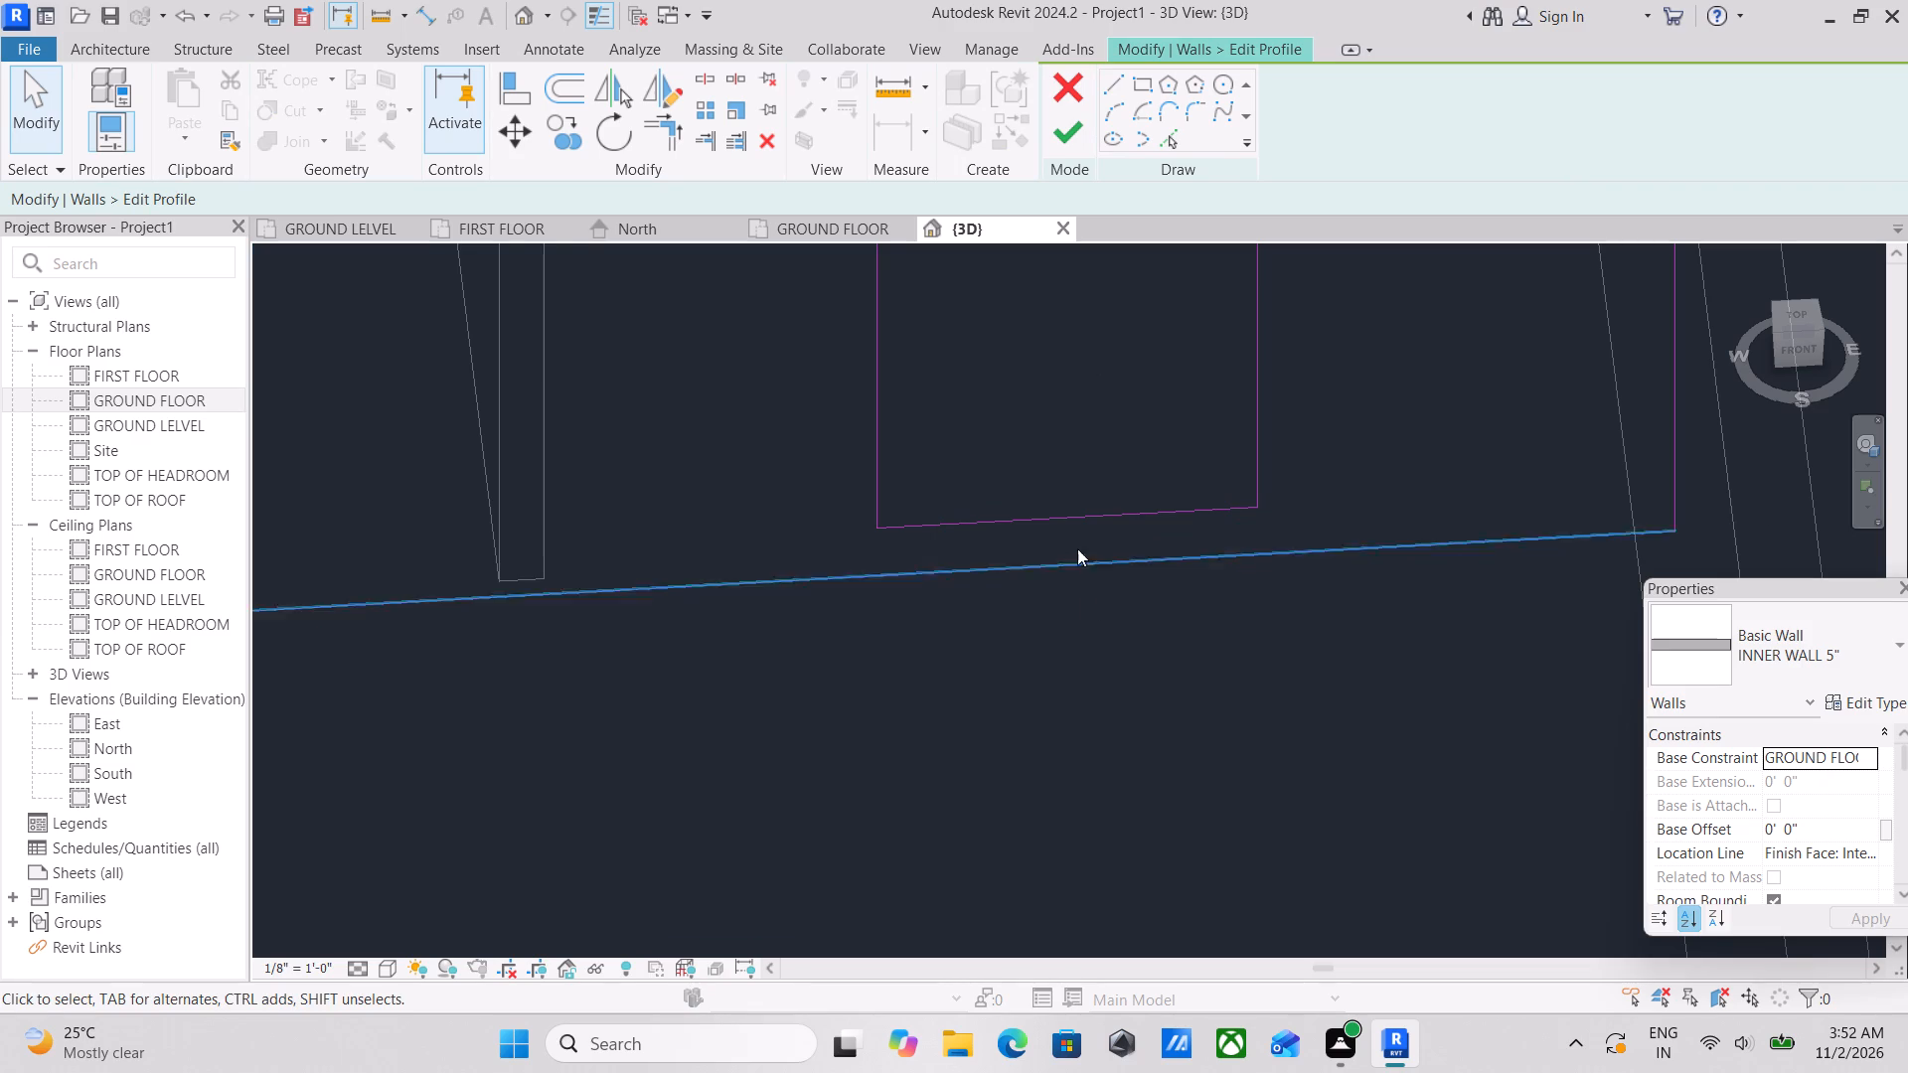
{"action": "left_click", "coordinate": [1076, 516]}
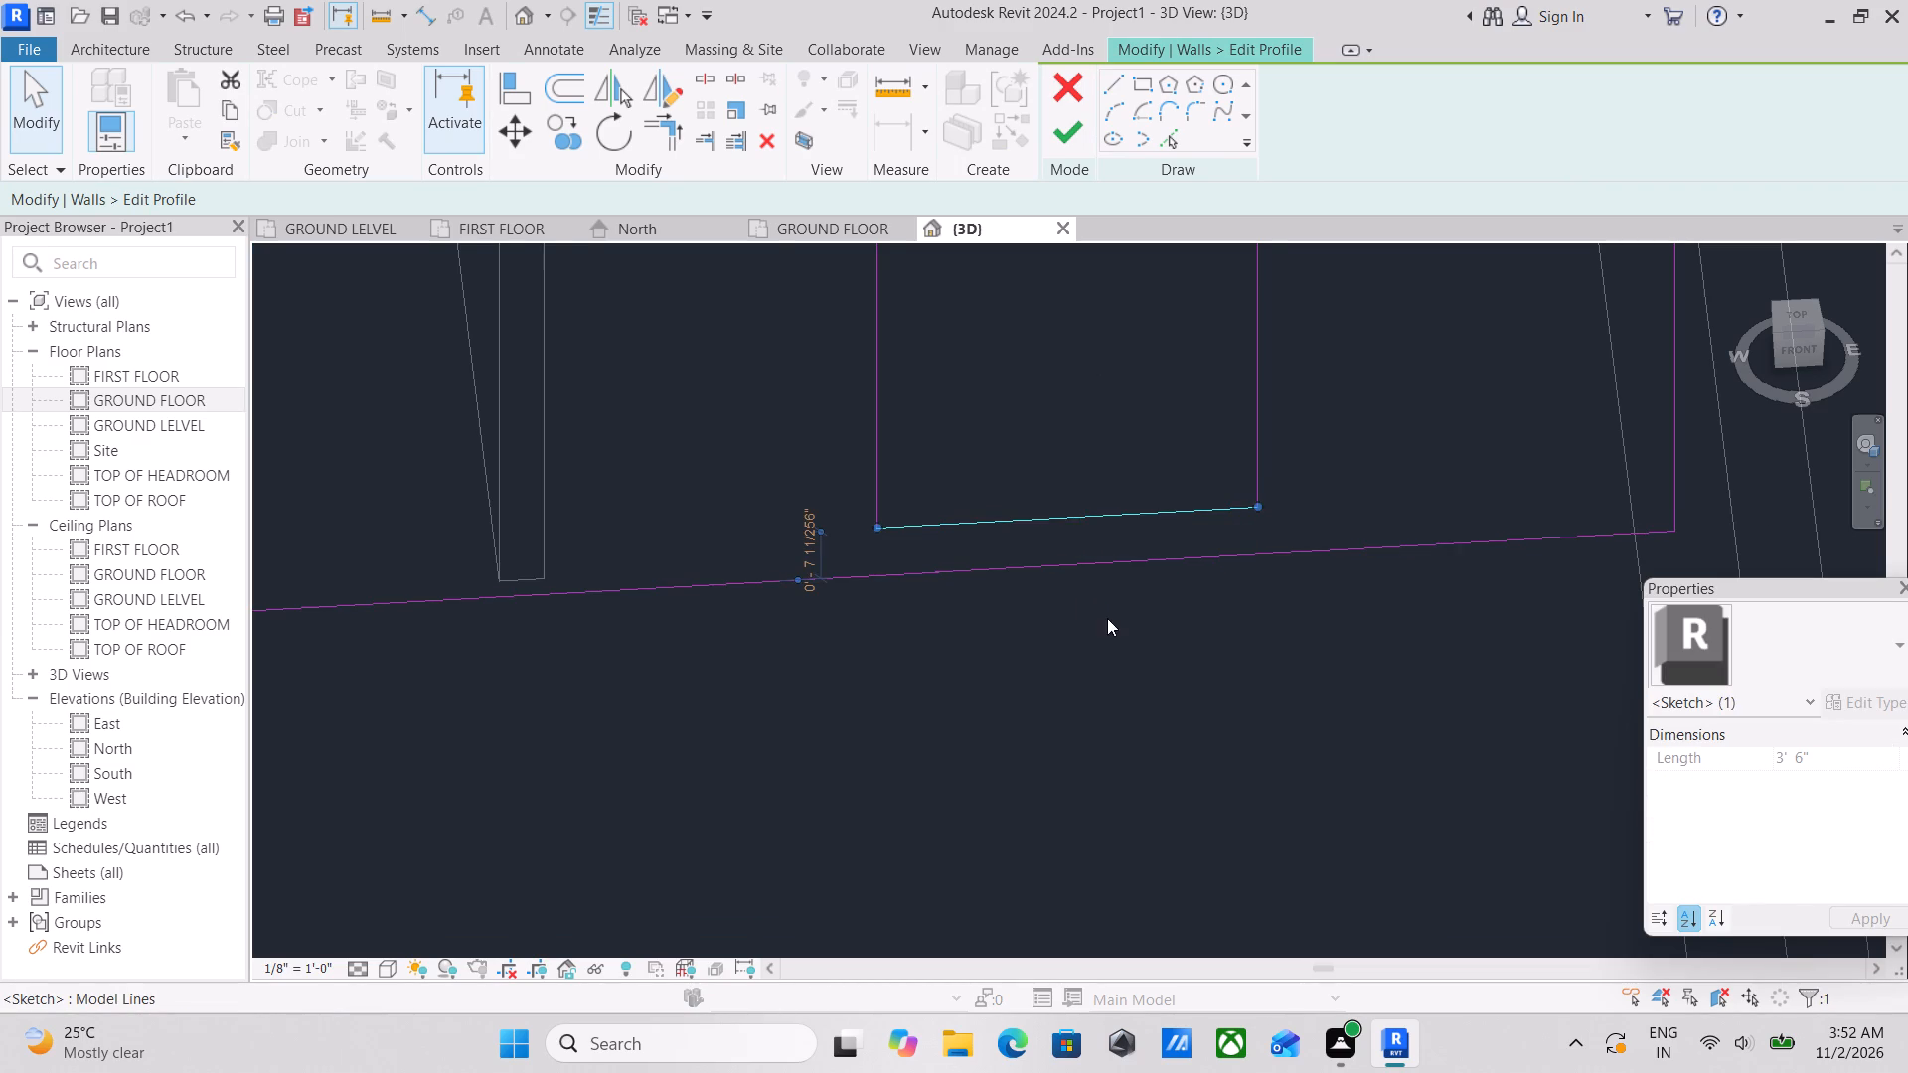
{"action": "key", "text": "Down"}
{"action": "key", "text": "Down"}
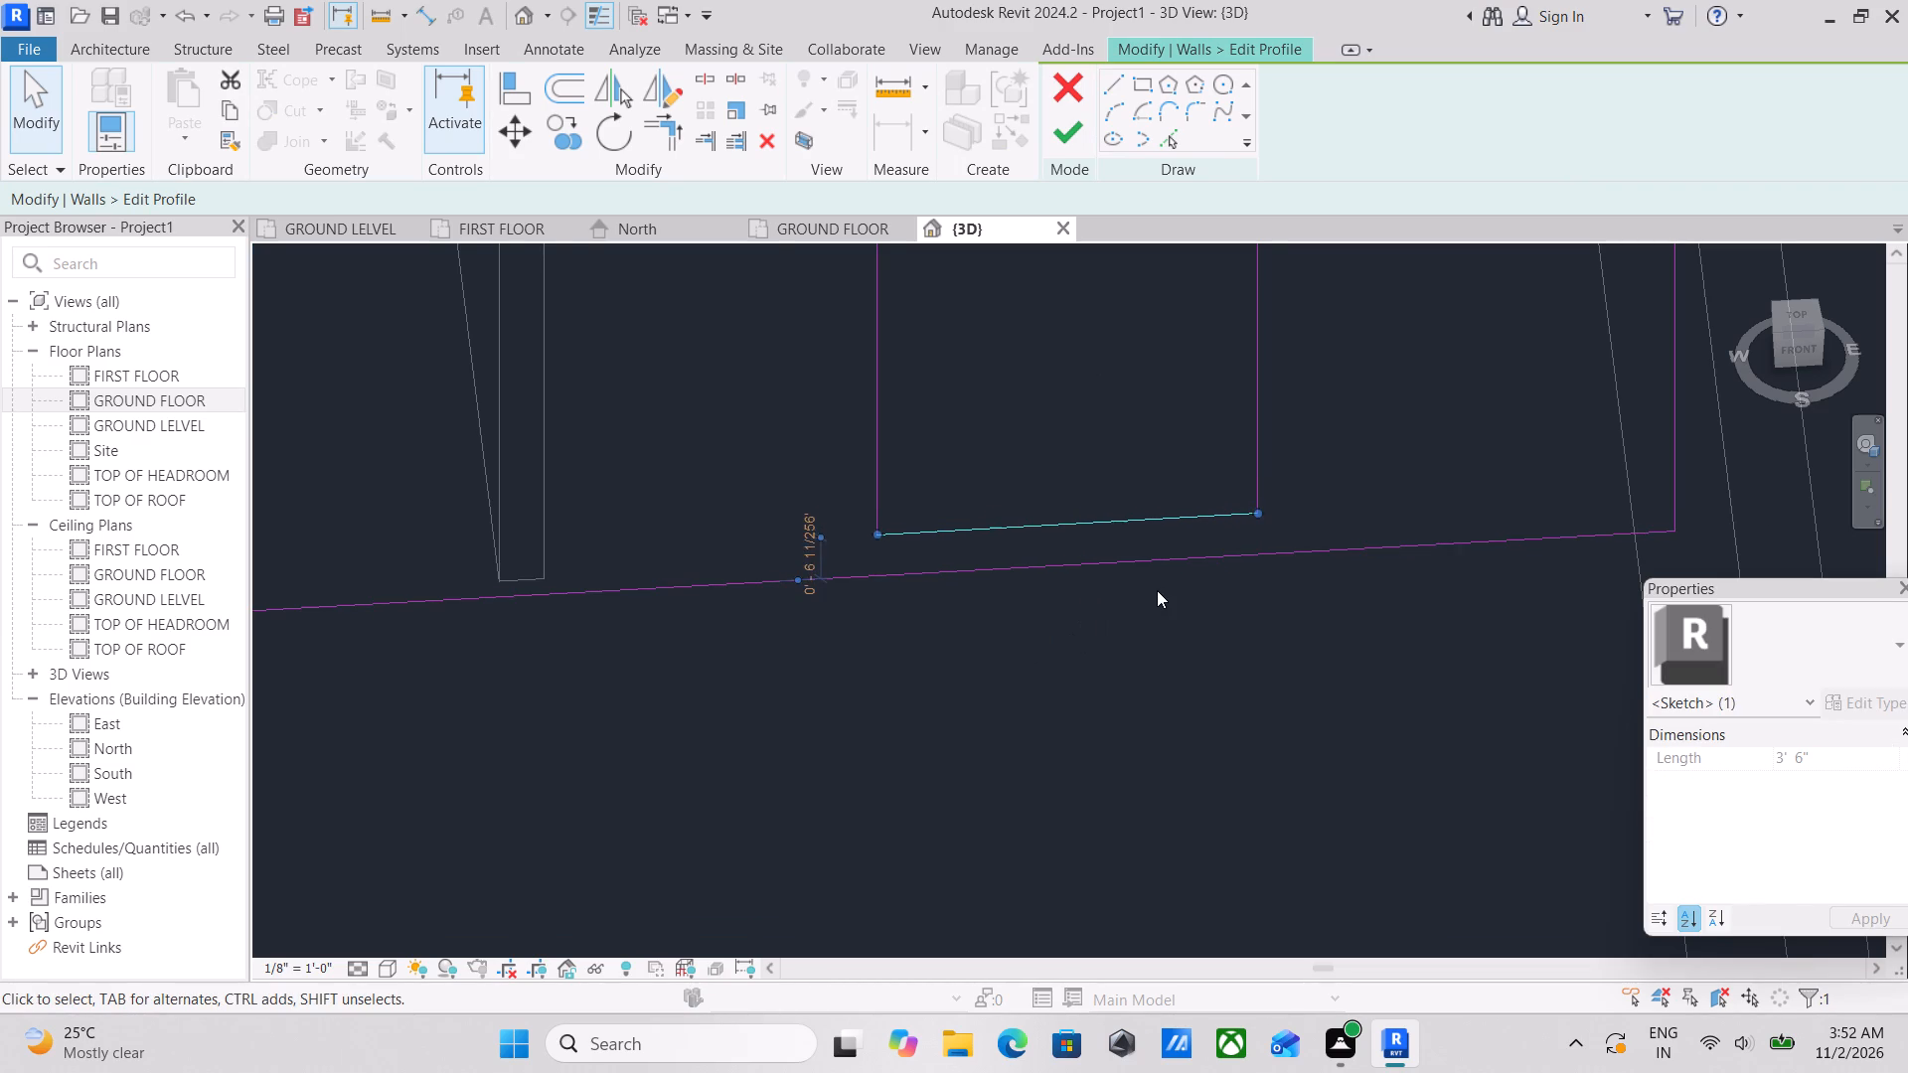
{"action": "key", "text": "Down"}
{"action": "key", "text": "Down"}
{"action": "key", "text": "Down"}
{"action": "key", "text": "Down"}
{"action": "key", "text": "Down"}
{"action": "key", "text": "Down"}
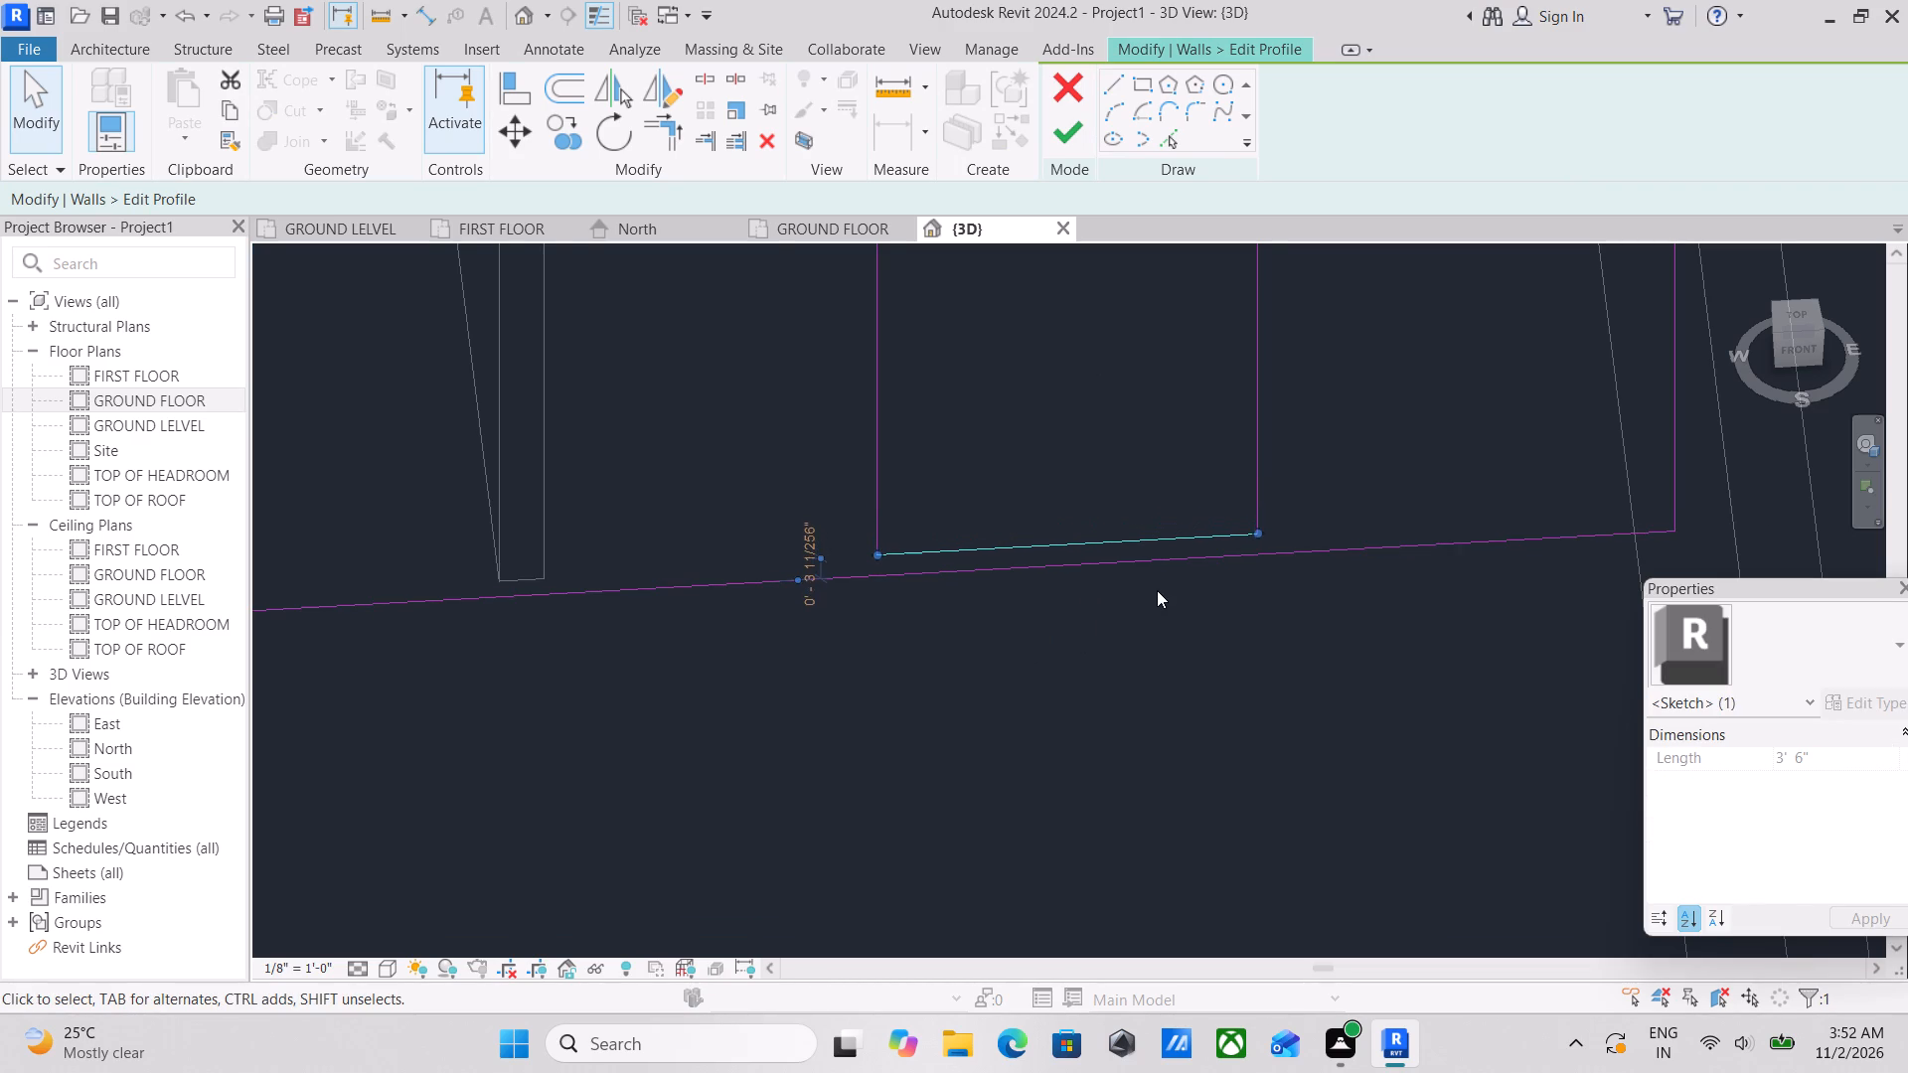
{"action": "key", "text": "Down"}
{"action": "key", "text": "Down"}
{"action": "key", "text": "Down"}
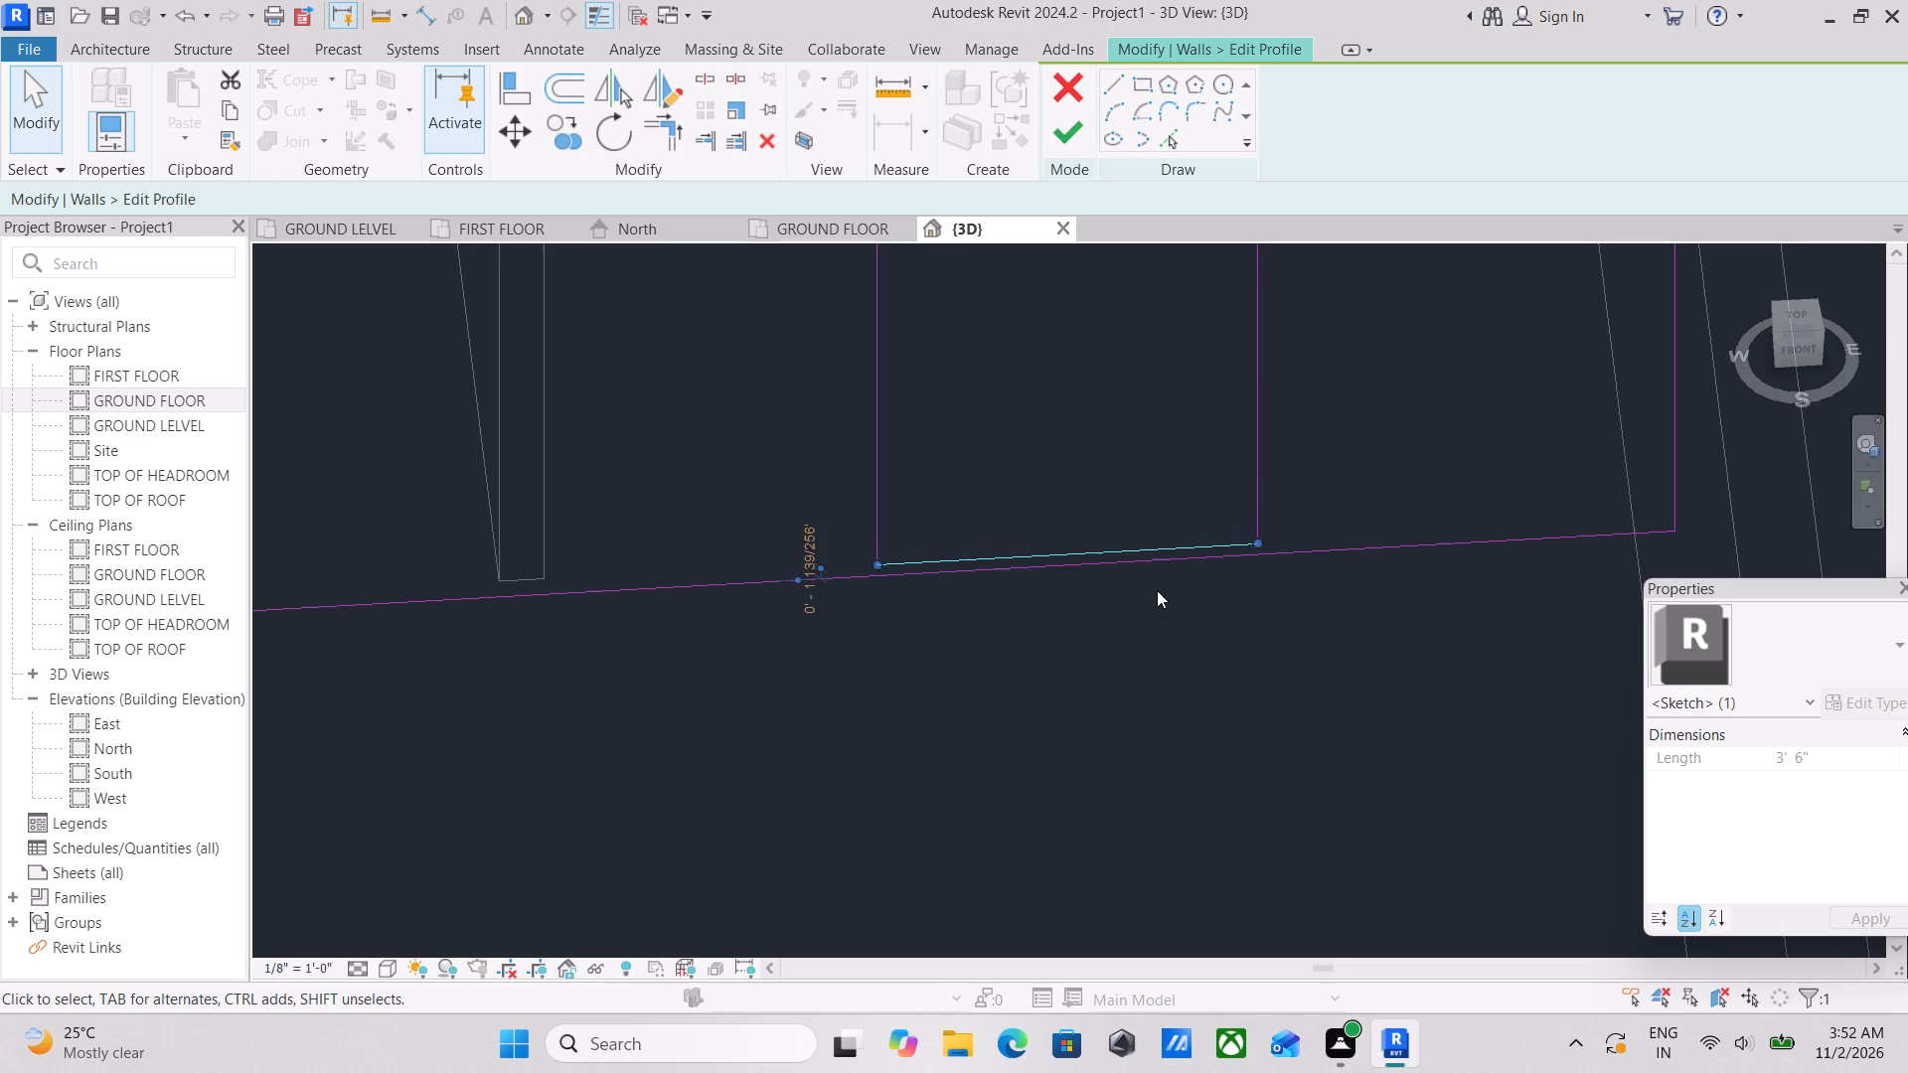
Finish the wall profile edit and deselect the wall.
{"action": "left_click", "coordinate": [1082, 133]}
{"action": "scroll", "coordinate": [1008, 417], "scroll_direction": "down", "scroll_amount": 9}
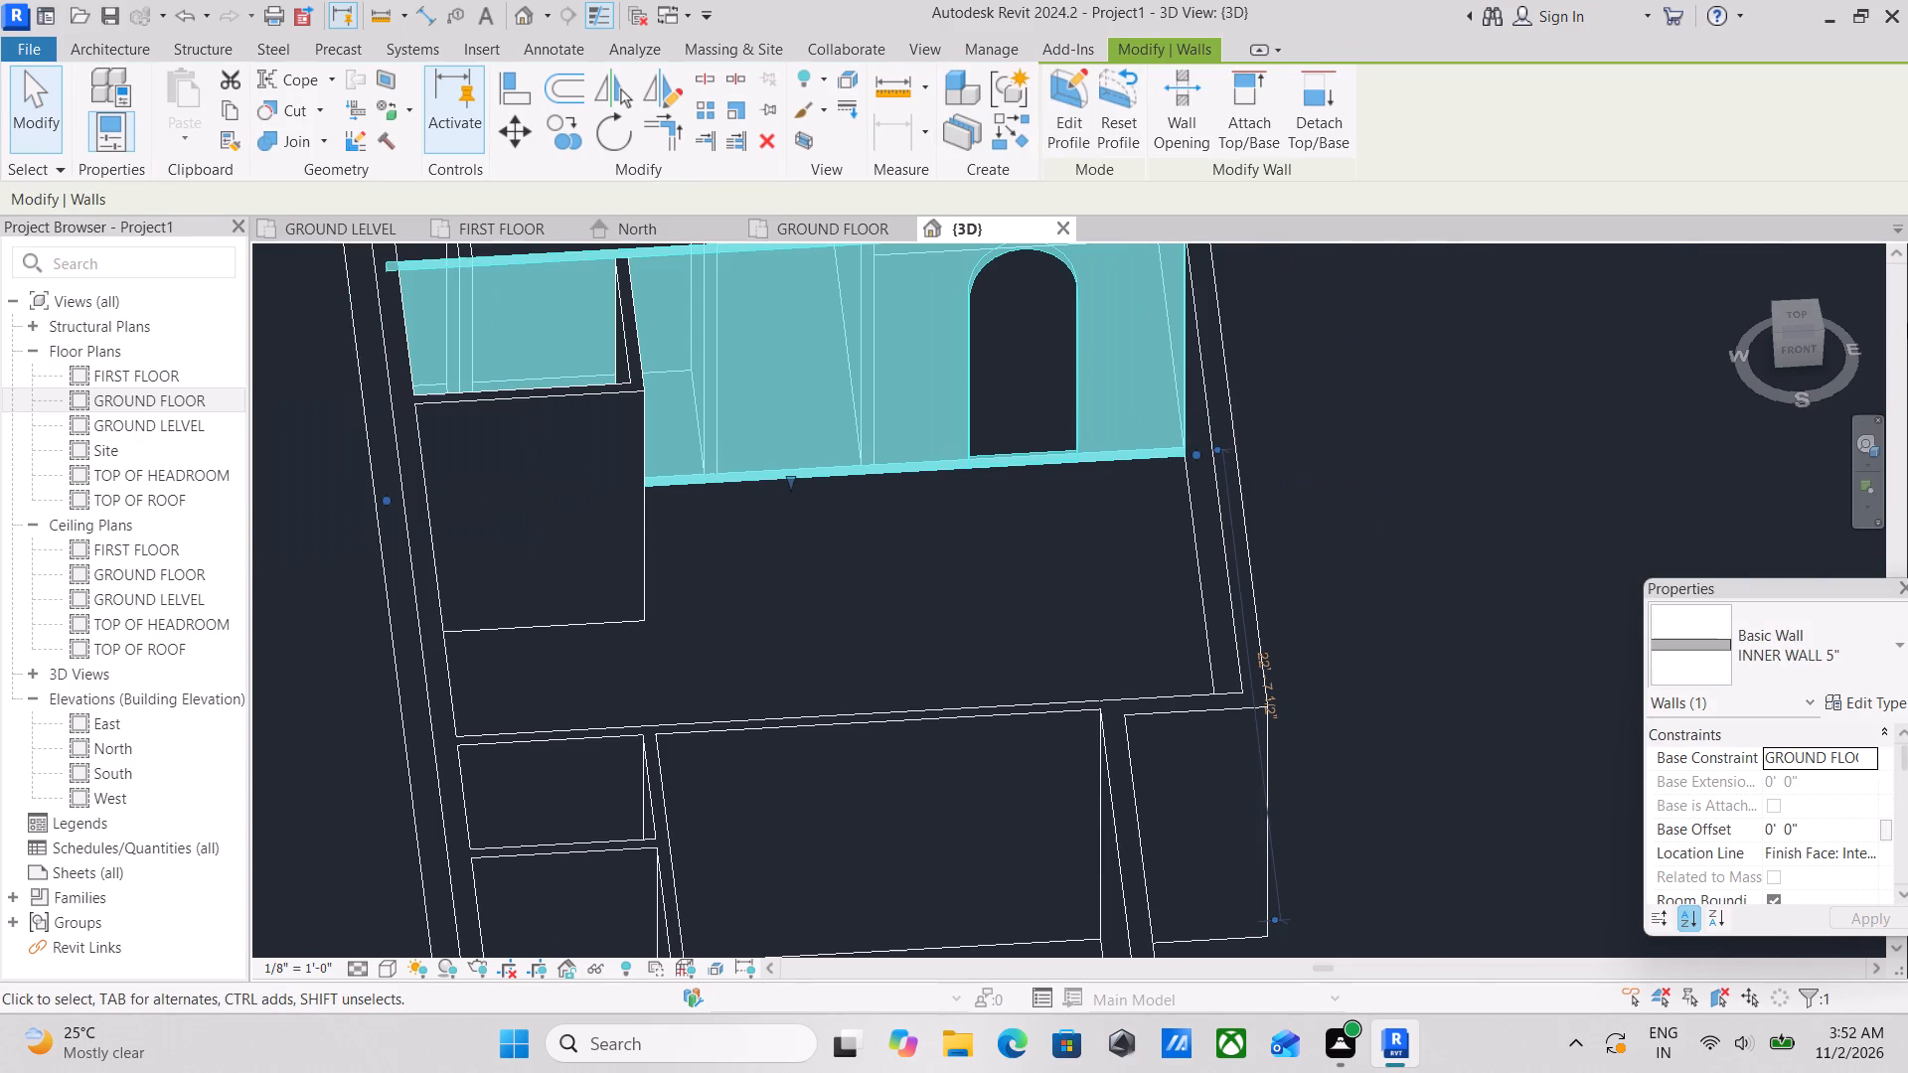
{"action": "left_click", "coordinate": [1822, 328]}
{"action": "scroll", "coordinate": [1129, 499], "scroll_direction": "up", "scroll_amount": 1}
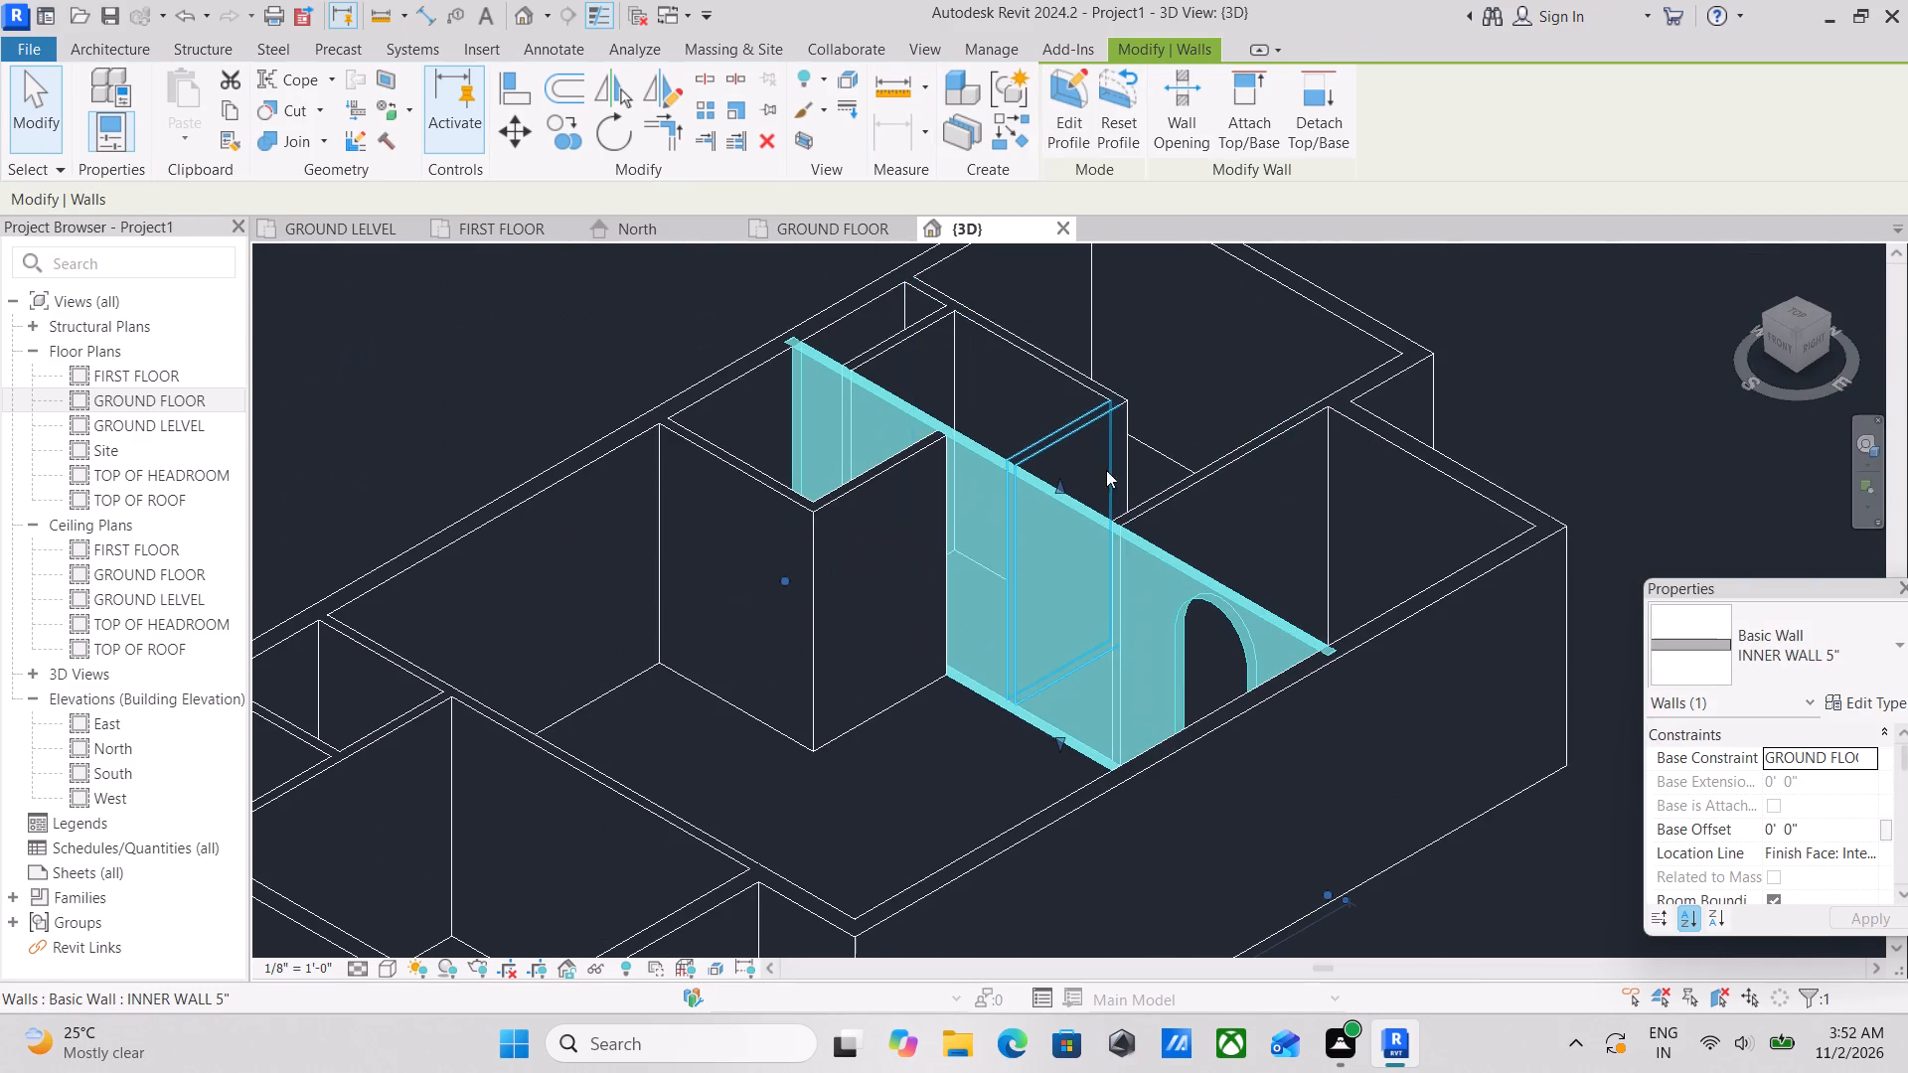
{"action": "key", "text": "Escape"}
Examine the arched opening and the whole house model from several angles in 3D.
{"action": "scroll", "coordinate": [1103, 435], "scroll_direction": "down", "scroll_amount": 2}
{"action": "scroll", "coordinate": [607, 773], "scroll_direction": "down", "scroll_amount": 1}
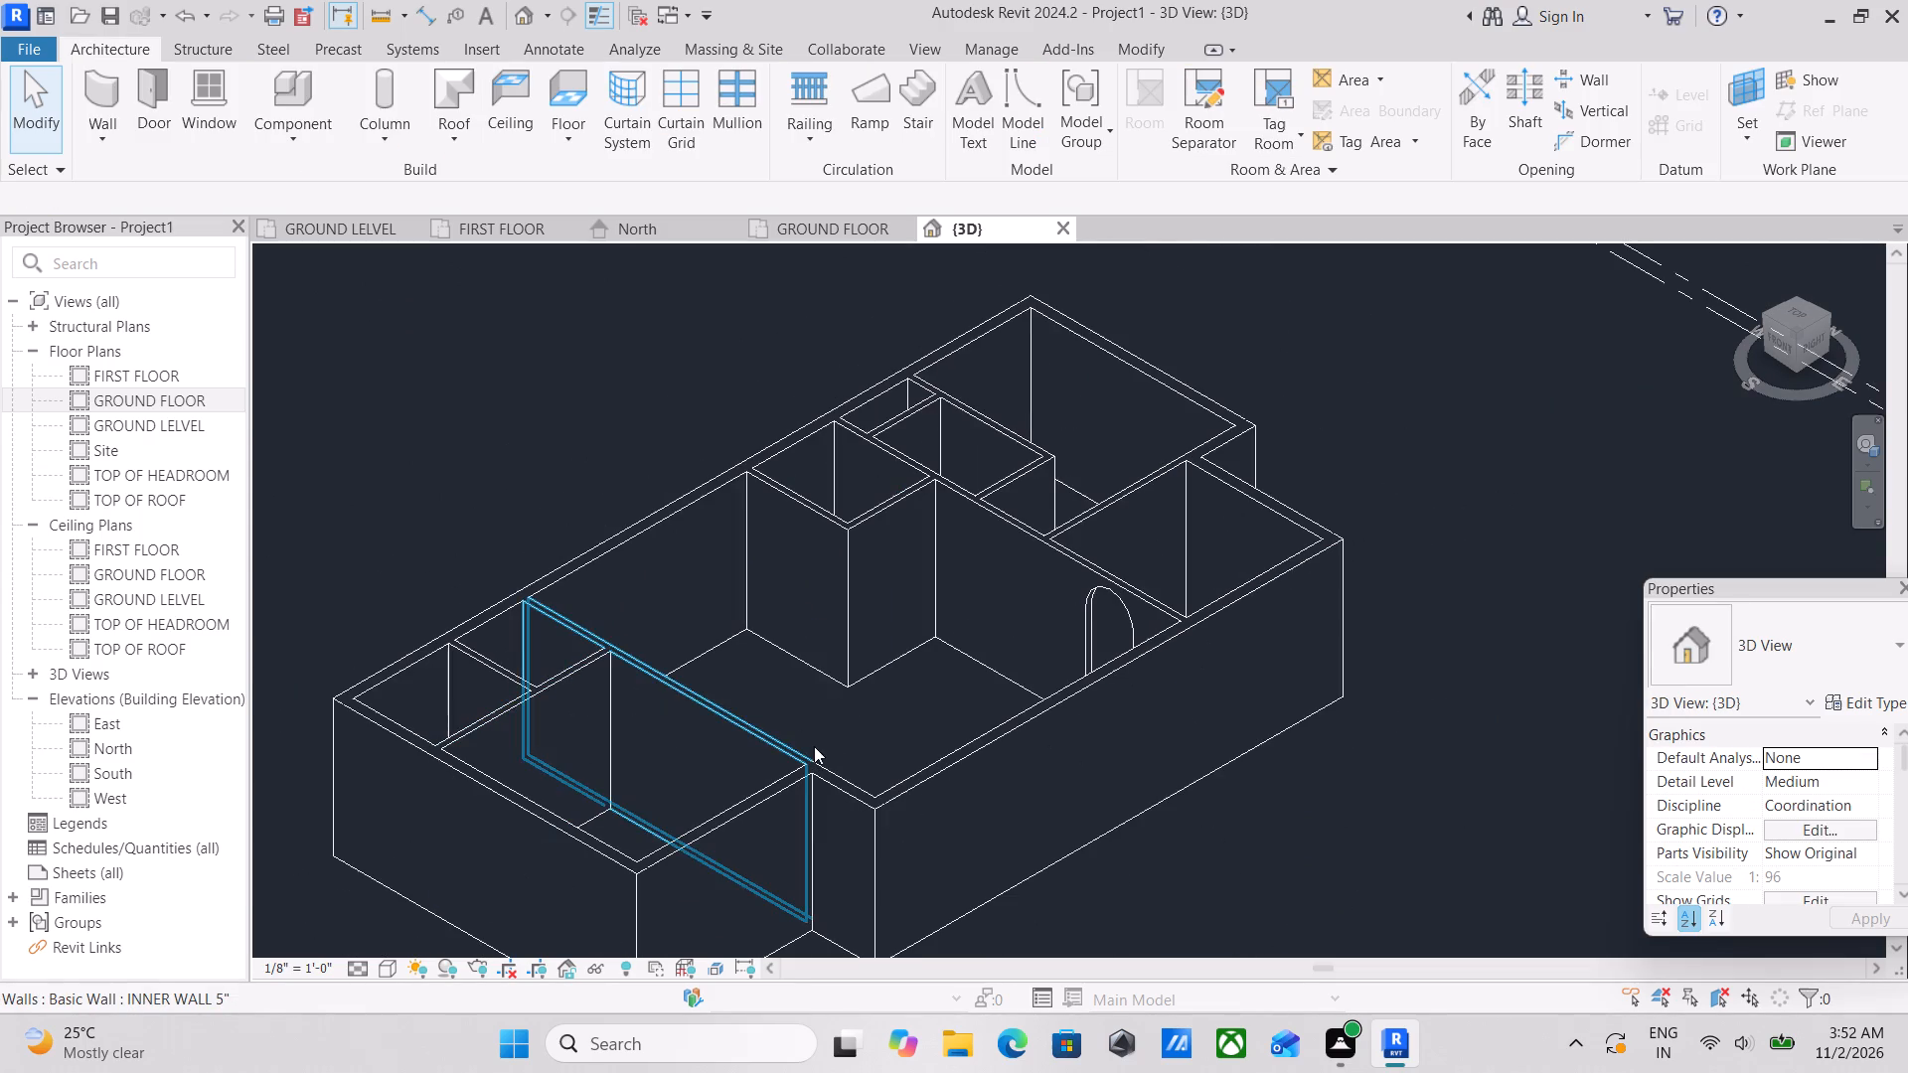
{"action": "middle_click_drag", "start_coordinate": [877, 684], "coordinate": [1123, 777], "text": "shift"}
{"action": "scroll", "coordinate": [1196, 697], "scroll_direction": "up", "scroll_amount": 1}
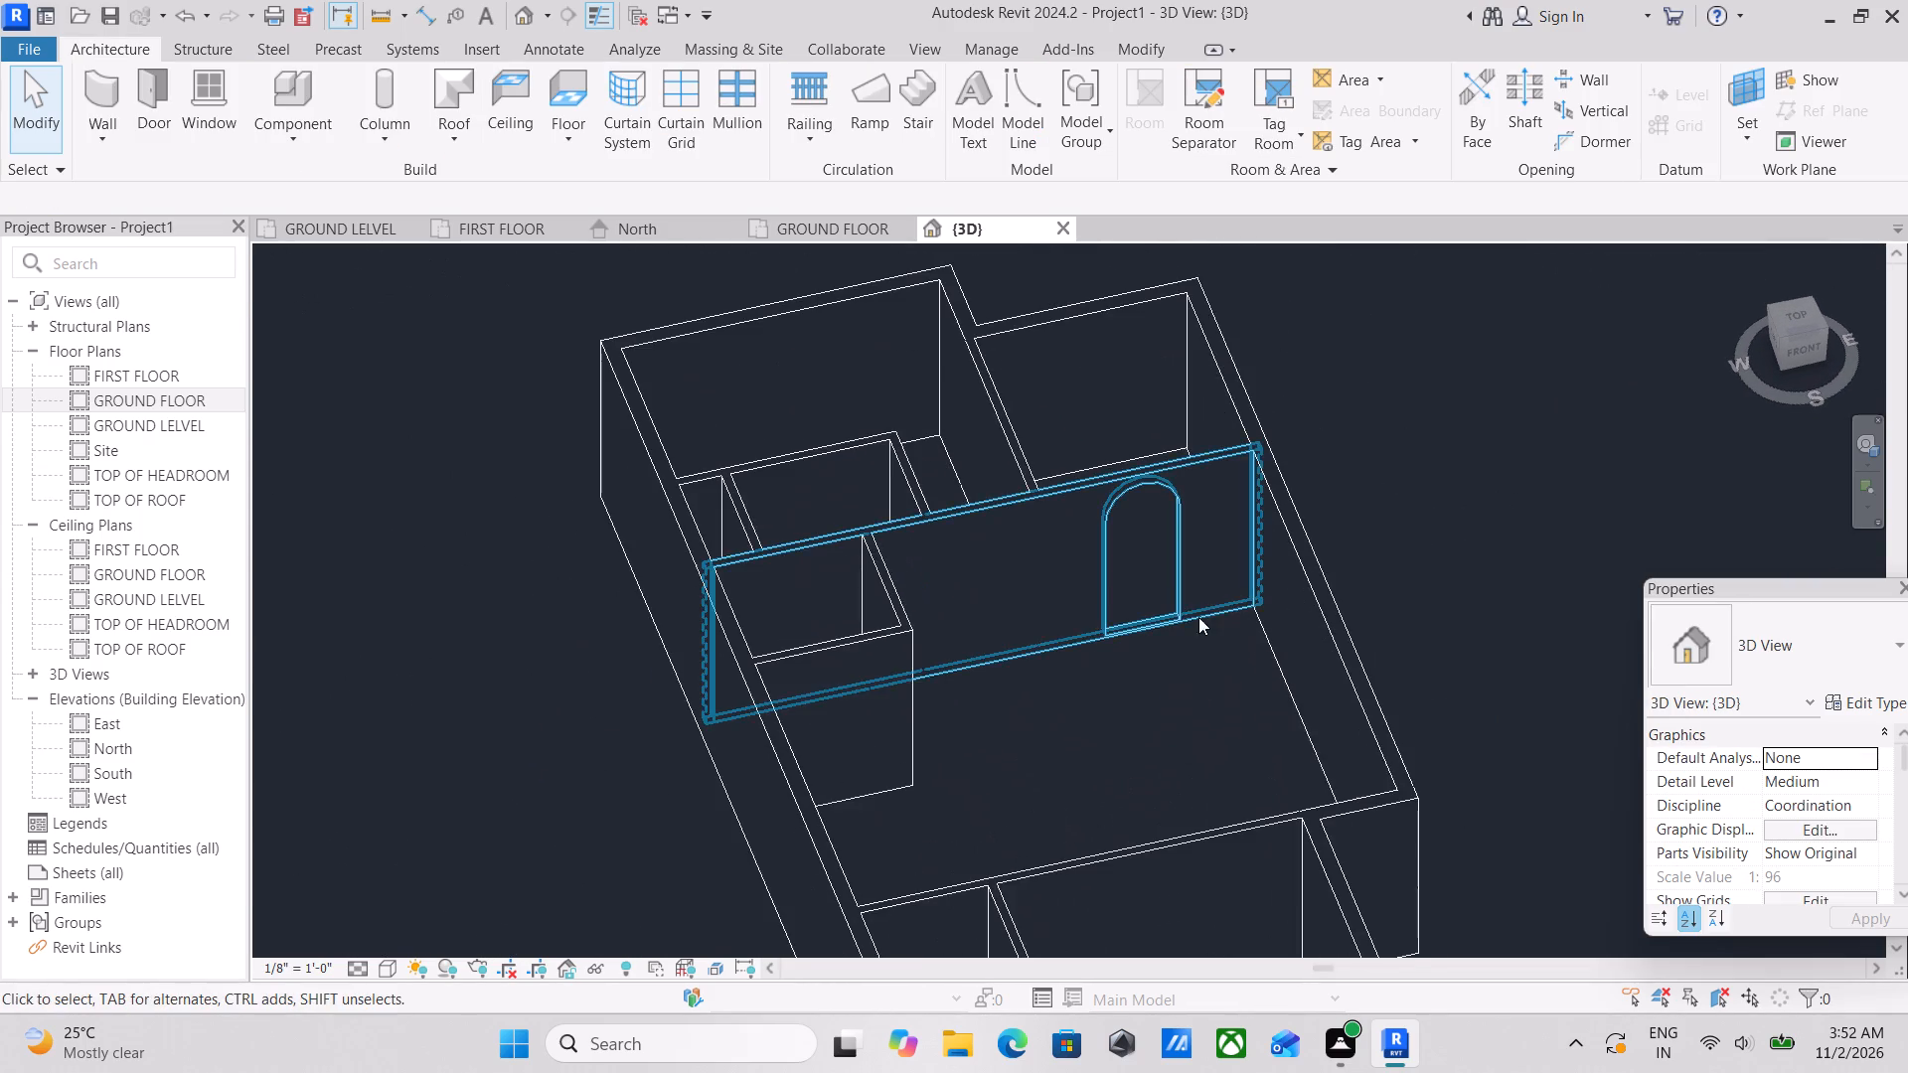
{"action": "scroll", "coordinate": [1011, 494], "scroll_direction": "up", "scroll_amount": 3}
{"action": "middle_click_drag", "start_coordinate": [1073, 482], "coordinate": [1076, 535], "text": "shift"}
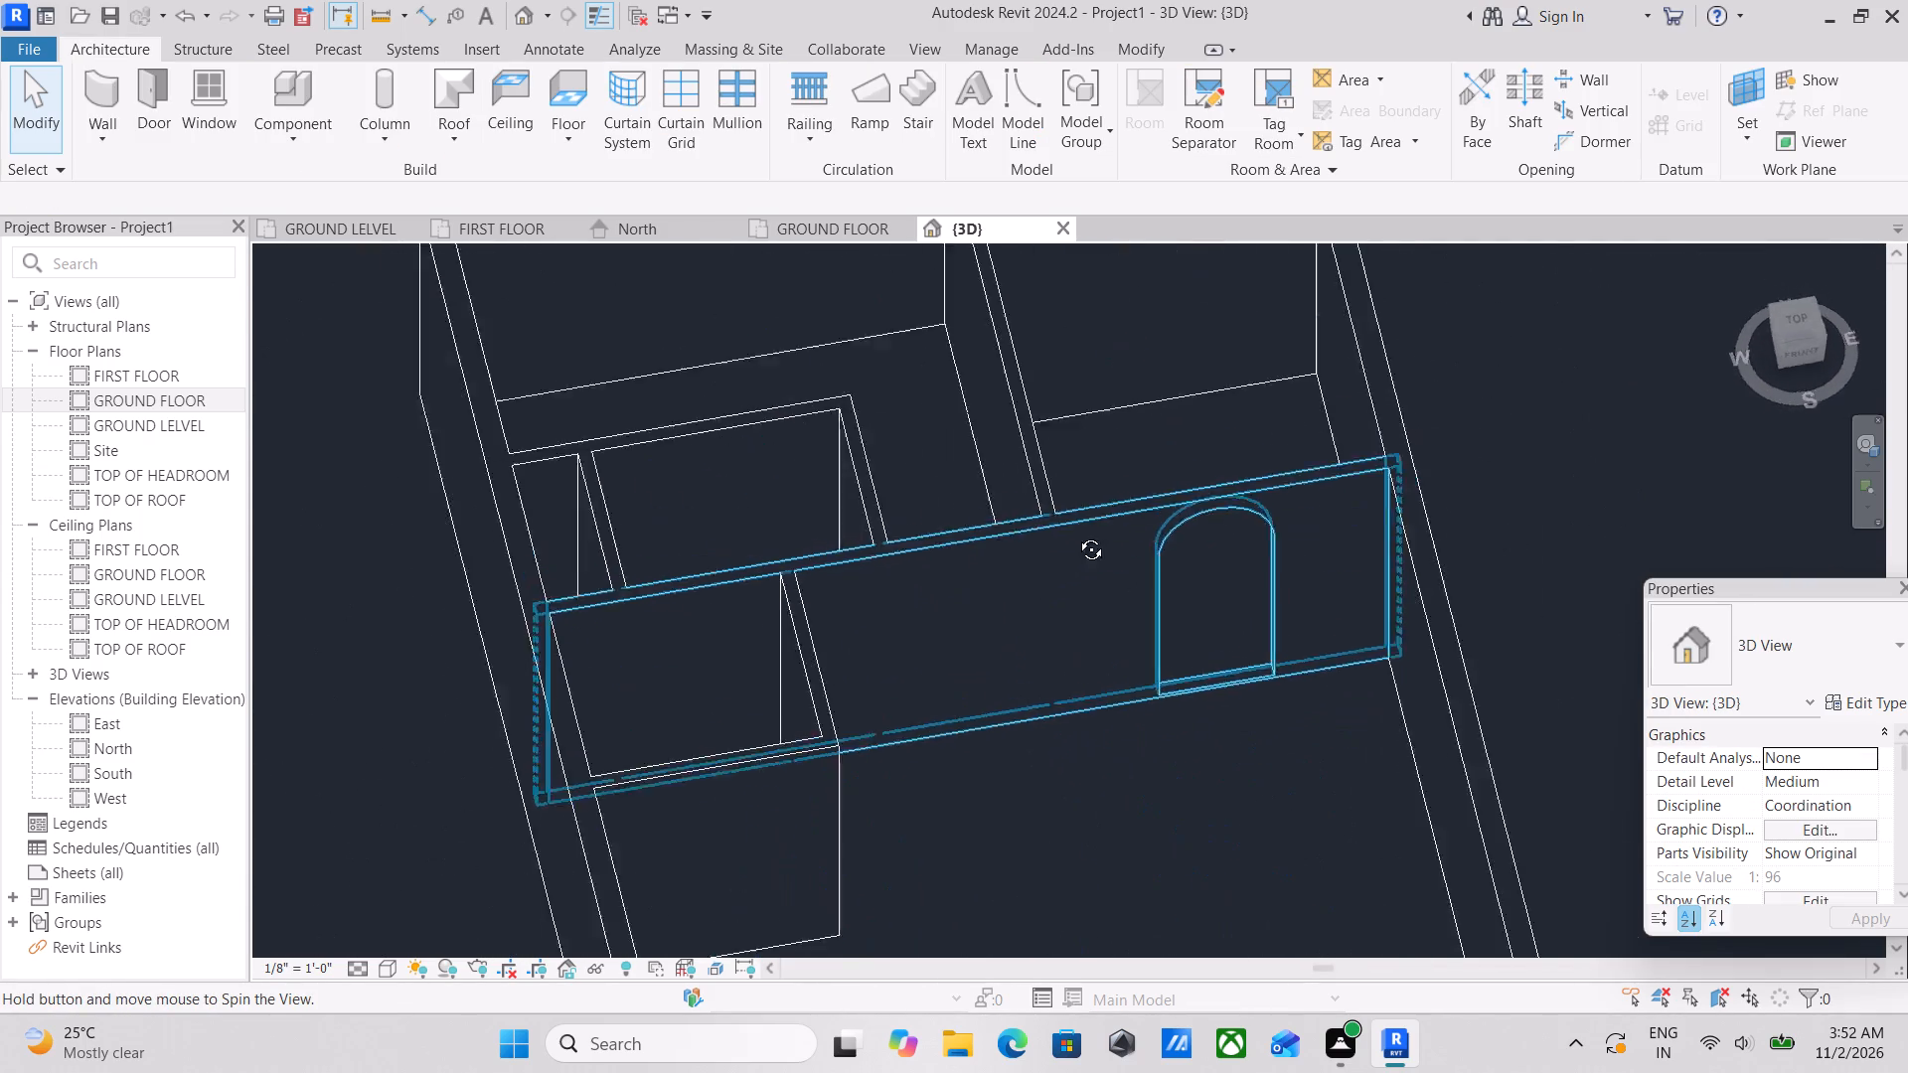
{"action": "middle_click_drag", "start_coordinate": [1076, 535], "coordinate": [1105, 486], "text": "shift"}
{"action": "middle_click_drag", "start_coordinate": [1017, 719], "coordinate": [961, 278]}
{"action": "middle_click_drag", "start_coordinate": [894, 430], "coordinate": [820, 688], "text": "shift"}
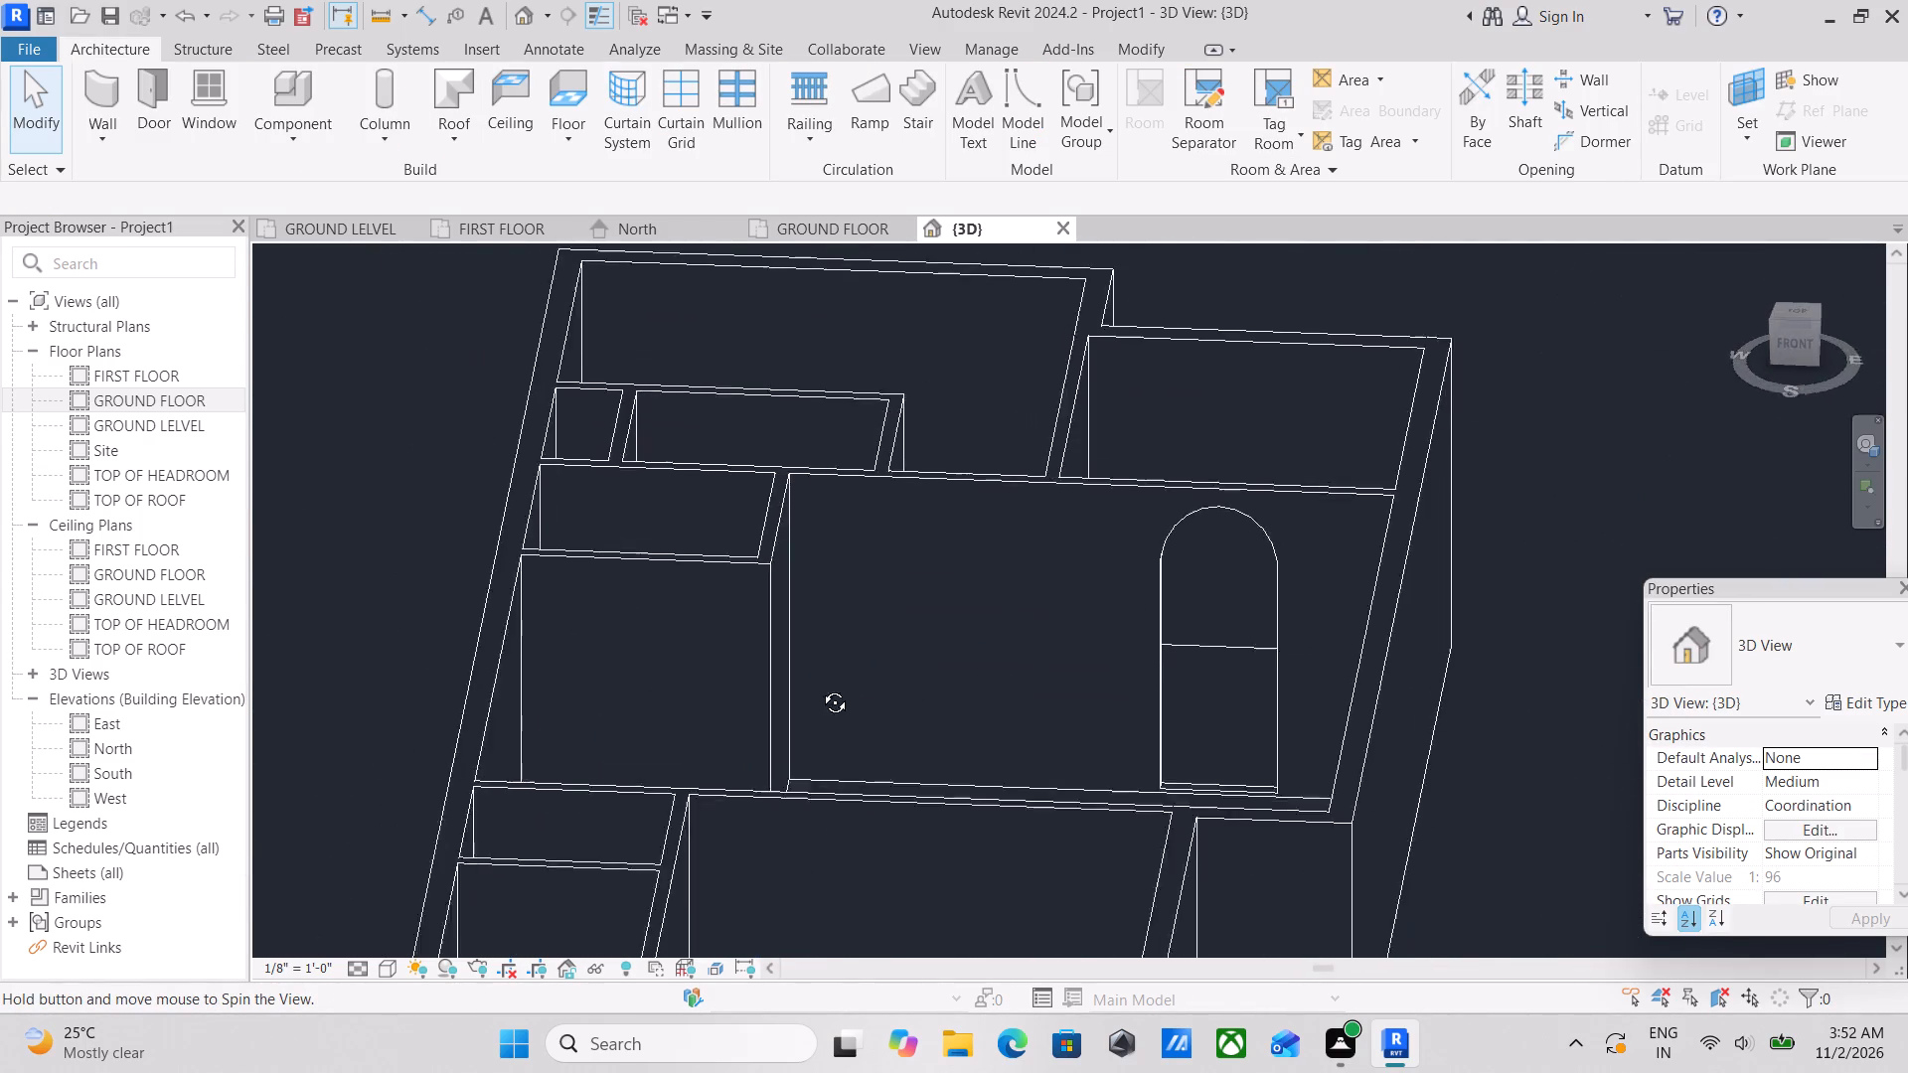
{"action": "middle_click_drag", "start_coordinate": [820, 688], "coordinate": [783, 873], "text": "shift"}
{"action": "scroll", "coordinate": [782, 633], "scroll_direction": "down", "scroll_amount": 3}
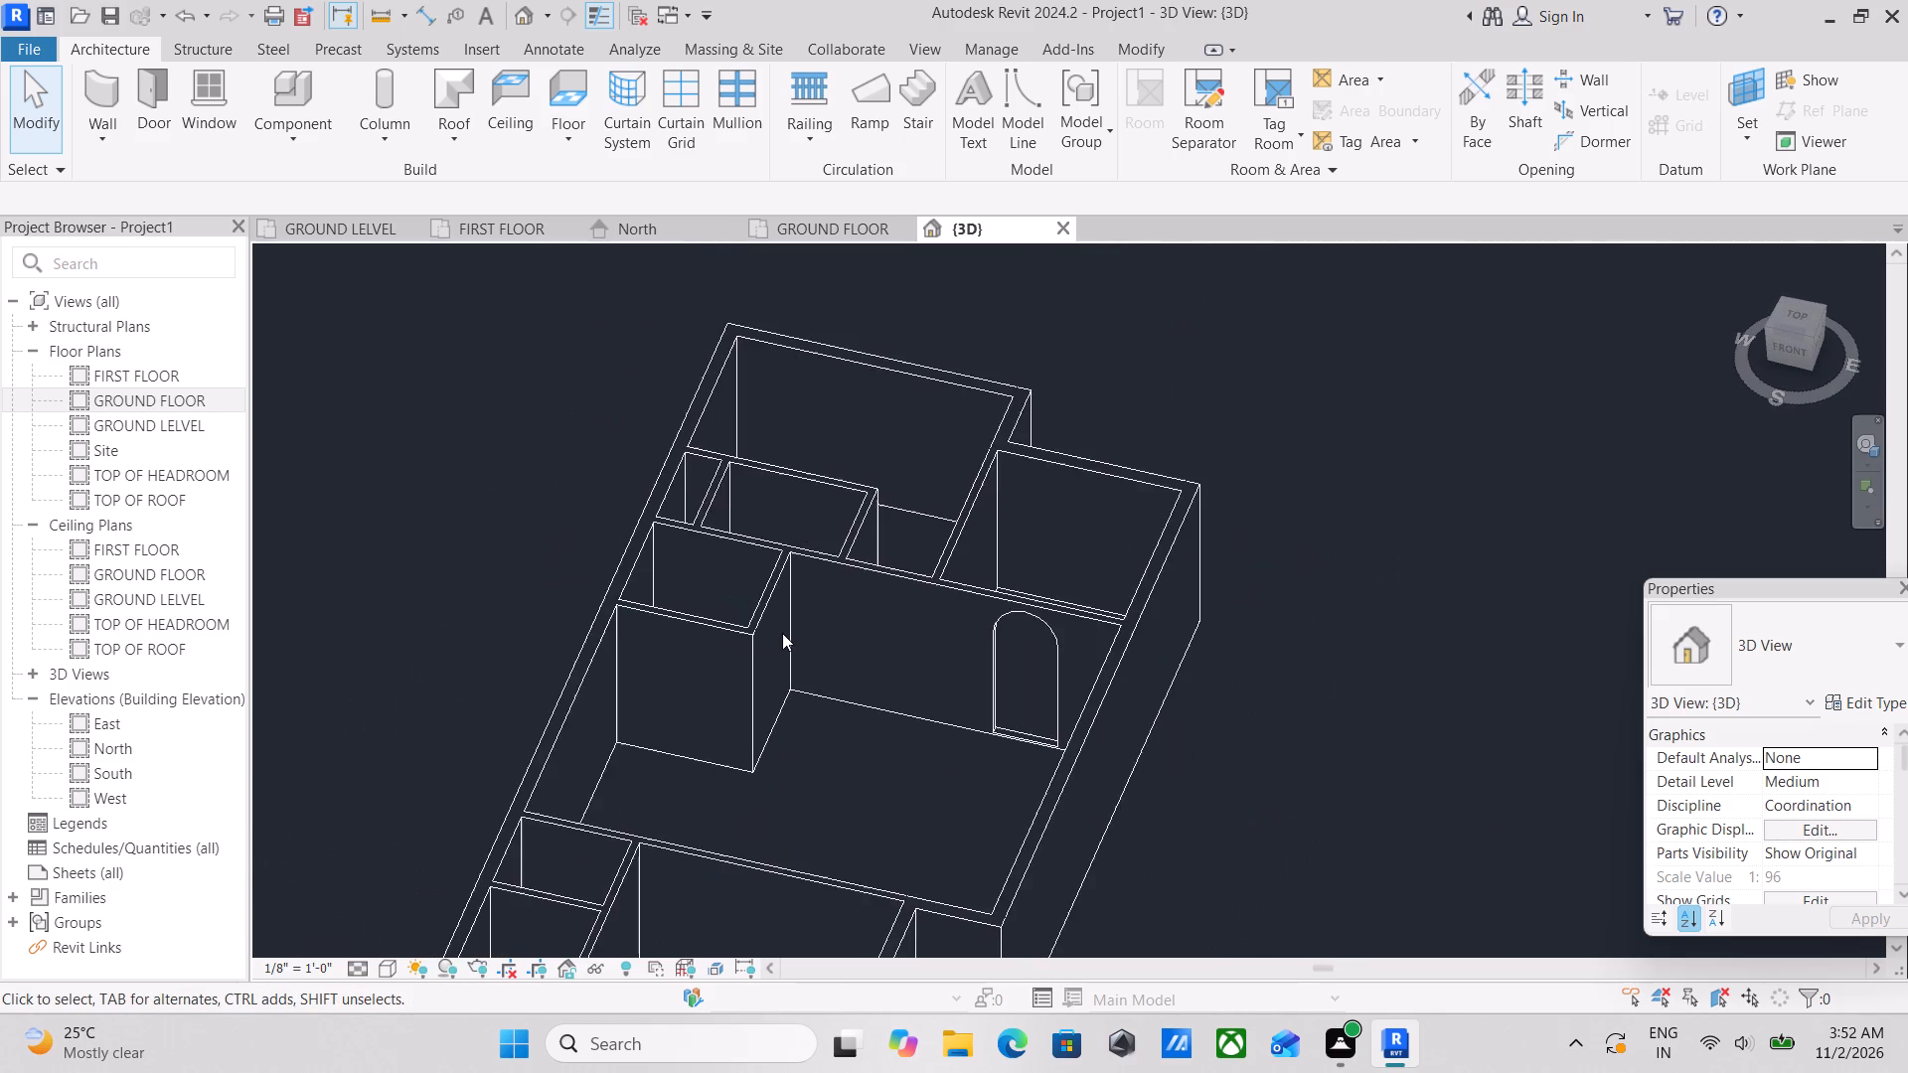
{"action": "scroll", "coordinate": [782, 633], "scroll_direction": "down", "scroll_amount": 4}
{"action": "middle_click_drag", "start_coordinate": [782, 632], "coordinate": [788, 573]}
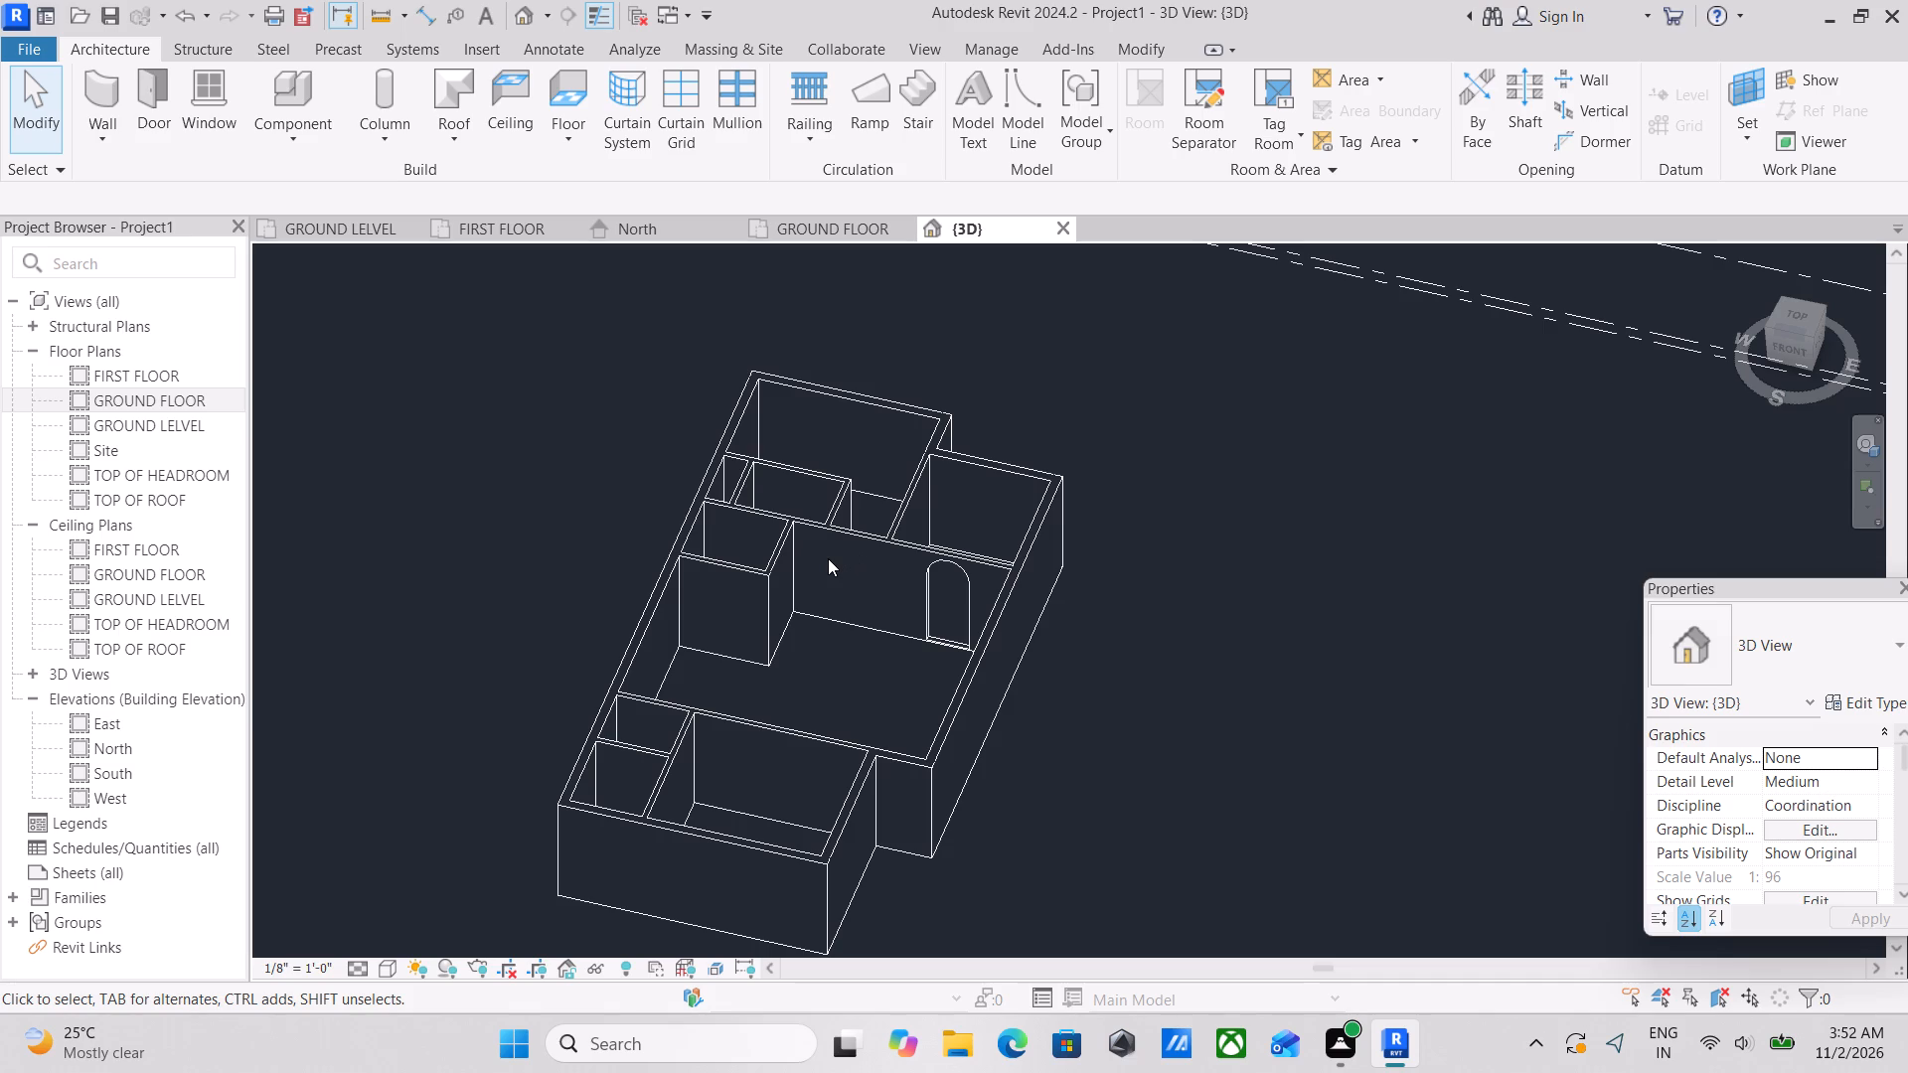
{"action": "scroll", "coordinate": [836, 546], "scroll_direction": "down", "scroll_amount": 2}
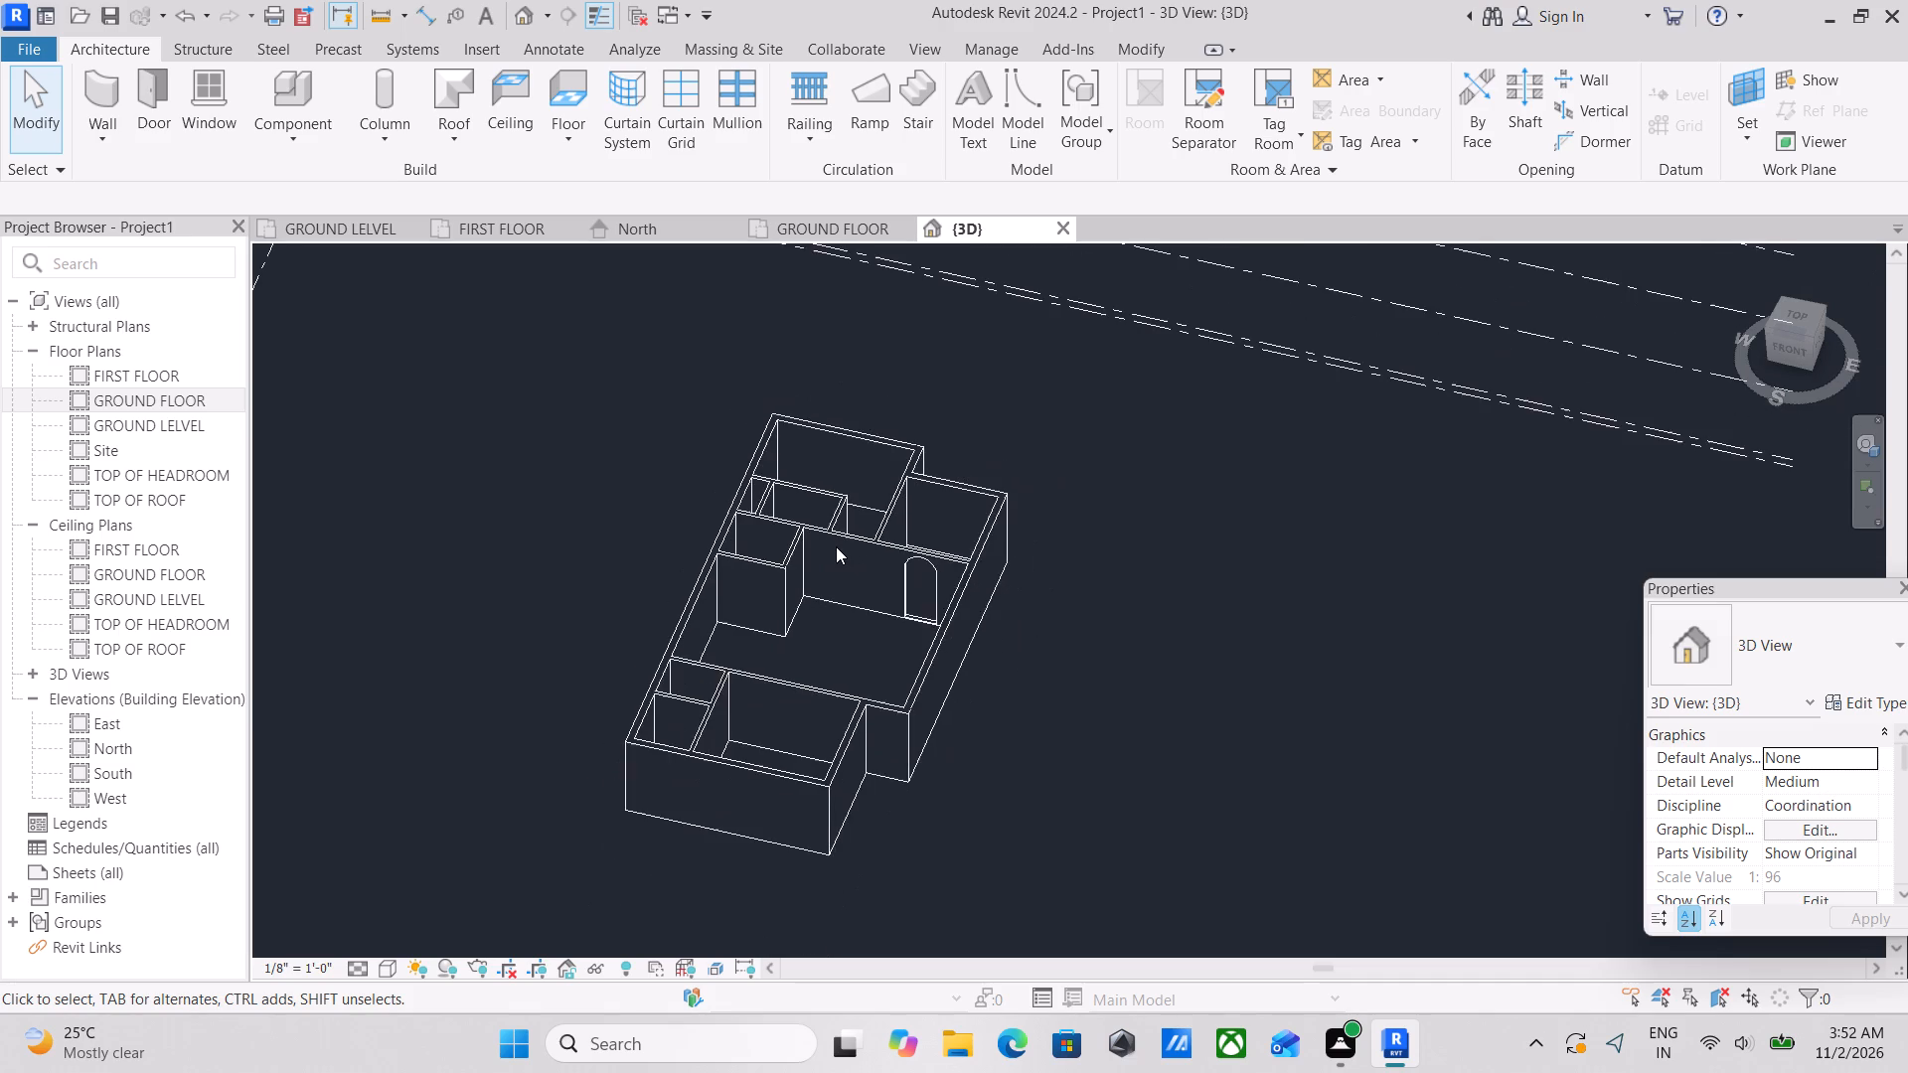
{"action": "scroll", "coordinate": [817, 597], "scroll_direction": "up", "scroll_amount": 3}
{"action": "scroll", "coordinate": [818, 627], "scroll_direction": "down", "scroll_amount": 4}
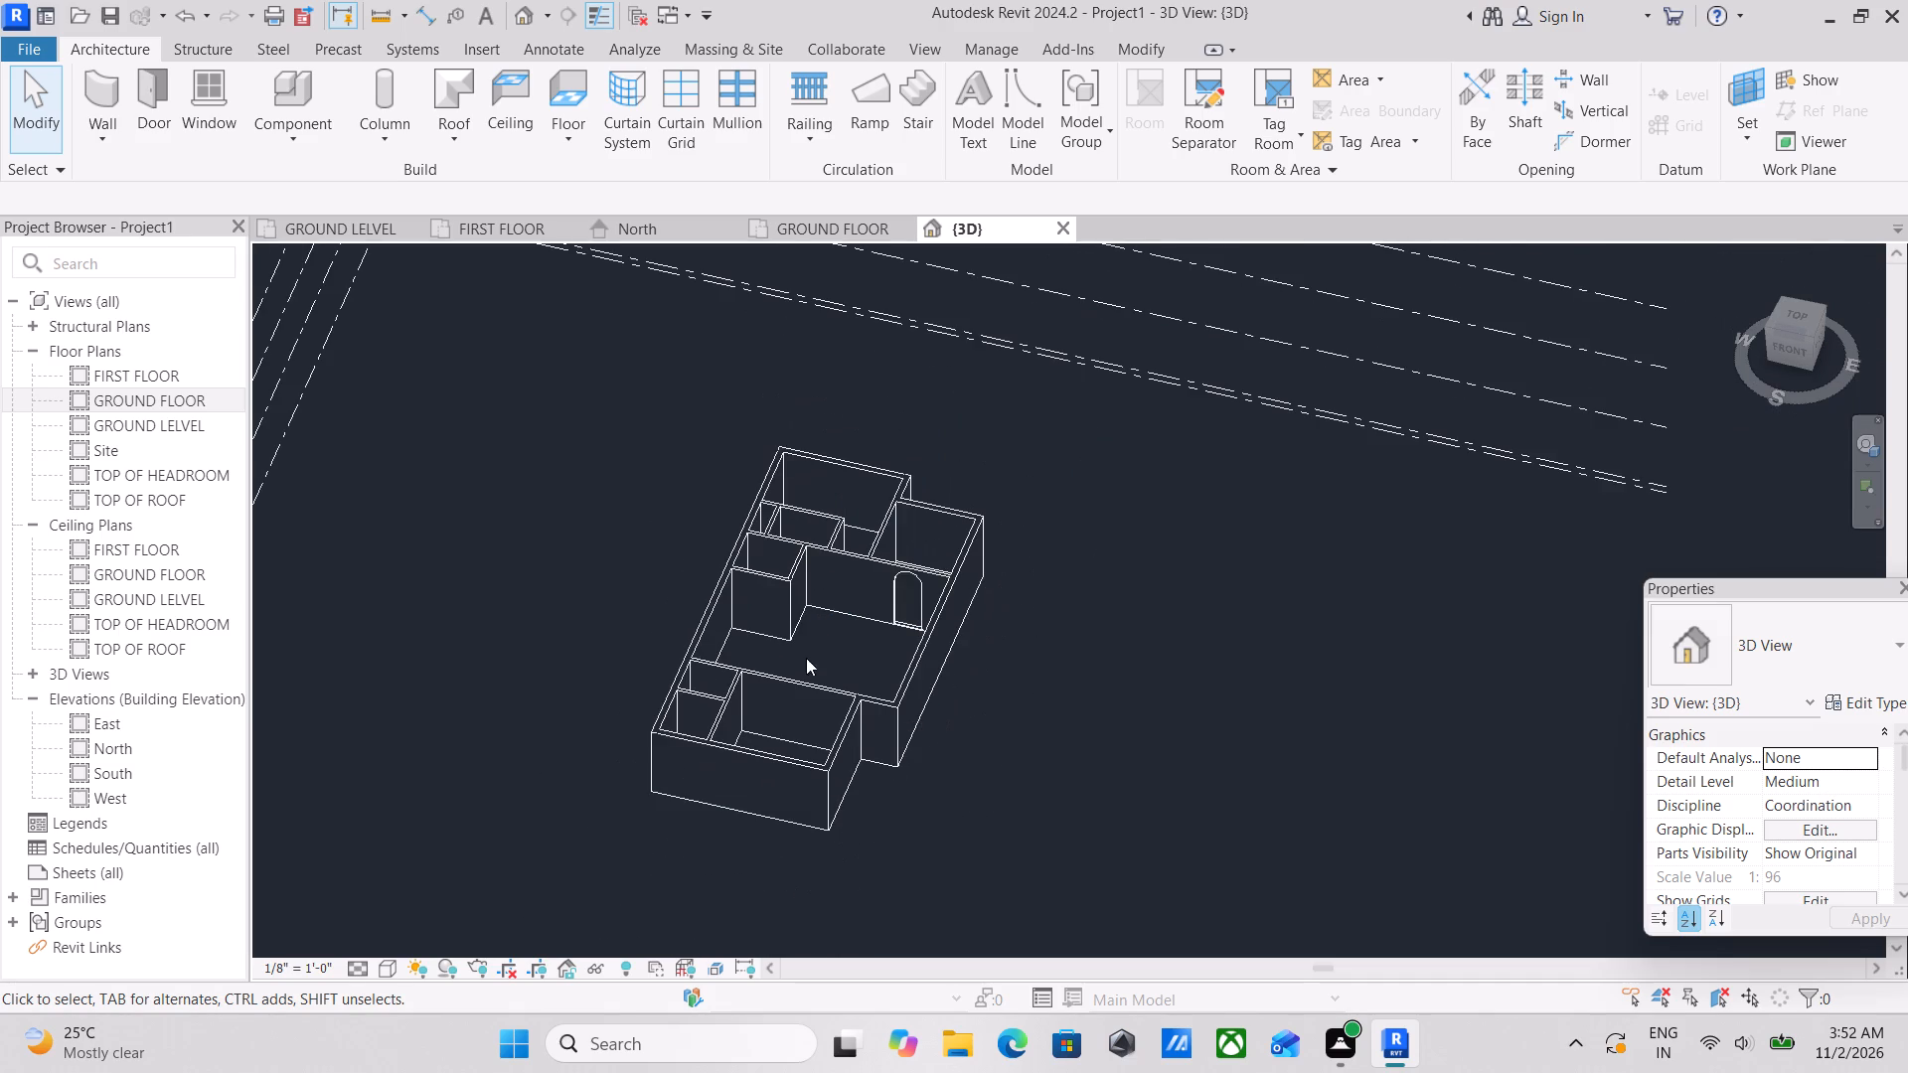
{"action": "middle_click_drag", "start_coordinate": [804, 661], "coordinate": [992, 557], "text": "shift"}
{"action": "middle_click_drag", "start_coordinate": [941, 690], "coordinate": [1177, 383], "text": "shift"}
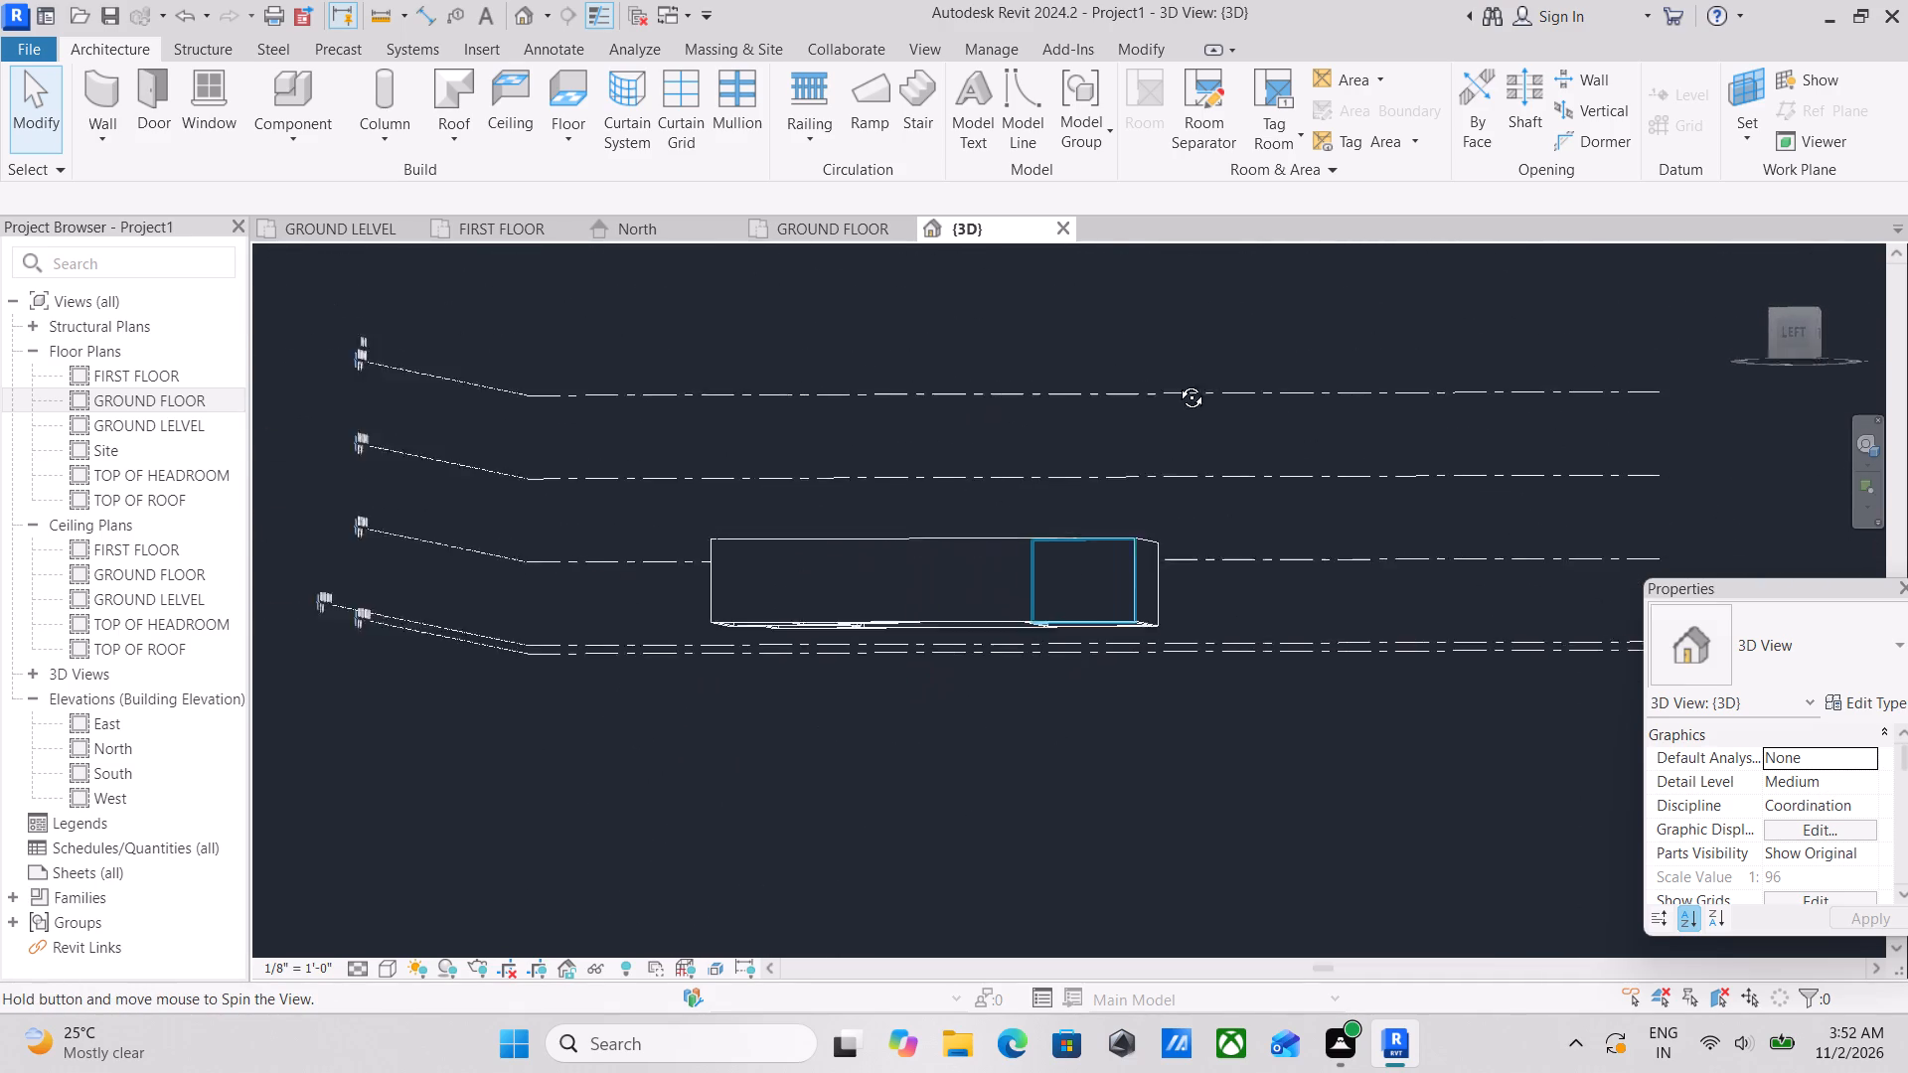
{"action": "middle_click_drag", "start_coordinate": [1177, 383], "coordinate": [732, 758], "text": "shift"}
{"action": "scroll", "coordinate": [777, 709], "scroll_direction": "up", "scroll_amount": 3}
{"action": "scroll", "coordinate": [783, 692], "scroll_direction": "down", "scroll_amount": 3}
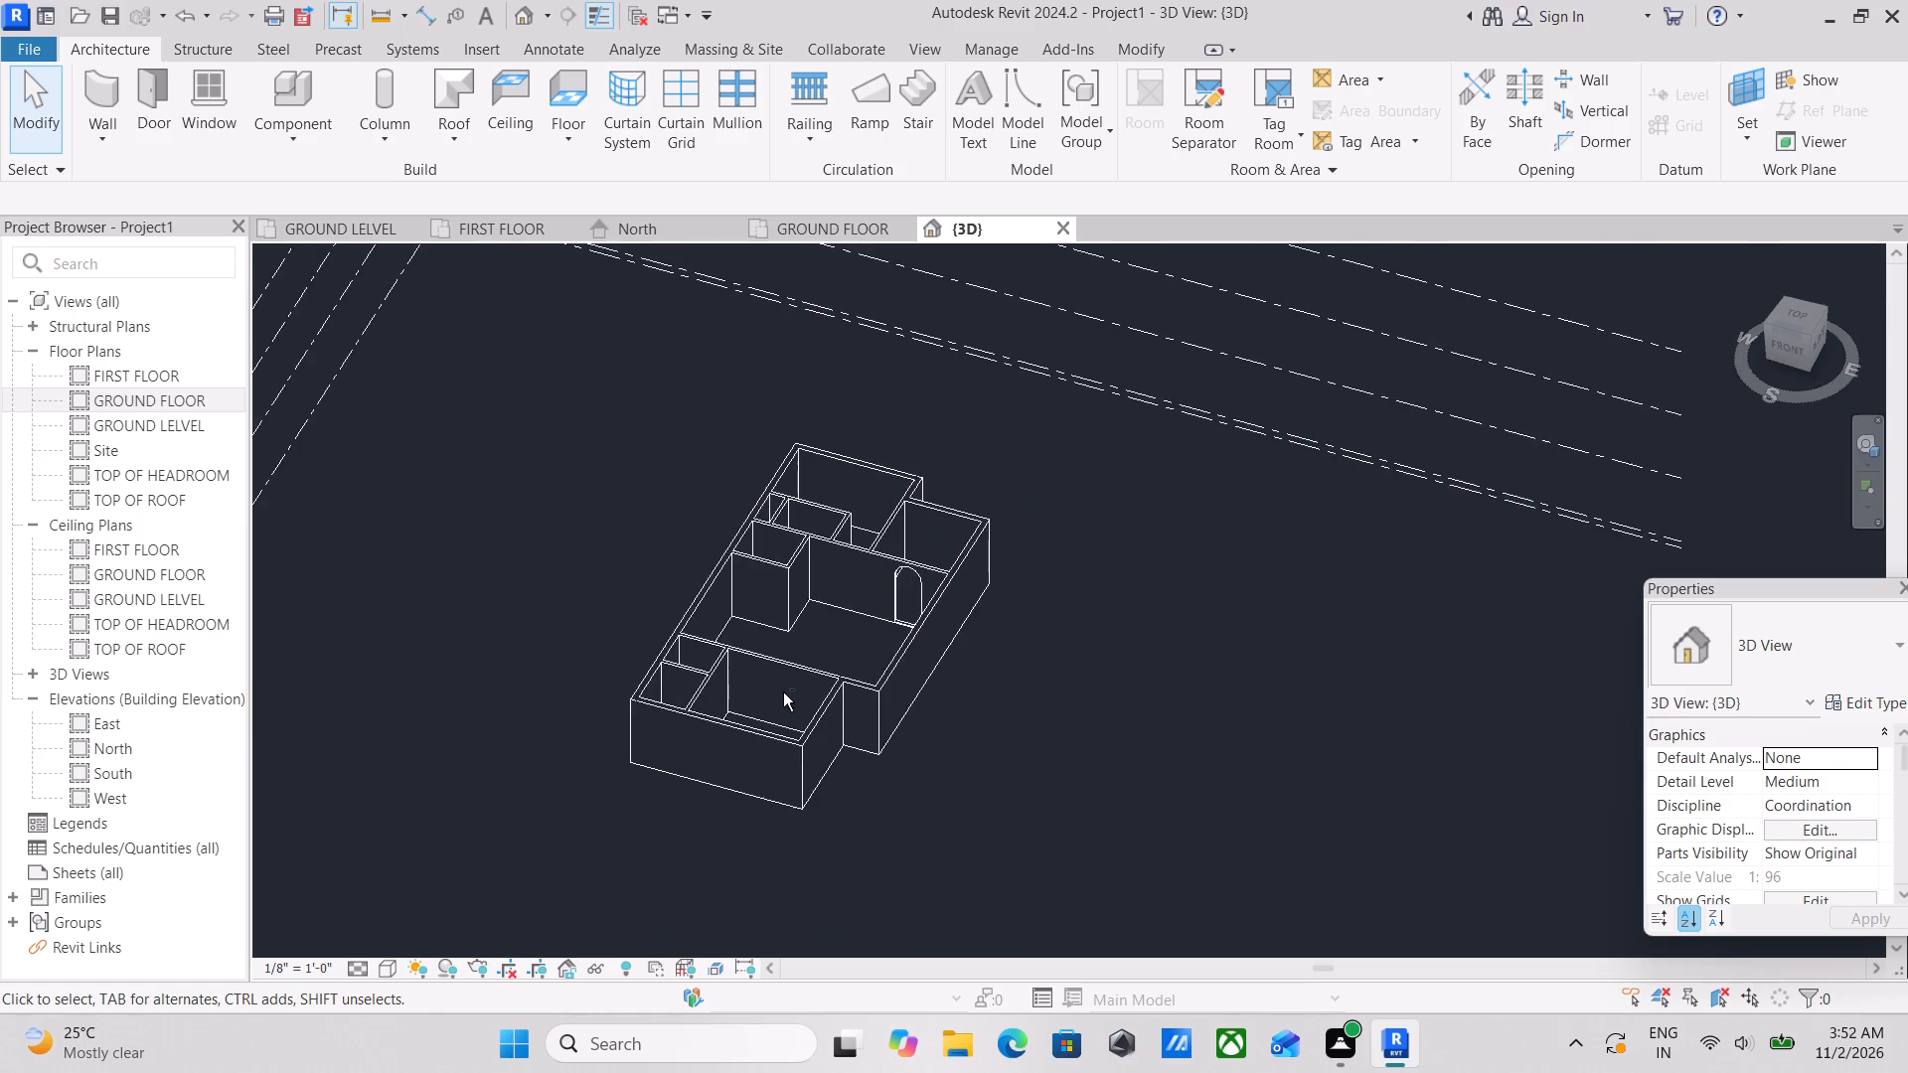
{"action": "middle_click_drag", "start_coordinate": [783, 692], "coordinate": [825, 730], "text": "shift"}
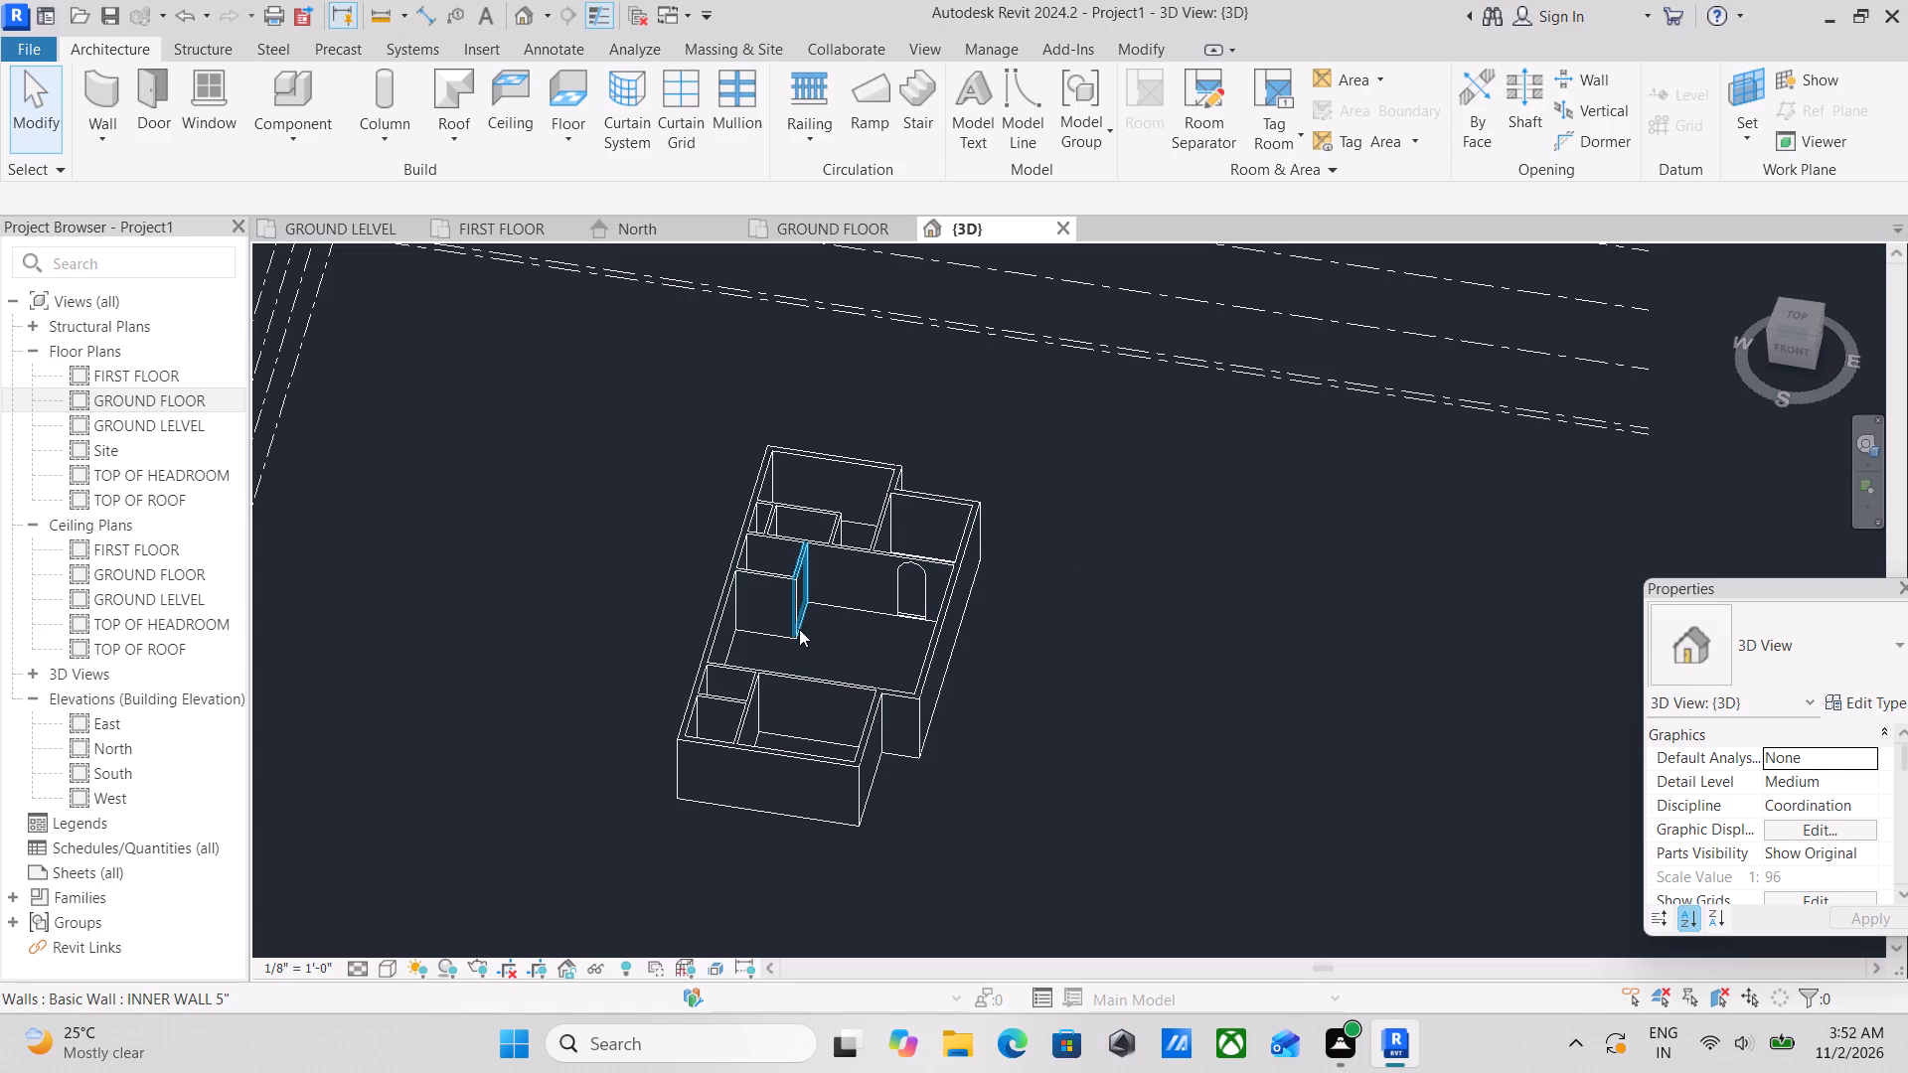
{"action": "scroll", "coordinate": [840, 609], "scroll_direction": "down", "scroll_amount": 3}
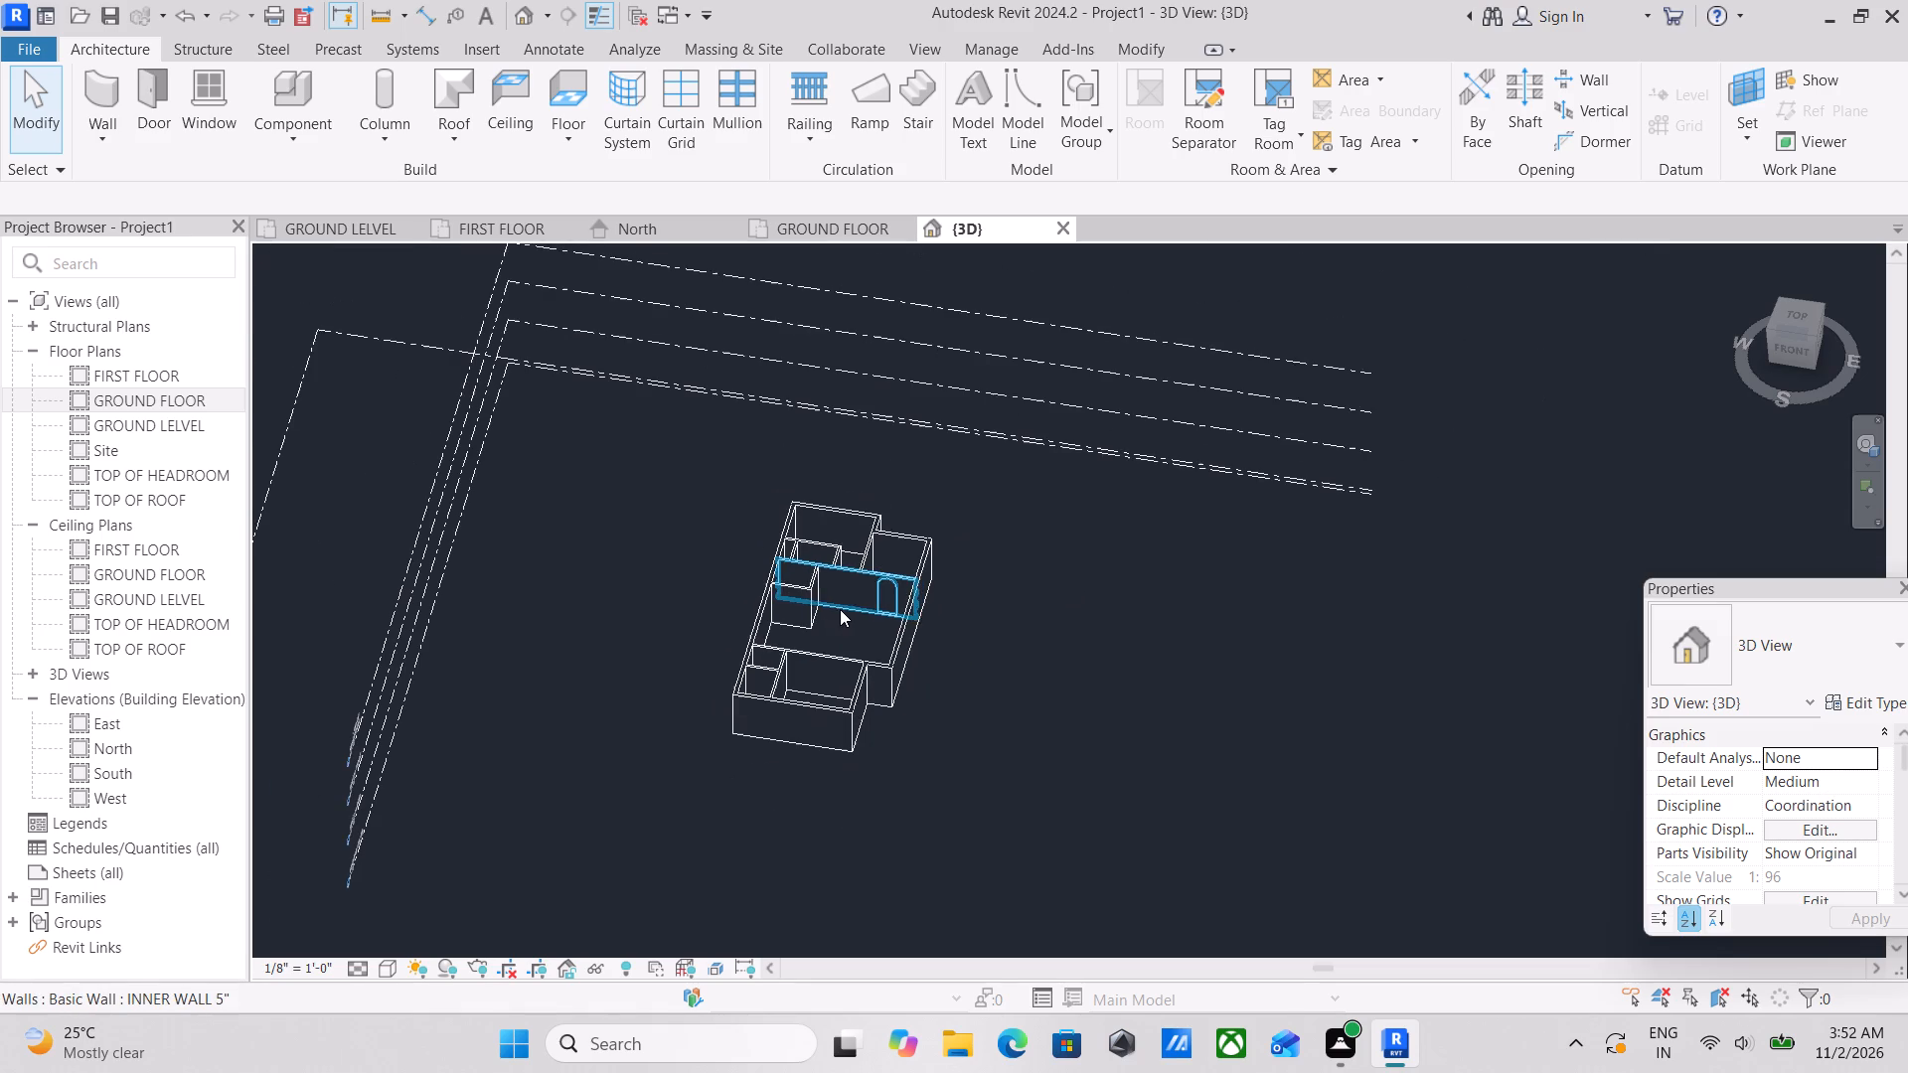
{"action": "middle_click_drag", "start_coordinate": [817, 627], "coordinate": [929, 764], "text": "shift"}
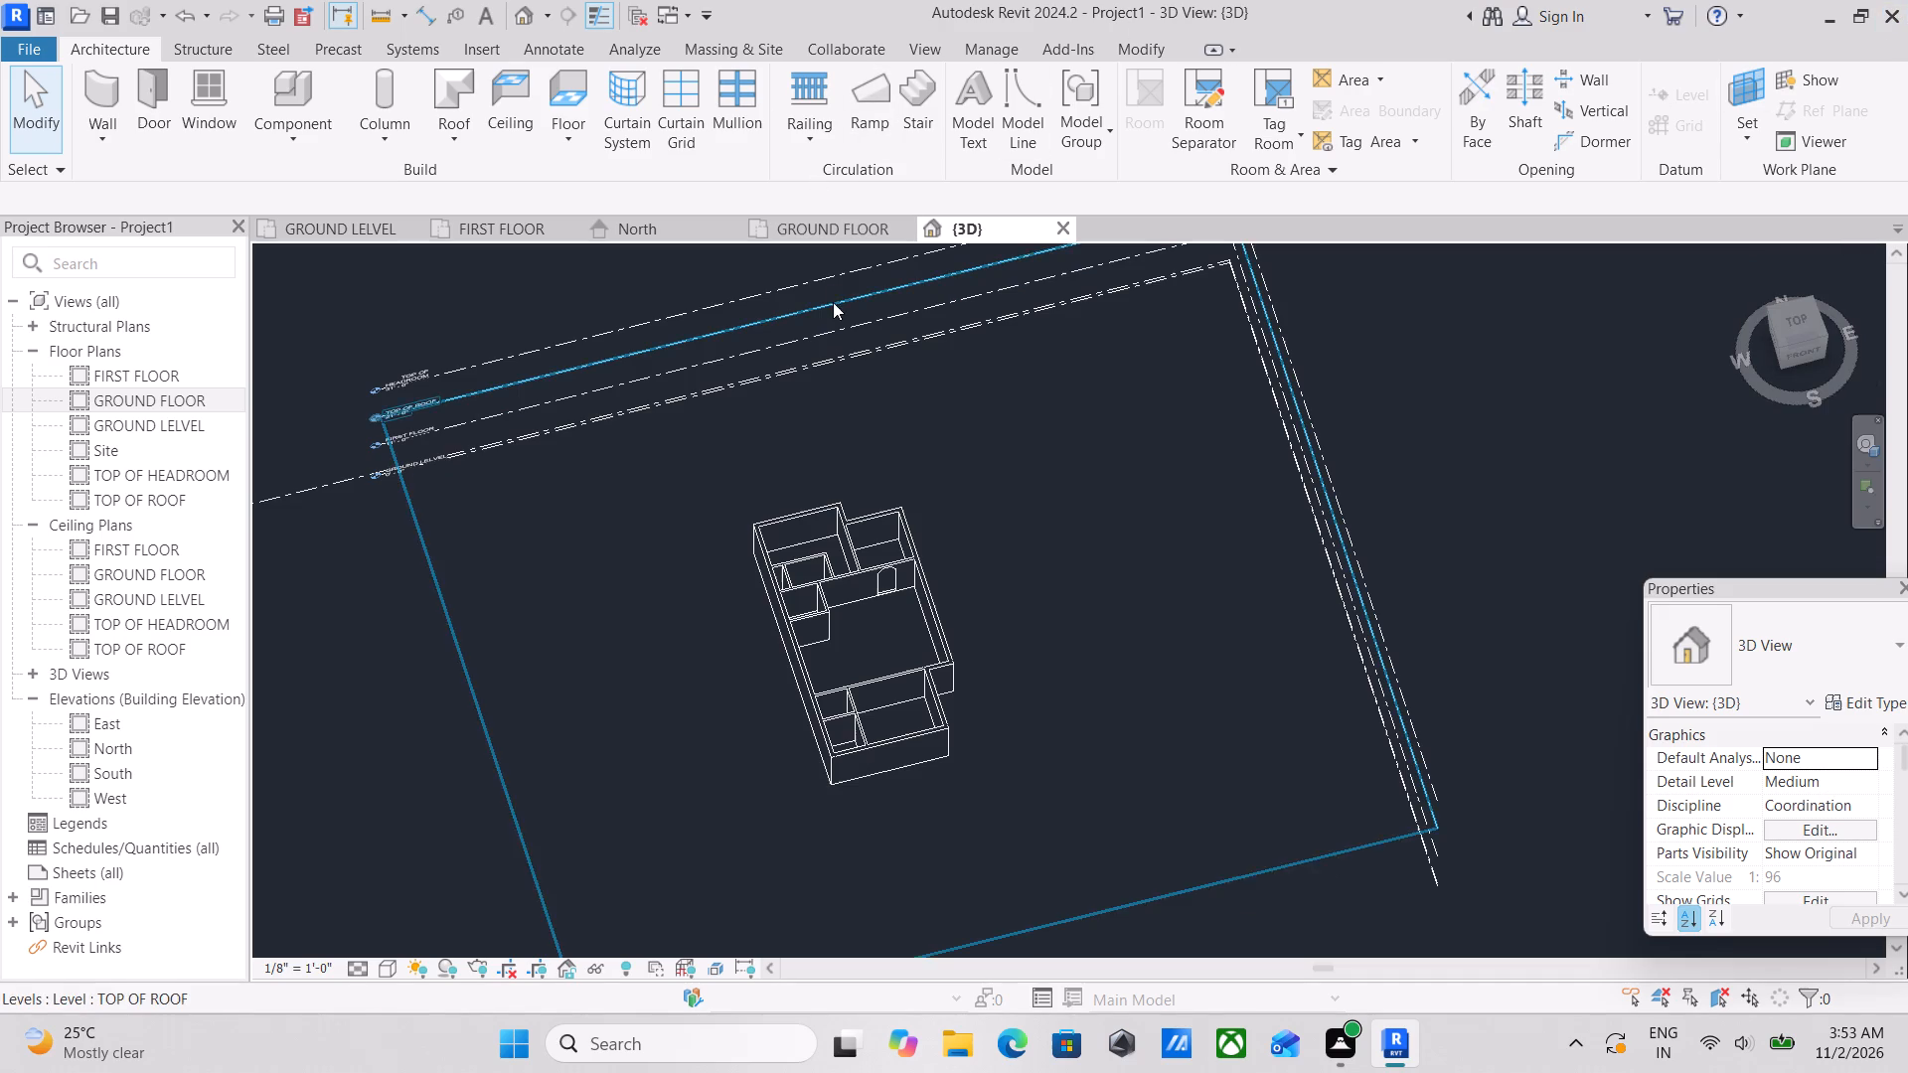
Select all linear dimensions in the GROUND FLOOR plan and delete them.
{"action": "left_click", "coordinate": [824, 230]}
{"action": "scroll", "coordinate": [718, 639], "scroll_direction": "down", "scroll_amount": 4}
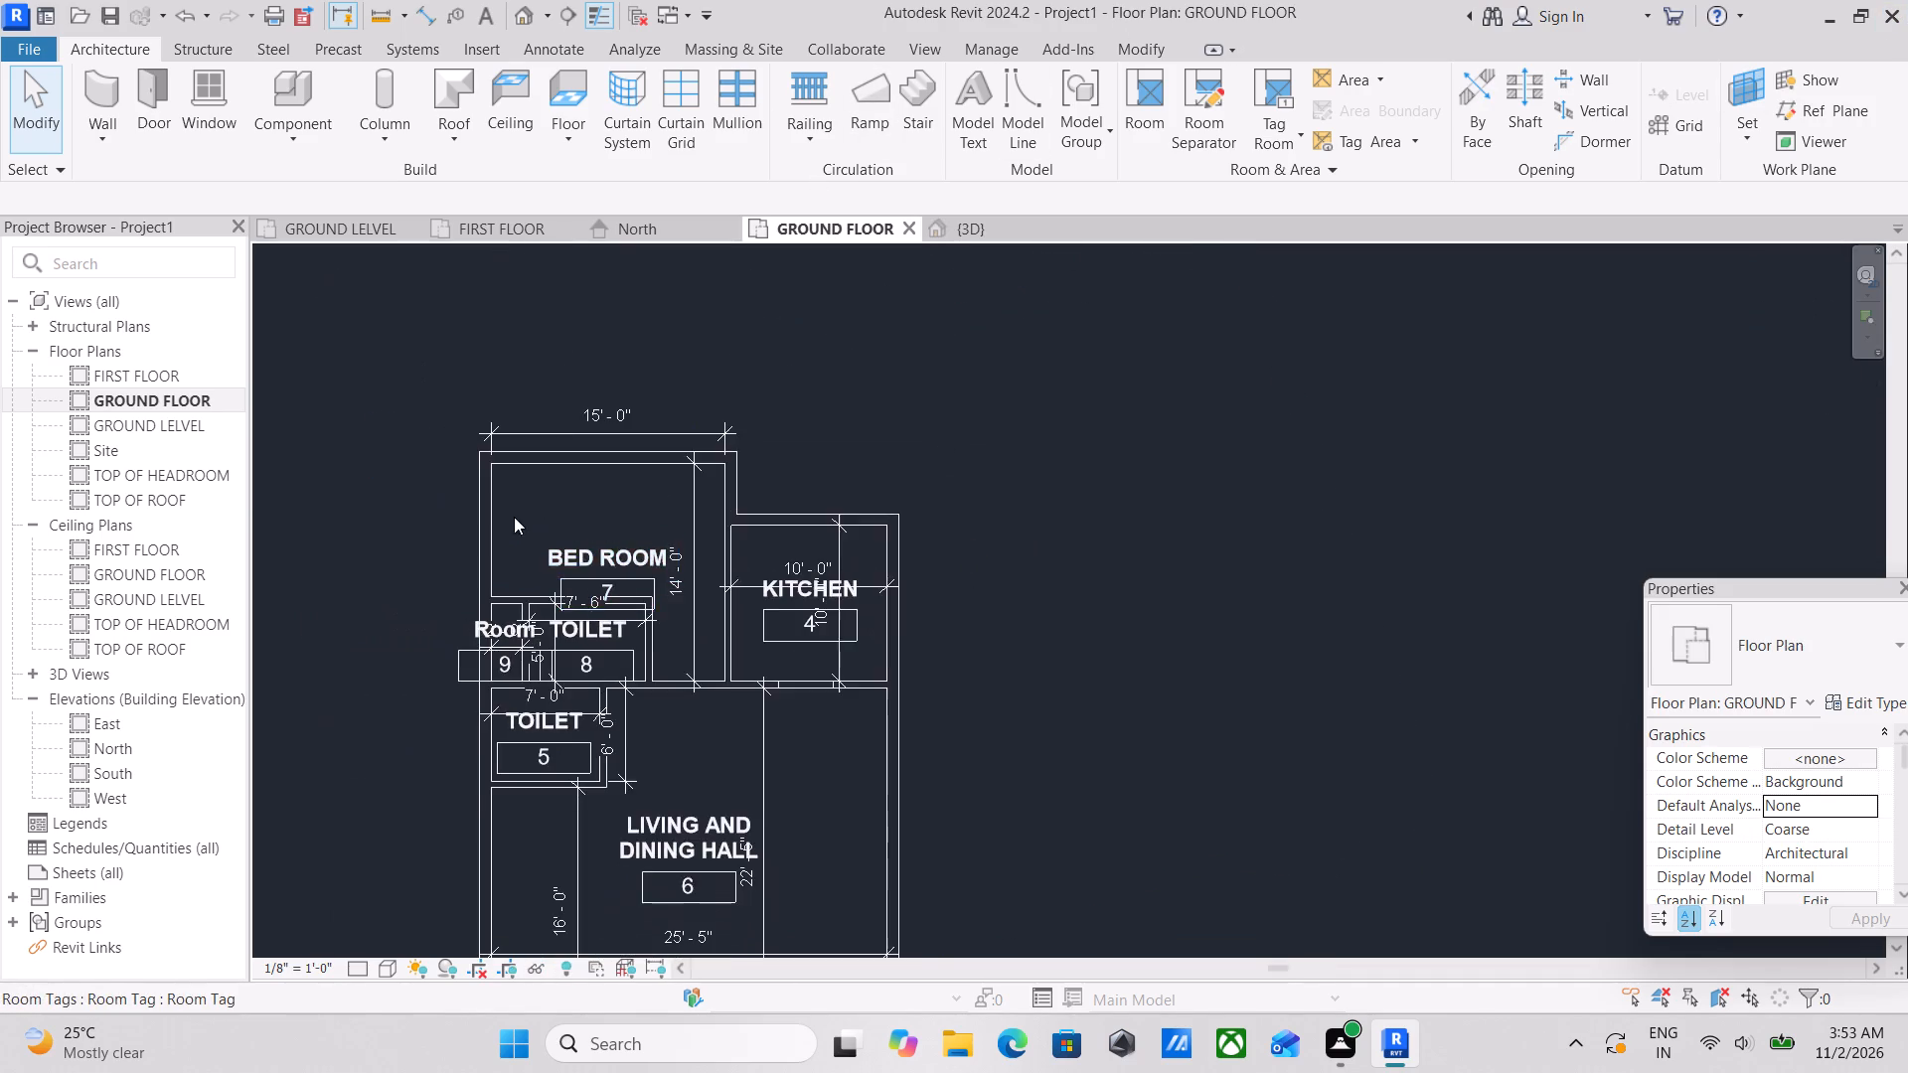
{"action": "scroll", "coordinate": [505, 501], "scroll_direction": "down", "scroll_amount": 3}
{"action": "middle_click_drag", "start_coordinate": [552, 502], "coordinate": [669, 362]}
{"action": "scroll", "coordinate": [820, 583], "scroll_direction": "up", "scroll_amount": 3}
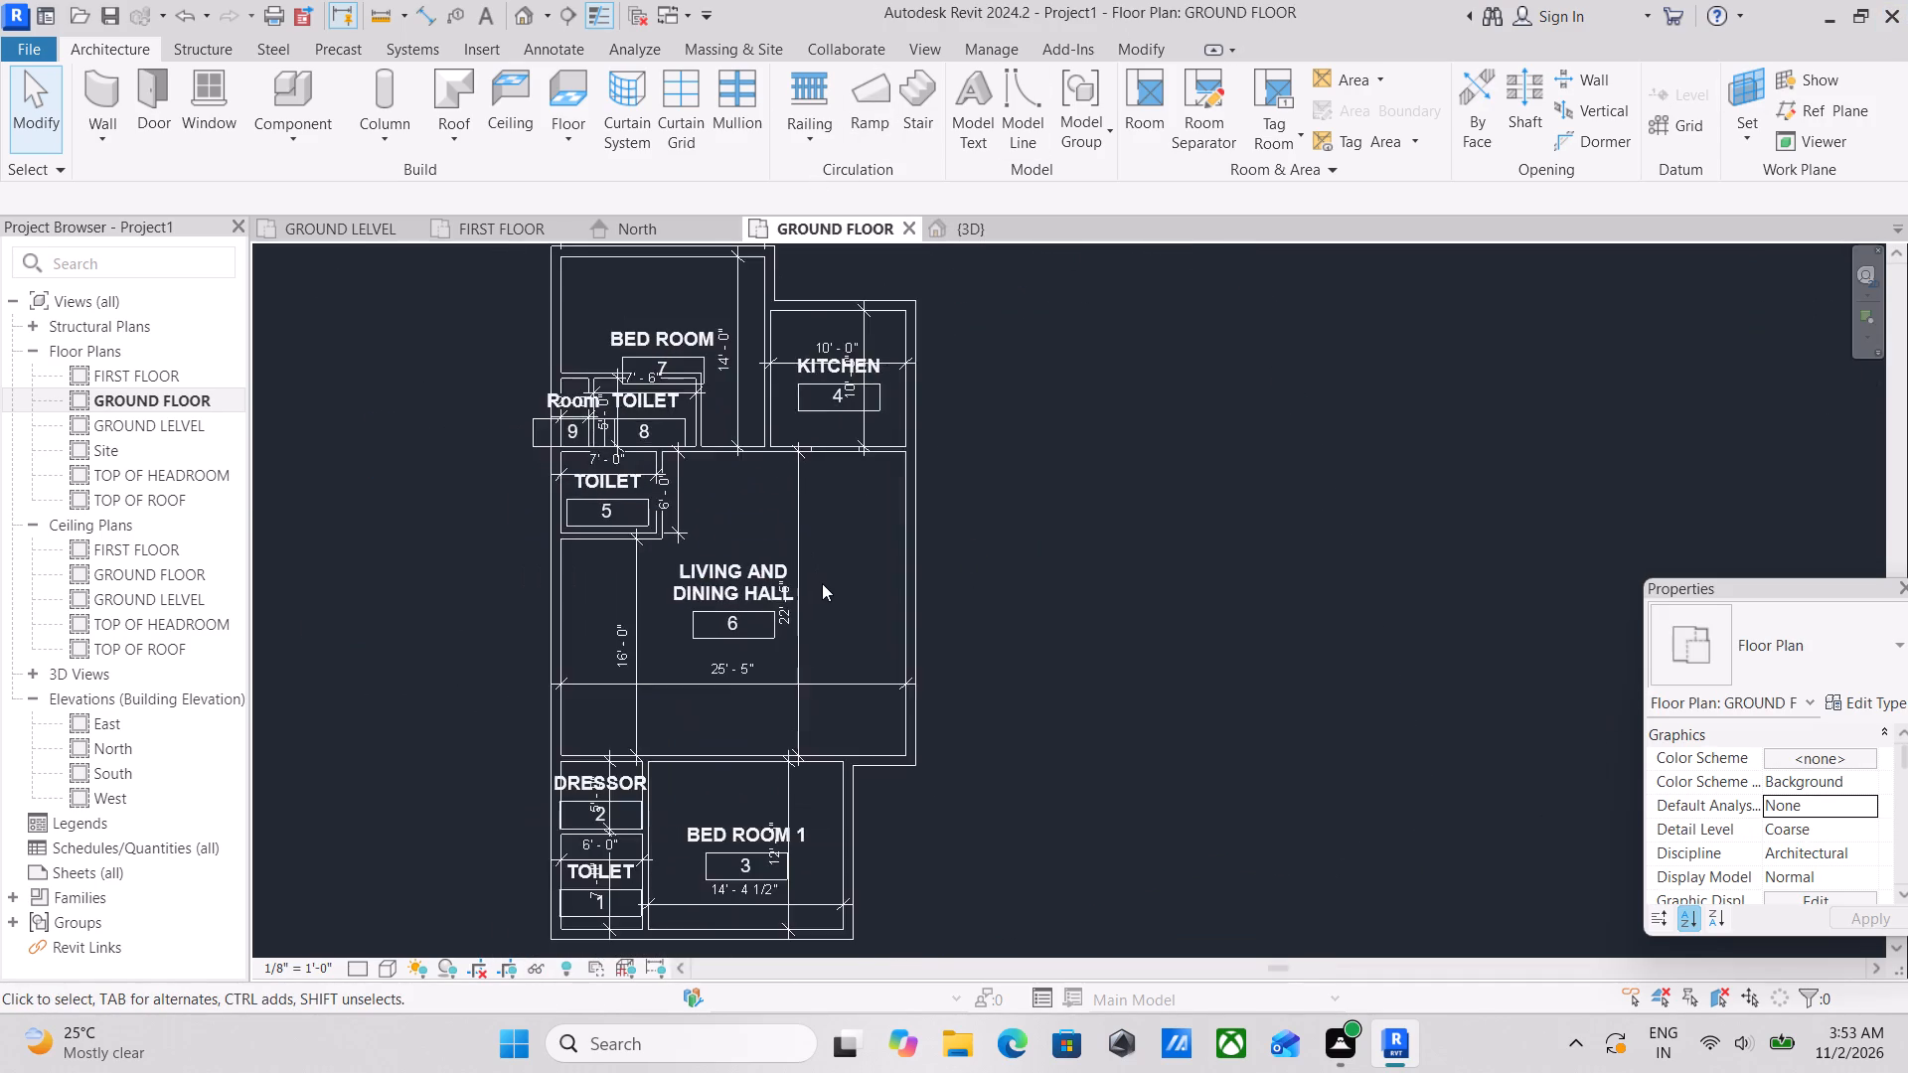
{"action": "scroll", "coordinate": [822, 582], "scroll_direction": "up", "scroll_amount": 3}
{"action": "scroll", "coordinate": [826, 550], "scroll_direction": "down", "scroll_amount": 4}
{"action": "middle_click_drag", "start_coordinate": [826, 550], "coordinate": [837, 599]}
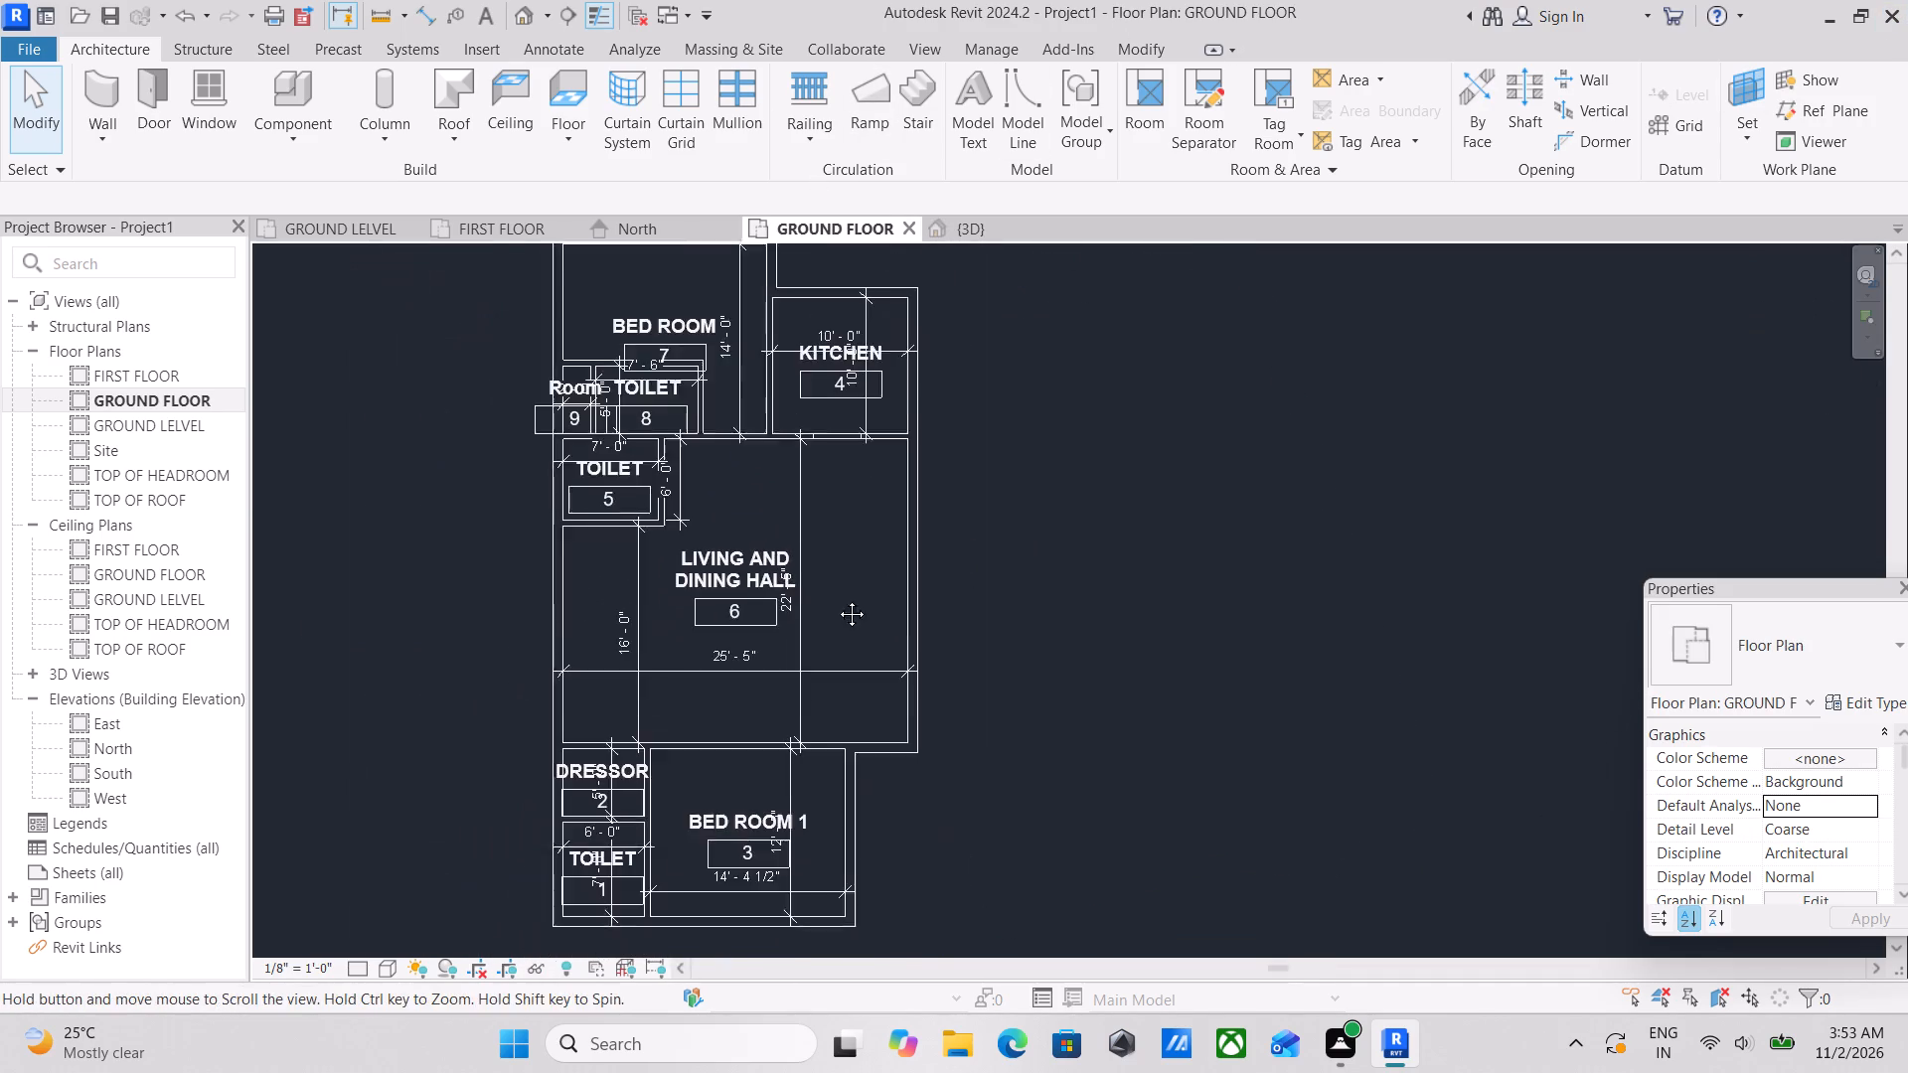
{"action": "middle_click_drag", "start_coordinate": [837, 599], "coordinate": [859, 692]}
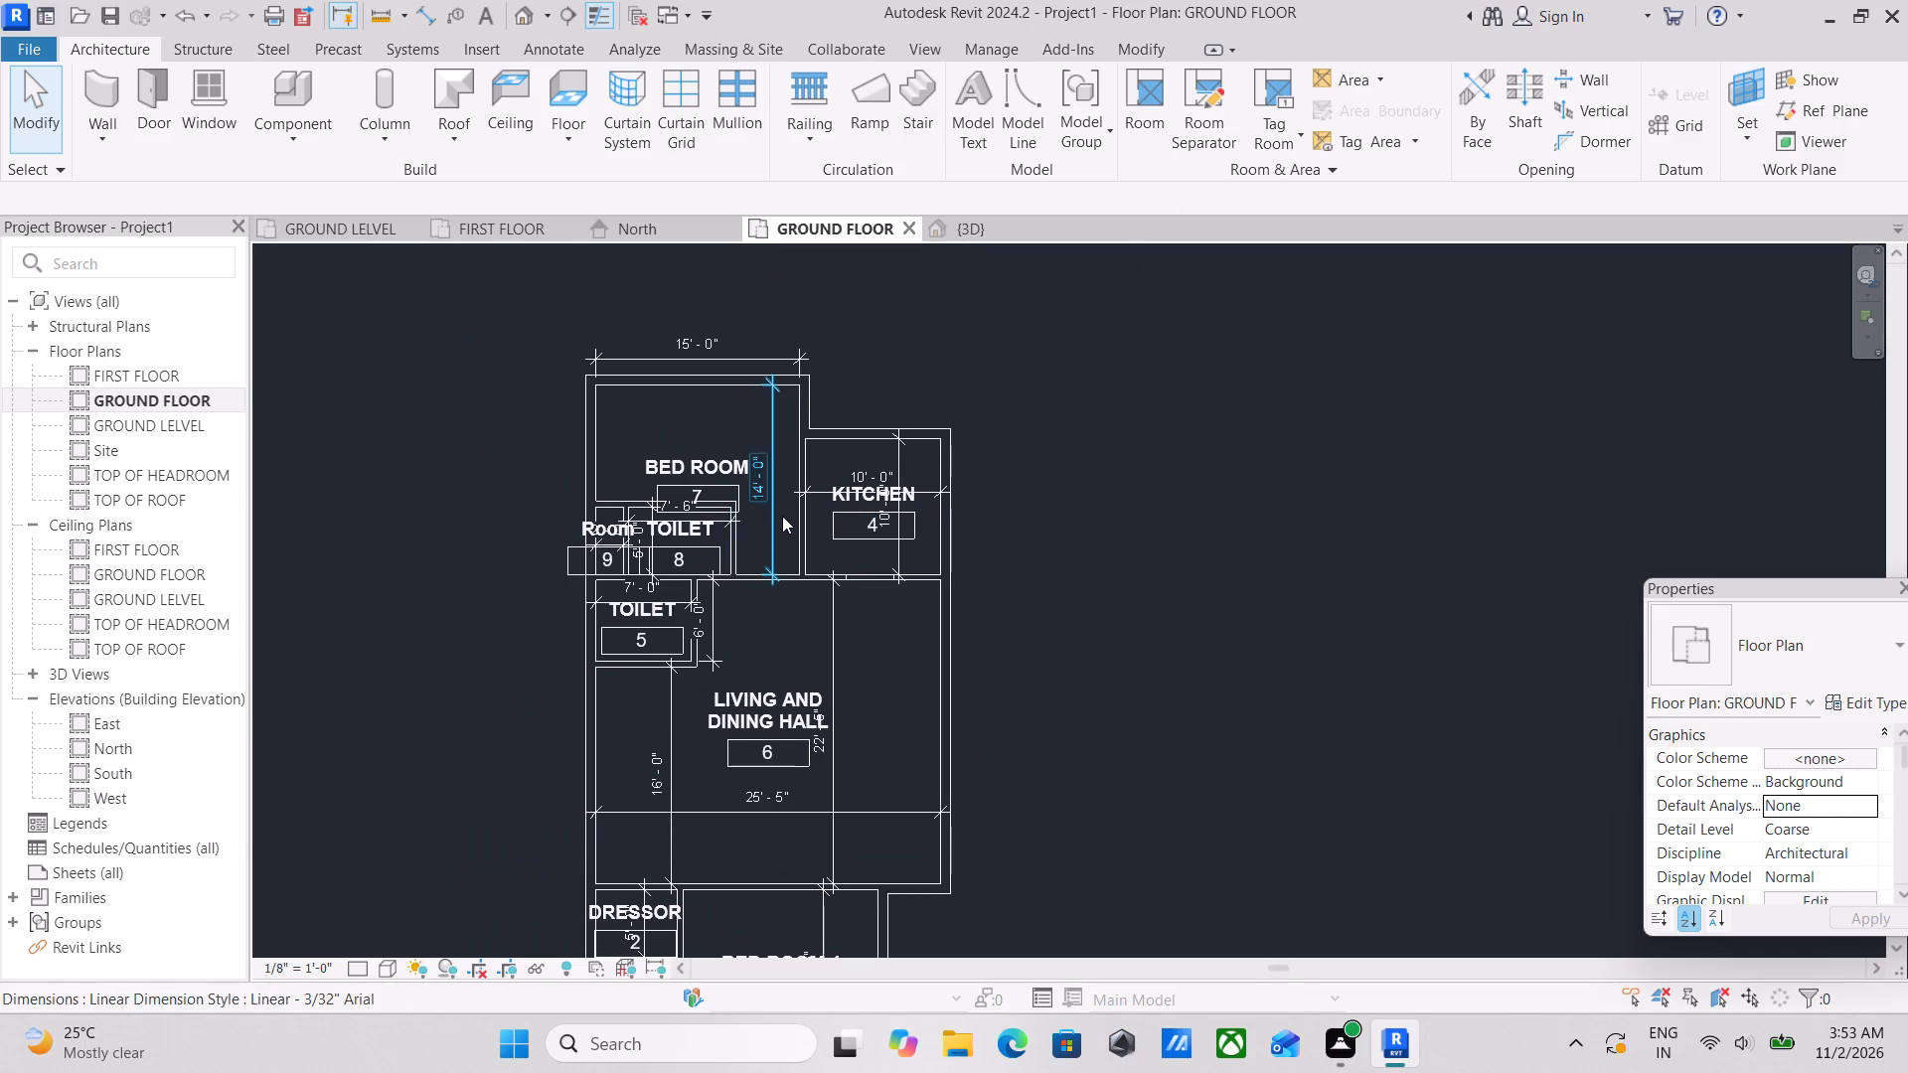
{"action": "scroll", "coordinate": [783, 516], "scroll_direction": "up", "scroll_amount": 2}
{"action": "left_click", "coordinate": [766, 456]}
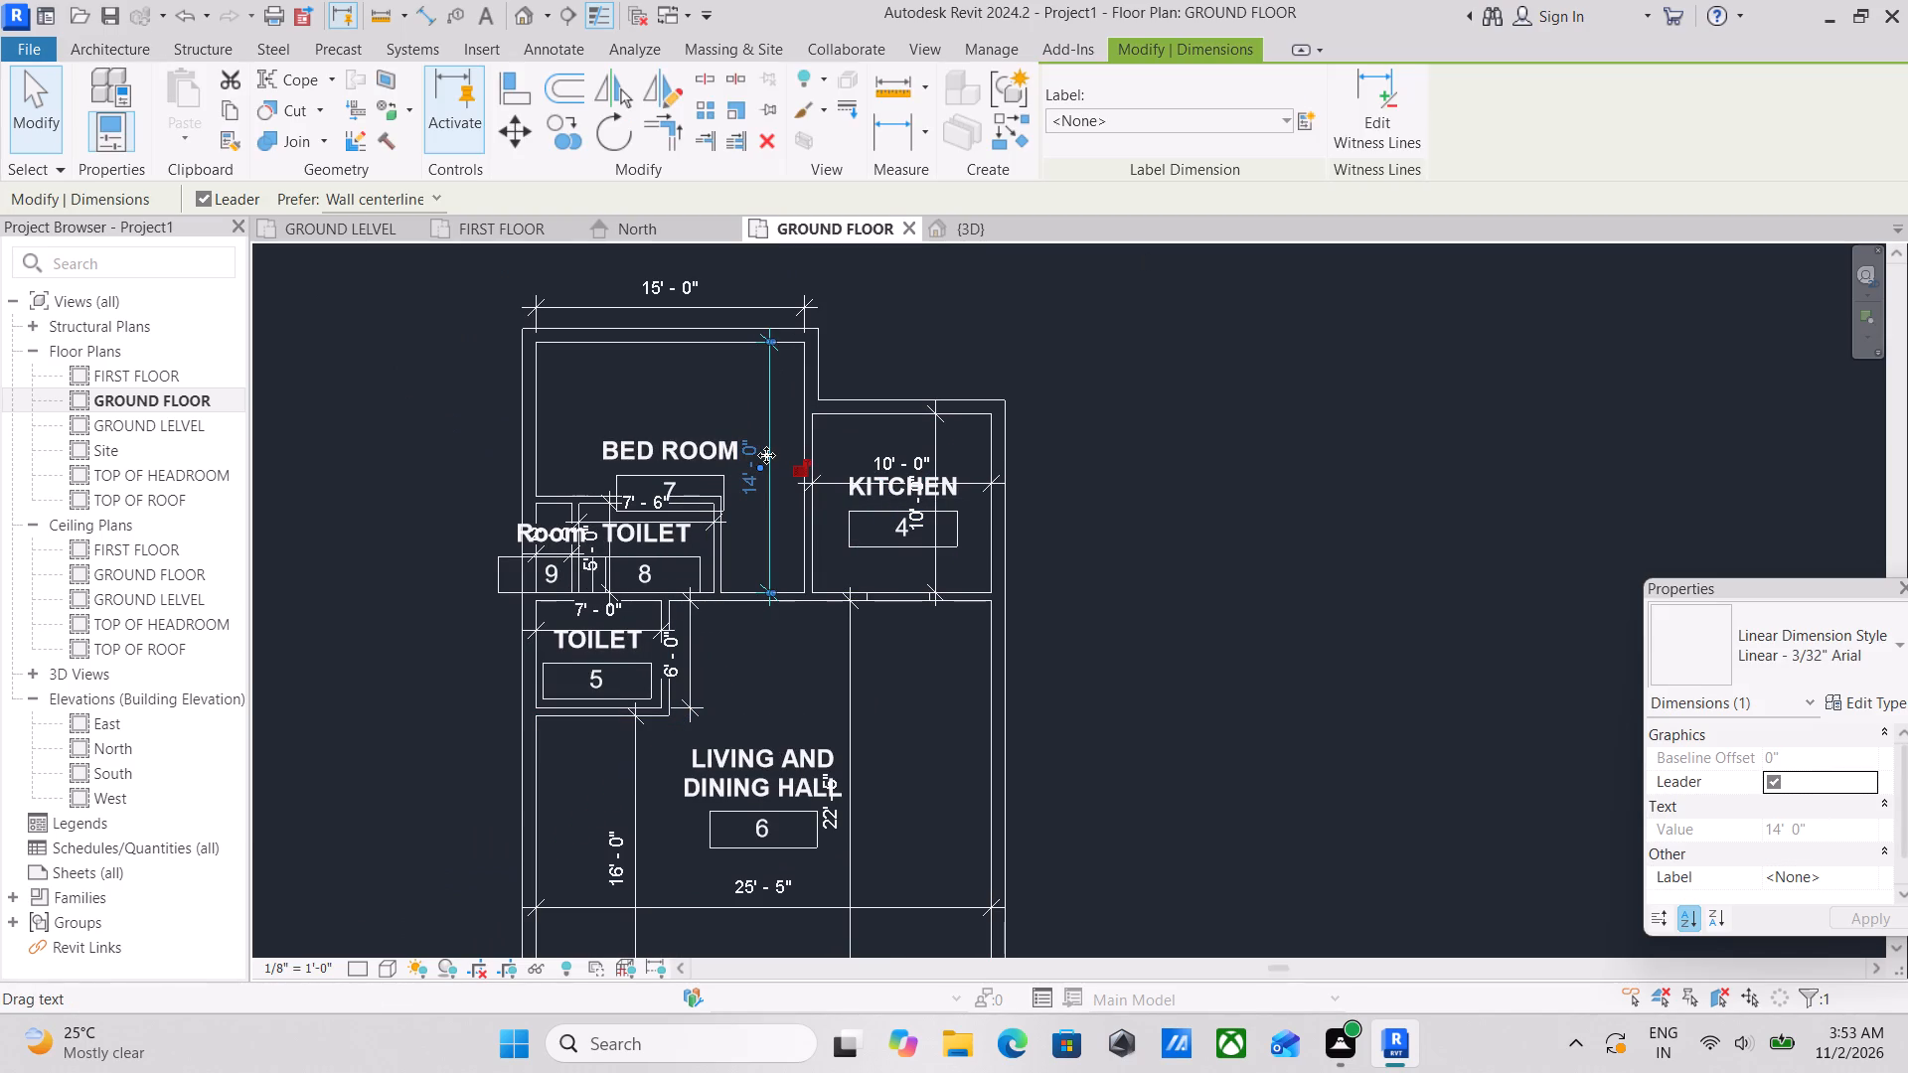
{"action": "type", "text": "SA"}
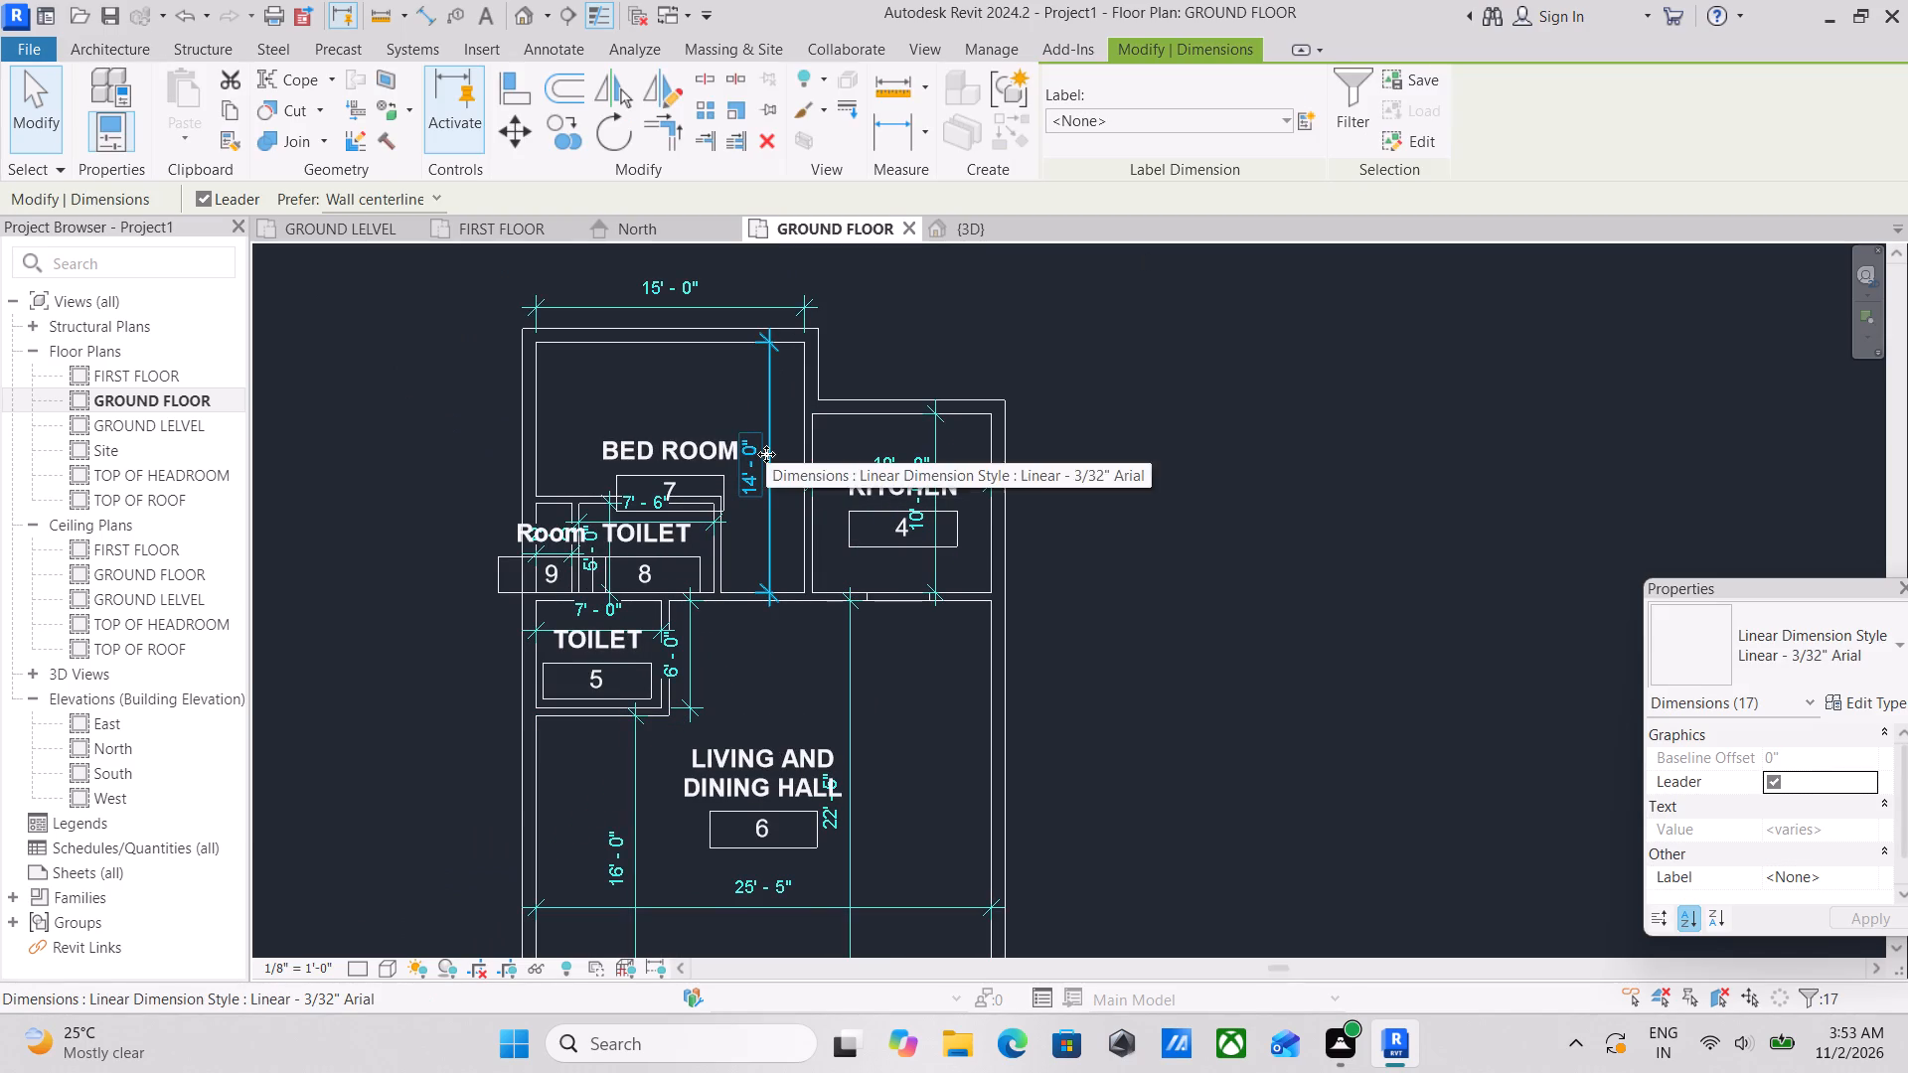
{"action": "right_click", "coordinate": [766, 454]}
{"action": "left_click", "coordinate": [817, 682]}
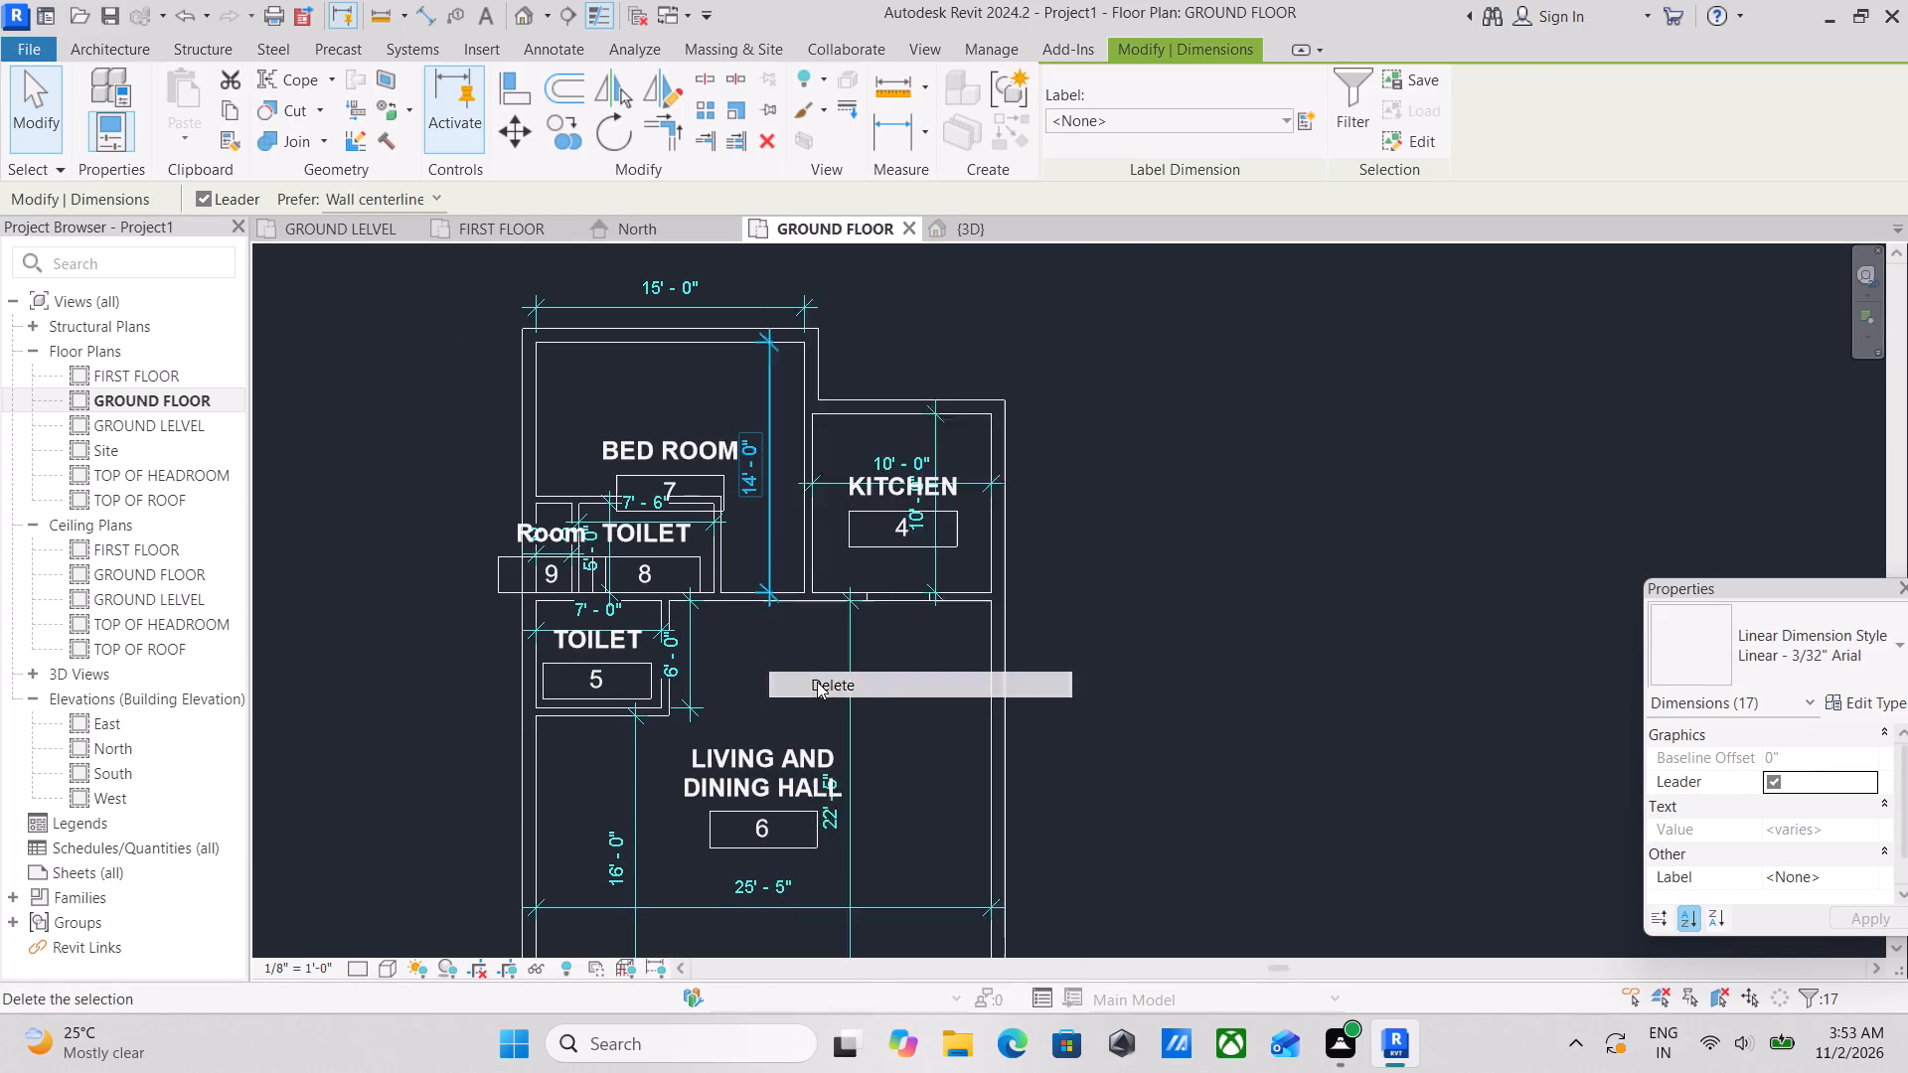
Inspect the room layout and room tags across the GROUND FLOOR plan.
{"action": "scroll", "coordinate": [731, 549], "scroll_direction": "up", "scroll_amount": 3}
{"action": "scroll", "coordinate": [734, 540], "scroll_direction": "down", "scroll_amount": 3}
{"action": "middle_click_drag", "start_coordinate": [740, 535], "coordinate": [822, 325]}
{"action": "scroll", "coordinate": [839, 304], "scroll_direction": "up", "scroll_amount": 1}
{"action": "scroll", "coordinate": [859, 328], "scroll_direction": "down", "scroll_amount": 3}
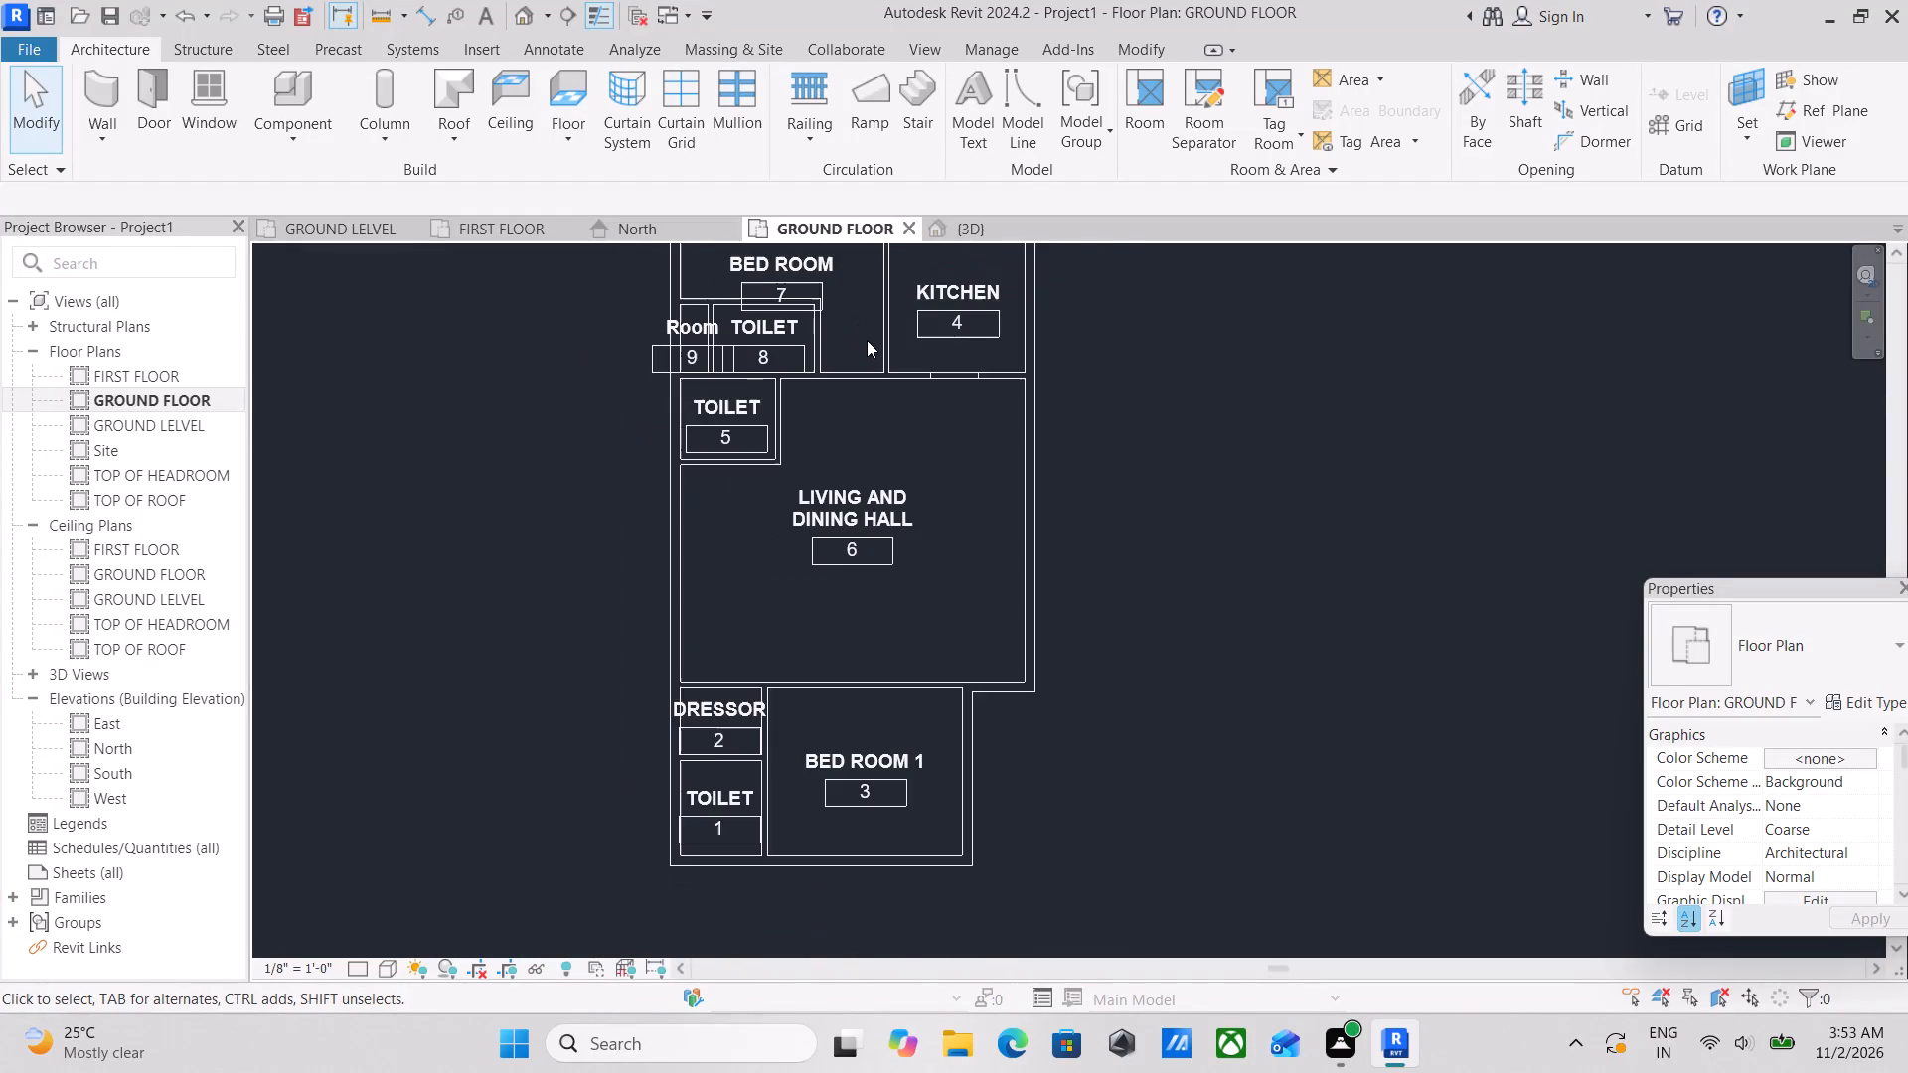
{"action": "middle_click_drag", "start_coordinate": [867, 340], "coordinate": [875, 465]}
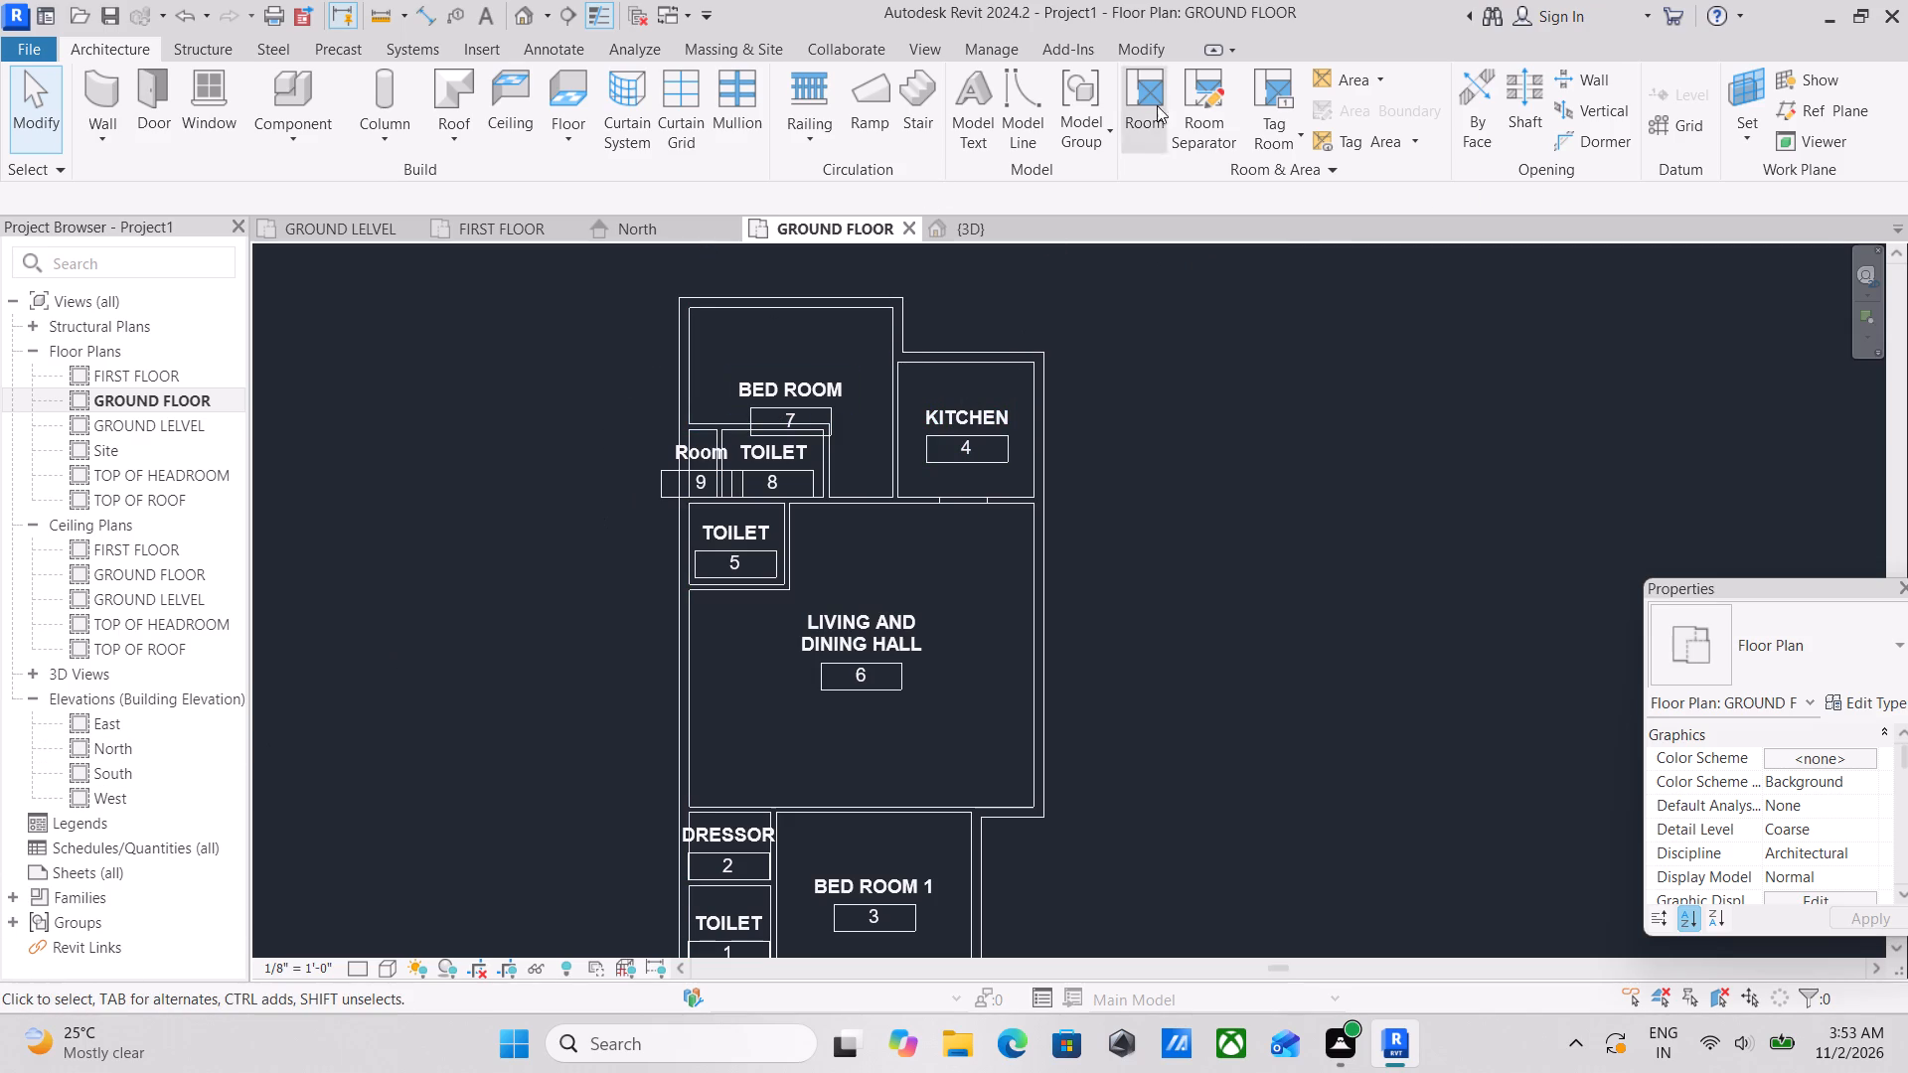
{"action": "scroll", "coordinate": [956, 457], "scroll_direction": "up", "scroll_amount": 7}
{"action": "middle_click_drag", "start_coordinate": [963, 417], "coordinate": [927, 462]}
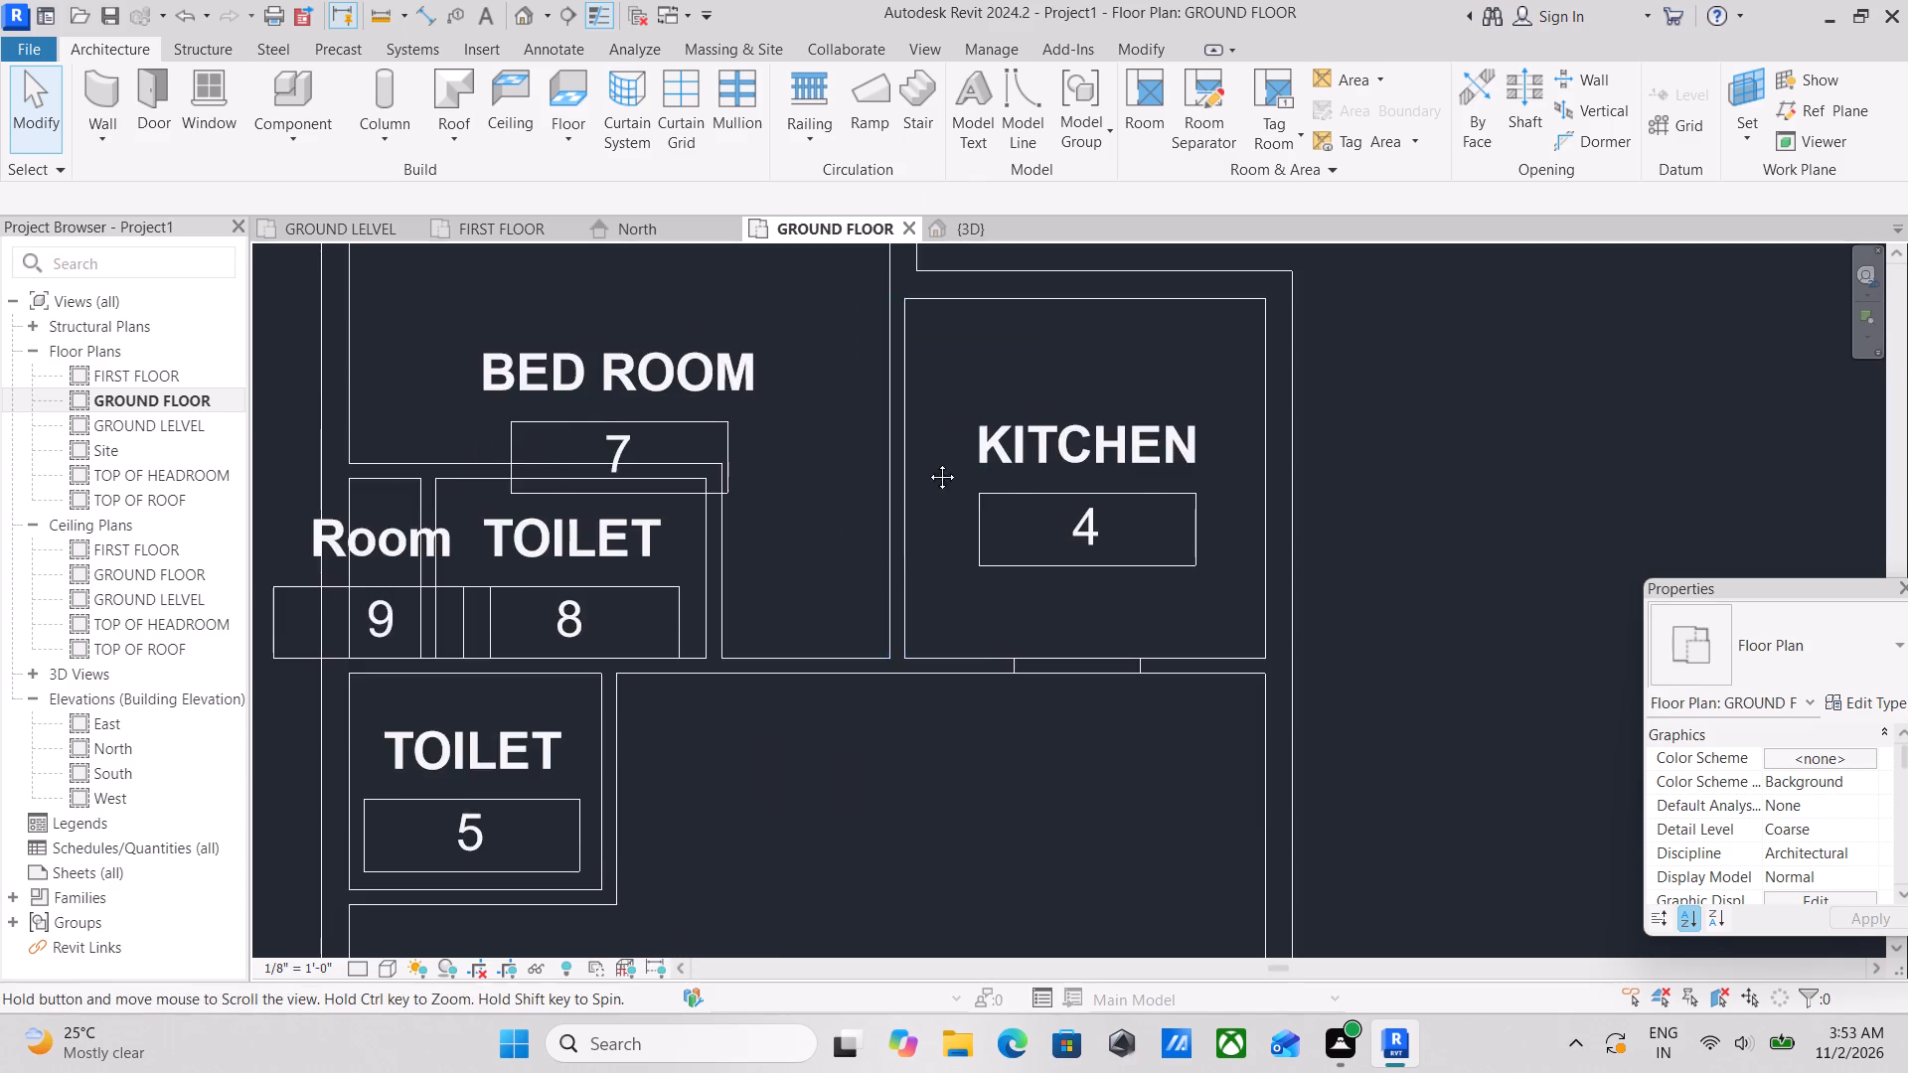
{"action": "middle_click_drag", "start_coordinate": [927, 462], "coordinate": [629, 781]}
{"action": "scroll", "coordinate": [781, 550], "scroll_direction": "down", "scroll_amount": 4}
{"action": "middle_click_drag", "start_coordinate": [781, 550], "coordinate": [983, 497]}
{"action": "scroll", "coordinate": [916, 546], "scroll_direction": "down", "scroll_amount": 4}
{"action": "middle_click_drag", "start_coordinate": [916, 547], "coordinate": [910, 361]}
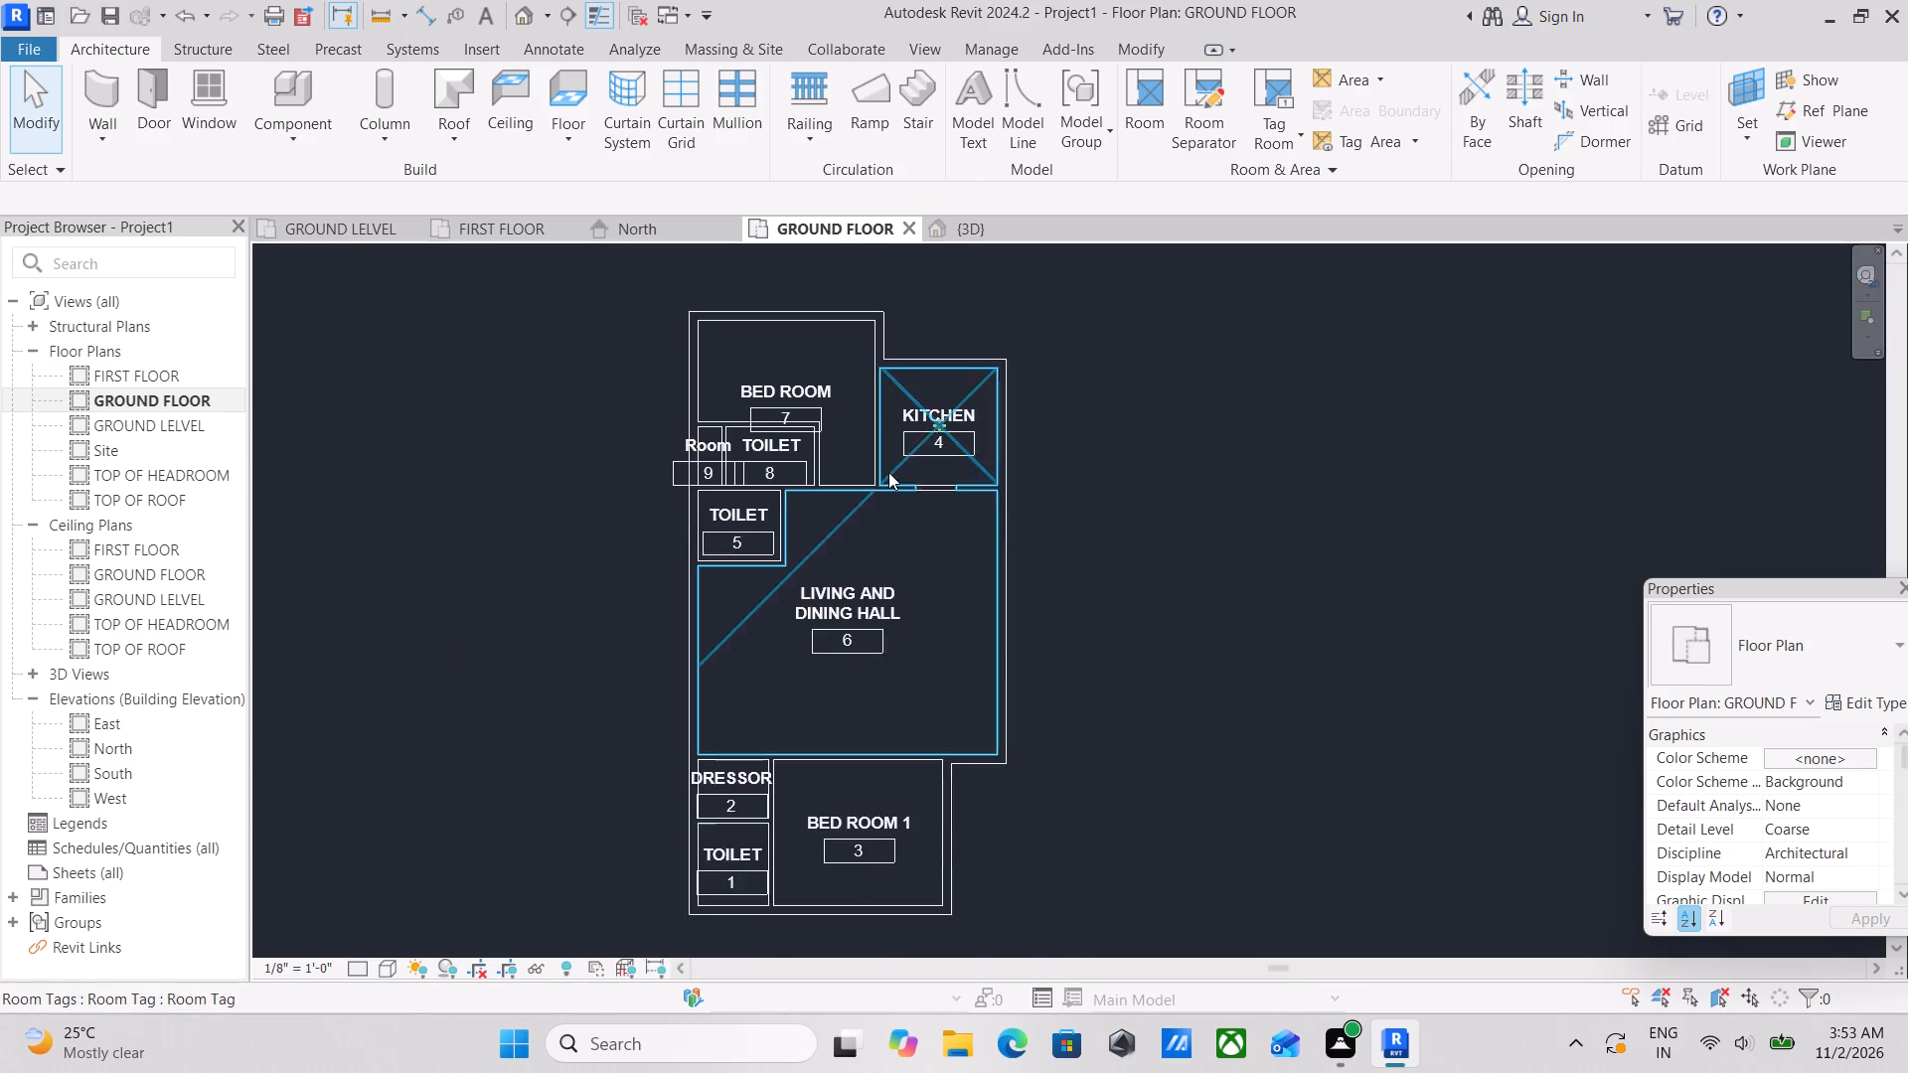
{"action": "scroll", "coordinate": [849, 578], "scroll_direction": "up", "scroll_amount": 5}
{"action": "scroll", "coordinate": [876, 554], "scroll_direction": "down", "scroll_amount": 4}
{"action": "middle_click_drag", "start_coordinate": [876, 554], "coordinate": [846, 623]}
{"action": "scroll", "coordinate": [848, 624], "scroll_direction": "up", "scroll_amount": 1}
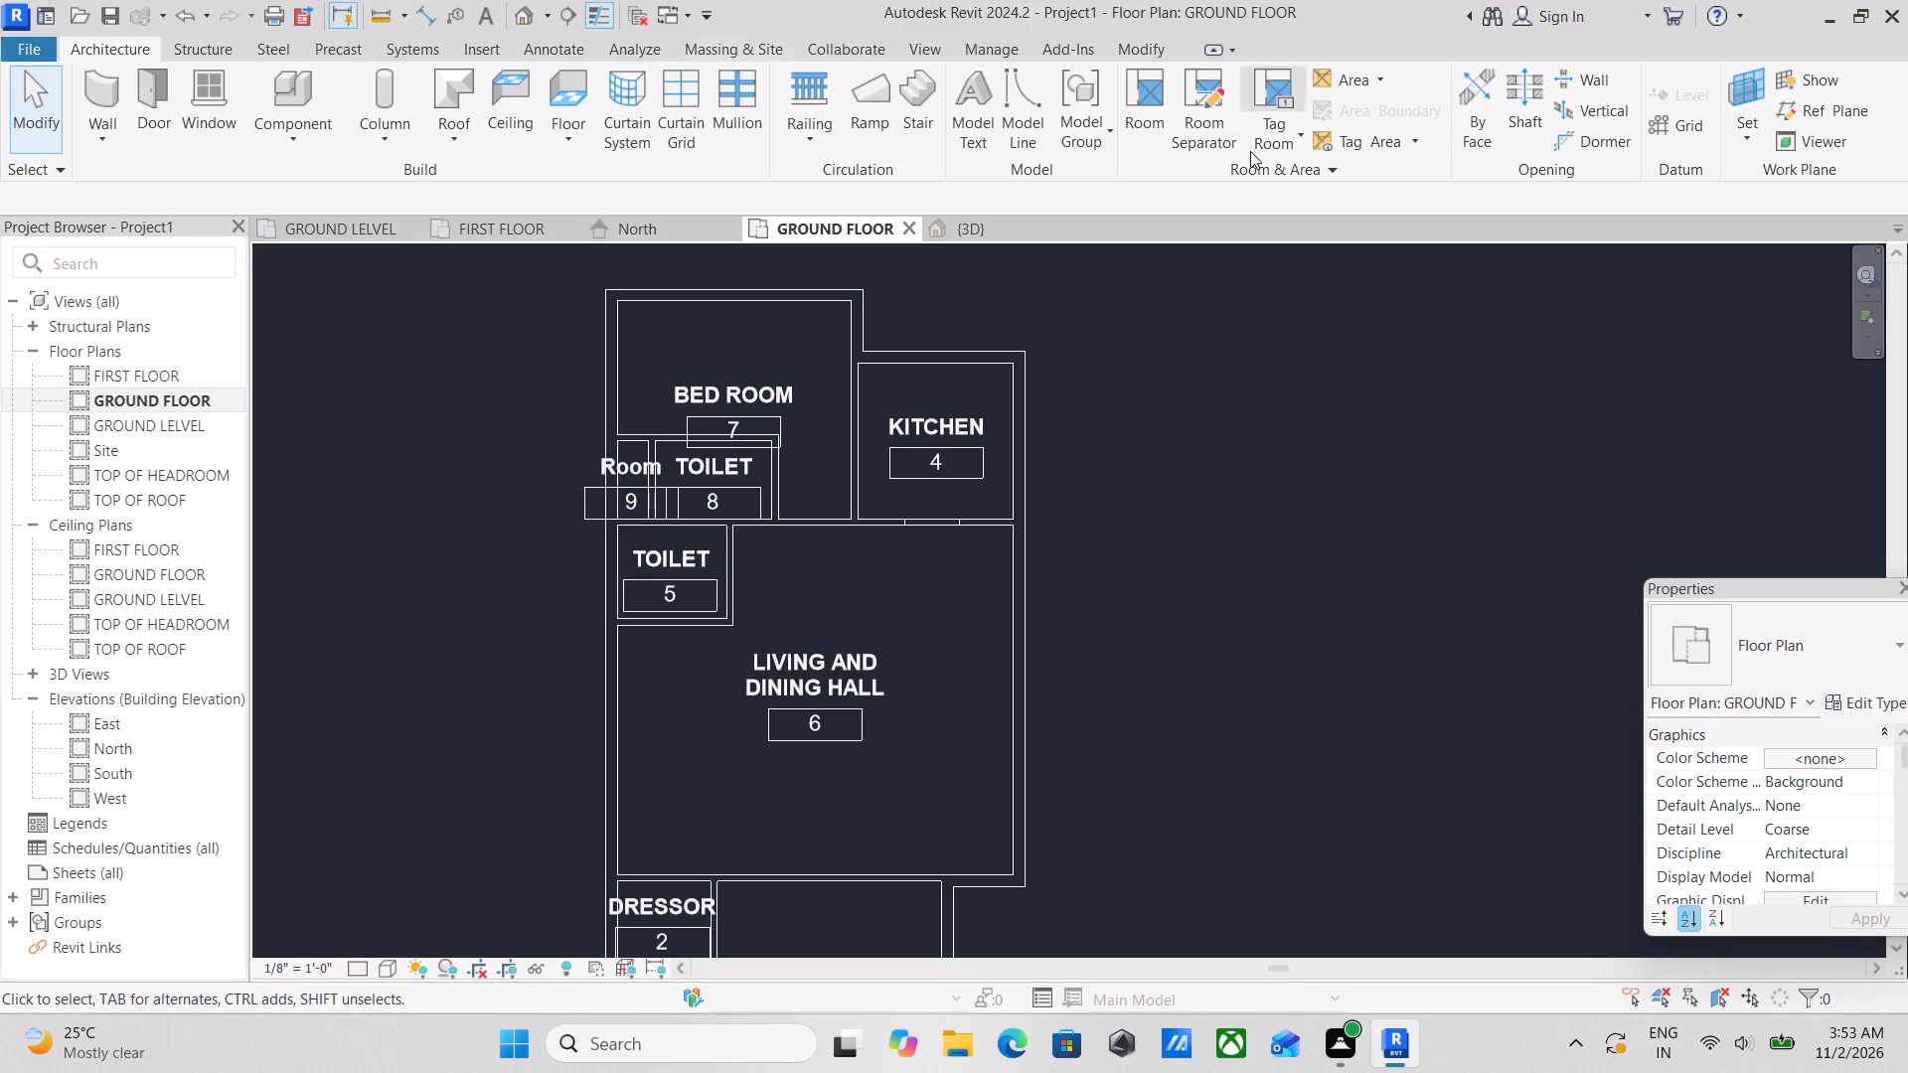
{"action": "scroll", "coordinate": [505, 357], "scroll_direction": "down", "scroll_amount": 1}
{"action": "middle_click_drag", "start_coordinate": [504, 363], "coordinate": [778, 324]}
{"action": "scroll", "coordinate": [947, 214], "scroll_direction": "up", "scroll_amount": 3}
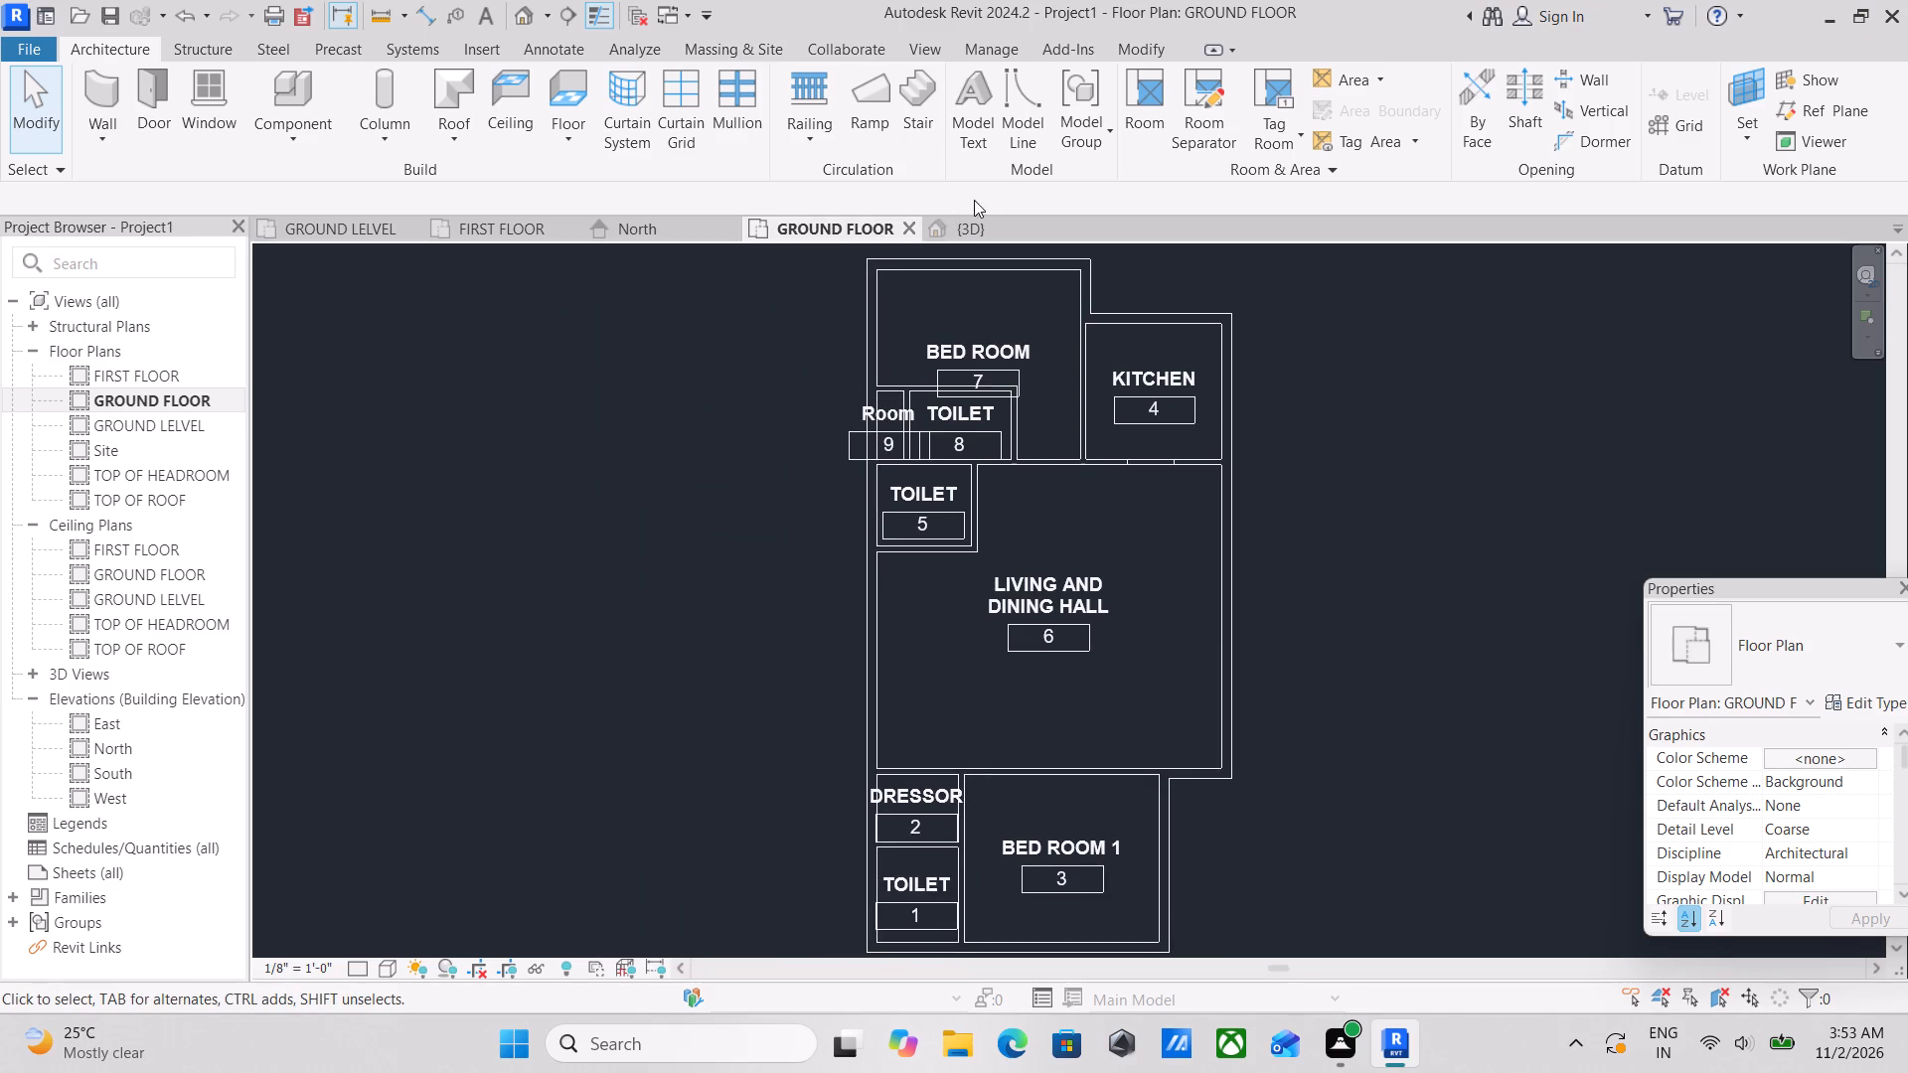
Place a color fill legend beside the GROUND FLOOR plan, using space type Rooms and the Department color scheme.
{"action": "scroll", "coordinate": [1090, 162], "scroll_direction": "up", "scroll_amount": 4}
{"action": "left_click", "coordinate": [567, 52]}
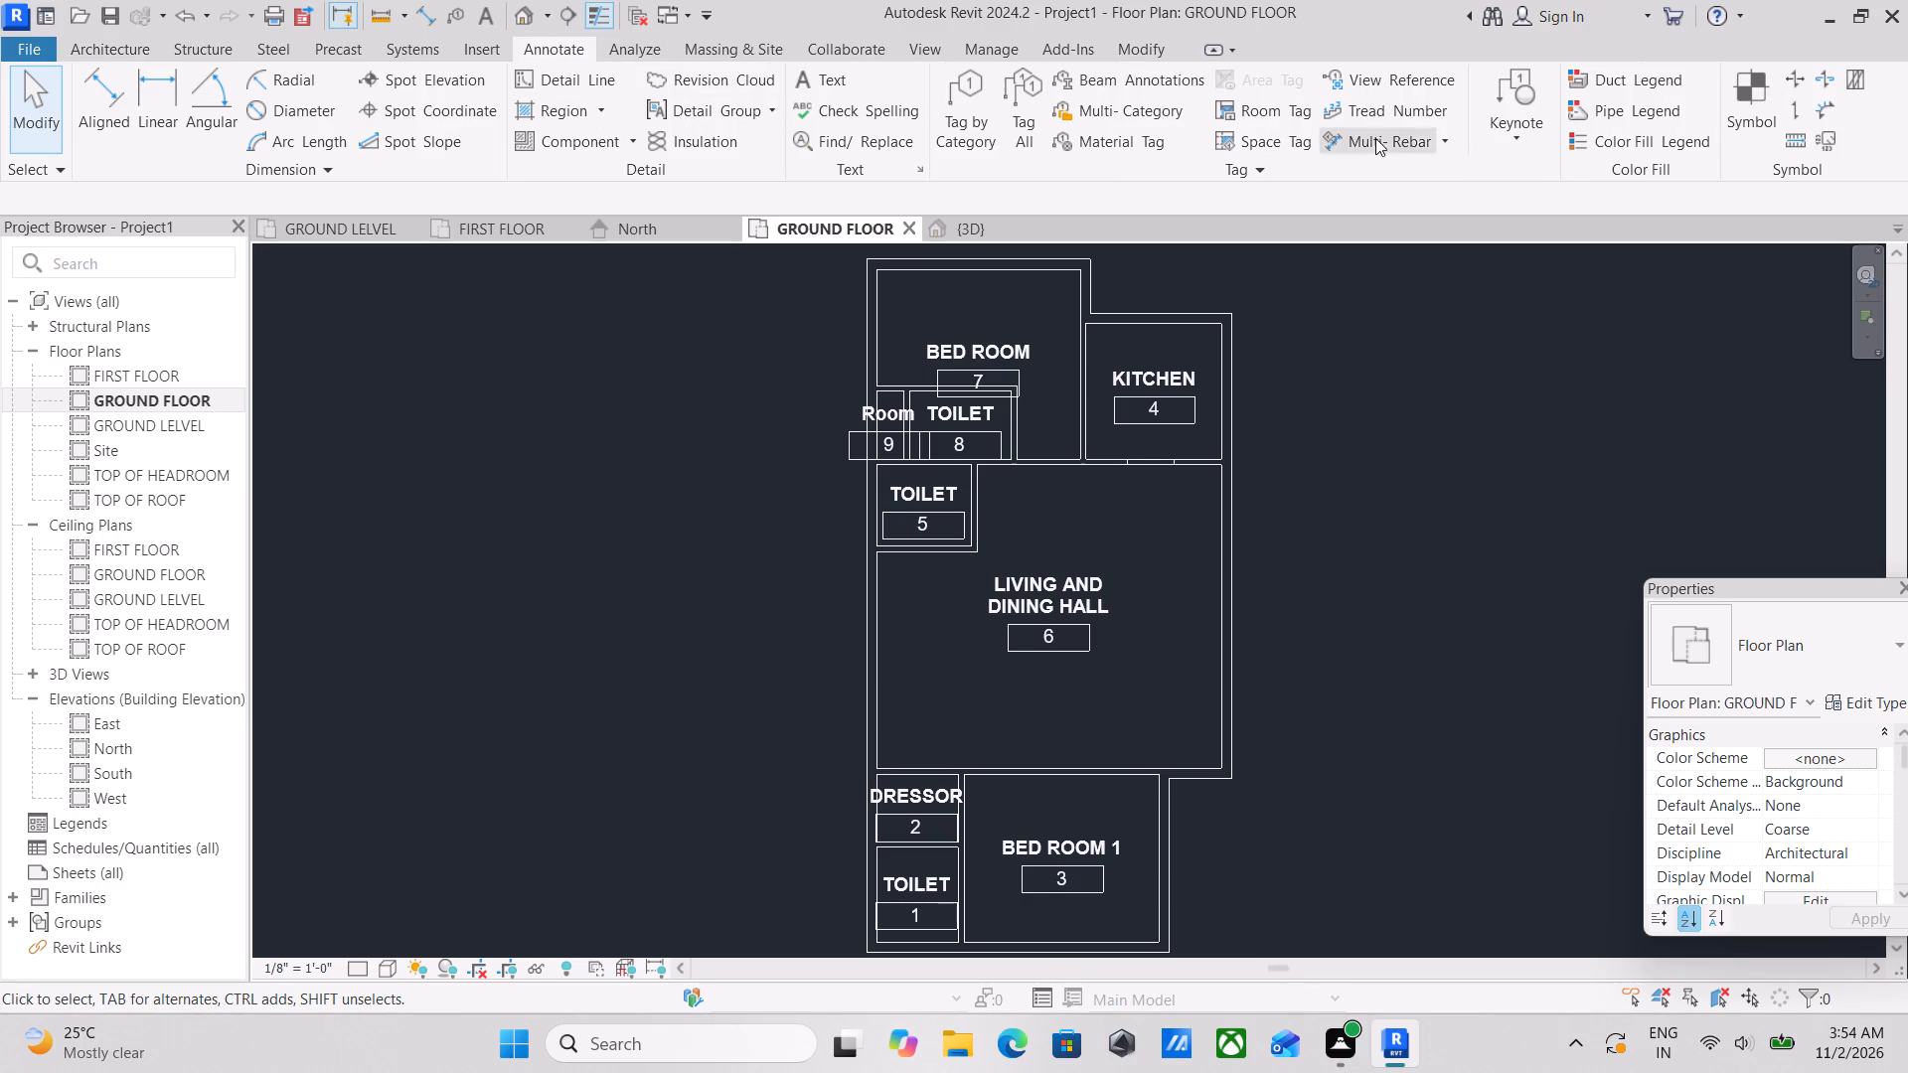
{"action": "left_click", "coordinate": [1565, 132]}
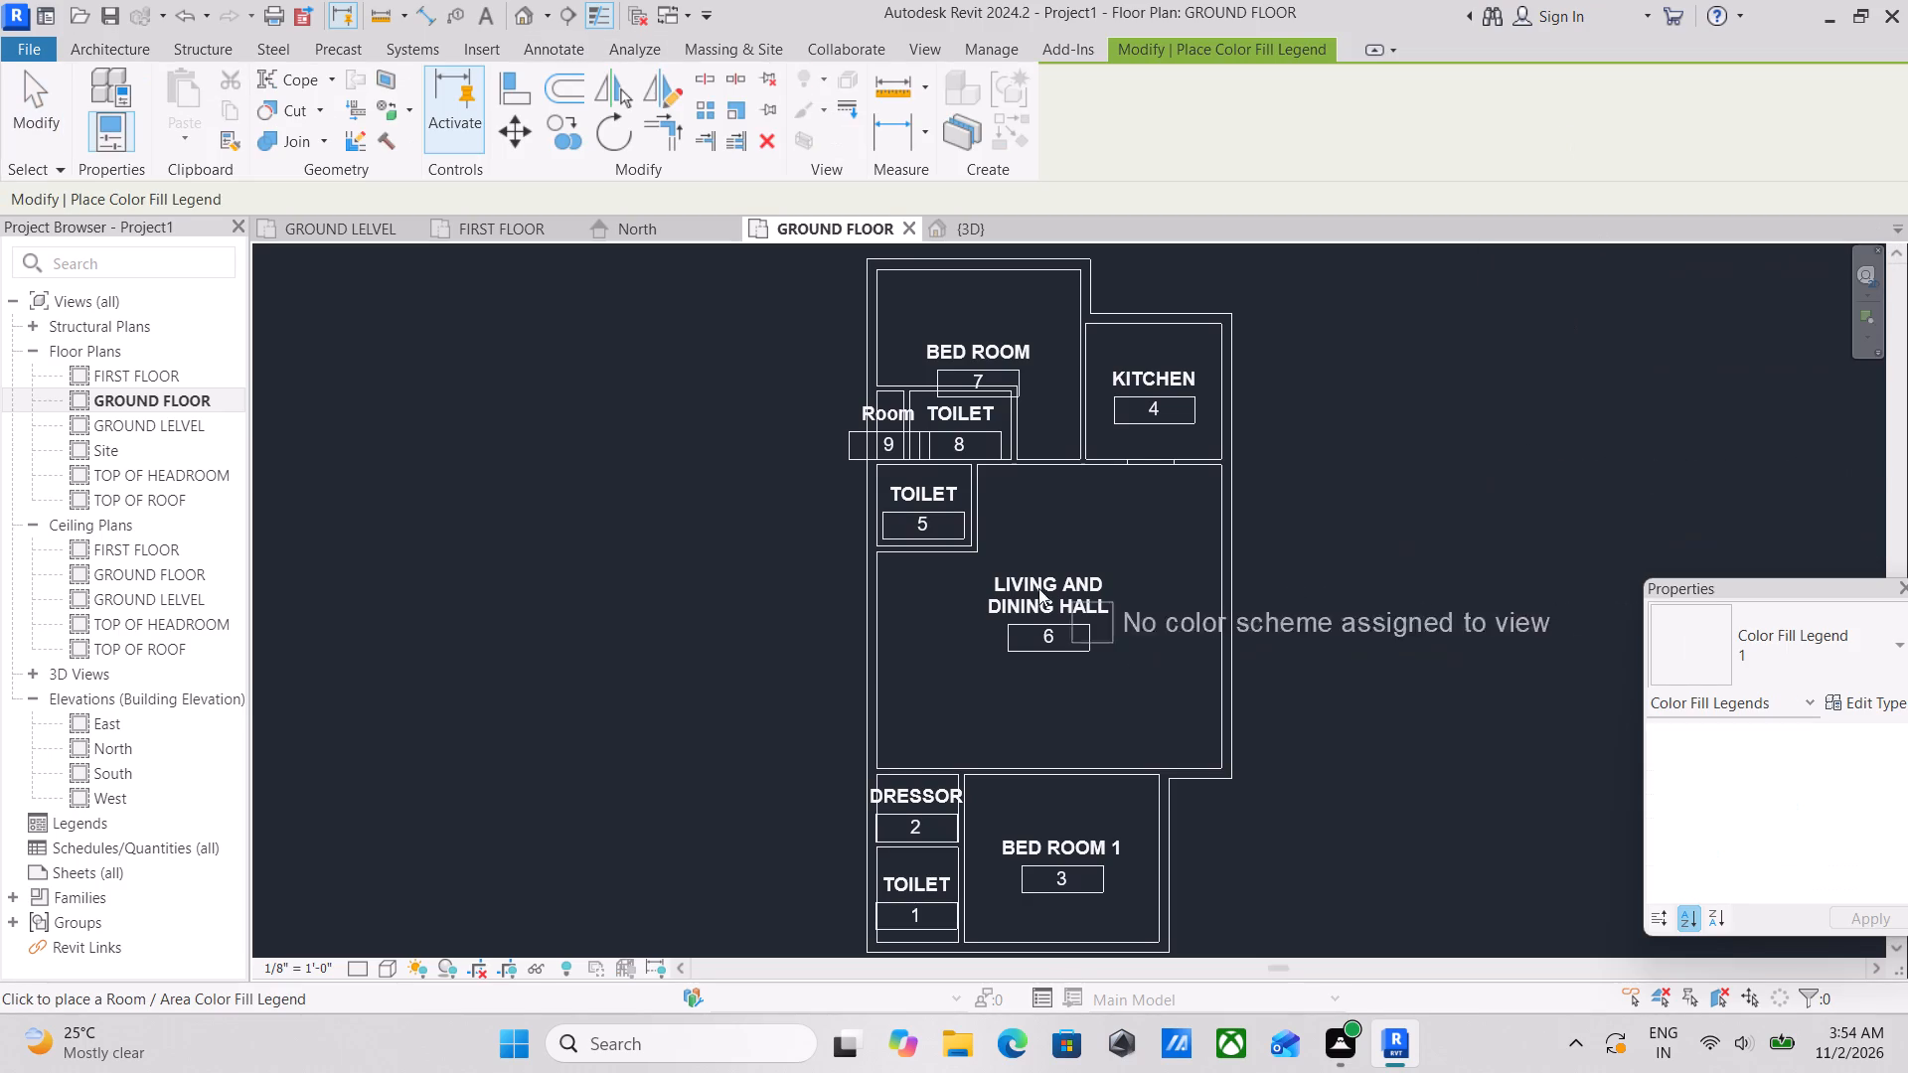
{"action": "scroll", "coordinate": [1069, 527], "scroll_direction": "up", "scroll_amount": 1}
{"action": "middle_click_drag", "start_coordinate": [1151, 493], "coordinate": [484, 529]}
{"action": "scroll", "coordinate": [808, 501], "scroll_direction": "down", "scroll_amount": 4}
{"action": "middle_click_drag", "start_coordinate": [829, 504], "coordinate": [961, 534]}
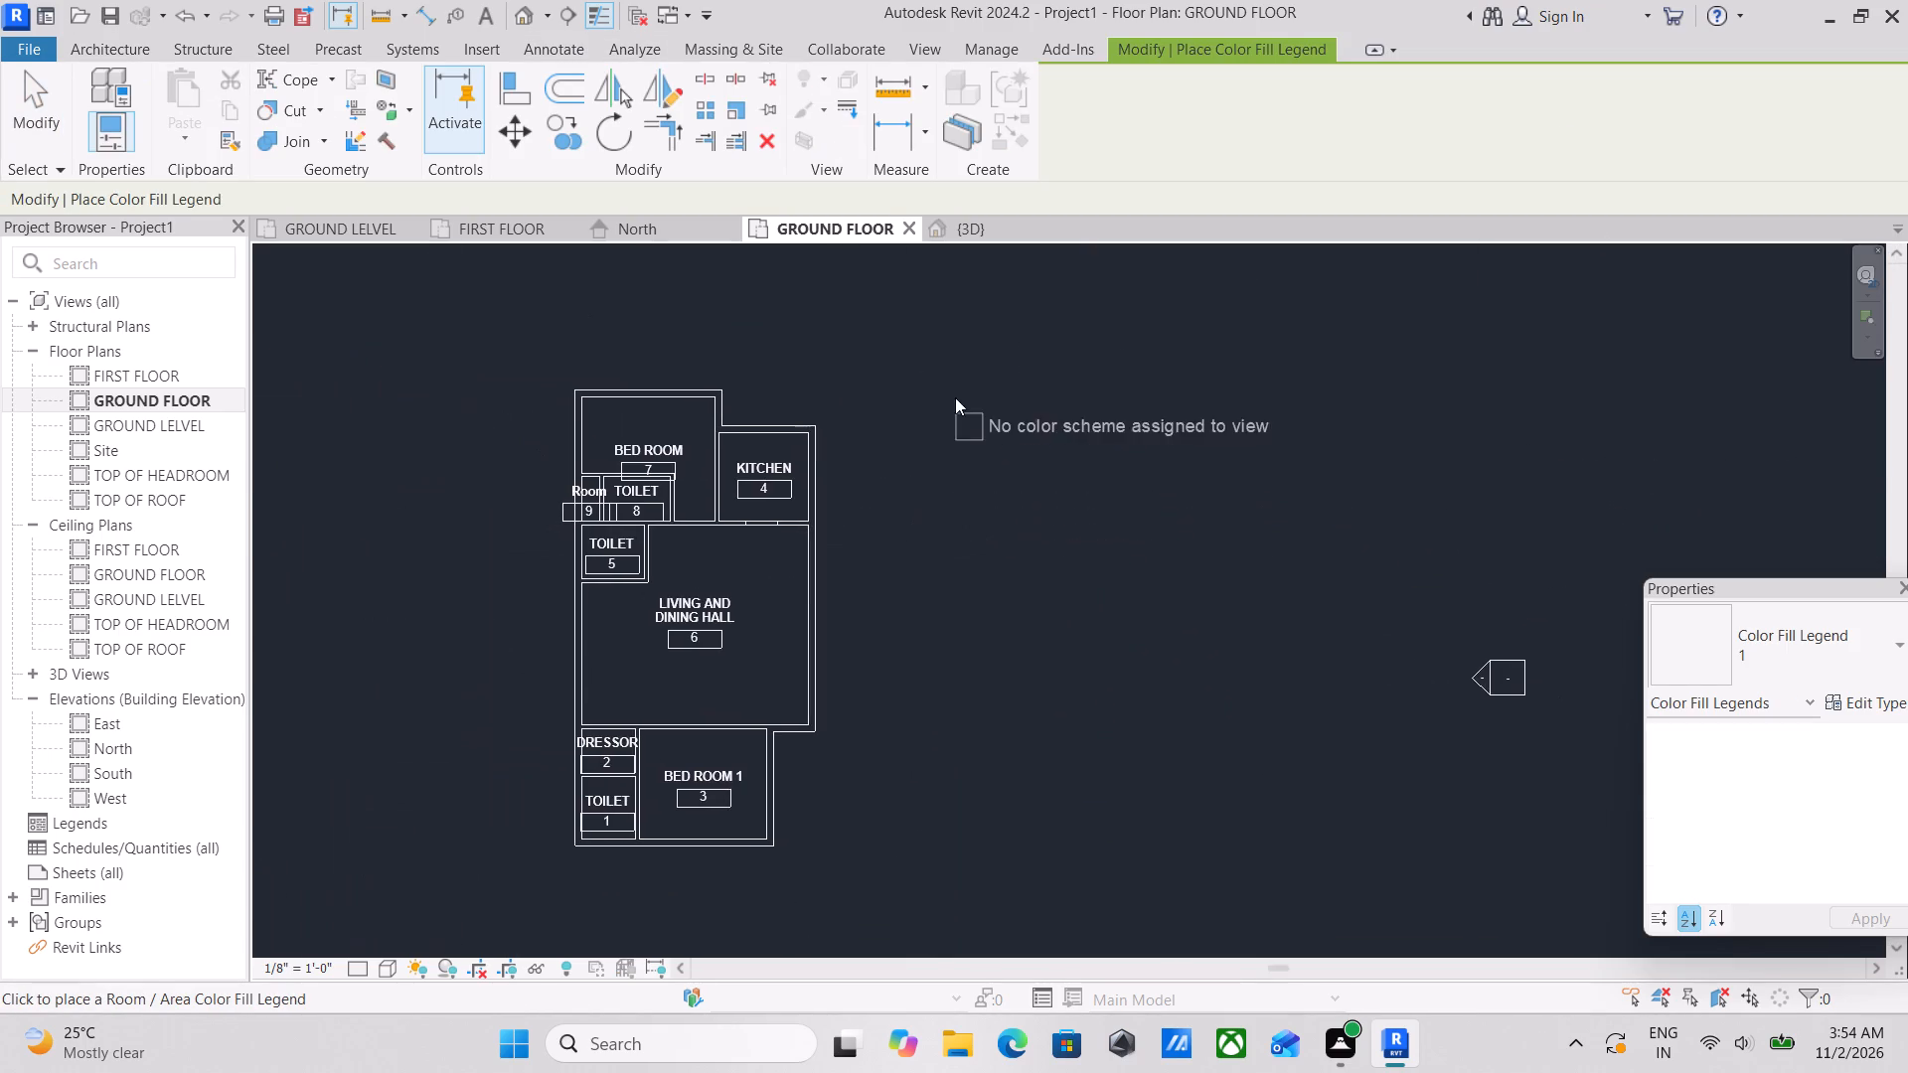
{"action": "left_click", "coordinate": [954, 412]}
{"action": "left_click", "coordinate": [921, 517]}
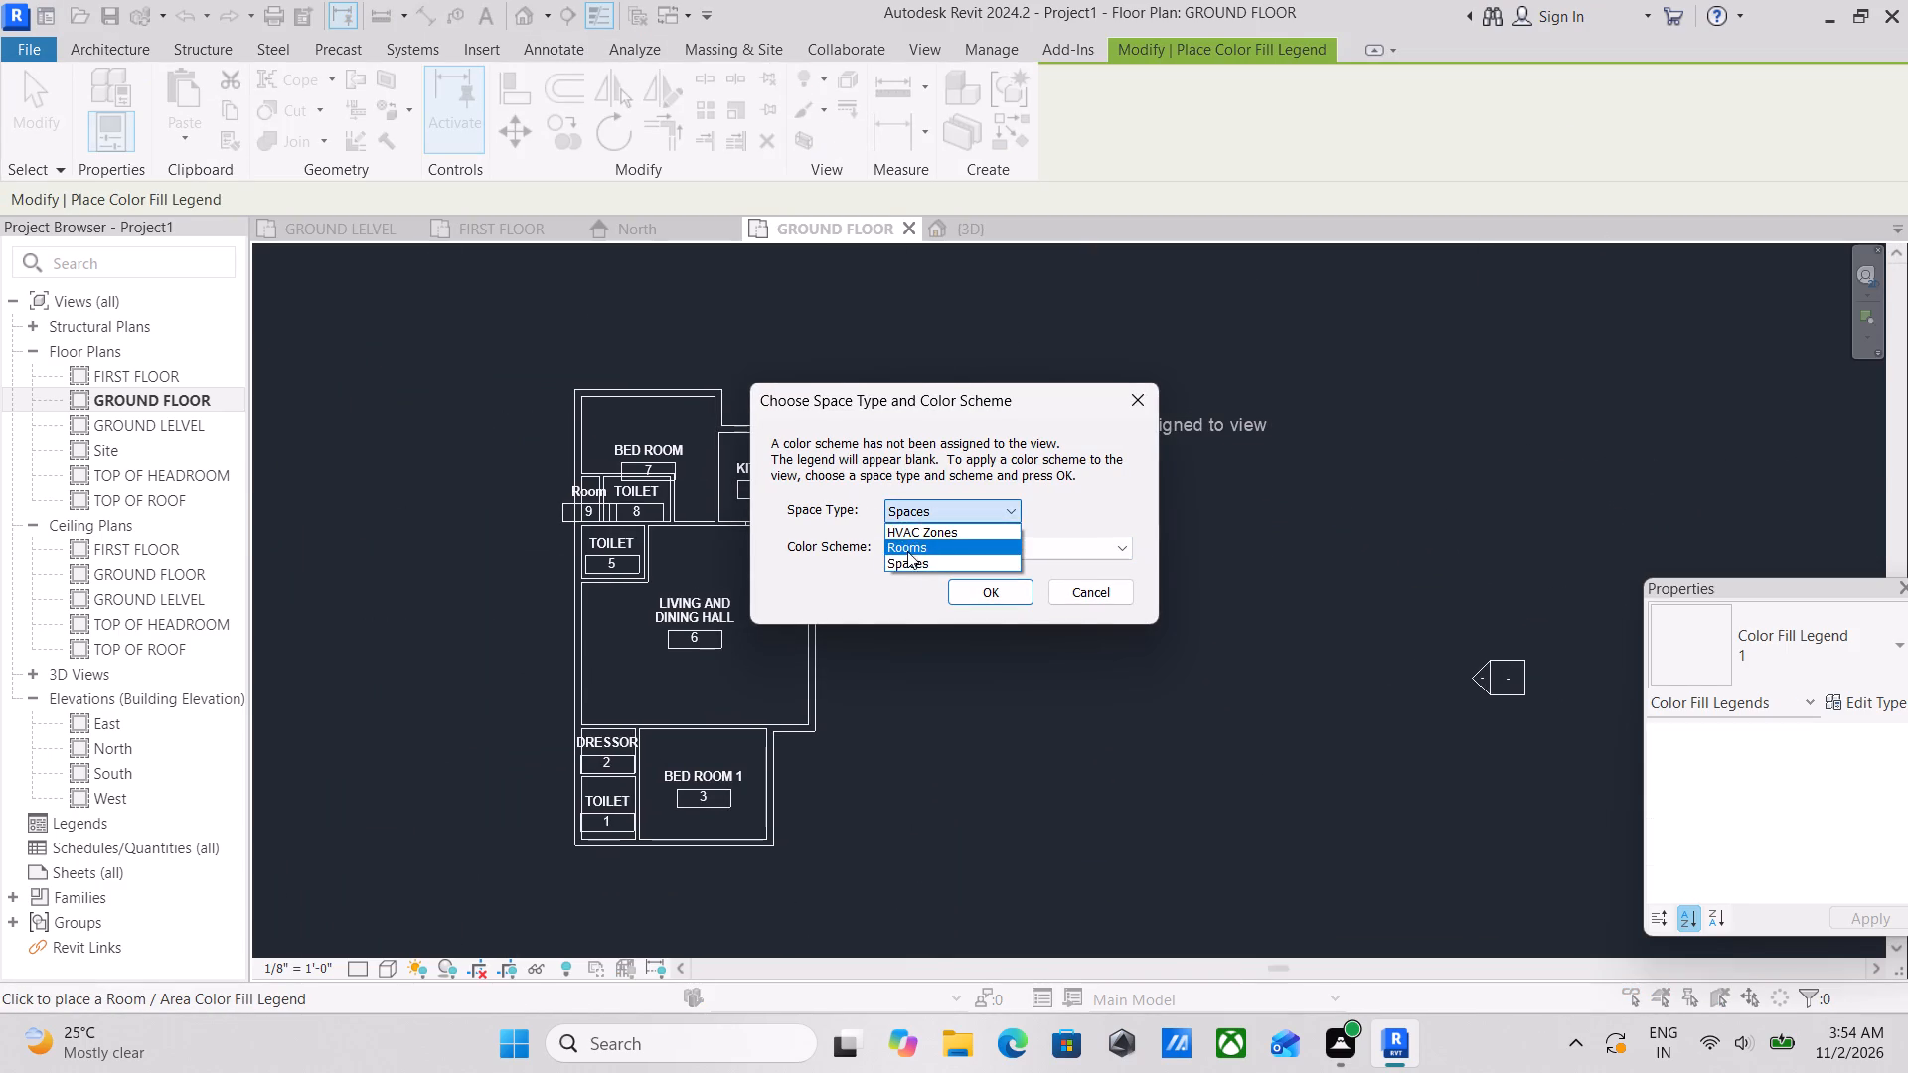
{"action": "left_click", "coordinate": [909, 543]}
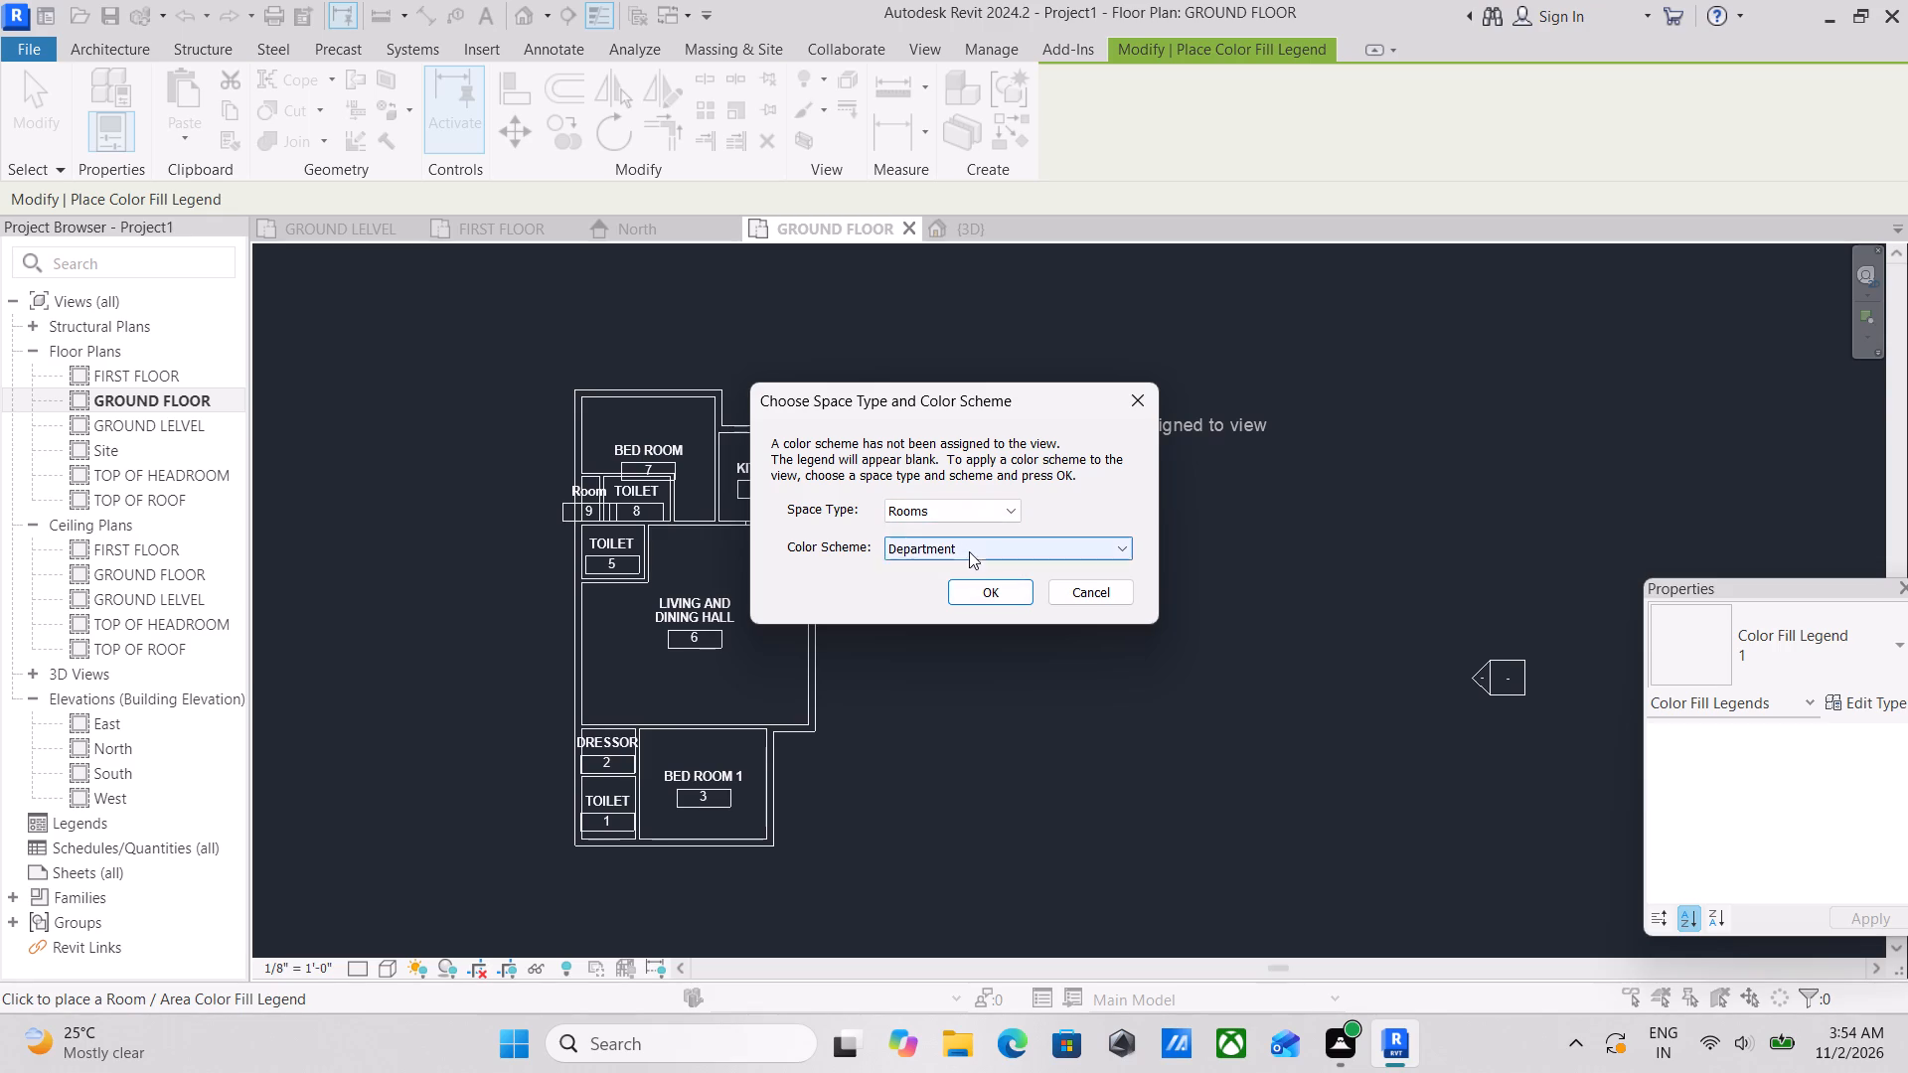
{"action": "left_click", "coordinate": [969, 551]}
{"action": "left_click", "coordinate": [969, 551]}
{"action": "left_click", "coordinate": [986, 589]}
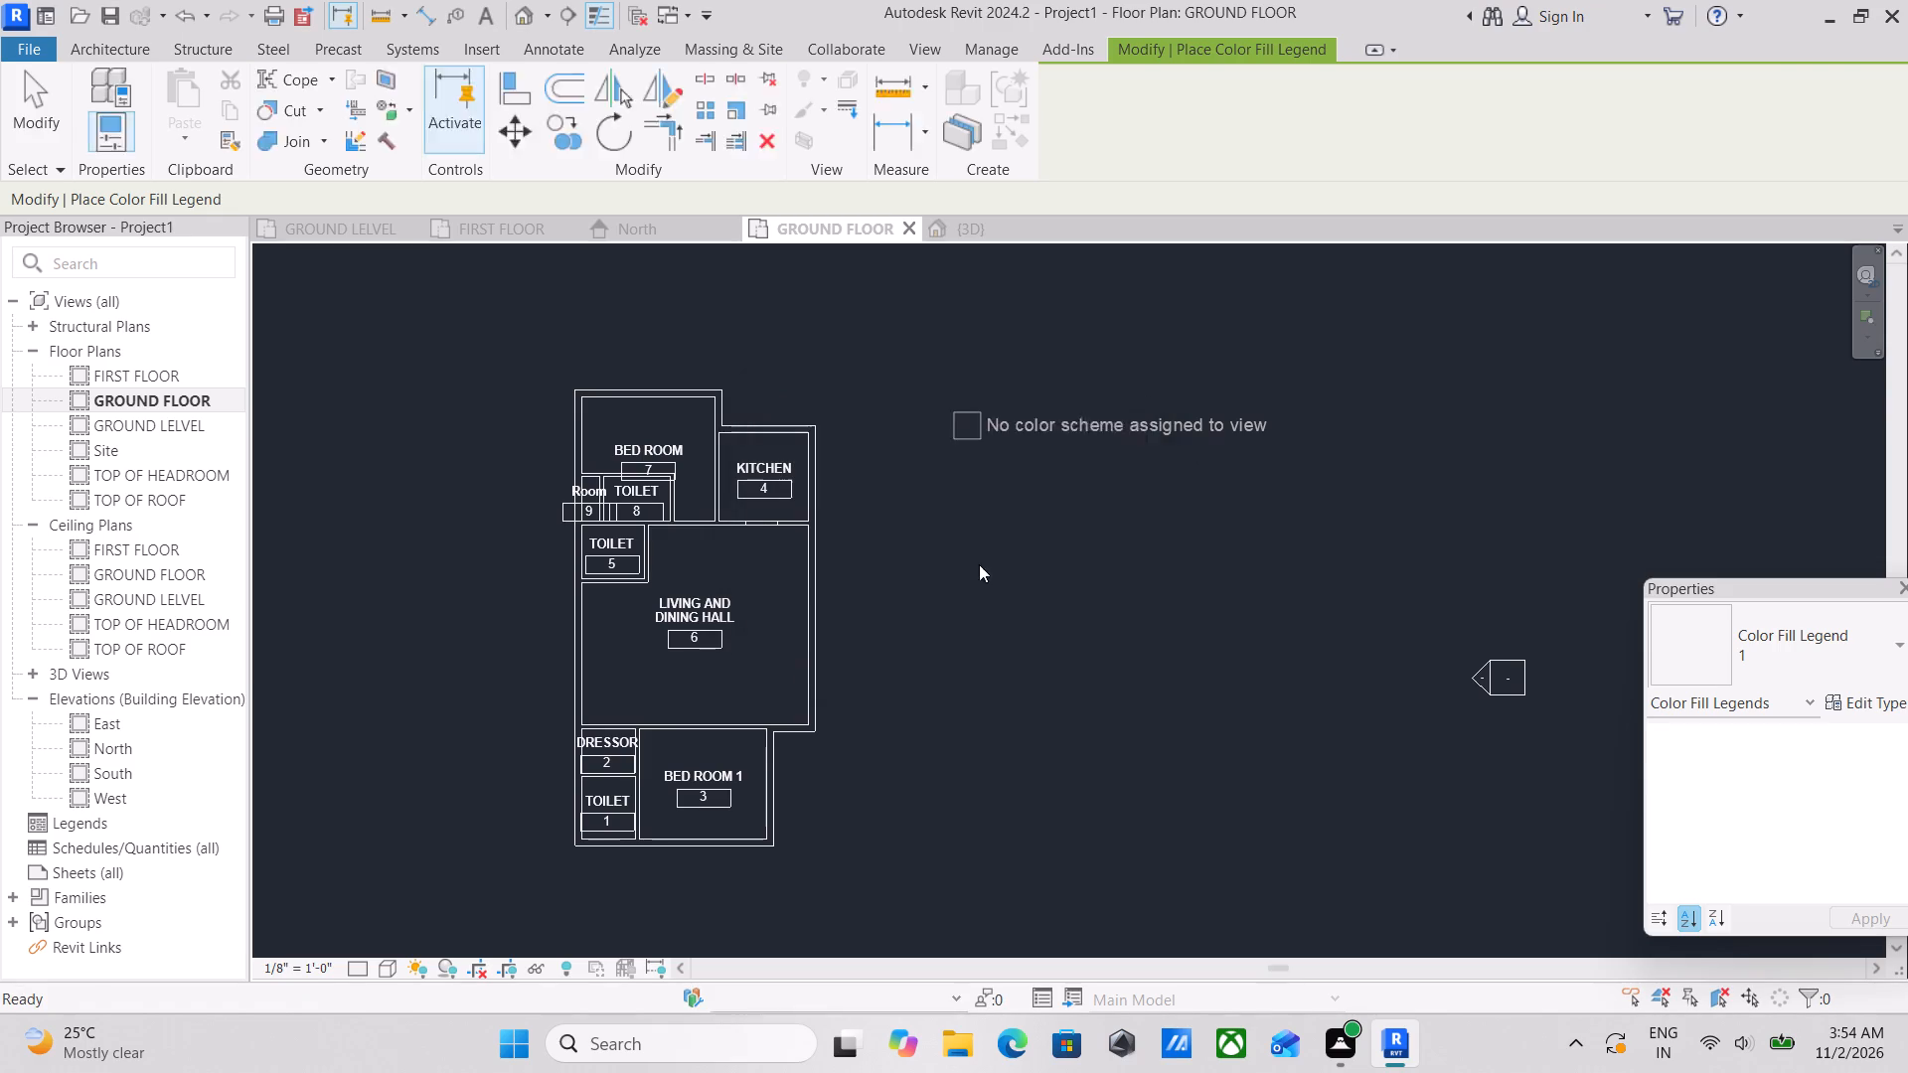
Open the placed legend's color scheme for editing and add an entry with the default name to the Department scheme.
{"action": "scroll", "coordinate": [978, 435], "scroll_direction": "up", "scroll_amount": 3}
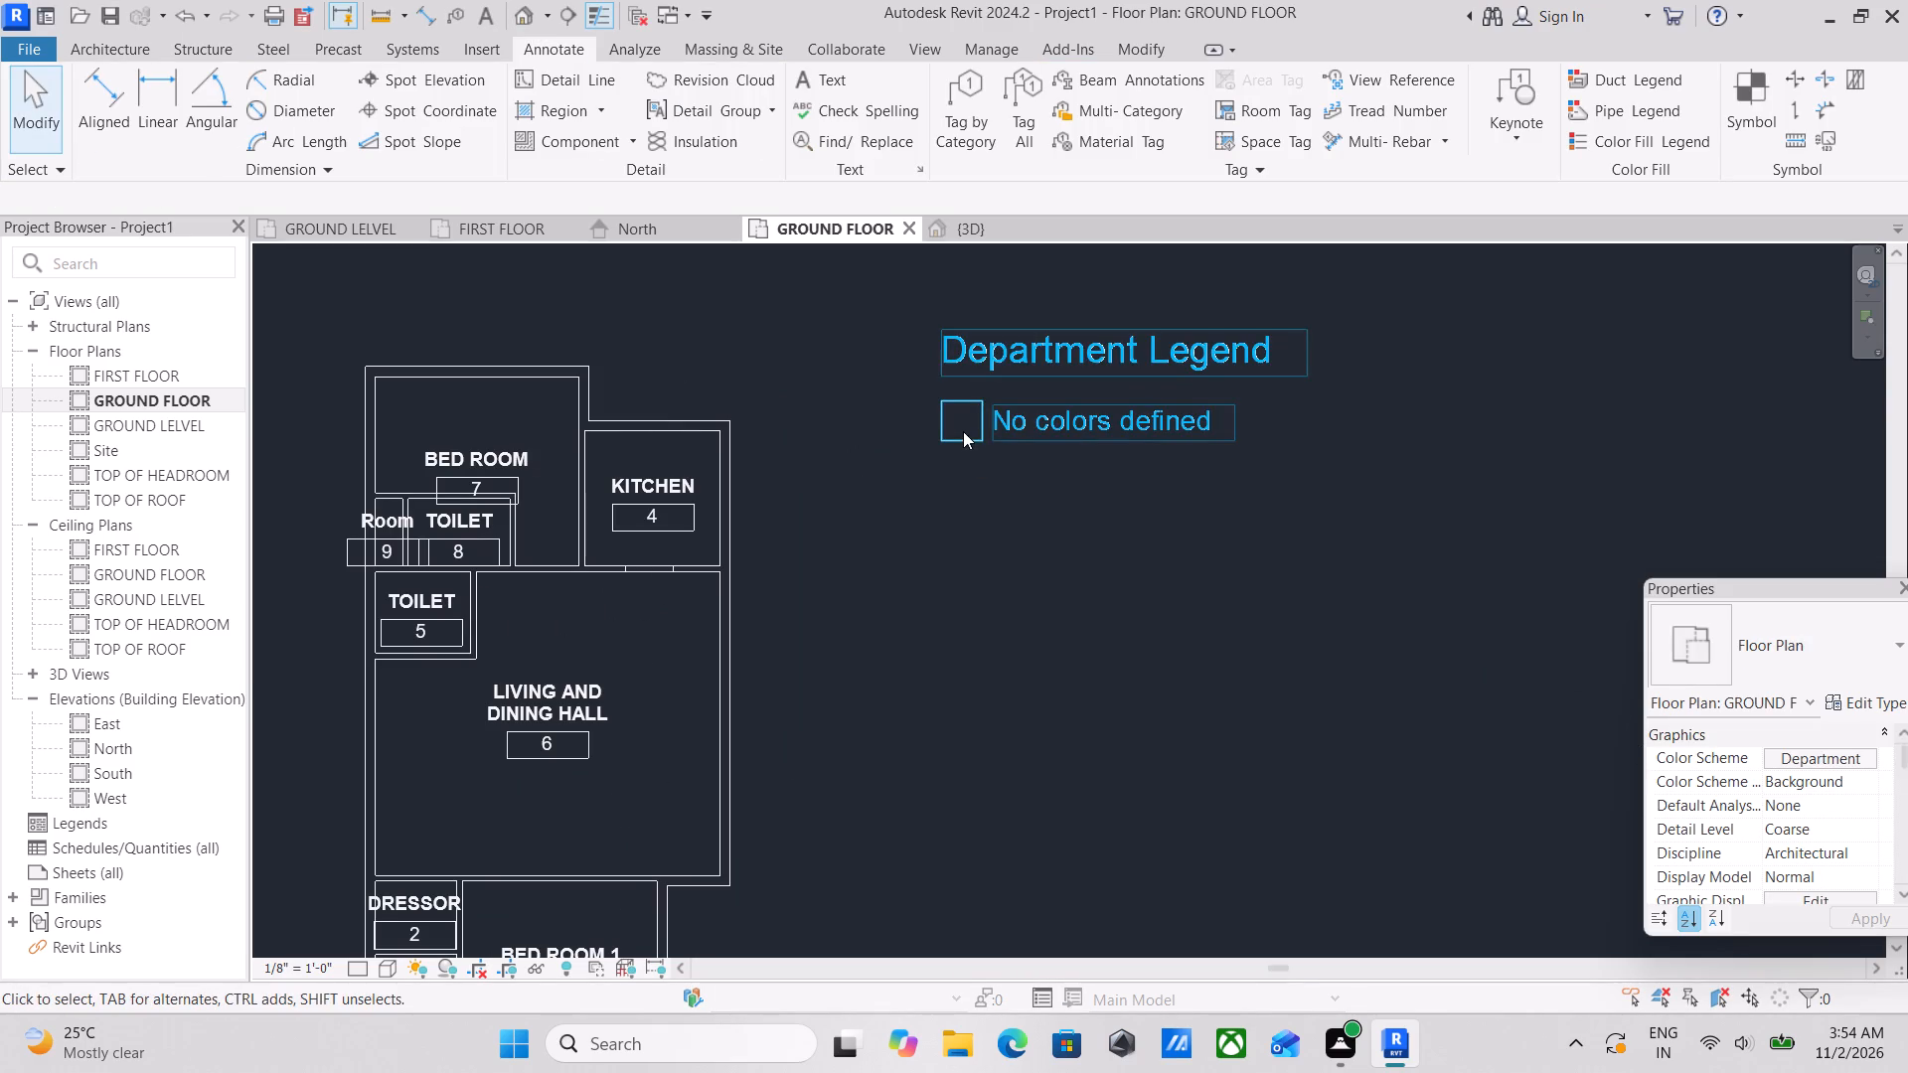
{"action": "left_click", "coordinate": [963, 431]}
{"action": "left_click", "coordinate": [1045, 155]}
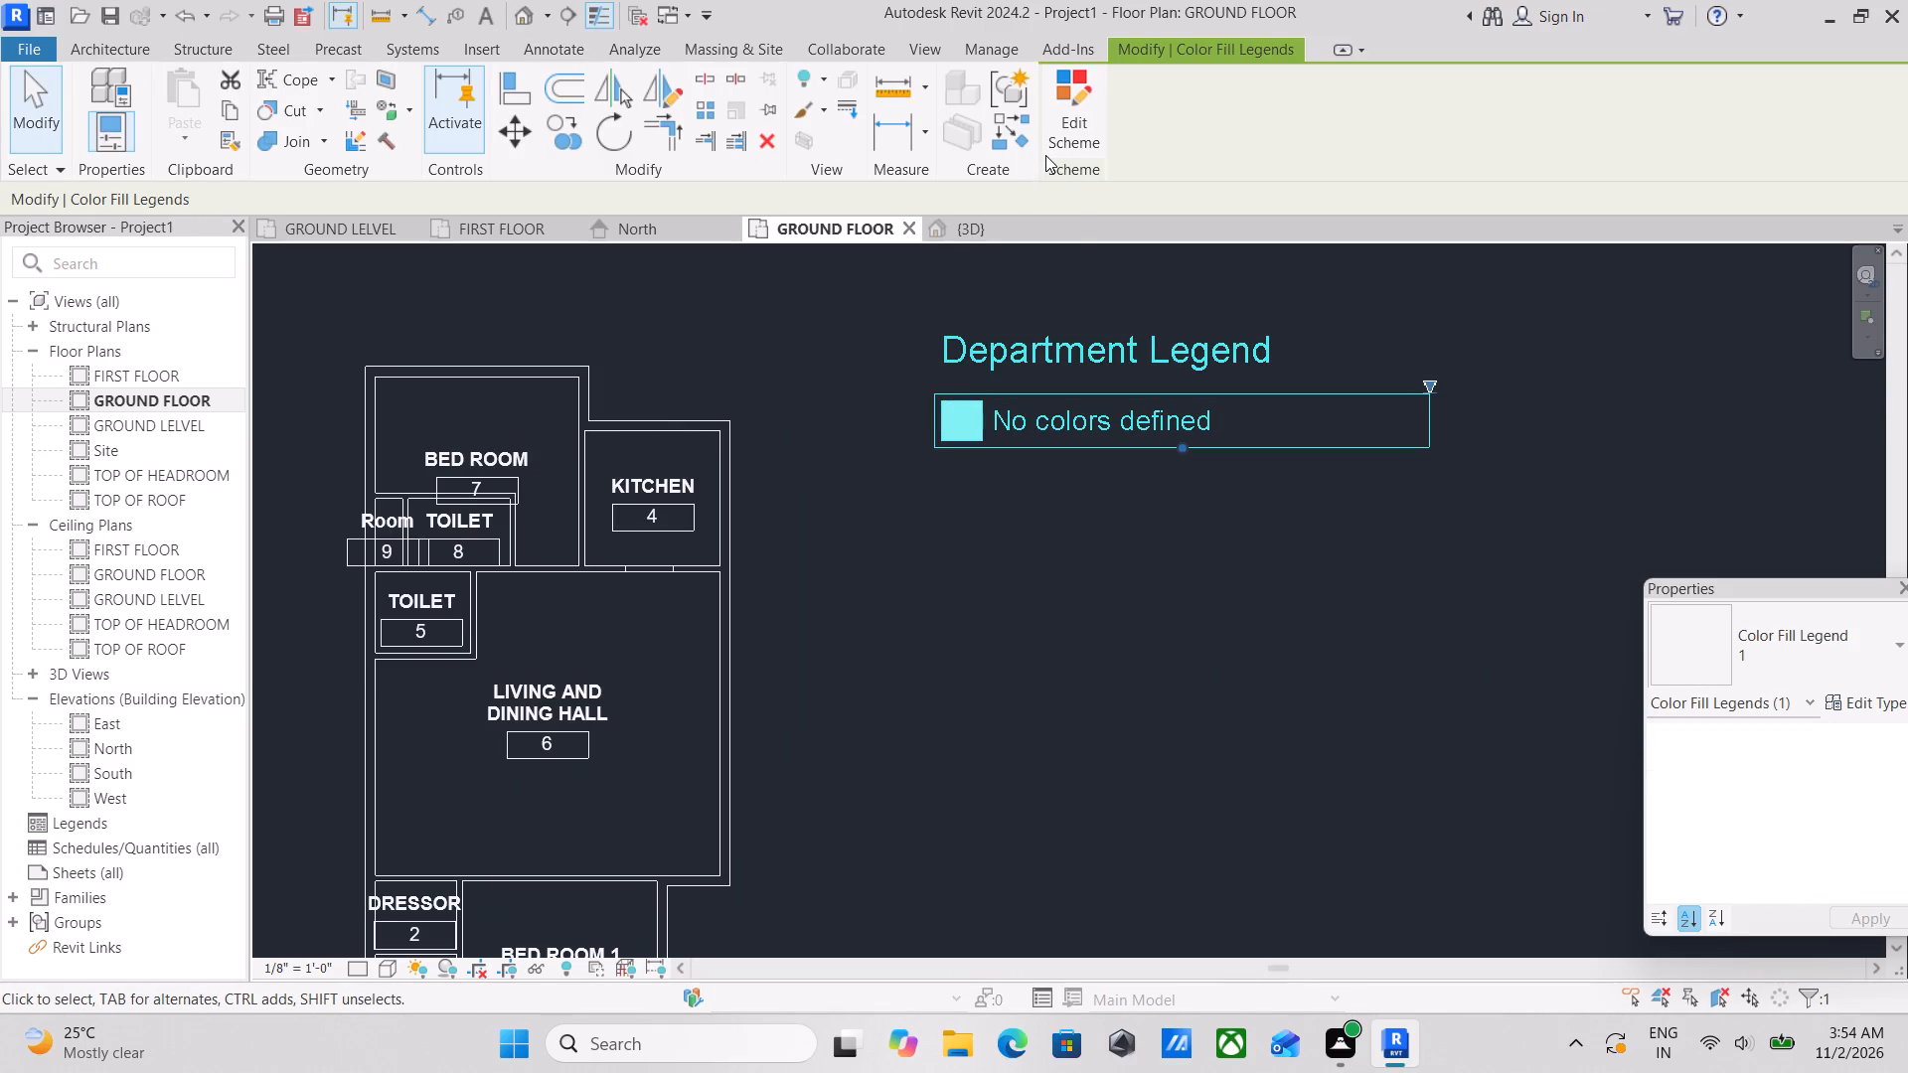
{"action": "left_click", "coordinate": [1059, 127]}
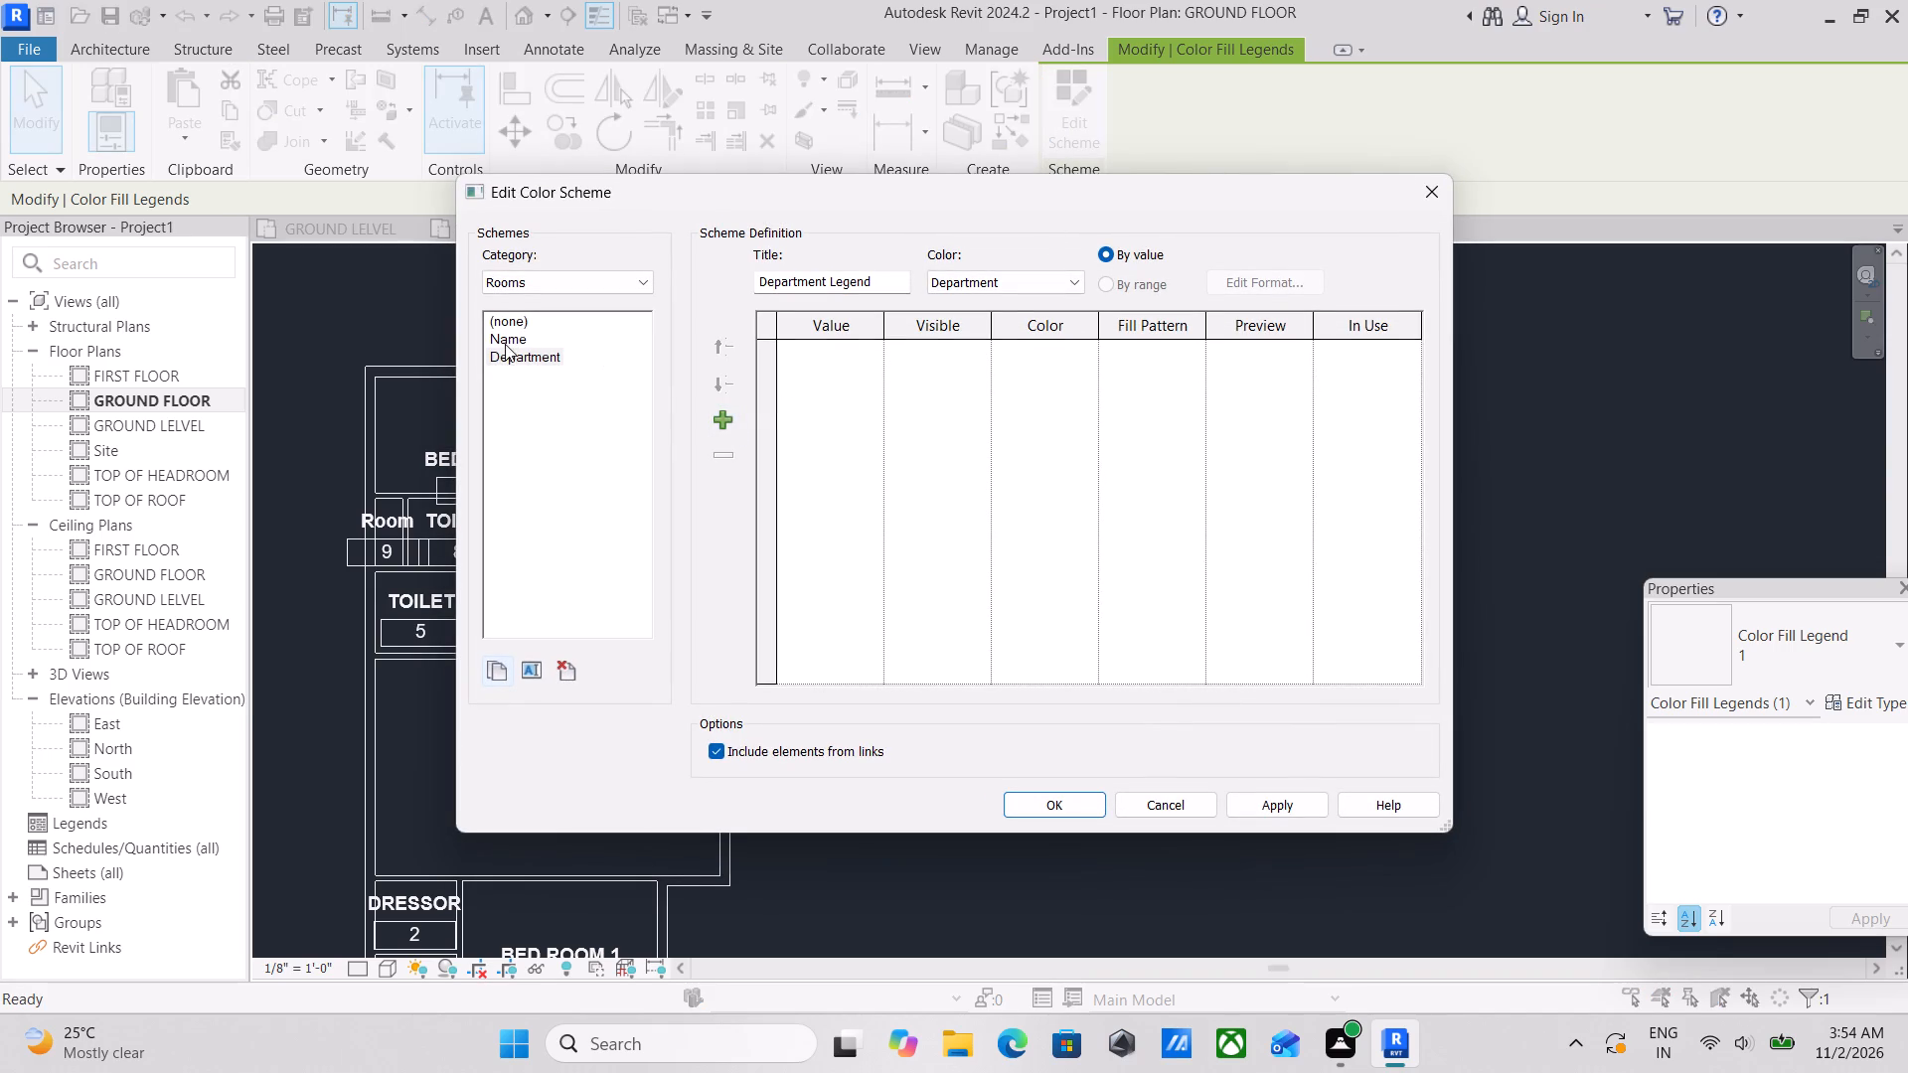
{"action": "left_click", "coordinate": [543, 286]}
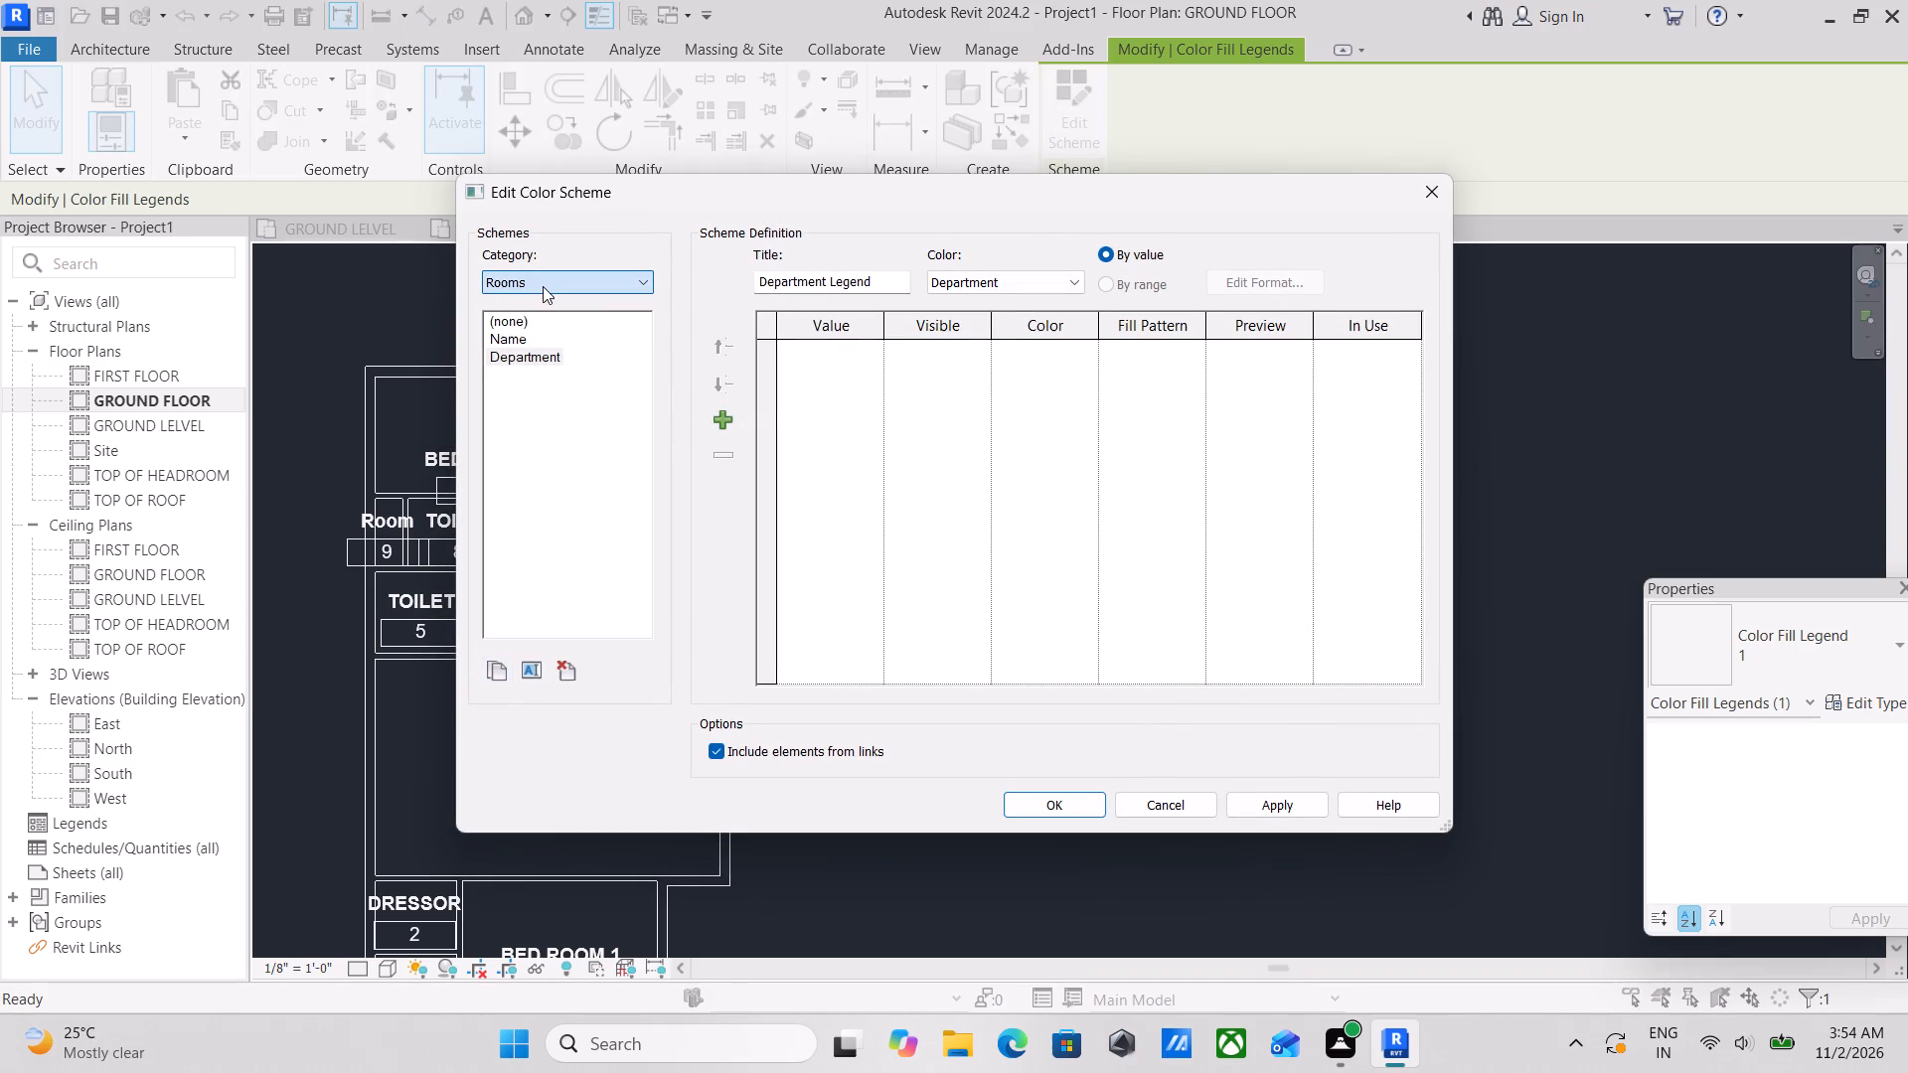
{"action": "left_click", "coordinate": [543, 286]}
{"action": "left_click", "coordinate": [732, 419]}
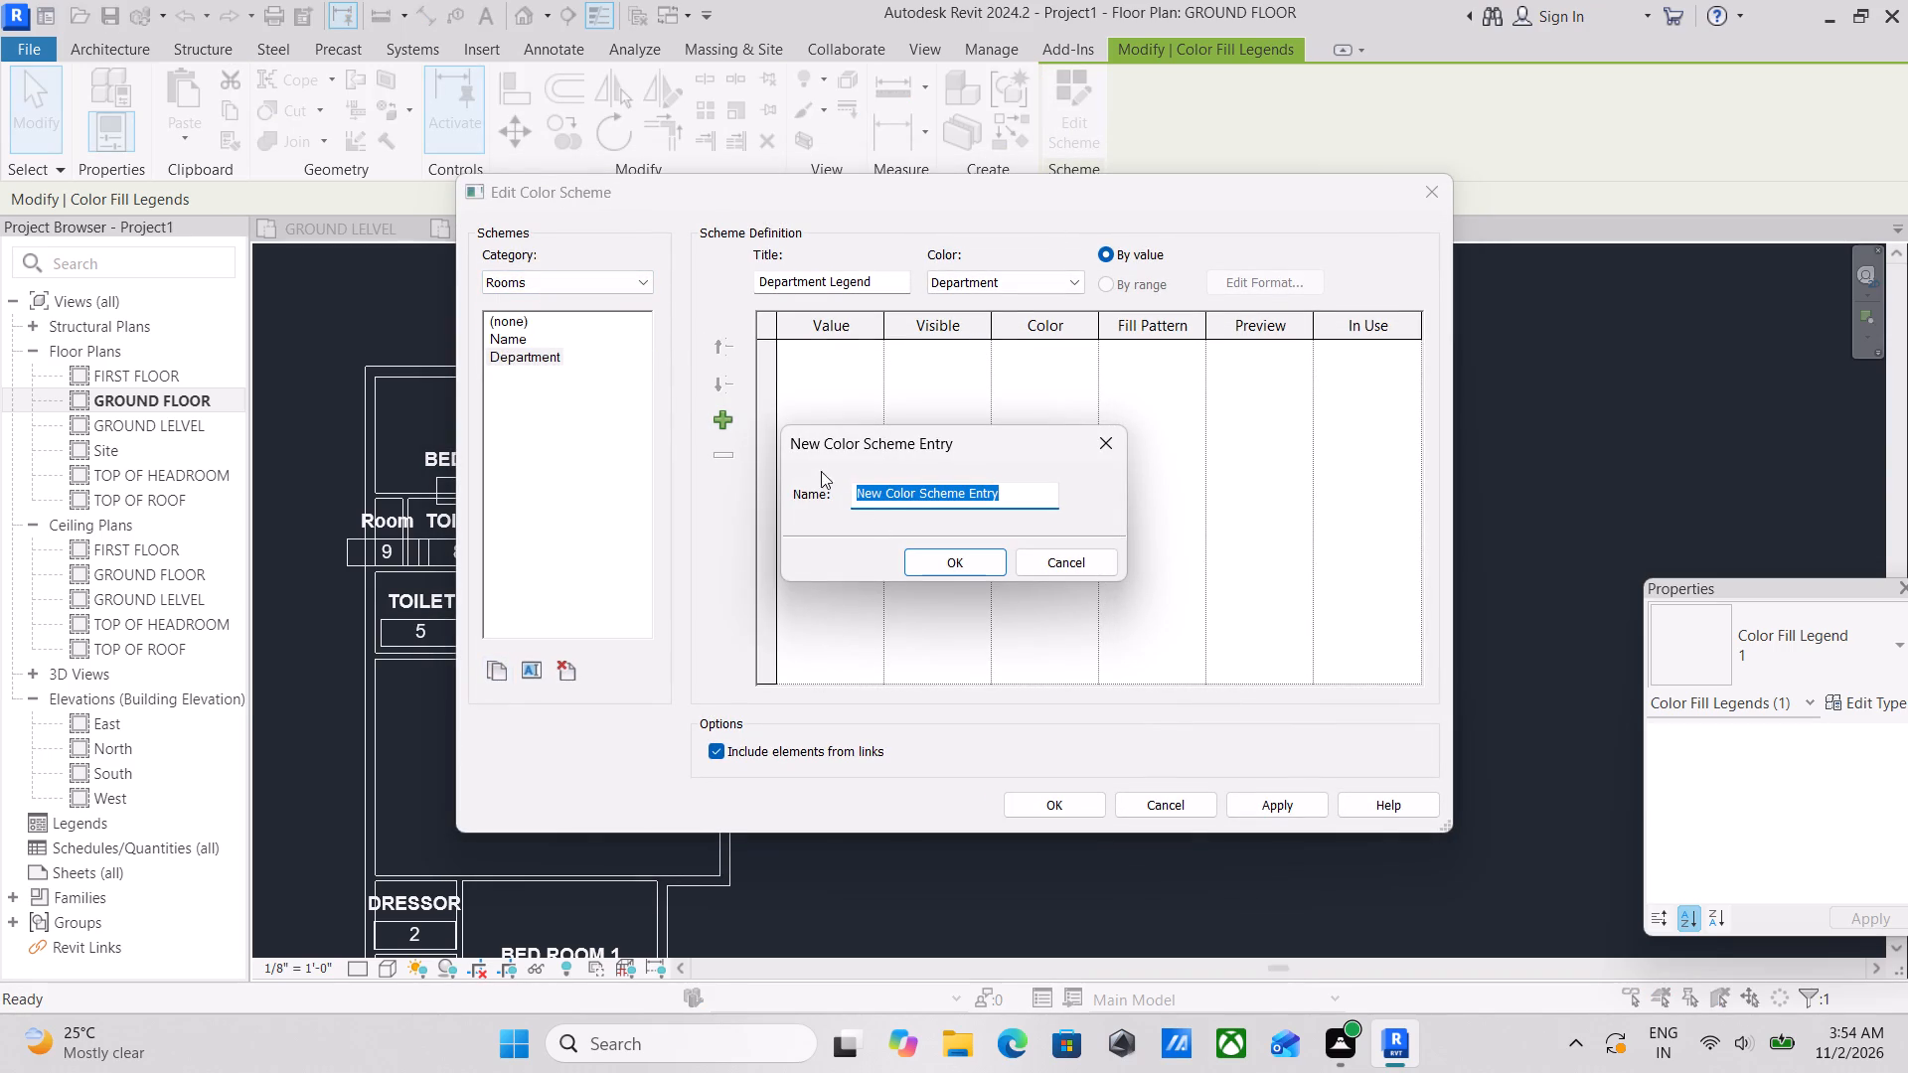
{"action": "left_click", "coordinate": [978, 573]}
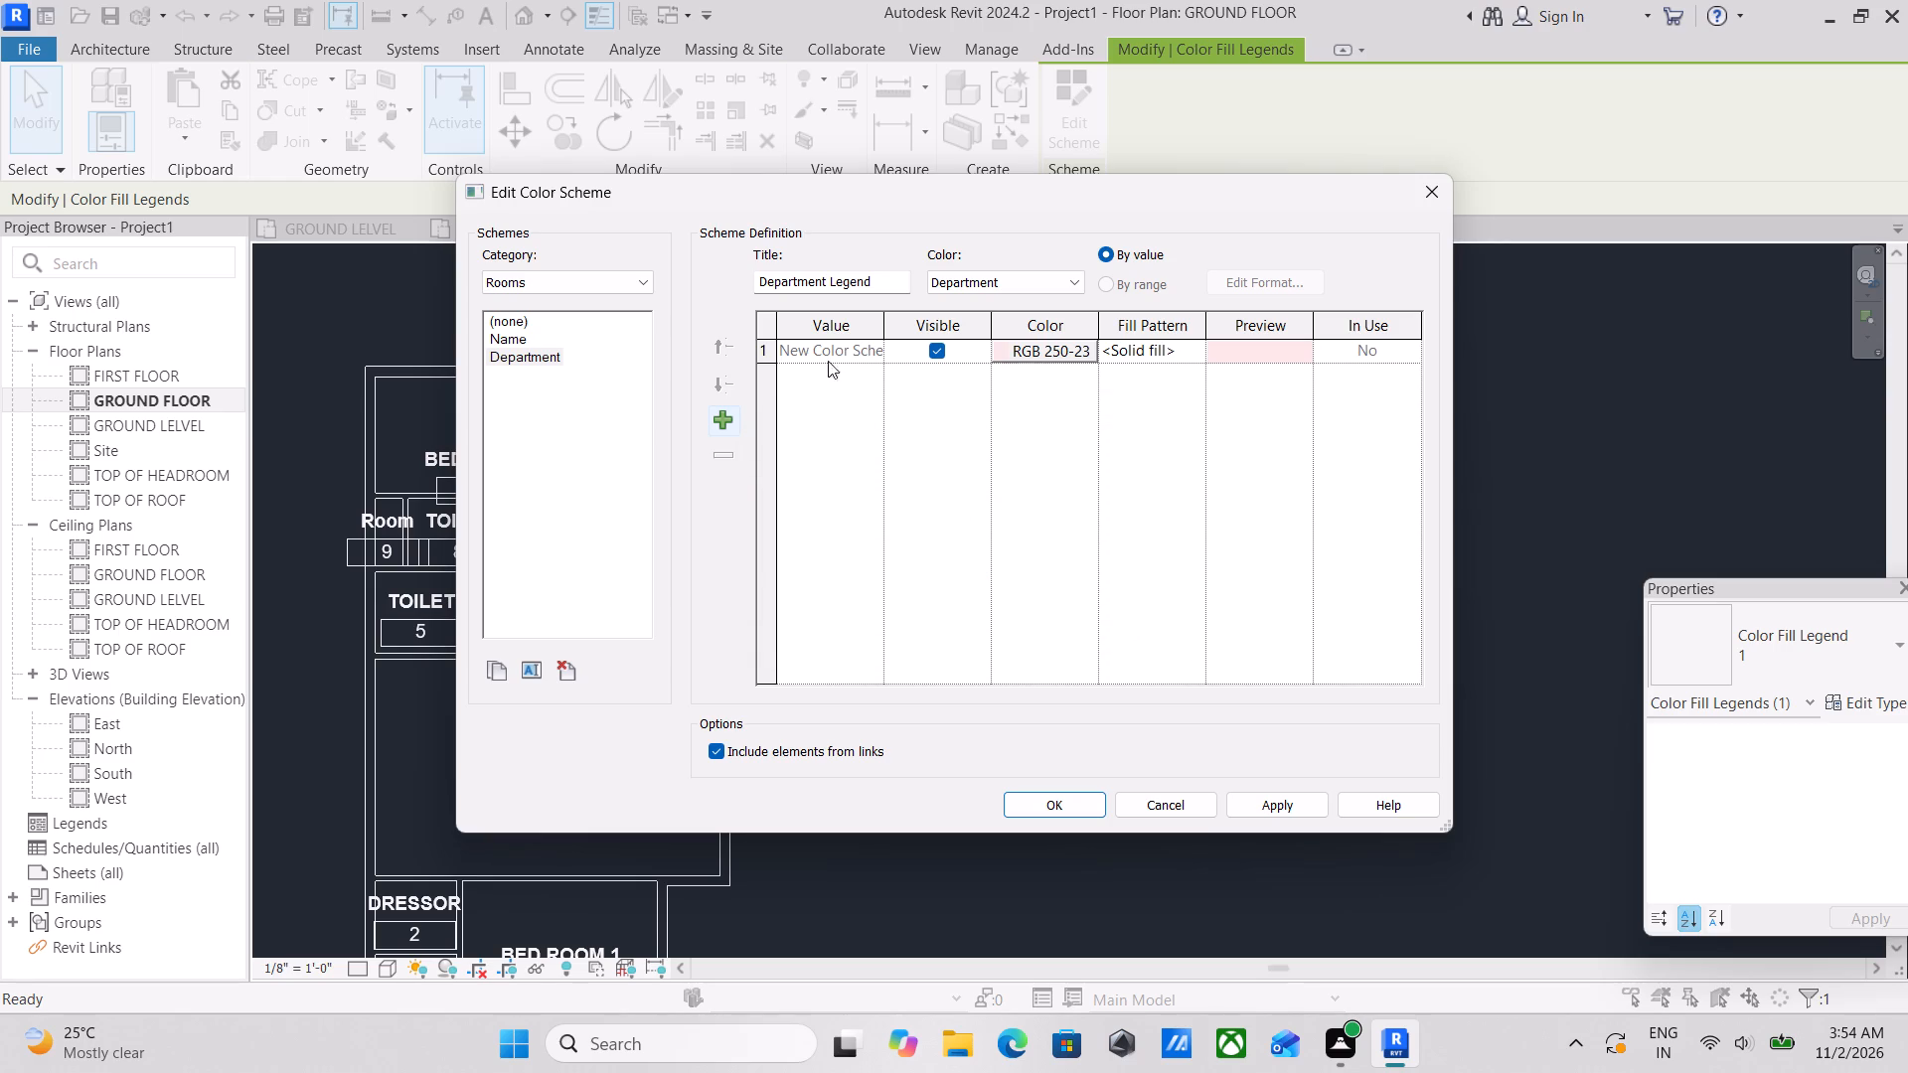
Switch the legend to the Rooms color scheme by Name and apply it to the plan.
{"action": "left_click", "coordinate": [521, 342]}
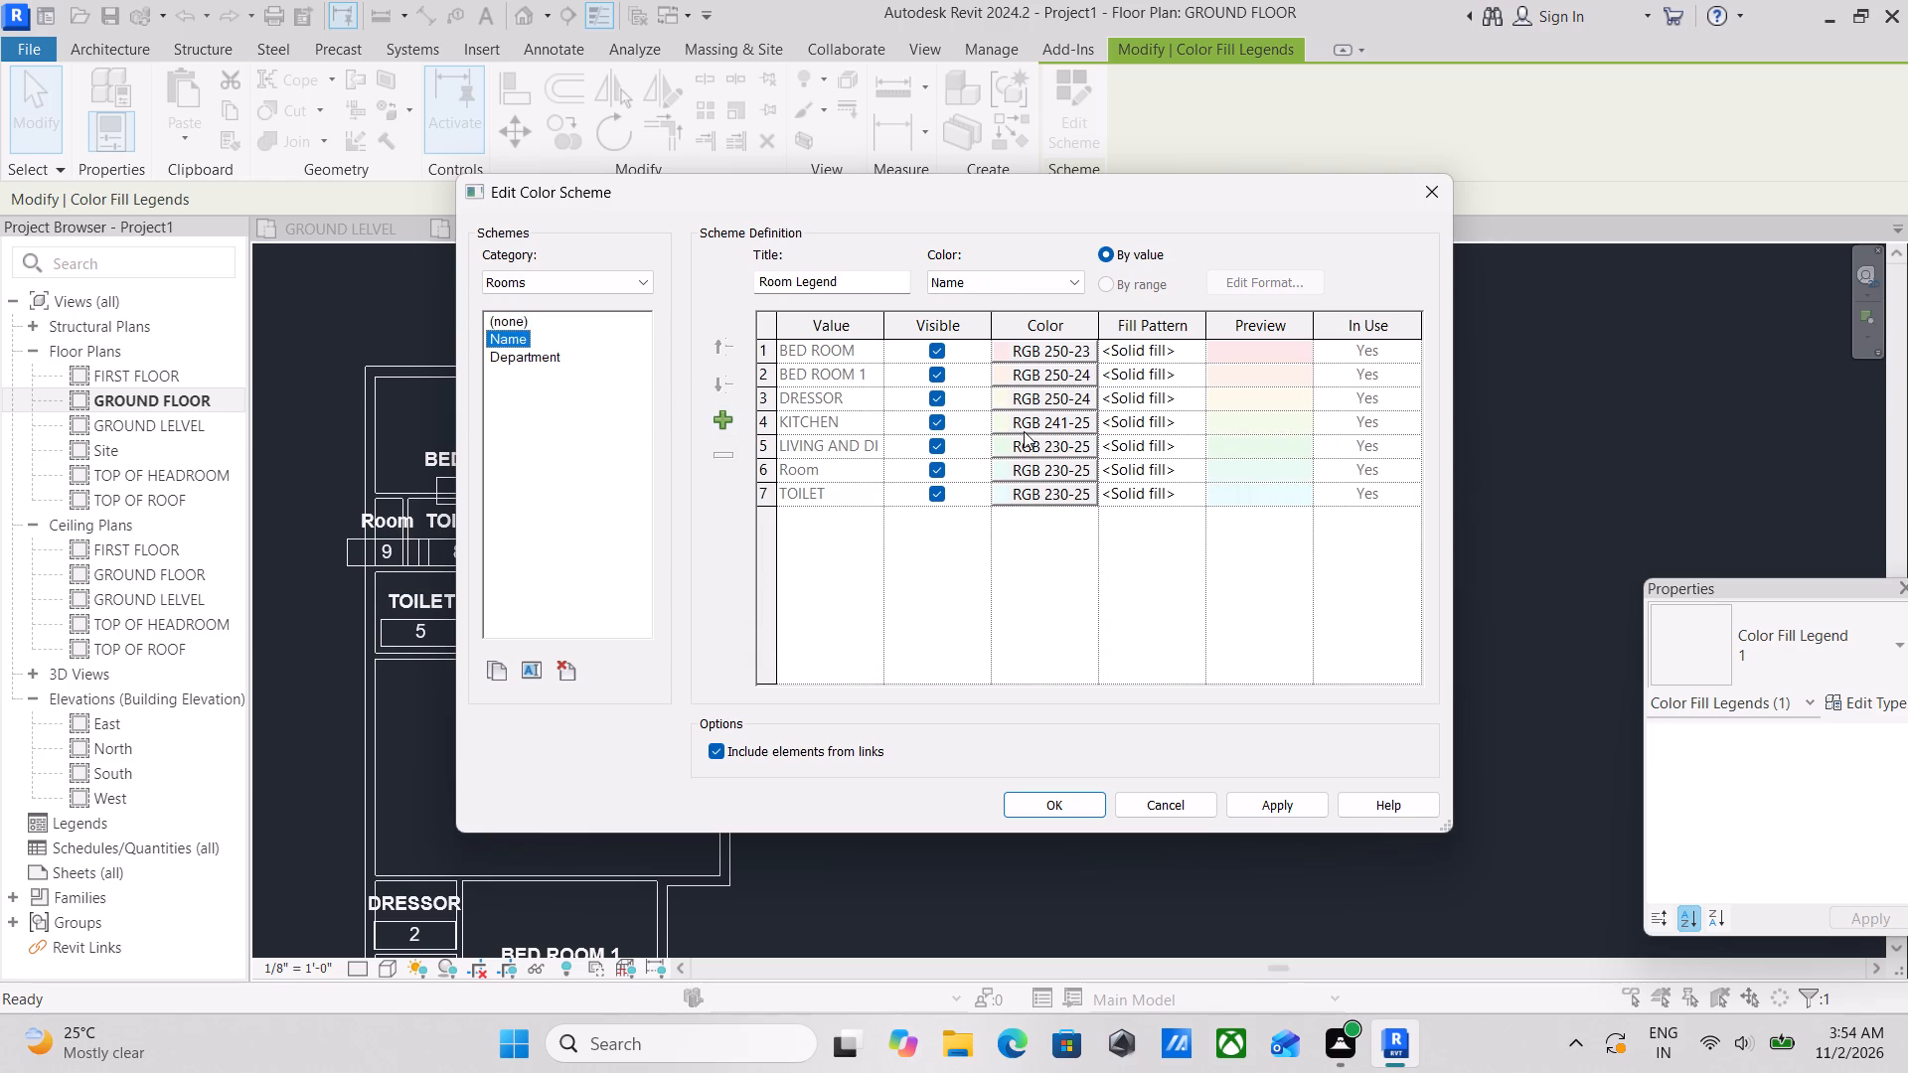
{"action": "scroll", "coordinate": [1024, 431], "scroll_direction": "down", "scroll_amount": 2}
{"action": "left_click", "coordinate": [1306, 807]}
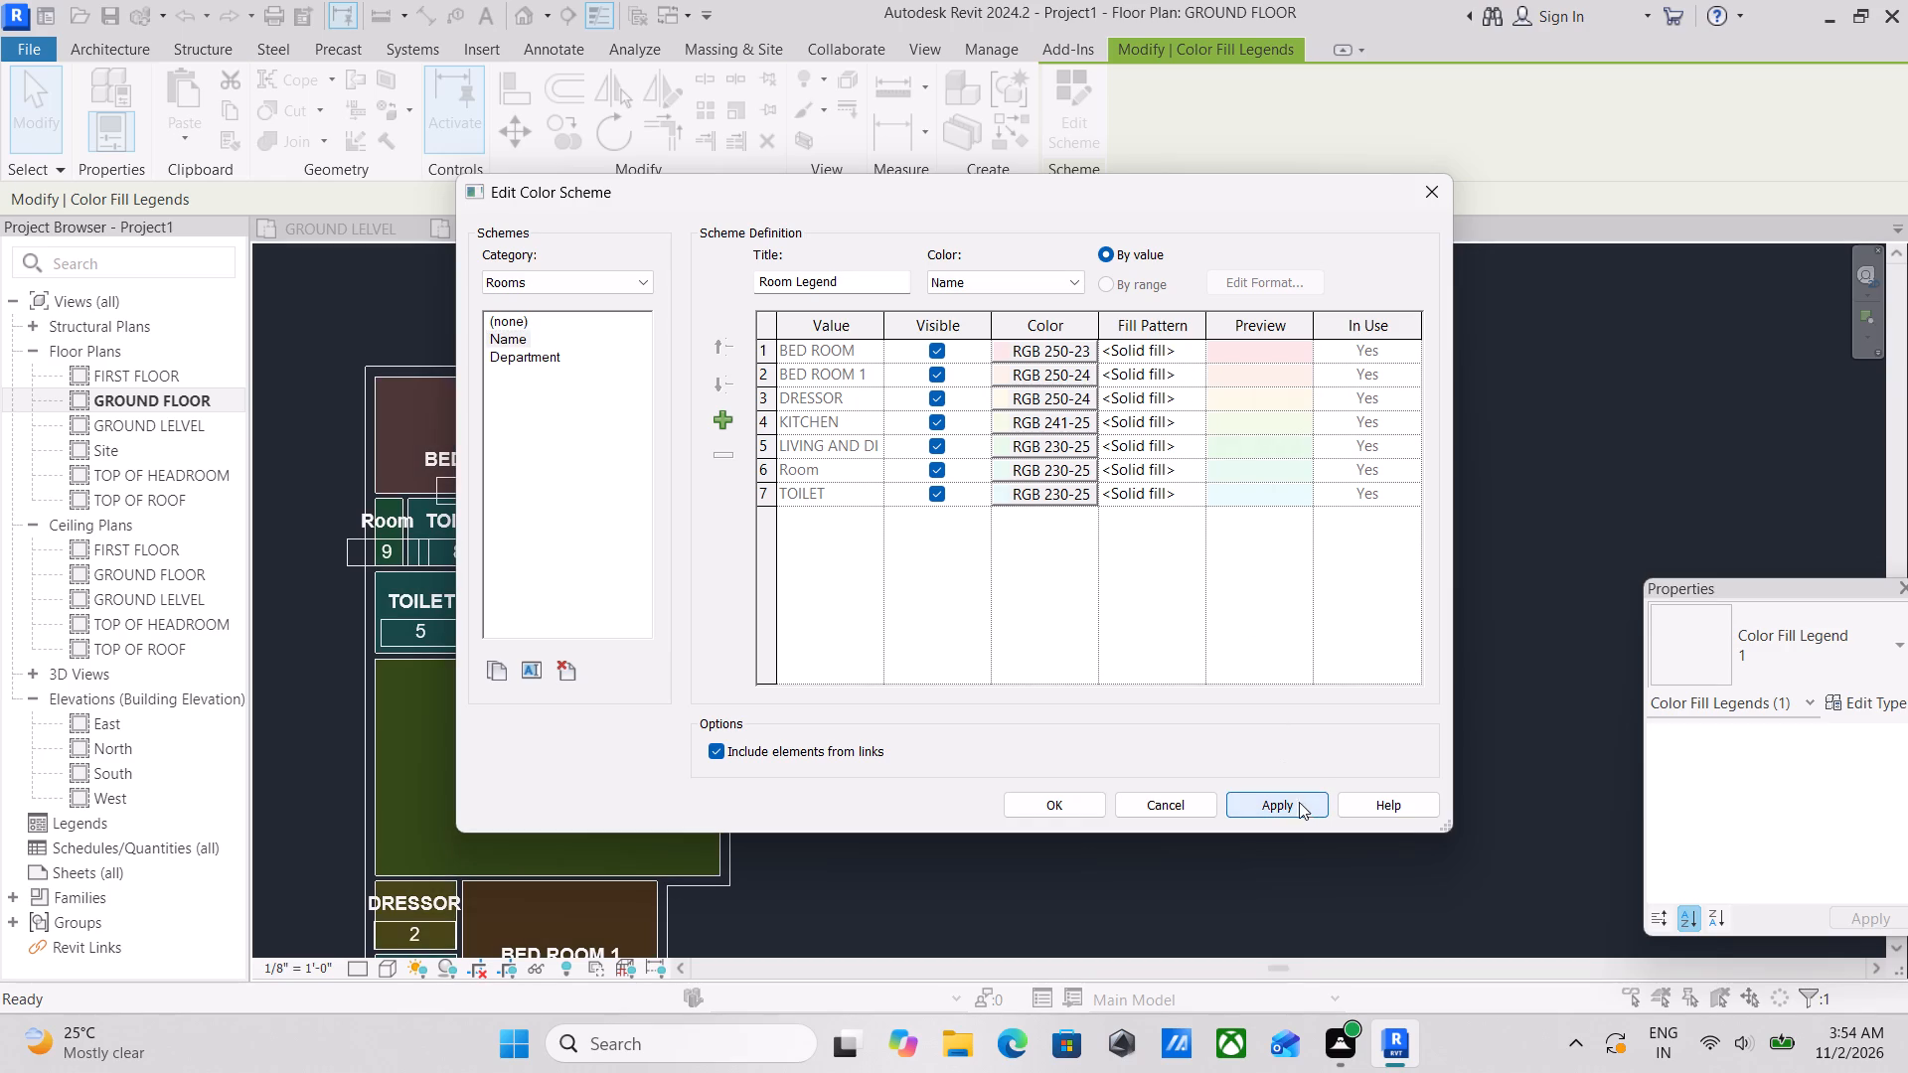
{"action": "left_click", "coordinate": [1082, 807]}
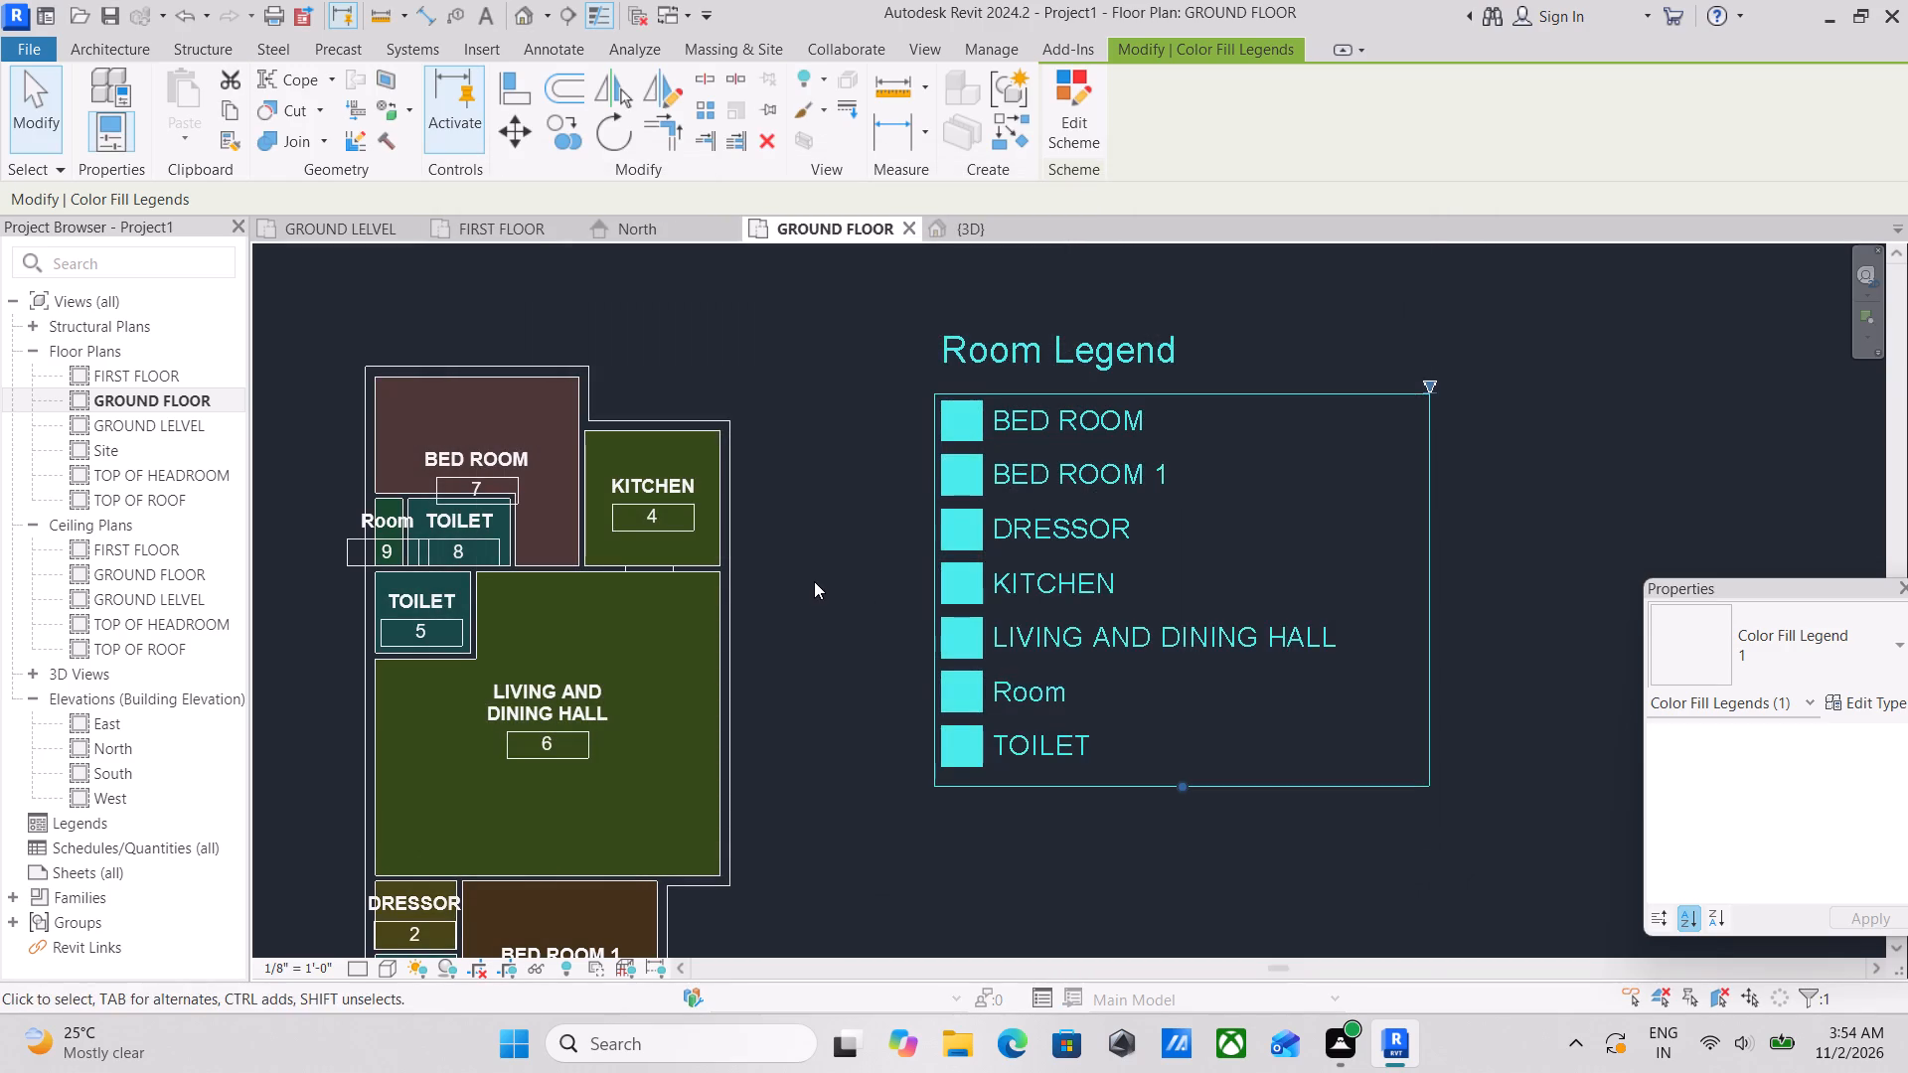
Inspect the room color fills and the Room Legend across the GROUND FLOOR plan, with the legend deselected.
{"action": "middle_click_drag", "start_coordinate": [811, 579], "coordinate": [991, 415]}
{"action": "scroll", "coordinate": [715, 577], "scroll_direction": "up", "scroll_amount": 3}
{"action": "scroll", "coordinate": [878, 382], "scroll_direction": "up", "scroll_amount": 4}
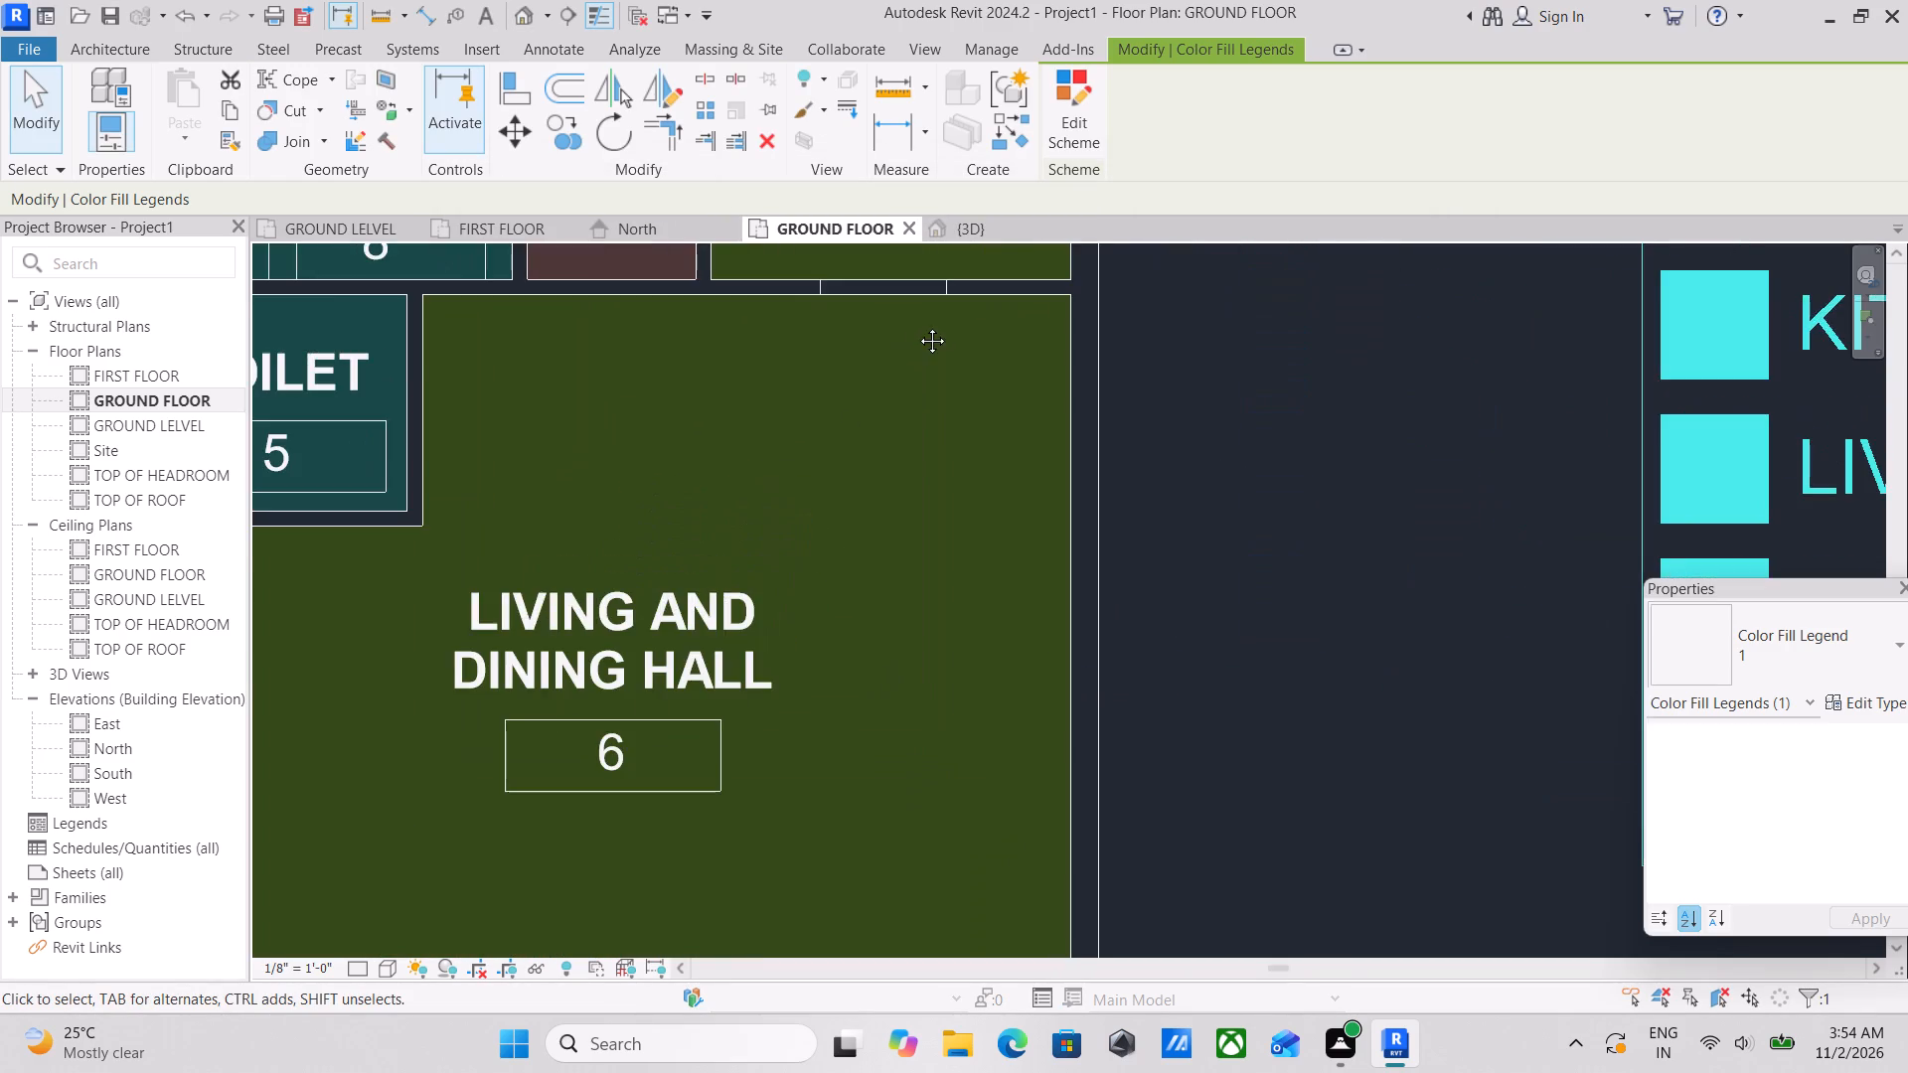
{"action": "middle_click", "coordinate": [917, 326]}
{"action": "scroll", "coordinate": [917, 326], "scroll_direction": "up", "scroll_amount": 1}
{"action": "scroll", "coordinate": [854, 211], "scroll_direction": "down", "scroll_amount": 4}
{"action": "scroll", "coordinate": [584, 409], "scroll_direction": "down", "scroll_amount": 8}
{"action": "middle_click_drag", "start_coordinate": [659, 420], "coordinate": [688, 424]}
{"action": "scroll", "coordinate": [509, 392], "scroll_direction": "up", "scroll_amount": 3}
{"action": "scroll", "coordinate": [517, 381], "scroll_direction": "down", "scroll_amount": 6}
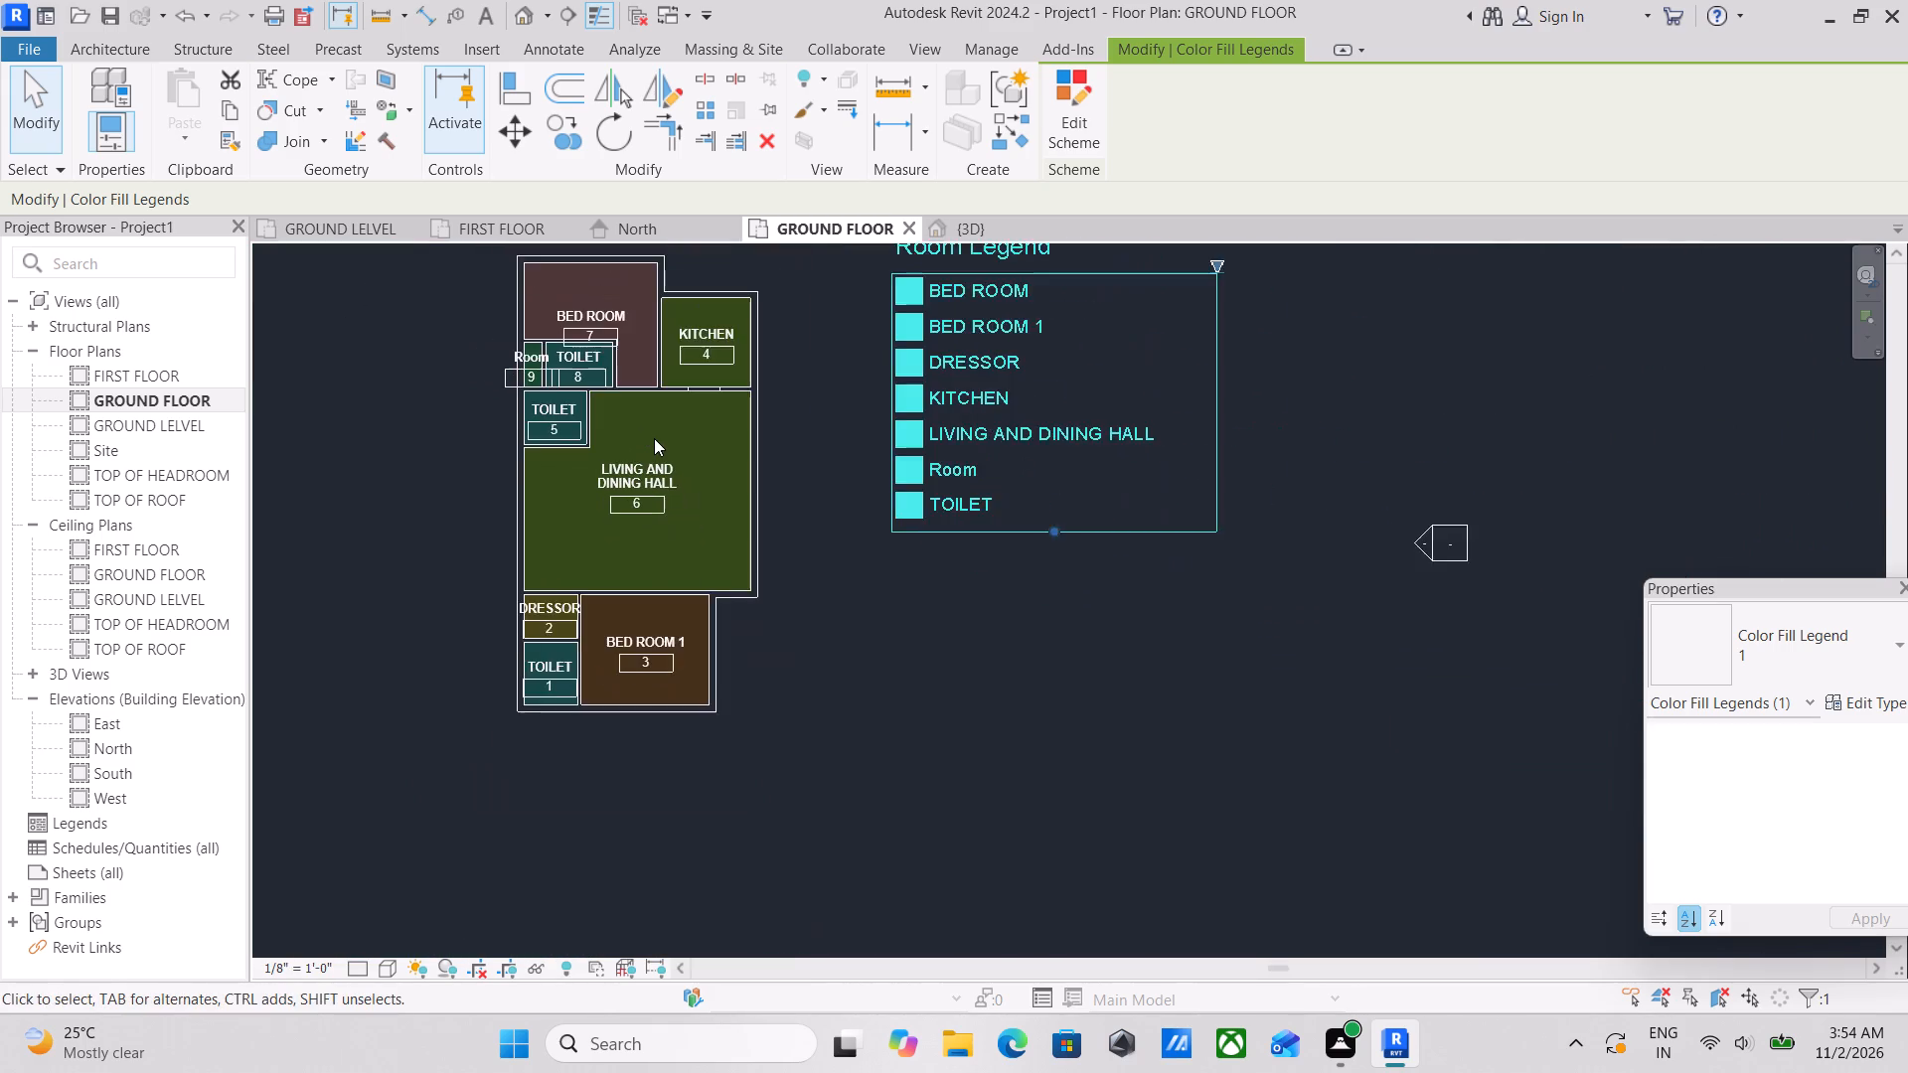
{"action": "middle_click_drag", "start_coordinate": [652, 436], "coordinate": [706, 326]}
{"action": "scroll", "coordinate": [579, 572], "scroll_direction": "up", "scroll_amount": 4}
{"action": "scroll", "coordinate": [583, 485], "scroll_direction": "up", "scroll_amount": 4}
{"action": "scroll", "coordinate": [780, 420], "scroll_direction": "down", "scroll_amount": 3}
{"action": "middle_click_drag", "start_coordinate": [780, 420], "coordinate": [739, 629]}
{"action": "scroll", "coordinate": [909, 510], "scroll_direction": "up", "scroll_amount": 3}
{"action": "scroll", "coordinate": [909, 502], "scroll_direction": "down", "scroll_amount": 5}
{"action": "key", "text": "Escape"}
{"action": "scroll", "coordinate": [1006, 462], "scroll_direction": "down", "scroll_amount": 4}
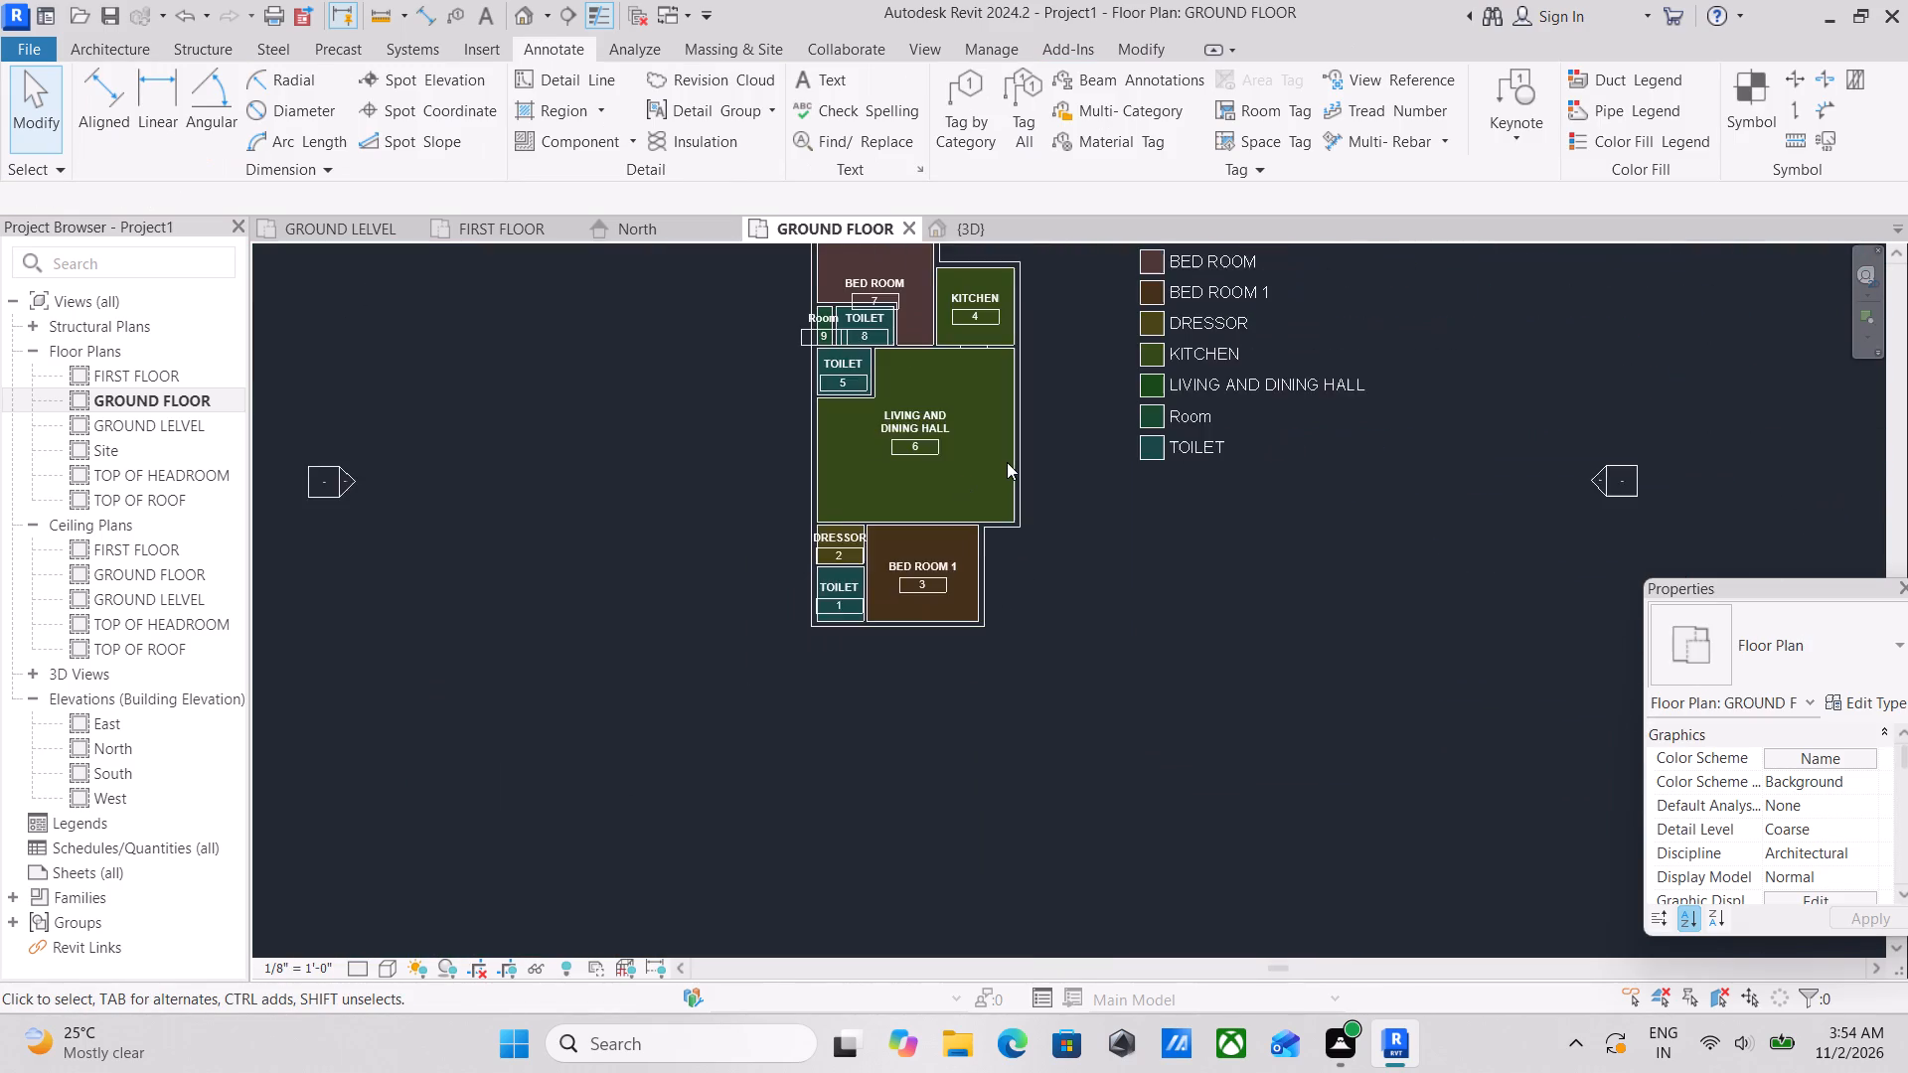
{"action": "scroll", "coordinate": [1009, 461], "scroll_direction": "down", "scroll_amount": 1}
{"action": "middle_click_drag", "start_coordinate": [1009, 461], "coordinate": [981, 602]}
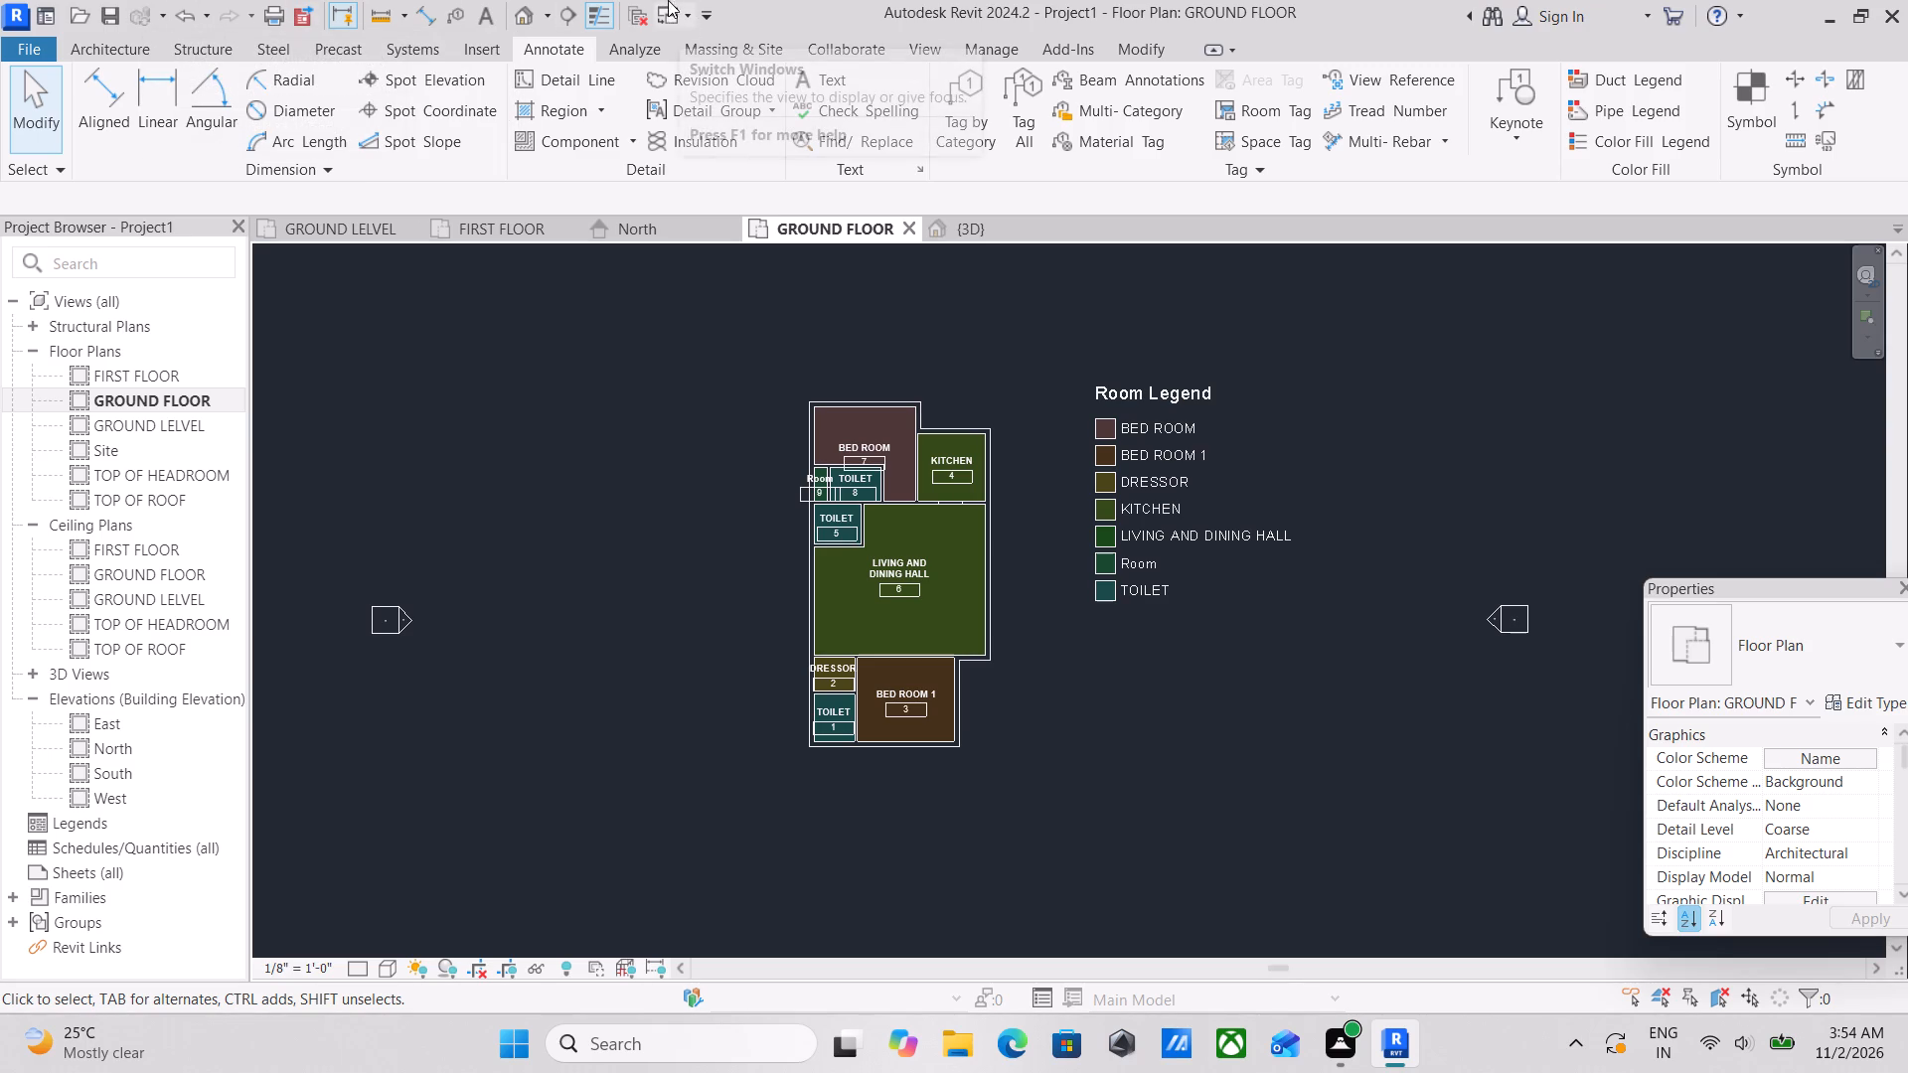
Examine the house walls in the 3D view from several angles and from directly above.
{"action": "left_click", "coordinate": [89, 45]}
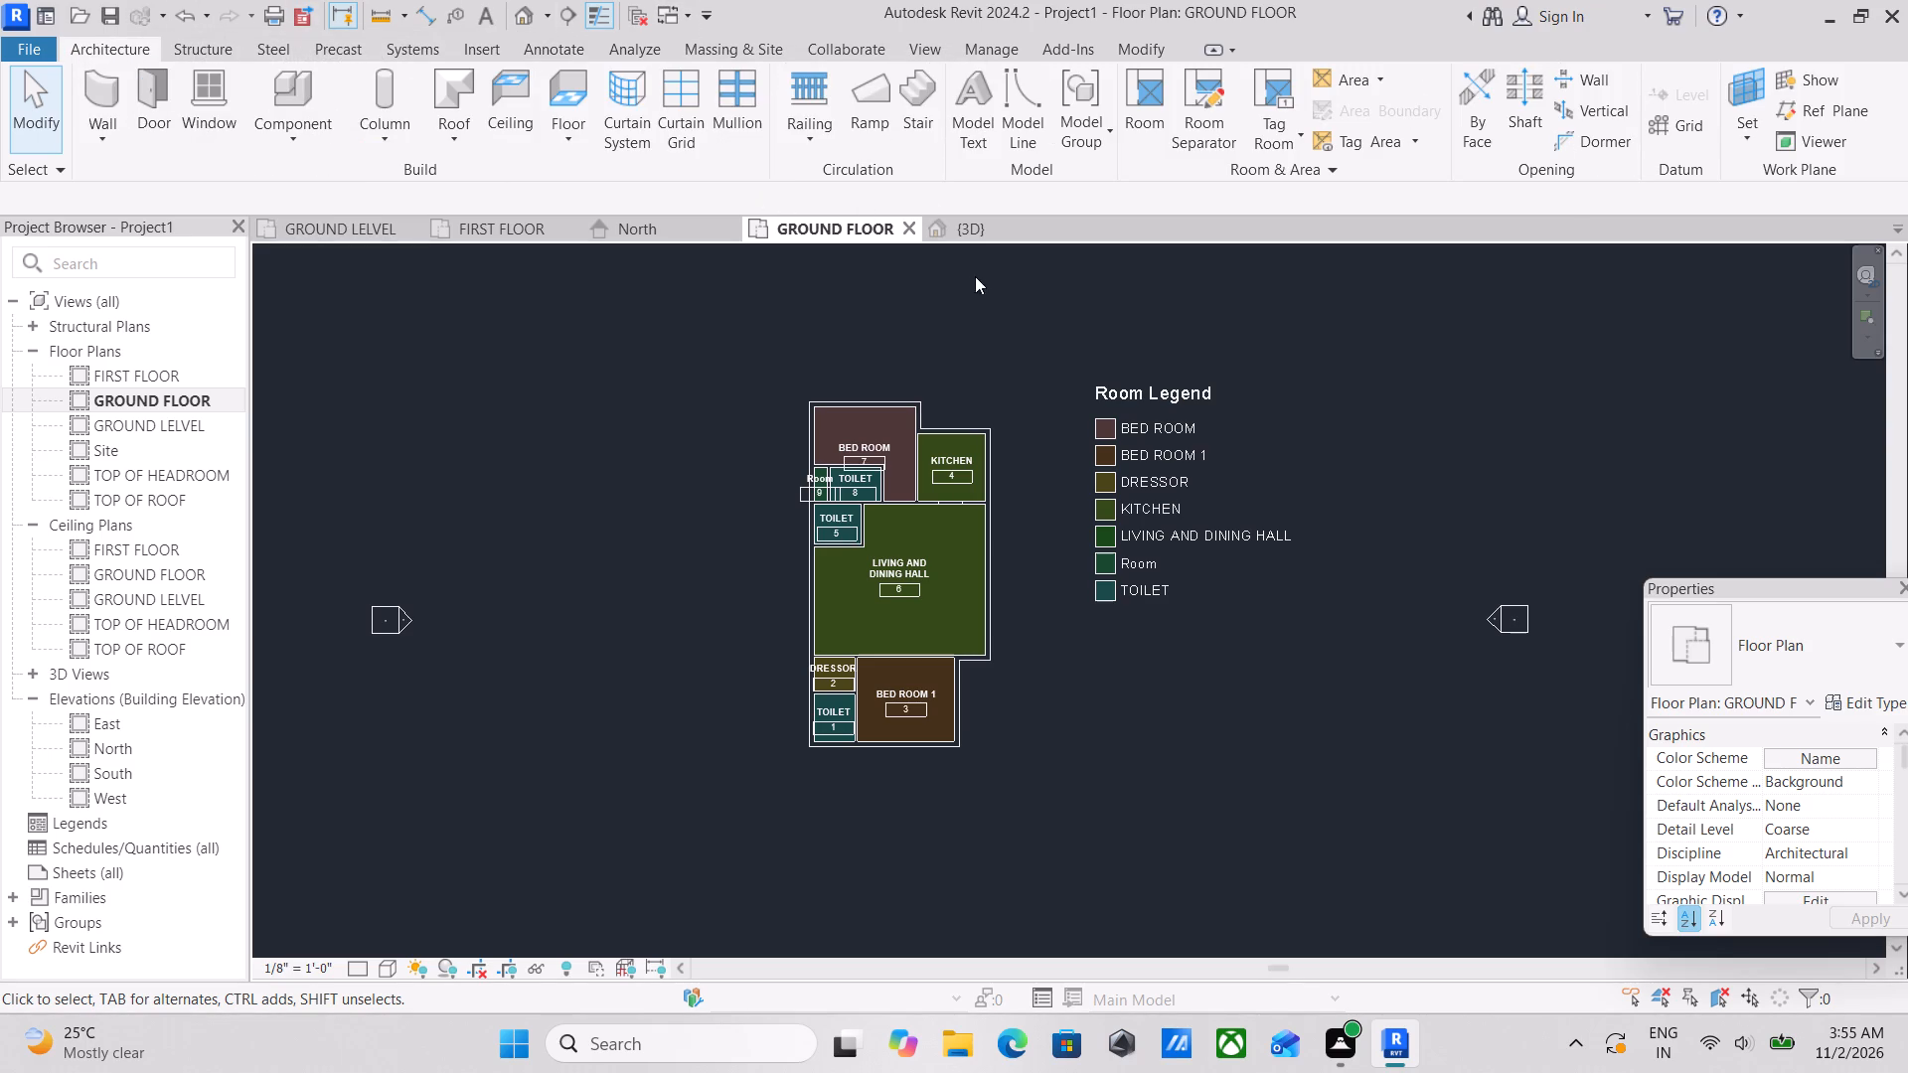
{"action": "left_click", "coordinate": [938, 225]}
{"action": "scroll", "coordinate": [834, 723], "scroll_direction": "up", "scroll_amount": 2}
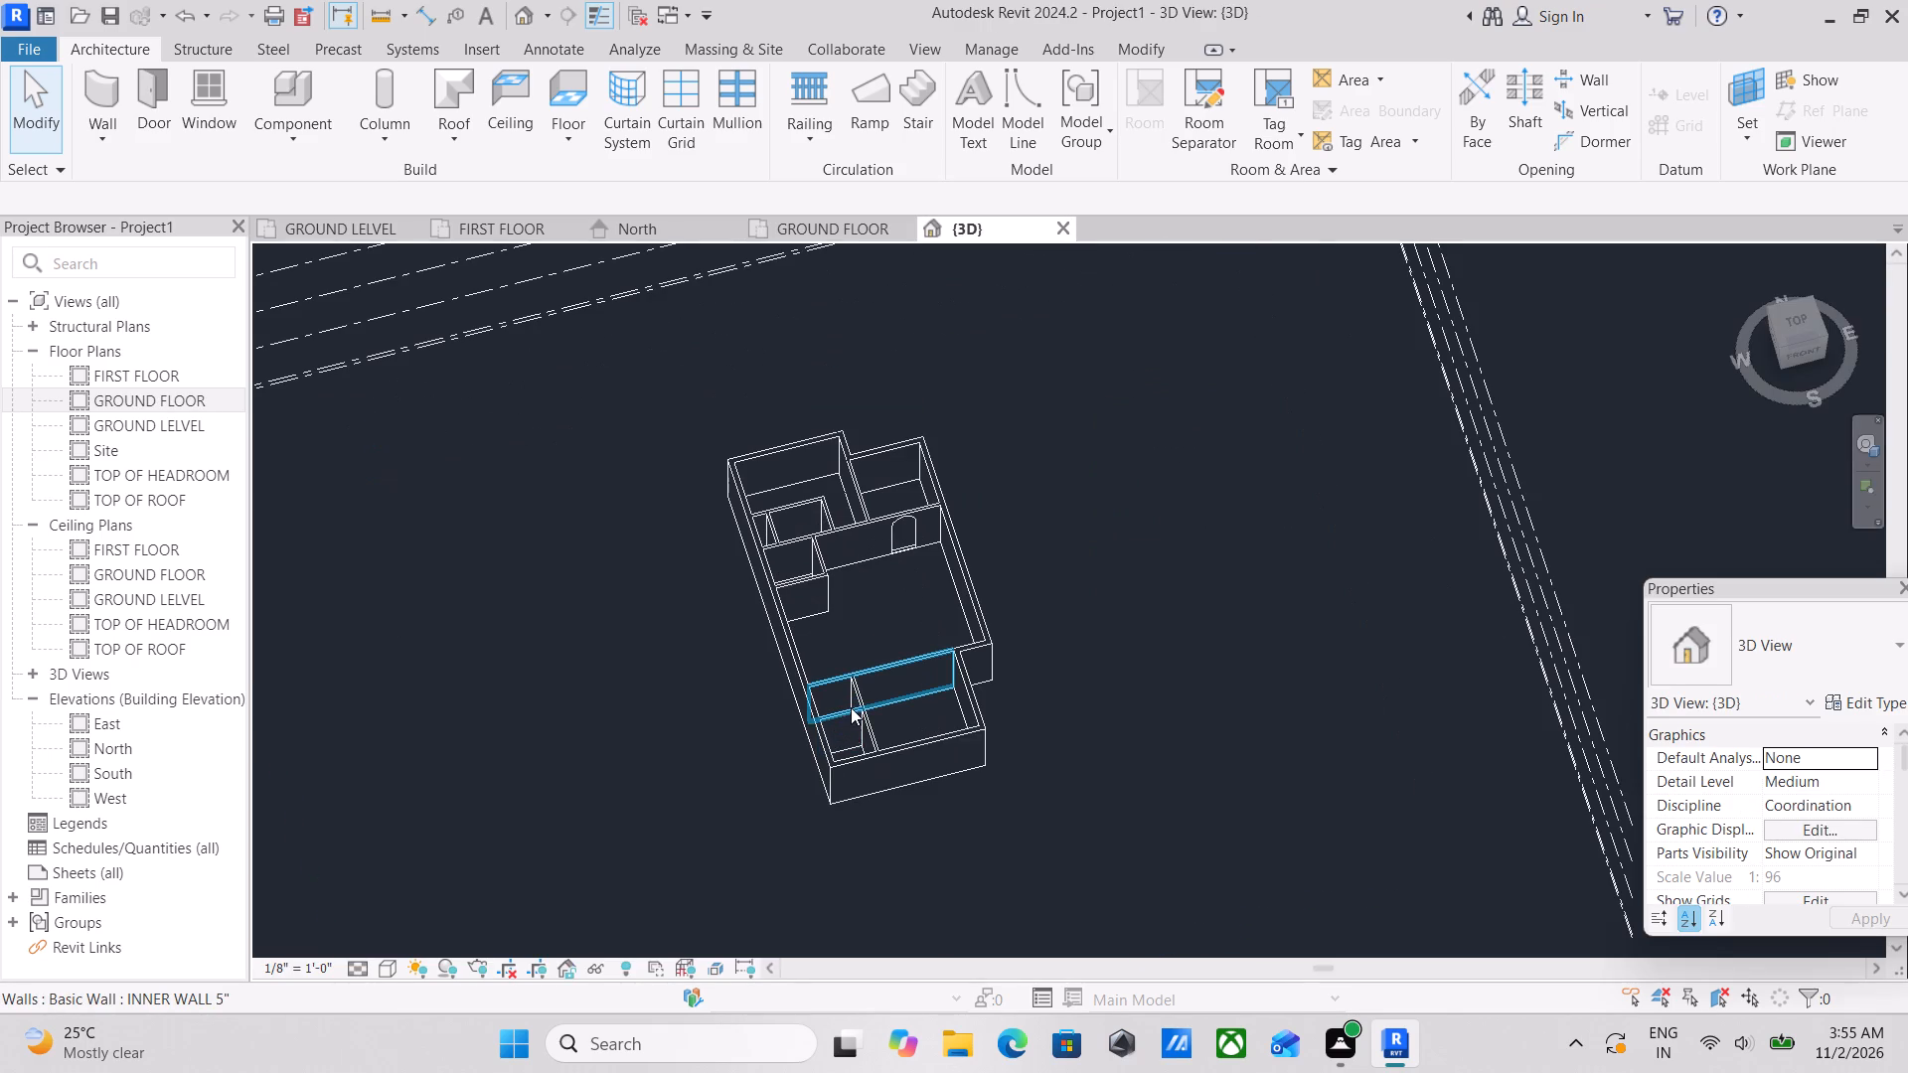
{"action": "middle_click_drag", "start_coordinate": [851, 707], "coordinate": [793, 411], "text": "shift"}
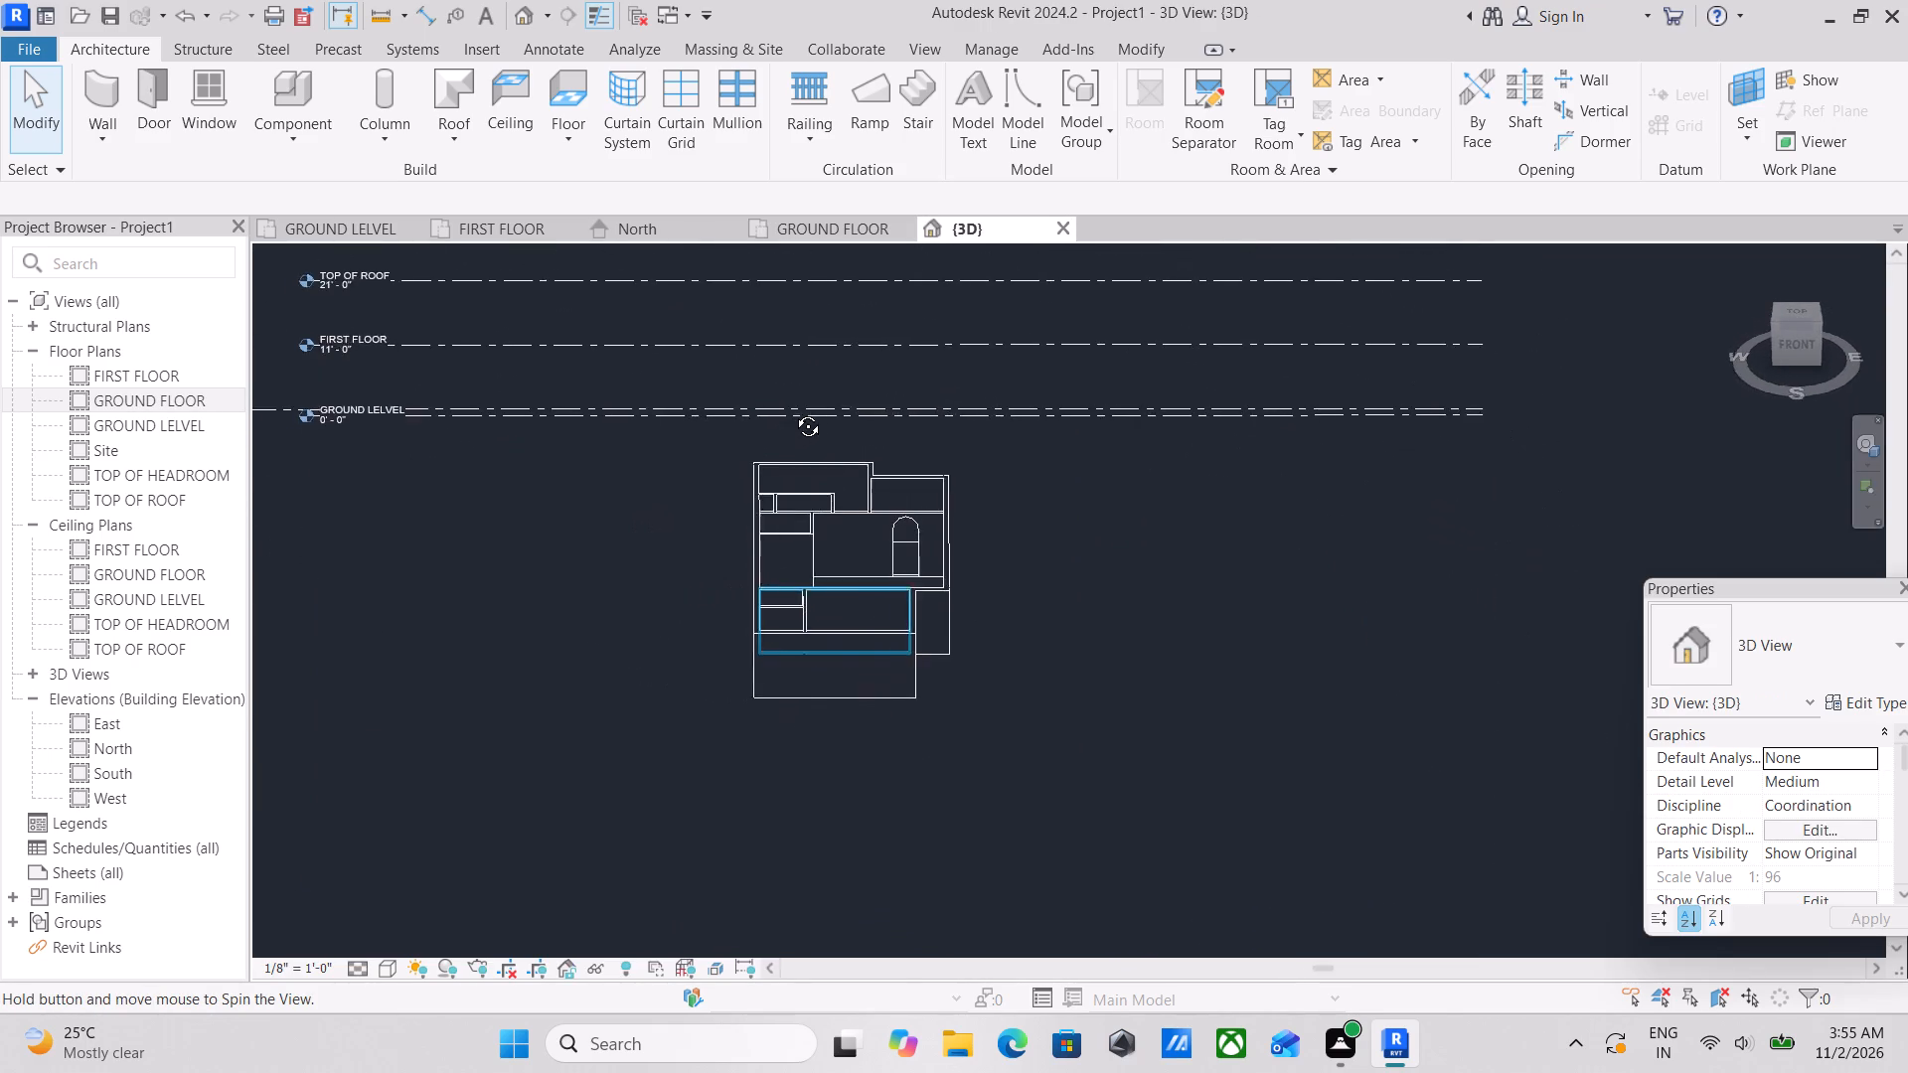
{"action": "middle_click_drag", "start_coordinate": [793, 411], "coordinate": [762, 468], "text": "shift"}
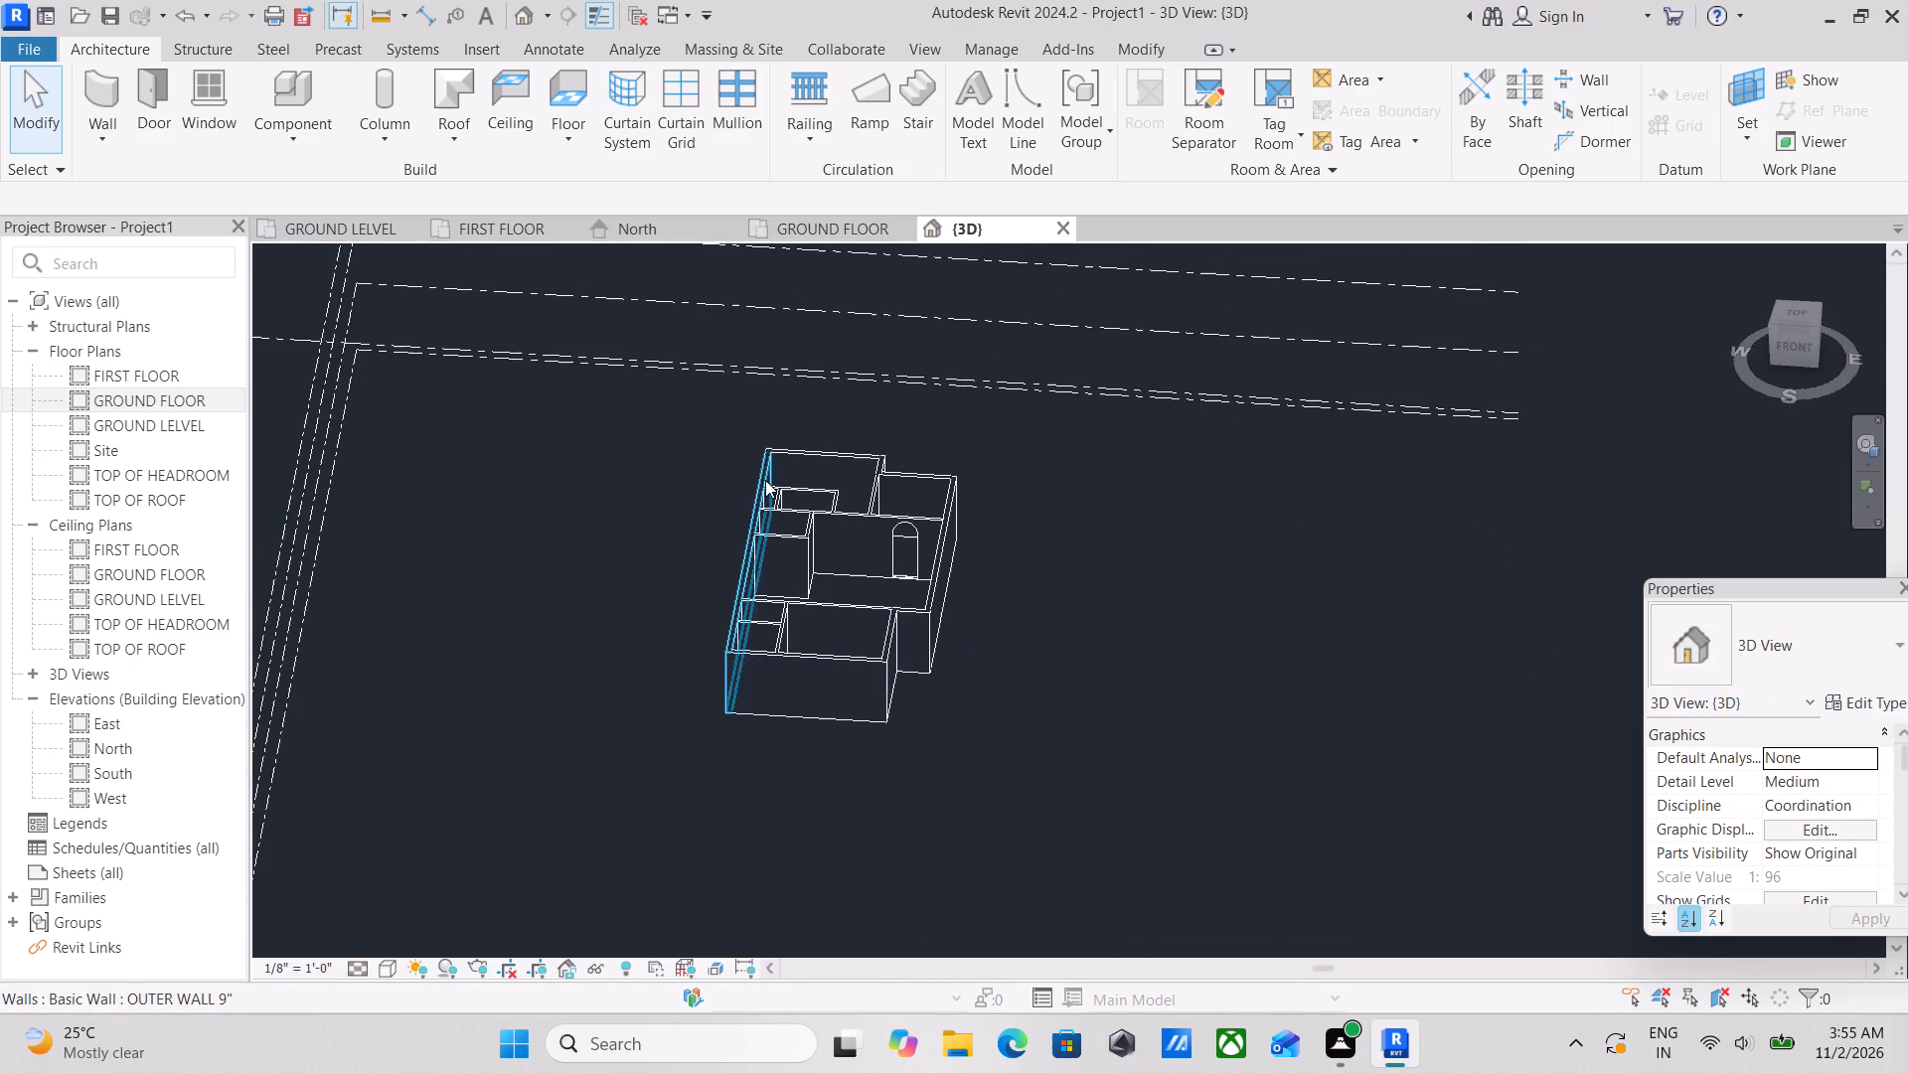
{"action": "scroll", "coordinate": [844, 592], "scroll_direction": "down", "scroll_amount": 6}
{"action": "middle_click_drag", "start_coordinate": [839, 593], "coordinate": [883, 696], "text": "shift"}
{"action": "middle_click_drag", "start_coordinate": [857, 656], "coordinate": [824, 702], "text": "shift"}
{"action": "middle_click_drag", "start_coordinate": [805, 635], "coordinate": [869, 870], "text": "shift"}
{"action": "middle_click_drag", "start_coordinate": [791, 692], "coordinate": [750, 784], "text": "shift"}
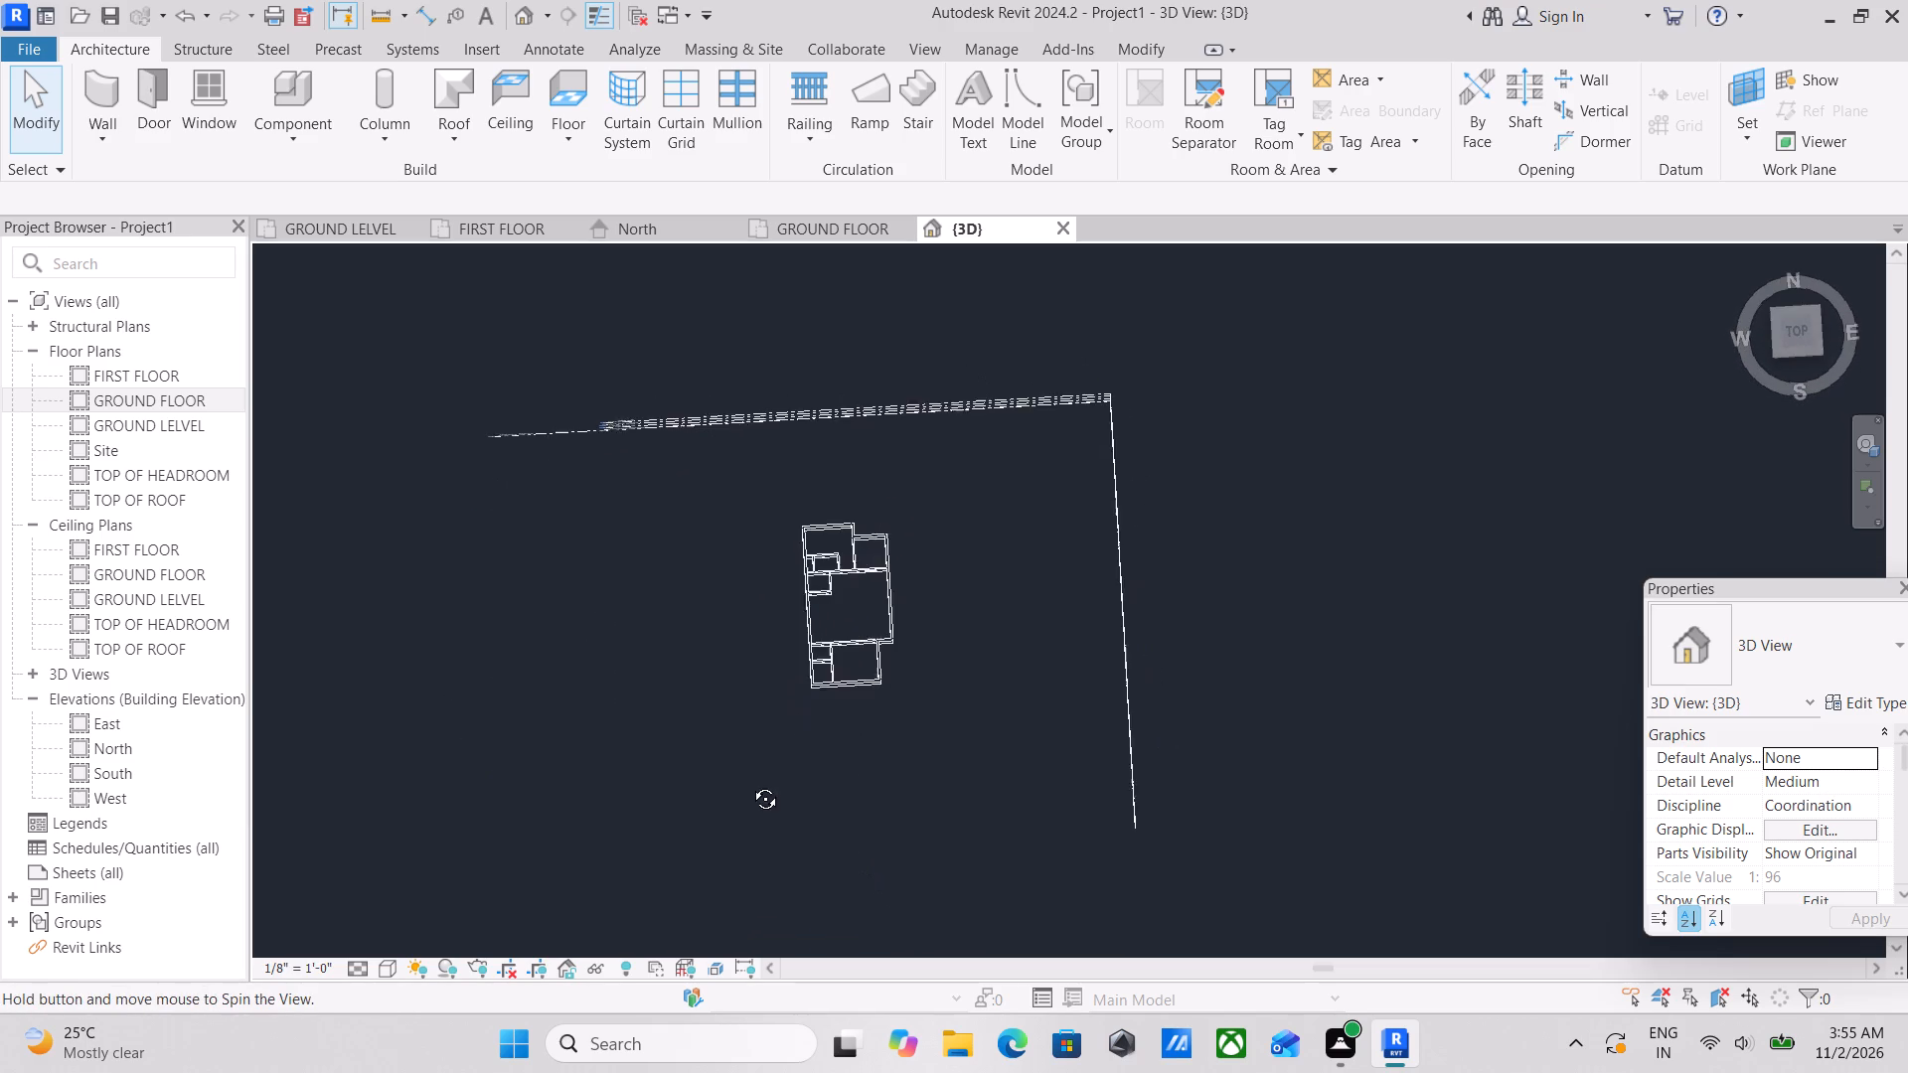
{"action": "middle_click_drag", "start_coordinate": [750, 784], "coordinate": [750, 786], "text": "shift"}
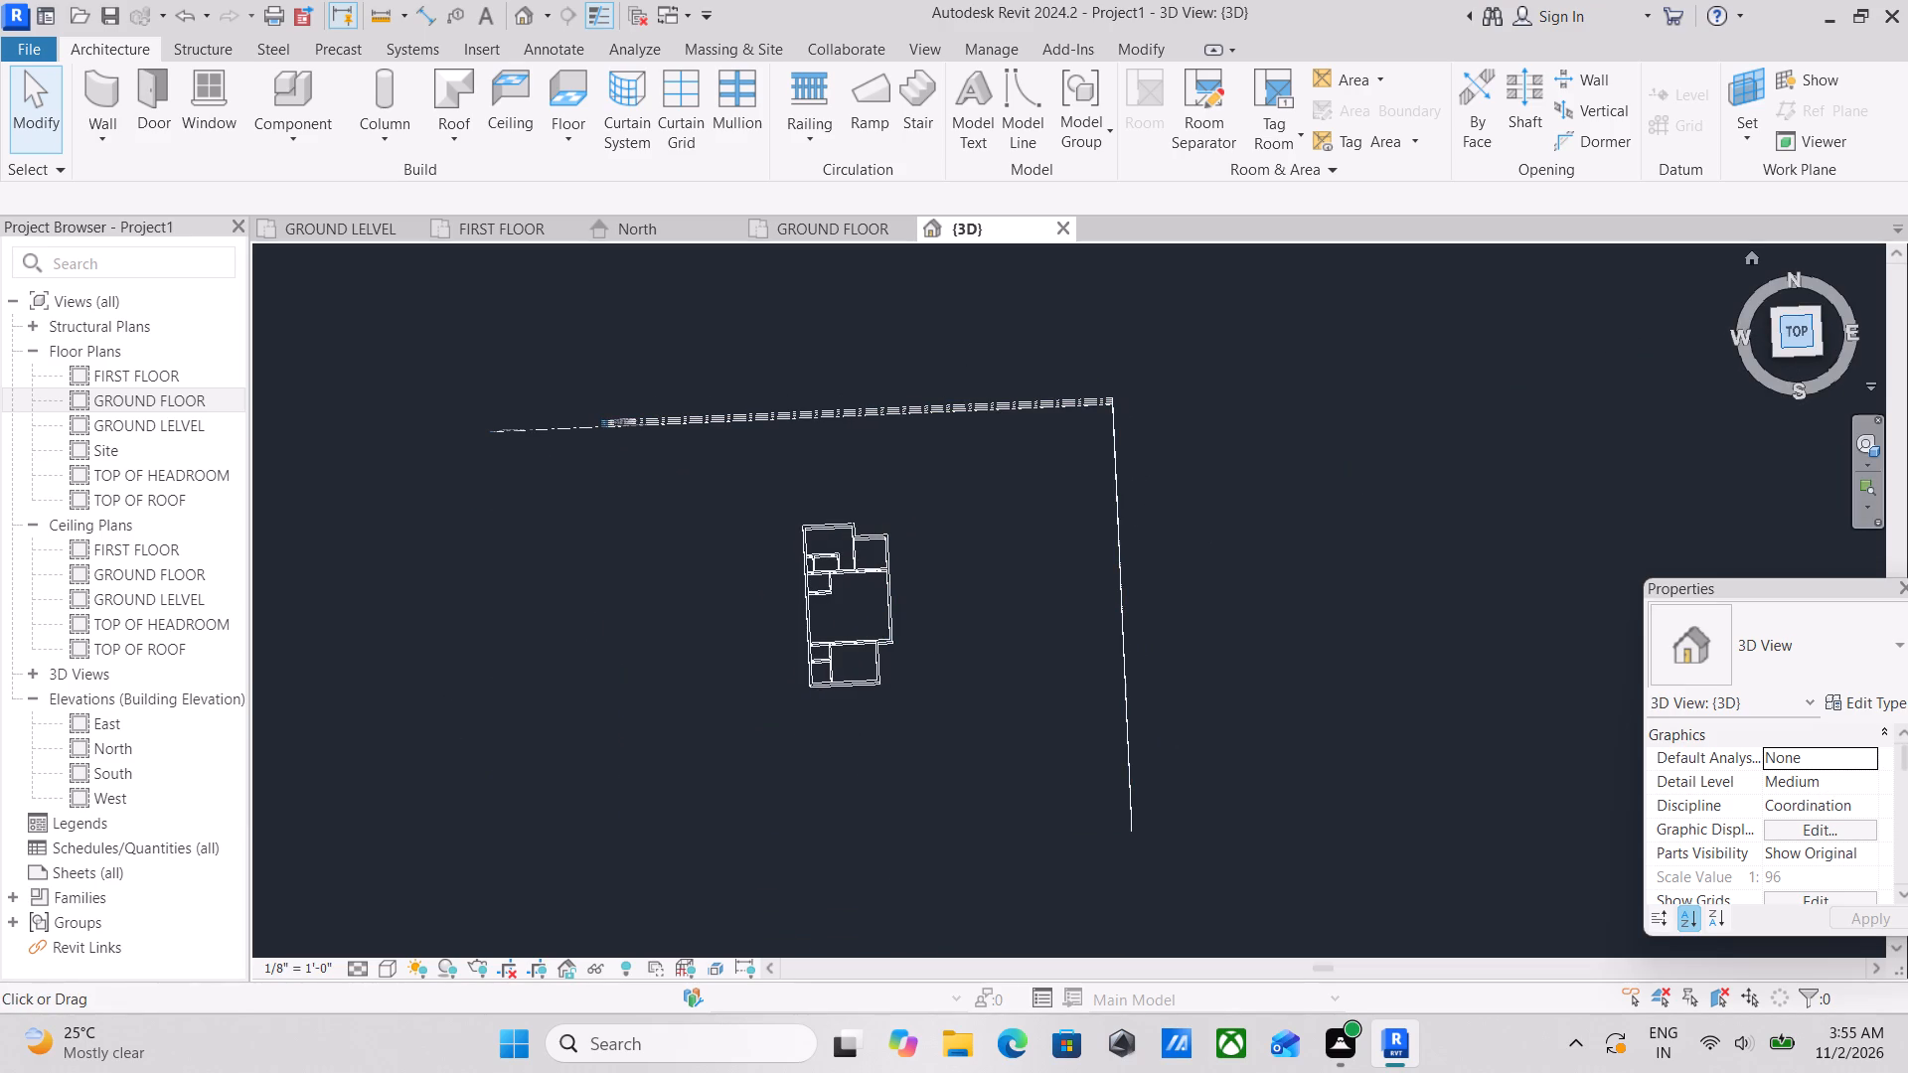
{"action": "left_click", "coordinate": [1811, 339]}
{"action": "scroll", "coordinate": [909, 652], "scroll_direction": "up", "scroll_amount": 7}
{"action": "scroll", "coordinate": [1147, 580], "scroll_direction": "up", "scroll_amount": 1}
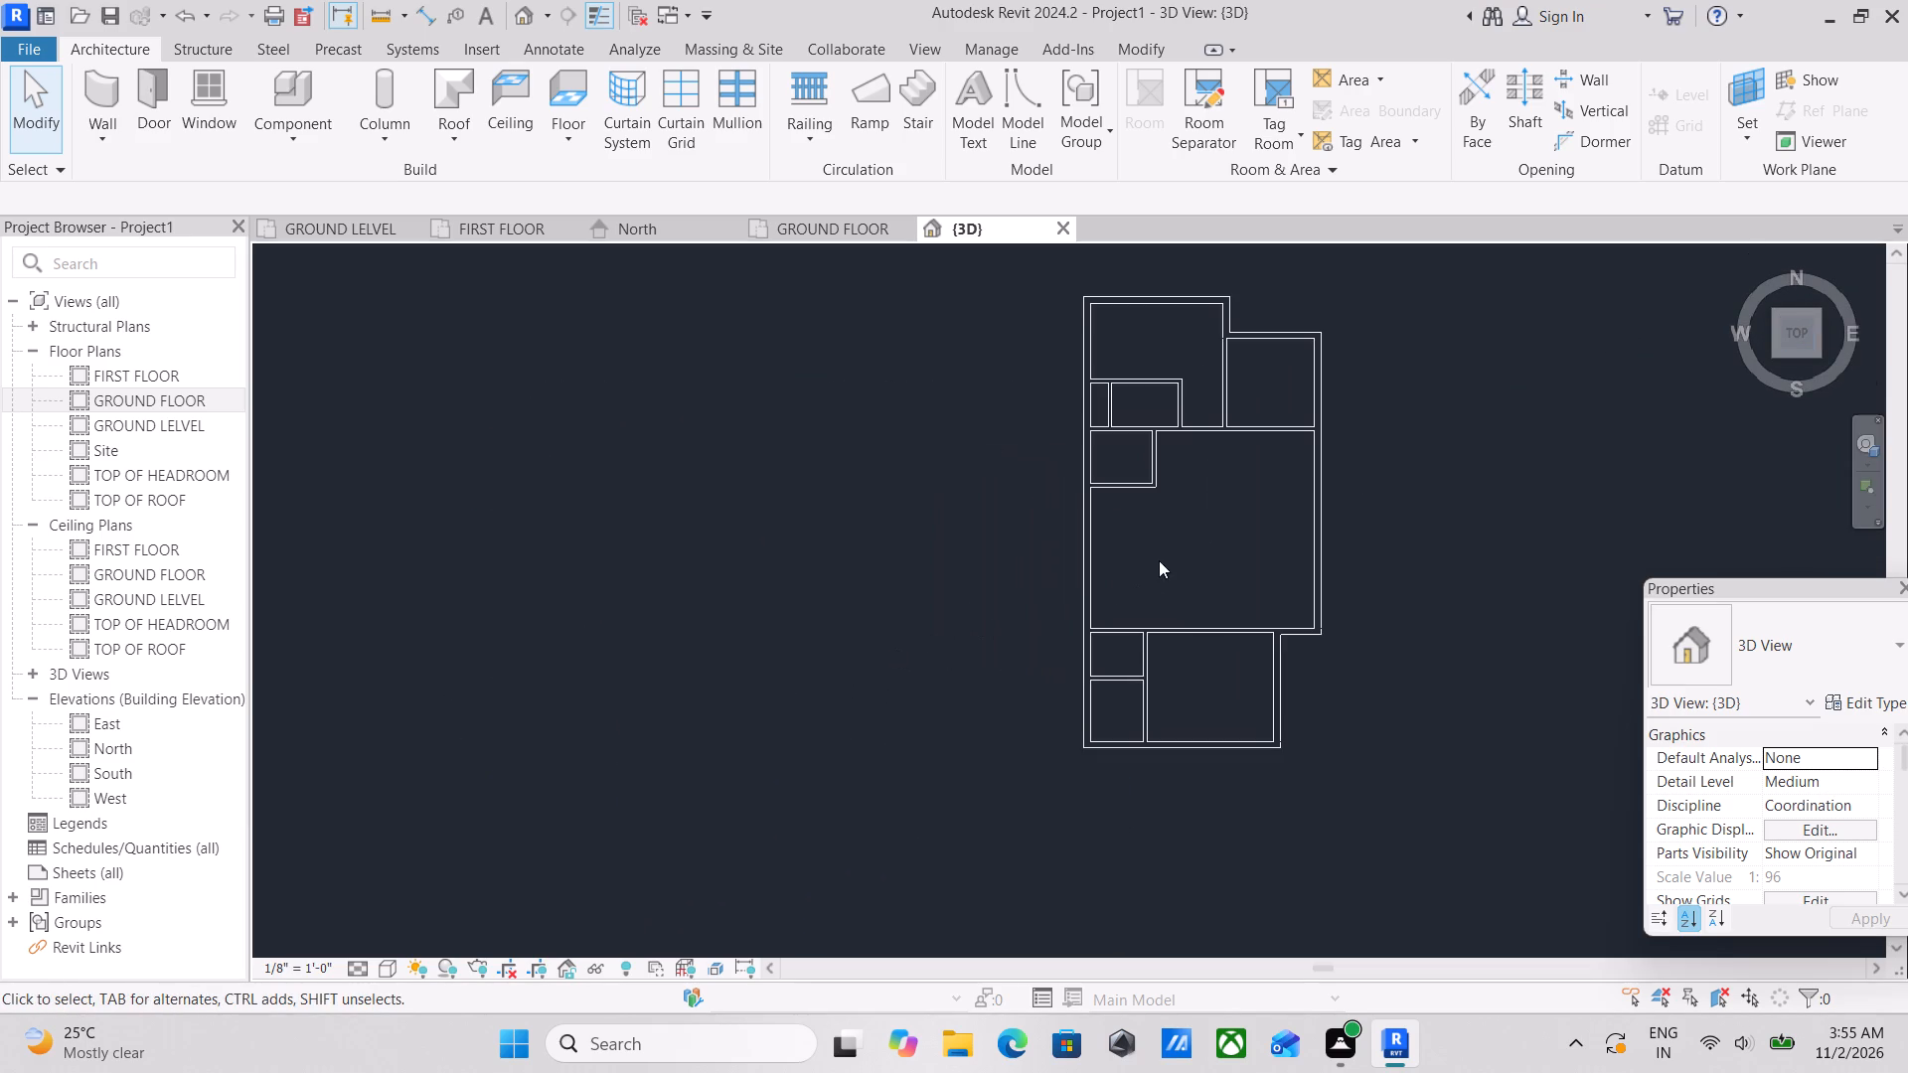
{"action": "middle_click_drag", "start_coordinate": [1159, 560], "coordinate": [1077, 589]}
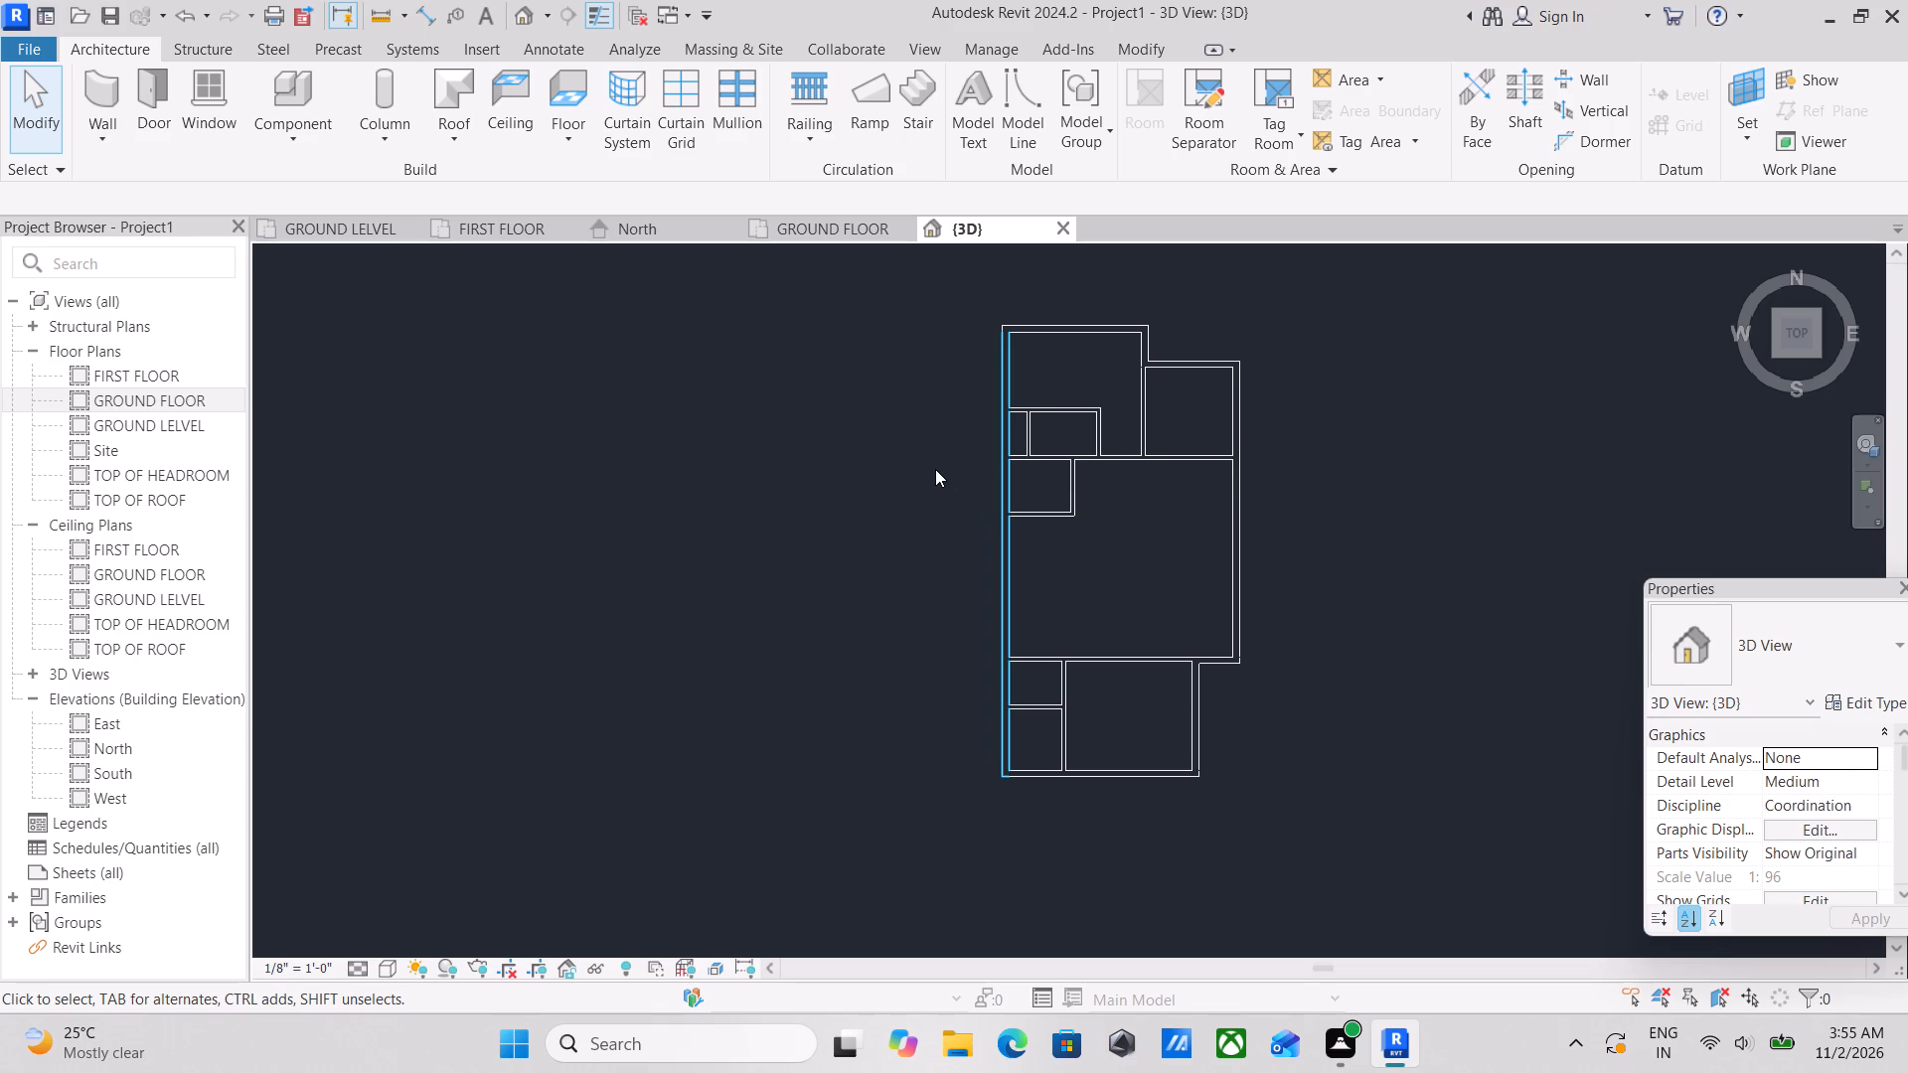
{"action": "scroll", "coordinate": [1081, 388], "scroll_direction": "down", "scroll_amount": 3}
{"action": "middle_click_drag", "start_coordinate": [1081, 388], "coordinate": [1028, 485]}
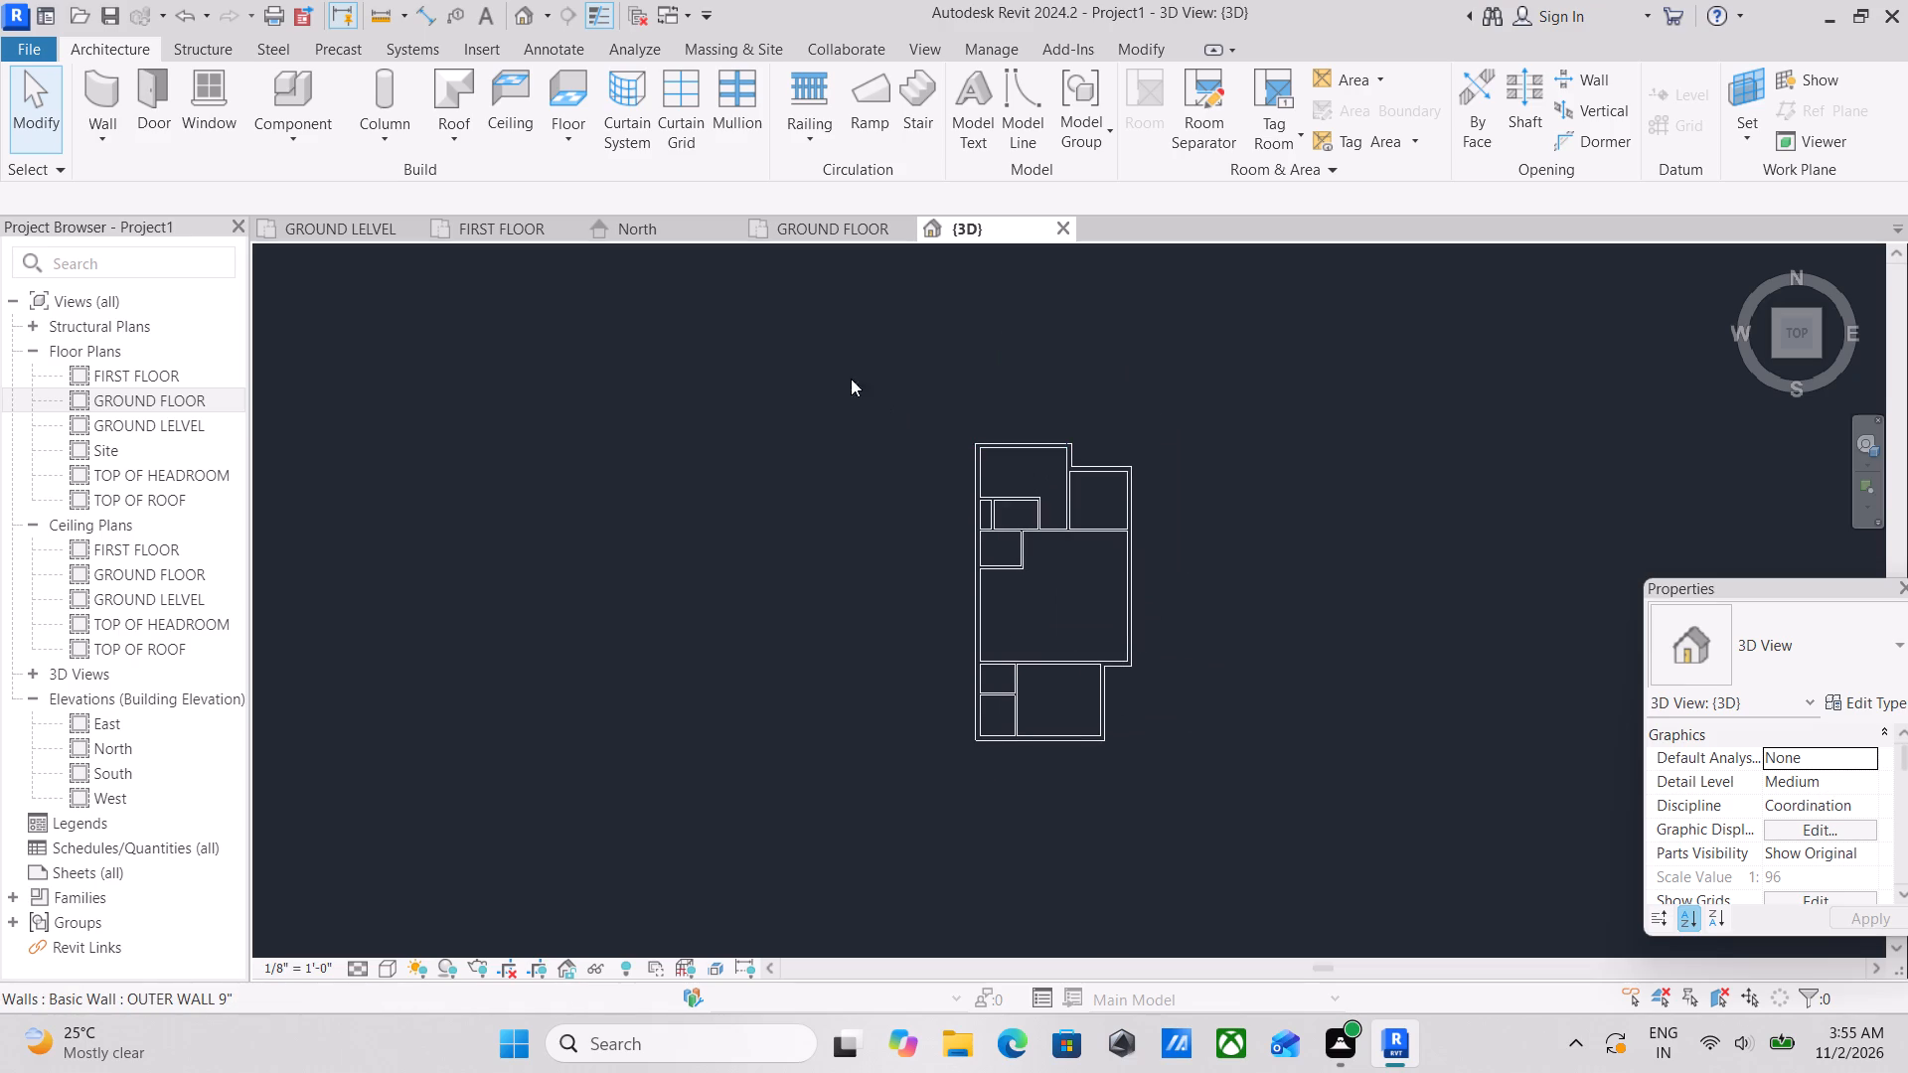
{"action": "scroll", "coordinate": [979, 397], "scroll_direction": "up", "scroll_amount": 3}
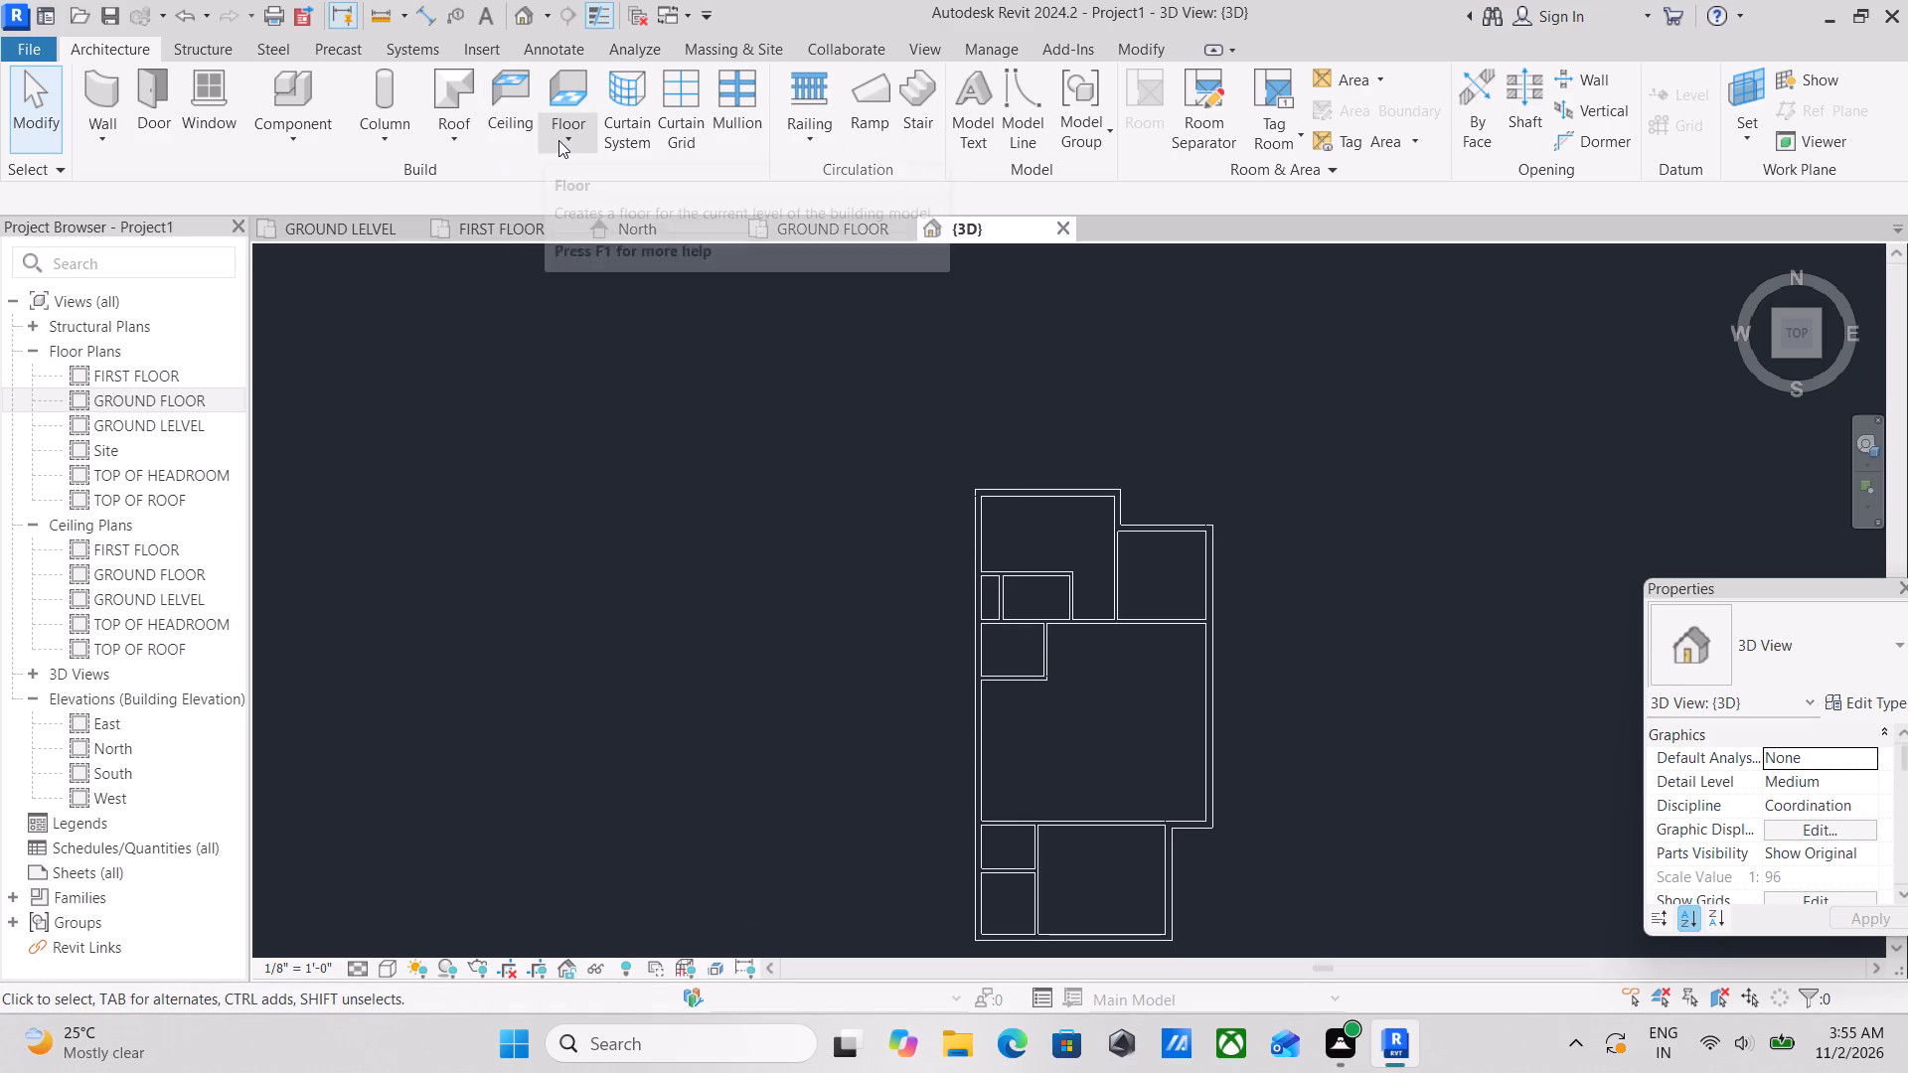
Start an architectural floor and begin duplicating the Generic - 12" floor type.
{"action": "left_click", "coordinate": [561, 137]}
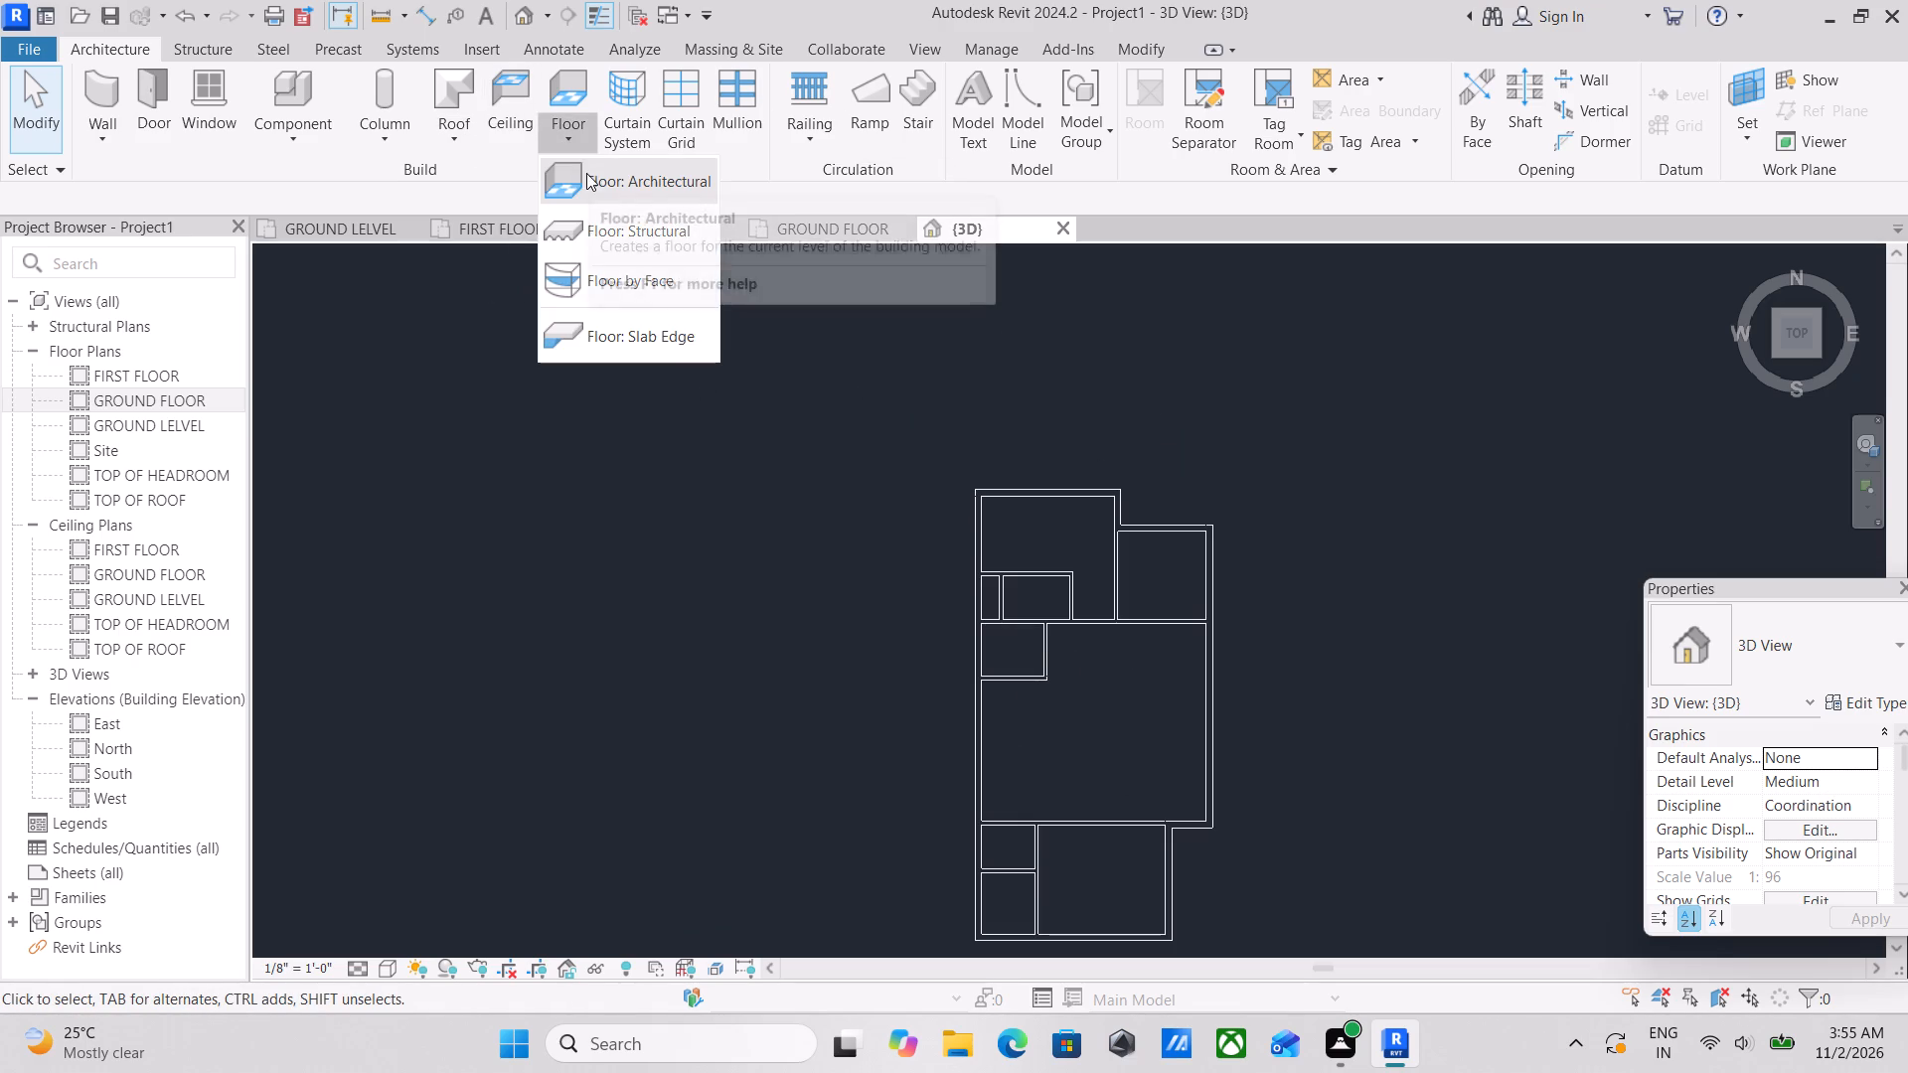
{"action": "left_click", "coordinate": [586, 173]}
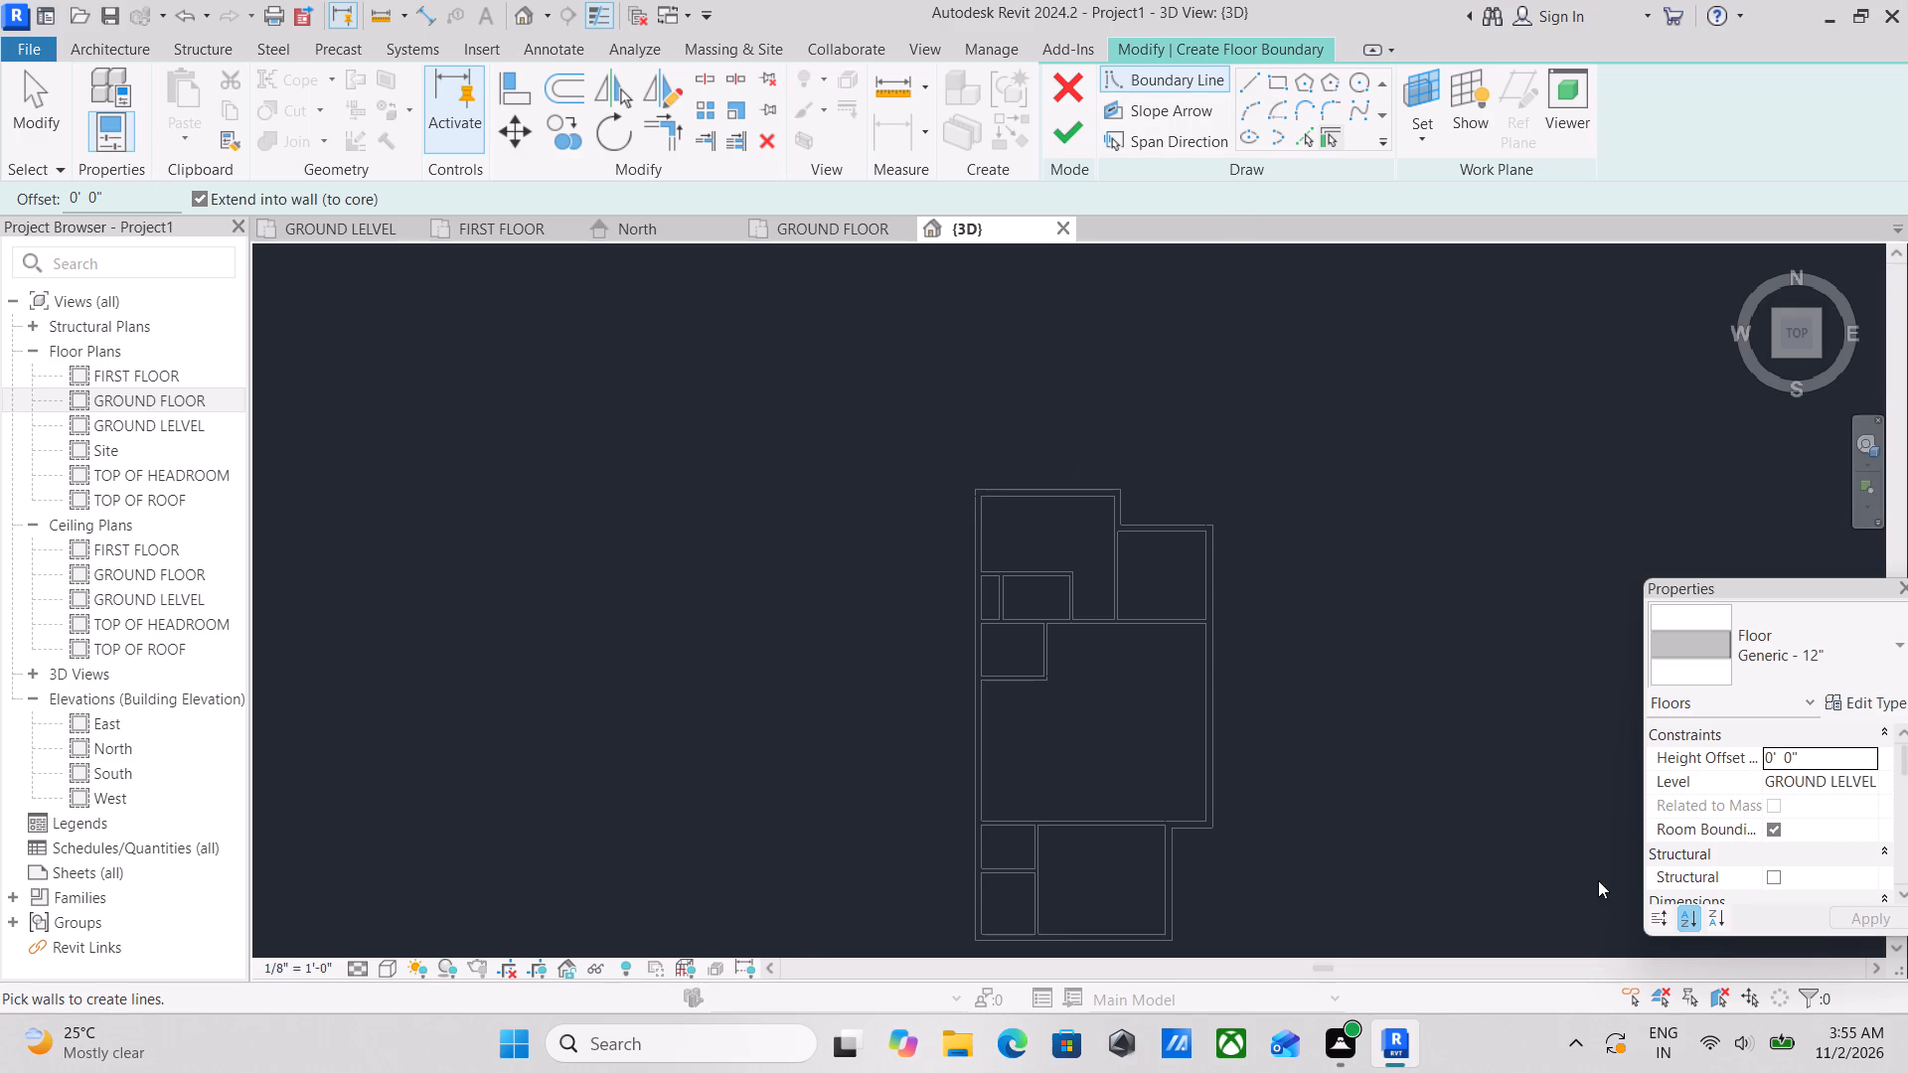
{"action": "left_click", "coordinate": [1873, 708]}
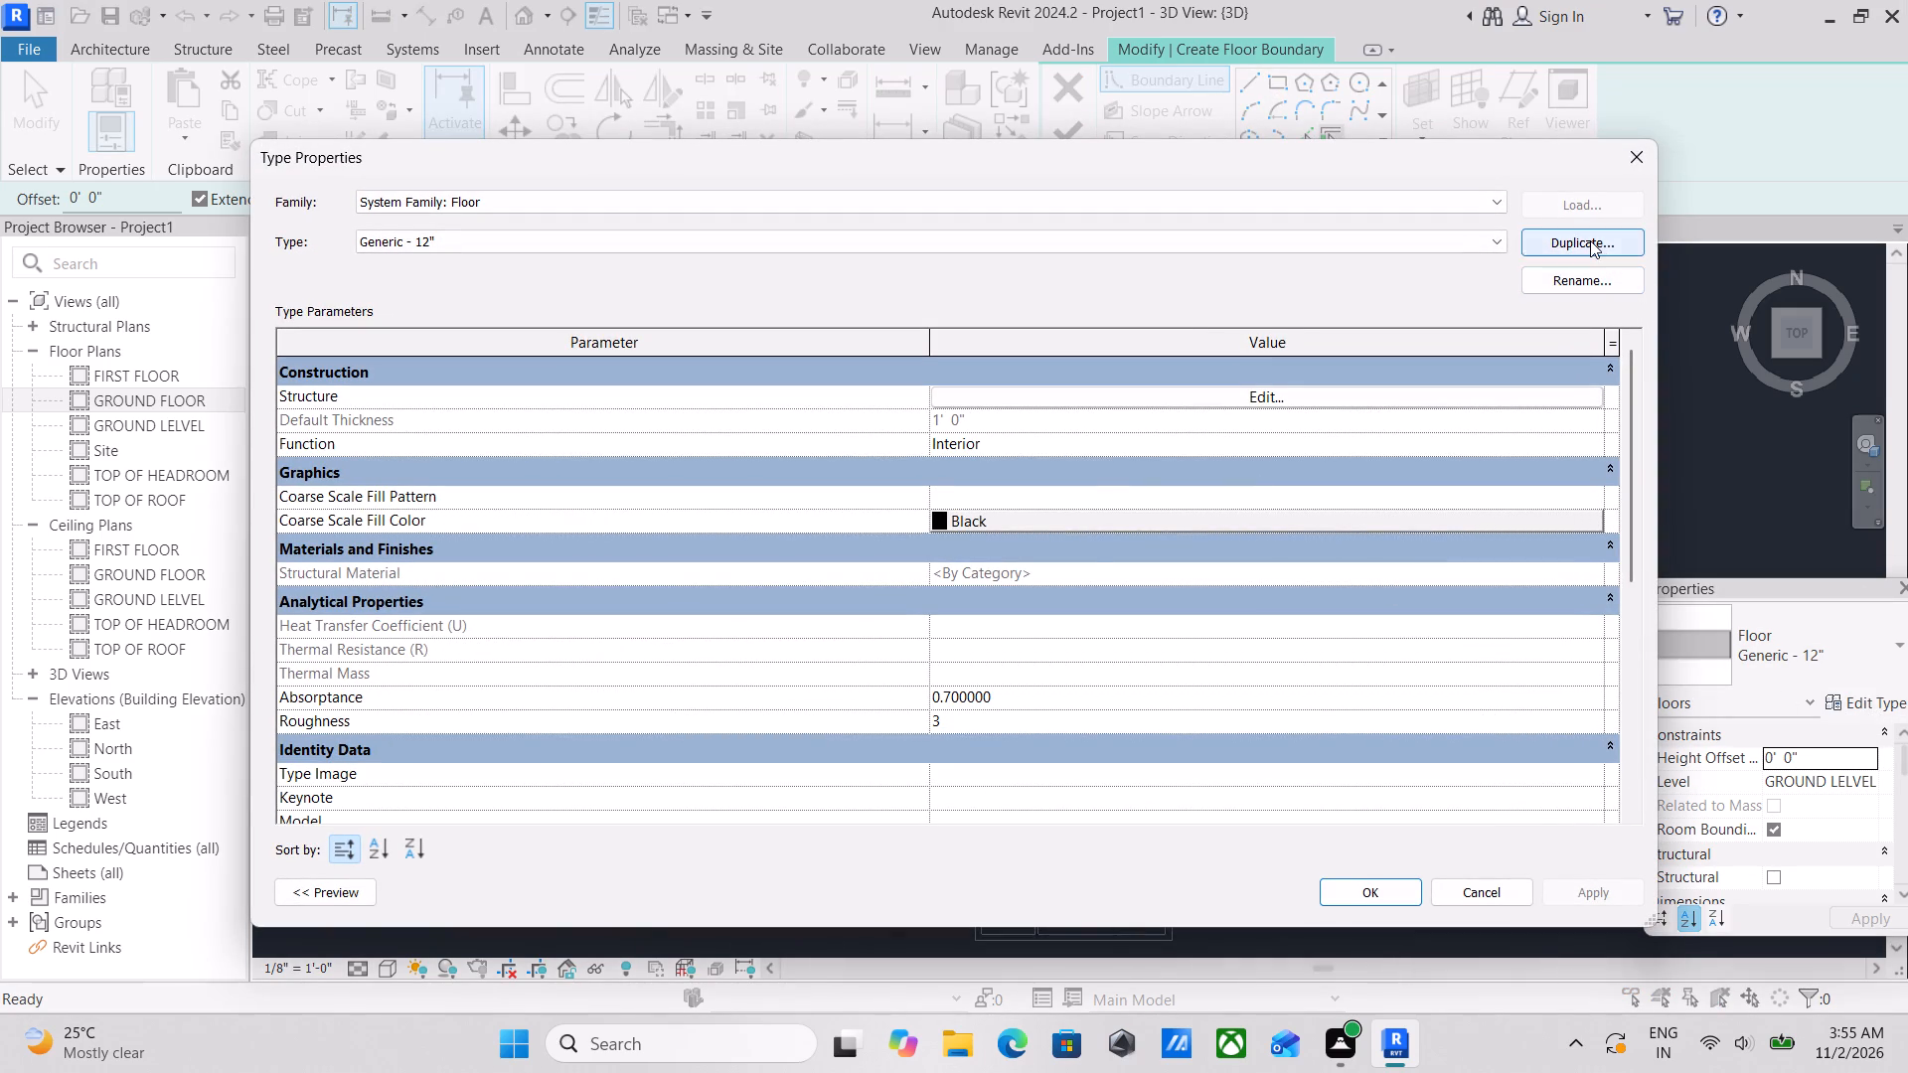
{"action": "left_click", "coordinate": [1590, 240]}
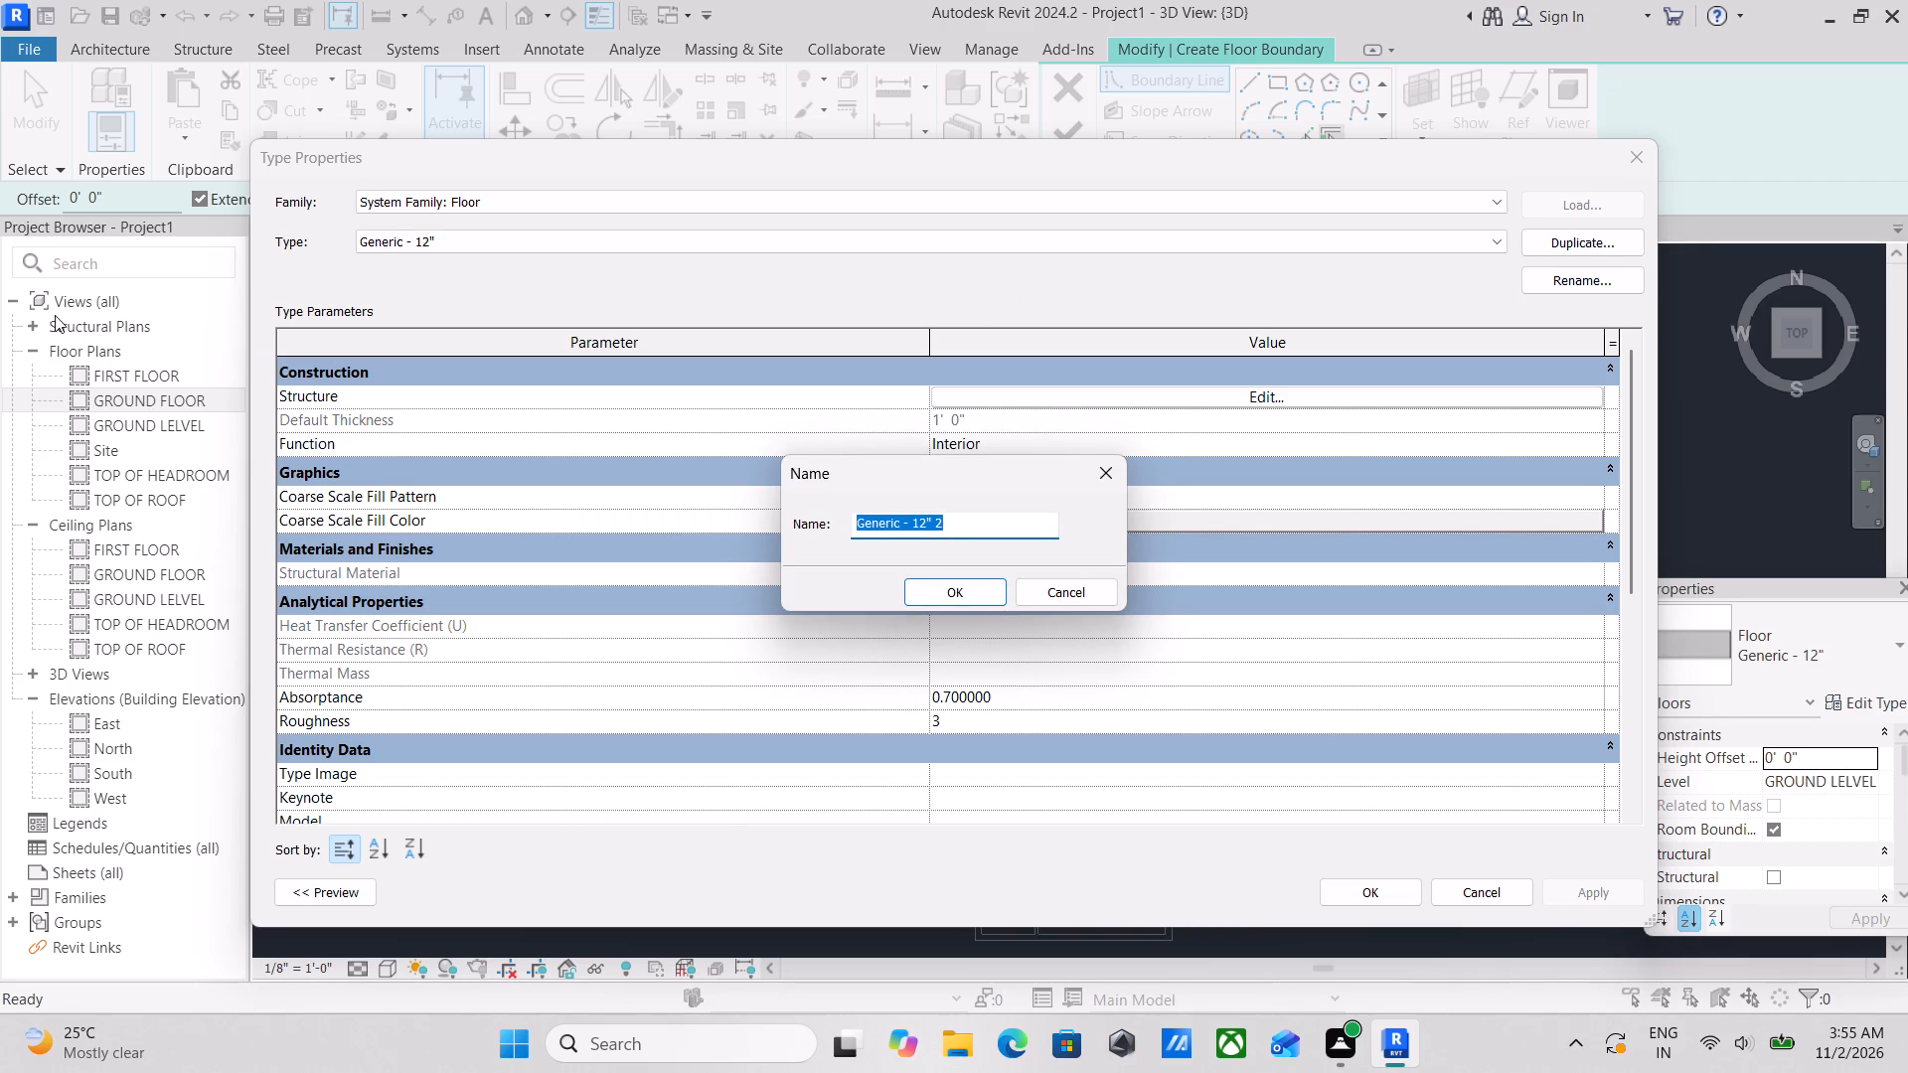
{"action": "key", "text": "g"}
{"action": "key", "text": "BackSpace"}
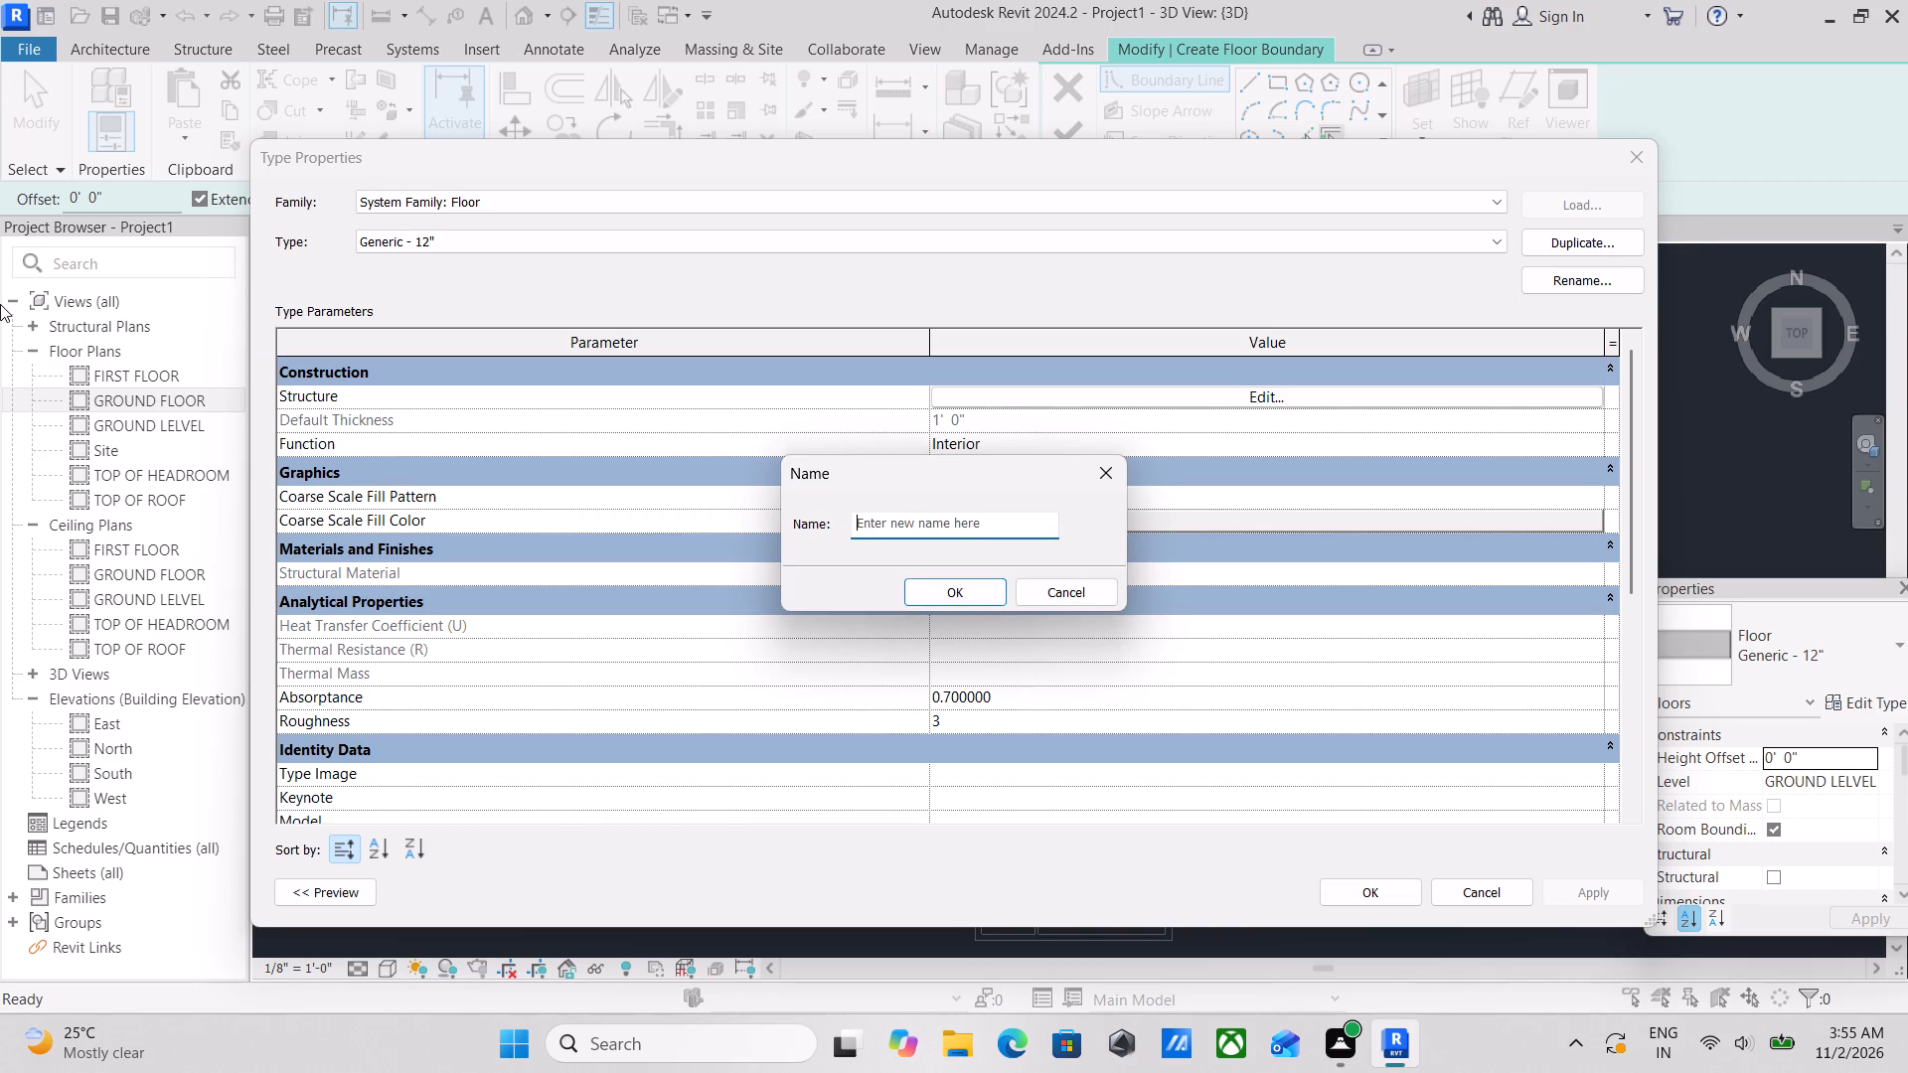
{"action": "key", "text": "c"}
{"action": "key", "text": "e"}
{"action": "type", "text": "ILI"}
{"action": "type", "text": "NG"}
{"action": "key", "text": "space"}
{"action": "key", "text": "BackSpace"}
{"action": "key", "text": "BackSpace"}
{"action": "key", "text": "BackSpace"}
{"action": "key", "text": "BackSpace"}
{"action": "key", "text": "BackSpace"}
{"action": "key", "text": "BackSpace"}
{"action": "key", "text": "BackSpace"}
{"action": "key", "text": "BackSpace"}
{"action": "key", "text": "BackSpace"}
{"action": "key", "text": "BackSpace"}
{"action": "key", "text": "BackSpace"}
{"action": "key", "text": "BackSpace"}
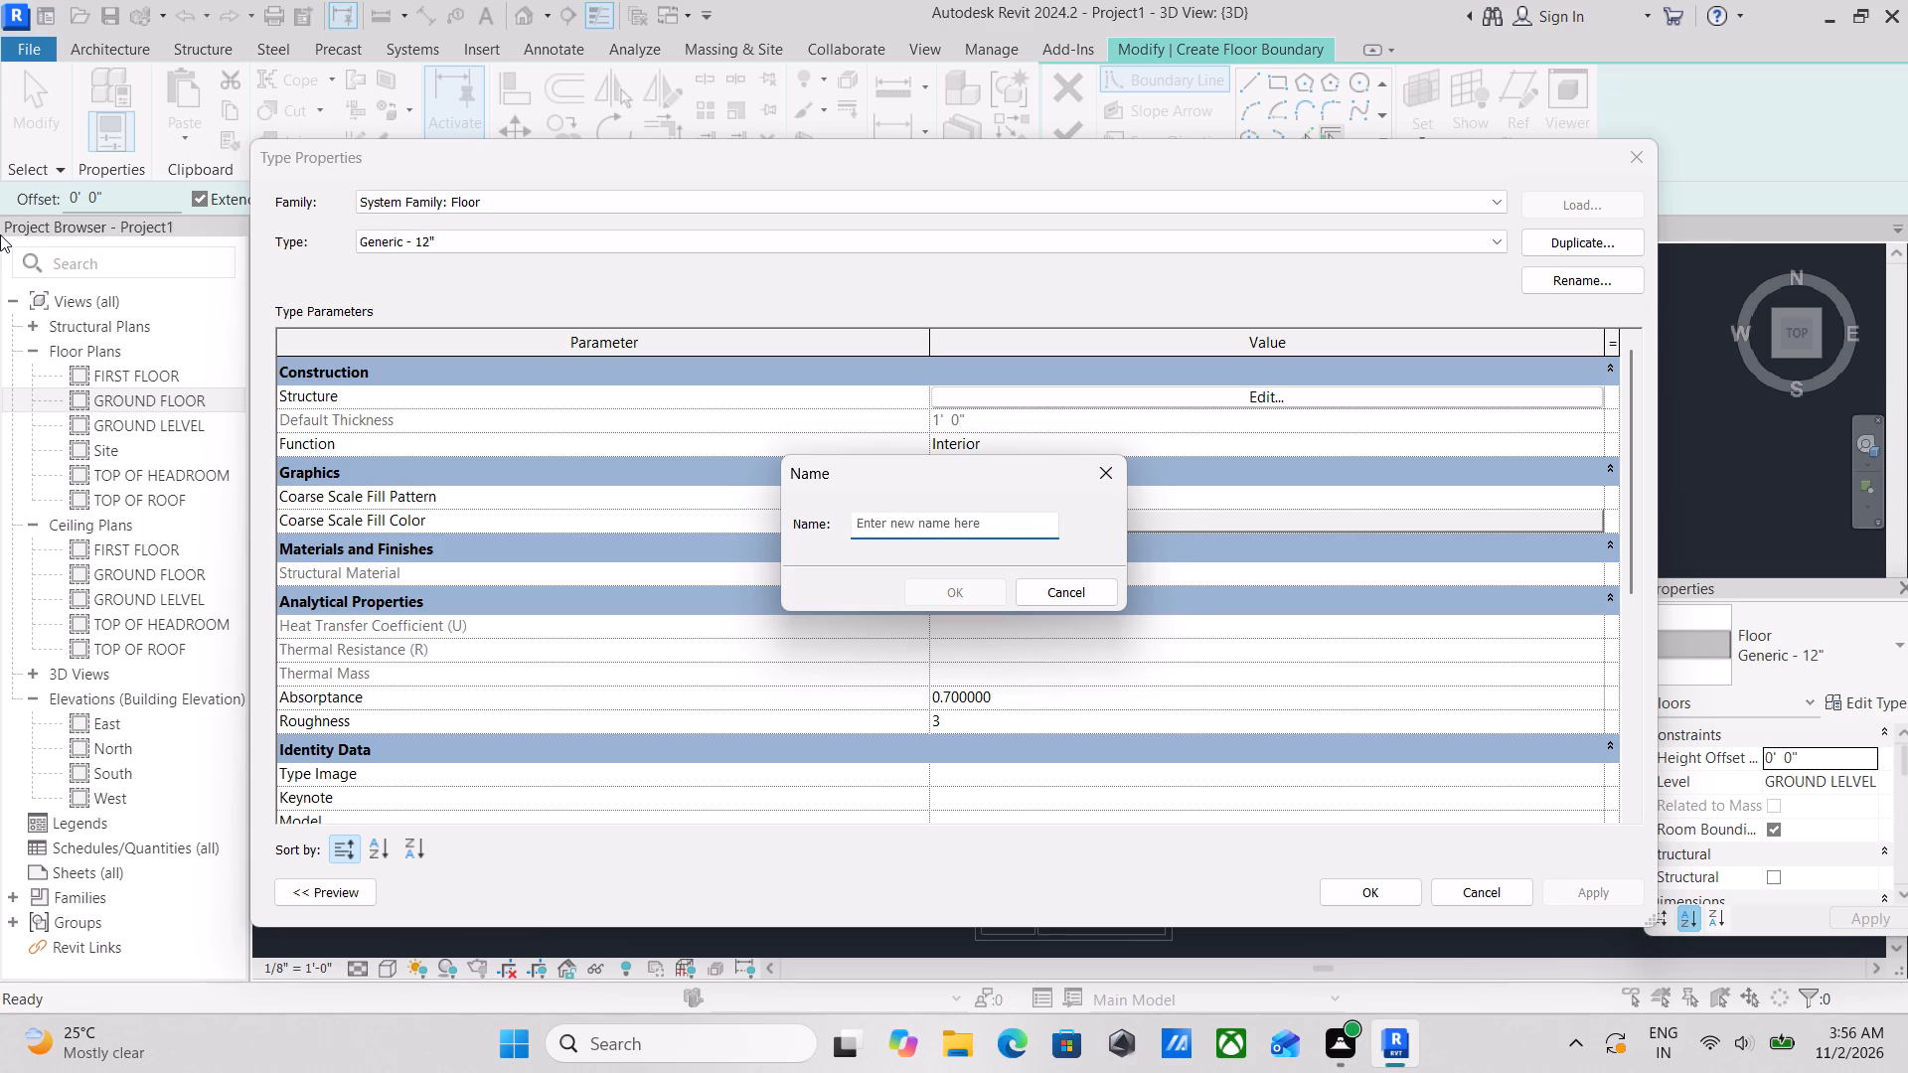
Name the duplicated floor type MARBLE FLOORING 1'.
{"action": "type", "text": "MAR"}
{"action": "type", "text": "BLE"}
{"action": "key", "text": "space"}
{"action": "type", "text": "FLOR"}
{"action": "key", "text": "BackSpace"}
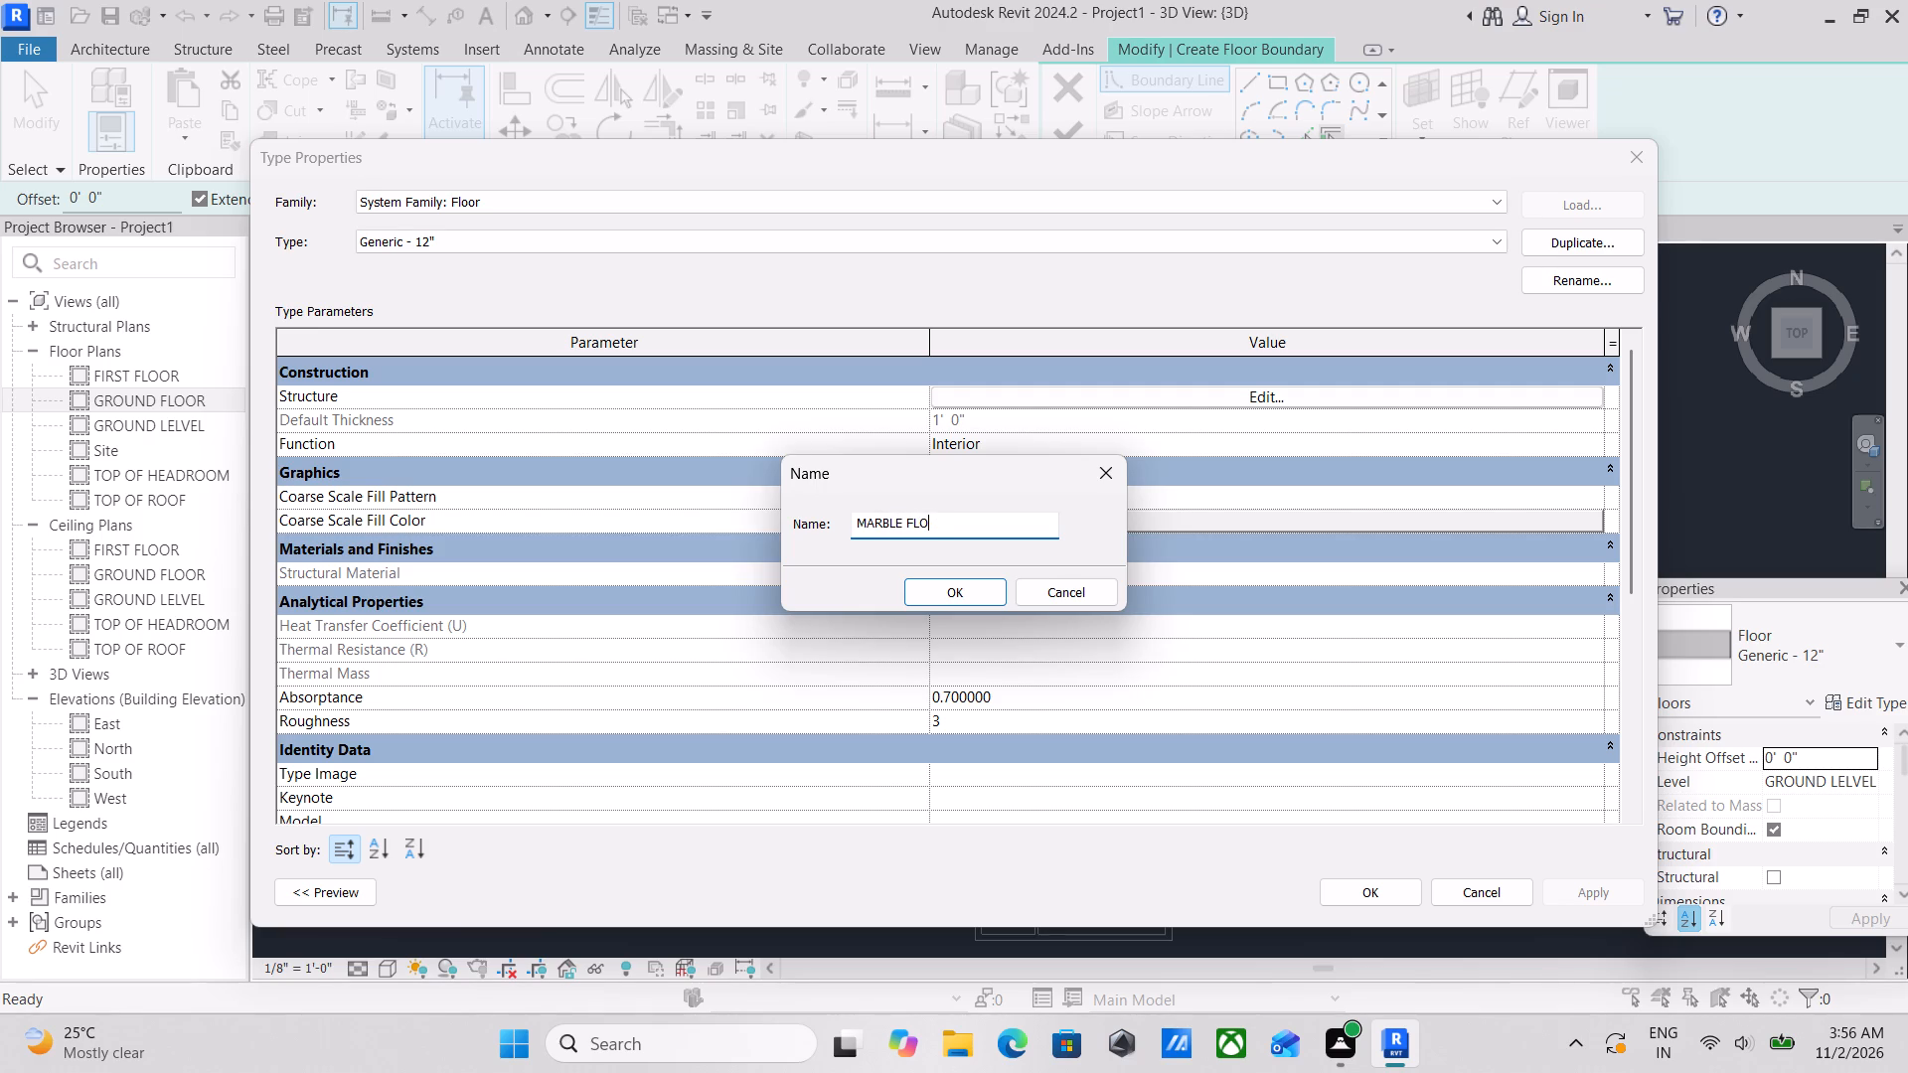
{"action": "type", "text": "ORING"}
{"action": "key", "text": "space"}
{"action": "type", "text": "1'"}
{"action": "left_click", "coordinate": [975, 590]}
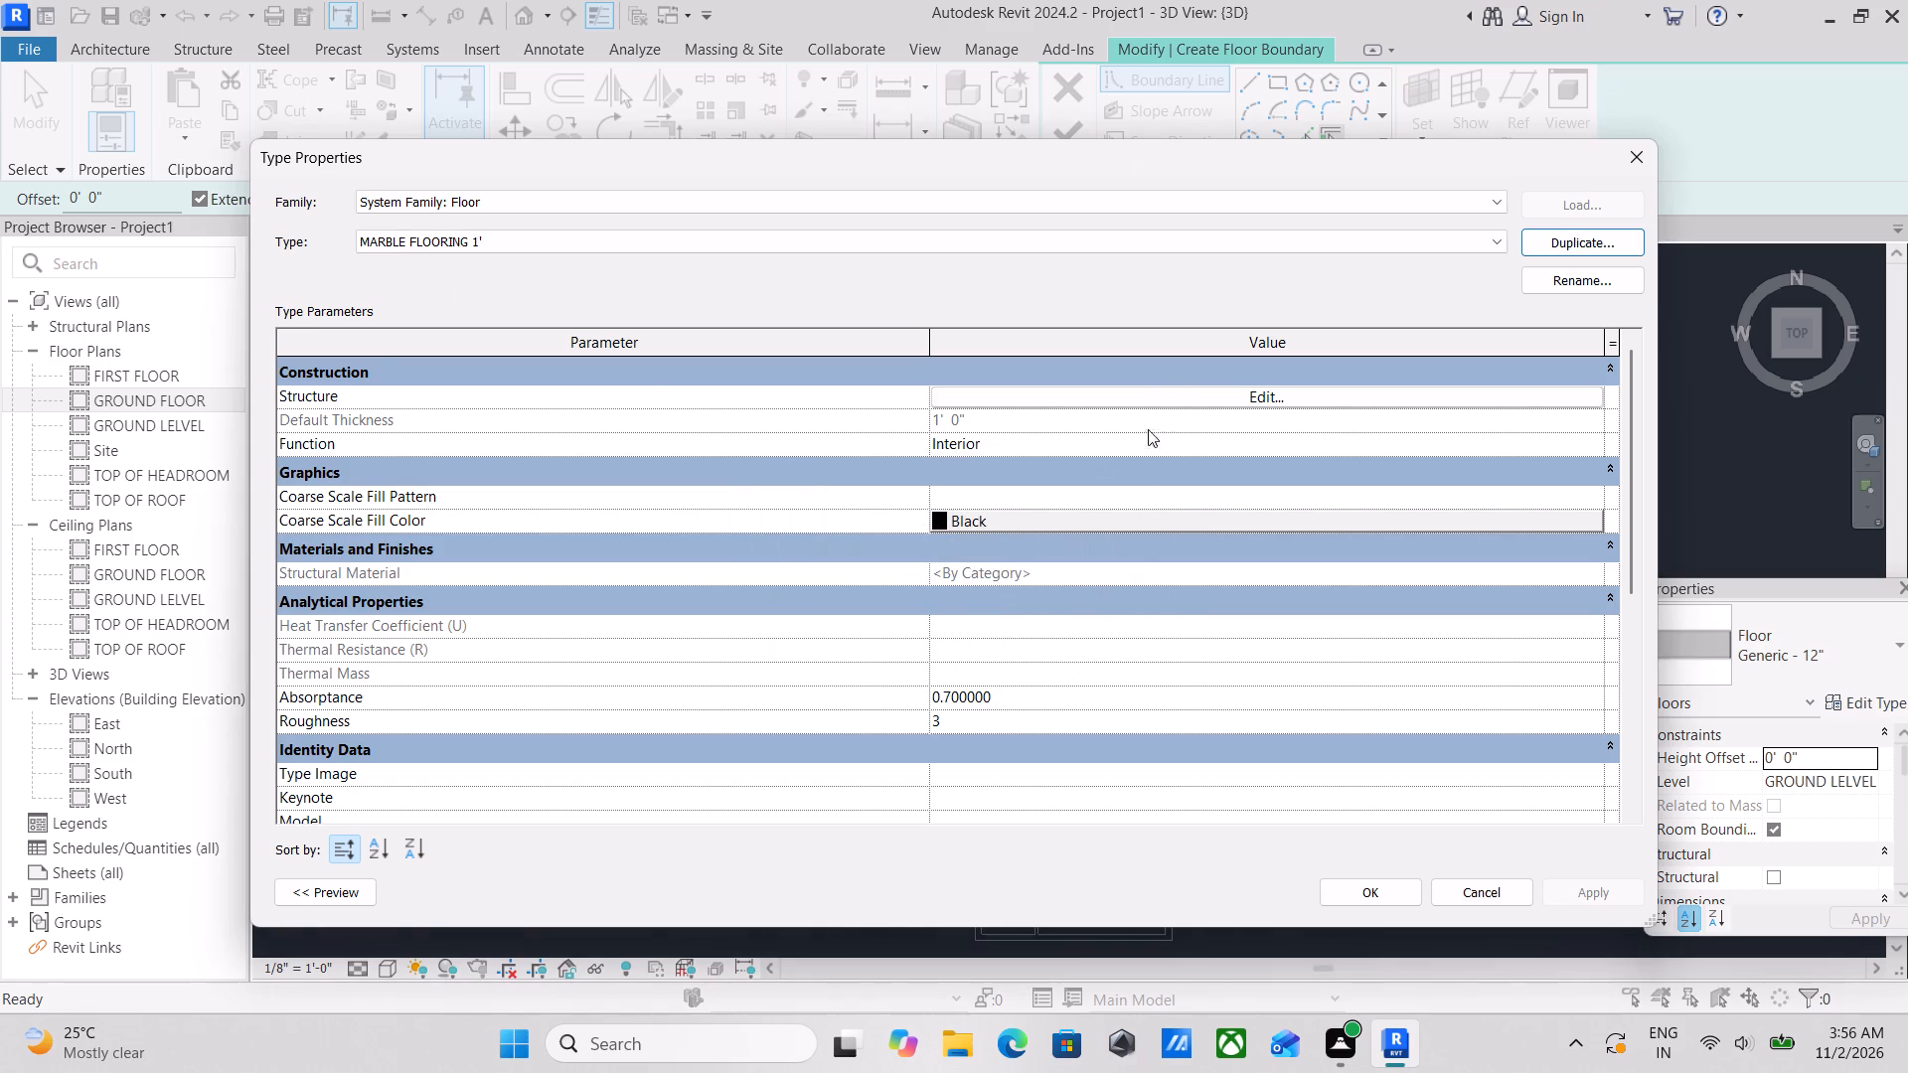
Create a new material named MARBLE FLOORING for the Structure [1] layer of the new floor type.
{"action": "left_click", "coordinate": [1168, 387]}
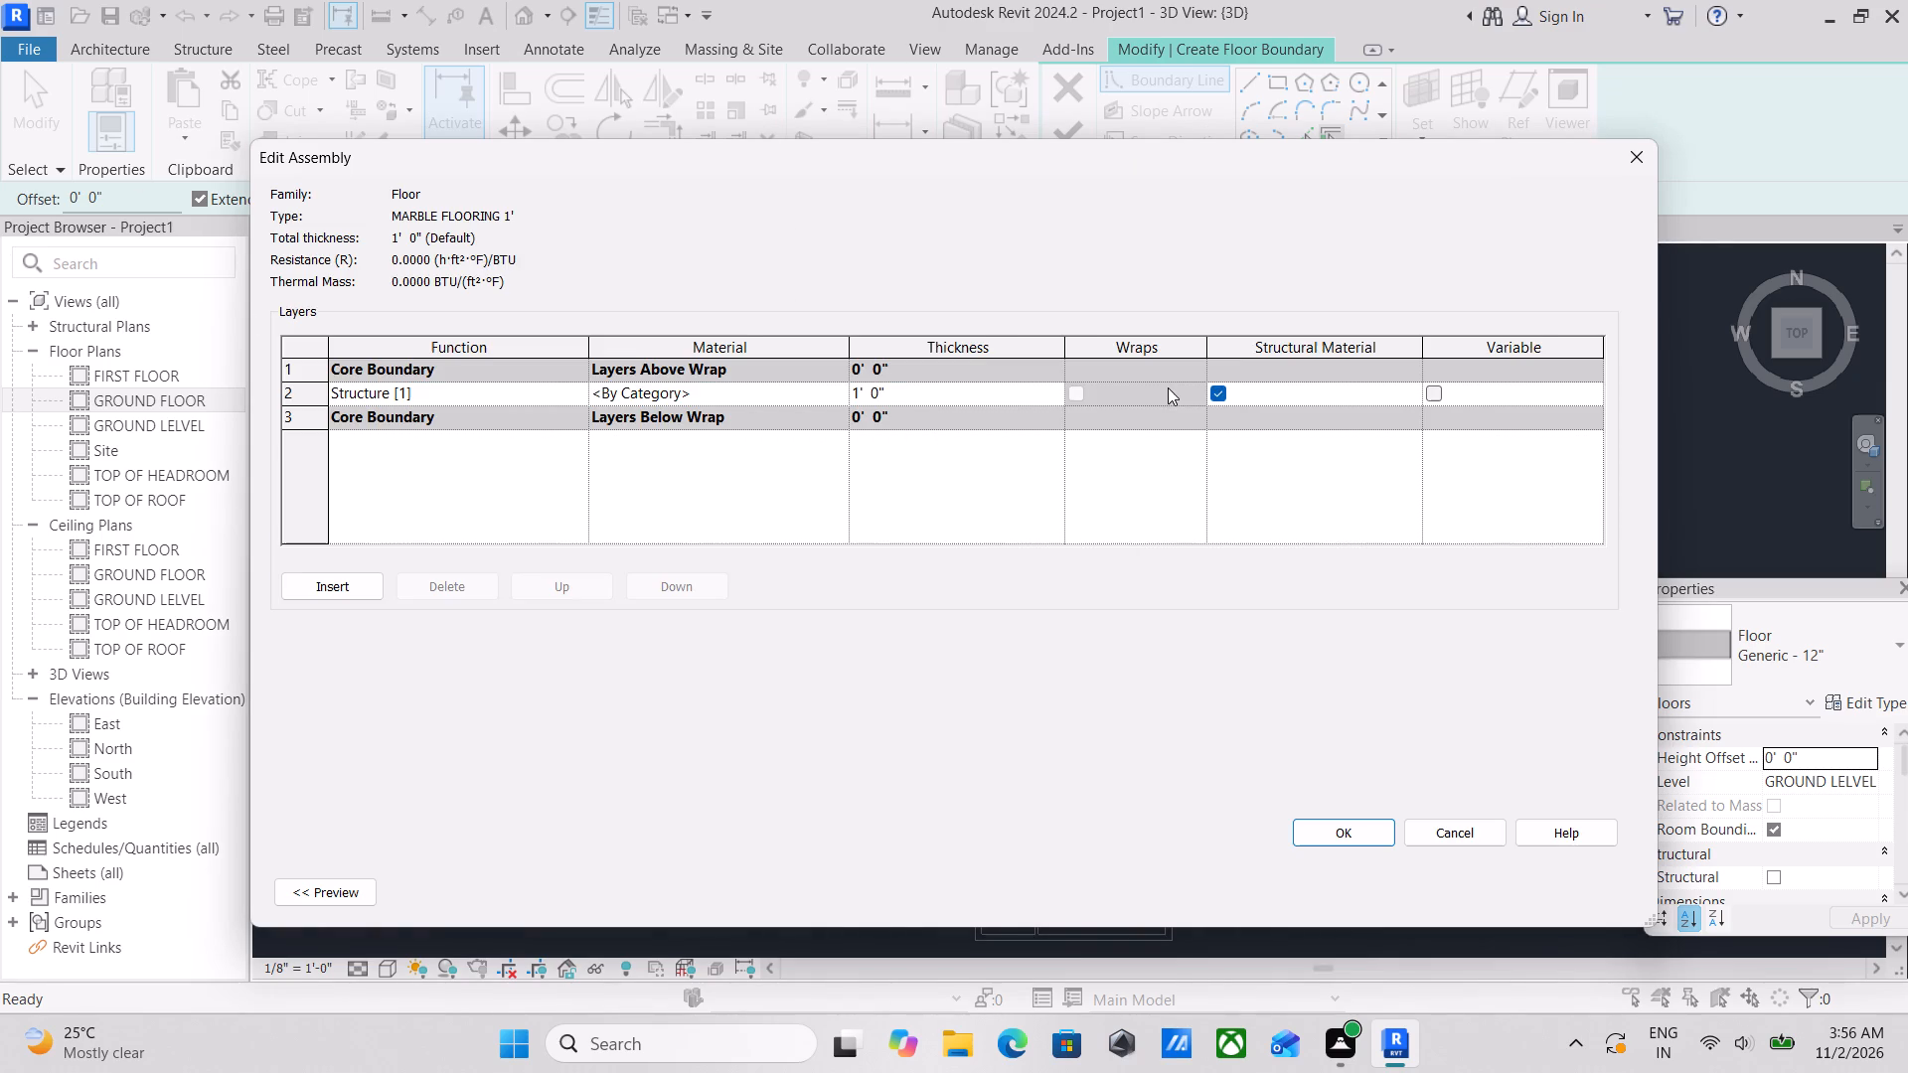
{"action": "left_click", "coordinate": [759, 392]}
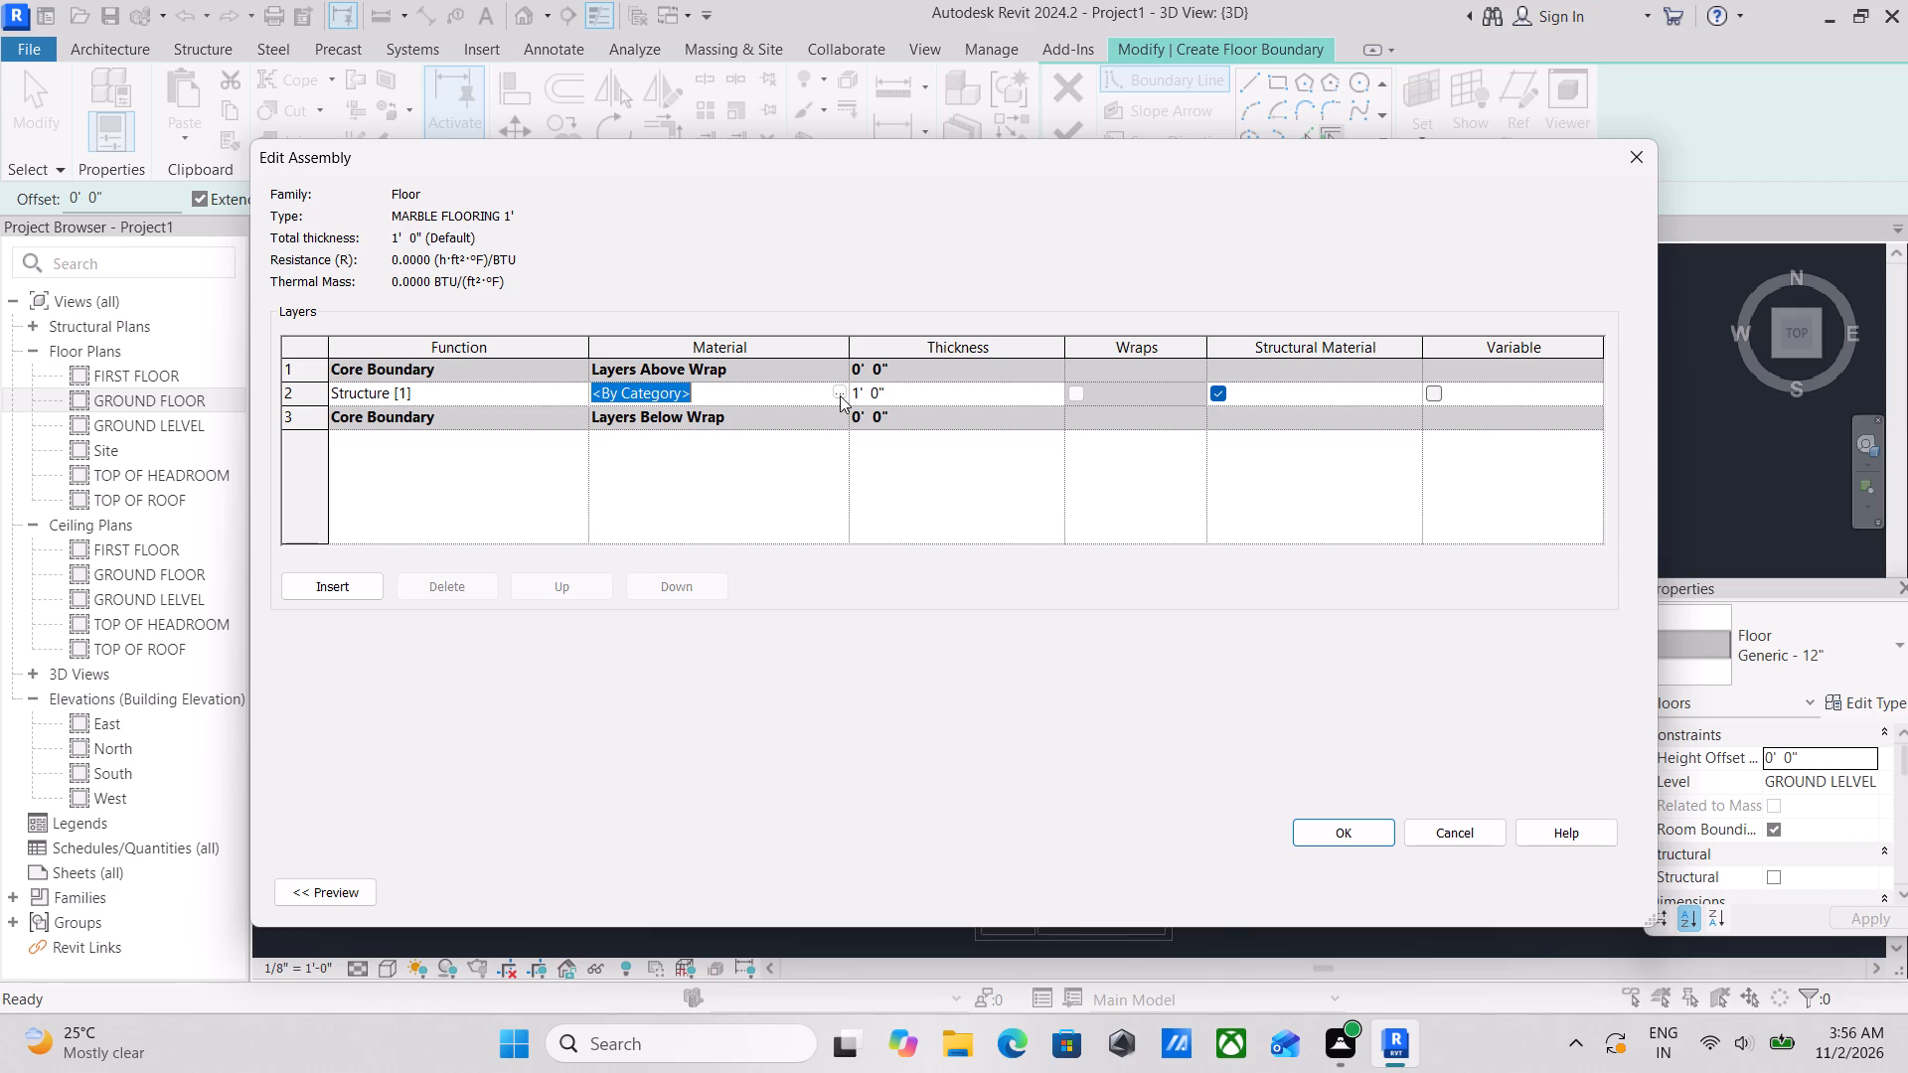
{"action": "left_click", "coordinate": [840, 395]}
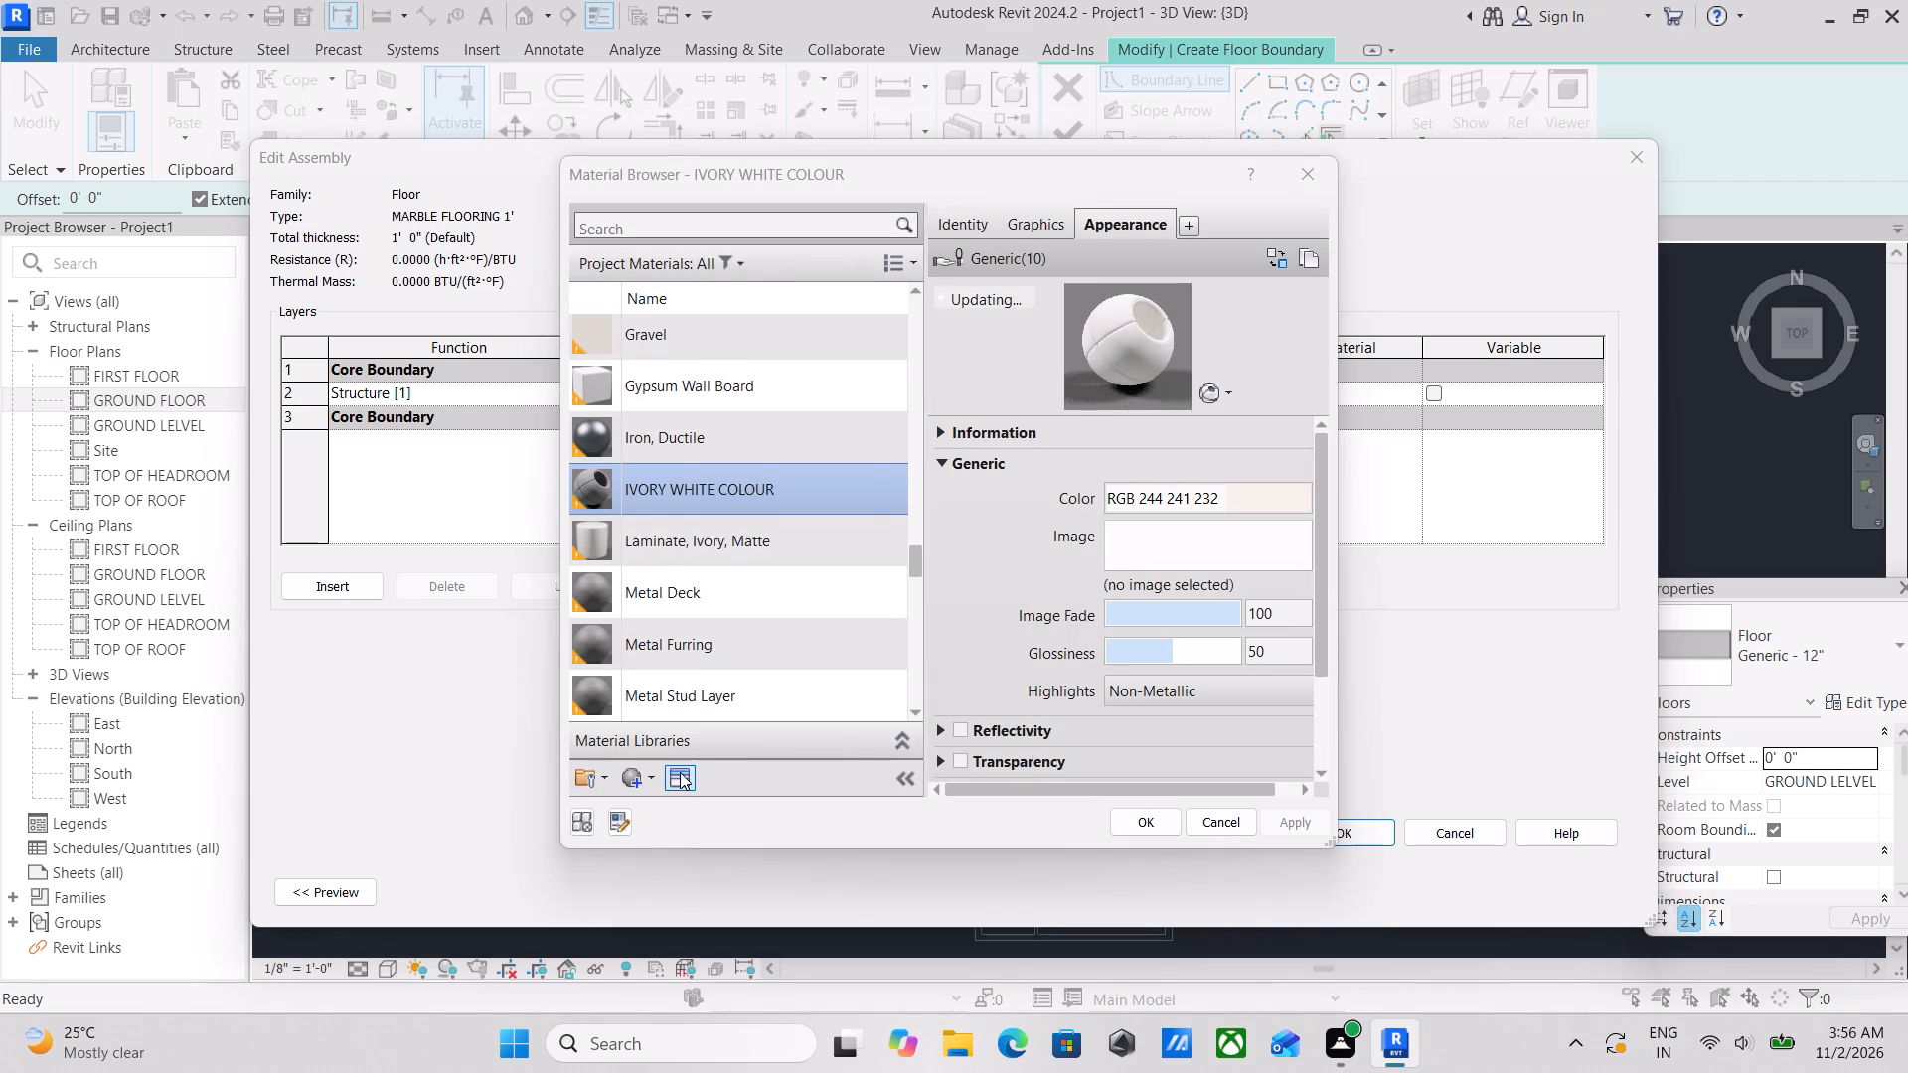
{"action": "left_click", "coordinate": [680, 772]}
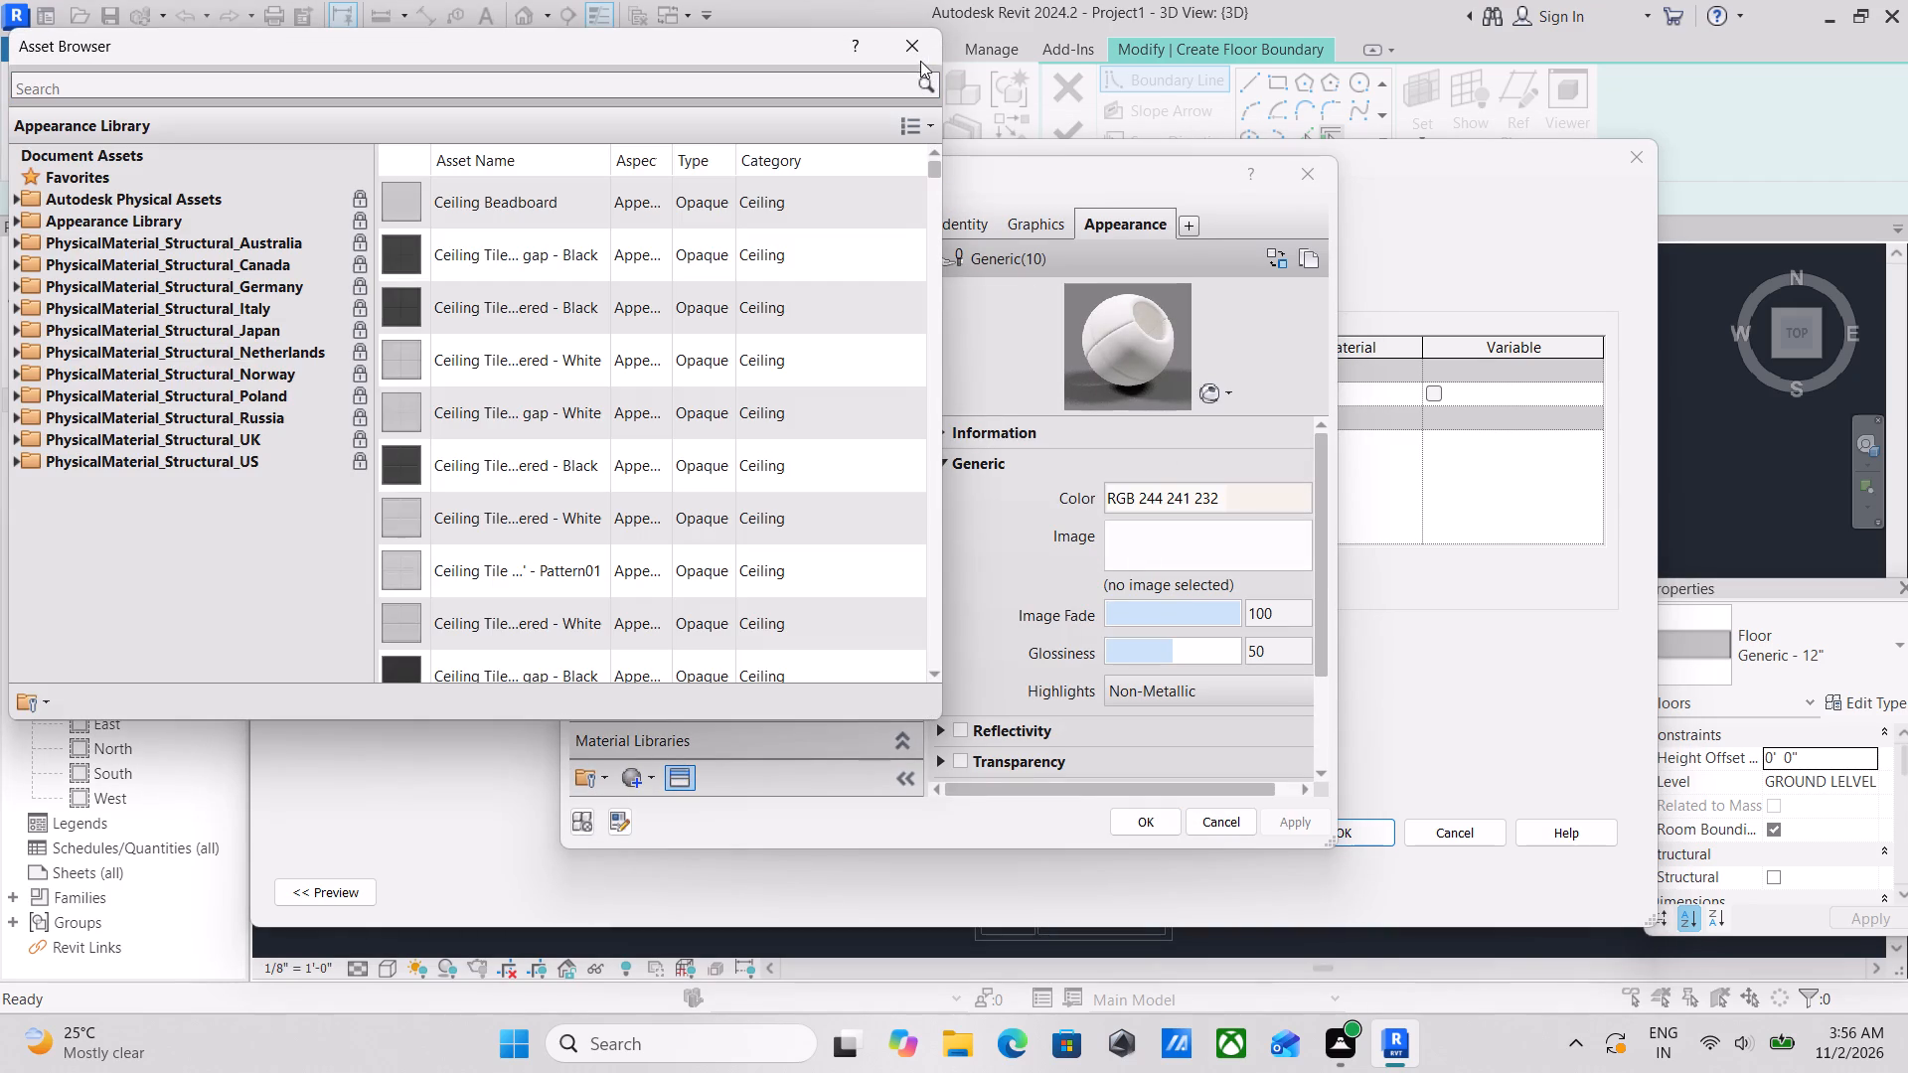
{"action": "left_click", "coordinate": [916, 40]}
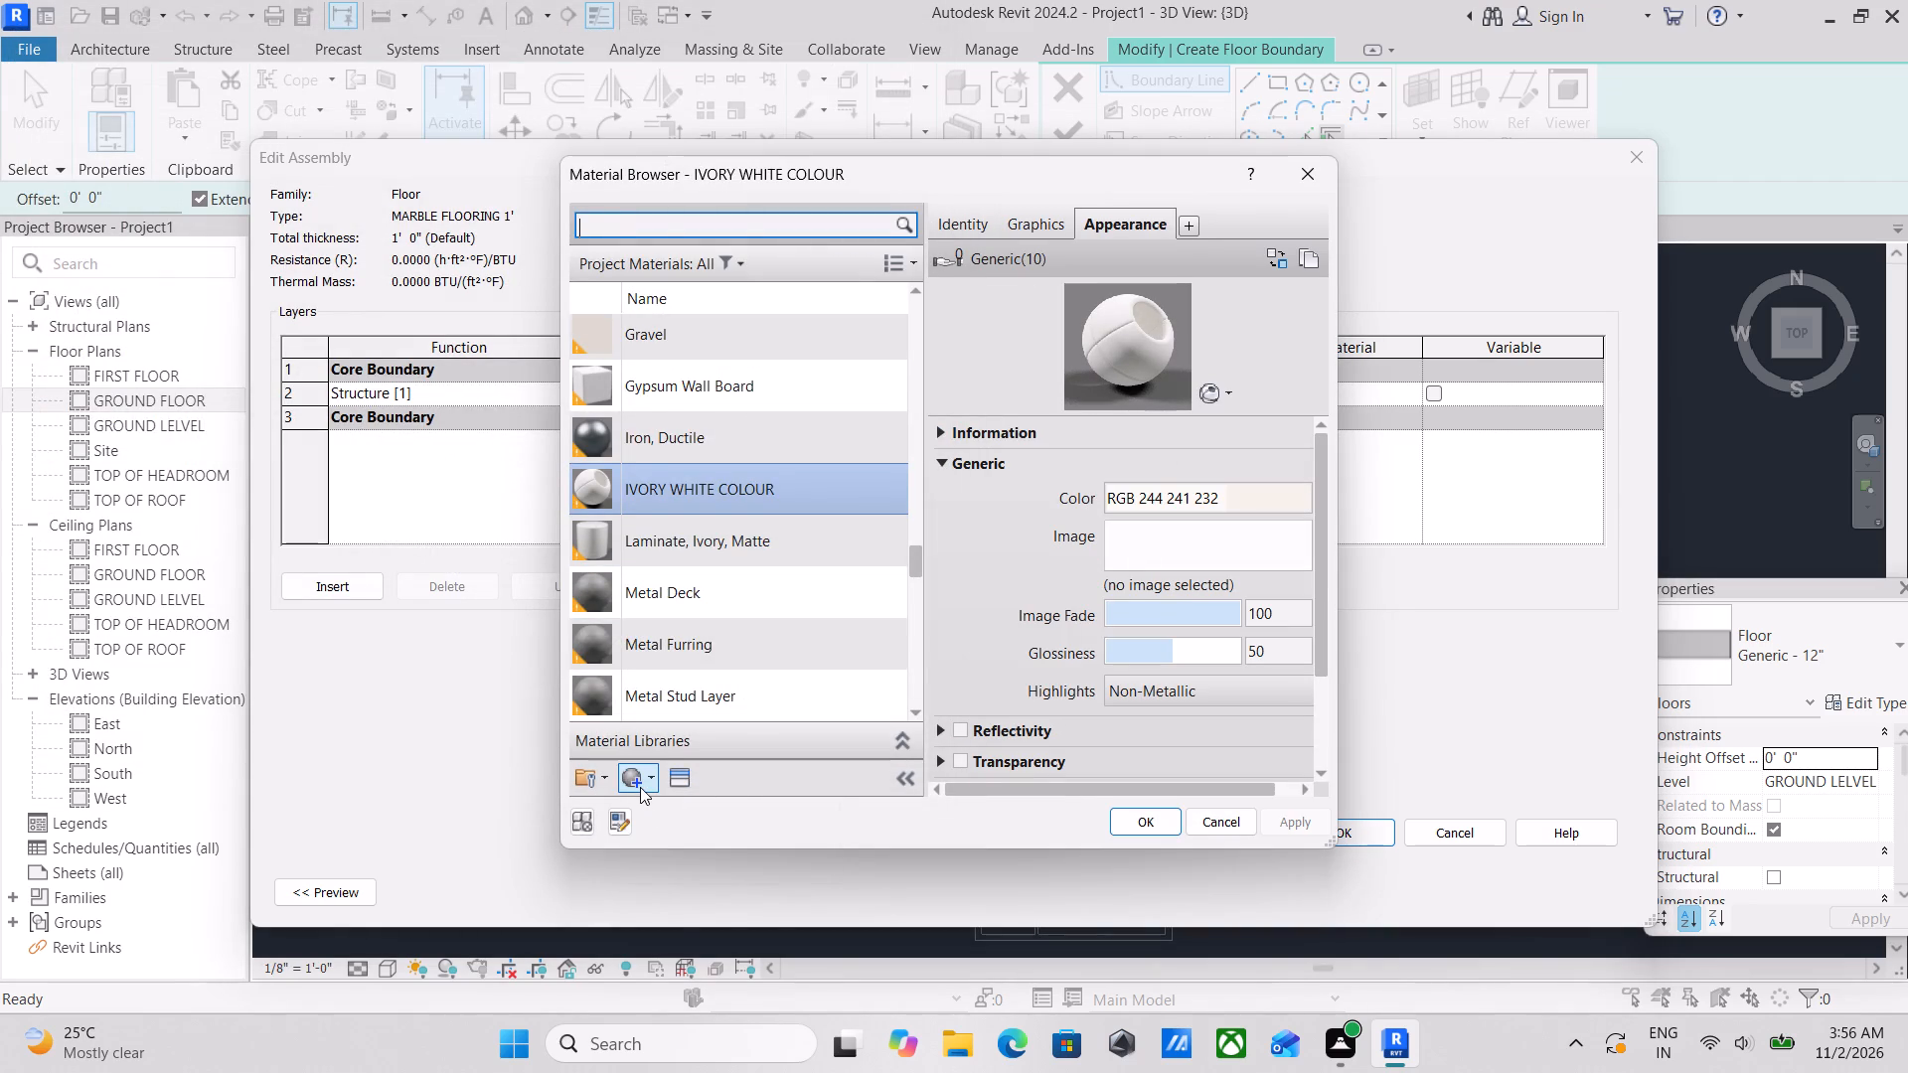
{"action": "left_click", "coordinate": [640, 787]}
{"action": "left_click", "coordinate": [727, 804]}
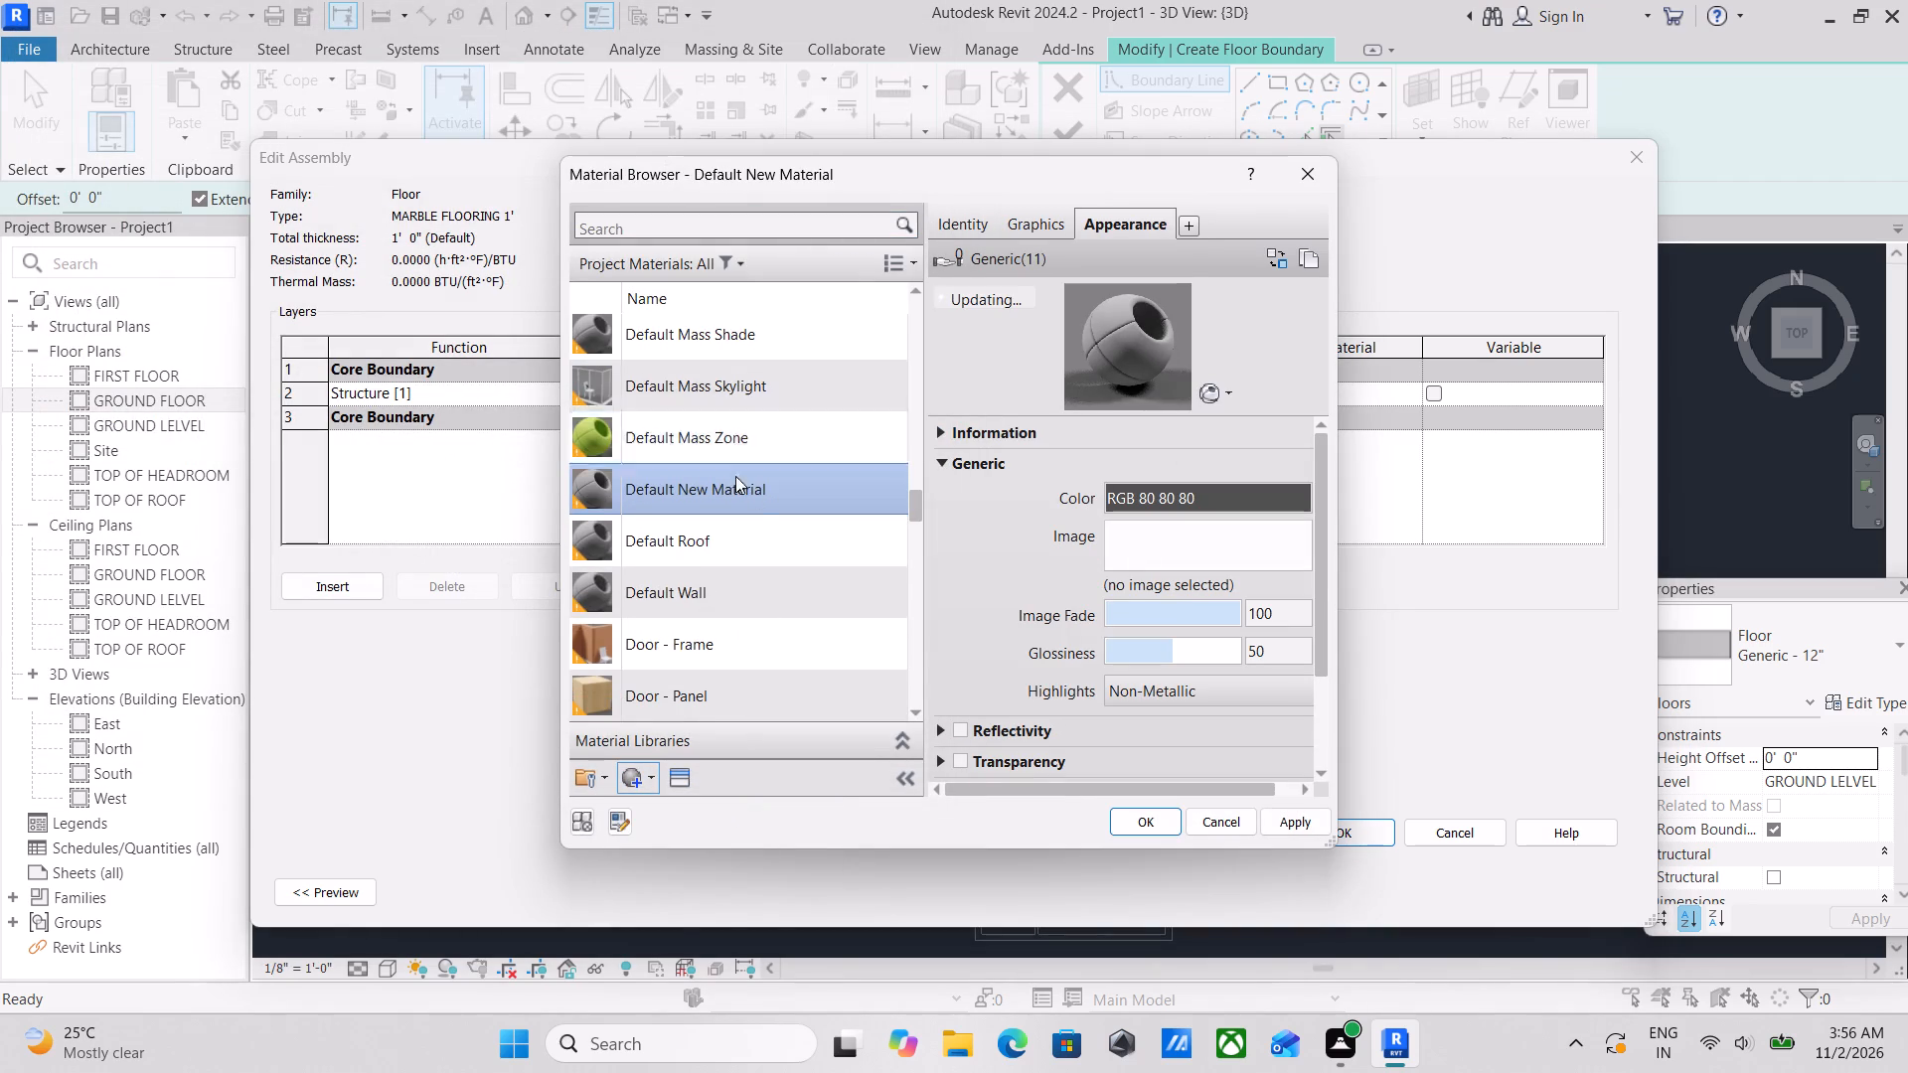
{"action": "right_click", "coordinate": [735, 487]}
{"action": "left_click", "coordinate": [810, 570]}
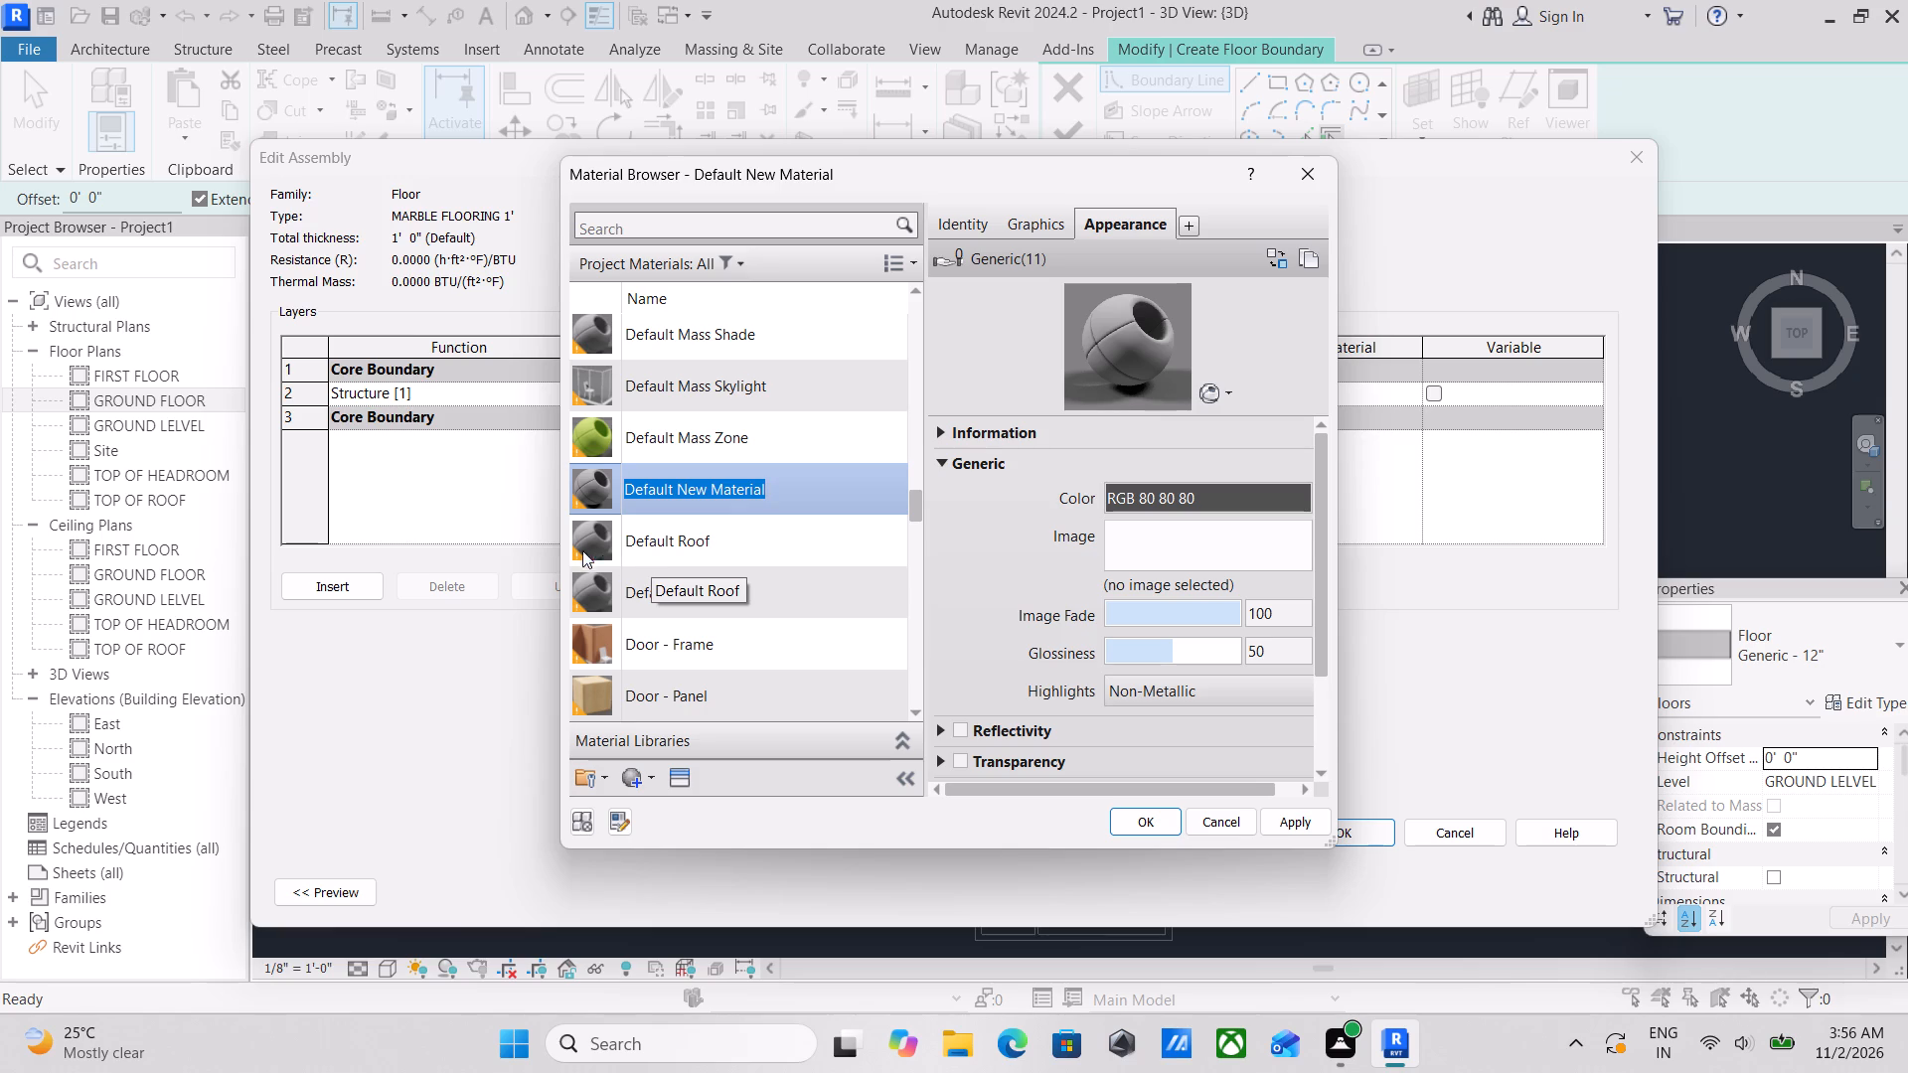
{"action": "key", "text": "m"}
{"action": "key", "text": "a"}
{"action": "key", "text": "r"}
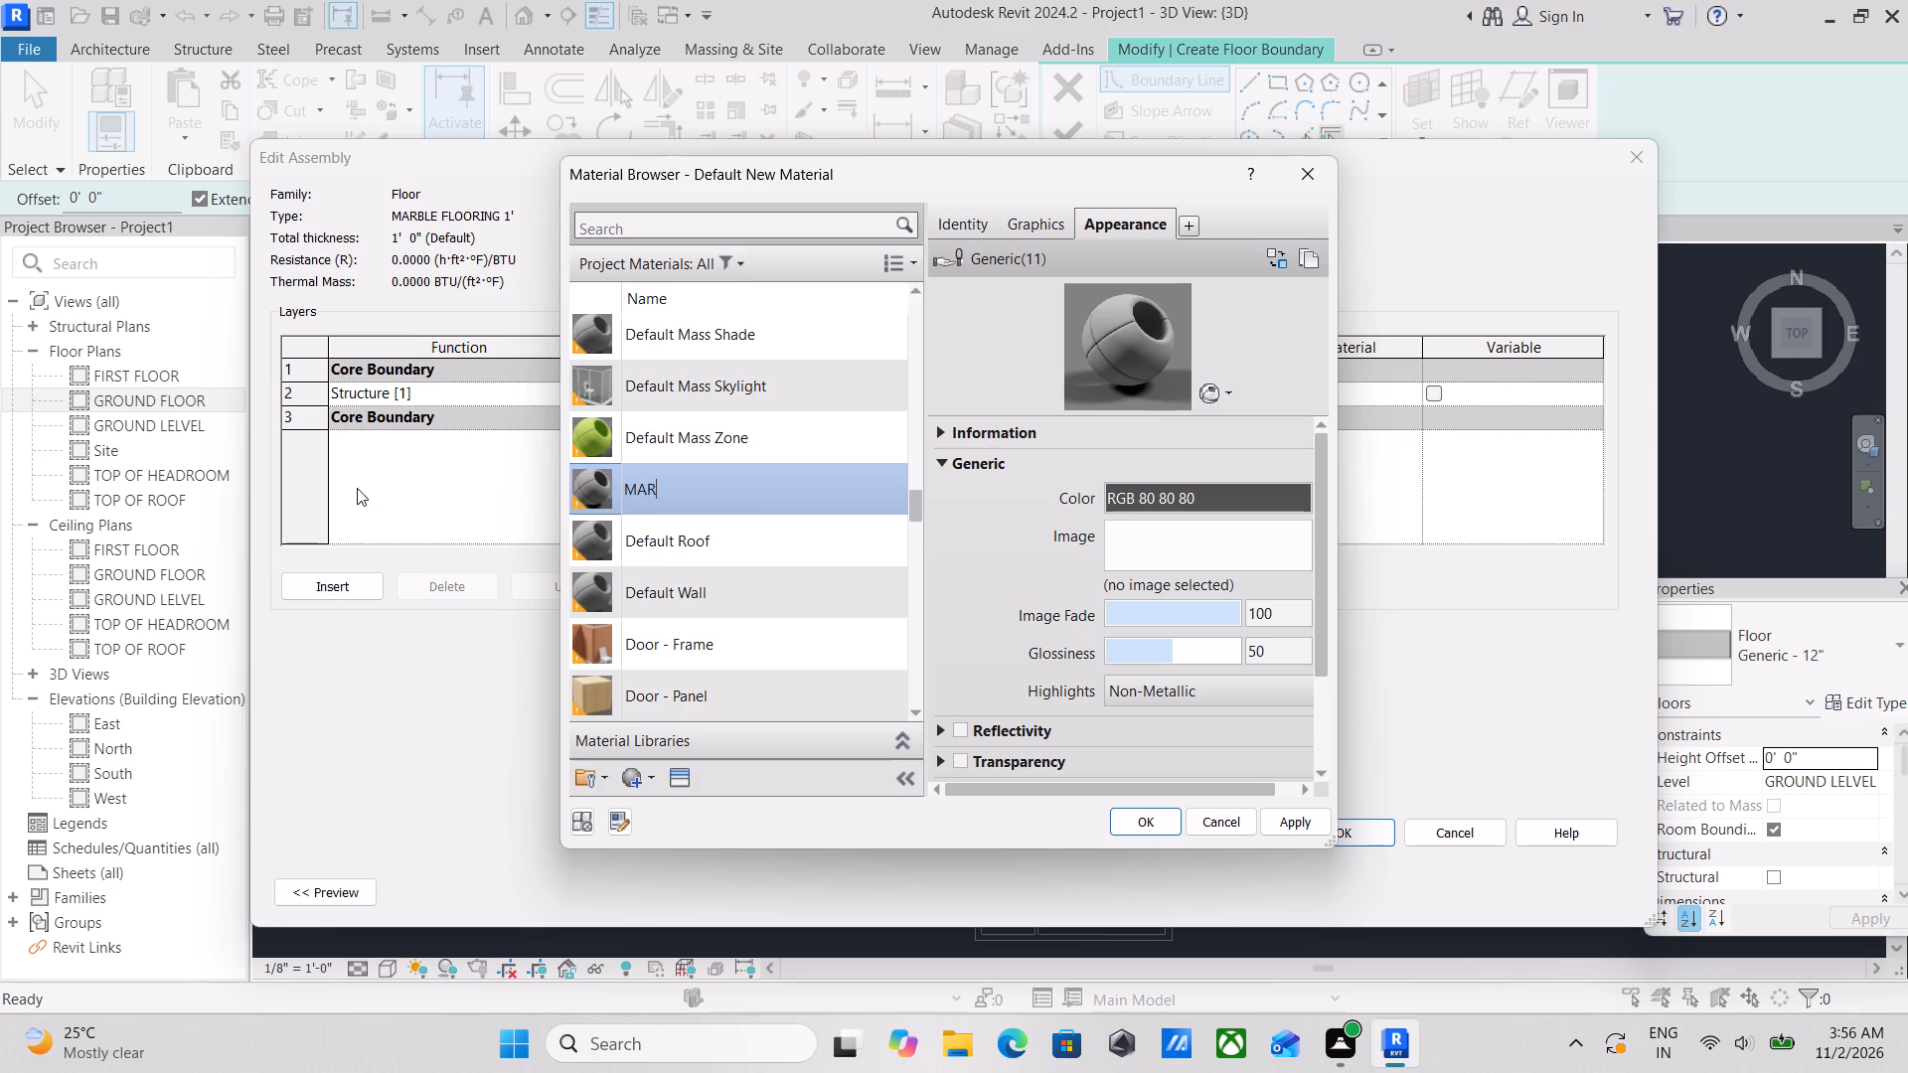
{"action": "key", "text": "b"}
{"action": "type", "text": "LE"}
{"action": "key", "text": "space"}
{"action": "type", "text": "FLOORI"}
{"action": "type", "text": "NG"}
Open the Flooring: Stone assets of the Appearance Library for the MARBLE FLOORING material.
{"action": "left_click", "coordinate": [673, 779]}
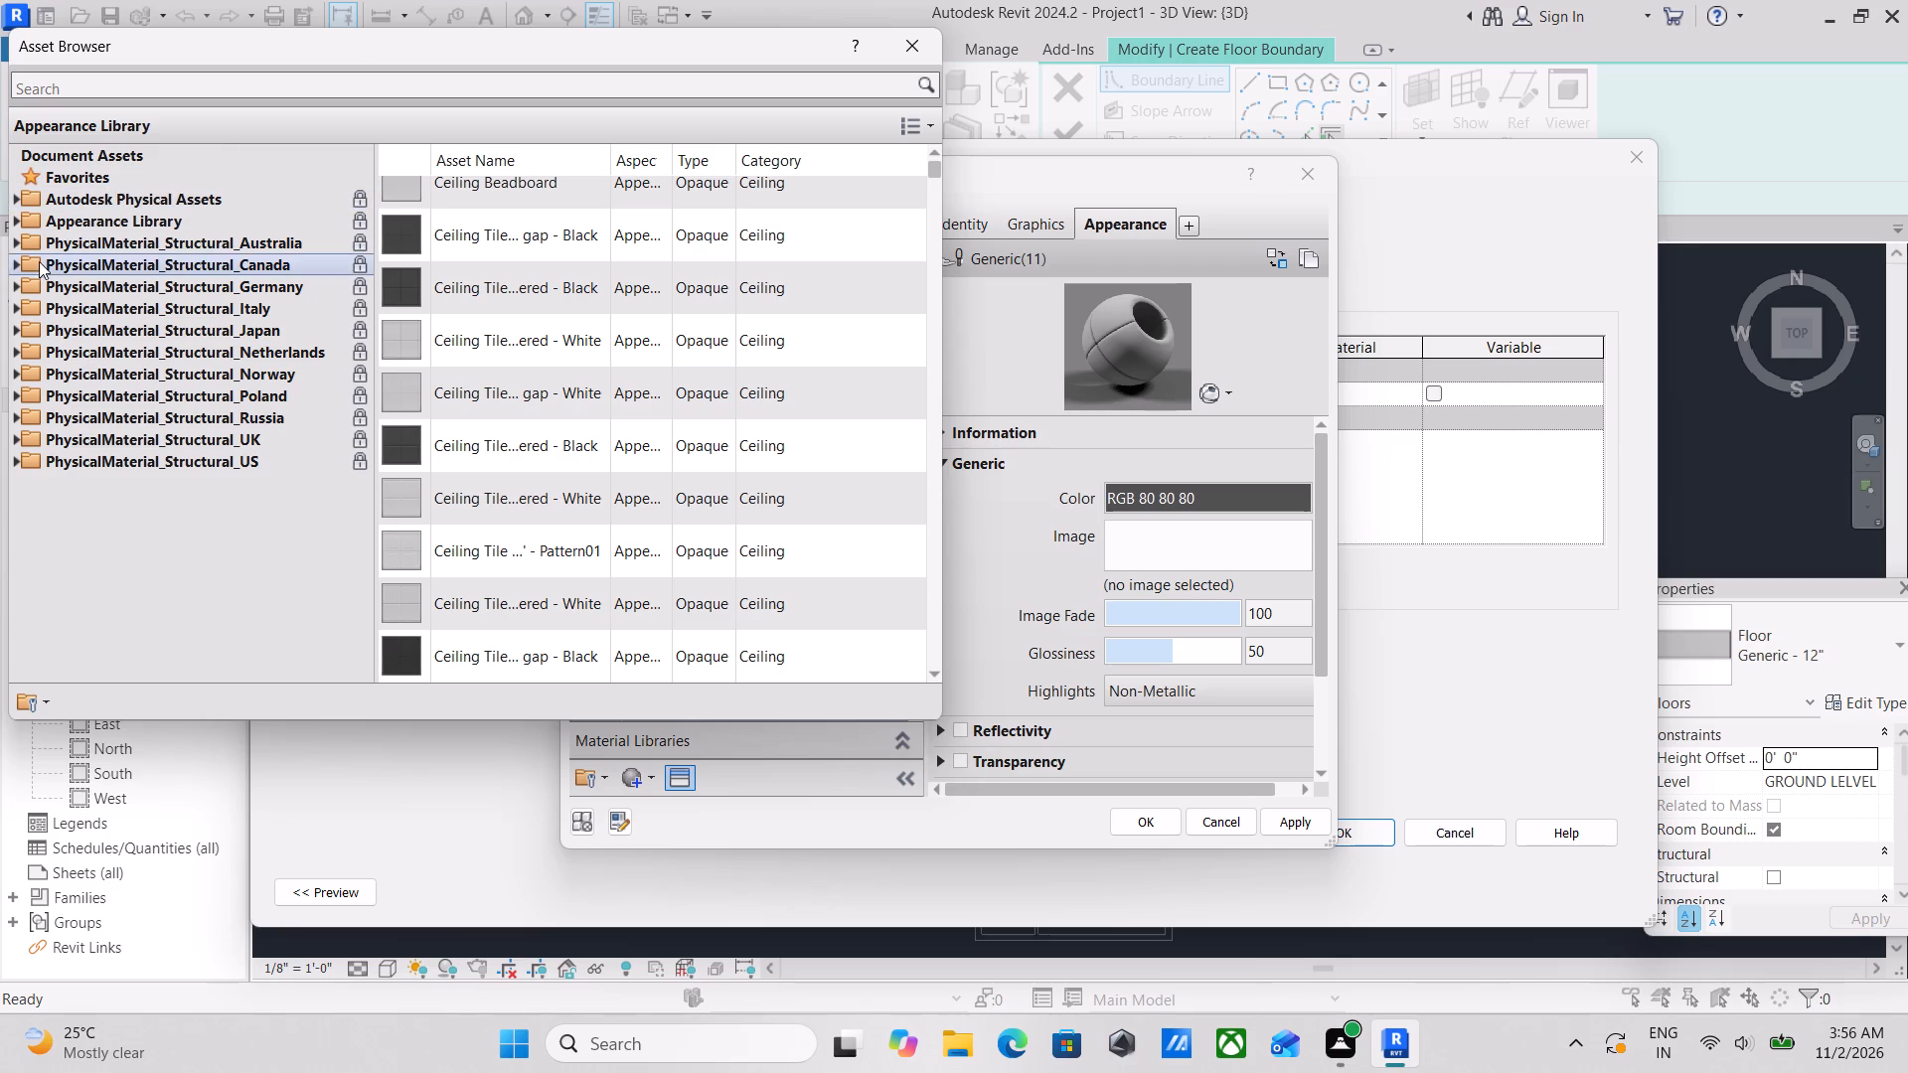
{"action": "left_click", "coordinate": [11, 222]}
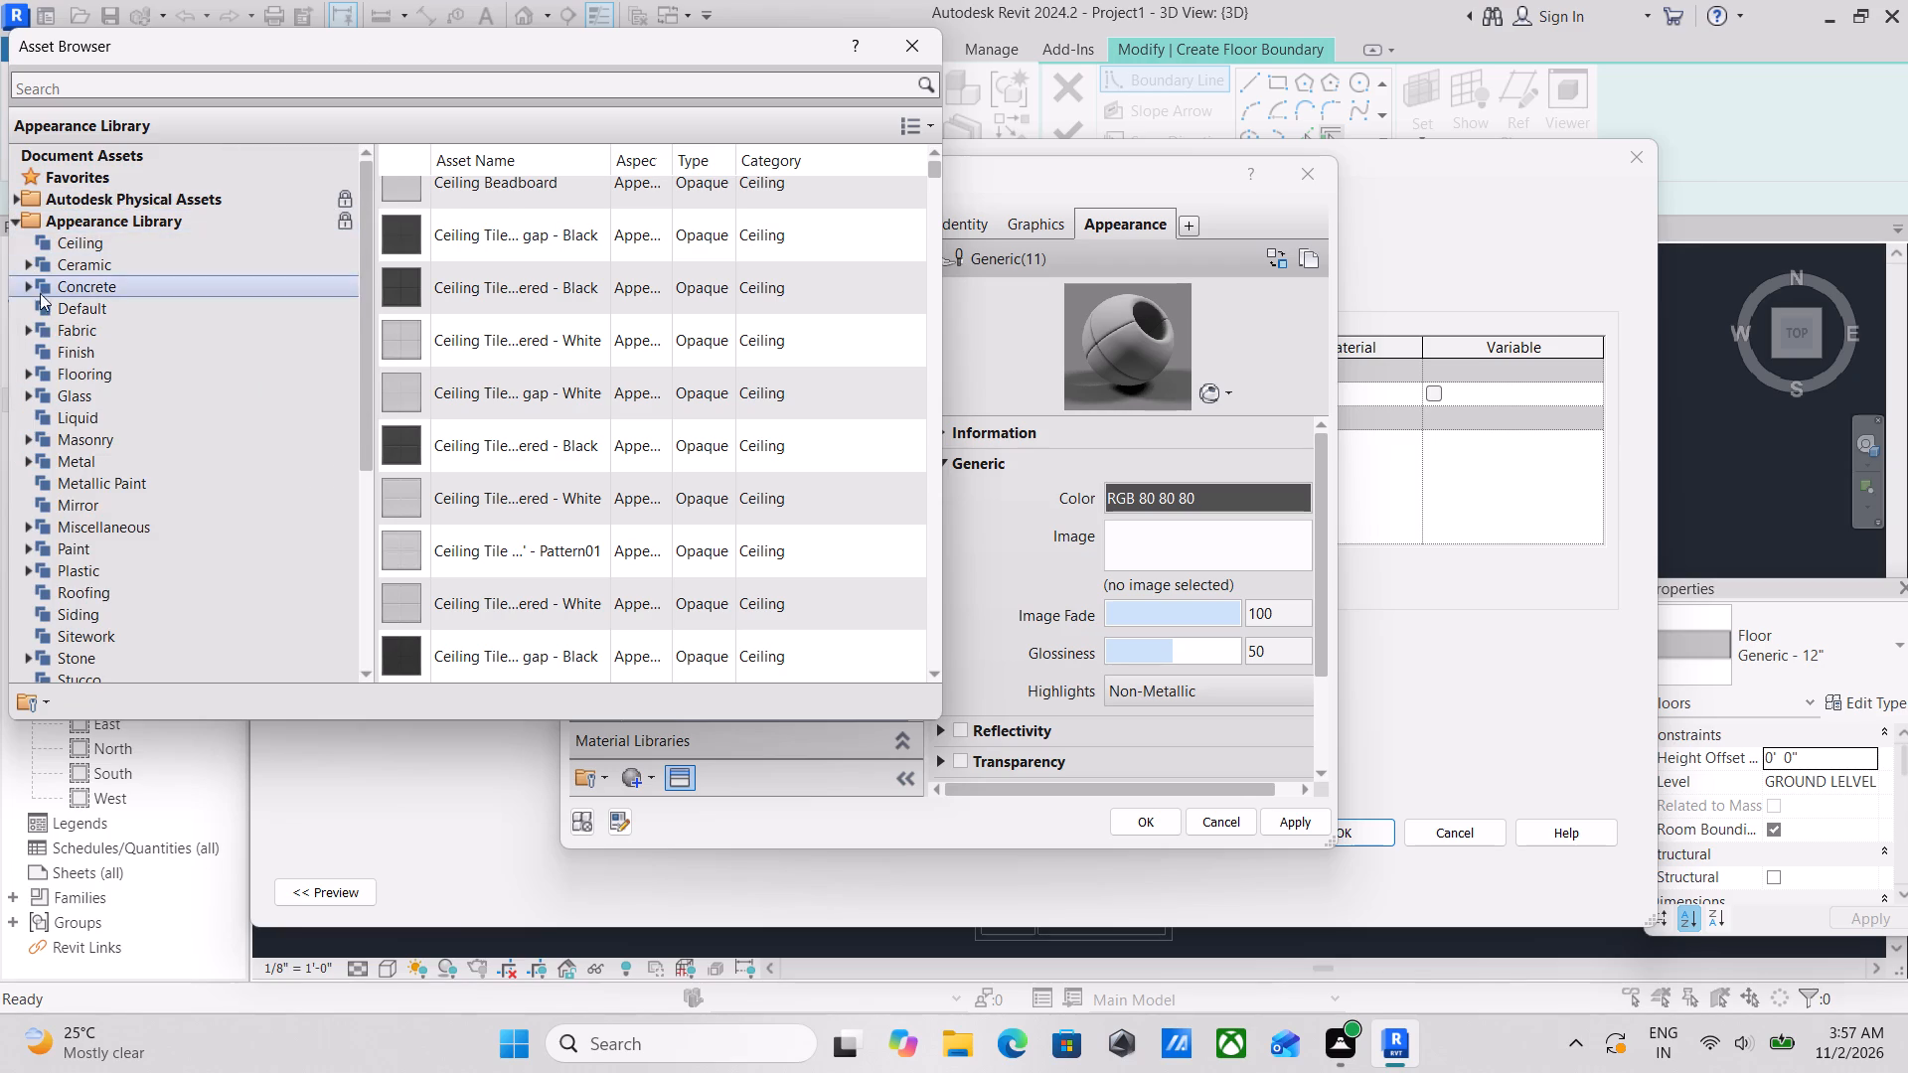
{"action": "left_click", "coordinate": [22, 374]}
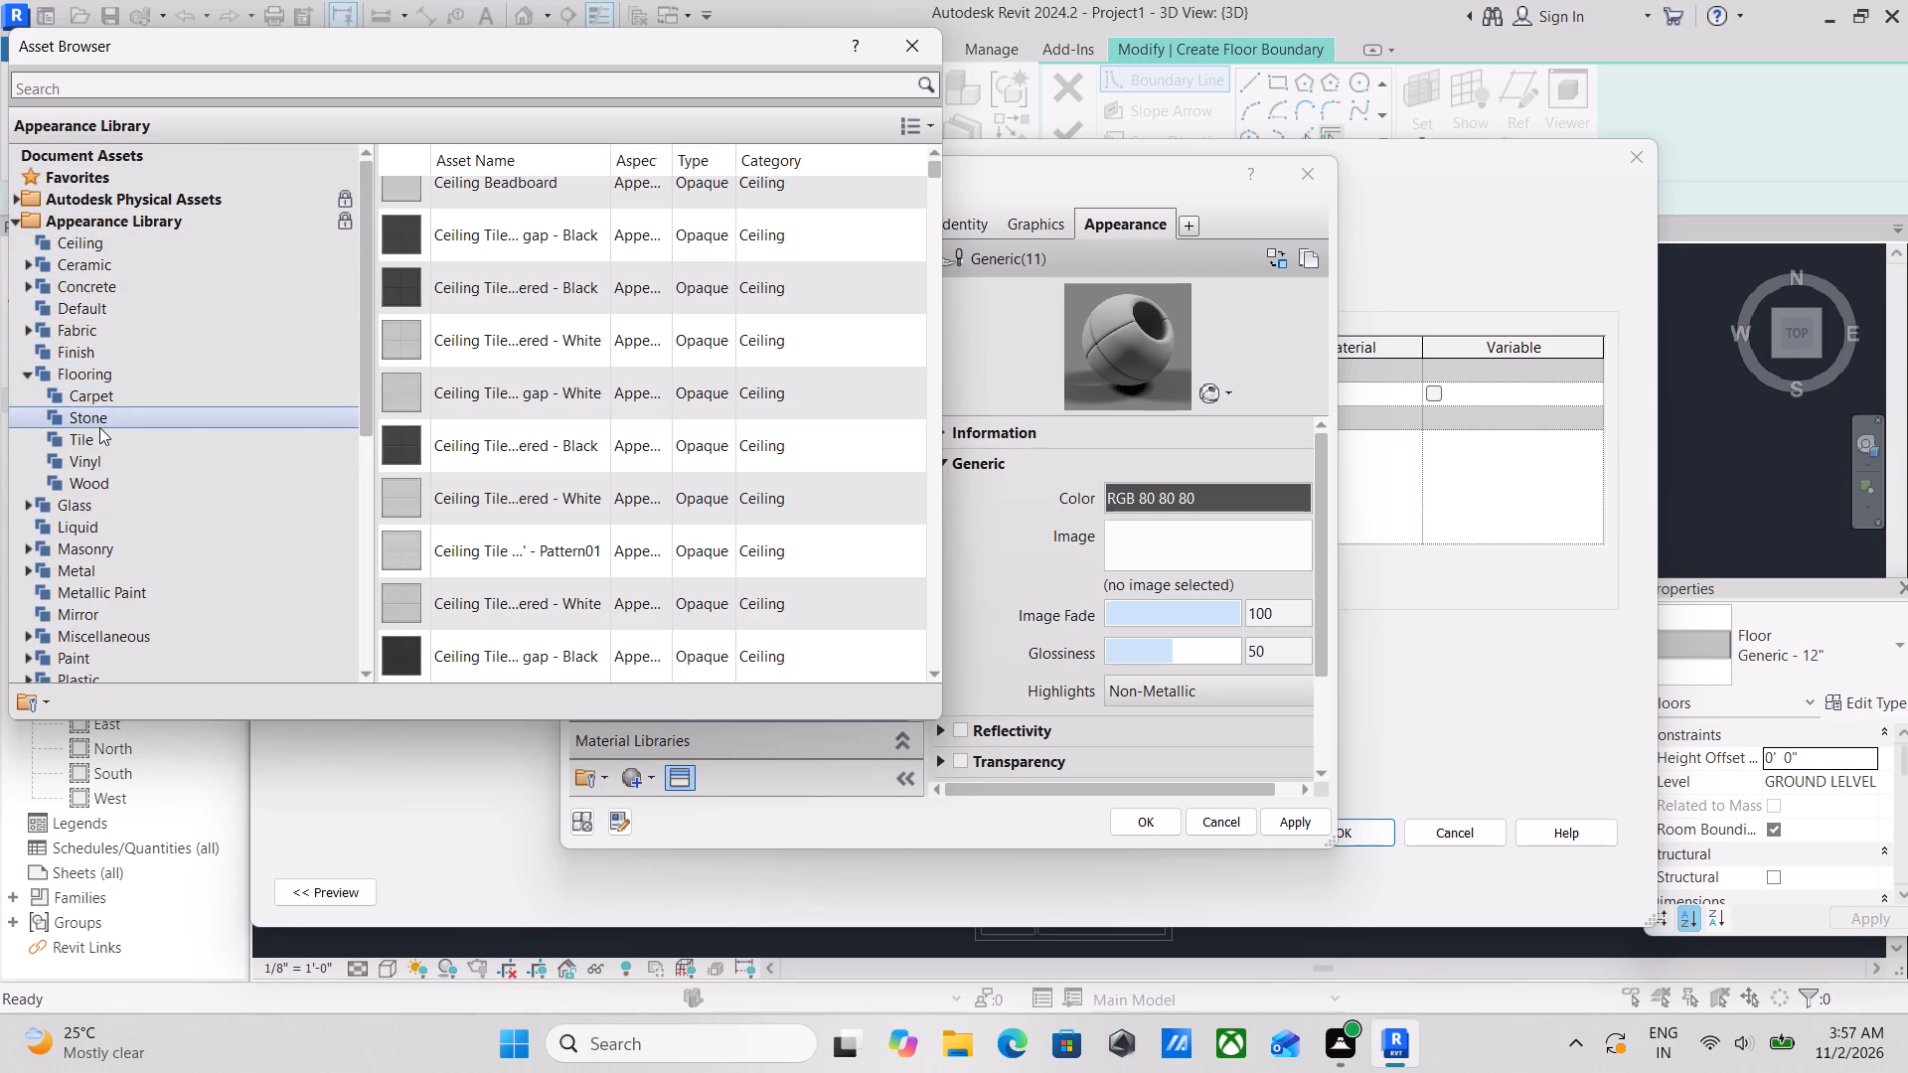
{"action": "double_click", "coordinate": [96, 416]}
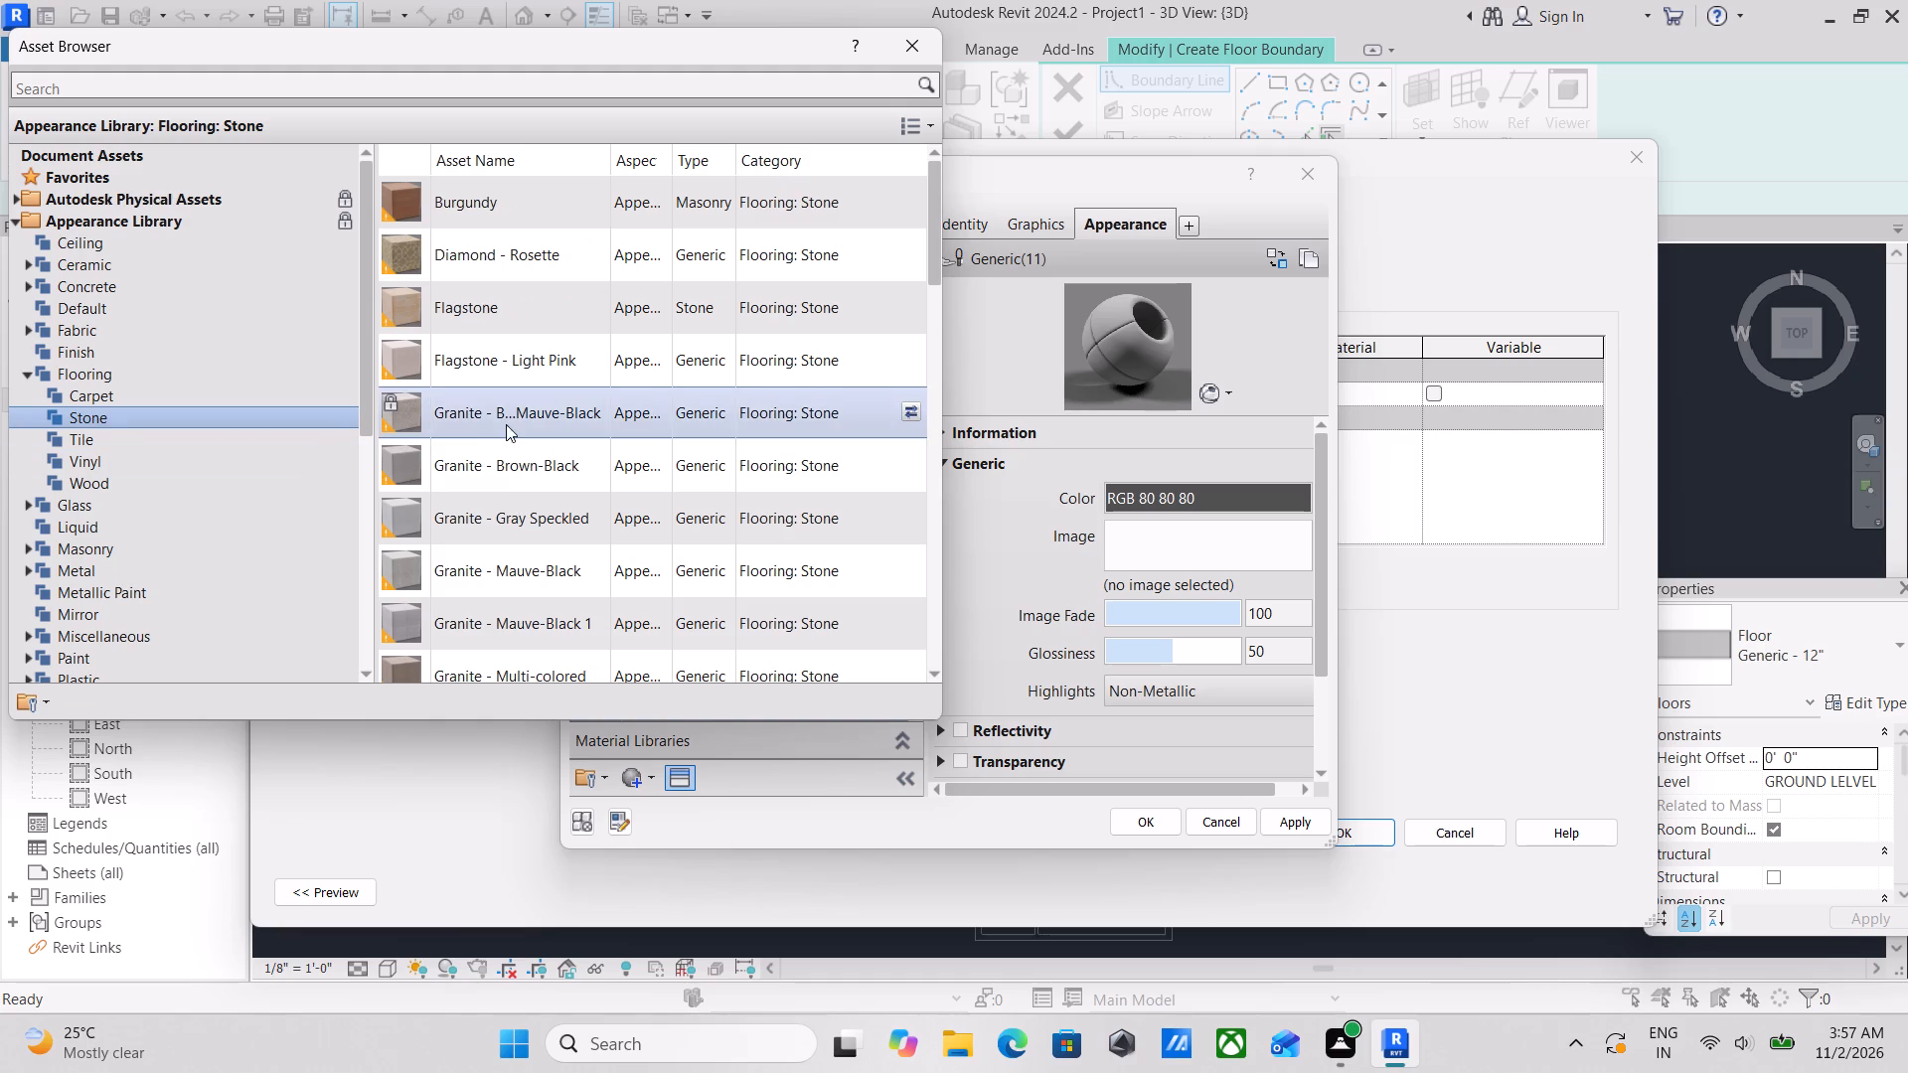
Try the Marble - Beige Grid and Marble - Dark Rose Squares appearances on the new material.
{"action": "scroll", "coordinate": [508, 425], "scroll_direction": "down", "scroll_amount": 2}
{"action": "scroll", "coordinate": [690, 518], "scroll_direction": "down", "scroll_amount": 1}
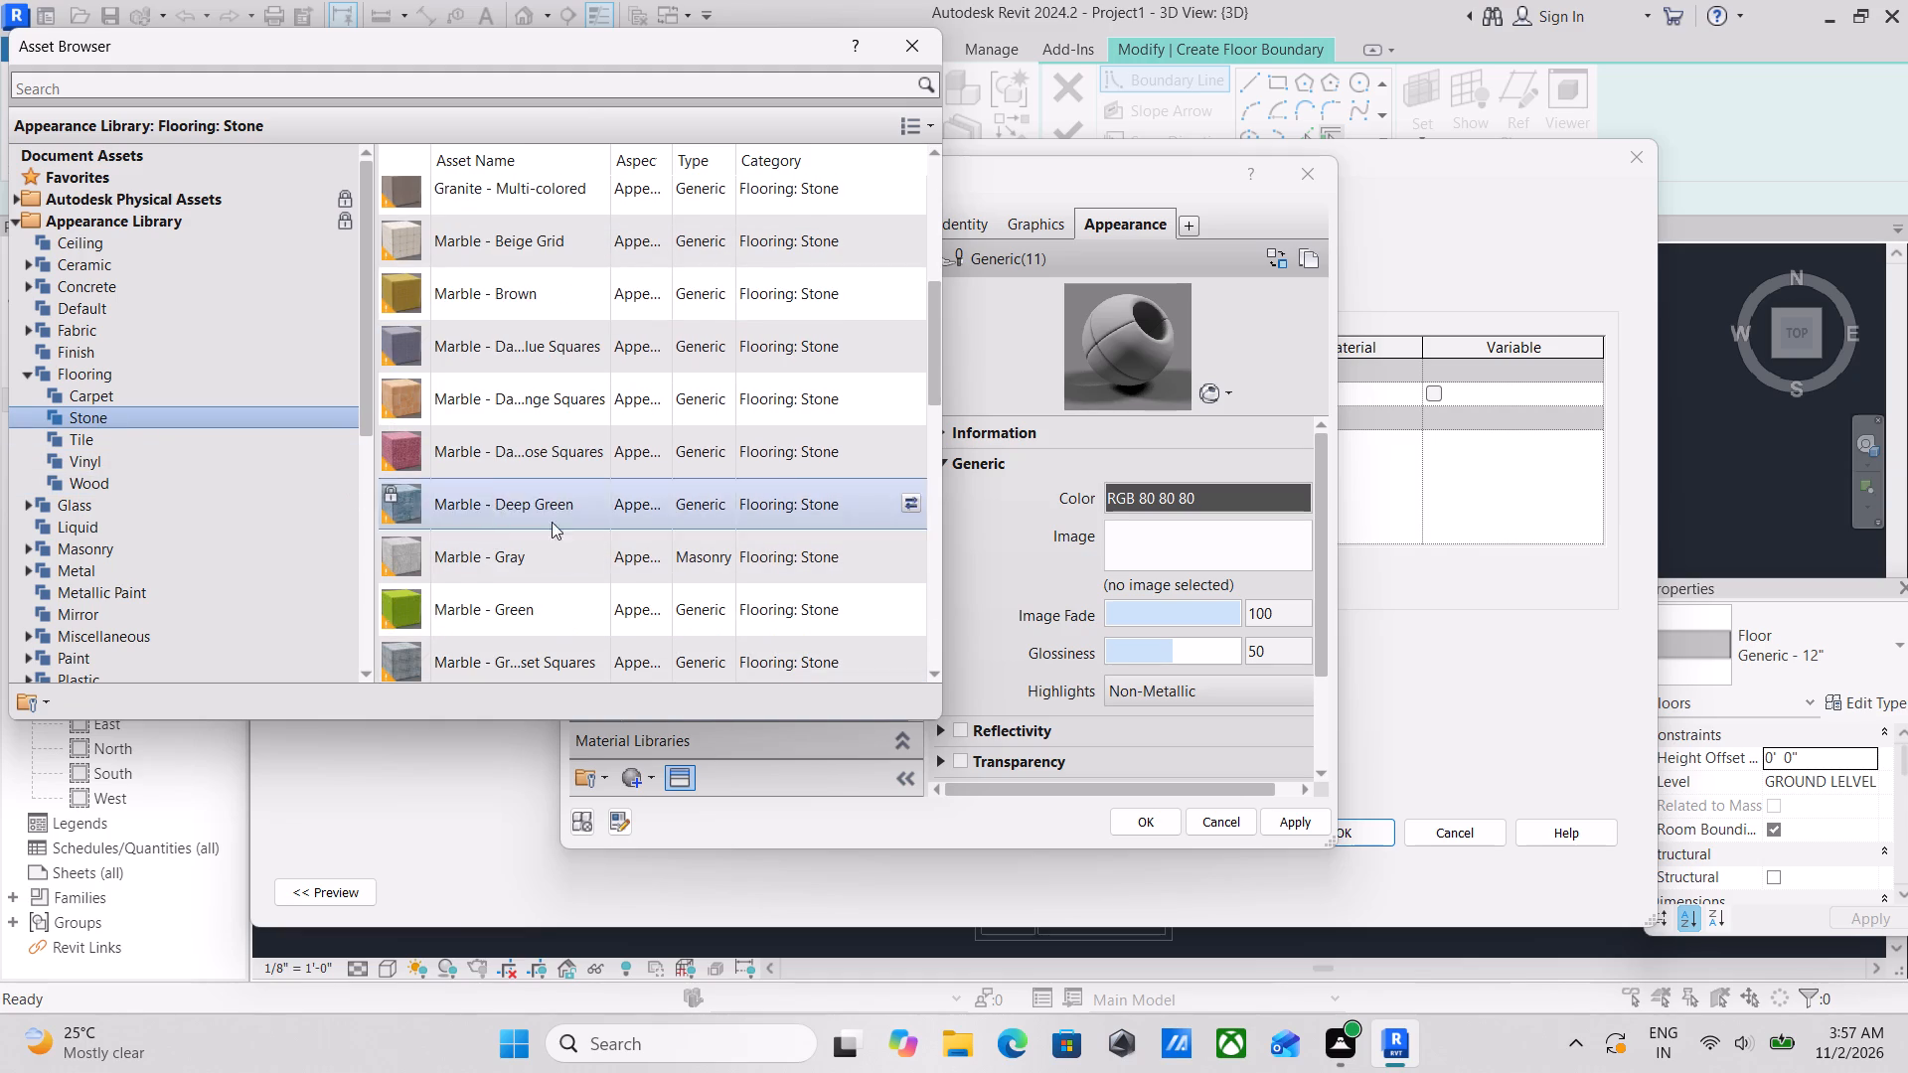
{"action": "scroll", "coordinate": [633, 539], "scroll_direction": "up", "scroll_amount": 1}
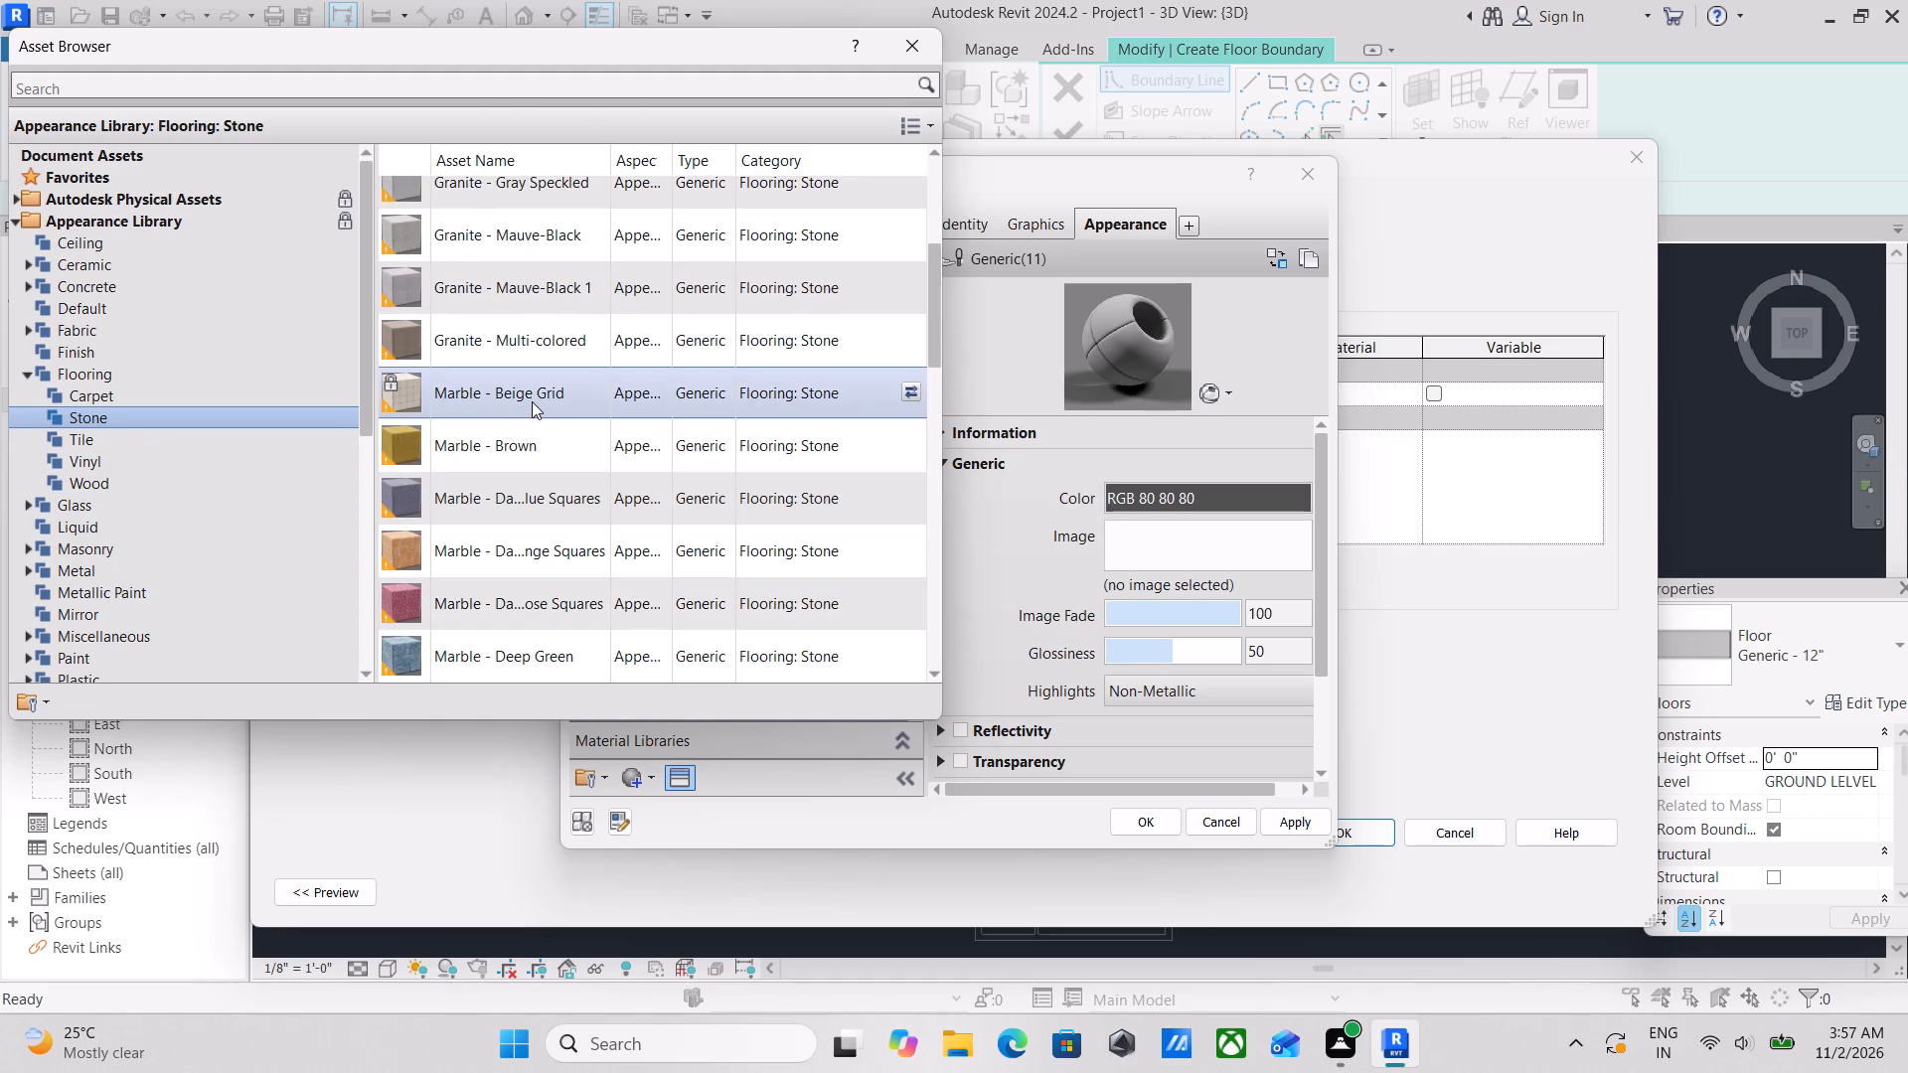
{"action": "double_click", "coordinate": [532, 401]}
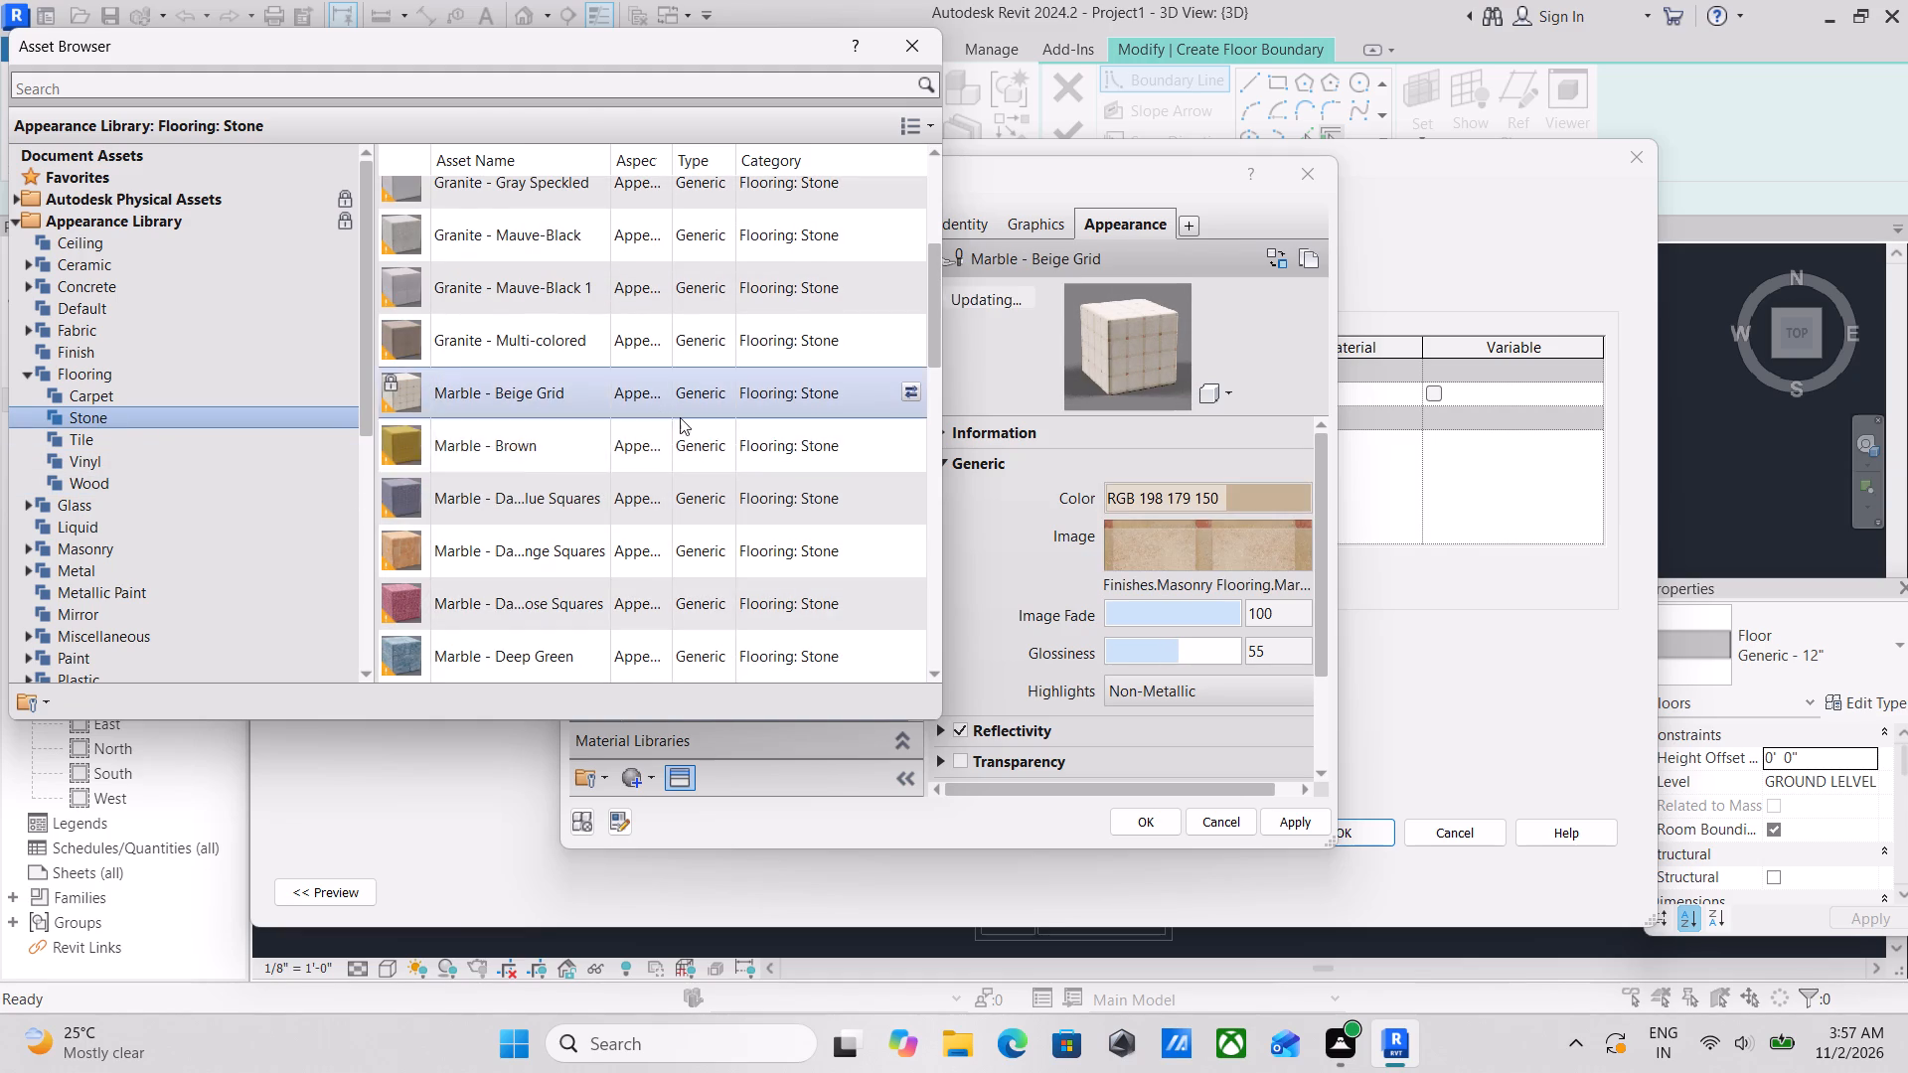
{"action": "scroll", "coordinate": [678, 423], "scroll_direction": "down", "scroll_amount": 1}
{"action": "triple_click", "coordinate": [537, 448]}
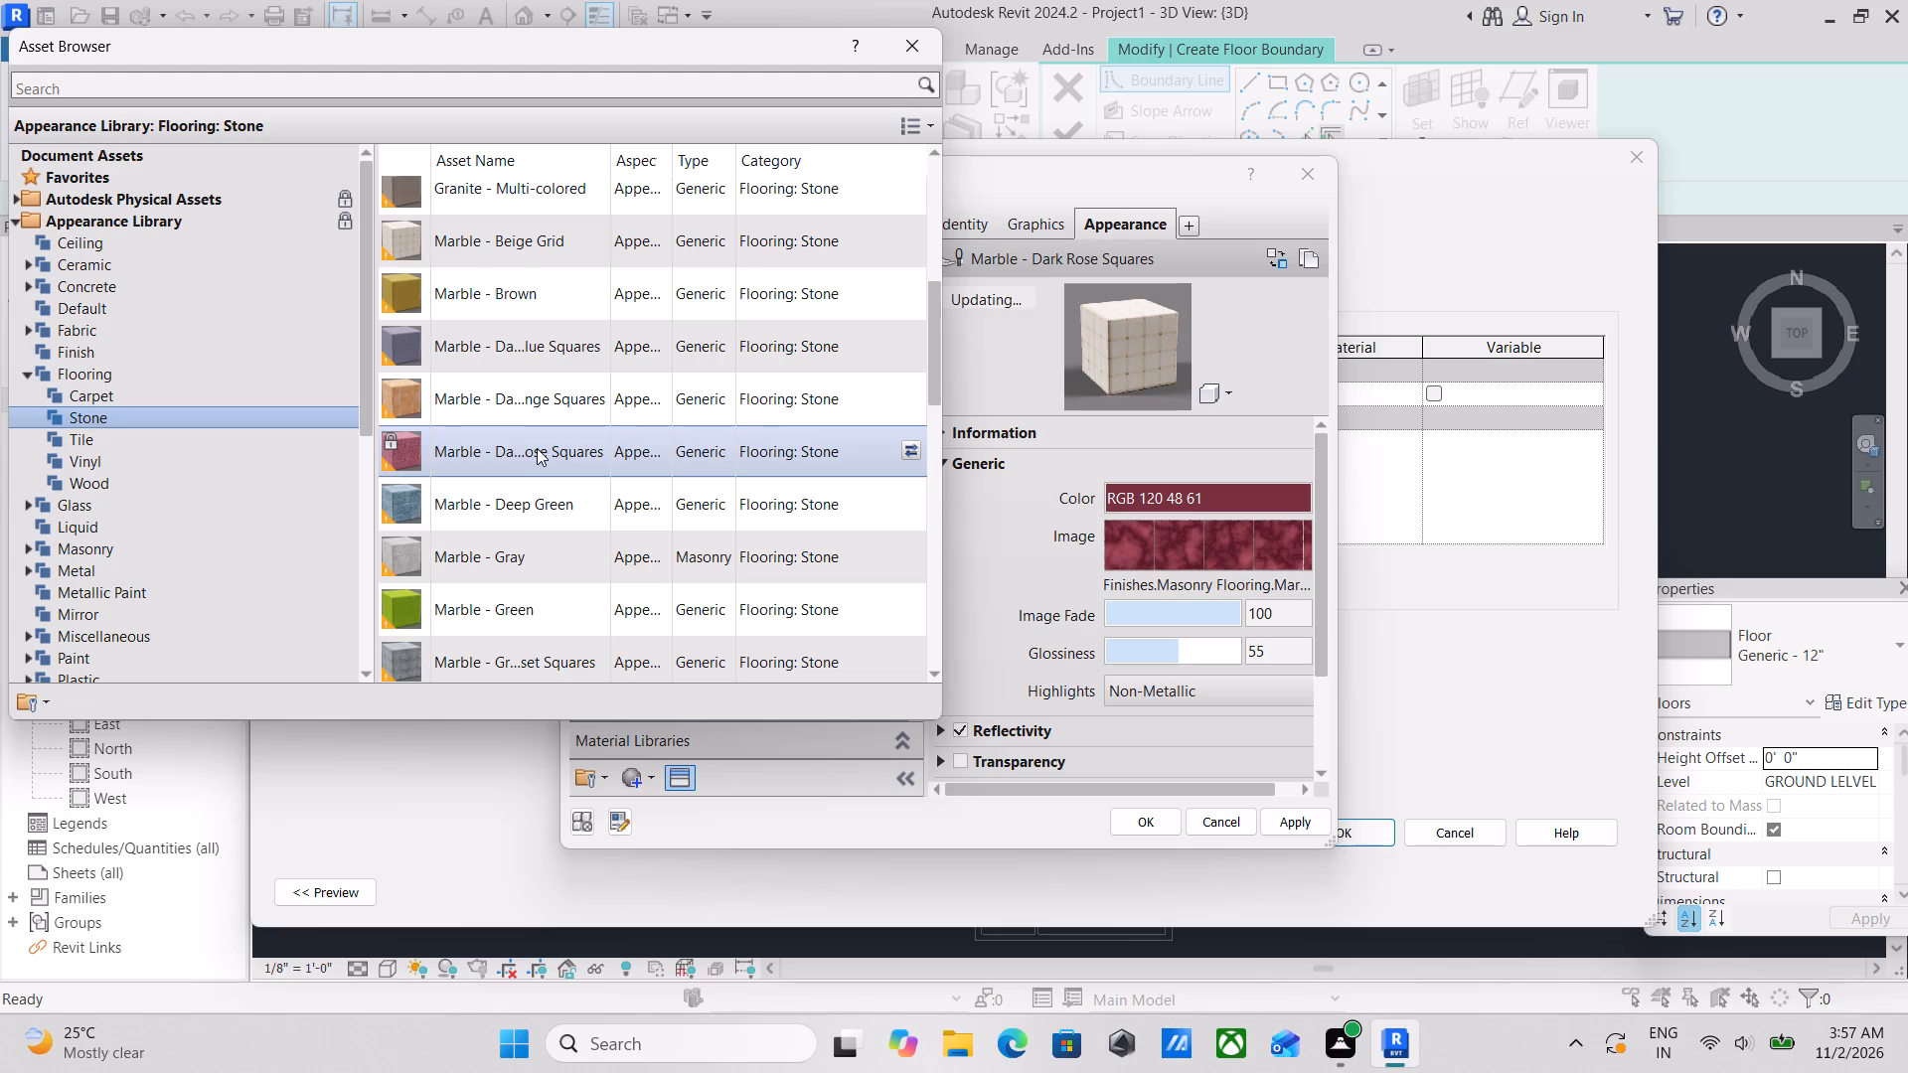
Apply the Marble - White-Green appearance to the MARBLE FLOORING material.
{"action": "scroll", "coordinate": [856, 538], "scroll_direction": "down", "scroll_amount": 2}
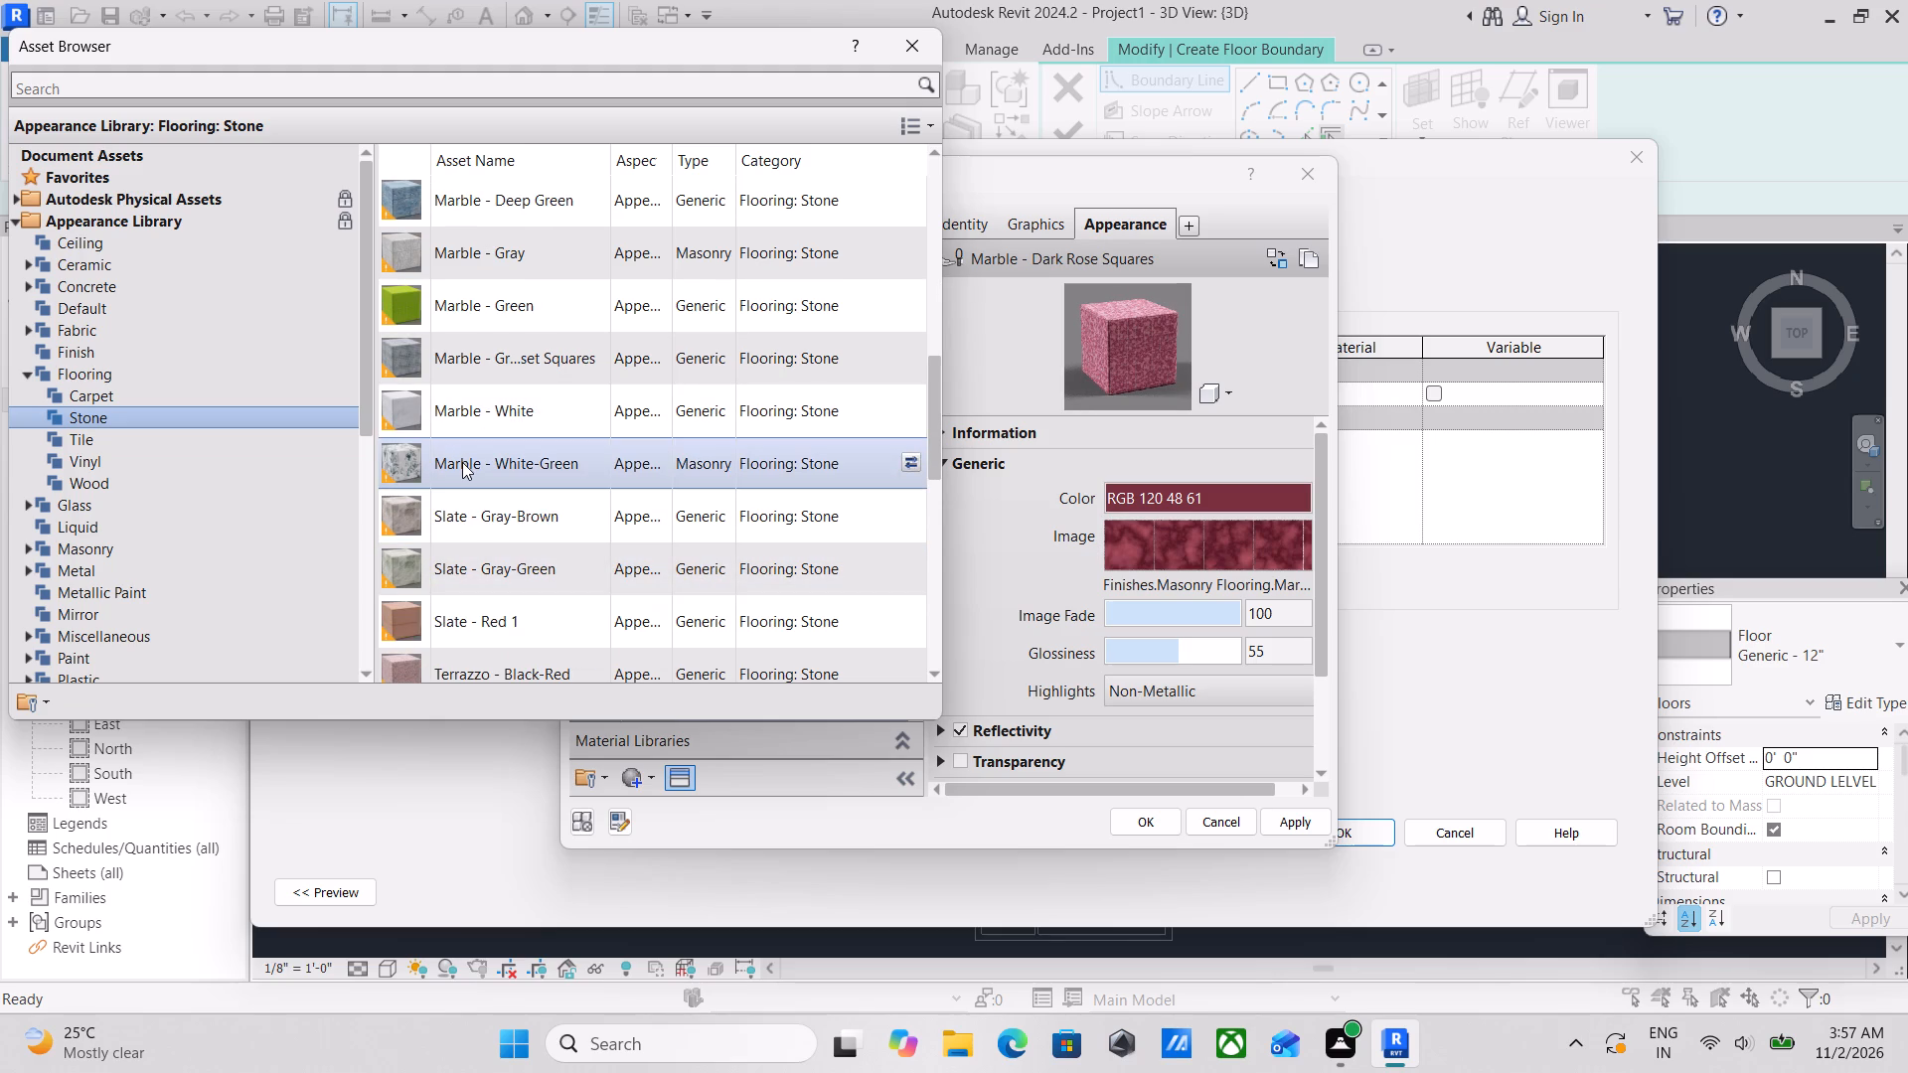
{"action": "double_click", "coordinate": [462, 462]}
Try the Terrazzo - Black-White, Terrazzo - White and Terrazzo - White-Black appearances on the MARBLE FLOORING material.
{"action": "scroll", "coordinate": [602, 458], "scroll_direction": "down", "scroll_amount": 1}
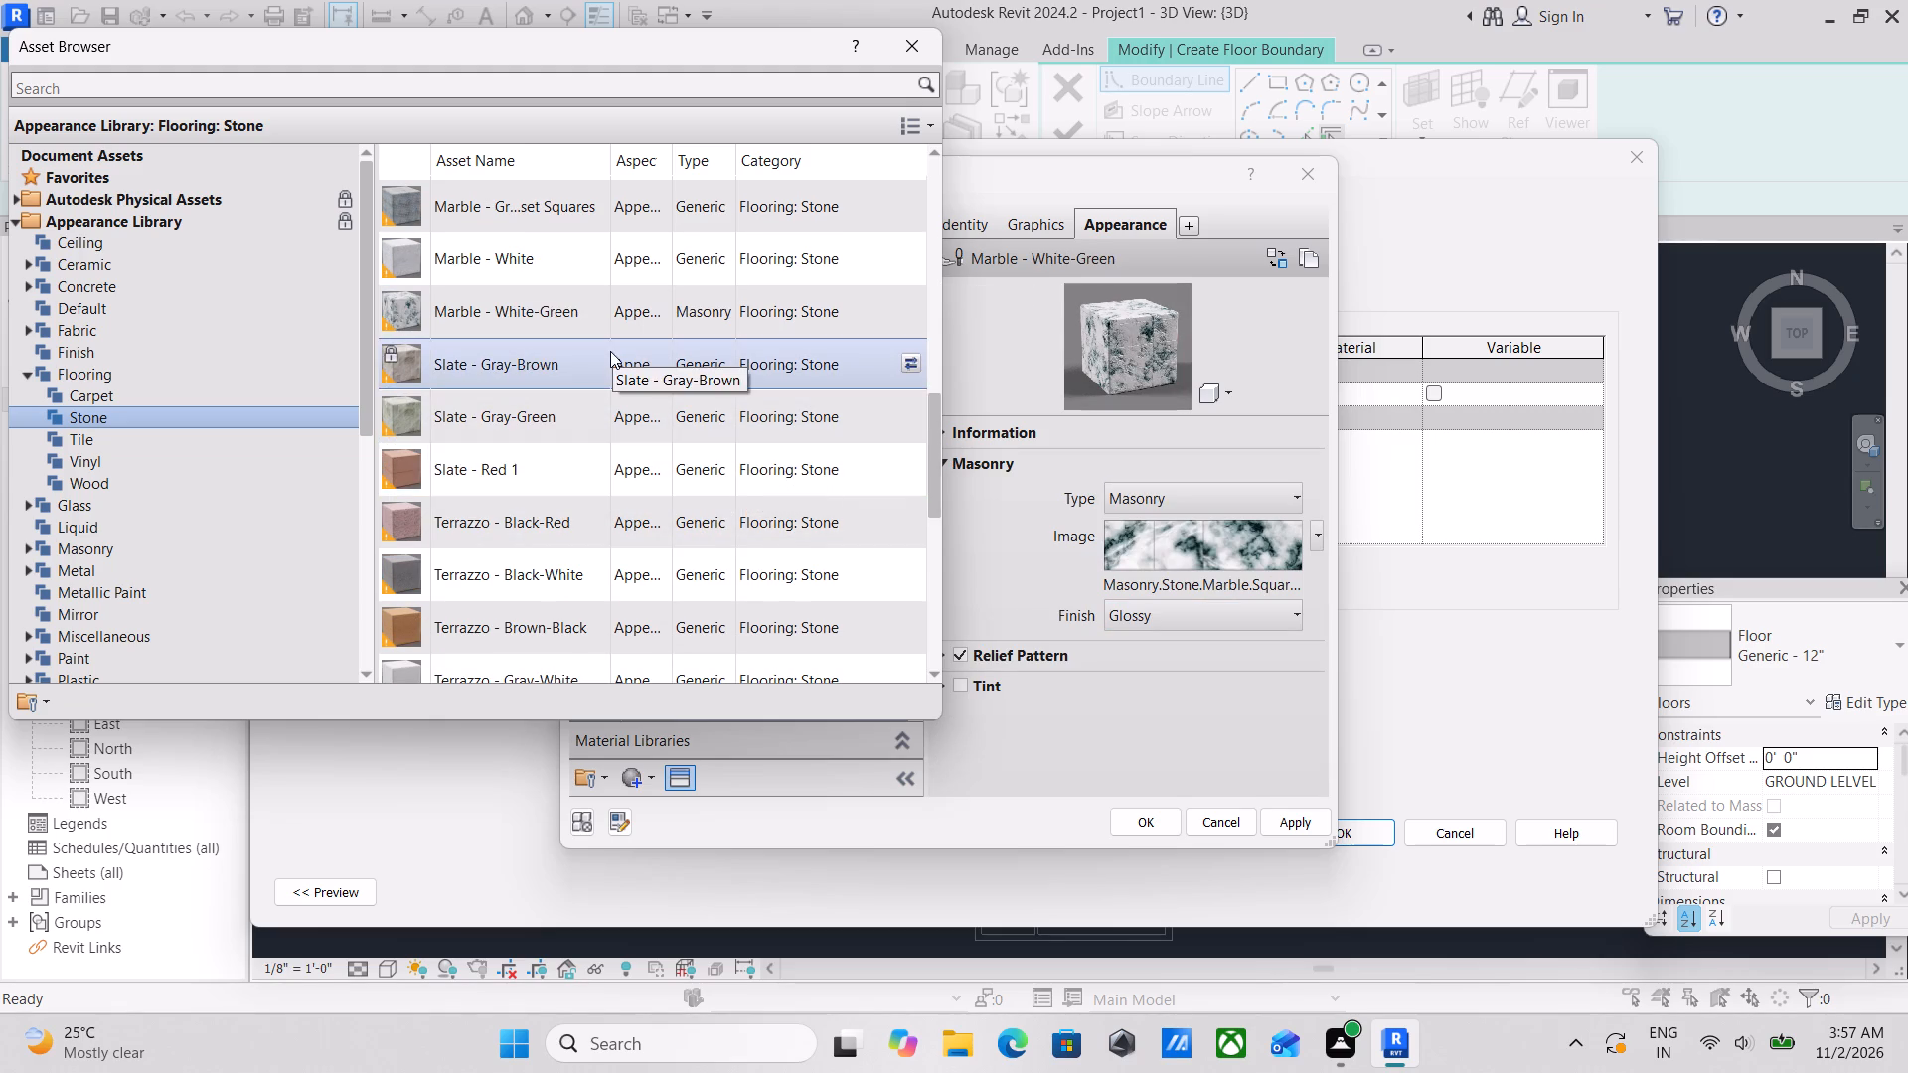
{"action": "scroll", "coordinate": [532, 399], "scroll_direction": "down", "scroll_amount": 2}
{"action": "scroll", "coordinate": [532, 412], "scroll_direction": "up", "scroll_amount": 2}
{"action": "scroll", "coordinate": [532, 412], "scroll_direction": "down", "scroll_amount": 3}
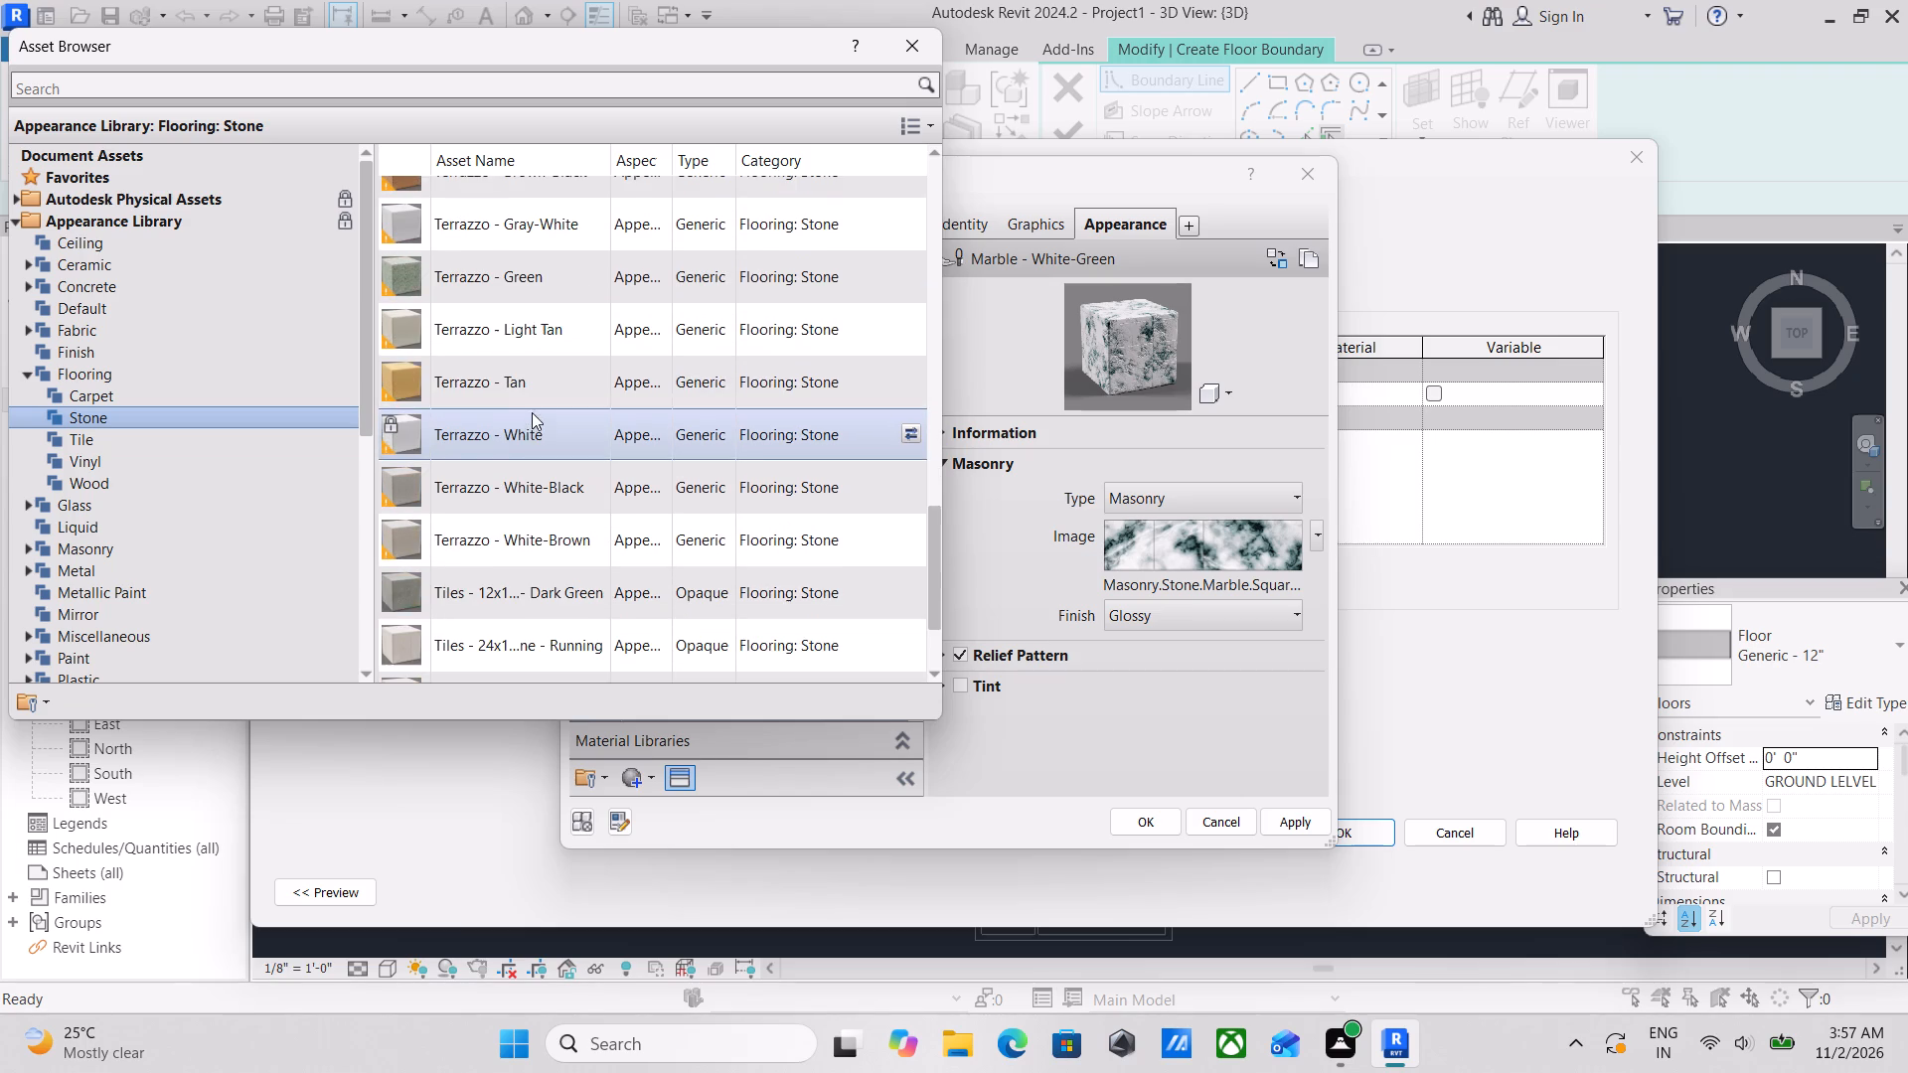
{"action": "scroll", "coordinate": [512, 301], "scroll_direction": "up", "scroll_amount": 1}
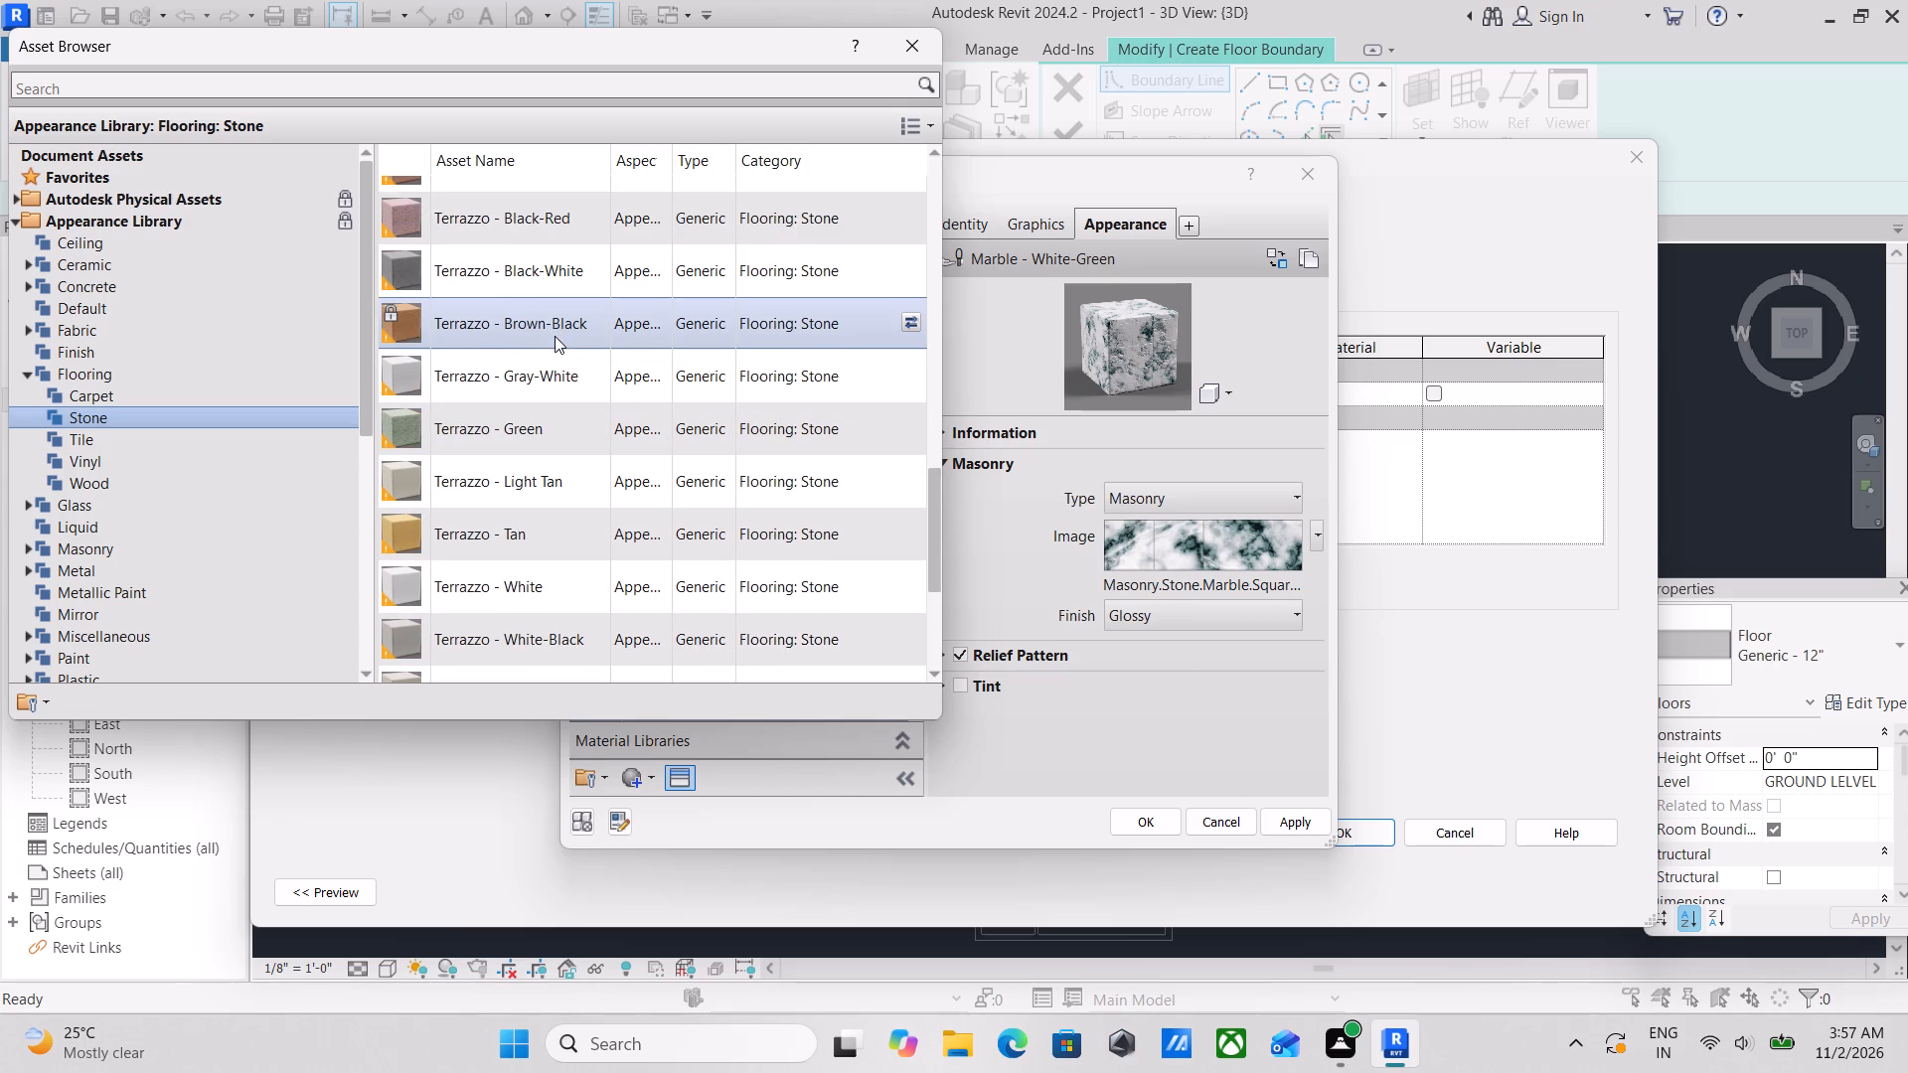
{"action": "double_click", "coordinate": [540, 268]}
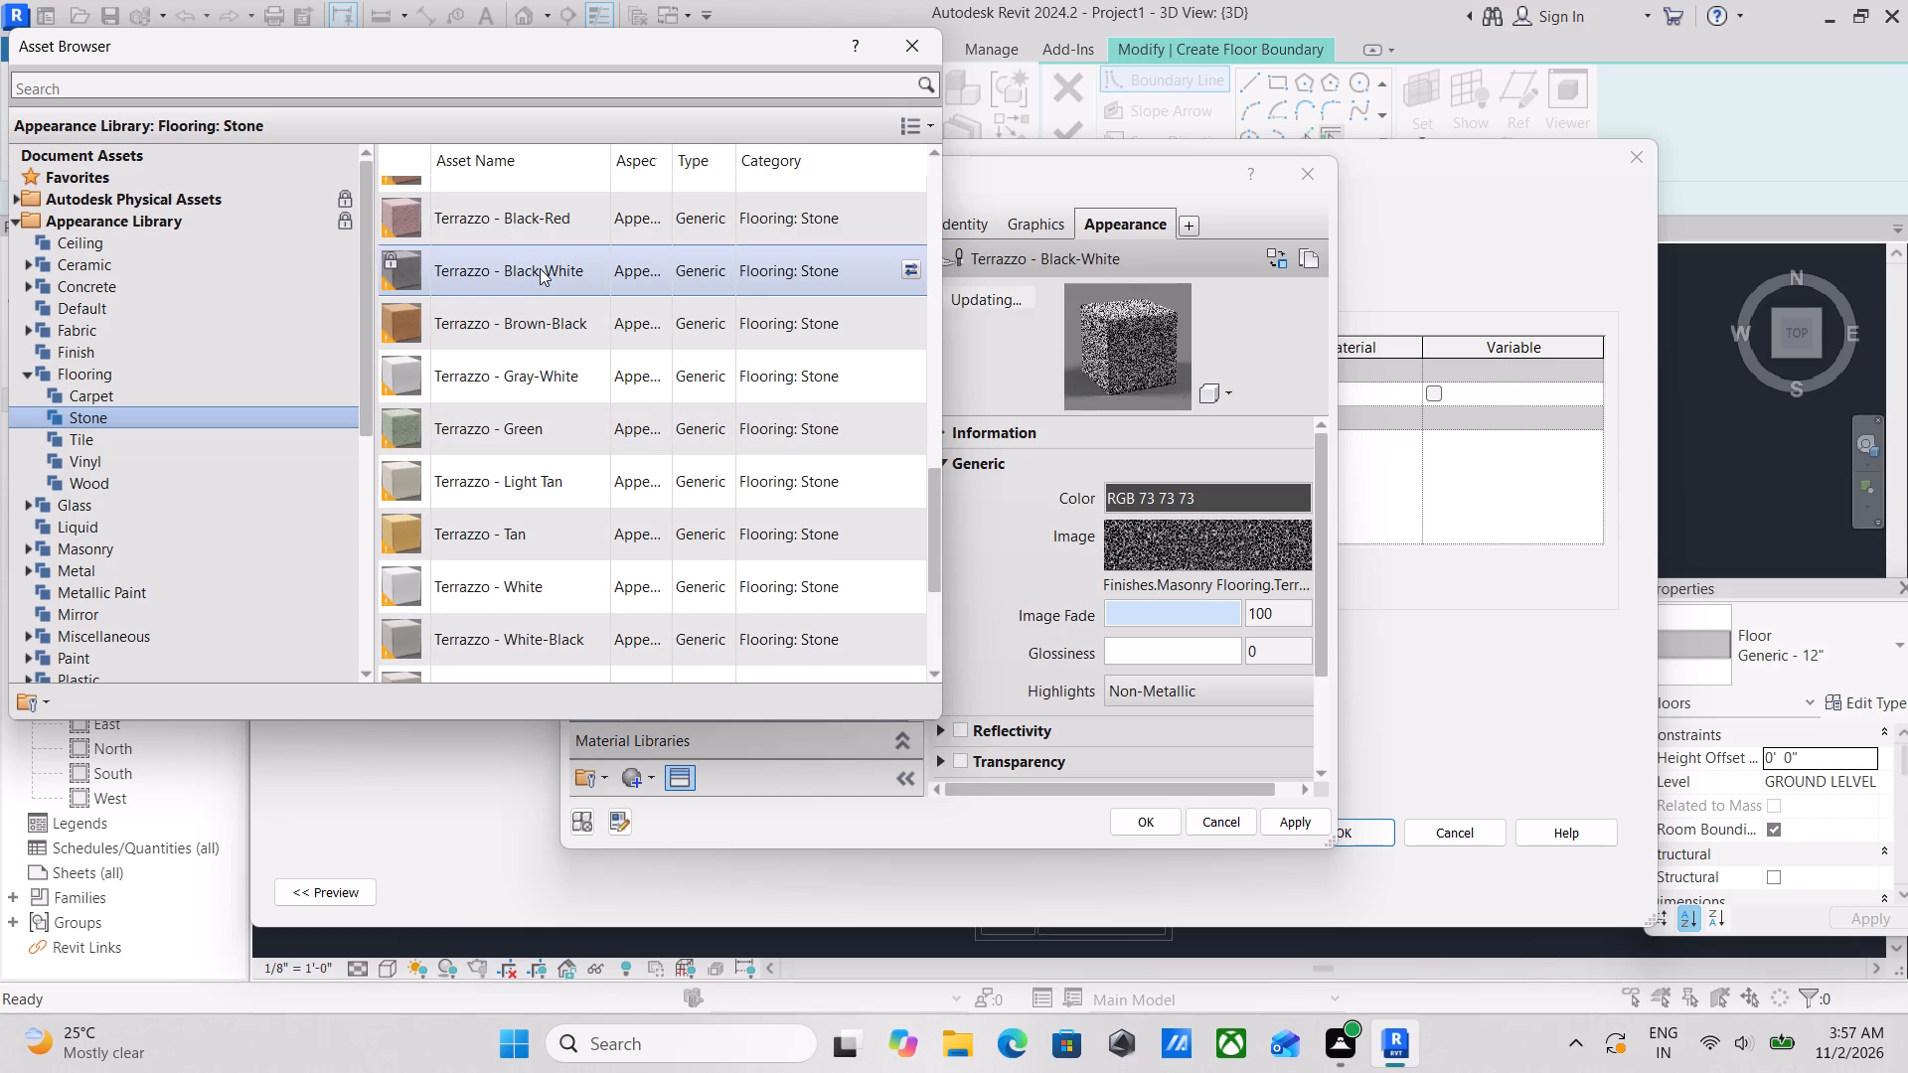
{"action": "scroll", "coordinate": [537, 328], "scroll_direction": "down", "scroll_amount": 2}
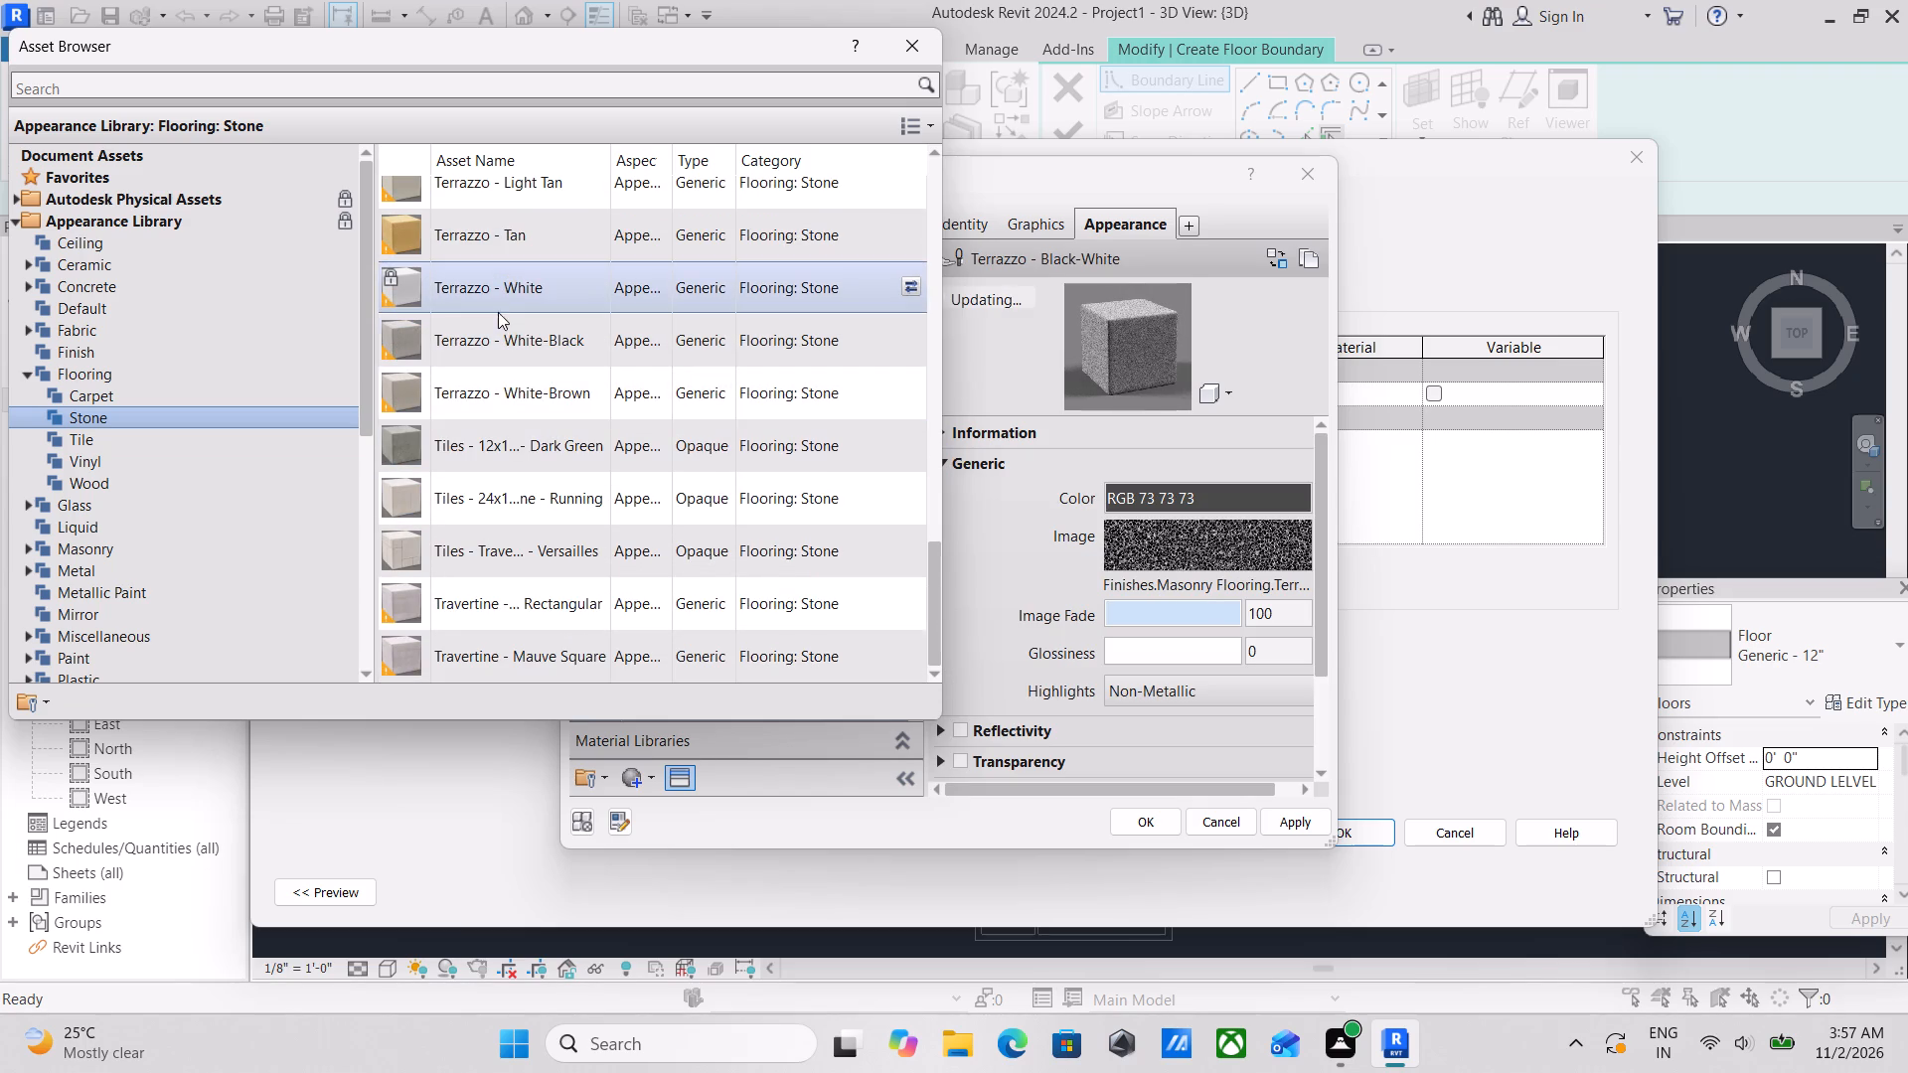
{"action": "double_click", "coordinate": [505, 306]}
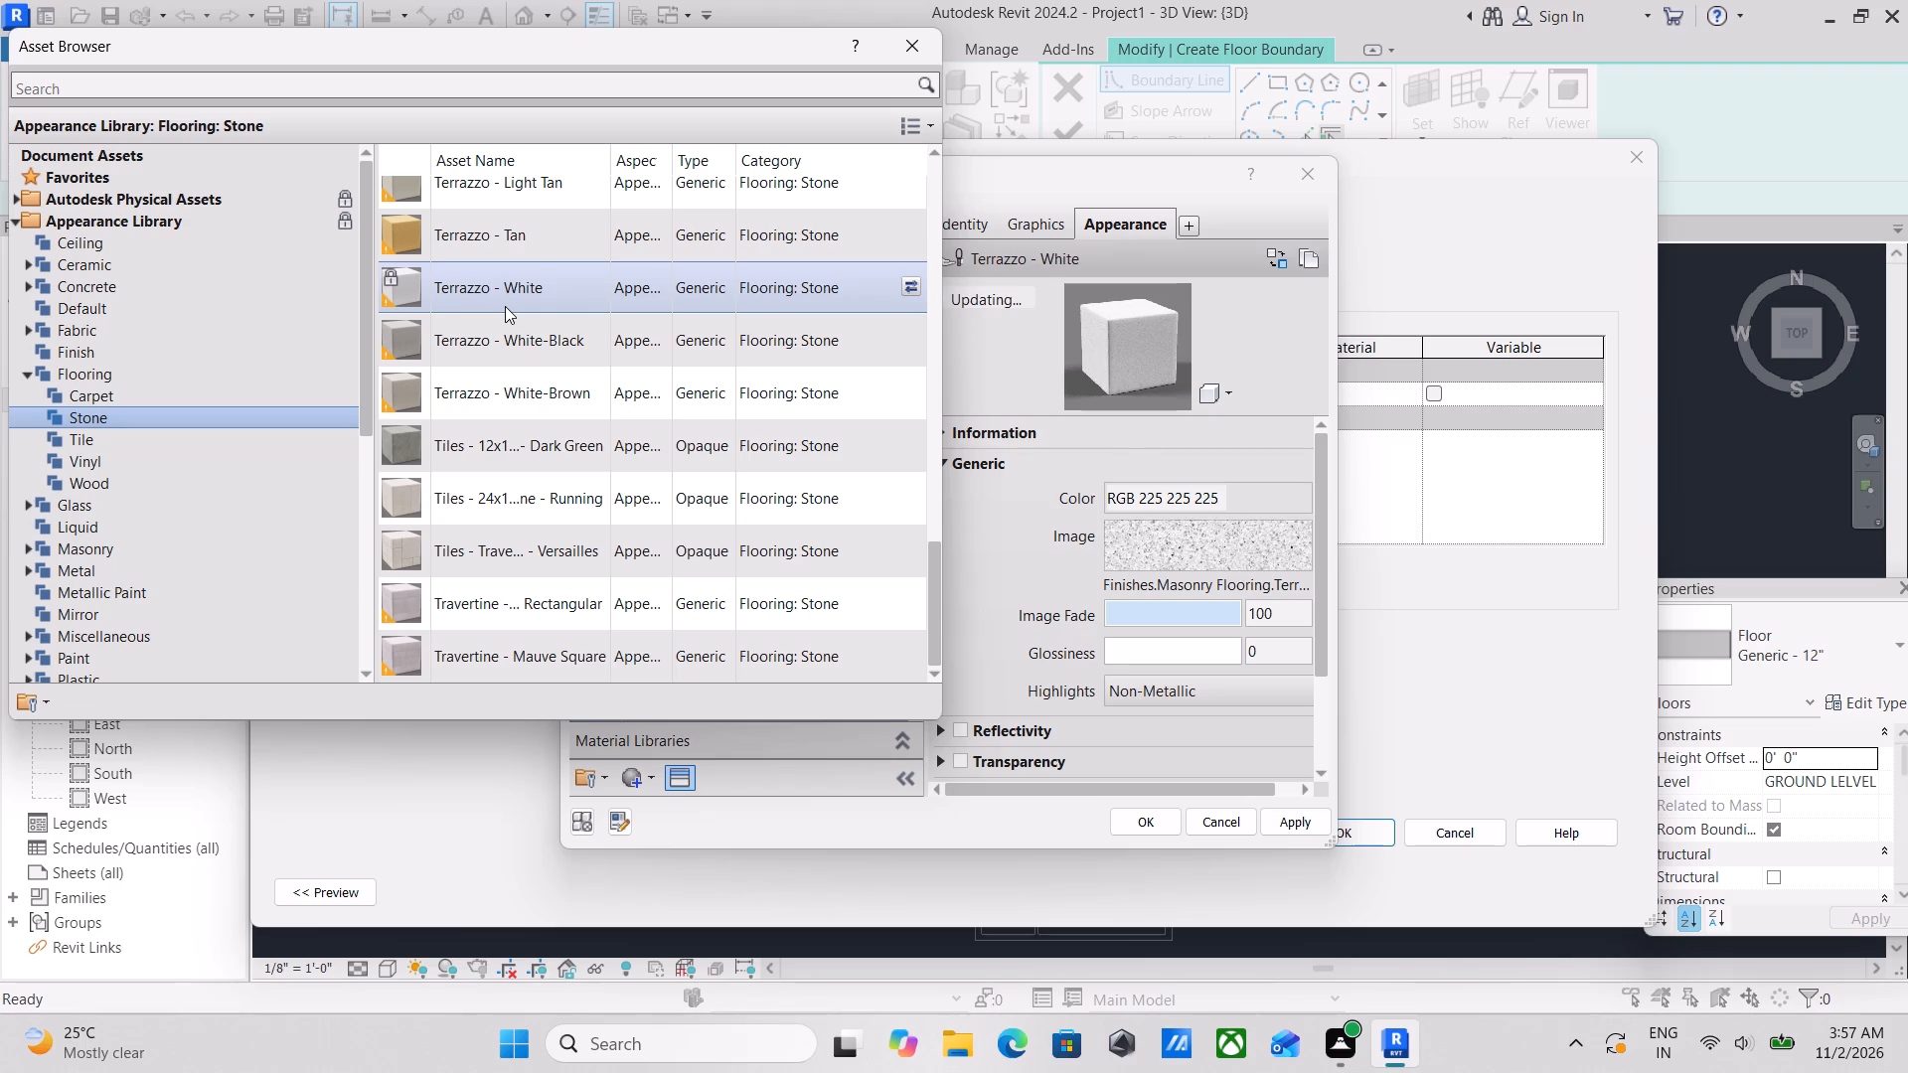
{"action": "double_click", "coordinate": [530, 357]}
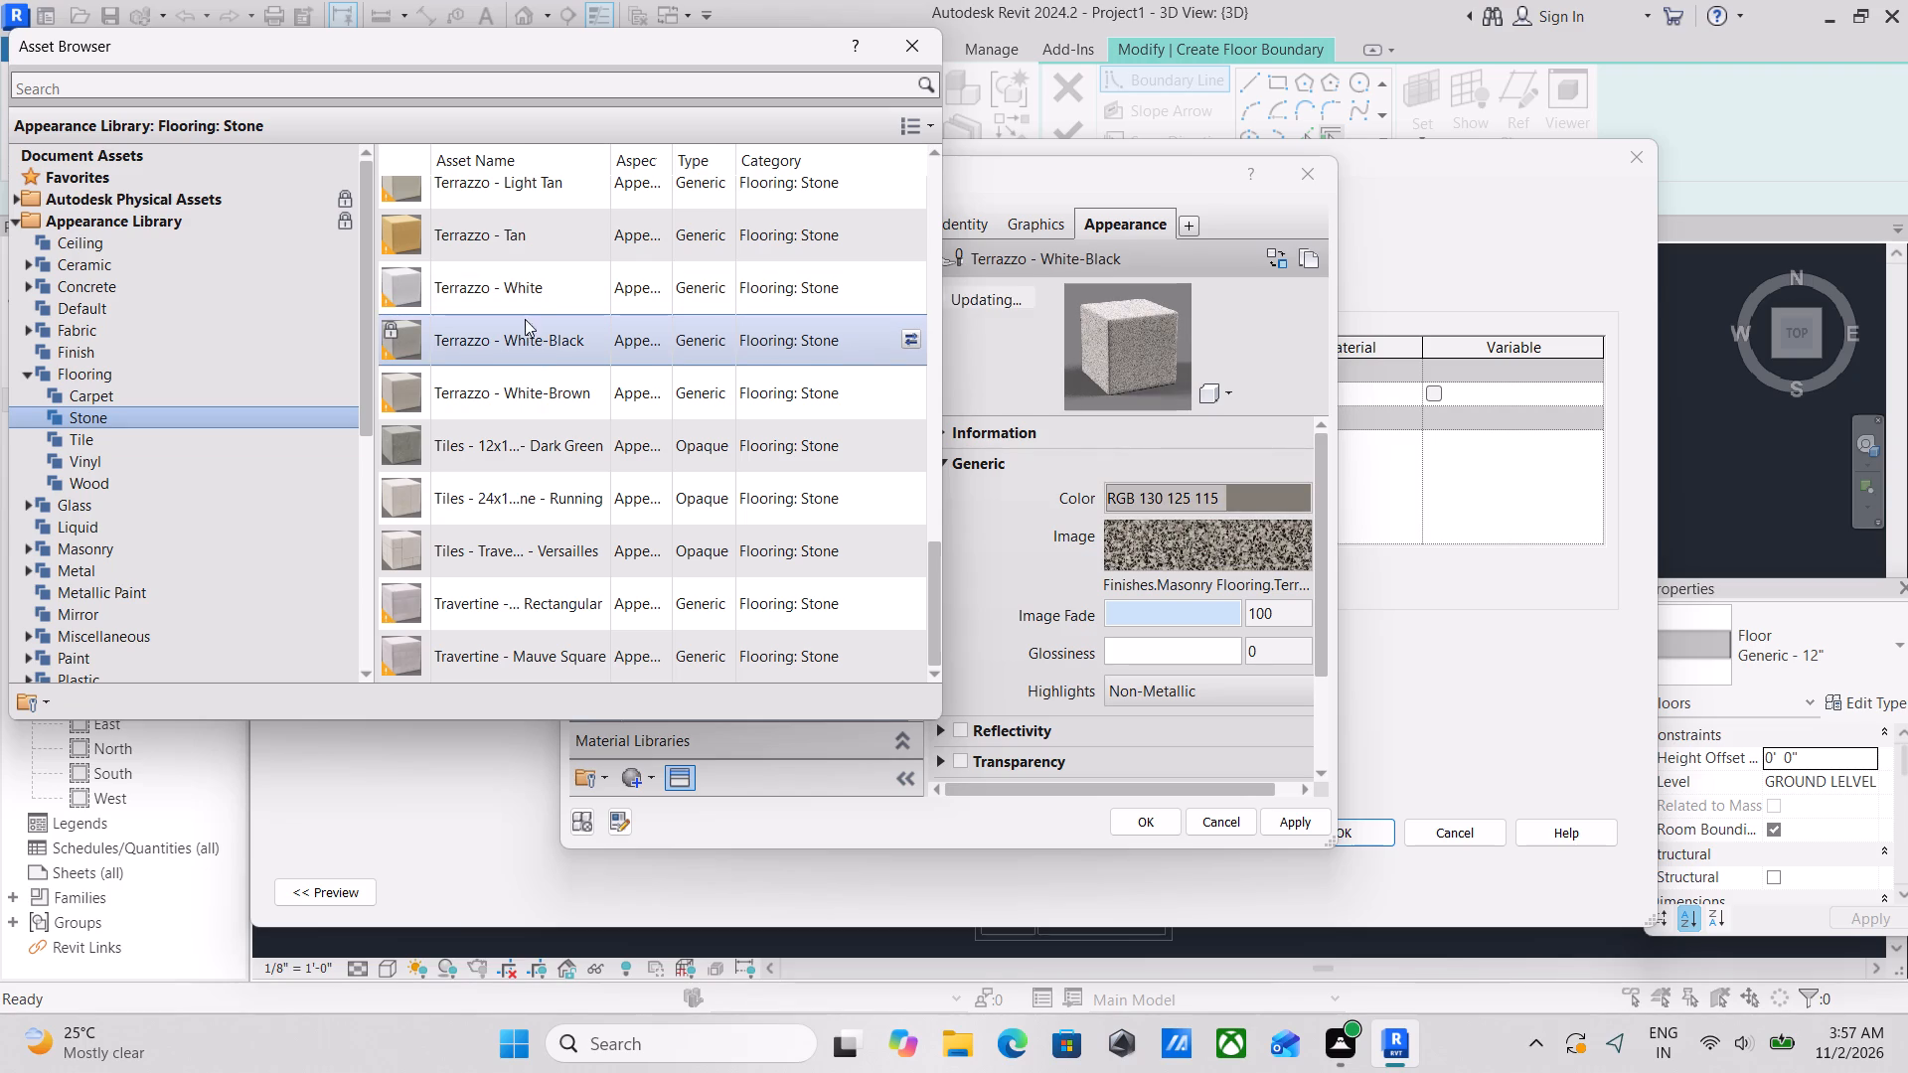
Apply the Terrazzo - White appearance to the MARBLE FLOORING material and accept the MARBLE FLOORING 1' floor type.
{"action": "double_click", "coordinate": [522, 275]}
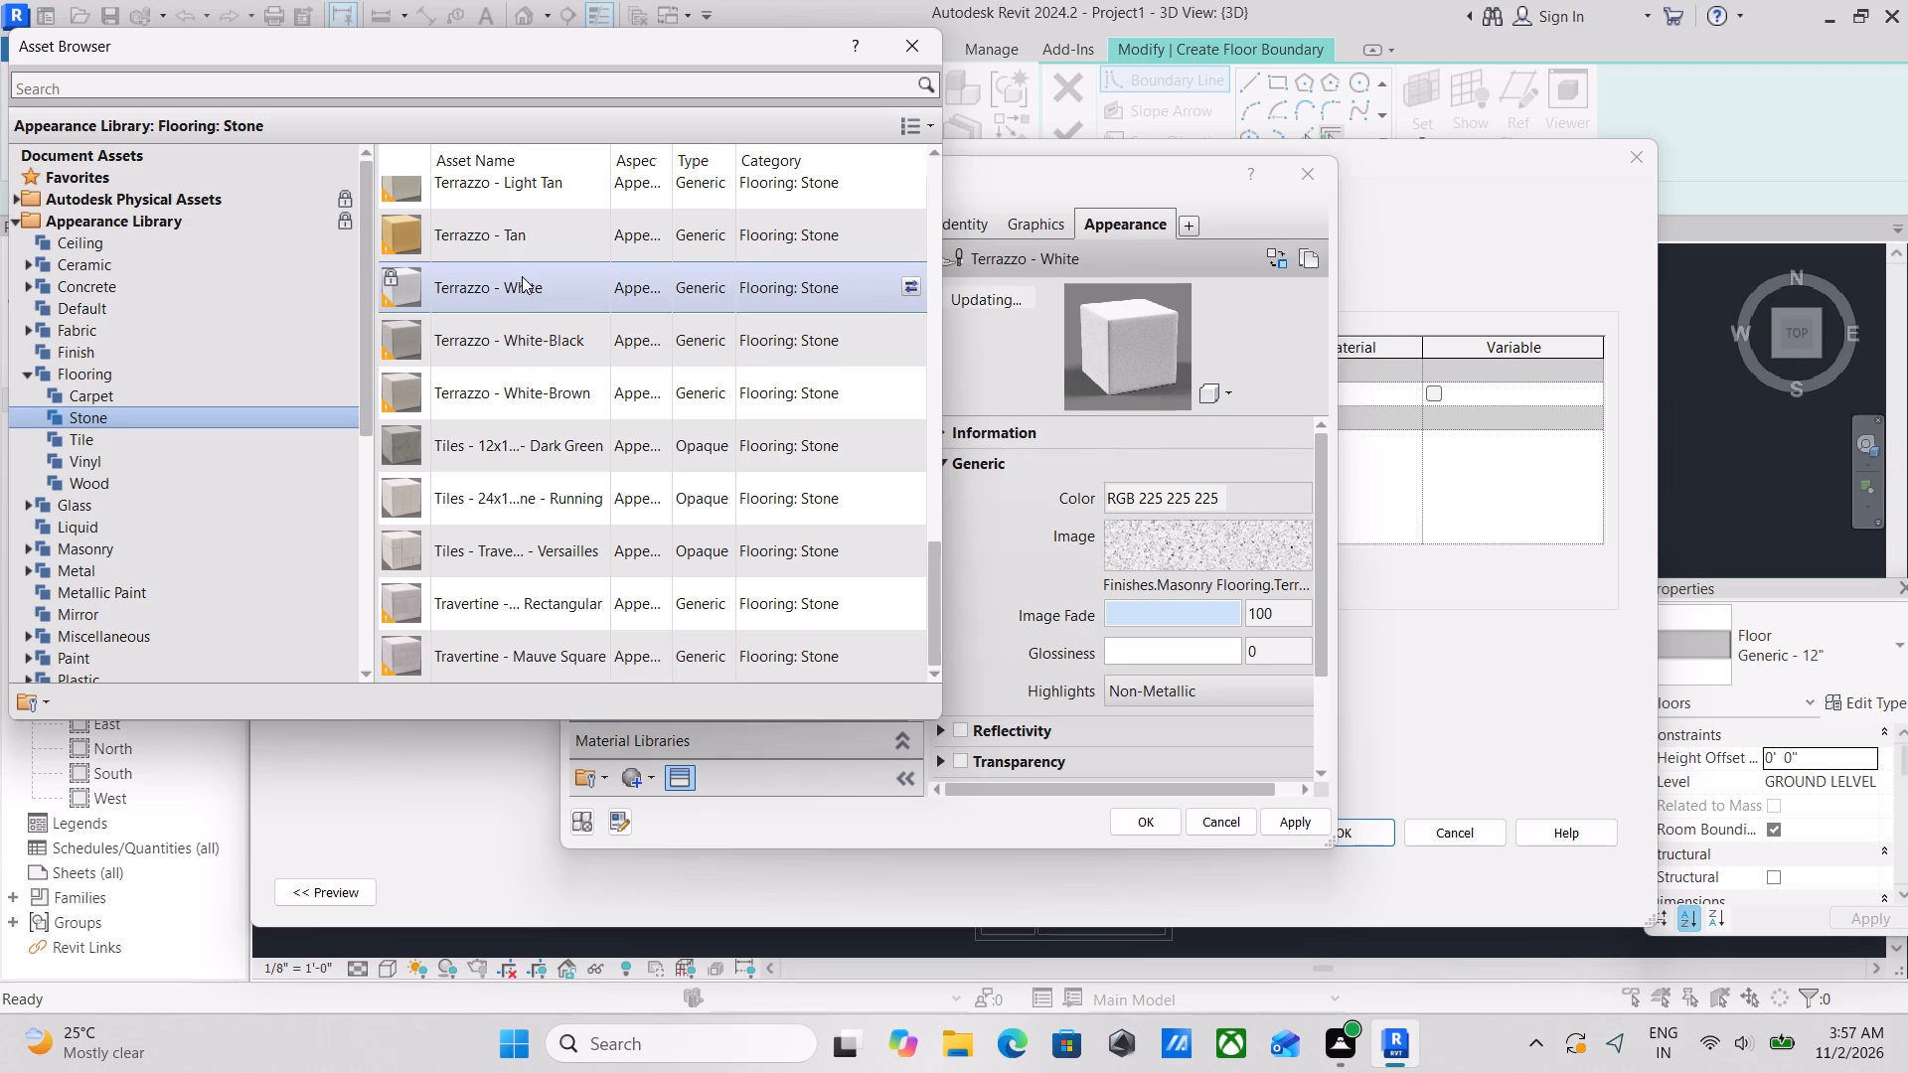
{"action": "left_click", "coordinate": [1295, 830]}
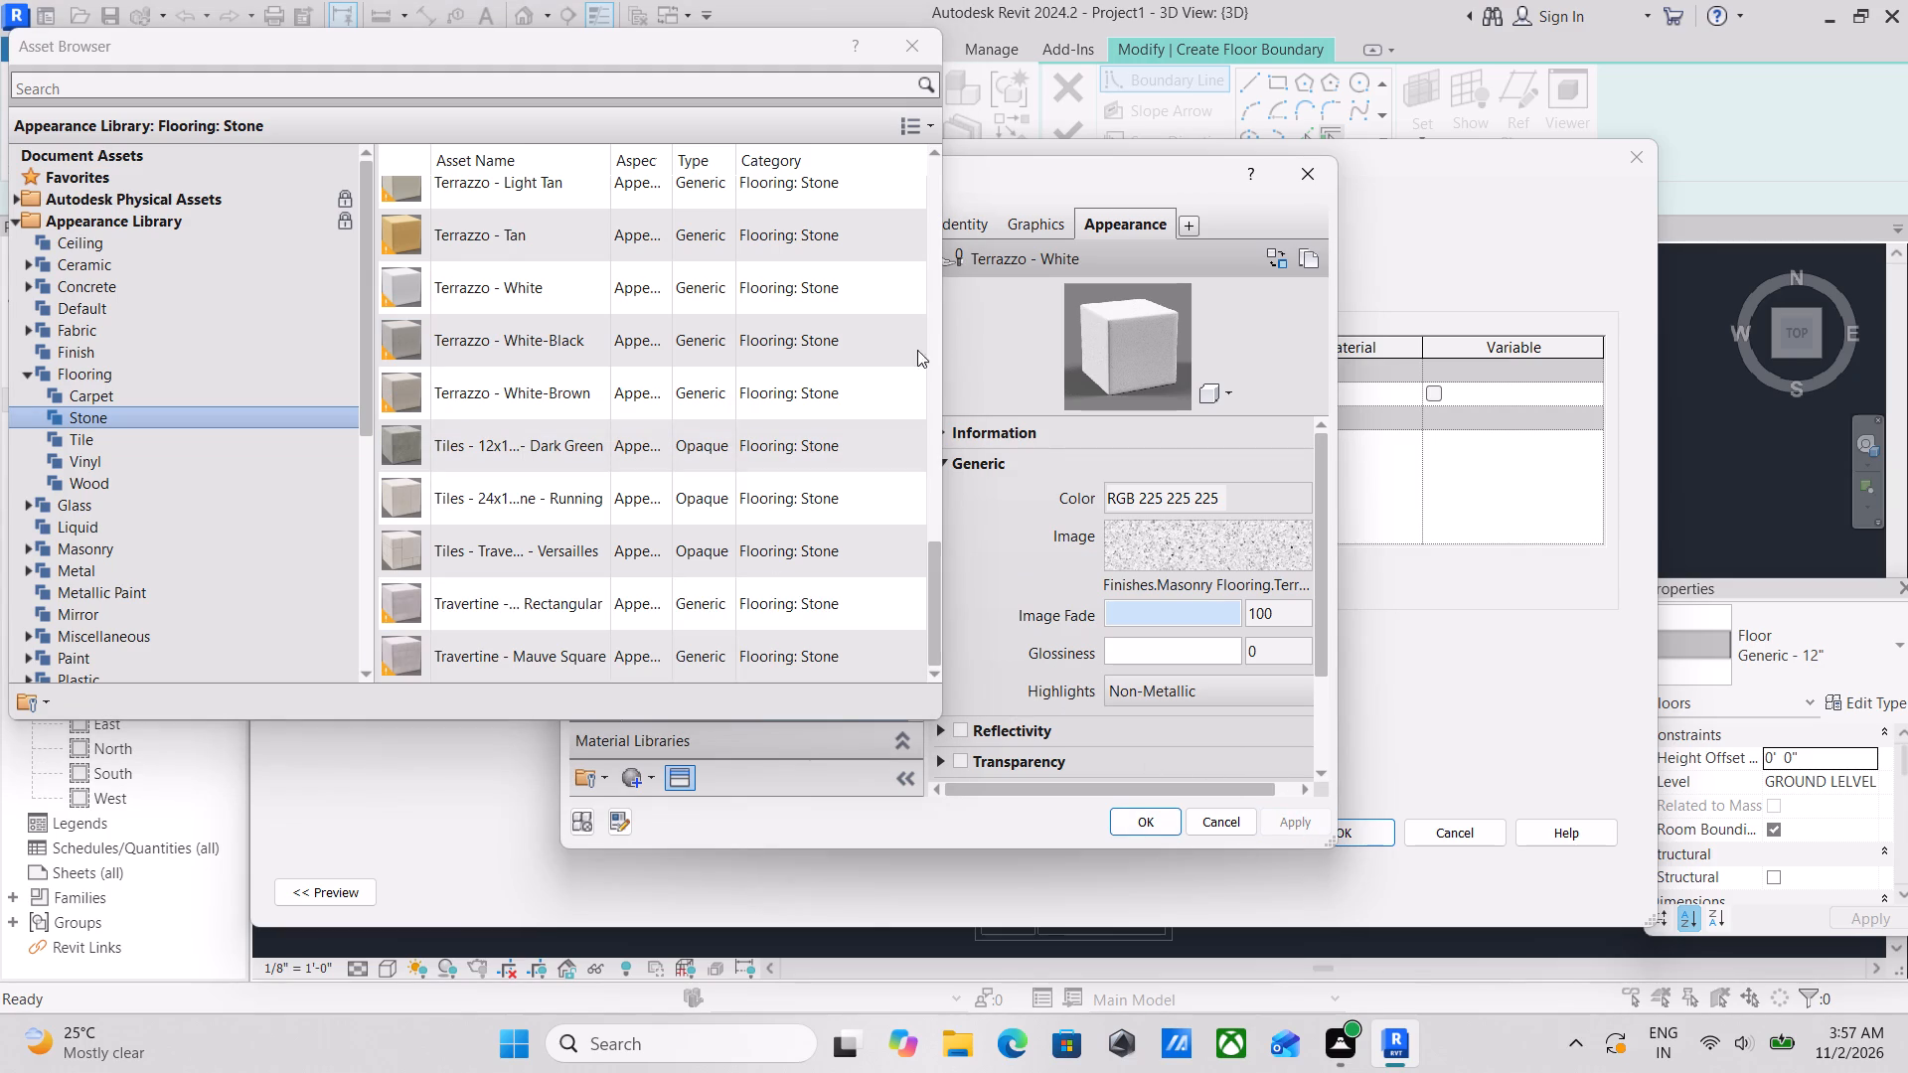
{"action": "left_click", "coordinate": [1122, 816]}
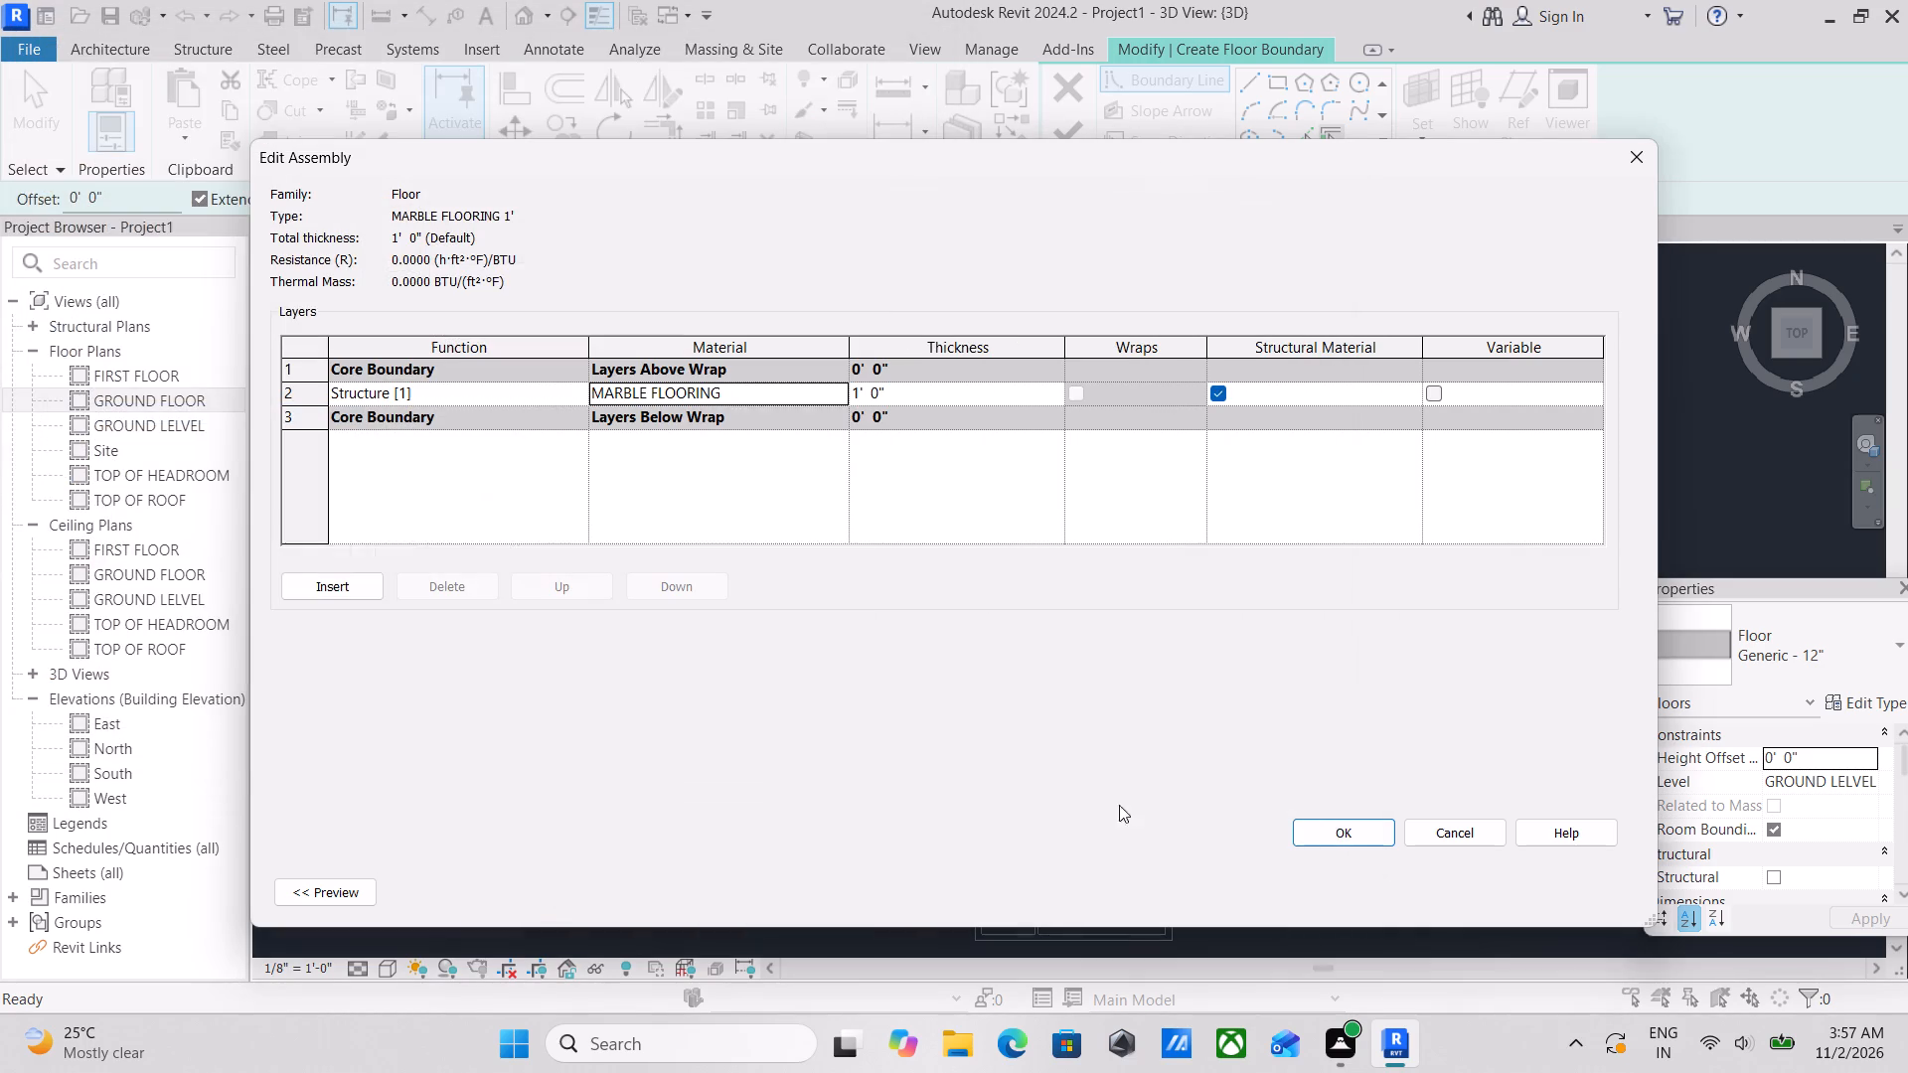
{"action": "left_click", "coordinate": [1338, 817]}
{"action": "left_click", "coordinate": [1338, 833]}
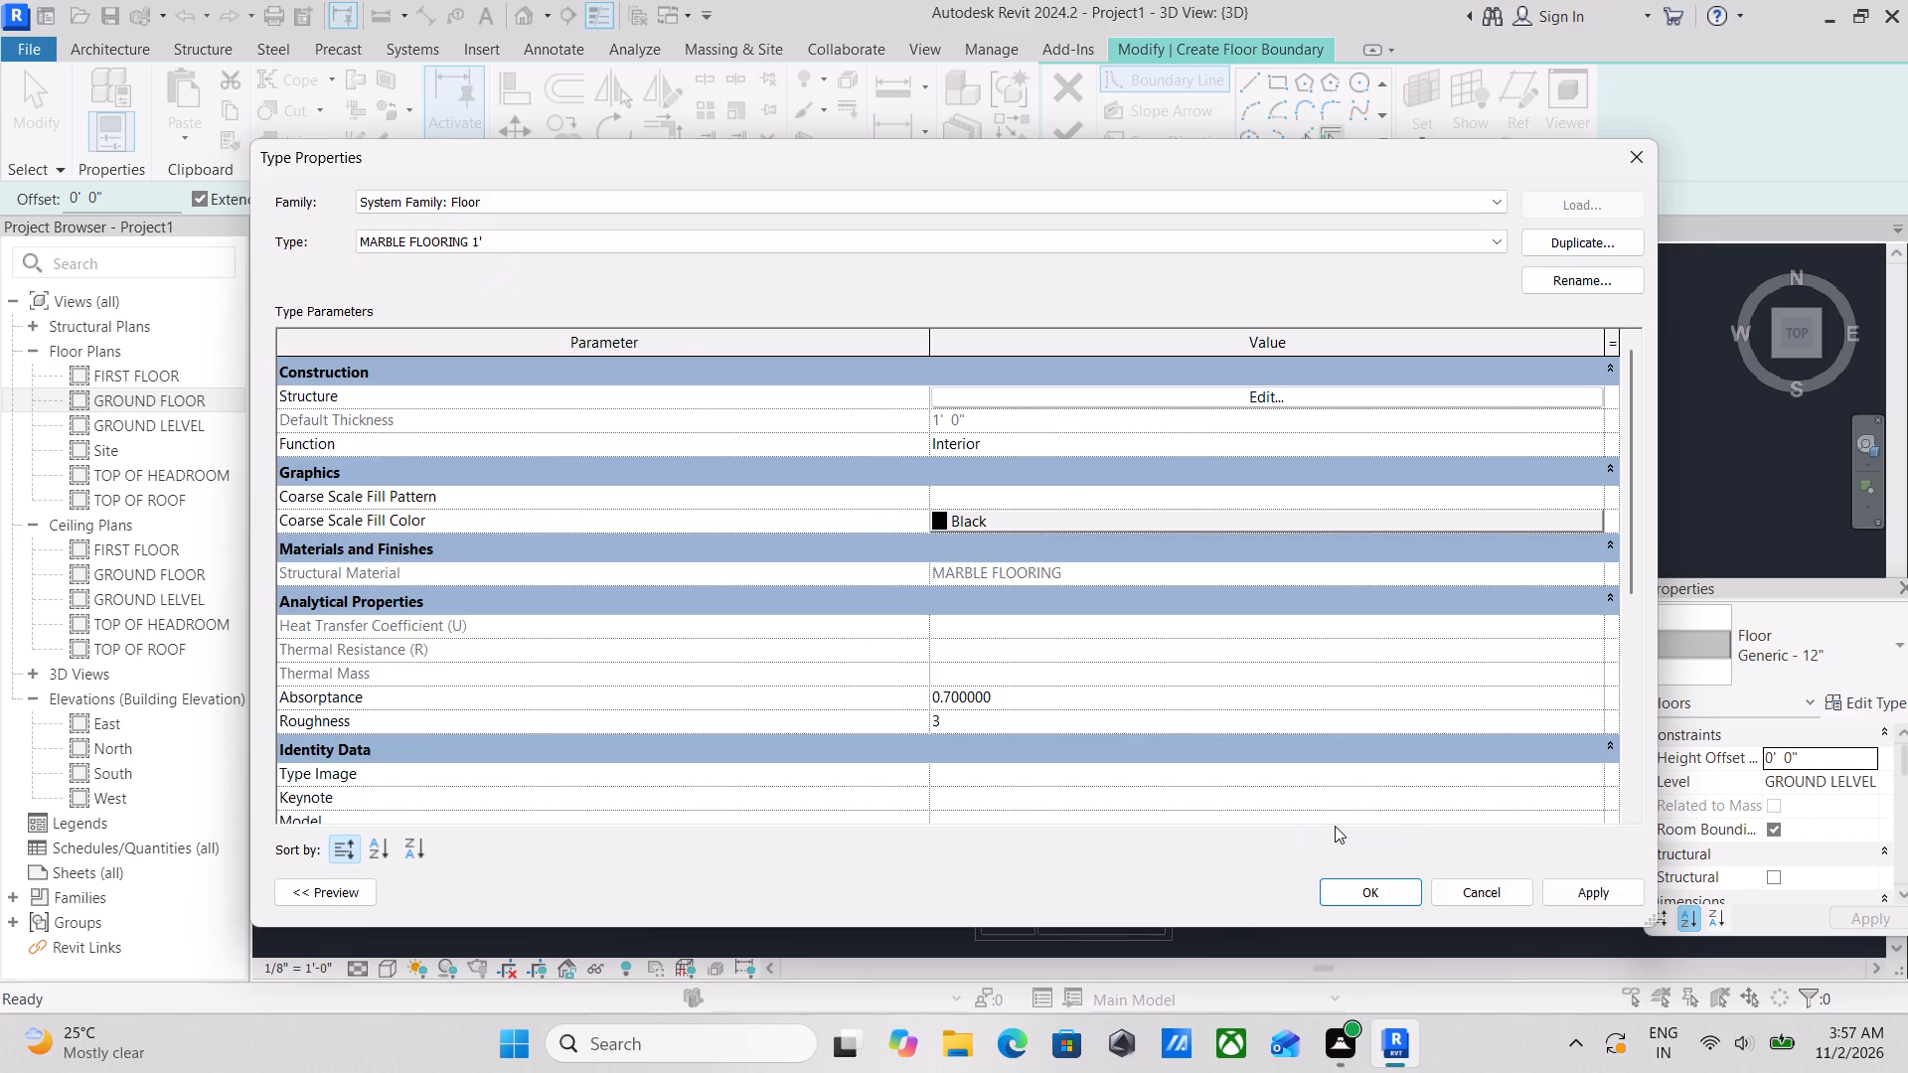
{"action": "left_click", "coordinate": [1571, 888]}
{"action": "left_click", "coordinate": [1398, 887]}
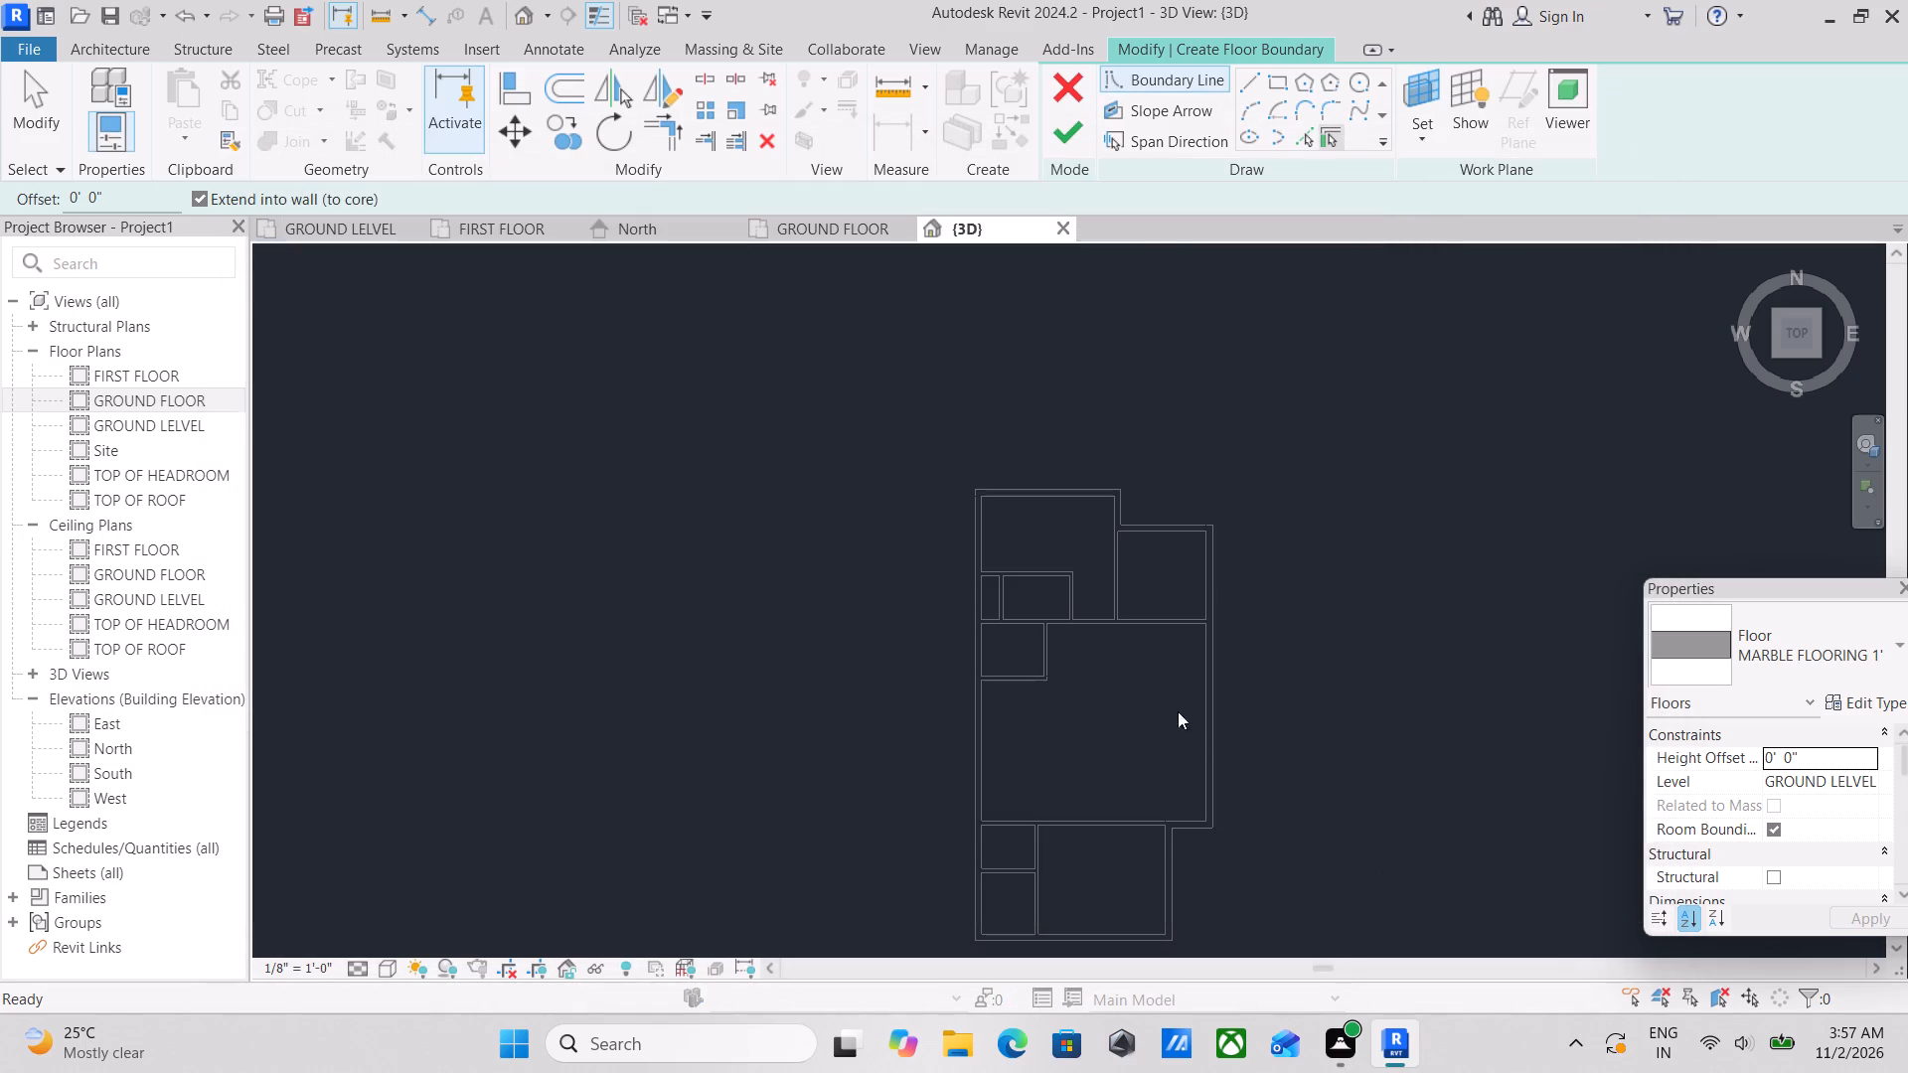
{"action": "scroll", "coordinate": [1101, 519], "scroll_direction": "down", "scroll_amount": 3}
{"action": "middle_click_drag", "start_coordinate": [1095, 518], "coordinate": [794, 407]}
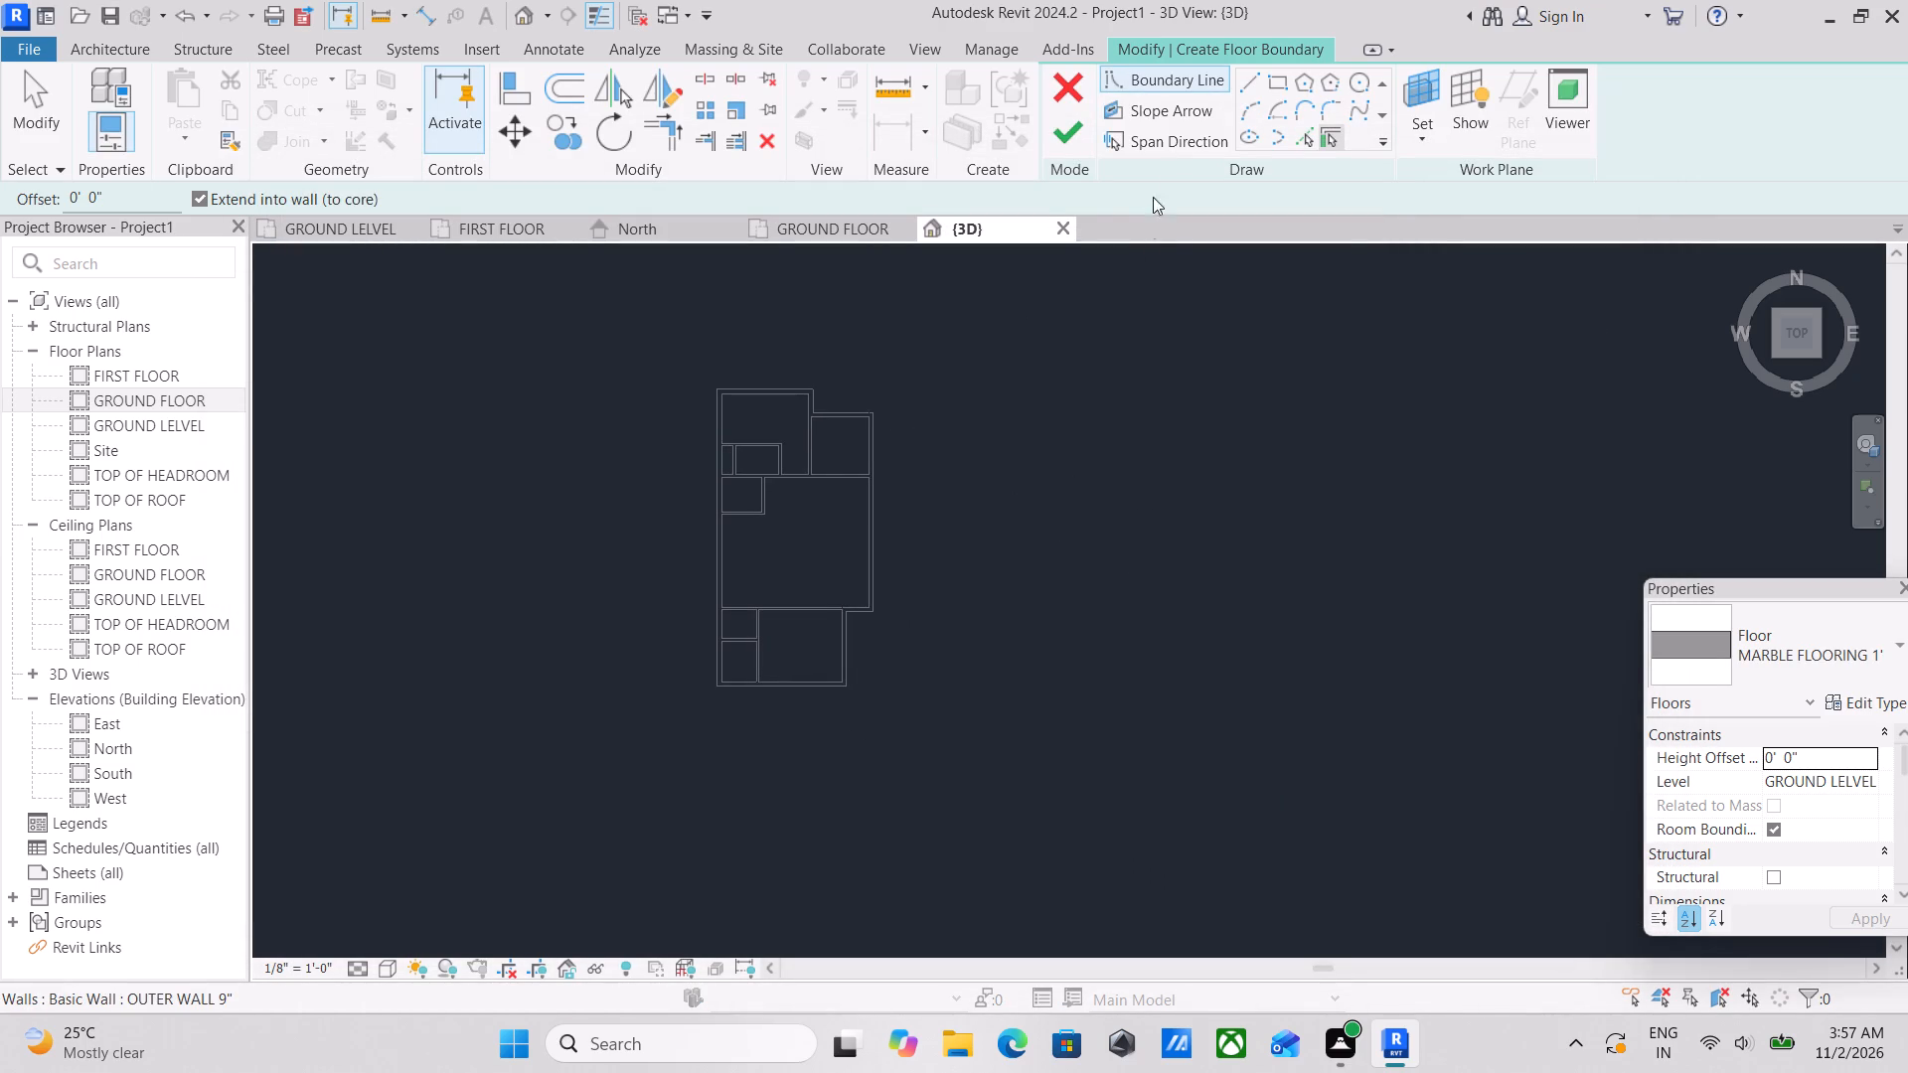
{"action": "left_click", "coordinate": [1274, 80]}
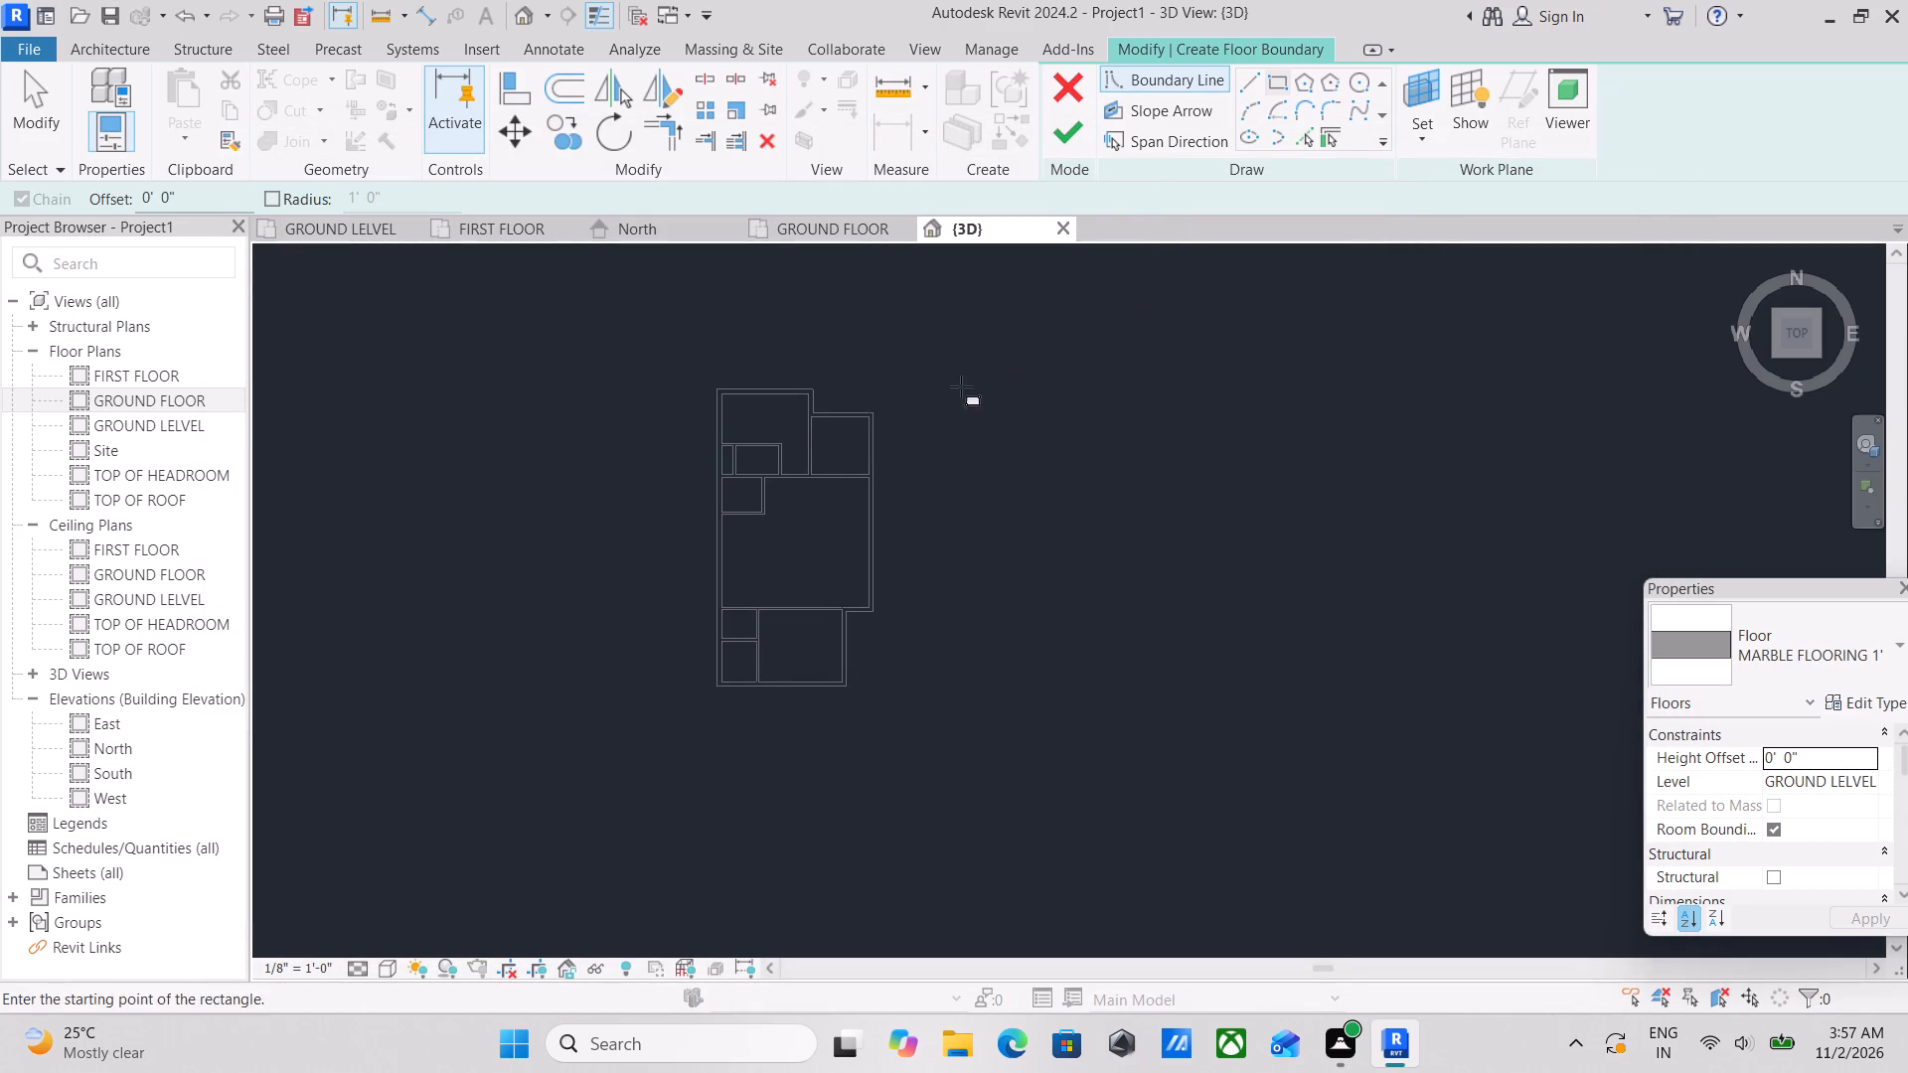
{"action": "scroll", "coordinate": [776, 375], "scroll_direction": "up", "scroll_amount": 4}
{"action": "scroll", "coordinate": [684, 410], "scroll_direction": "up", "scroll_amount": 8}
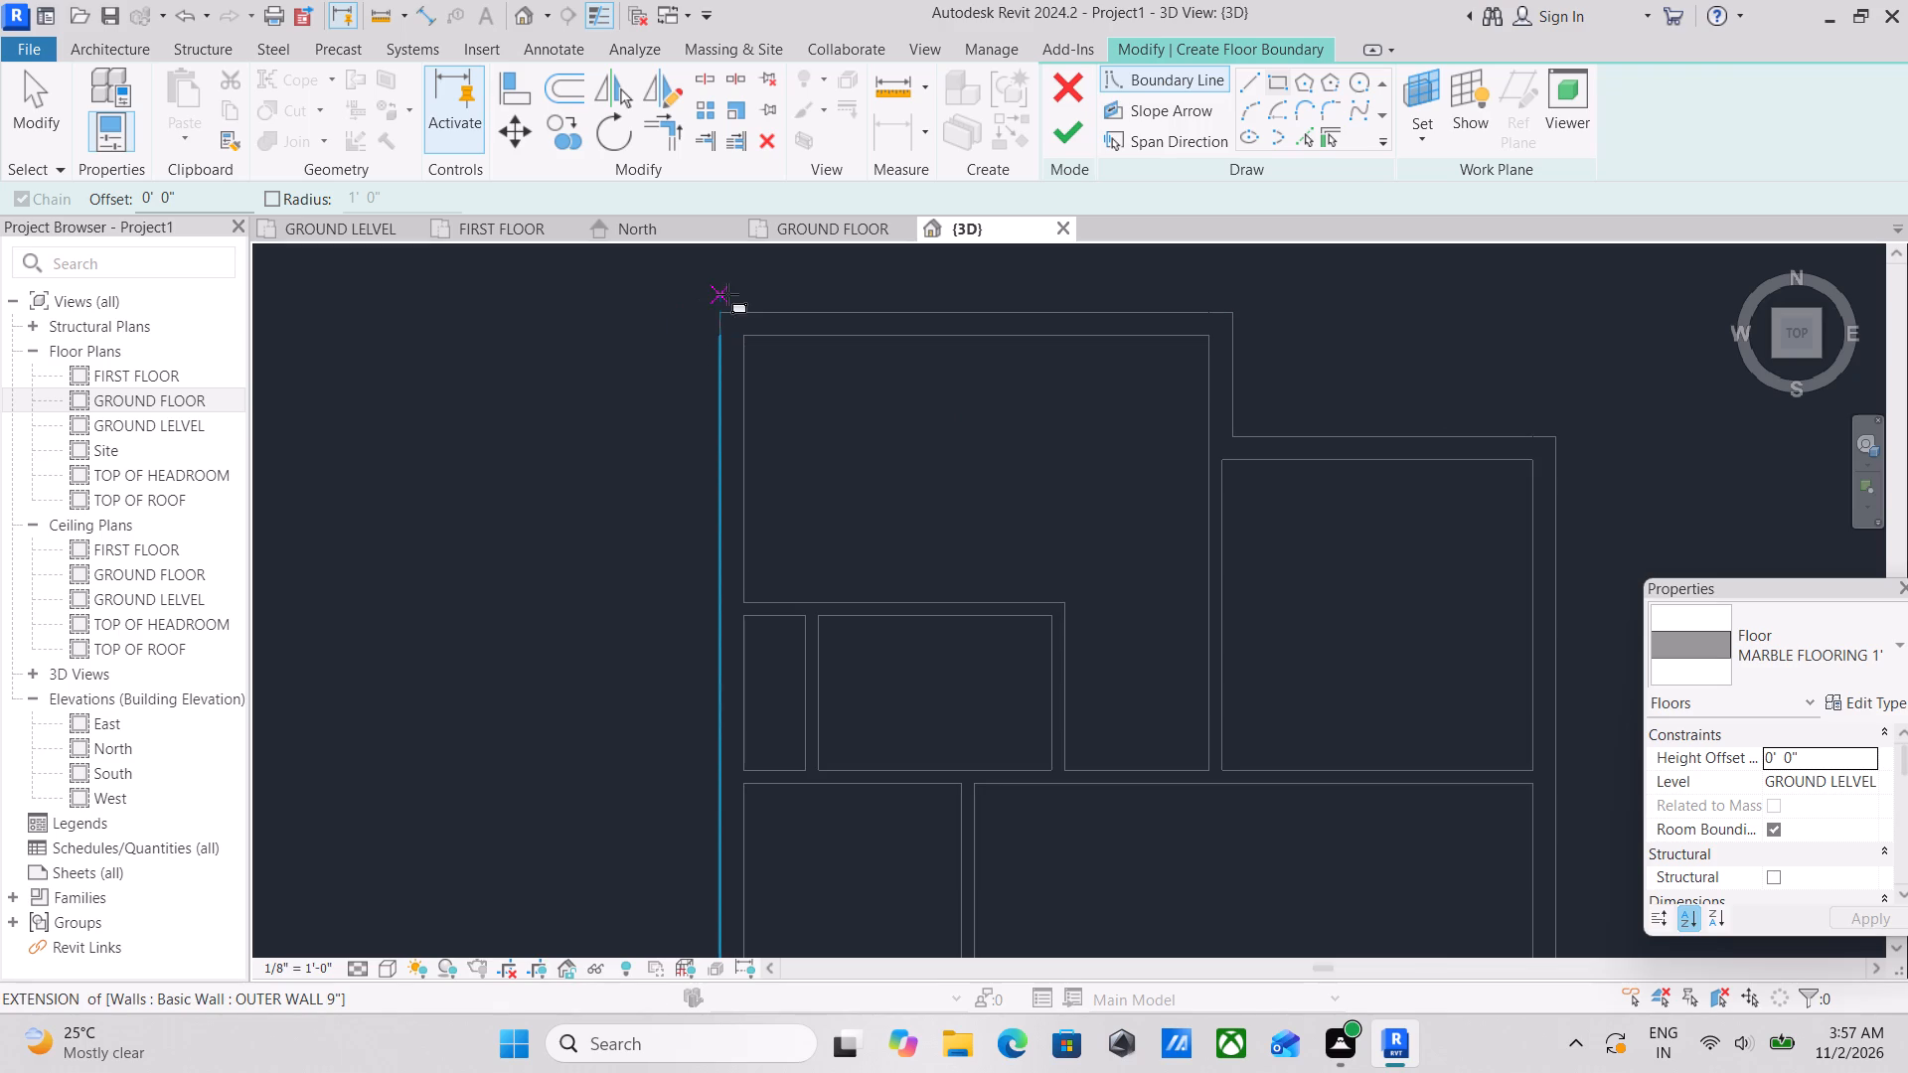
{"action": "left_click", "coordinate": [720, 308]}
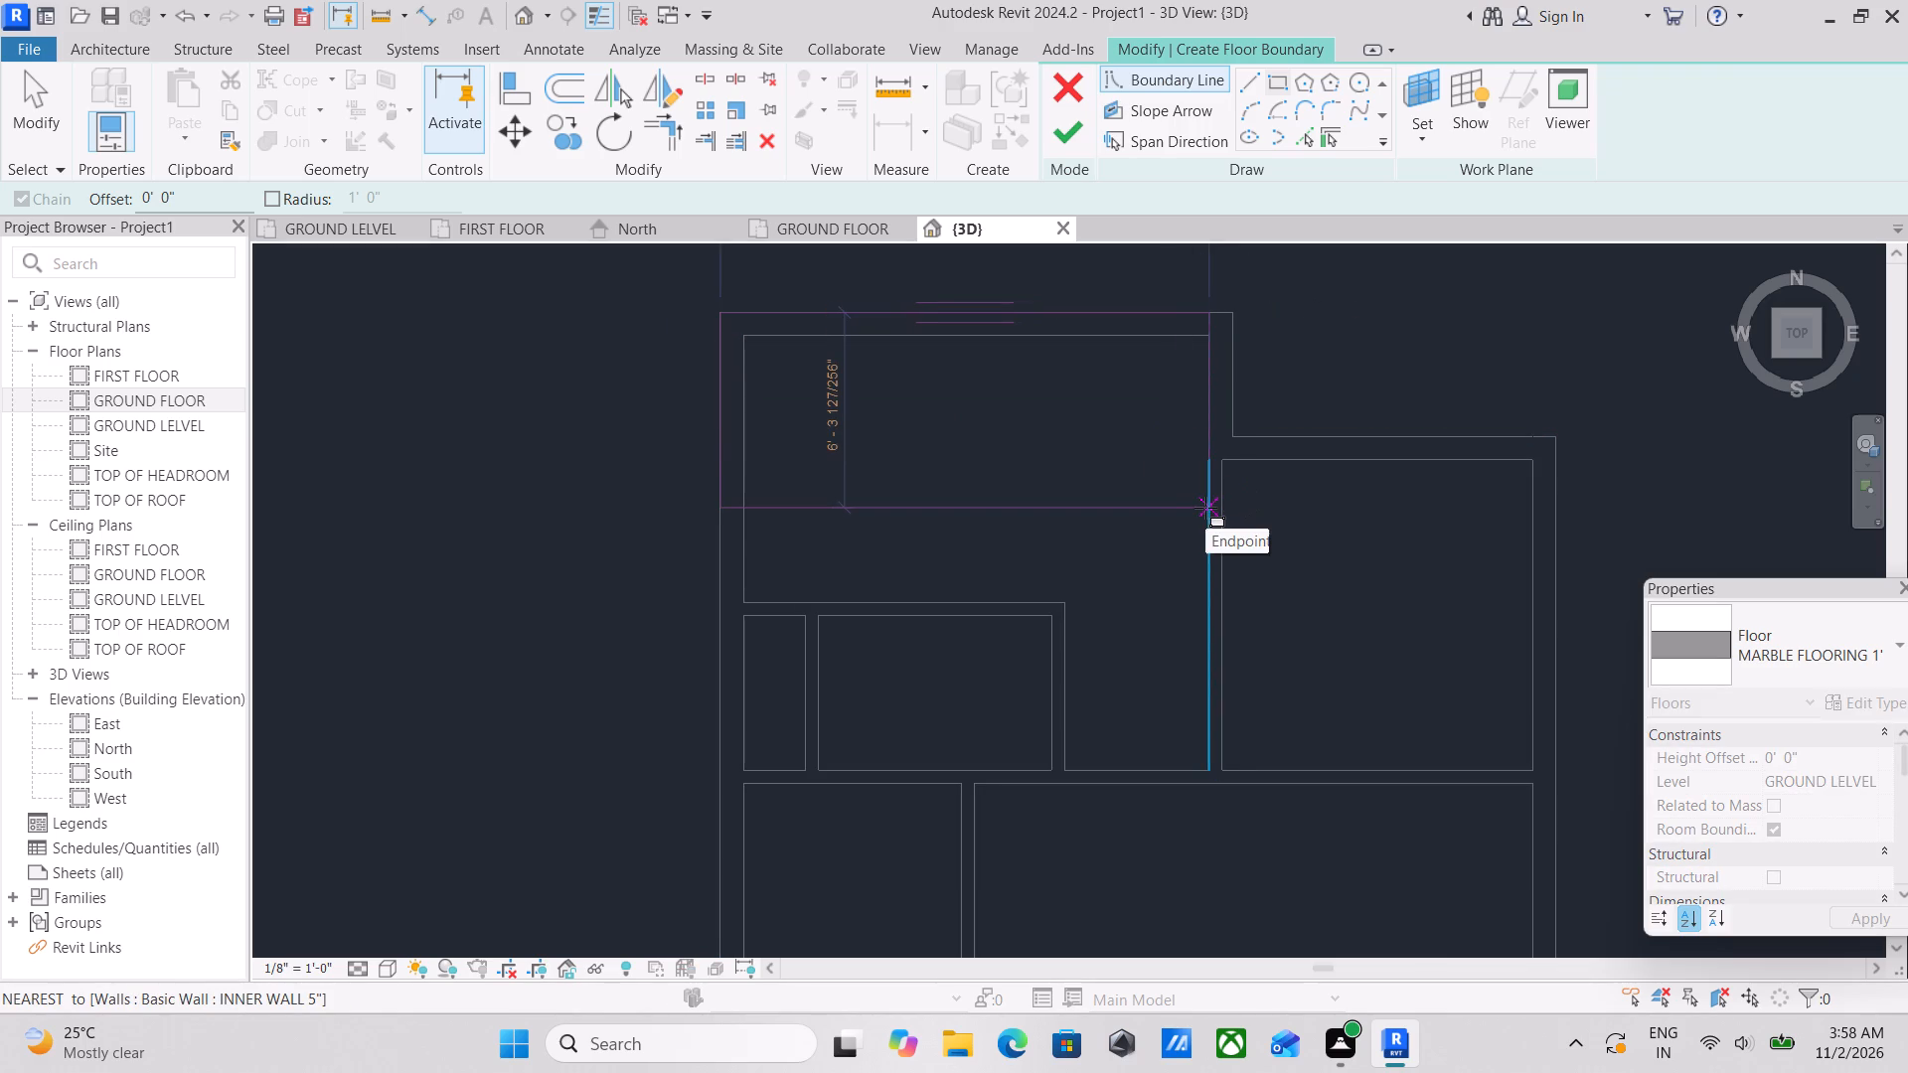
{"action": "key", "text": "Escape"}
Draw floor boundary lines from the southwest outer wall corner: 22' 3 1/2" east, 12' 10" north, and east to the next outer corner.
{"action": "left_click", "coordinate": [1244, 93]}
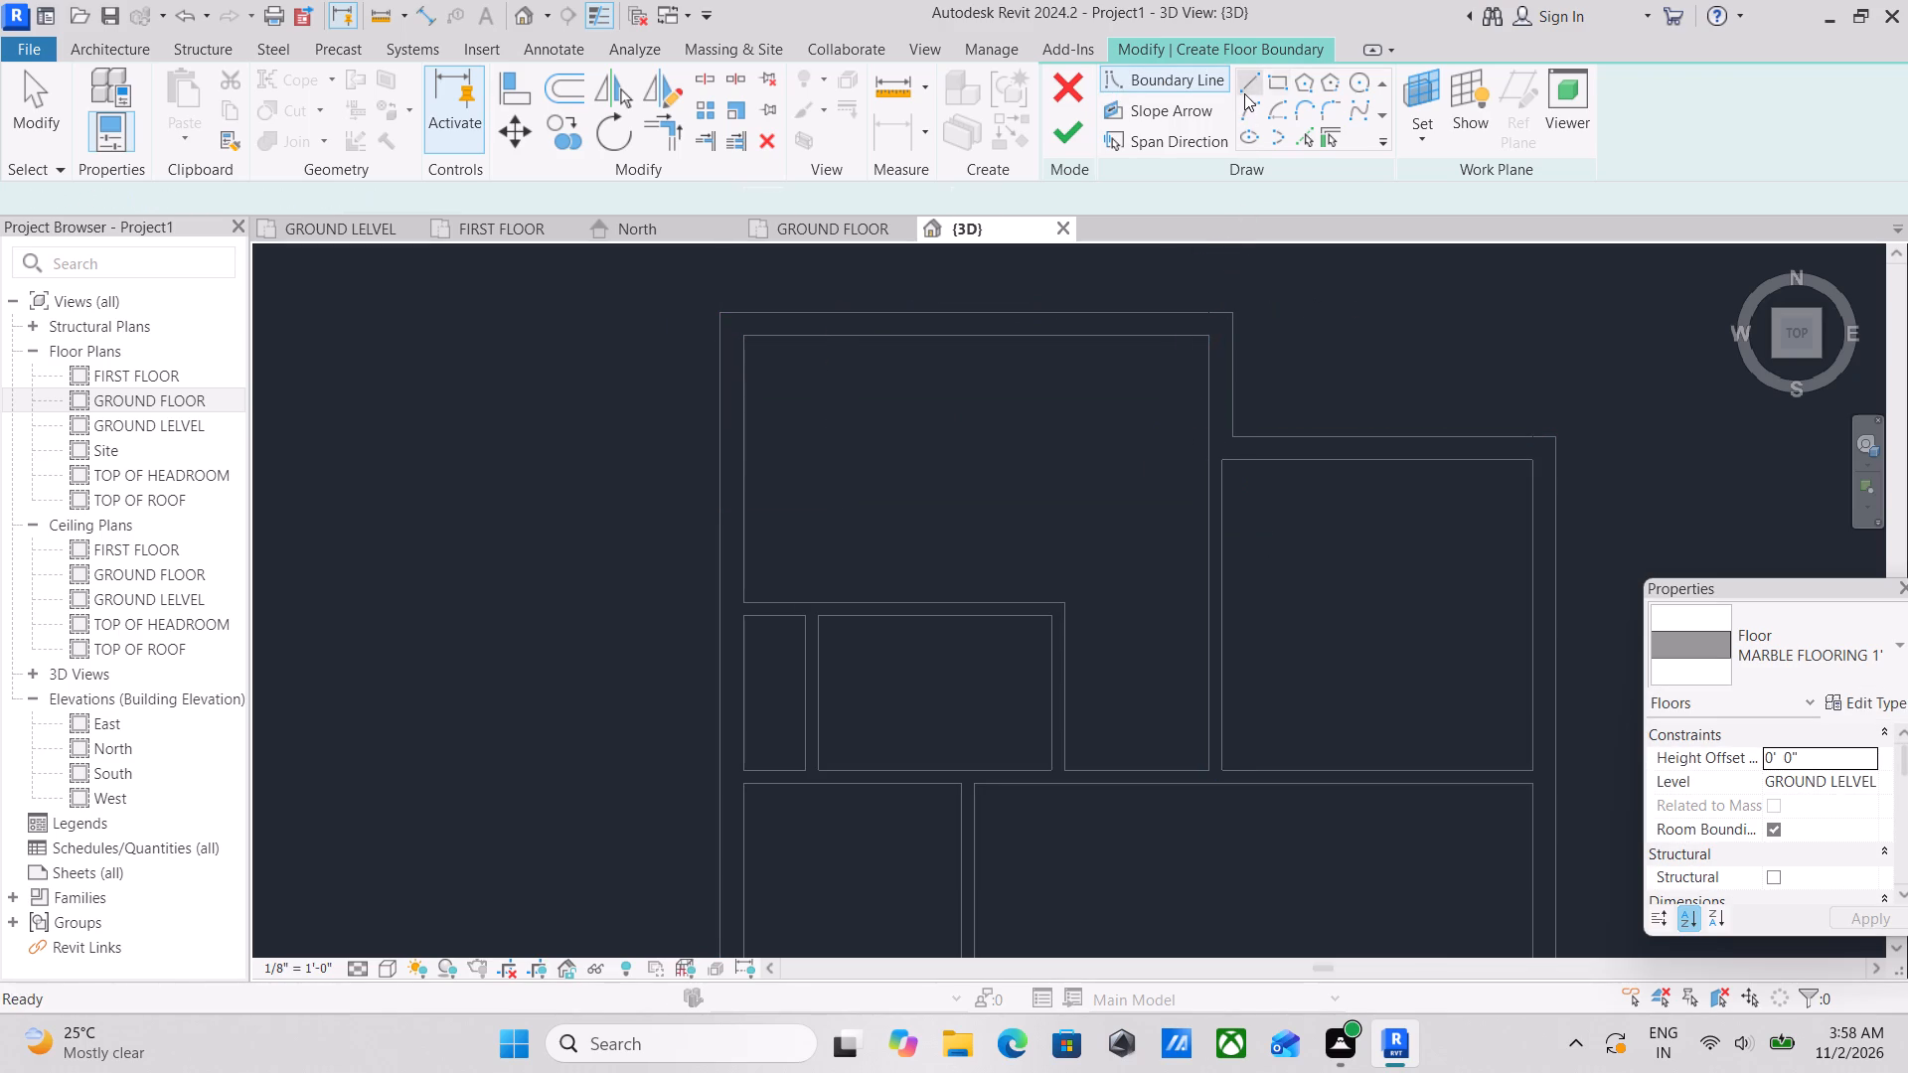
{"action": "scroll", "coordinate": [887, 543], "scroll_direction": "down", "scroll_amount": 6}
{"action": "middle_click_drag", "start_coordinate": [886, 543], "coordinate": [845, 224]}
{"action": "middle_click_drag", "start_coordinate": [850, 695], "coordinate": [878, 495]}
{"action": "scroll", "coordinate": [878, 495], "scroll_direction": "up", "scroll_amount": 1}
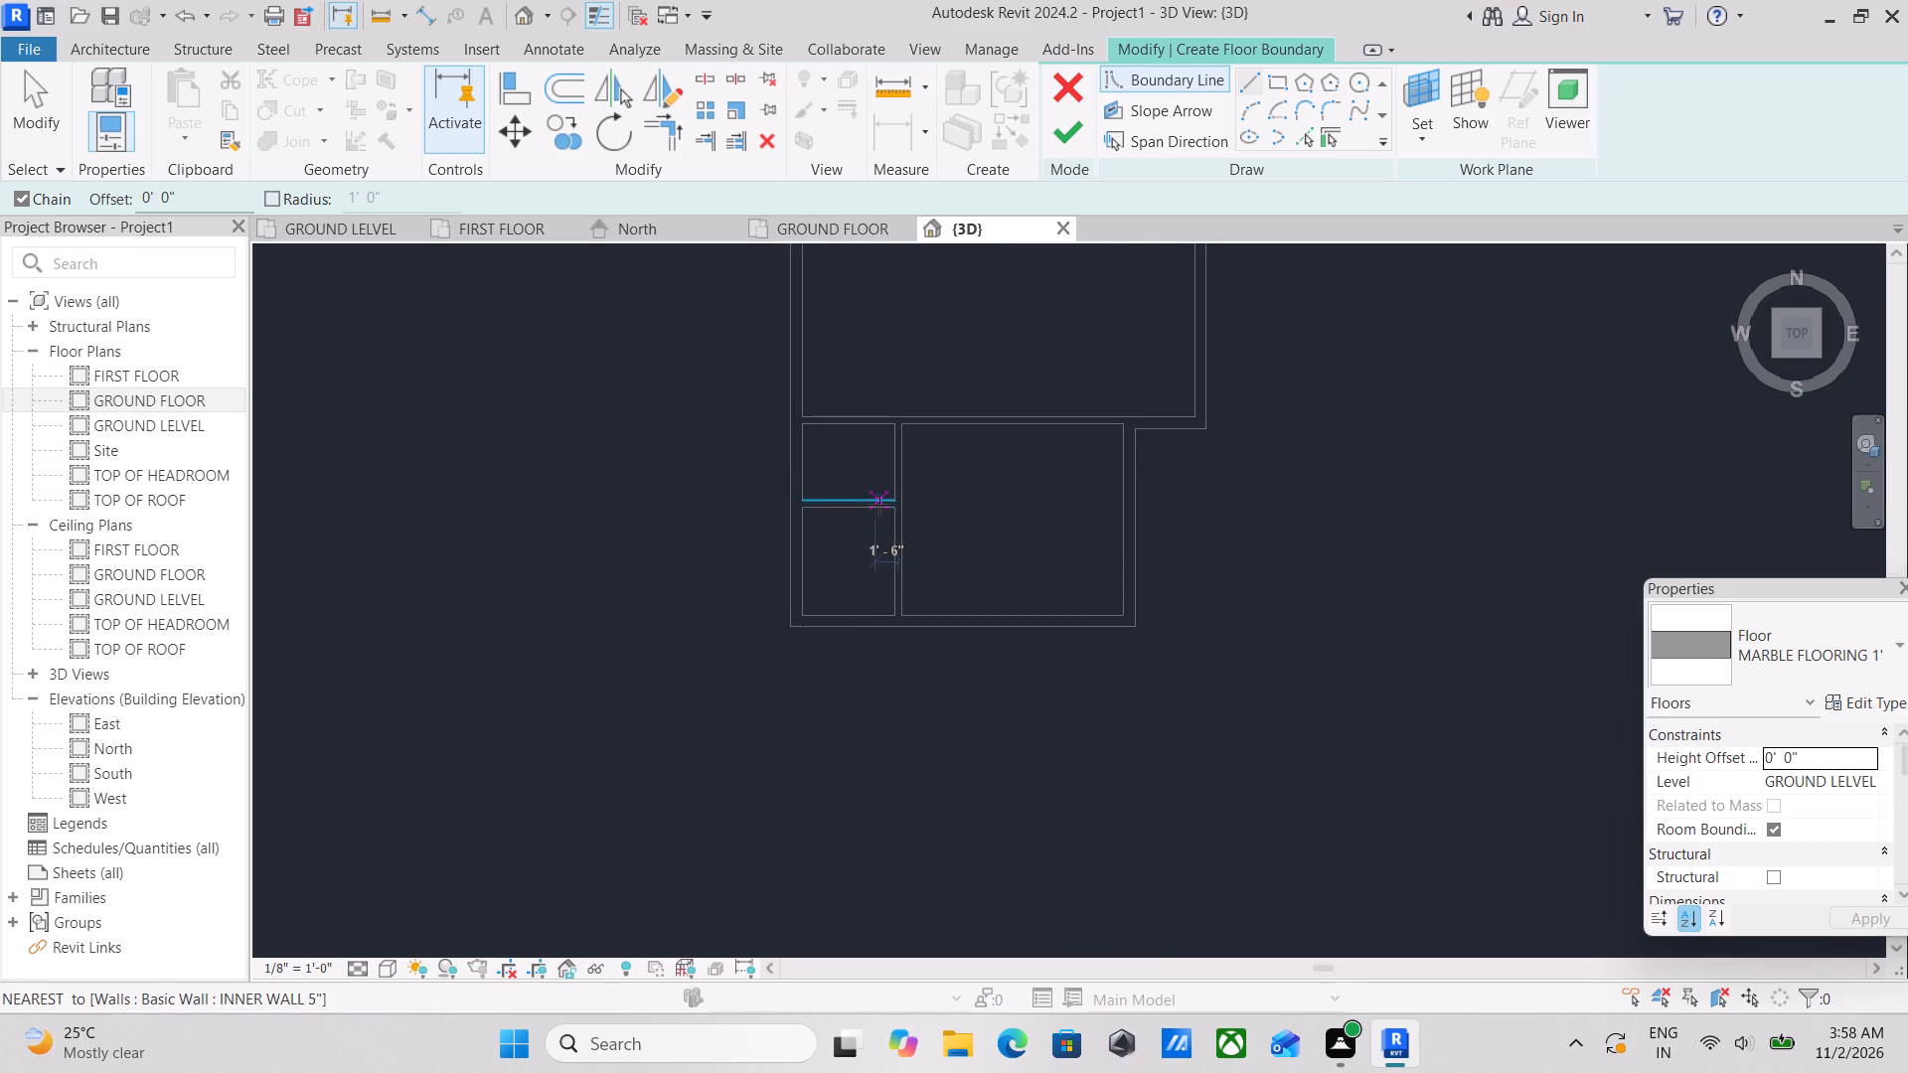
{"action": "scroll", "coordinate": [846, 640], "scroll_direction": "up", "scroll_amount": 7}
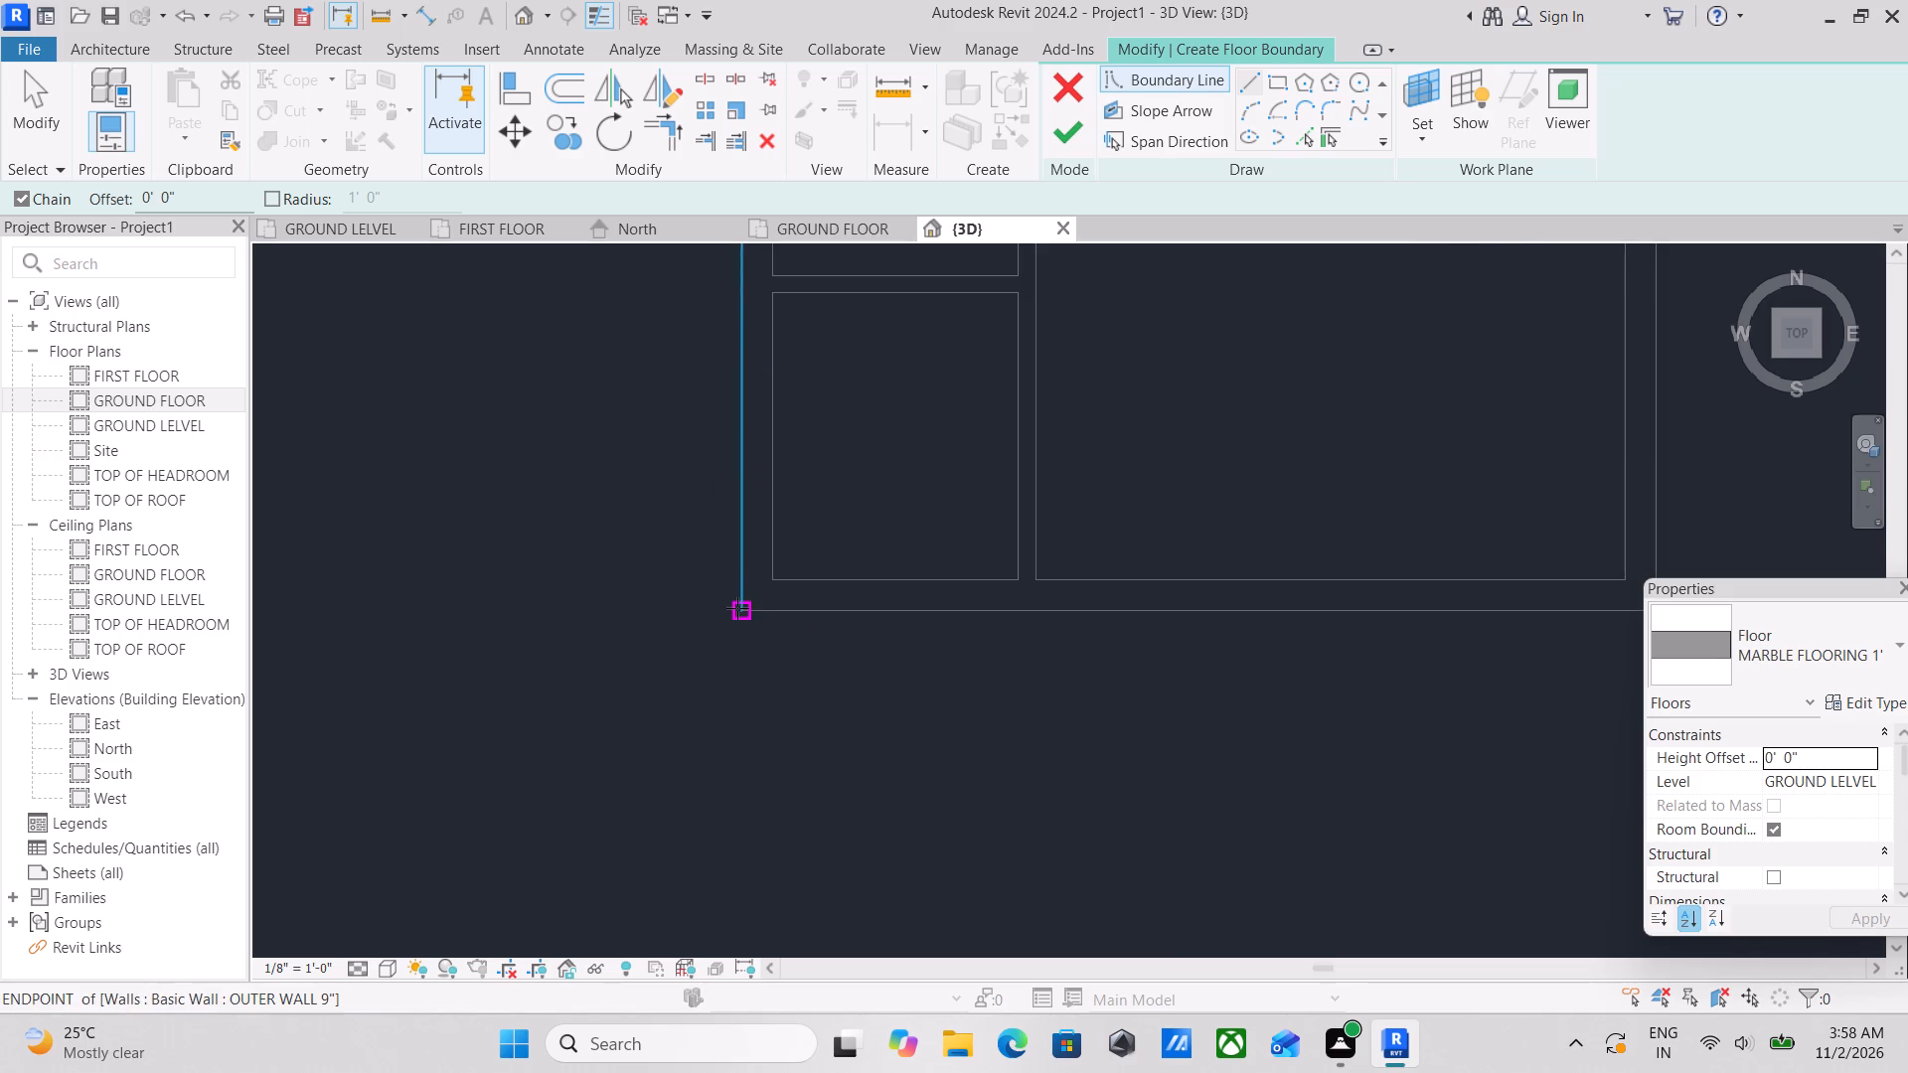
{"action": "left_click", "coordinate": [737, 608]}
{"action": "scroll", "coordinate": [1297, 605], "scroll_direction": "down", "scroll_amount": 1}
{"action": "middle_click_drag", "start_coordinate": [1284, 604], "coordinate": [1026, 648]}
{"action": "left_click", "coordinate": [1356, 650]}
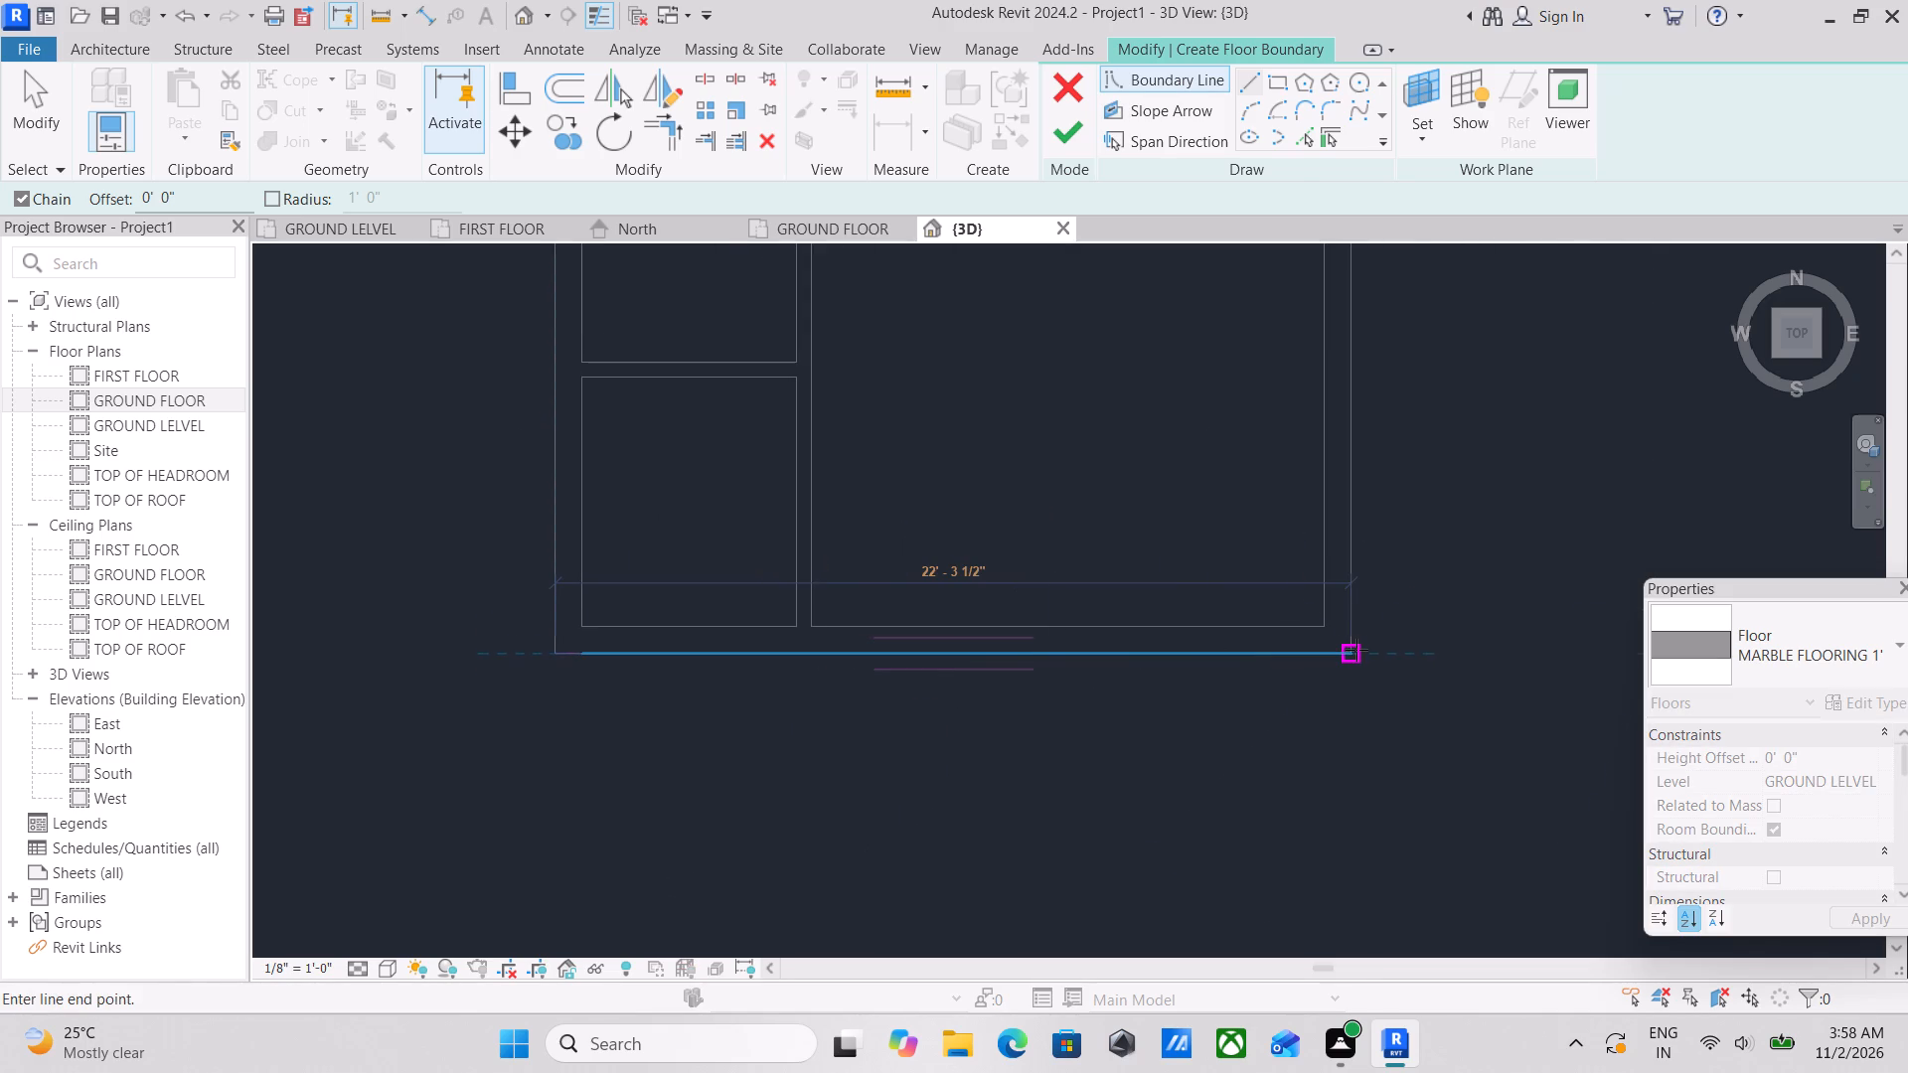
{"action": "middle_click_drag", "start_coordinate": [1366, 438], "coordinate": [1279, 931]}
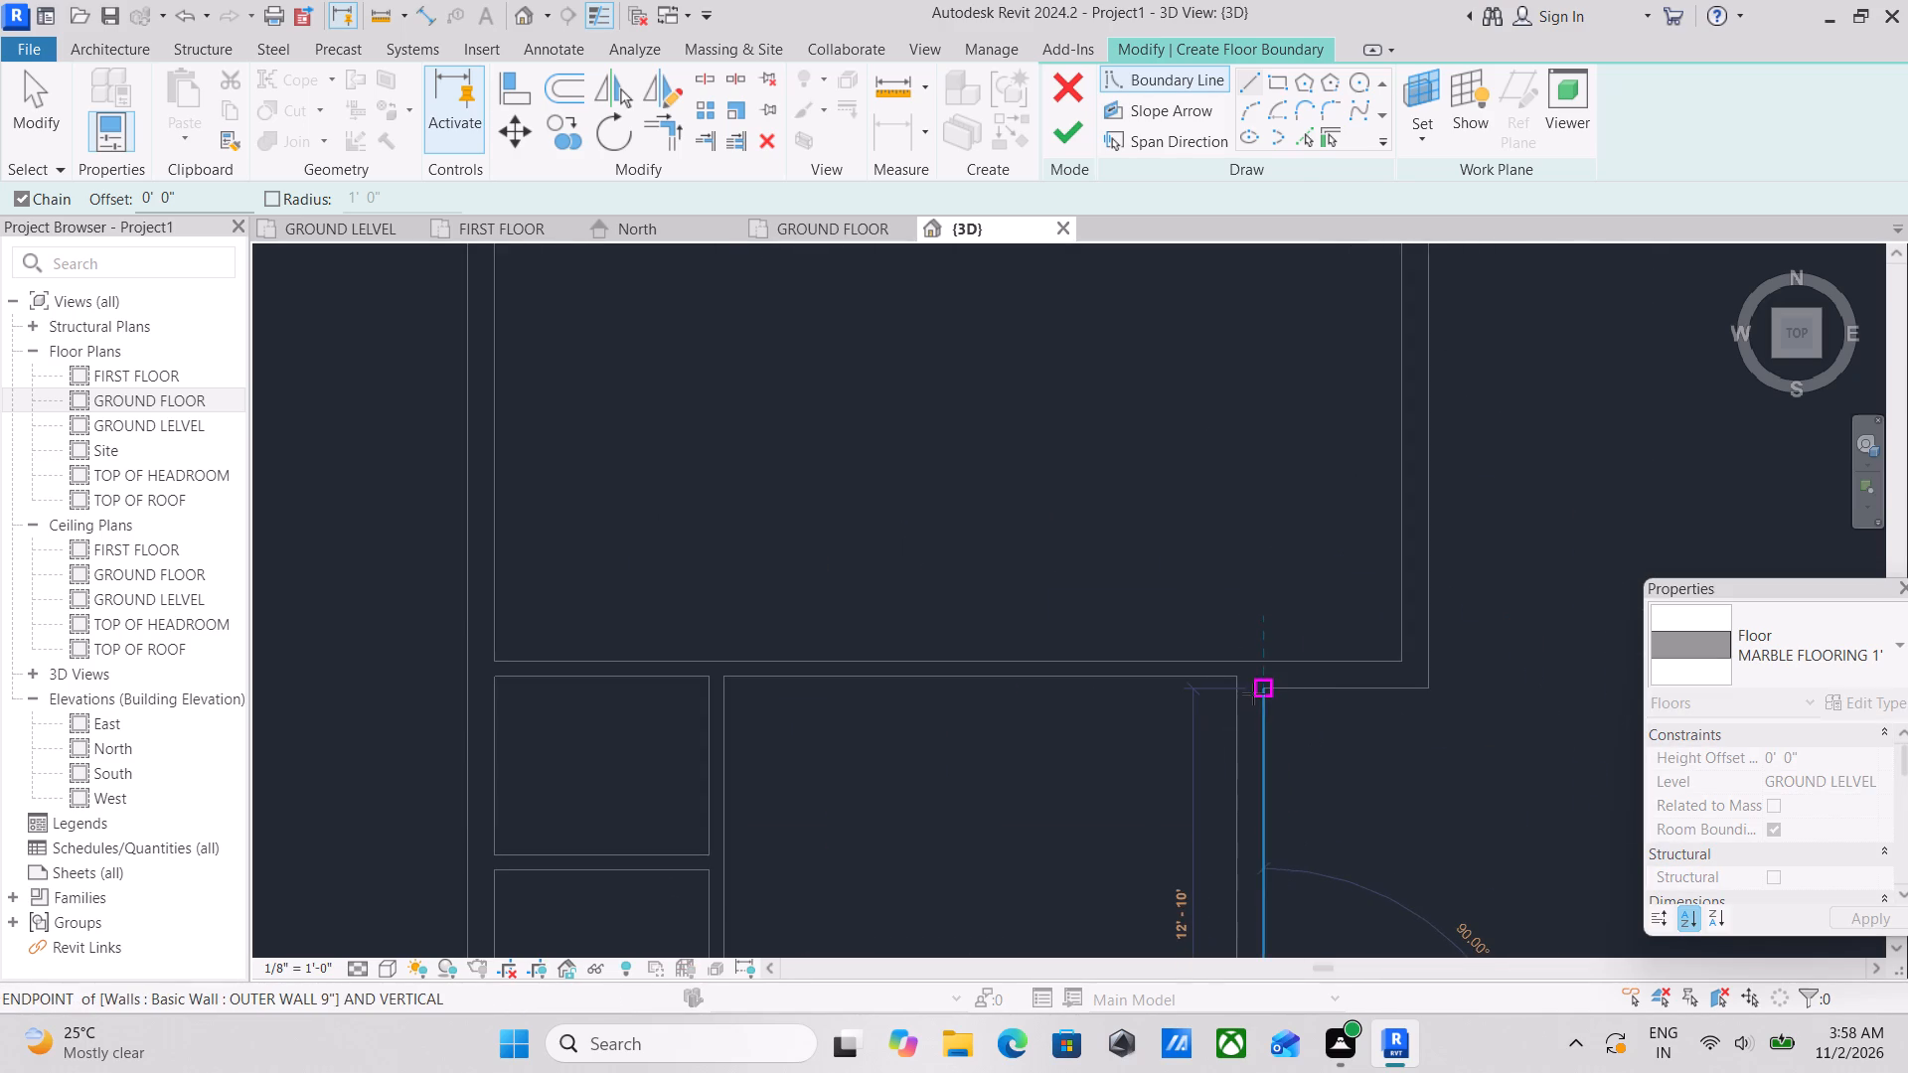
{"action": "left_click", "coordinate": [1253, 693]}
{"action": "left_click", "coordinate": [1432, 684]}
Continue the floor boundary along the east outer wall, 10' 5" west, north to the jog's upper corner, and 16' 6" west.
{"action": "middle_click_drag", "start_coordinate": [1432, 429], "coordinate": [1433, 877]}
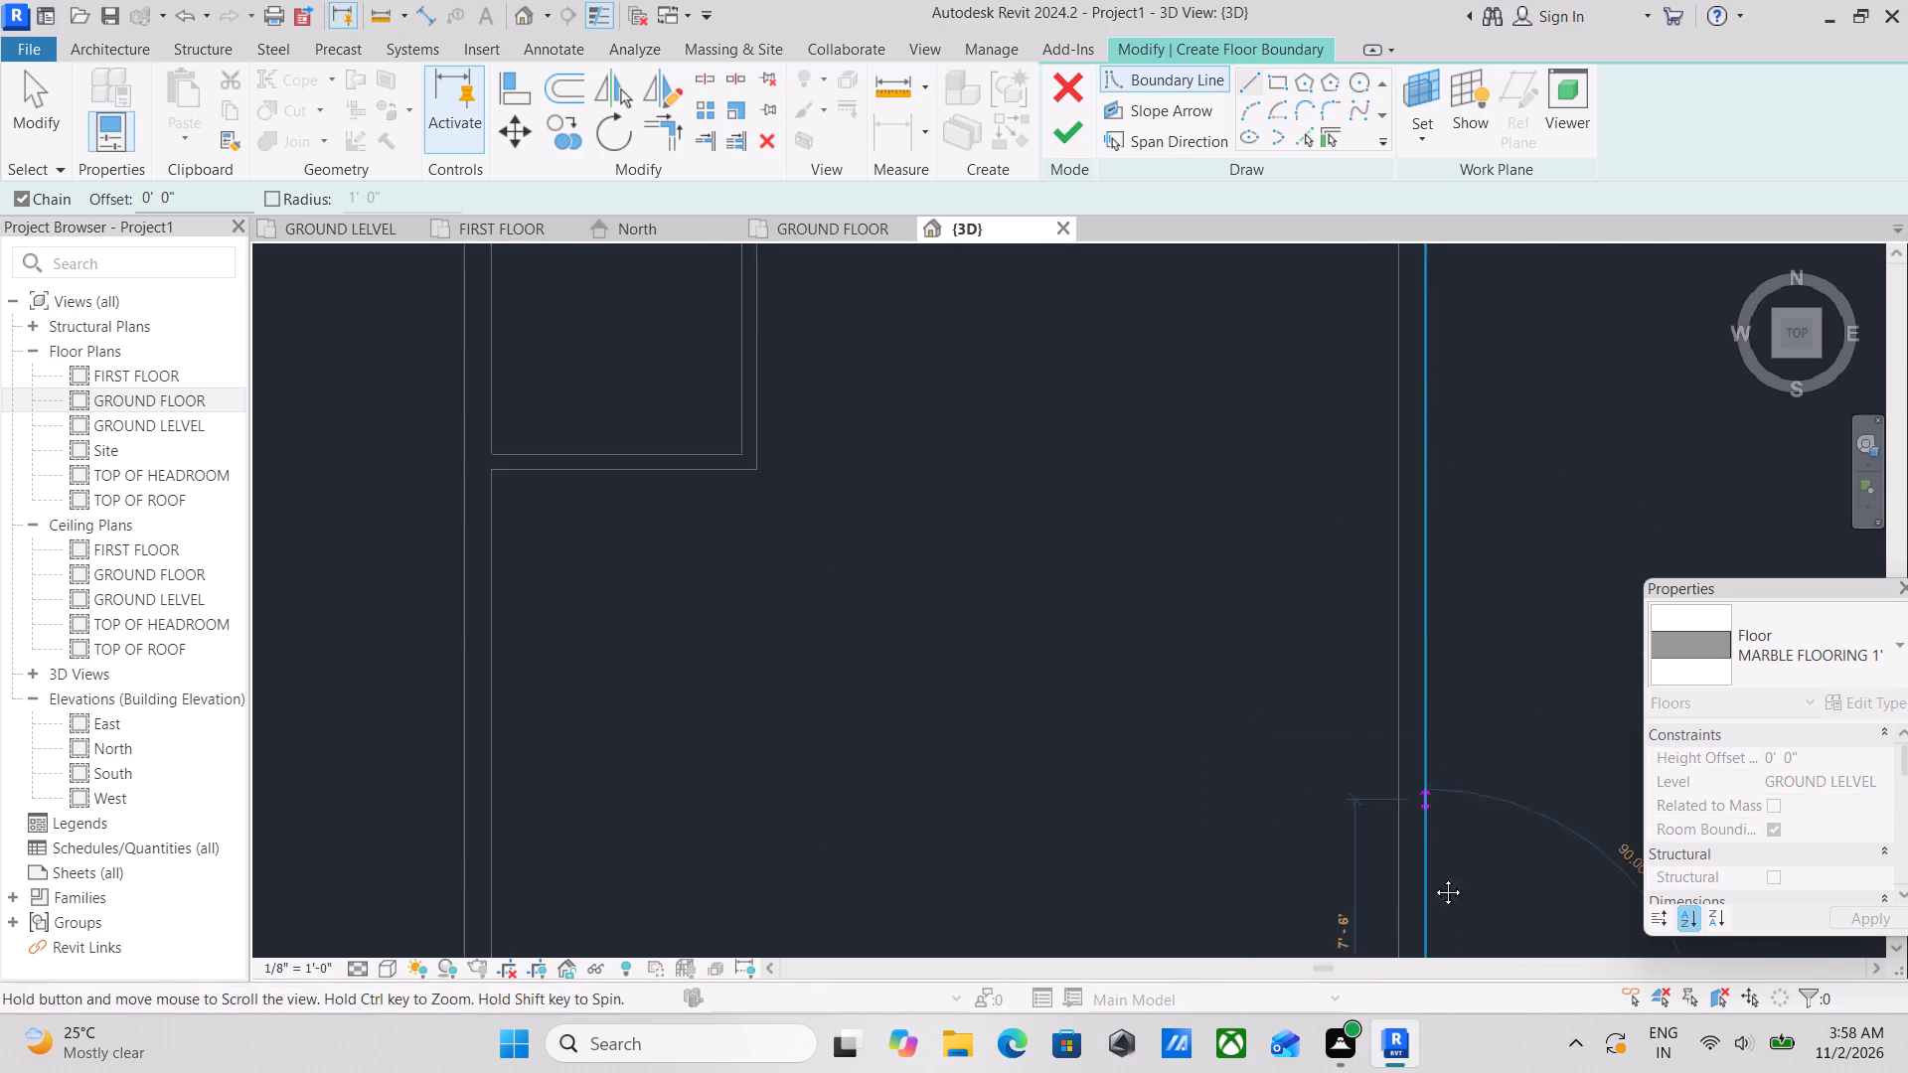
{"action": "middle_click_drag", "start_coordinate": [1433, 877], "coordinate": [1438, 916]}
{"action": "scroll", "coordinate": [1433, 656], "scroll_direction": "down", "scroll_amount": 3}
{"action": "middle_click_drag", "start_coordinate": [1433, 658], "coordinate": [1404, 1069]}
{"action": "scroll", "coordinate": [1405, 1050], "scroll_direction": "up", "scroll_amount": 1}
{"action": "left_click", "coordinate": [1407, 613]}
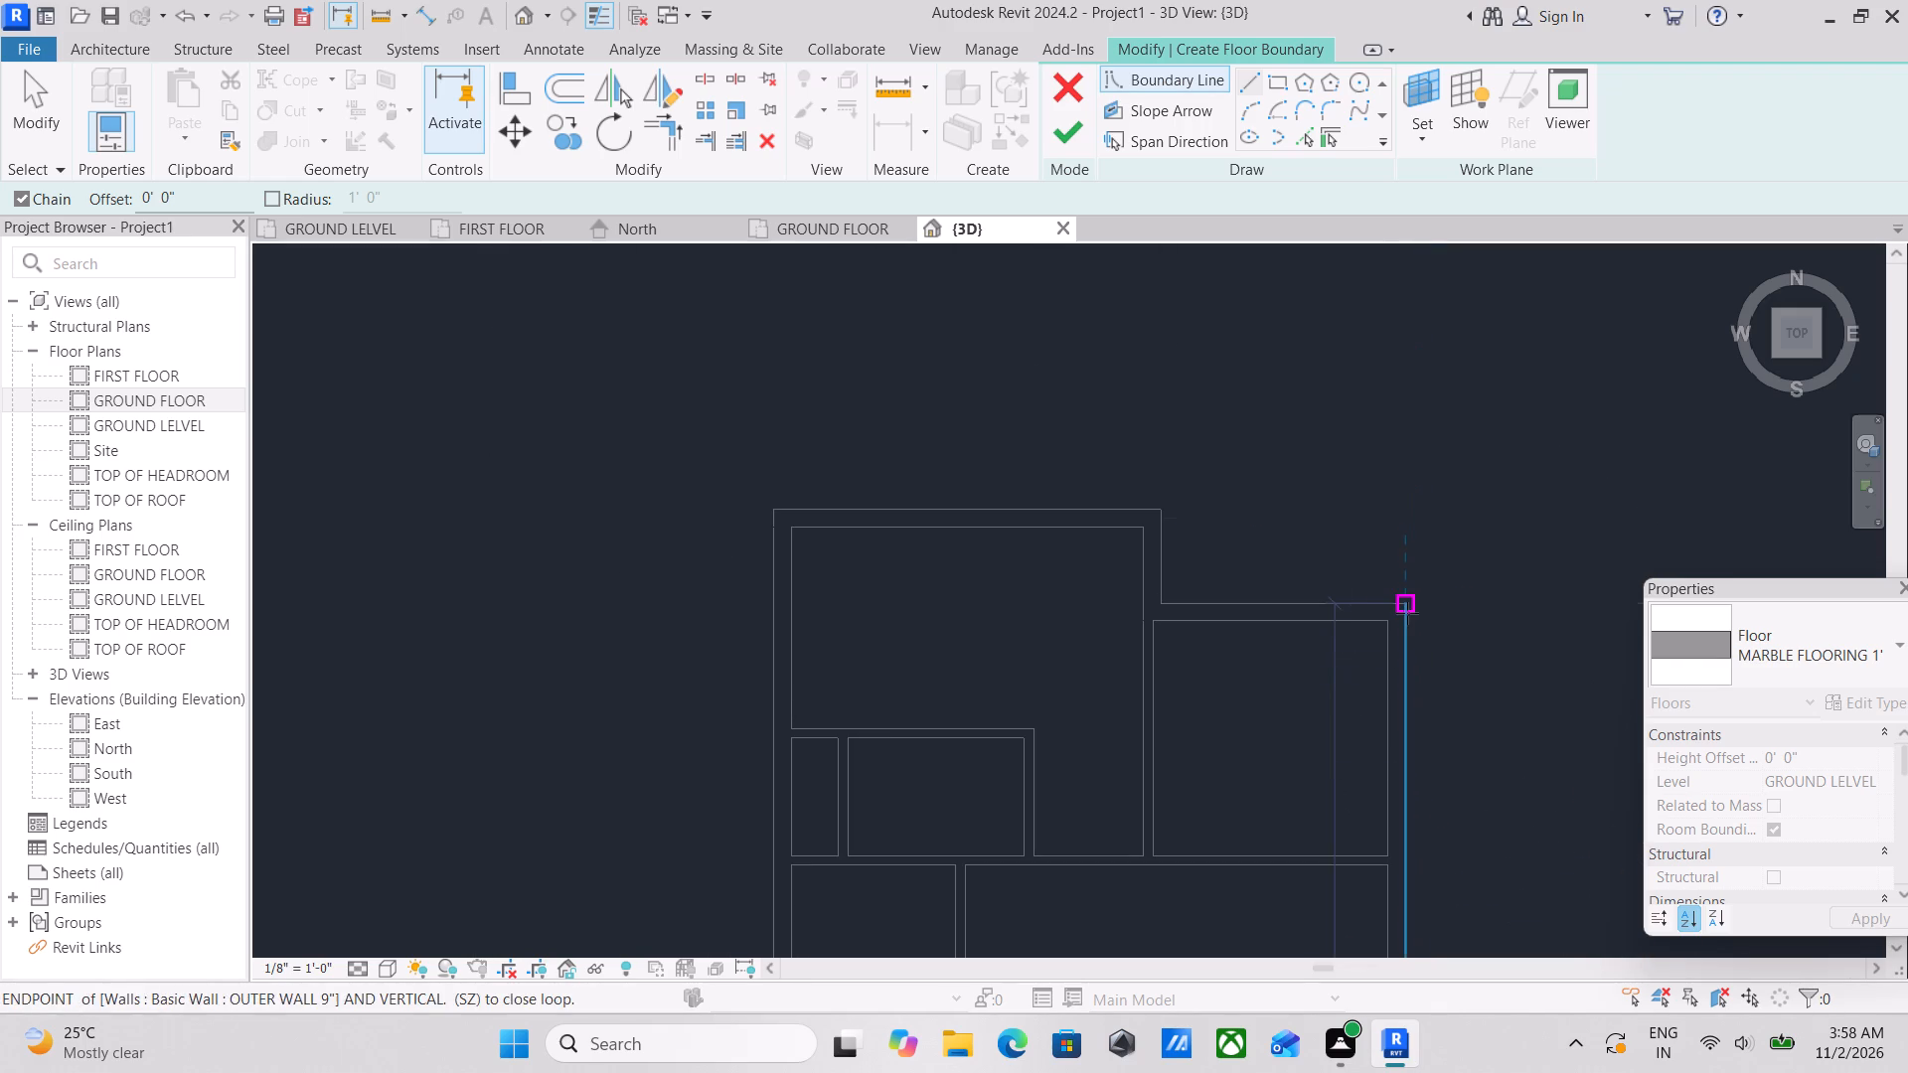
{"action": "left_click", "coordinate": [1162, 597]}
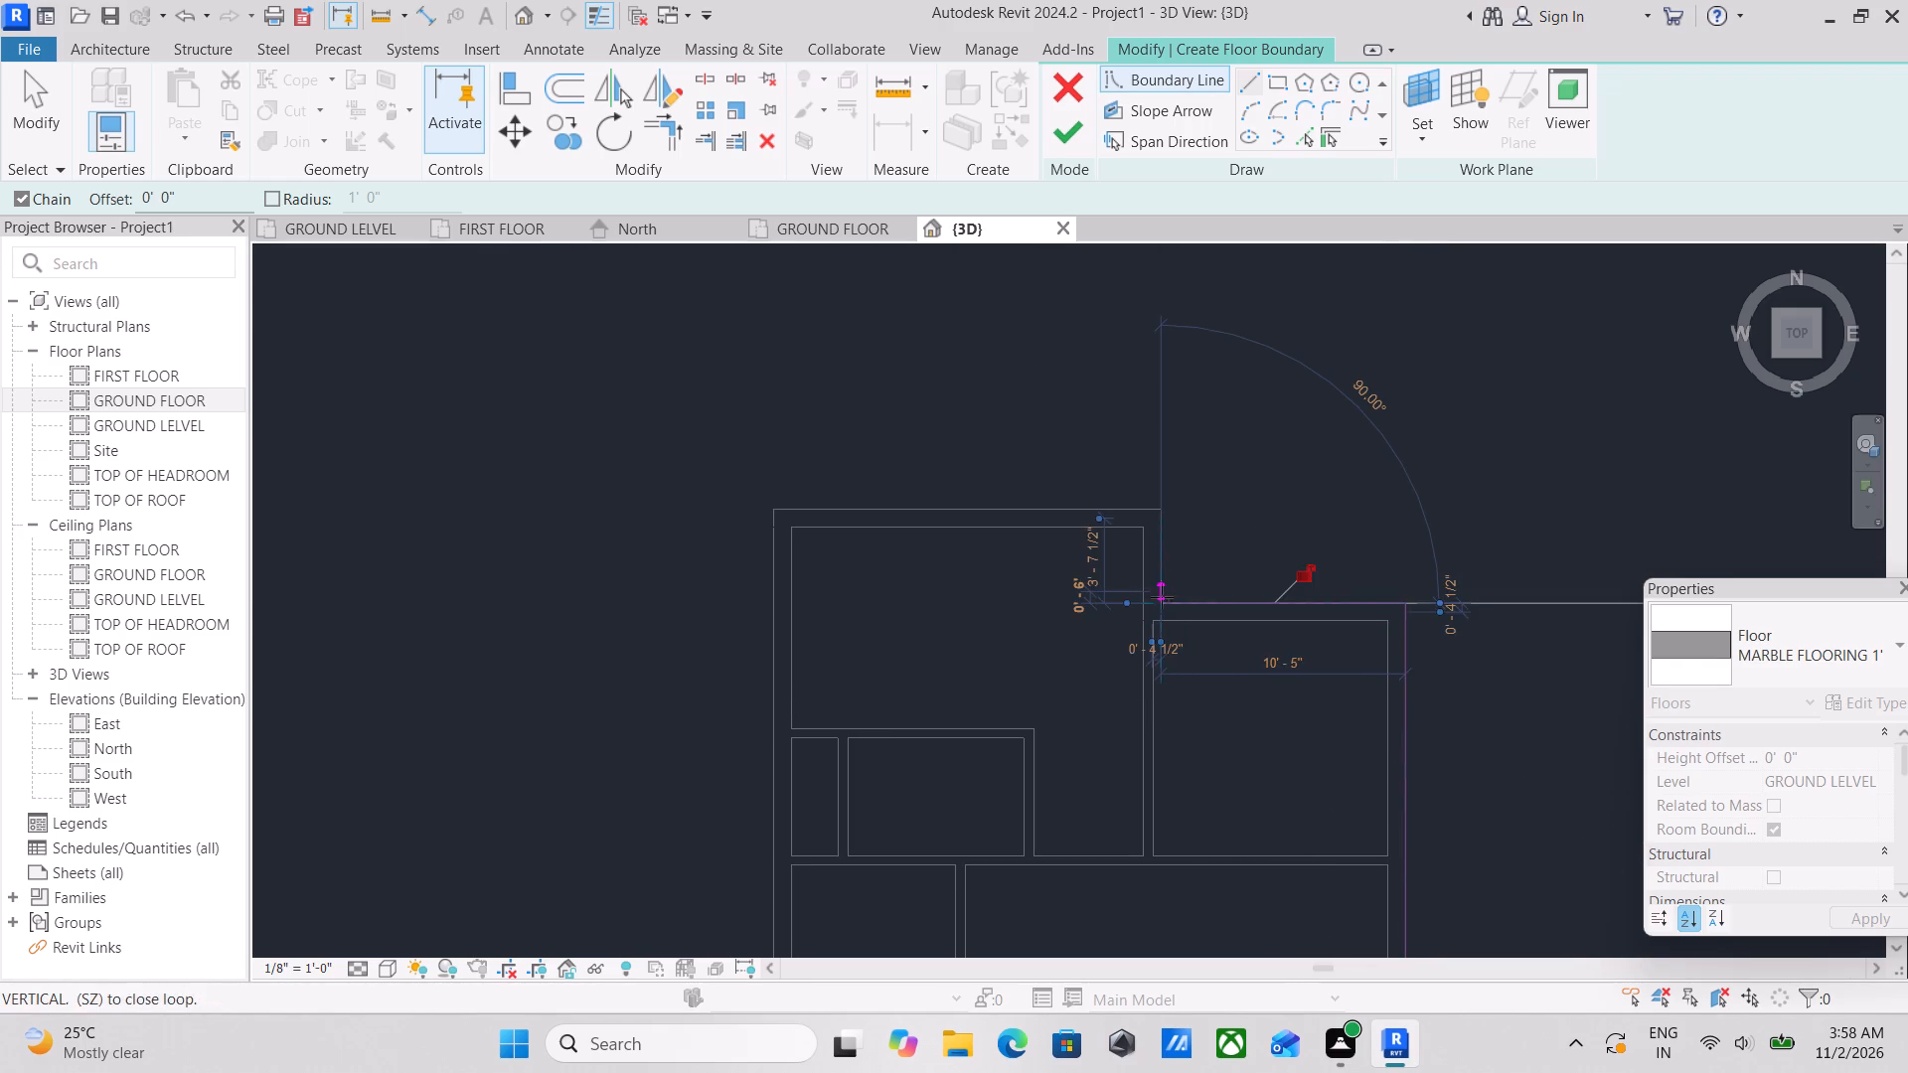
{"action": "left_click", "coordinate": [1157, 508]}
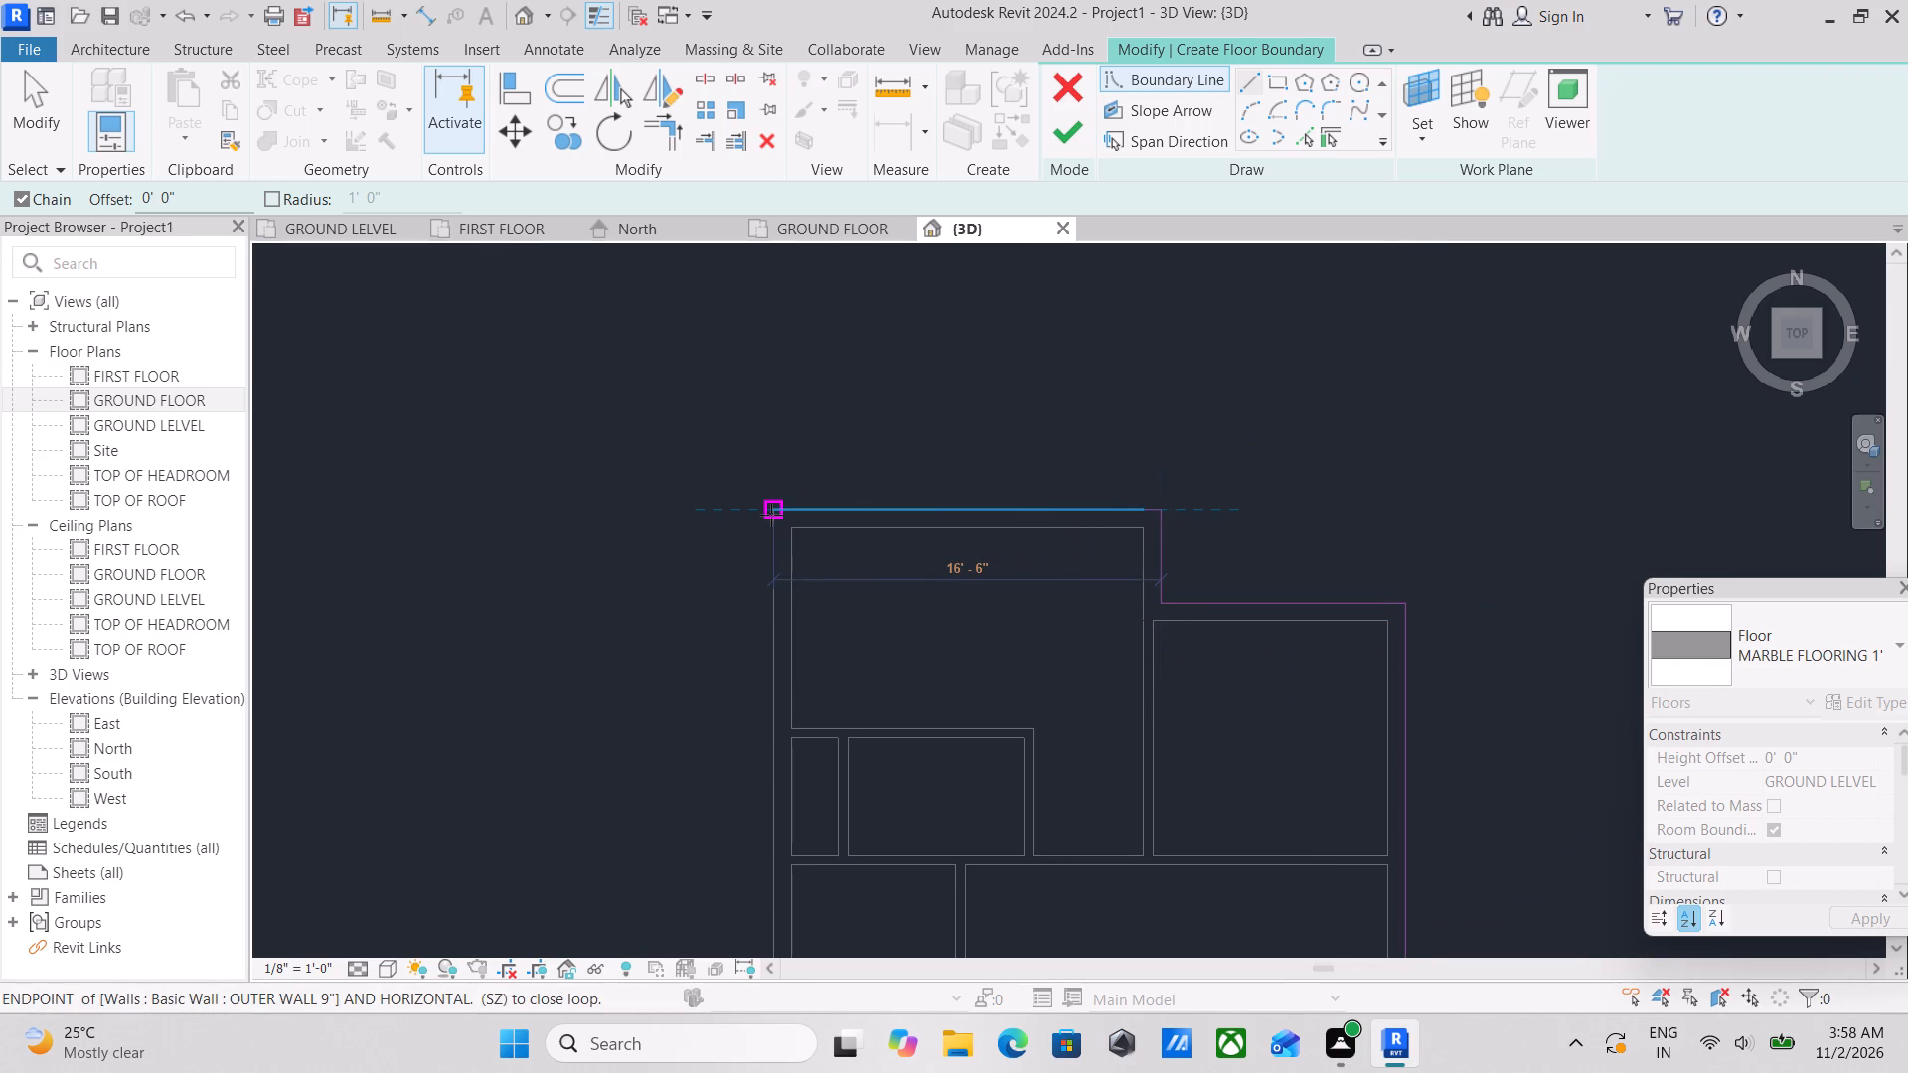
{"action": "left_click", "coordinate": [771, 515]}
Close the floor boundary along the west outer wall face down to the southwest starting corner.
{"action": "scroll", "coordinate": [867, 446], "scroll_direction": "down", "scroll_amount": 2}
{"action": "middle_click_drag", "start_coordinate": [867, 451], "coordinate": [866, 433]}
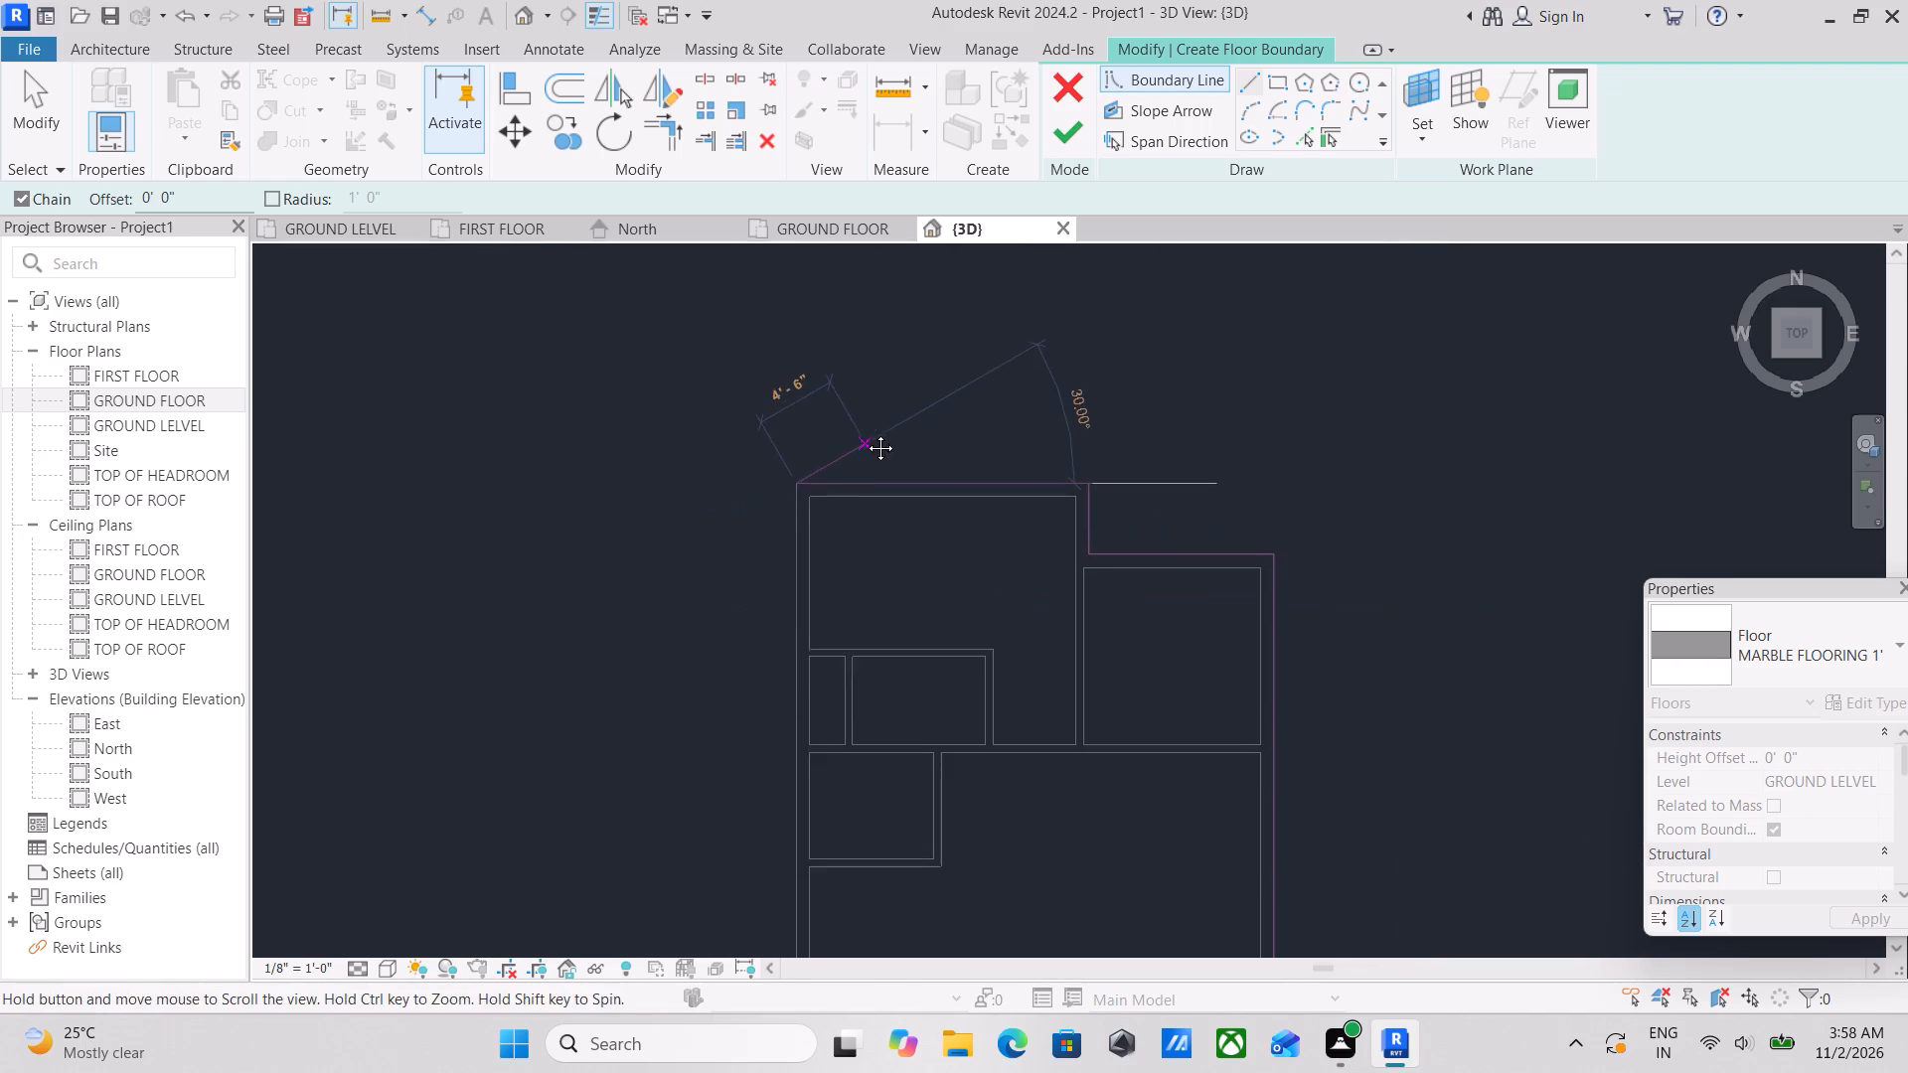
{"action": "middle_click_drag", "start_coordinate": [866, 433], "coordinate": [869, 401]}
{"action": "scroll", "coordinate": [893, 647], "scroll_direction": "down", "scroll_amount": 1}
{"action": "middle_click_drag", "start_coordinate": [891, 647], "coordinate": [942, 268]}
{"action": "scroll", "coordinate": [936, 450], "scroll_direction": "down", "scroll_amount": 3}
{"action": "middle_click_drag", "start_coordinate": [928, 446], "coordinate": [904, 303]}
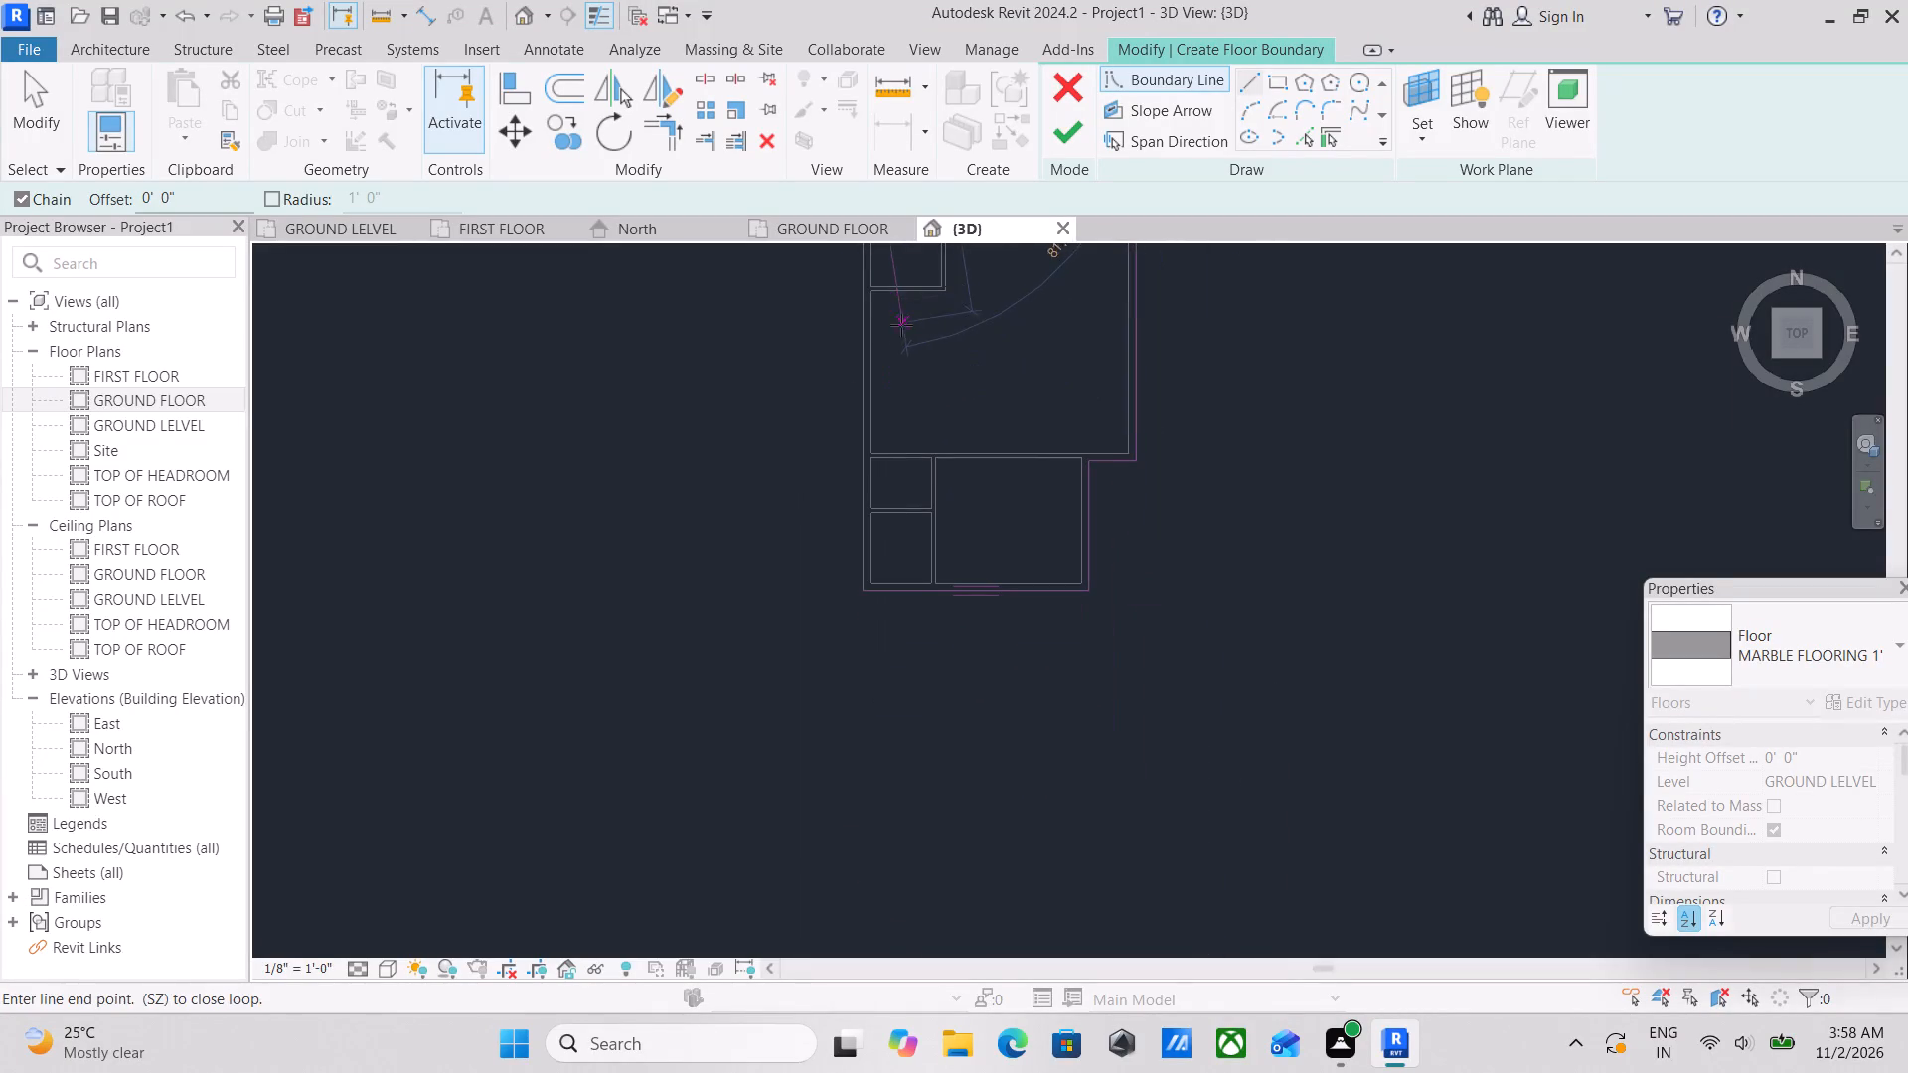
{"action": "scroll", "coordinate": [859, 536], "scroll_direction": "up", "scroll_amount": 3}
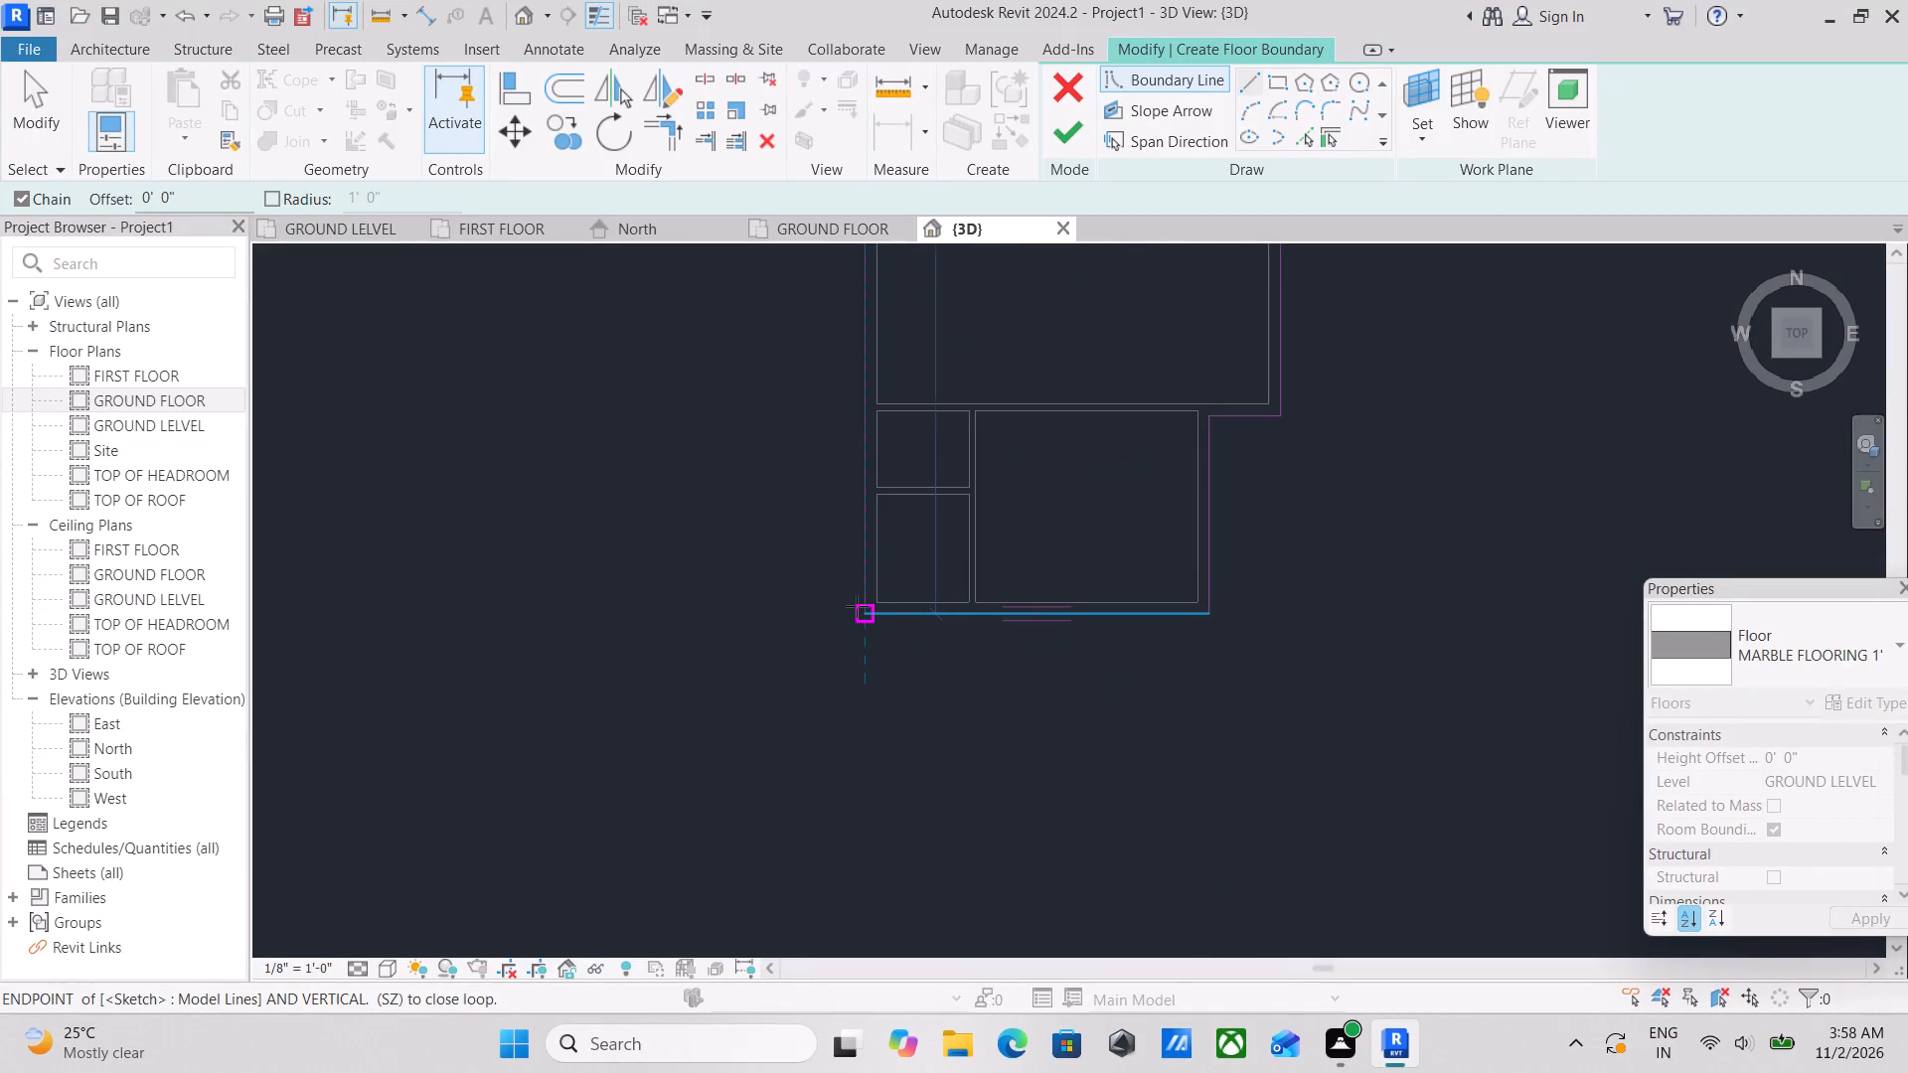
{"action": "left_click", "coordinate": [857, 606]}
{"action": "key", "text": "Escape"}
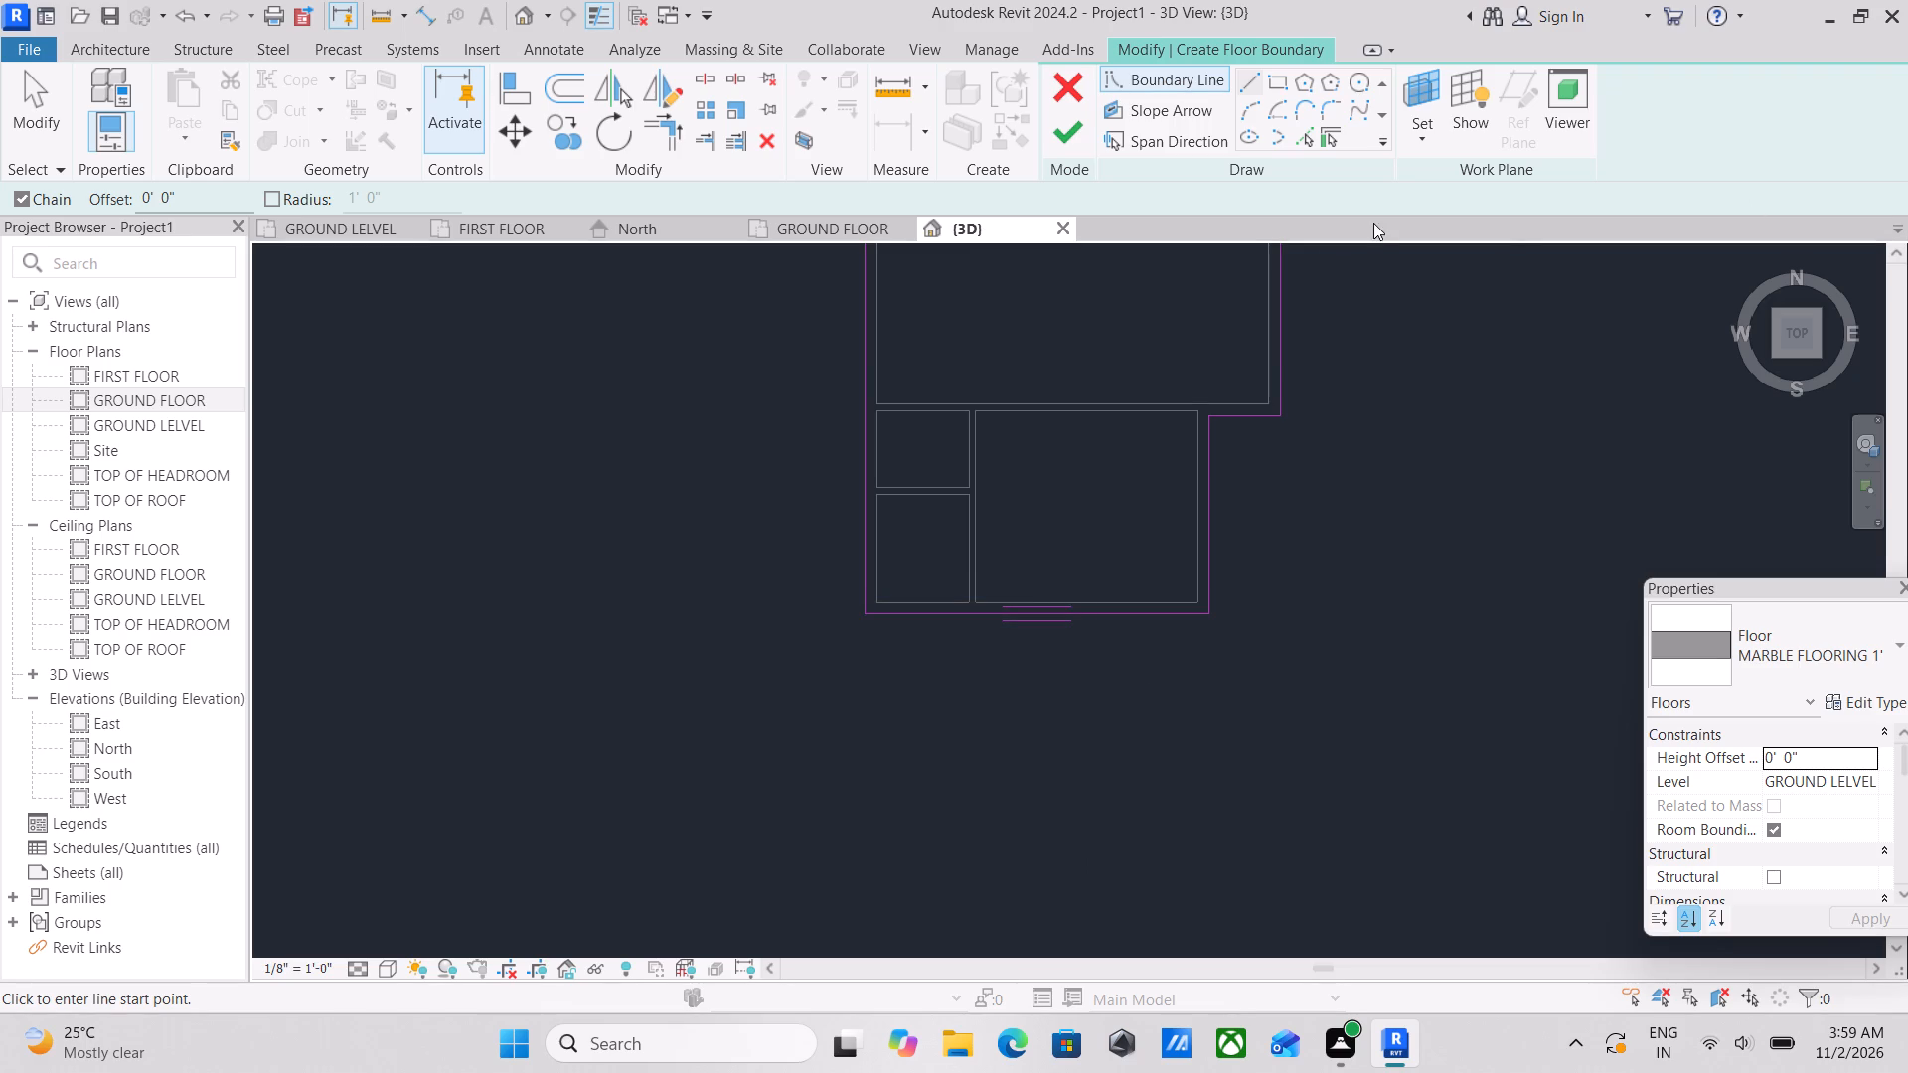
Examine the closed floor boundary against the outer walls and rooms across the whole plan.
{"action": "scroll", "coordinate": [733, 357], "scroll_direction": "up", "scroll_amount": 2}
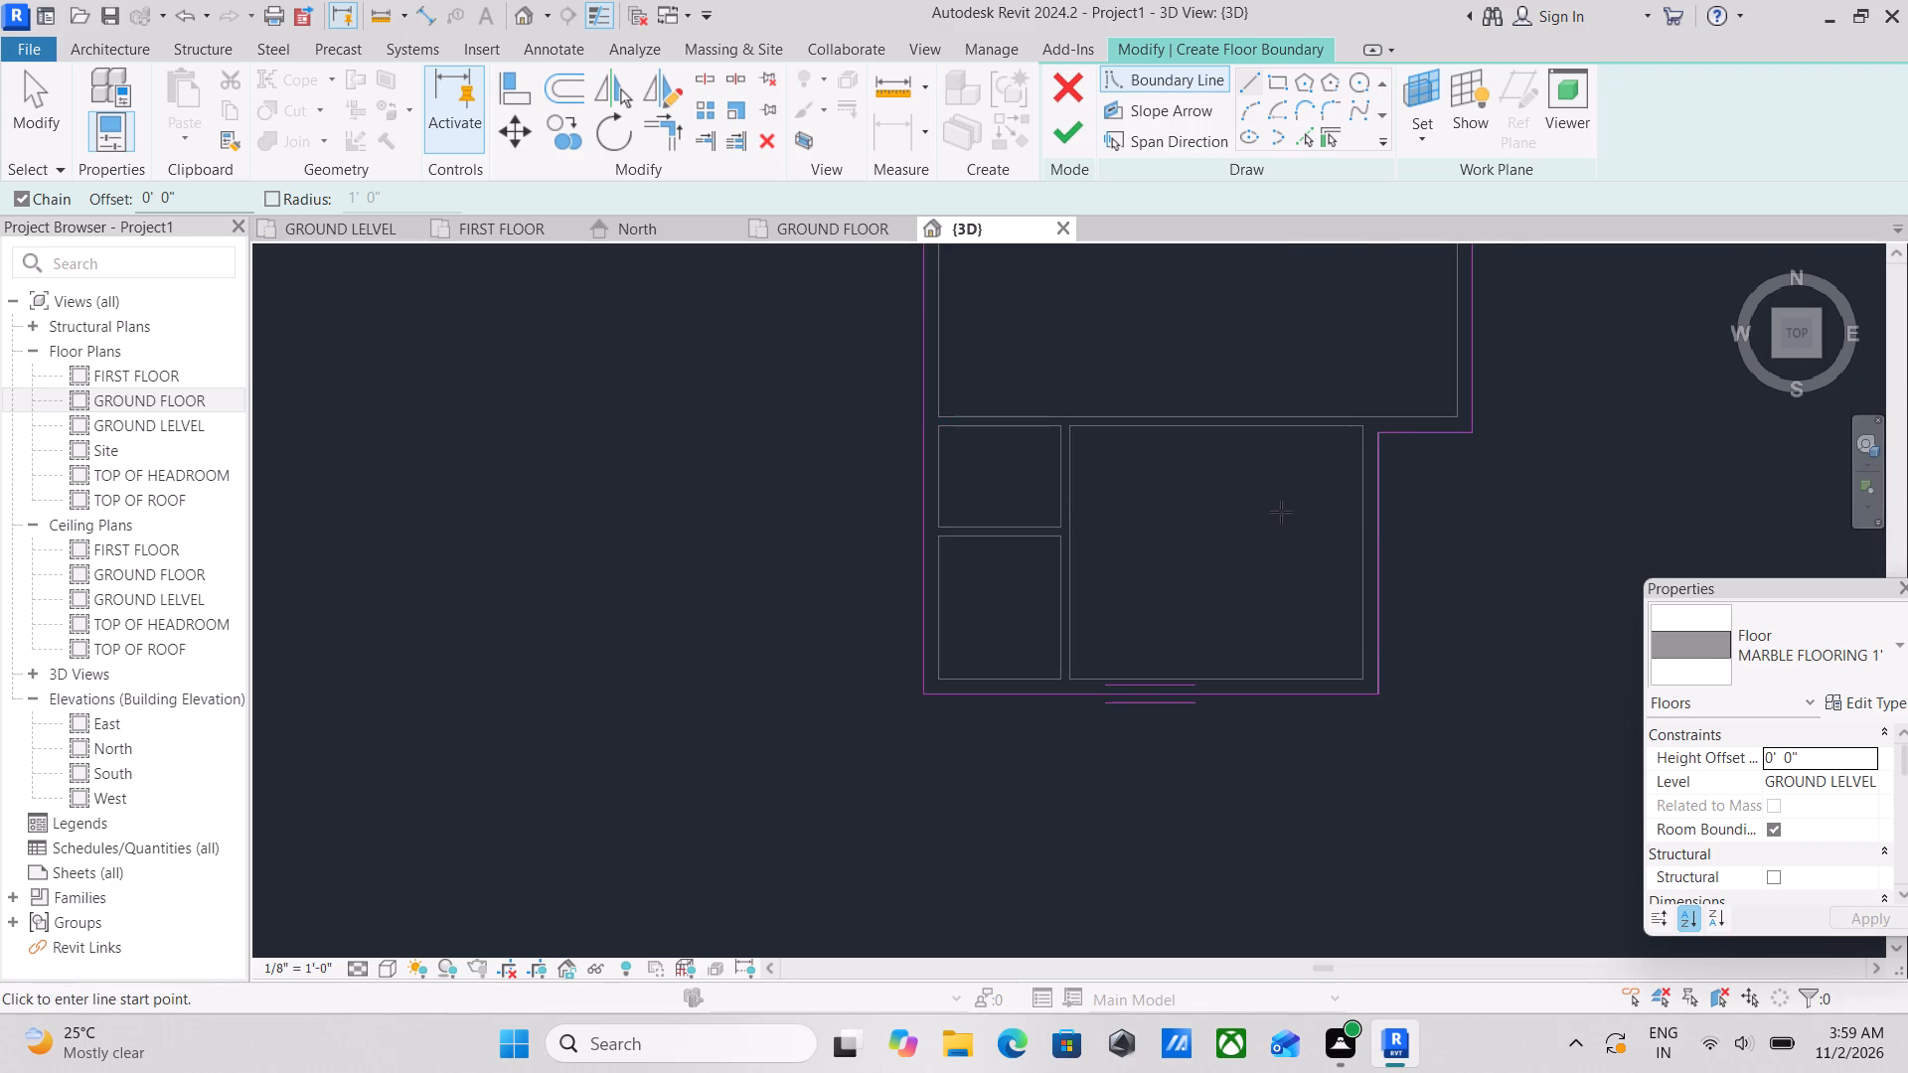
{"action": "scroll", "coordinate": [1151, 546], "scroll_direction": "up", "scroll_amount": 4}
{"action": "middle_click_drag", "start_coordinate": [1149, 544], "coordinate": [1076, 779]}
{"action": "scroll", "coordinate": [1117, 436], "scroll_direction": "up", "scroll_amount": 3}
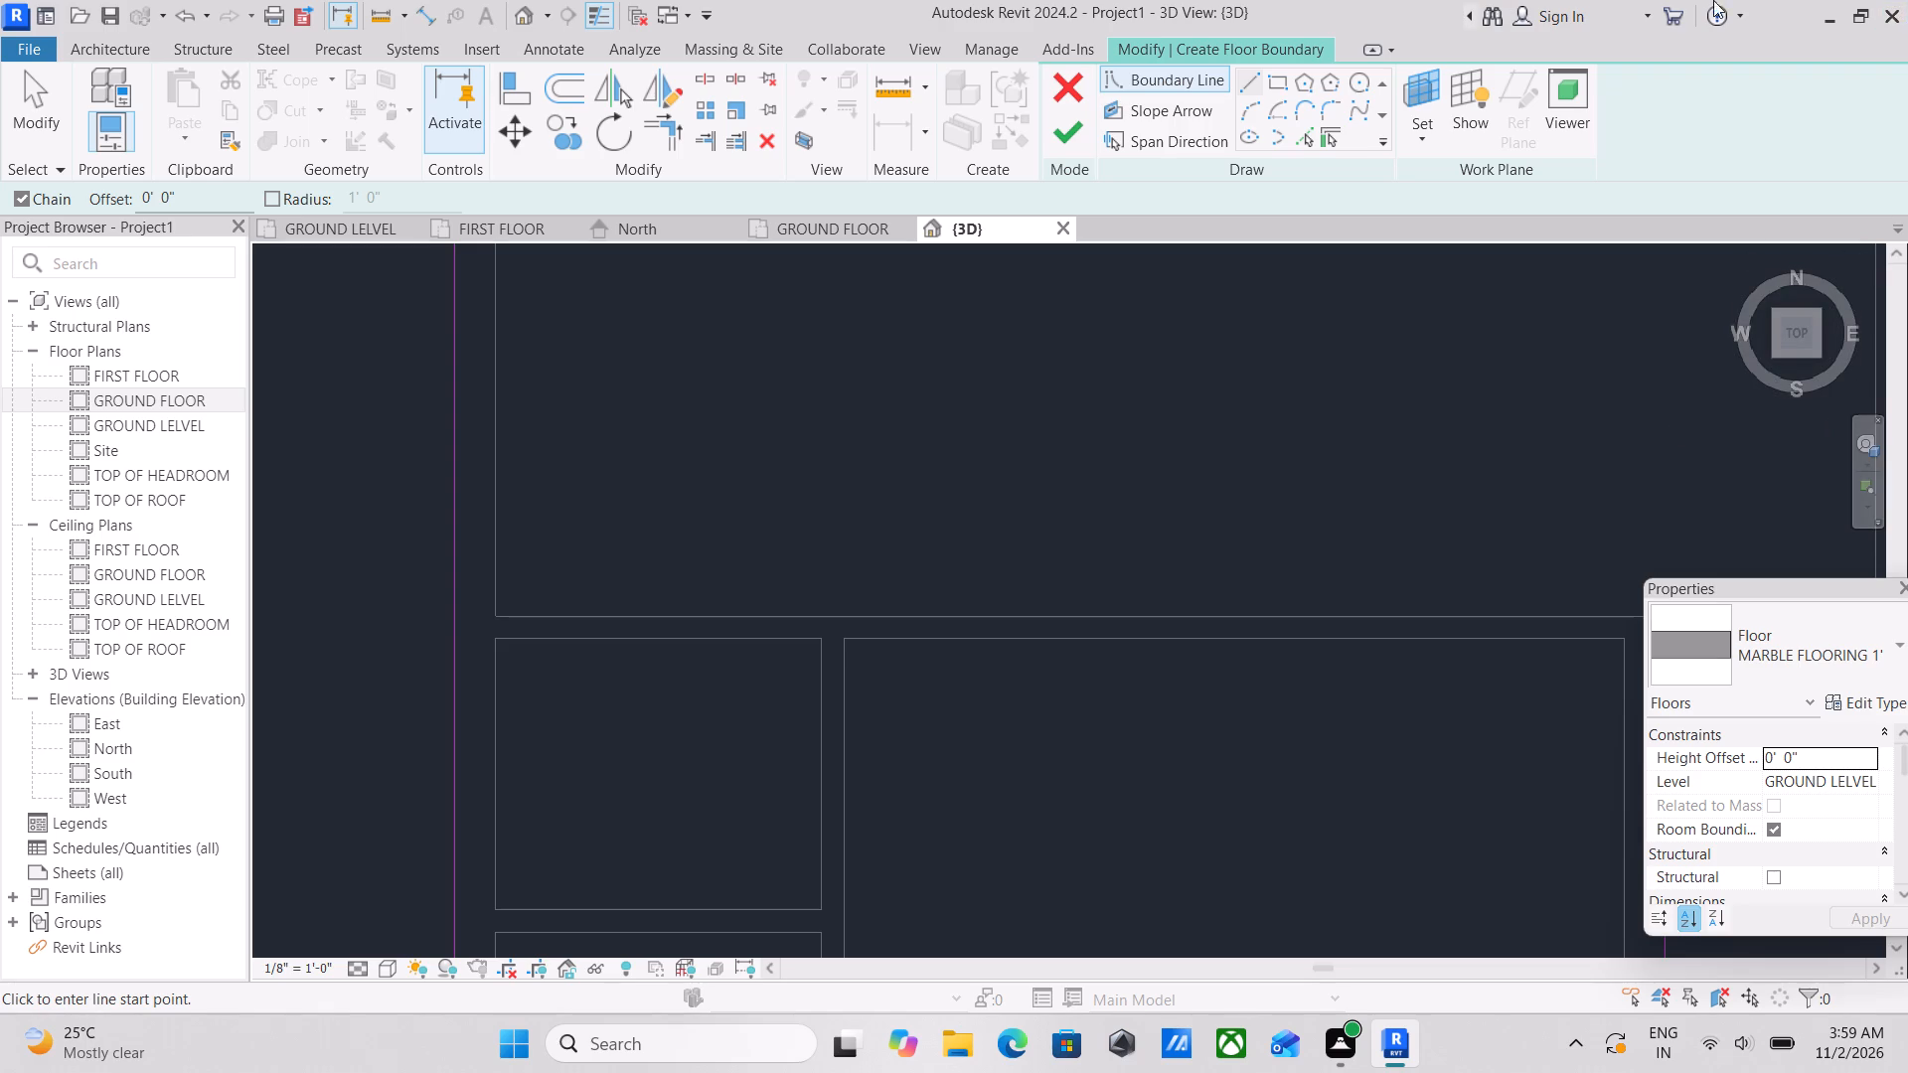
{"action": "scroll", "coordinate": [651, 574], "scroll_direction": "down", "scroll_amount": 7}
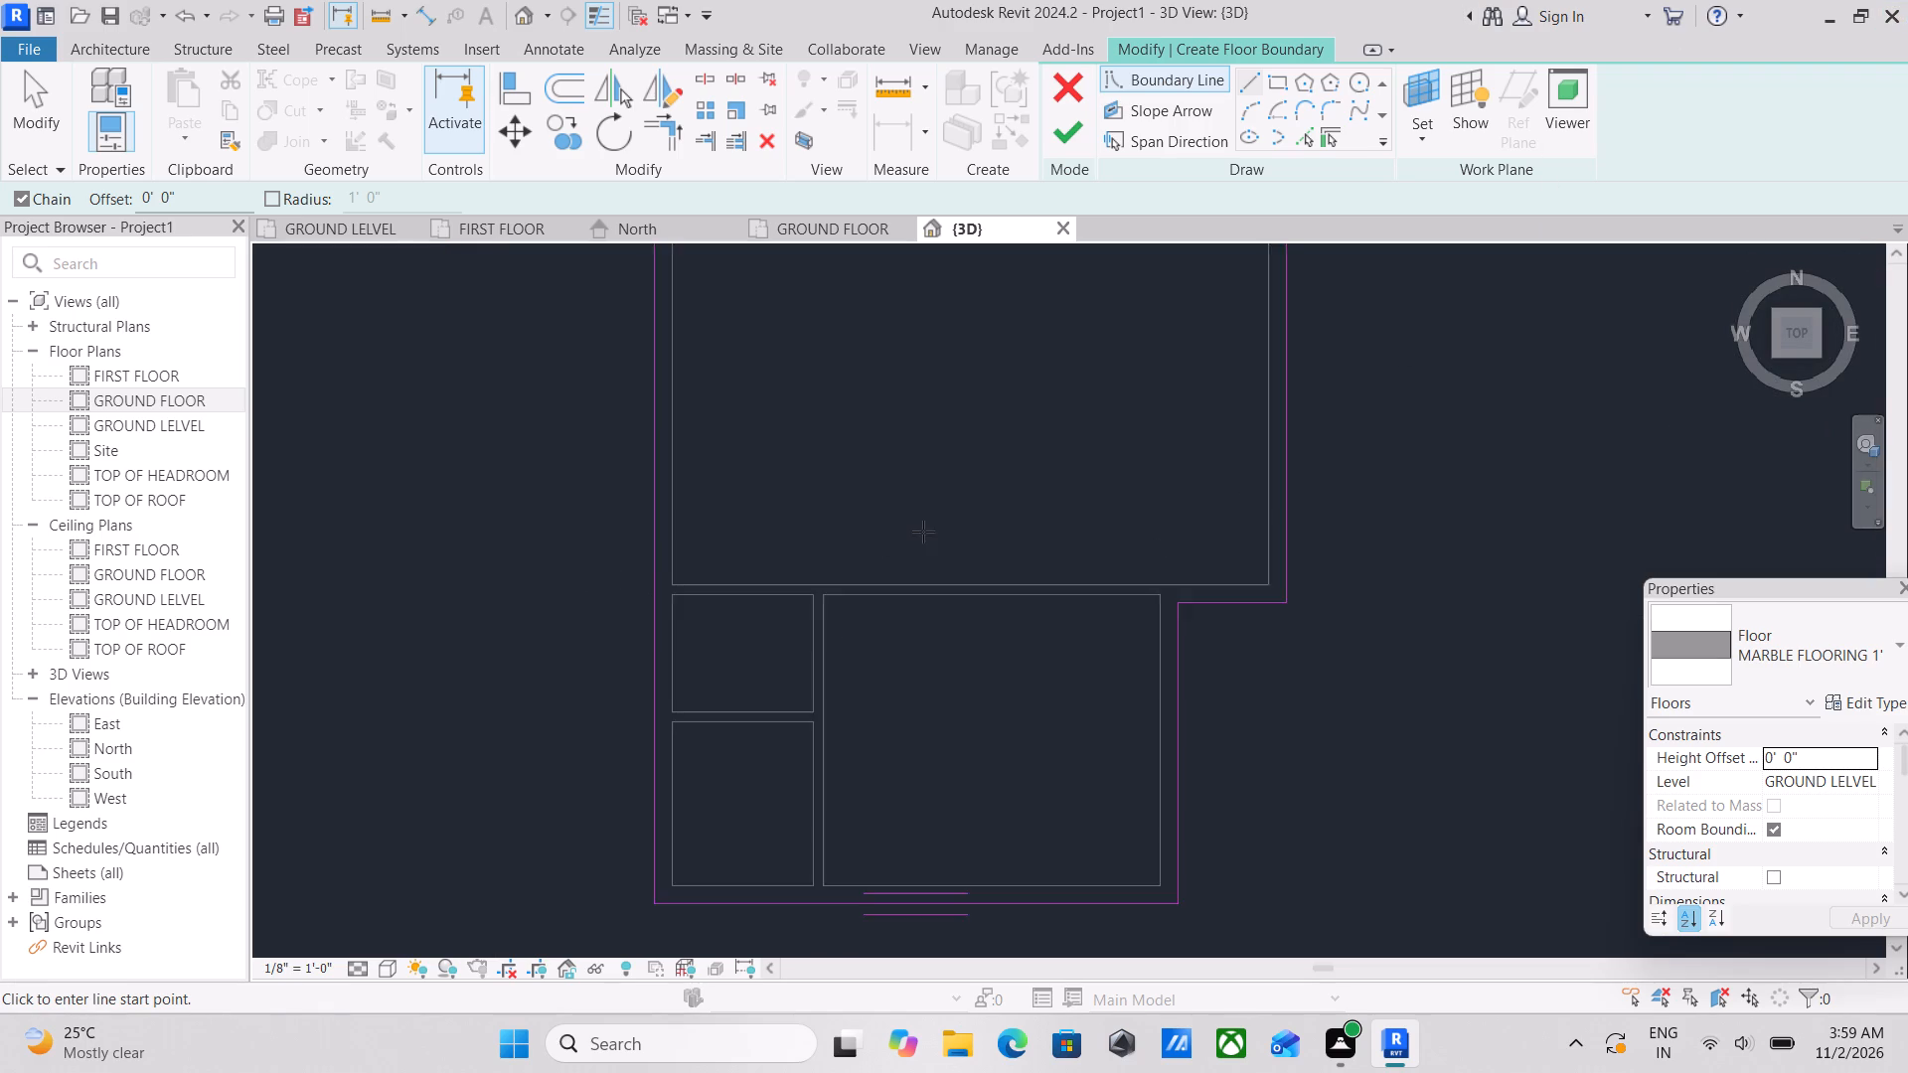
{"action": "scroll", "coordinate": [923, 532], "scroll_direction": "down", "scroll_amount": 2}
{"action": "scroll", "coordinate": [963, 523], "scroll_direction": "up", "scroll_amount": 1}
{"action": "scroll", "coordinate": [1029, 492], "scroll_direction": "down", "scroll_amount": 2}
{"action": "middle_click_drag", "start_coordinate": [1029, 492], "coordinate": [1067, 491]}
{"action": "middle_click_drag", "start_coordinate": [1127, 313], "coordinate": [1165, 528]}
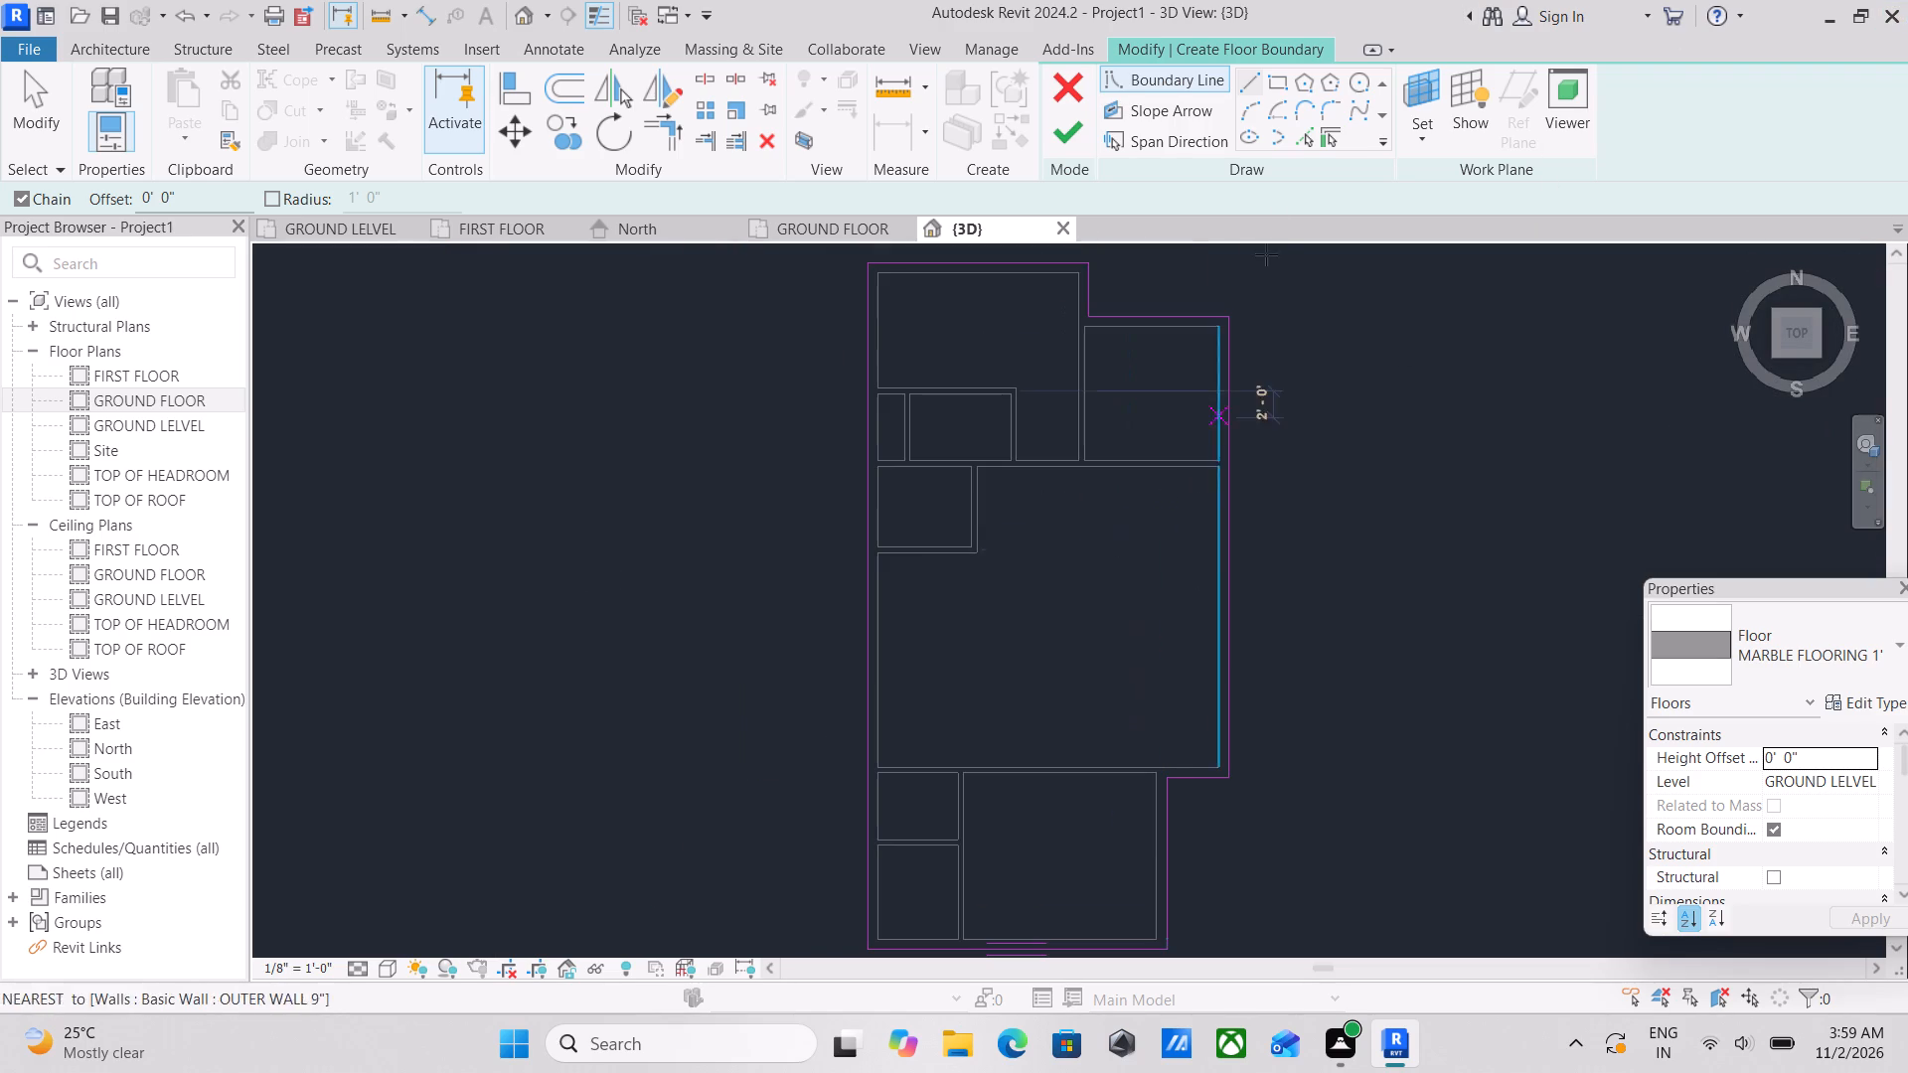
Add a 5' deep rectangular cutout to the floor boundary along the inner faces of the enclosed small room in the northwest block.
{"action": "left_click", "coordinate": [1284, 87]}
{"action": "scroll", "coordinate": [846, 542], "scroll_direction": "up", "scroll_amount": 1}
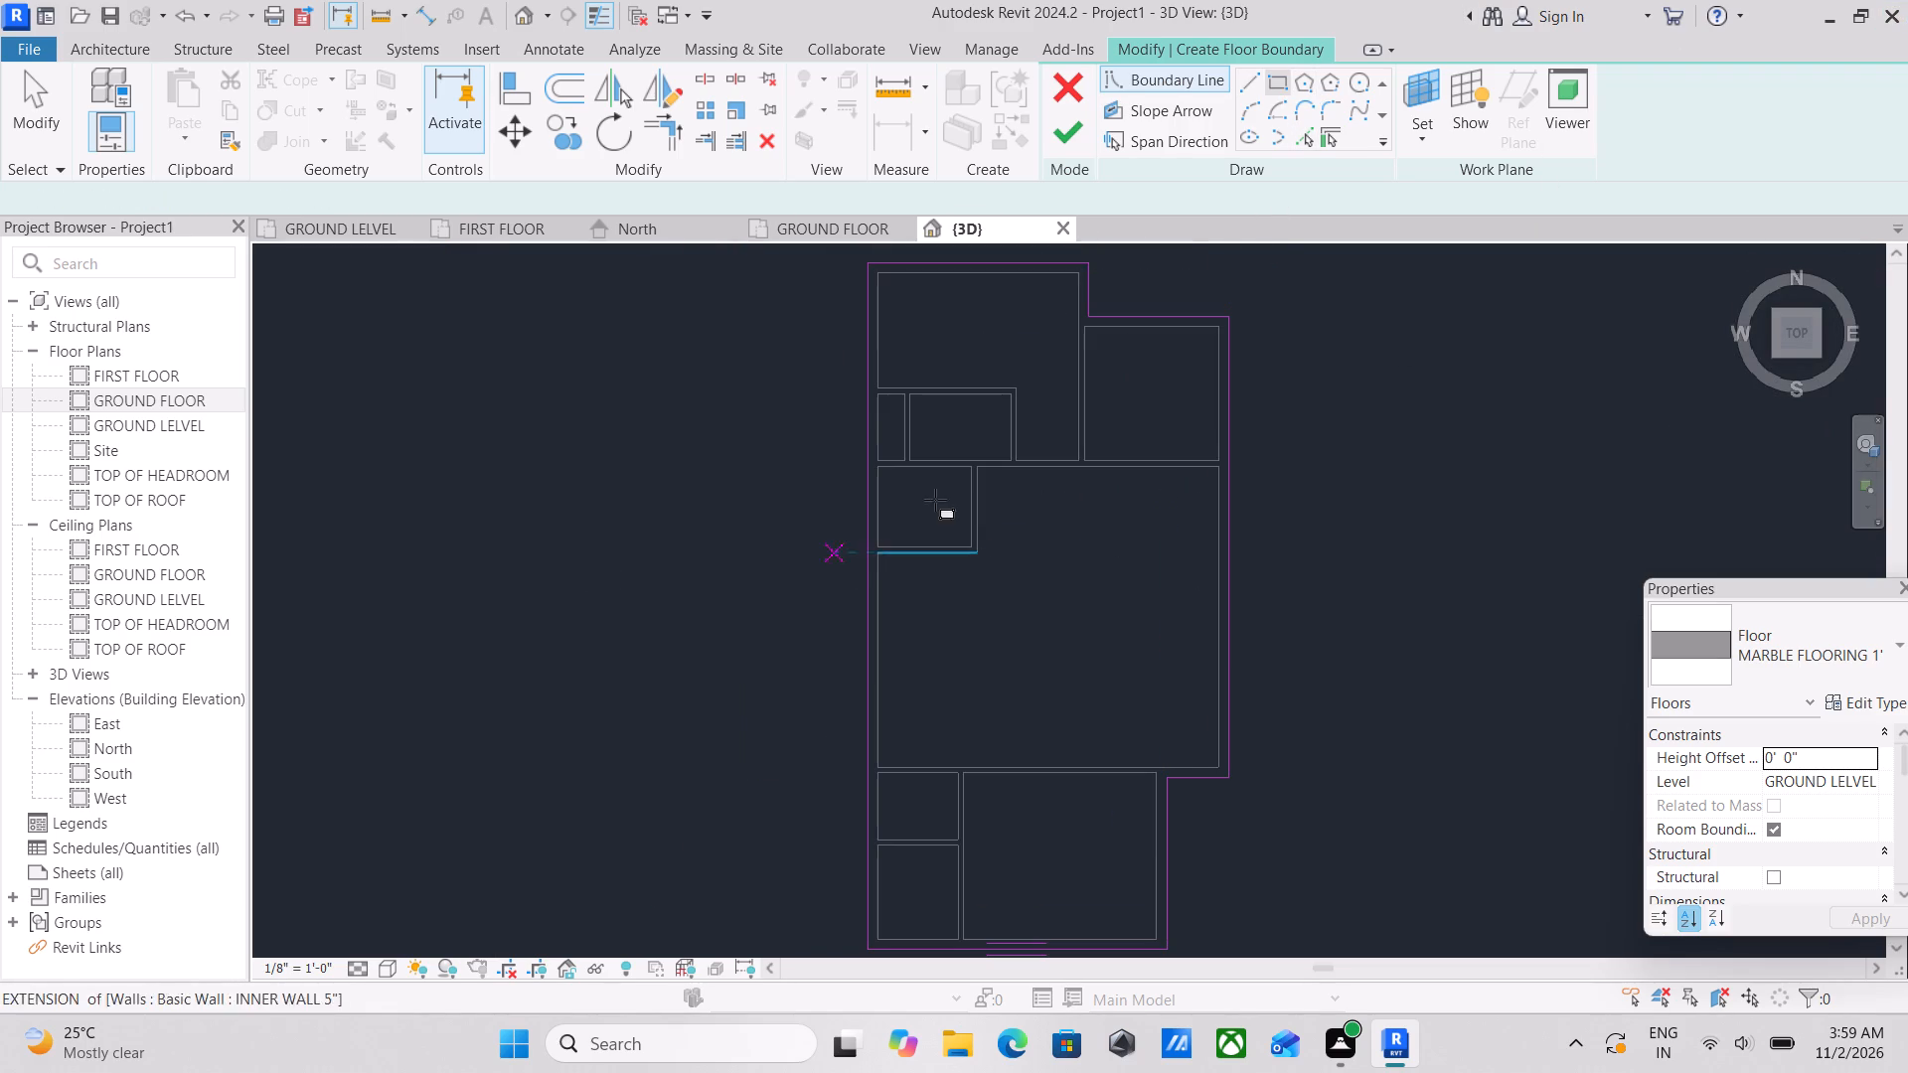
{"action": "scroll", "coordinate": [935, 500], "scroll_direction": "up", "scroll_amount": 3}
{"action": "middle_click_drag", "start_coordinate": [1005, 455], "coordinate": [1217, 655]}
{"action": "scroll", "coordinate": [1217, 655], "scroll_direction": "up", "scroll_amount": 1}
{"action": "scroll", "coordinate": [1128, 466], "scroll_direction": "up", "scroll_amount": 8}
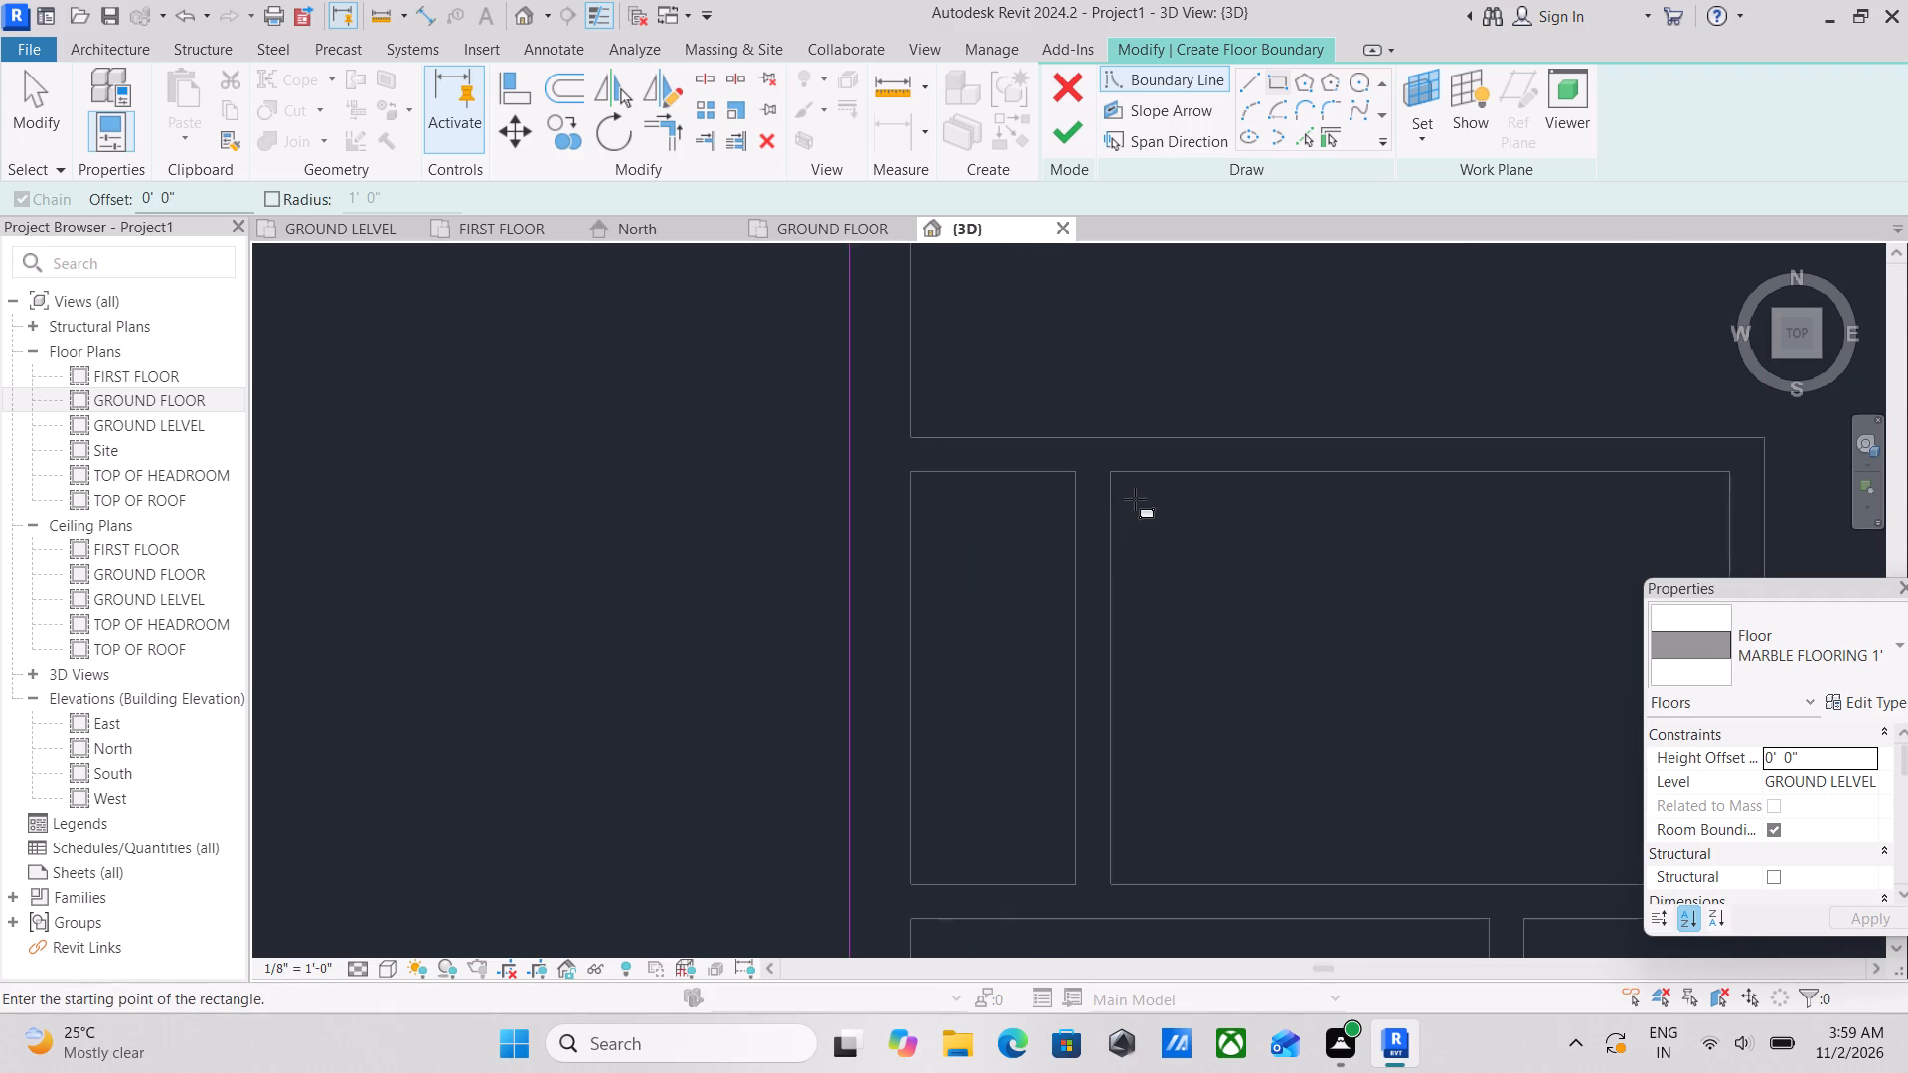
{"action": "scroll", "coordinate": [1143, 506], "scroll_direction": "up", "scroll_amount": 4}
{"action": "scroll", "coordinate": [1248, 455], "scroll_direction": "down", "scroll_amount": 3}
{"action": "scroll", "coordinate": [1335, 508], "scroll_direction": "down", "scroll_amount": 2}
{"action": "middle_click_drag", "start_coordinate": [1336, 508], "coordinate": [1202, 494]}
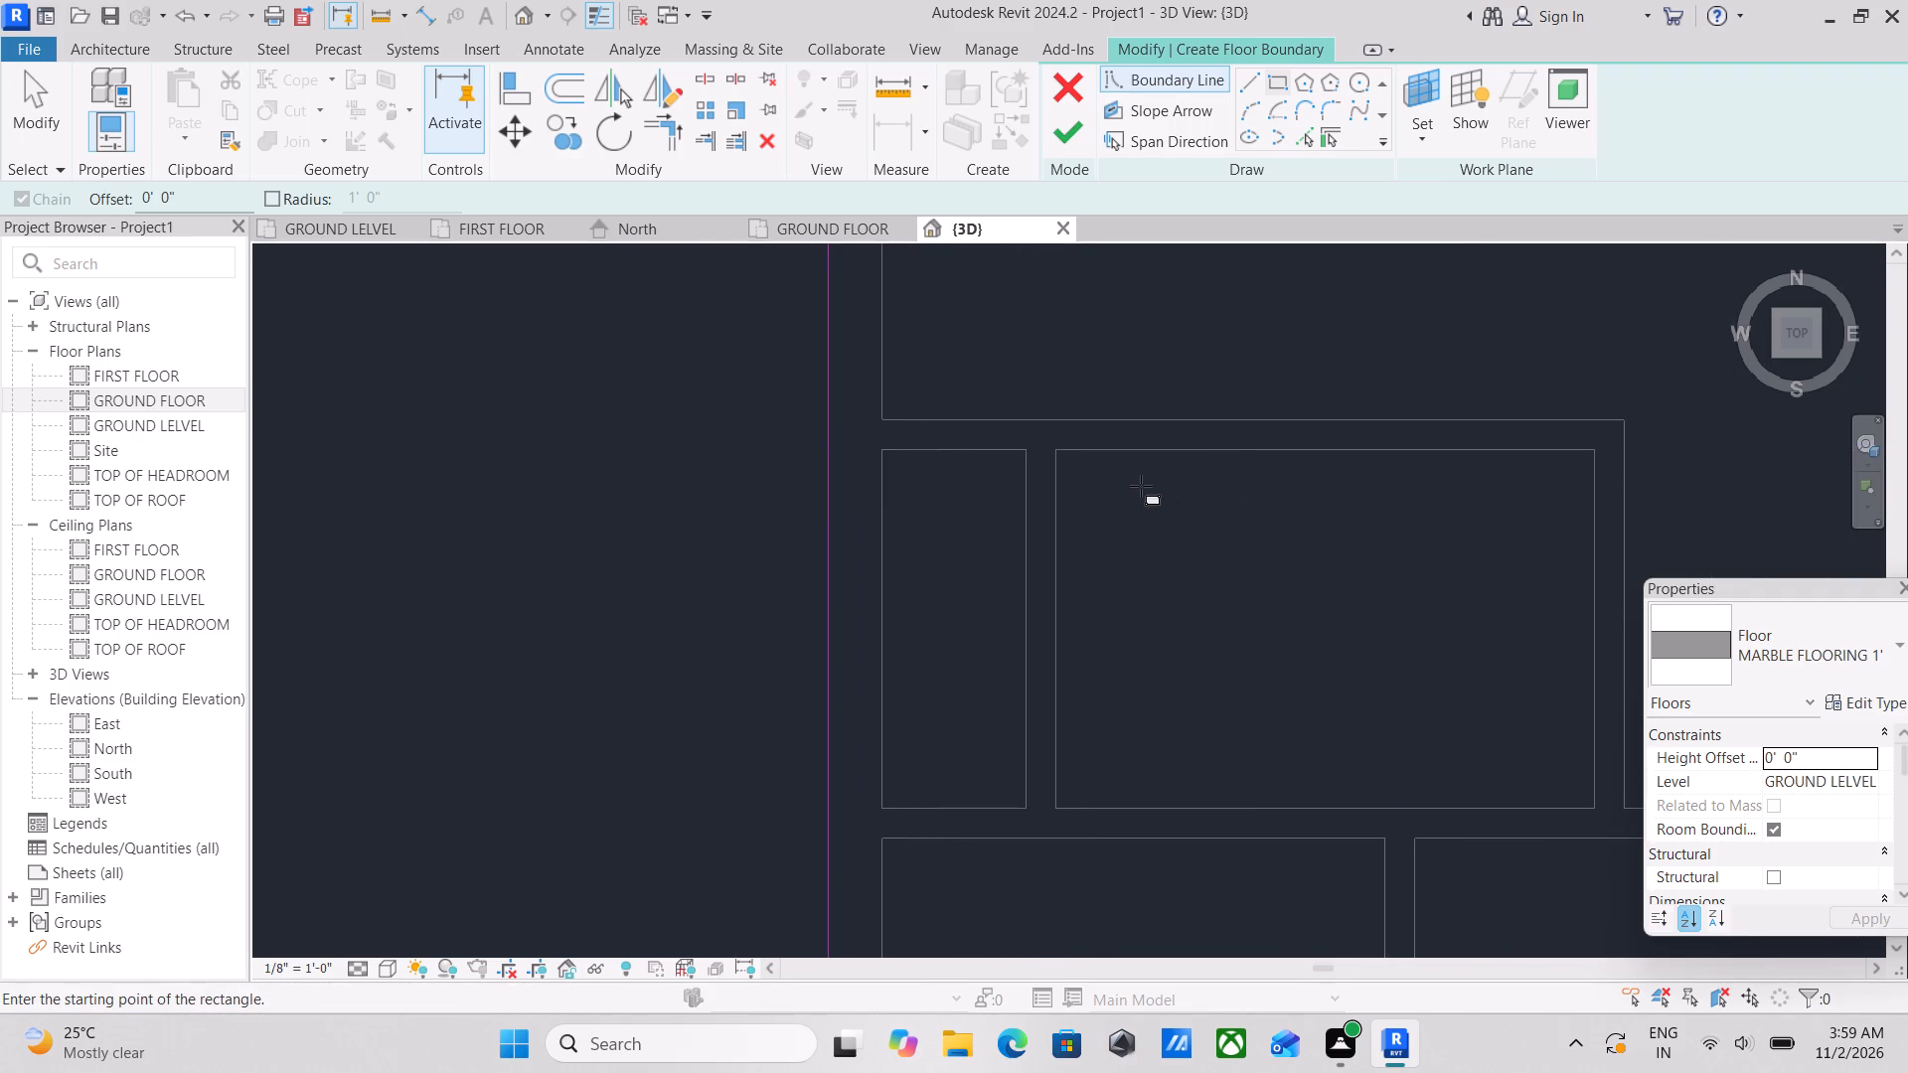
{"action": "left_click", "coordinate": [1059, 453]}
{"action": "middle_click_drag", "start_coordinate": [1321, 566], "coordinate": [1140, 464]}
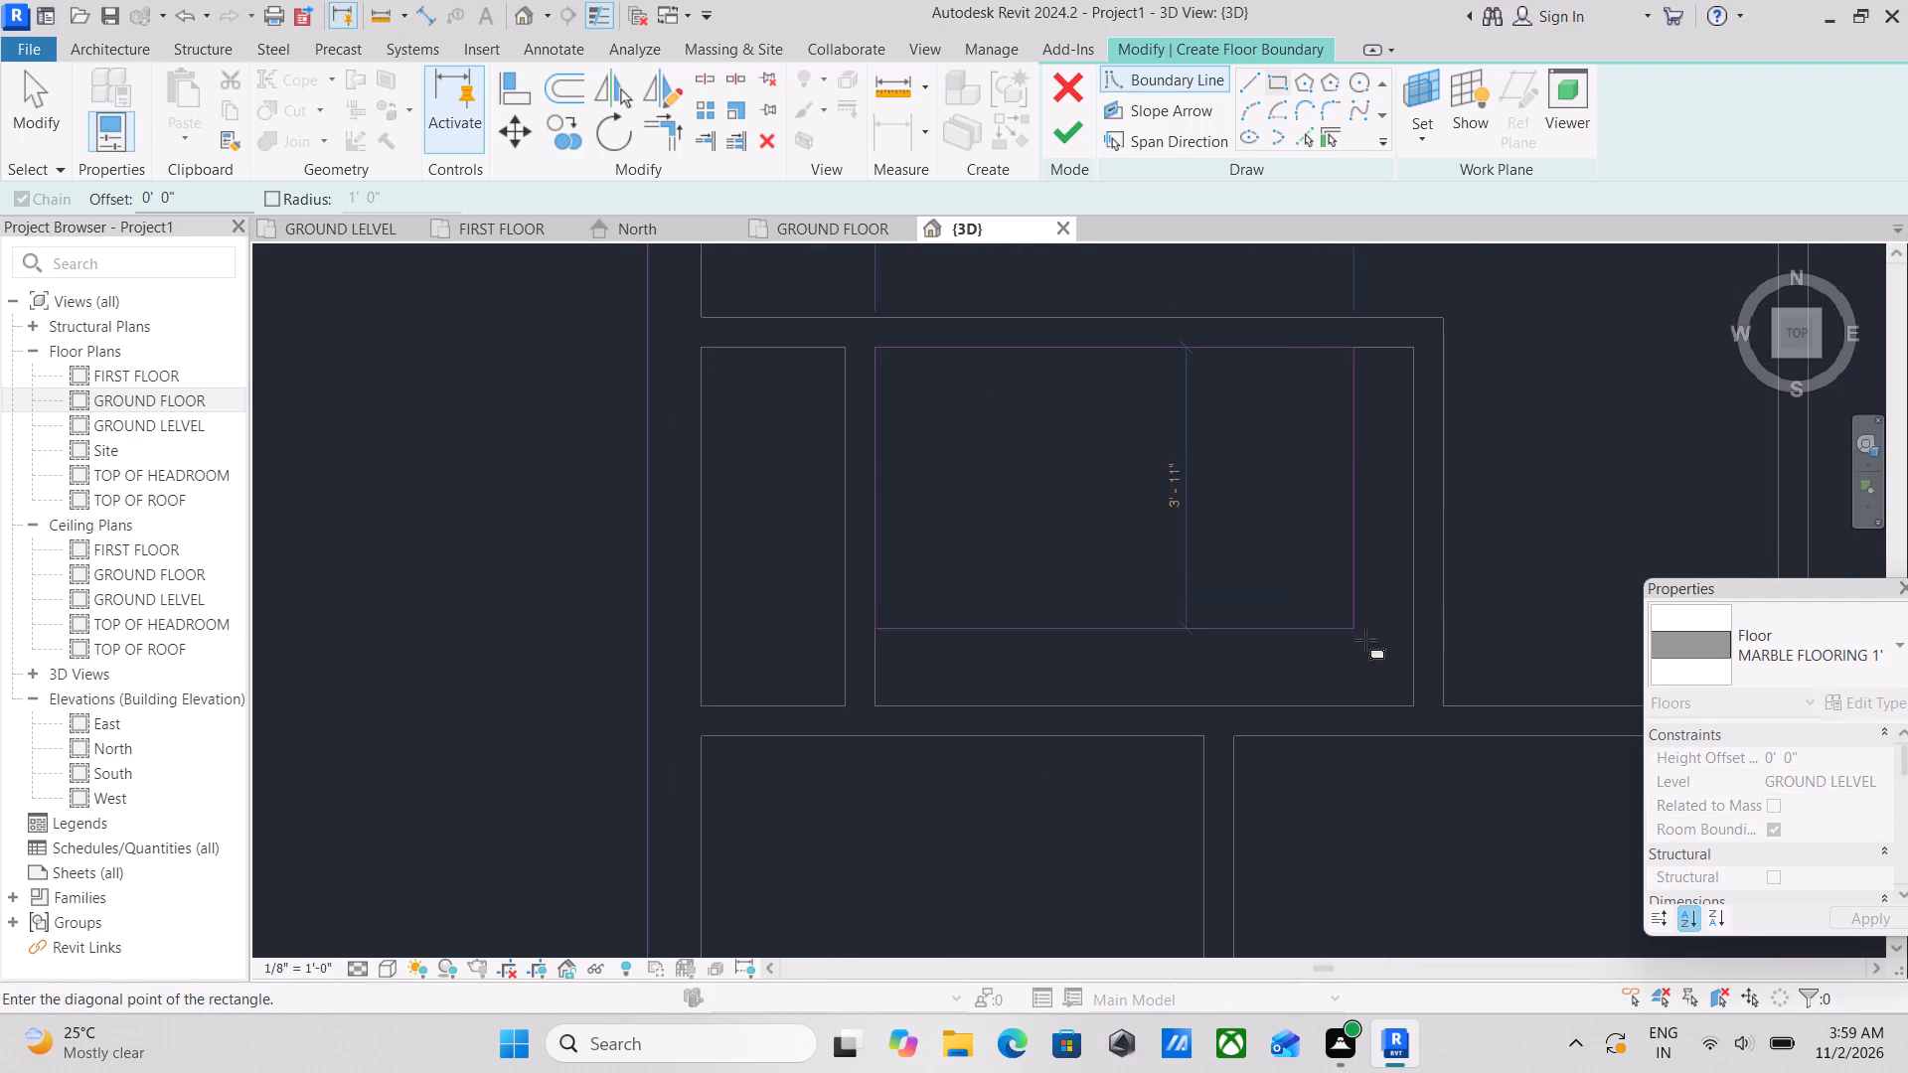
{"action": "left_click", "coordinate": [1415, 709]}
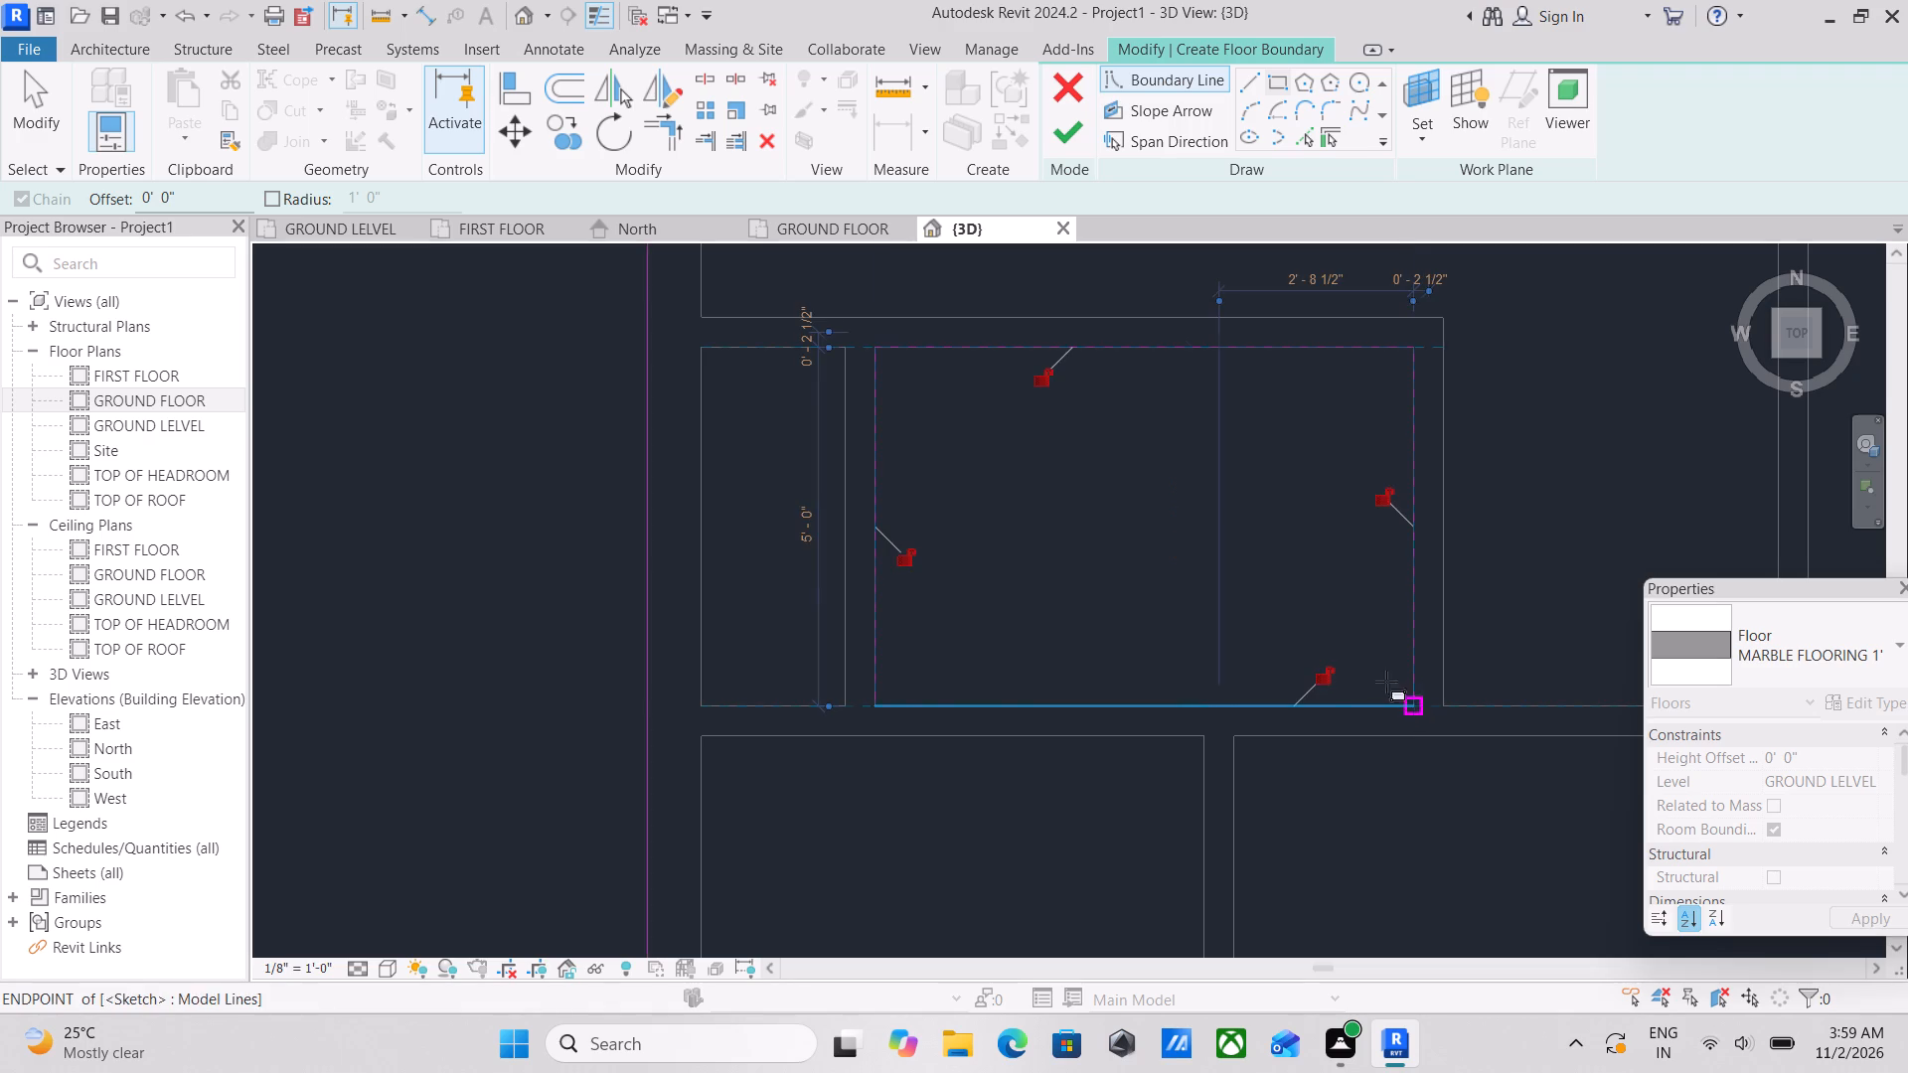
Add a 7' by 6' rectangular cutout to the floor boundary inside the small room at the main hall's northwest corner.
{"action": "scroll", "coordinate": [932, 570], "scroll_direction": "down", "scroll_amount": 10}
{"action": "middle_click_drag", "start_coordinate": [1009, 574], "coordinate": [1084, 288]}
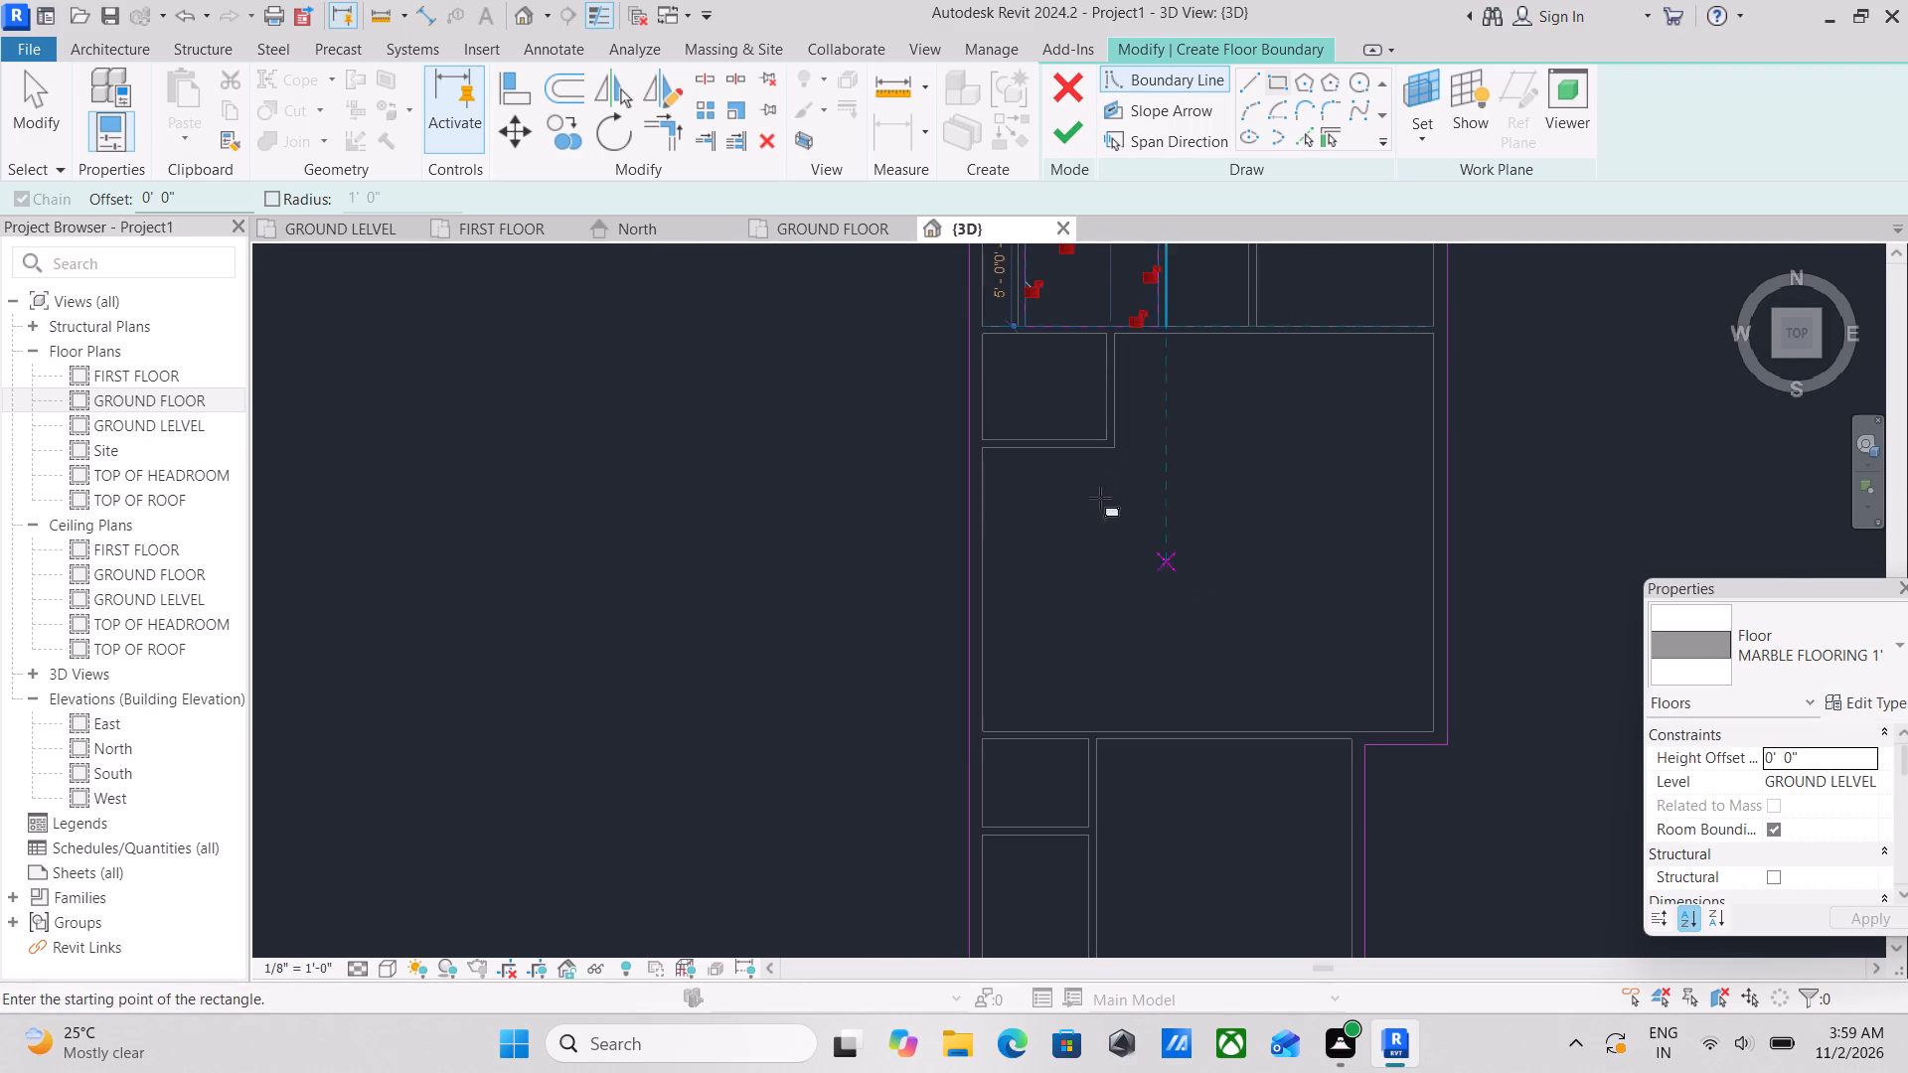
{"action": "scroll", "coordinate": [1088, 481], "scroll_direction": "down", "scroll_amount": 3}
{"action": "middle_click_drag", "start_coordinate": [1088, 481], "coordinate": [1111, 586]}
{"action": "scroll", "coordinate": [1134, 519], "scroll_direction": "up", "scroll_amount": 4}
{"action": "scroll", "coordinate": [1024, 453], "scroll_direction": "up", "scroll_amount": 4}
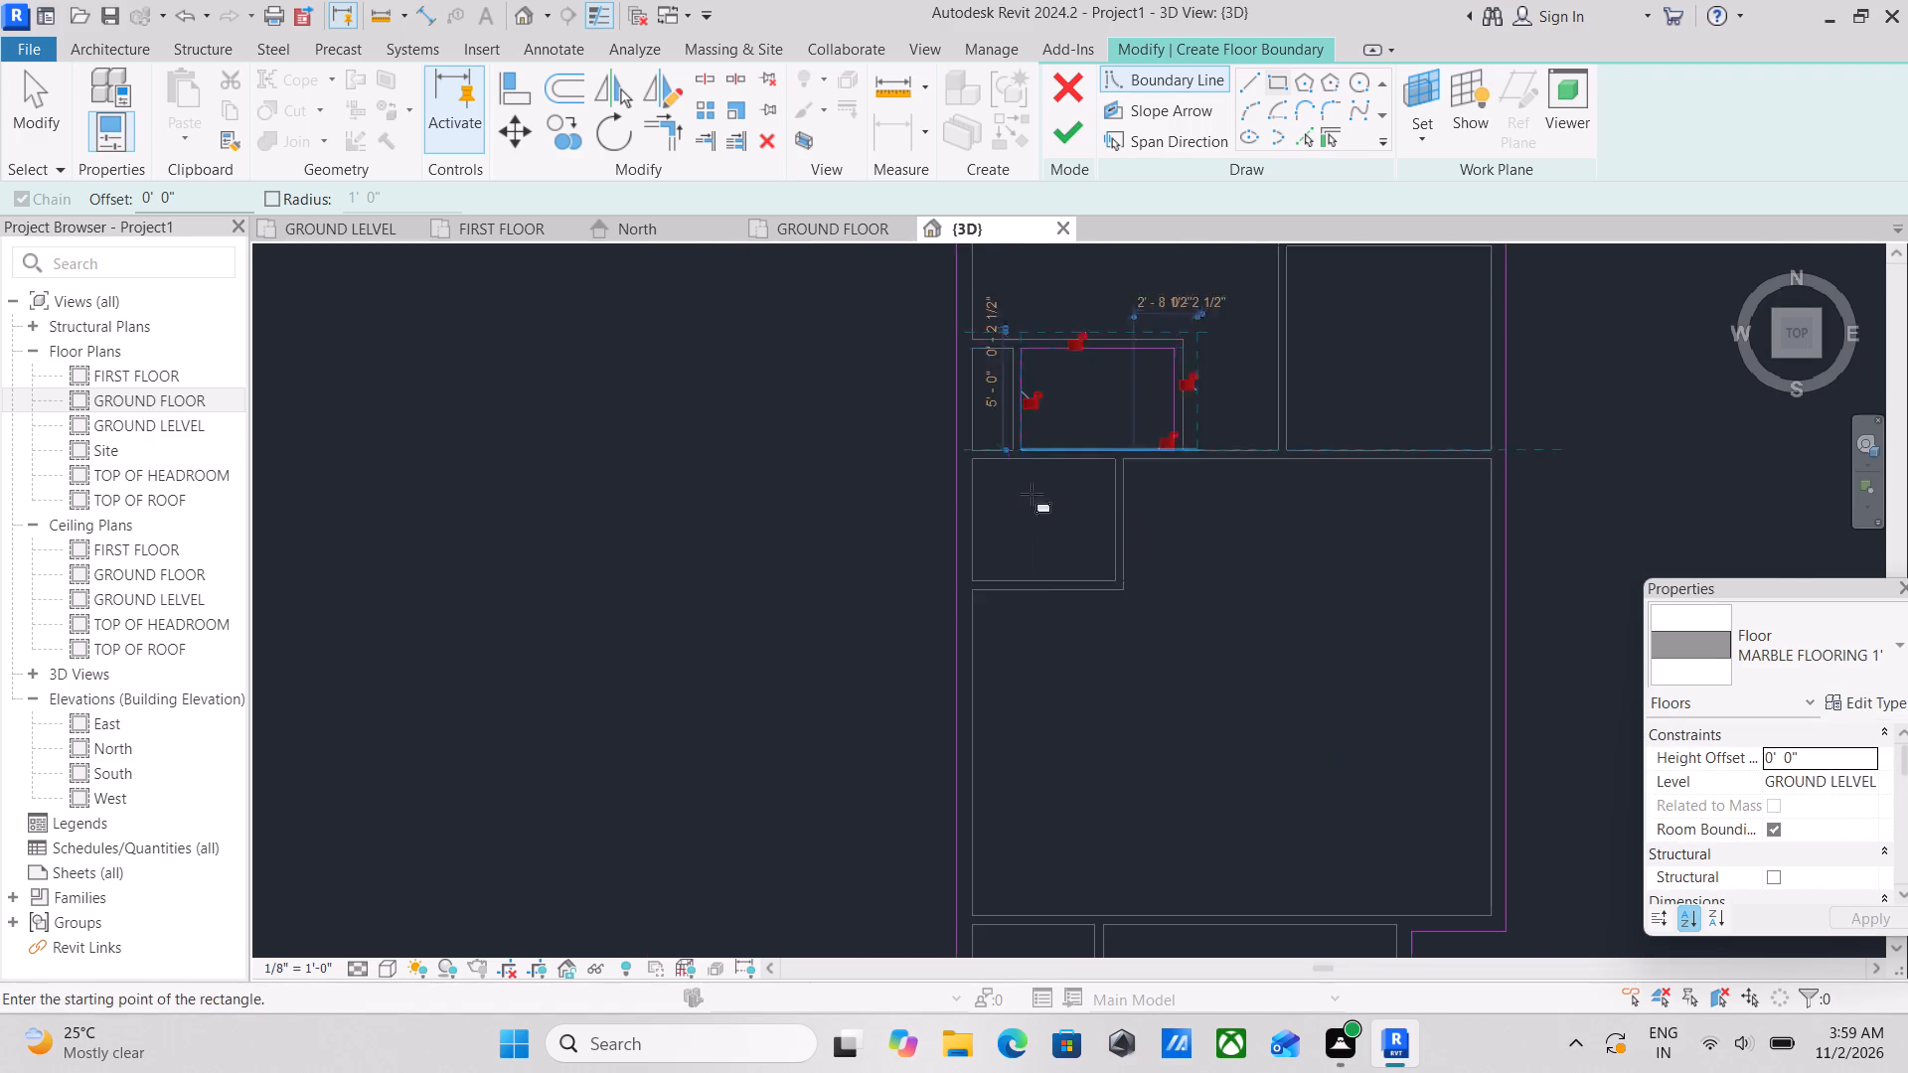
{"action": "scroll", "coordinate": [920, 486], "scroll_direction": "up", "scroll_amount": 8}
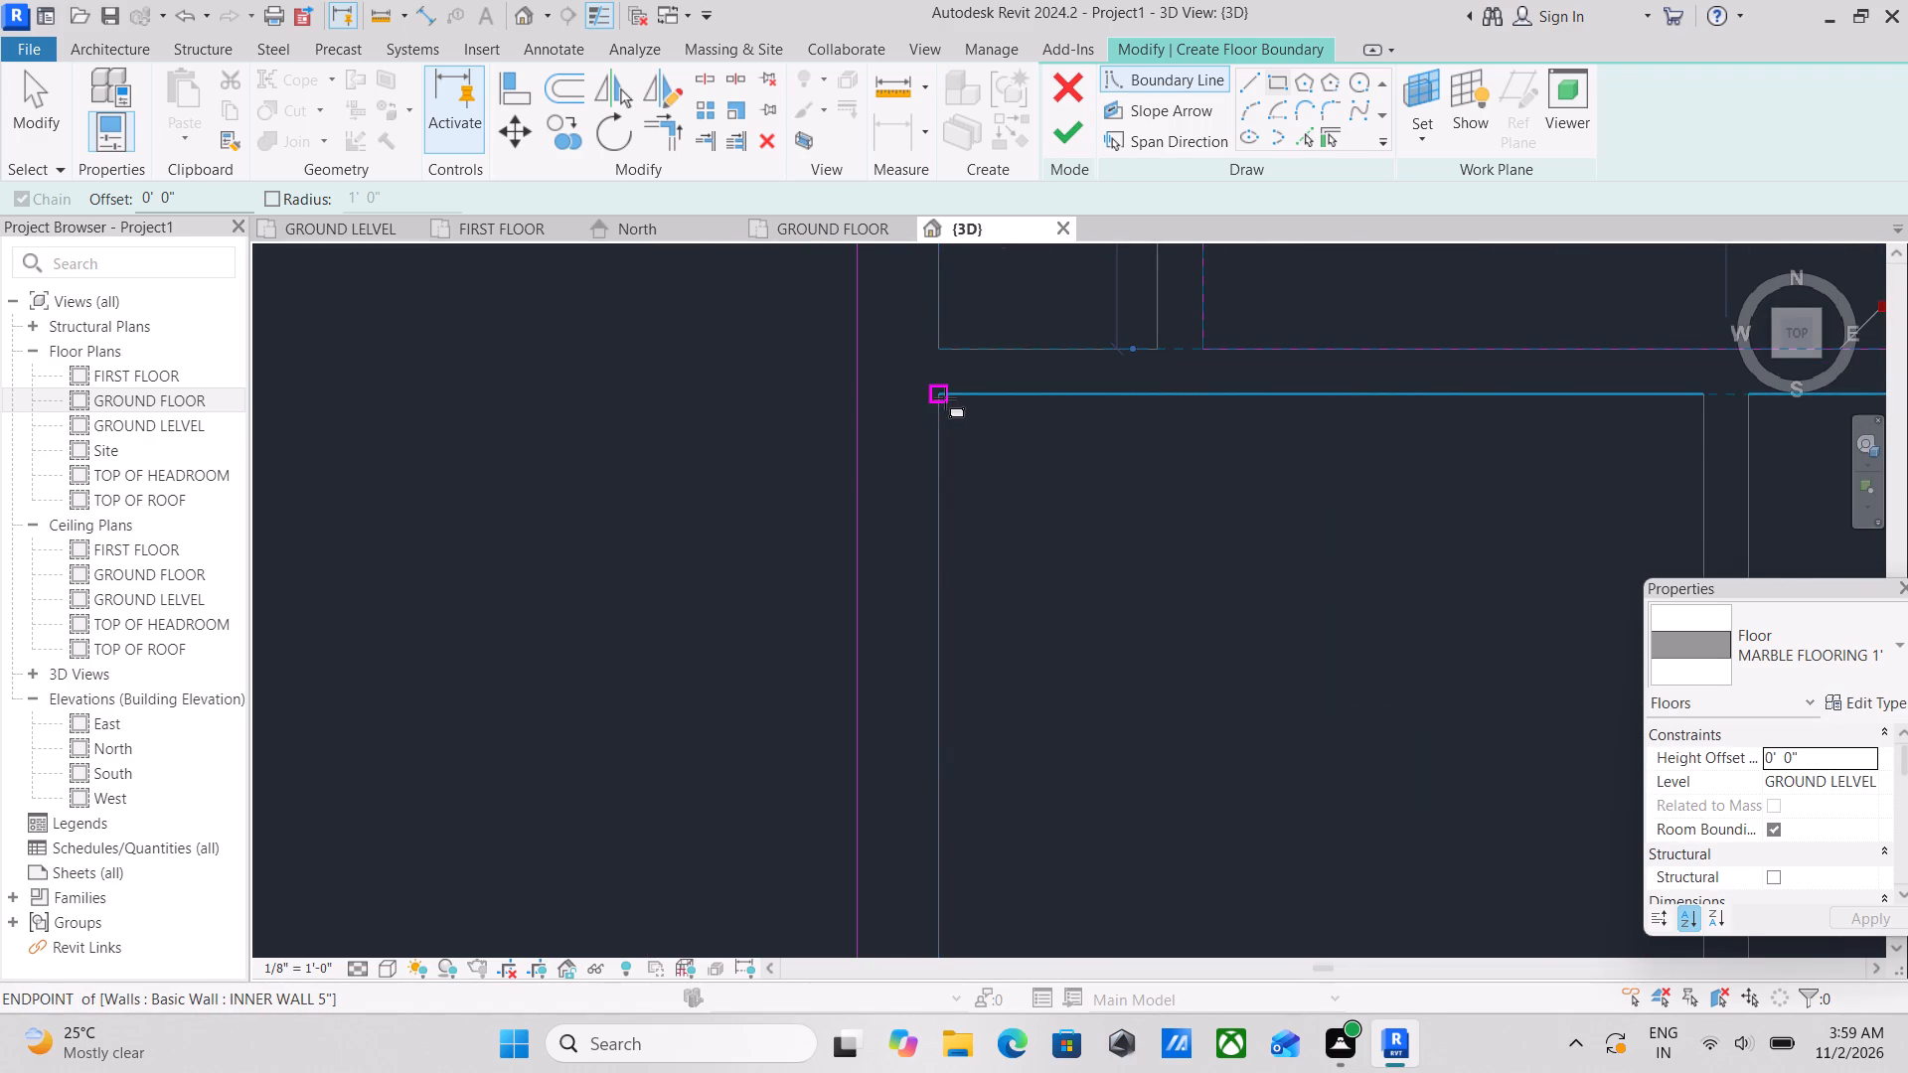
{"action": "left_click", "coordinate": [945, 398]}
{"action": "middle_click_drag", "start_coordinate": [1217, 559], "coordinate": [1088, 438]}
{"action": "middle_click_drag", "start_coordinate": [1396, 657], "coordinate": [1274, 561]}
{"action": "scroll", "coordinate": [1359, 627], "scroll_direction": "down", "scroll_amount": 1}
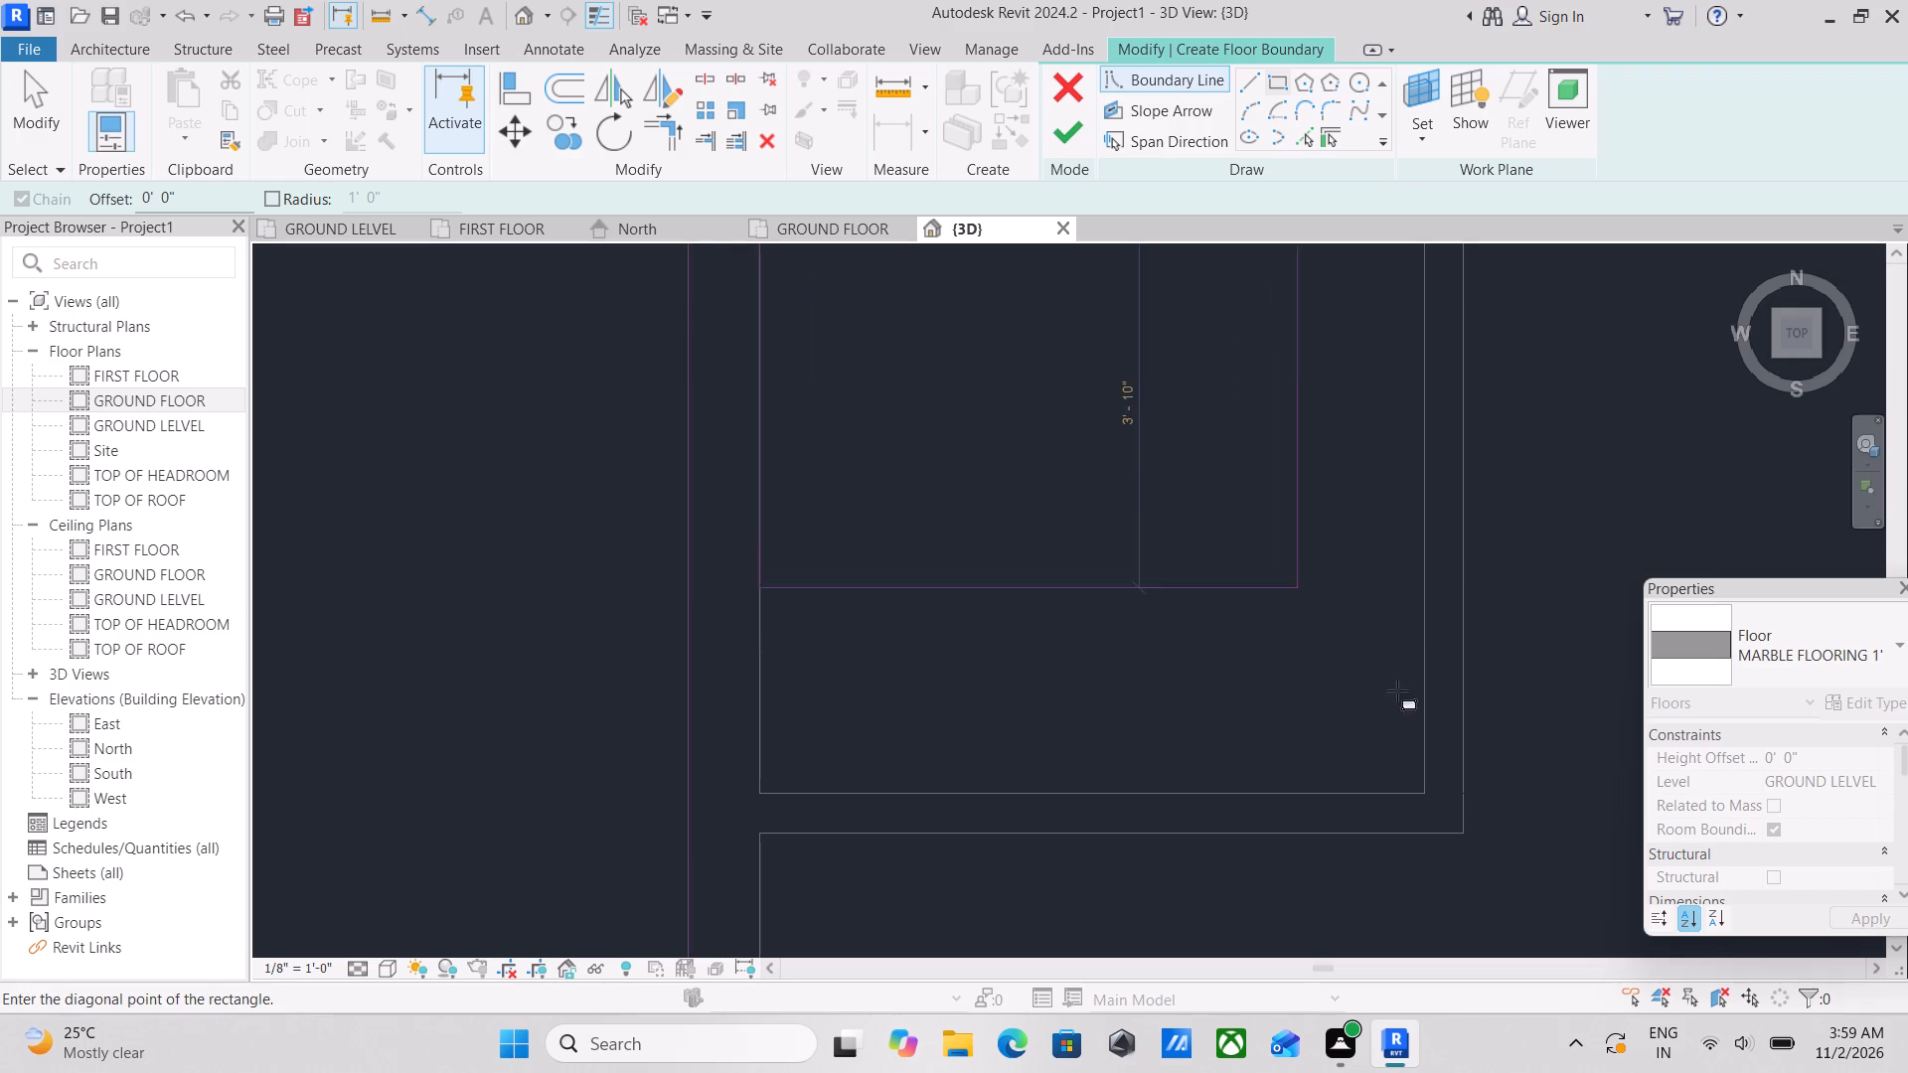
{"action": "left_click", "coordinate": [1425, 794]}
Add a 6' by 7' rectangular cutout to the floor boundary inside the small room at the plan's southwest corner.
{"action": "scroll", "coordinate": [1152, 608], "scroll_direction": "down", "scroll_amount": 8}
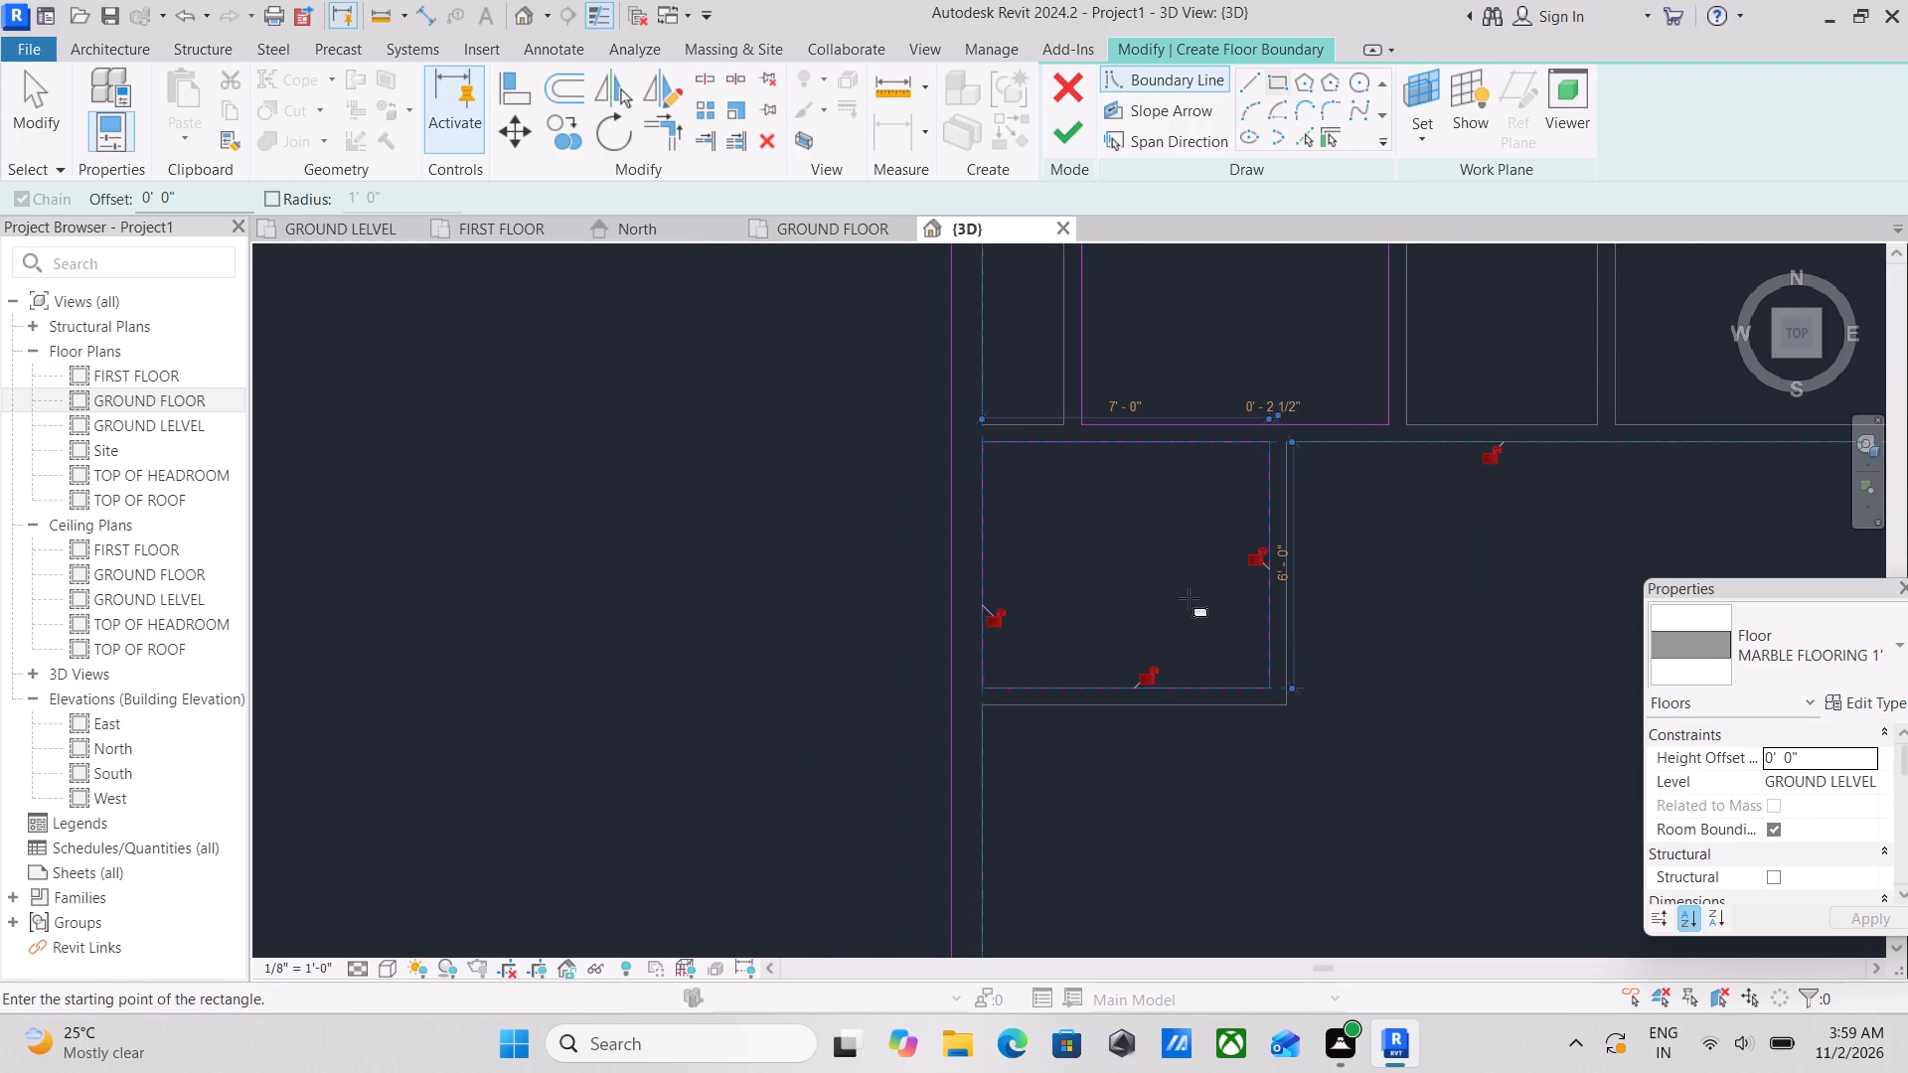
{"action": "scroll", "coordinate": [1189, 598], "scroll_direction": "down", "scroll_amount": 2}
{"action": "scroll", "coordinate": [1374, 659], "scroll_direction": "down", "scroll_amount": 3}
{"action": "middle_click_drag", "start_coordinate": [1377, 651], "coordinate": [1229, 422]}
{"action": "scroll", "coordinate": [1331, 551], "scroll_direction": "down", "scroll_amount": 1}
{"action": "scroll", "coordinate": [1226, 431], "scroll_direction": "up", "scroll_amount": 1}
{"action": "scroll", "coordinate": [1261, 648], "scroll_direction": "down", "scroll_amount": 2}
{"action": "middle_click_drag", "start_coordinate": [1254, 644], "coordinate": [1232, 545]}
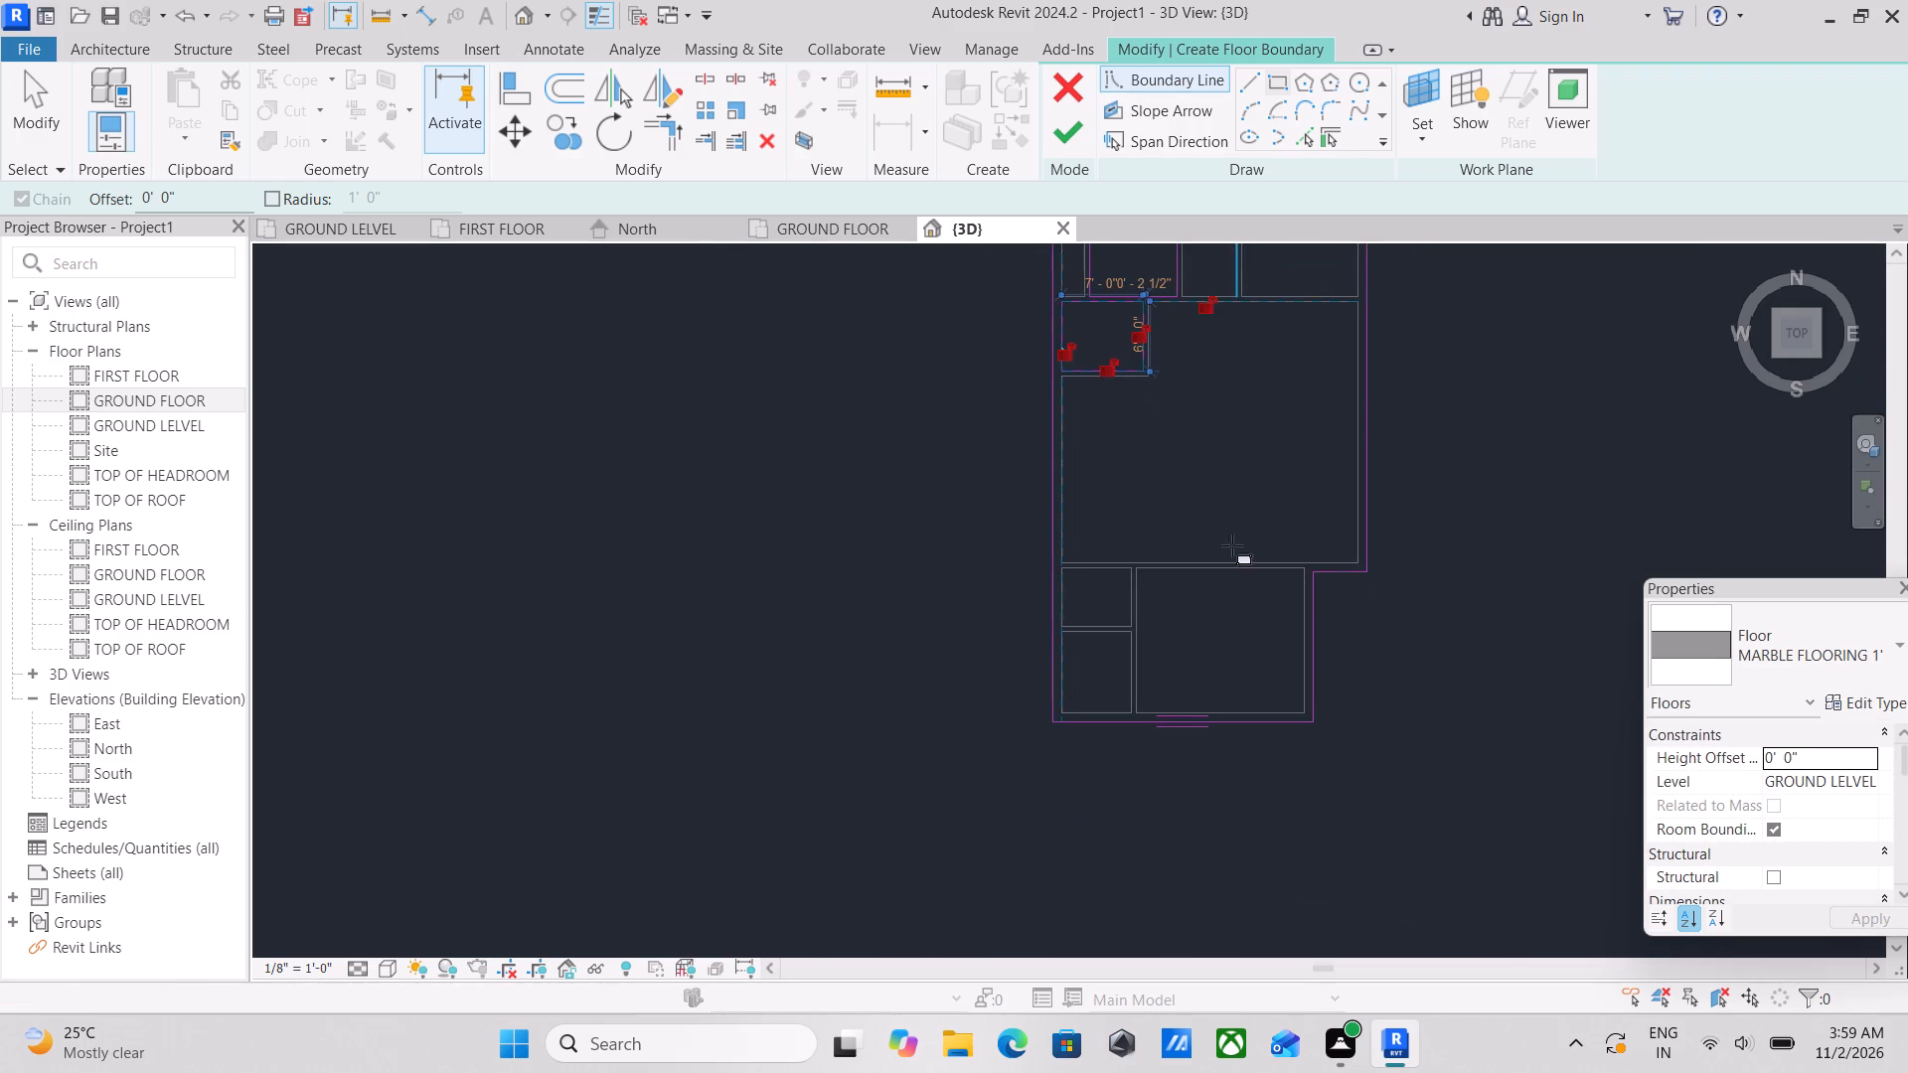
{"action": "scroll", "coordinate": [1073, 757], "scroll_direction": "up", "scroll_amount": 4}
{"action": "scroll", "coordinate": [1041, 684], "scroll_direction": "up", "scroll_amount": 8}
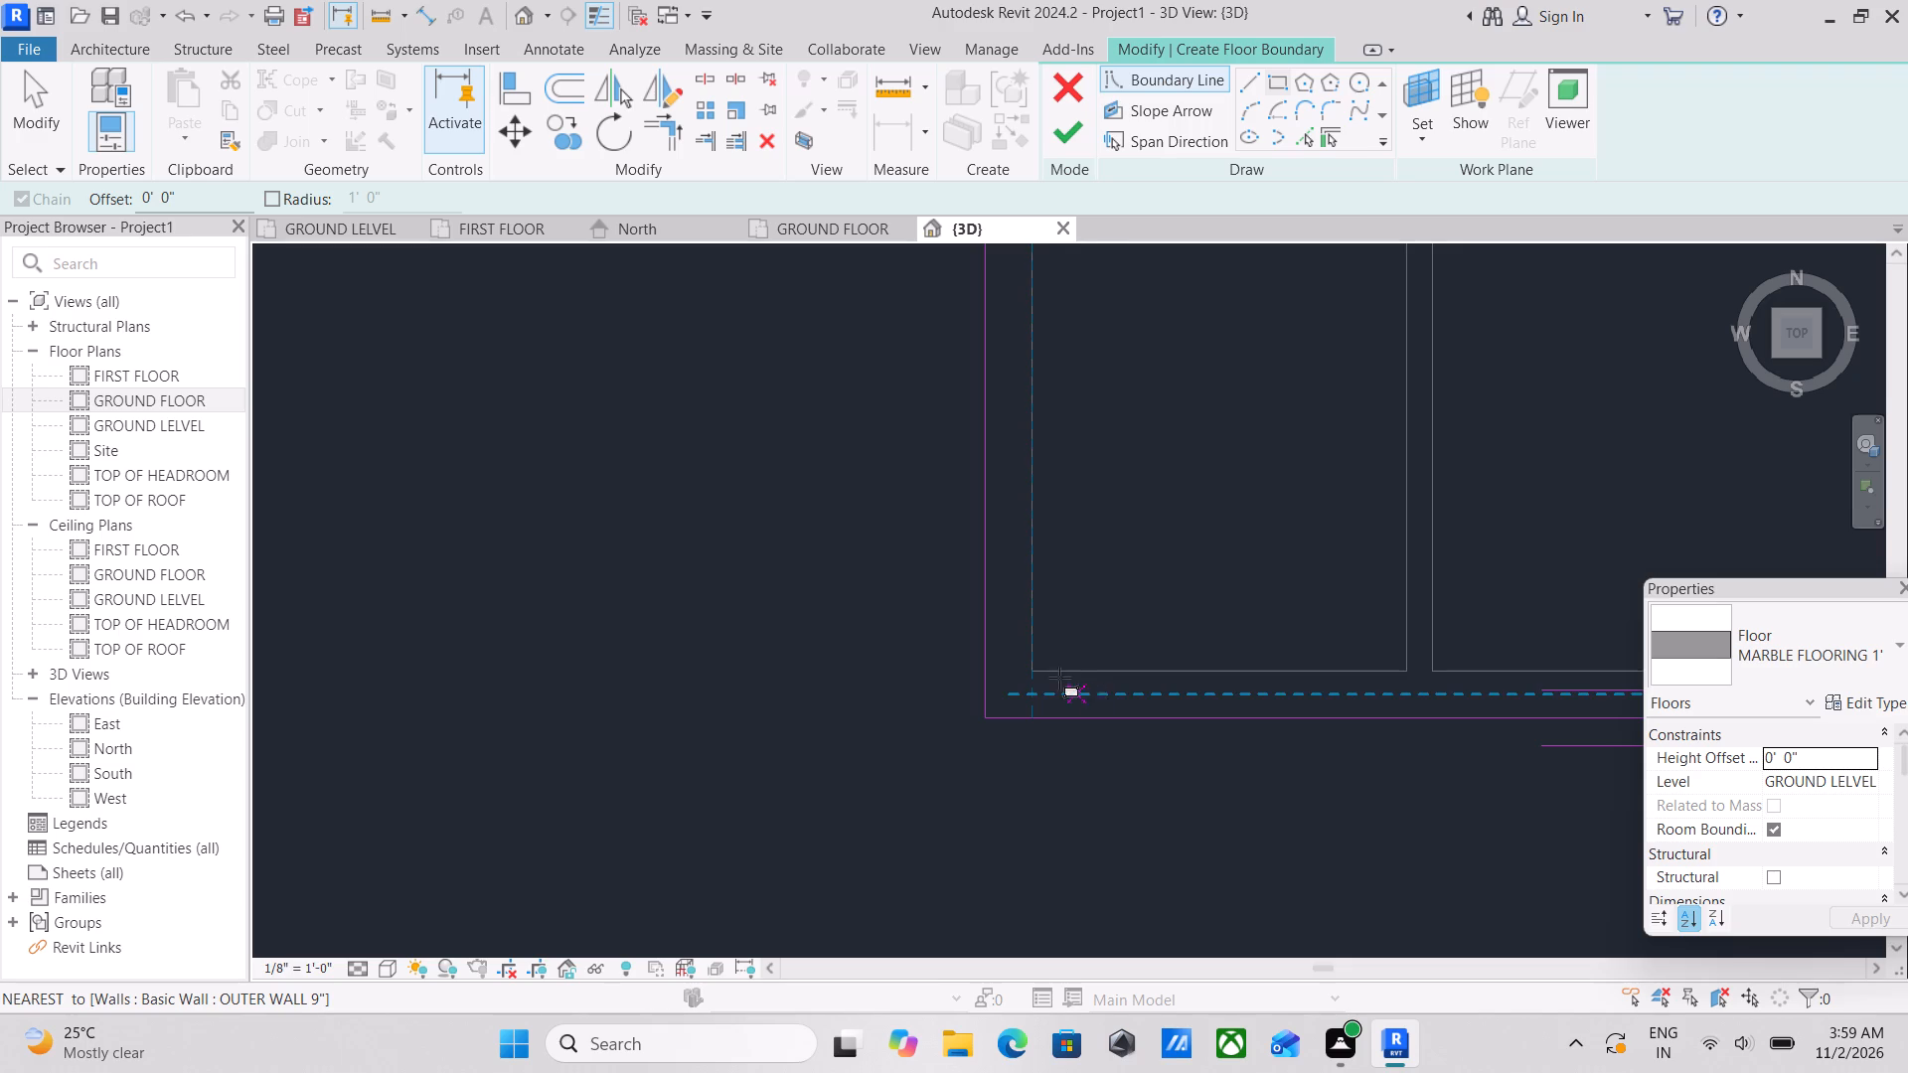
{"action": "left_click", "coordinate": [1036, 665]}
{"action": "middle_click_drag", "start_coordinate": [1147, 499], "coordinate": [1128, 750]}
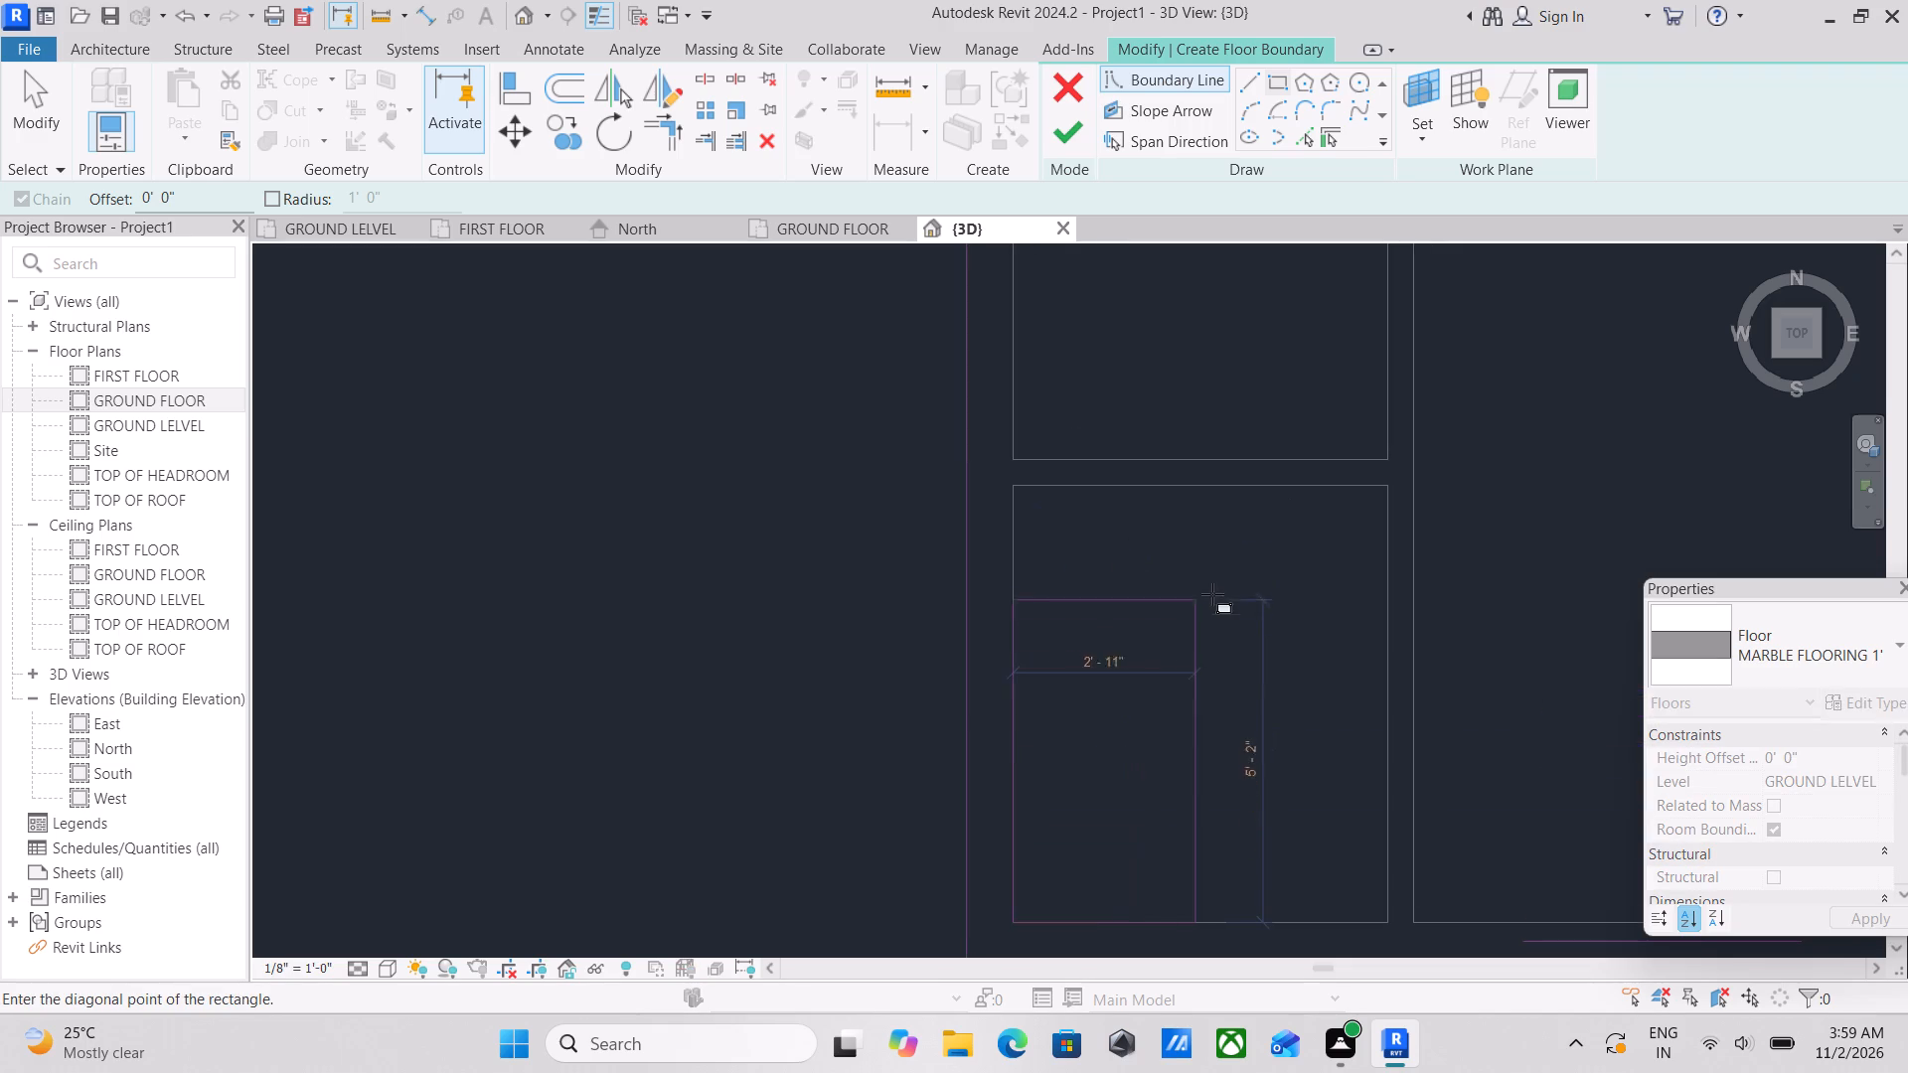
{"action": "middle_click_drag", "start_coordinate": [1282, 578], "coordinate": [1226, 683]}
{"action": "left_click", "coordinate": [1328, 592]}
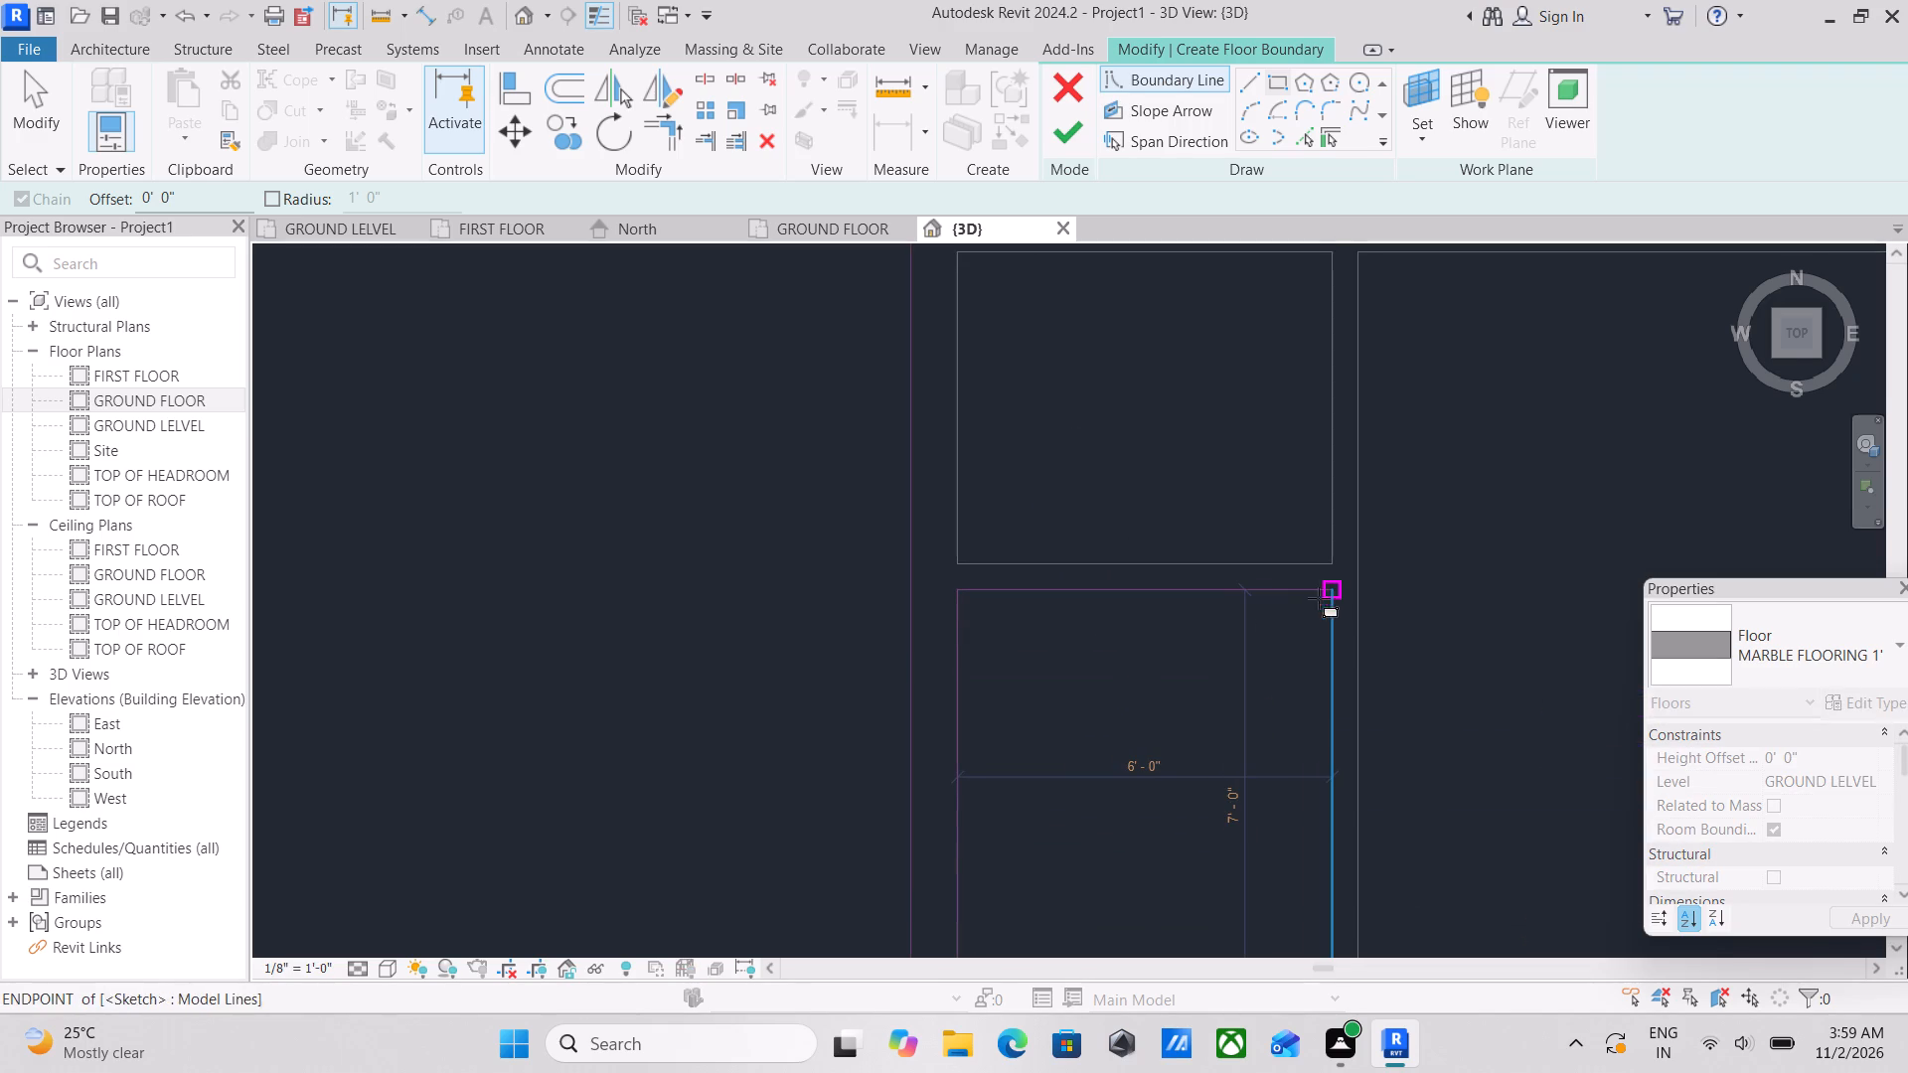
Finish the floor boundary sketch to create the MARBLE FLOORING 1' floor with its three room cutouts.
{"action": "scroll", "coordinate": [1053, 493], "scroll_direction": "down", "scroll_amount": 5}
{"action": "middle_click_drag", "start_coordinate": [1062, 530], "coordinate": [1103, 708]}
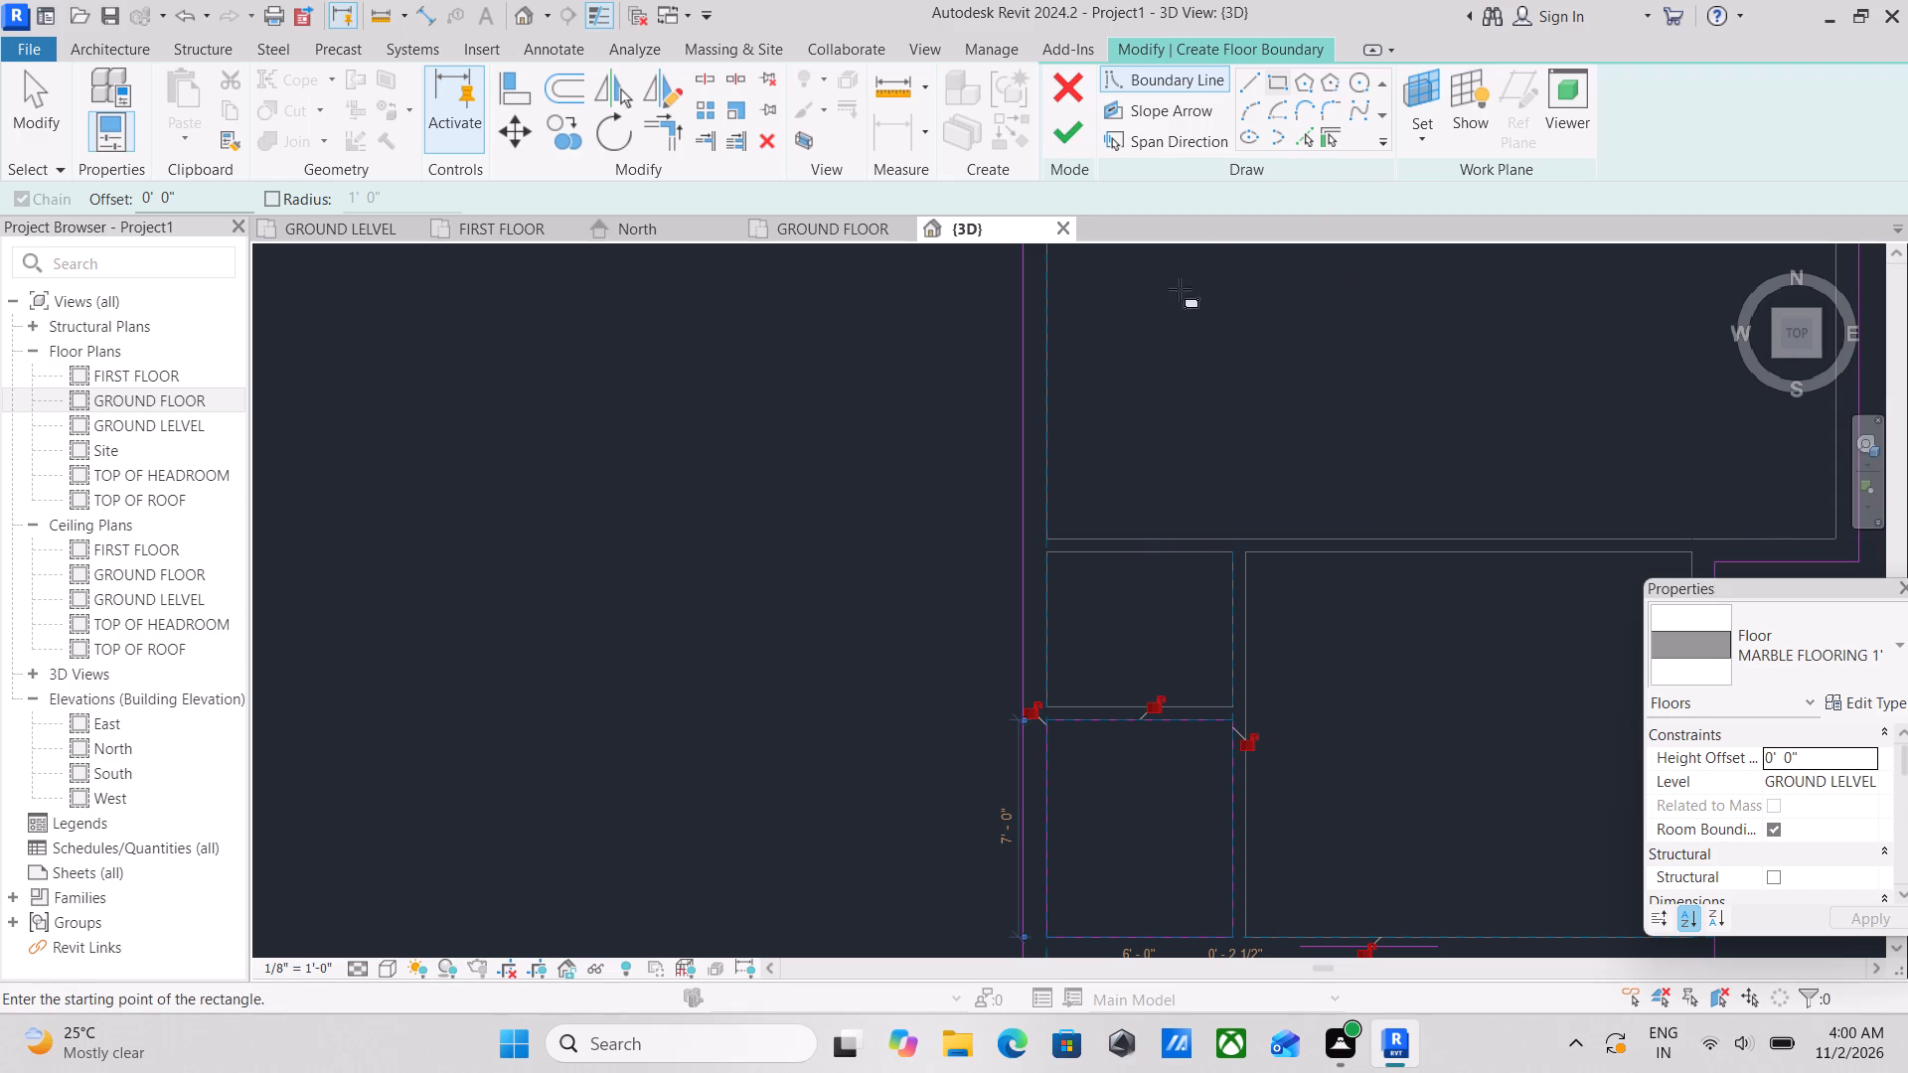
{"action": "left_click", "coordinate": [1065, 136]}
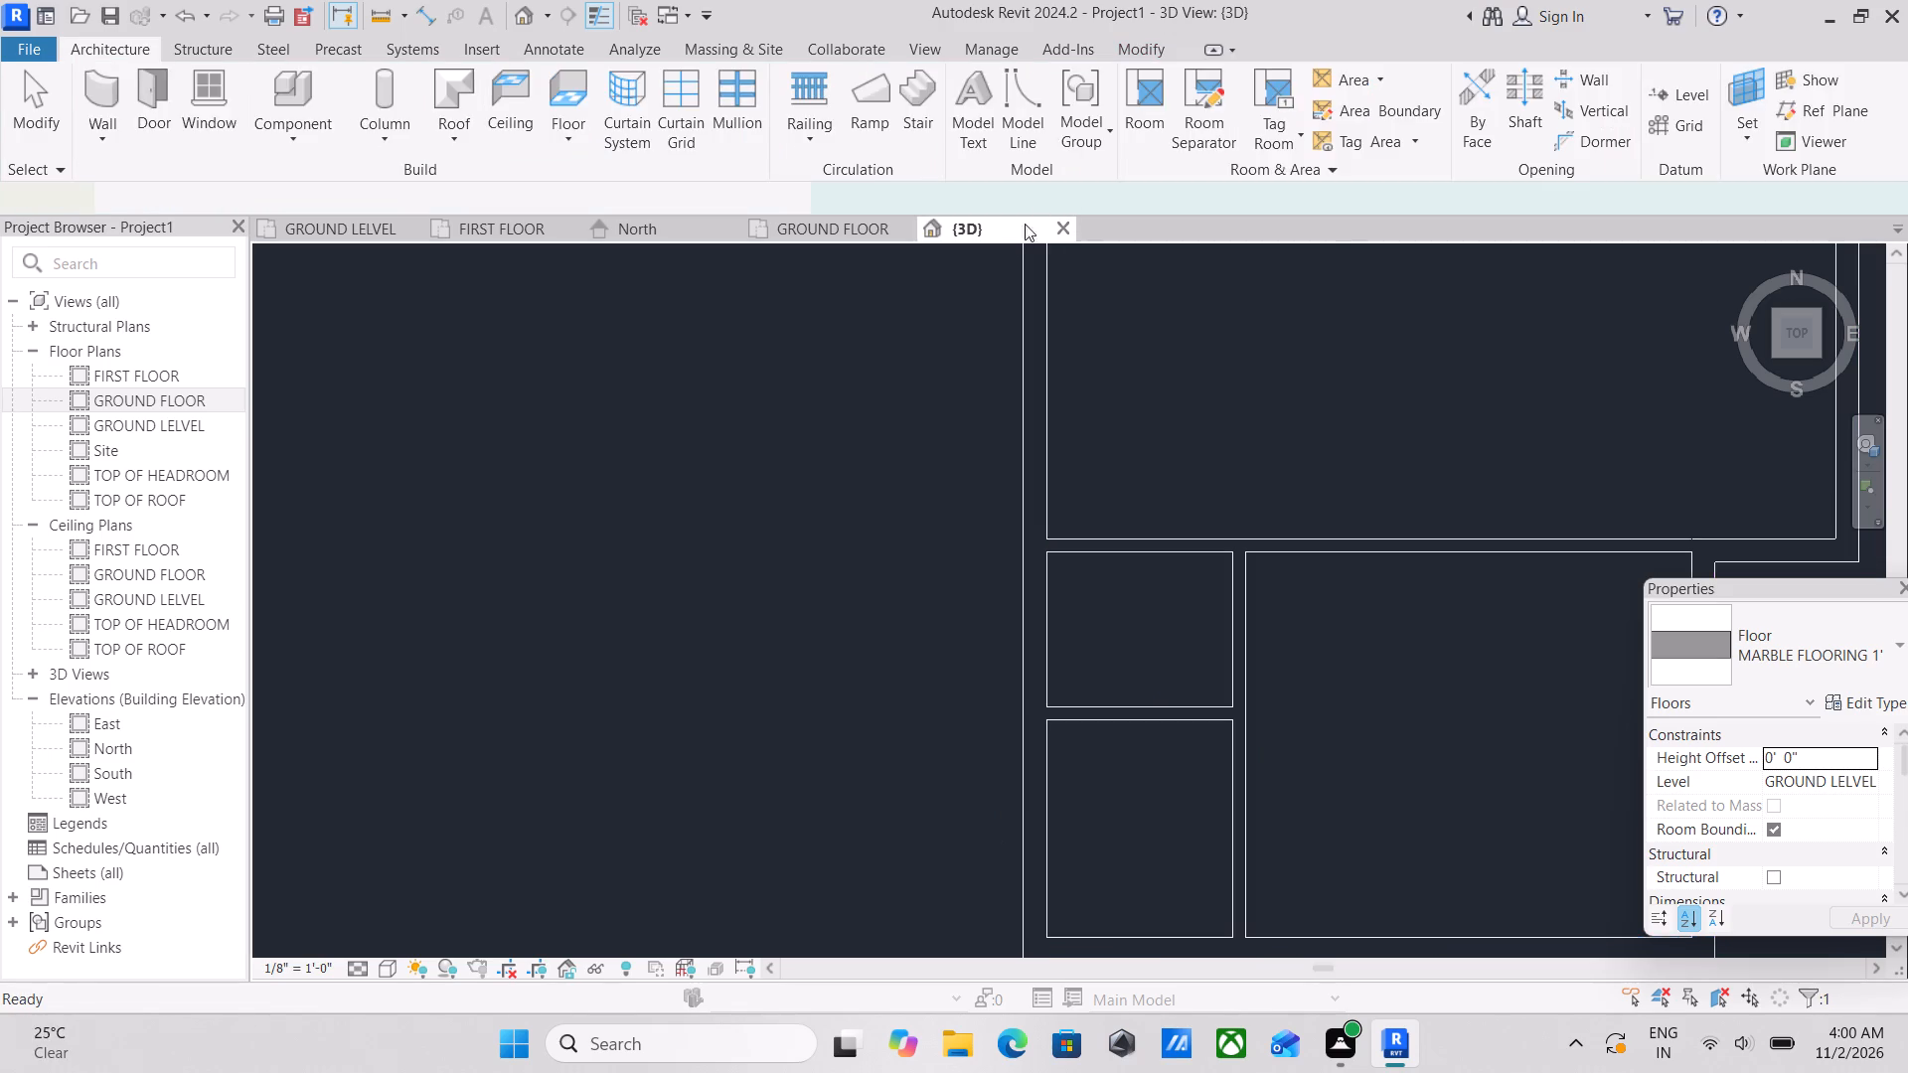
Check the new marble floor in 3D and from the right side, and set its level to GROUND FLOOR.
{"action": "scroll", "coordinate": [1154, 506], "scroll_direction": "down", "scroll_amount": 4}
{"action": "scroll", "coordinate": [1290, 428], "scroll_direction": "down", "scroll_amount": 3}
{"action": "middle_click_drag", "start_coordinate": [1290, 428], "coordinate": [1218, 767]}
{"action": "middle_click_drag", "start_coordinate": [1219, 668], "coordinate": [1222, 554]}
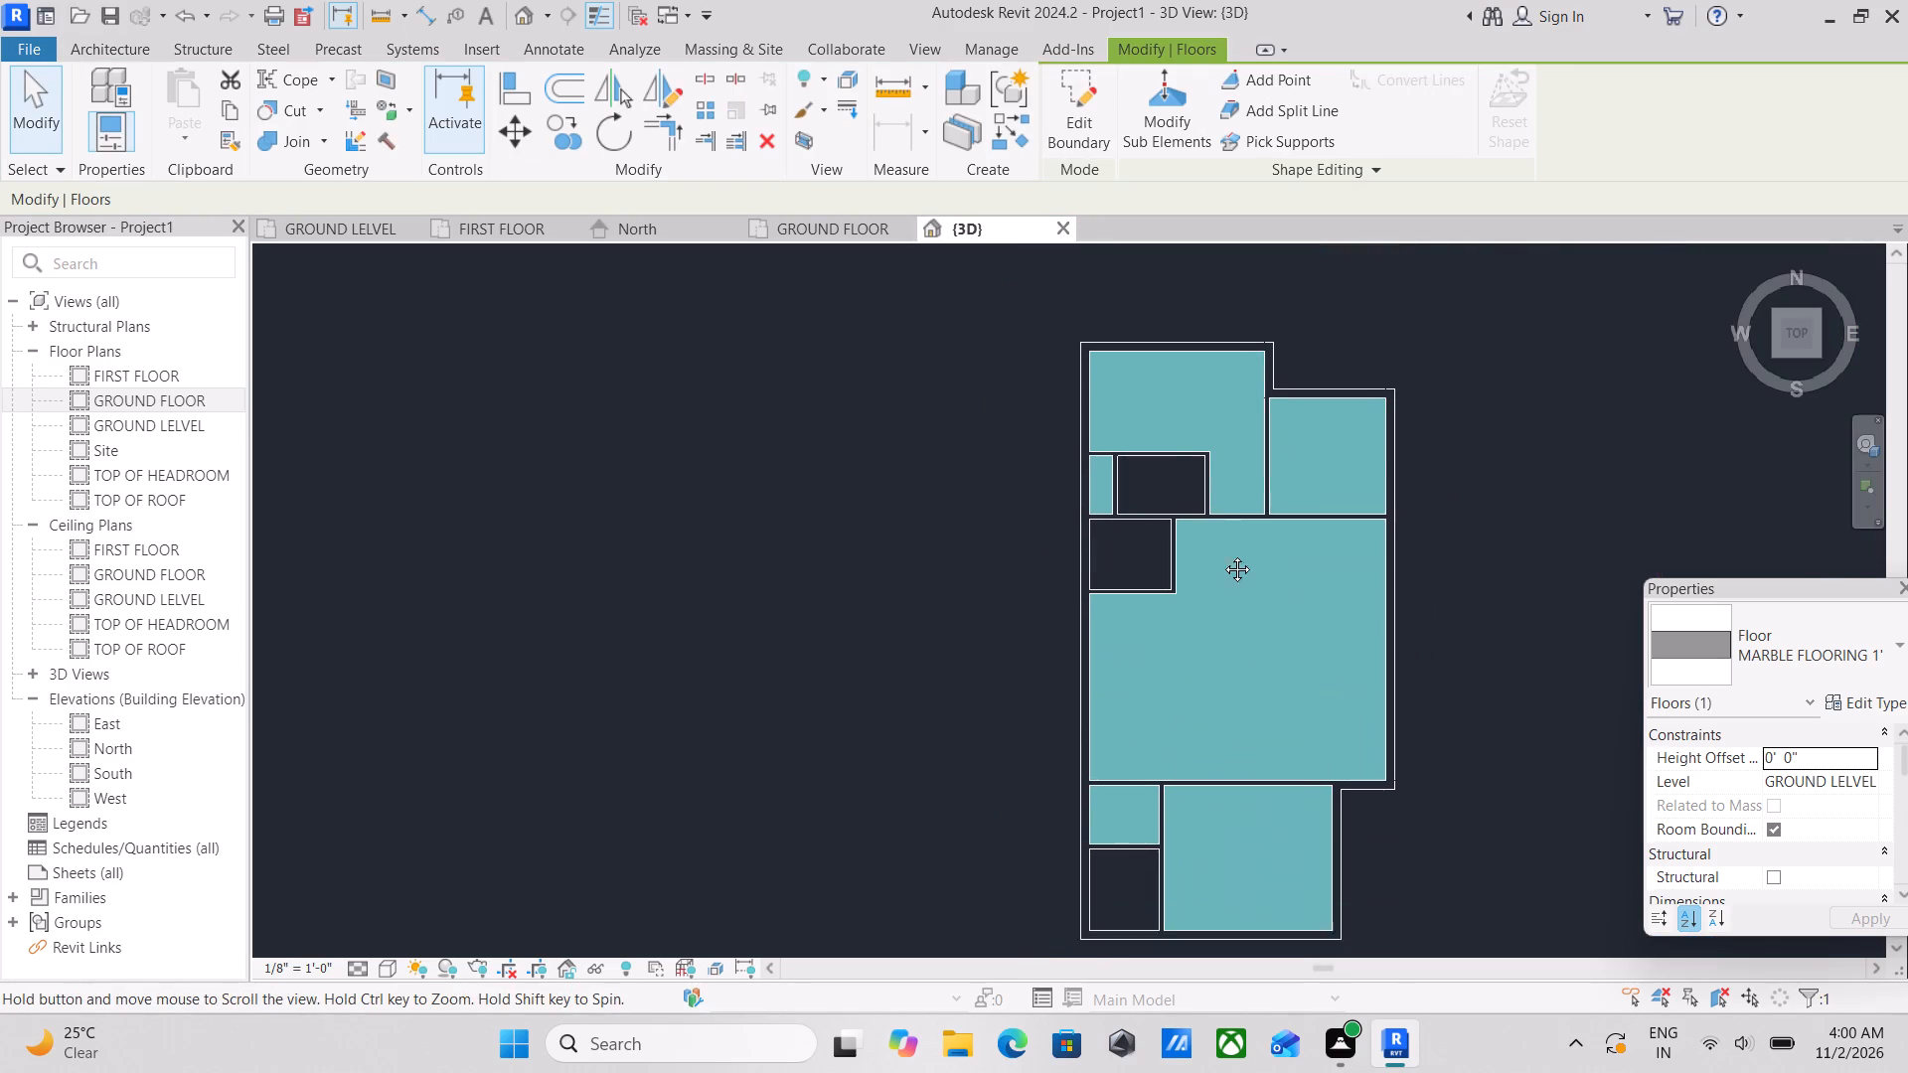
{"action": "middle_click_drag", "start_coordinate": [1222, 554], "coordinate": [1222, 551]}
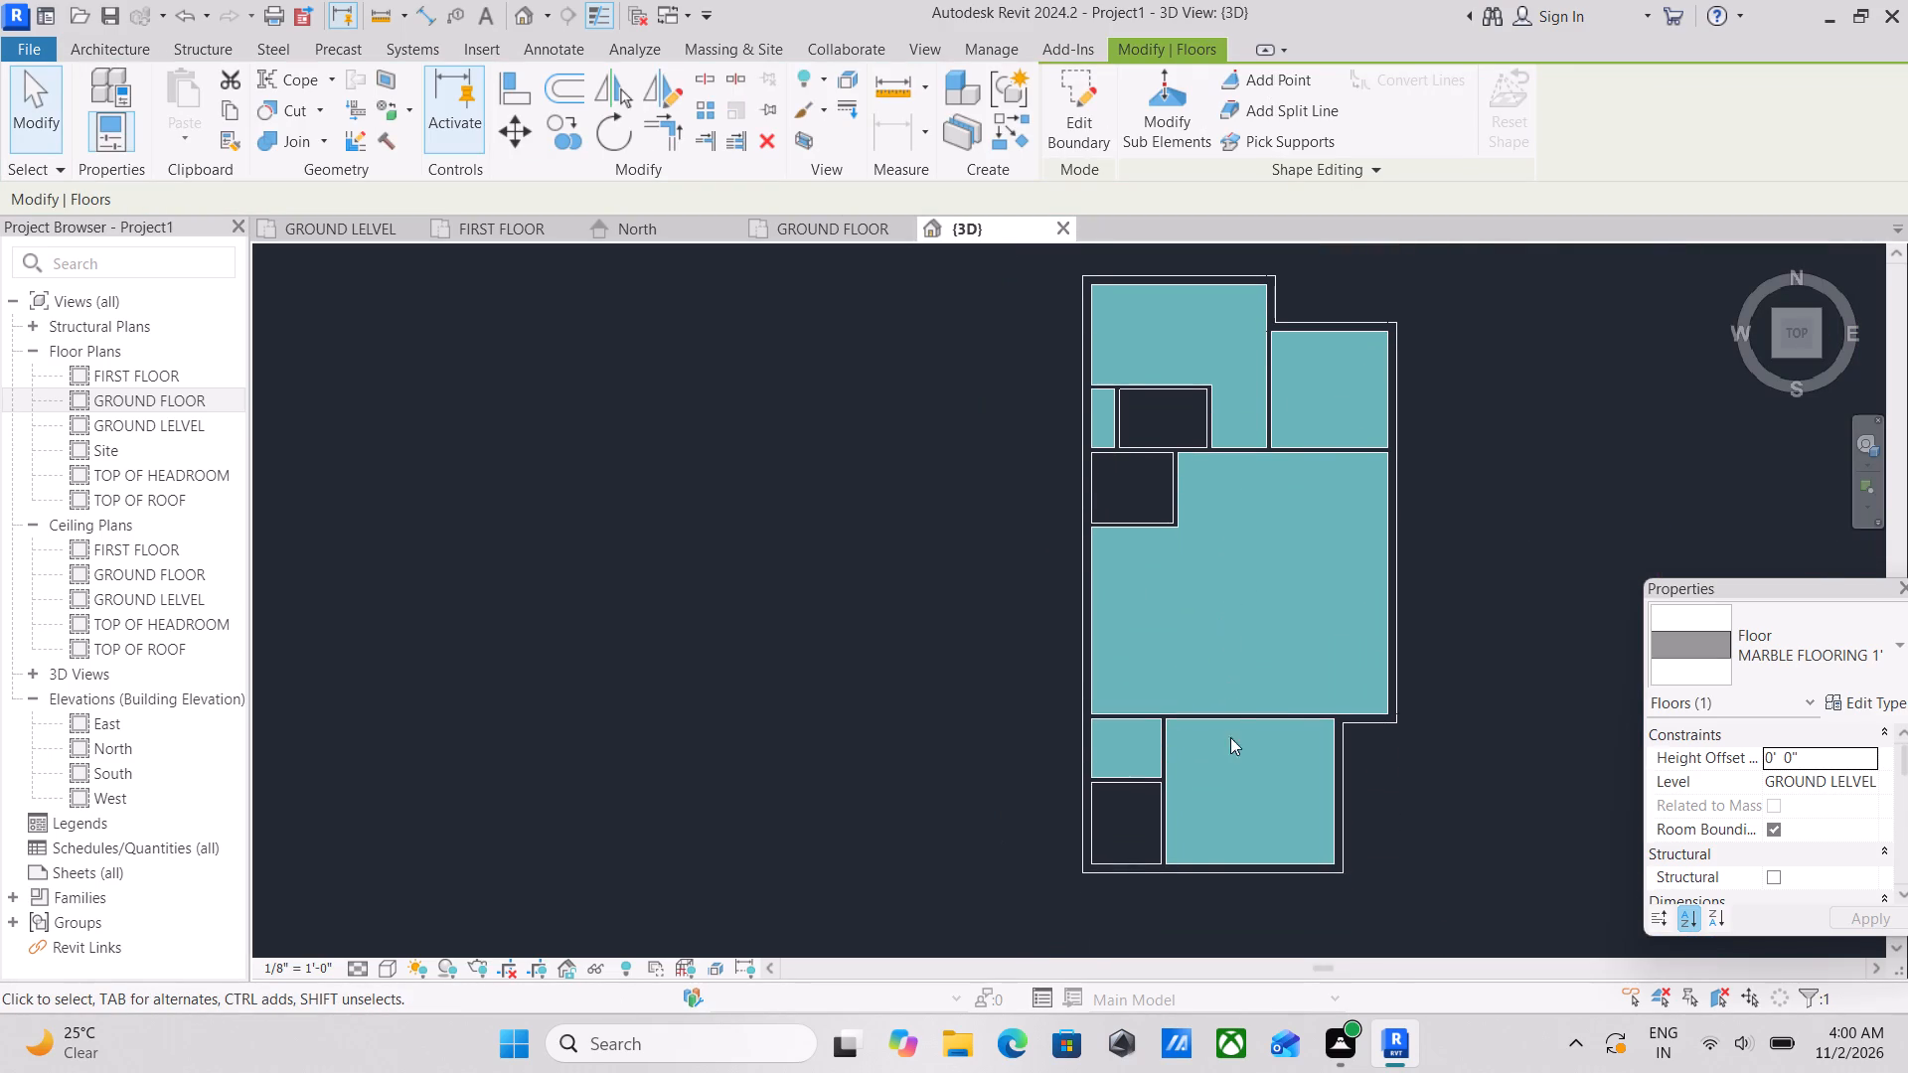
{"action": "middle_click_drag", "start_coordinate": [1226, 755], "coordinate": [1033, 229], "text": "shift"}
{"action": "middle_click_drag", "start_coordinate": [1220, 462], "coordinate": [1068, 388], "text": "shift"}
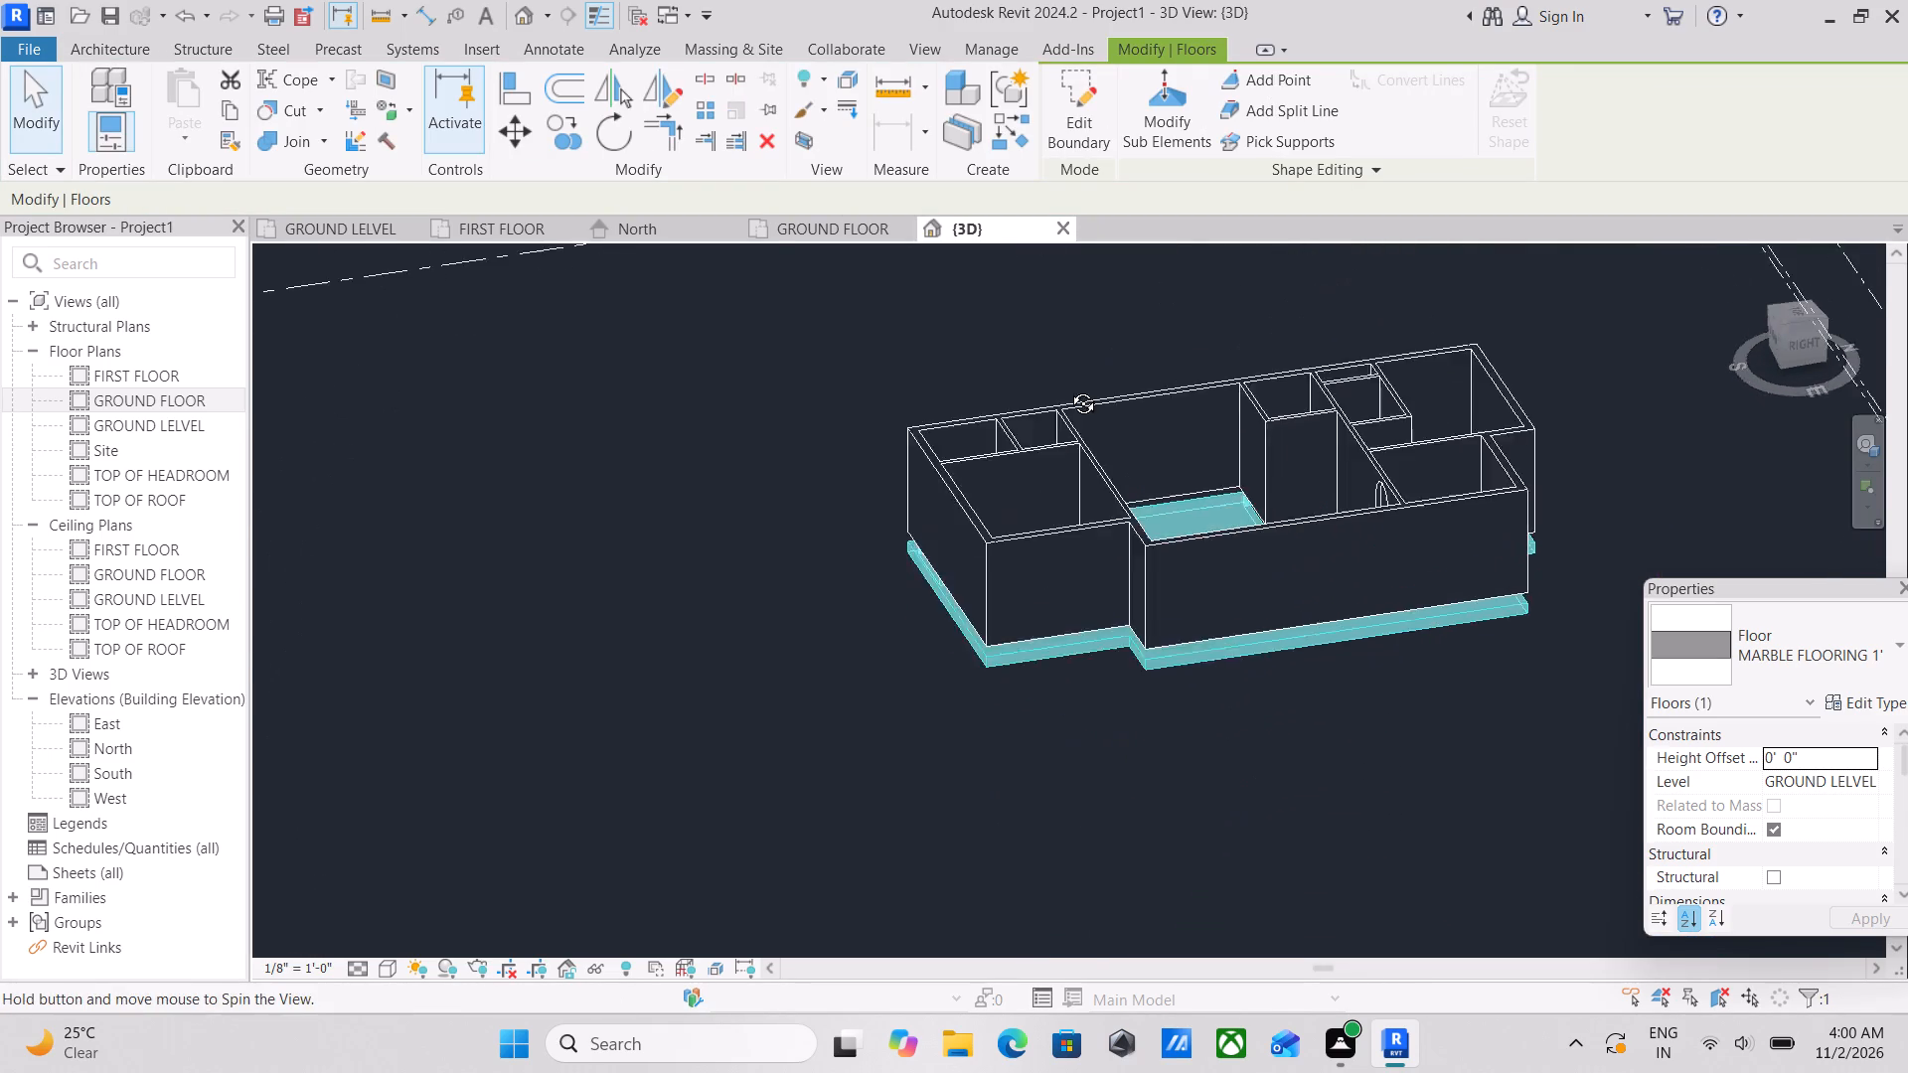
{"action": "middle_click_drag", "start_coordinate": [1068, 388], "coordinate": [1067, 387], "text": "shift"}
{"action": "left_click", "coordinate": [1803, 351]}
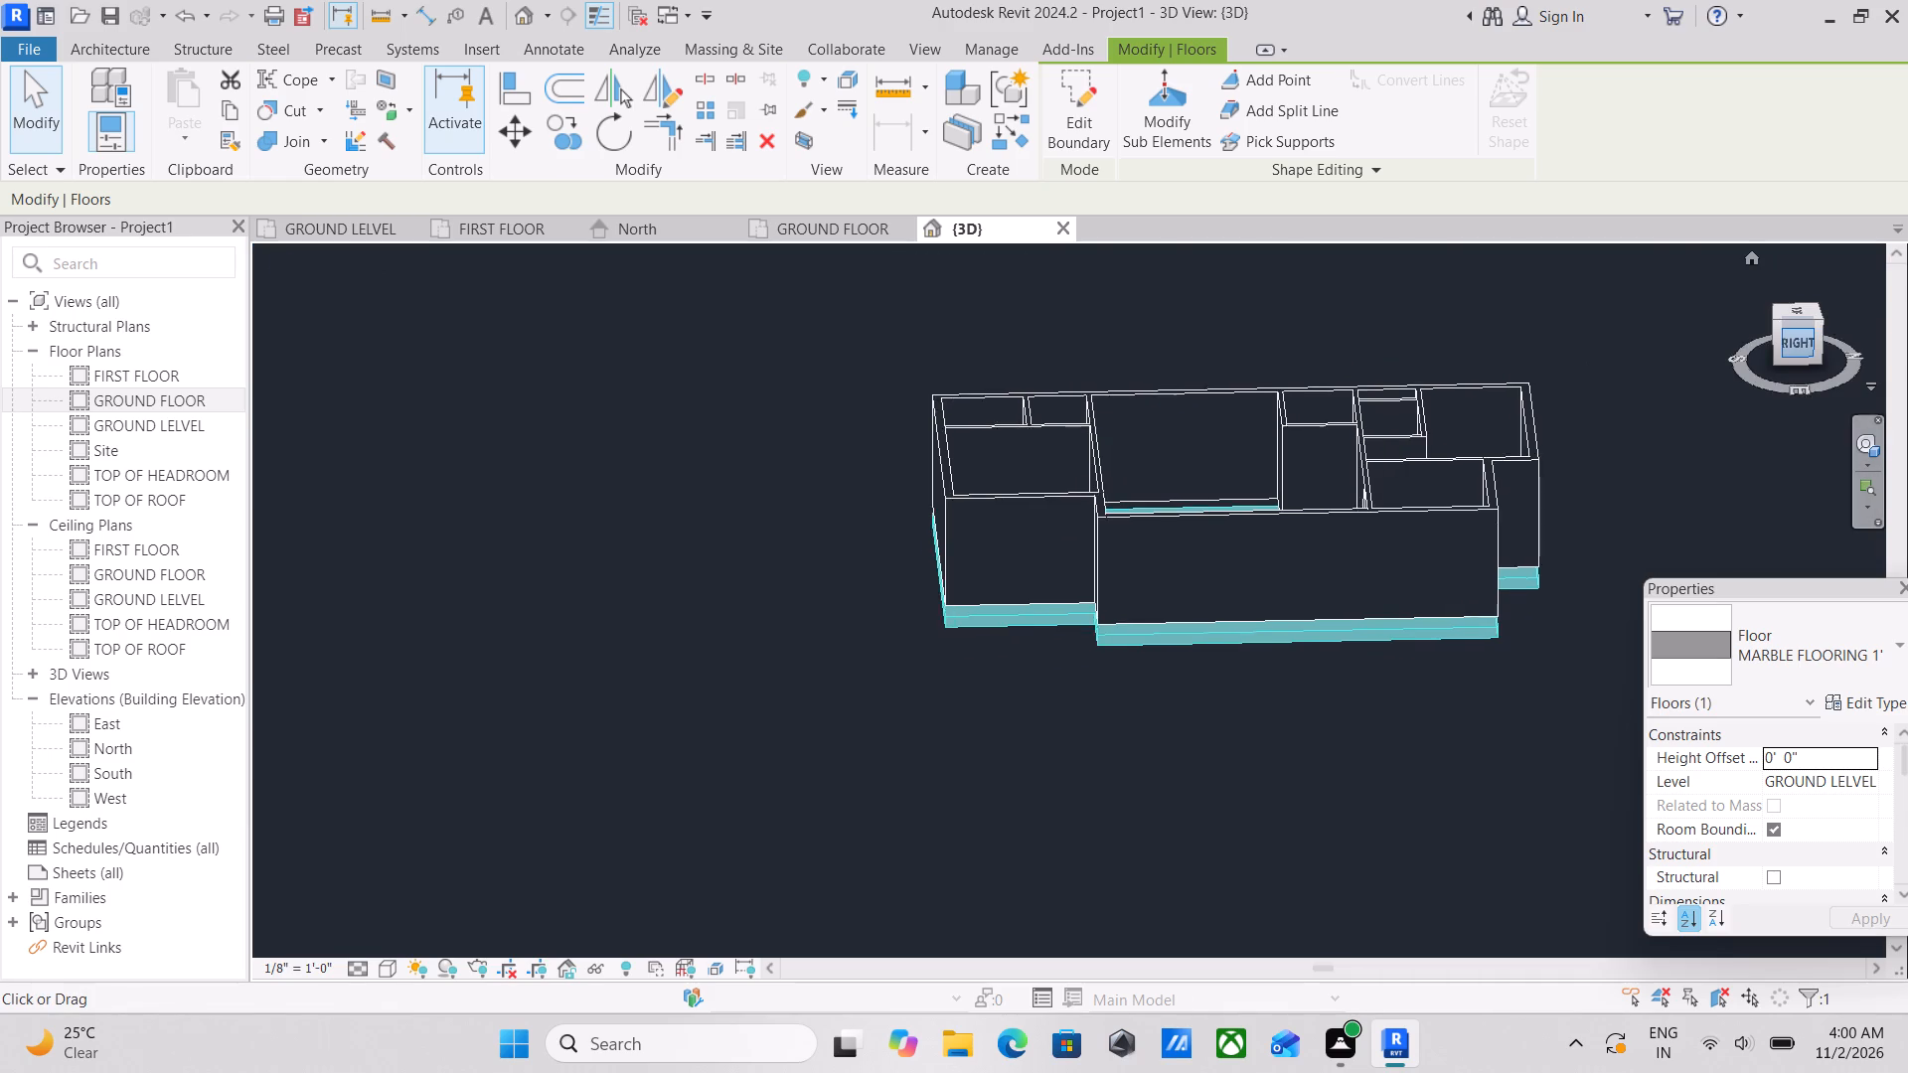
{"action": "left_click", "coordinate": [1873, 780]}
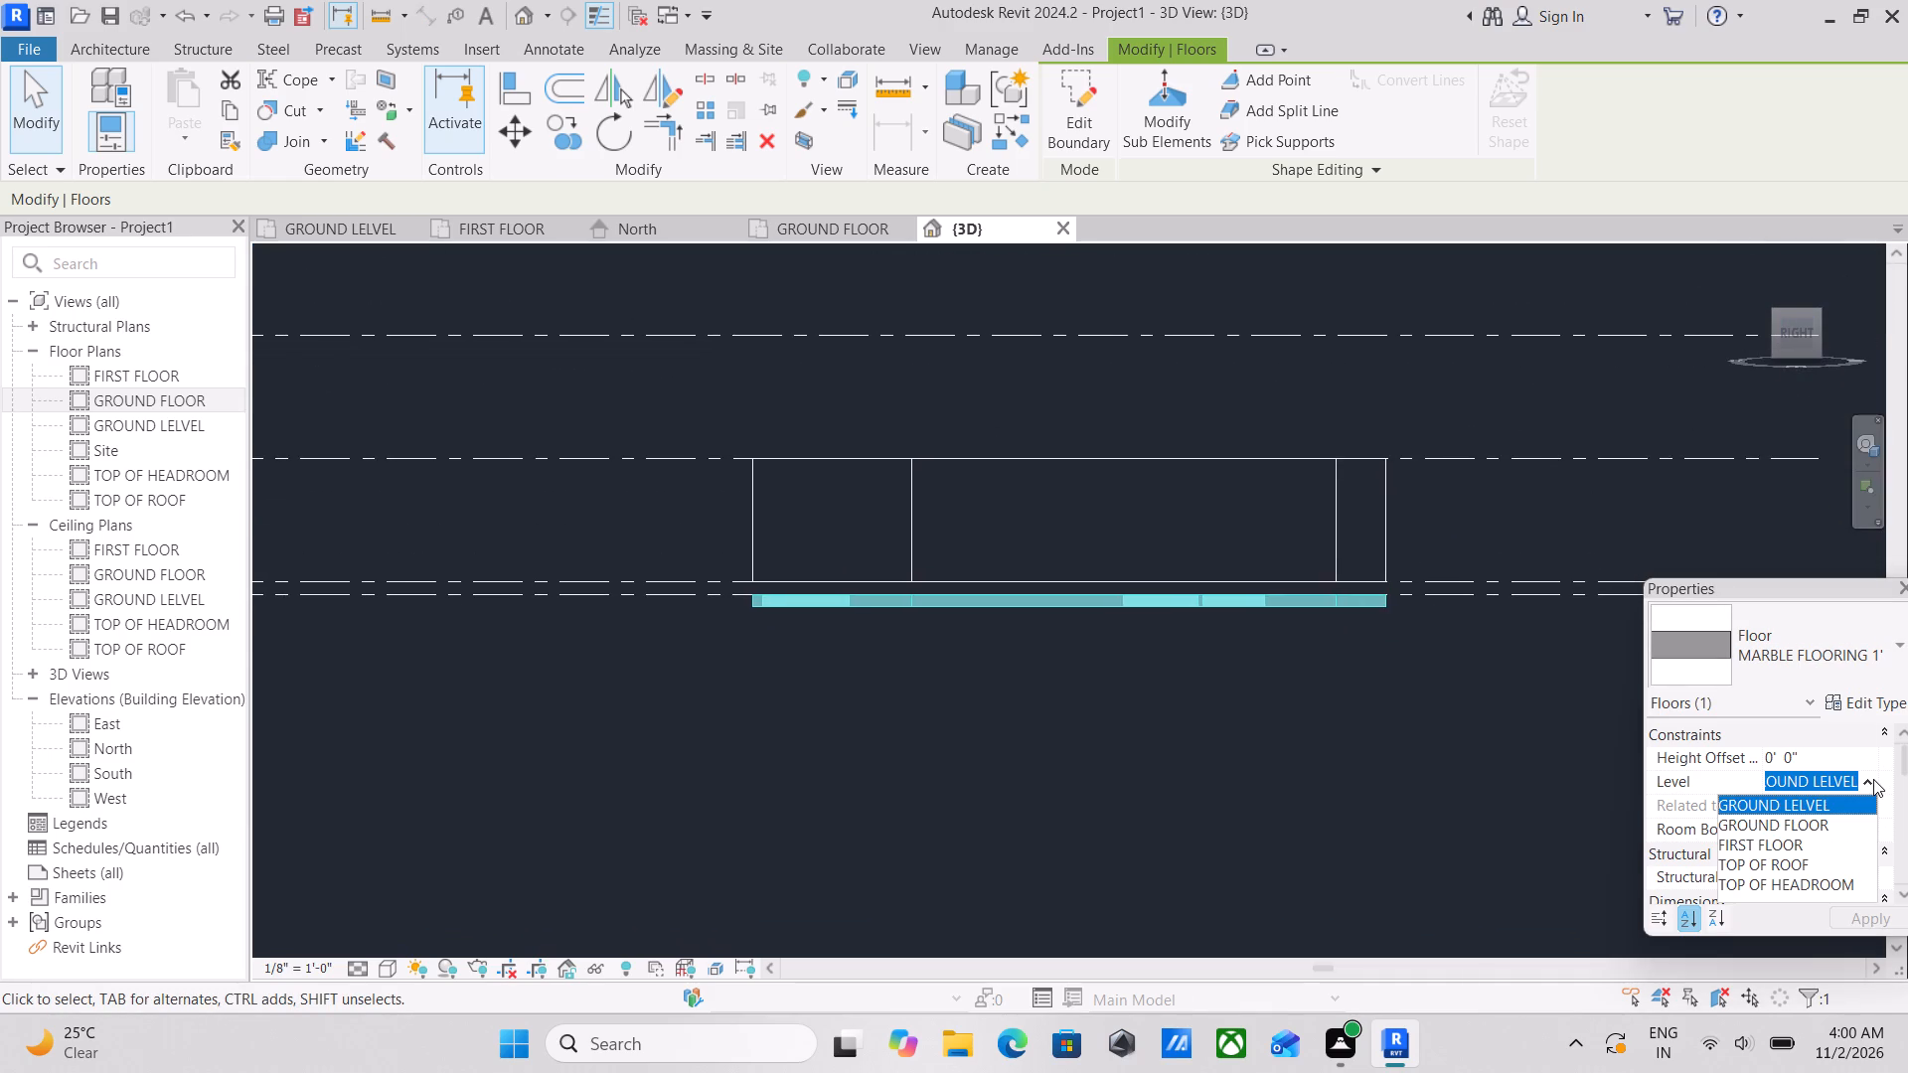
{"action": "left_click", "coordinate": [1802, 828]}
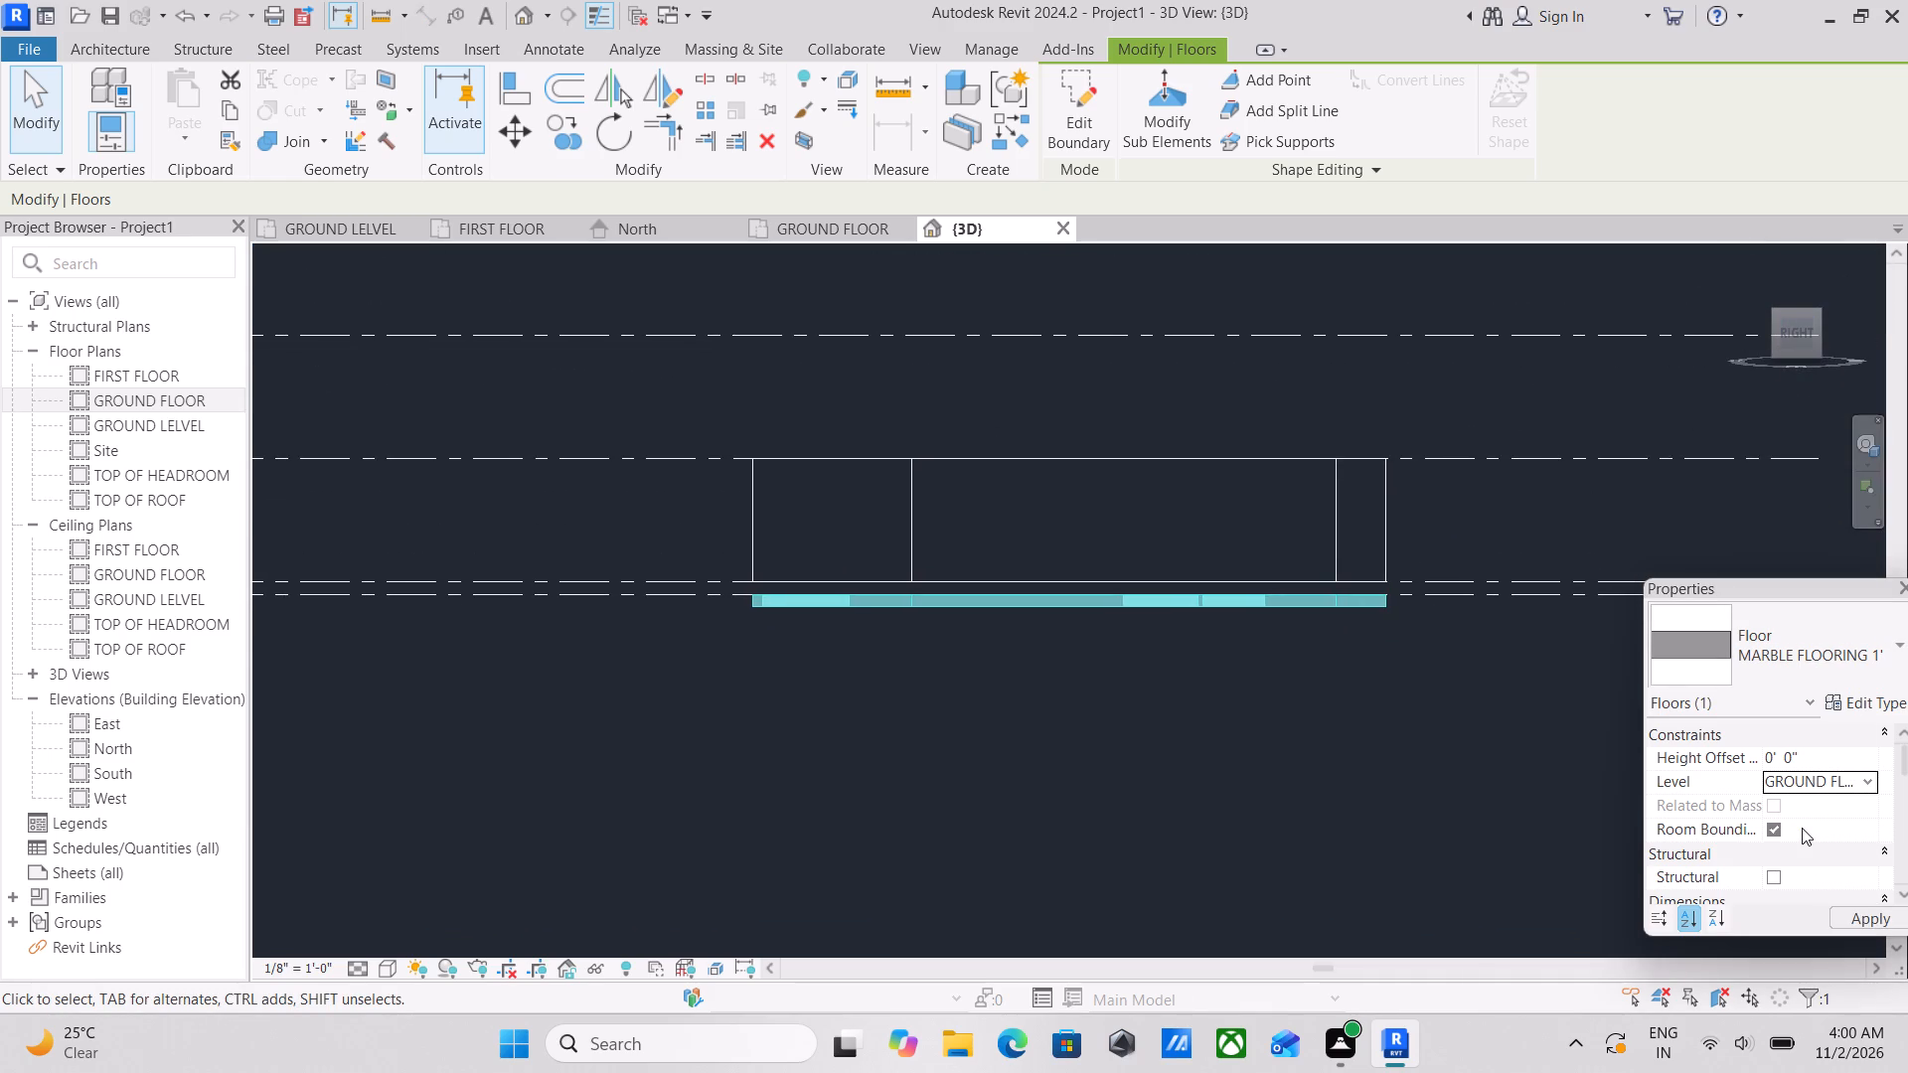
{"action": "scroll", "coordinate": [1176, 621], "scroll_direction": "down", "scroll_amount": 3}
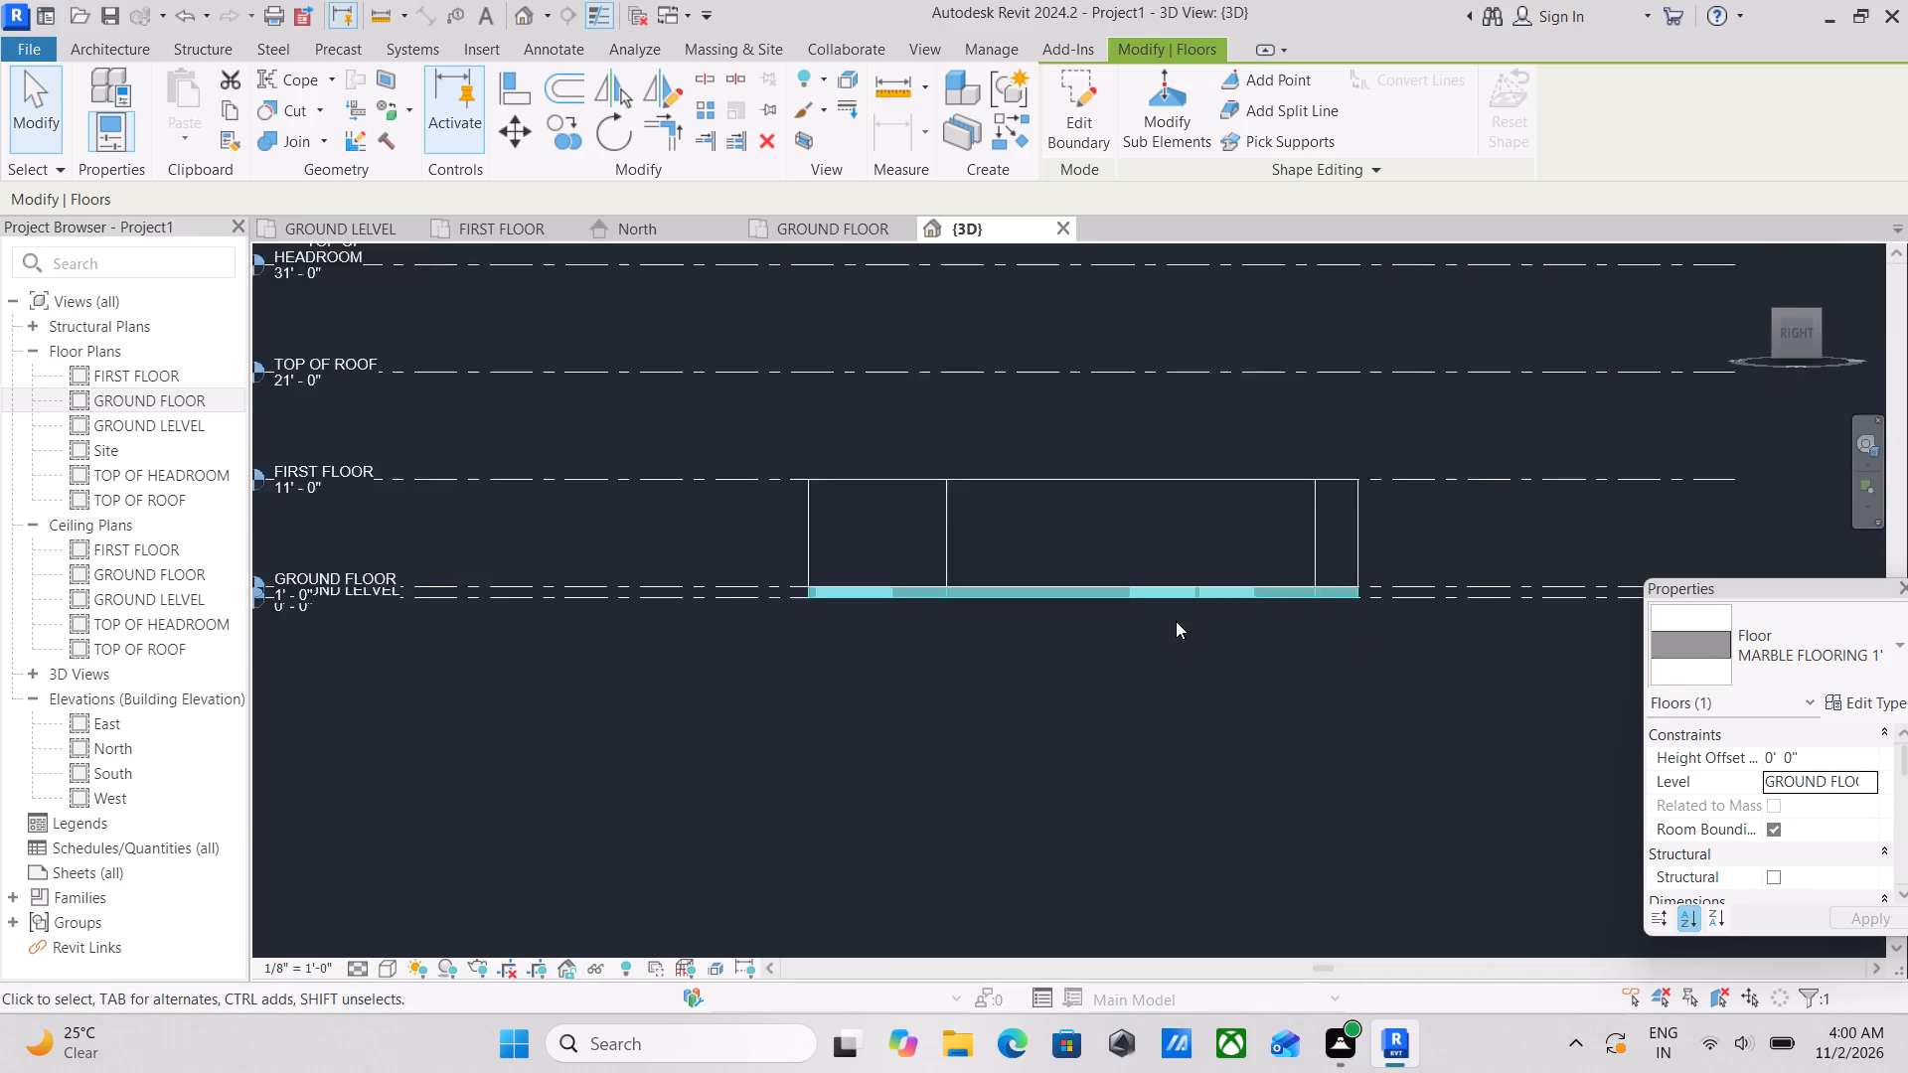
{"action": "key", "text": "Escape"}
Open for profile editing the 5" inner wall separating the two small southwest rooms from the larger south room.
{"action": "scroll", "coordinate": [1176, 621], "scroll_direction": "down", "scroll_amount": 3}
{"action": "middle_click_drag", "start_coordinate": [1153, 609], "coordinate": [1661, 822], "text": "shift"}
{"action": "key", "text": "Escape"}
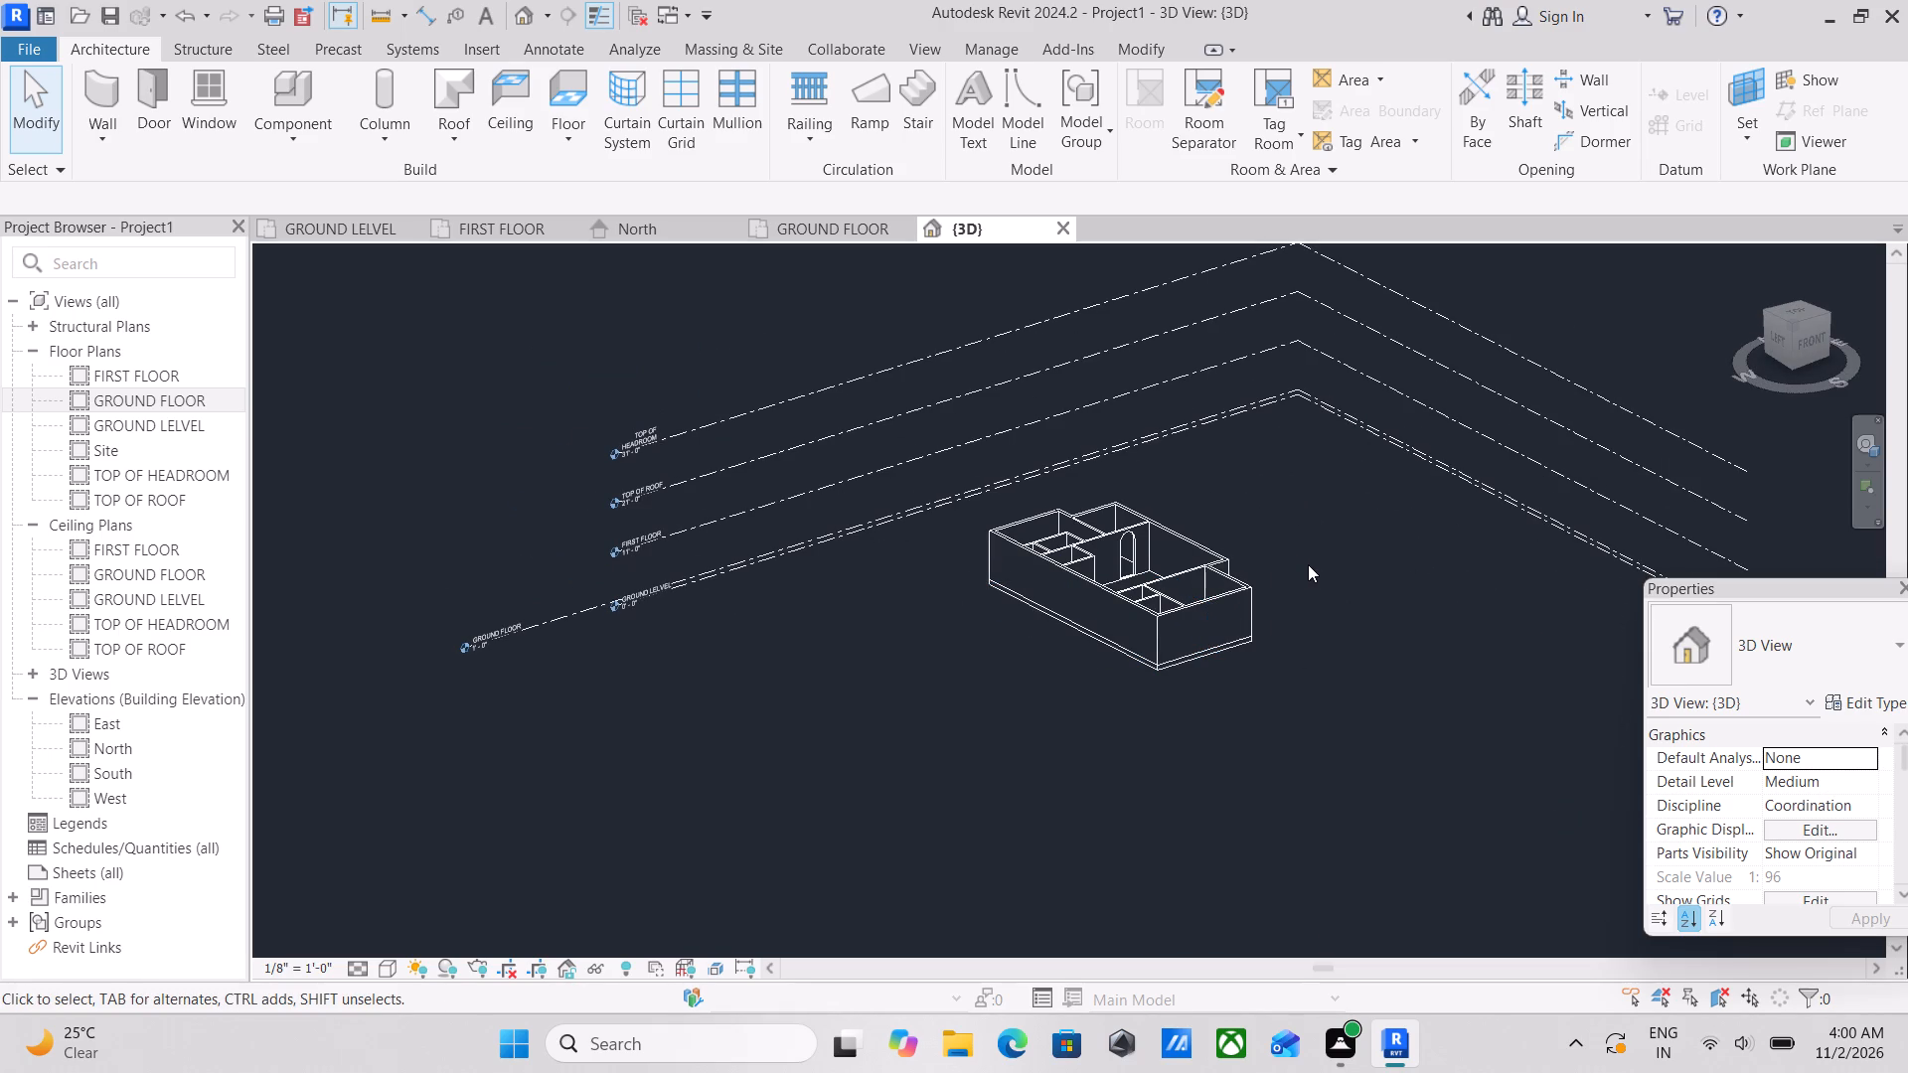
{"action": "middle_click_drag", "start_coordinate": [1317, 558], "coordinate": [885, 646], "text": "shift"}
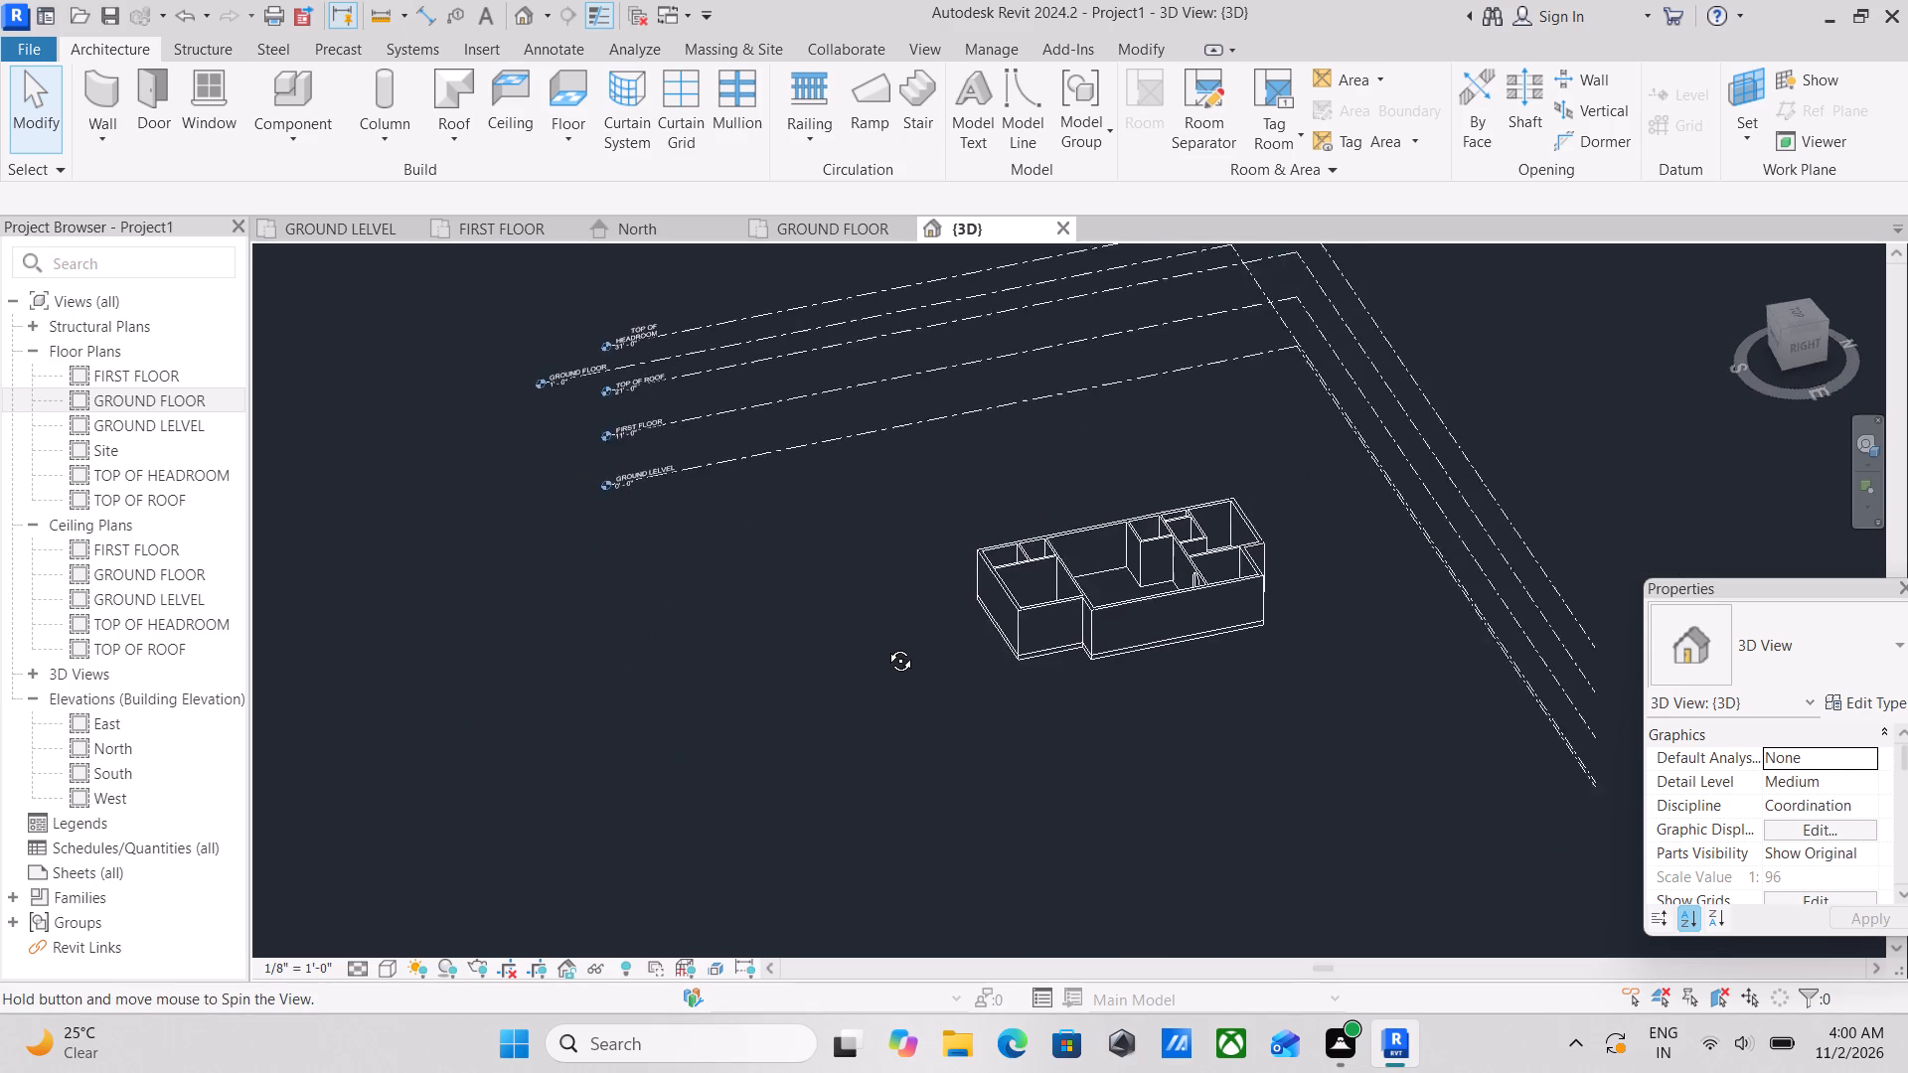
{"action": "middle_click_drag", "start_coordinate": [885, 646], "coordinate": [875, 646], "text": "shift"}
{"action": "scroll", "coordinate": [1035, 568], "scroll_direction": "up", "scroll_amount": 8}
{"action": "scroll", "coordinate": [1119, 553], "scroll_direction": "up", "scroll_amount": 4}
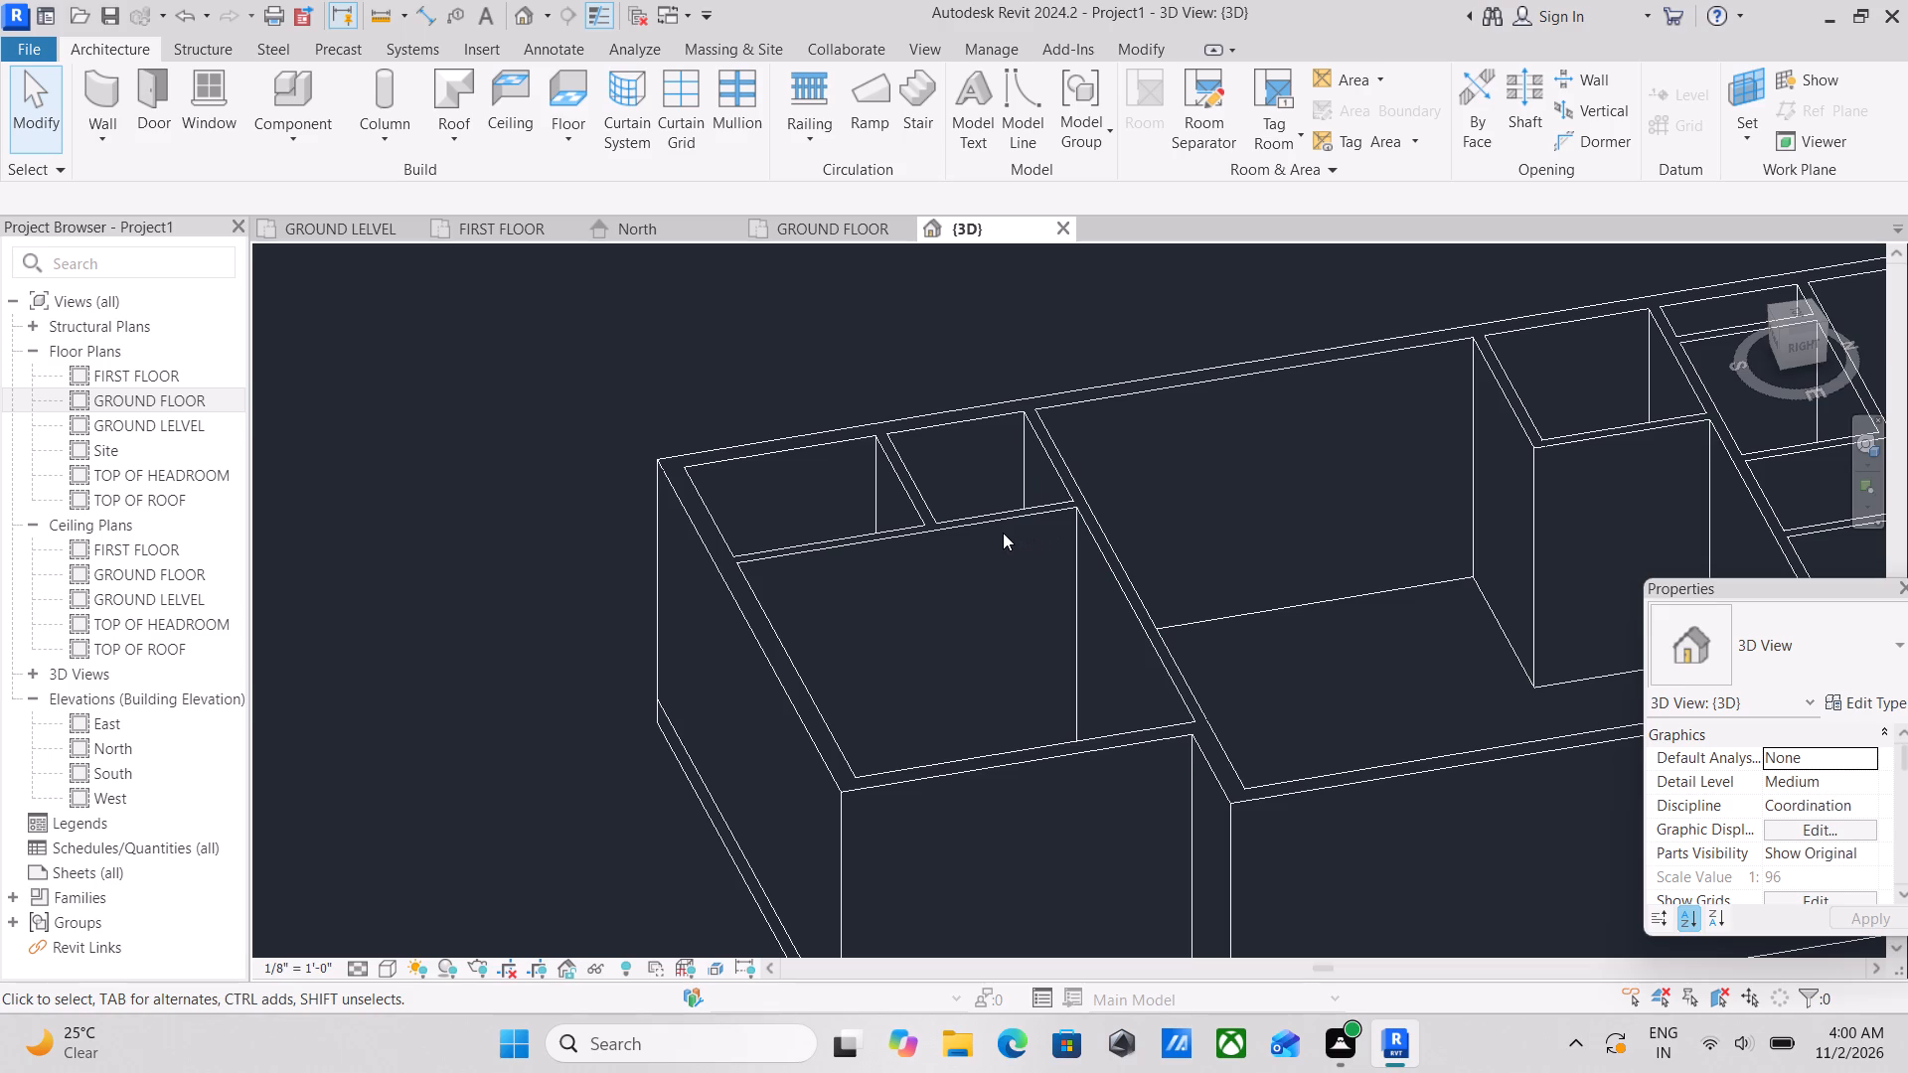
{"action": "left_click", "coordinate": [963, 530]}
{"action": "scroll", "coordinate": [986, 577], "scroll_direction": "up", "scroll_amount": 4}
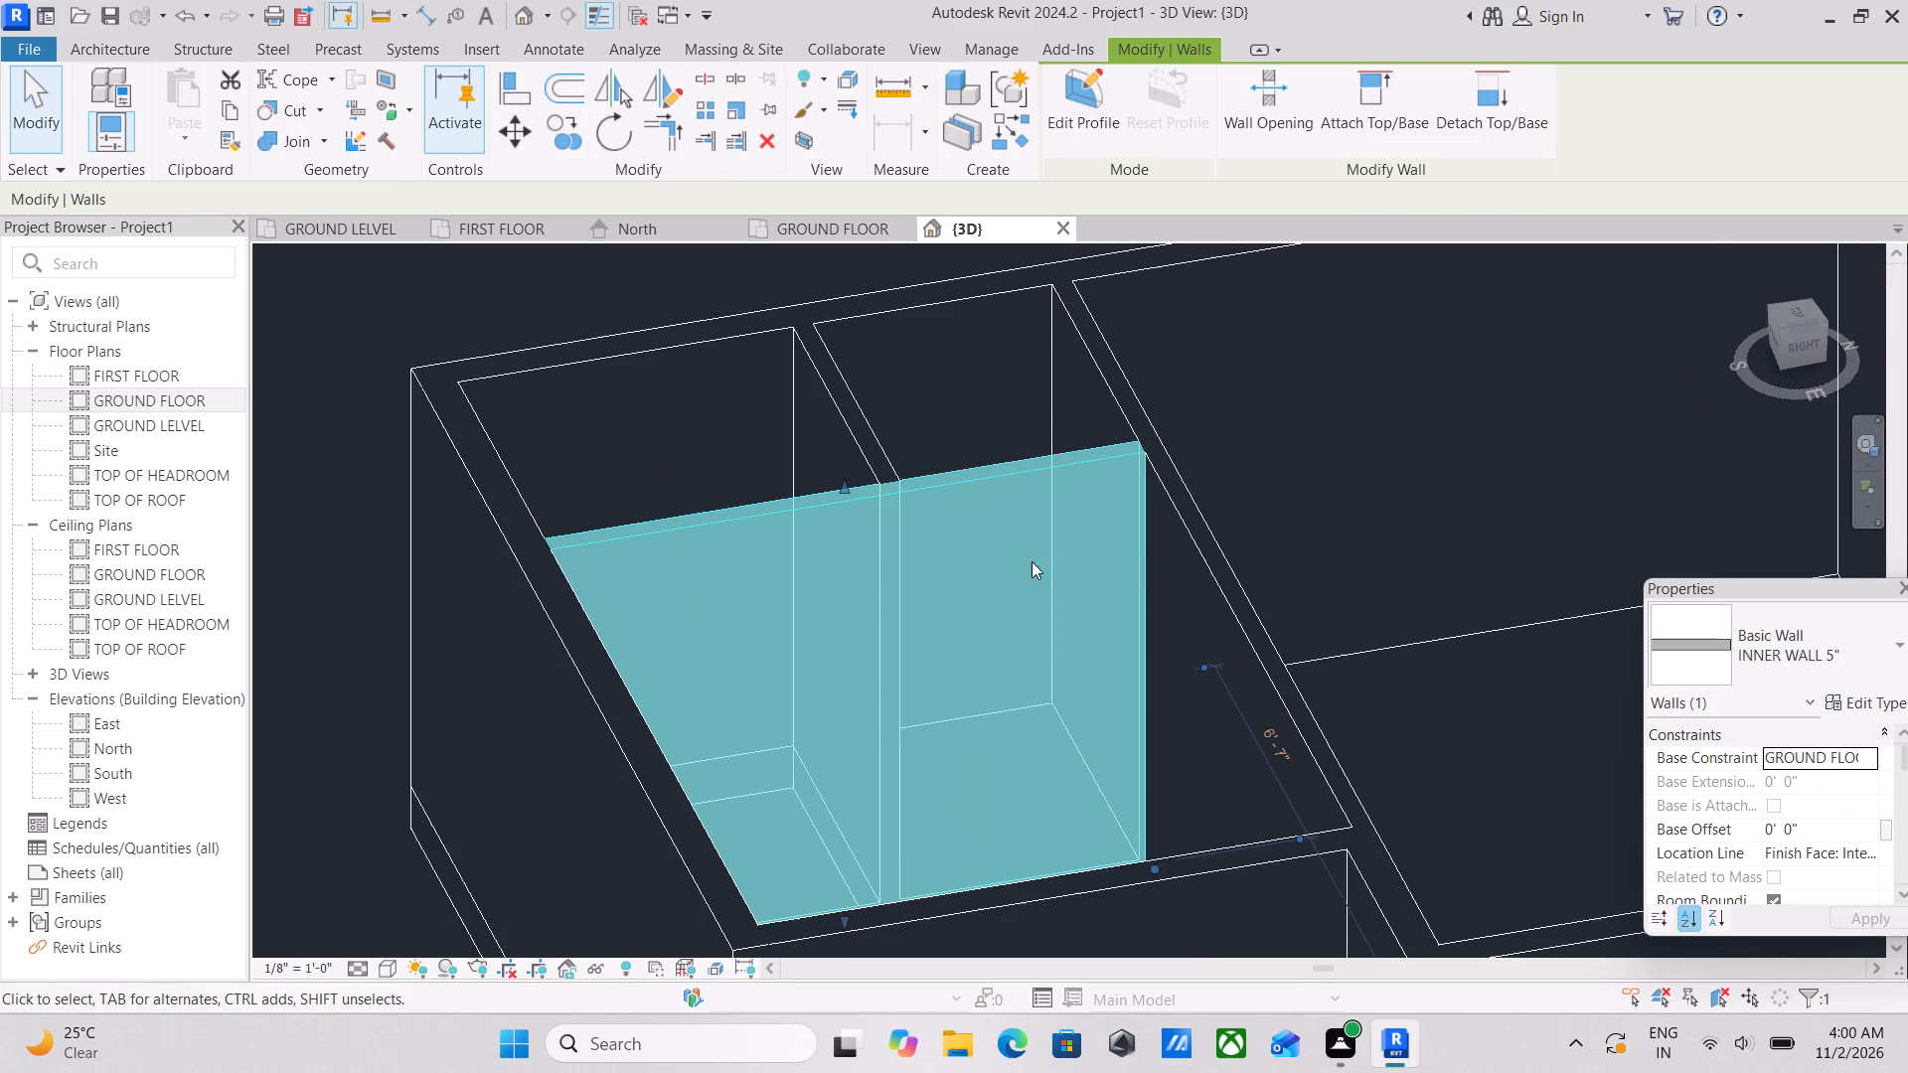
{"action": "left_click", "coordinate": [1113, 107]}
Sketch a rectangular opening about 2' 2" wide and 8' 1" high in the wall profile, in front of the northern small room.
{"action": "scroll", "coordinate": [1086, 578], "scroll_direction": "up", "scroll_amount": 4}
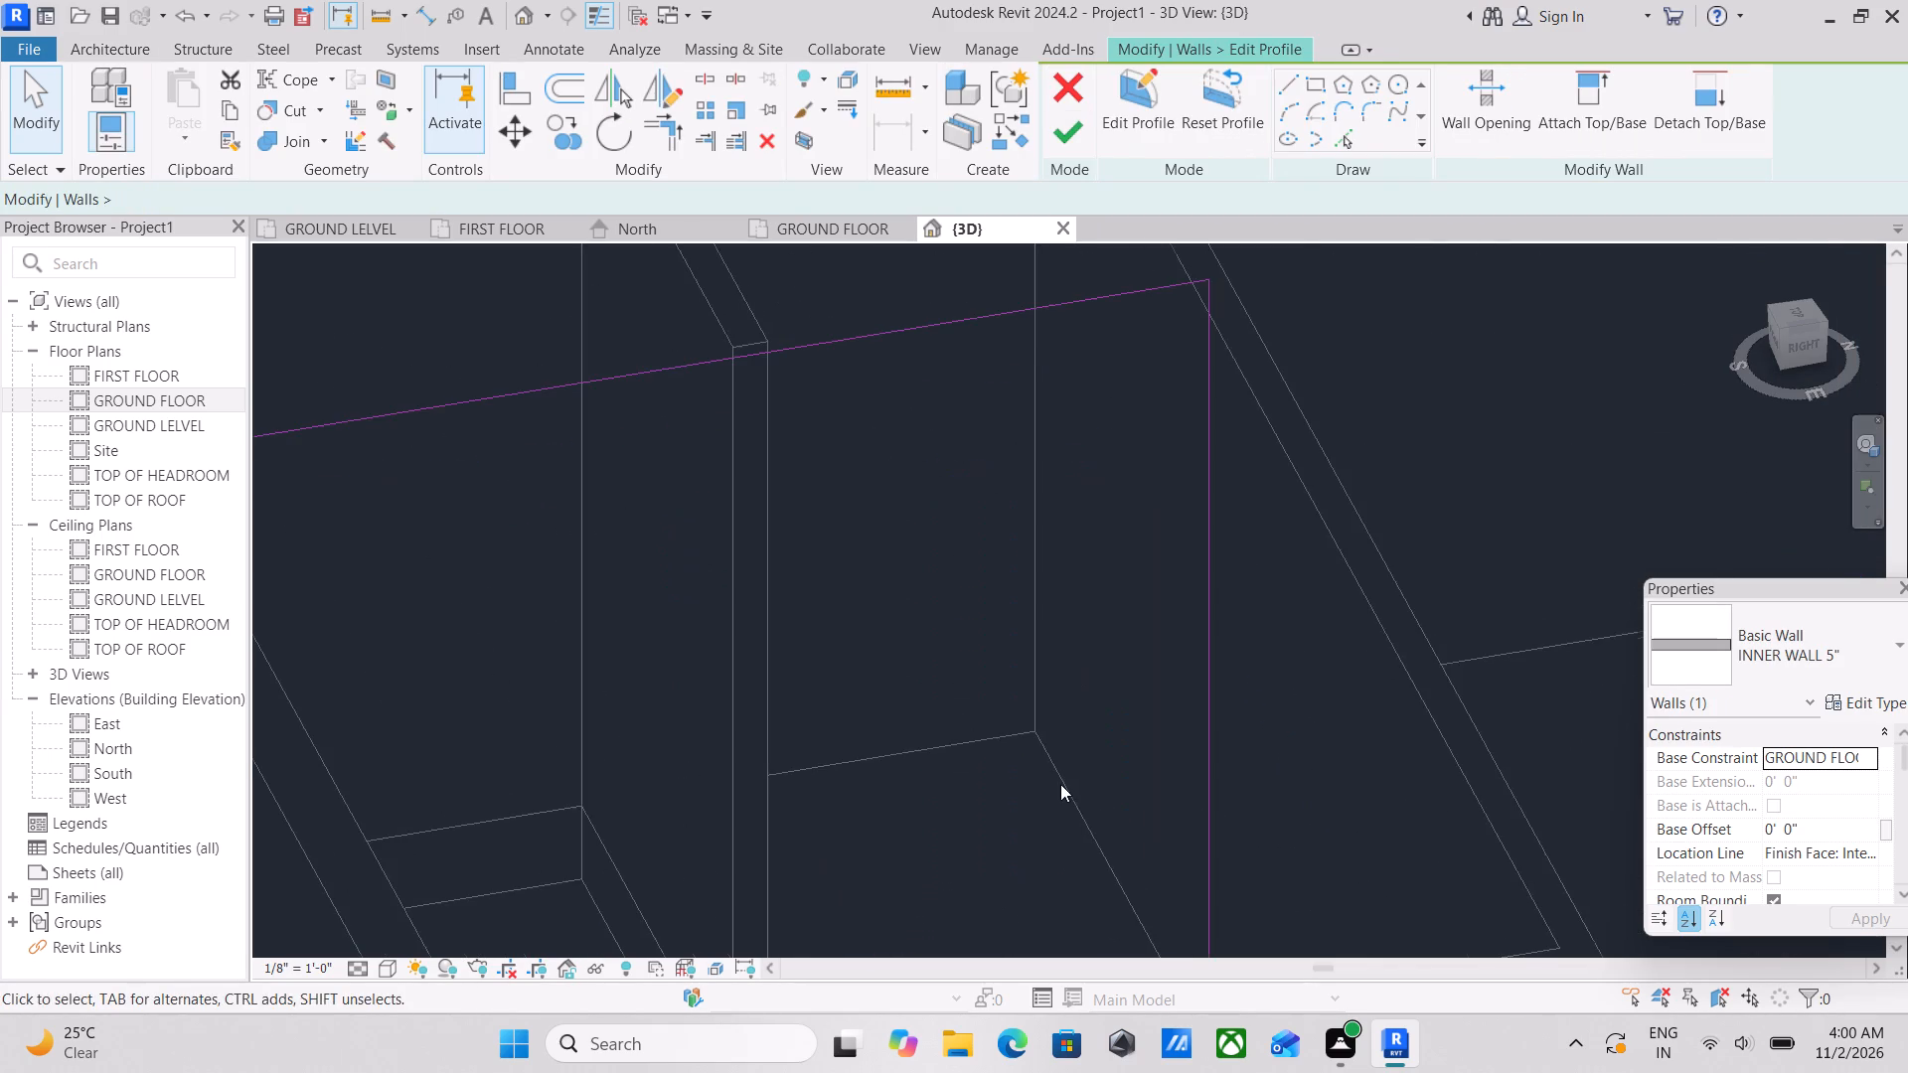
{"action": "middle_click_drag", "start_coordinate": [1049, 760], "coordinate": [982, 589]}
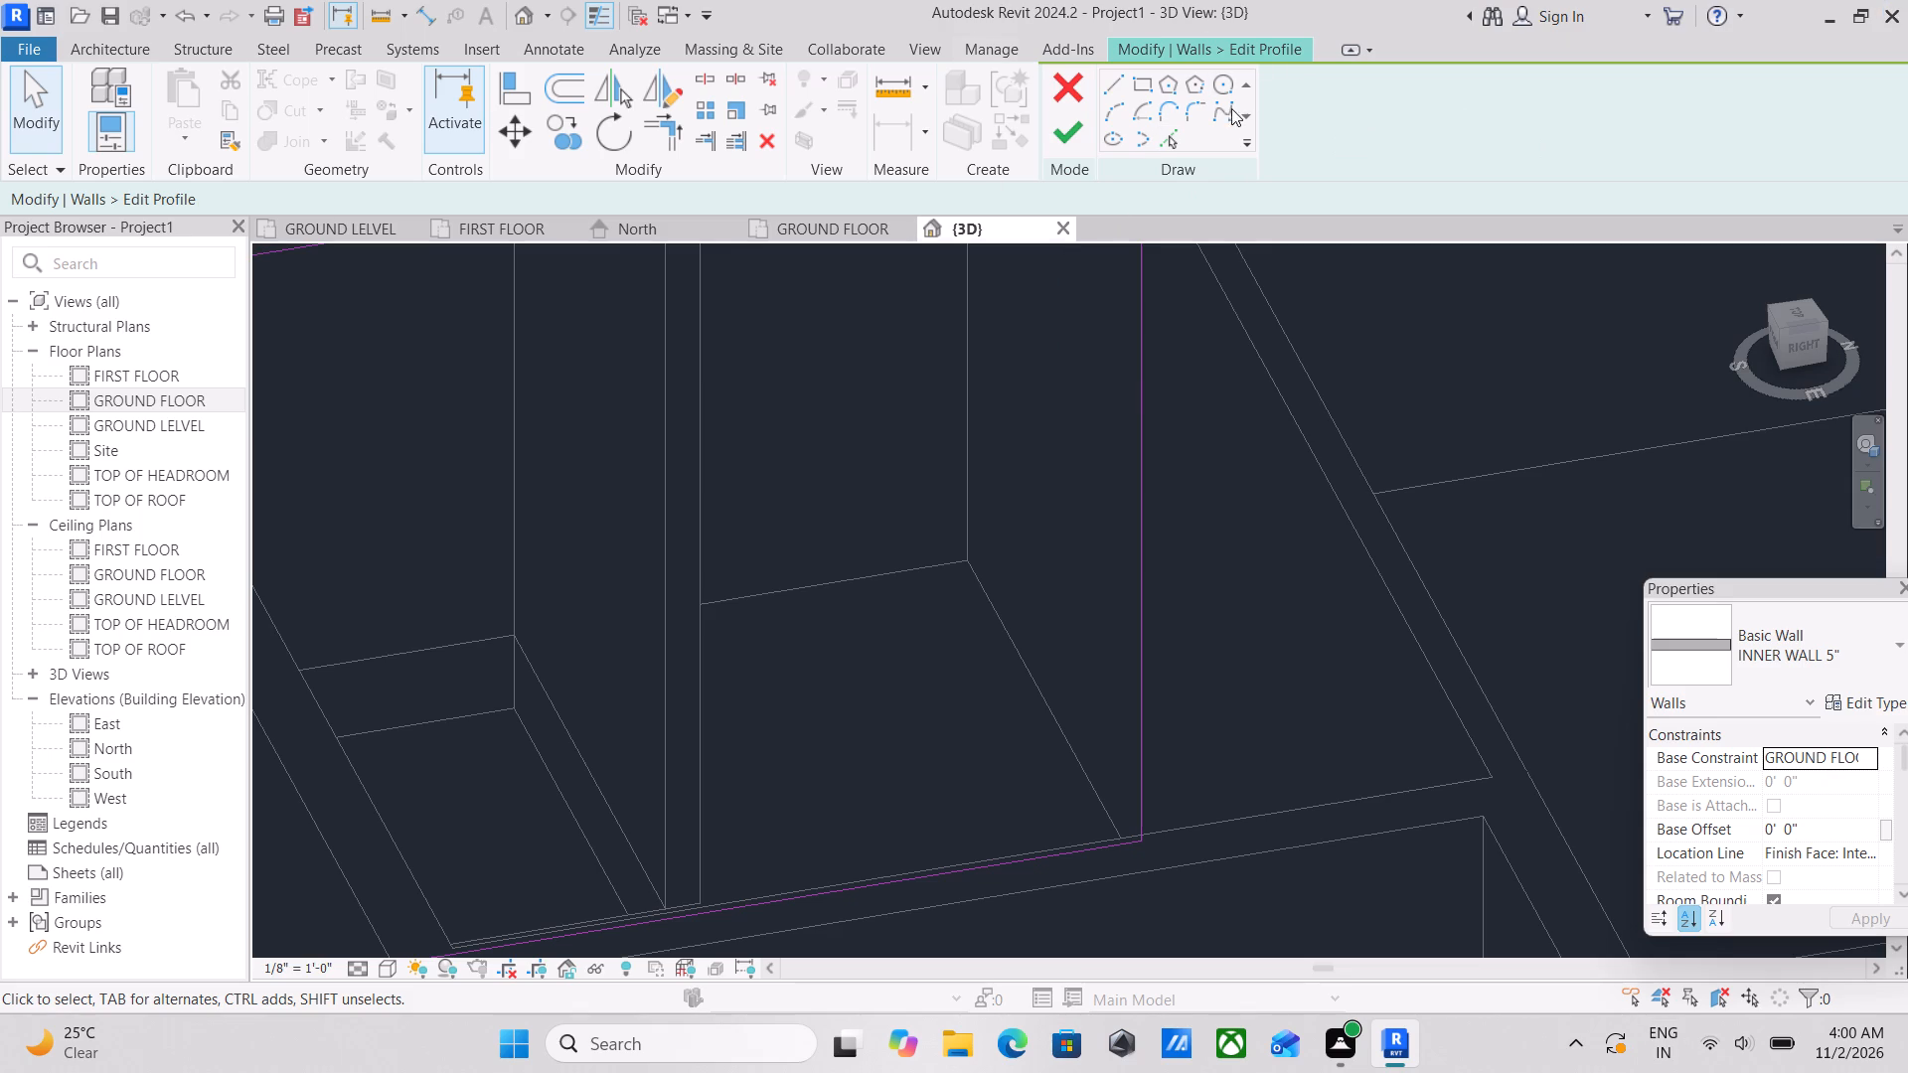
{"action": "left_click", "coordinate": [1143, 85]}
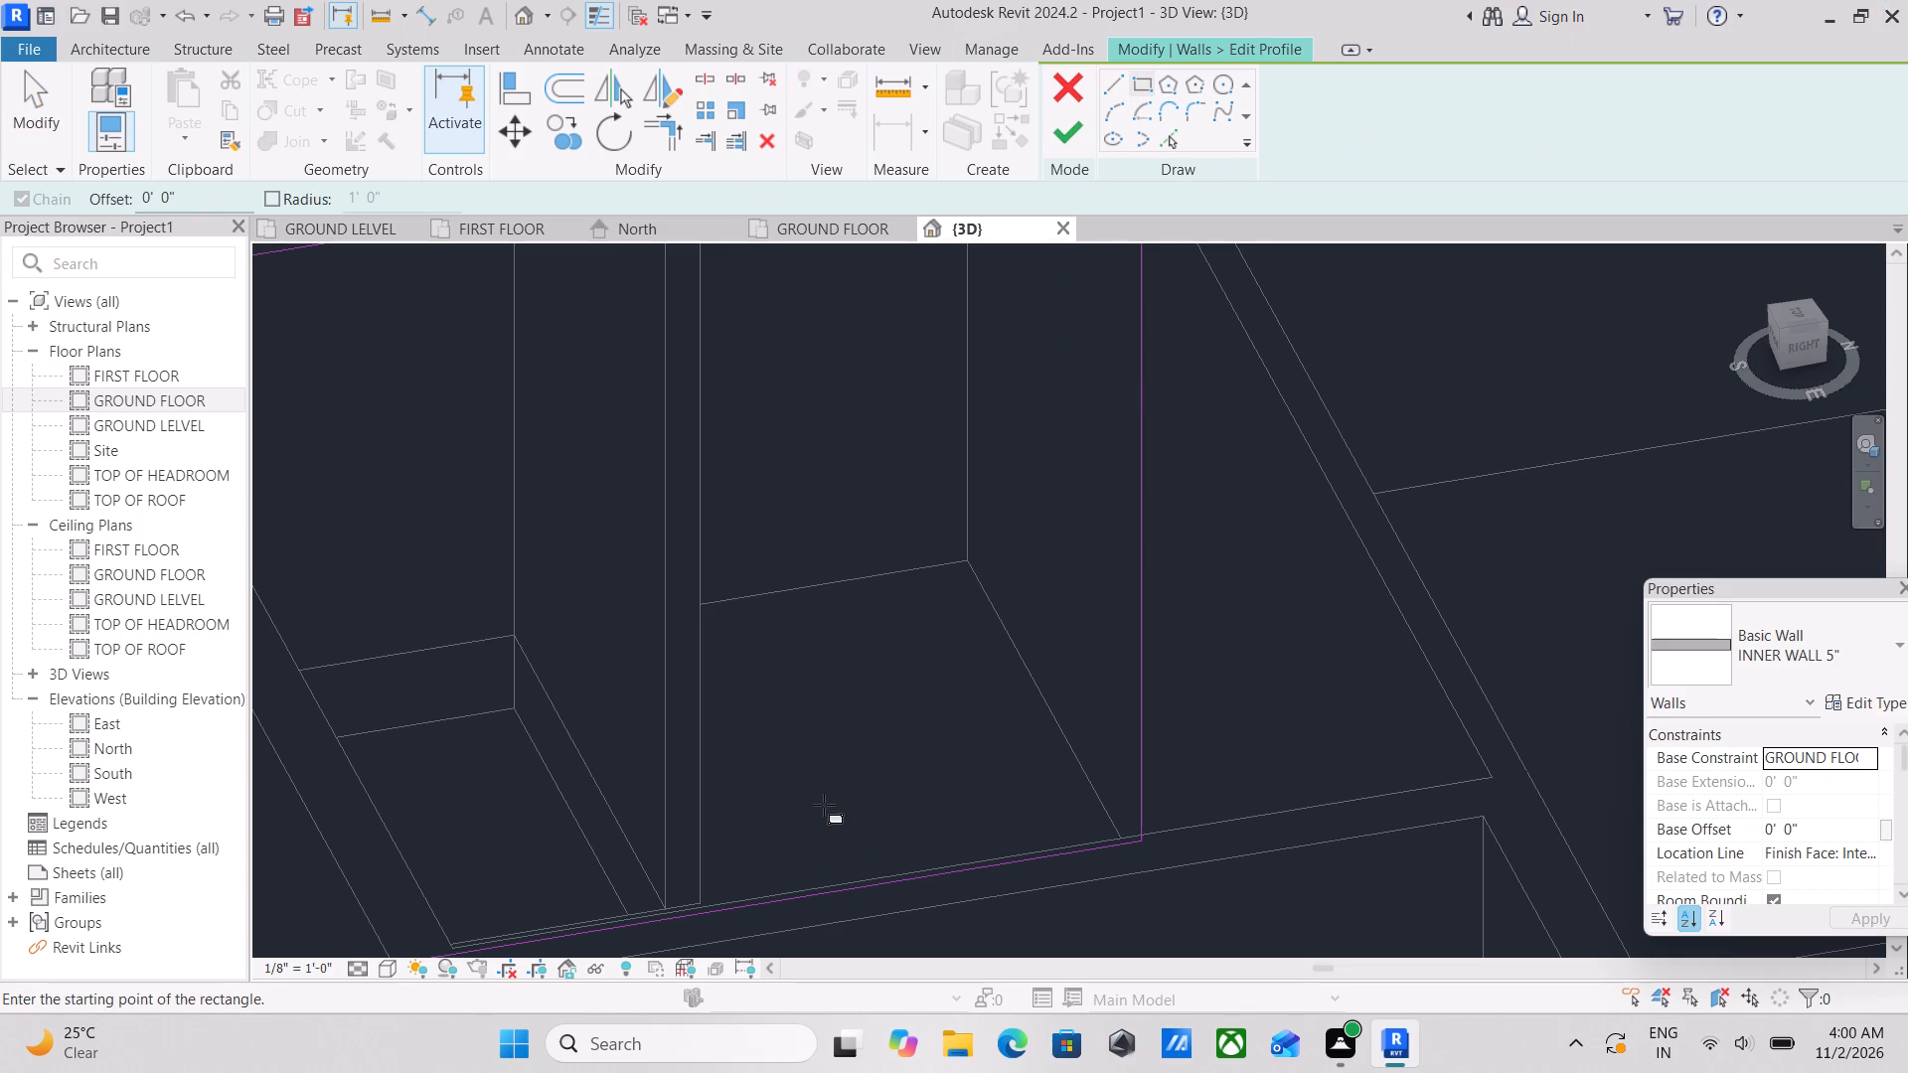
{"action": "left_click", "coordinate": [819, 860]}
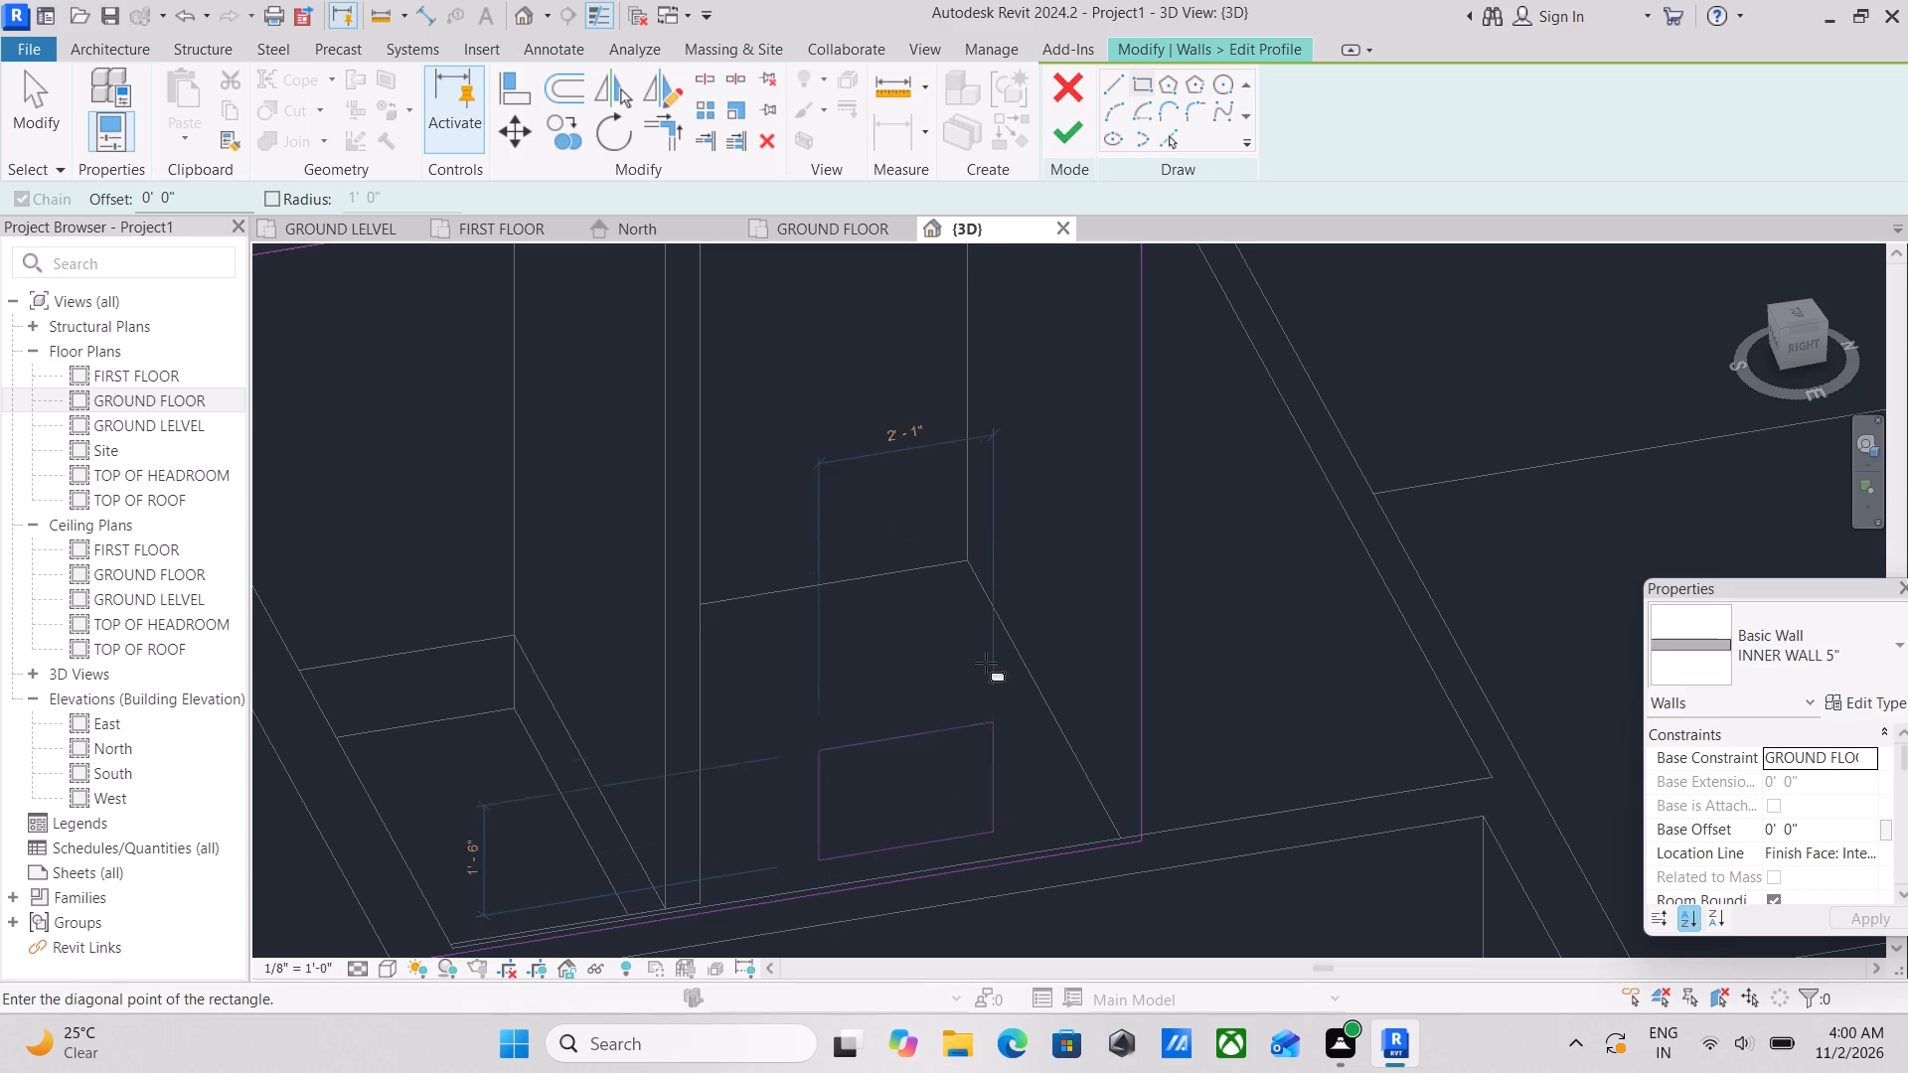
{"action": "scroll", "coordinate": [978, 641], "scroll_direction": "down", "scroll_amount": 1}
{"action": "middle_click_drag", "start_coordinate": [974, 641], "coordinate": [981, 755]}
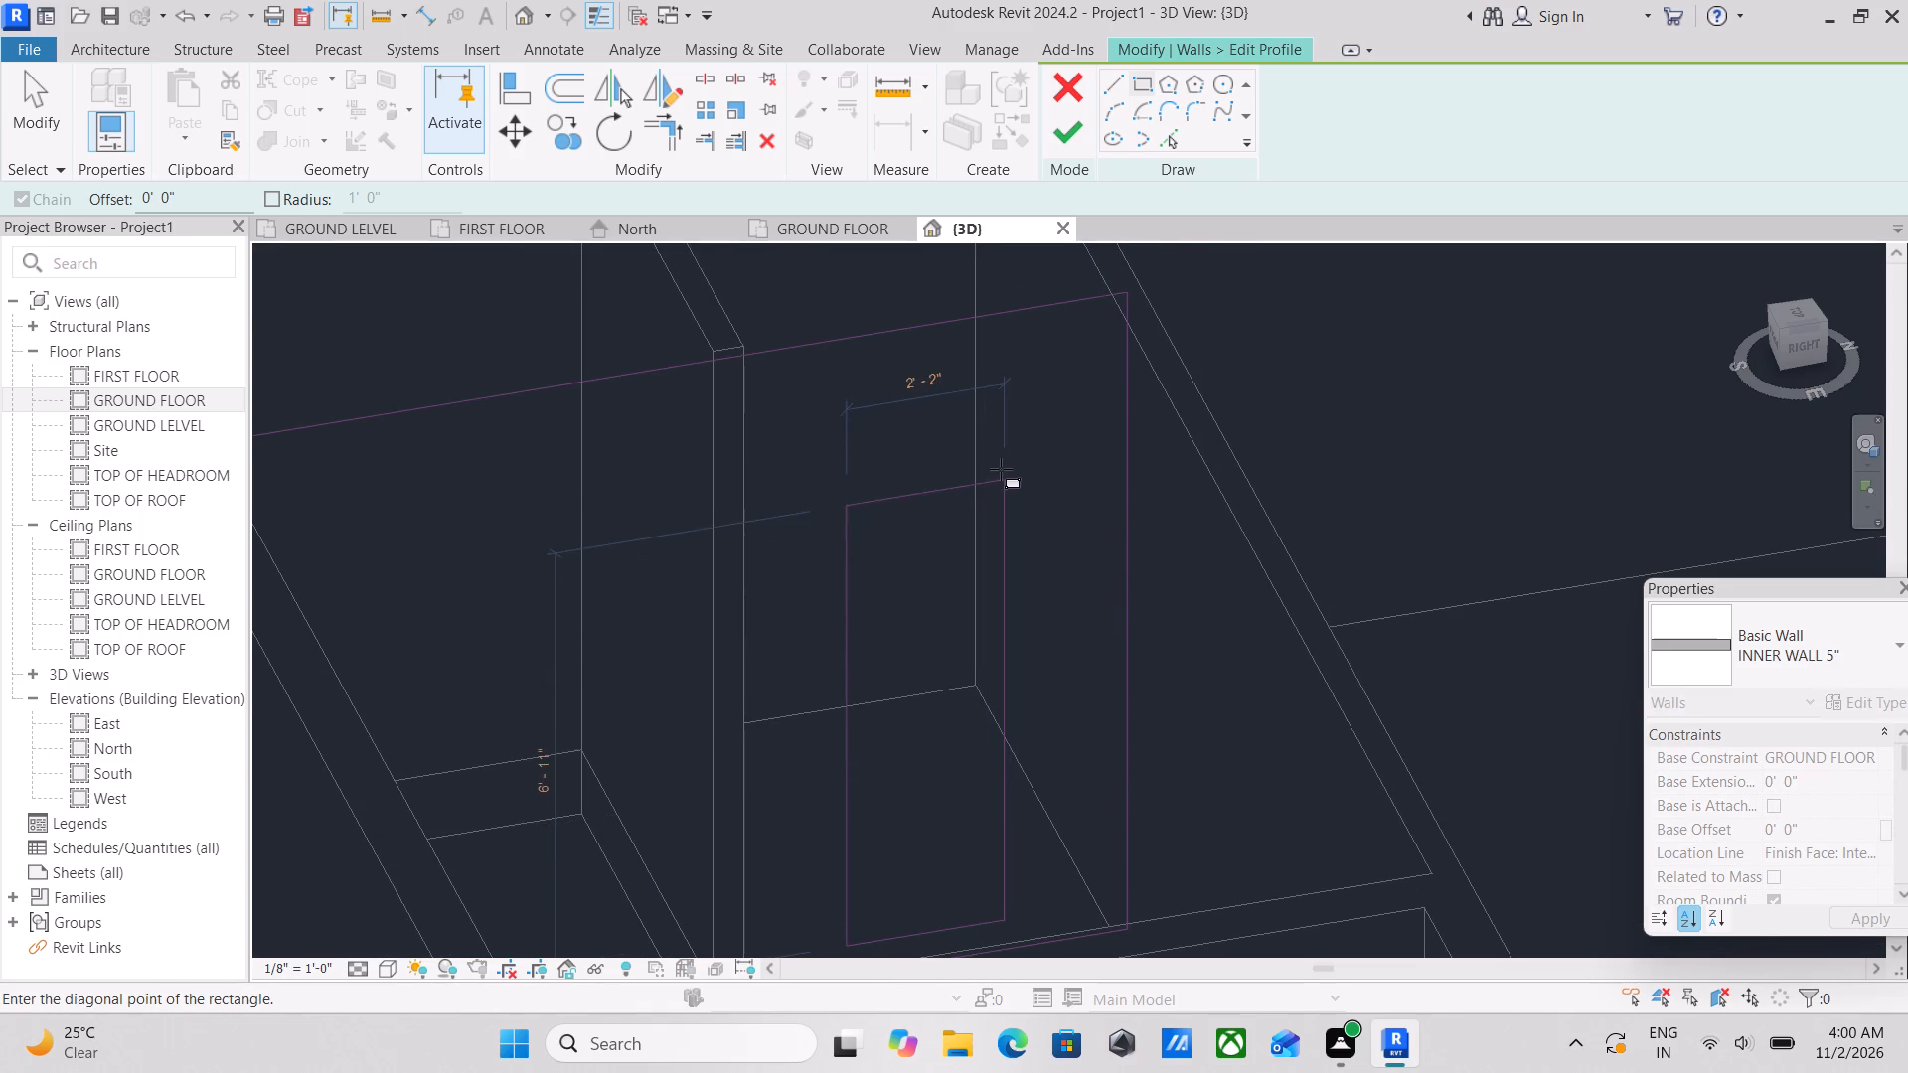
{"action": "left_click", "coordinate": [1005, 403]}
{"action": "key", "text": "Escape"}
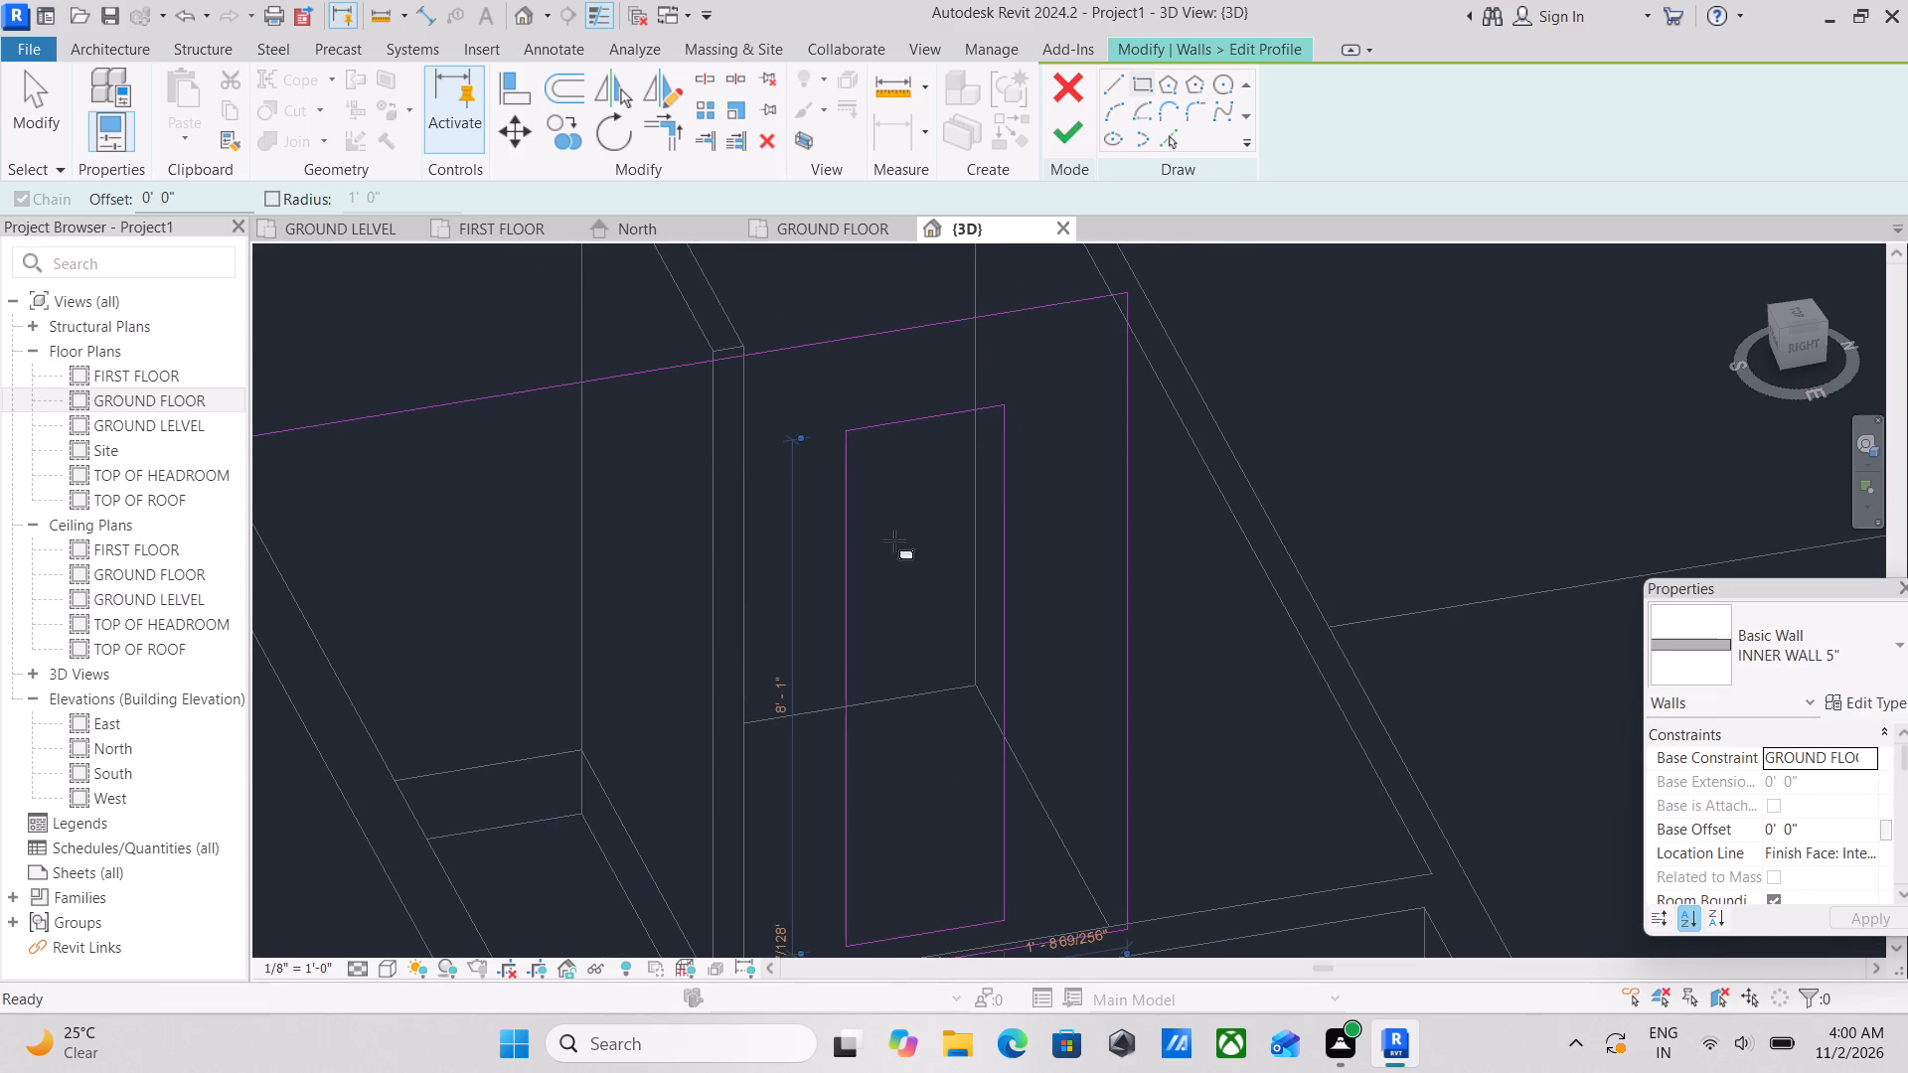
{"action": "key", "text": "Escape"}
{"action": "key", "text": "Escape"}
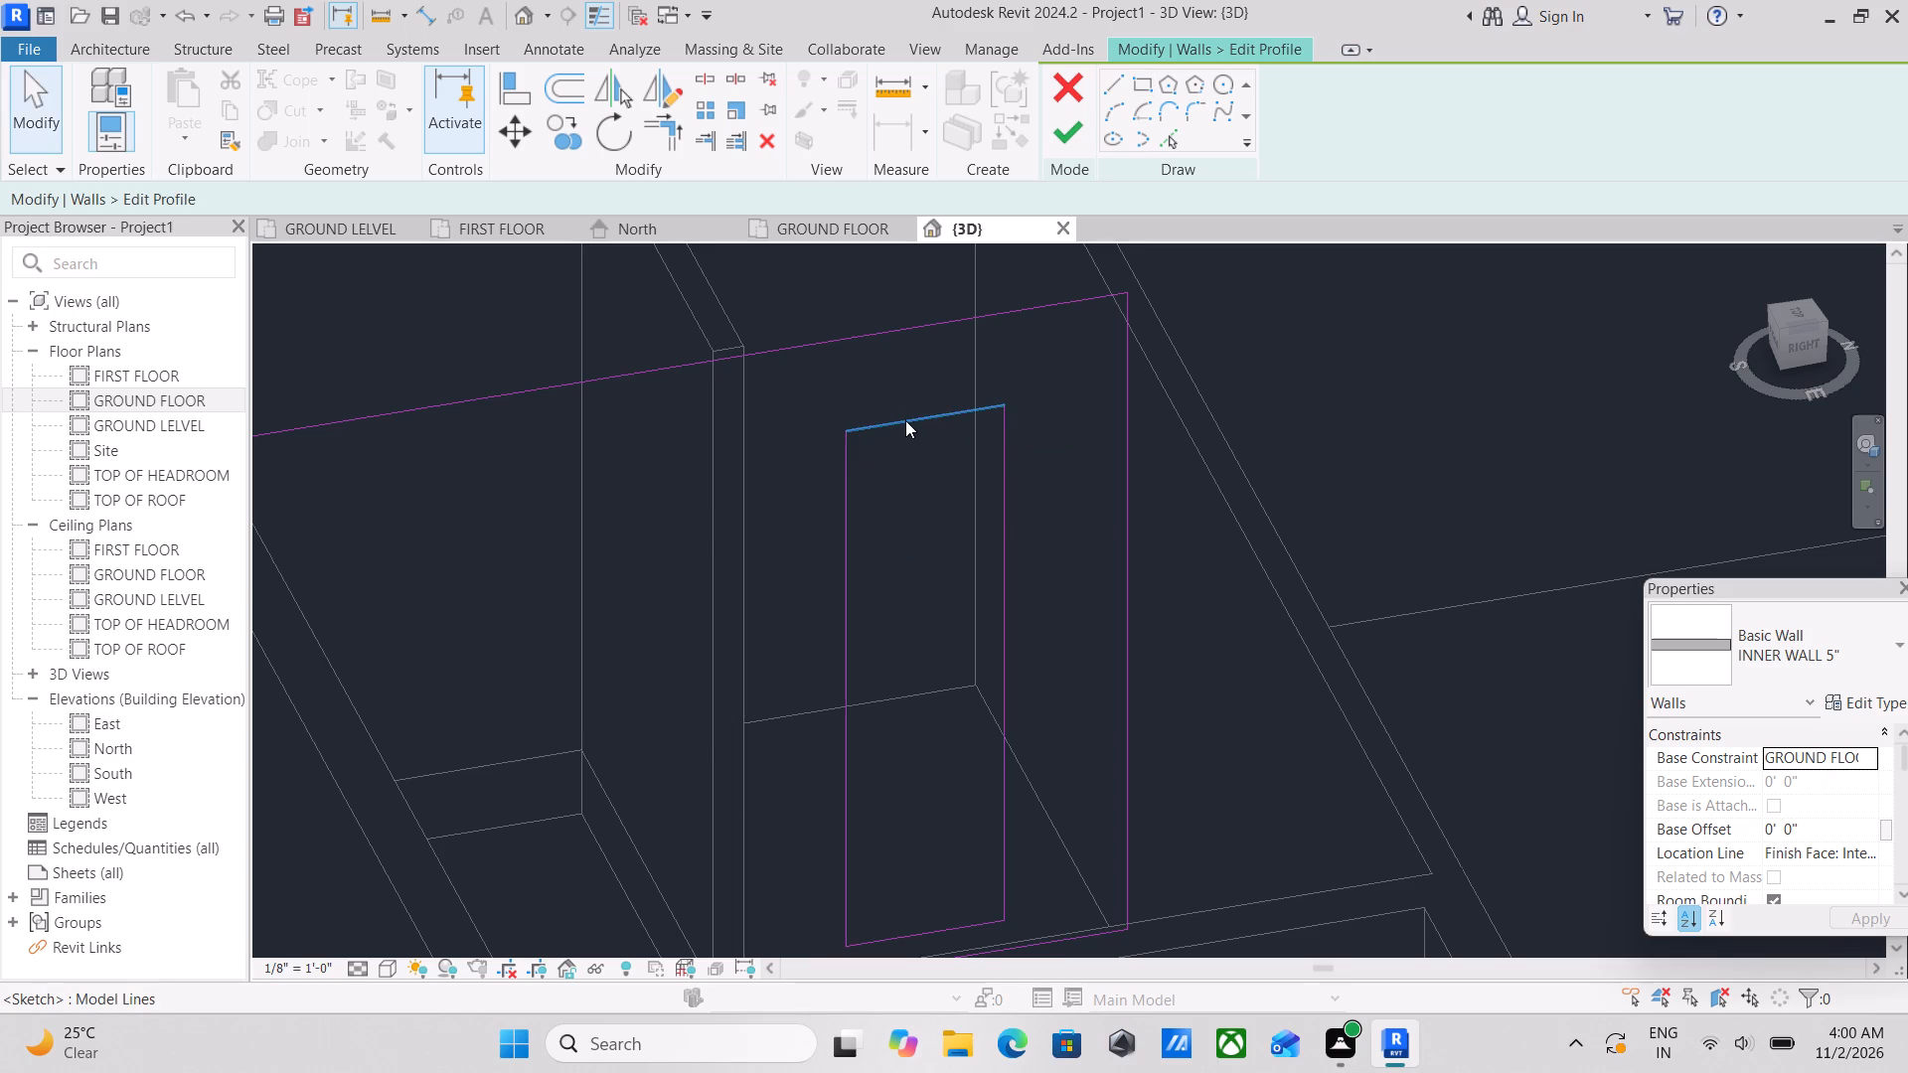
Set the rectangular opening's width to 2' 4" by moving its southern vertical edge.
{"action": "left_click", "coordinate": [905, 420]}
{"action": "scroll", "coordinate": [979, 630], "scroll_direction": "down", "scroll_amount": 5}
{"action": "scroll", "coordinate": [979, 630], "scroll_direction": "up", "scroll_amount": 1}
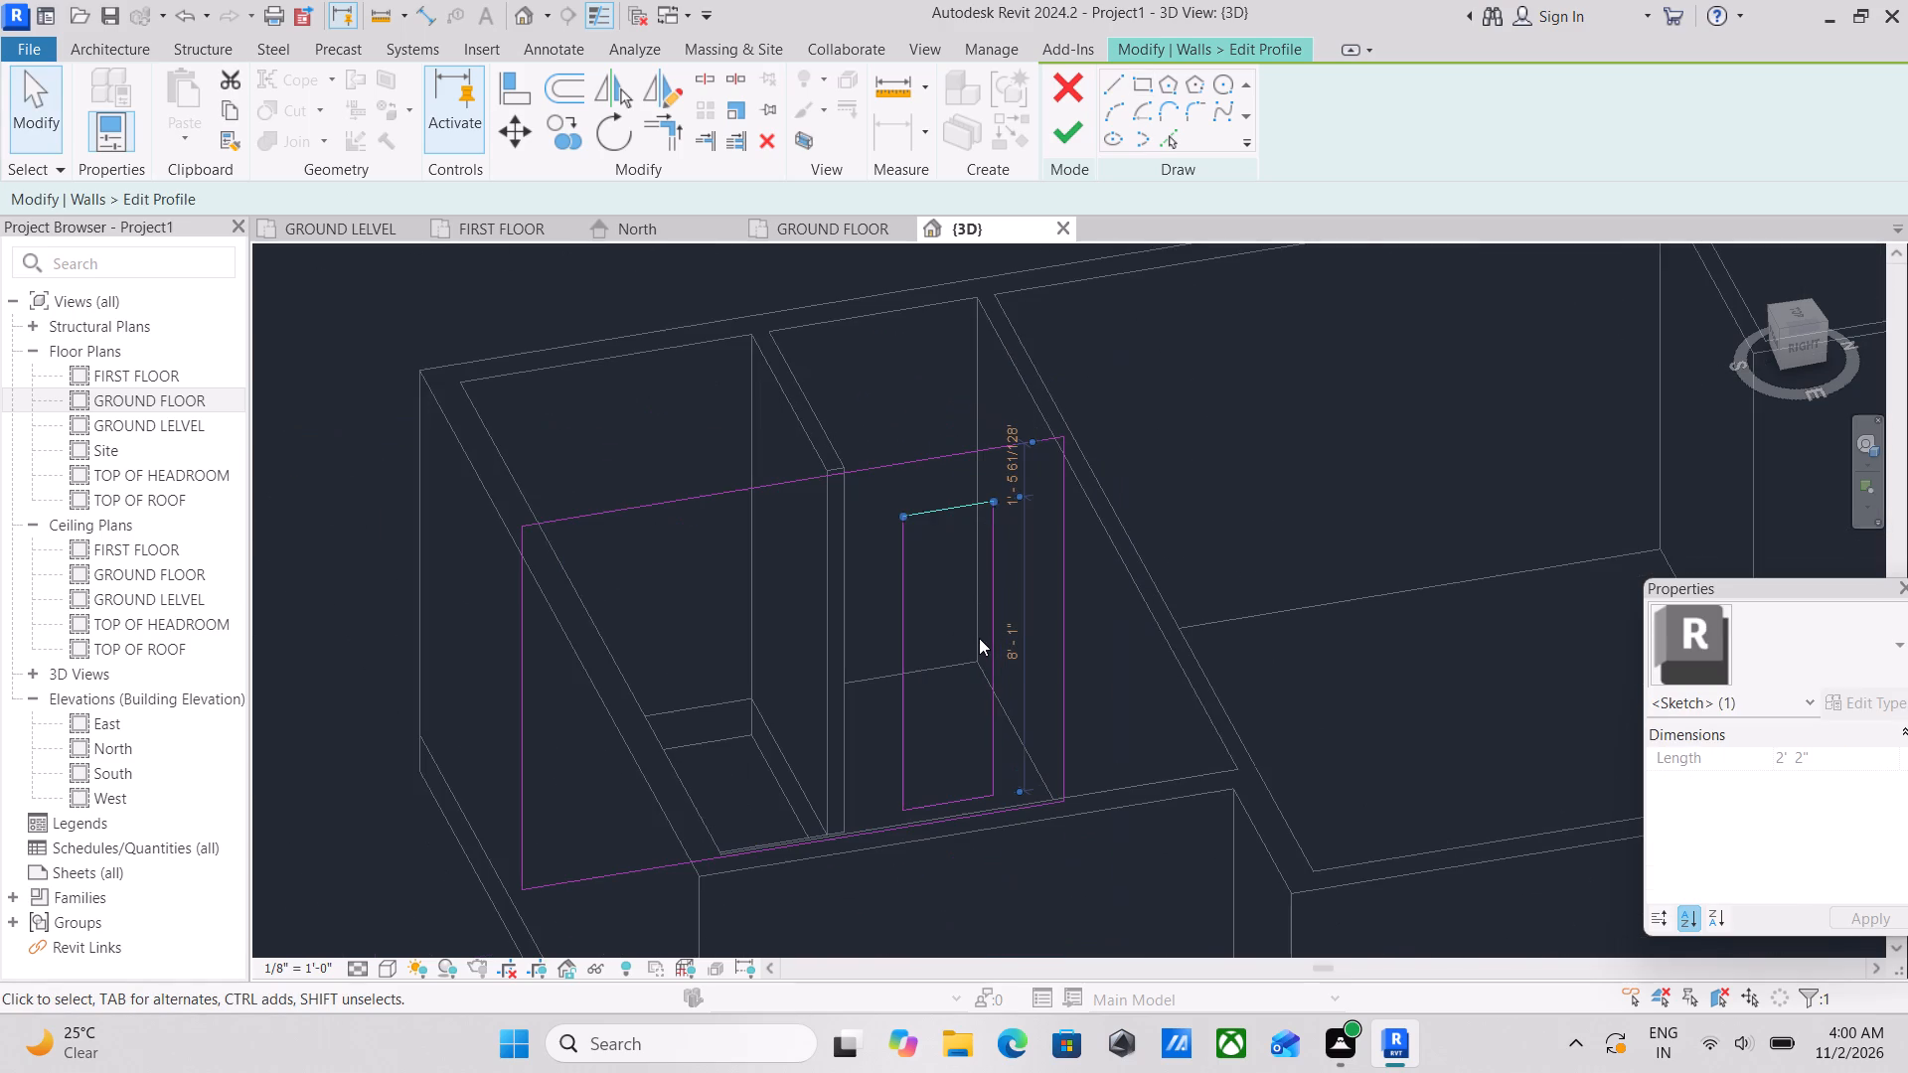
{"action": "left_click", "coordinate": [899, 594]}
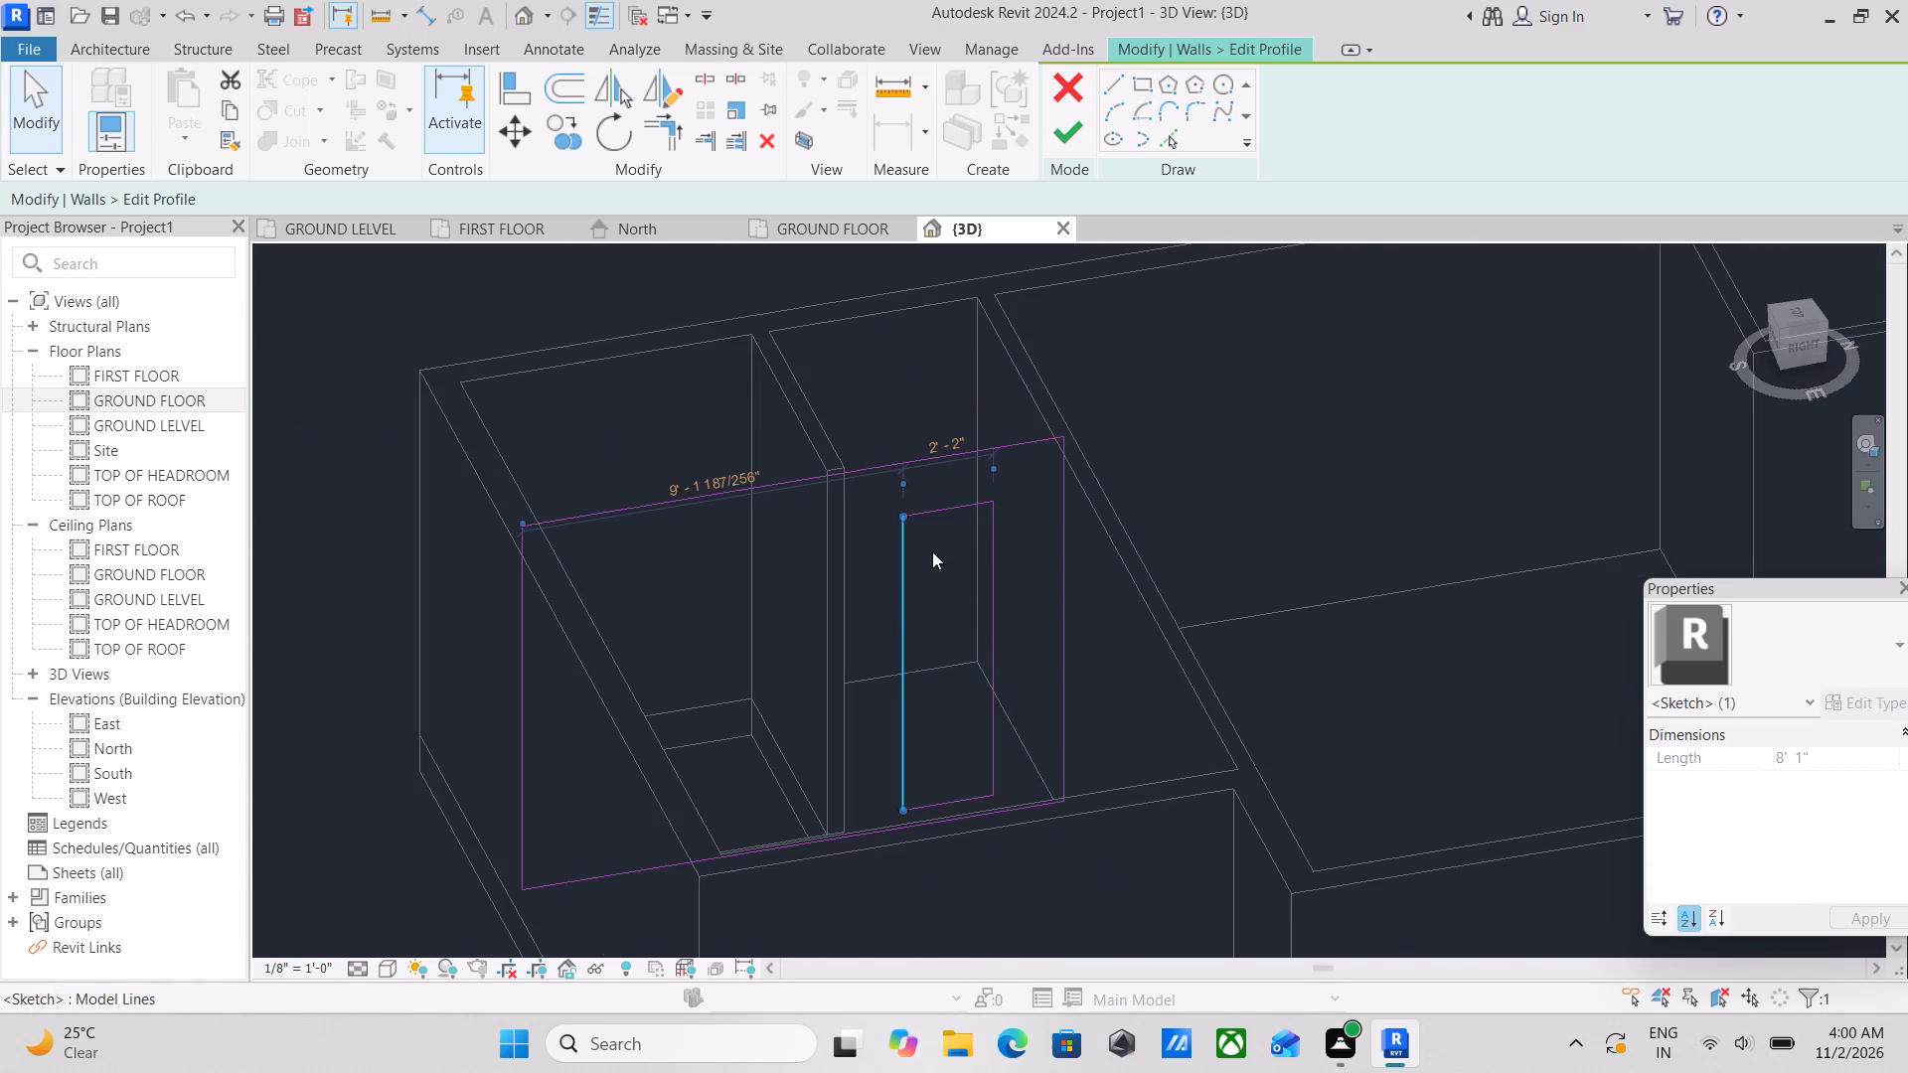
{"action": "scroll", "coordinate": [948, 486], "scroll_direction": "up", "scroll_amount": 4}
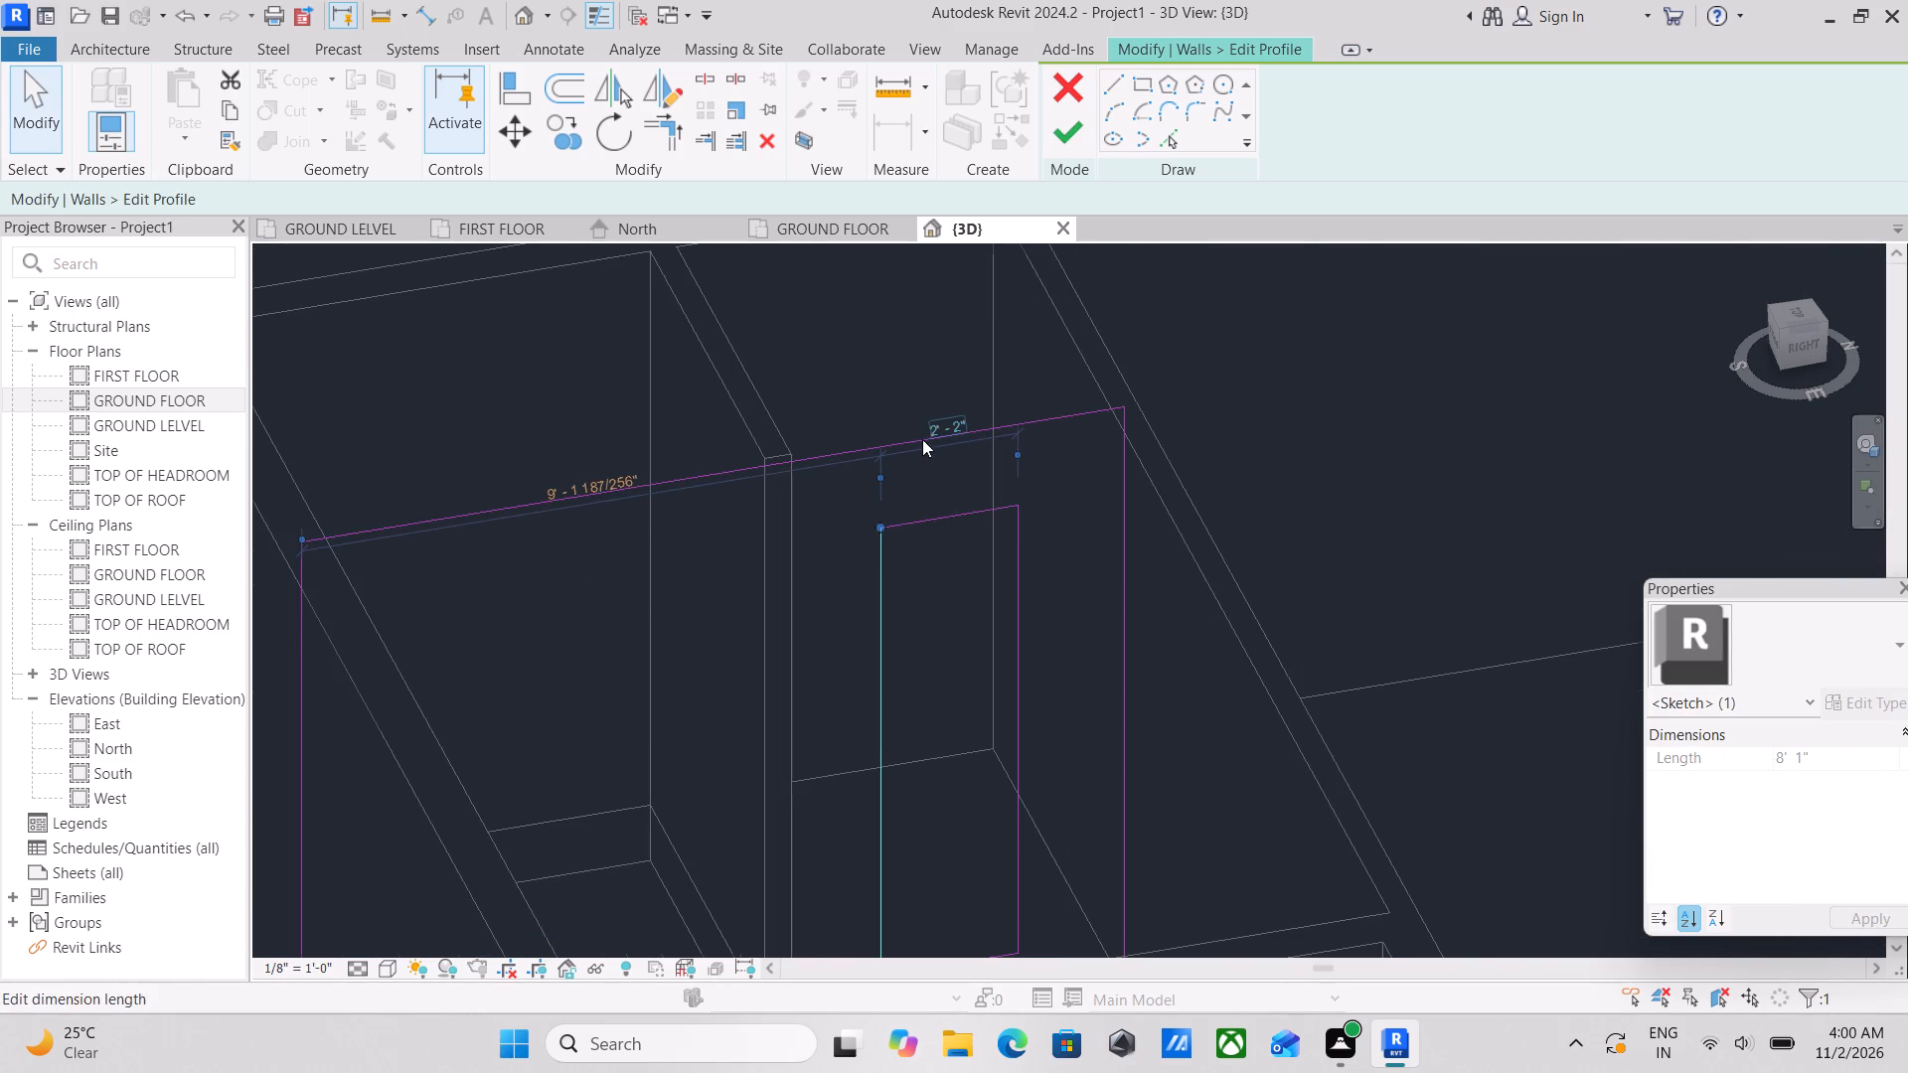
{"action": "scroll", "coordinate": [922, 439], "scroll_direction": "up", "scroll_amount": 2}
{"action": "left_click", "coordinate": [973, 429]}
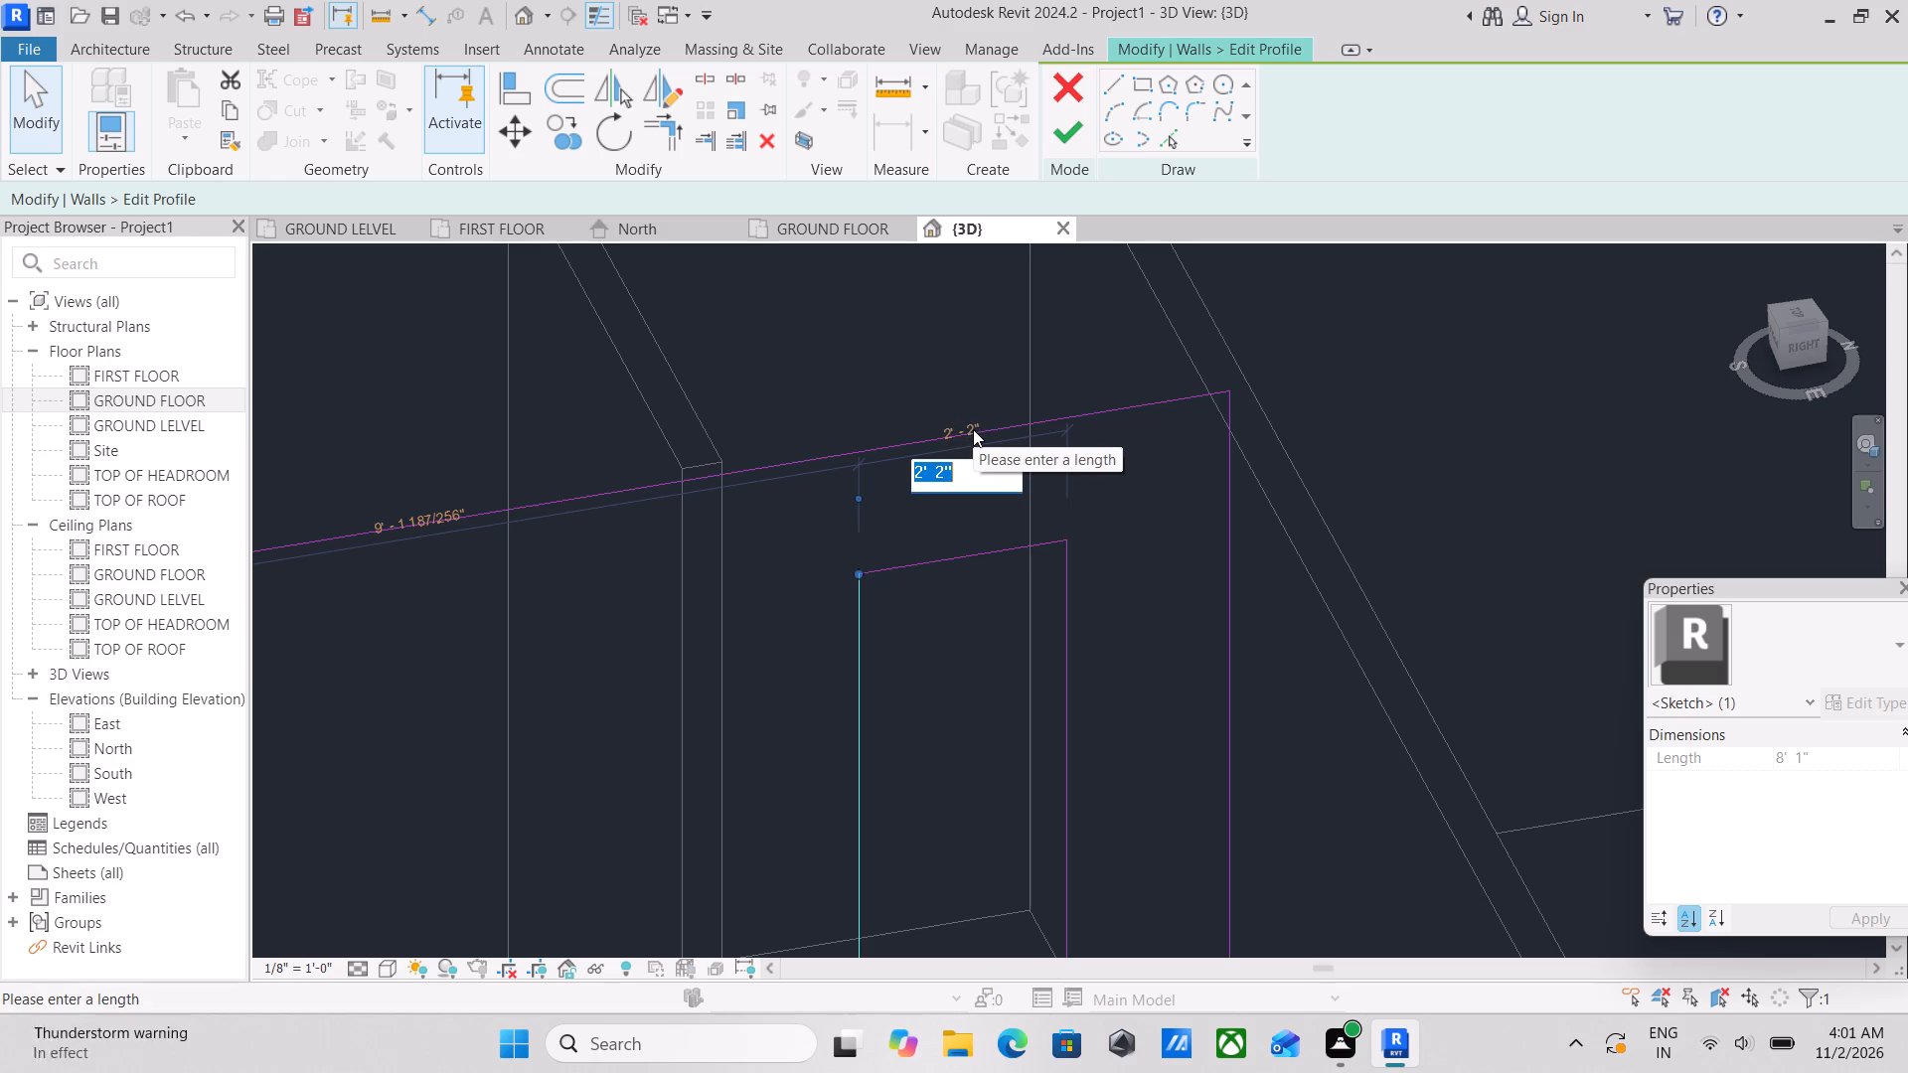
{"action": "key", "text": "2"}
{"action": "key", "text": "apostrophe"}
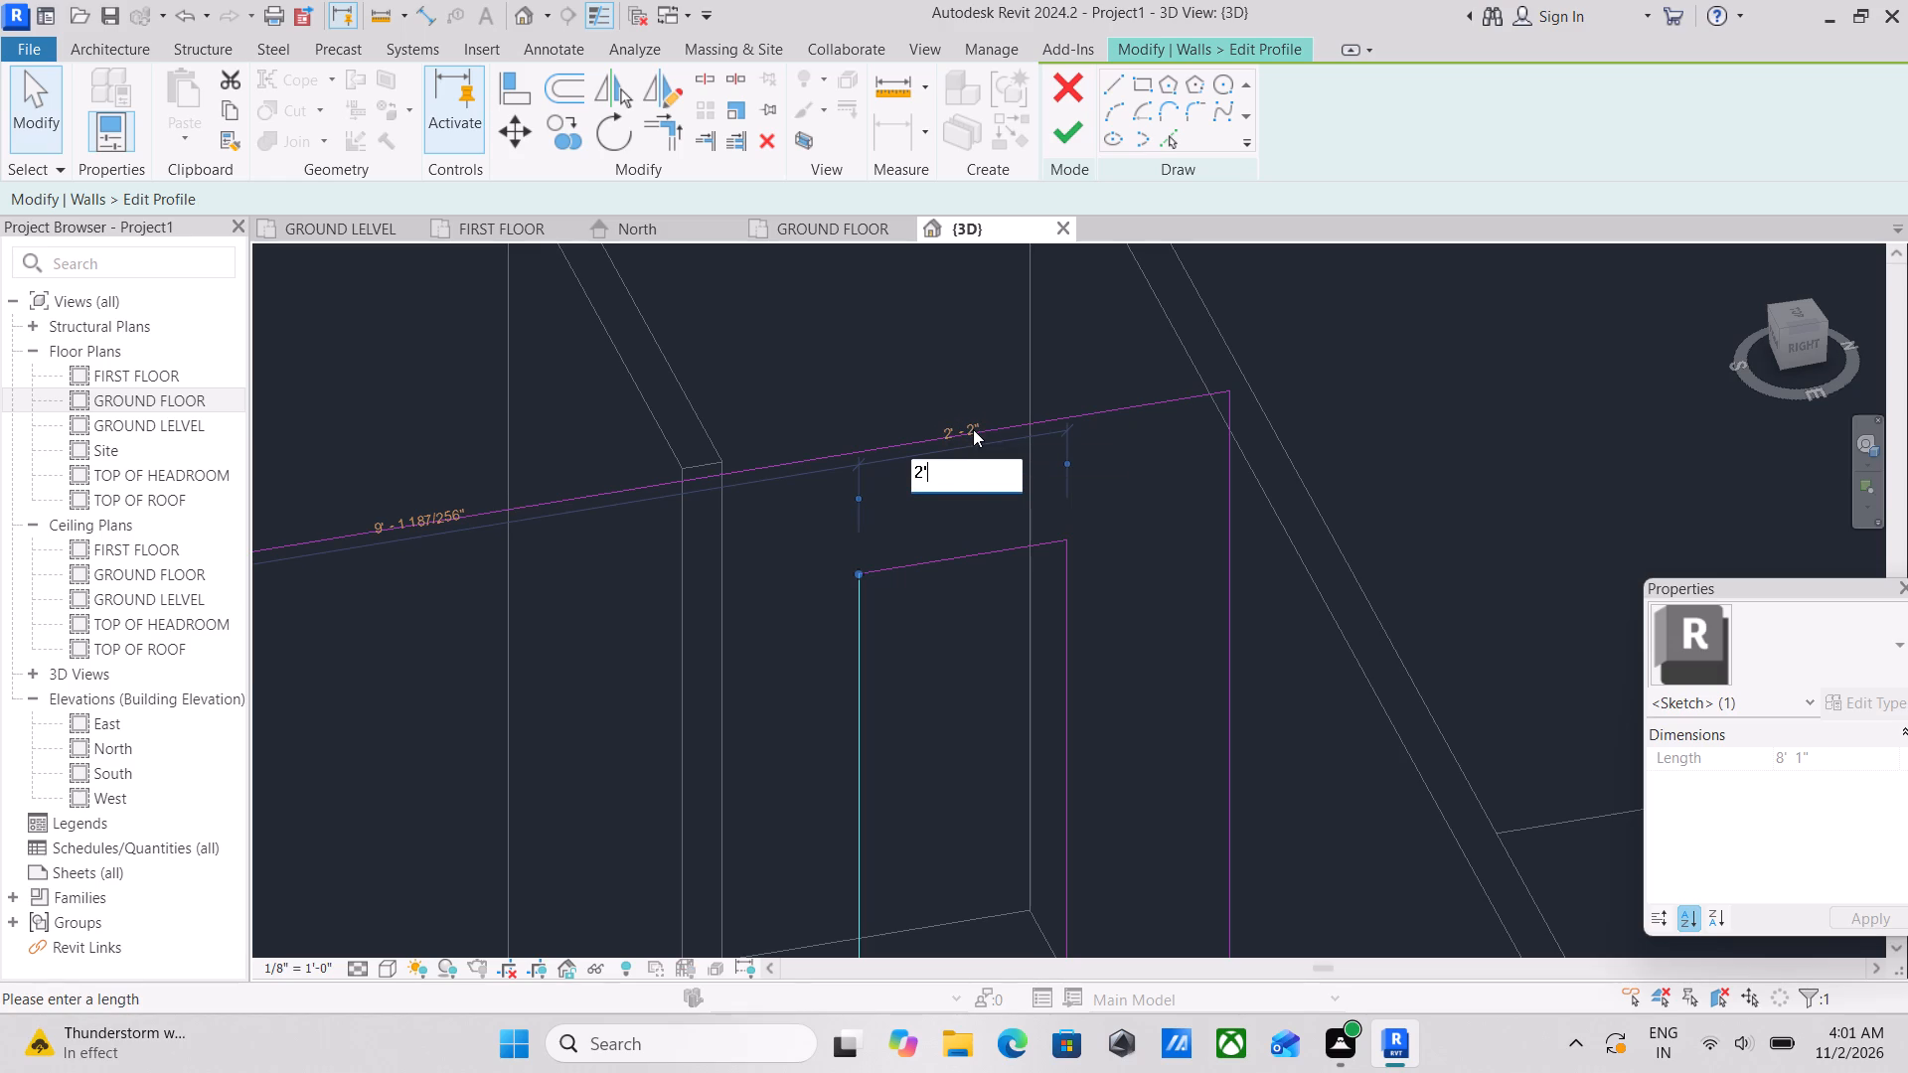
{"action": "key", "text": "4"}
{"action": "key", "text": "shift+quotedbl"}
{"action": "key", "text": "Return"}
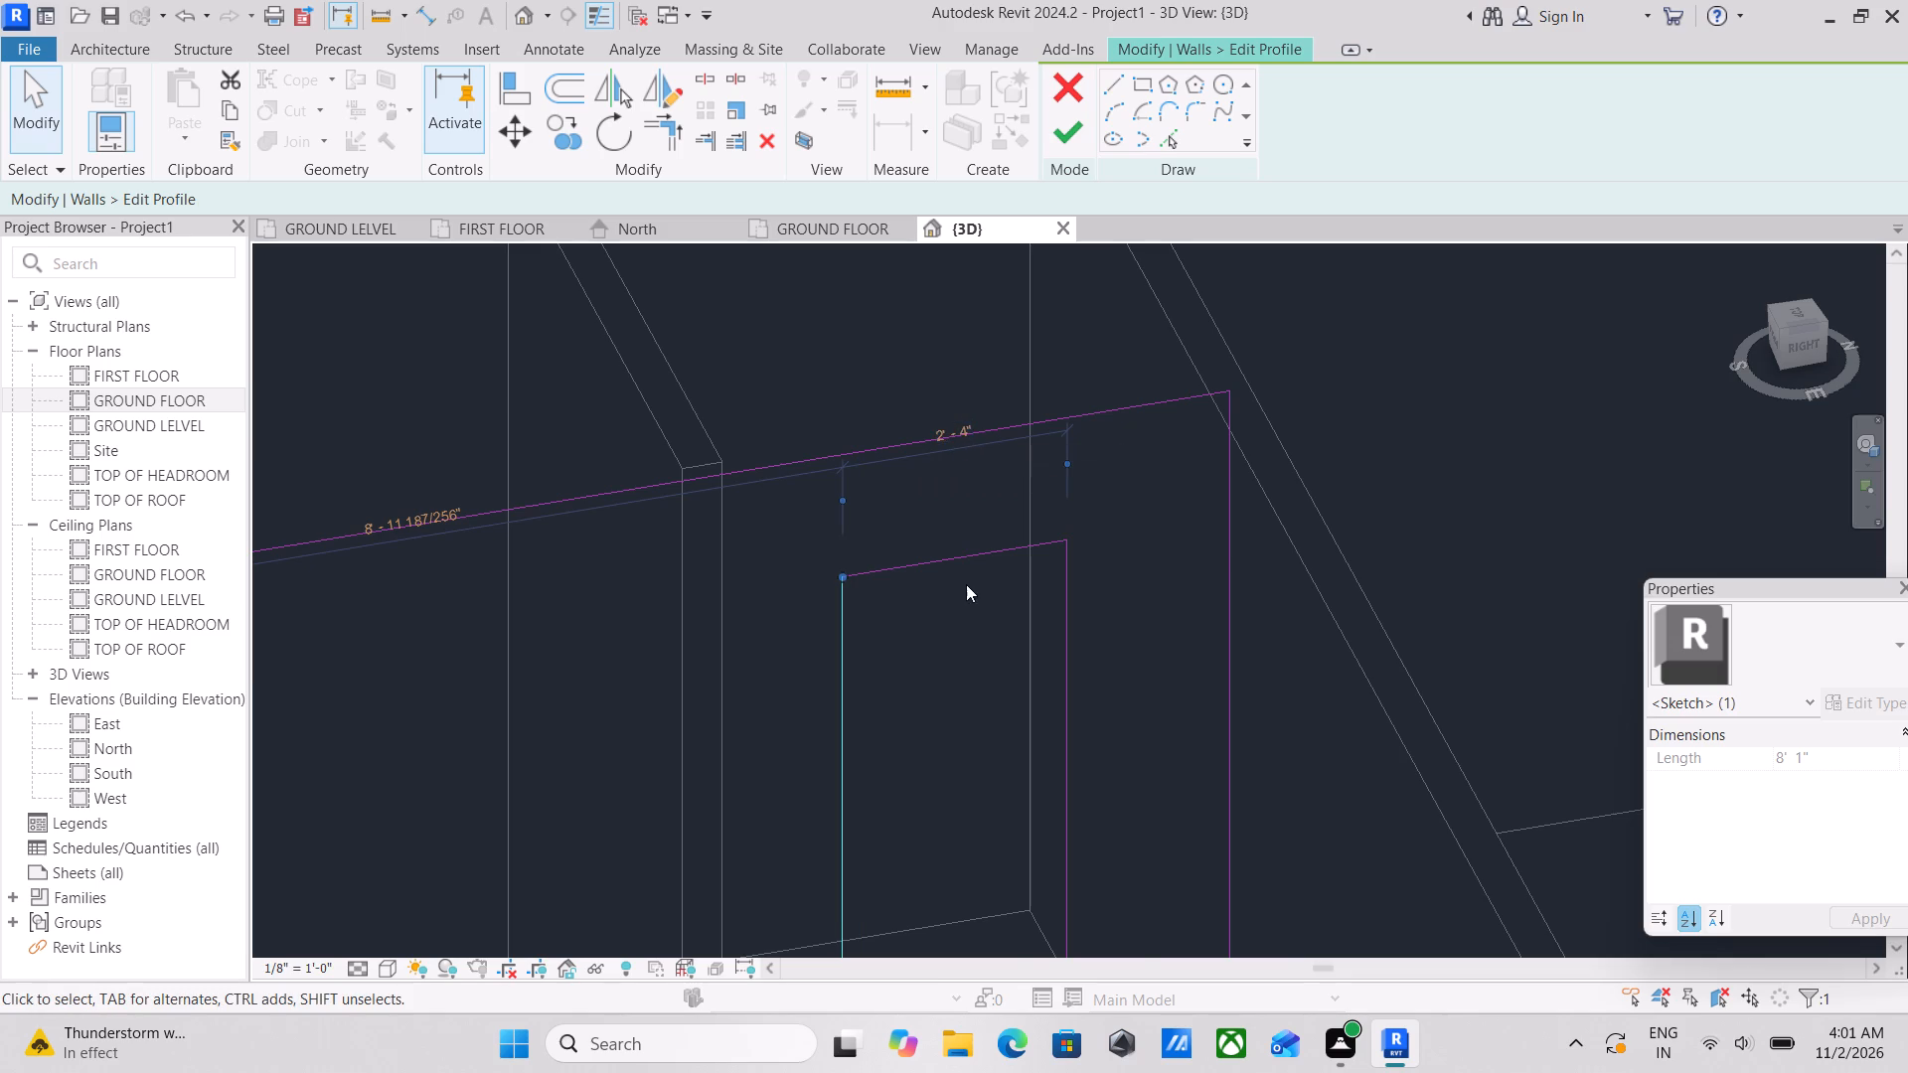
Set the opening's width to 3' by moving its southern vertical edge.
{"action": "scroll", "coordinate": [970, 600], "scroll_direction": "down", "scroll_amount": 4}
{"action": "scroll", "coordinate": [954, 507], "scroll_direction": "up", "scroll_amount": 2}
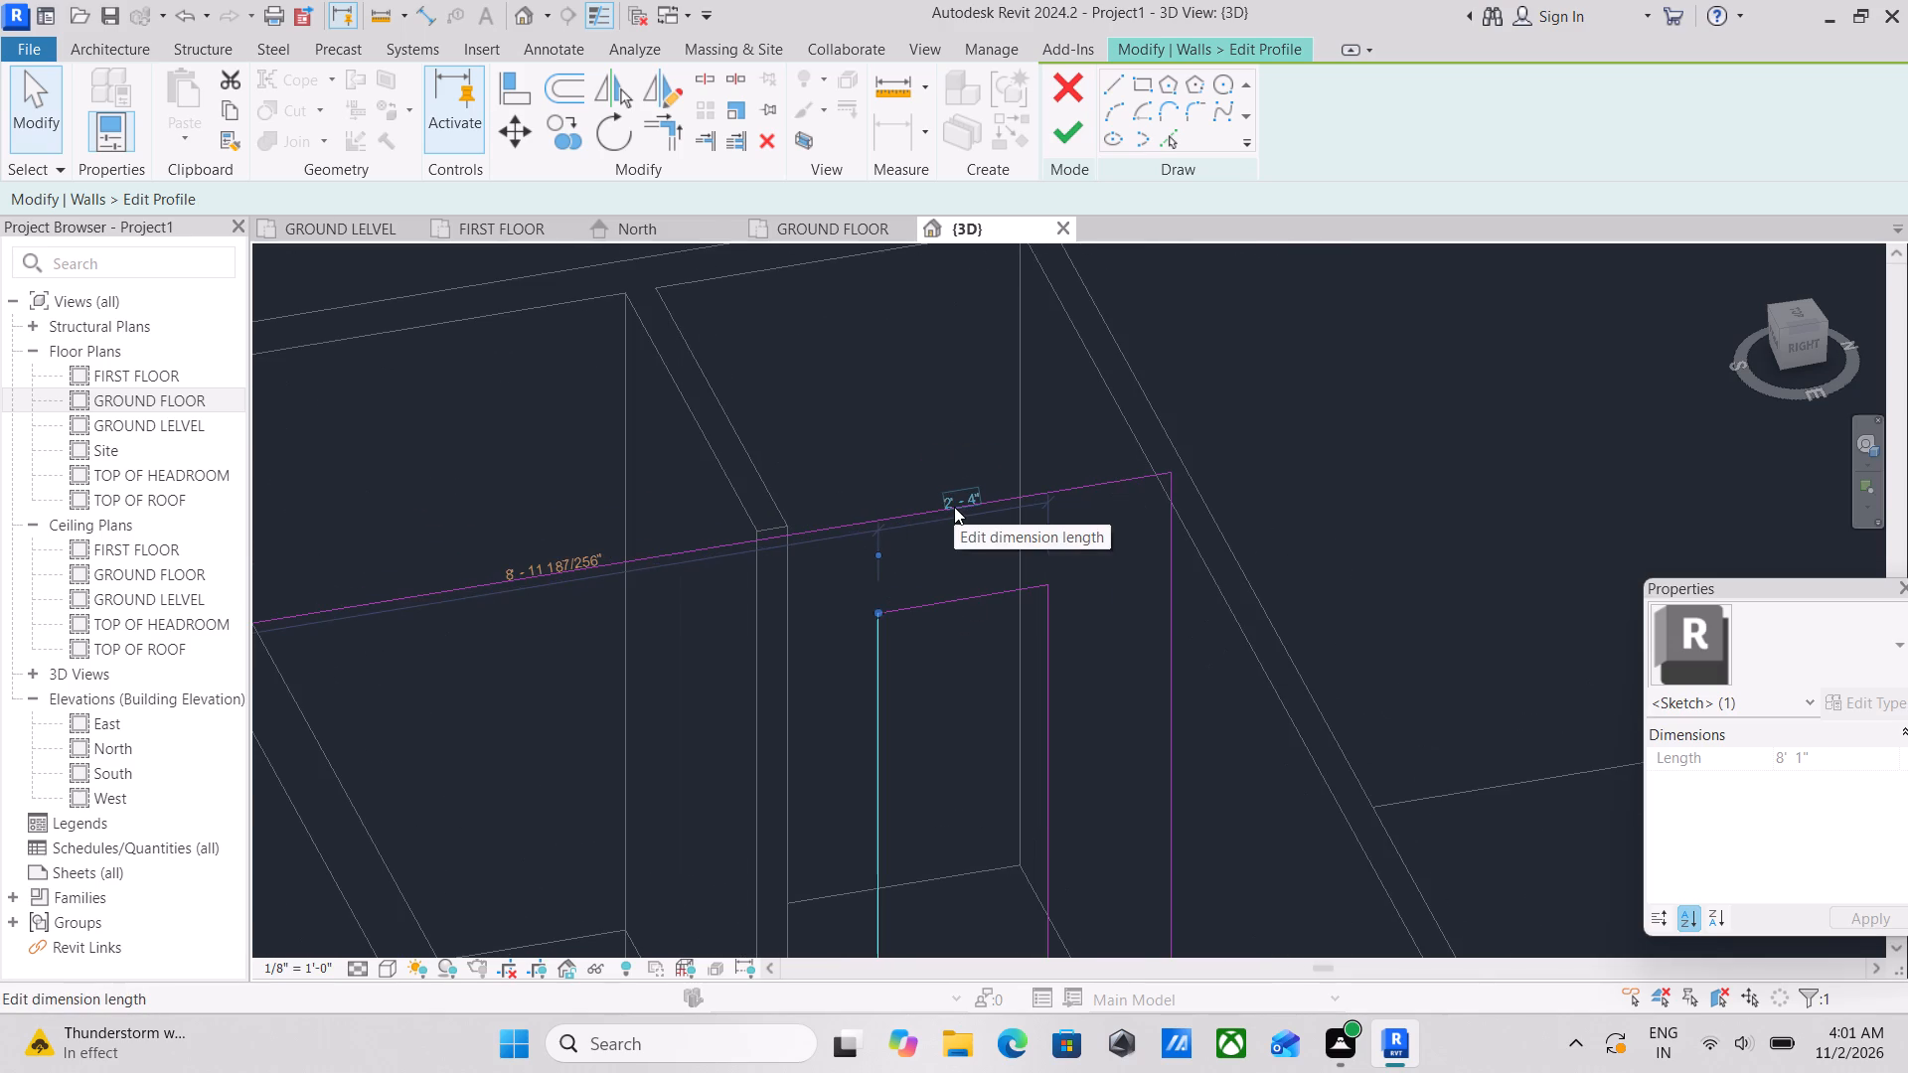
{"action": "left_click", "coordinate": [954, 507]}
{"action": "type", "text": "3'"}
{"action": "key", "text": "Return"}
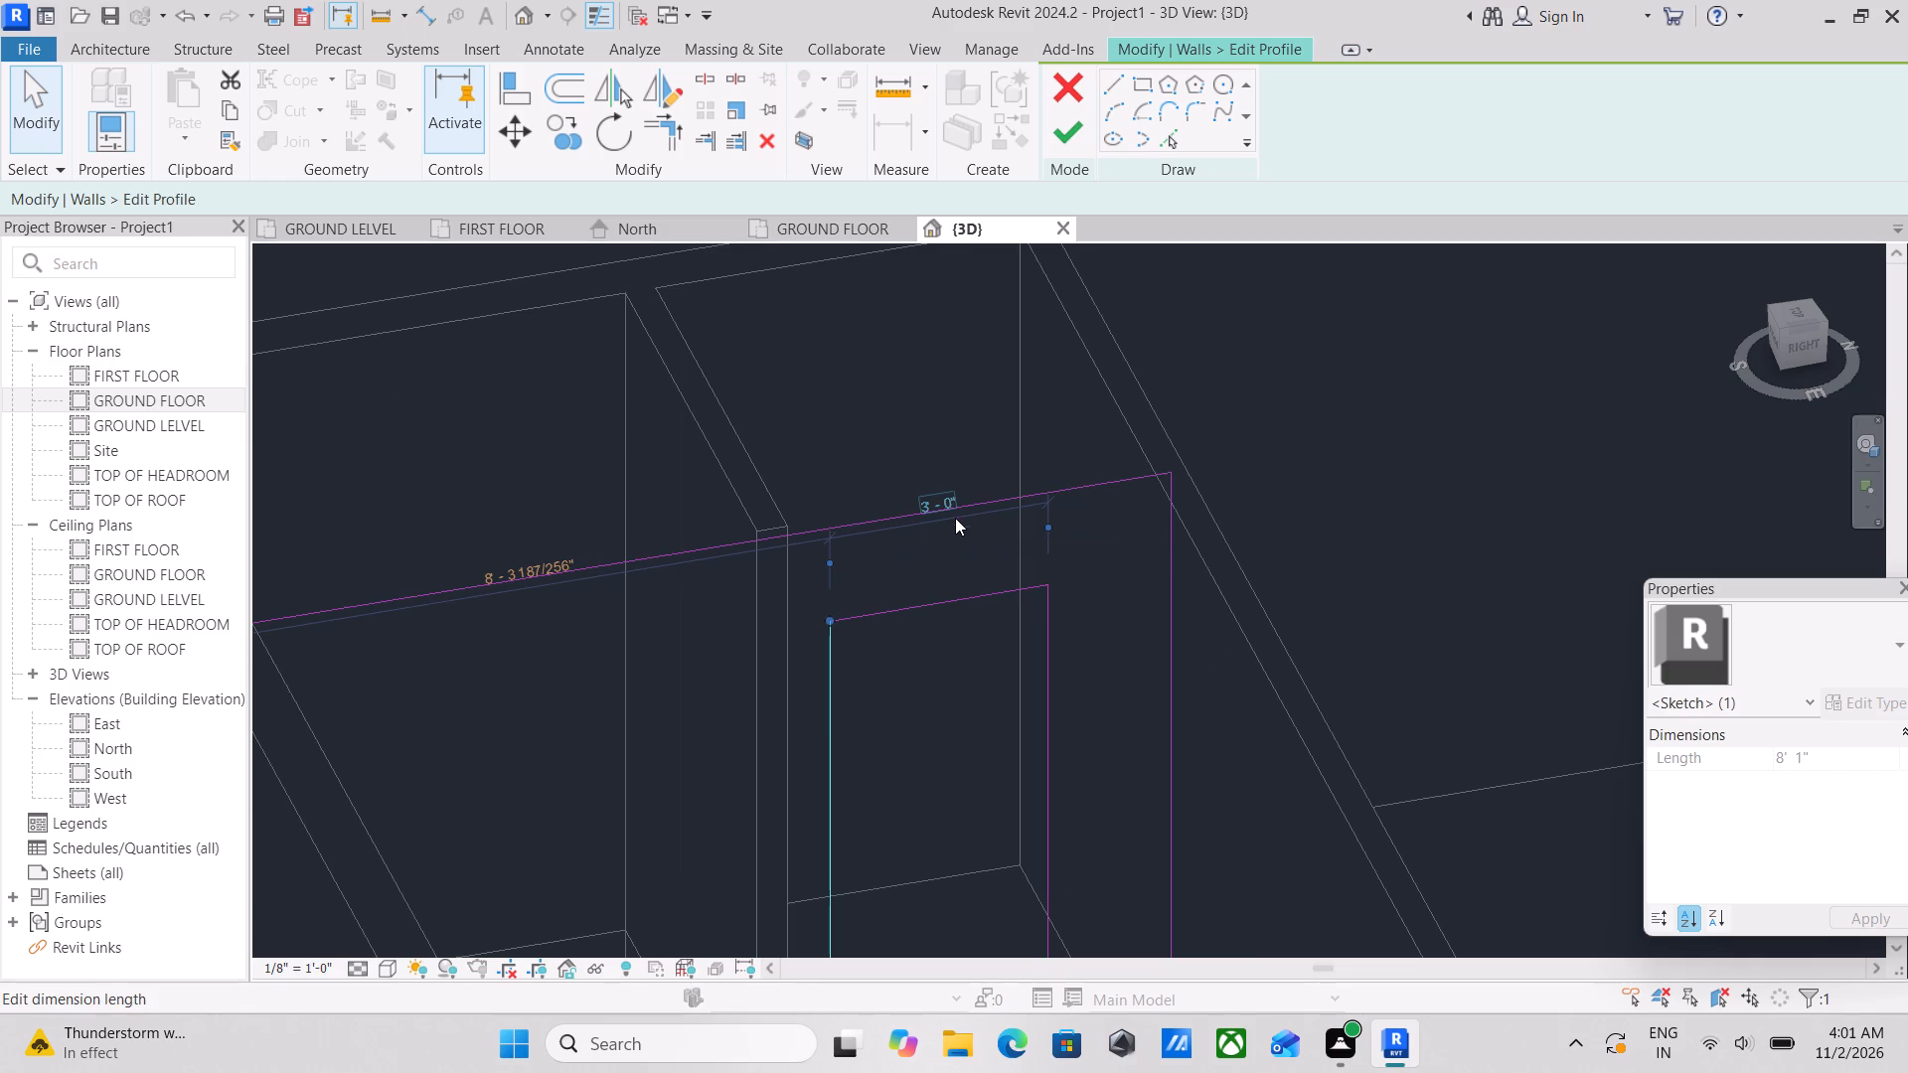
Set the opening's width to 2' 4" by moving its southern vertical edge.
{"action": "scroll", "coordinate": [955, 659], "scroll_direction": "down", "scroll_amount": 3}
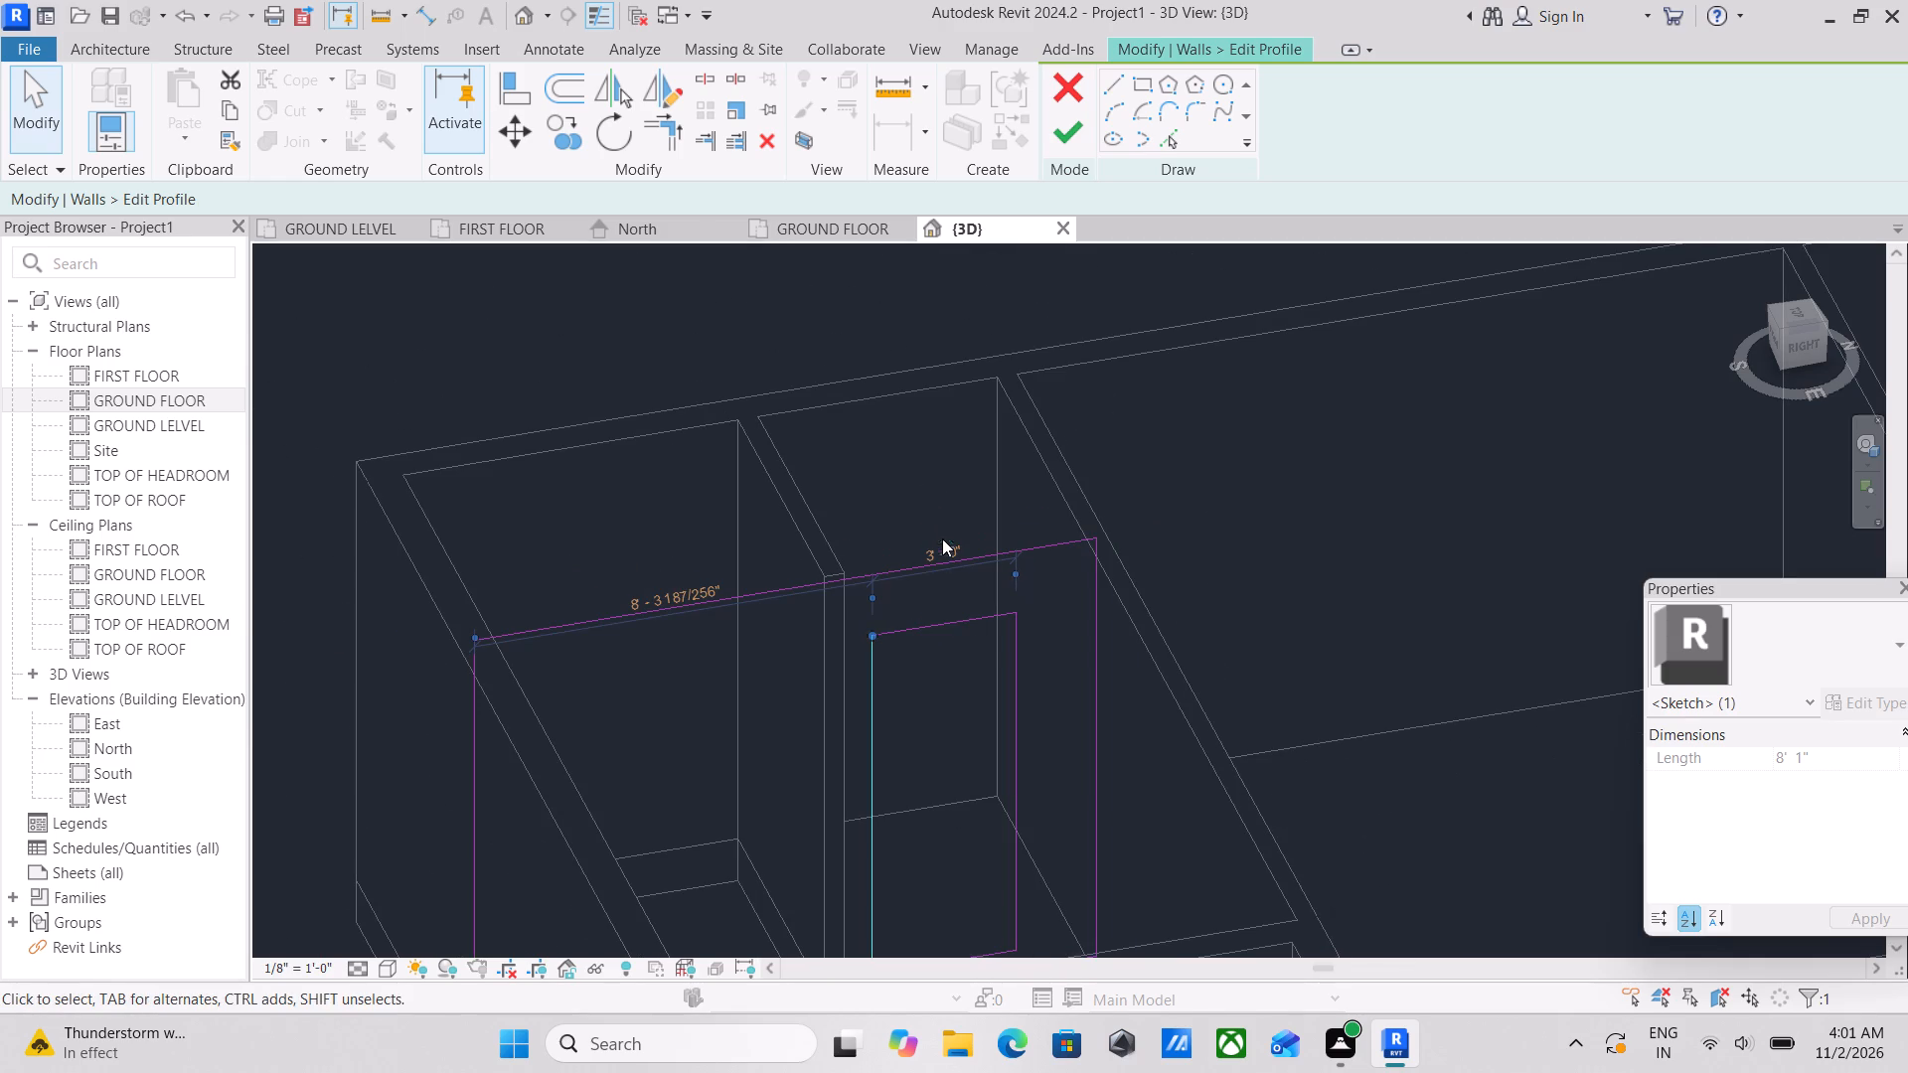
{"action": "left_click", "coordinate": [942, 551]}
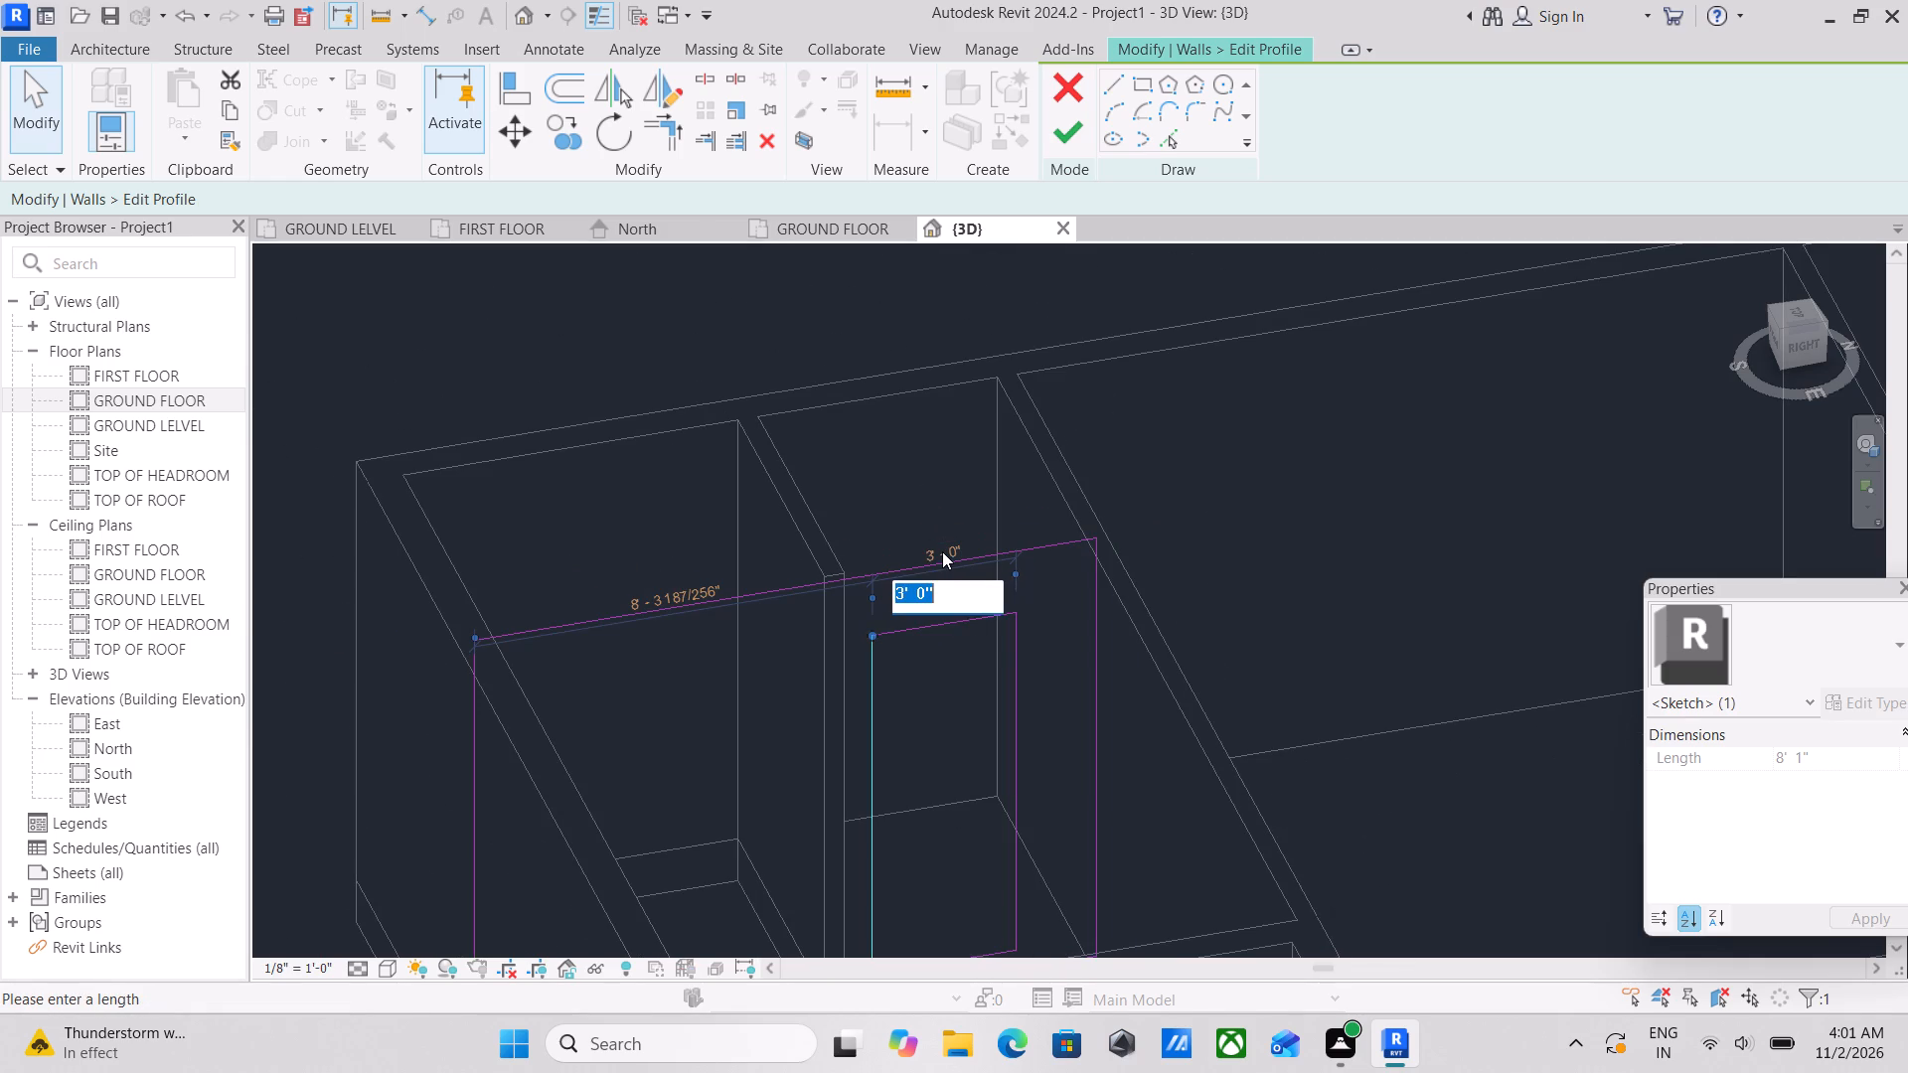
{"action": "key", "text": "2"}
{"action": "key", "text": "apostrophe"}
{"action": "key", "text": "4"}
{"action": "key", "text": "shift+quotedbl"}
{"action": "key", "text": "Return"}
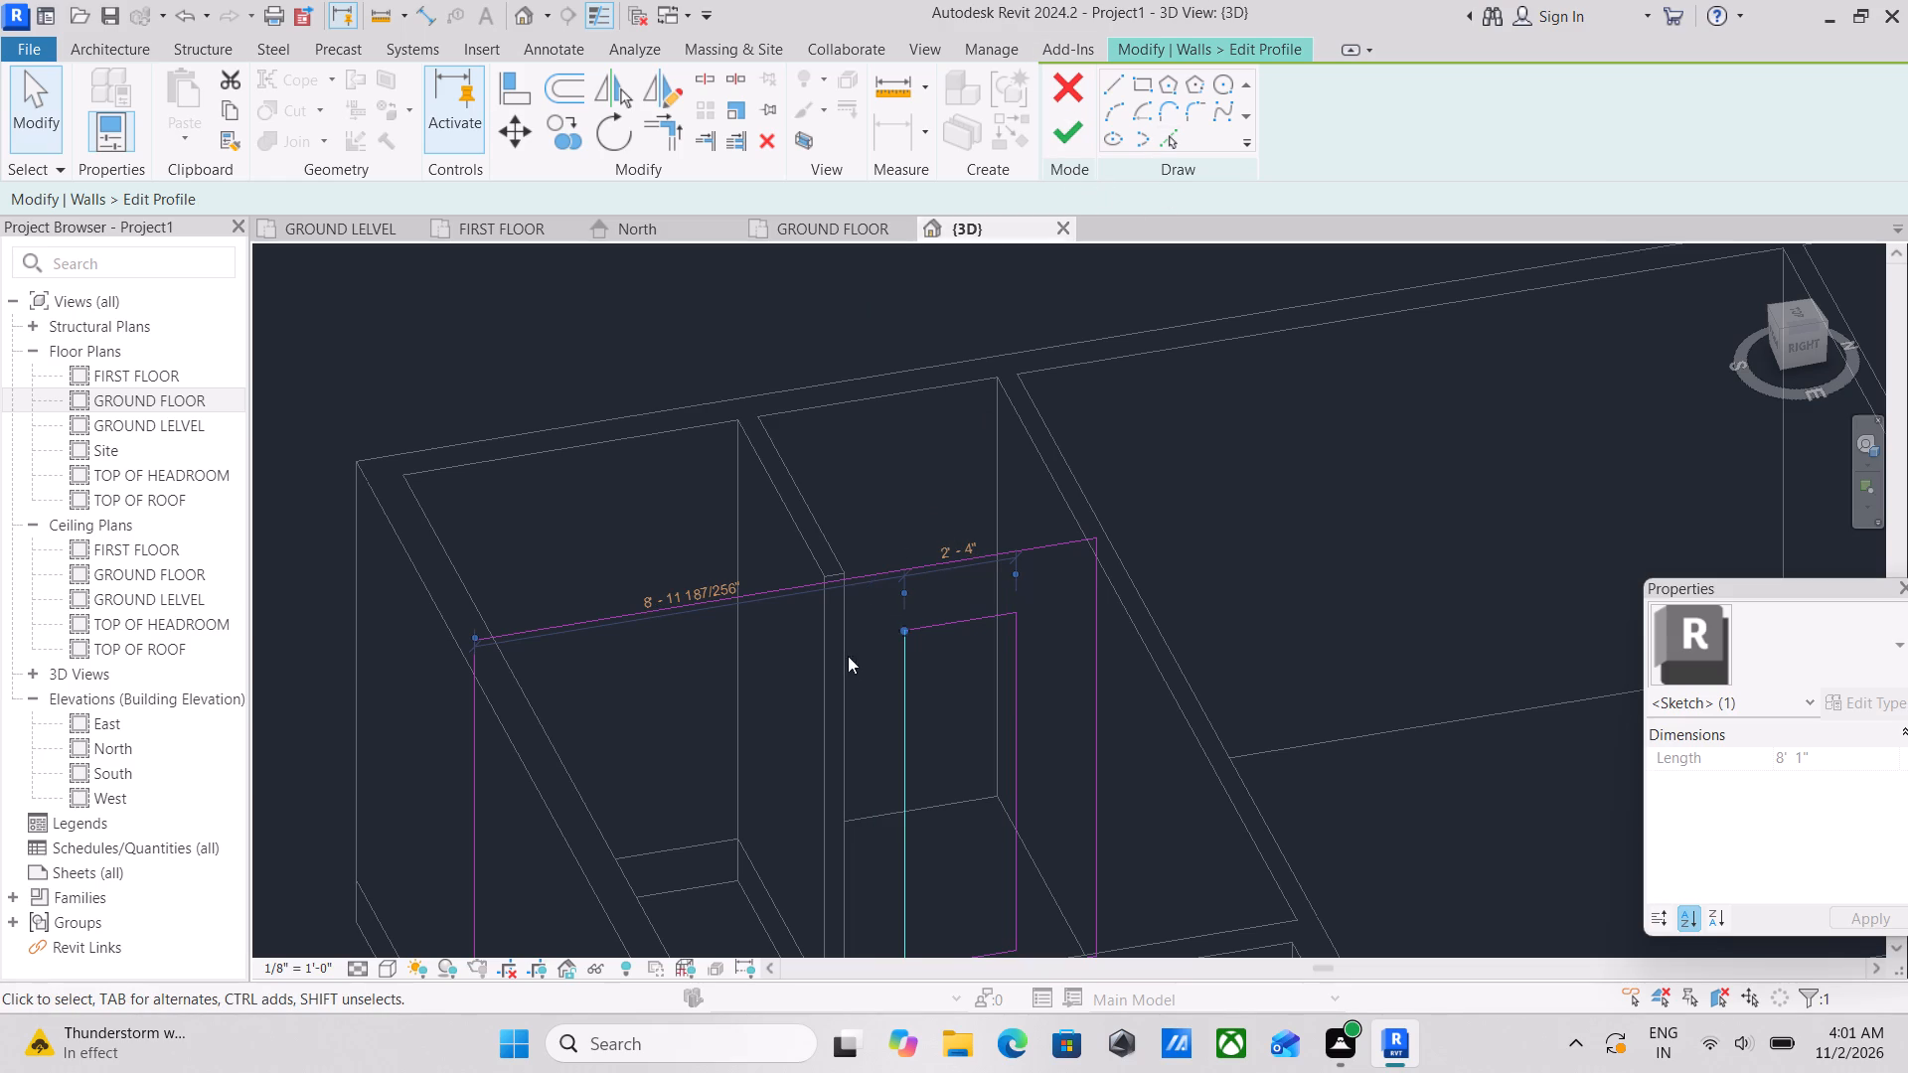
{"action": "scroll", "coordinate": [1045, 635], "scroll_direction": "down", "scroll_amount": 4}
{"action": "scroll", "coordinate": [993, 783], "scroll_direction": "down", "scroll_amount": 3}
{"action": "scroll", "coordinate": [972, 787], "scroll_direction": "up", "scroll_amount": 4}
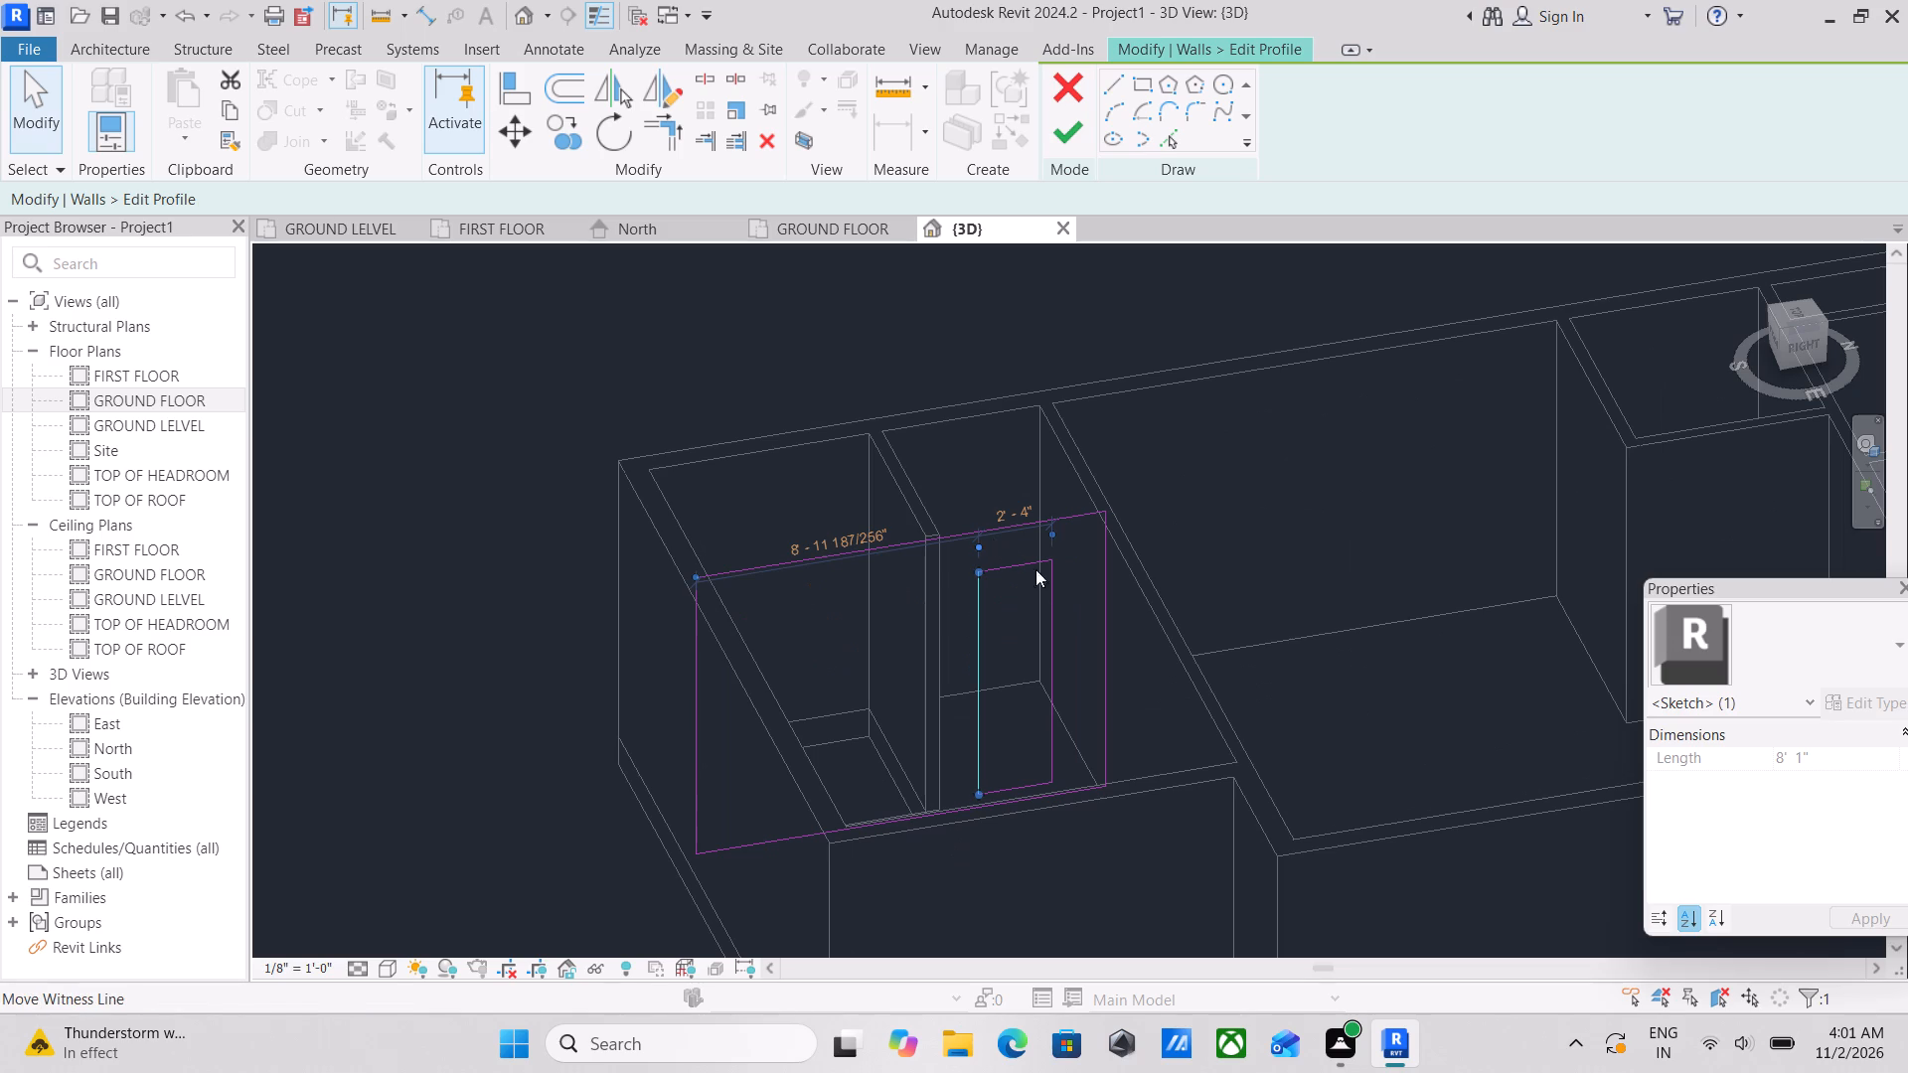
Lower the opening's top edge by 4", giving the opening a height of 7' 9".
{"action": "scroll", "coordinate": [1049, 581], "scroll_direction": "up", "scroll_amount": 3}
{"action": "scroll", "coordinate": [962, 613], "scroll_direction": "up", "scroll_amount": 6}
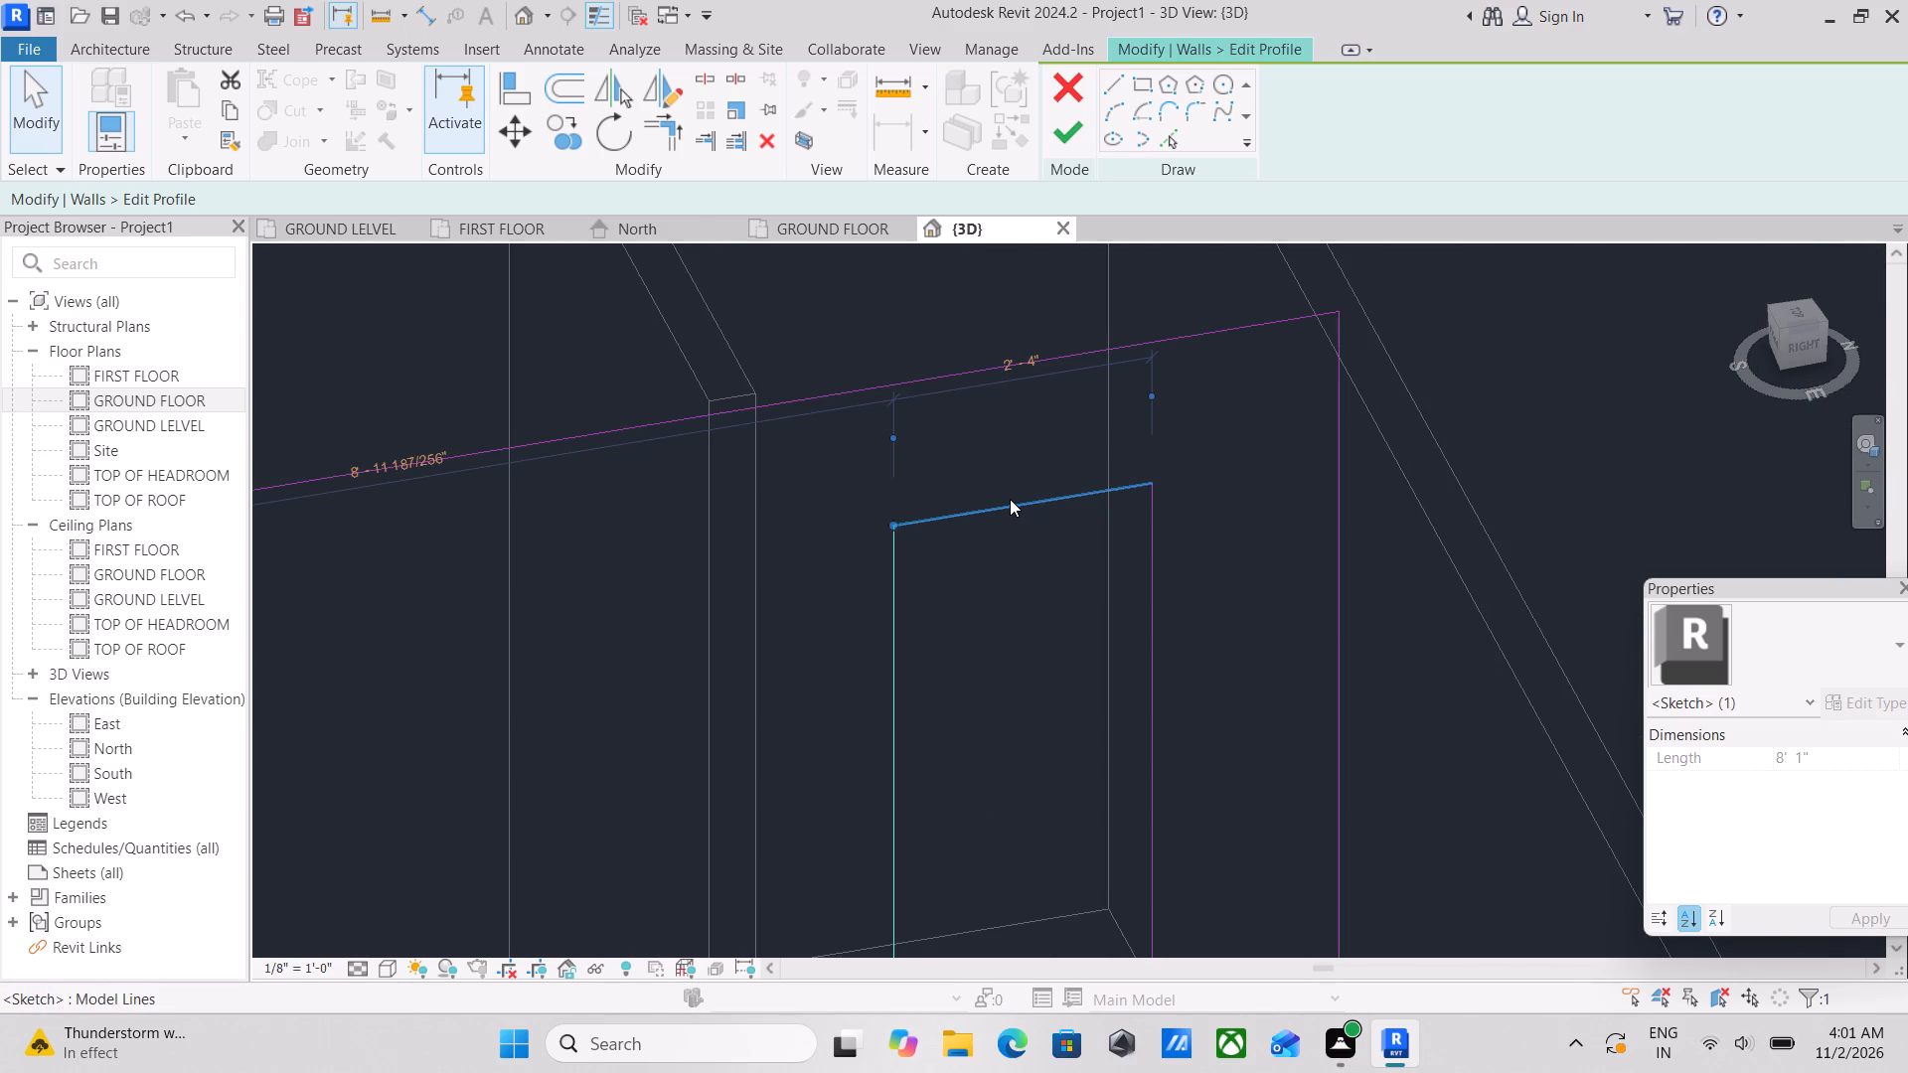
{"action": "left_click", "coordinate": [1010, 499]}
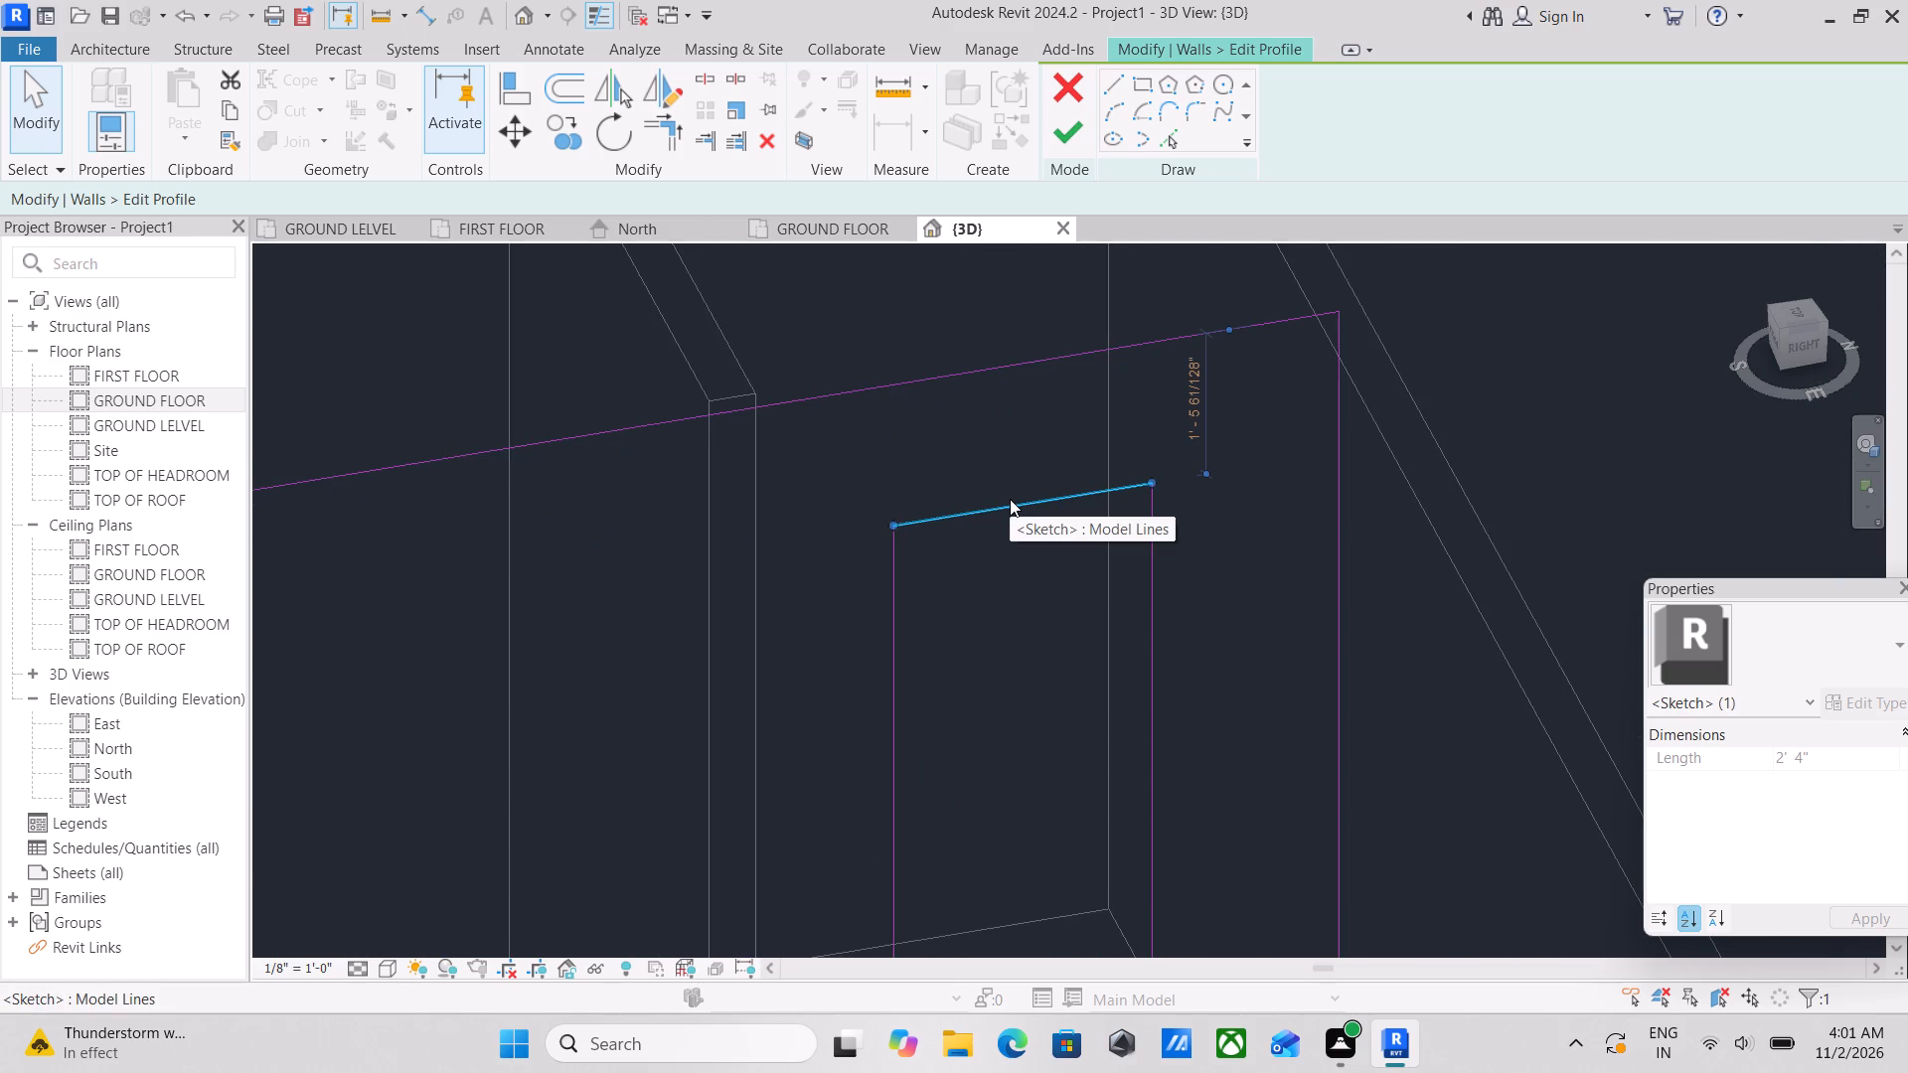
{"action": "key", "text": "Down"}
{"action": "key", "text": "Down"}
{"action": "key", "text": "Down"}
{"action": "key", "text": "Down"}
{"action": "key", "text": "Down"}
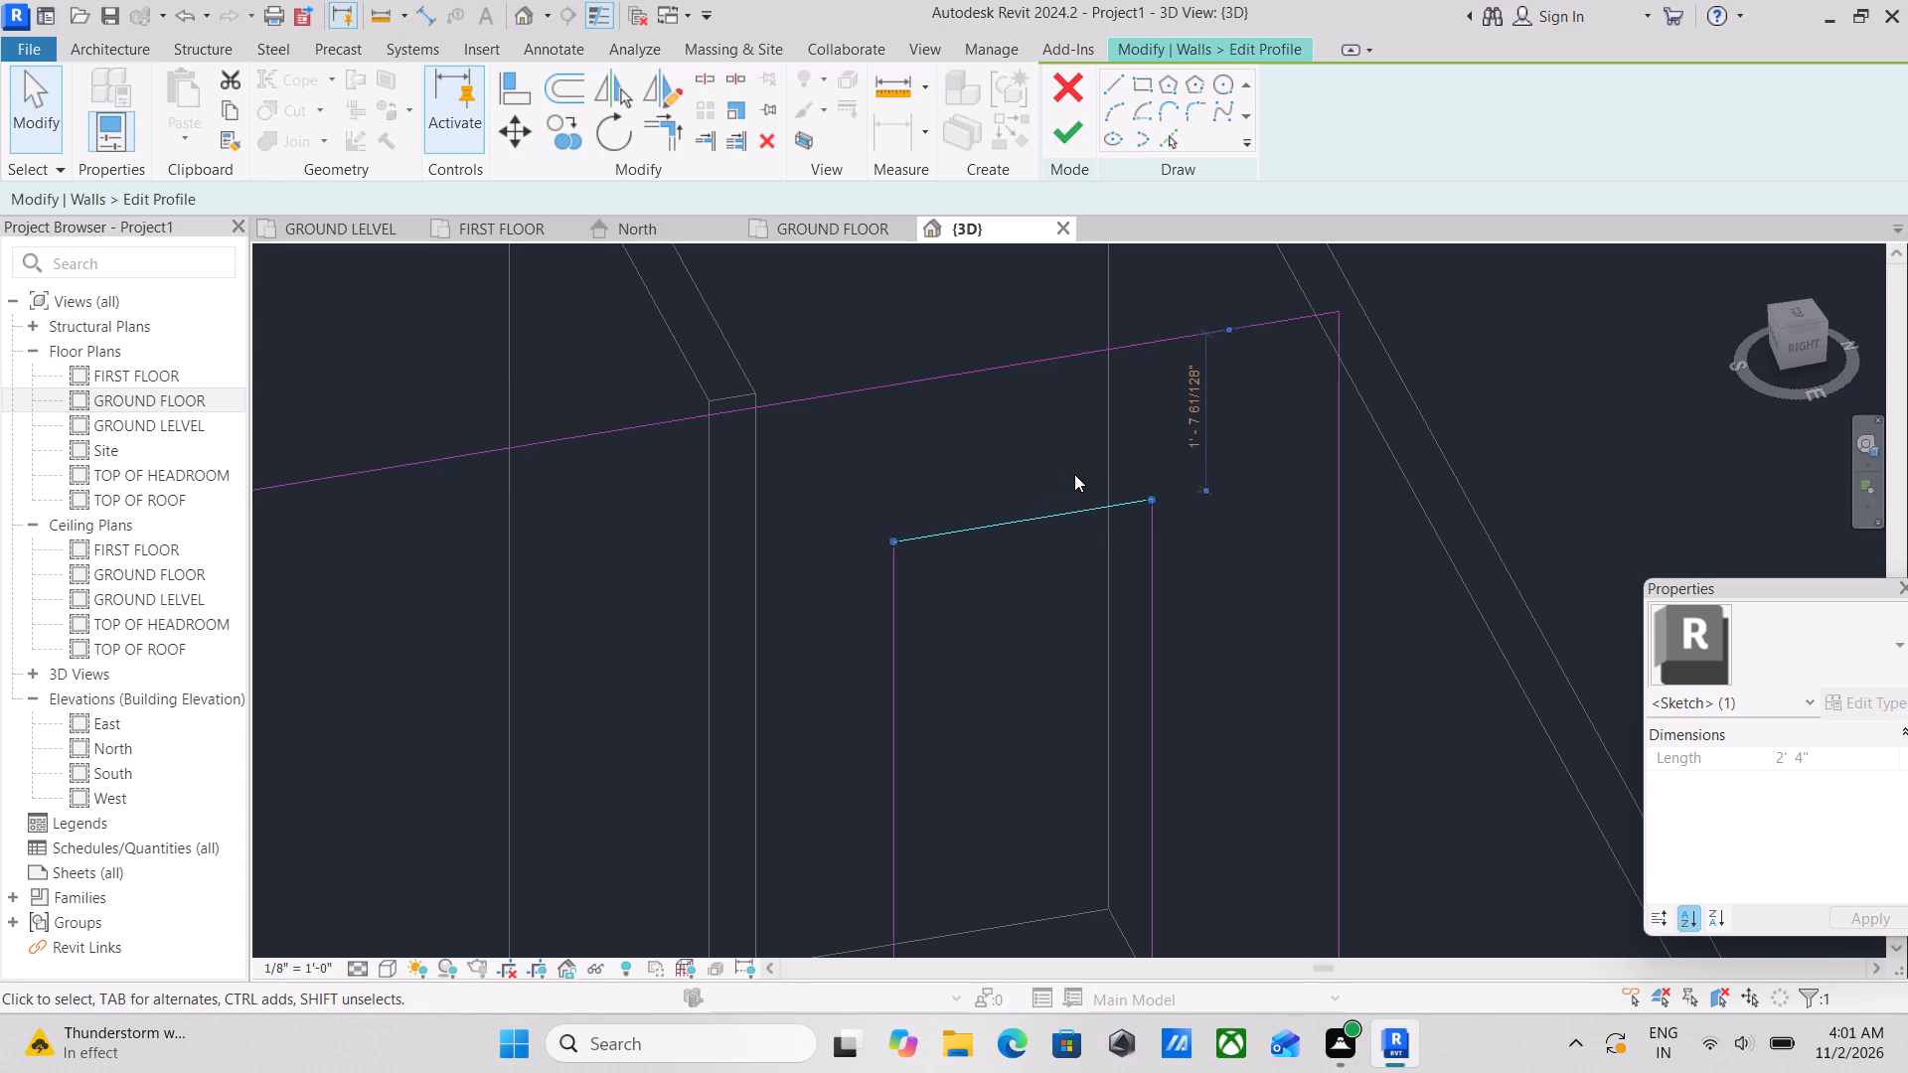
{"action": "key", "text": "Down"}
{"action": "key", "text": "Down"}
{"action": "key", "text": "Down"}
Delete the opening's straight top edge from the wall profile sketch.
{"action": "scroll", "coordinate": [1084, 470], "scroll_direction": "down", "scroll_amount": 3}
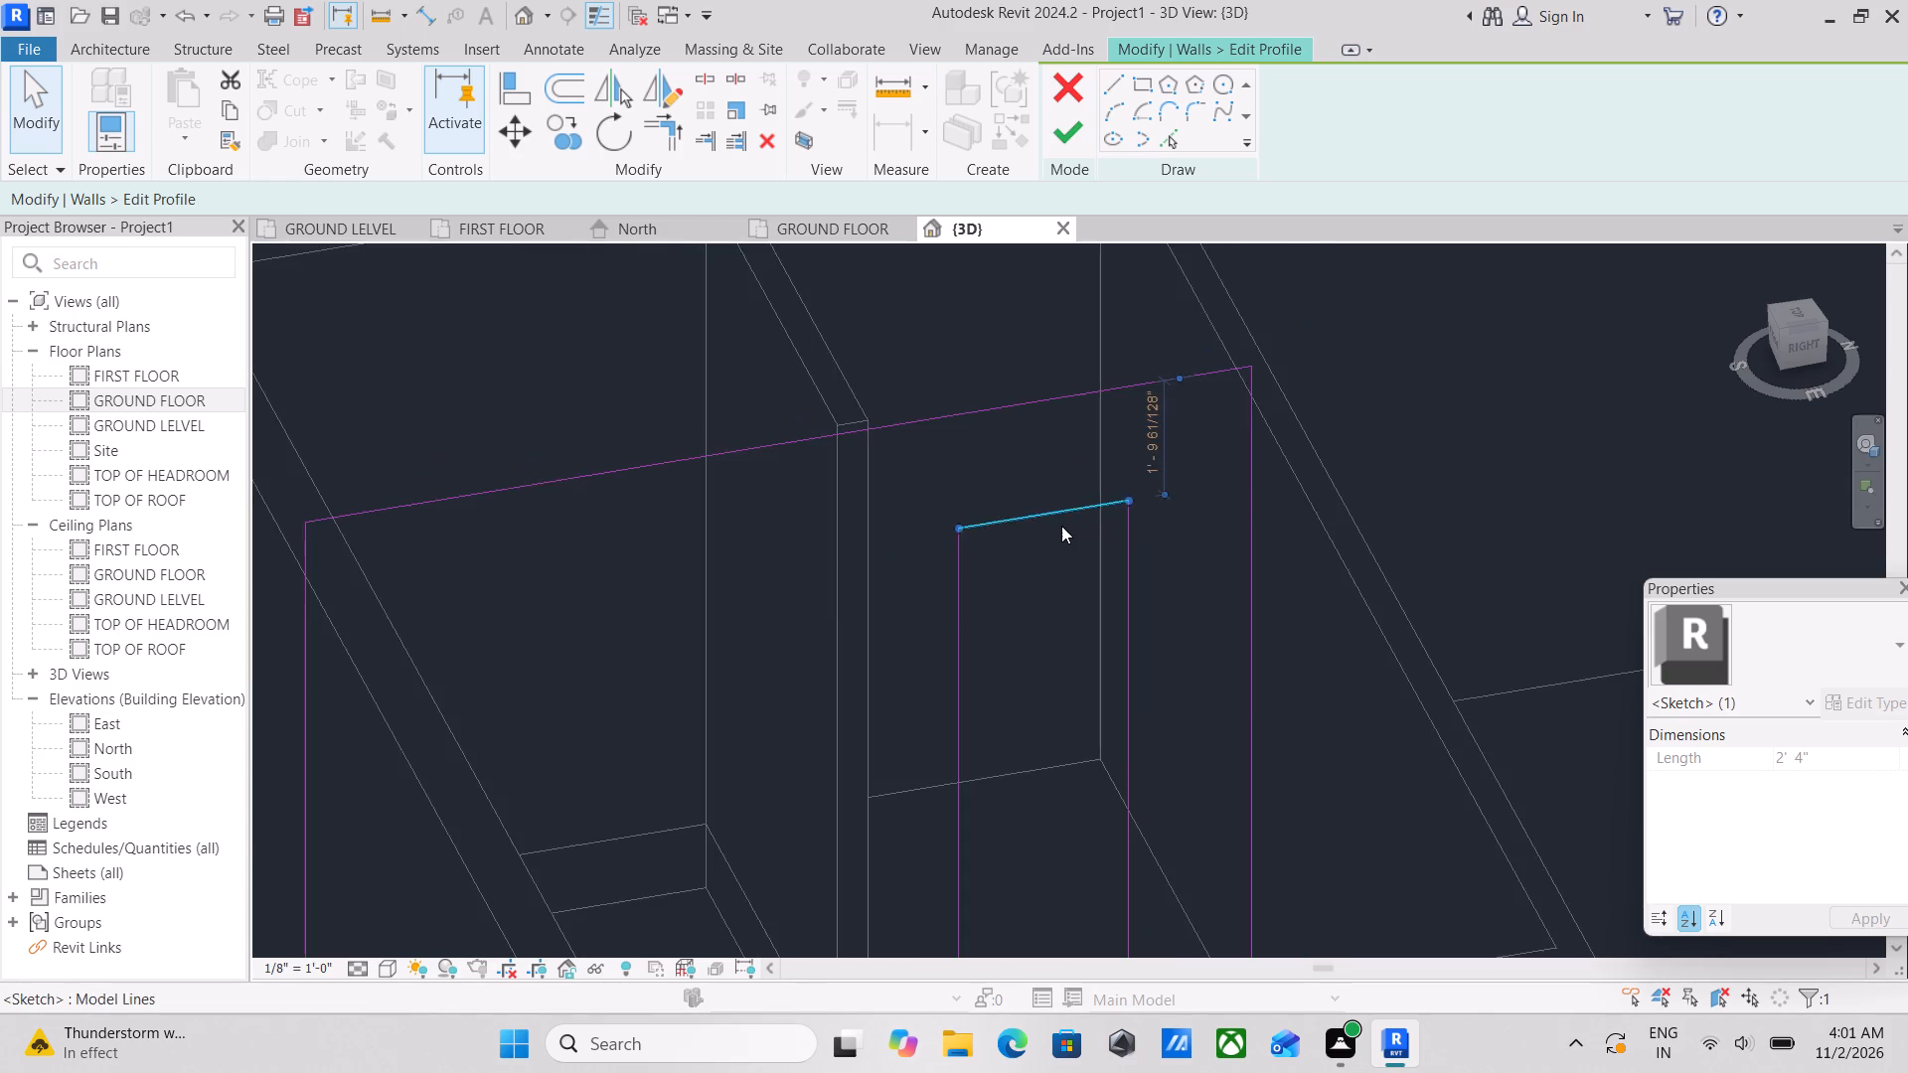
{"action": "scroll", "coordinate": [1061, 526], "scroll_direction": "down", "scroll_amount": 6}
{"action": "scroll", "coordinate": [1086, 549], "scroll_direction": "up", "scroll_amount": 8}
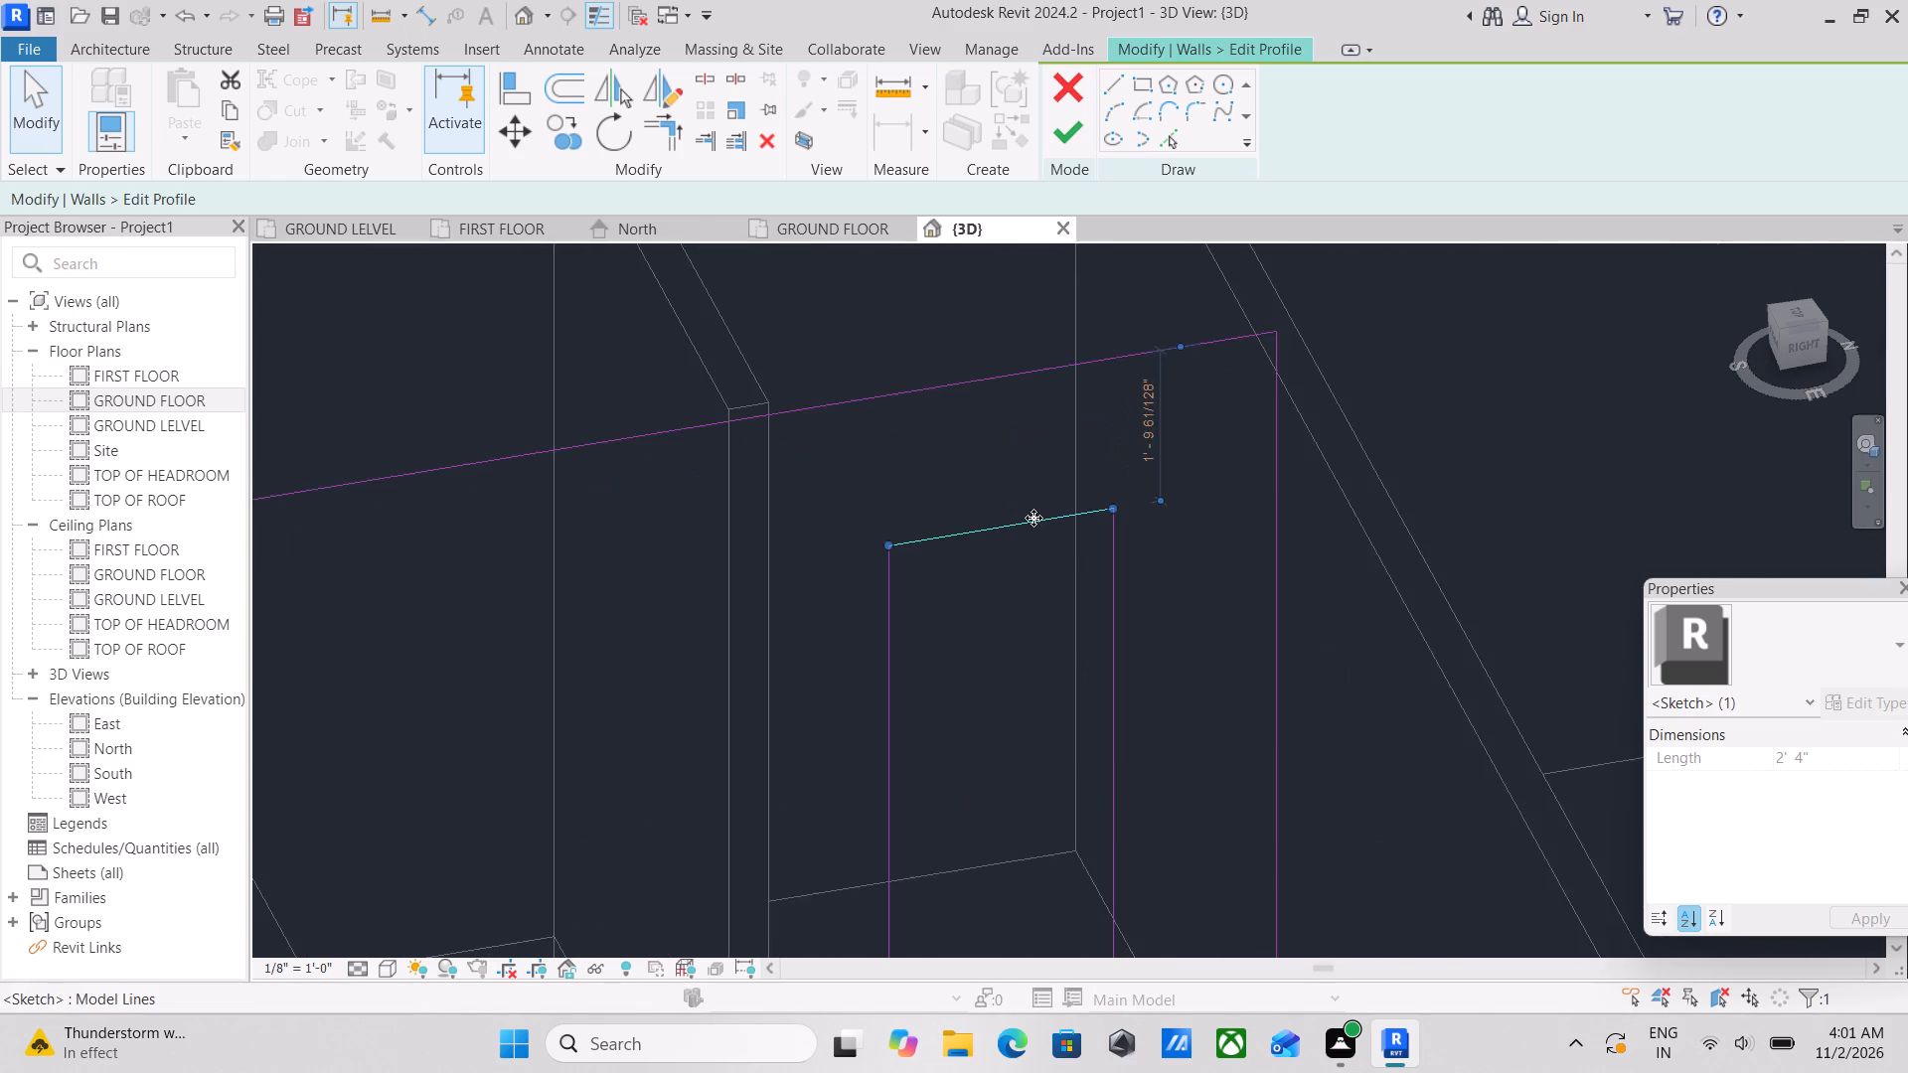
{"action": "scroll", "coordinate": [1033, 519], "scroll_direction": "up", "scroll_amount": 3}
{"action": "right_click", "coordinate": [1033, 519]}
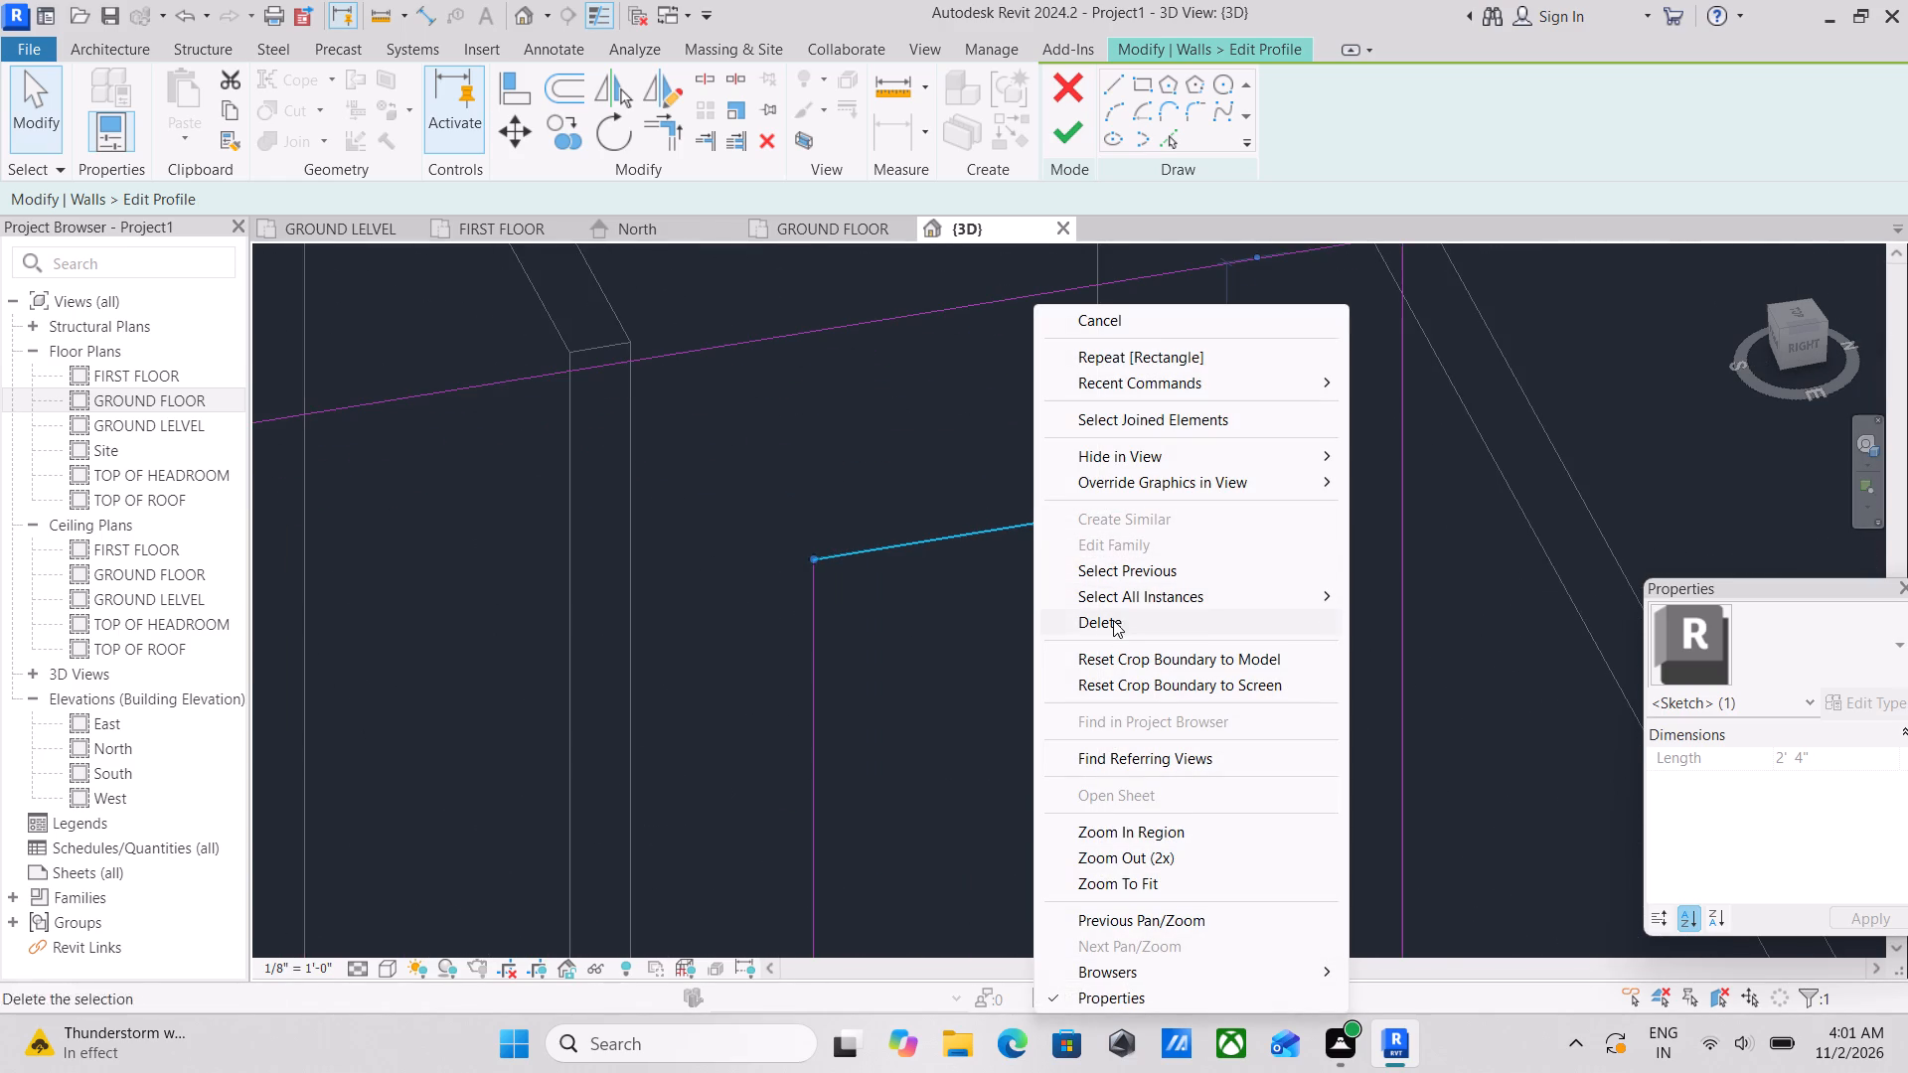
{"action": "left_click", "coordinate": [1114, 617]}
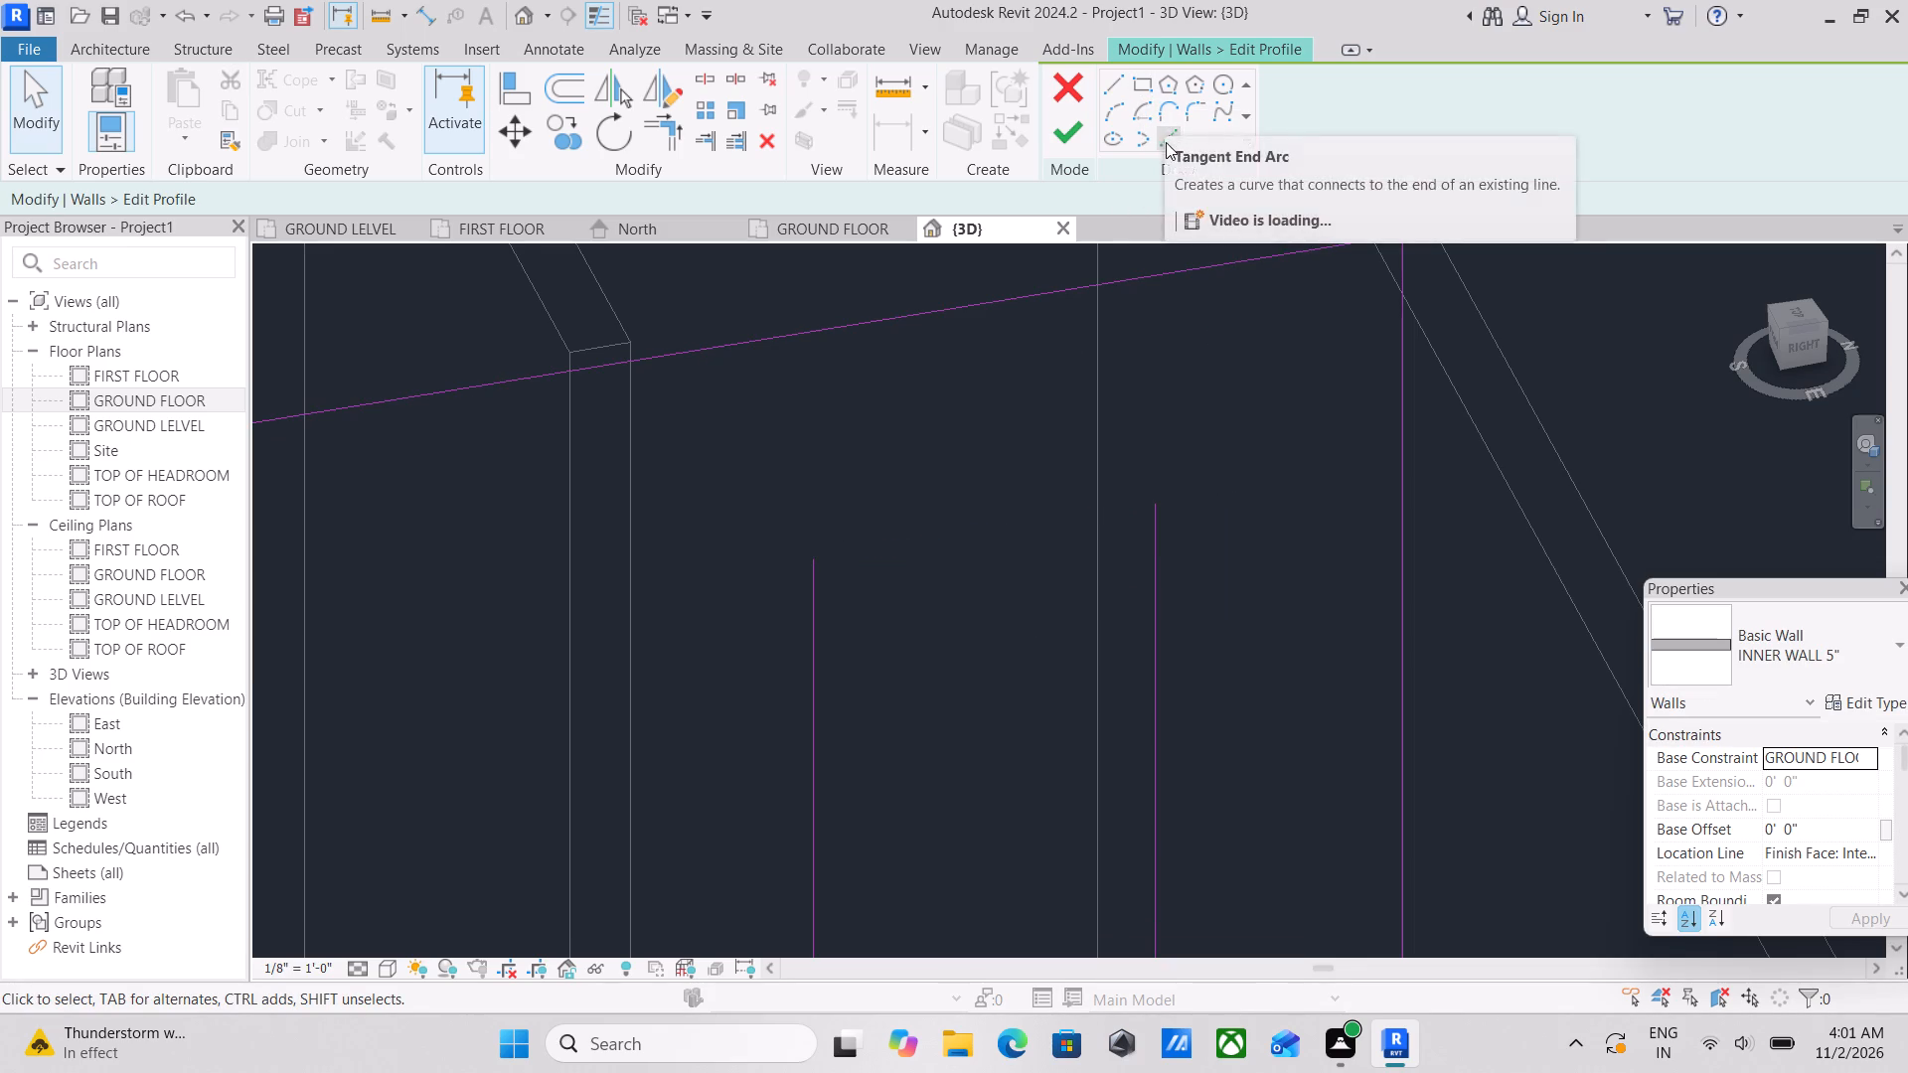
Draw a partial-ellipse arch about 1' 6" high joining the upper ends of the opening's two vertical edges.
{"action": "left_click", "coordinate": [1138, 145]}
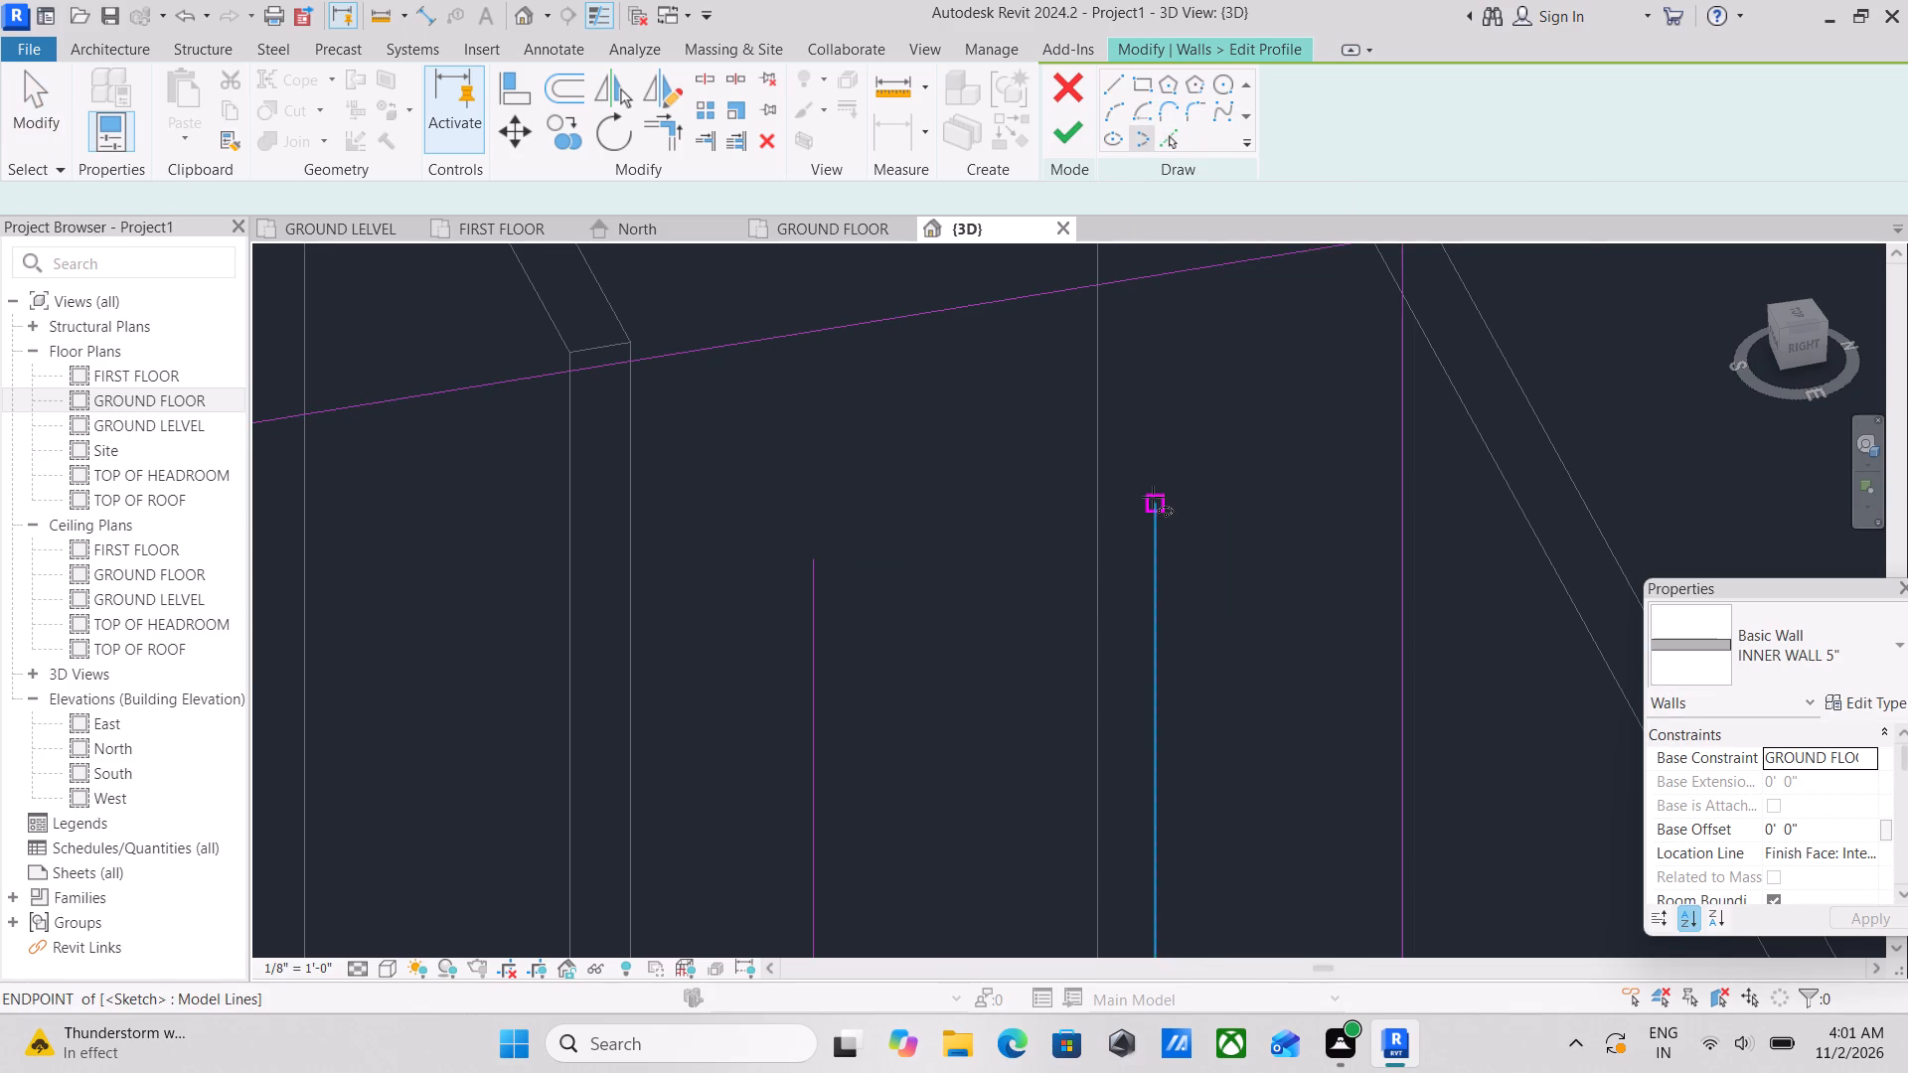
{"action": "left_click", "coordinate": [1153, 499]}
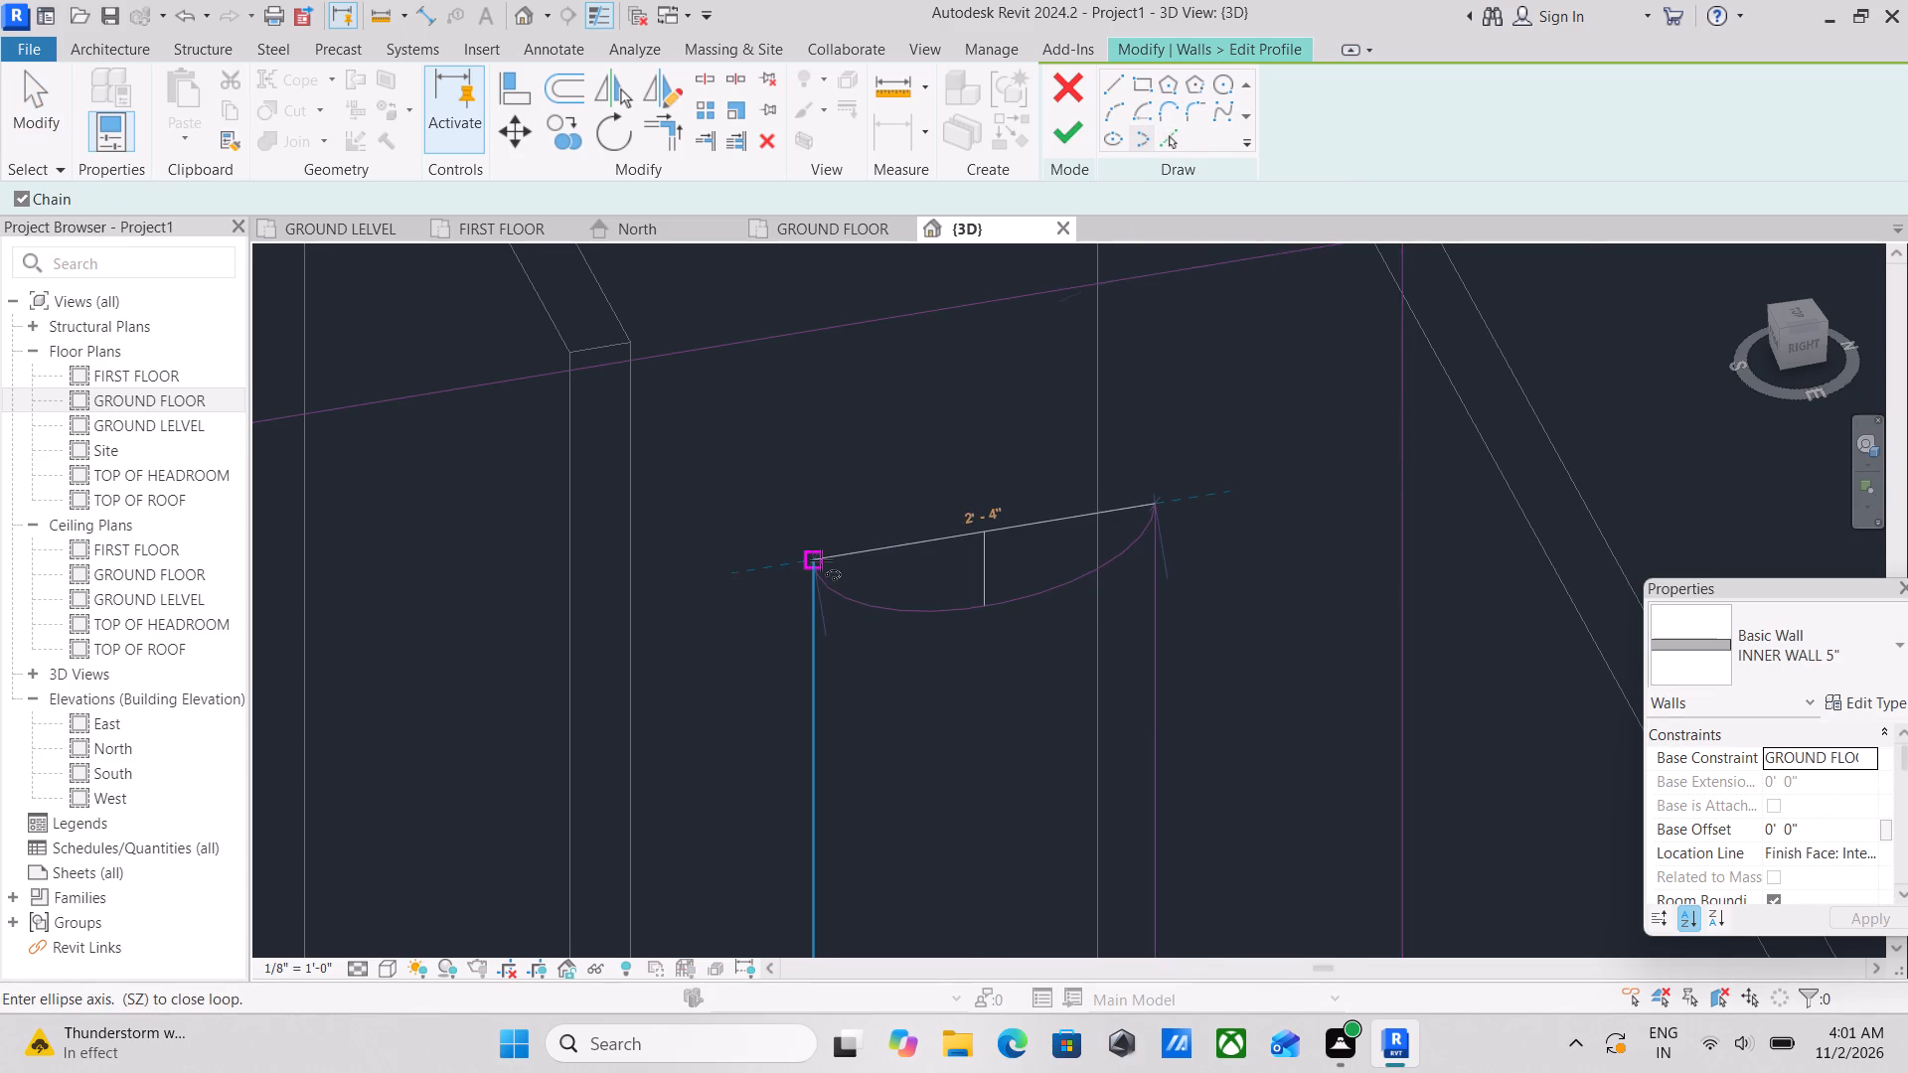
{"action": "left_click", "coordinate": [821, 560]}
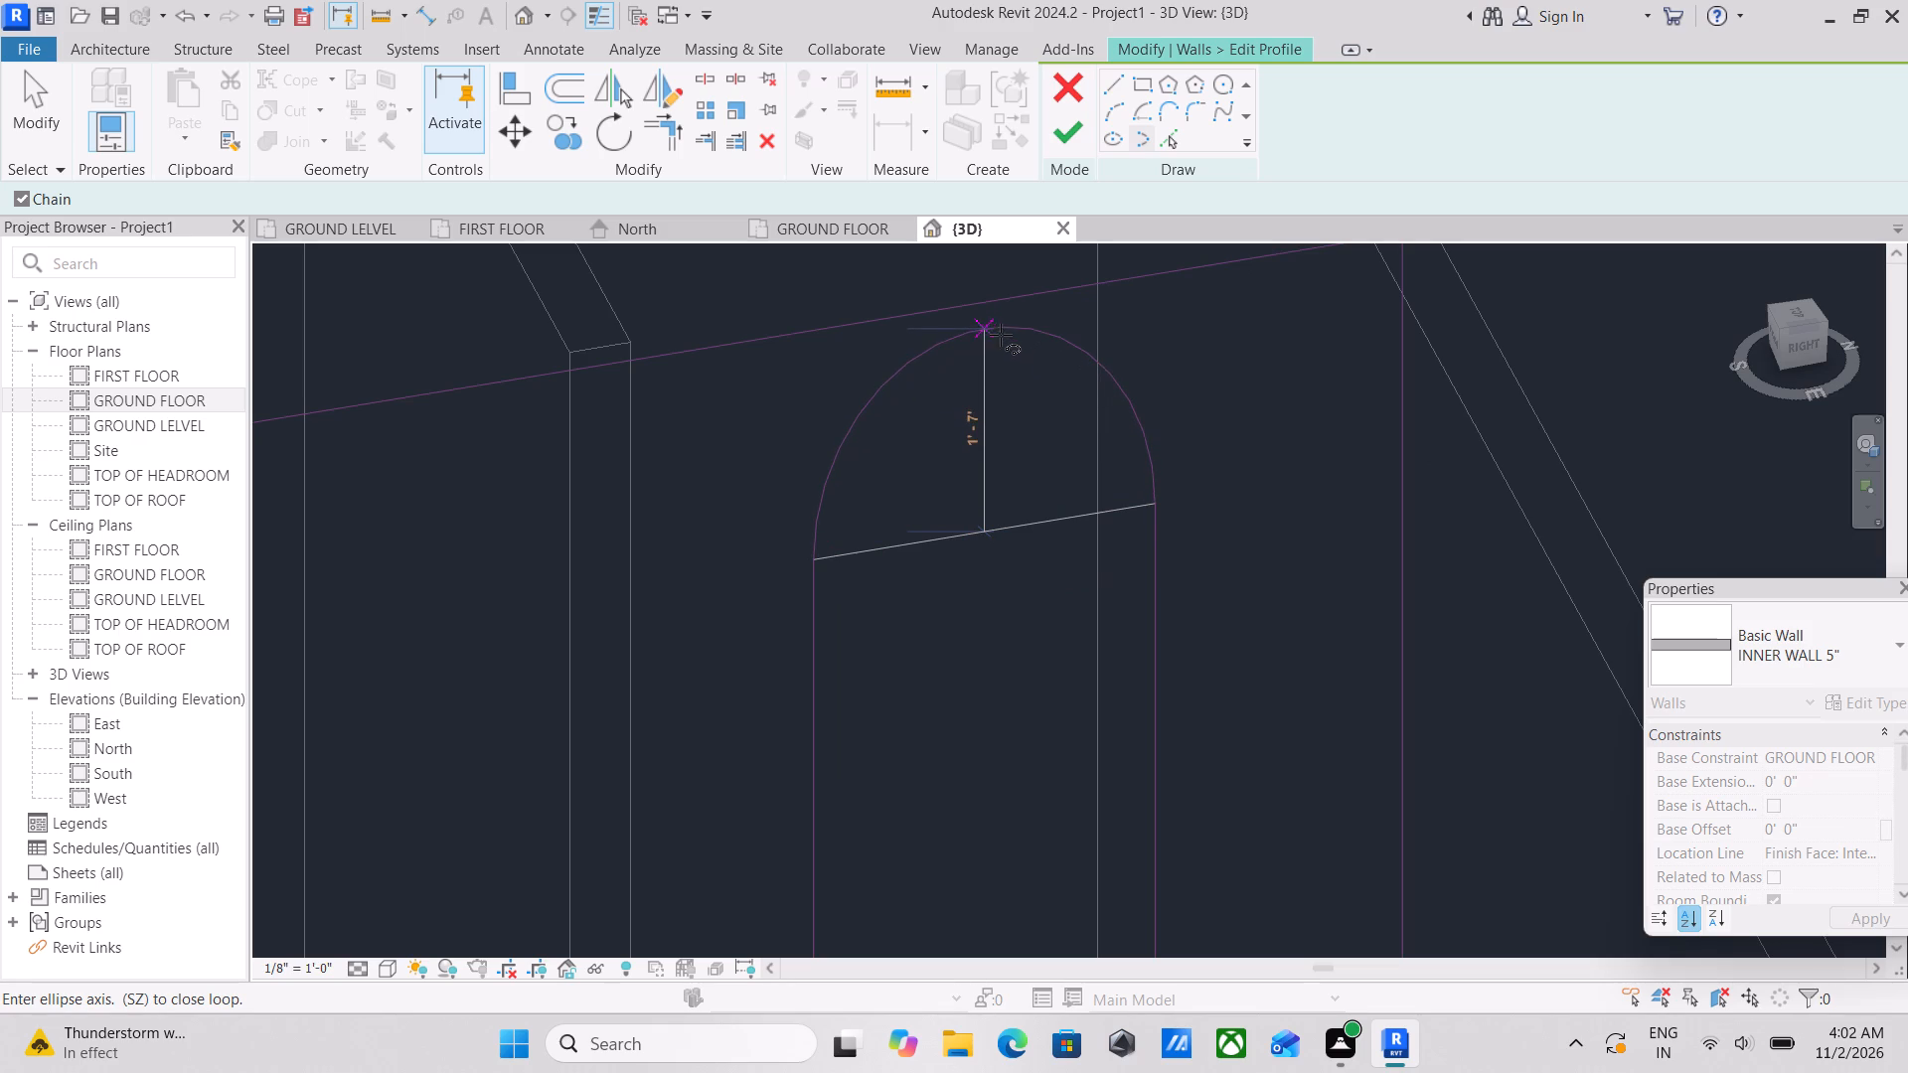
{"action": "scroll", "coordinate": [1004, 349], "scroll_direction": "up", "scroll_amount": 2}
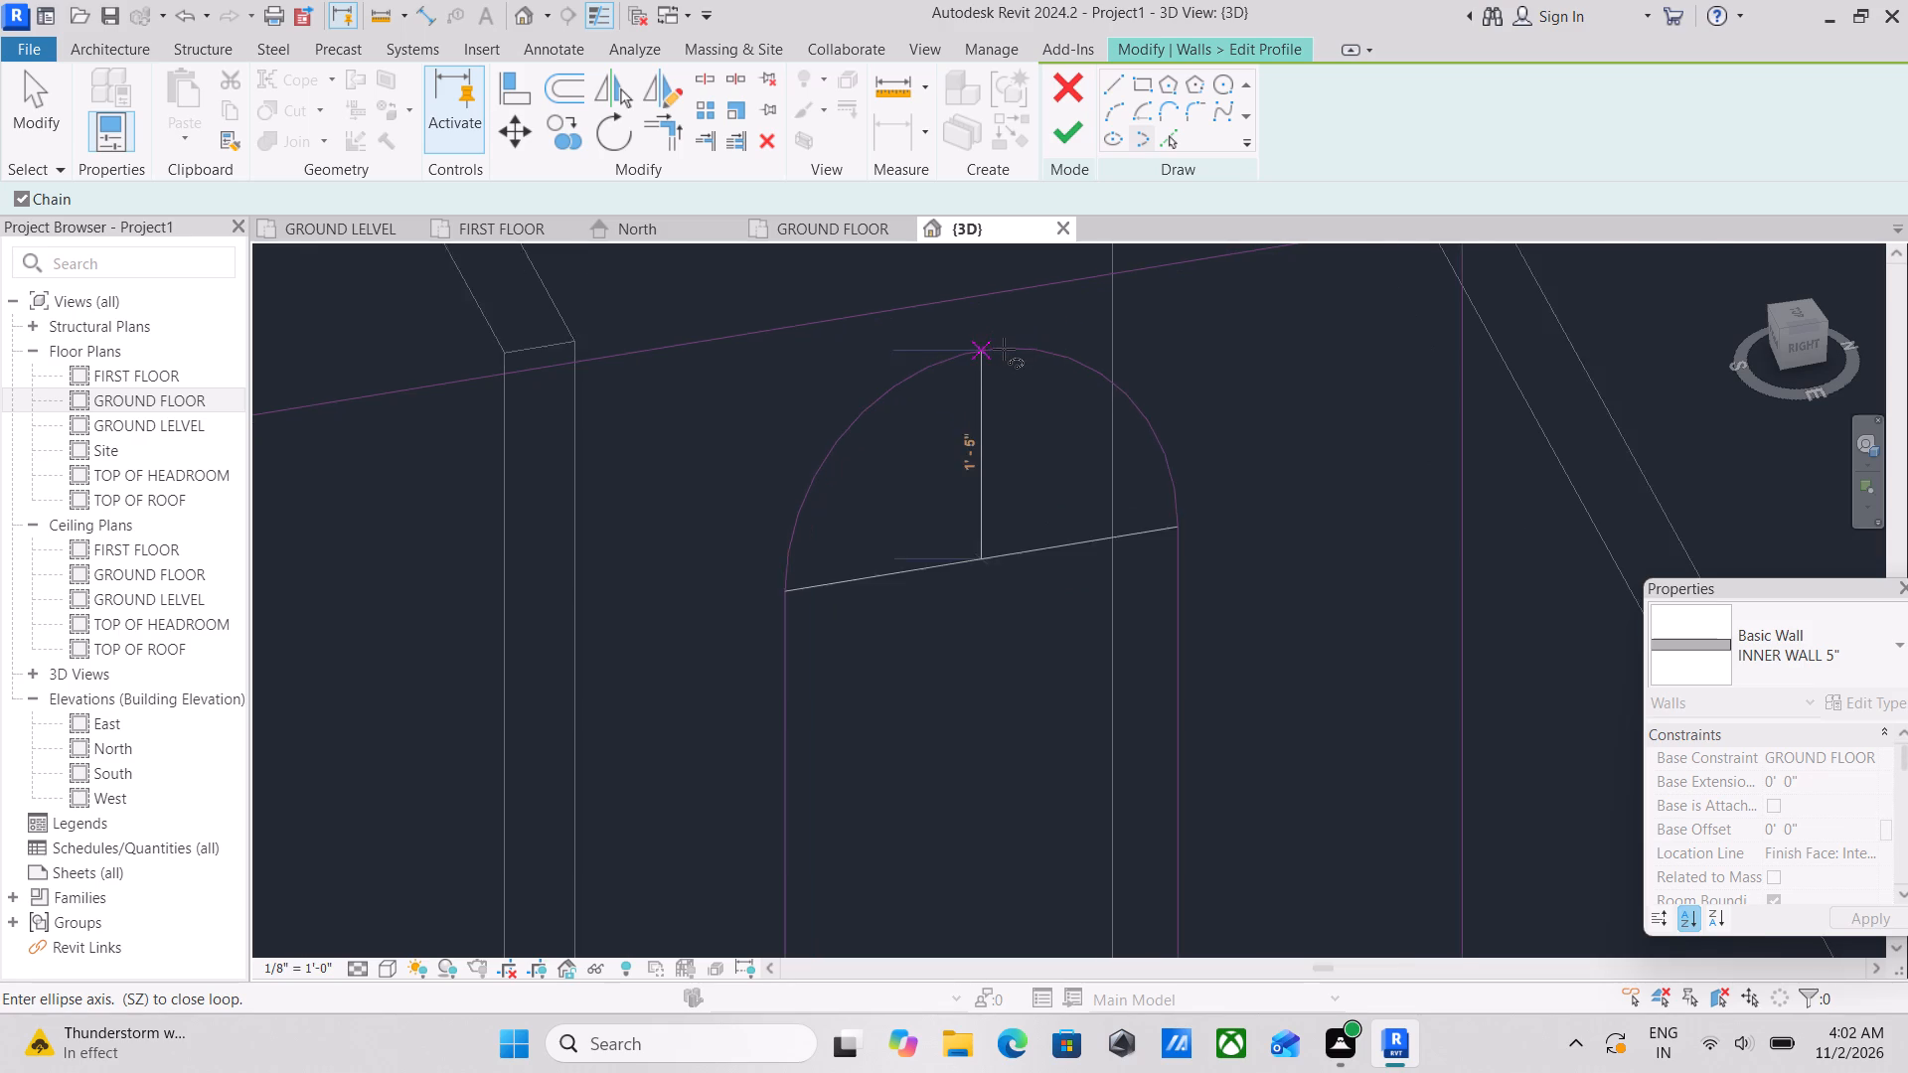
{"action": "scroll", "coordinate": [1004, 349], "scroll_direction": "up", "scroll_amount": 1}
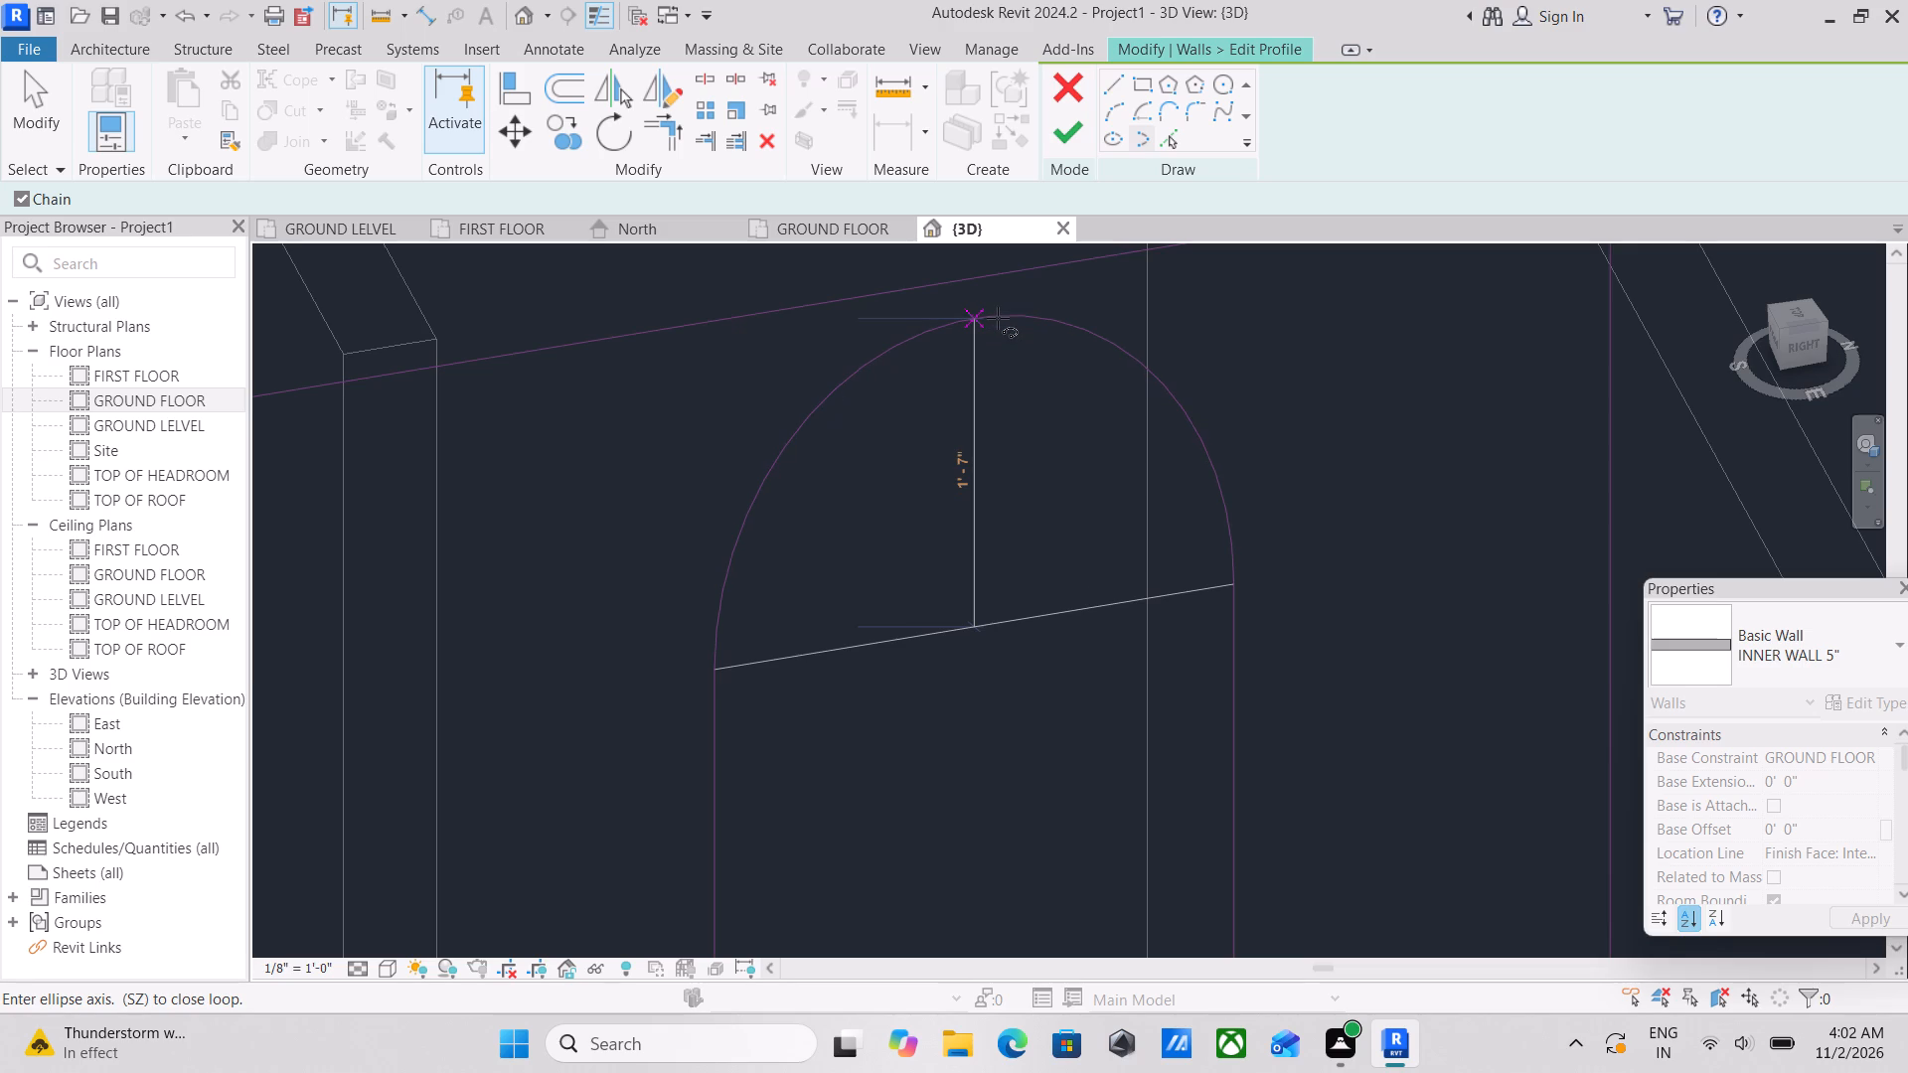
{"action": "left_click", "coordinate": [1001, 324]}
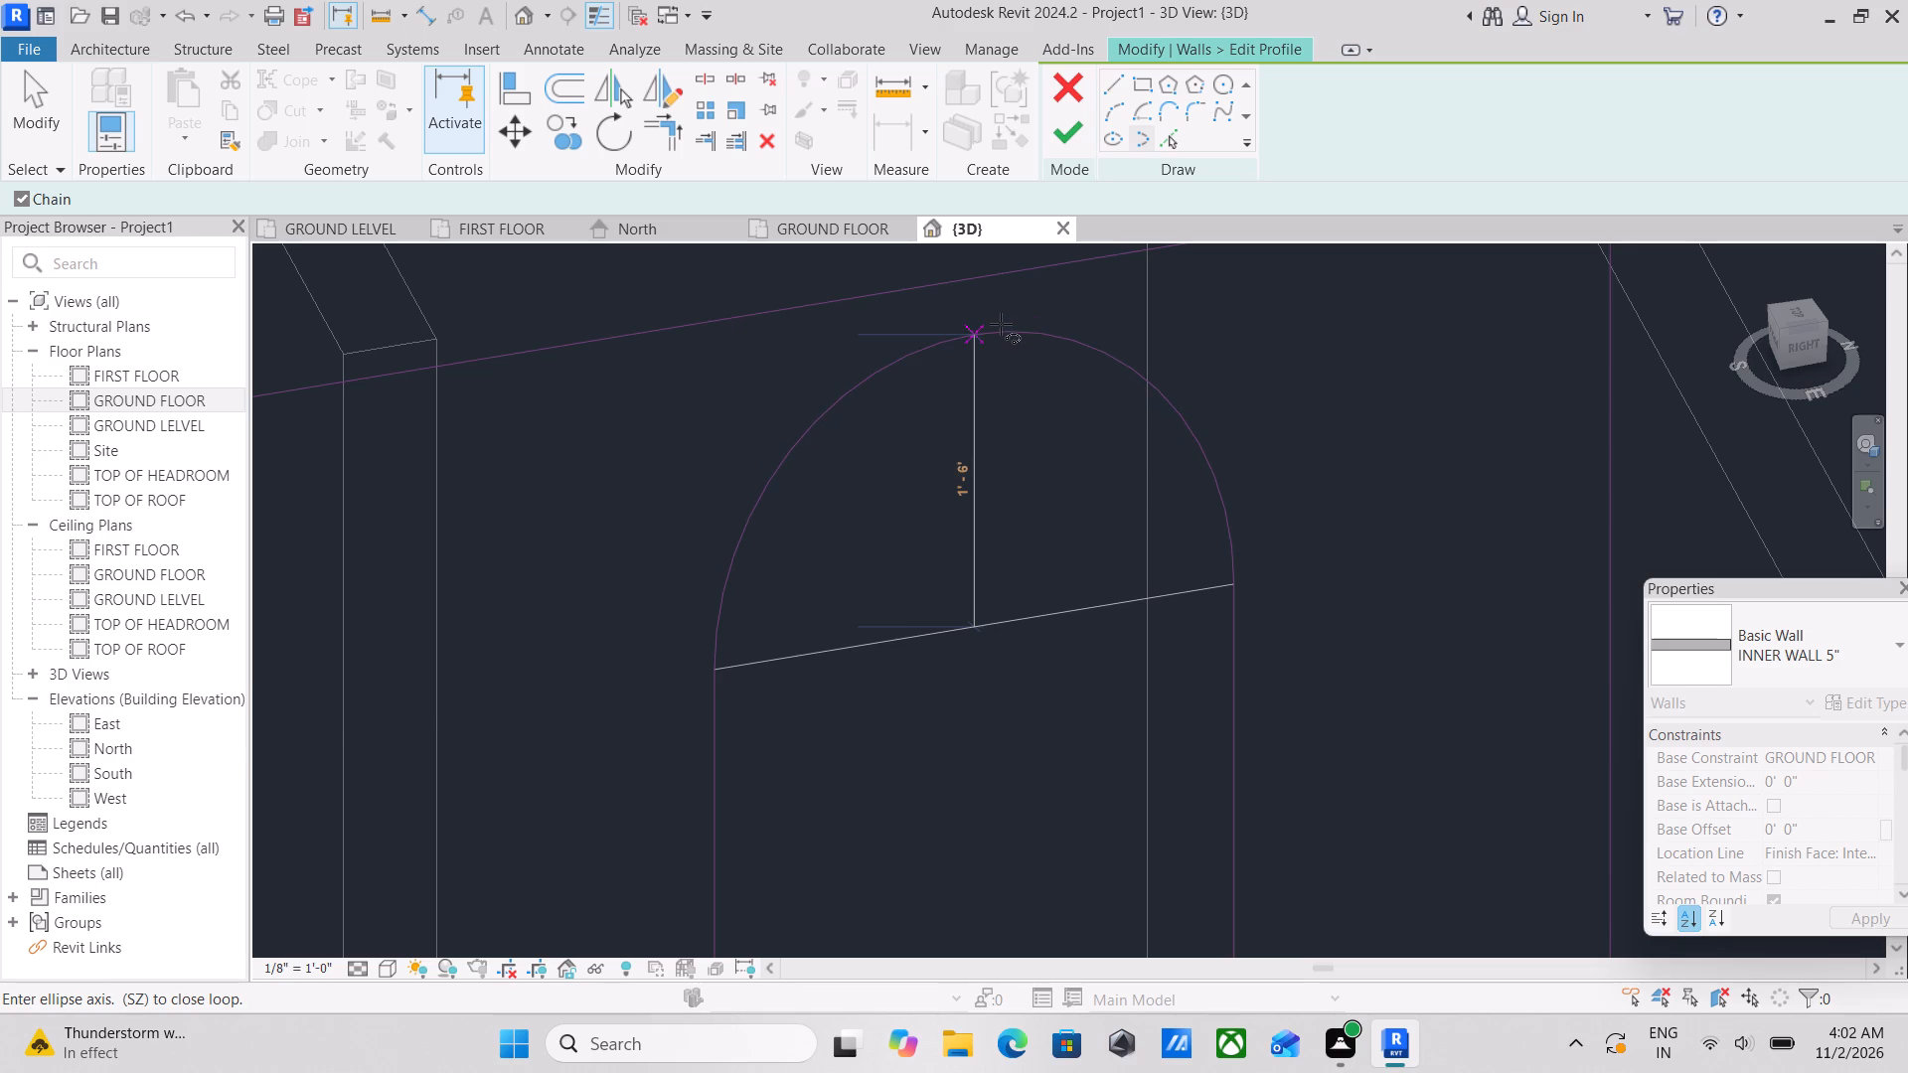
{"action": "key", "text": "Escape"}
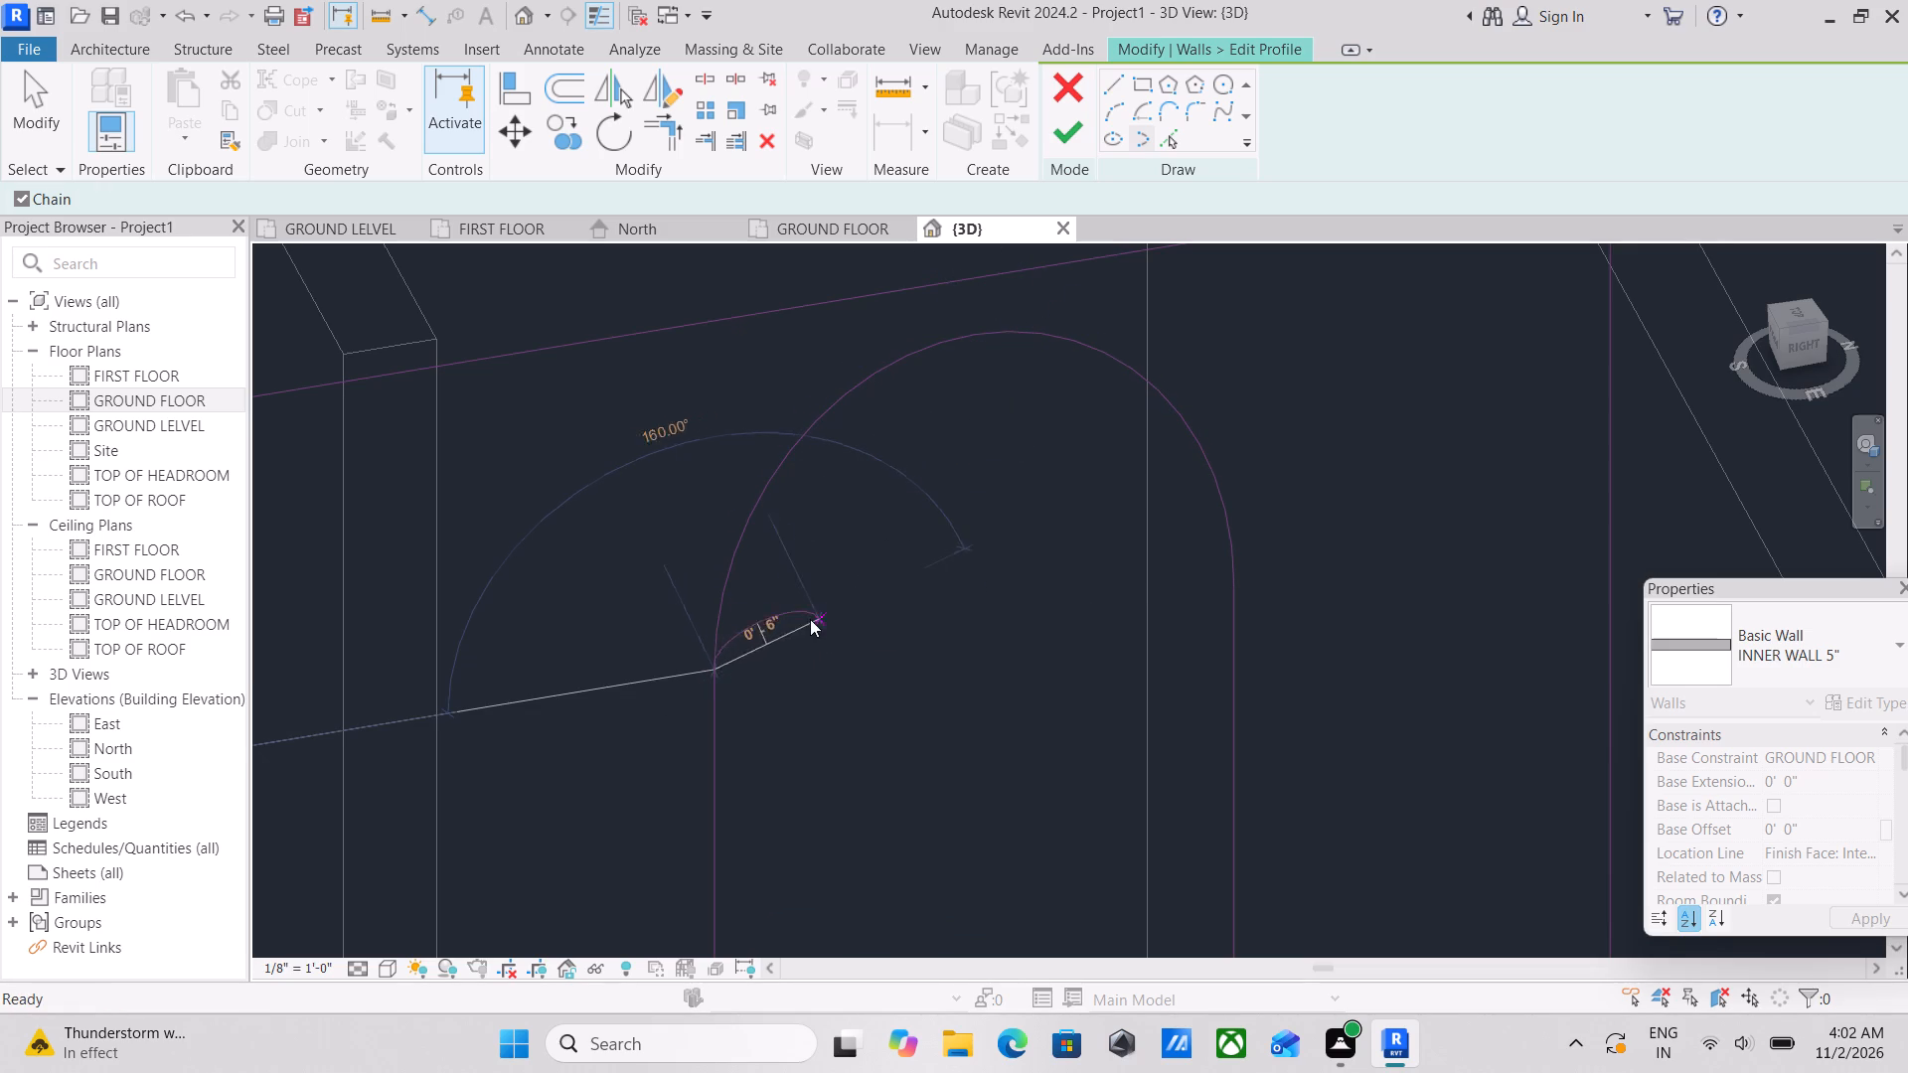
{"action": "key", "text": "Escape"}
Shorten the opening's southern vertical edge from its upper end to about 7' 2 3/4", detaching it from the arch.
{"action": "scroll", "coordinate": [1011, 450], "scroll_direction": "down", "scroll_amount": 10}
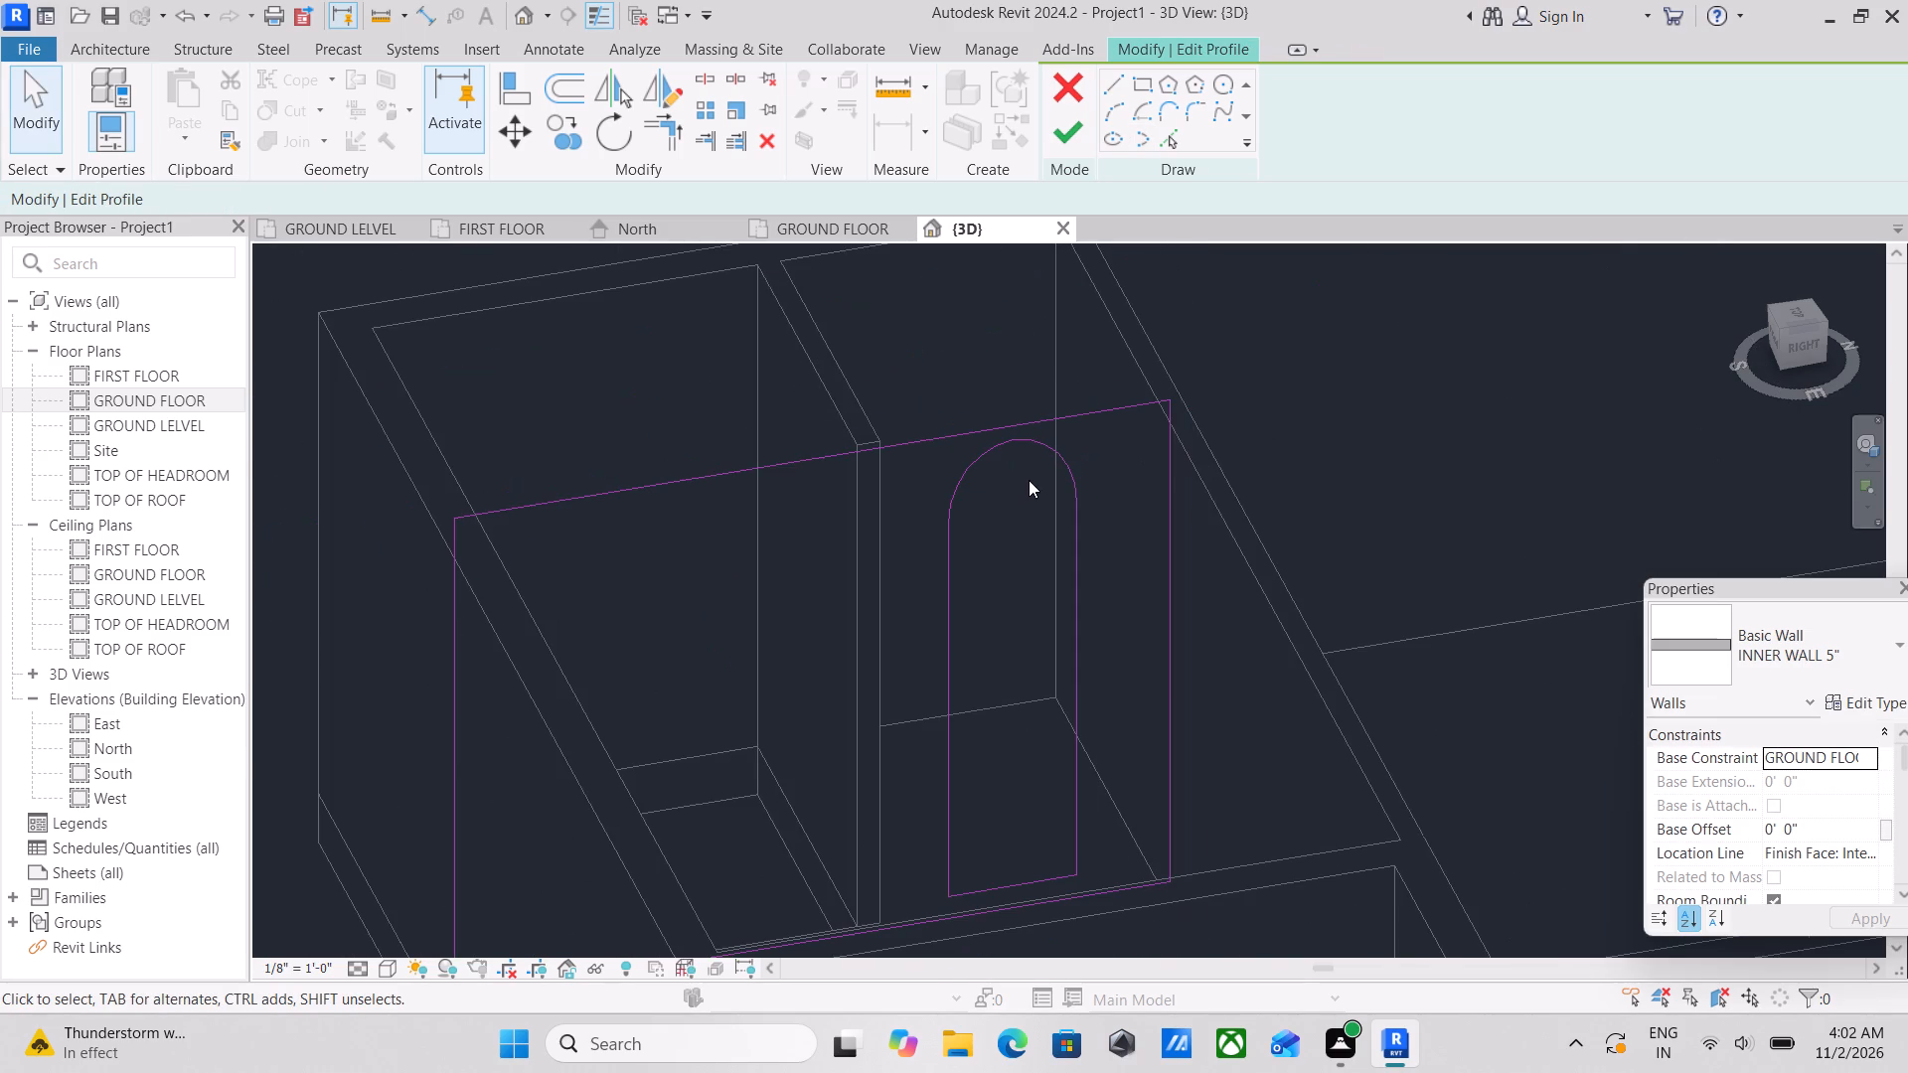
{"action": "scroll", "coordinate": [1006, 841], "scroll_direction": "up", "scroll_amount": 2}
{"action": "scroll", "coordinate": [1009, 777], "scroll_direction": "down", "scroll_amount": 3}
{"action": "middle_click_drag", "start_coordinate": [1005, 769], "coordinate": [950, 661]}
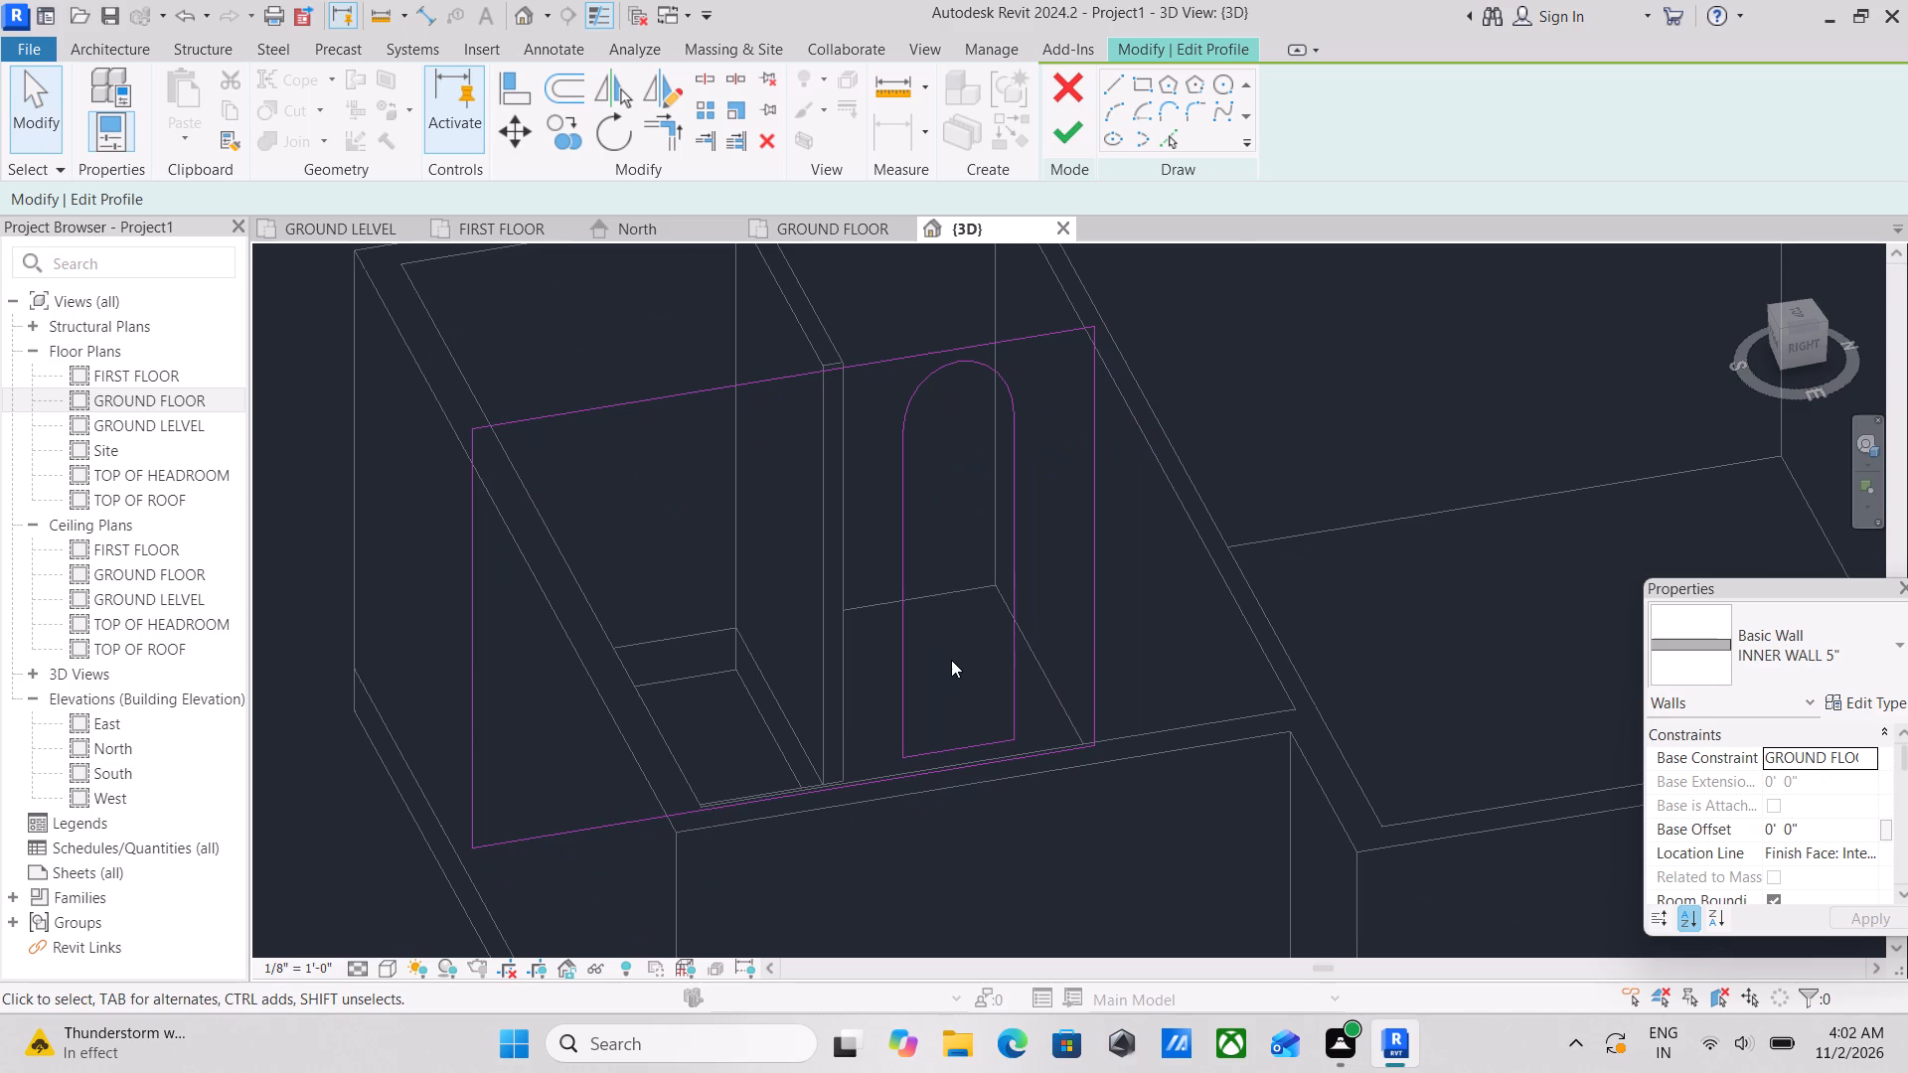
{"action": "left_click", "coordinate": [904, 535]}
{"action": "scroll", "coordinate": [921, 465], "scroll_direction": "up", "scroll_amount": 5}
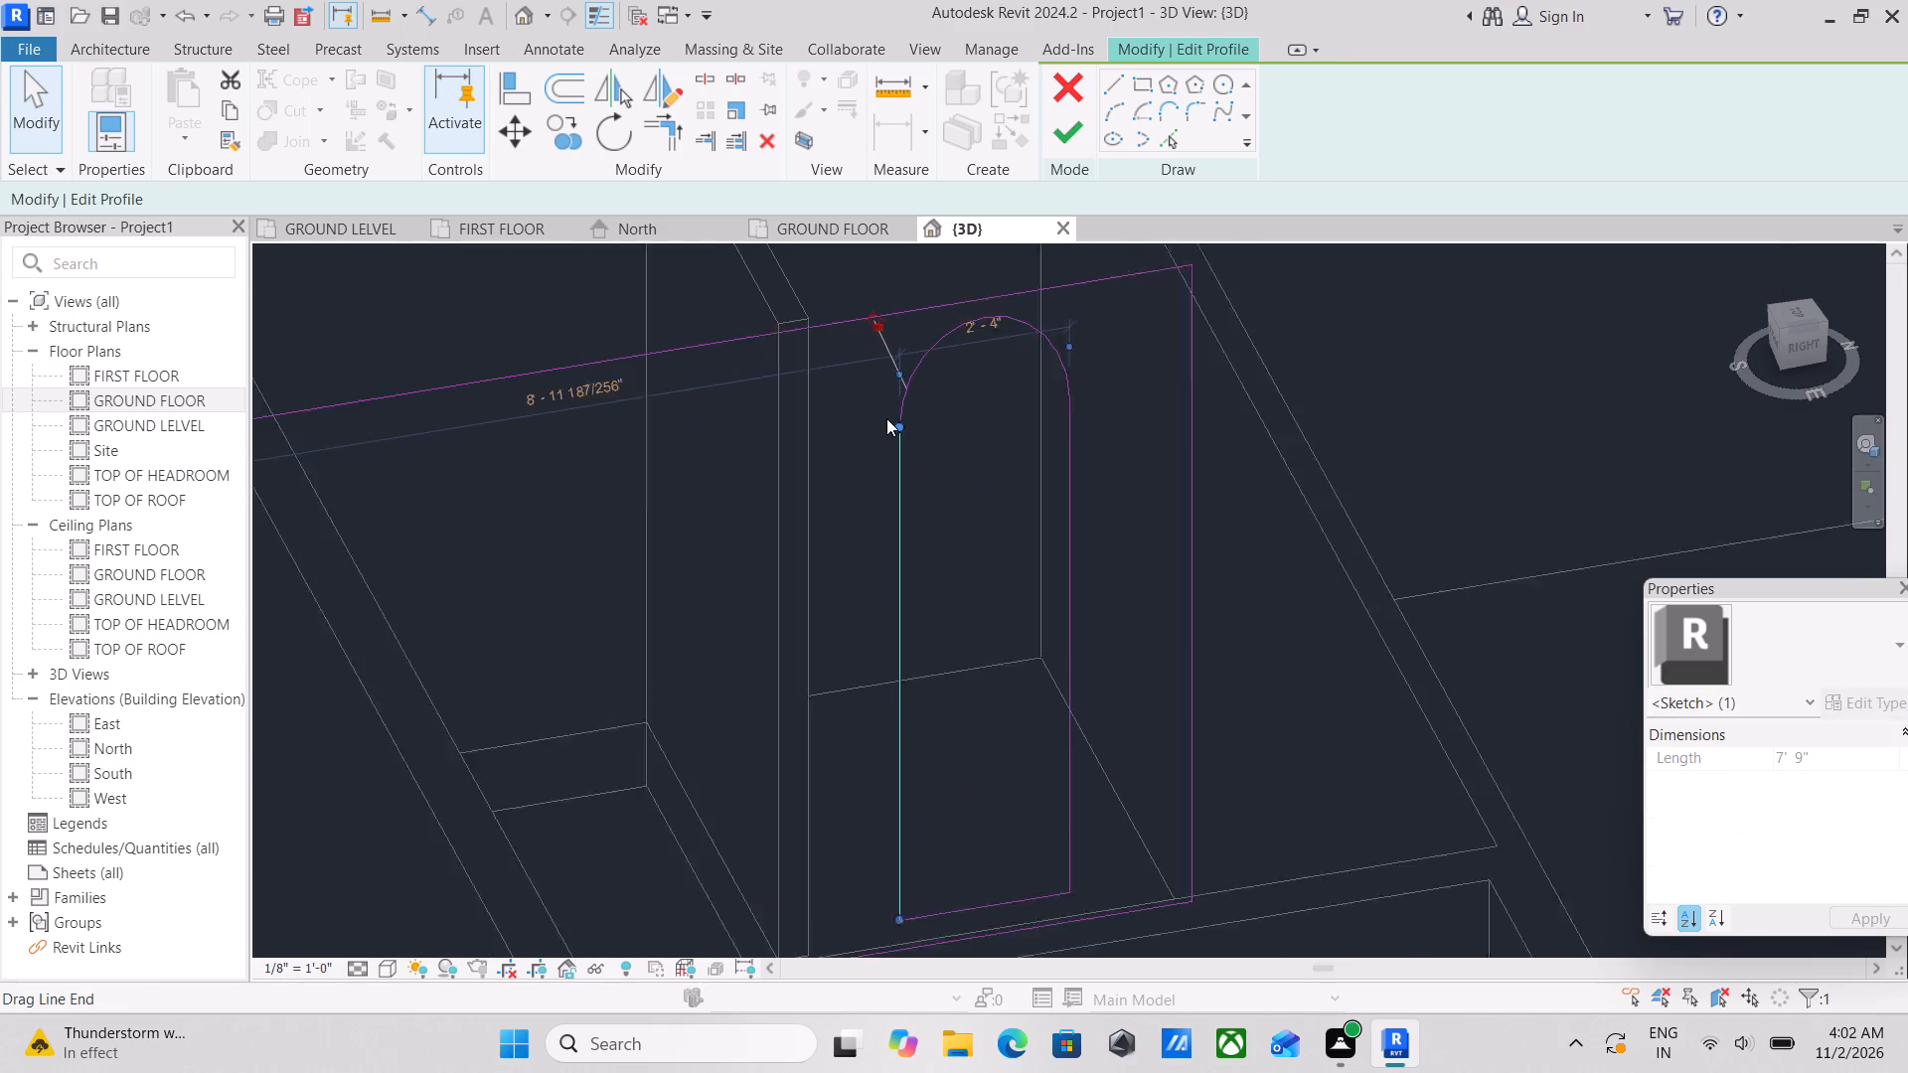
{"action": "scroll", "coordinate": [886, 418], "scroll_direction": "up", "scroll_amount": 8}
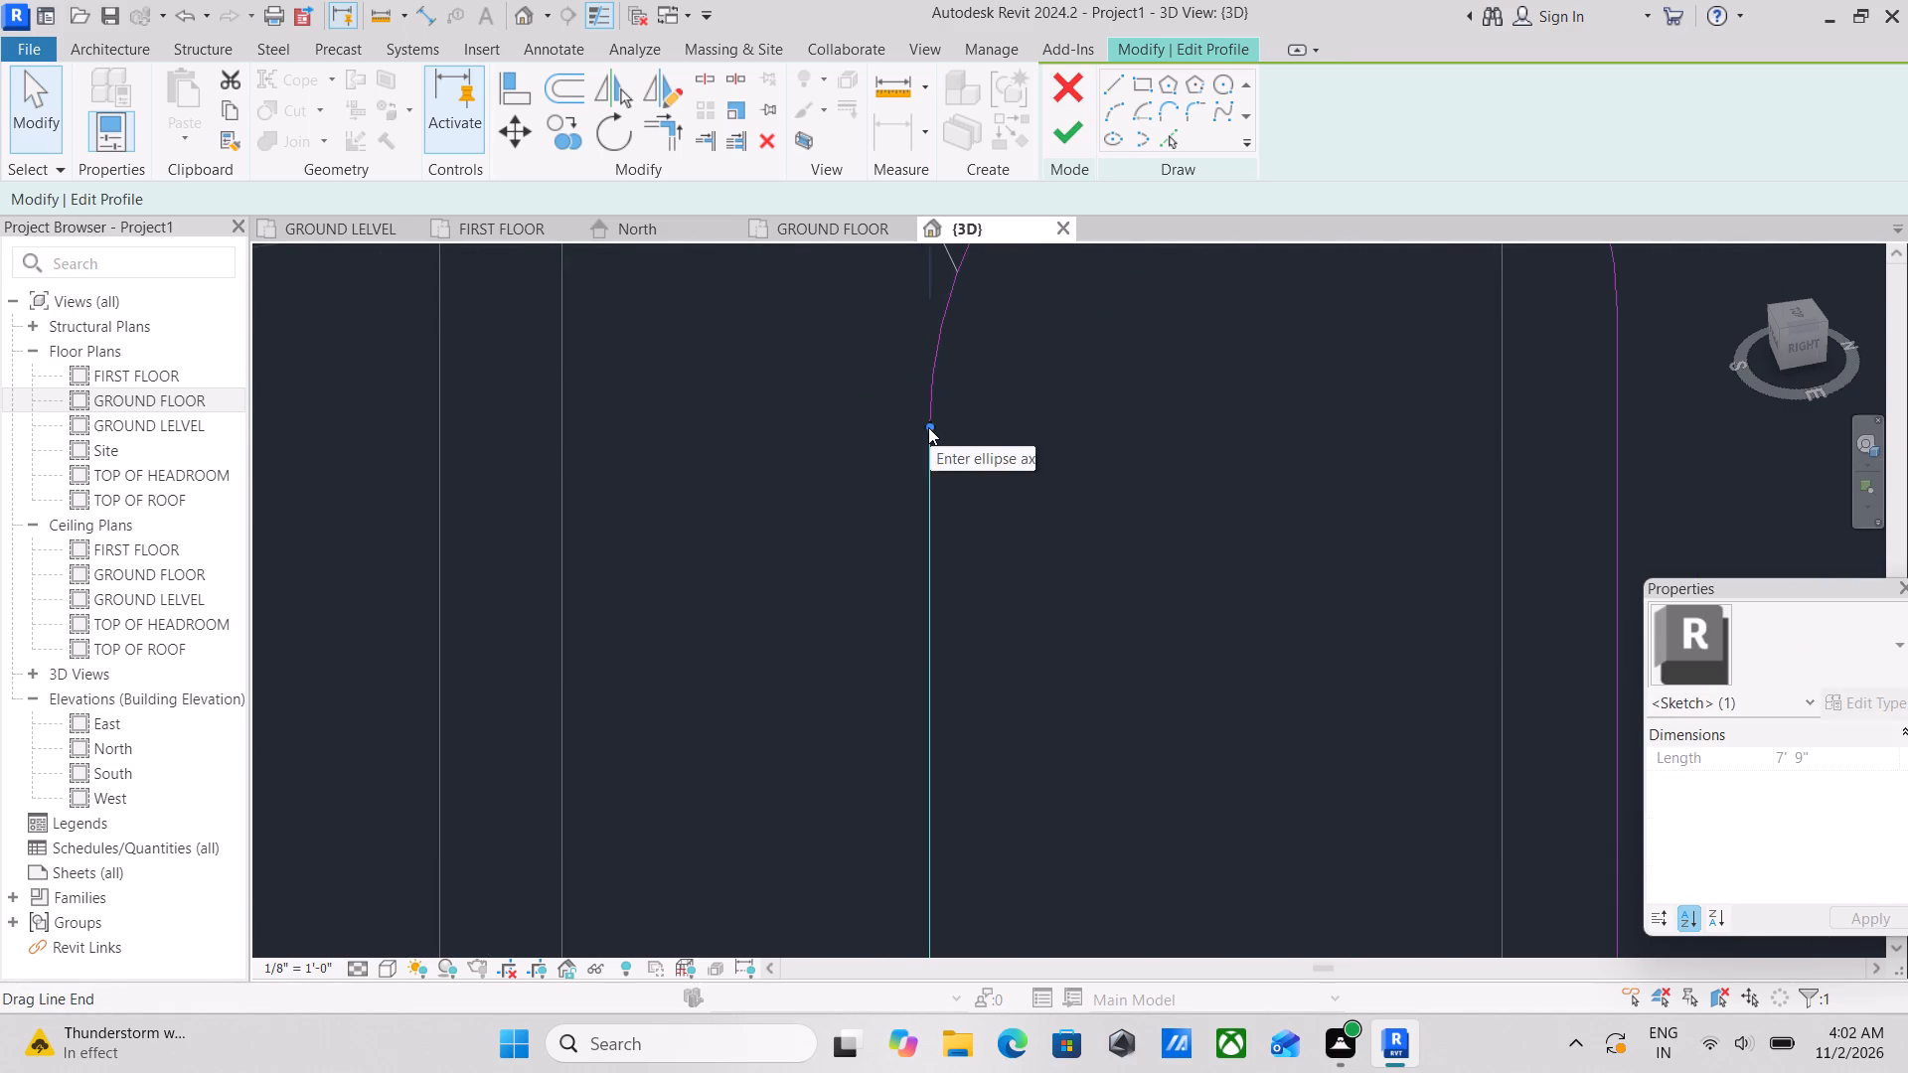
{"action": "left_click_drag", "start_coordinate": [928, 427], "coordinate": [930, 563]}
{"action": "scroll", "coordinate": [1009, 517], "scroll_direction": "down", "scroll_amount": 4}
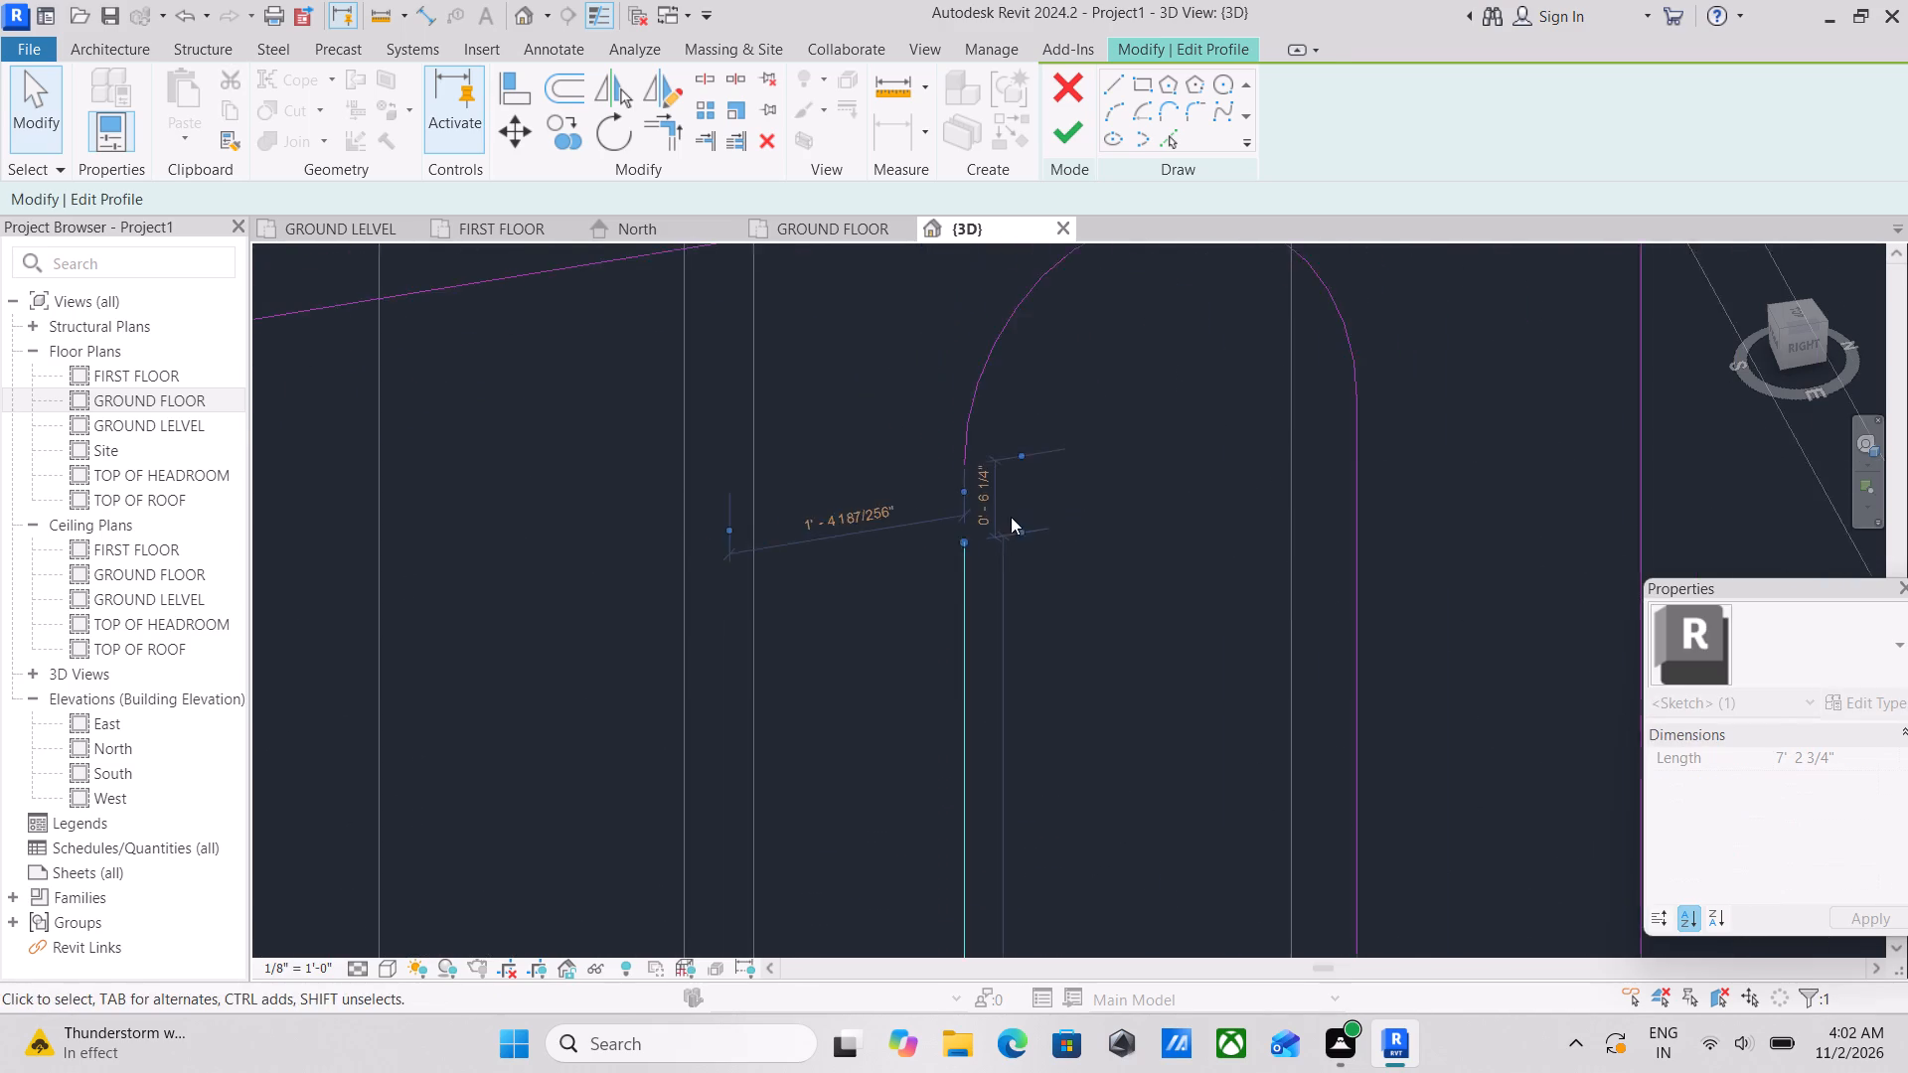
Shorten the opening's northern vertical edge from its upper end until it is level with the shortened southern edge.
{"action": "middle_click_drag", "start_coordinate": [1004, 517], "coordinate": [632, 602]}
{"action": "left_click", "coordinate": [991, 541]}
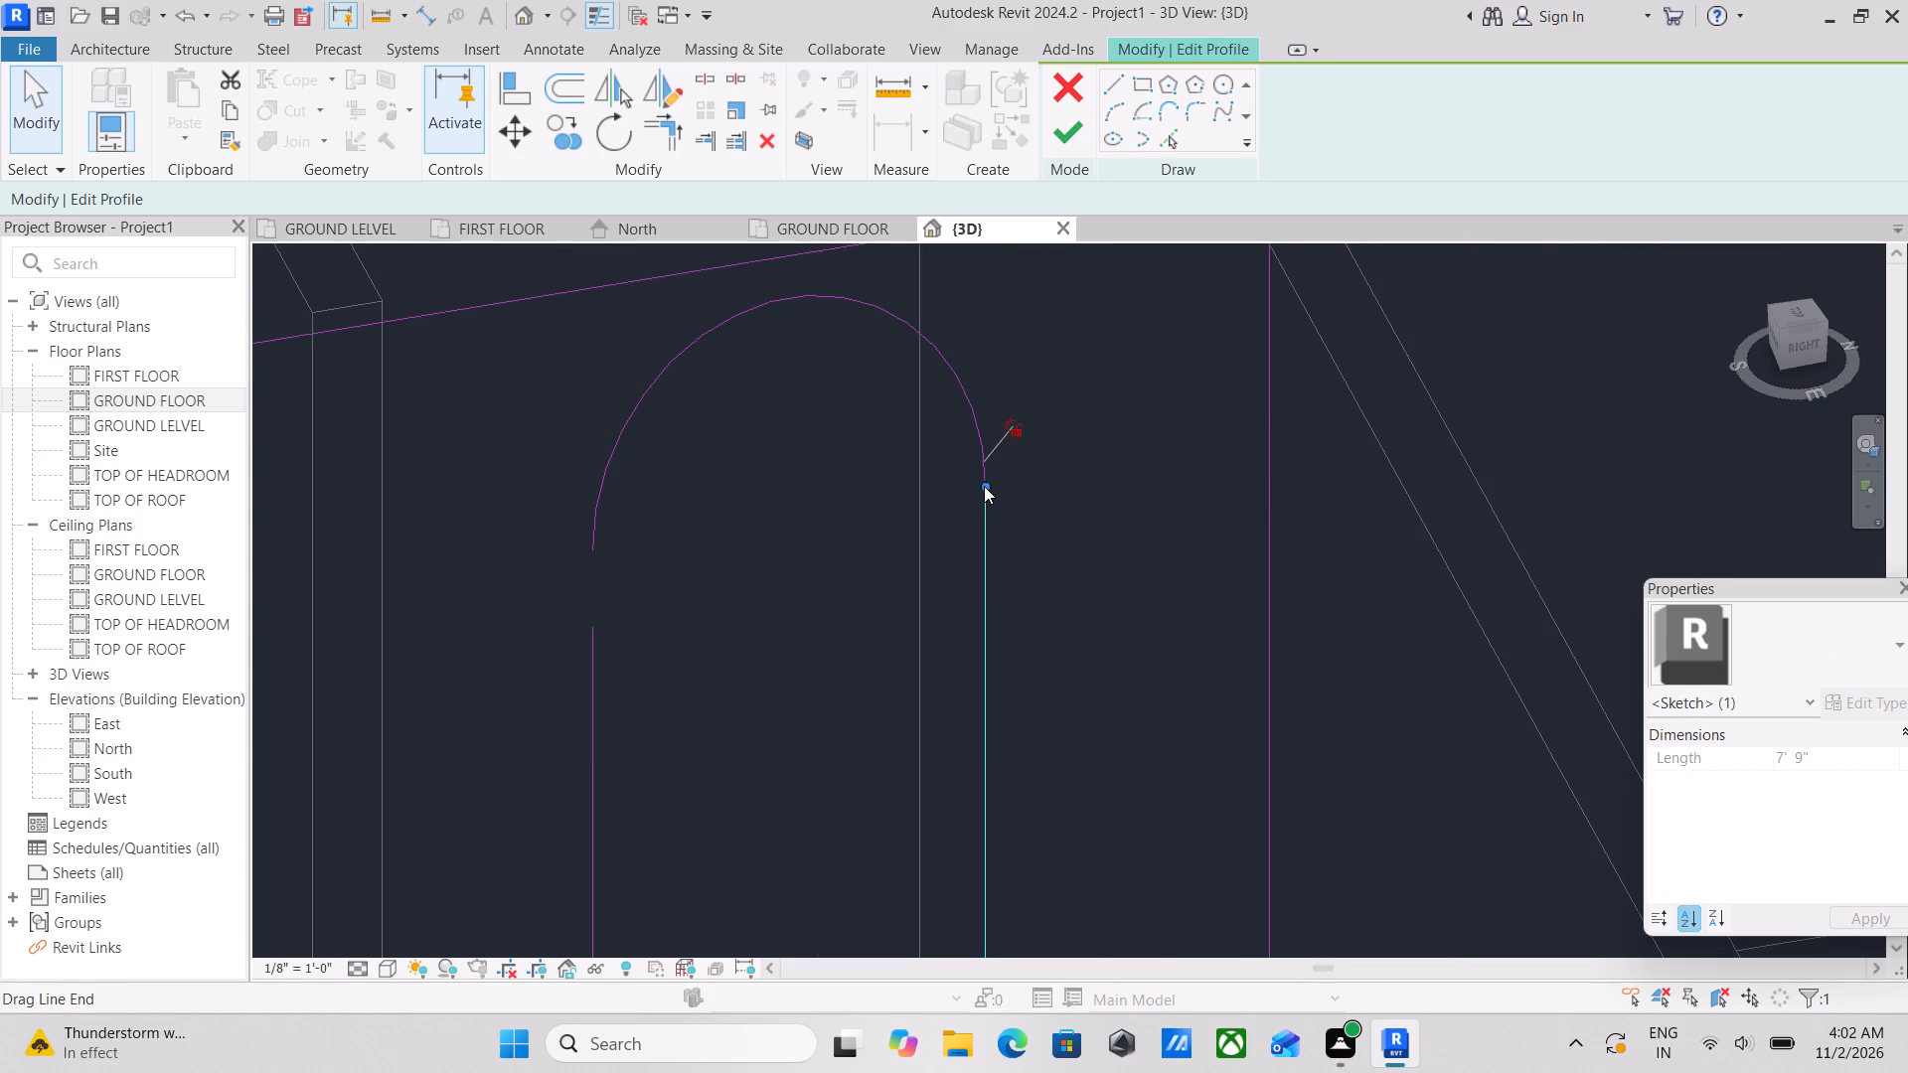
{"action": "left_click_drag", "start_coordinate": [984, 486], "coordinate": [995, 554]}
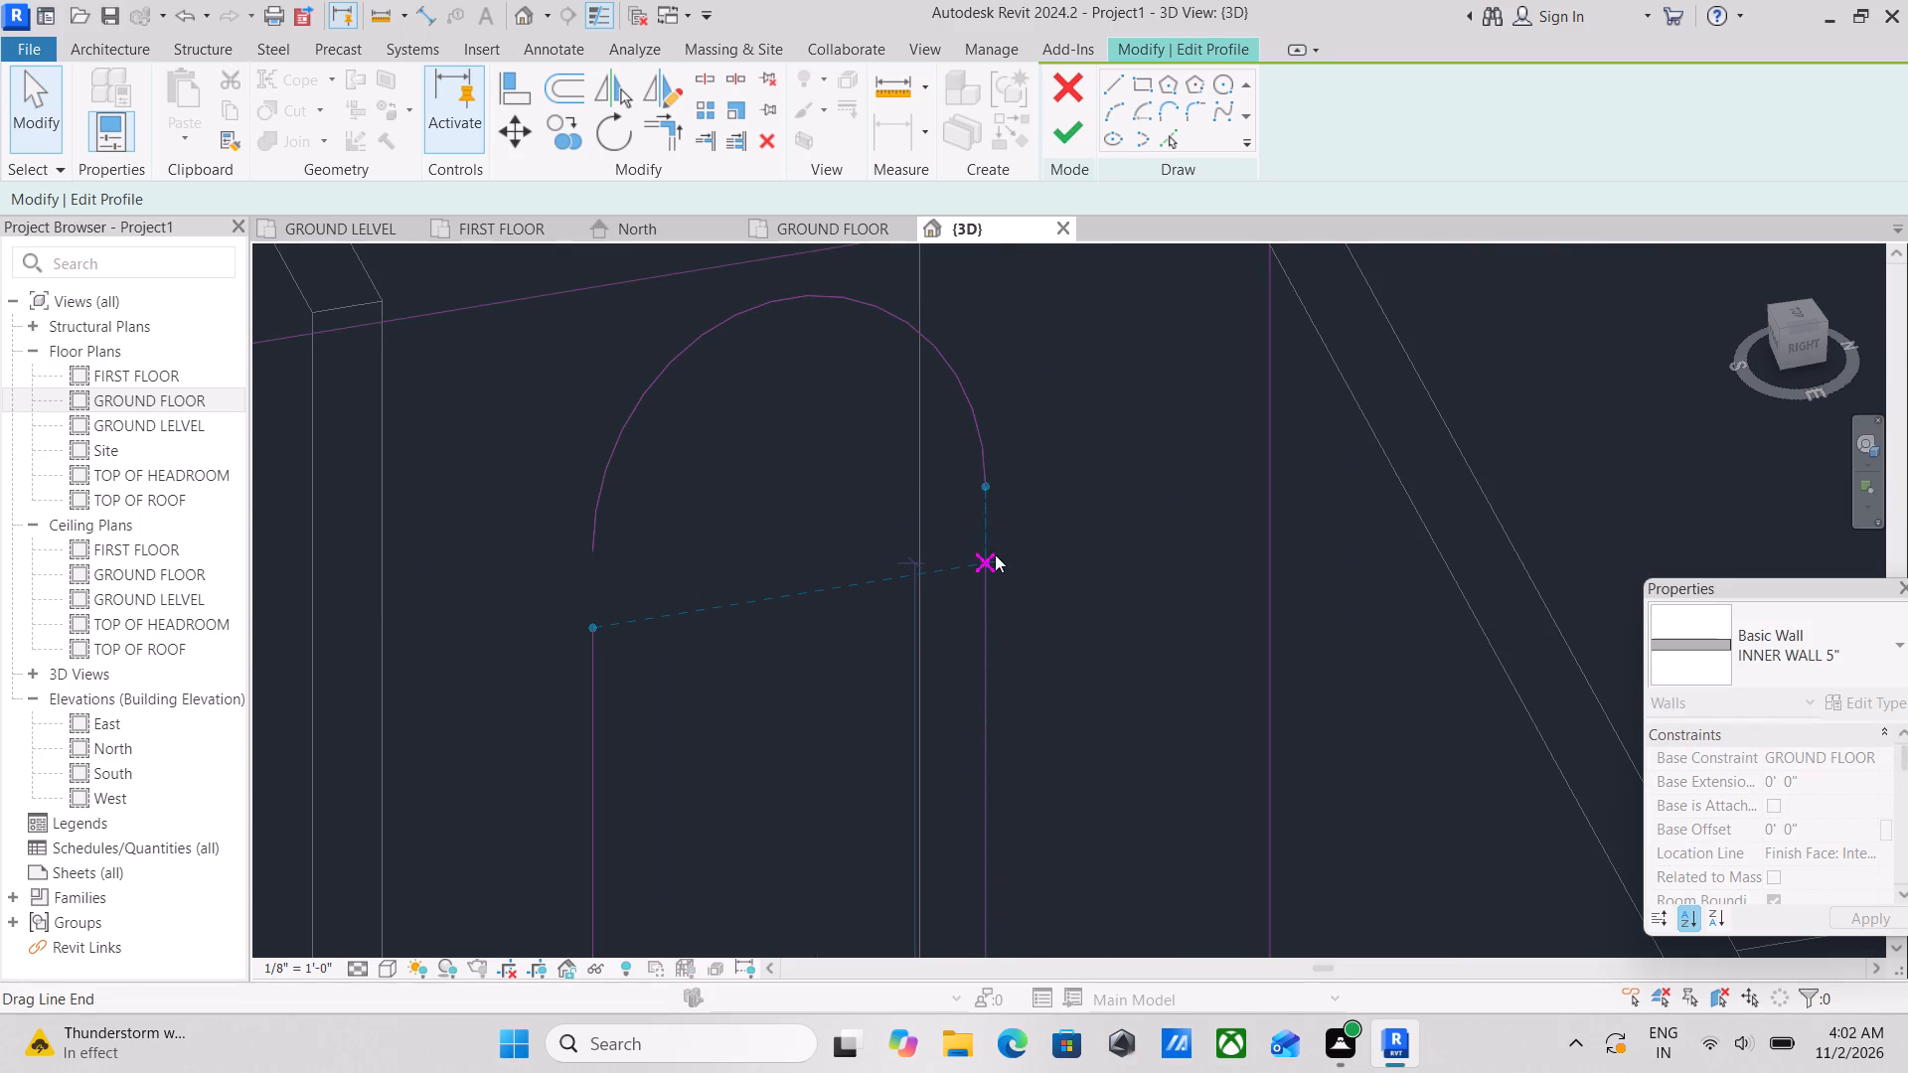
Delete the detached partial-ellipse arch above the opening.
{"action": "left_click", "coordinate": [607, 491]}
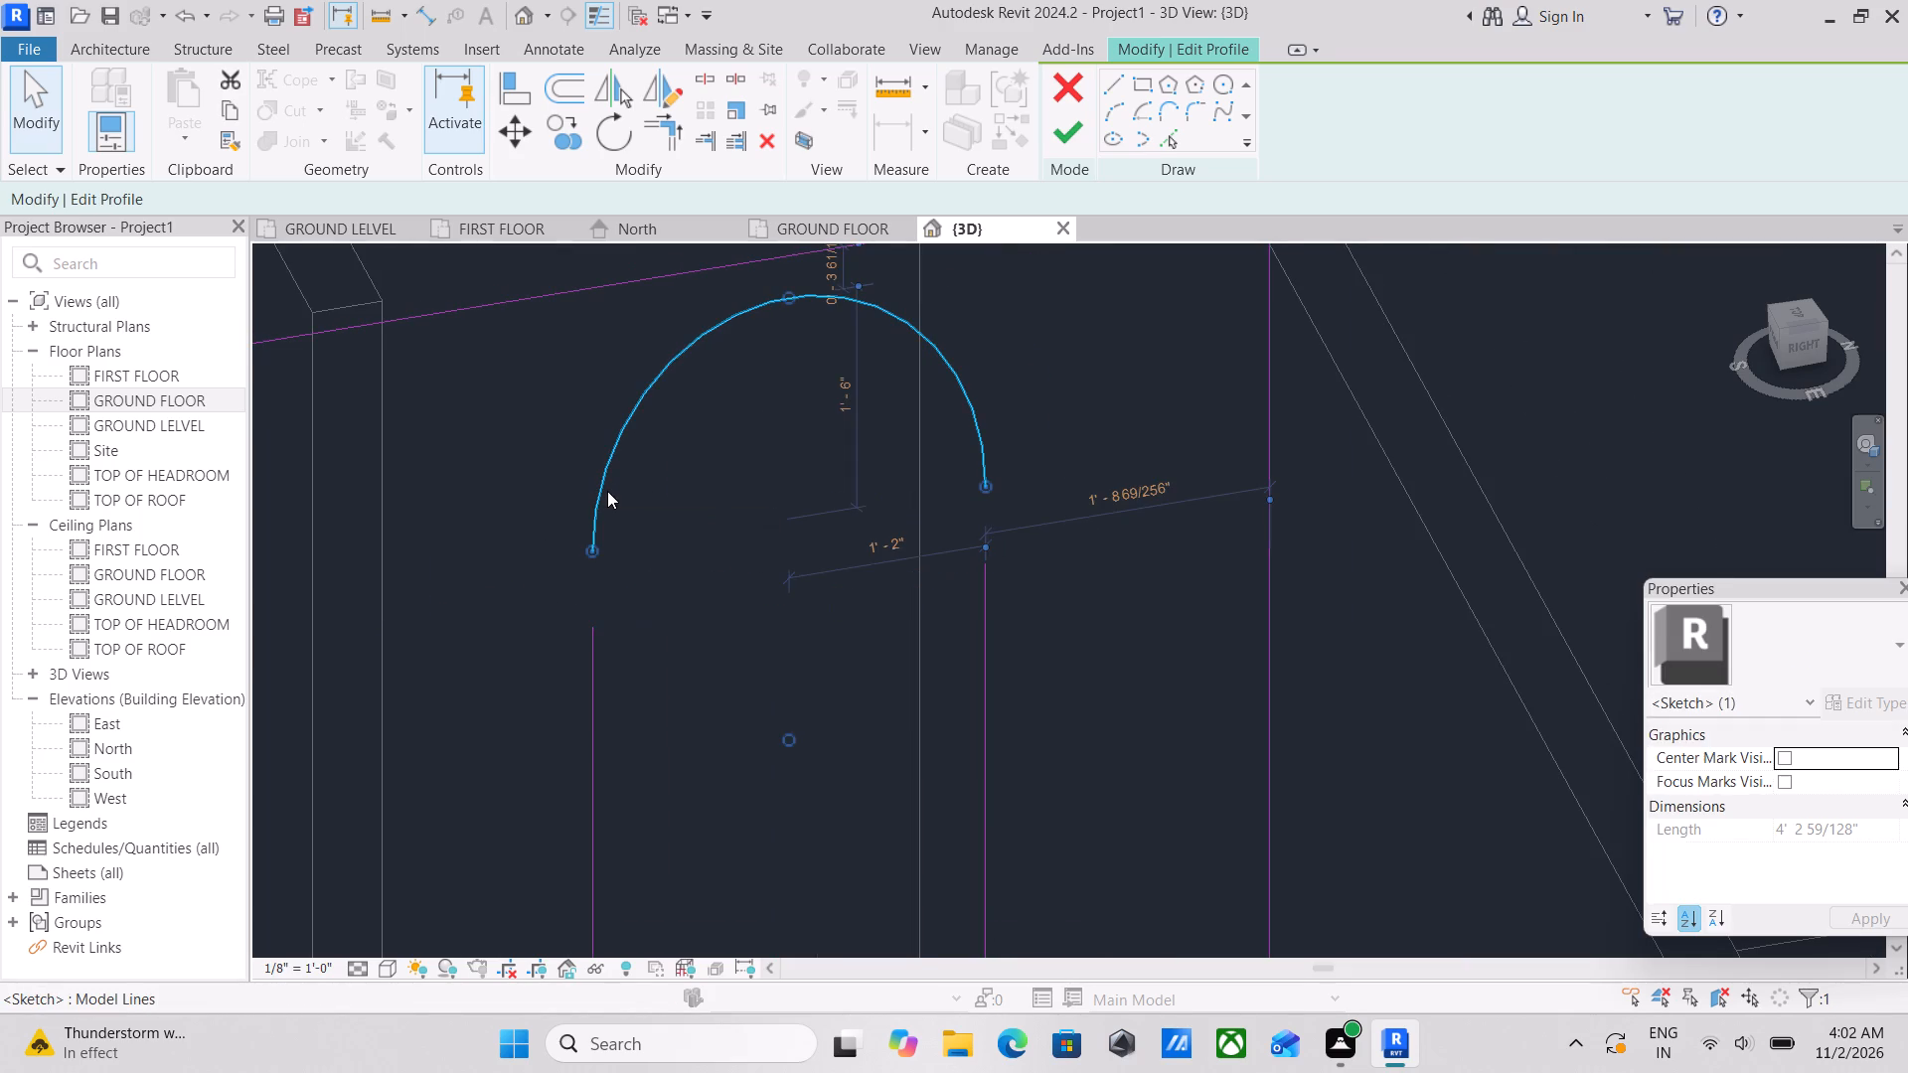
{"action": "right_click", "coordinate": [607, 491]}
{"action": "left_click", "coordinate": [660, 620]}
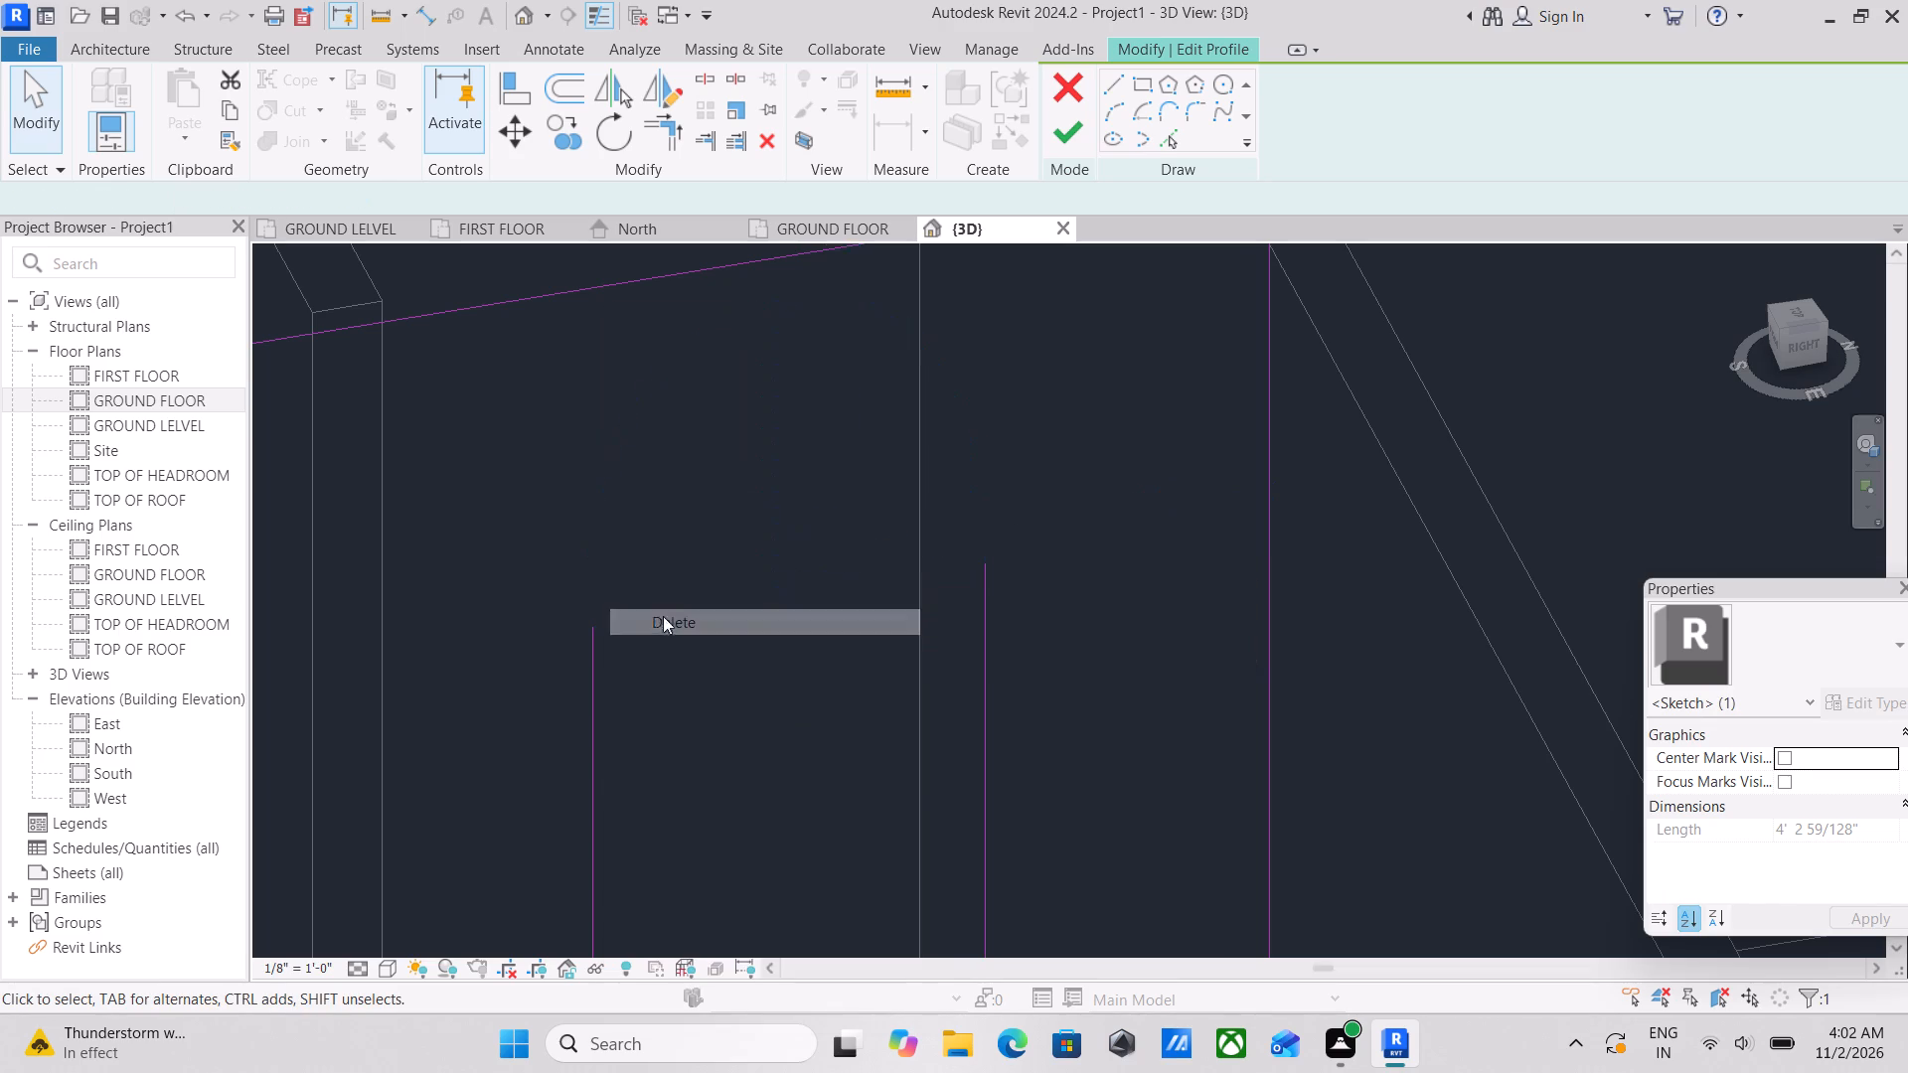
Draw a new partial-ellipse arch joining the upper ends of the opening's two shortened vertical edges.
{"action": "scroll", "coordinate": [677, 595], "scroll_direction": "down", "scroll_amount": 8}
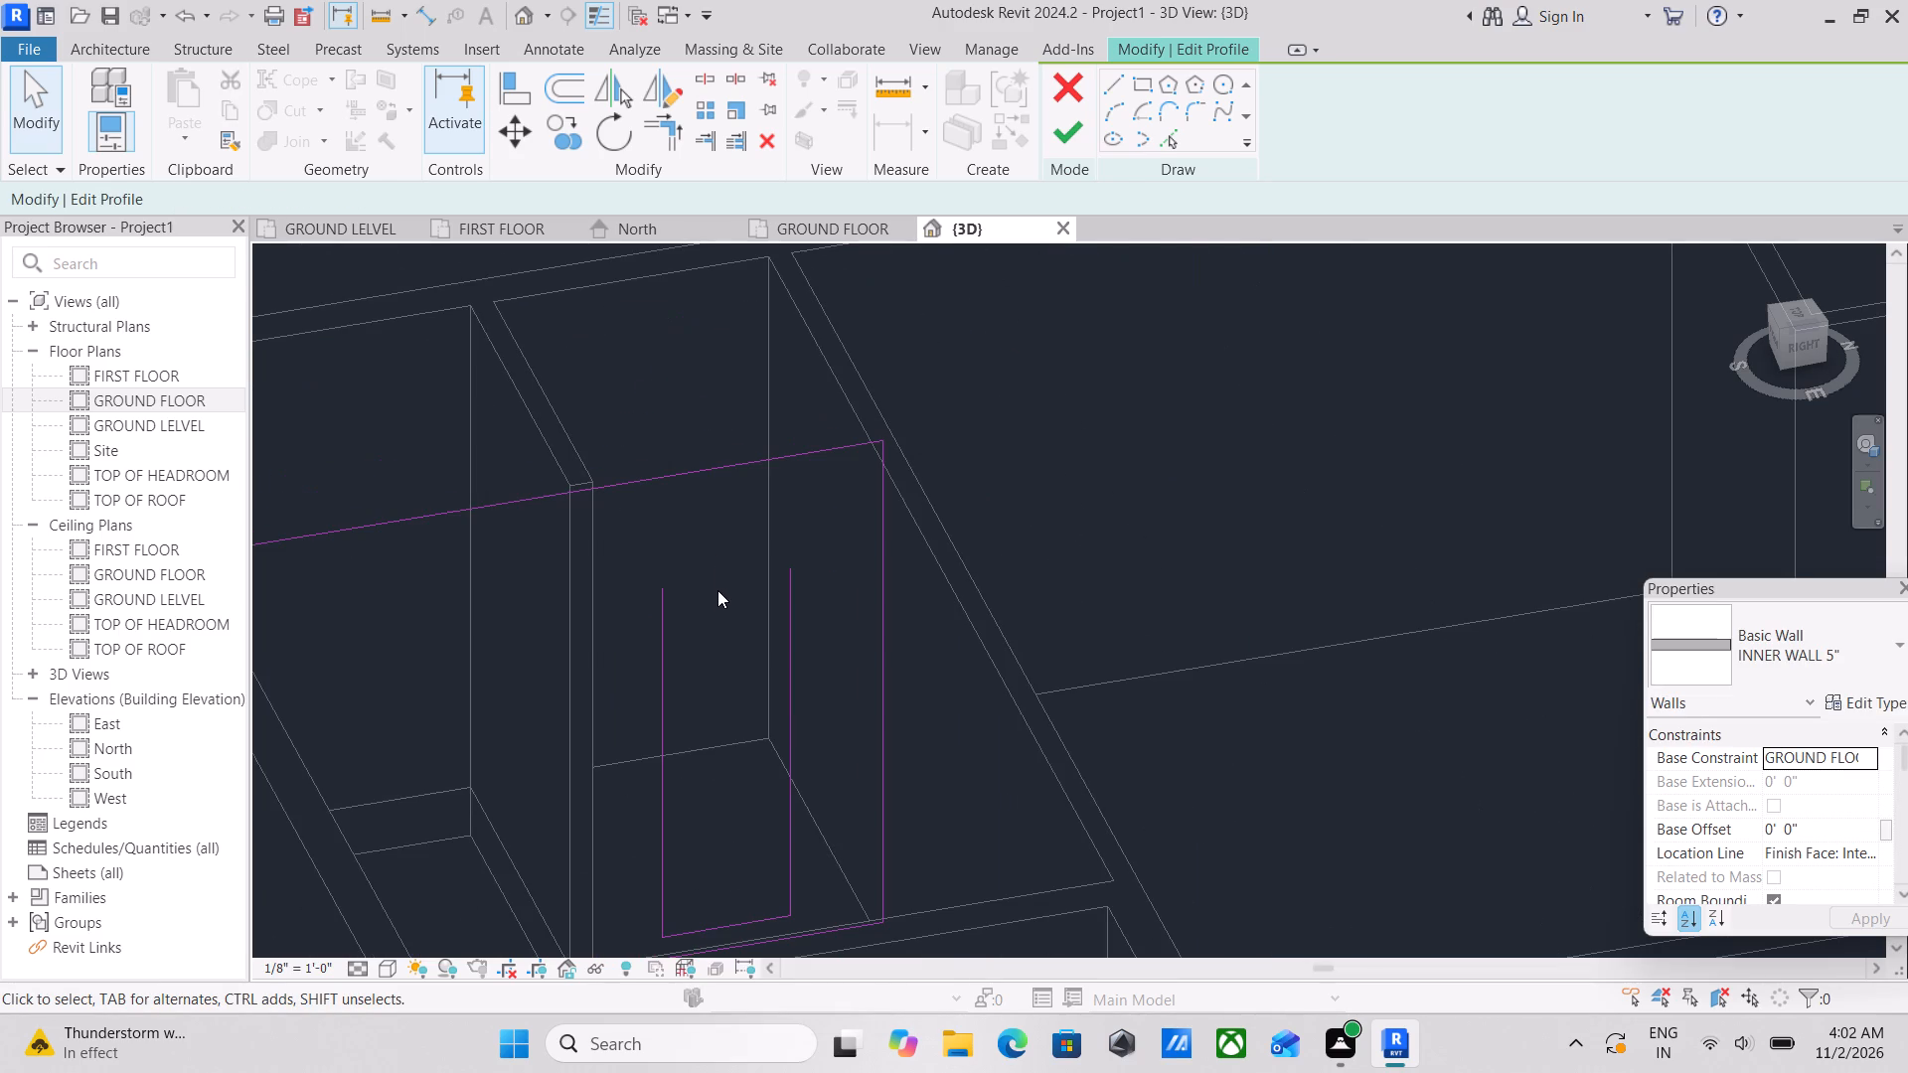
{"action": "left_click", "coordinate": [1145, 136]}
{"action": "scroll", "coordinate": [805, 576], "scroll_direction": "up", "scroll_amount": 4}
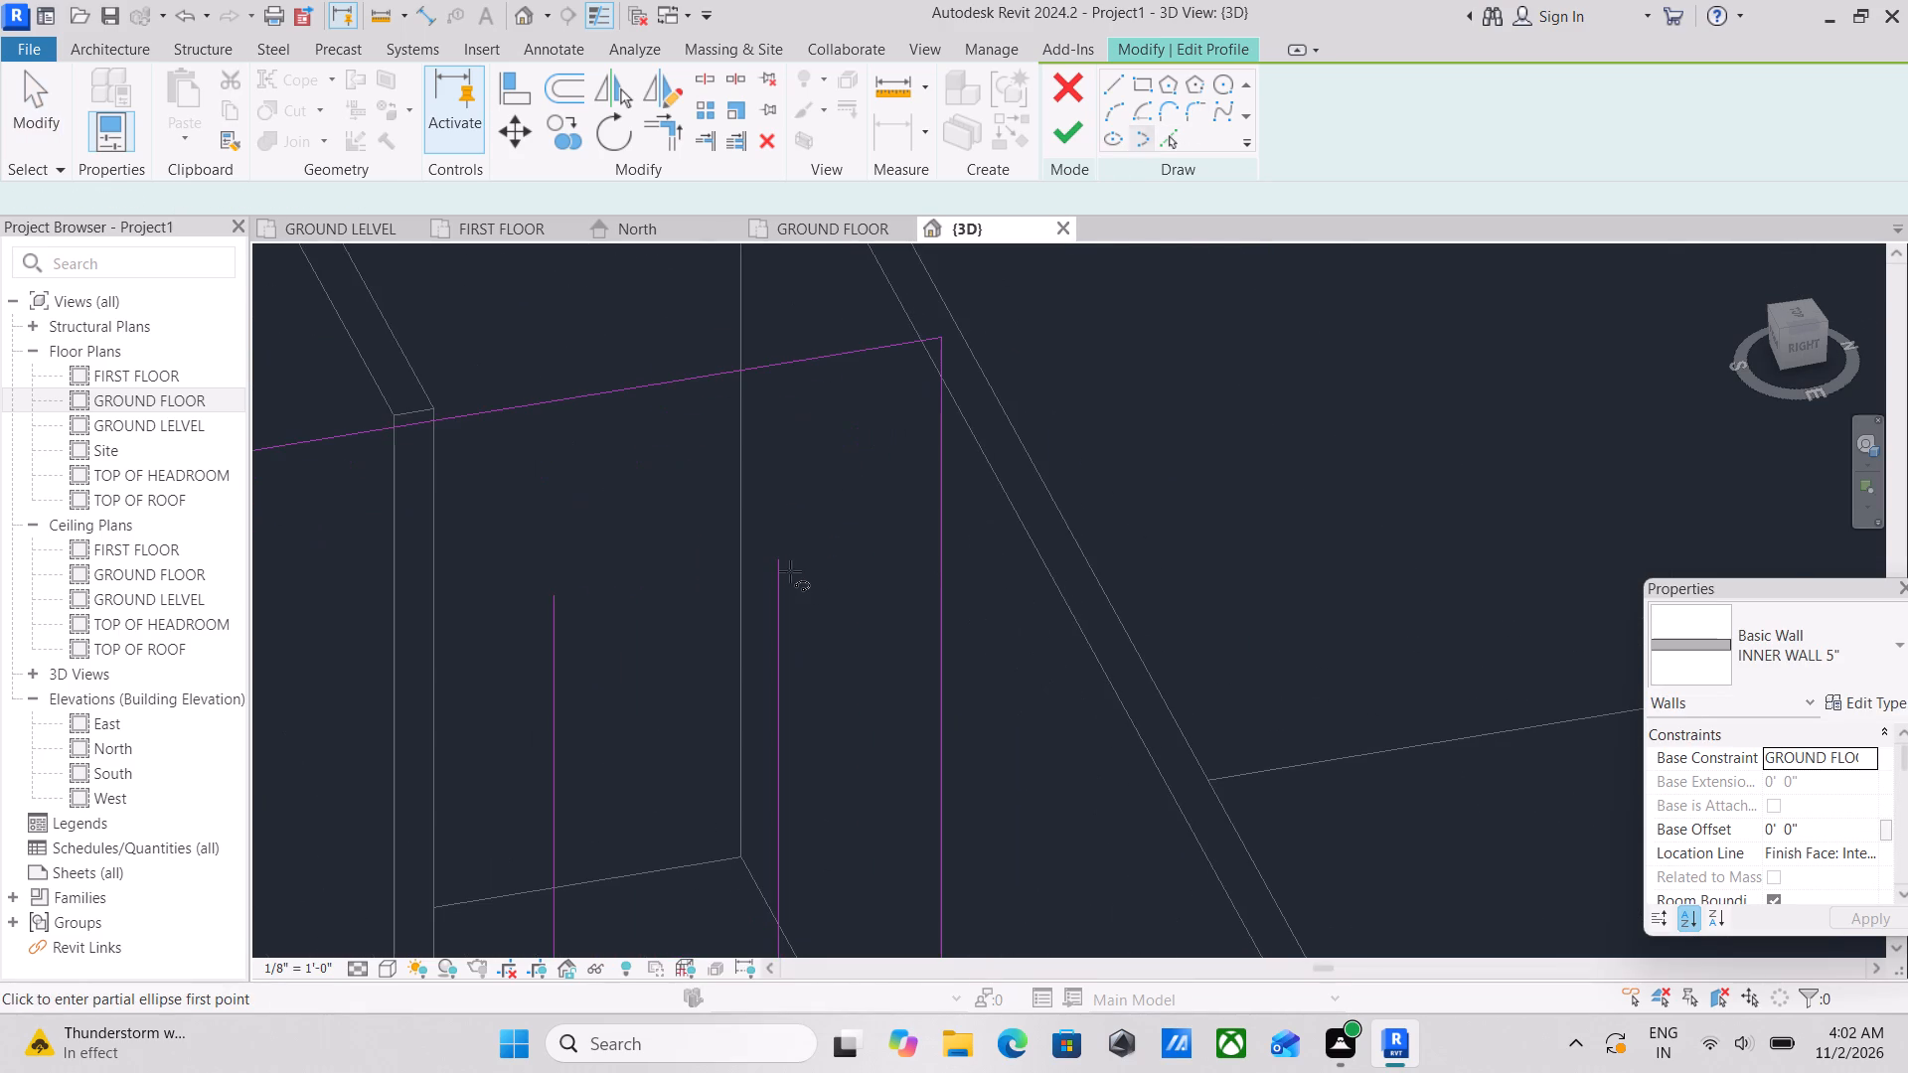
{"action": "left_click", "coordinate": [788, 562]}
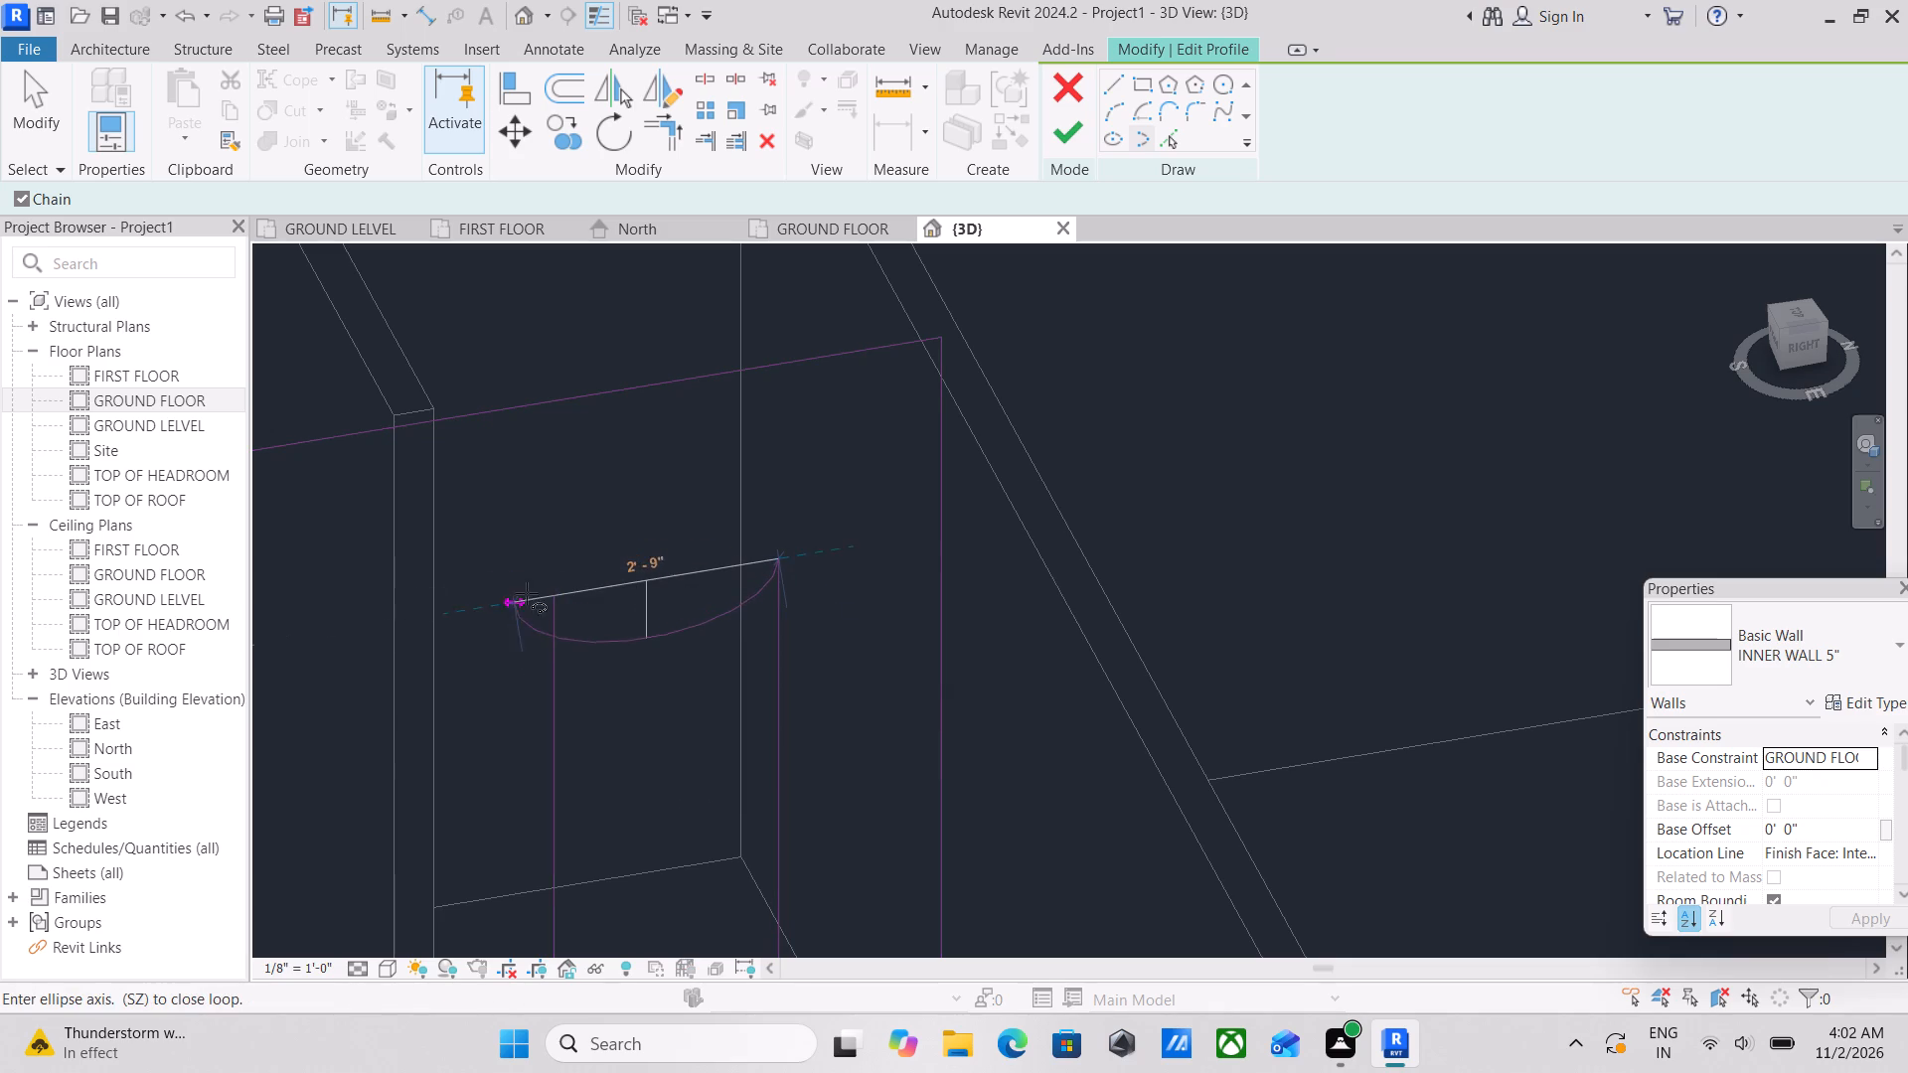
{"action": "left_click", "coordinate": [553, 597]}
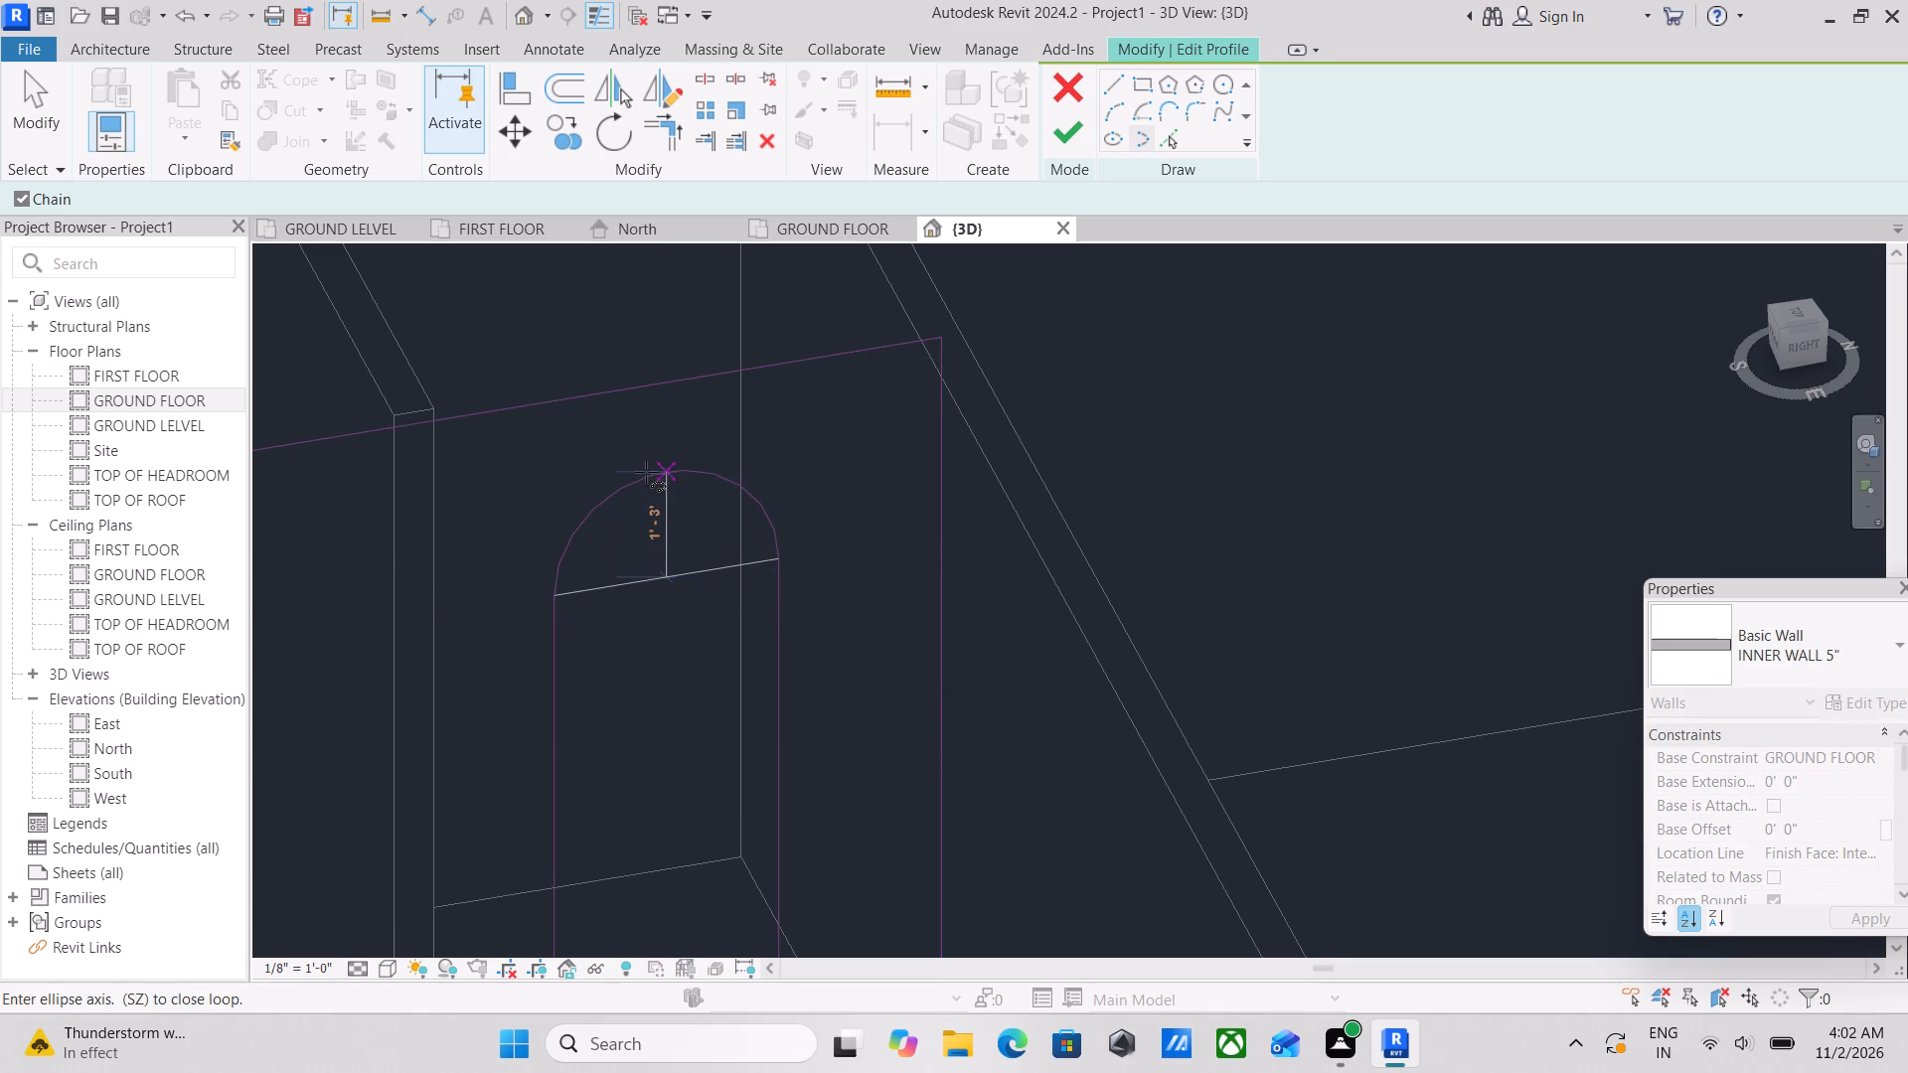
{"action": "scroll", "coordinate": [655, 456], "scroll_direction": "up", "scroll_amount": 5}
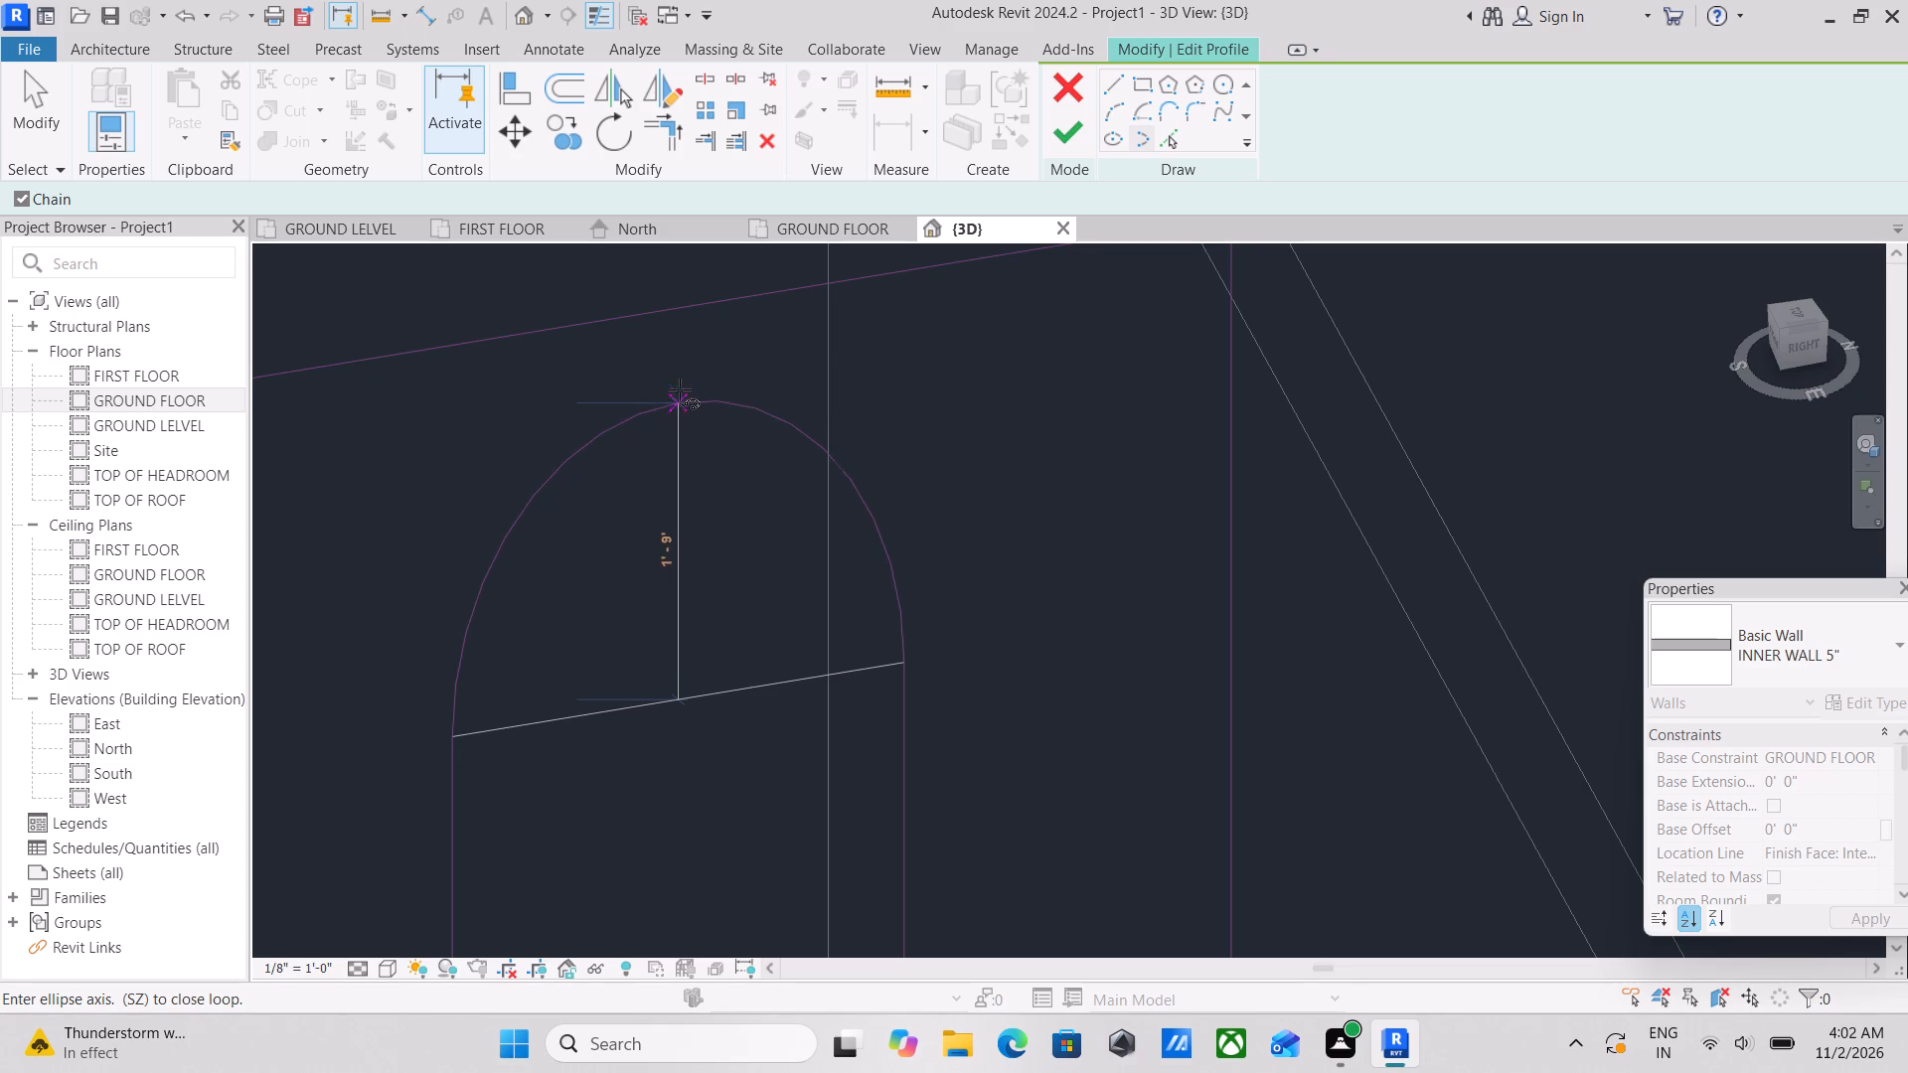
{"action": "left_click", "coordinate": [680, 364]}
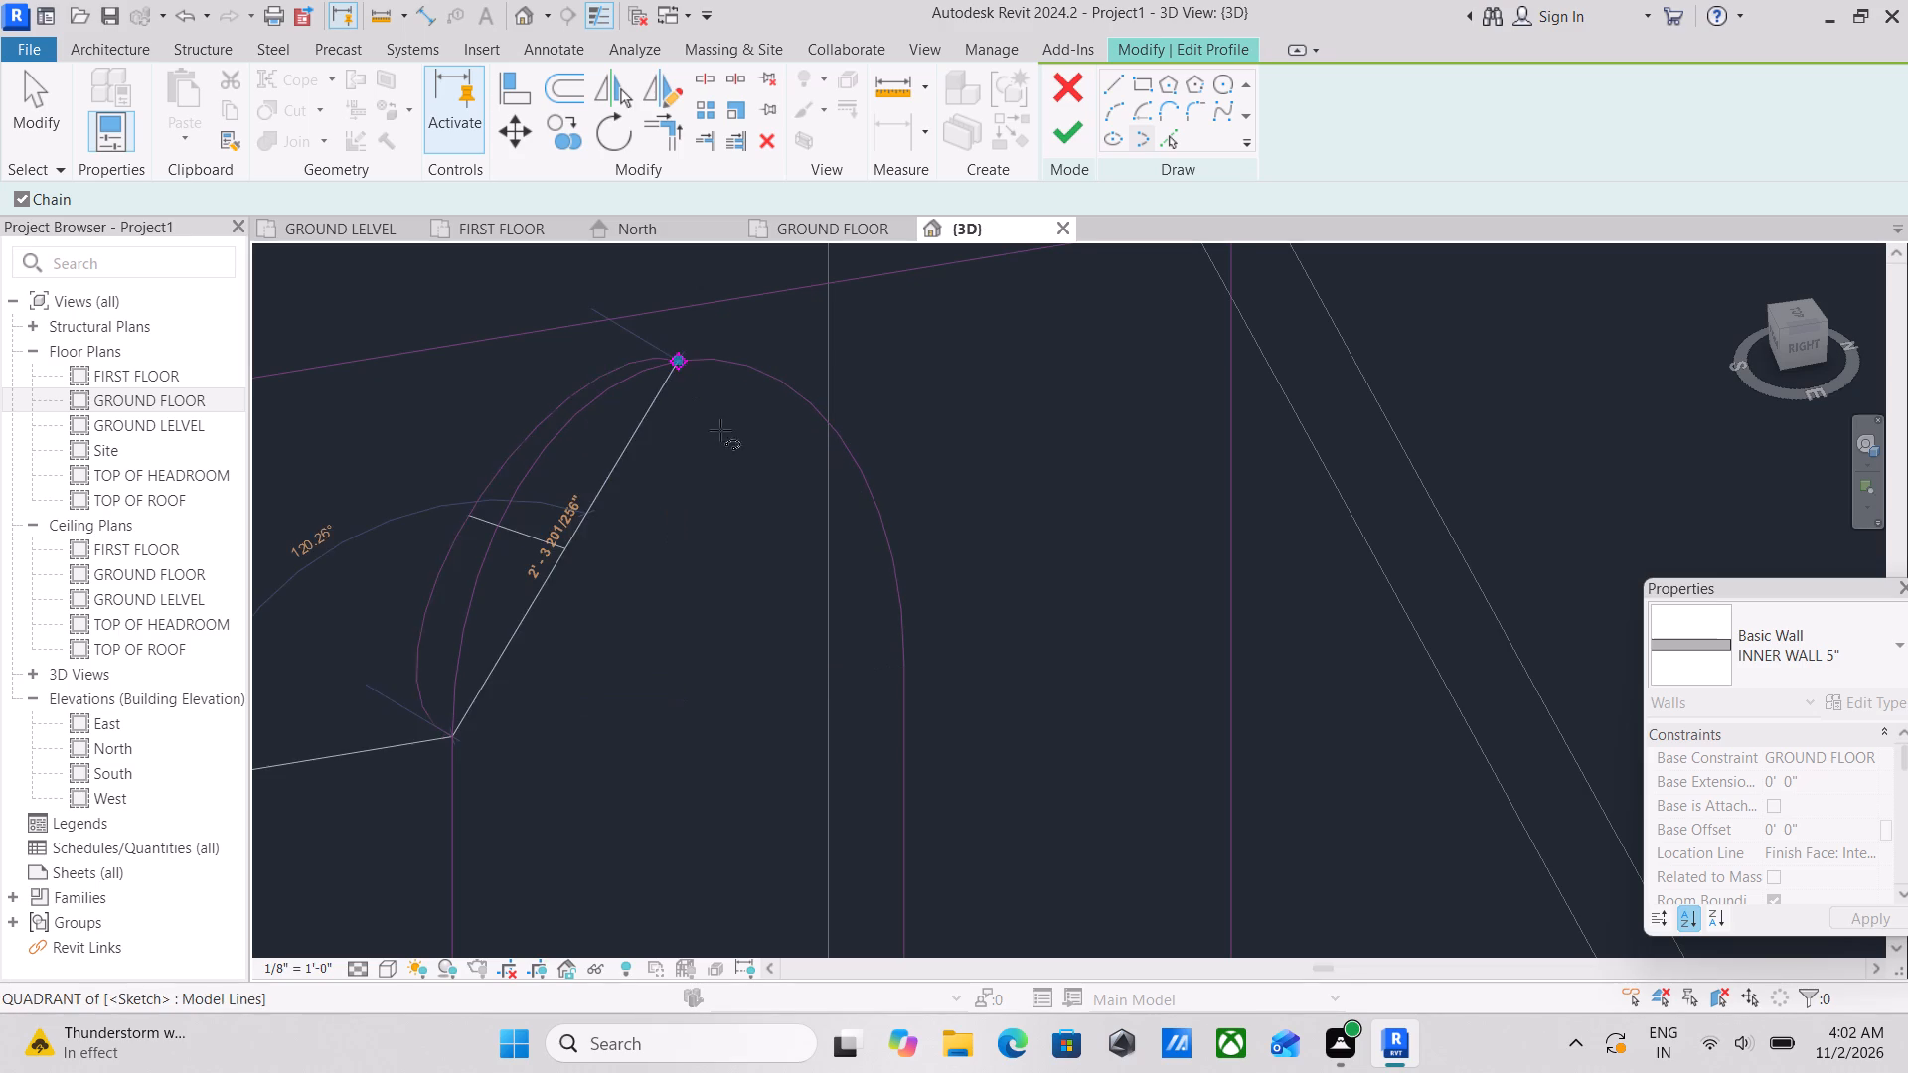
{"action": "scroll", "coordinate": [823, 558], "scroll_direction": "down", "scroll_amount": 2}
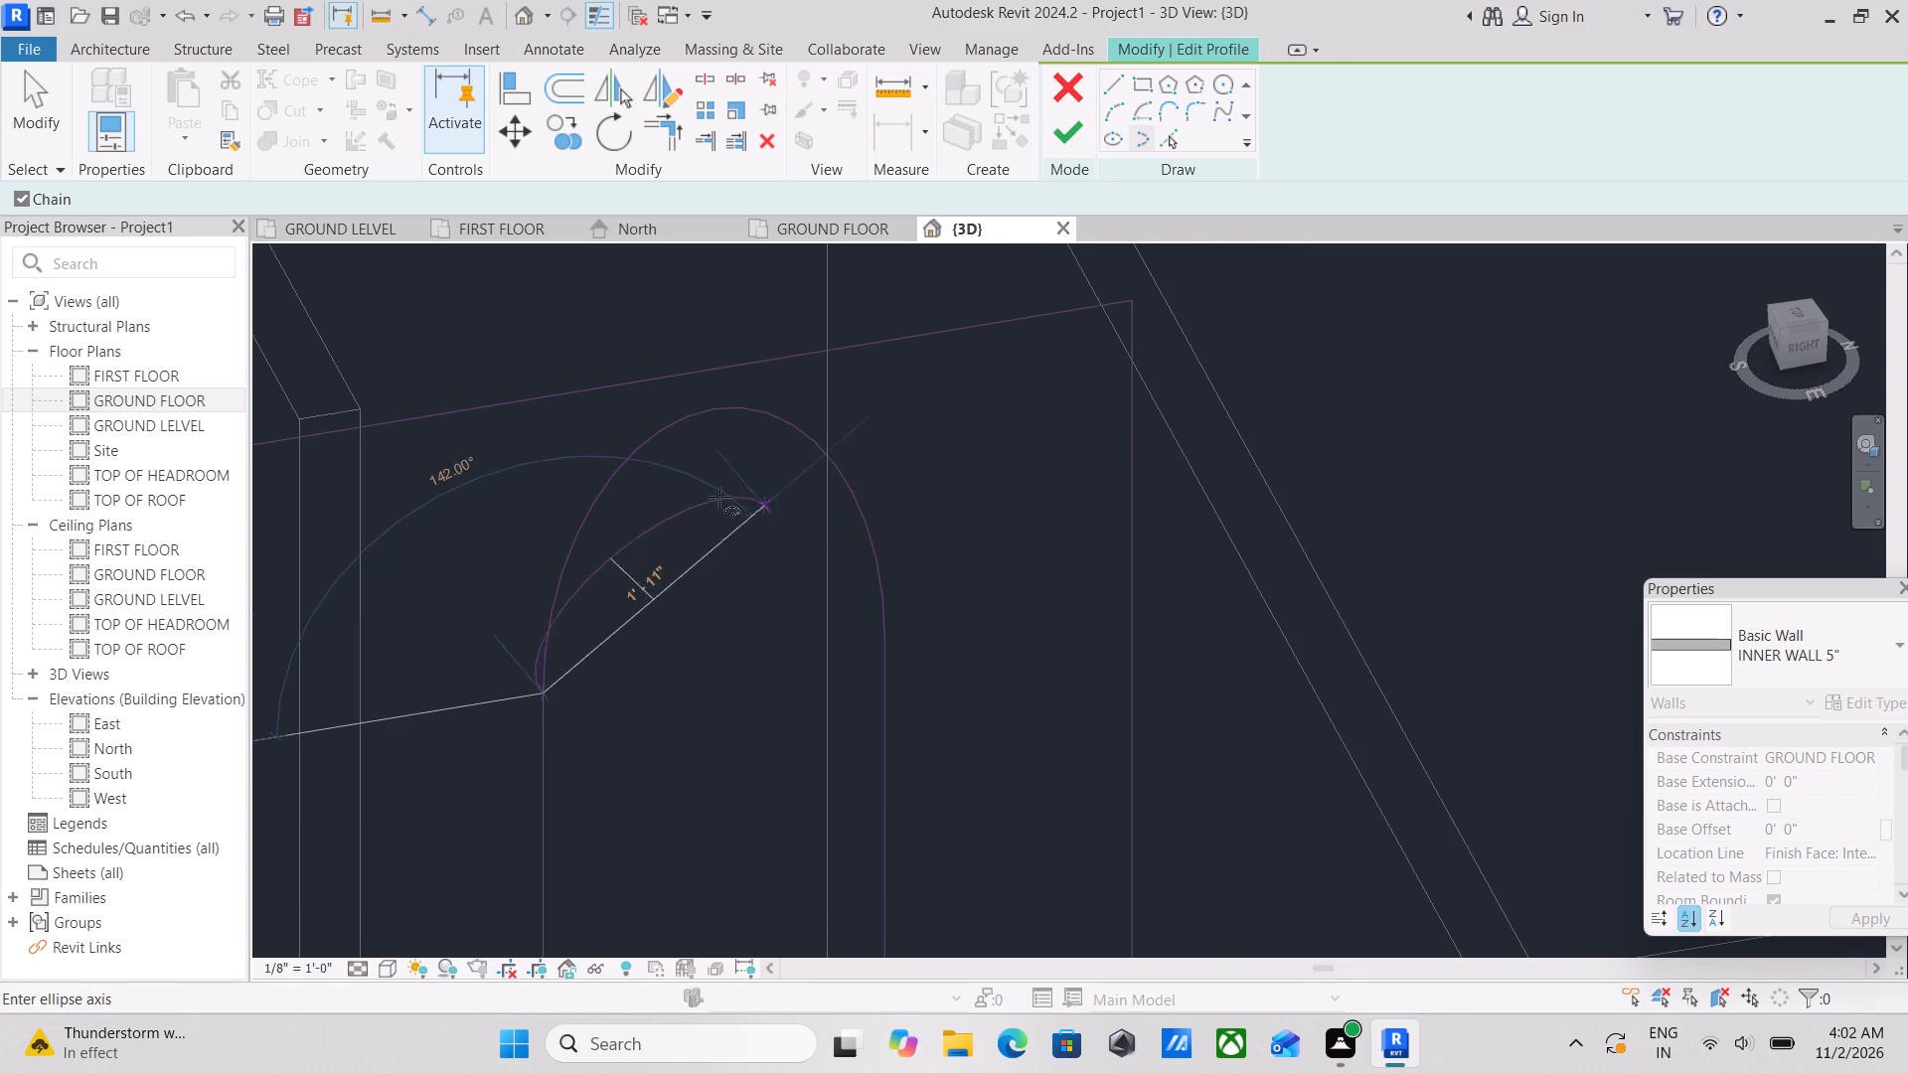
{"action": "key", "text": "Escape"}
{"action": "key", "text": "Escape"}
{"action": "key", "text": "Escape"}
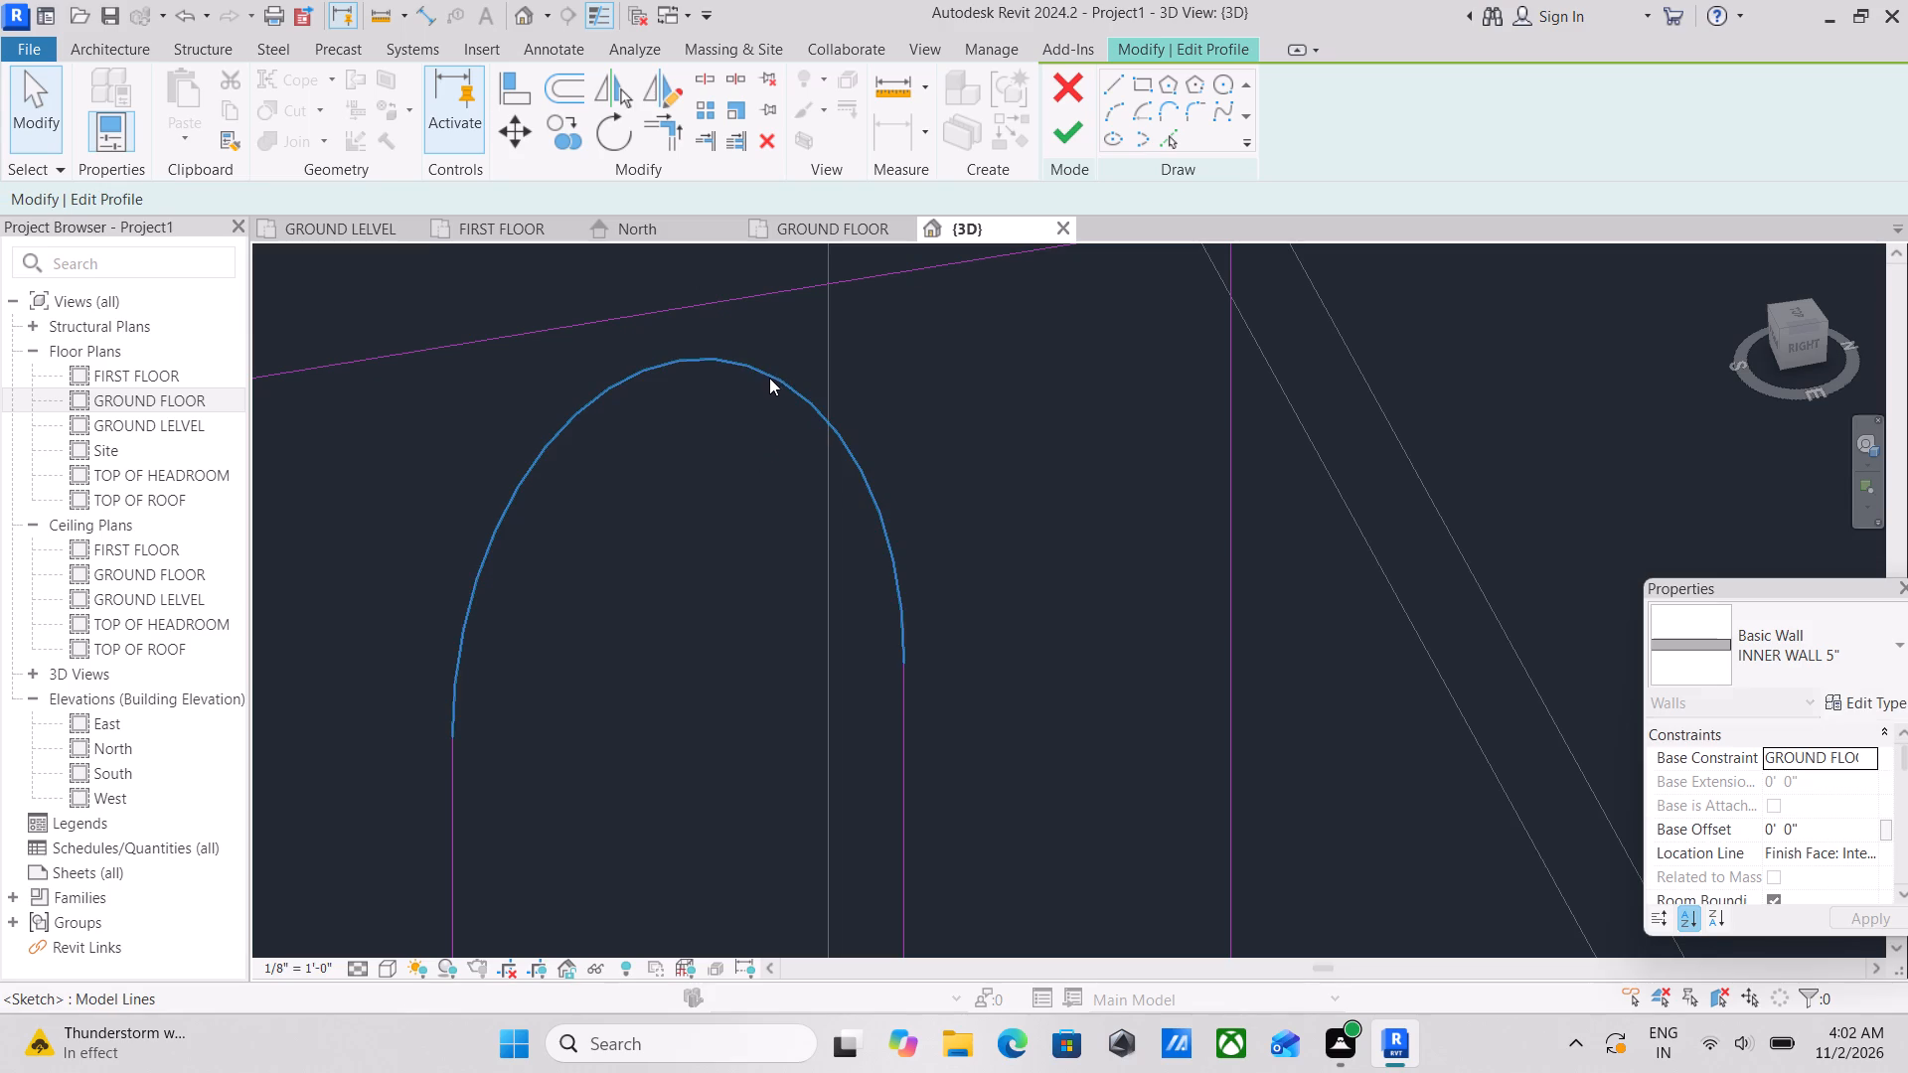
Lower the crown of the new arch to flatten its curve, keeping it attached to both vertical edges.
{"action": "left_click", "coordinate": [749, 369]}
{"action": "left_click_drag", "start_coordinate": [681, 356], "coordinate": [695, 410]}
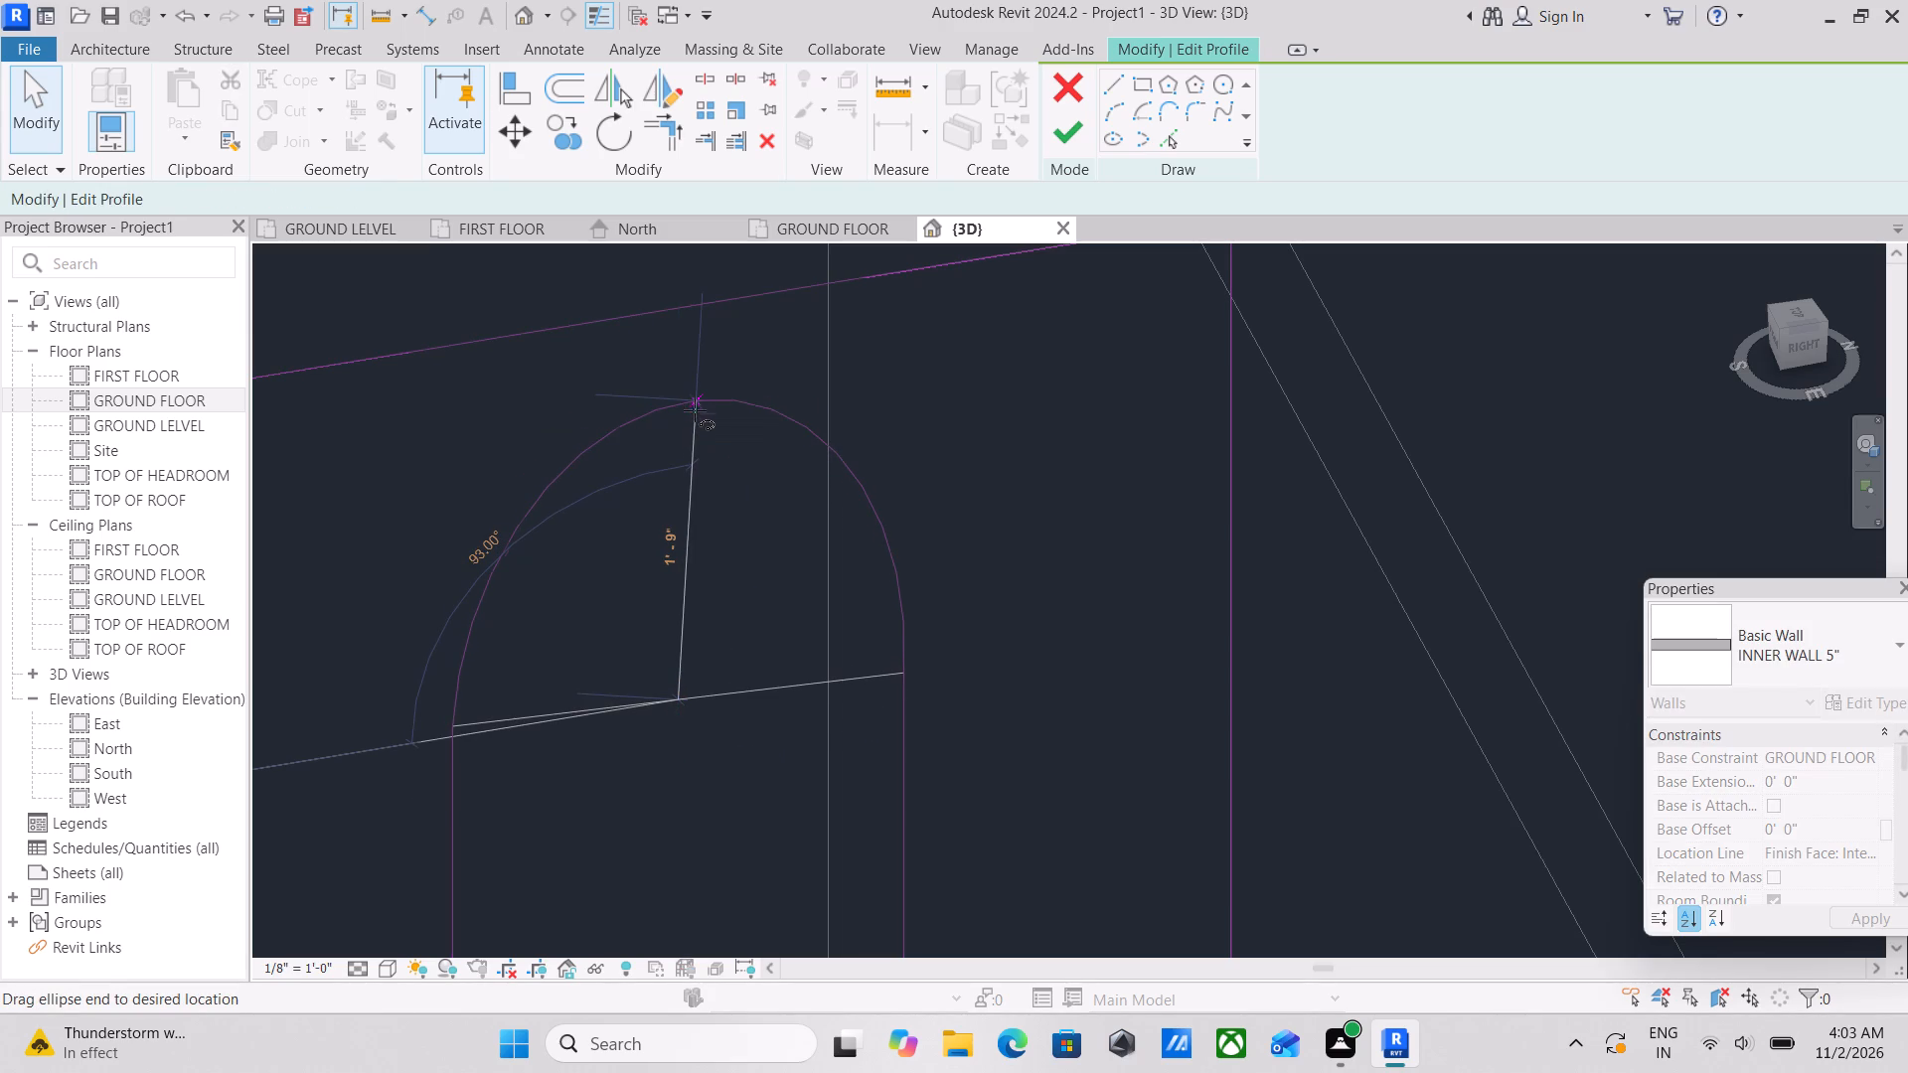
{"action": "left_click_drag", "start_coordinate": [695, 410], "coordinate": [696, 438]}
{"action": "key", "text": "Escape"}
{"action": "scroll", "coordinate": [741, 386], "scroll_direction": "down", "scroll_amount": 2}
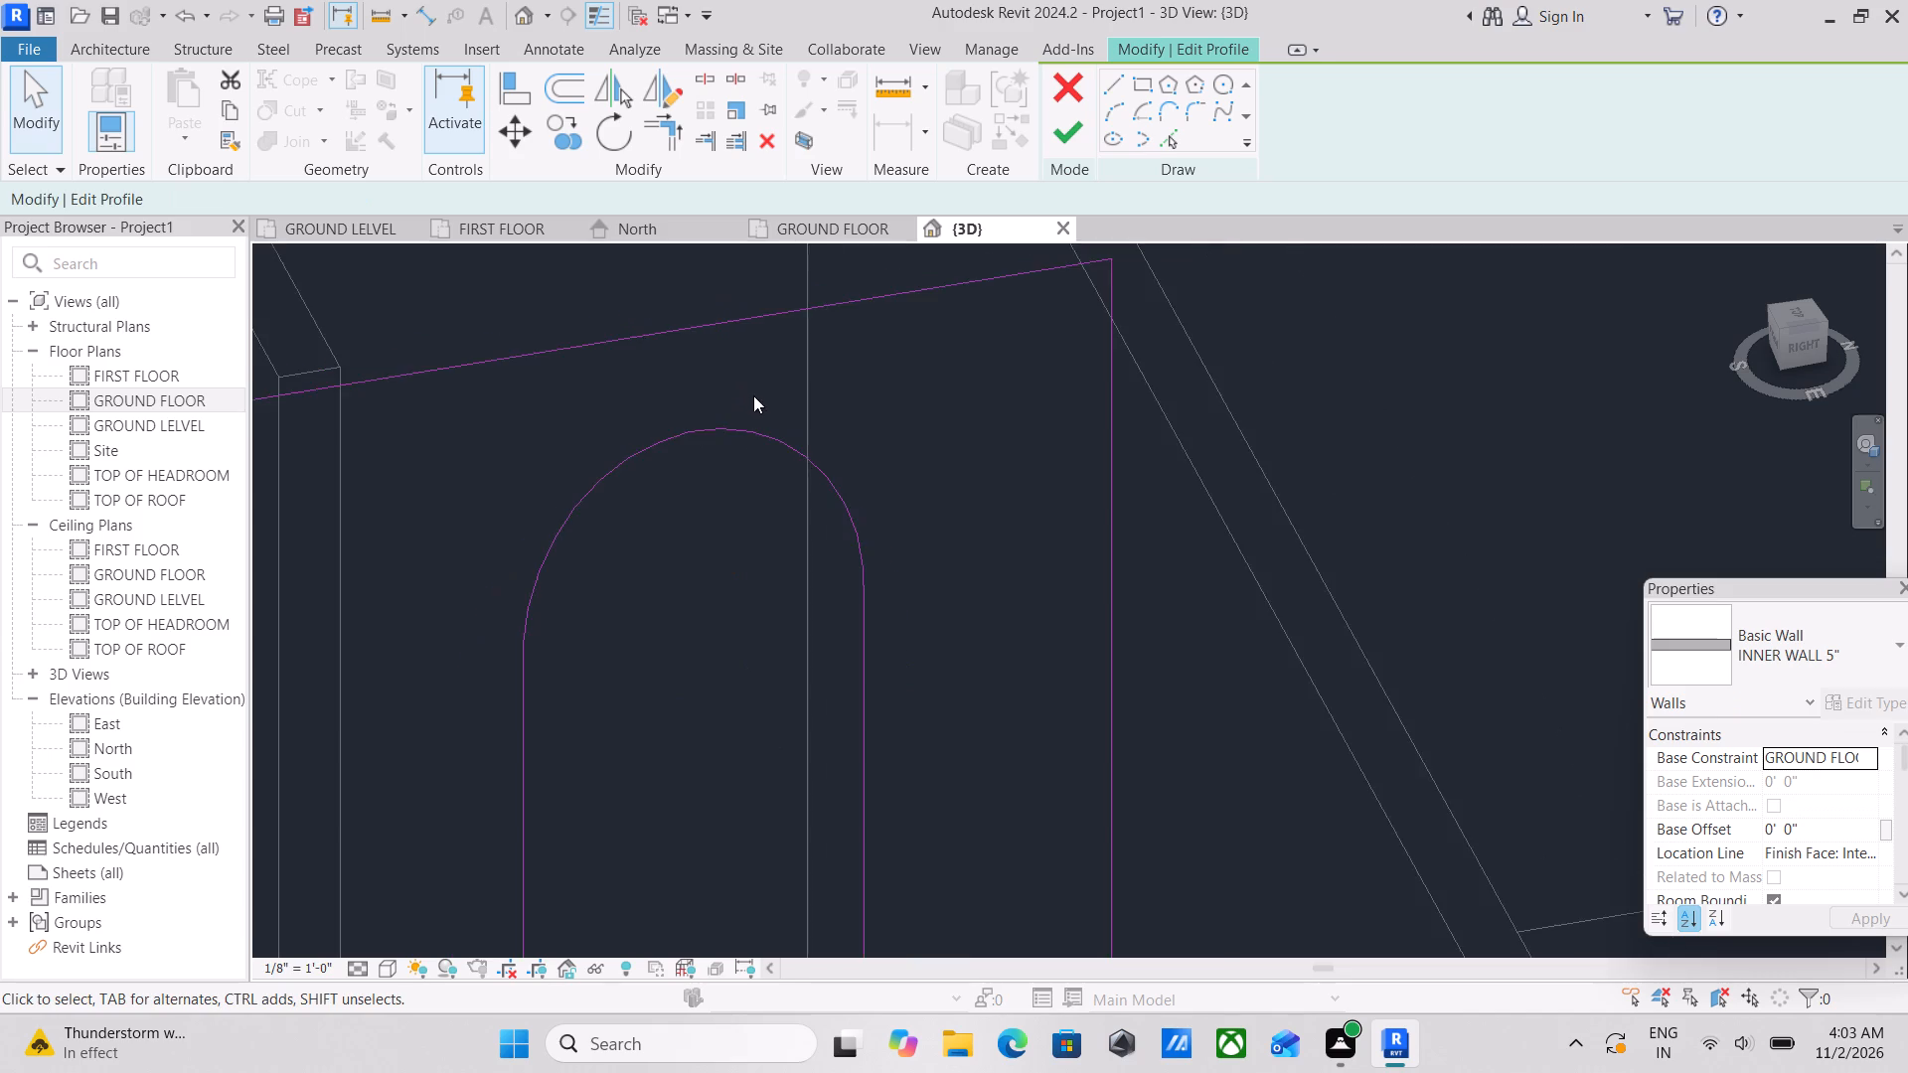
Finish the profile edit of the INNER WALL 5" with its arched opening and deselect the wall.
{"action": "scroll", "coordinate": [773, 405], "scroll_direction": "down", "scroll_amount": 6}
{"action": "scroll", "coordinate": [911, 358], "scroll_direction": "down", "scroll_amount": 1}
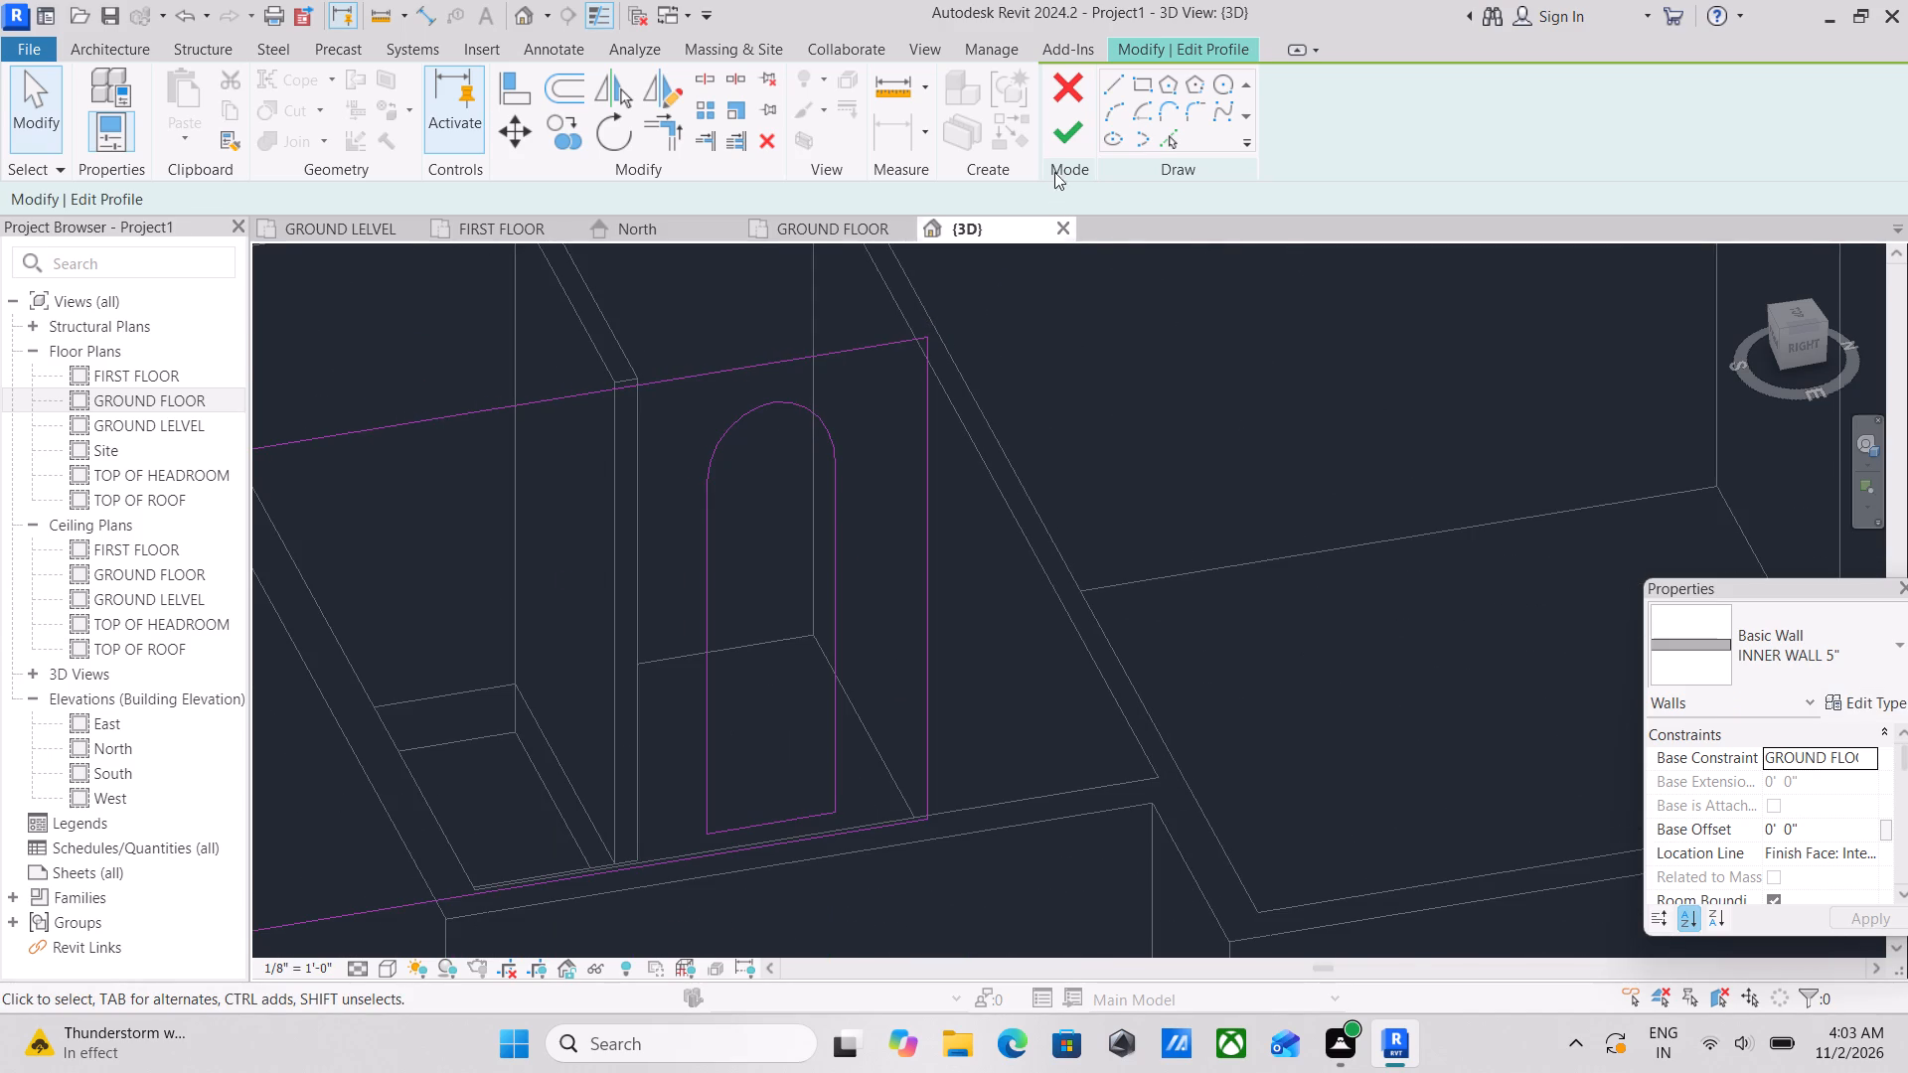
{"action": "left_click", "coordinate": [1072, 115]}
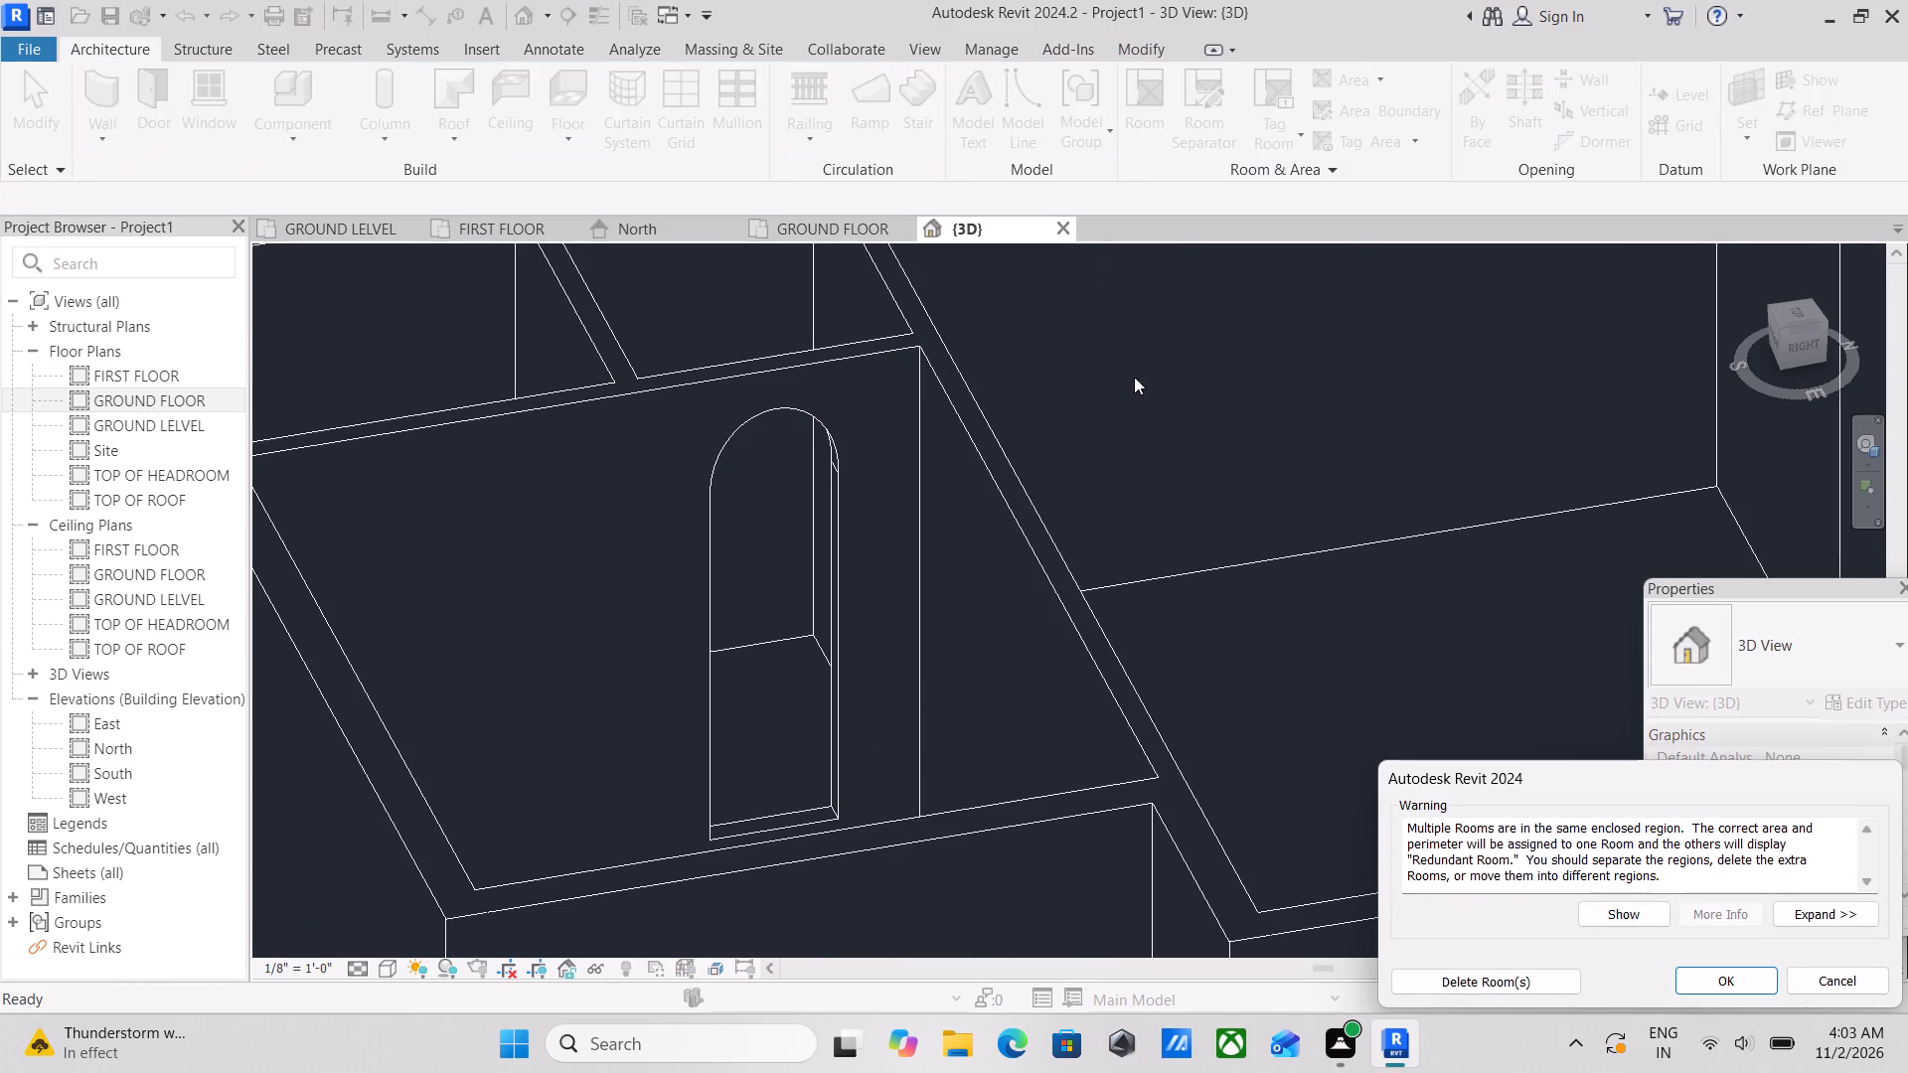
{"action": "left_click", "coordinate": [1734, 983]}
{"action": "scroll", "coordinate": [680, 497], "scroll_direction": "down", "scroll_amount": 5}
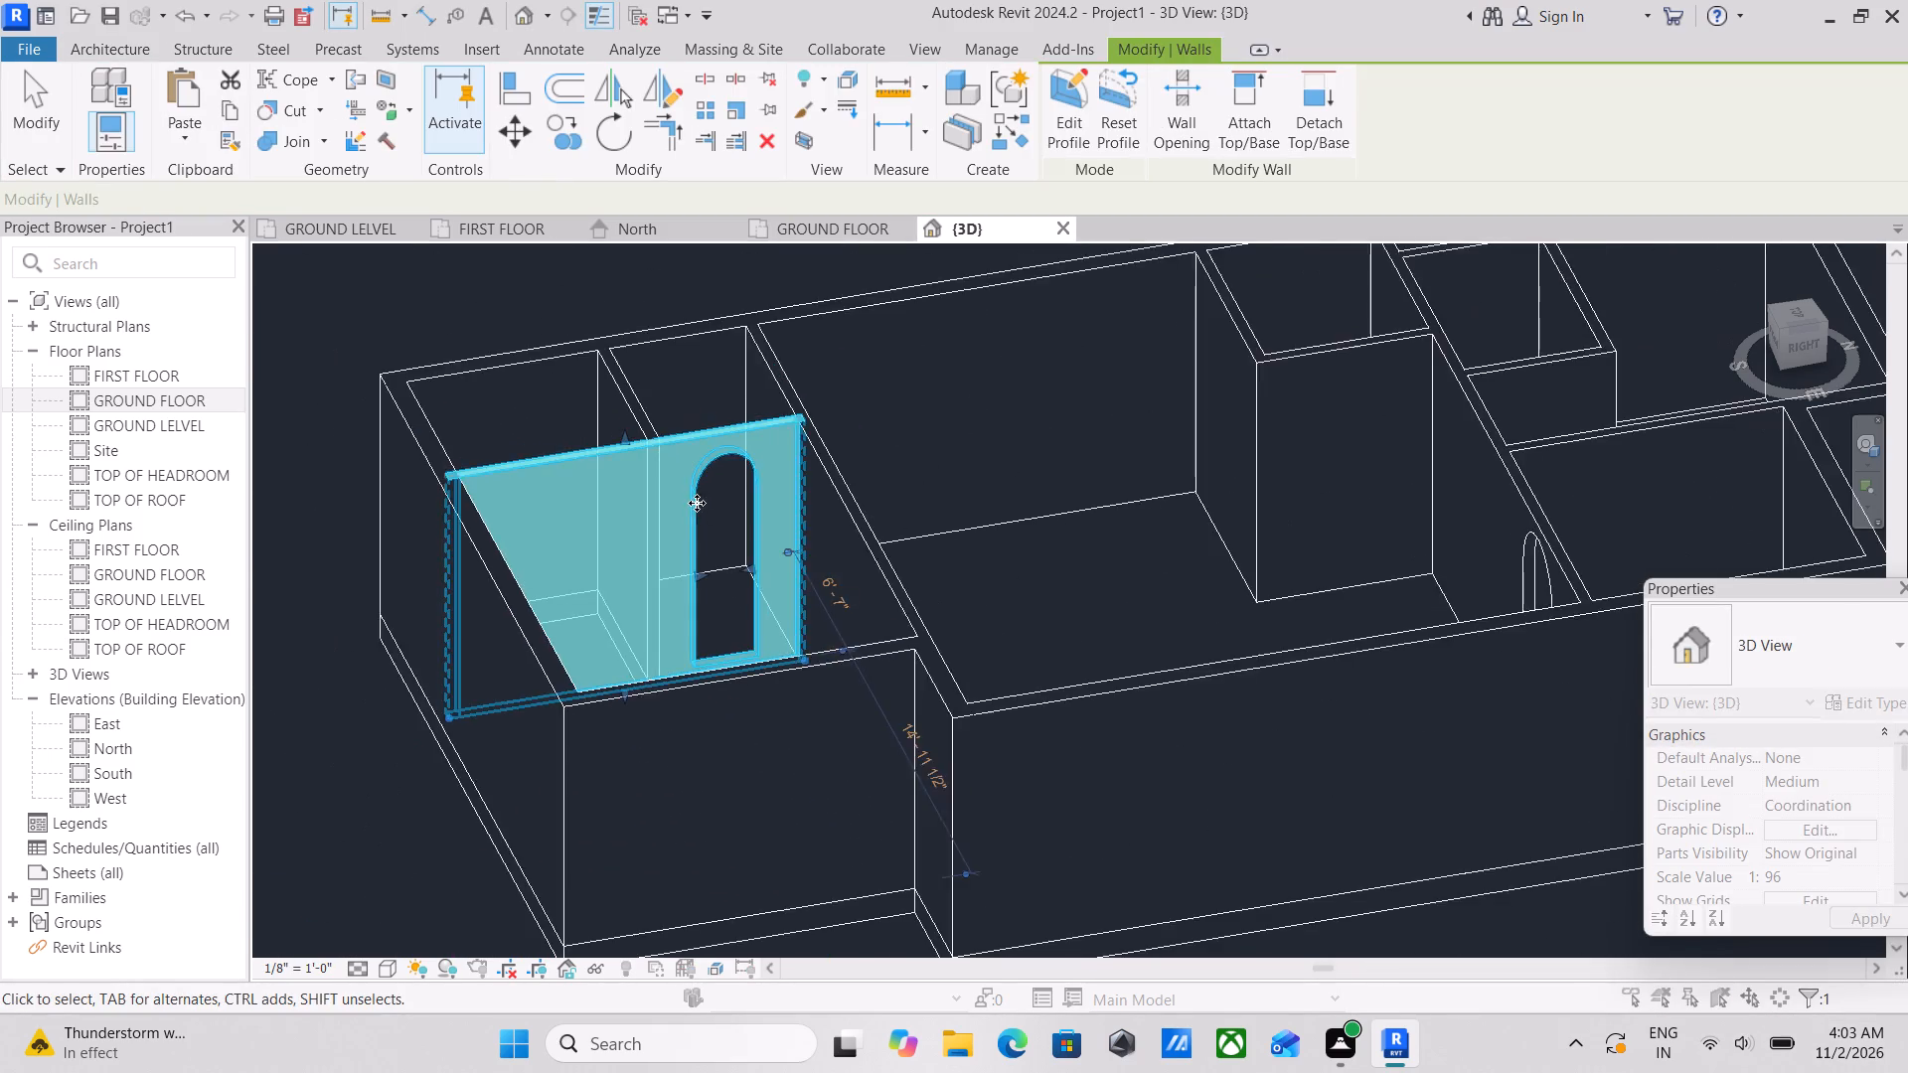
{"action": "scroll", "coordinate": [701, 504], "scroll_direction": "down", "scroll_amount": 3}
{"action": "key", "text": "Escape"}
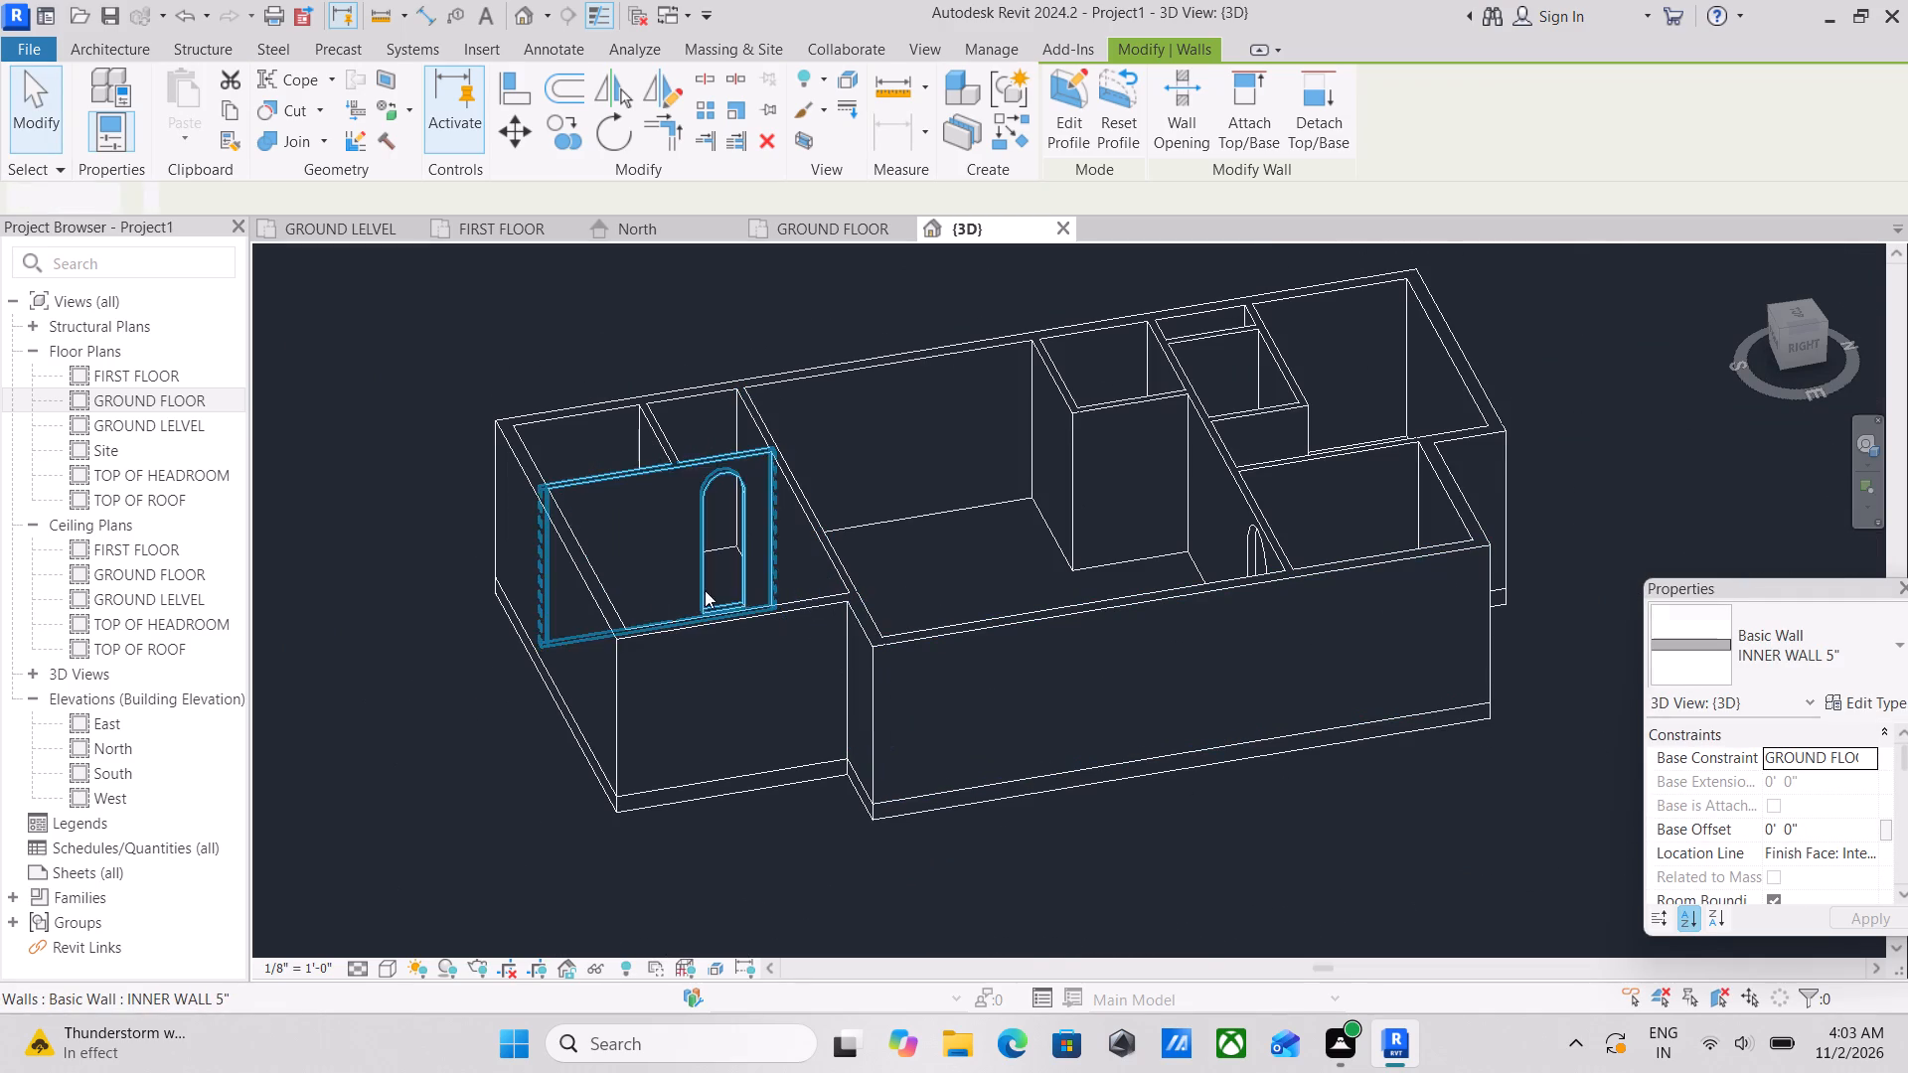
Examine the arched openings and the surrounding rooms of the 3D model from several angles.
{"action": "scroll", "coordinate": [650, 598], "scroll_direction": "up", "scroll_amount": 4}
{"action": "key", "text": "Escape"}
{"action": "scroll", "coordinate": [703, 577], "scroll_direction": "down", "scroll_amount": 2}
{"action": "middle_click_drag", "start_coordinate": [690, 547], "coordinate": [620, 844], "text": "shift"}
{"action": "middle_click_drag", "start_coordinate": [811, 575], "coordinate": [737, 564], "text": "shift"}
{"action": "middle_click_drag", "start_coordinate": [670, 363], "coordinate": [674, 369], "text": "shift"}
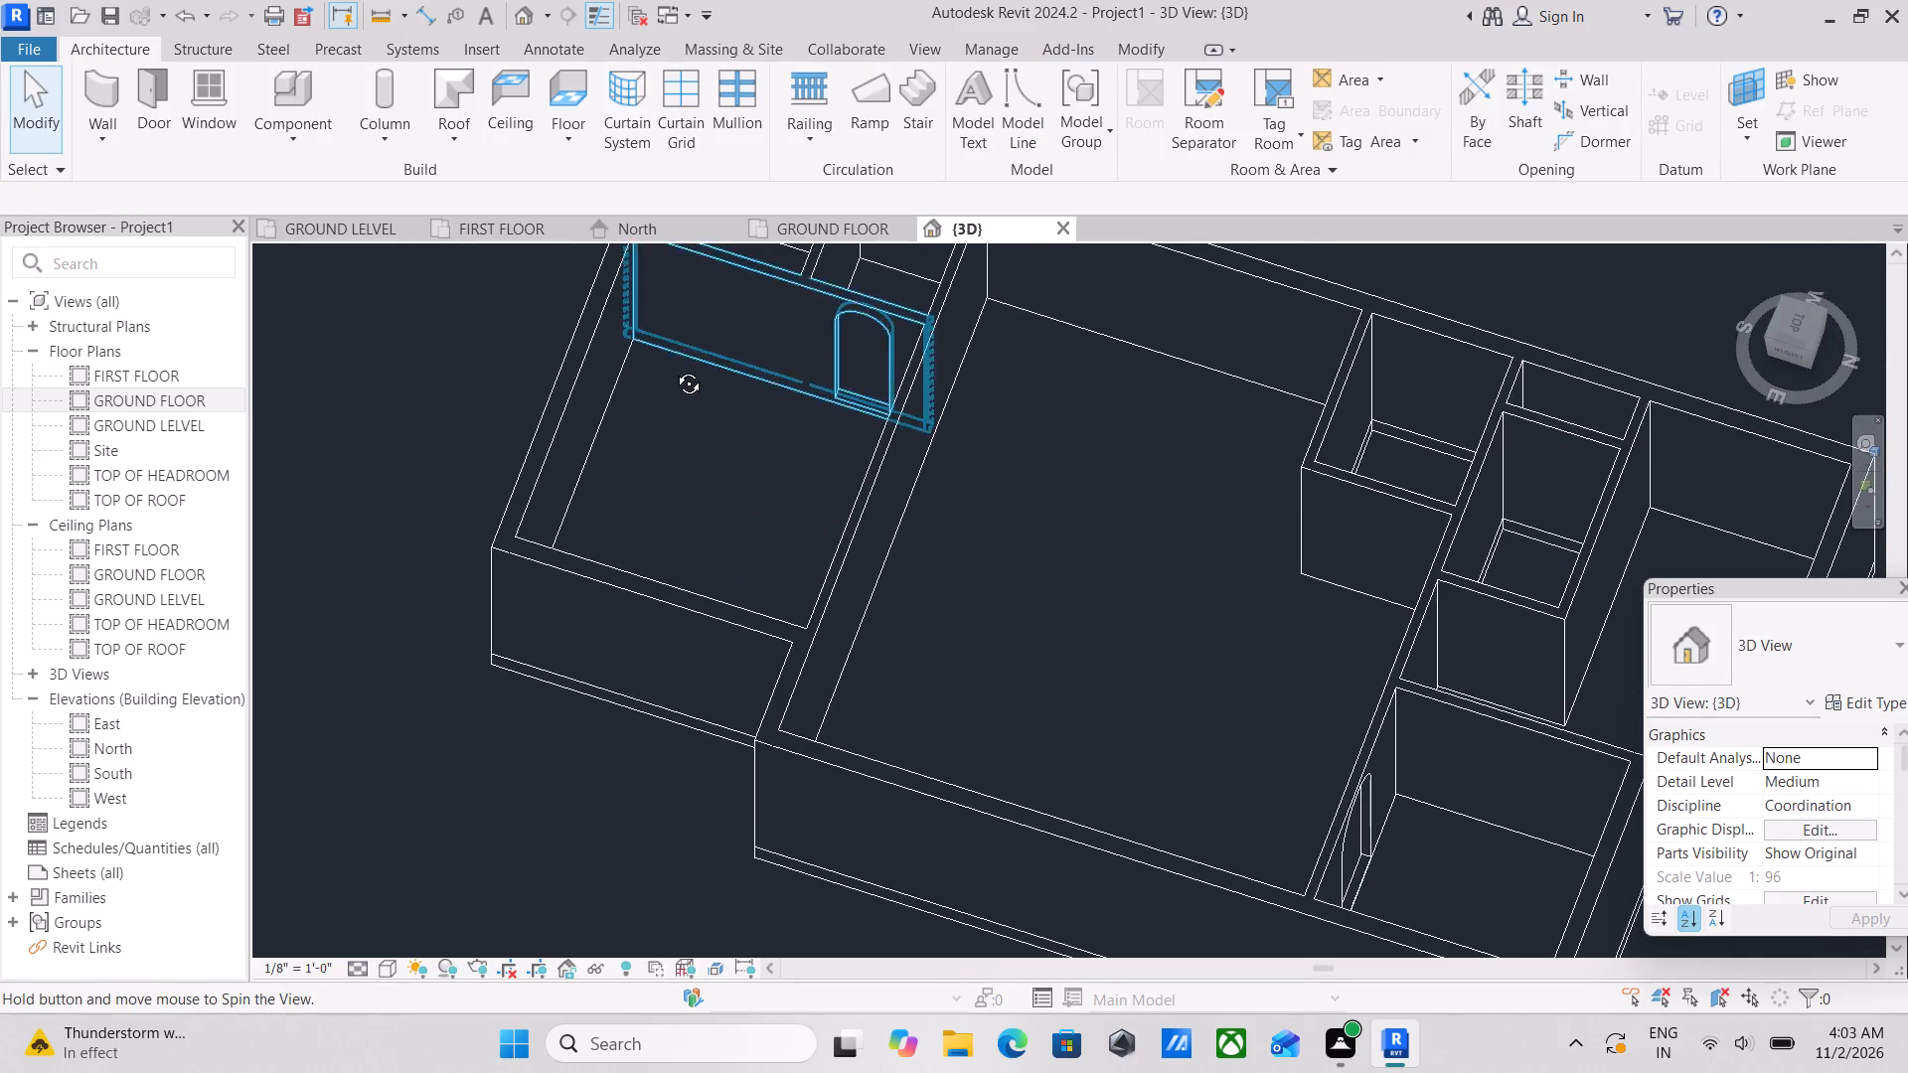
{"action": "middle_click_drag", "start_coordinate": [674, 369], "coordinate": [837, 346], "text": "shift"}
{"action": "scroll", "coordinate": [758, 484], "scroll_direction": "down", "scroll_amount": 1, "text": "shift"}
{"action": "middle_click_drag", "start_coordinate": [796, 531], "coordinate": [622, 686], "text": "shift"}
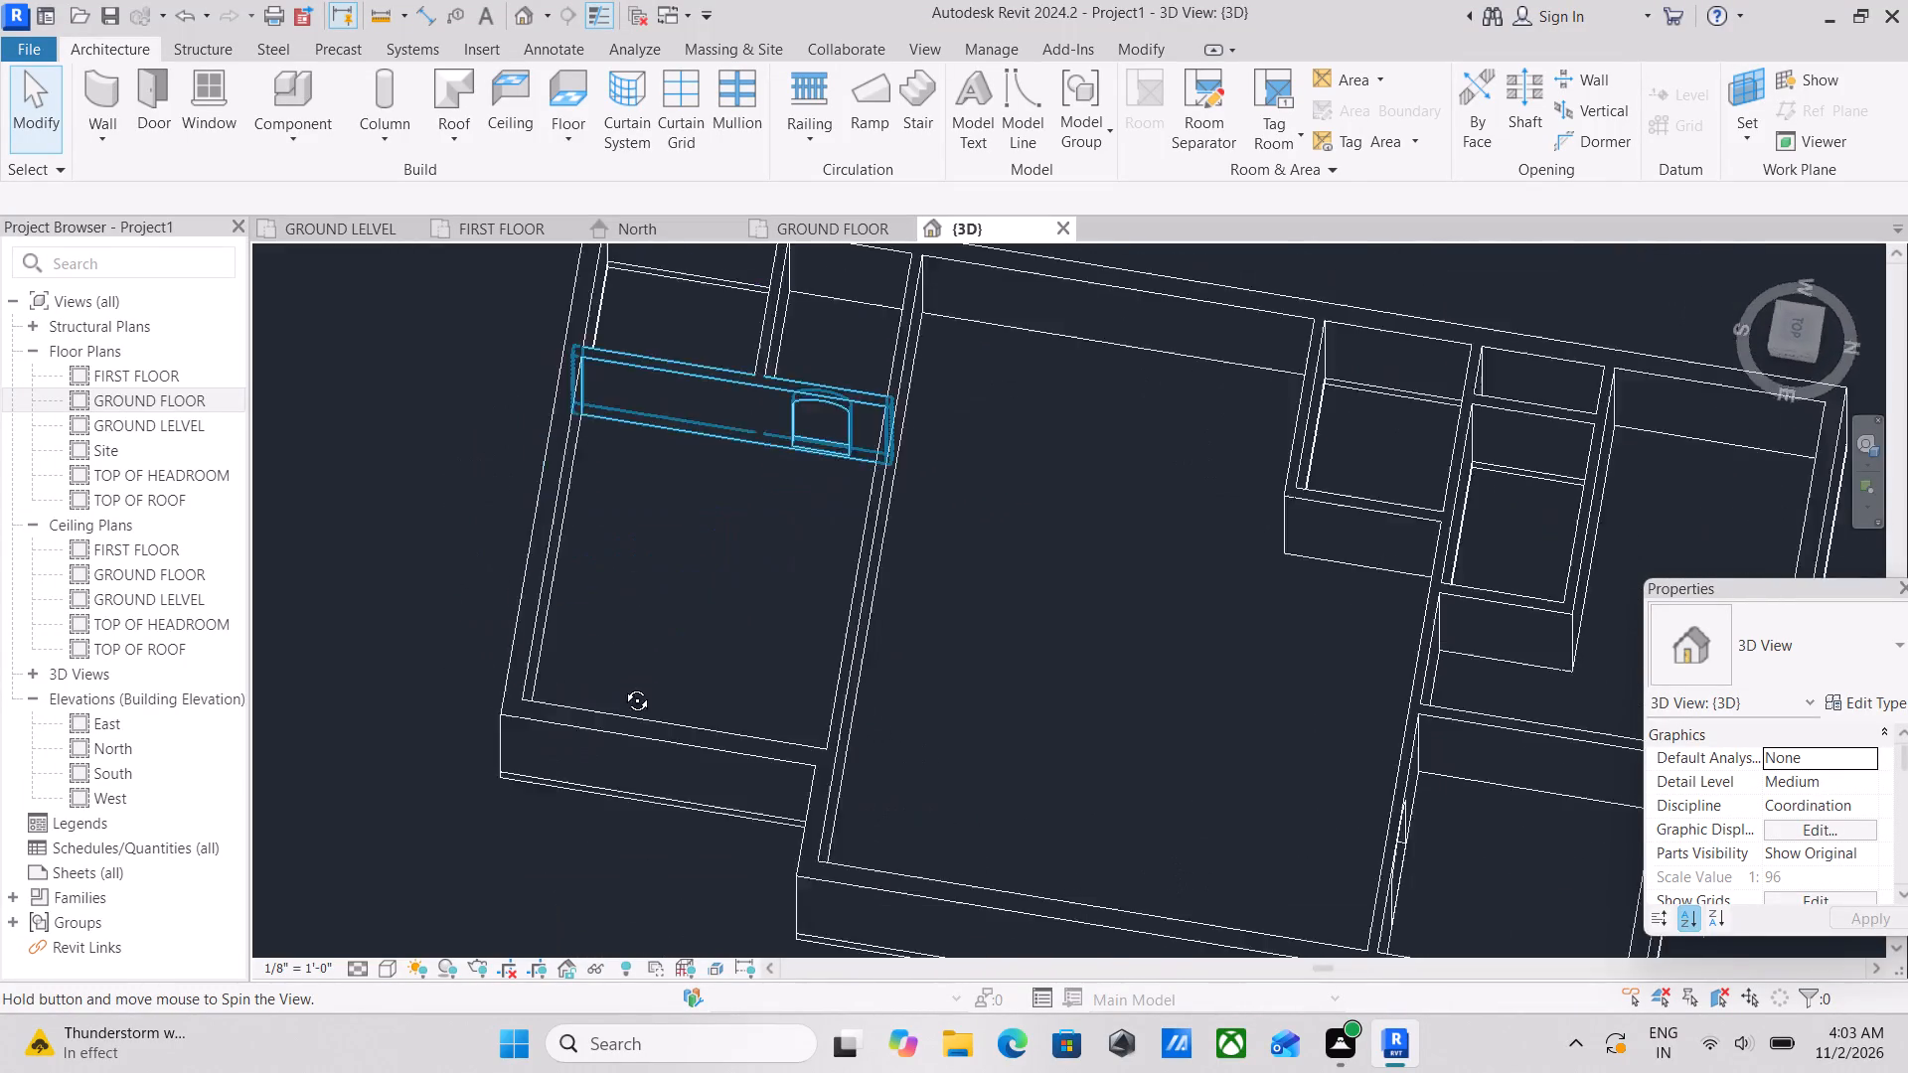
{"action": "middle_click_drag", "start_coordinate": [622, 686], "coordinate": [838, 409], "text": "shift"}
{"action": "scroll", "coordinate": [847, 427], "scroll_direction": "down", "scroll_amount": 3}
{"action": "middle_click_drag", "start_coordinate": [847, 428], "coordinate": [916, 491], "text": "shift"}
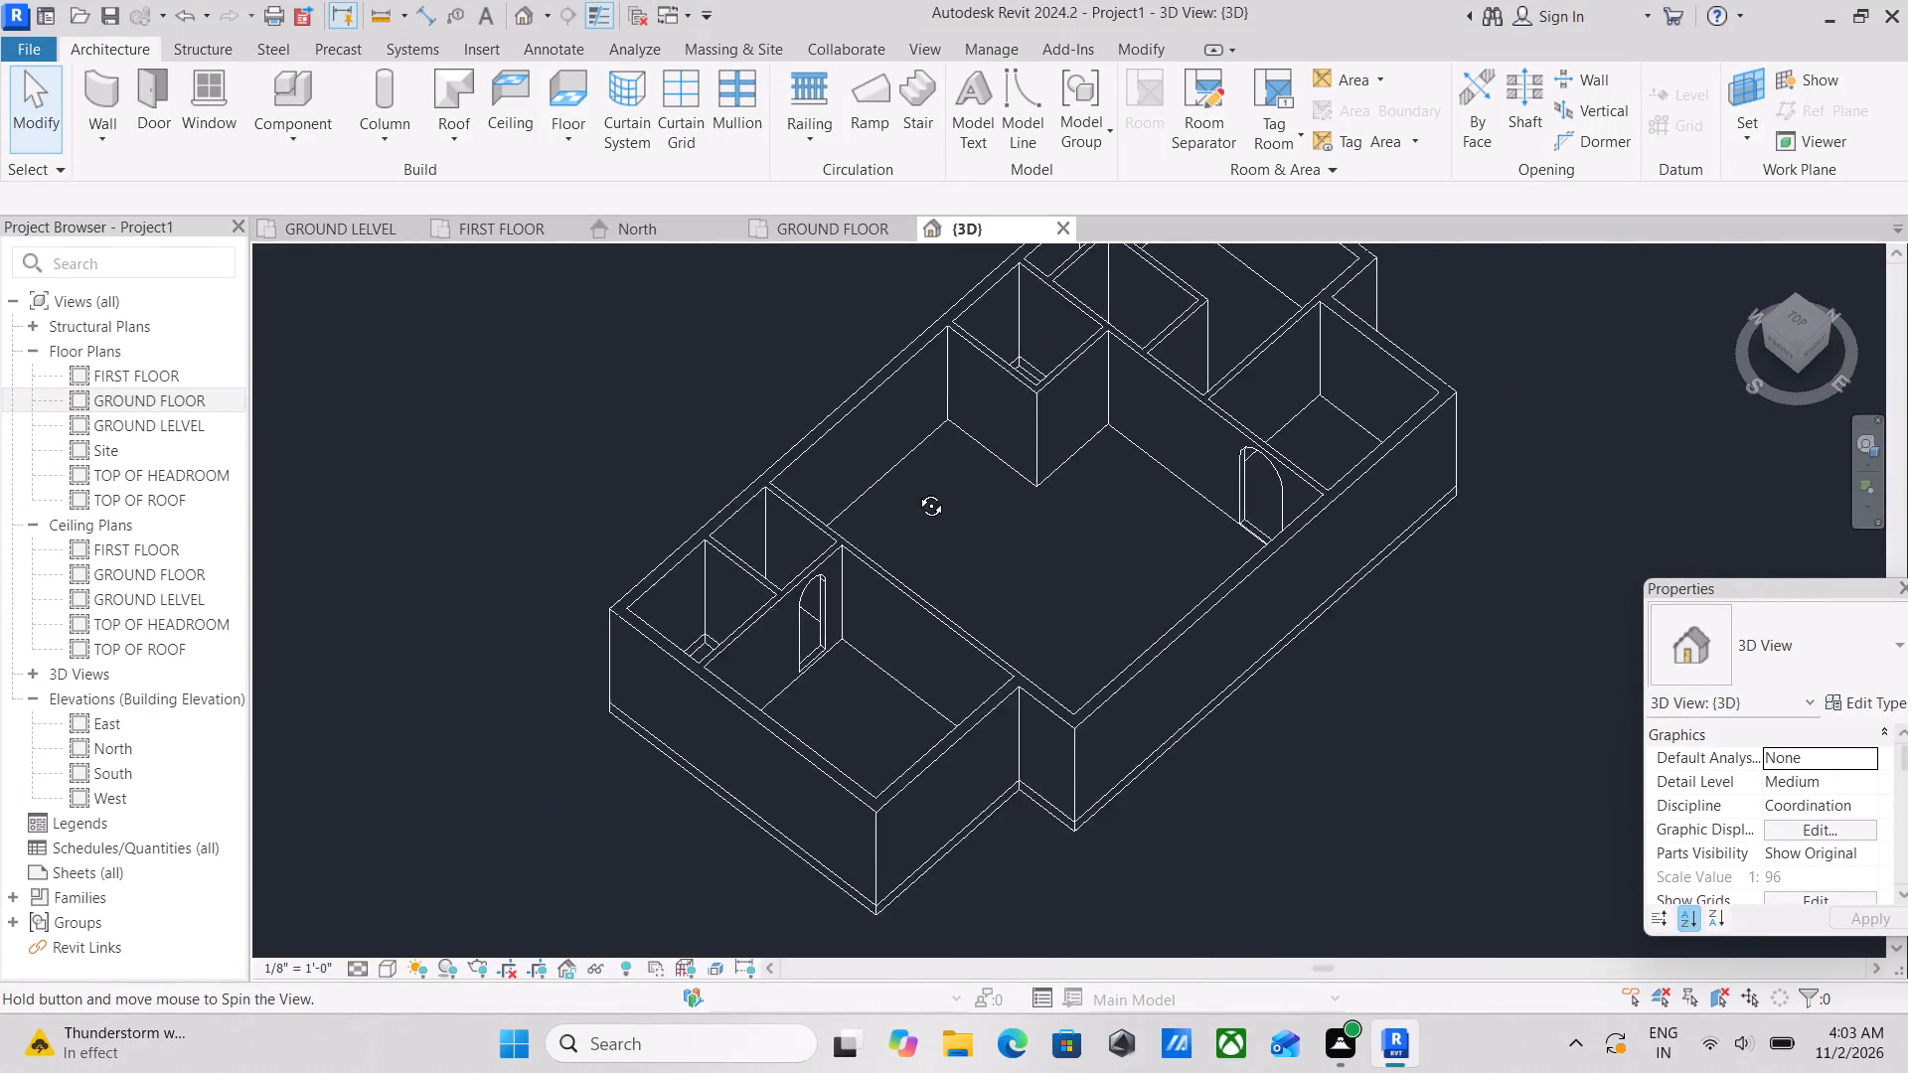
{"action": "middle_click_drag", "start_coordinate": [916, 491], "coordinate": [937, 518], "text": "shift"}
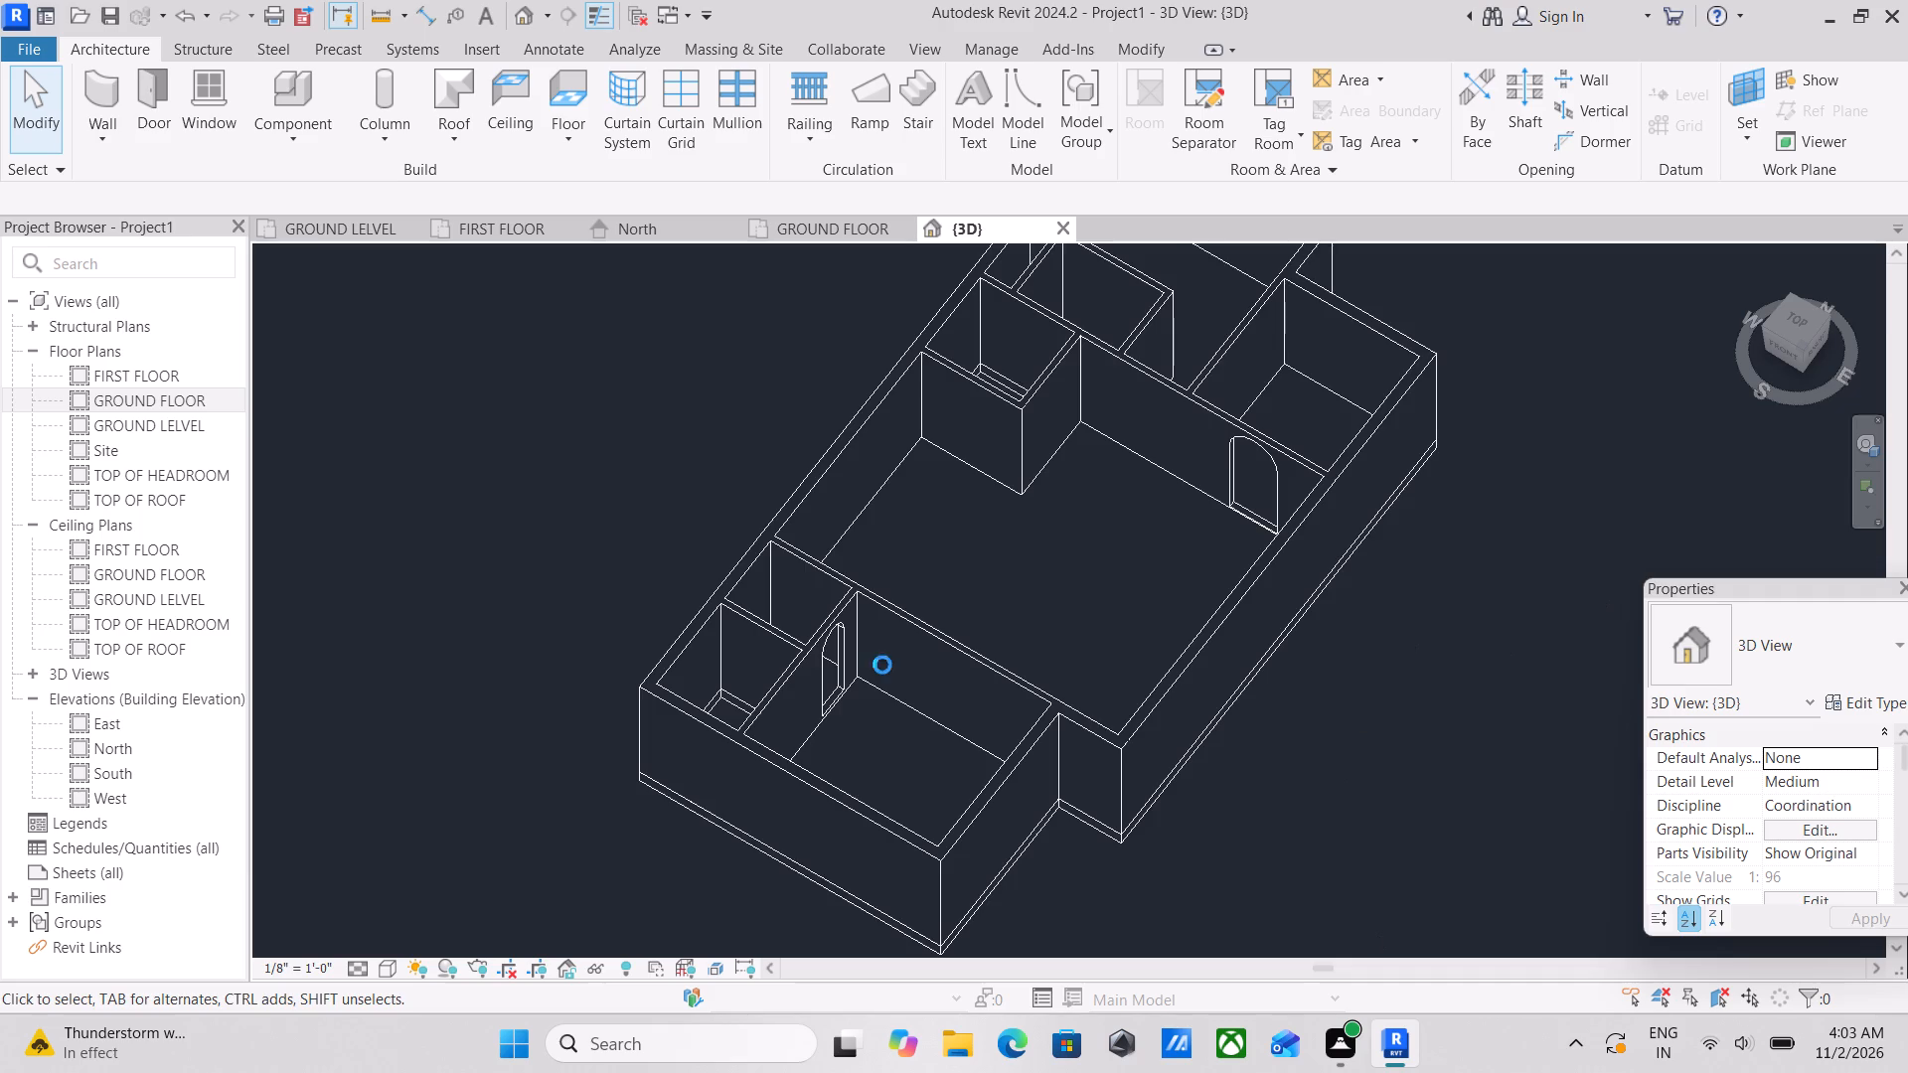
{"action": "scroll", "coordinate": [852, 642], "scroll_direction": "down", "scroll_amount": 3}
{"action": "scroll", "coordinate": [877, 624], "scroll_direction": "up", "scroll_amount": 3}
{"action": "scroll", "coordinate": [789, 668], "scroll_direction": "up", "scroll_amount": 5}
{"action": "scroll", "coordinate": [716, 708], "scroll_direction": "up", "scroll_amount": 3}
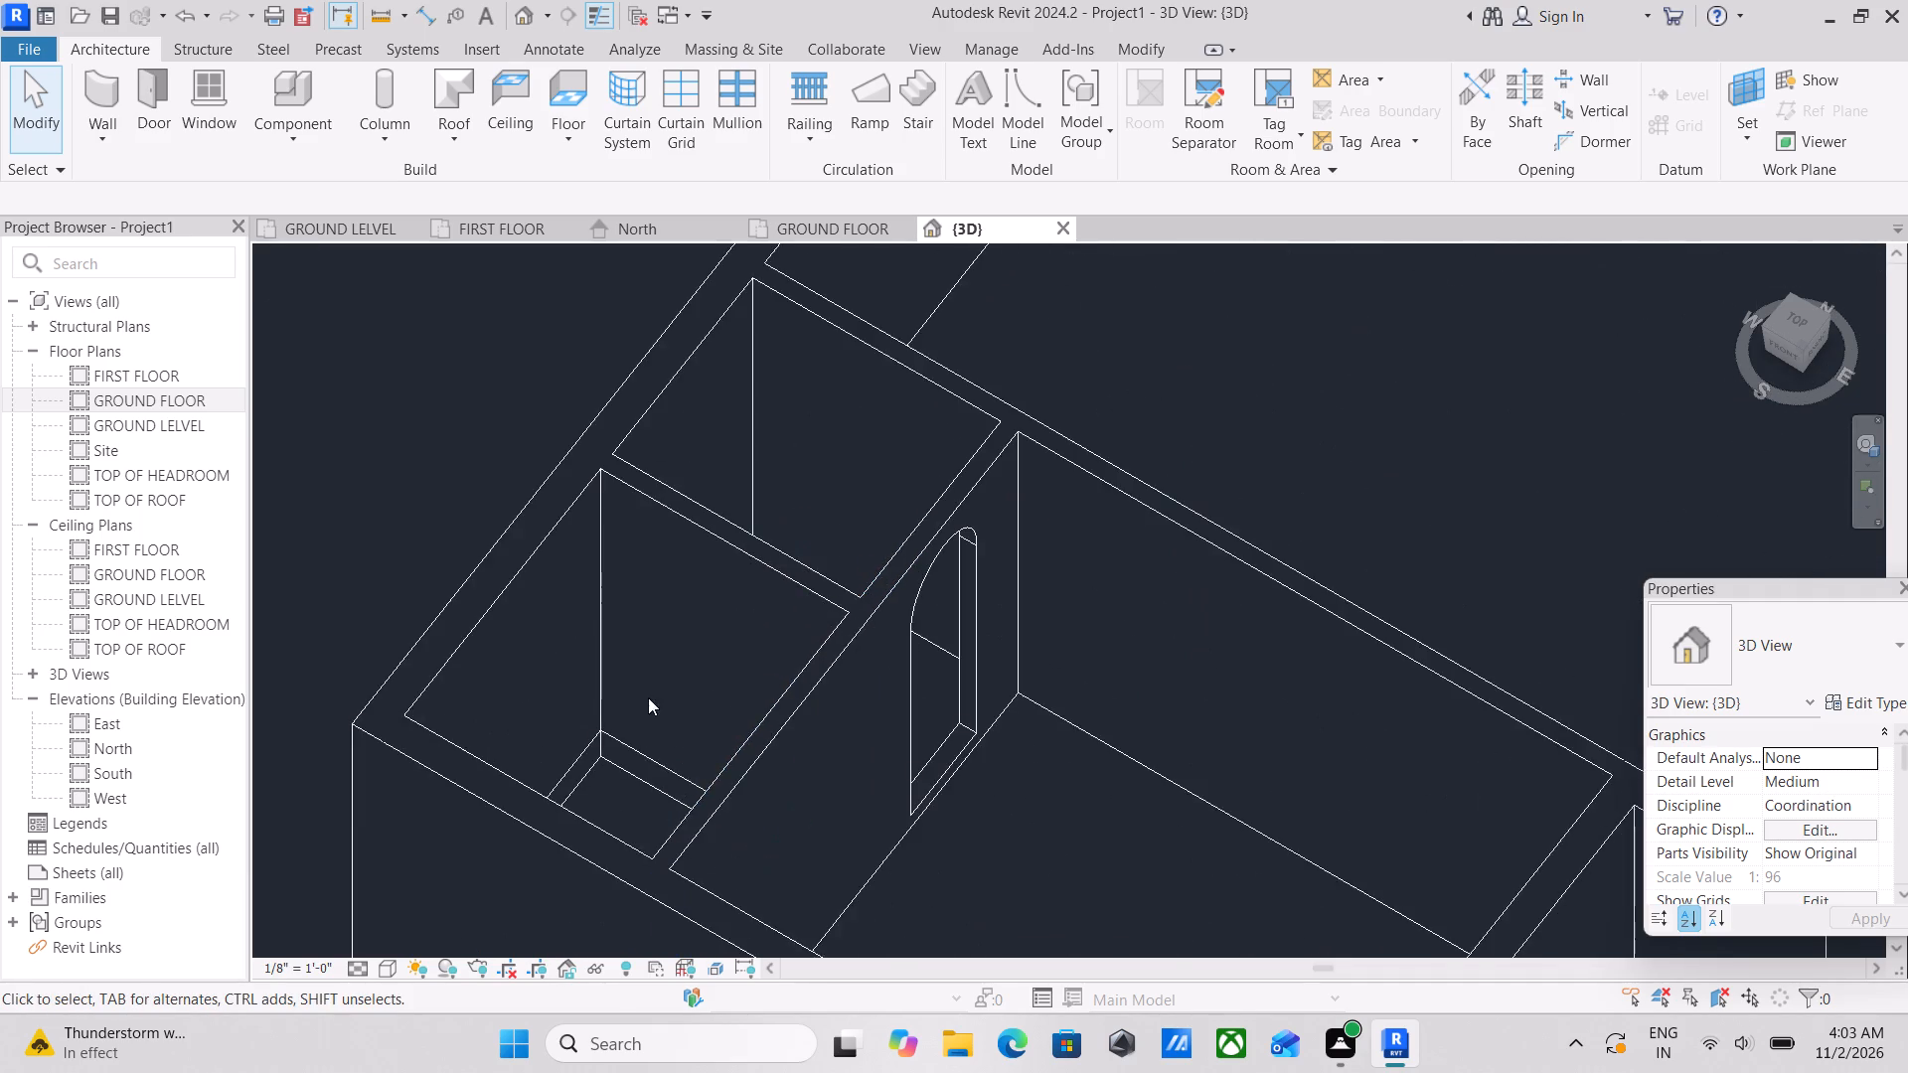
{"action": "middle_click_drag", "start_coordinate": [648, 697], "coordinate": [694, 832]}
{"action": "scroll", "coordinate": [620, 812], "scroll_direction": "up", "scroll_amount": 5}
{"action": "scroll", "coordinate": [635, 781], "scroll_direction": "down", "scroll_amount": 9}
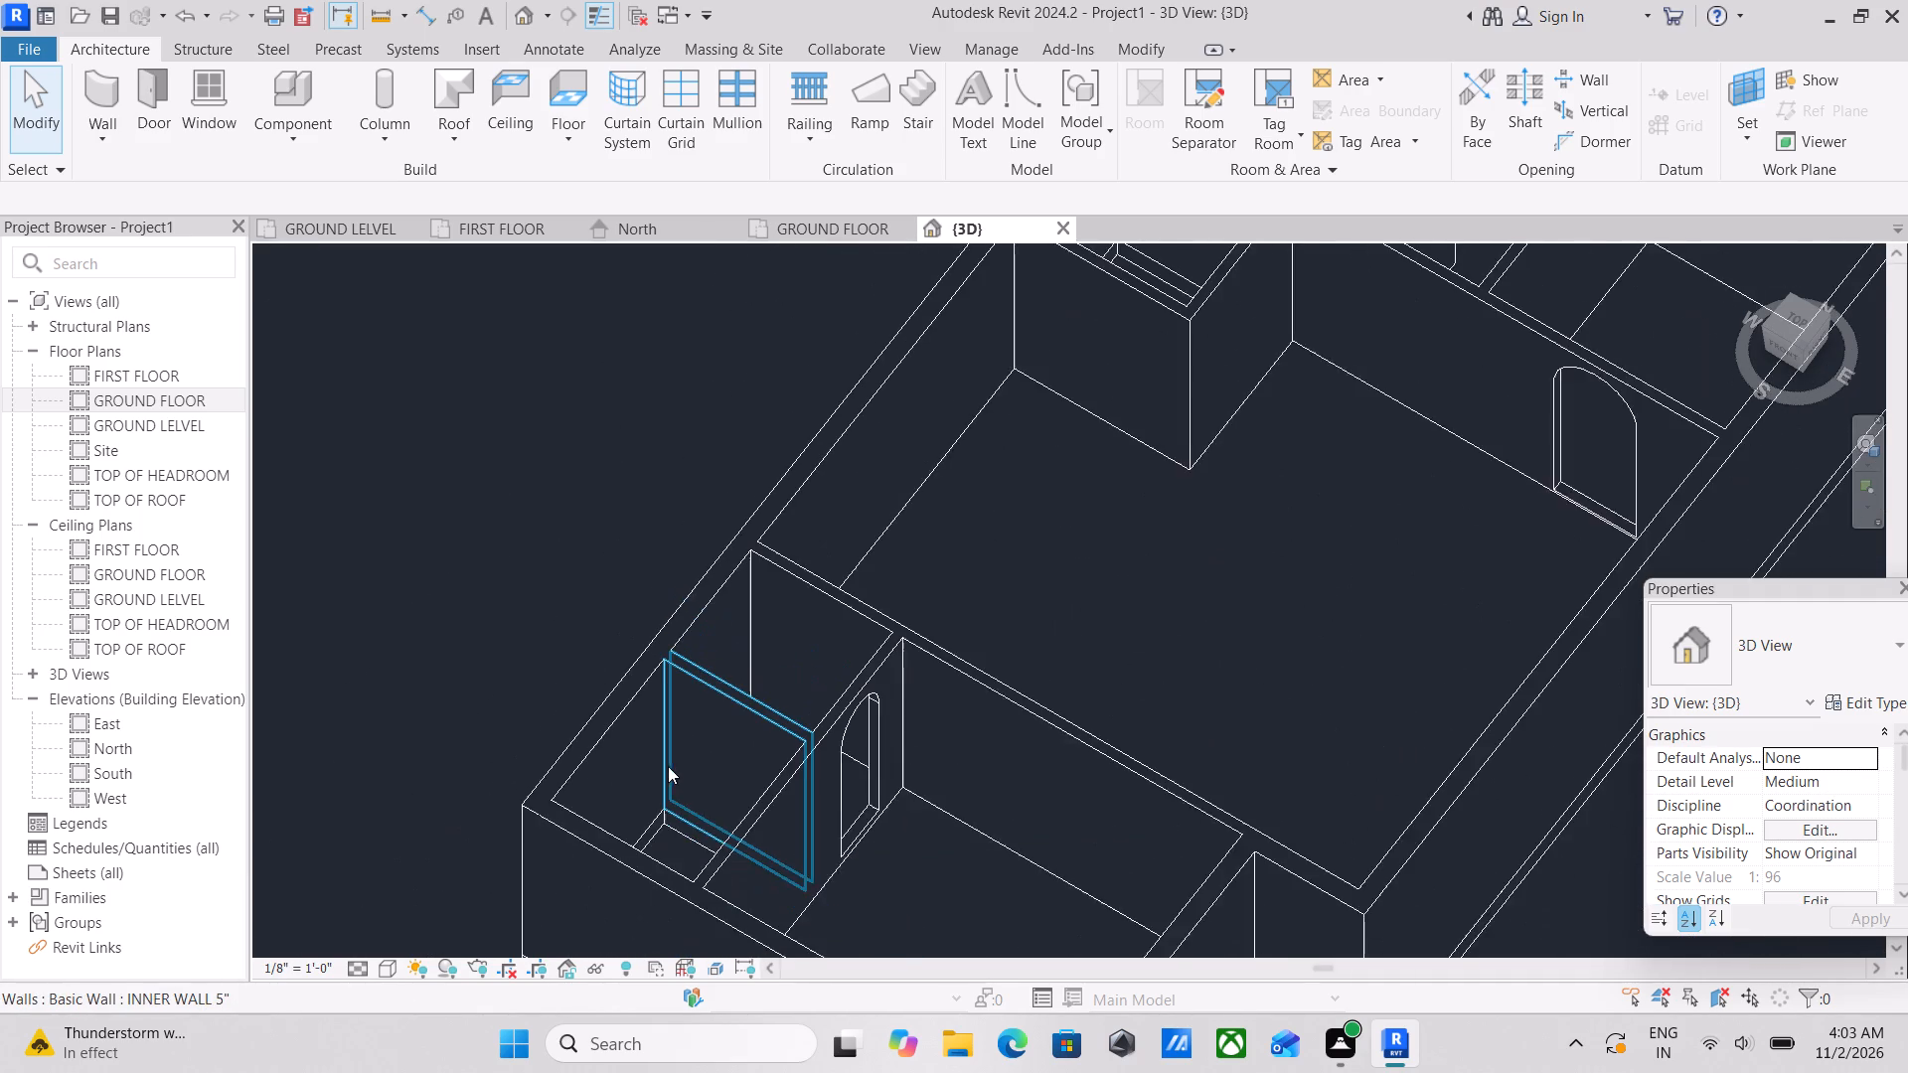
{"action": "middle_click_drag", "start_coordinate": [668, 766], "coordinate": [698, 810]}
{"action": "scroll", "coordinate": [698, 810], "scroll_direction": "up", "scroll_amount": 1}
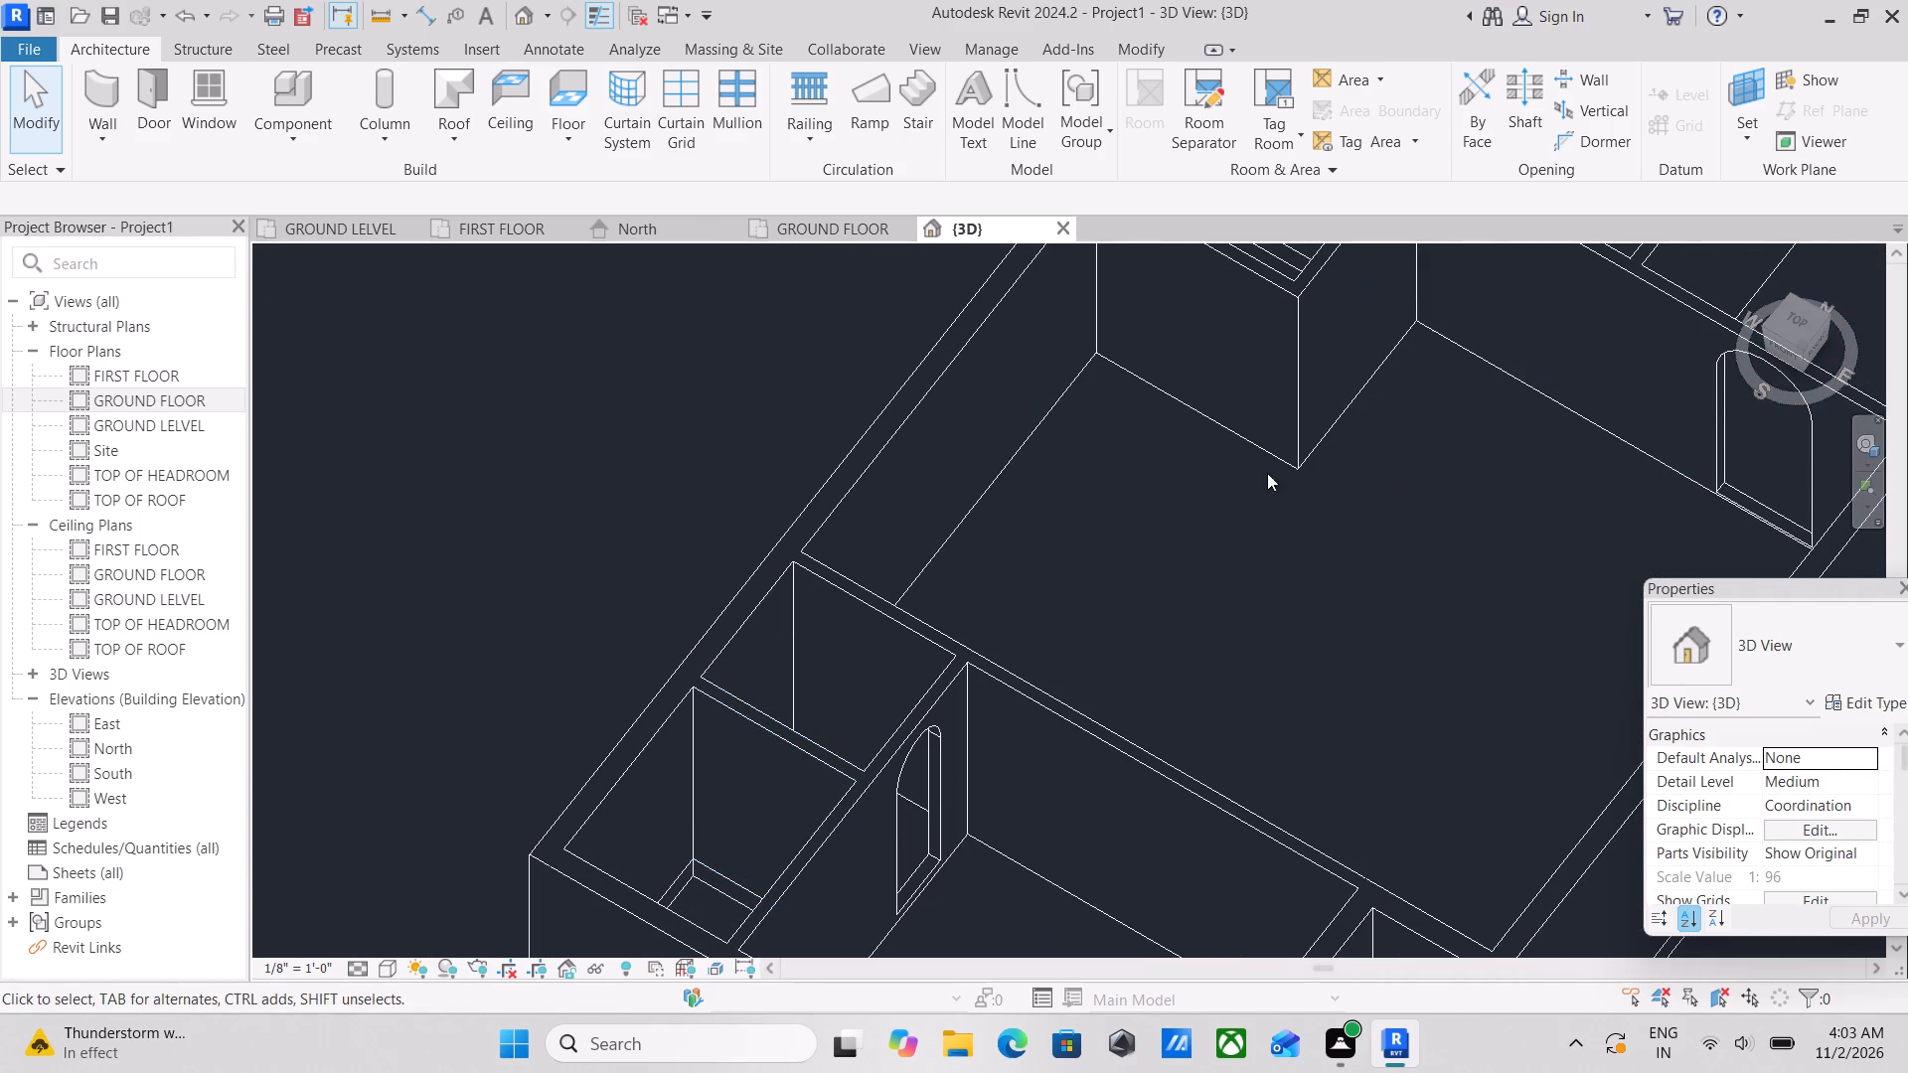
Start an architectural floor boundary sketch with the 3D model oriented to its top view.
{"action": "left_click", "coordinate": [1791, 318]}
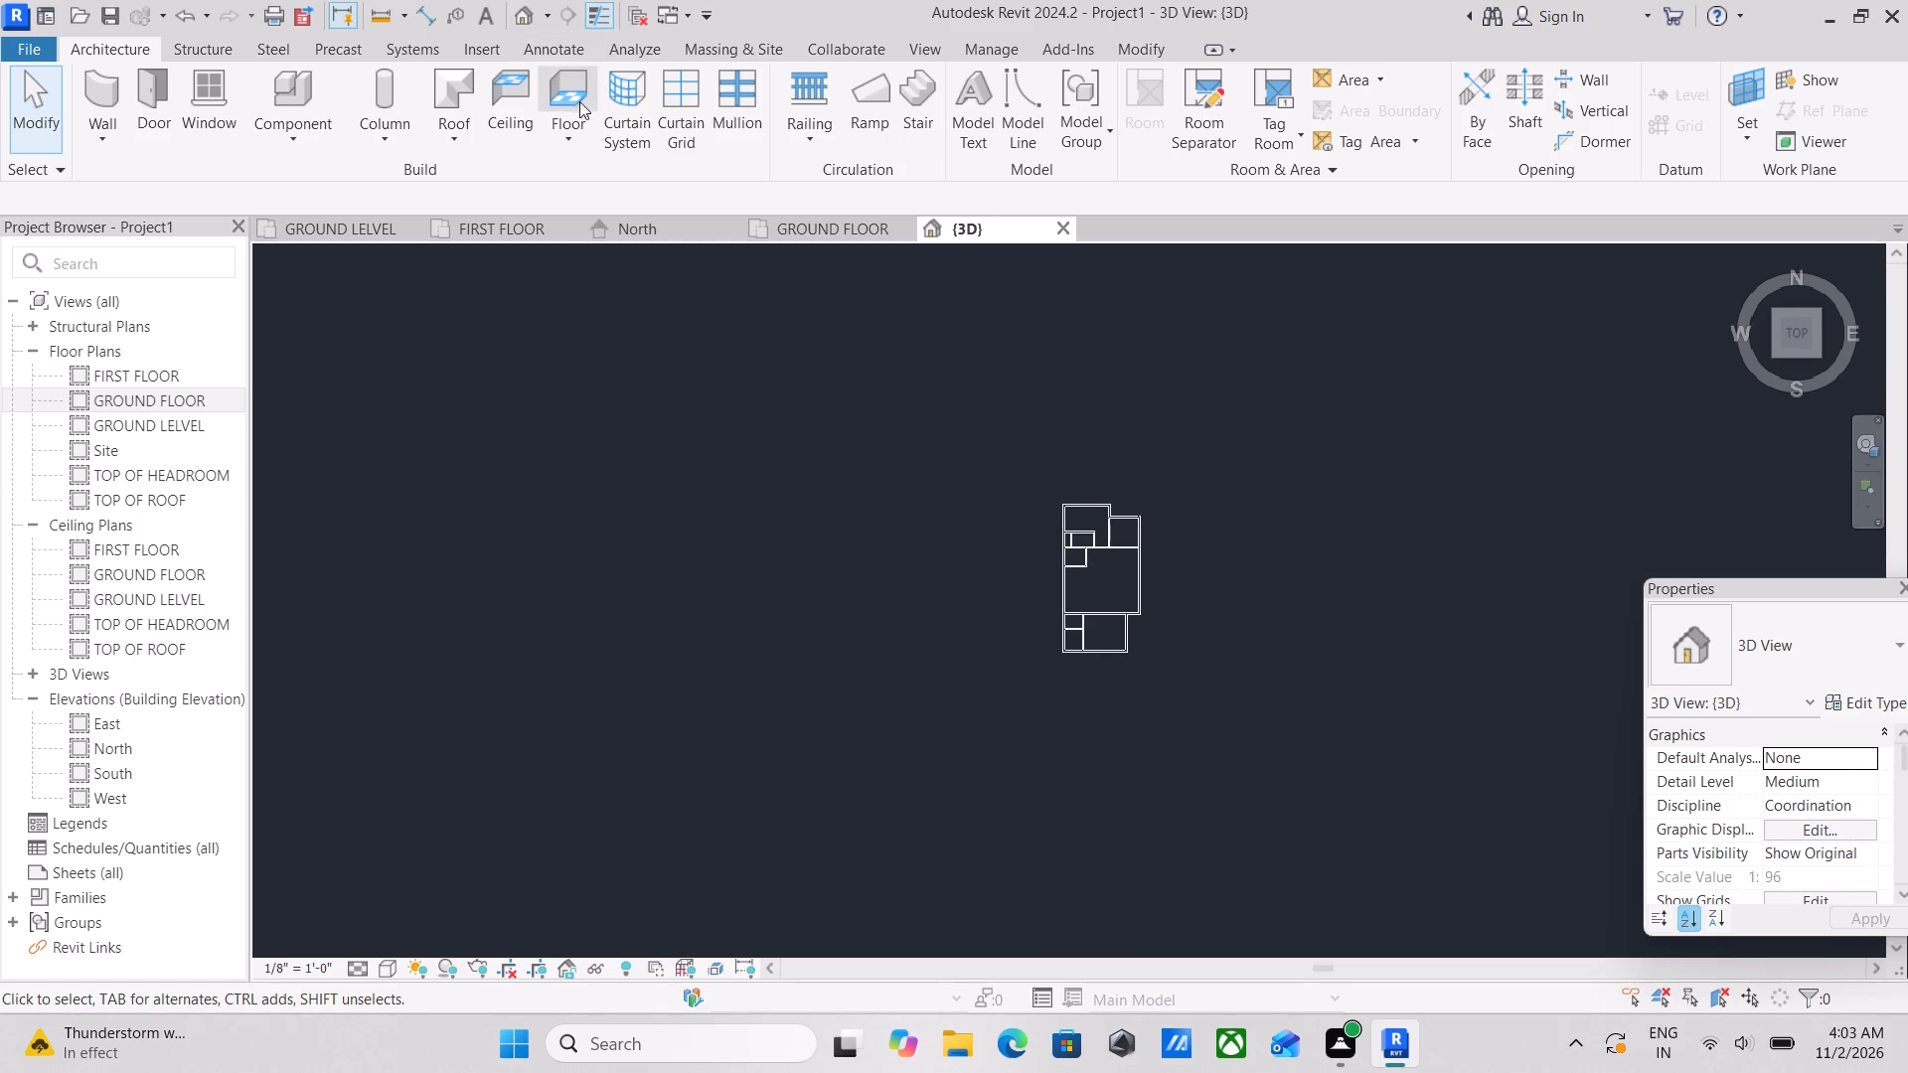
{"action": "left_click", "coordinate": [563, 149]}
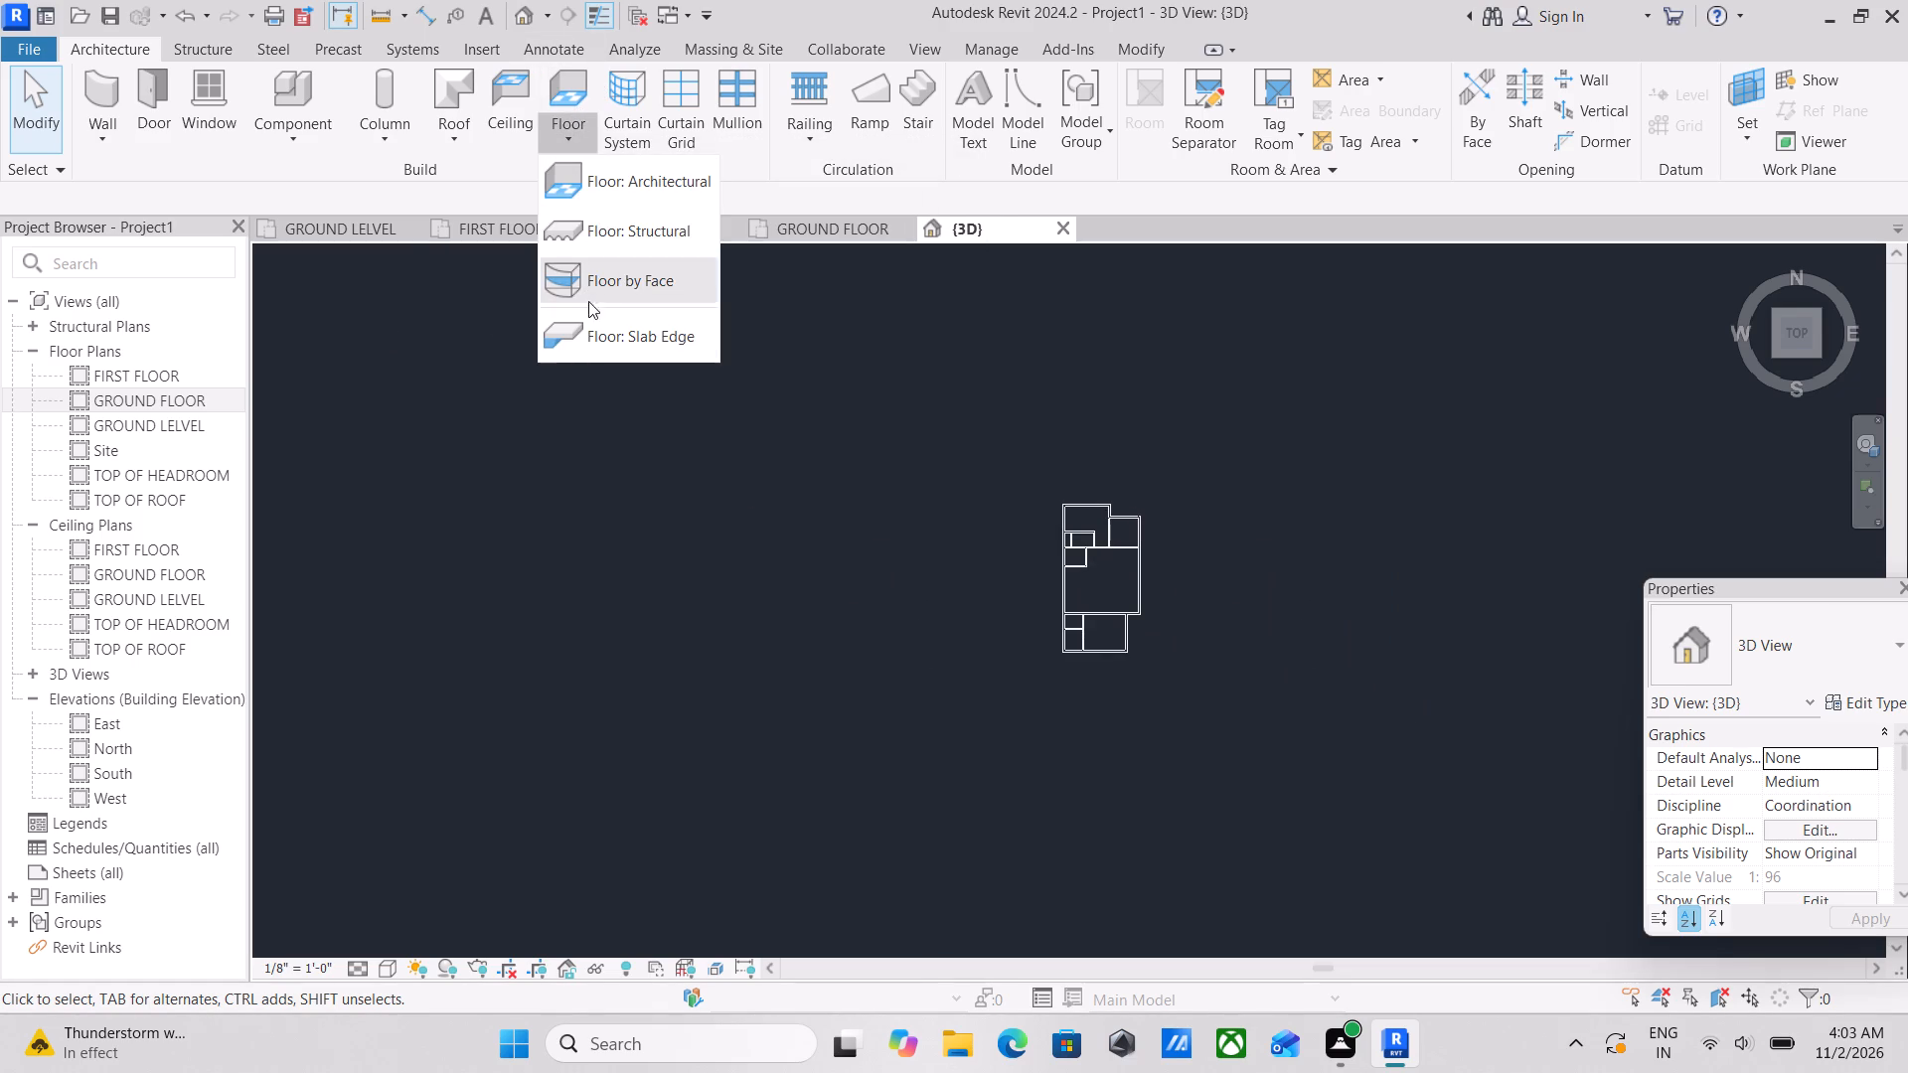
{"action": "left_click", "coordinate": [556, 126]}
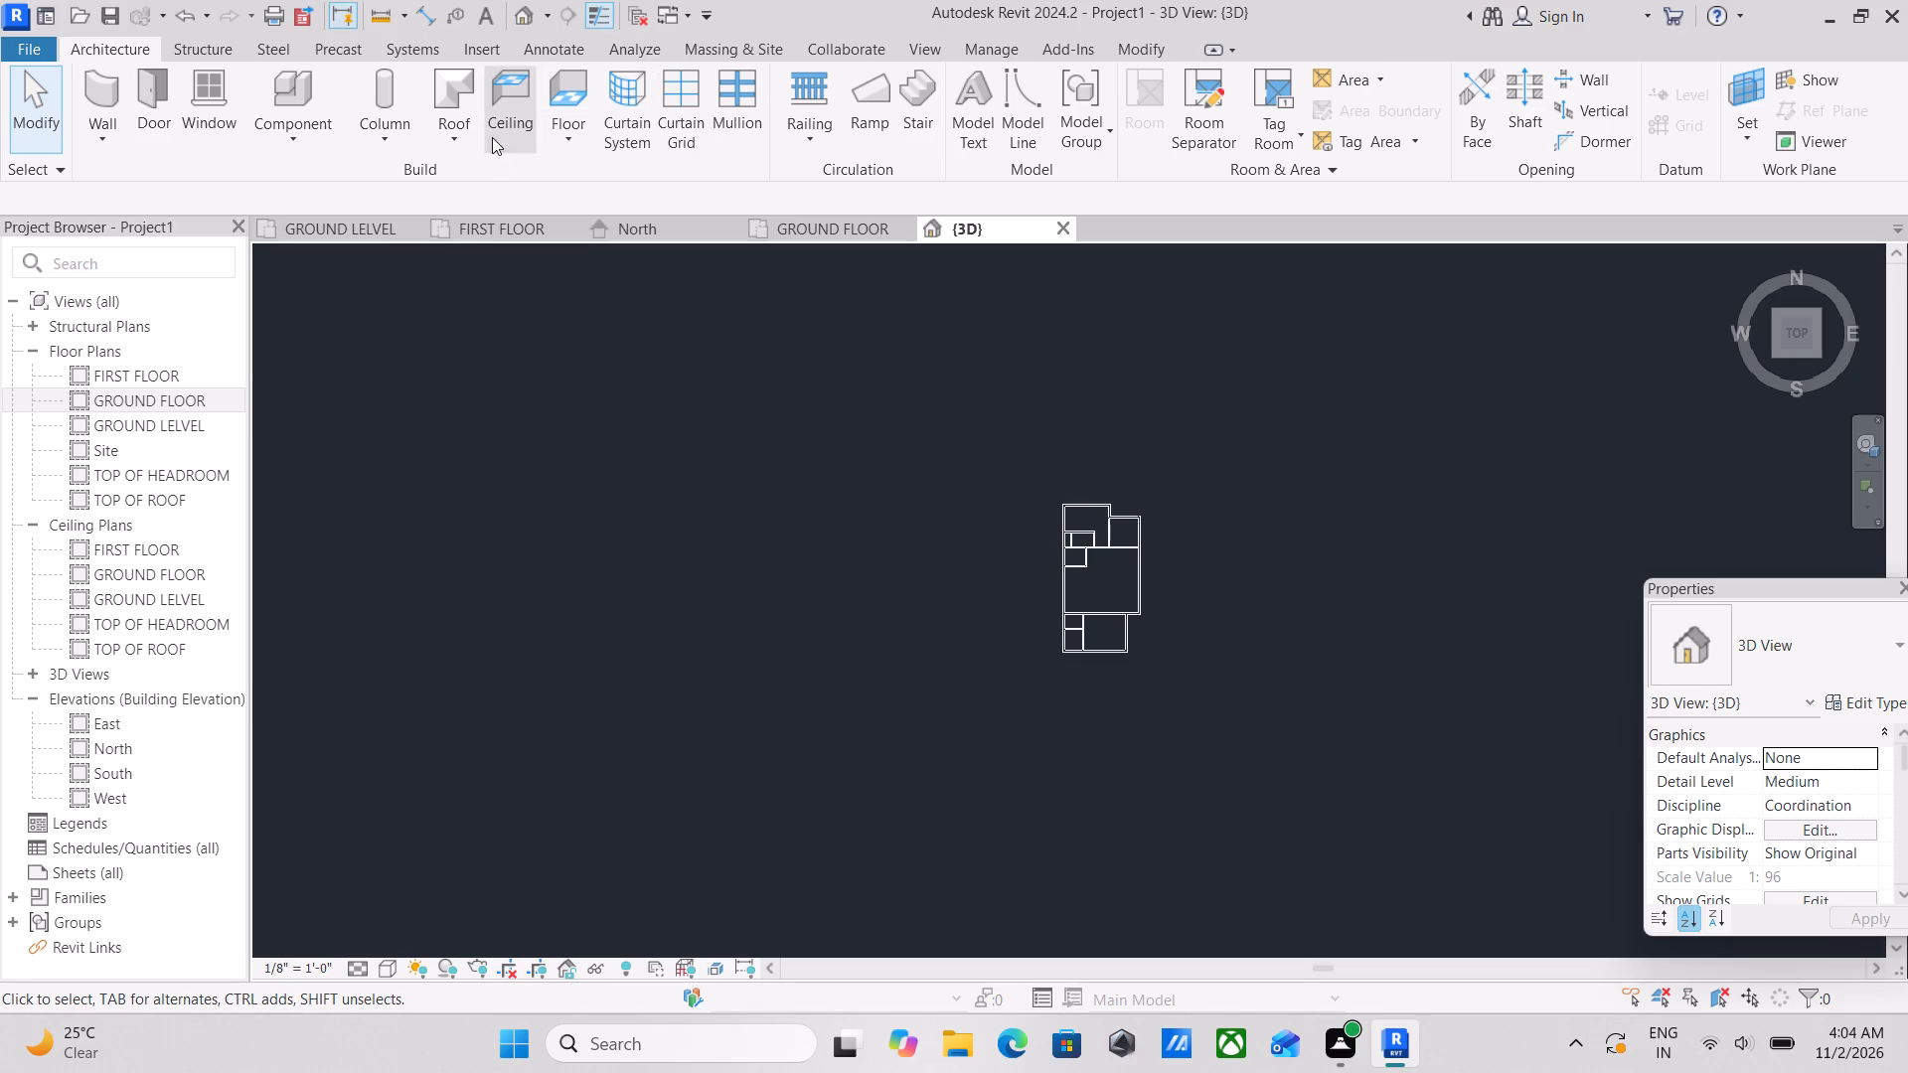
{"action": "left_click", "coordinate": [564, 131]}
{"action": "left_click", "coordinate": [629, 179]}
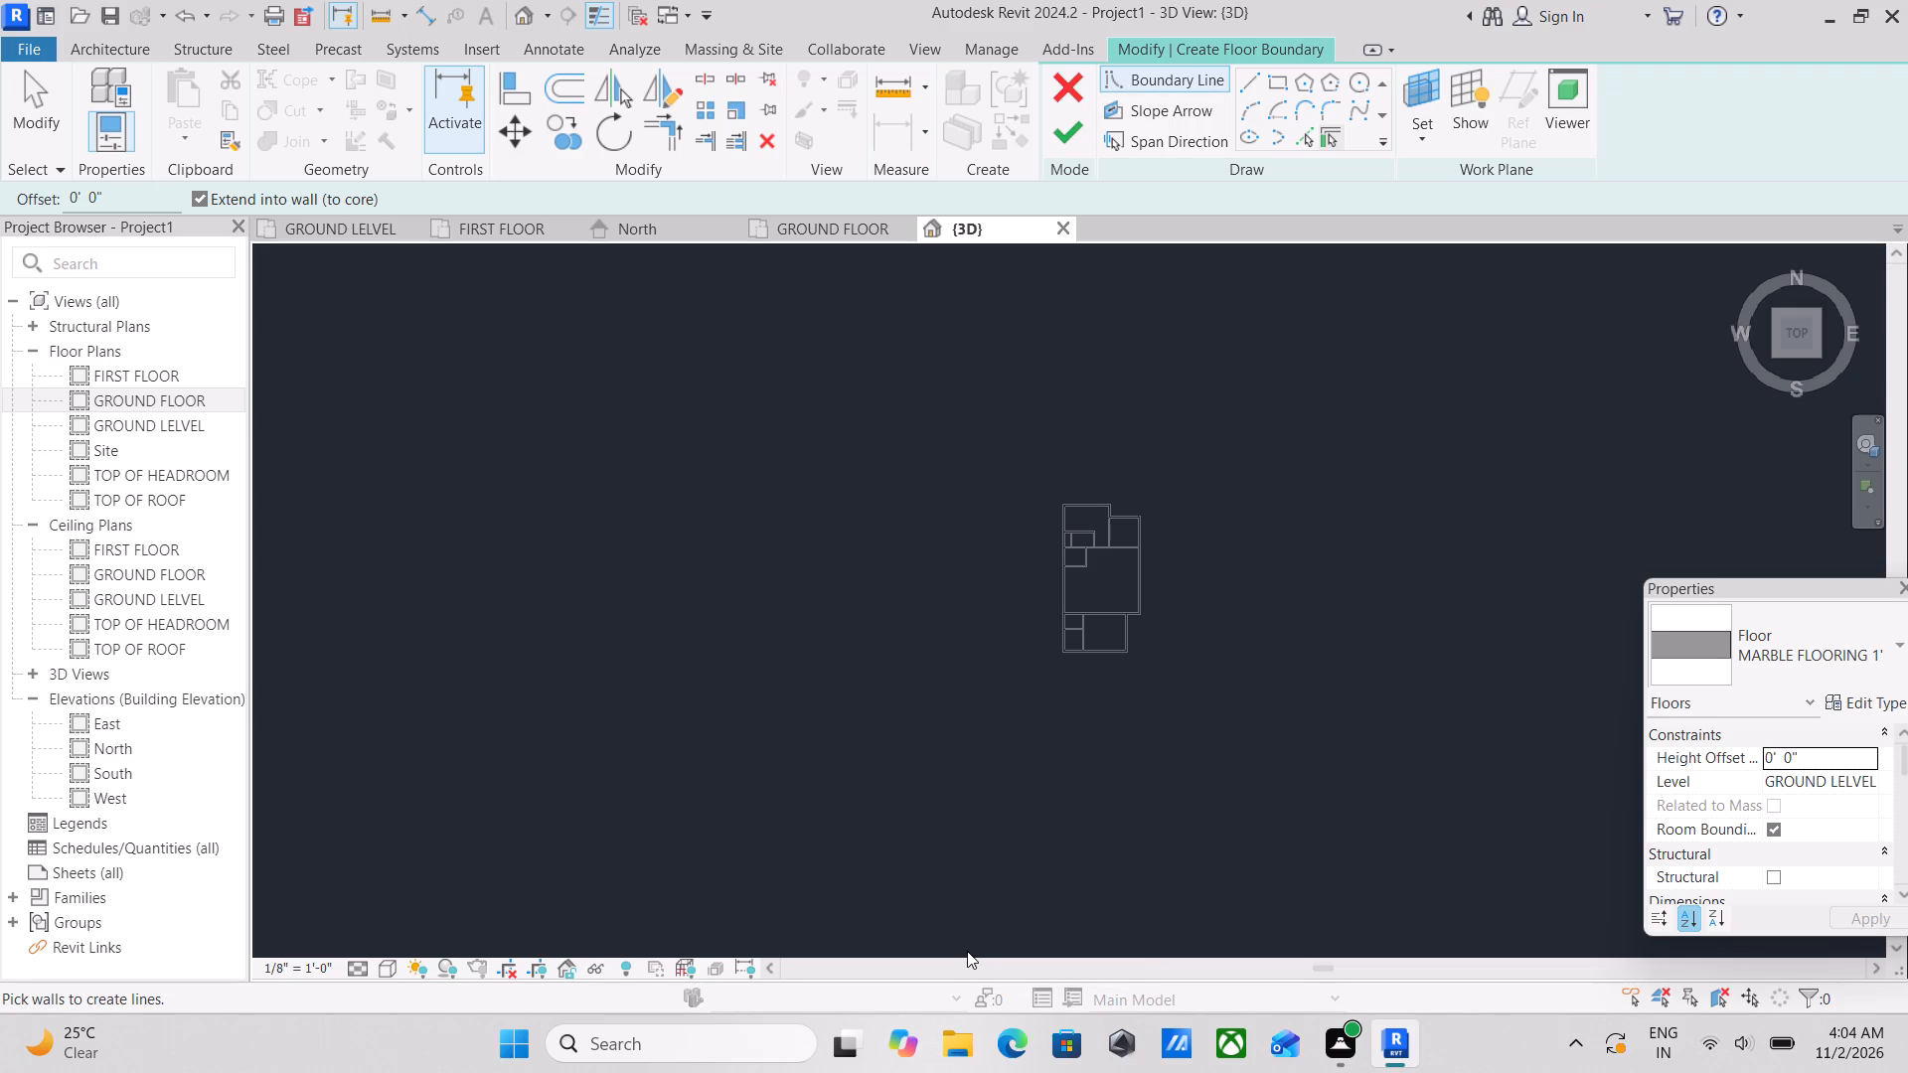
{"action": "scroll", "coordinate": [1041, 930], "scroll_direction": "up", "scroll_amount": 3}
{"action": "scroll", "coordinate": [1170, 494], "scroll_direction": "up", "scroll_amount": 2}
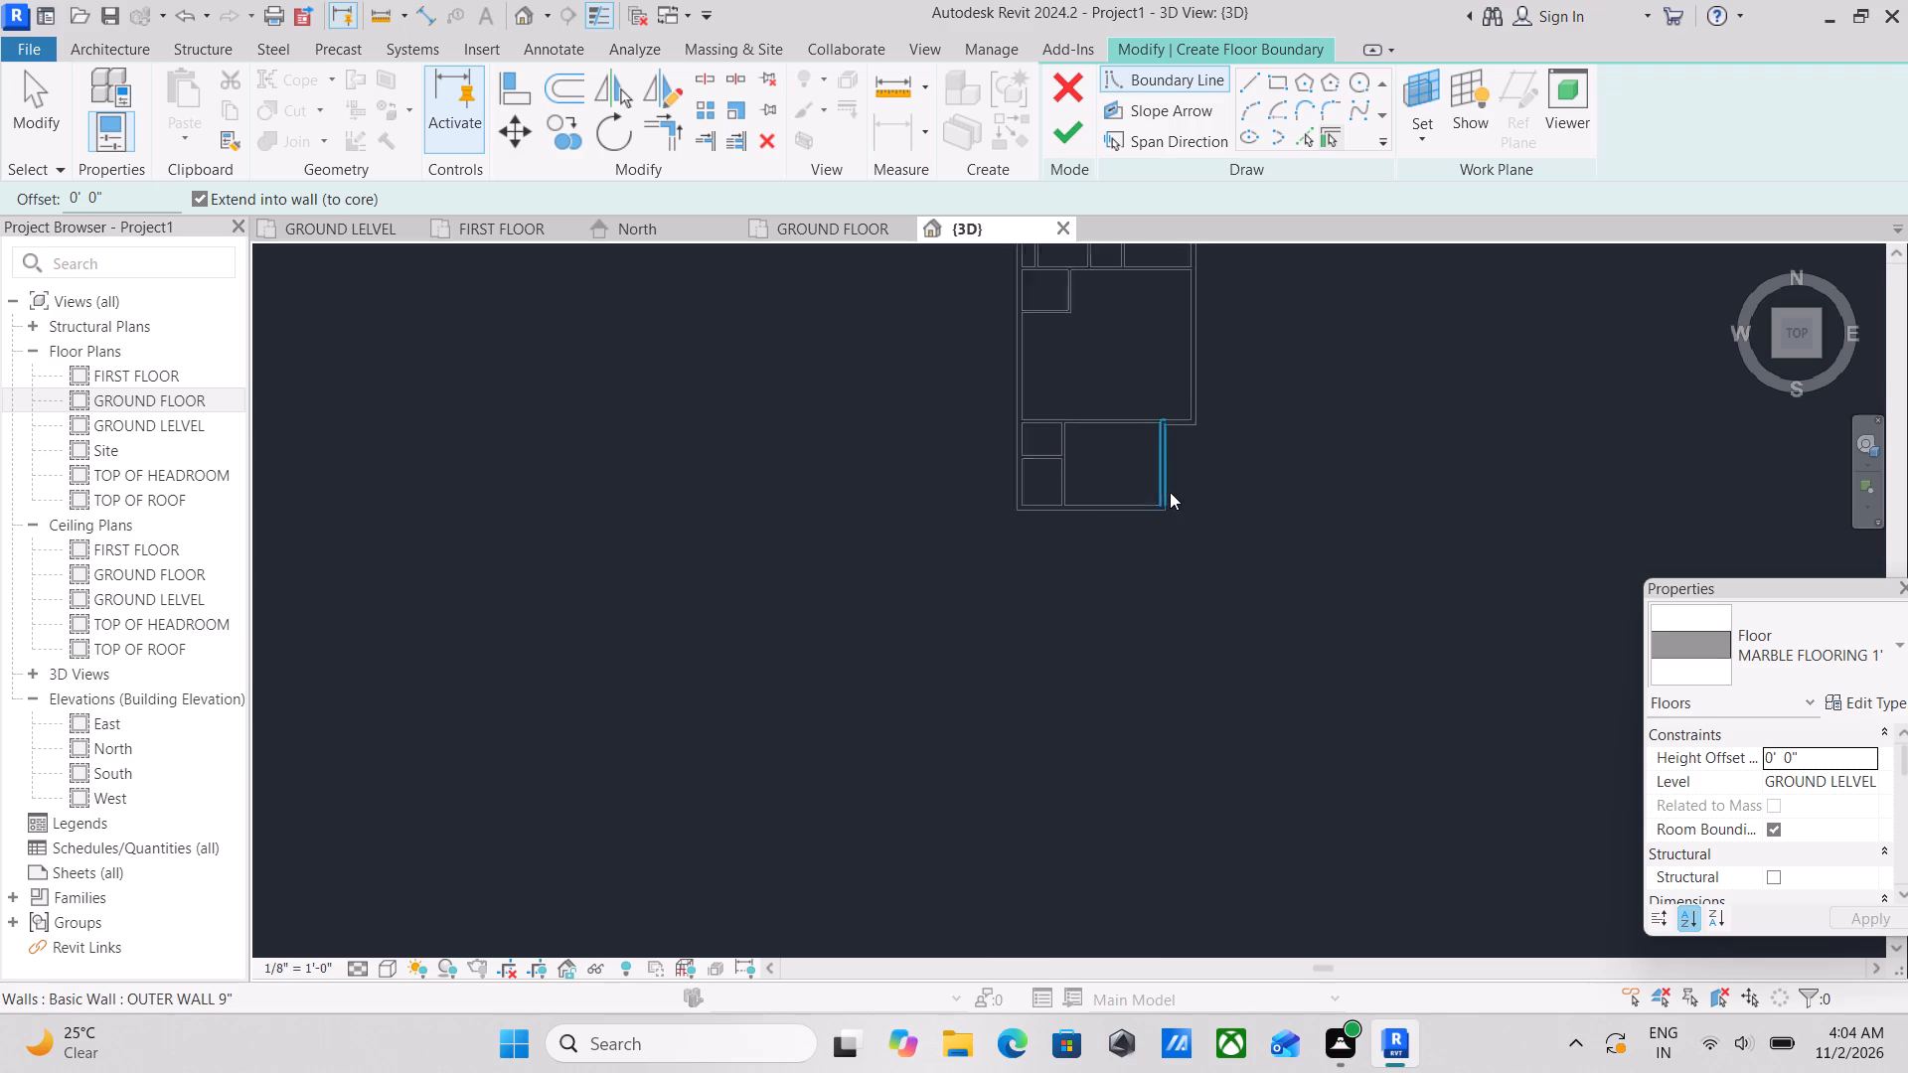
{"action": "scroll", "coordinate": [1170, 492], "scroll_direction": "up", "scroll_amount": 6}
{"action": "scroll", "coordinate": [1076, 443], "scroll_direction": "up", "scroll_amount": 2}
{"action": "middle_click_drag", "start_coordinate": [1061, 472], "coordinate": [1034, 678]}
{"action": "scroll", "coordinate": [705, 451], "scroll_direction": "up", "scroll_amount": 3}
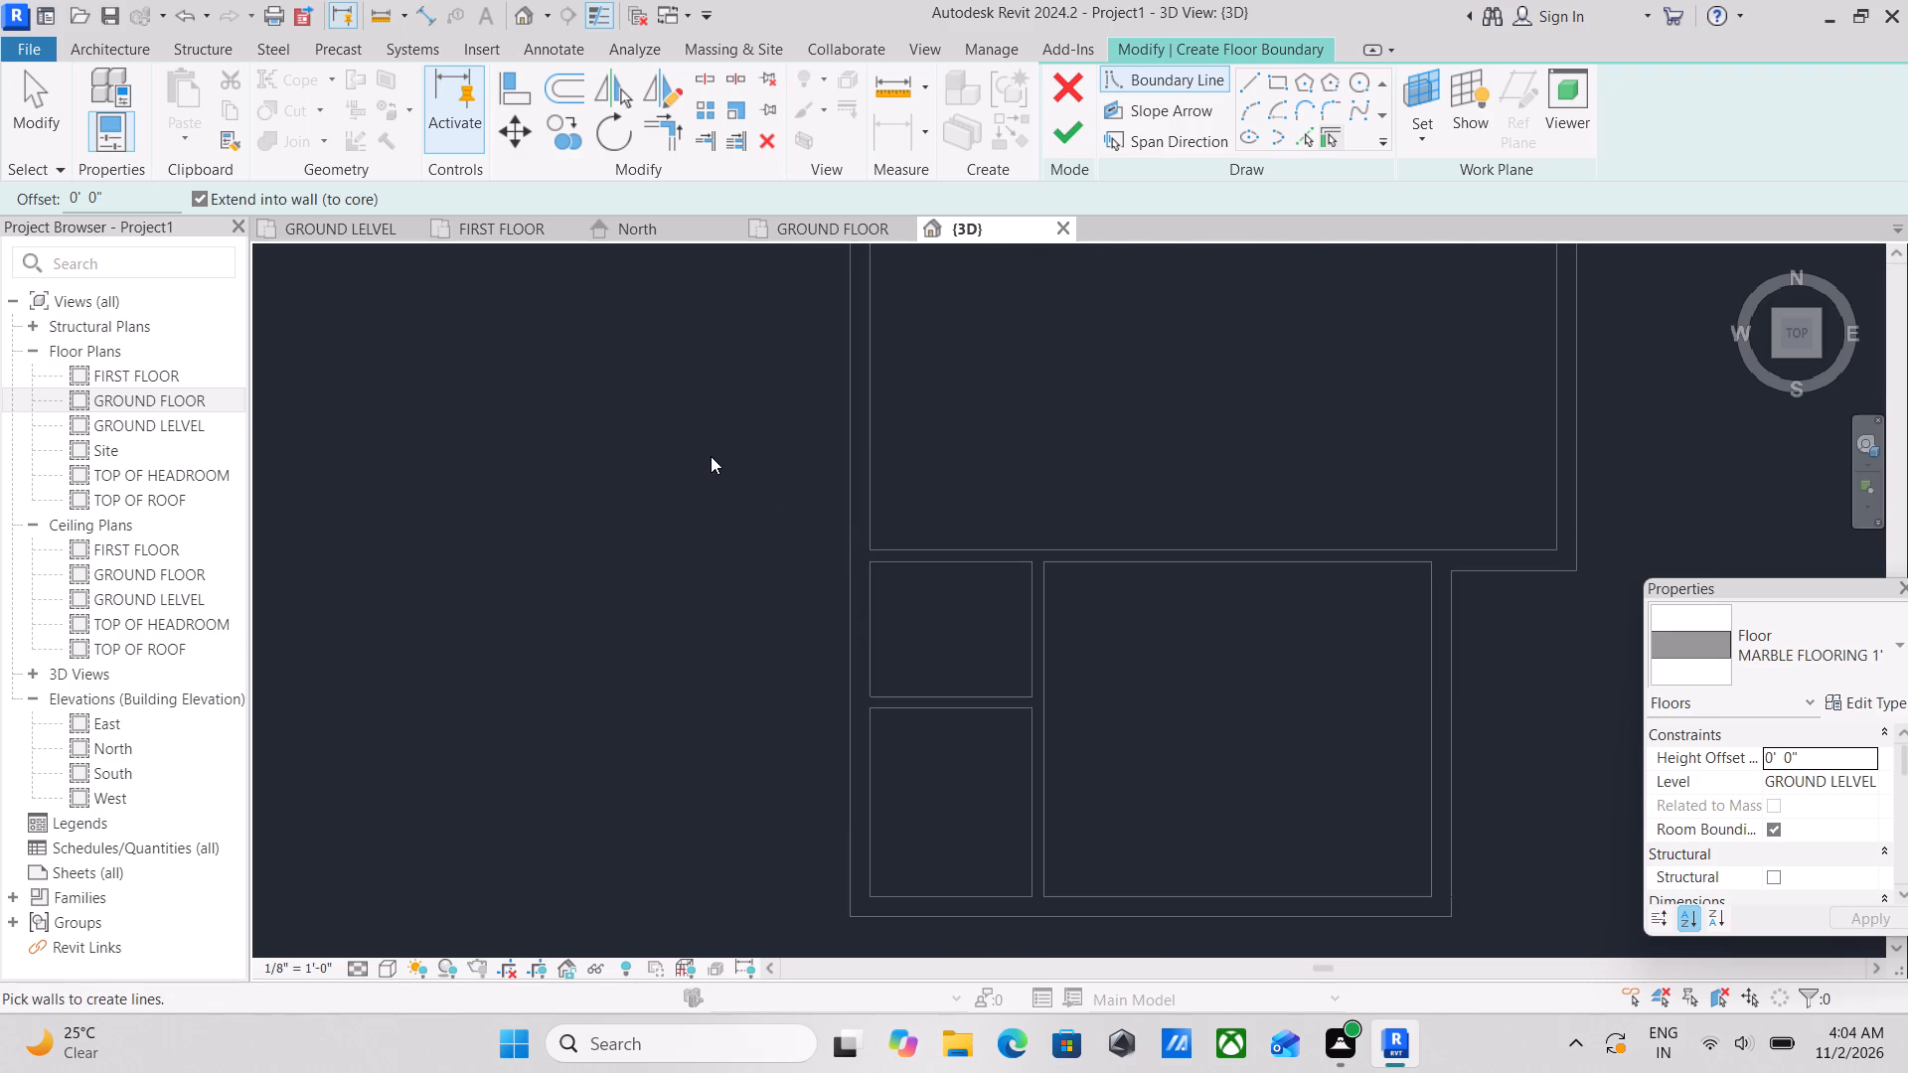
{"action": "middle_click_drag", "start_coordinate": [712, 459], "coordinate": [587, 589]}
{"action": "scroll", "coordinate": [587, 591], "scroll_direction": "up", "scroll_amount": 1}
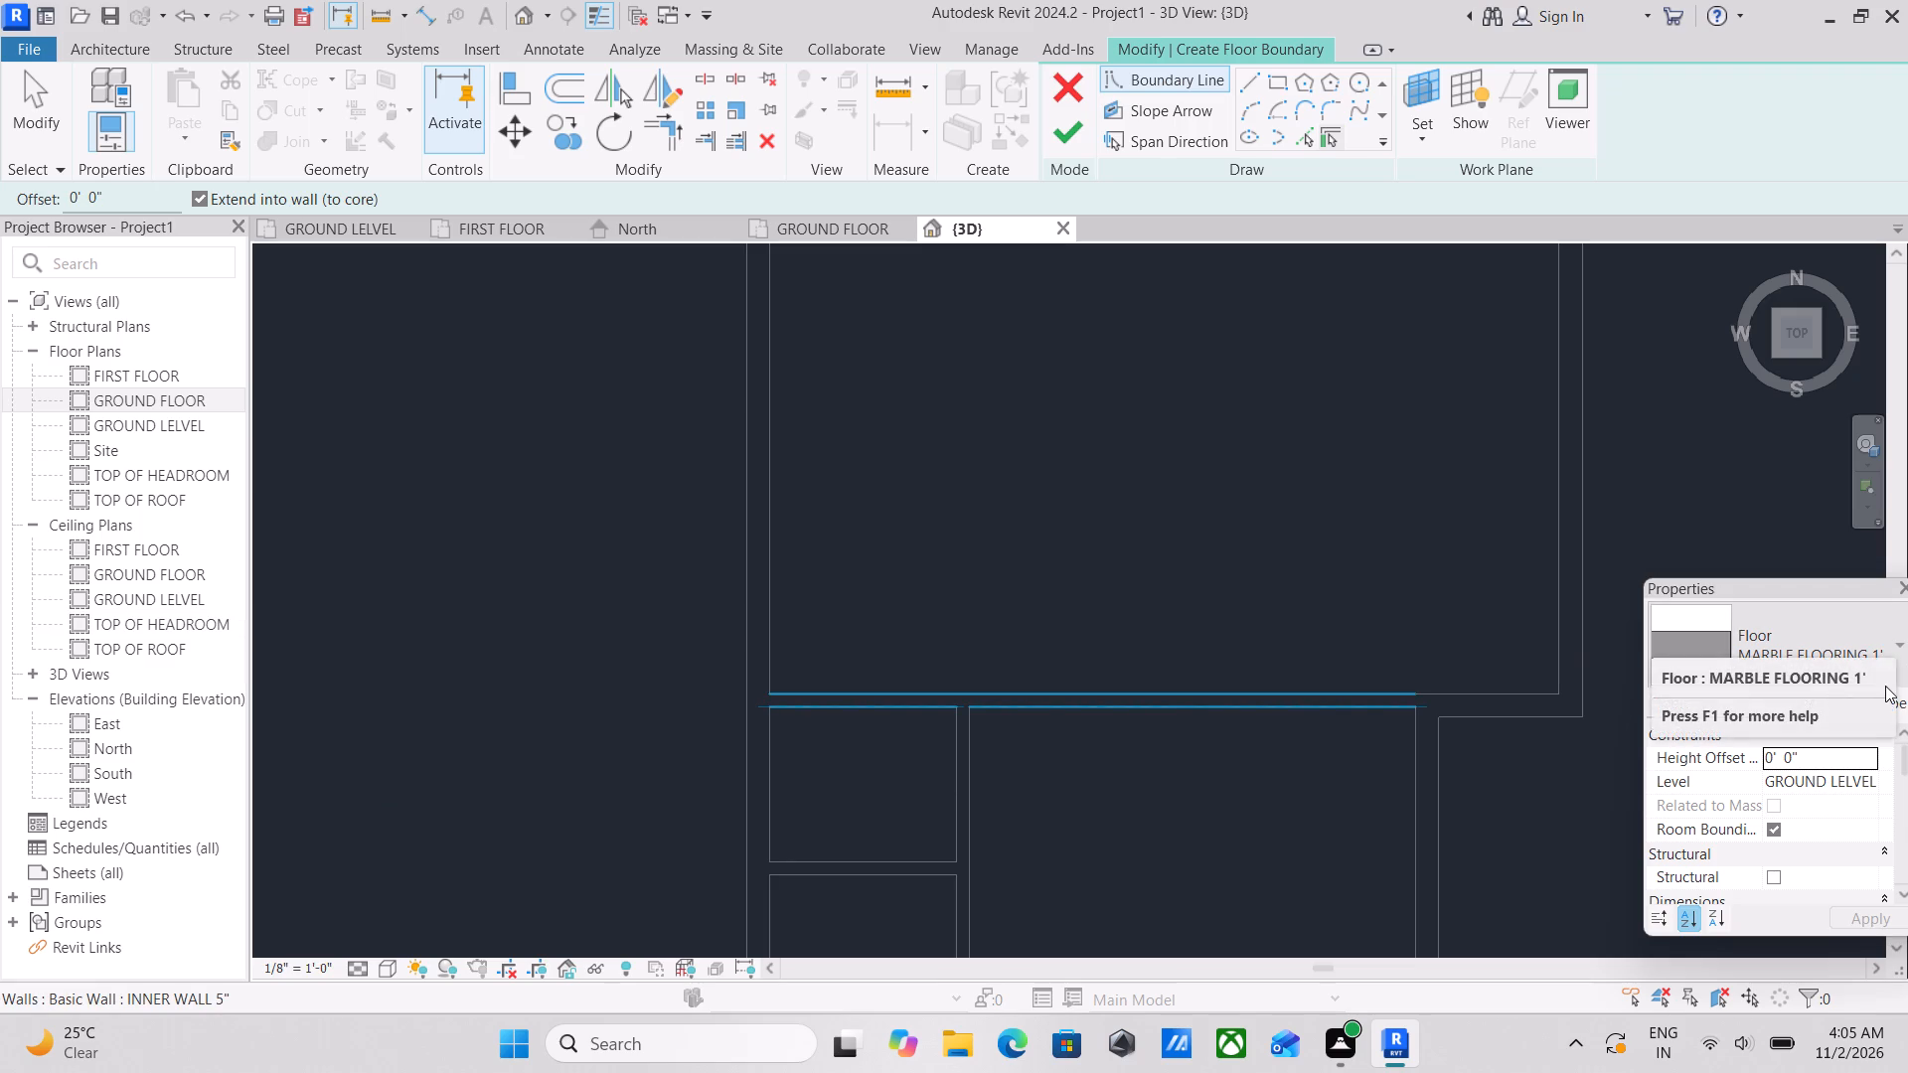
Duplicate the MARBLE FLOORING 1' floor type as ANTI SKID TILE BATHROOMS.
{"action": "left_click", "coordinate": [1885, 706]}
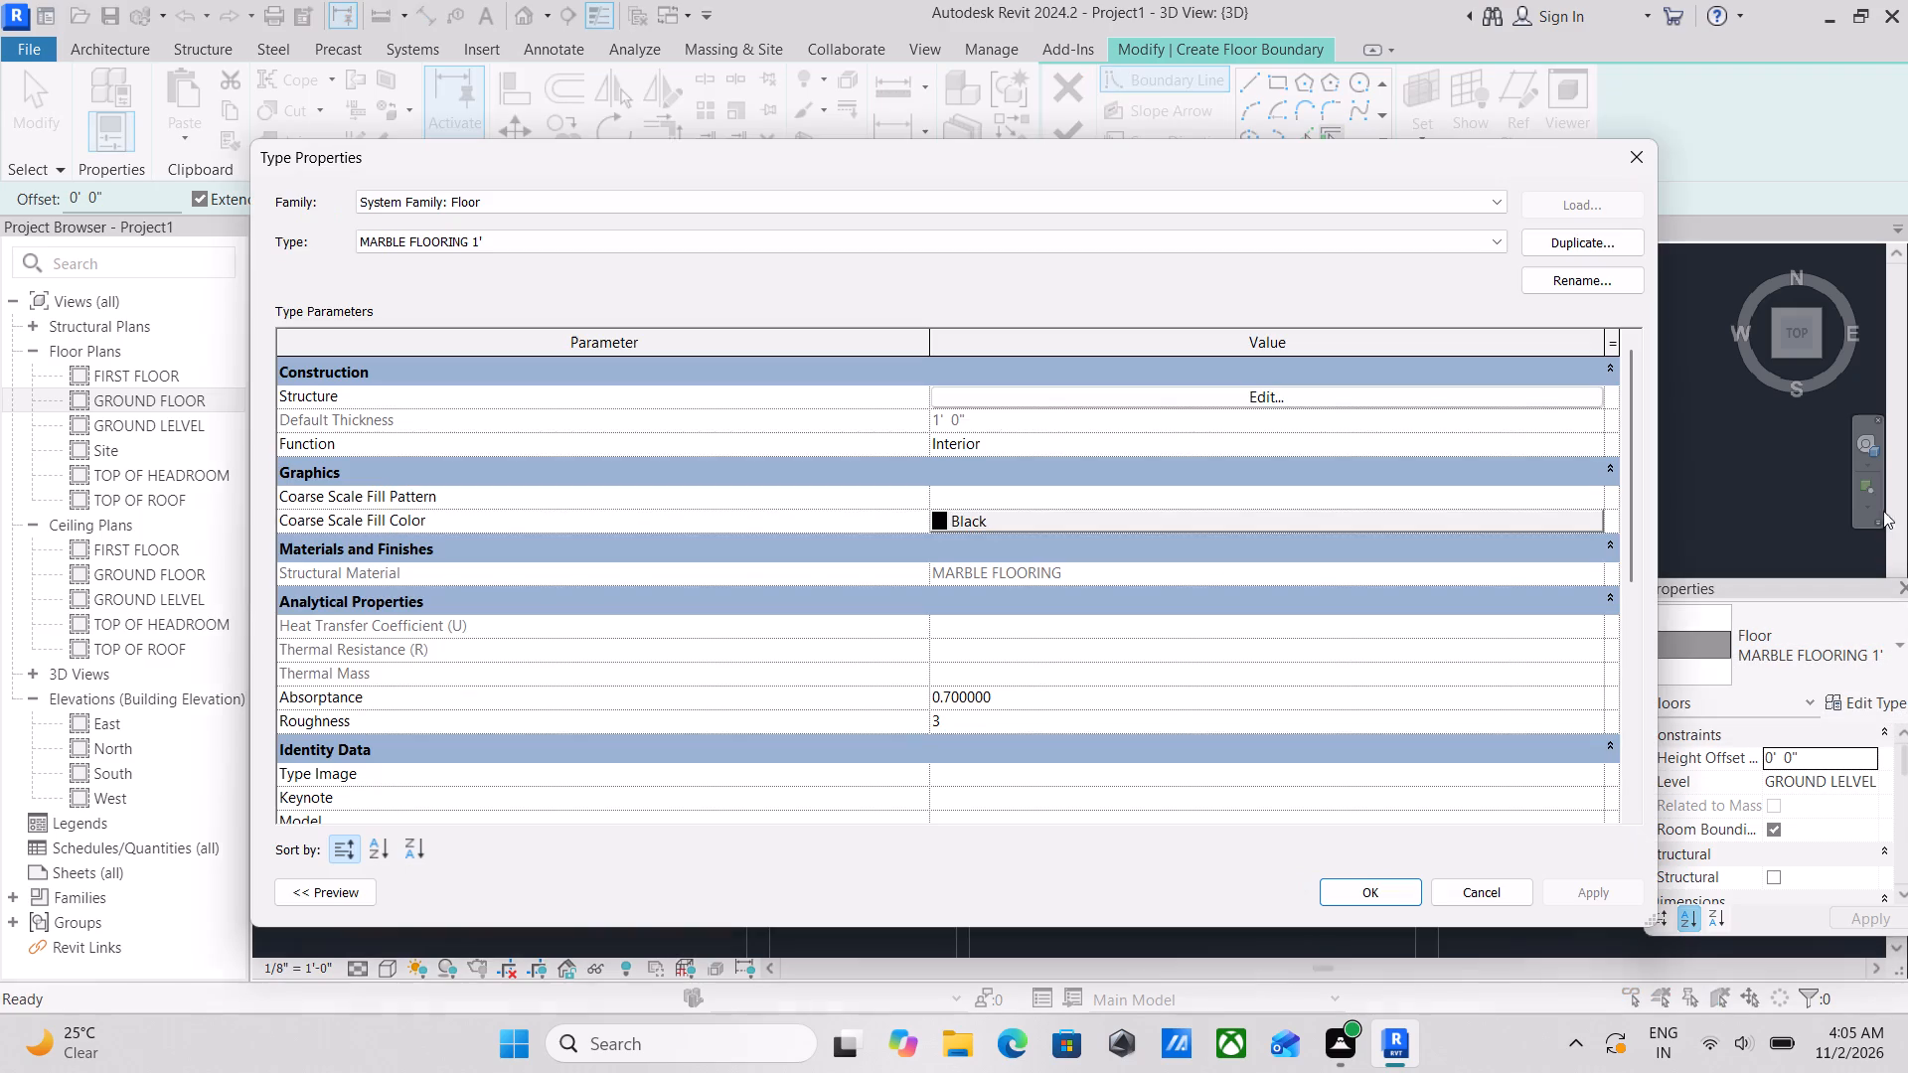
{"action": "left_click", "coordinate": [1602, 233]}
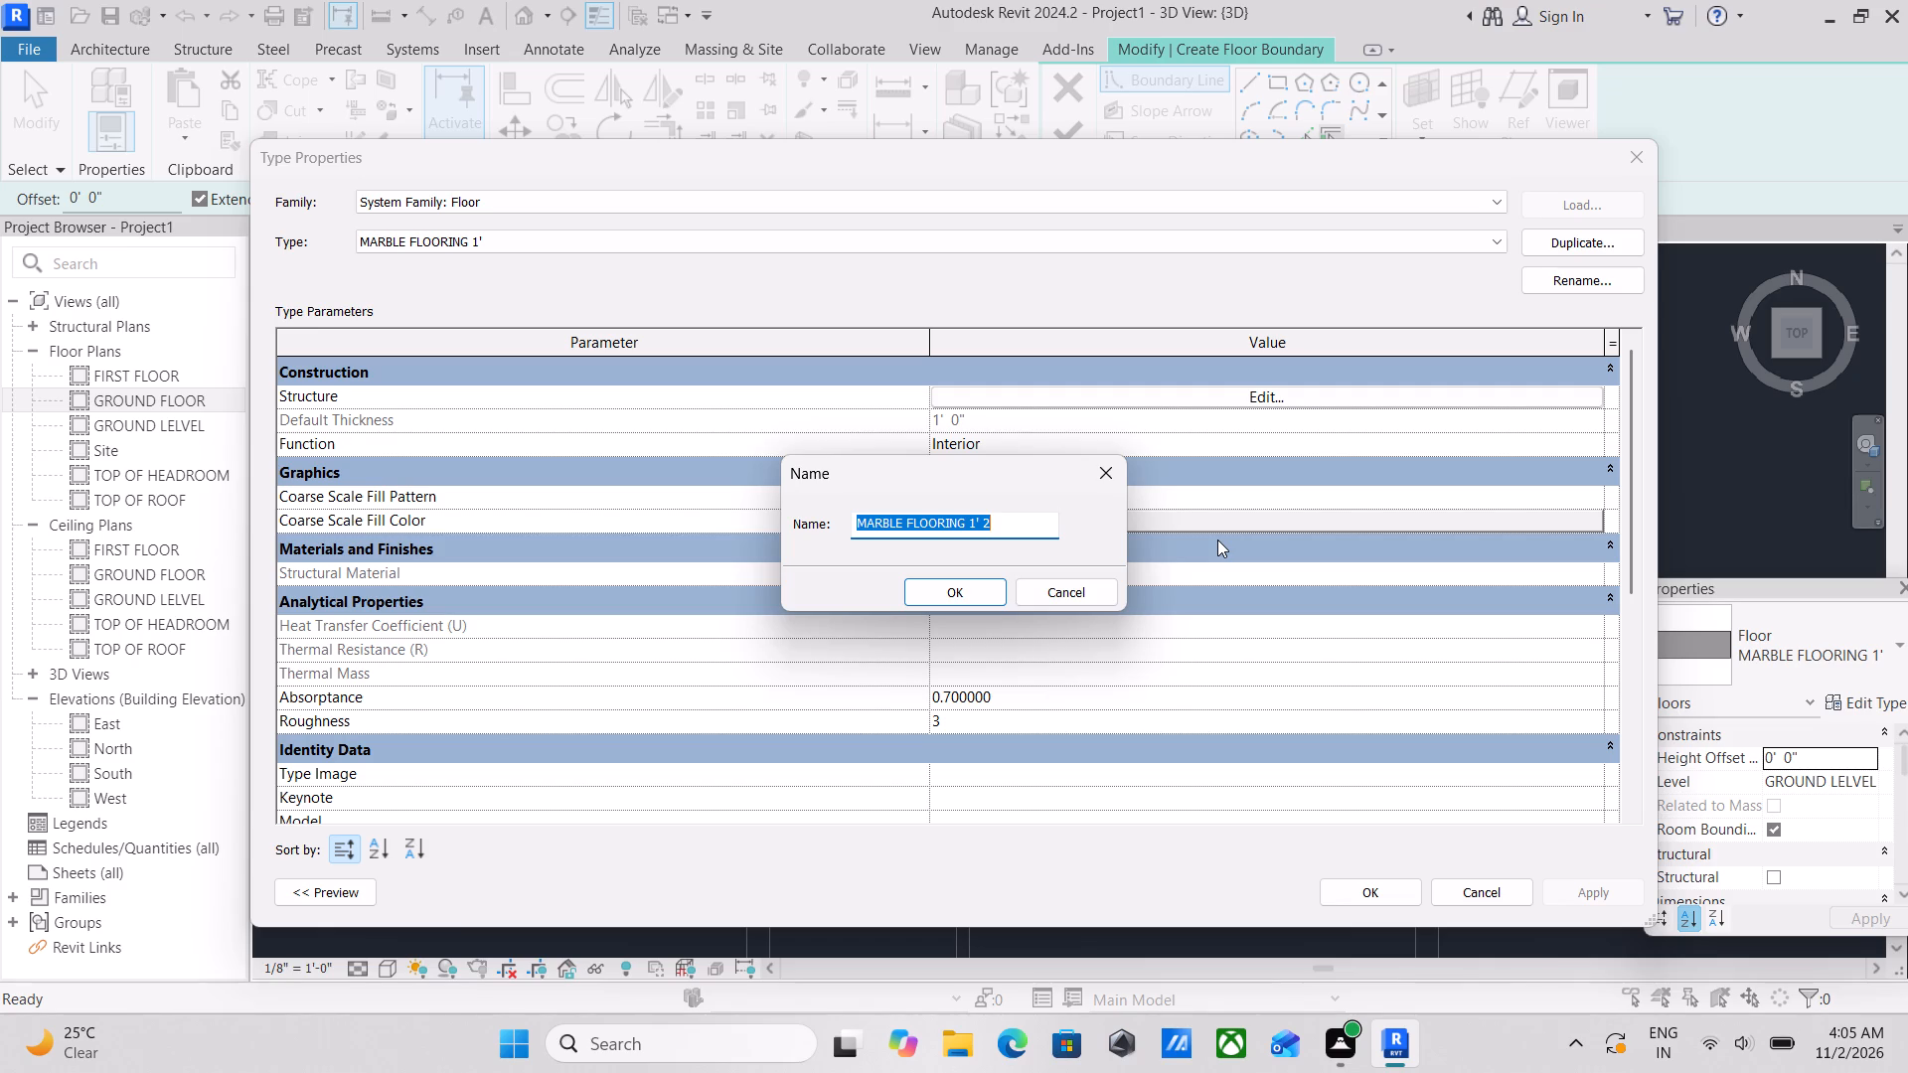
{"action": "key", "text": "BackSpace"}
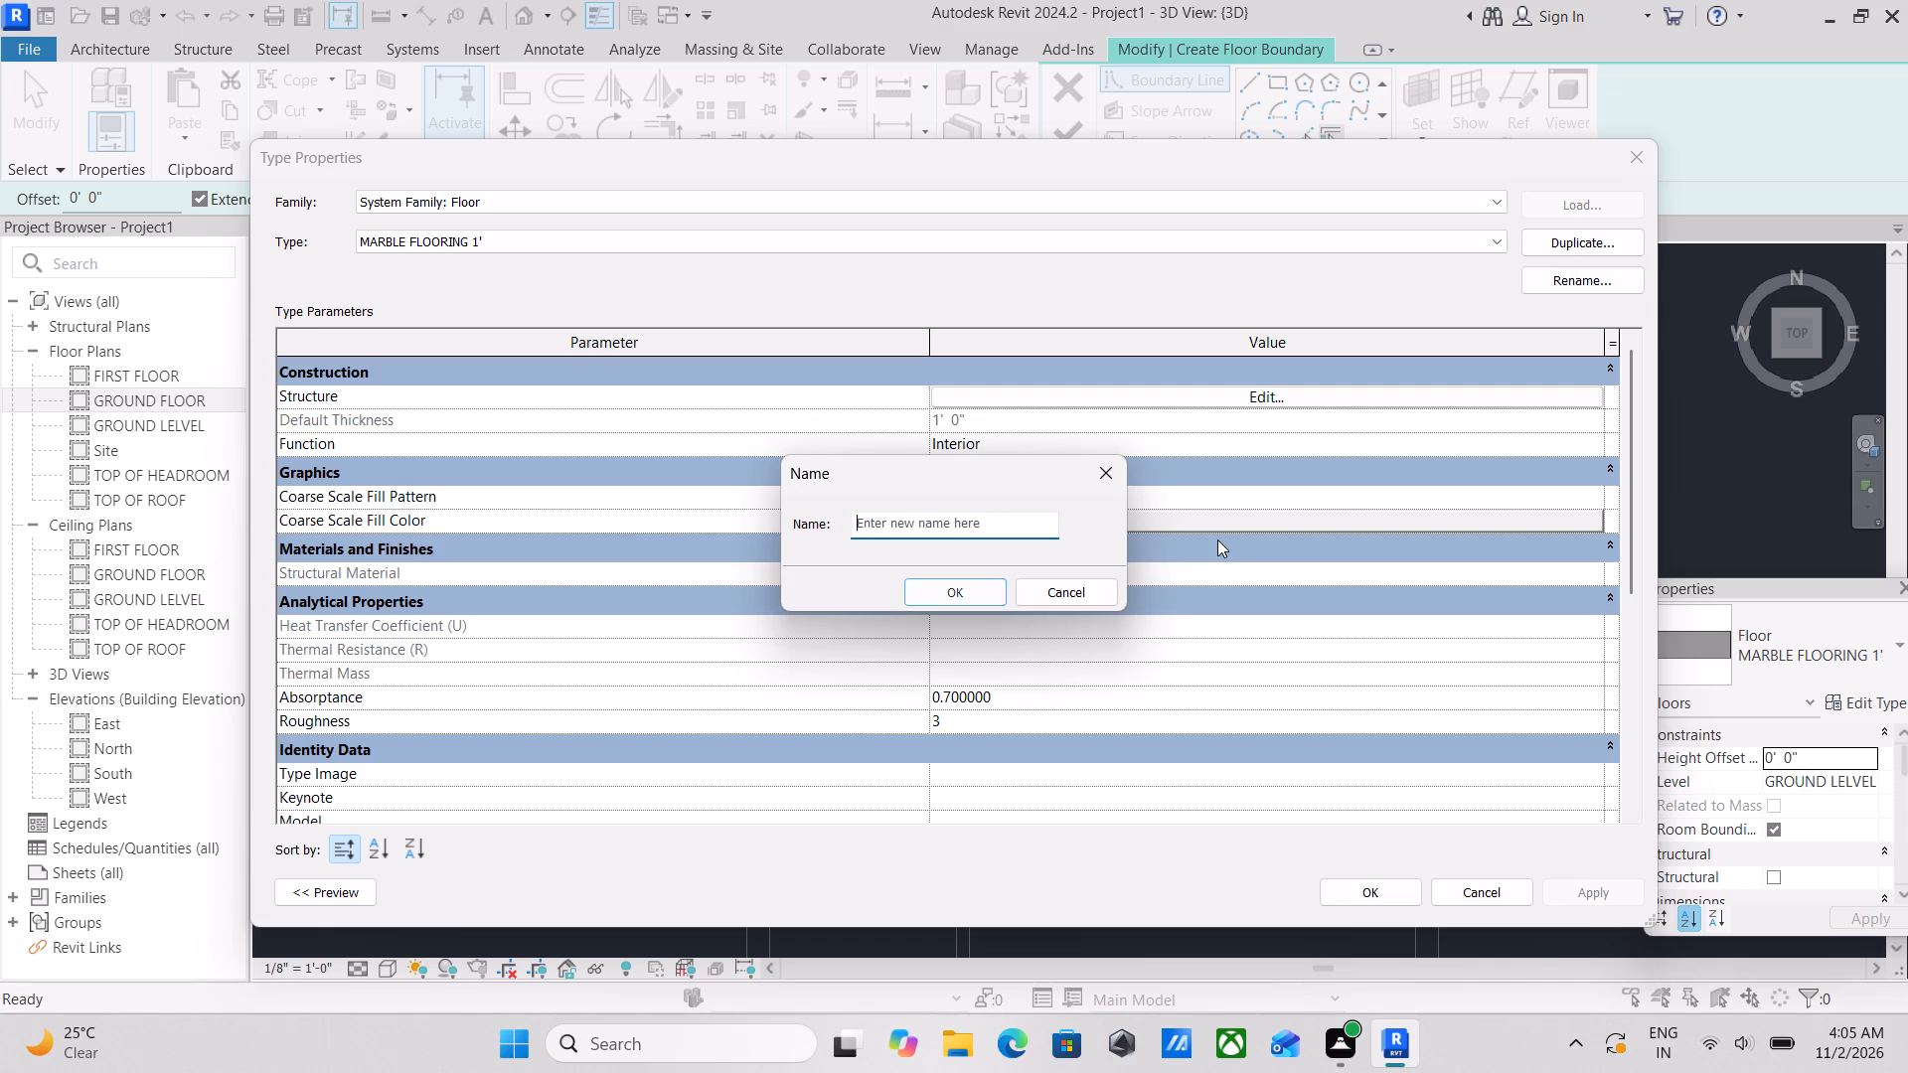
{"action": "type", "text": "MA"}
{"action": "key", "text": "BackSpace"}
{"action": "key", "text": "BackSpace"}
{"action": "key", "text": "BackSpace"}
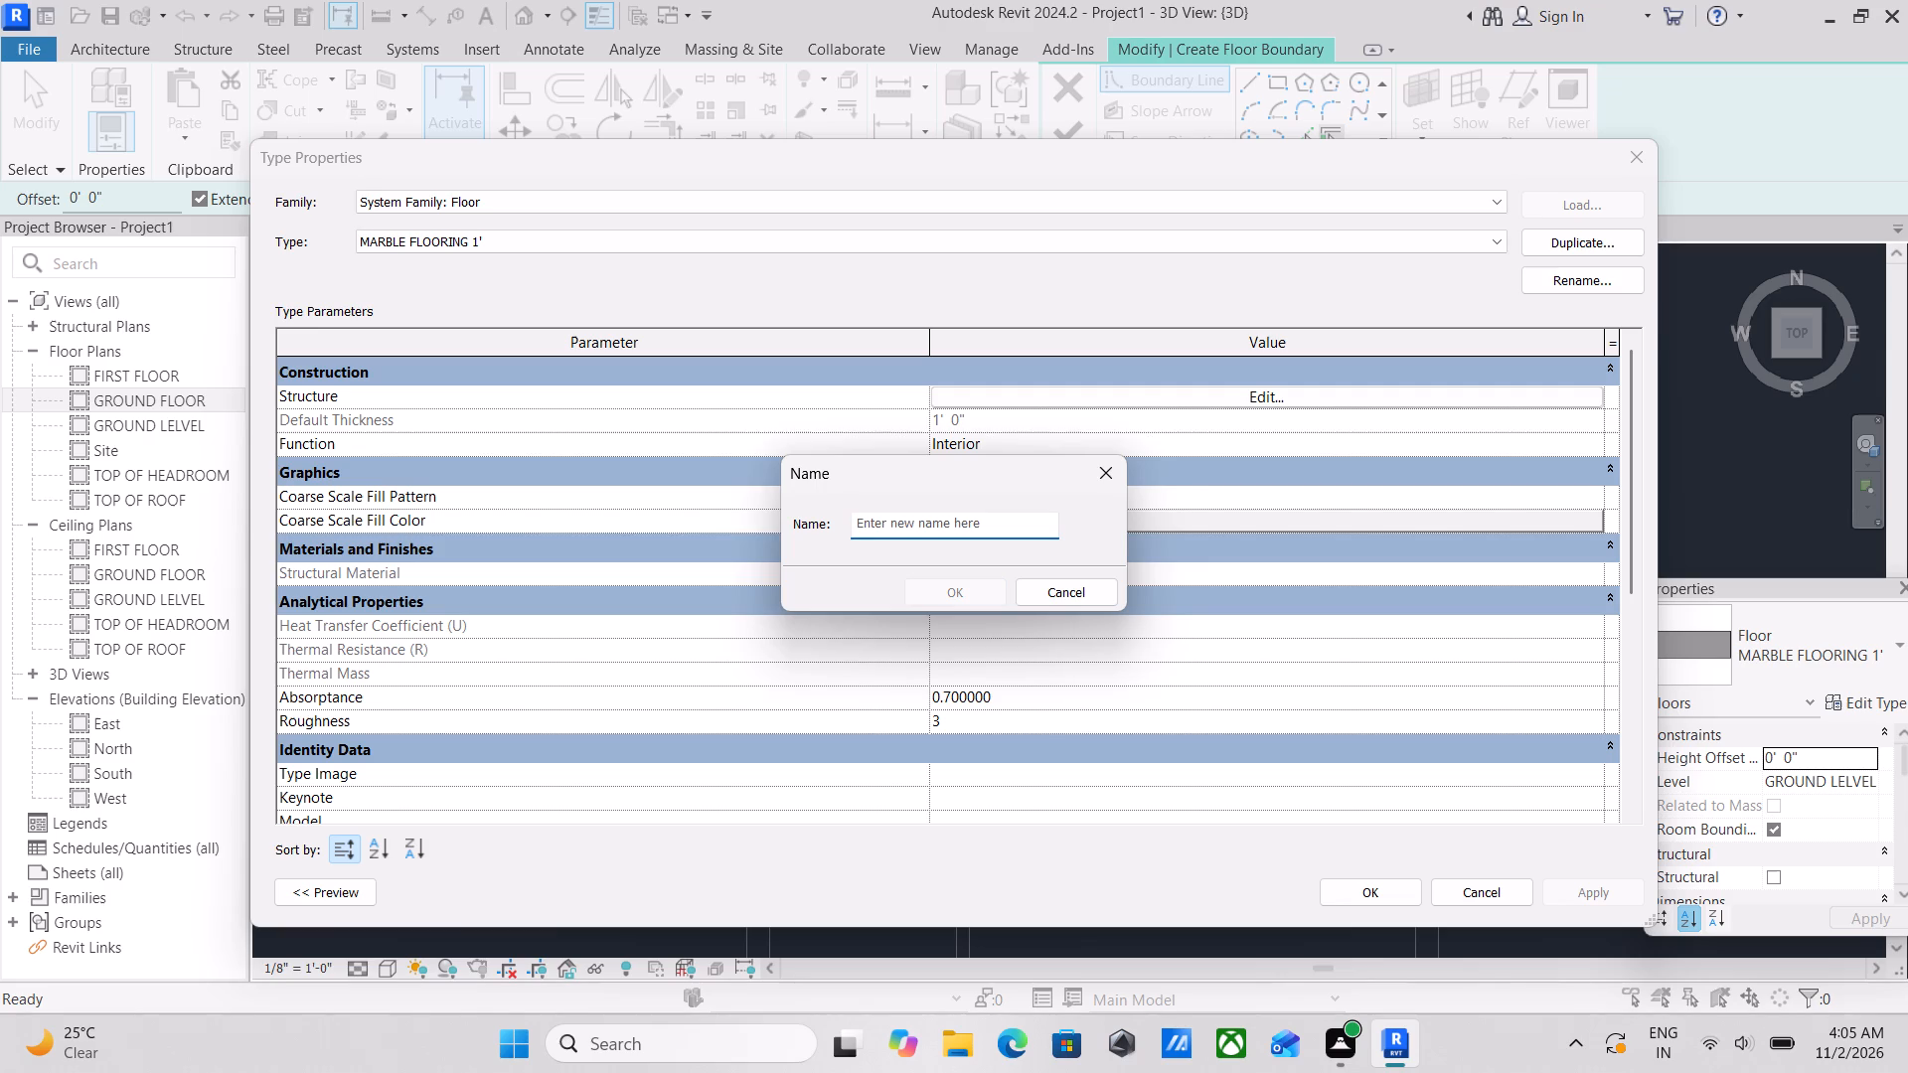
{"action": "key", "text": "a"}
{"action": "type", "text": "NTK S"}
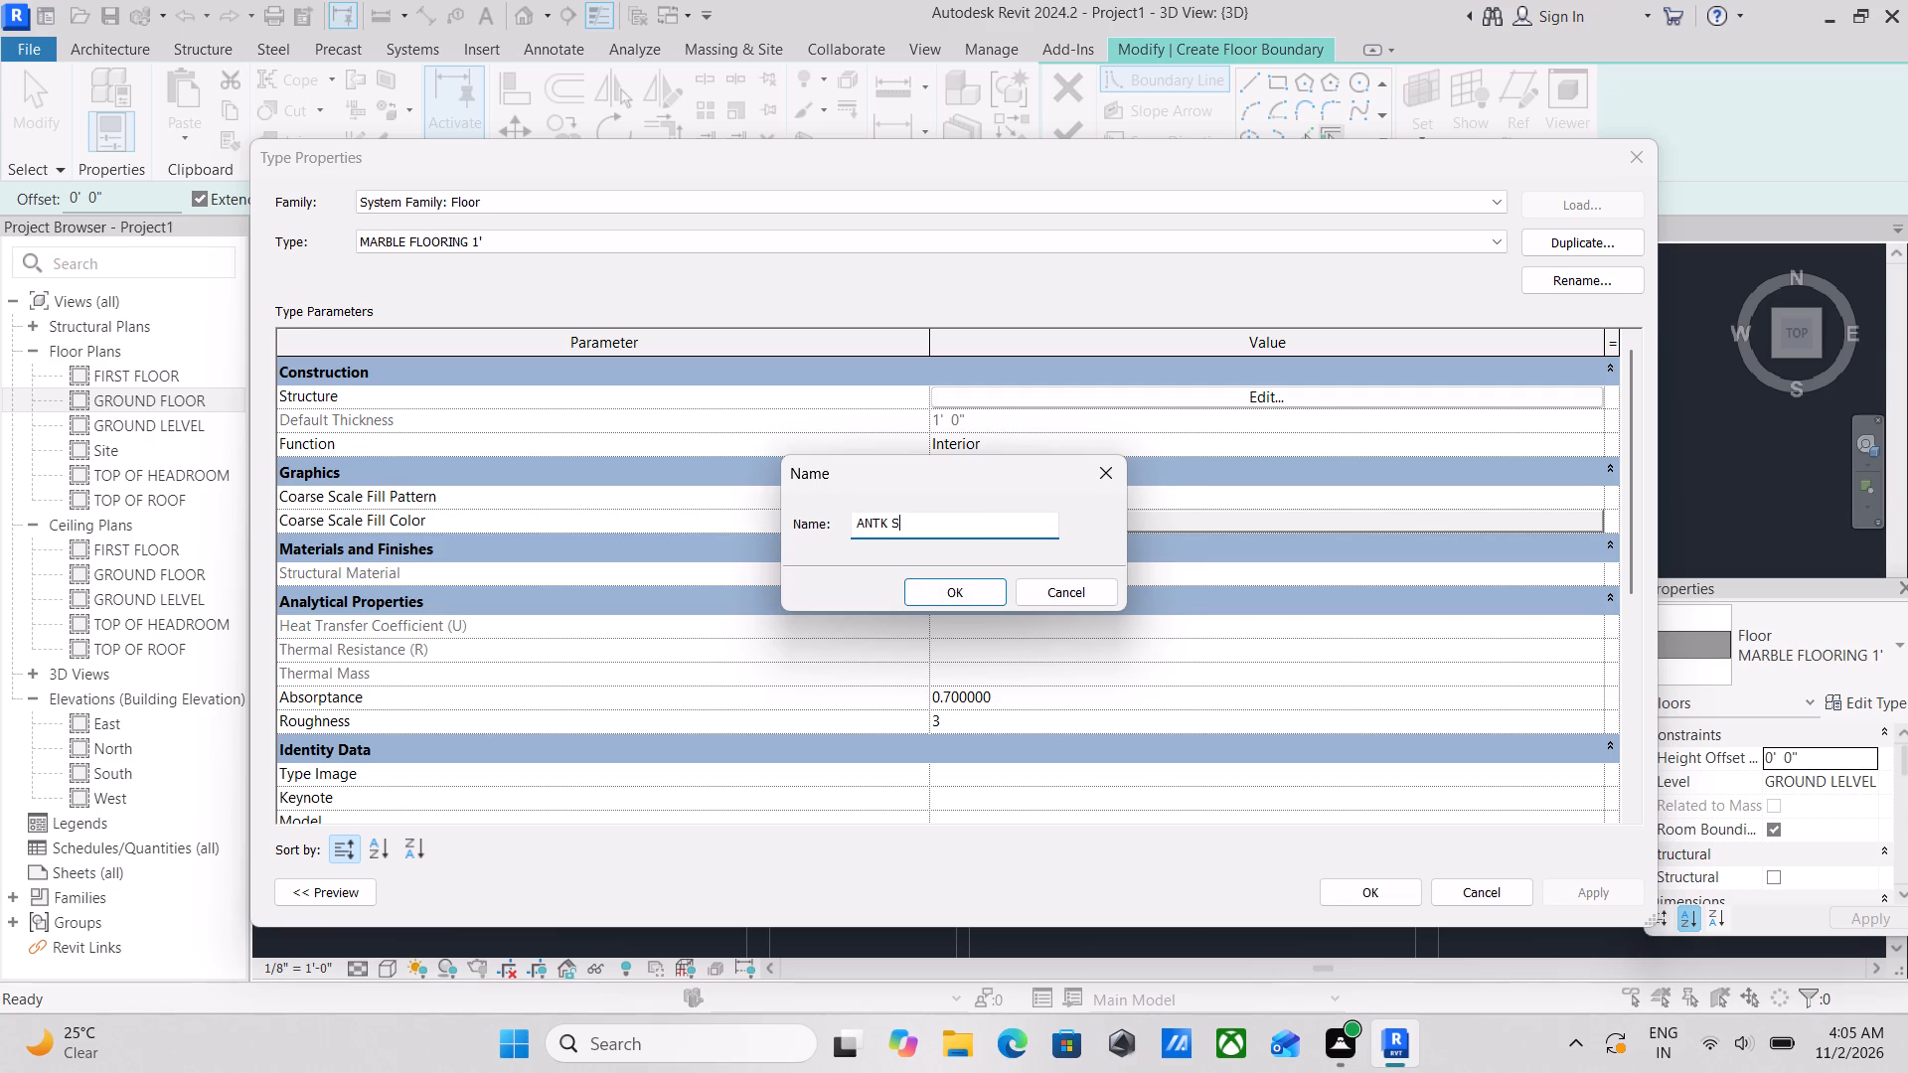
{"action": "key", "text": "BackSpace"}
{"action": "key", "text": "BackSpace"}
{"action": "key", "text": "BackSpace"}
{"action": "type", "text": "I SKI"}
{"action": "type", "text": "D"}
{"action": "key", "text": "space"}
{"action": "type", "text": "TILE"}
{"action": "key", "text": "space"}
{"action": "scroll", "coordinate": [1026, 540], "scroll_direction": "up", "scroll_amount": 3}
{"action": "type", "text": "BATHROO"}
{"action": "type", "text": "MS"}
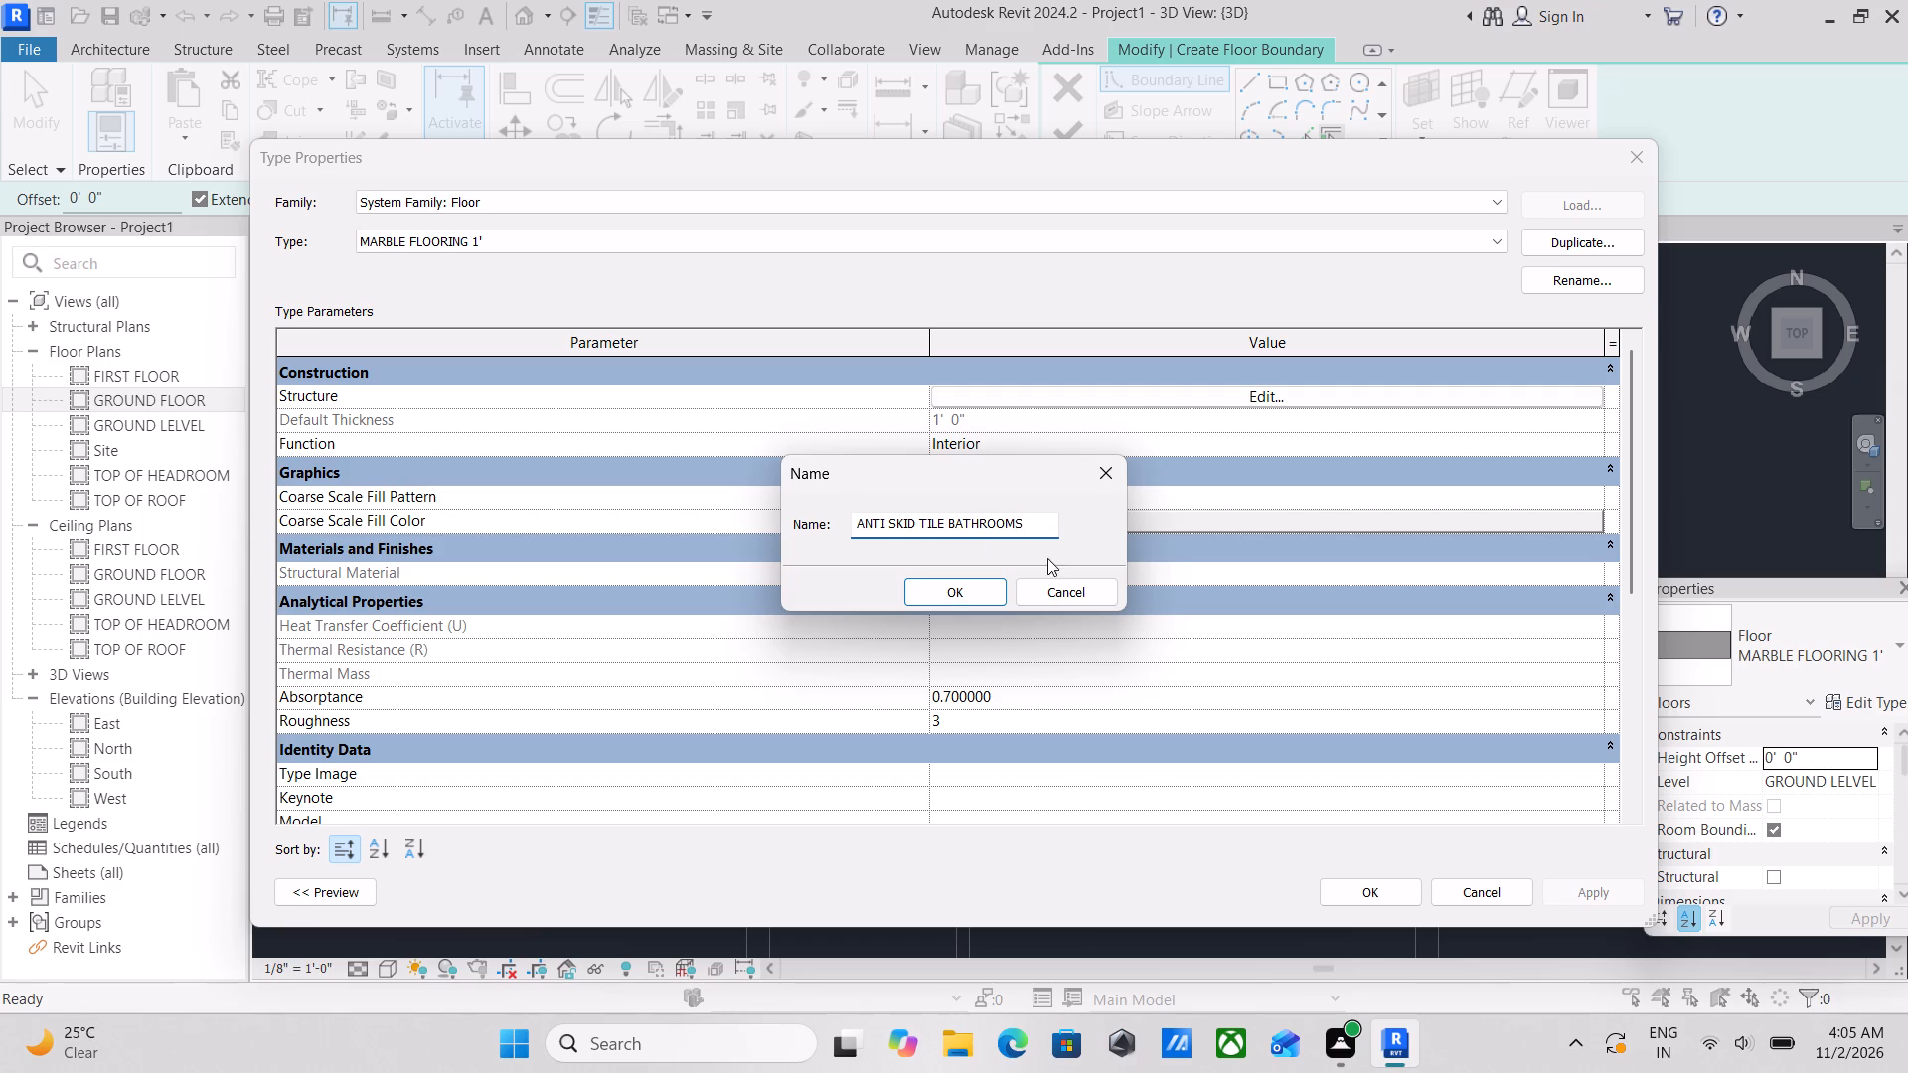
{"action": "left_click", "coordinate": [959, 592]}
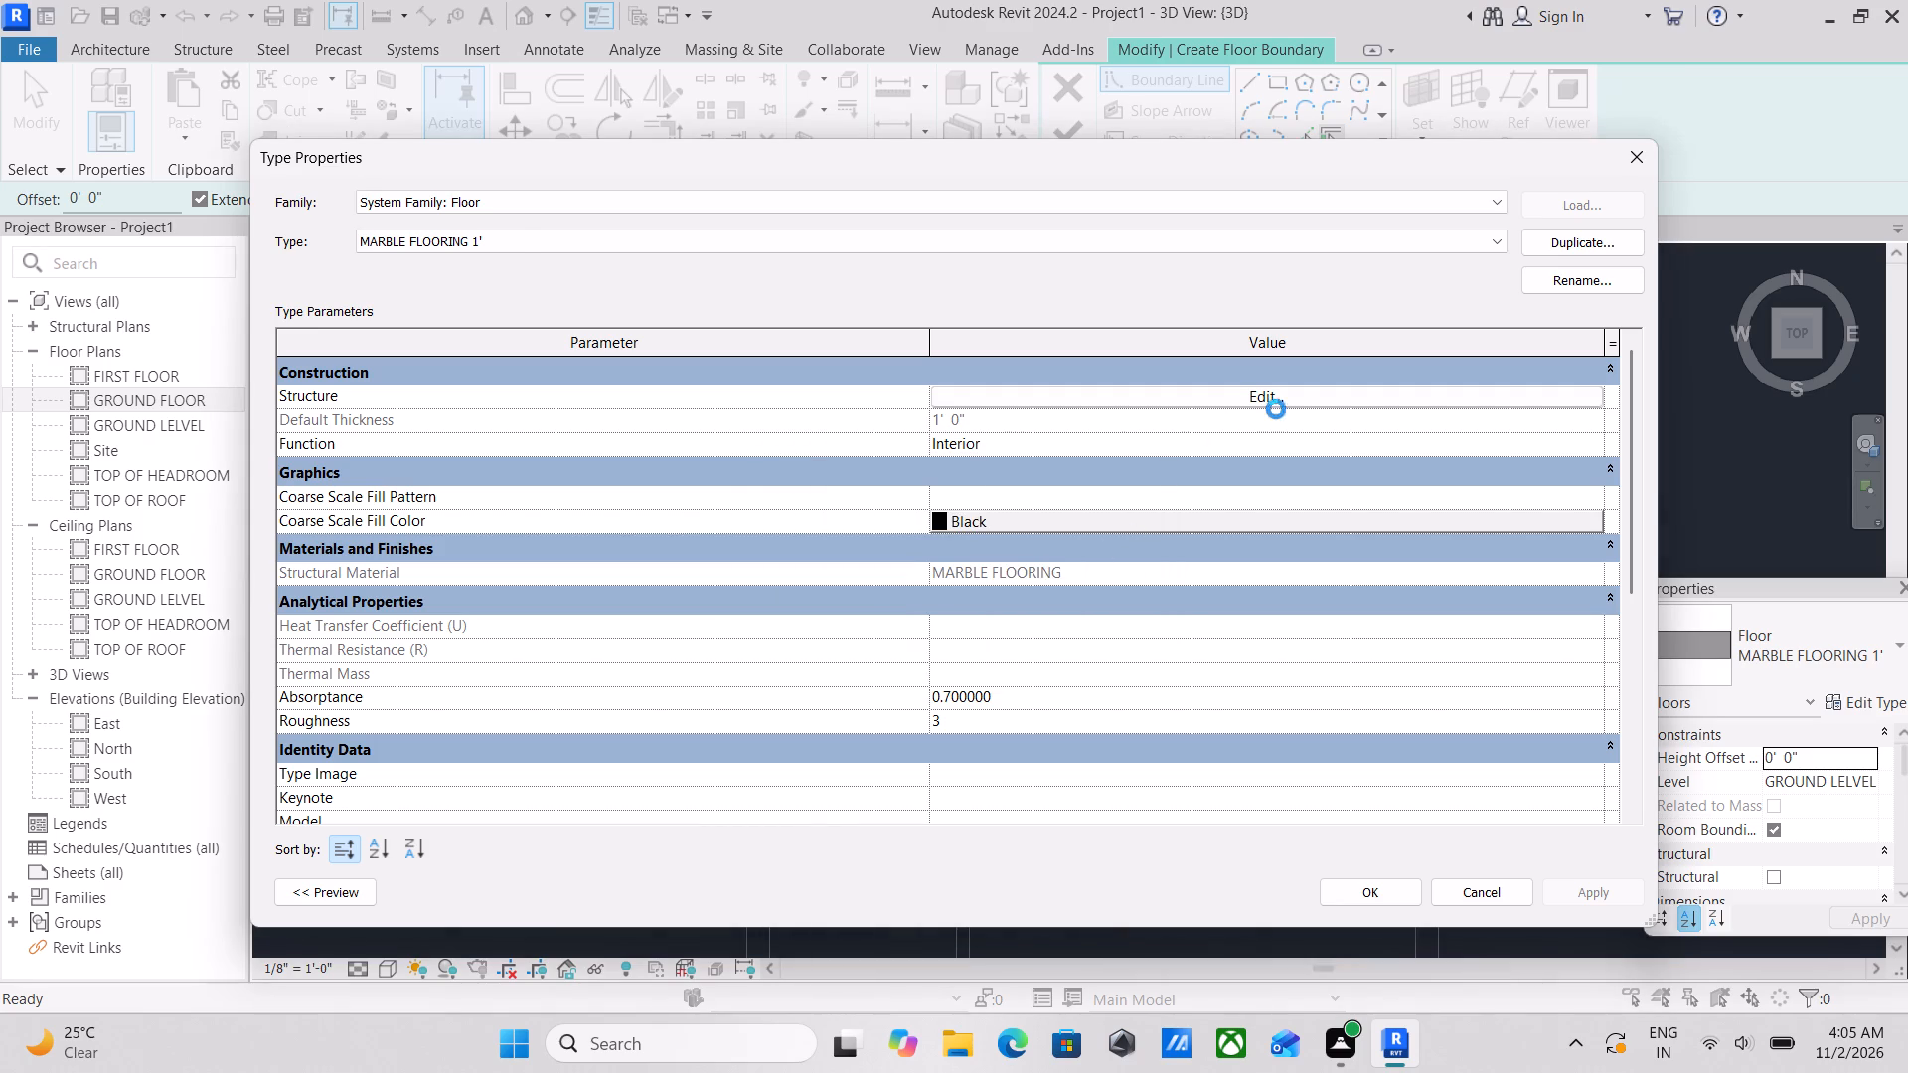
Create a new material from the structure layer of the ANTI SKID TILE BATHROOMS floor assembly.
{"action": "left_click", "coordinate": [1219, 396]}
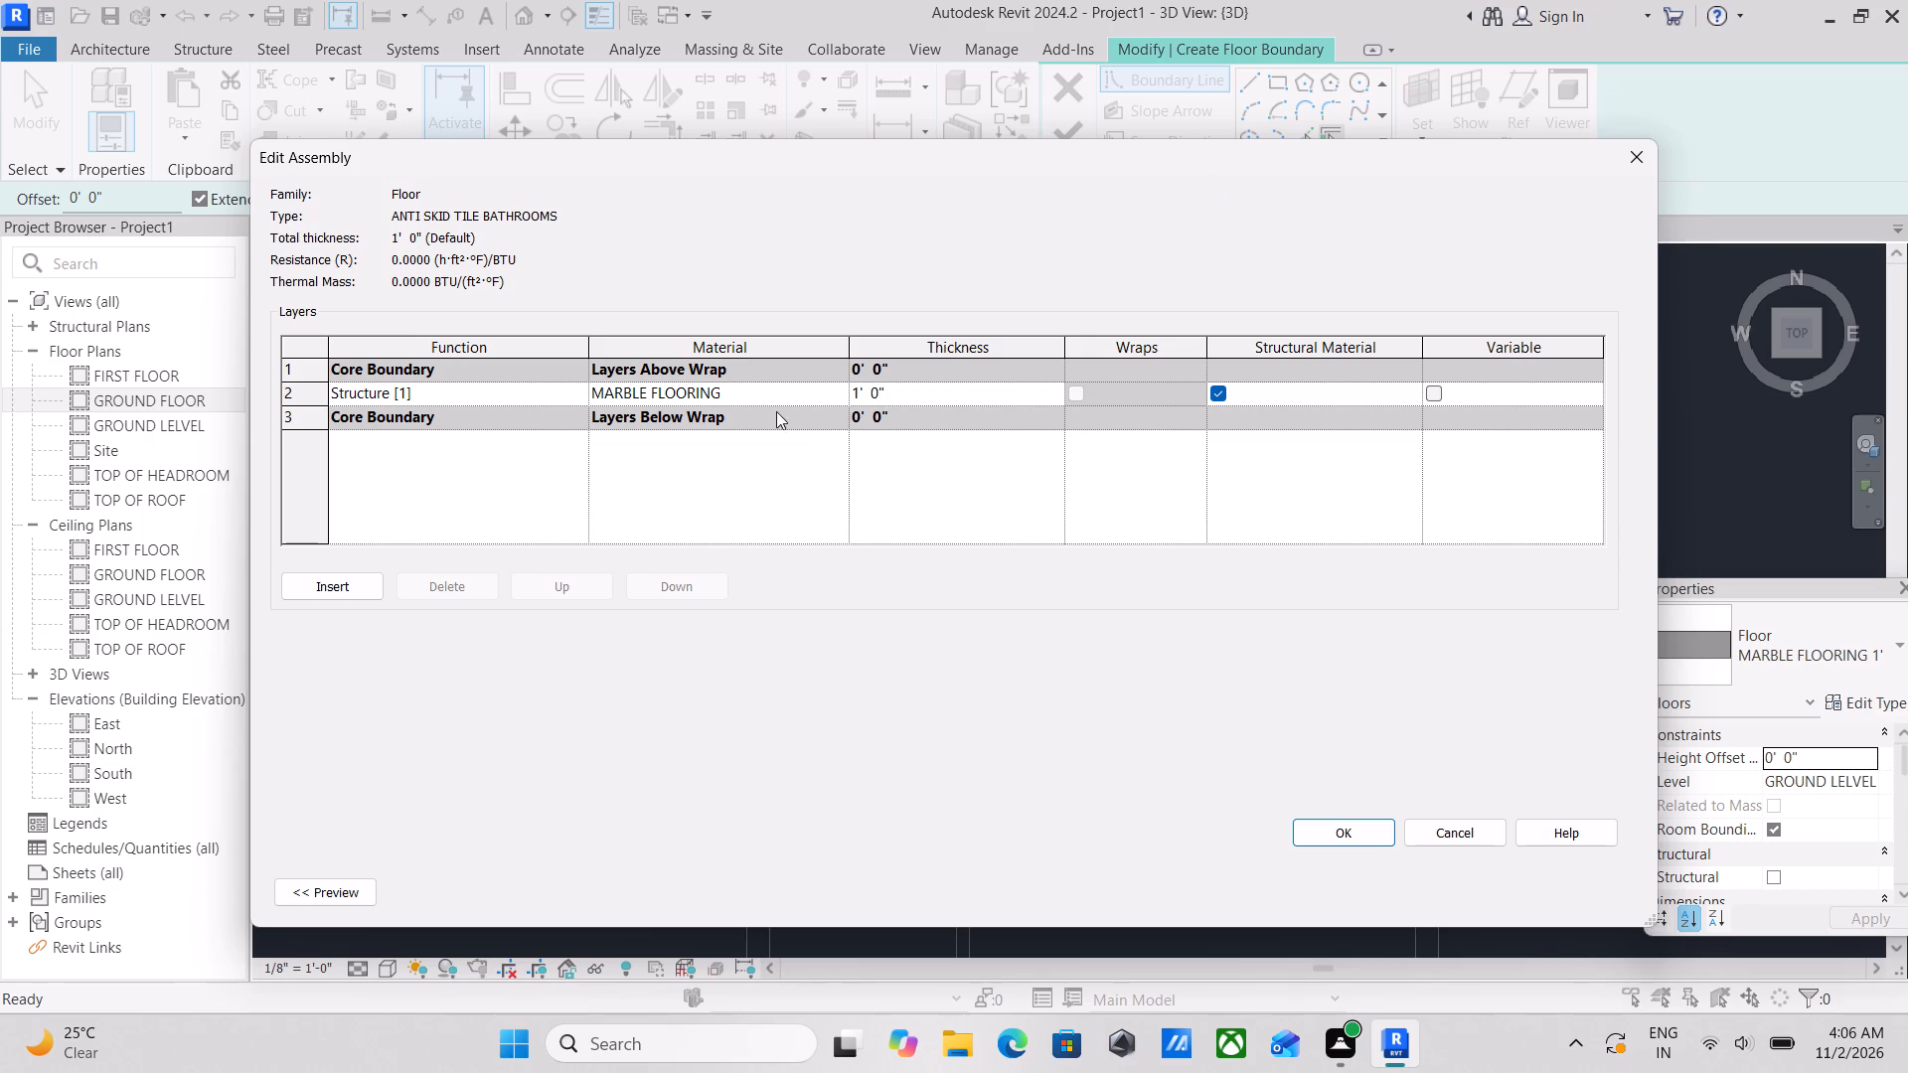
{"action": "left_click", "coordinate": [811, 389]}
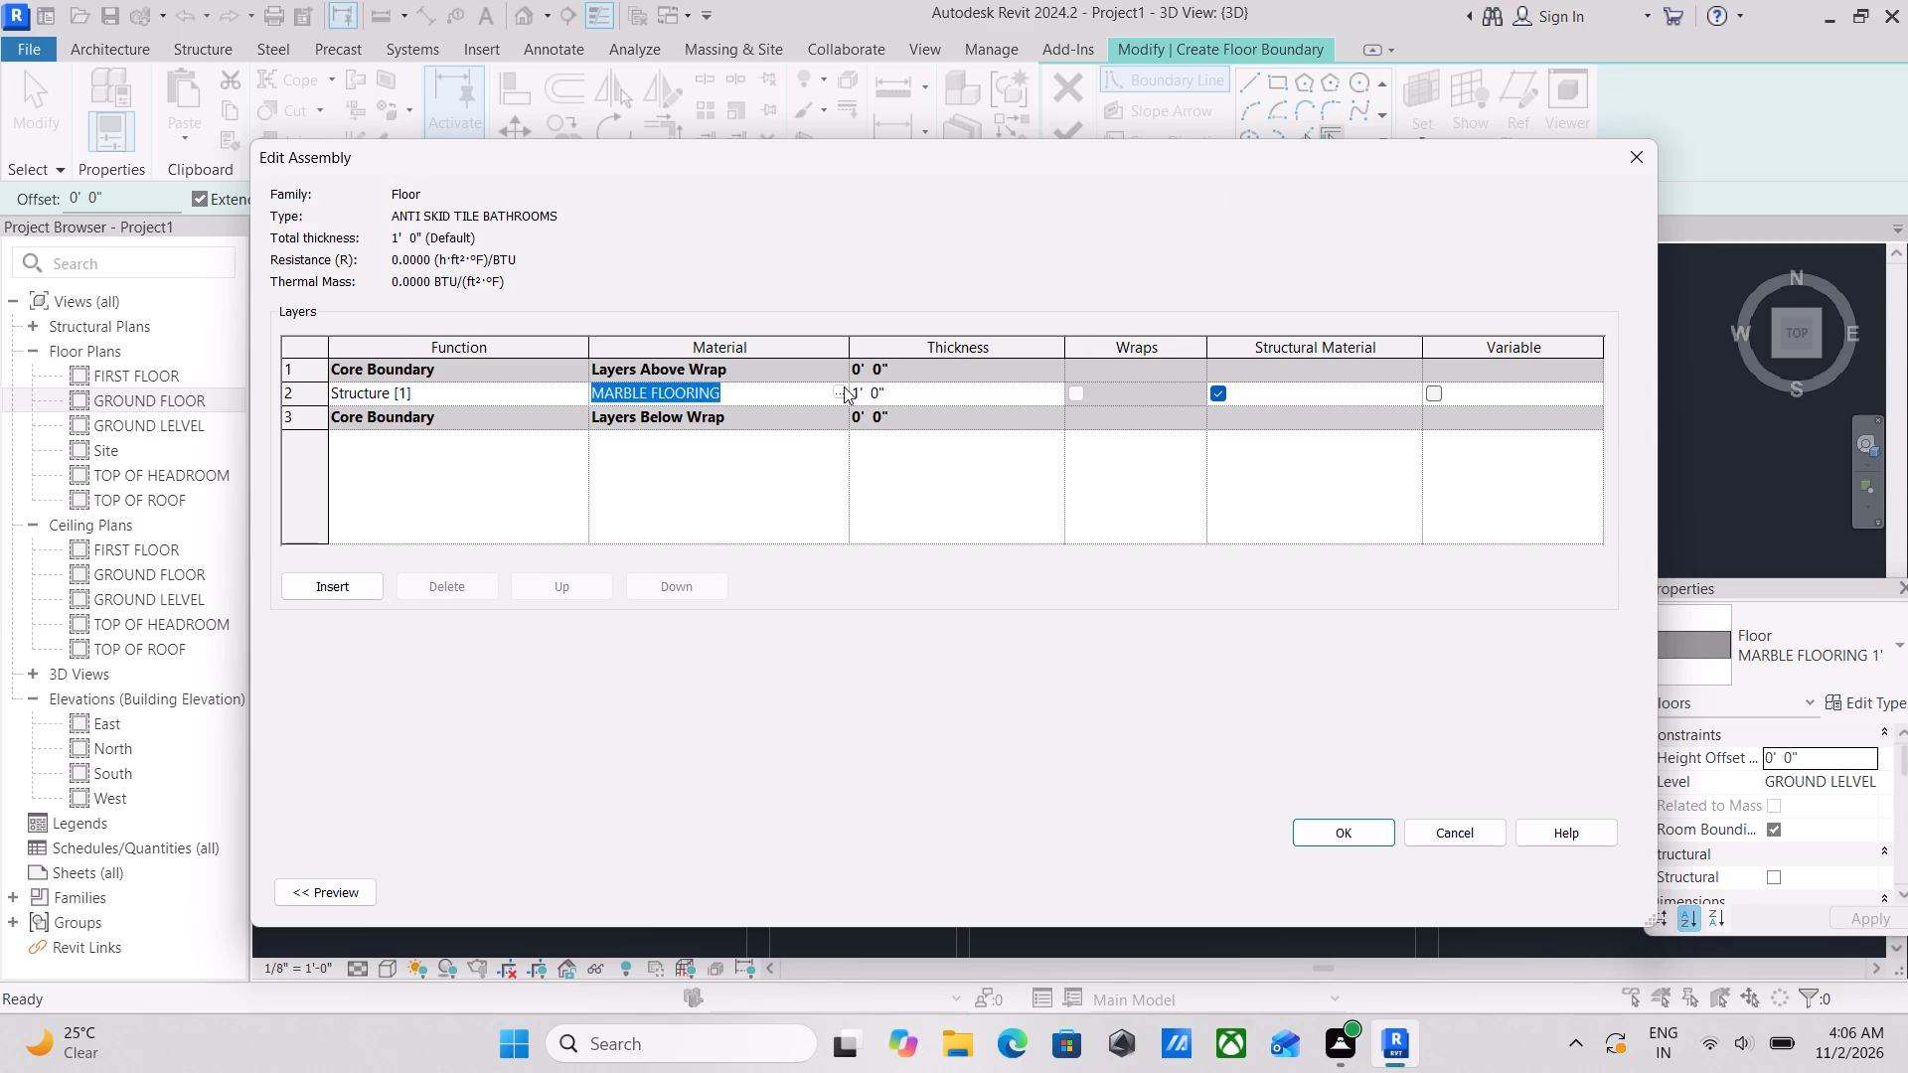
{"action": "left_click", "coordinate": [844, 386]}
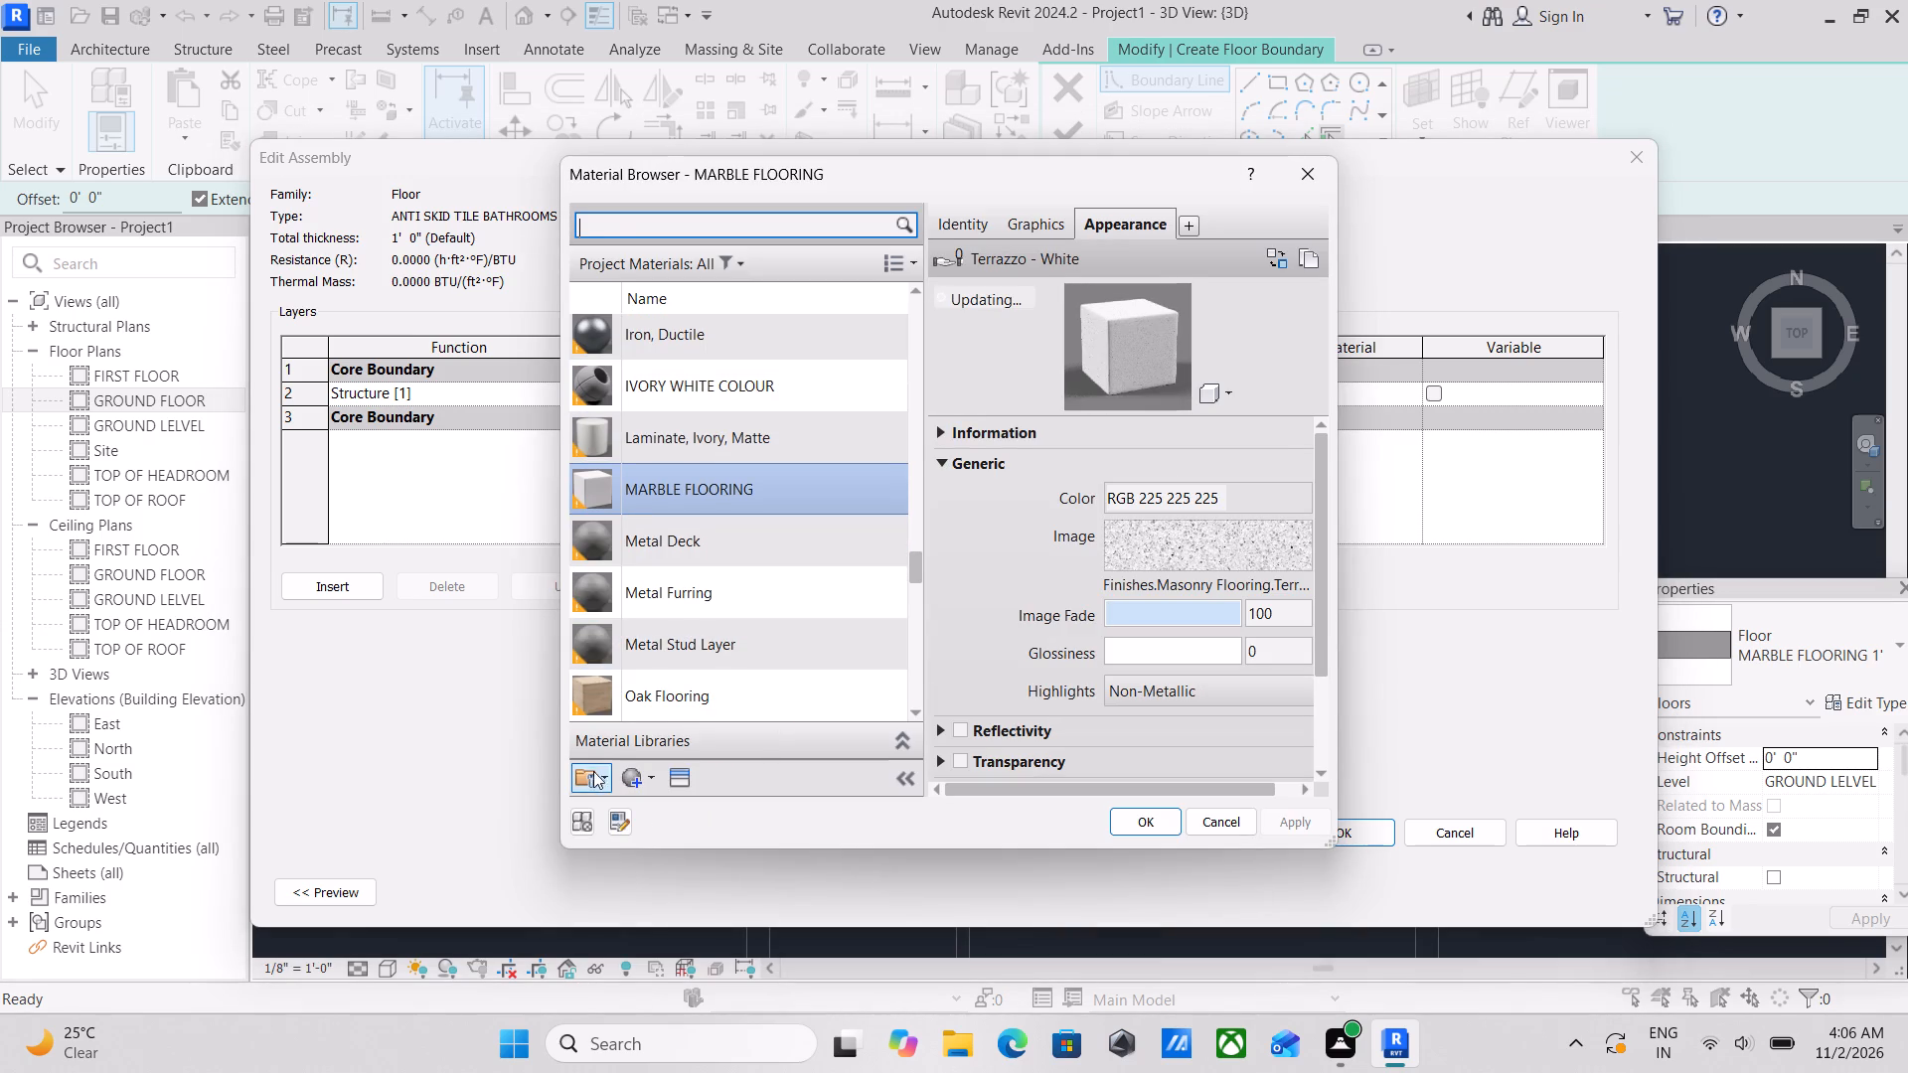
{"action": "left_click", "coordinate": [630, 772]}
{"action": "left_click", "coordinate": [699, 812]}
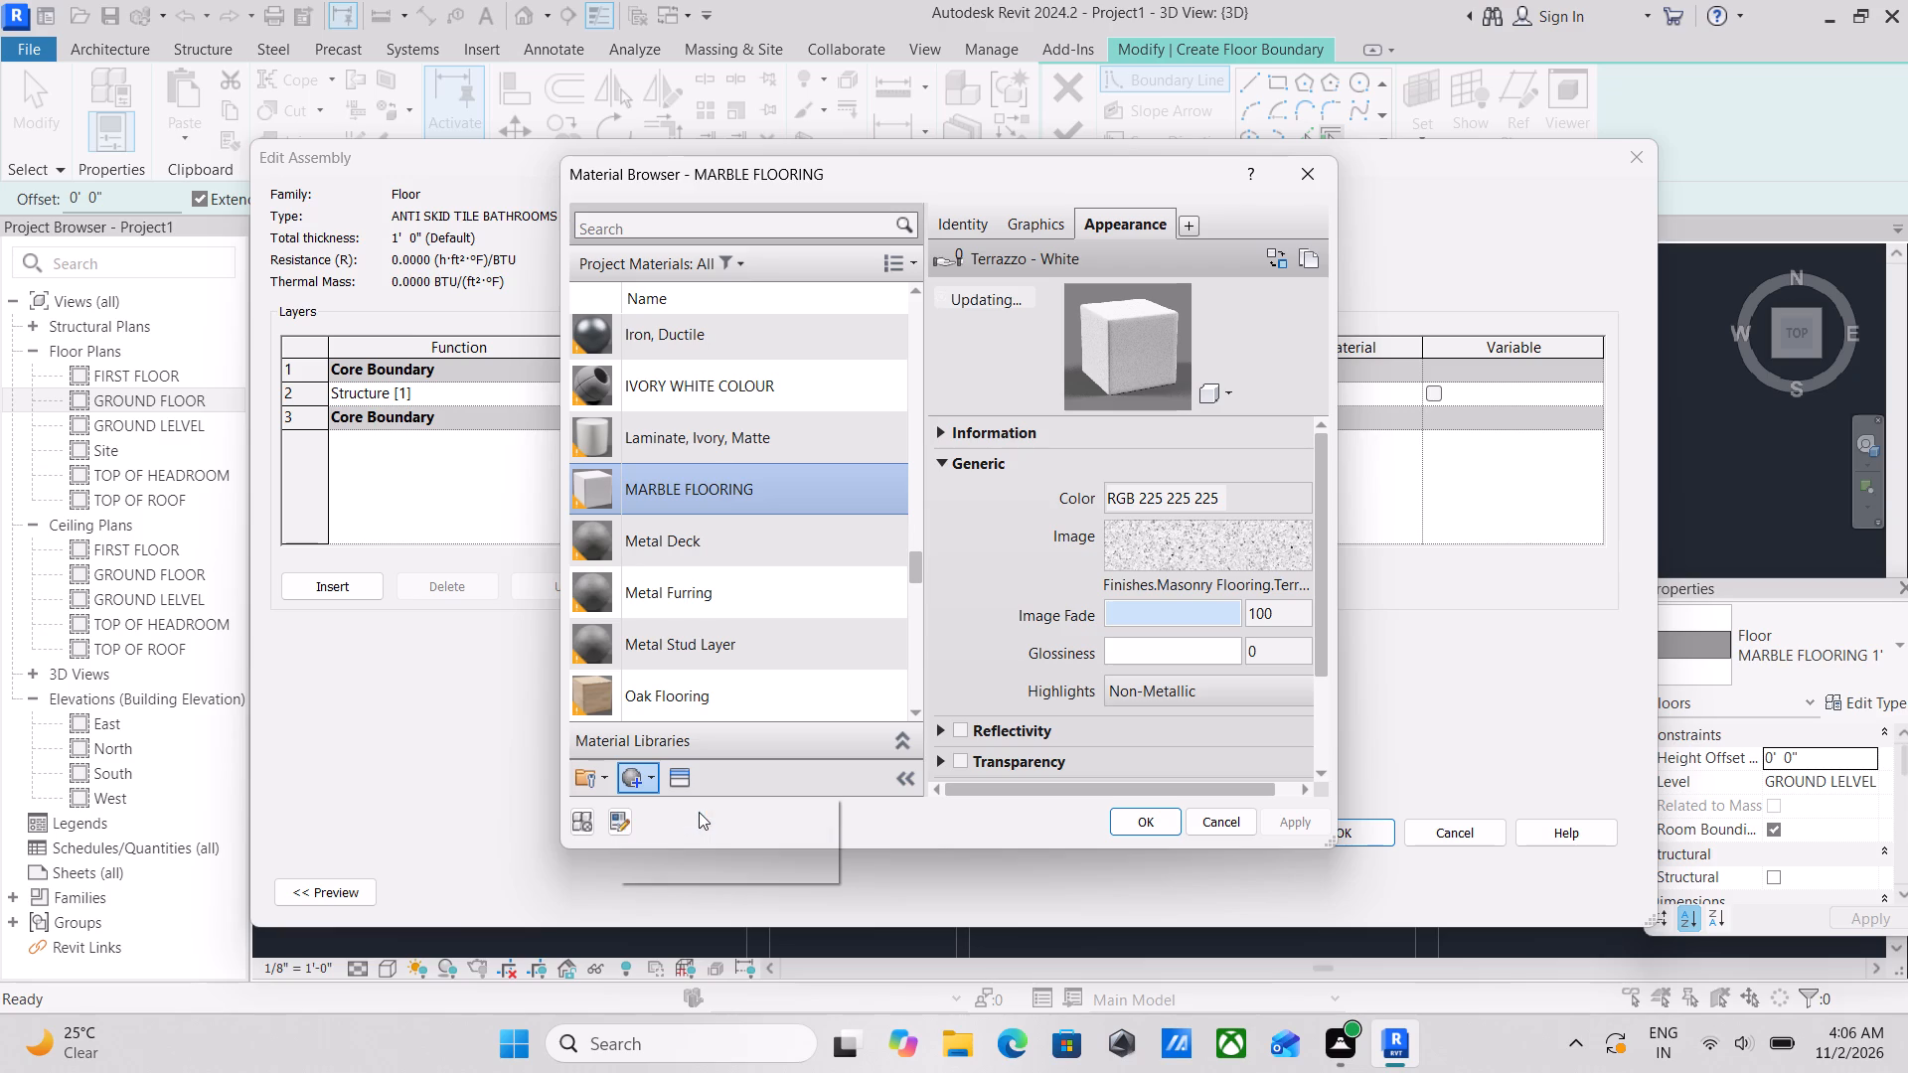
Rename the new default material as ANTI SKID TILES.
{"action": "right_click", "coordinate": [682, 517]}
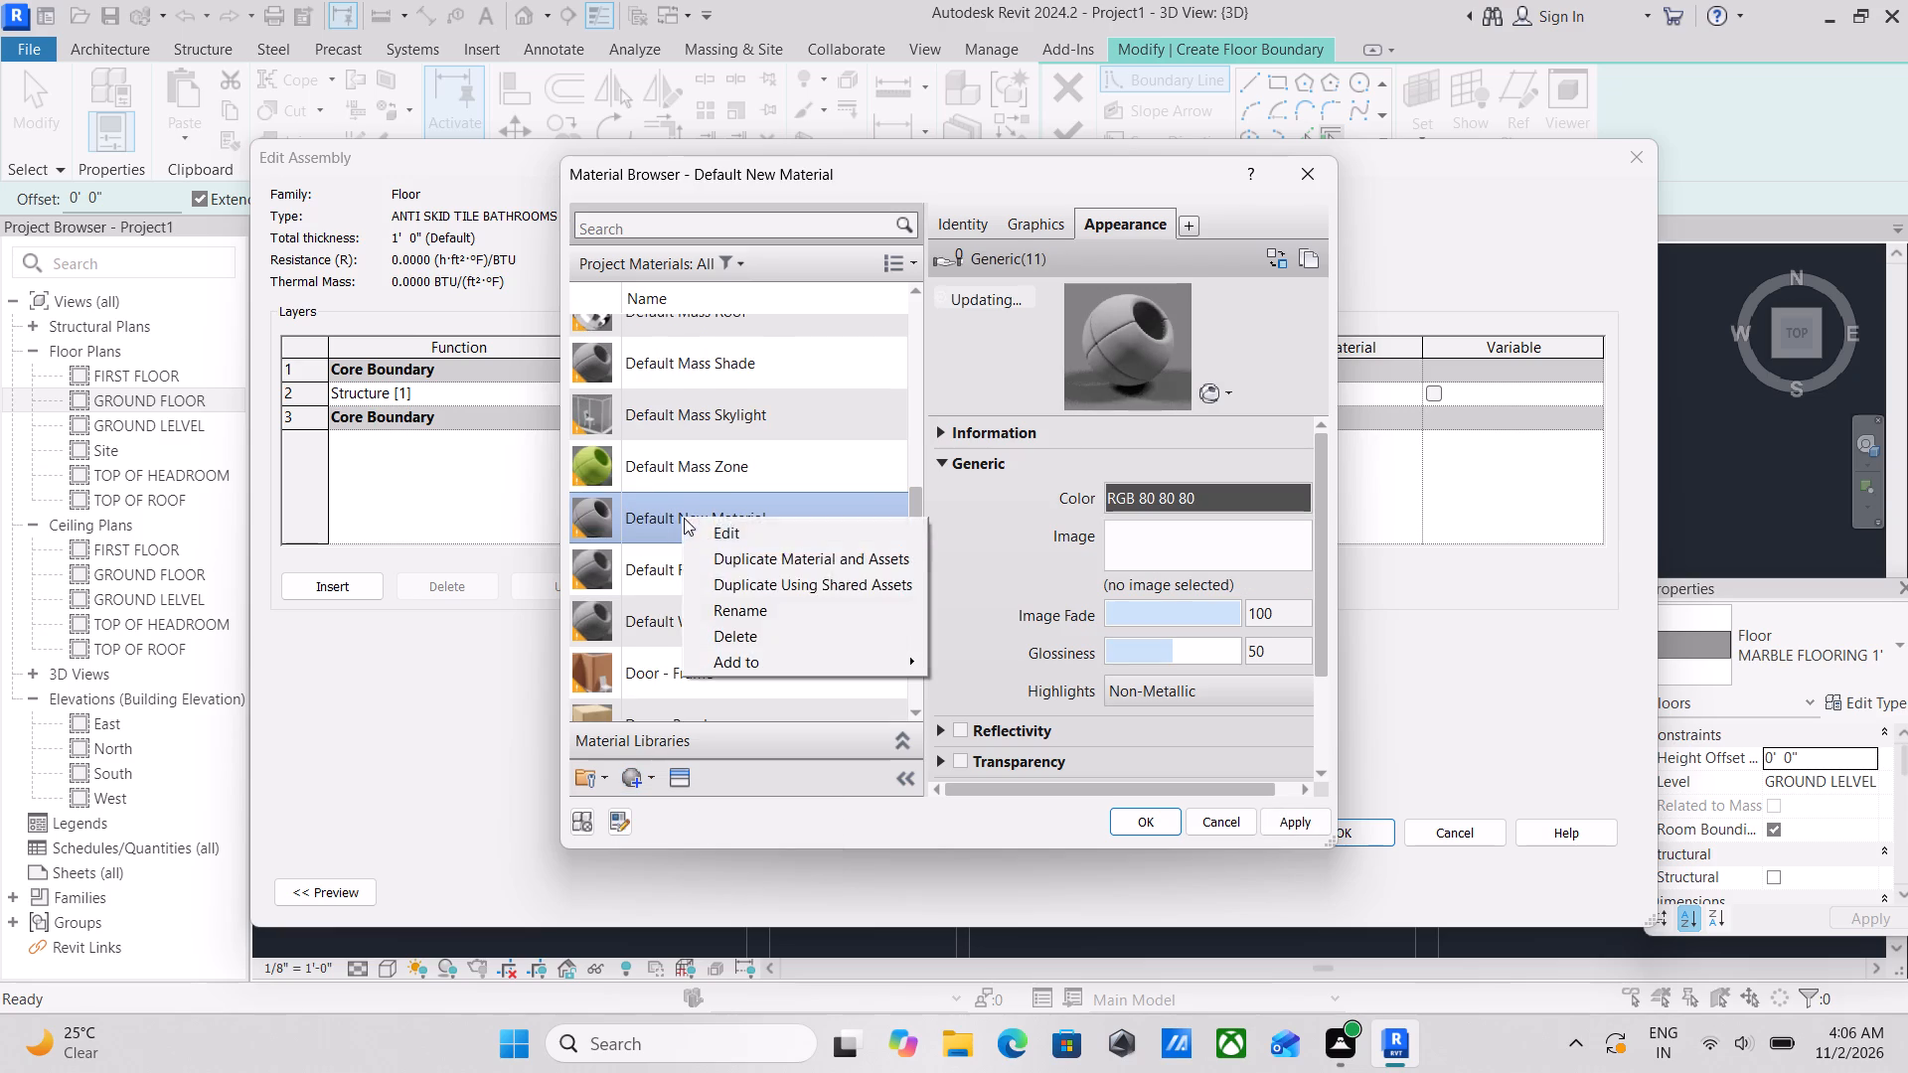
{"action": "left_click", "coordinate": [759, 619]}
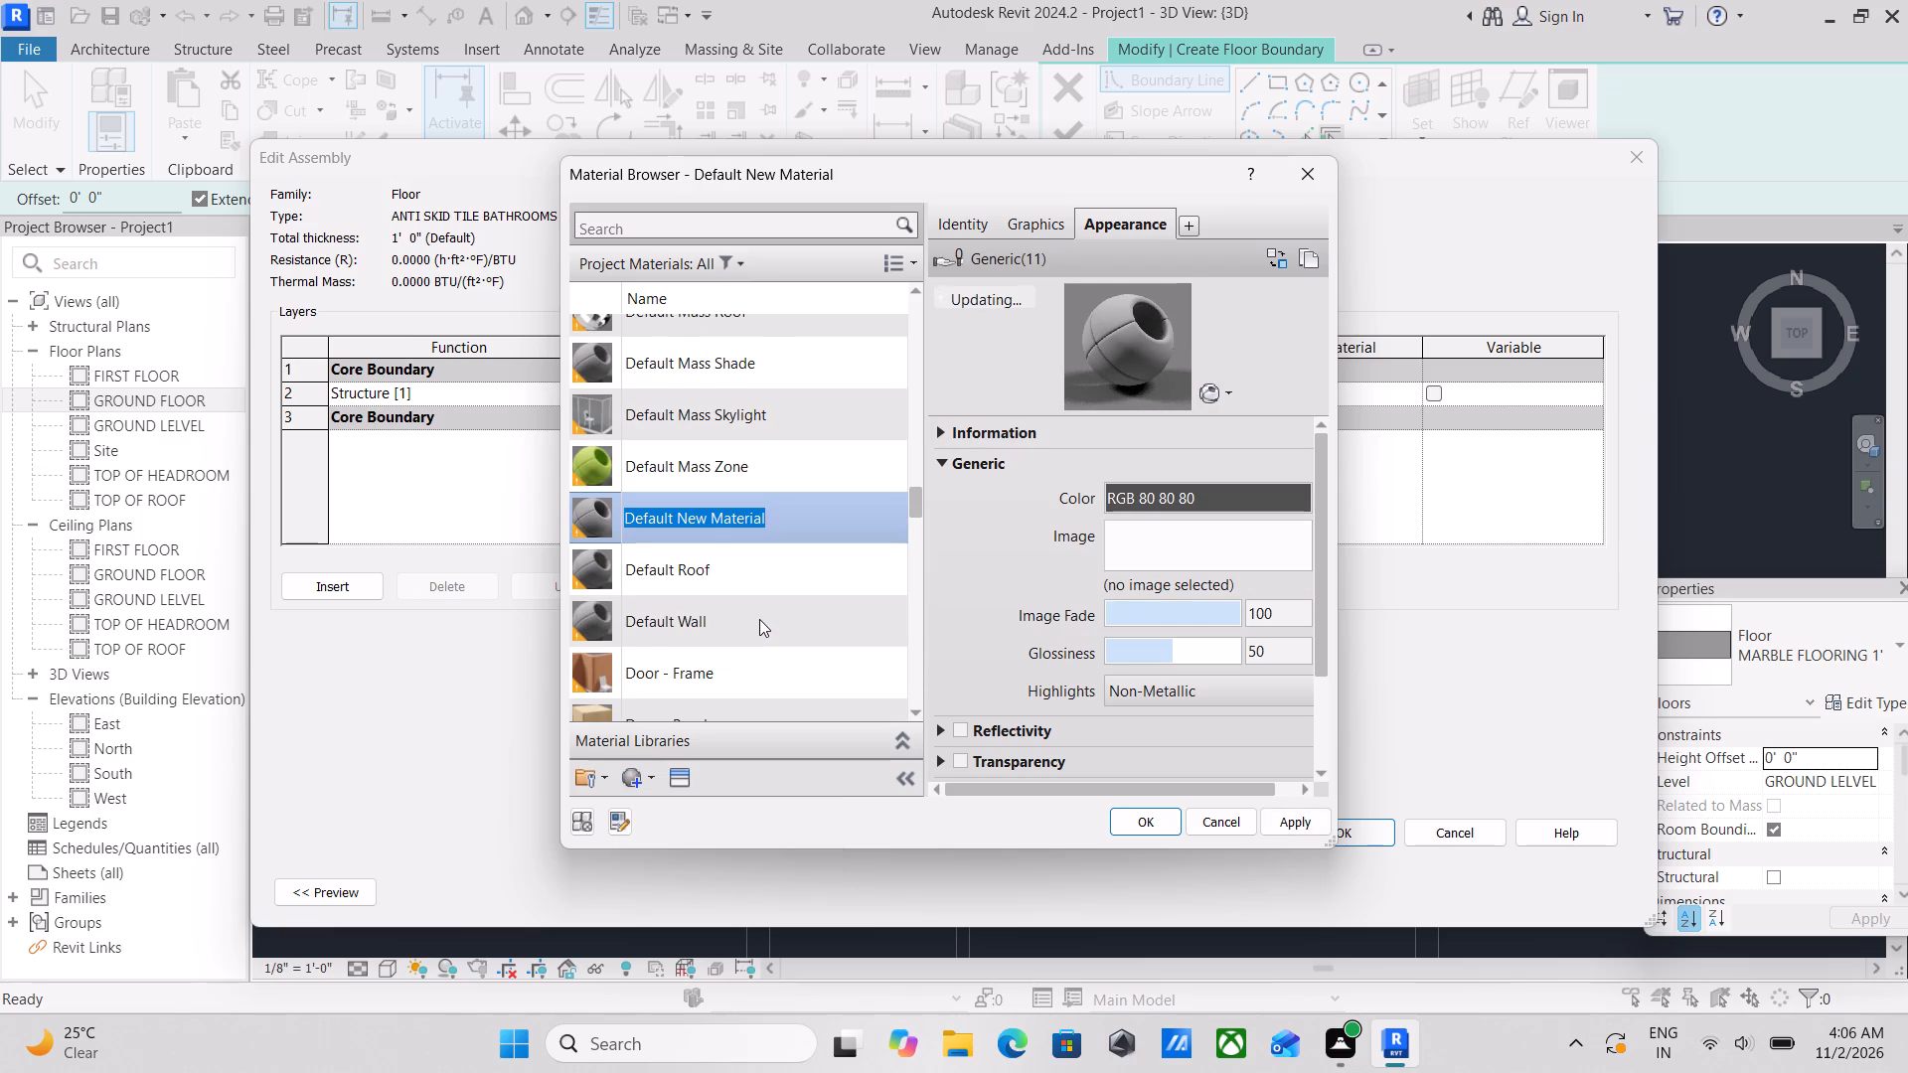
{"action": "type", "text": "ANTI"}
{"action": "key", "text": "space"}
{"action": "type", "text": "SKI D"}
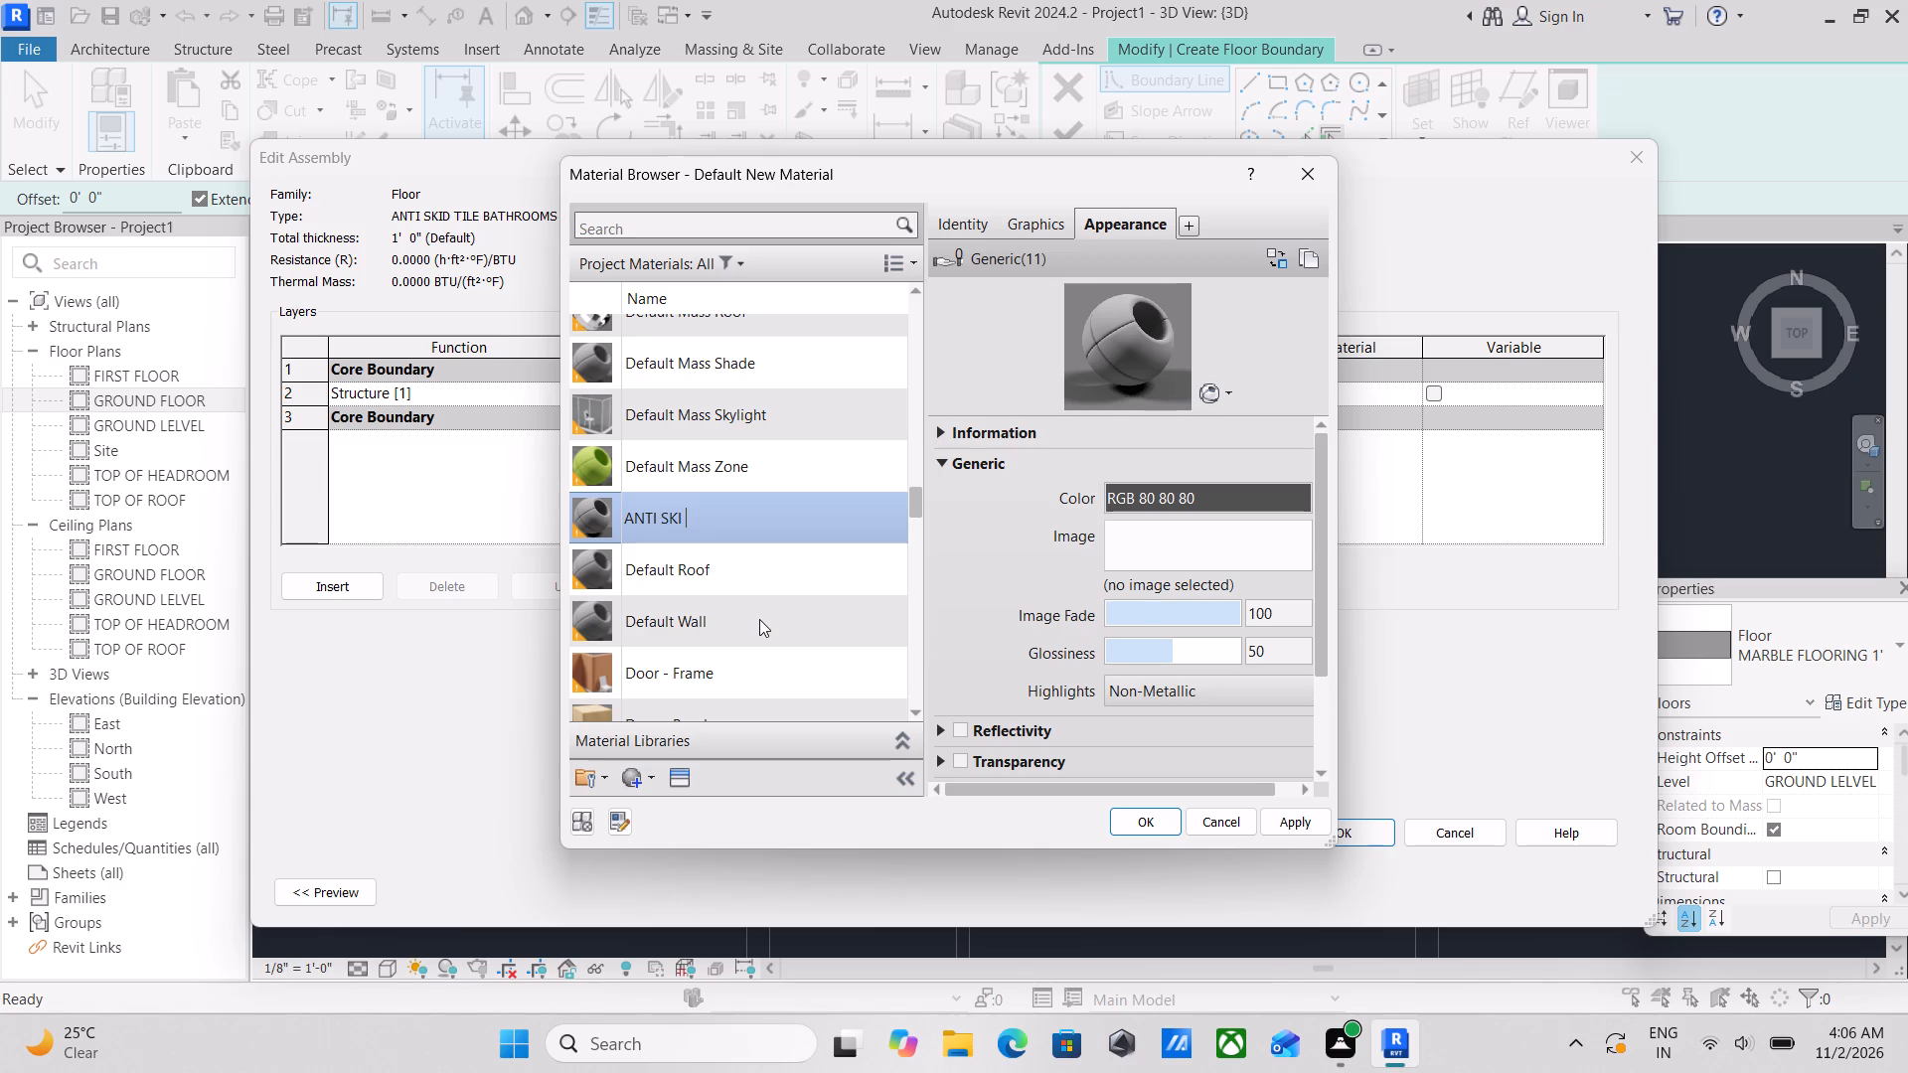
{"action": "key", "text": "BackSpace"}
{"action": "key", "text": "BackSpace"}
{"action": "type", "text": "D"}
{"action": "key", "text": "space"}
{"action": "key", "text": "t"}
{"action": "key", "text": "r"}
{"action": "key", "text": "BackSpace"}
{"action": "key", "text": "BackSpace"}
{"action": "type", "text": "TRAIL"}
{"action": "key", "text": "space"}
{"action": "key", "text": "BackSpace"}
{"action": "key", "text": "BackSpace"}
{"action": "key", "text": "BackSpace"}
{"action": "key", "text": "BackSpace"}
{"action": "key", "text": "BackSpace"}
{"action": "key", "text": "BackSpace"}
{"action": "type", "text": "TILES"}
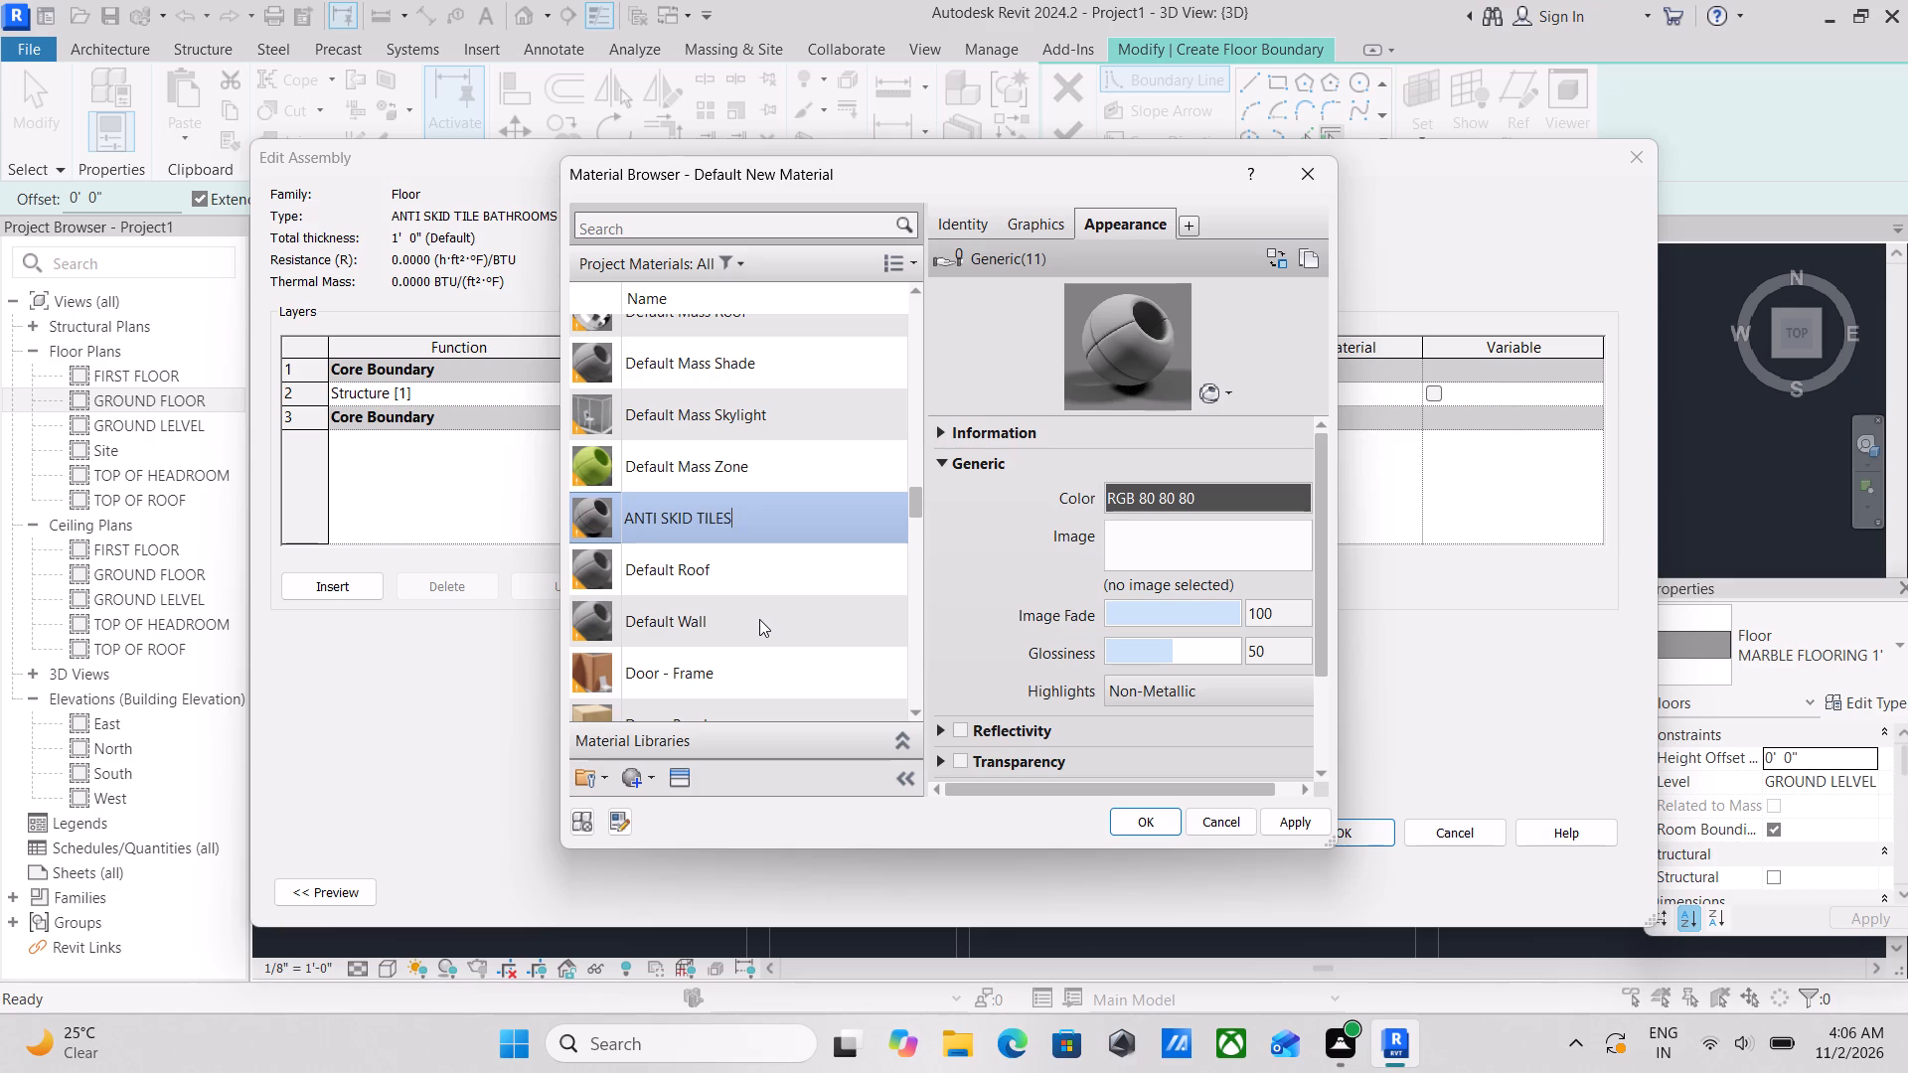
Open the Flooring: Tile assets of the Appearance Library for the ANTI SKID TILES material.
{"action": "left_click", "coordinate": [665, 778]}
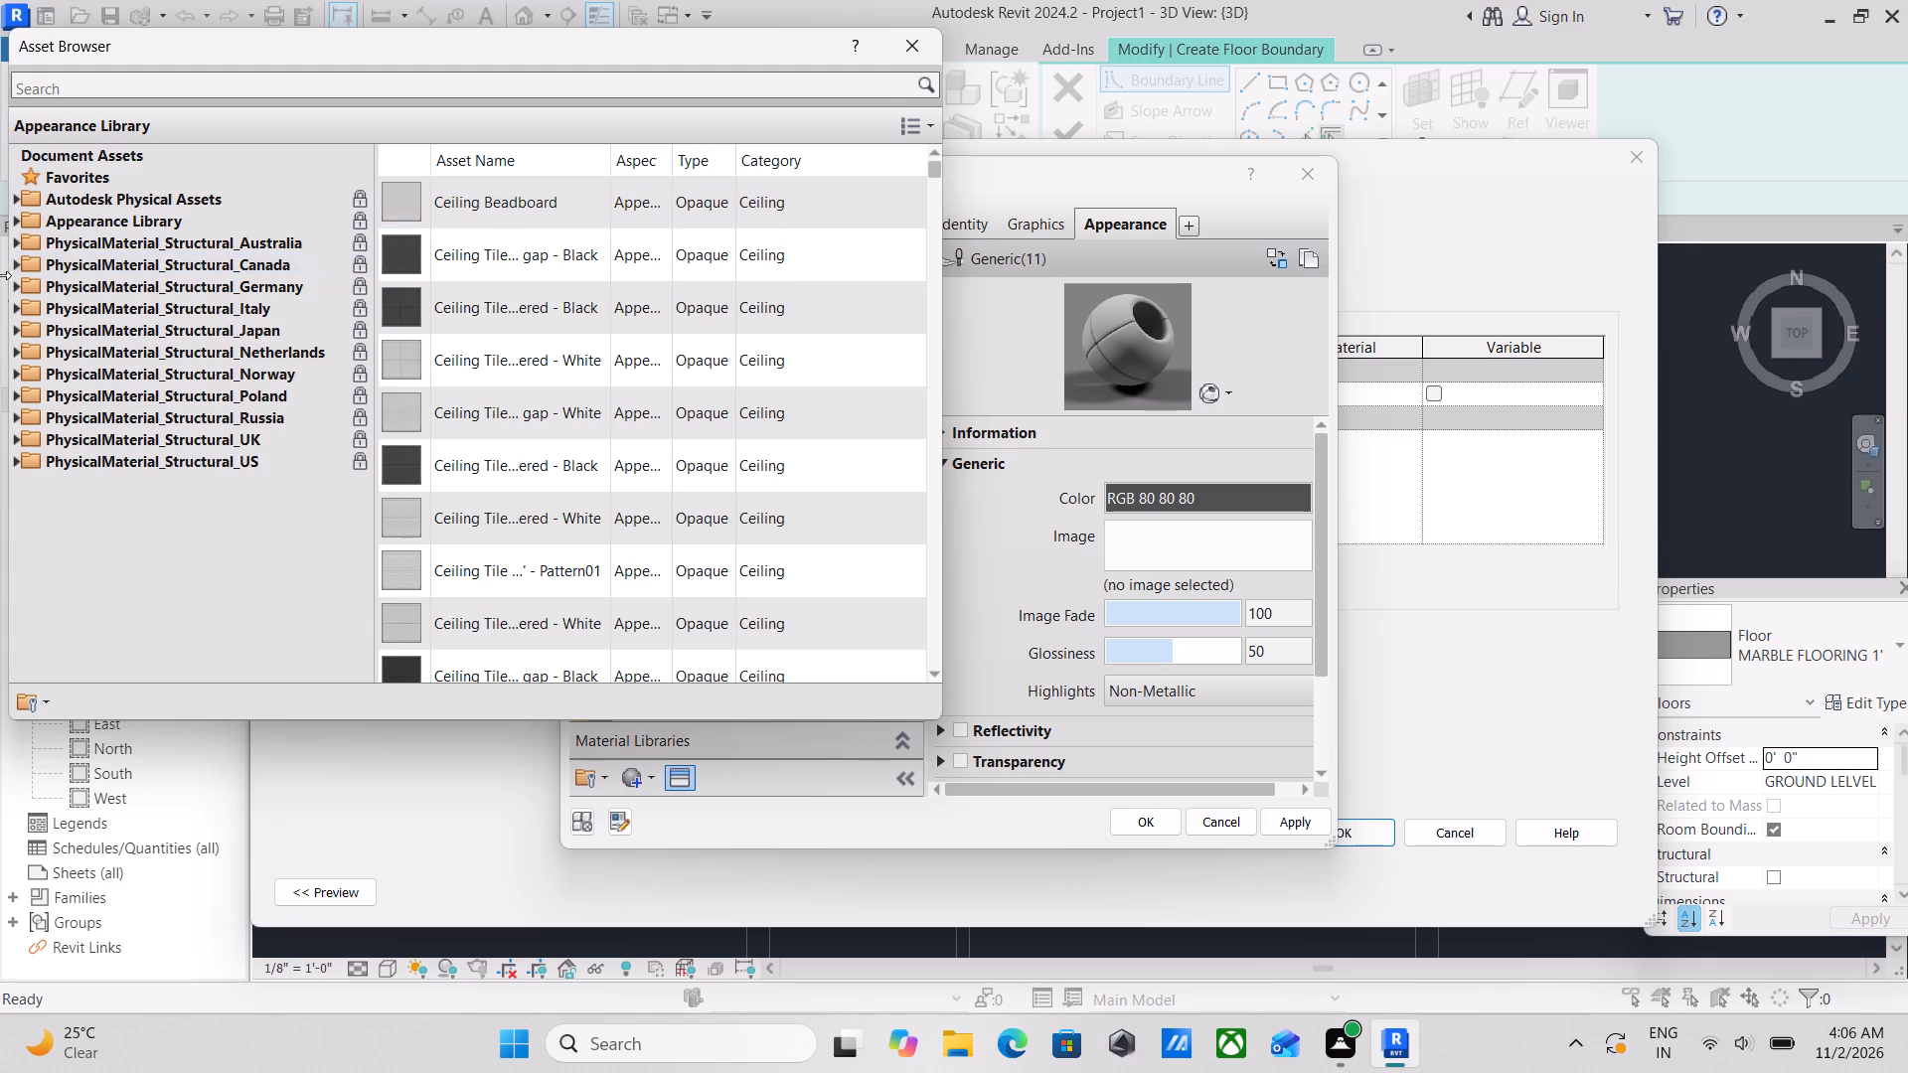
{"action": "left_click", "coordinate": [16, 225]}
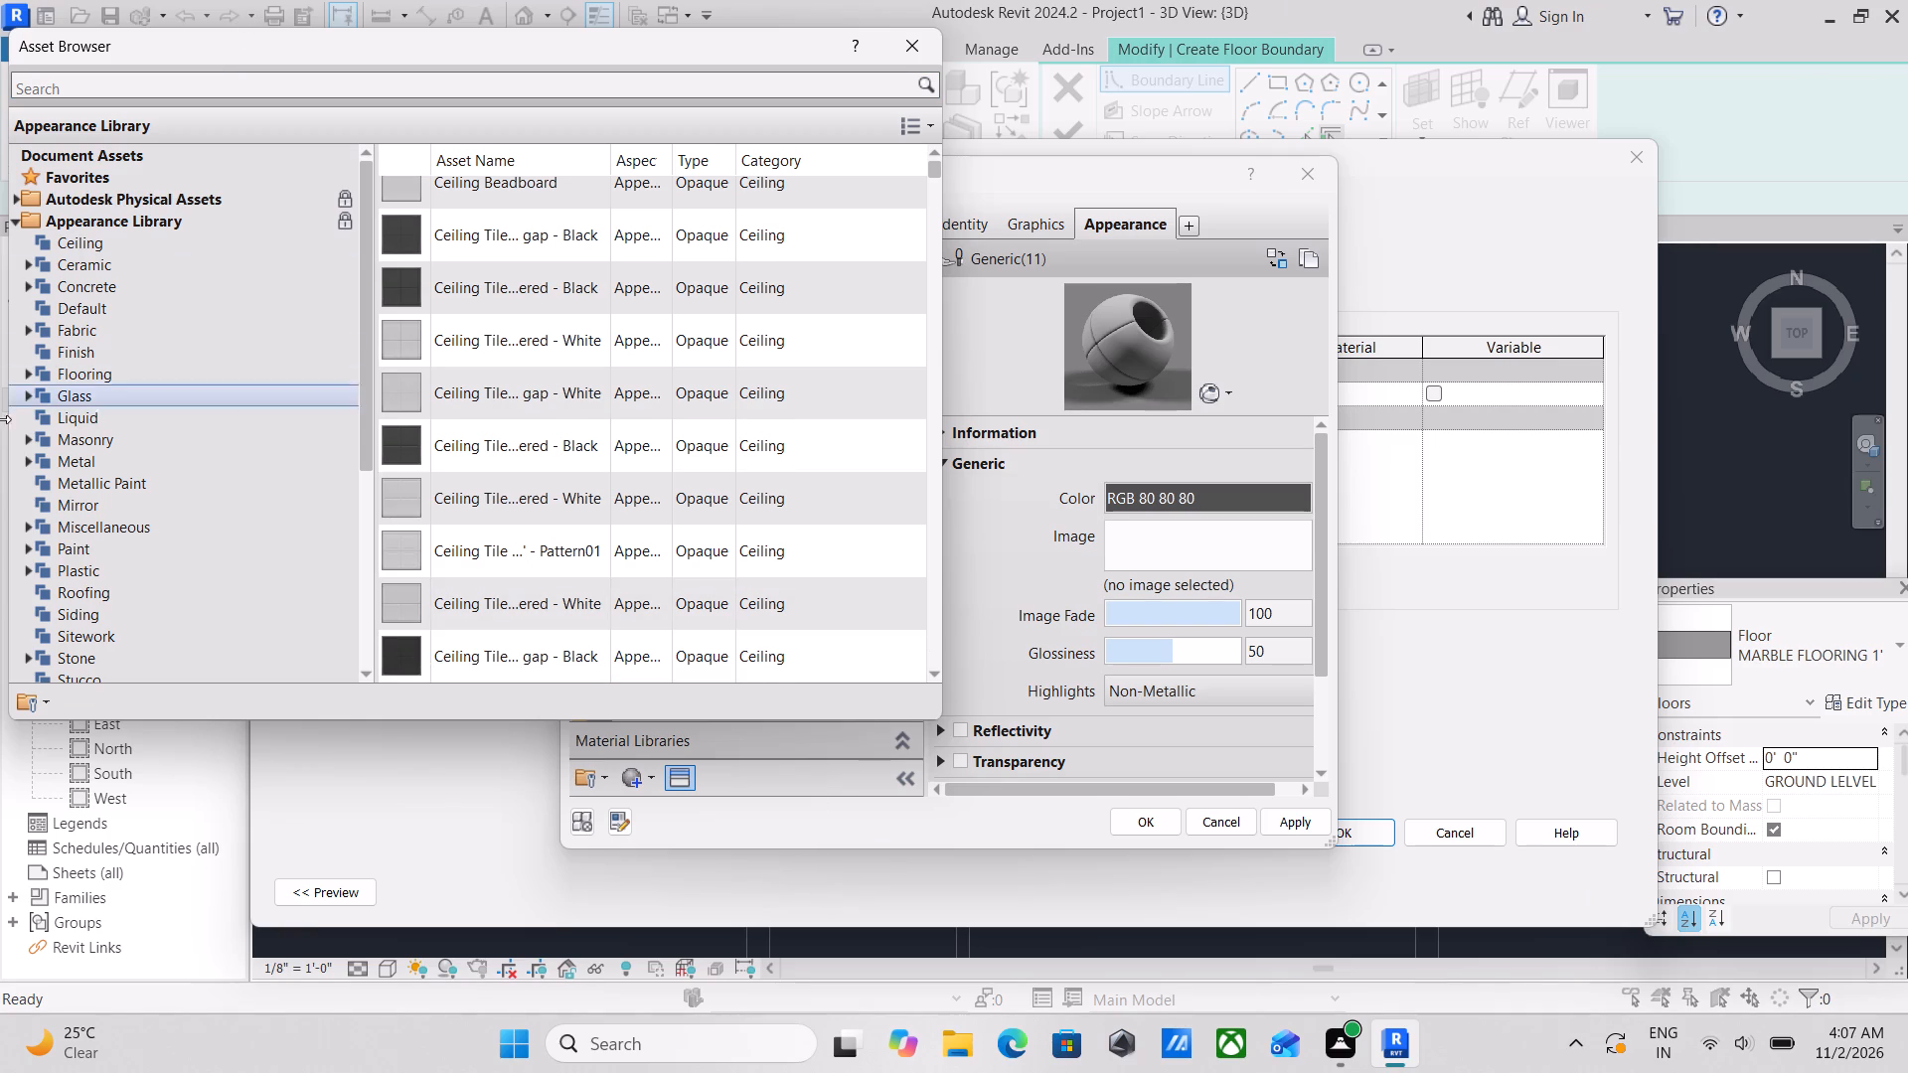
{"action": "left_click", "coordinate": [28, 374]}
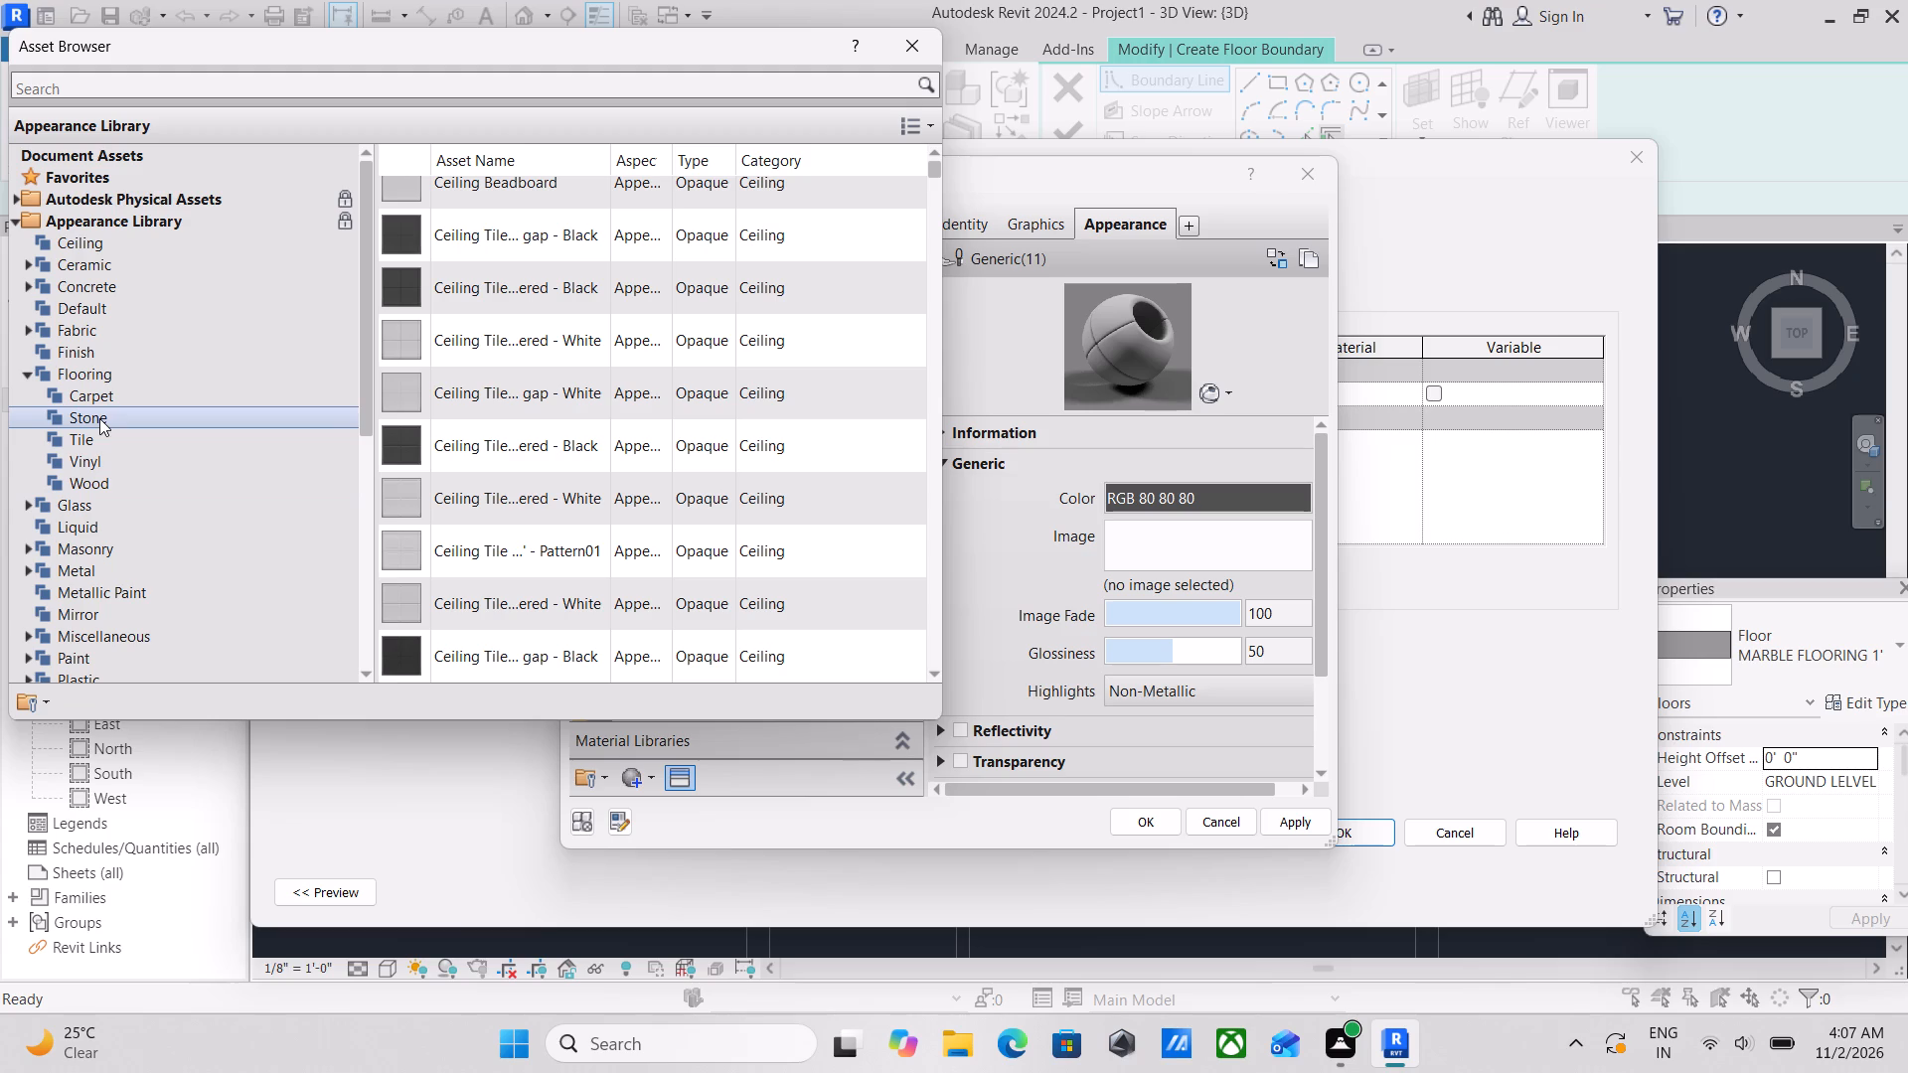
{"action": "double_click", "coordinate": [107, 445]}
{"action": "scroll", "coordinate": [480, 370], "scroll_direction": "down", "scroll_amount": 5}
{"action": "scroll", "coordinate": [621, 539], "scroll_direction": "down", "scroll_amount": 4}
{"action": "scroll", "coordinate": [623, 581], "scroll_direction": "up", "scroll_amount": 3}
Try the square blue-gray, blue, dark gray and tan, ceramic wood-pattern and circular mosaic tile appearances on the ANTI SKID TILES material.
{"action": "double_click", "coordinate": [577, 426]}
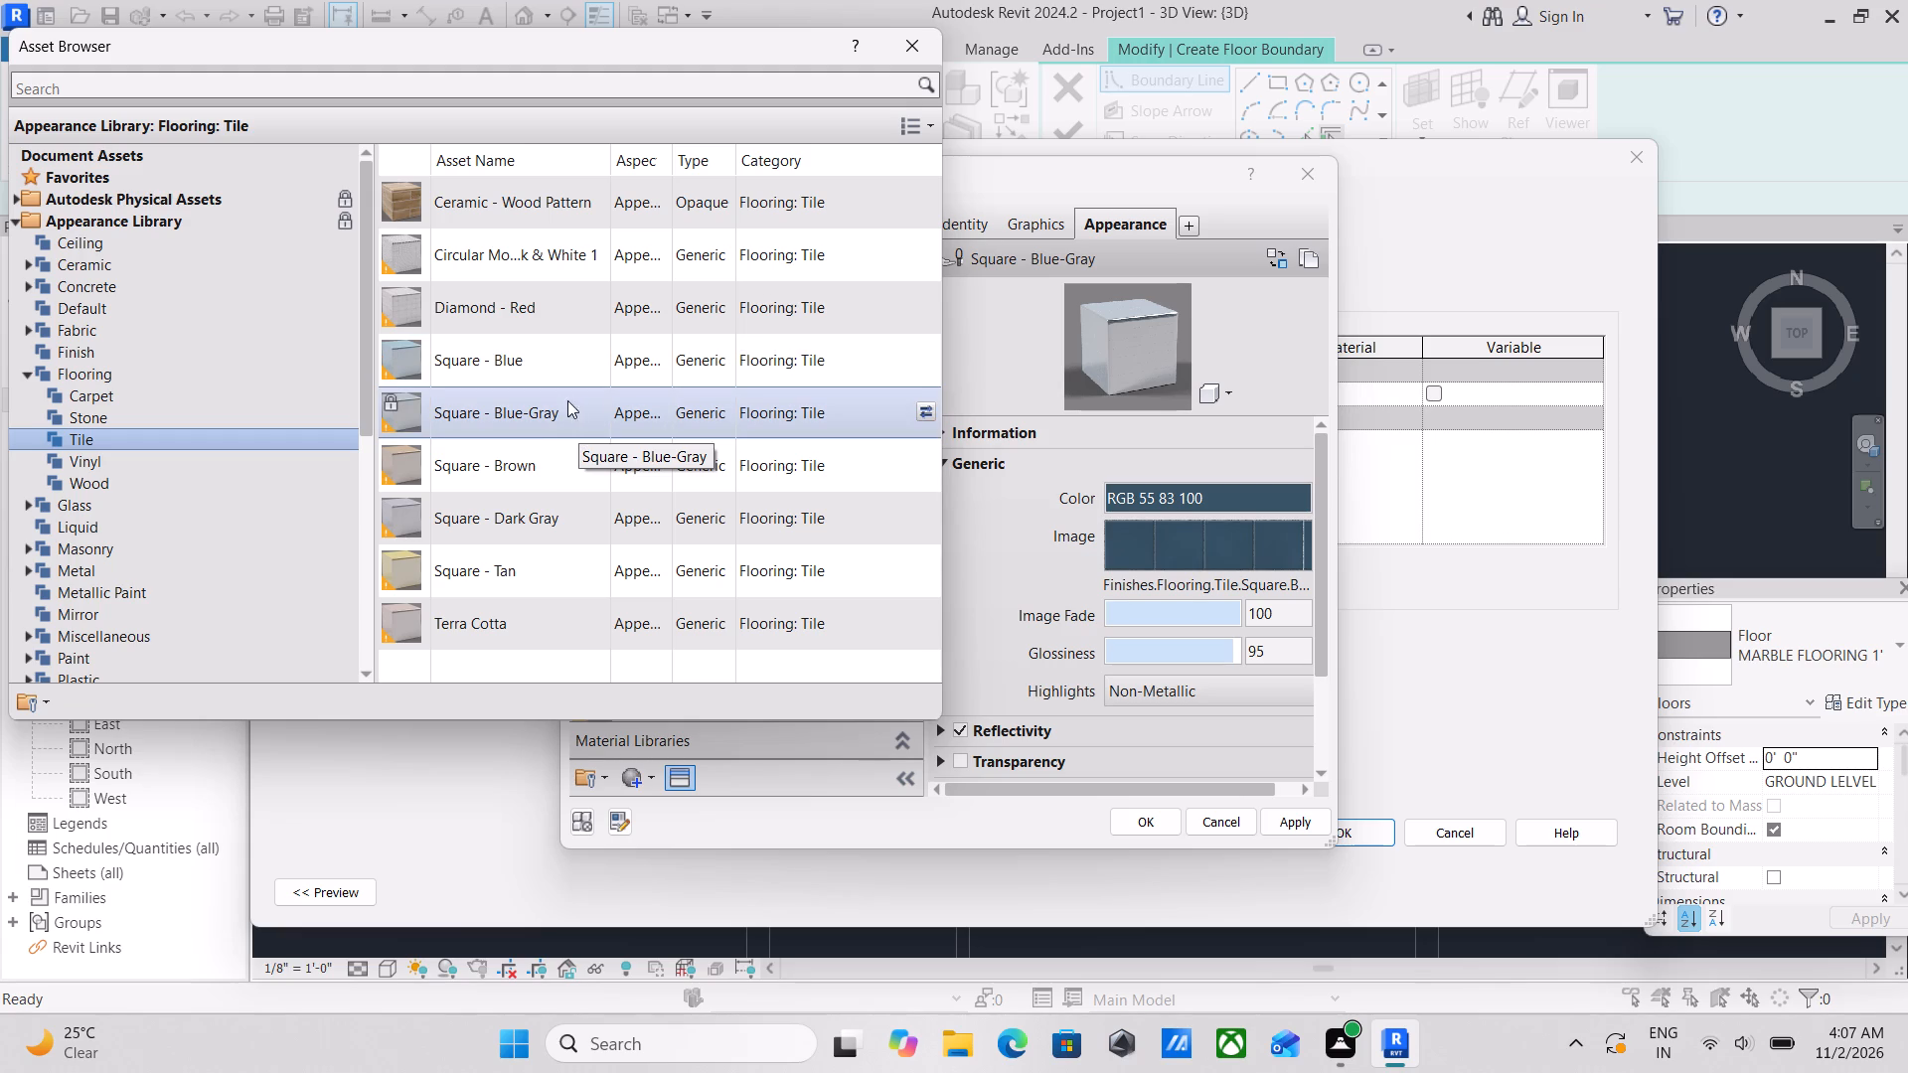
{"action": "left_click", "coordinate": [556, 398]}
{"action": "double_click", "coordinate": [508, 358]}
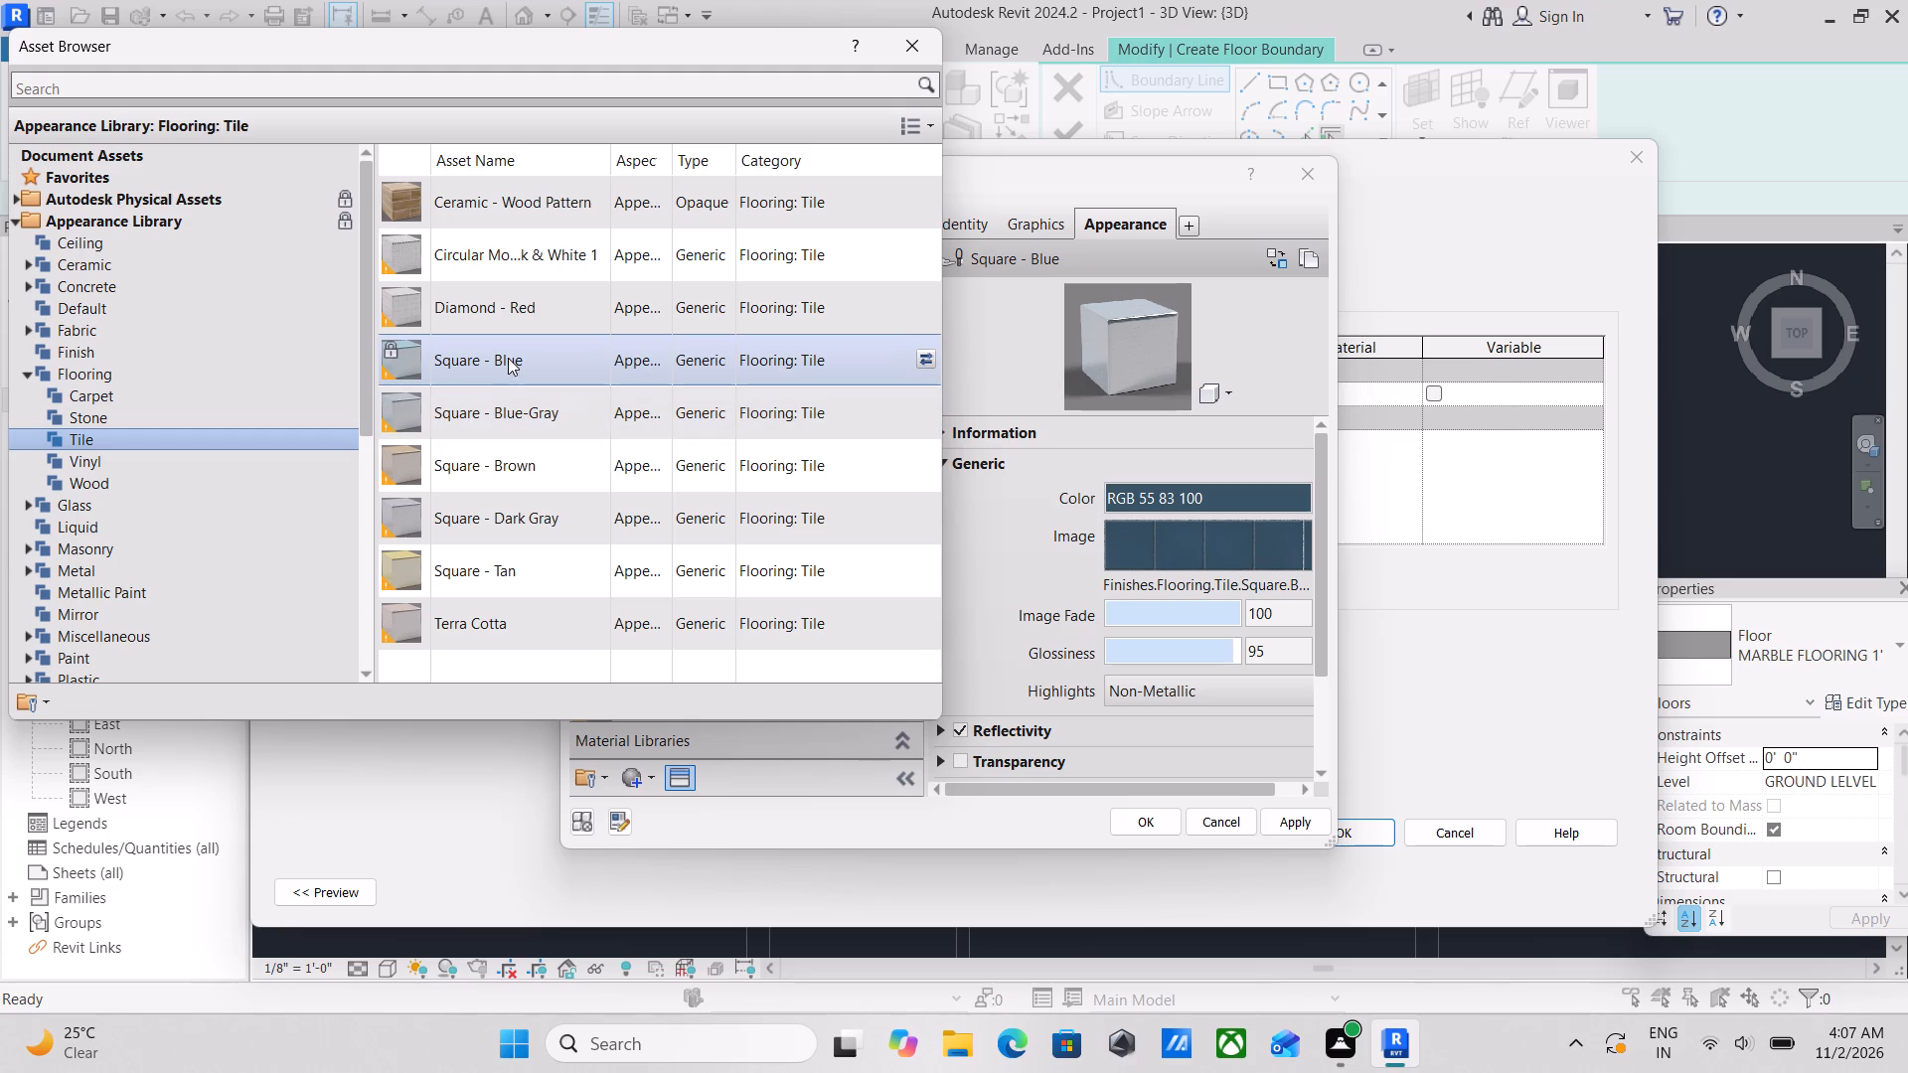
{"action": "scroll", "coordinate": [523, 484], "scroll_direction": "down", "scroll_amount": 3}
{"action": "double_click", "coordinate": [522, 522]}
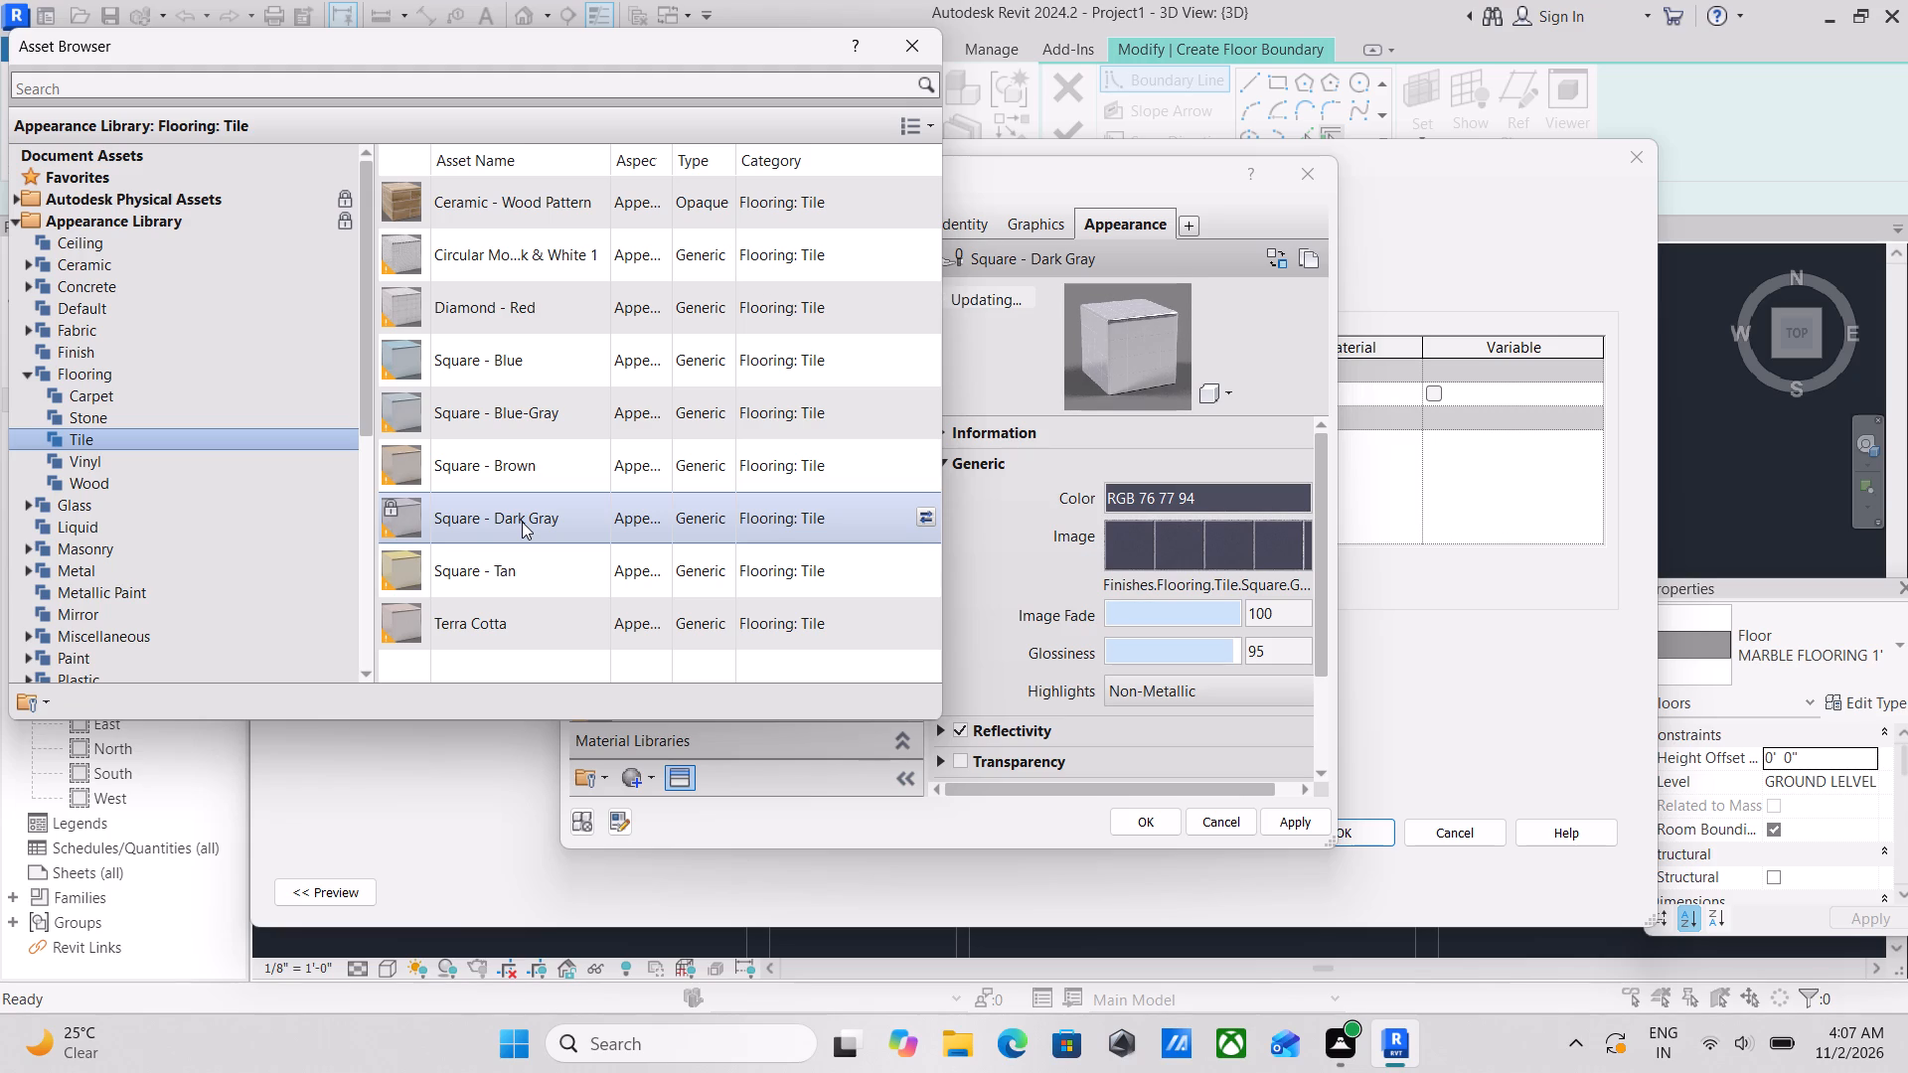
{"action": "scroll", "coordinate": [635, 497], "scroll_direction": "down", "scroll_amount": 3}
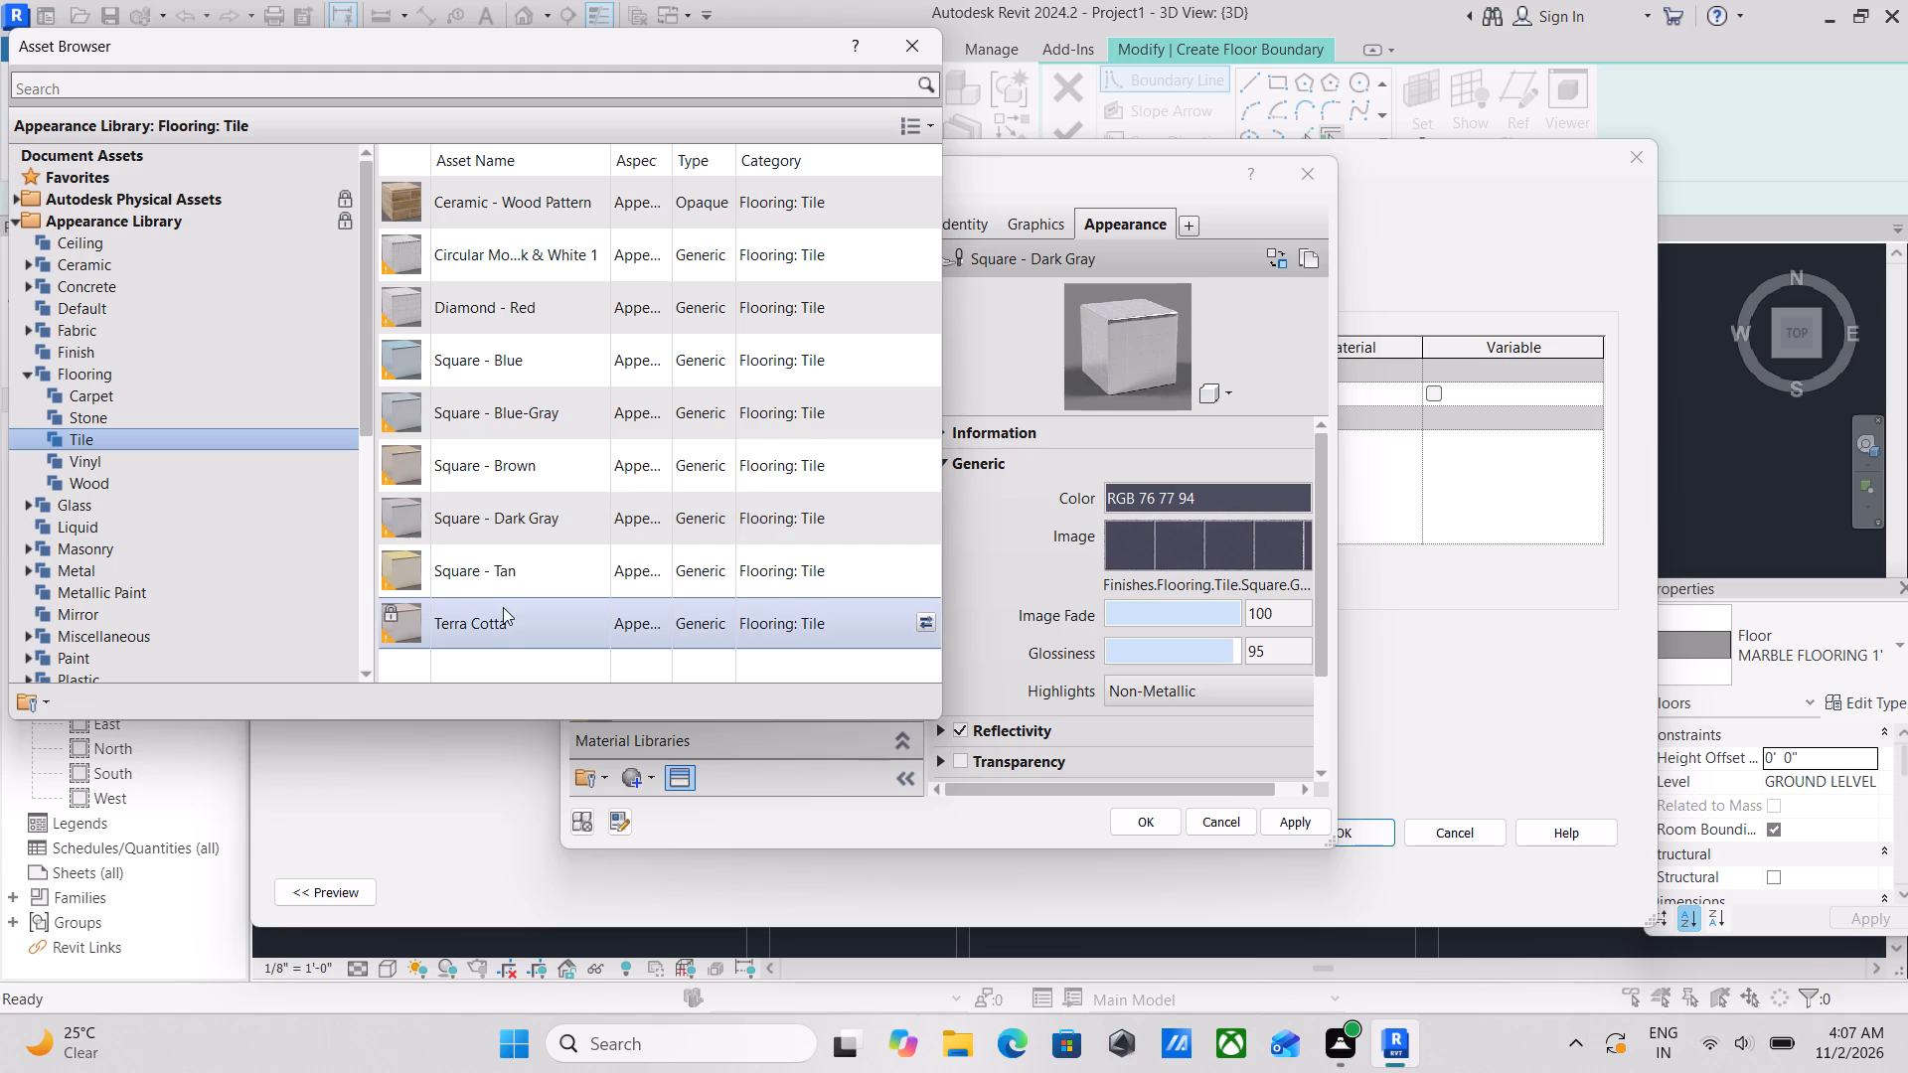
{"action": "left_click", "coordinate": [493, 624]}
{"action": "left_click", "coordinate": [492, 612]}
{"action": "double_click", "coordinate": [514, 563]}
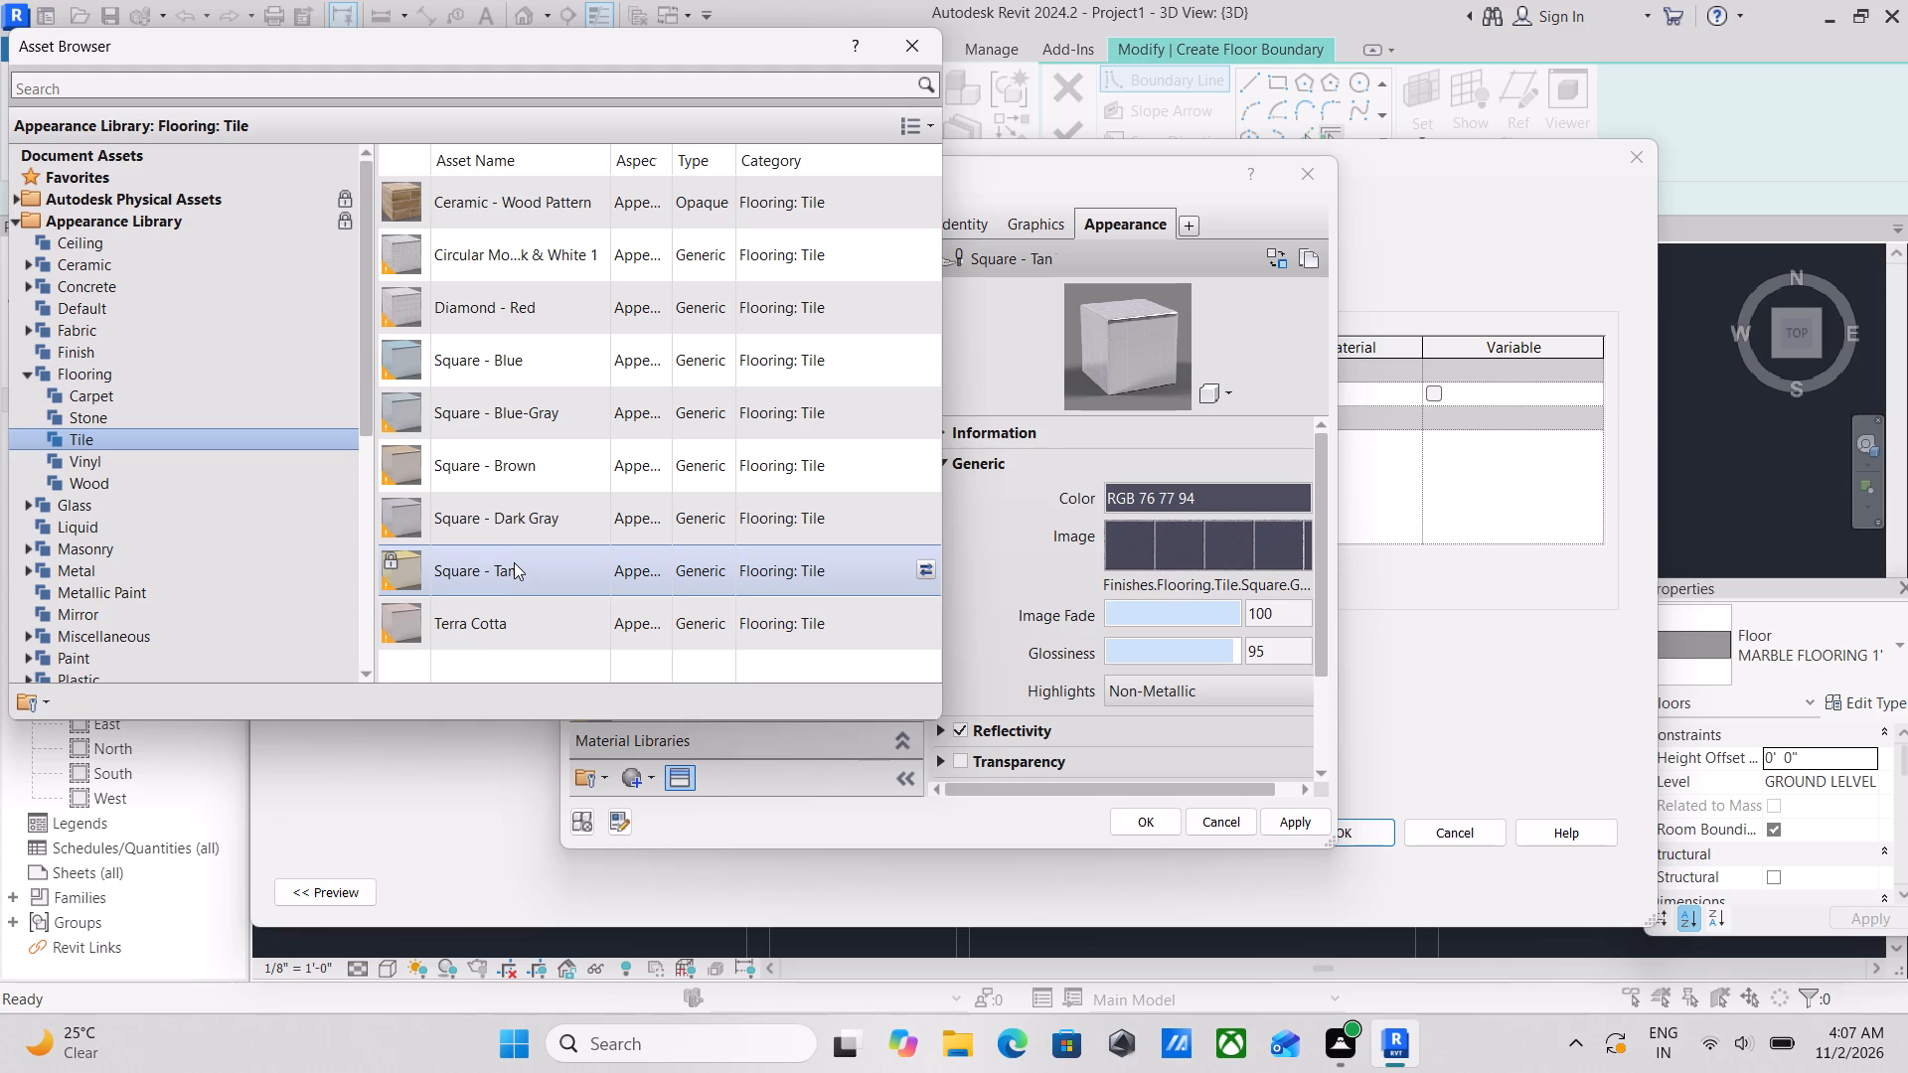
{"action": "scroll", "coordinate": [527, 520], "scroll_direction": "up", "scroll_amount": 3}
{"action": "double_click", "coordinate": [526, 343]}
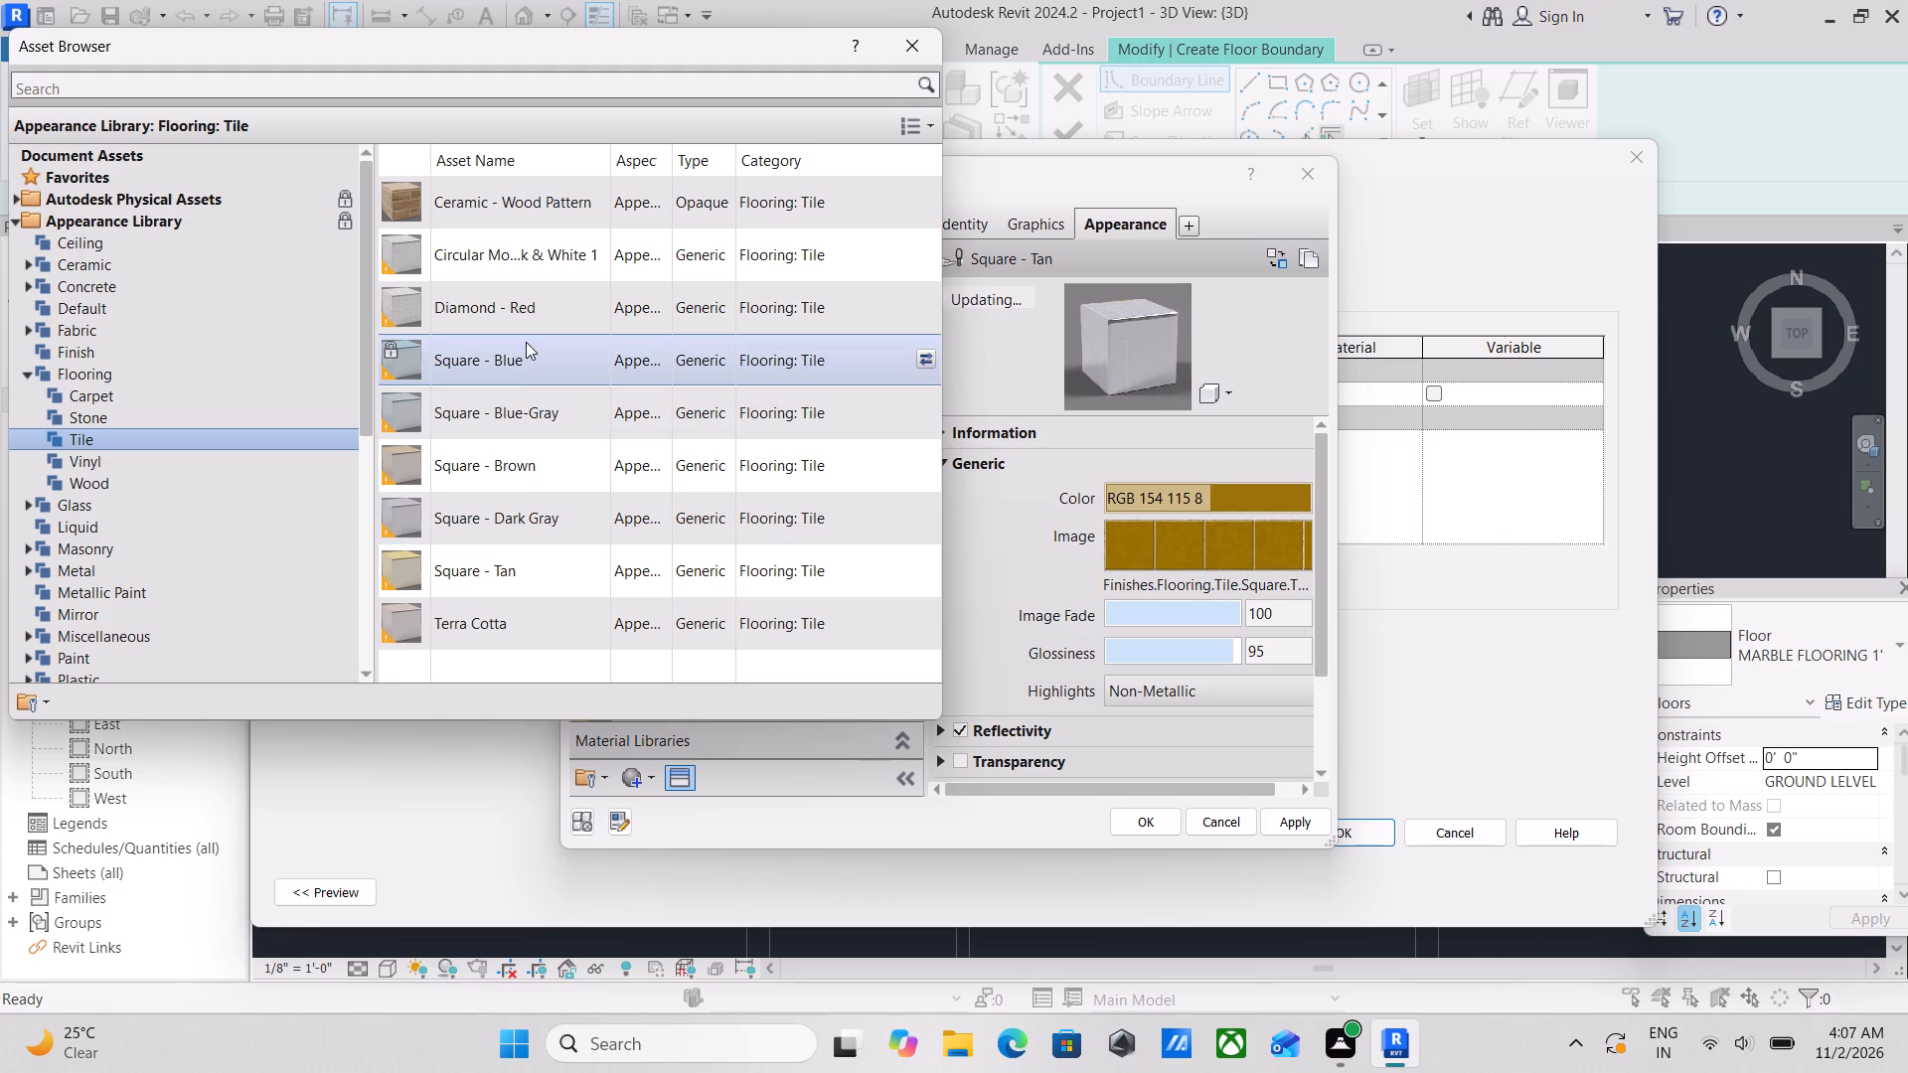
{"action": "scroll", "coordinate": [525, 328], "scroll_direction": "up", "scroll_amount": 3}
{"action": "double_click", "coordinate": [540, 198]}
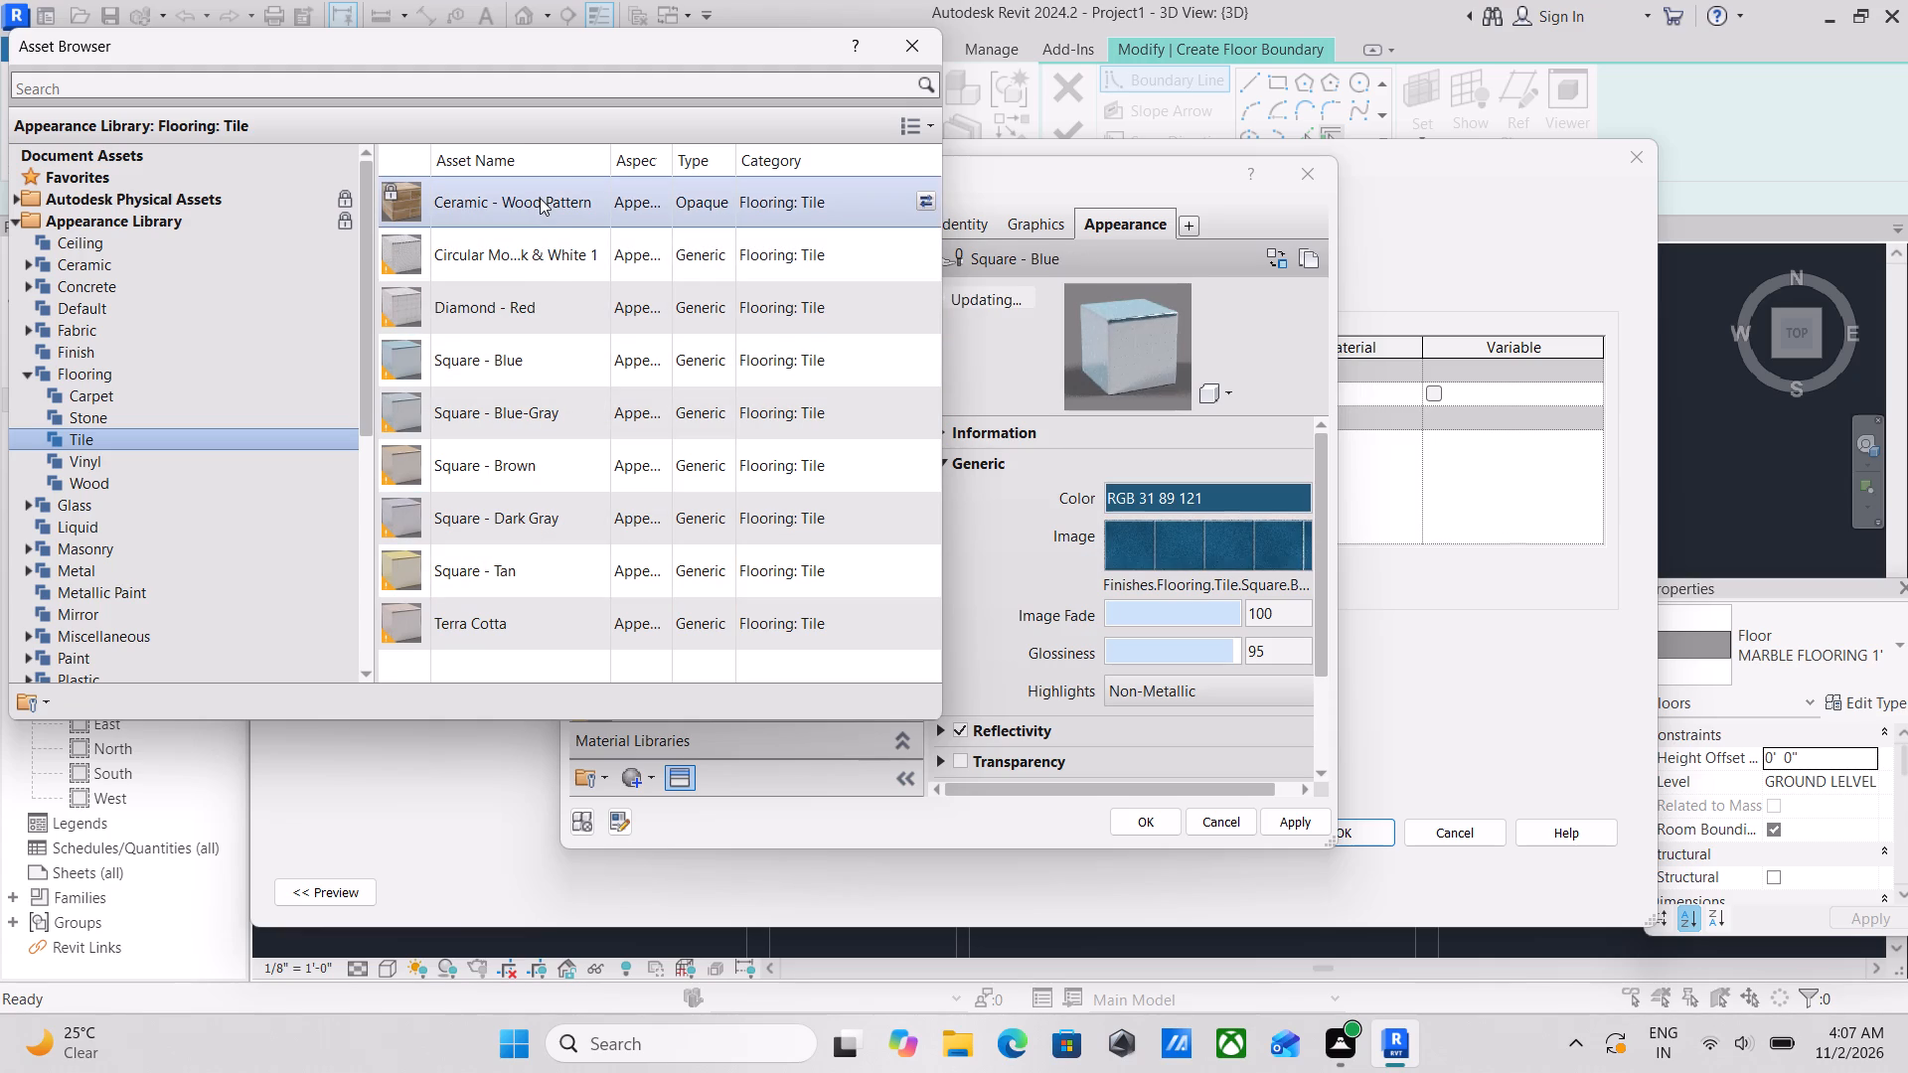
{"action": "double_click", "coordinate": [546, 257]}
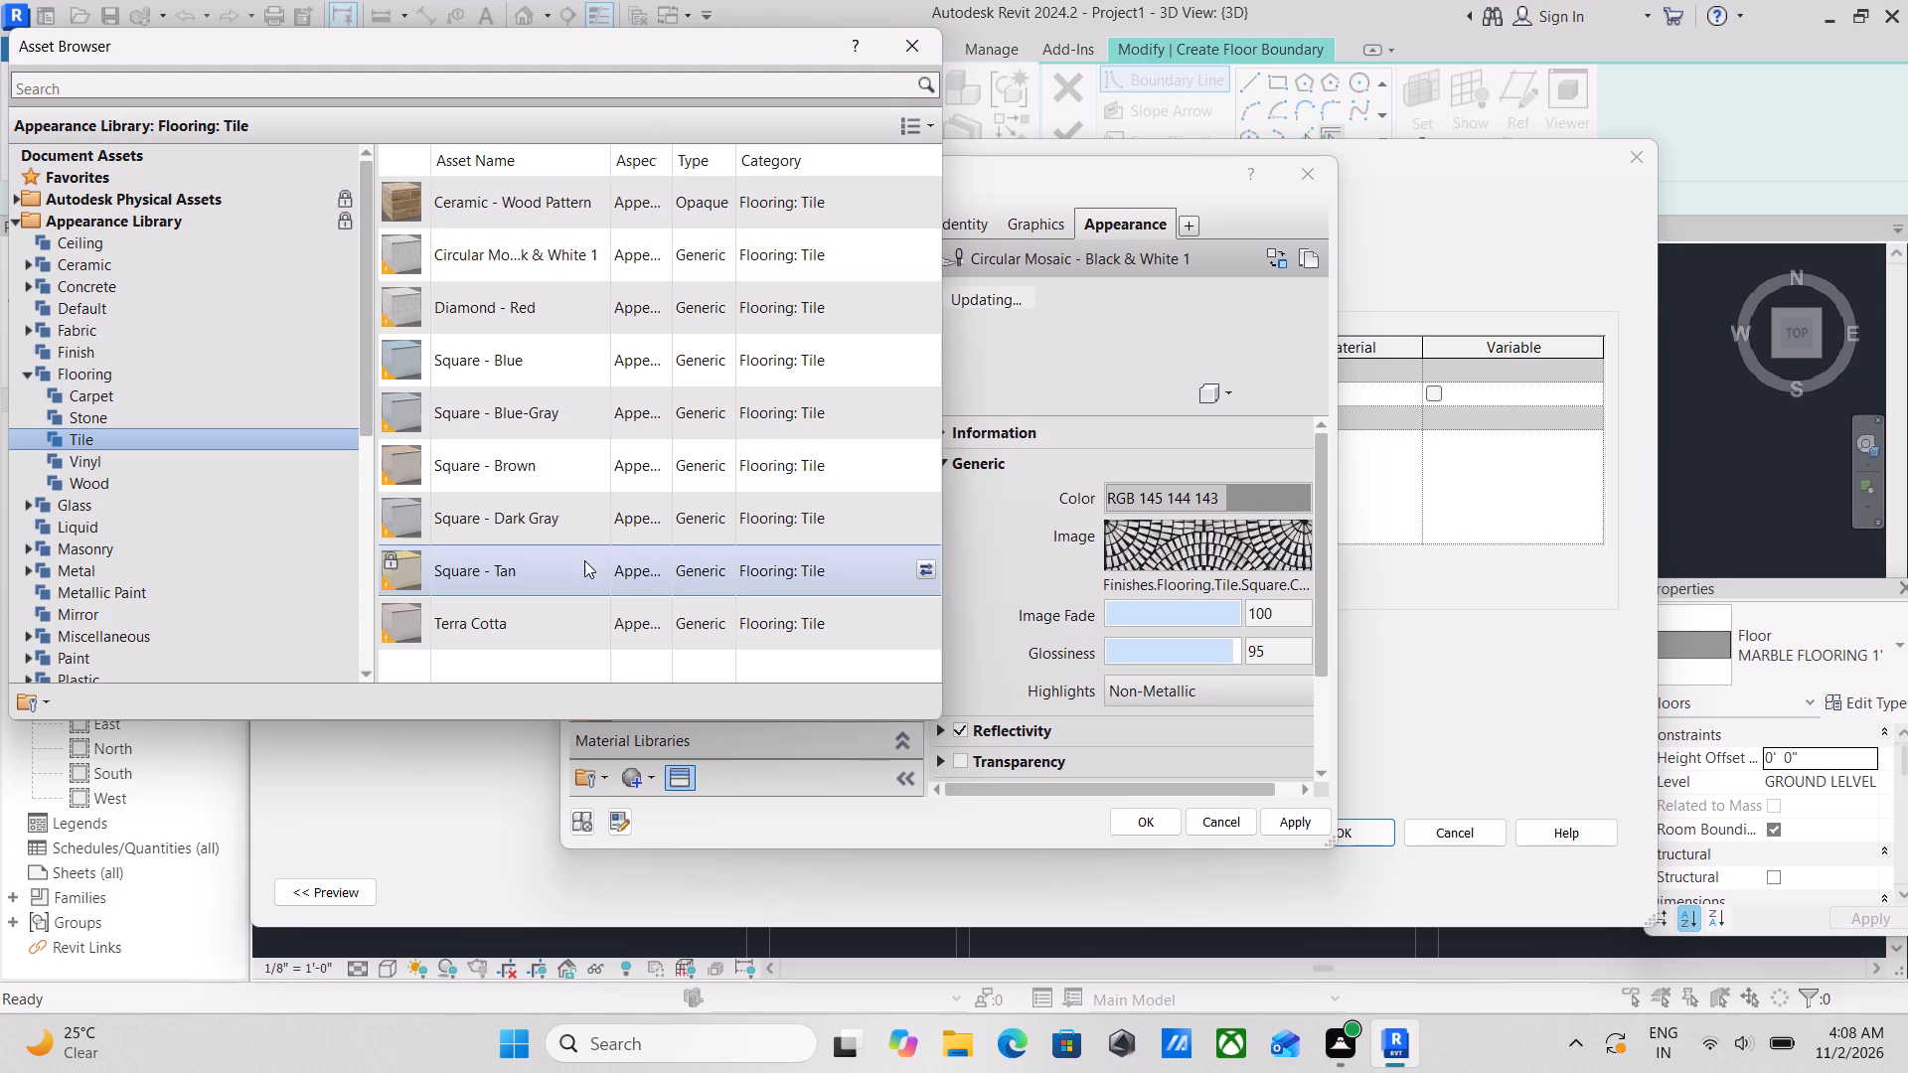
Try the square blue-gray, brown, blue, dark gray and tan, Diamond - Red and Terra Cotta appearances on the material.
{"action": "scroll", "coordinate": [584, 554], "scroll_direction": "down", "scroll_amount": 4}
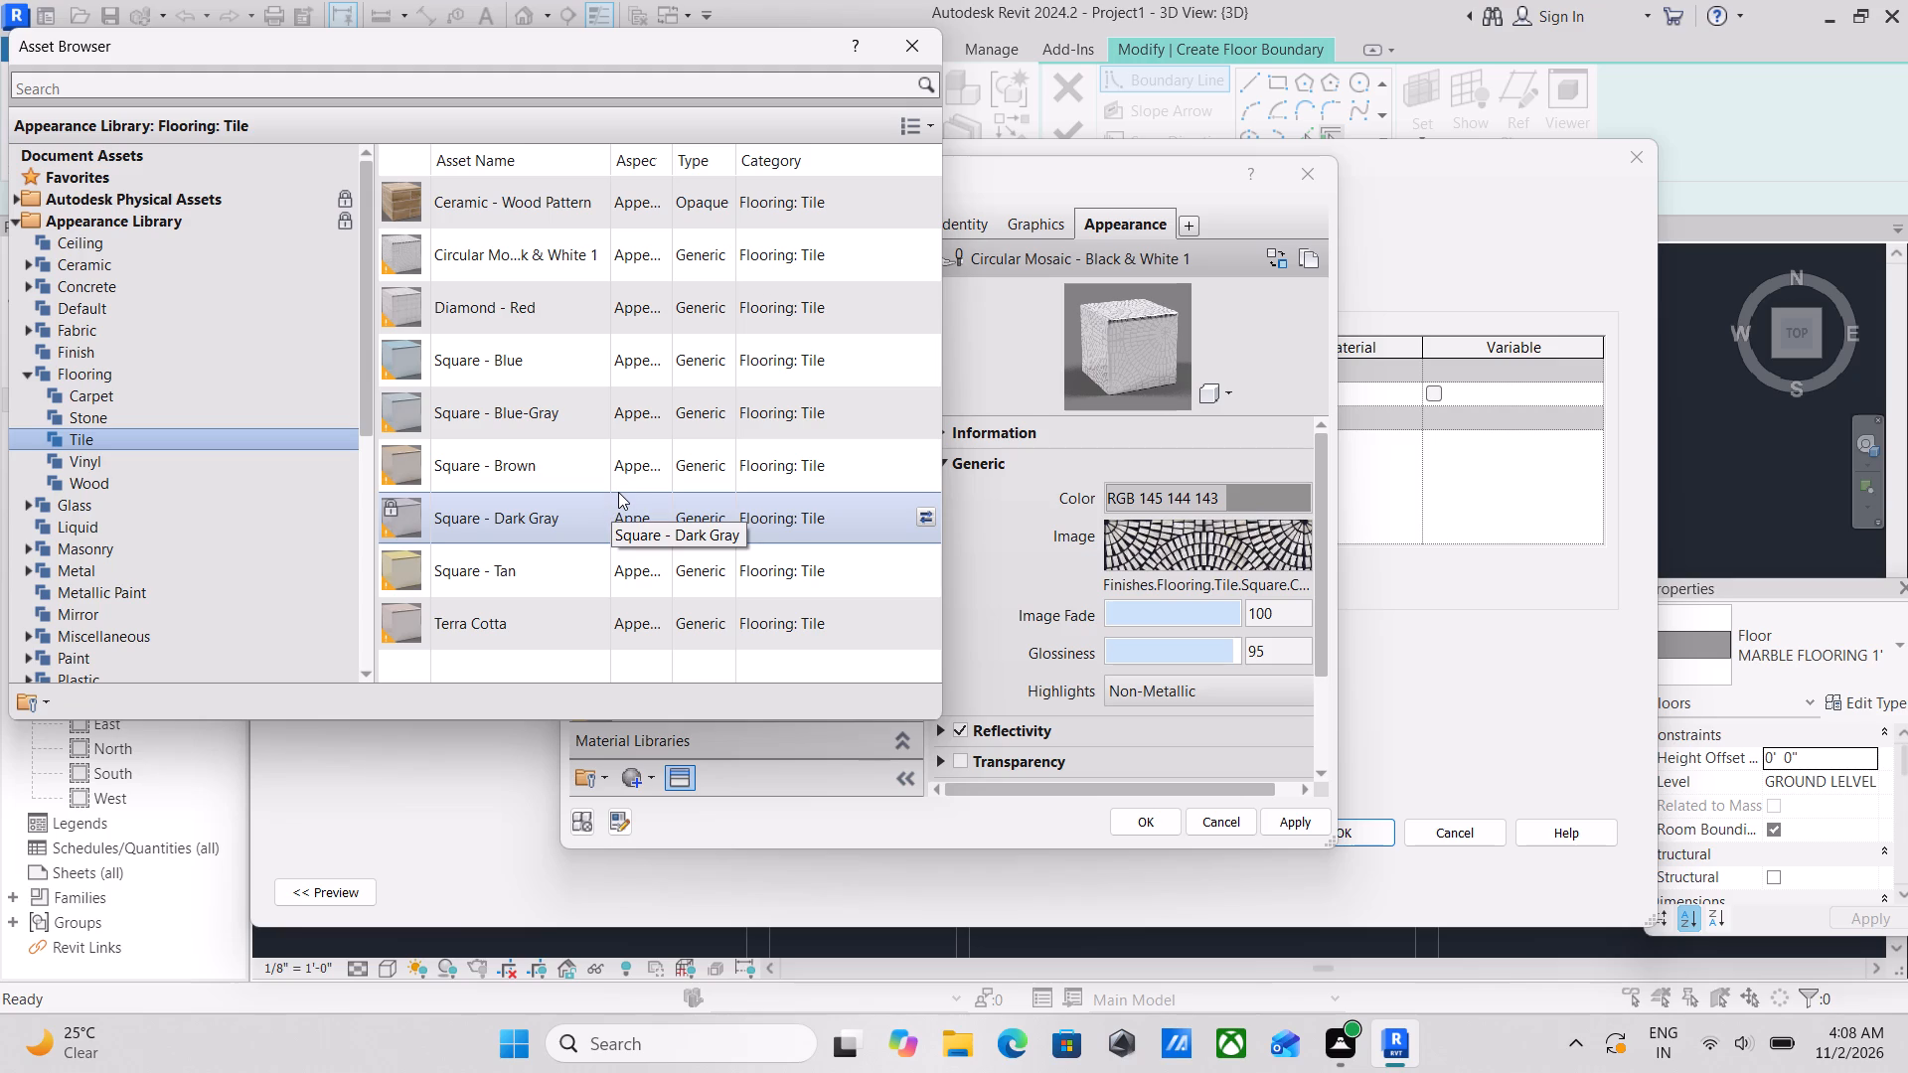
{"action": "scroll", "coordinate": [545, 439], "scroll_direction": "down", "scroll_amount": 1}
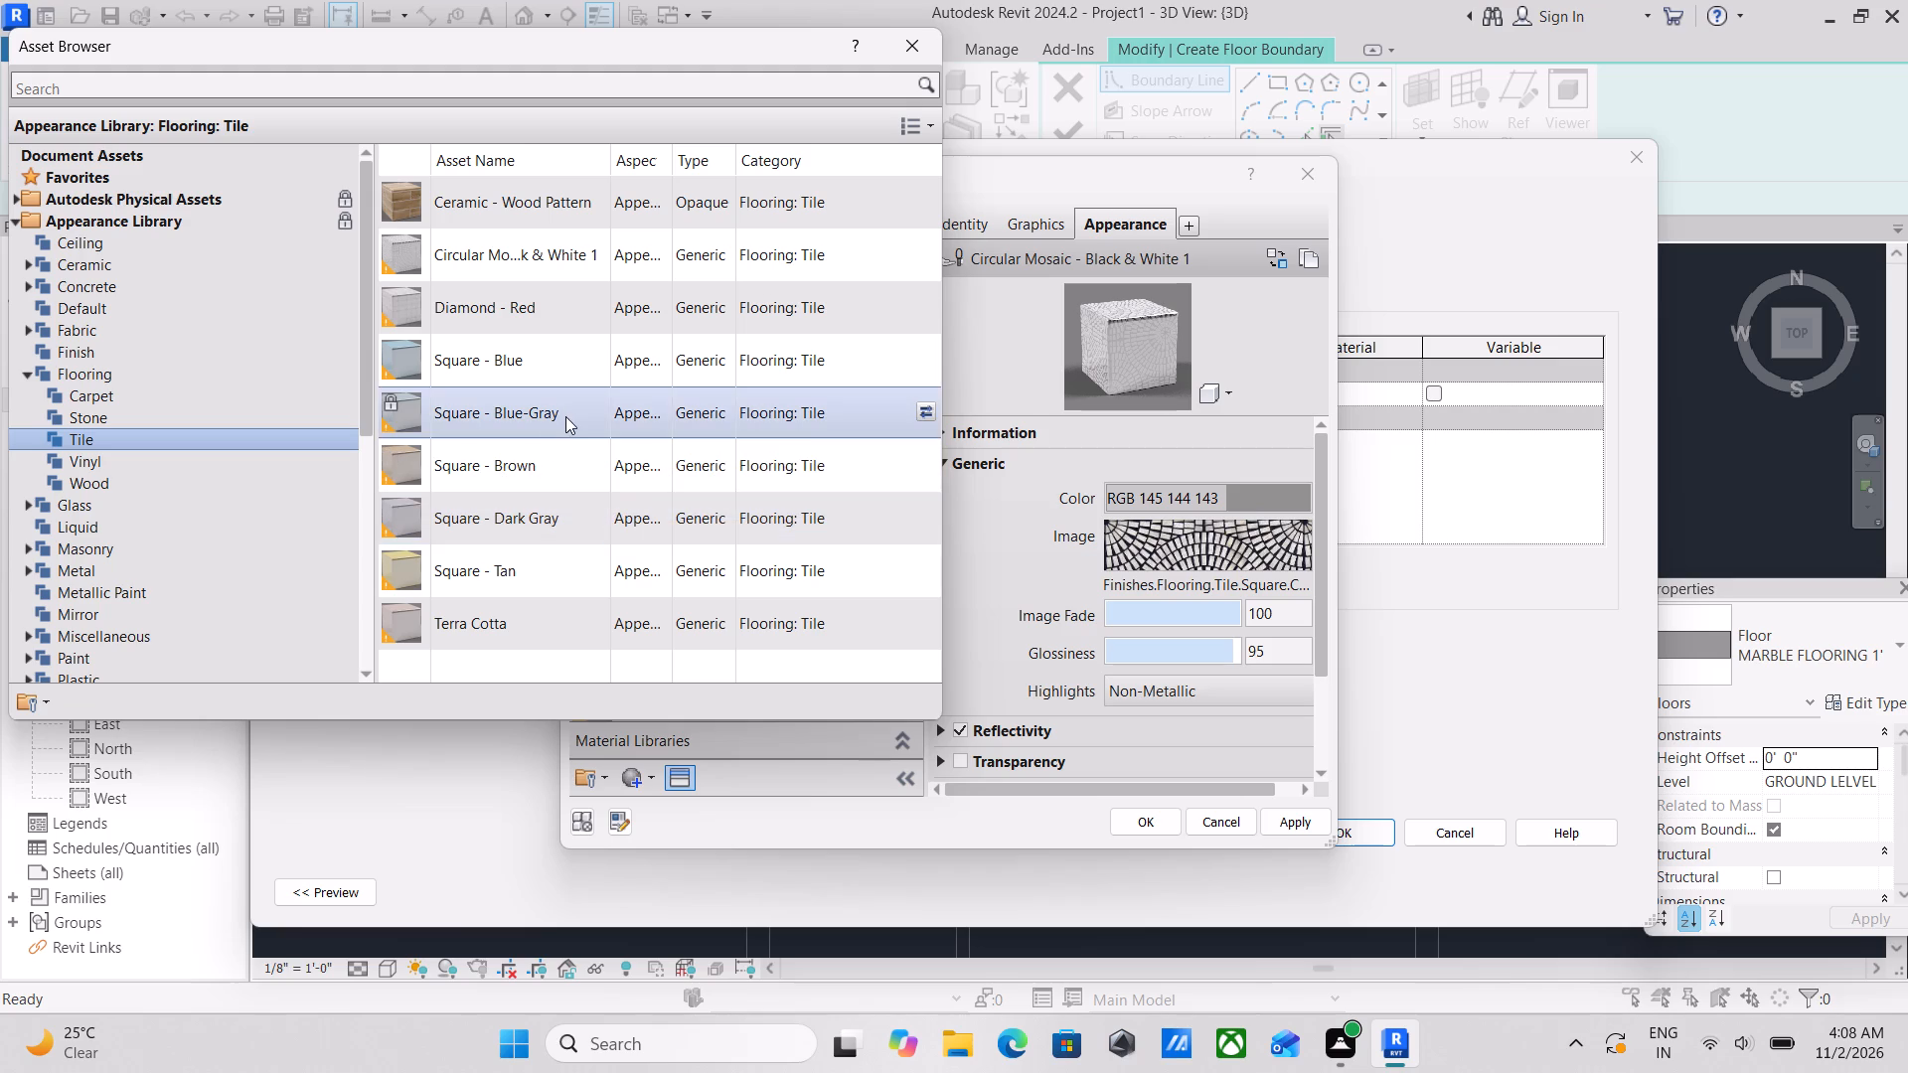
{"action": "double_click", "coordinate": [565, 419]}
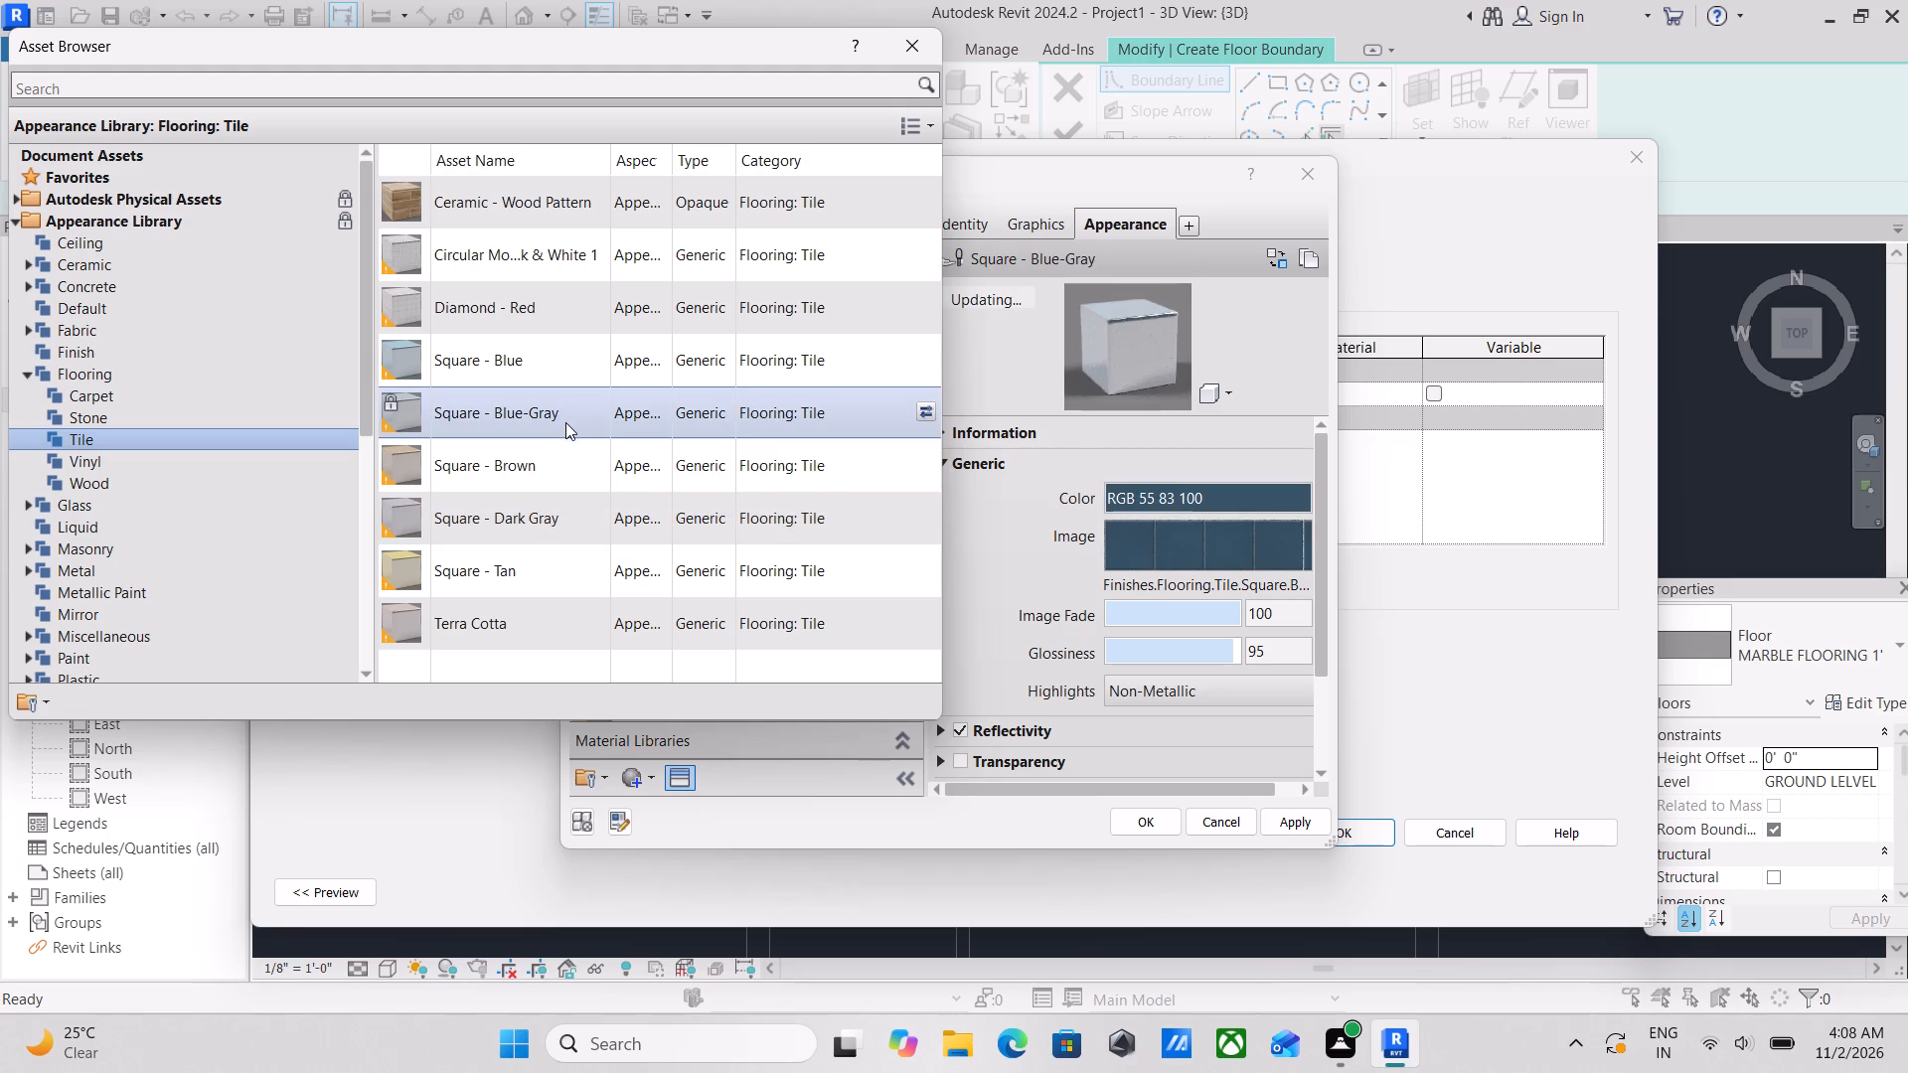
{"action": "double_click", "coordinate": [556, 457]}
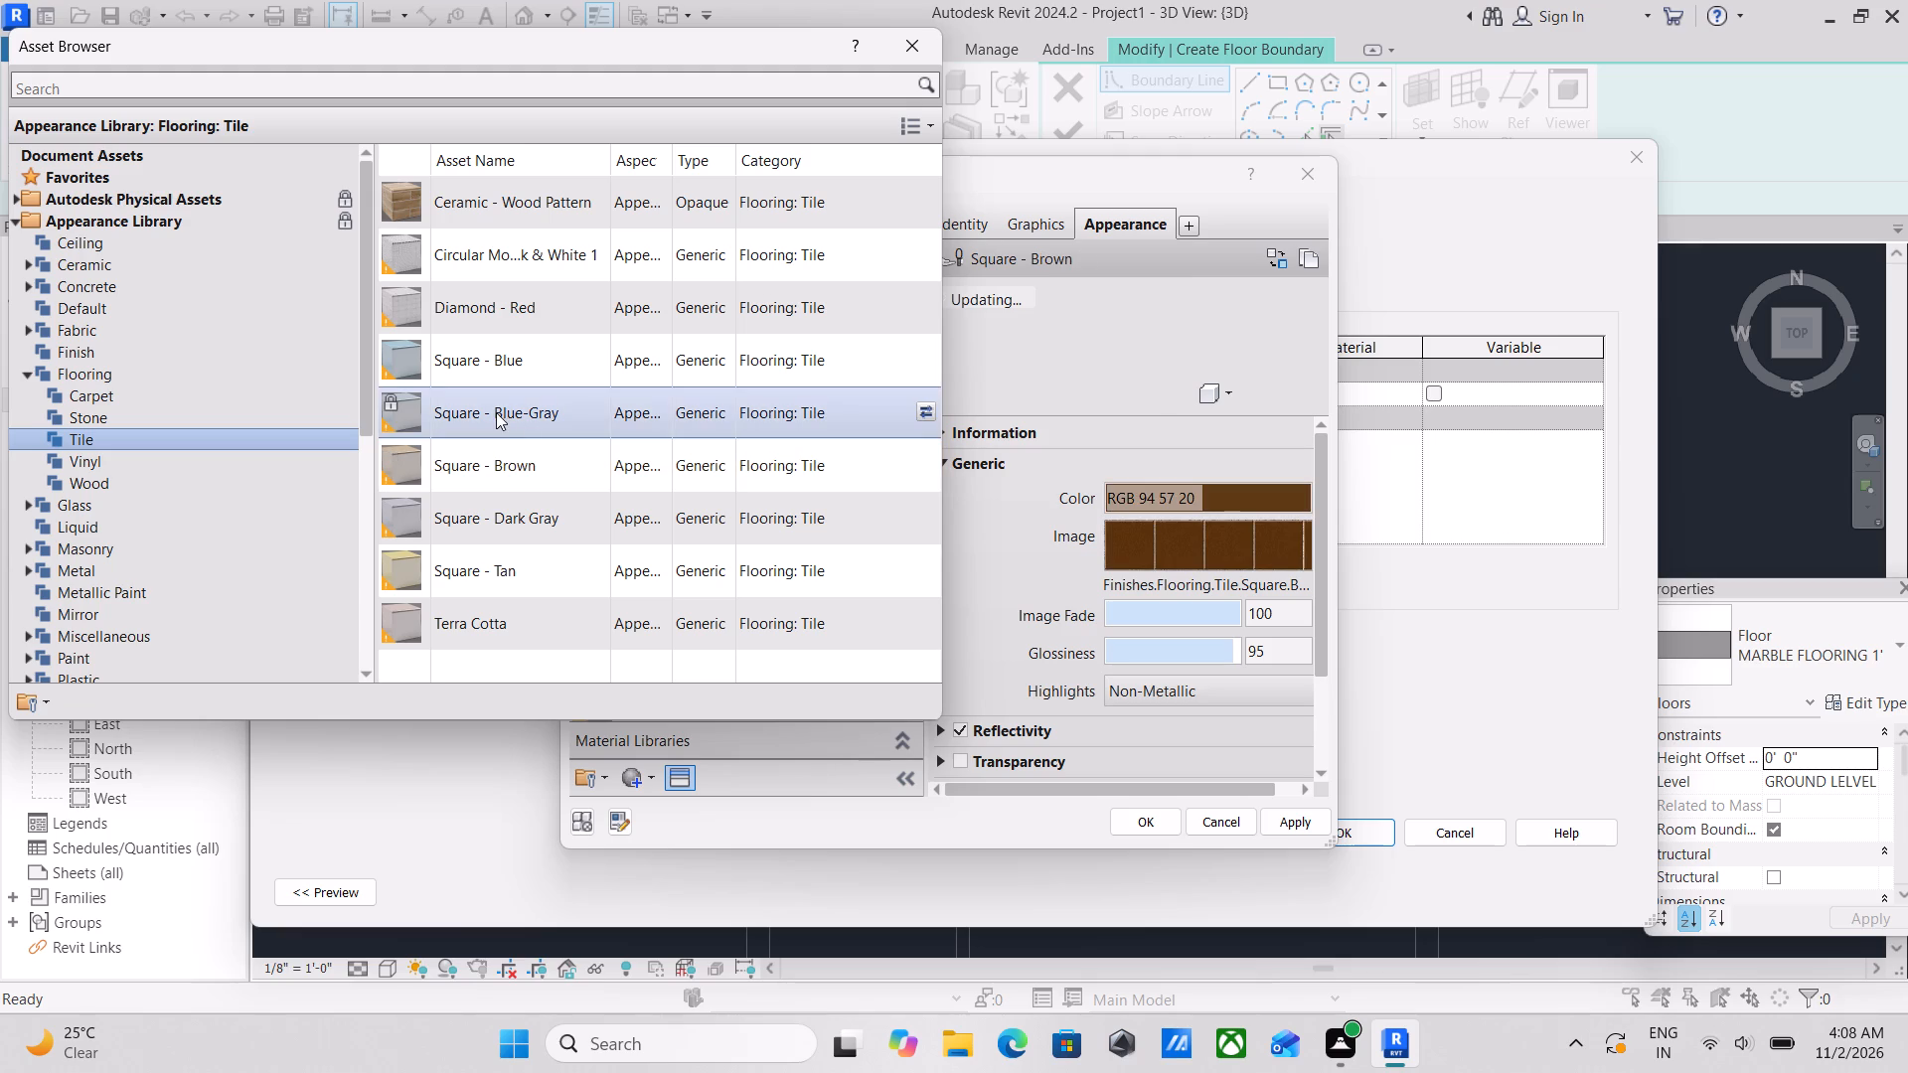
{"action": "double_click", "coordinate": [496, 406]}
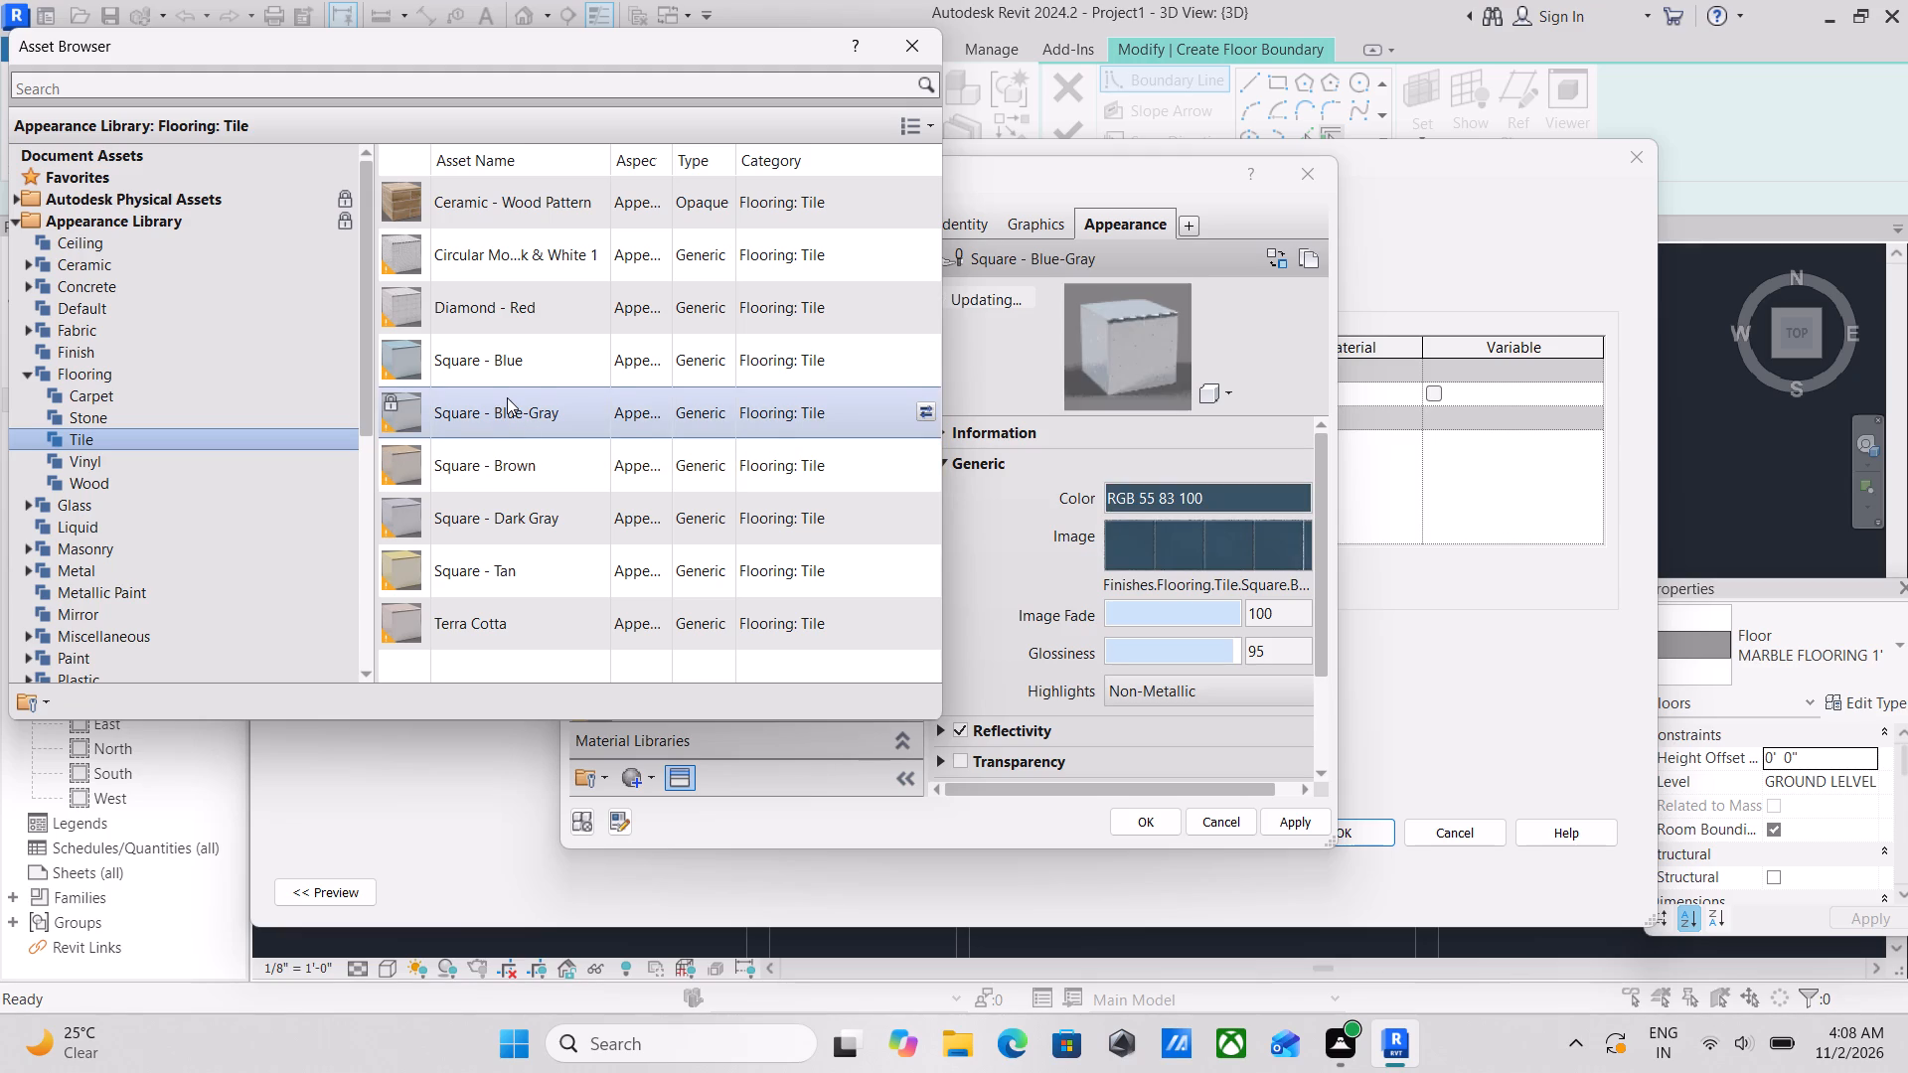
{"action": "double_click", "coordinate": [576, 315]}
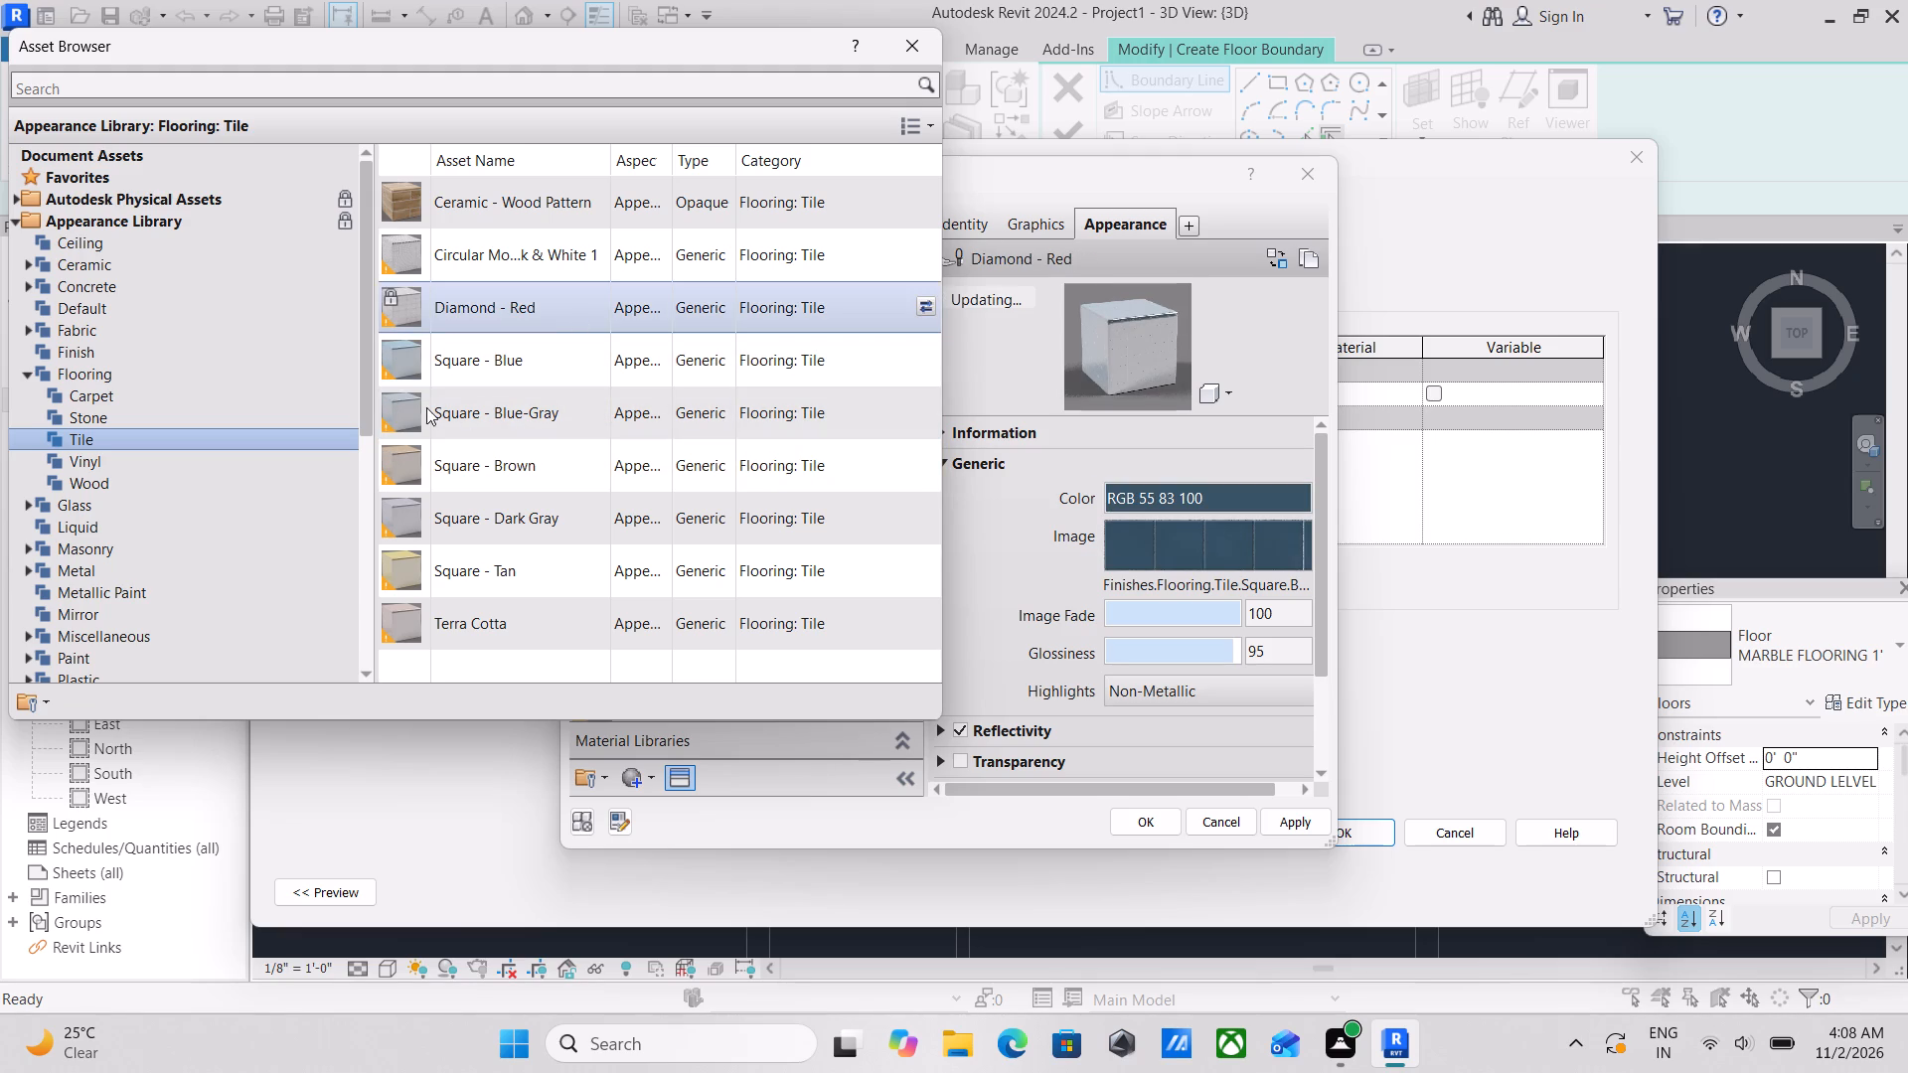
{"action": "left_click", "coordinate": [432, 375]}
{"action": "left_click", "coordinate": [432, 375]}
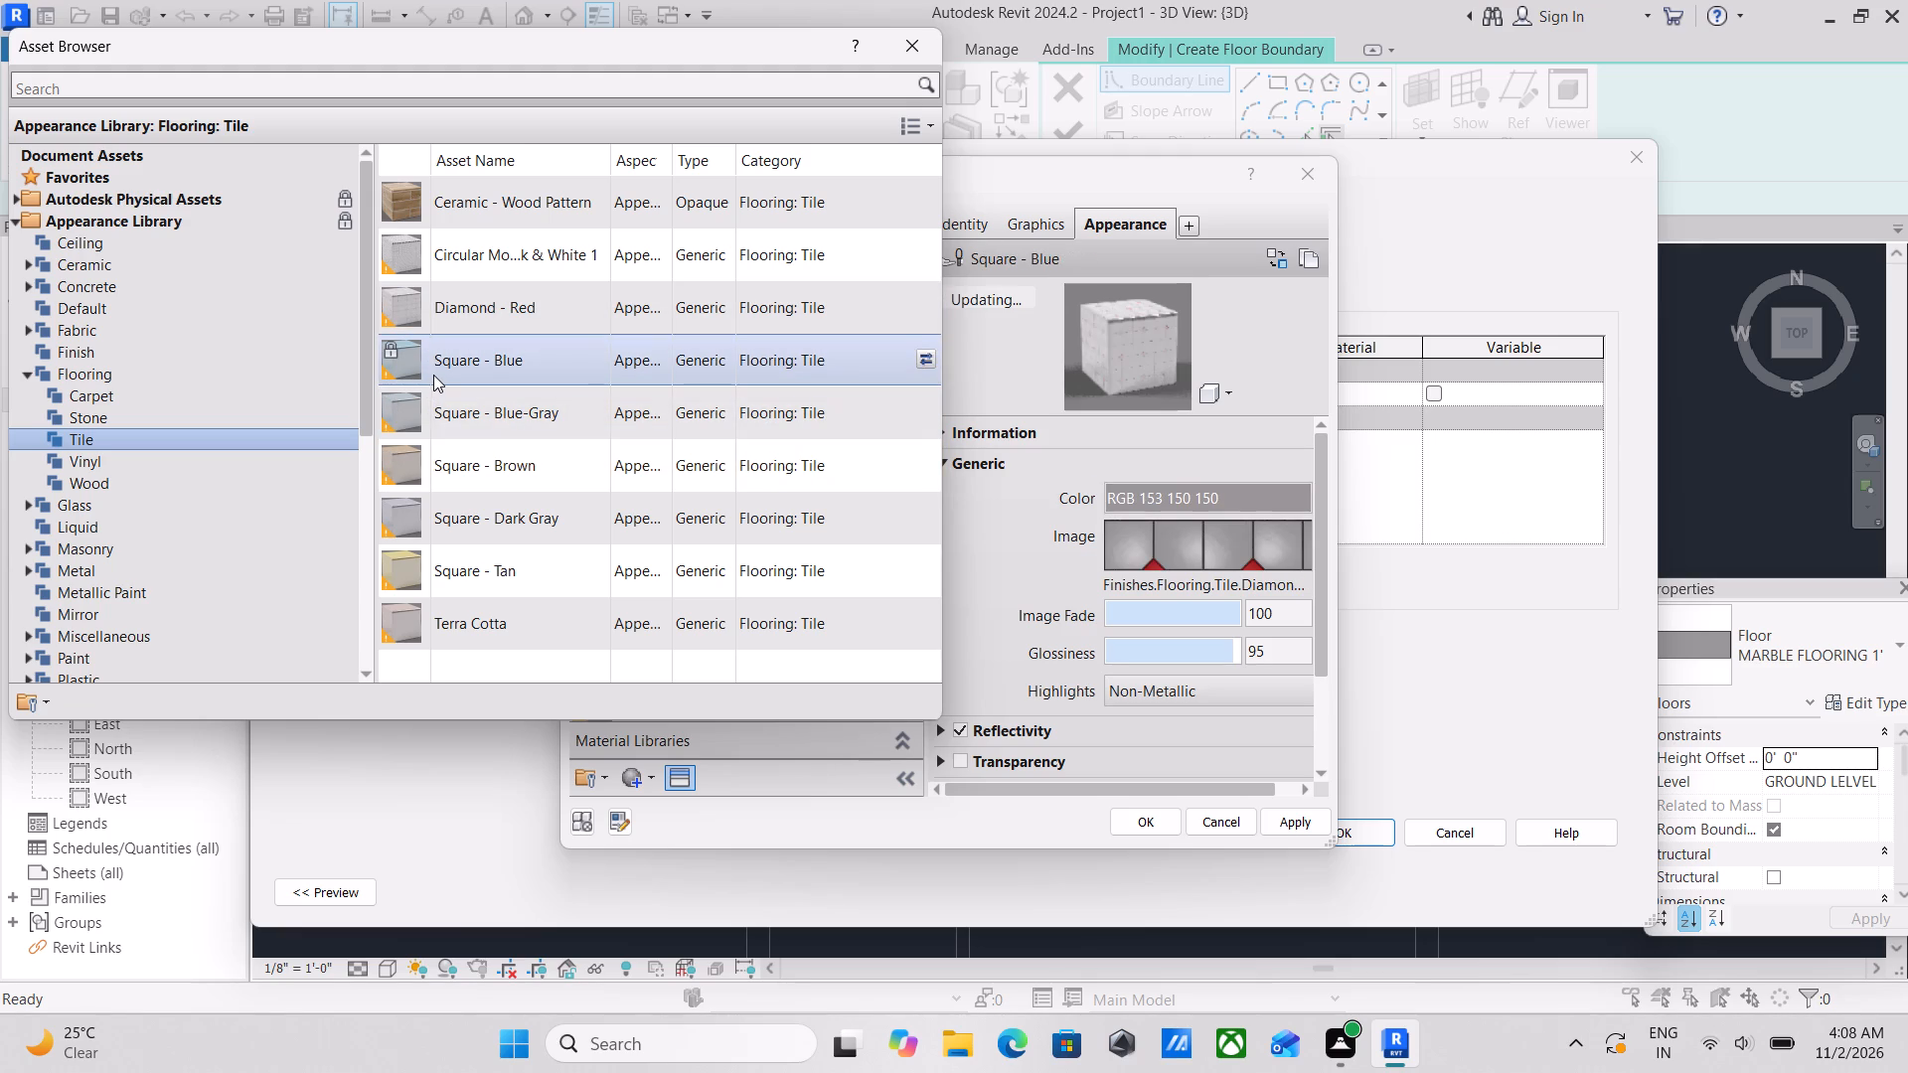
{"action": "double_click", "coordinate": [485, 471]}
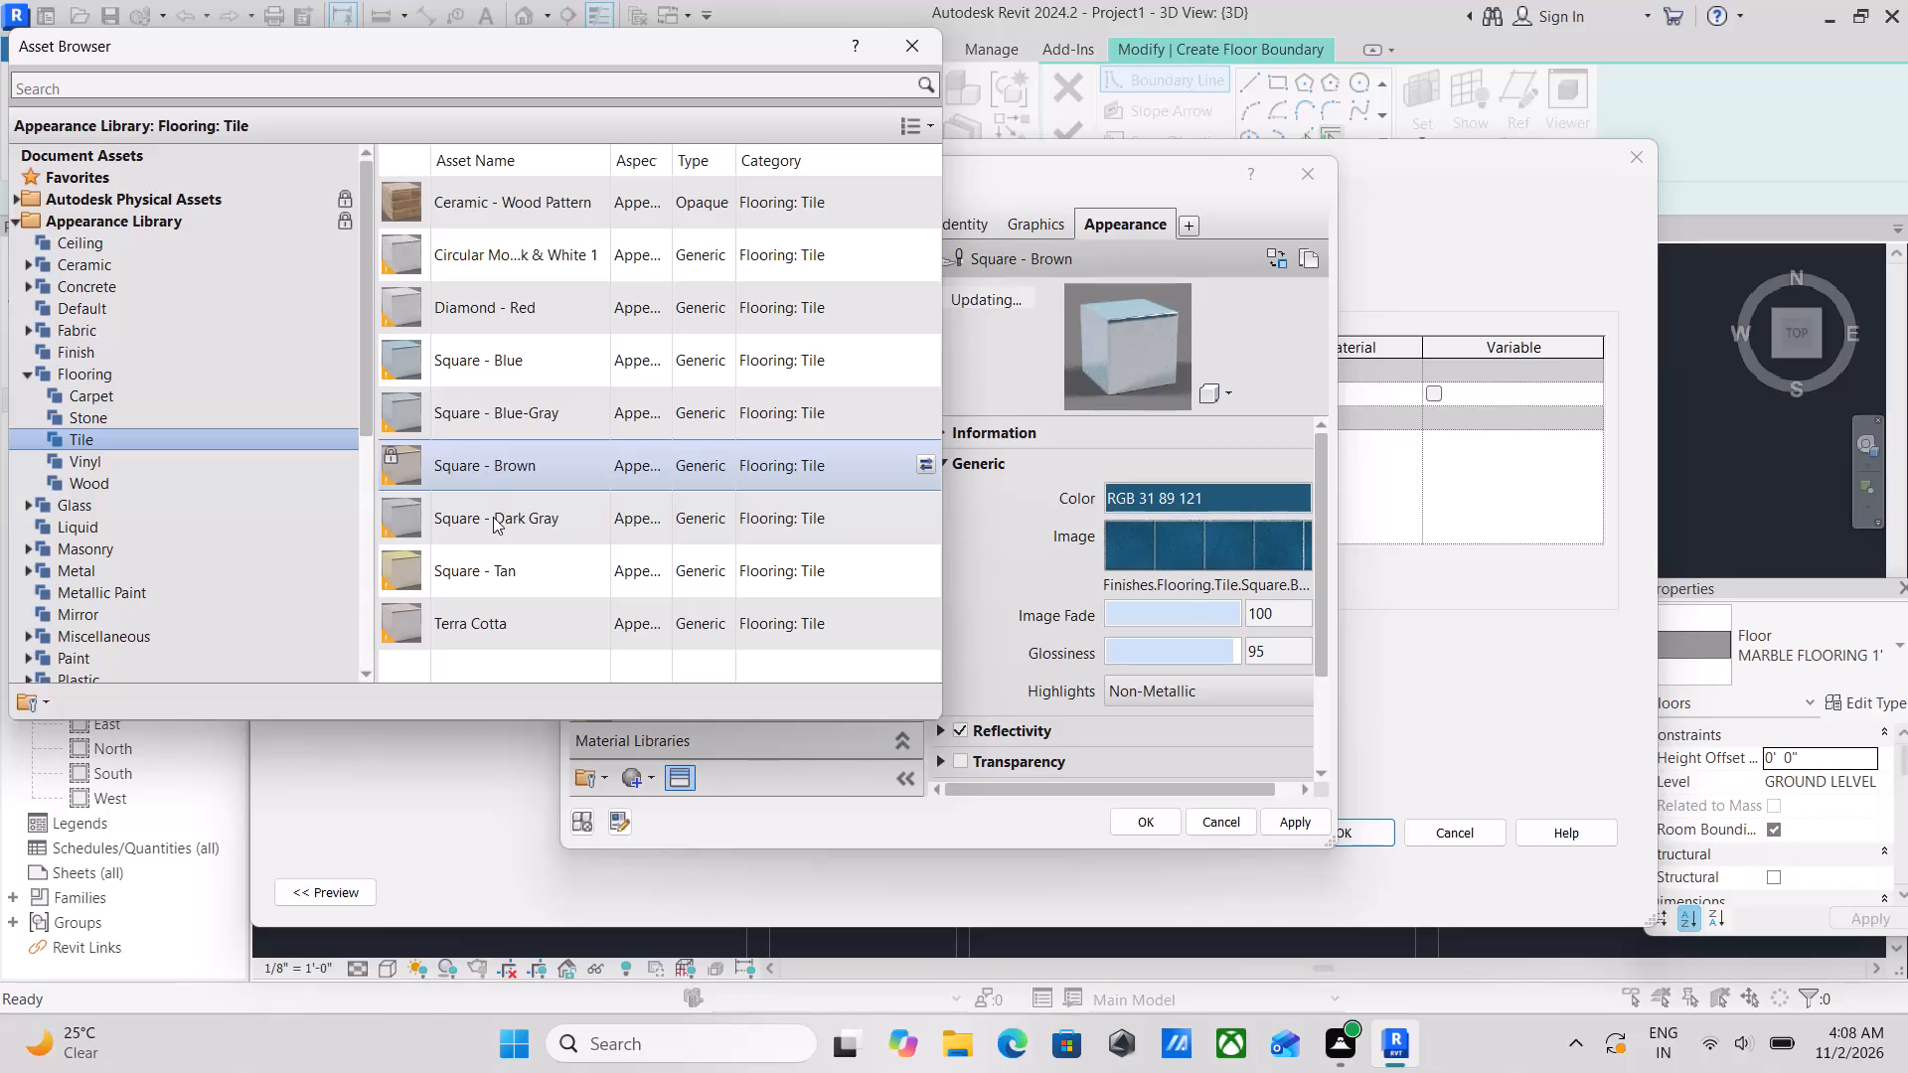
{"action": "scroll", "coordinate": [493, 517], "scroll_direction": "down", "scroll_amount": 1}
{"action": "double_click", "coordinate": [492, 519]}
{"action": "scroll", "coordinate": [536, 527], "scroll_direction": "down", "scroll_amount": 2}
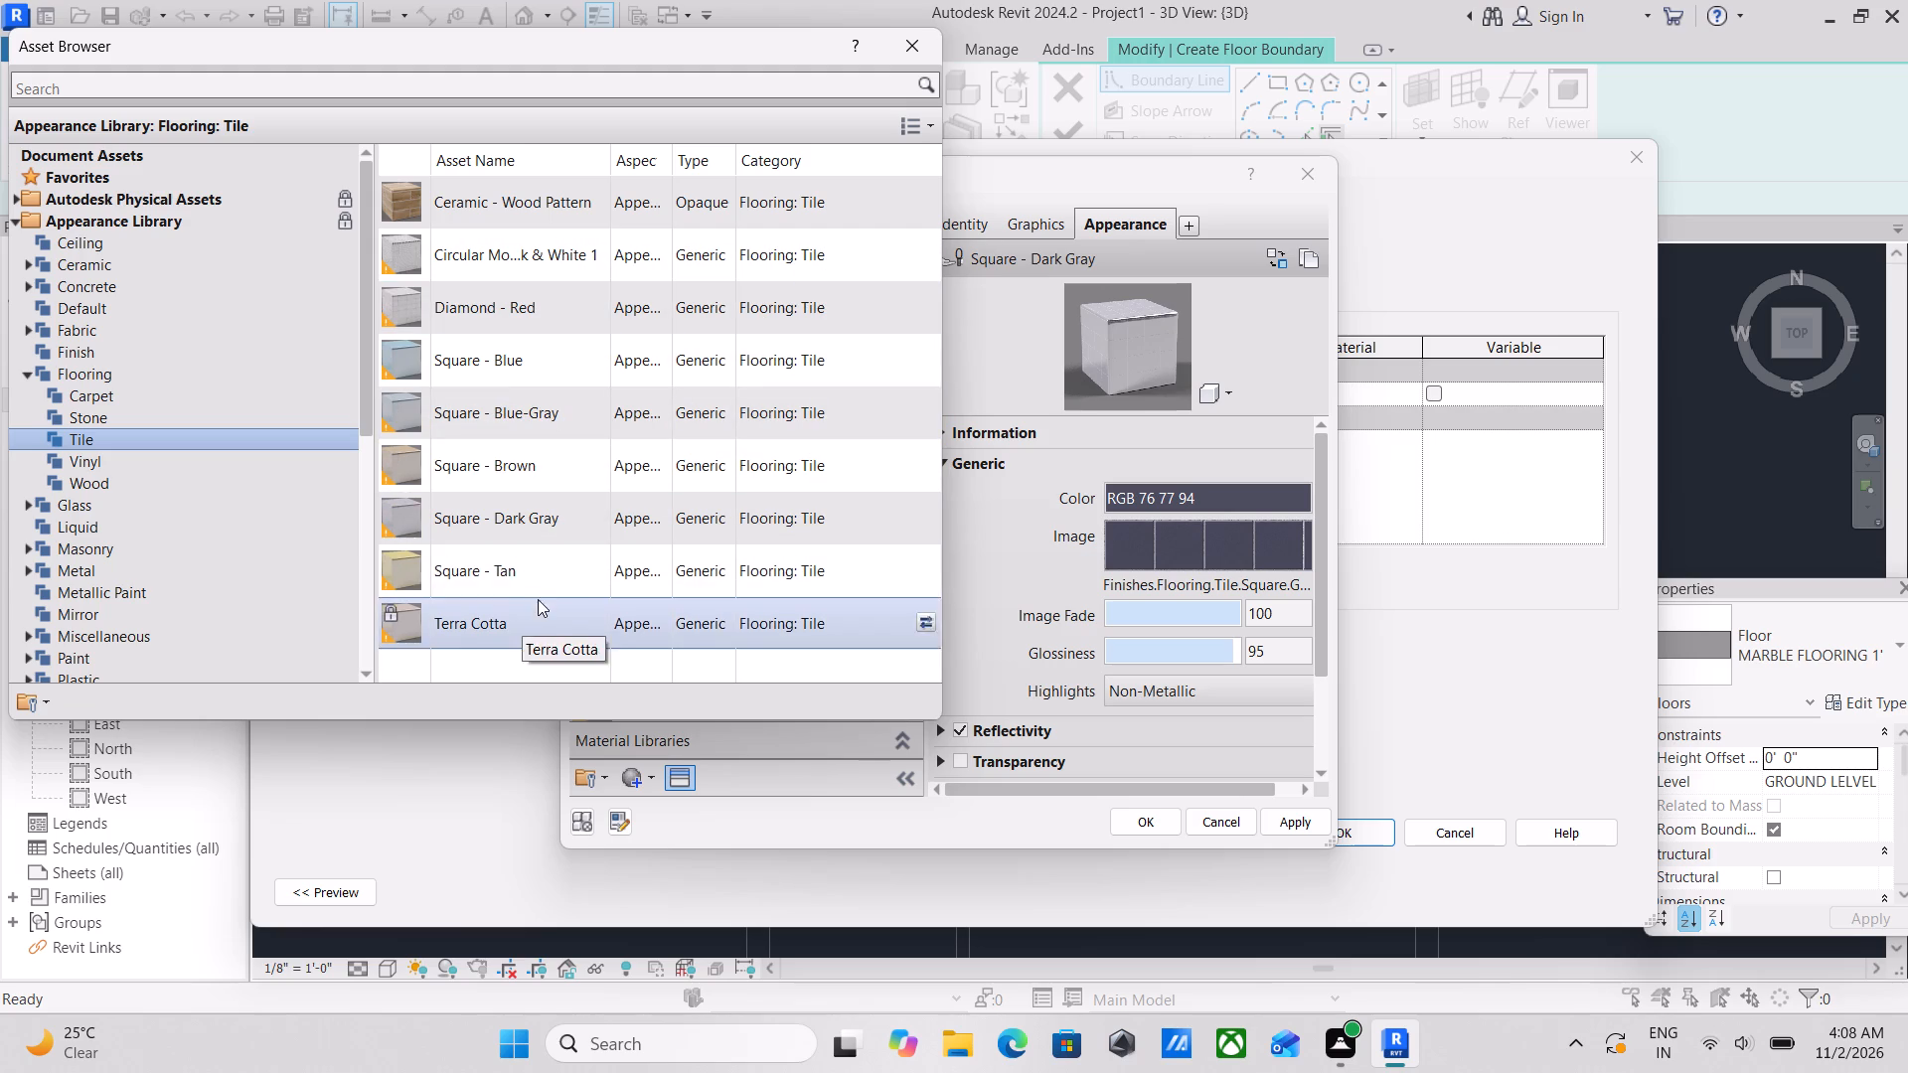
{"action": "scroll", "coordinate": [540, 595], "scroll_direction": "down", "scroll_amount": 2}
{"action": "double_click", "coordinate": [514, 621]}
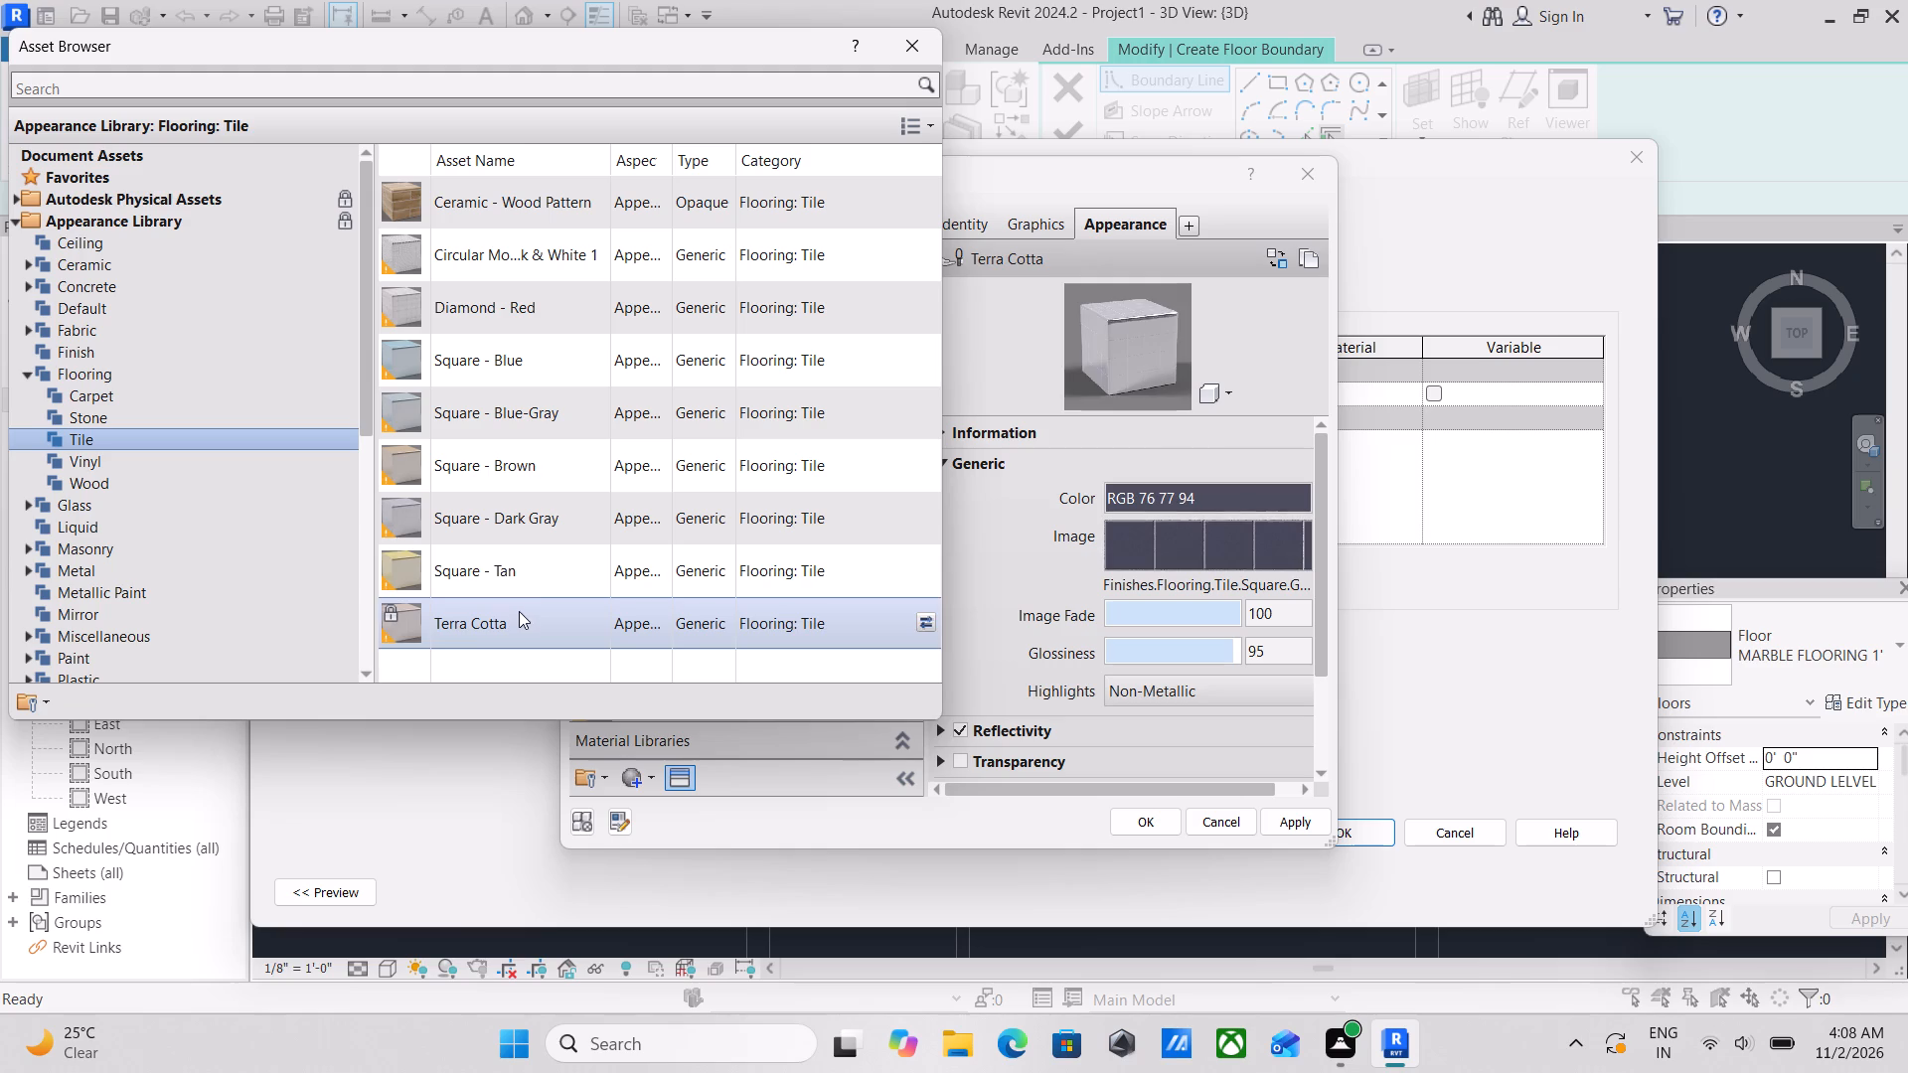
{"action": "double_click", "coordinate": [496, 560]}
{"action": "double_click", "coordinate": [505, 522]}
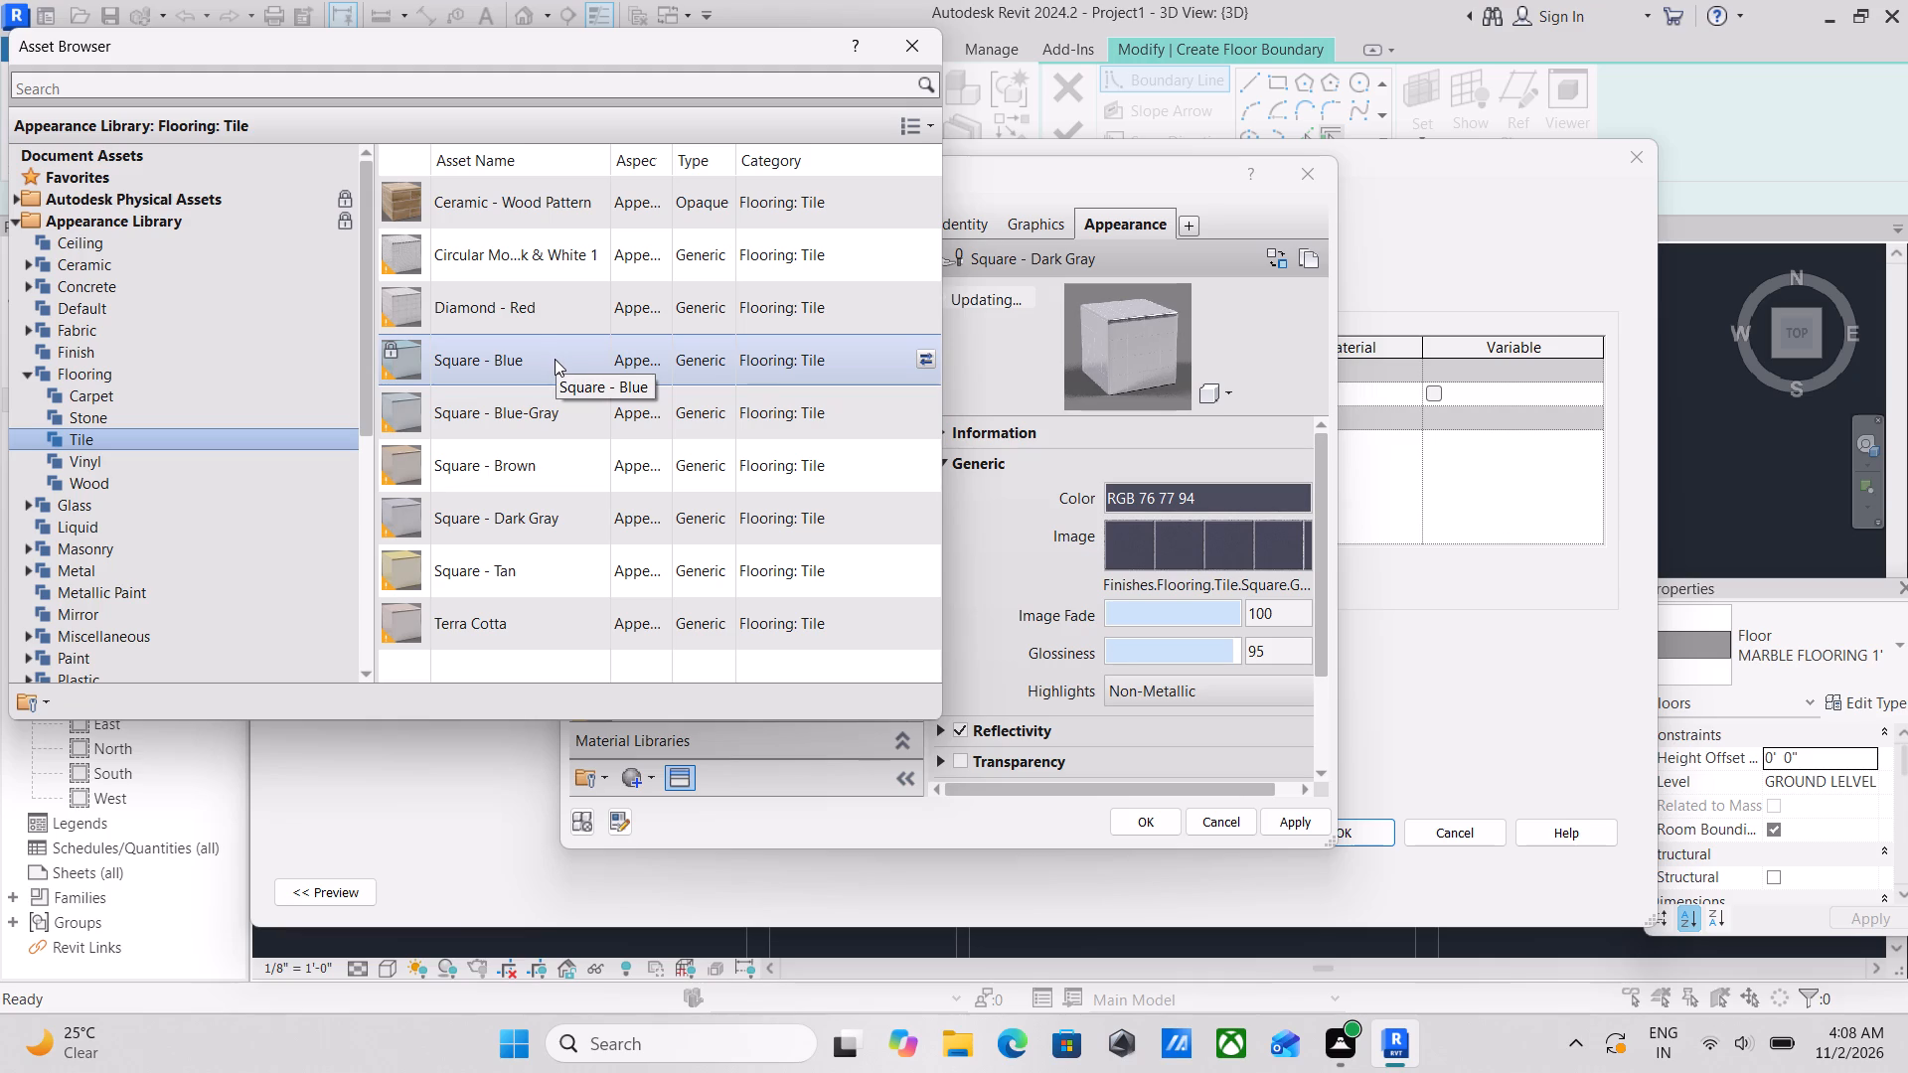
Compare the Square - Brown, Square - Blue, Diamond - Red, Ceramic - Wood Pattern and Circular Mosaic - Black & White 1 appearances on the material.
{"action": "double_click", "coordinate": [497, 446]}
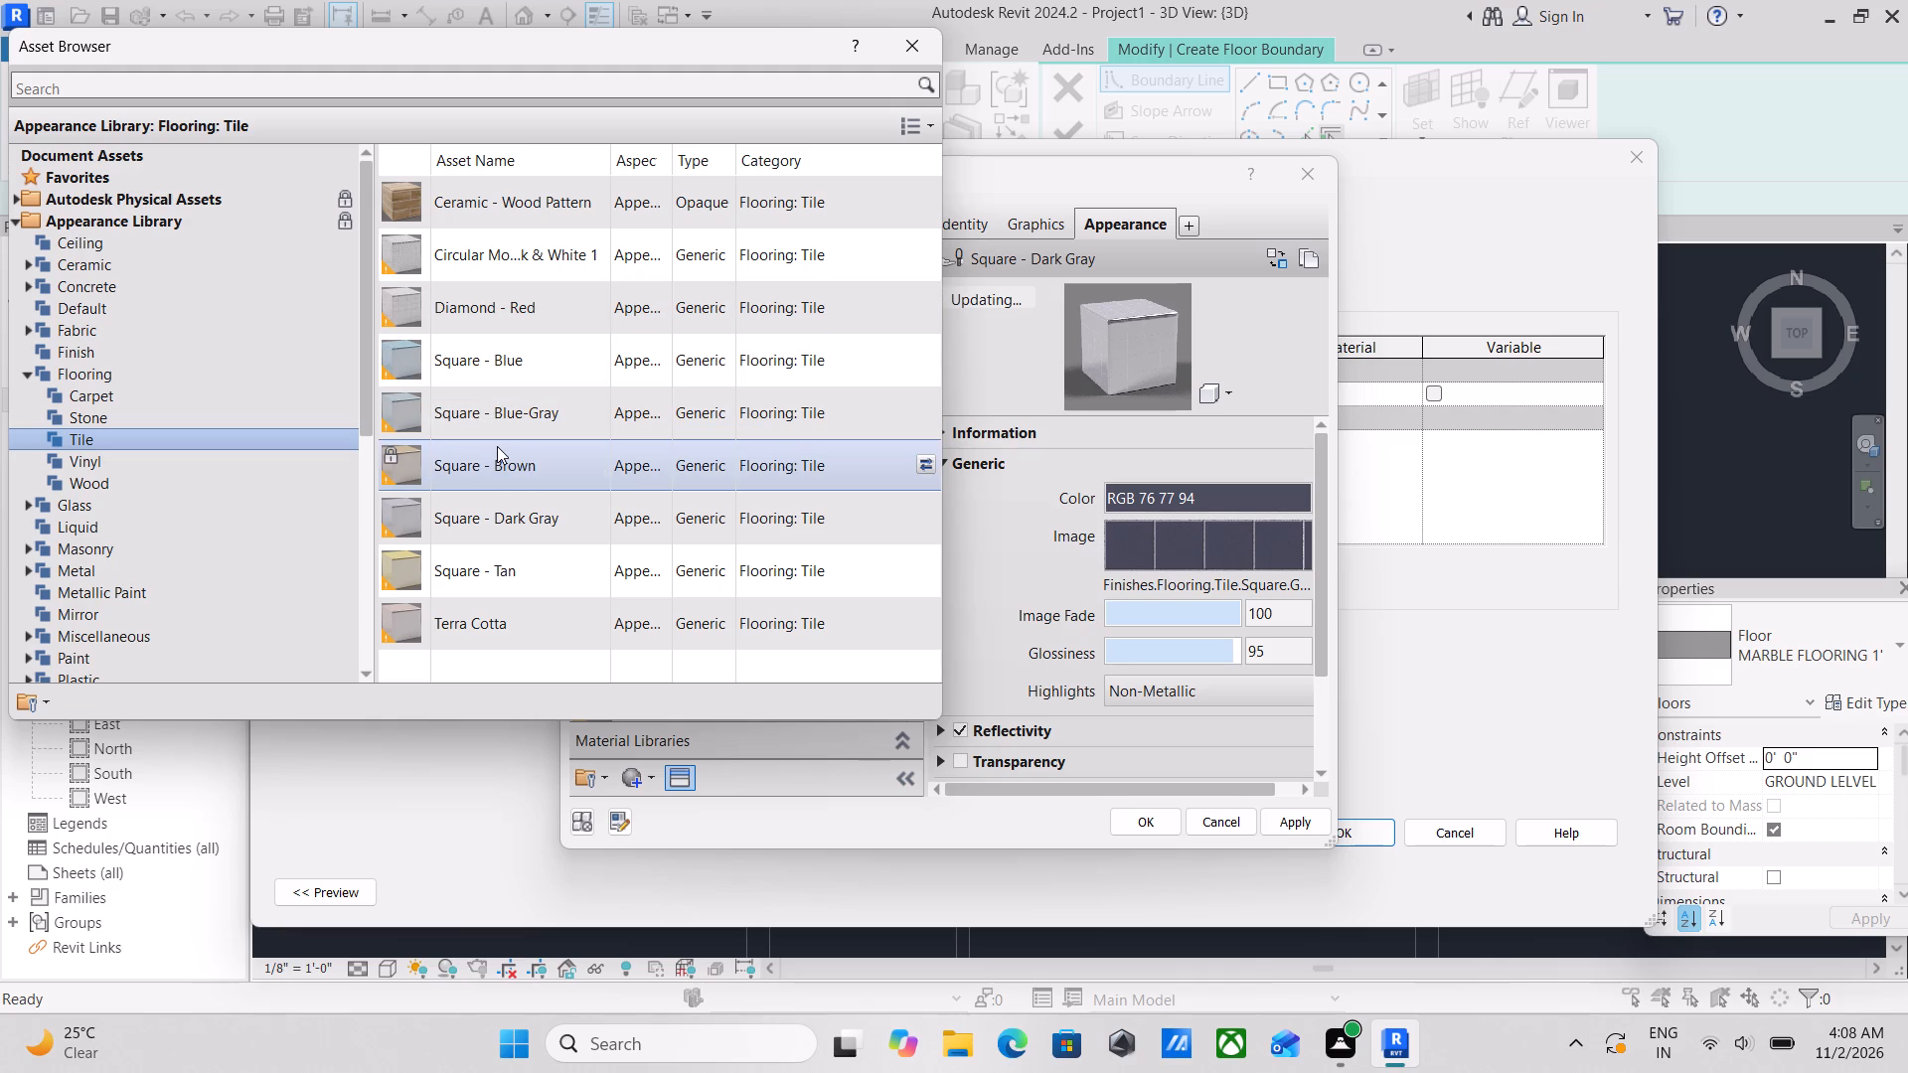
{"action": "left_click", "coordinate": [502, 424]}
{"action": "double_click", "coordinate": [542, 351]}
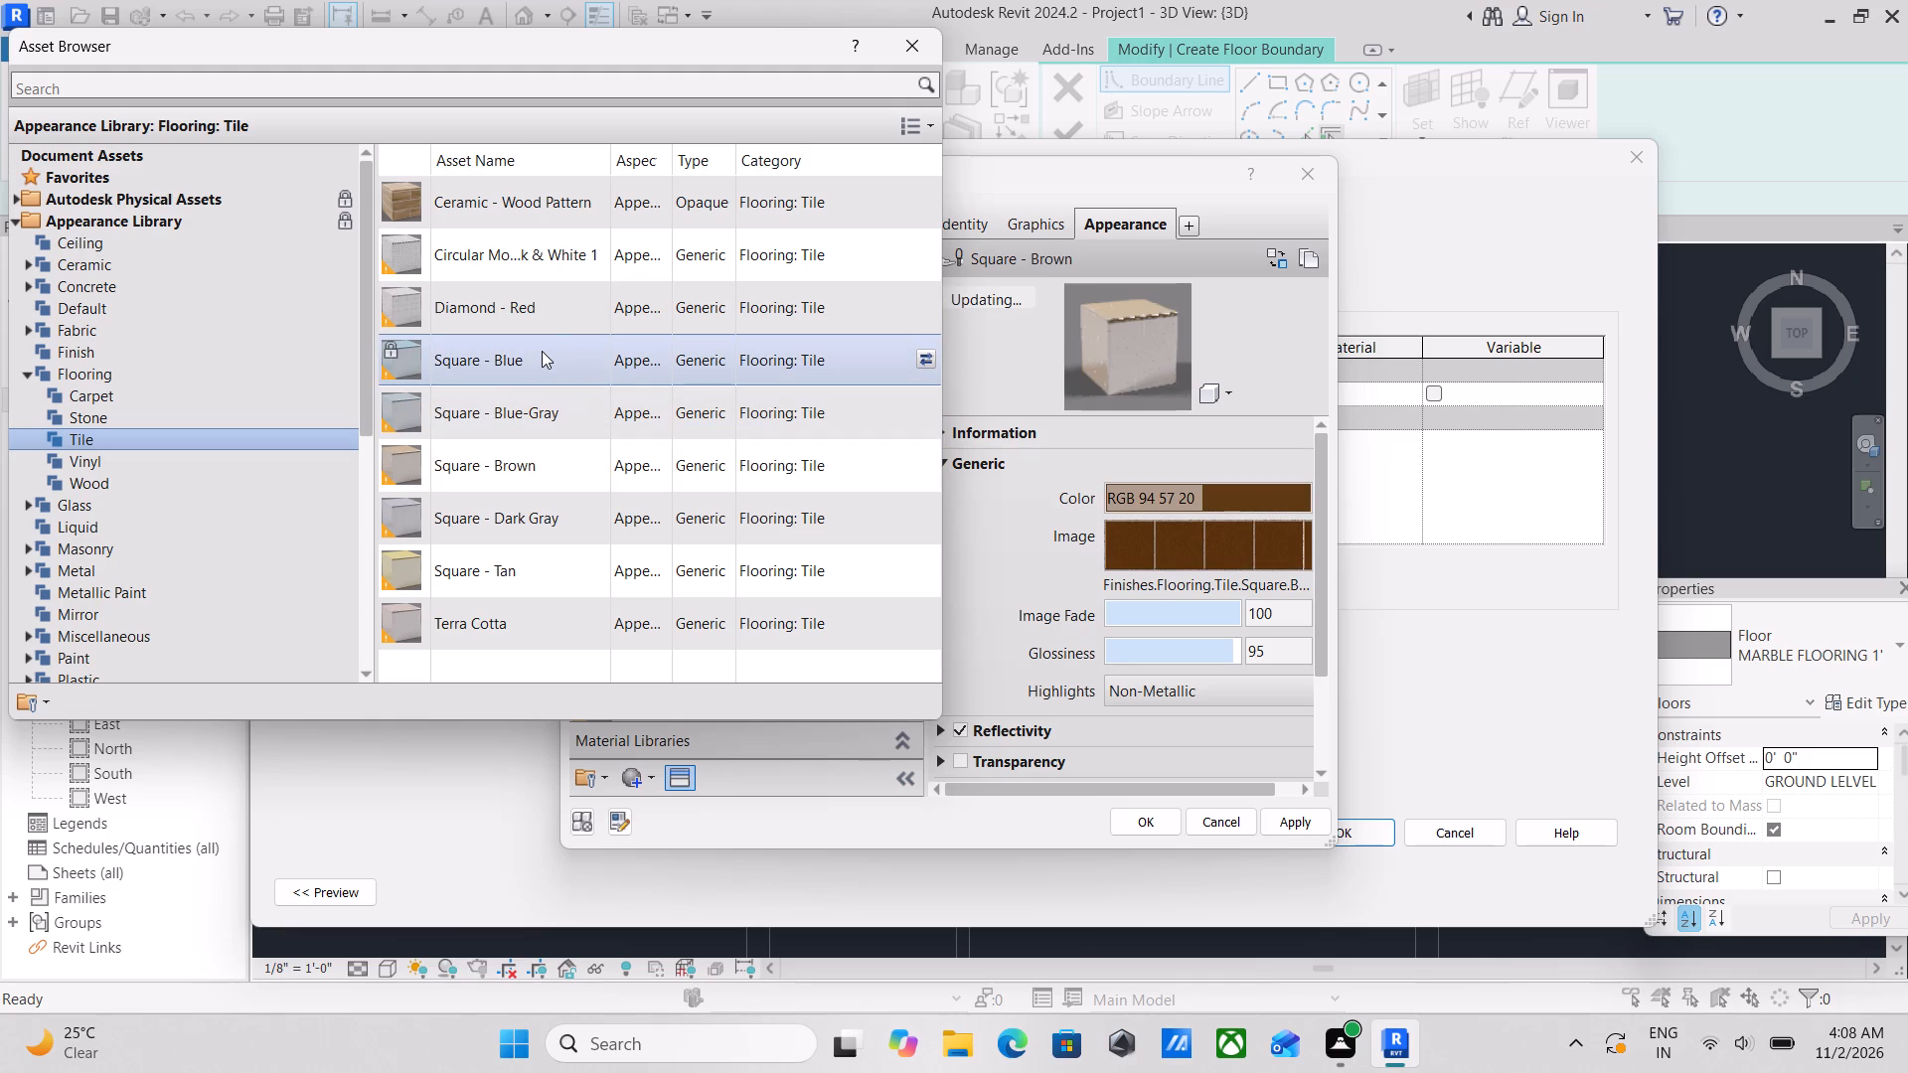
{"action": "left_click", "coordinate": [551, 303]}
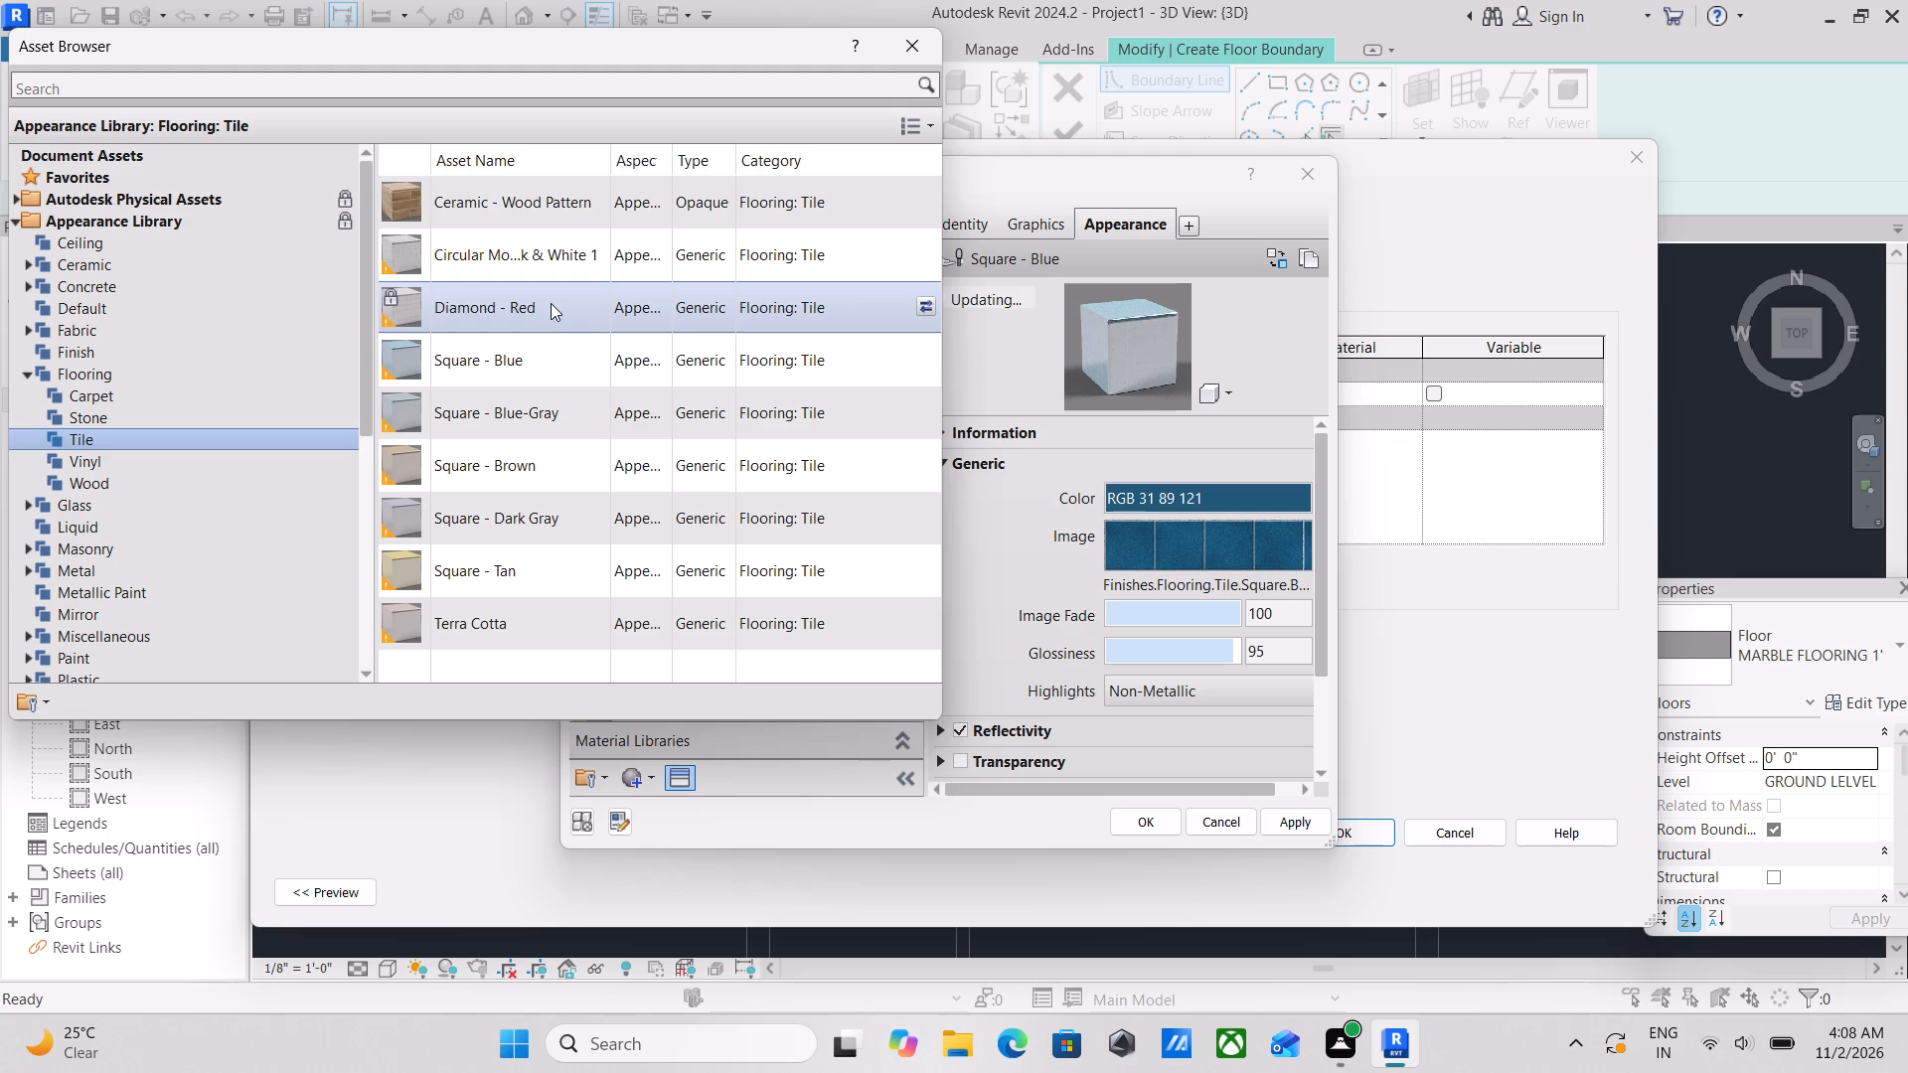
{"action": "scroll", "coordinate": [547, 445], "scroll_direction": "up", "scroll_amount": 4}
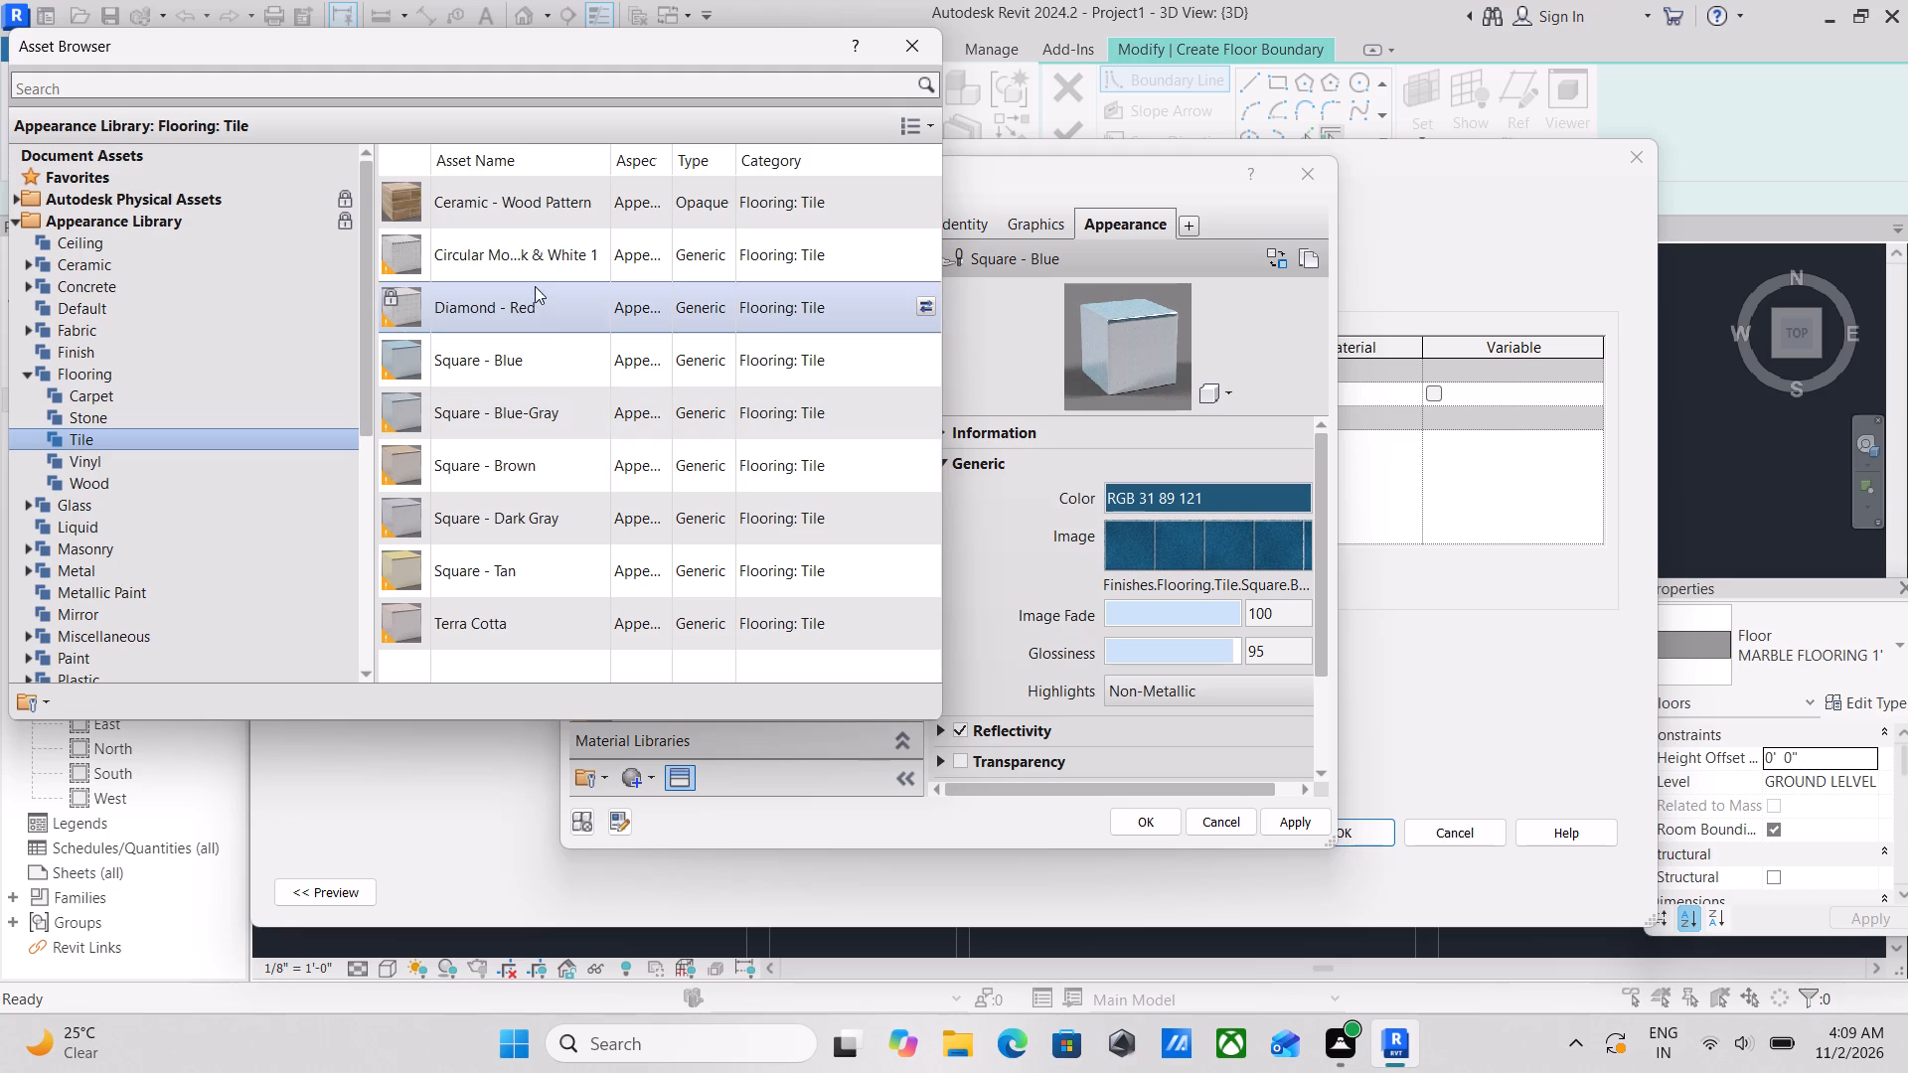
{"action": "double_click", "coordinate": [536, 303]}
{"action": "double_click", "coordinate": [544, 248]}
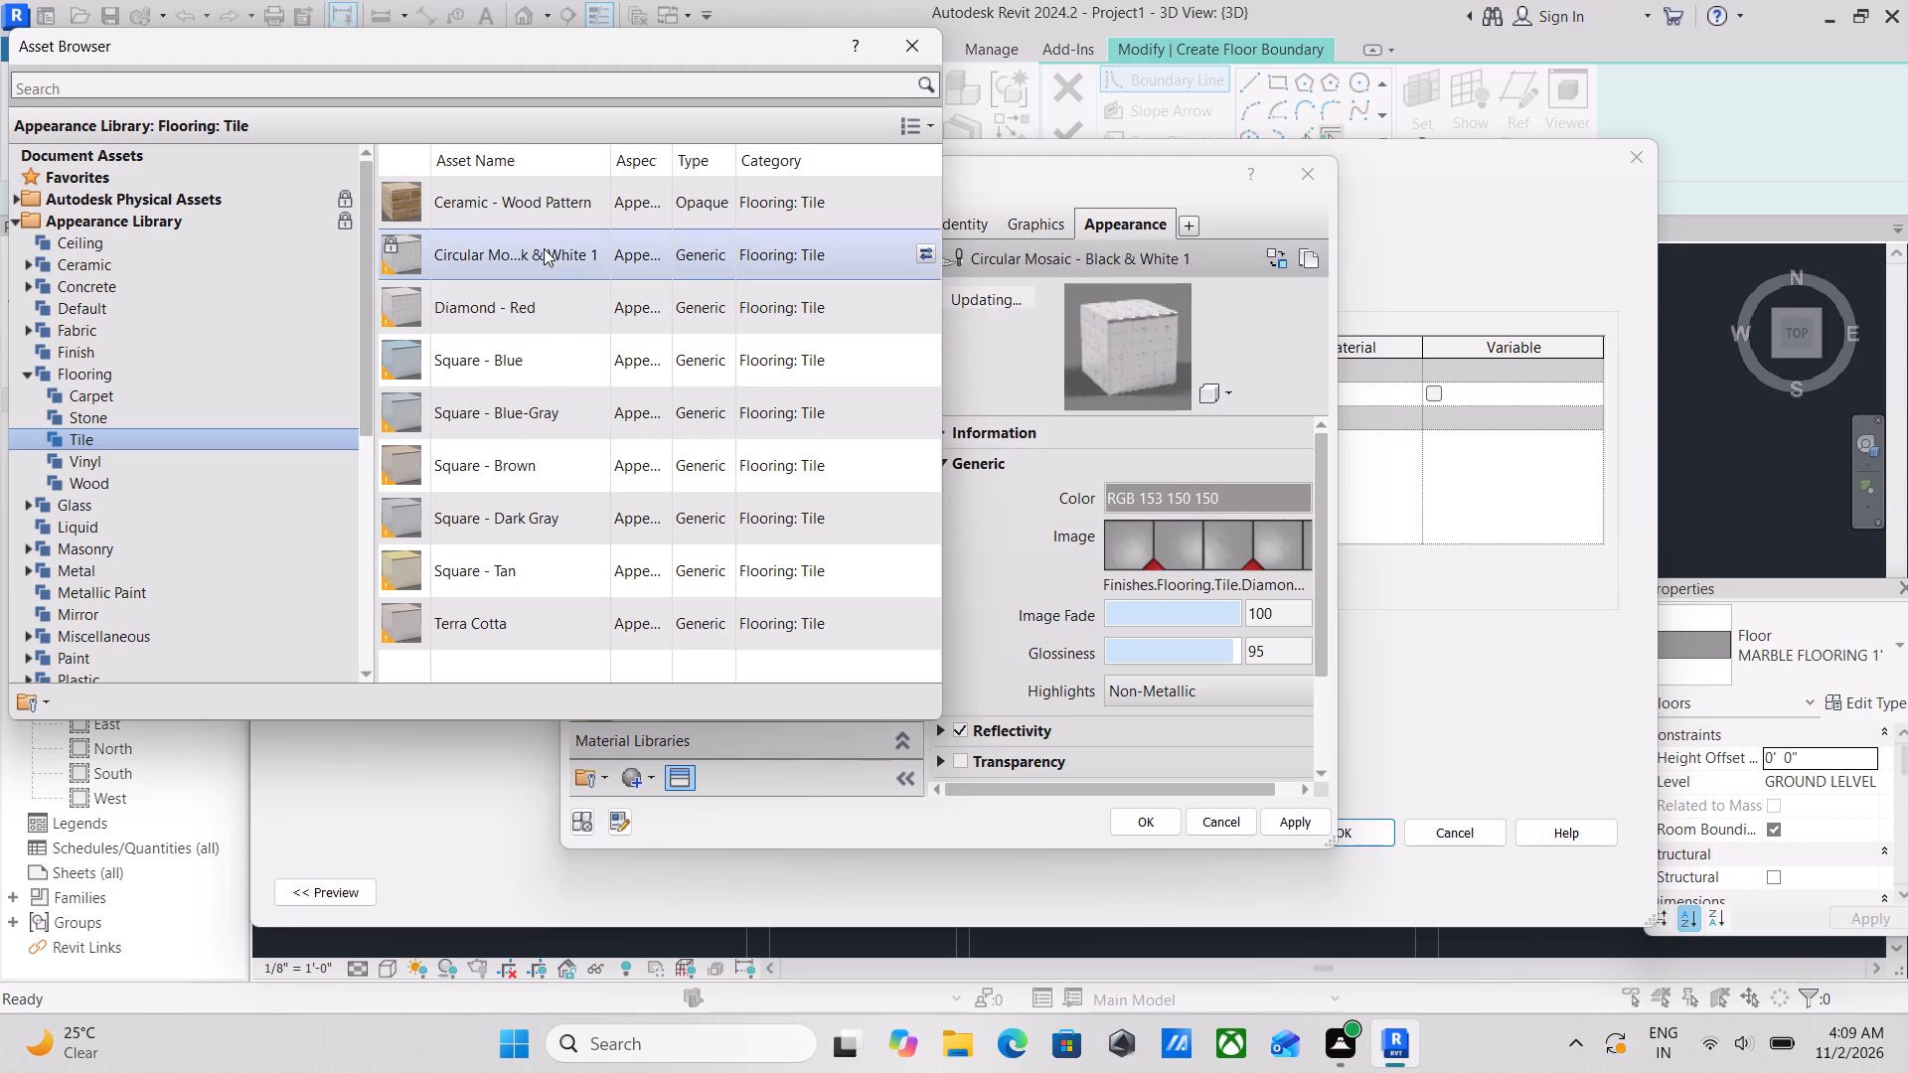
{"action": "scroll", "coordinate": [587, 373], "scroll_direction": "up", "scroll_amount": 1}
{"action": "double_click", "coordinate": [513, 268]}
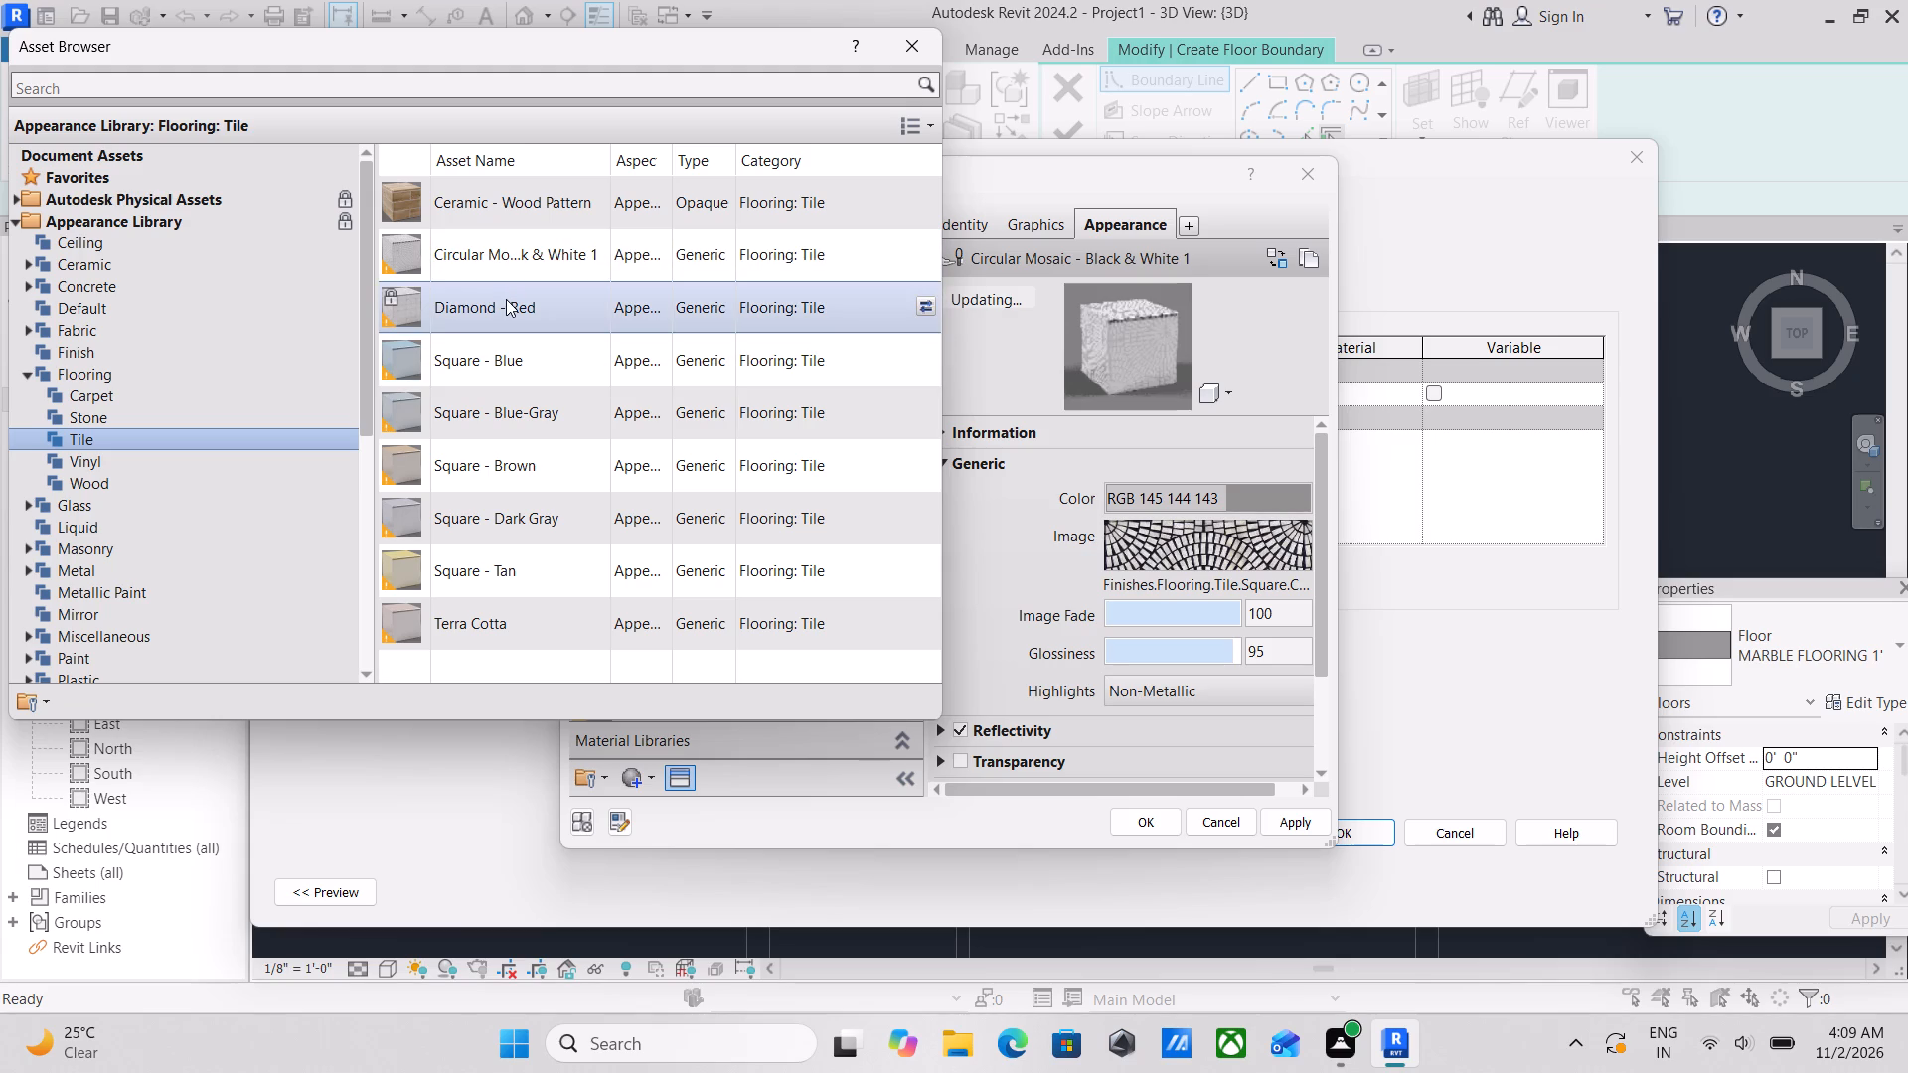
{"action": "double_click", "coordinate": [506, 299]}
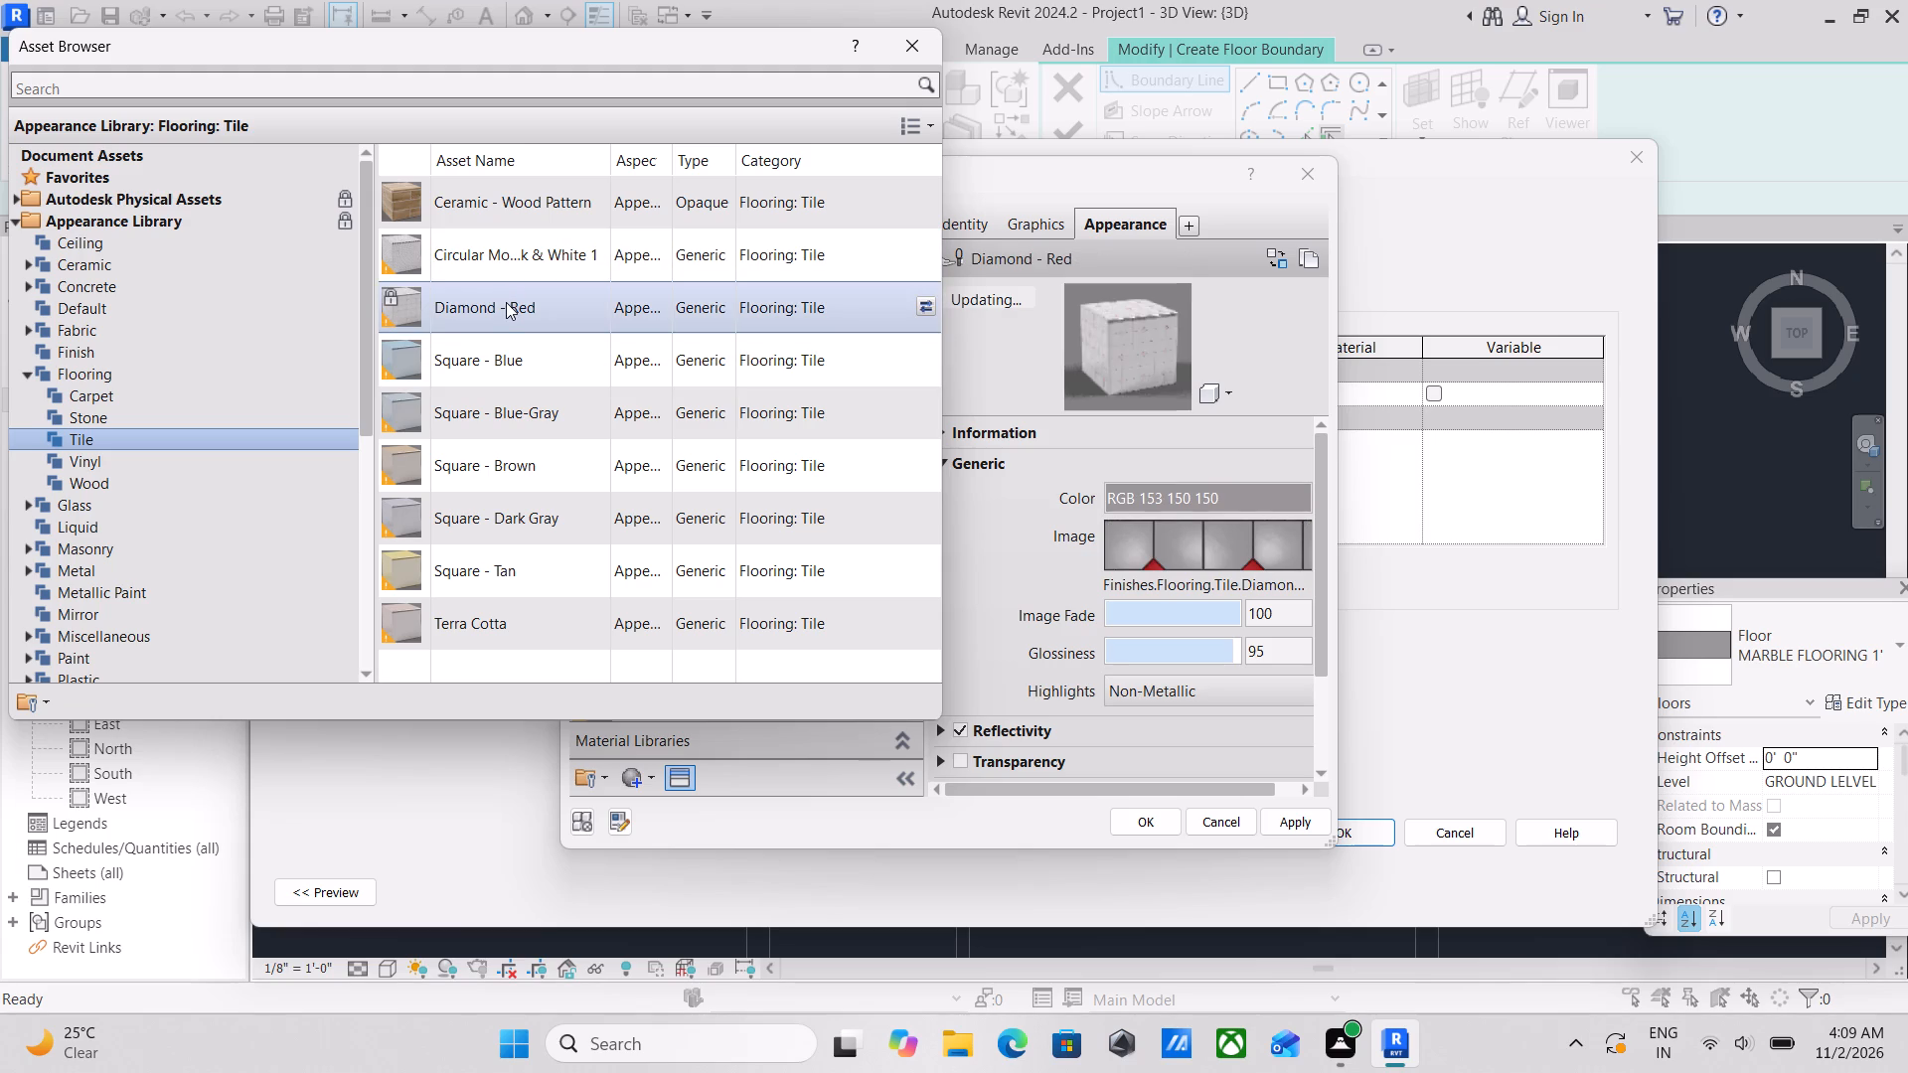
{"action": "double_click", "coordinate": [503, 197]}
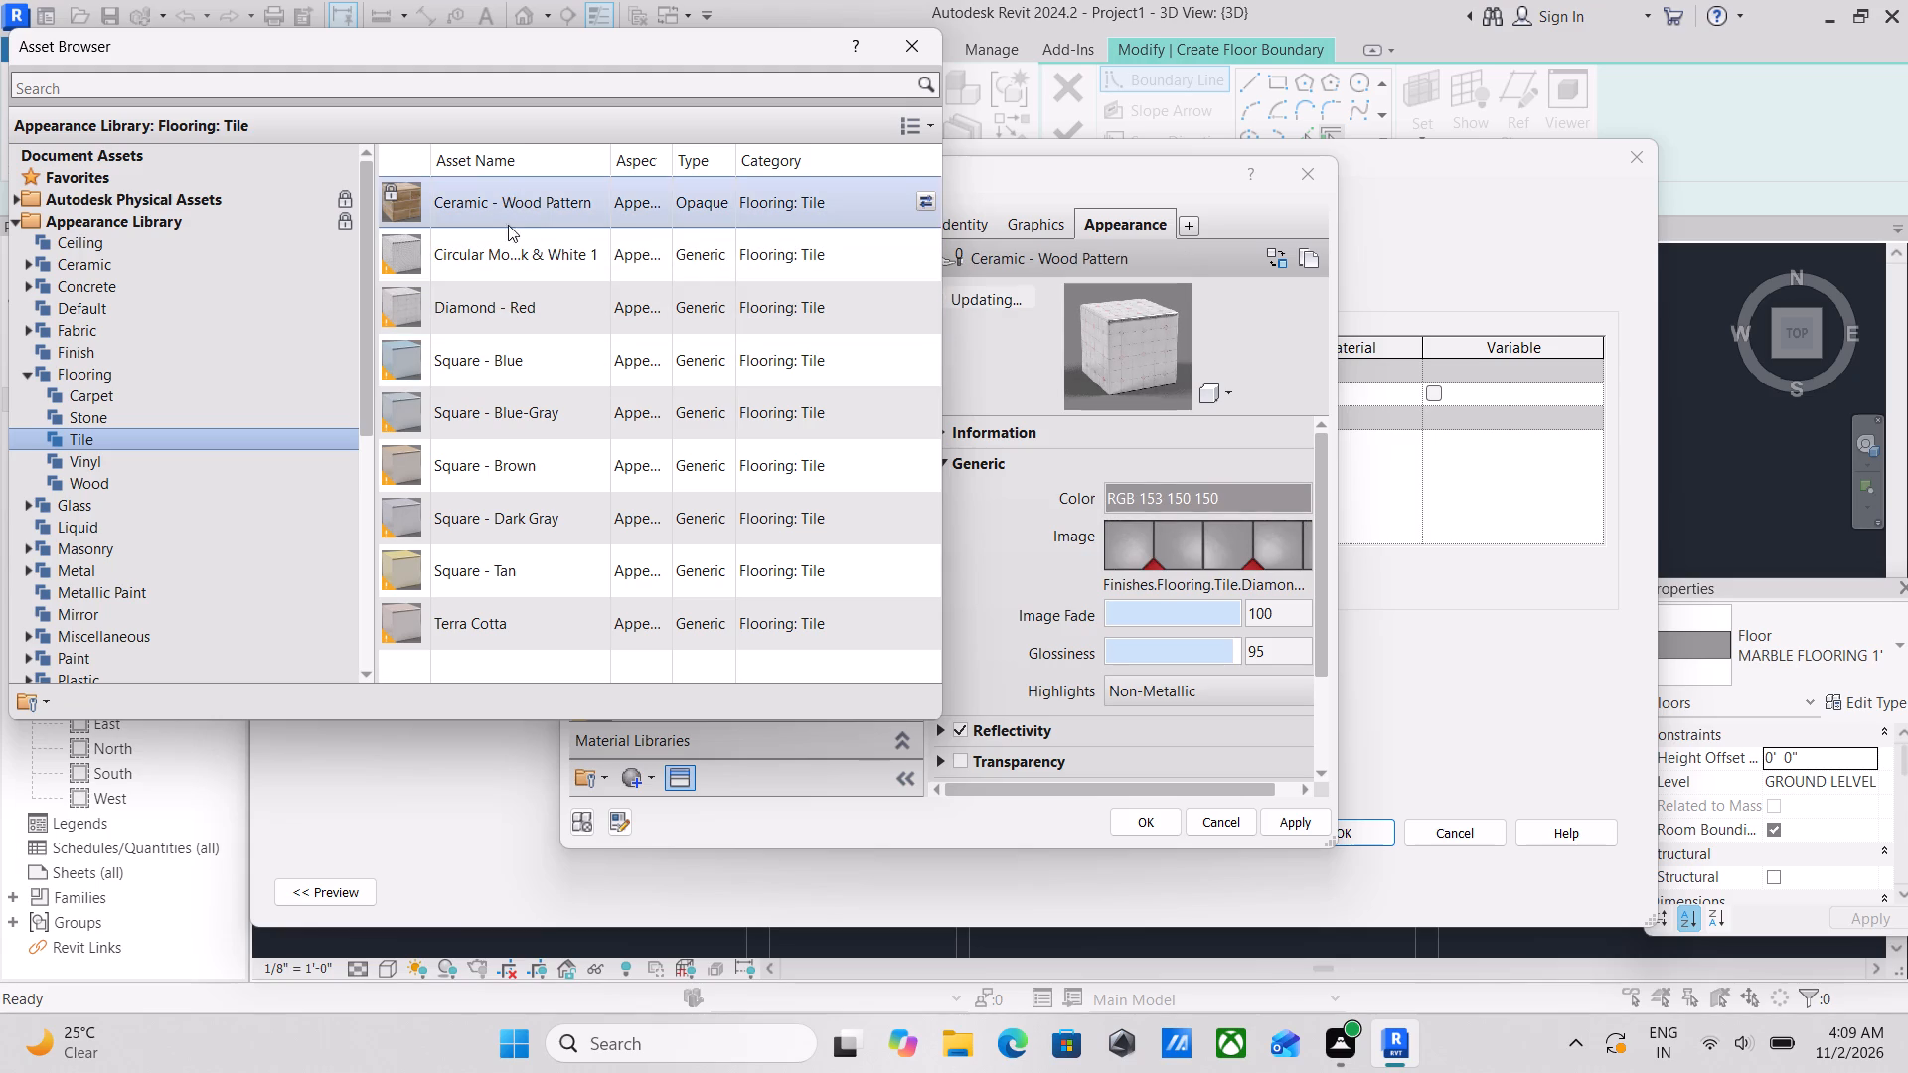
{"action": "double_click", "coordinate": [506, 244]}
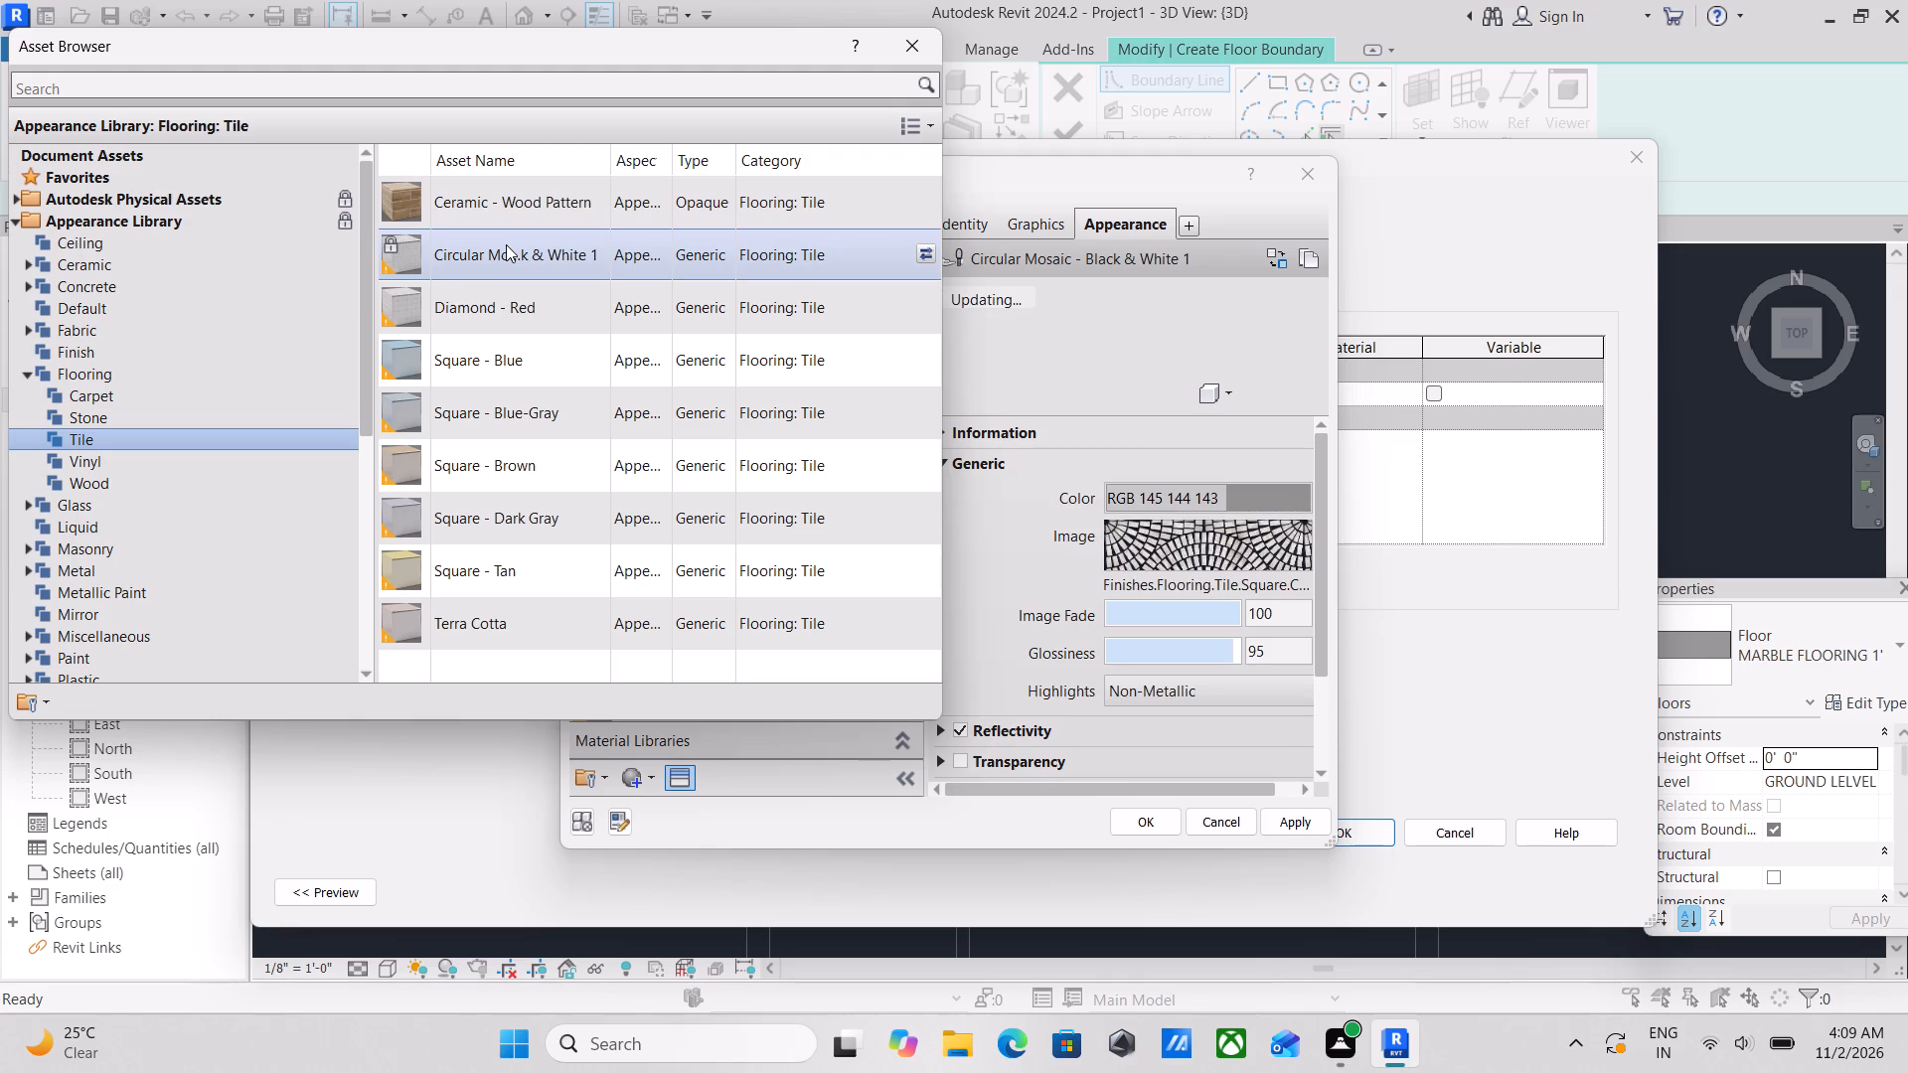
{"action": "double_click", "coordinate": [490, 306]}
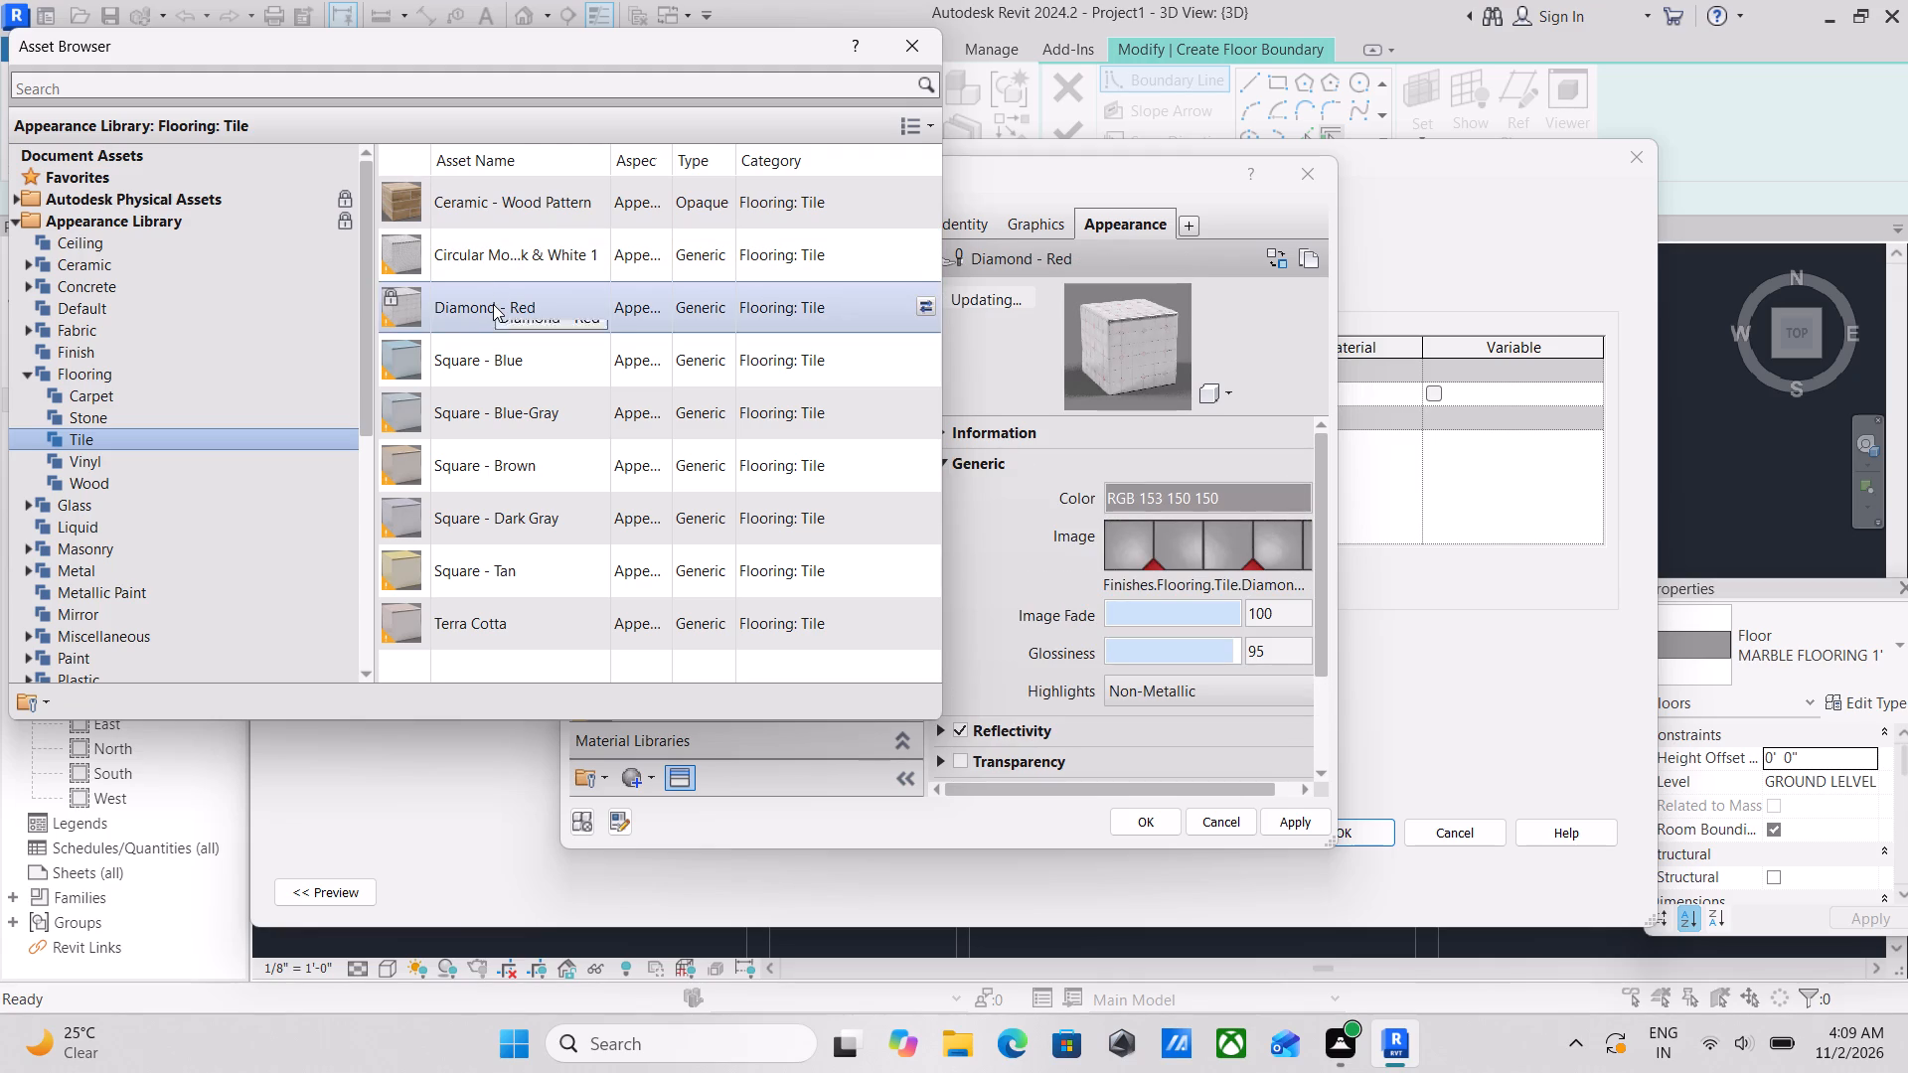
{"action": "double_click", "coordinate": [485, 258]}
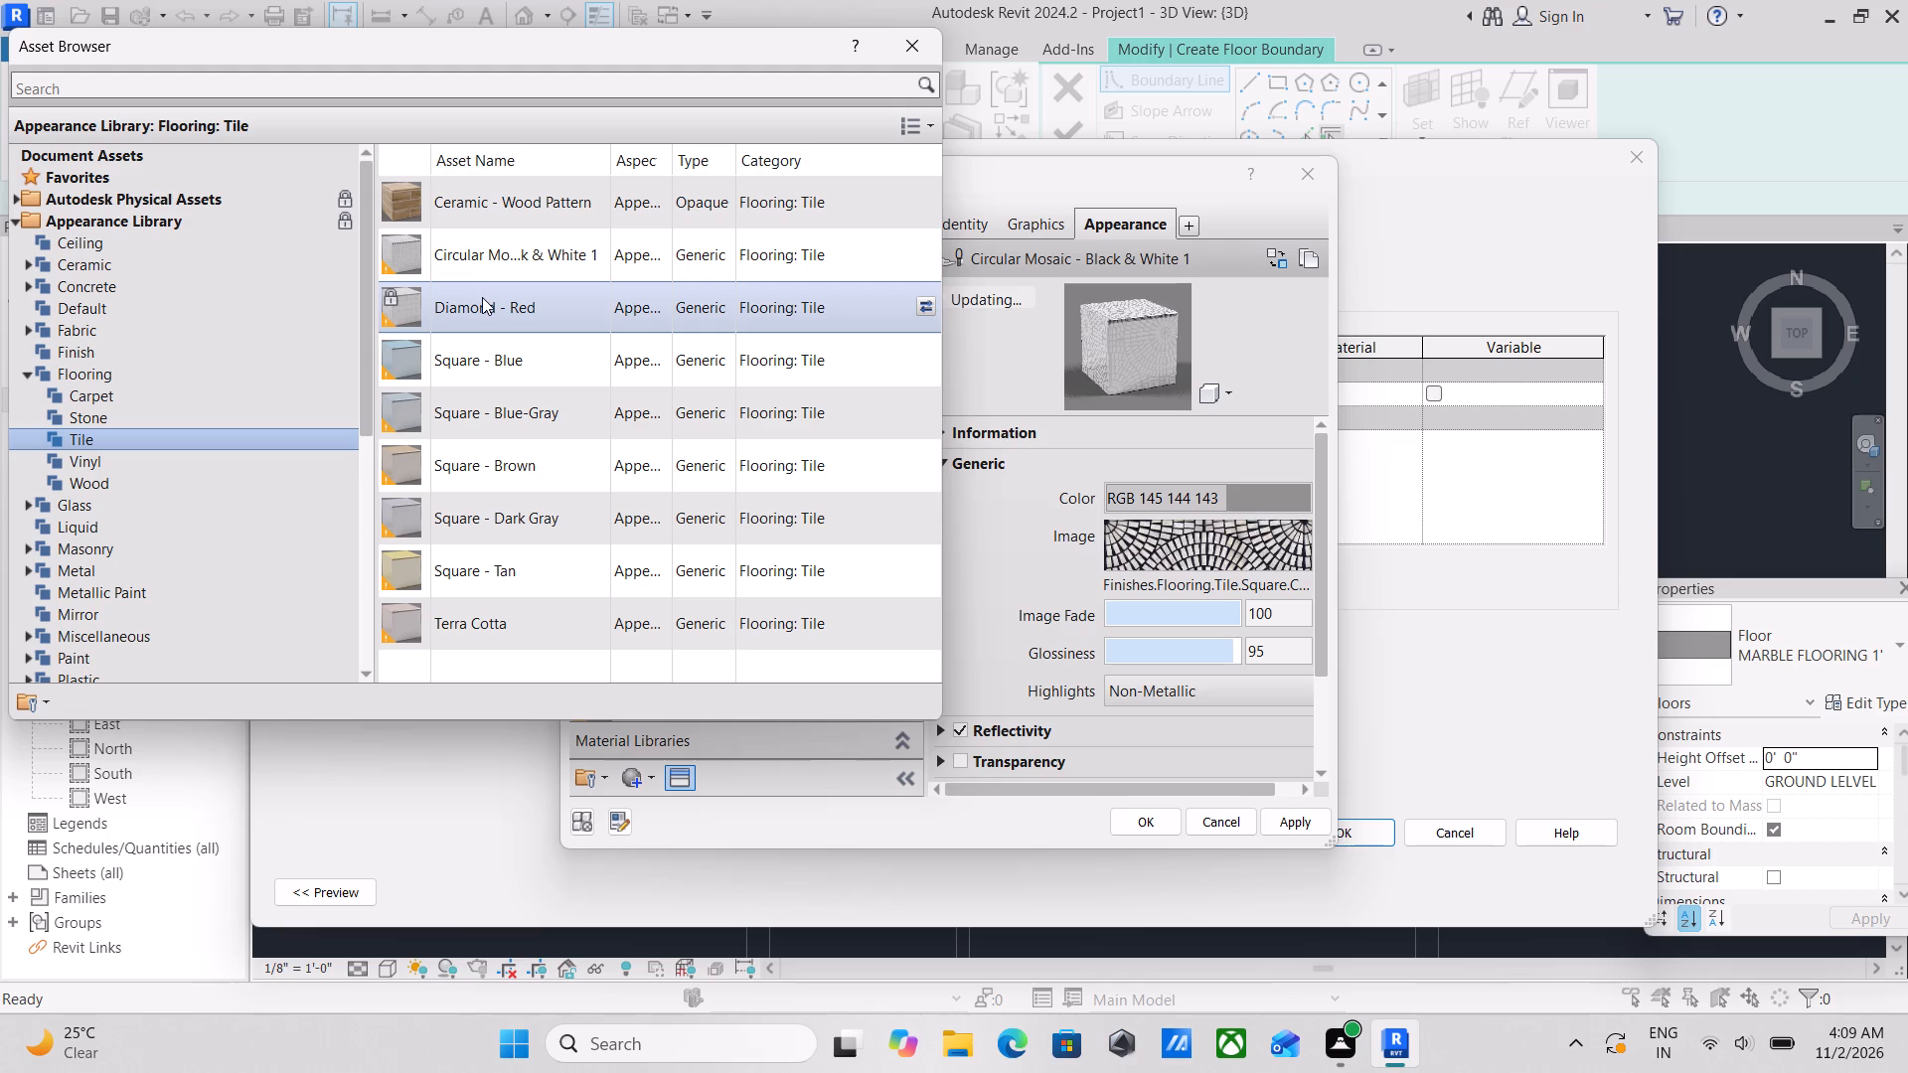
Assign the Diamond - Red flooring tile appearance to the ANTI SKID TILES material and apply it.
{"action": "double_click", "coordinate": [482, 297]}
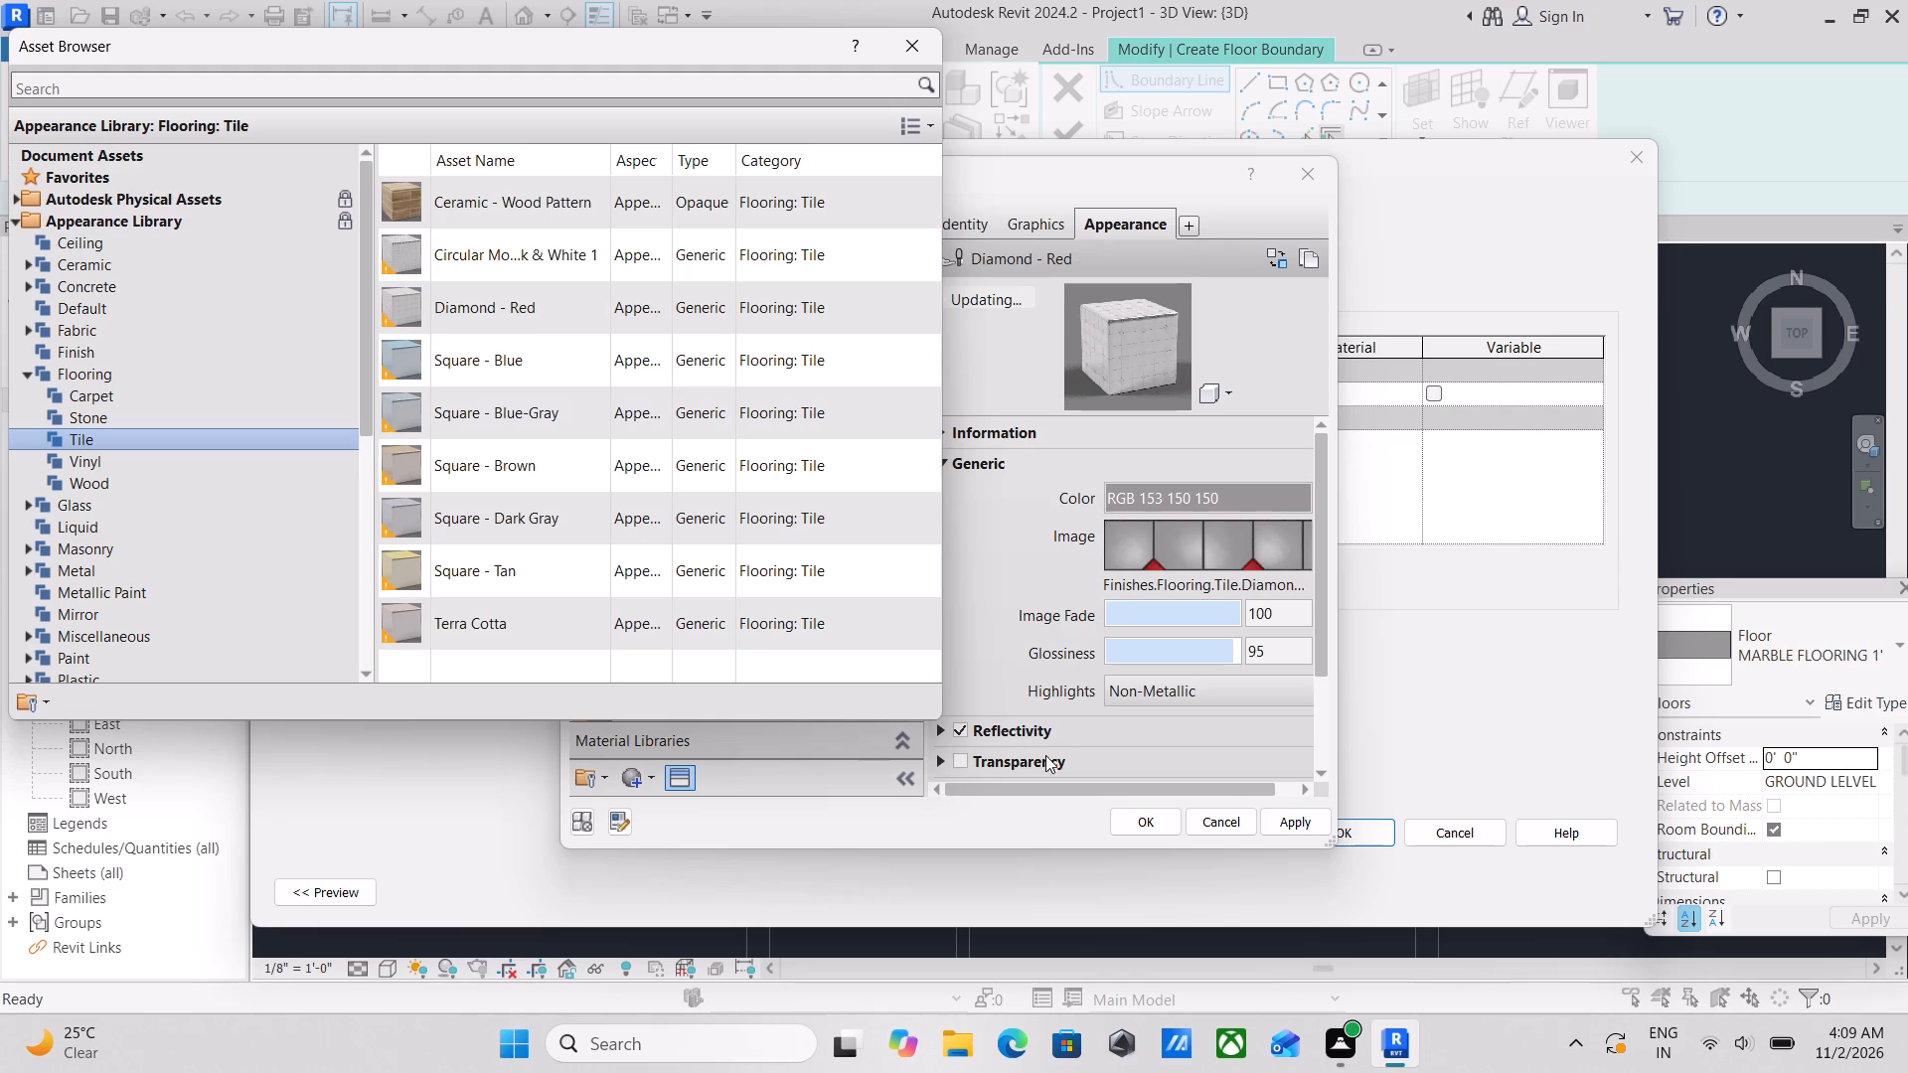
{"action": "left_click", "coordinate": [1310, 831]}
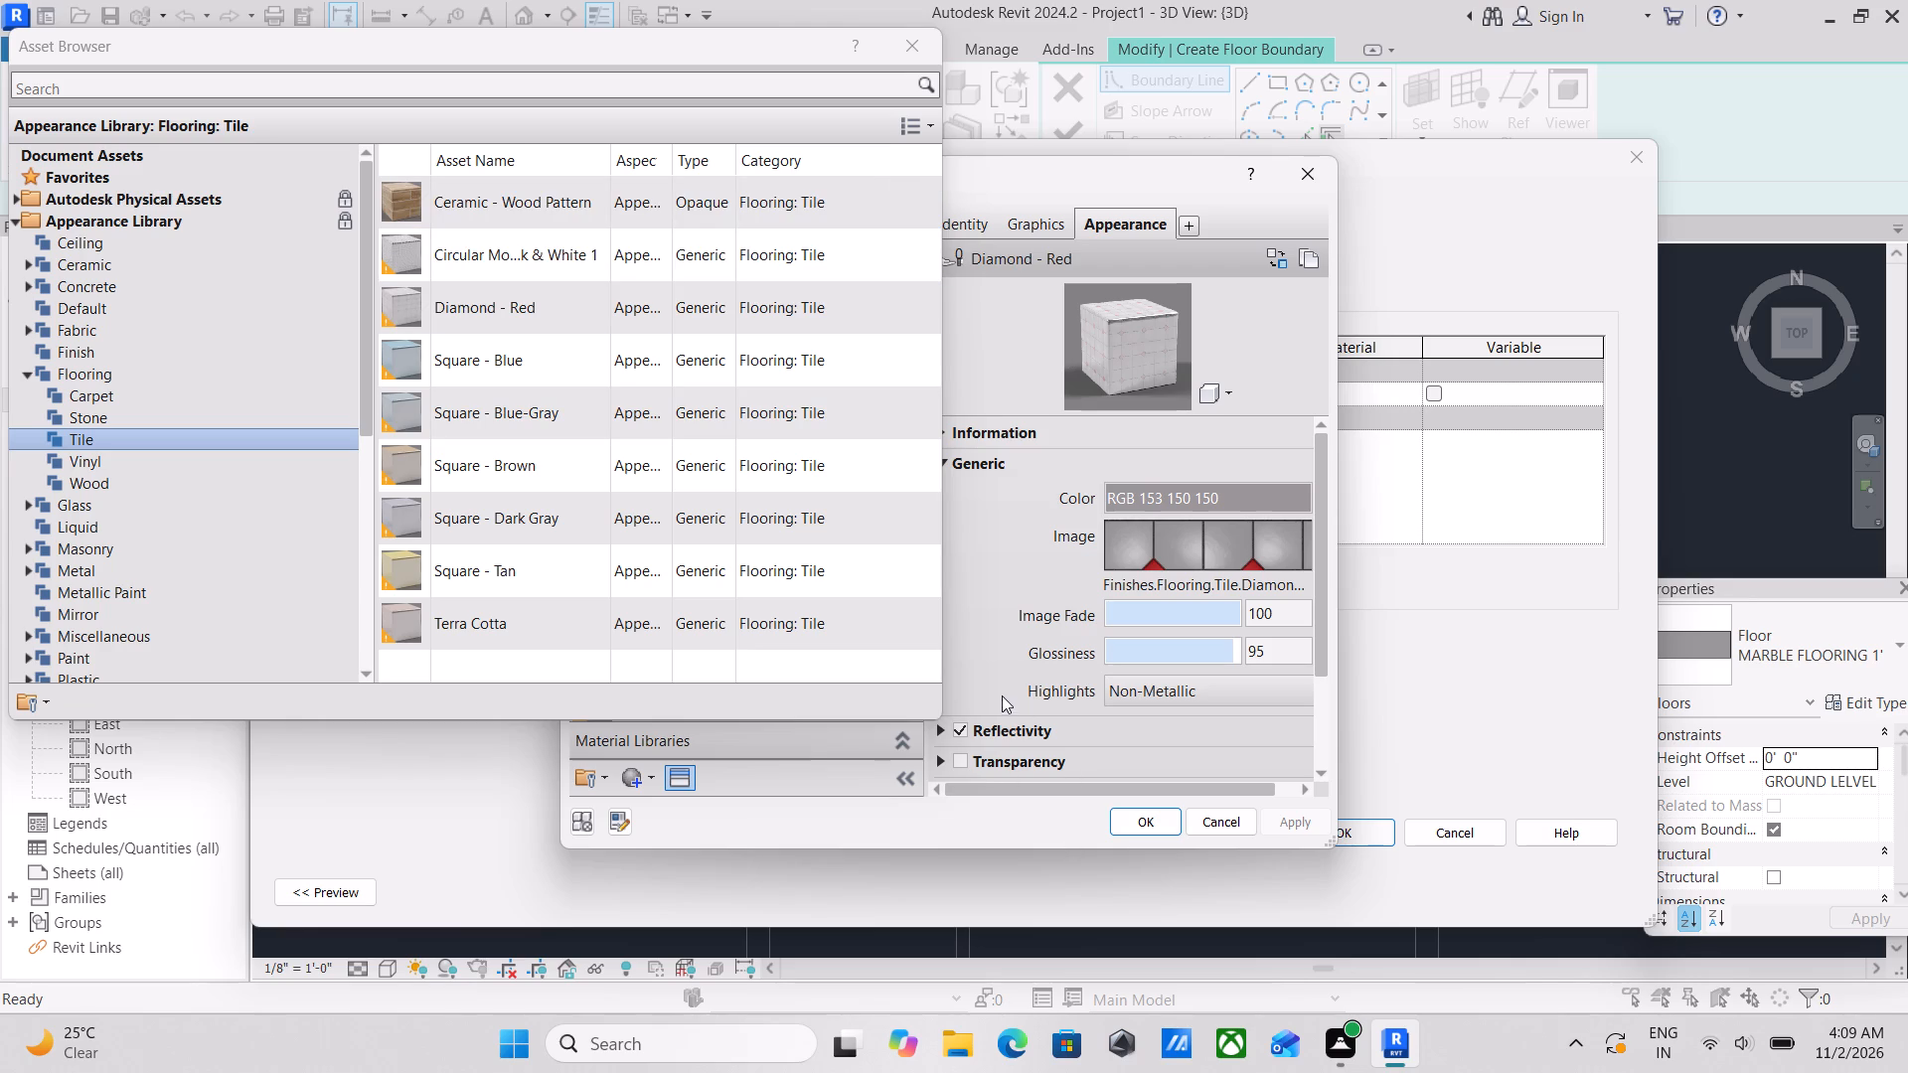
Confirm ANTI SKID TILES as the structure material of the ANTI SKID TILE BATHROOMS floor type and apply the type settings.
{"action": "left_click", "coordinate": [914, 32]}
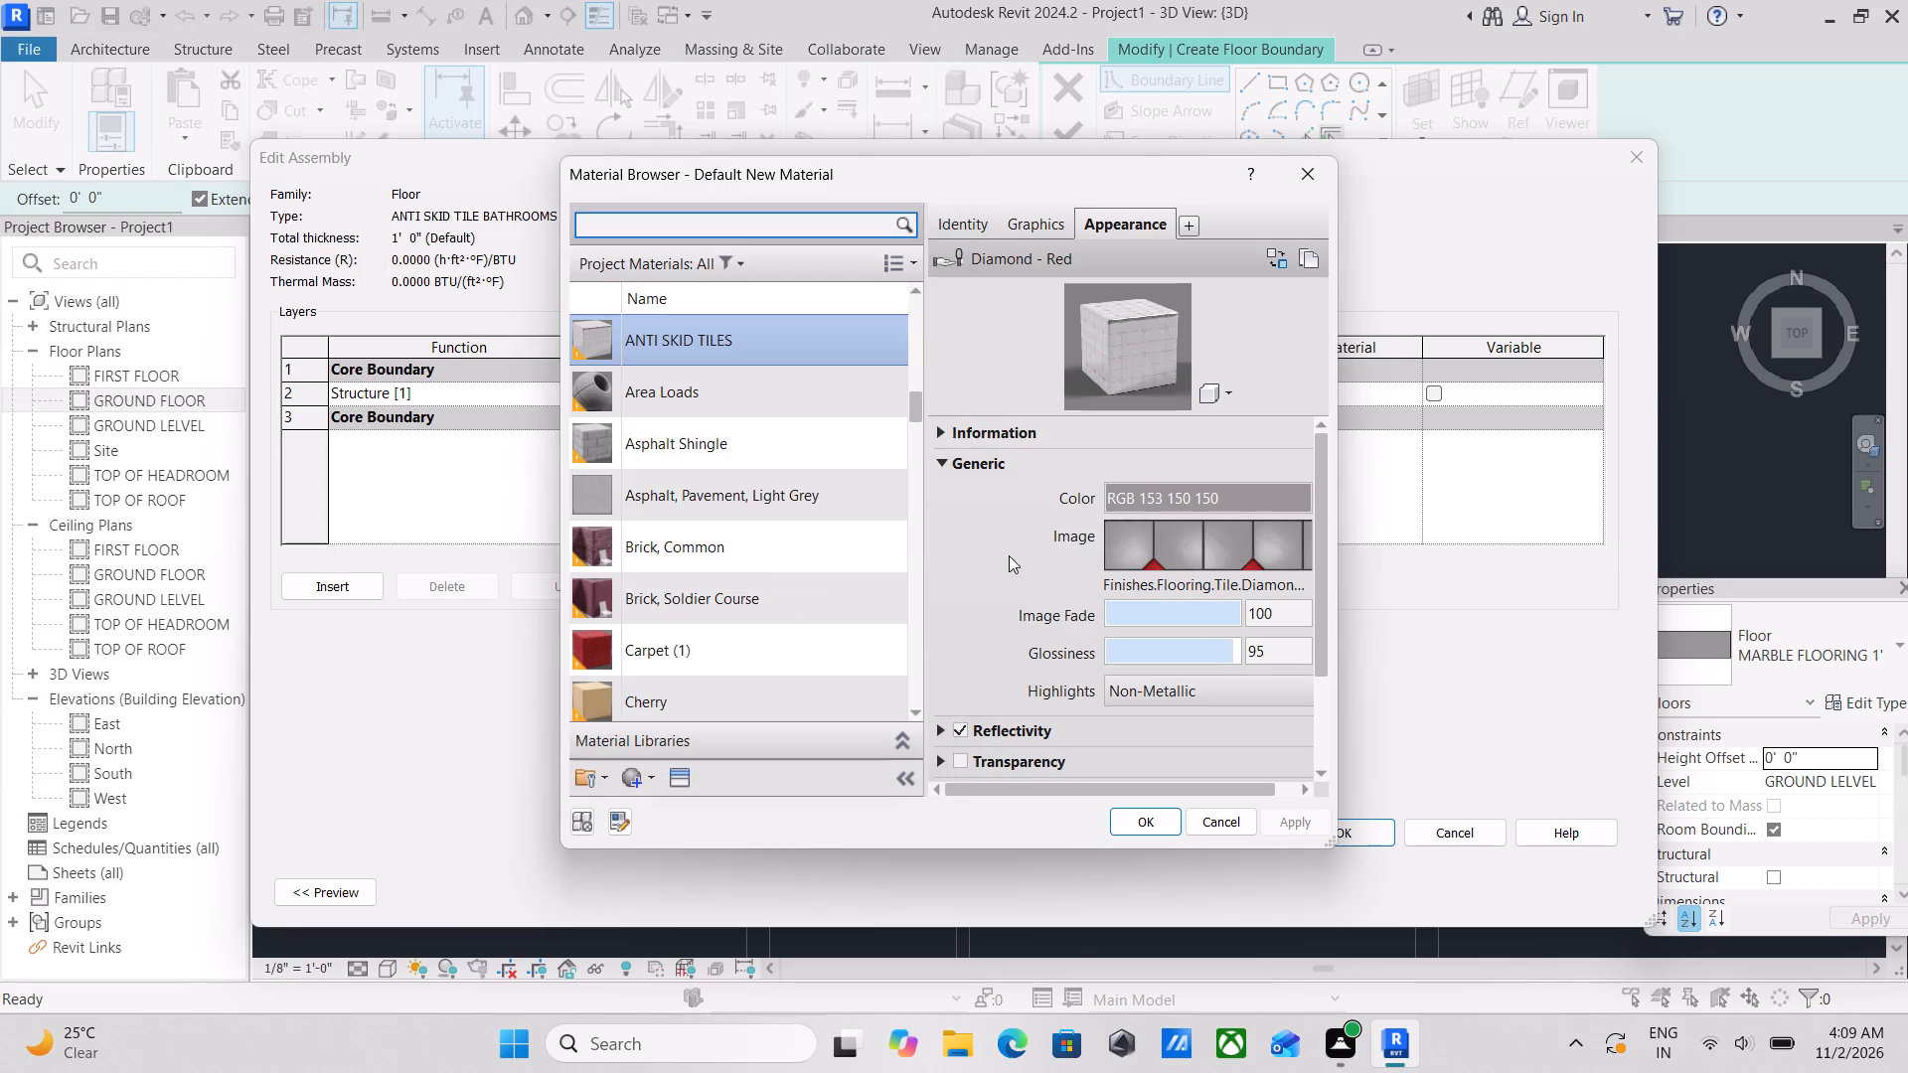
{"action": "left_click", "coordinate": [1135, 817]}
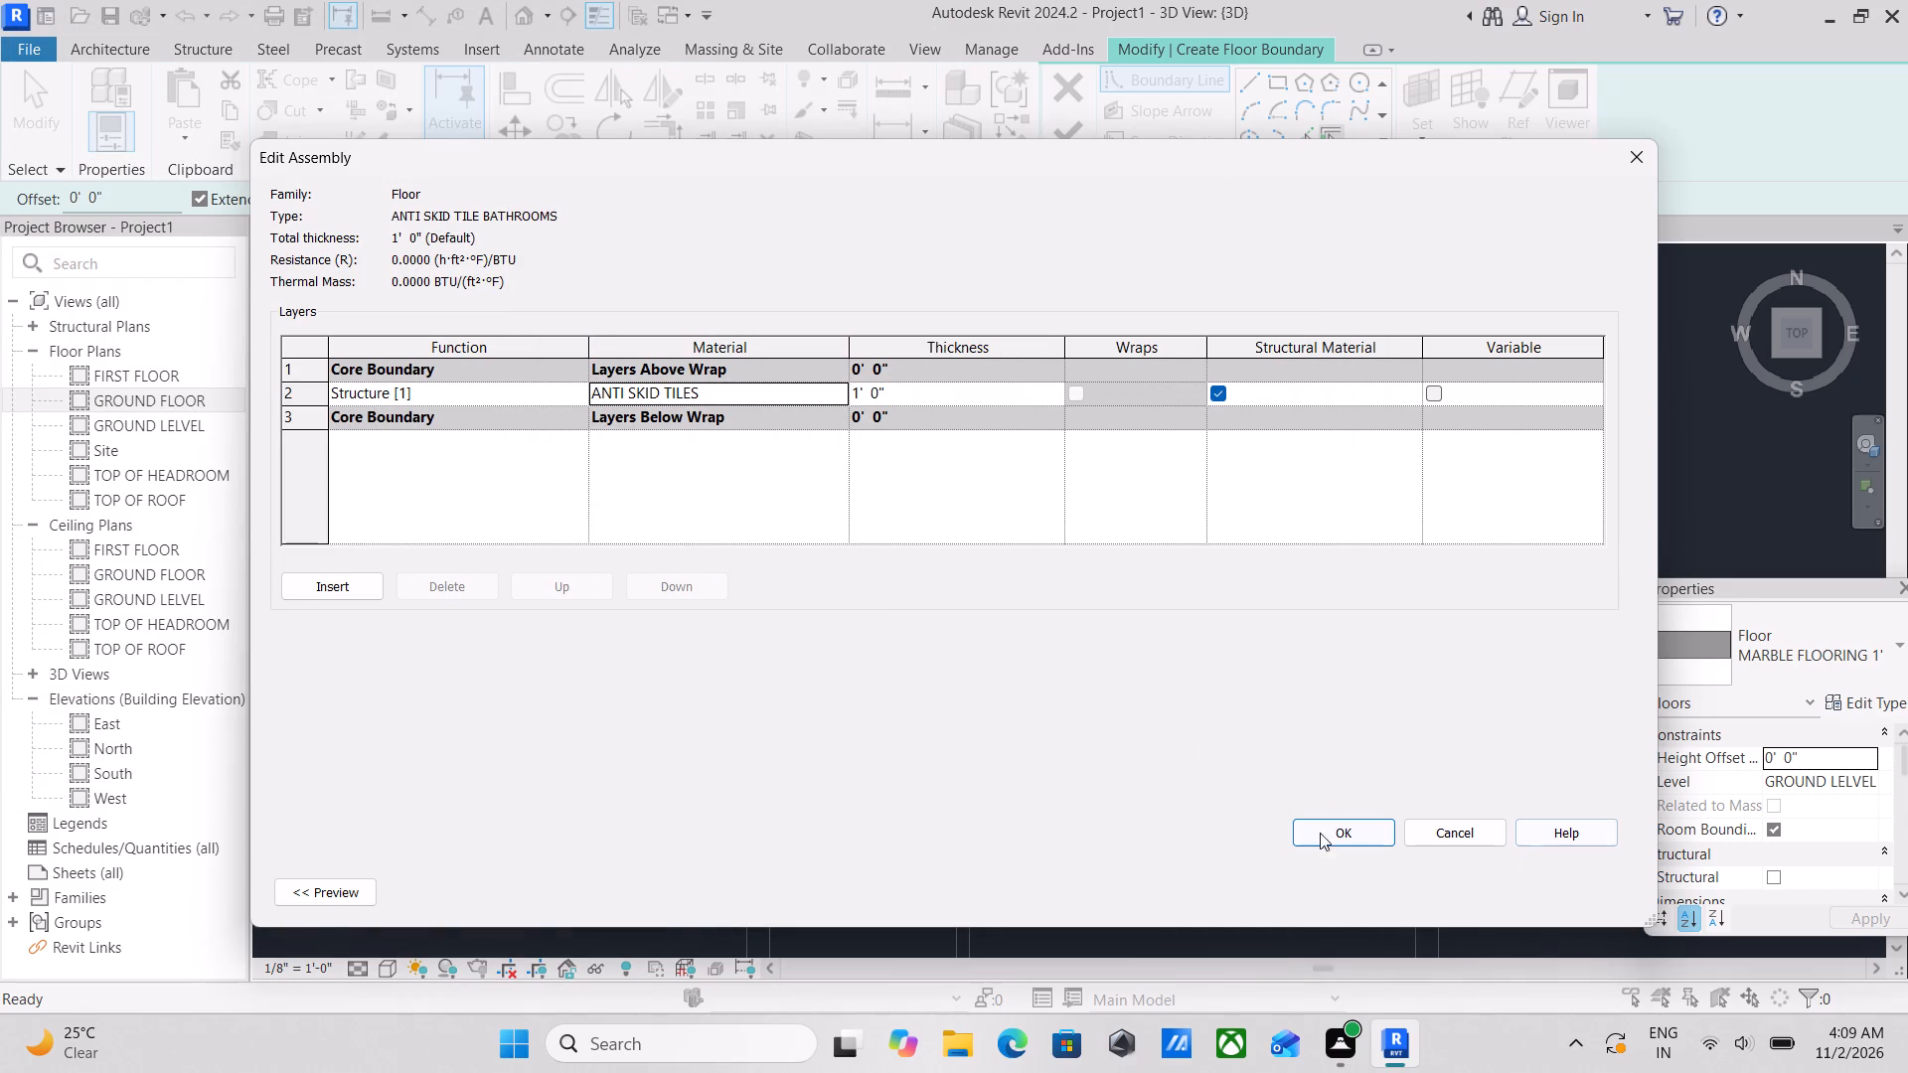
{"action": "left_click", "coordinate": [1340, 839]}
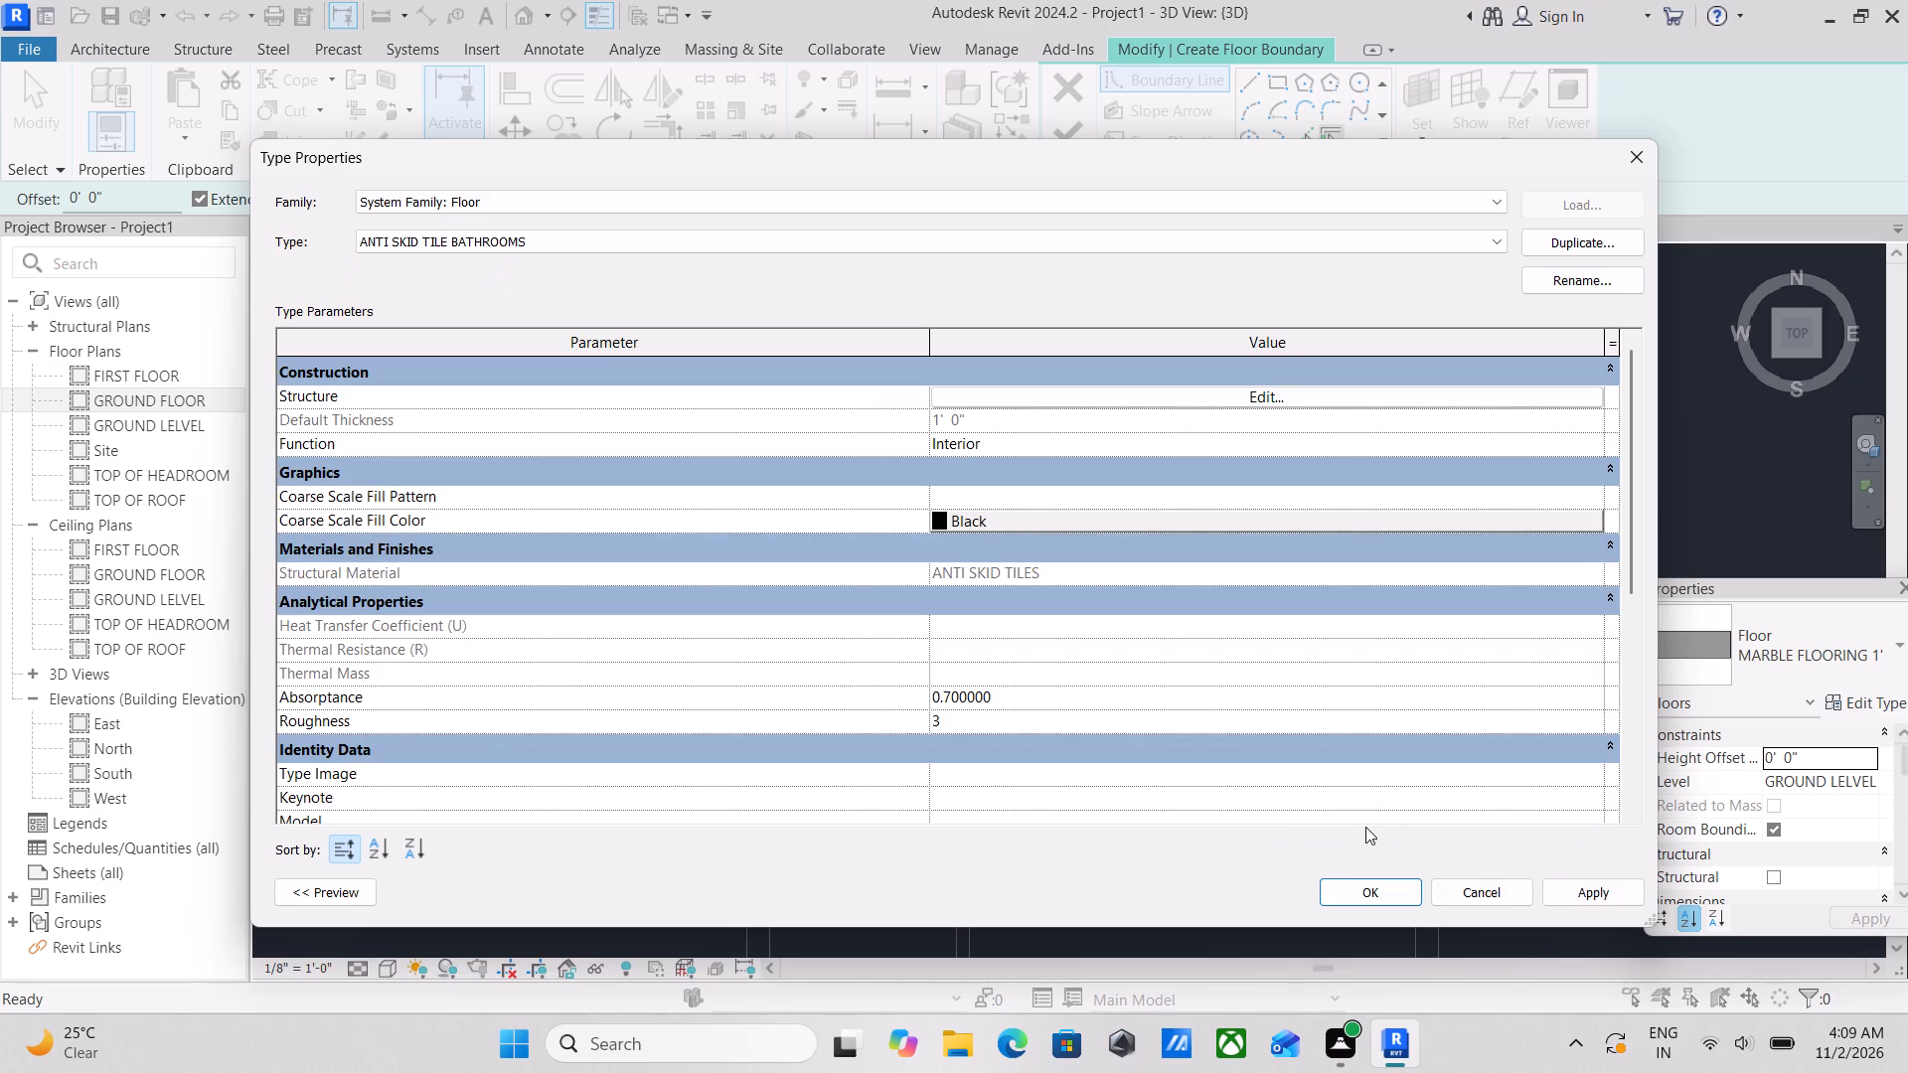
{"action": "left_click", "coordinate": [1604, 891]}
{"action": "left_click", "coordinate": [1357, 881]}
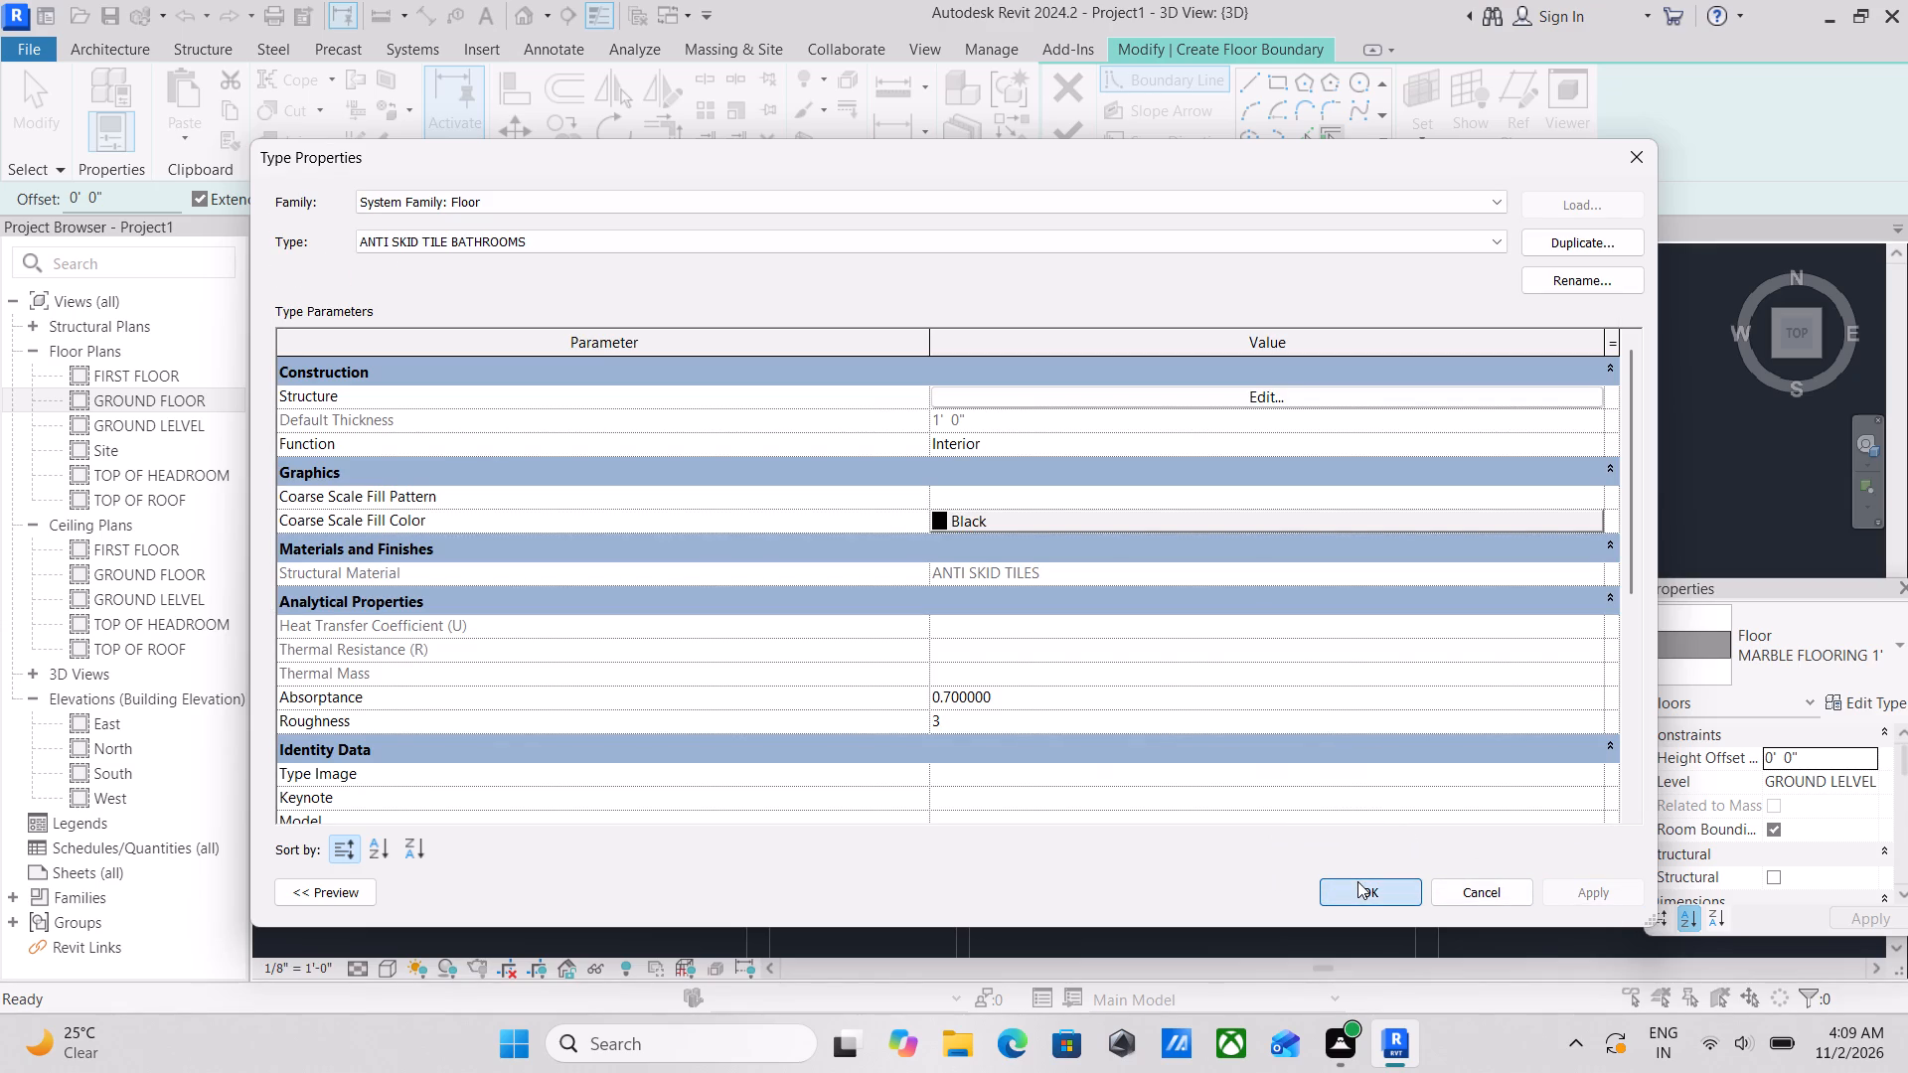
Sketch a 6'-0" by 7'-0" rectangular floor boundary along the inner wall faces of the southwest corner room.
{"action": "scroll", "coordinate": [268, 627], "scroll_direction": "down", "scroll_amount": 2}
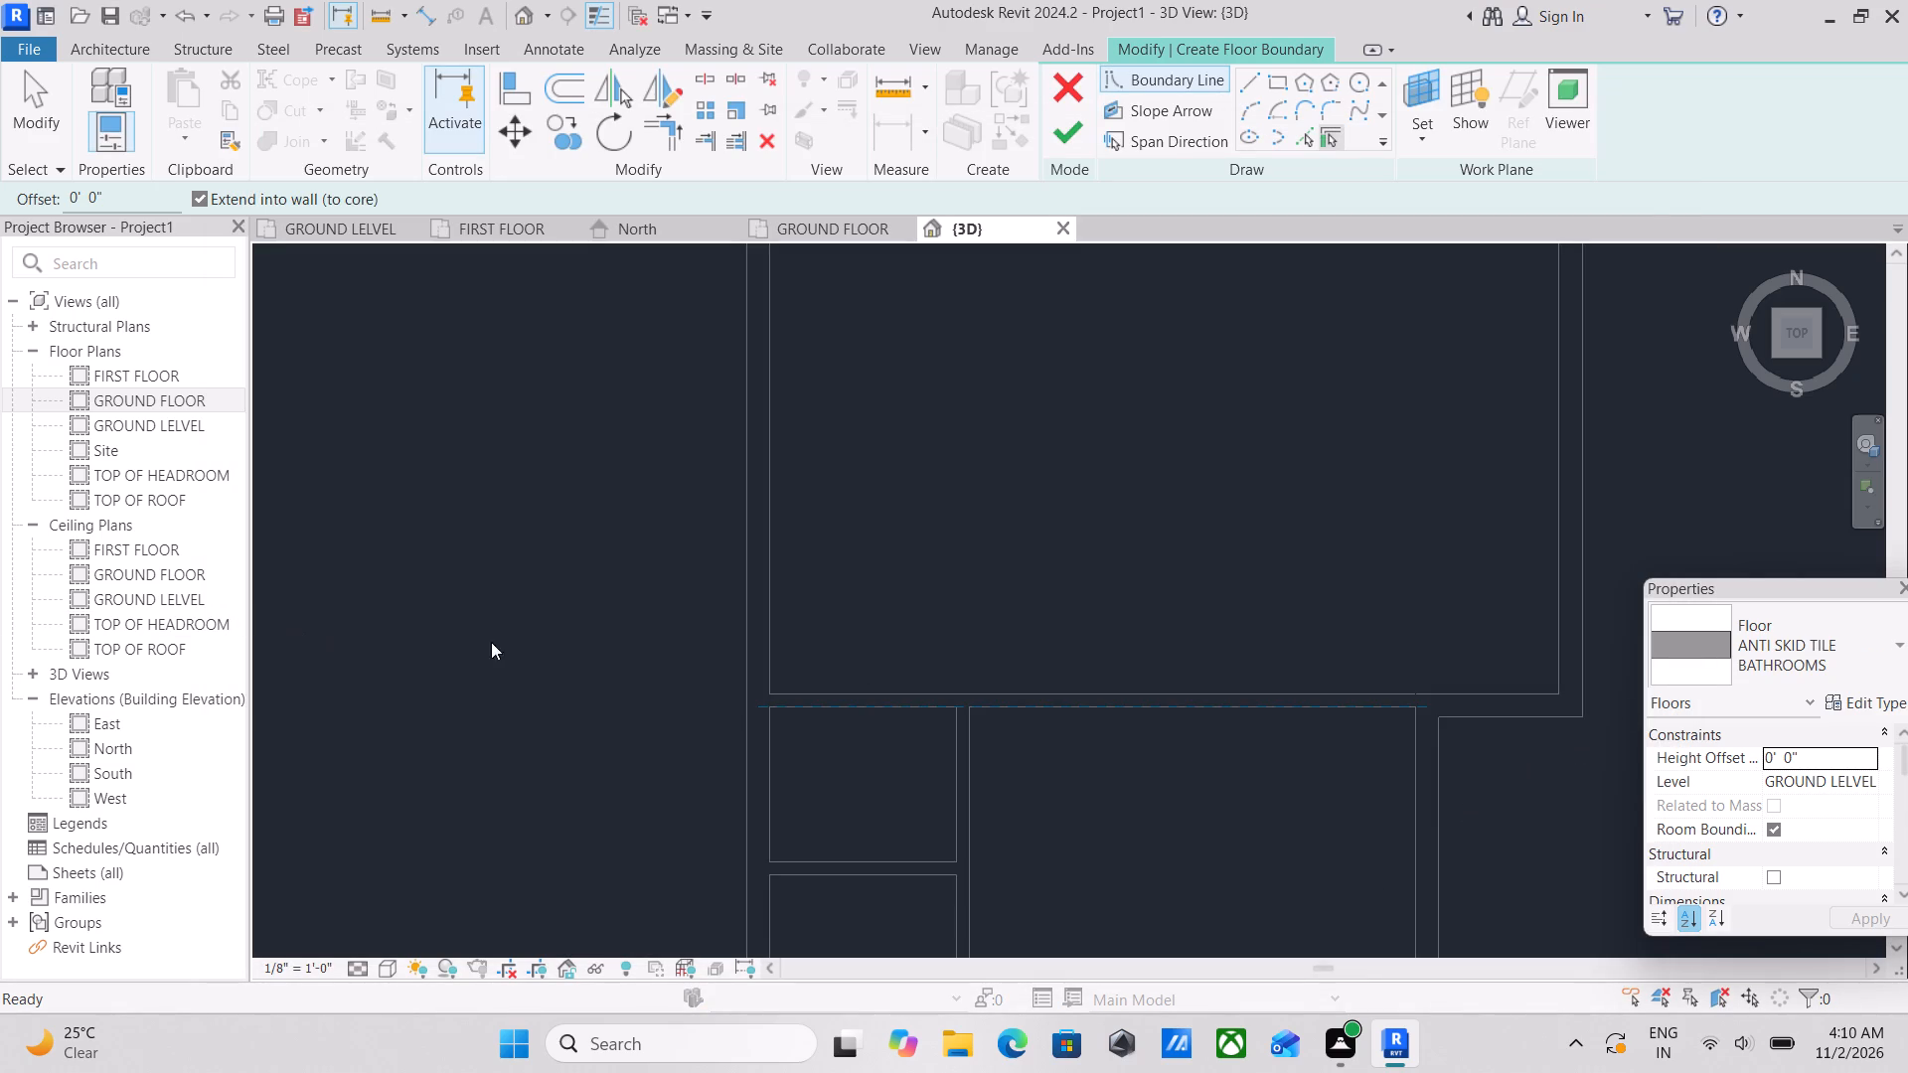
{"action": "scroll", "coordinate": [491, 642], "scroll_direction": "down", "scroll_amount": 1}
{"action": "scroll", "coordinate": [821, 475], "scroll_direction": "down", "scroll_amount": 4}
{"action": "middle_click_drag", "start_coordinate": [802, 508], "coordinate": [1033, 584]}
{"action": "scroll", "coordinate": [1033, 584], "scroll_direction": "down", "scroll_amount": 1}
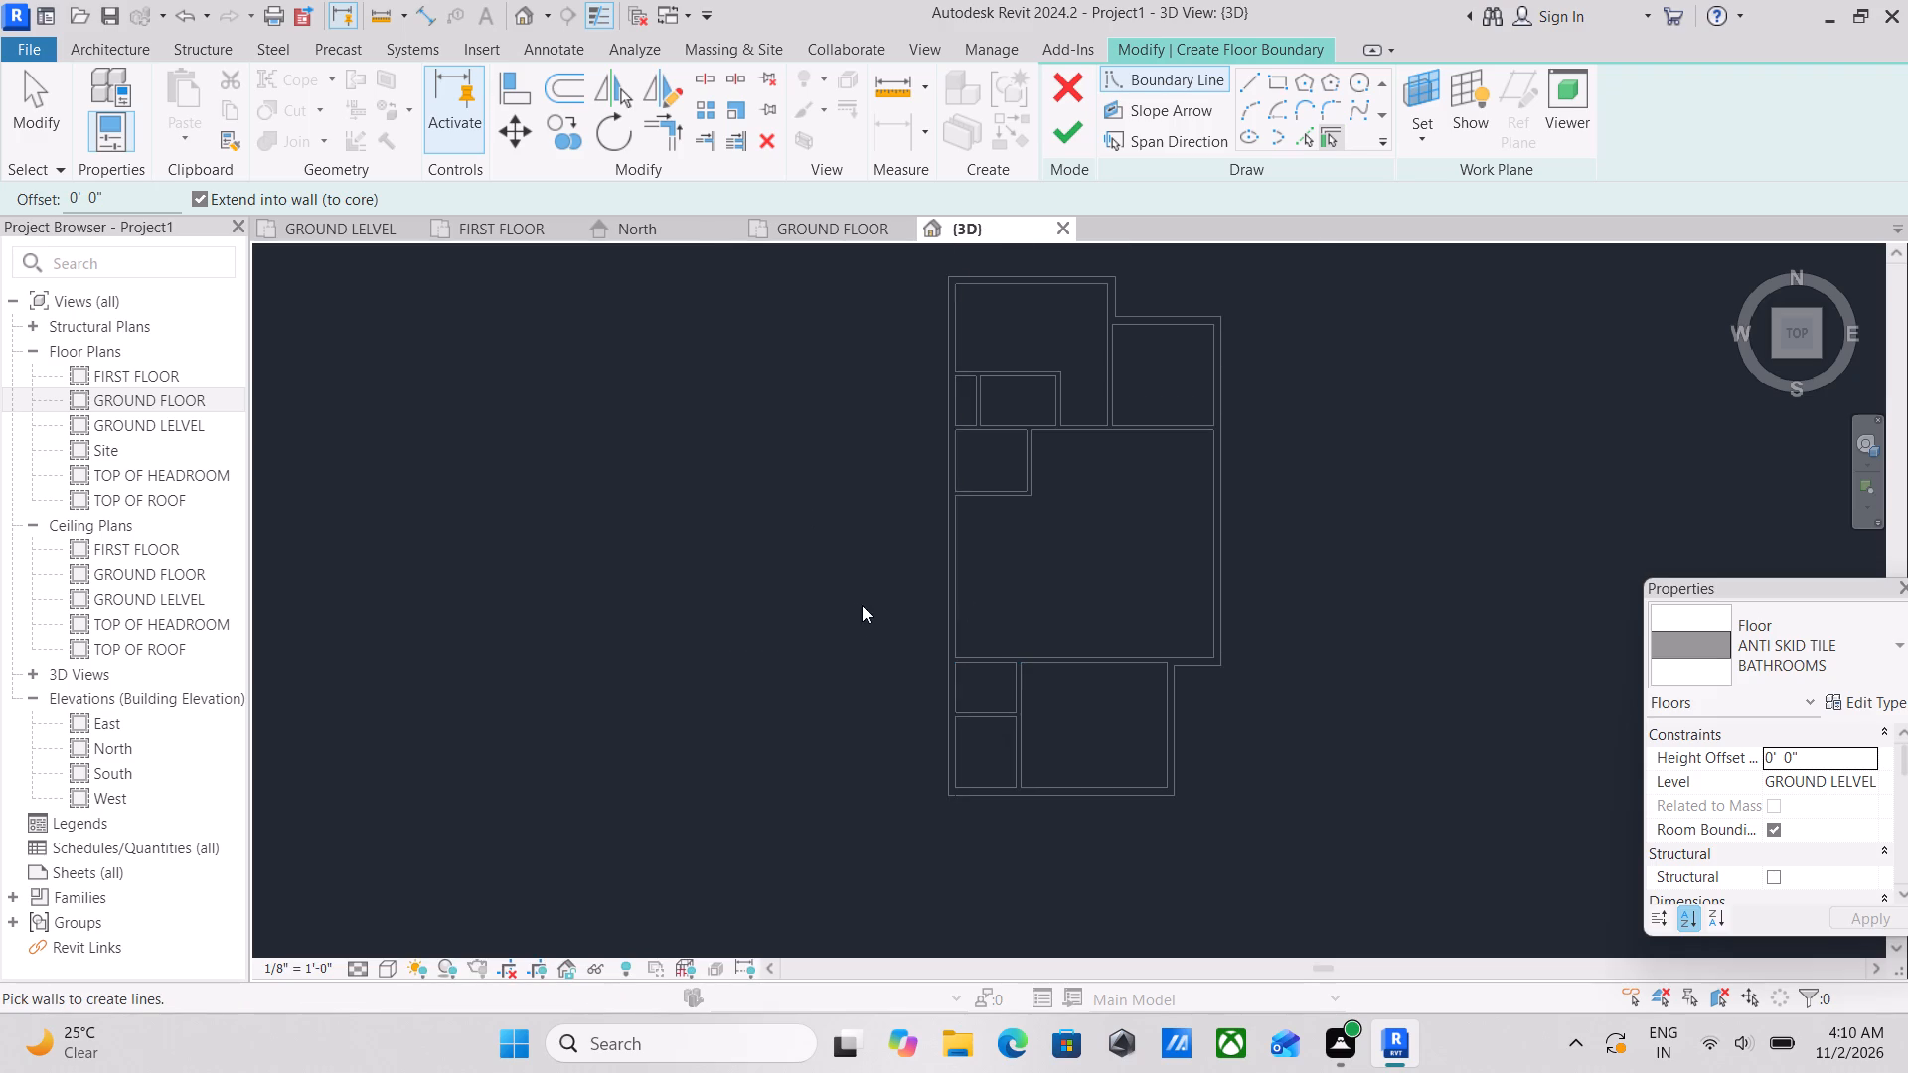
{"action": "scroll", "coordinate": [920, 616], "scroll_direction": "up", "scroll_amount": 2}
{"action": "scroll", "coordinate": [992, 757], "scroll_direction": "up", "scroll_amount": 4}
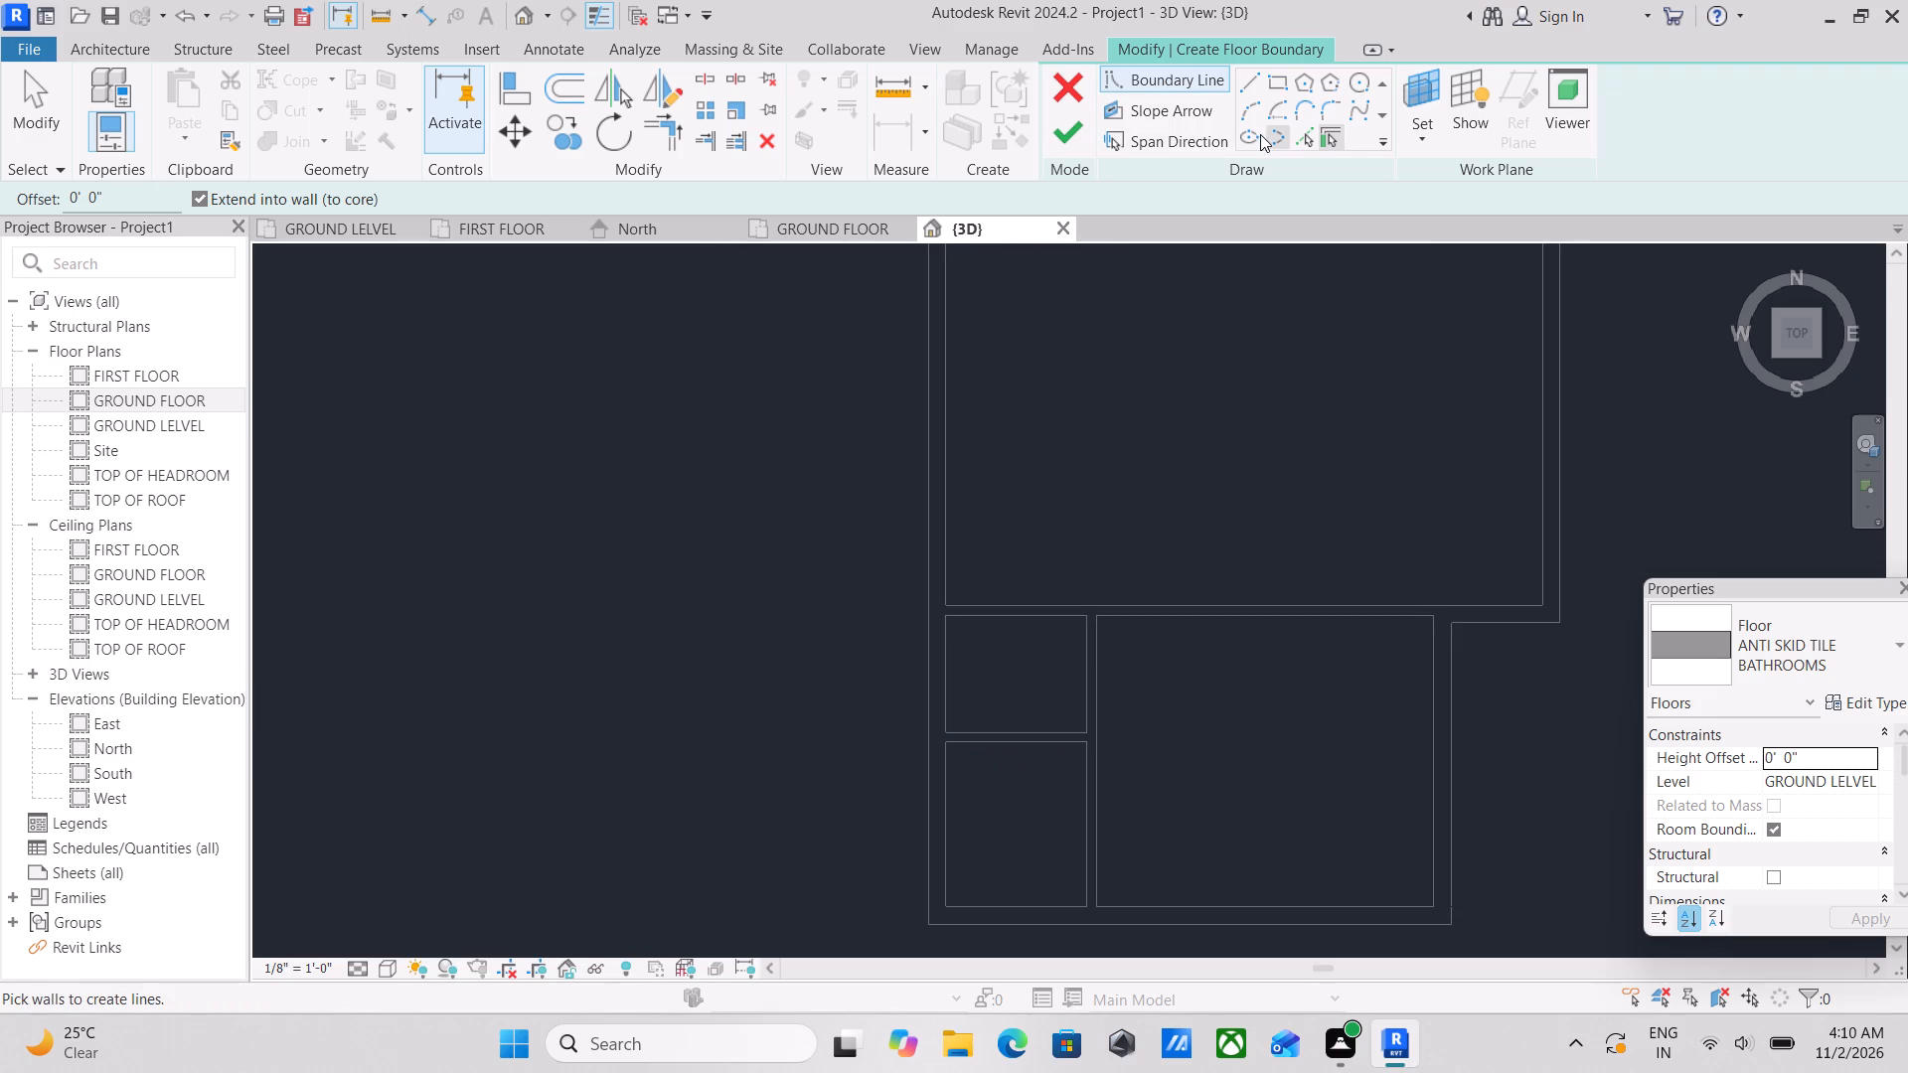
{"action": "left_click", "coordinate": [1279, 78]}
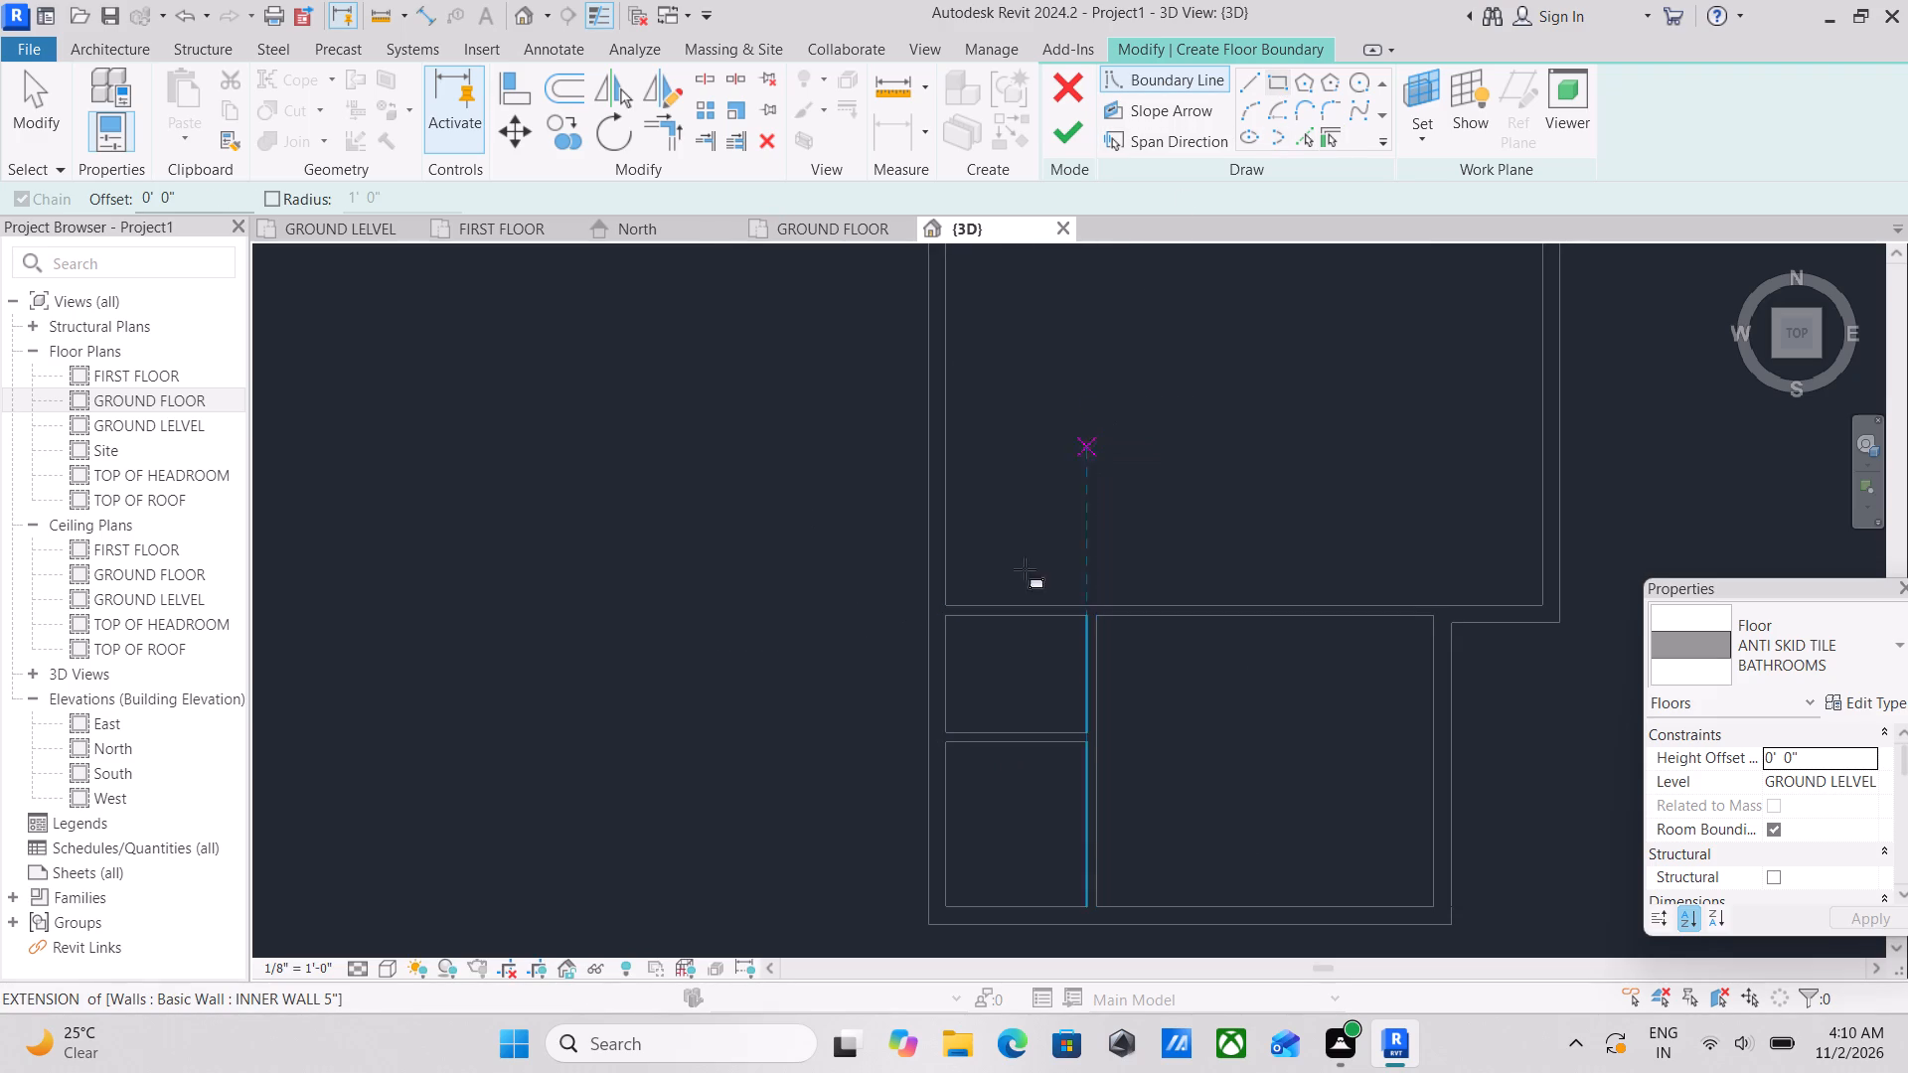
{"action": "scroll", "coordinate": [977, 962], "scroll_direction": "up", "scroll_amount": 9}
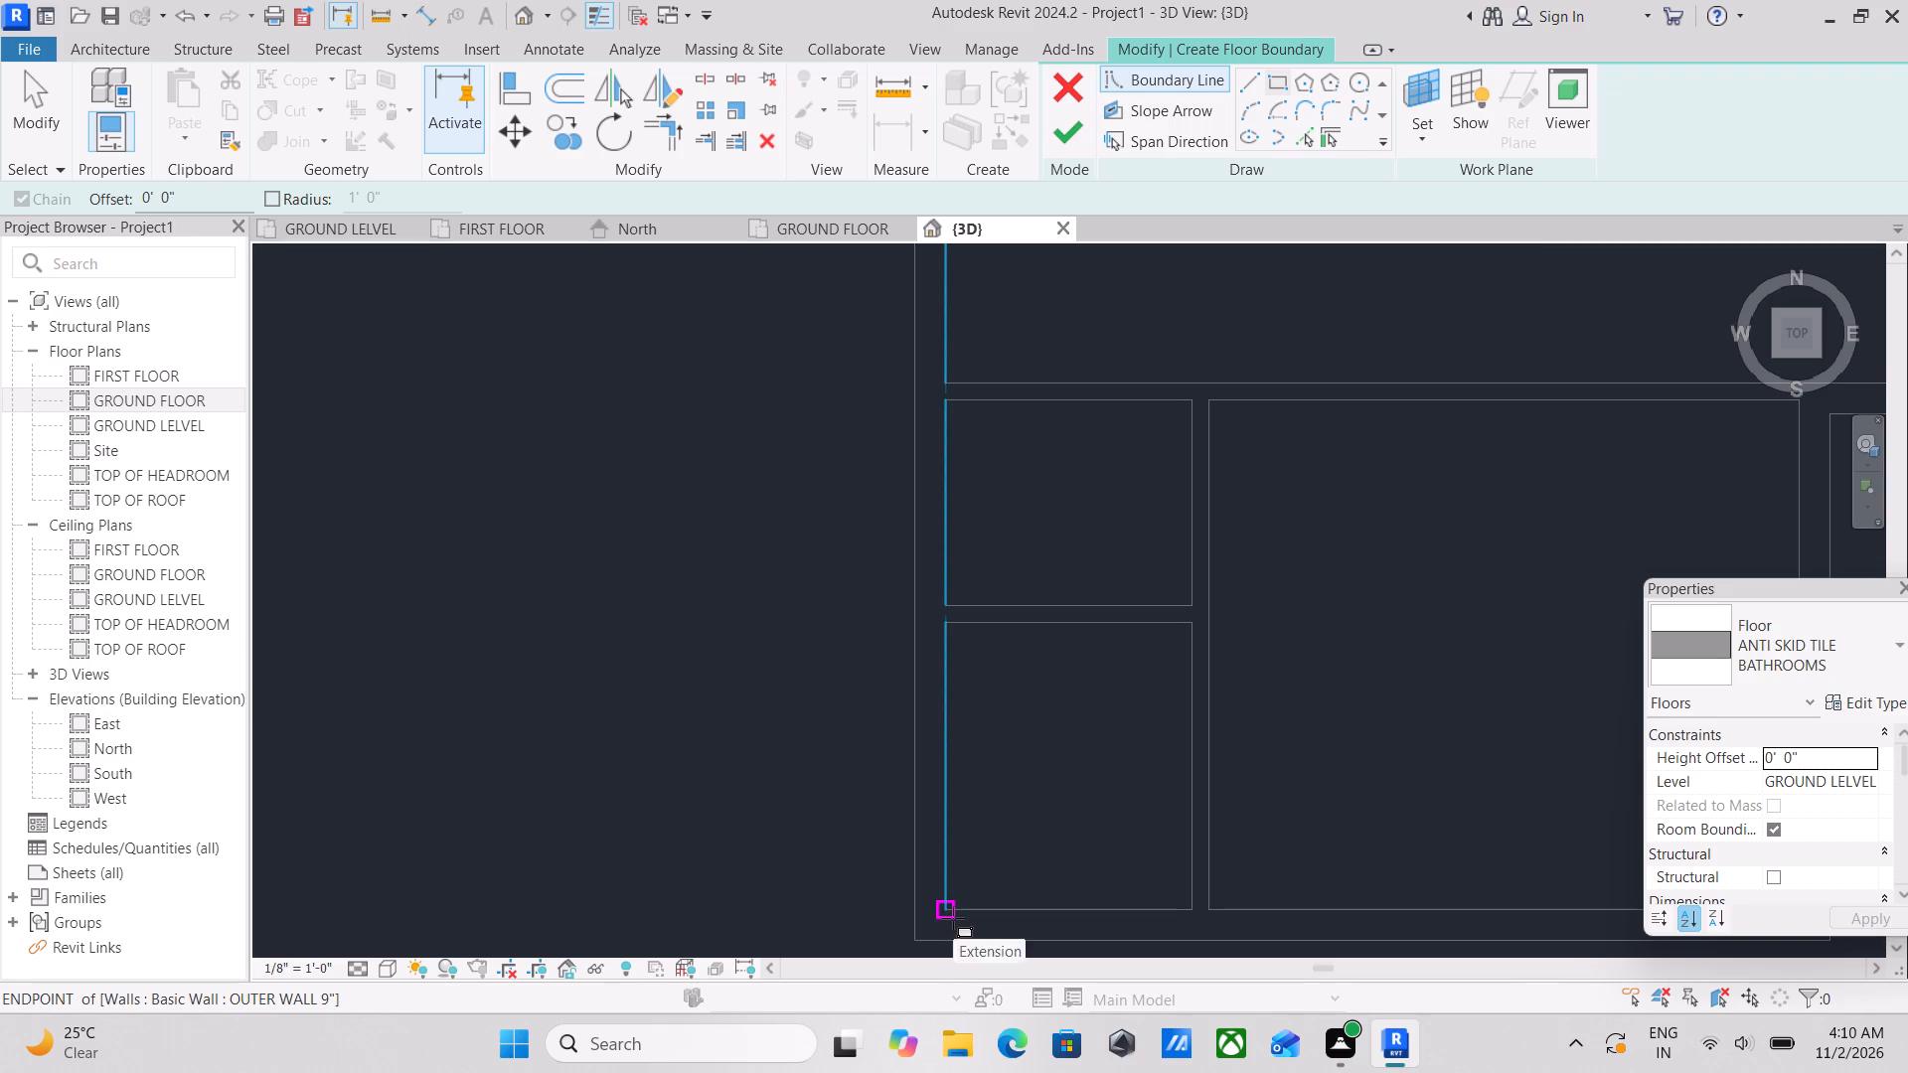
{"action": "left_click", "coordinate": [947, 917]}
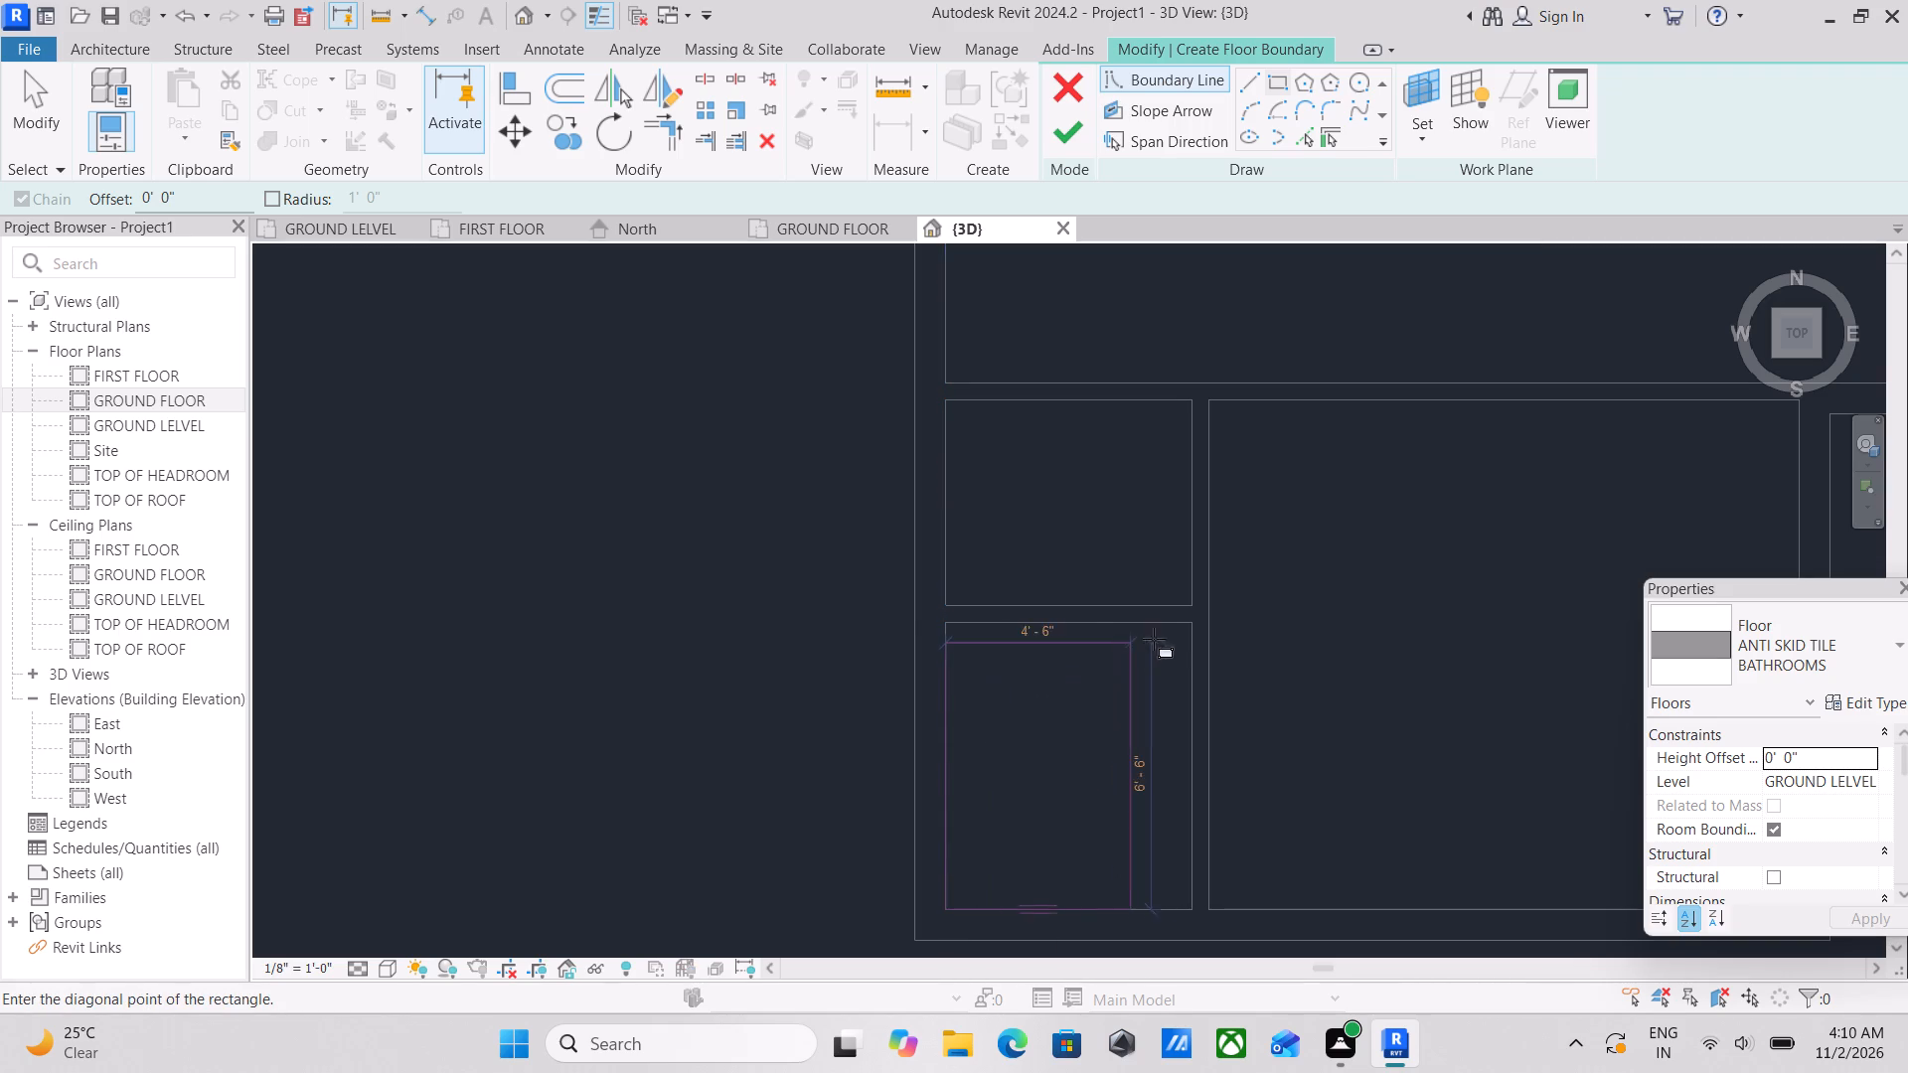
{"action": "left_click", "coordinate": [1193, 623]}
{"action": "scroll", "coordinate": [1022, 485], "scroll_direction": "down", "scroll_amount": 3}
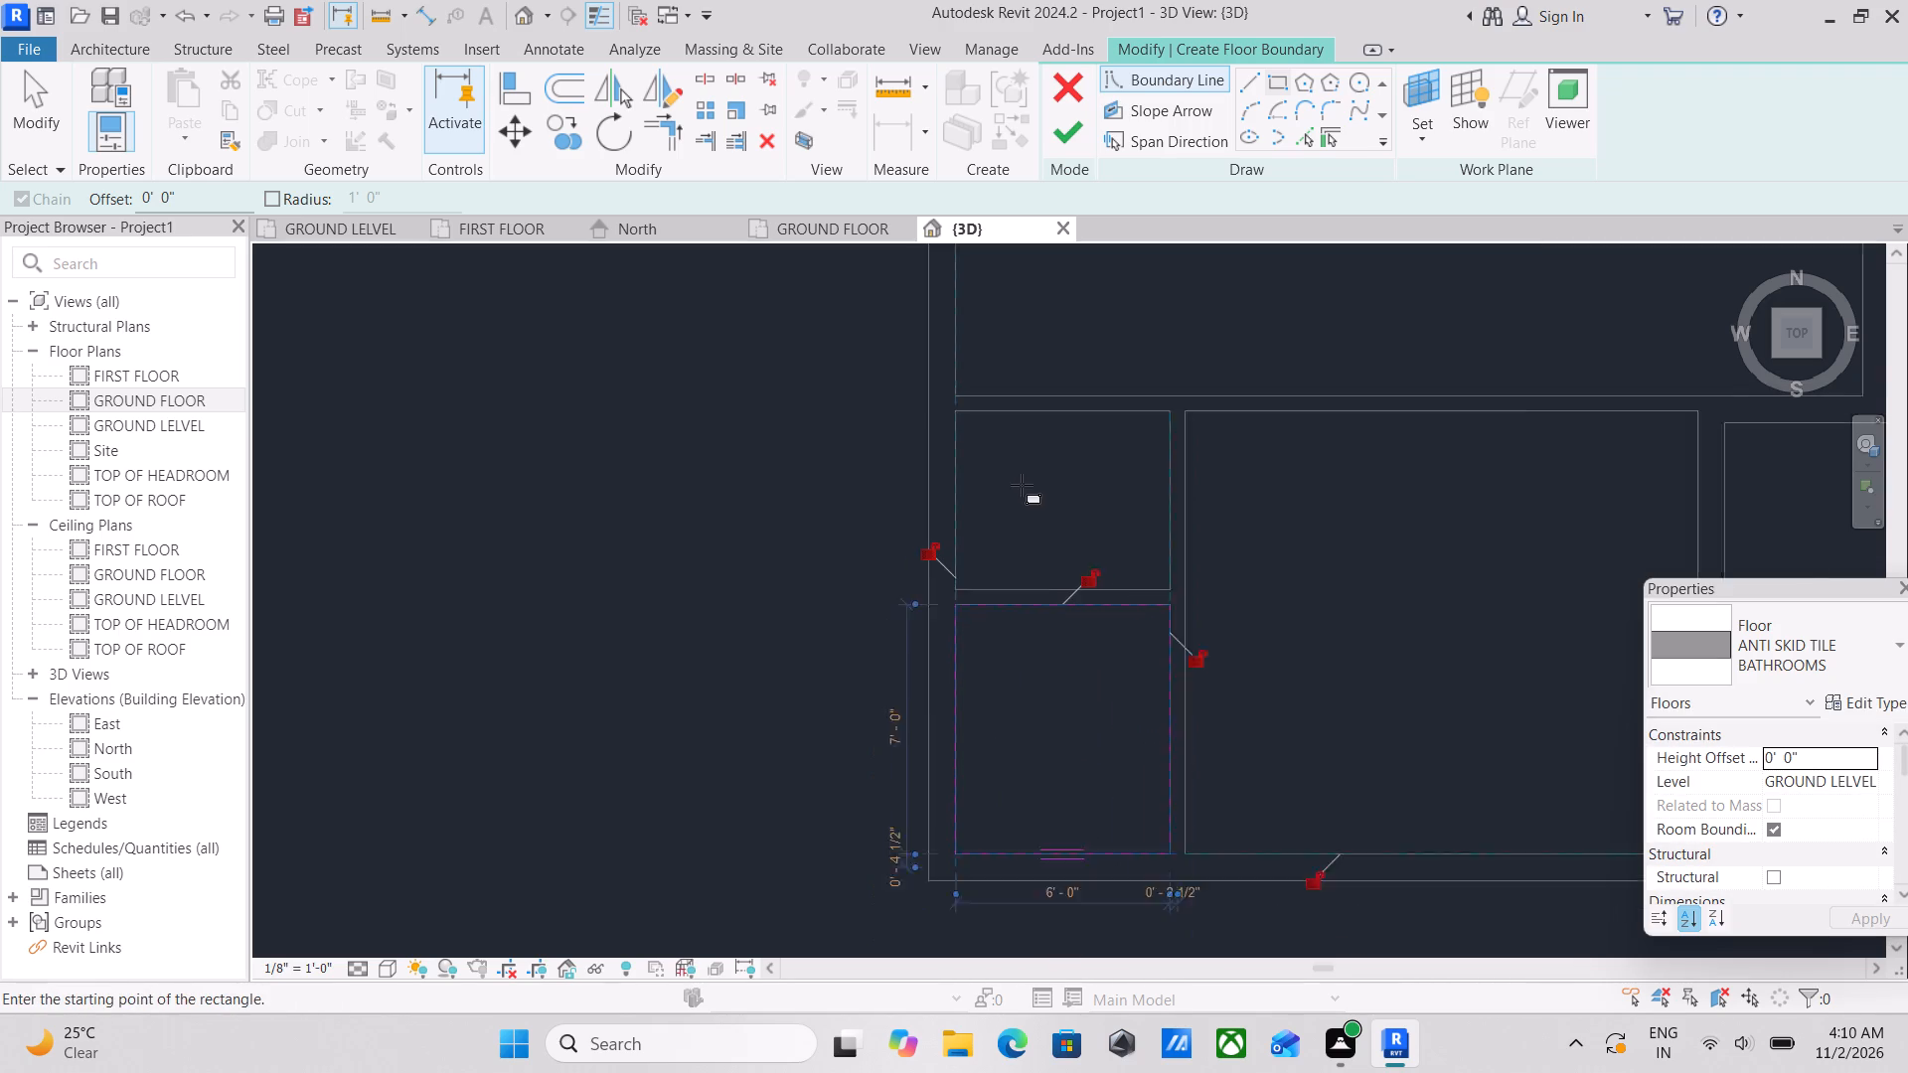
Sketch a 7'-0" by 6'-0" rectangular floor boundary inside the small room at the large hall's northwest corner.
{"action": "middle_click_drag", "start_coordinate": [1022, 485], "coordinate": [1023, 791]}
{"action": "scroll", "coordinate": [1037, 520], "scroll_direction": "down", "scroll_amount": 1}
{"action": "middle_click_drag", "start_coordinate": [1037, 520], "coordinate": [1055, 827]}
{"action": "middle_click_drag", "start_coordinate": [1079, 685], "coordinate": [1096, 796]}
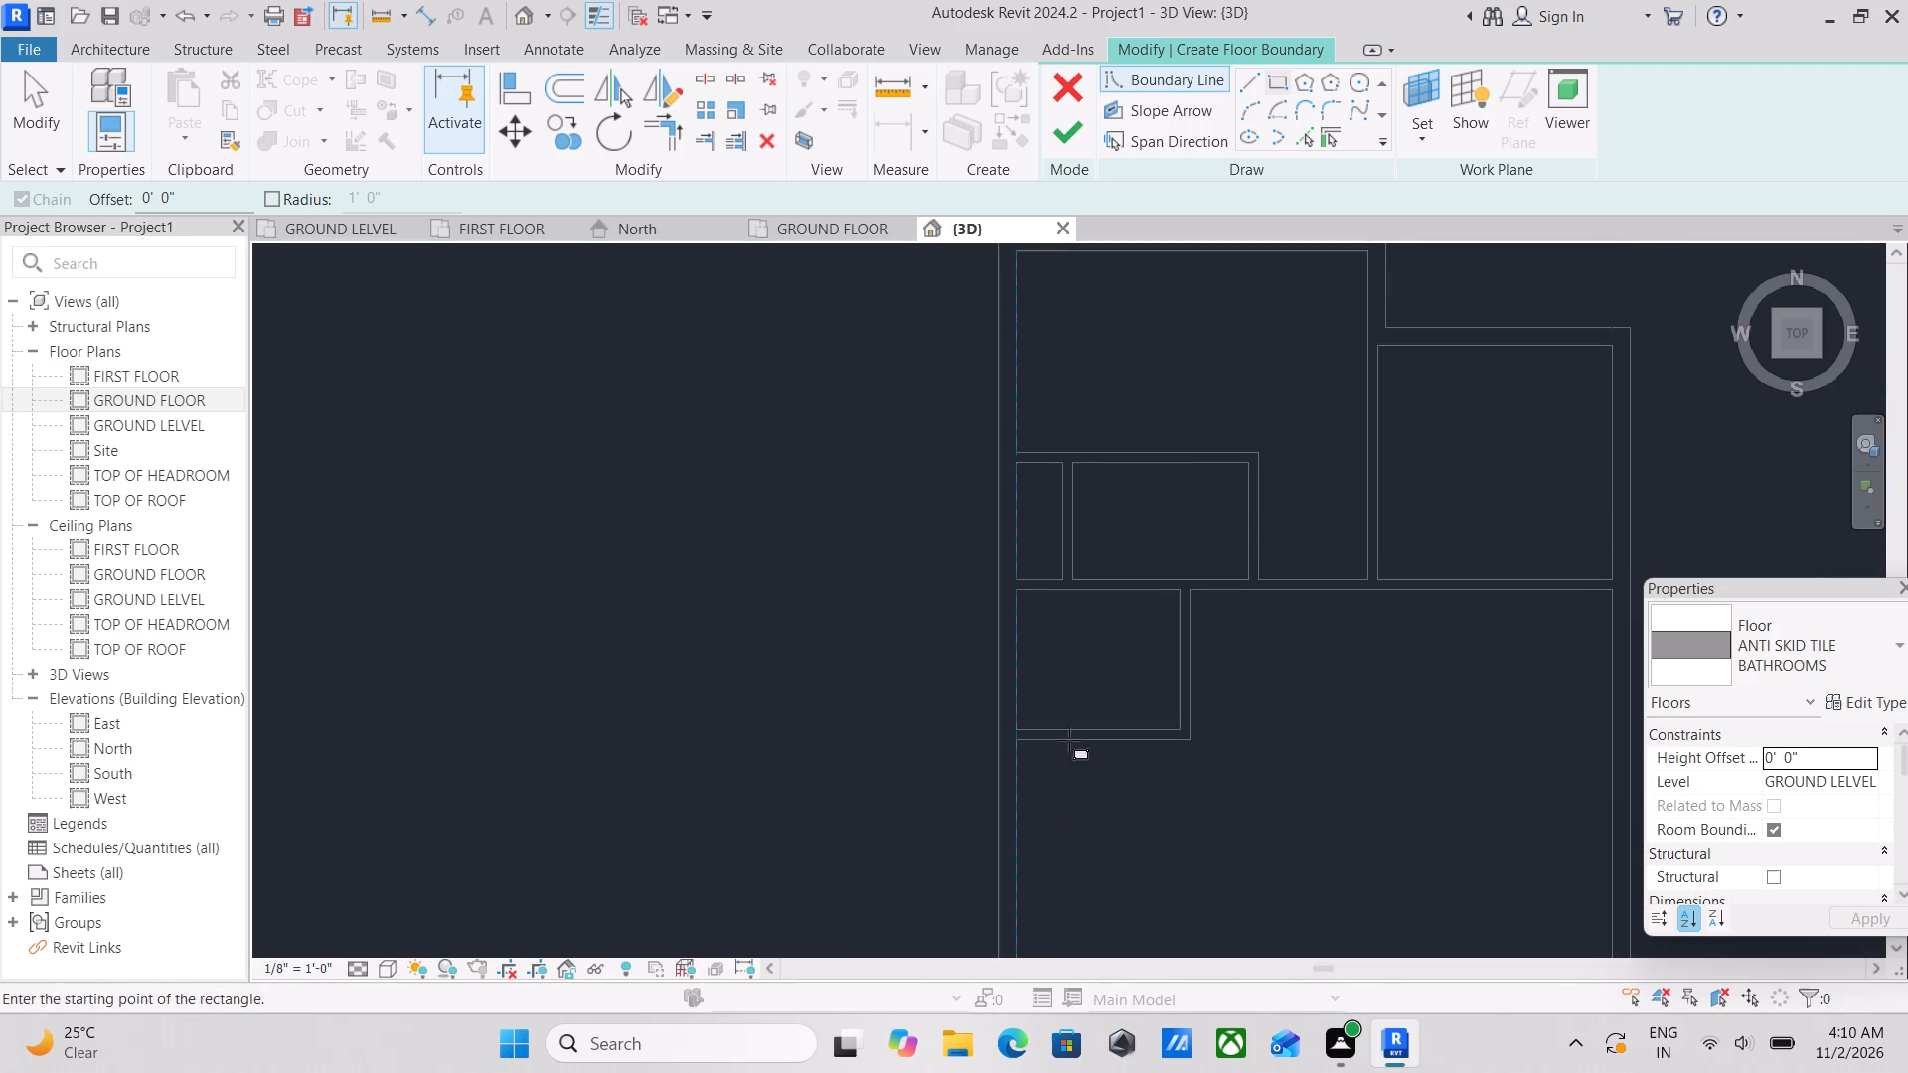
{"action": "scroll", "coordinate": [1027, 602], "scroll_direction": "up", "scroll_amount": 5}
{"action": "left_click", "coordinate": [1008, 571]}
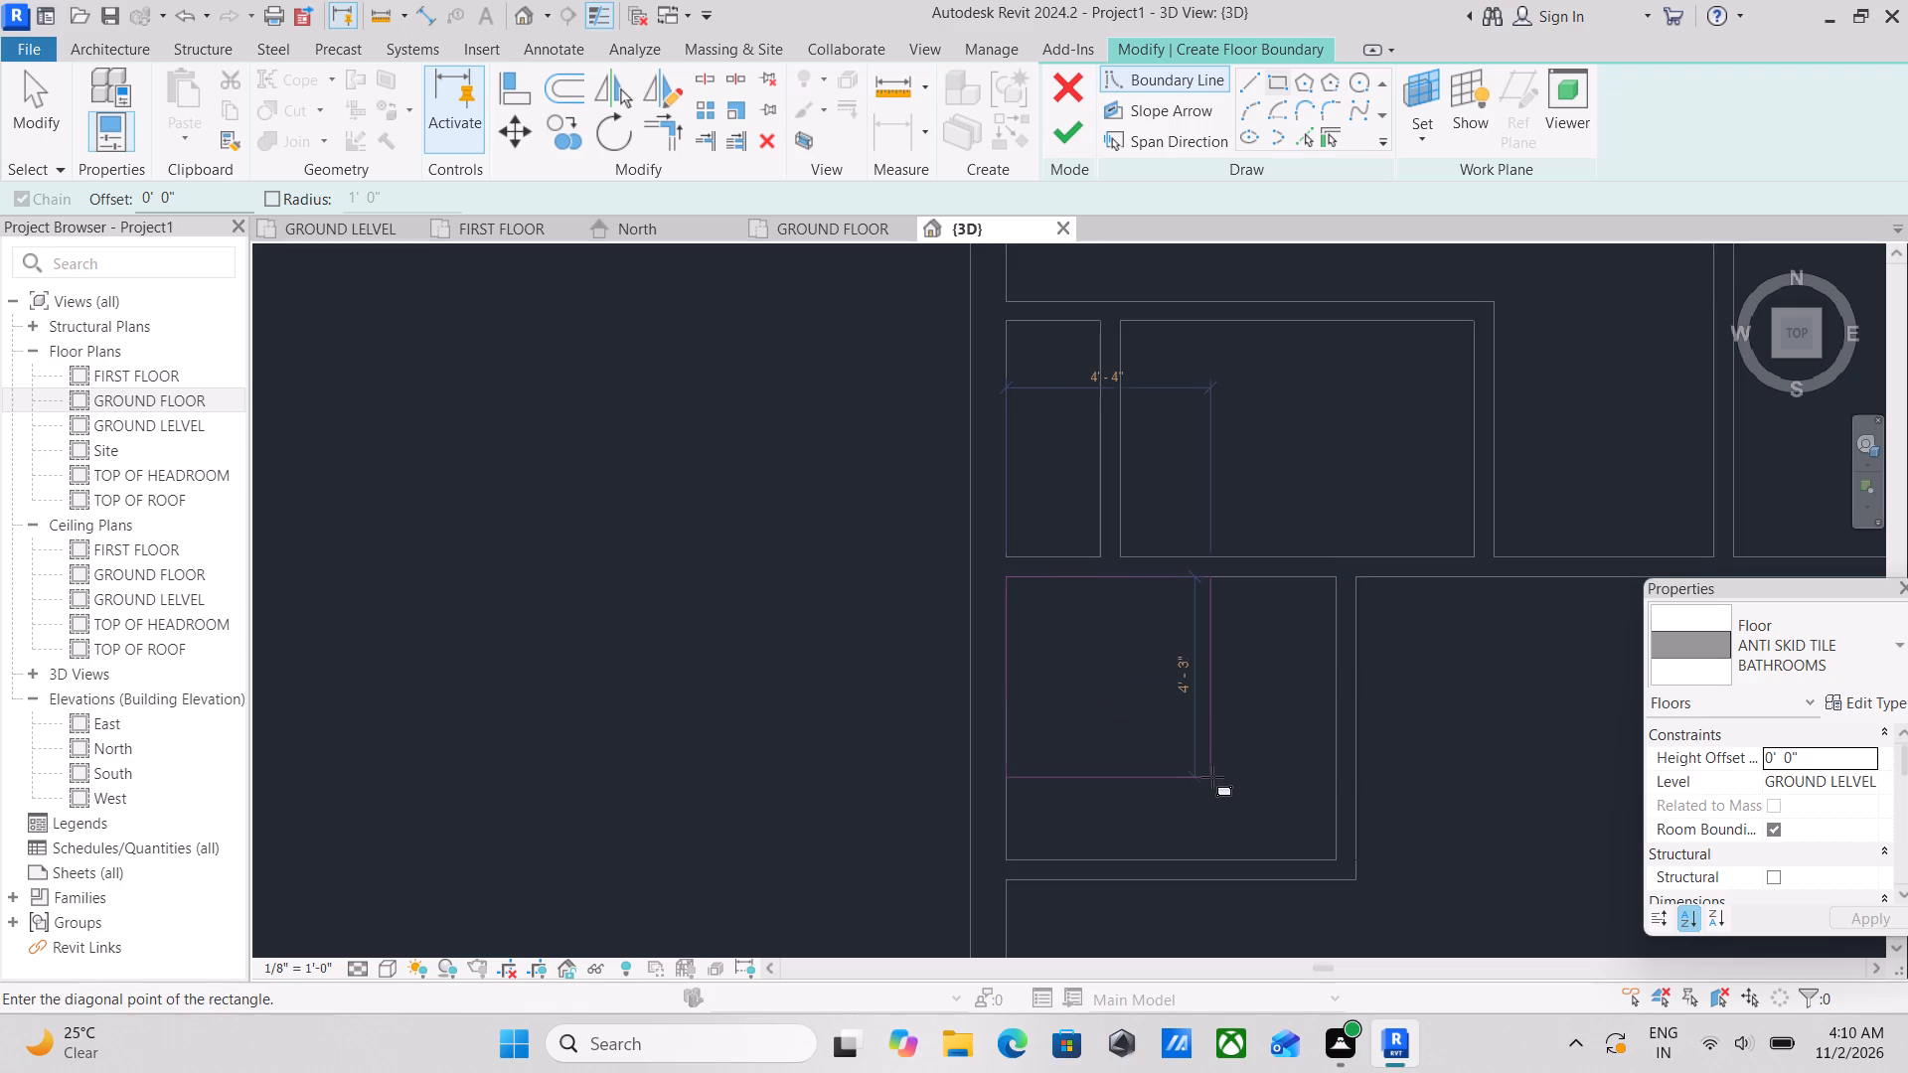
{"action": "middle_click_drag", "start_coordinate": [1208, 773], "coordinate": [1115, 698]}
{"action": "left_click", "coordinate": [1244, 791]}
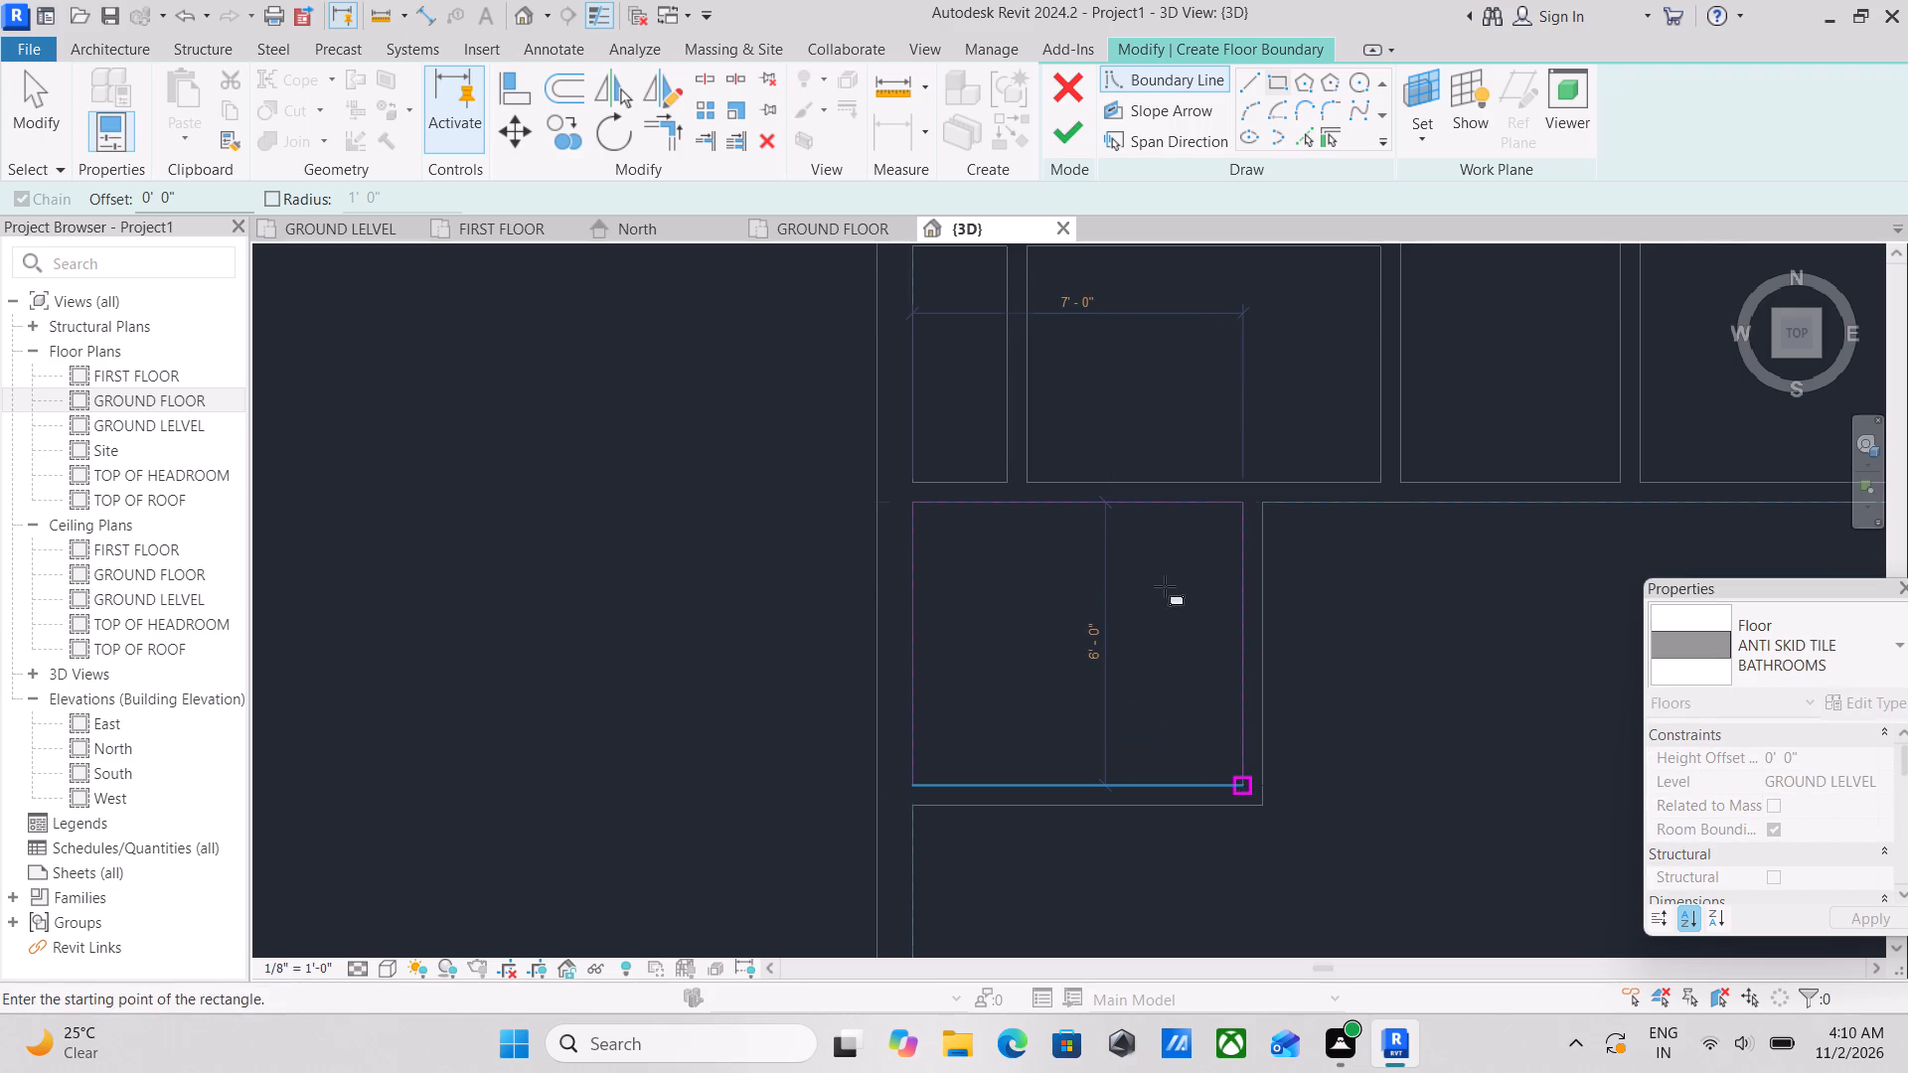
Sketch a rectangular floor boundary 5'-0" deep inside the wider of the two small rooms just north of the previous rectangle.
{"action": "middle_click_drag", "start_coordinate": [1165, 586], "coordinate": [1165, 793]}
{"action": "left_click", "coordinate": [1032, 462]}
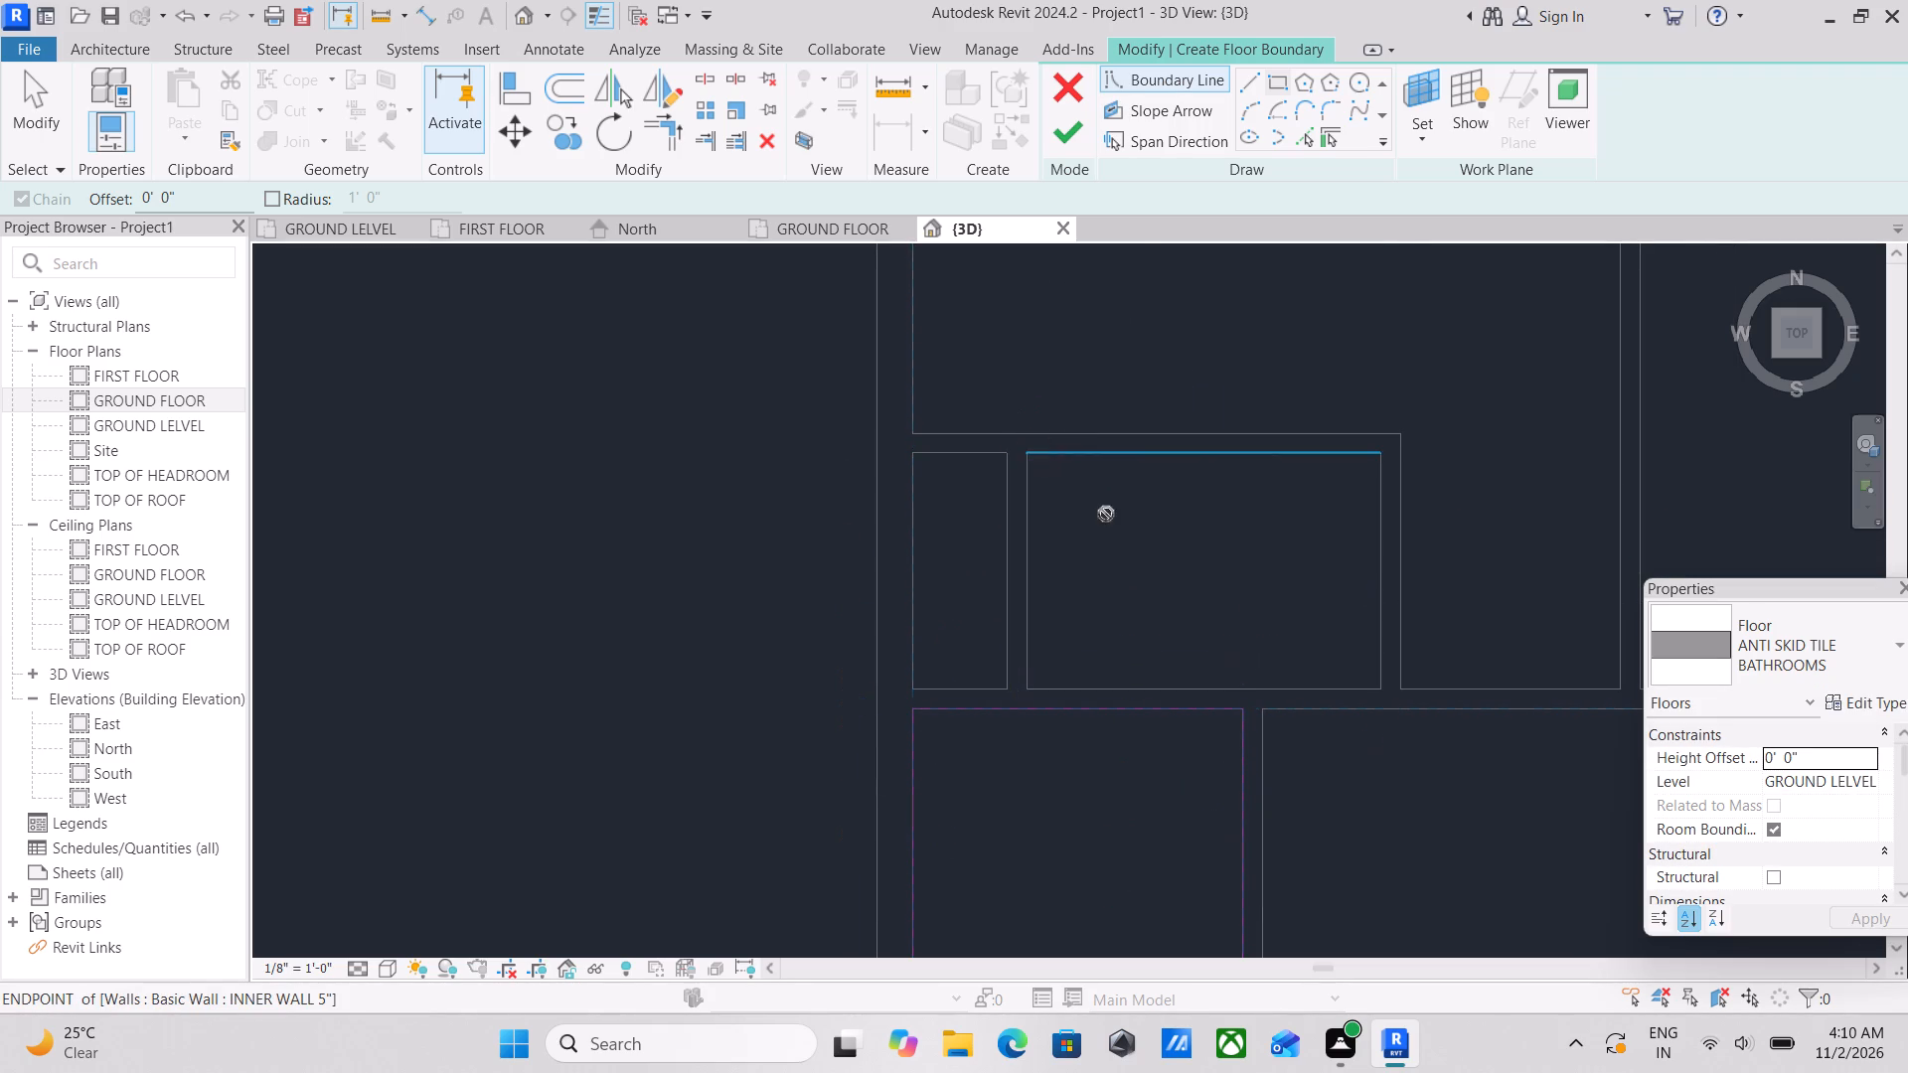
{"action": "middle_click_drag", "start_coordinate": [1296, 587], "coordinate": [1130, 470]}
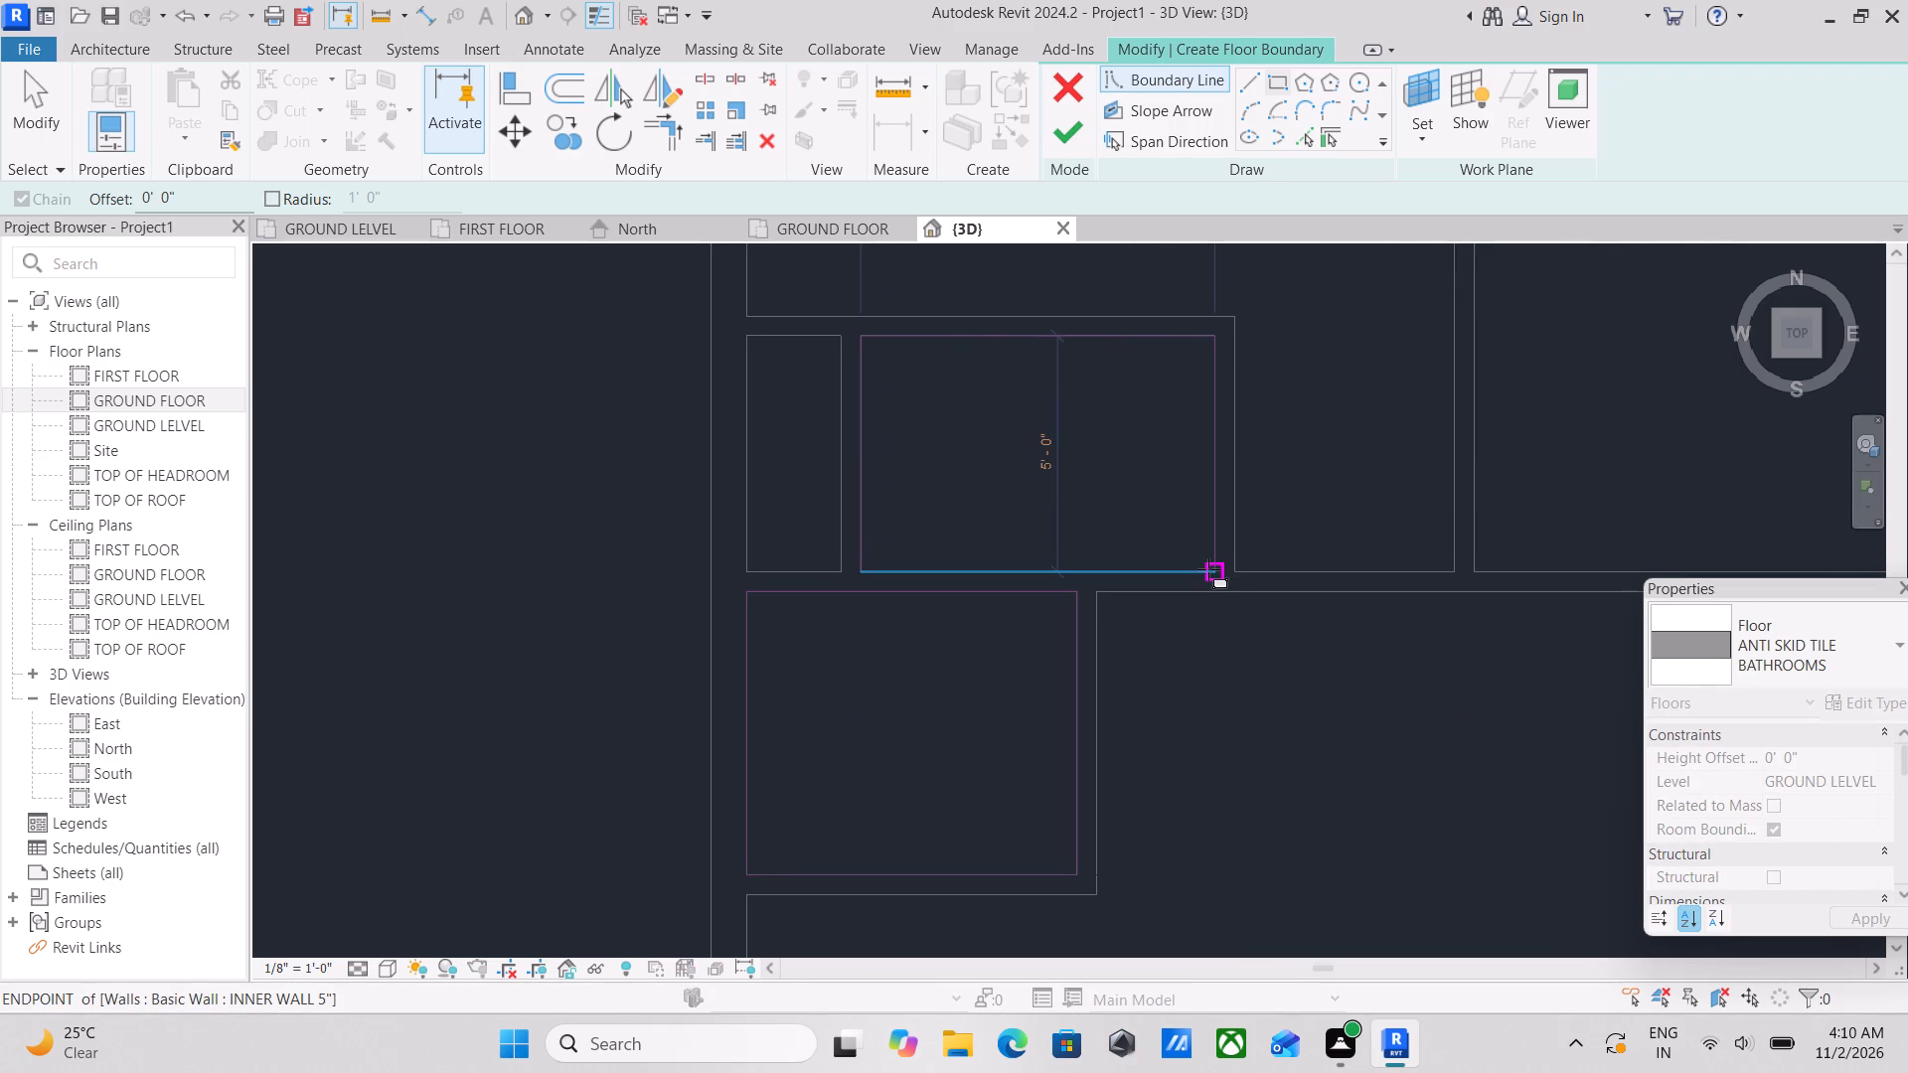
{"action": "left_click", "coordinate": [1208, 569]}
{"action": "scroll", "coordinate": [1015, 465], "scroll_direction": "down", "scroll_amount": 2}
{"action": "middle_click_drag", "start_coordinate": [1015, 465], "coordinate": [1094, 678]}
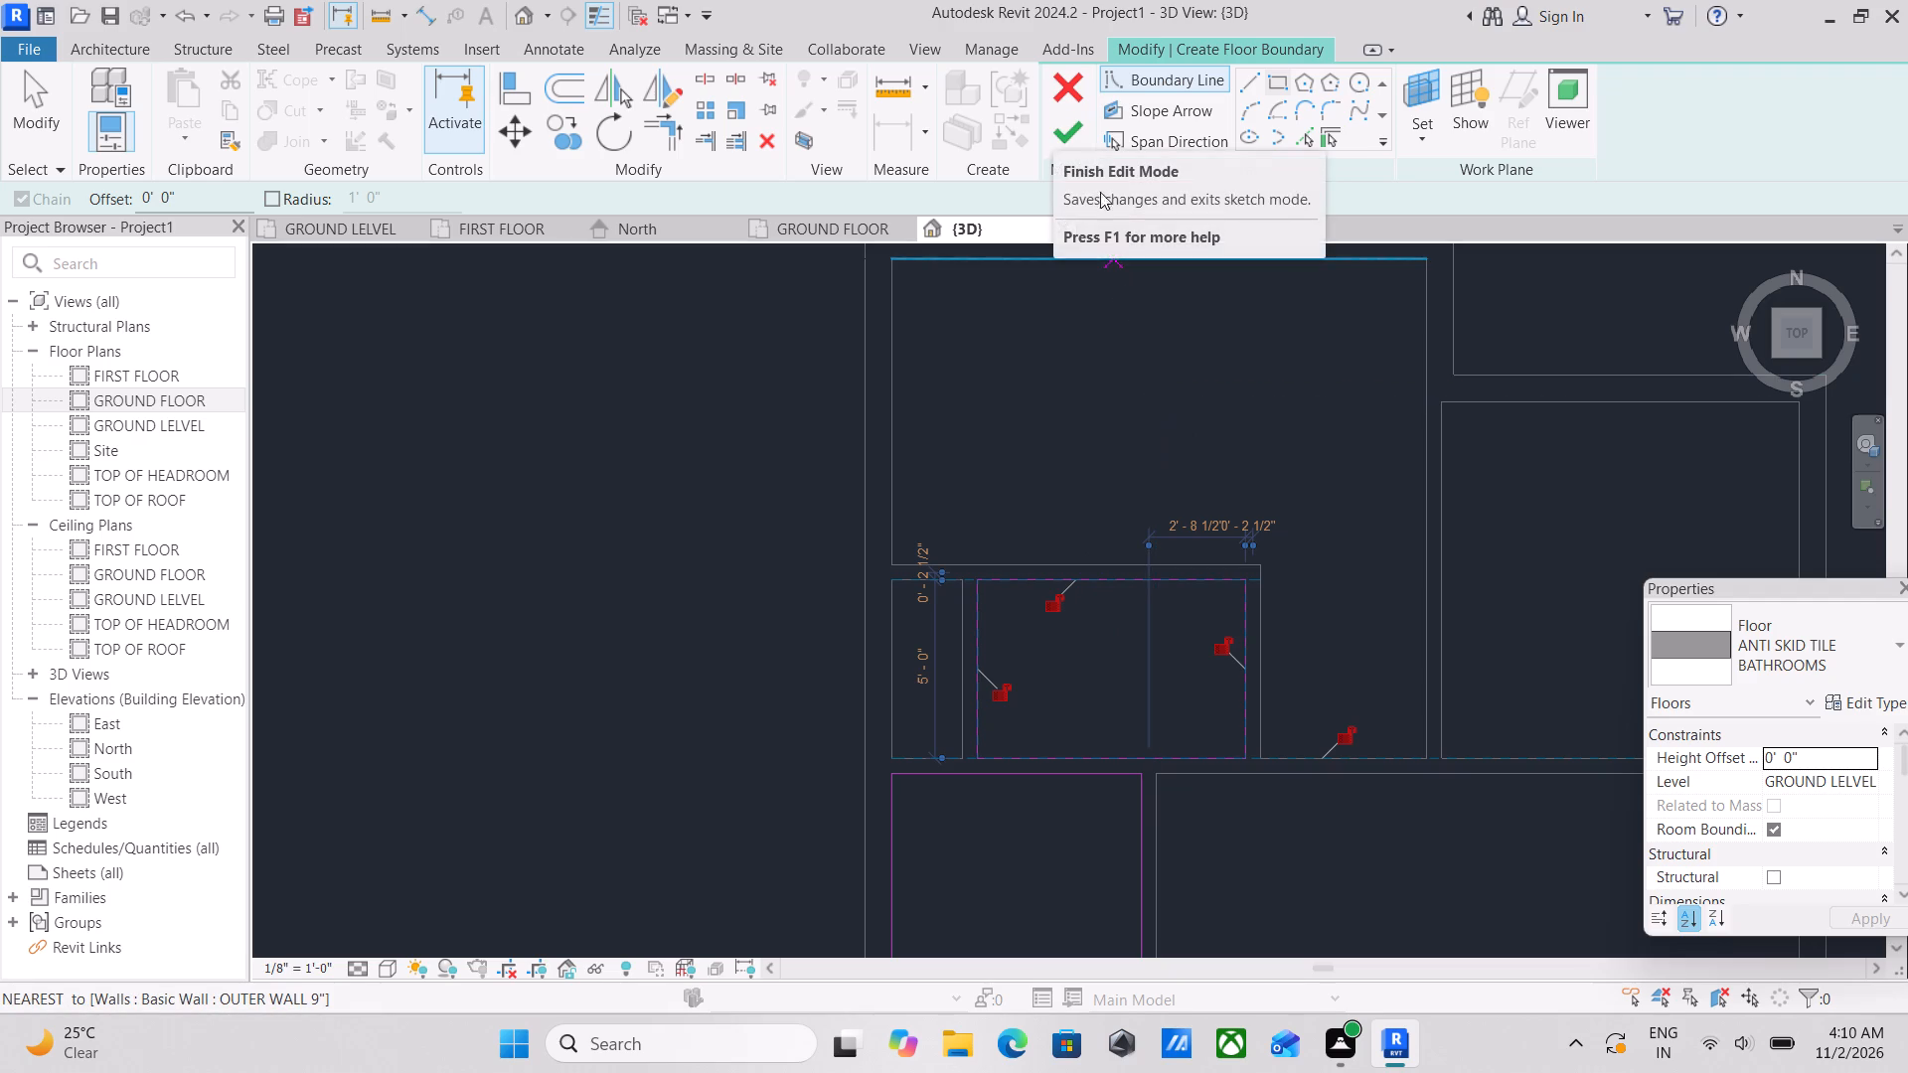
Finish the three-rectangle bathroom floor sketch, dismiss the save reminder without saving, and deselect the floor.
{"action": "scroll", "coordinate": [1099, 545], "scroll_direction": "down", "scroll_amount": 7}
{"action": "middle_click_drag", "start_coordinate": [1099, 602], "coordinate": [1117, 329]}
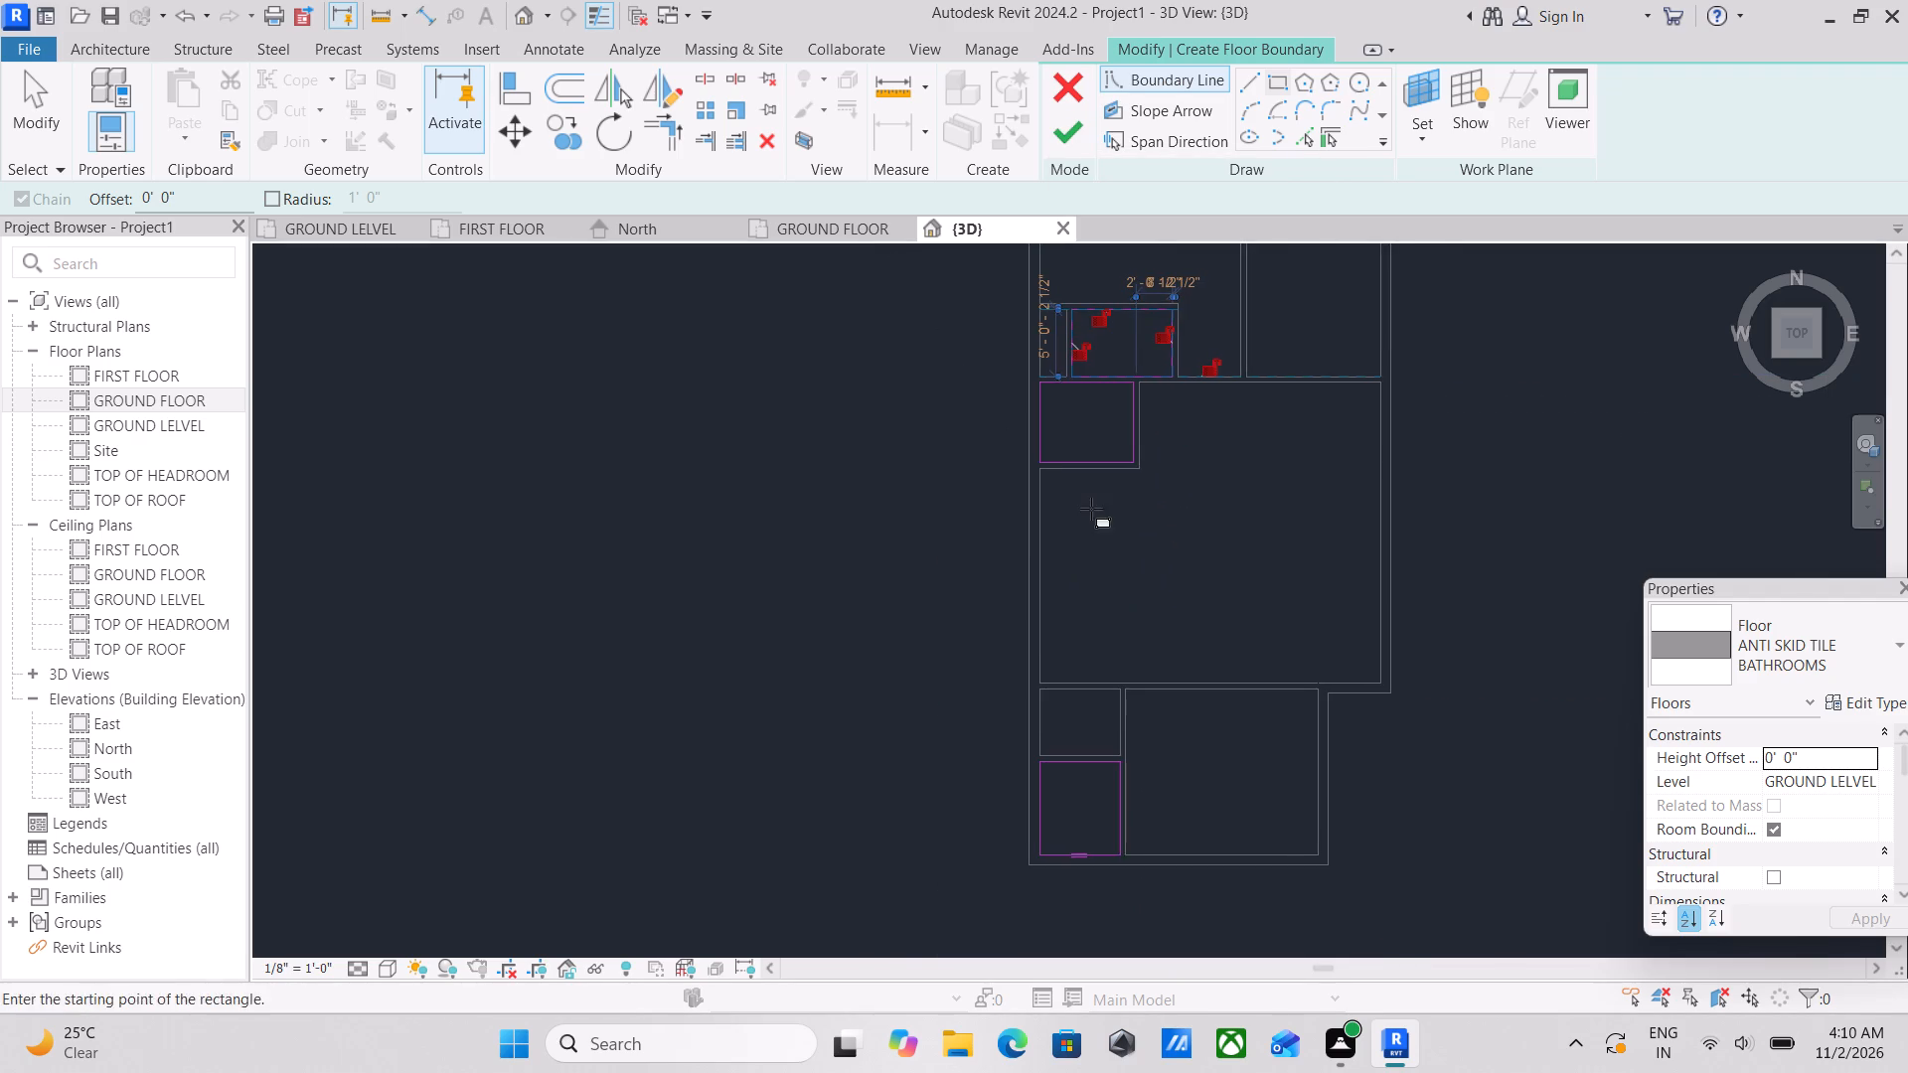
{"action": "middle_click_drag", "start_coordinate": [881, 366], "coordinate": [808, 643]}
{"action": "left_click", "coordinate": [1062, 117]}
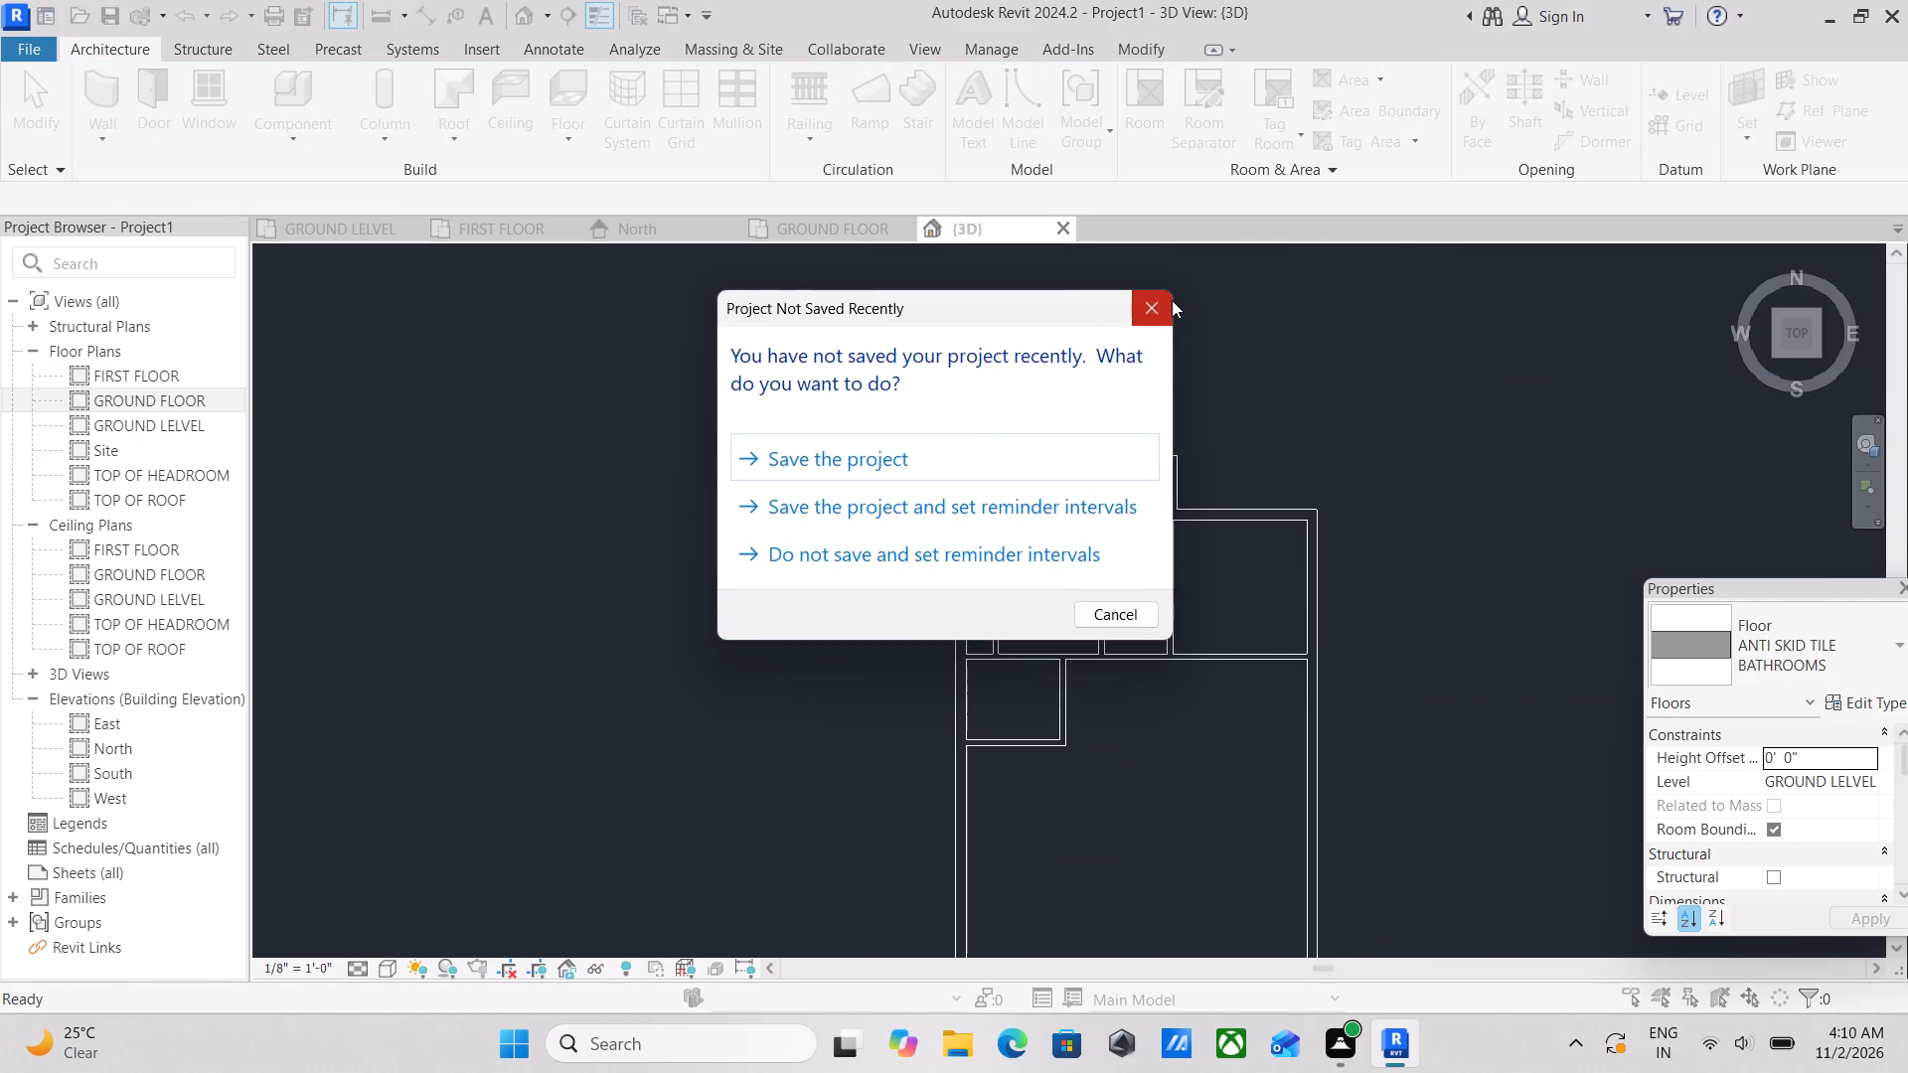
{"action": "left_click", "coordinate": [1170, 300]}
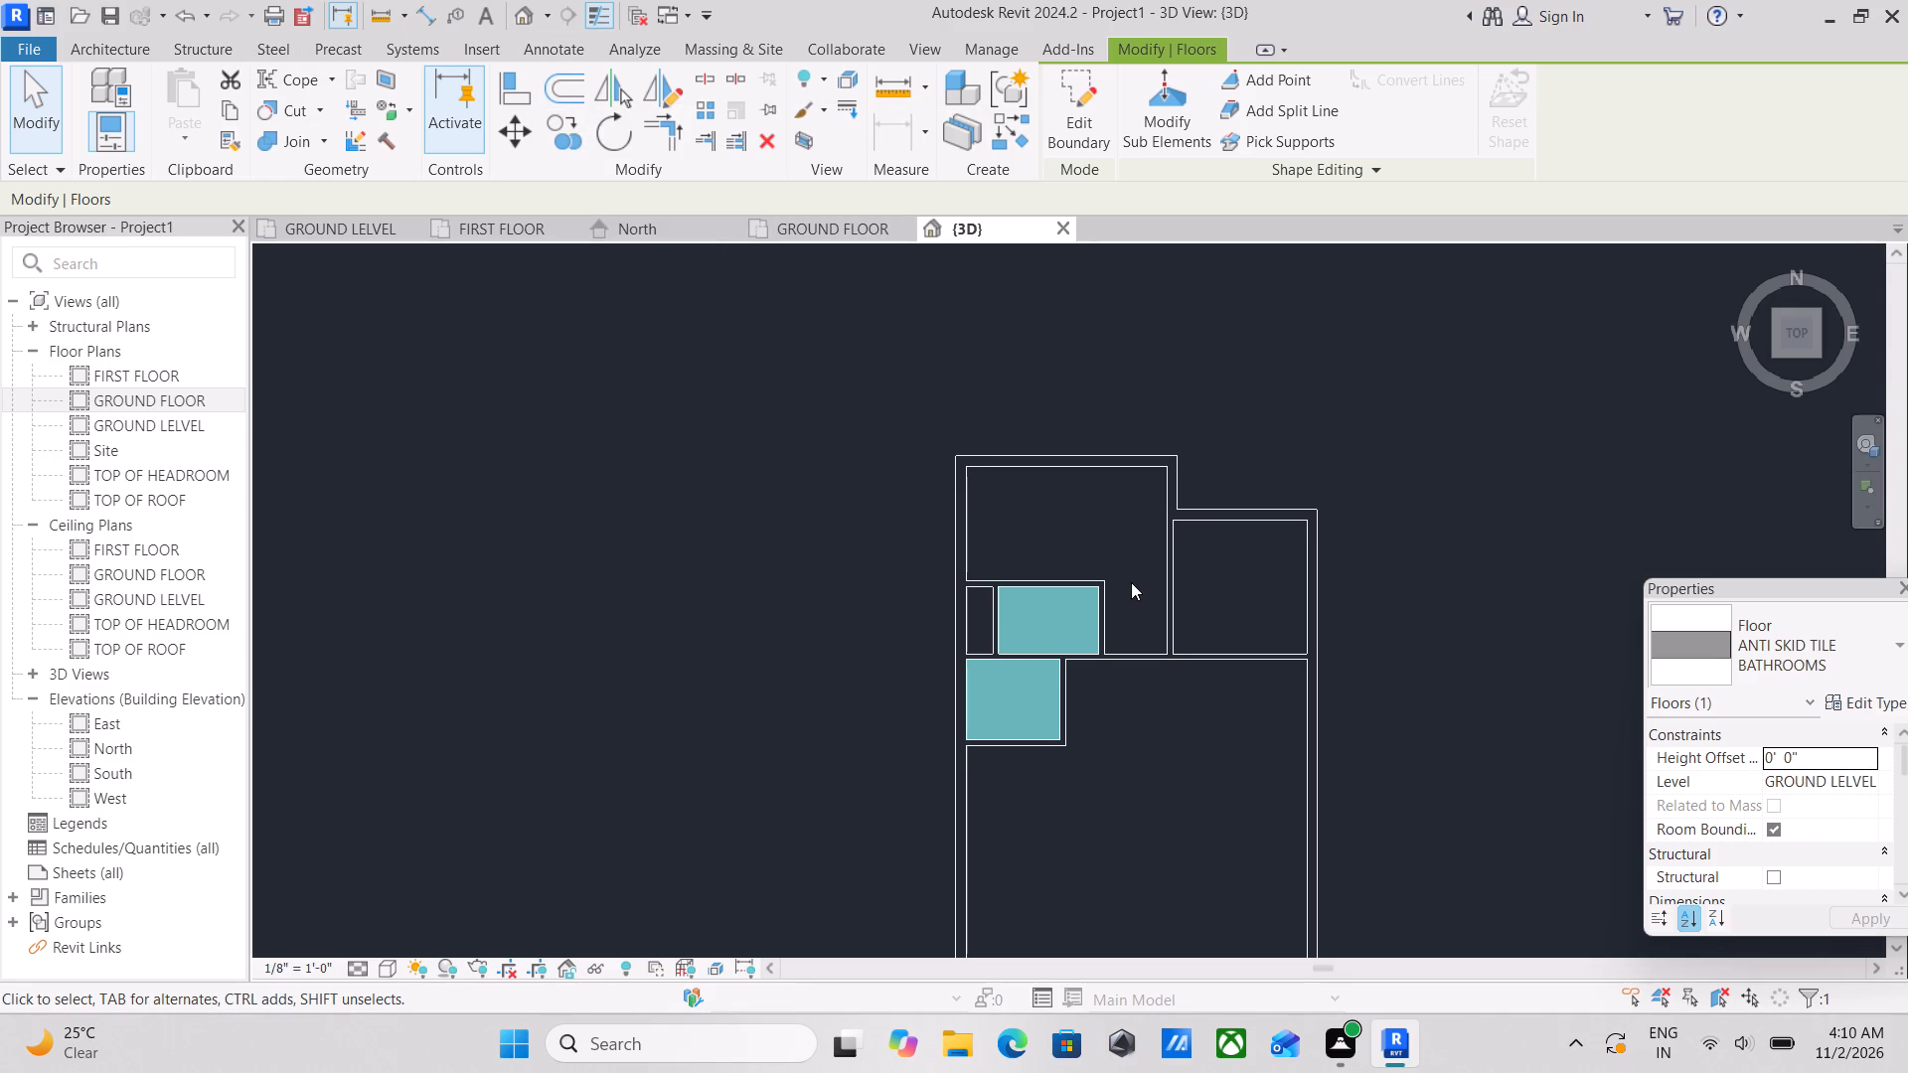
{"action": "scroll", "coordinate": [1179, 581], "scroll_direction": "down", "scroll_amount": 2}
{"action": "key", "text": "Escape"}
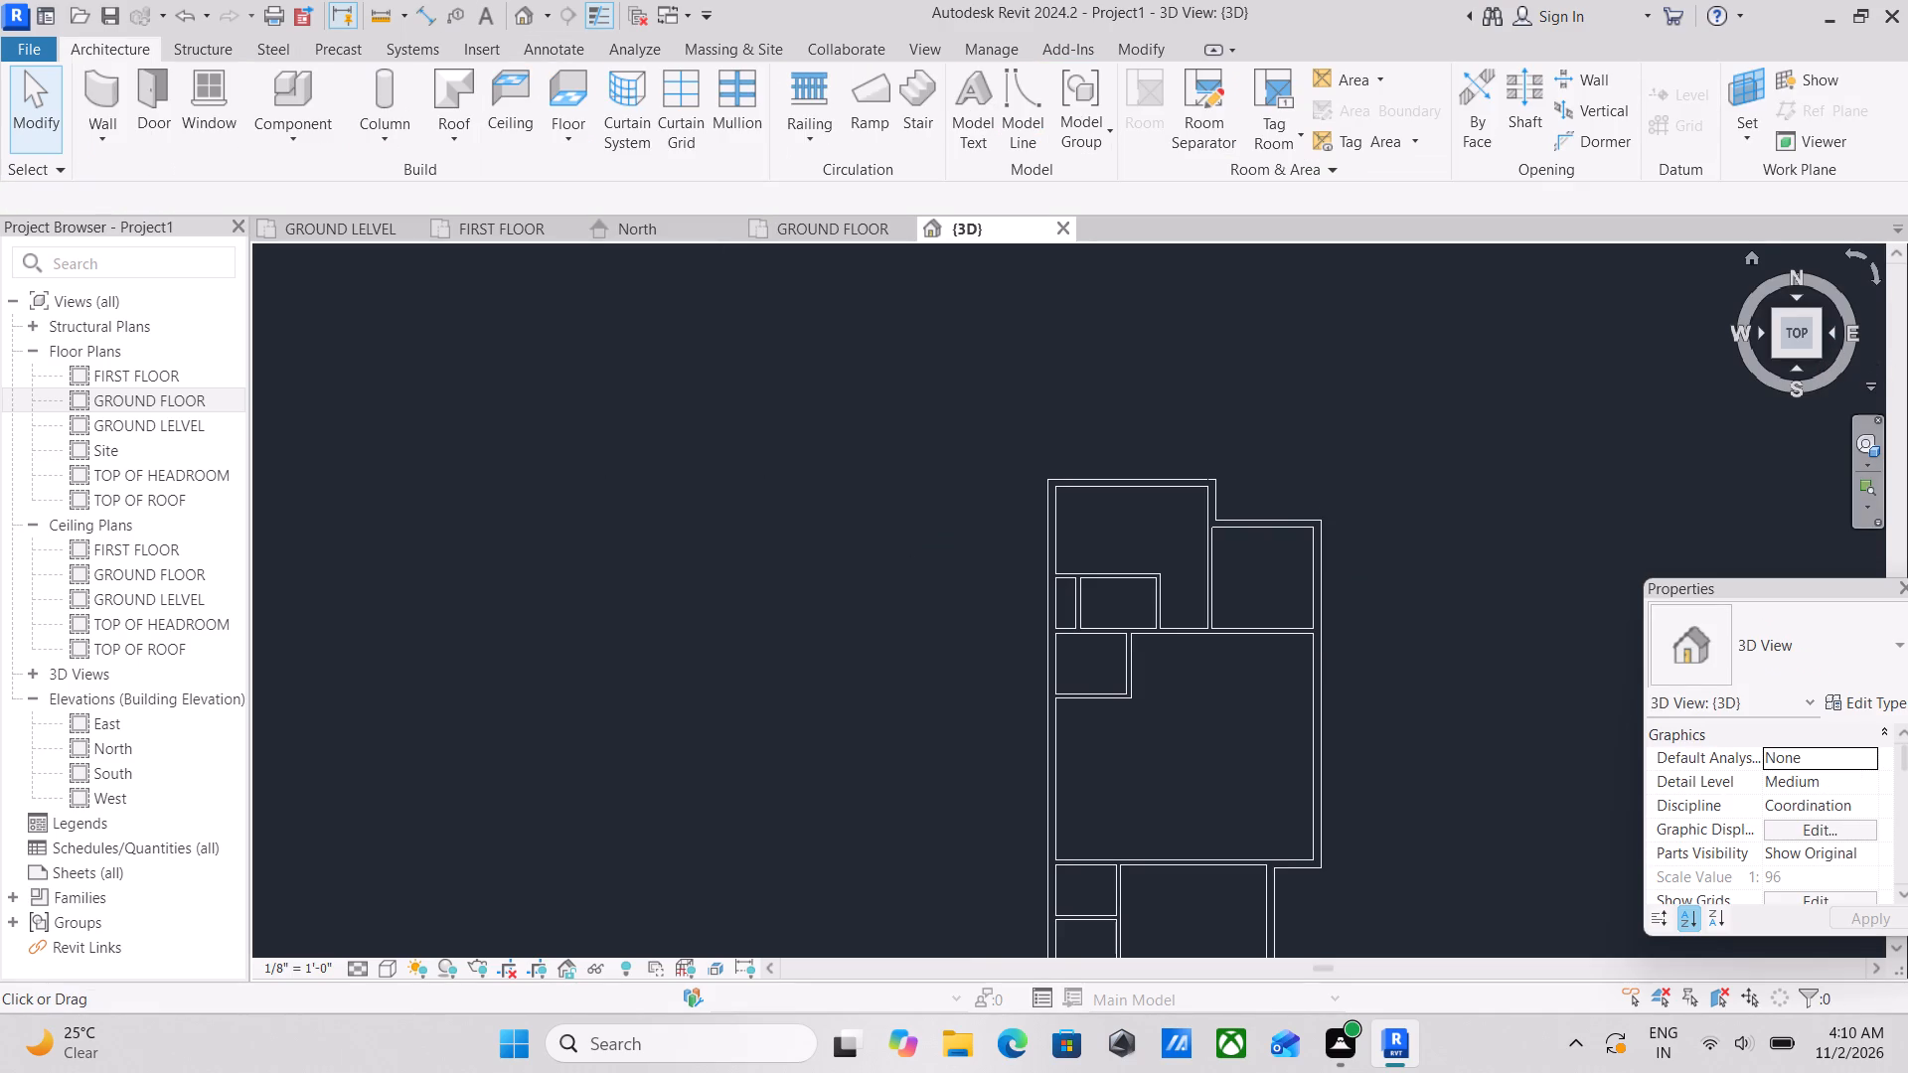
Examine the bathroom floor's vertical position relative to the walls and marble floor from the isometric and front 3D views.
{"action": "left_click", "coordinate": [1819, 353]}
{"action": "key", "text": "Escape"}
{"action": "scroll", "coordinate": [1233, 774], "scroll_direction": "up", "scroll_amount": 4}
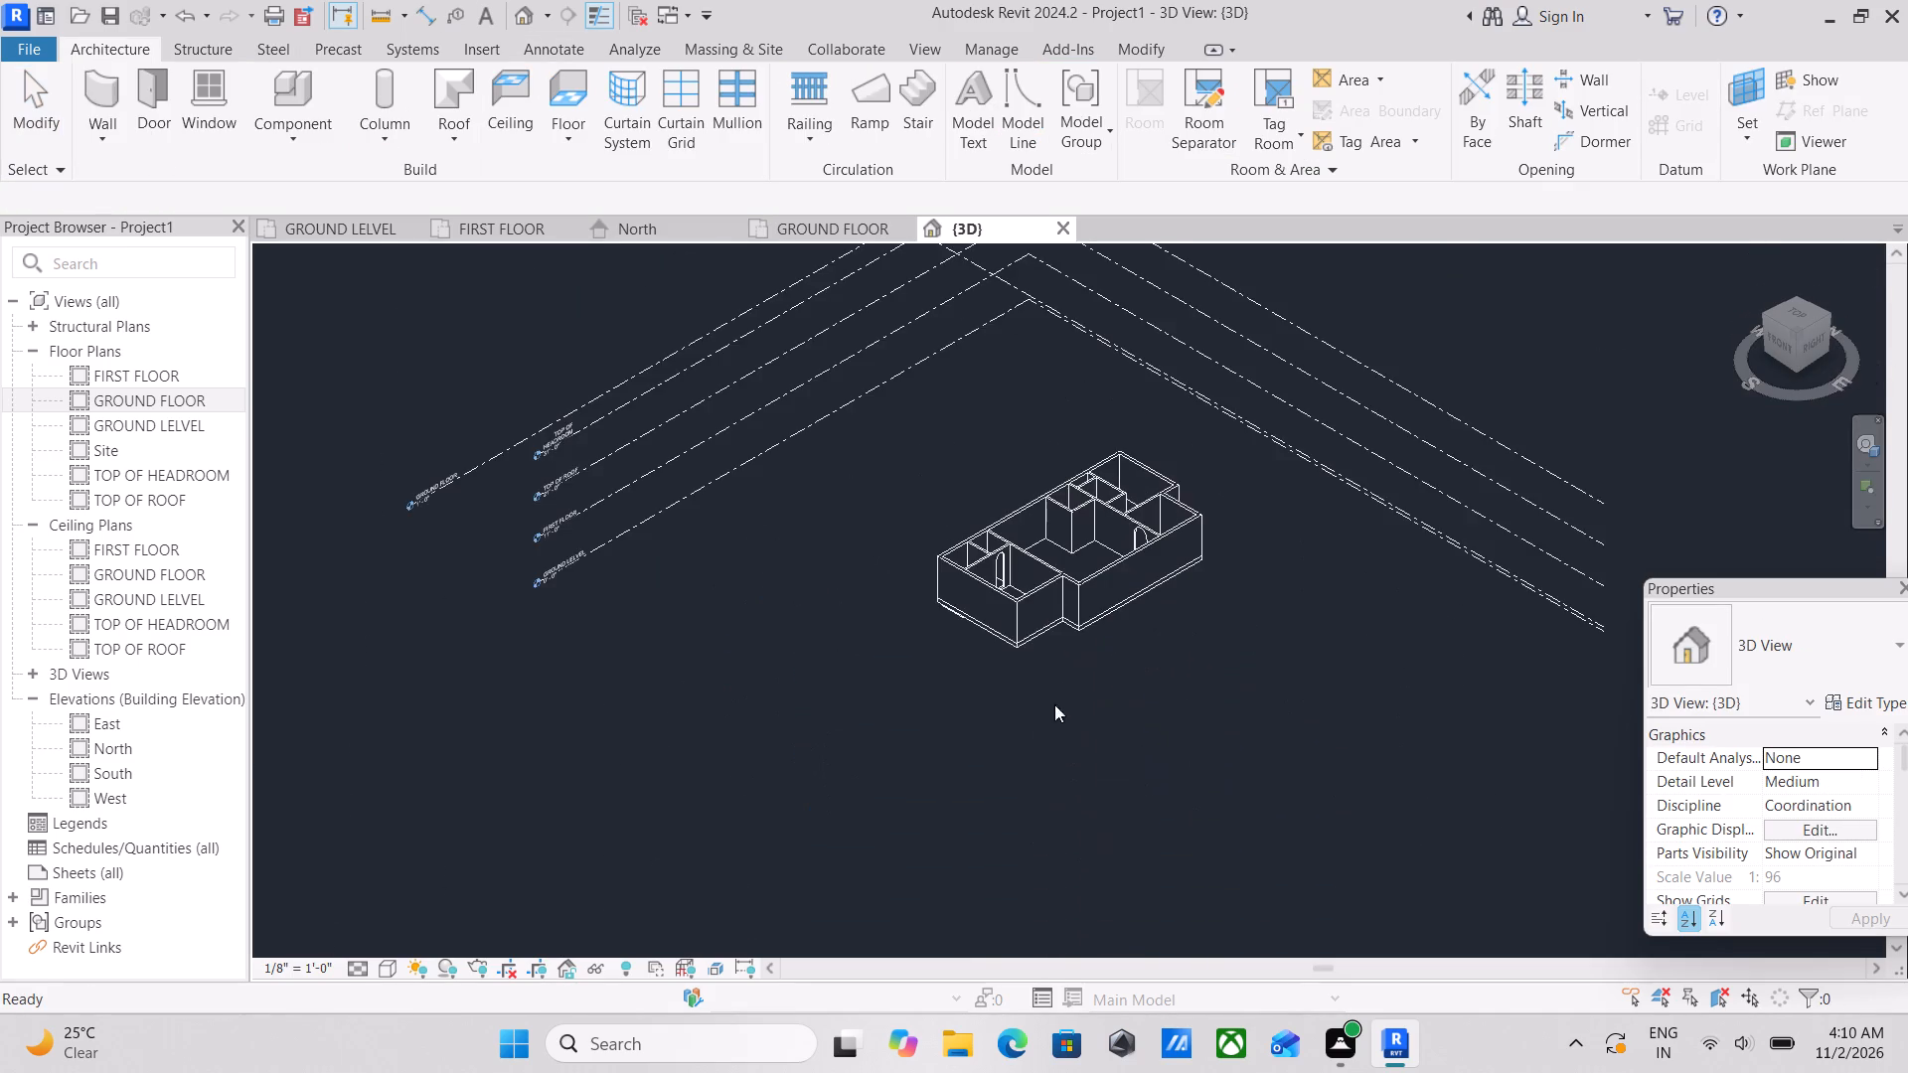
{"action": "key", "text": "Escape"}
{"action": "scroll", "coordinate": [1030, 669], "scroll_direction": "up", "scroll_amount": 4}
{"action": "scroll", "coordinate": [935, 609], "scroll_direction": "up", "scroll_amount": 2}
{"action": "scroll", "coordinate": [805, 557], "scroll_direction": "up", "scroll_amount": 3}
{"action": "scroll", "coordinate": [988, 548], "scroll_direction": "up", "scroll_amount": 6}
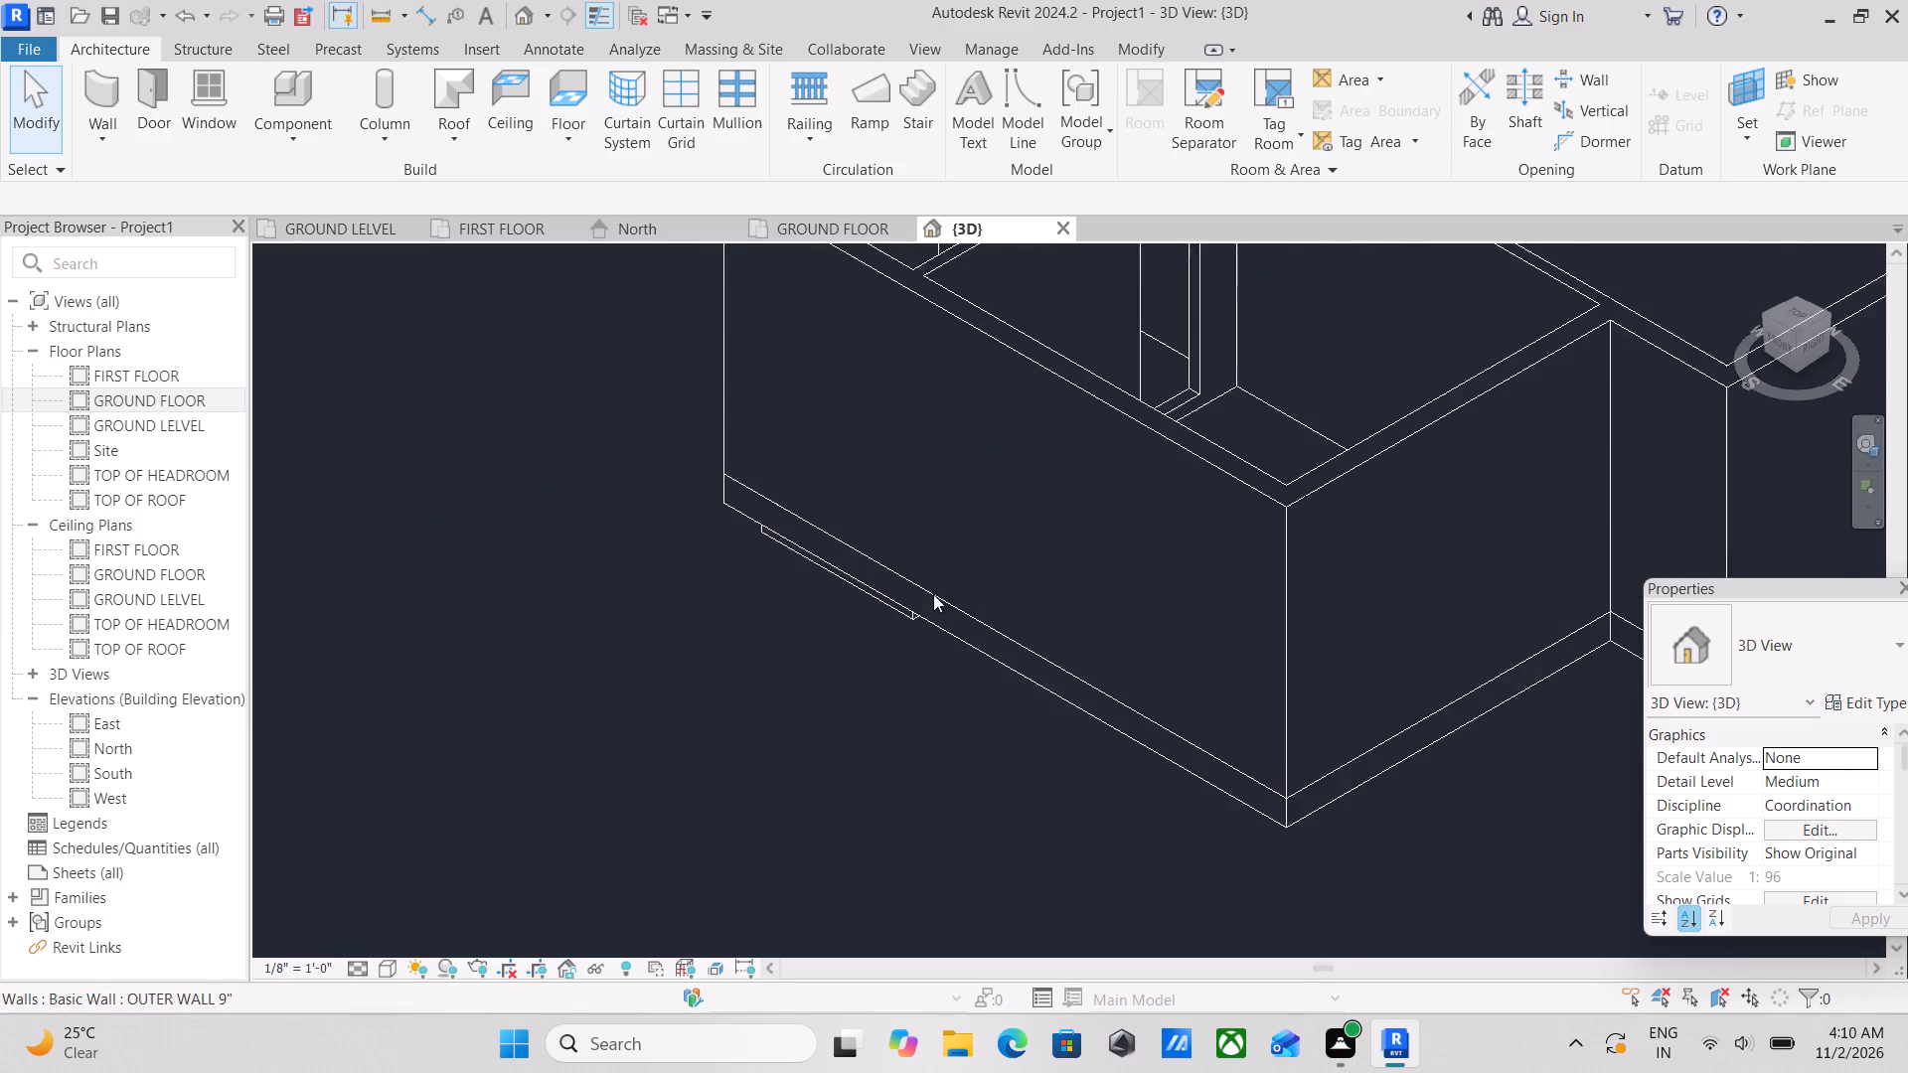
{"action": "scroll", "coordinate": [1004, 650], "scroll_direction": "down", "scroll_amount": 3}
{"action": "scroll", "coordinate": [1137, 607], "scroll_direction": "down", "scroll_amount": 2}
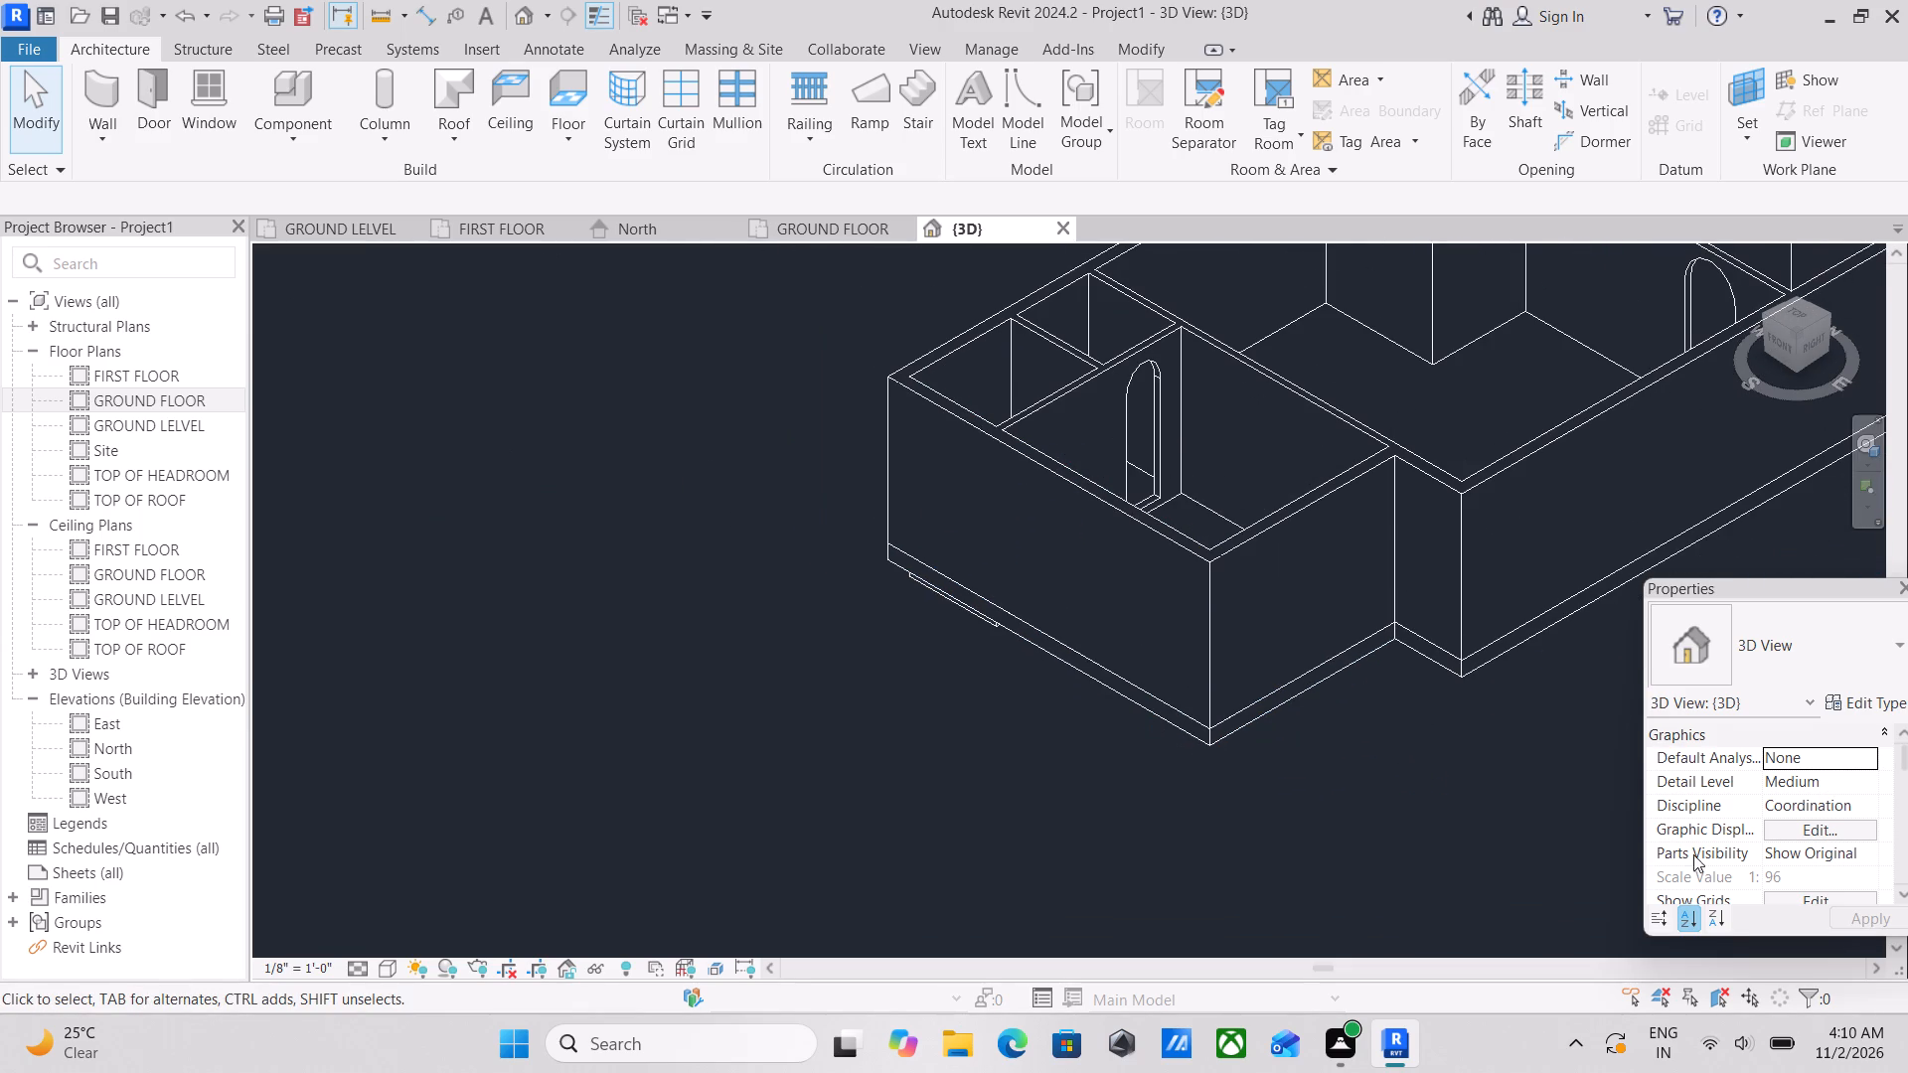
{"action": "scroll", "coordinate": [1775, 794], "scroll_direction": "down", "scroll_amount": 2}
{"action": "scroll", "coordinate": [1804, 802], "scroll_direction": "up", "scroll_amount": 3}
{"action": "scroll", "coordinate": [1437, 725], "scroll_direction": "down", "scroll_amount": 1}
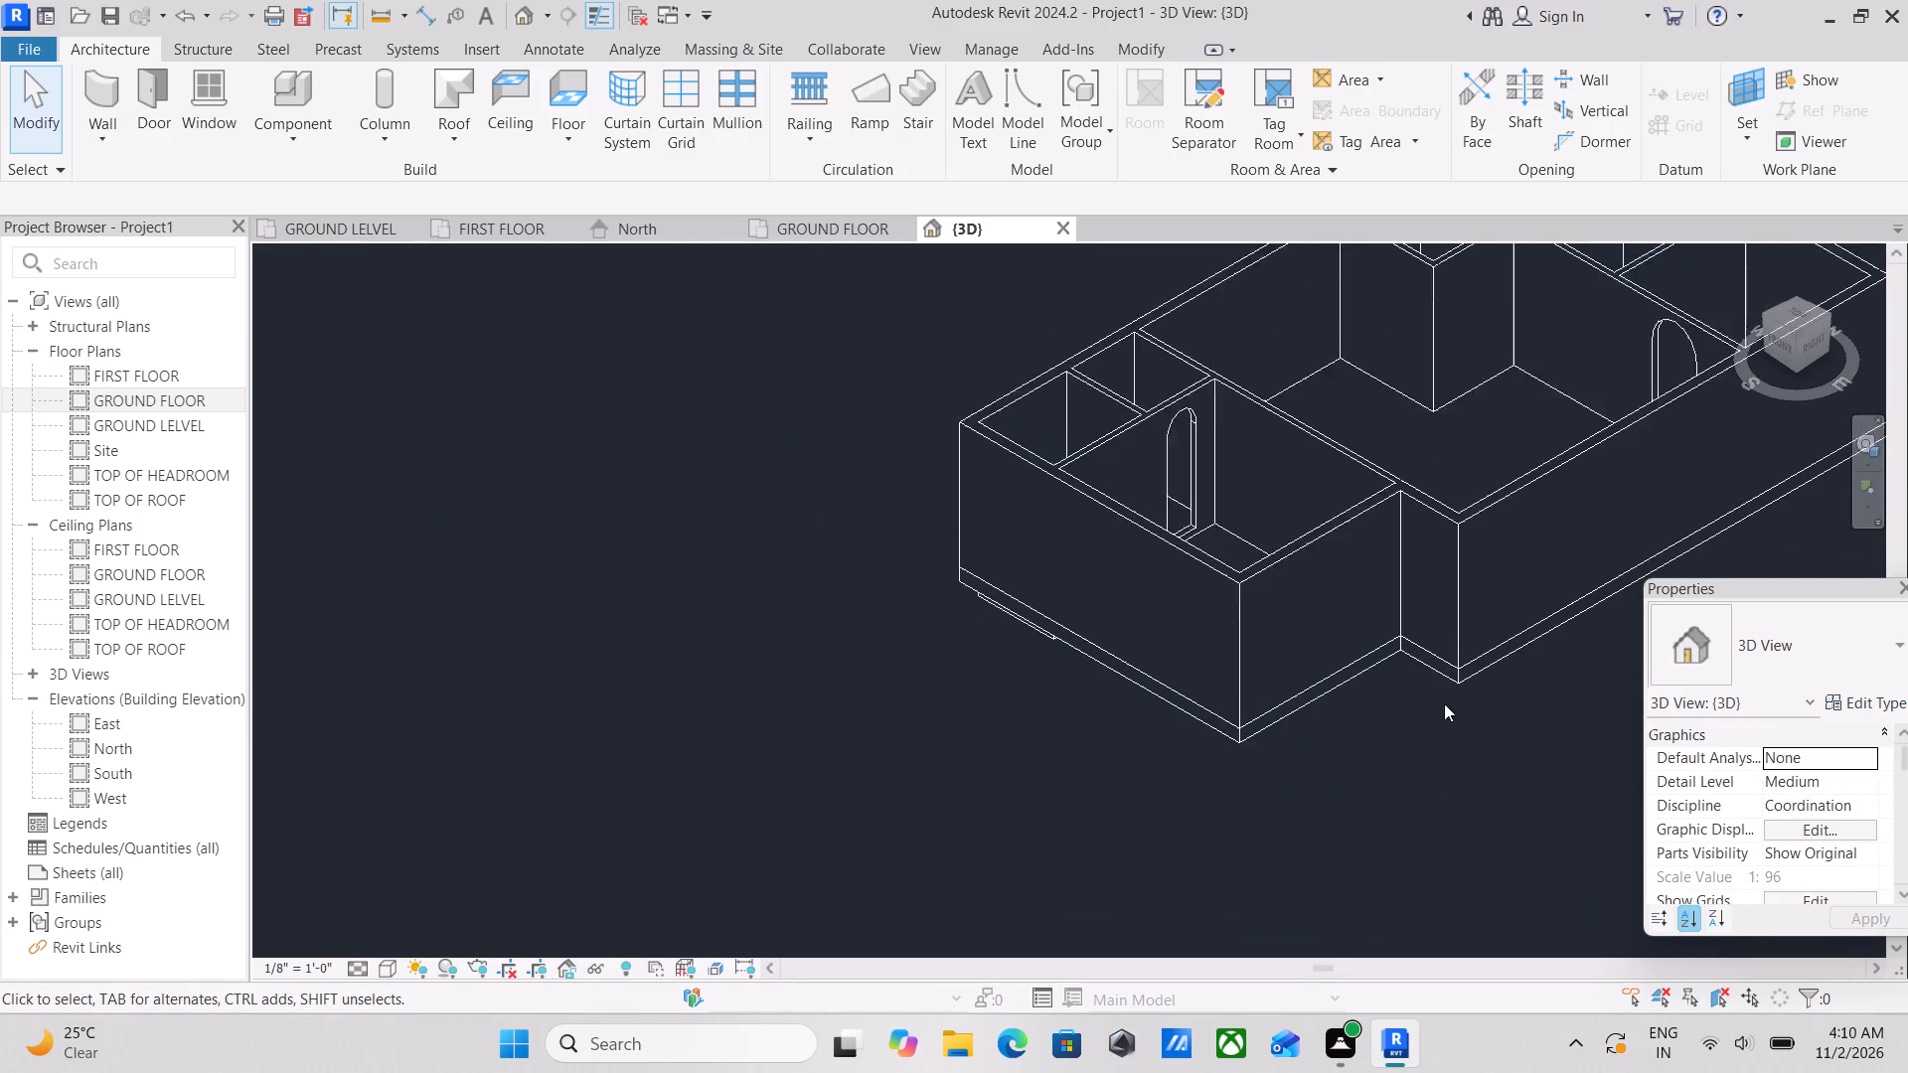
{"action": "scroll", "coordinate": [1444, 703], "scroll_direction": "down", "scroll_amount": 1}
{"action": "left_click", "coordinate": [1783, 350]}
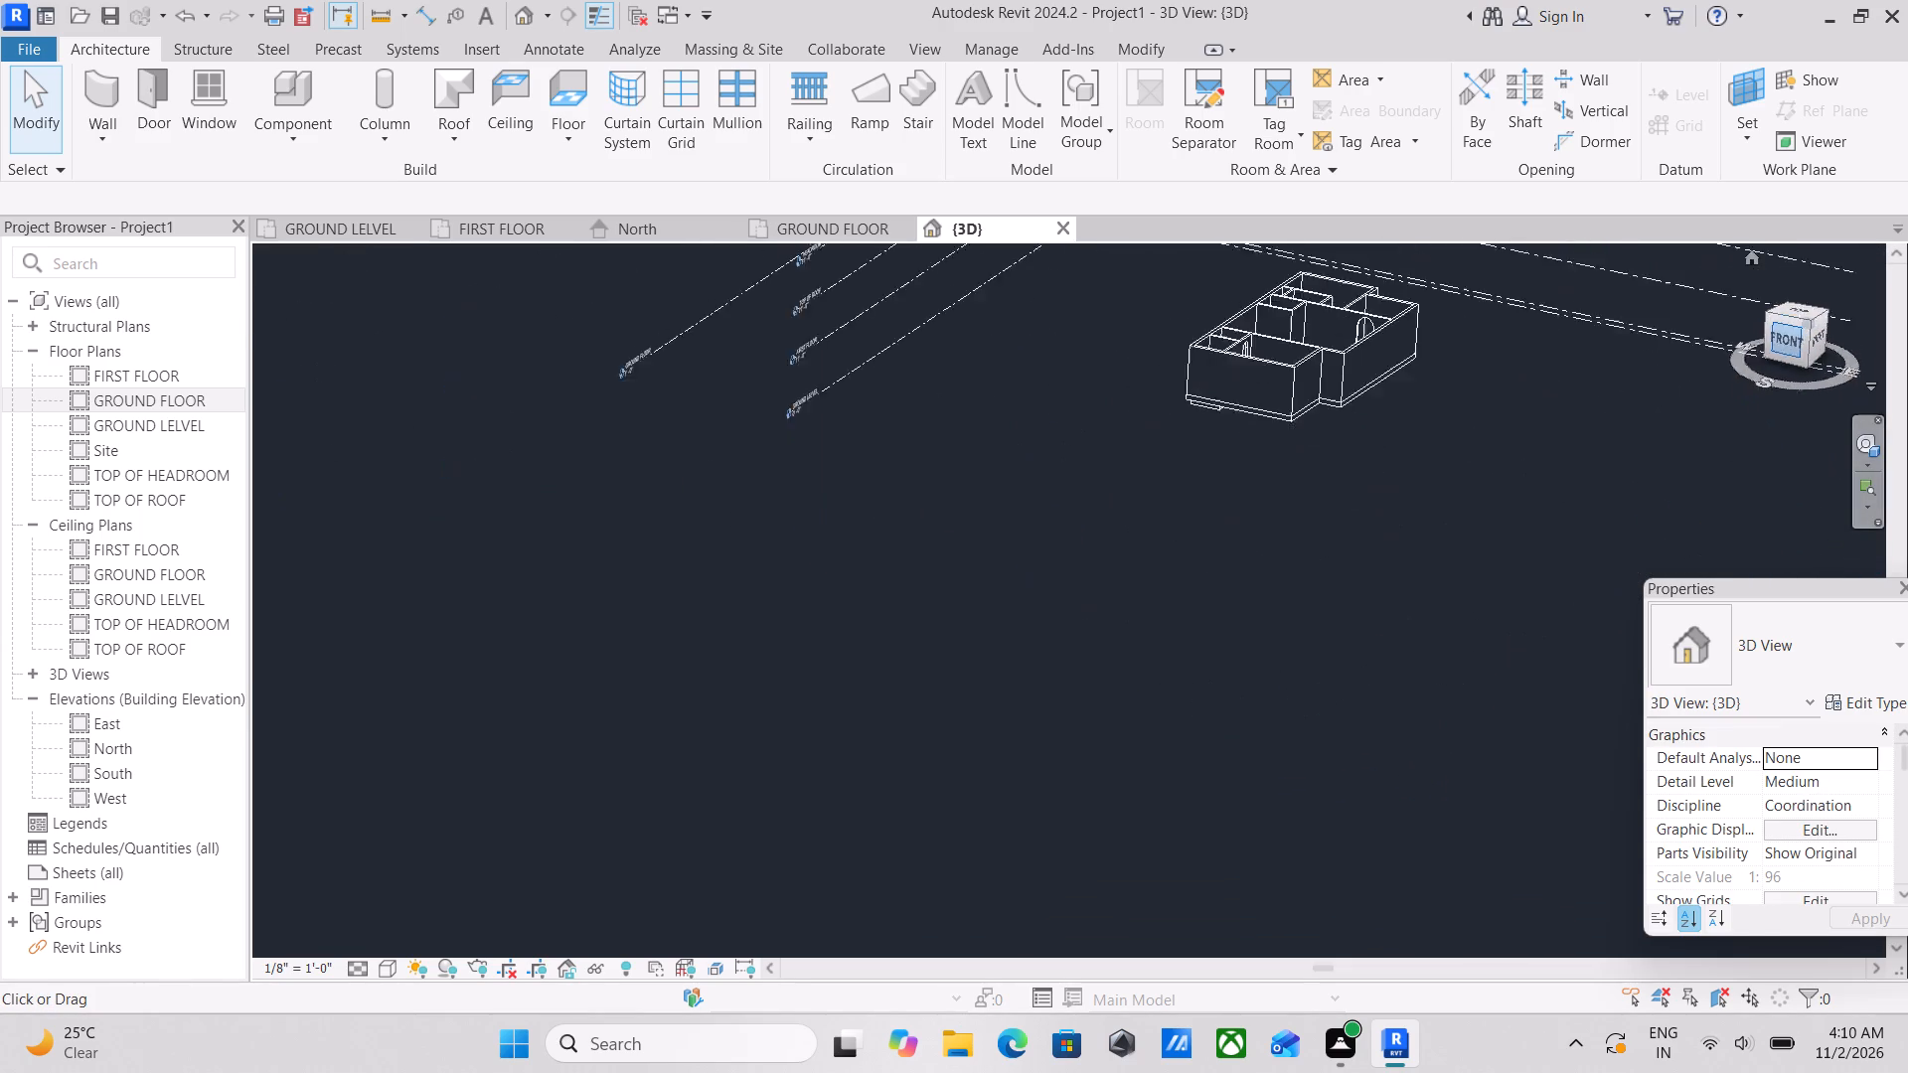
{"action": "scroll", "coordinate": [1270, 514], "scroll_direction": "up", "scroll_amount": 3}
{"action": "scroll", "coordinate": [1102, 660], "scroll_direction": "up", "scroll_amount": 11}
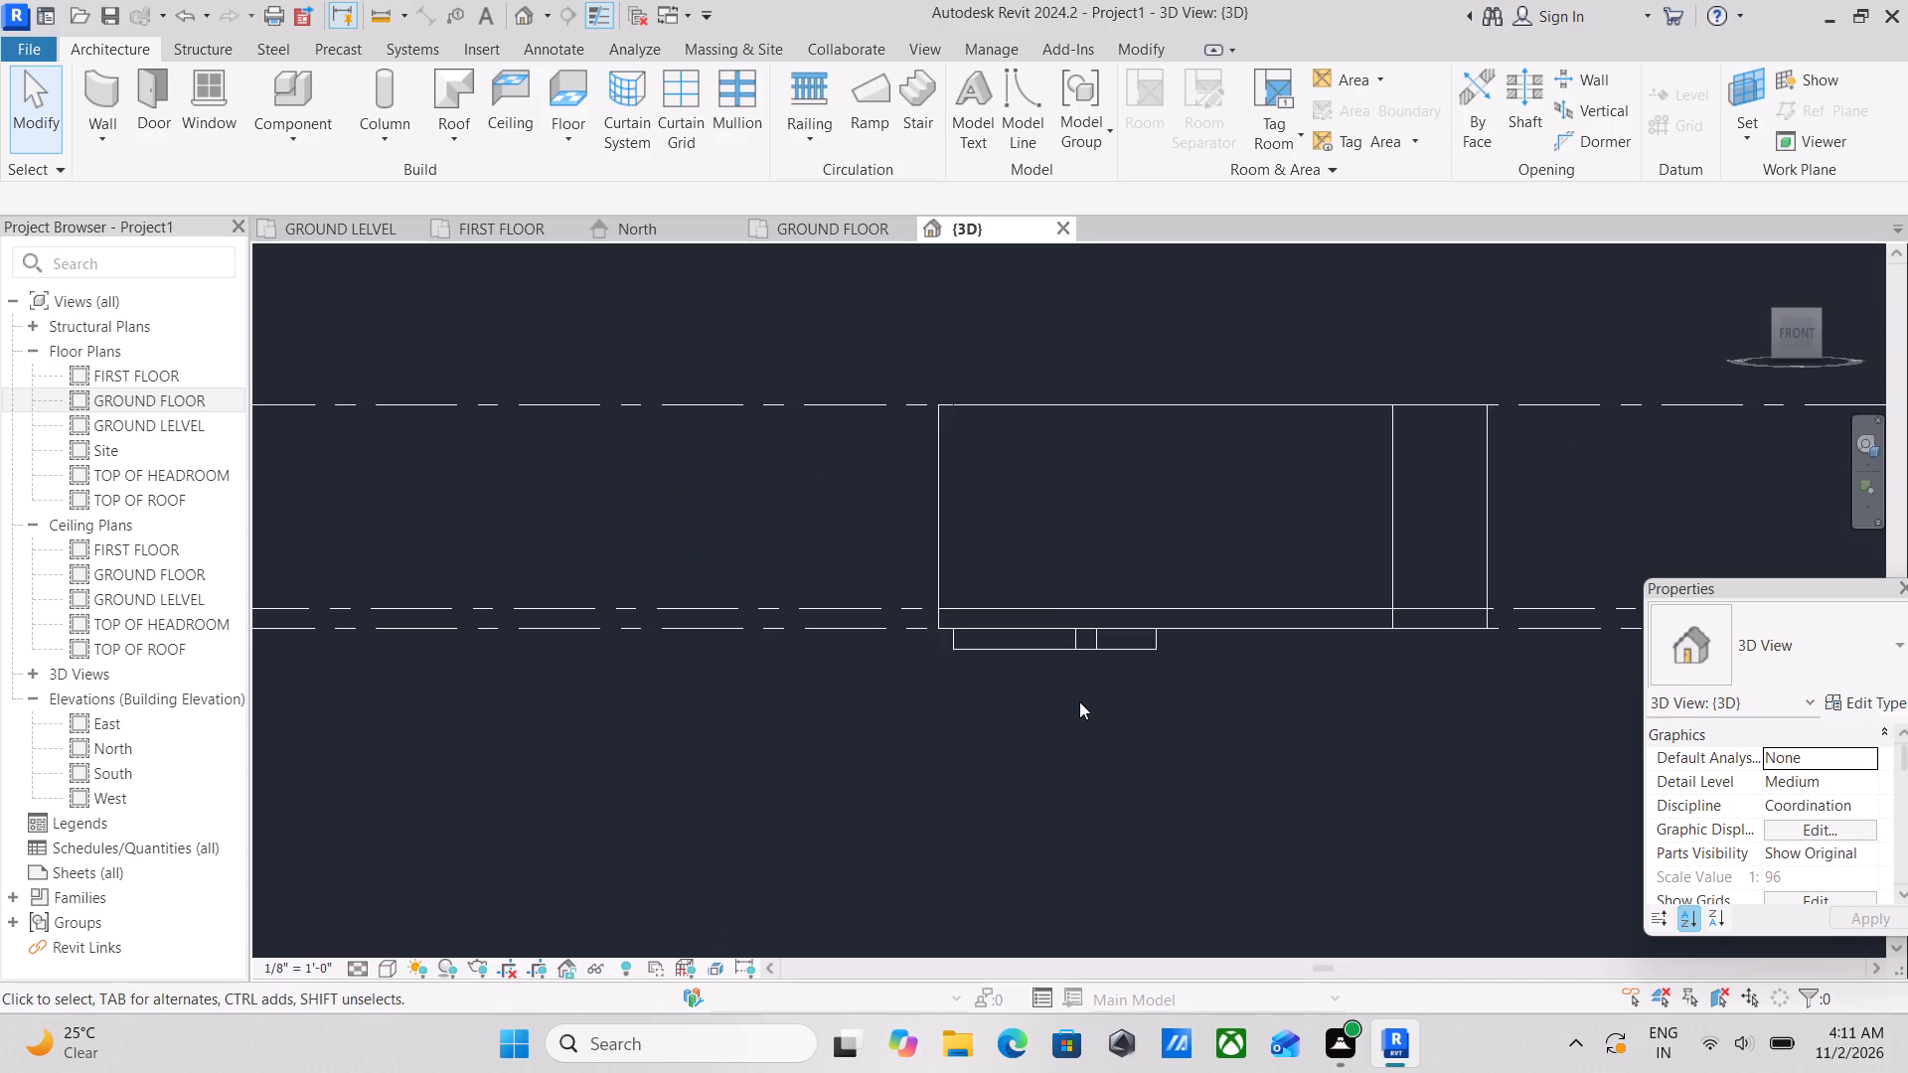
Select the ANTI SKID TILE BATHROOMS floor and set its level to GROUND FLOOR.
{"action": "left_click", "coordinate": [1080, 636]}
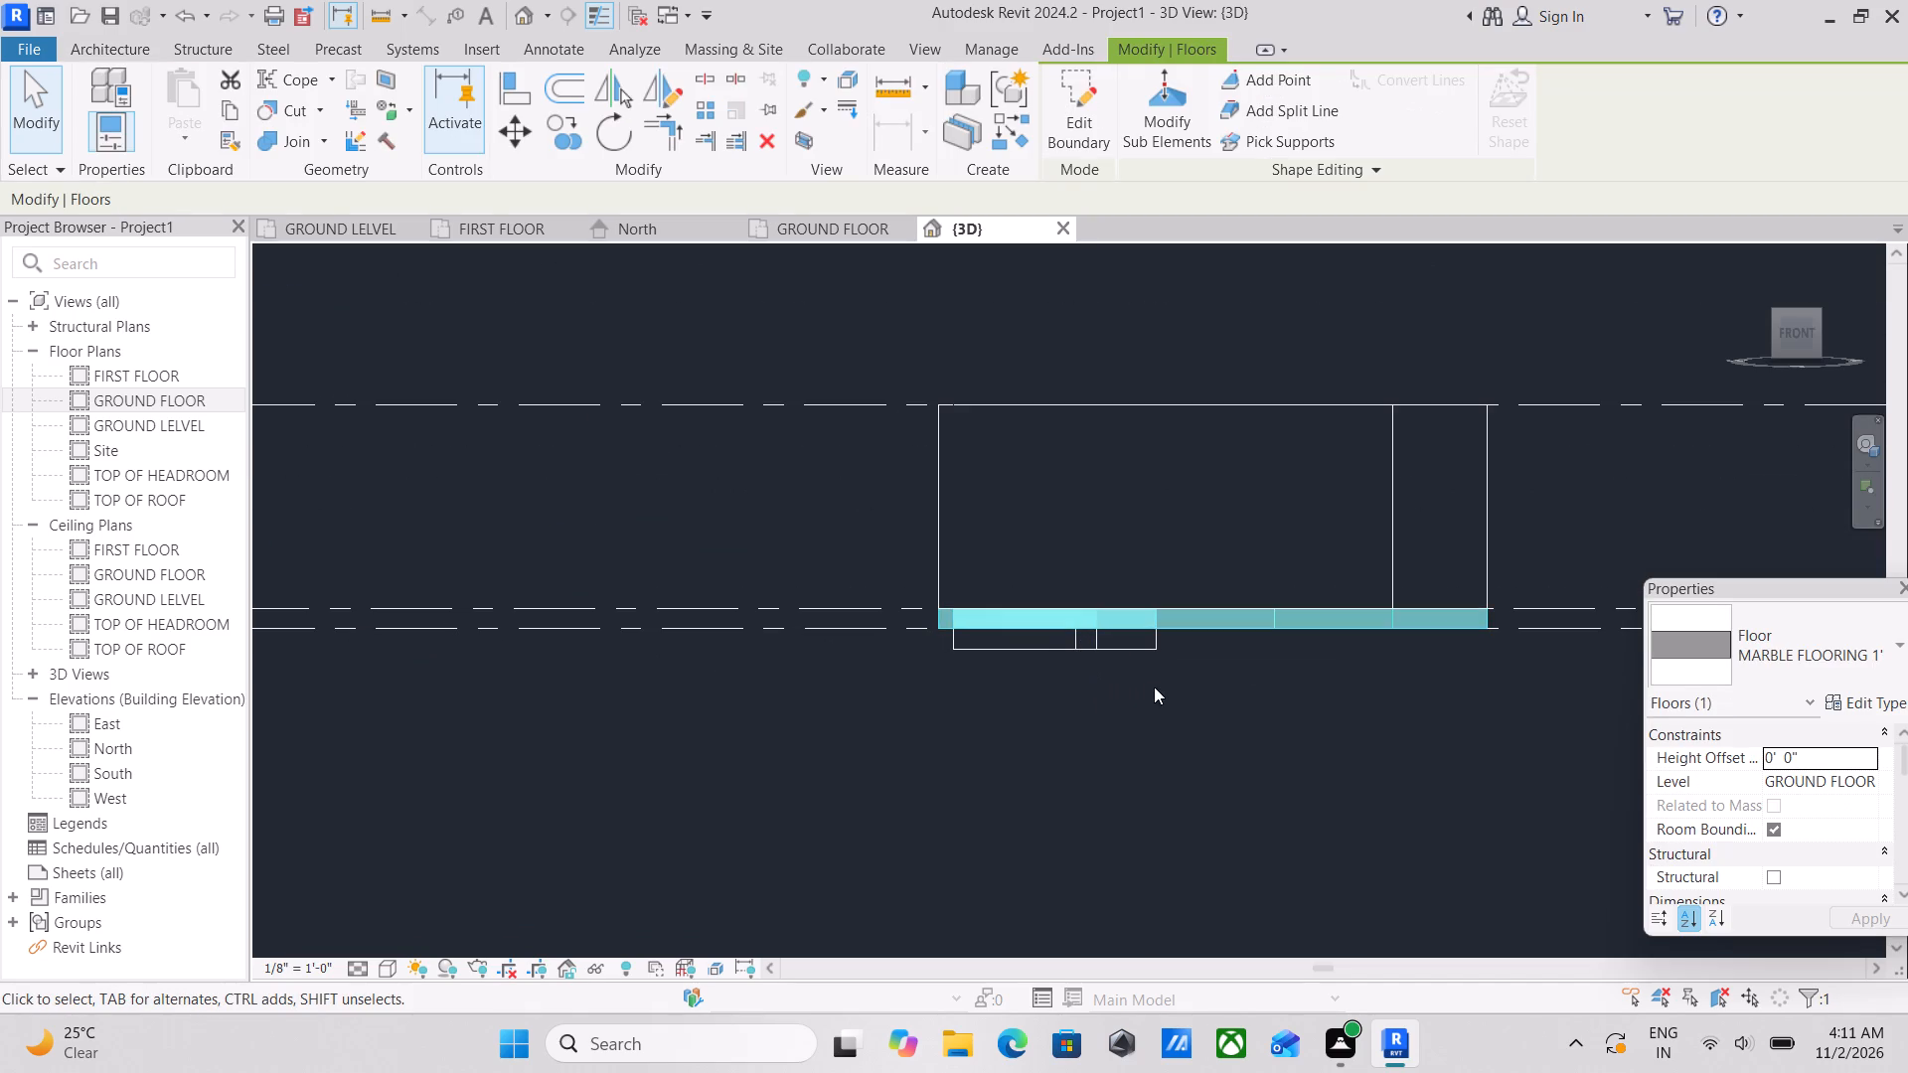
{"action": "key", "text": "Escape"}
{"action": "left_click", "coordinate": [1147, 640]}
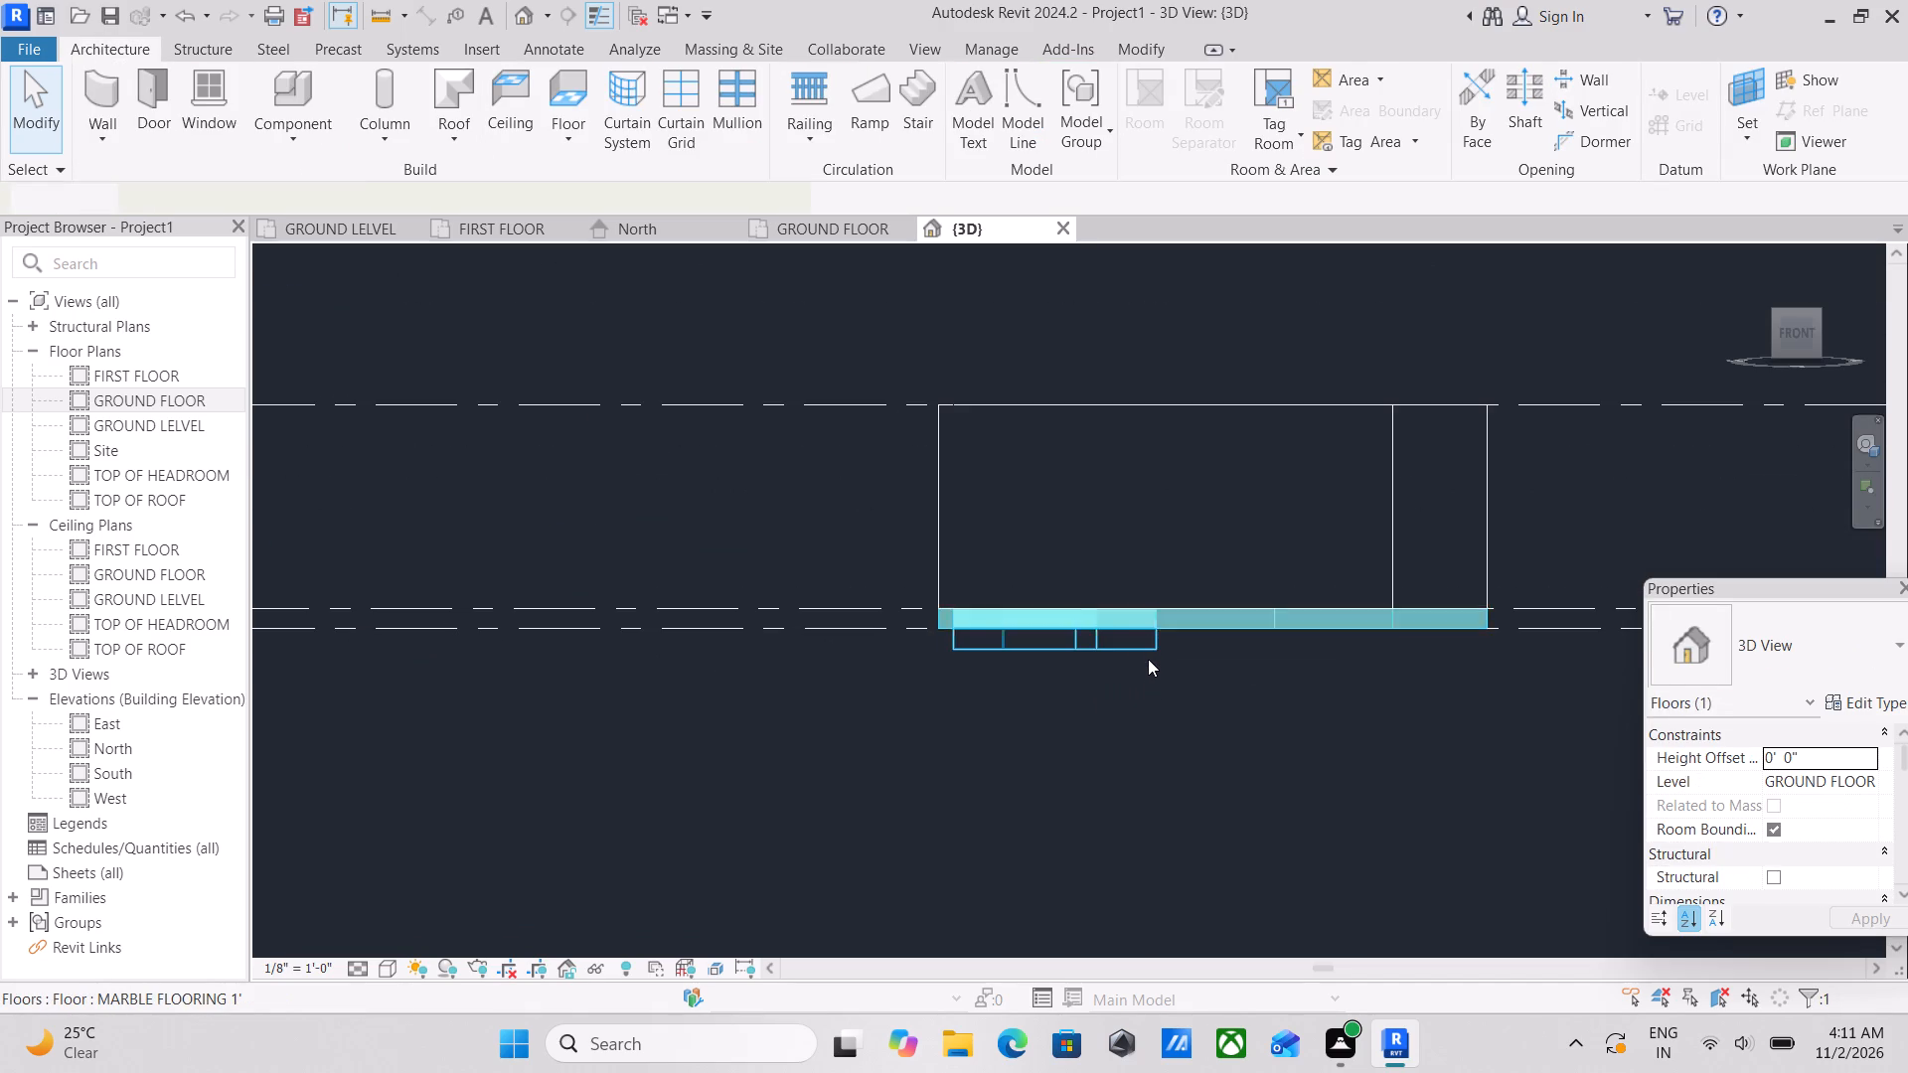
{"action": "key", "text": "Escape"}
{"action": "left_click", "coordinate": [1151, 650]}
{"action": "scroll", "coordinate": [1176, 679], "scroll_direction": "down", "scroll_amount": 1}
{"action": "middle_click_drag", "start_coordinate": [1176, 679], "coordinate": [1176, 677], "text": "shift"}
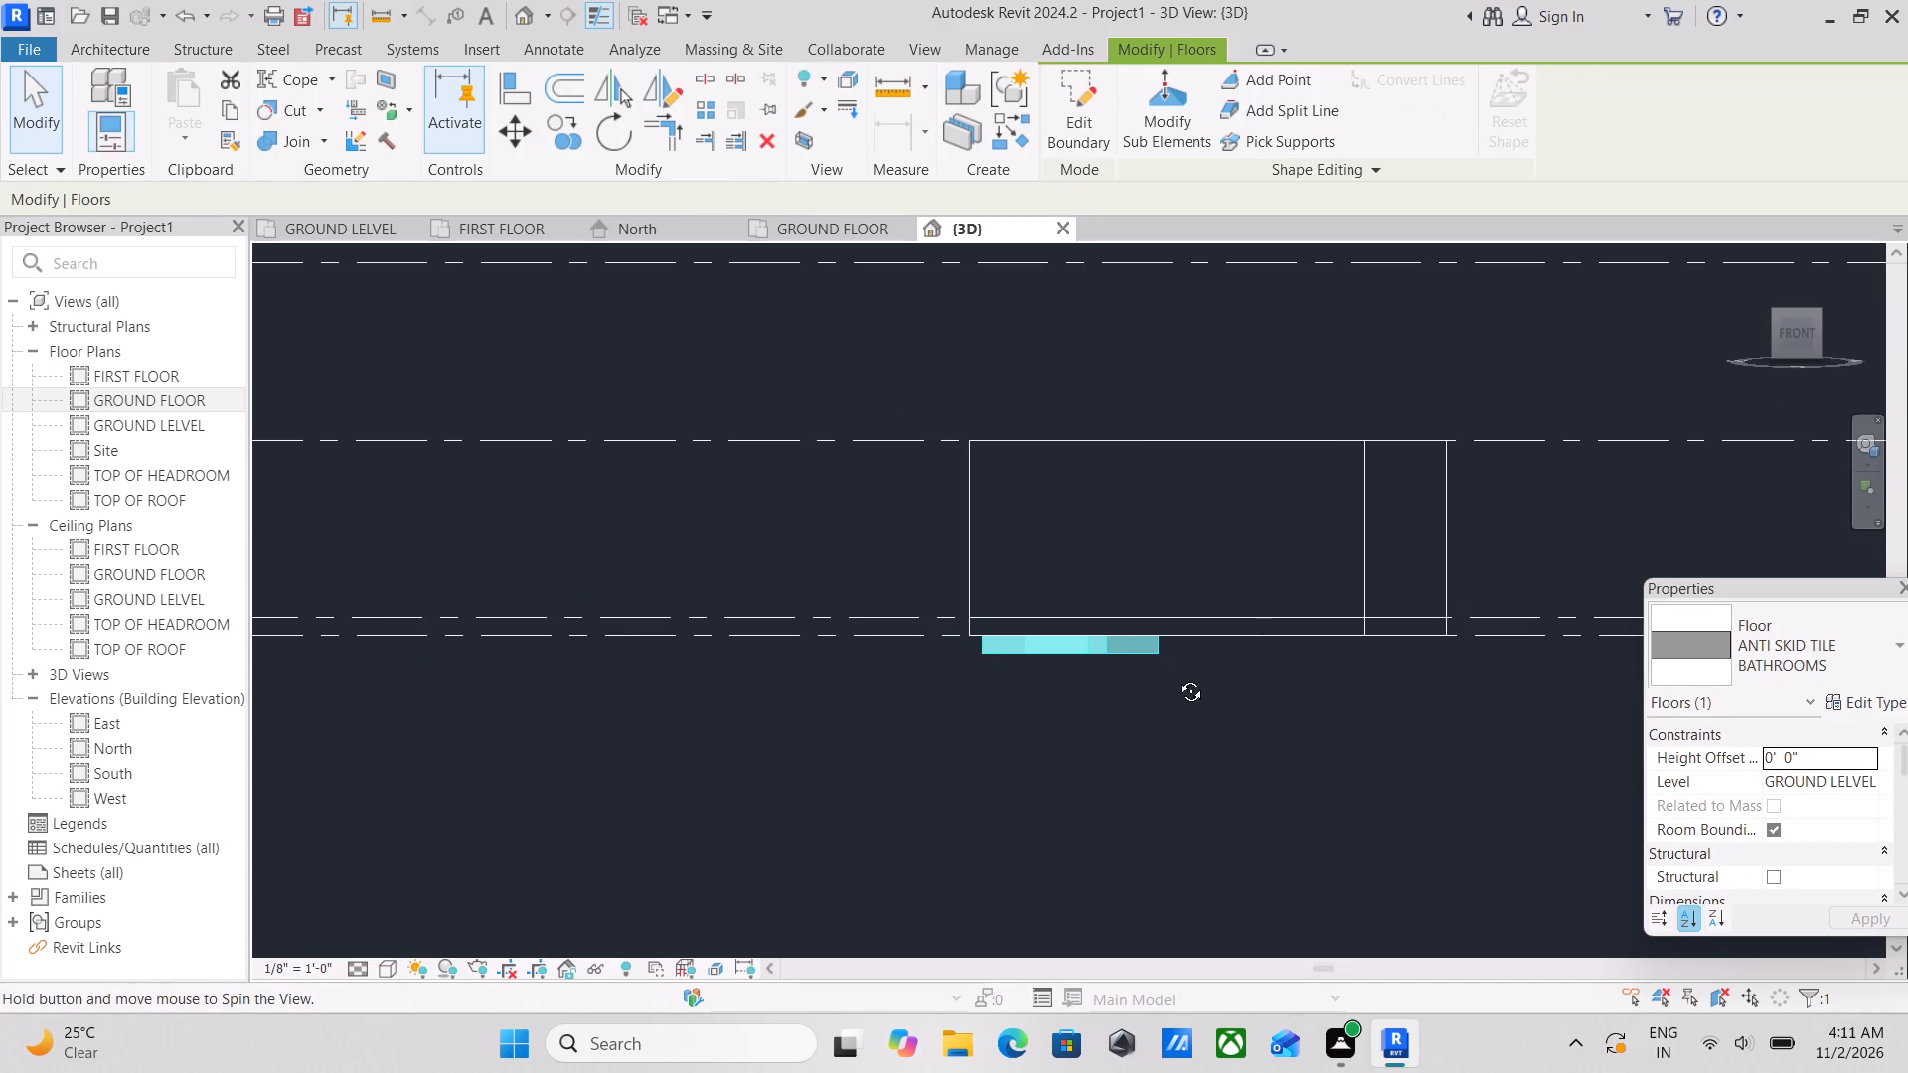
{"action": "middle_click_drag", "start_coordinate": [1176, 677], "coordinate": [1102, 766], "text": "shift"}
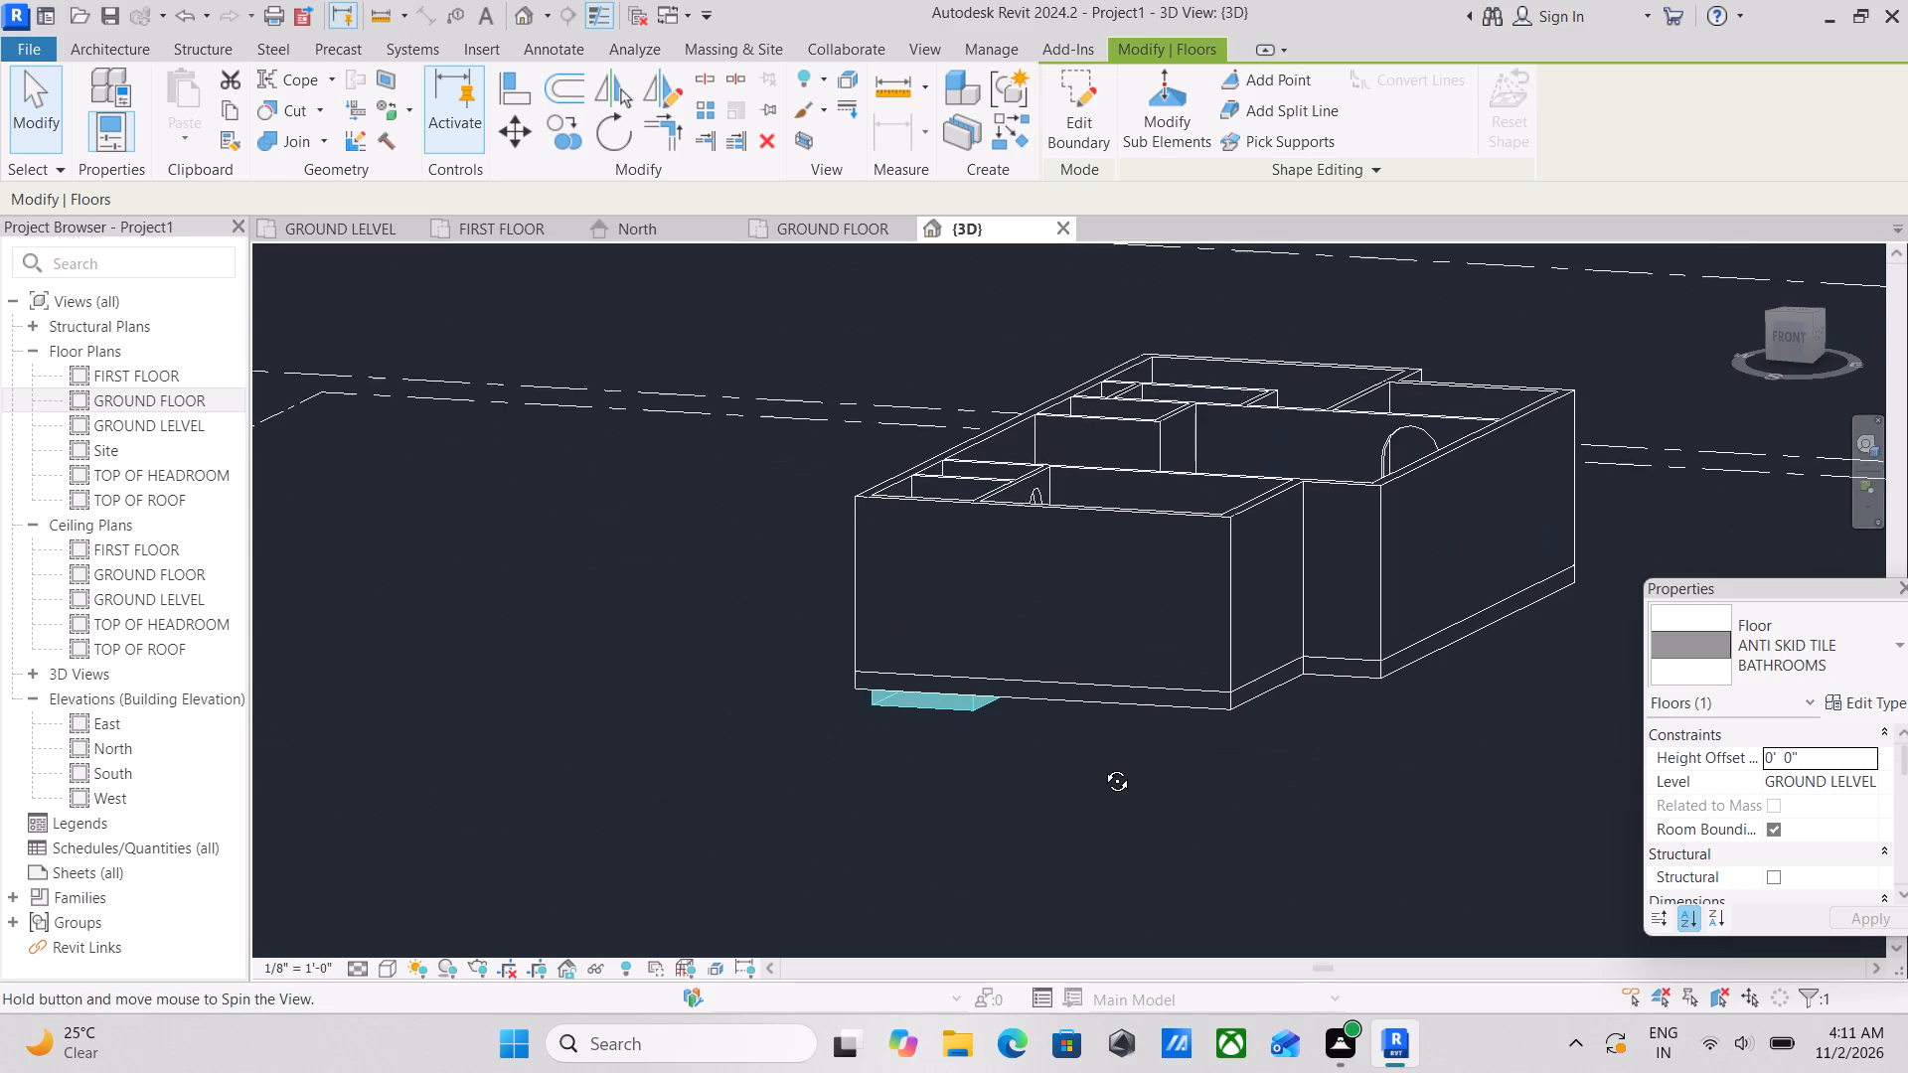
{"action": "middle_click_drag", "start_coordinate": [1102, 766], "coordinate": [1157, 775], "text": "shift"}
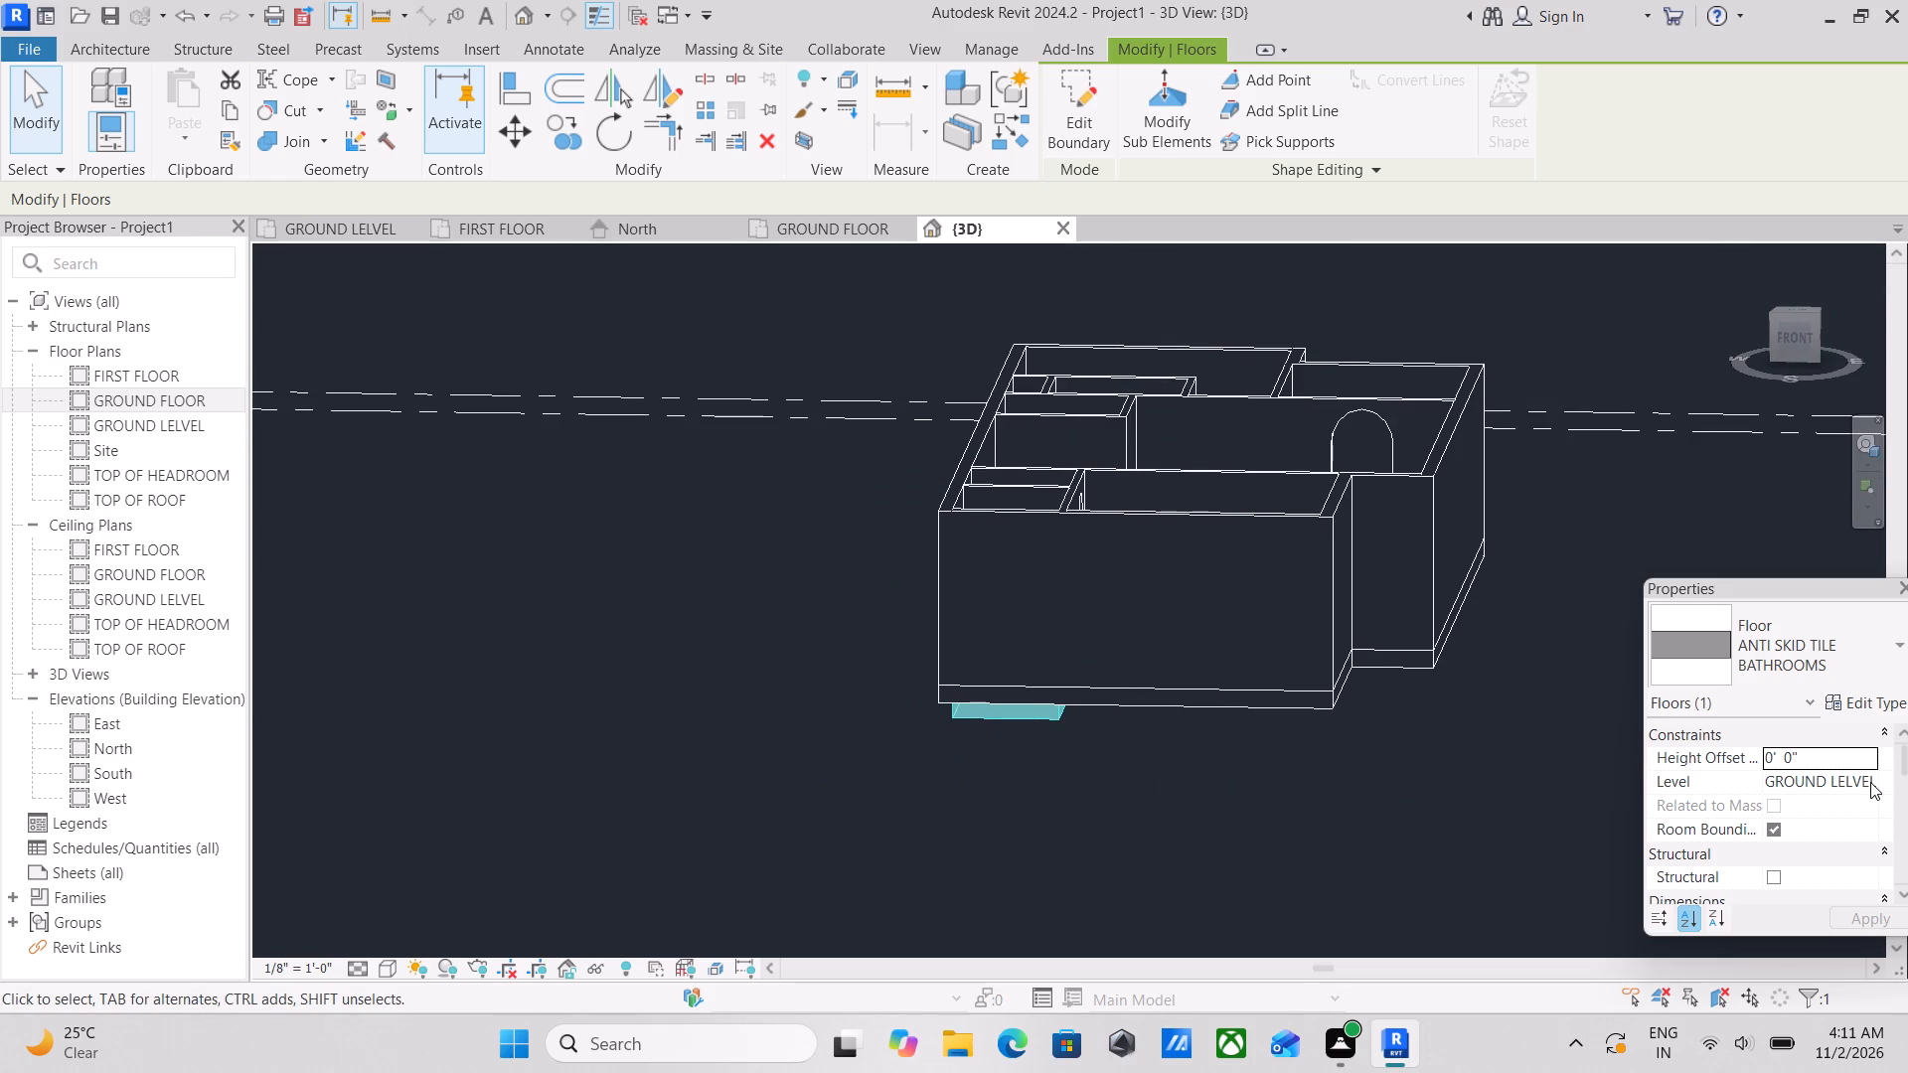
{"action": "left_click", "coordinate": [1870, 782]}
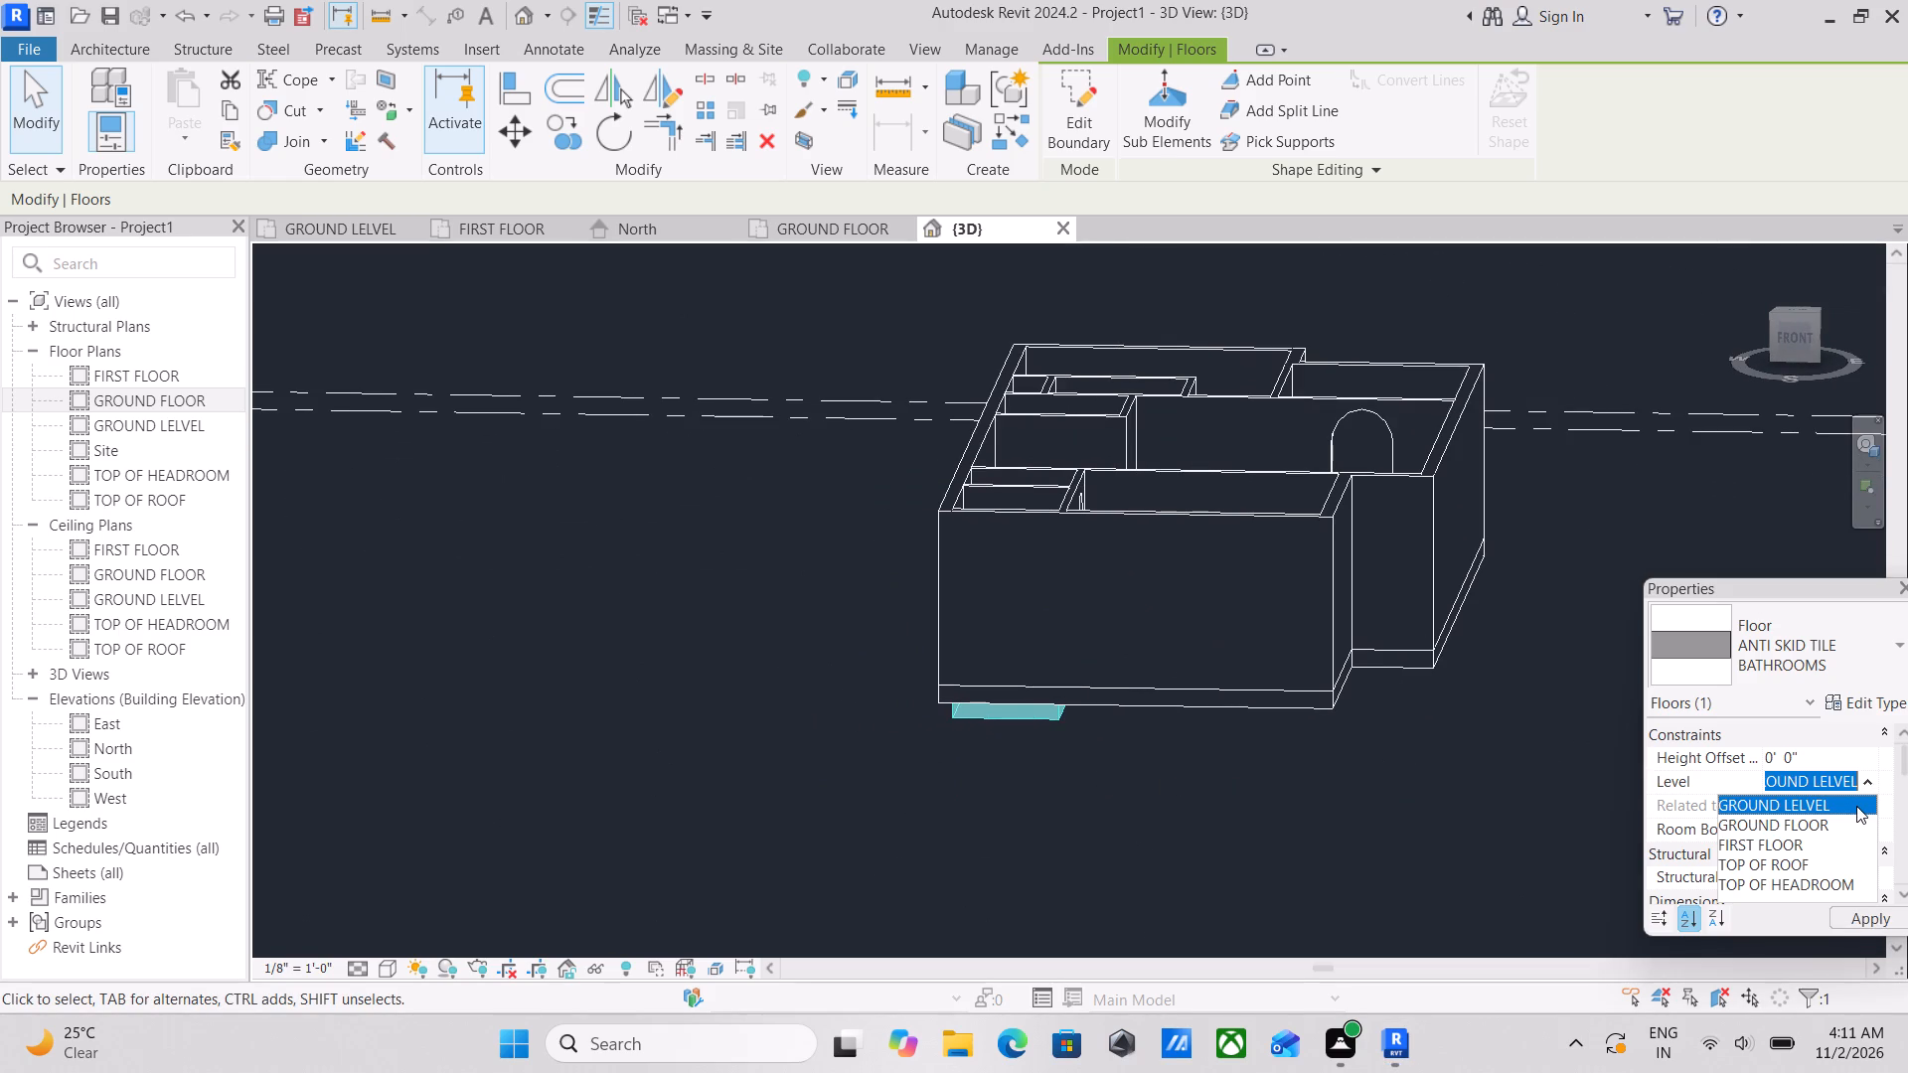
{"action": "left_click", "coordinate": [1797, 823]}
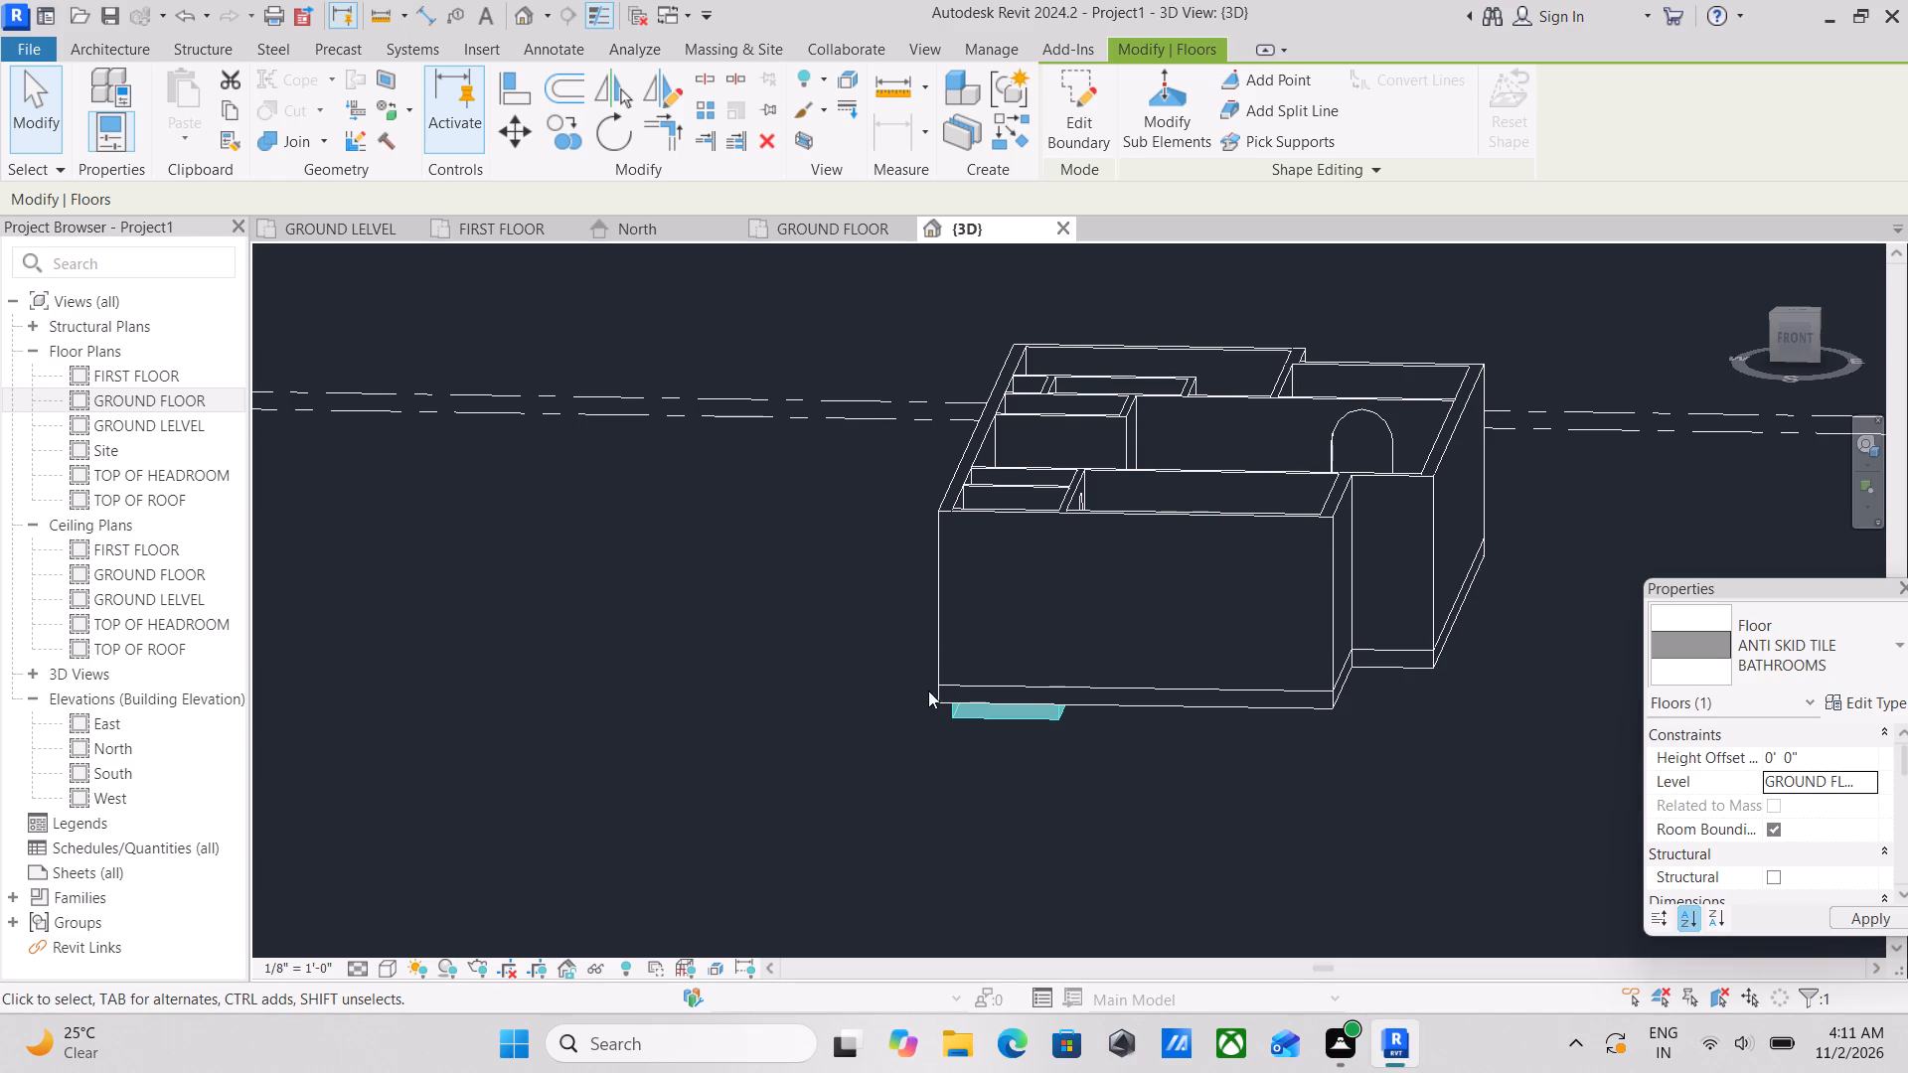
{"action": "scroll", "coordinate": [1134, 705], "scroll_direction": "up", "scroll_amount": 2}
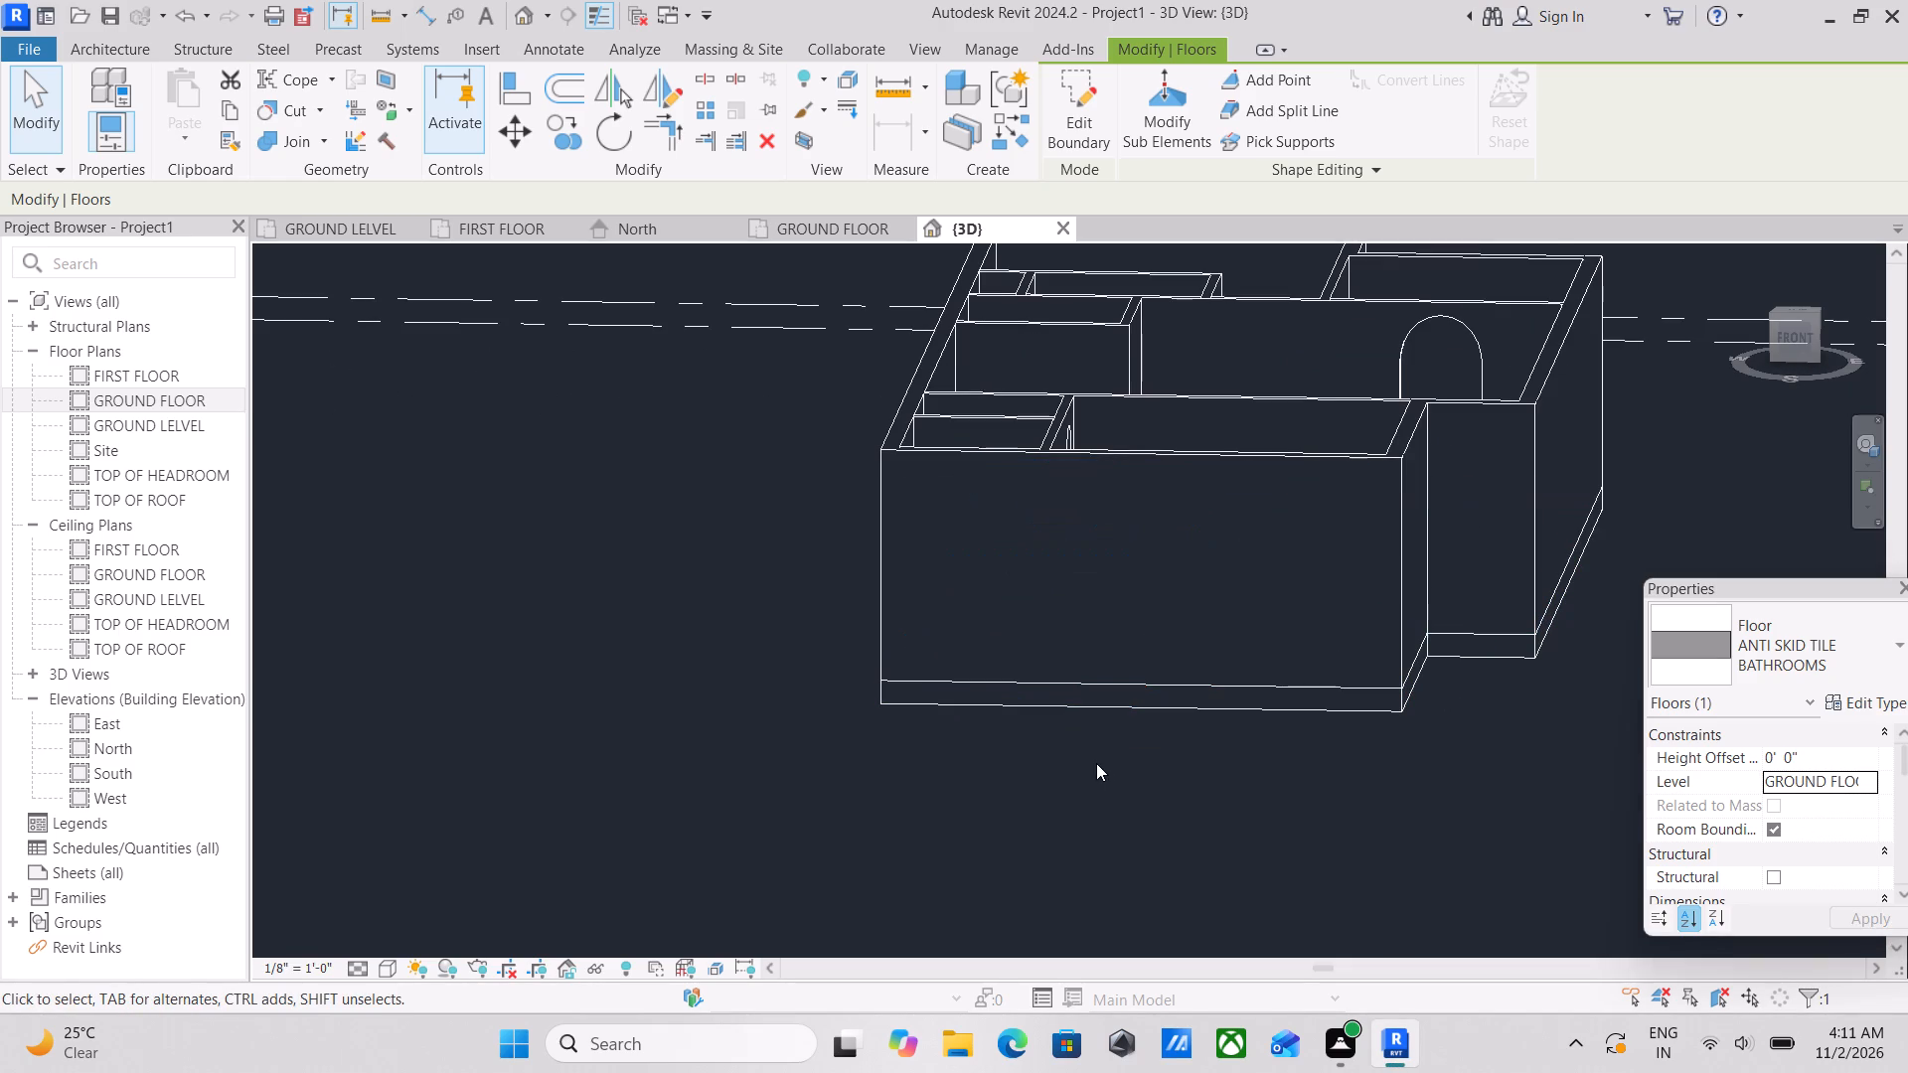
{"action": "key", "text": "Escape"}
Examine the bathroom floor's placement inside the house from below, above and isometric 3D angles.
{"action": "scroll", "coordinate": [1112, 743], "scroll_direction": "down", "scroll_amount": 5}
{"action": "middle_click_drag", "start_coordinate": [1114, 739], "coordinate": [1138, 648], "text": "shift"}
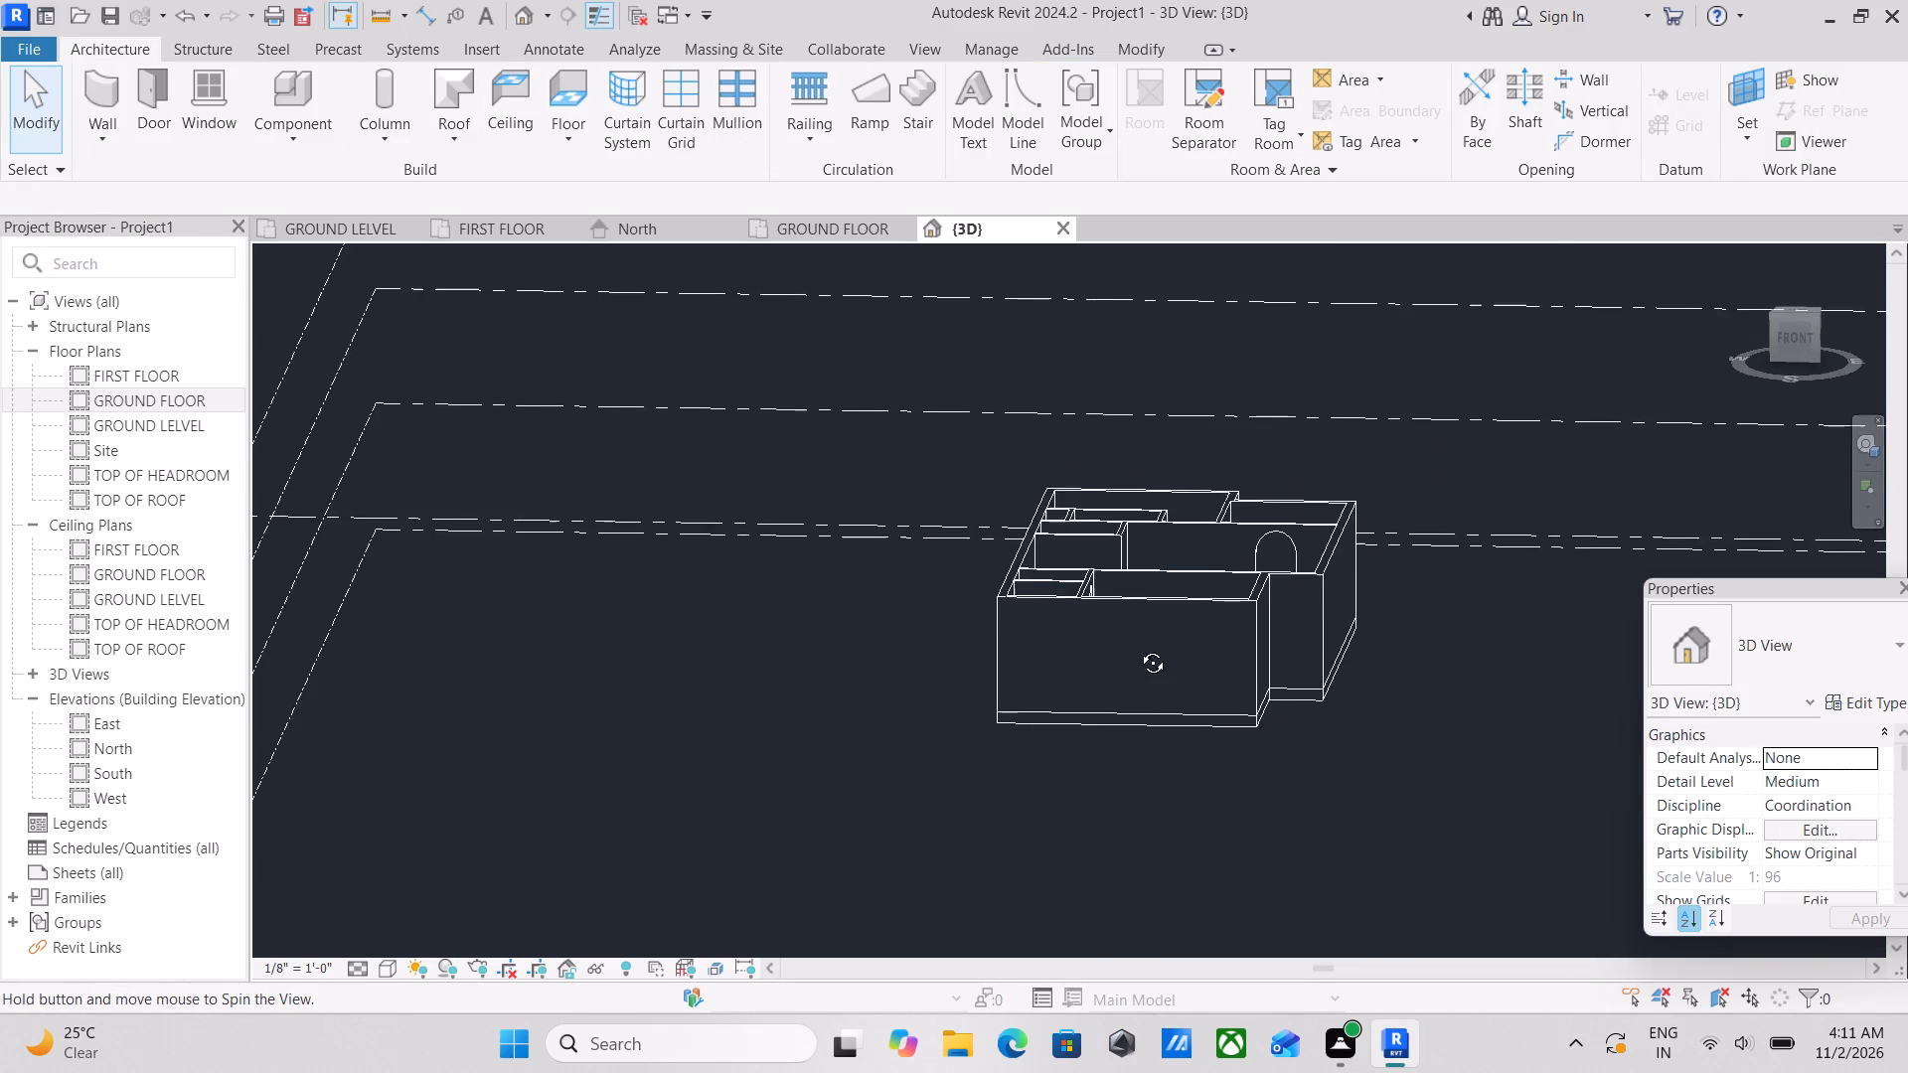
{"action": "middle_click_drag", "start_coordinate": [1138, 648], "coordinate": [1378, 343], "text": "shift"}
{"action": "middle_click_drag", "start_coordinate": [1065, 645], "coordinate": [1243, 388], "text": "shift"}
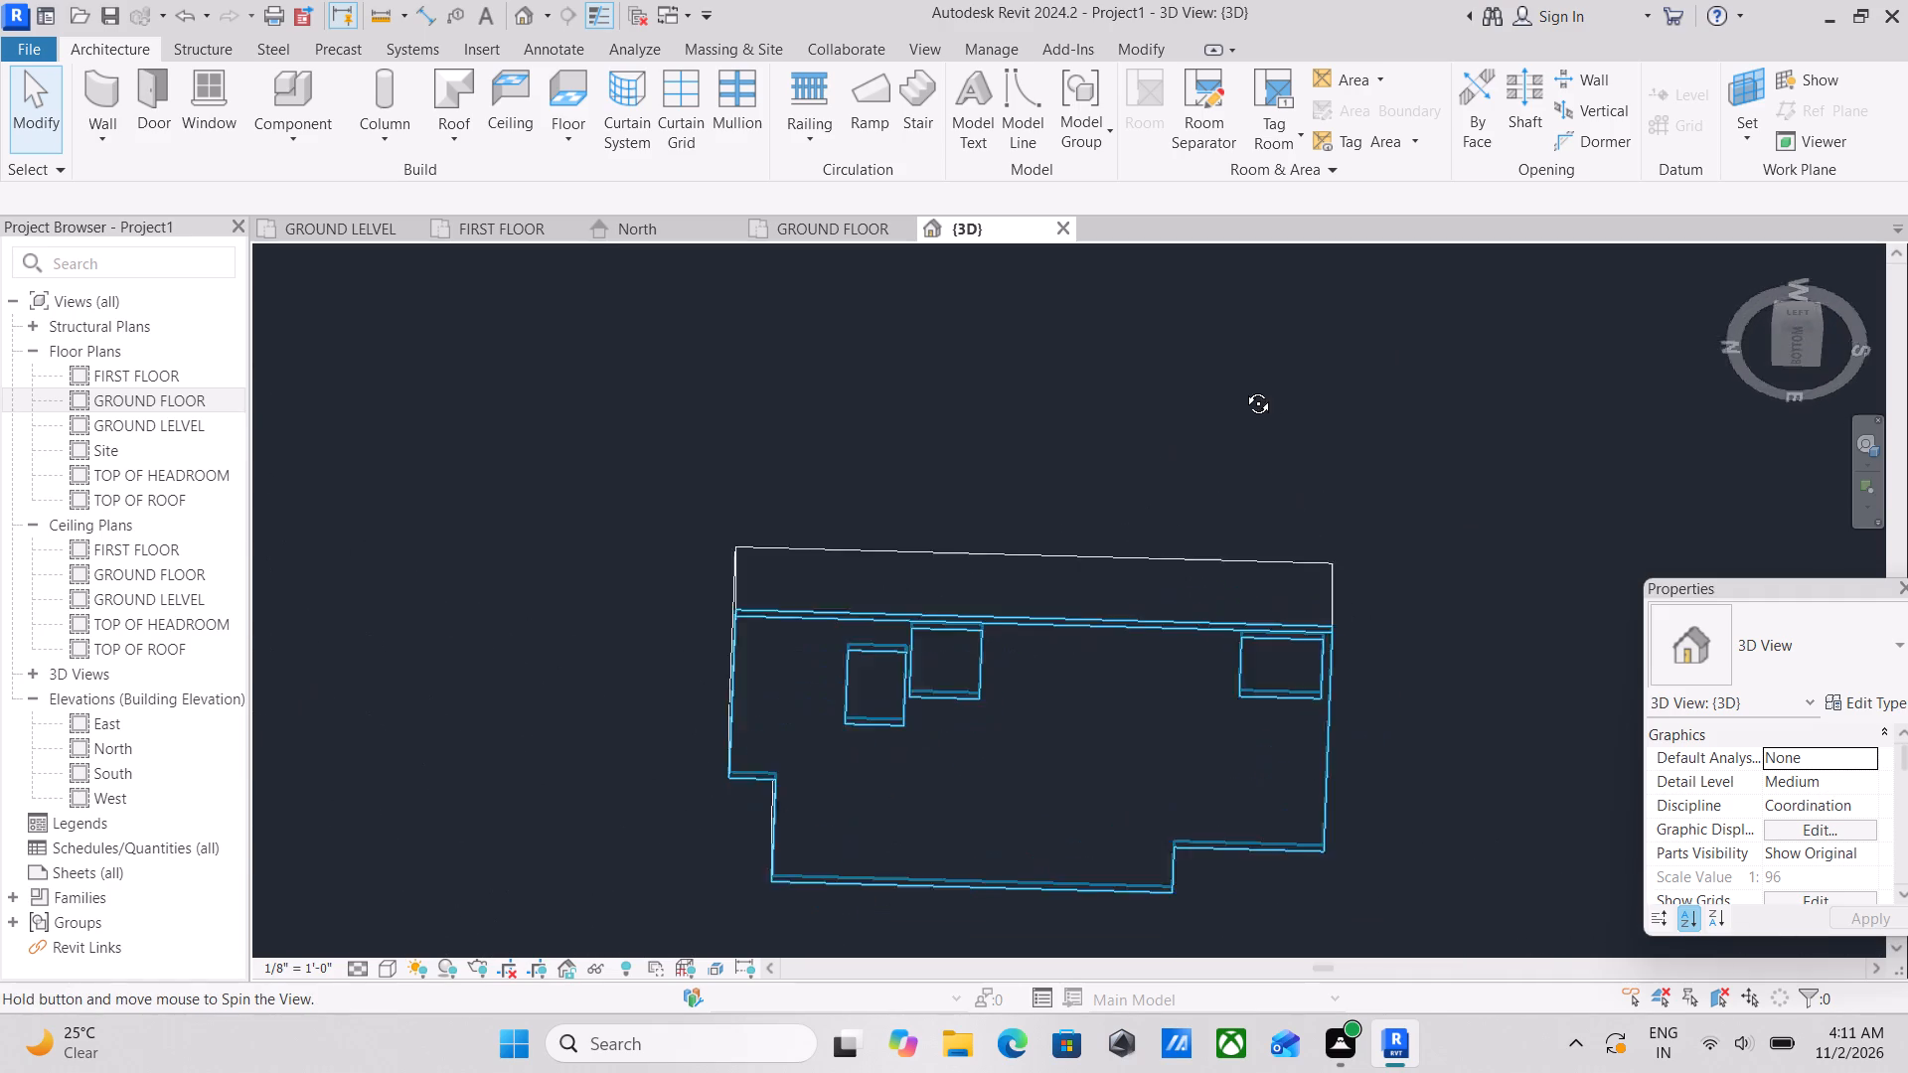
{"action": "middle_click_drag", "start_coordinate": [1243, 388], "coordinate": [1151, 855], "text": "shift"}
{"action": "middle_click_drag", "start_coordinate": [1100, 625], "coordinate": [906, 1010], "text": "shift"}
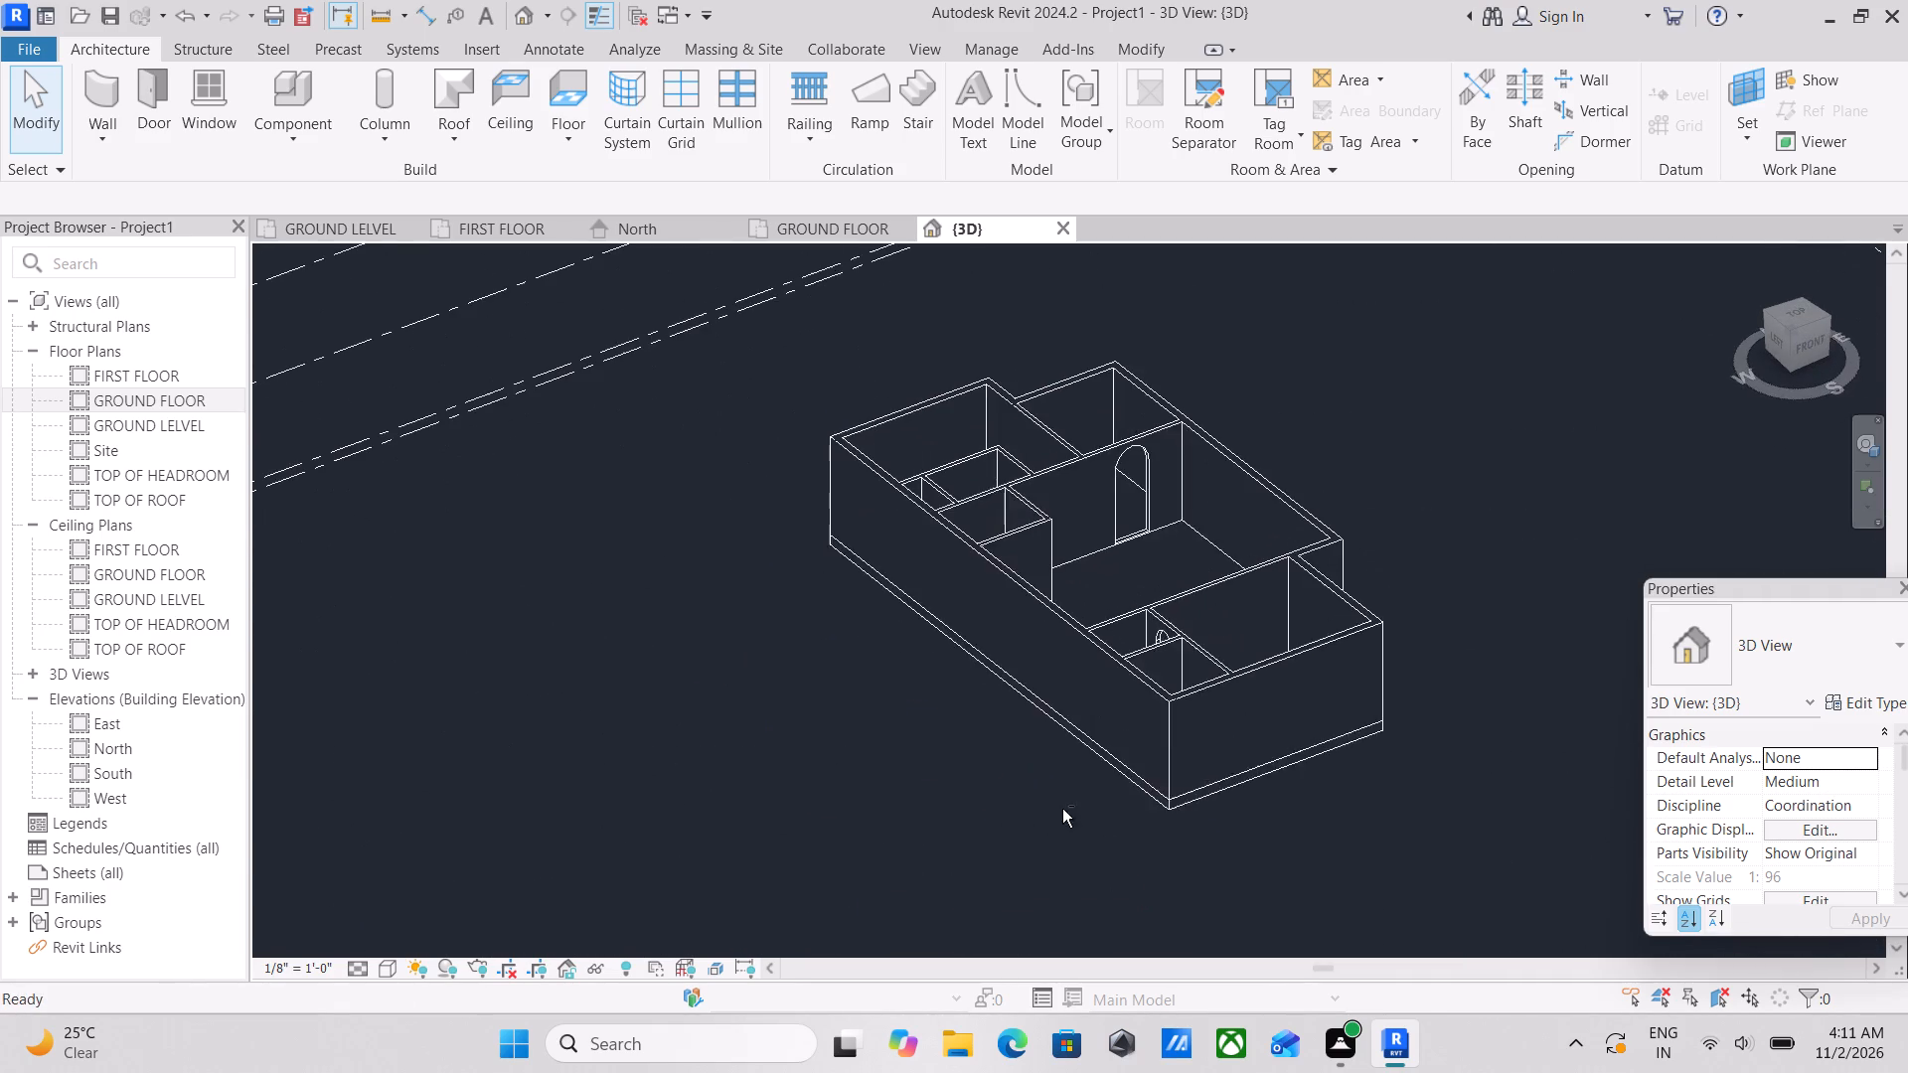
{"action": "middle_click_drag", "start_coordinate": [1225, 512], "coordinate": [1162, 727], "text": "shift"}
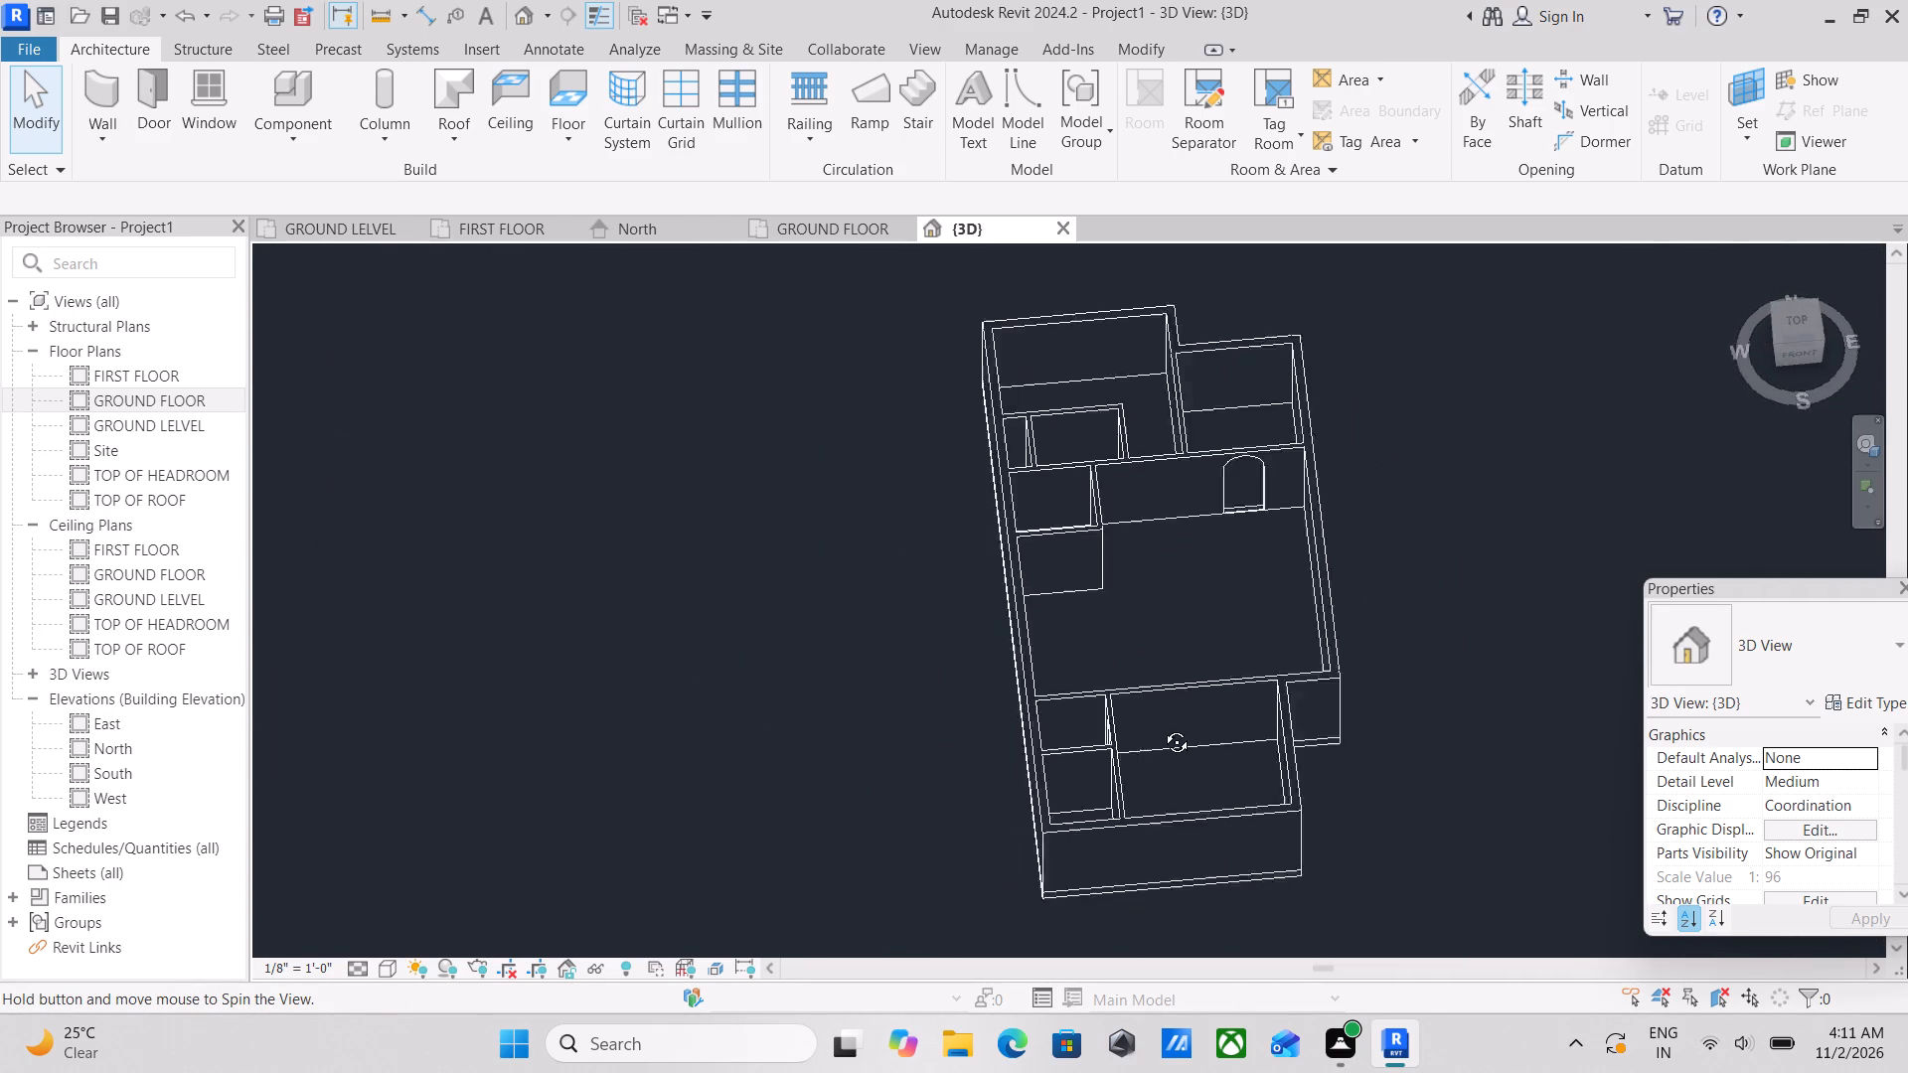
{"action": "middle_click_drag", "start_coordinate": [1162, 727], "coordinate": [1165, 726], "text": "shift"}
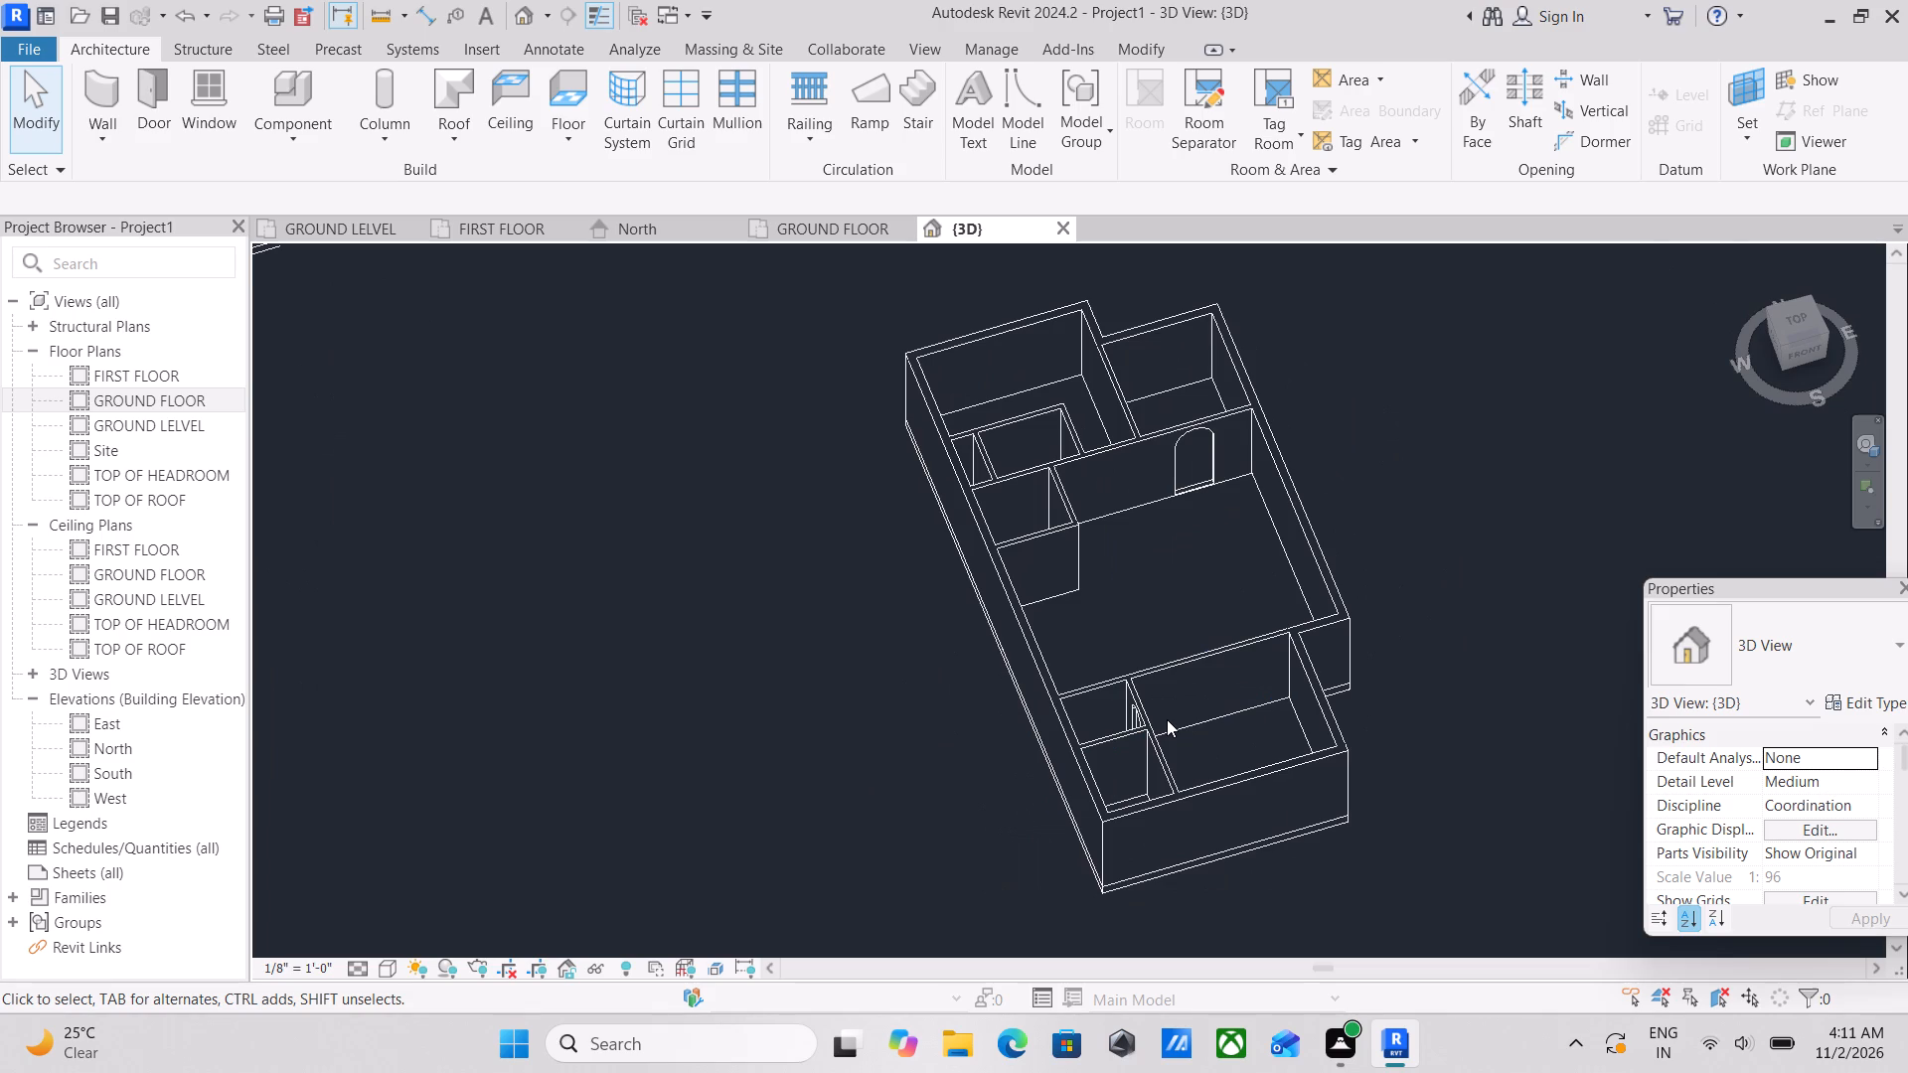
{"action": "scroll", "coordinate": [1132, 482], "scroll_direction": "up", "scroll_amount": 3}
{"action": "key", "text": "Escape"}
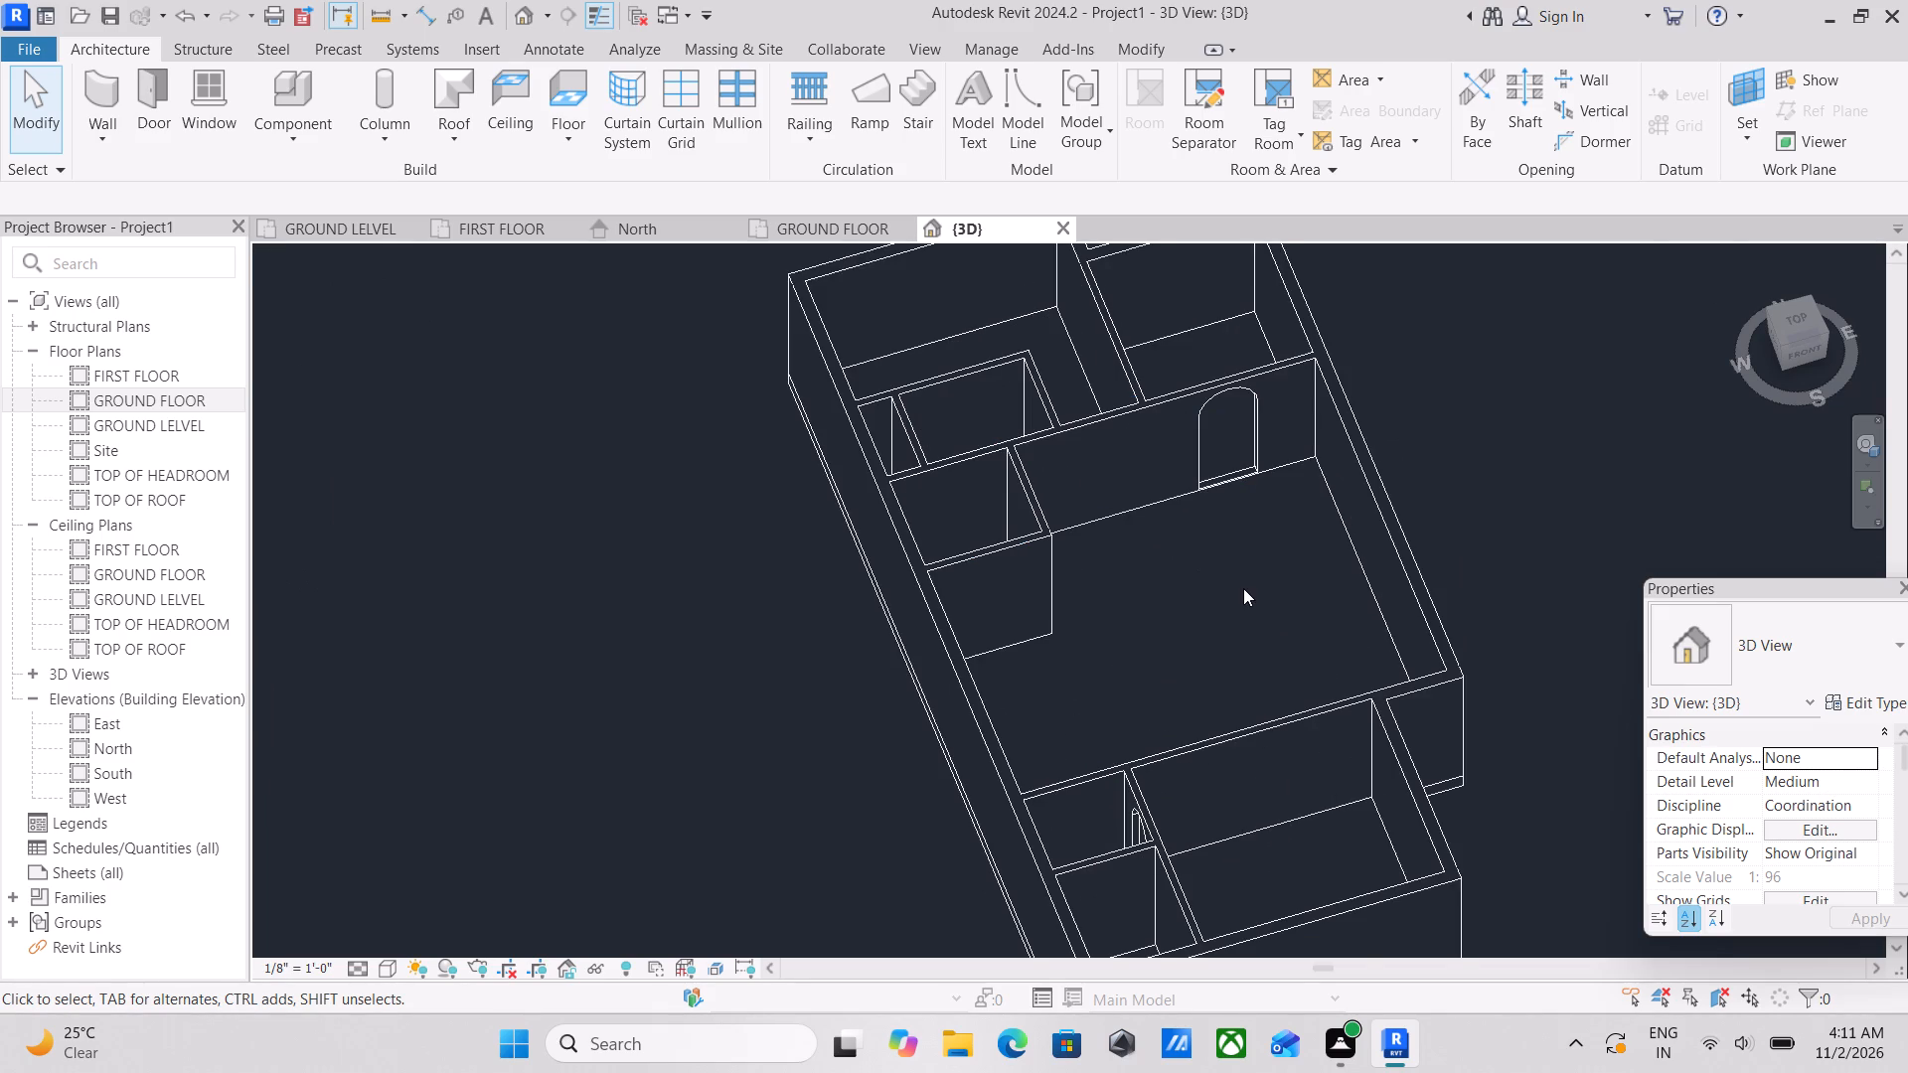
{"action": "scroll", "coordinate": [1243, 588], "scroll_direction": "down", "scroll_amount": 3}
{"action": "scroll", "coordinate": [1154, 671], "scroll_direction": "down", "scroll_amount": 2}
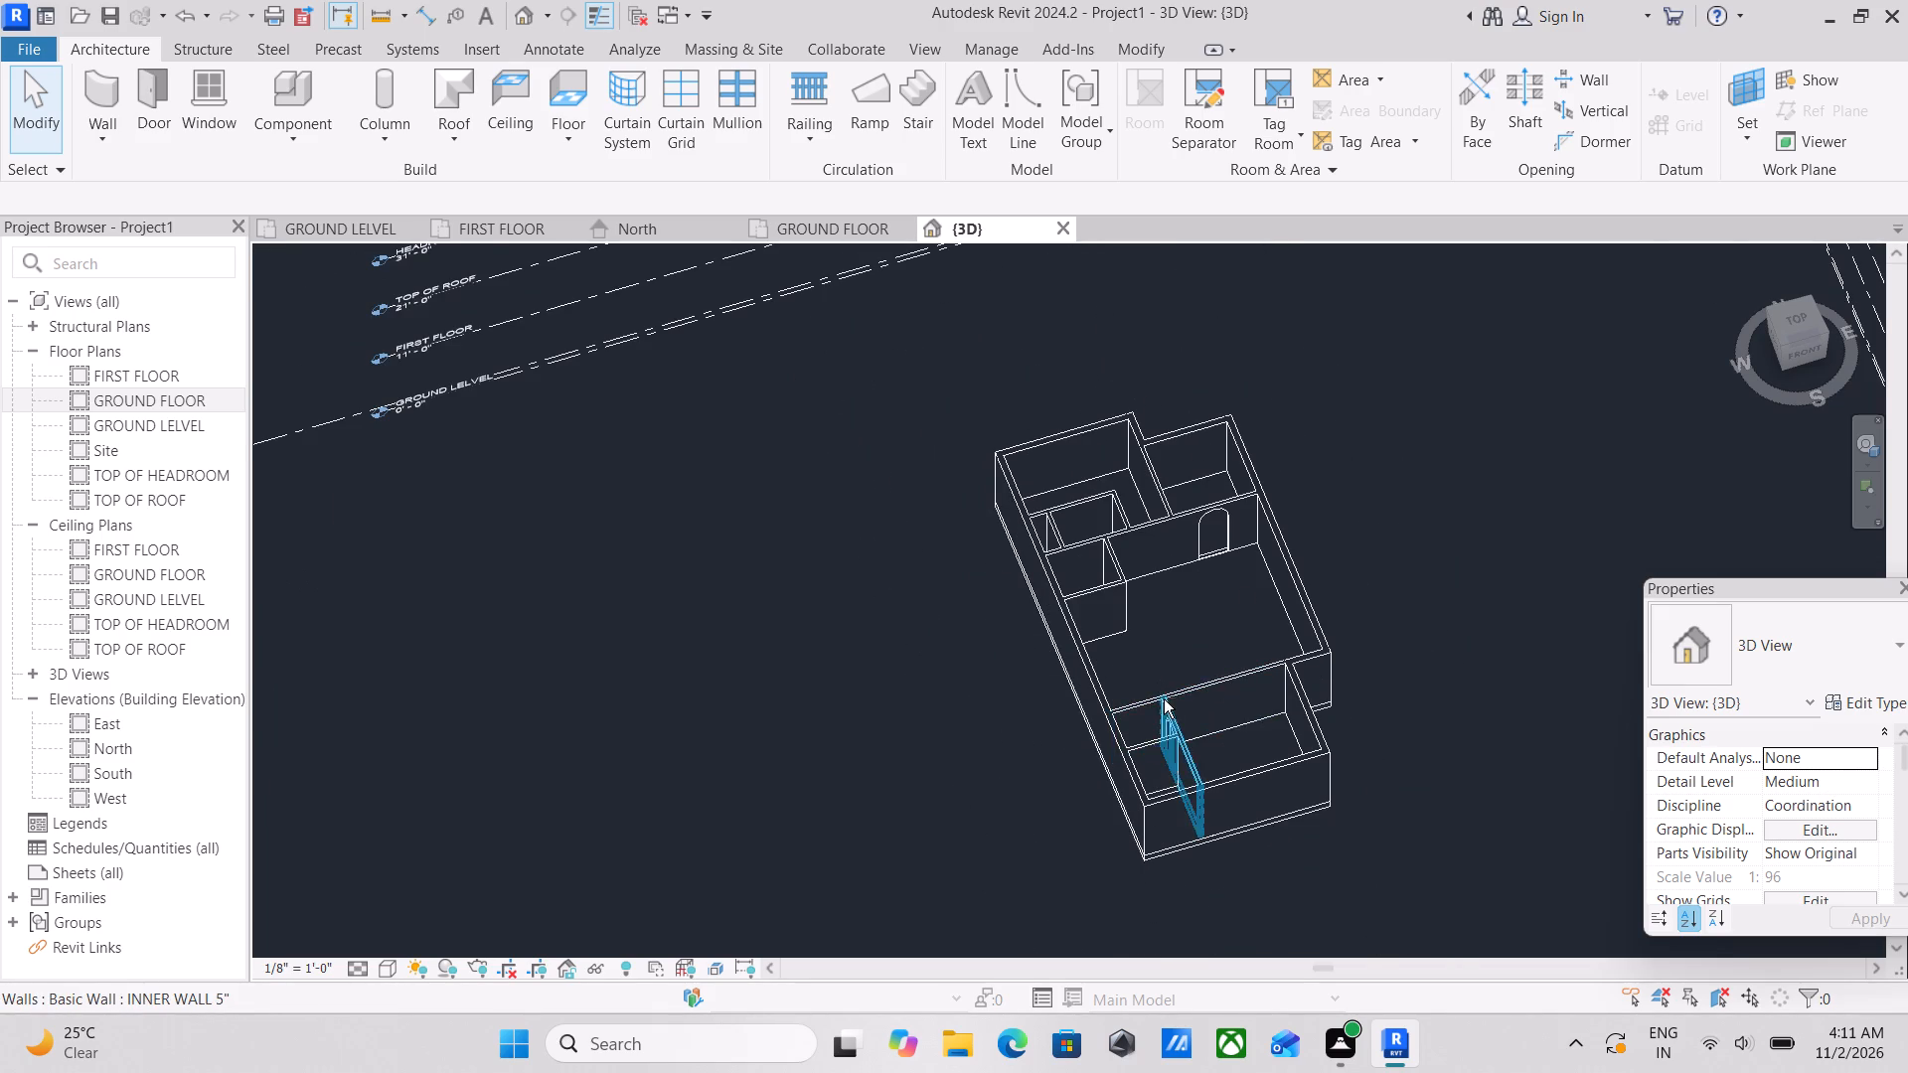
{"action": "middle_click_drag", "start_coordinate": [1158, 694], "coordinate": [930, 505], "text": "shift"}
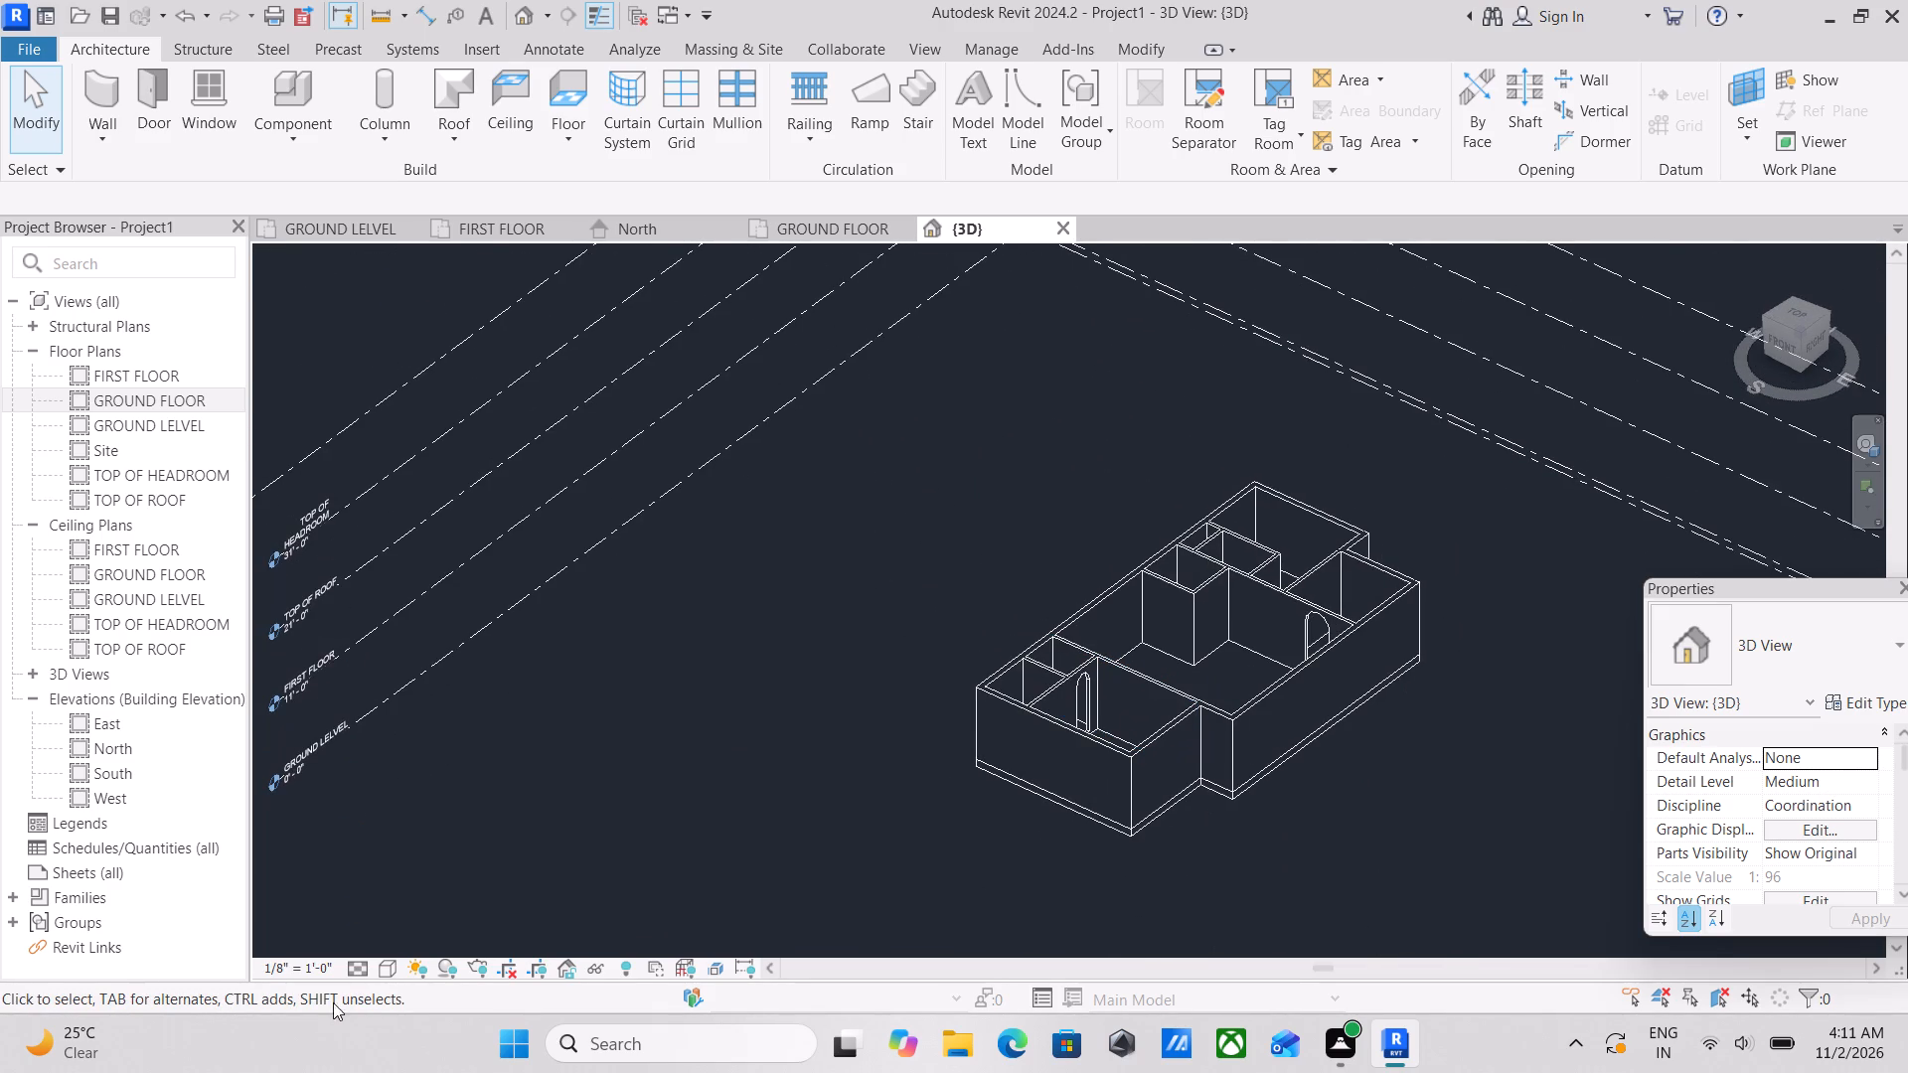
Set the 3D view's visual style to Shaded.
{"action": "left_click", "coordinate": [390, 968]}
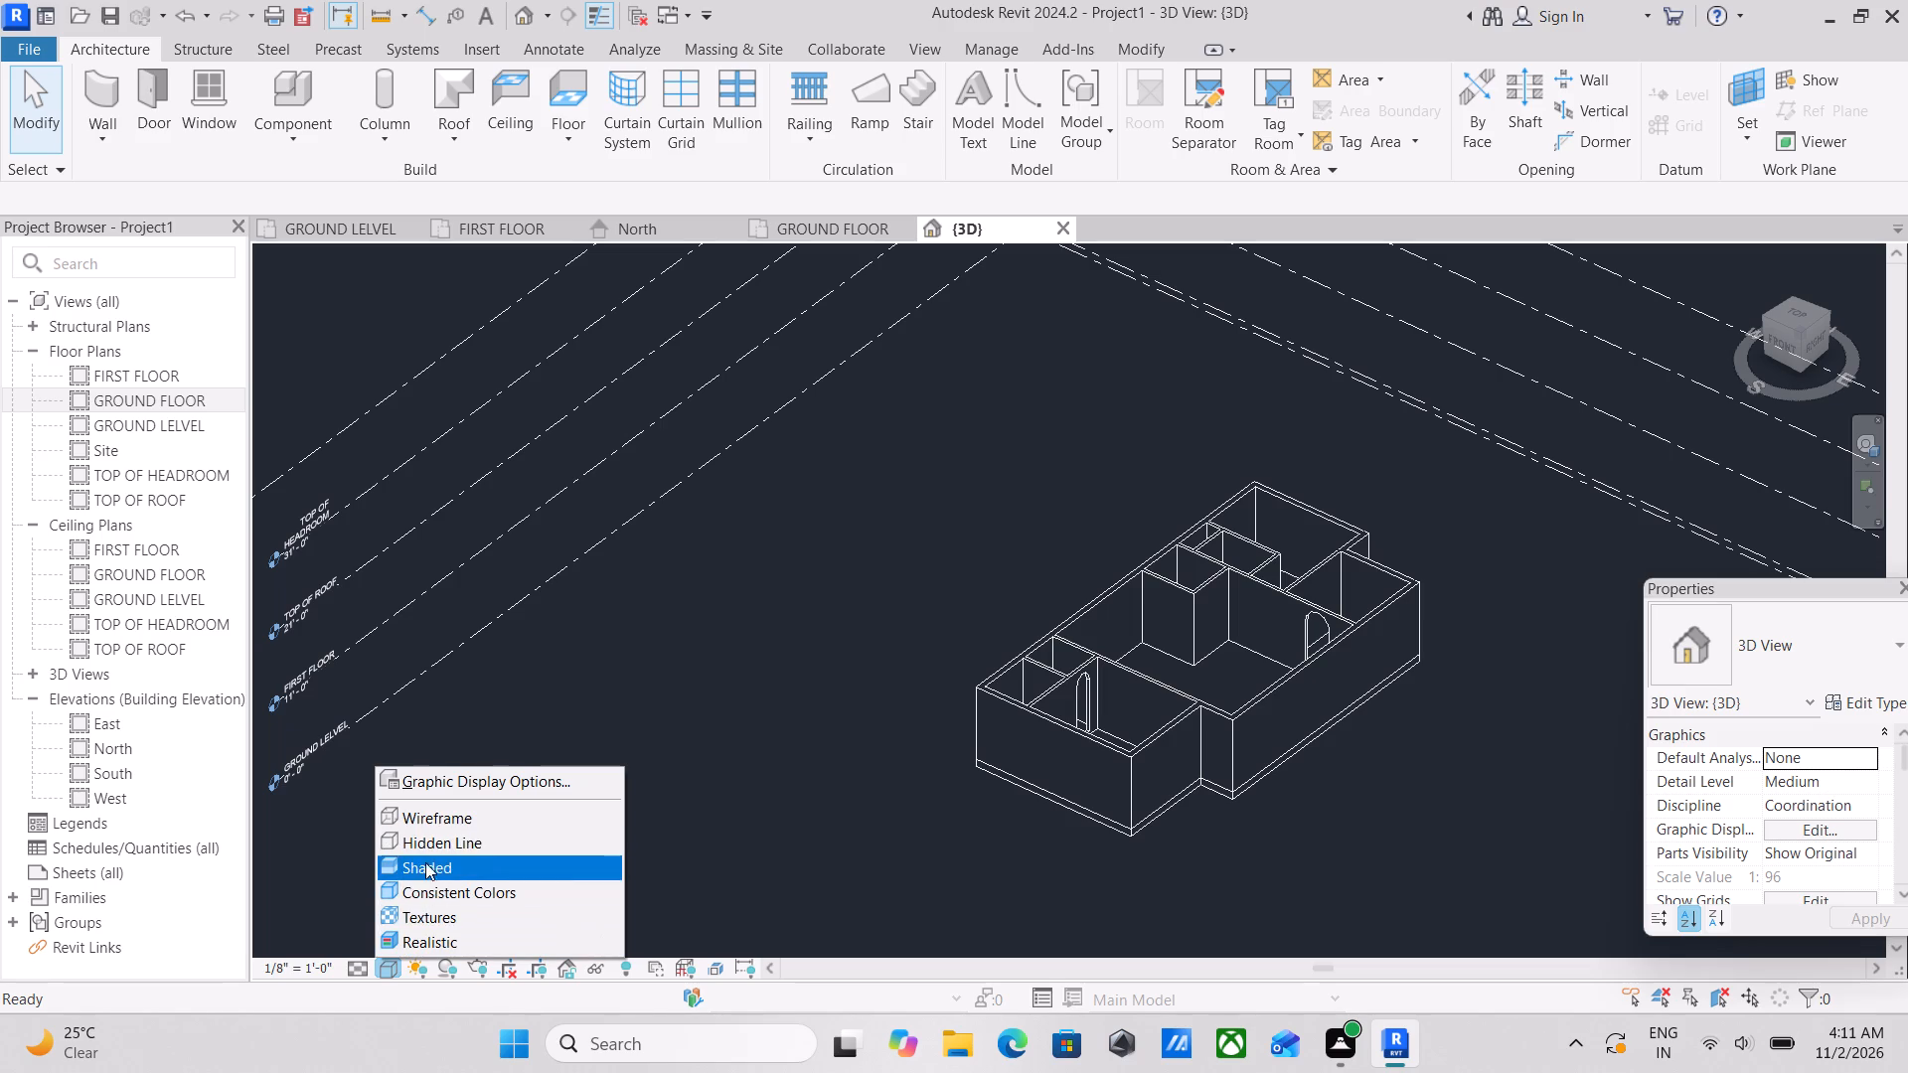
{"action": "left_click", "coordinate": [425, 869]}
Examine the shaded model's rooms, floors and arched openings from several angles, including the top and an isometric corner.
{"action": "scroll", "coordinate": [1143, 789], "scroll_direction": "up", "scroll_amount": 3}
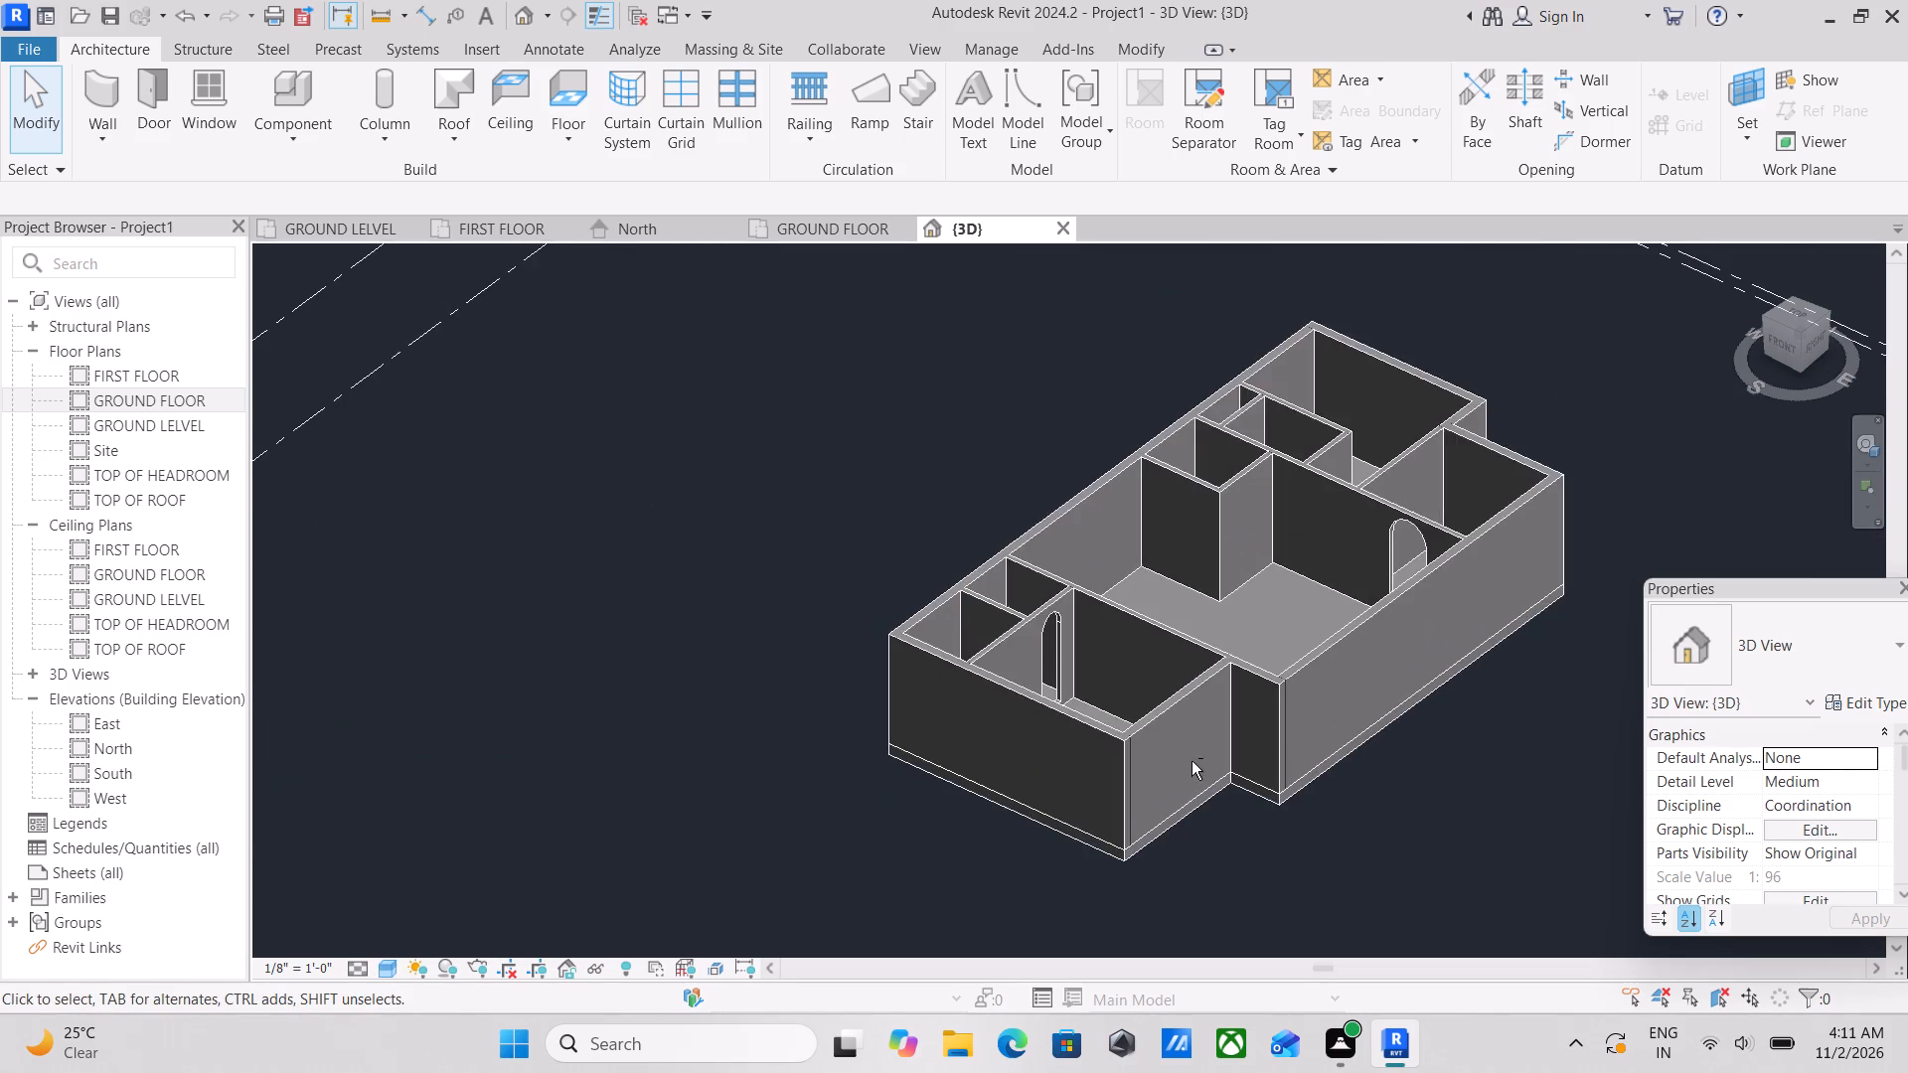
{"action": "middle_click_drag", "start_coordinate": [1192, 761], "coordinate": [1135, 911], "text": "shift"}
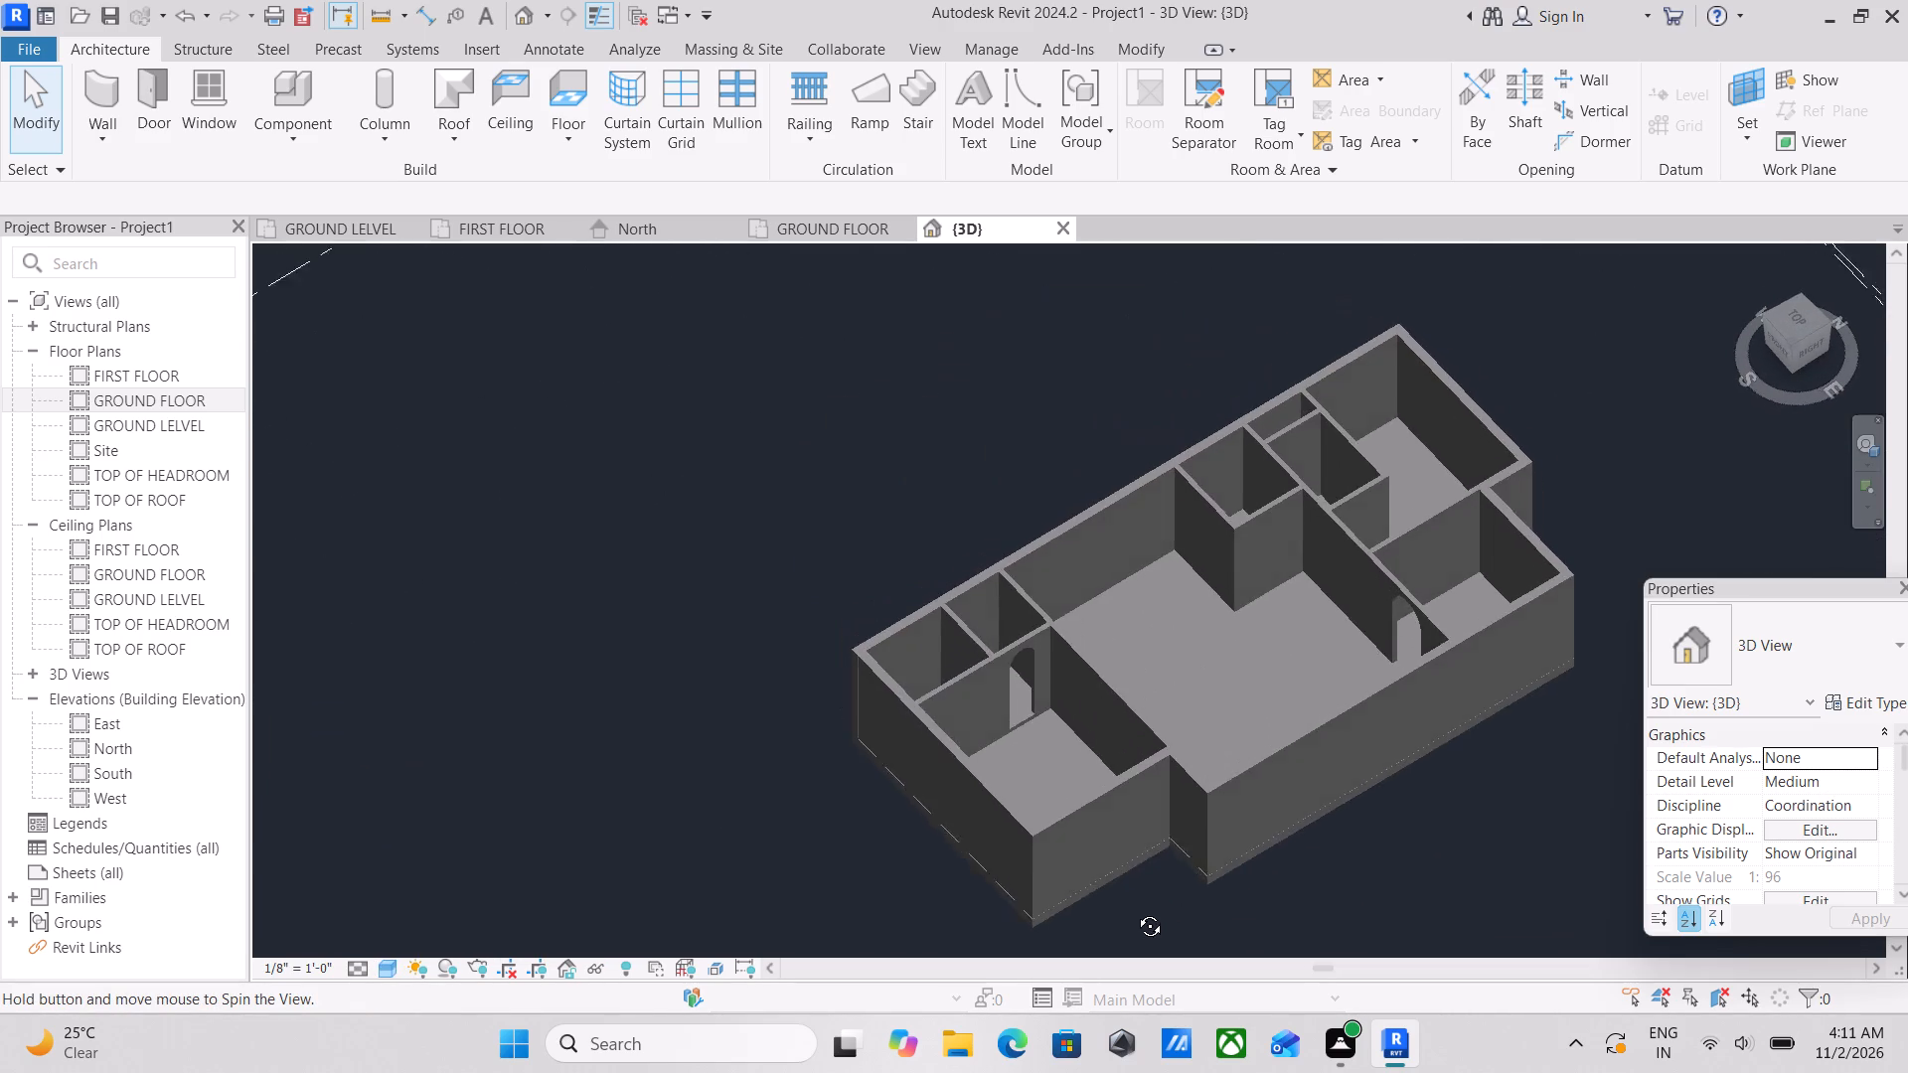
{"action": "middle_click_drag", "start_coordinate": [1135, 911], "coordinate": [1160, 916], "text": "shift"}
{"action": "scroll", "coordinate": [1038, 701], "scroll_direction": "up", "scroll_amount": 3}
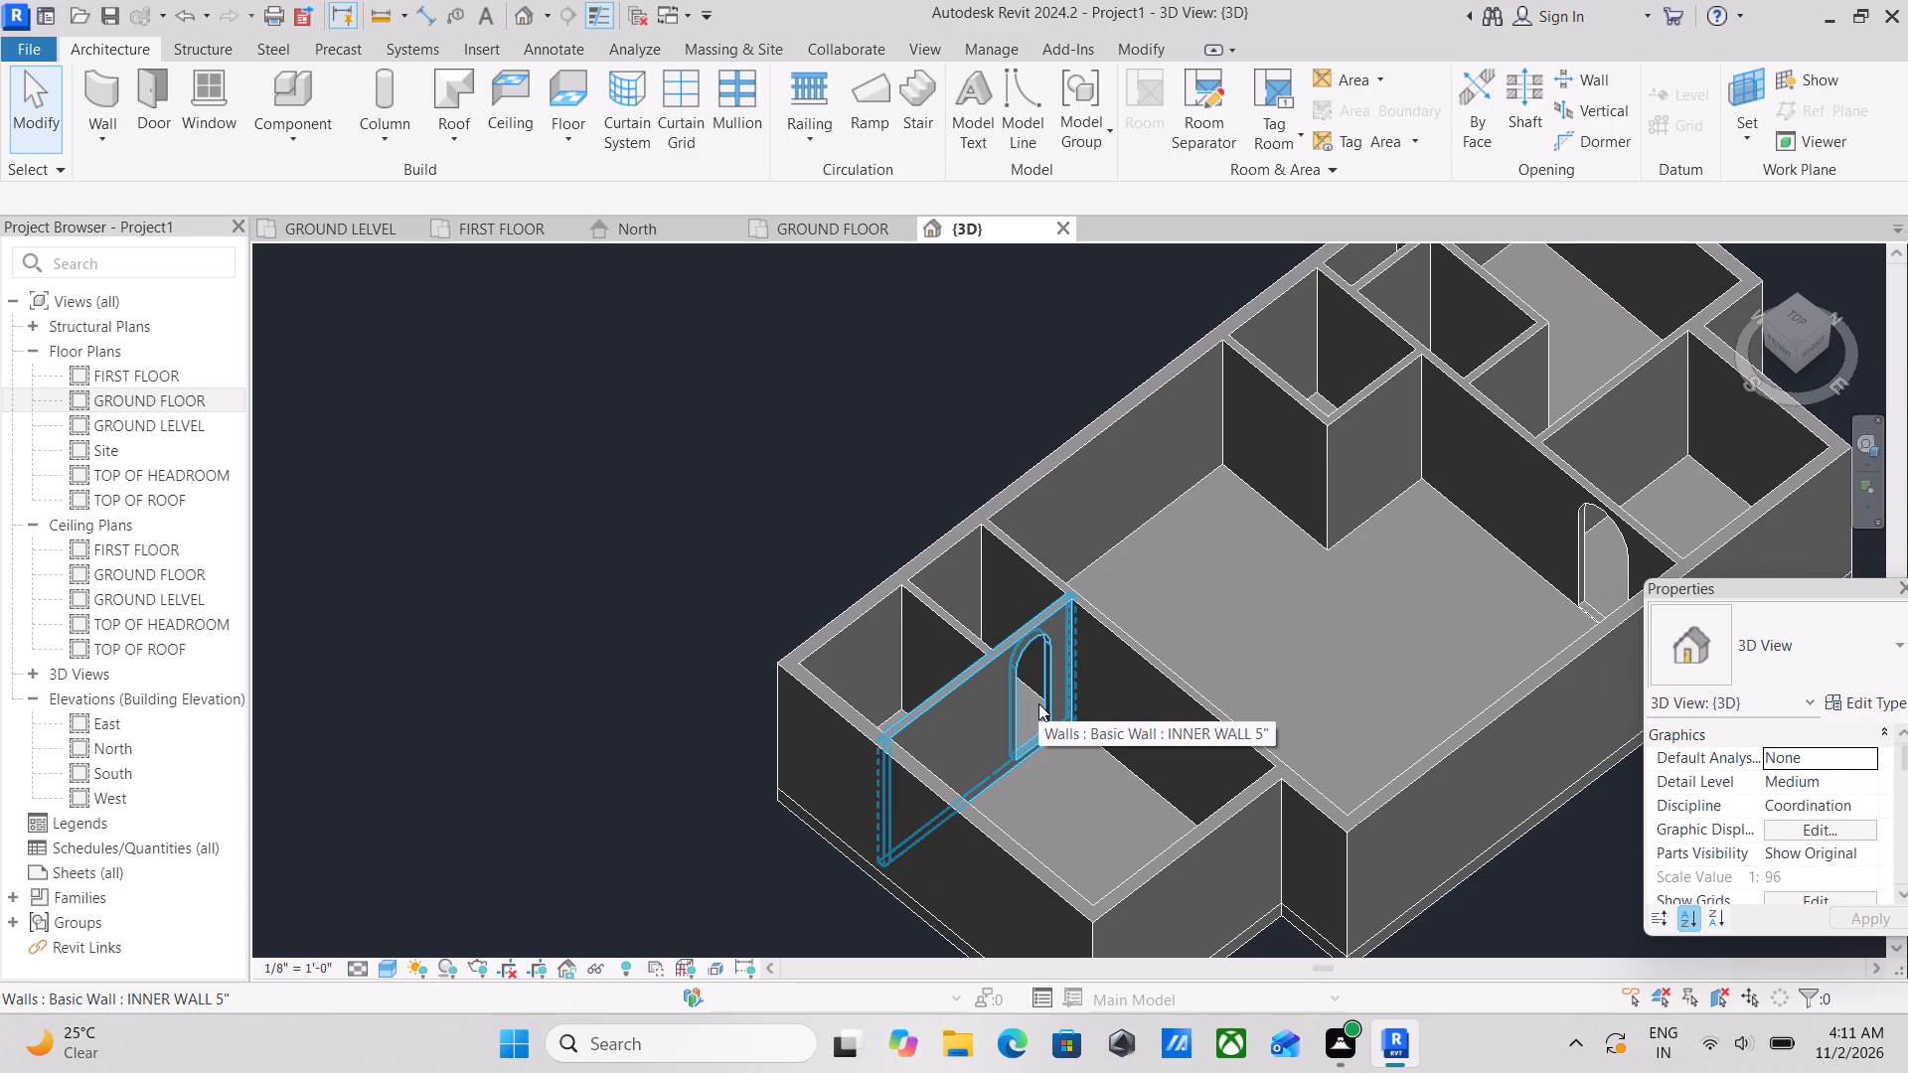
{"action": "scroll", "coordinate": [1002, 804], "scroll_direction": "up", "scroll_amount": 13}
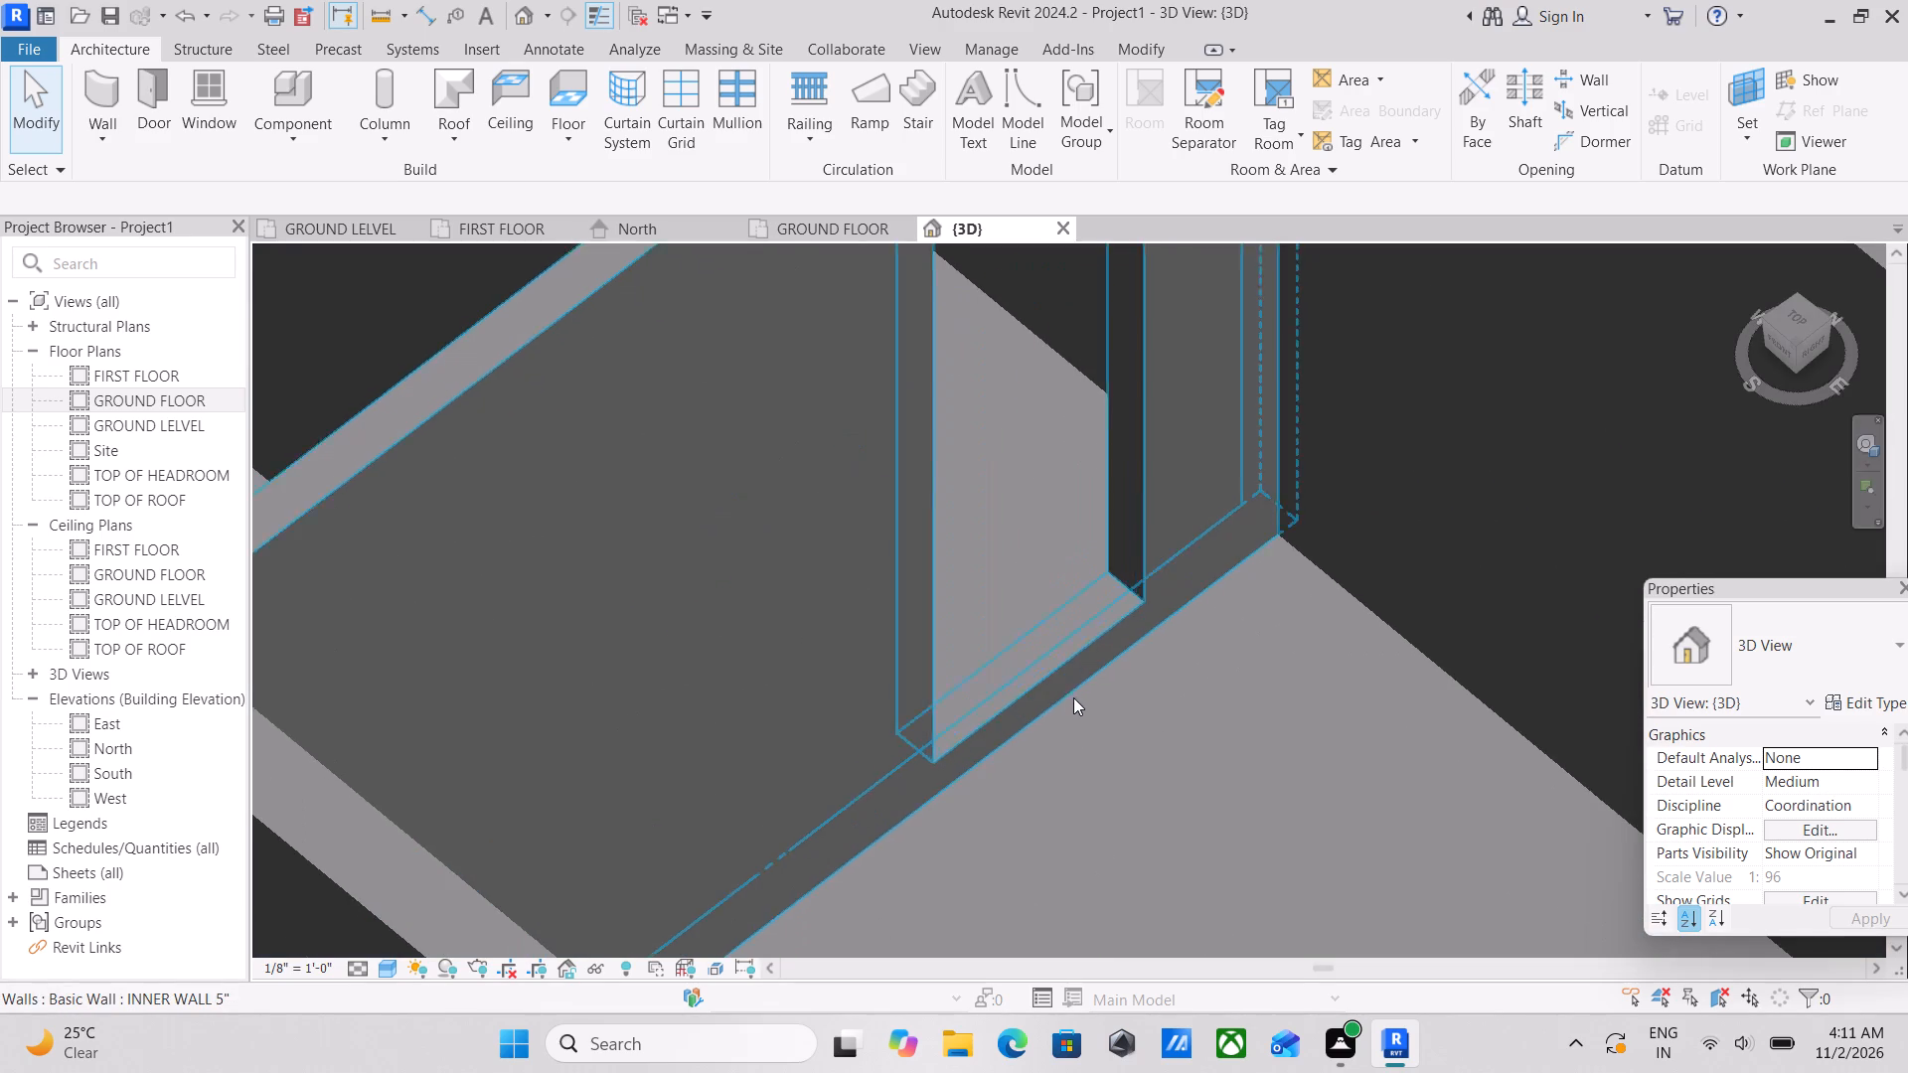
{"action": "scroll", "coordinate": [1036, 575], "scroll_direction": "down", "scroll_amount": 7}
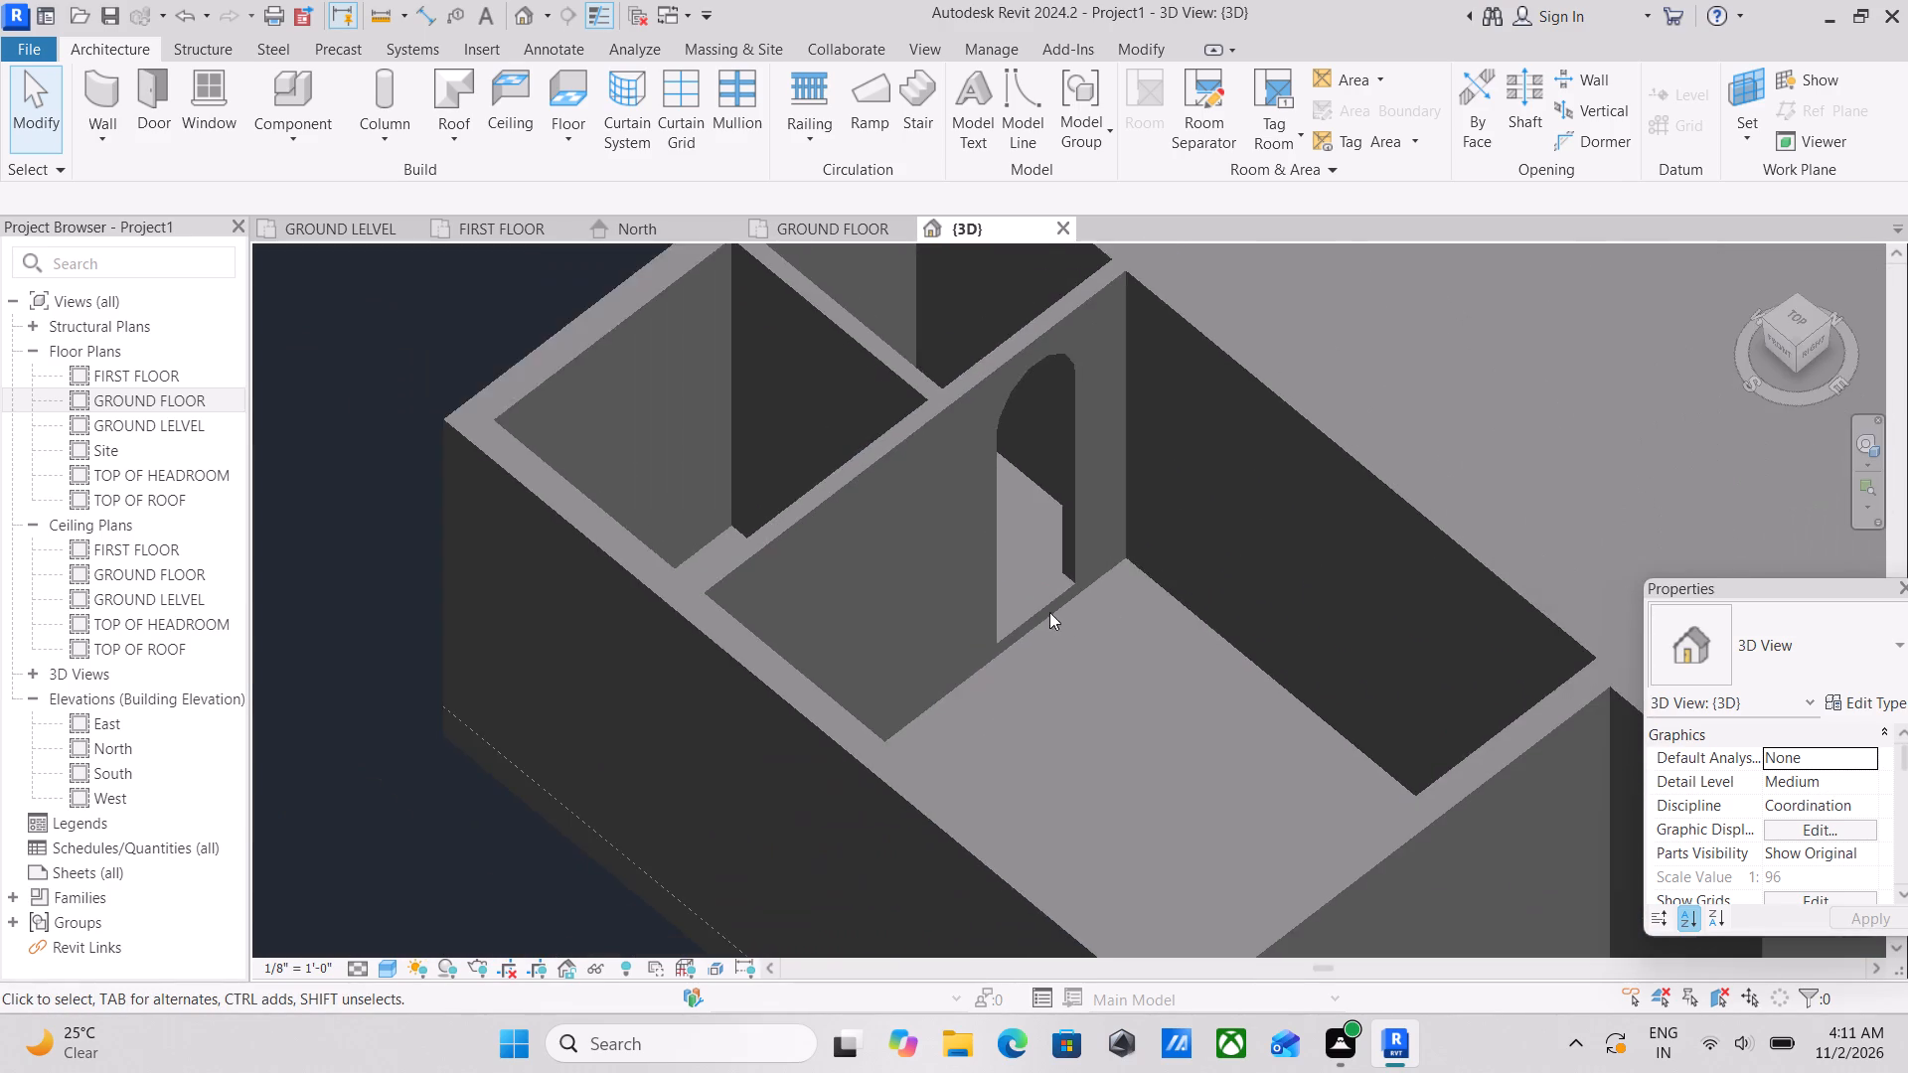
{"action": "scroll", "coordinate": [1097, 662], "scroll_direction": "down", "scroll_amount": 3}
{"action": "middle_click_drag", "start_coordinate": [1119, 678], "coordinate": [1369, 568], "text": "shift"}
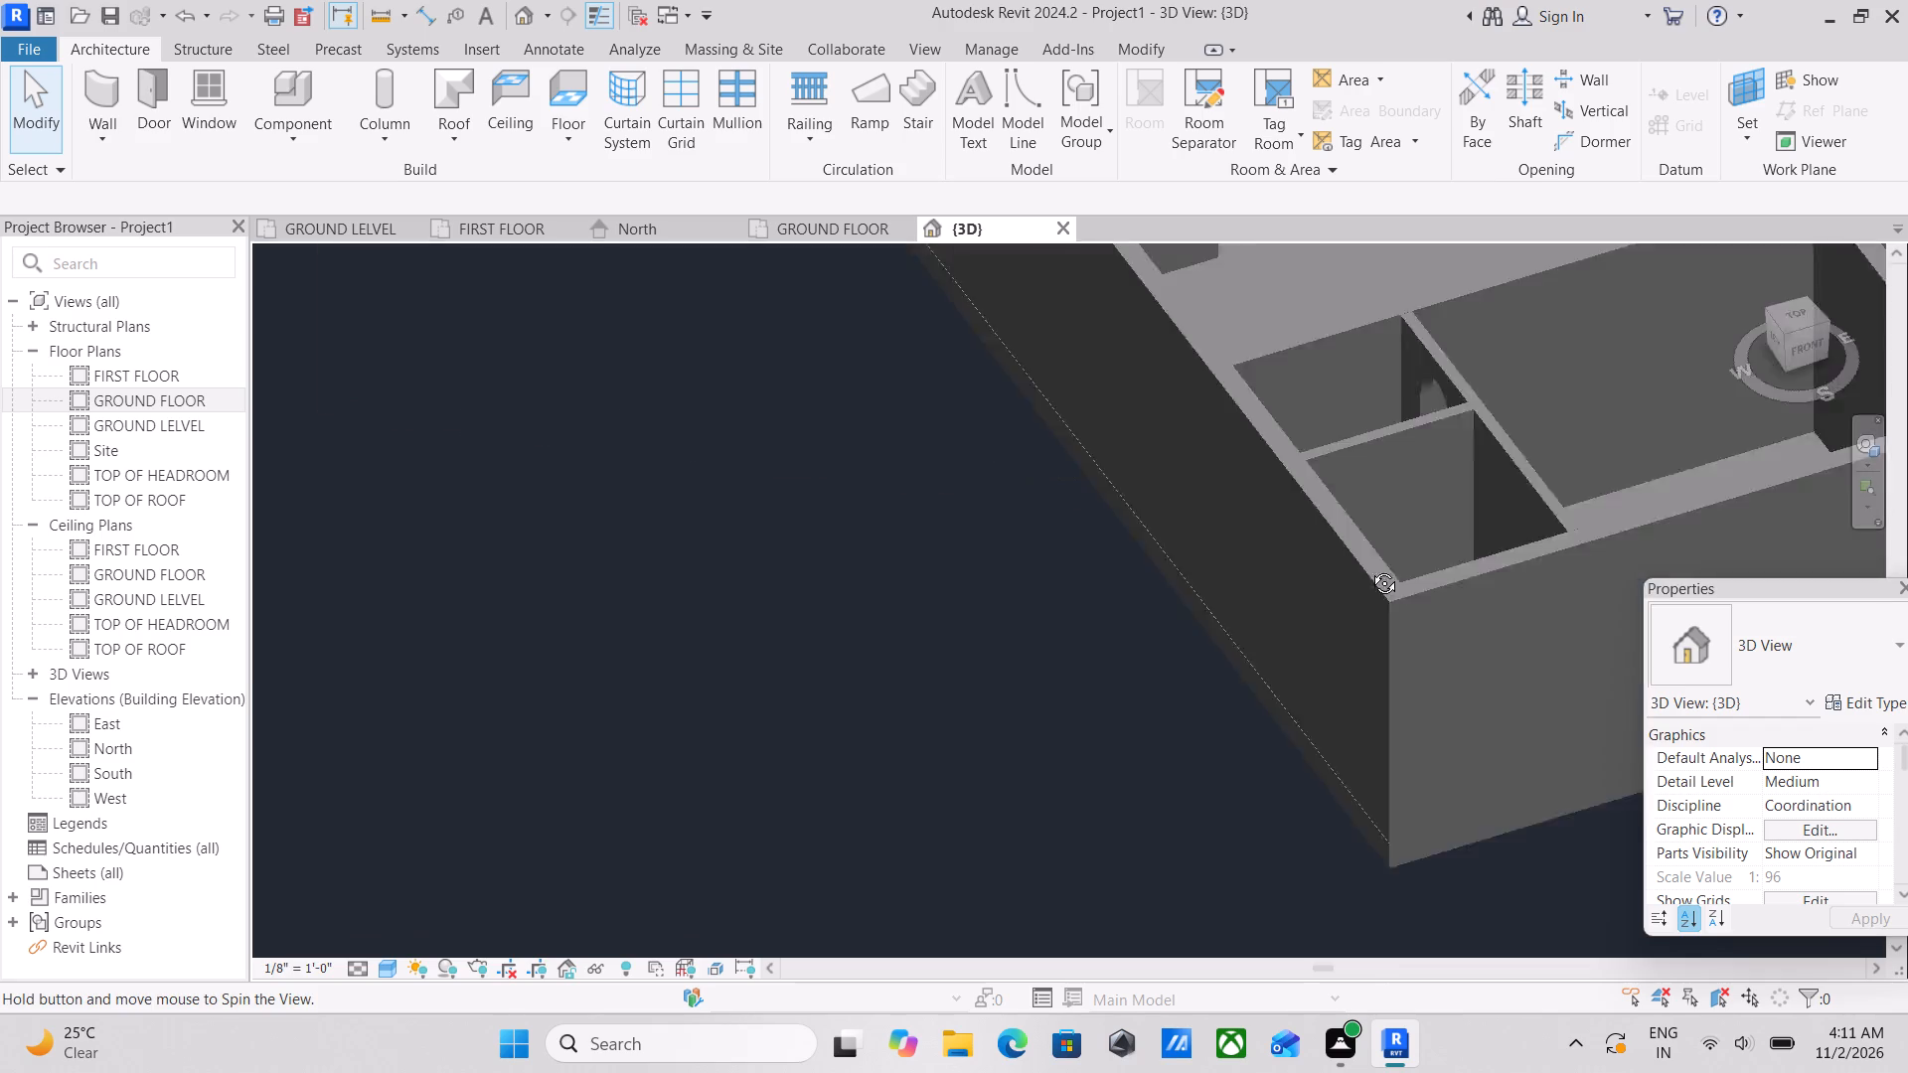
{"action": "middle_click_drag", "start_coordinate": [1369, 568], "coordinate": [1334, 590], "text": "shift"}
{"action": "scroll", "coordinate": [1334, 576], "scroll_direction": "down", "scroll_amount": 2}
{"action": "middle_click_drag", "start_coordinate": [1334, 576], "coordinate": [1114, 637]}
{"action": "middle_click_drag", "start_coordinate": [1224, 614], "coordinate": [1178, 711], "text": "shift"}
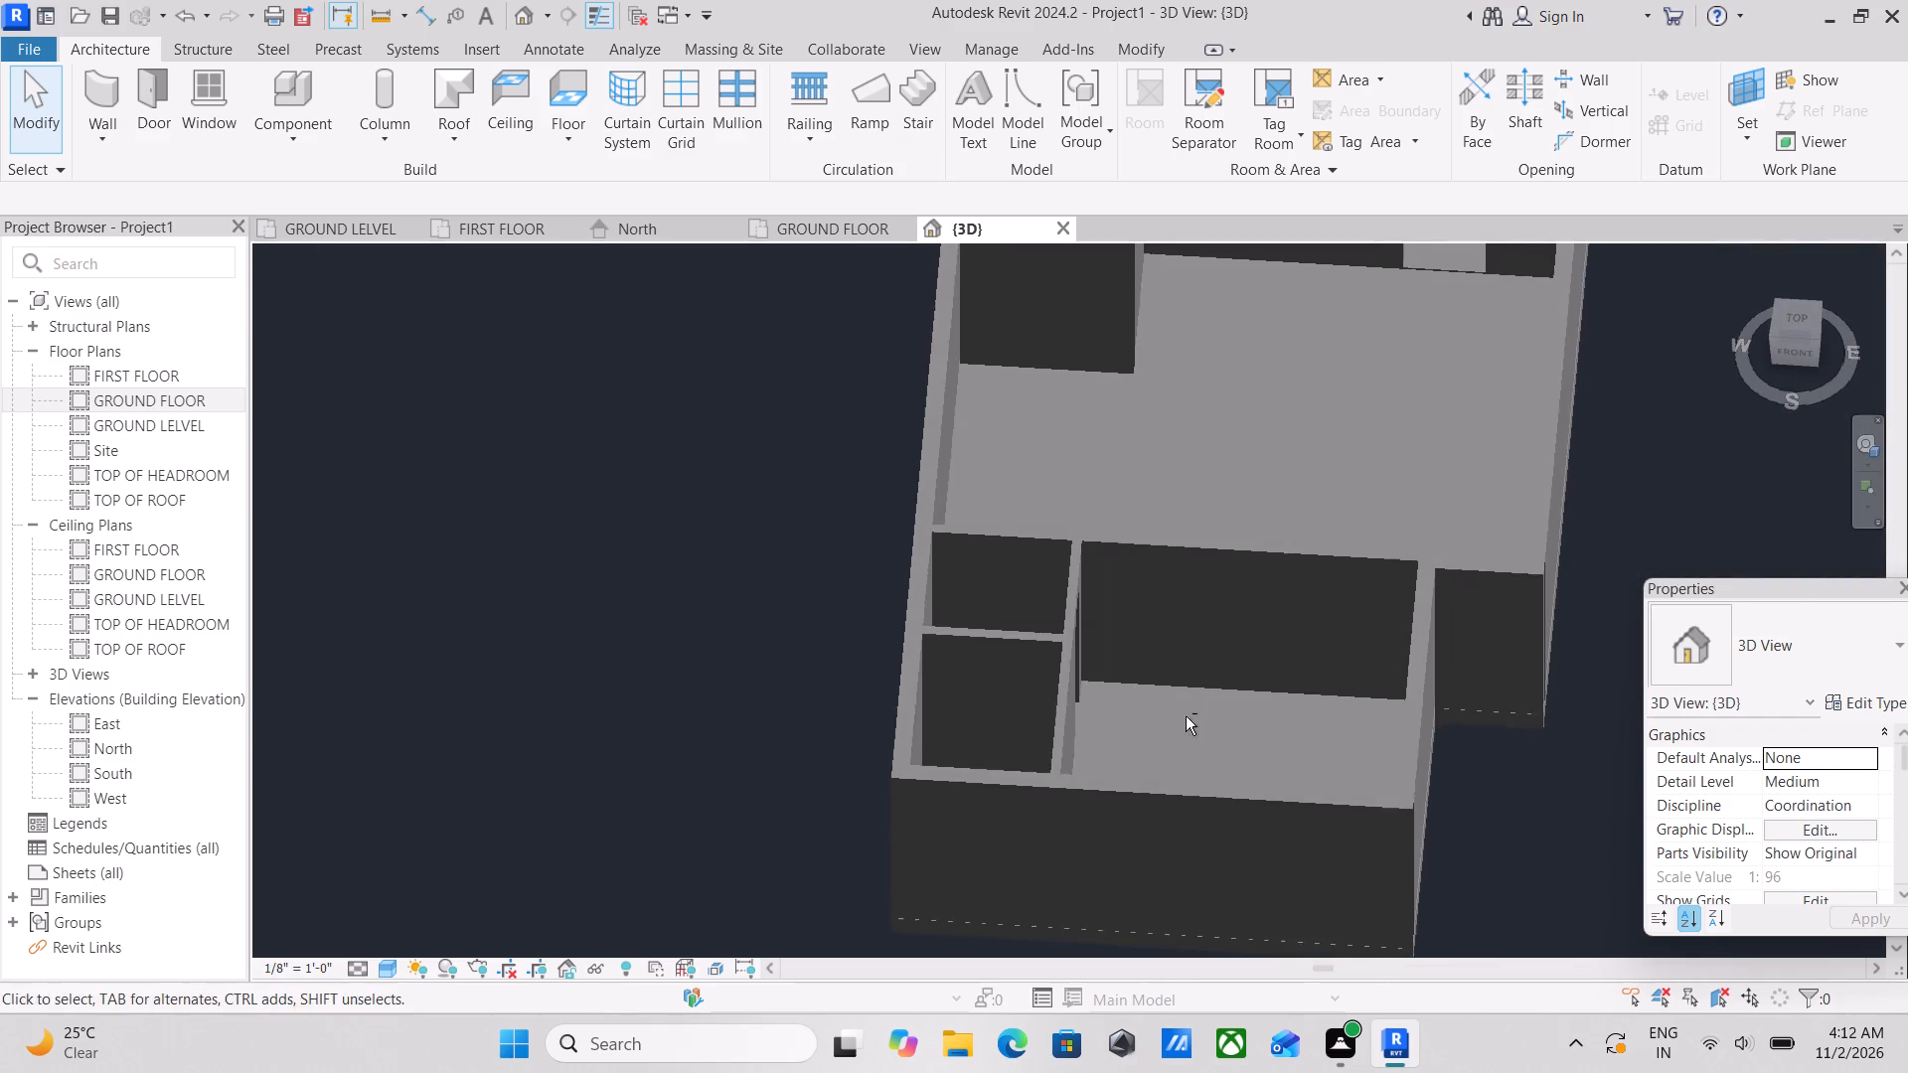
{"action": "scroll", "coordinate": [1177, 692], "scroll_direction": "down", "scroll_amount": 3}
{"action": "middle_click_drag", "start_coordinate": [1177, 692], "coordinate": [1157, 741]}
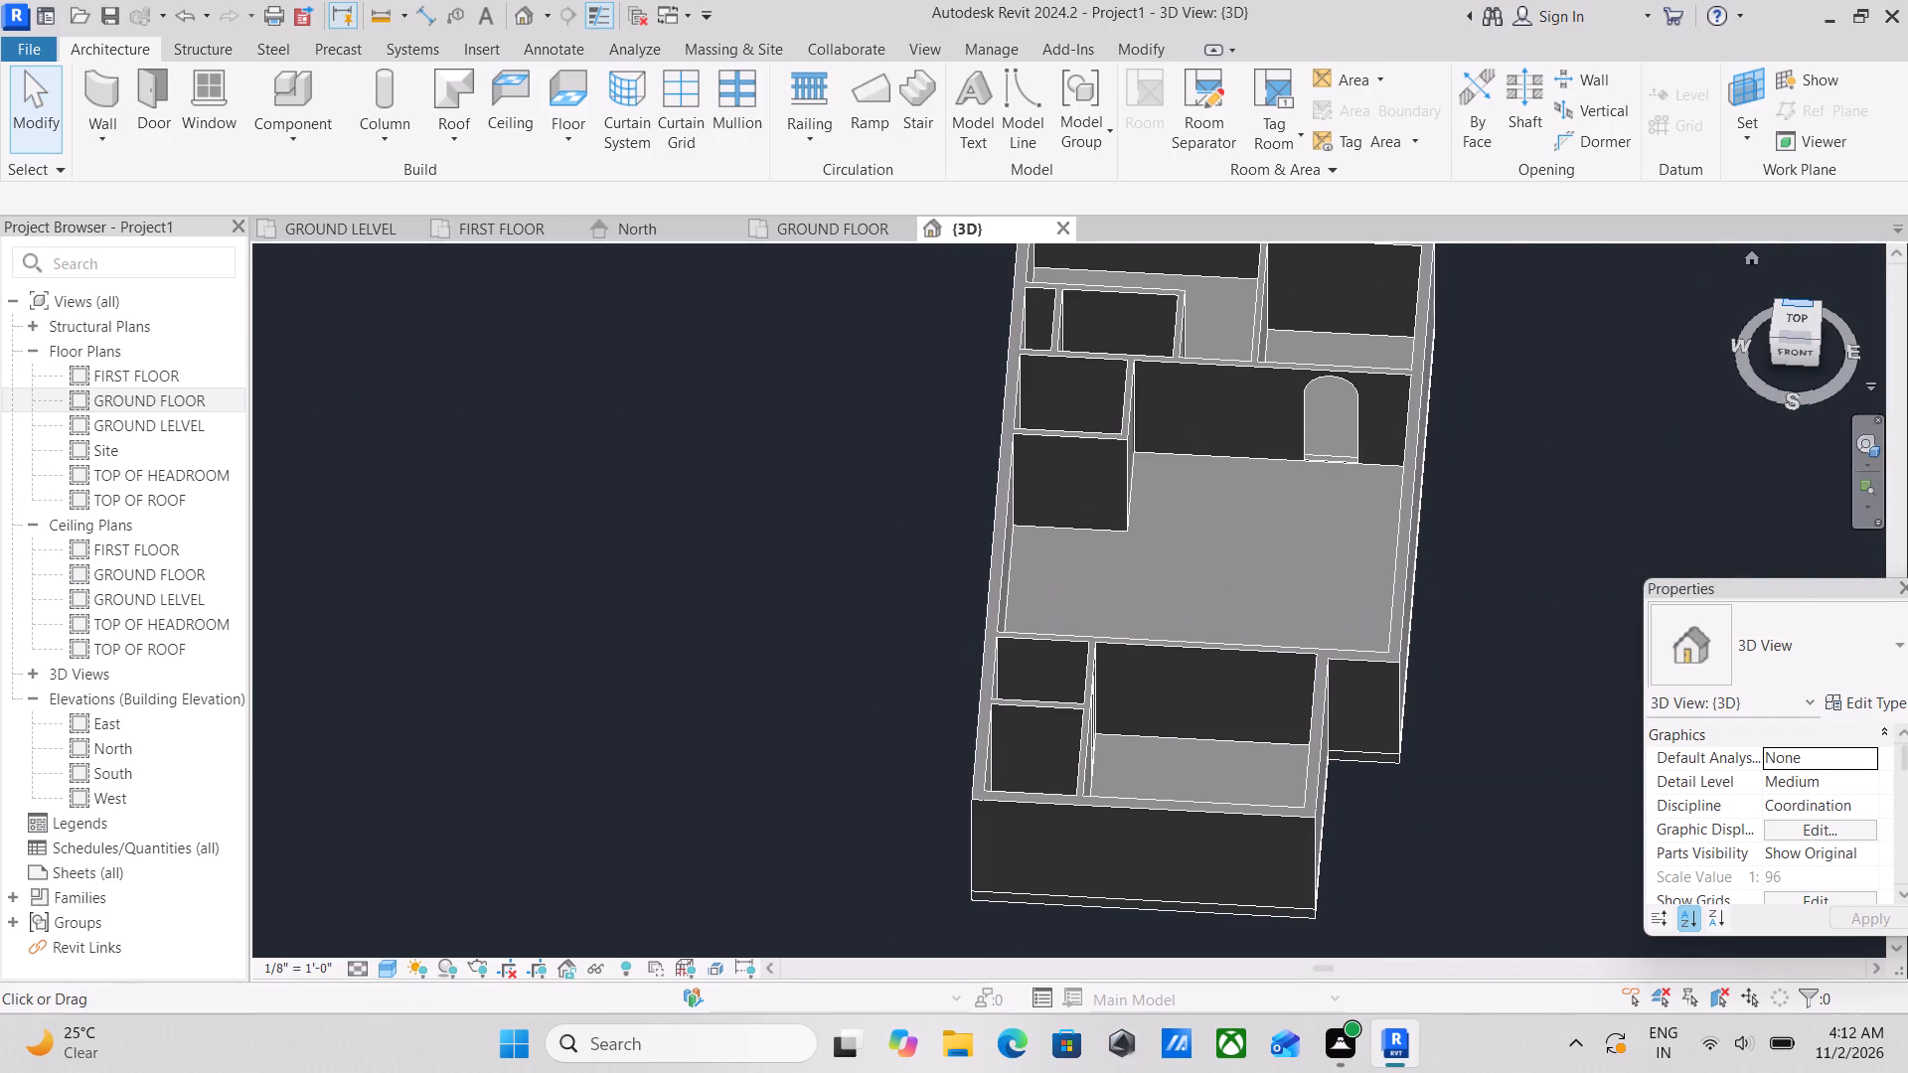
{"action": "left_click", "coordinate": [1796, 326]}
{"action": "scroll", "coordinate": [1143, 477], "scroll_direction": "up", "scroll_amount": 6}
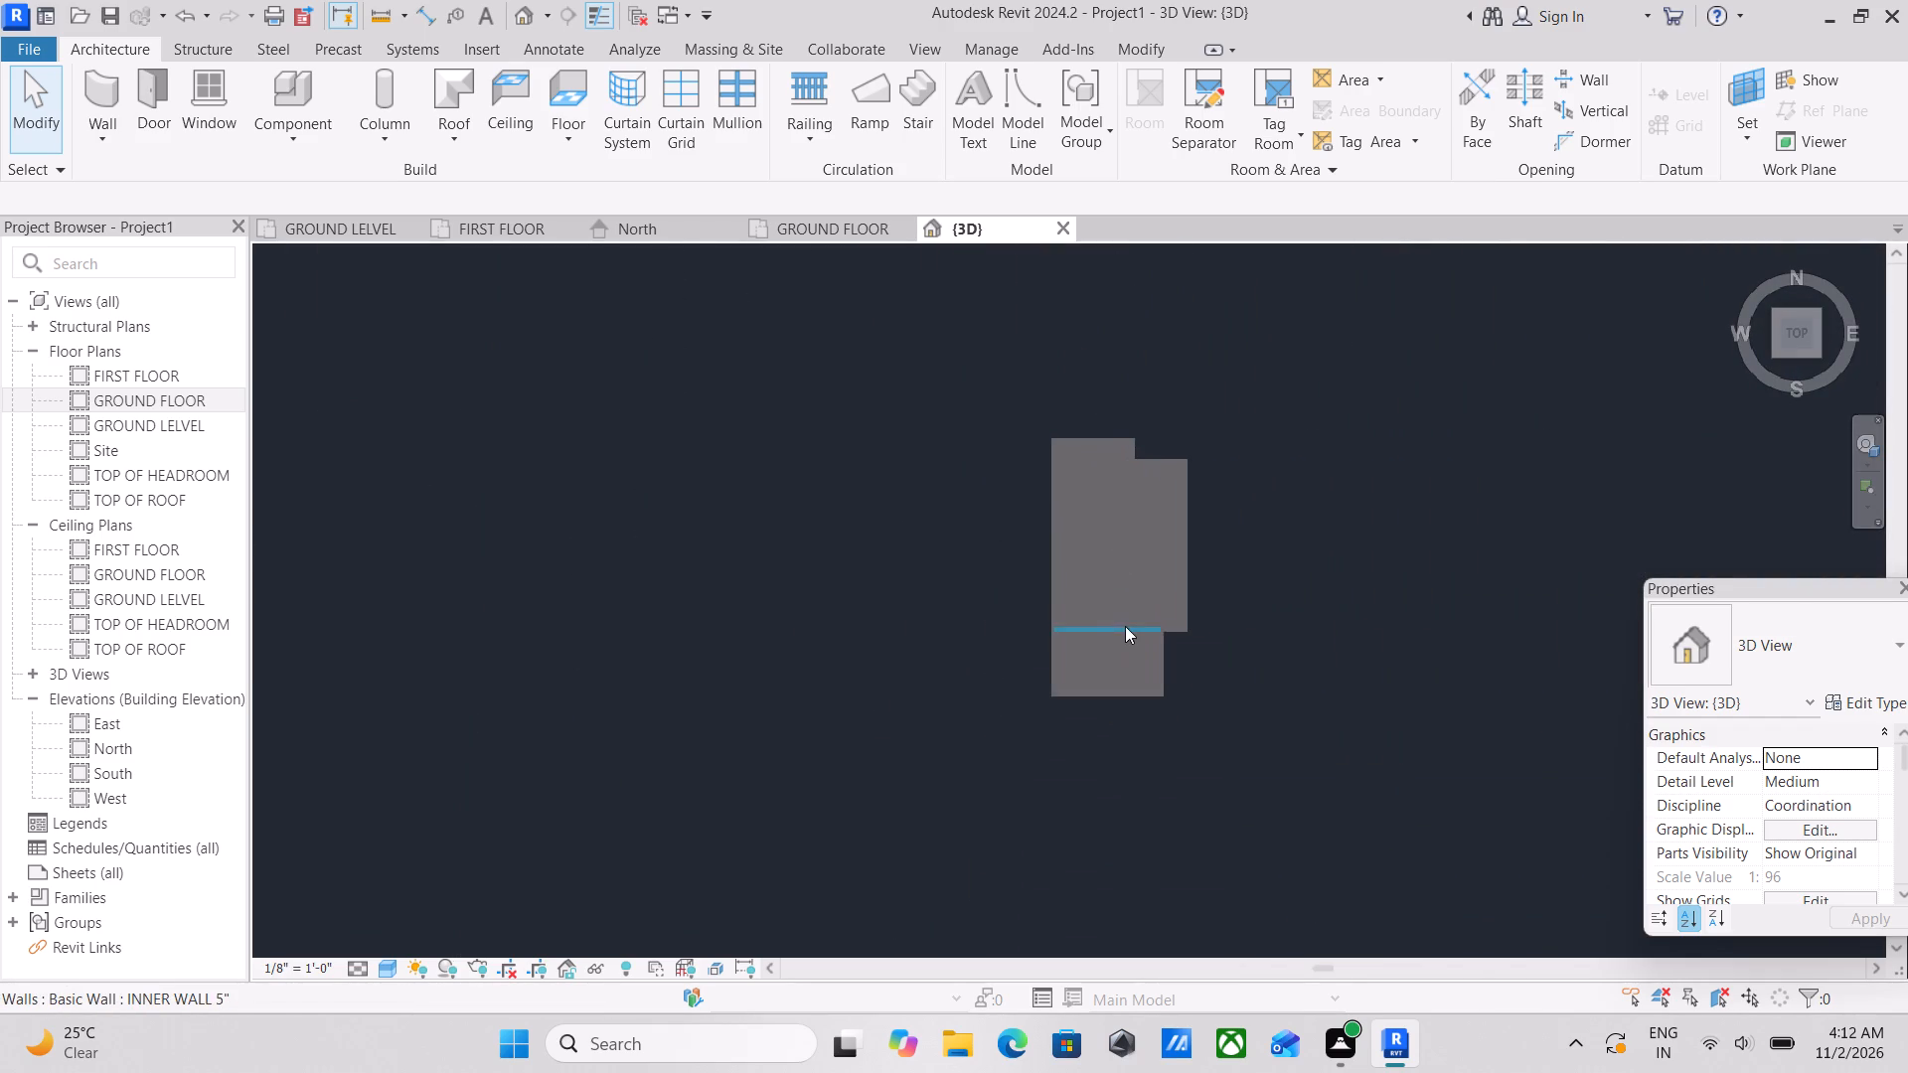
{"action": "scroll", "coordinate": [1125, 626], "scroll_direction": "up", "scroll_amount": 1}
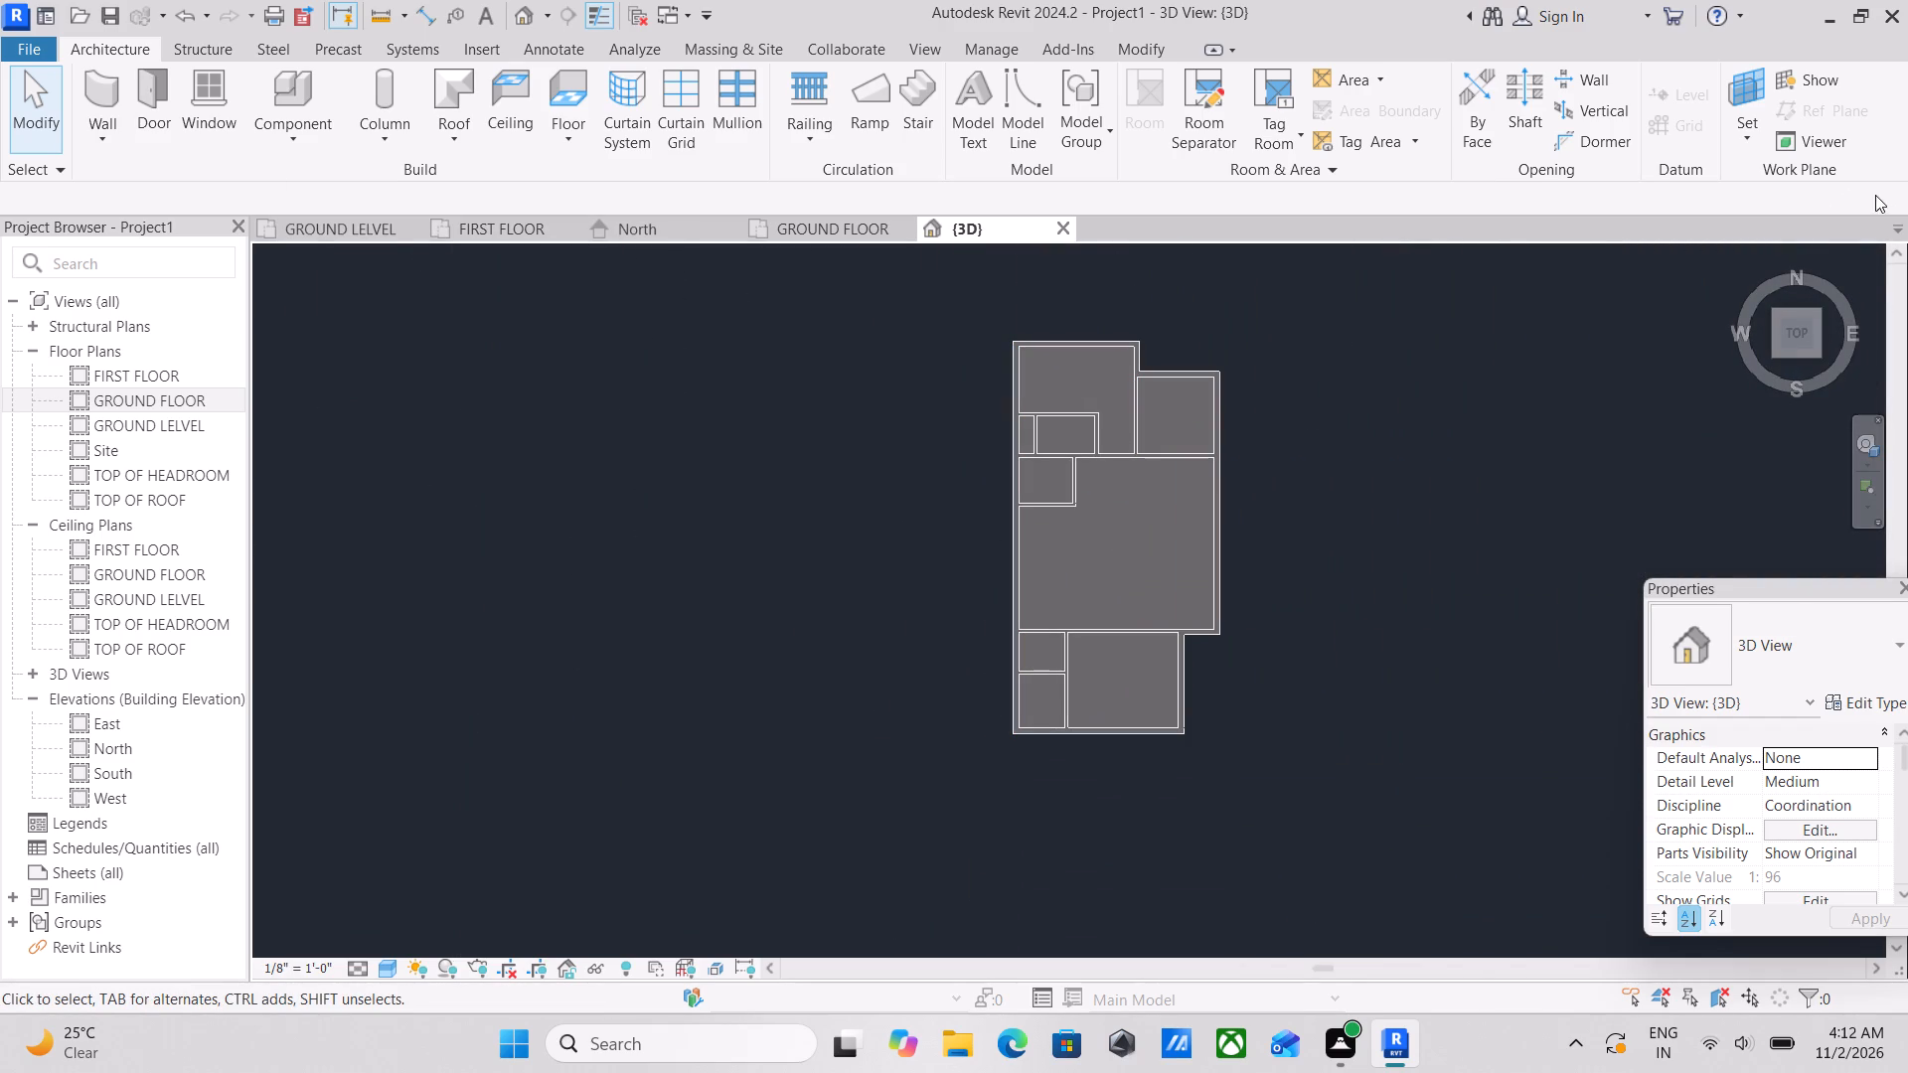
{"action": "left_click", "coordinate": [1822, 355]}
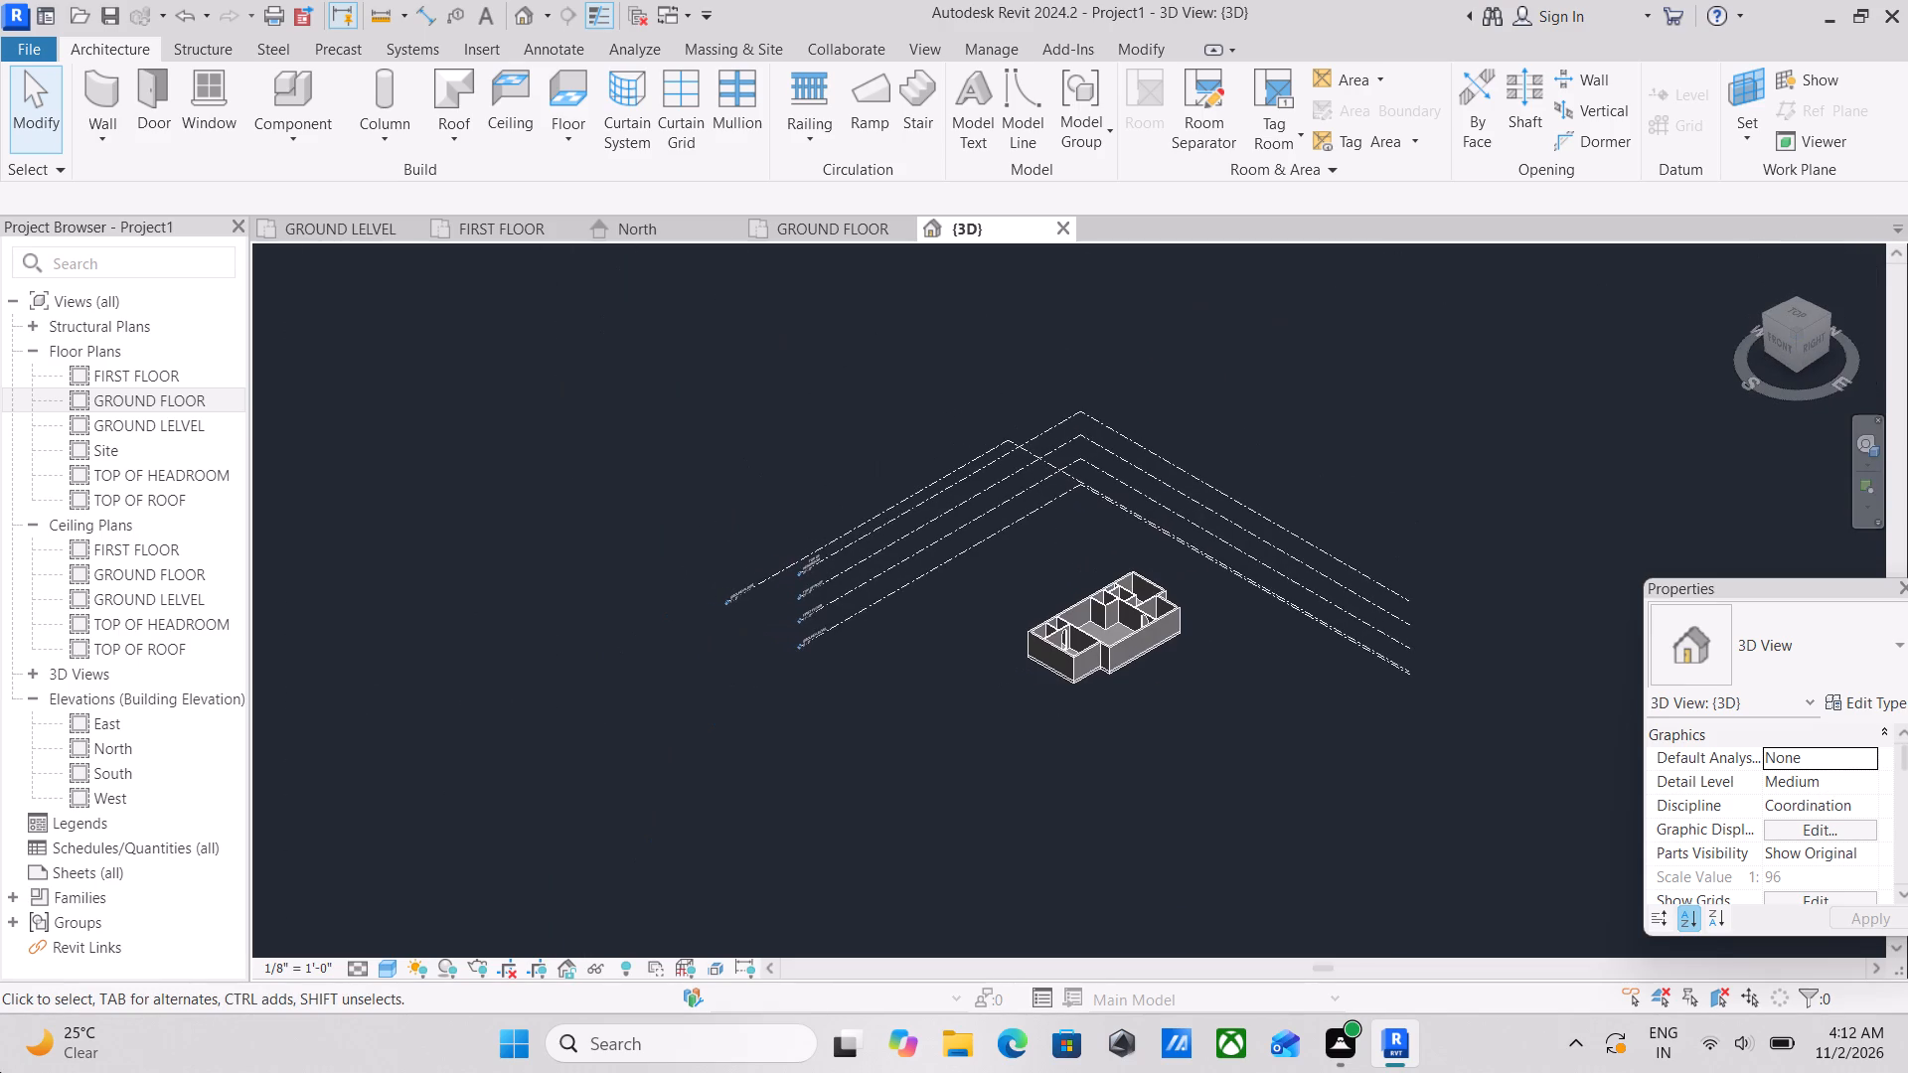
{"action": "scroll", "coordinate": [0, 1072], "scroll_direction": "up", "scroll_amount": 4}
Open the FIRST FLOOR plan and start a new stair in the hall.
{"action": "left_click", "coordinate": [516, 228]}
{"action": "scroll", "coordinate": [1056, 474], "scroll_direction": "up", "scroll_amount": 4}
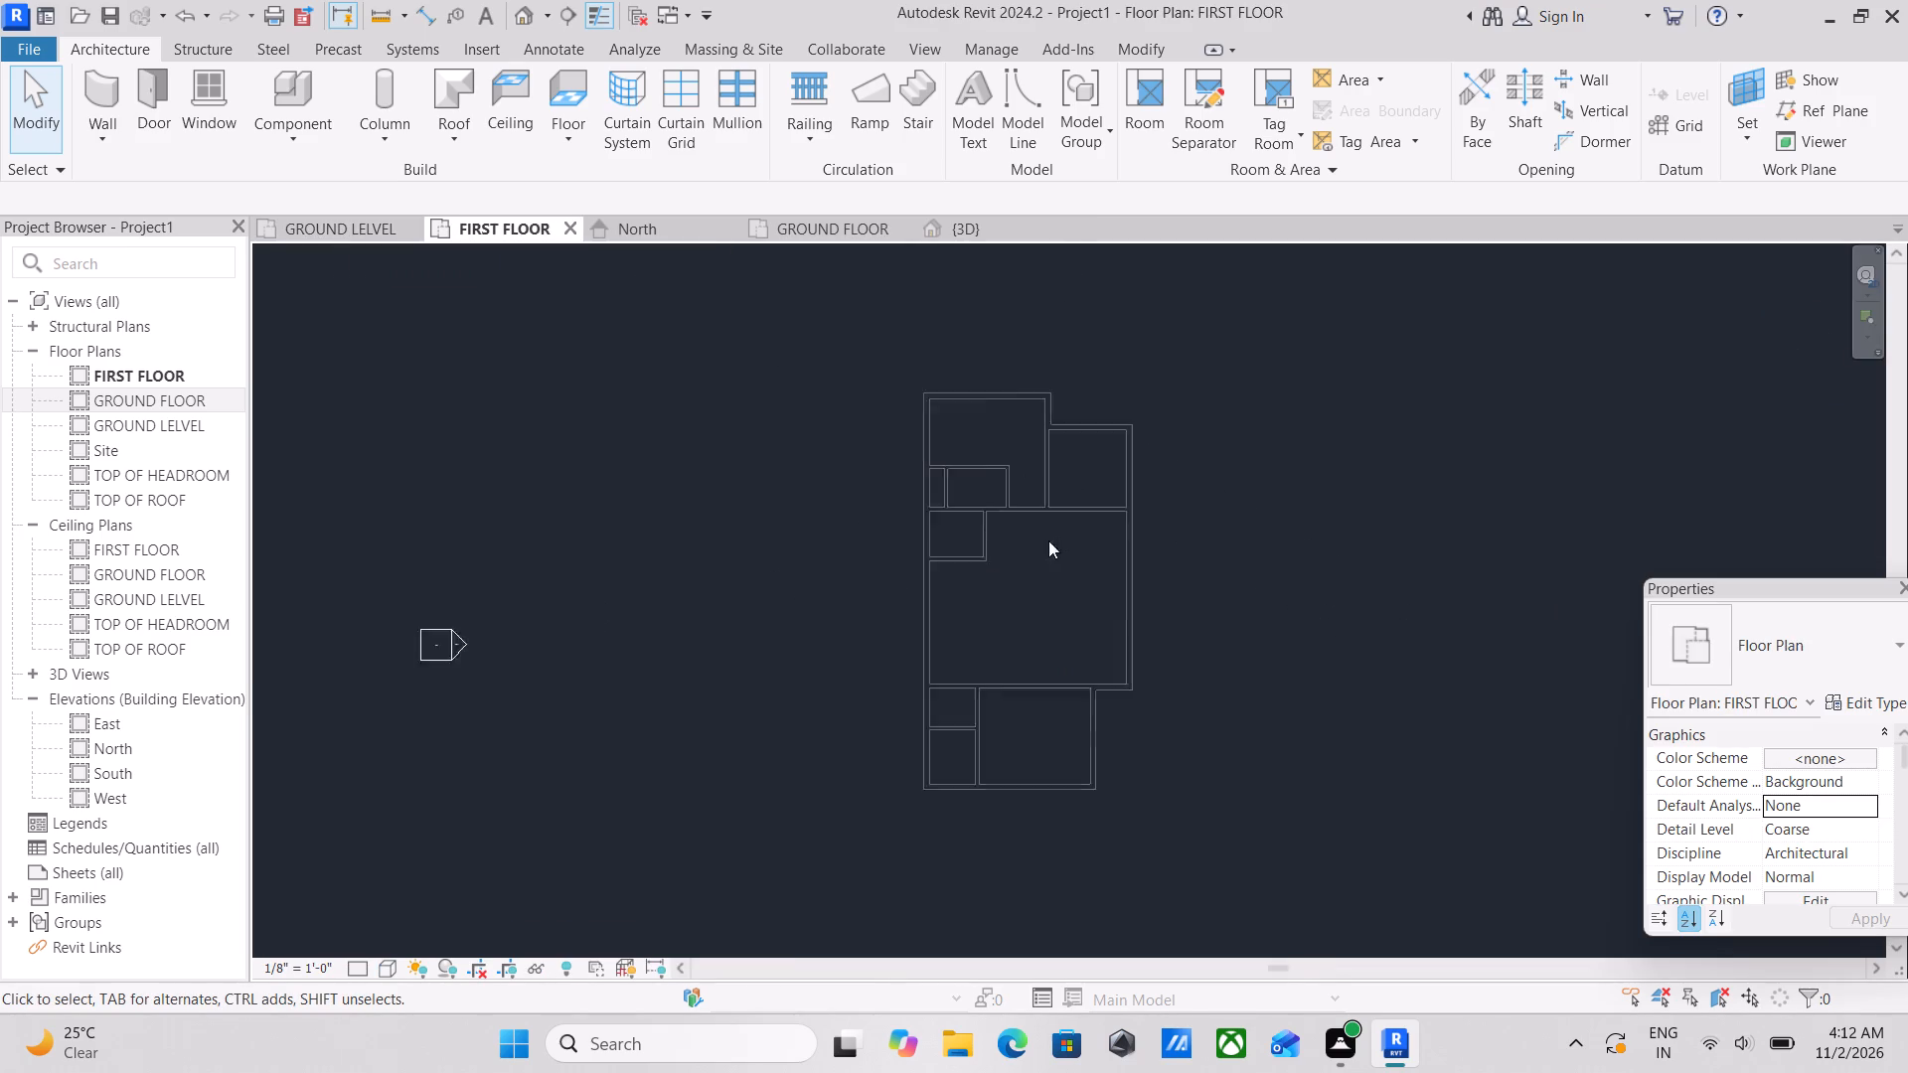
{"action": "scroll", "coordinate": [1048, 540], "scroll_direction": "up", "scroll_amount": 5}
{"action": "scroll", "coordinate": [660, 648], "scroll_direction": "up", "scroll_amount": 4}
{"action": "middle_click_drag", "start_coordinate": [697, 607], "coordinate": [821, 438]}
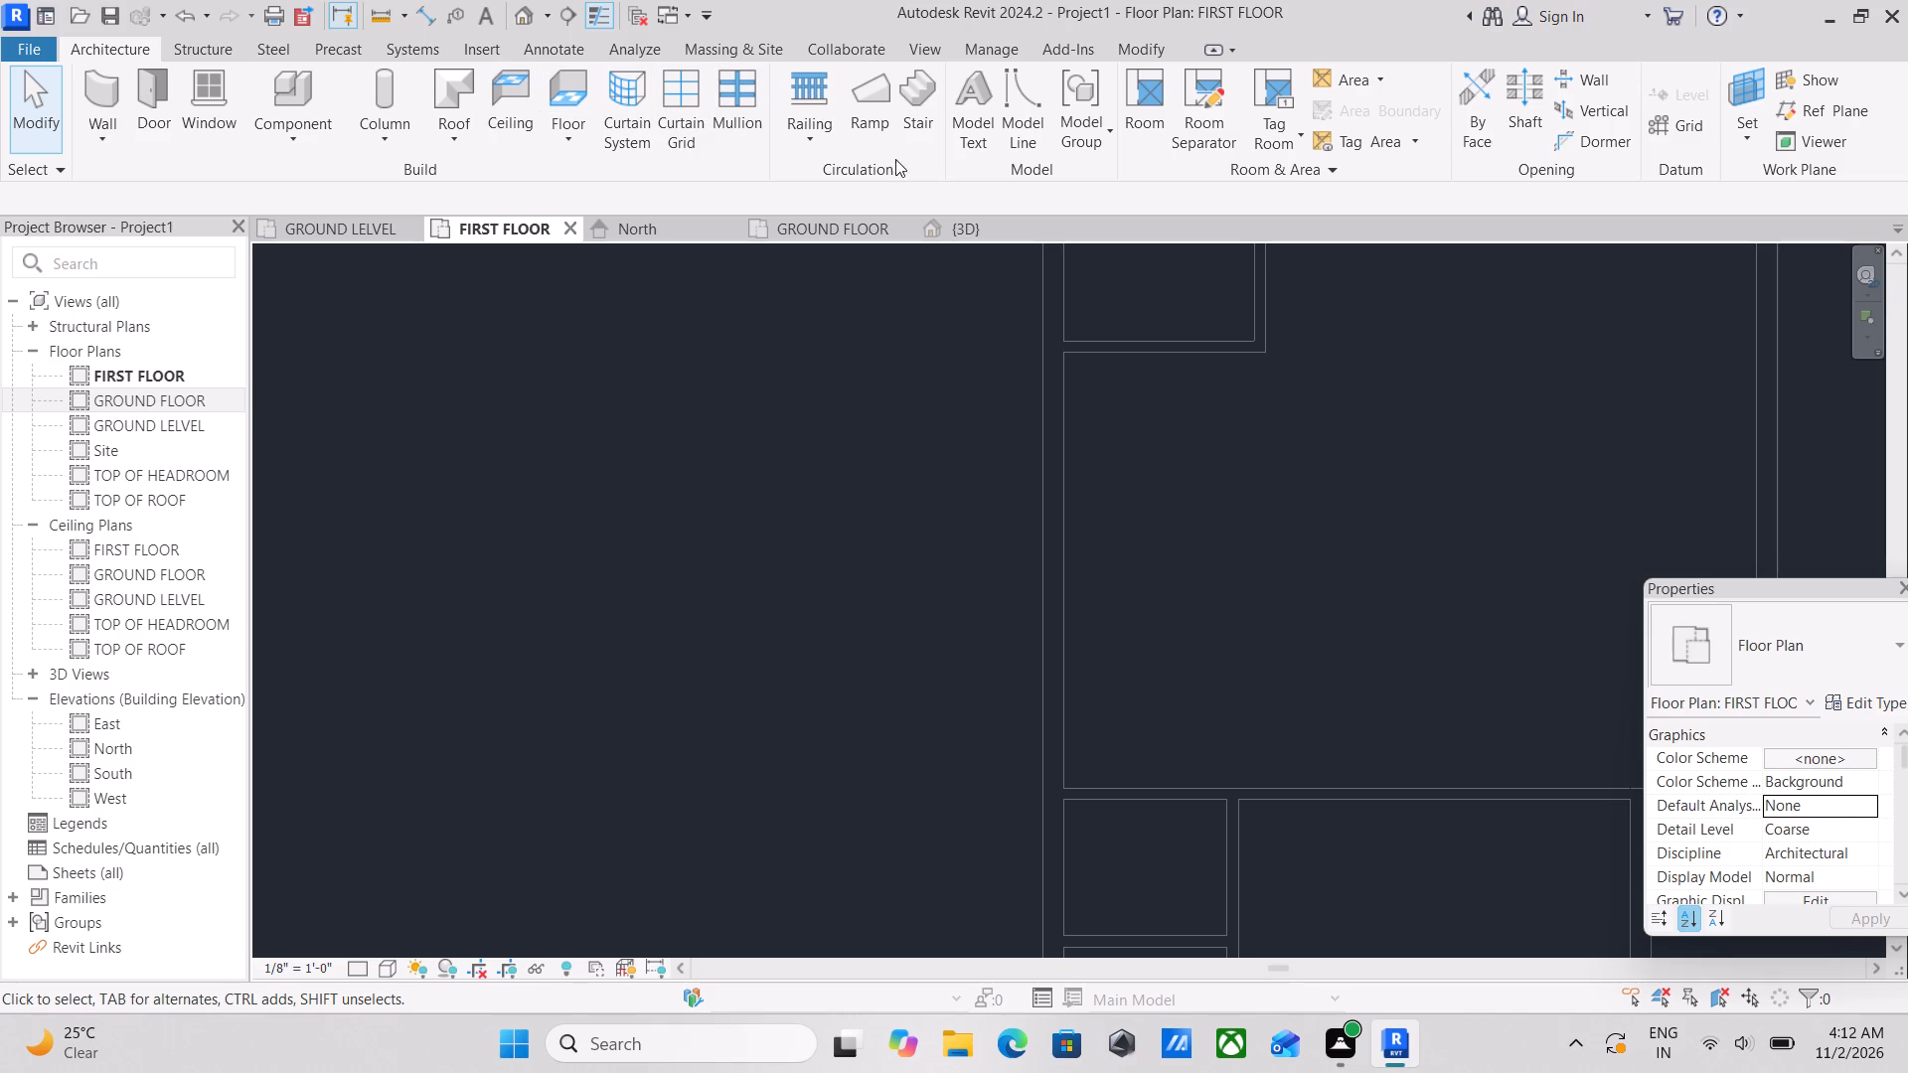
{"action": "left_click", "coordinate": [930, 108]}
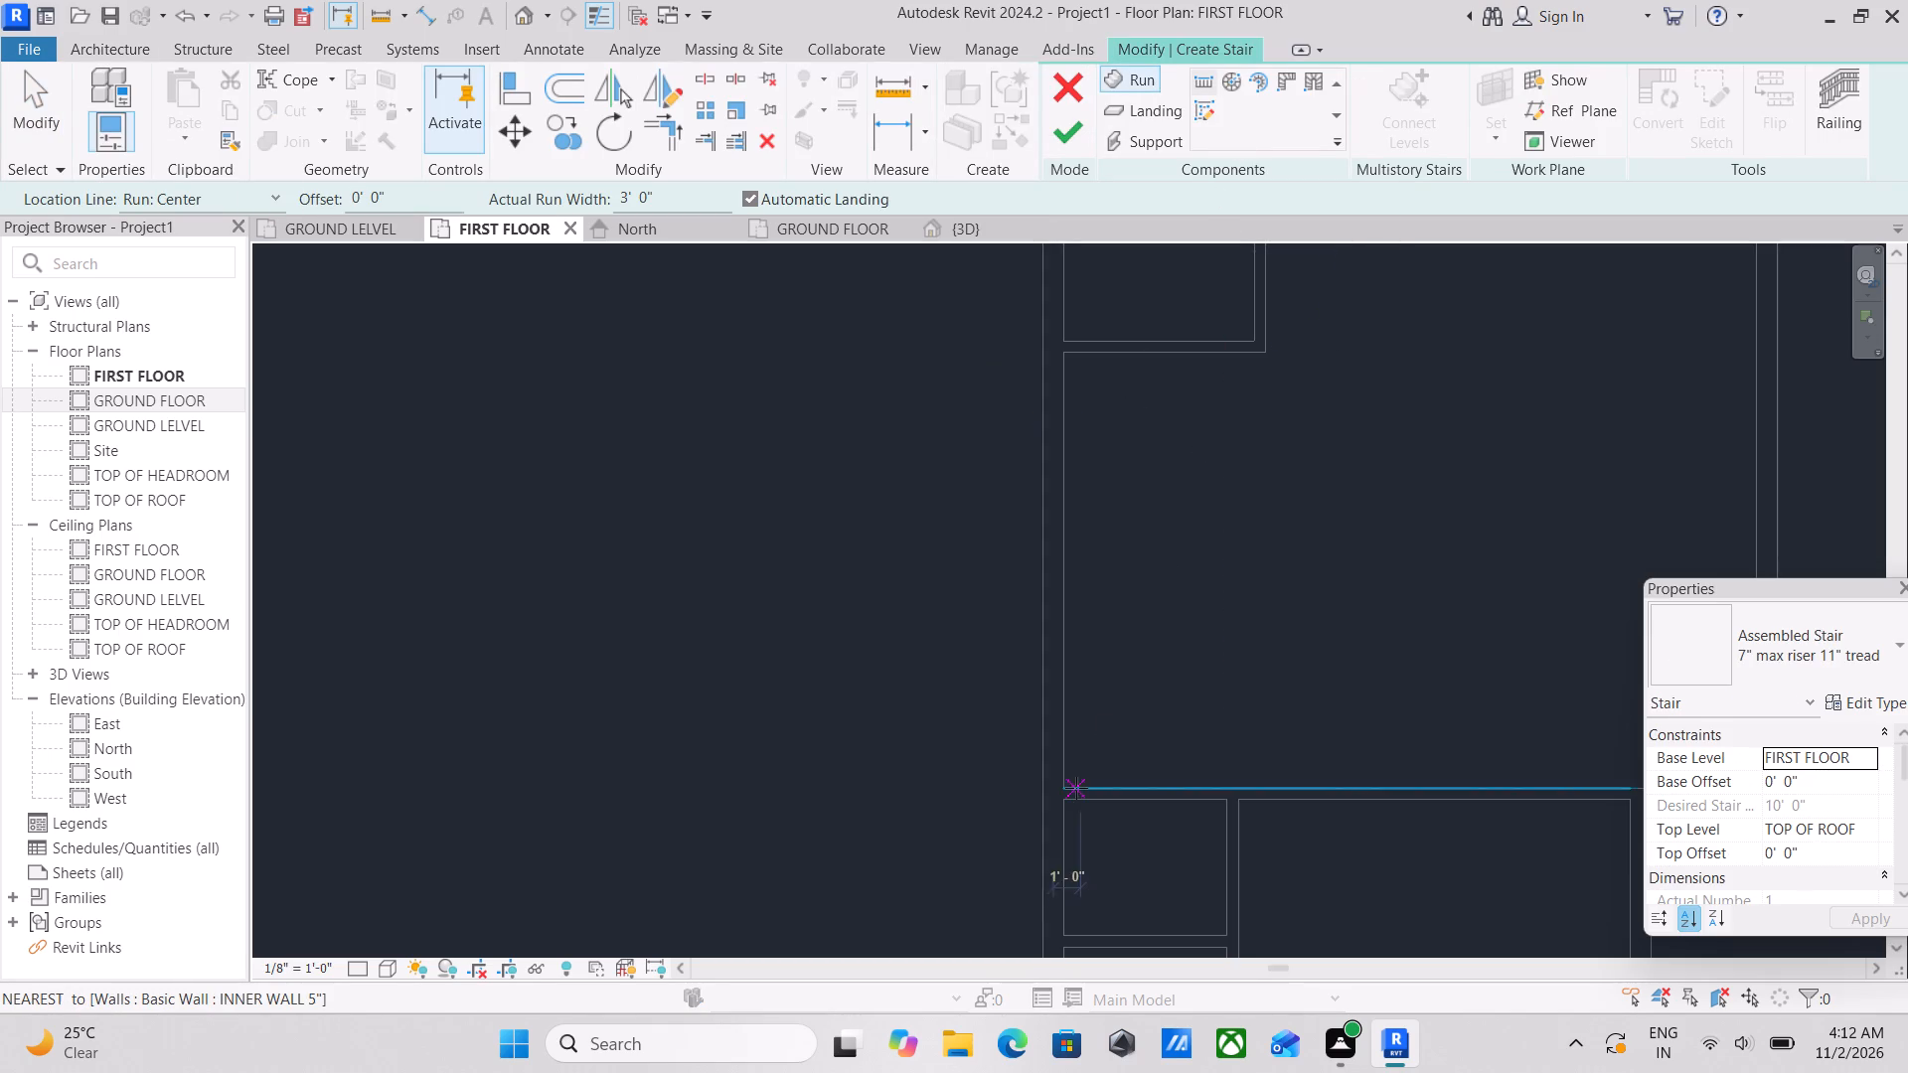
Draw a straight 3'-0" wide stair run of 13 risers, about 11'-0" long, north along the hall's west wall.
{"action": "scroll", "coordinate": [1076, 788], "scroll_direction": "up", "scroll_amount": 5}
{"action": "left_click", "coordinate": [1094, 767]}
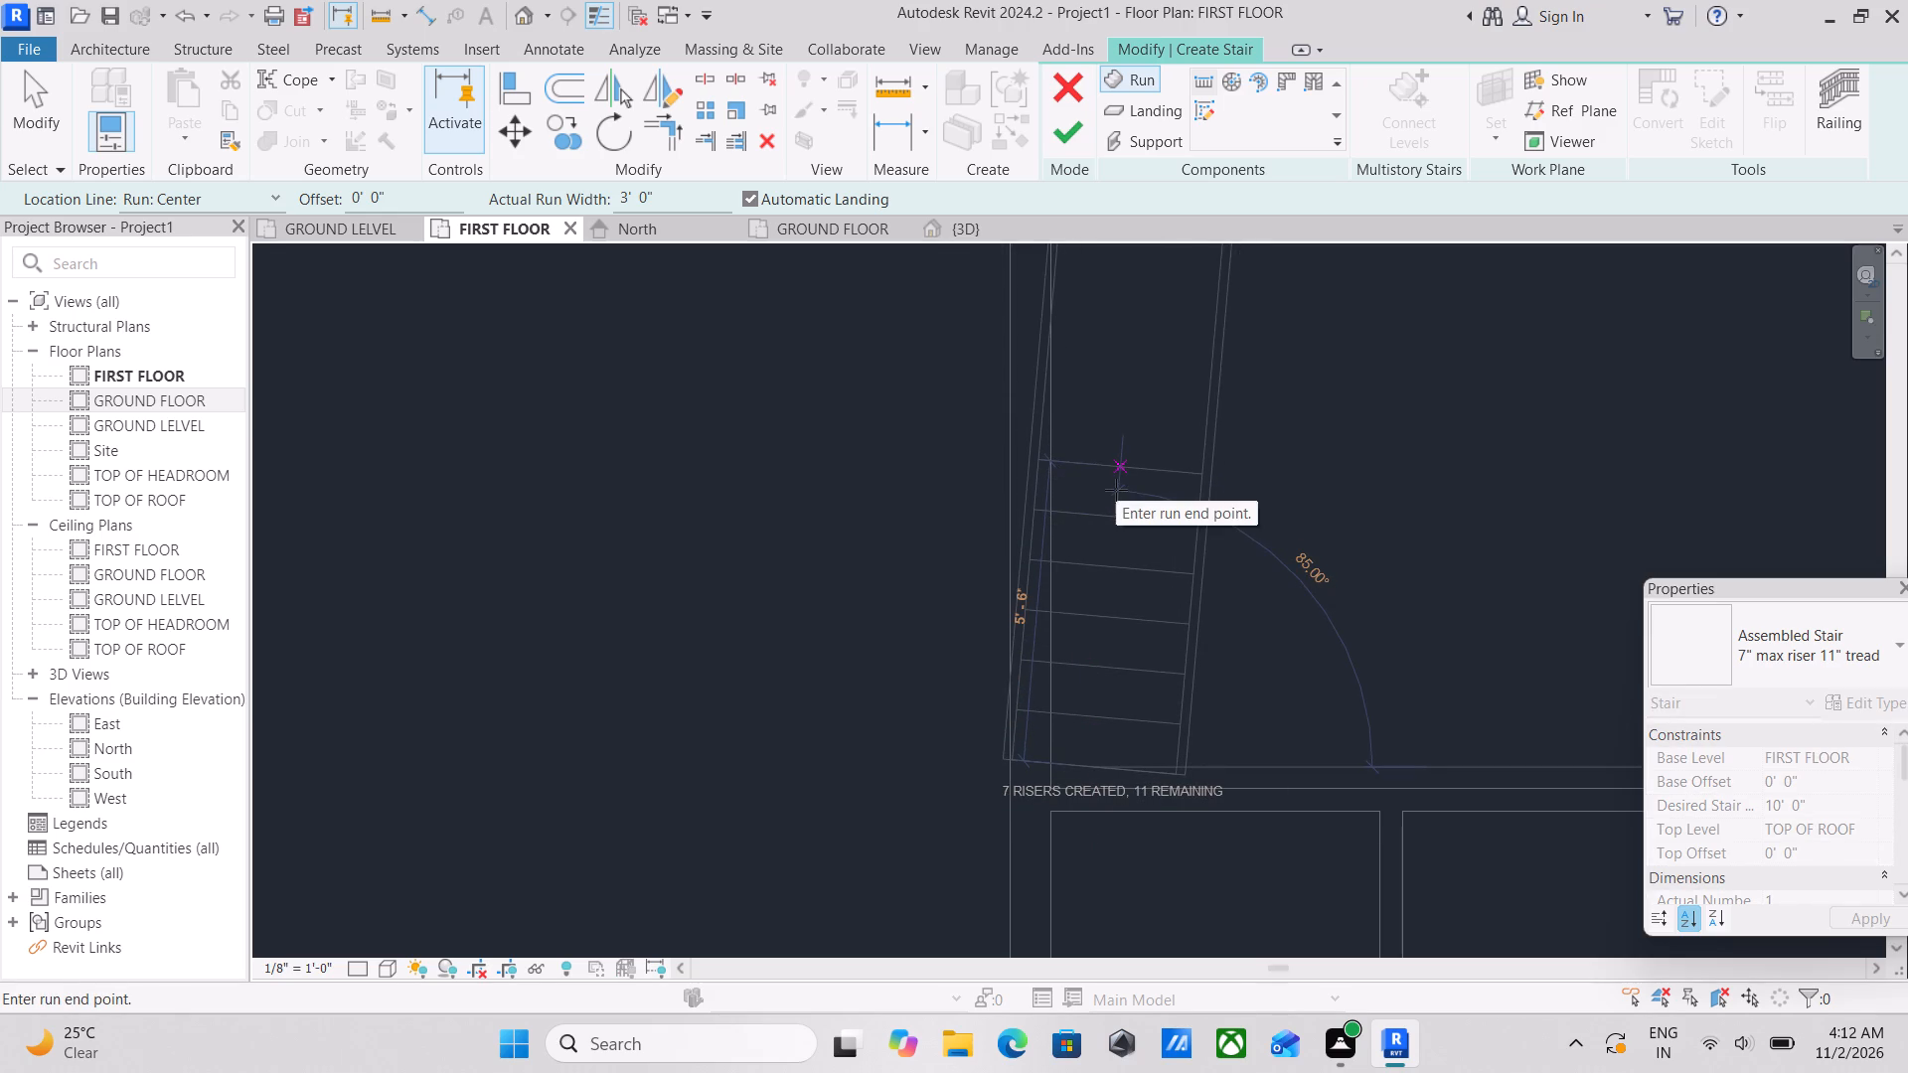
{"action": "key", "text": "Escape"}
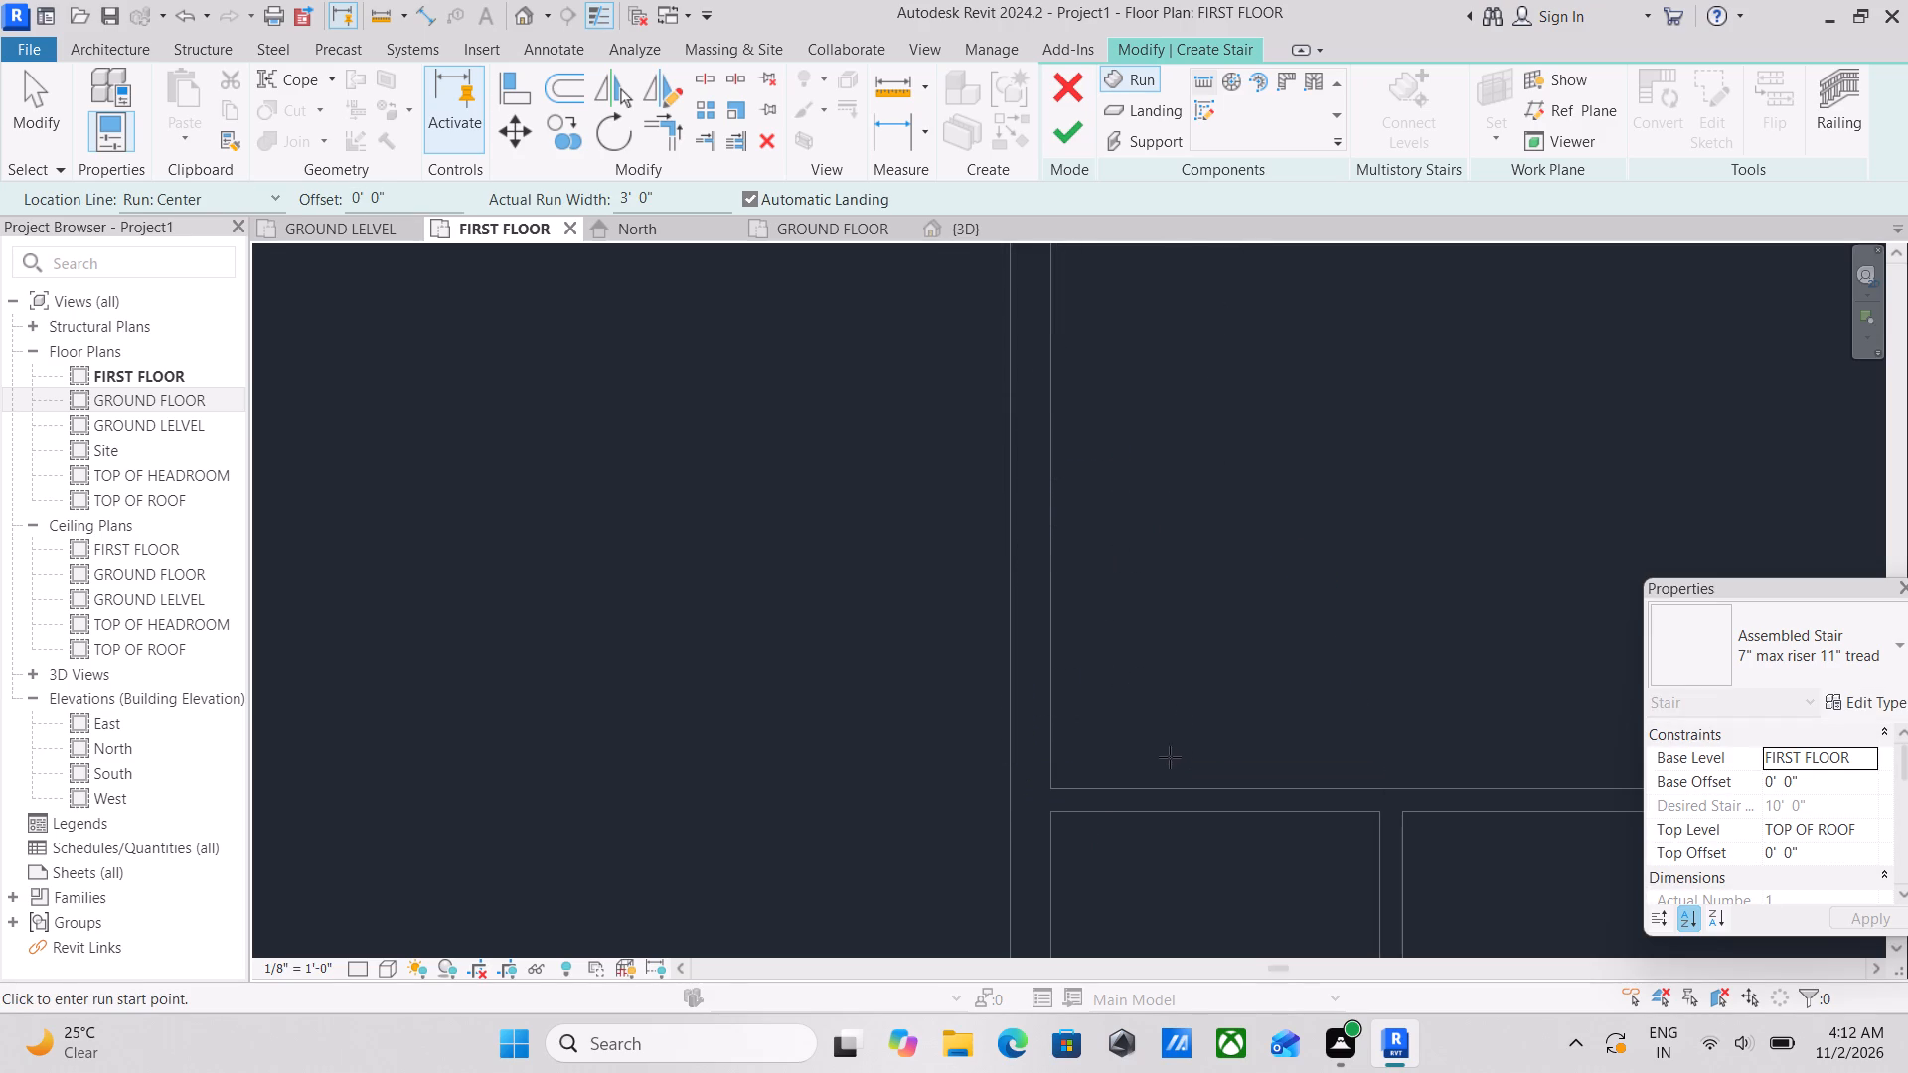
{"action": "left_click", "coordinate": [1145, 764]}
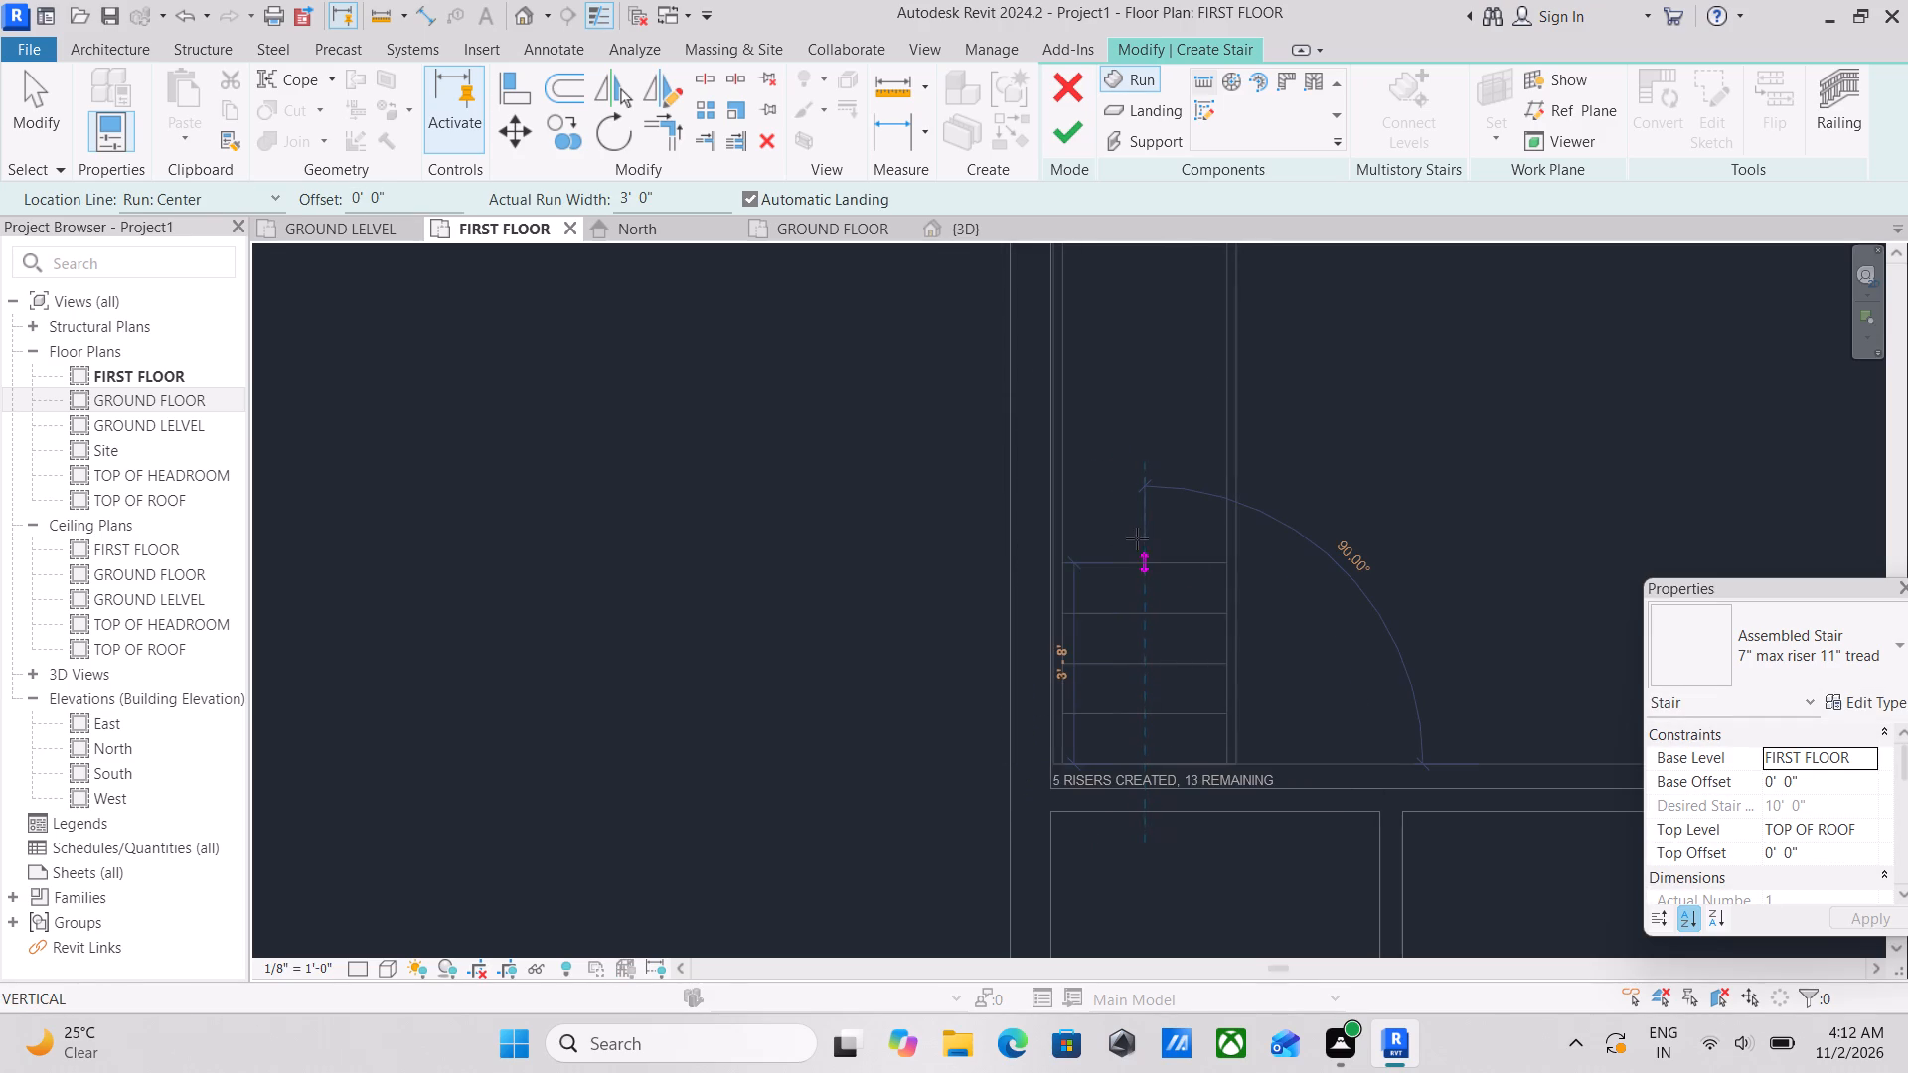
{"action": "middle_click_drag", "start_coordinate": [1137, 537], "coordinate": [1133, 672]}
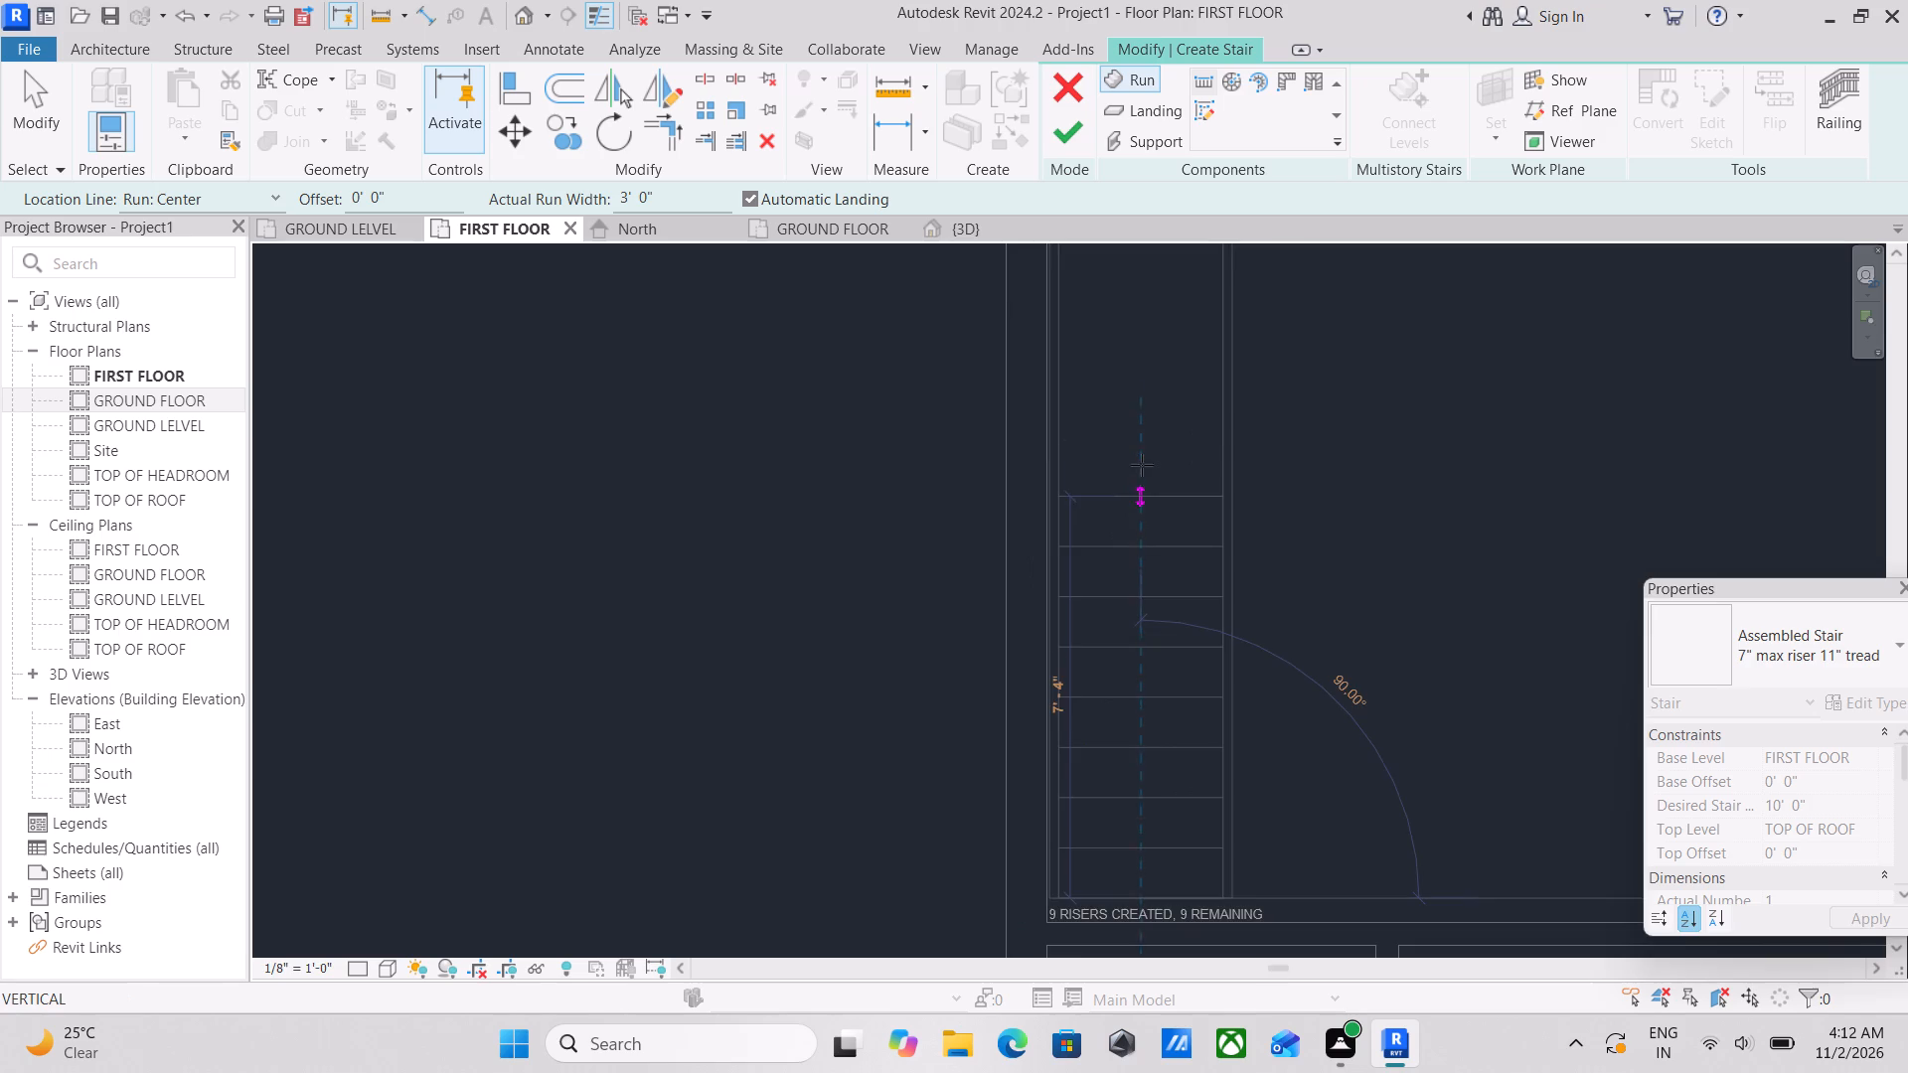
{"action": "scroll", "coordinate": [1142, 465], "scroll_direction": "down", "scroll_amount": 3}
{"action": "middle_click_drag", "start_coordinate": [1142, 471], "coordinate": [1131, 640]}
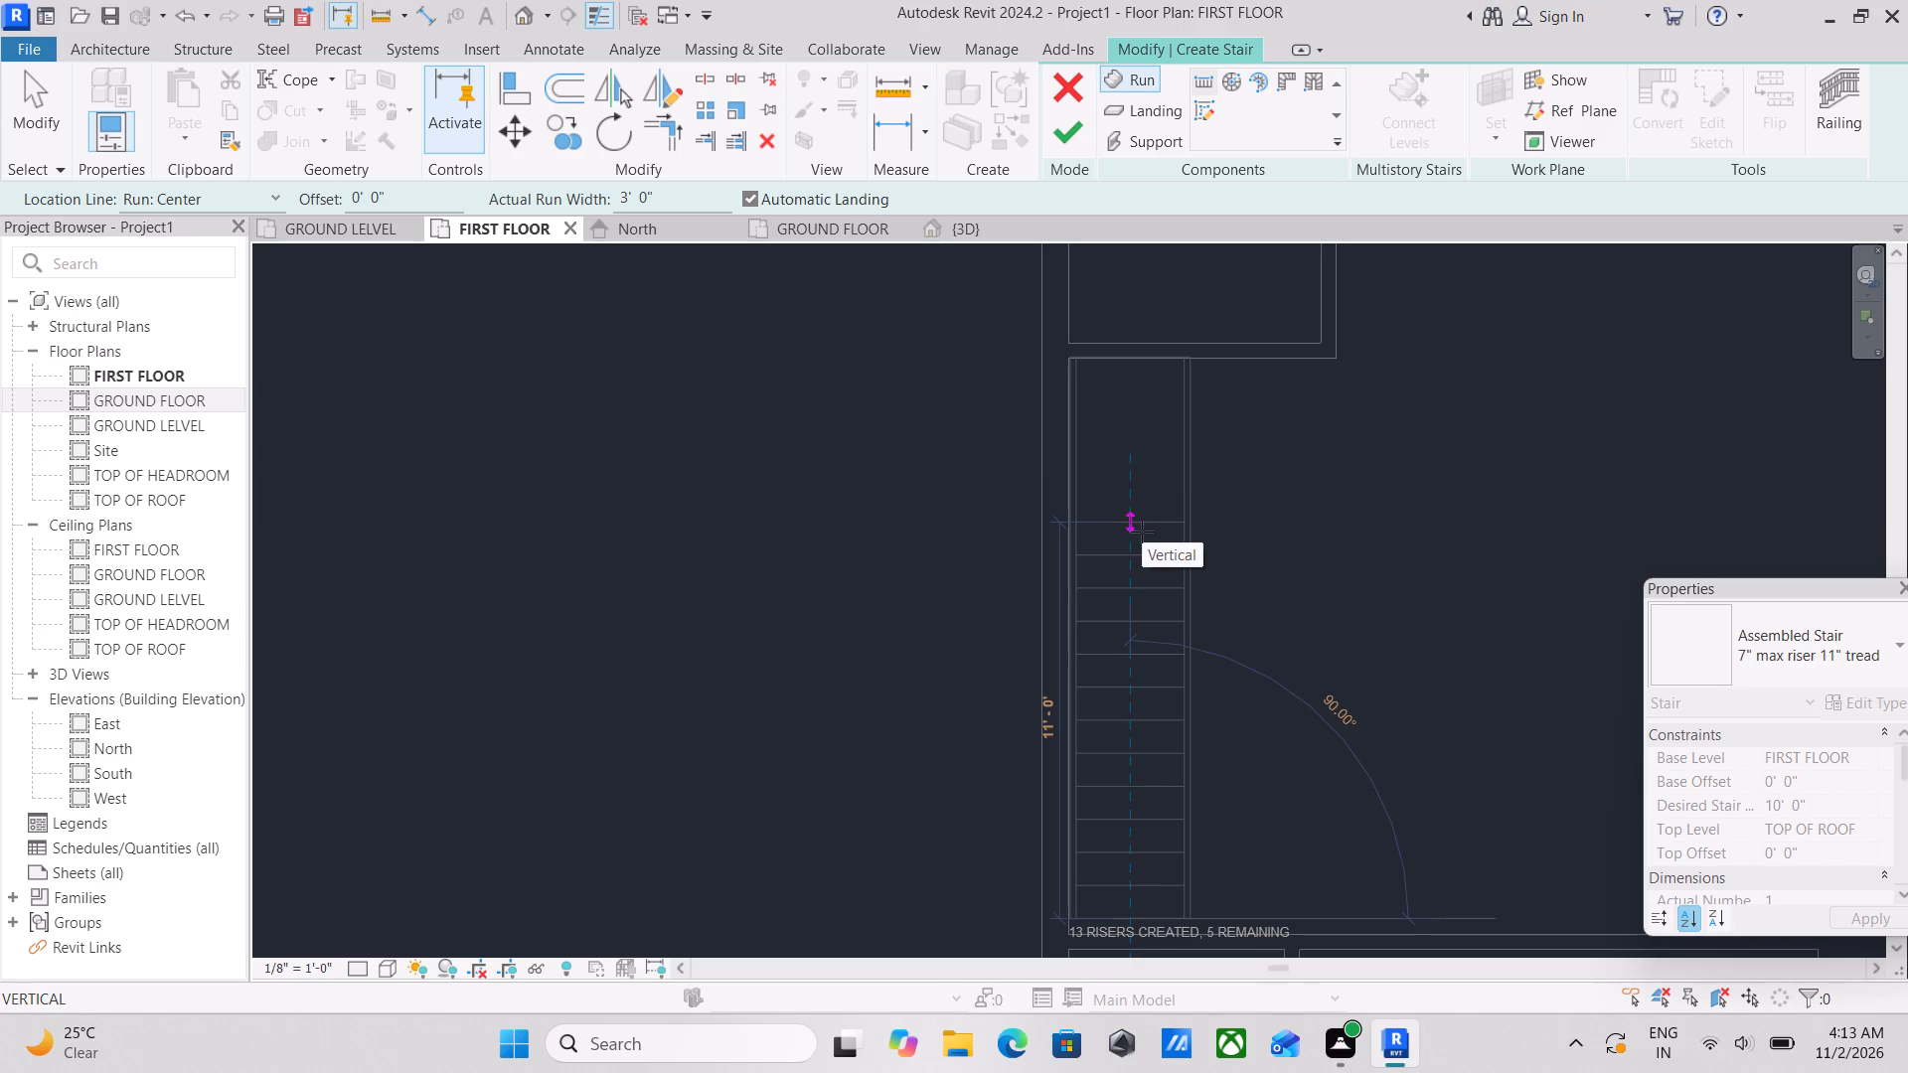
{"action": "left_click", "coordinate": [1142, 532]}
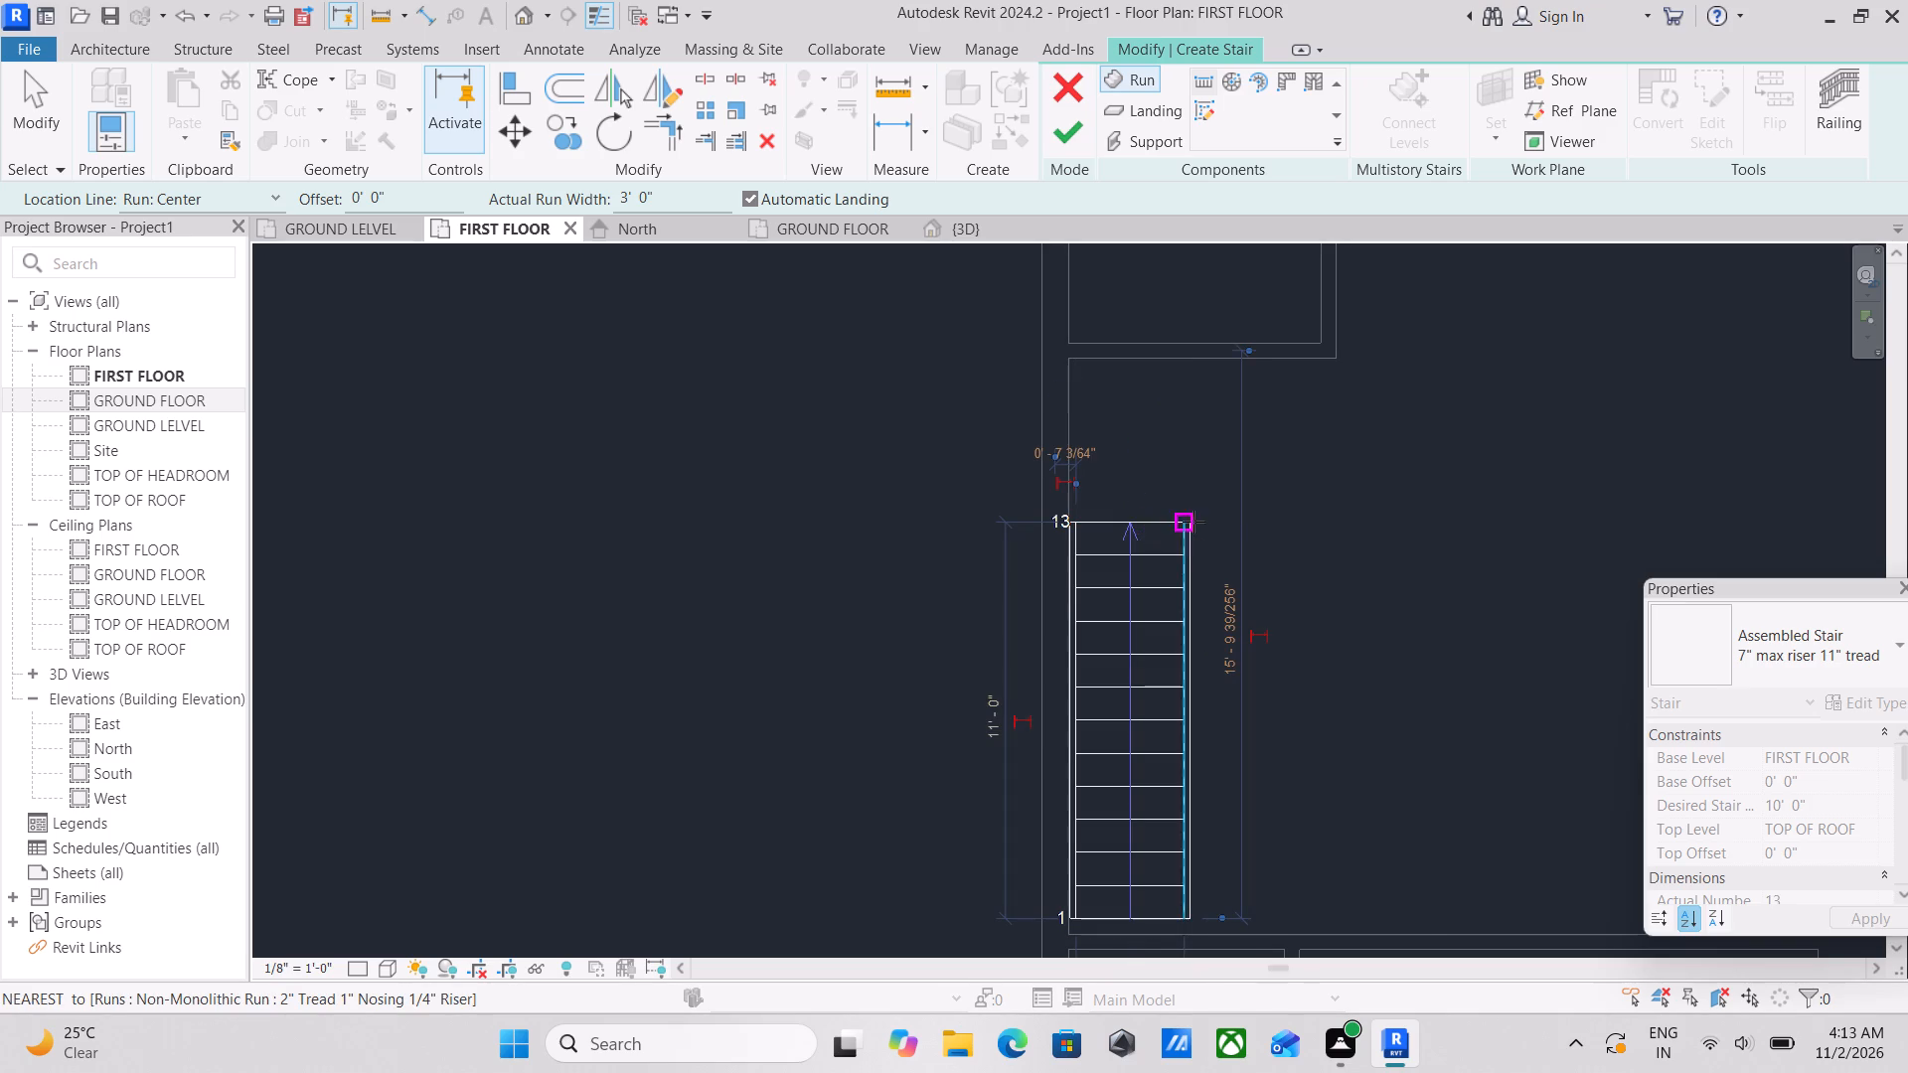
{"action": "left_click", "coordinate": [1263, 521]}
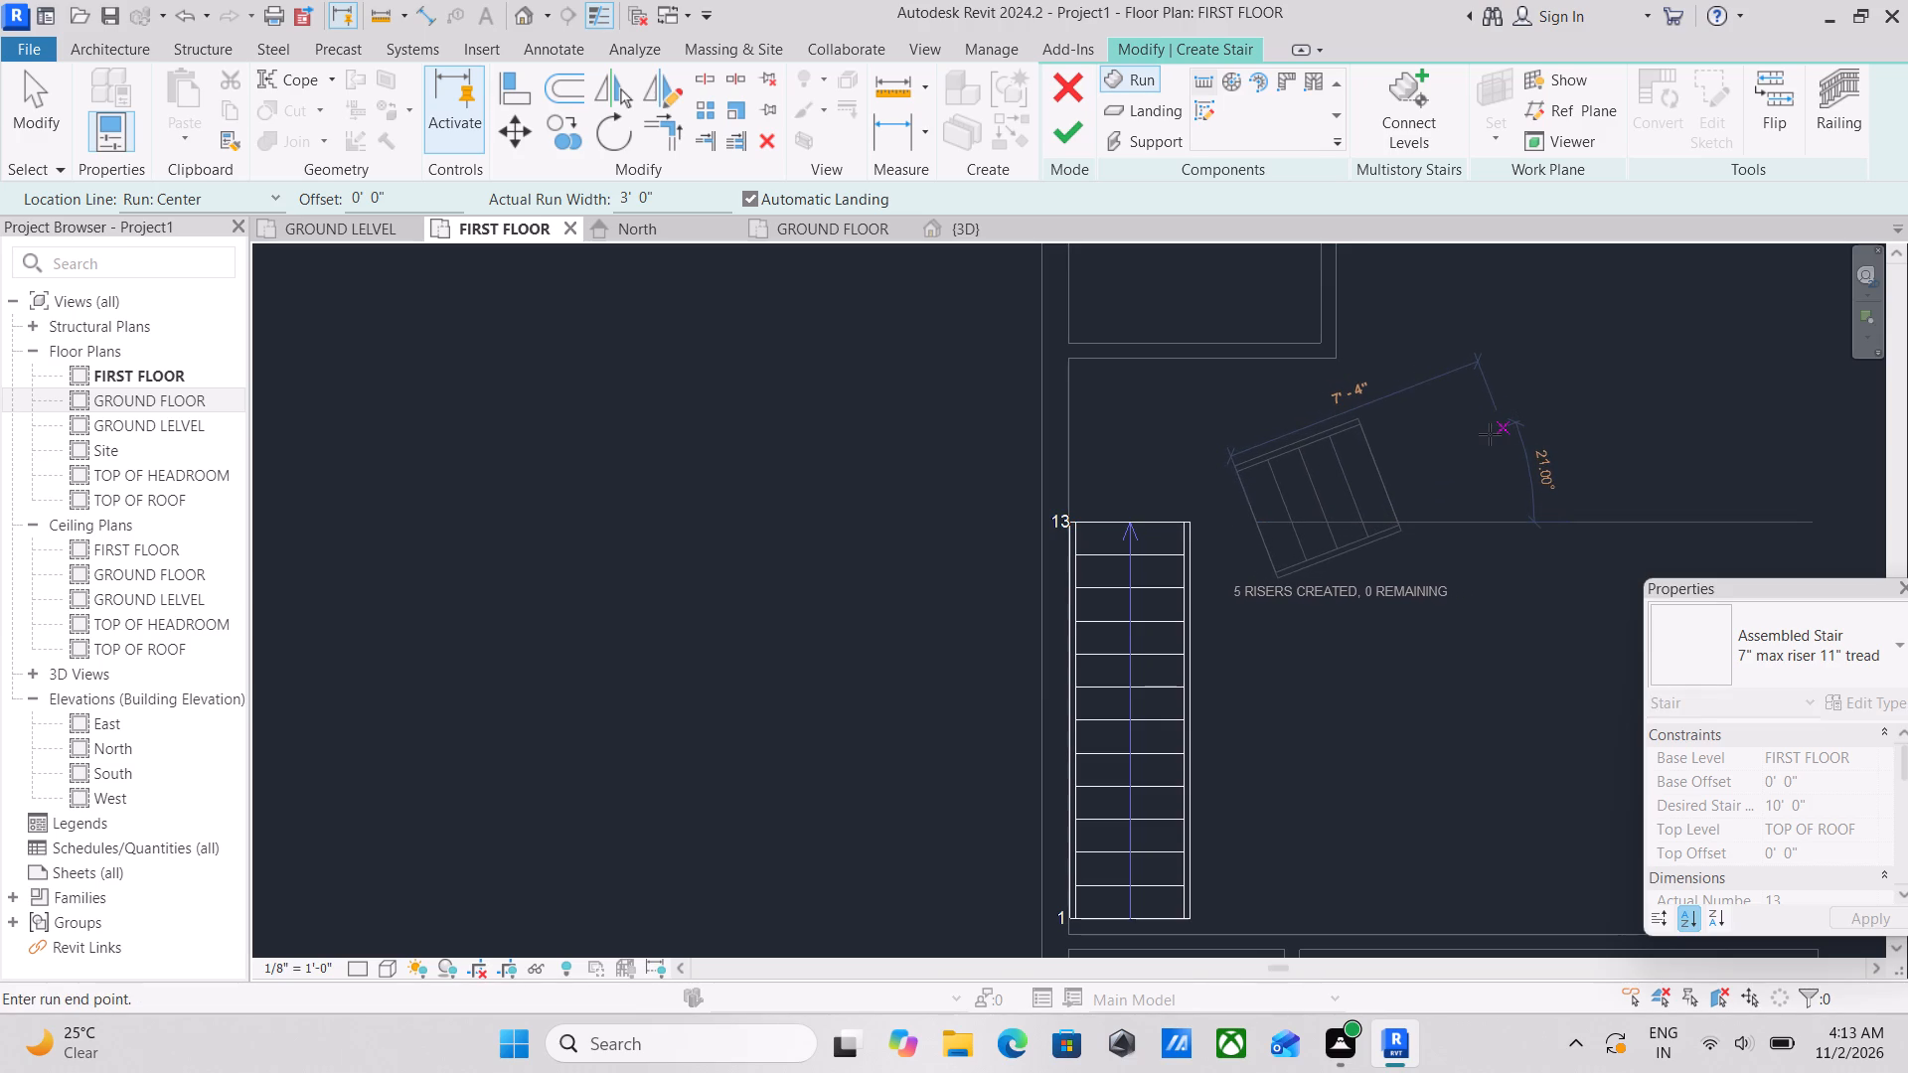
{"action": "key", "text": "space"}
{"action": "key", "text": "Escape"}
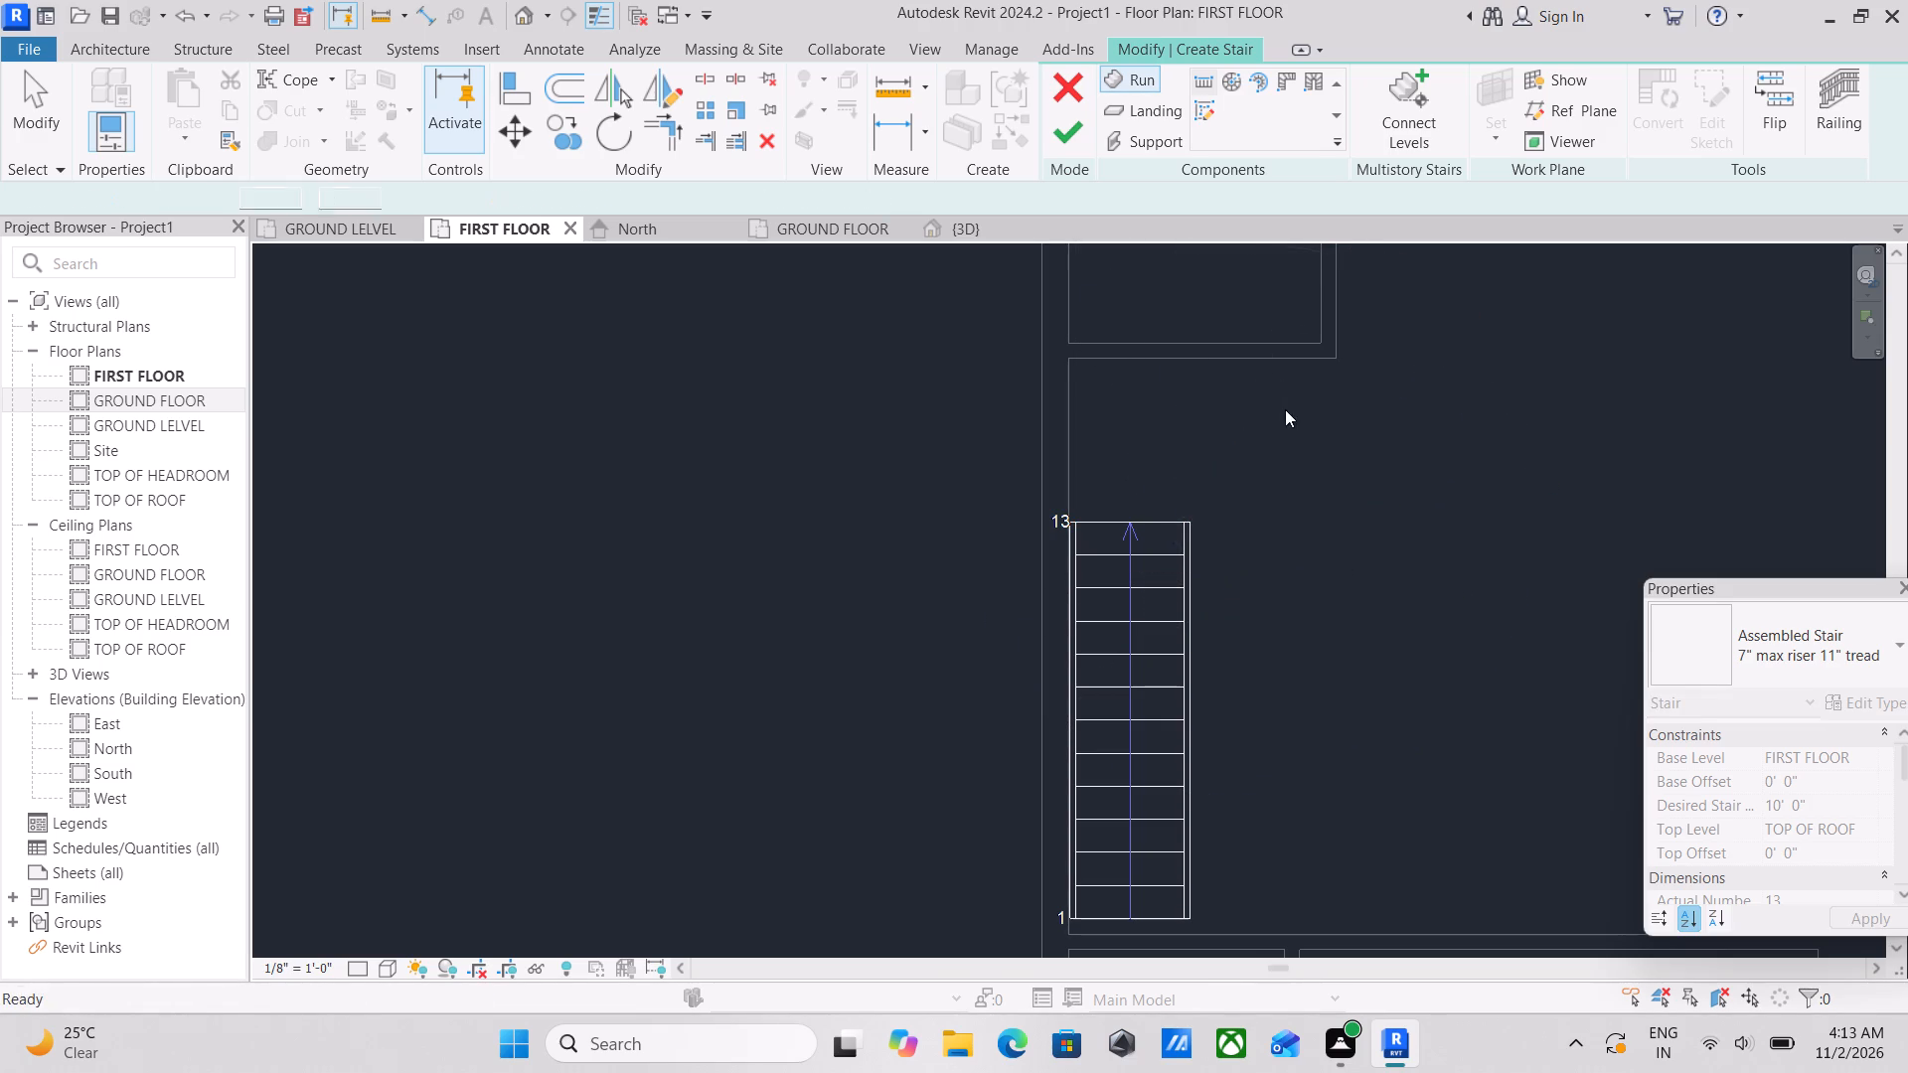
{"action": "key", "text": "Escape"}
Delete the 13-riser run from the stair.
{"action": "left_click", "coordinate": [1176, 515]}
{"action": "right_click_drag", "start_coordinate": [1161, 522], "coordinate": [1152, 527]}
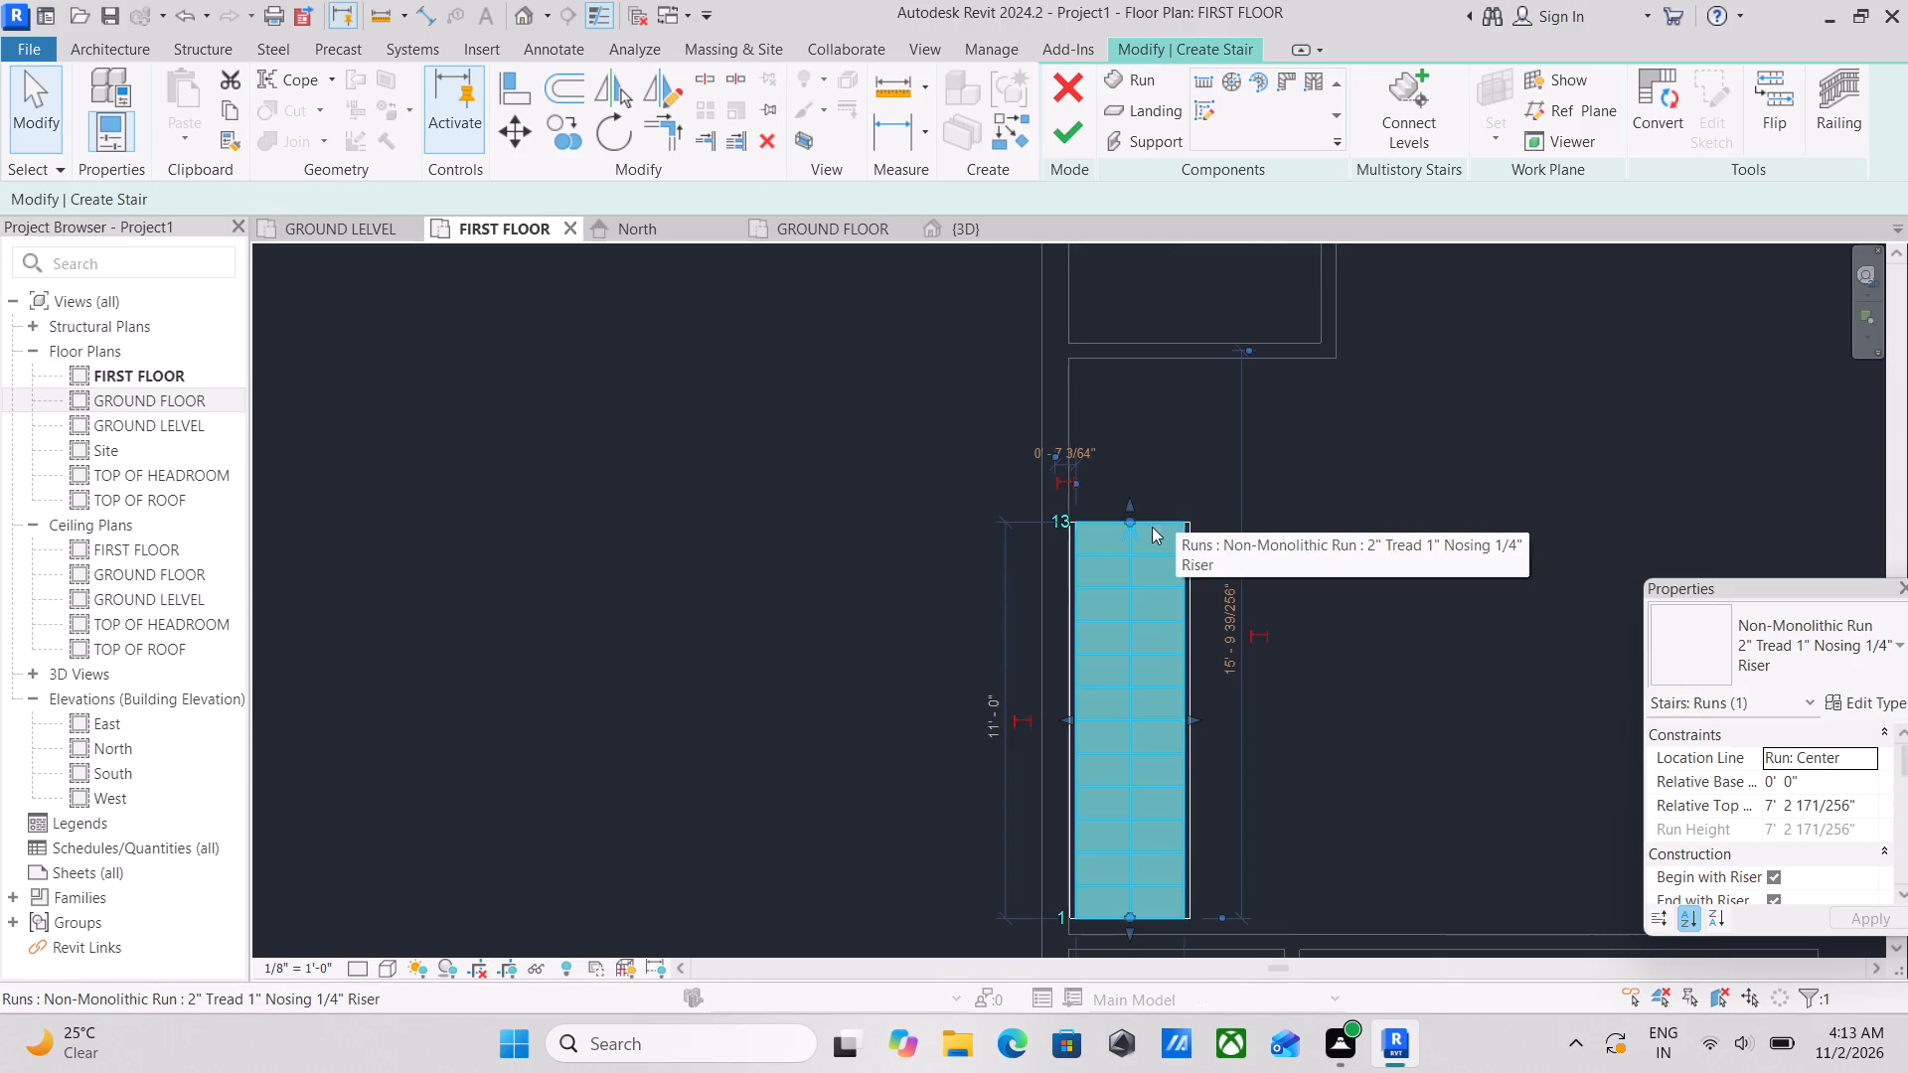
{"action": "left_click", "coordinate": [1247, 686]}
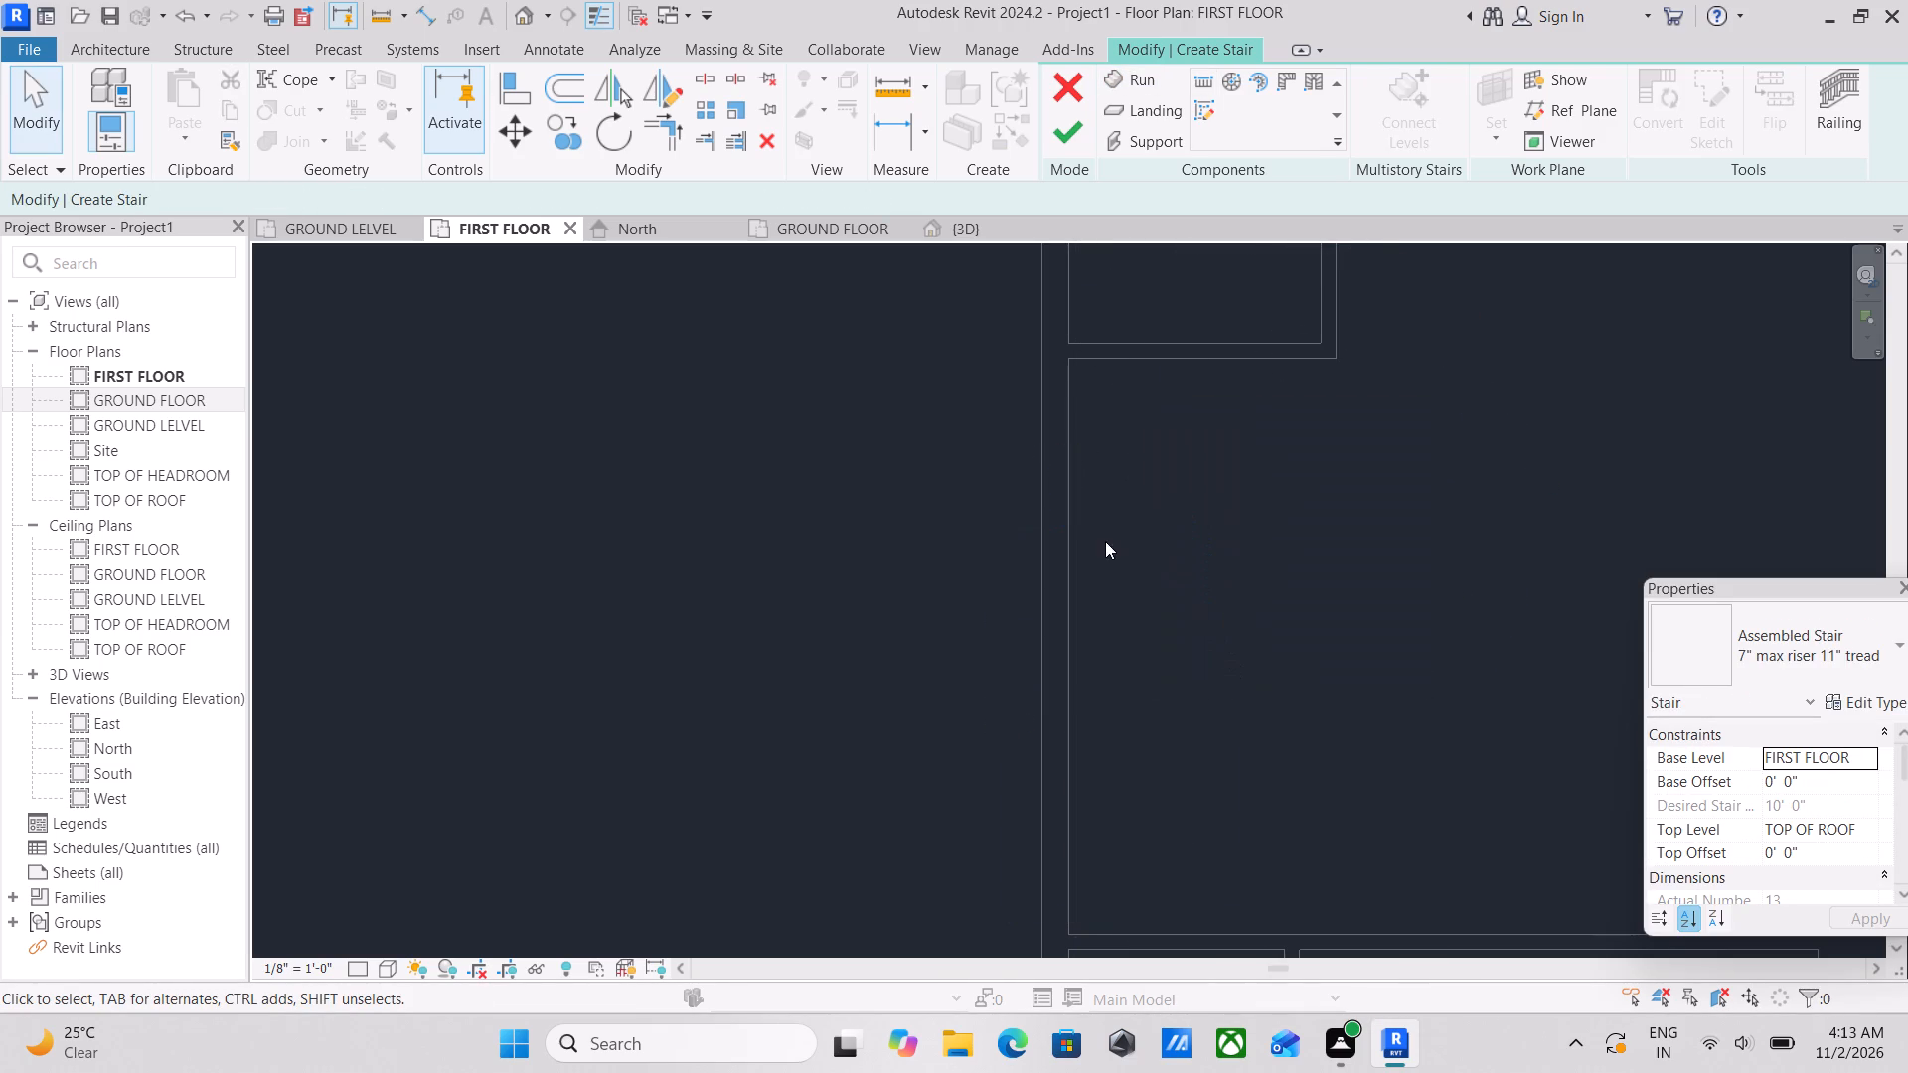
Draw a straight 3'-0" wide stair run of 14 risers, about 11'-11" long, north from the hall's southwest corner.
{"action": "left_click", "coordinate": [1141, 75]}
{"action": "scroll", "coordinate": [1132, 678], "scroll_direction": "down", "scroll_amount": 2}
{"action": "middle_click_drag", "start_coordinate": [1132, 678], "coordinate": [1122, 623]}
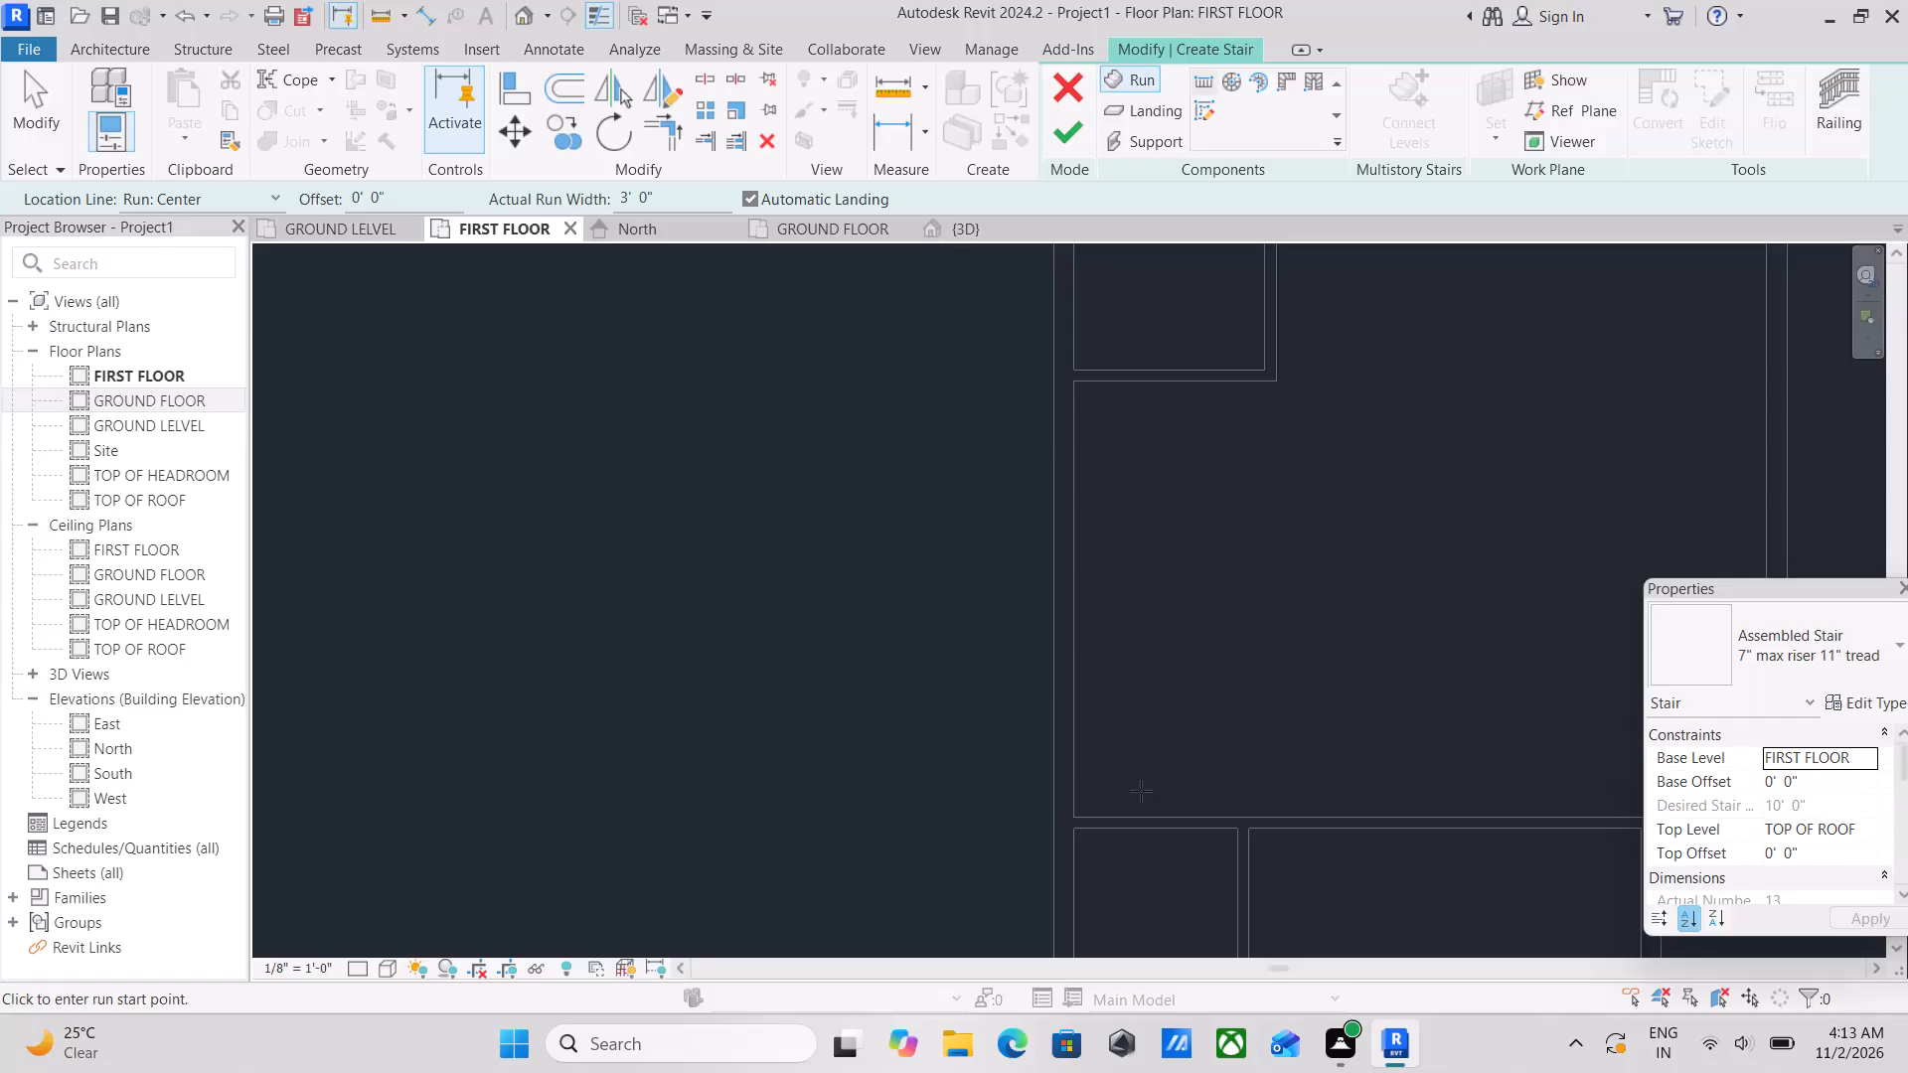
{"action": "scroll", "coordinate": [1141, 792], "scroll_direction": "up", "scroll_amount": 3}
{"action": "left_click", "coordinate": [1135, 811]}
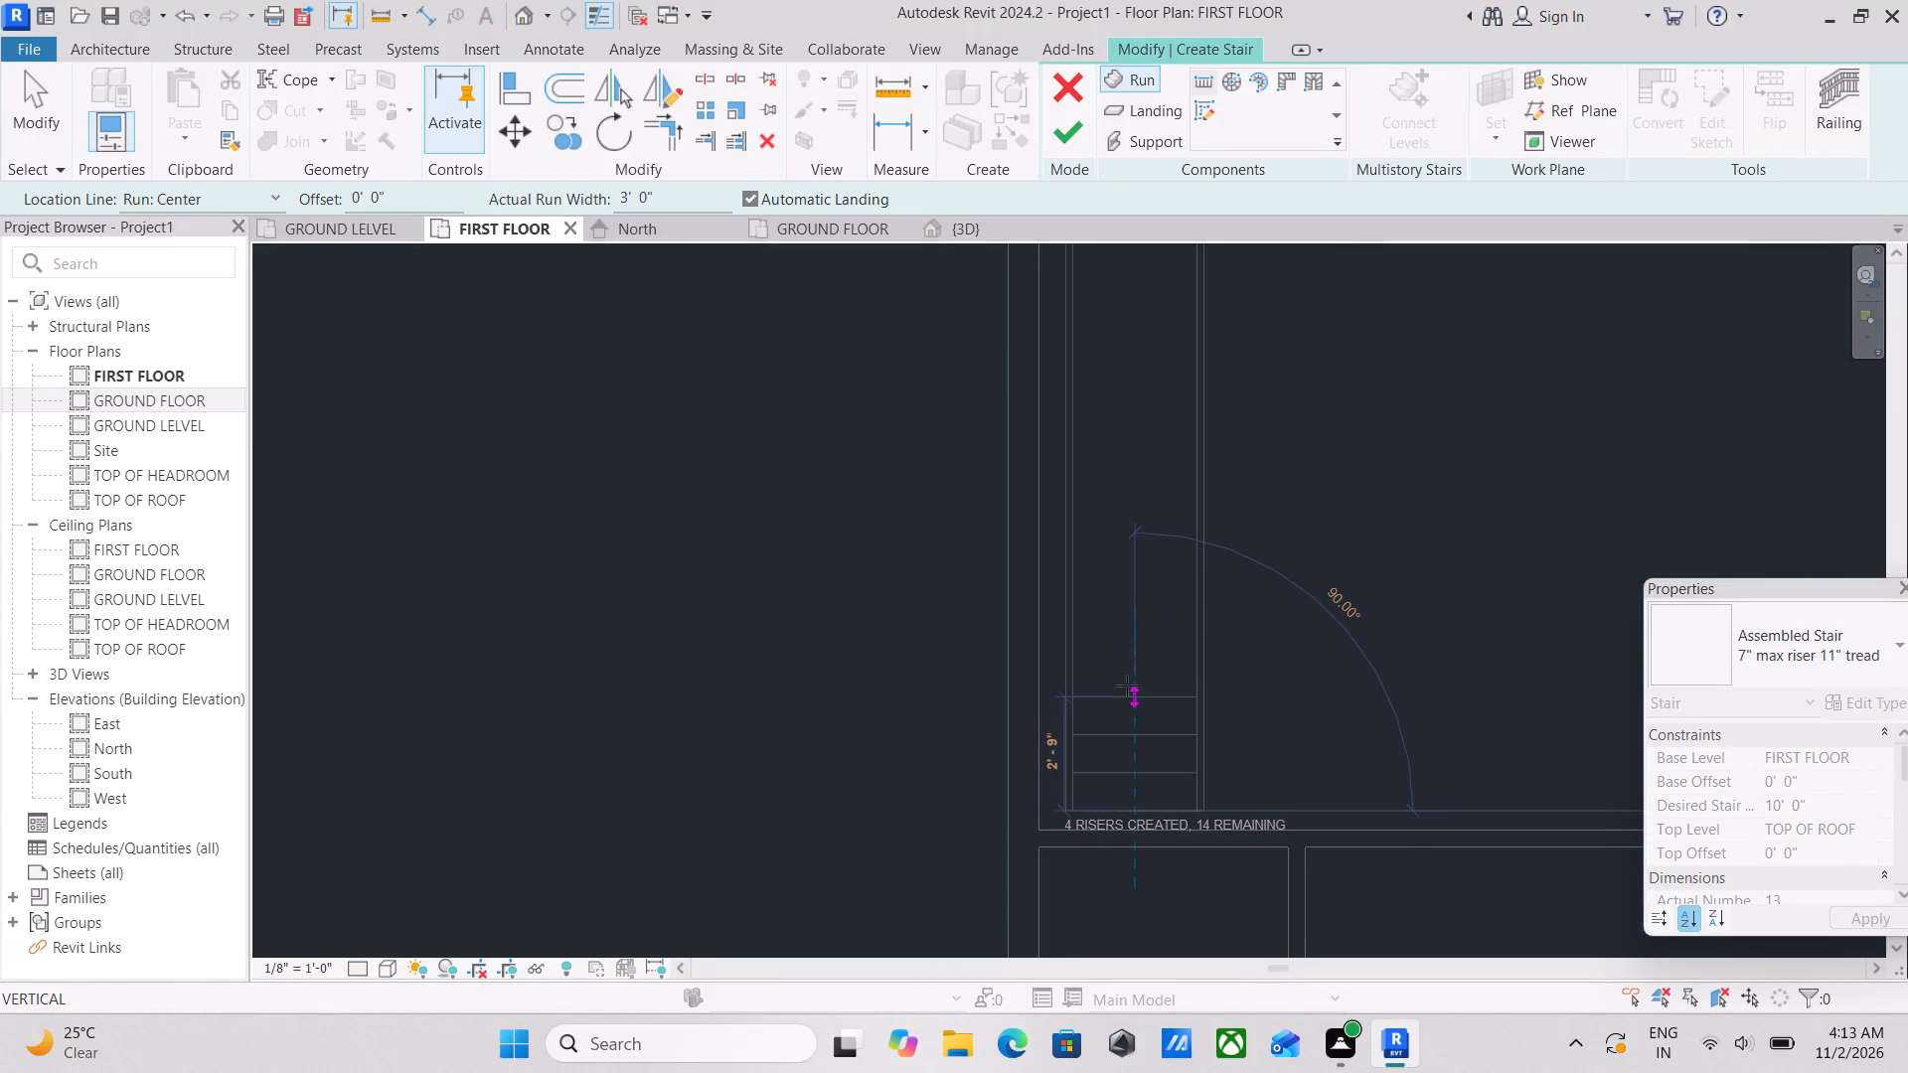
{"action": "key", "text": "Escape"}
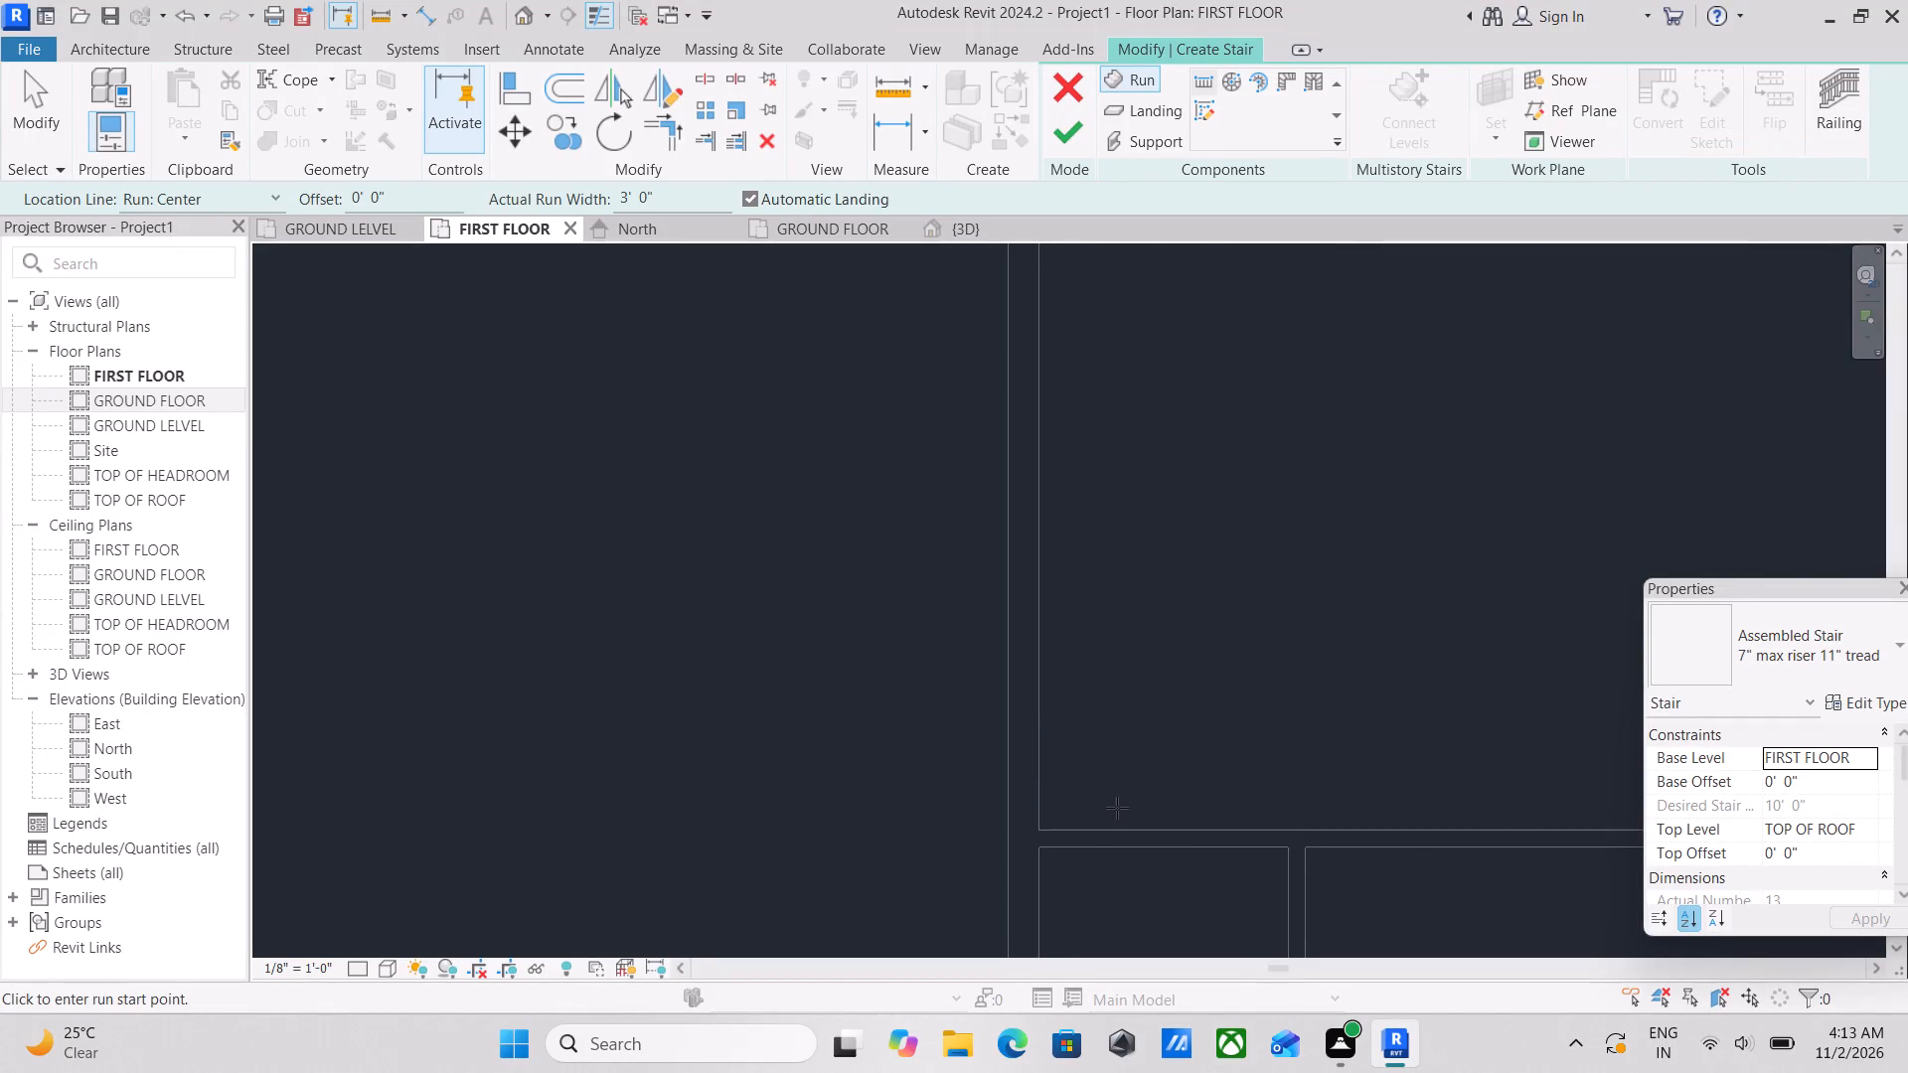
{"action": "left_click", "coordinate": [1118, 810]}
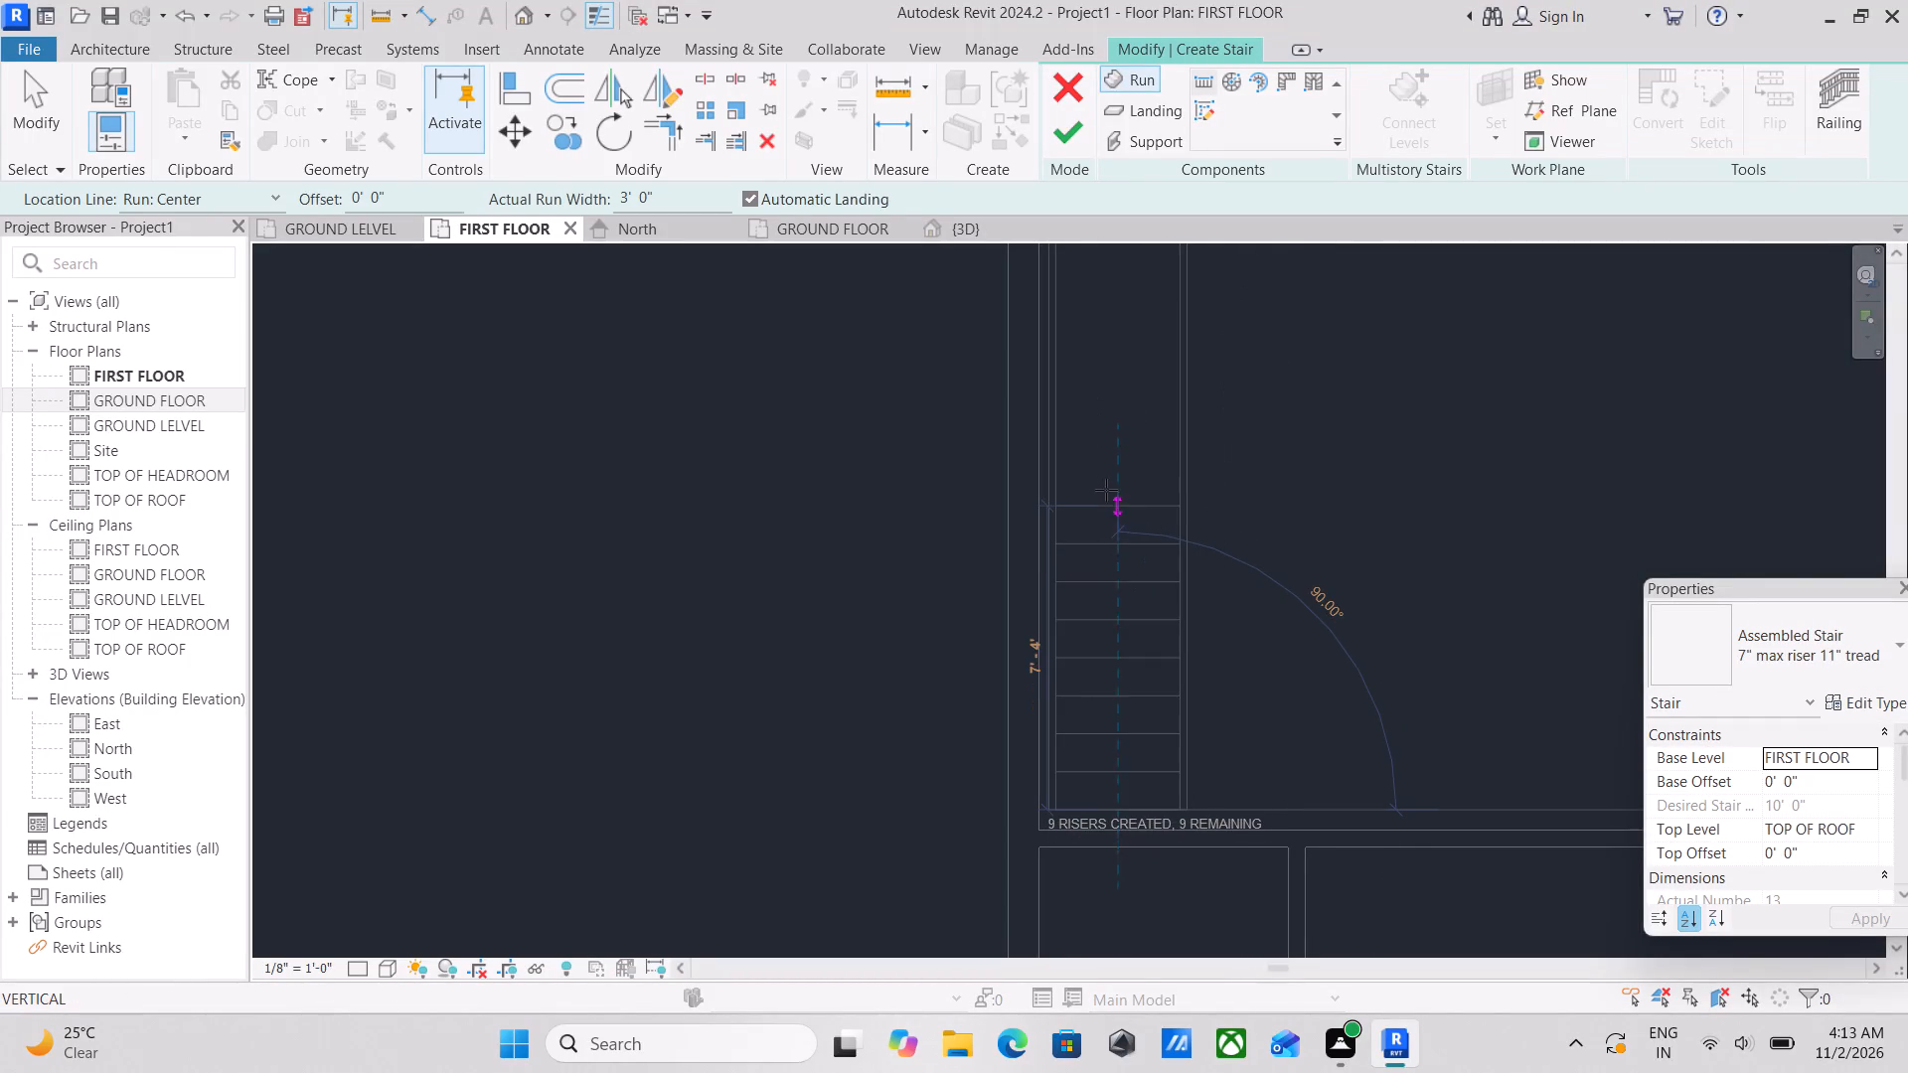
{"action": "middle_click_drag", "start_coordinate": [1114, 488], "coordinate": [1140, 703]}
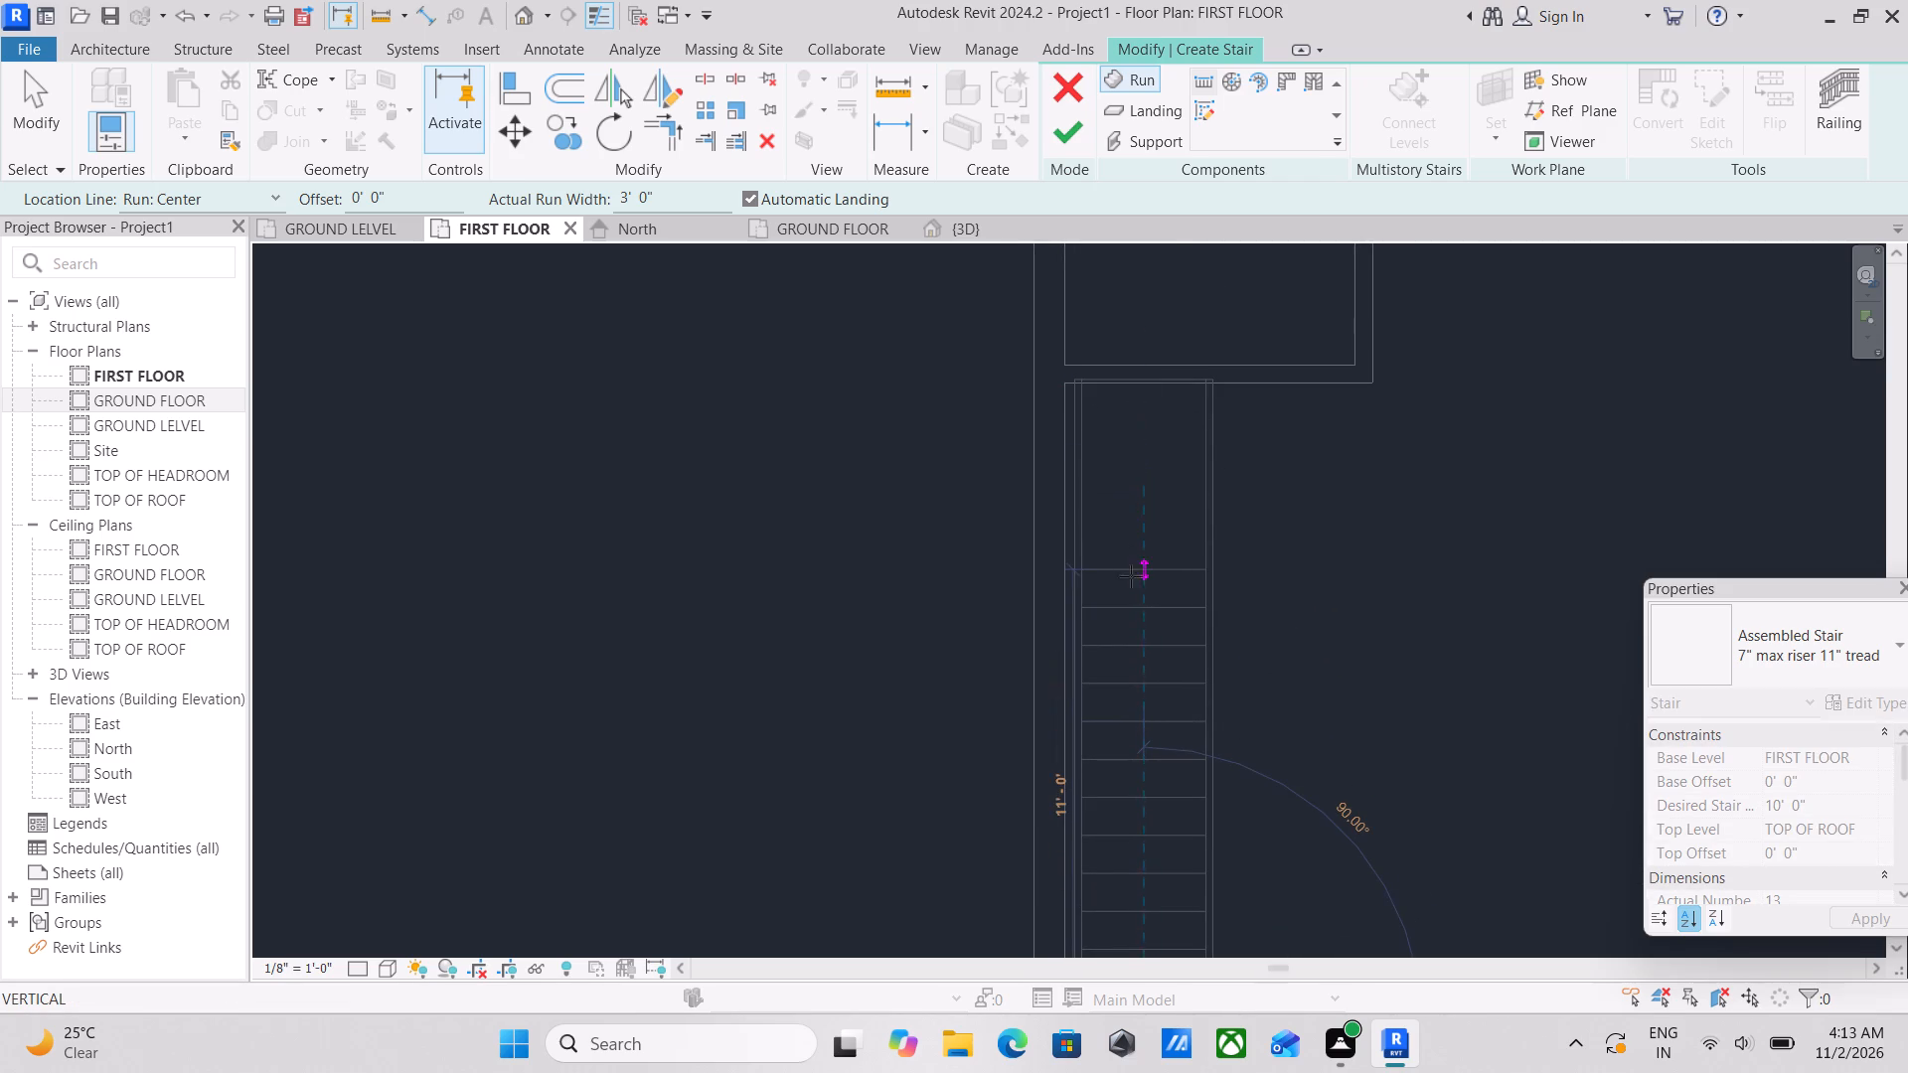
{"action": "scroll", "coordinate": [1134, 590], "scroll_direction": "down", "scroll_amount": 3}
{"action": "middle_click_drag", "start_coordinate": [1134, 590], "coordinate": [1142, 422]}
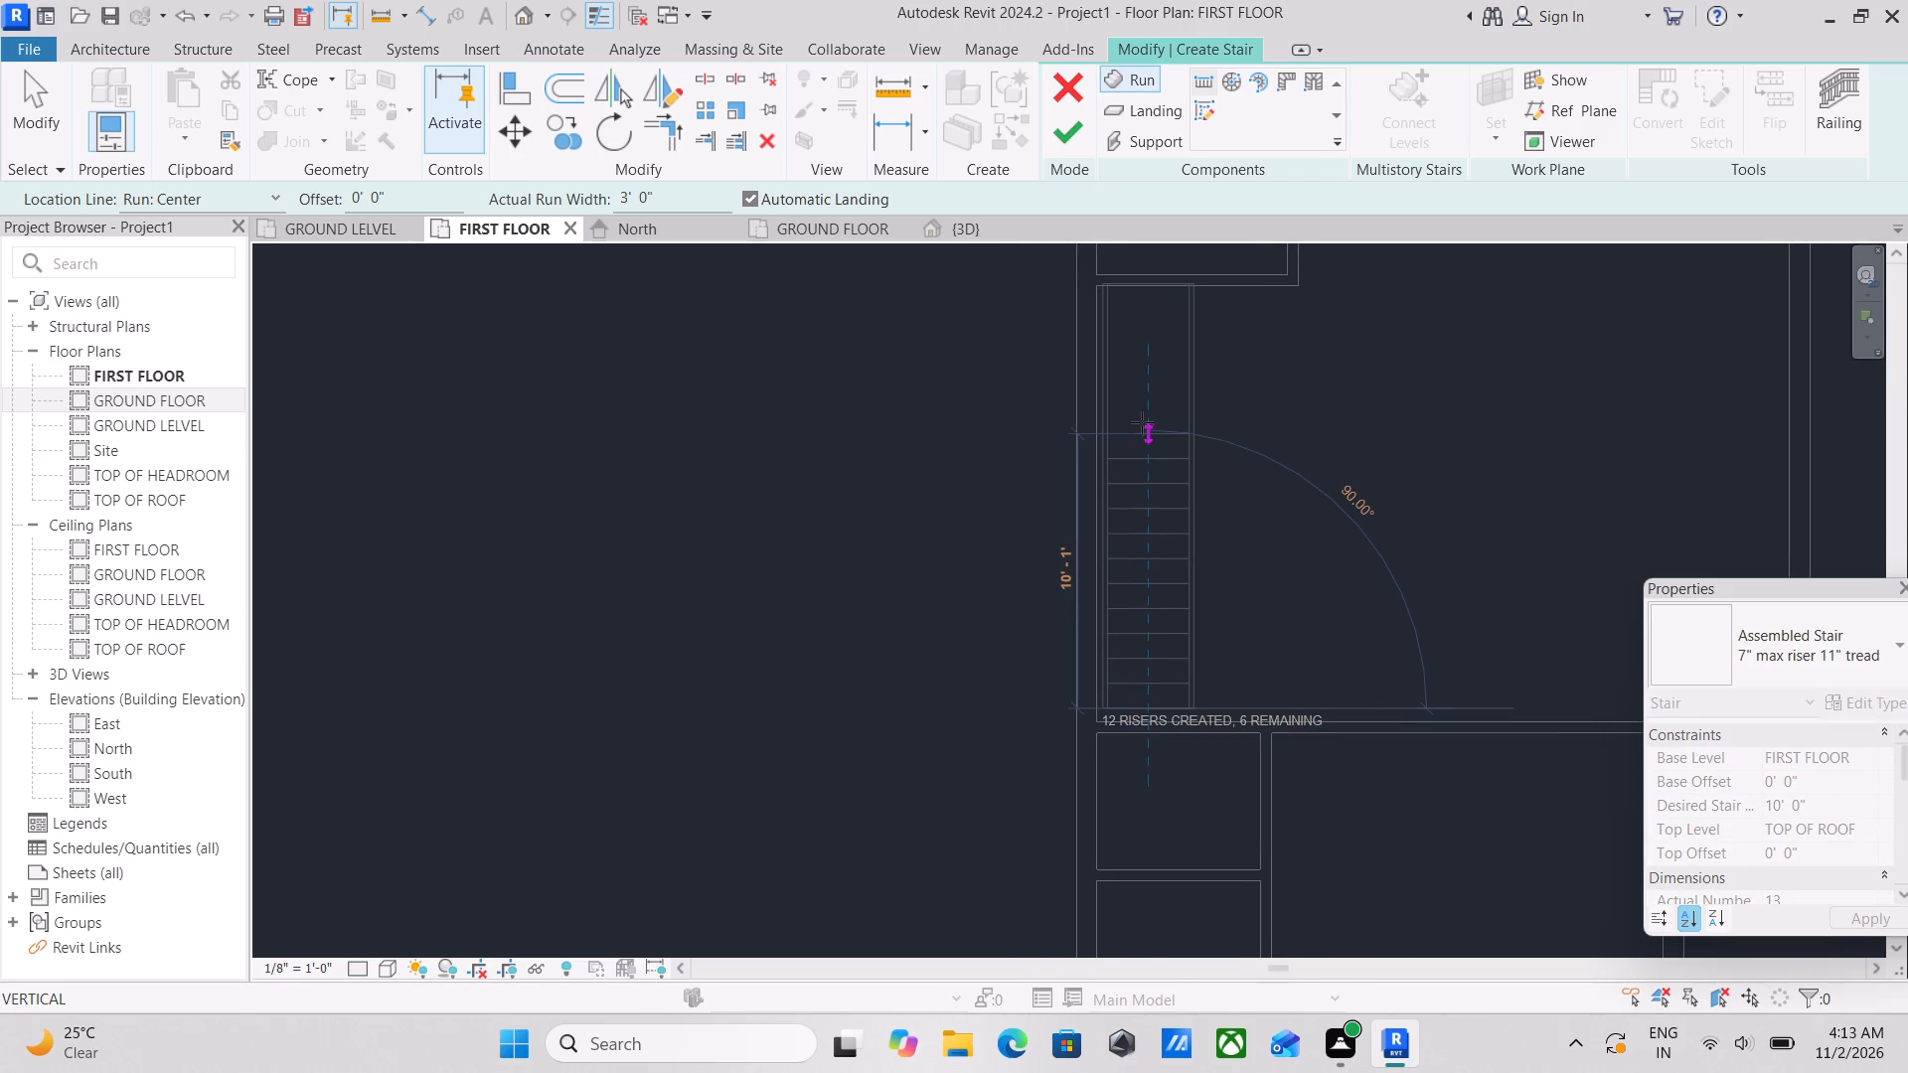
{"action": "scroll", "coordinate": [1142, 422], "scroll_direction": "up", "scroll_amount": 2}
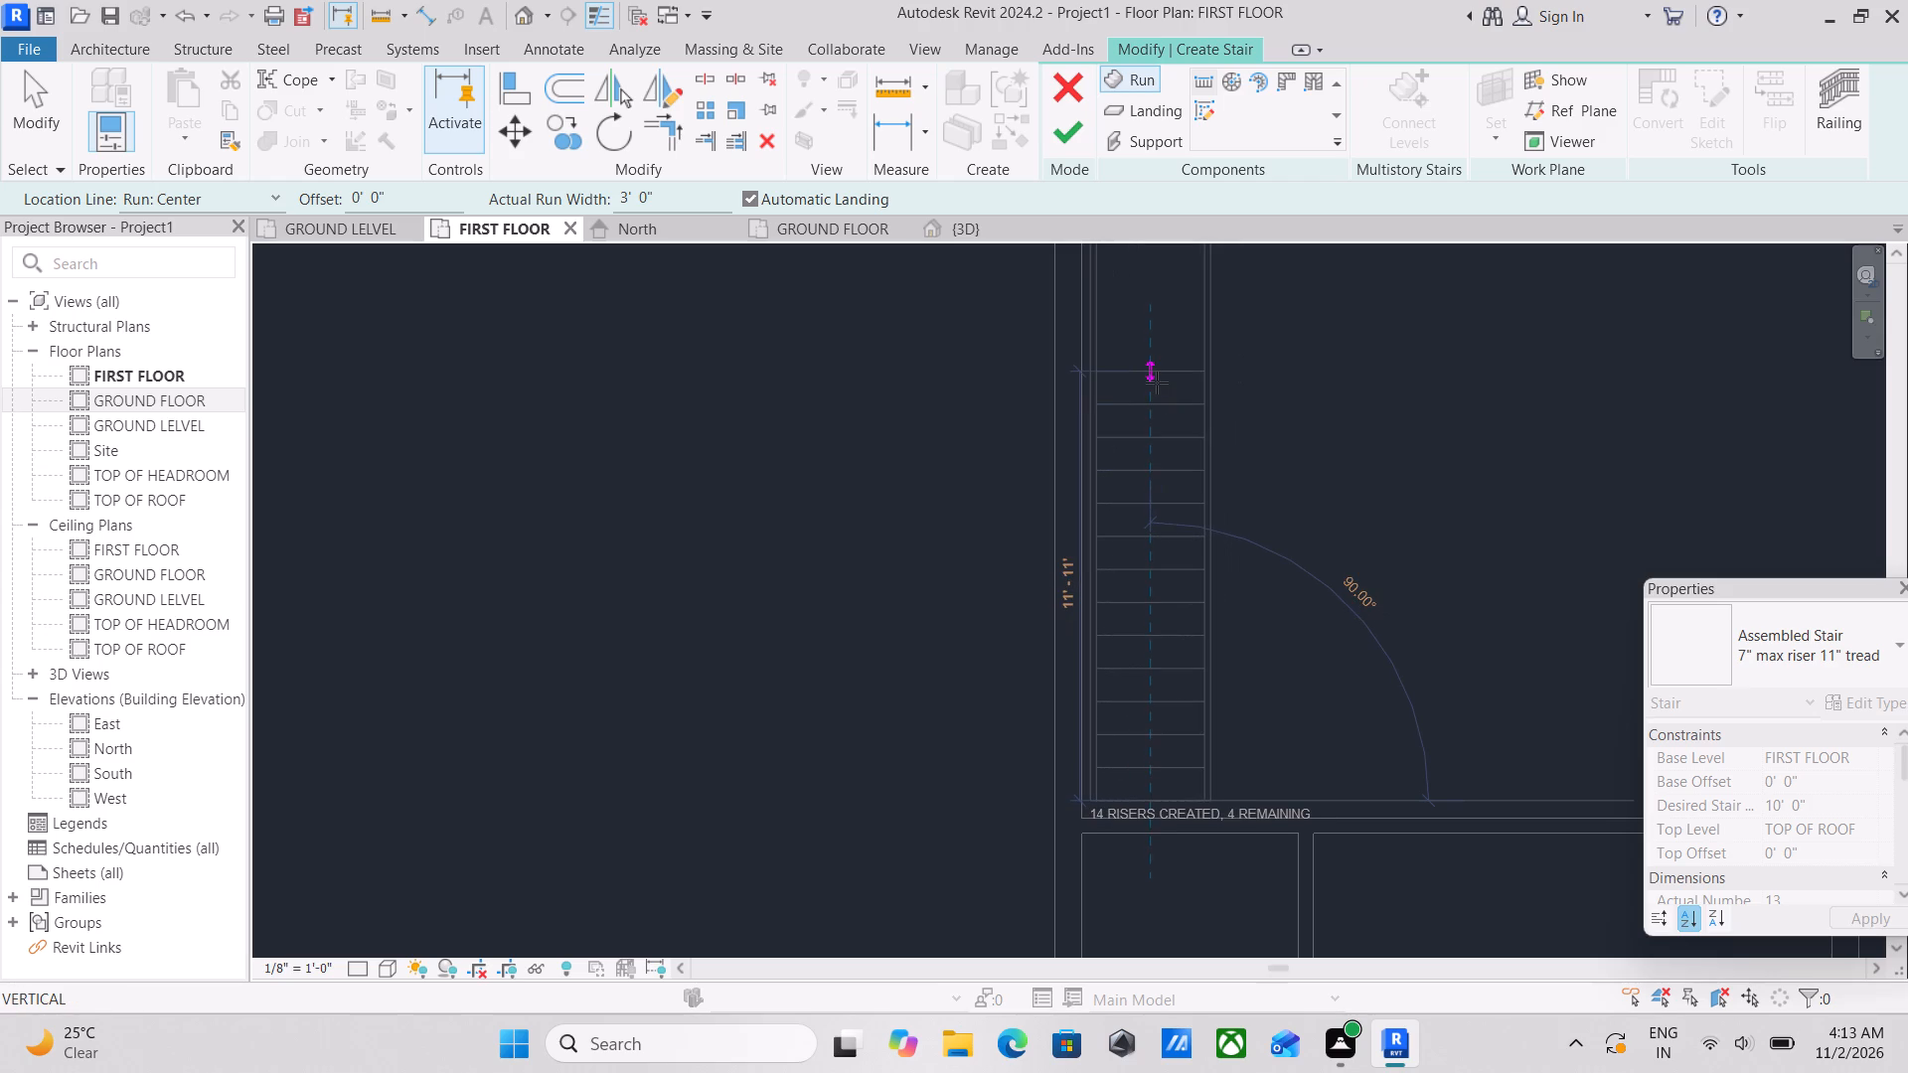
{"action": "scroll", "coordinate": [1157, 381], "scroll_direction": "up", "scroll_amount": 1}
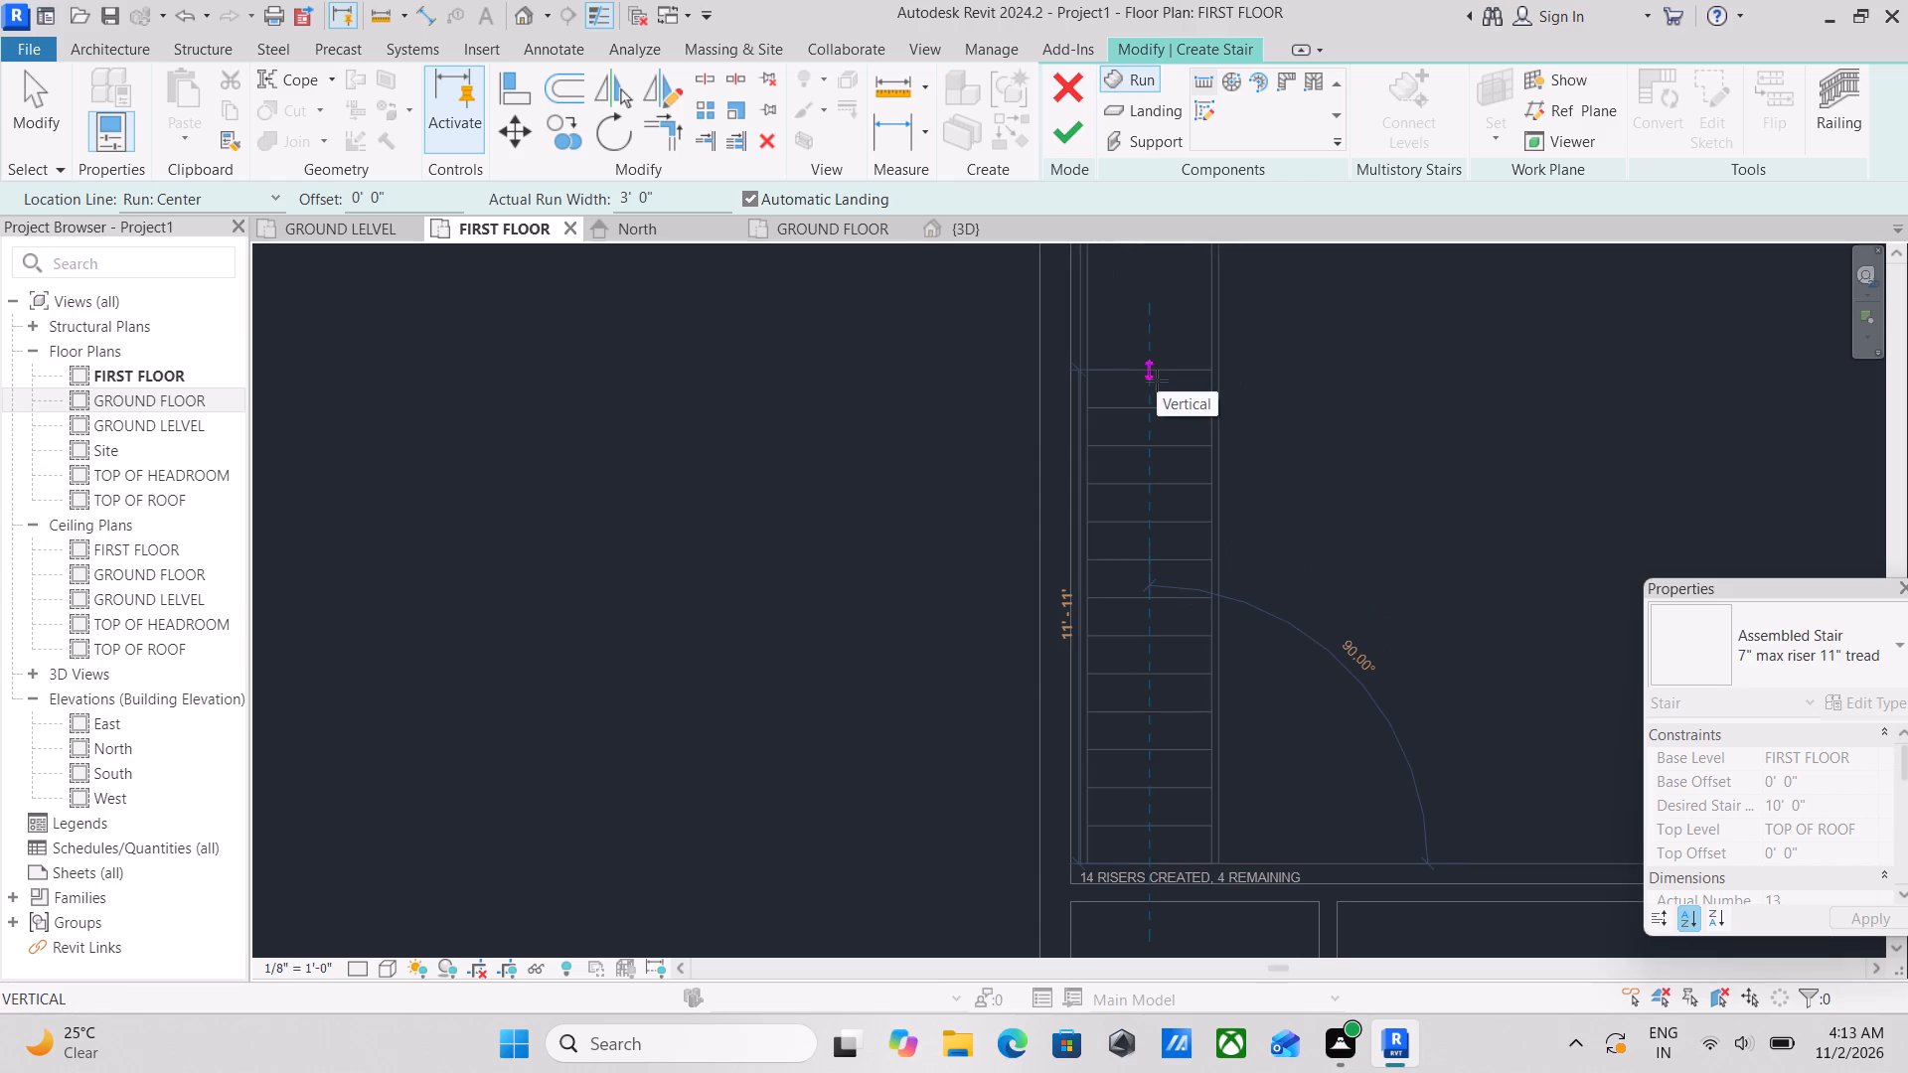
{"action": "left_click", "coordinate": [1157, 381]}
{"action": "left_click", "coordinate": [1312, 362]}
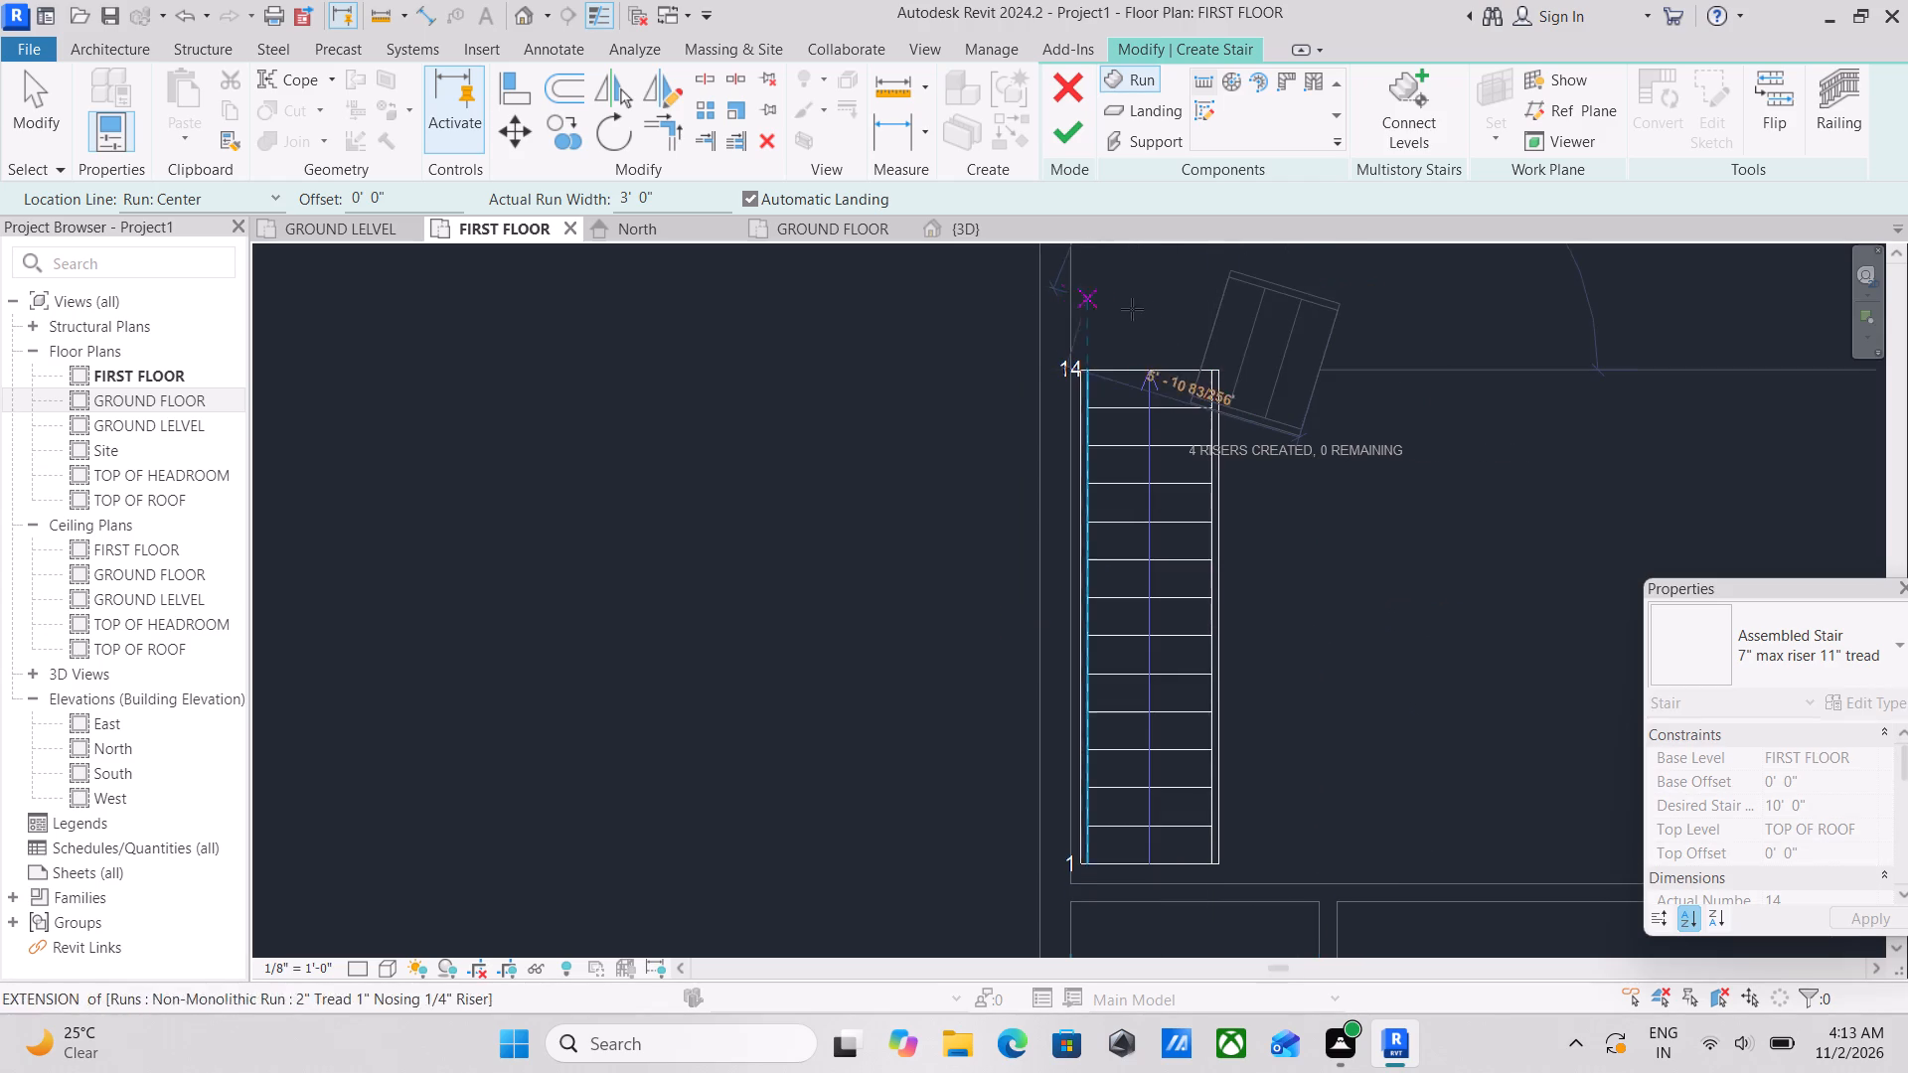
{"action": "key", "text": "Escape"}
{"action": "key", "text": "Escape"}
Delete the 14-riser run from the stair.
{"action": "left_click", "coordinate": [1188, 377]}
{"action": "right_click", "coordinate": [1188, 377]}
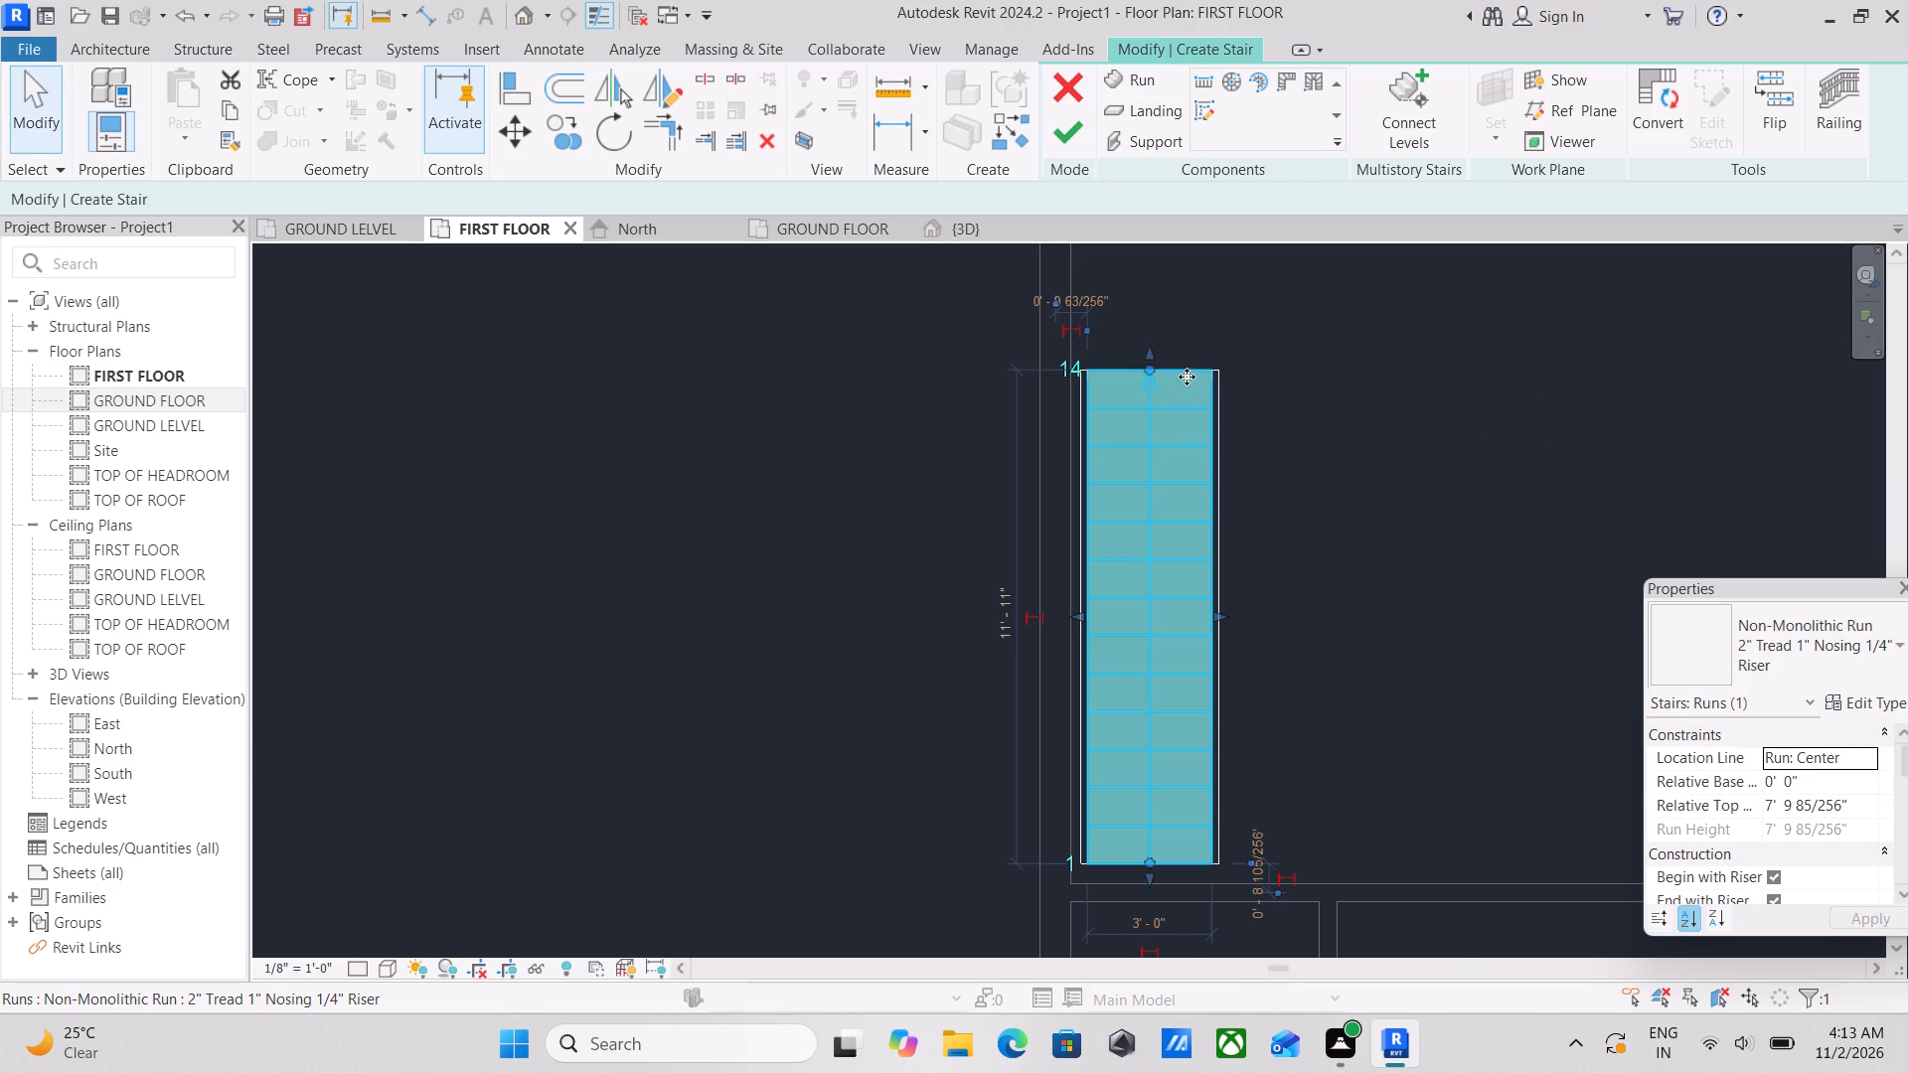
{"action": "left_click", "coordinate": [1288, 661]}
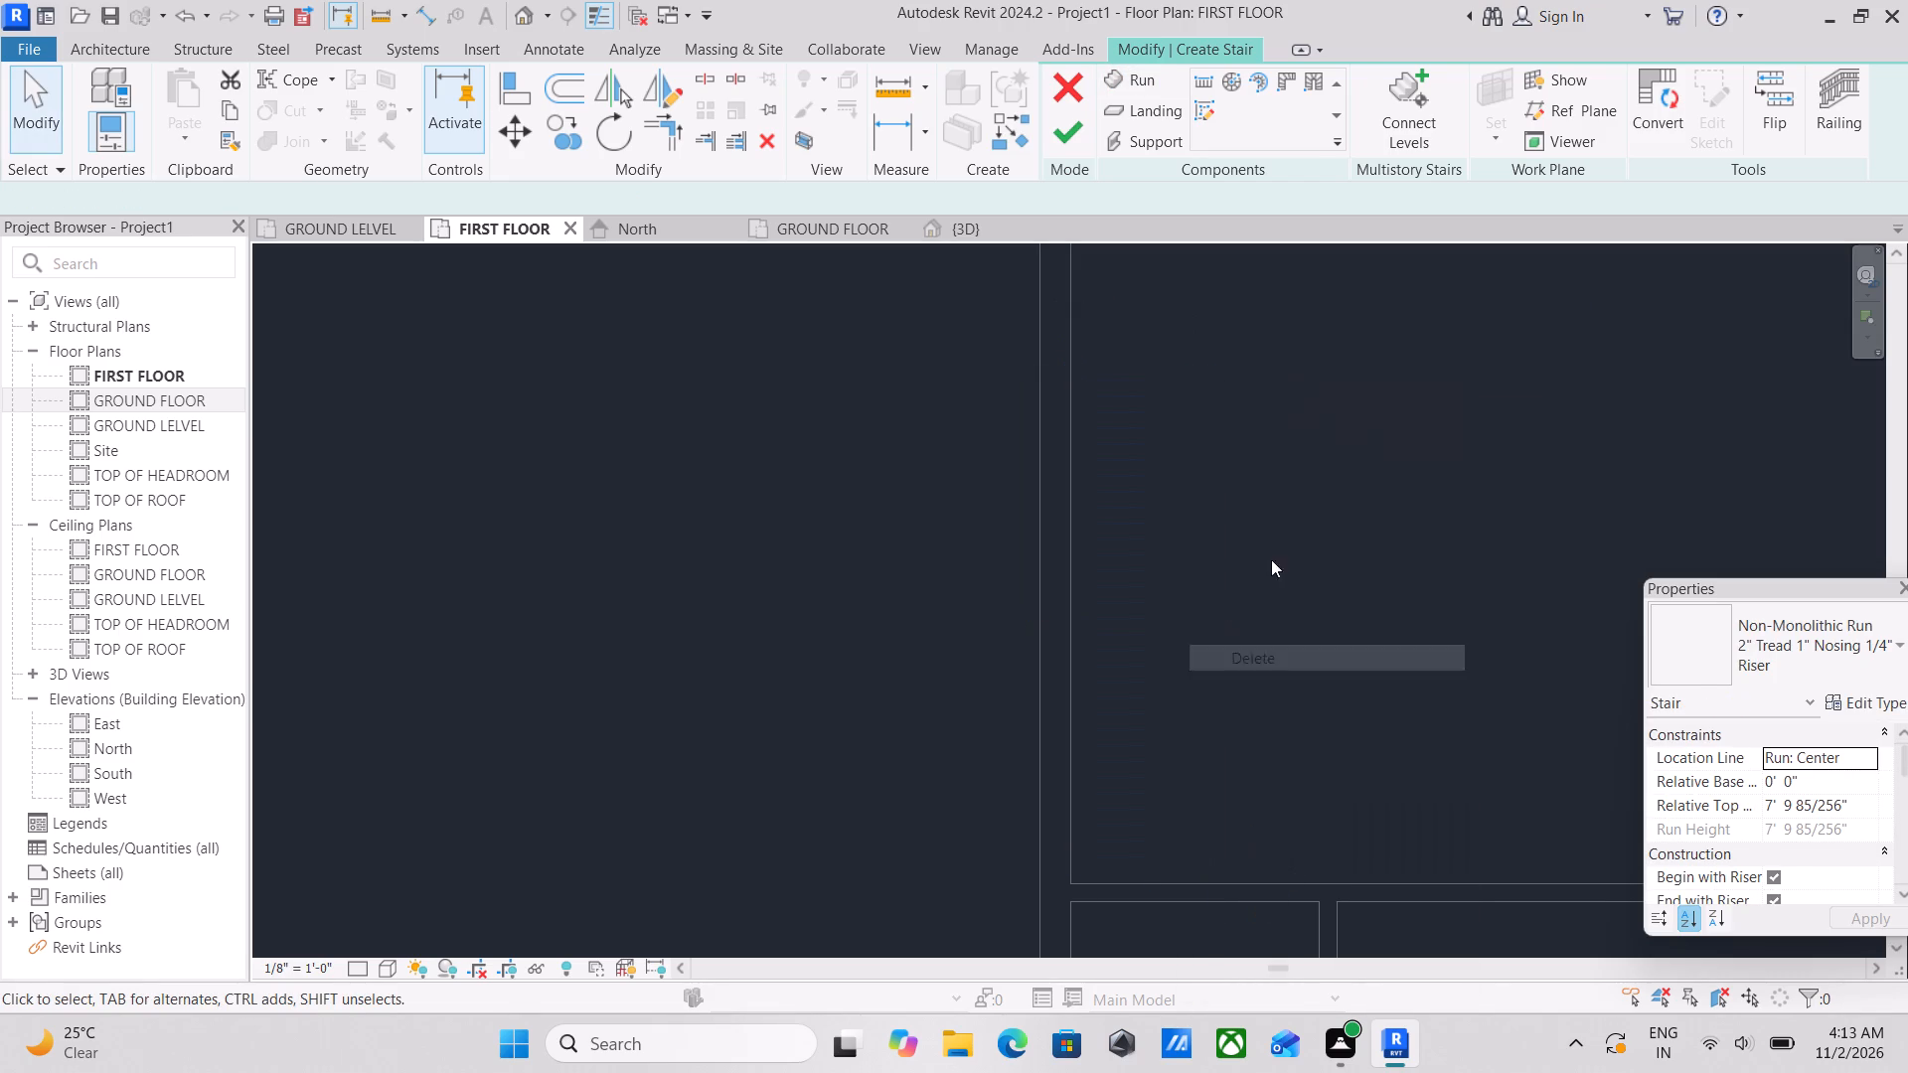
Draw a straight 3'-0" wide run of 14 risers, about 11'-11" long, along the west wall from just inside the hall's south wall.
{"action": "left_click", "coordinate": [1138, 77]}
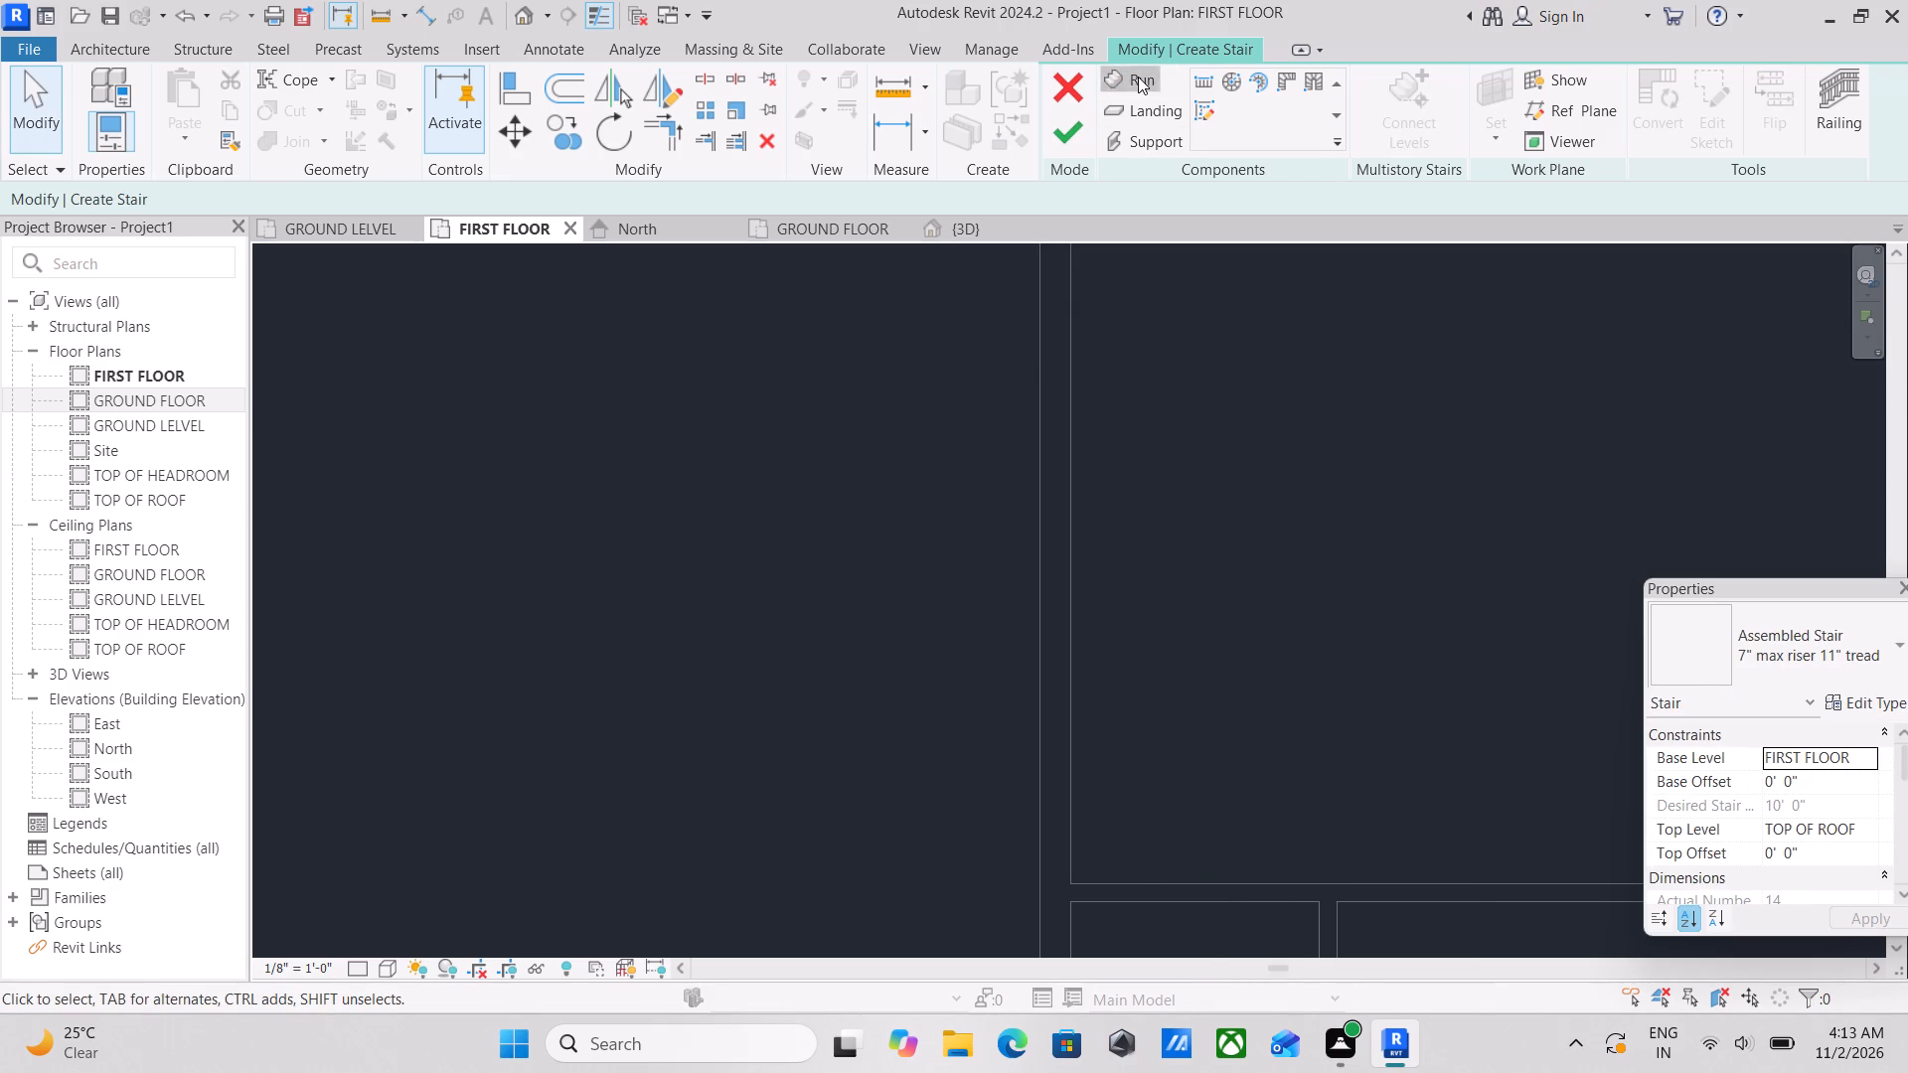
{"action": "left_click", "coordinate": [1175, 866]}
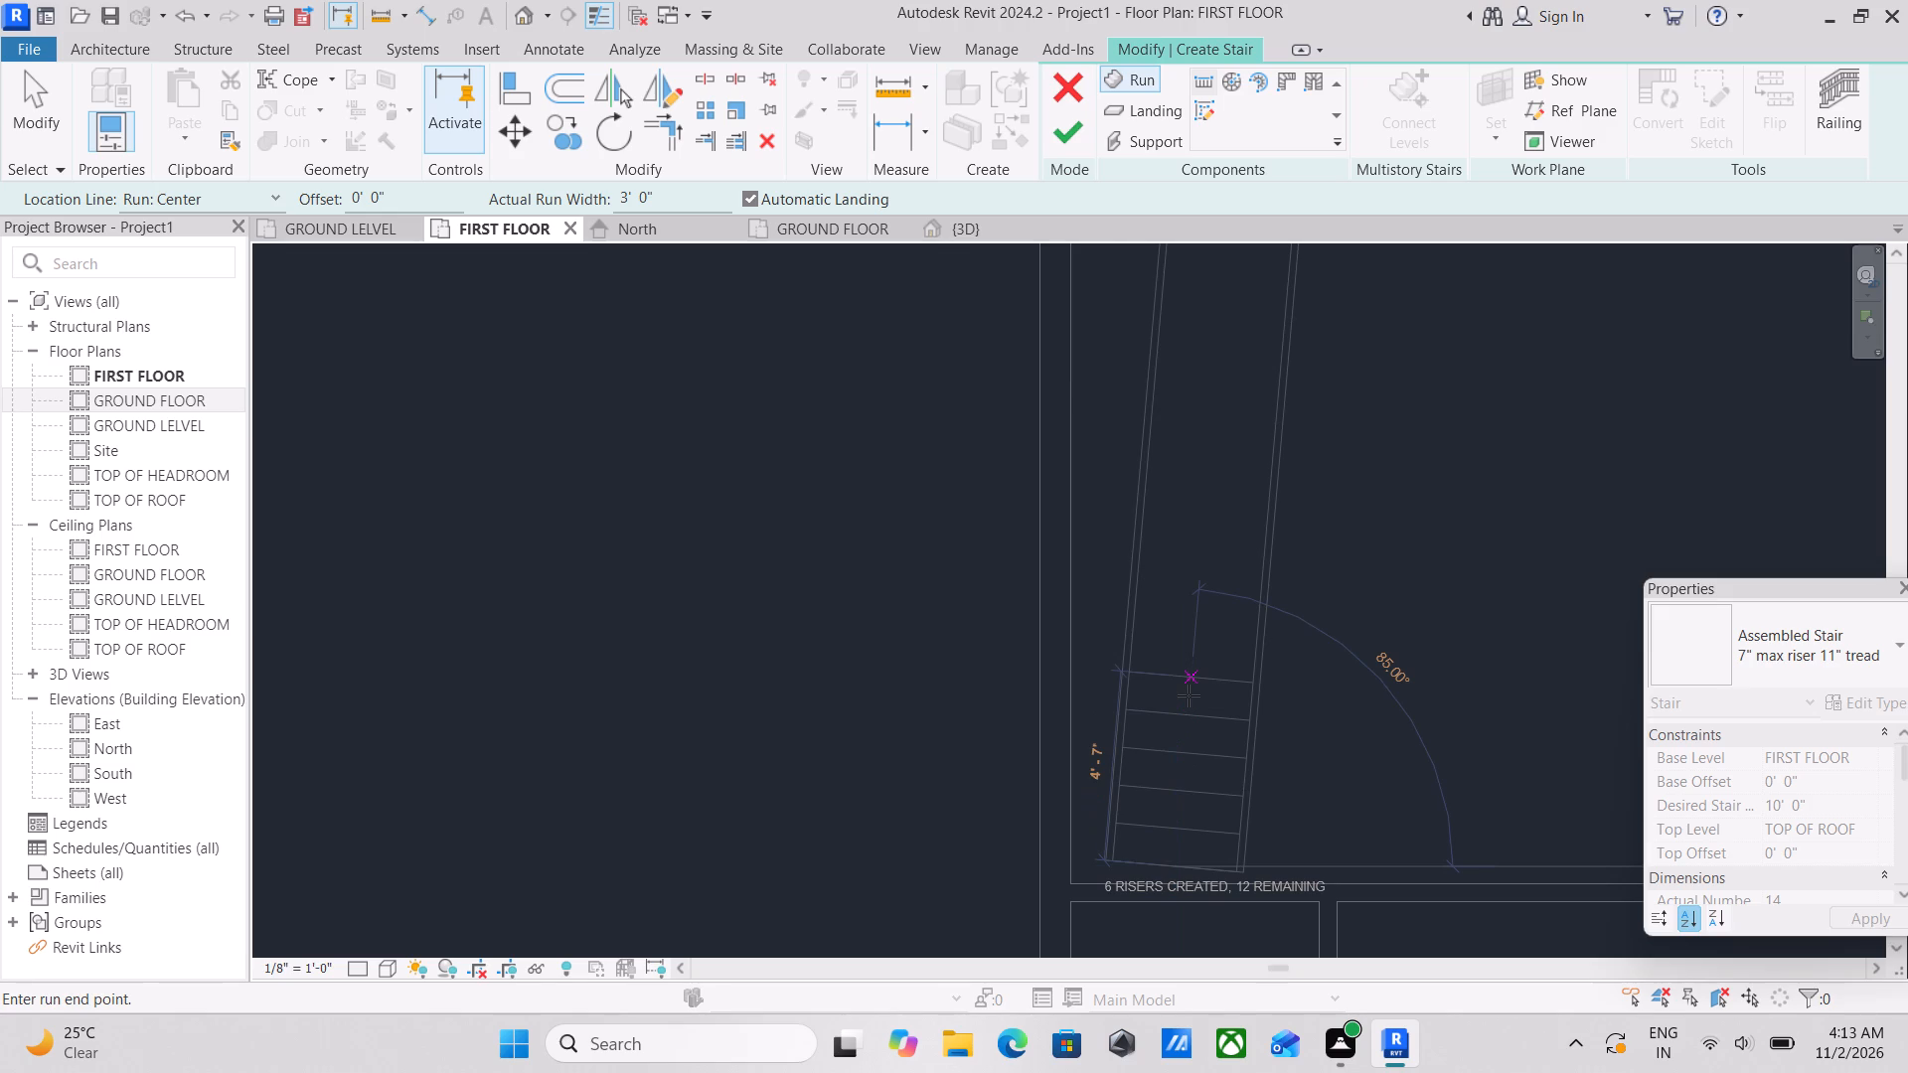
{"action": "key", "text": "Escape"}
{"action": "left_click", "coordinate": [1147, 870]}
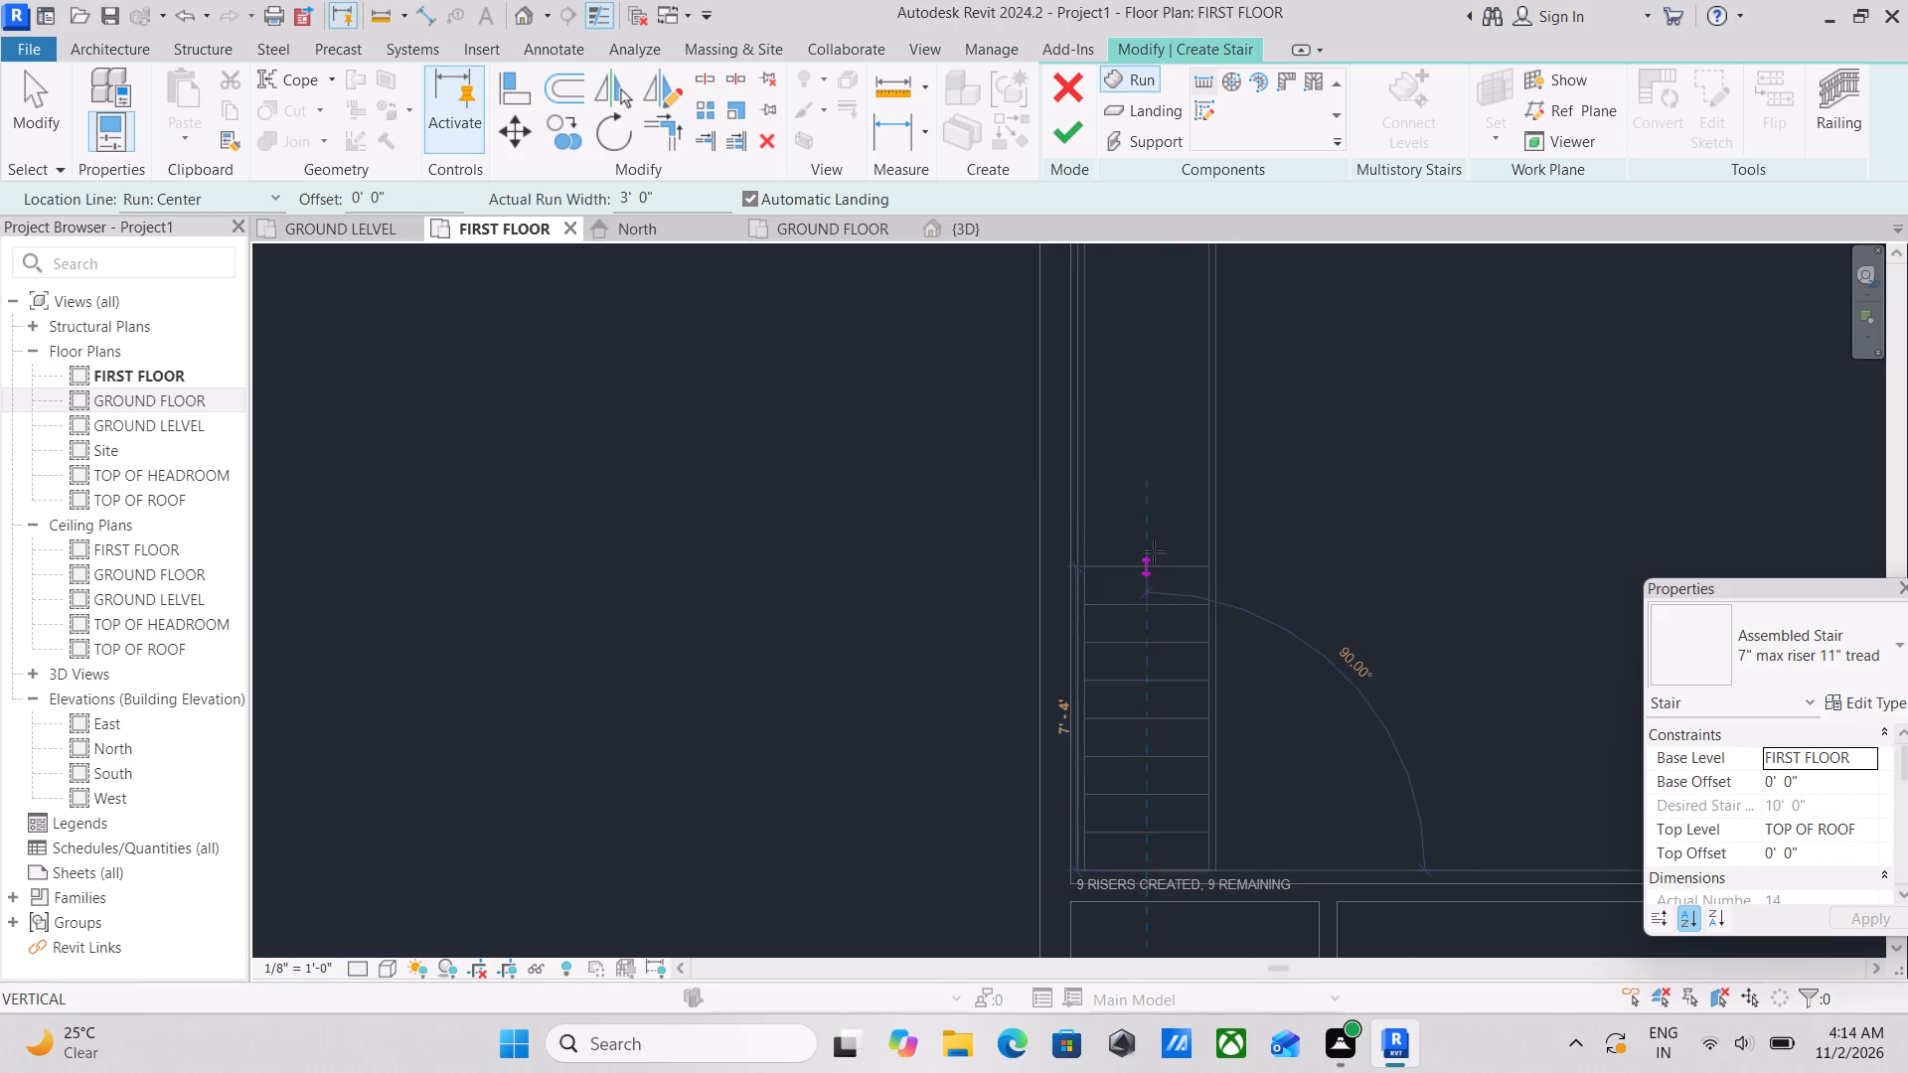
{"action": "middle_click_drag", "start_coordinate": [1158, 512], "coordinate": [1164, 769]}
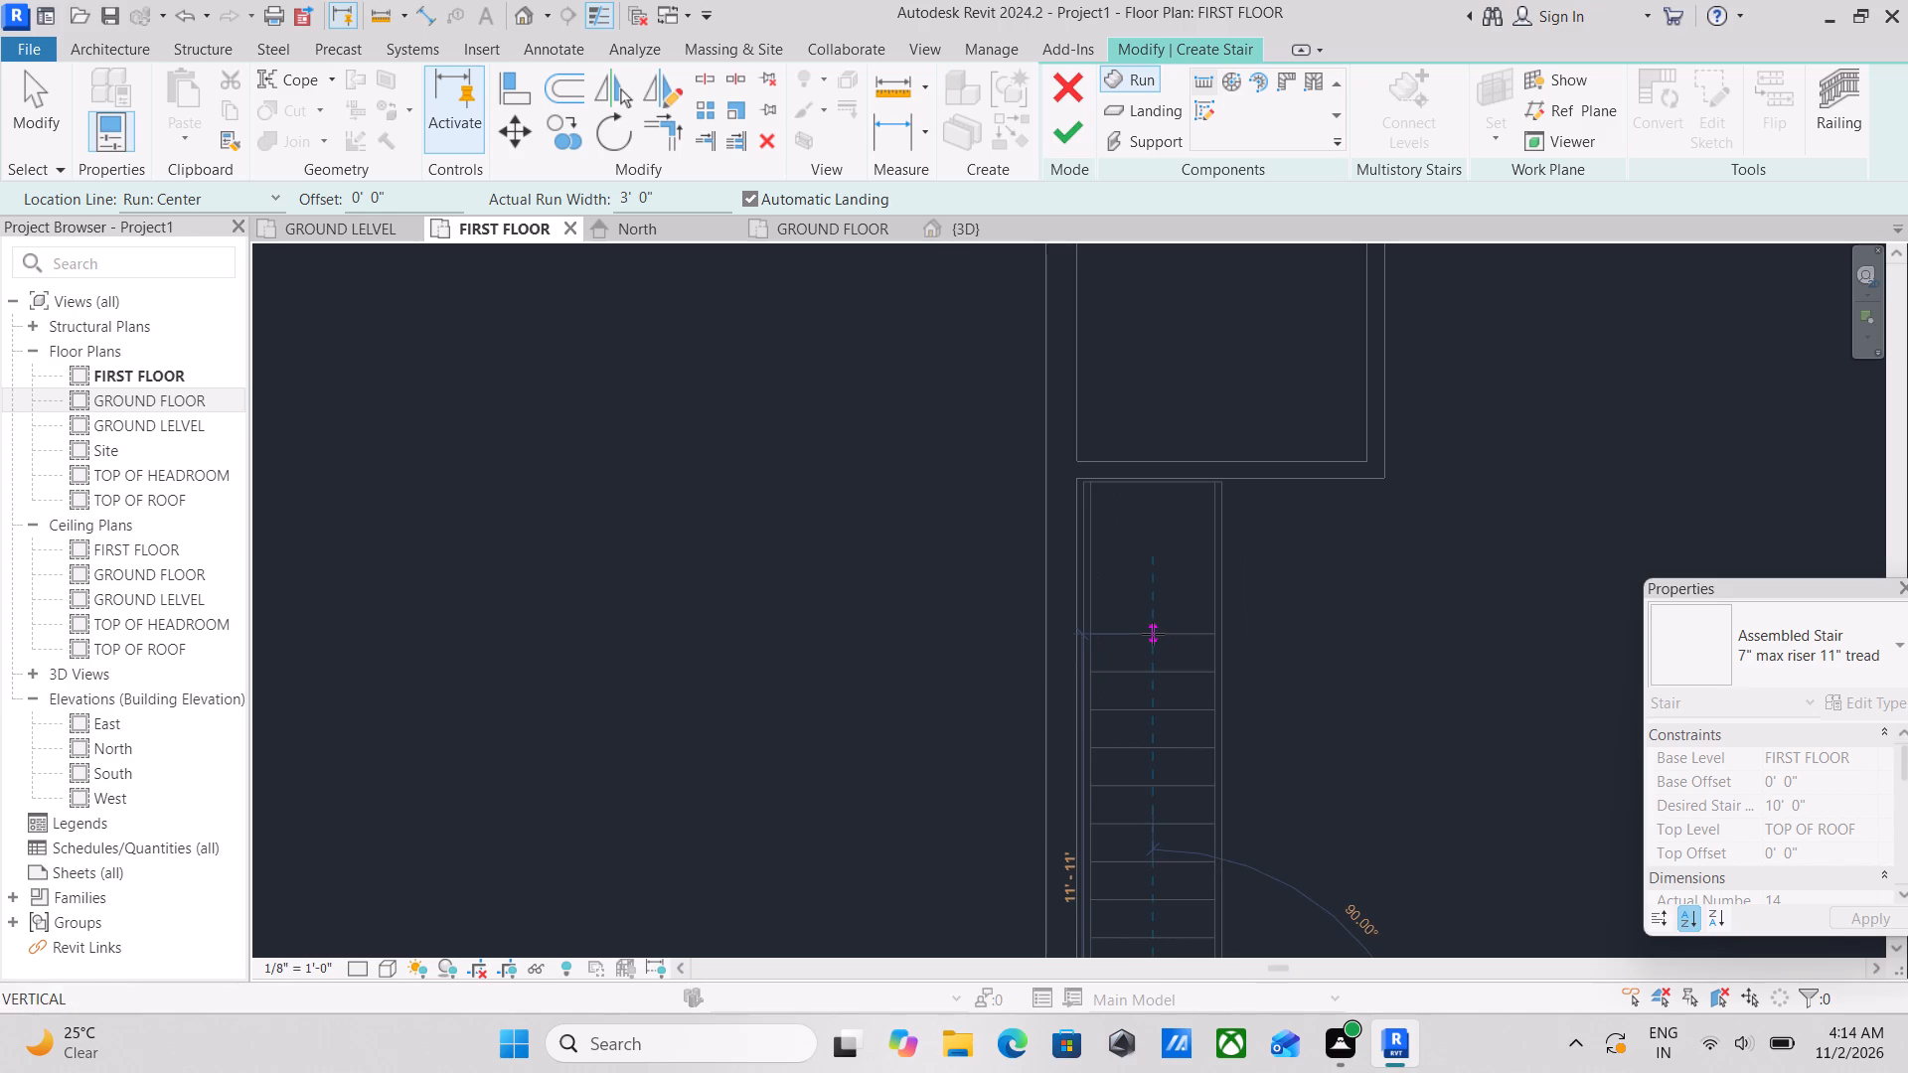
{"action": "left_click", "coordinate": [1153, 634]}
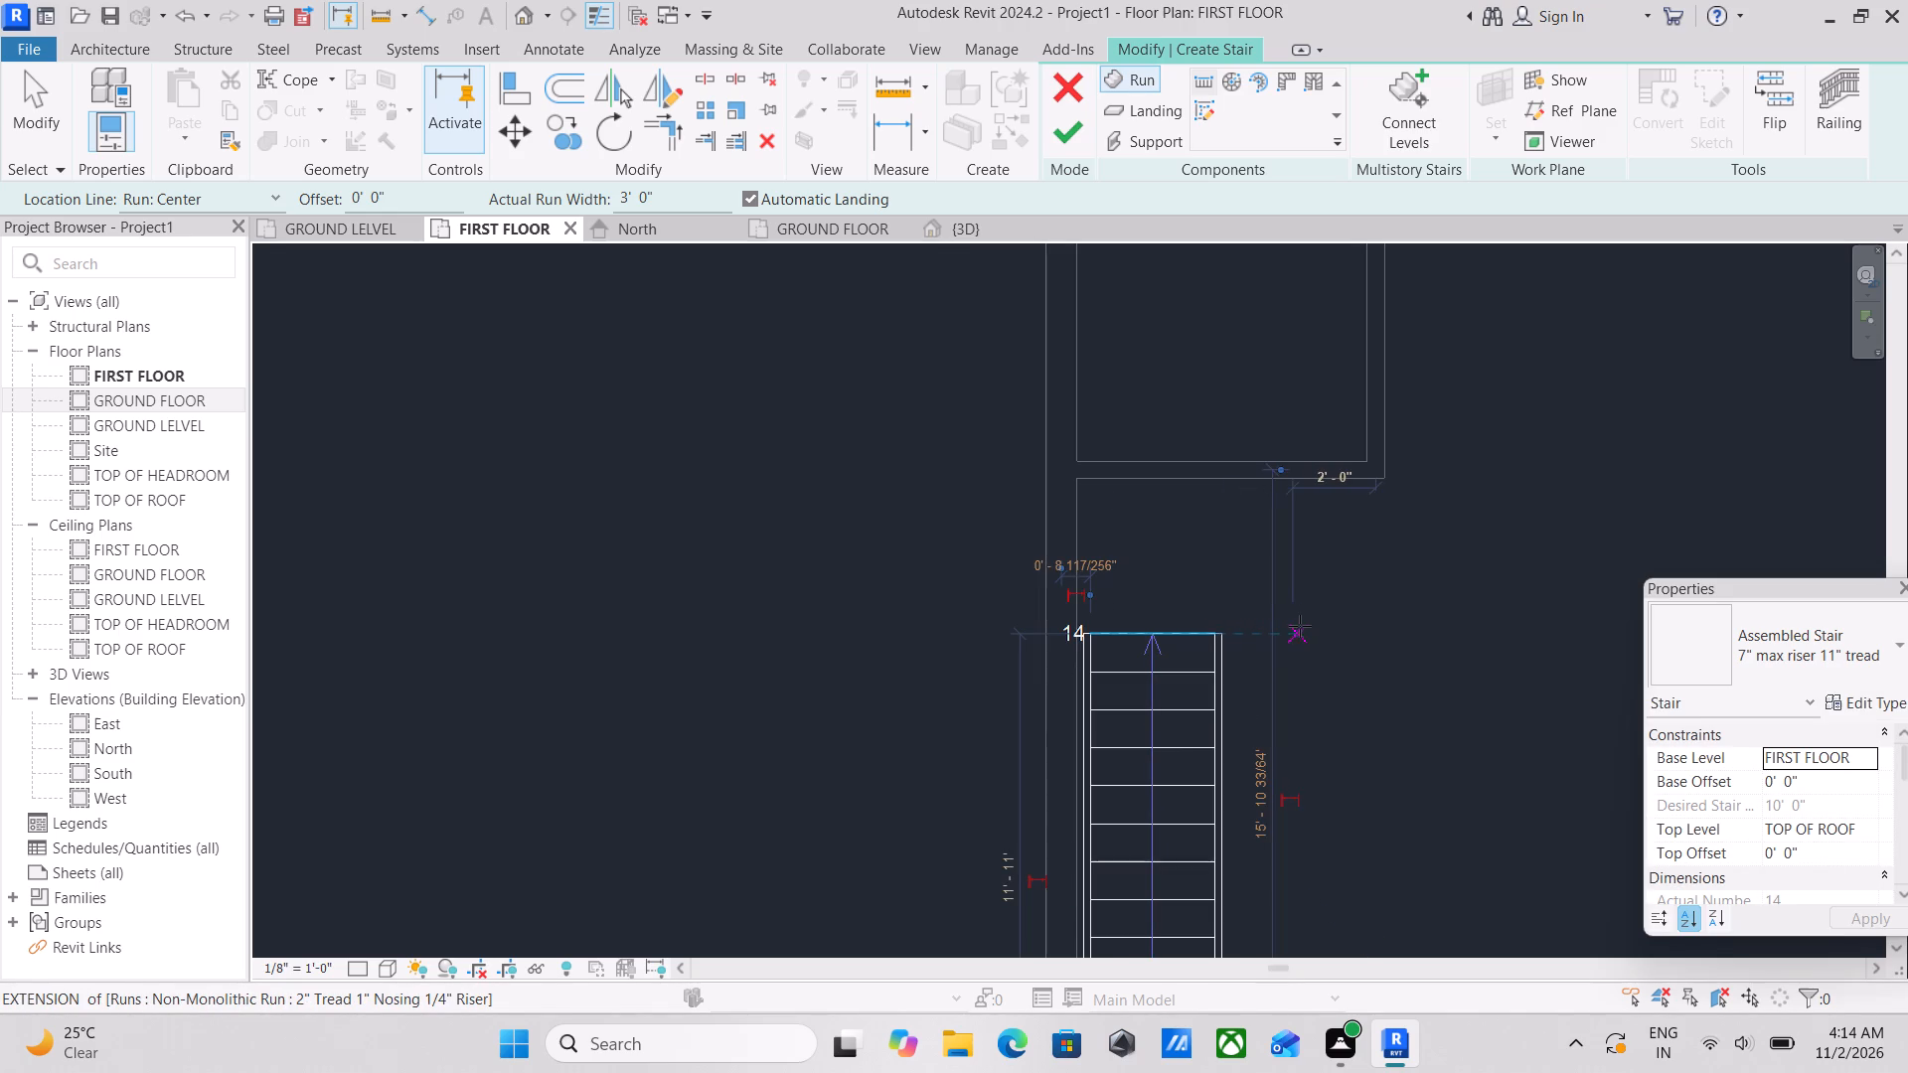
{"action": "left_click", "coordinate": [1229, 635]}
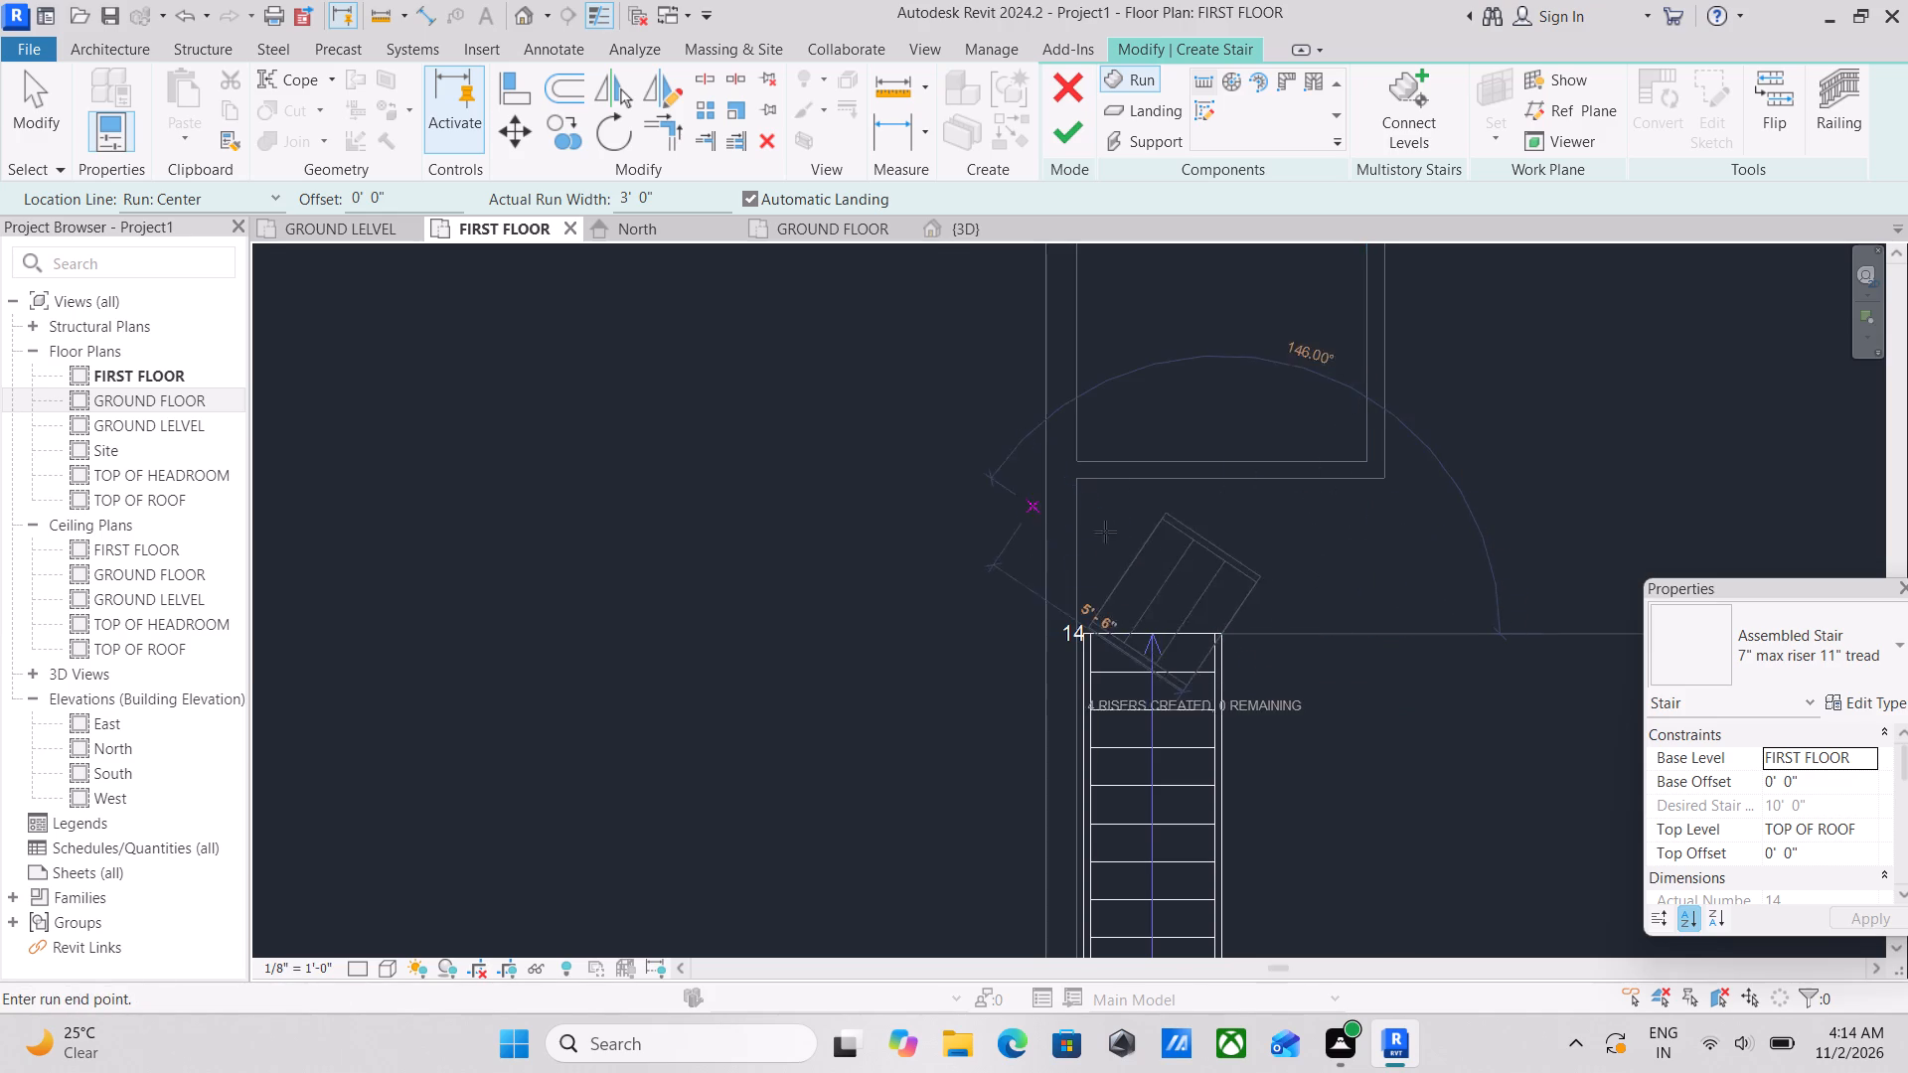
{"action": "key", "text": "Escape"}
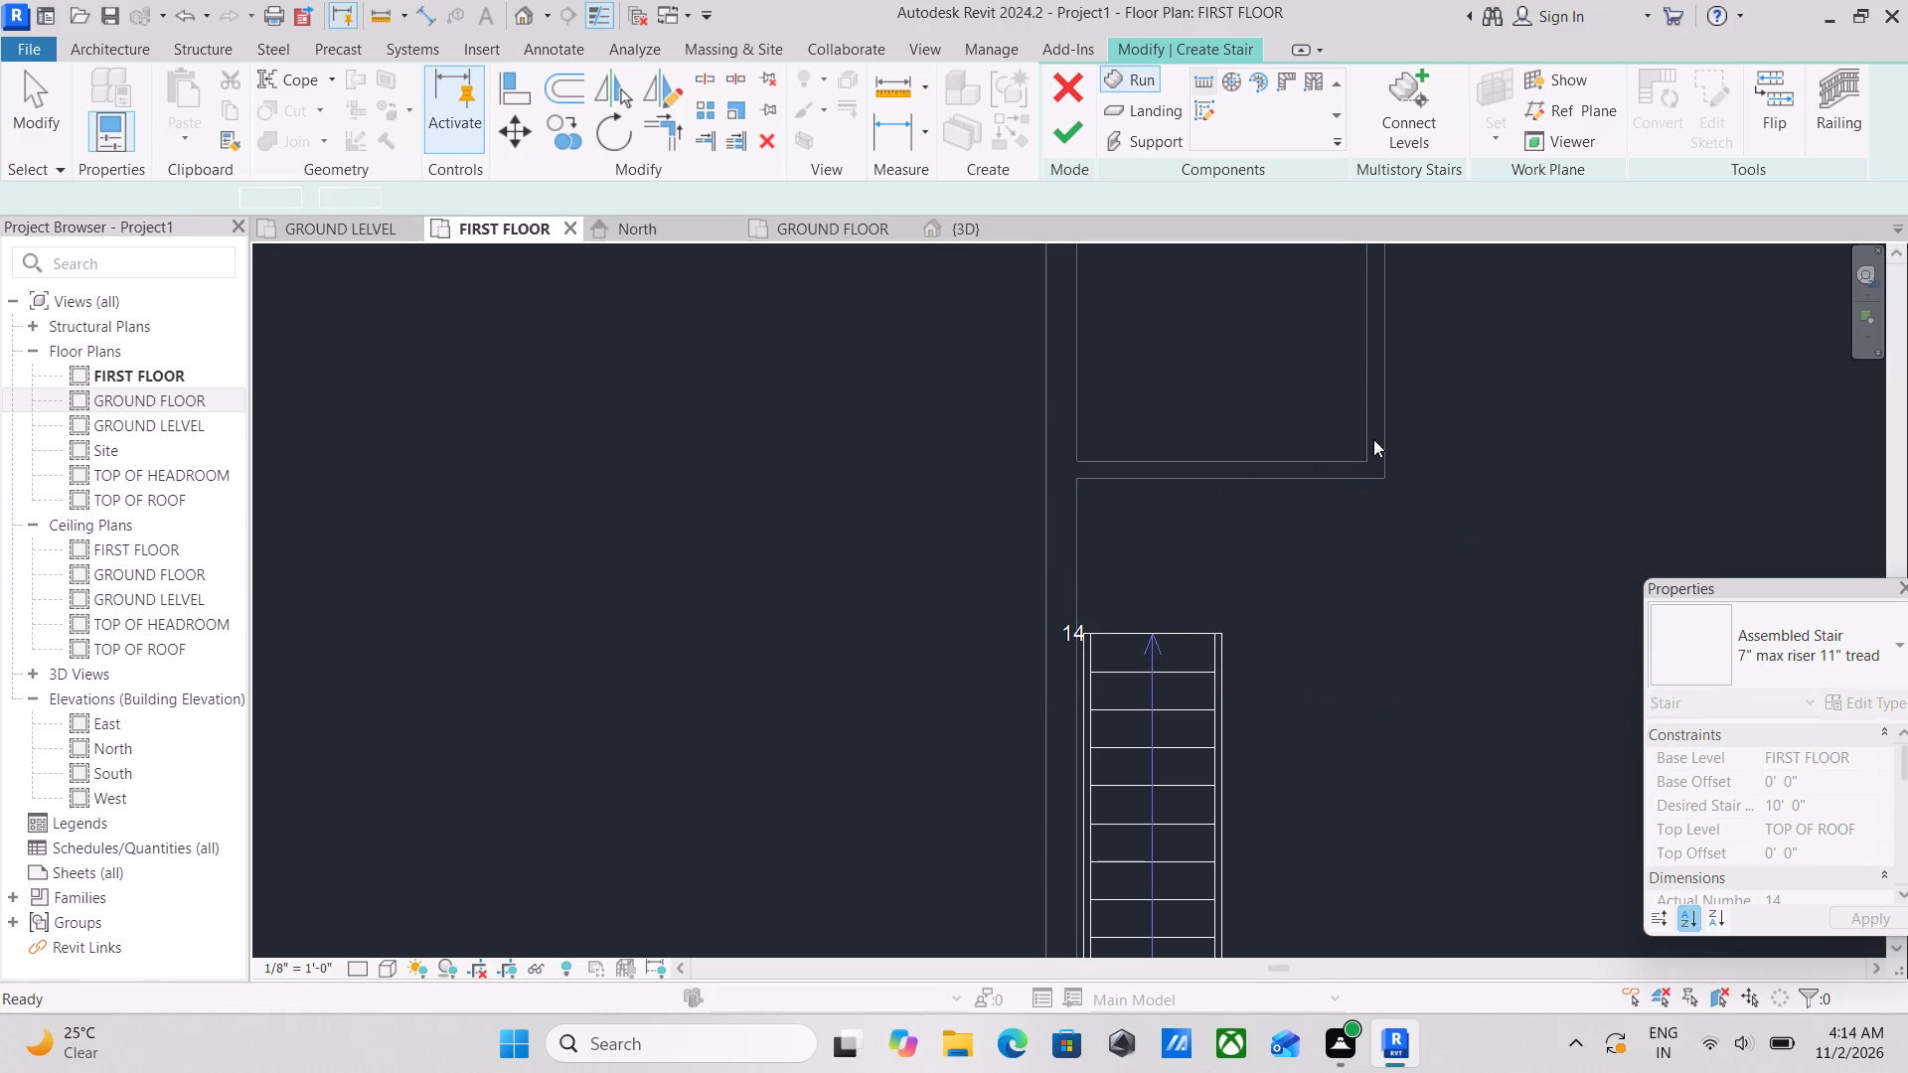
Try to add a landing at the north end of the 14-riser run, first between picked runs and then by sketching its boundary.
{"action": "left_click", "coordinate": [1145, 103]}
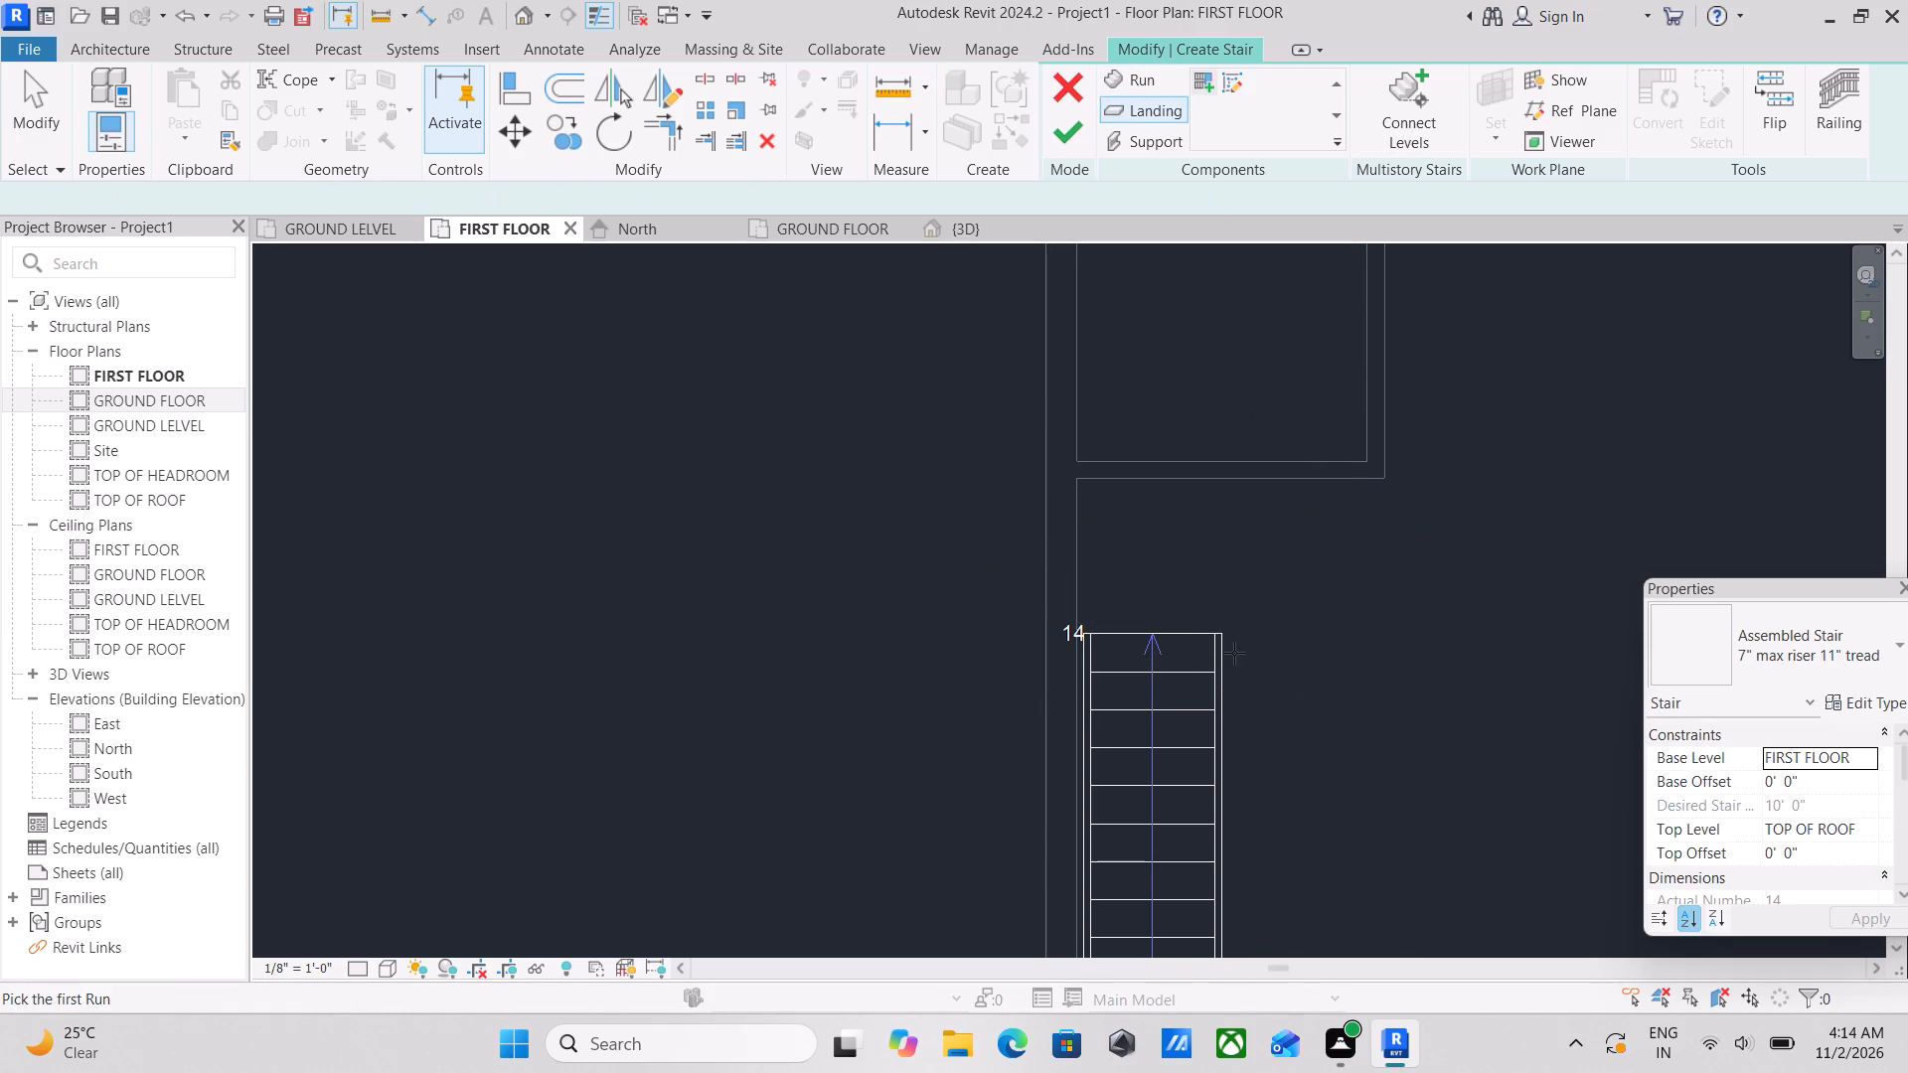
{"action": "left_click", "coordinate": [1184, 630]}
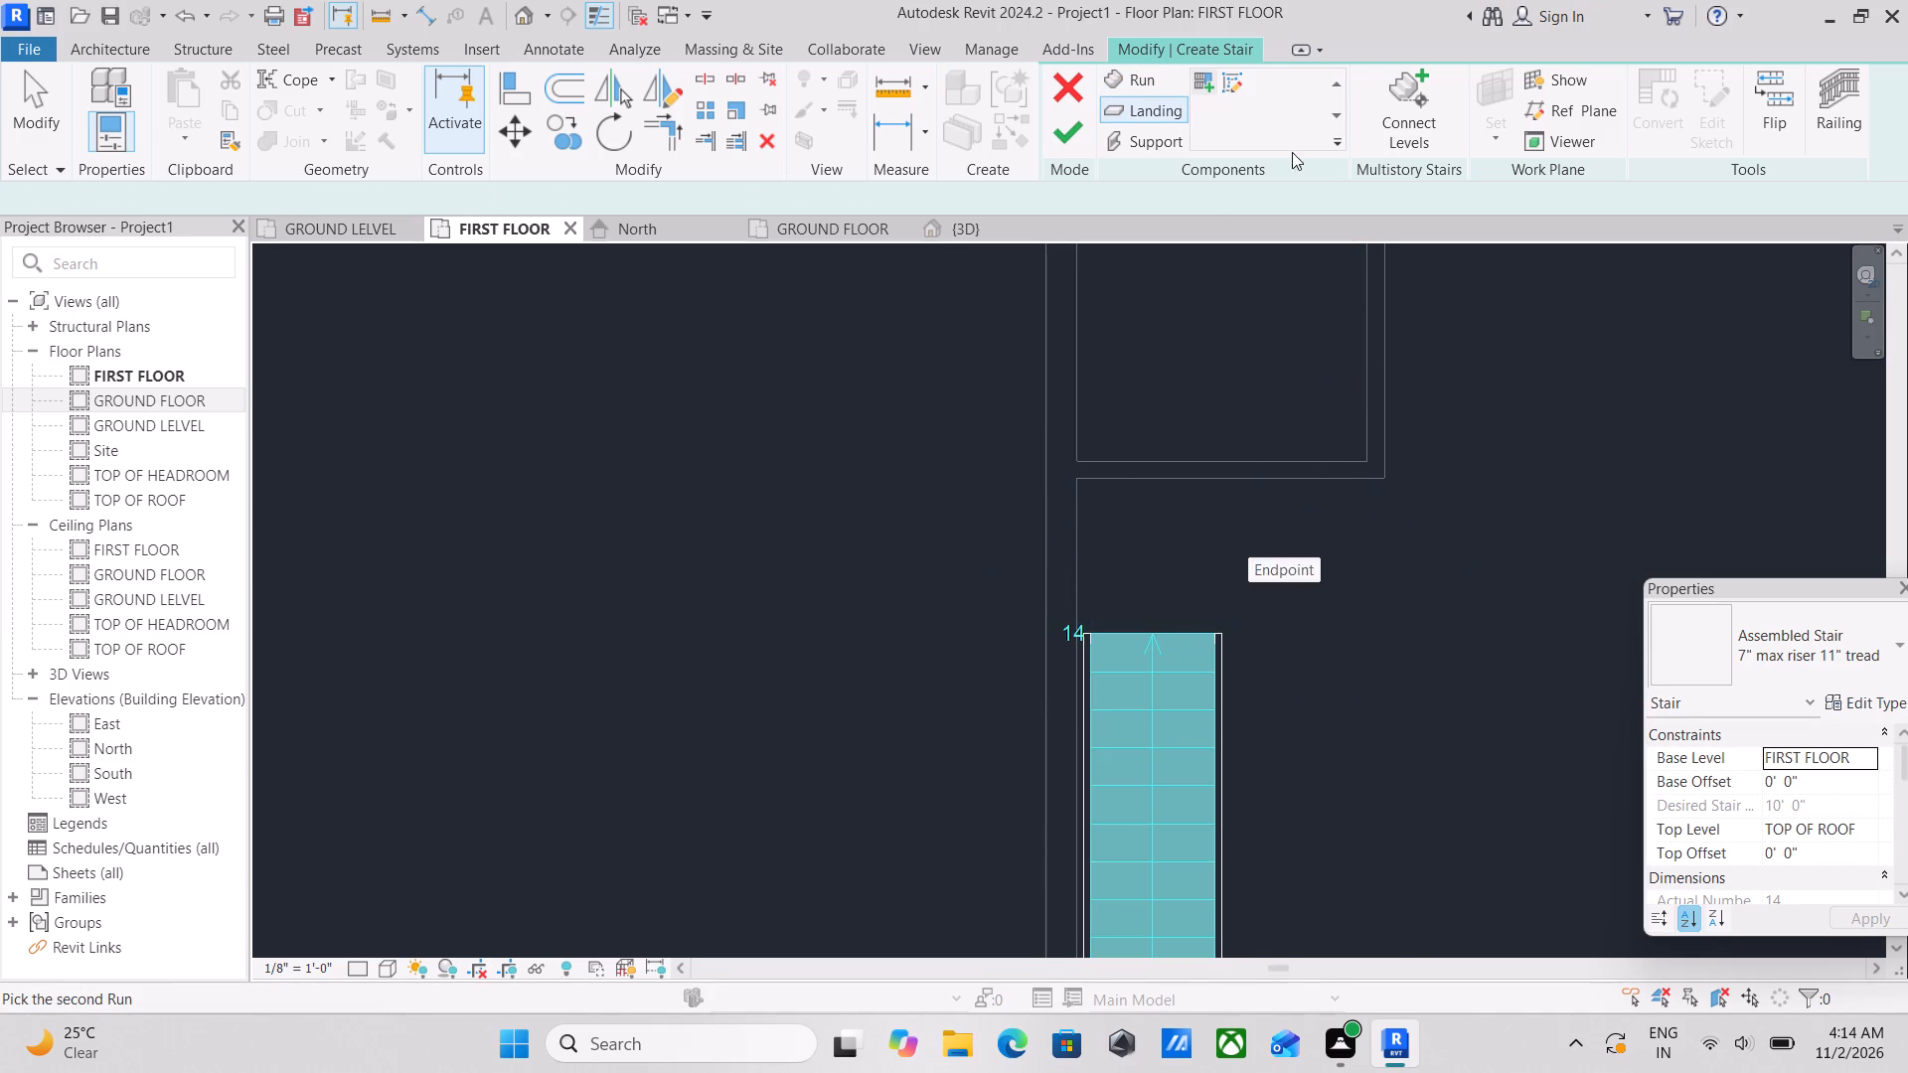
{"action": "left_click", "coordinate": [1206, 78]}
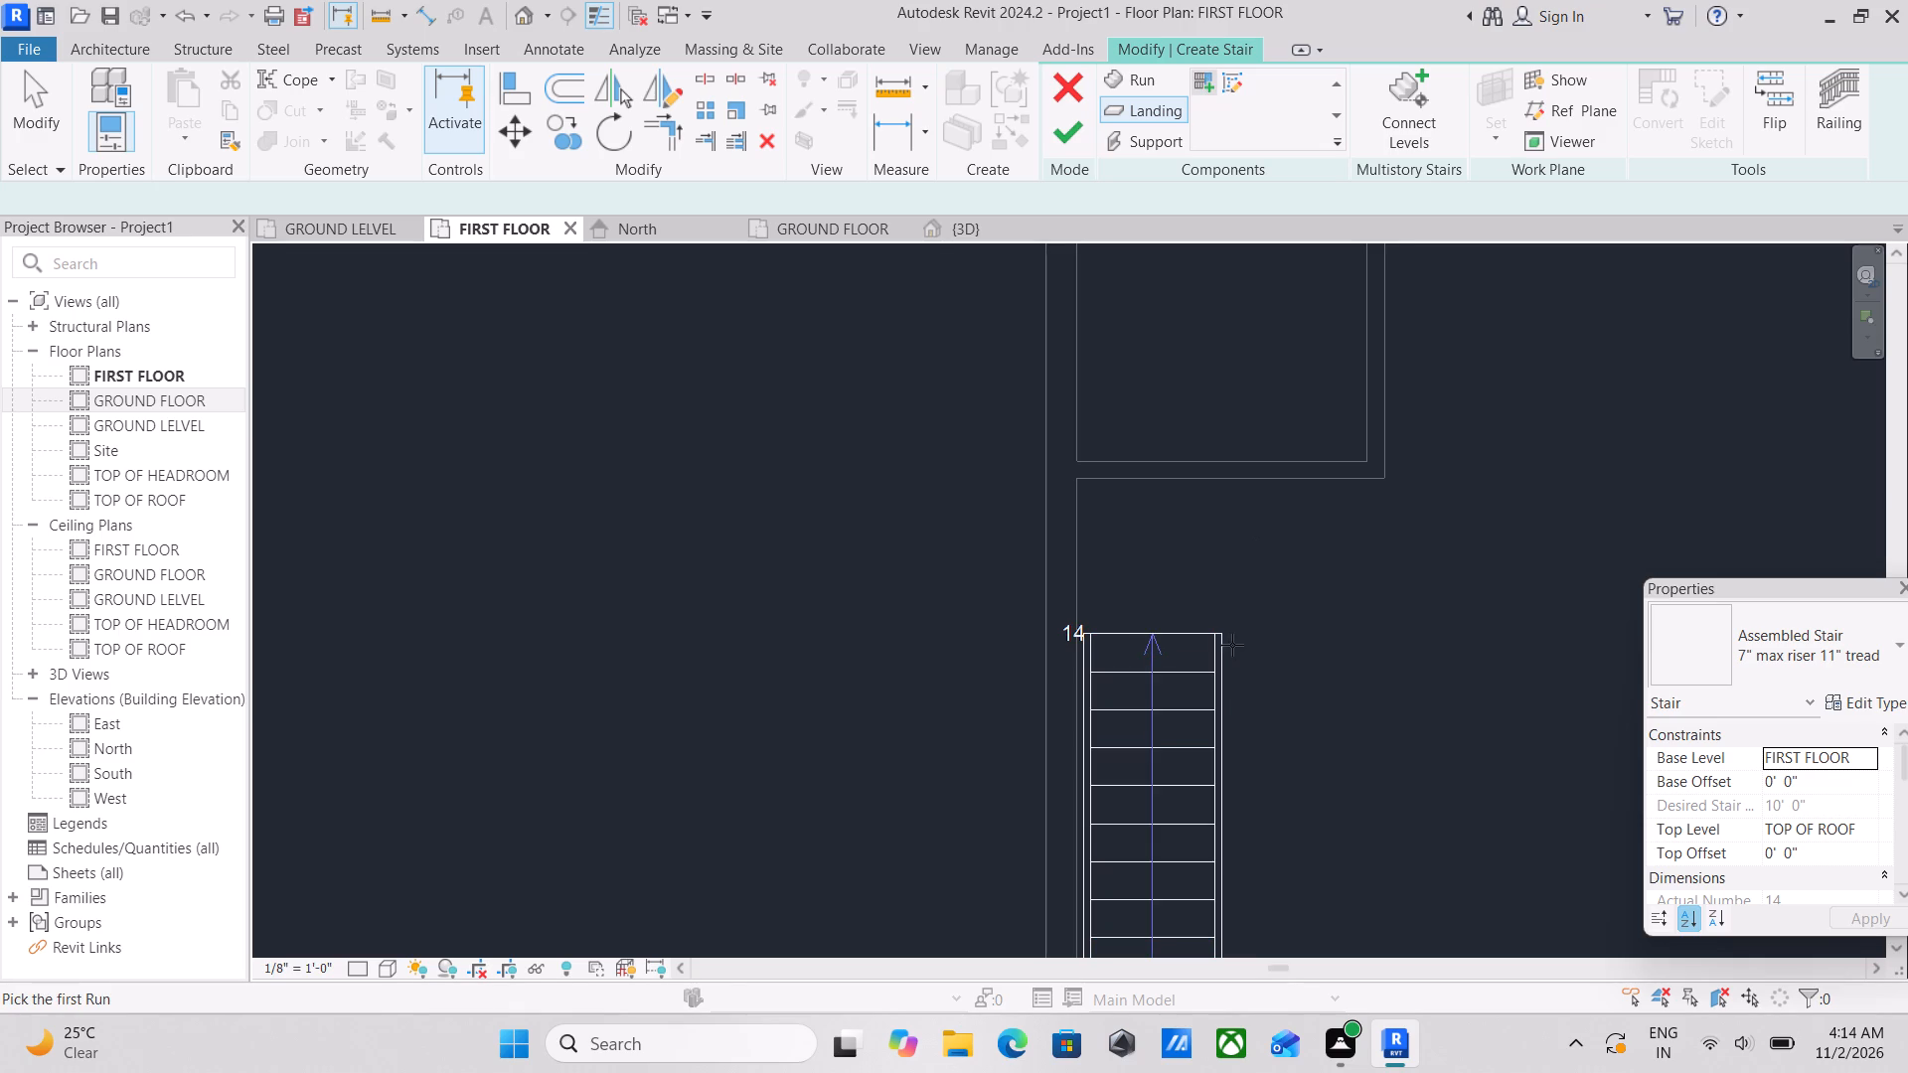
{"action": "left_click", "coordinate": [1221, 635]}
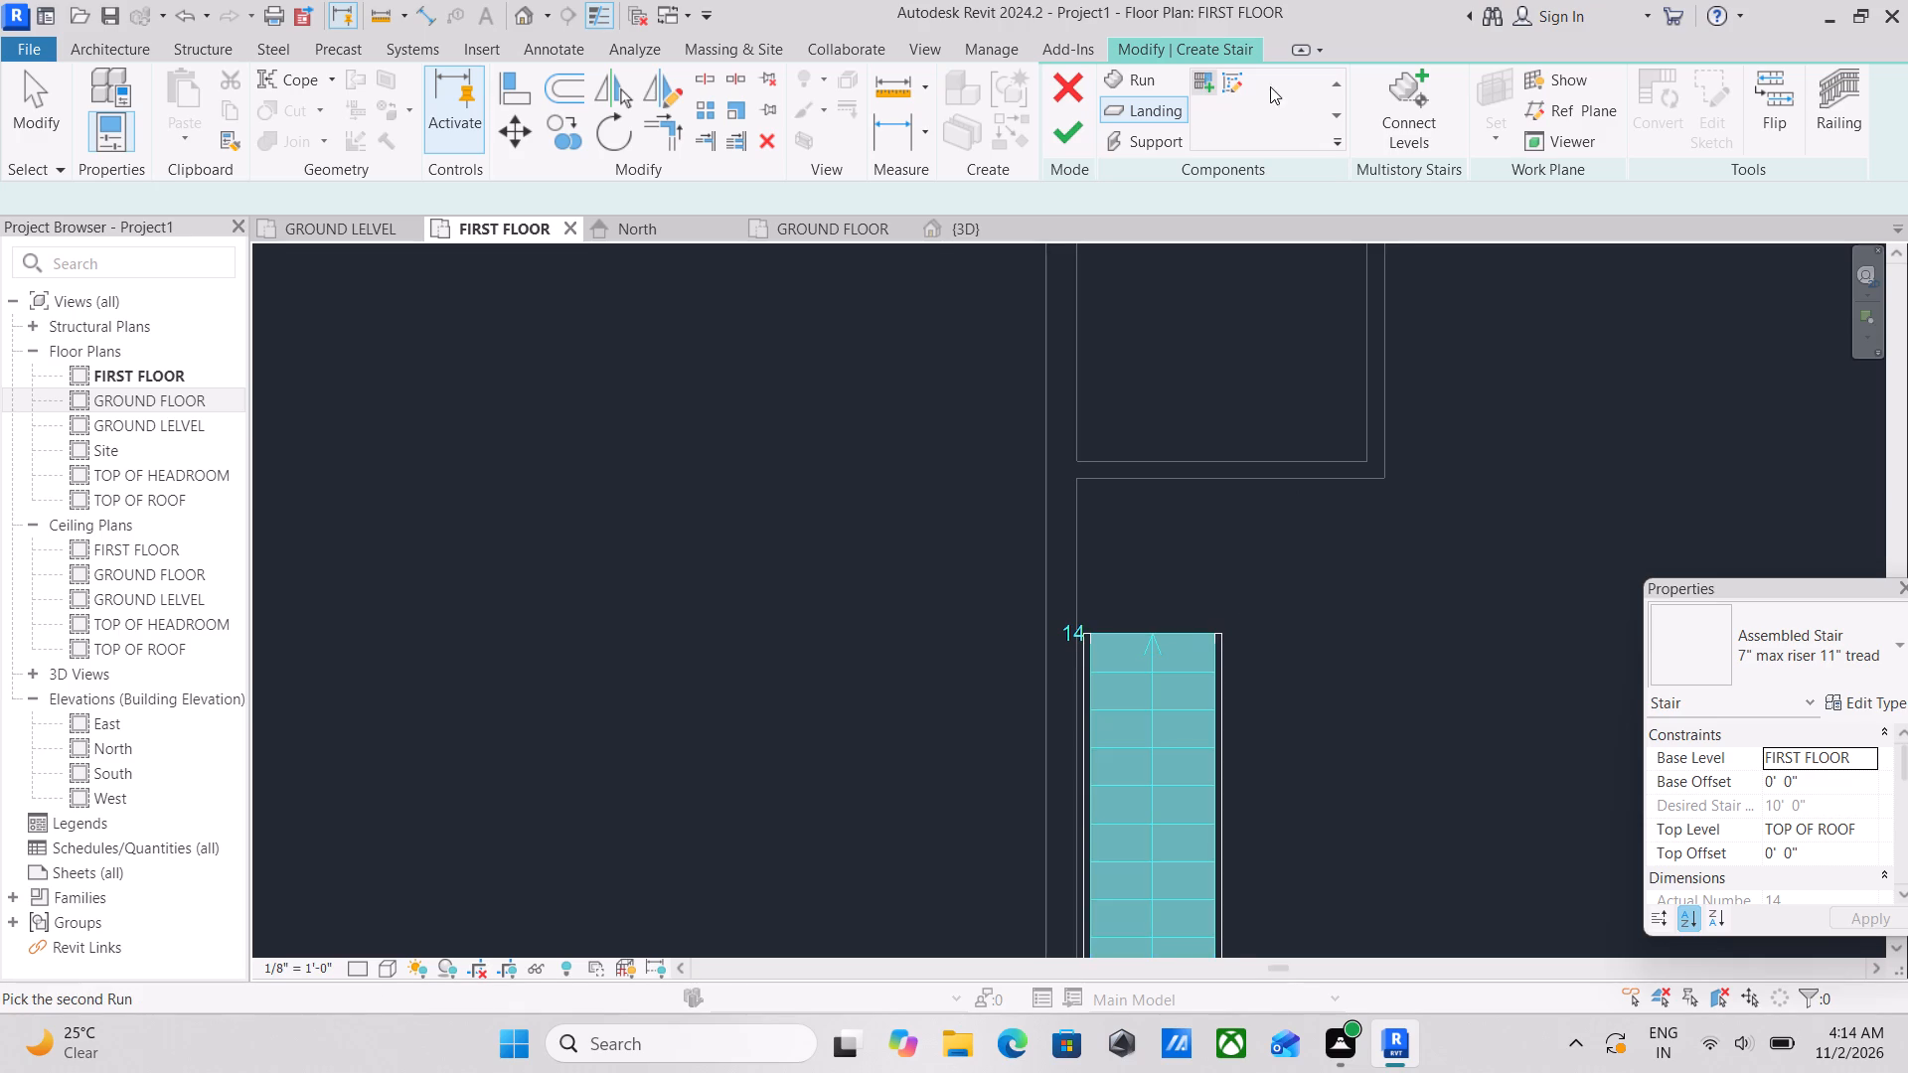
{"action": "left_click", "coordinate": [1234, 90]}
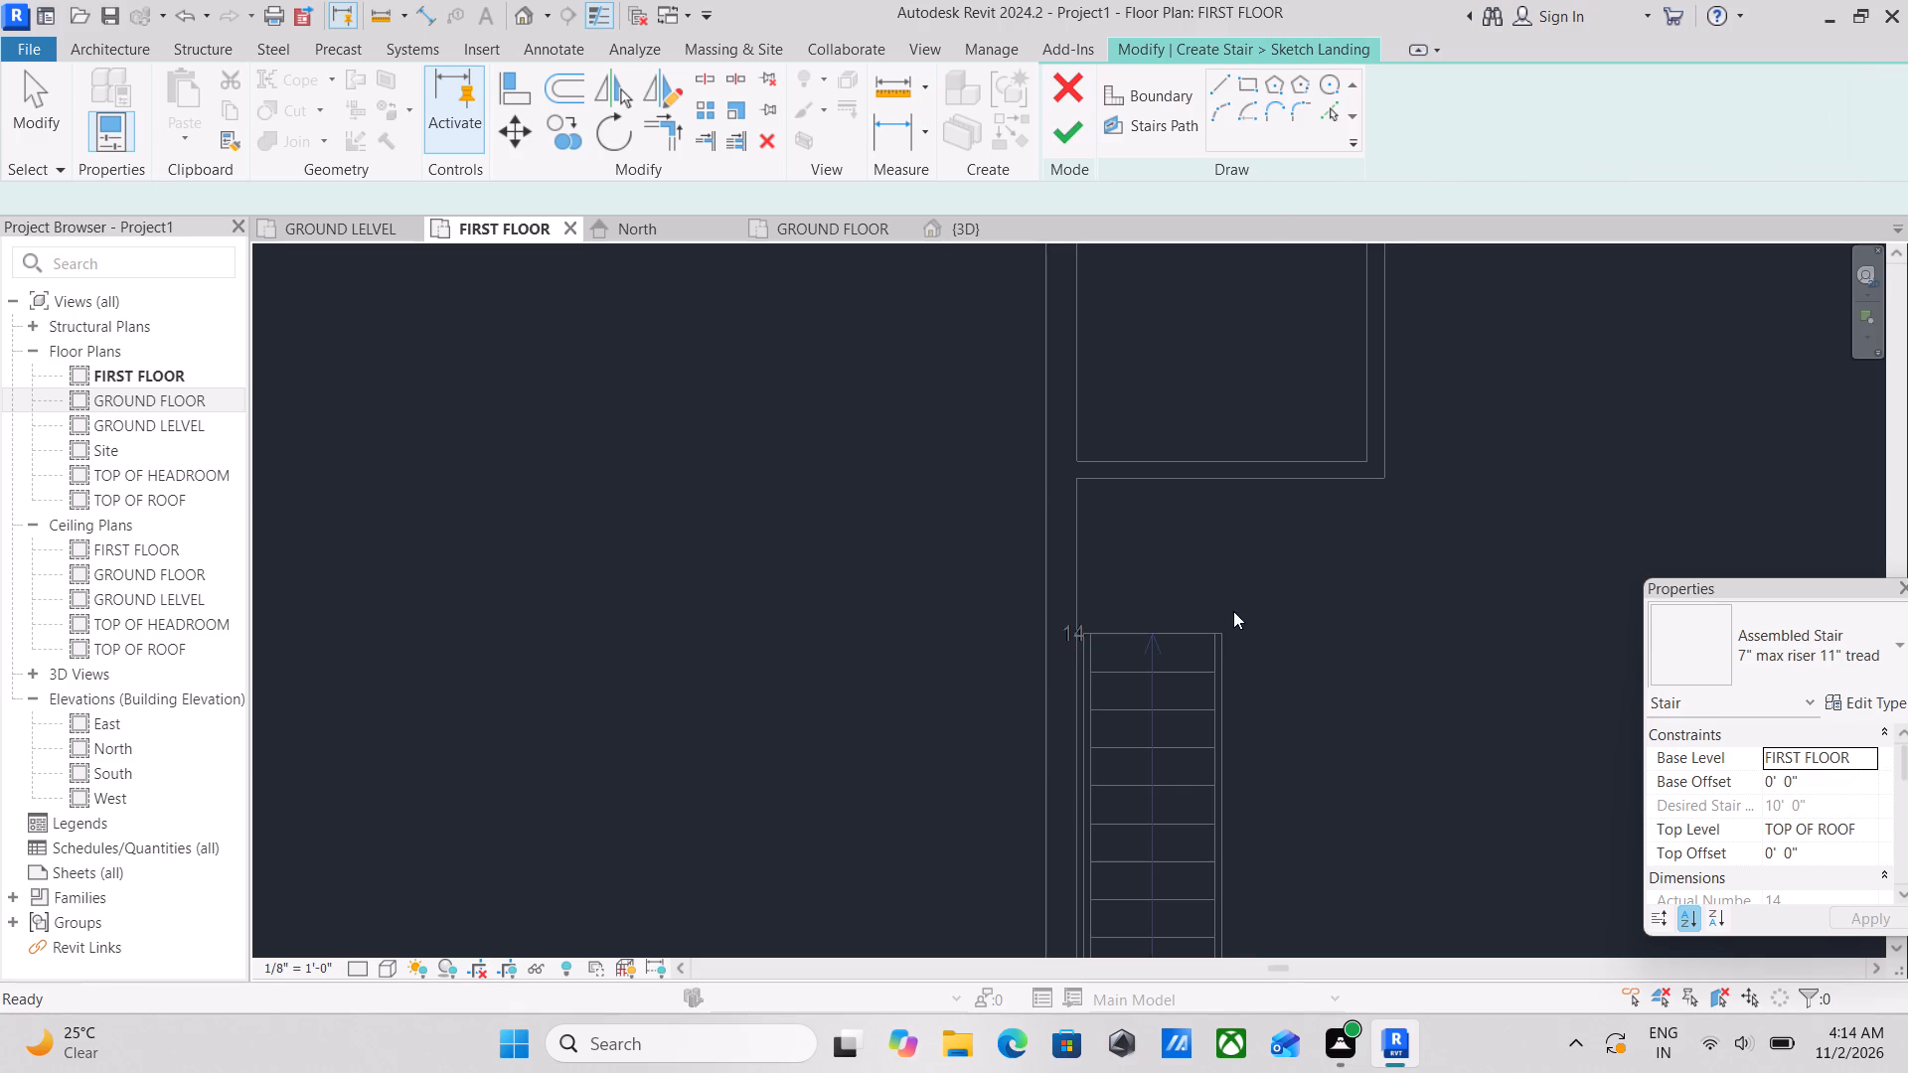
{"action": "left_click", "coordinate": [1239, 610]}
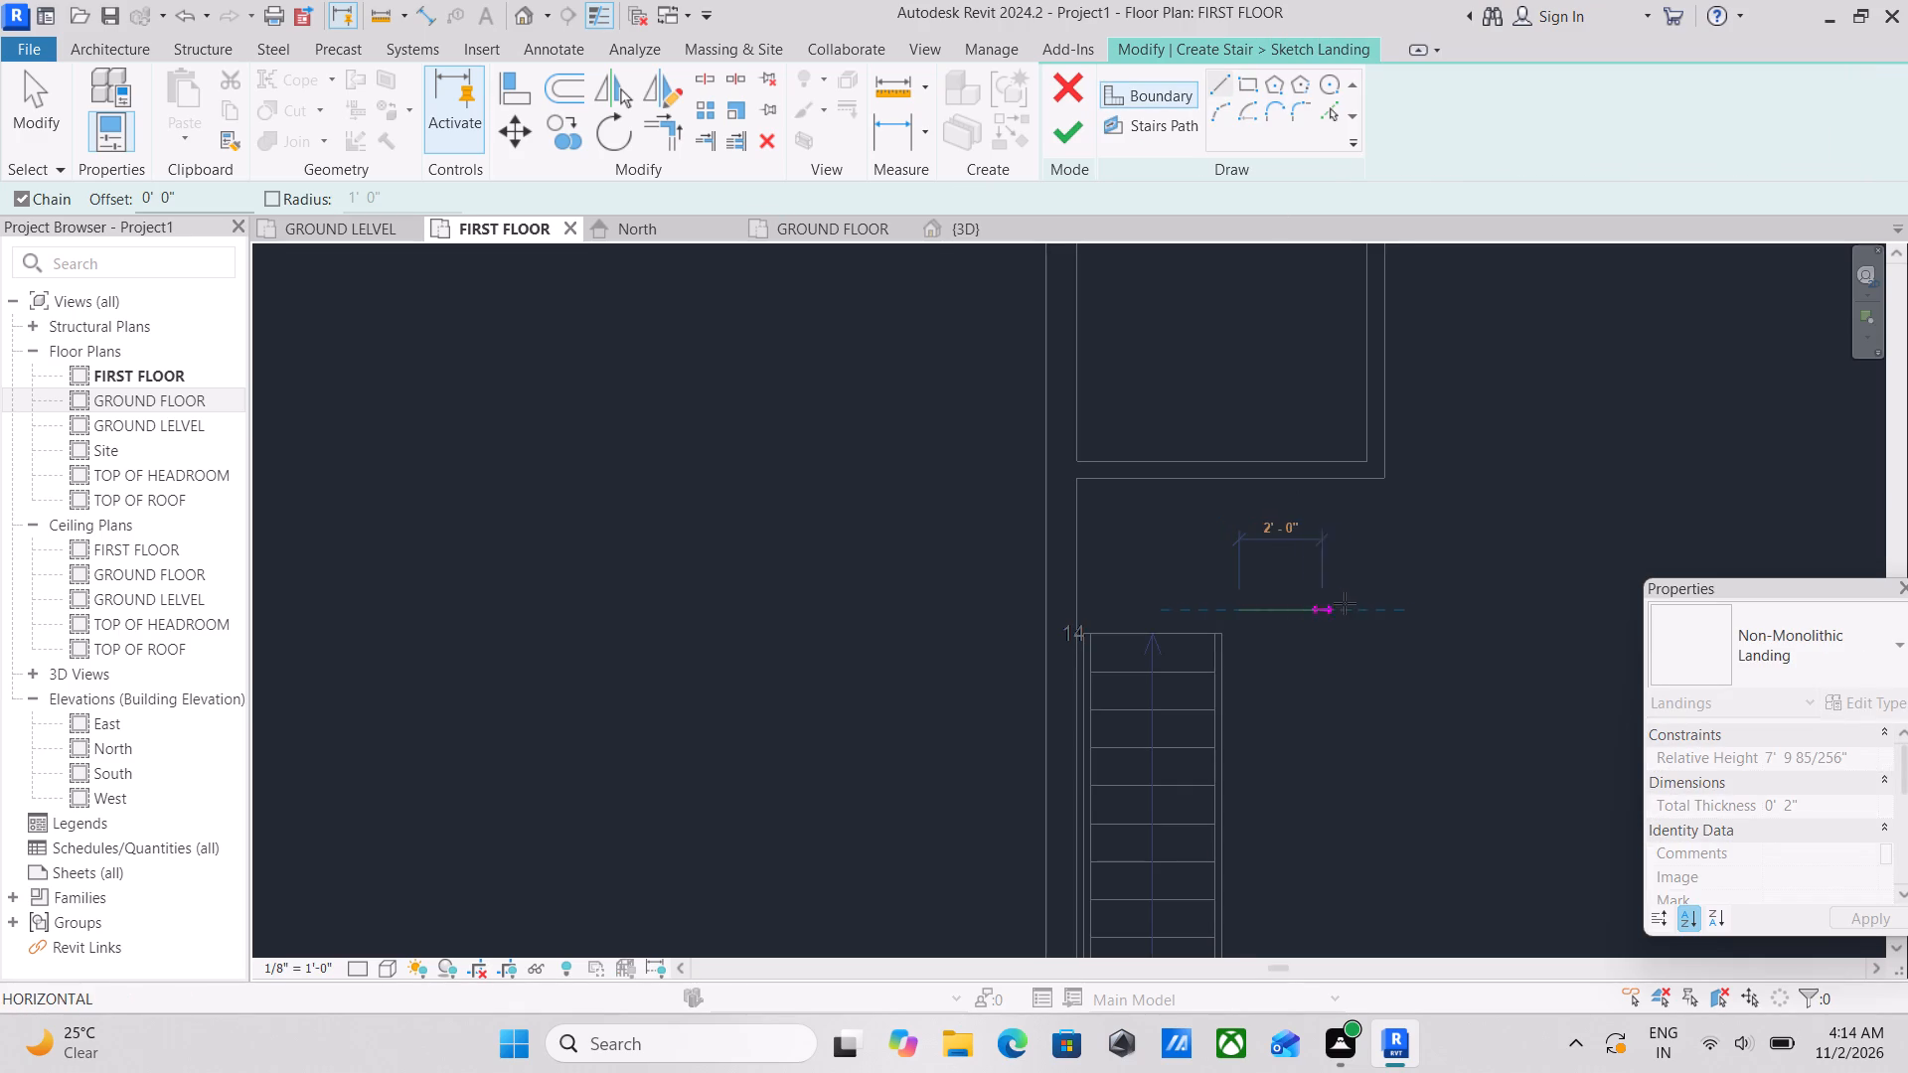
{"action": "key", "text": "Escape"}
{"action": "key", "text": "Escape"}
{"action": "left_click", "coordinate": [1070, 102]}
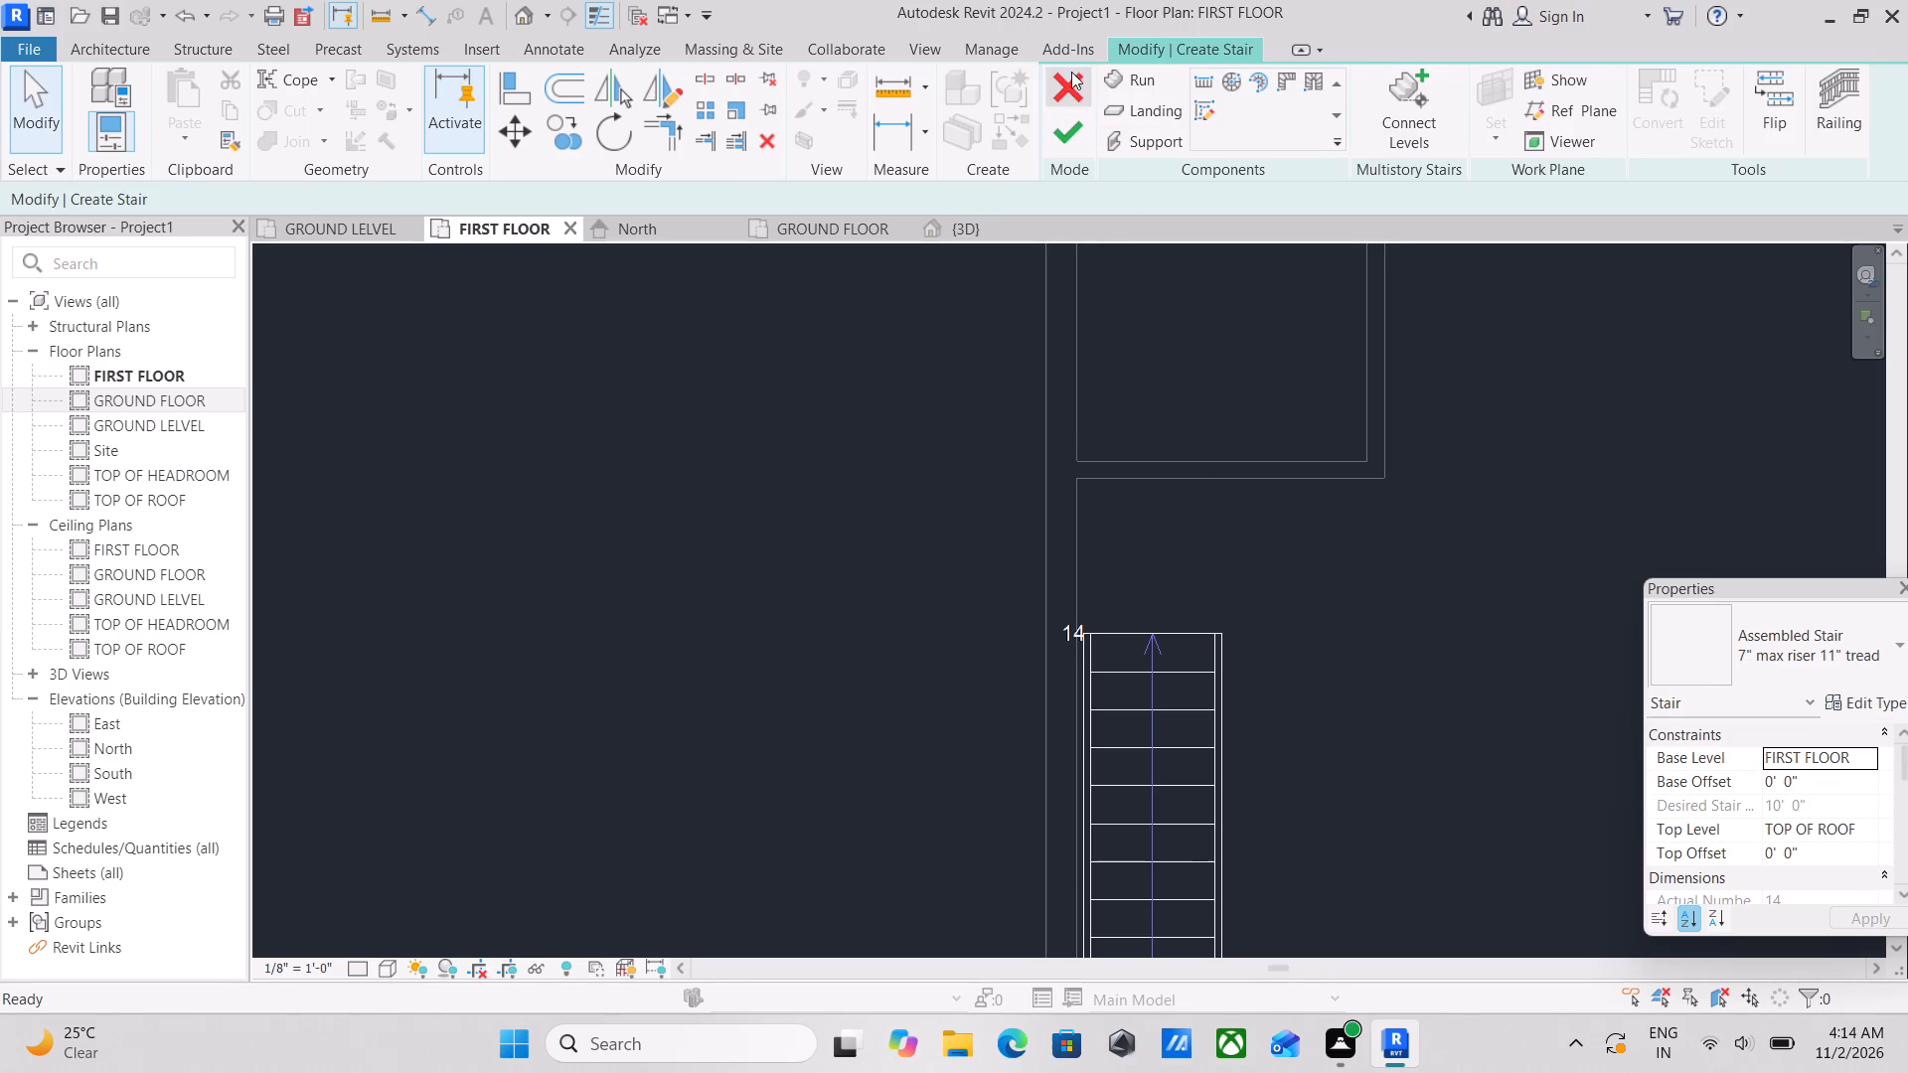
Discard the current stair edit with its 14-riser run and start a new stair on the FIRST FLOOR plan.
{"action": "left_click", "coordinate": [1068, 70]}
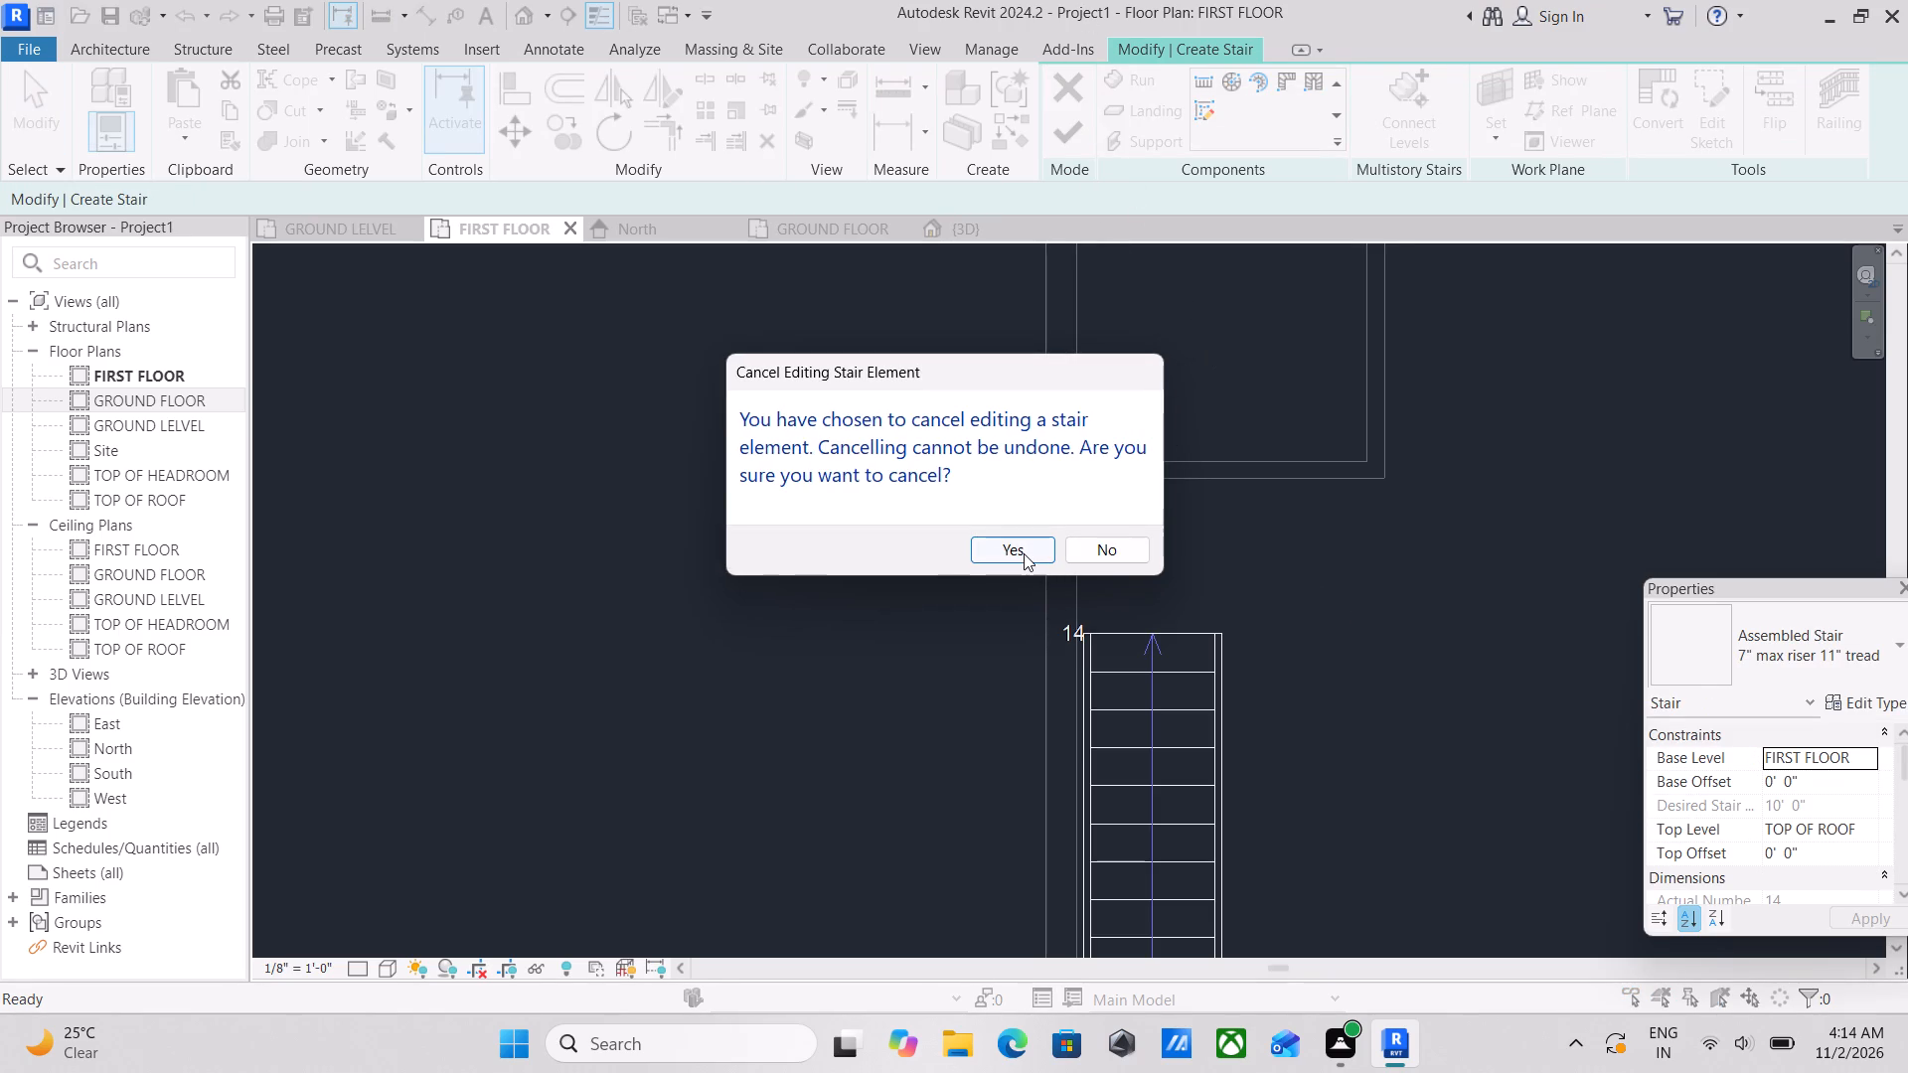
{"action": "left_click", "coordinate": [1024, 553]}
{"action": "scroll", "coordinate": [1193, 635], "scroll_direction": "down", "scroll_amount": 4}
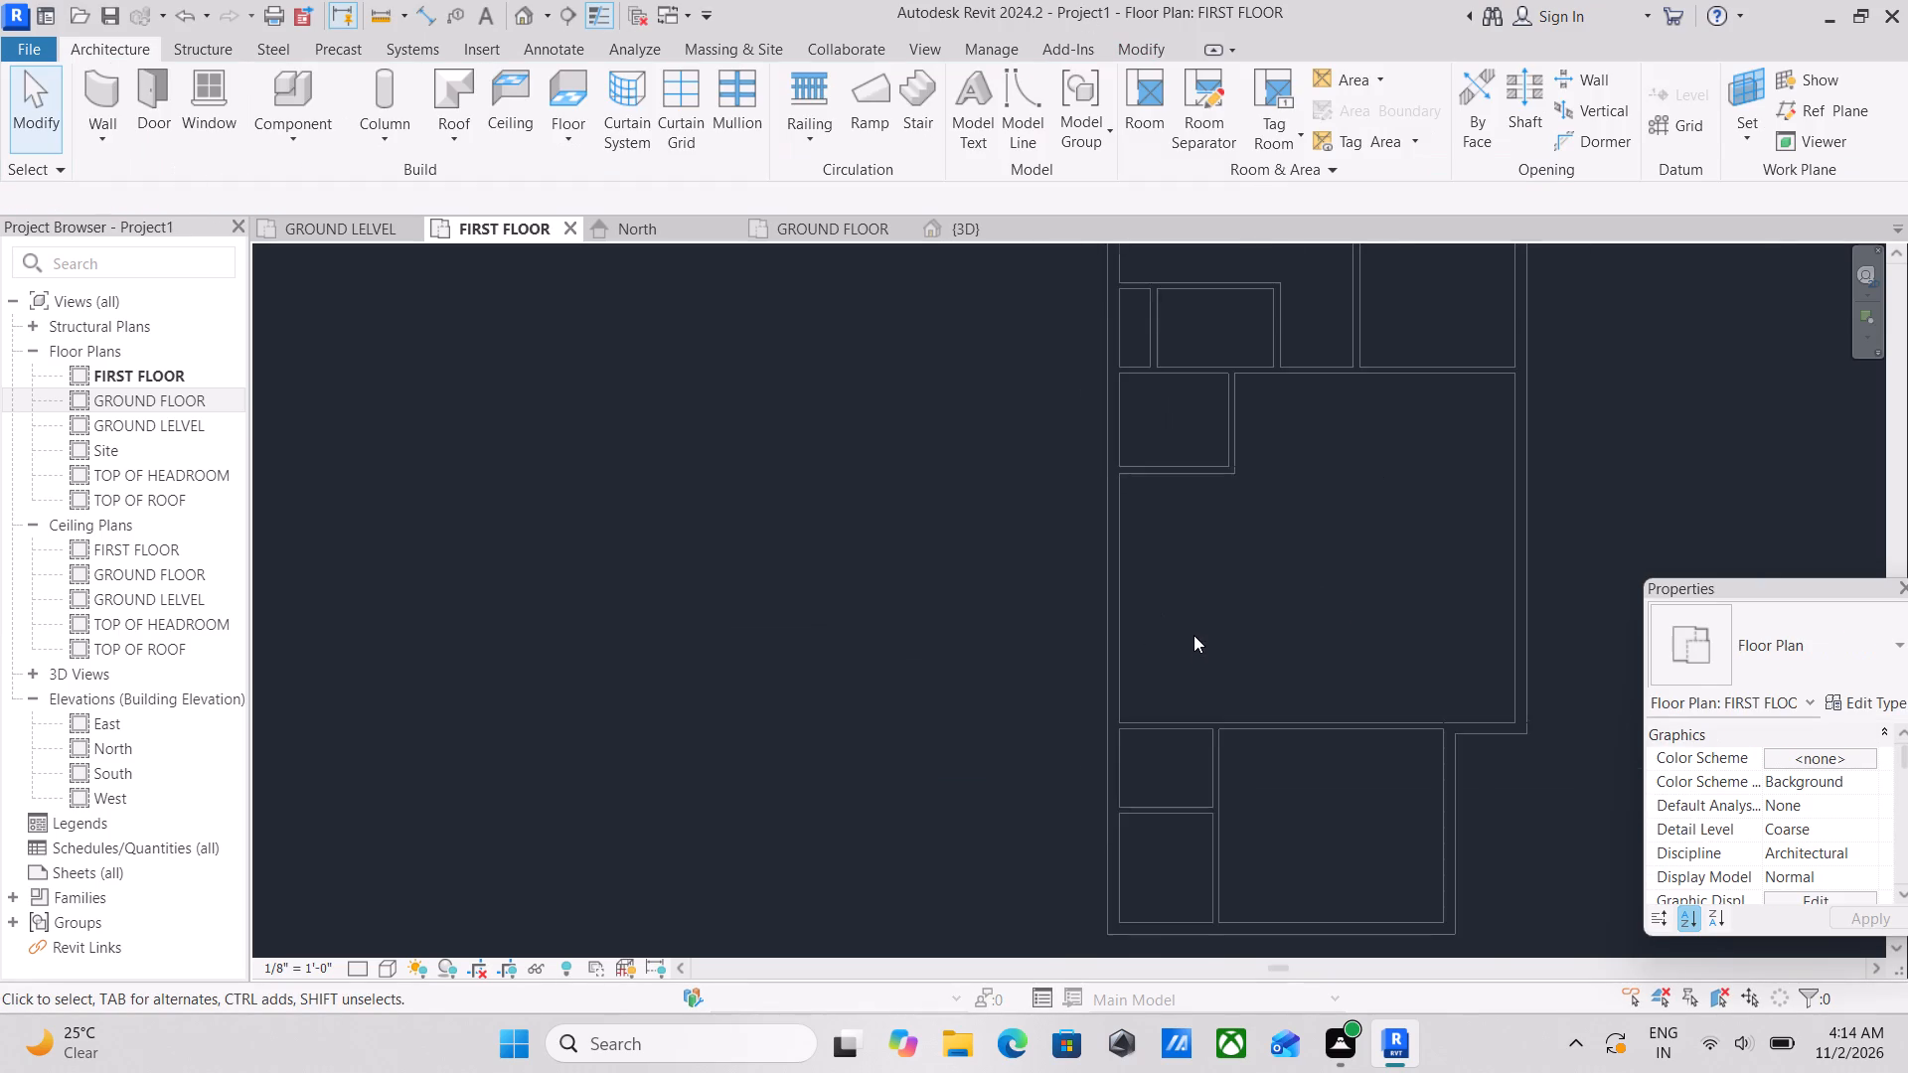
{"action": "scroll", "coordinate": [1193, 636], "scroll_direction": "down", "scroll_amount": 5}
{"action": "scroll", "coordinate": [1196, 620], "scroll_direction": "up", "scroll_amount": 2}
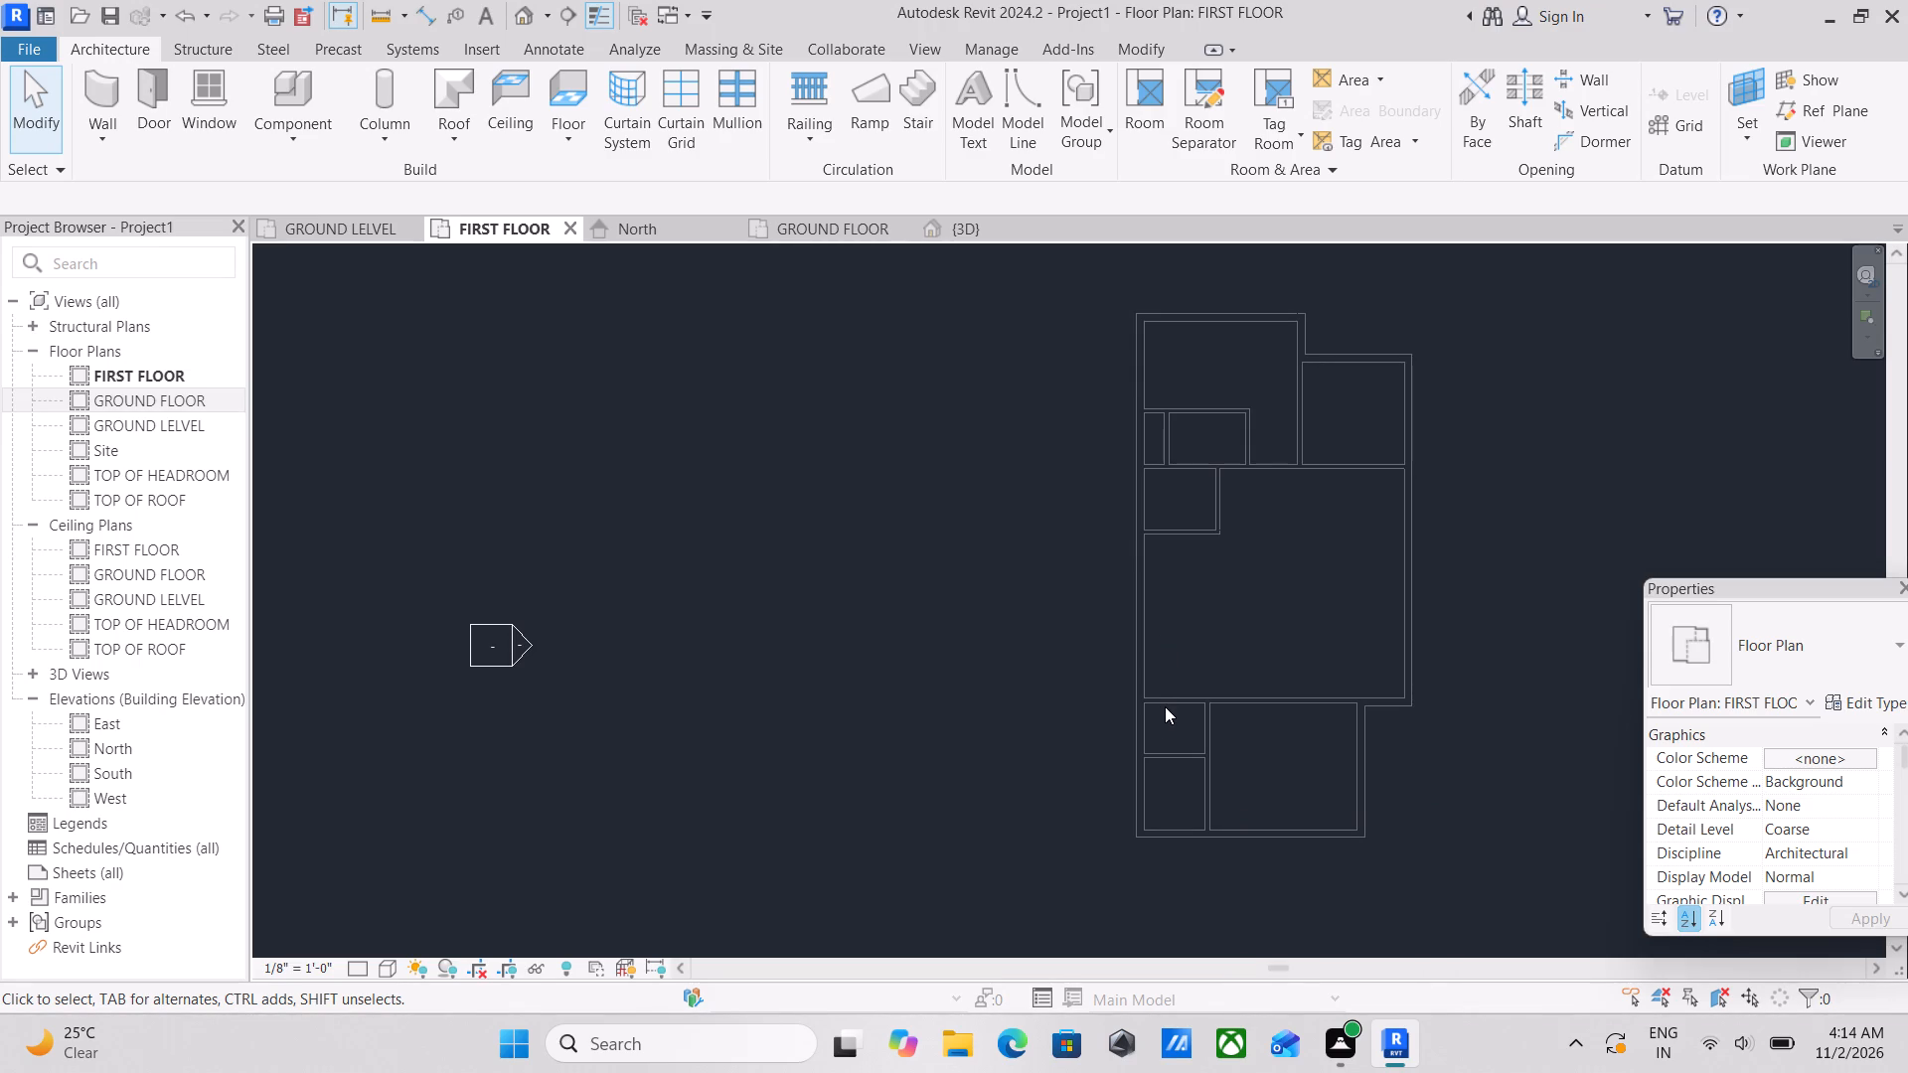
{"action": "scroll", "coordinate": [1160, 647], "scroll_direction": "up", "scroll_amount": 3}
{"action": "left_click", "coordinate": [918, 119]}
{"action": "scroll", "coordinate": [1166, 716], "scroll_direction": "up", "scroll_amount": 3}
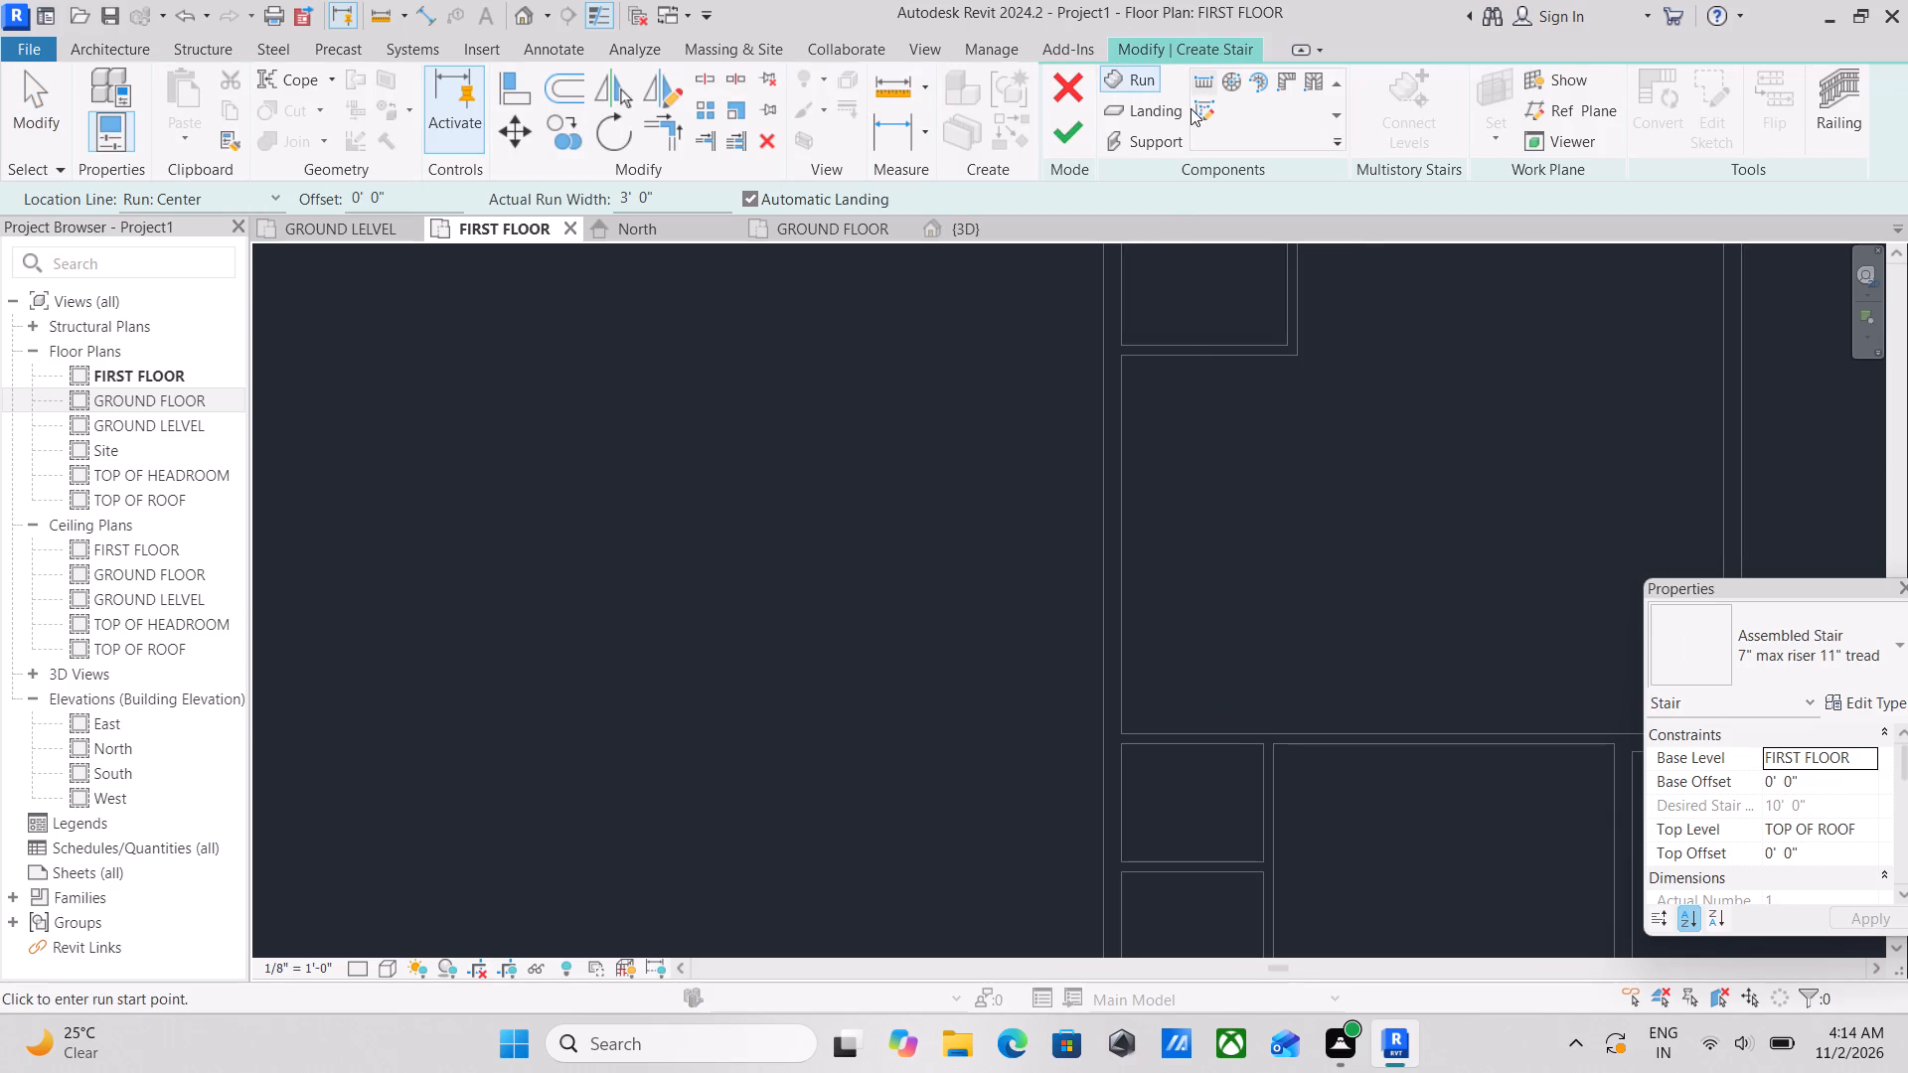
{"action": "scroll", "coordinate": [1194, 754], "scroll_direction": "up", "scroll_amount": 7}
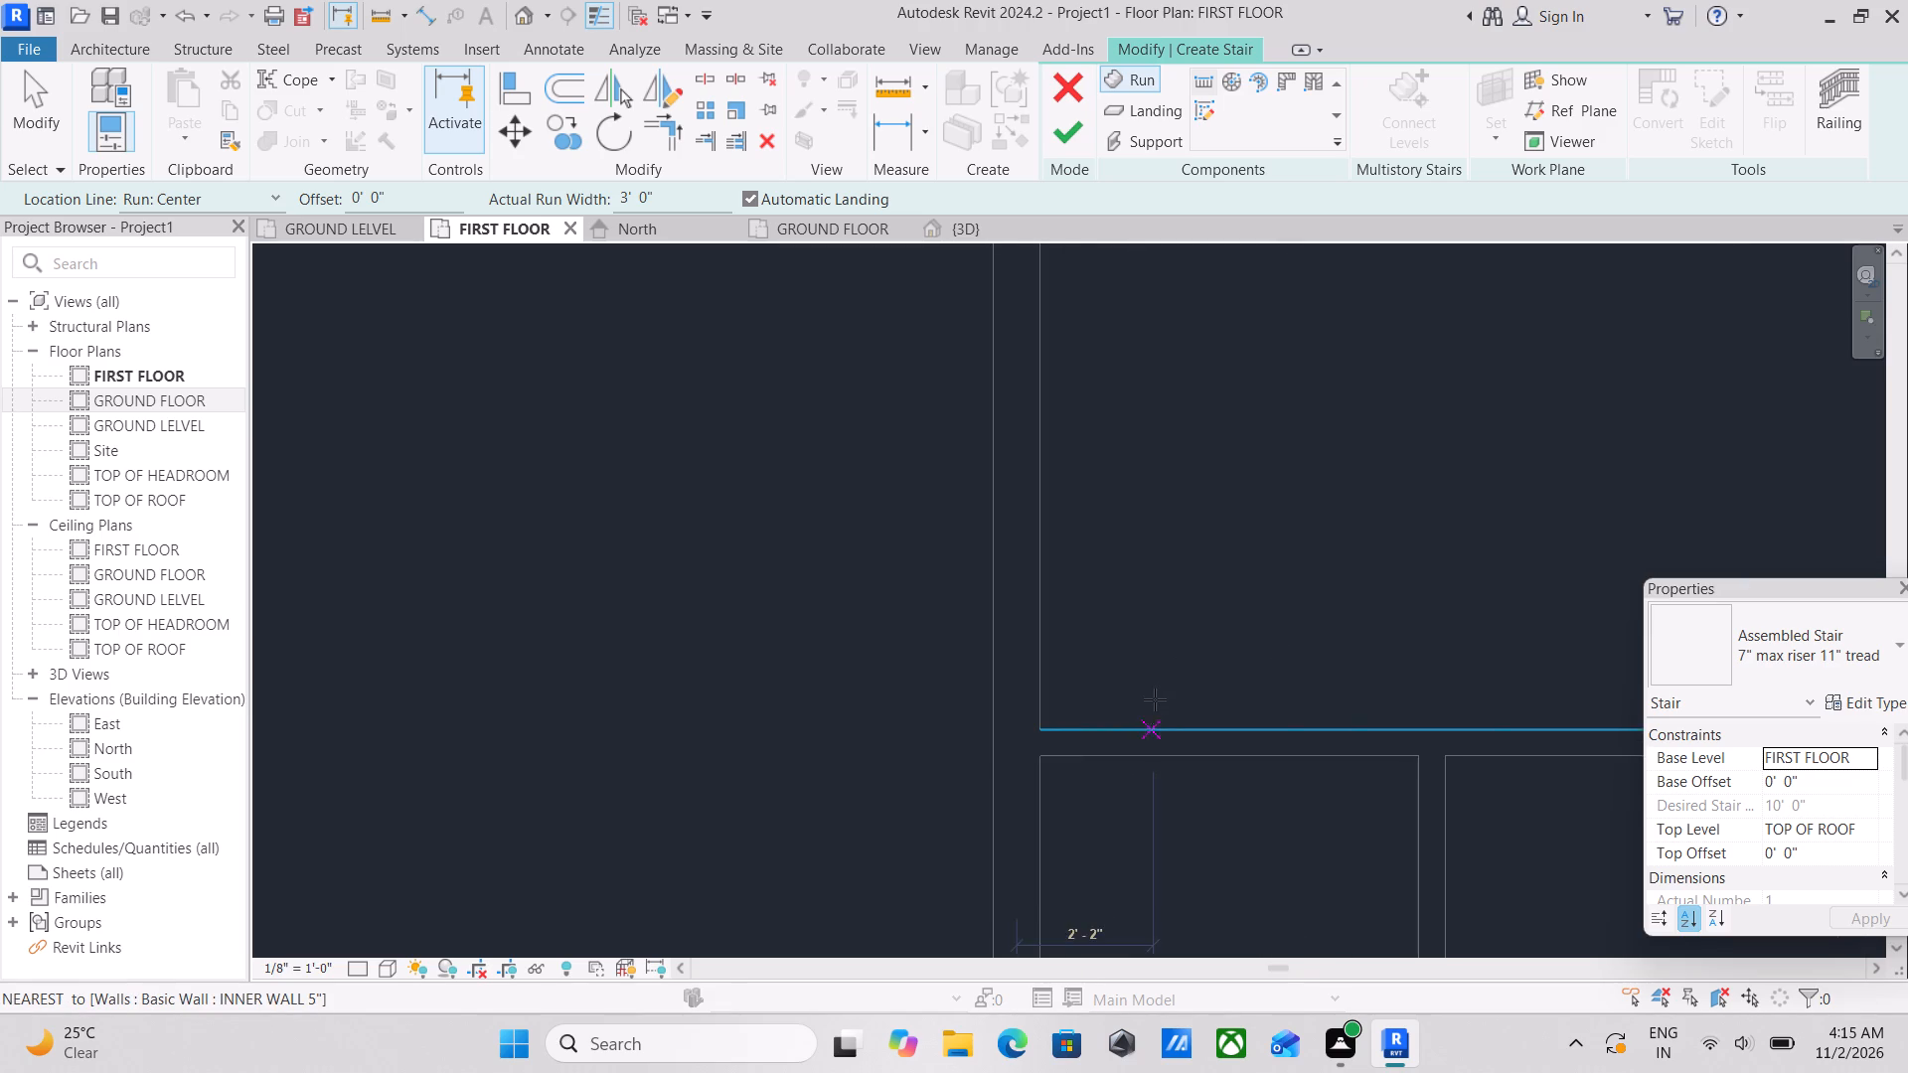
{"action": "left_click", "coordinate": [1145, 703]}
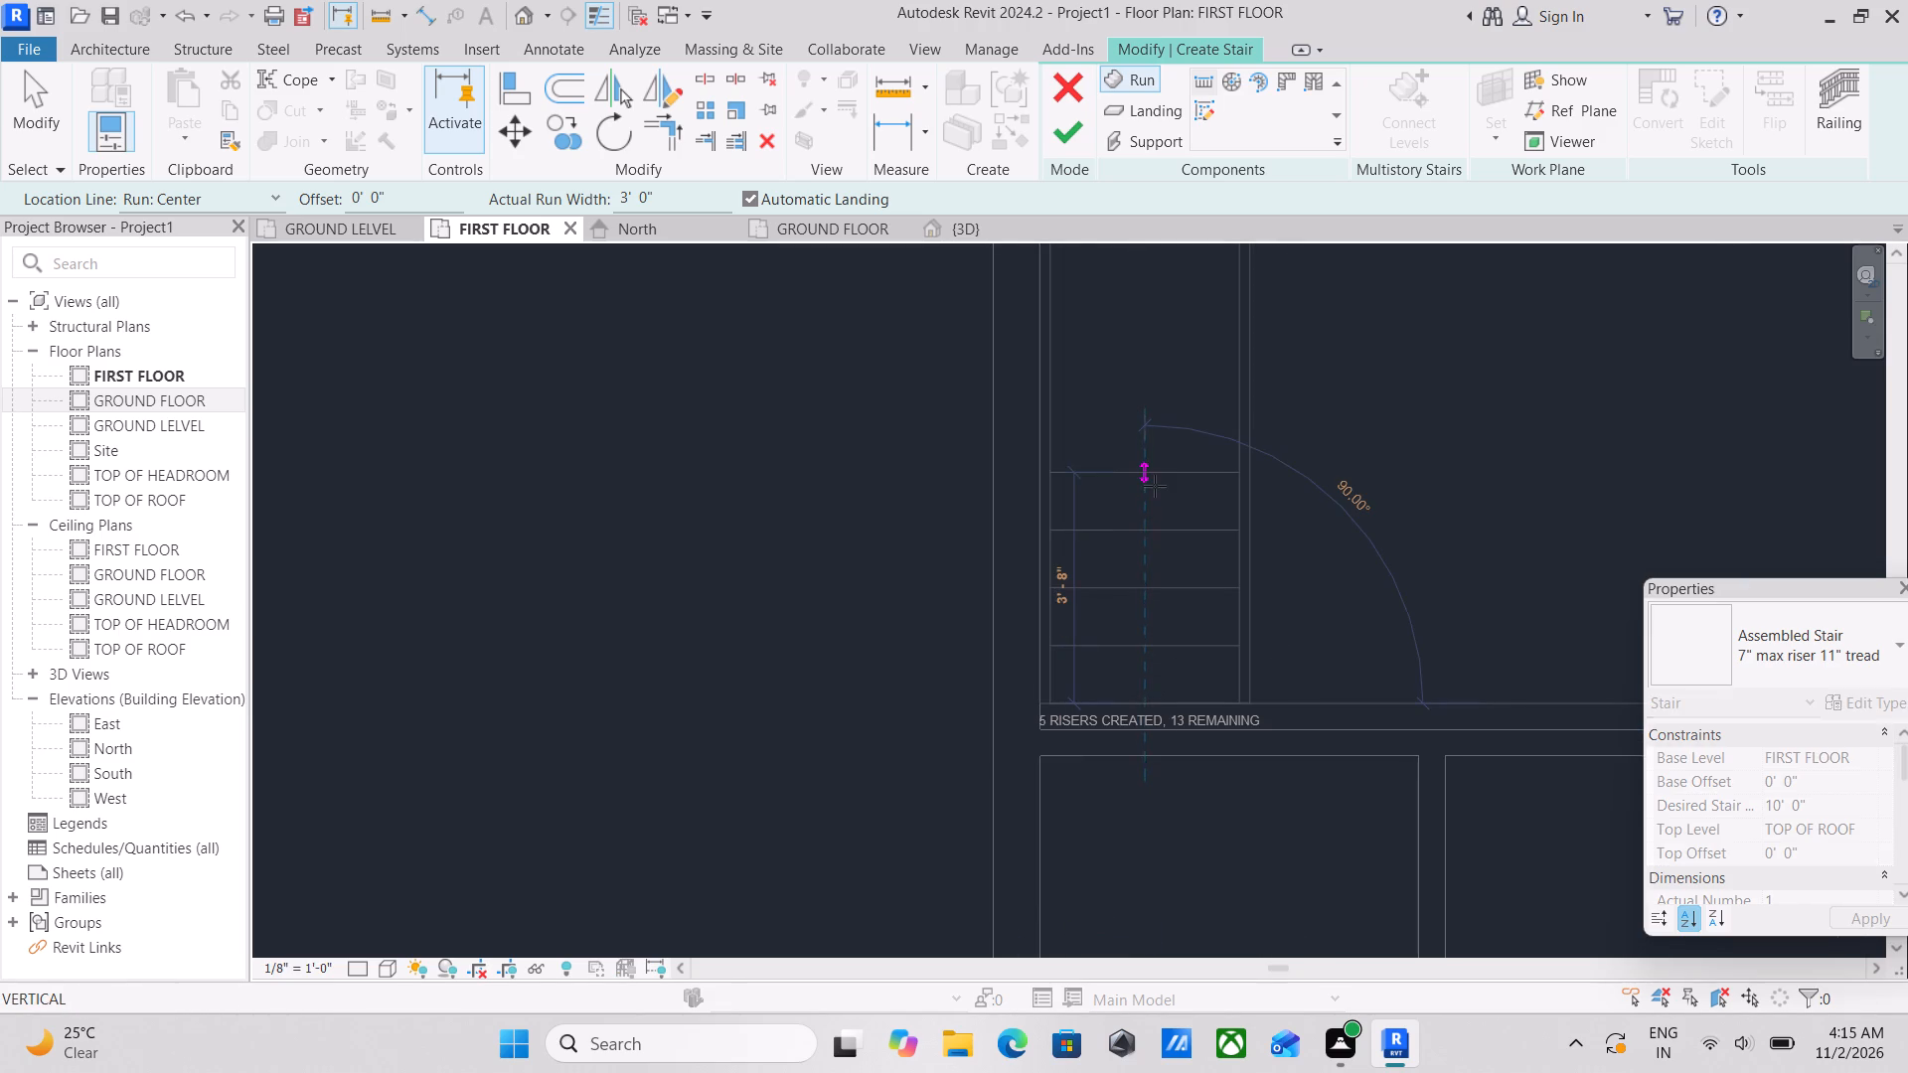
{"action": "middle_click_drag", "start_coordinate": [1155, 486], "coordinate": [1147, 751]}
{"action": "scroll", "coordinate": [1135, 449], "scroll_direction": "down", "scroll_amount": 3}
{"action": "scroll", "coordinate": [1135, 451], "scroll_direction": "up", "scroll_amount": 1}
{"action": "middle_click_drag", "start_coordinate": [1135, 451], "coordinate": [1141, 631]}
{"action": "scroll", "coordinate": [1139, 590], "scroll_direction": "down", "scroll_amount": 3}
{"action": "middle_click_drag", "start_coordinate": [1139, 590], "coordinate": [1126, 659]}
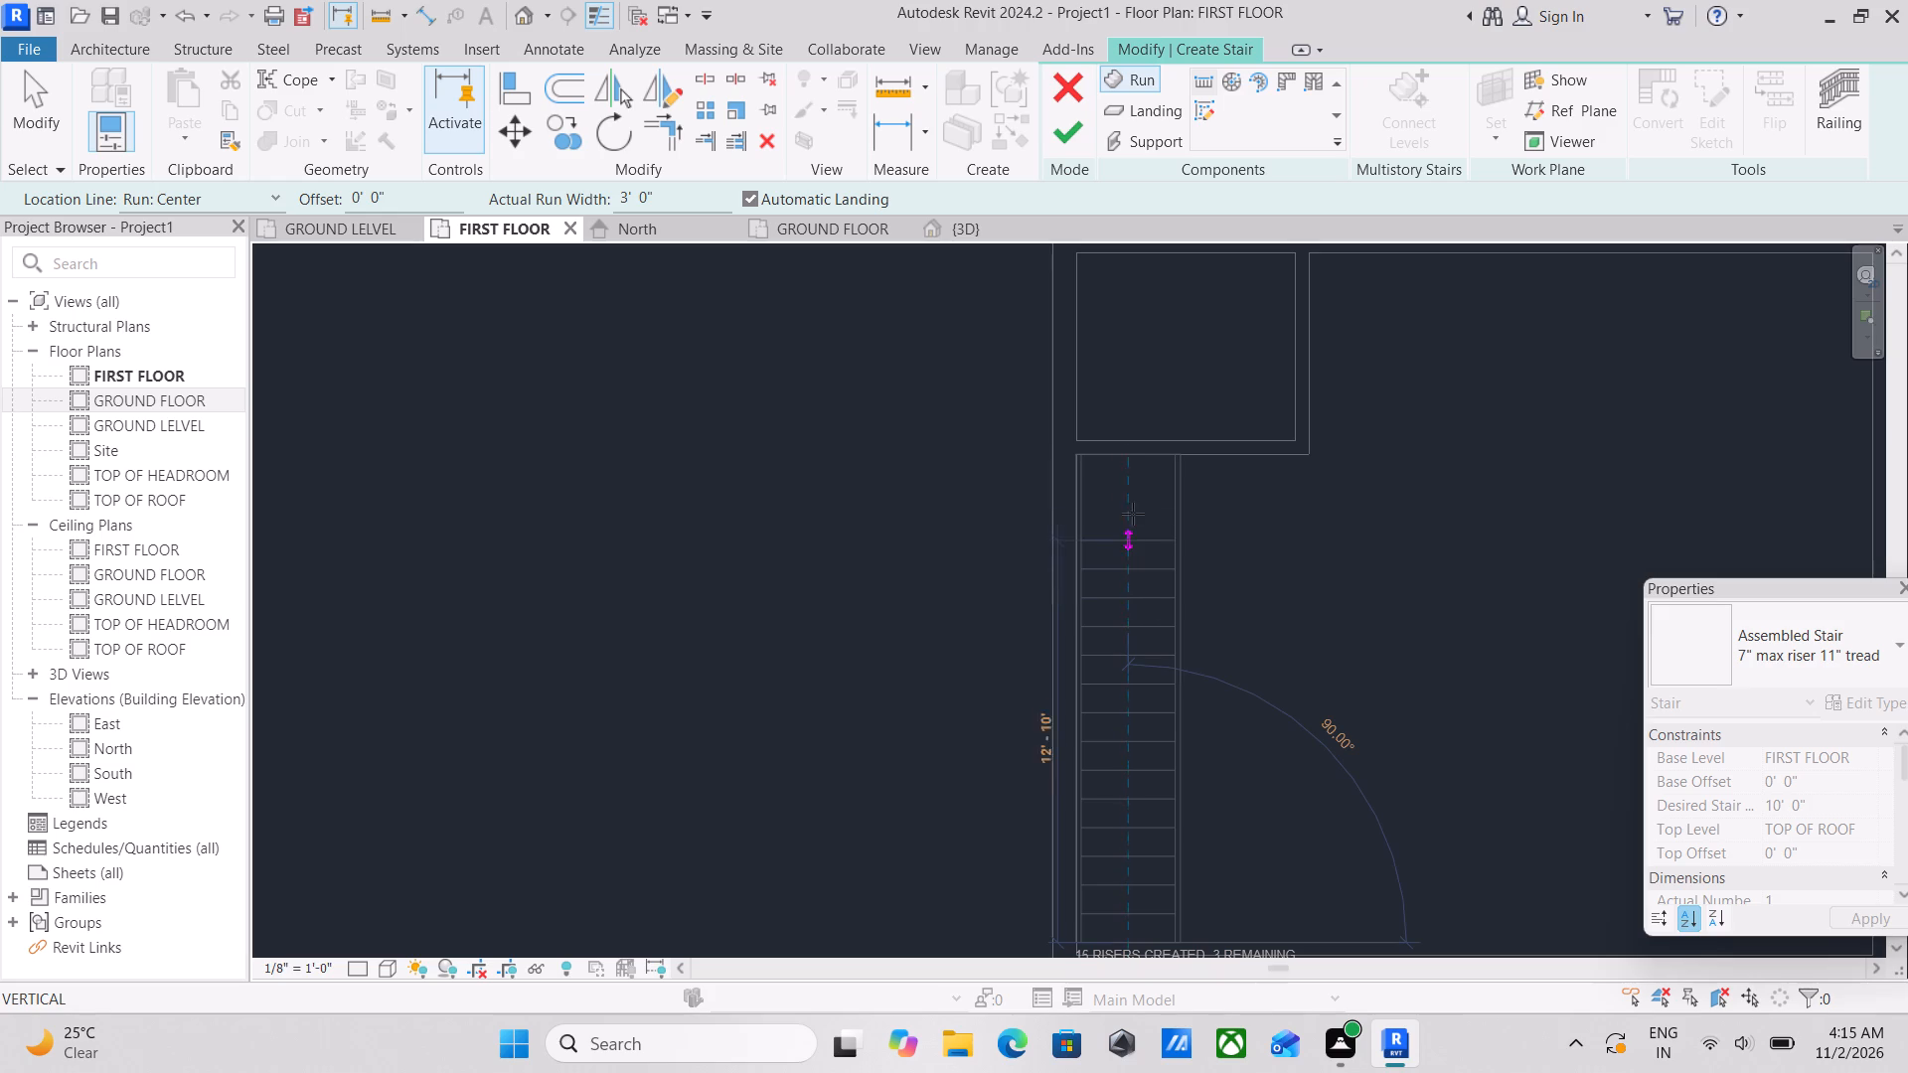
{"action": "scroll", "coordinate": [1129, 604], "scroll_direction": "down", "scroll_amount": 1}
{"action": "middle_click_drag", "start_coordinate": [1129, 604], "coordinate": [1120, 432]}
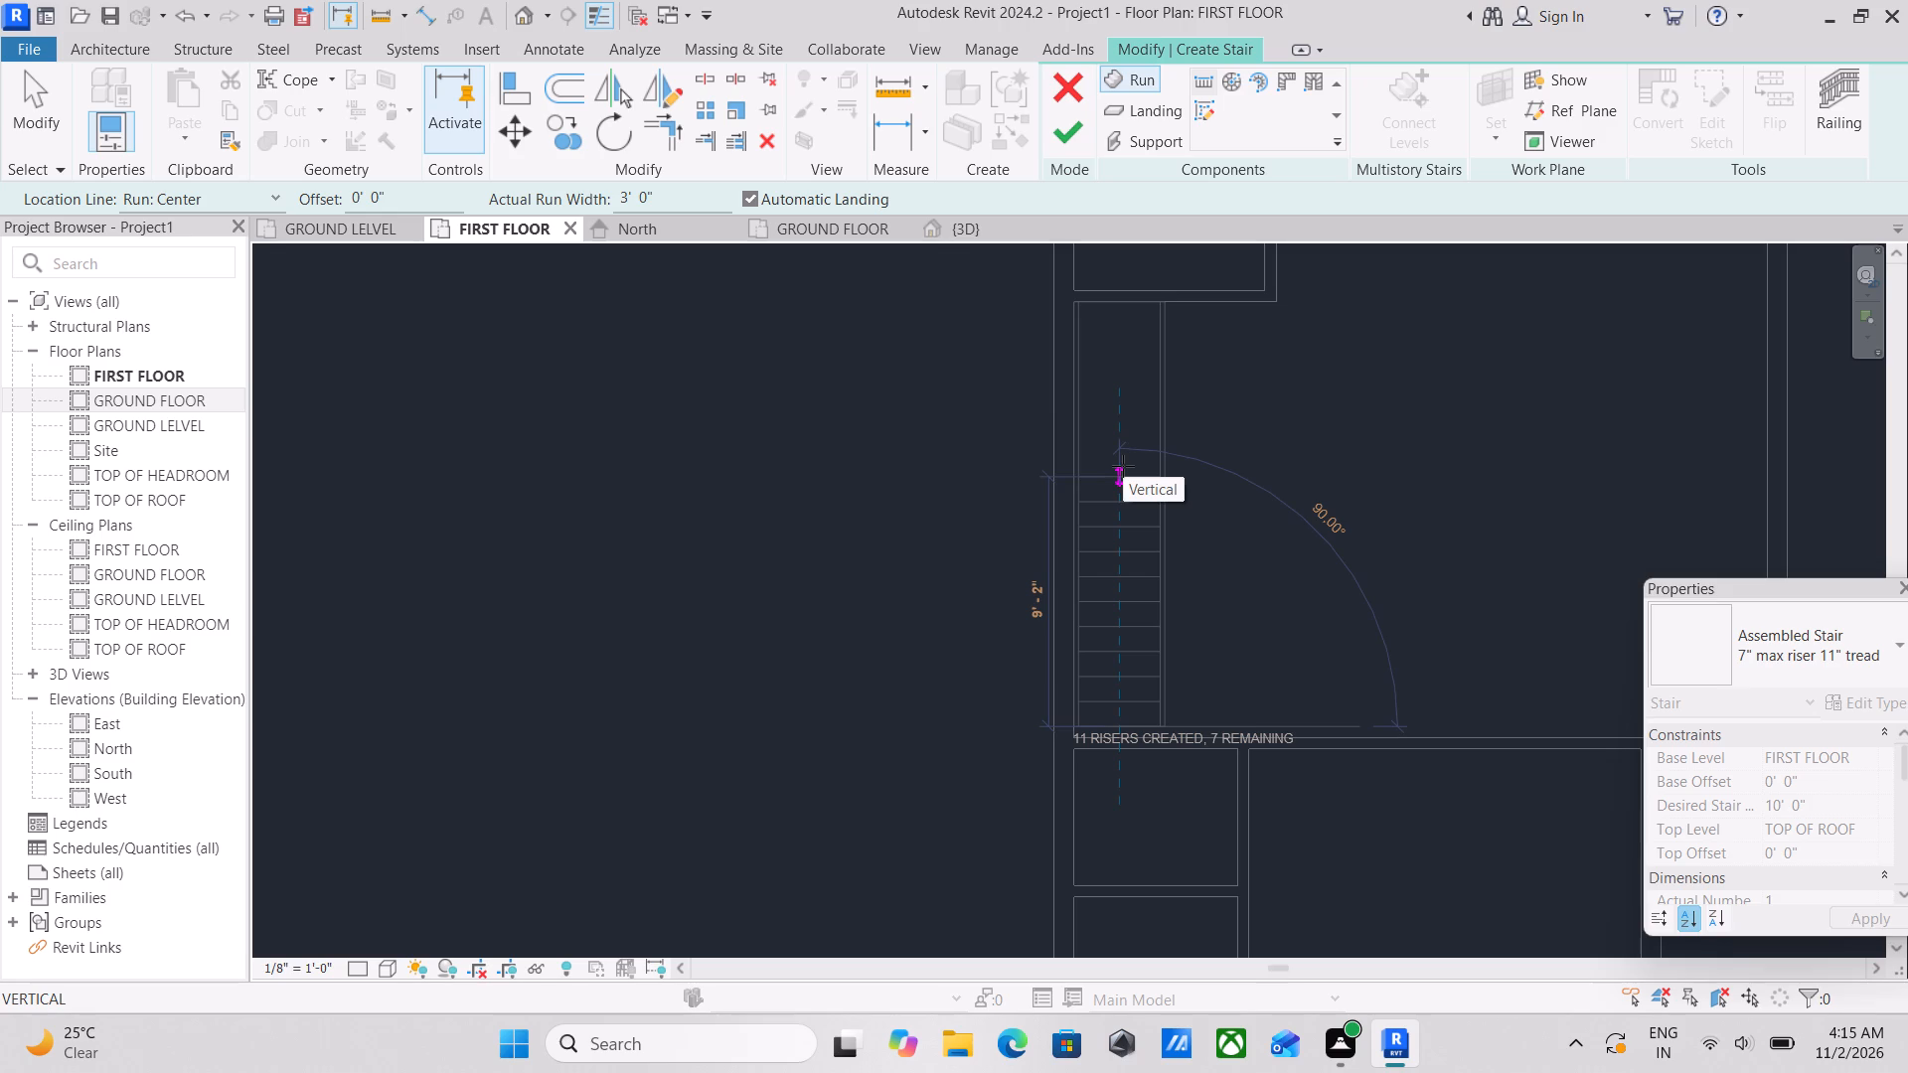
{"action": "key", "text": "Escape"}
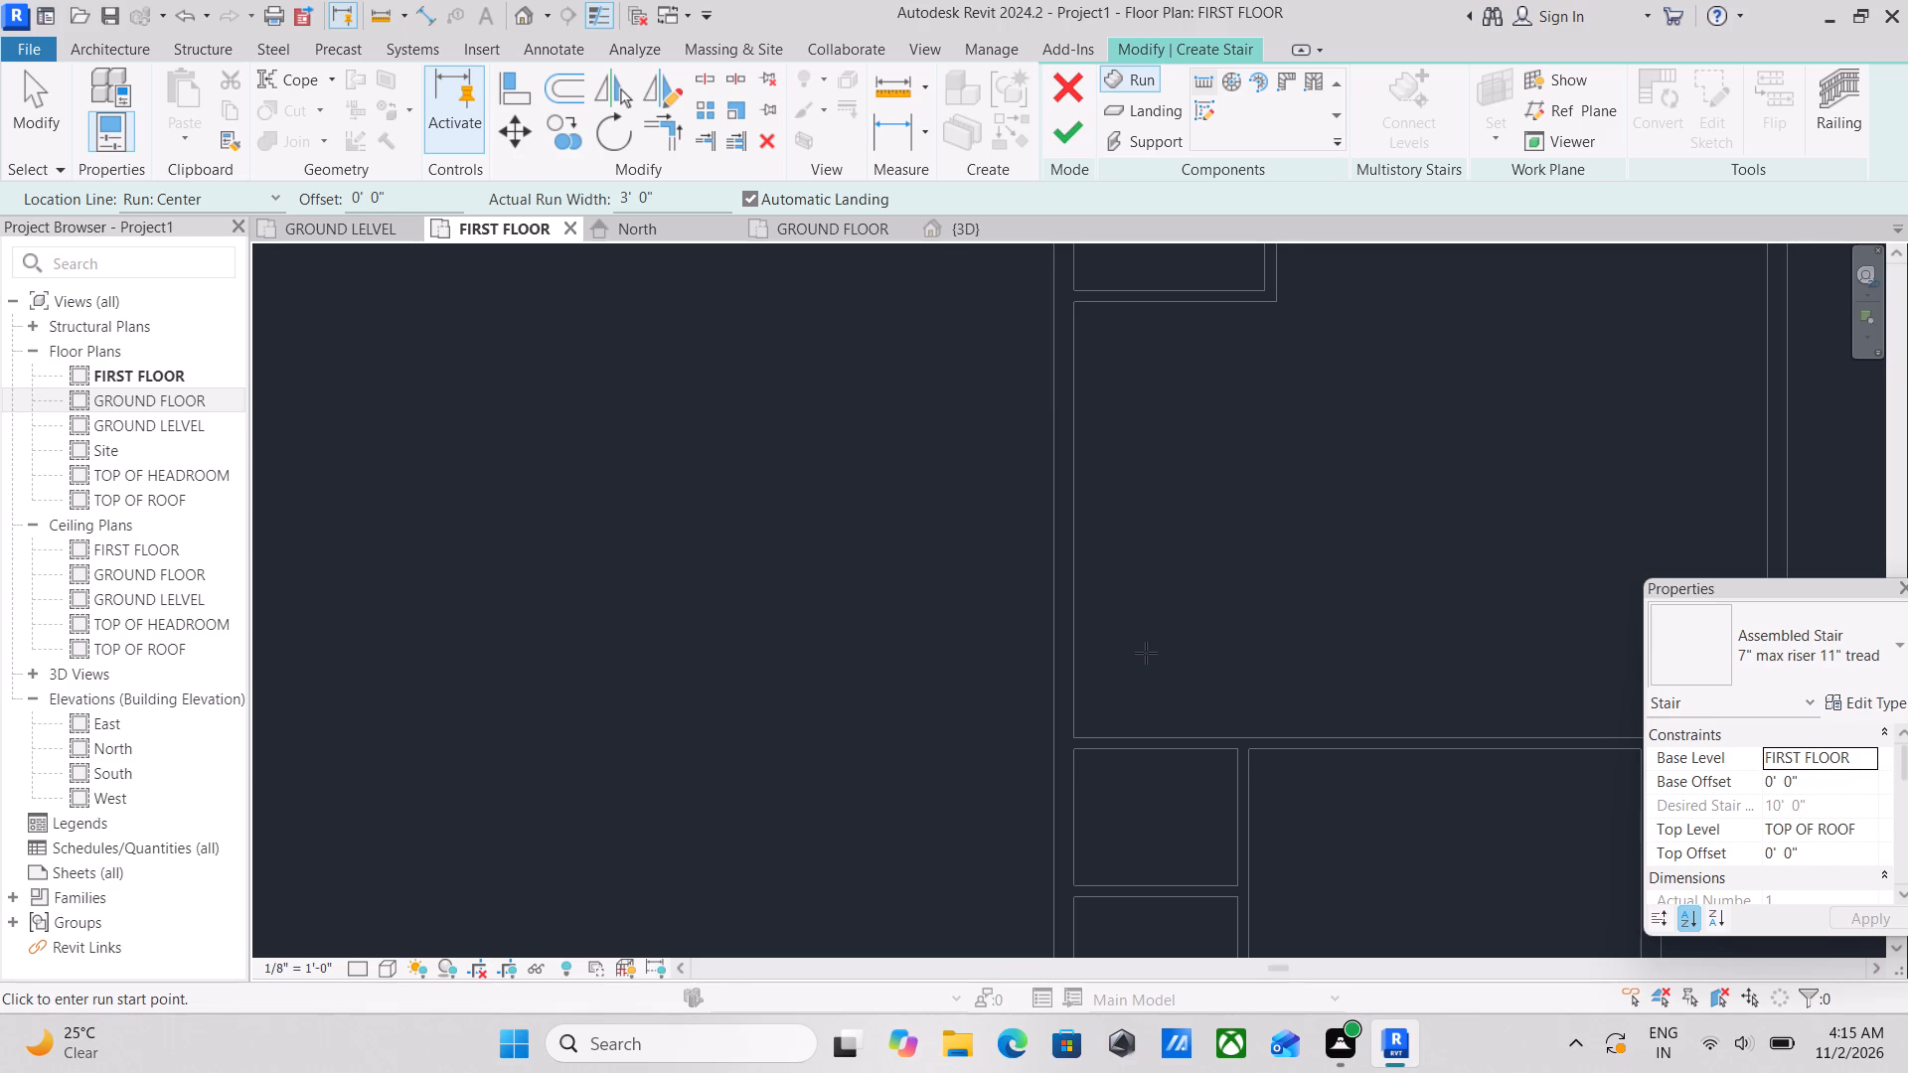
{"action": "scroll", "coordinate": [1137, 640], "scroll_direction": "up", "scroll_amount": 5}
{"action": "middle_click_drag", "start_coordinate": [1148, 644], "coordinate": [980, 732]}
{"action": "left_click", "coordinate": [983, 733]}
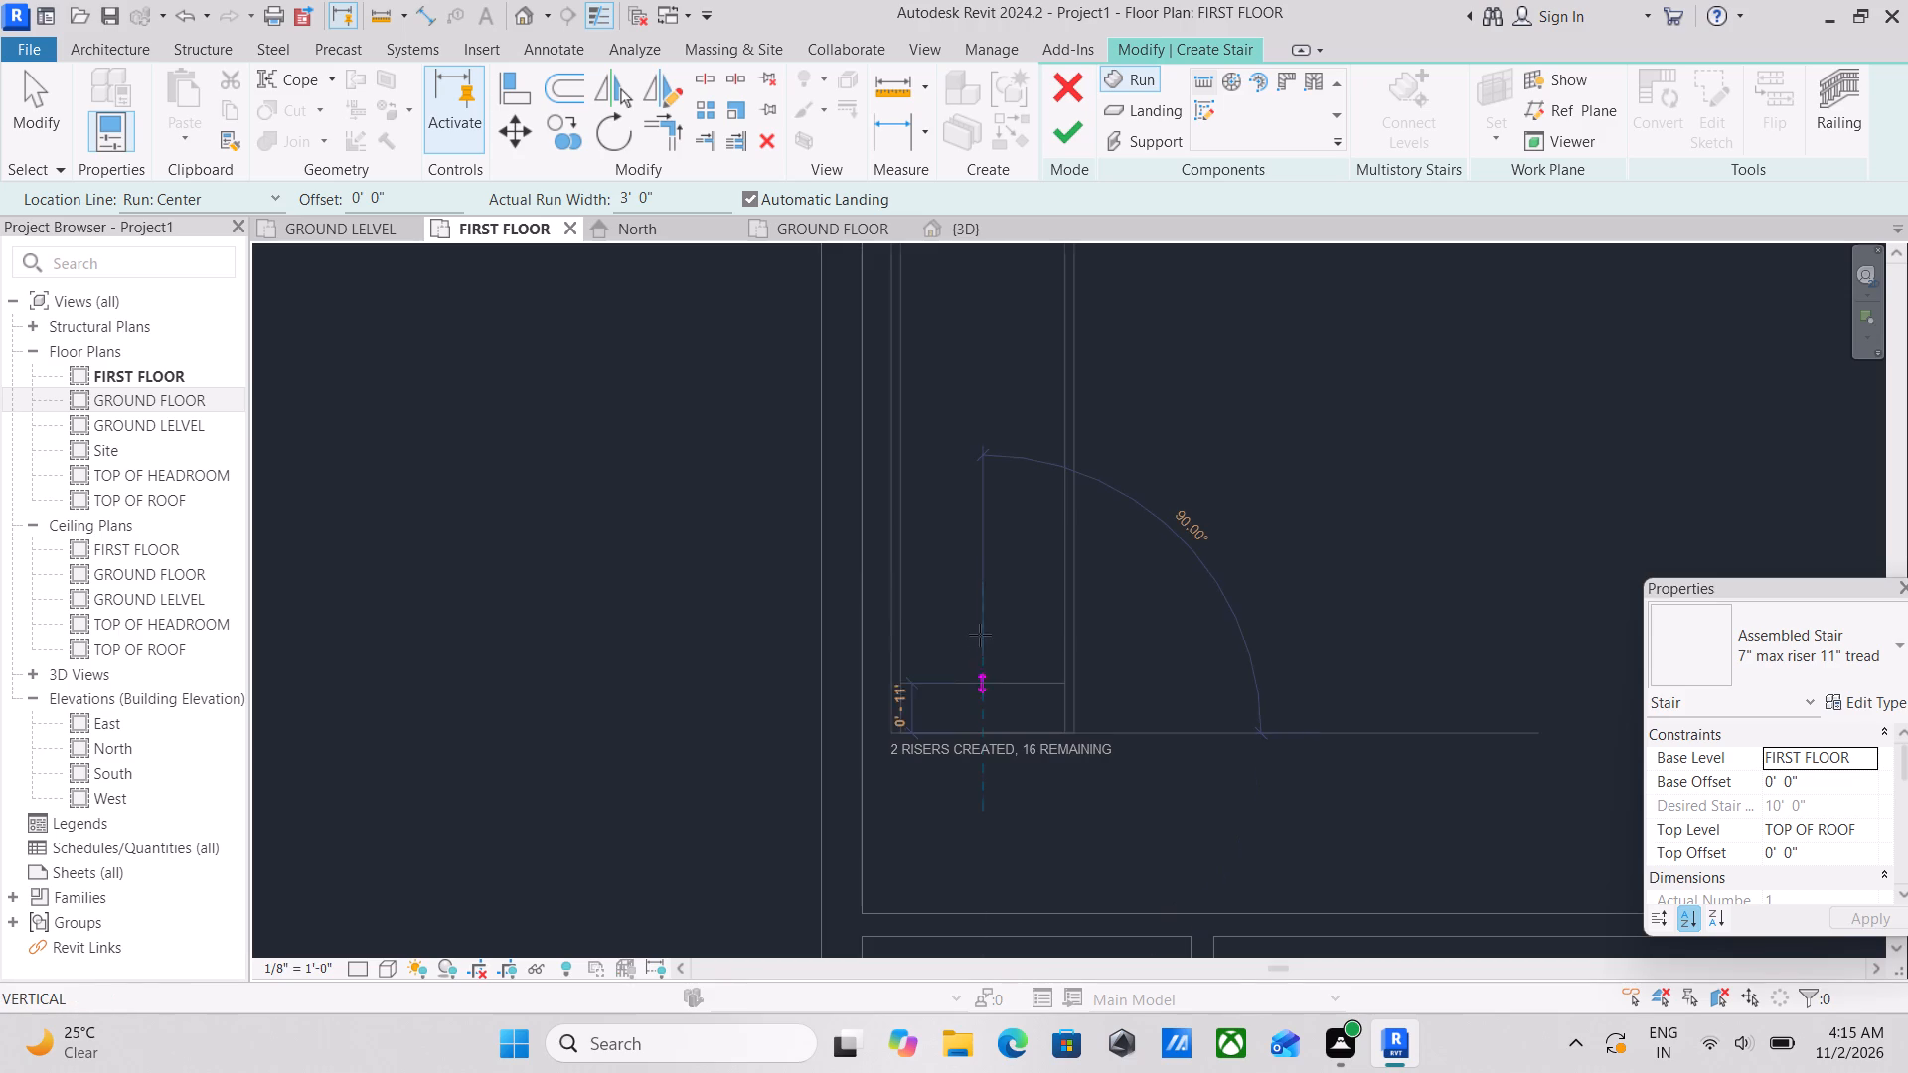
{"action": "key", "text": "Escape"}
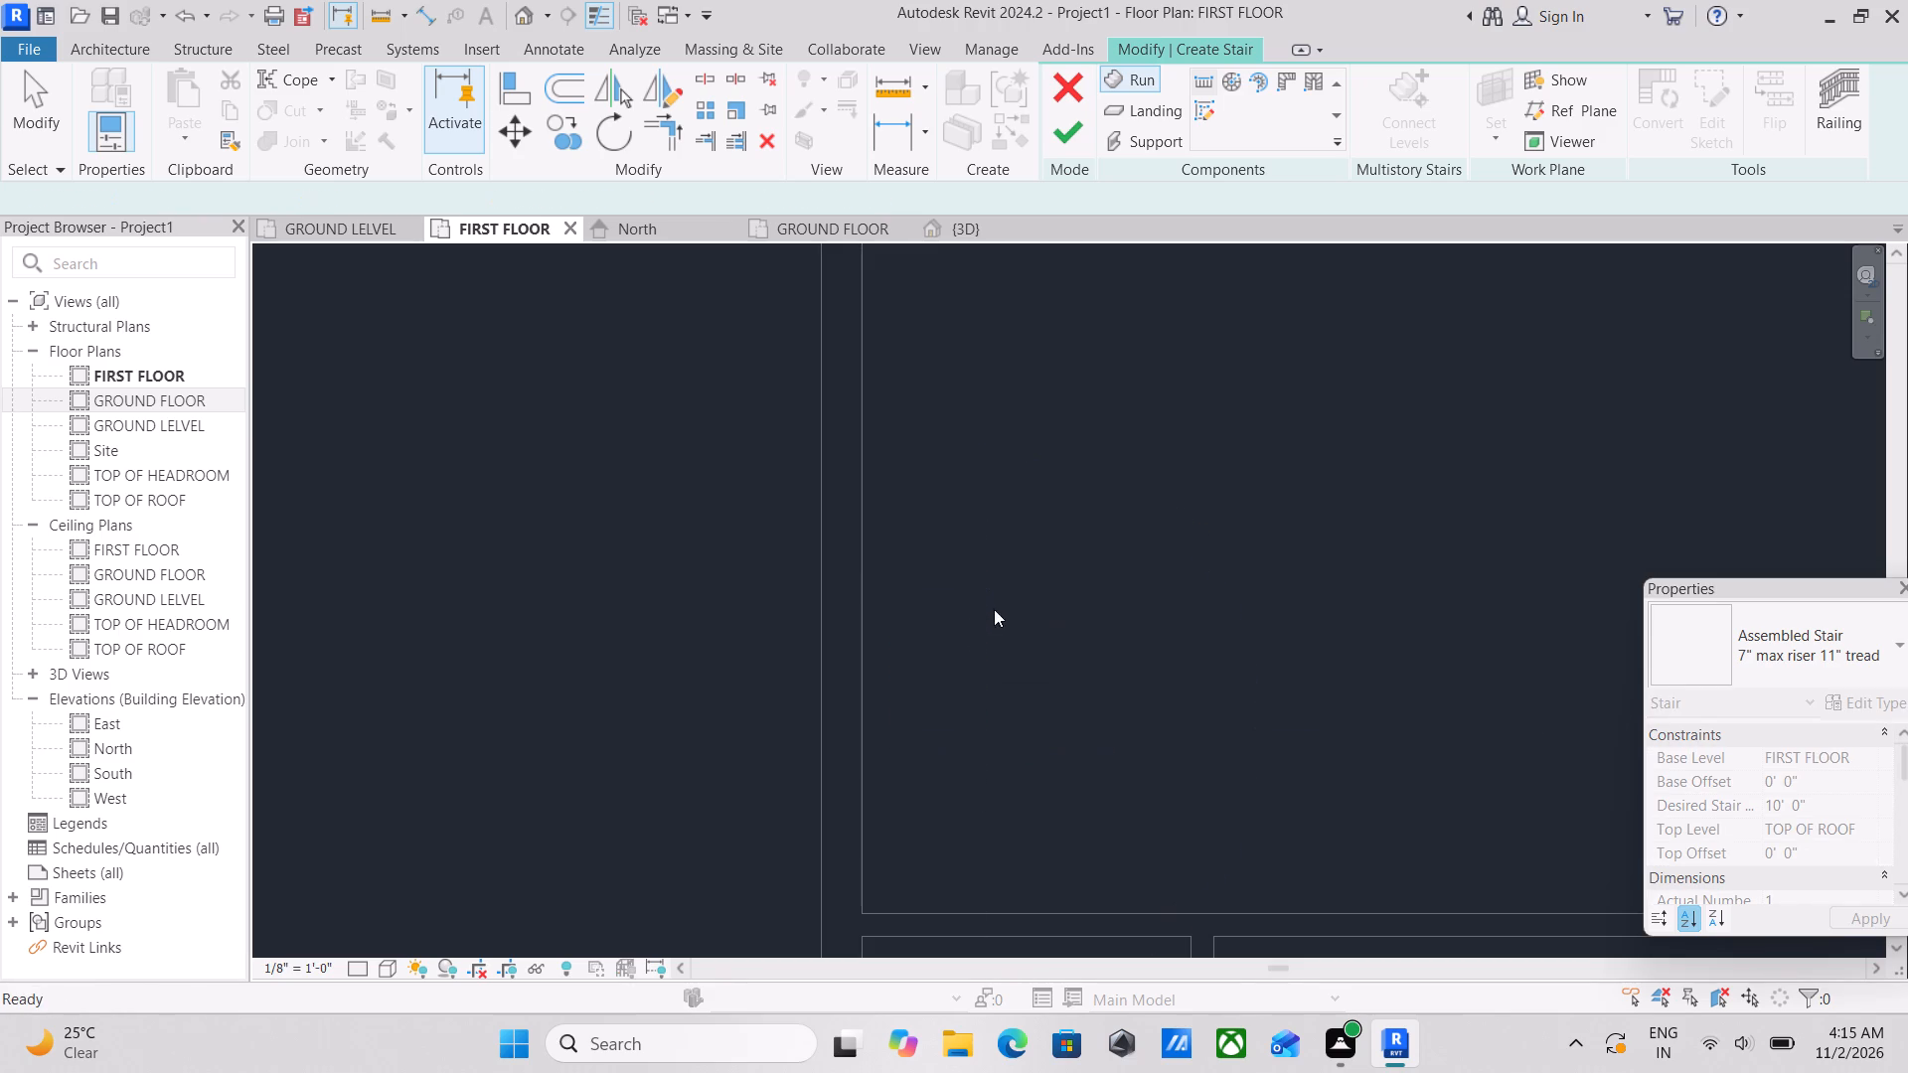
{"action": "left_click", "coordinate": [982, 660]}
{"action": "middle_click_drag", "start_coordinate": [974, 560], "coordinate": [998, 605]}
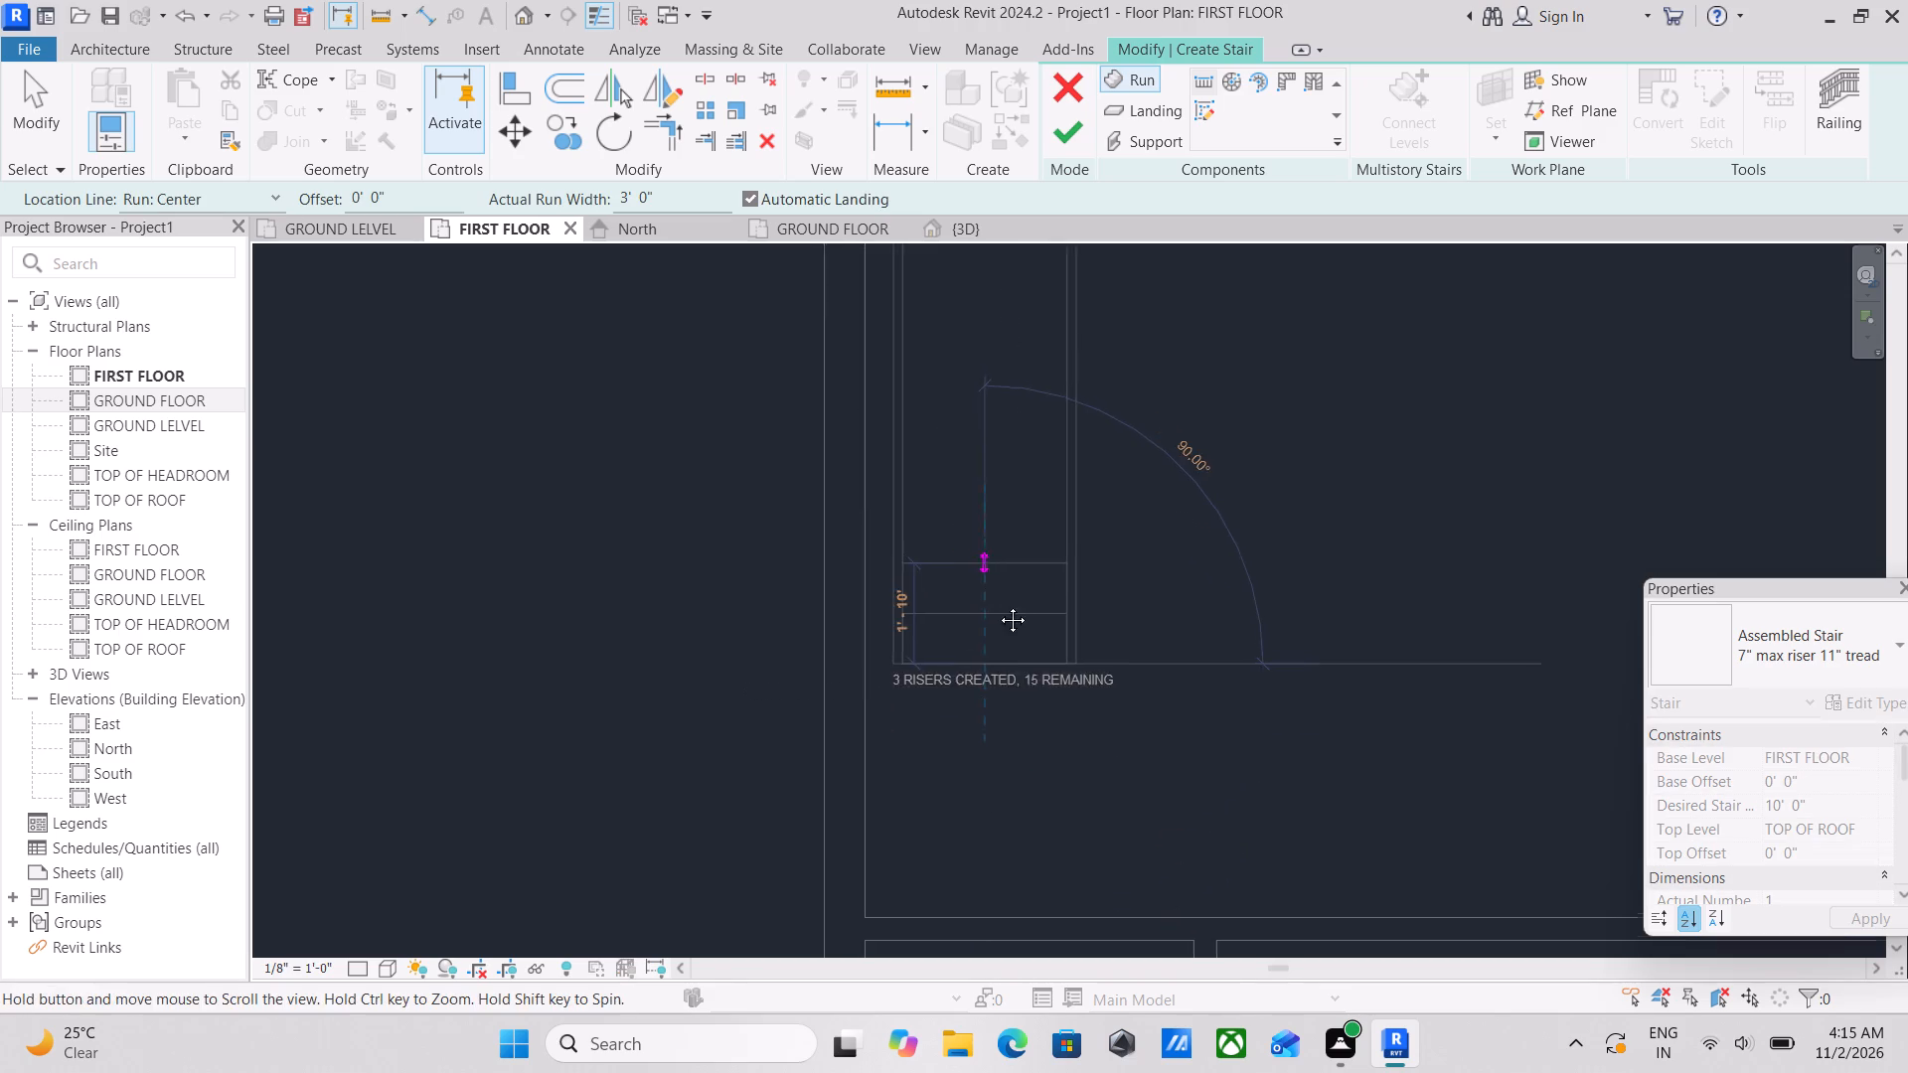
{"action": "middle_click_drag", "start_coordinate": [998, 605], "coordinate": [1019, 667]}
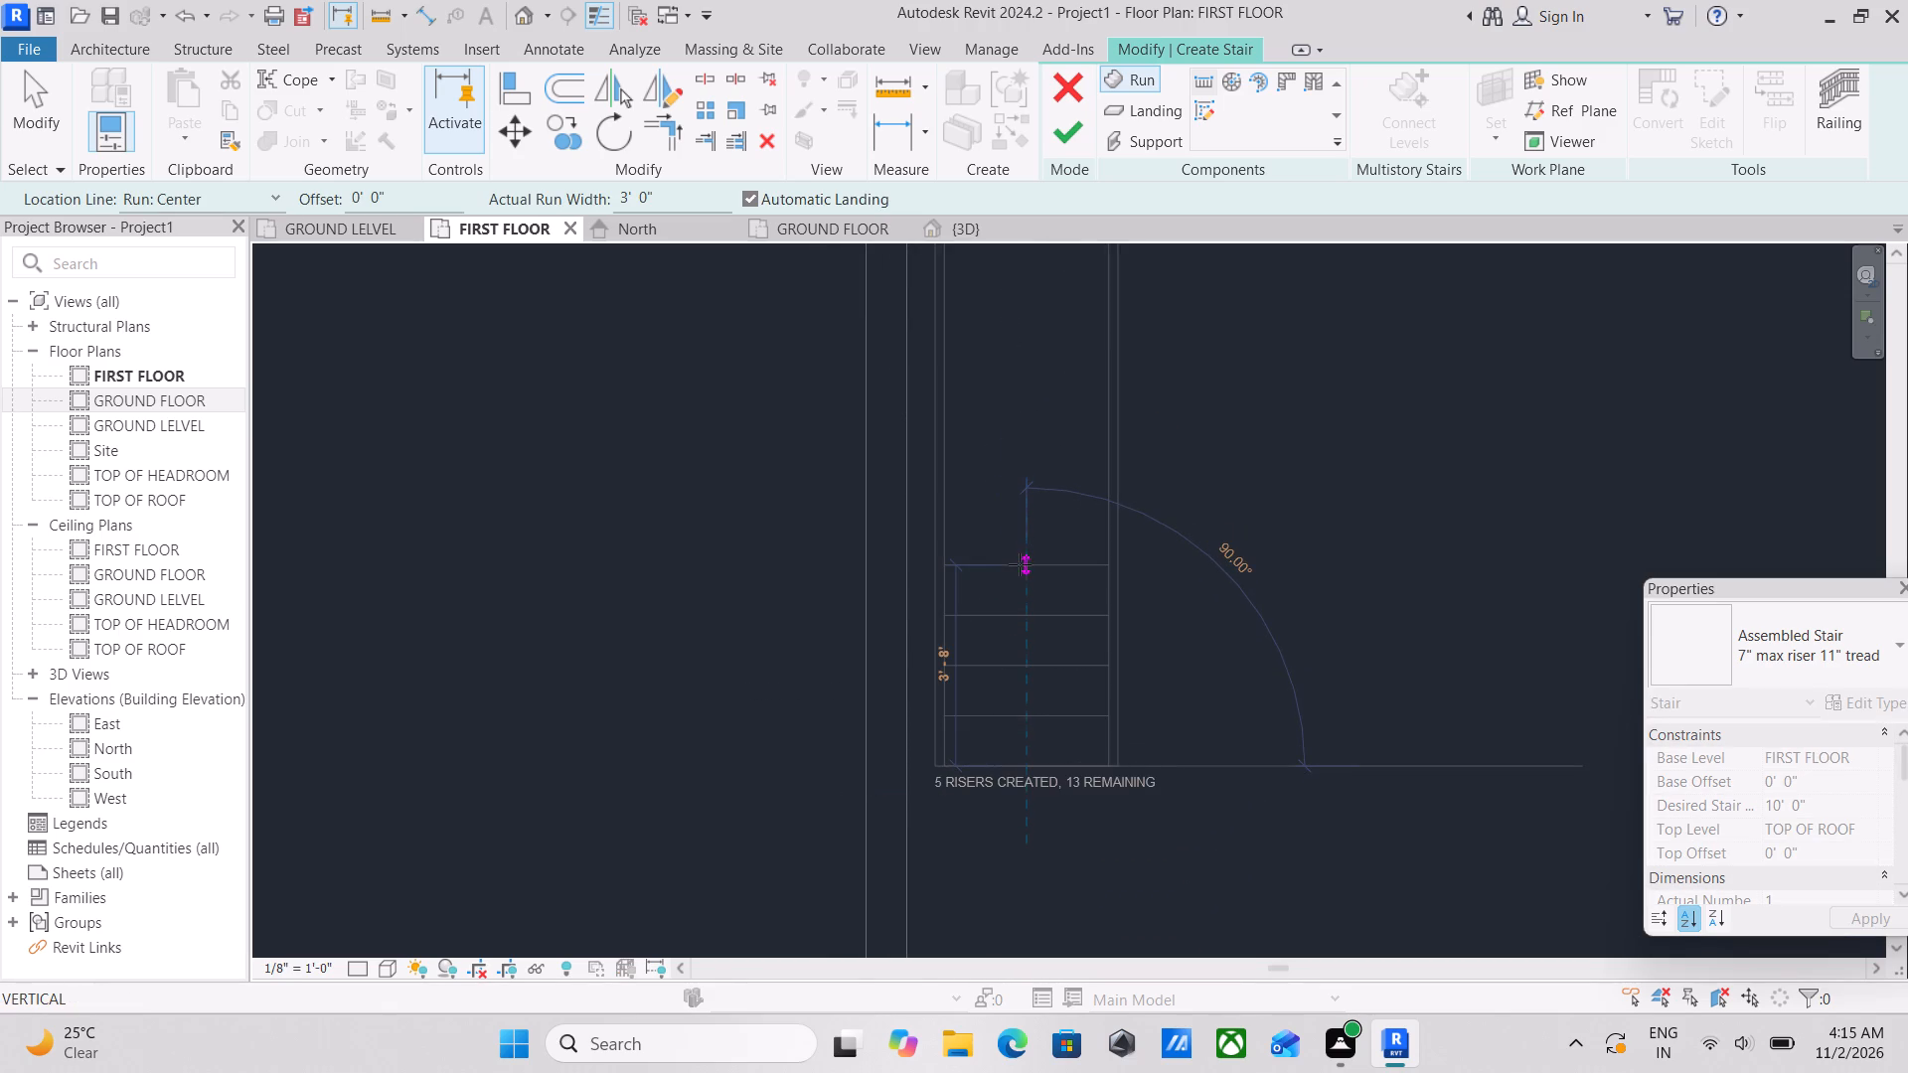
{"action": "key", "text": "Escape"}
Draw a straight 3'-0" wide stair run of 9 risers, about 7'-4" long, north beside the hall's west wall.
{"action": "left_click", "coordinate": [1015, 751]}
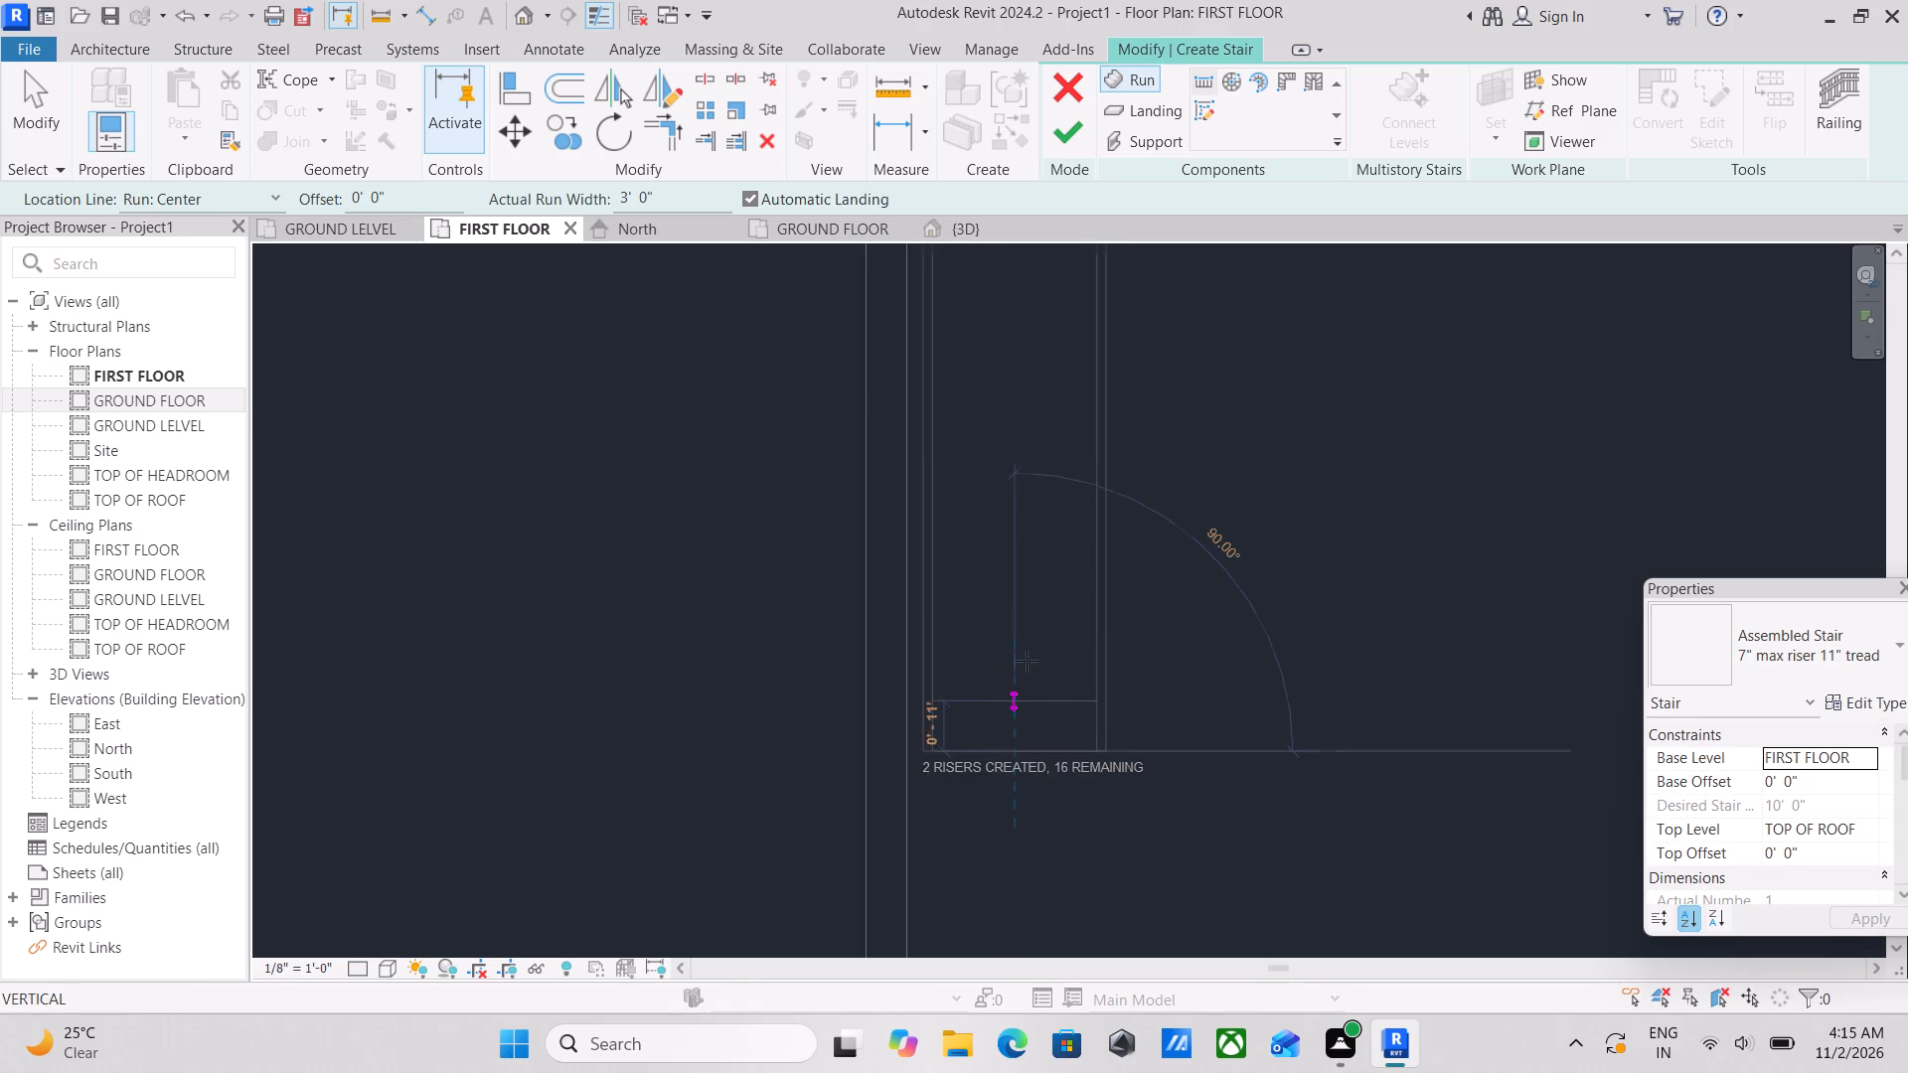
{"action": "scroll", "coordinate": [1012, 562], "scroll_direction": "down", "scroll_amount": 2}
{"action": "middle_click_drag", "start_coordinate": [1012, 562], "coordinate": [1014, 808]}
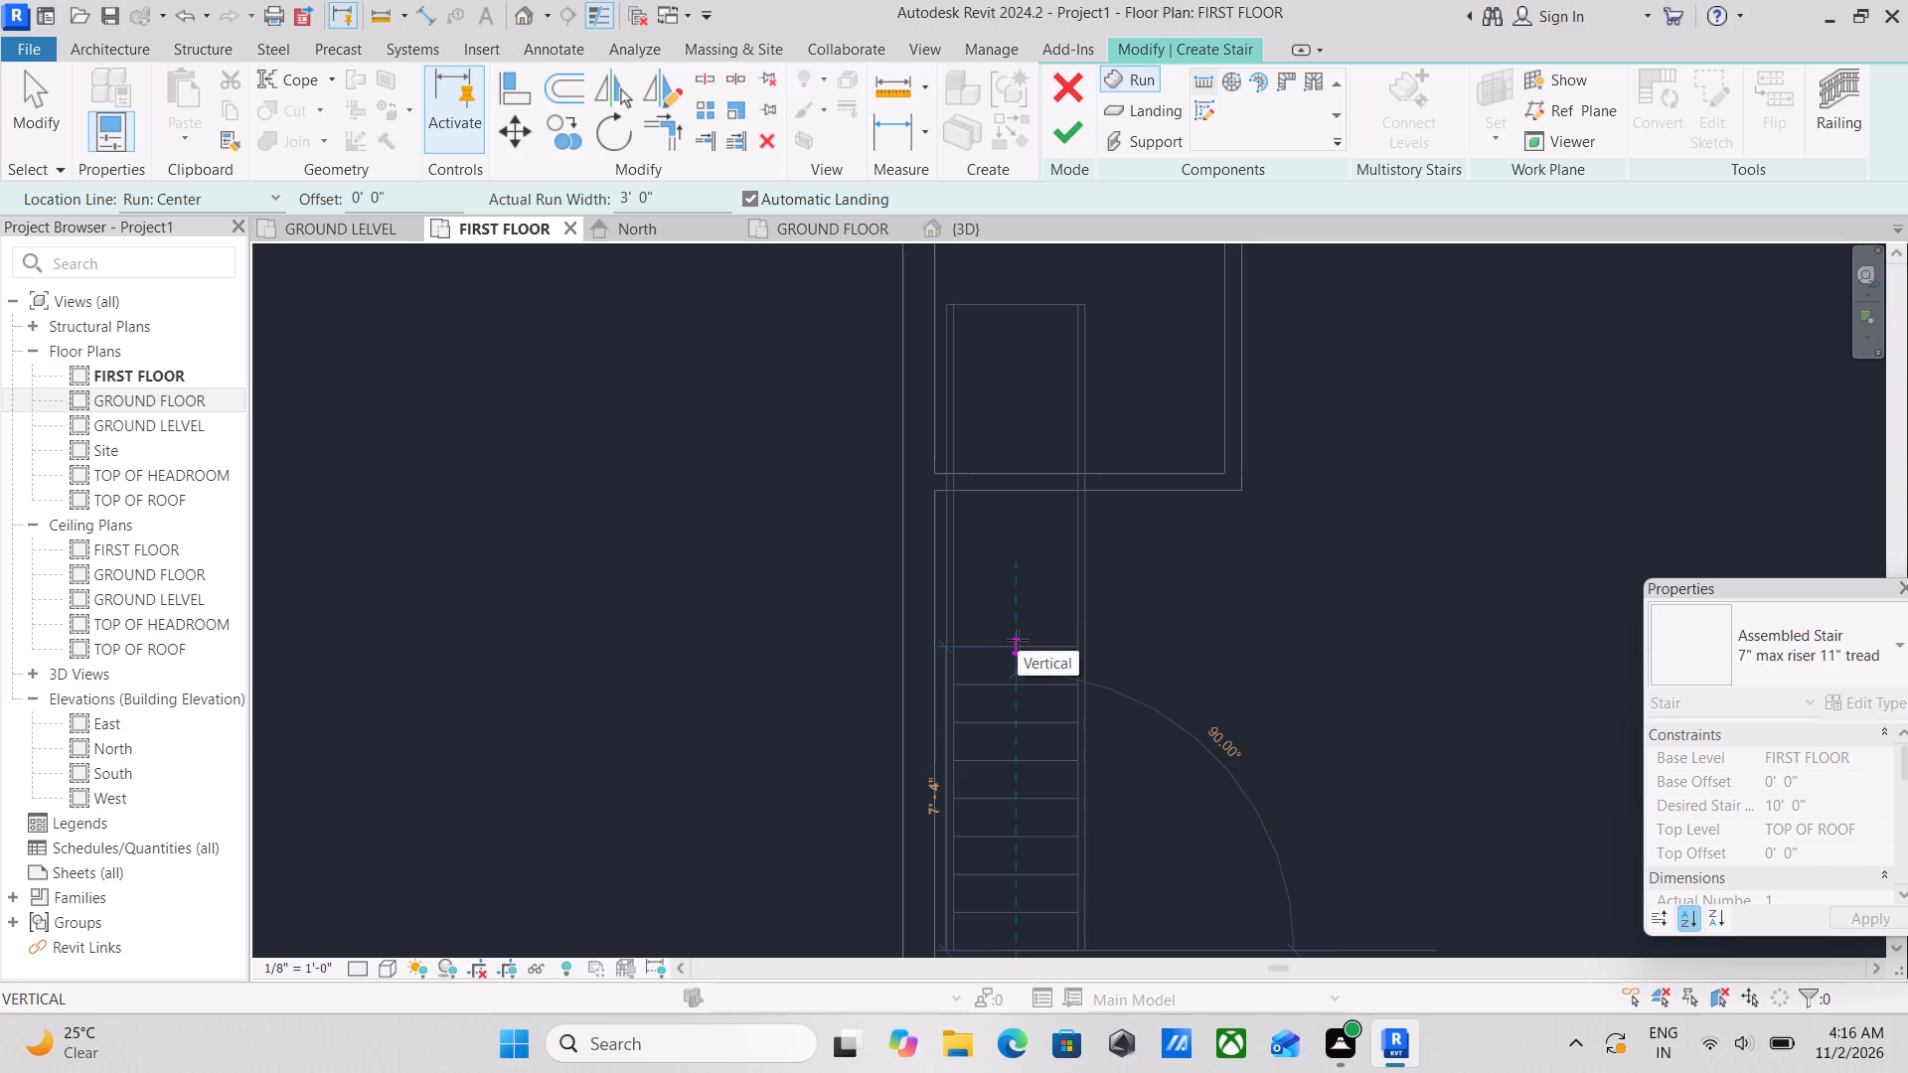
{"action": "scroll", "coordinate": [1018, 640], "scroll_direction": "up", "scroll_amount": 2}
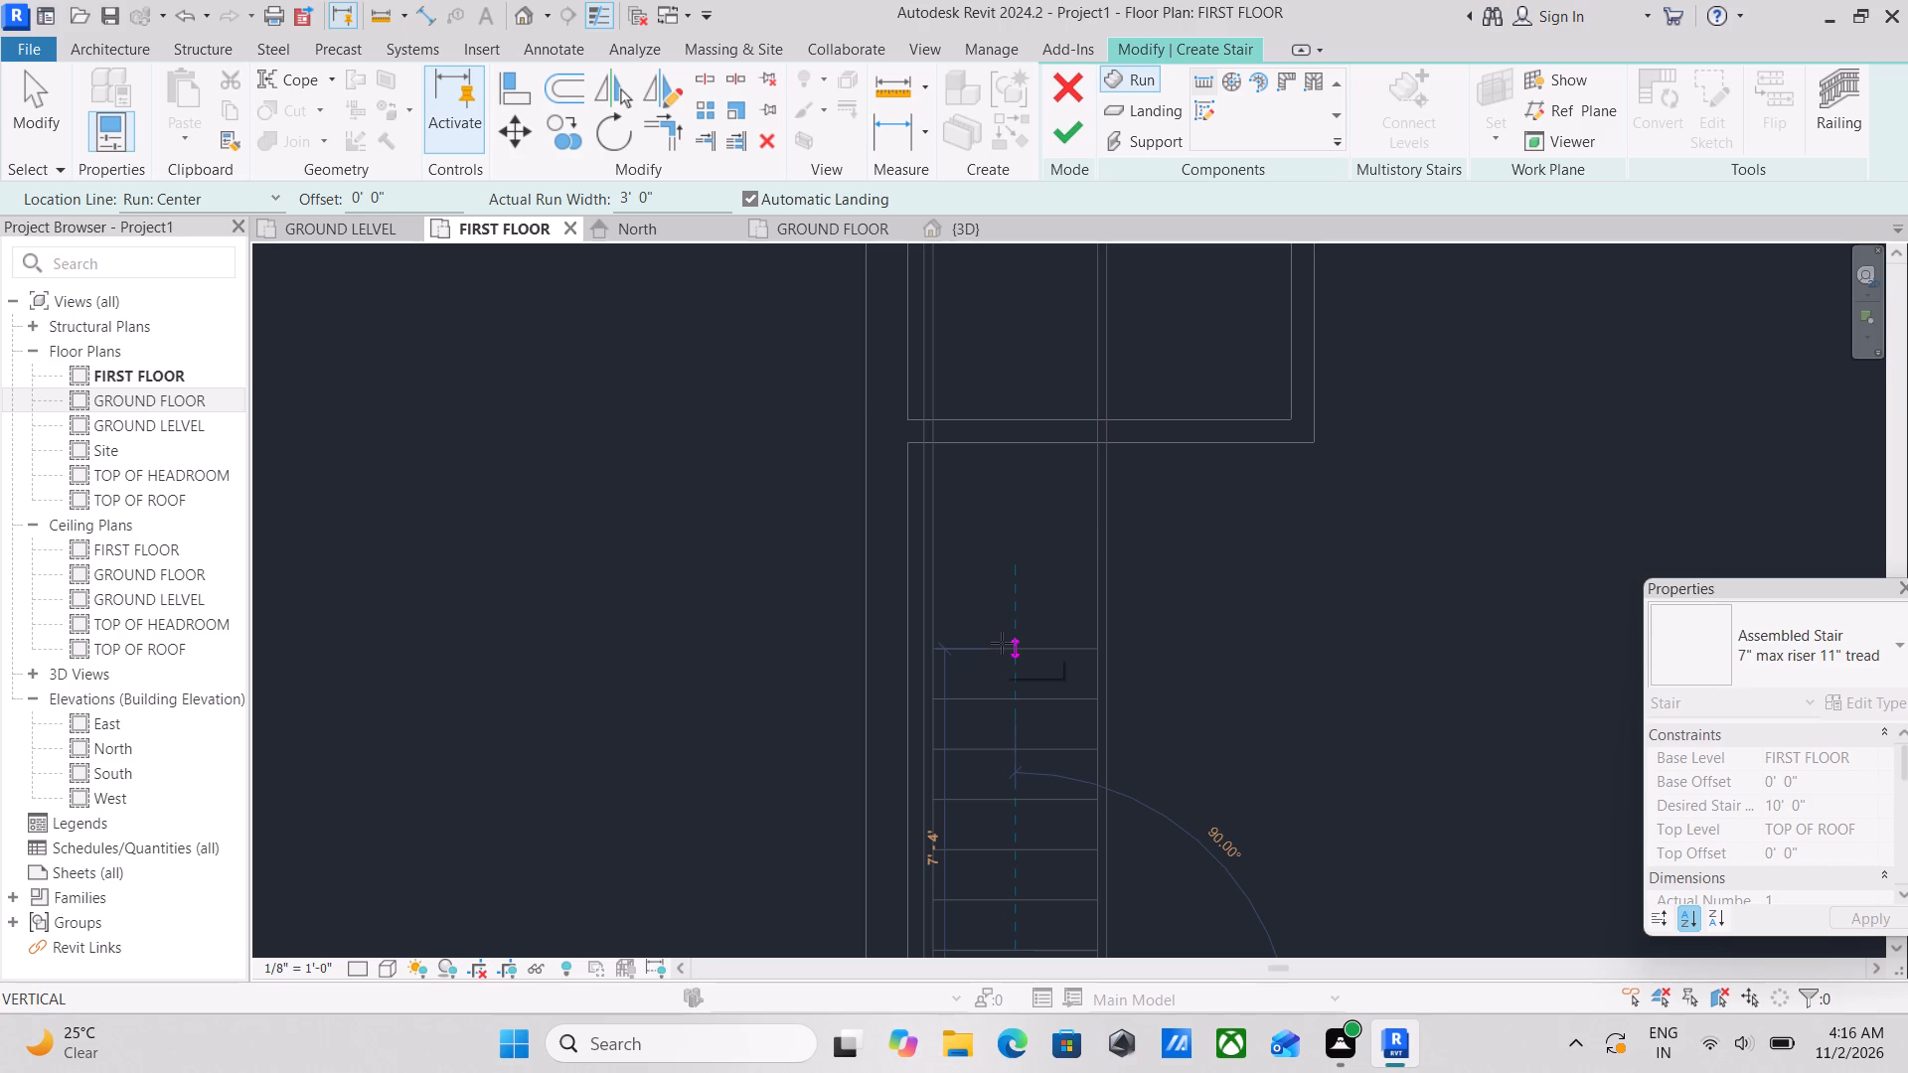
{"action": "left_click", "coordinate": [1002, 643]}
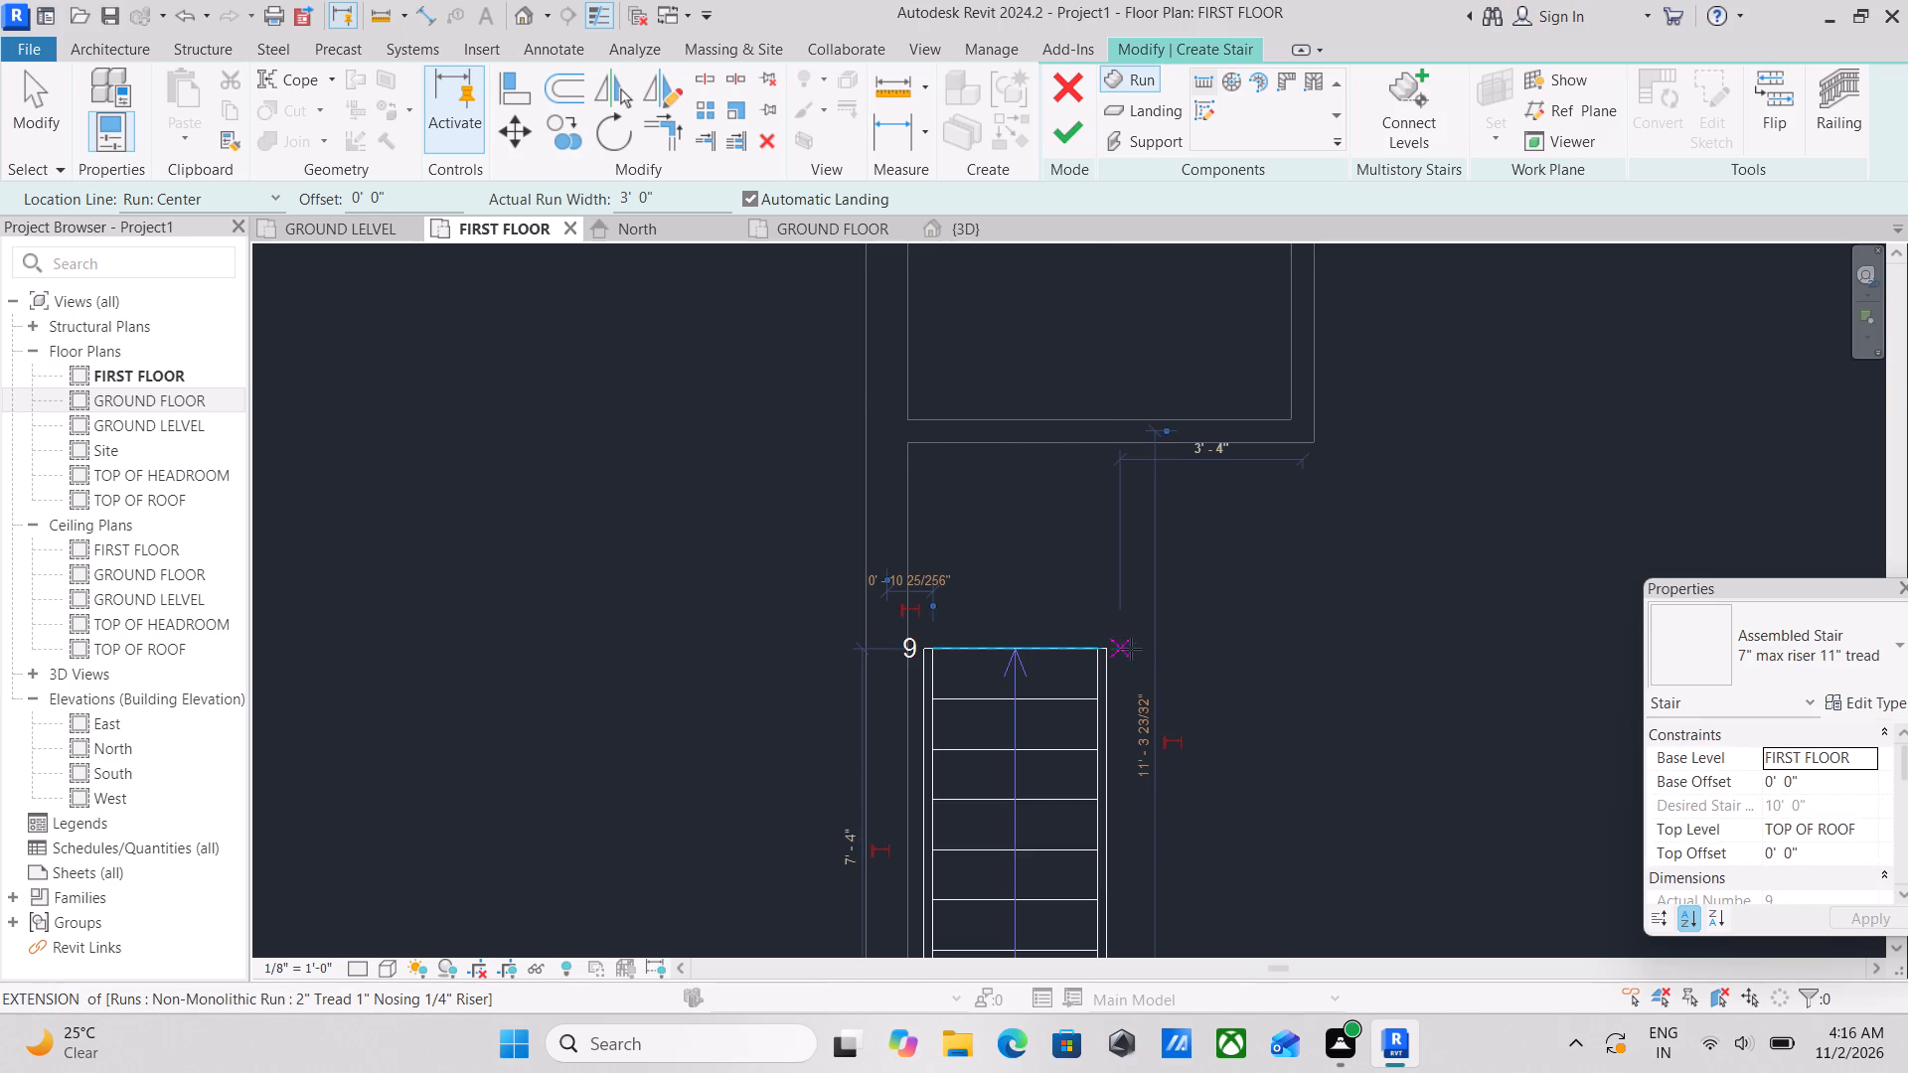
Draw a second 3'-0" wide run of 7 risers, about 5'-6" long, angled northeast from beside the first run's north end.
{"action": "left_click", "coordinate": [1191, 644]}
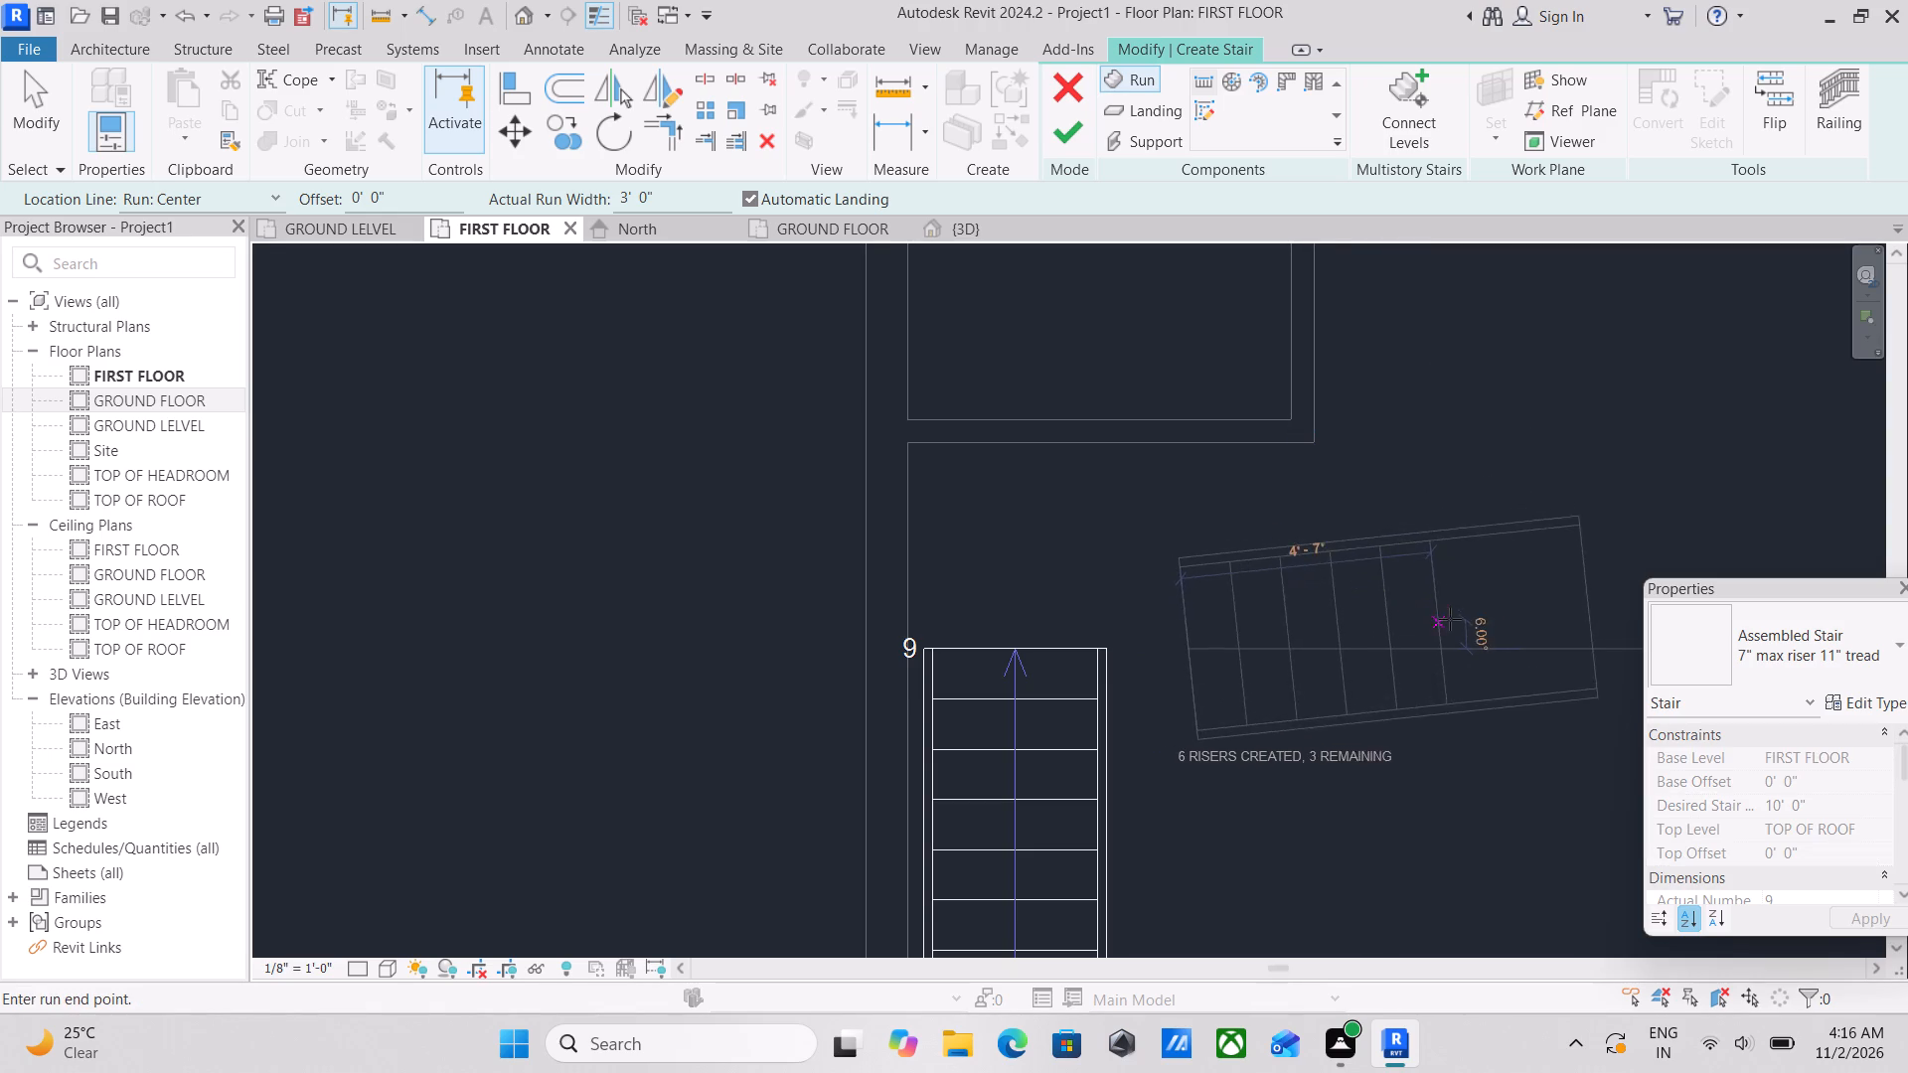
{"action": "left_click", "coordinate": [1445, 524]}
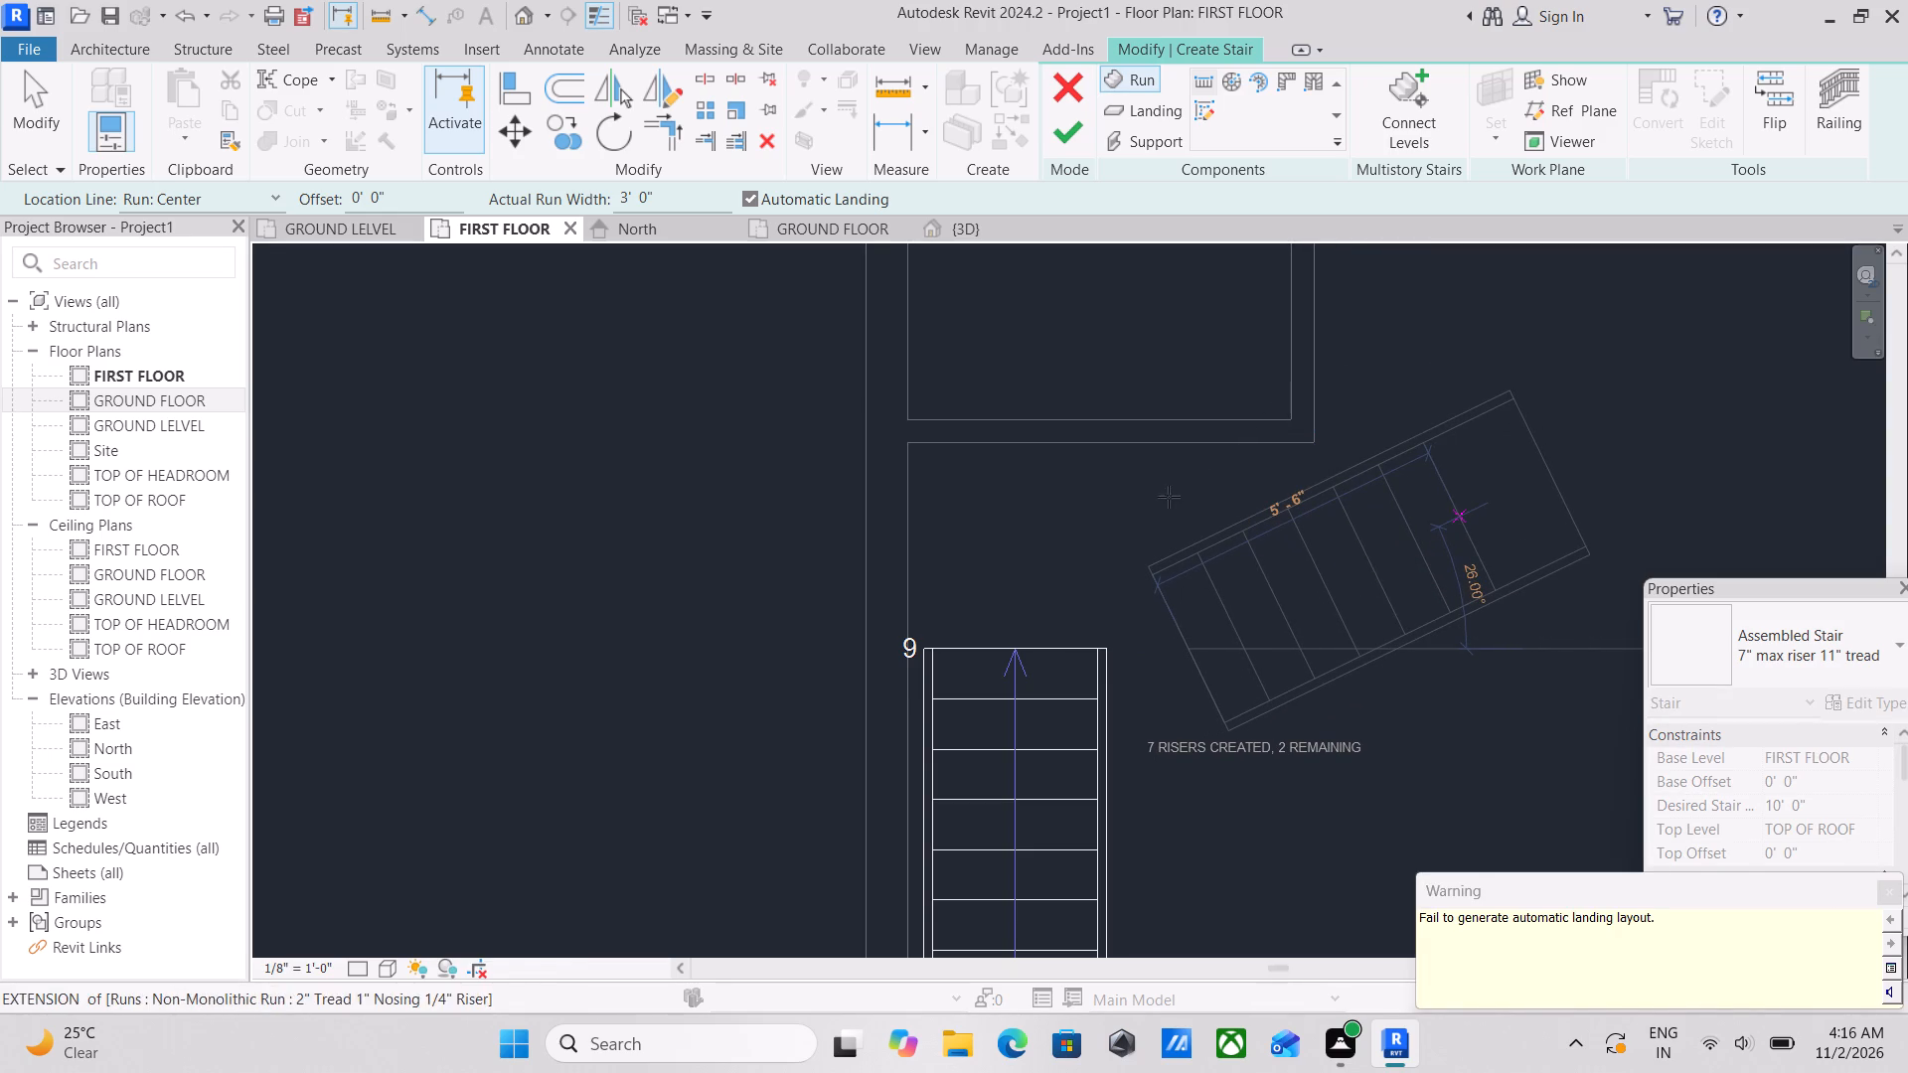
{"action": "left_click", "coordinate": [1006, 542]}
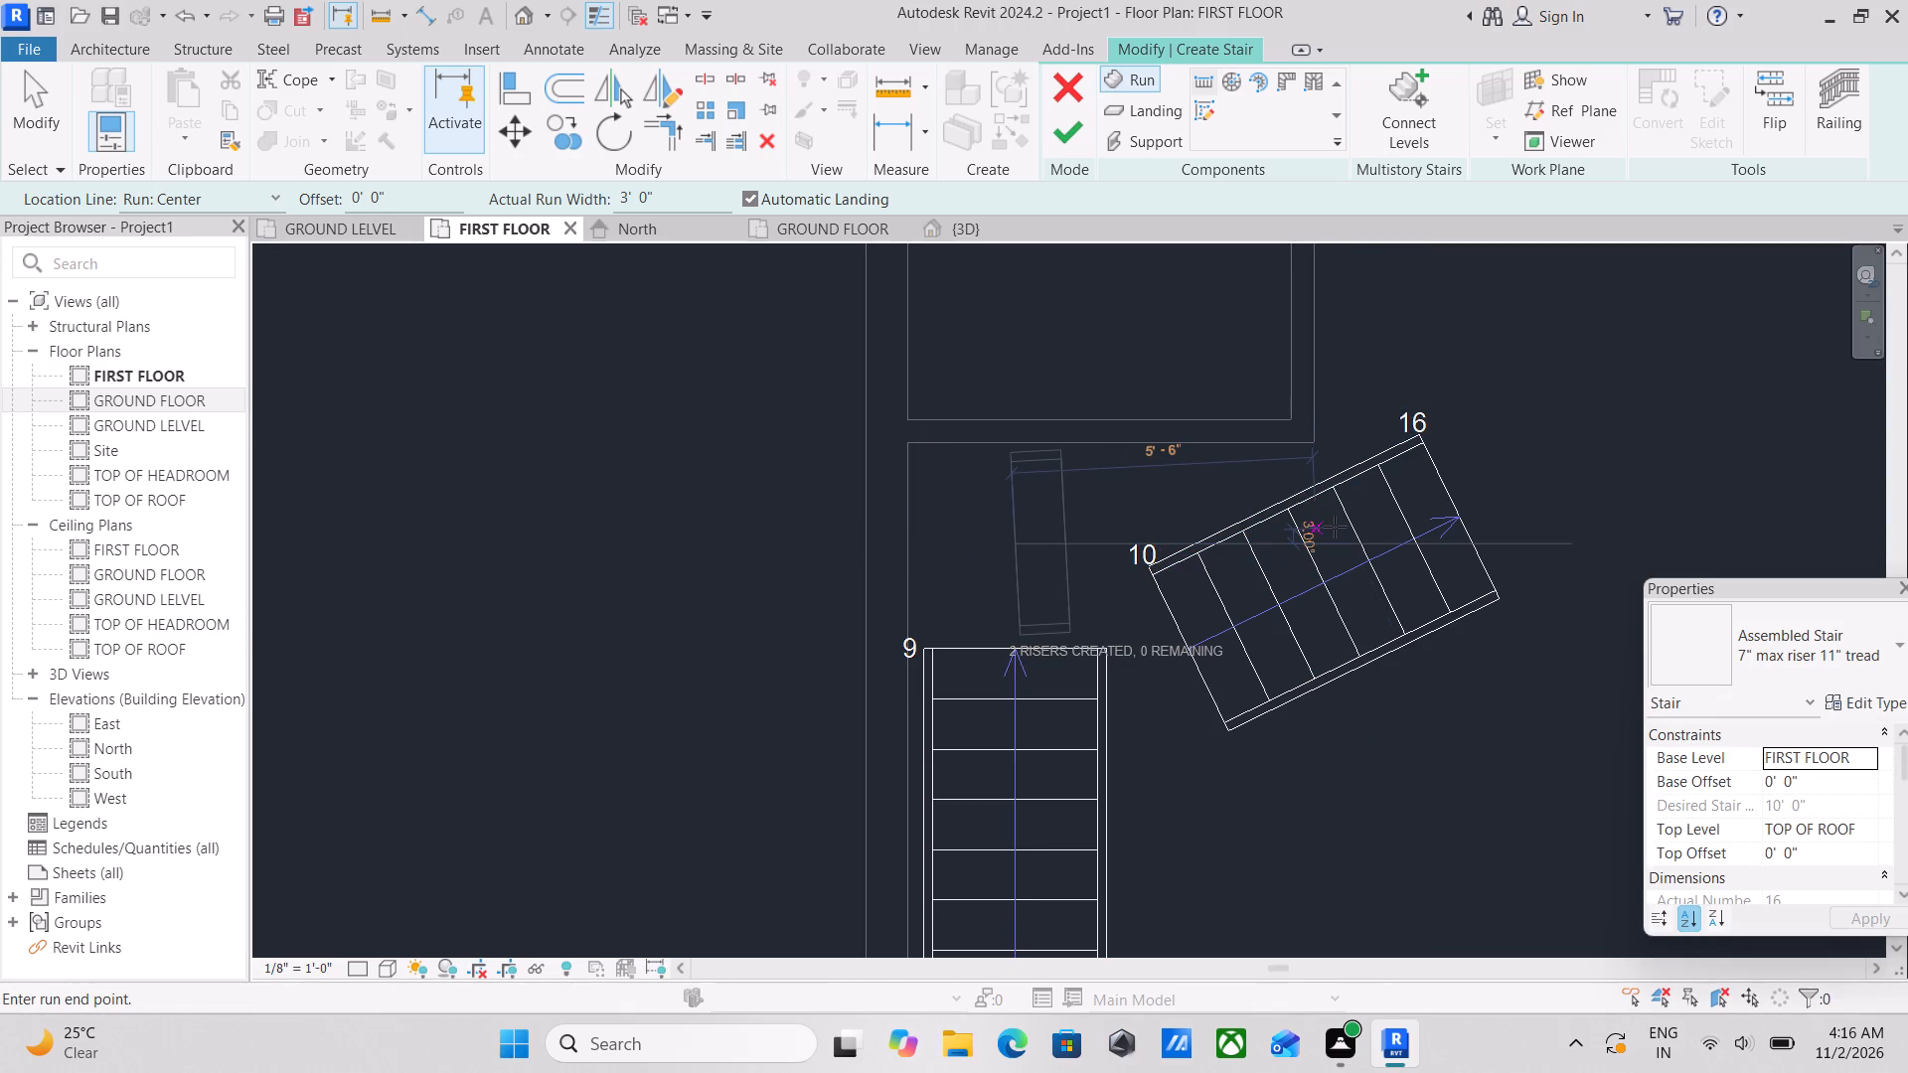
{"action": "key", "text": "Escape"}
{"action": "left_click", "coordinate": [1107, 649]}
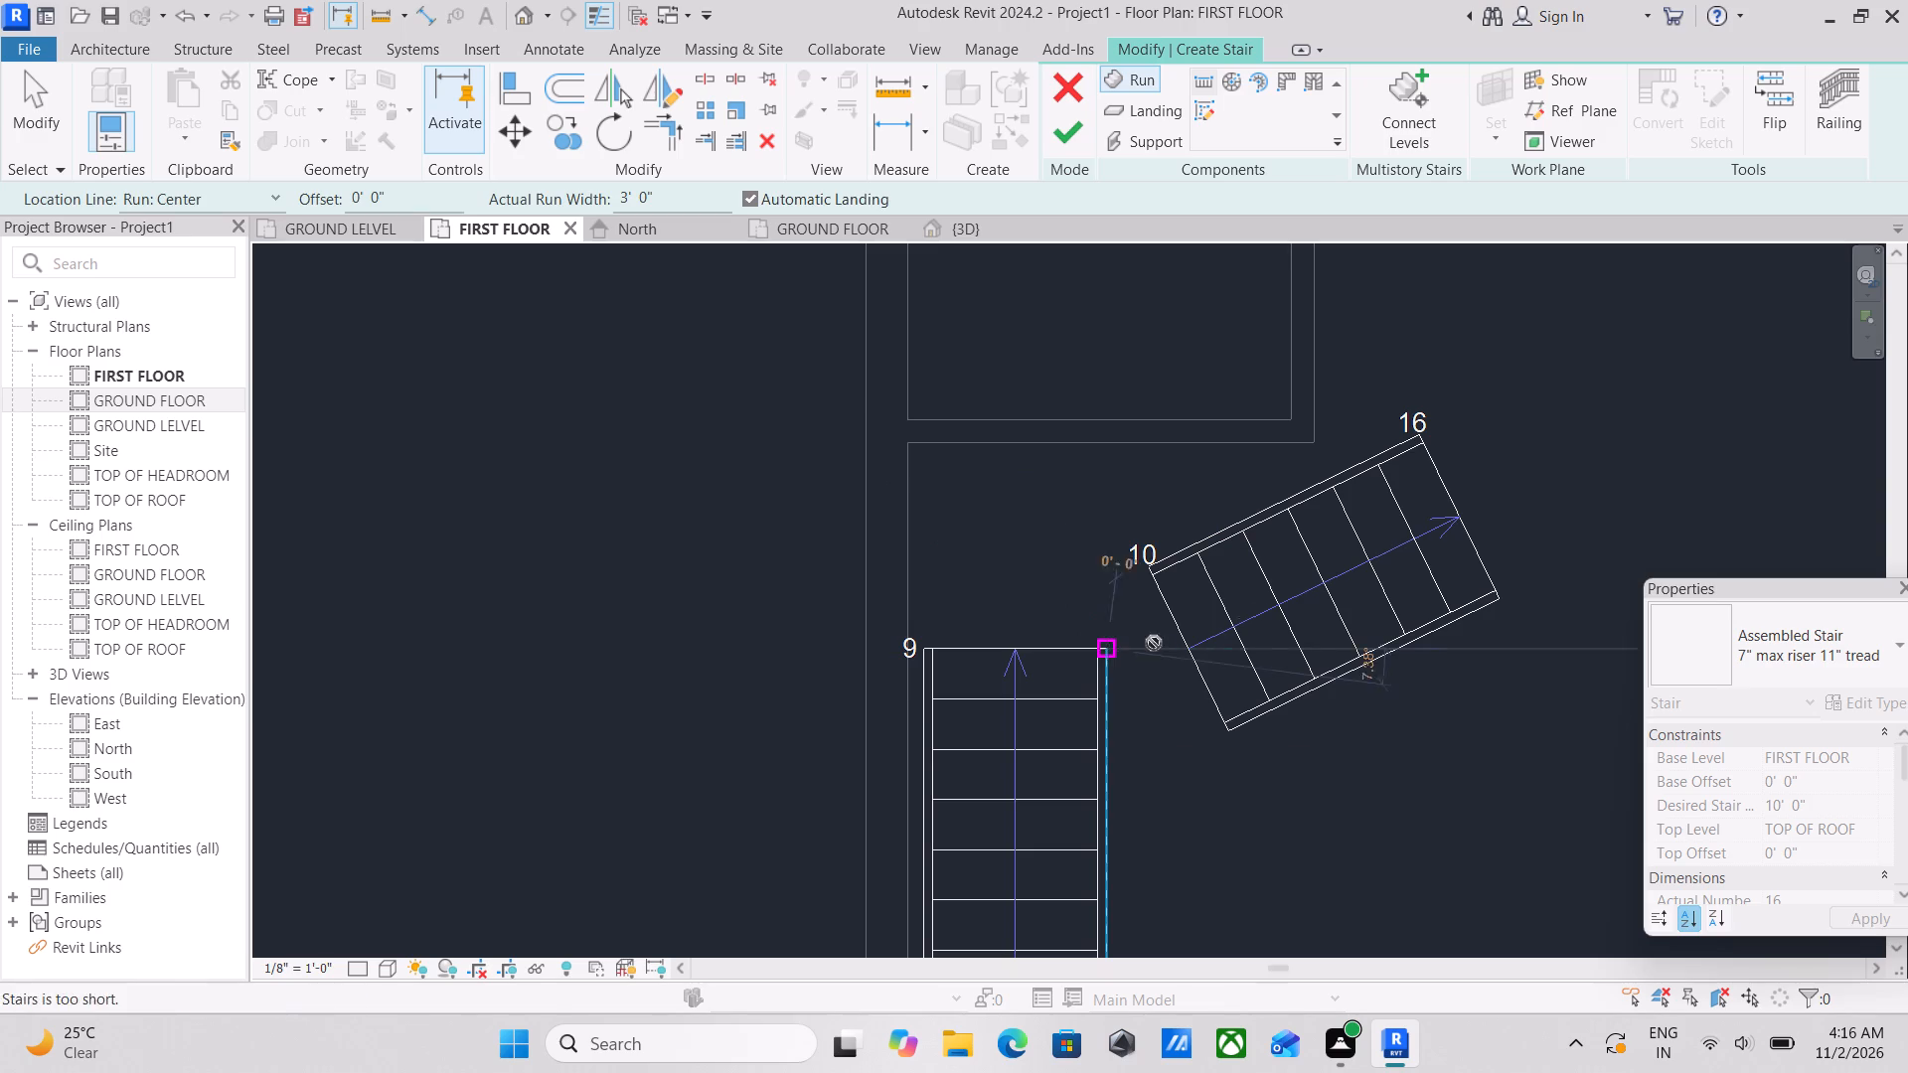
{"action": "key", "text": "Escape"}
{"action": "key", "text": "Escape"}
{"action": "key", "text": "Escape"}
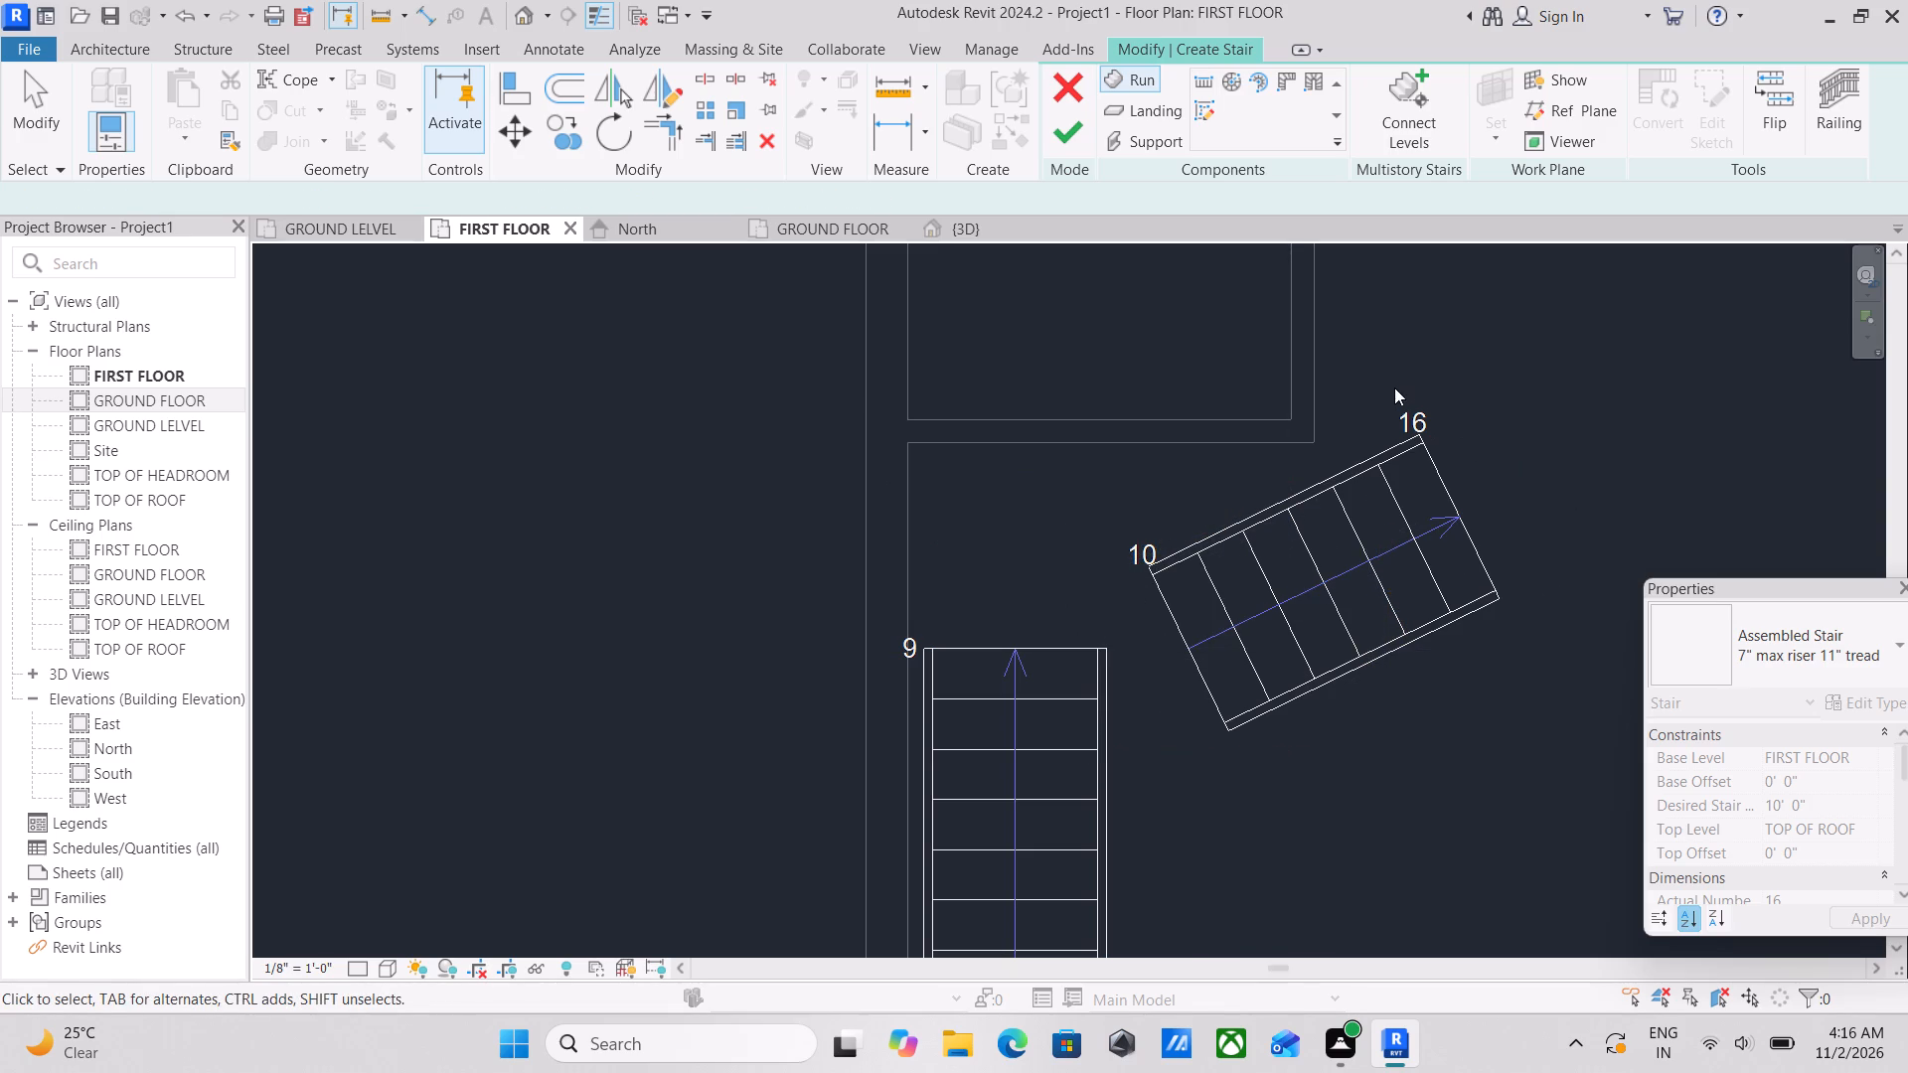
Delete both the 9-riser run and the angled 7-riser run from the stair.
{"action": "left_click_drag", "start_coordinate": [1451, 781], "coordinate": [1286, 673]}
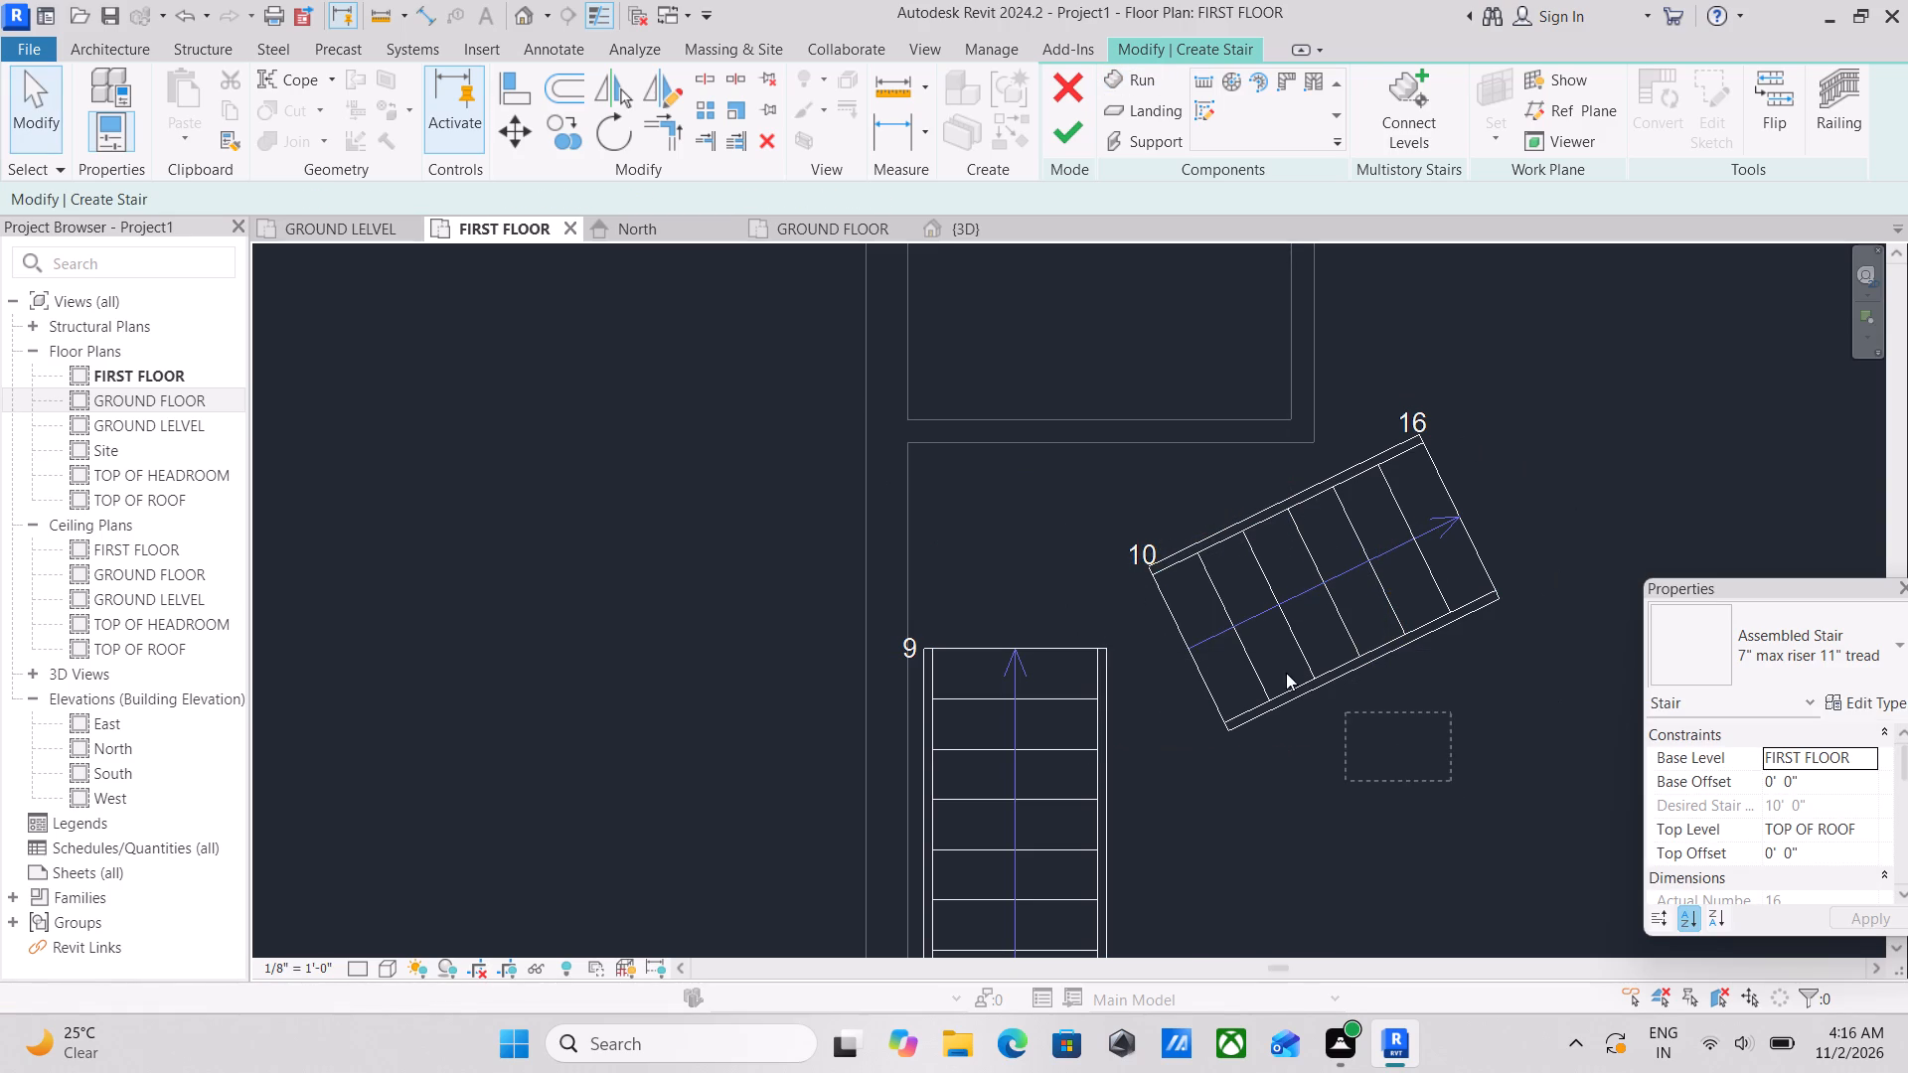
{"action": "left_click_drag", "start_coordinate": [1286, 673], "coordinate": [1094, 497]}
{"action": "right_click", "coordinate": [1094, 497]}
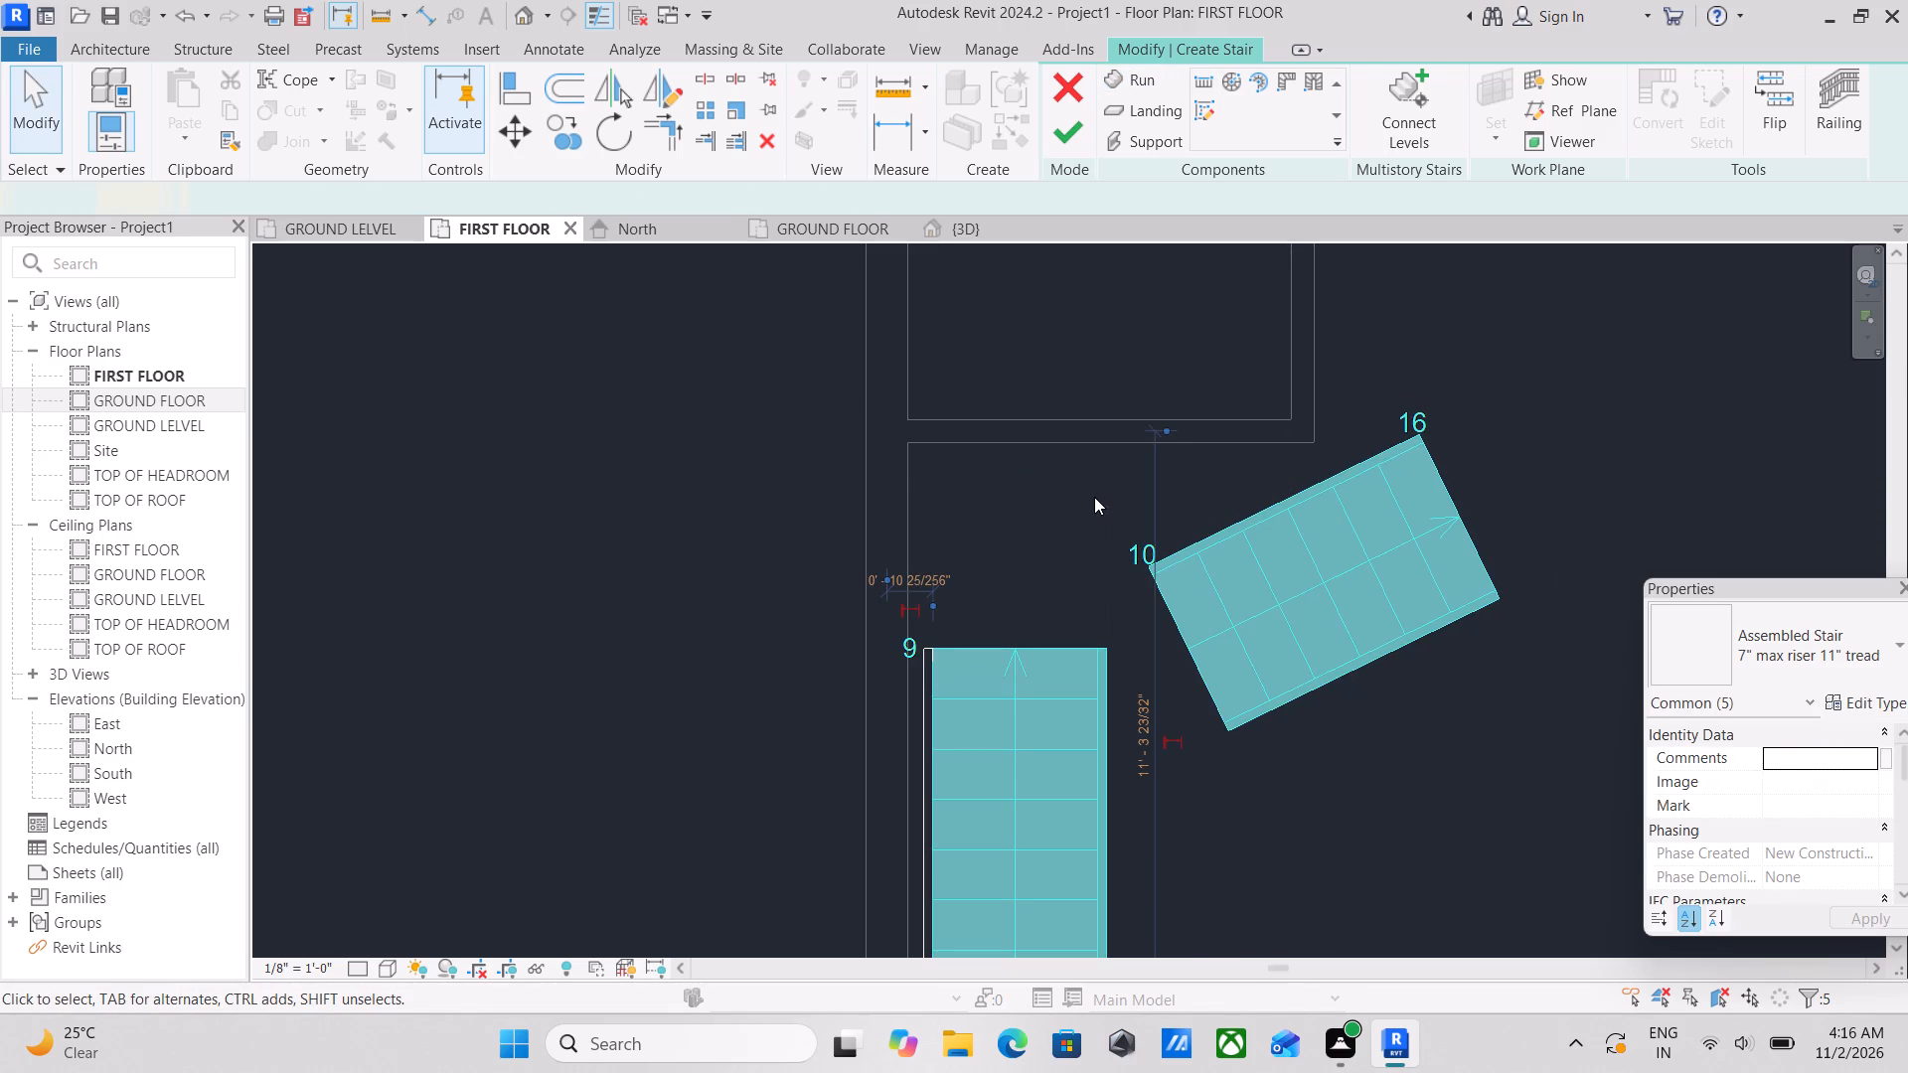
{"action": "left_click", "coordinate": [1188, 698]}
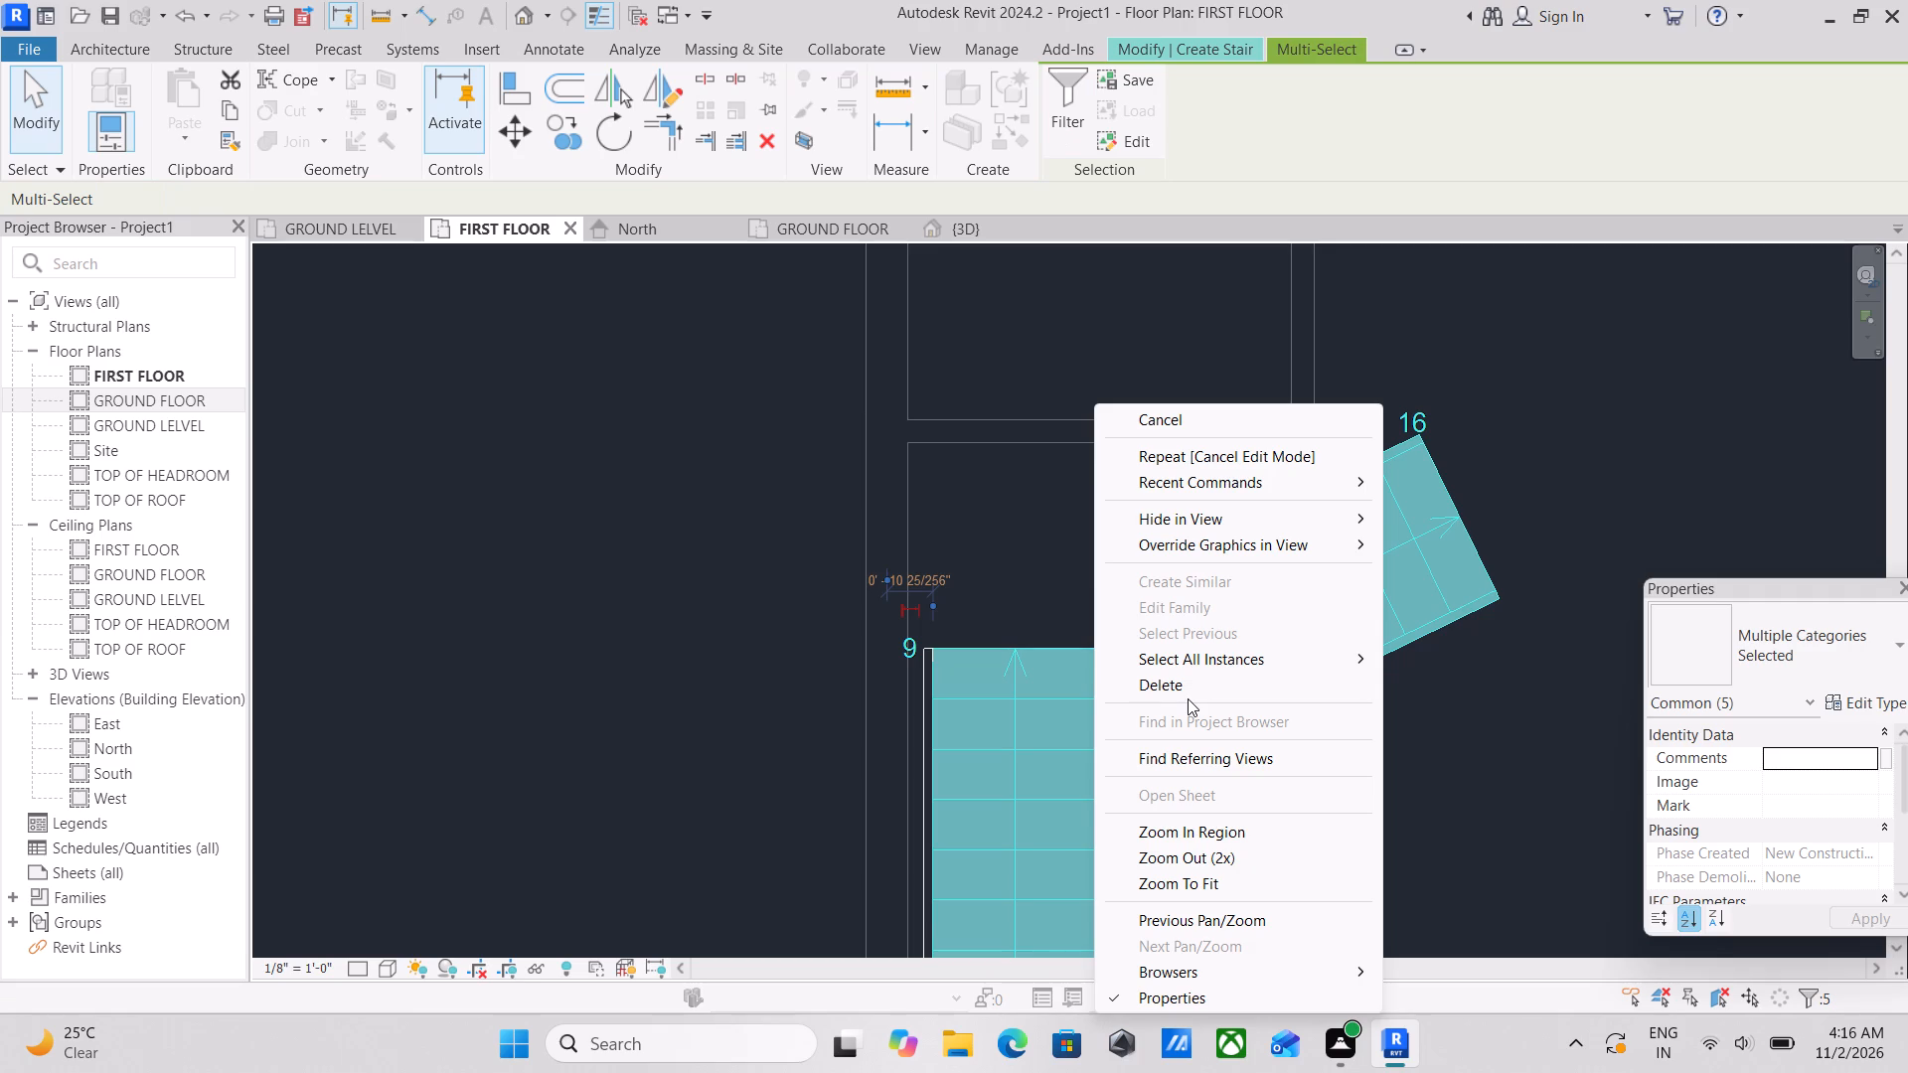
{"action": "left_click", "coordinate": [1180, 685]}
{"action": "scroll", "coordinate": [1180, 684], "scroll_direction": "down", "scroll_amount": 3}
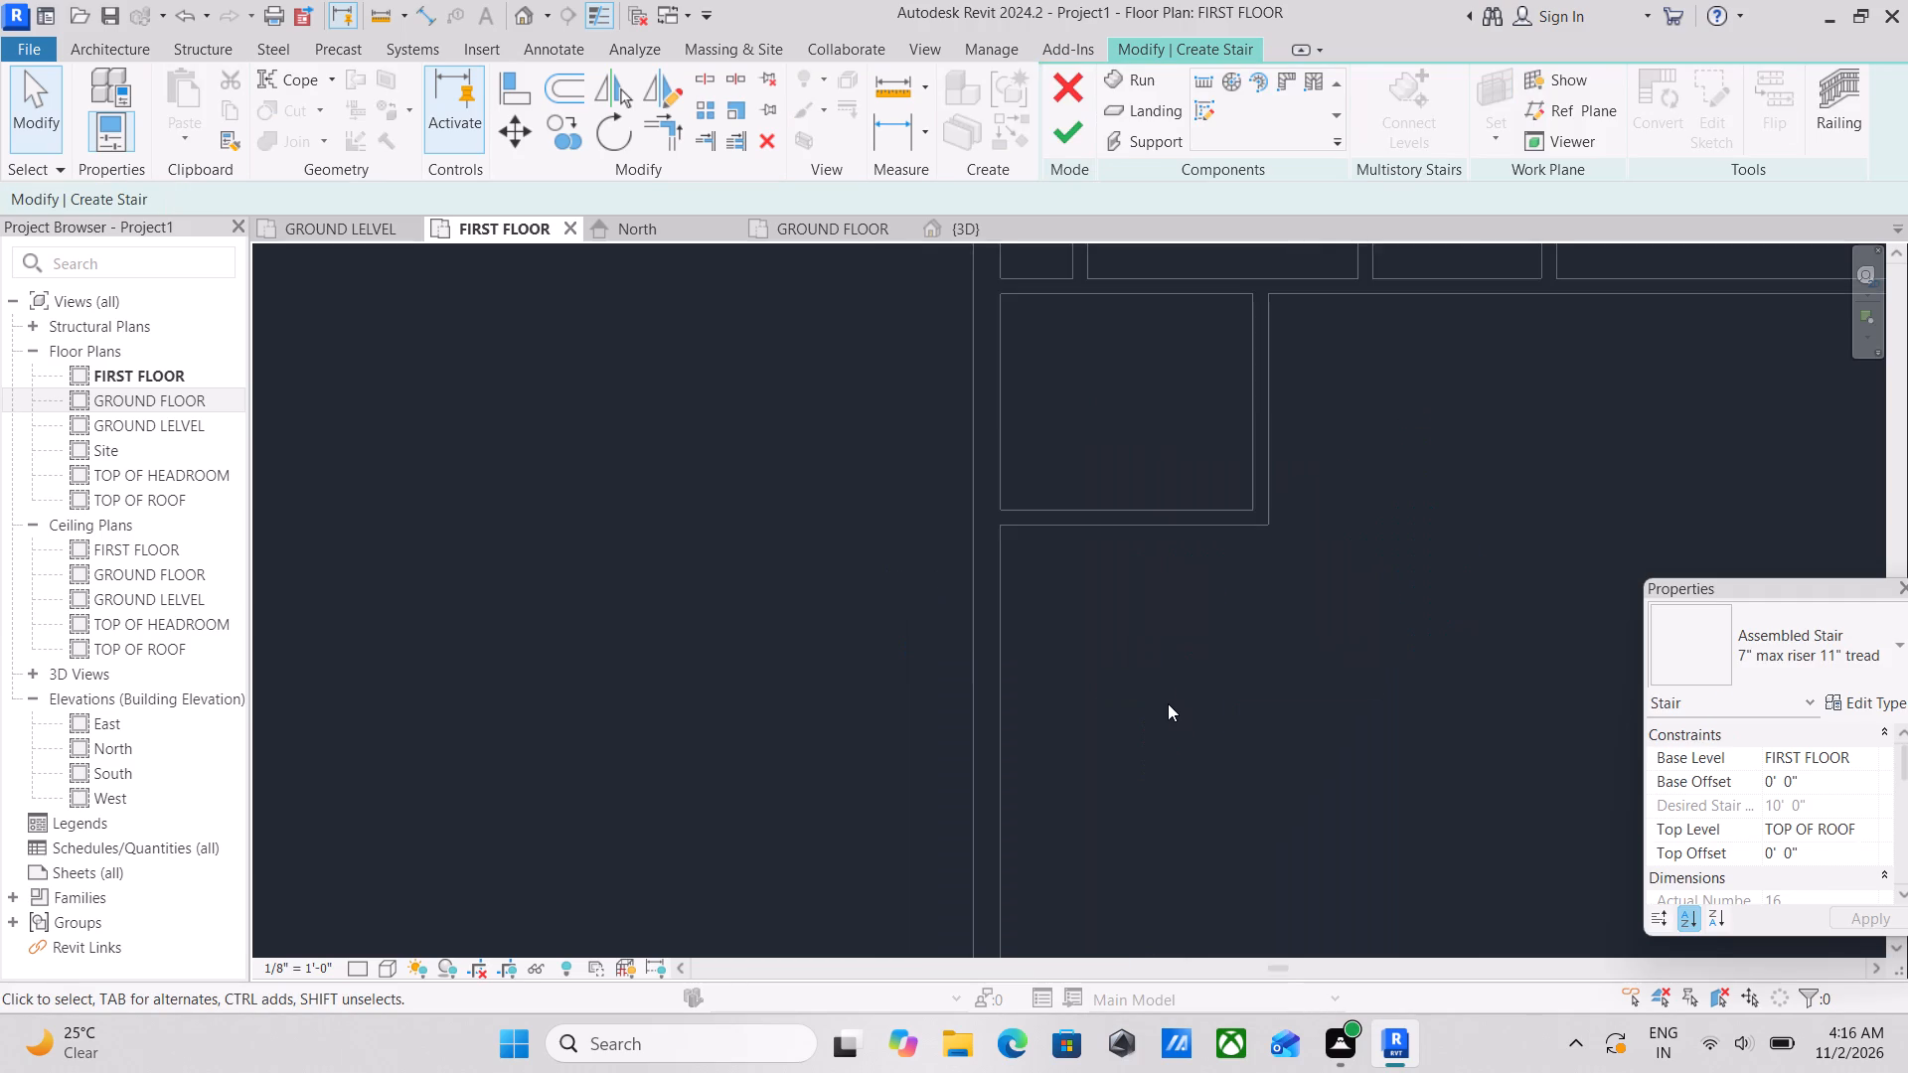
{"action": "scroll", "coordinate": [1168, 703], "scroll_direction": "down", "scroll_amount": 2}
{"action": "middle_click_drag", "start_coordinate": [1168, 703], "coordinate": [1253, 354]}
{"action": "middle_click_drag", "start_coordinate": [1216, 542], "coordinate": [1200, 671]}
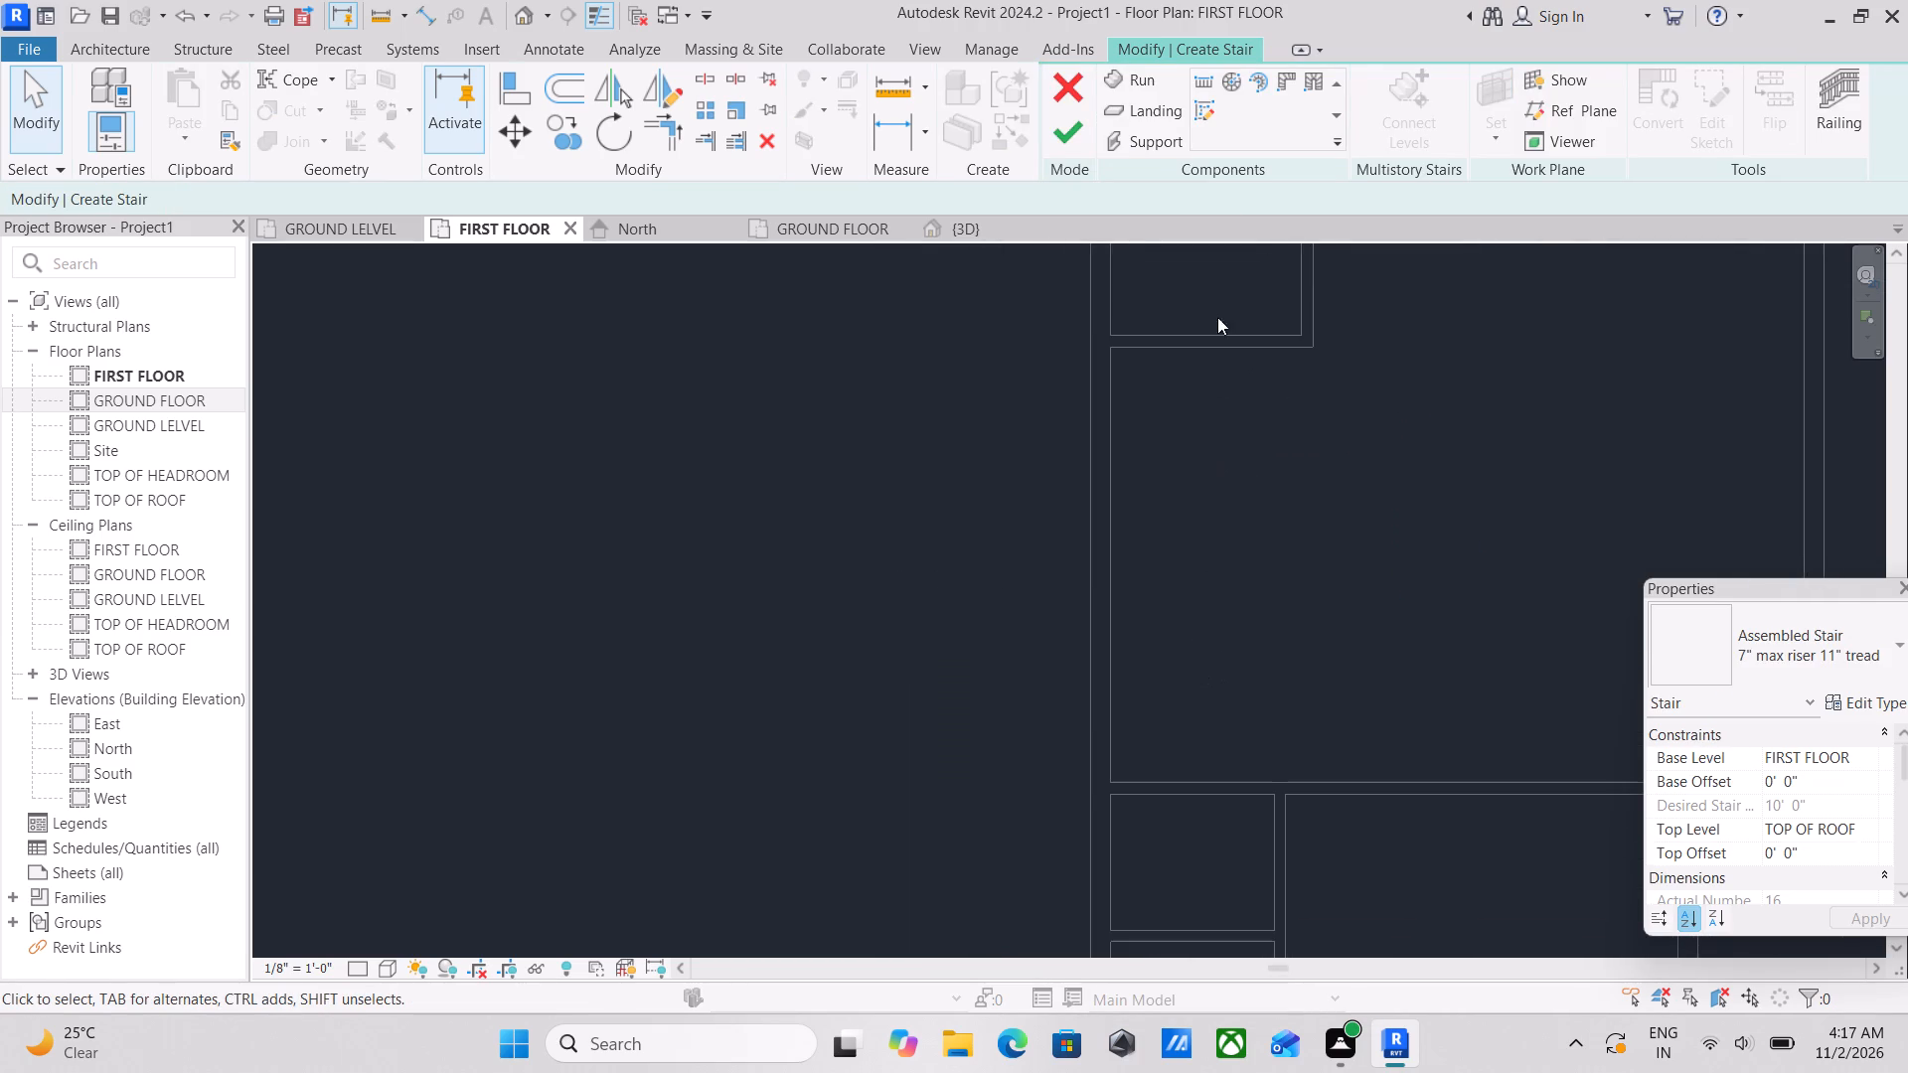
Start a sketched run for the stair, ready for drawing its boundary lines.
{"action": "left_click", "coordinate": [1202, 113]}
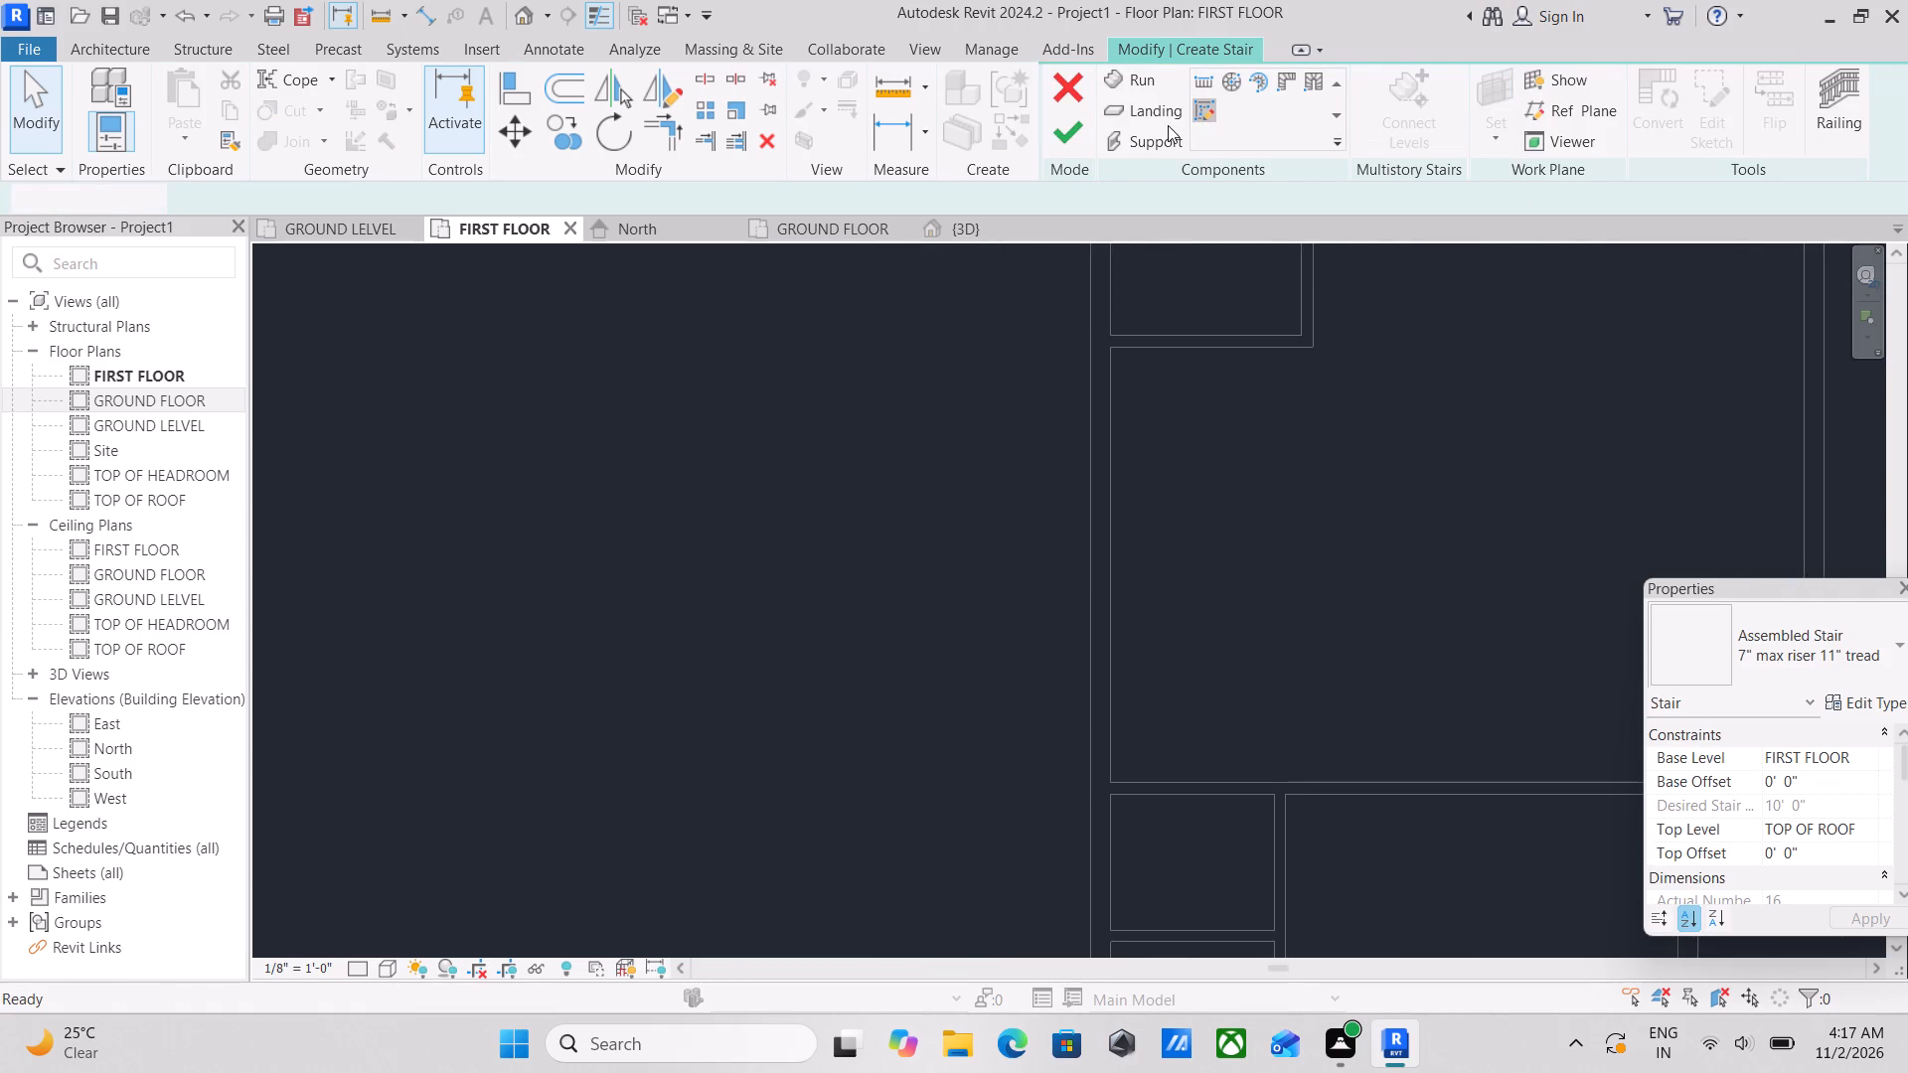
{"action": "scroll", "coordinate": [1114, 780], "scroll_direction": "up", "scroll_amount": 3}
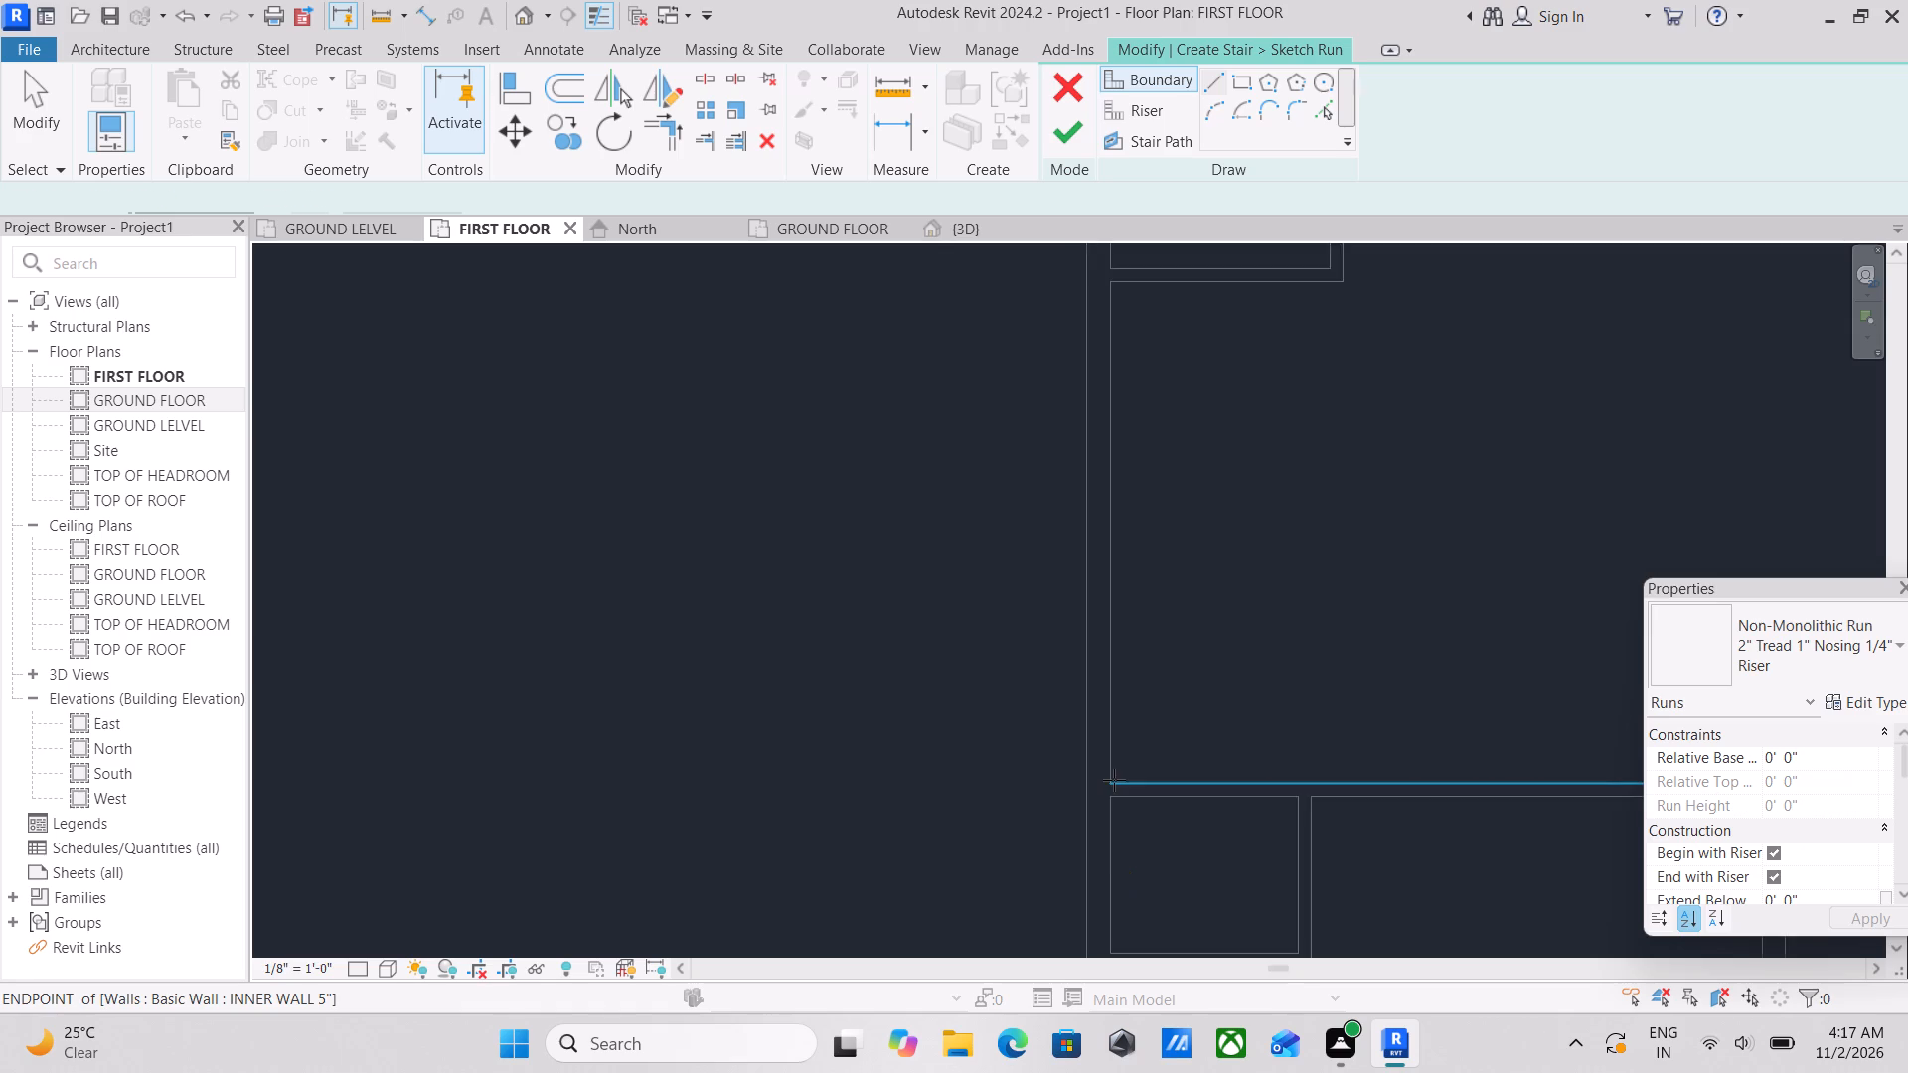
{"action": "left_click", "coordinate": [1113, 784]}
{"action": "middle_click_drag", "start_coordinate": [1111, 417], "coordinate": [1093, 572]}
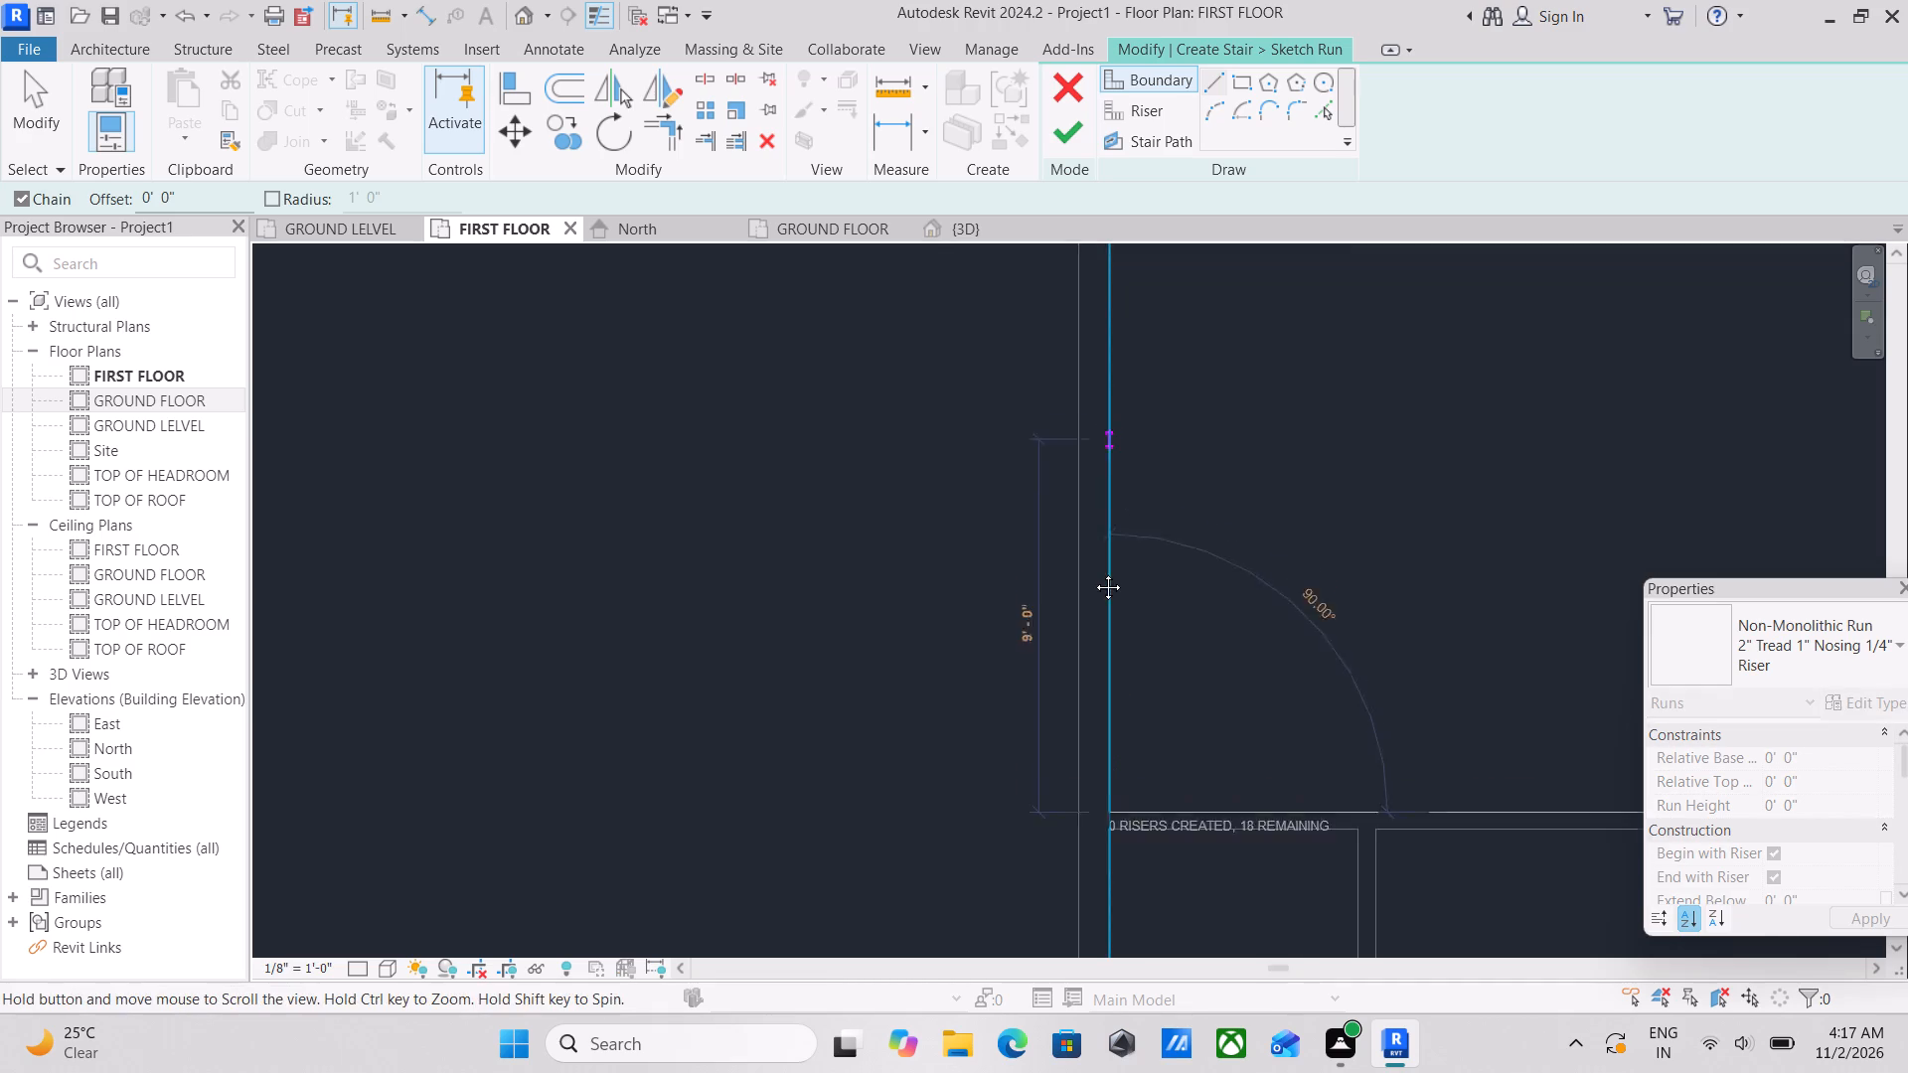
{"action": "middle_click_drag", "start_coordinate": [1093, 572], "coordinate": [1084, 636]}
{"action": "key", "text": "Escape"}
Draw the run's L-shaped outer boundary in the hall's northwest corner, about 11'-0" north along the west wall and about 11'-6" east.
{"action": "scroll", "coordinate": [1107, 595], "scroll_direction": "down", "scroll_amount": 3}
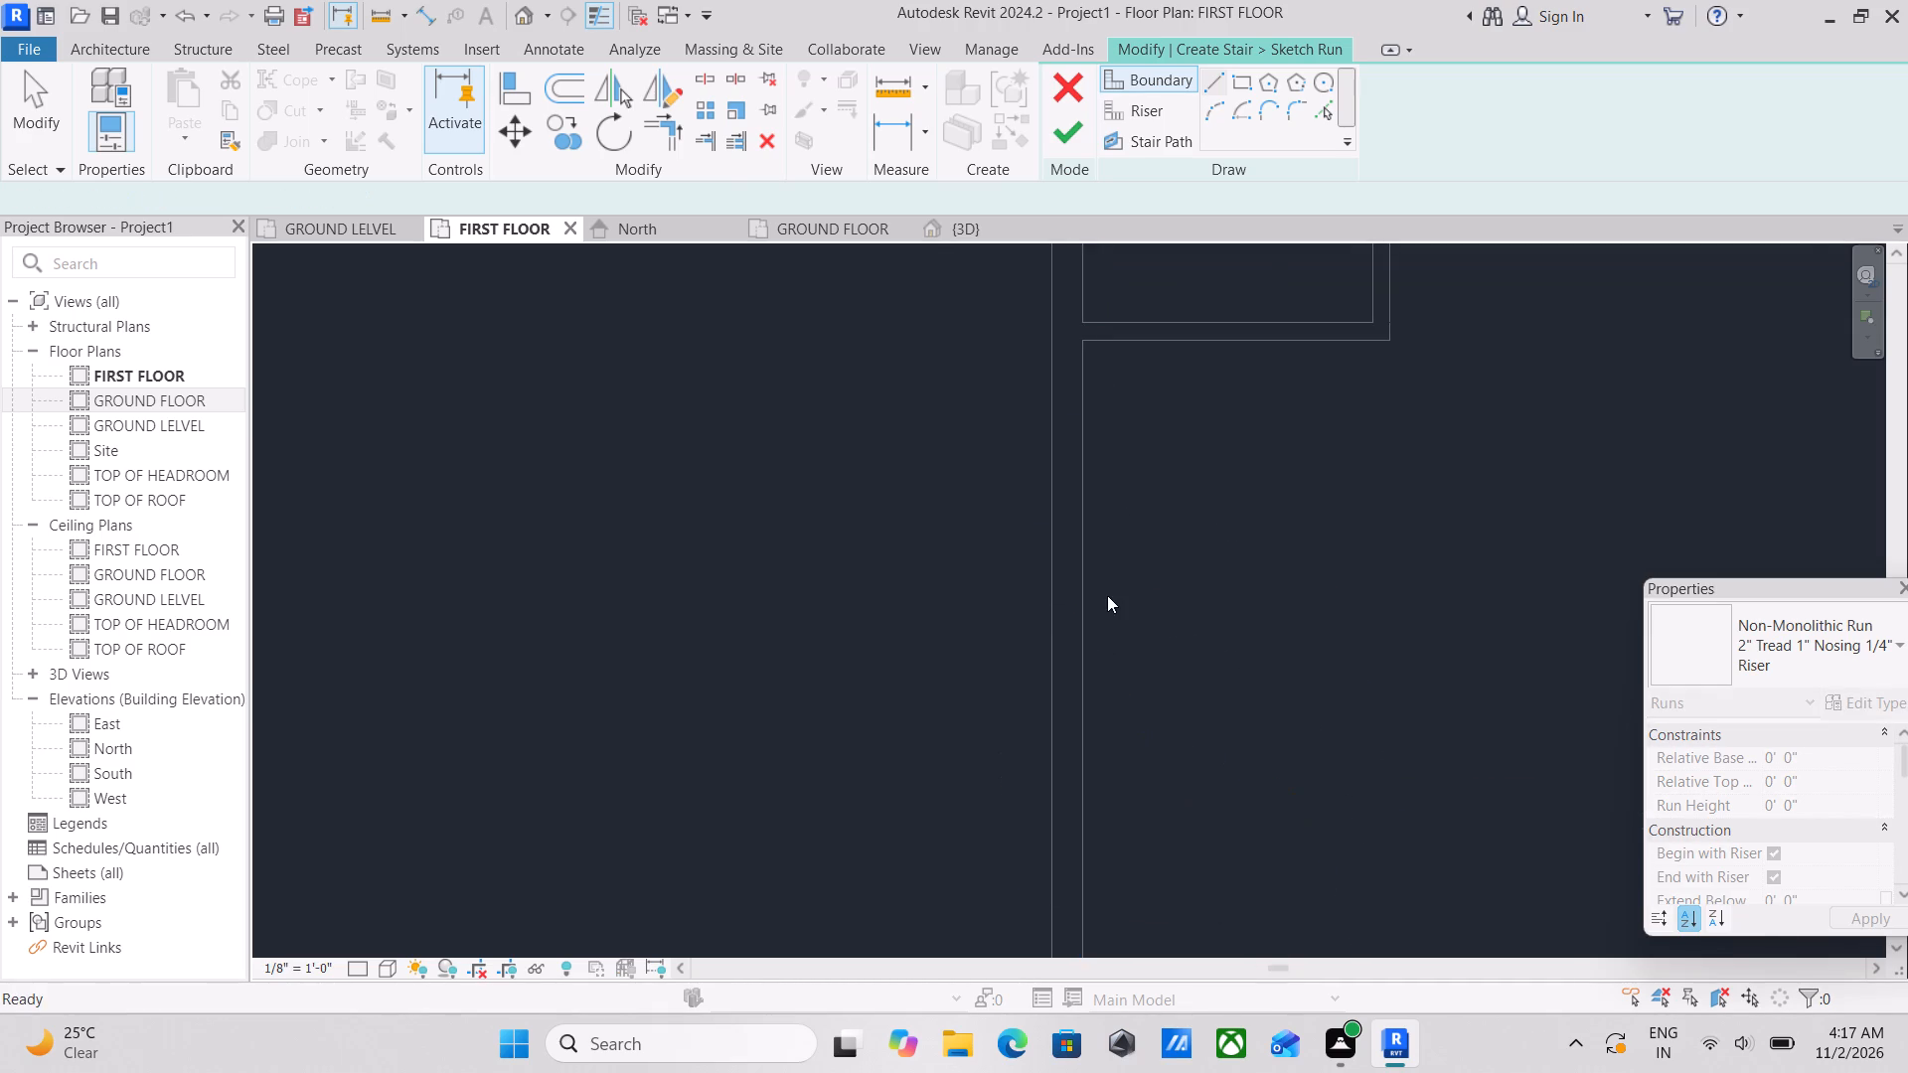
{"action": "middle_click_drag", "start_coordinate": [1107, 595], "coordinate": [1117, 315]}
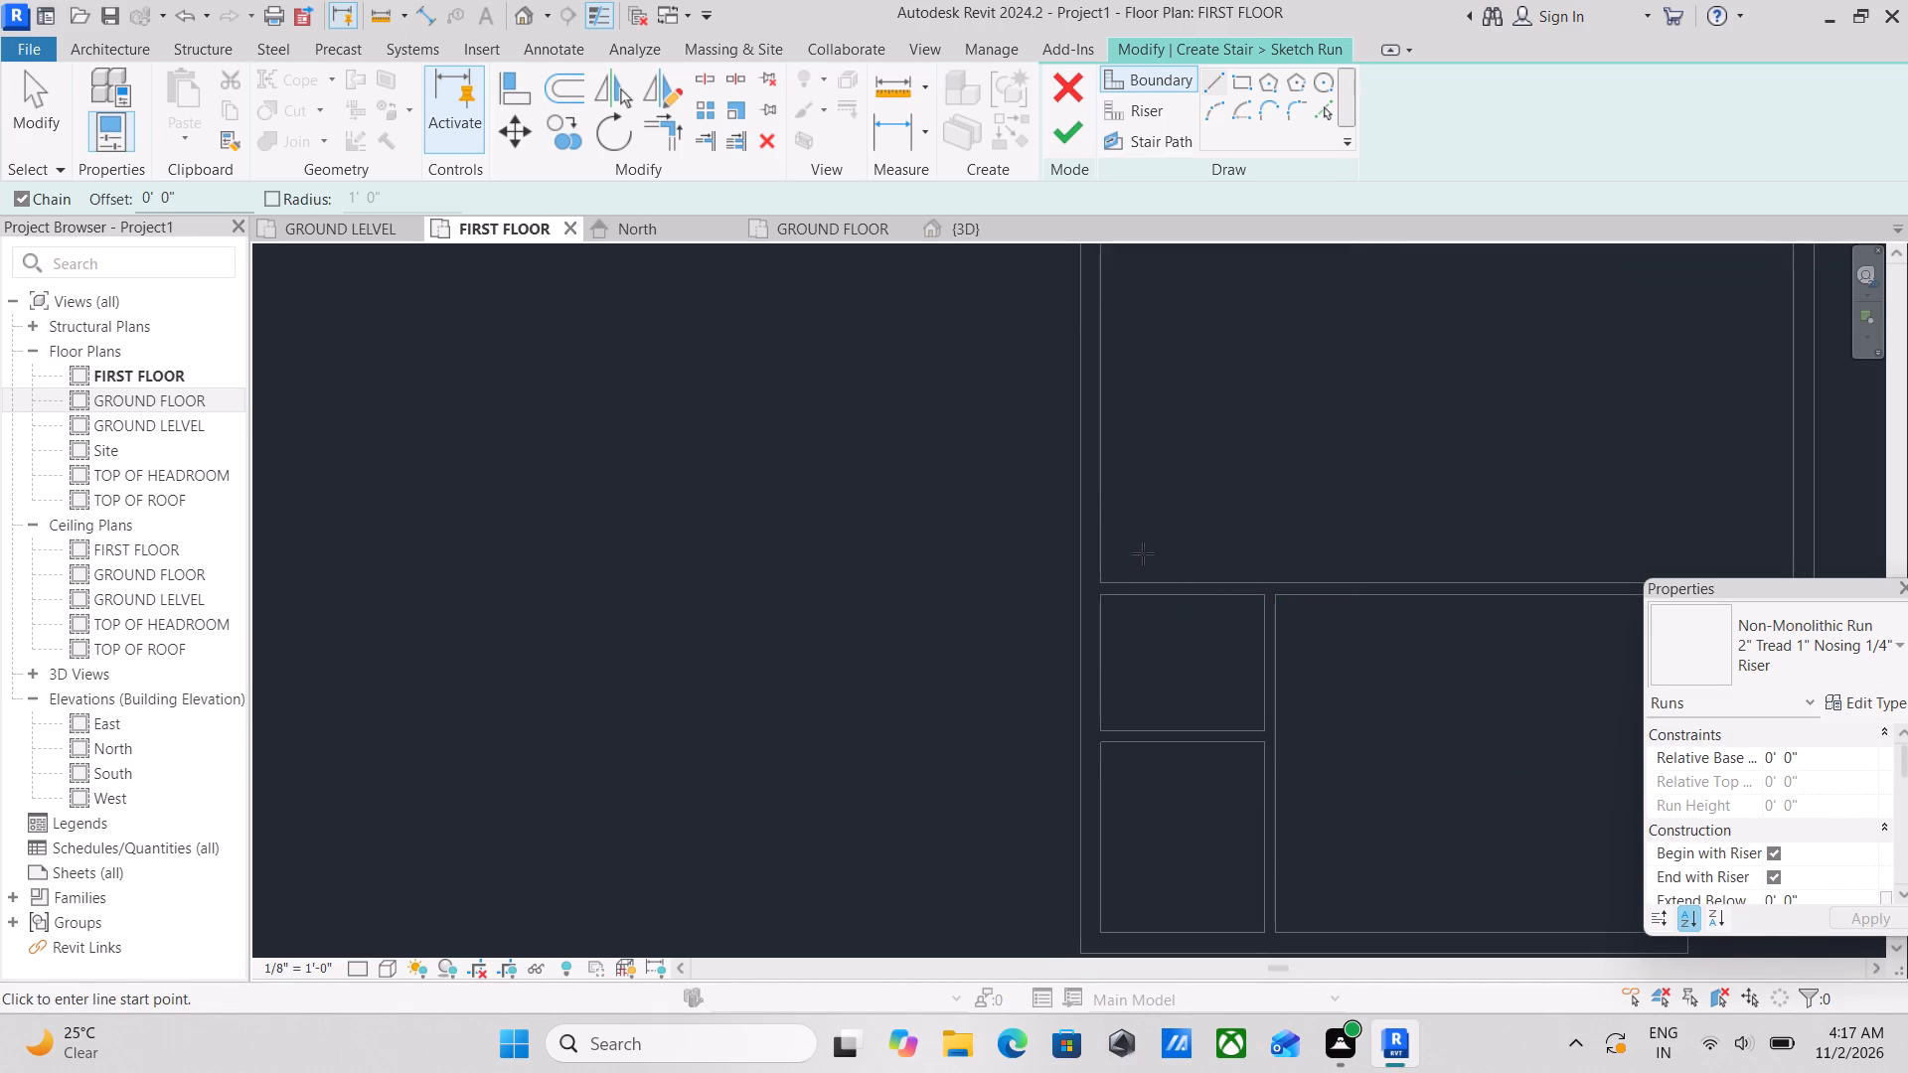
{"action": "middle_click_drag", "start_coordinate": [1130, 512], "coordinate": [1101, 772]}
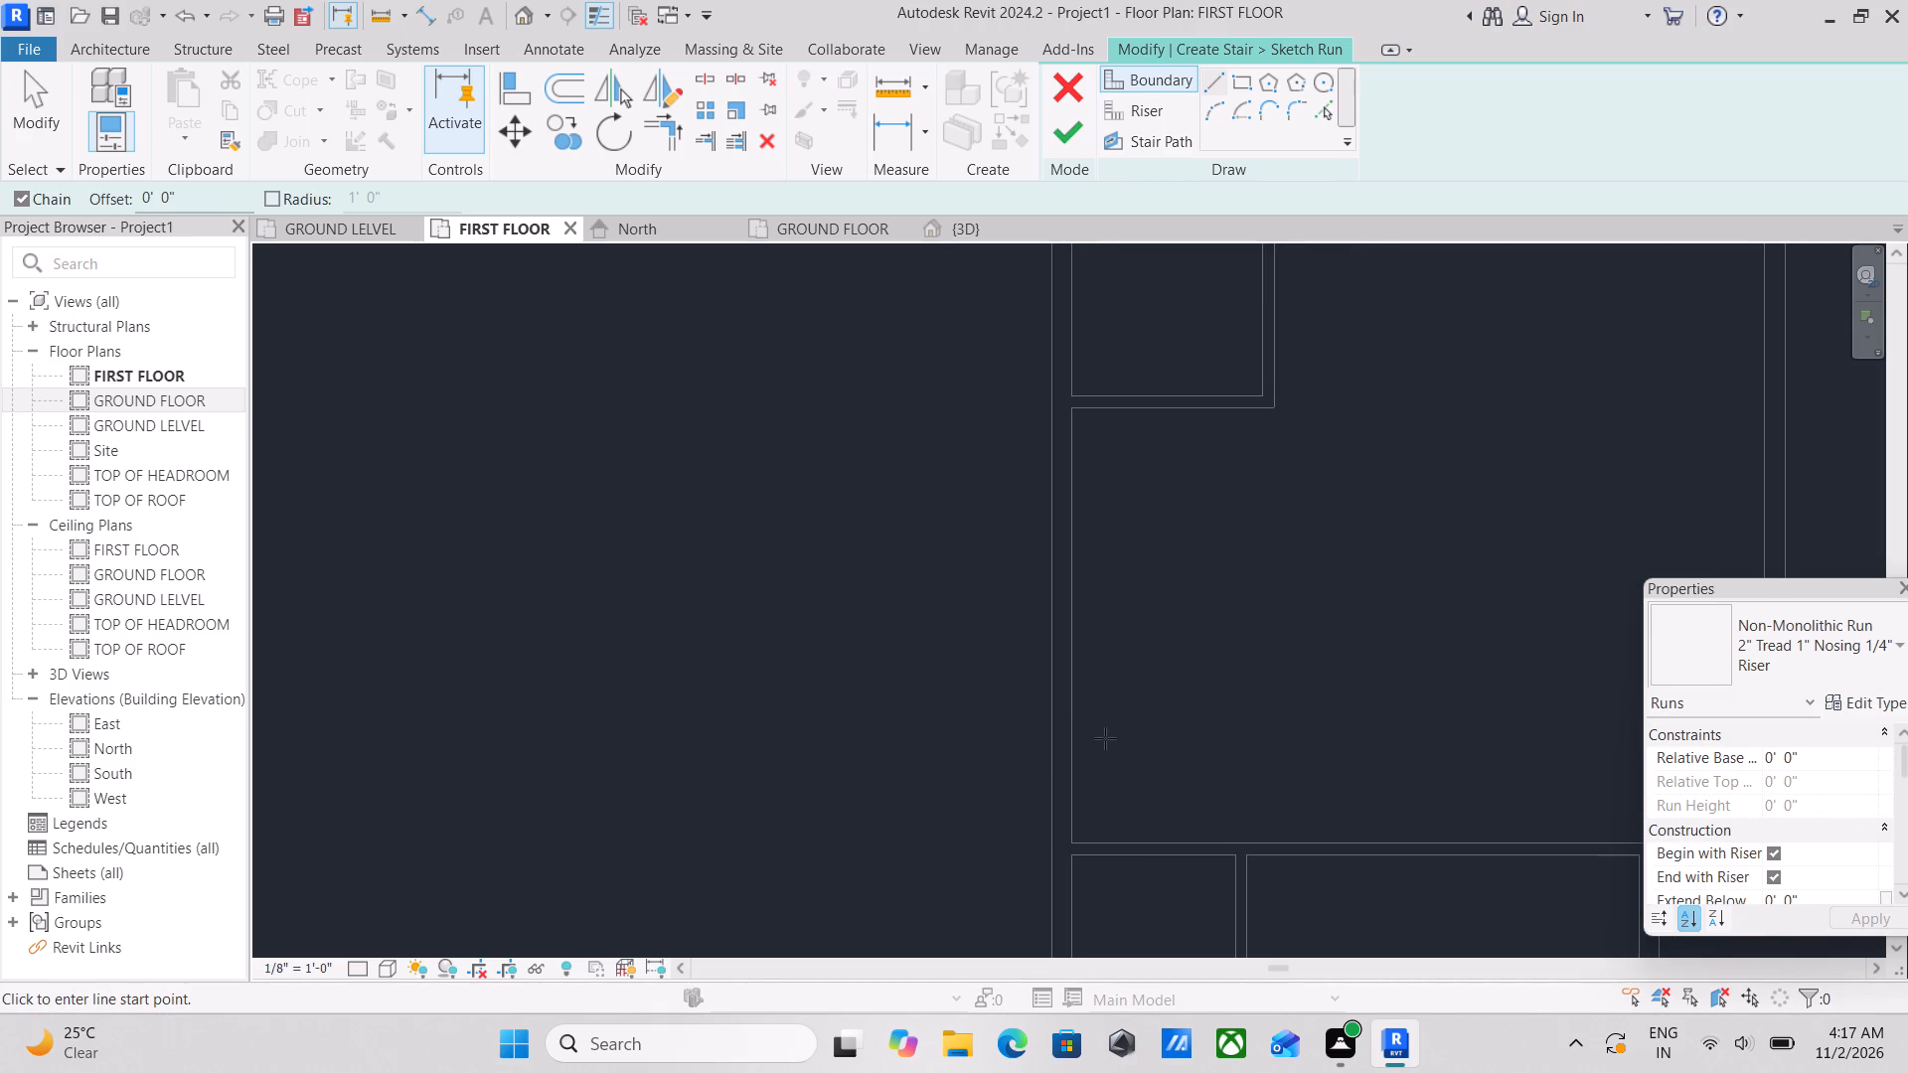
{"action": "left_click", "coordinate": [1098, 745]}
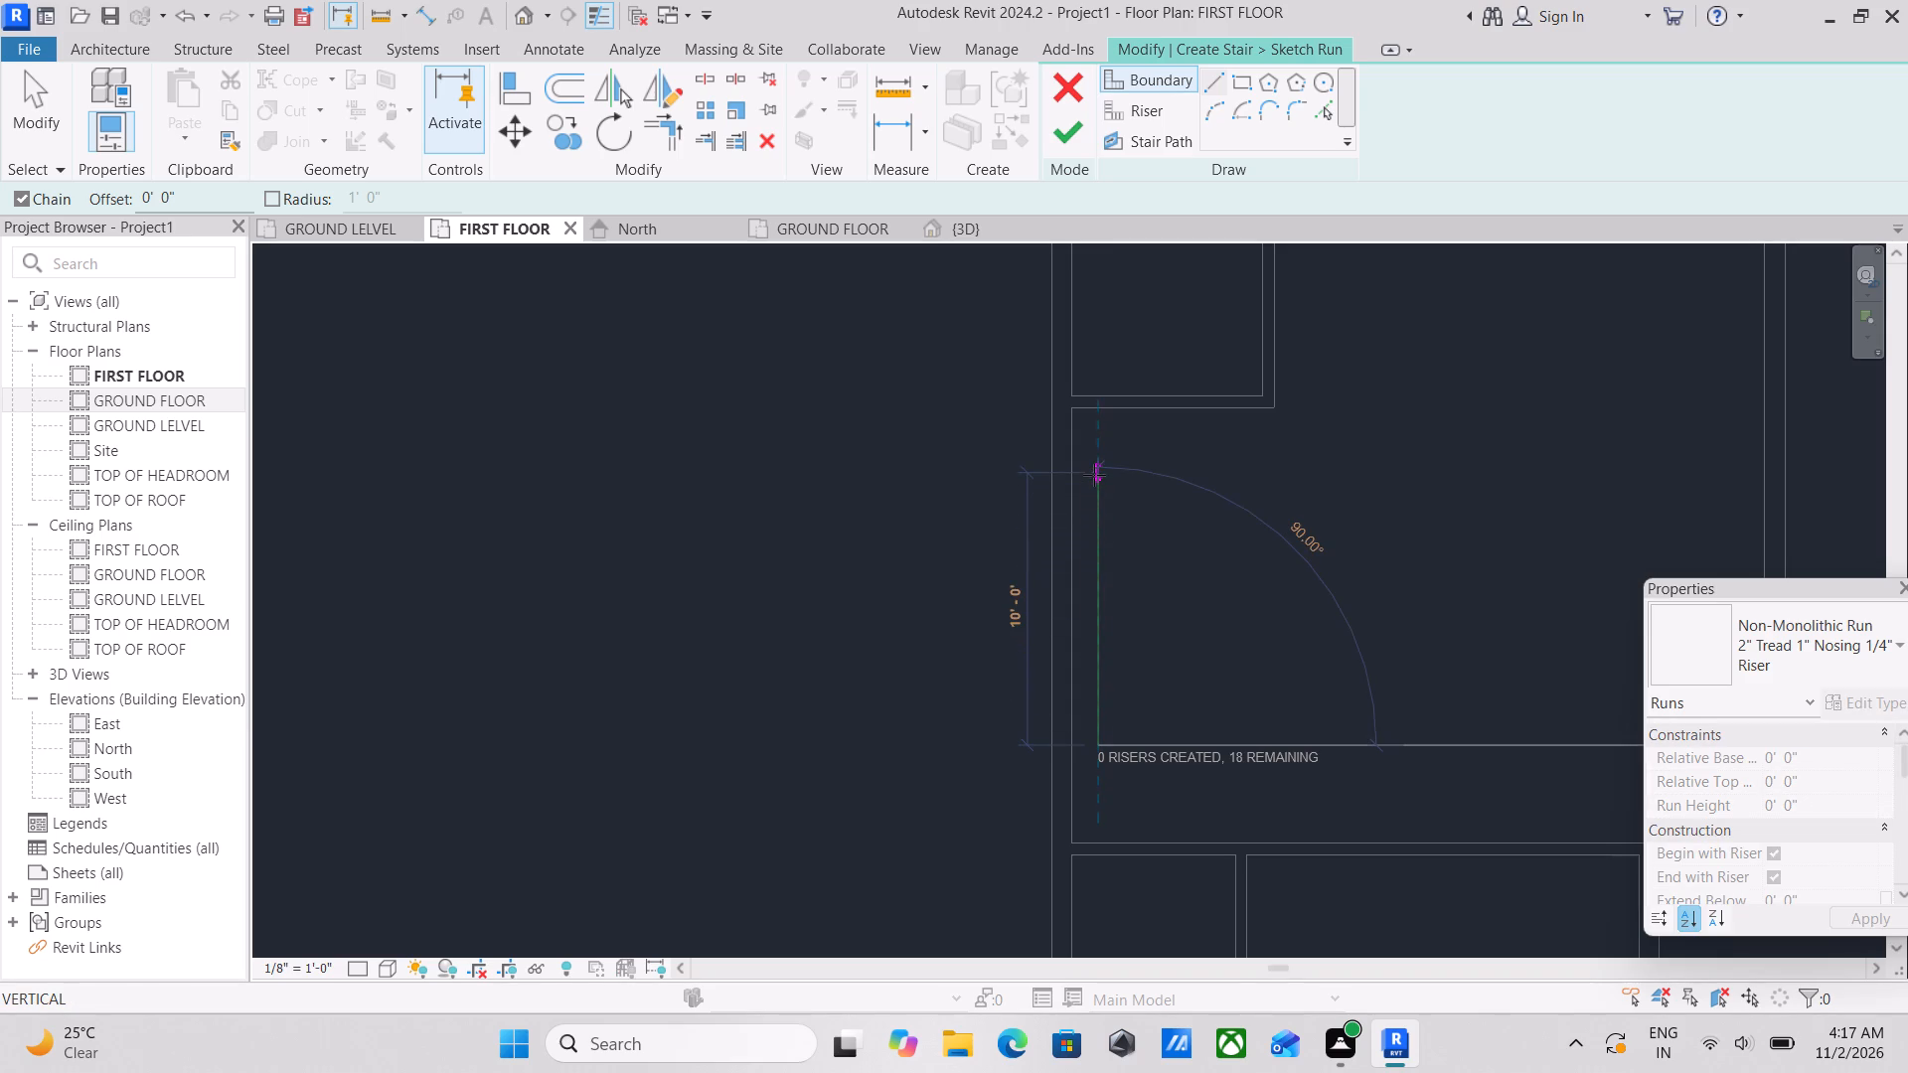
{"action": "left_click", "coordinate": [1090, 446]}
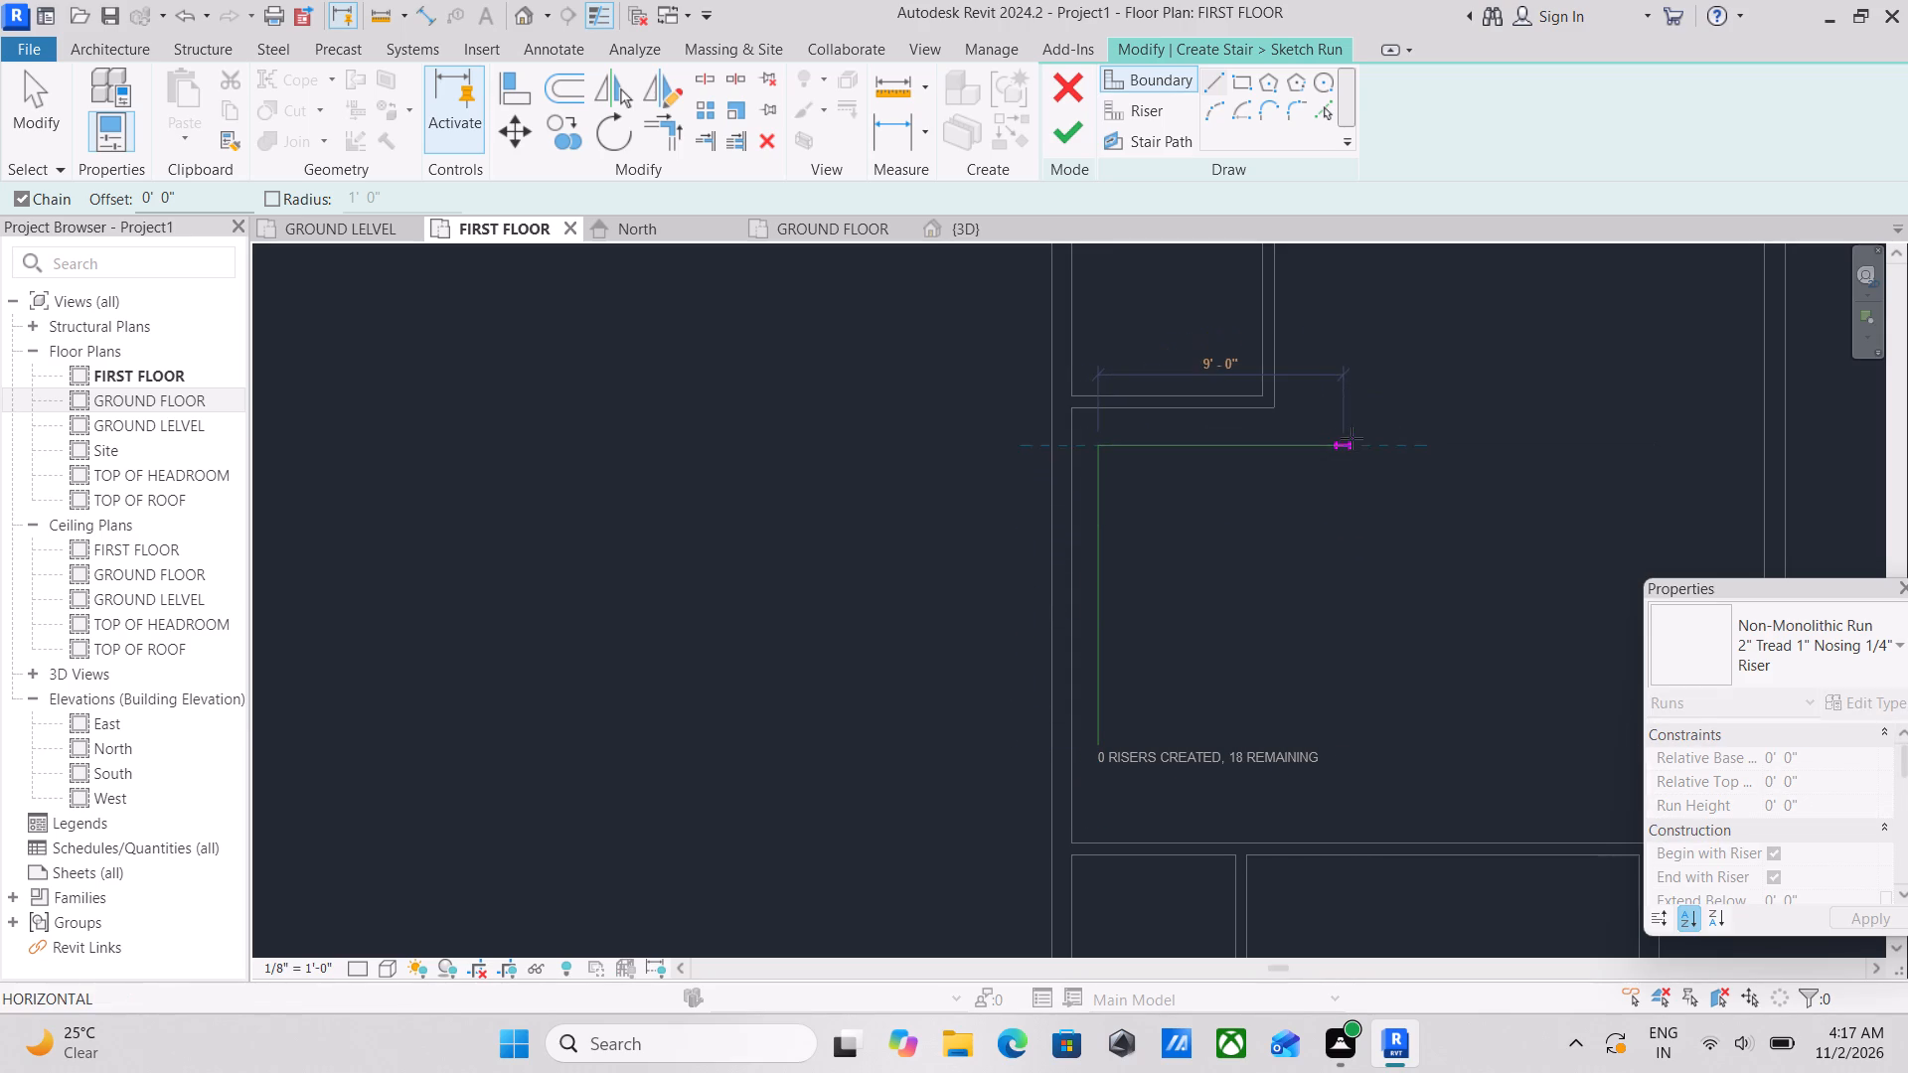
{"action": "left_click", "coordinate": [1413, 450]}
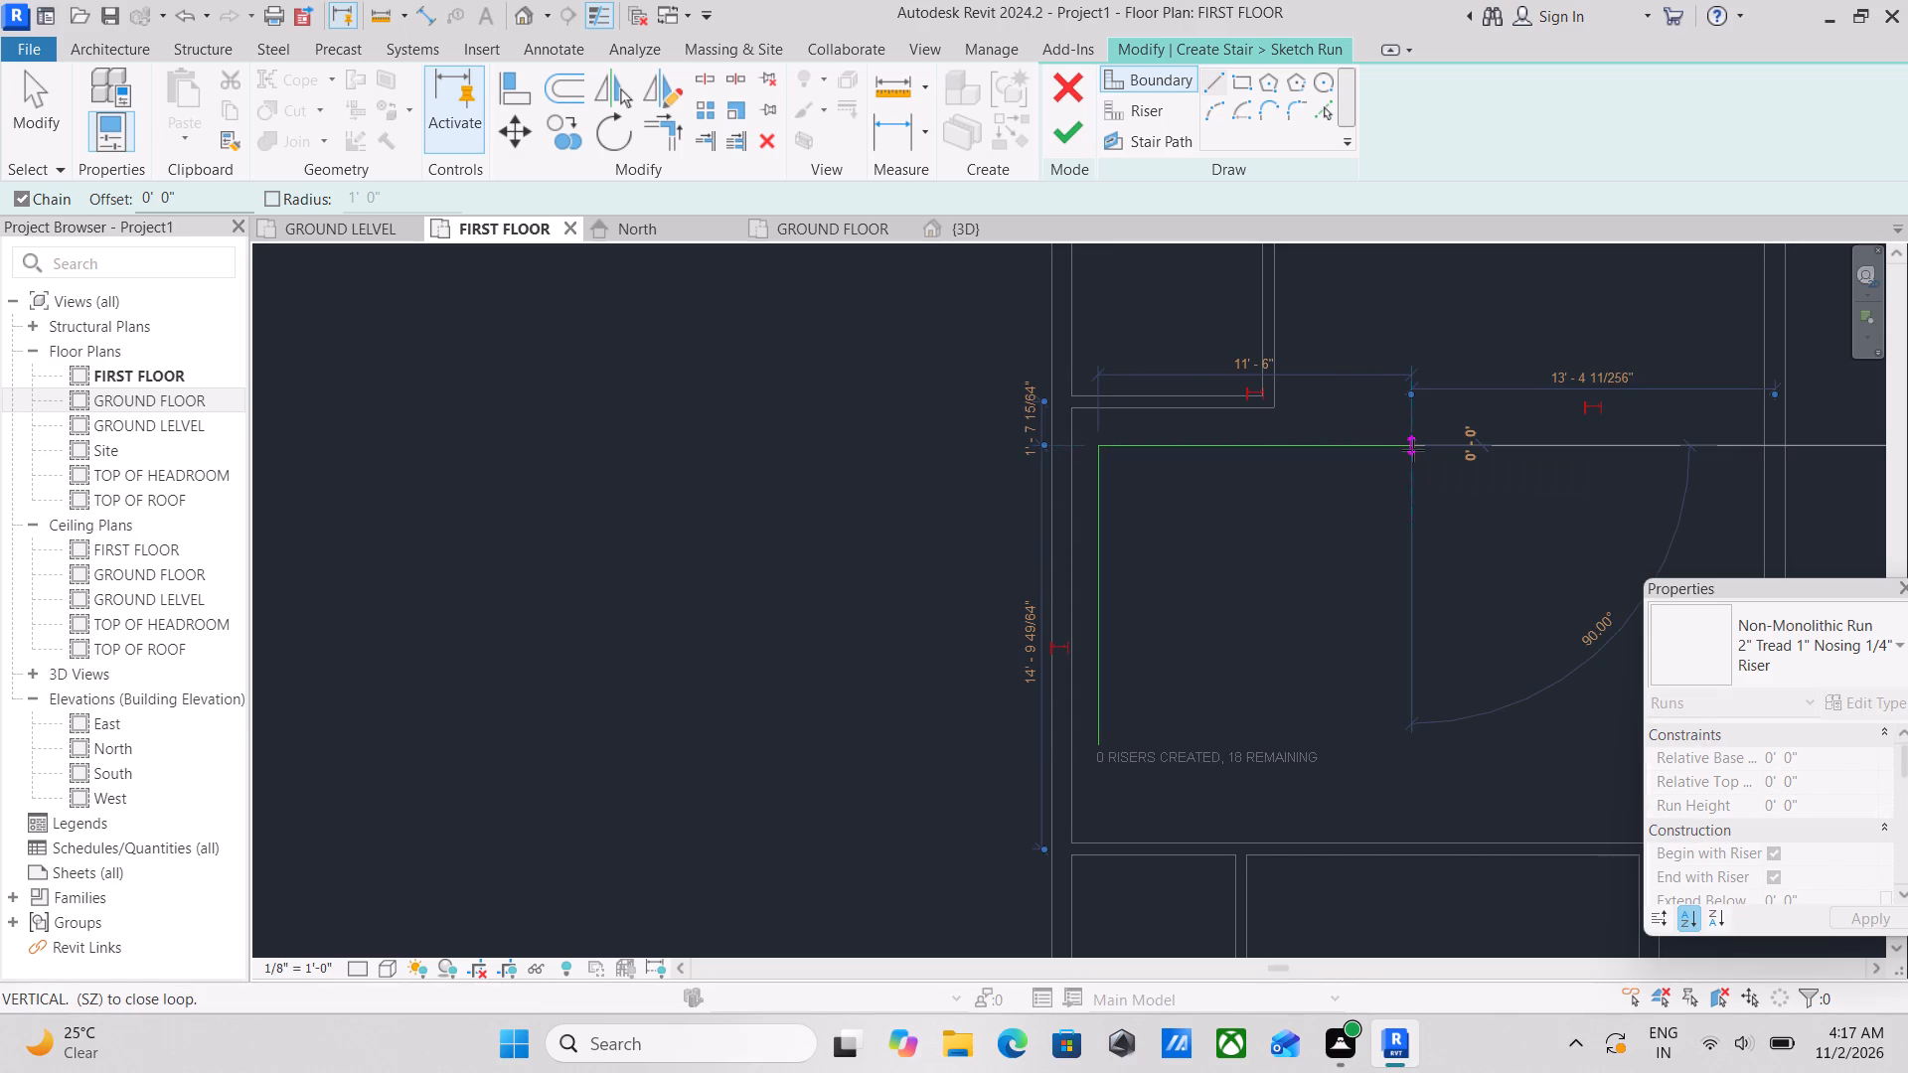
{"action": "key", "text": "Escape"}
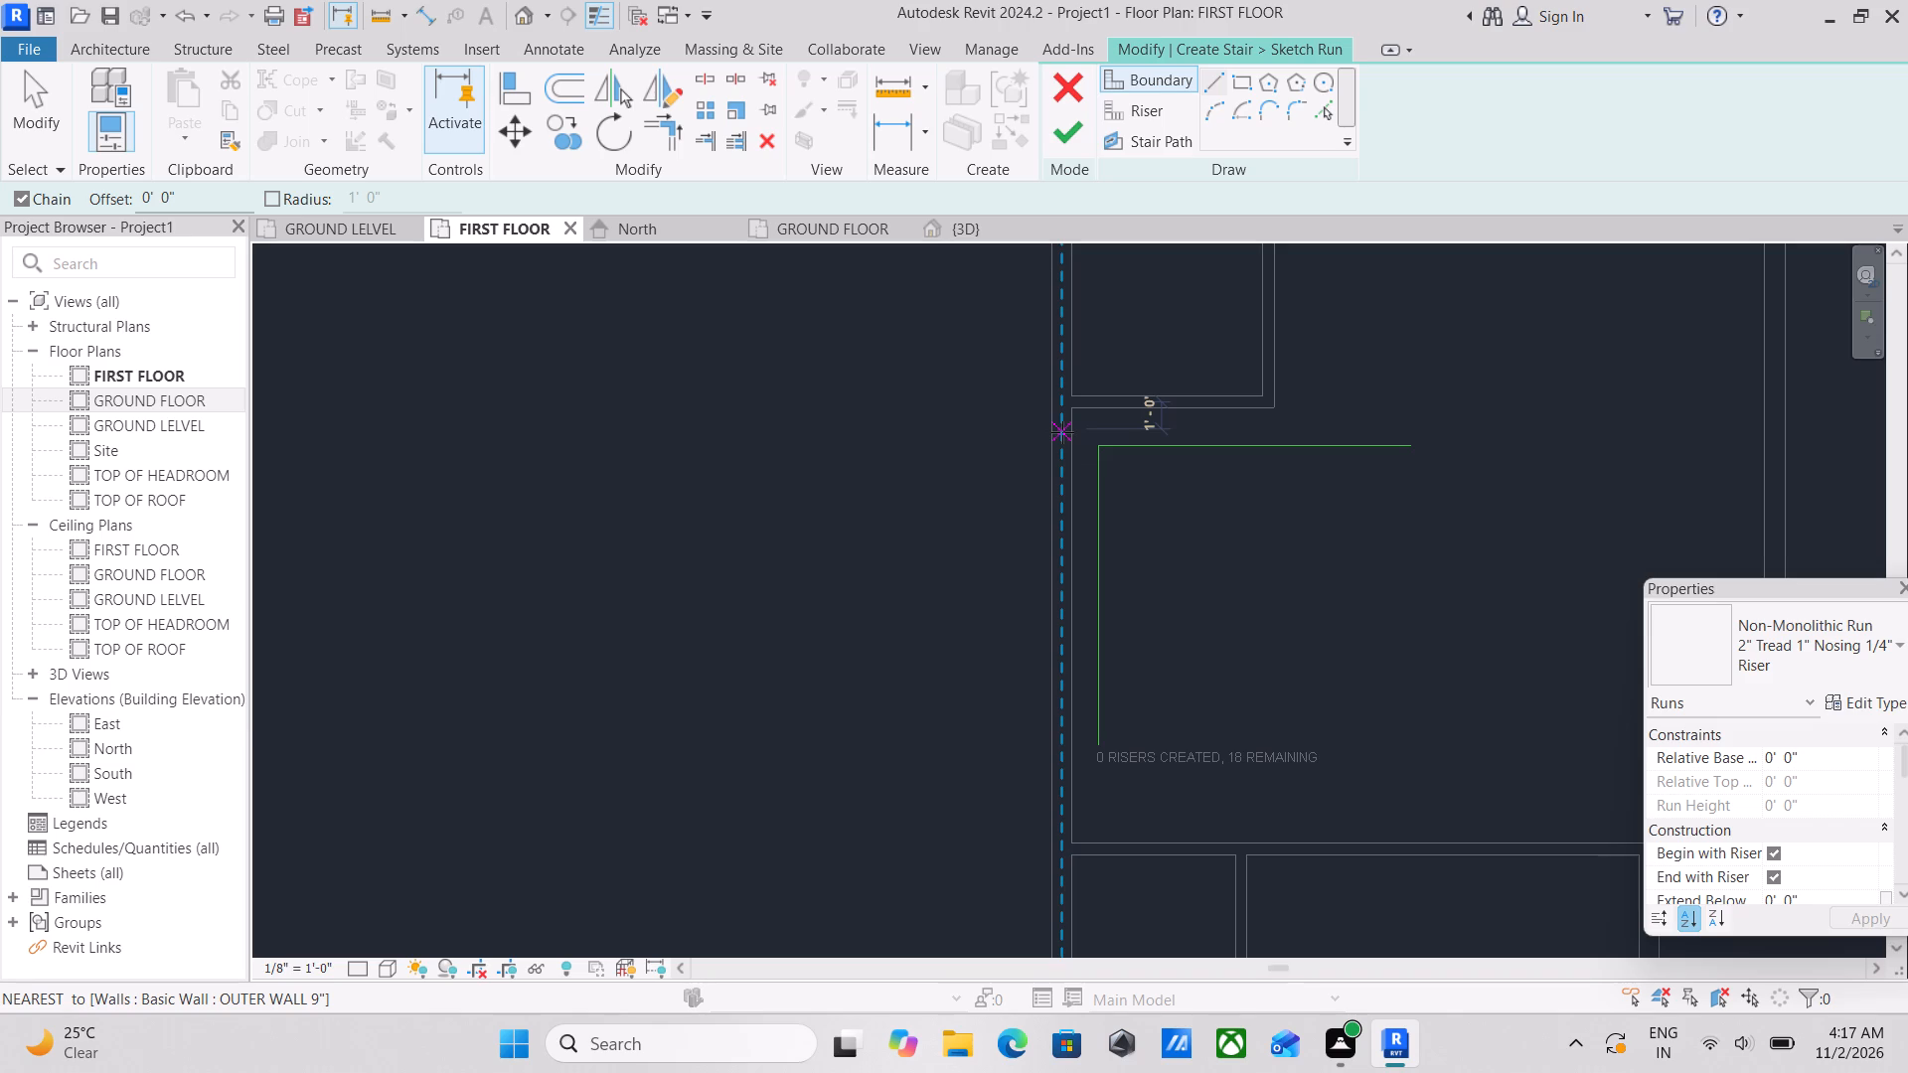
Create the run's inner boundary lines by offsetting both outer boundary lines 3'-0" toward the inside of the hall.
{"action": "scroll", "coordinate": [1216, 650], "scroll_direction": "up", "scroll_amount": 2}
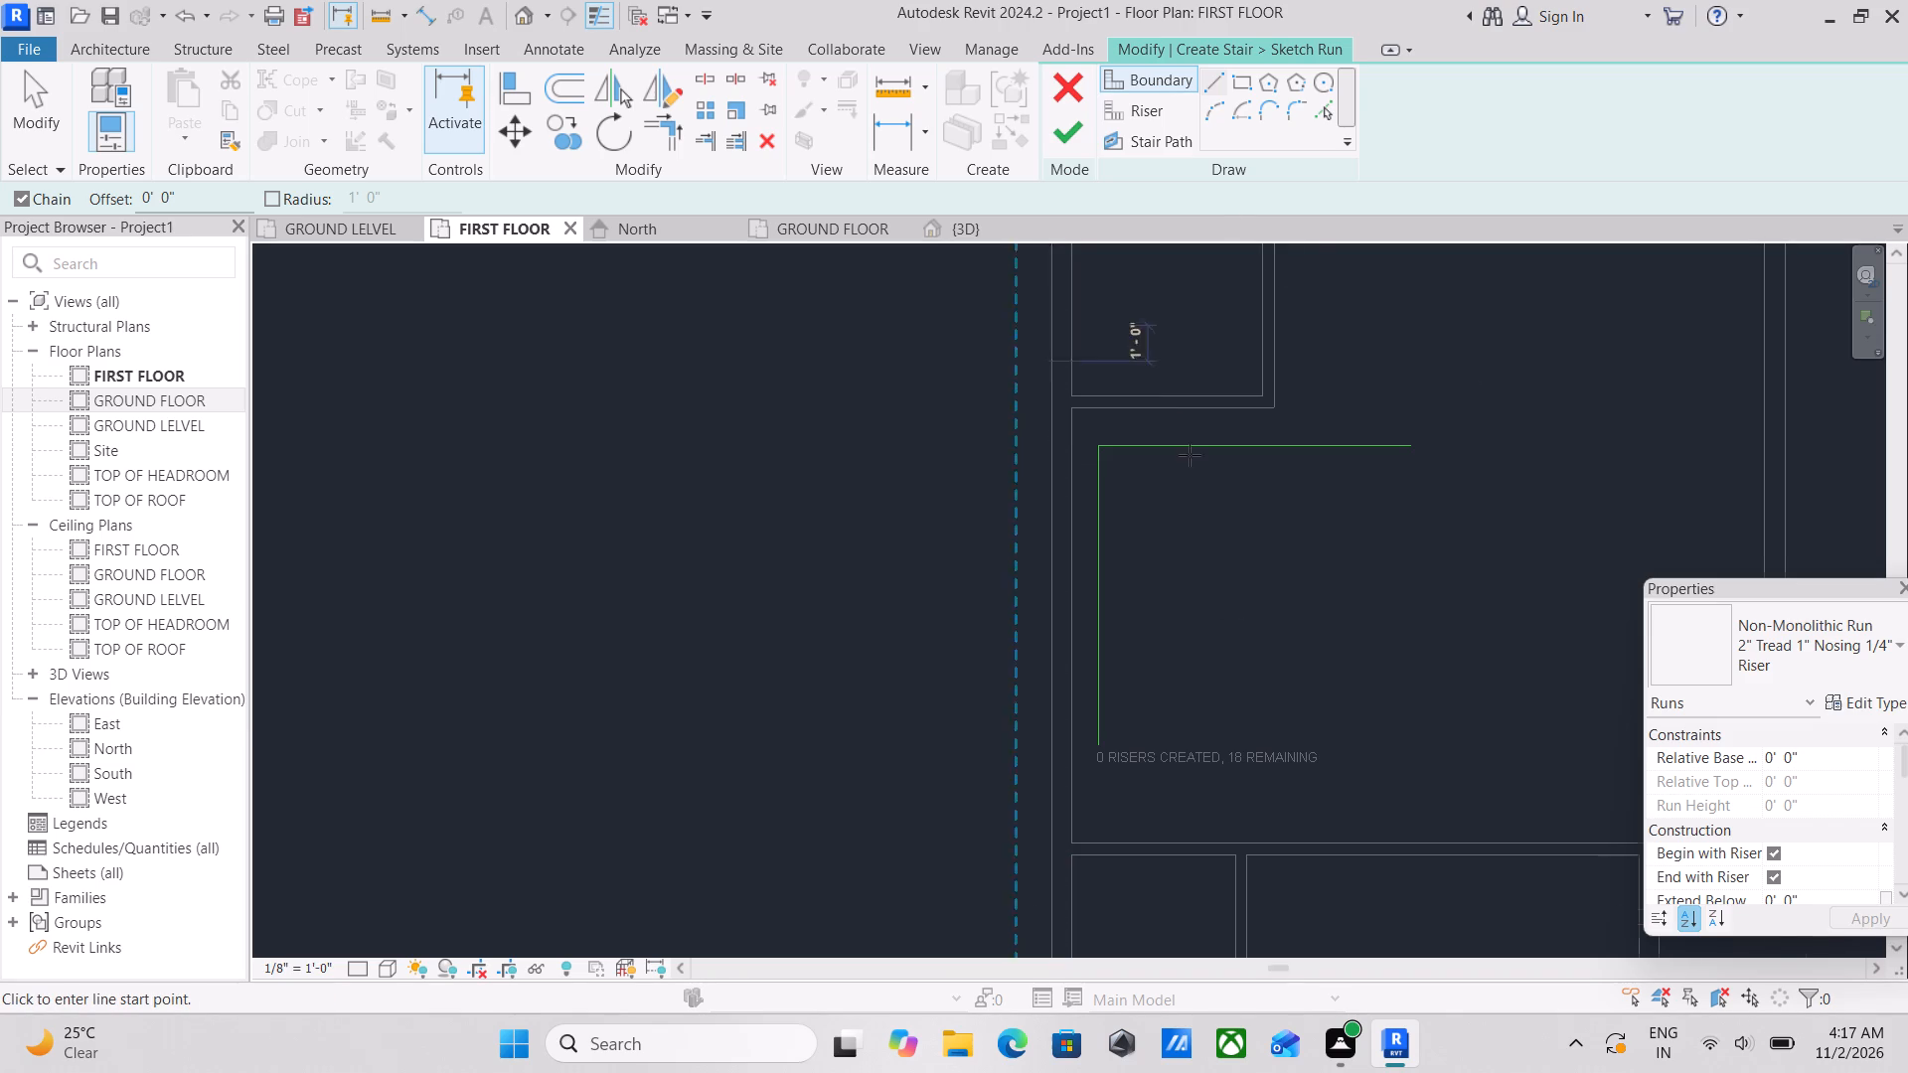
{"action": "scroll", "coordinate": [1149, 546], "scroll_direction": "up", "scroll_amount": 2}
{"action": "middle_click_drag", "start_coordinate": [1177, 539], "coordinate": [1158, 714]}
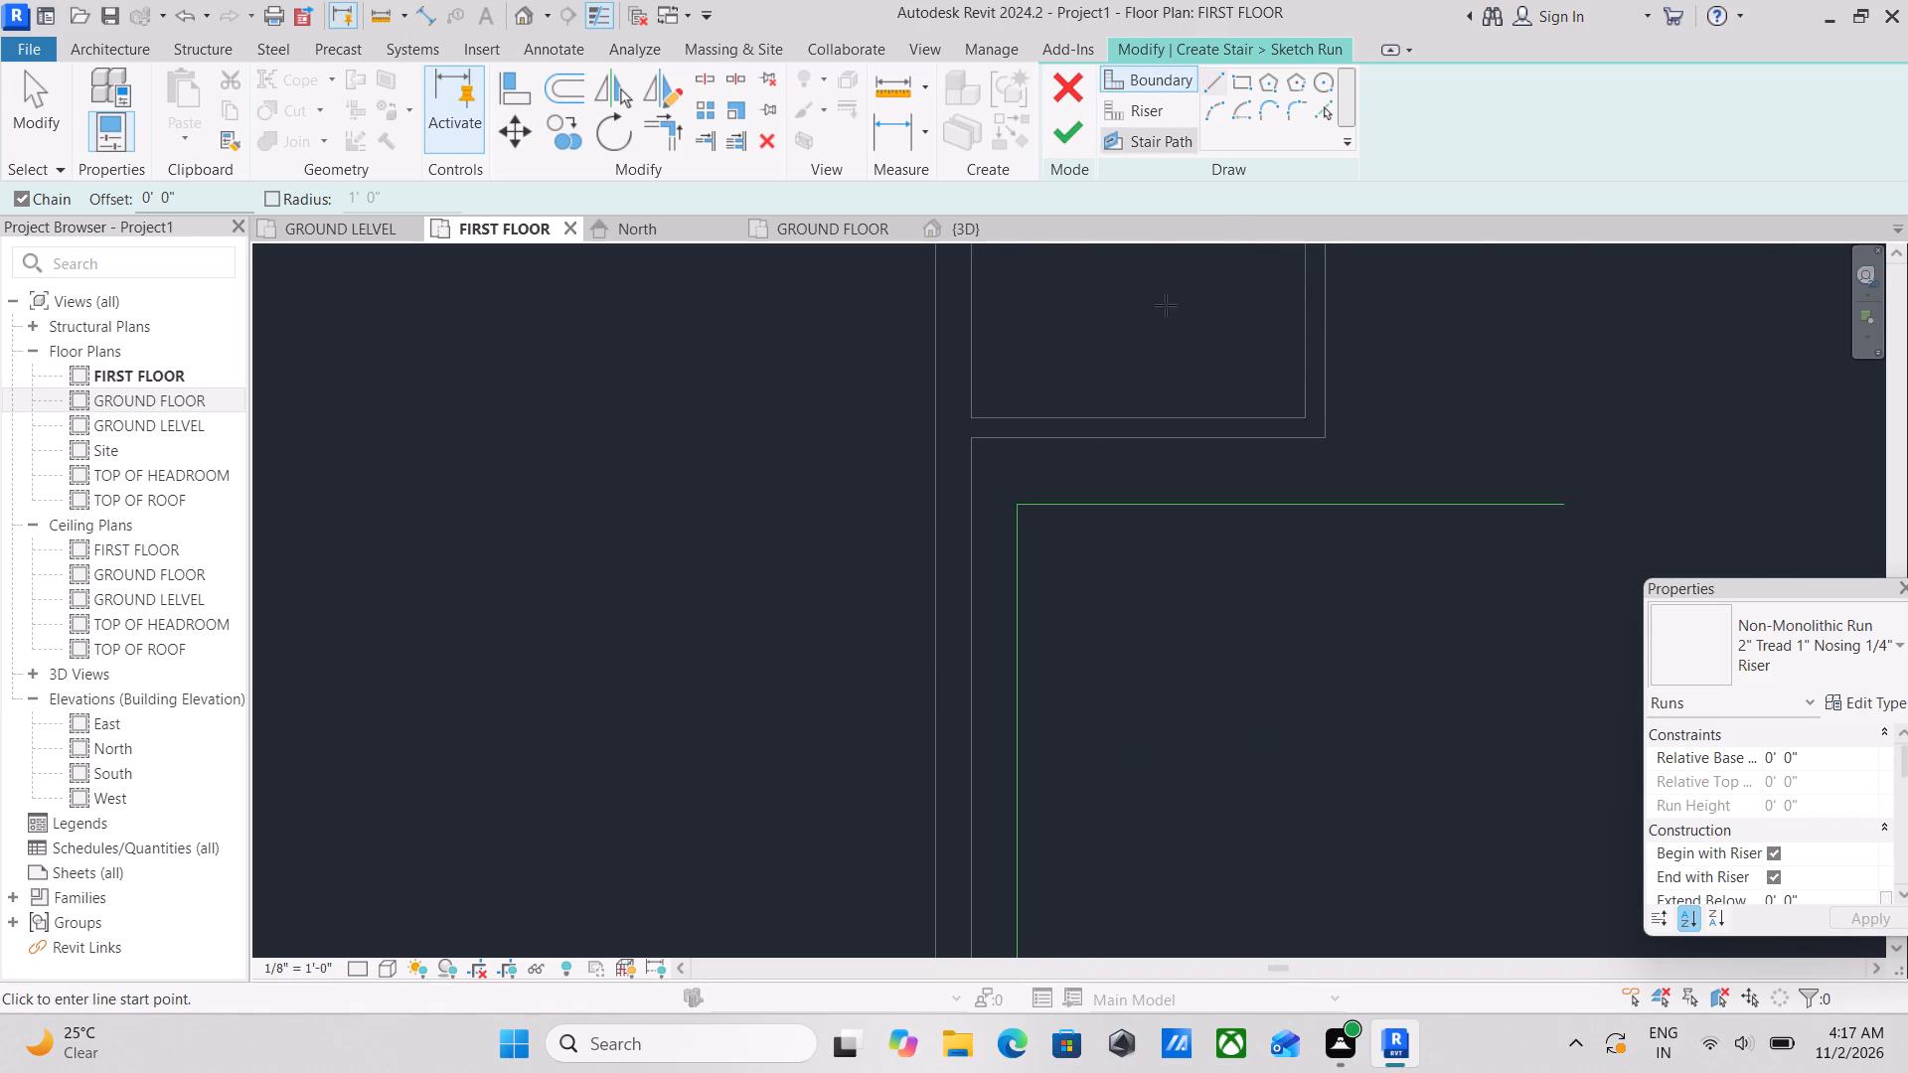
{"action": "left_click", "coordinate": [1331, 110]}
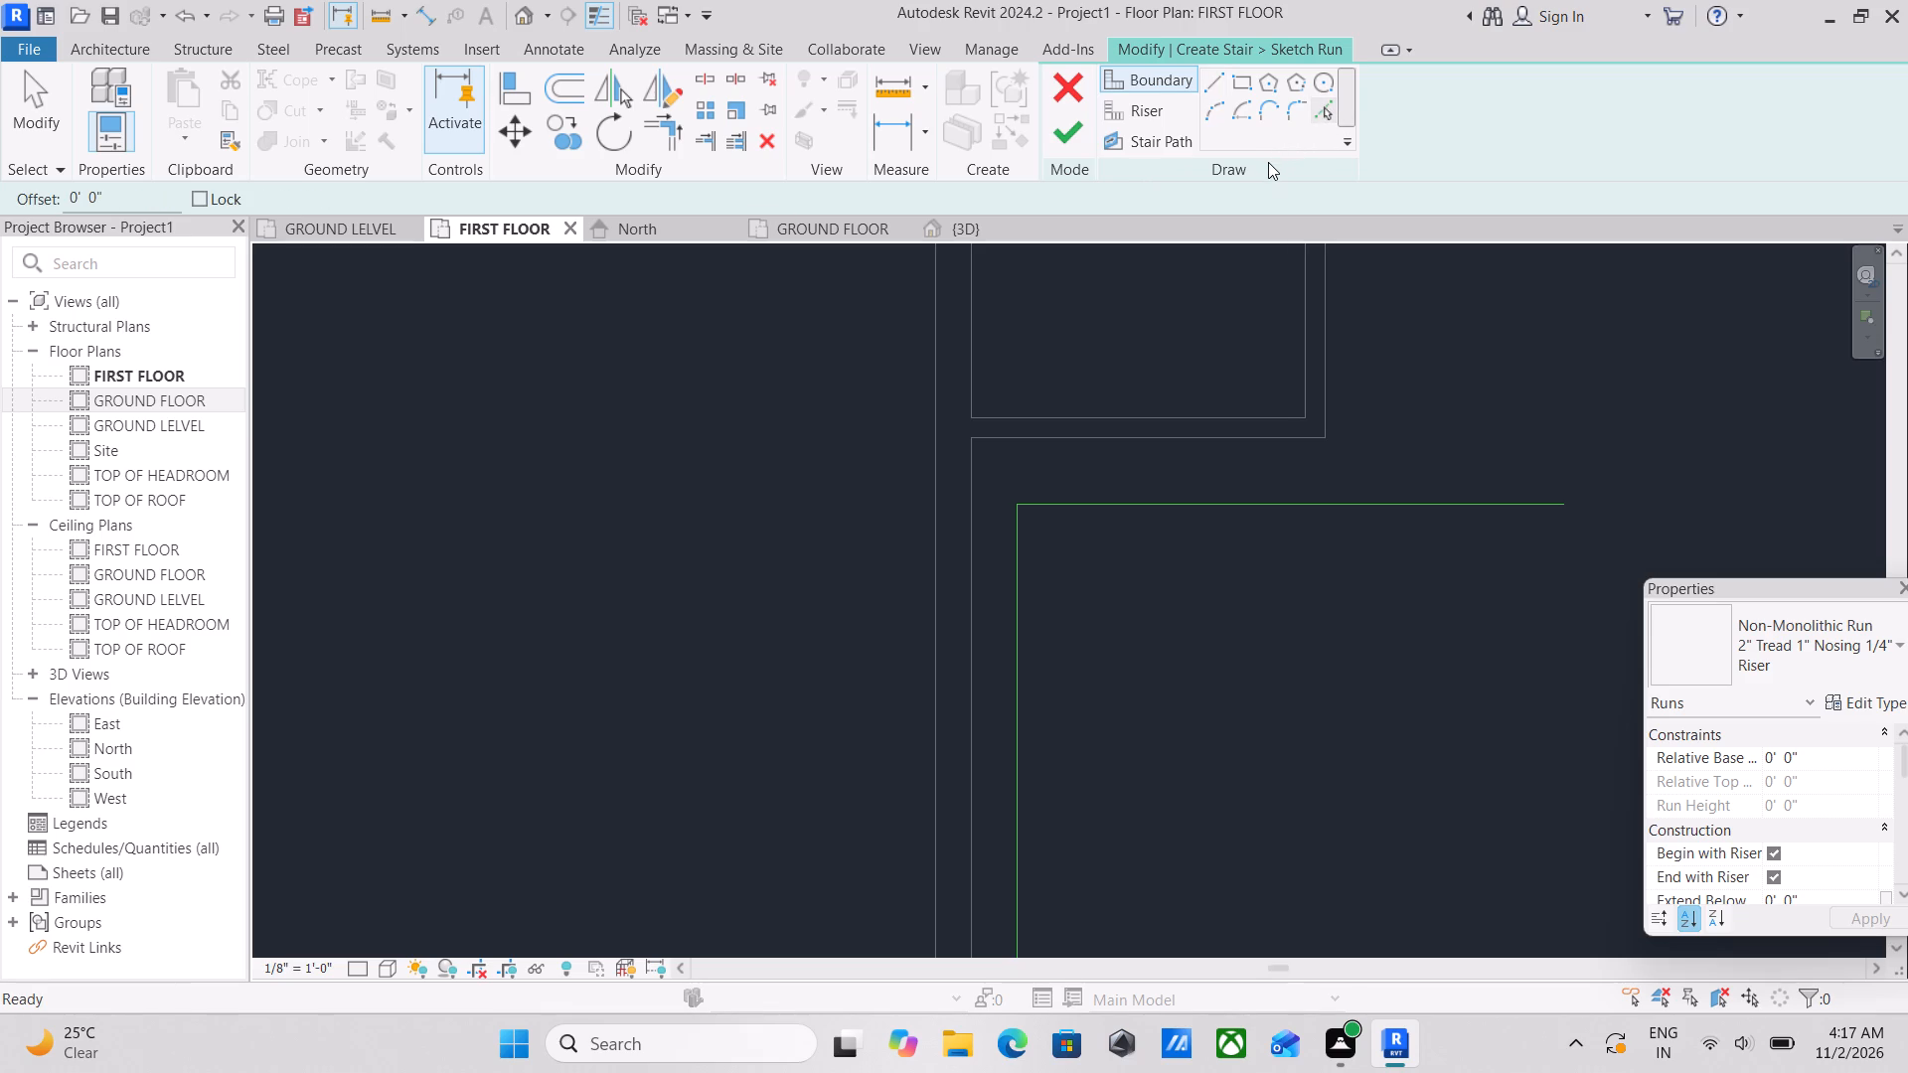
{"action": "left_click_drag", "start_coordinate": [126, 199], "coordinate": [92, 199]}
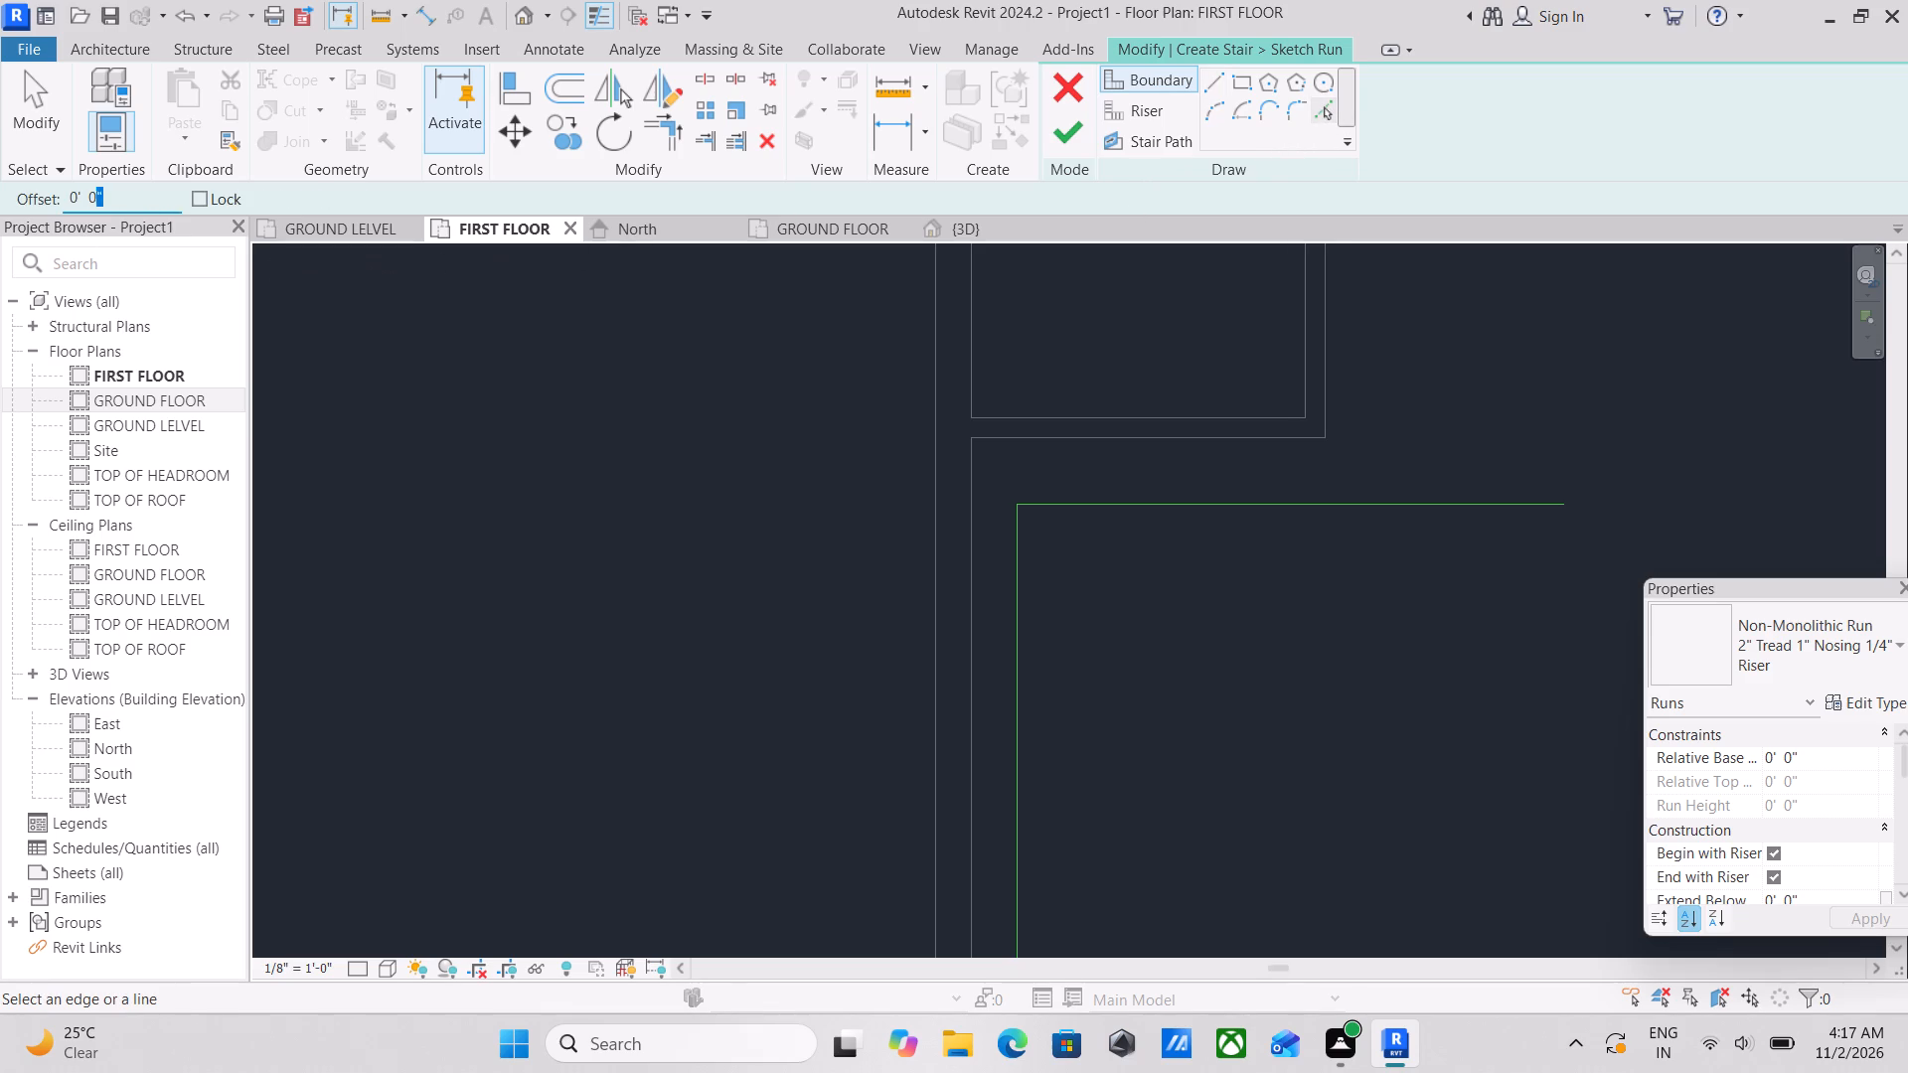
{"action": "left_click_drag", "start_coordinate": [92, 199], "coordinate": [0, 205]}
{"action": "type", "text": "3'"}
{"action": "key", "text": "Return"}
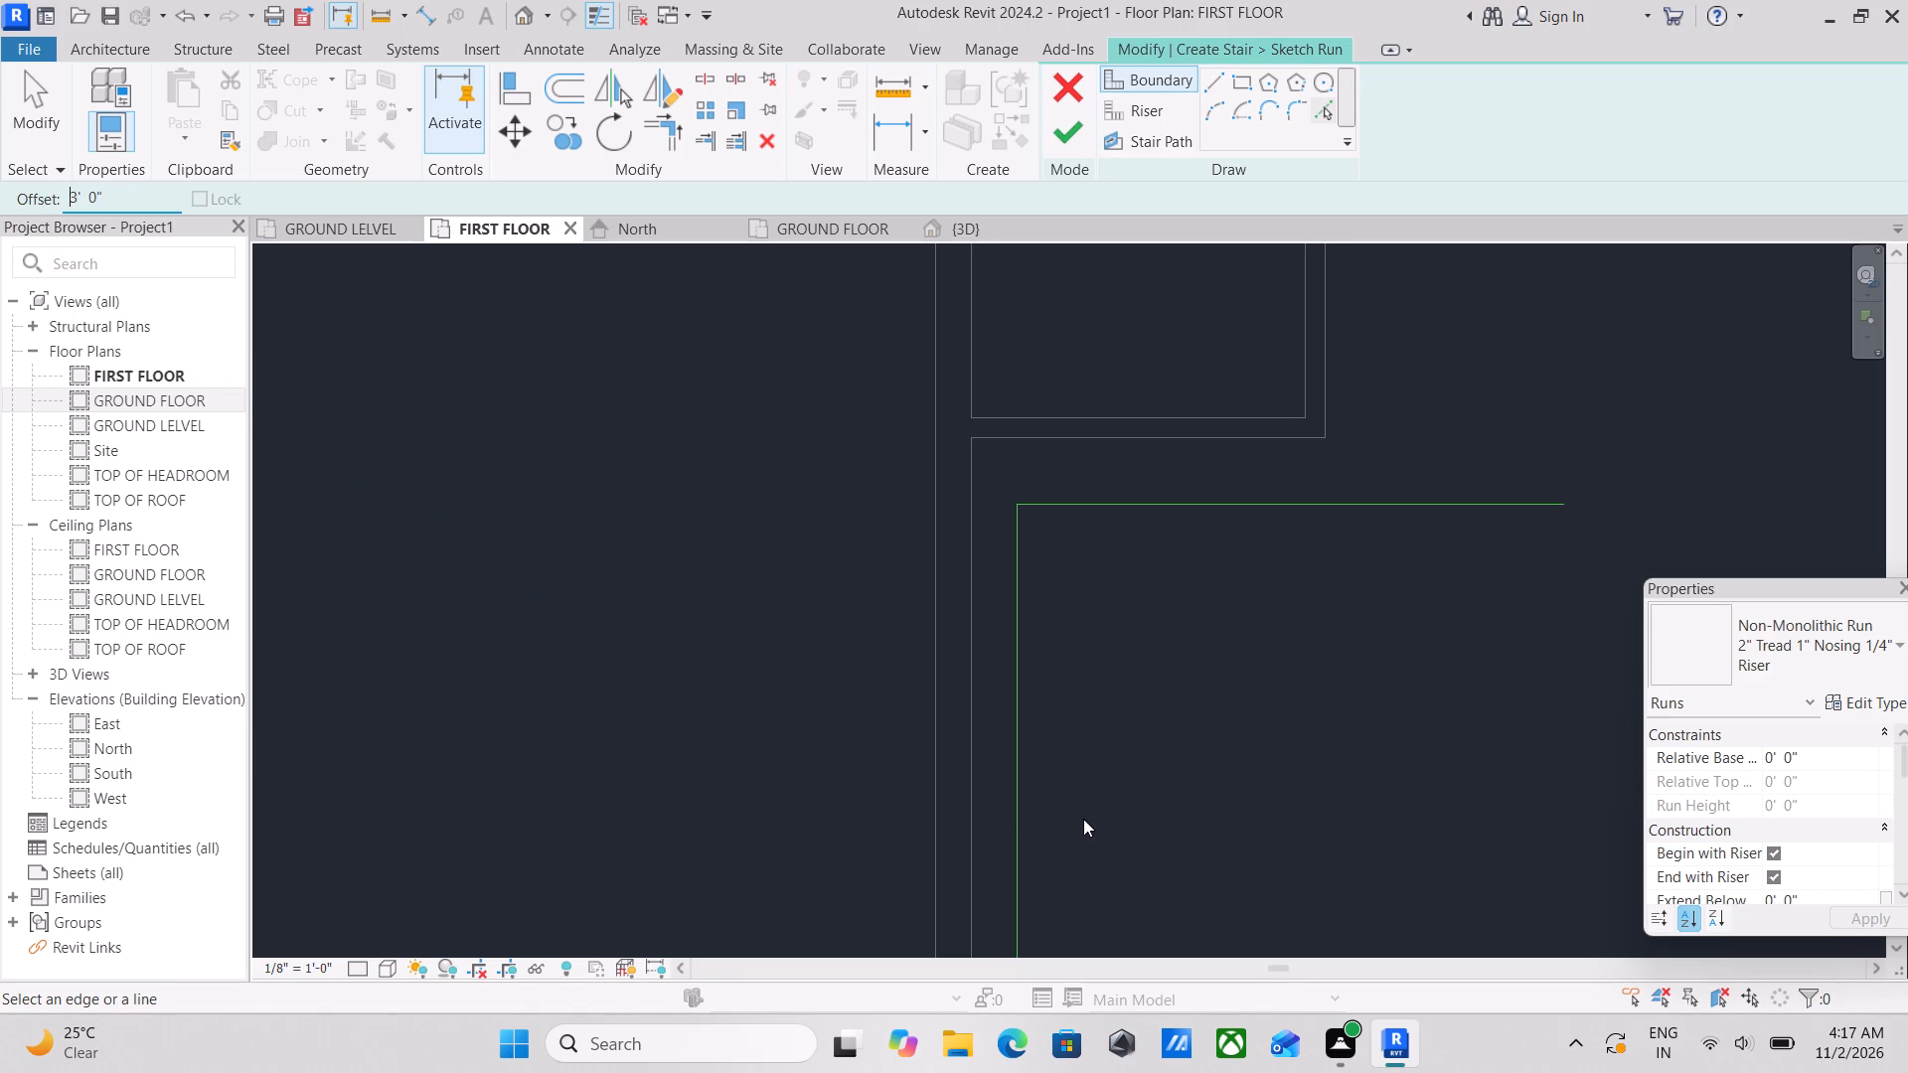
{"action": "left_click", "coordinate": [1020, 774]}
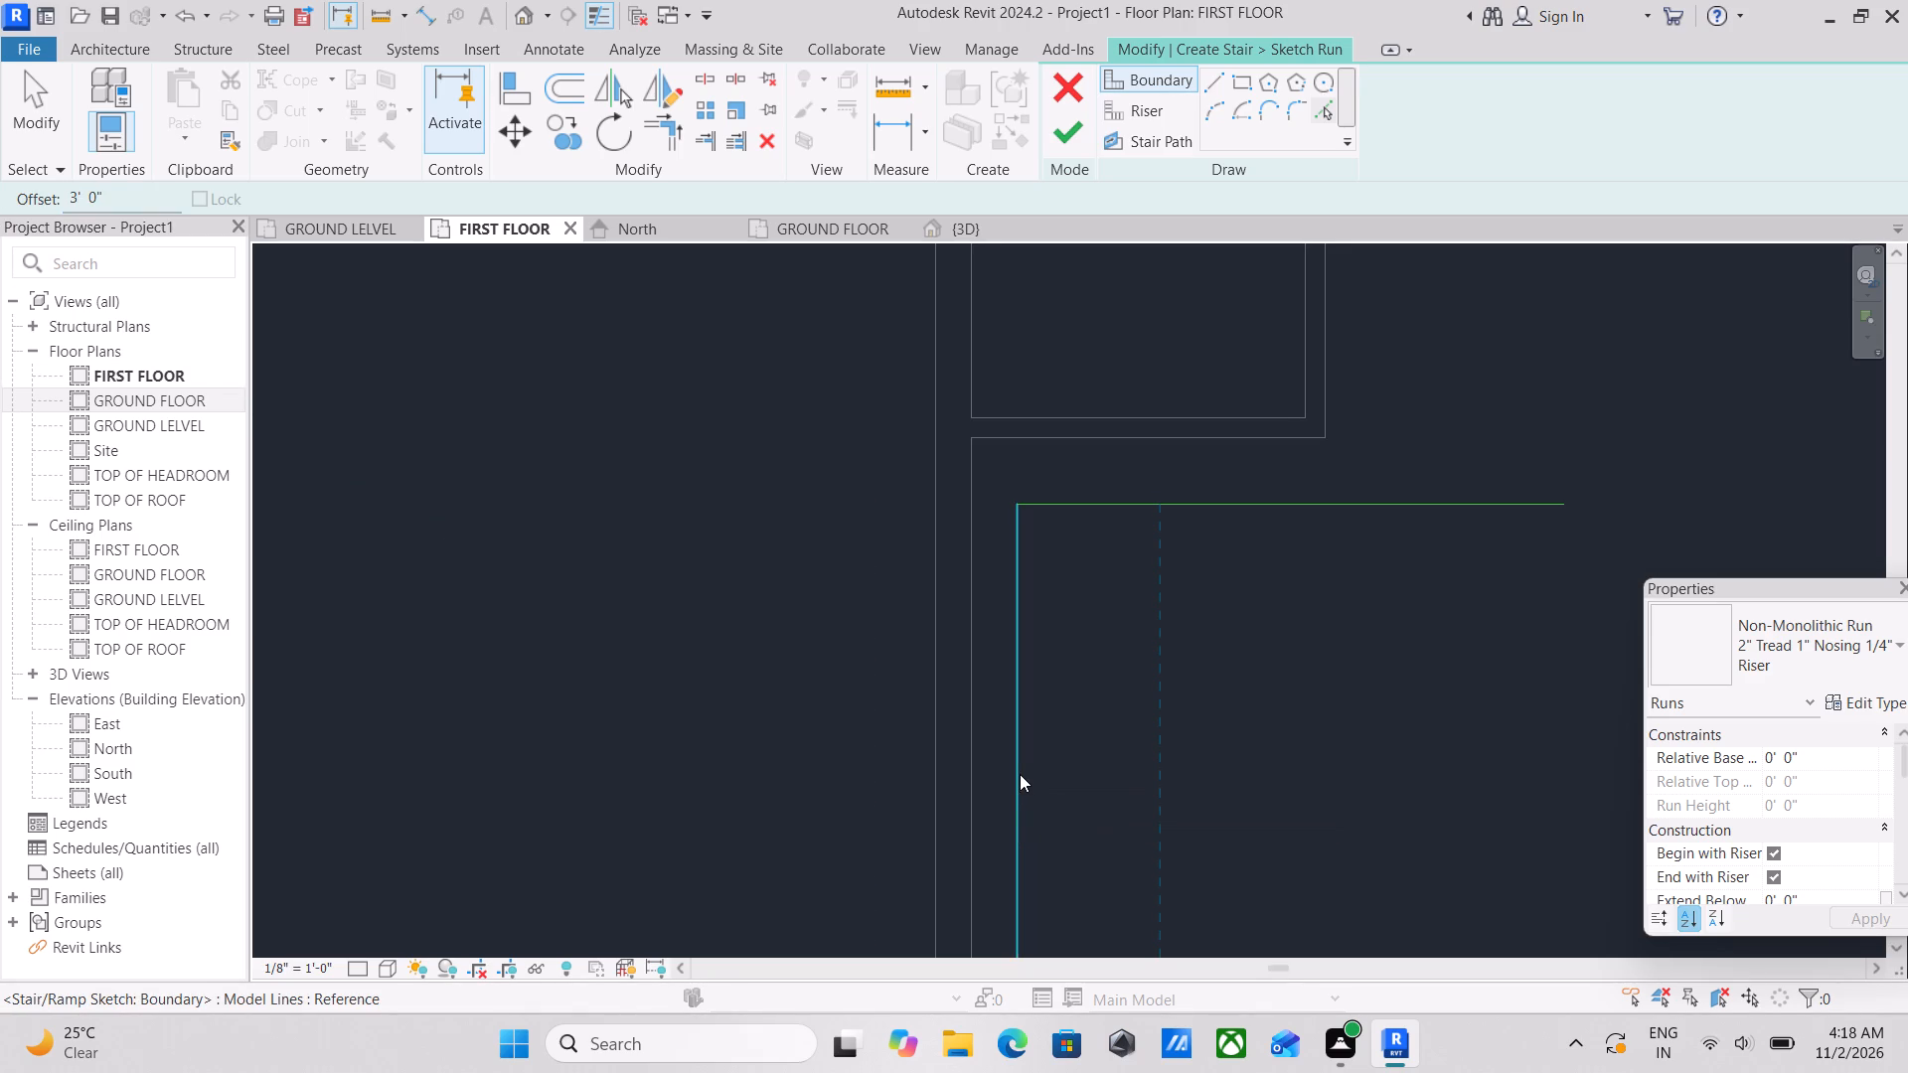
{"action": "left_click", "coordinate": [1305, 507]}
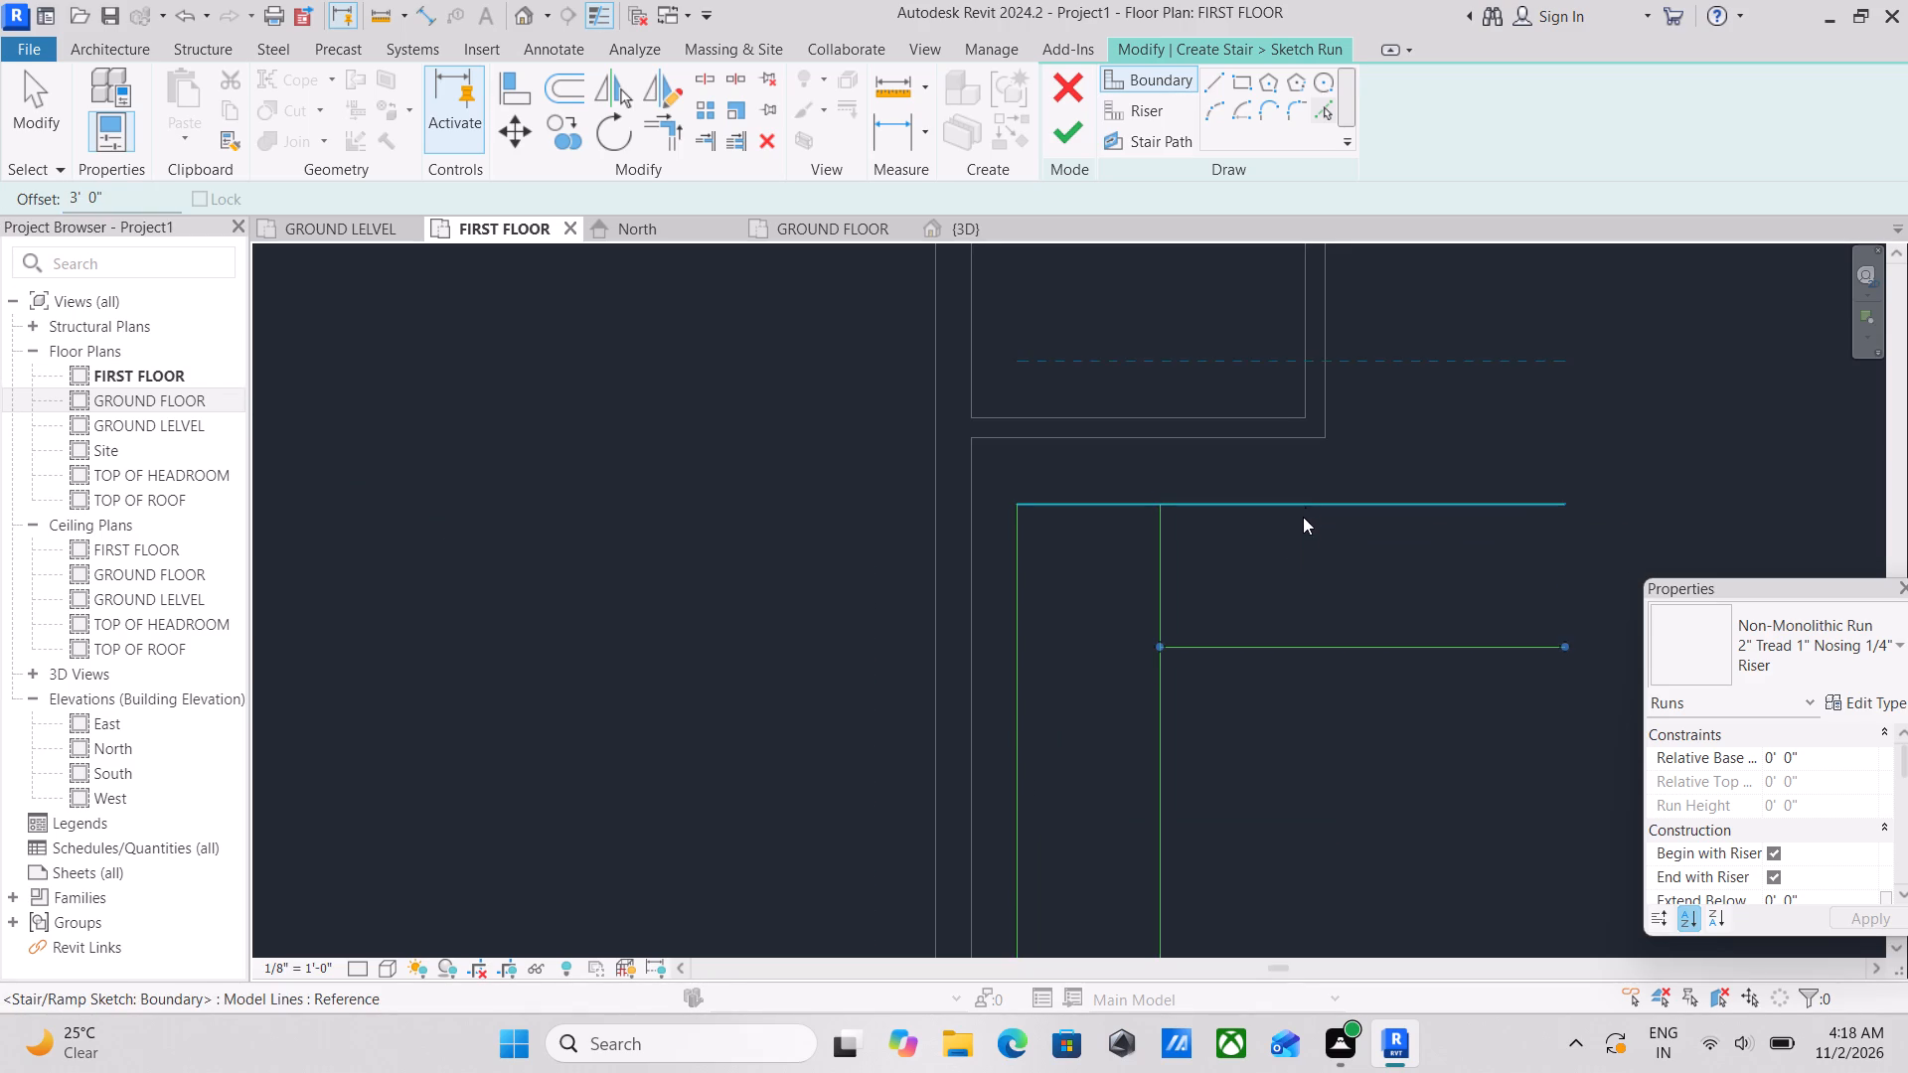
{"action": "key", "text": "Escape"}
{"action": "key", "text": "Escape"}
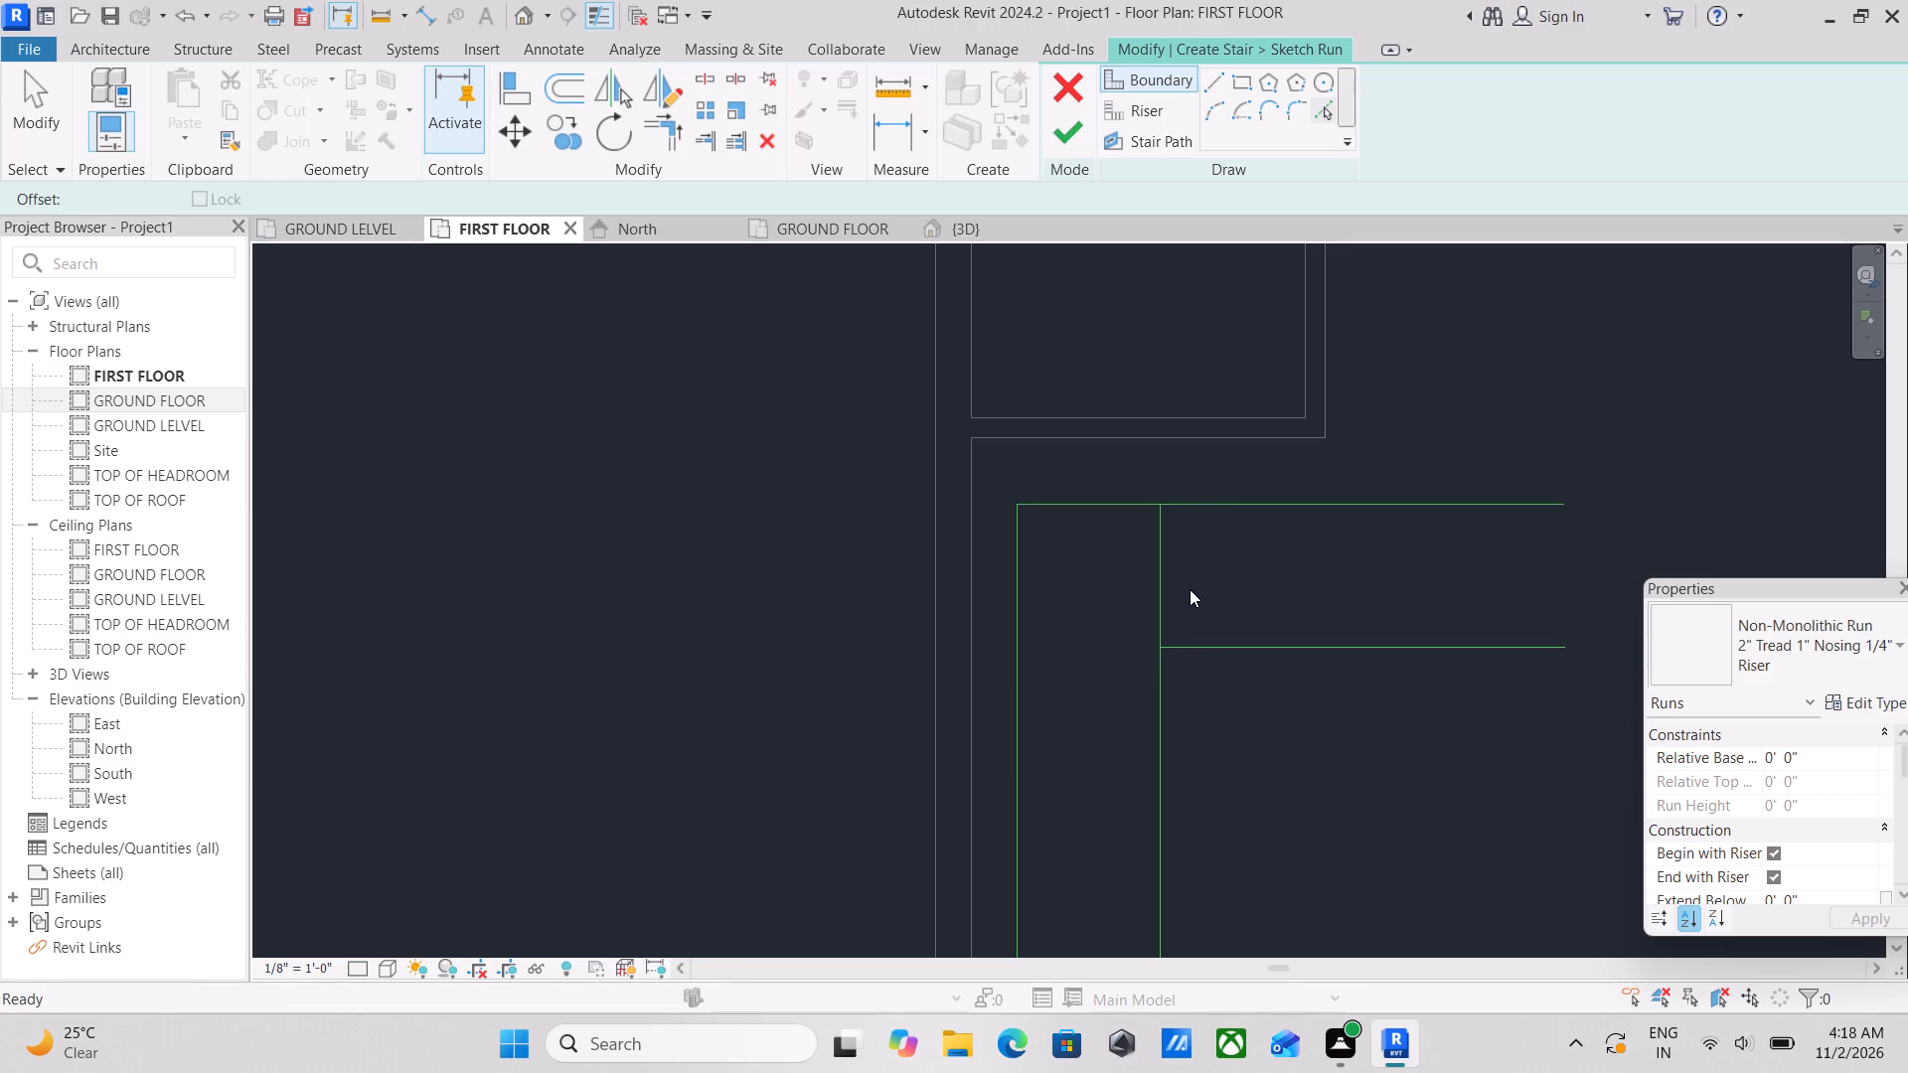
{"action": "key", "text": "Escape"}
{"action": "key", "text": "Escape"}
{"action": "key", "text": "Escape"}
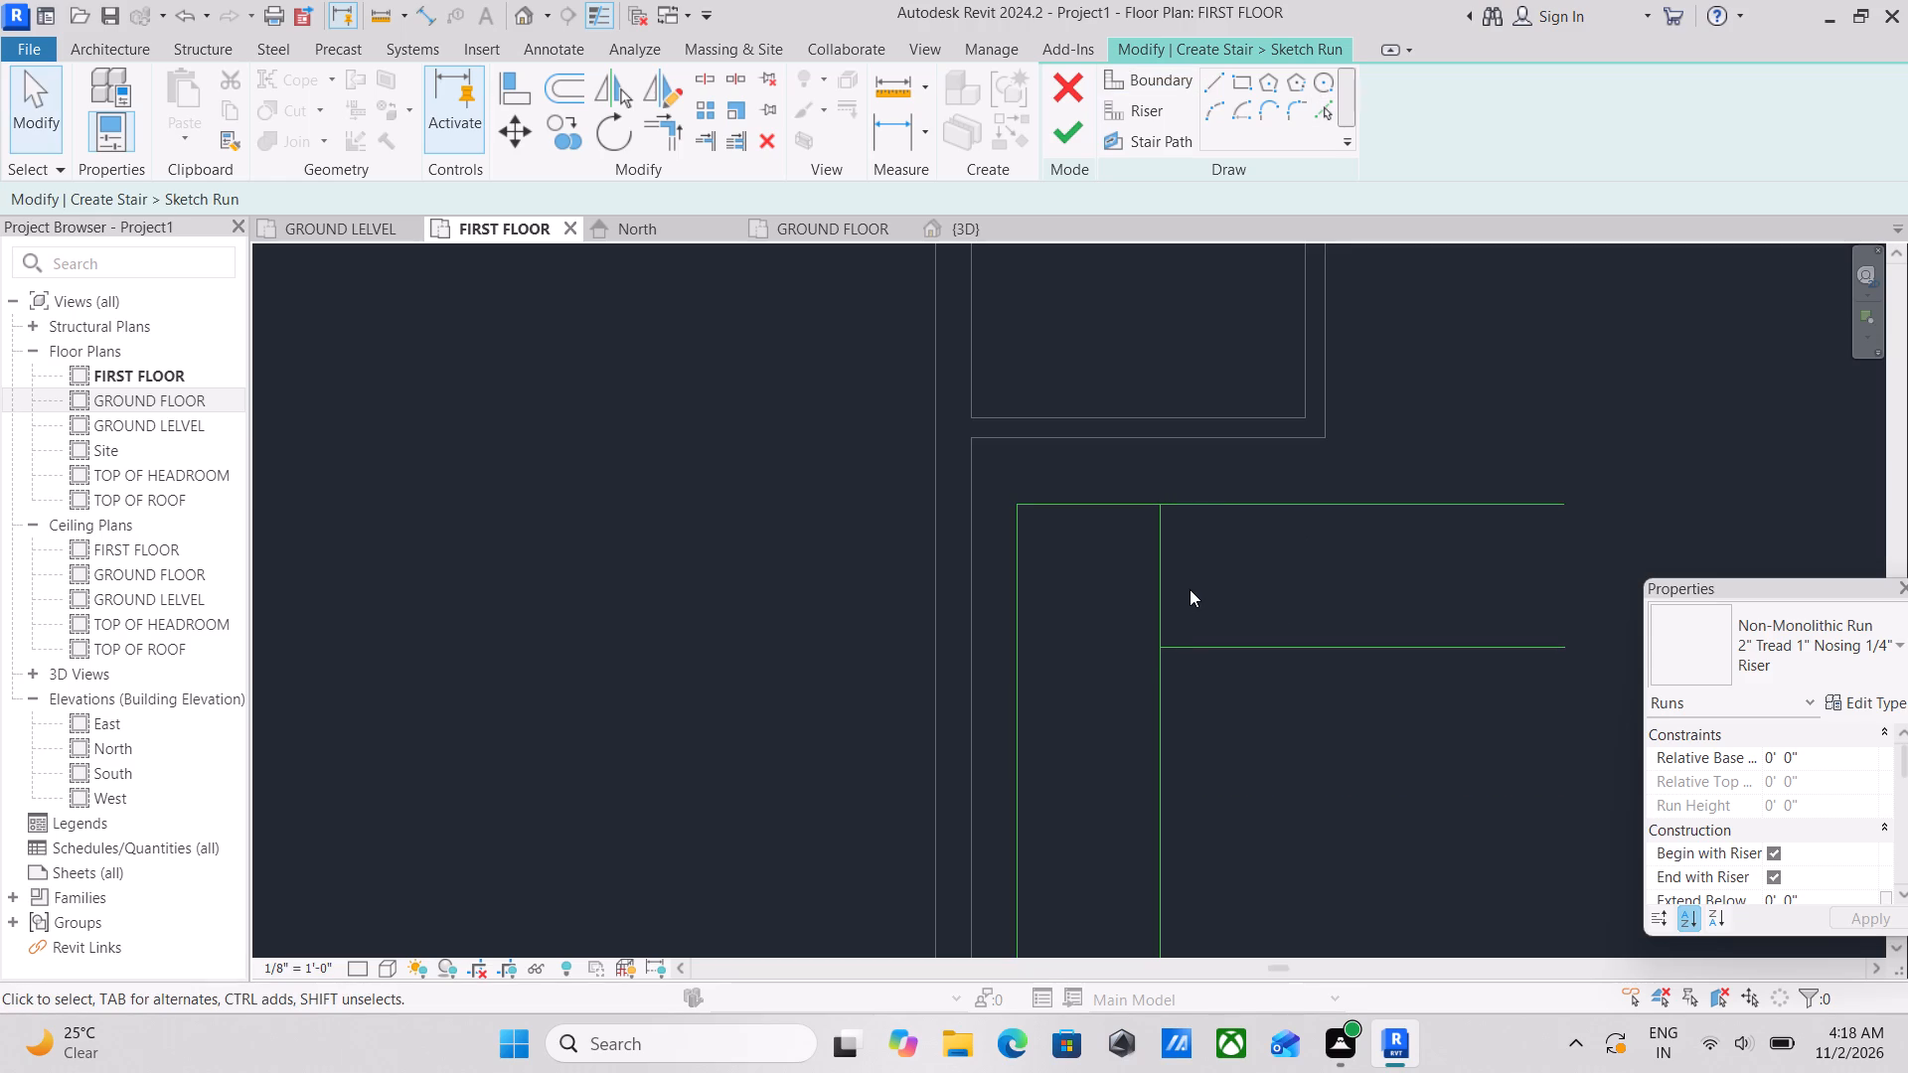
Shorten the inner north-south boundary line to about 8'-0" so its north end meets the inner east-west line at a corner.
{"action": "scroll", "coordinate": [1190, 587], "scroll_direction": "up", "scroll_amount": 5}
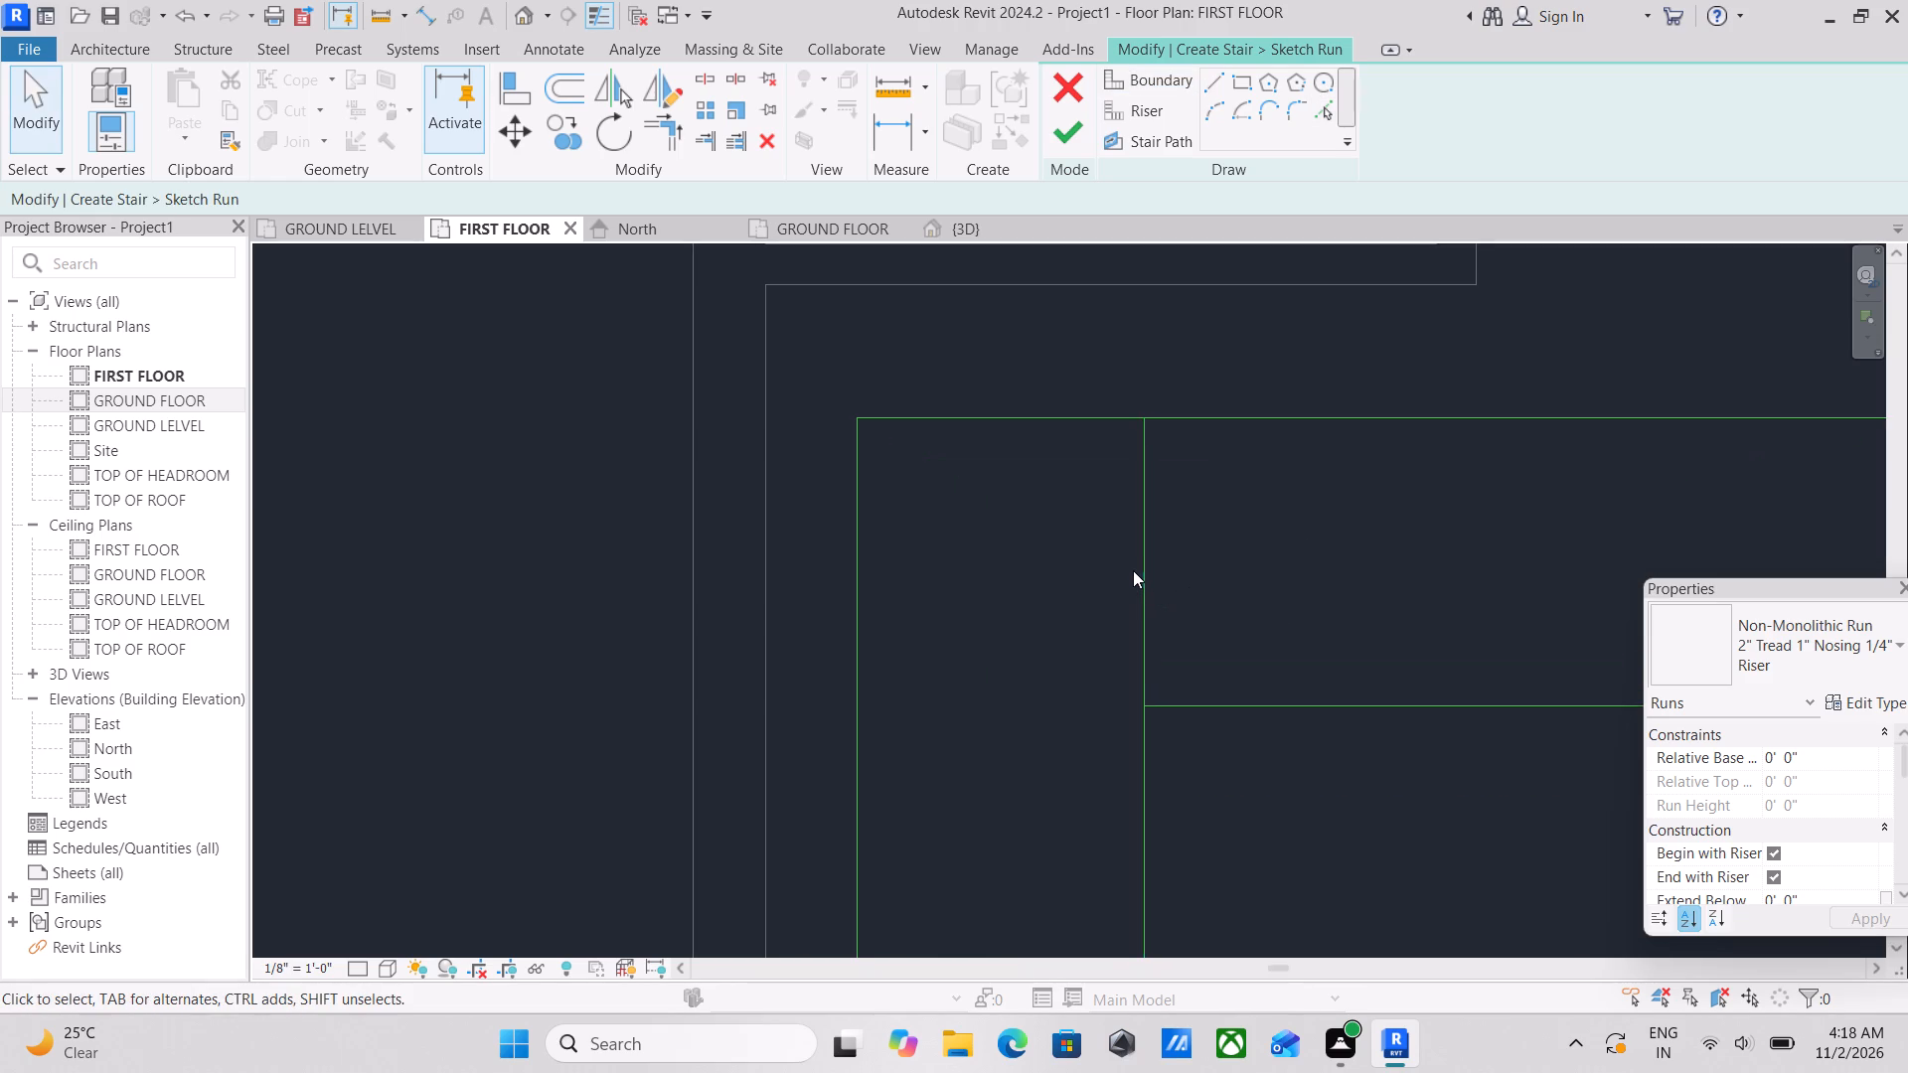
{"action": "left_click", "coordinate": [1138, 598]}
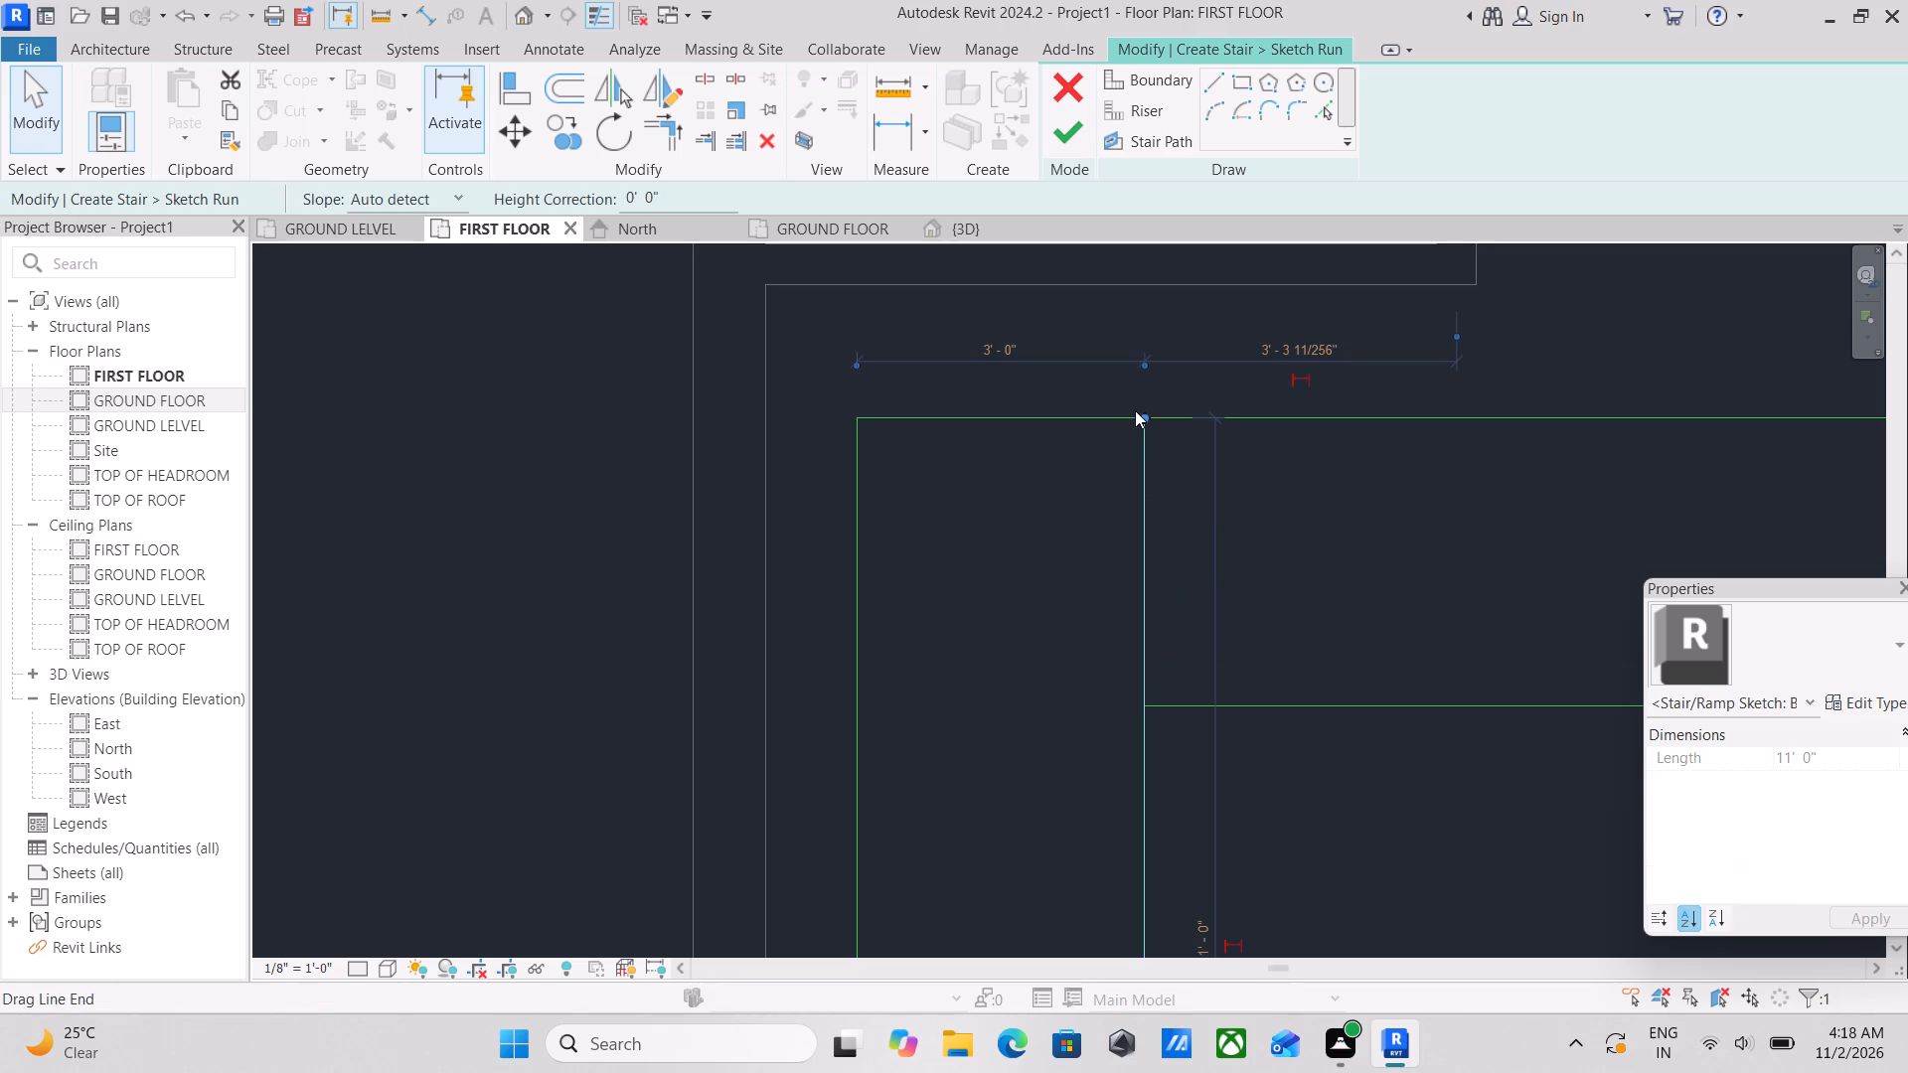
{"action": "left_click_drag", "start_coordinate": [1146, 417], "coordinate": [1145, 675]}
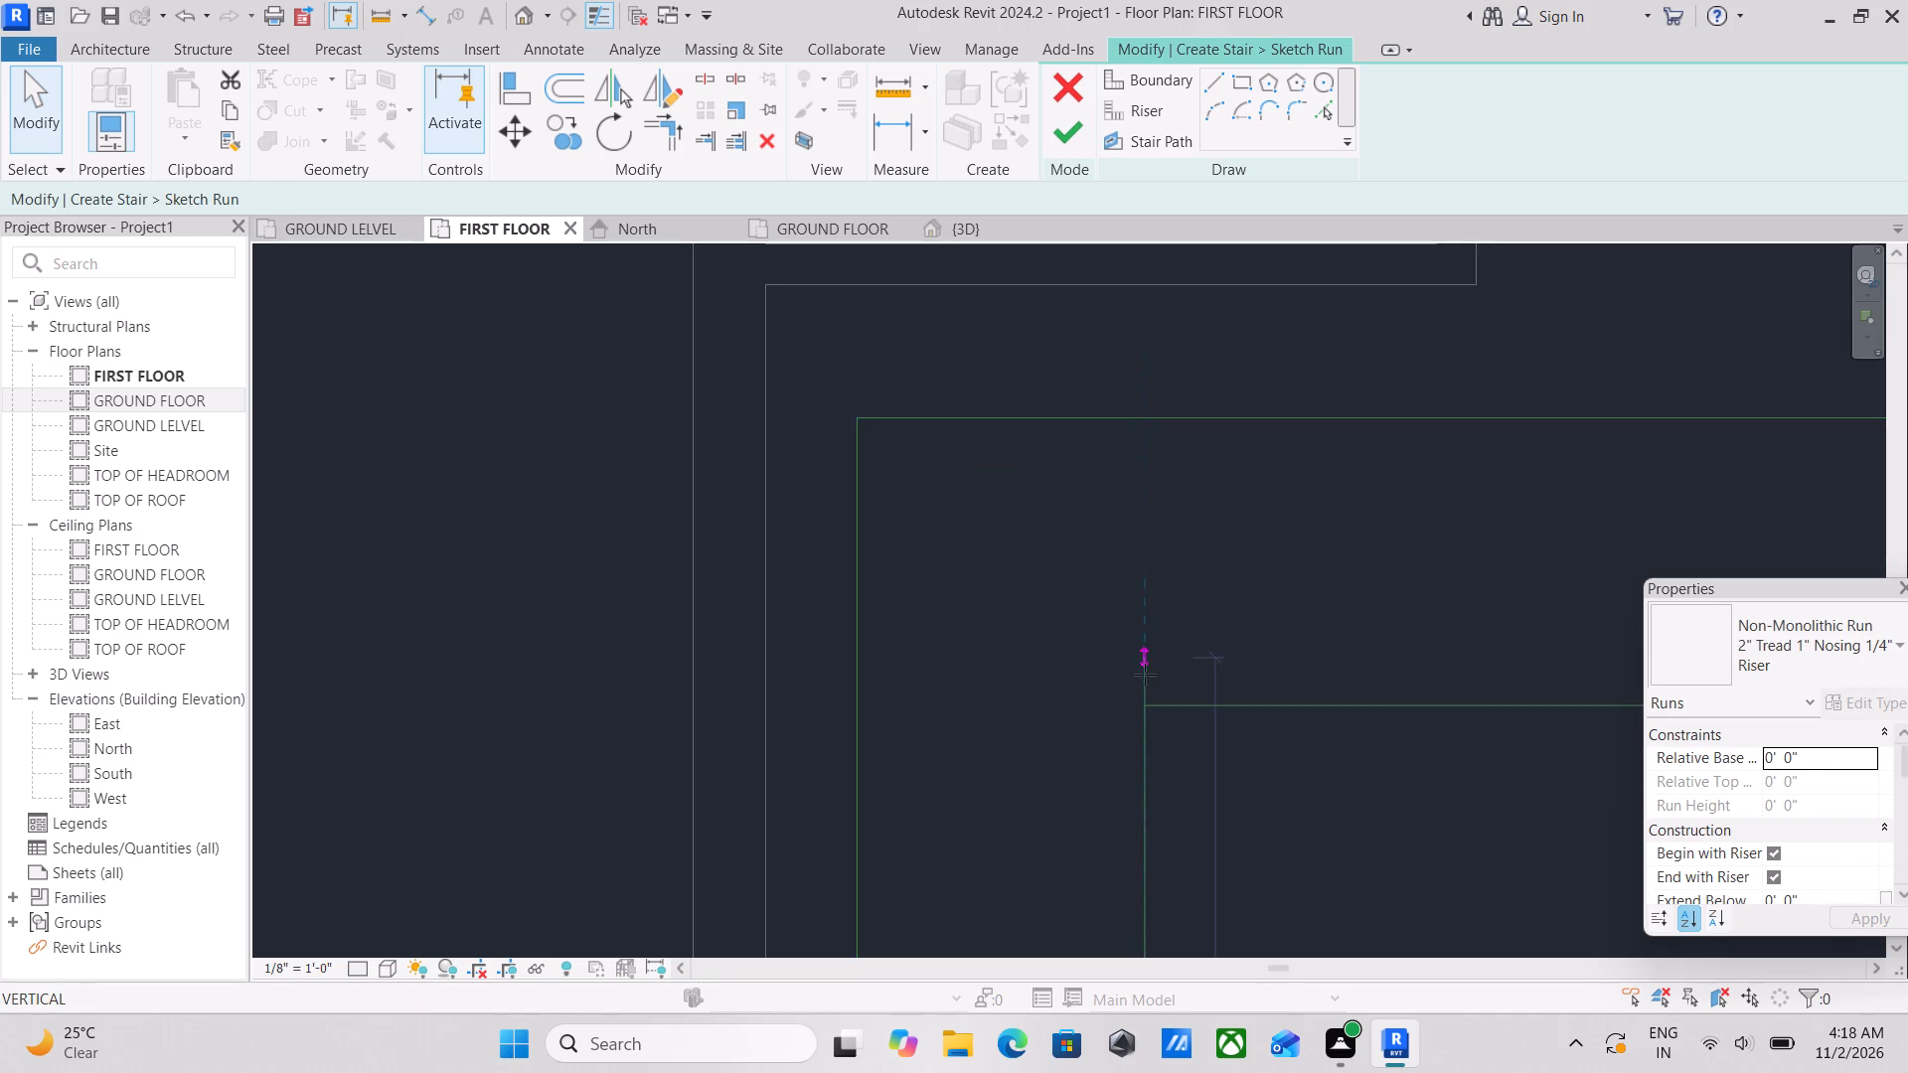
{"action": "left_click_drag", "start_coordinate": [1145, 675], "coordinate": [1150, 707]}
{"action": "scroll", "coordinate": [1140, 561], "scroll_direction": "down", "scroll_amount": 2}
{"action": "key", "text": "Escape"}
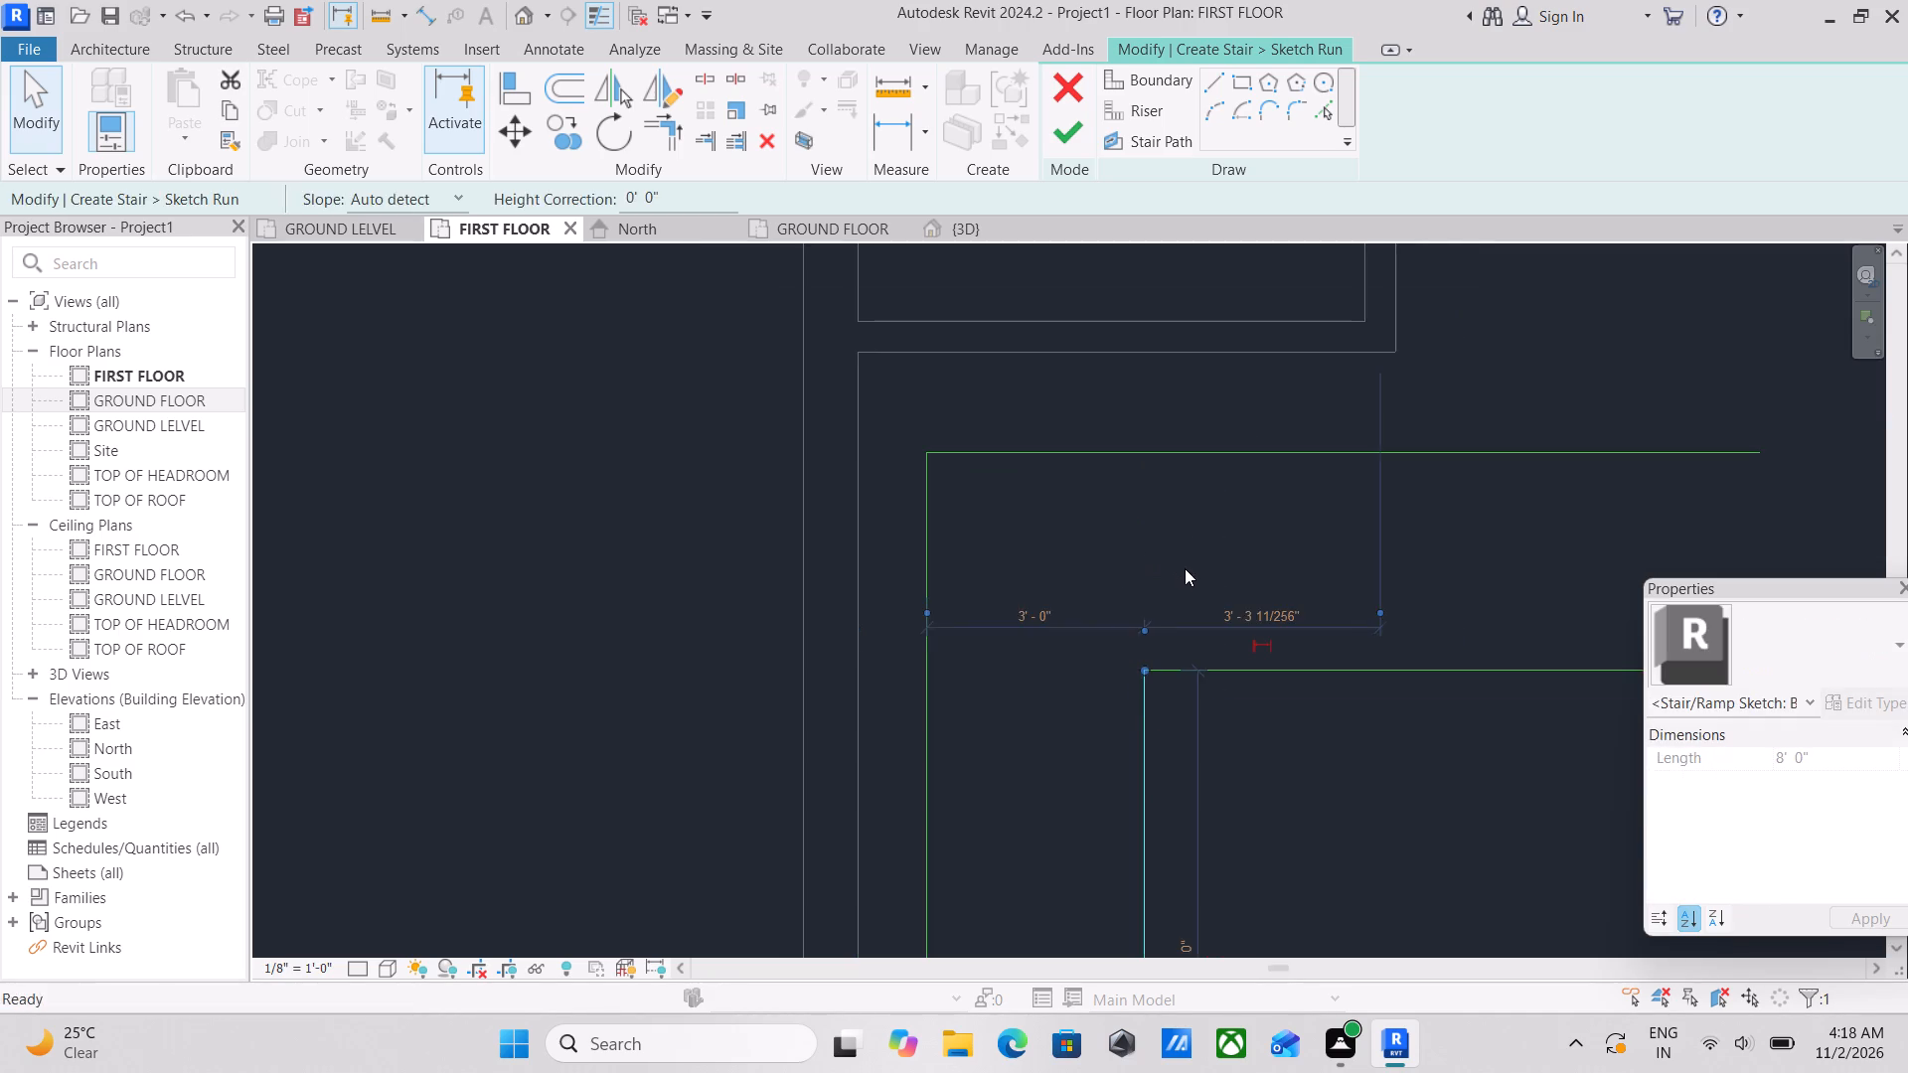
{"action": "scroll", "coordinate": [1205, 579], "scroll_direction": "down", "scroll_amount": 6}
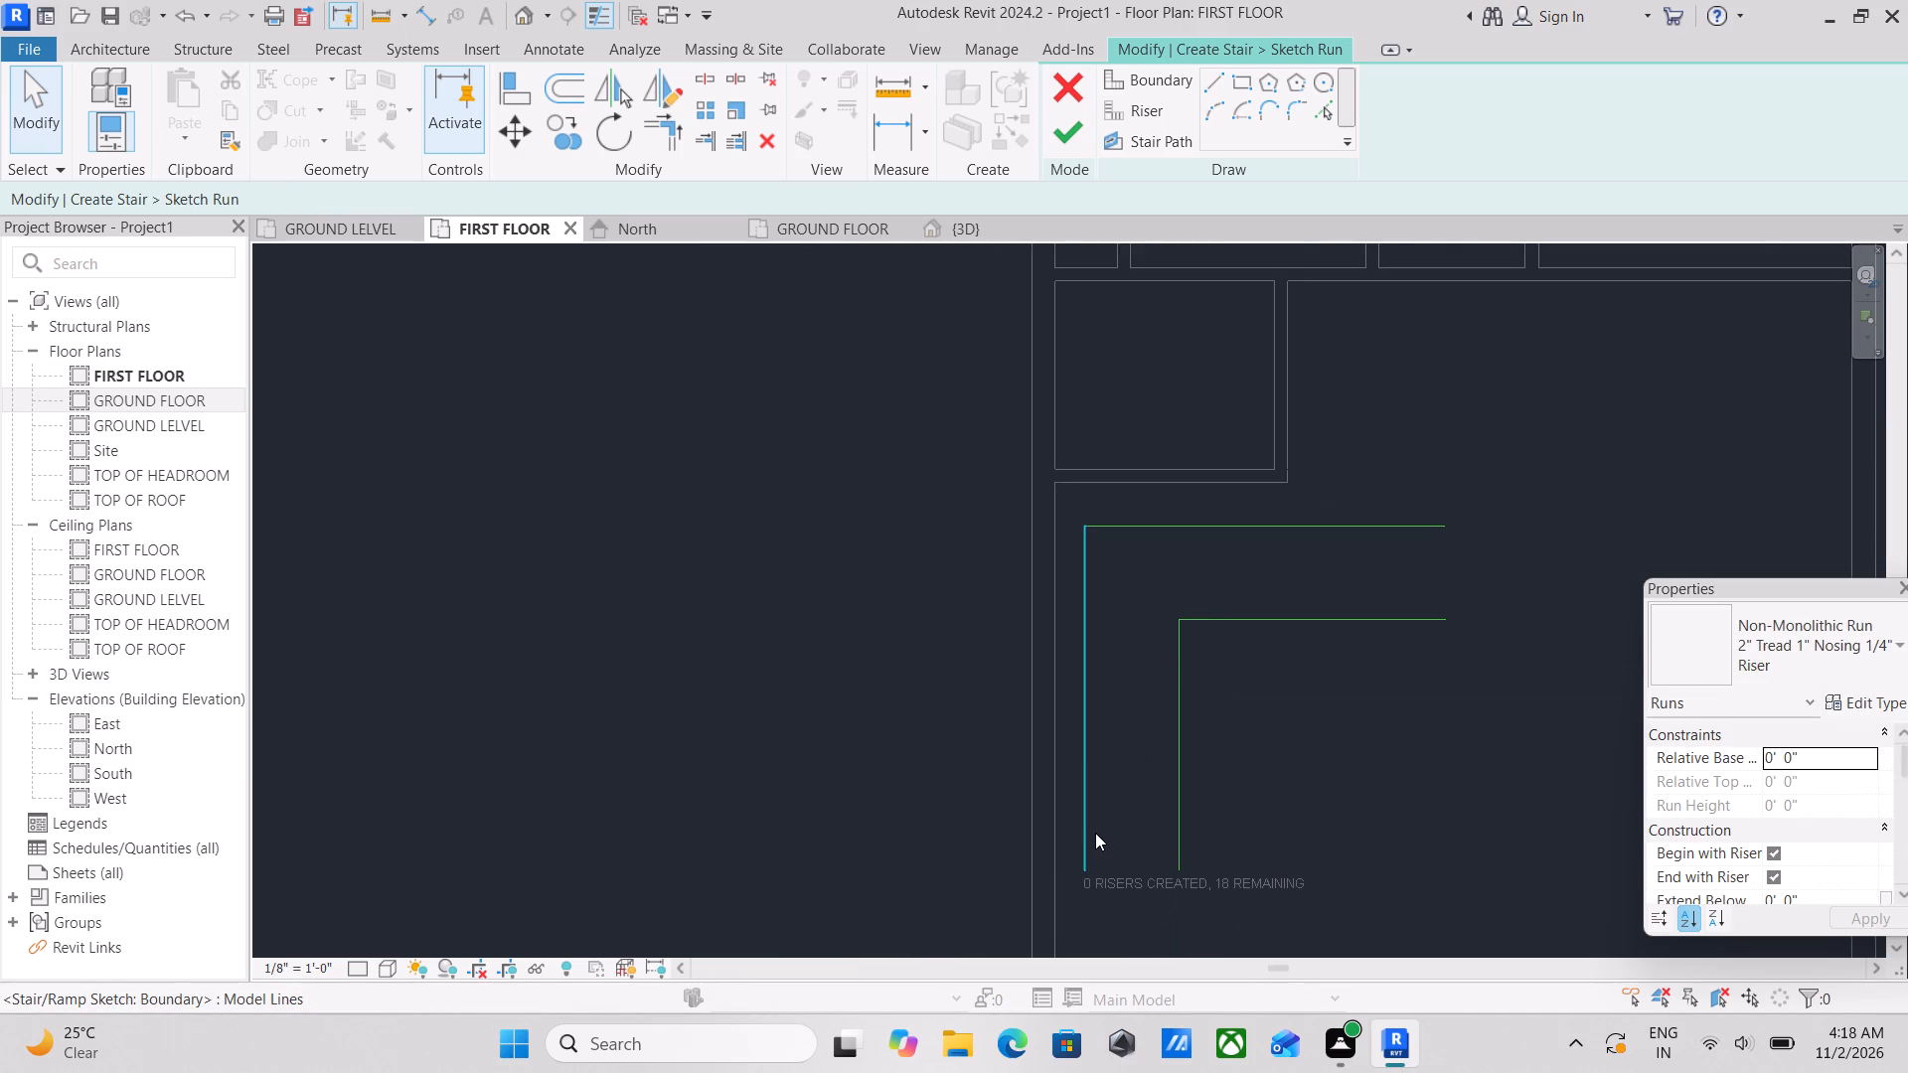
{"action": "scroll", "coordinate": [1038, 931], "scroll_direction": "down", "scroll_amount": 3}
{"action": "scroll", "coordinate": [1250, 775], "scroll_direction": "down", "scroll_amount": 1}
{"action": "middle_click_drag", "start_coordinate": [1250, 775], "coordinate": [1284, 674]}
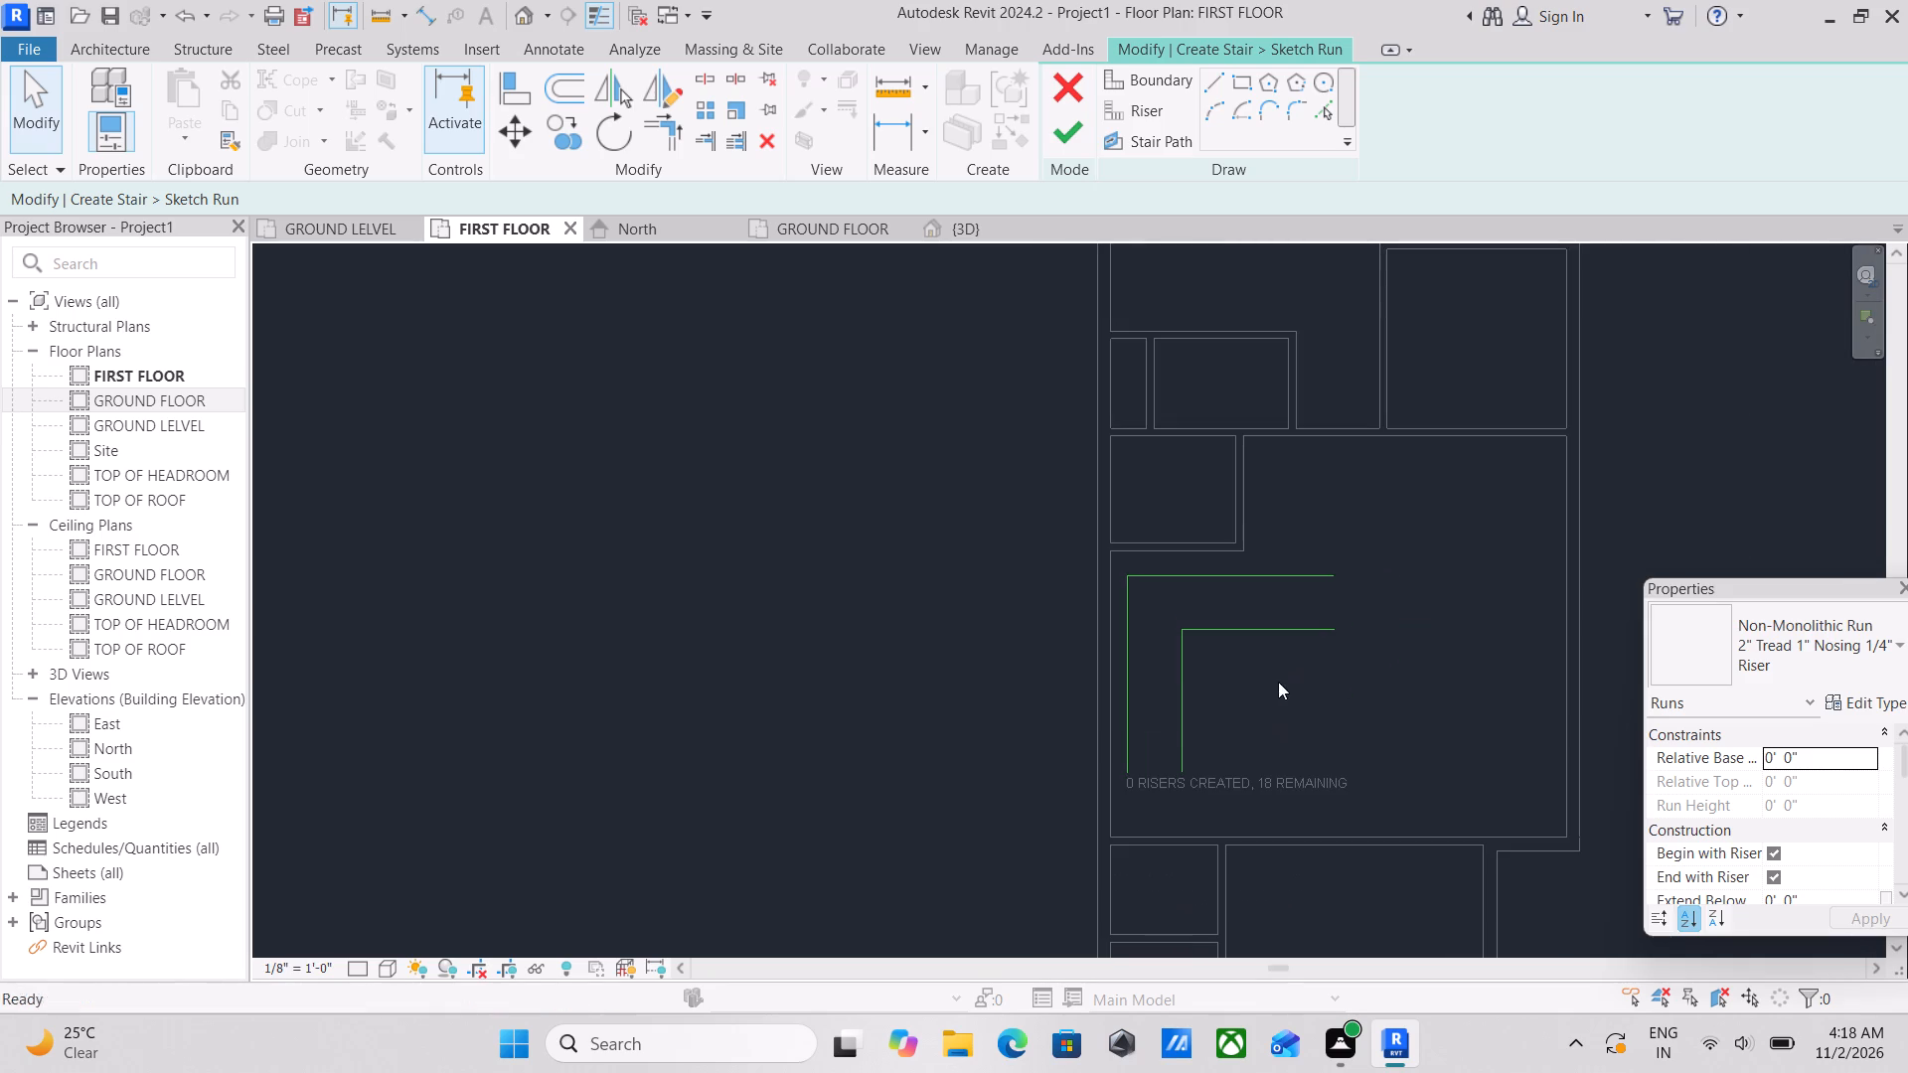
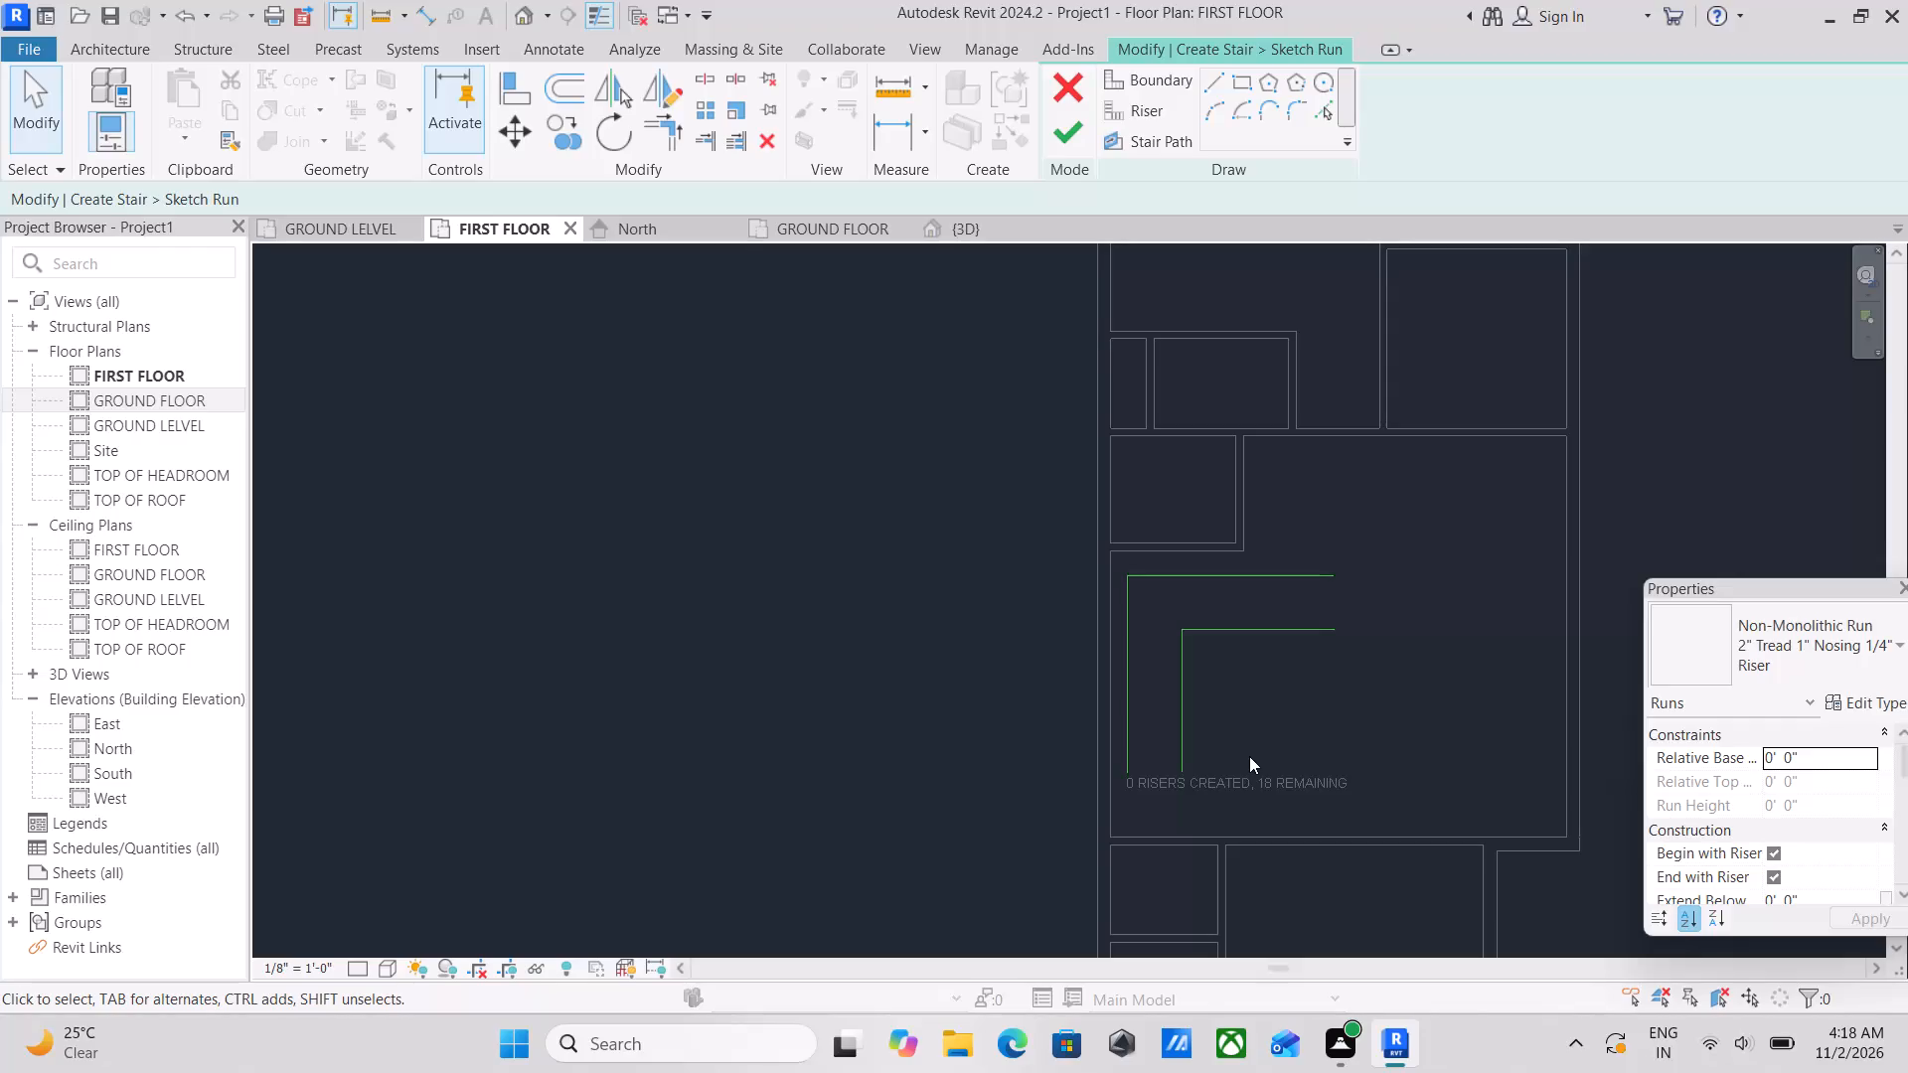
Draw the first riser, 3'-0" long, between the two open ends of the vertical leg's boundary lines.
{"action": "scroll", "coordinate": [1244, 714], "scroll_direction": "up", "scroll_amount": 2}
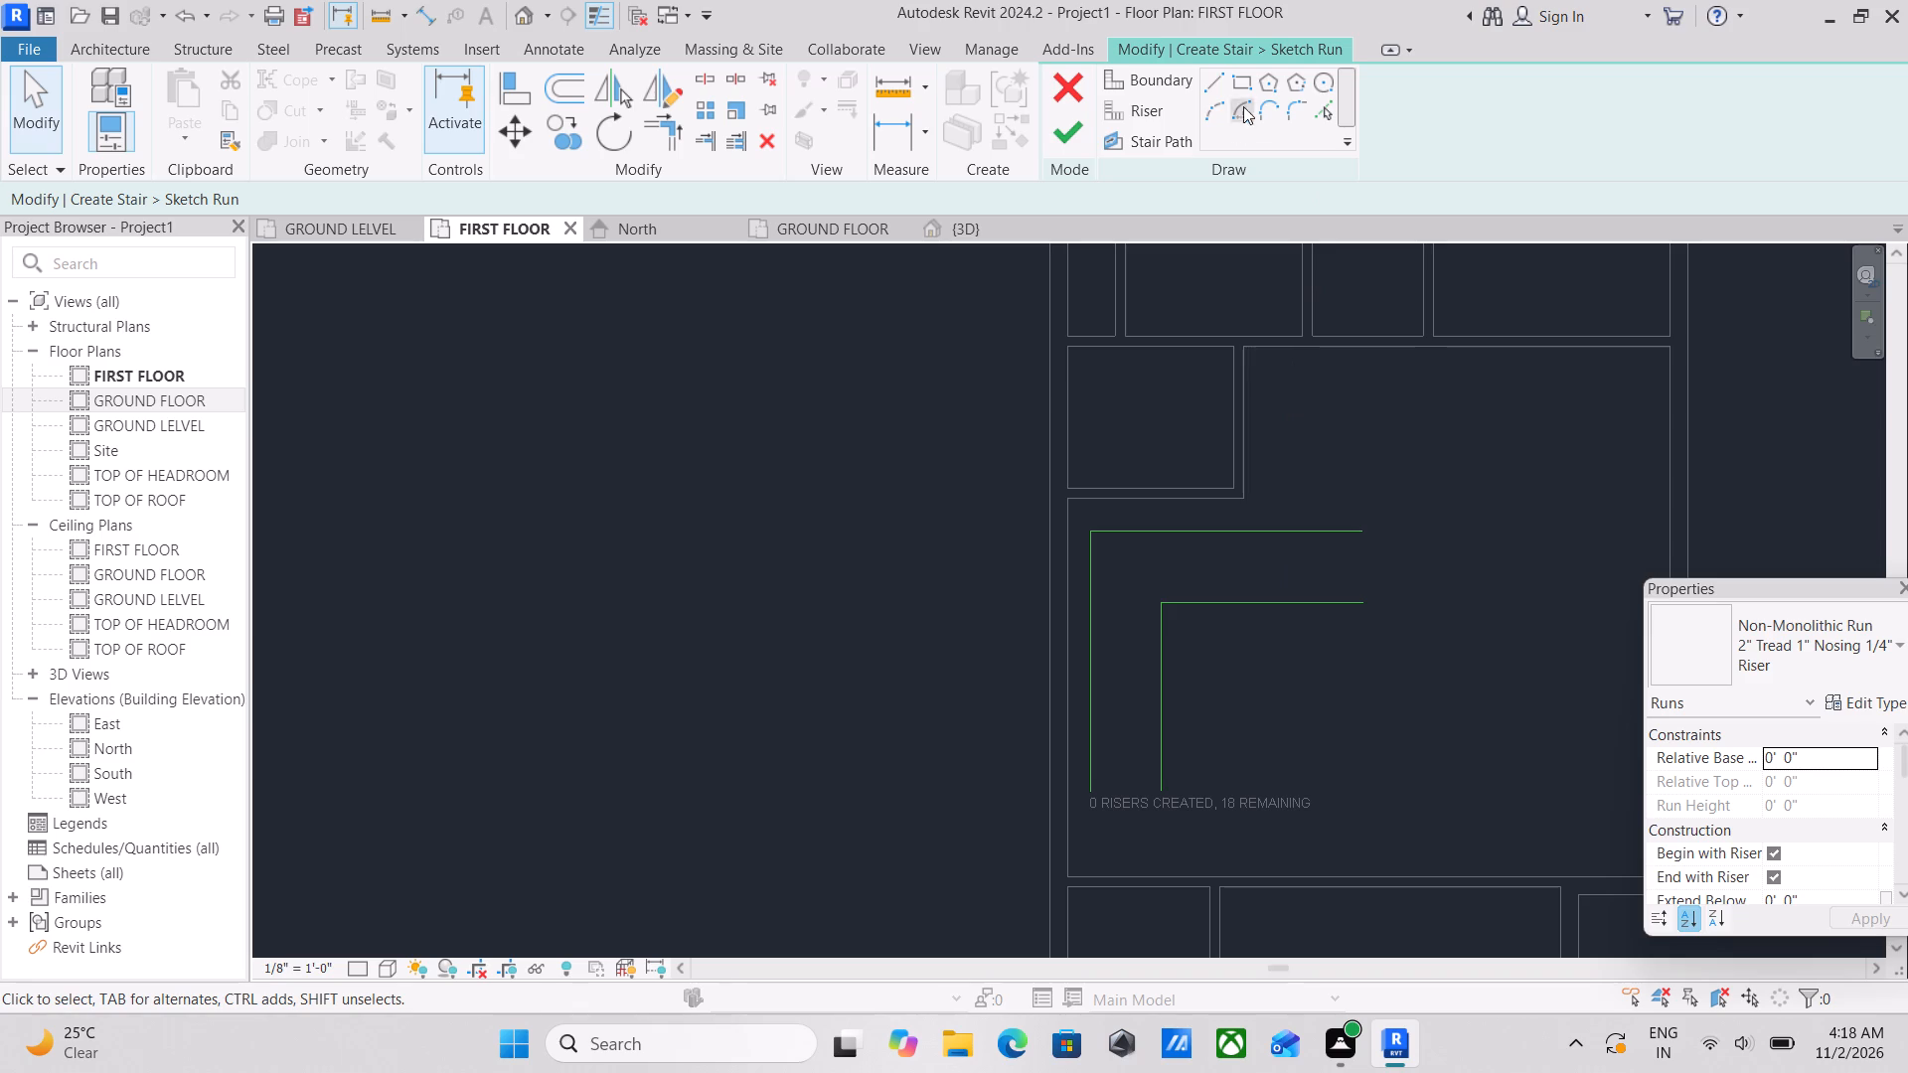
{"action": "scroll", "coordinate": [1226, 164], "scroll_direction": "up", "scroll_amount": 2}
{"action": "scroll", "coordinate": [1113, 812], "scroll_direction": "up", "scroll_amount": 2}
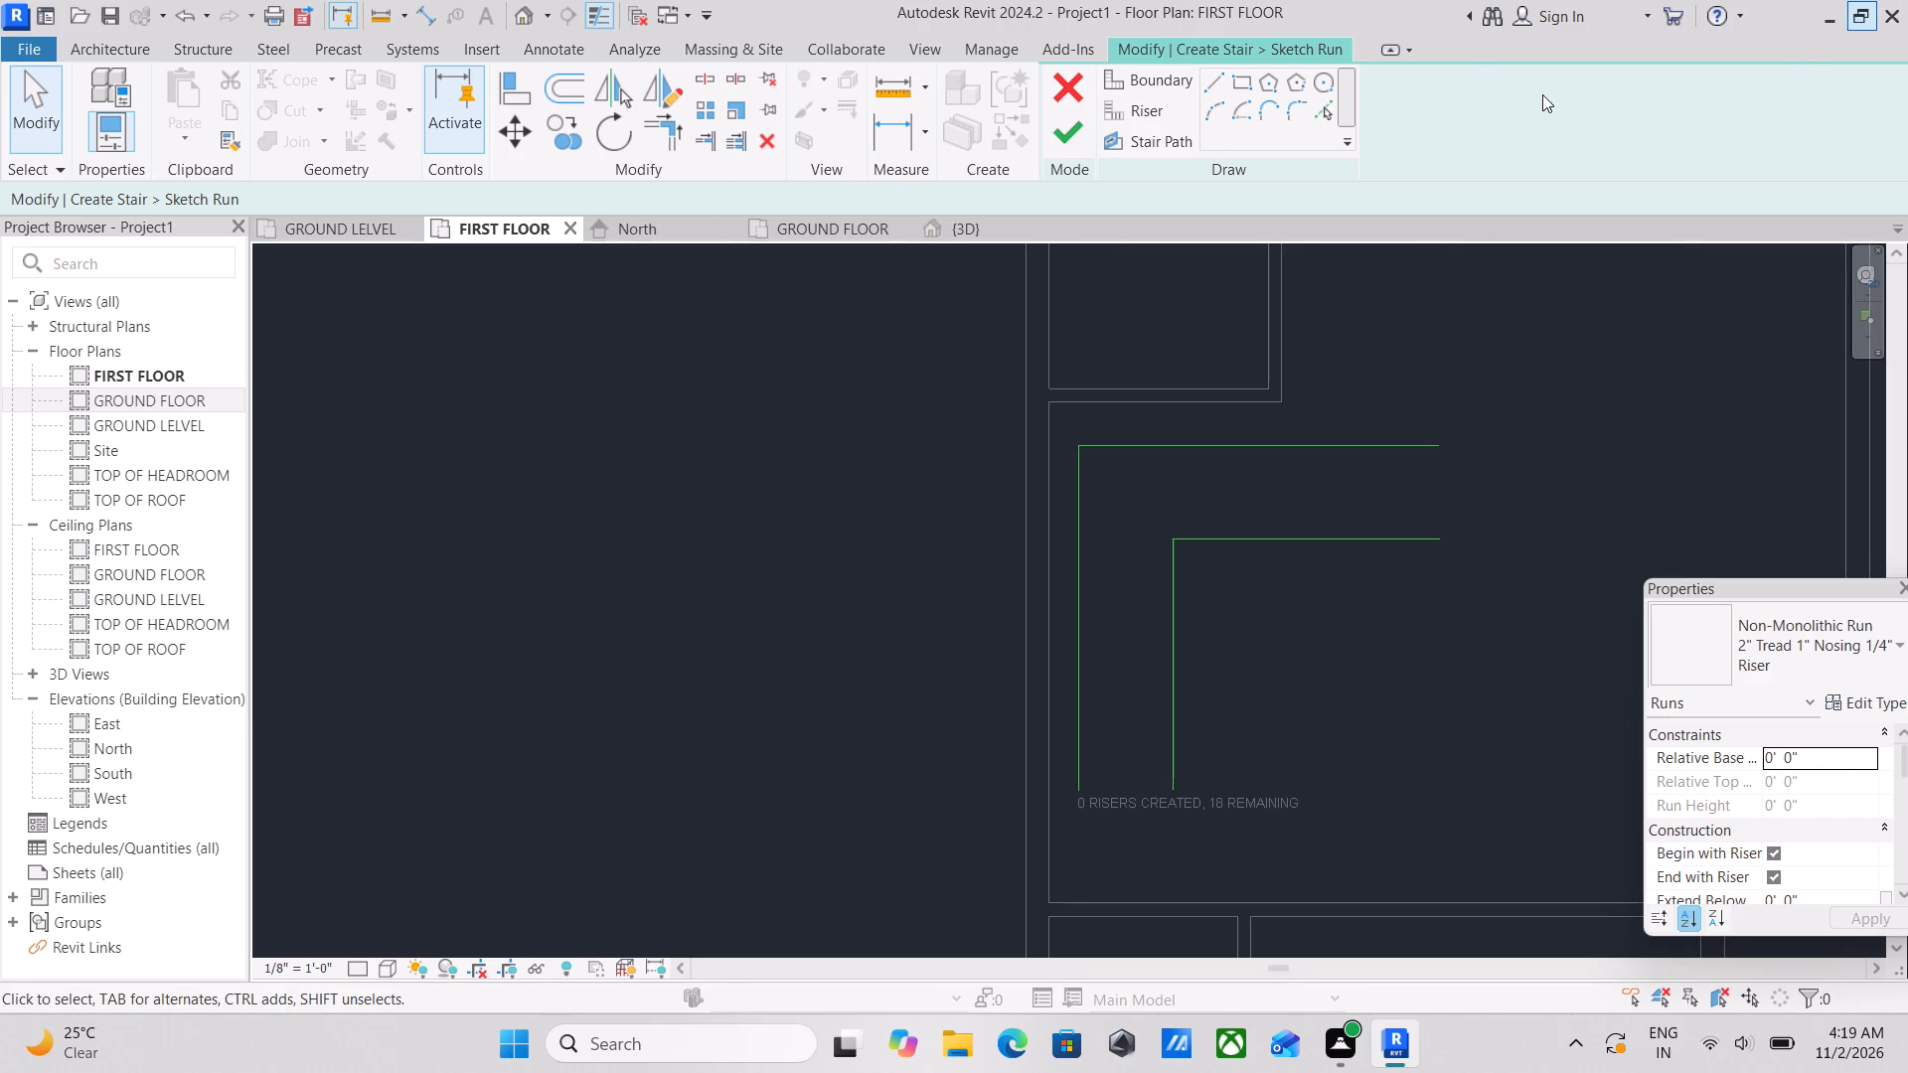
{"action": "left_click", "coordinate": [1167, 113]}
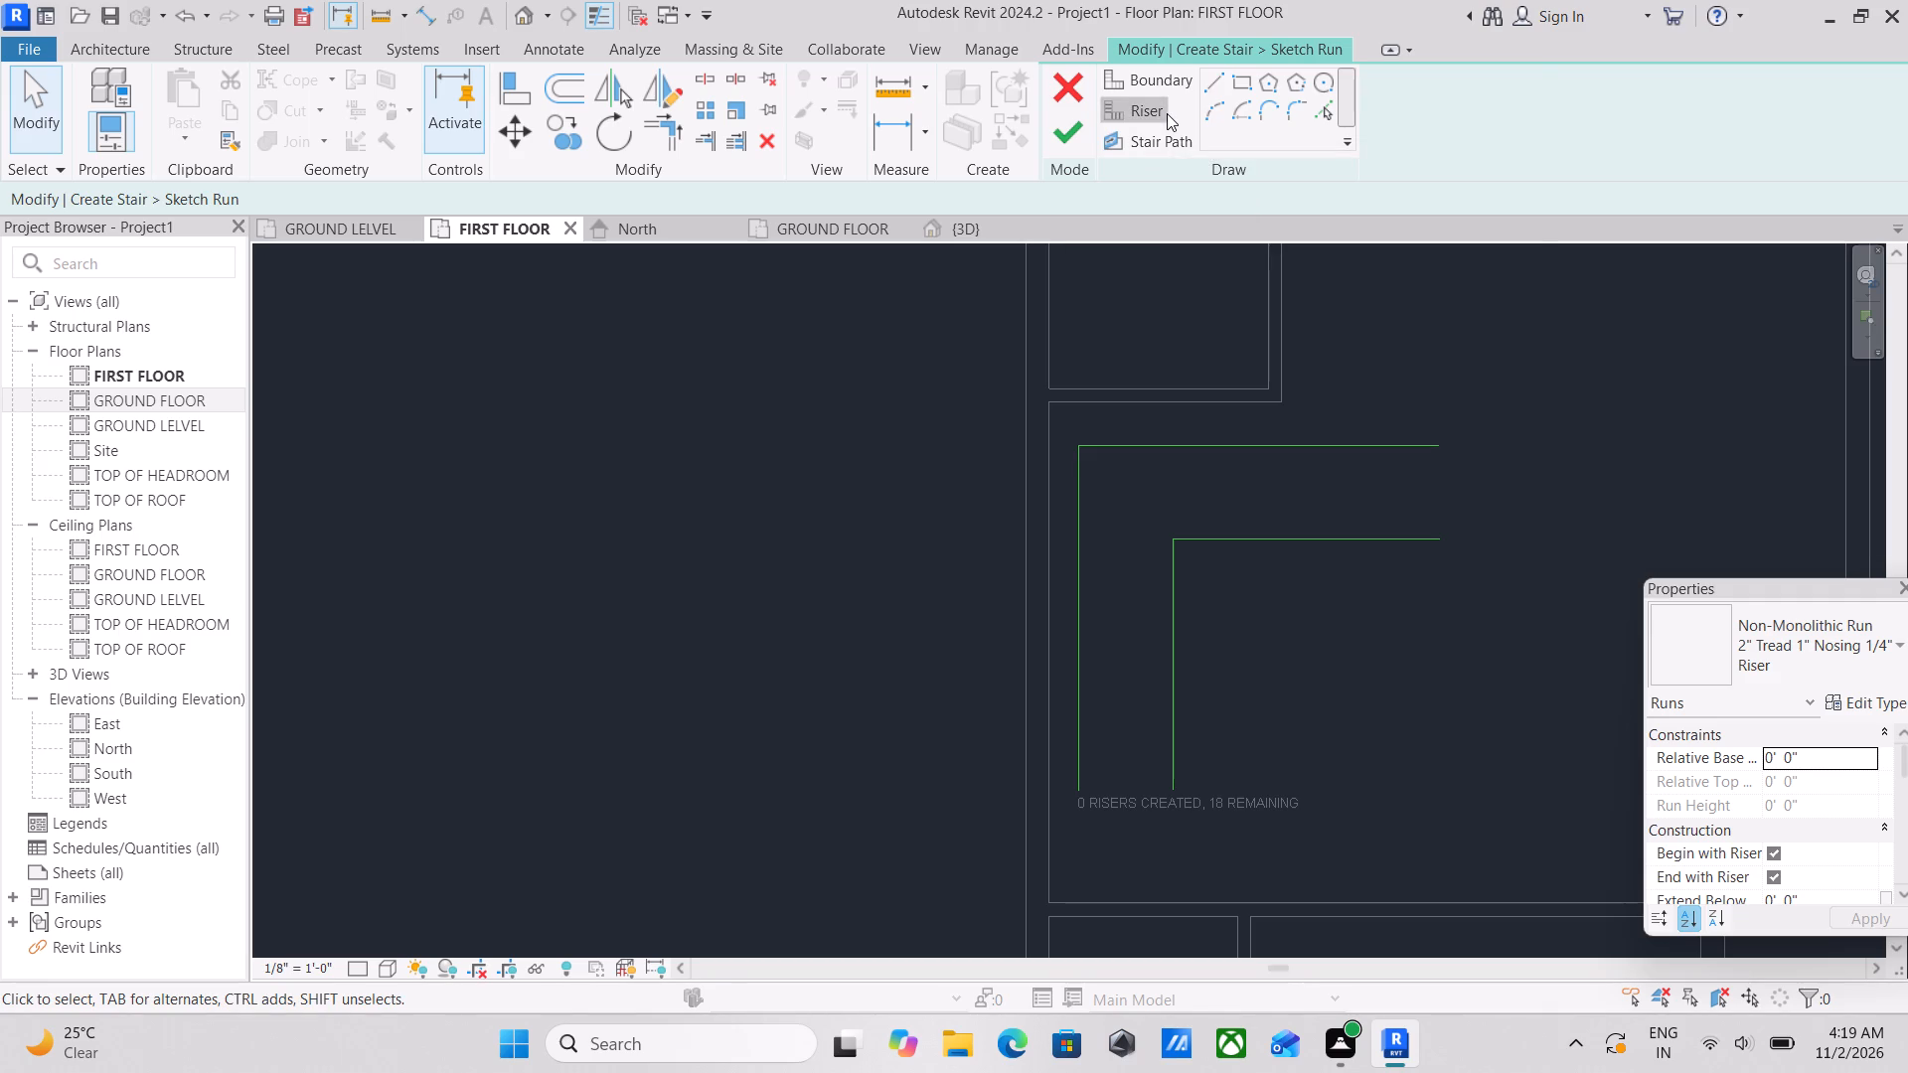
{"action": "scroll", "coordinate": [1118, 772], "scroll_direction": "up", "scroll_amount": 8}
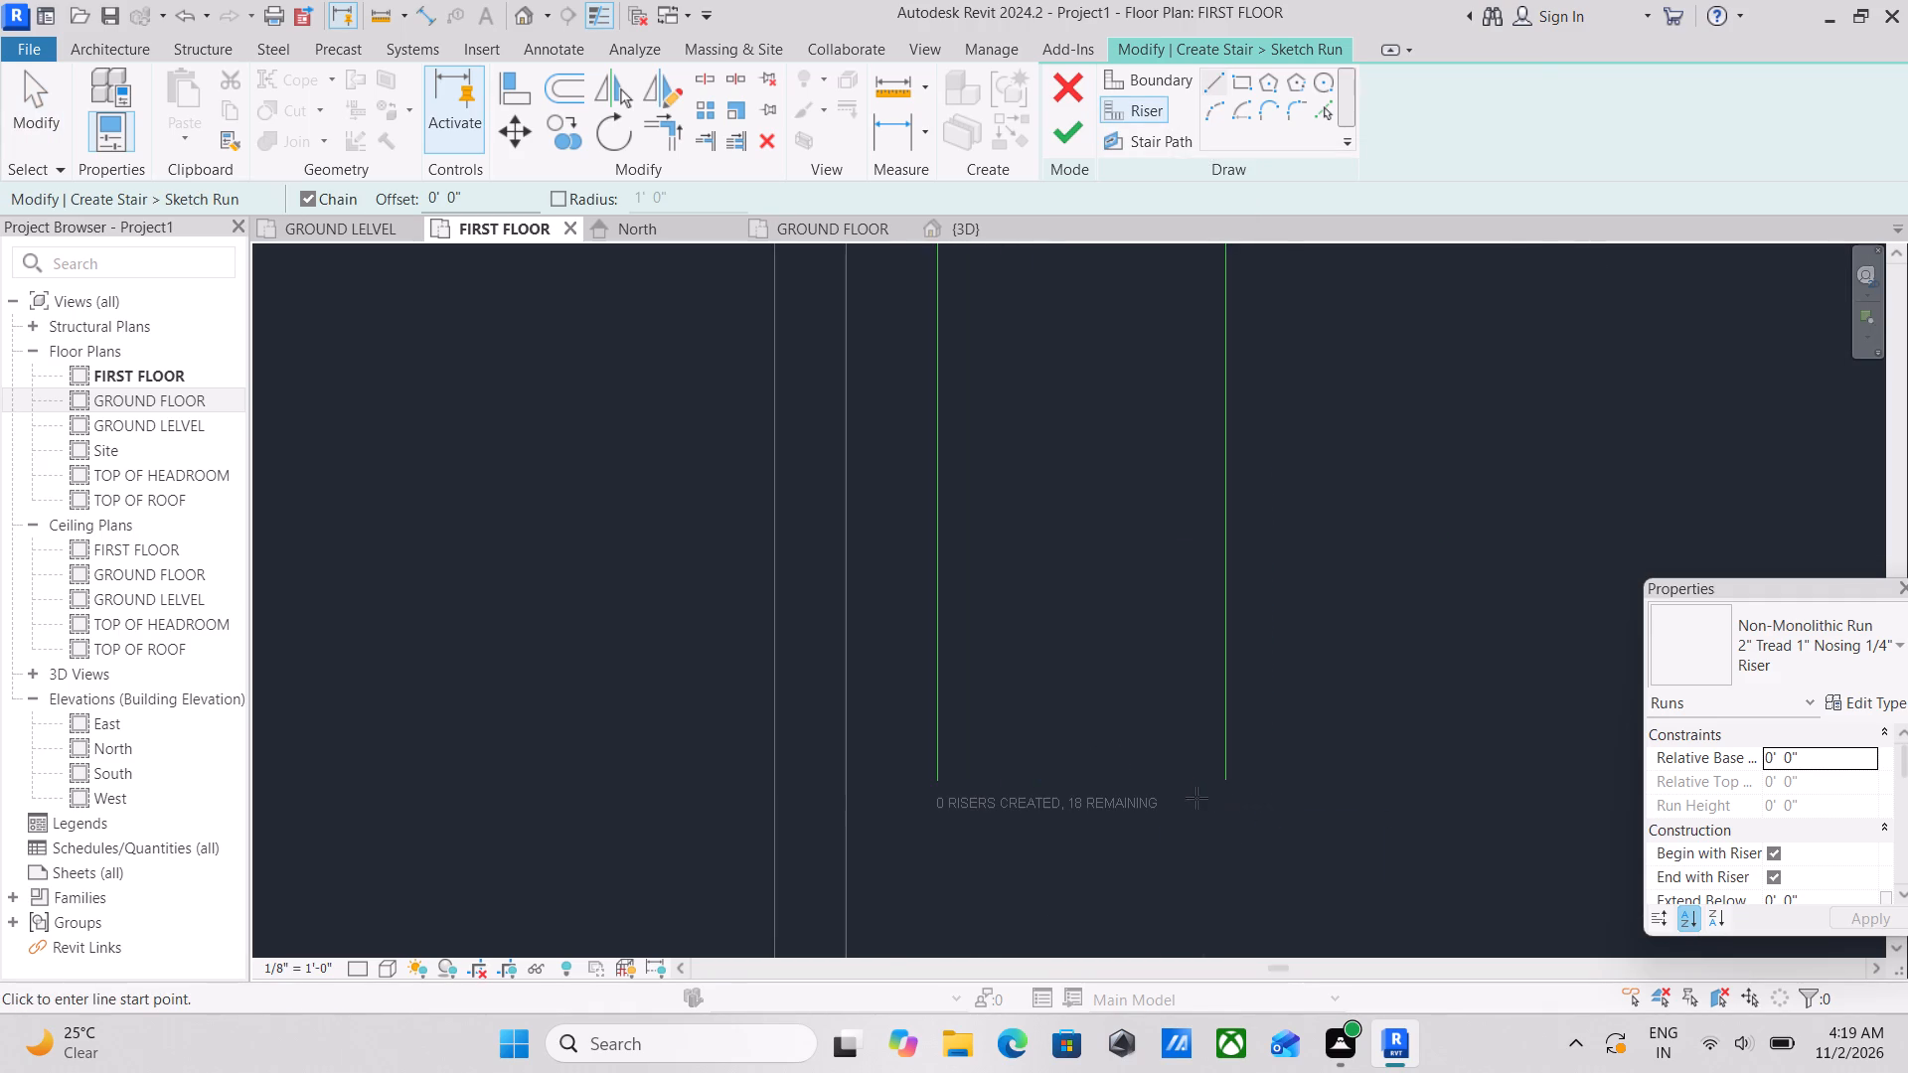
{"action": "left_click", "coordinate": [1227, 787]}
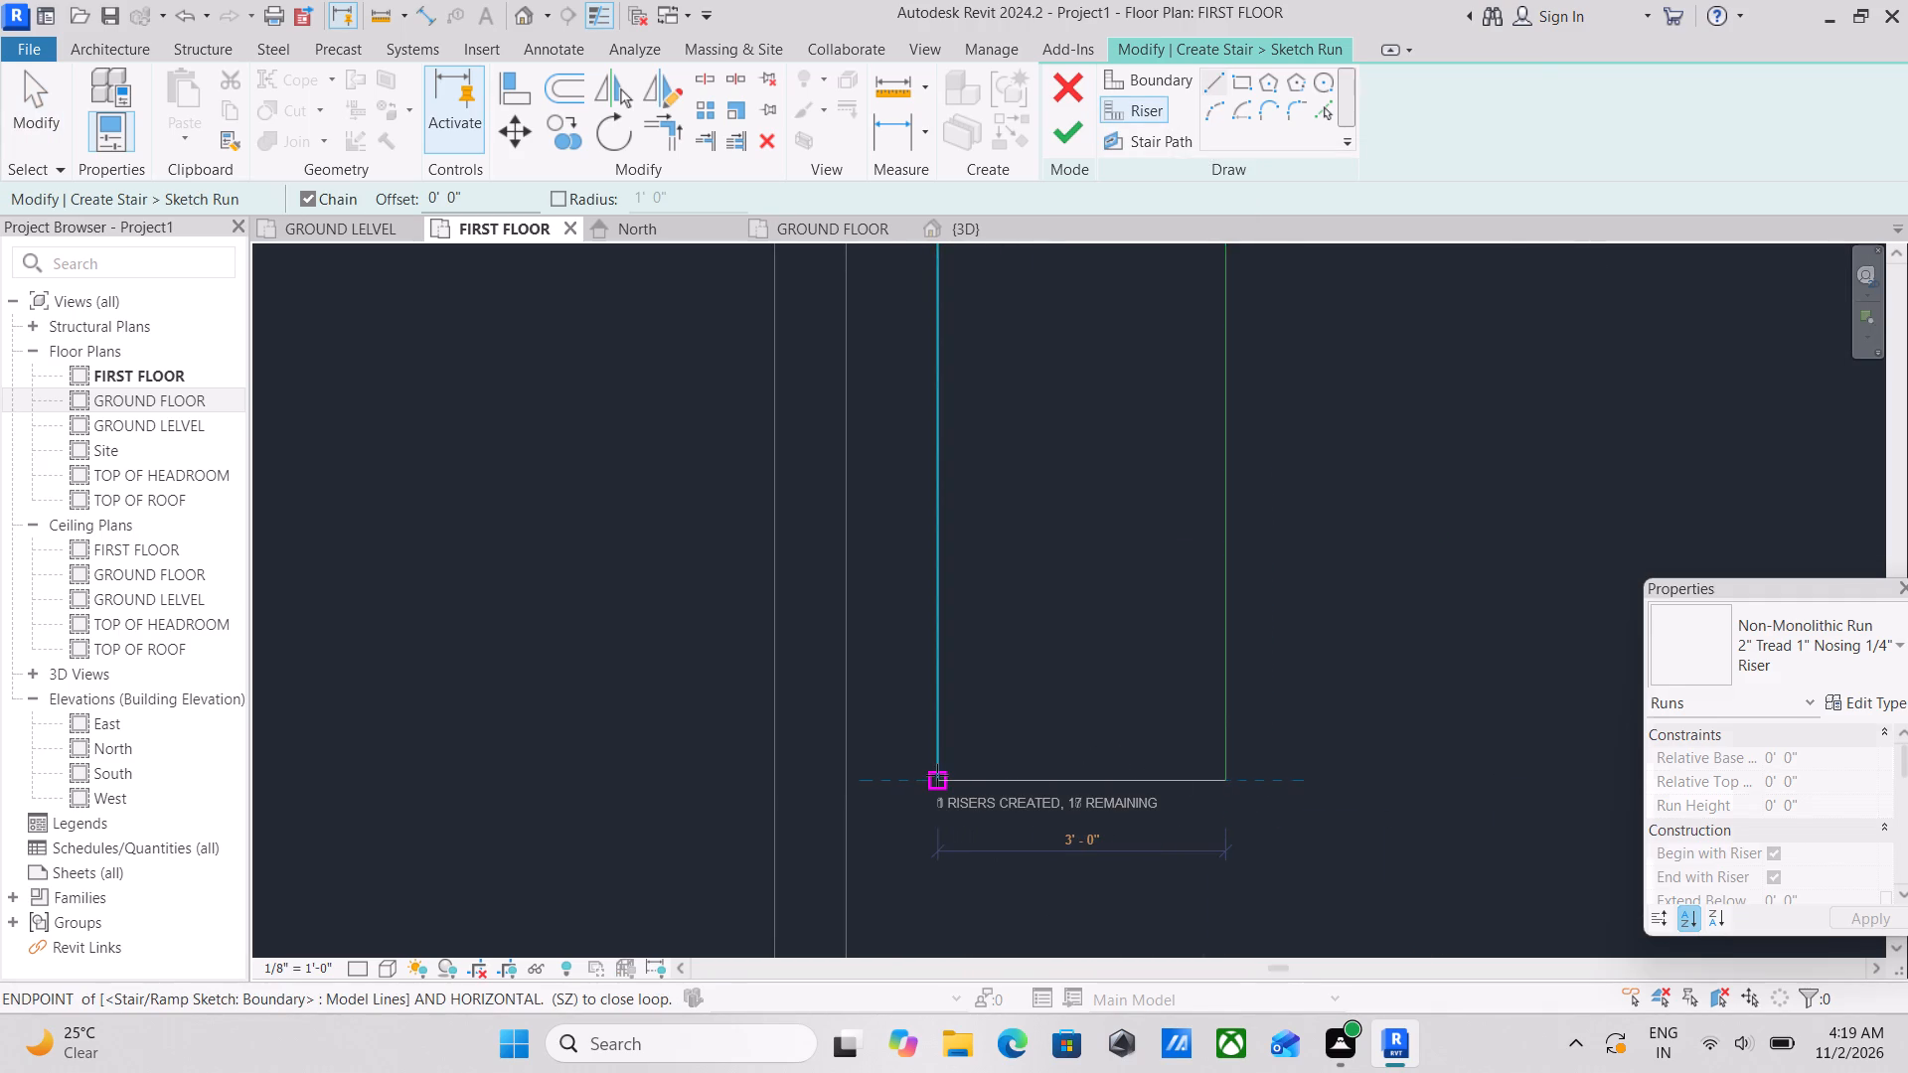
{"action": "left_click", "coordinate": [939, 775]}
{"action": "key", "text": "Escape"}
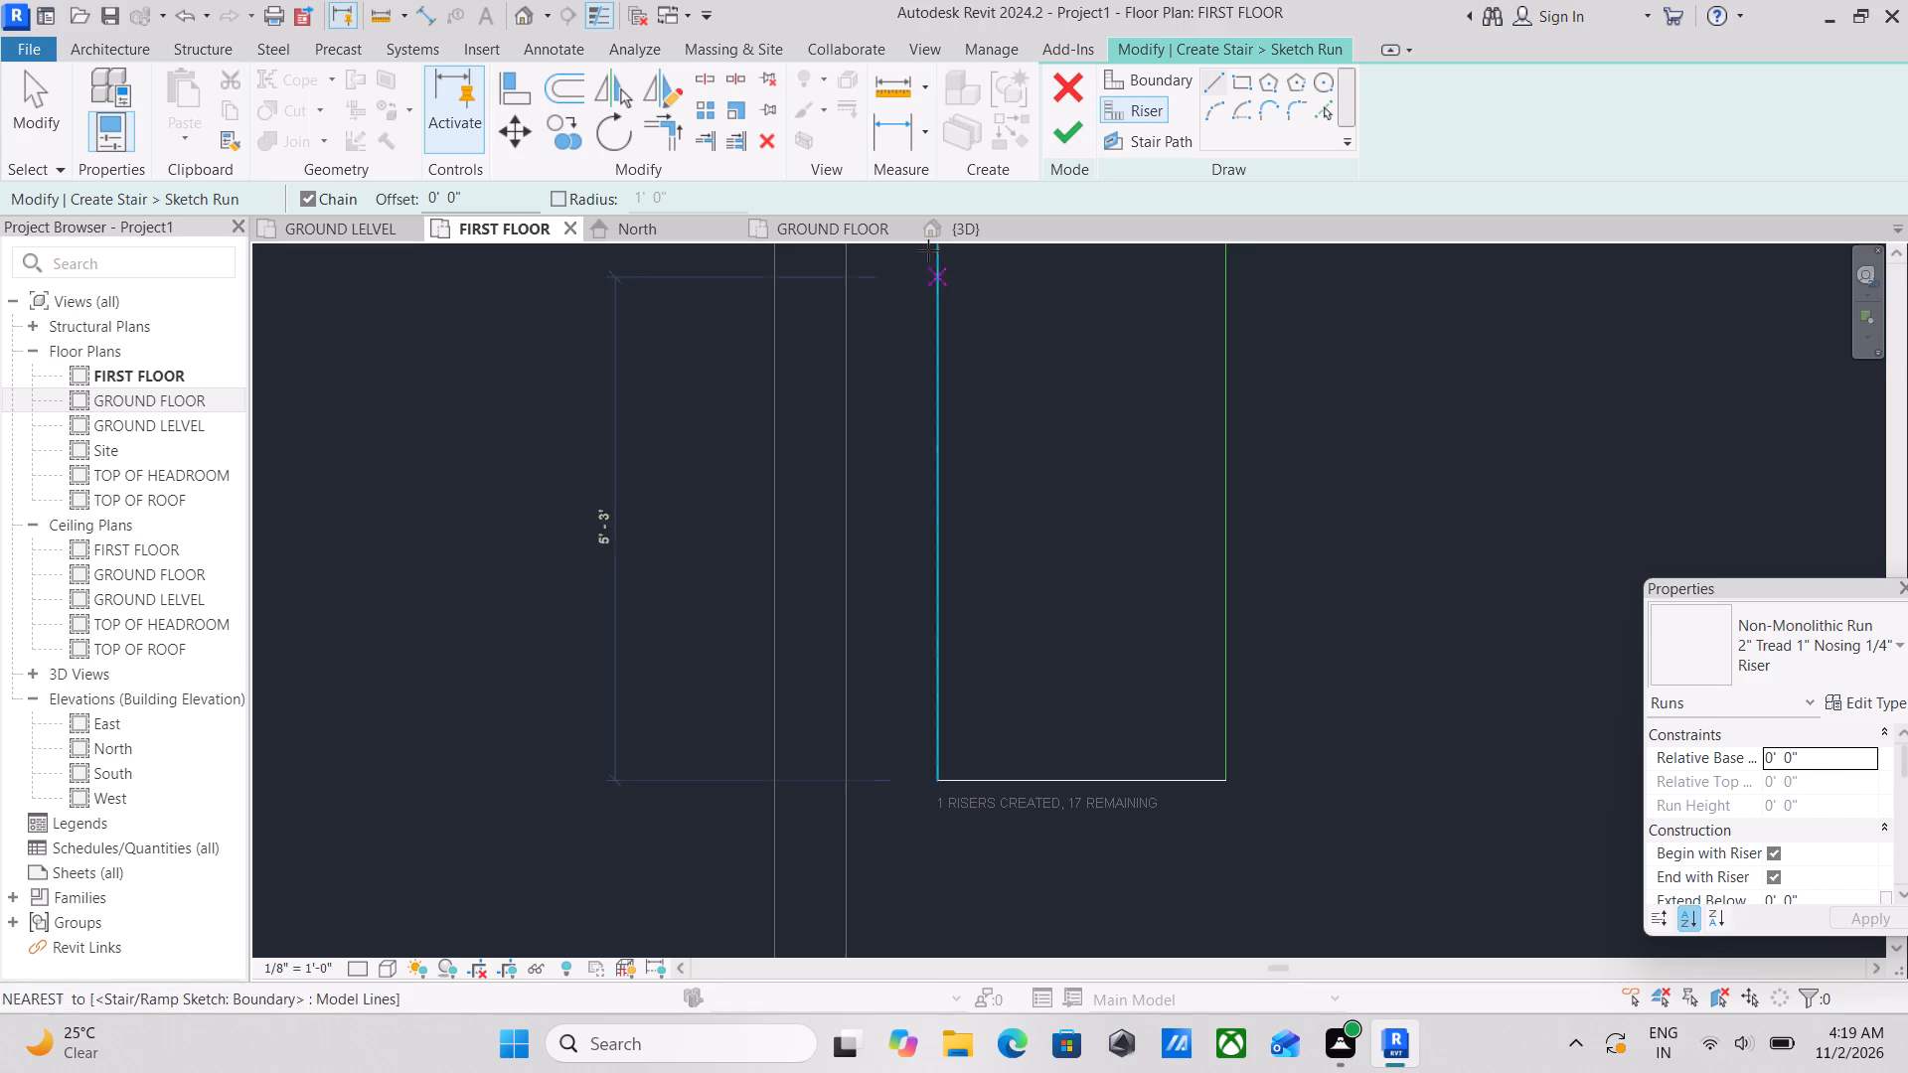
Add eight more risers up the vertical leg at 1' offsets by picking each preceding riser, ending at the inner corner.
{"action": "left_click_drag", "start_coordinate": [493, 200], "coordinate": [341, 211]}
{"action": "type", "text": "1'"}
{"action": "key", "text": "Return"}
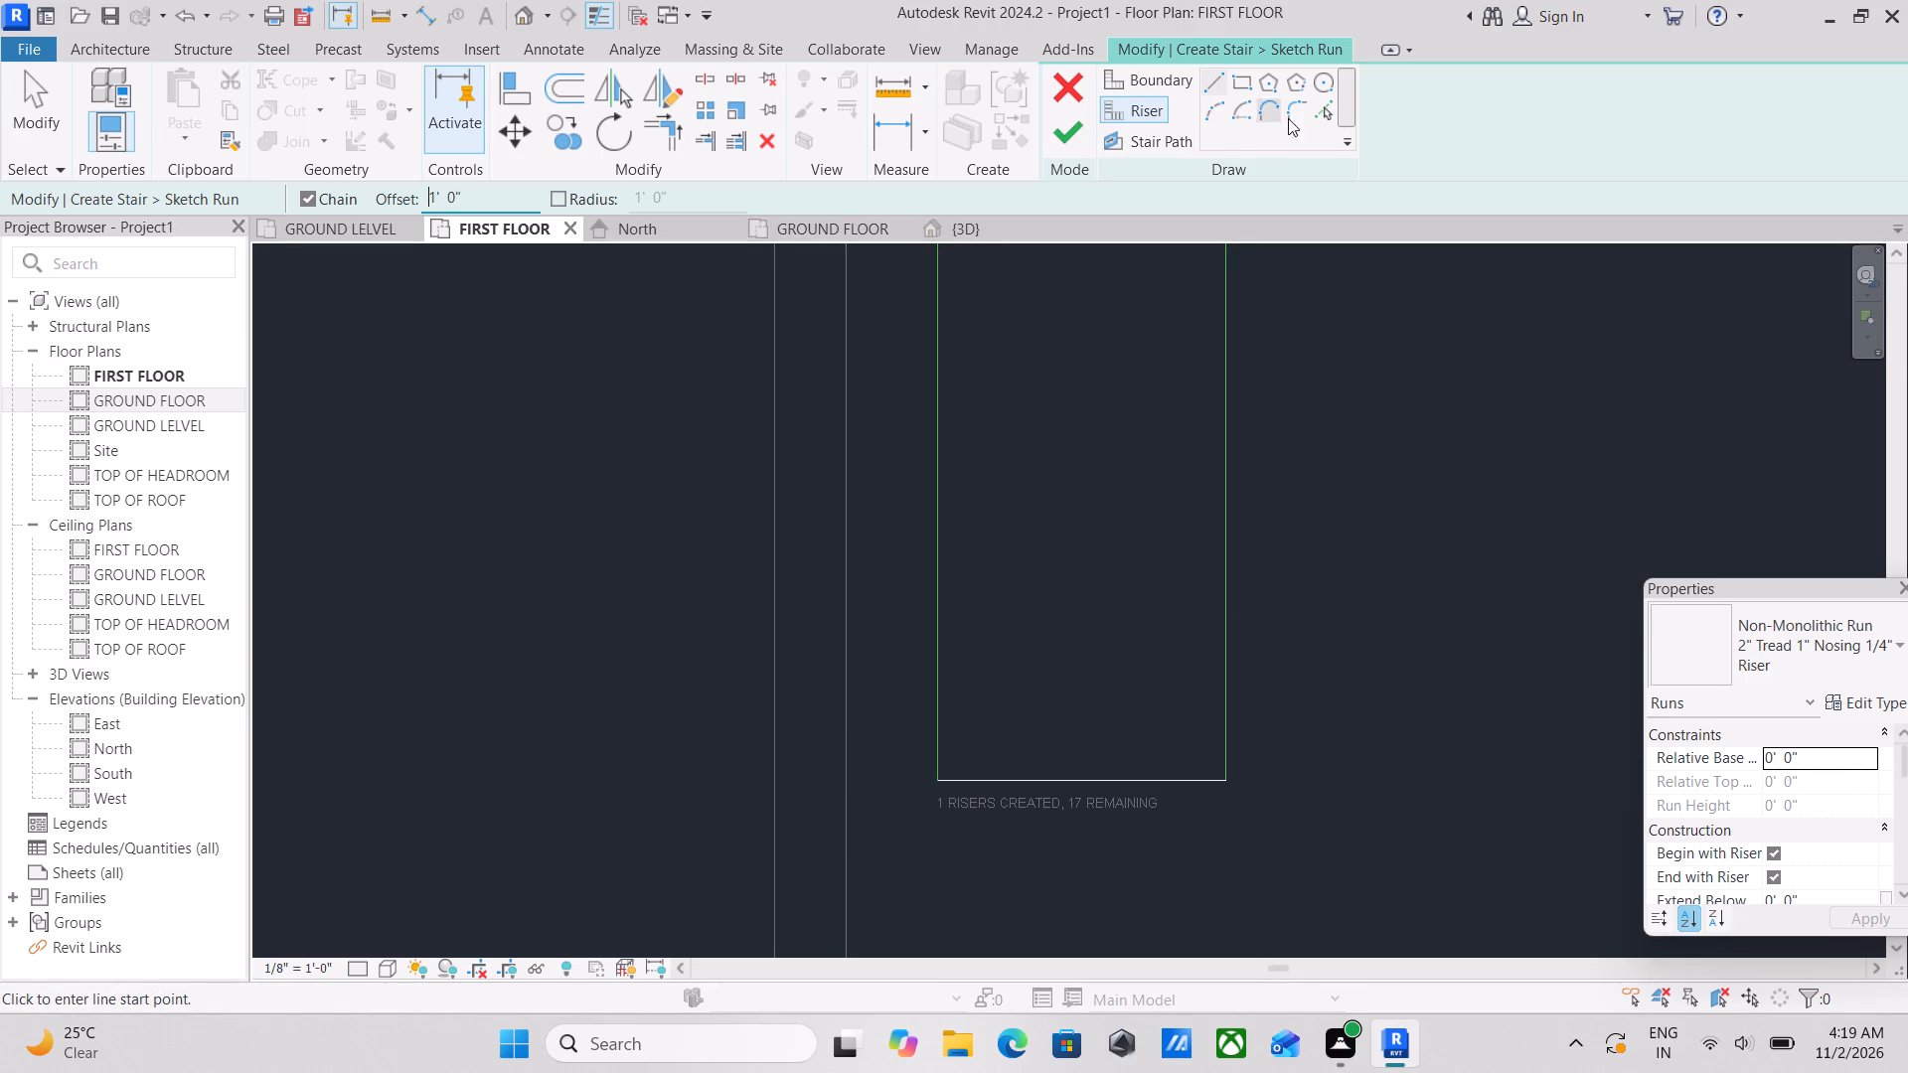
{"action": "left_click", "coordinate": [1331, 113]}
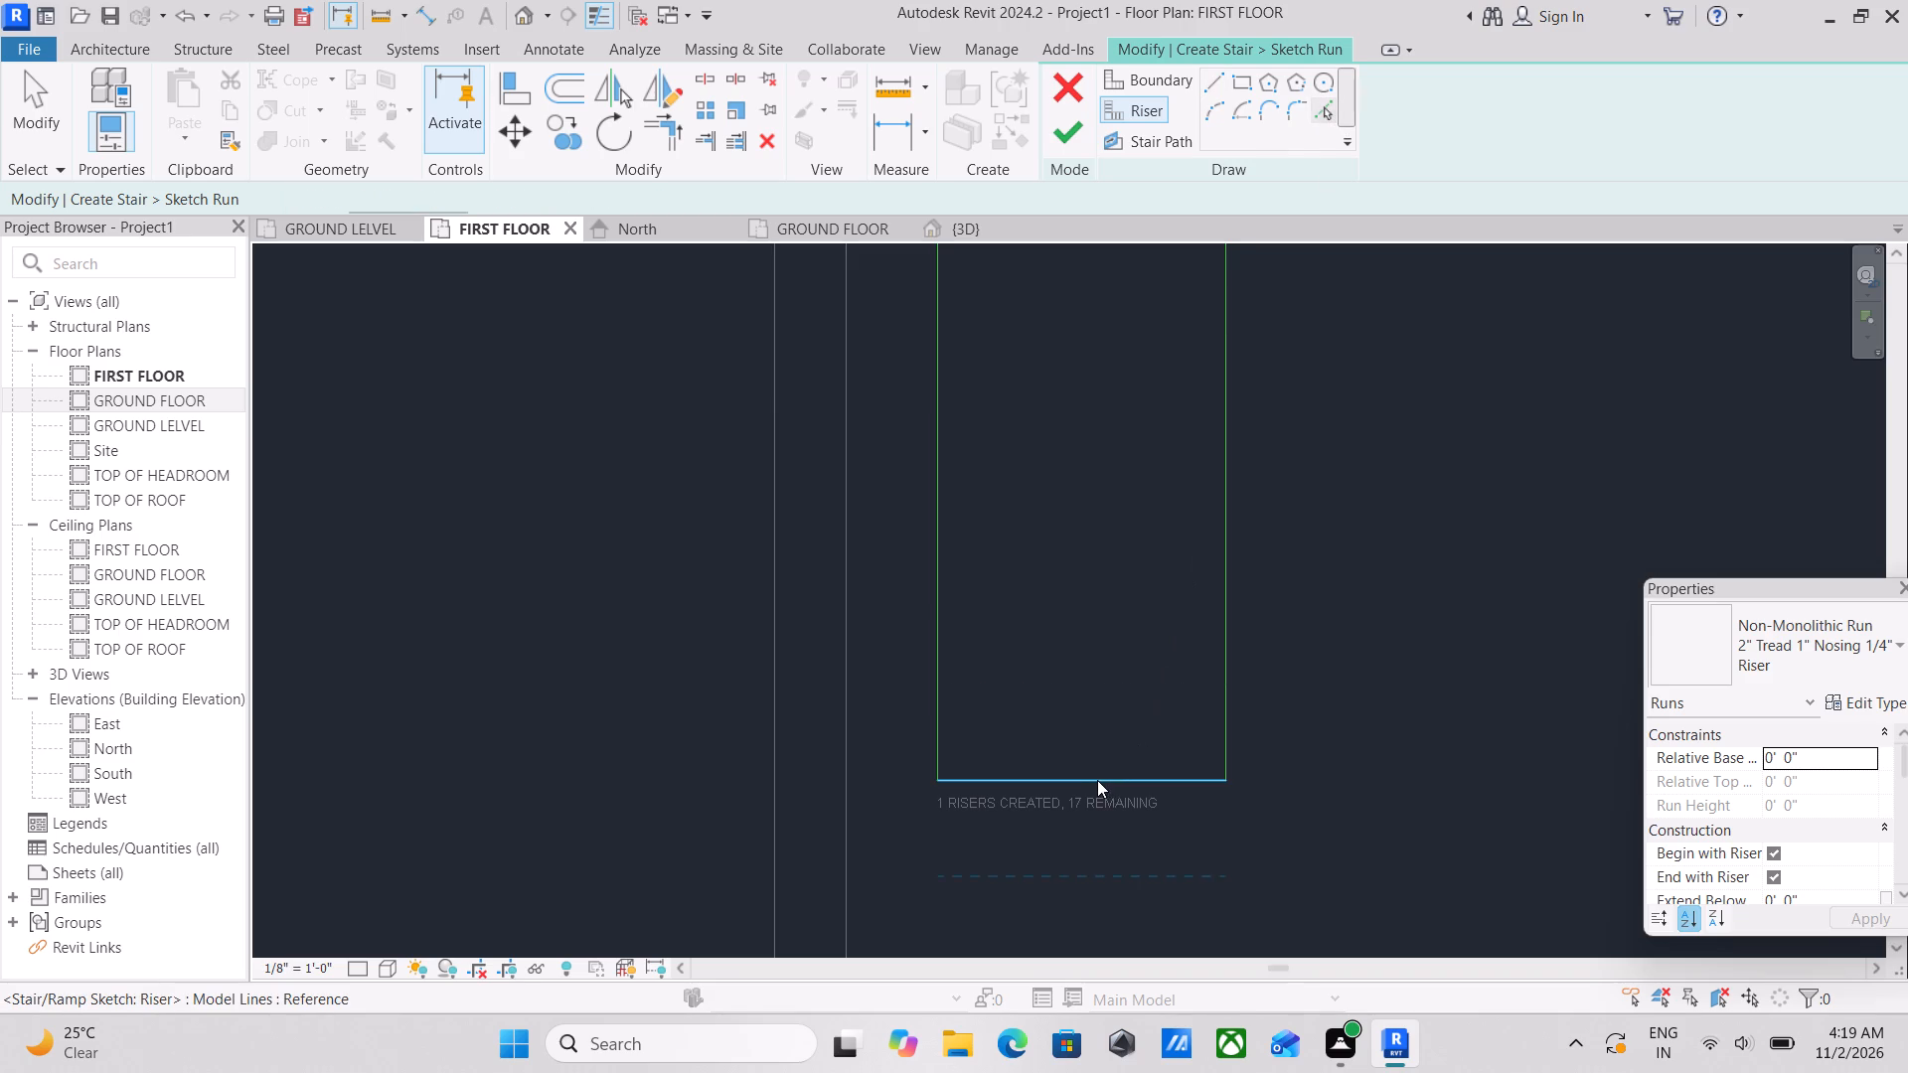
{"action": "left_click", "coordinate": [1092, 776]}
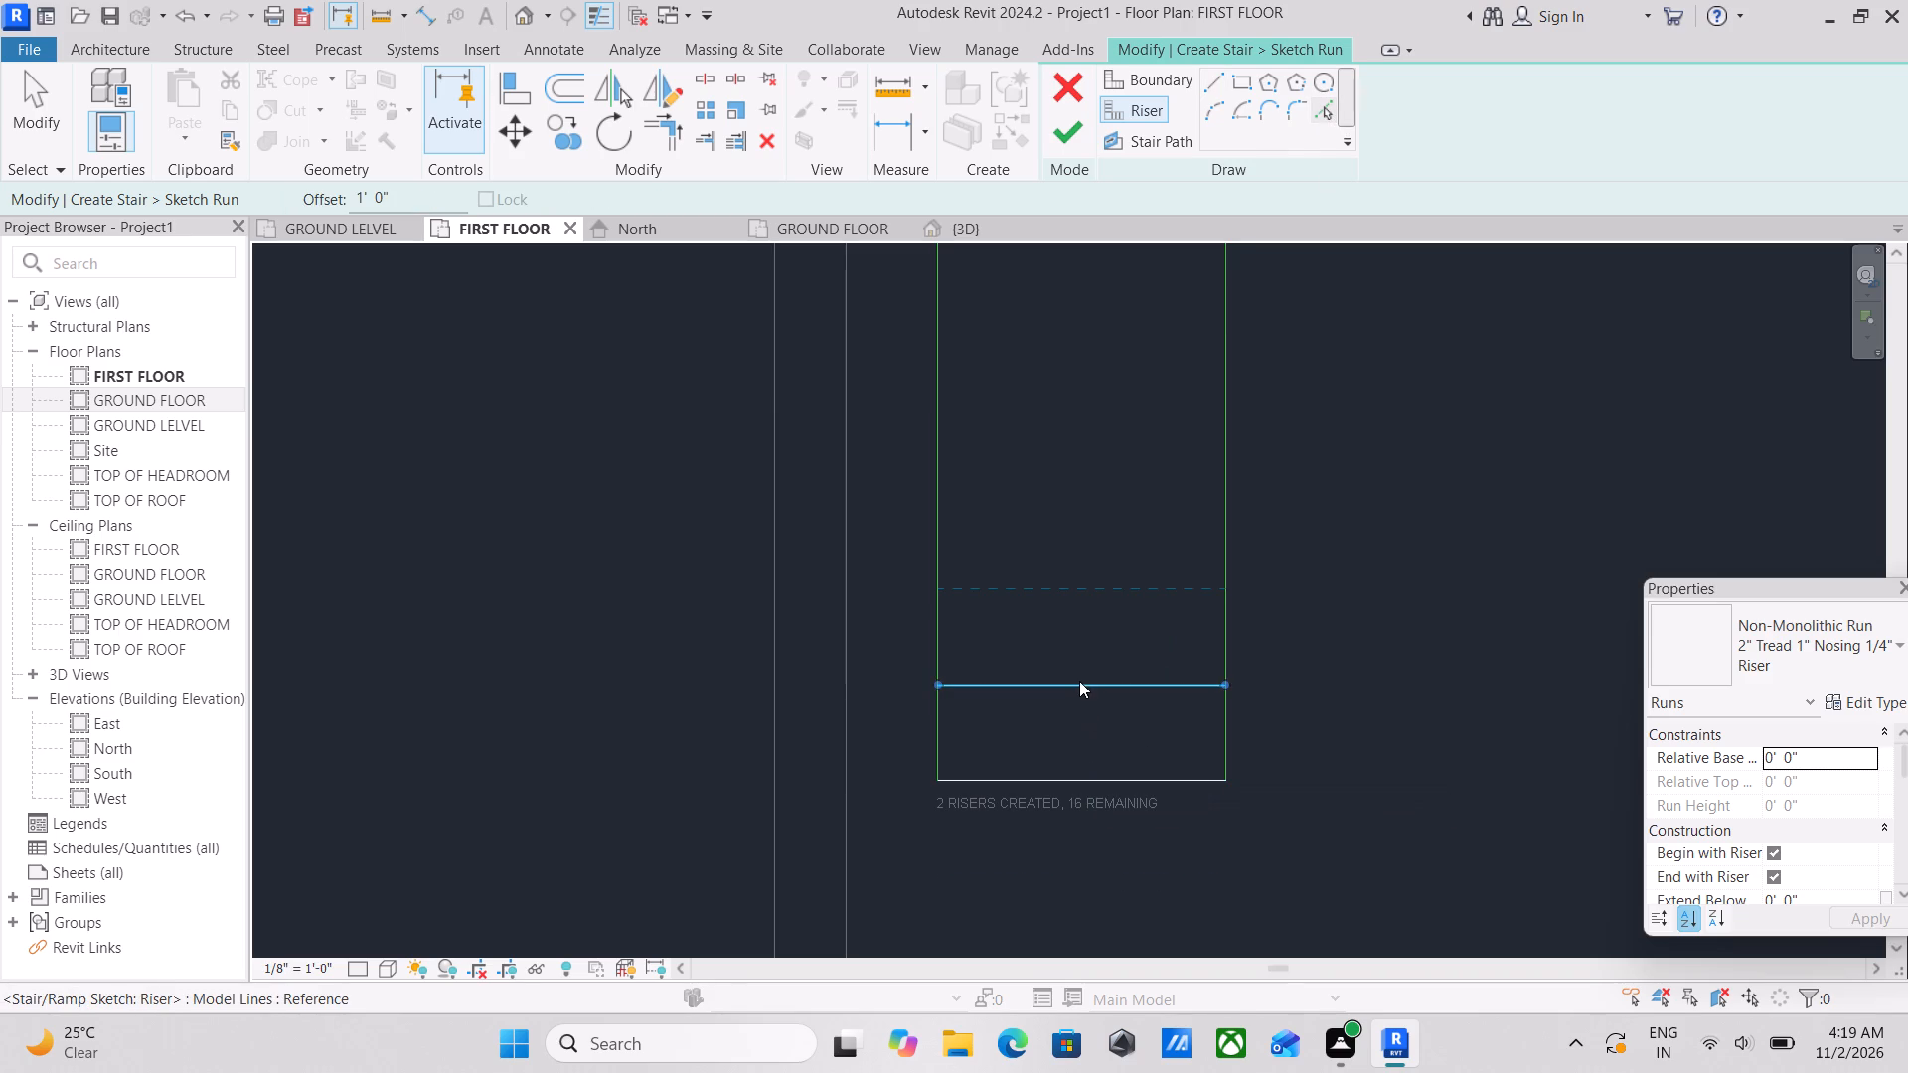
{"action": "left_click", "coordinate": [1079, 681]}
{"action": "middle_click_drag", "start_coordinate": [1080, 673], "coordinate": [1077, 798]}
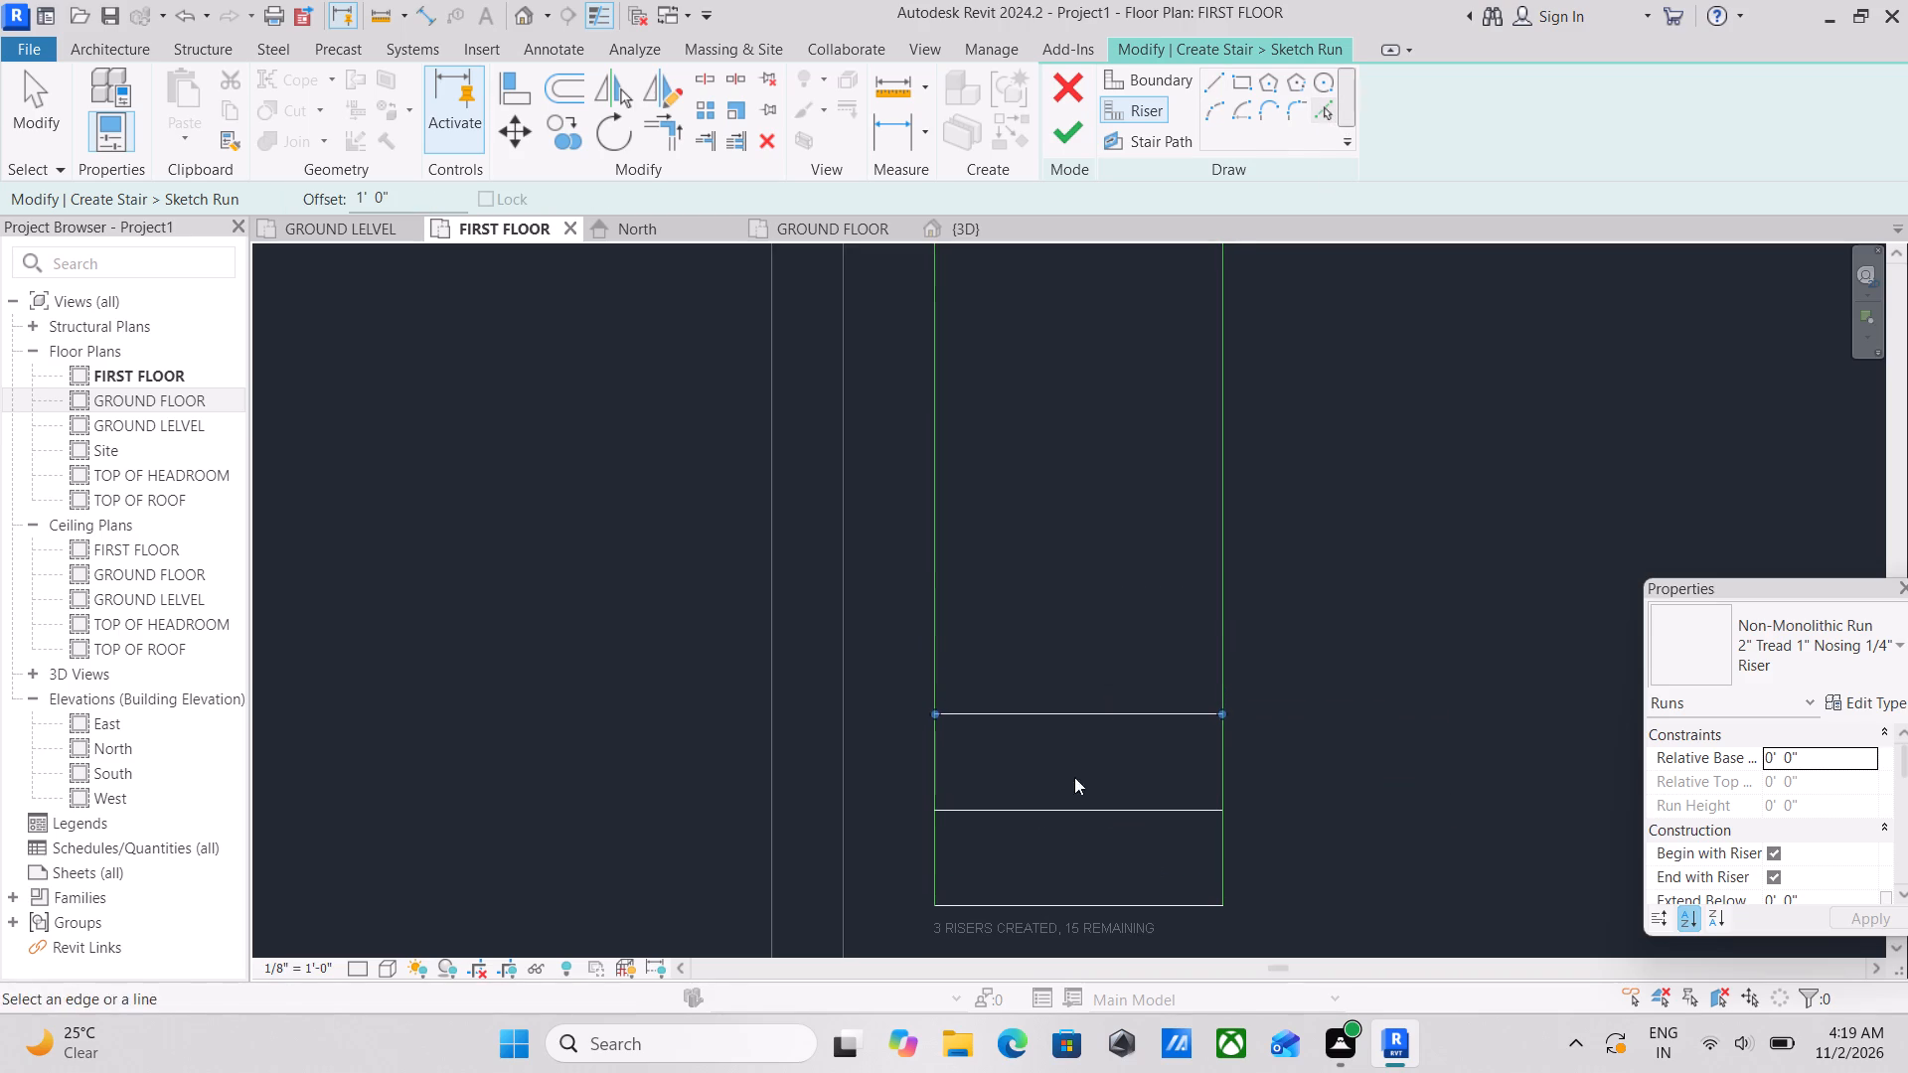
{"action": "left_click", "coordinate": [1069, 711]}
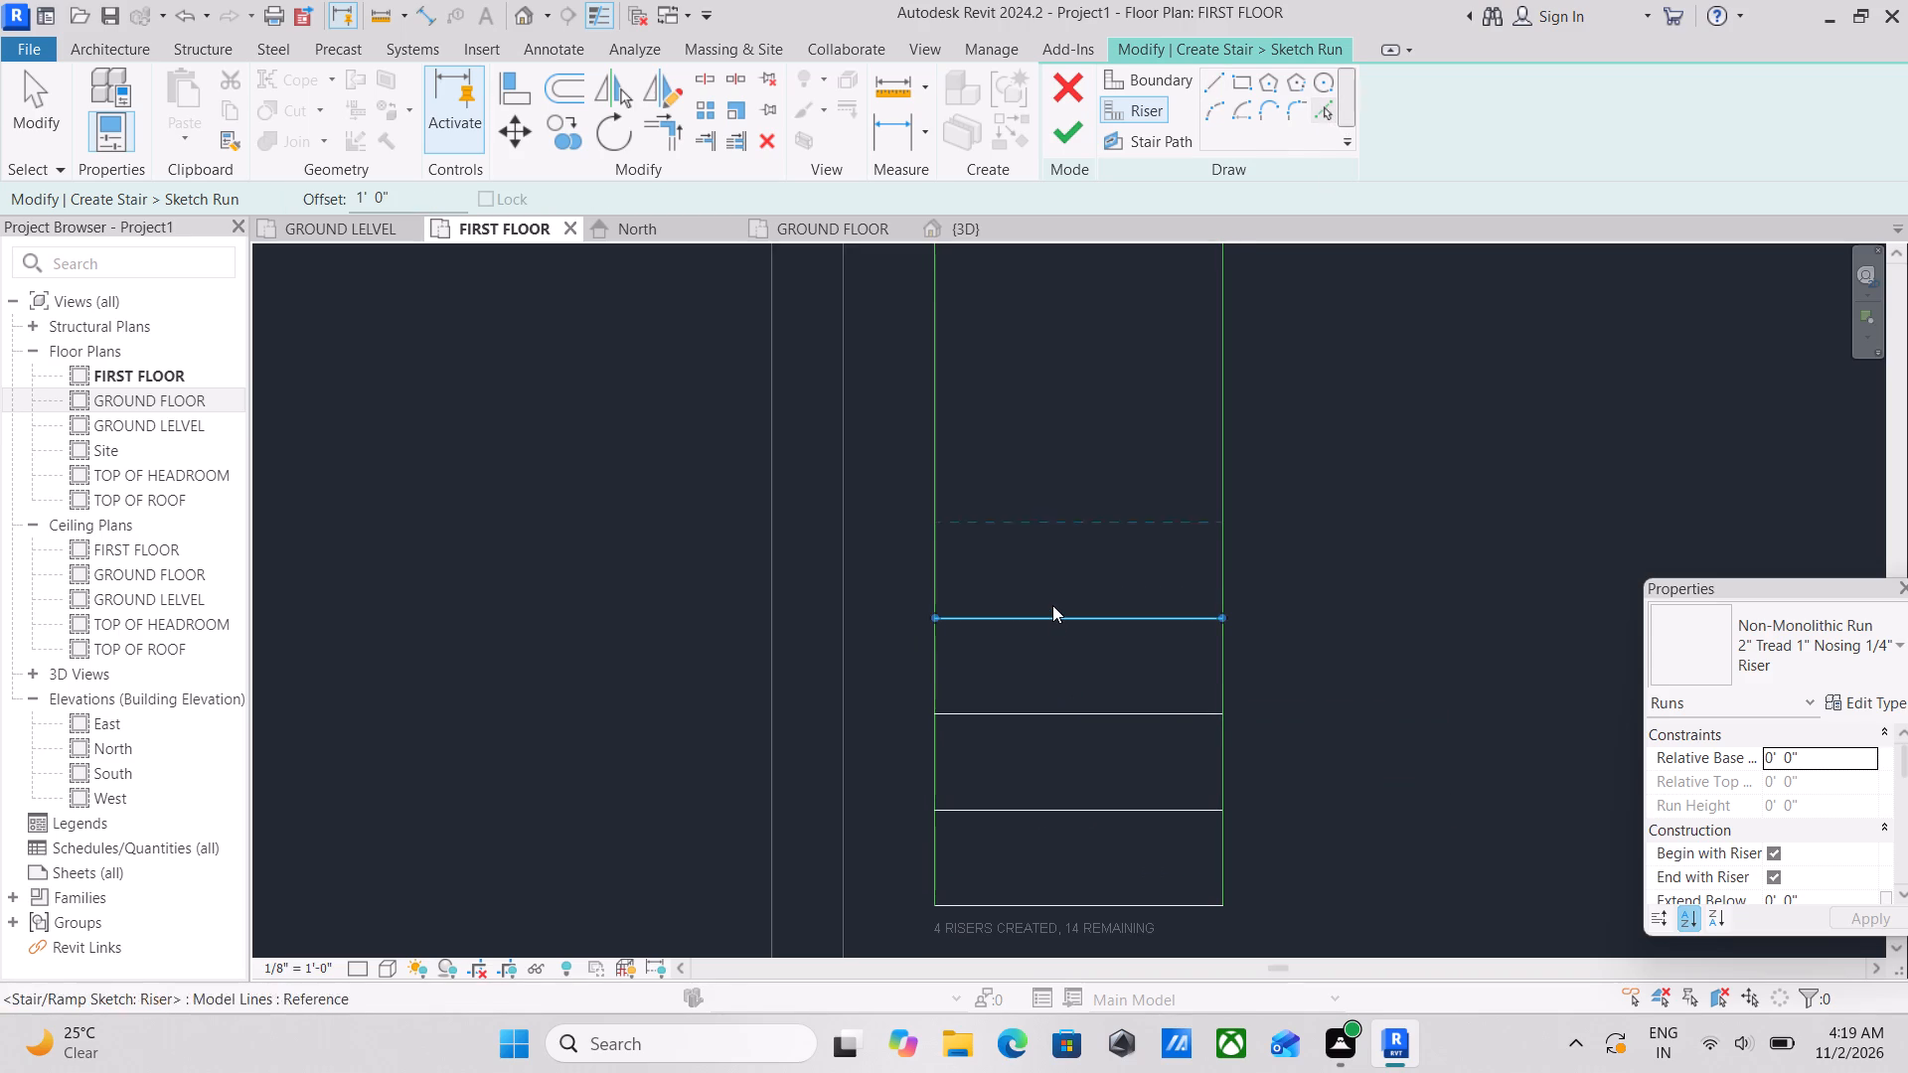
{"action": "left_click", "coordinate": [1051, 617]}
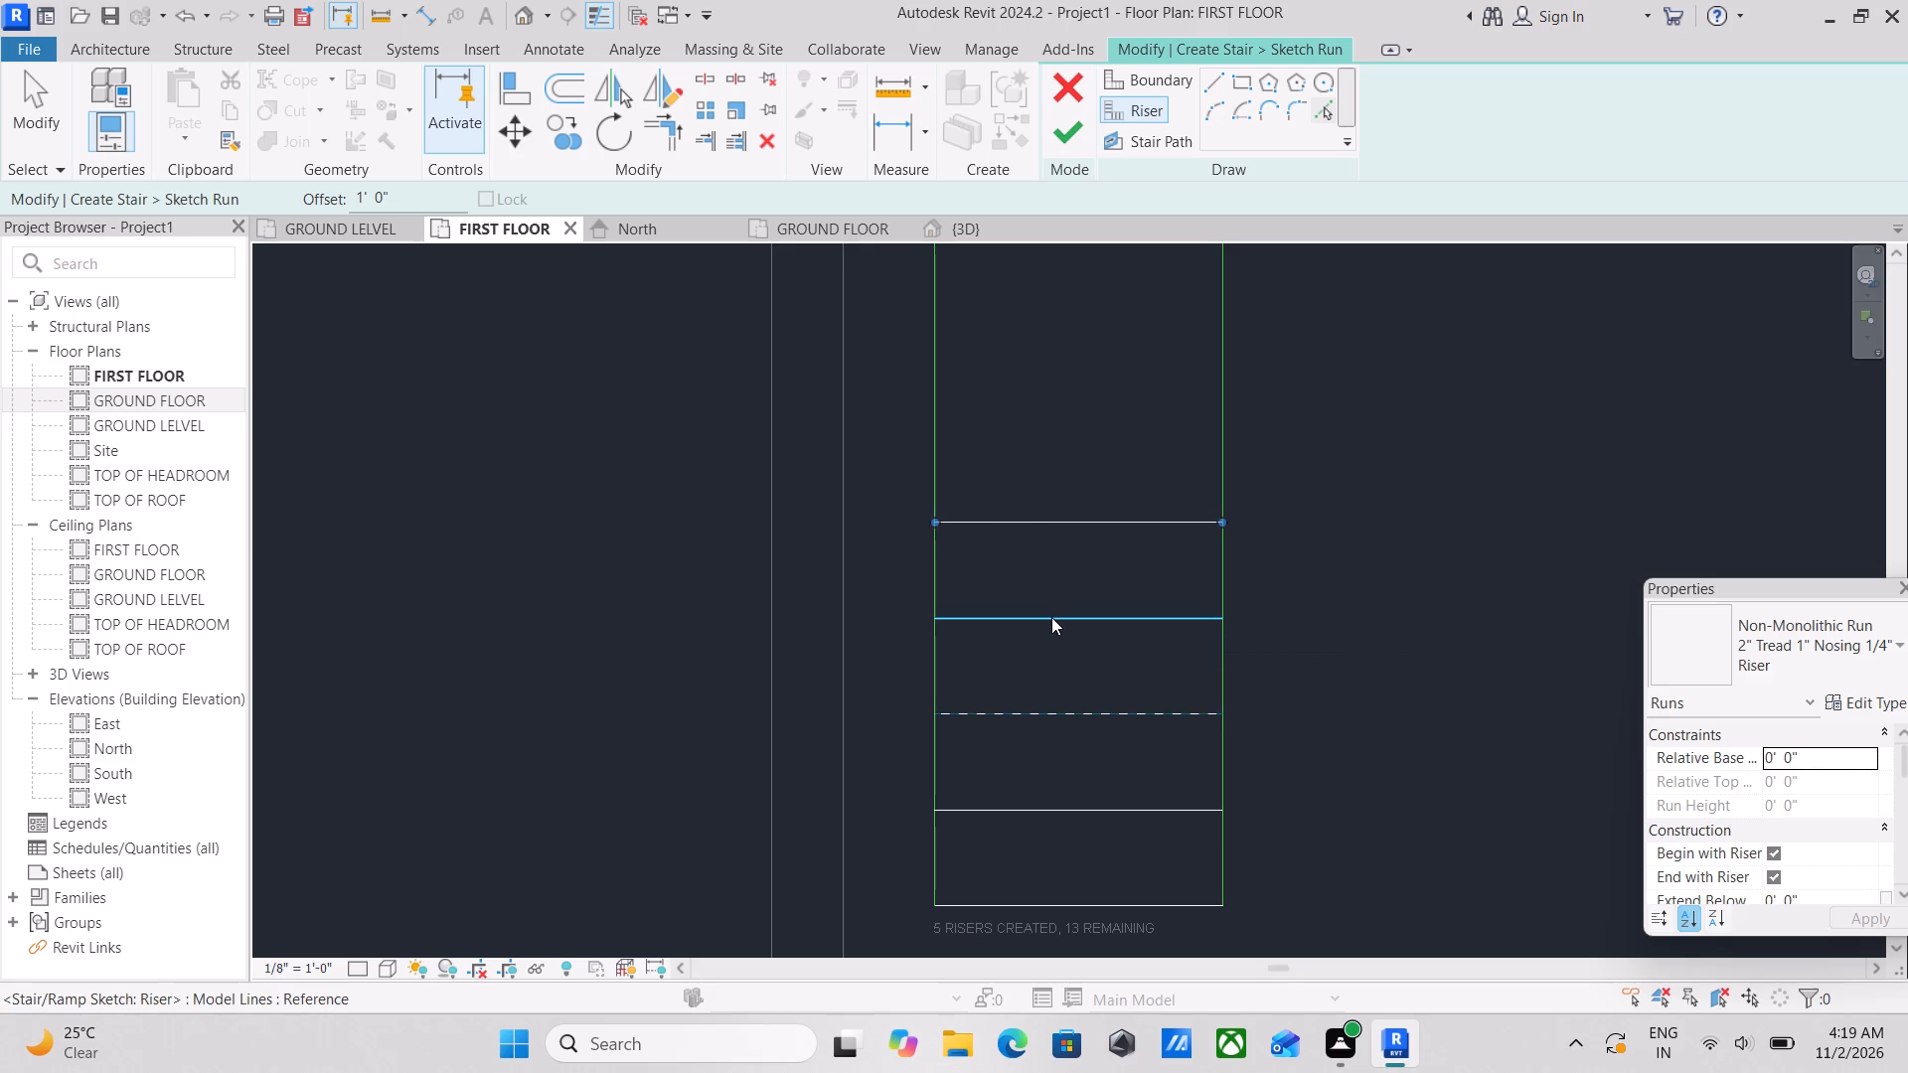
{"action": "middle_click_drag", "start_coordinate": [1051, 617], "coordinate": [1028, 760]}
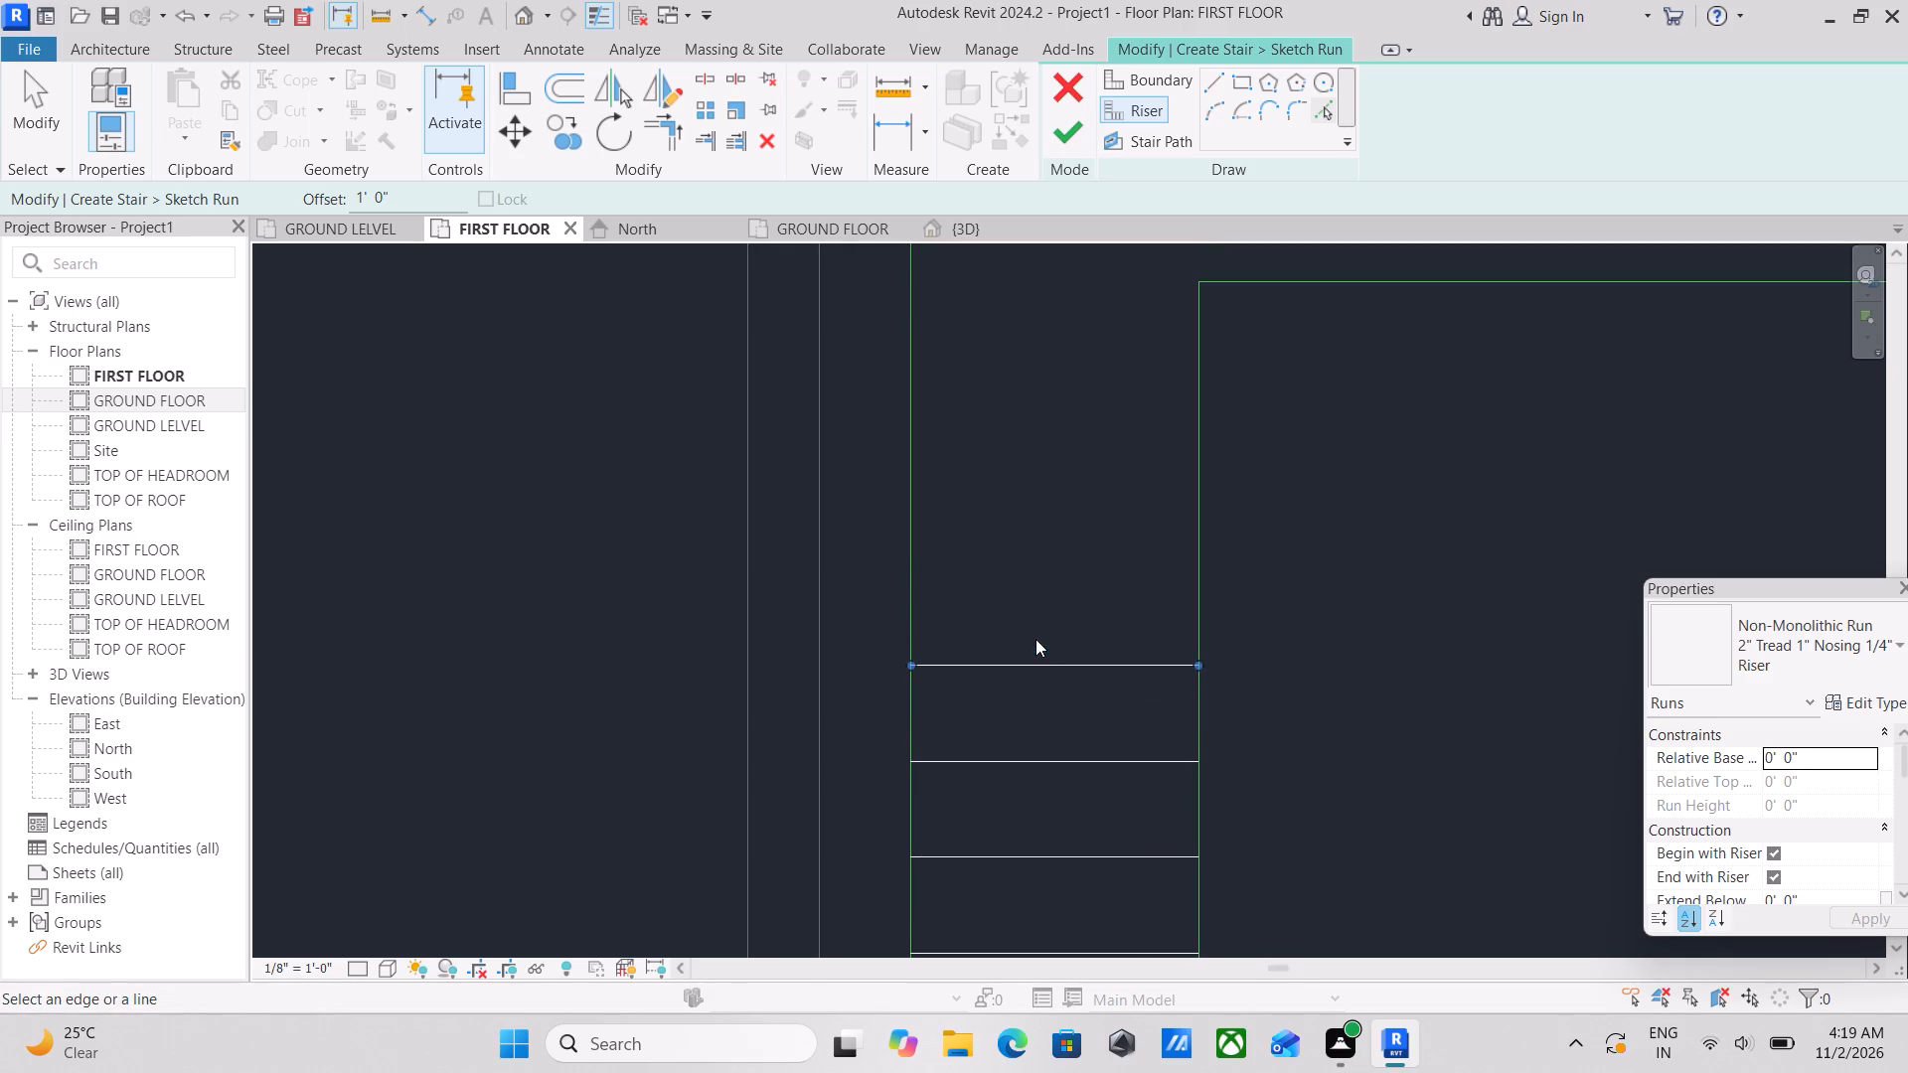
{"action": "left_click", "coordinate": [1029, 659]}
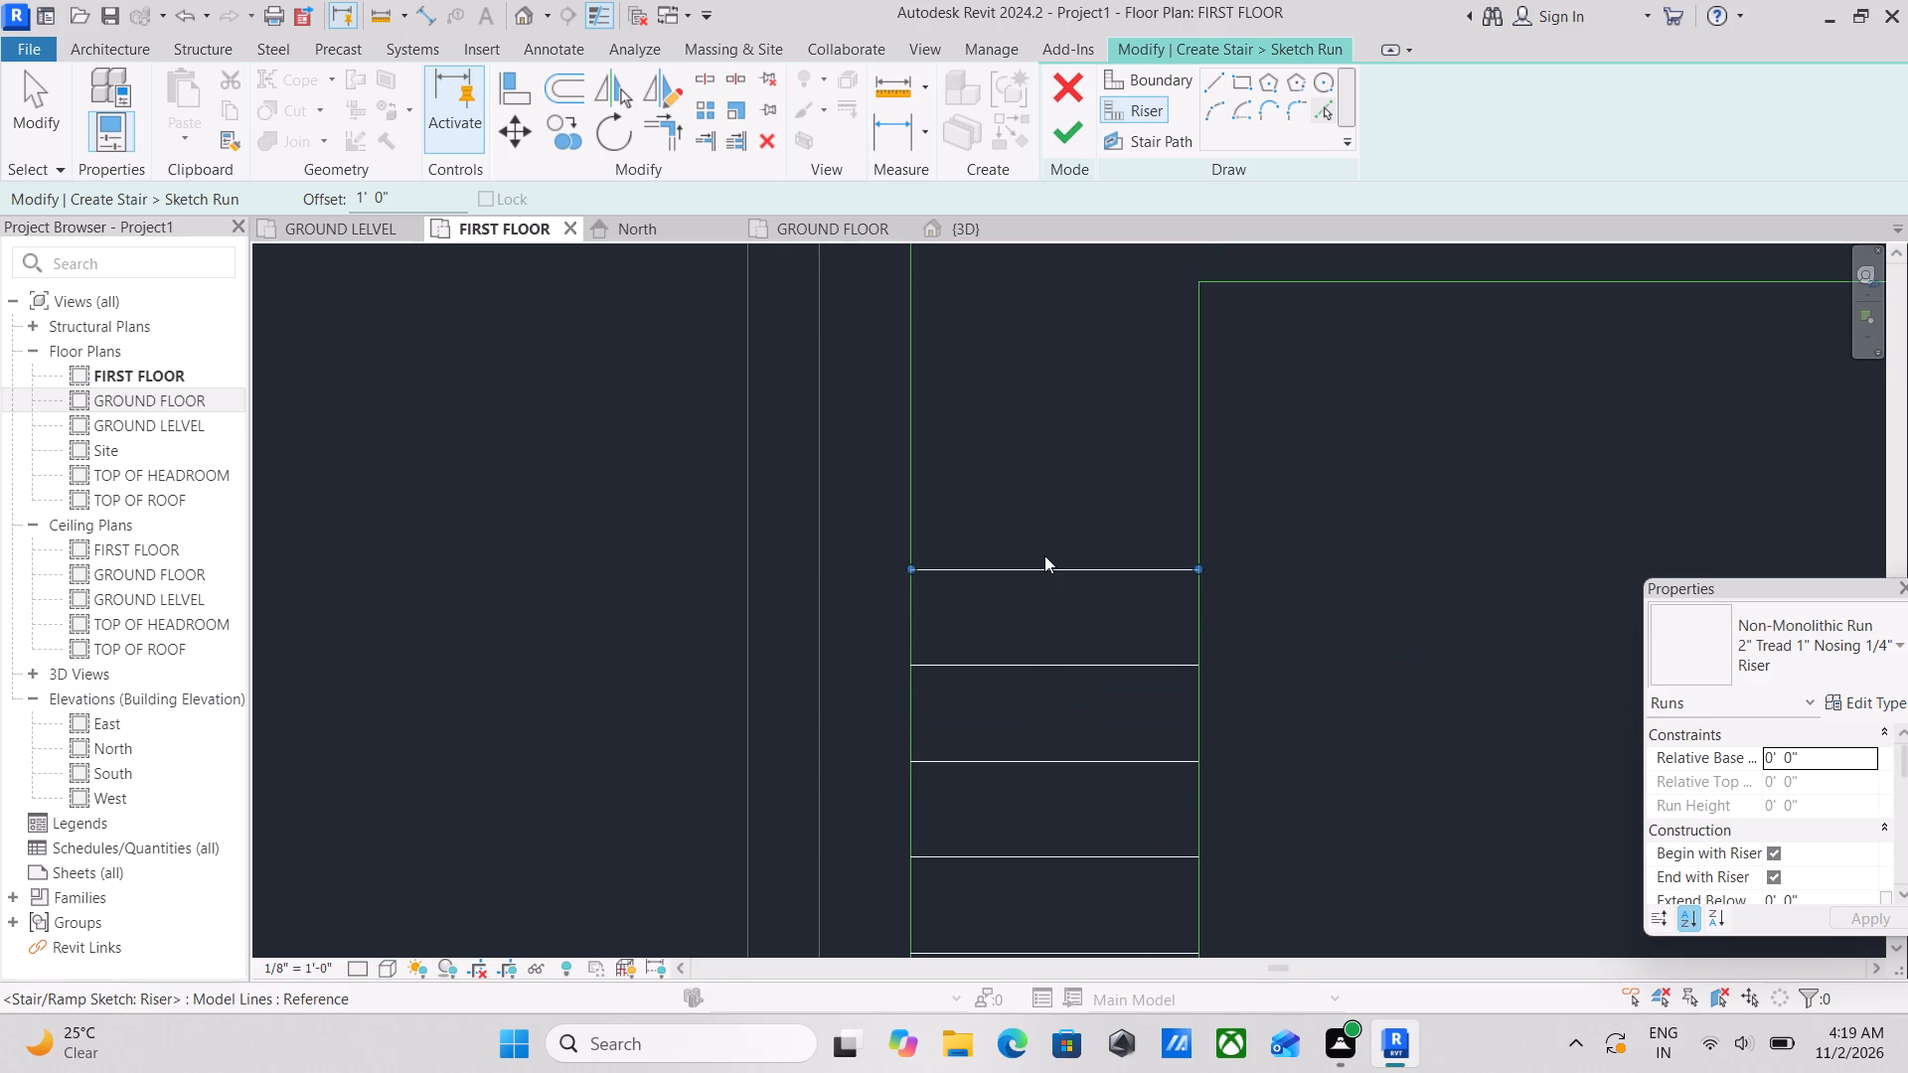
{"action": "left_click", "coordinate": [1049, 563]}
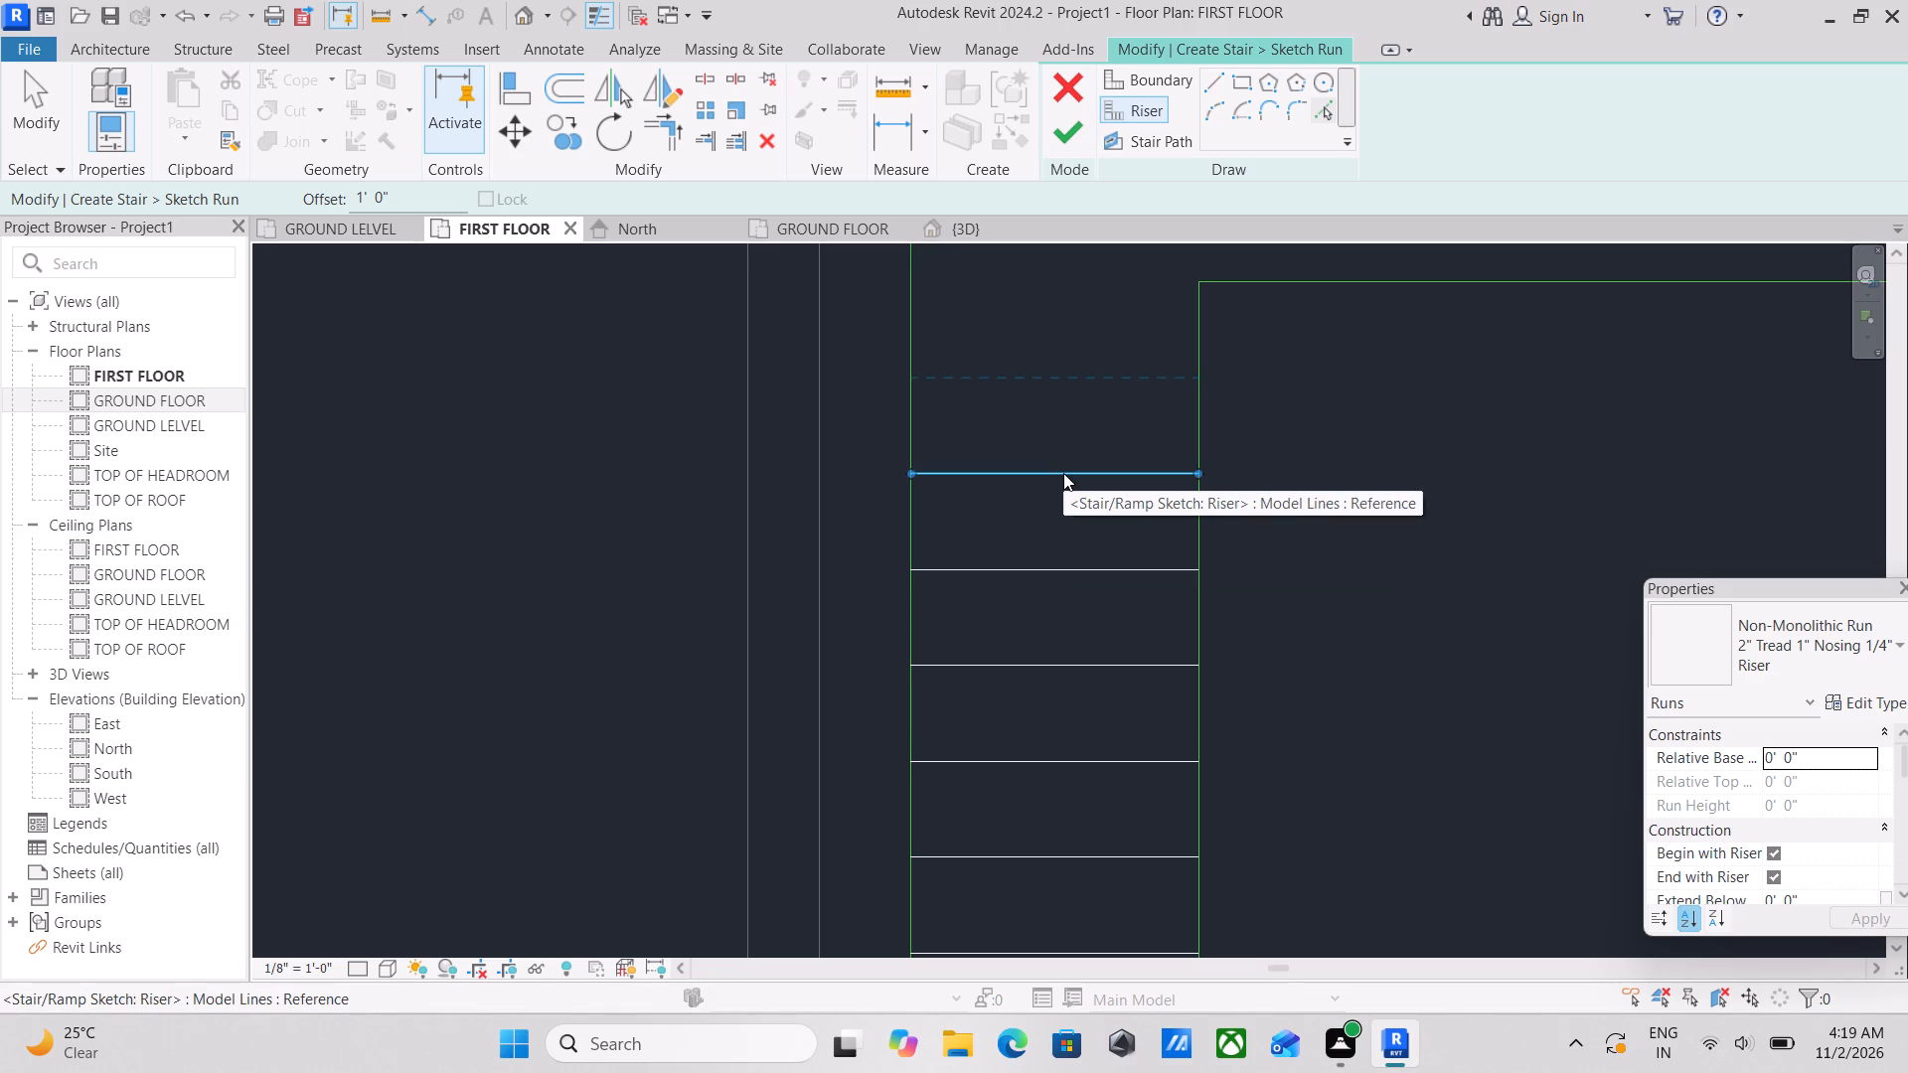
{"action": "left_click", "coordinate": [1063, 473]}
{"action": "scroll", "coordinate": [1064, 473], "scroll_direction": "down", "scroll_amount": 5}
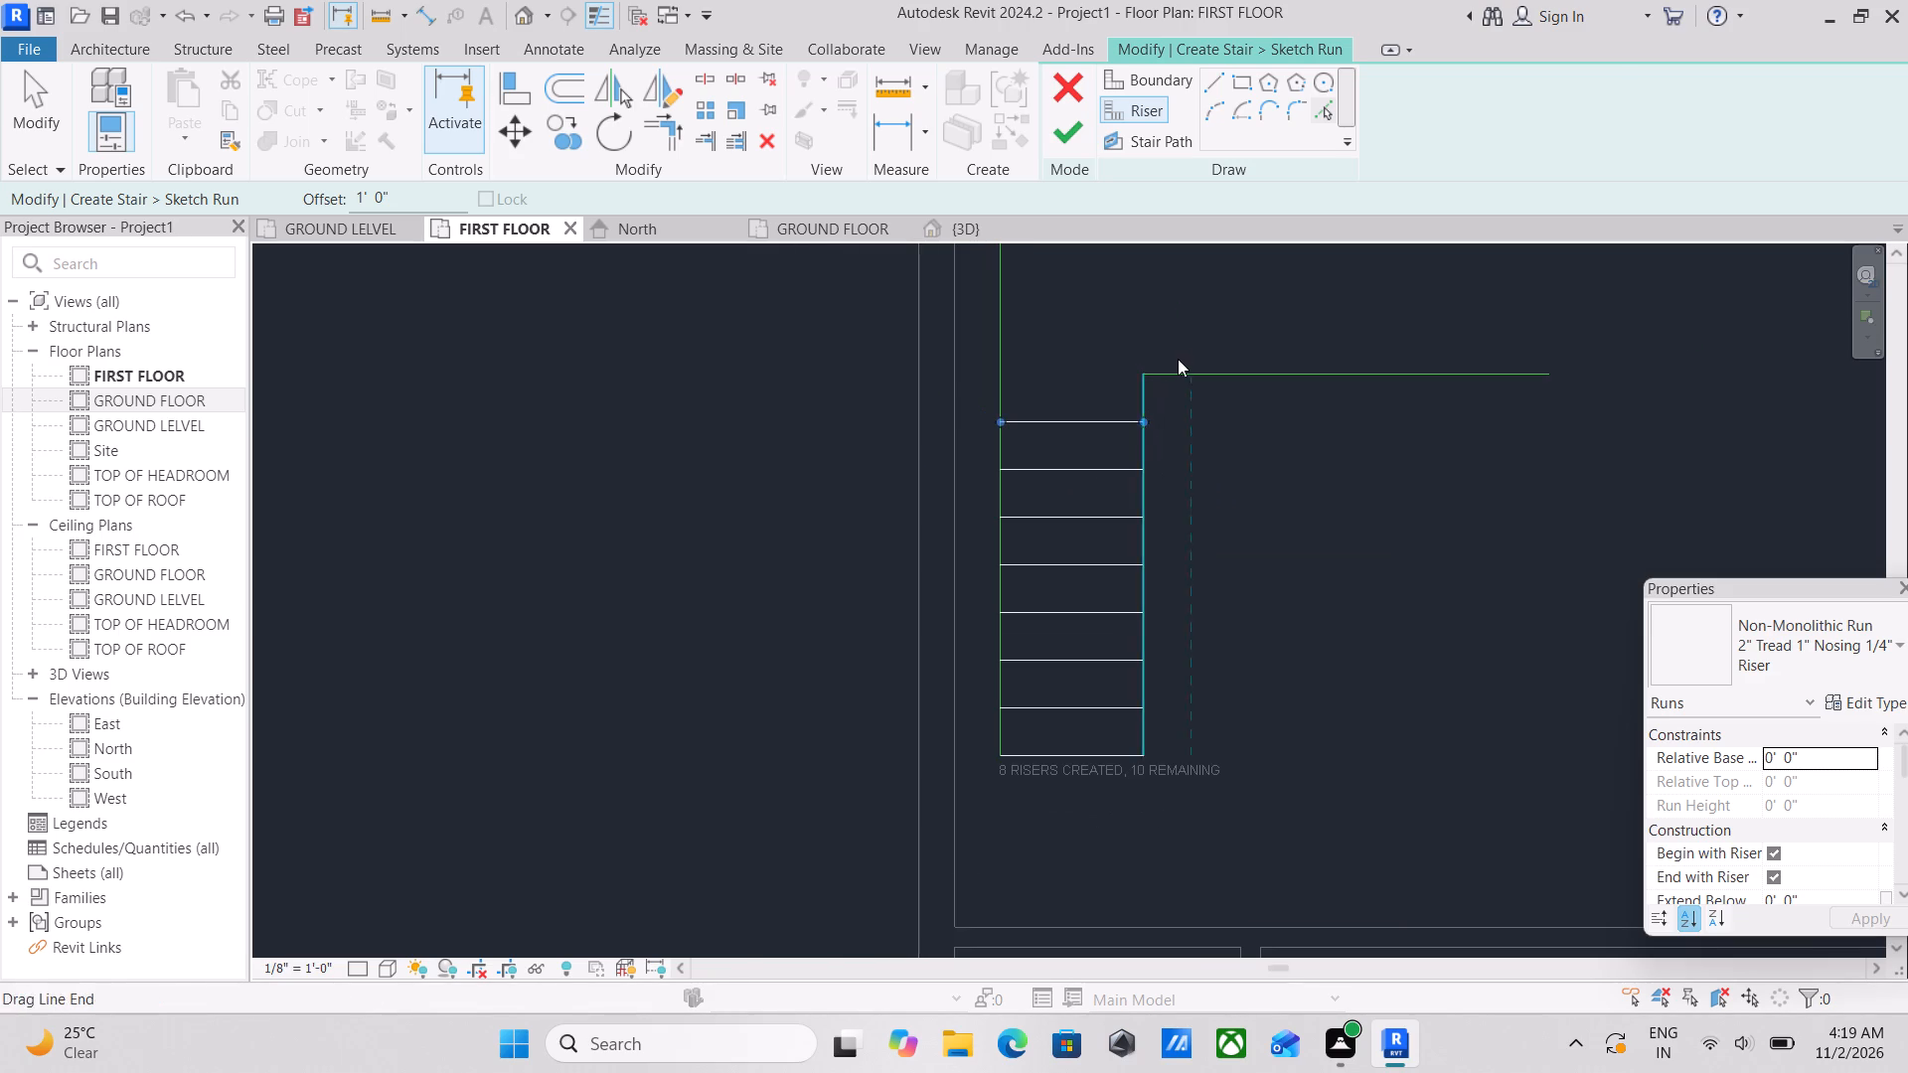
{"action": "left_click", "coordinate": [1068, 420]}
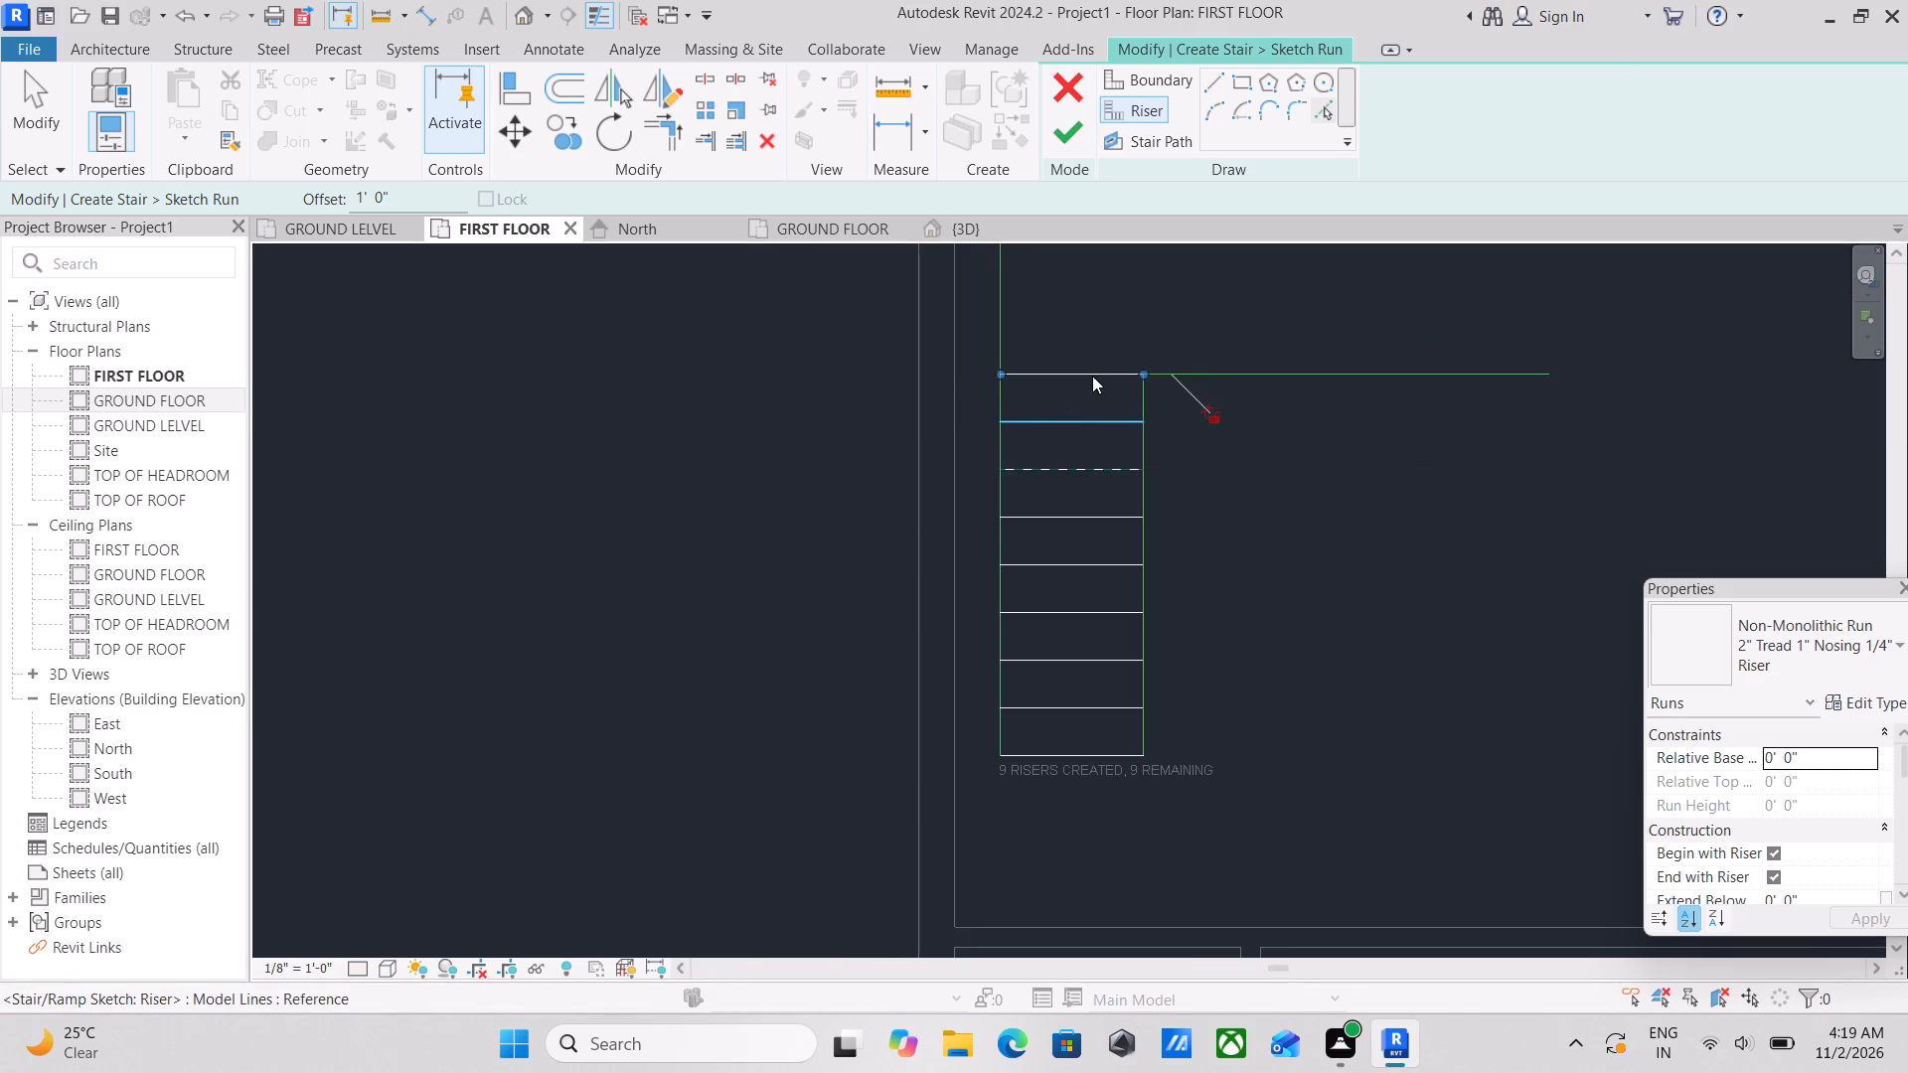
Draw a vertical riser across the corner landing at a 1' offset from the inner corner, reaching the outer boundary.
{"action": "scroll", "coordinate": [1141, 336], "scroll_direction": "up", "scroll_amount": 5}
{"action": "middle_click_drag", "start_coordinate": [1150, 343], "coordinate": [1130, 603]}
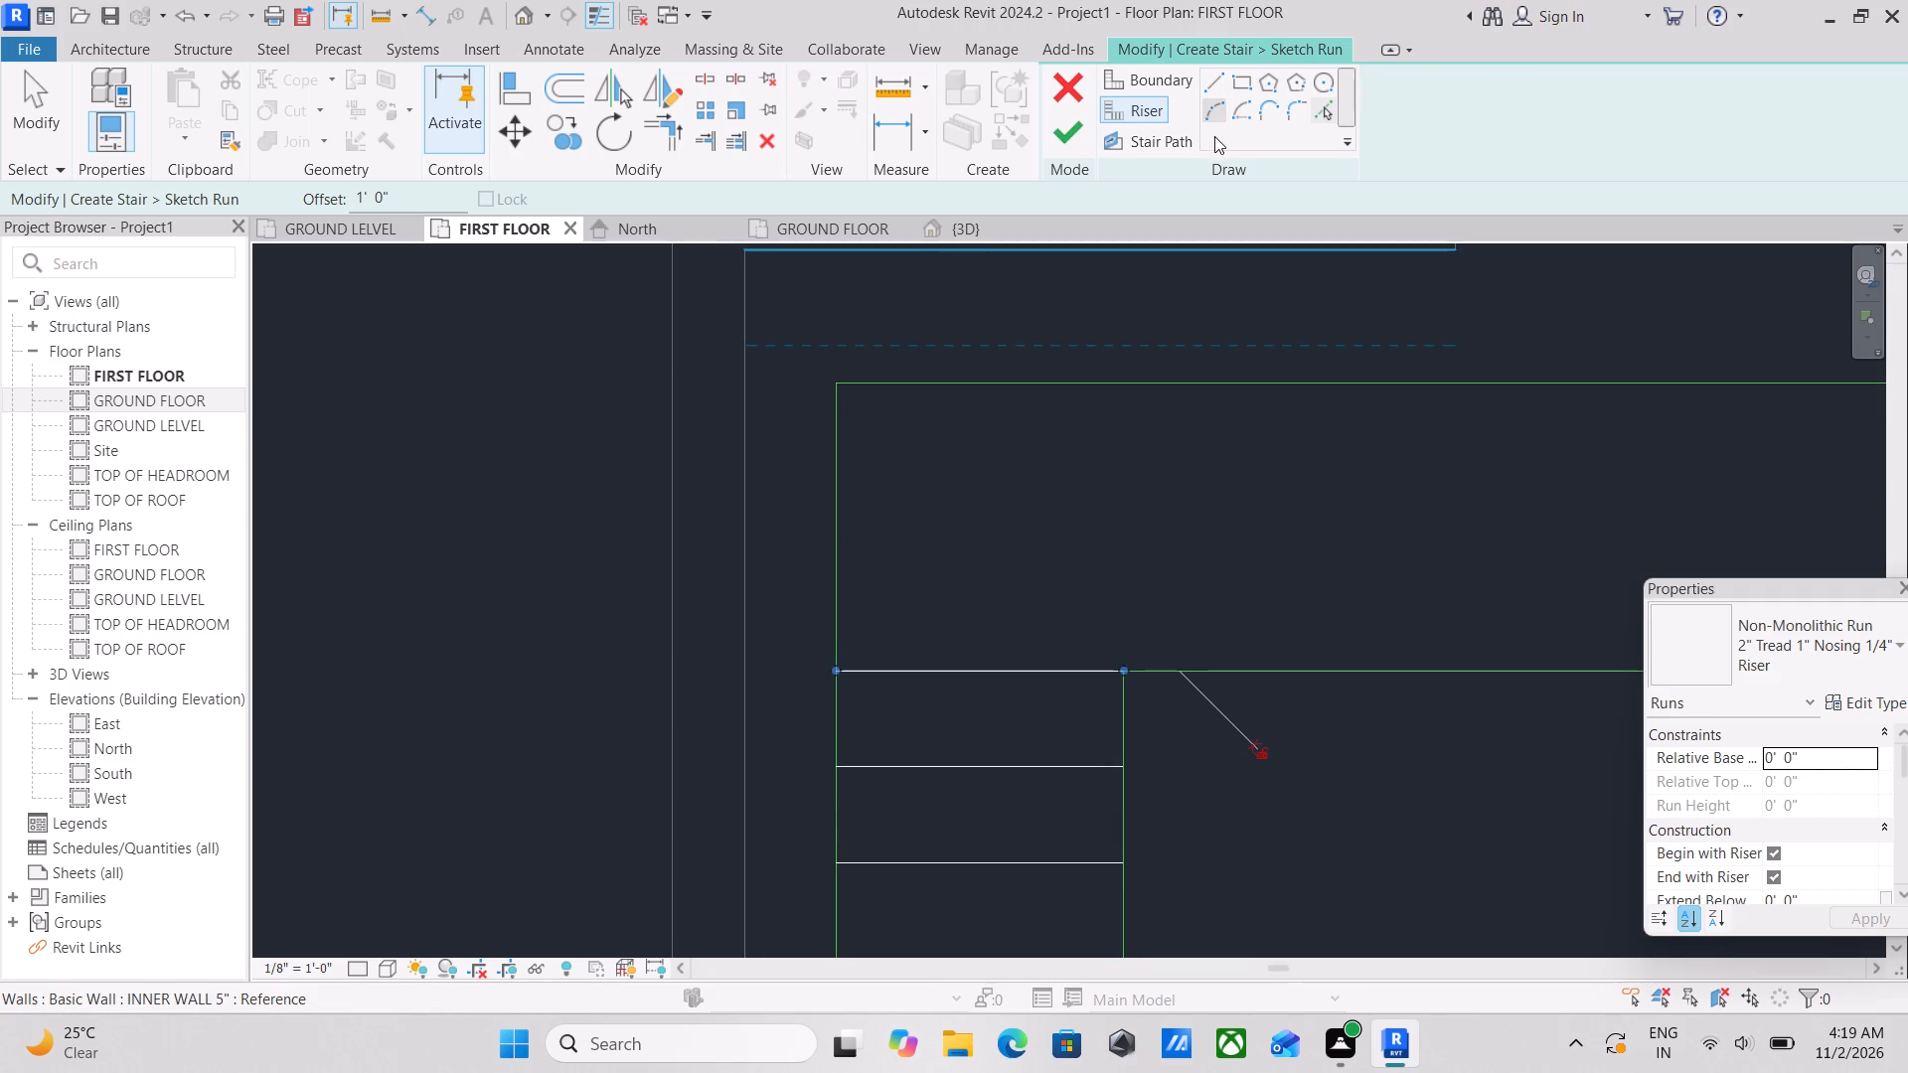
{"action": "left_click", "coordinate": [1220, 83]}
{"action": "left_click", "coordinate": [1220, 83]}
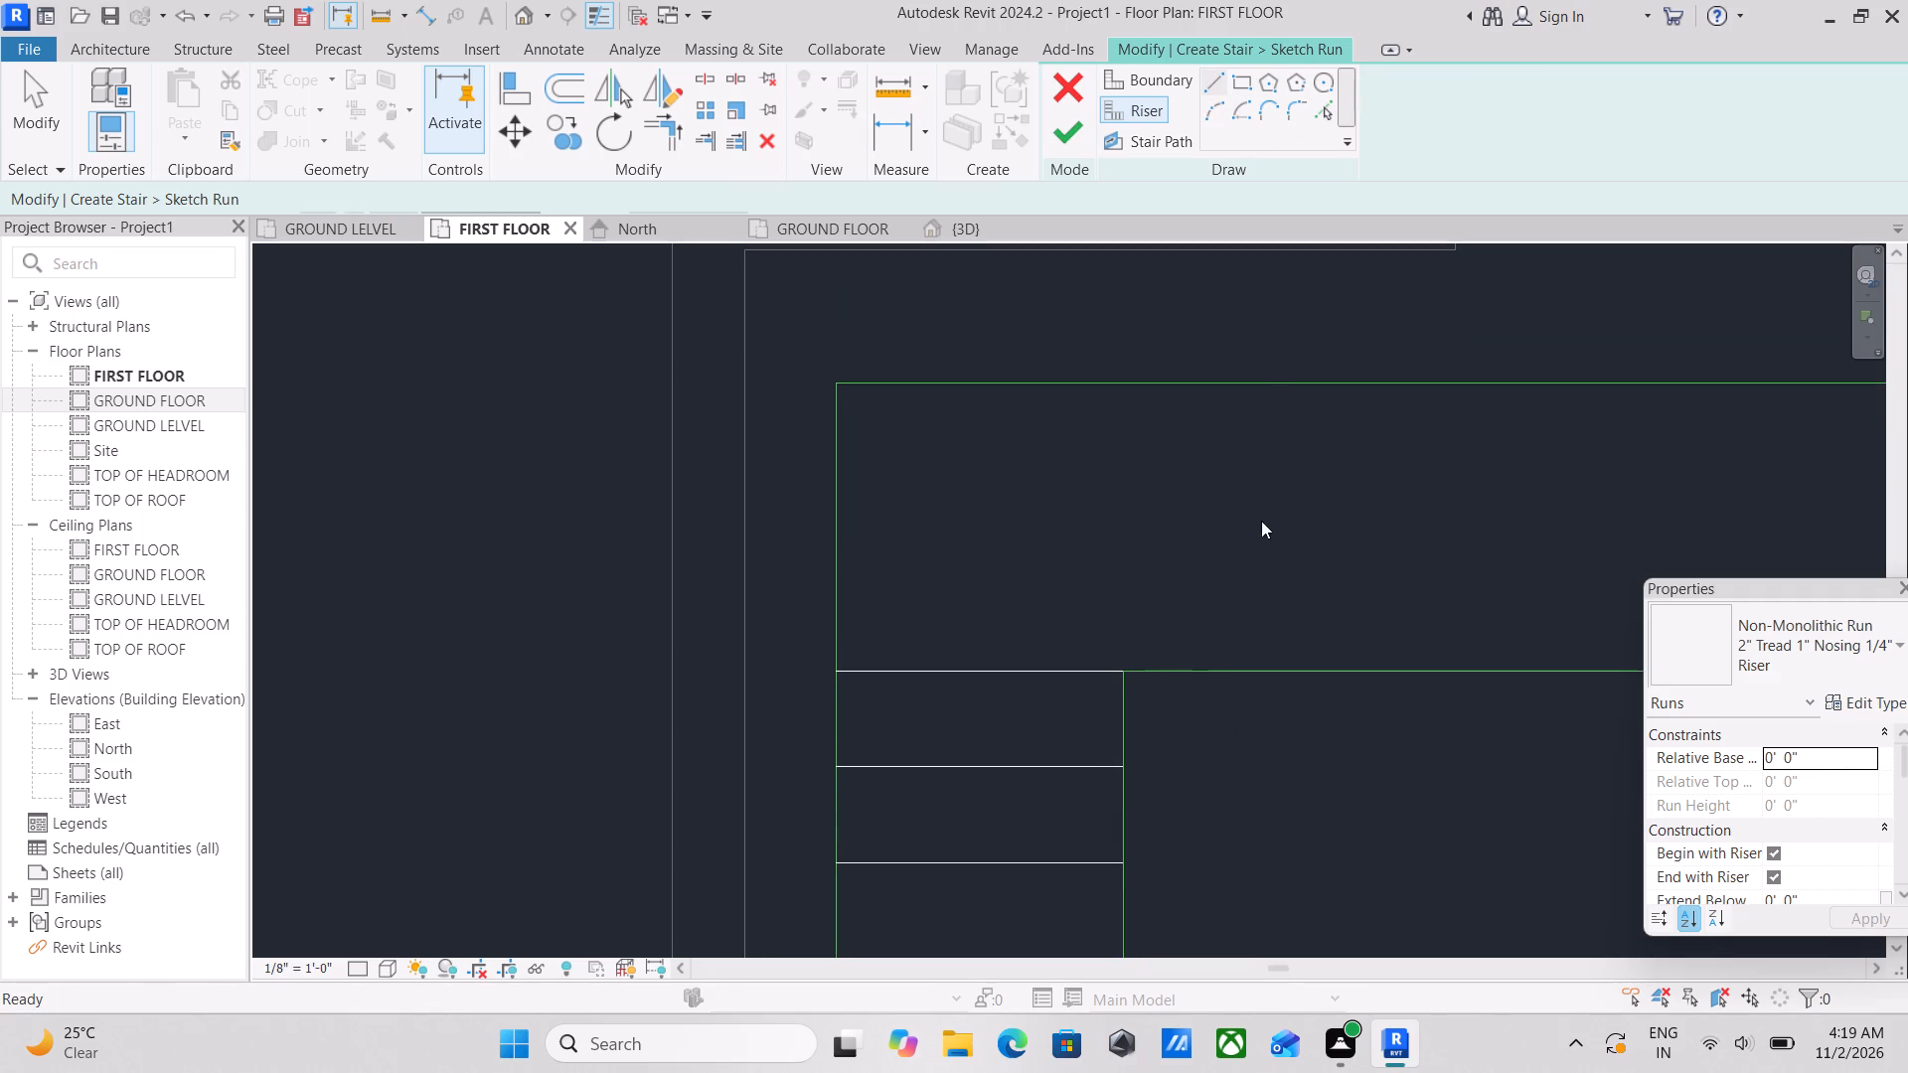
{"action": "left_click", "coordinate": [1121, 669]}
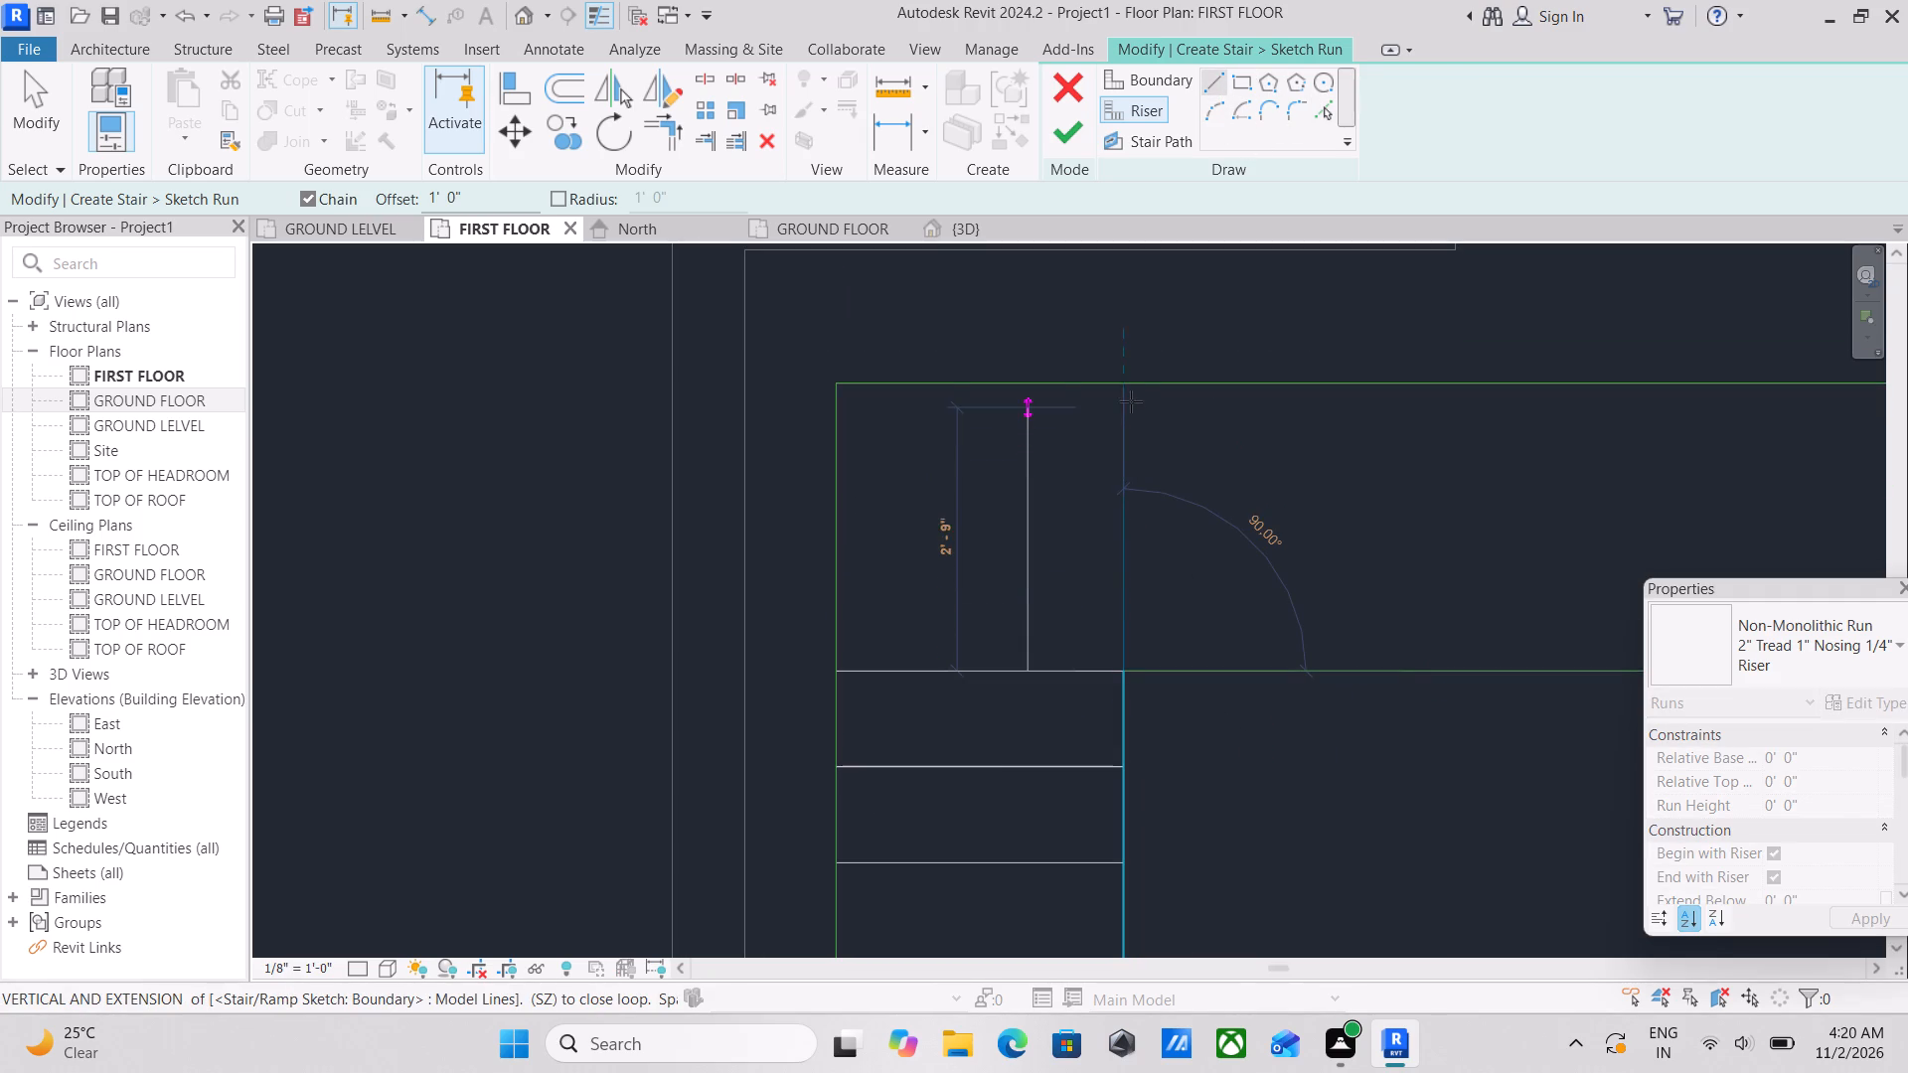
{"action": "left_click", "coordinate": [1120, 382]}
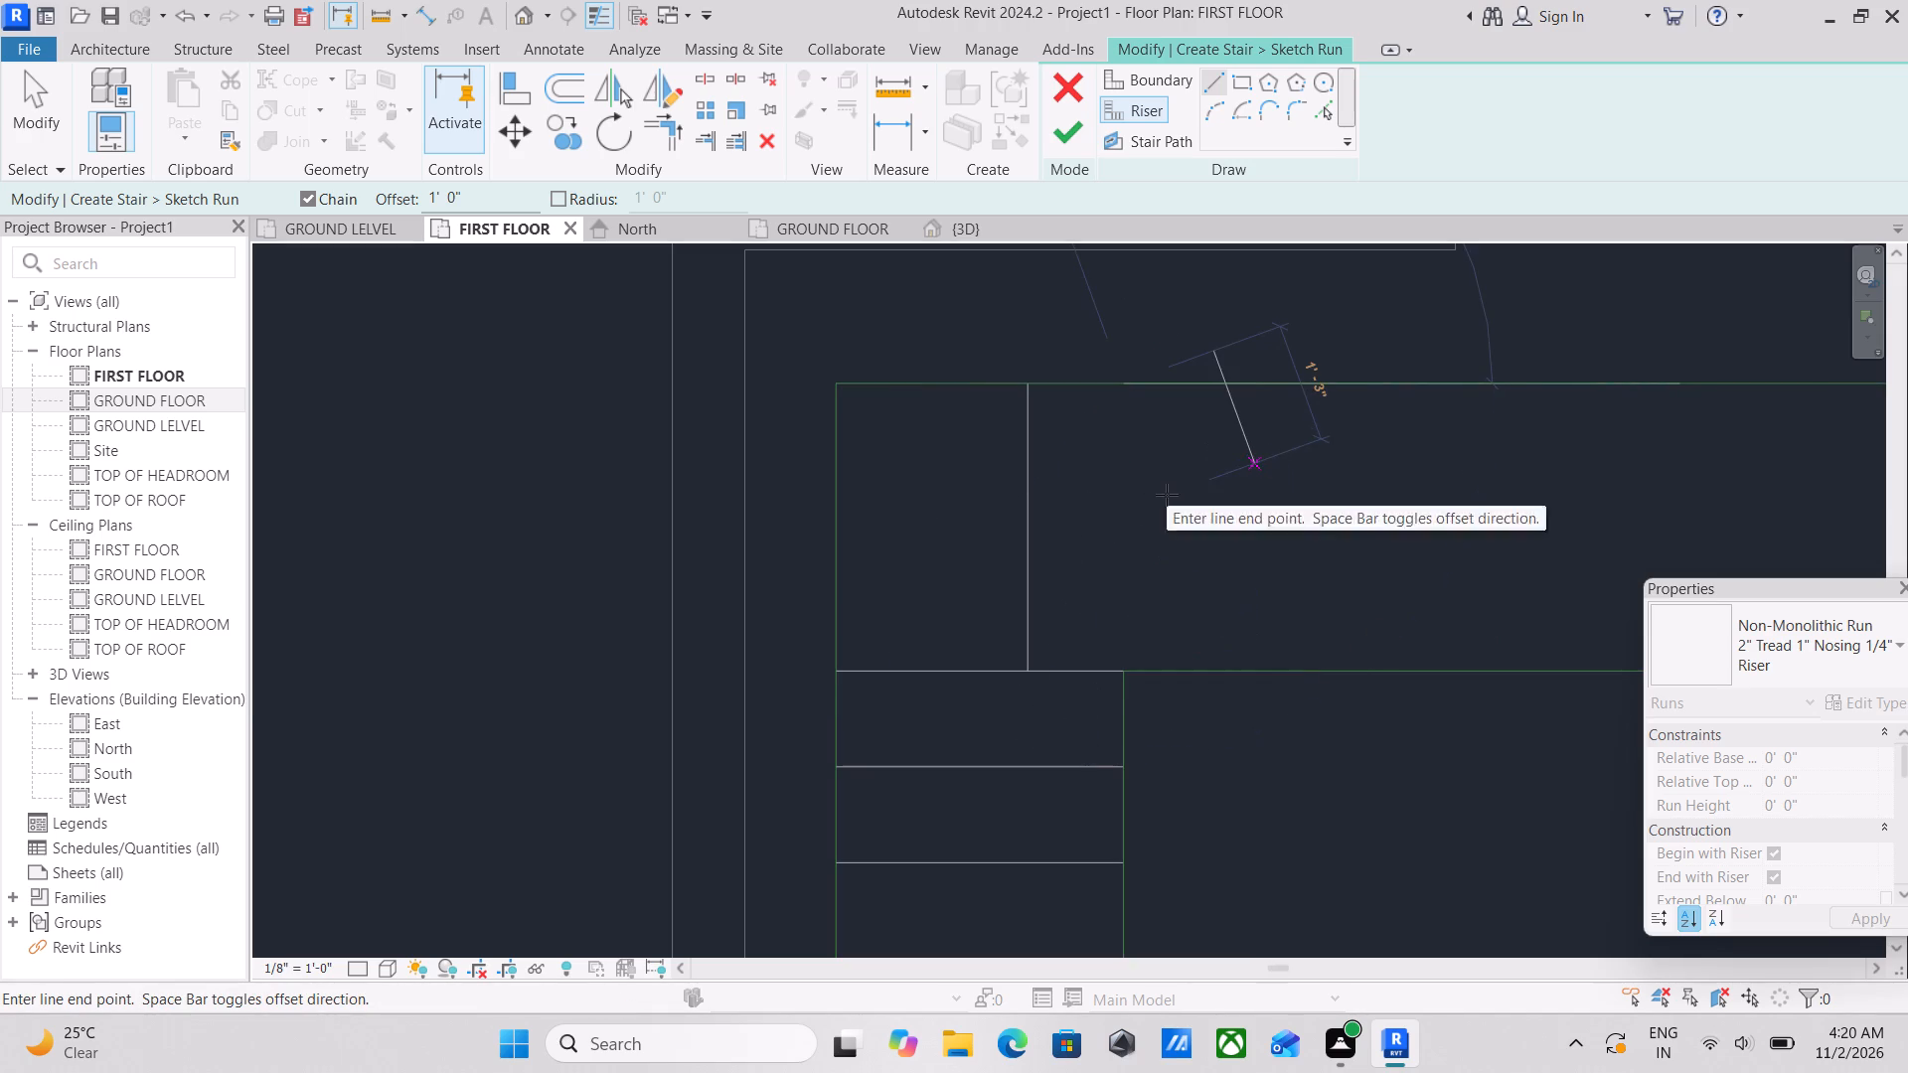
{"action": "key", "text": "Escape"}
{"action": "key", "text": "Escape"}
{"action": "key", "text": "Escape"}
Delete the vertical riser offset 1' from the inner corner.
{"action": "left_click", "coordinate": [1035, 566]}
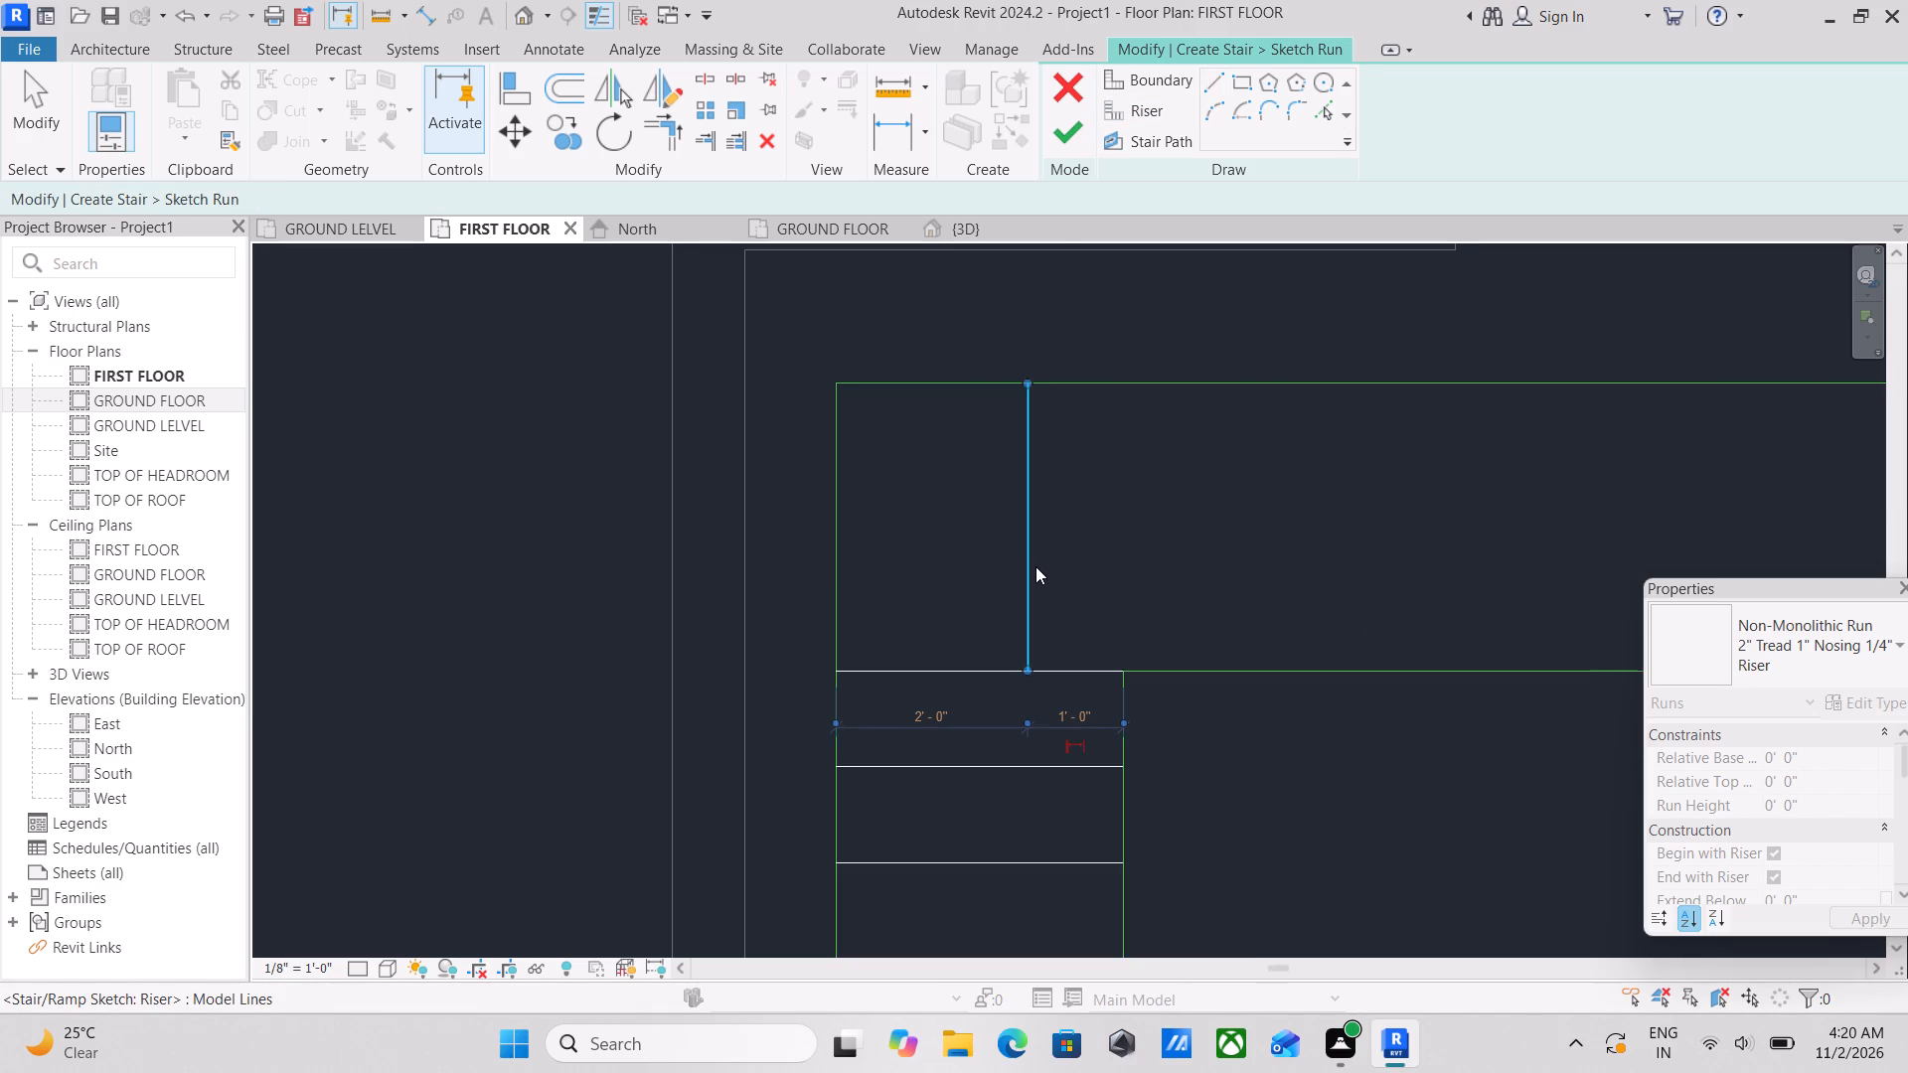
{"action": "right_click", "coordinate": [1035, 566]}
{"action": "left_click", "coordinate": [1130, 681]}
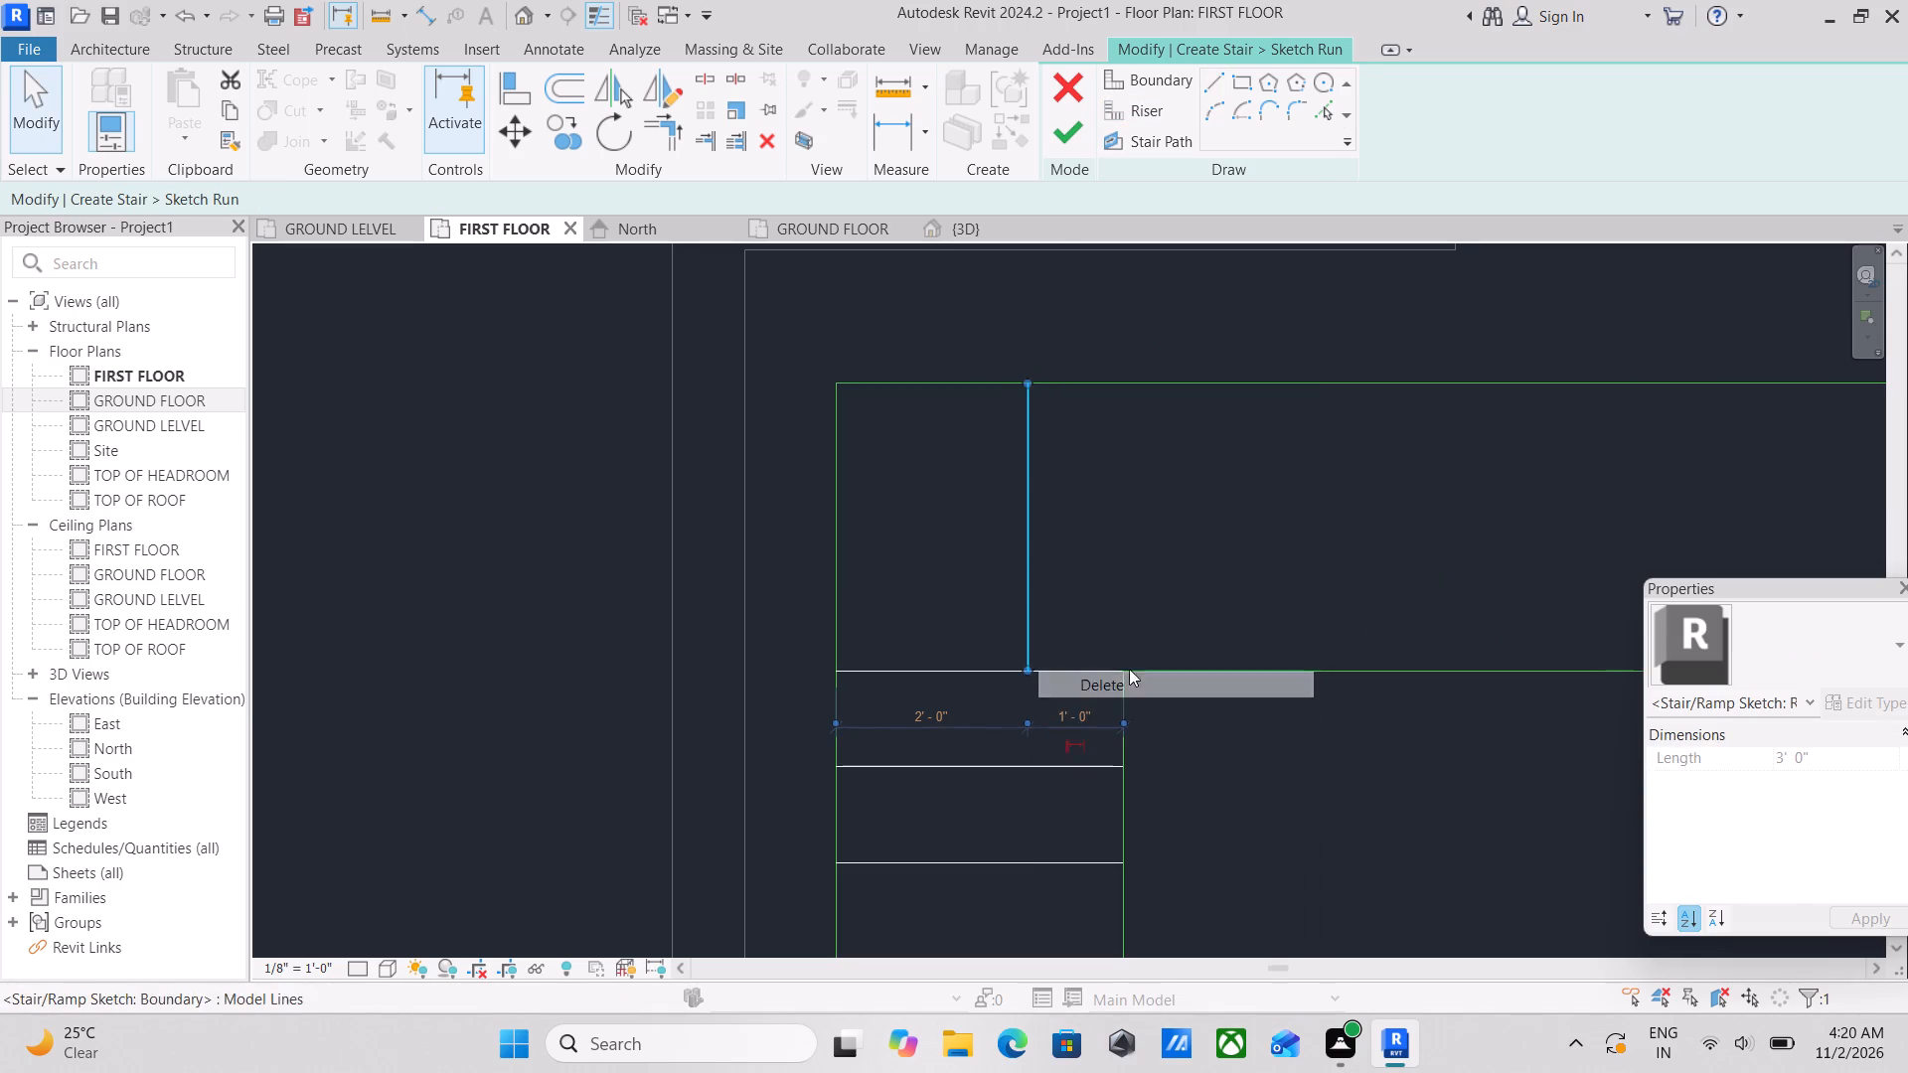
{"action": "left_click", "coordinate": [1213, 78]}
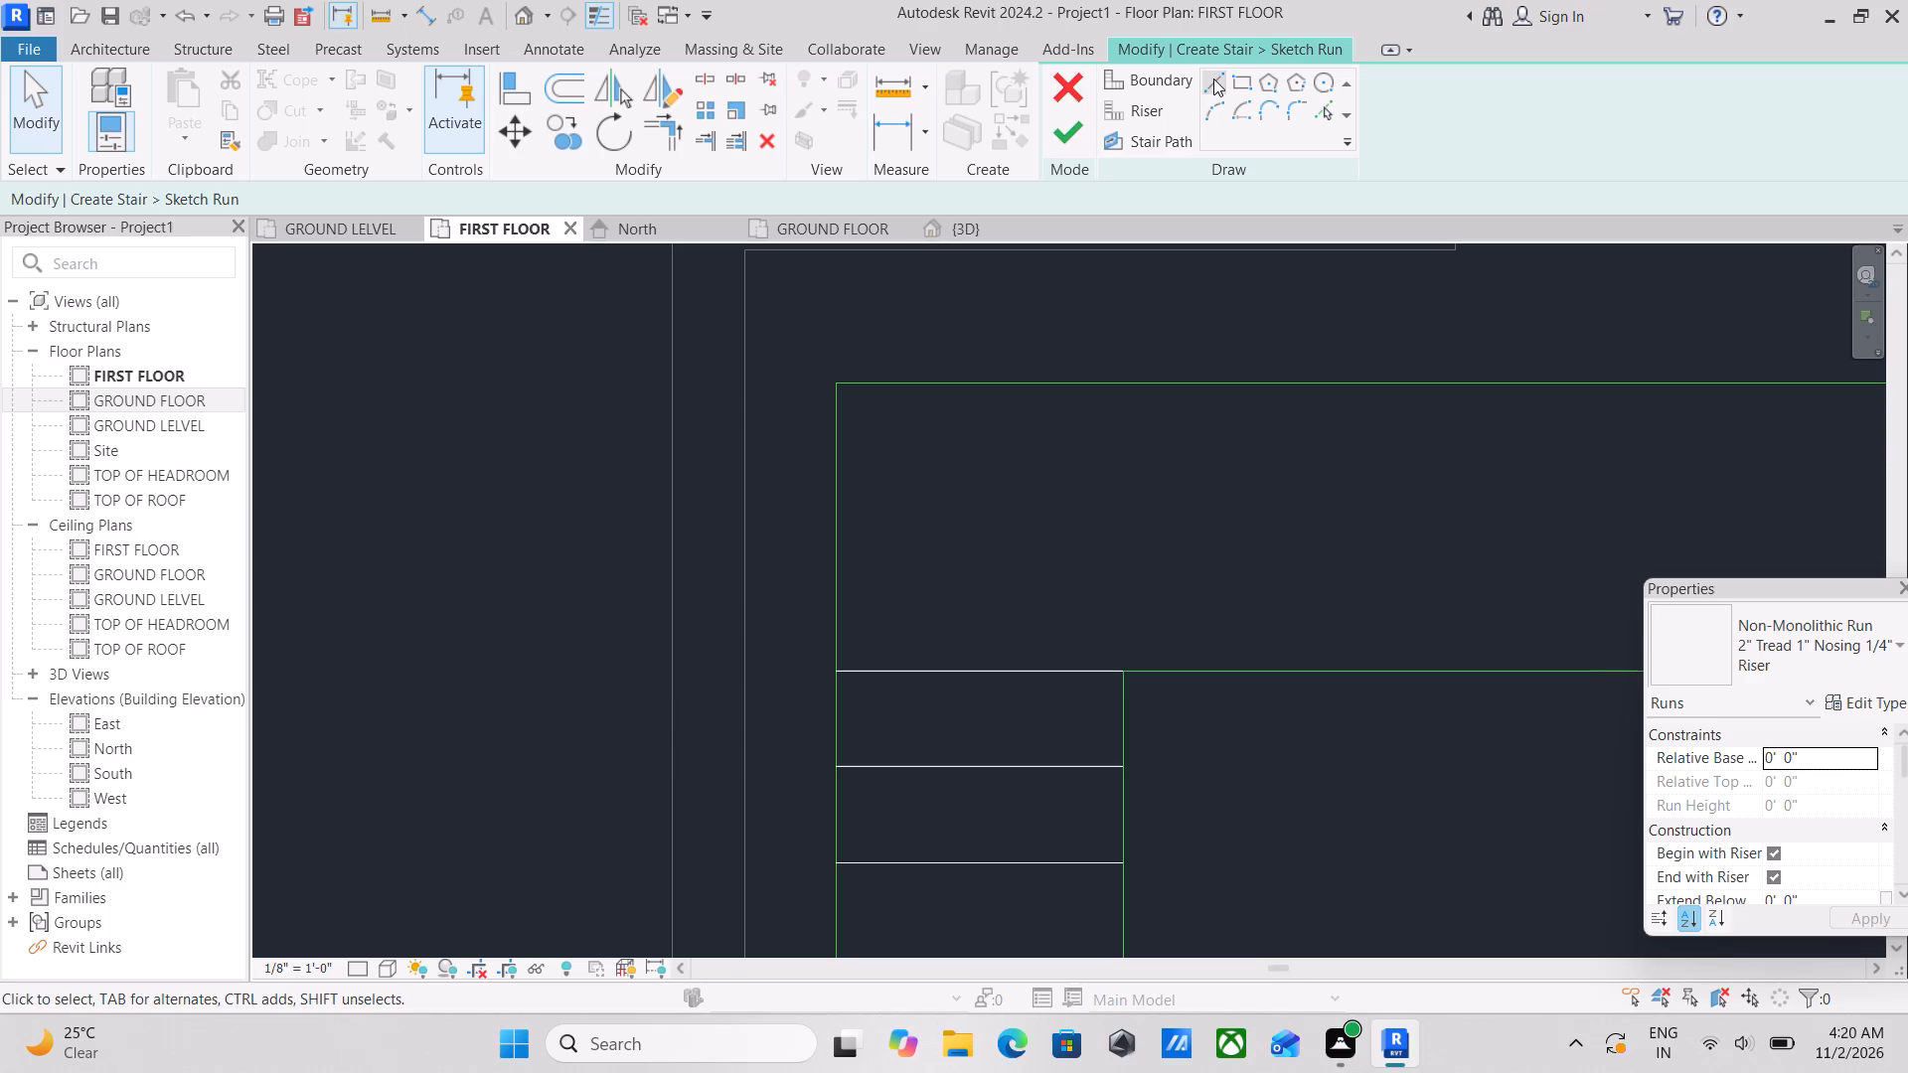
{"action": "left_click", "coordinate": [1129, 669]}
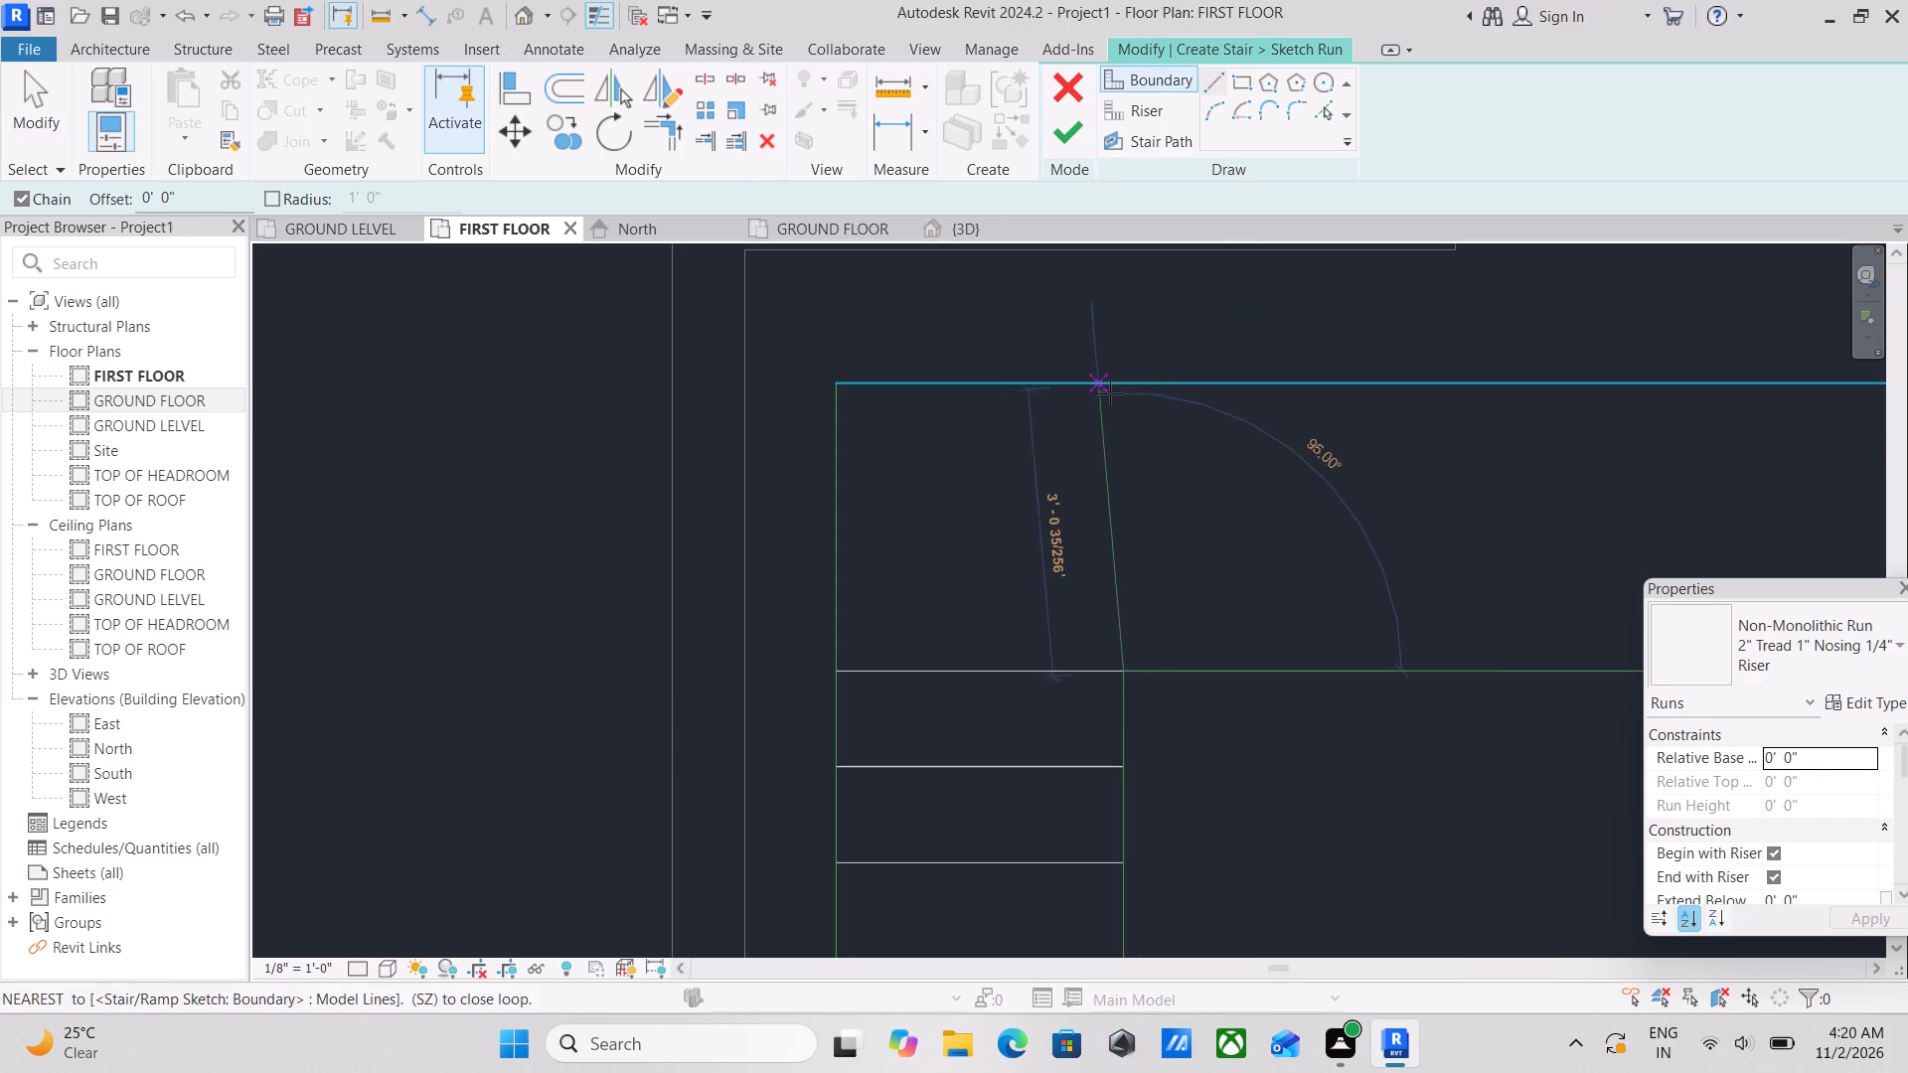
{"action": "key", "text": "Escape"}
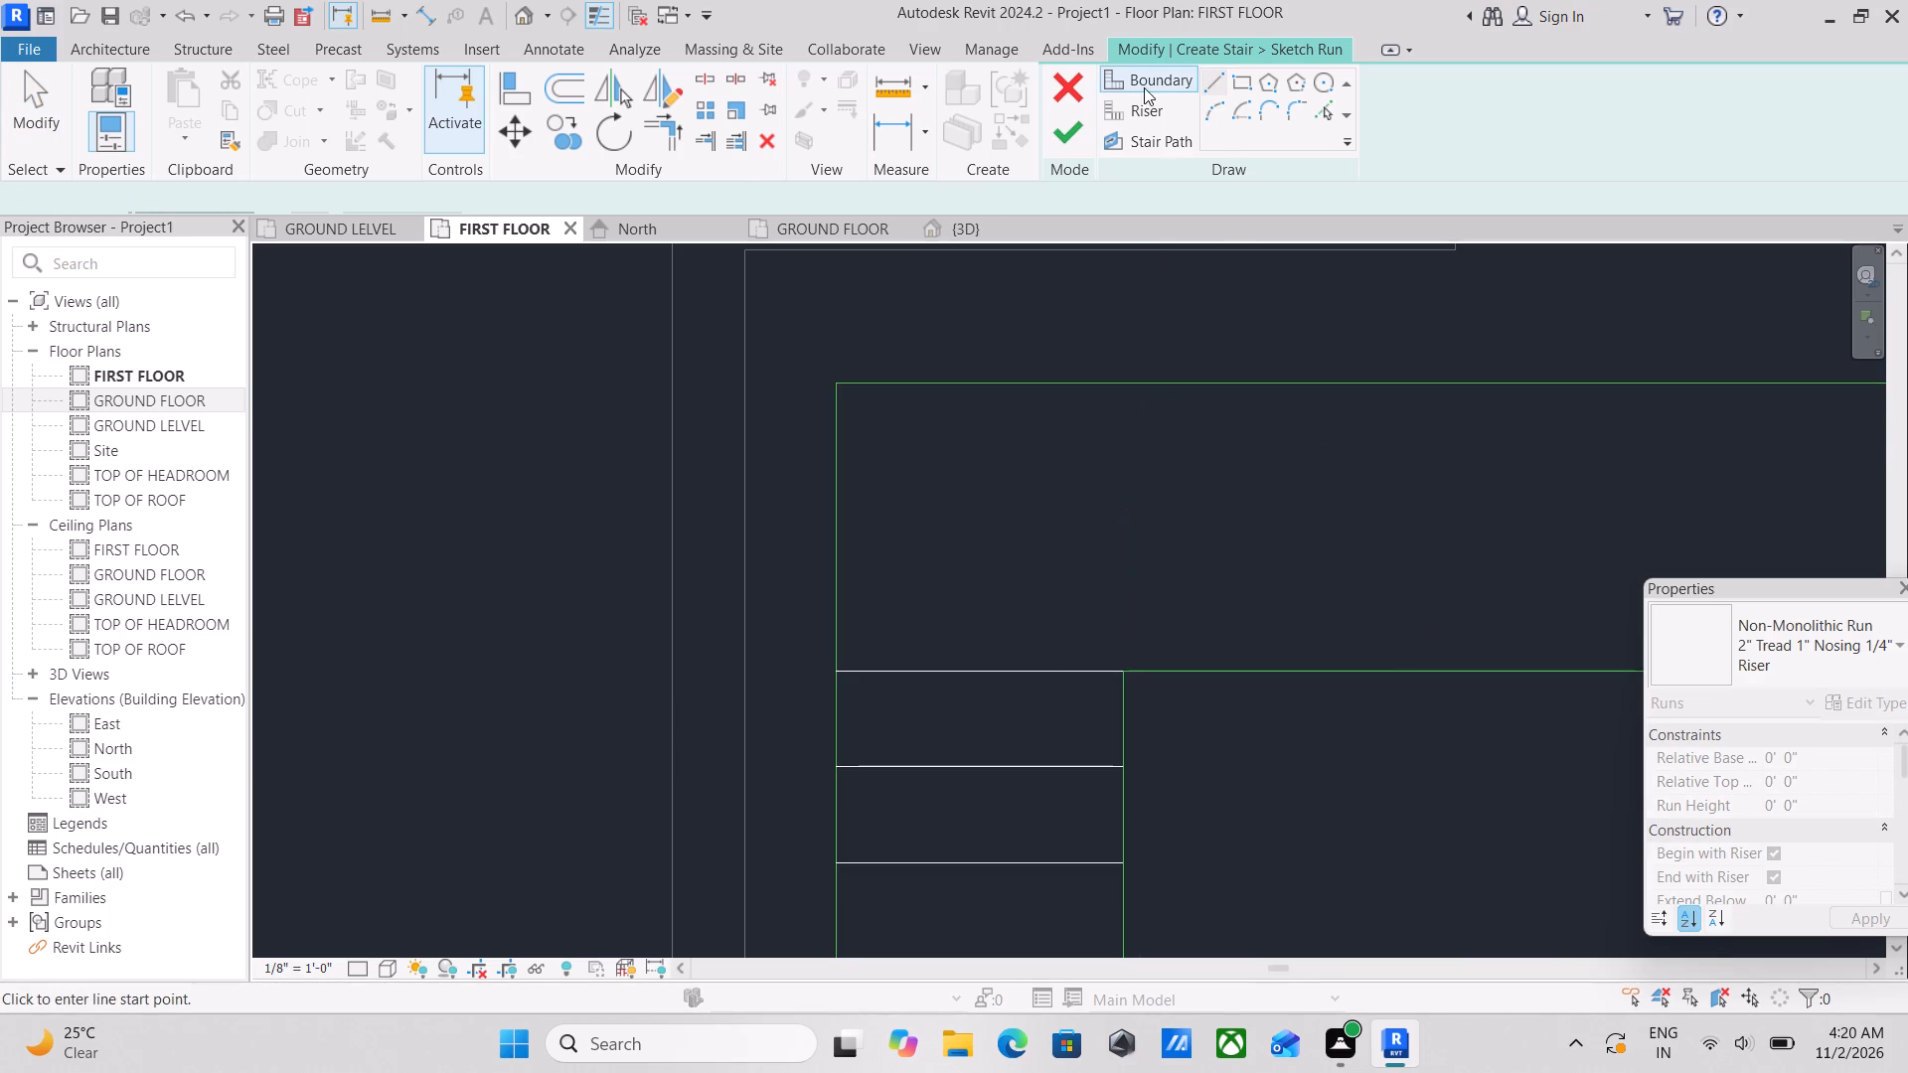
Draw a vertical riser 3'-0" long with zero offset, from the inner corner up to the outer boundary line.
{"action": "left_click", "coordinate": [1134, 111]}
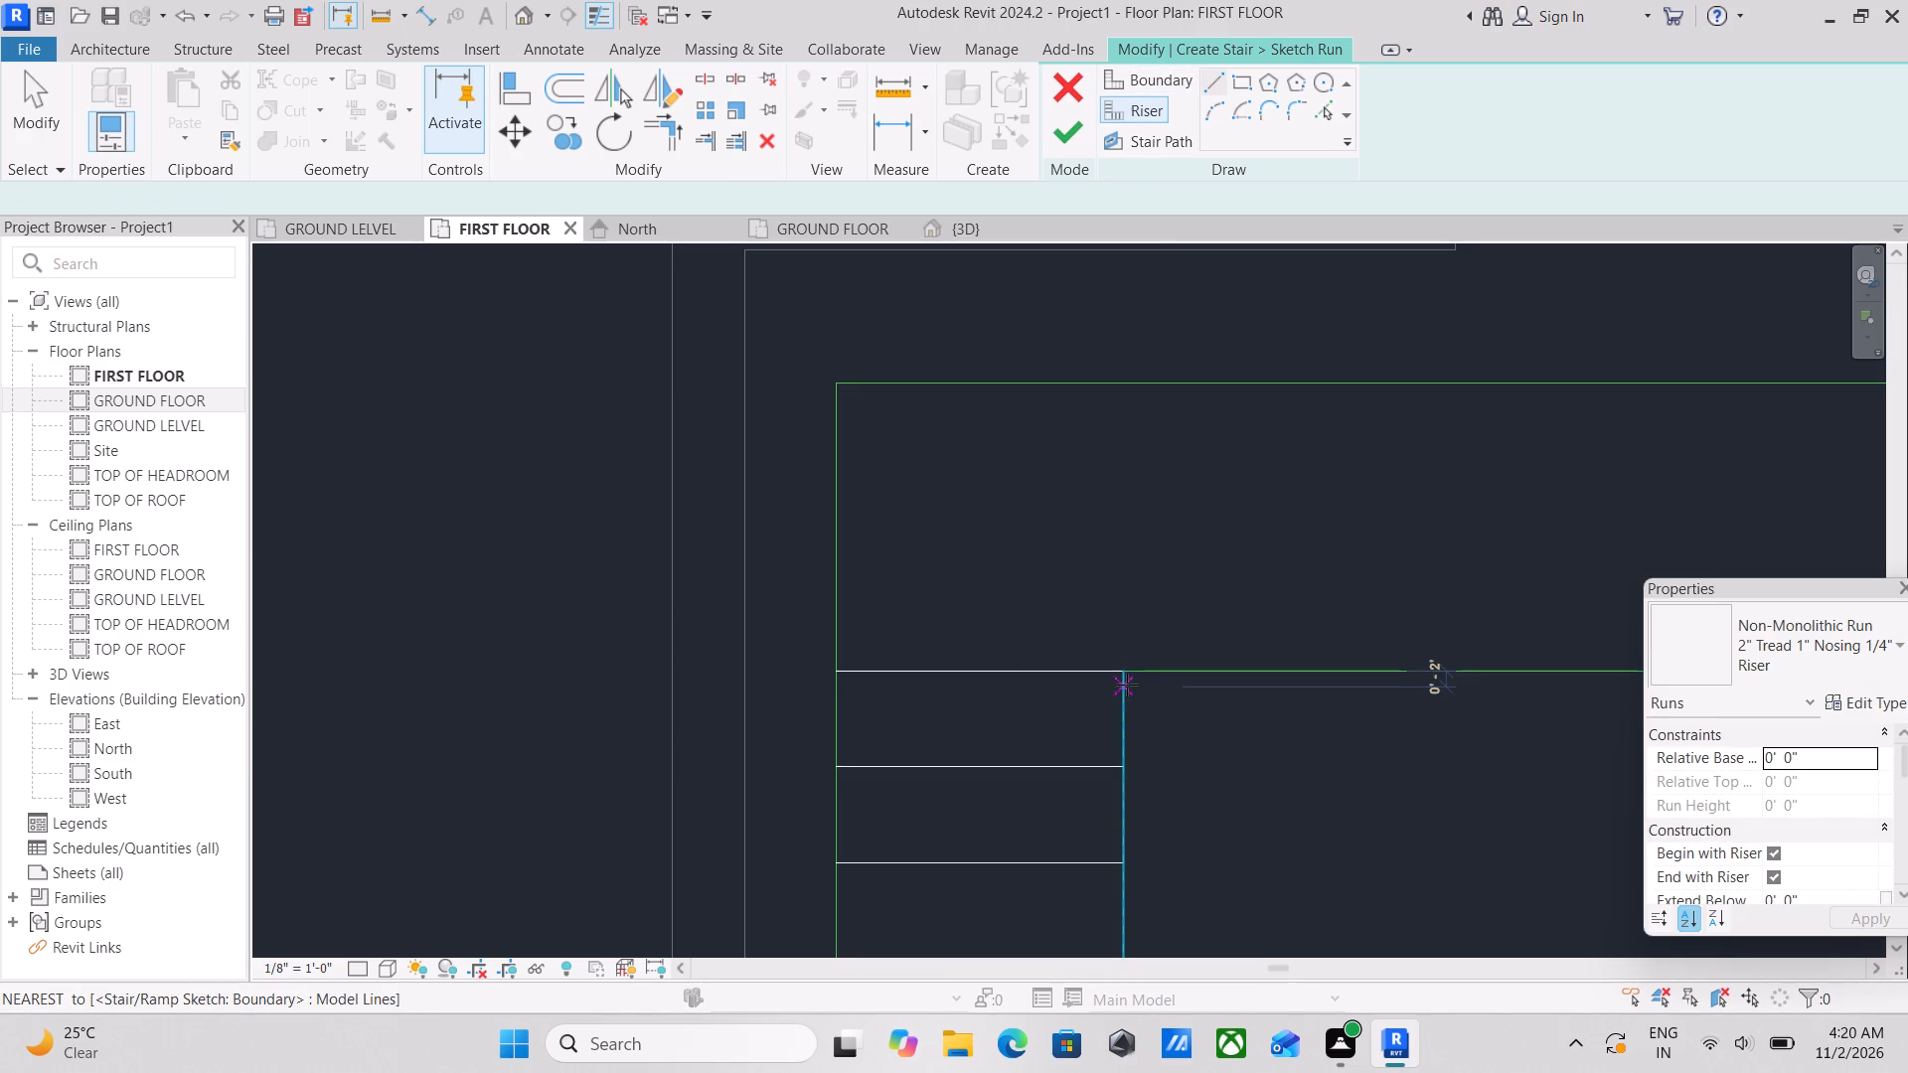
{"action": "left_click", "coordinate": [1127, 675]}
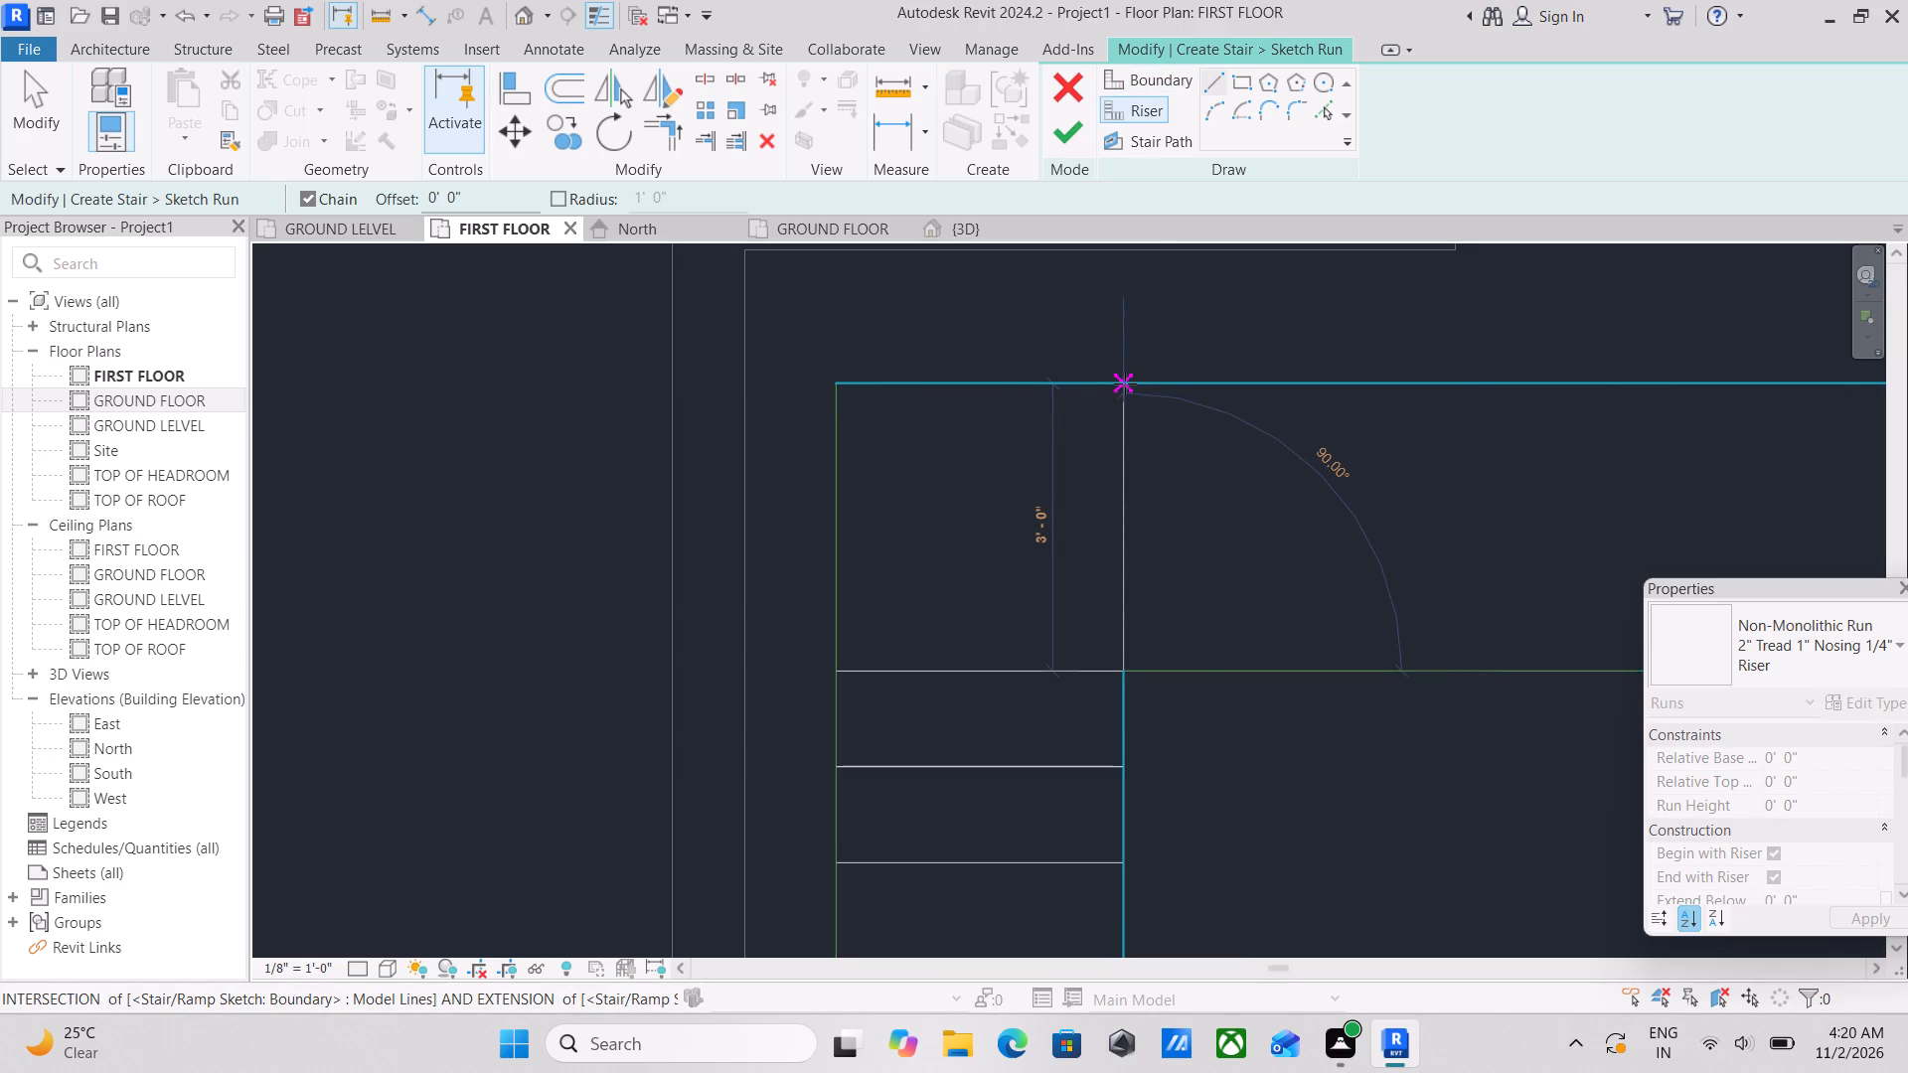
{"action": "left_click", "coordinate": [1125, 383]}
{"action": "key", "text": "Escape"}
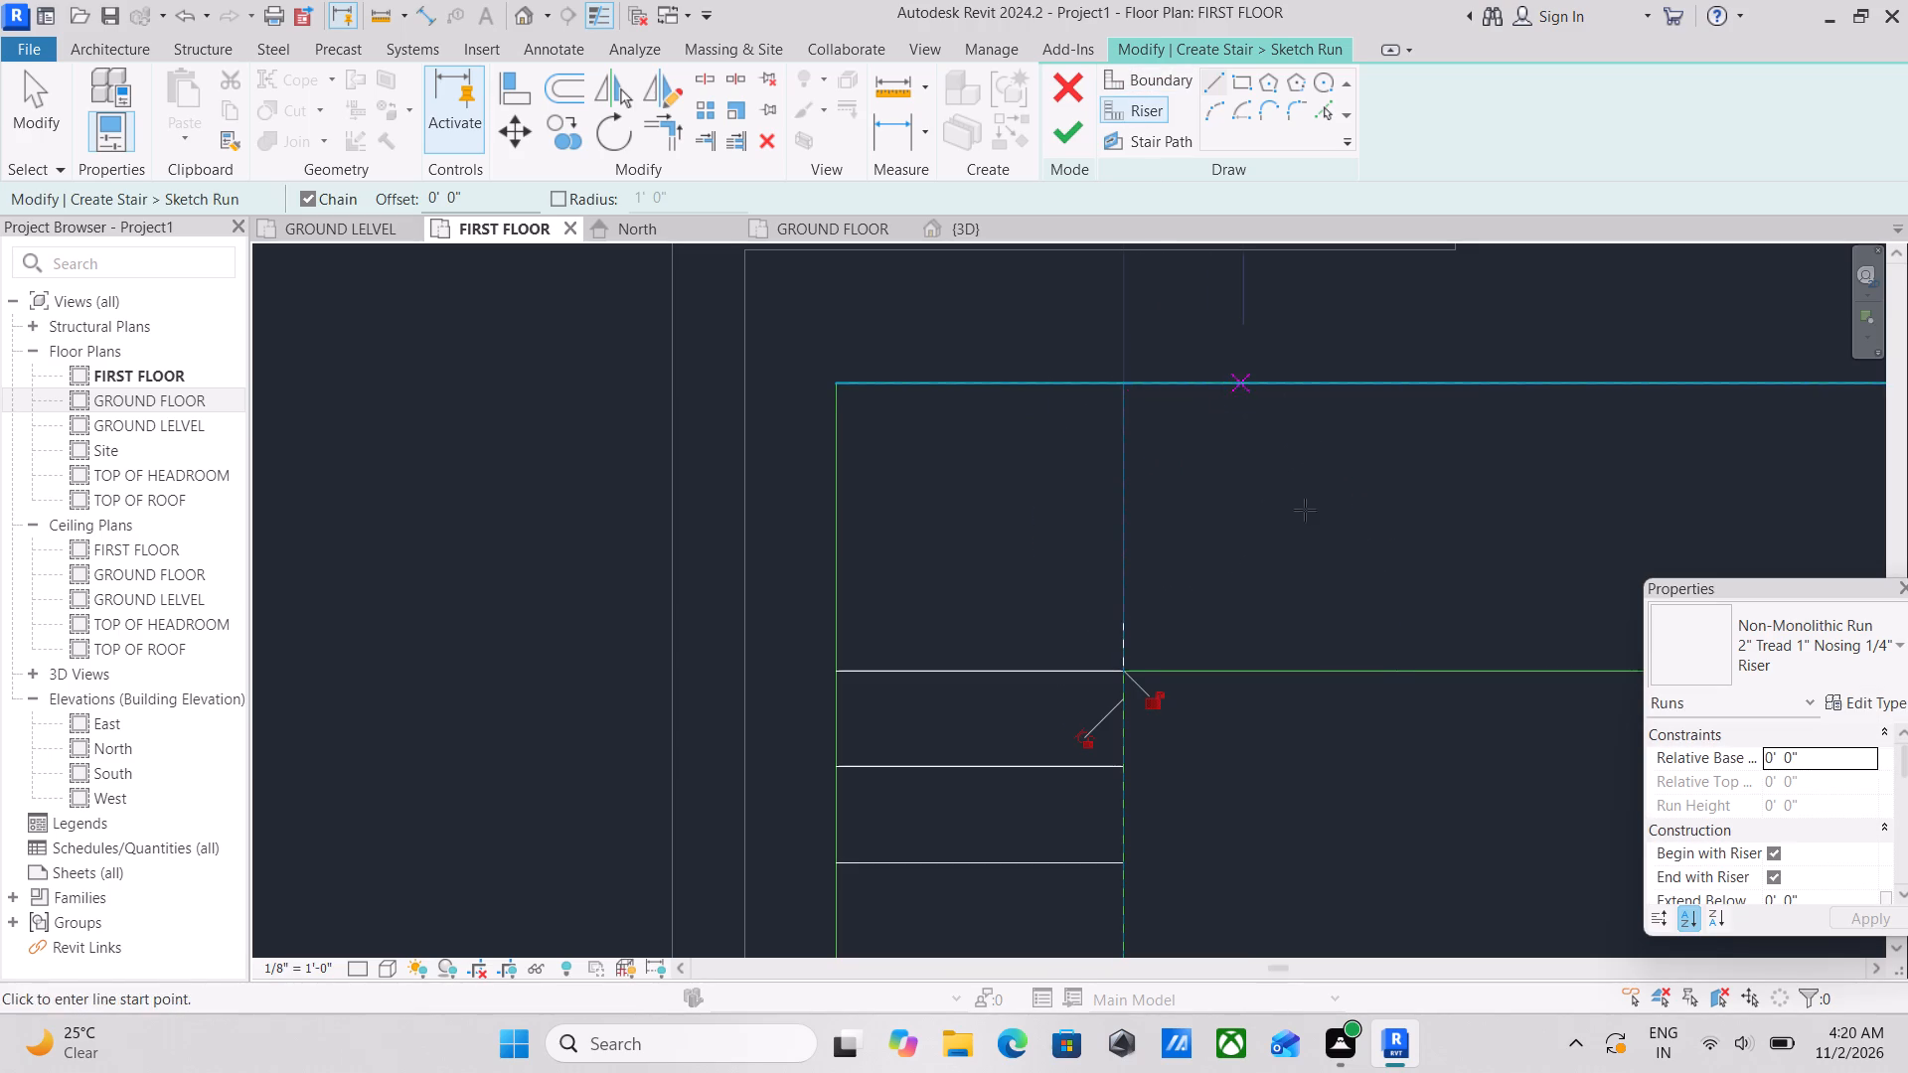
{"action": "key", "text": "Escape"}
{"action": "key", "text": "Escape"}
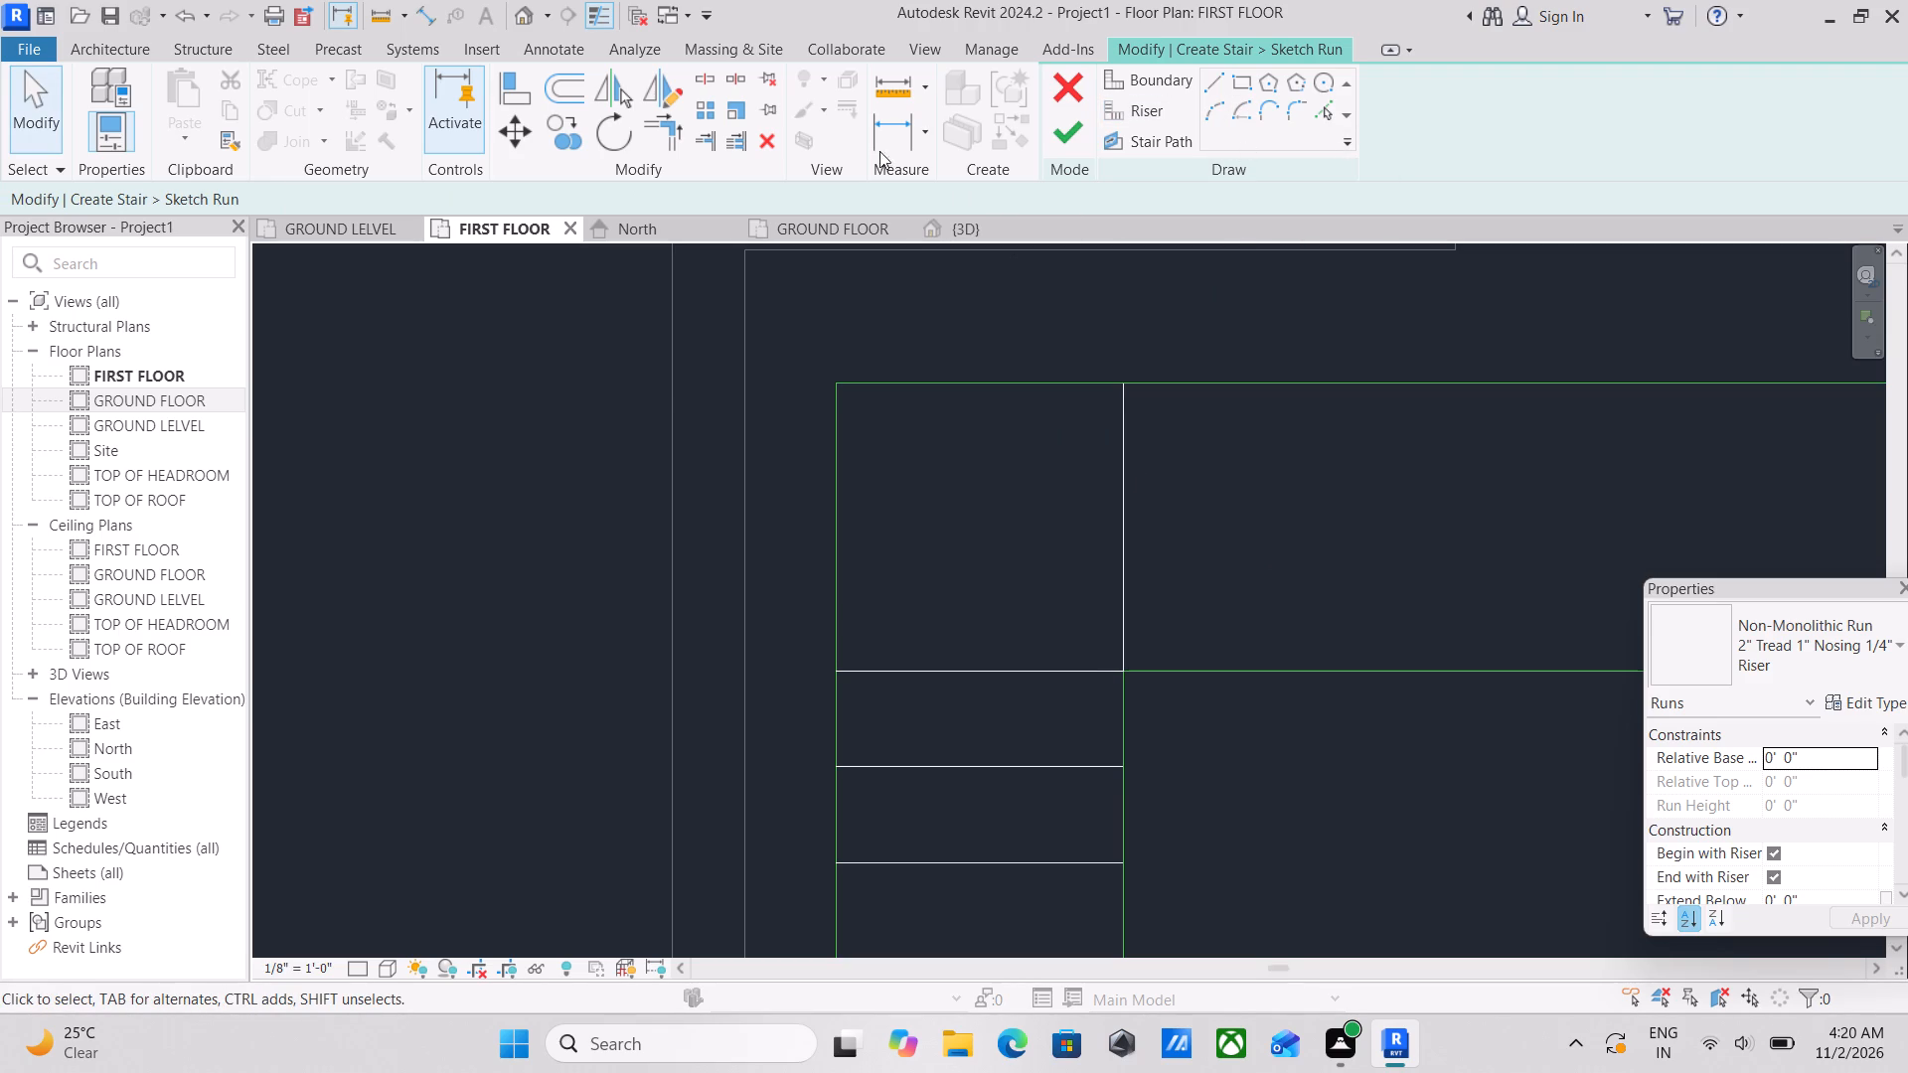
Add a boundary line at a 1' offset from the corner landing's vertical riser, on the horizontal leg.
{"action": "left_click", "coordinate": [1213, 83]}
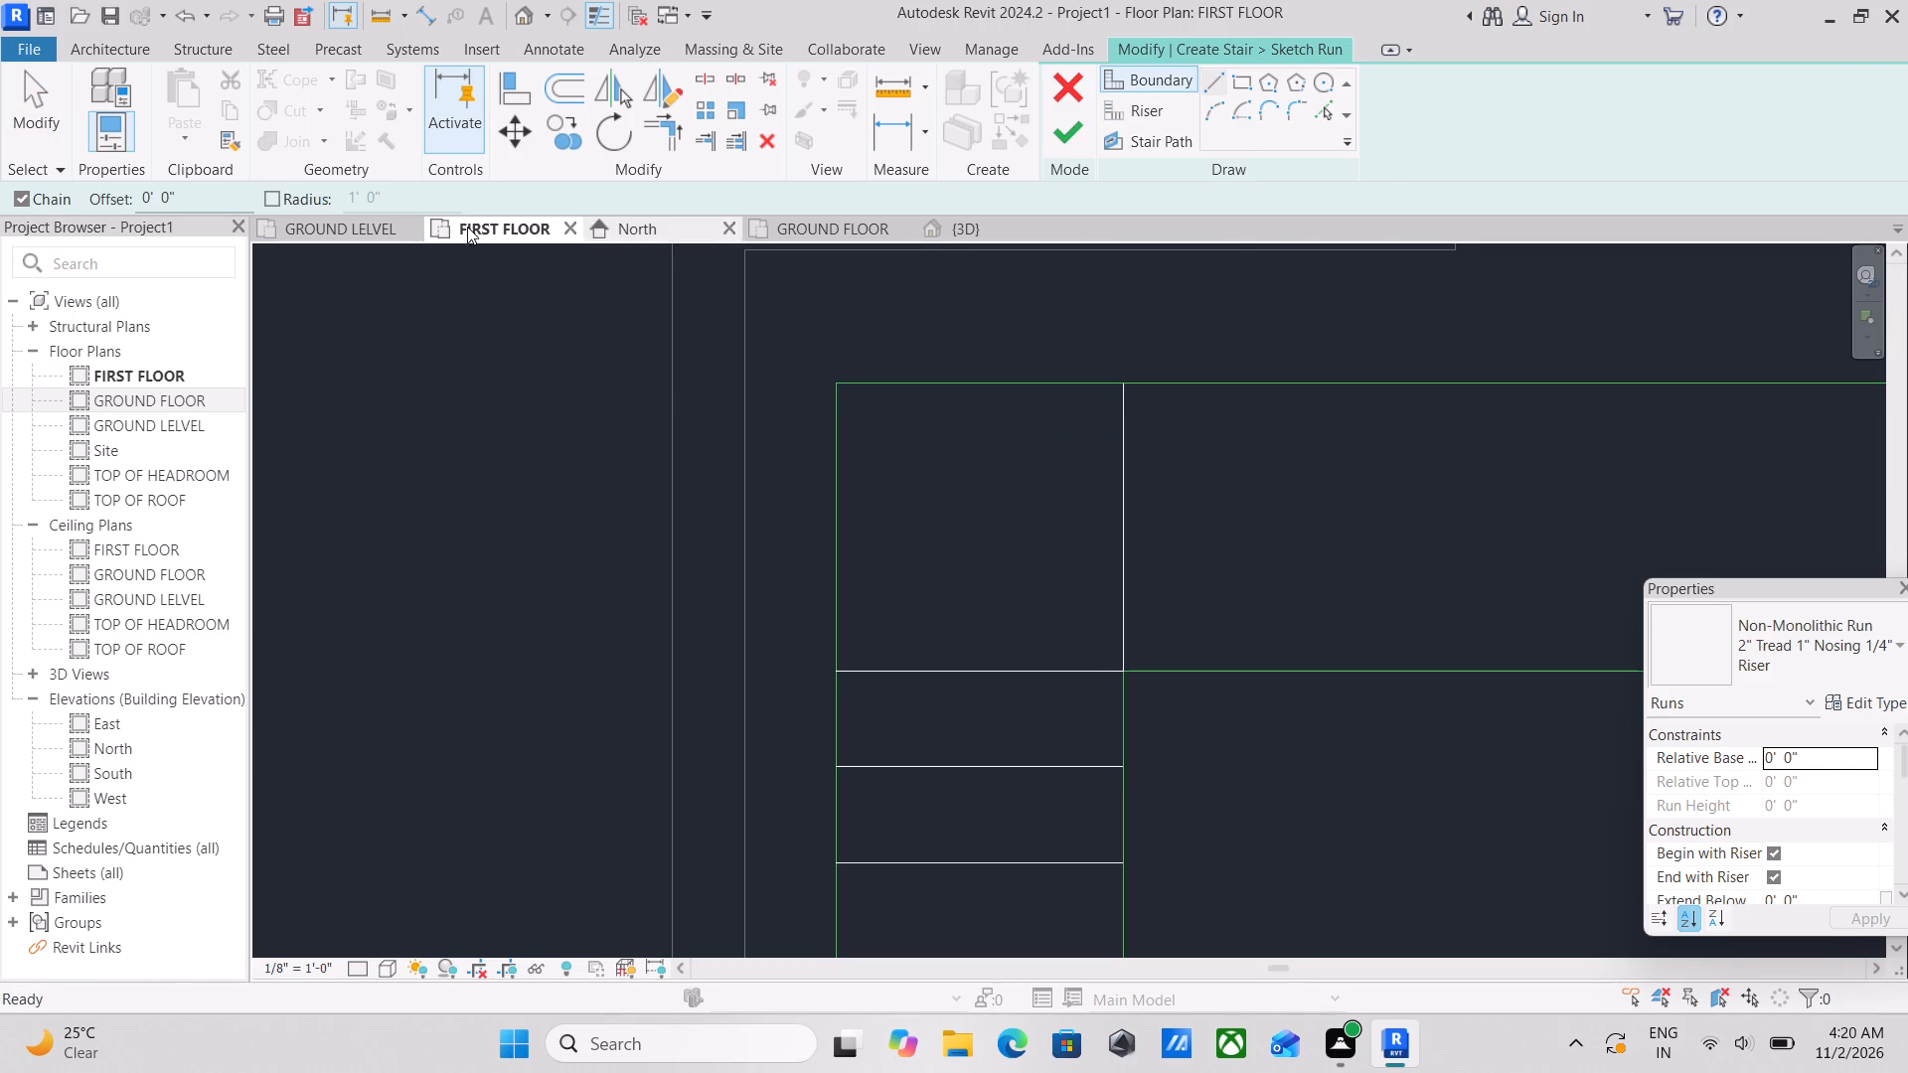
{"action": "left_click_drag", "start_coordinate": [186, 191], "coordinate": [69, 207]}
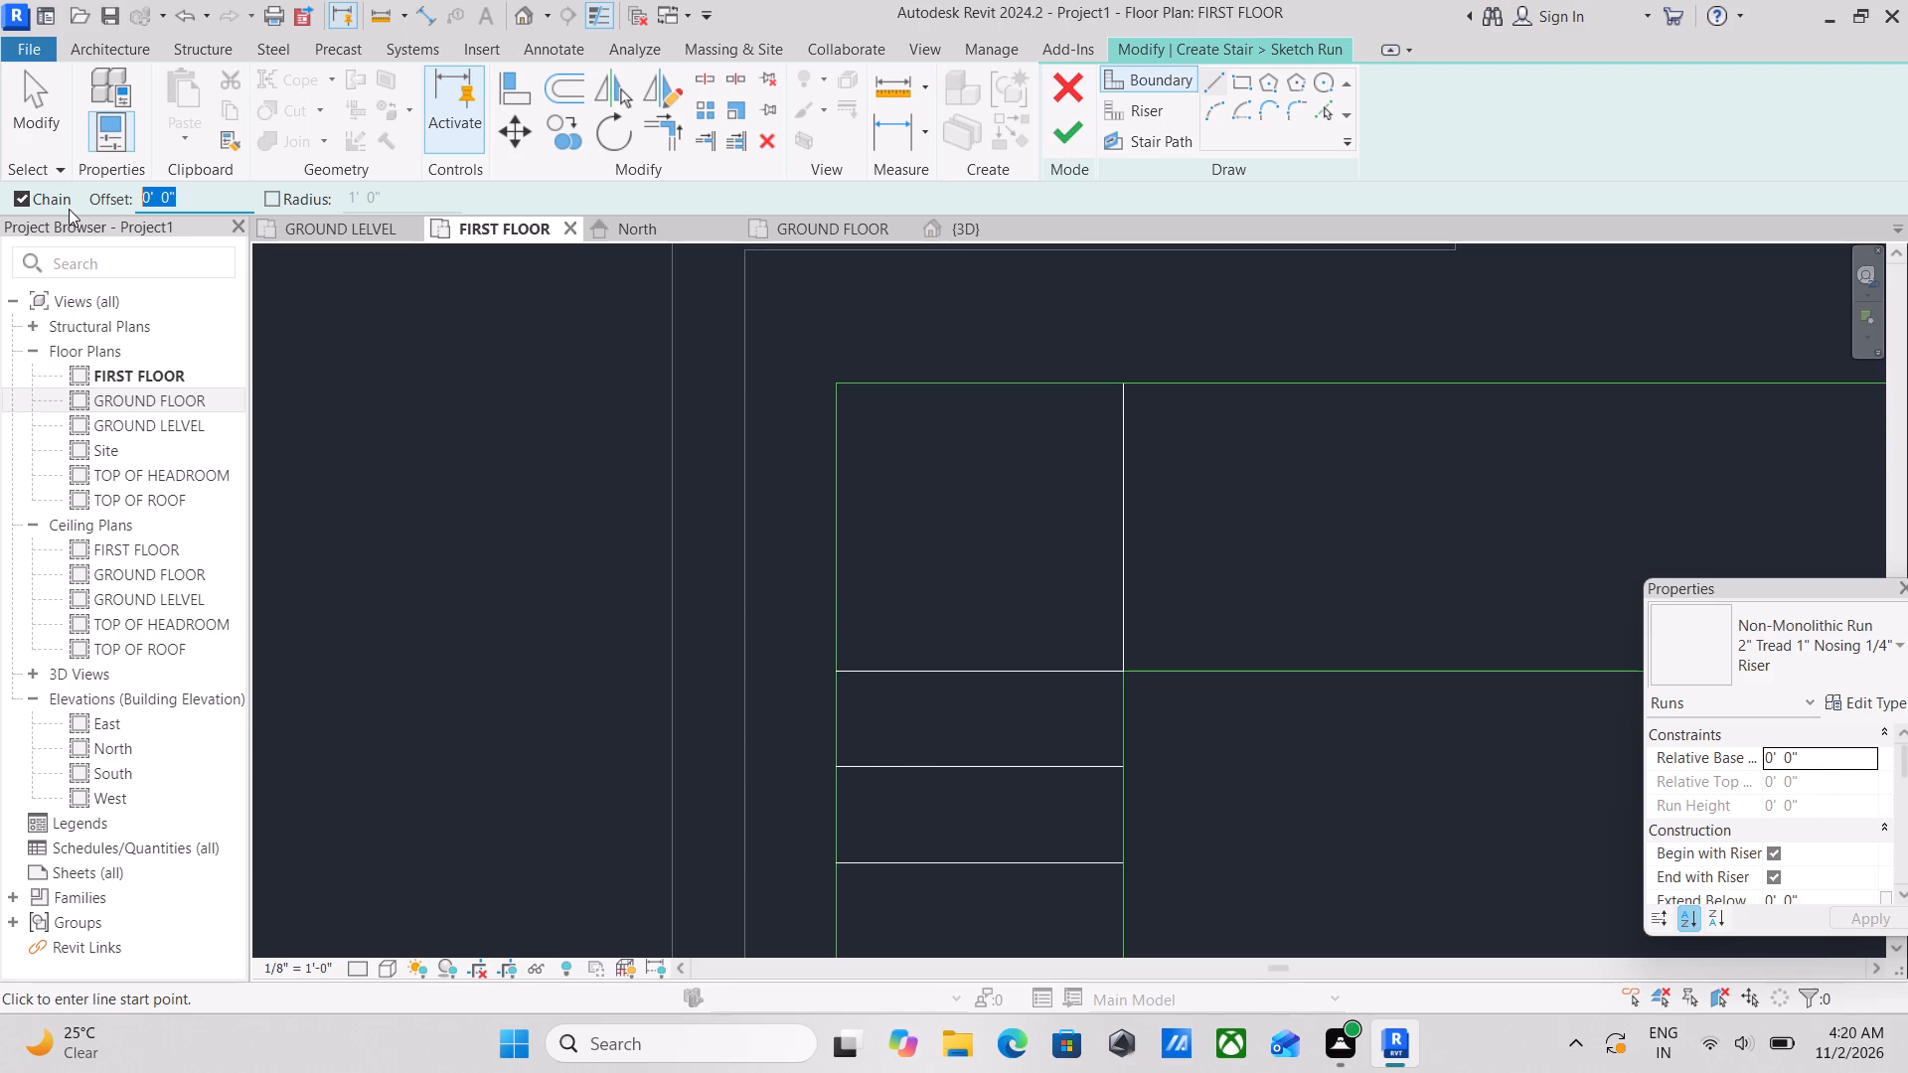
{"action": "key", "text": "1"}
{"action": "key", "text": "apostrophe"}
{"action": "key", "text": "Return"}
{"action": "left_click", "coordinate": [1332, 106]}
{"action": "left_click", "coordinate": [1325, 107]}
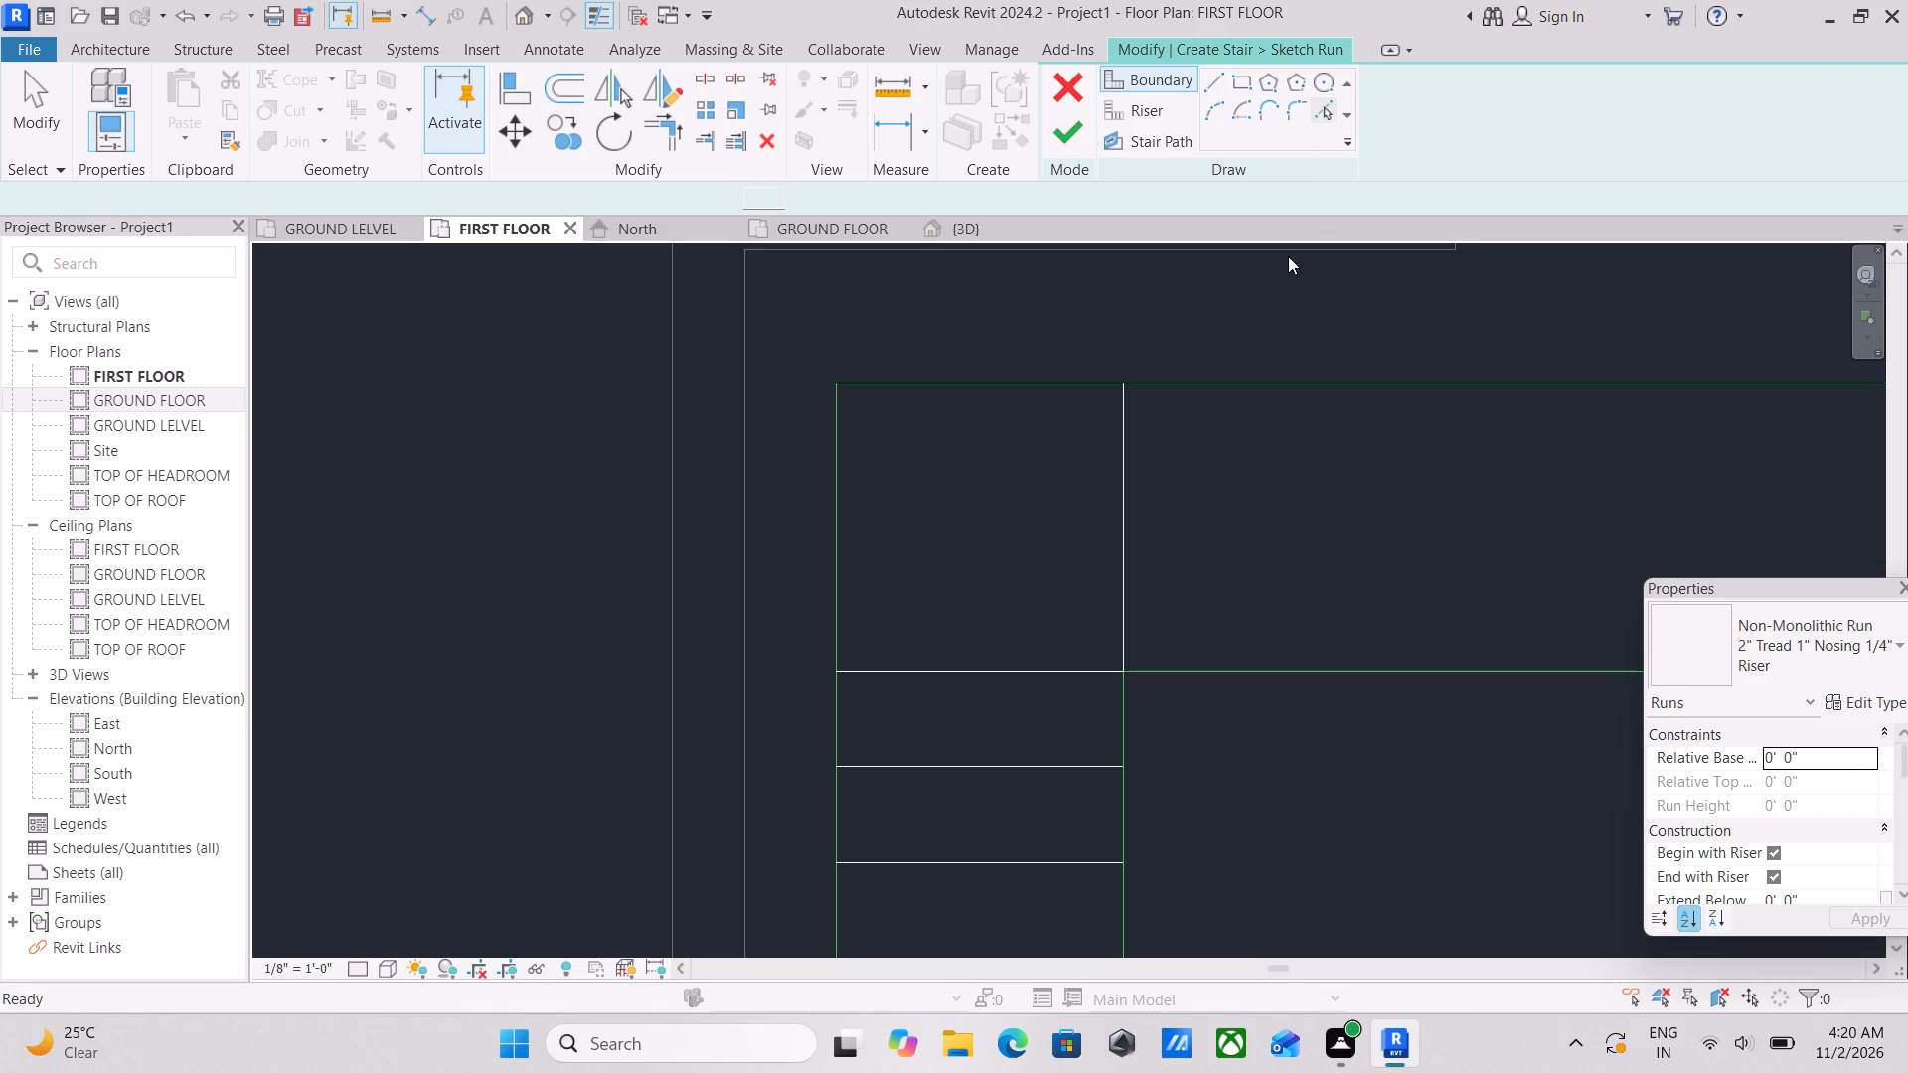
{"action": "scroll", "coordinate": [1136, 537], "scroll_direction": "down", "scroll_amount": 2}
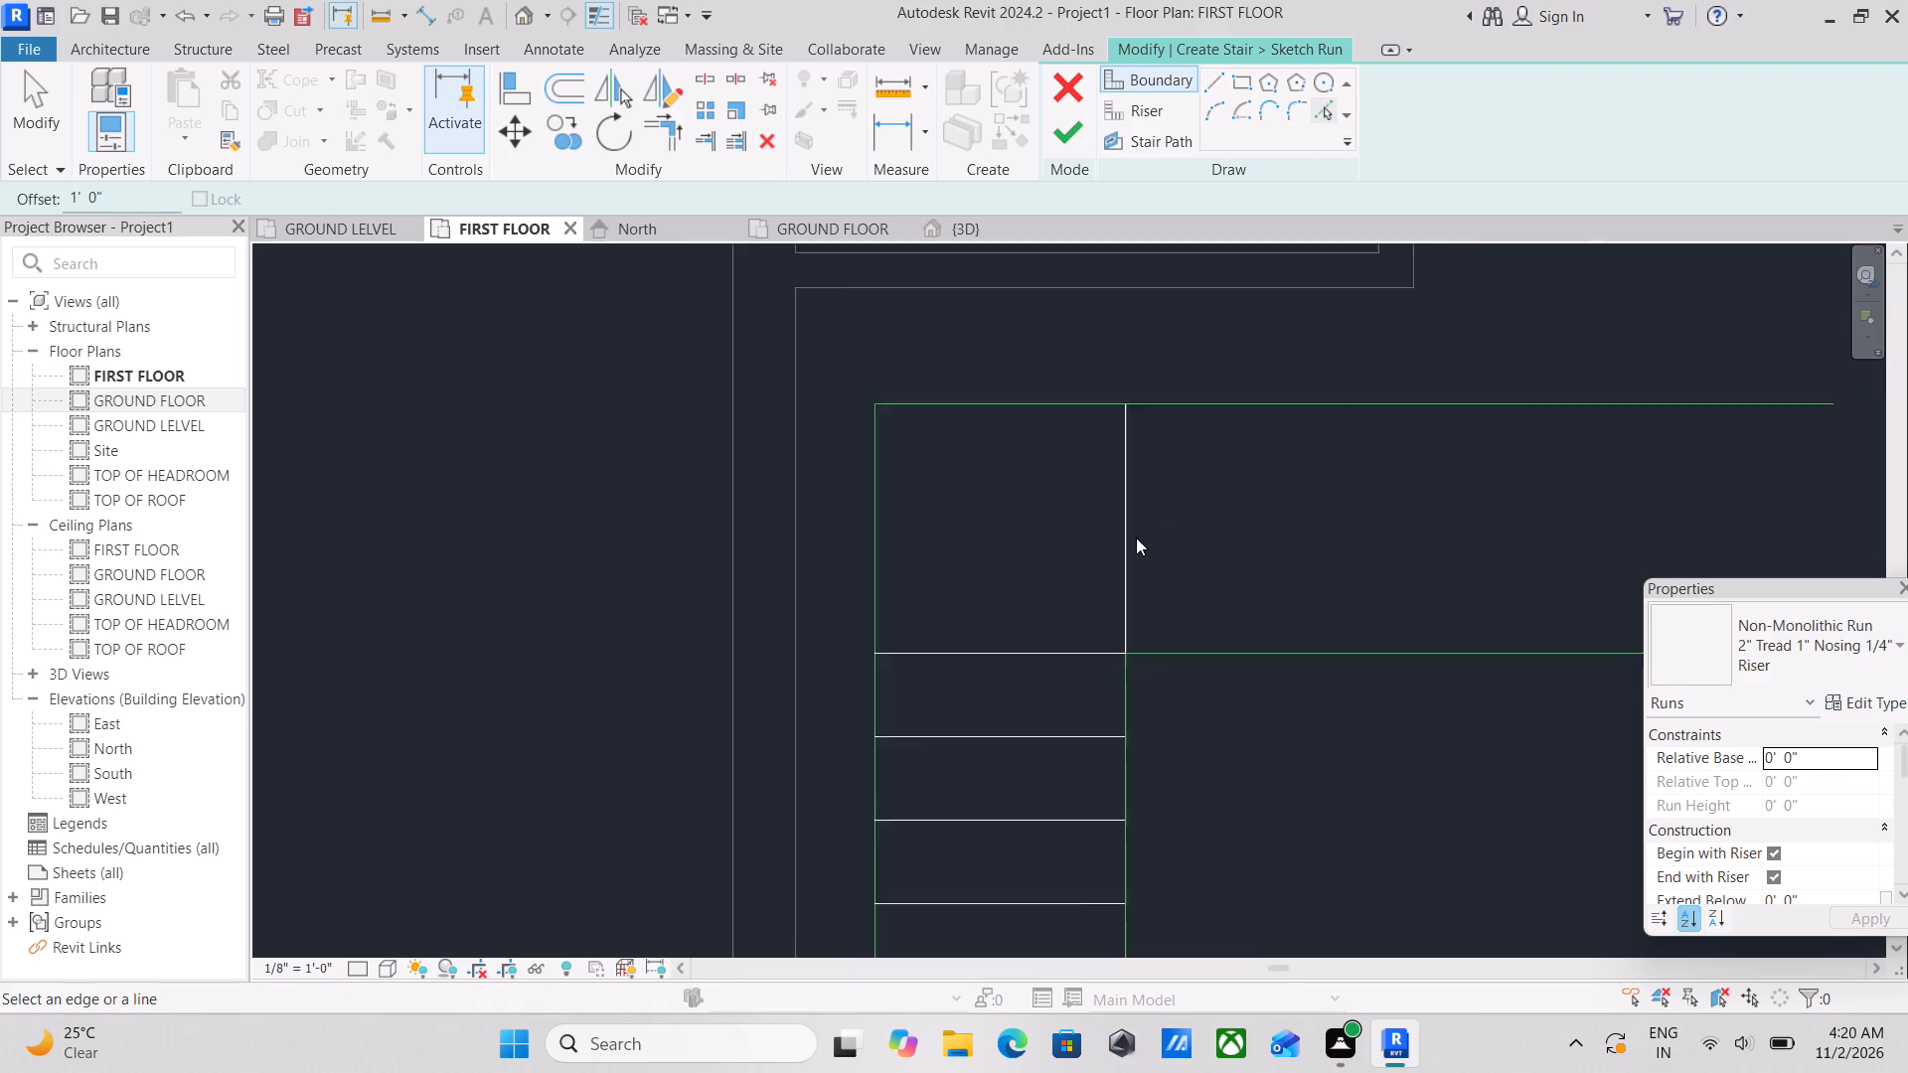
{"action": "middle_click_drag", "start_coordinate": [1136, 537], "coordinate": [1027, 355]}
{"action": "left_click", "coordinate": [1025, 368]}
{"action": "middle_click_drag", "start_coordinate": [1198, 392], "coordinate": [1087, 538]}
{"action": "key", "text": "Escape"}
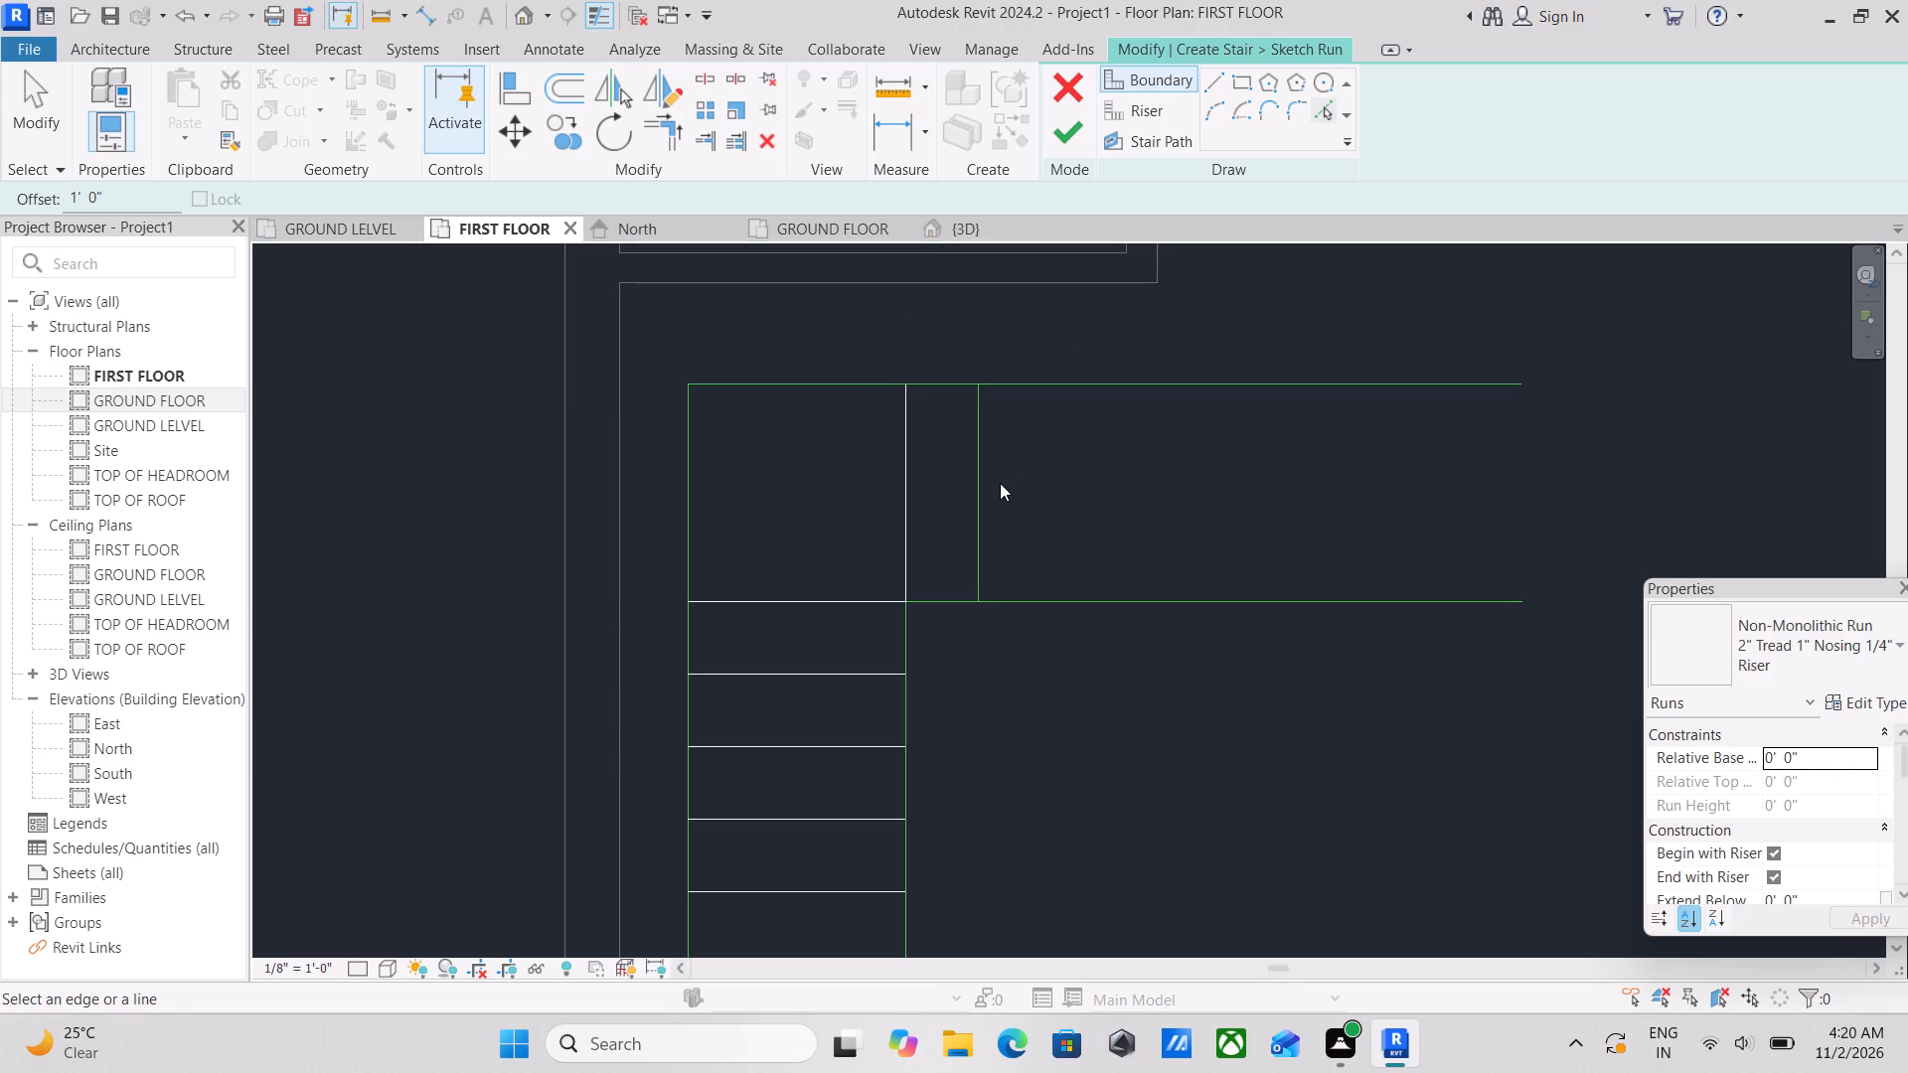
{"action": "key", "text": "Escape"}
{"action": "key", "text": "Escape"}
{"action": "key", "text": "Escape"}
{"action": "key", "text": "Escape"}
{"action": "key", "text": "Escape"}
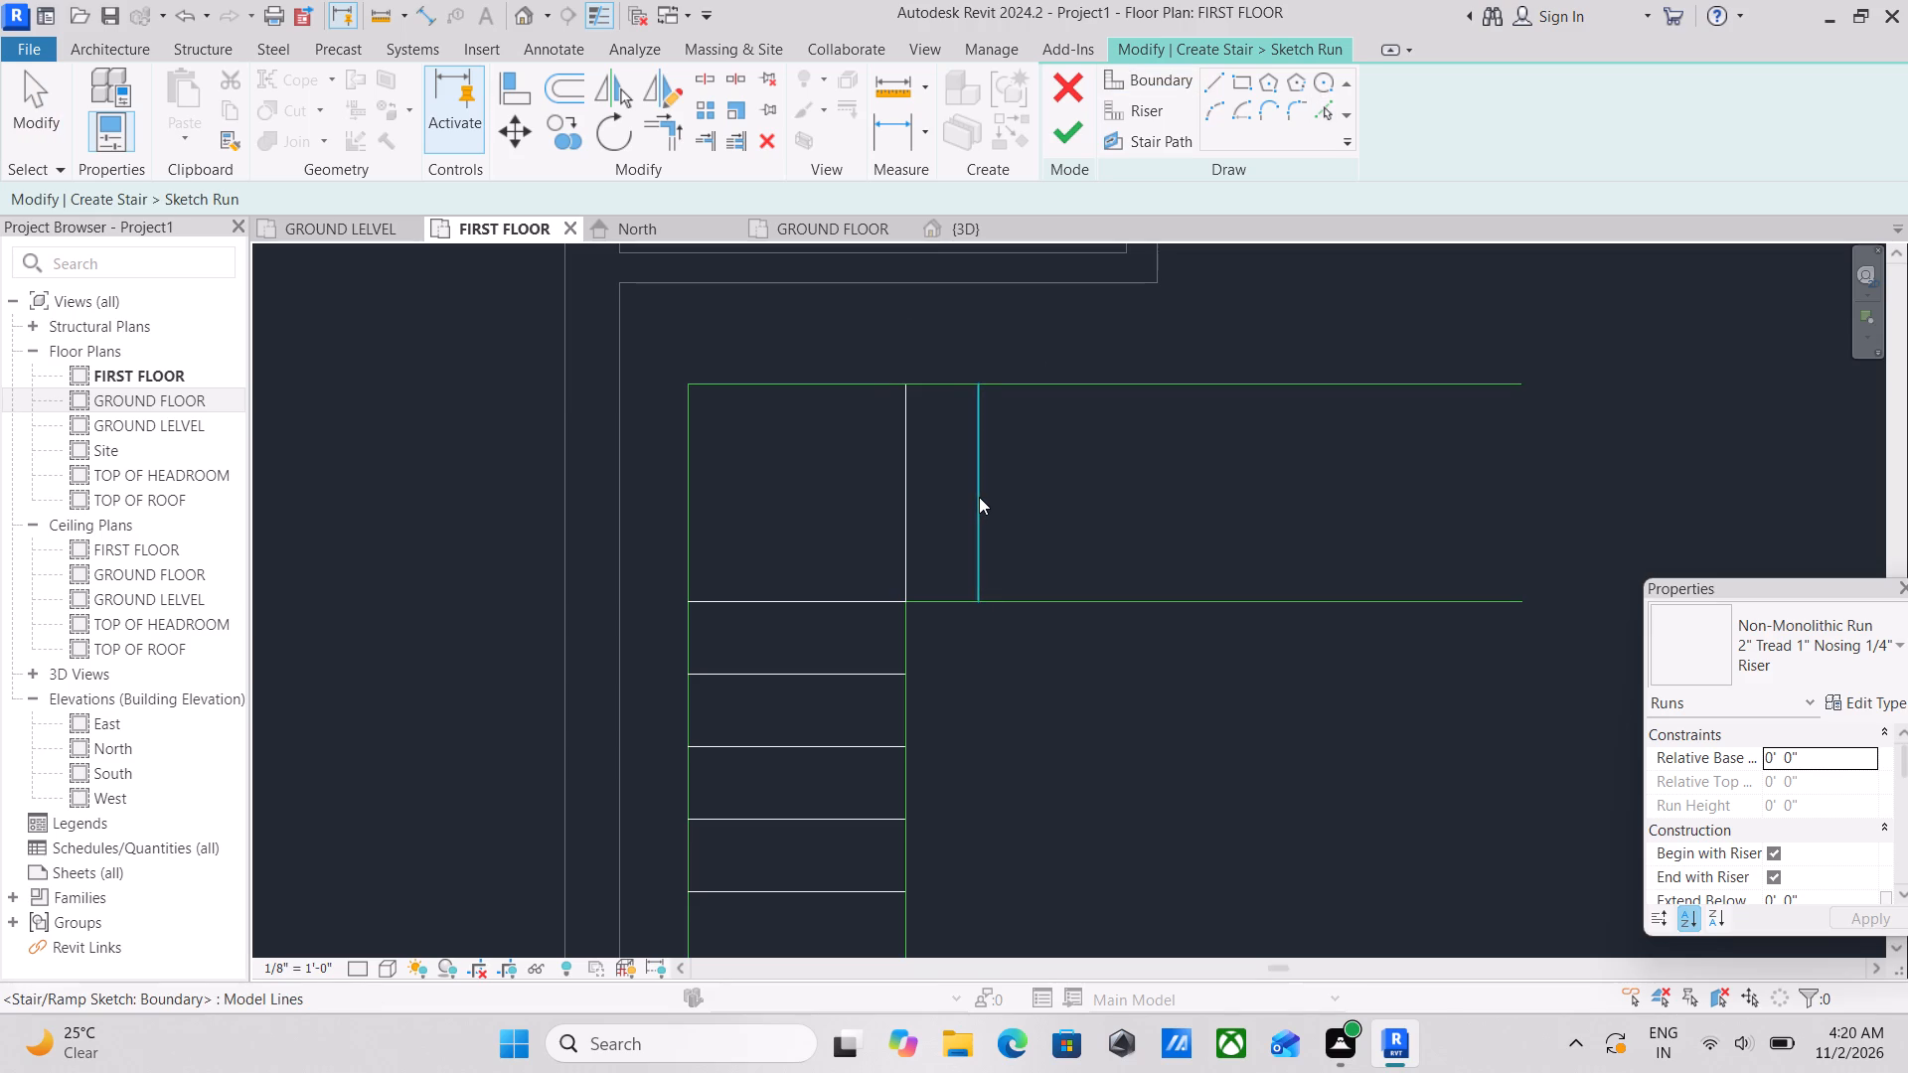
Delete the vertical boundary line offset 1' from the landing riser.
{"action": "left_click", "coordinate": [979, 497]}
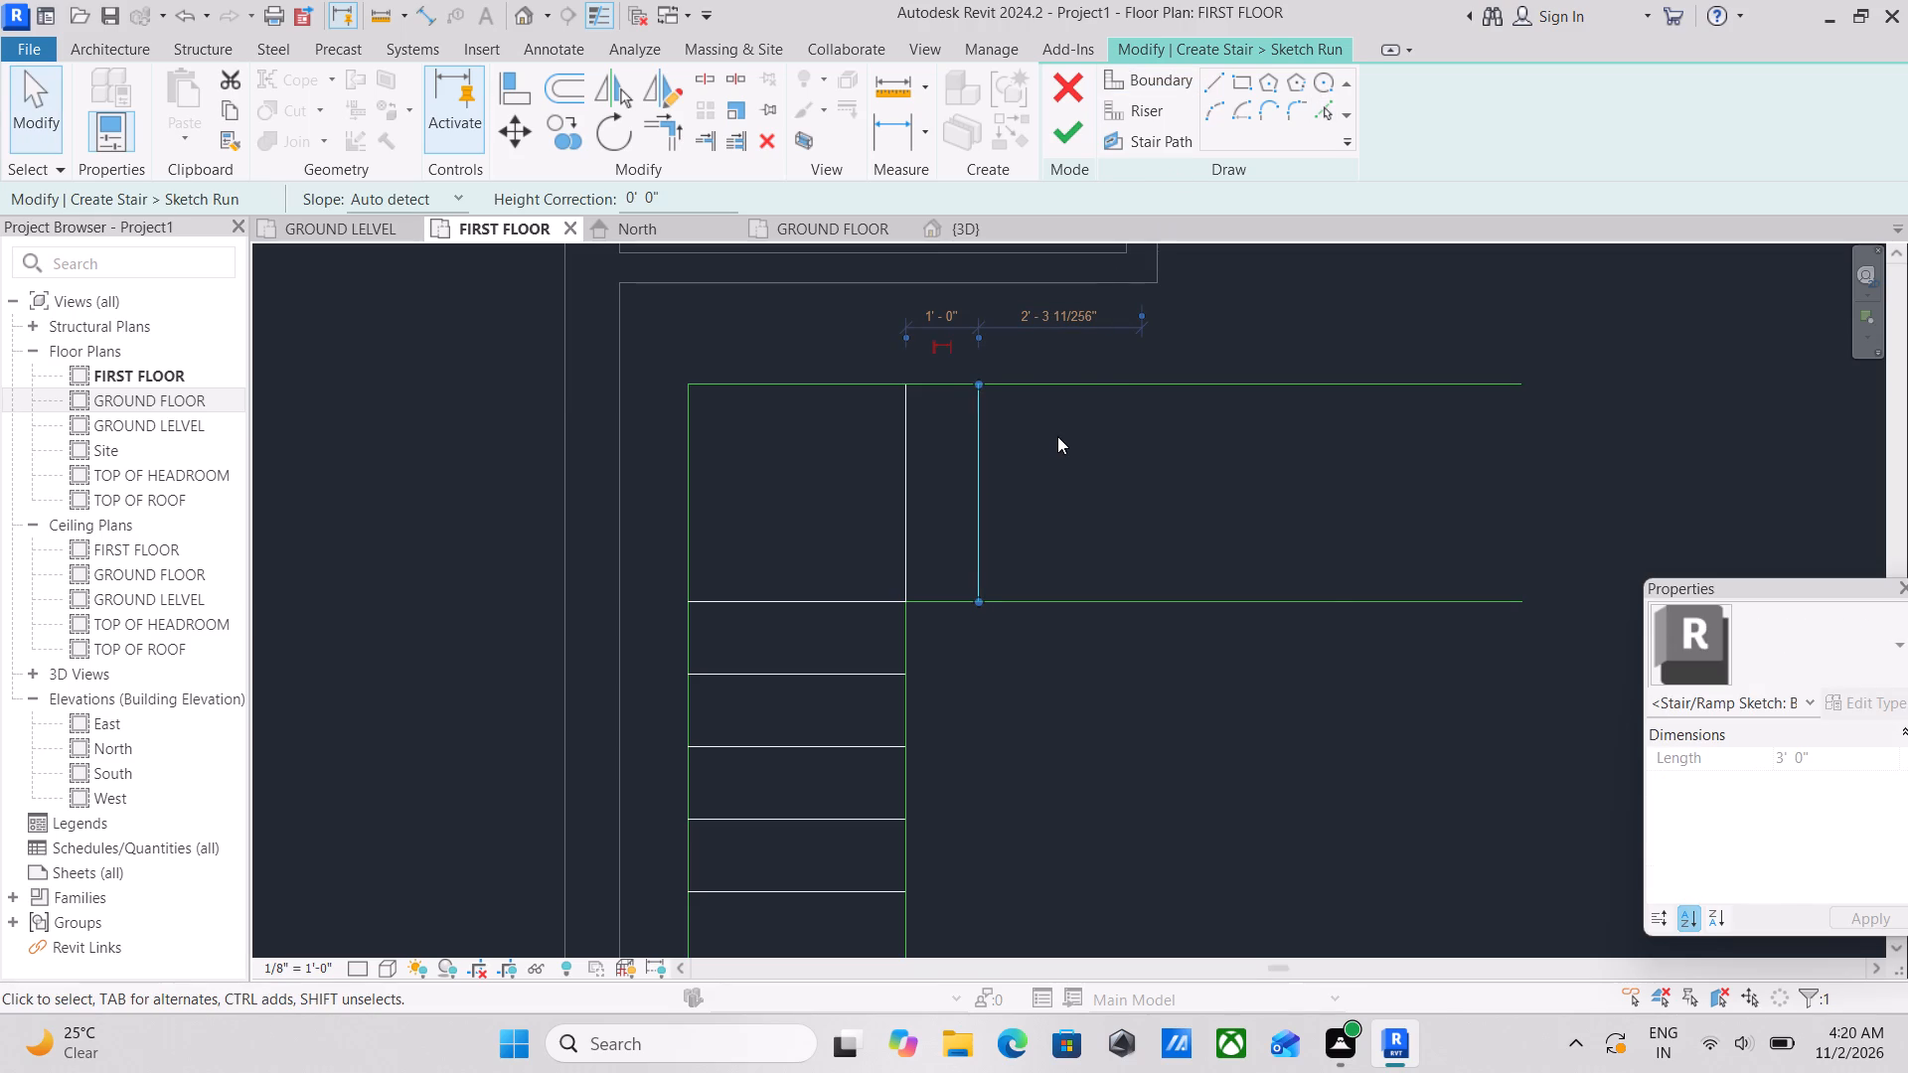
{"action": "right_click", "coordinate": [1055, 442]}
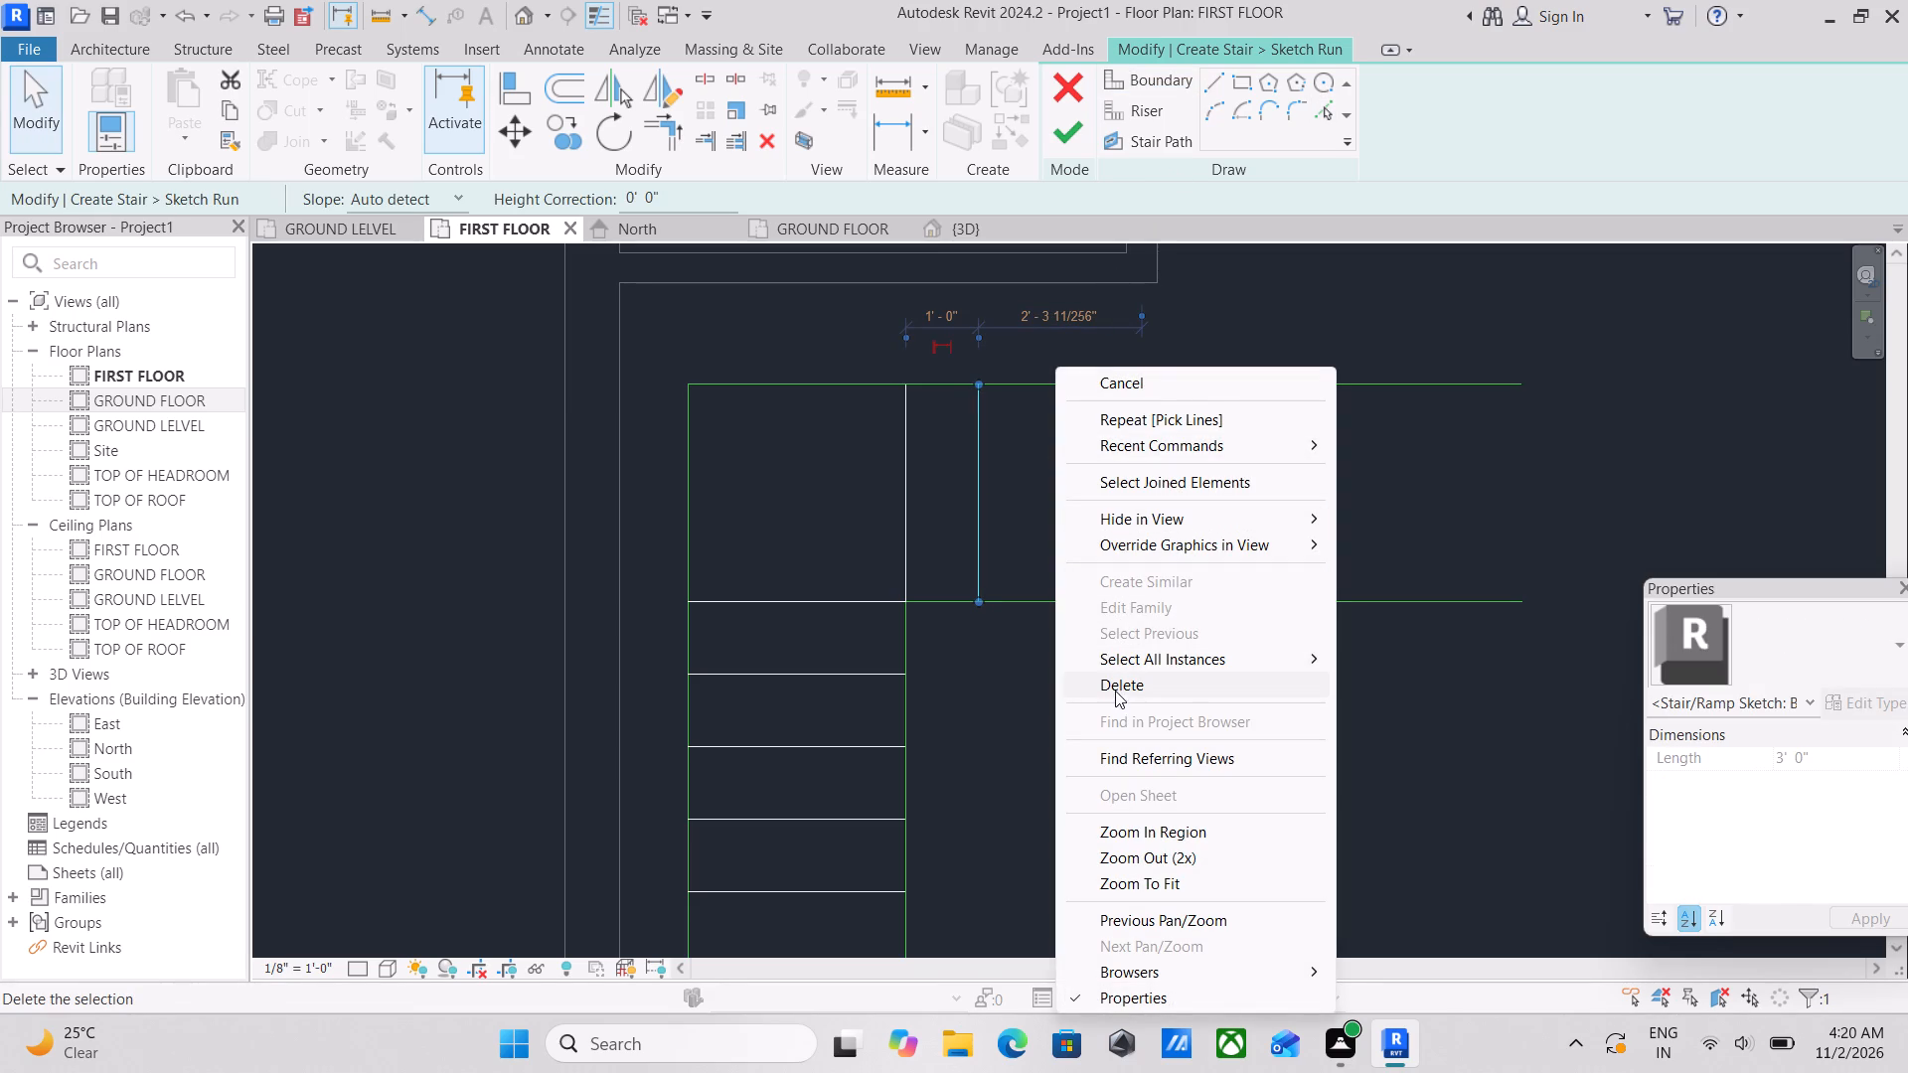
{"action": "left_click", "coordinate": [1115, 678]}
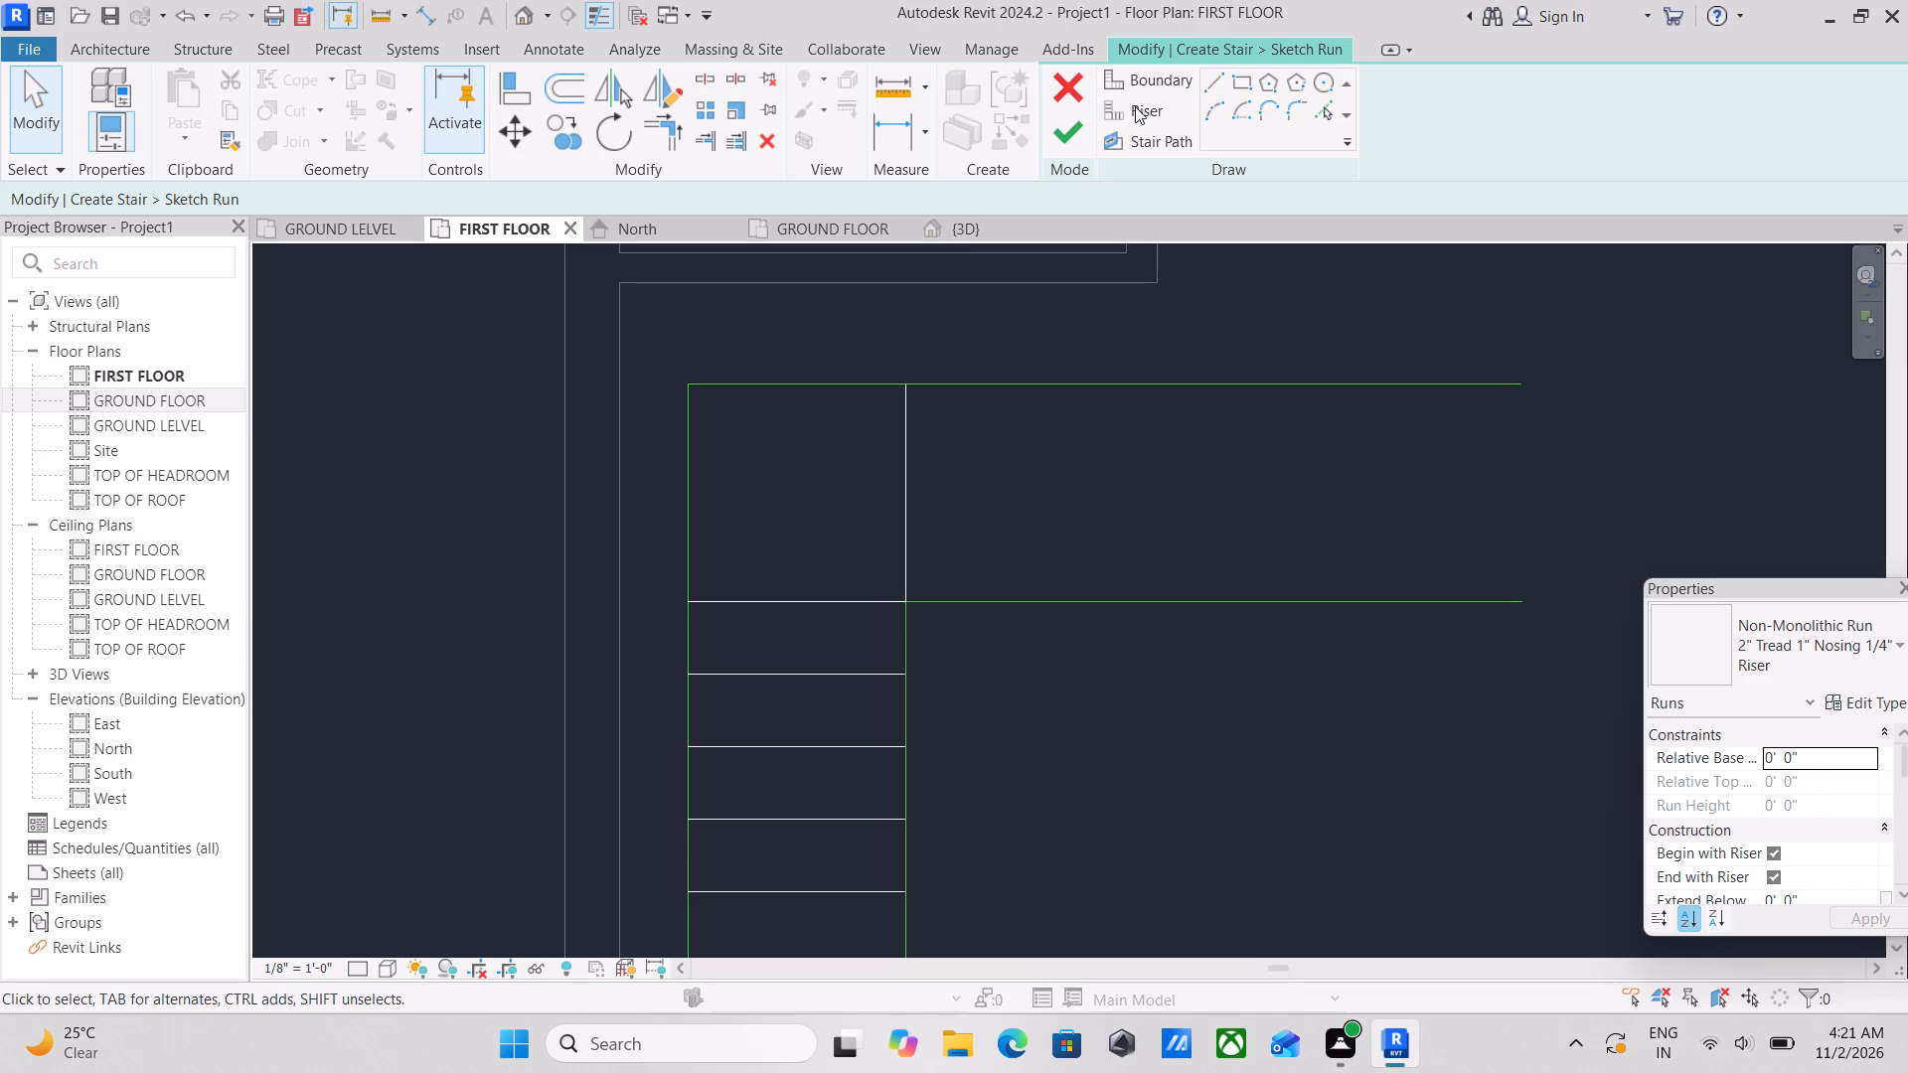
Add four risers along the horizontal leg at 1' offsets, picking each preceding riser from the landing riser onward.
{"action": "double_click", "coordinate": [1135, 106]}
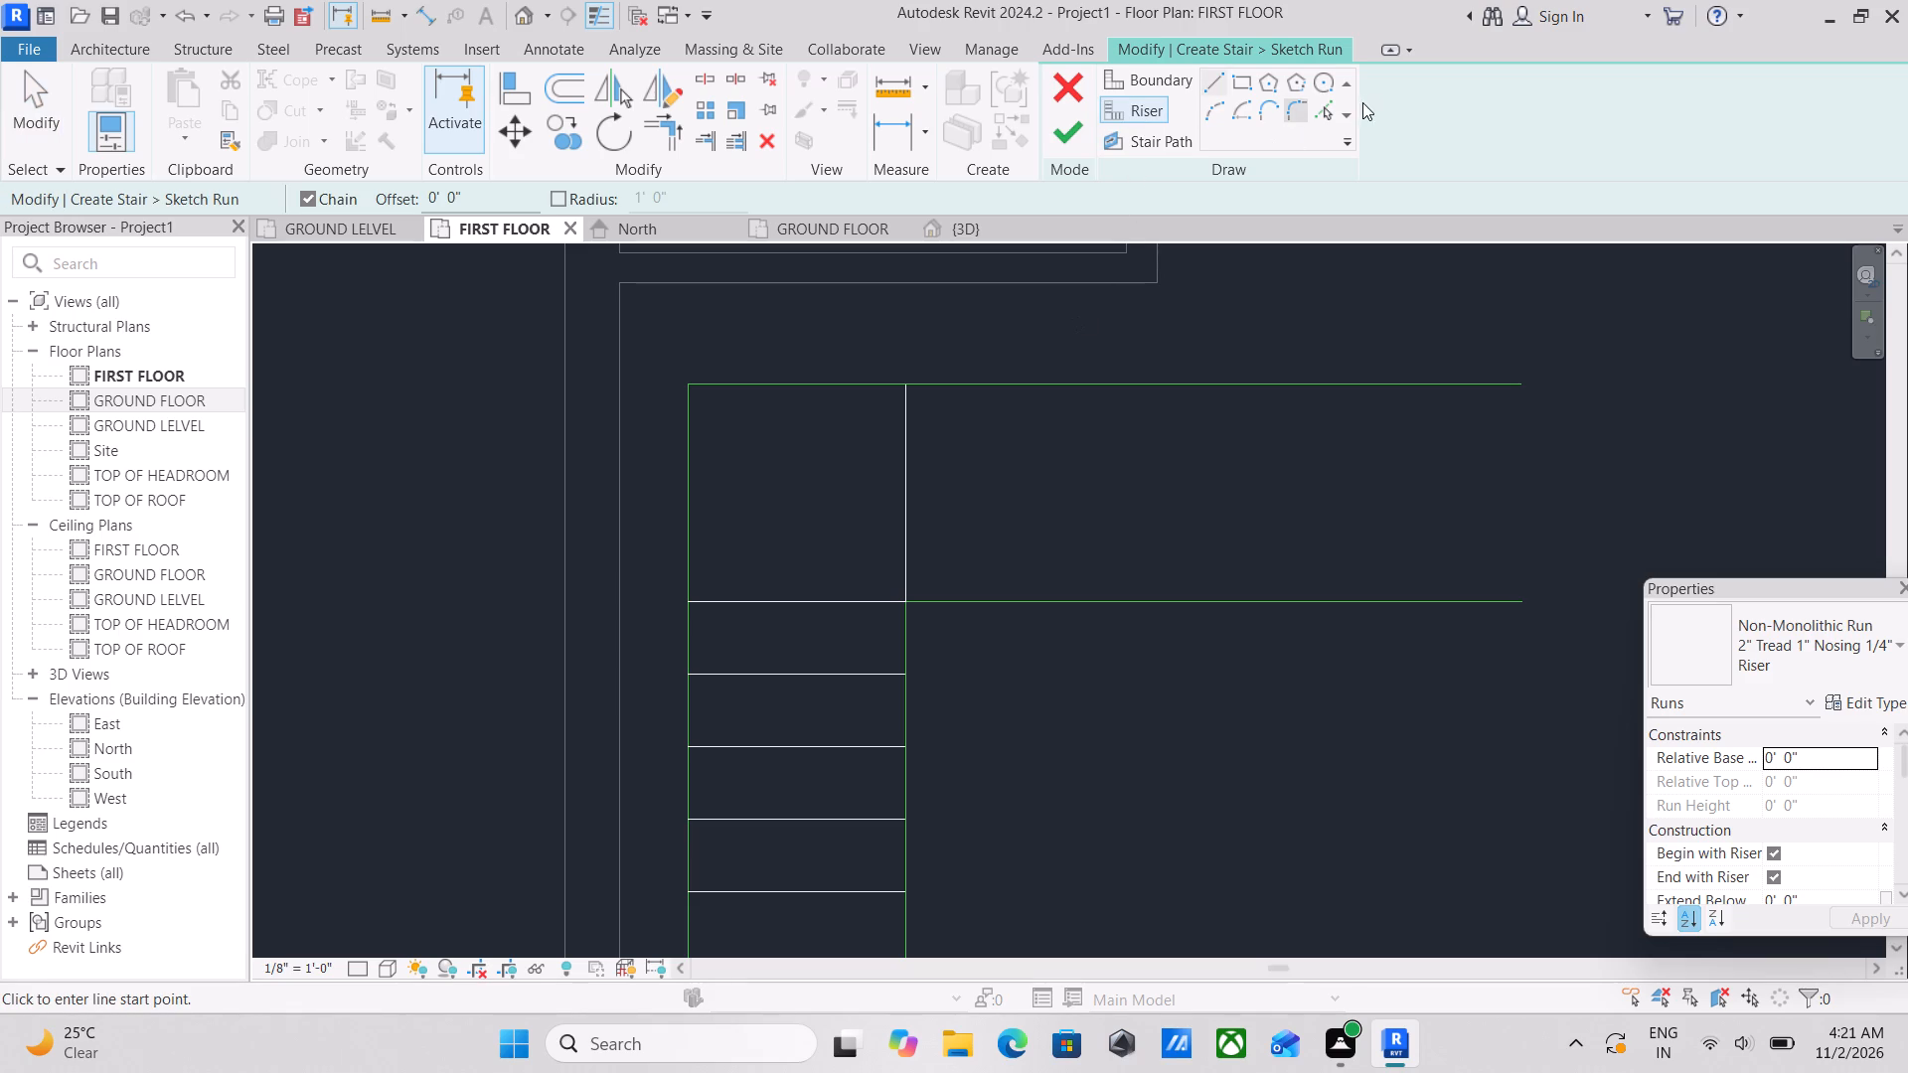
{"action": "left_click", "coordinate": [1329, 111]}
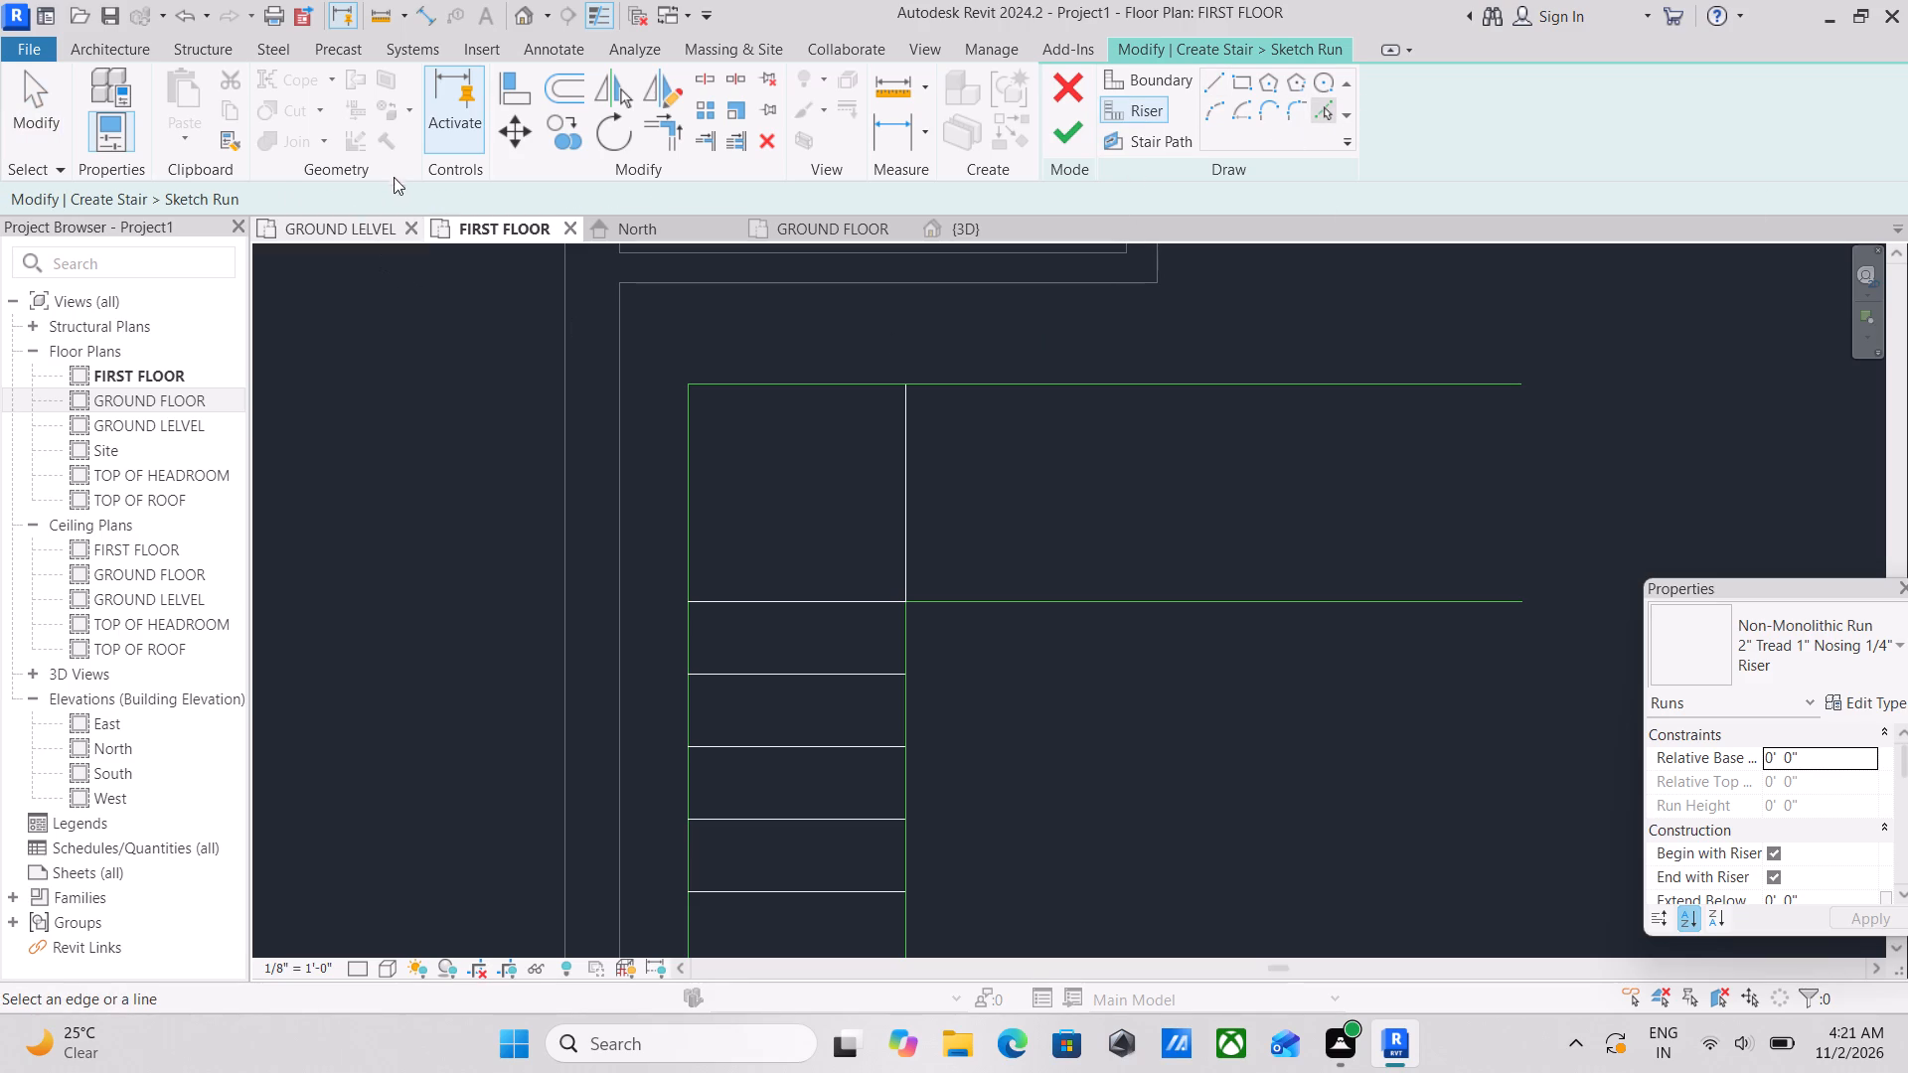
{"action": "left_click_drag", "start_coordinate": [415, 191], "coordinate": [281, 198]}
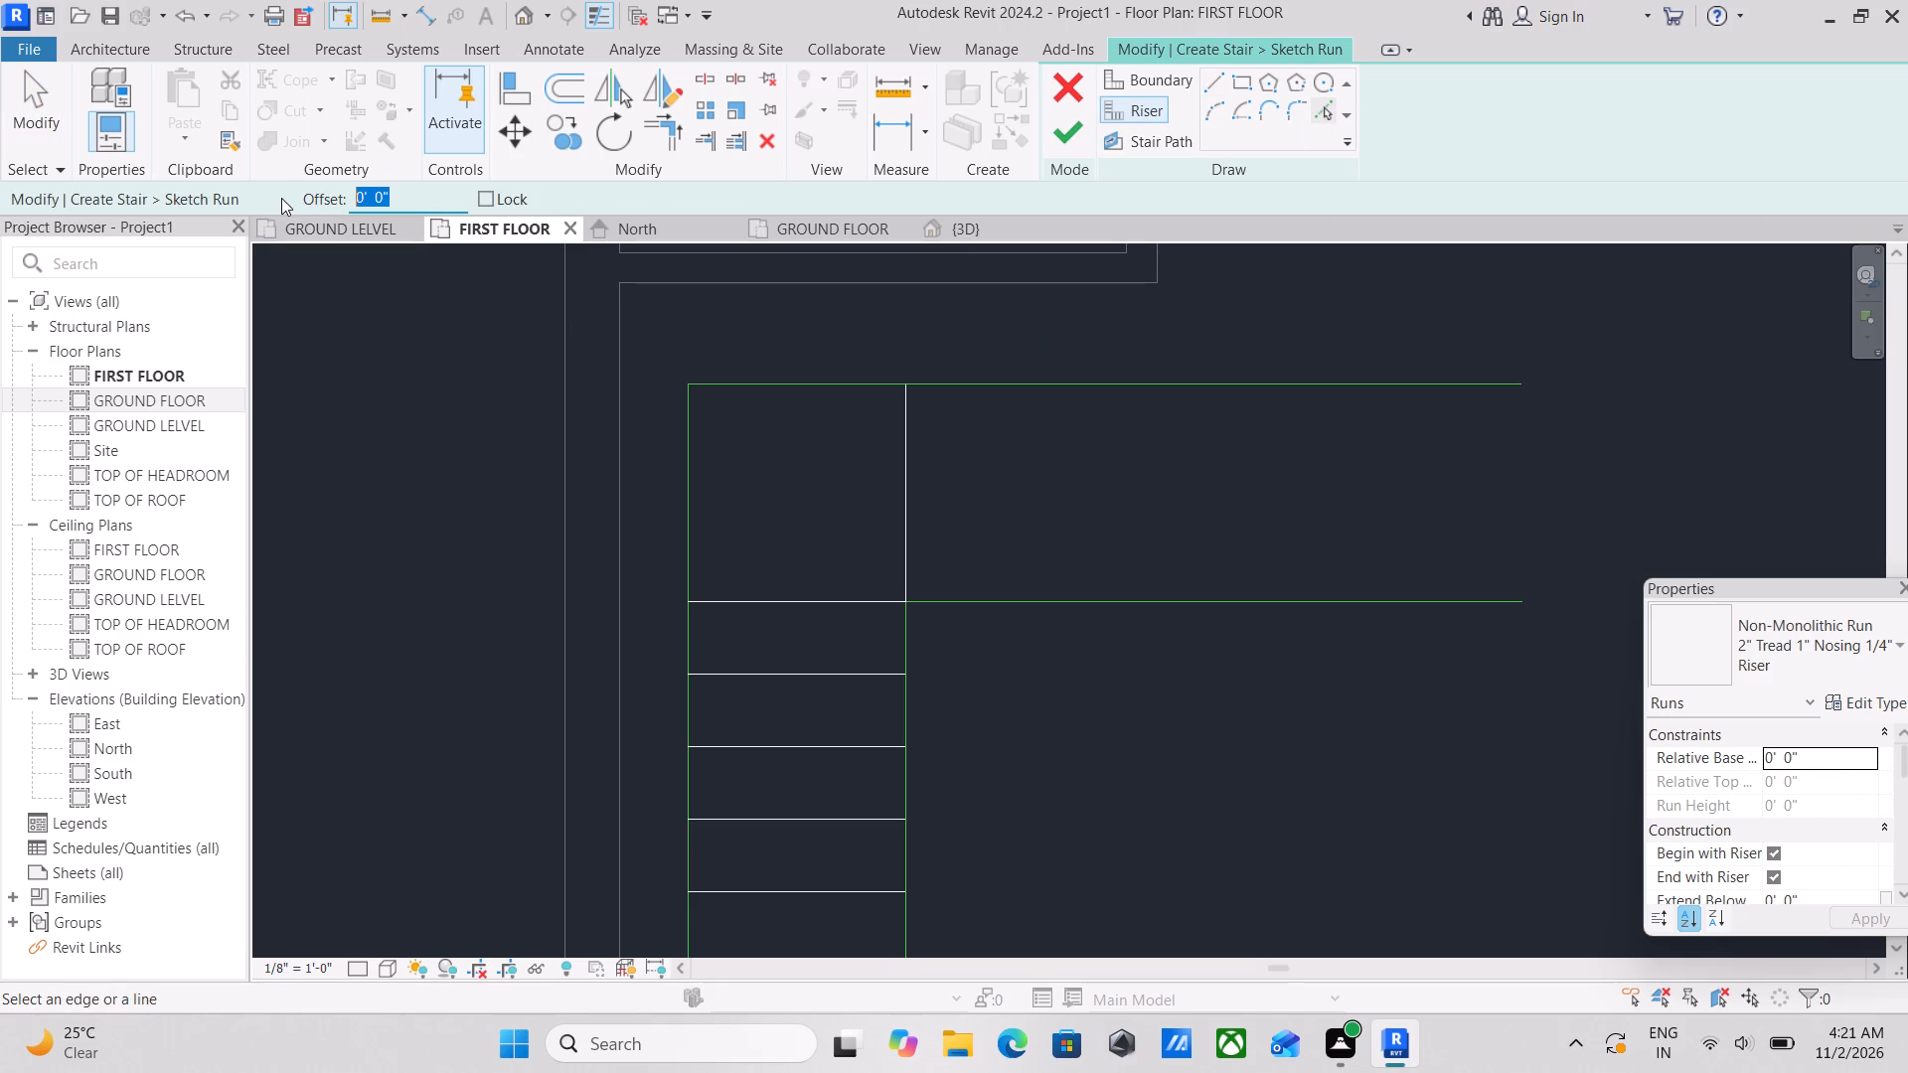
{"action": "type", "text": "1'"}
{"action": "key", "text": "Return"}
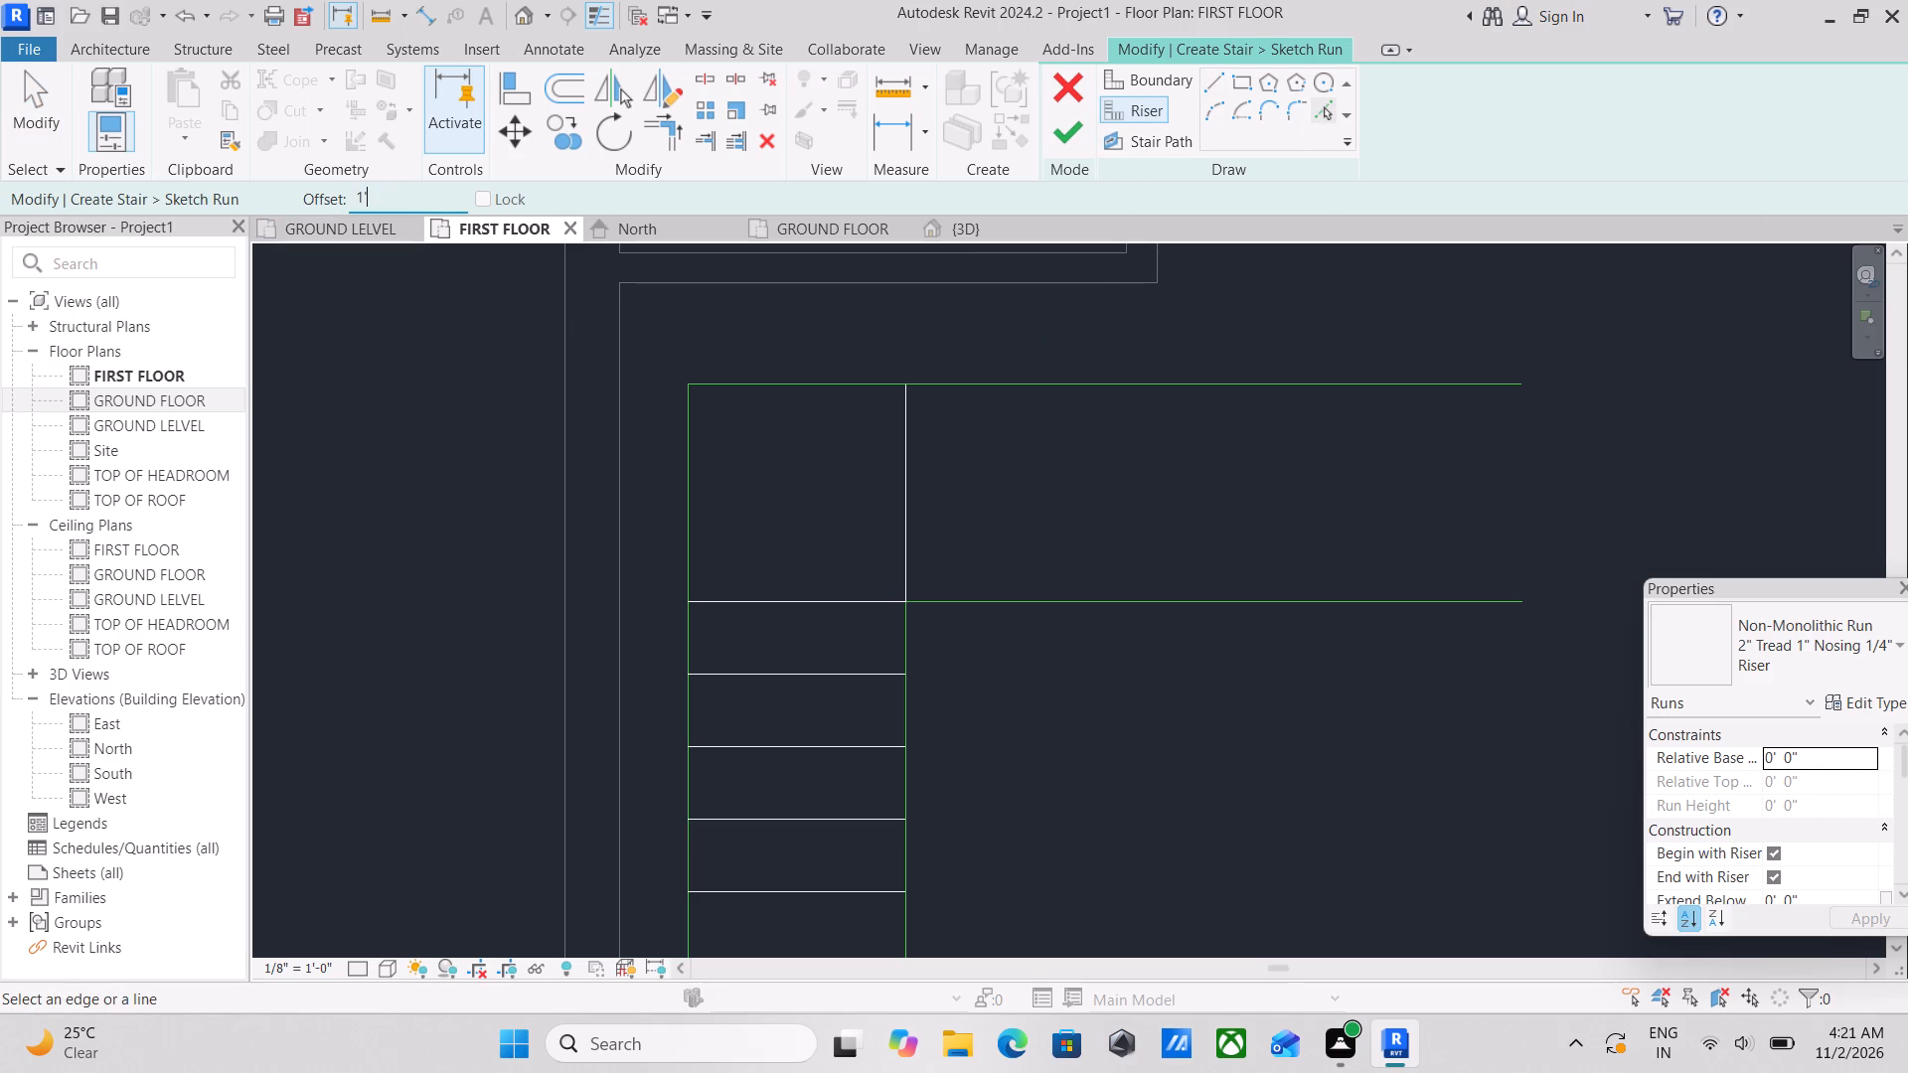
{"action": "left_click", "coordinate": [912, 507]}
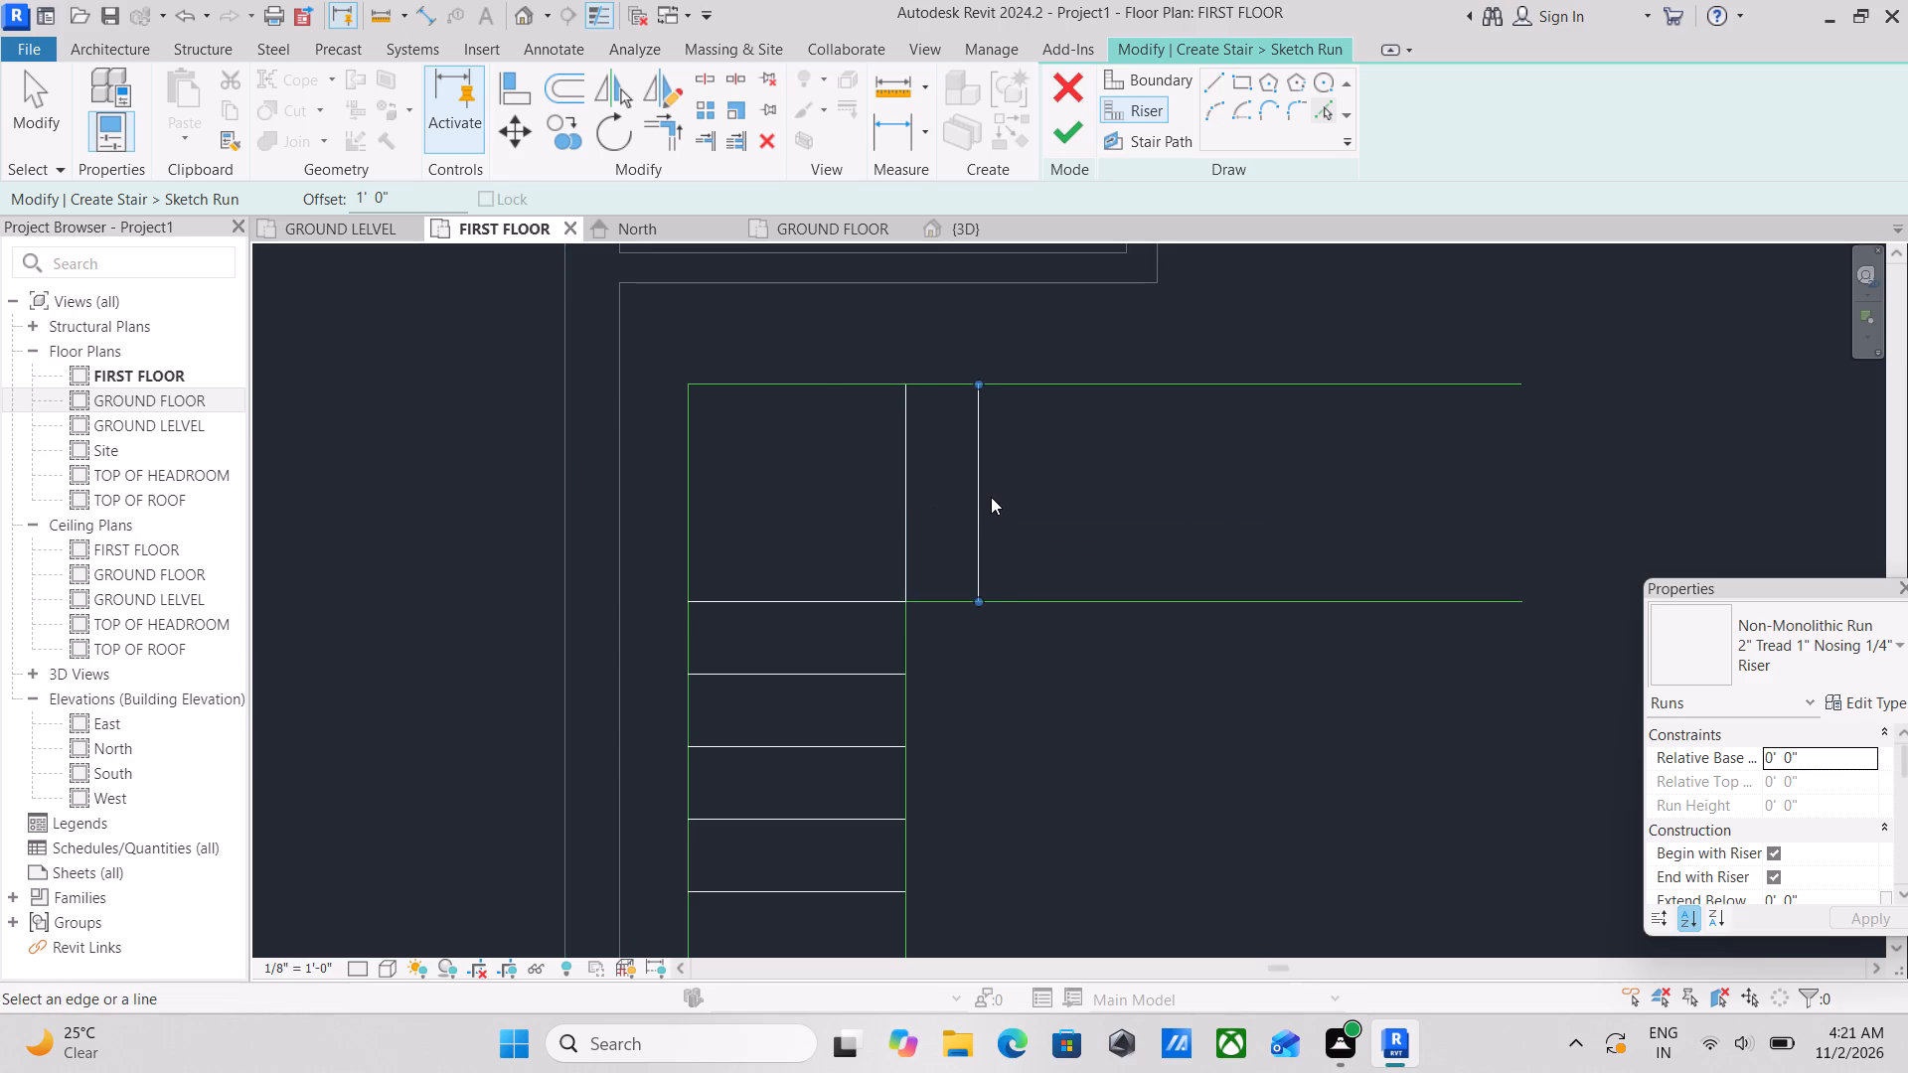
{"action": "left_click", "coordinate": [984, 497]}
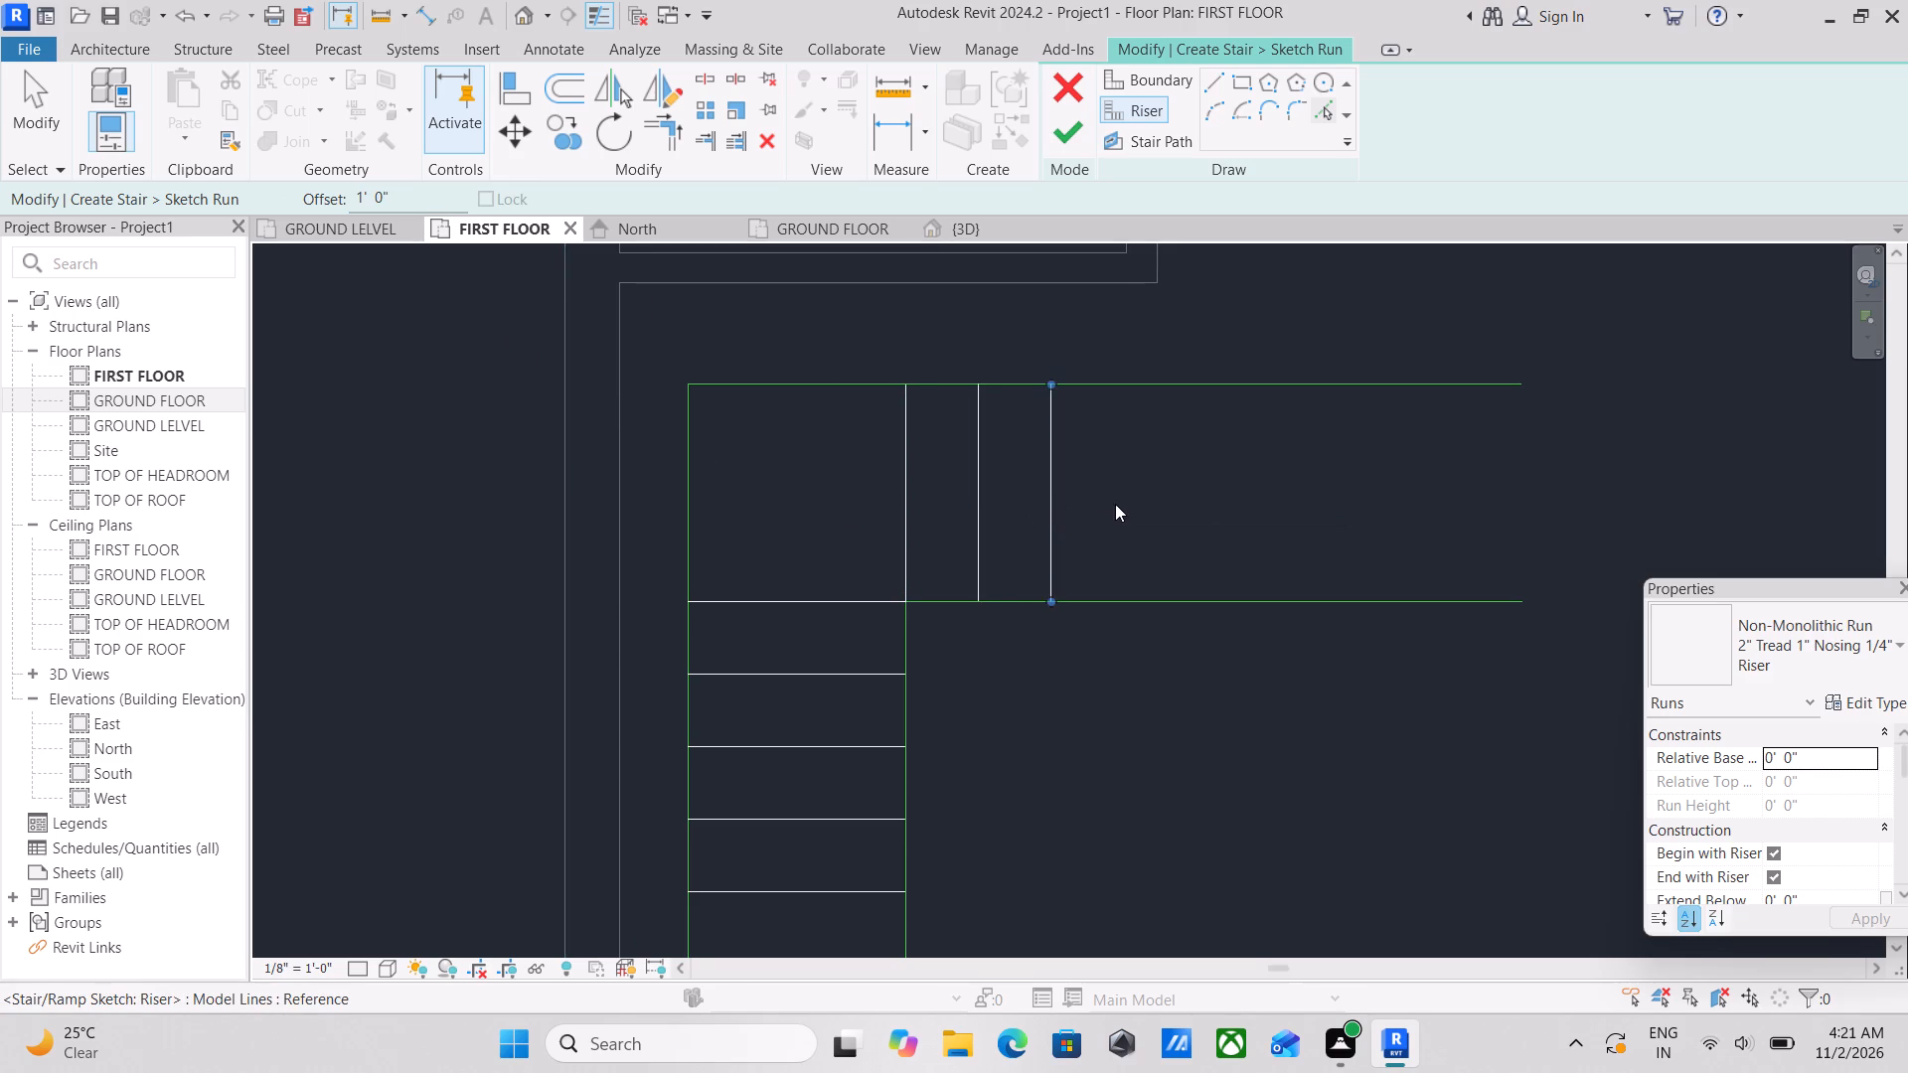
{"action": "scroll", "coordinate": [1116, 504], "scroll_direction": "down", "scroll_amount": 2}
{"action": "middle_click_drag", "start_coordinate": [1116, 504], "coordinate": [992, 418]}
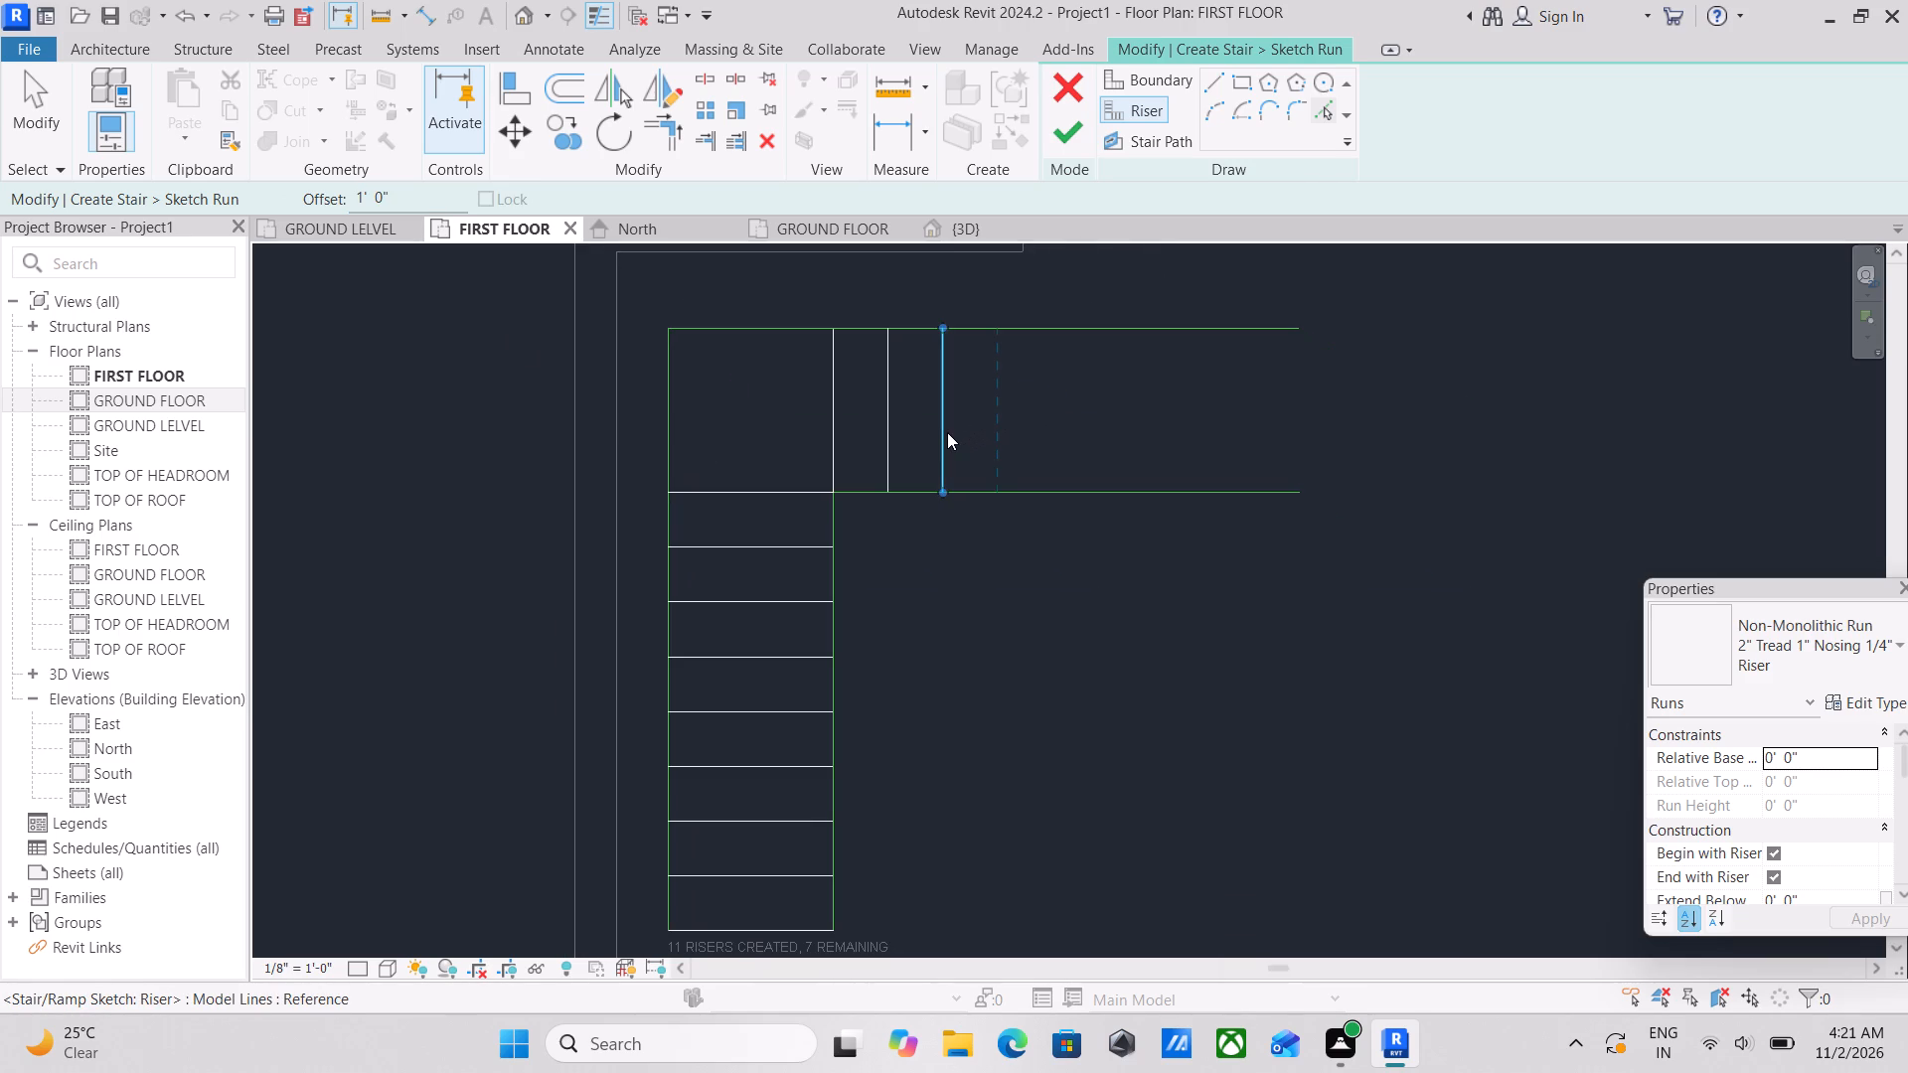
{"action": "left_click", "coordinate": [947, 432]}
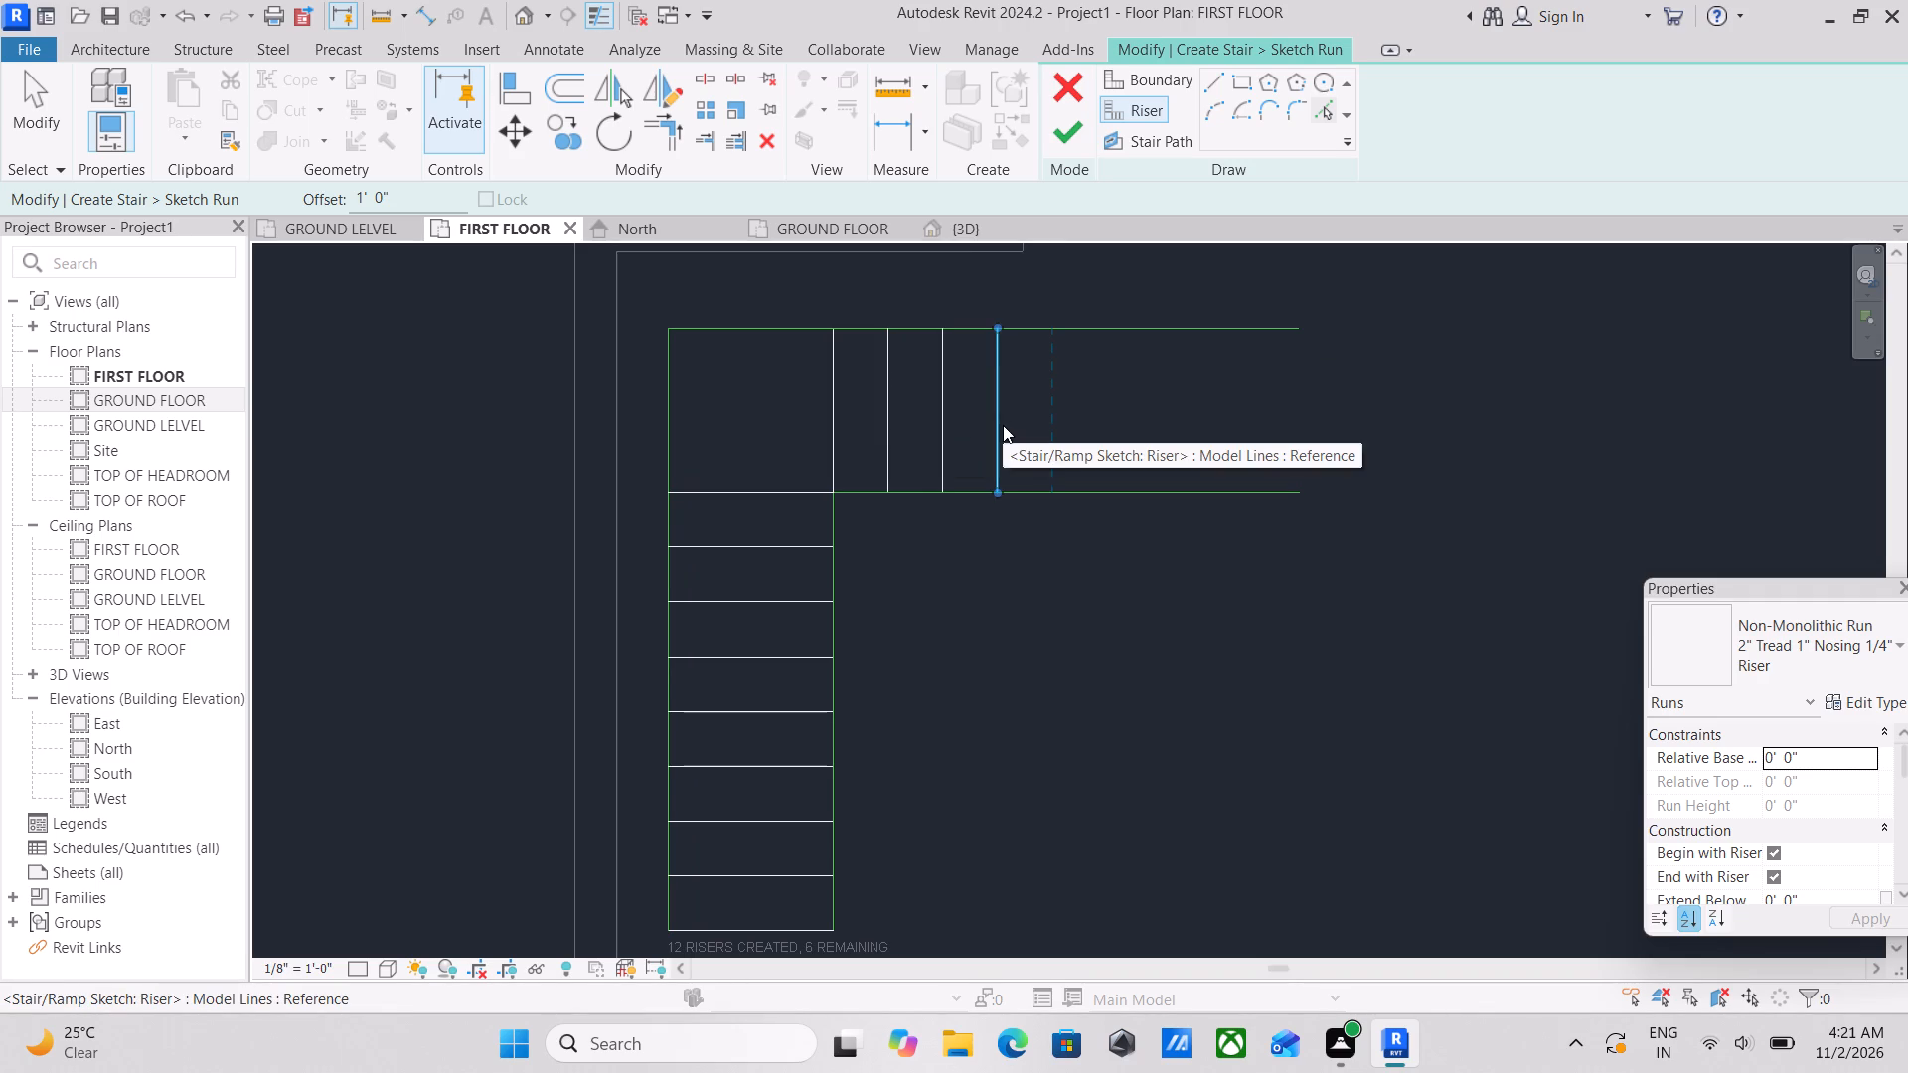
{"action": "left_click", "coordinate": [1003, 425]}
Add five more risers at 1' offsets along the horizontal leg, ending just beyond the boundary lines' free ends.
{"action": "scroll", "coordinate": [1071, 431], "scroll_direction": "down", "scroll_amount": 3}
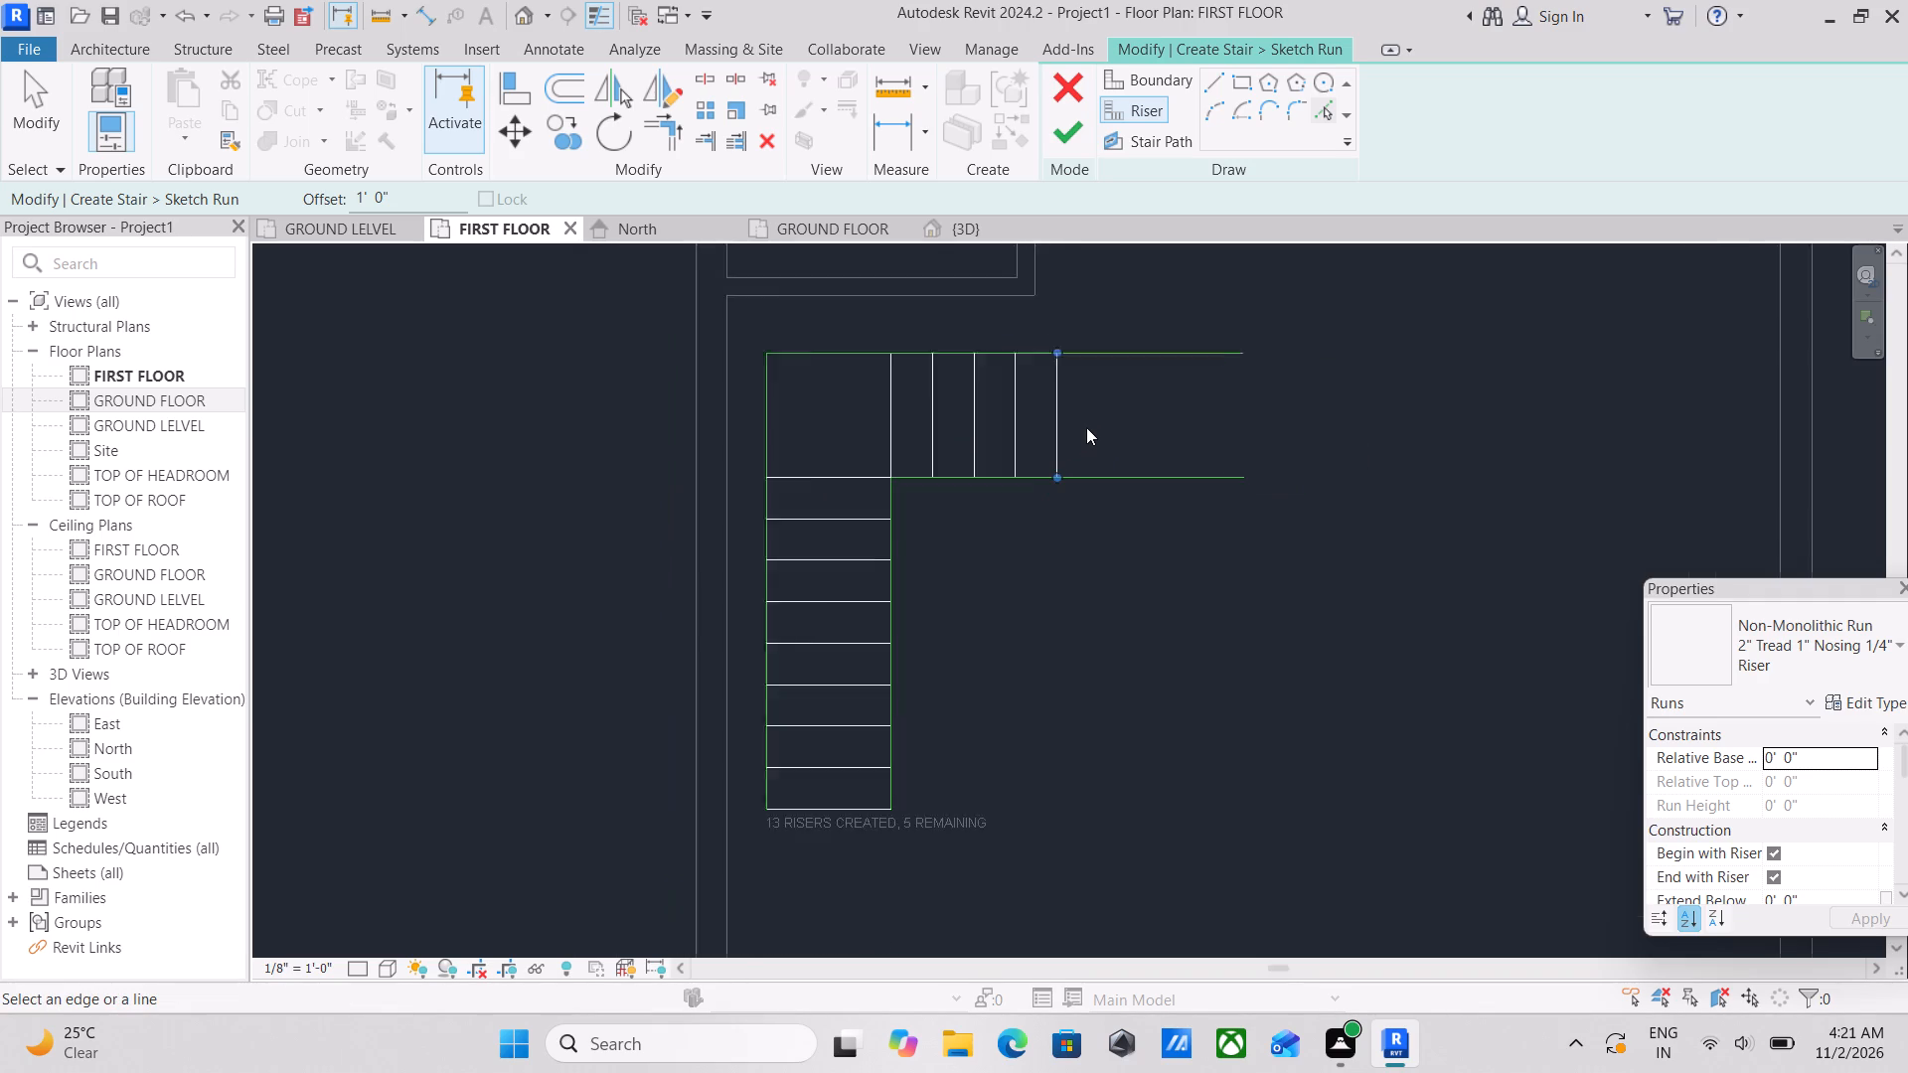
{"action": "scroll", "coordinate": [1087, 425], "scroll_direction": "up", "scroll_amount": 2}
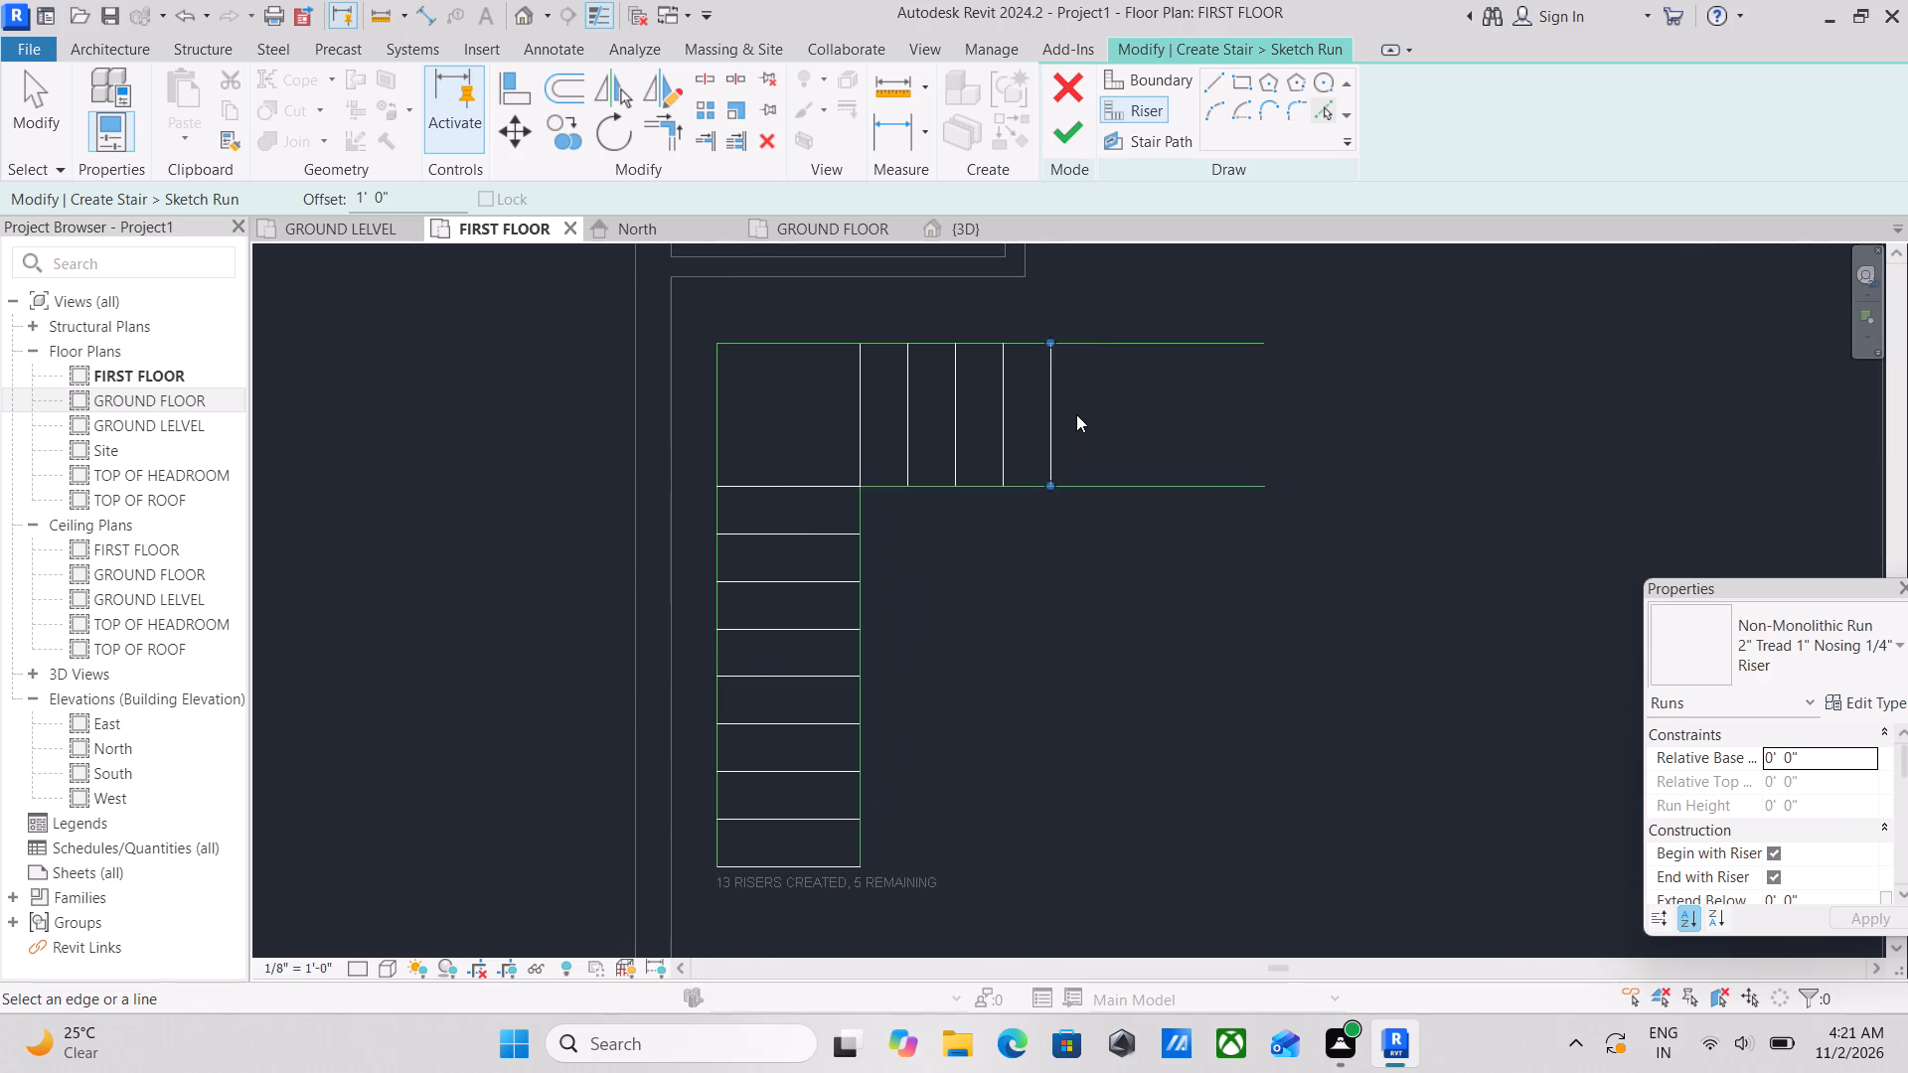
{"action": "left_click", "coordinate": [1057, 405]}
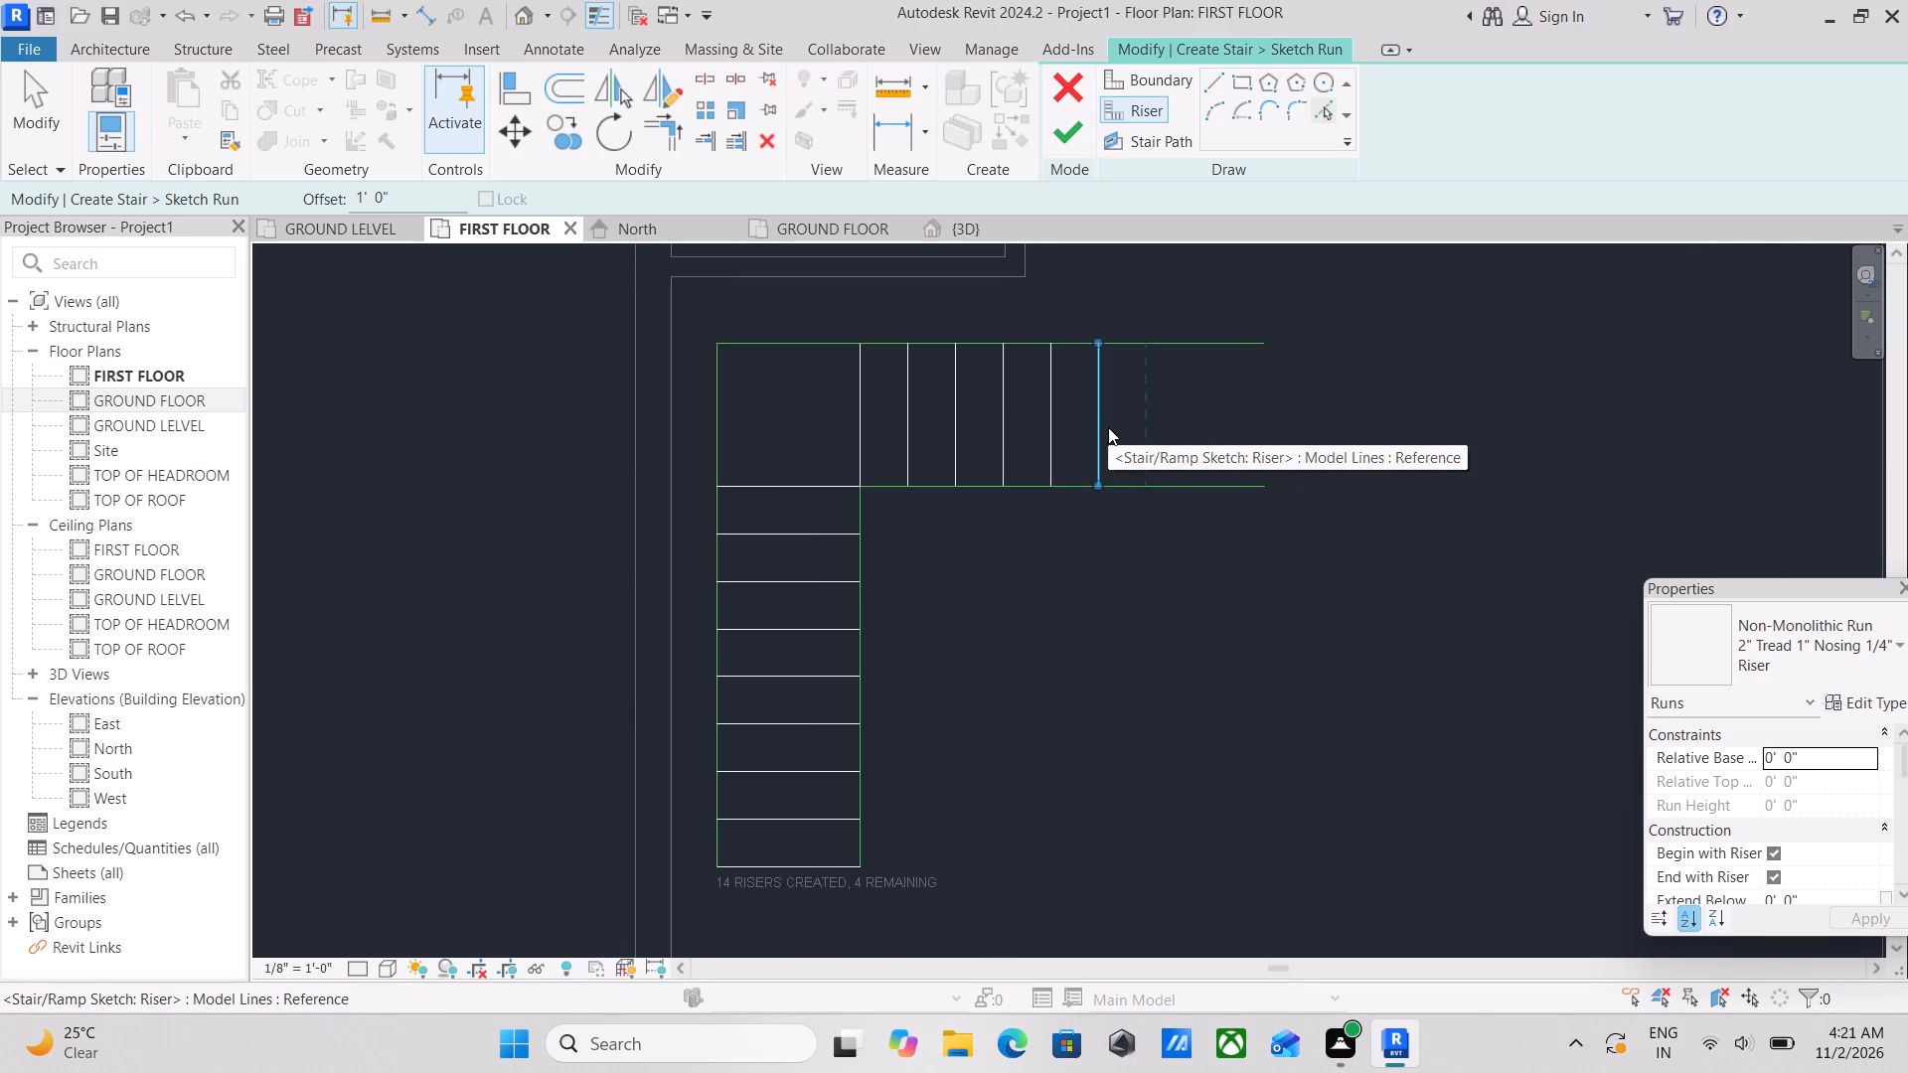
{"action": "left_click", "coordinate": [1108, 427]}
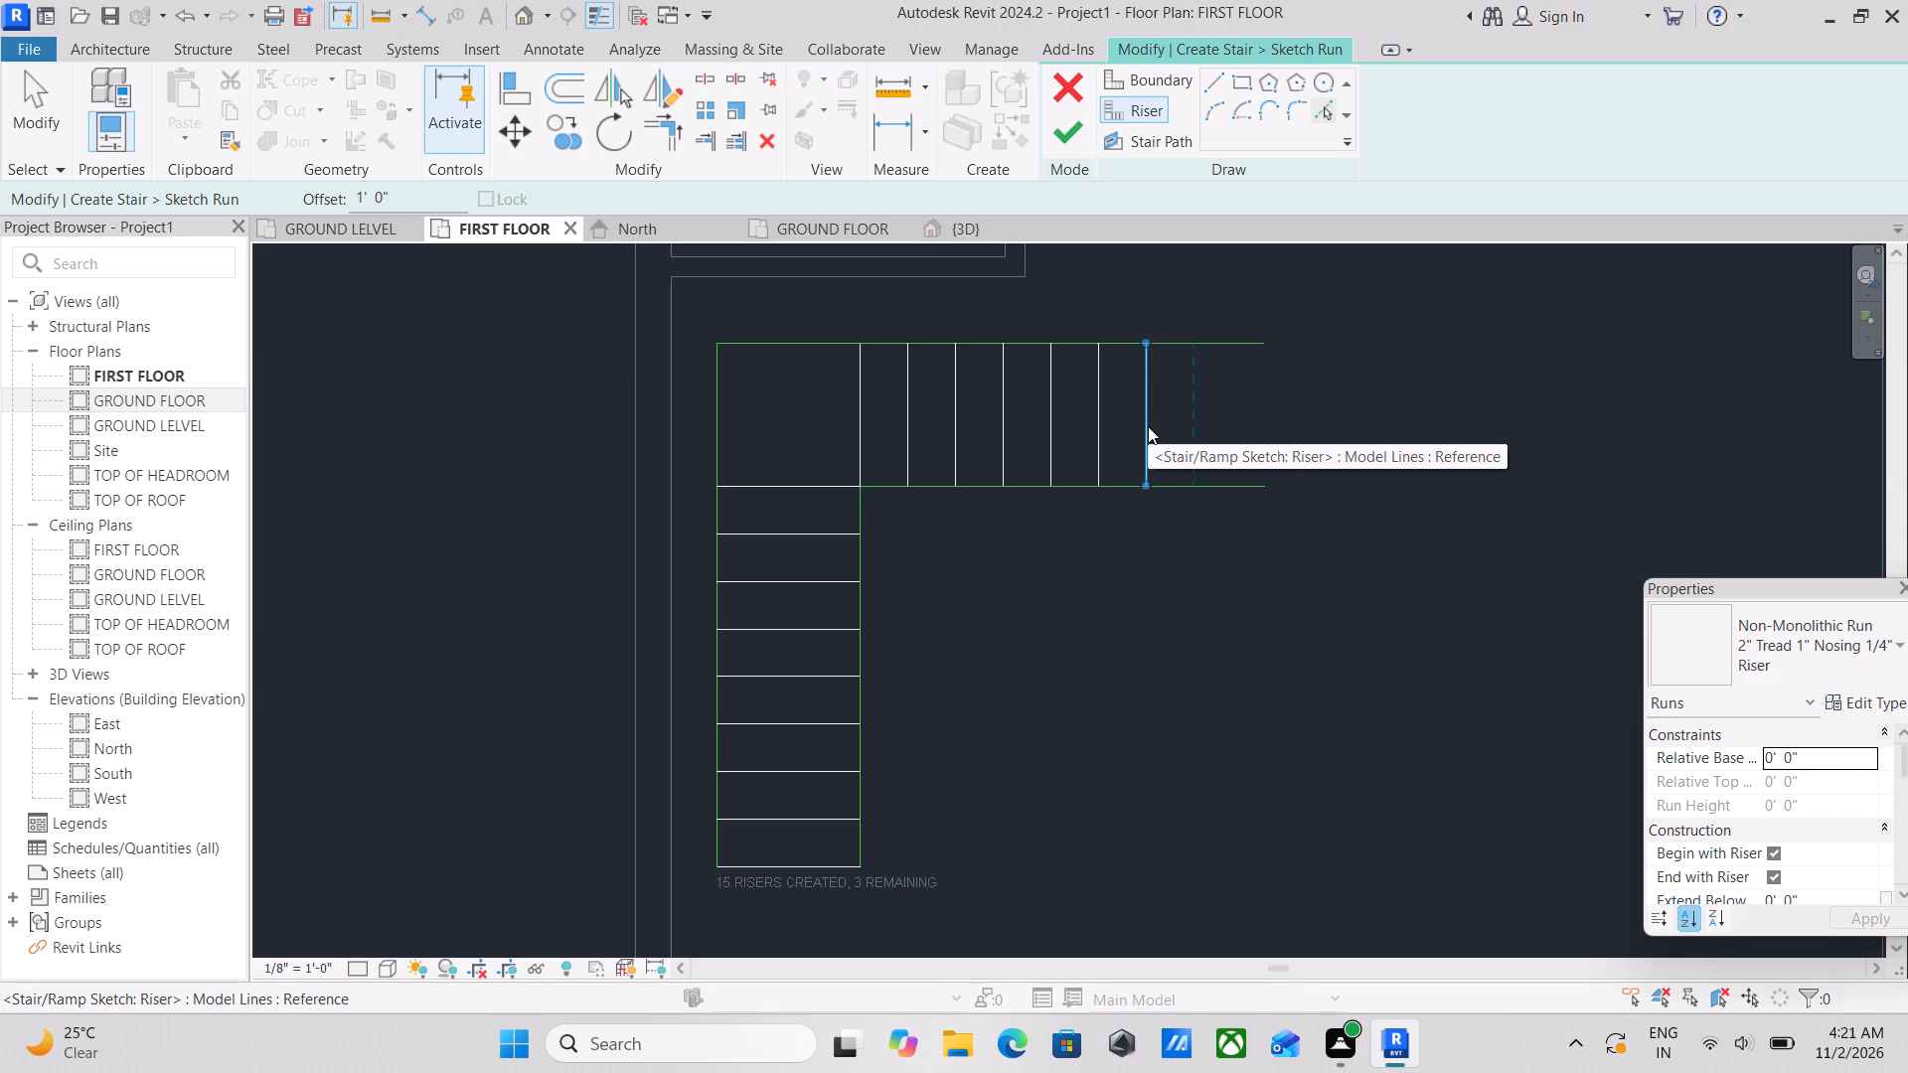
{"action": "left_click", "coordinate": [1148, 426]}
{"action": "left_click", "coordinate": [1198, 434]}
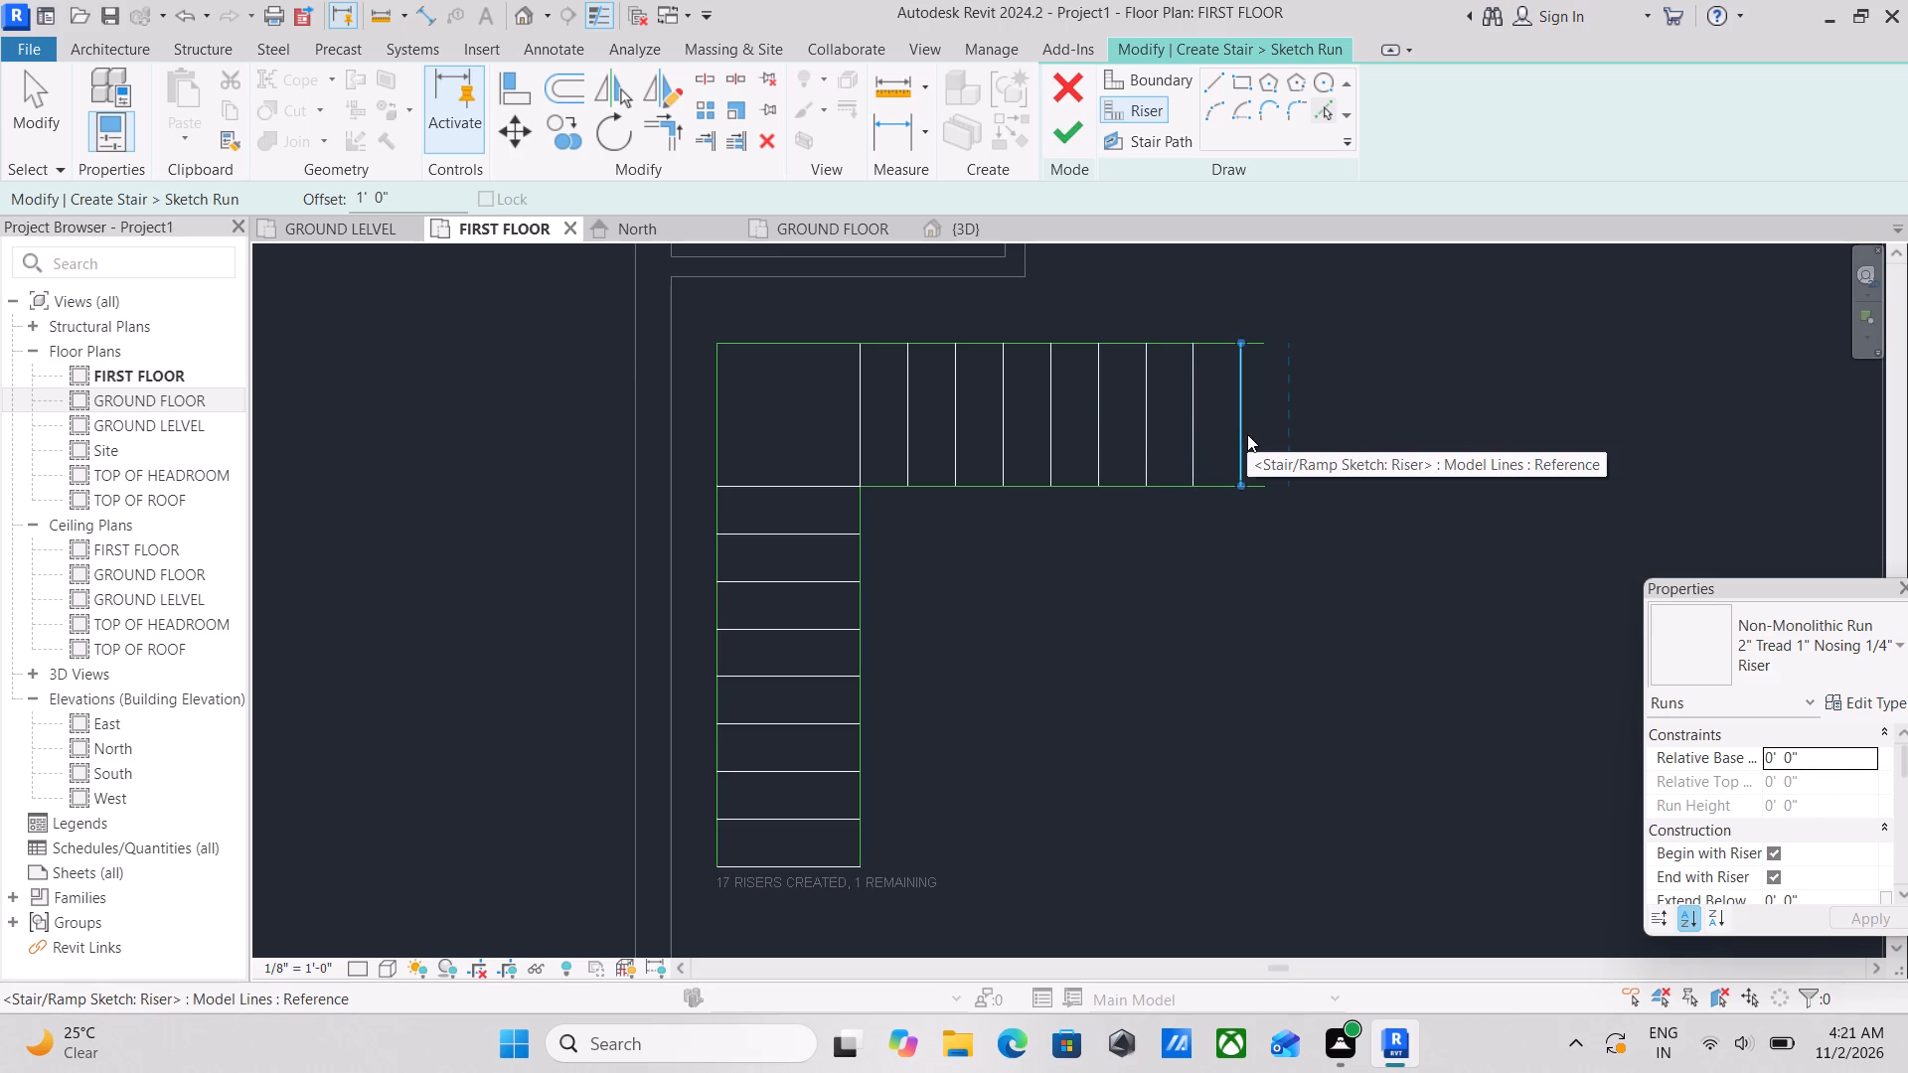
{"action": "left_click", "coordinate": [1247, 434]}
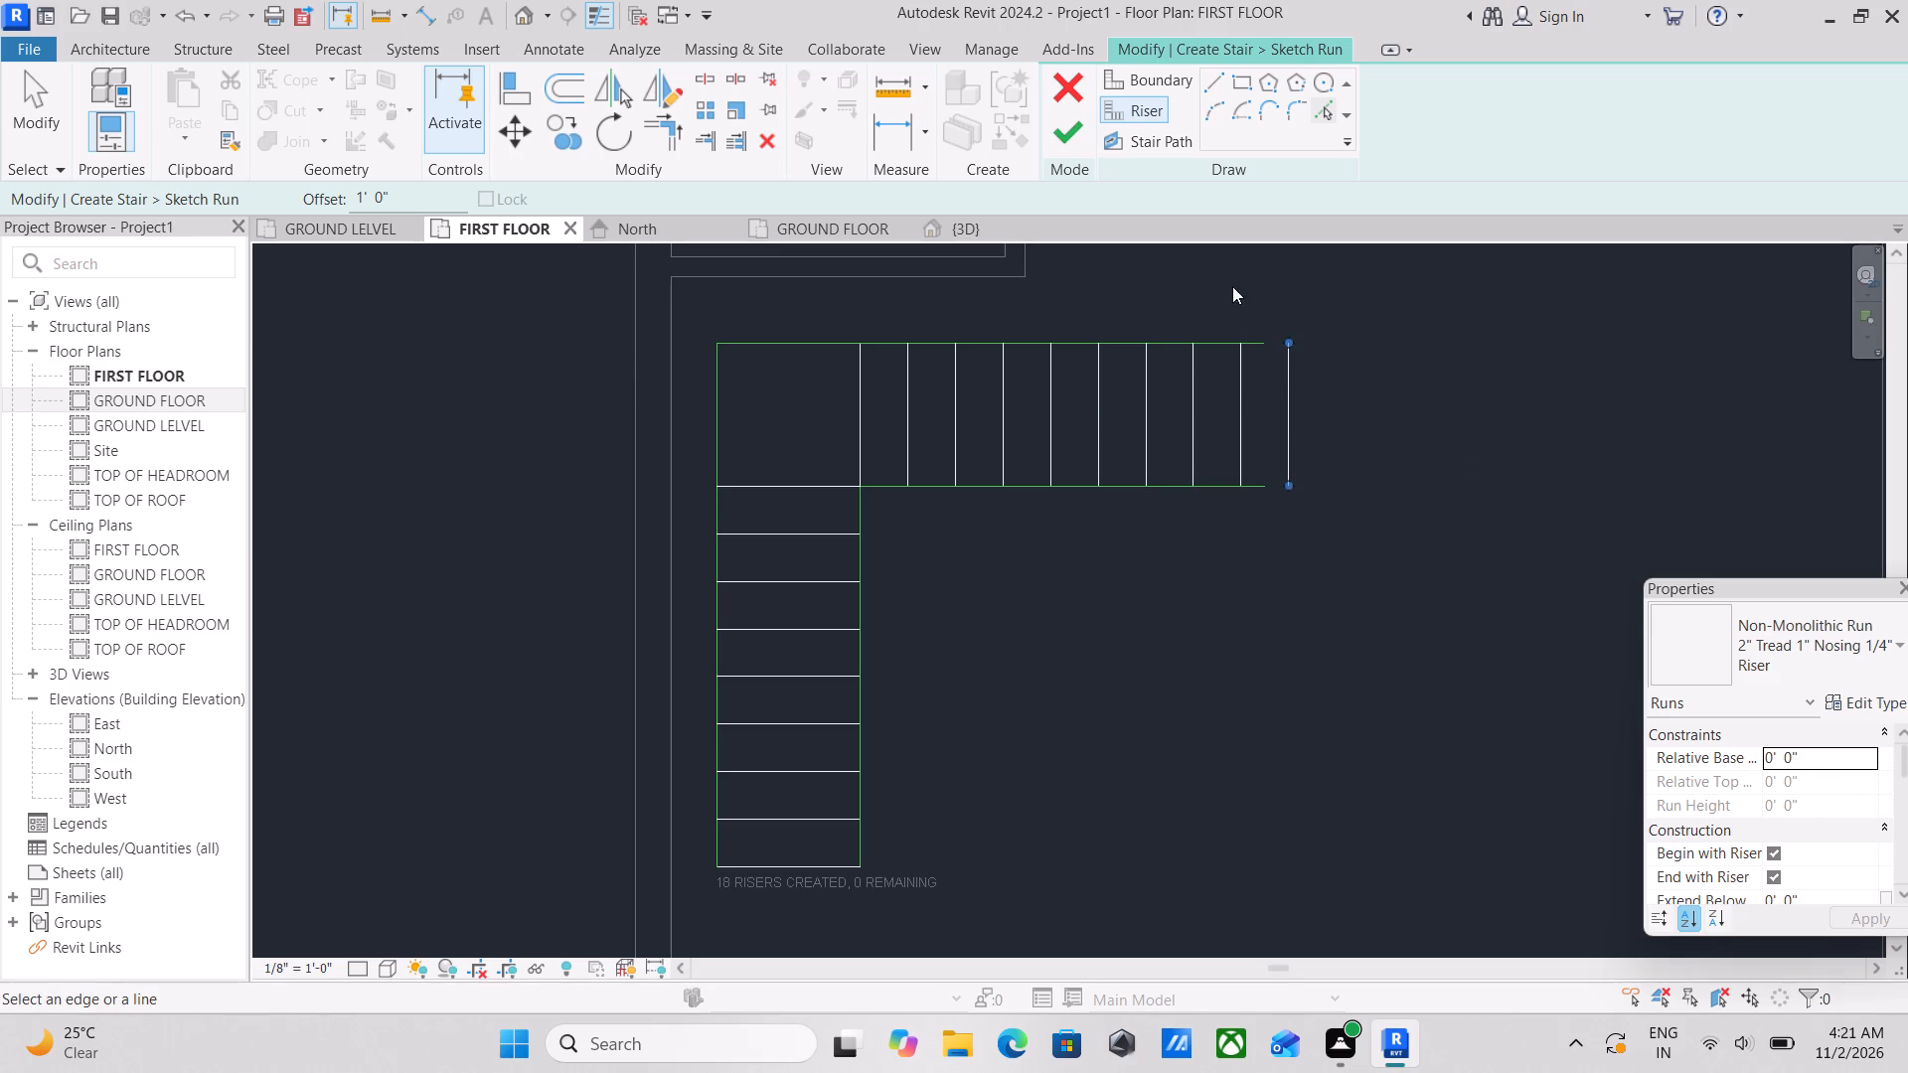
{"action": "key", "text": "Escape"}
{"action": "scroll", "coordinate": [1217, 370], "scroll_direction": "up", "scroll_amount": 7}
{"action": "middle_click_drag", "start_coordinate": [1187, 401], "coordinate": [1157, 541]}
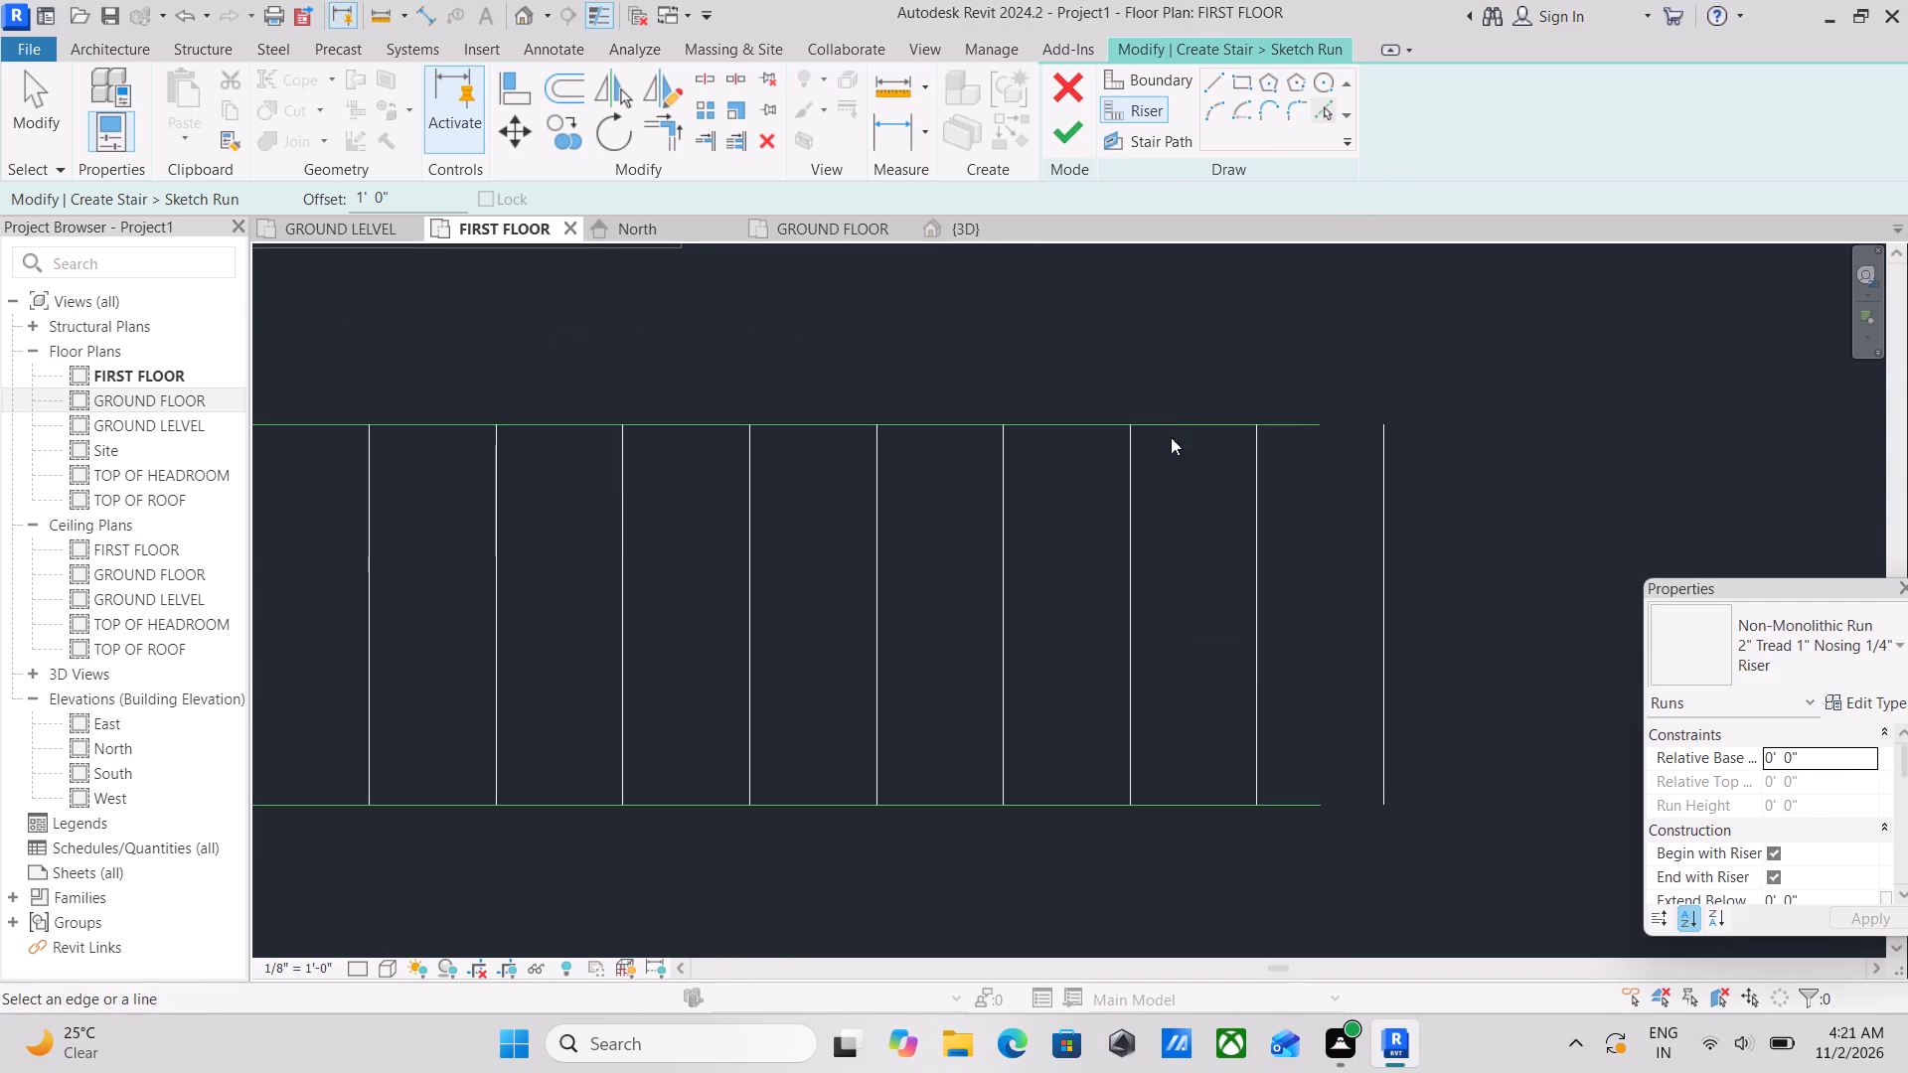
{"action": "key", "text": "Escape"}
{"action": "key", "text": "Escape"}
{"action": "key", "text": "Escape"}
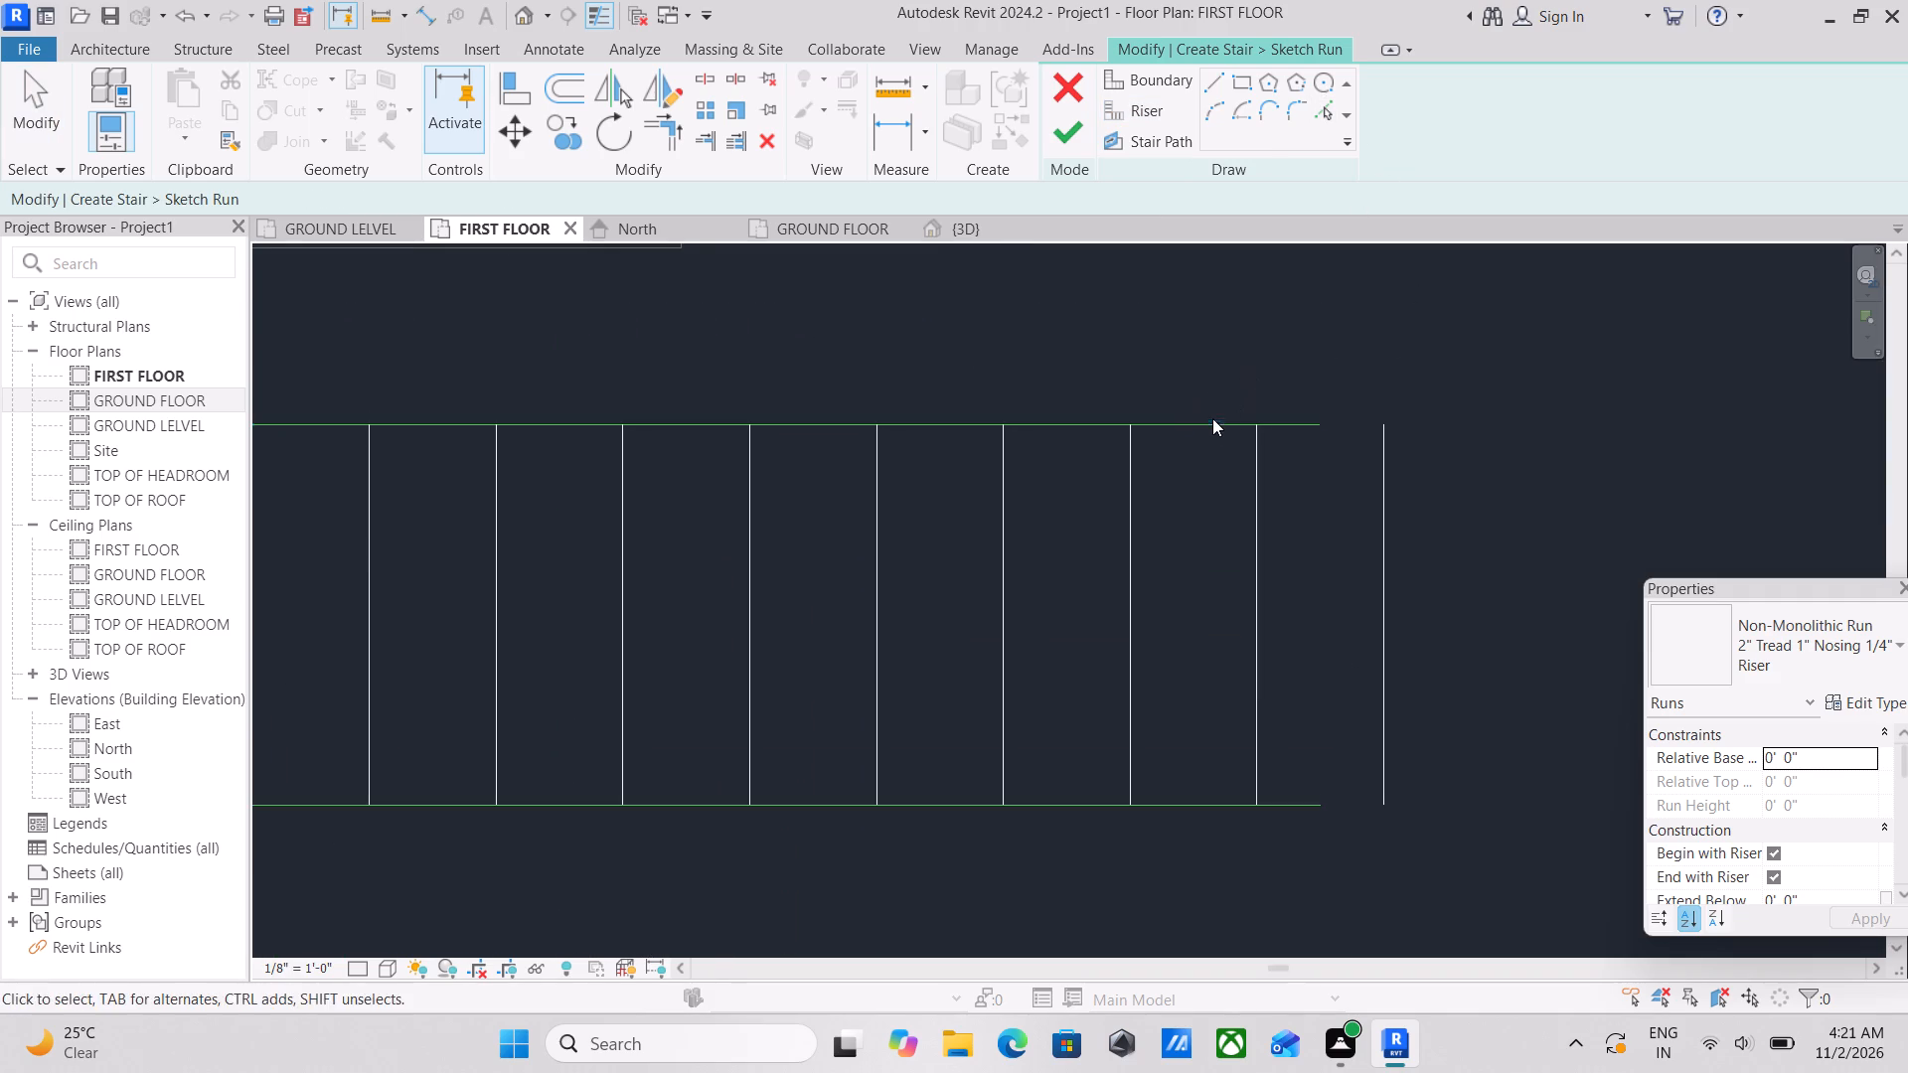
Extend the outer horizontal boundary line to the top end of the last riser, making it 12'-0" long.
{"action": "left_click", "coordinate": [1210, 422]}
{"action": "scroll", "coordinate": [1296, 437], "scroll_direction": "up", "scroll_amount": 5}
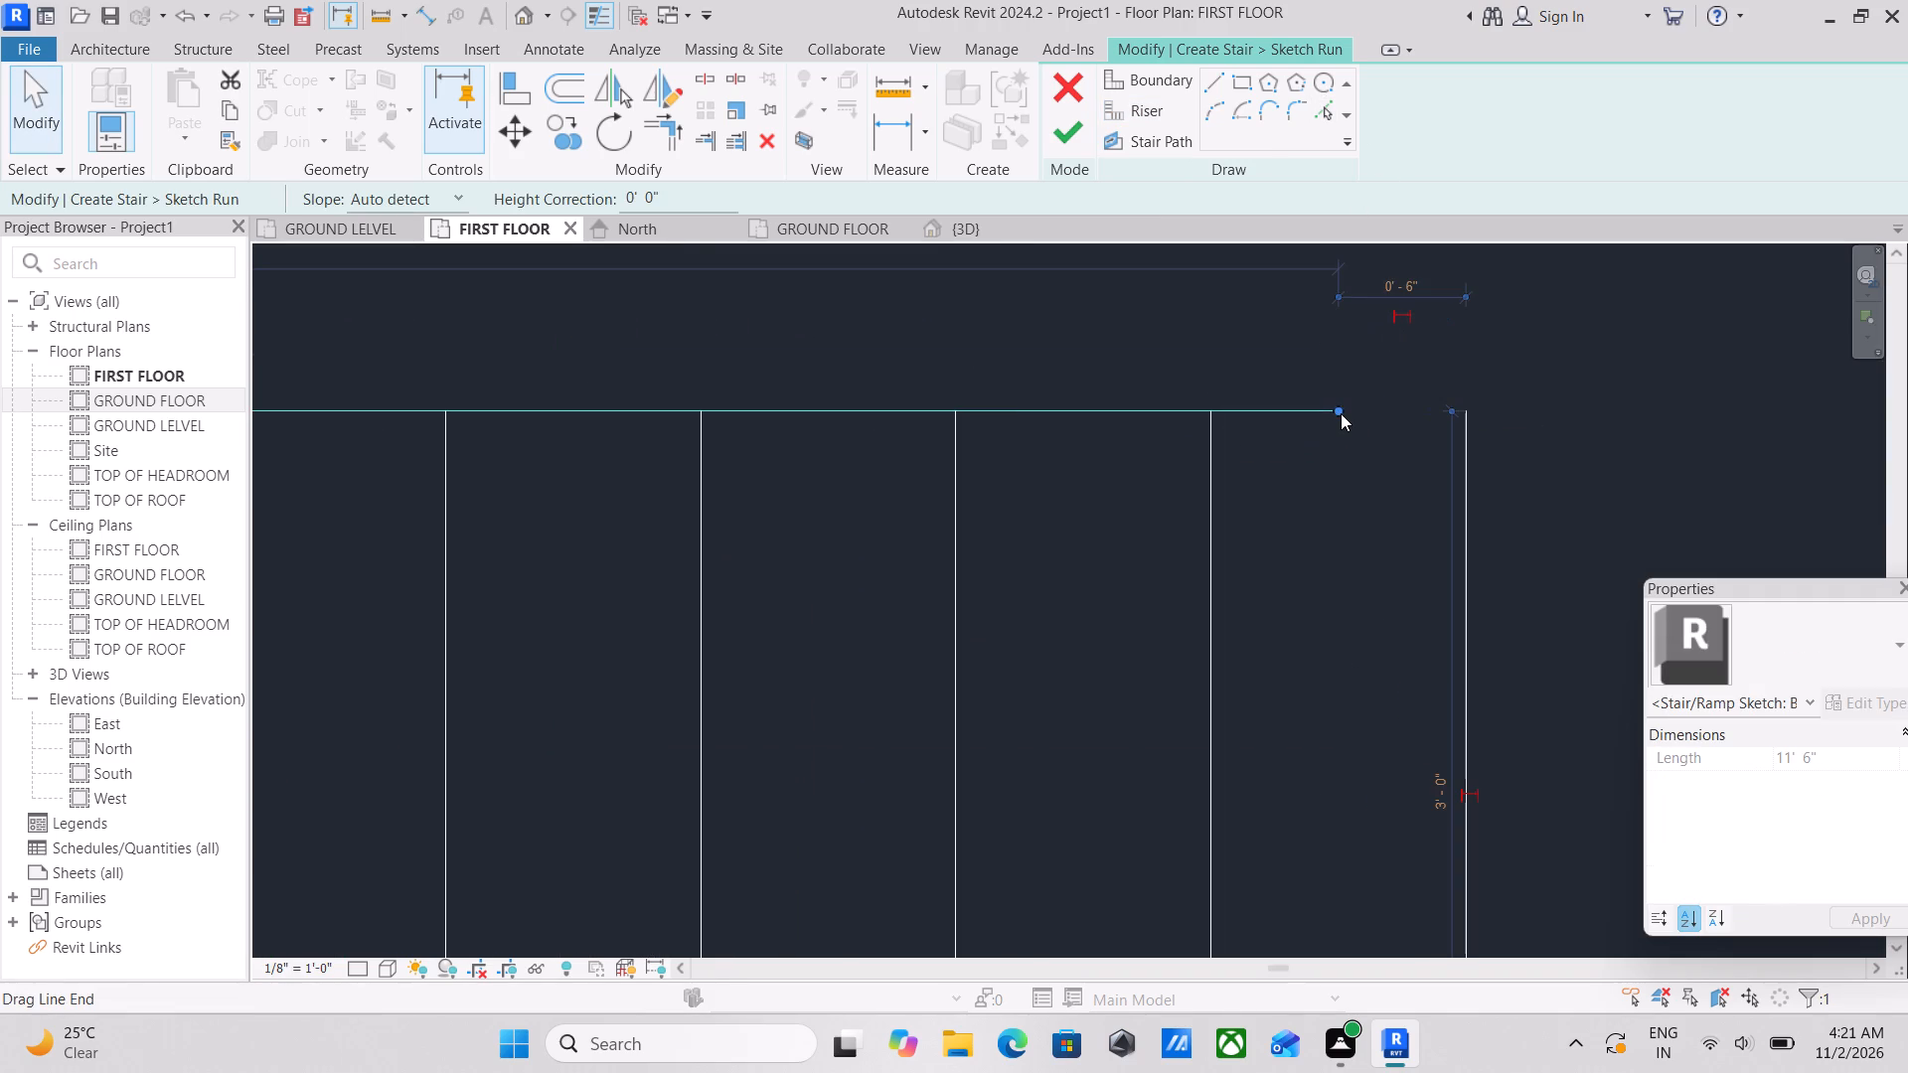
{"action": "left_click_drag", "start_coordinate": [1341, 410], "coordinate": [1485, 411]}
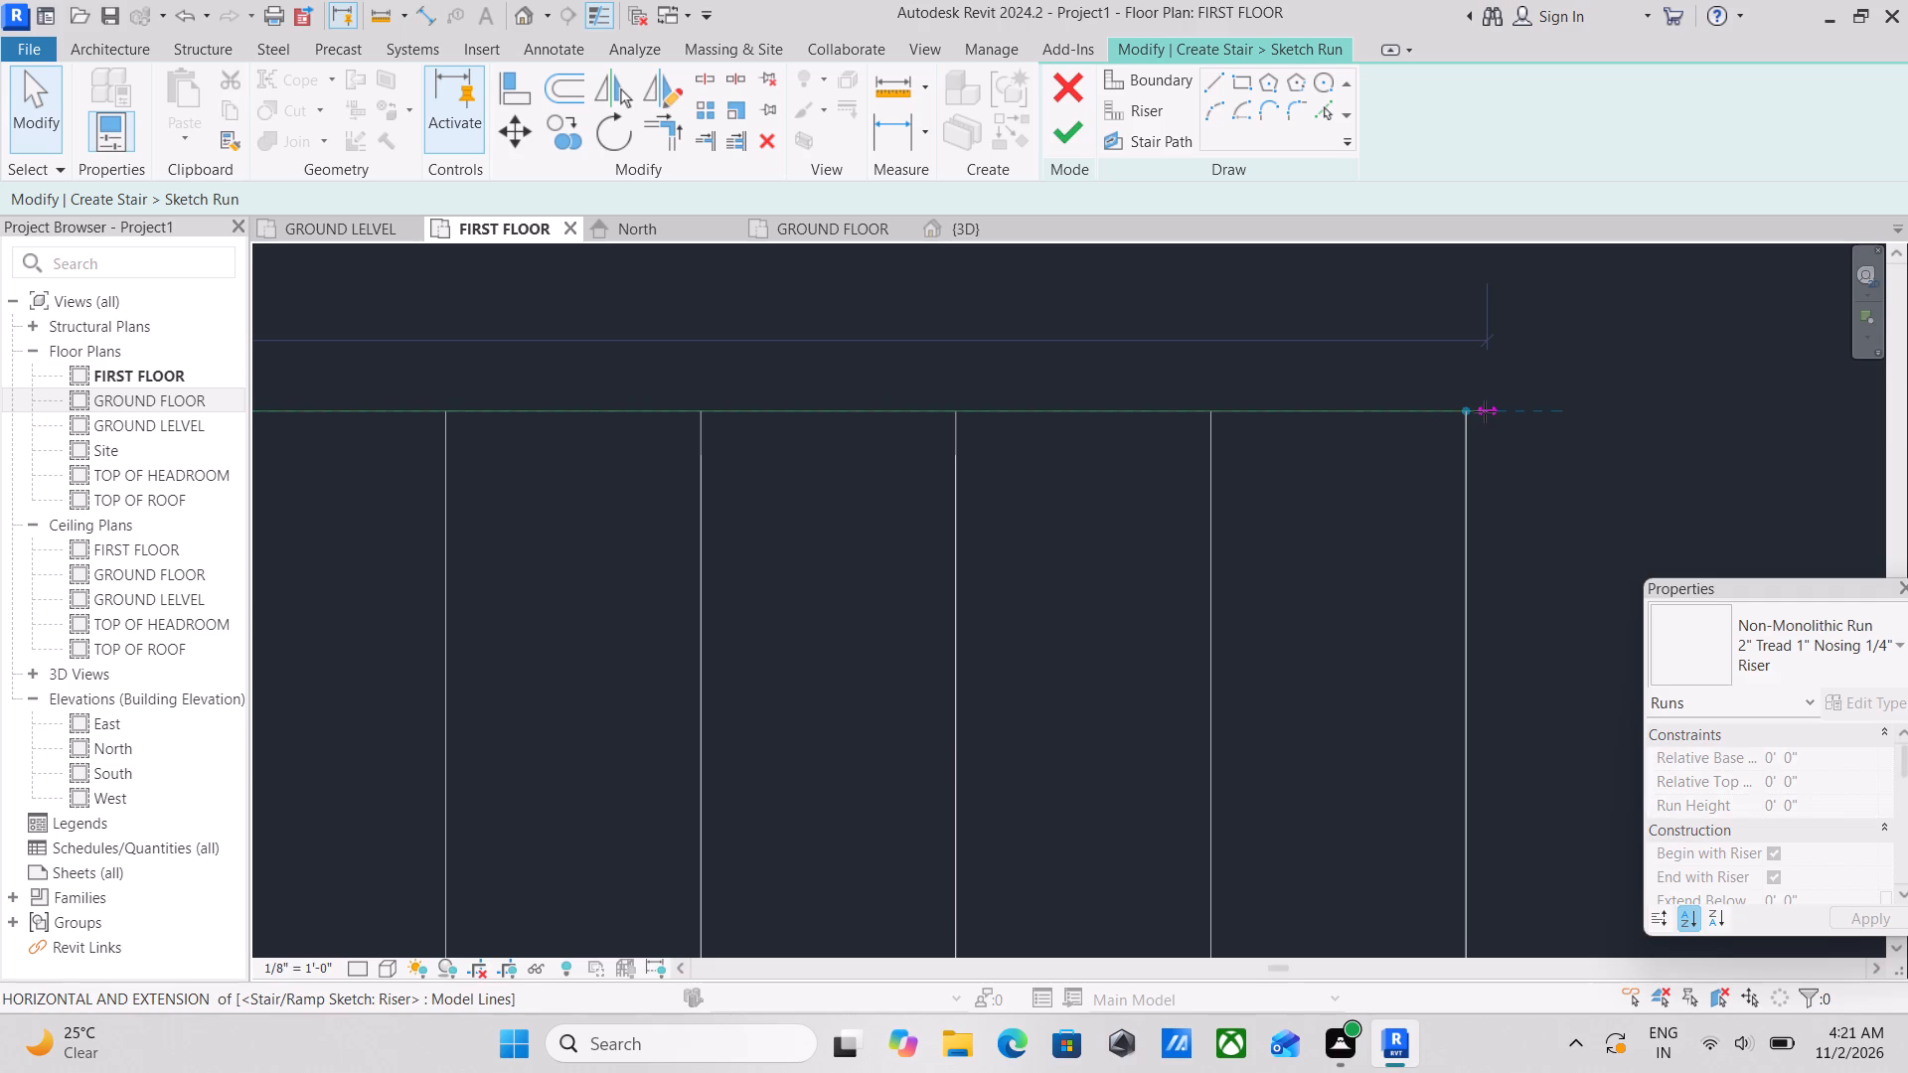
{"action": "left_click_drag", "start_coordinate": [1485, 411], "coordinate": [1465, 410]}
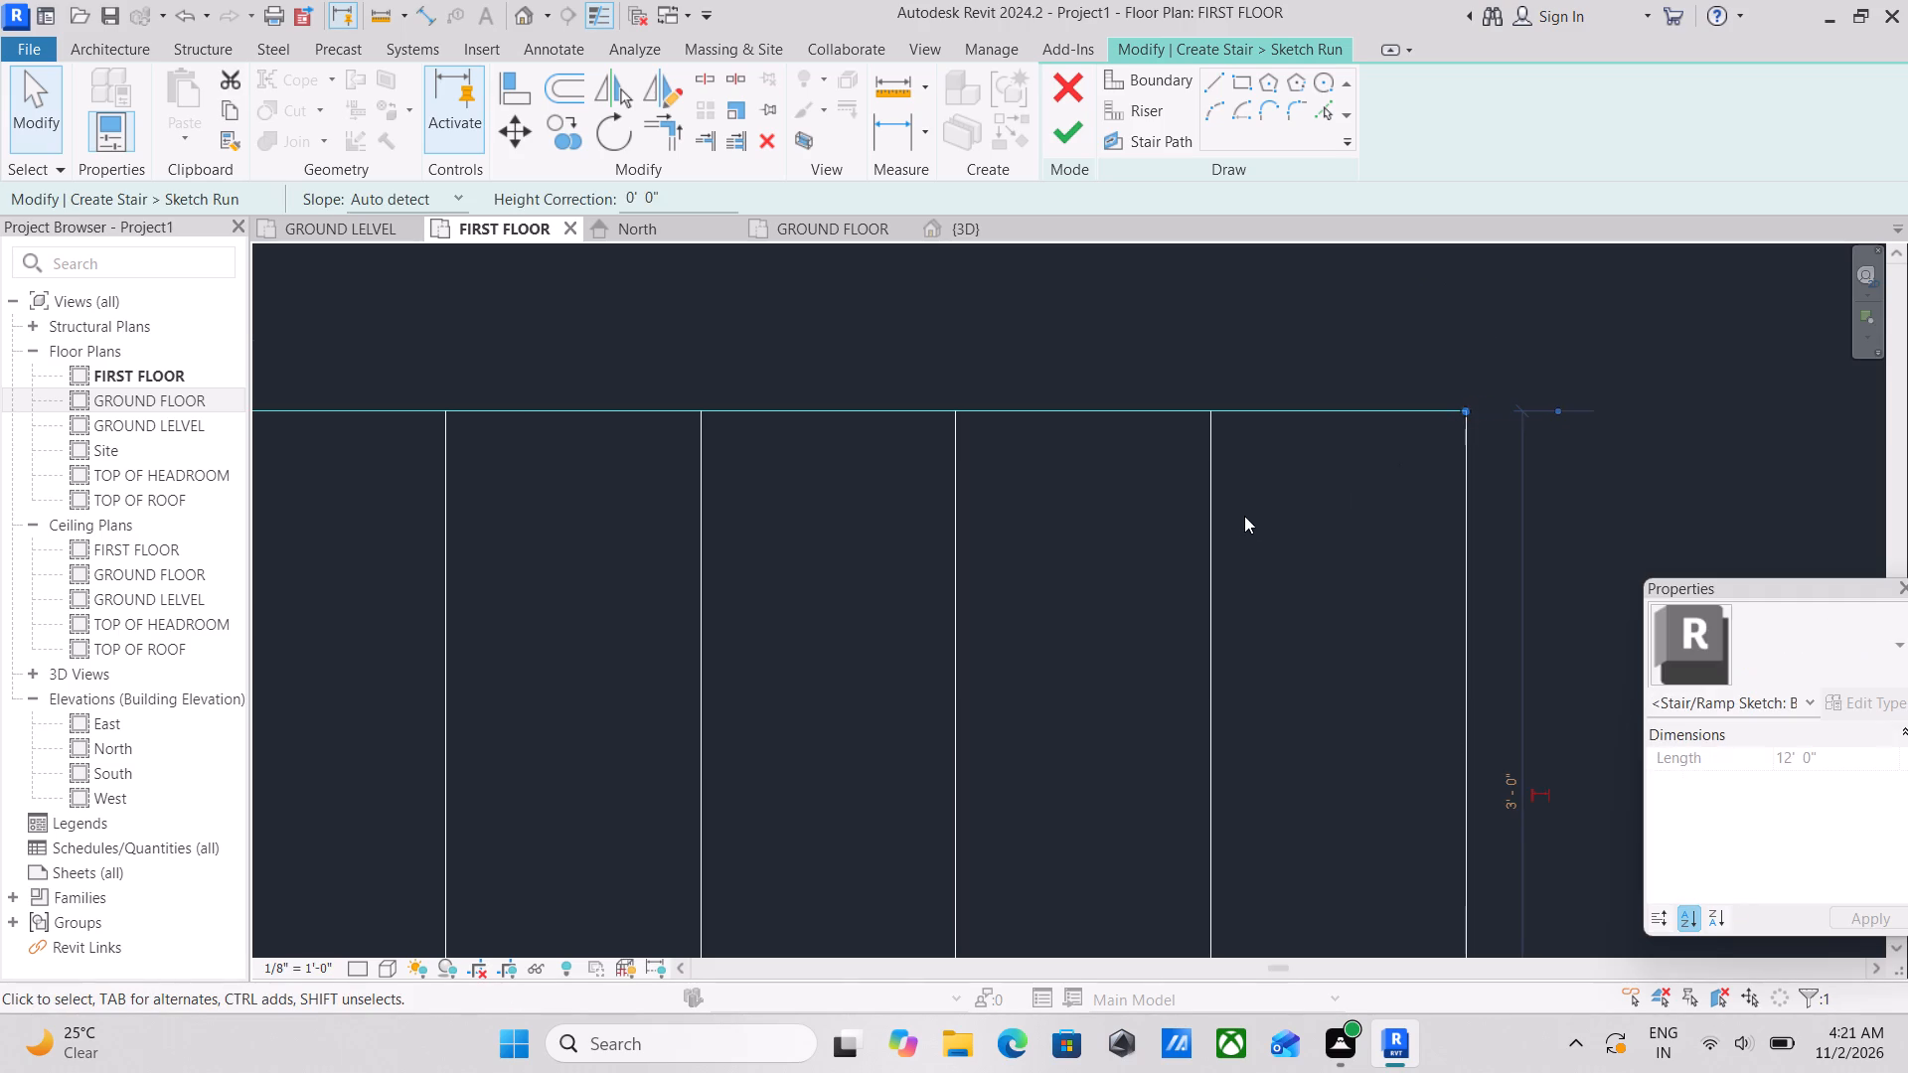
{"action": "scroll", "coordinate": [1249, 513], "scroll_direction": "down", "scroll_amount": 3}
{"action": "key", "text": "Escape"}
Extend the inner horizontal boundary line to the bottom end of the last riser, making it 9'-0" long.
{"action": "scroll", "coordinate": [1267, 536], "scroll_direction": "down", "scroll_amount": 6}
{"action": "middle_click_drag", "start_coordinate": [1255, 531], "coordinate": [1240, 390]}
{"action": "scroll", "coordinate": [1285, 653], "scroll_direction": "up", "scroll_amount": 3}
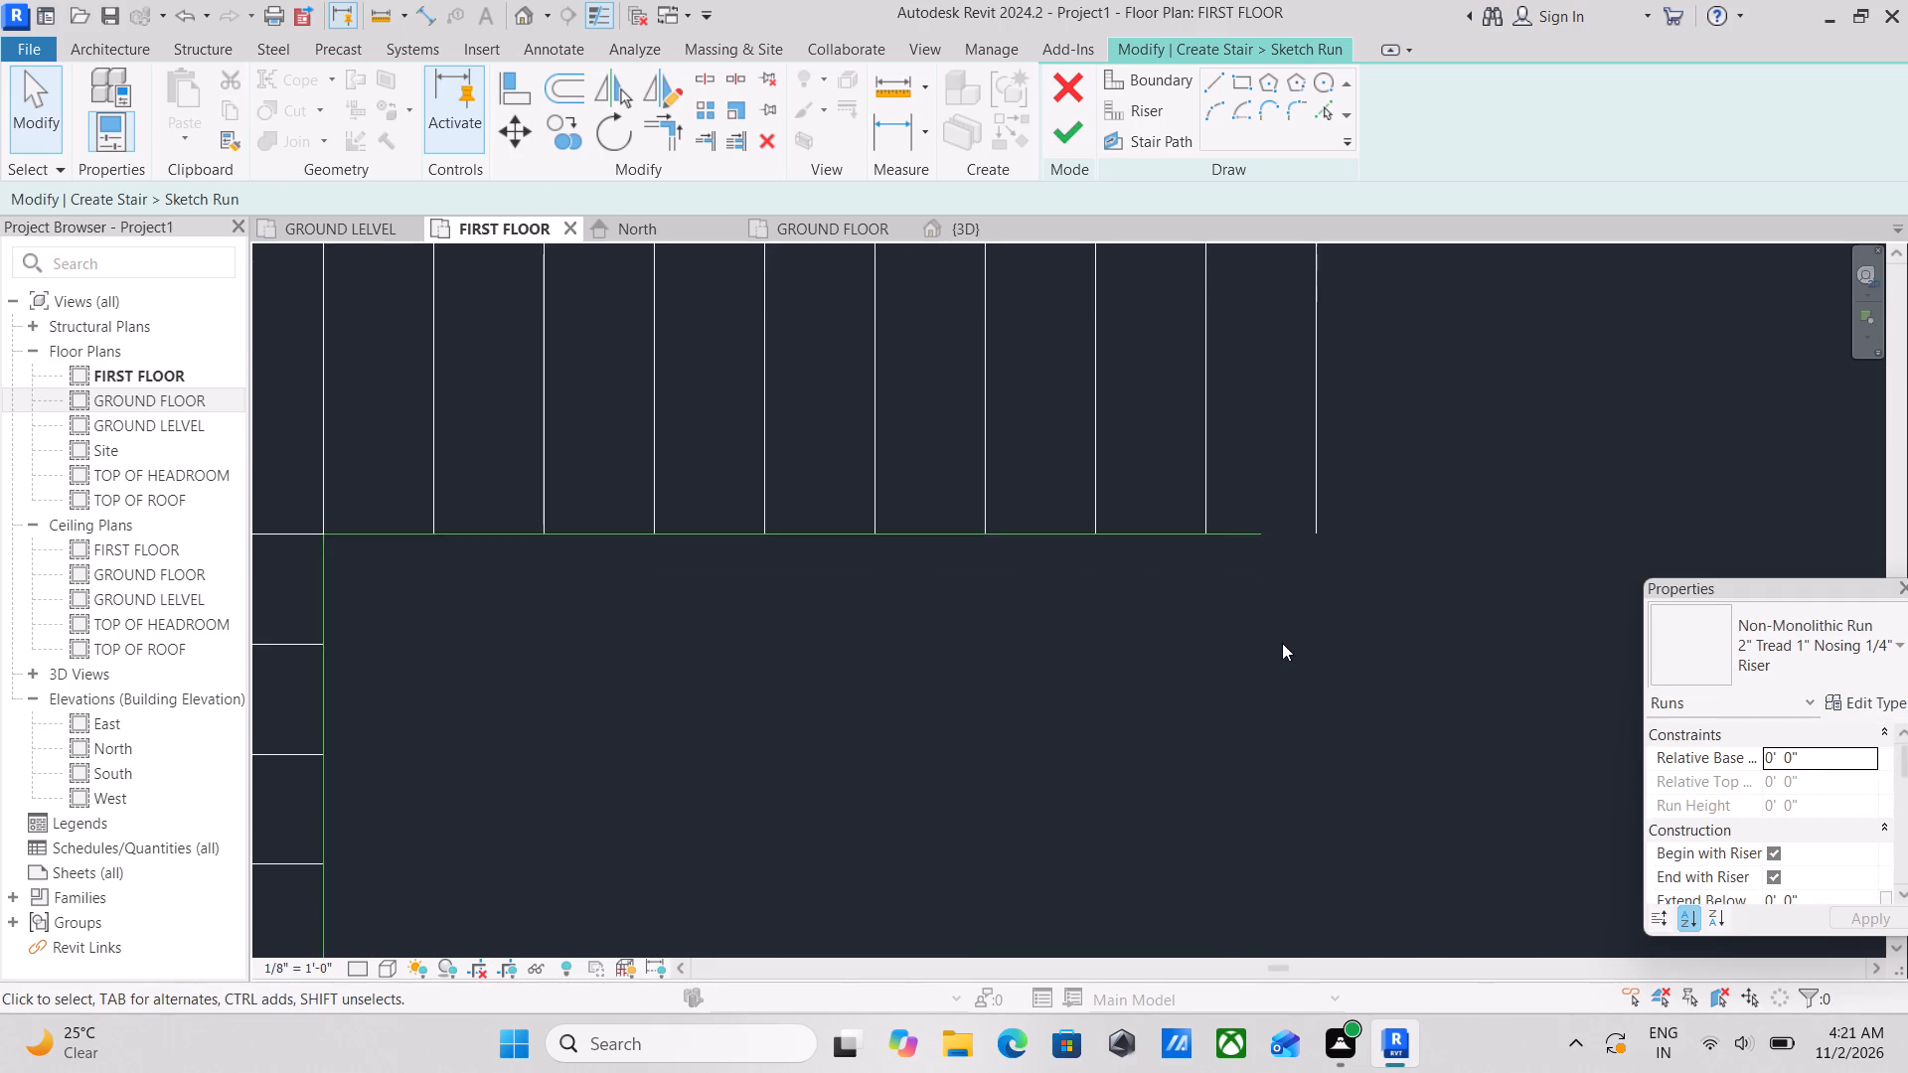
{"action": "scroll", "coordinate": [1282, 643], "scroll_direction": "up", "scroll_amount": 3}
{"action": "left_click", "coordinate": [1211, 487]}
{"action": "scroll", "coordinate": [1273, 502], "scroll_direction": "up", "scroll_amount": 2}
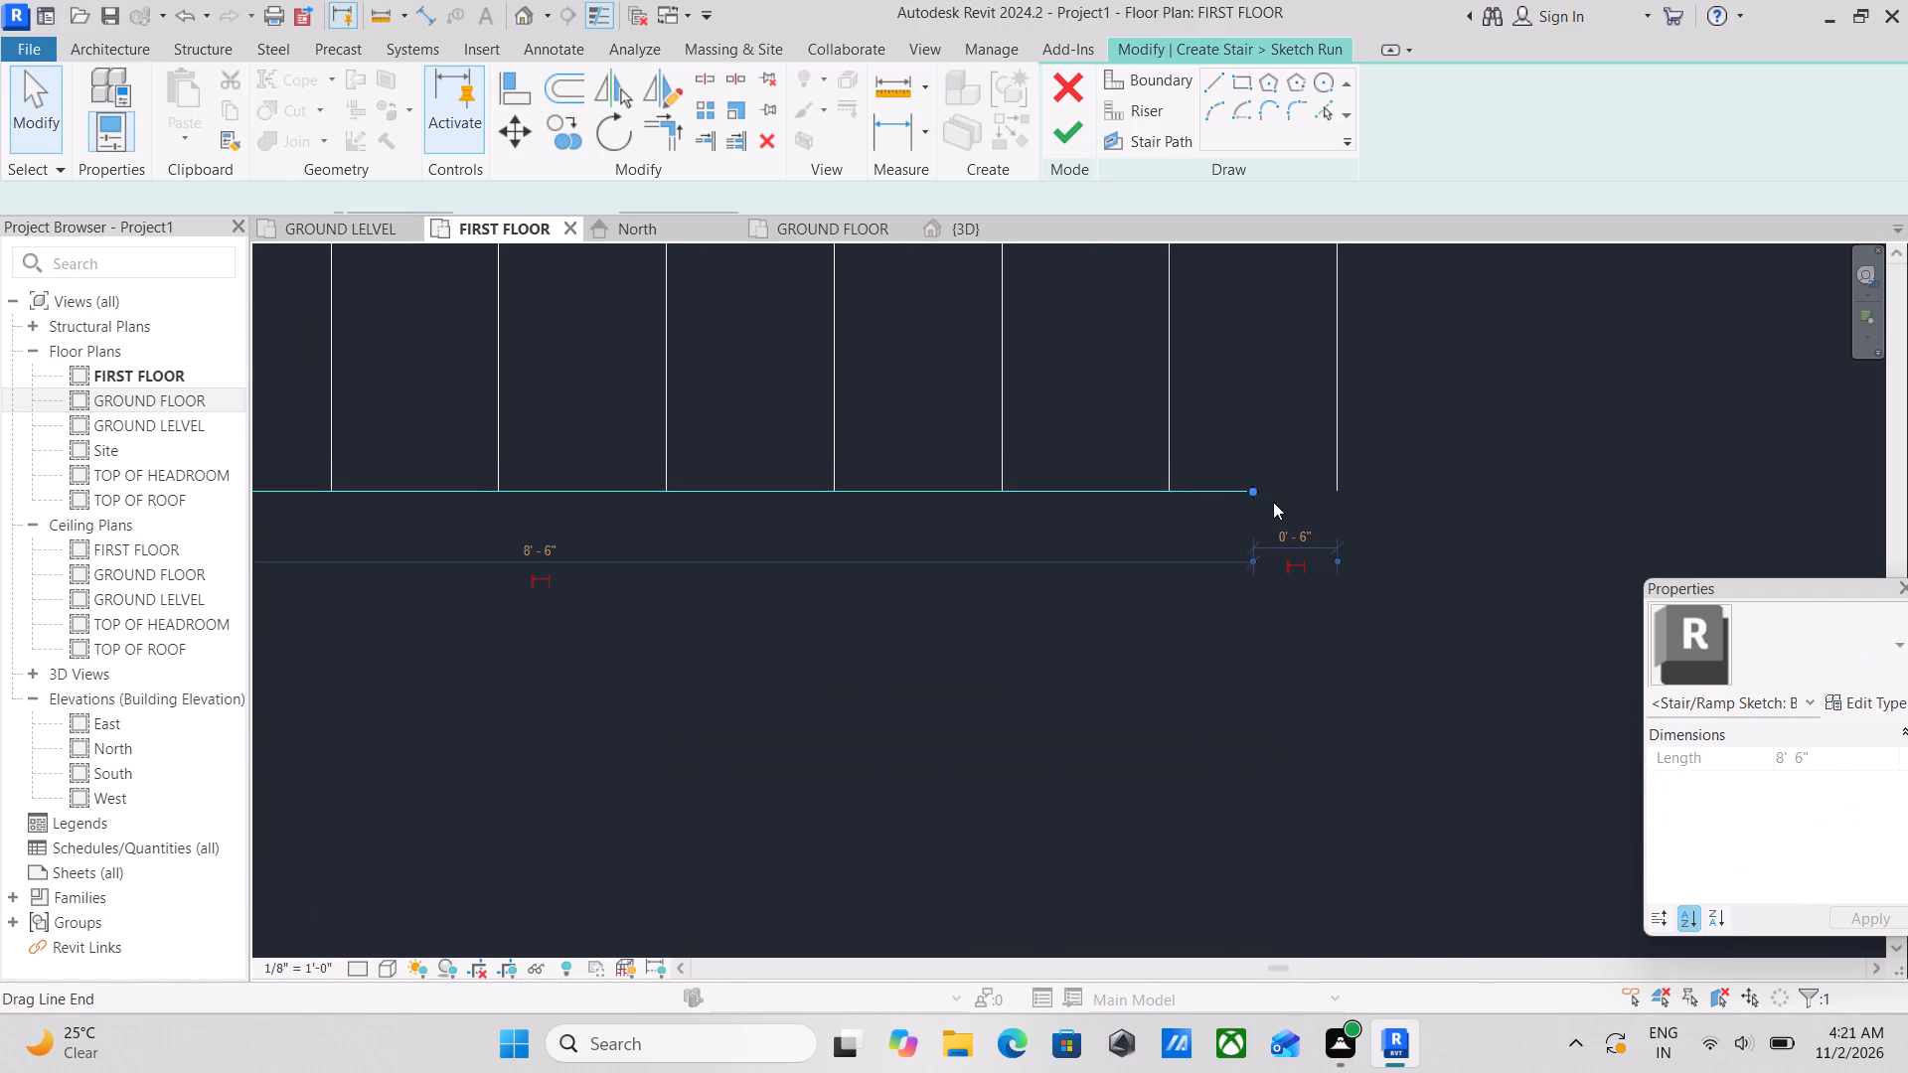
{"action": "scroll", "coordinate": [1273, 502], "scroll_direction": "up", "scroll_amount": 8}
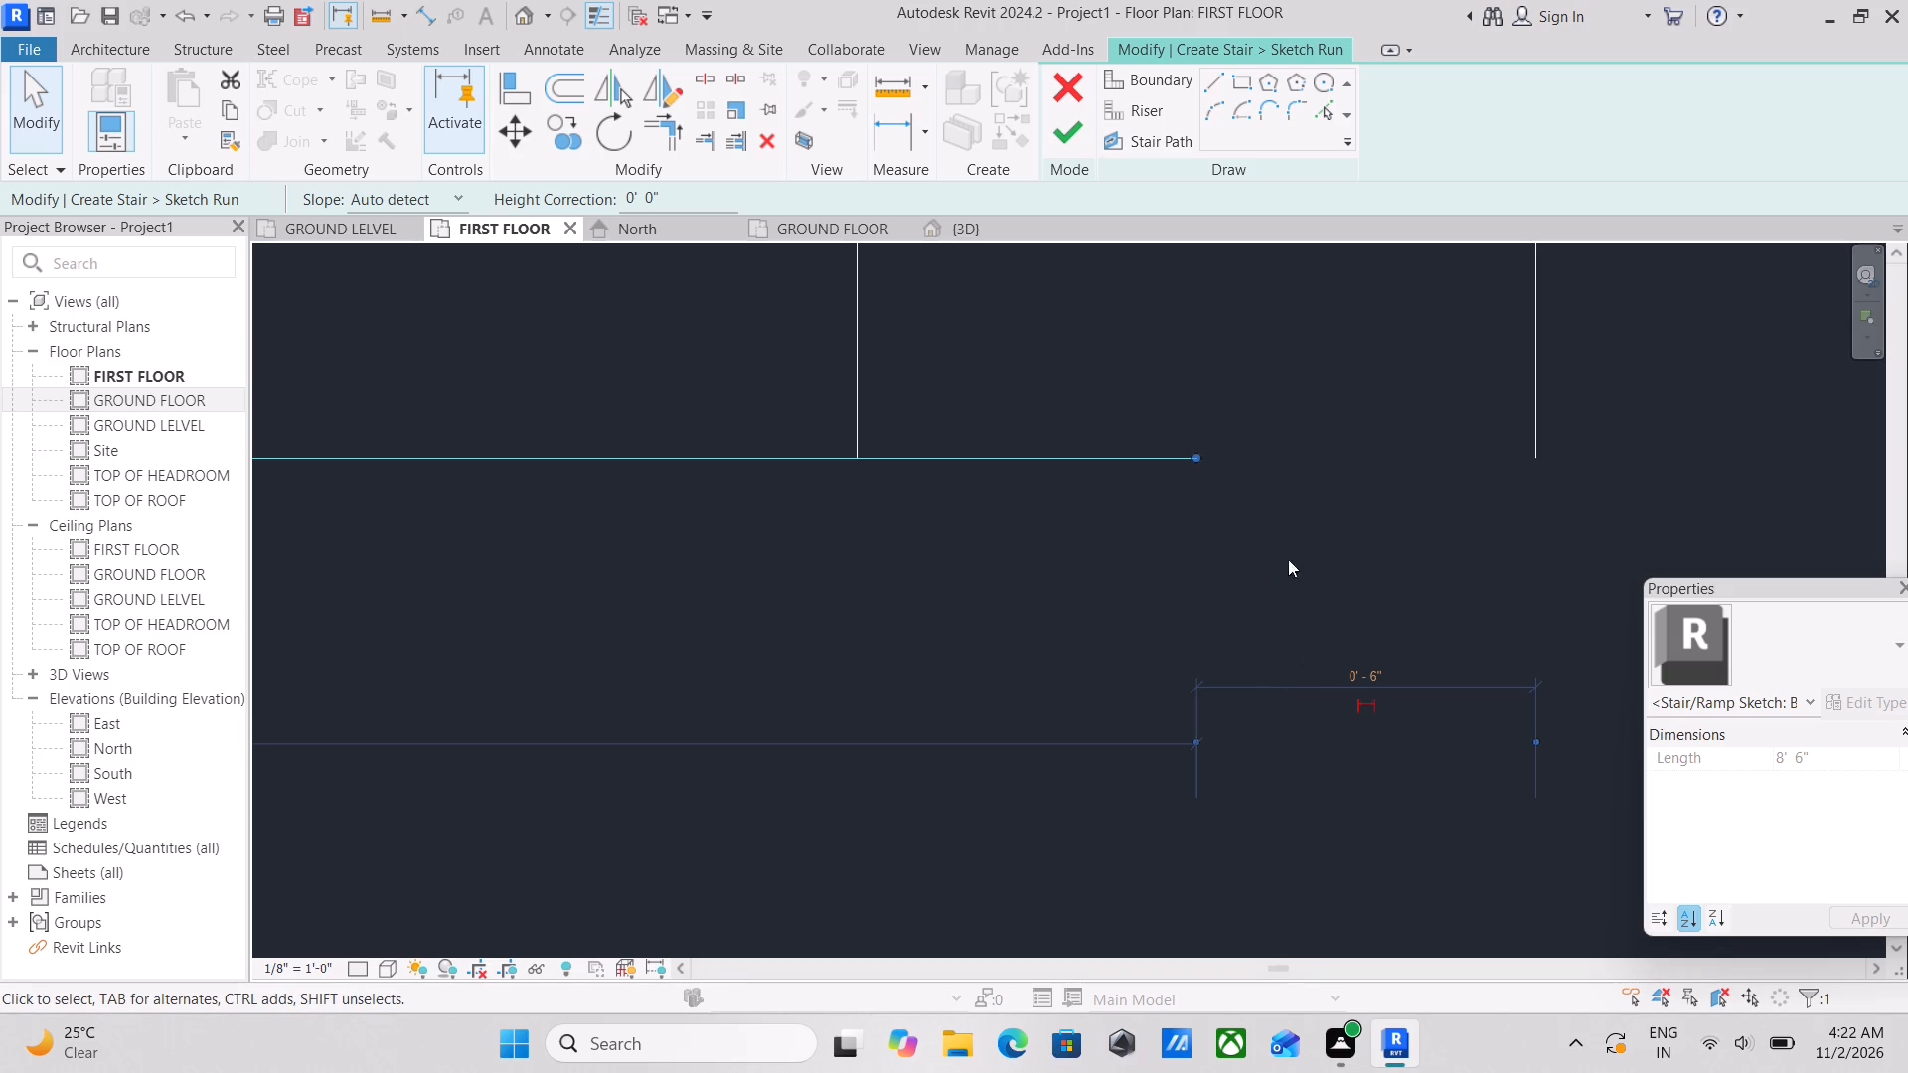
{"action": "left_click_drag", "start_coordinate": [1195, 452], "coordinate": [1195, 451]}
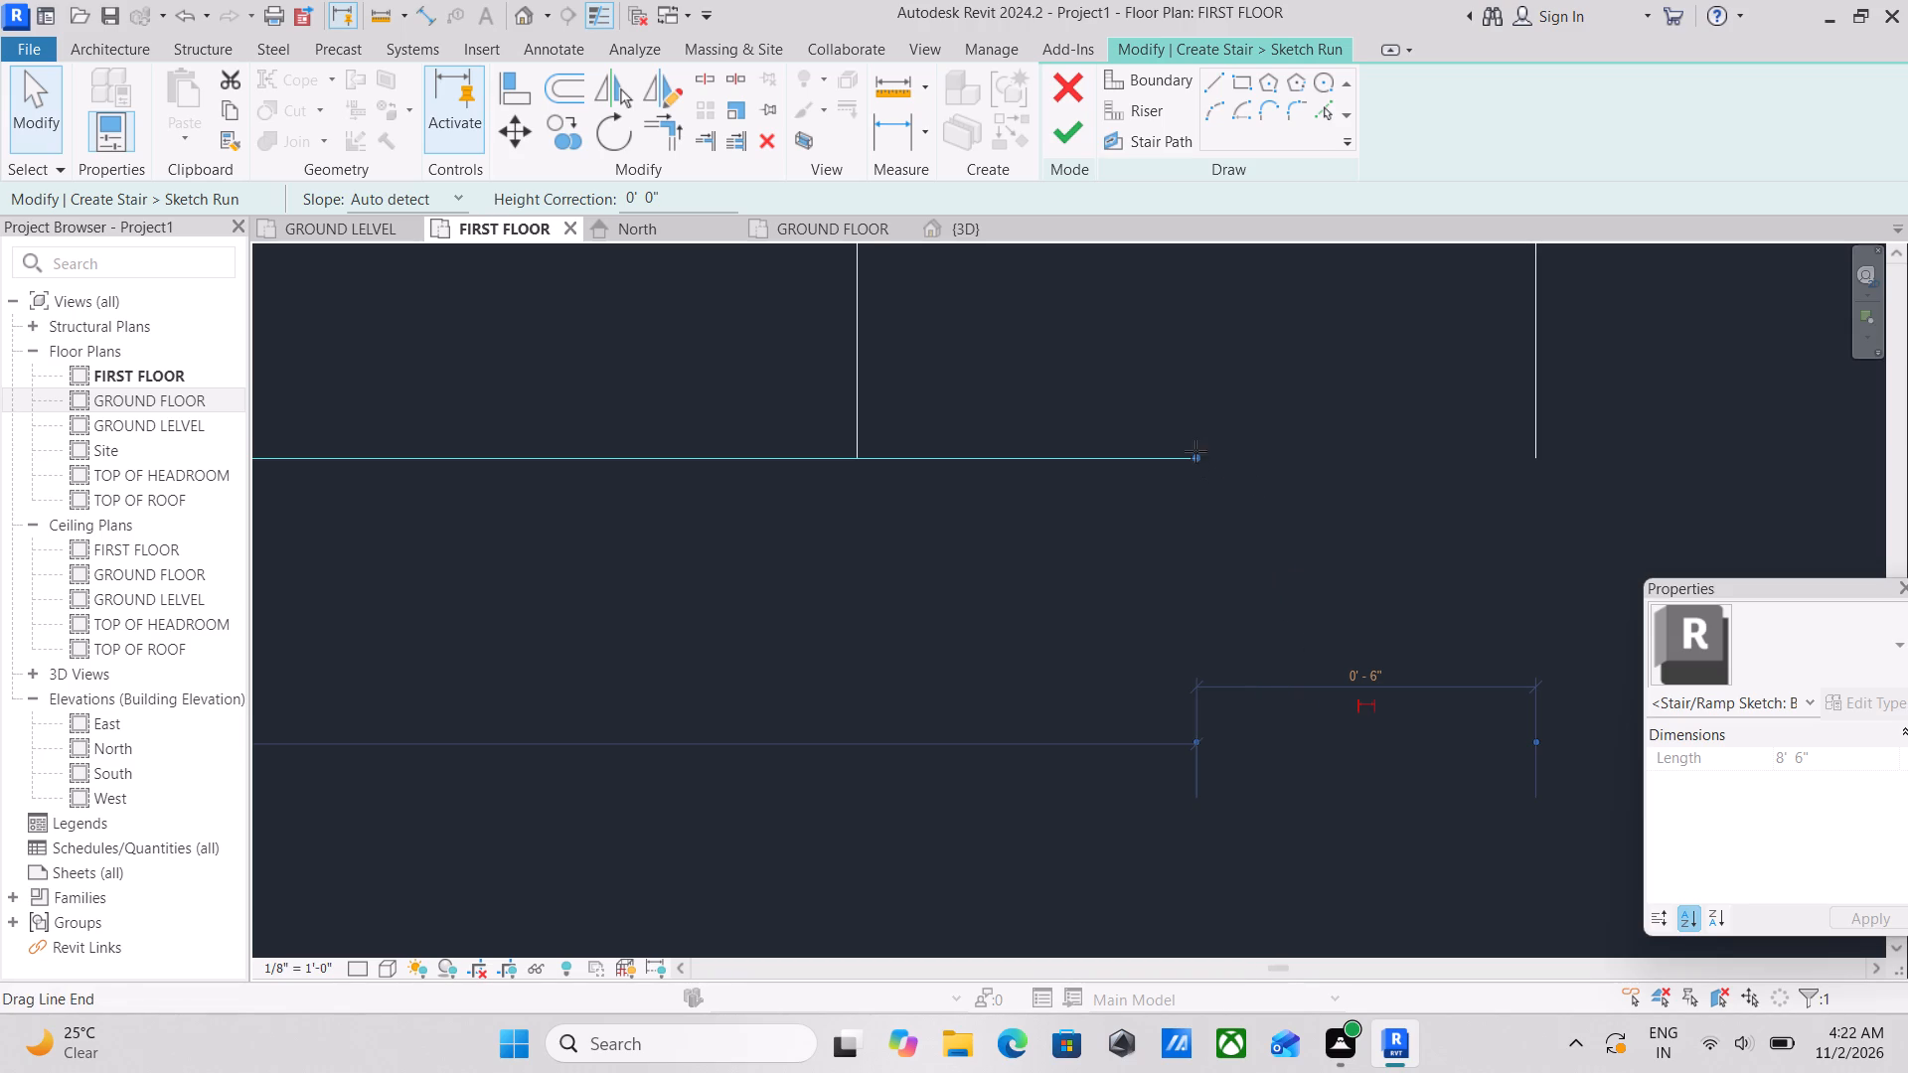
{"action": "left_click_drag", "start_coordinate": [1195, 451], "coordinate": [1525, 465]}
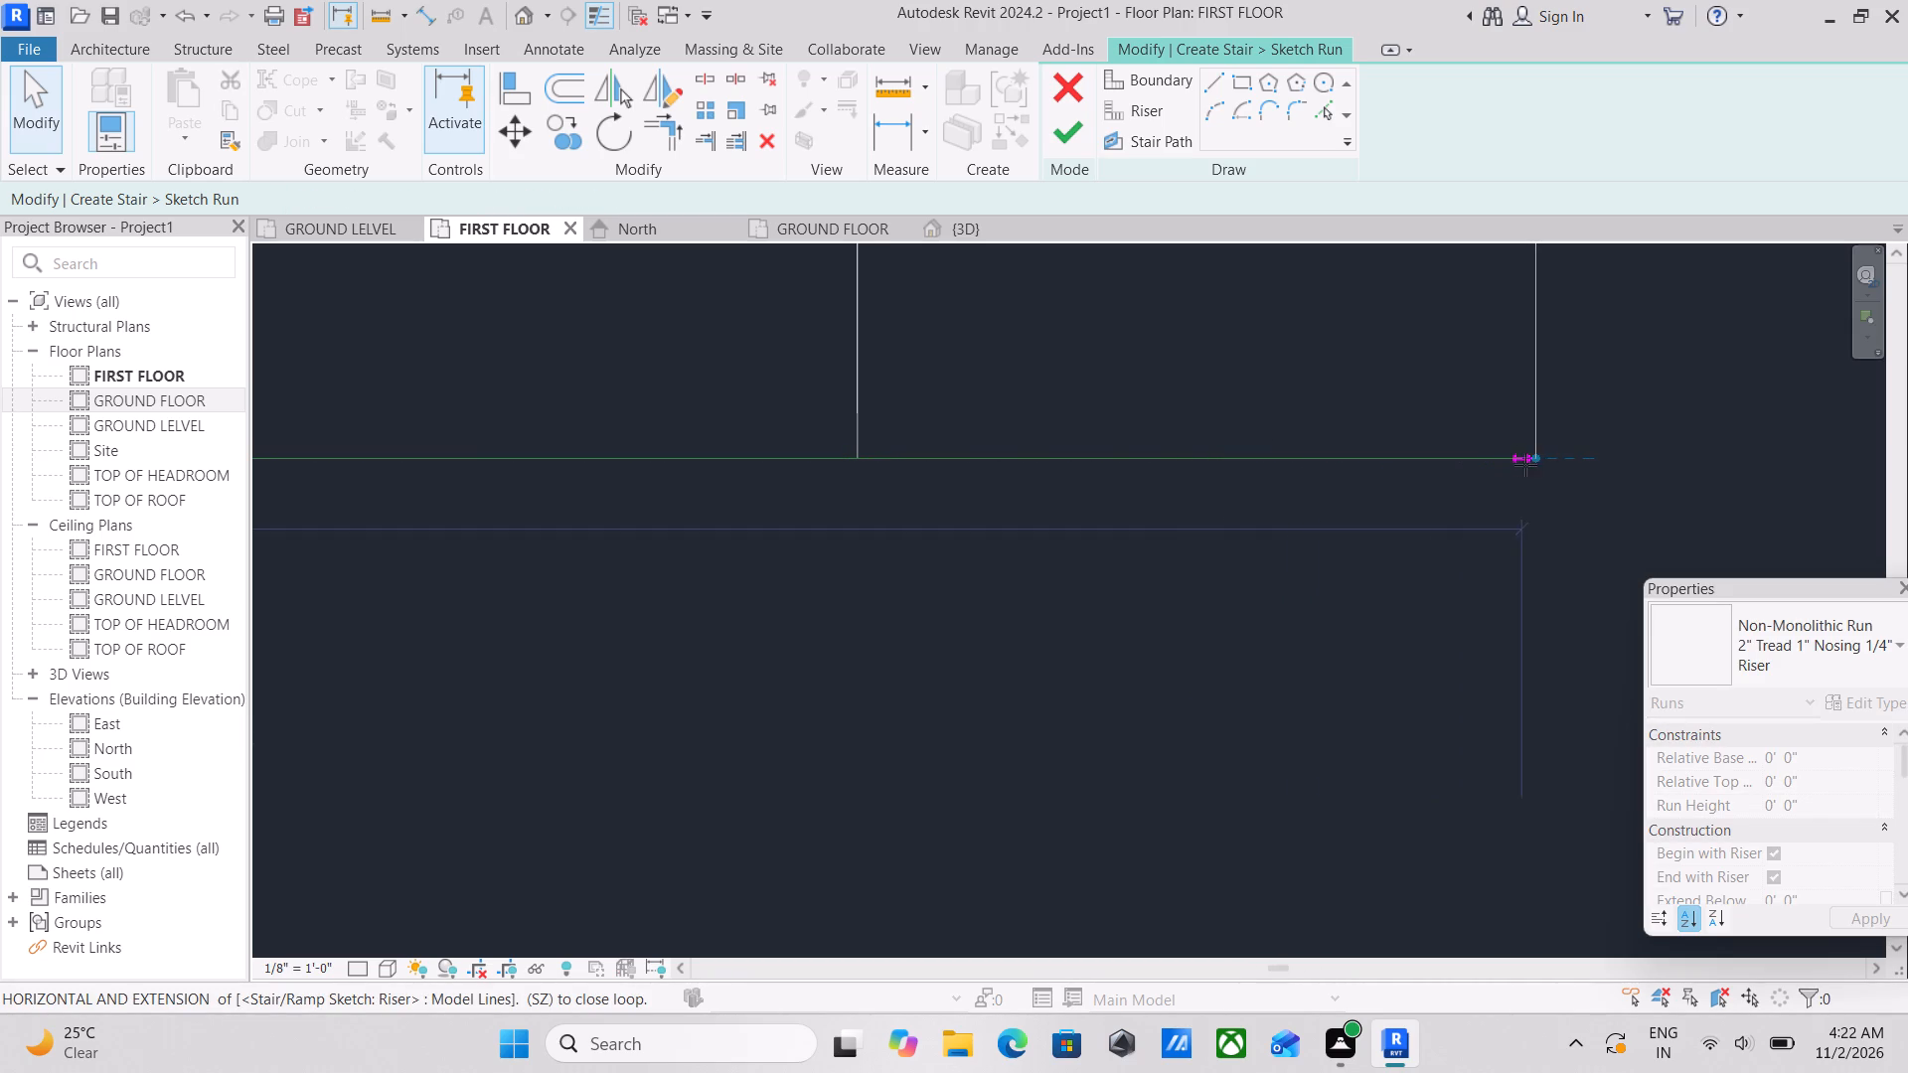
{"action": "left_click_drag", "start_coordinate": [1525, 465], "coordinate": [1536, 465]}
{"action": "scroll", "coordinate": [1192, 425], "scroll_direction": "down", "scroll_amount": 7}
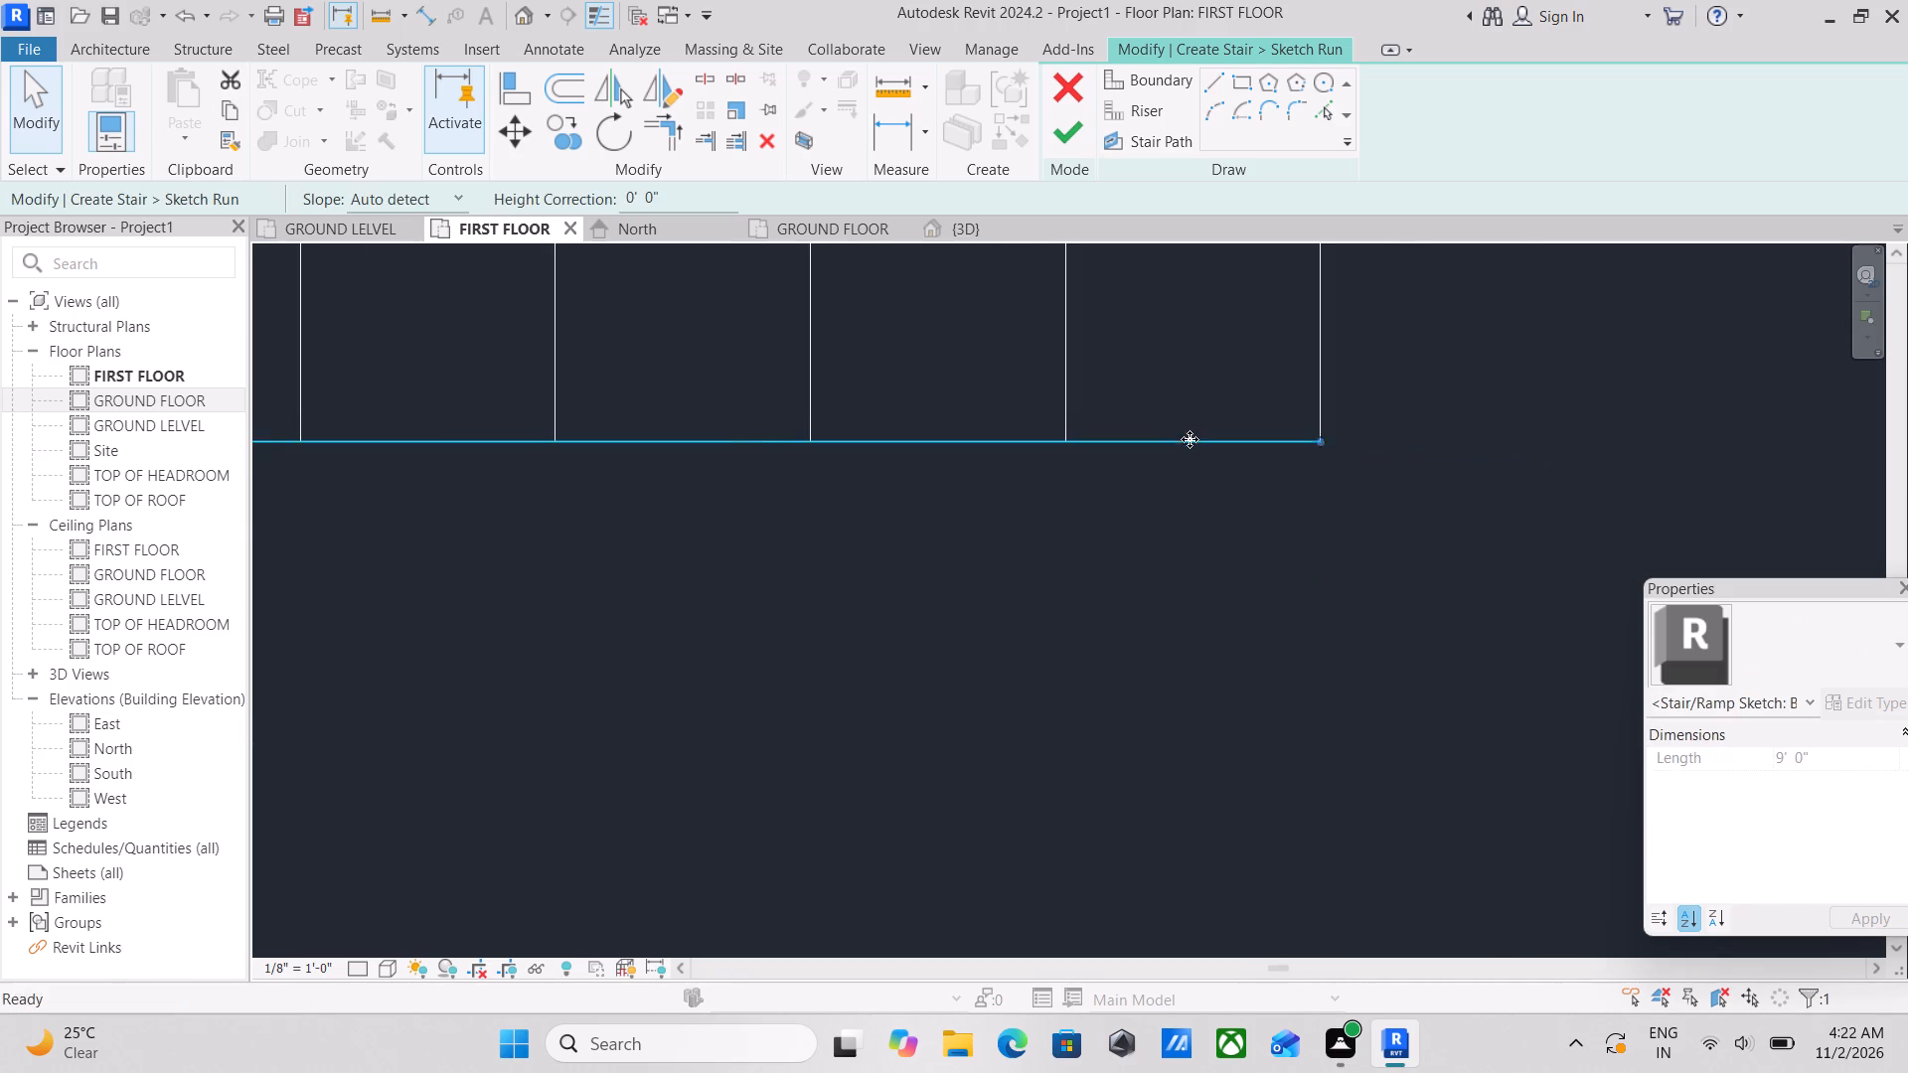
{"action": "key", "text": "Escape"}
{"action": "scroll", "coordinate": [1174, 475], "scroll_direction": "down", "scroll_amount": 4}
{"action": "key", "text": "Escape"}
{"action": "scroll", "coordinate": [845, 560], "scroll_direction": "down", "scroll_amount": 5}
{"action": "scroll", "coordinate": [759, 564], "scroll_direction": "down", "scroll_amount": 1}
{"action": "scroll", "coordinate": [757, 564], "scroll_direction": "up", "scroll_amount": 2}
{"action": "scroll", "coordinate": [752, 564], "scroll_direction": "down", "scroll_amount": 3}
{"action": "scroll", "coordinate": [621, 627], "scroll_direction": "down", "scroll_amount": 3}
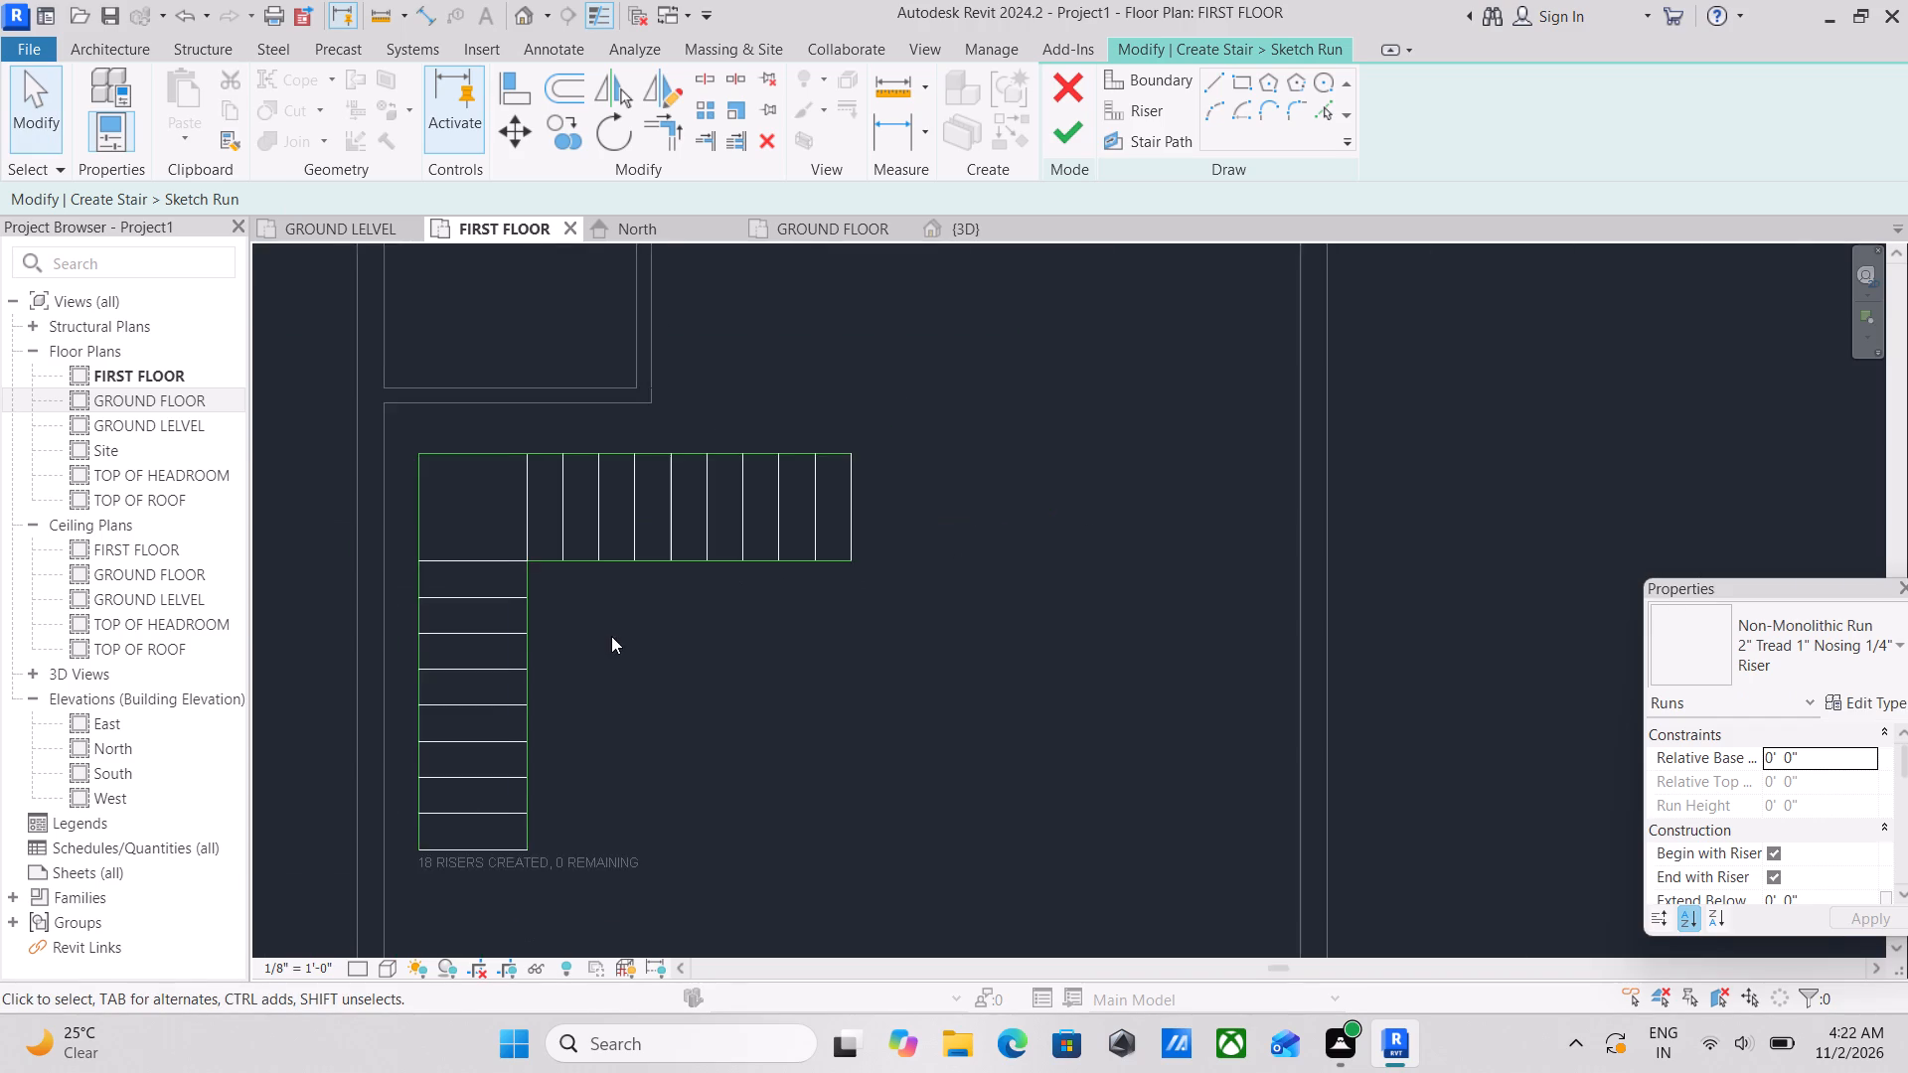
Draw the stair path from the first riser's midpoint 9'-6" vertically to the landing's centre, continuing 10'-6" horizontally to the last riser's midpoint.
{"action": "middle_click_drag", "start_coordinate": [612, 631], "coordinate": [940, 596]}
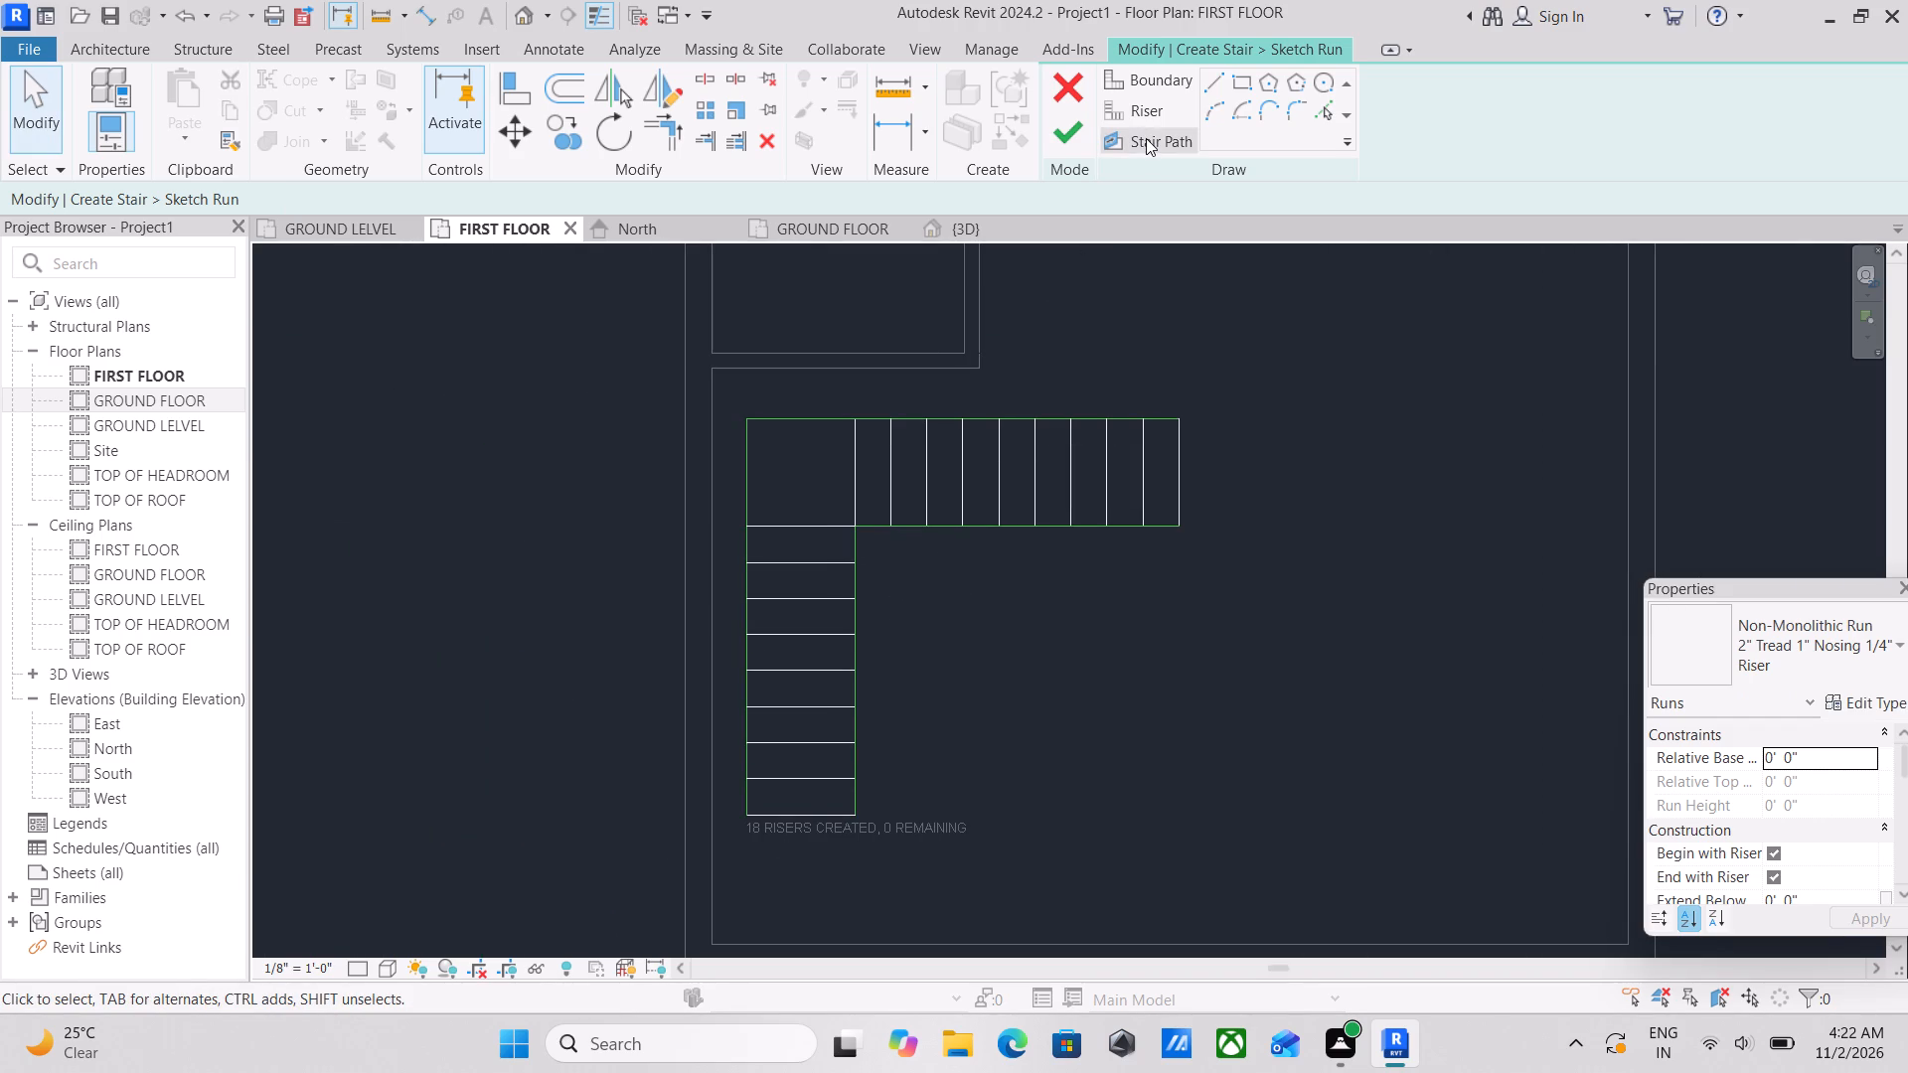
{"action": "left_click", "coordinate": [1146, 138]}
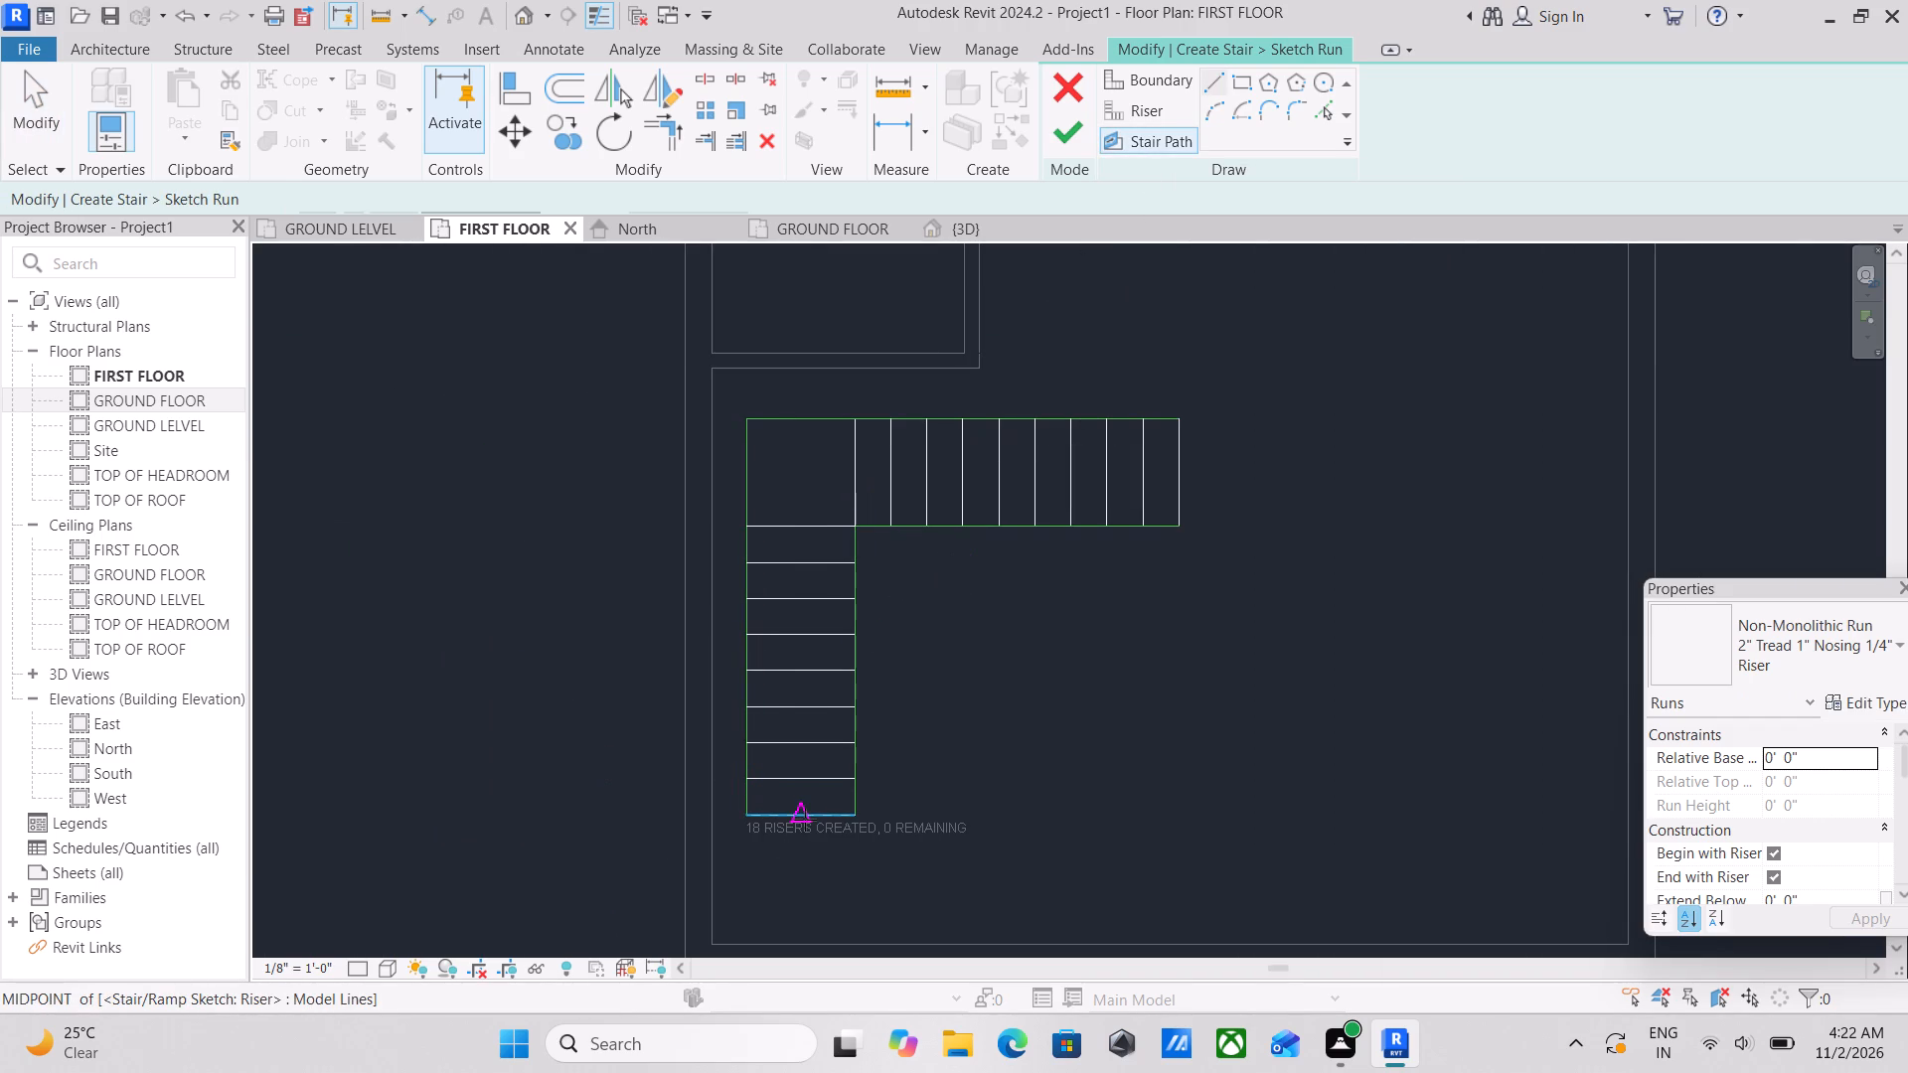
{"action": "left_click", "coordinate": [805, 820]}
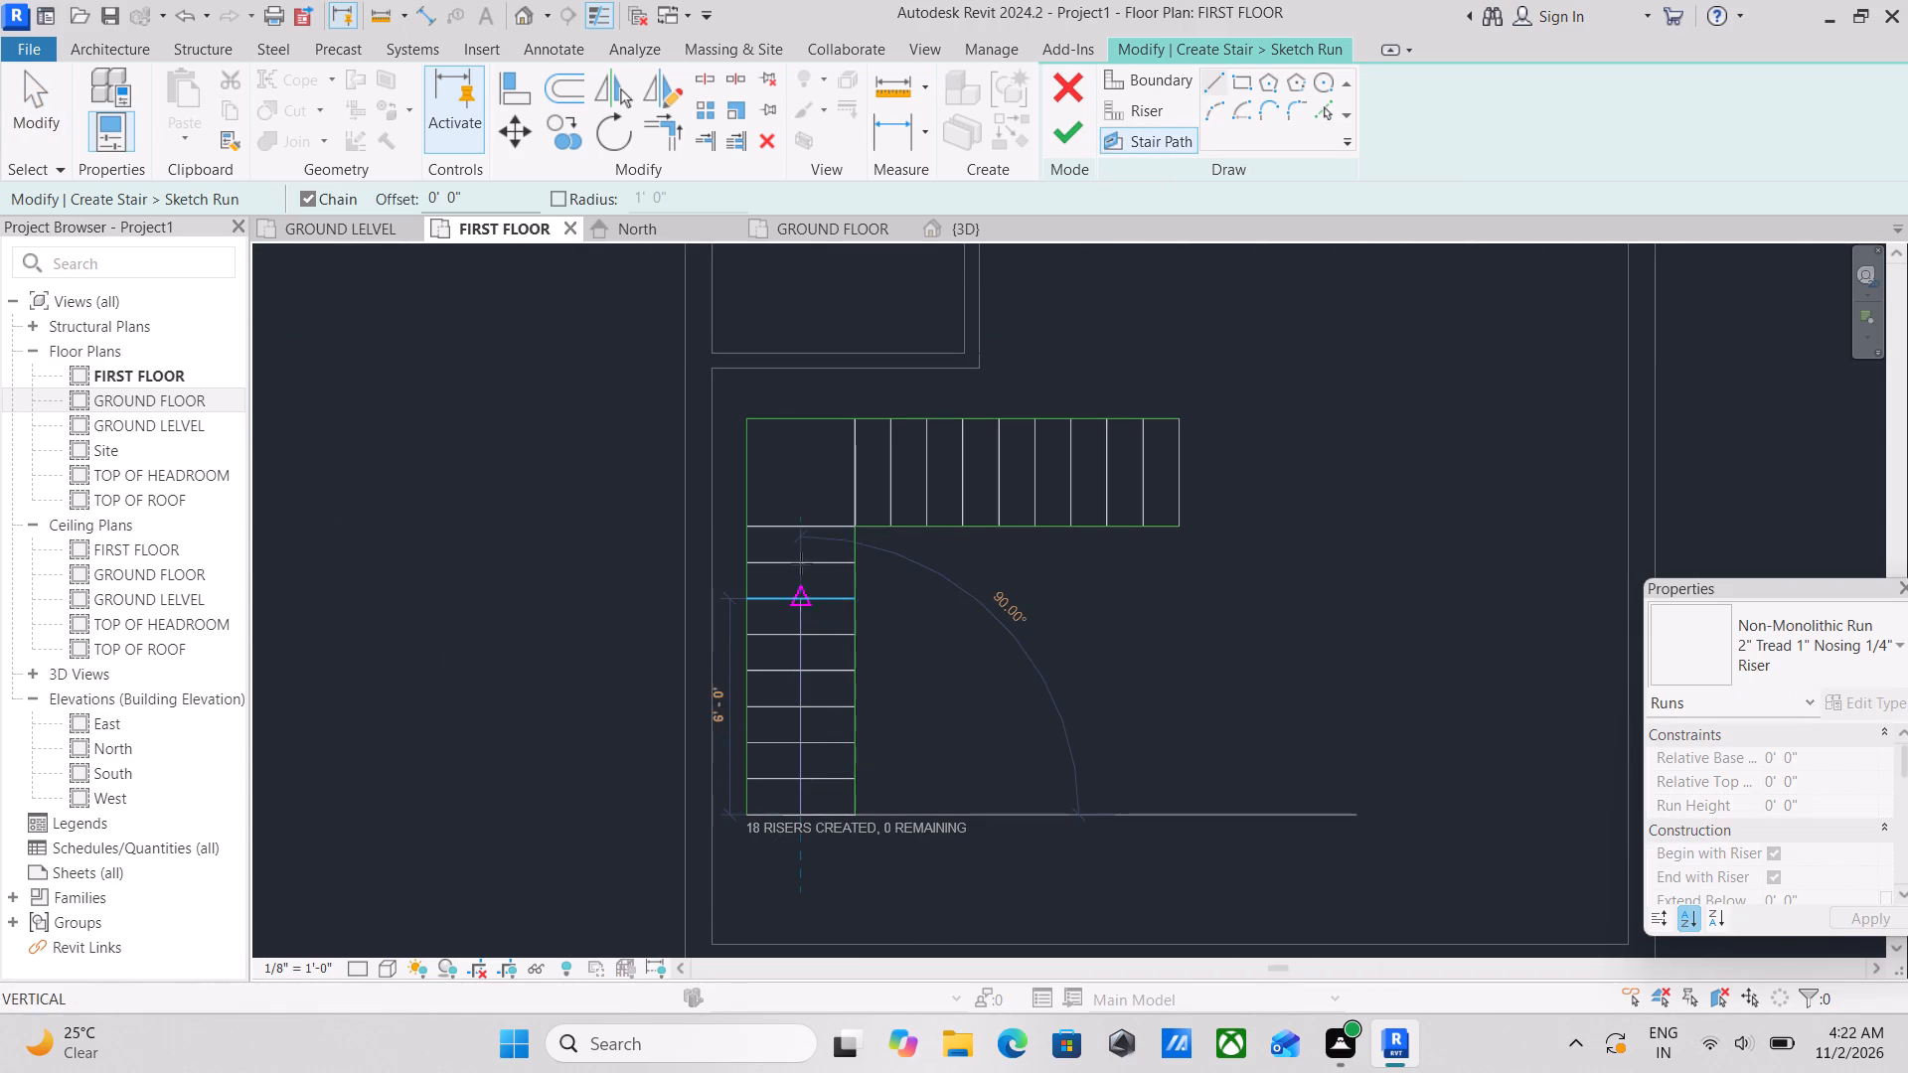
{"action": "left_click", "coordinate": [804, 469]}
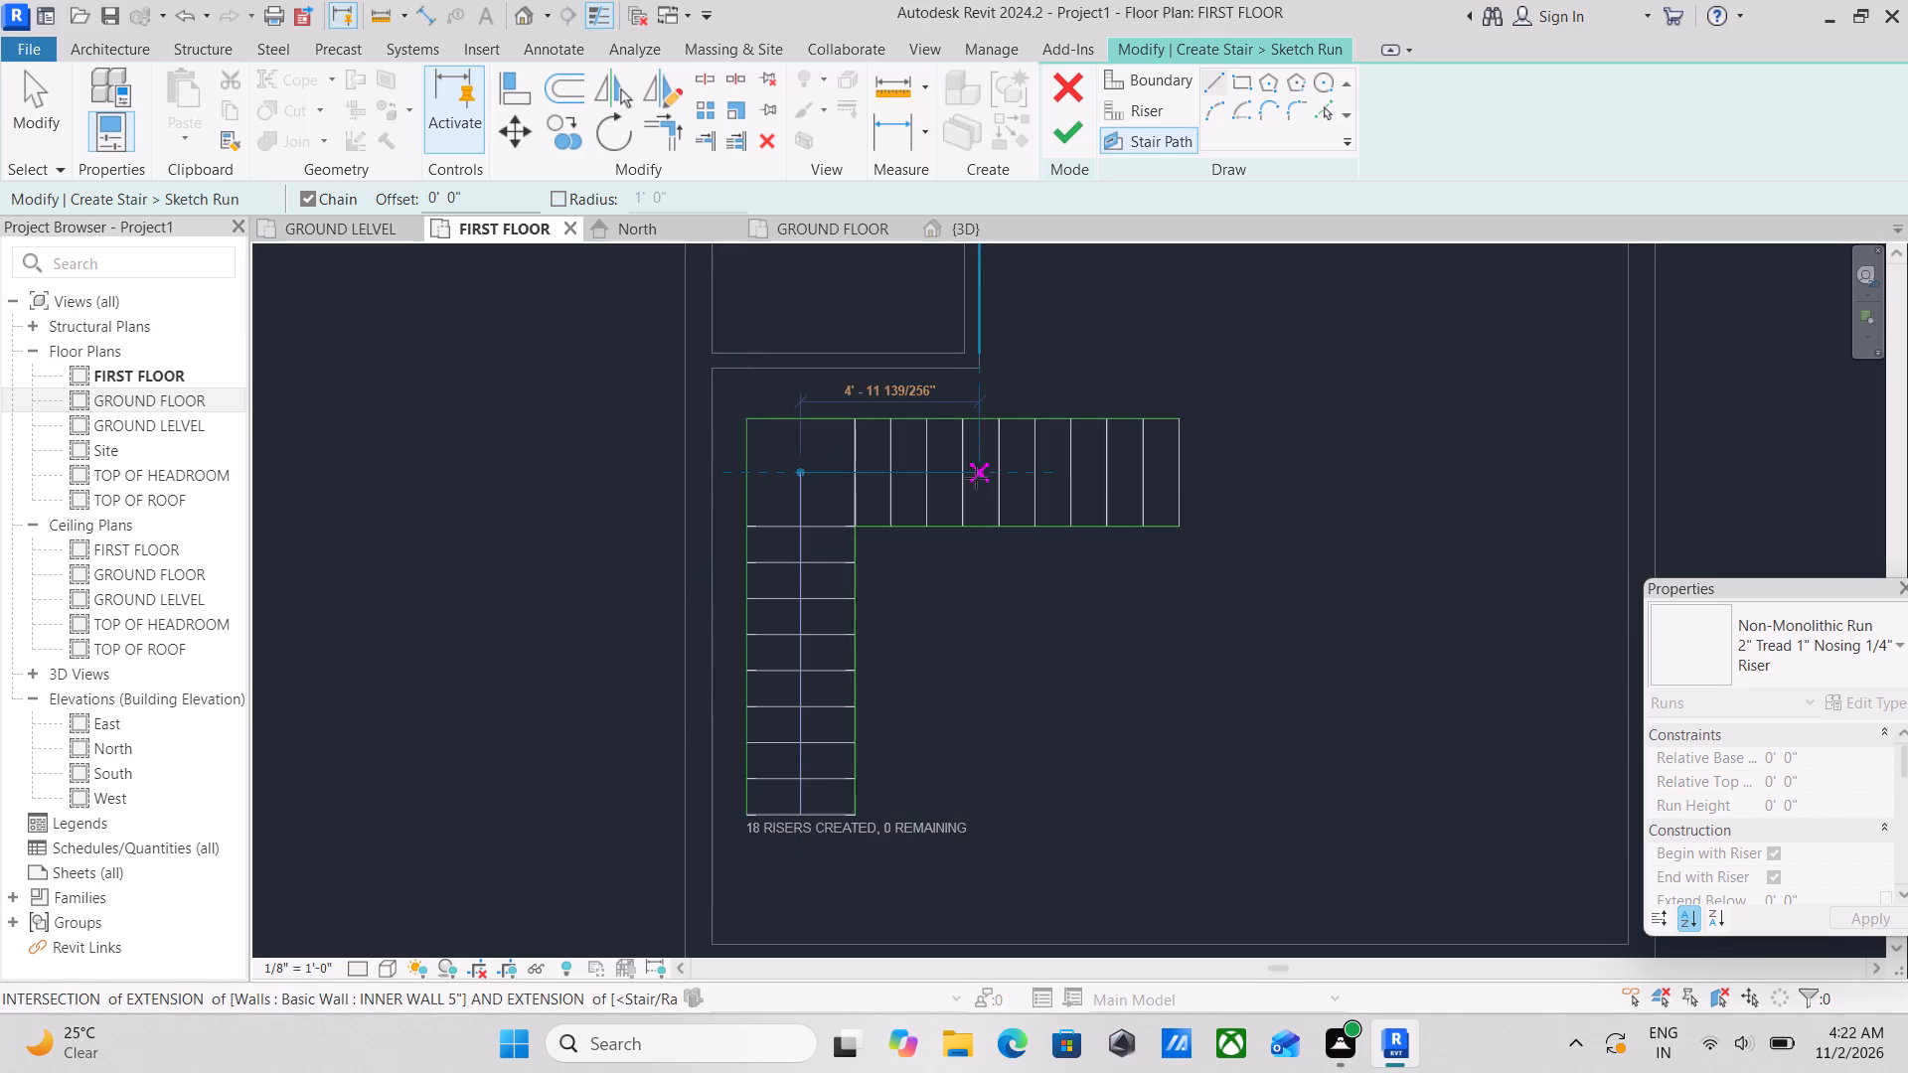
{"action": "left_click", "coordinate": [1181, 468]}
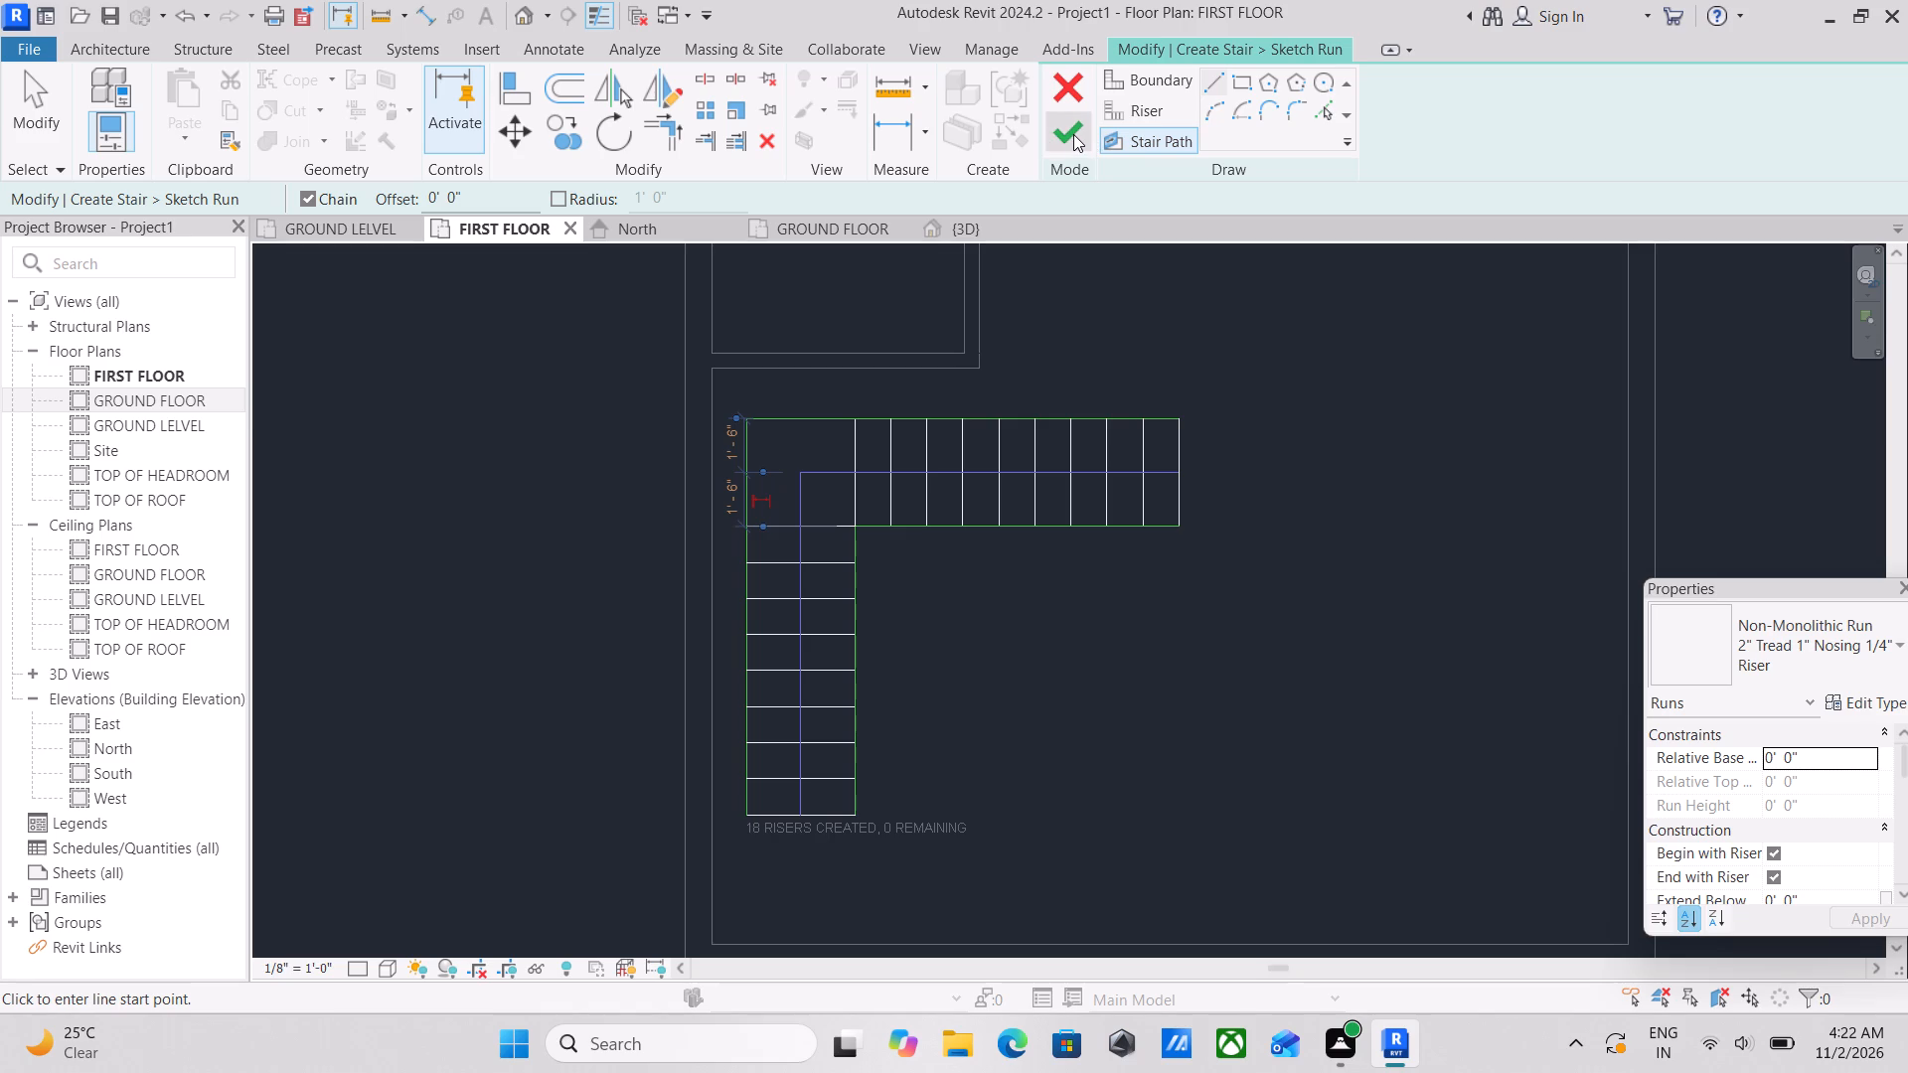
Finish the run sketch and complete the L-shaped stair.
{"action": "left_click", "coordinate": [1073, 134]}
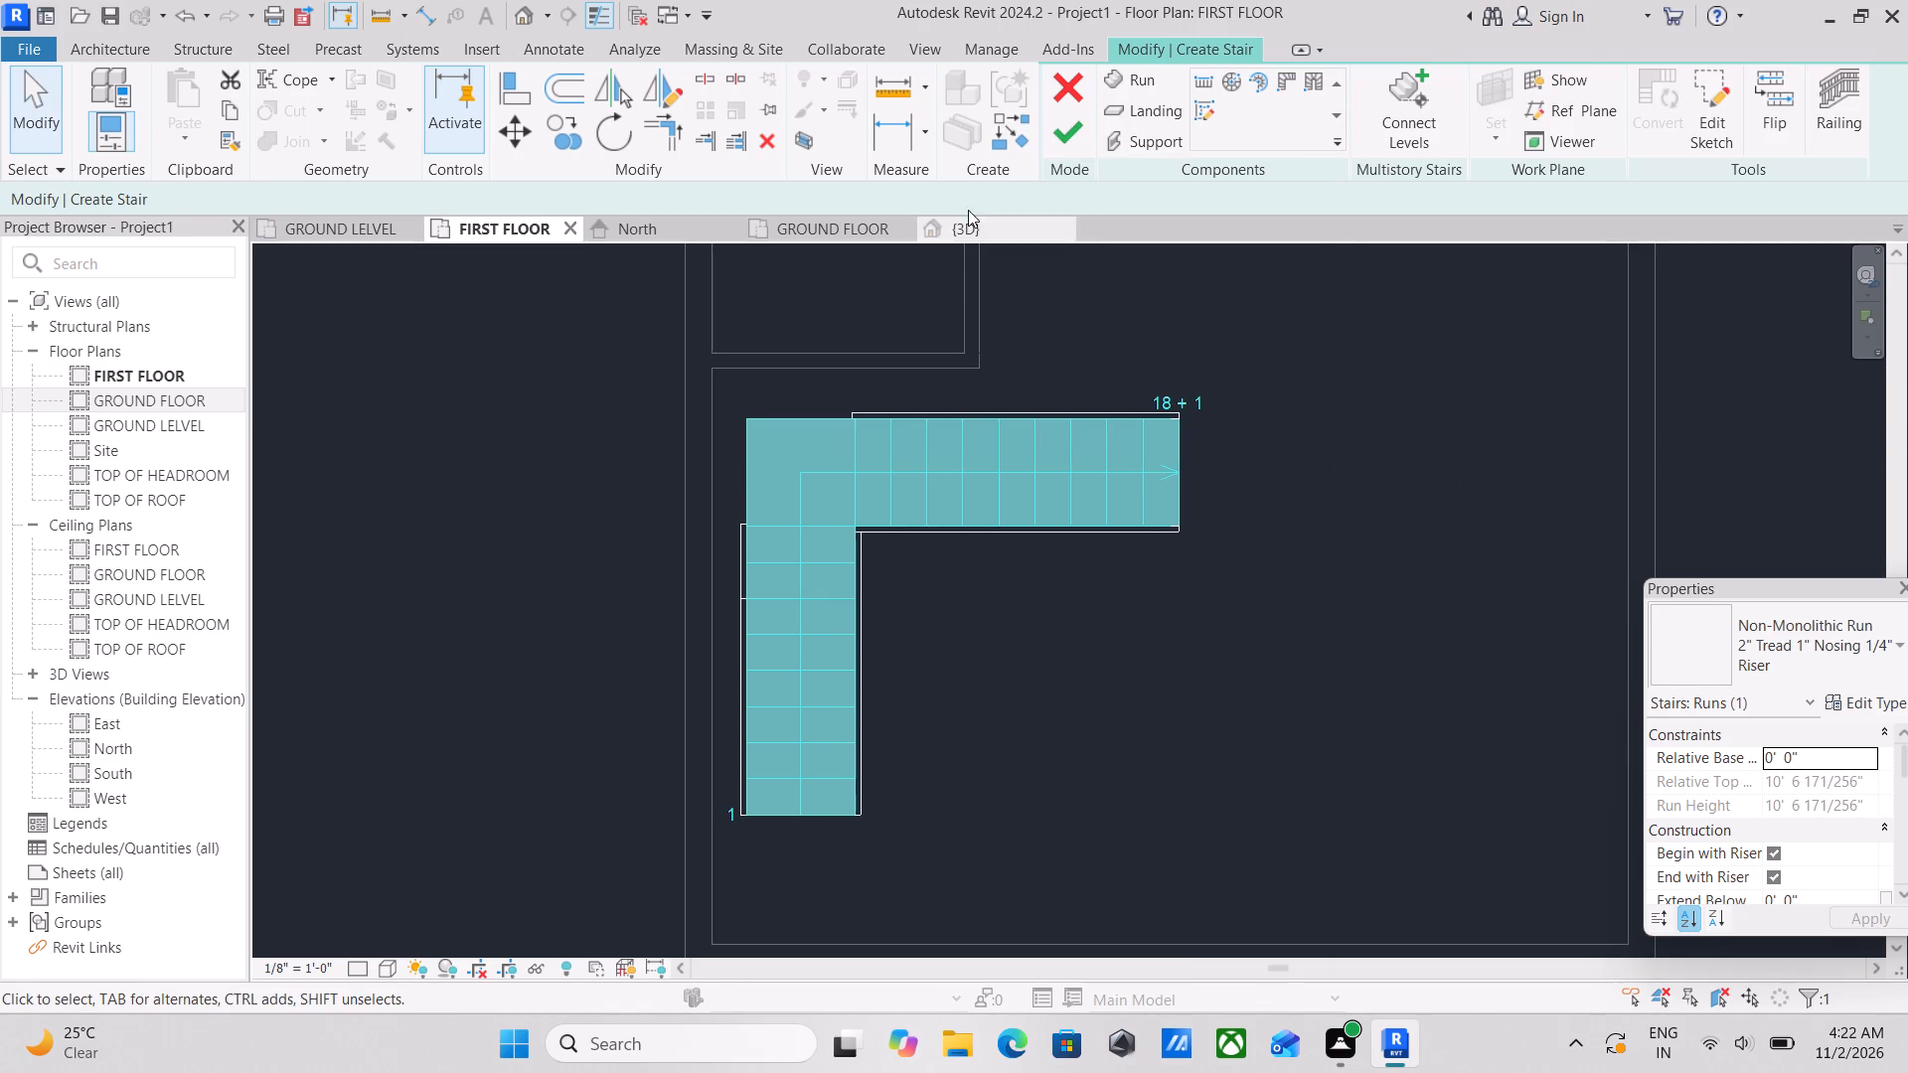
{"action": "left_click", "coordinate": [1079, 129]}
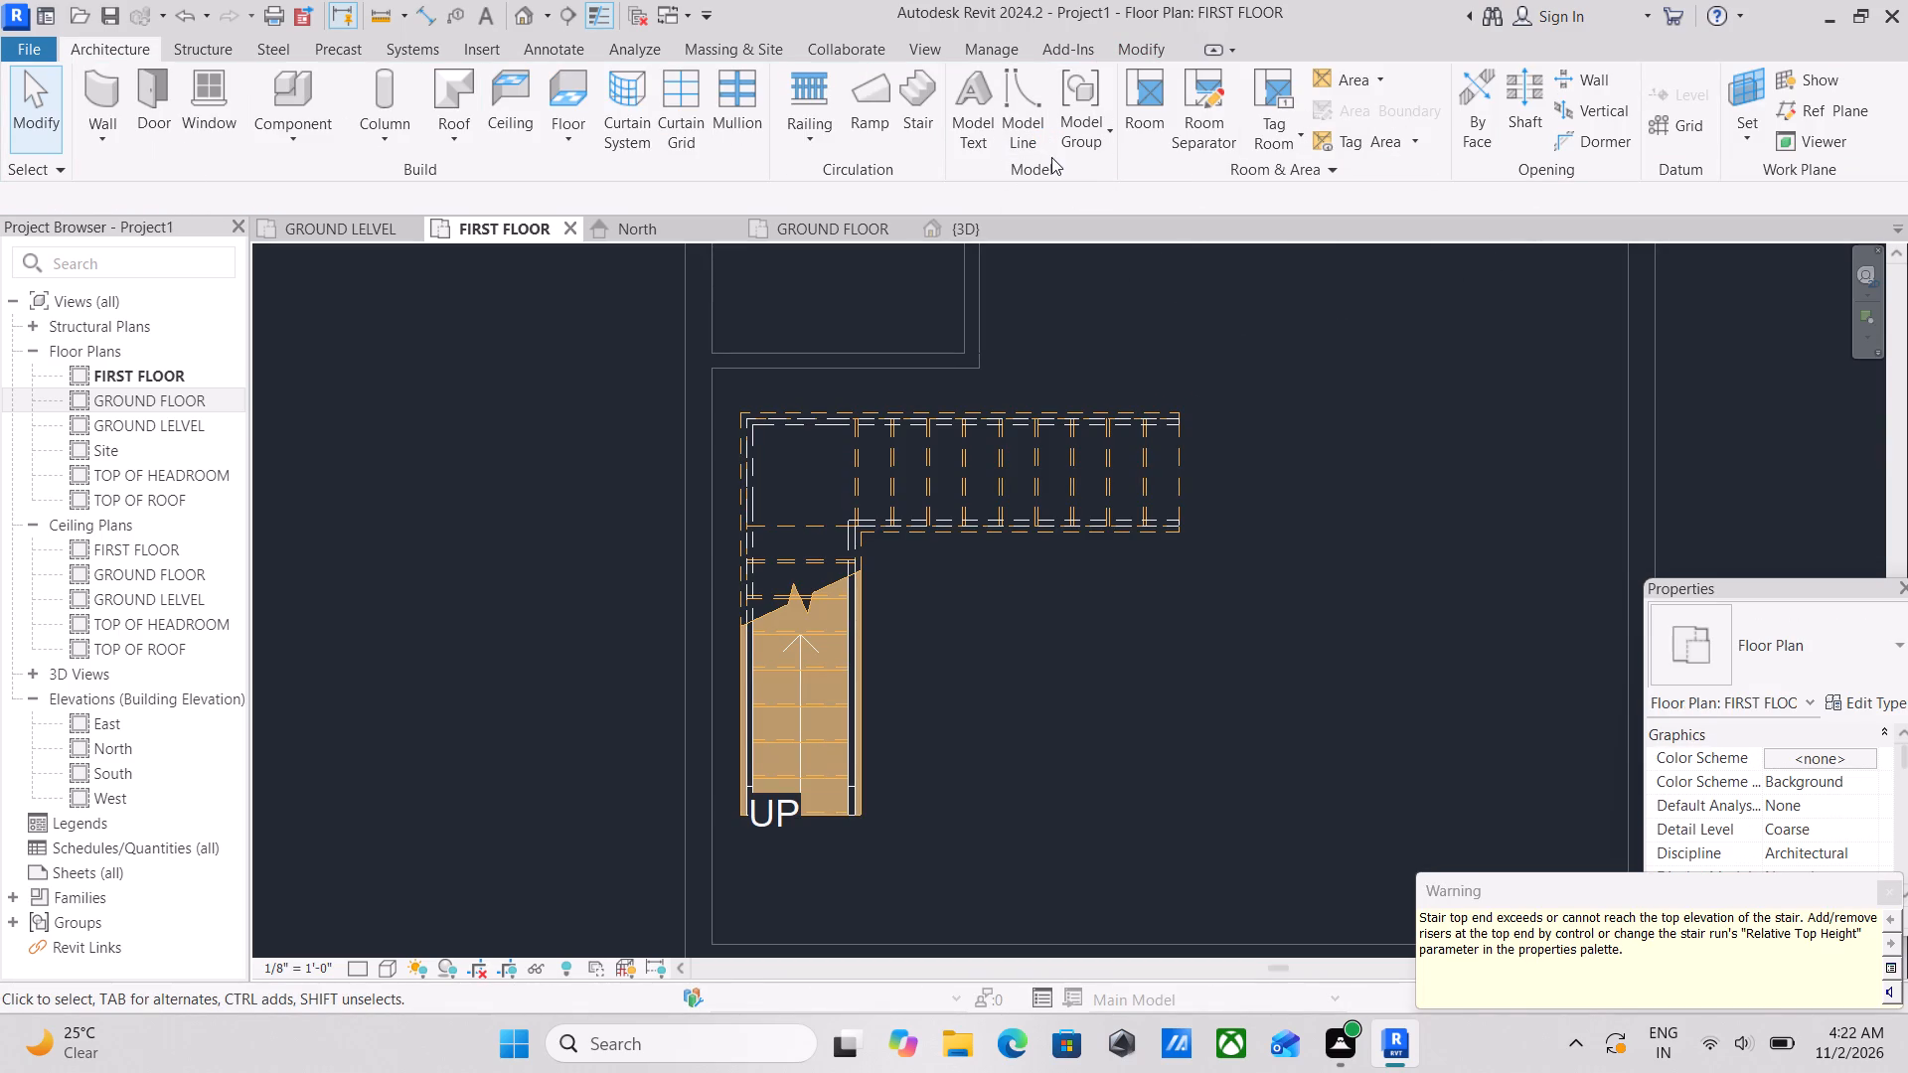
Switch to the 3D view and examine the new stair's flights, landing and railings in relation to the building's walls.
{"action": "left_click", "coordinate": [966, 230]}
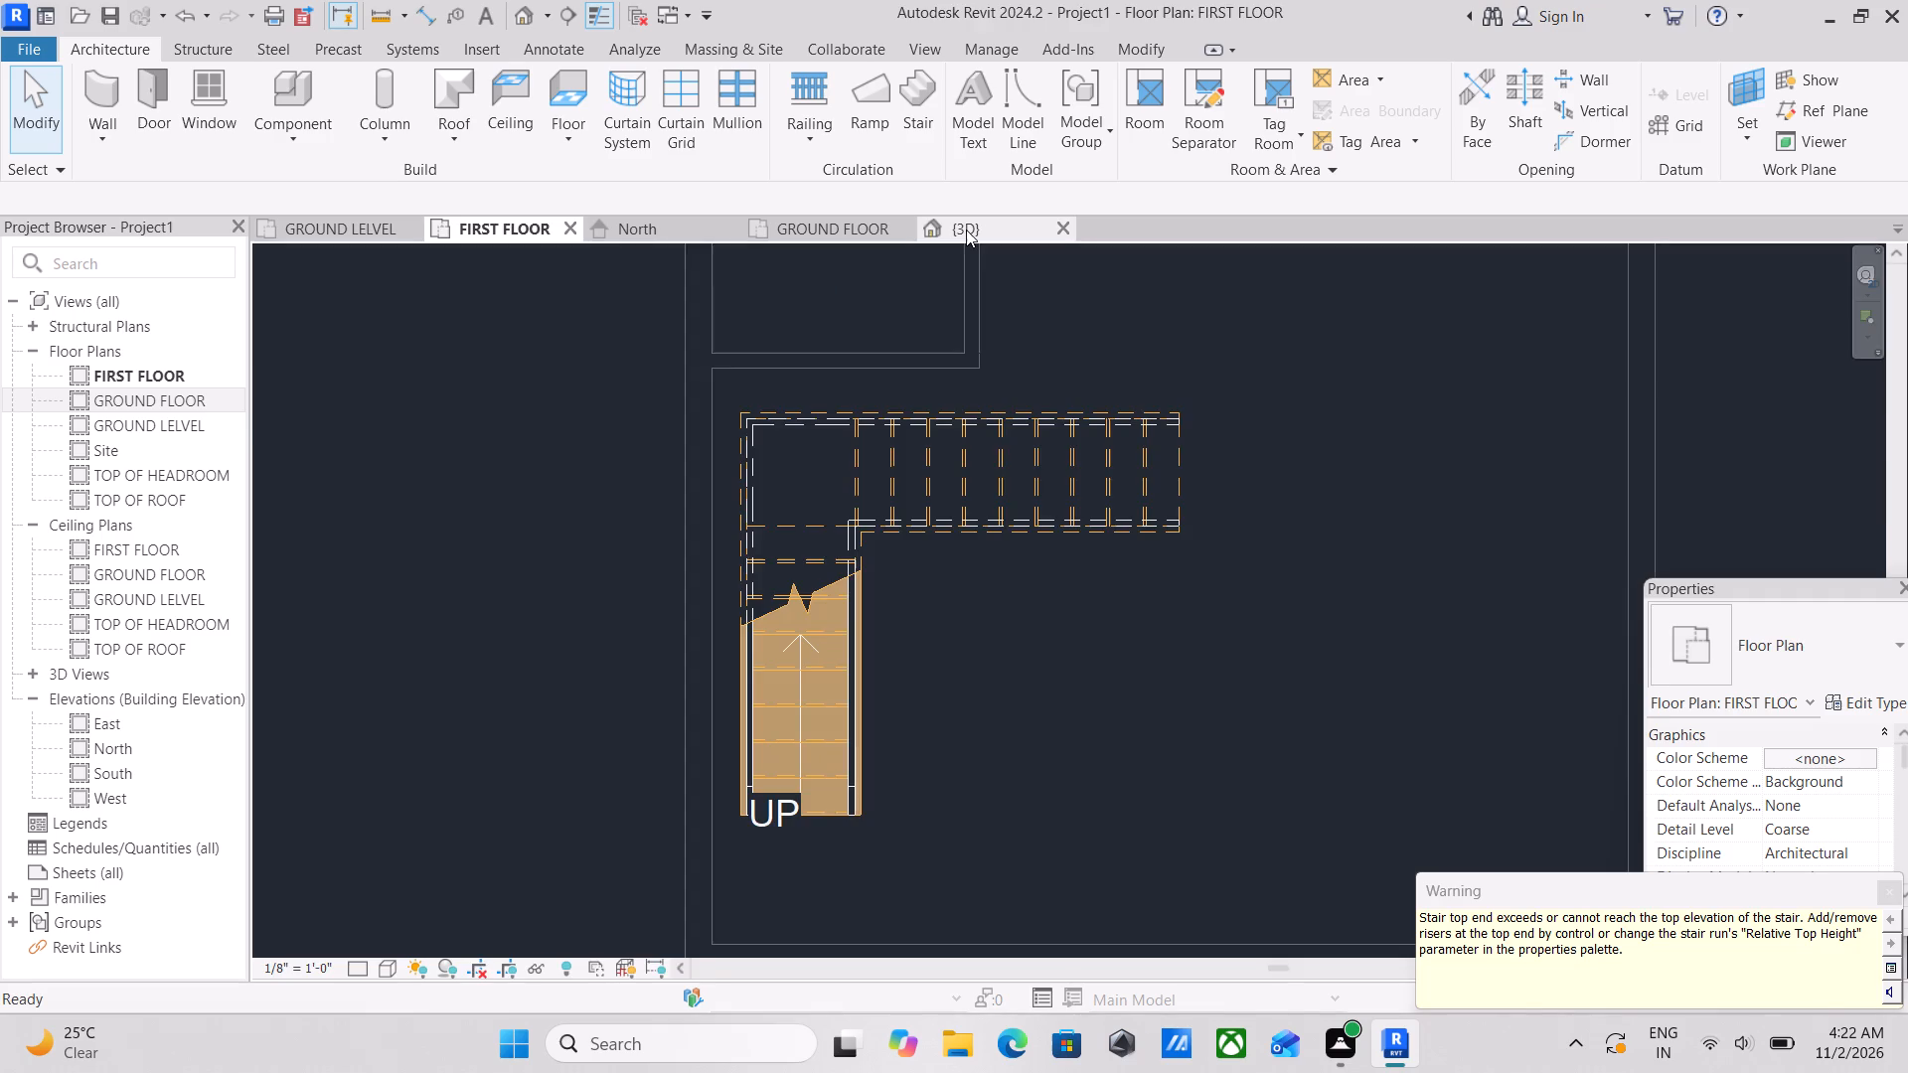
{"action": "scroll", "coordinate": [1086, 643], "scroll_direction": "up", "scroll_amount": 2}
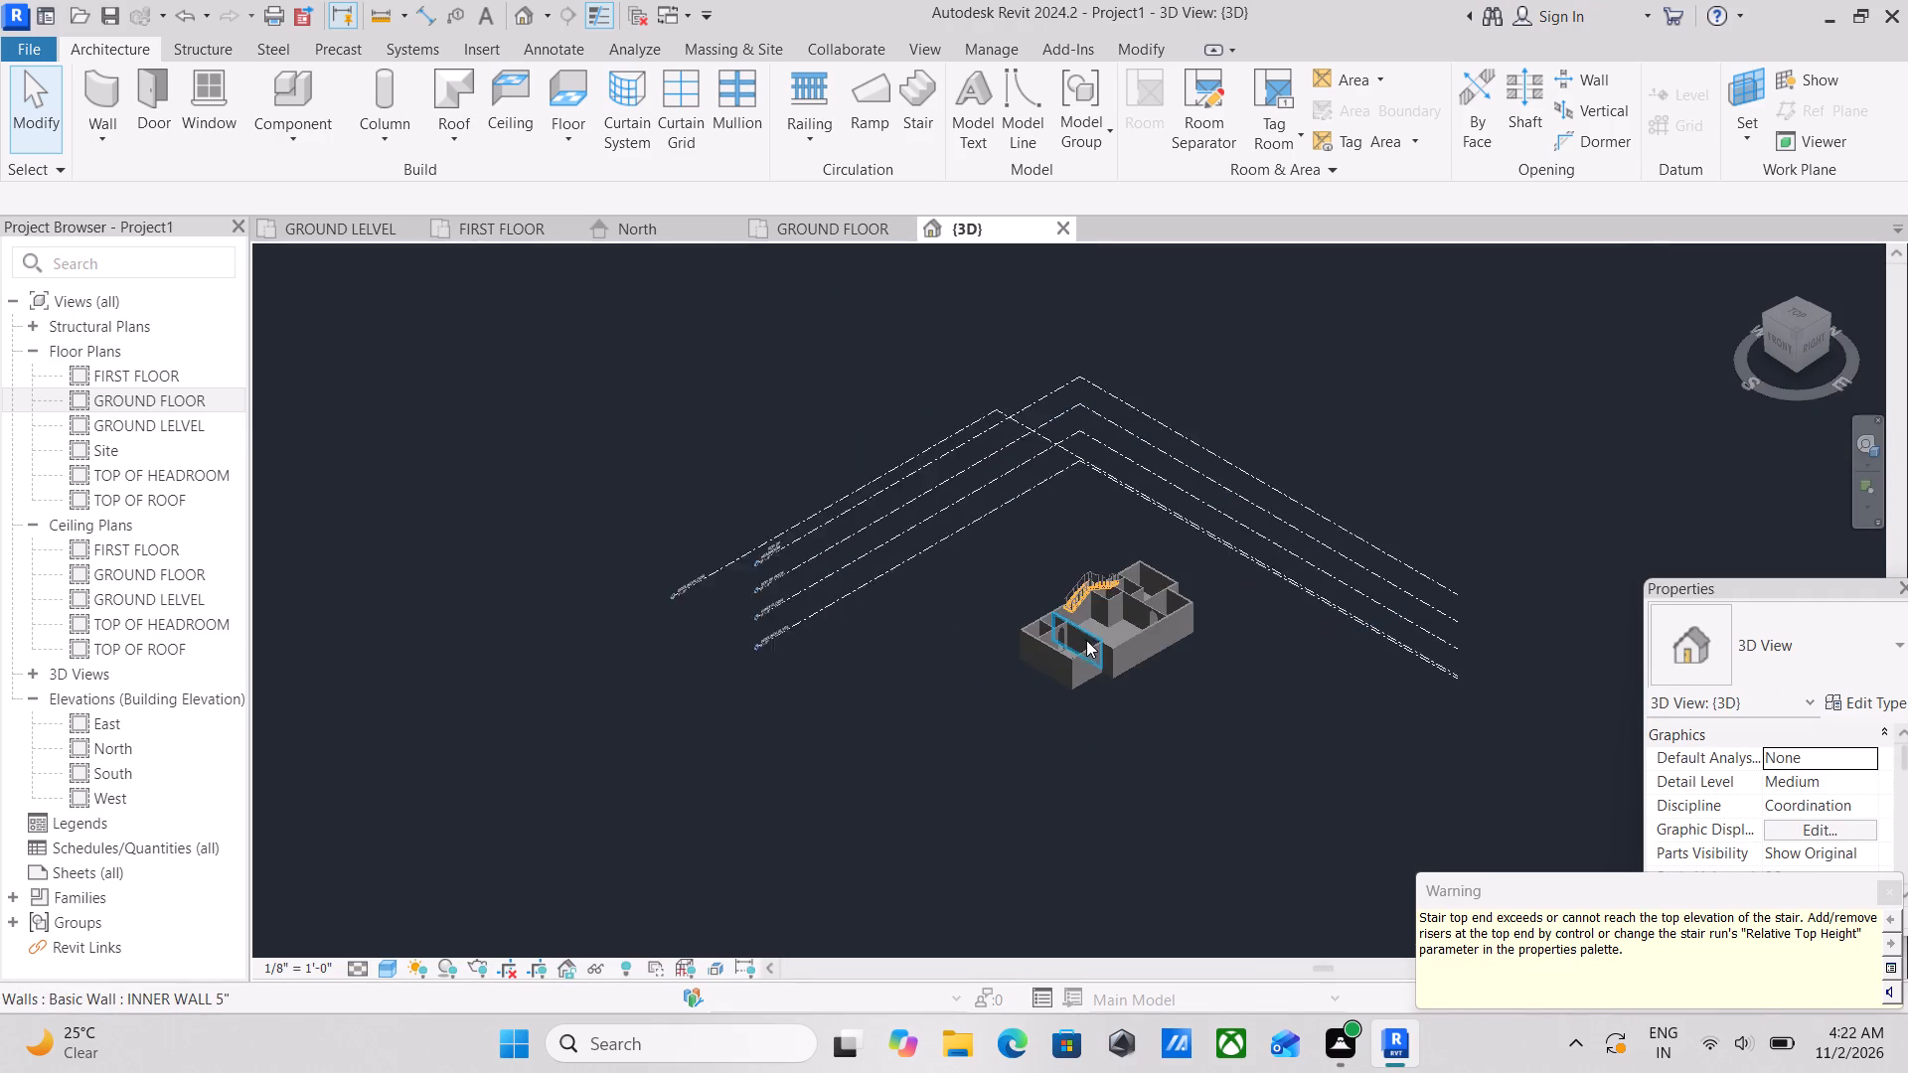
{"action": "scroll", "coordinate": [1098, 631], "scroll_direction": "up", "scroll_amount": 8}
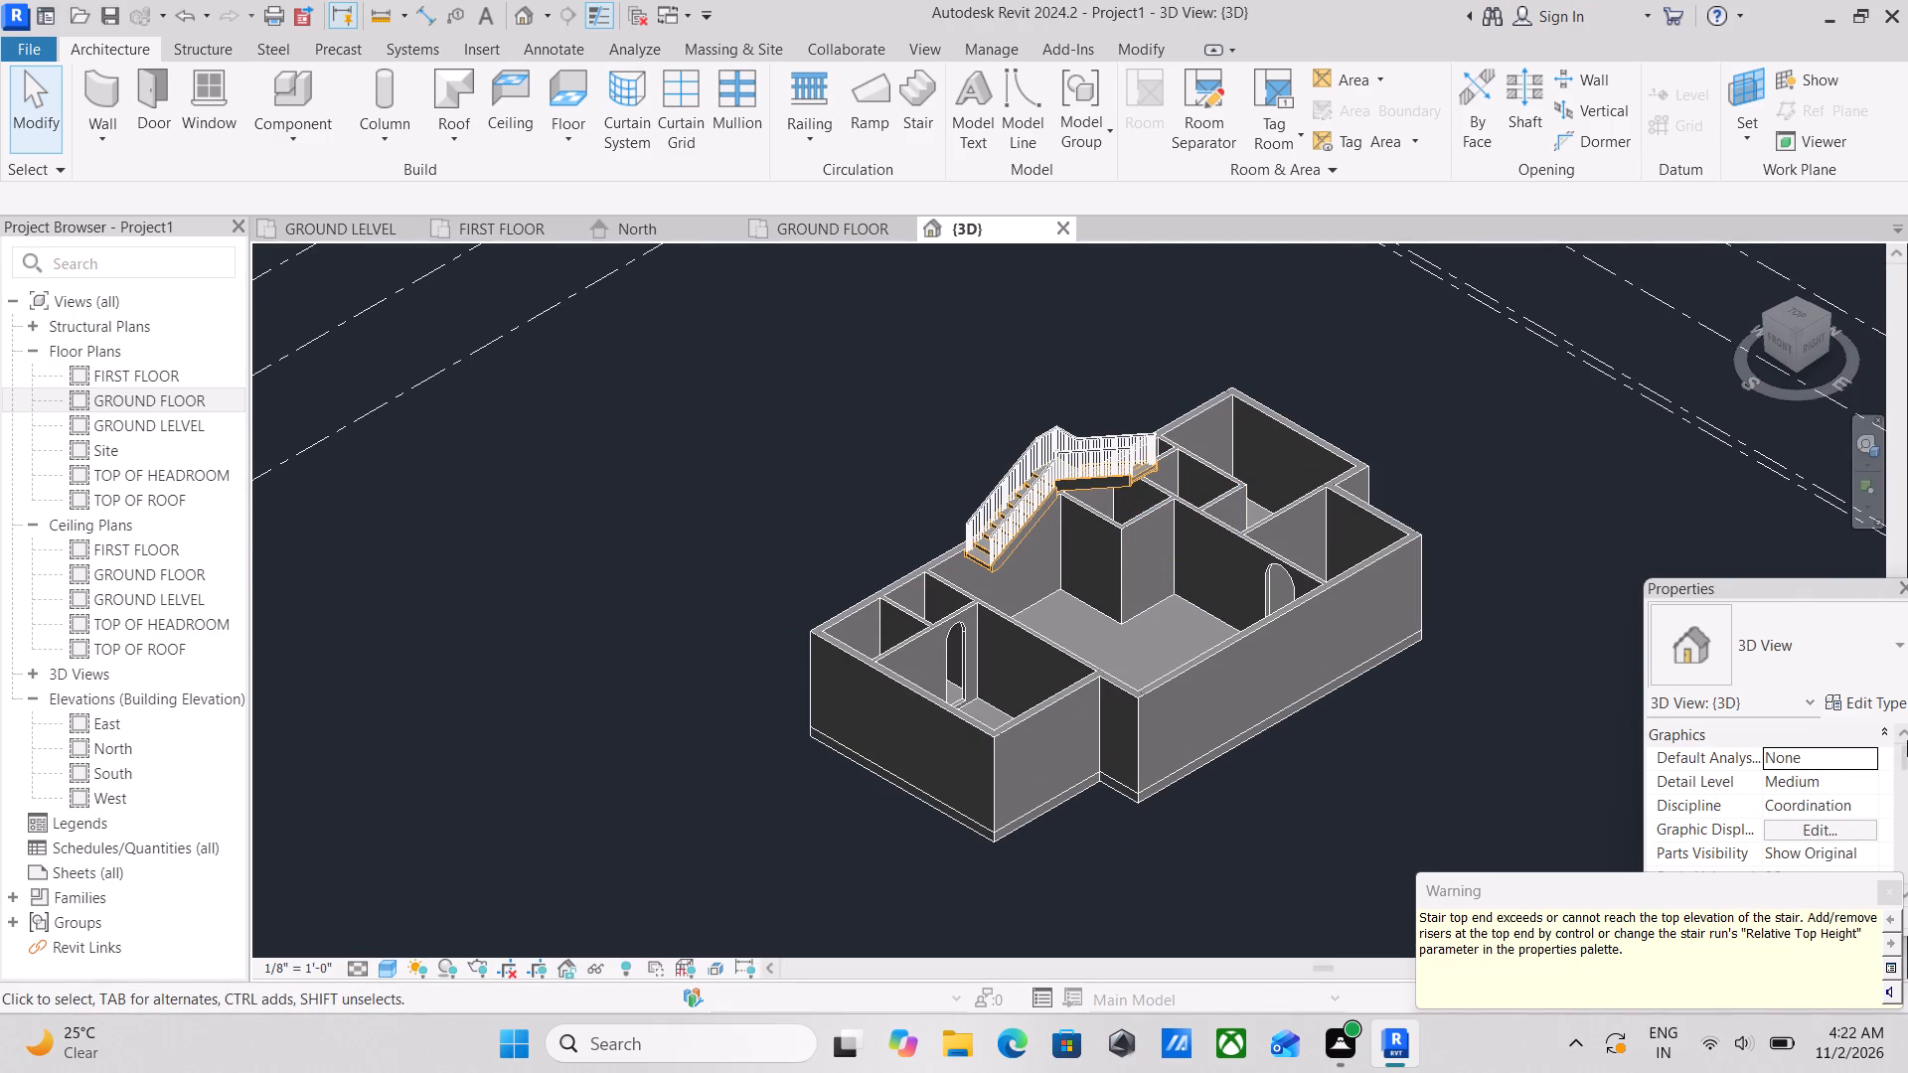
{"action": "scroll", "coordinate": [1041, 664], "scroll_direction": "down", "scroll_amount": 1}
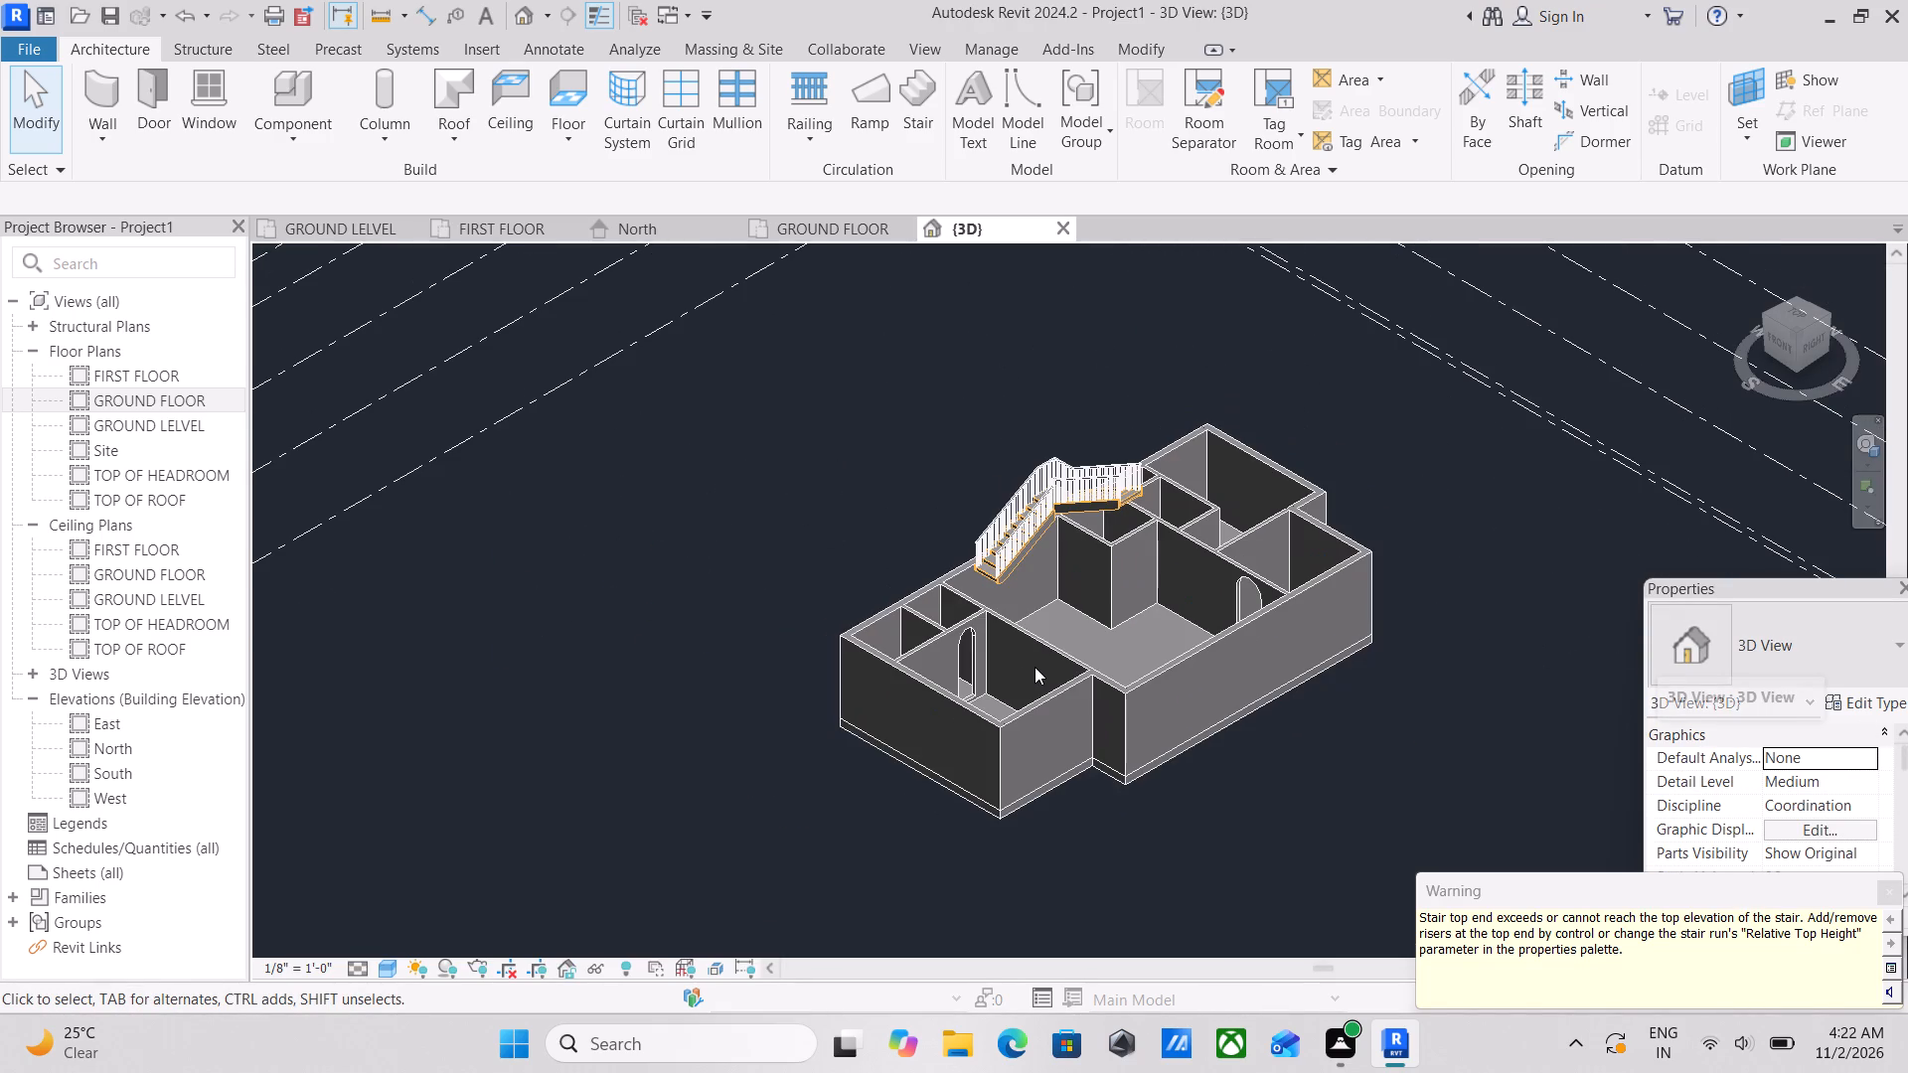
{"action": "left_click", "coordinate": [1902, 894]}
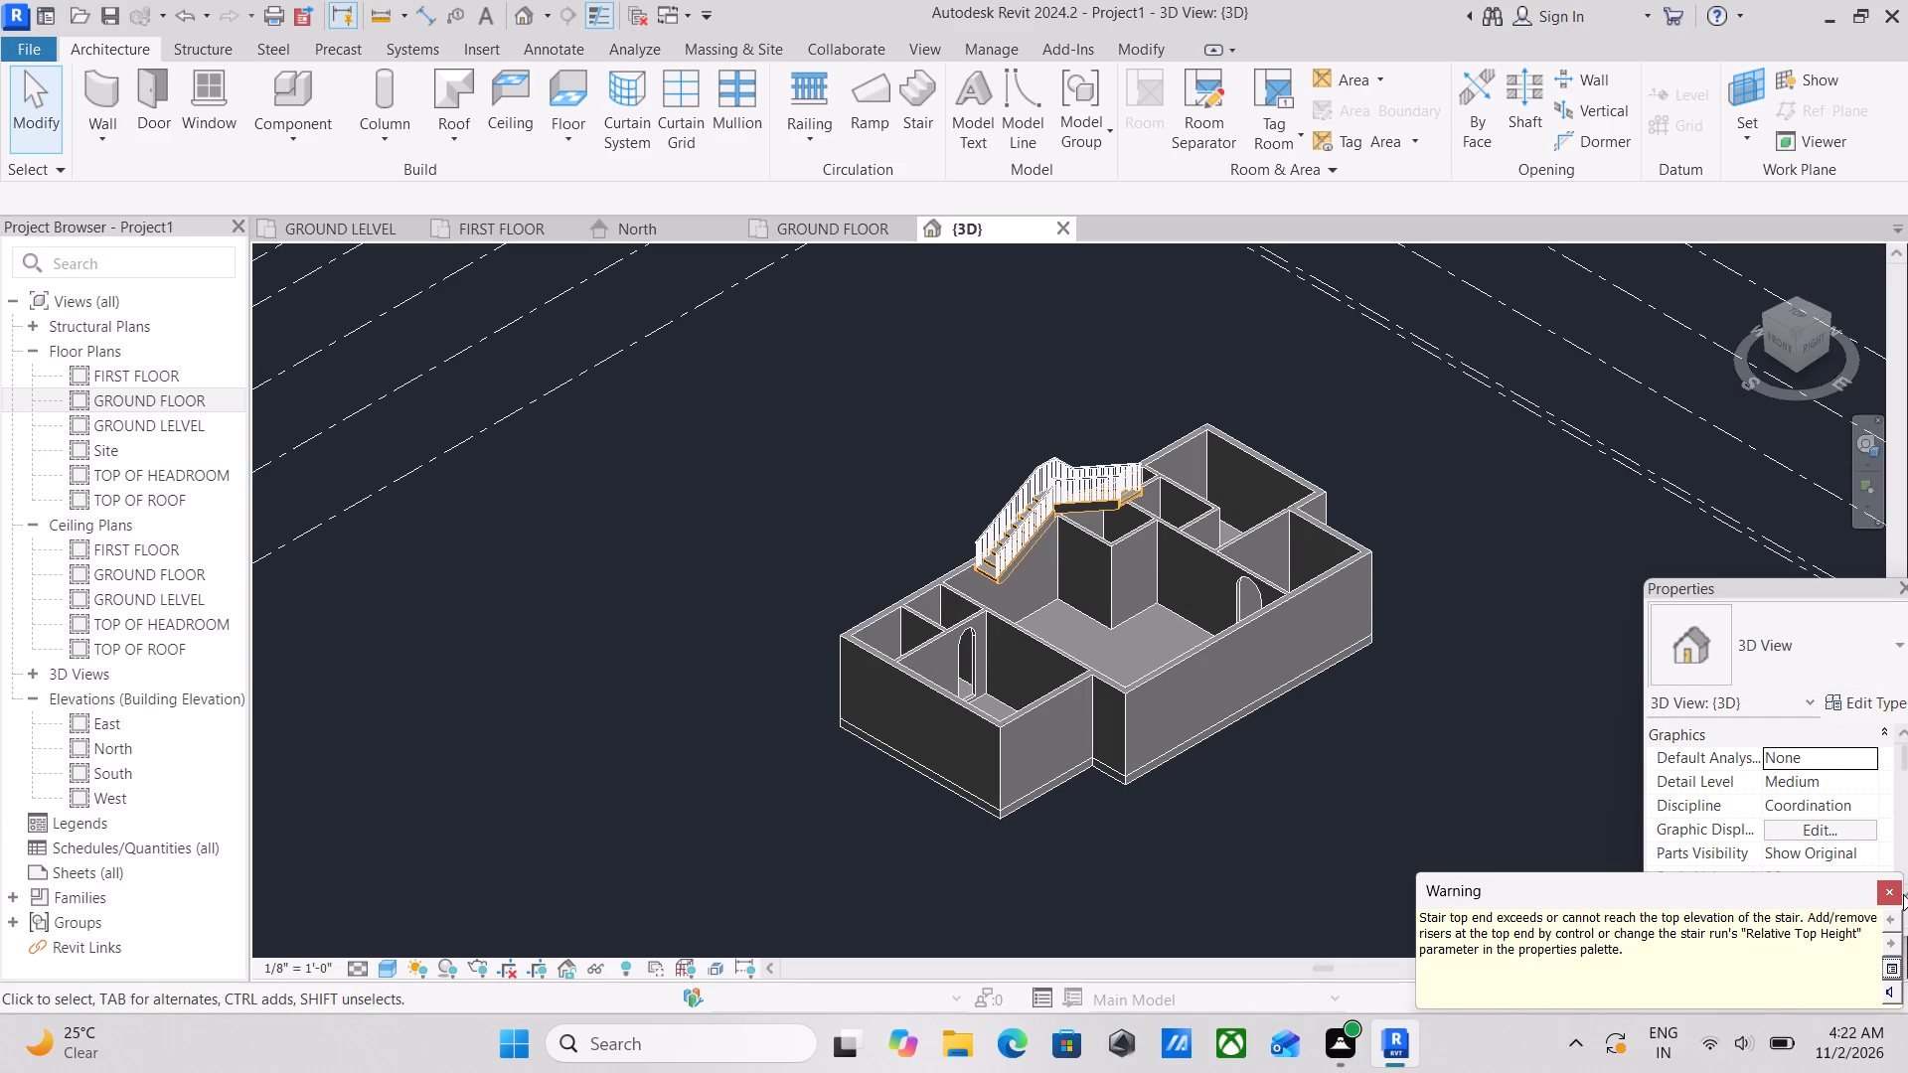
{"action": "left_click", "coordinate": [1886, 888]}
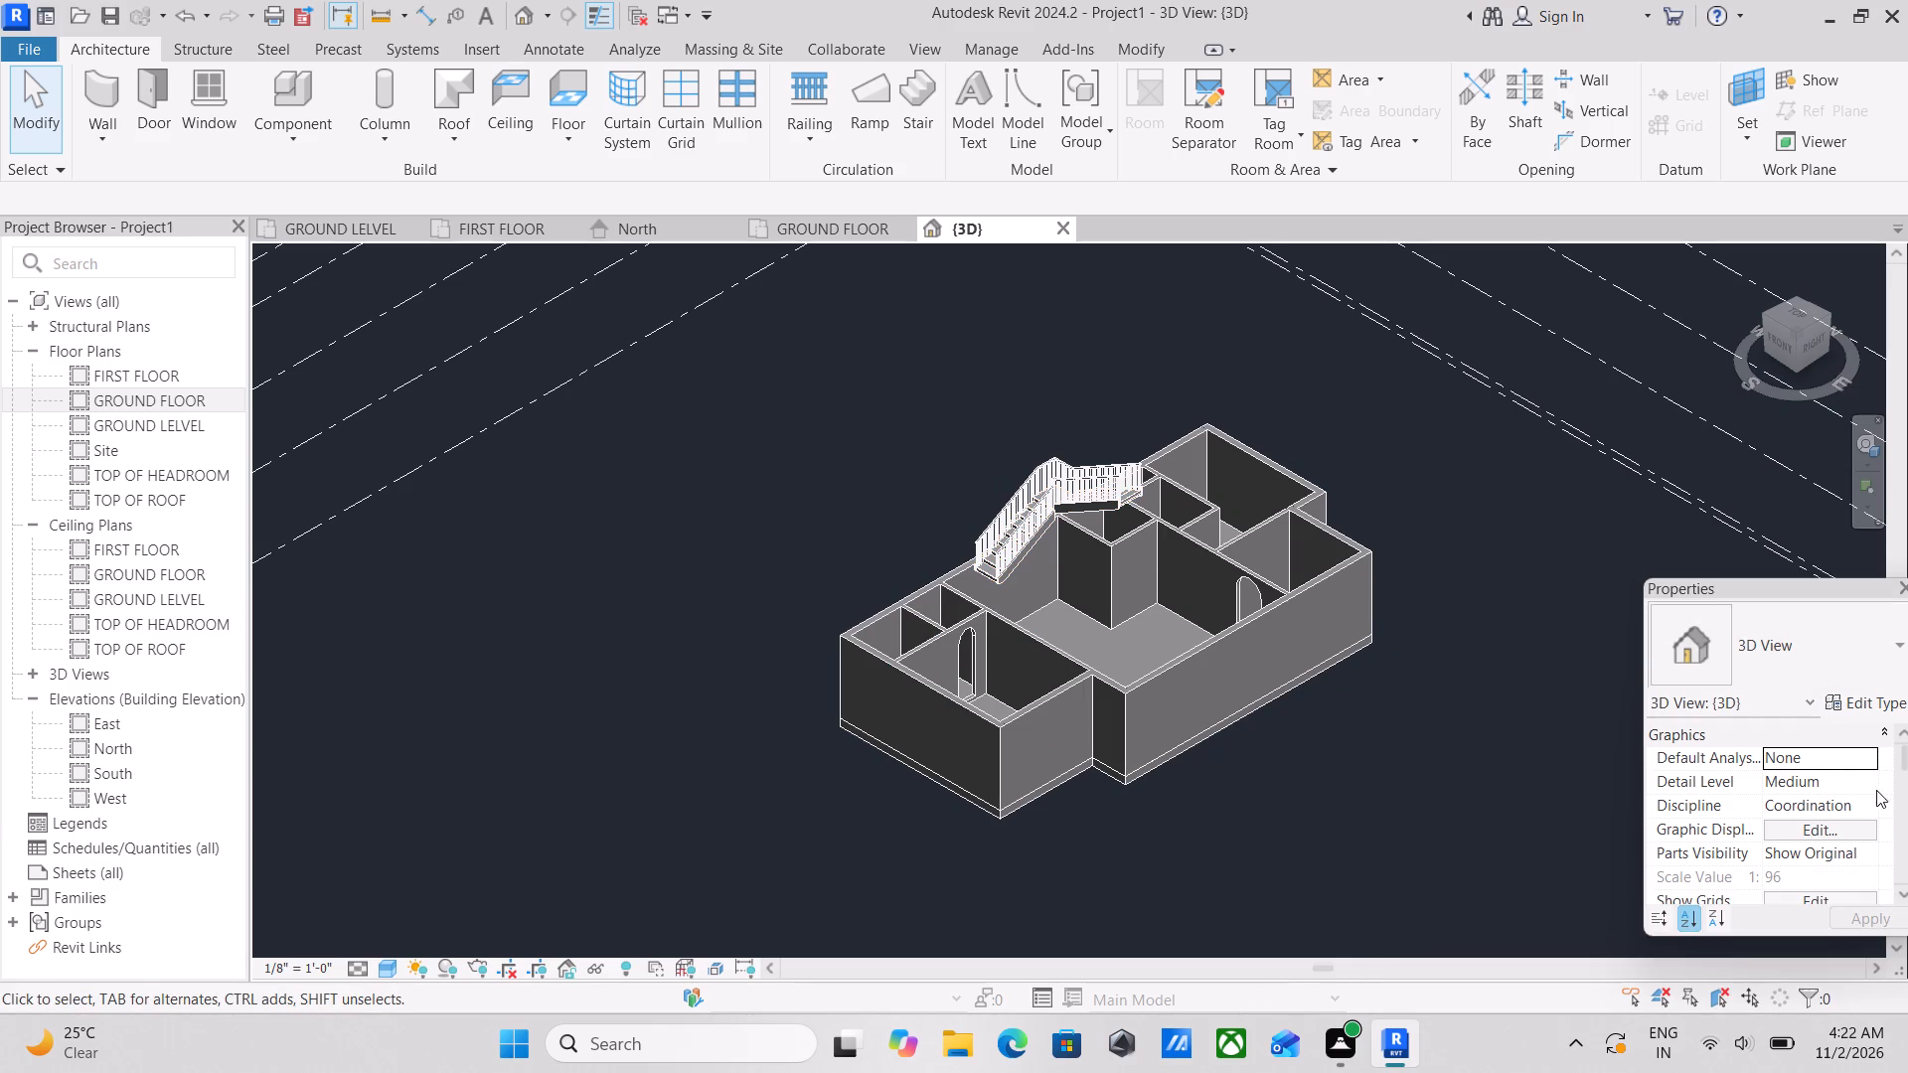
{"action": "scroll", "coordinate": [888, 494], "scroll_direction": "up", "scroll_amount": 7}
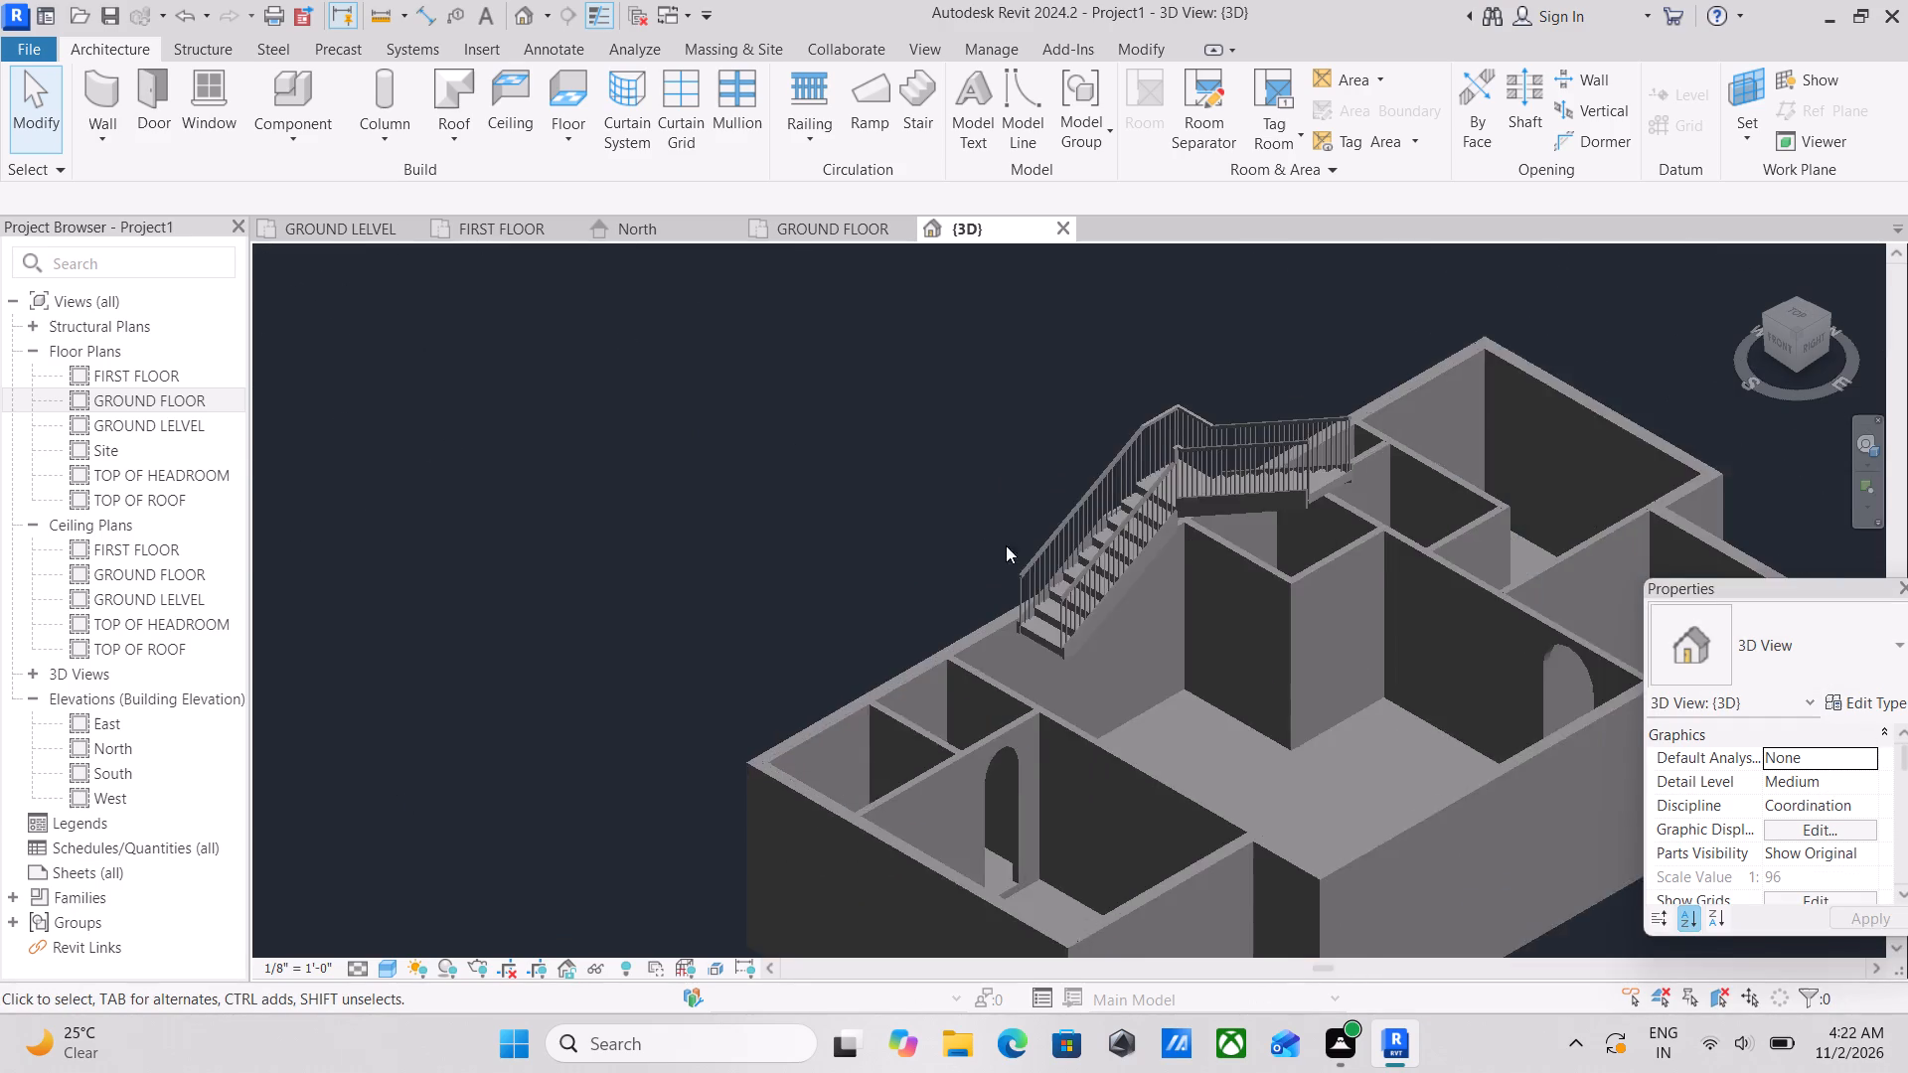
{"action": "scroll", "coordinate": [1006, 545], "scroll_direction": "up", "scroll_amount": 2}
{"action": "scroll", "coordinate": [1105, 623], "scroll_direction": "up", "scroll_amount": 3}
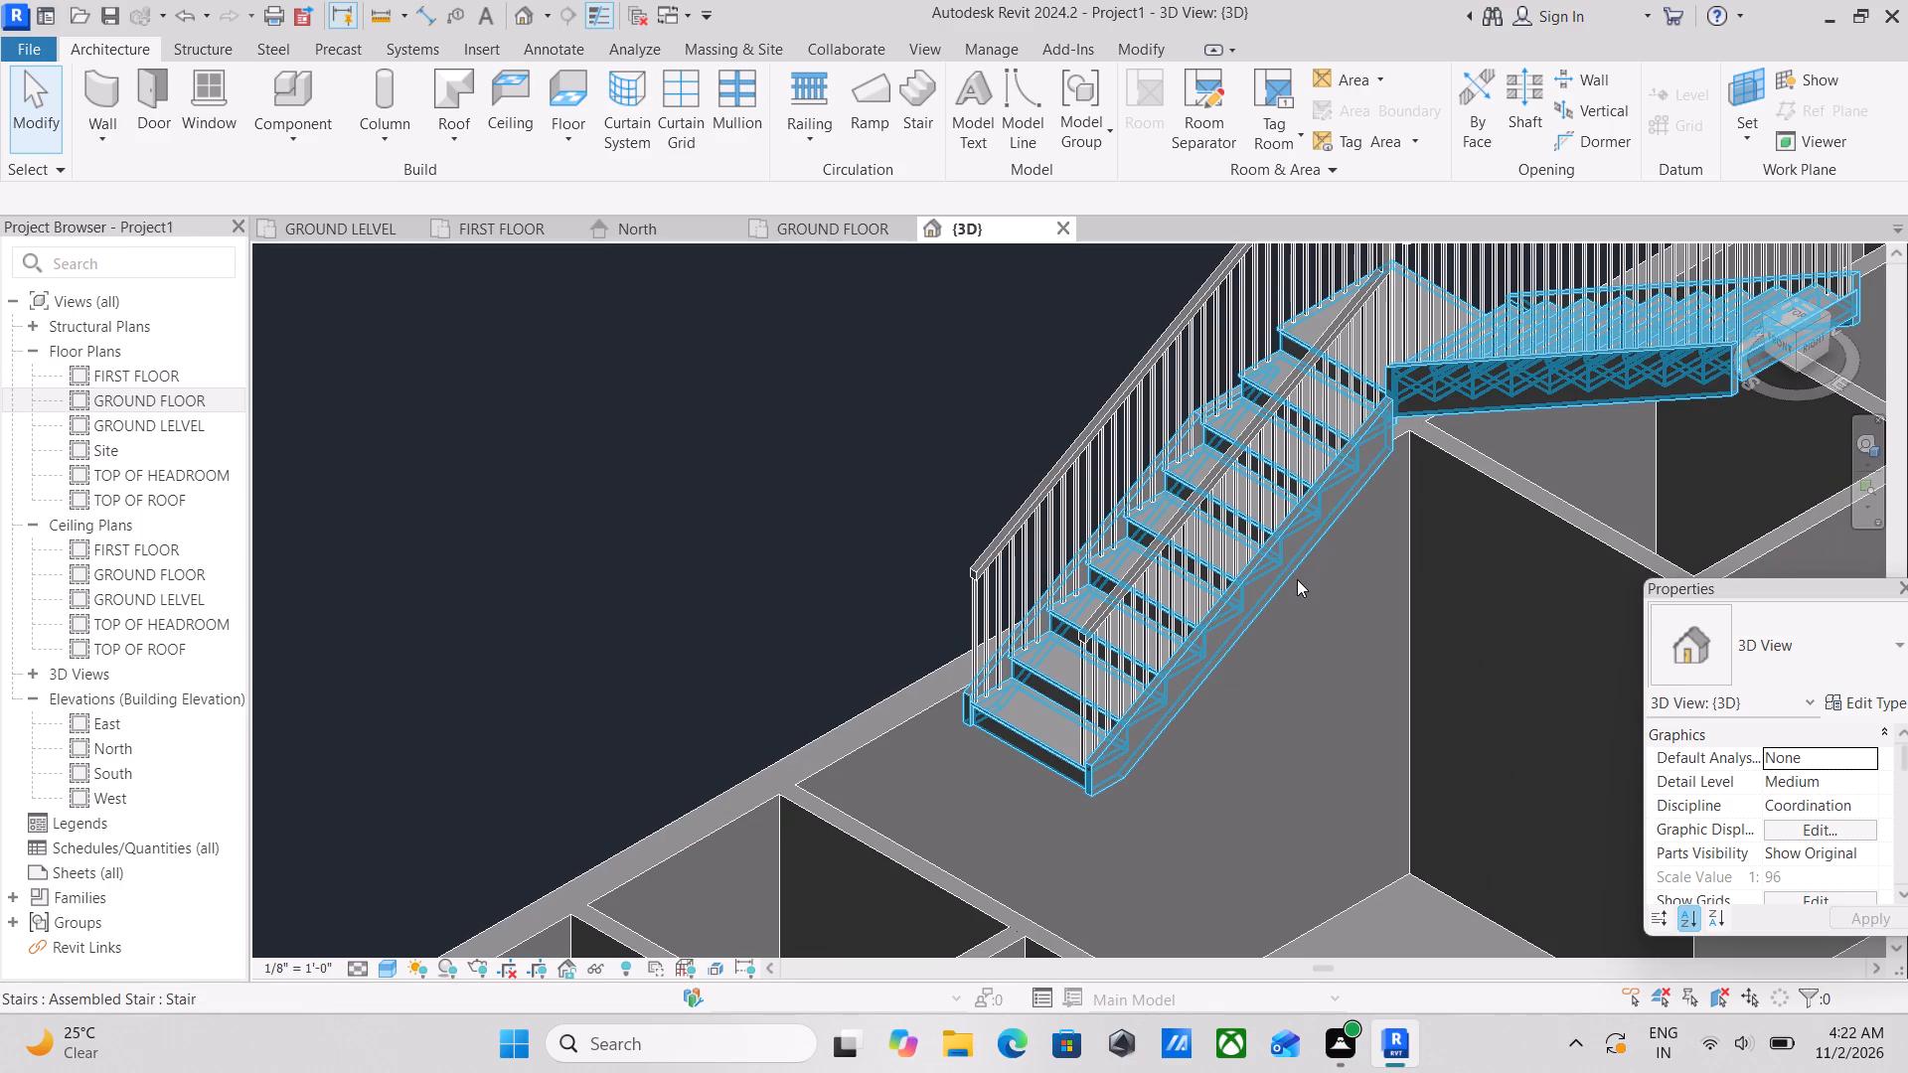
{"action": "left_click", "coordinate": [1297, 579]}
{"action": "scroll", "coordinate": [1295, 579], "scroll_direction": "down", "scroll_amount": 5}
{"action": "middle_click_drag", "start_coordinate": [1153, 601], "coordinate": [983, 587]}
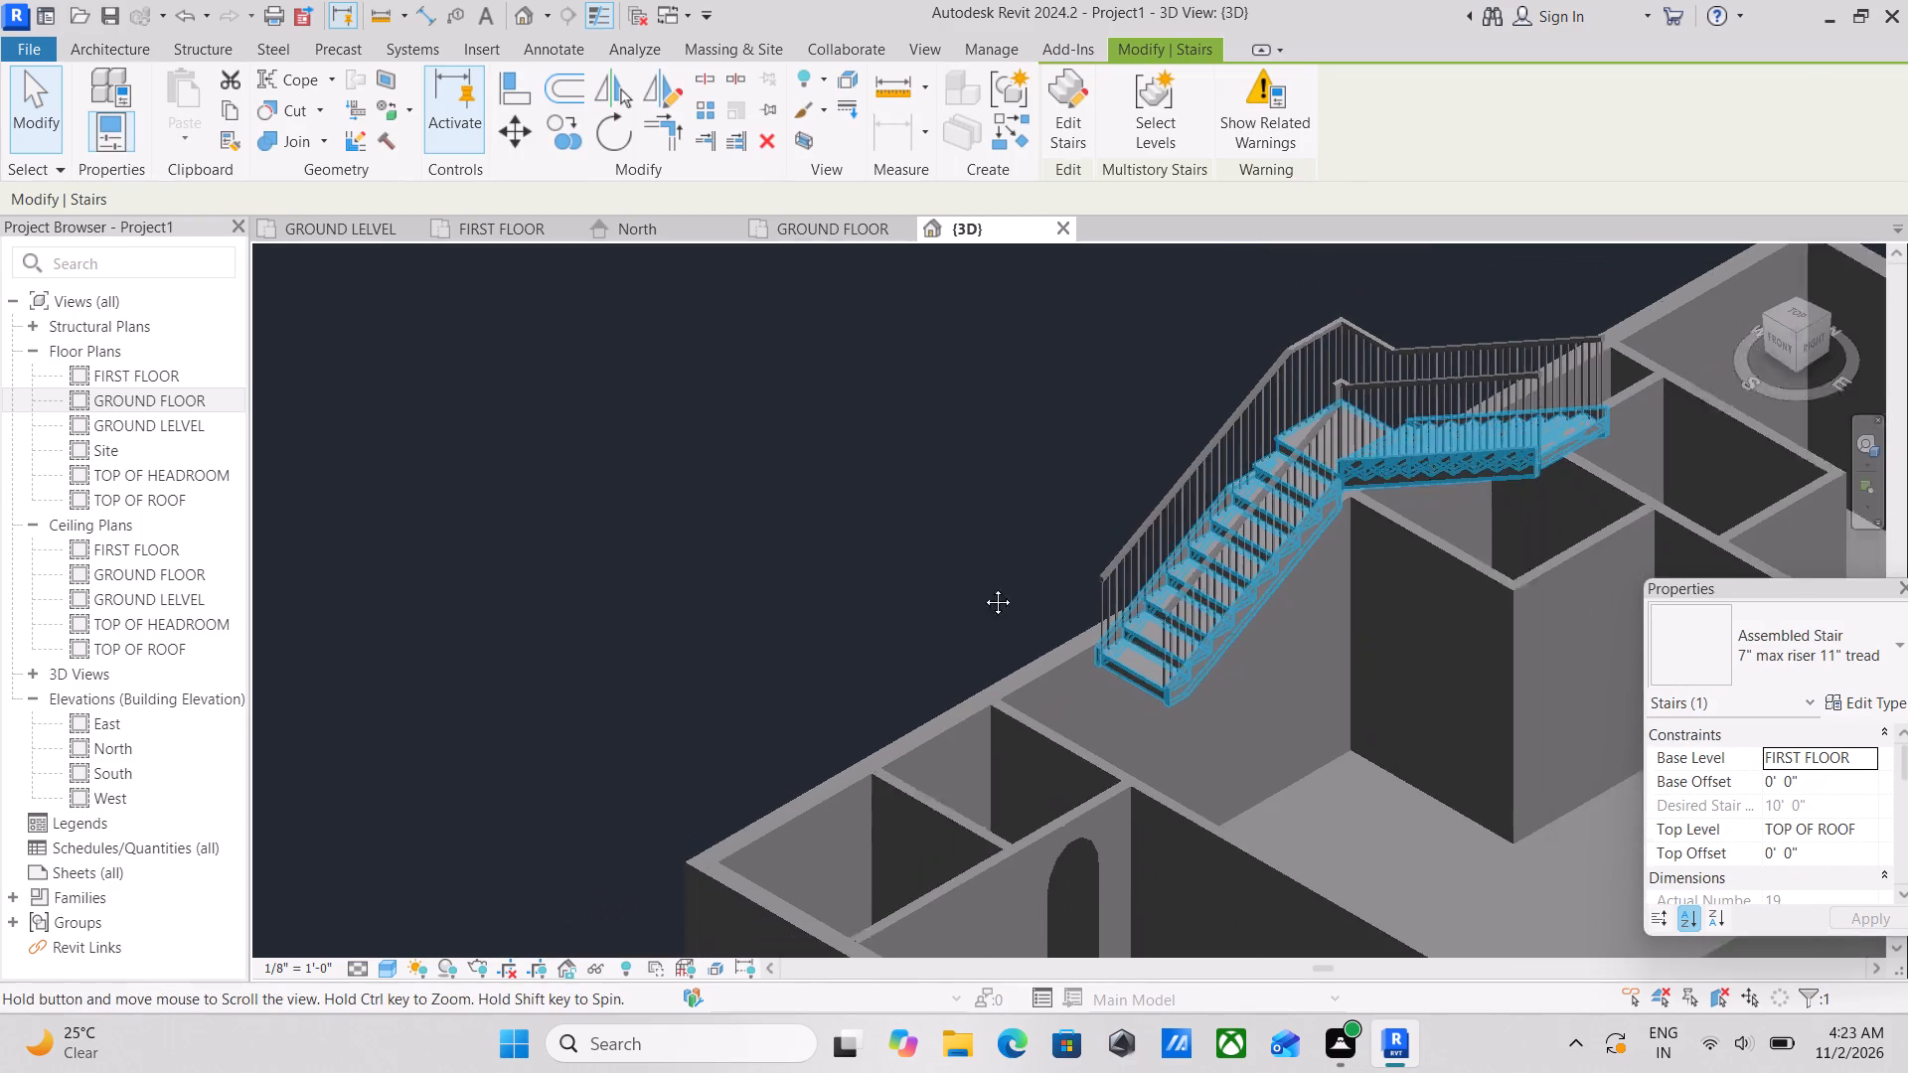
{"action": "middle_click_drag", "start_coordinate": [983, 587], "coordinate": [780, 635]}
{"action": "key", "text": "Escape"}
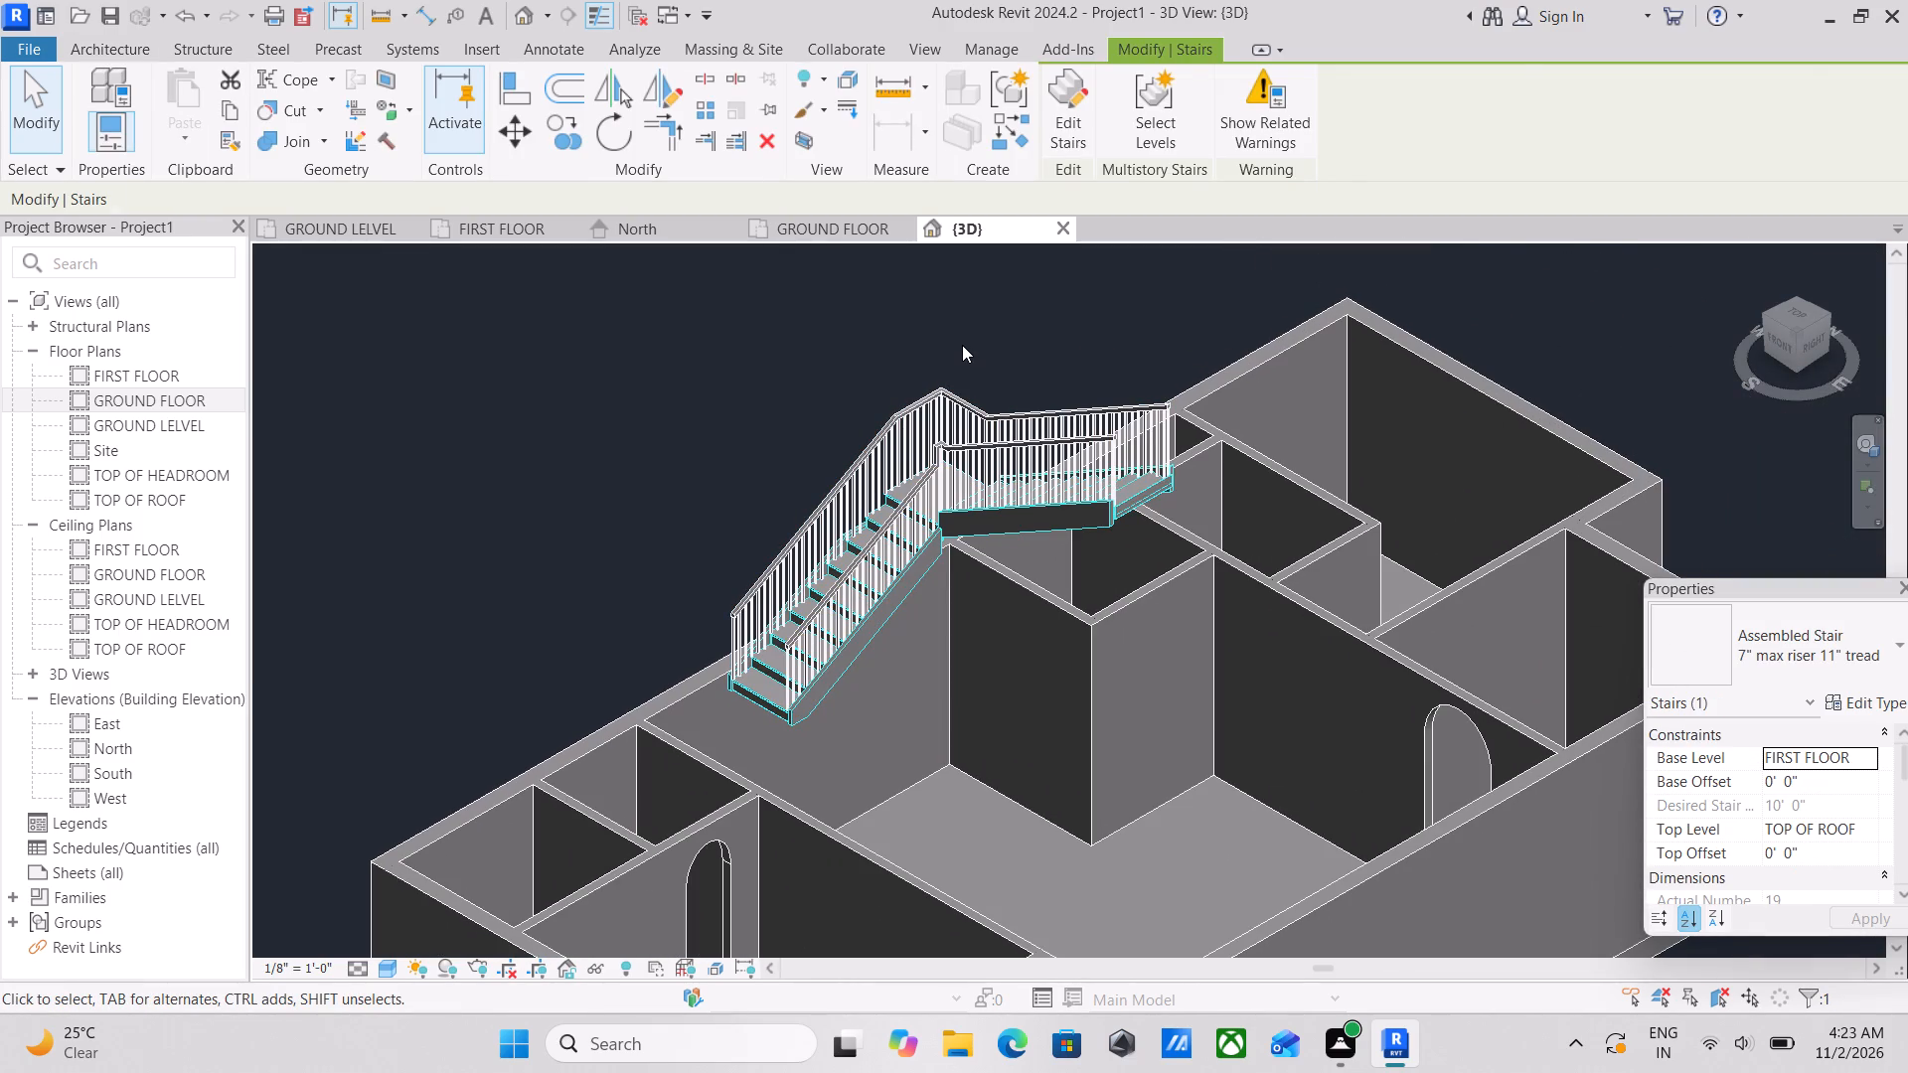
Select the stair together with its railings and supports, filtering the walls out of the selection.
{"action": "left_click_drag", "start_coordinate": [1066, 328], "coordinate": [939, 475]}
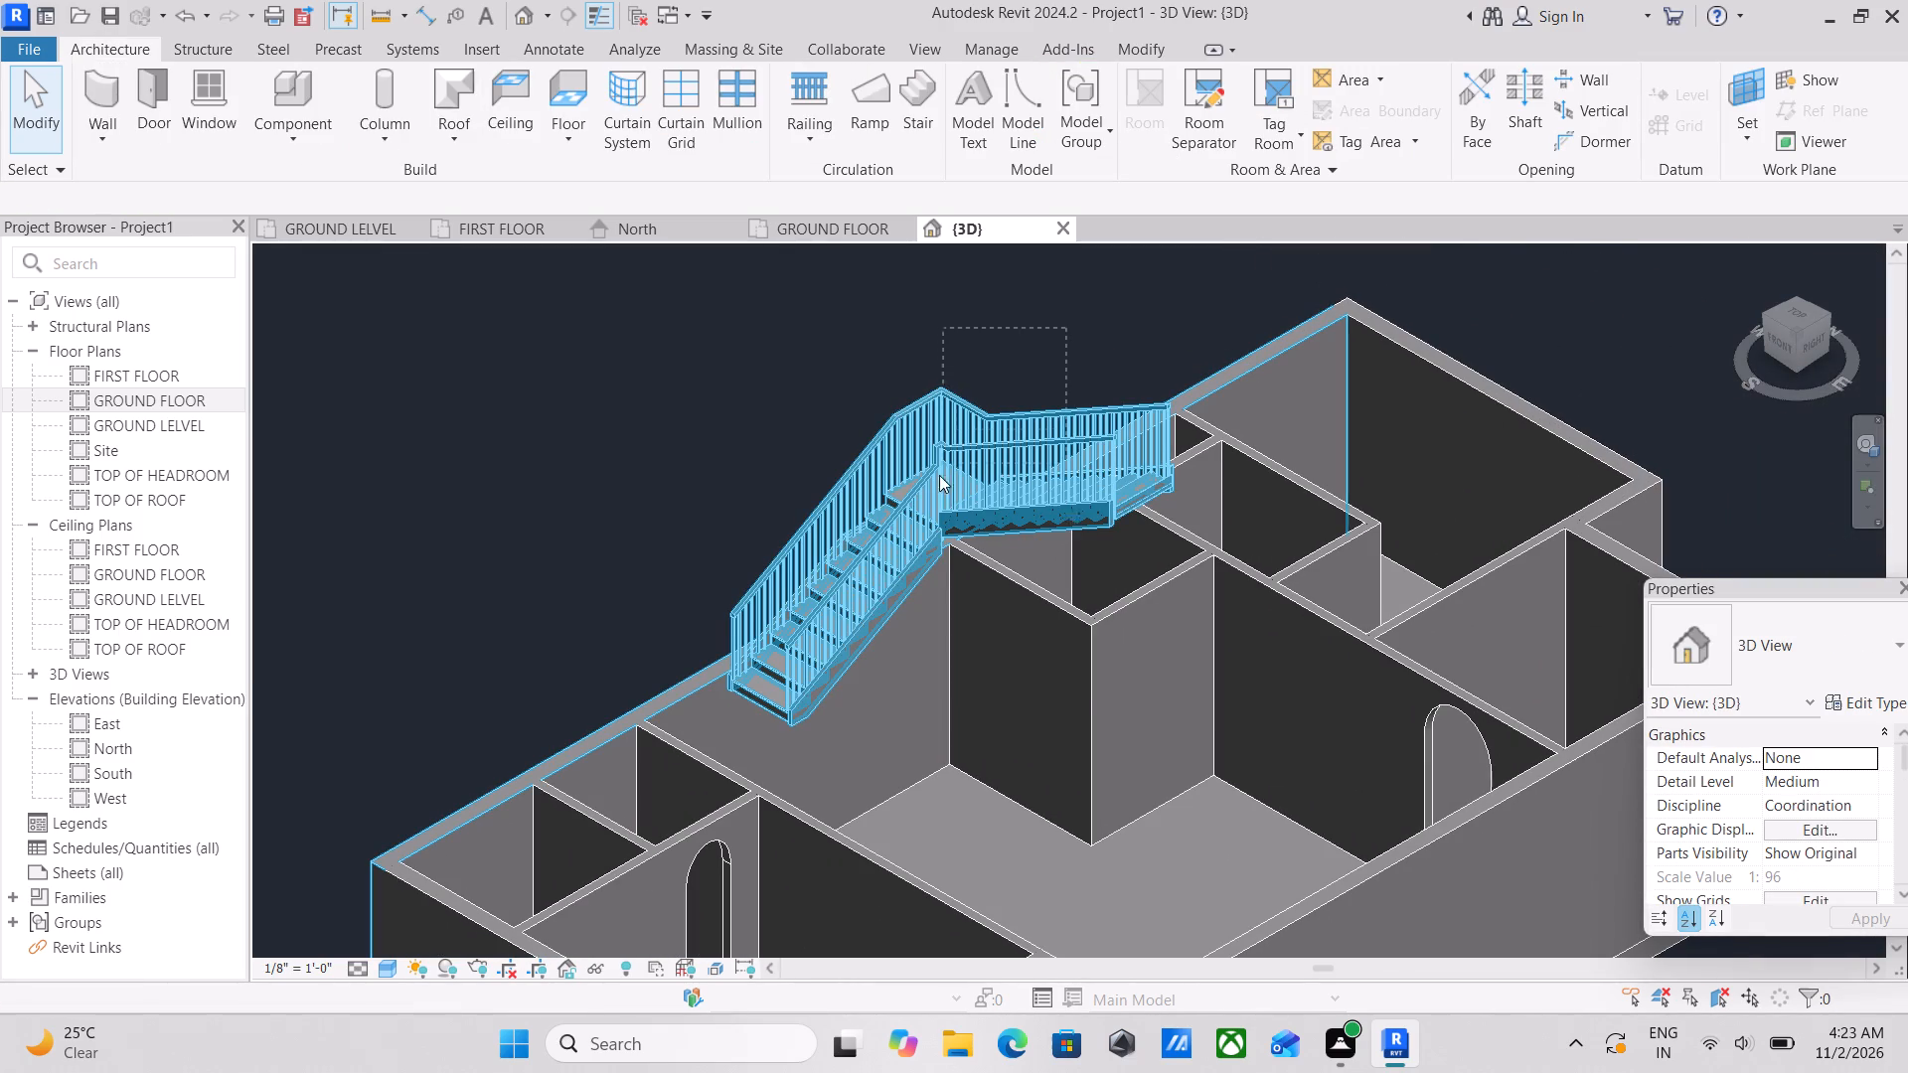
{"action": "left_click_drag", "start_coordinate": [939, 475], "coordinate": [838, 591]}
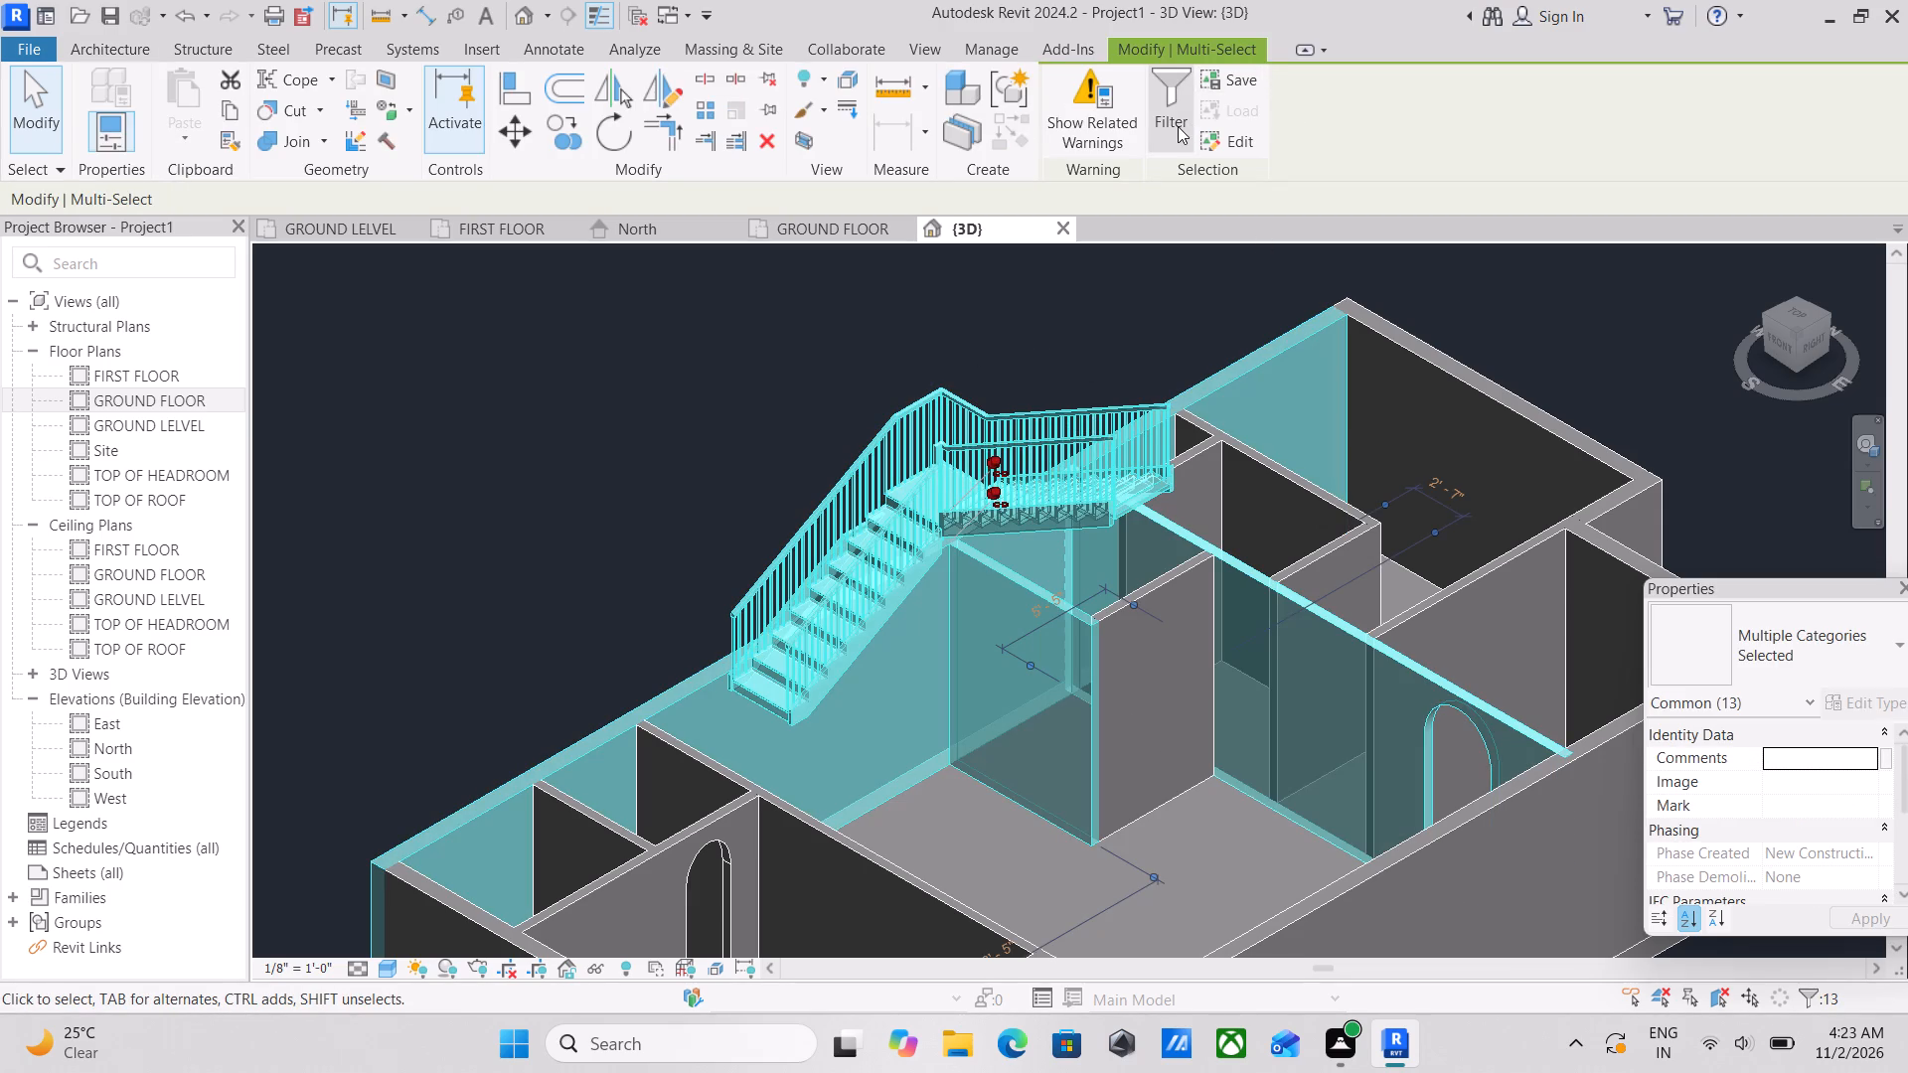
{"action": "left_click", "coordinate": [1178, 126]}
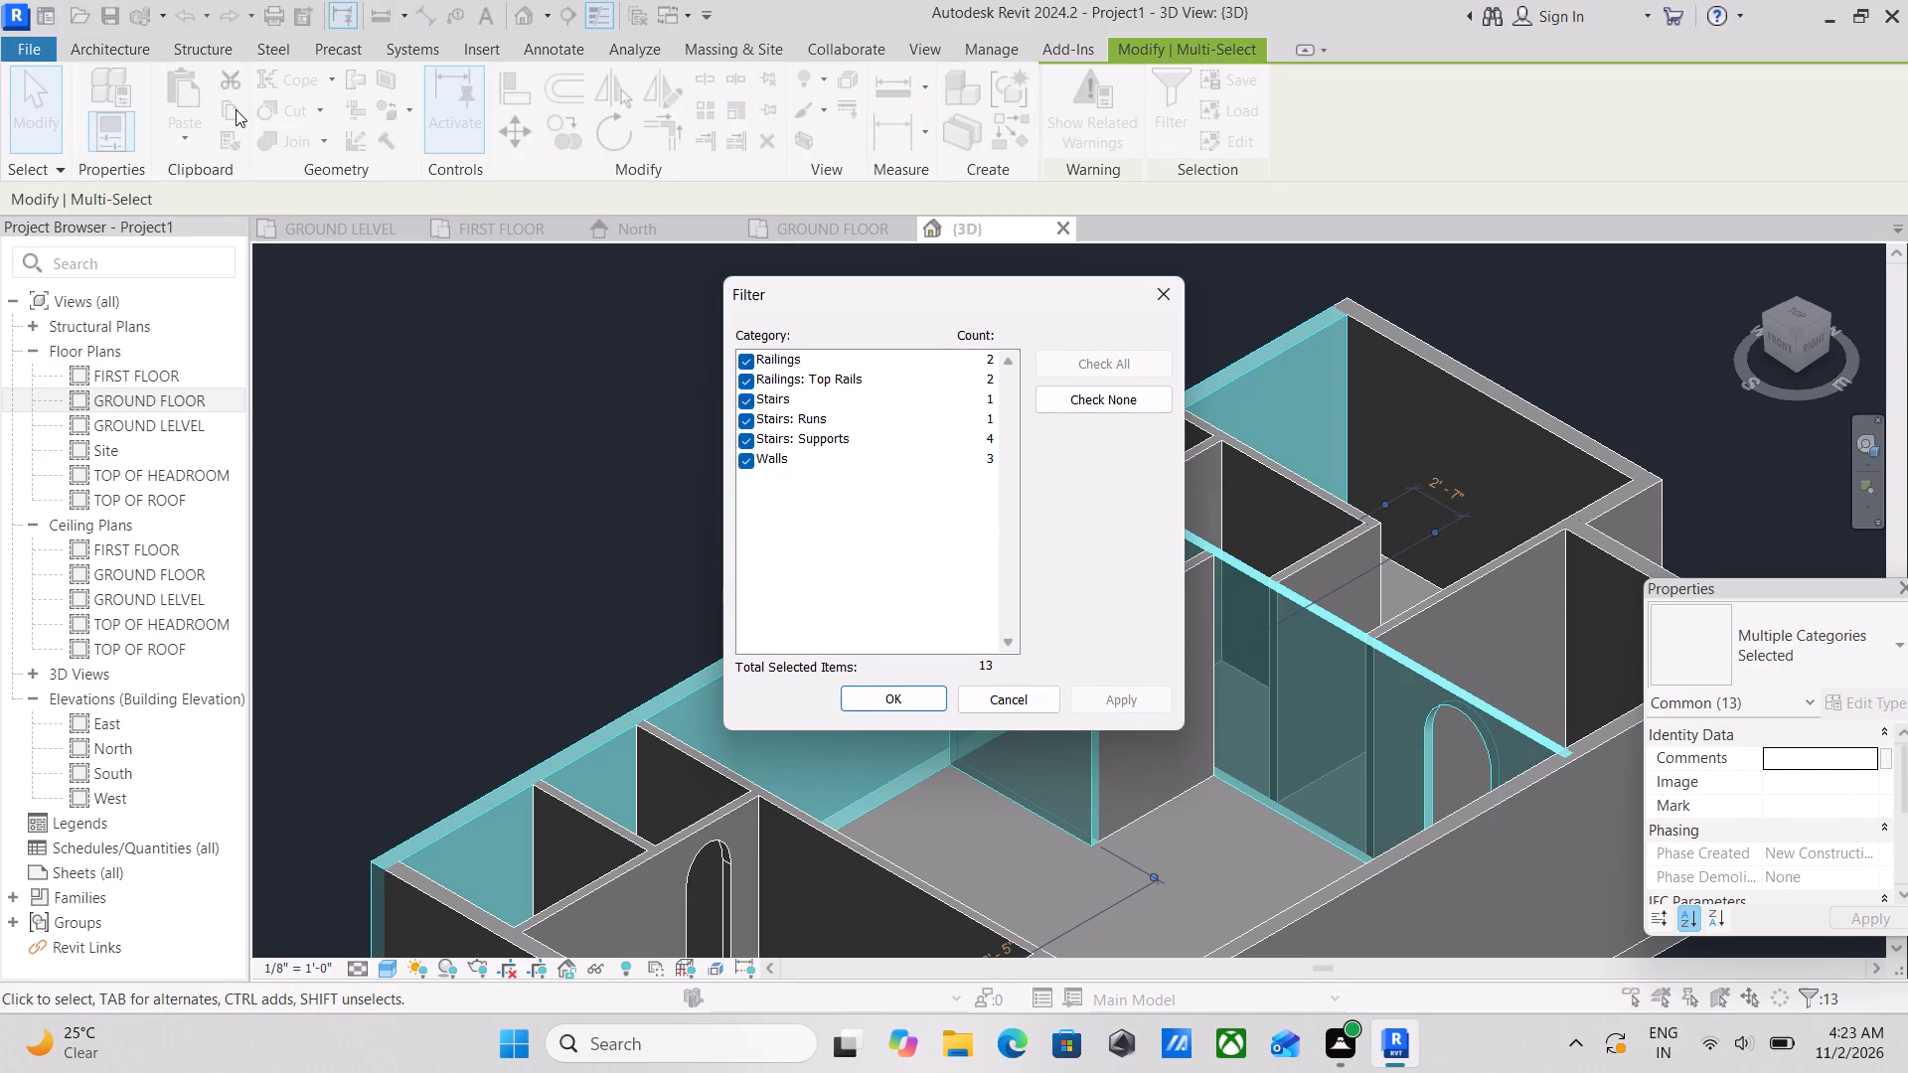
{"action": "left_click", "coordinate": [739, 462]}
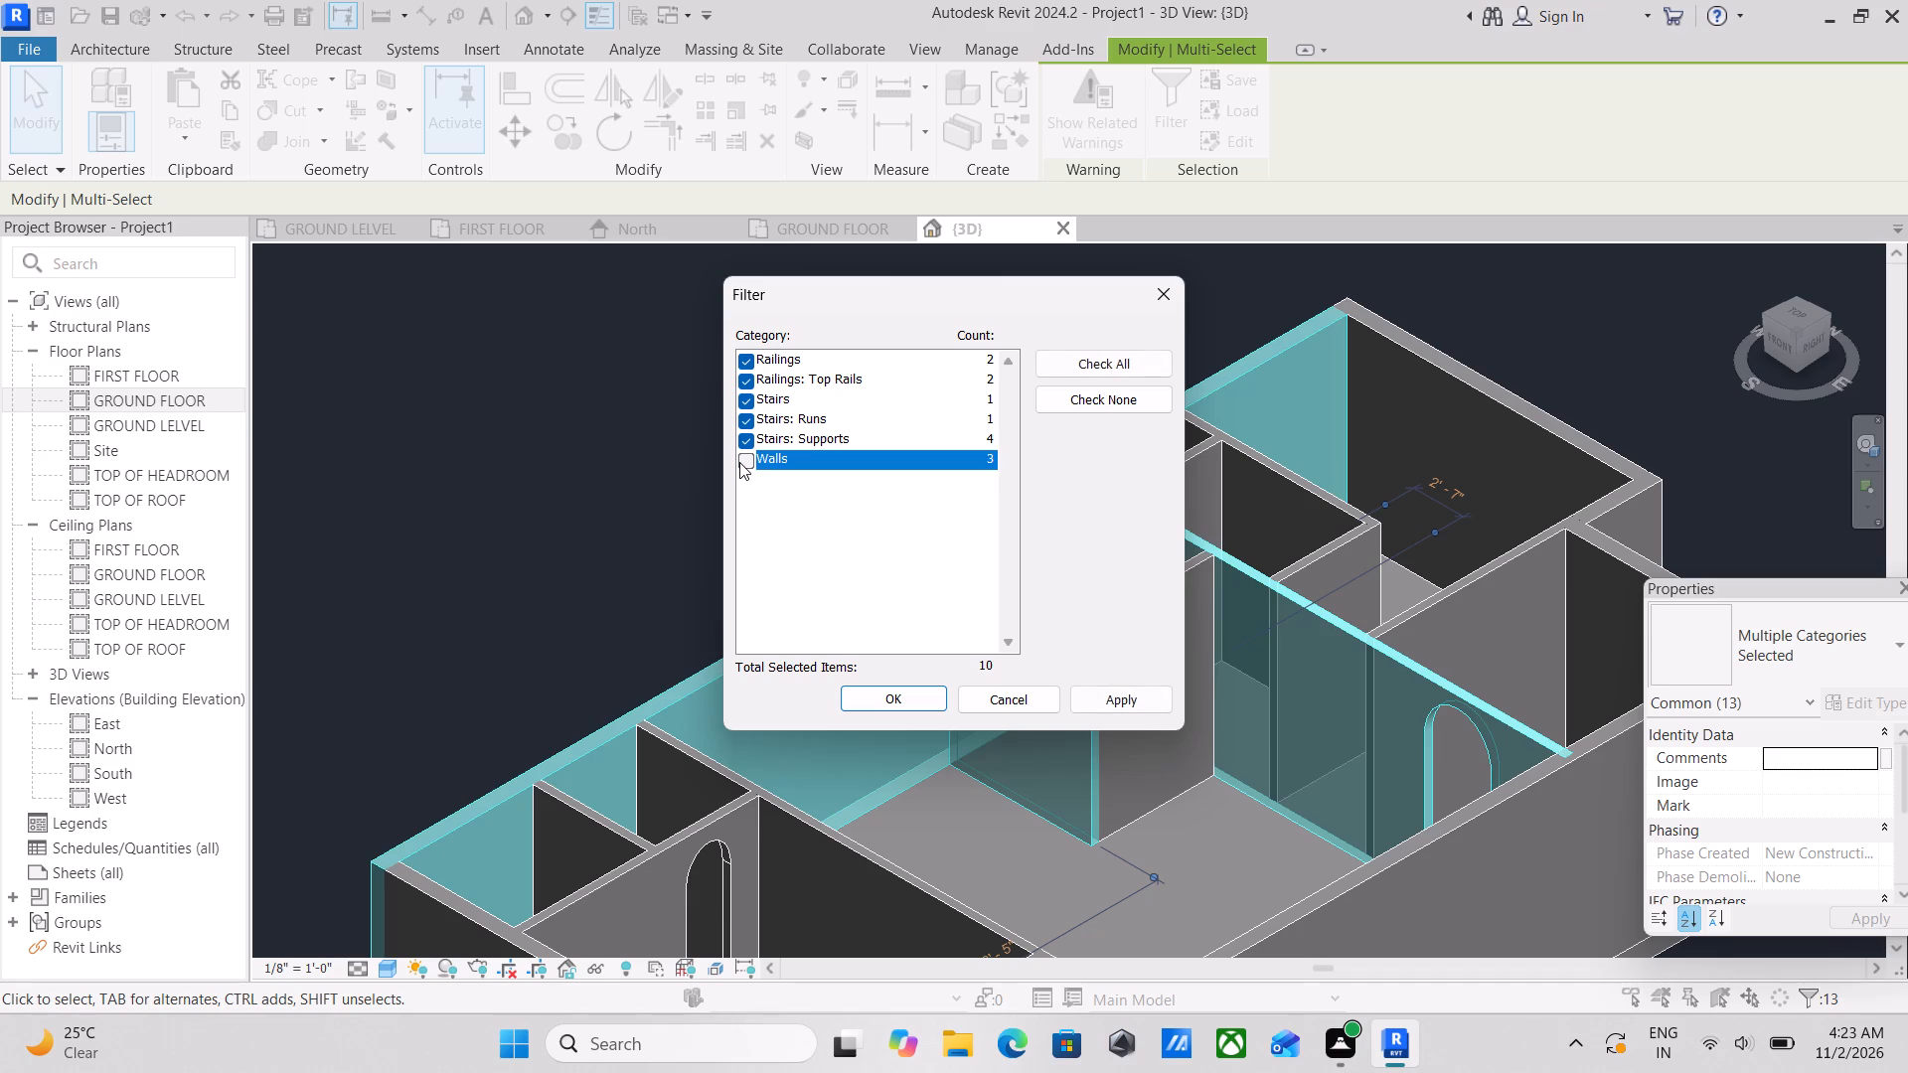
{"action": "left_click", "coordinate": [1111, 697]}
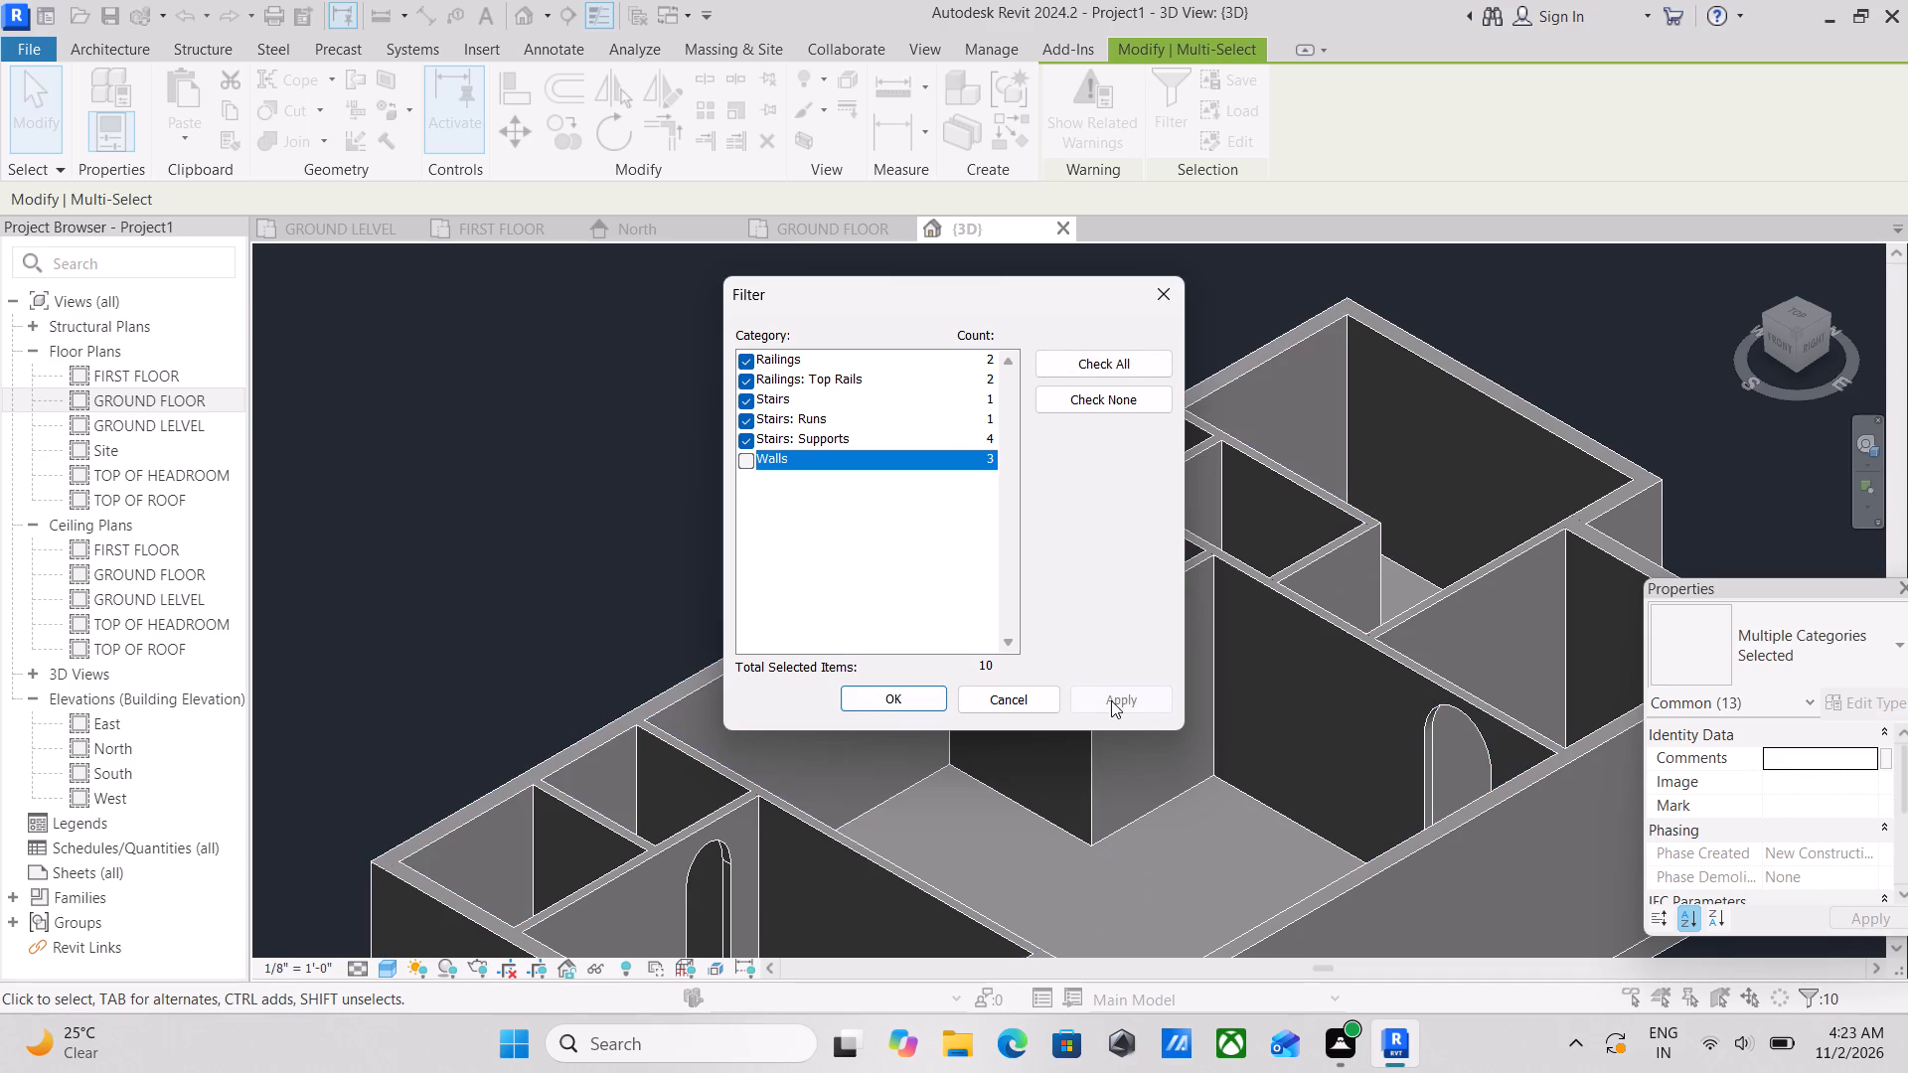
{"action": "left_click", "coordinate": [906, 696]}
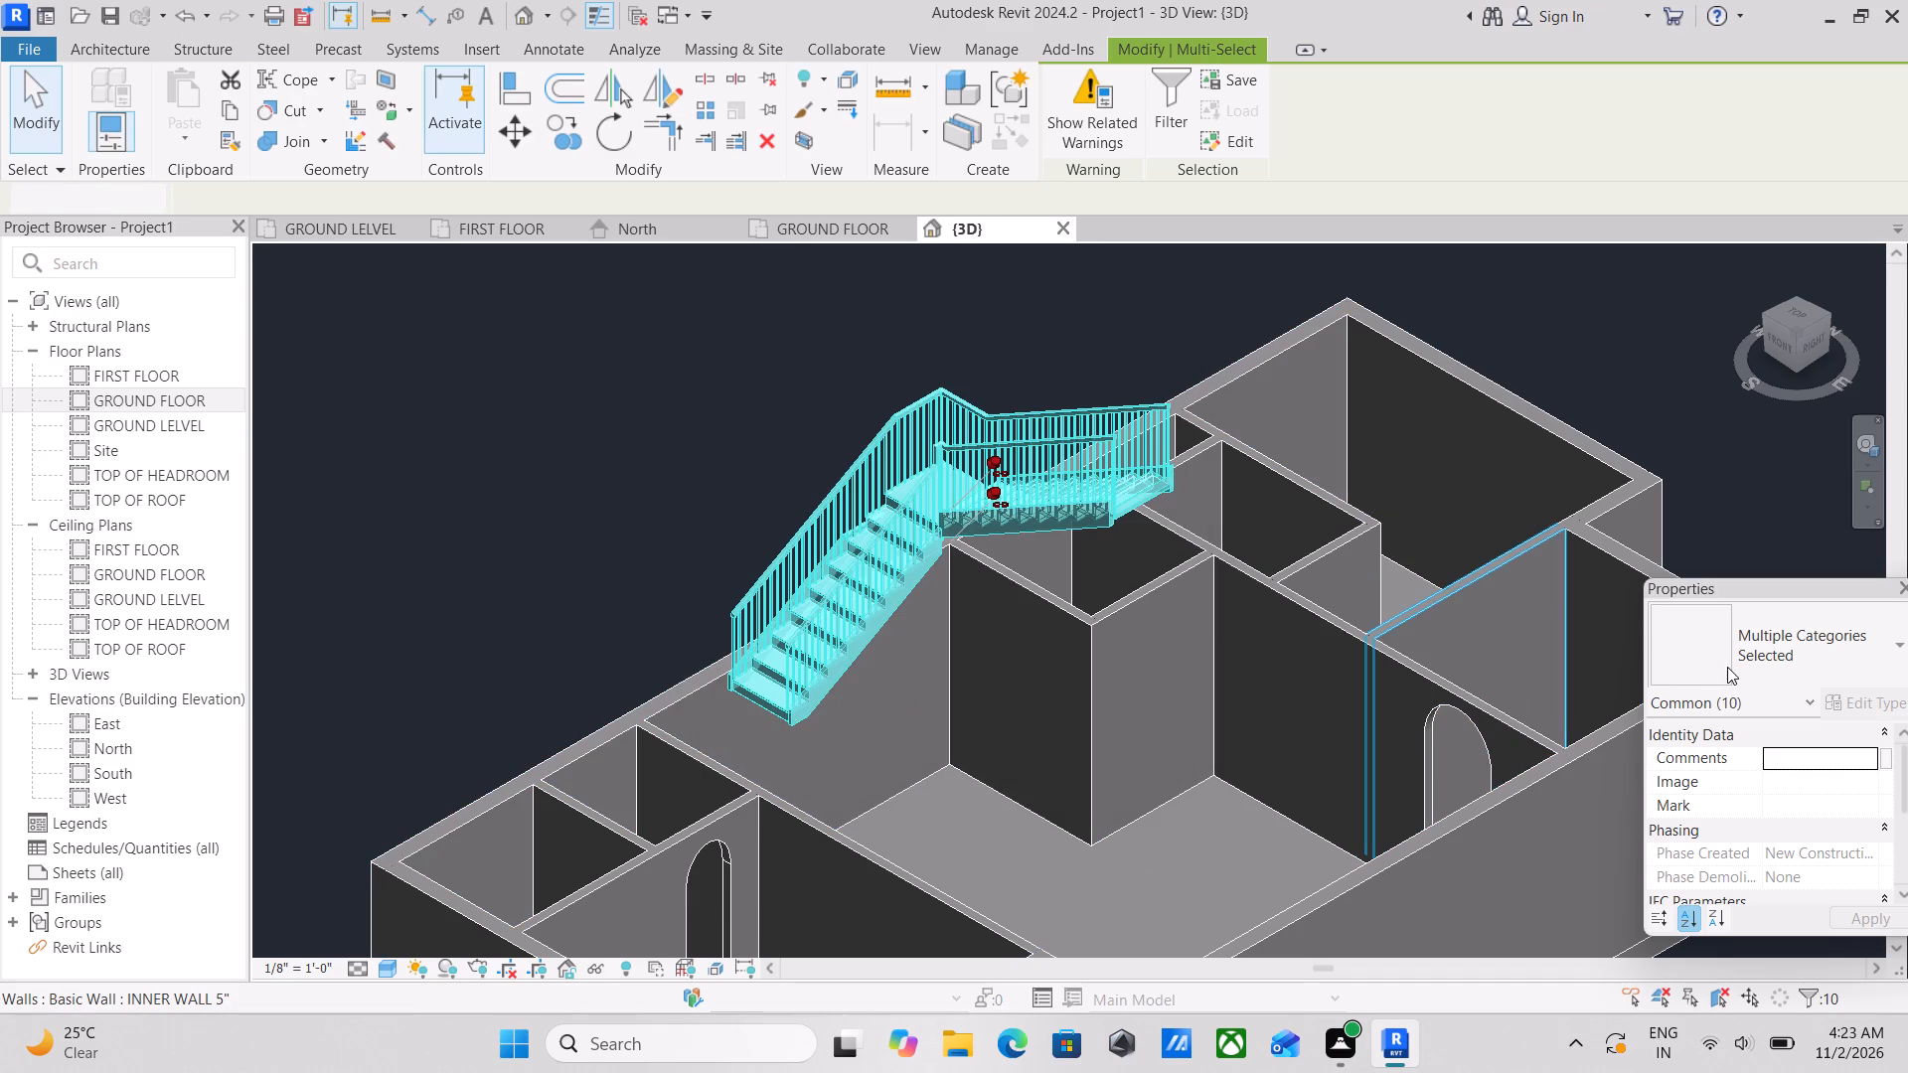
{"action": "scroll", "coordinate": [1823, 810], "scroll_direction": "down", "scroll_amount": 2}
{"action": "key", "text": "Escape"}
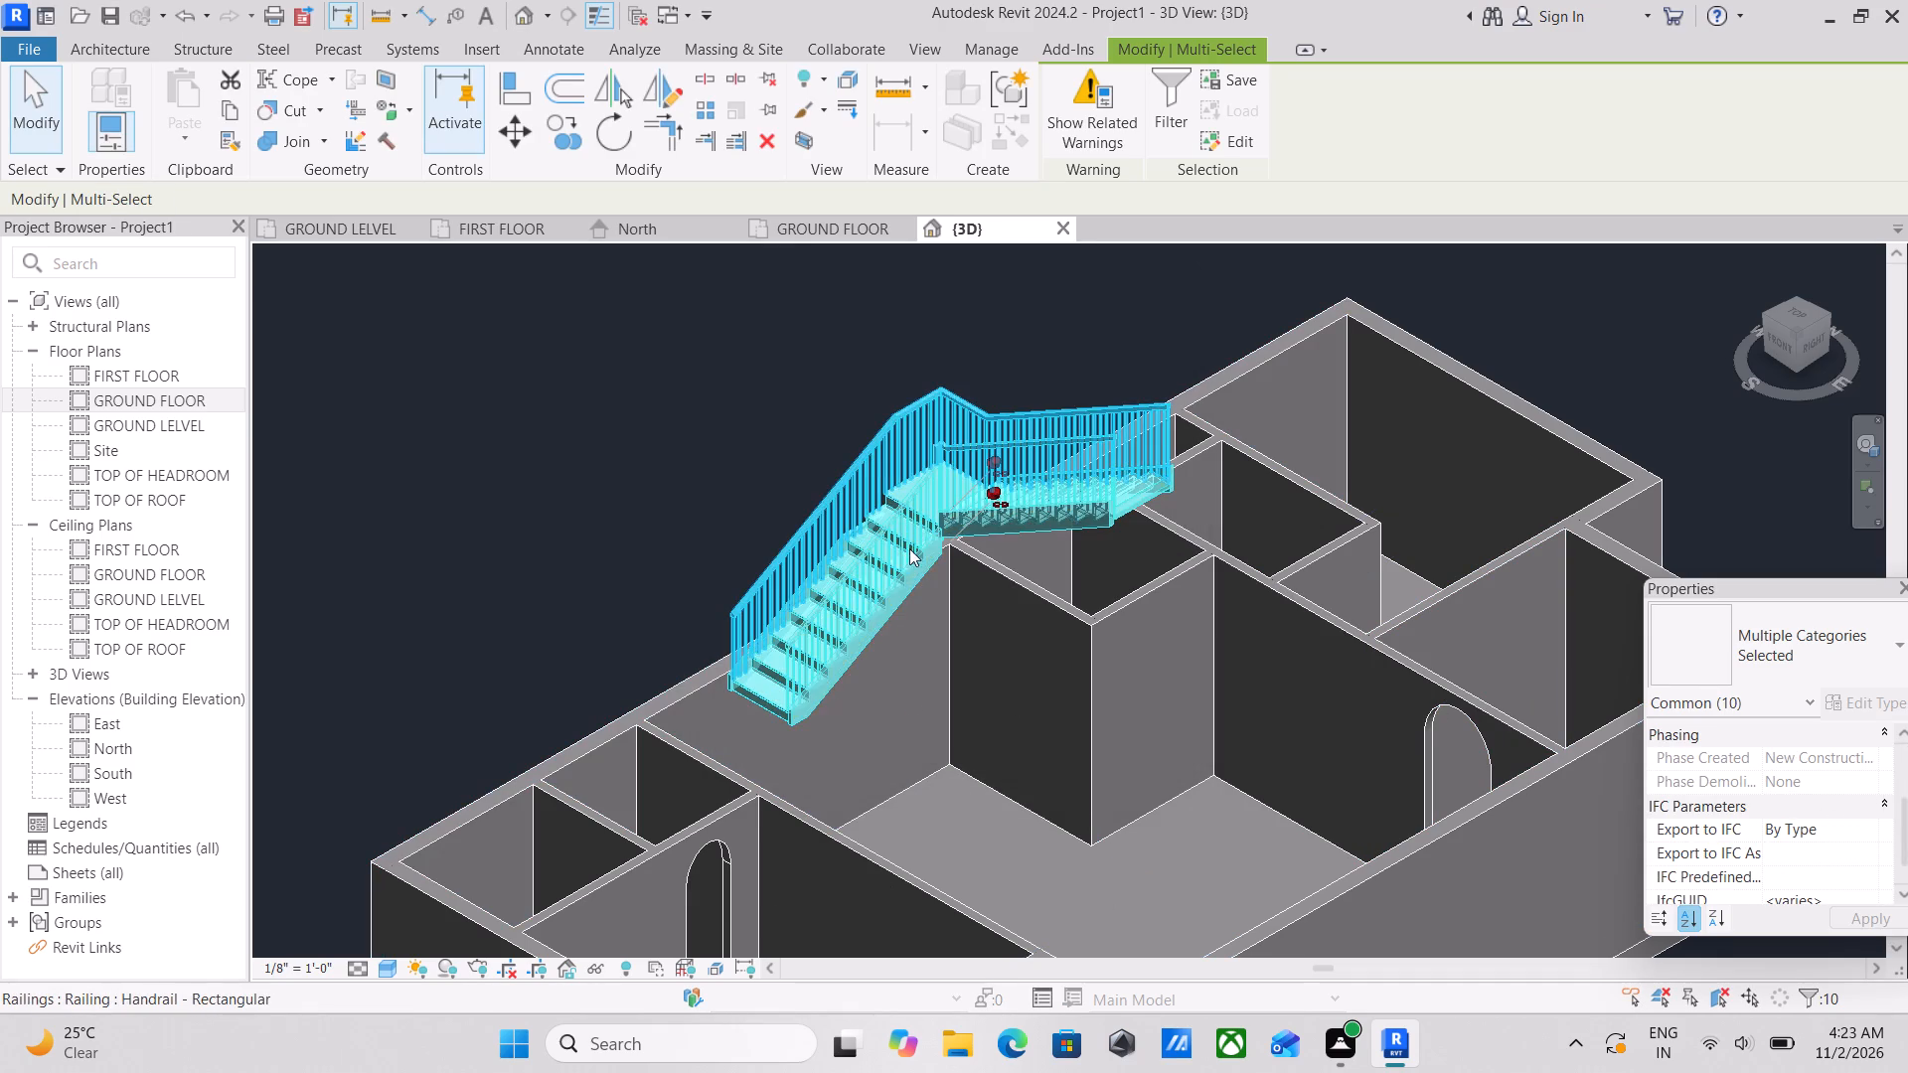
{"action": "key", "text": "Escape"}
Select only the stair and review its base and top level, offset and riser properties.
{"action": "left_click", "coordinate": [889, 620]}
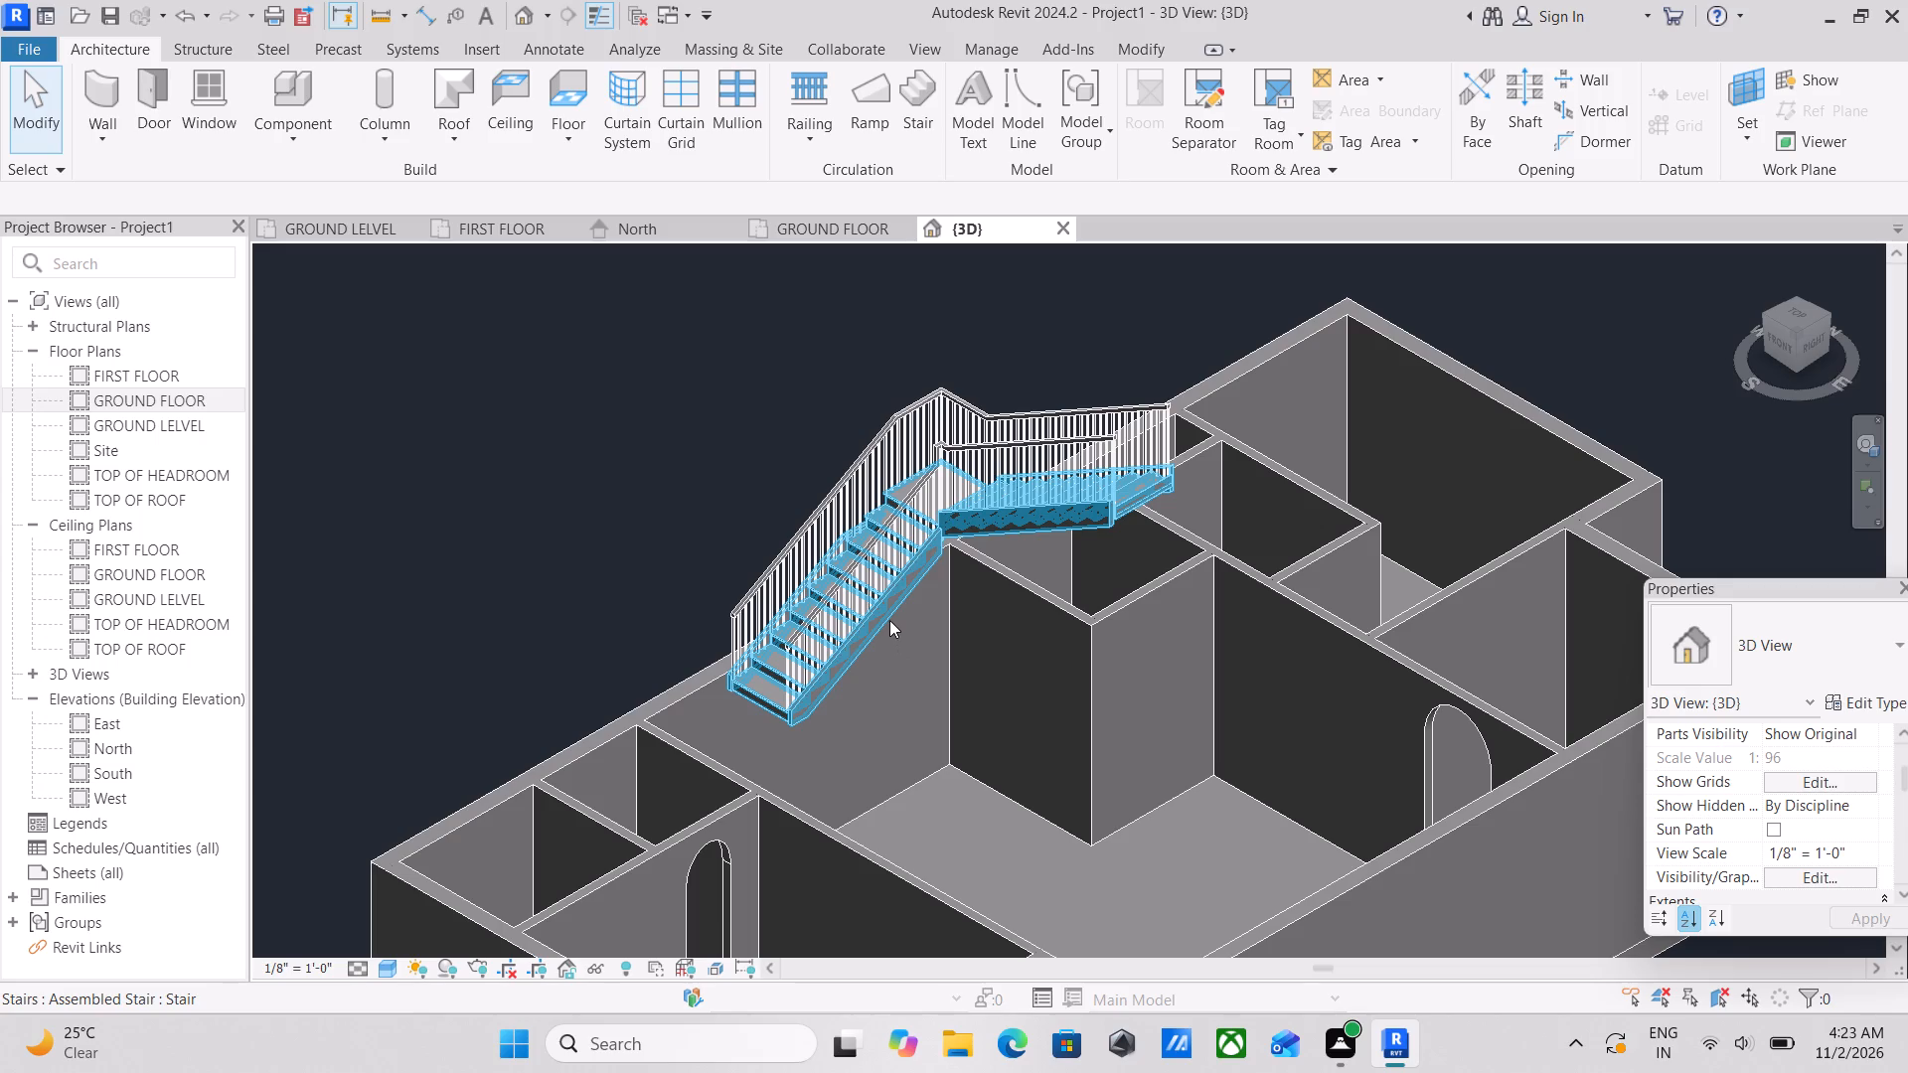
{"action": "scroll", "coordinate": [1832, 810], "scroll_direction": "down", "scroll_amount": 1}
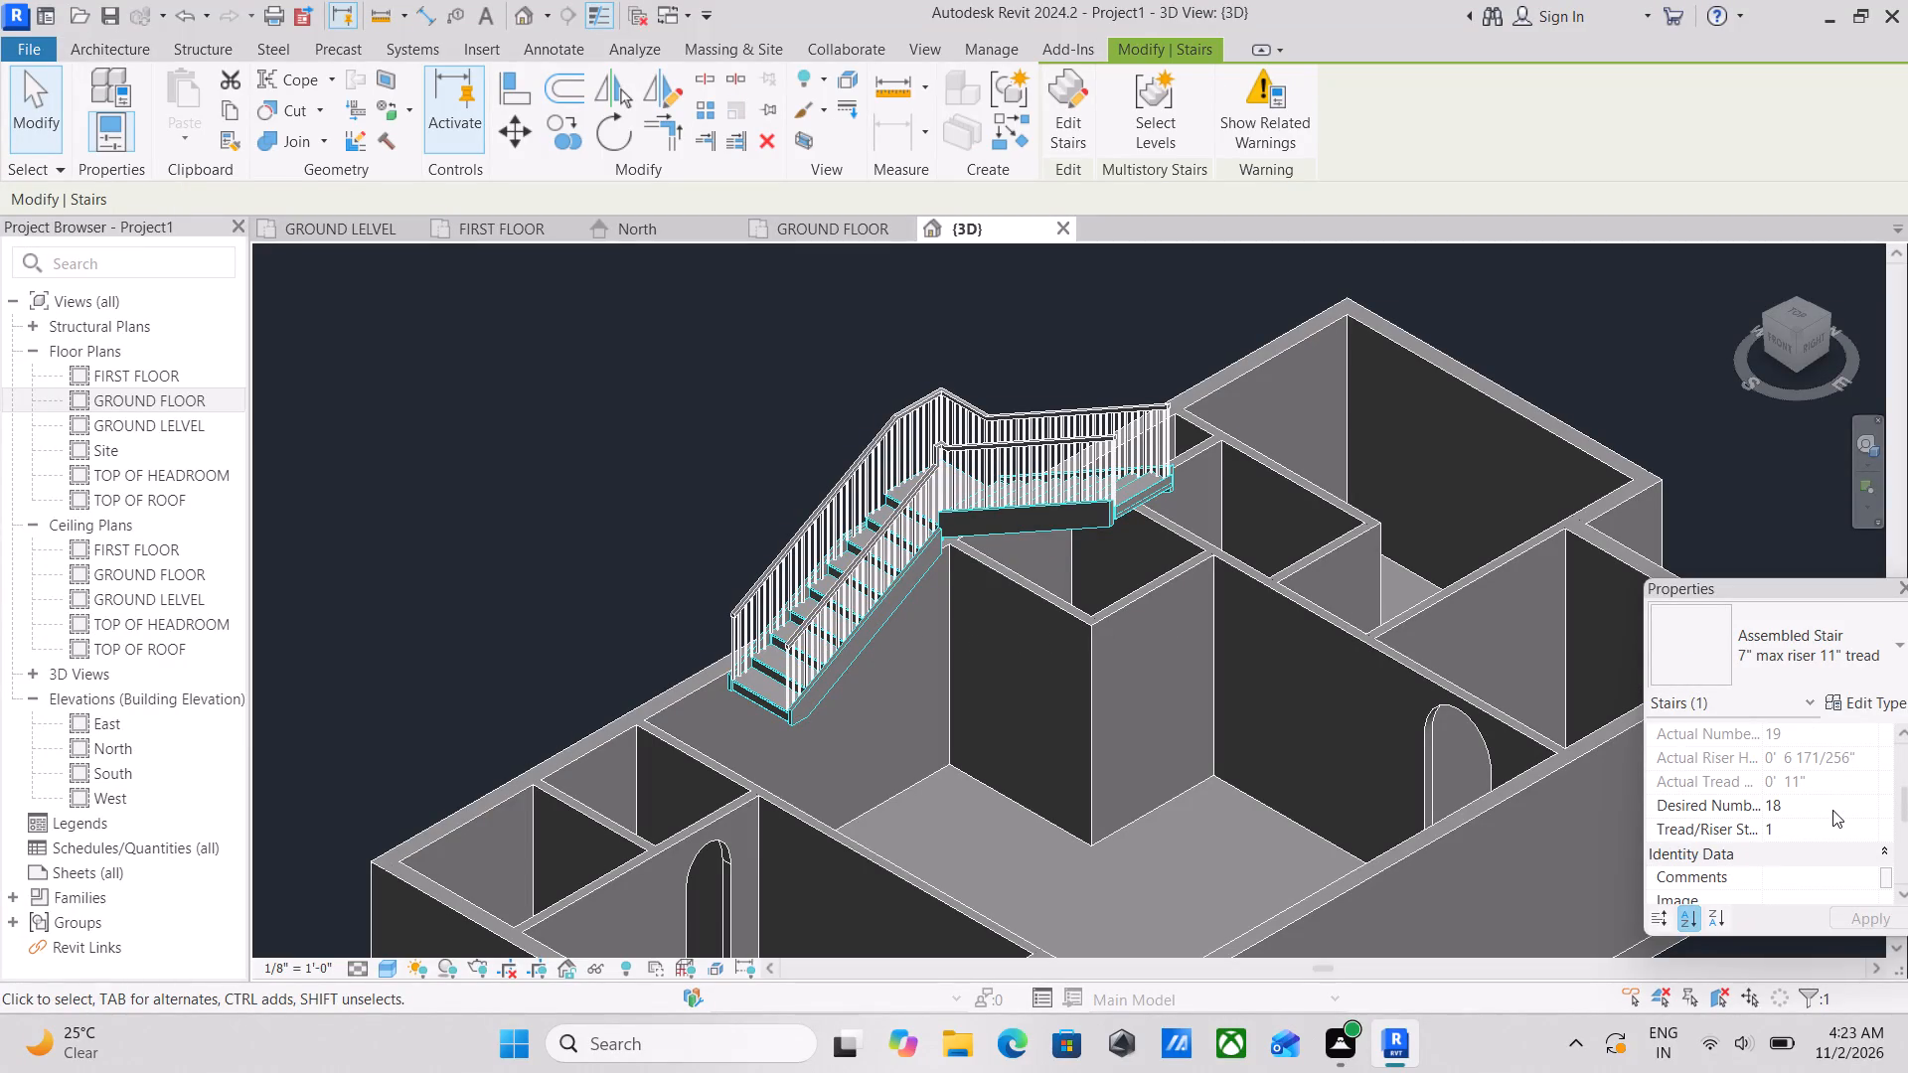
{"action": "scroll", "coordinate": [1832, 810], "scroll_direction": "up", "scroll_amount": 2}
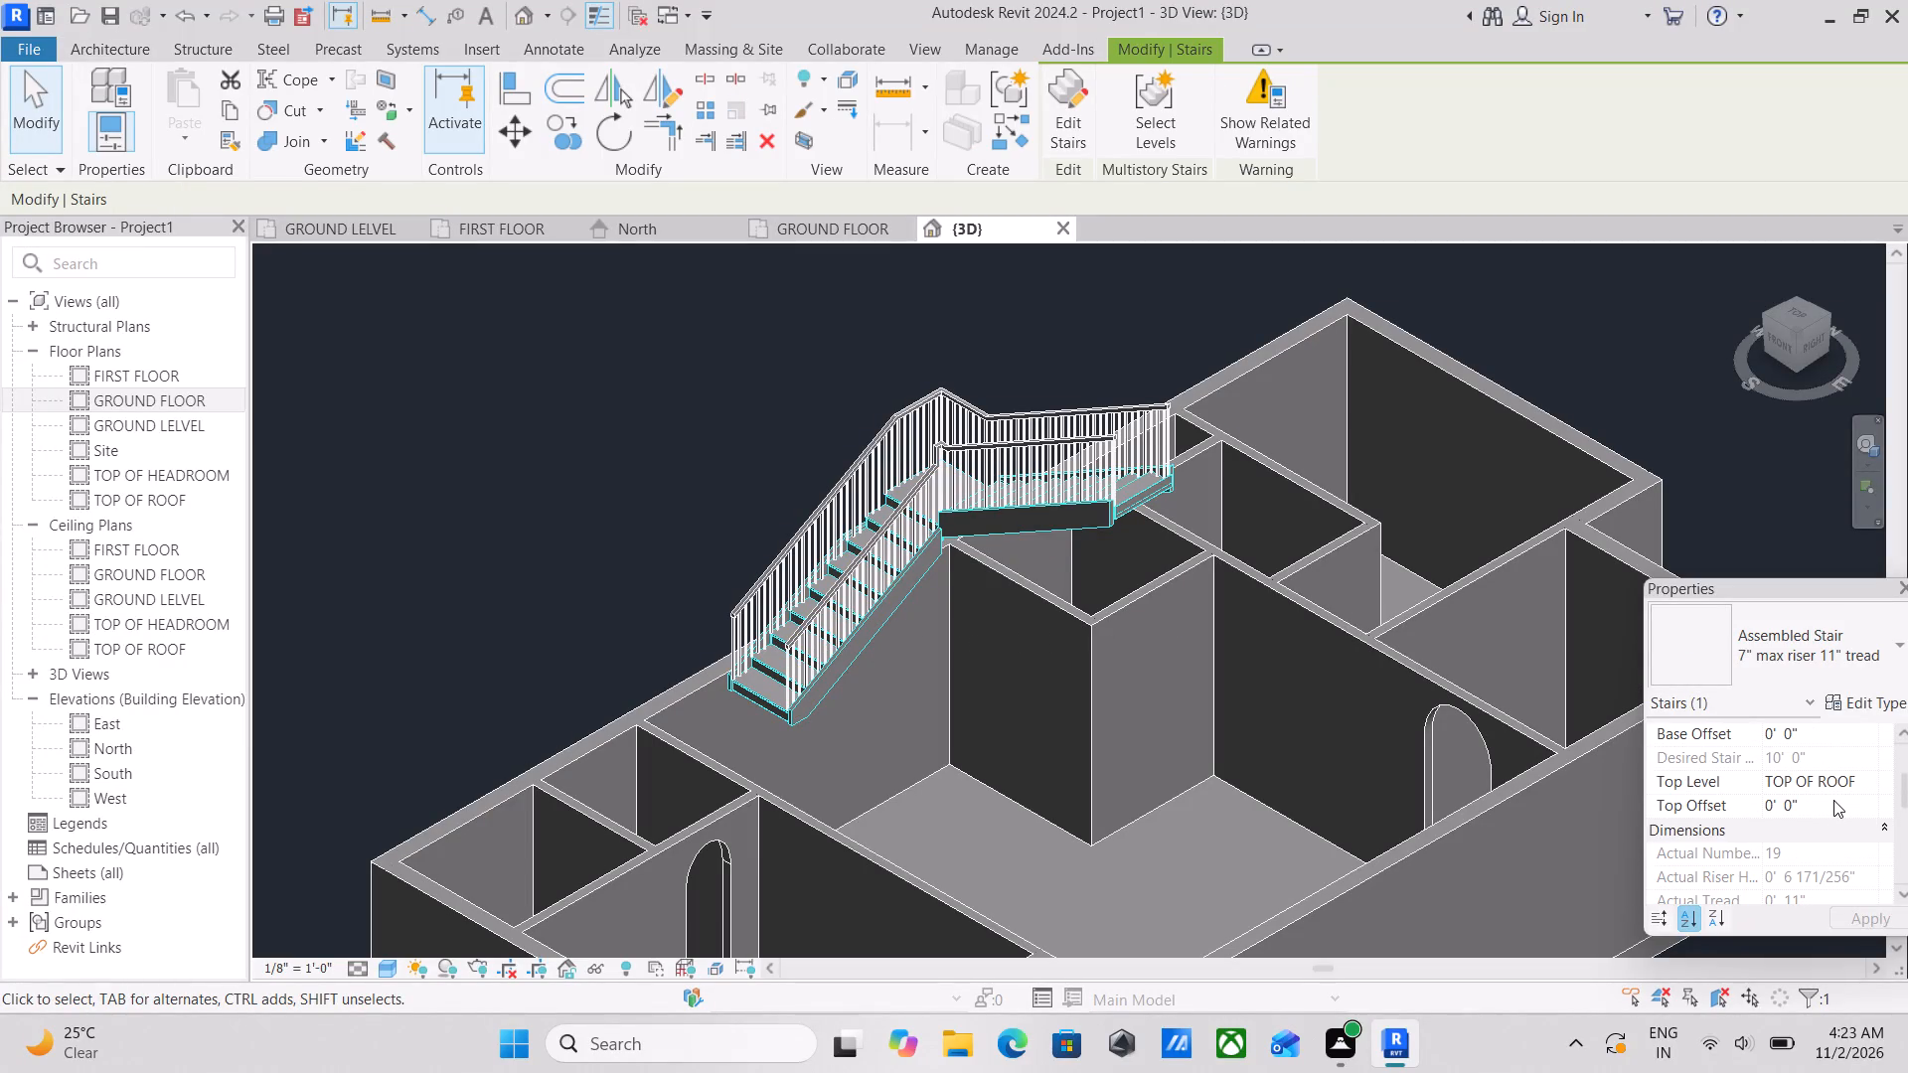
{"action": "scroll", "coordinate": [1833, 800], "scroll_direction": "up", "scroll_amount": 1}
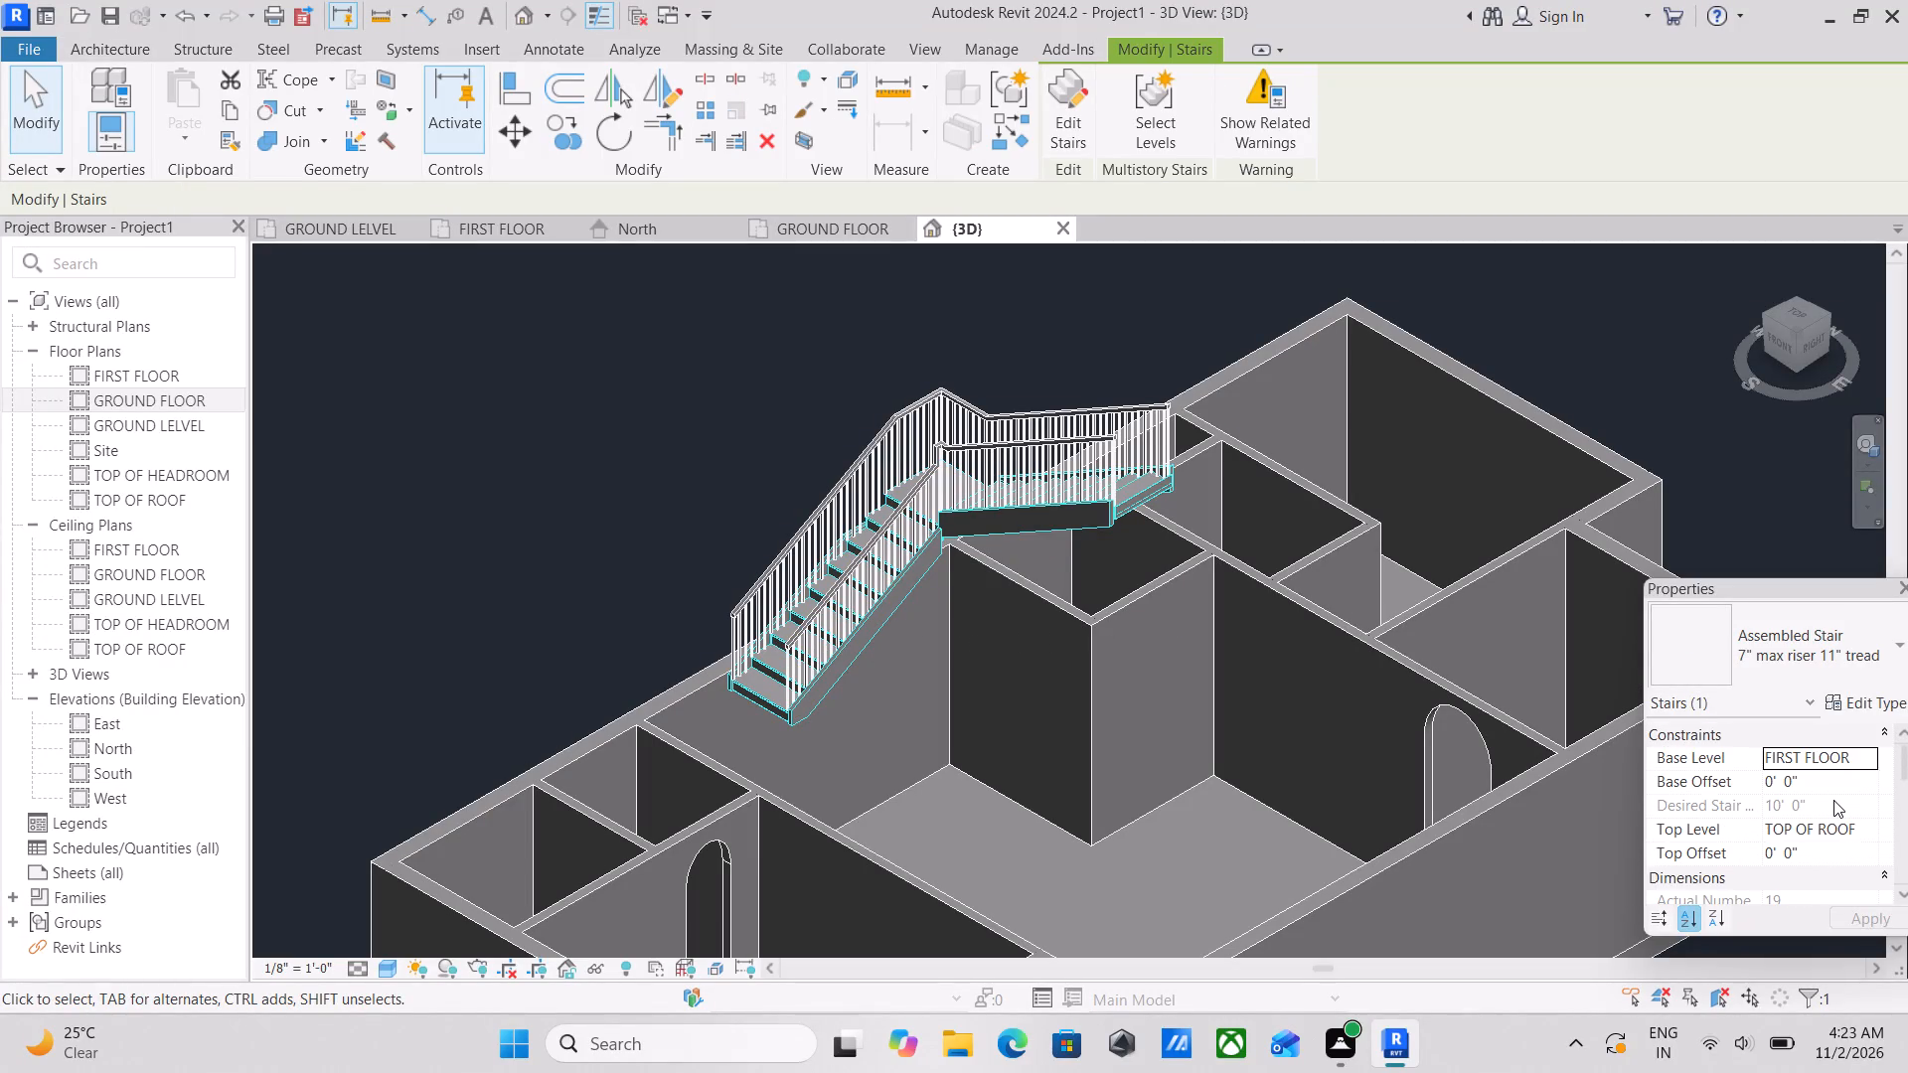
{"action": "scroll", "coordinate": [1833, 800], "scroll_direction": "down", "scroll_amount": 1}
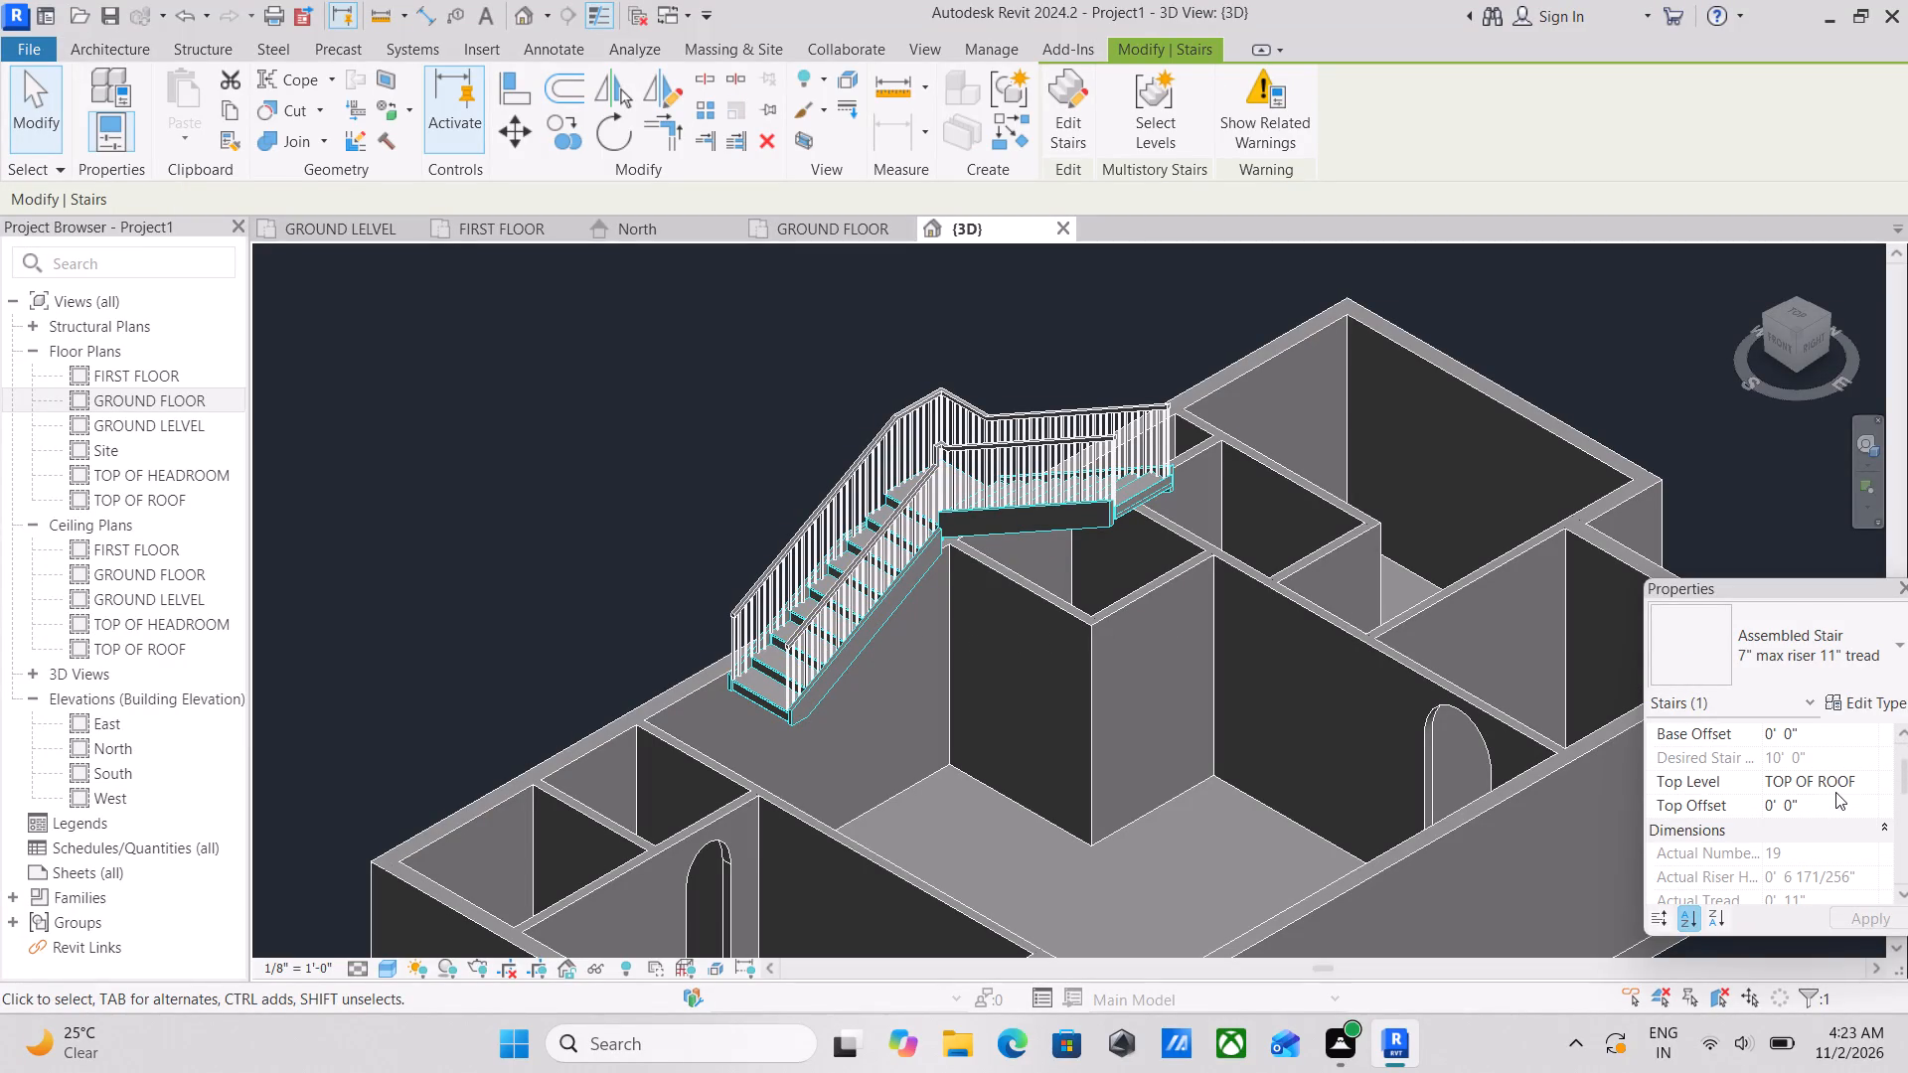
{"action": "left_click", "coordinate": [1836, 781]}
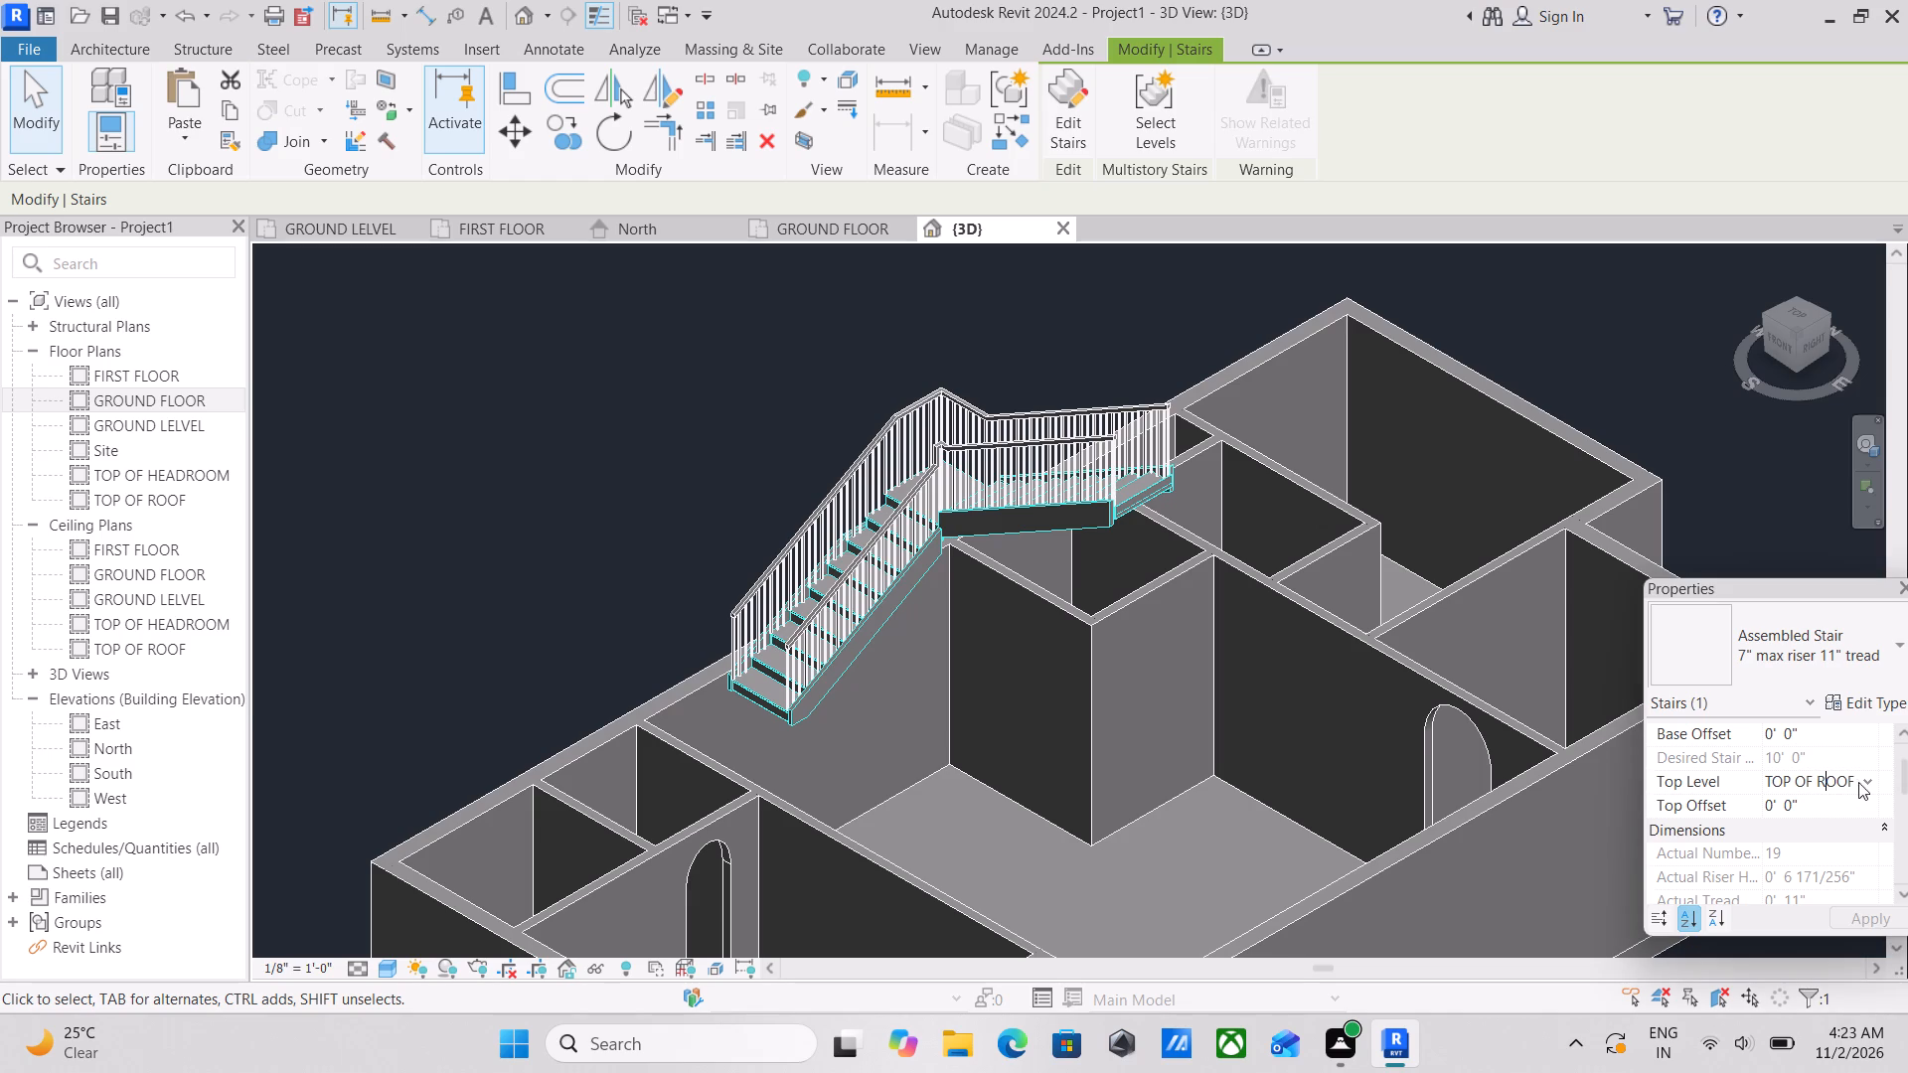
{"action": "left_click", "coordinate": [1867, 785]}
{"action": "left_click", "coordinate": [1867, 785]}
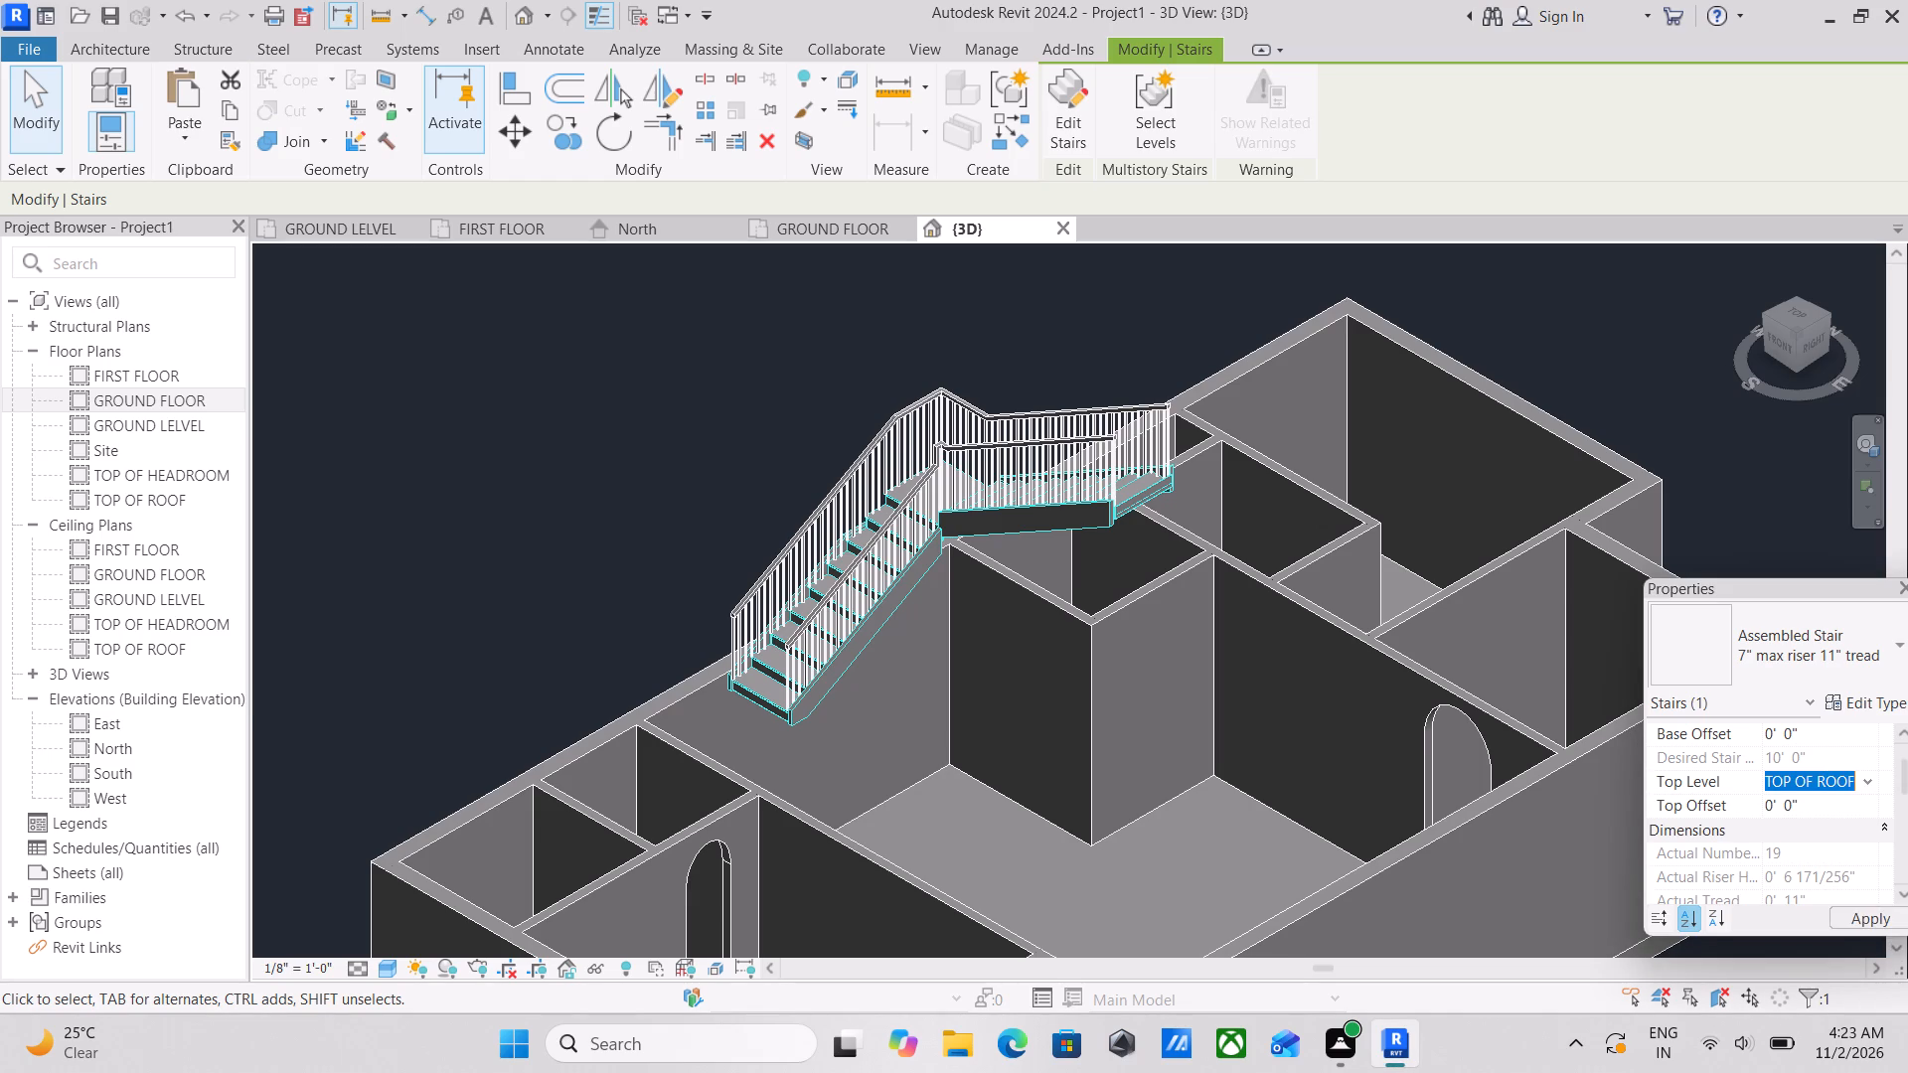
{"action": "scroll", "coordinate": [1842, 776], "scroll_direction": "up", "scroll_amount": 5}
{"action": "key", "text": "Escape"}
{"action": "key", "text": "Escape"}
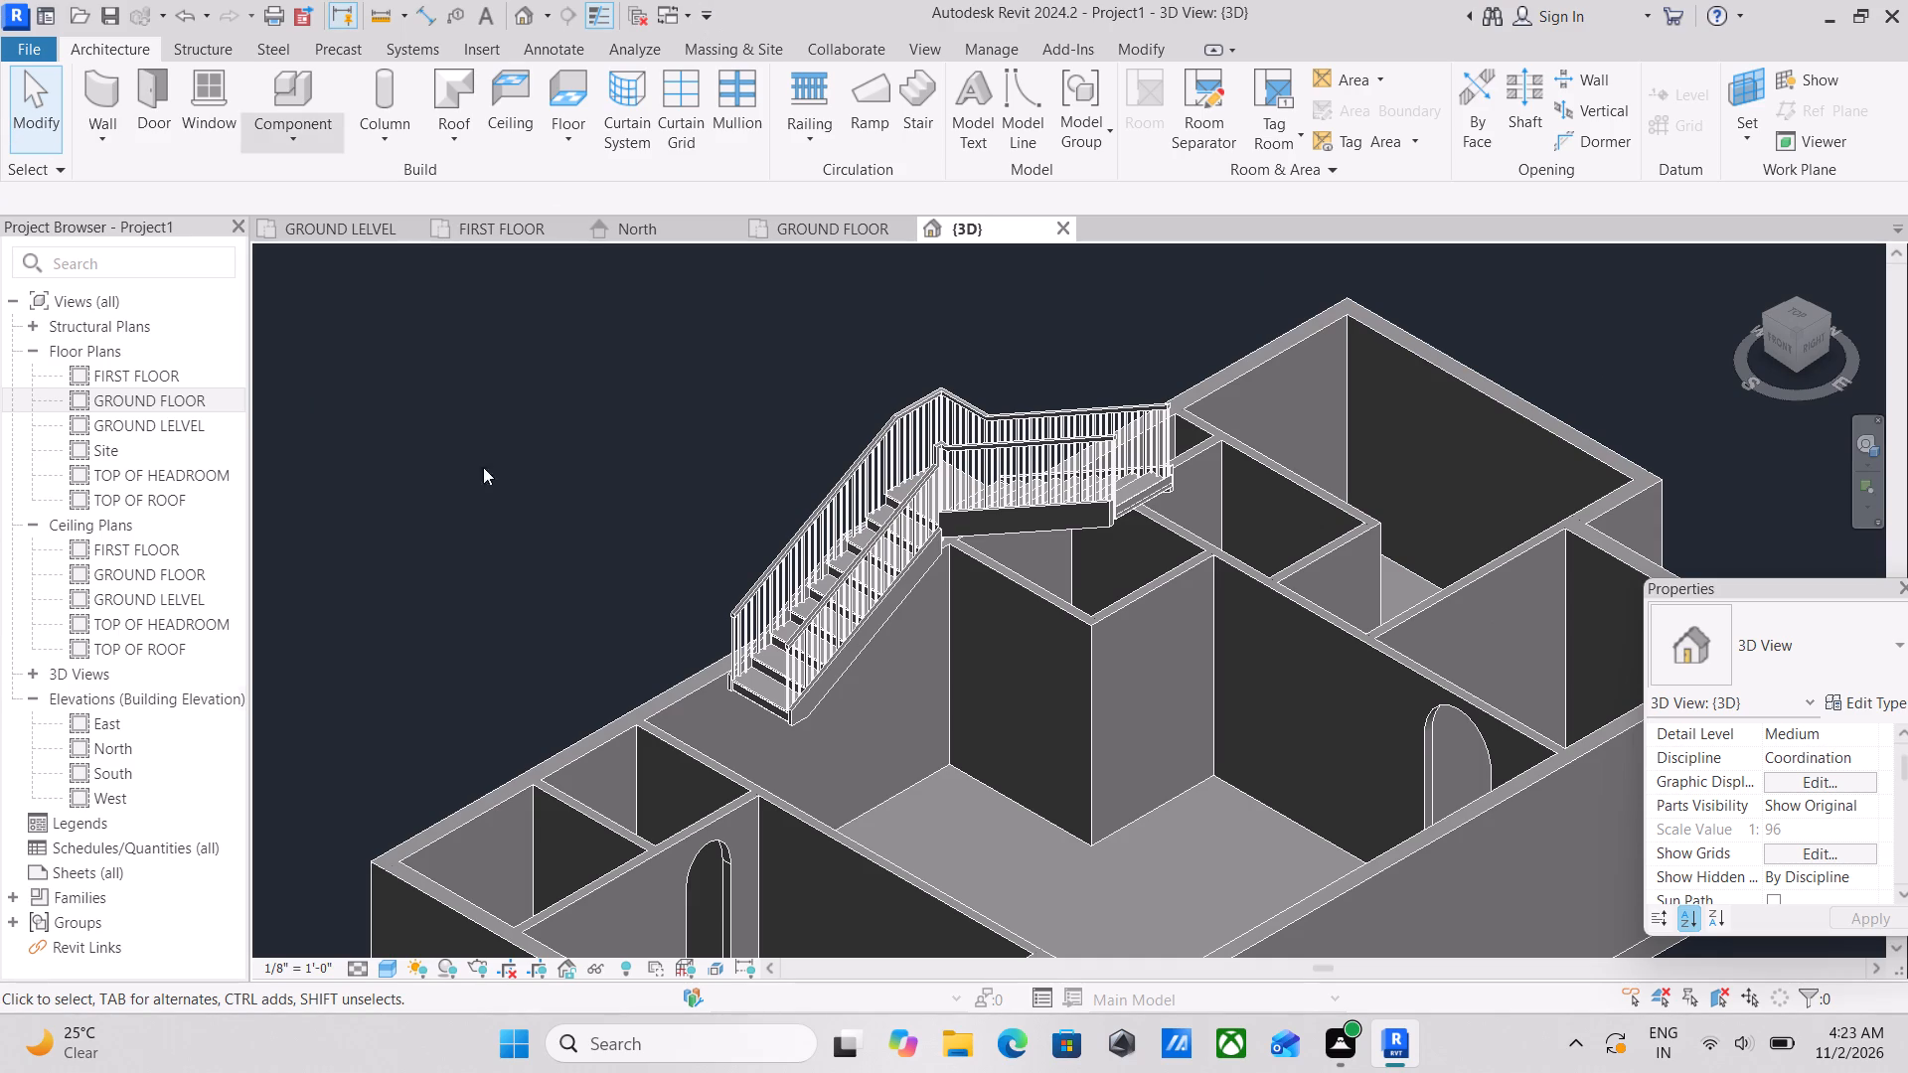
Set the L-shaped stair's base level to GROUND FLOOR and clear the selection.
{"action": "scroll", "coordinate": [1561, 601], "scroll_direction": "up", "scroll_amount": 1}
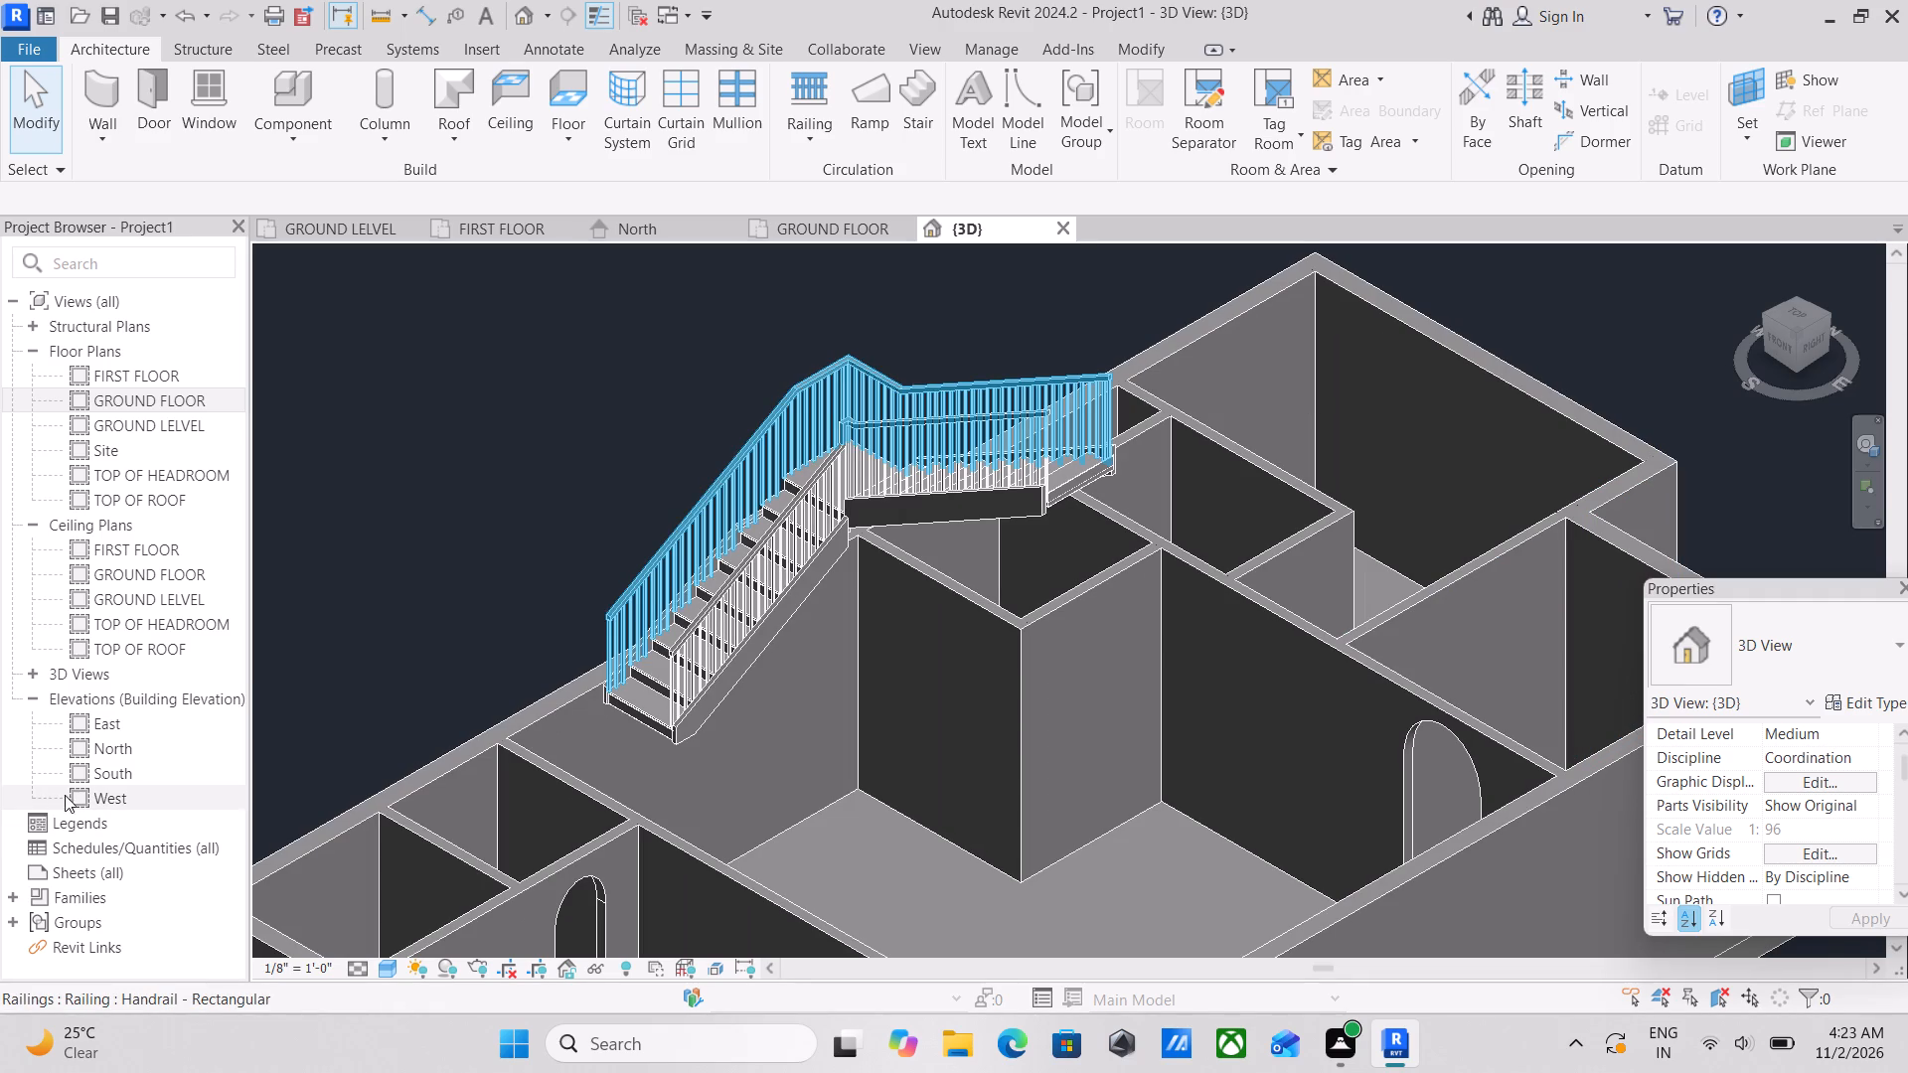
{"action": "scroll", "coordinate": [822, 565], "scroll_direction": "up", "scroll_amount": 7}
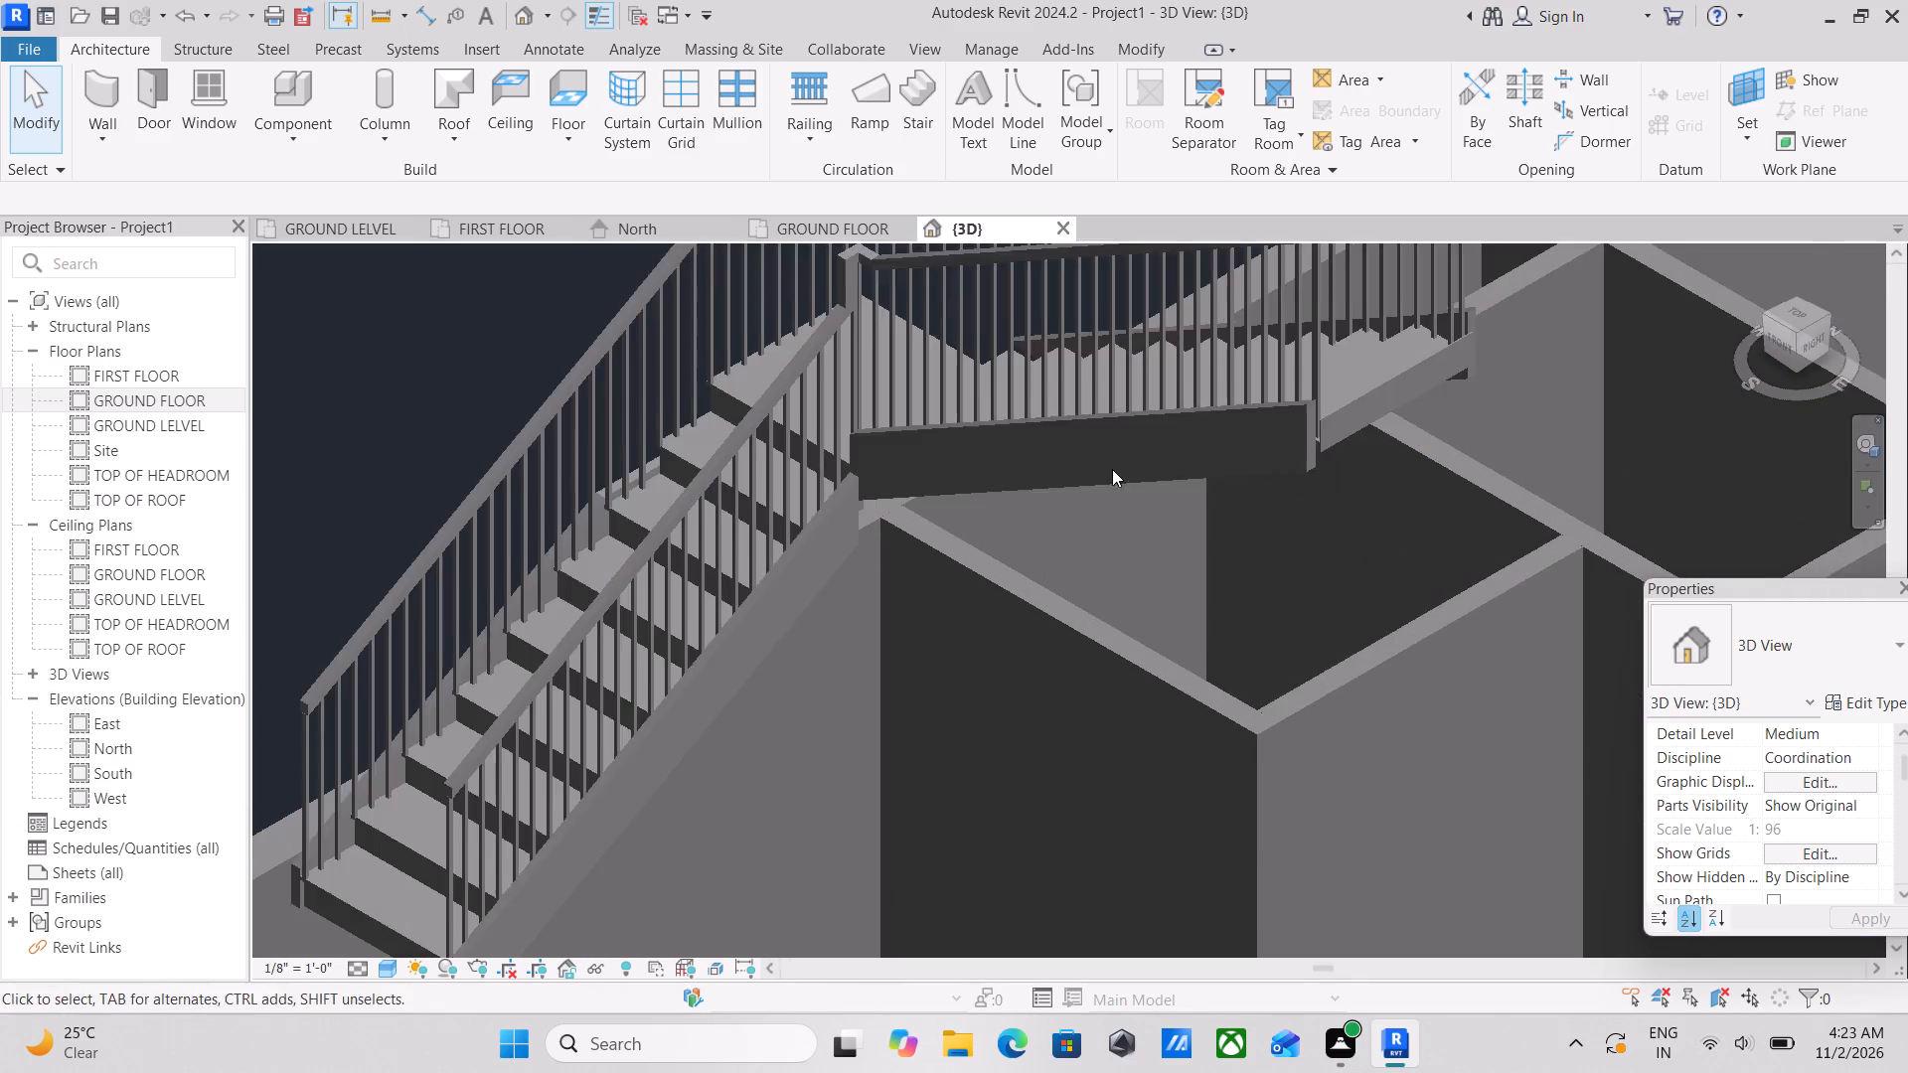
{"action": "scroll", "coordinate": [1338, 460], "scroll_direction": "up", "scroll_amount": 4}
{"action": "left_click", "coordinate": [1375, 418]}
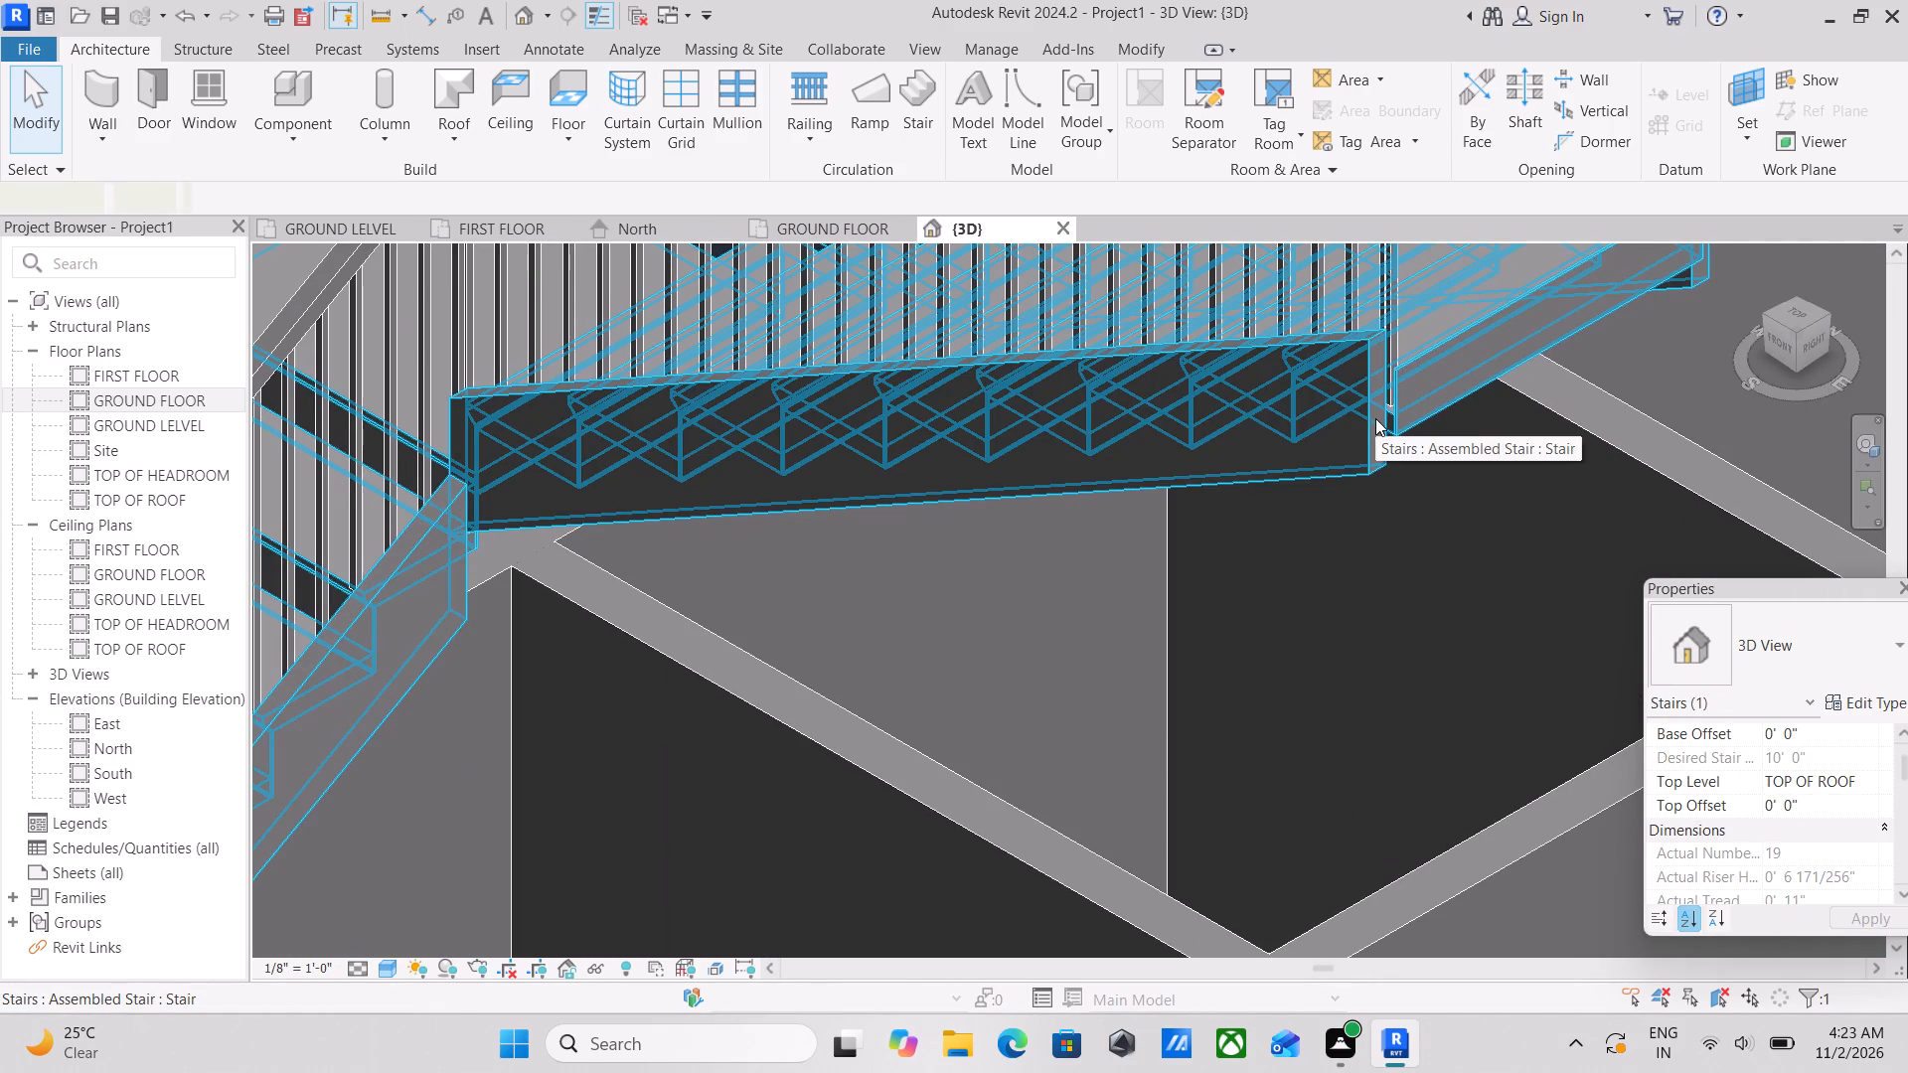
{"action": "scroll", "coordinate": [1865, 837], "scroll_direction": "down", "scroll_amount": 1}
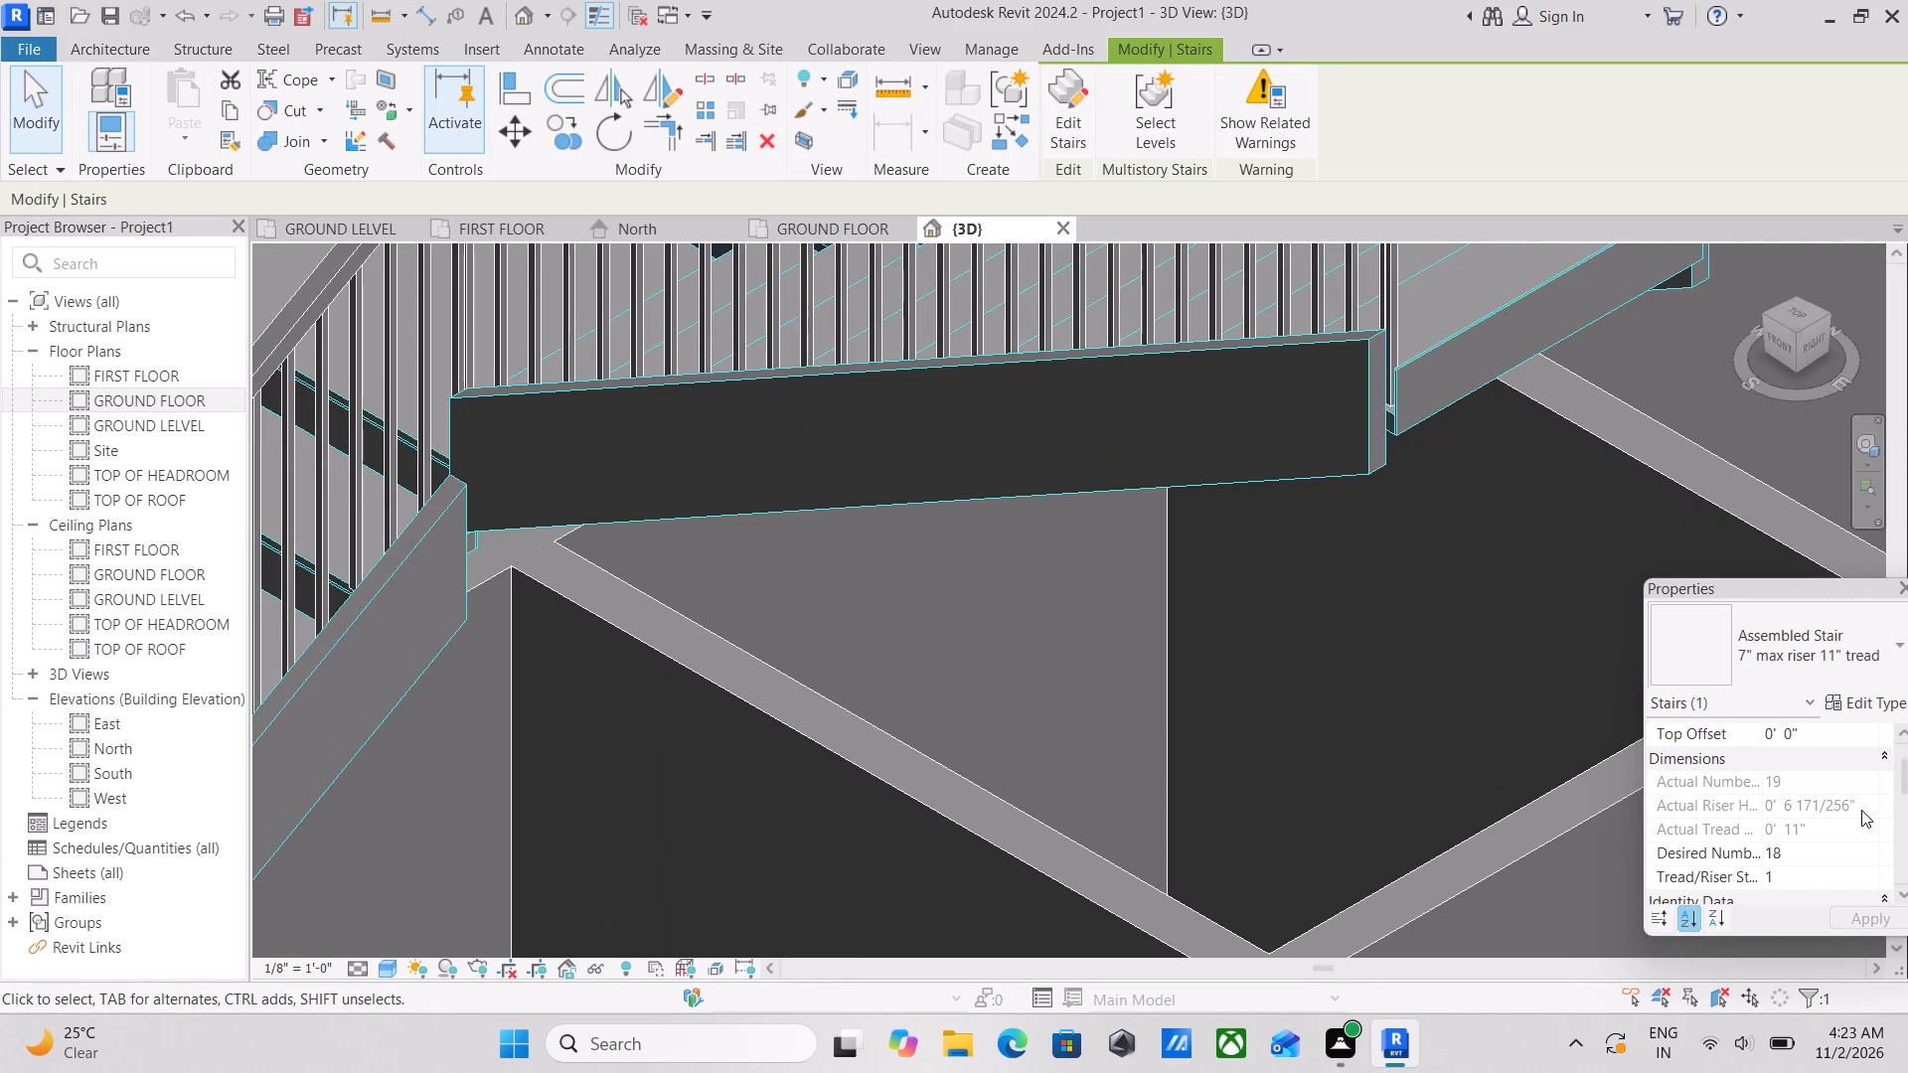
{"action": "scroll", "coordinate": [1861, 808], "scroll_direction": "up", "scroll_amount": 3}
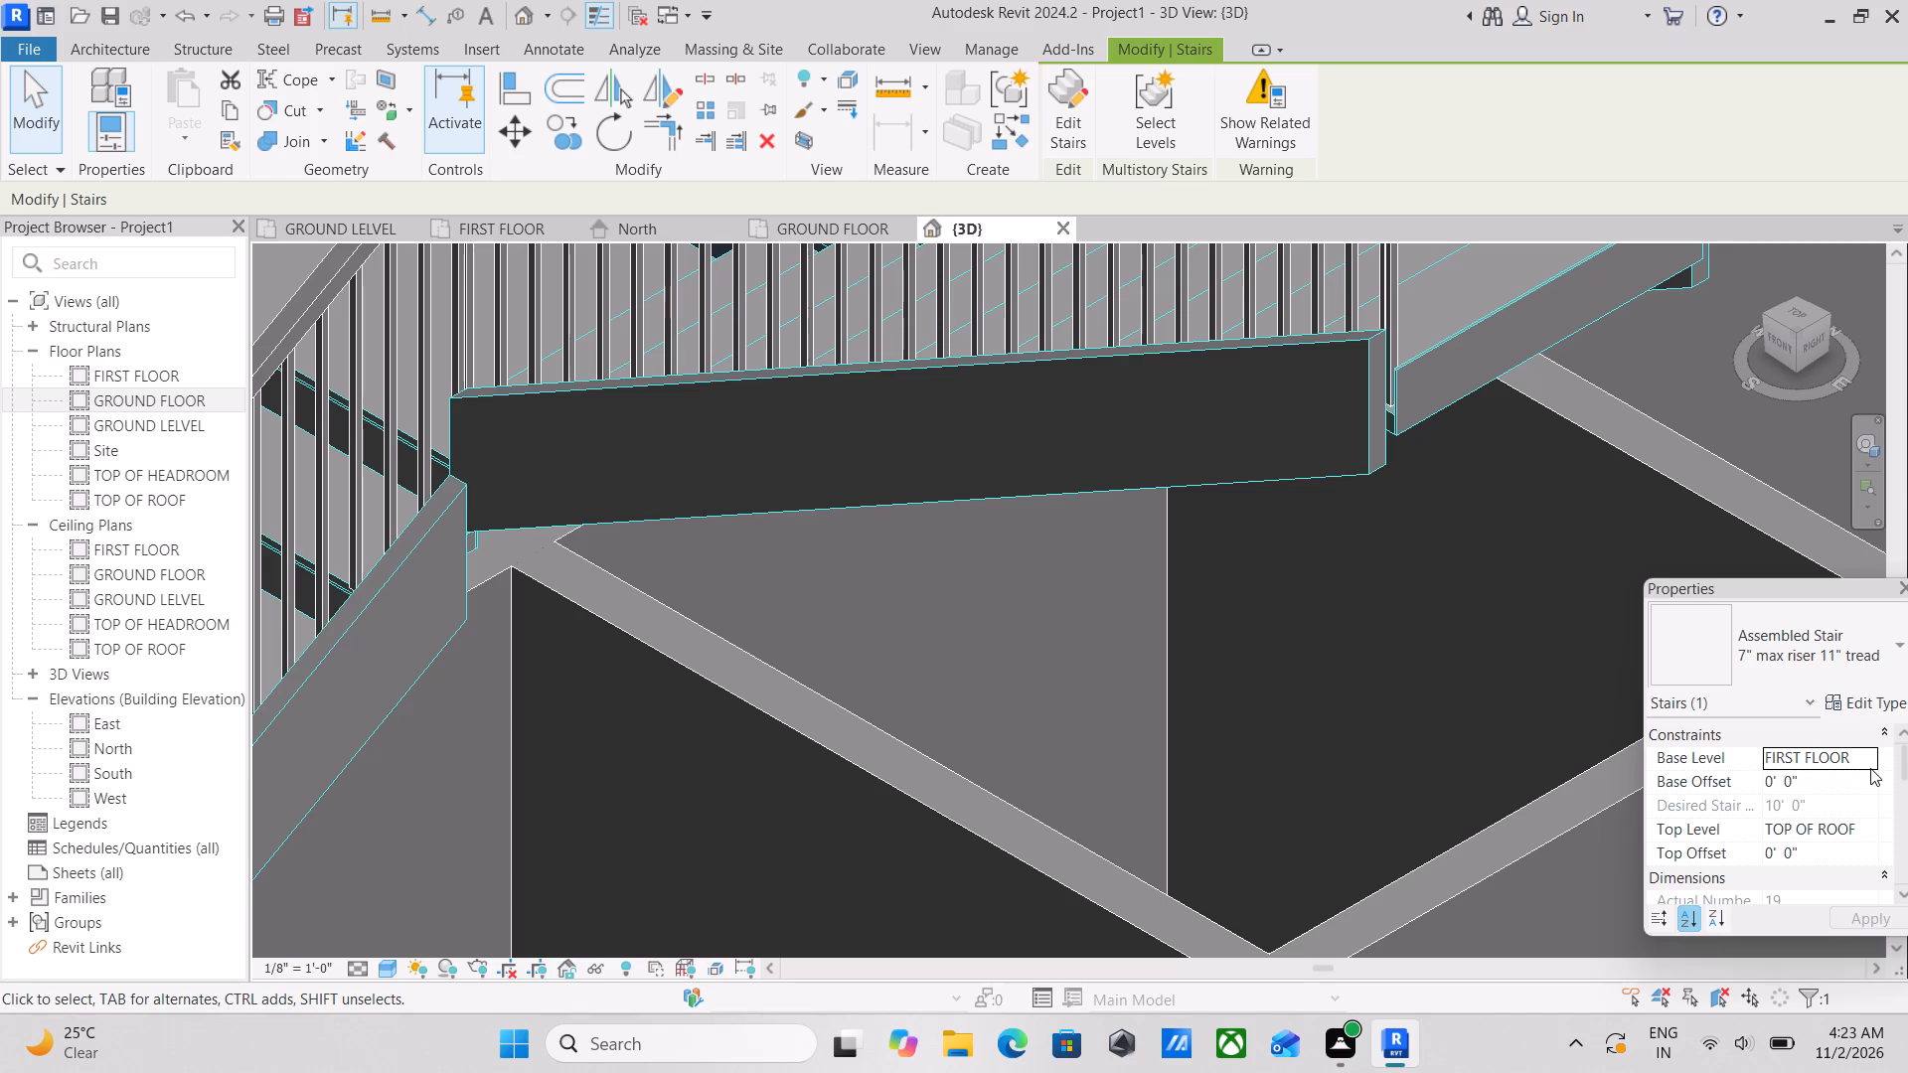
{"action": "left_click", "coordinate": [1870, 768]}
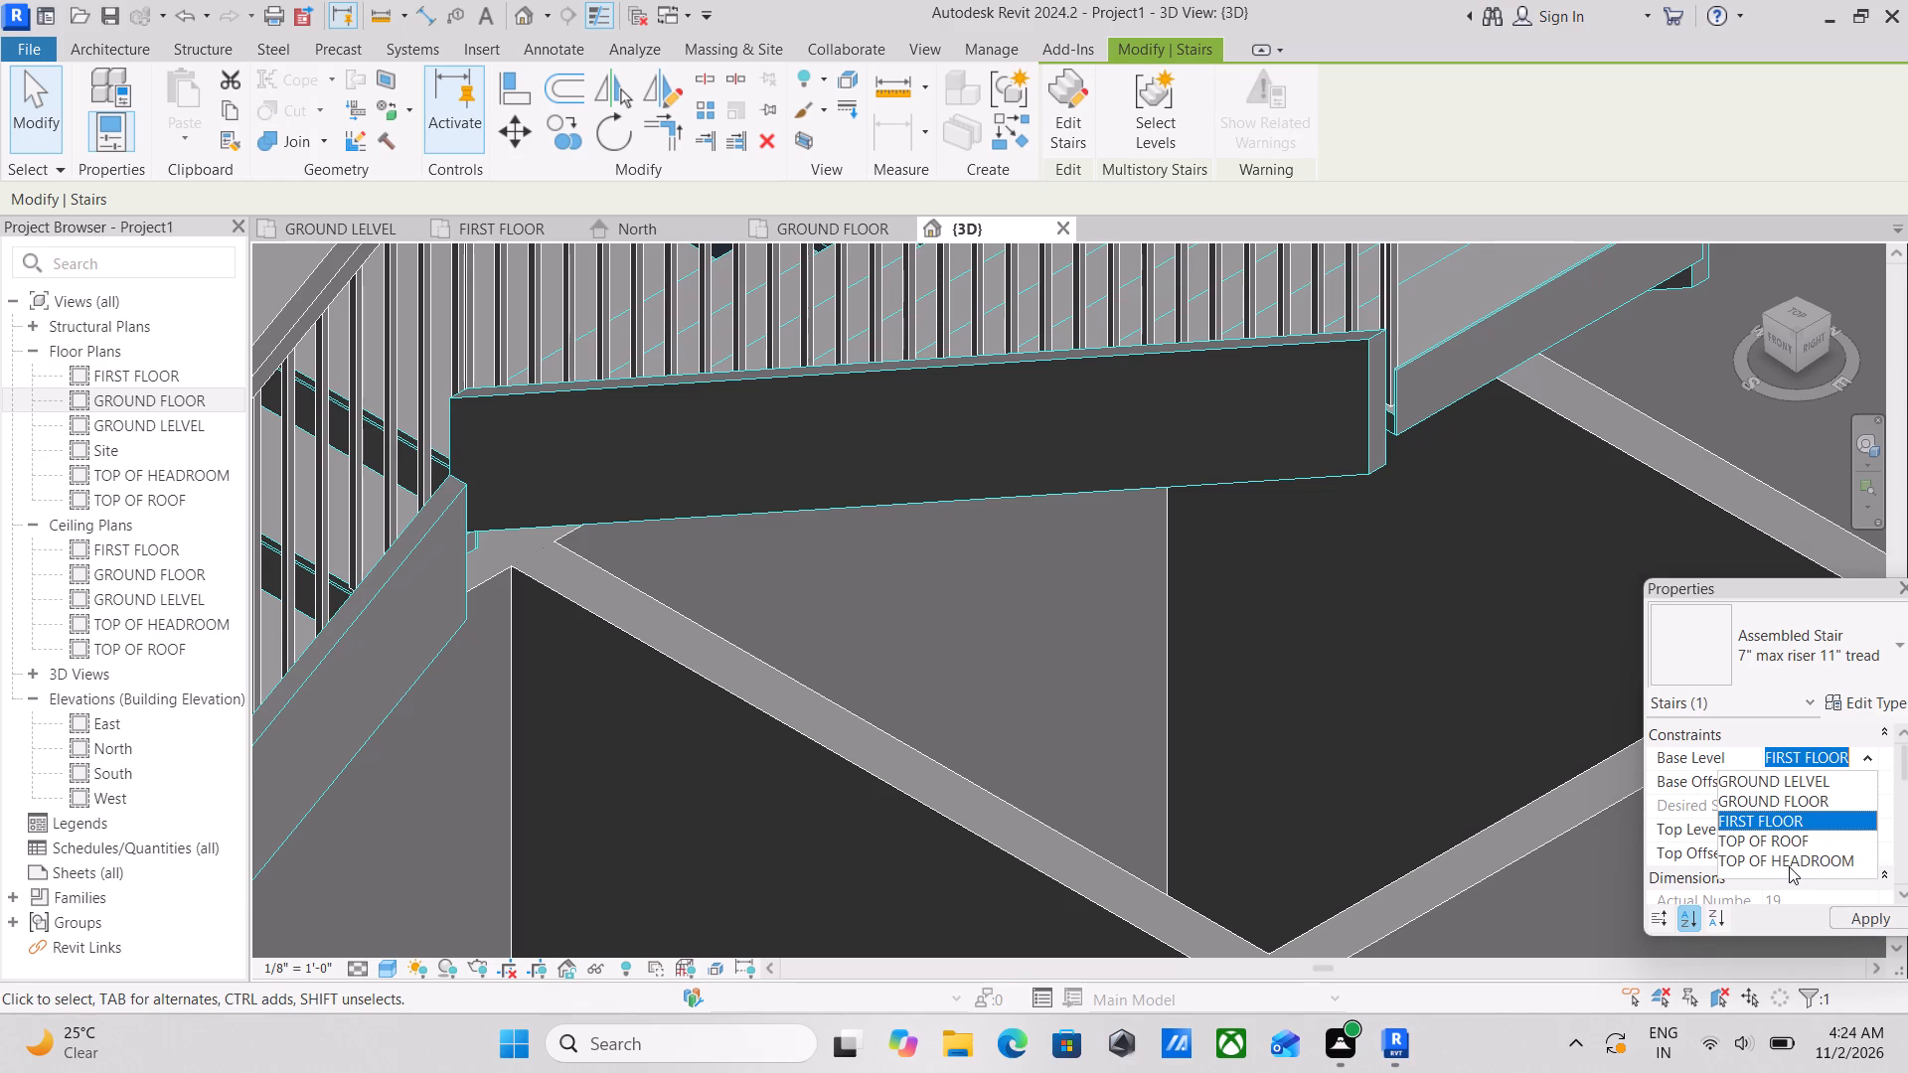
{"action": "left_click", "coordinate": [1758, 798]}
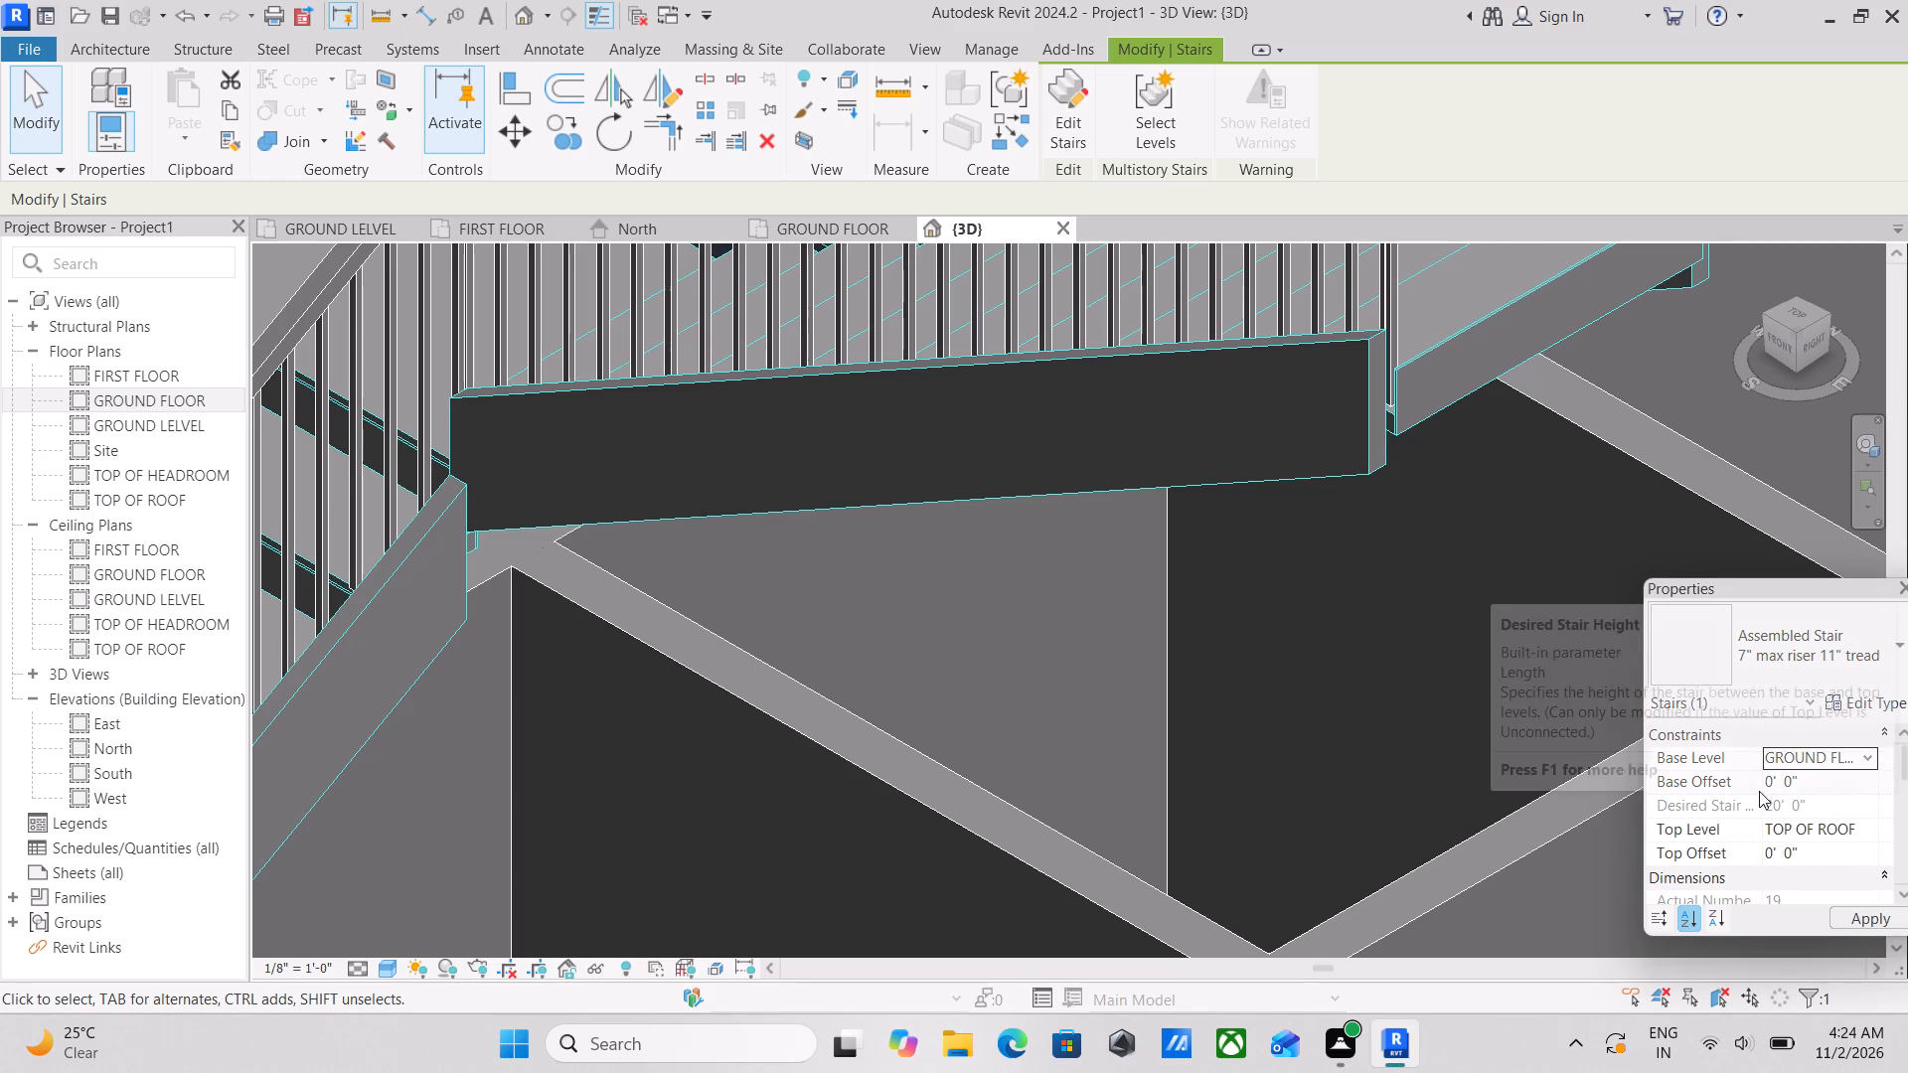
{"action": "scroll", "coordinate": [1288, 576], "scroll_direction": "down", "scroll_amount": 1}
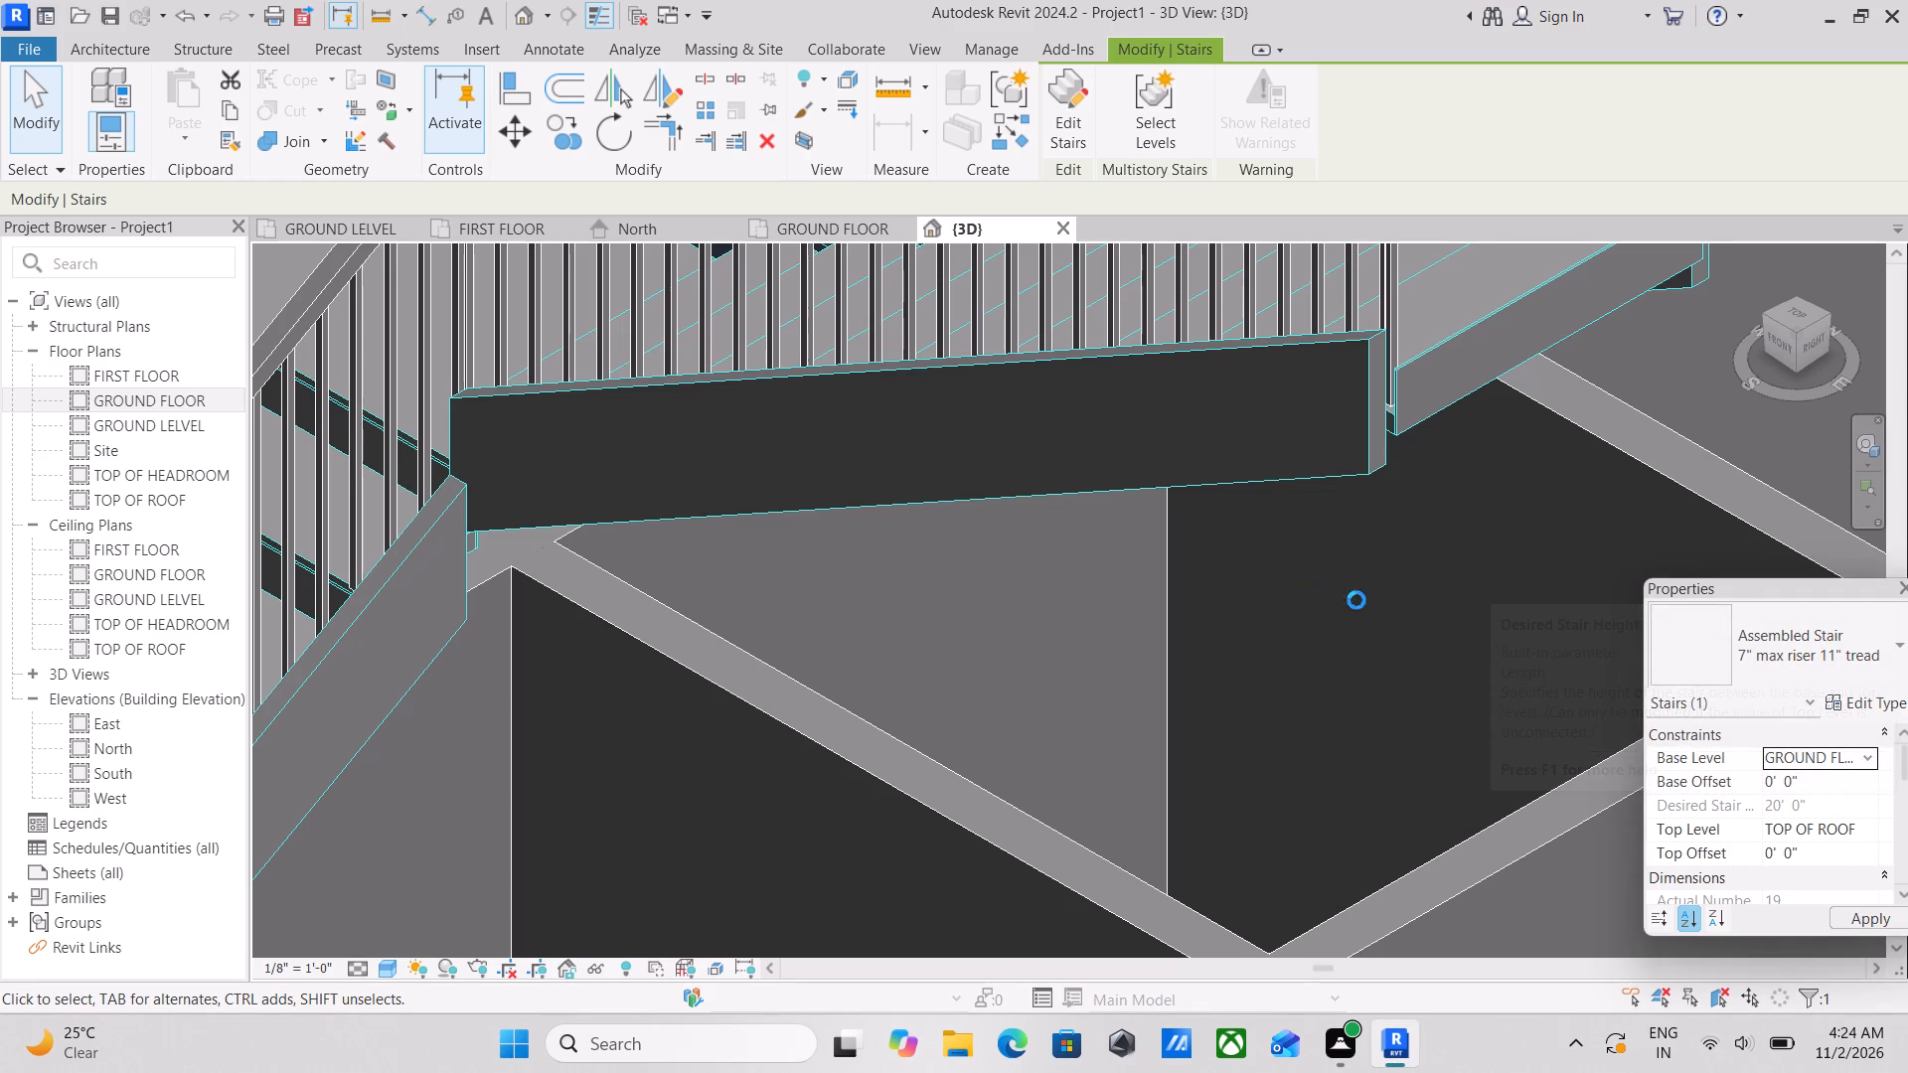
{"action": "scroll", "coordinate": [1783, 801], "scroll_direction": "down", "scroll_amount": 1}
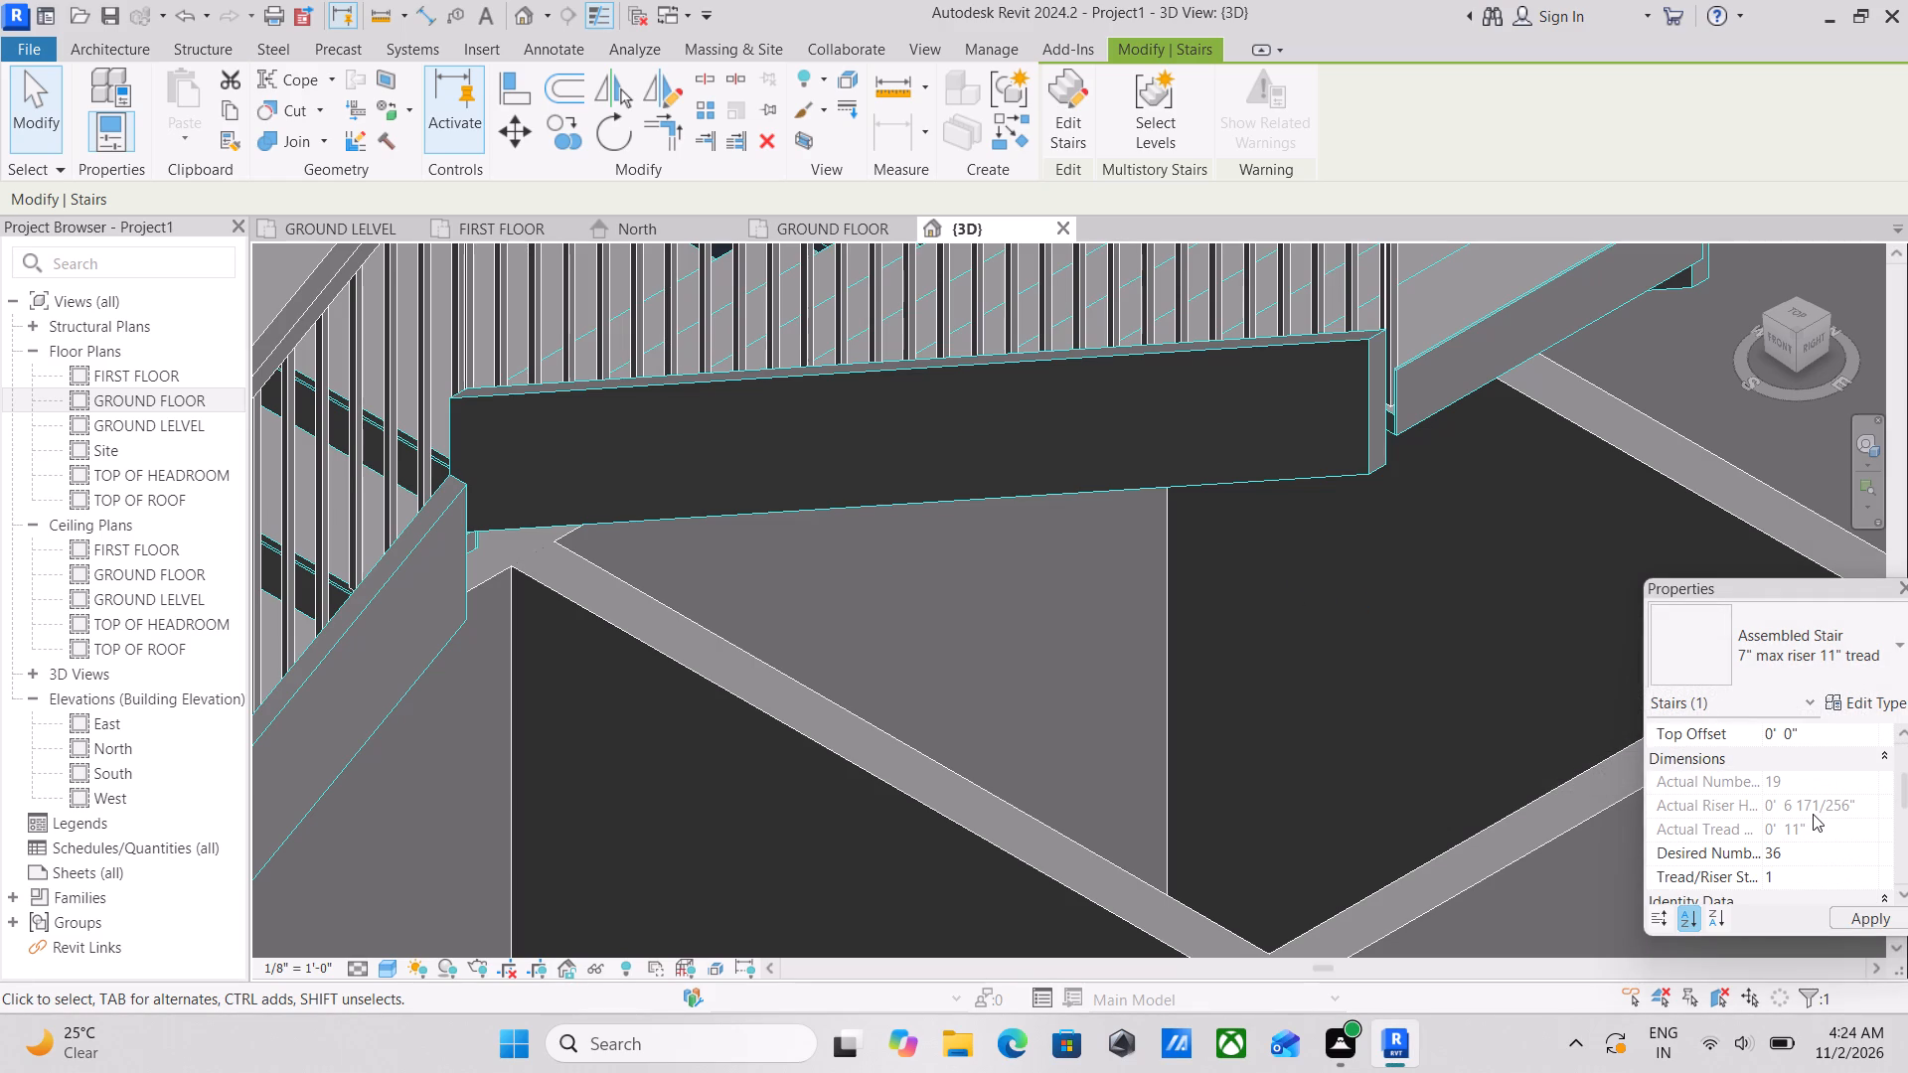
{"action": "scroll", "coordinate": [1815, 812], "scroll_direction": "down", "scroll_amount": 3}
{"action": "scroll", "coordinate": [1338, 777], "scroll_direction": "down", "scroll_amount": 3}
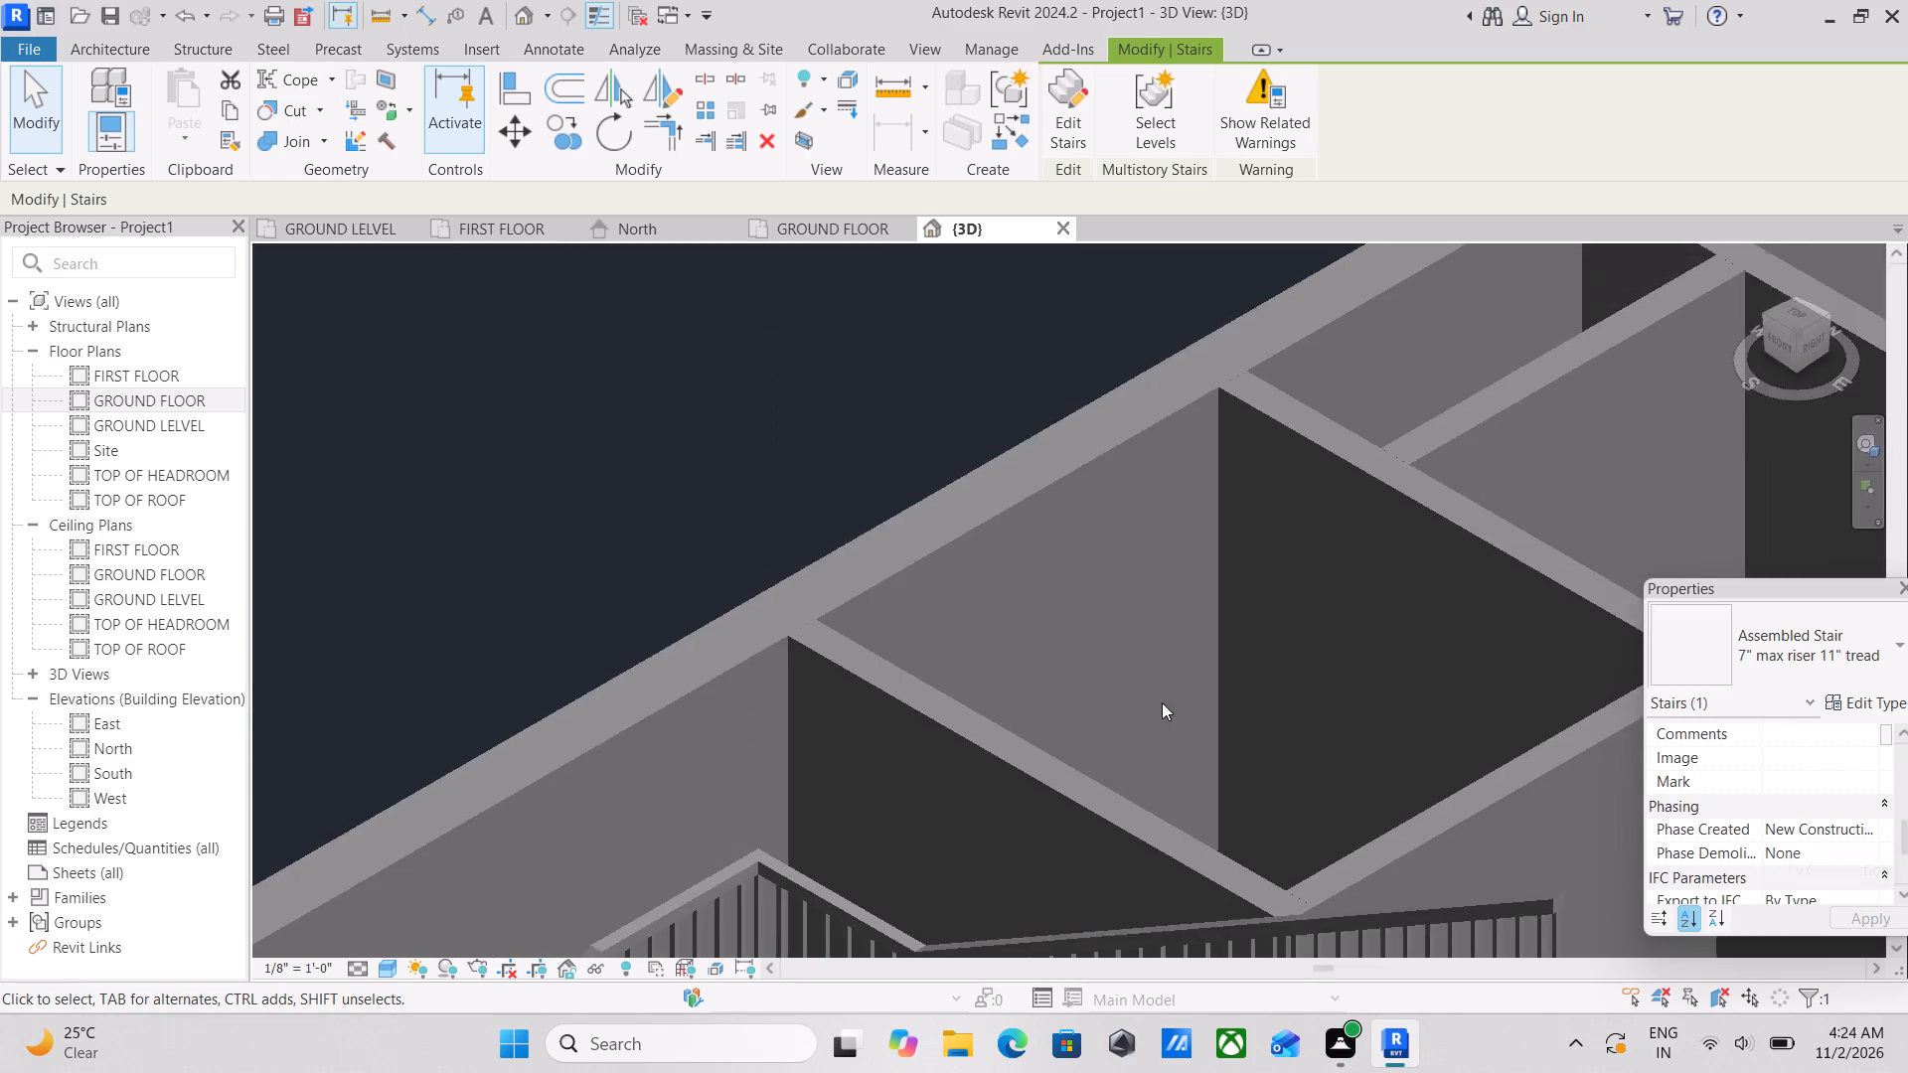
{"action": "scroll", "coordinate": [1162, 702], "scroll_direction": "down", "scroll_amount": 10}
{"action": "middle_click_drag", "start_coordinate": [1200, 699], "coordinate": [1215, 551]}
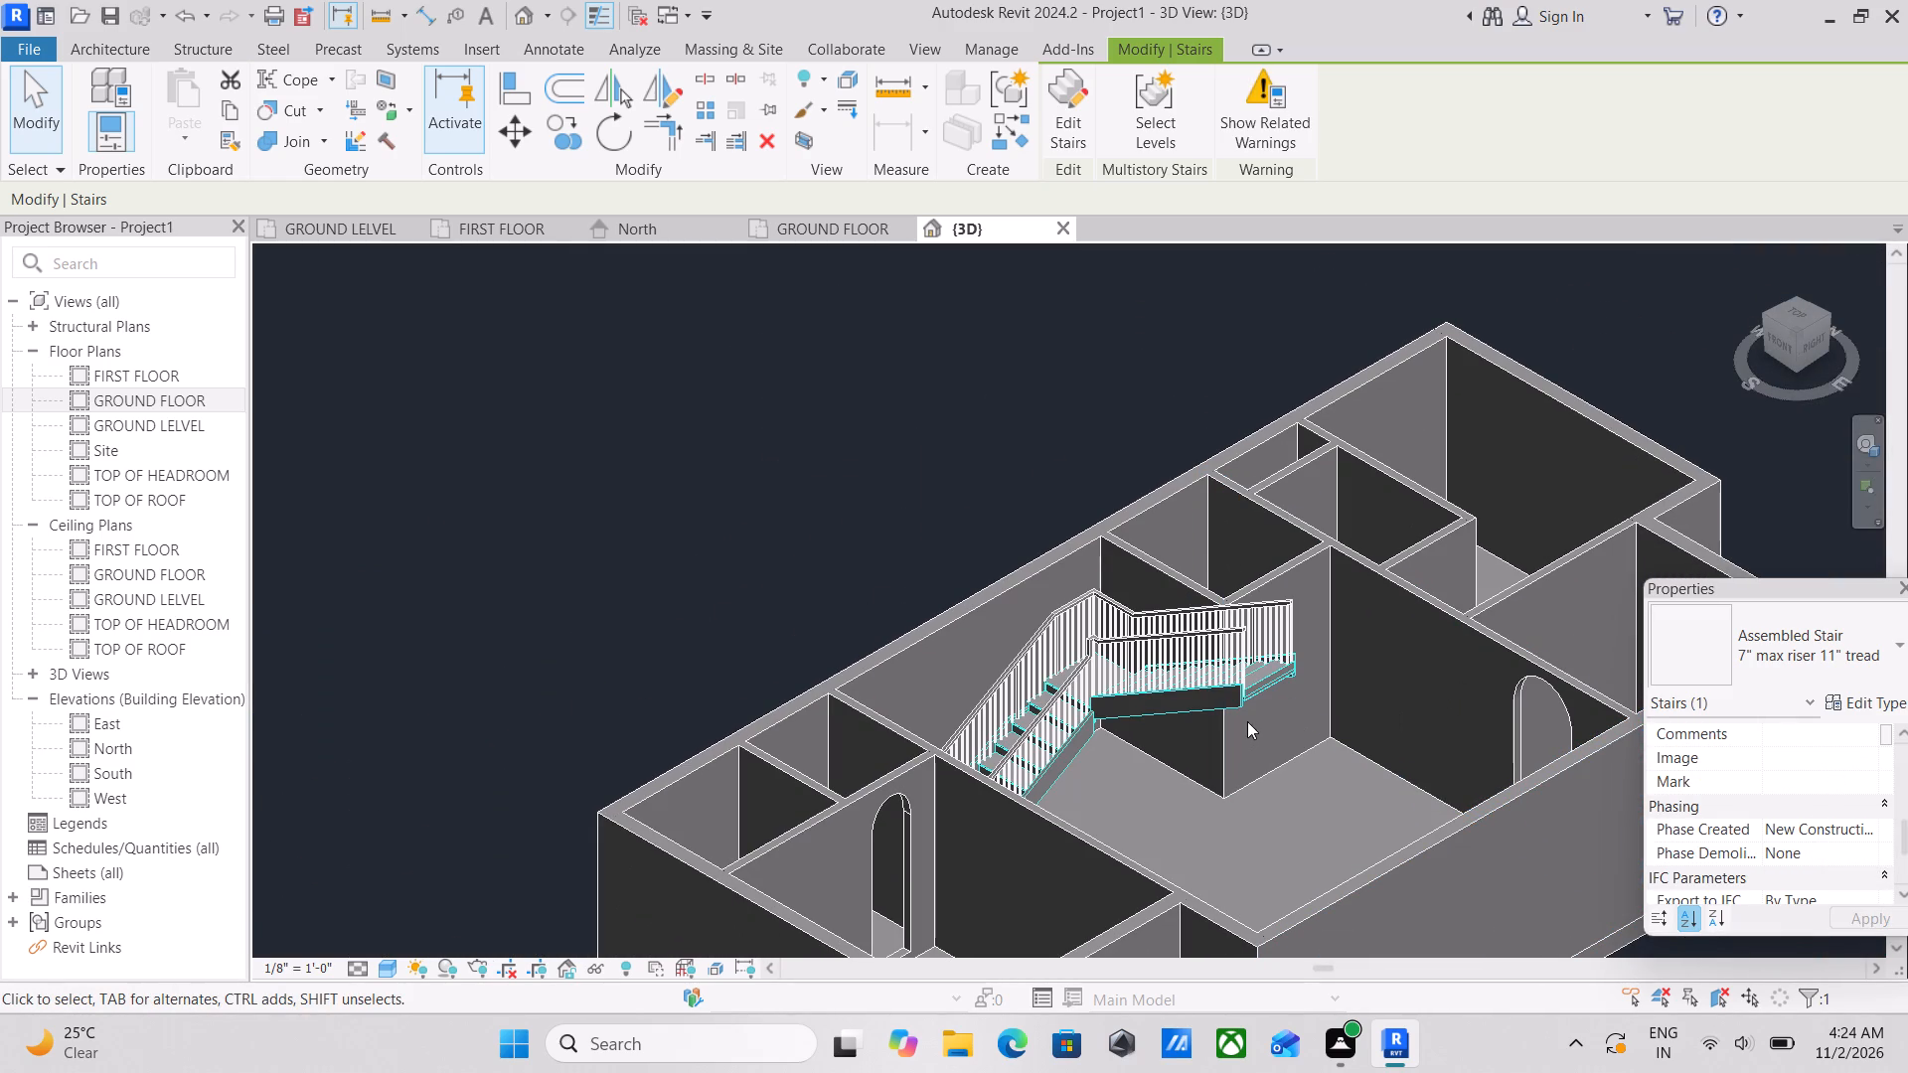
{"action": "key", "text": "Escape"}
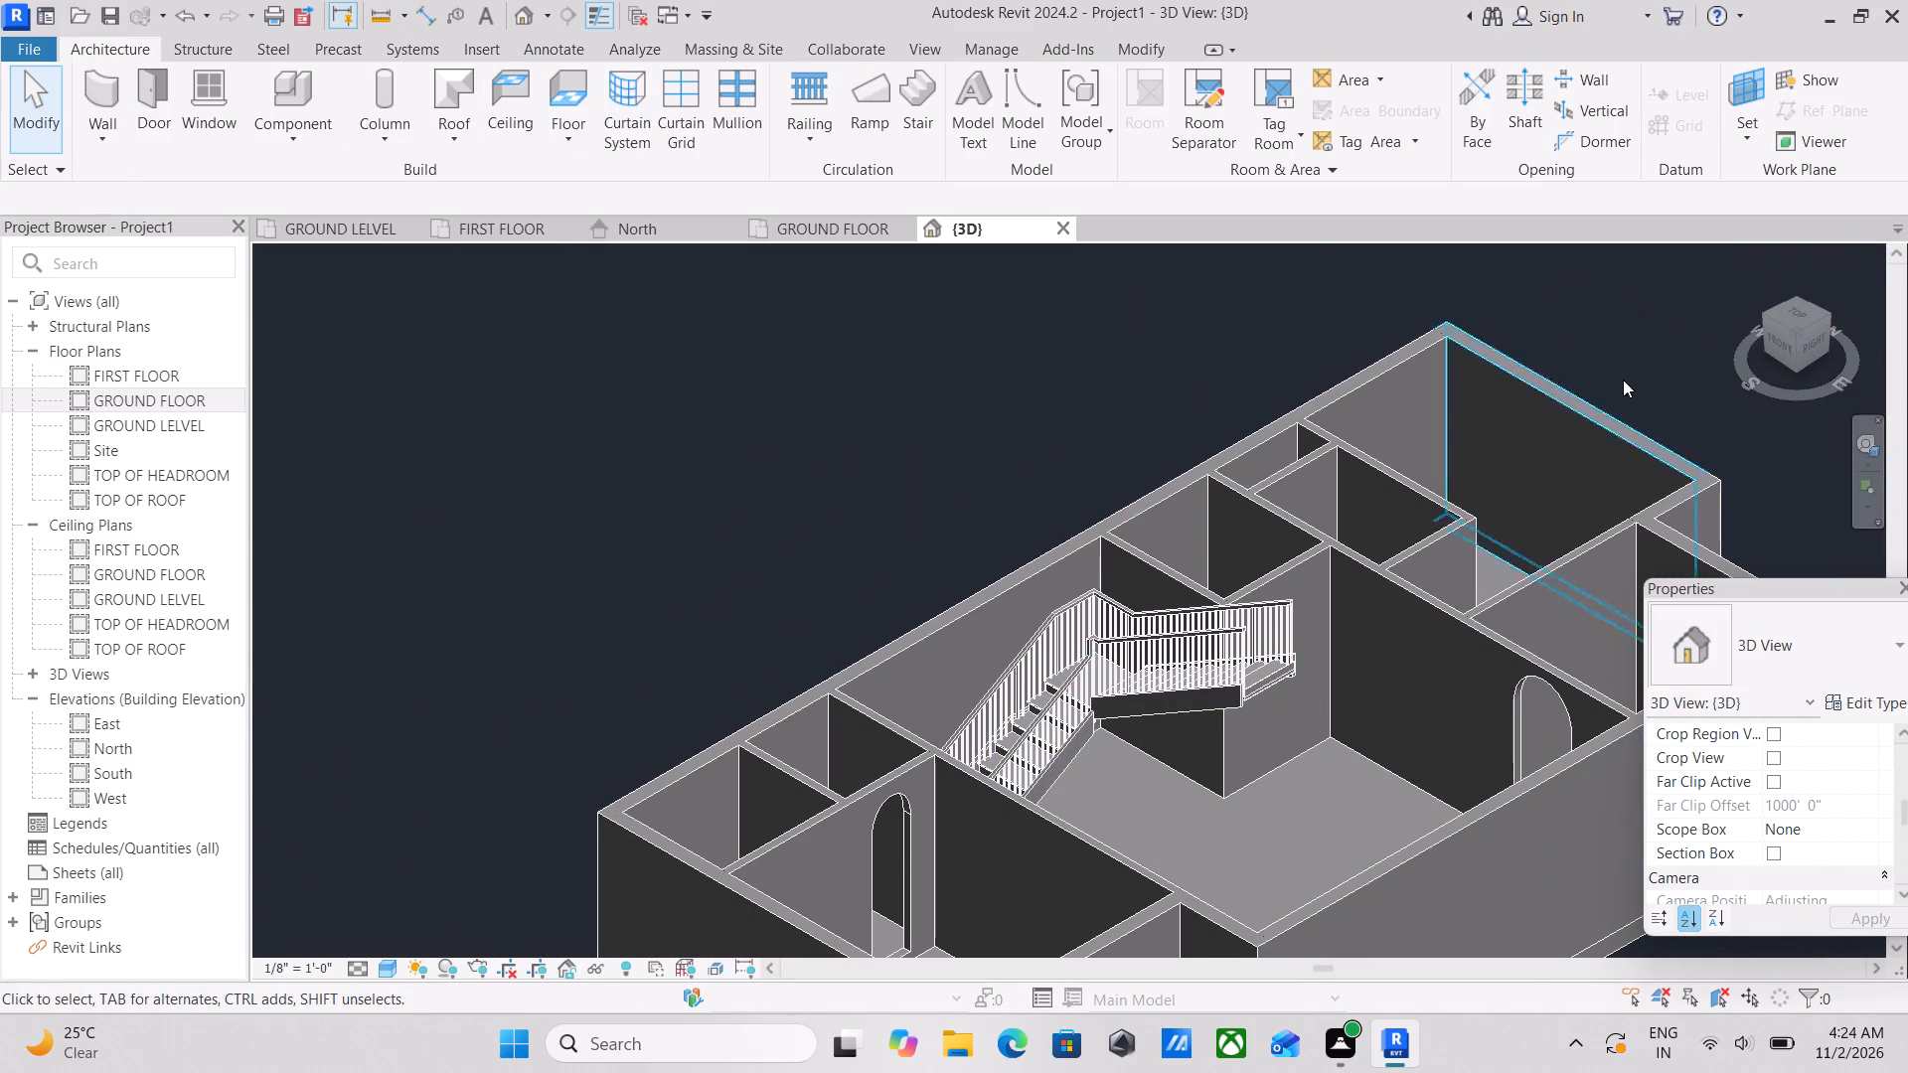
Examine the stair's height against the walls and level lines in the front view.
{"action": "left_click", "coordinate": [1787, 344]}
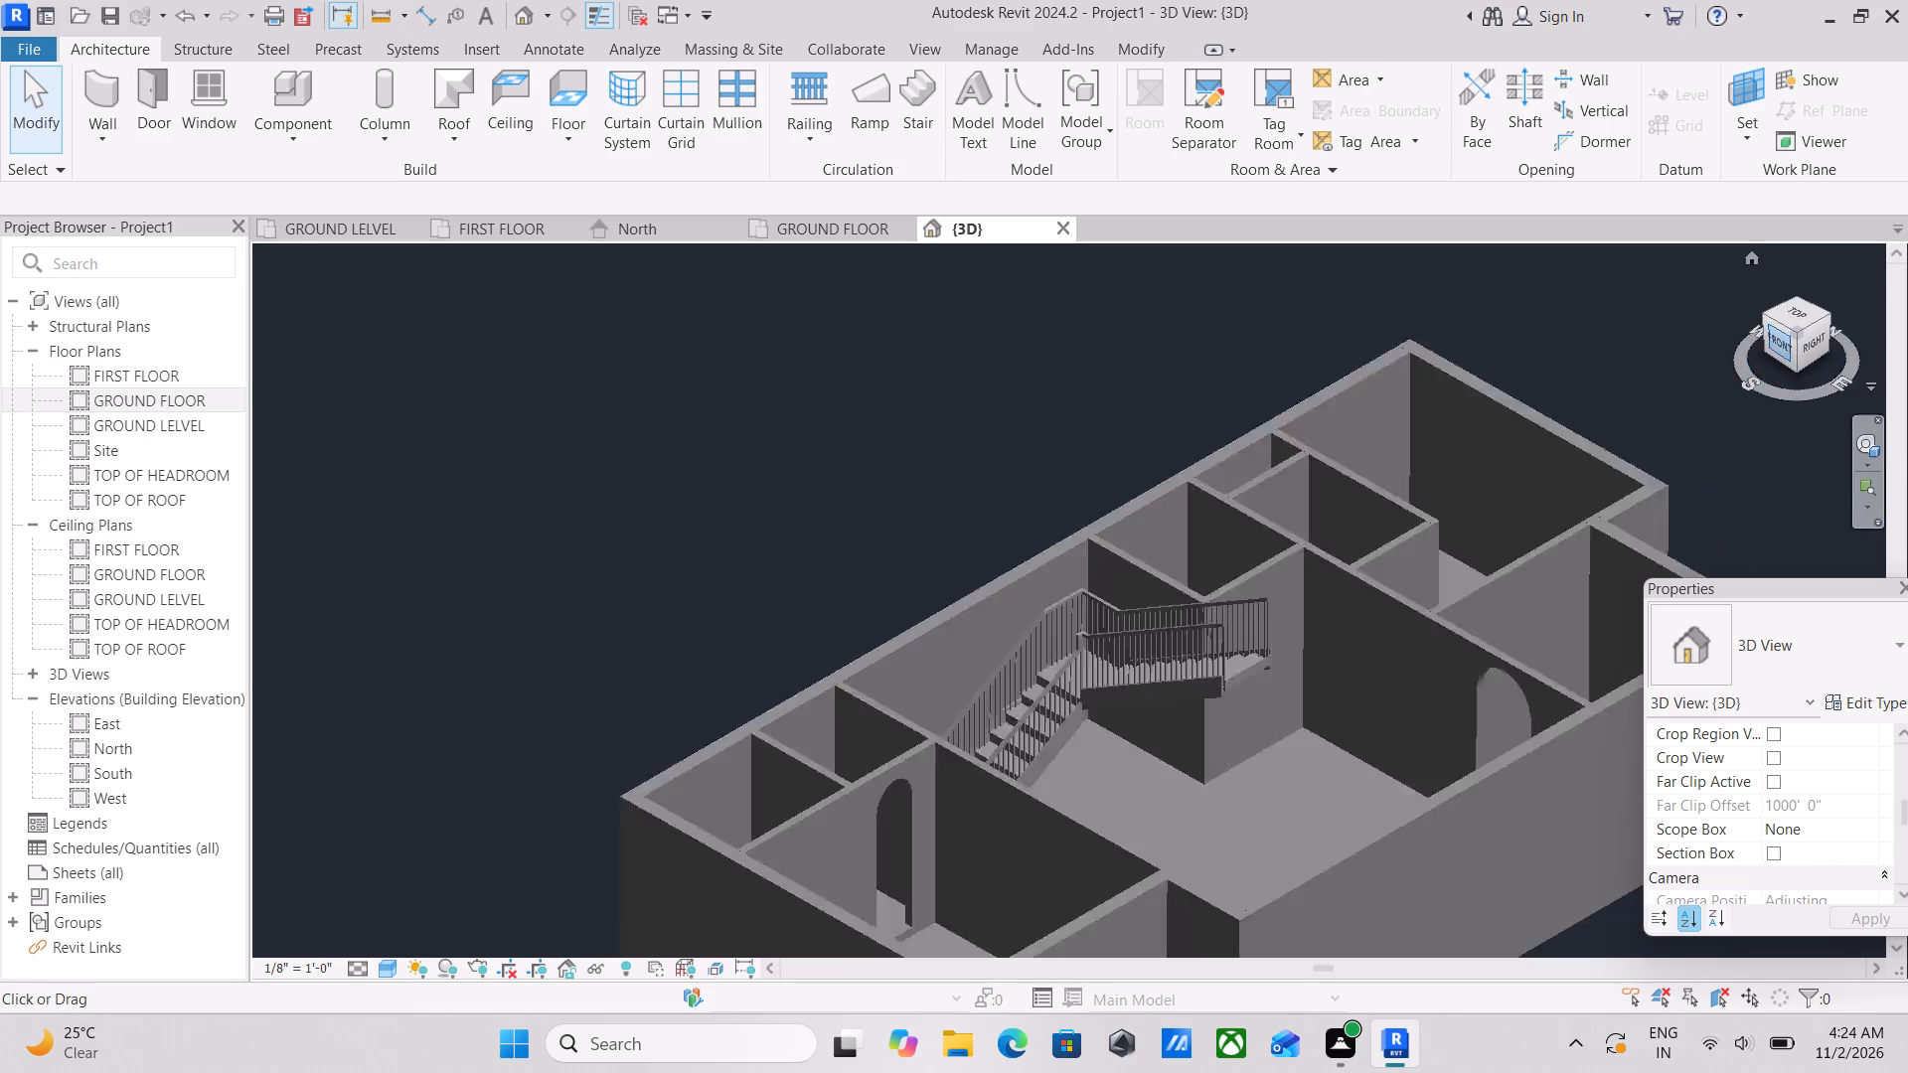
{"action": "scroll", "coordinate": [1199, 613], "scroll_direction": "up", "scroll_amount": 9}
{"action": "scroll", "coordinate": [1036, 629], "scroll_direction": "up", "scroll_amount": 2}
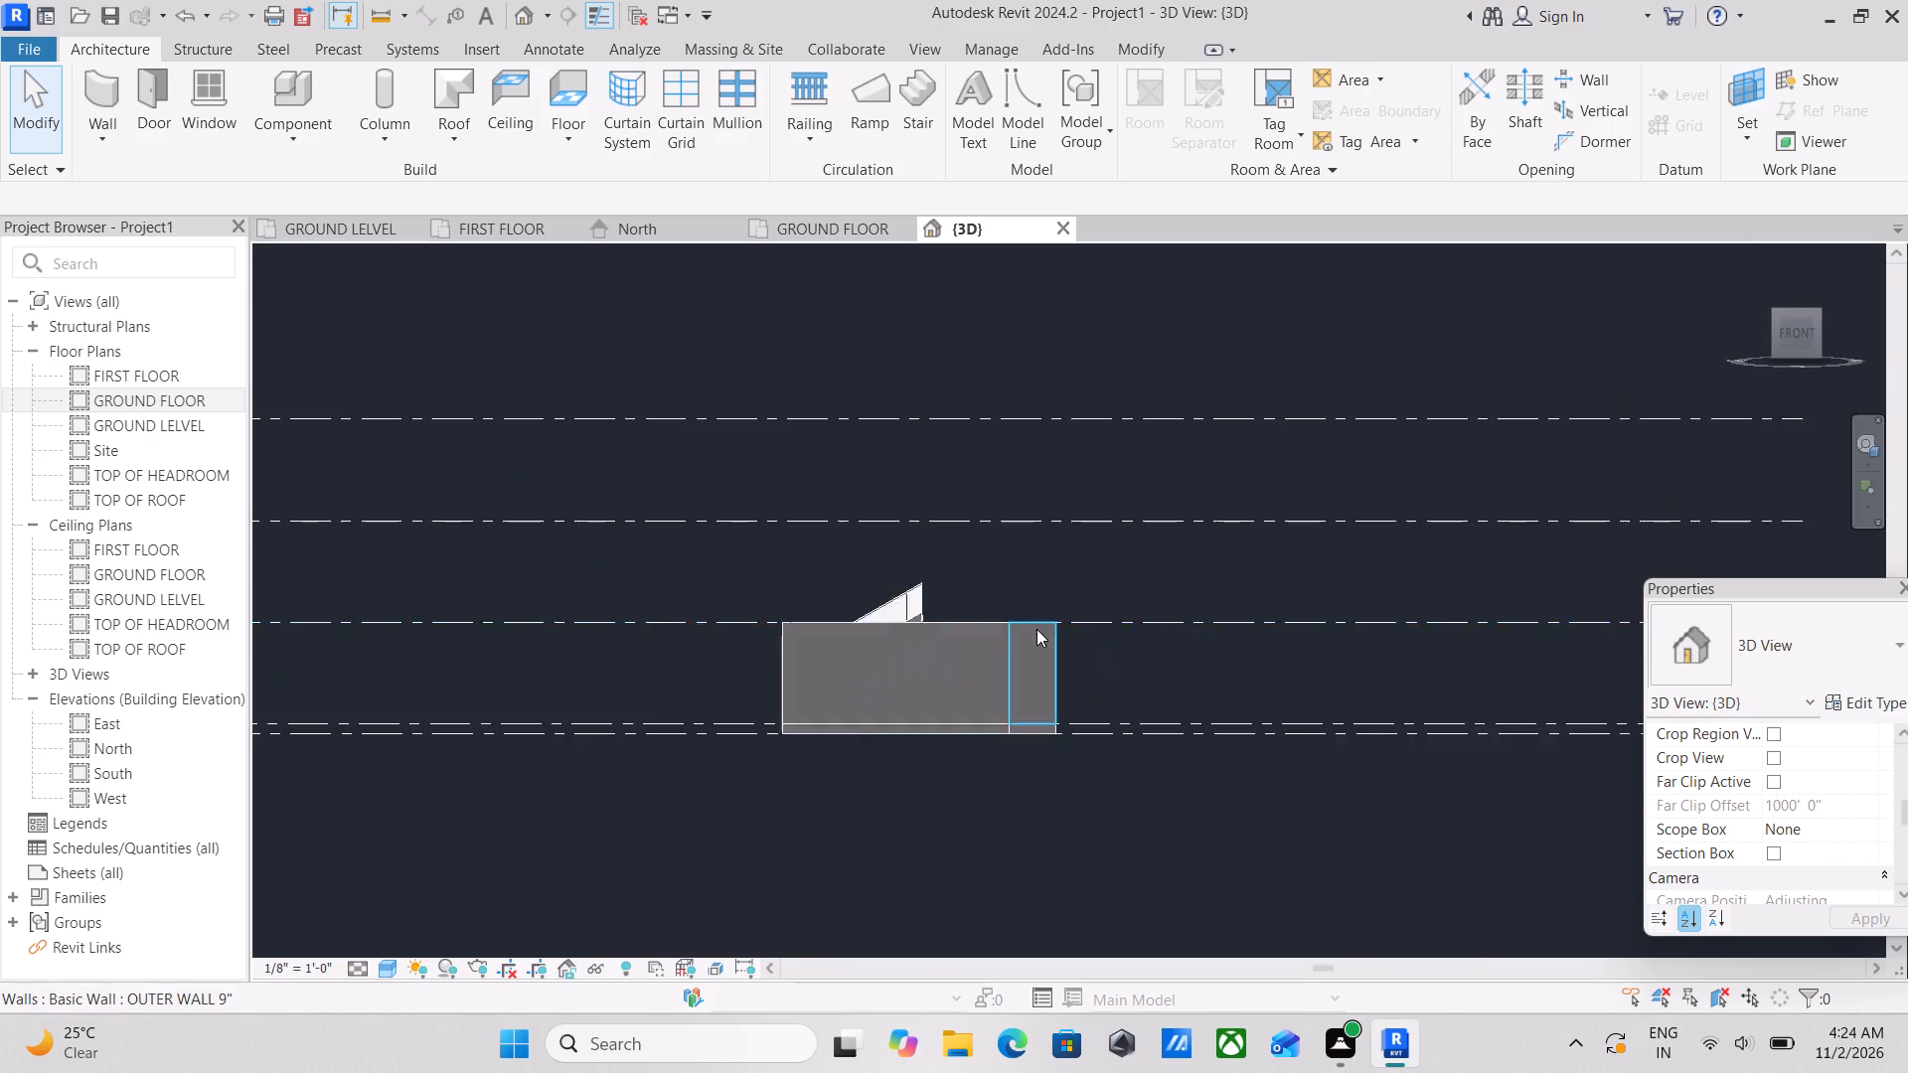
{"action": "scroll", "coordinate": [1036, 629], "scroll_direction": "up", "scroll_amount": 1}
{"action": "scroll", "coordinate": [1048, 584], "scroll_direction": "down", "scroll_amount": 6}
{"action": "key", "text": "Escape"}
{"action": "scroll", "coordinate": [1054, 581], "scroll_direction": "down", "scroll_amount": 1}
{"action": "scroll", "coordinate": [1086, 583], "scroll_direction": "up", "scroll_amount": 1}
Orbit around the building and examine how the lowered stair sits among the rooms, floor and walls.
{"action": "middle_click_drag", "start_coordinate": [1070, 557], "coordinate": [966, 671], "text": "shift"}
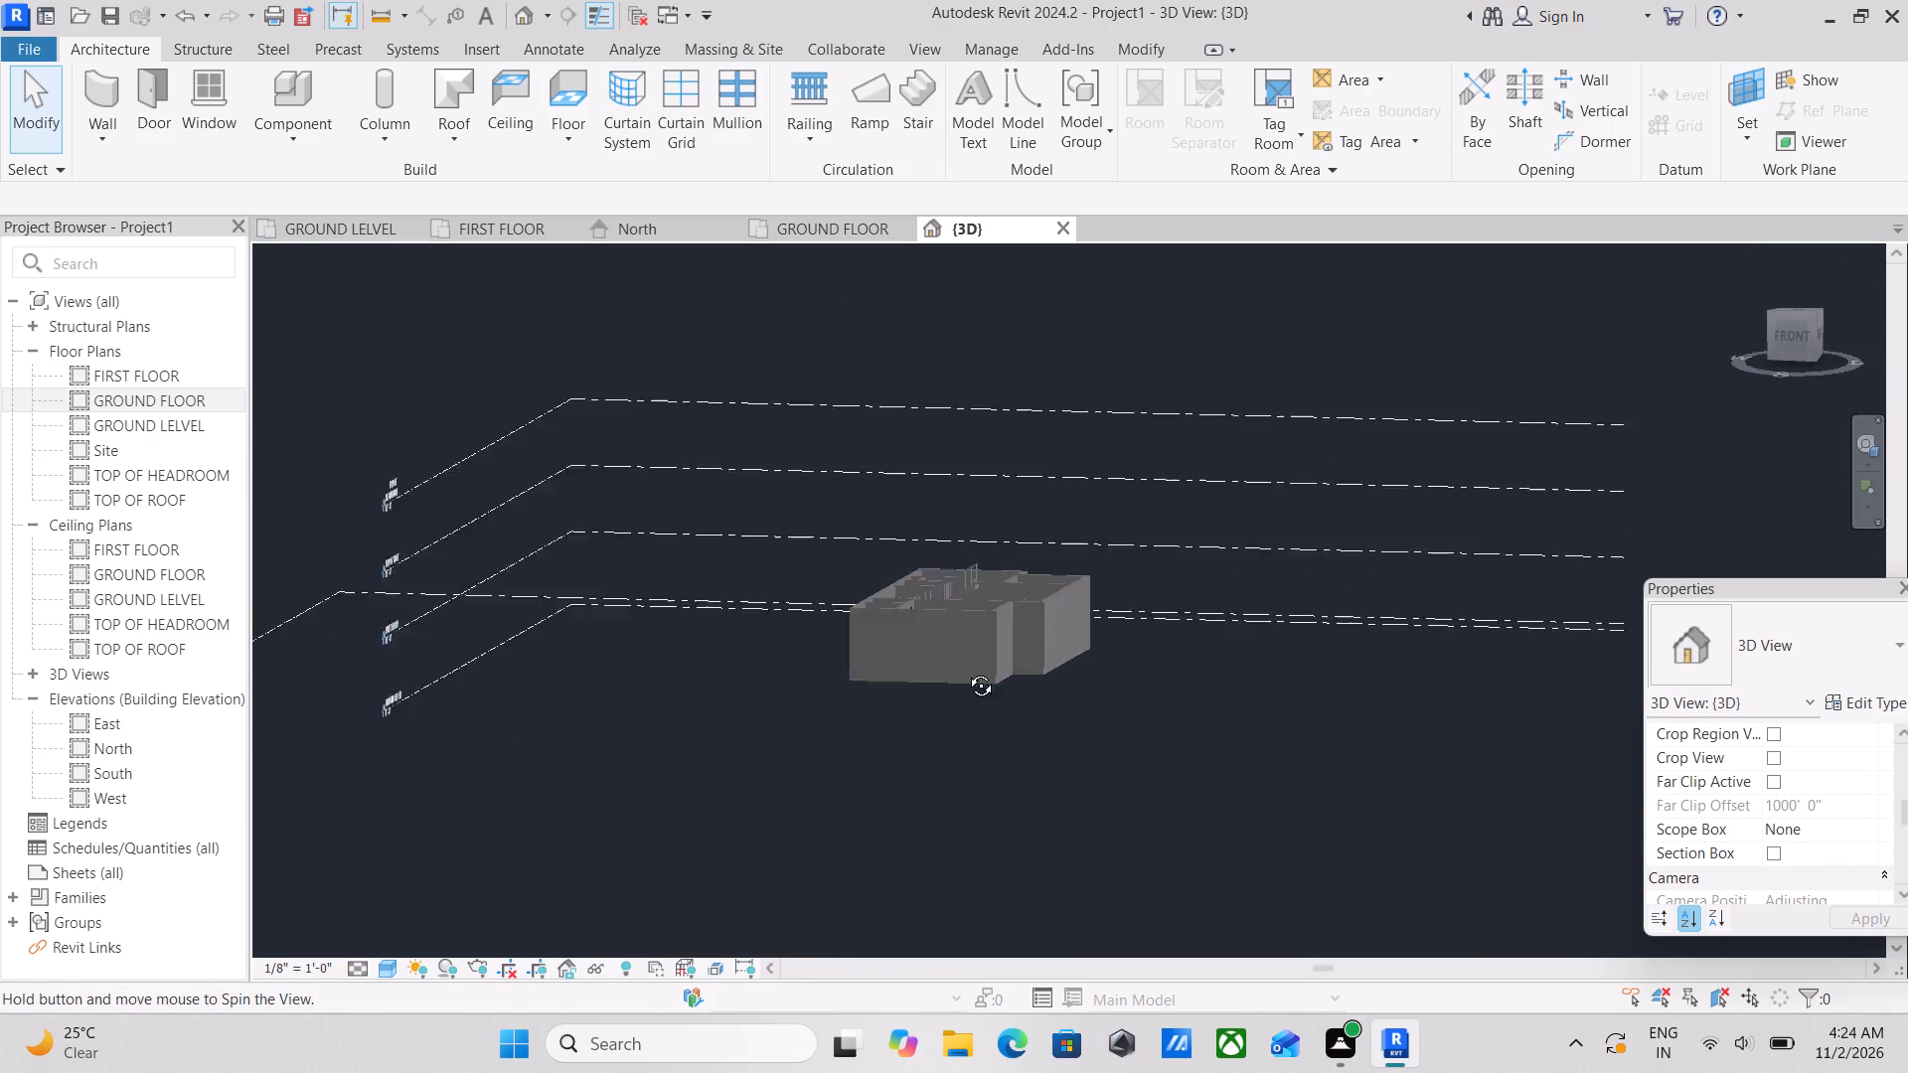
{"action": "middle_click_drag", "start_coordinate": [966, 671], "coordinate": [922, 704], "text": "shift"}
{"action": "scroll", "coordinate": [1020, 620], "scroll_direction": "up", "scroll_amount": 11}
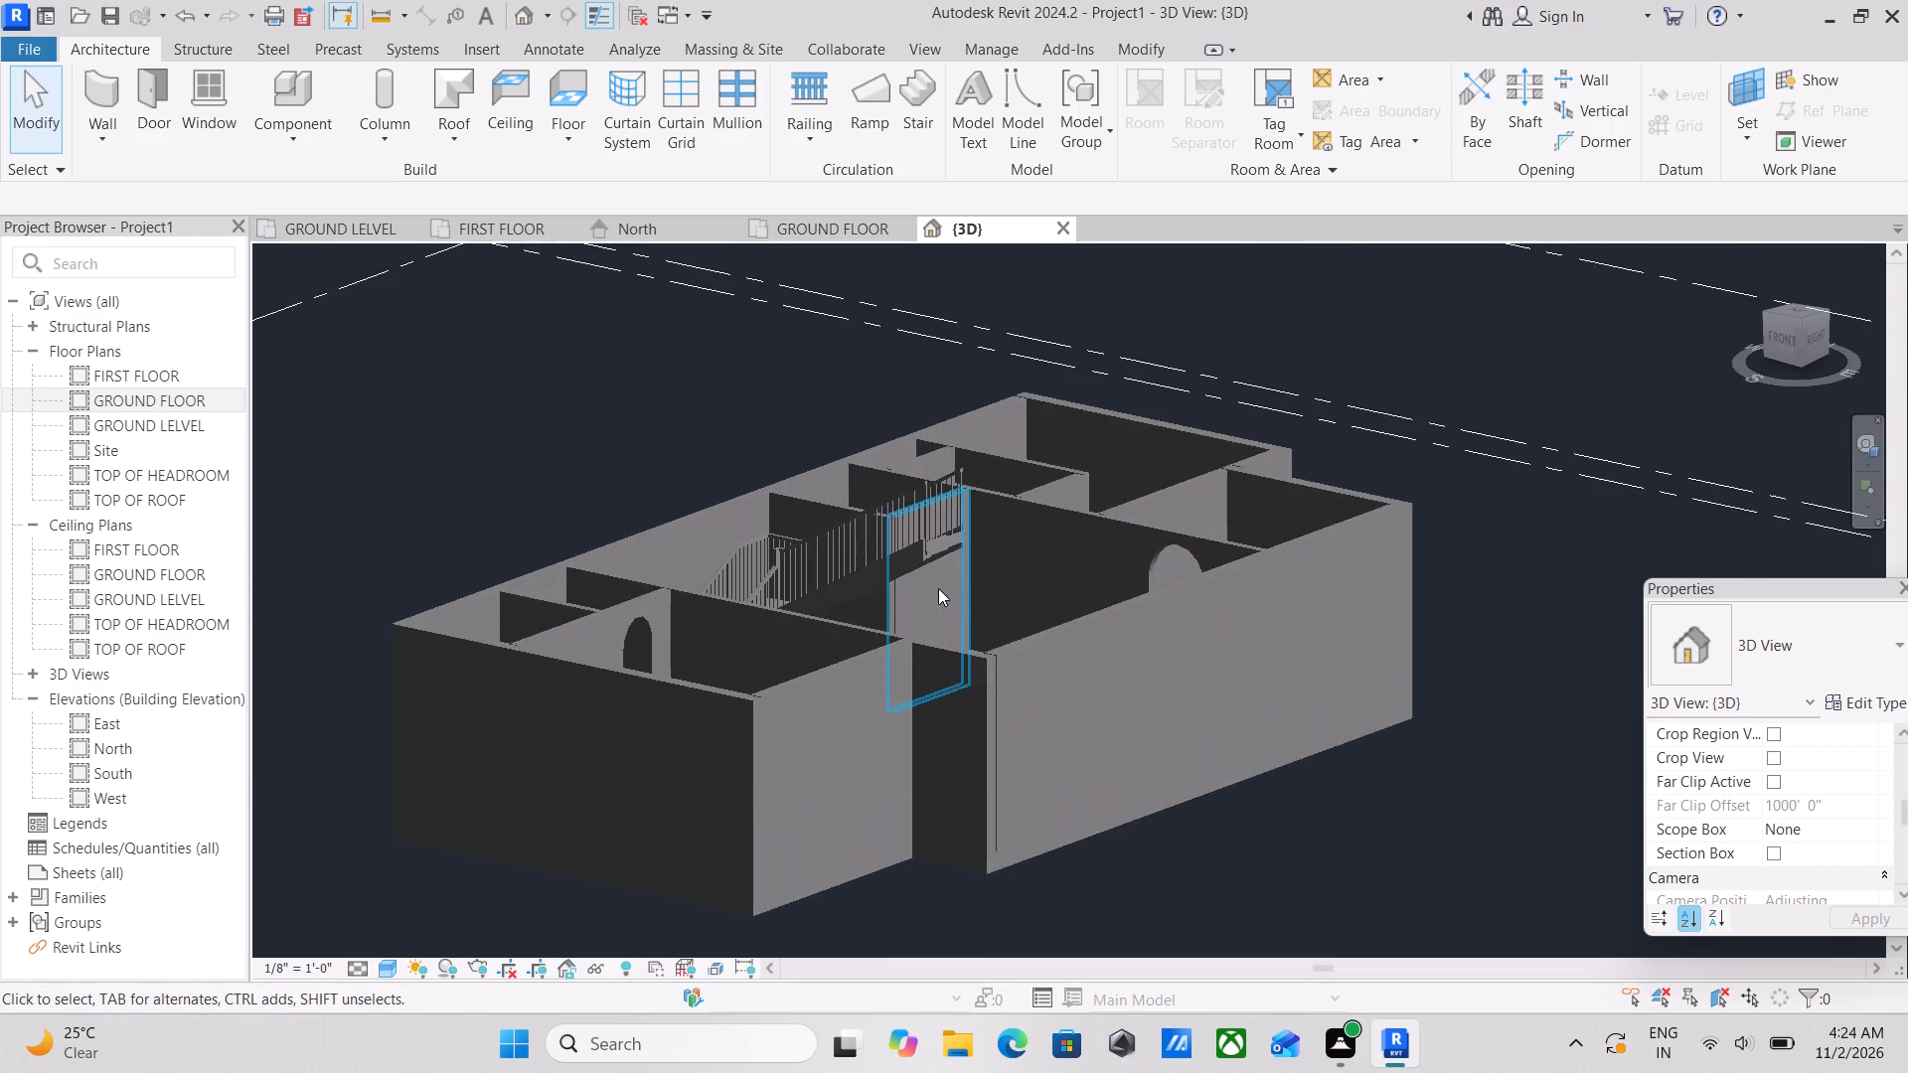
{"action": "scroll", "coordinate": [938, 588], "scroll_direction": "up", "scroll_amount": 3}
{"action": "scroll", "coordinate": [969, 507], "scroll_direction": "down", "scroll_amount": 3}
{"action": "scroll", "coordinate": [1102, 509], "scroll_direction": "down", "scroll_amount": 3}
{"action": "middle_click_drag", "start_coordinate": [1102, 510], "coordinate": [1019, 529]}
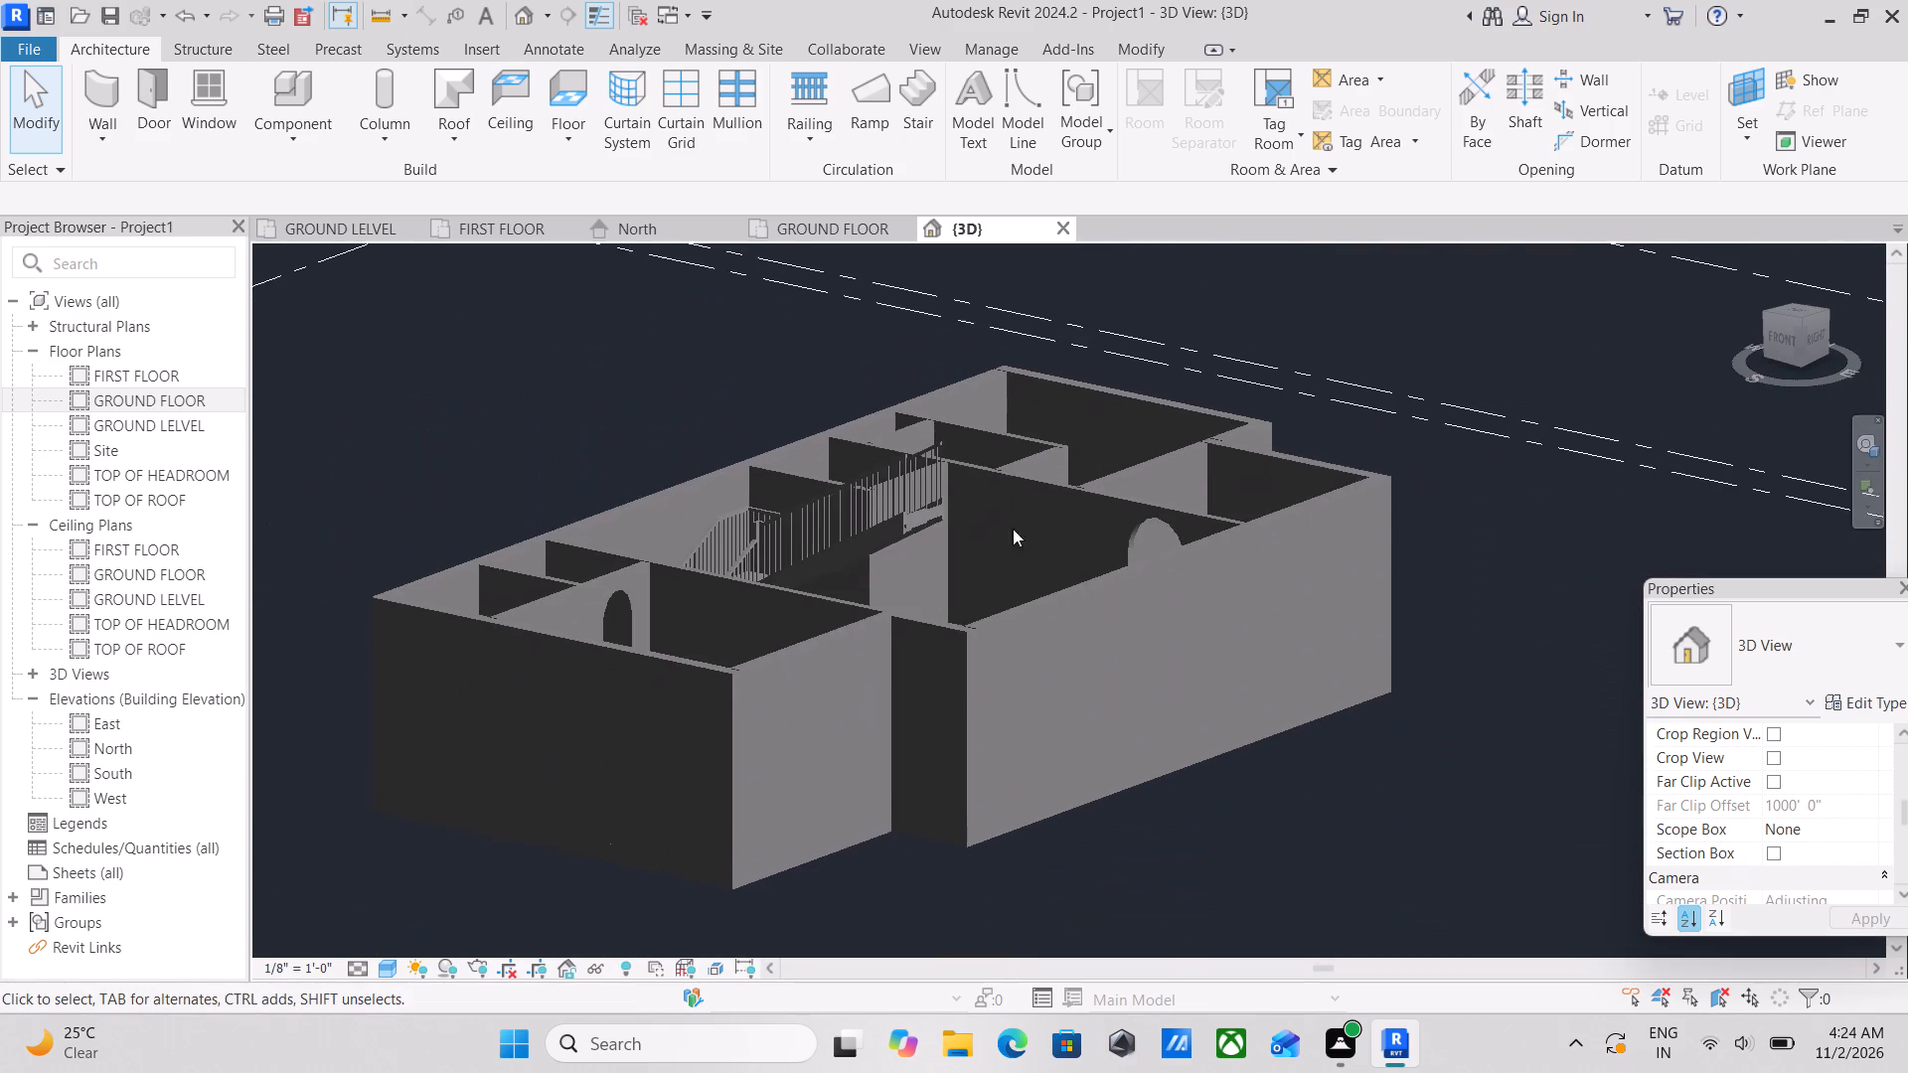
{"action": "scroll", "coordinate": [1081, 512], "scroll_direction": "down", "scroll_amount": 1}
{"action": "middle_click_drag", "start_coordinate": [1081, 512], "coordinate": [1155, 515]}
{"action": "middle_click_drag", "start_coordinate": [1013, 553], "coordinate": [1029, 564]}
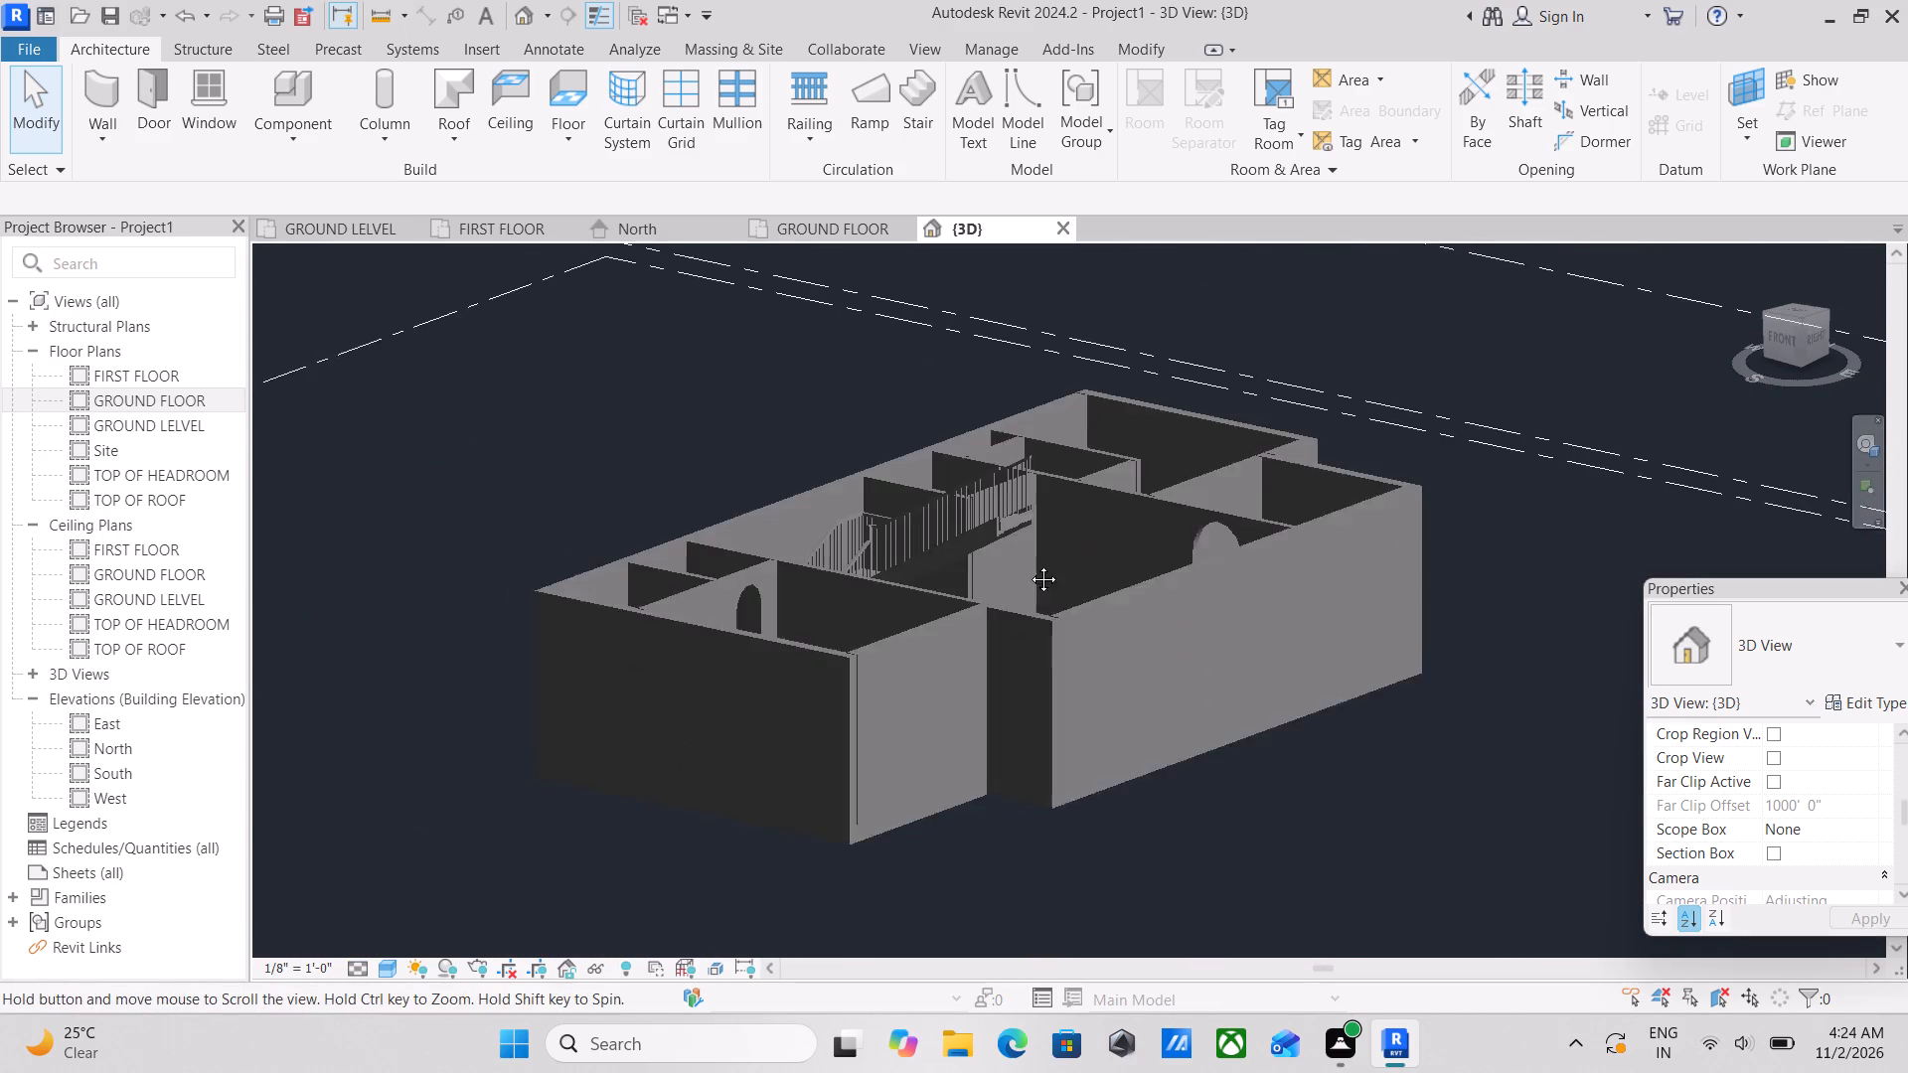
{"action": "middle_click_drag", "start_coordinate": [1029, 564], "coordinate": [1074, 606]}
{"action": "scroll", "coordinate": [1013, 623], "scroll_direction": "up", "scroll_amount": 3}
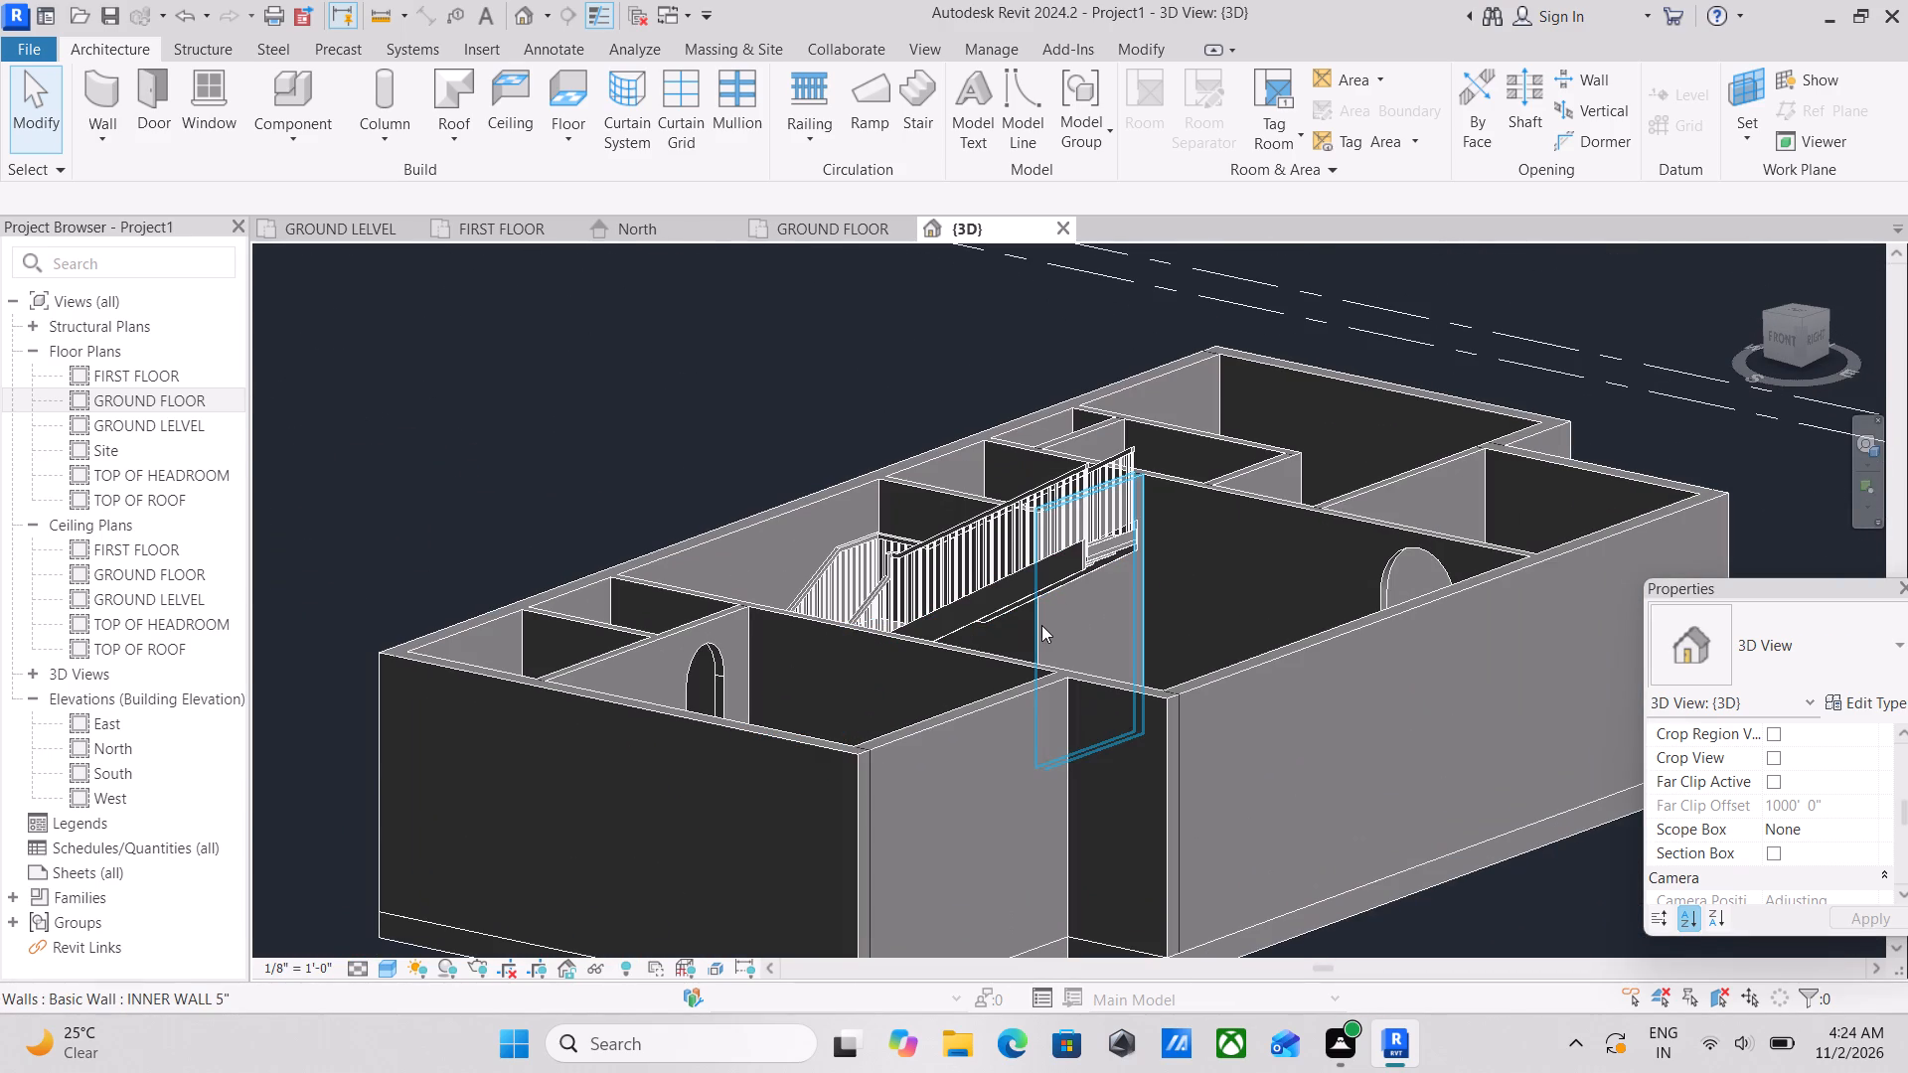
{"action": "middle_click_drag", "start_coordinate": [1037, 618], "coordinate": [874, 729], "text": "shift"}
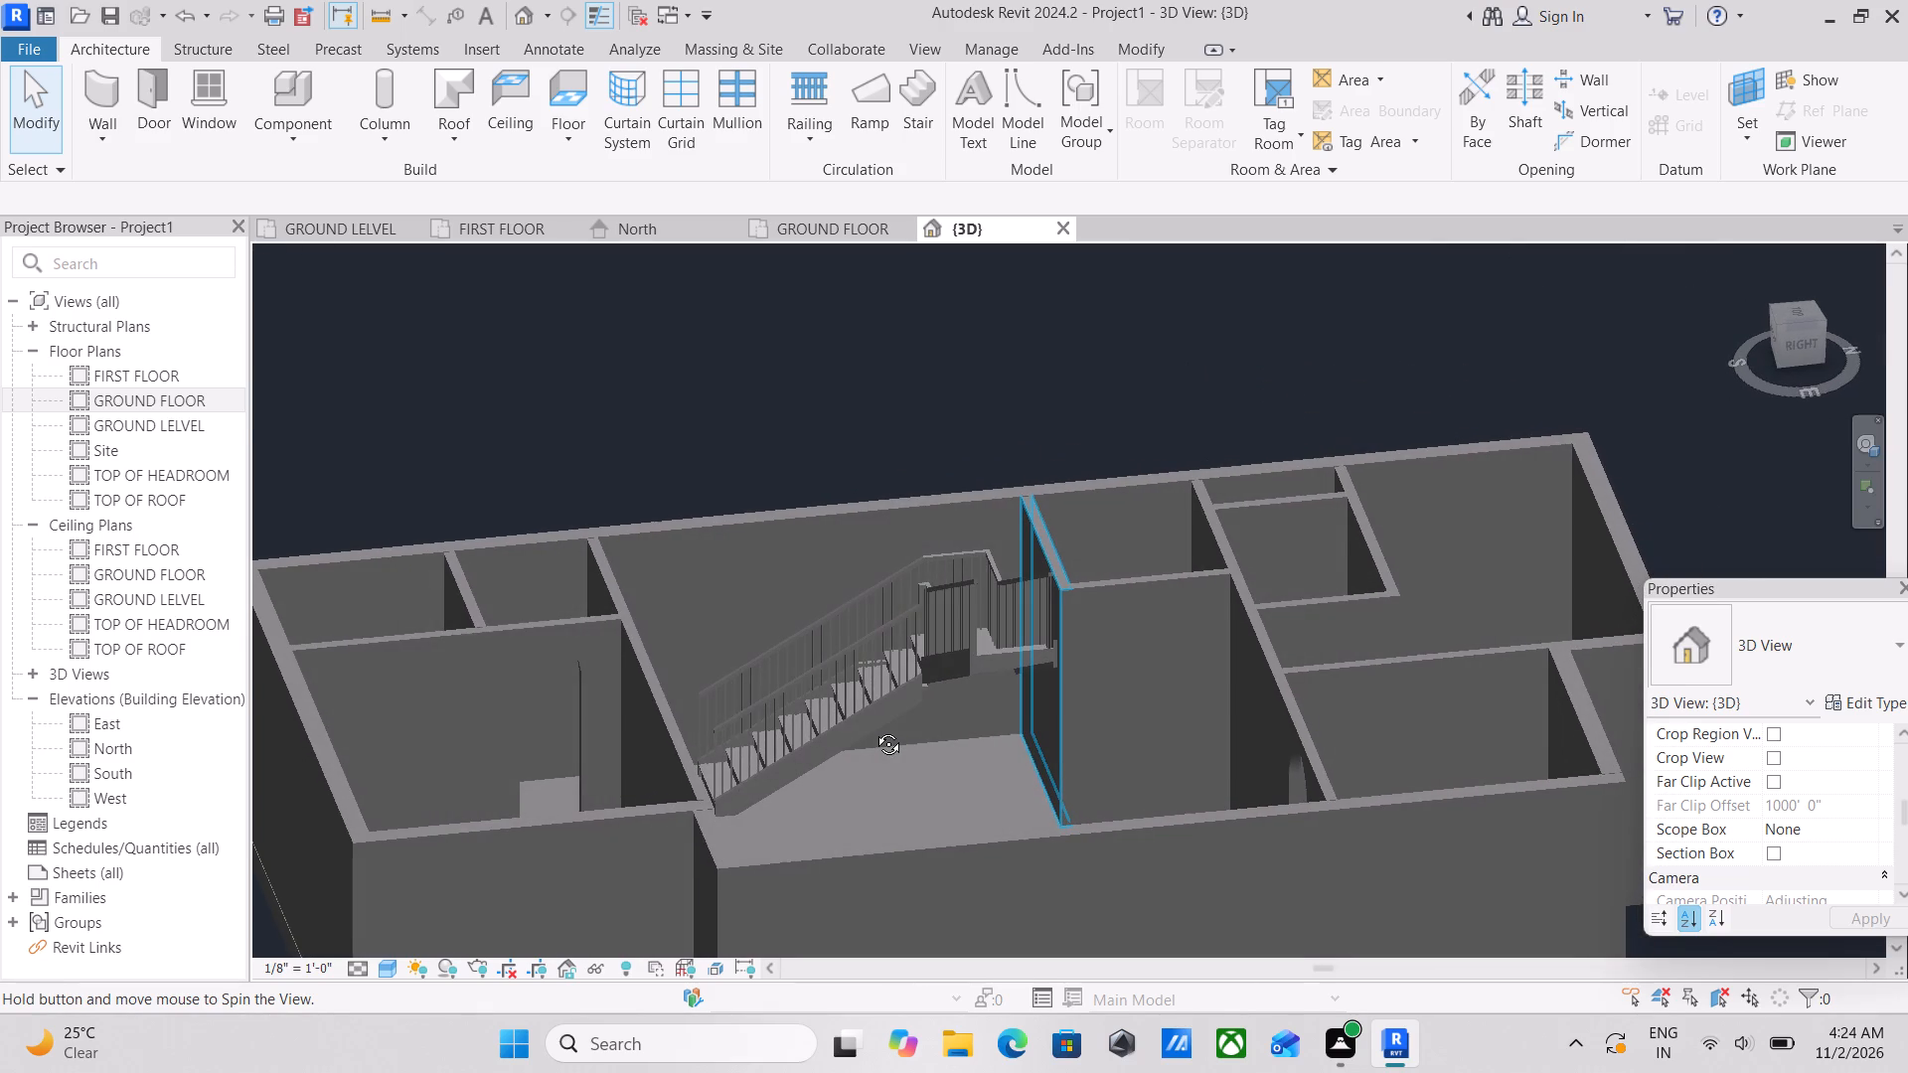
{"action": "middle_click_drag", "start_coordinate": [874, 729], "coordinate": [874, 728], "text": "shift"}
{"action": "scroll", "coordinate": [910, 706], "scroll_direction": "down", "scroll_amount": 2}
{"action": "middle_click_drag", "start_coordinate": [866, 790], "coordinate": [826, 799]}
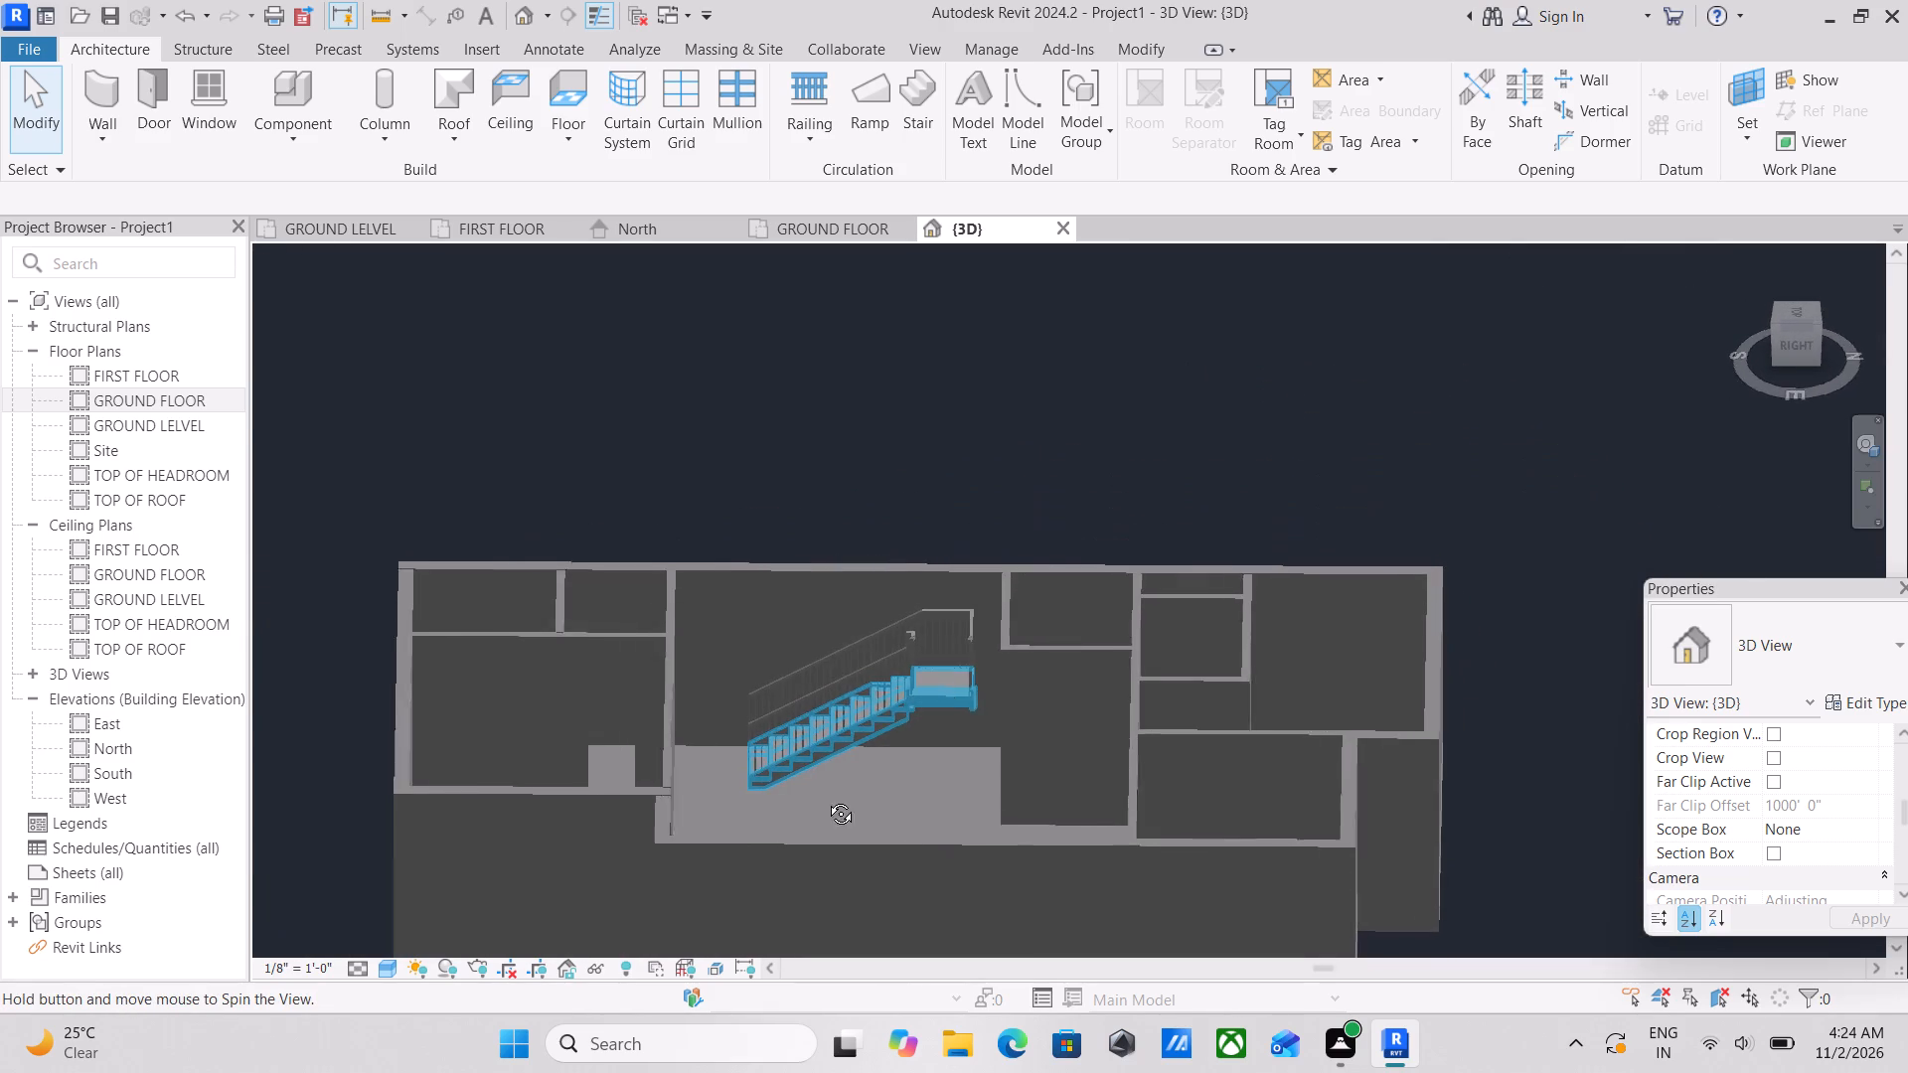
{"action": "middle_click_drag", "start_coordinate": [826, 799], "coordinate": [1062, 762]}
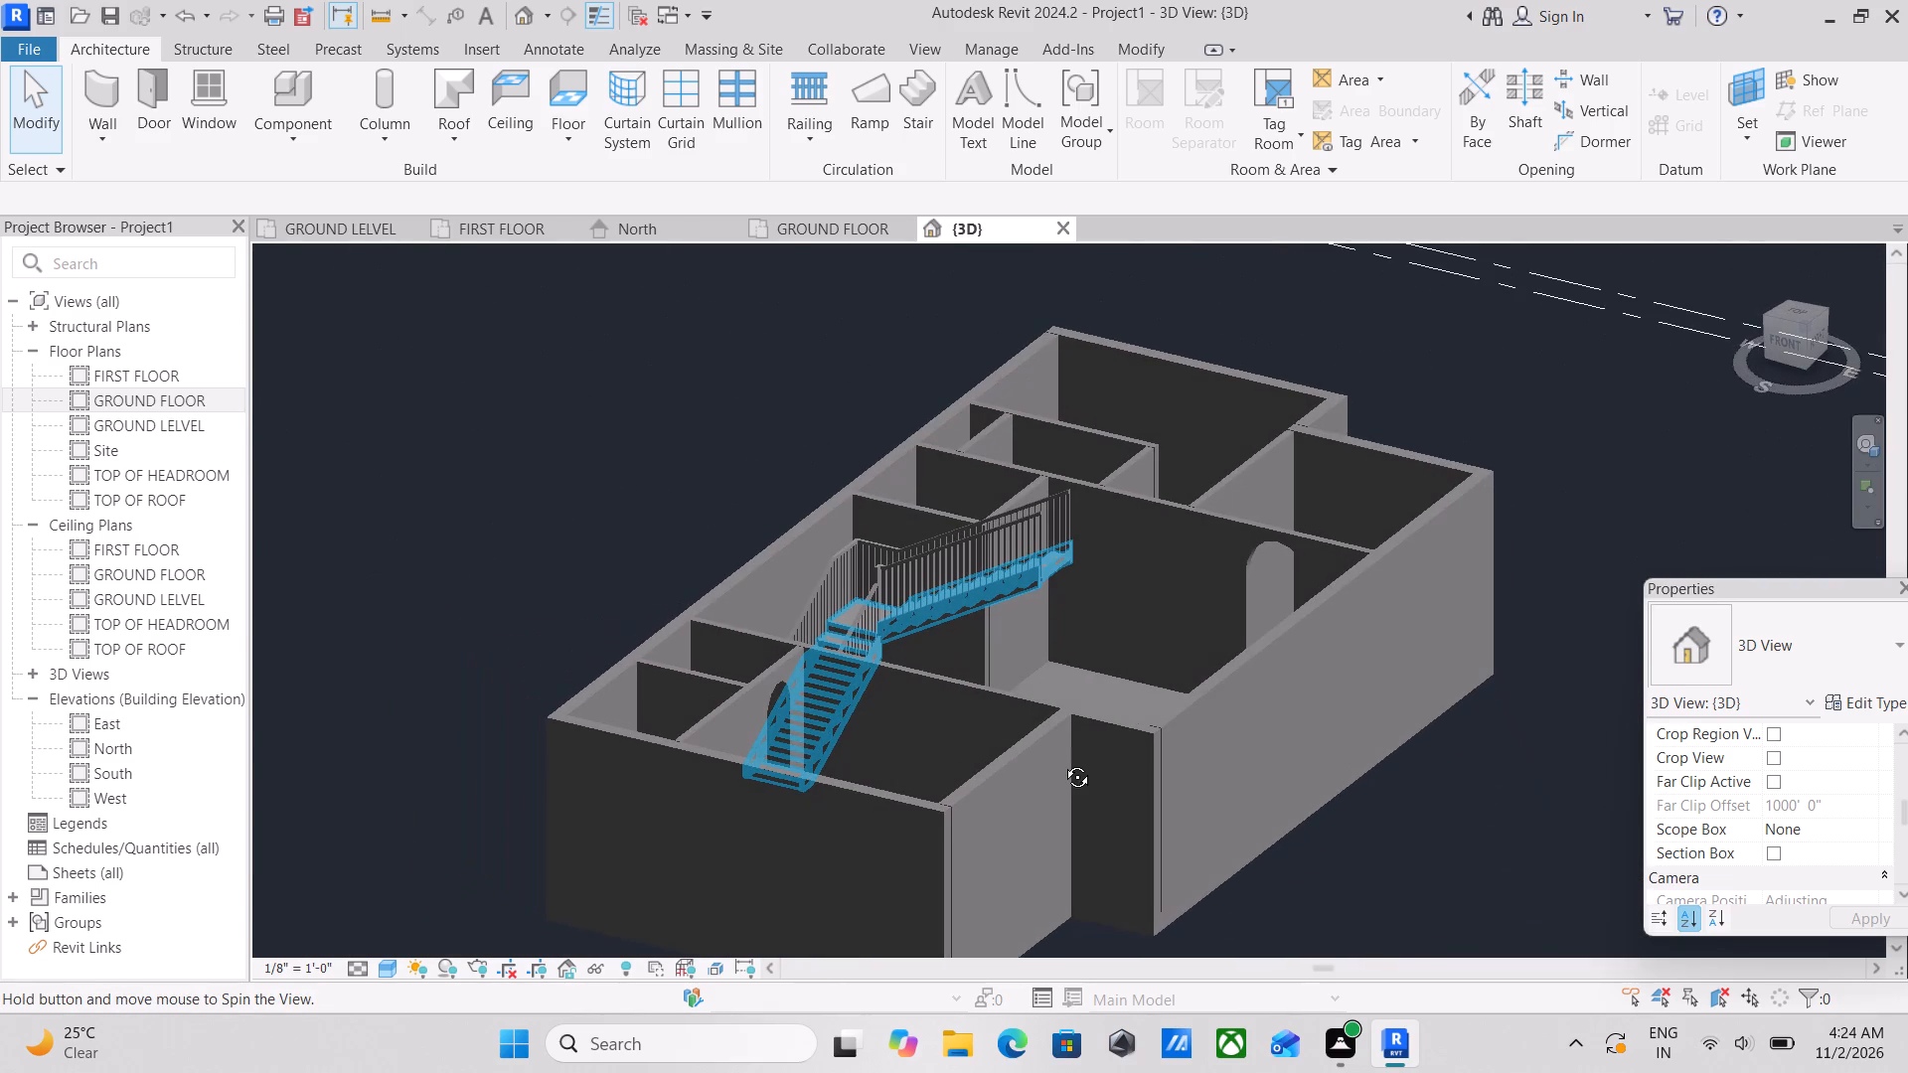
{"action": "middle_click_drag", "start_coordinate": [1062, 762], "coordinate": [870, 805]}
{"action": "middle_click_drag", "start_coordinate": [944, 774], "coordinate": [788, 828], "text": "shift"}
{"action": "middle_click_drag", "start_coordinate": [814, 812], "coordinate": [842, 874]}
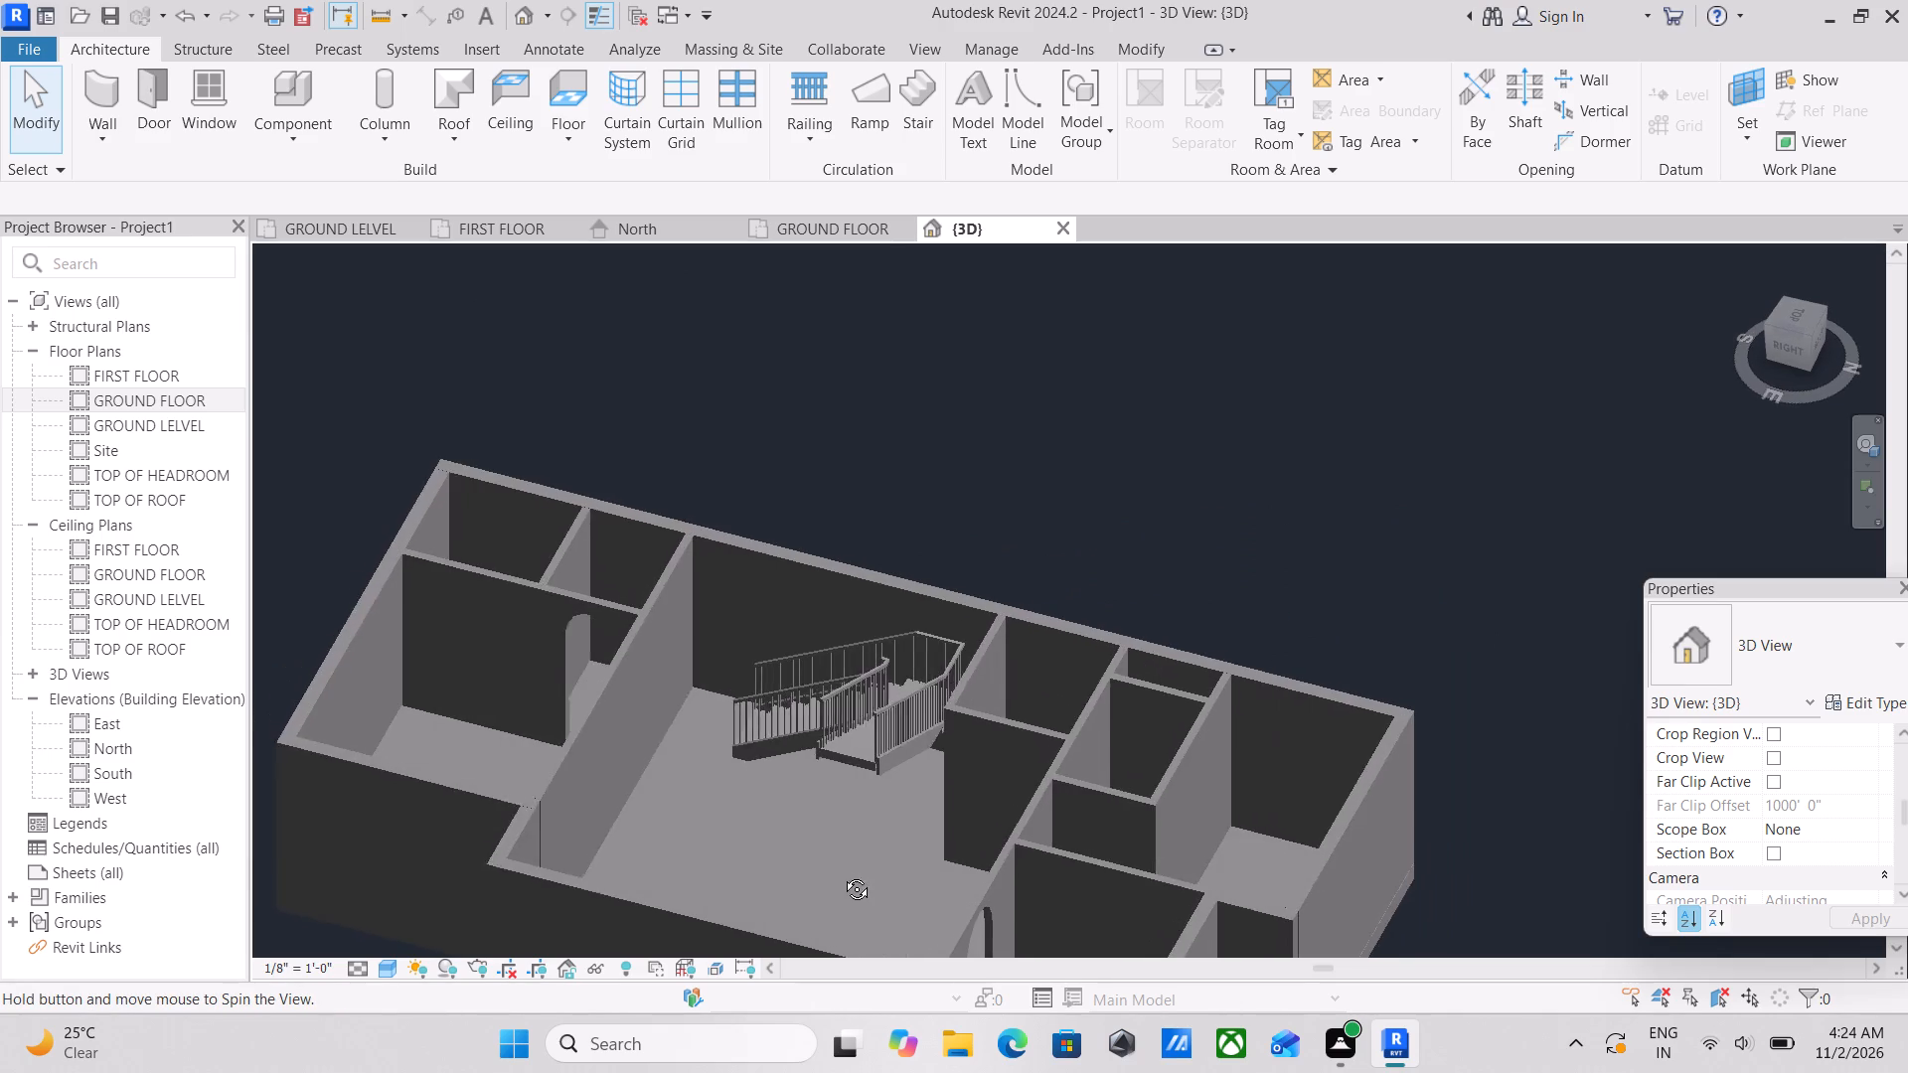
{"action": "middle_click_drag", "start_coordinate": [842, 874], "coordinate": [866, 893]}
{"action": "middle_click_drag", "start_coordinate": [835, 804], "coordinate": [1089, 768], "text": "shift"}
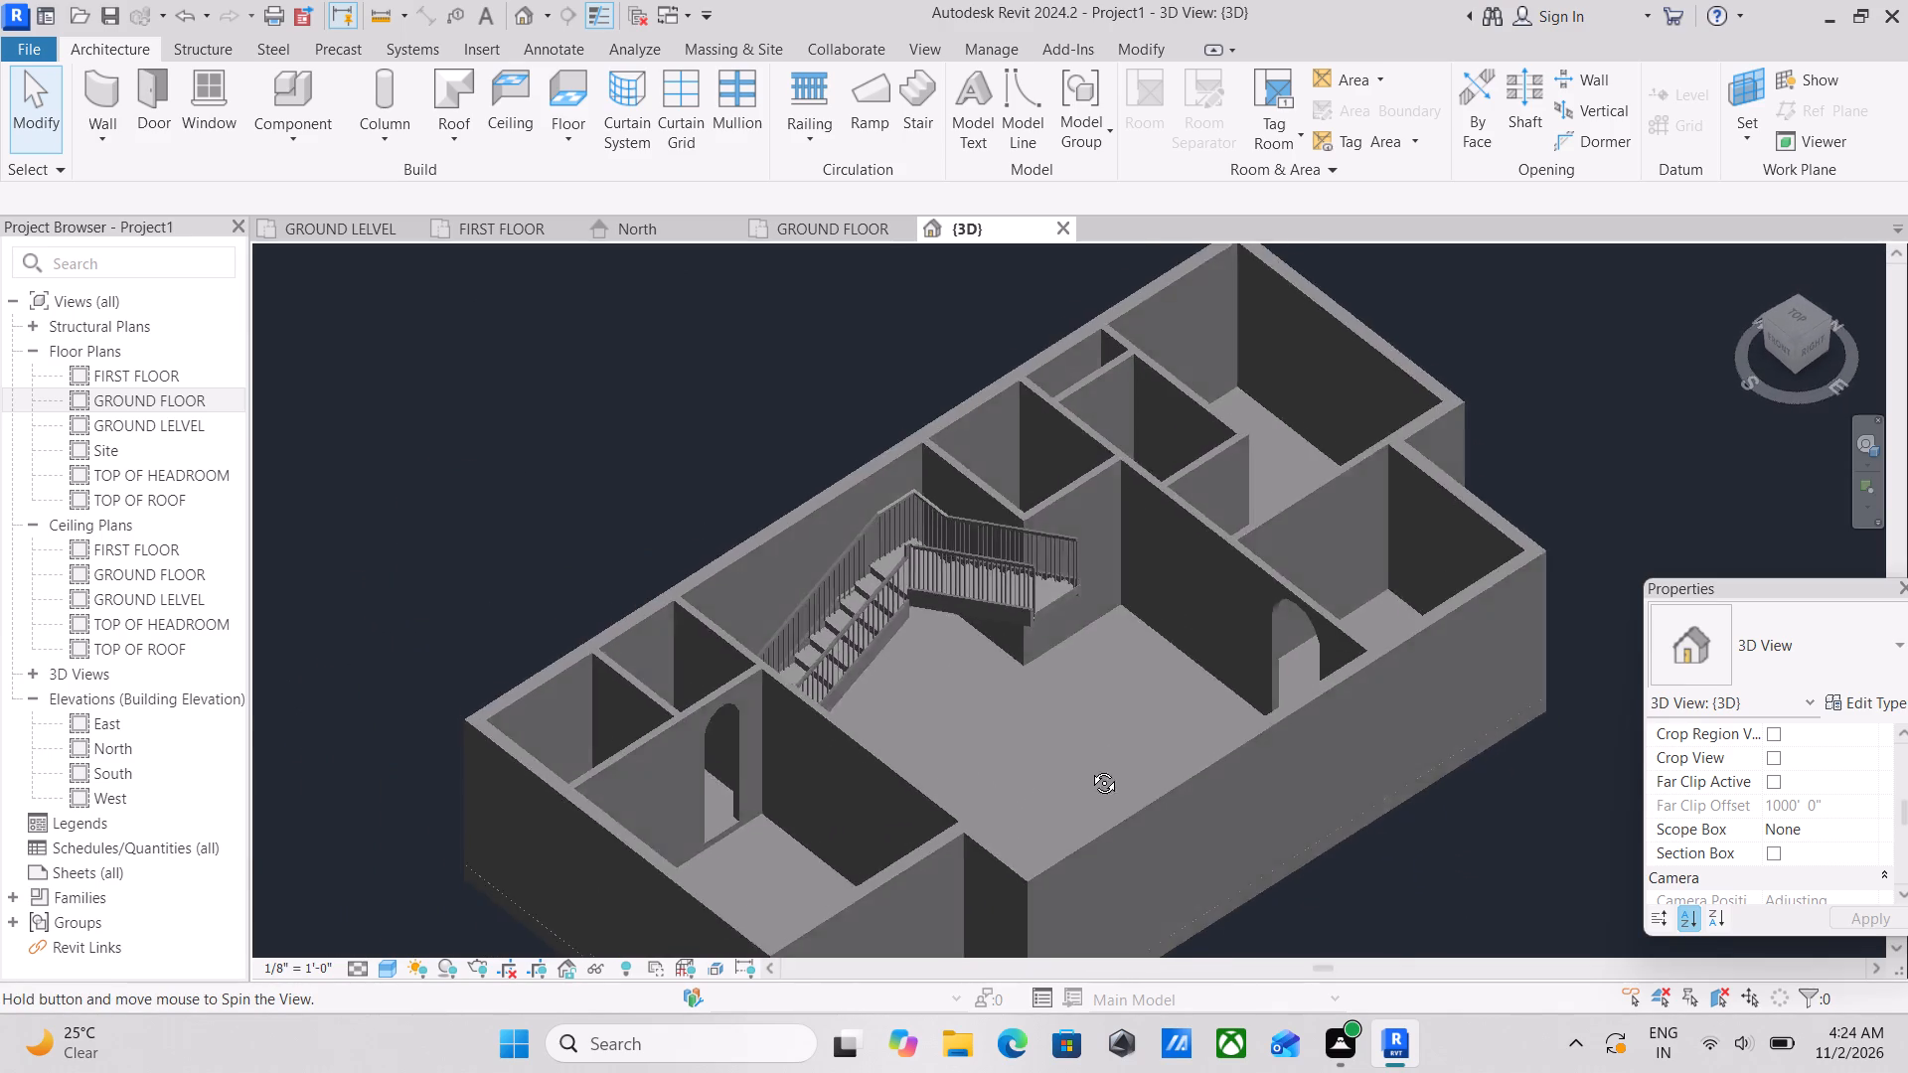
{"action": "middle_click_drag", "start_coordinate": [1089, 768], "coordinate": [1122, 706], "text": "shift"}
Inspect the stair's landing, upper flight and railings up close where they meet the surrounding inner walls.
{"action": "scroll", "coordinate": [977, 676], "scroll_direction": "down", "scroll_amount": 2}
{"action": "middle_click_drag", "start_coordinate": [977, 676], "coordinate": [872, 742]}
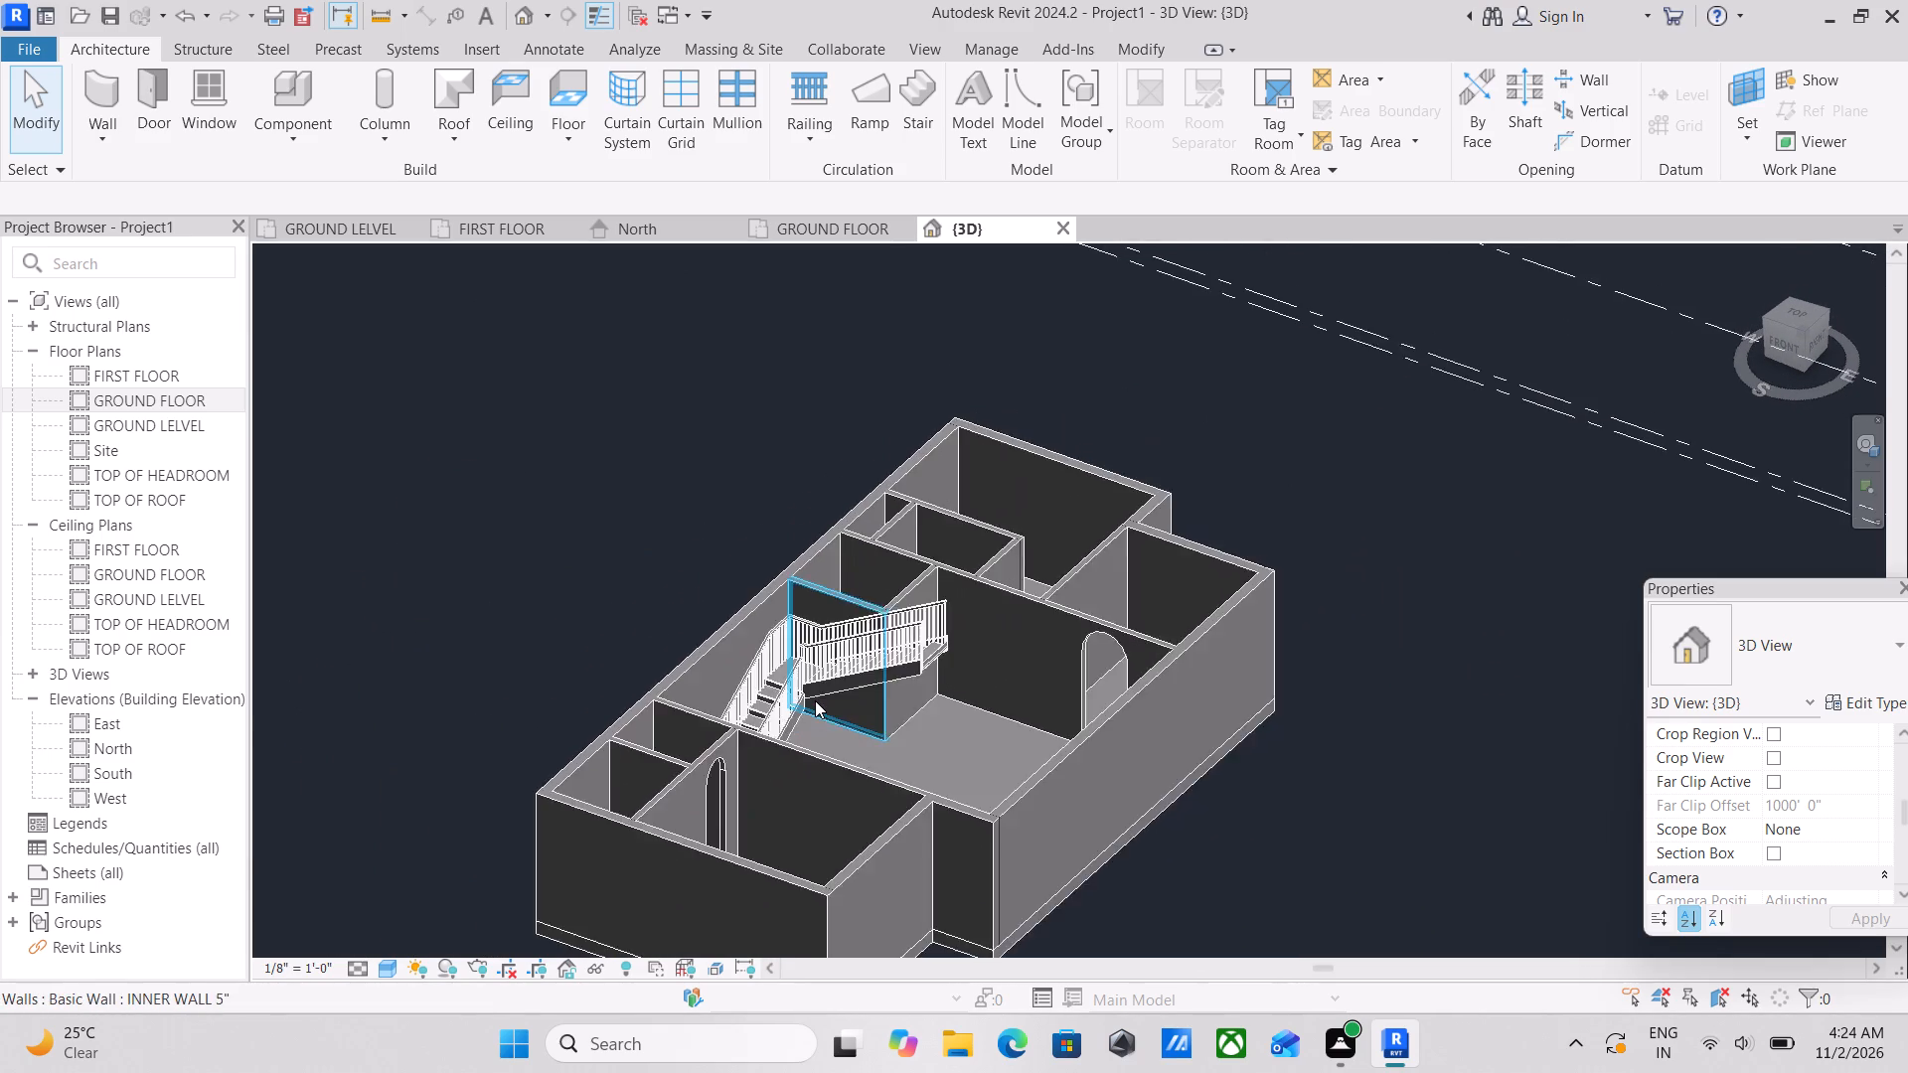
{"action": "scroll", "coordinate": [815, 700], "scroll_direction": "up", "scroll_amount": 3}
{"action": "scroll", "coordinate": [791, 622], "scroll_direction": "up", "scroll_amount": 4}
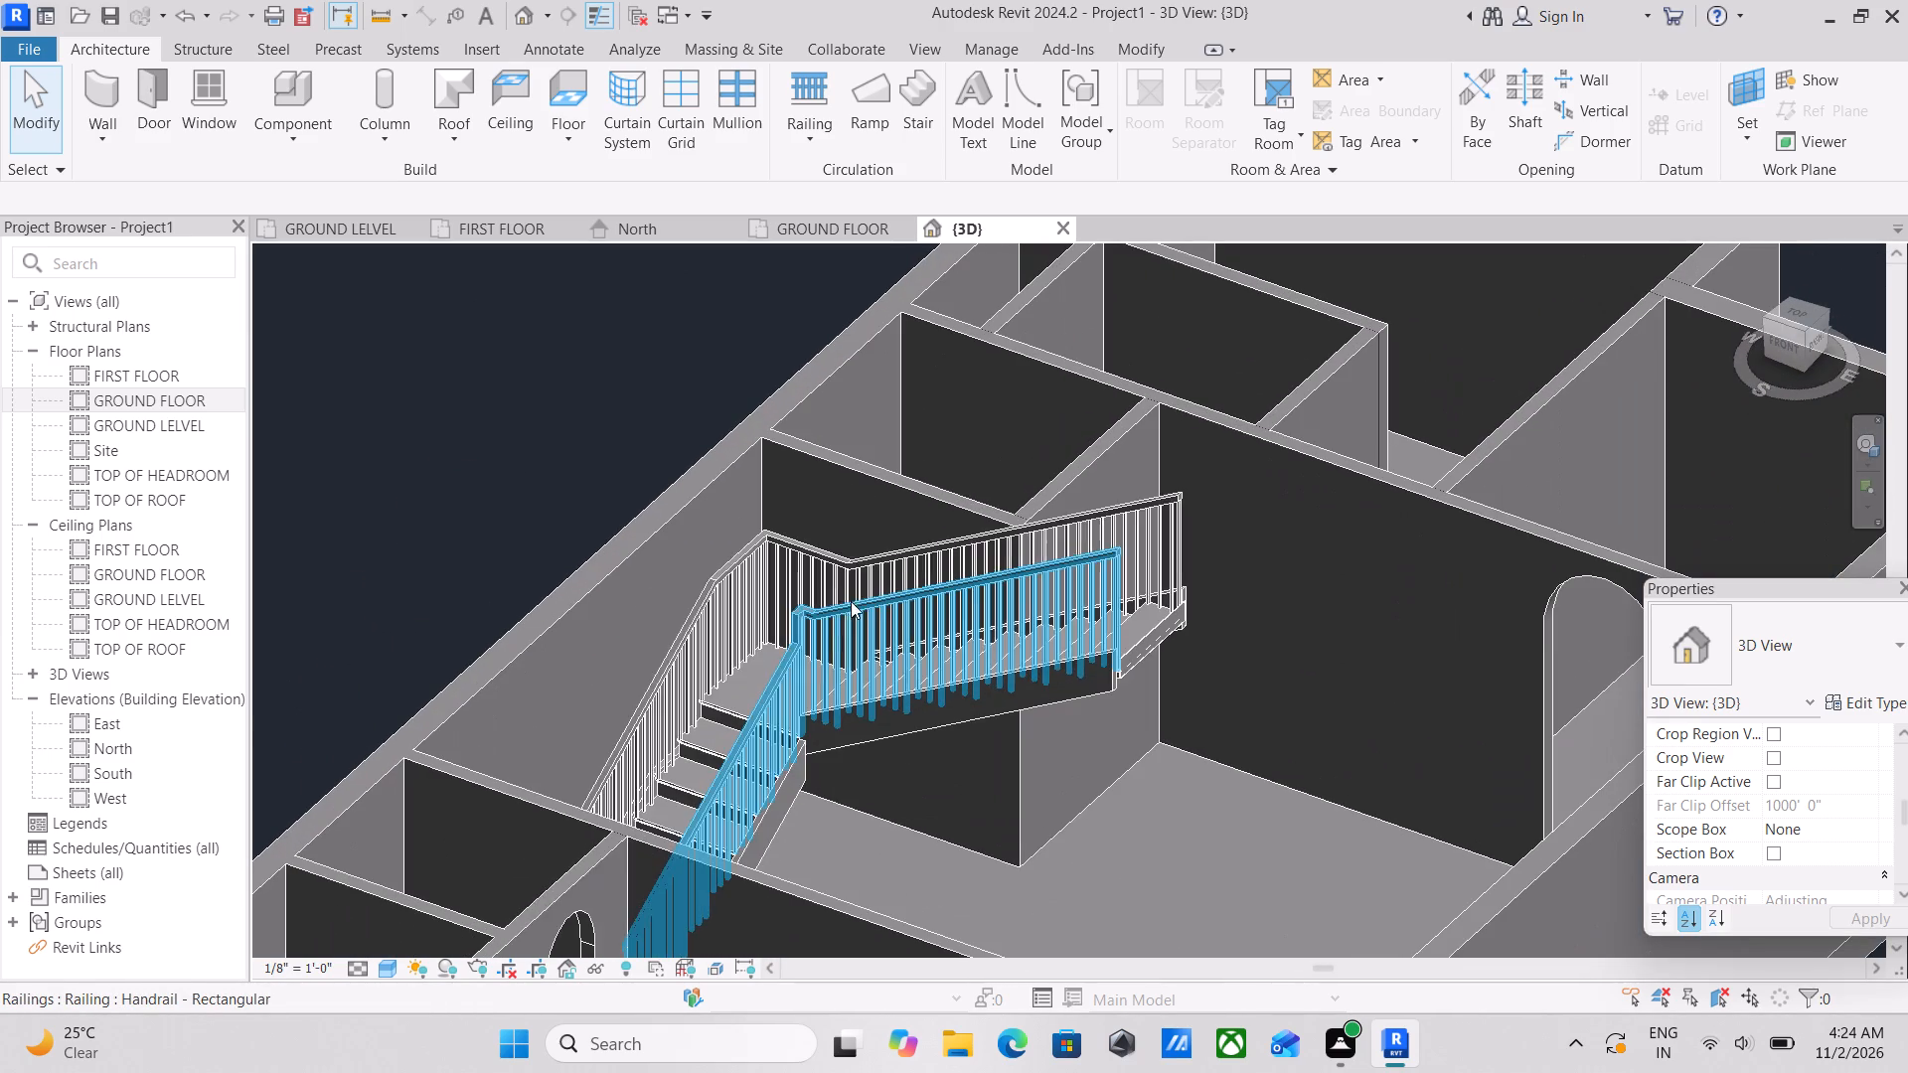
{"action": "scroll", "coordinate": [918, 689], "scroll_direction": "up", "scroll_amount": 2}
{"action": "middle_click_drag", "start_coordinate": [905, 671], "coordinate": [866, 528]}
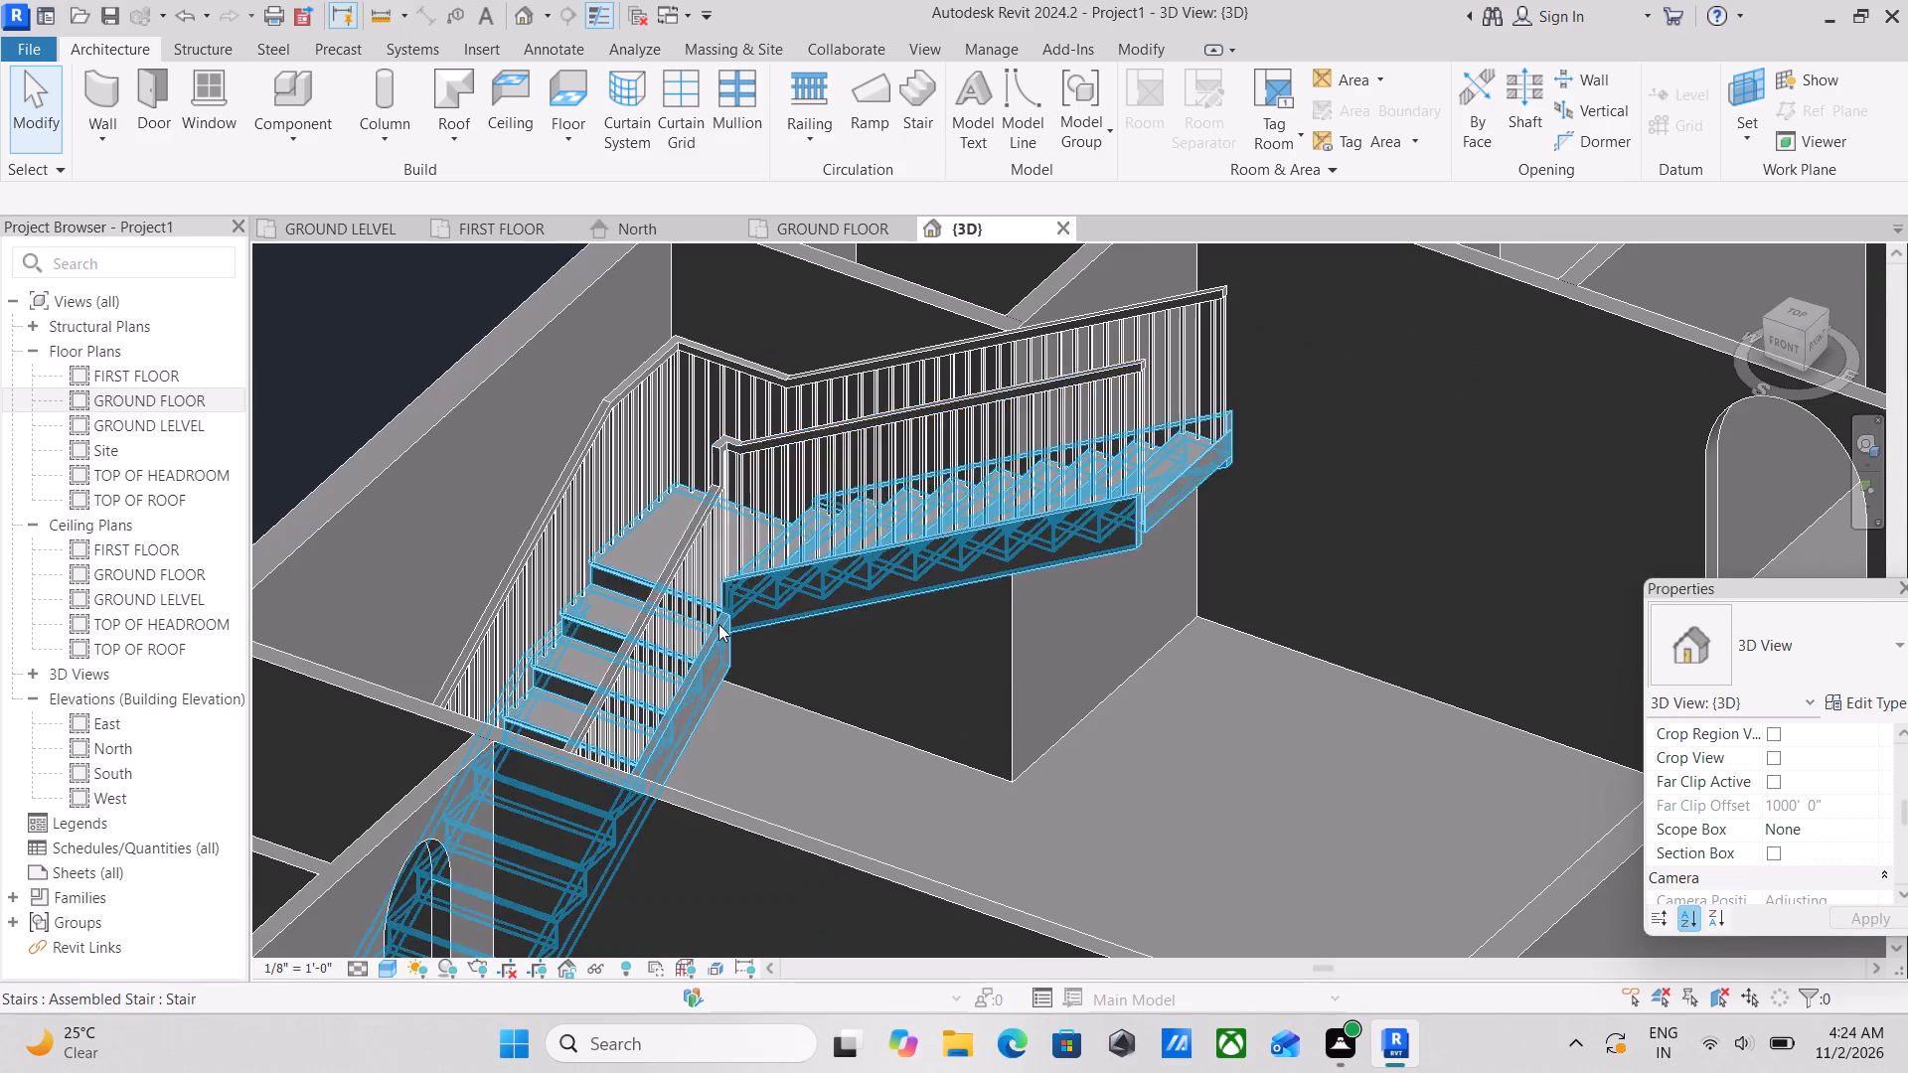
{"action": "scroll", "coordinate": [718, 624], "scroll_direction": "down", "scroll_amount": 3}
{"action": "scroll", "coordinate": [878, 555], "scroll_direction": "down", "scroll_amount": 4}
{"action": "scroll", "coordinate": [965, 542], "scroll_direction": "down", "scroll_amount": 1}
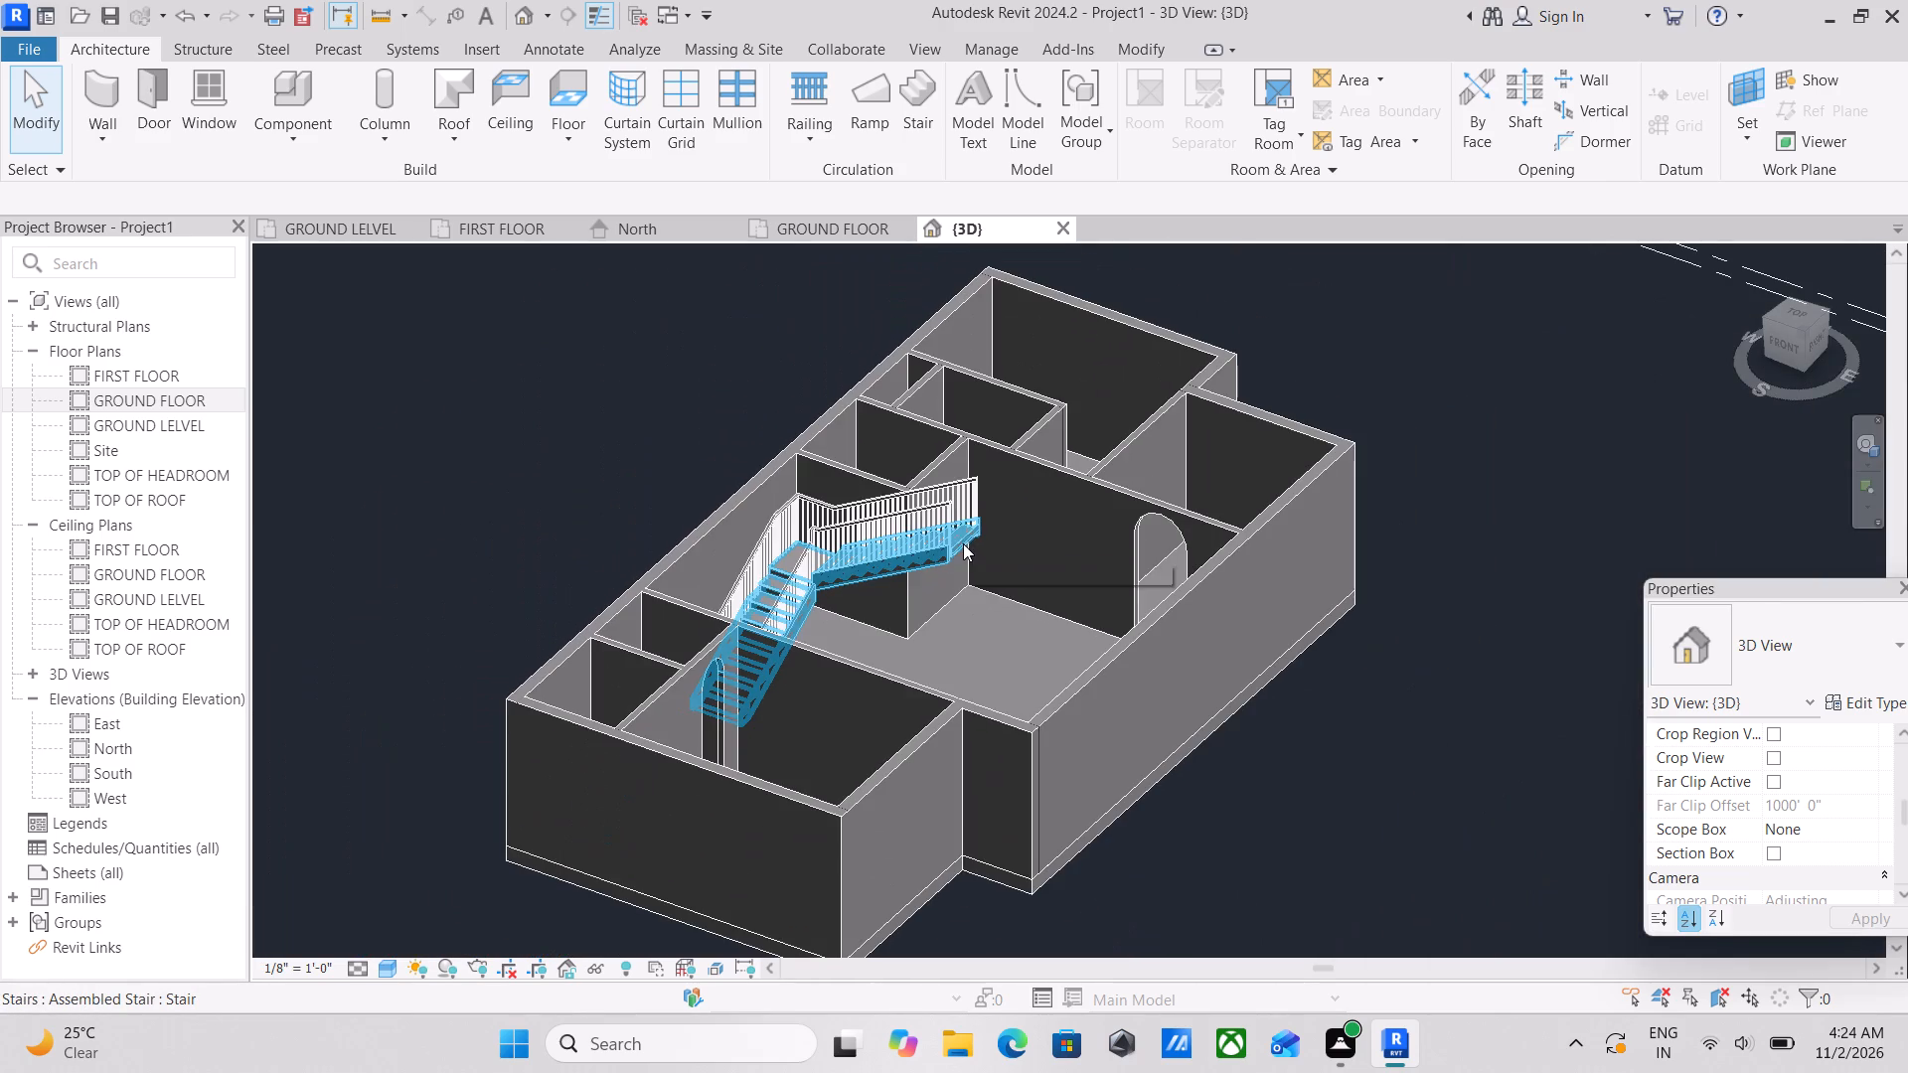
{"action": "scroll", "coordinate": [764, 568], "scroll_direction": "up", "scroll_amount": 7}
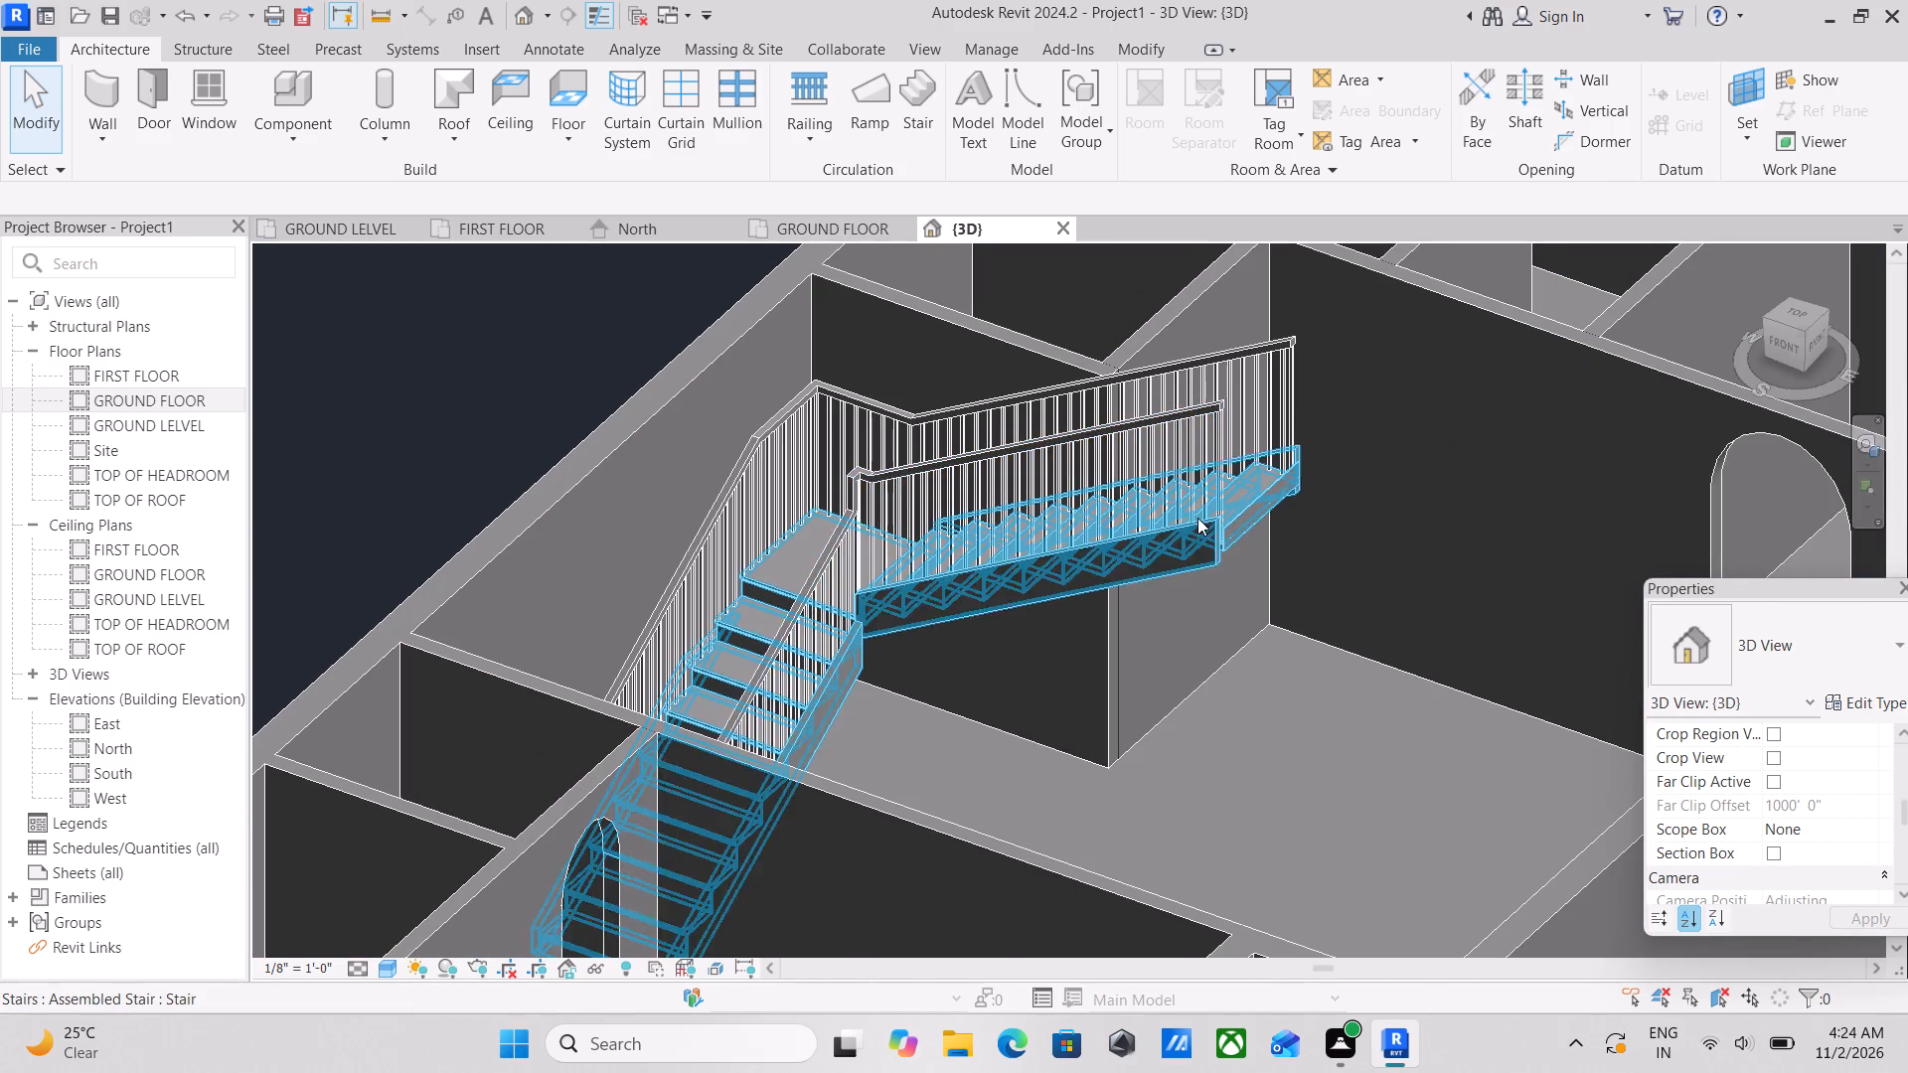
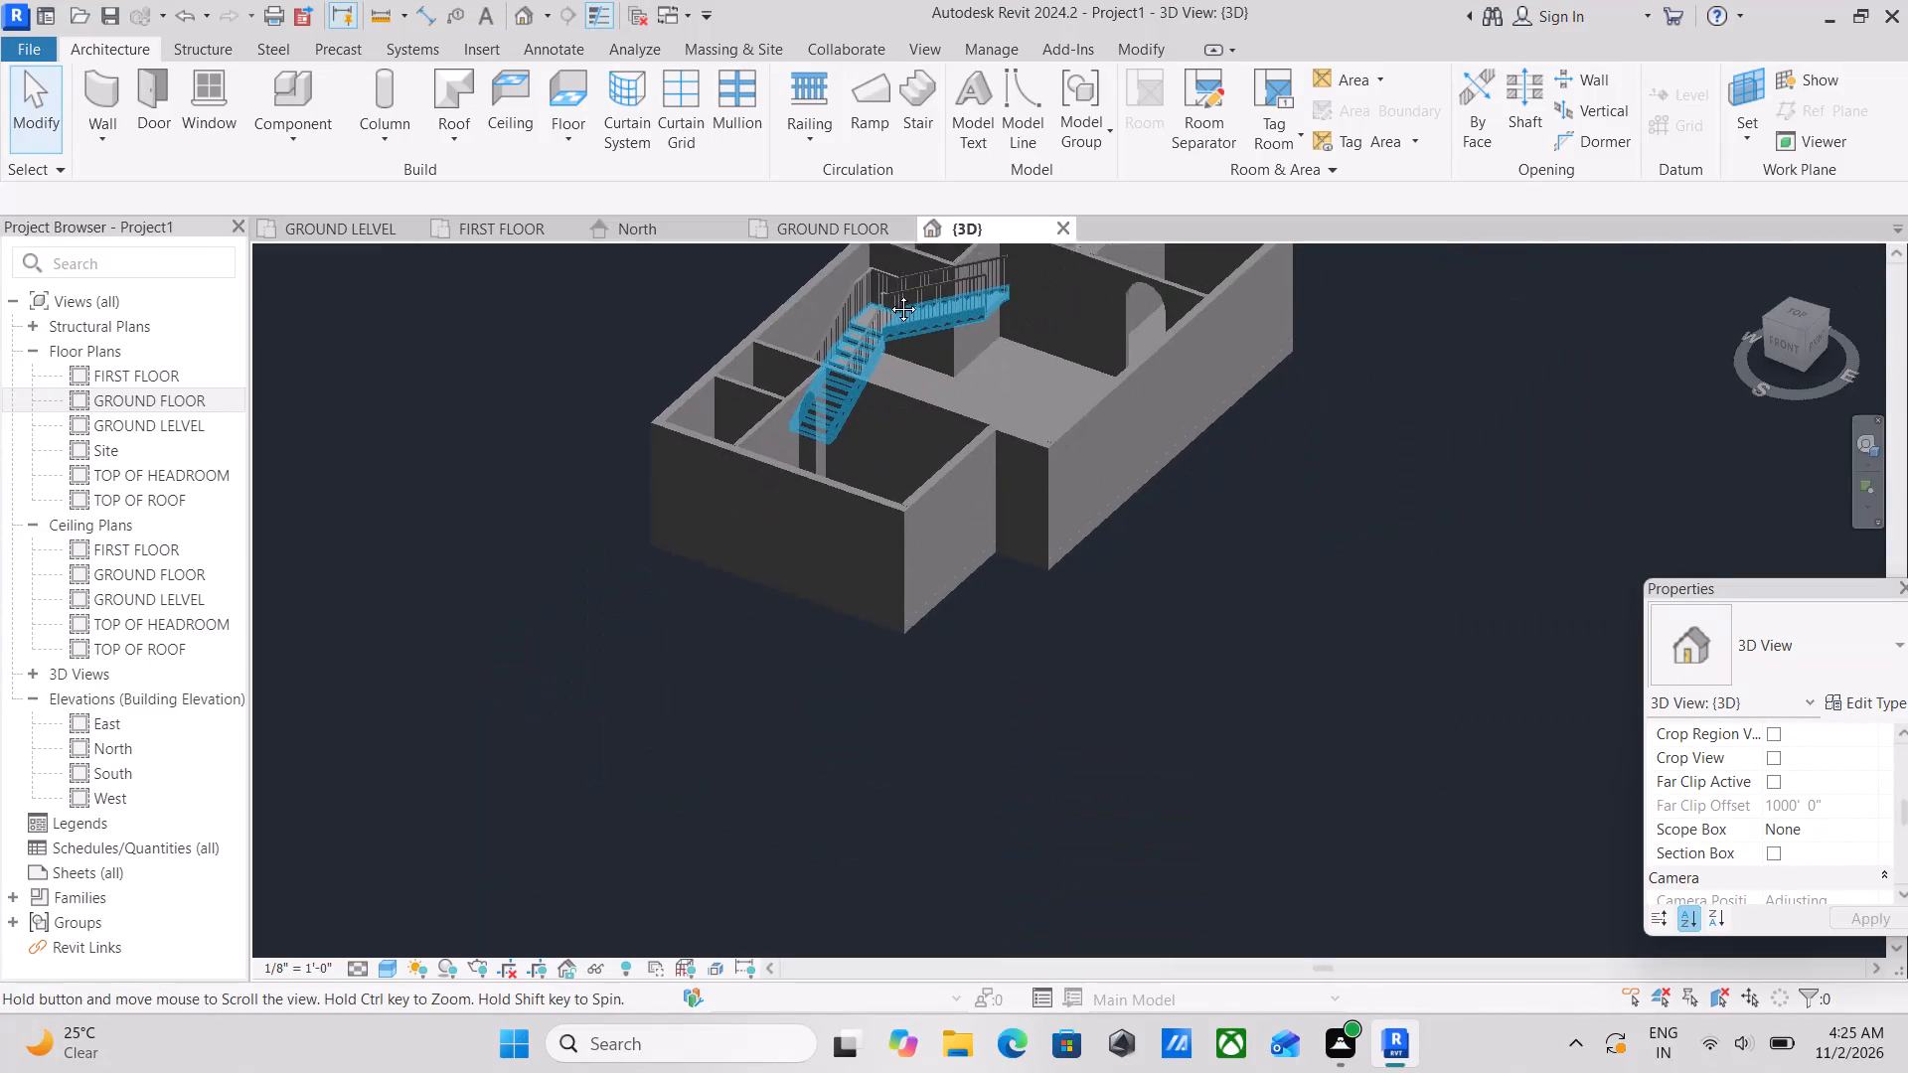
Examine the stair's flights, landing and lower end from above where they meet the surrounding walls and floor.
{"action": "middle_click_drag", "start_coordinate": [933, 397], "coordinate": [1067, 458], "text": "shift"}
{"action": "middle_click_drag", "start_coordinate": [992, 293], "coordinate": [990, 501]}
{"action": "middle_click_drag", "start_coordinate": [872, 406], "coordinate": [972, 533], "text": "shift"}
{"action": "scroll", "coordinate": [869, 458], "scroll_direction": "up", "scroll_amount": 8}
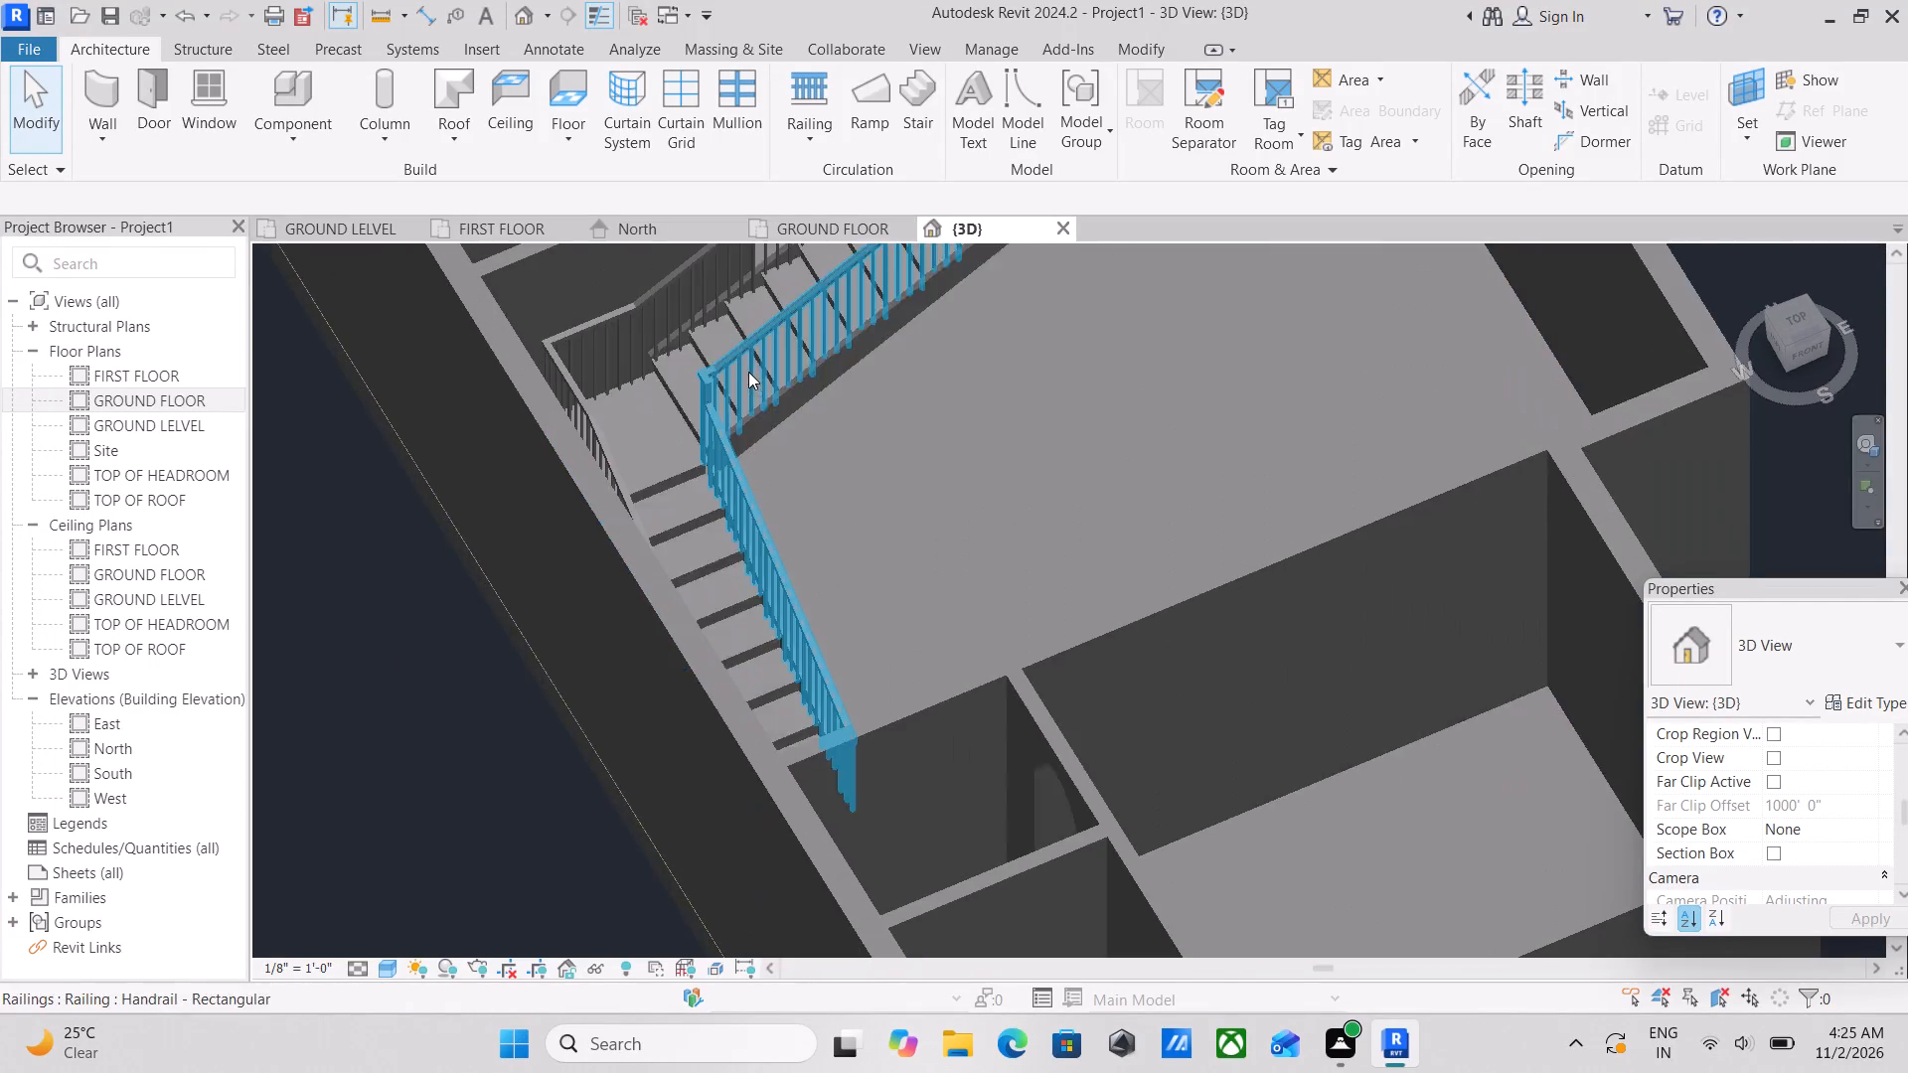
{"action": "scroll", "coordinate": [753, 366], "scroll_direction": "up", "scroll_amount": 5}
{"action": "scroll", "coordinate": [838, 374], "scroll_direction": "up", "scroll_amount": 4}
{"action": "scroll", "coordinate": [852, 355], "scroll_direction": "down", "scroll_amount": 5}
{"action": "middle_click_drag", "start_coordinate": [844, 354], "coordinate": [542, 332], "text": "shift"}
{"action": "scroll", "coordinate": [542, 333], "scroll_direction": "up", "scroll_amount": 1}
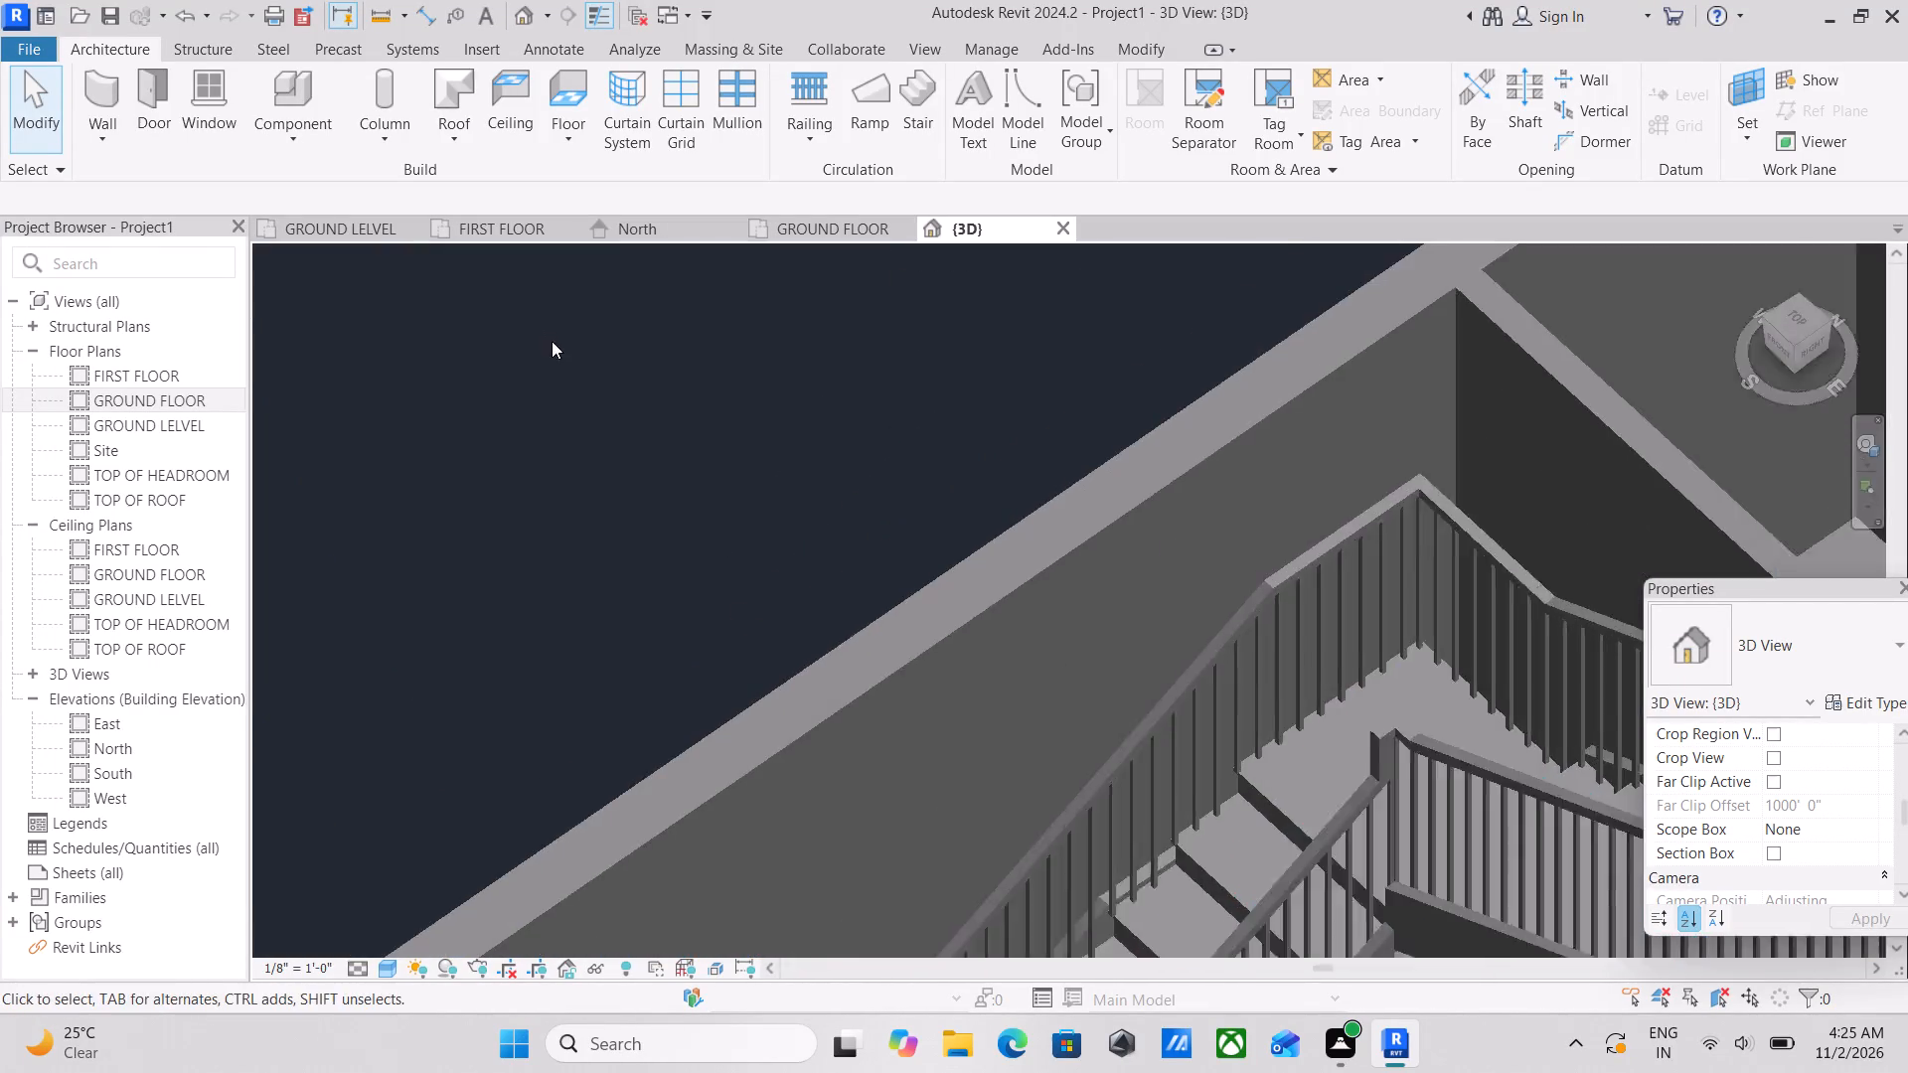
{"action": "scroll", "coordinate": [552, 343], "scroll_direction": "down", "scroll_amount": 2}
{"action": "middle_click_drag", "start_coordinate": [552, 343], "coordinate": [461, 51]}
{"action": "middle_click_drag", "start_coordinate": [745, 436], "coordinate": [647, 176]}
{"action": "scroll", "coordinate": [921, 531], "scroll_direction": "up", "scroll_amount": 2}
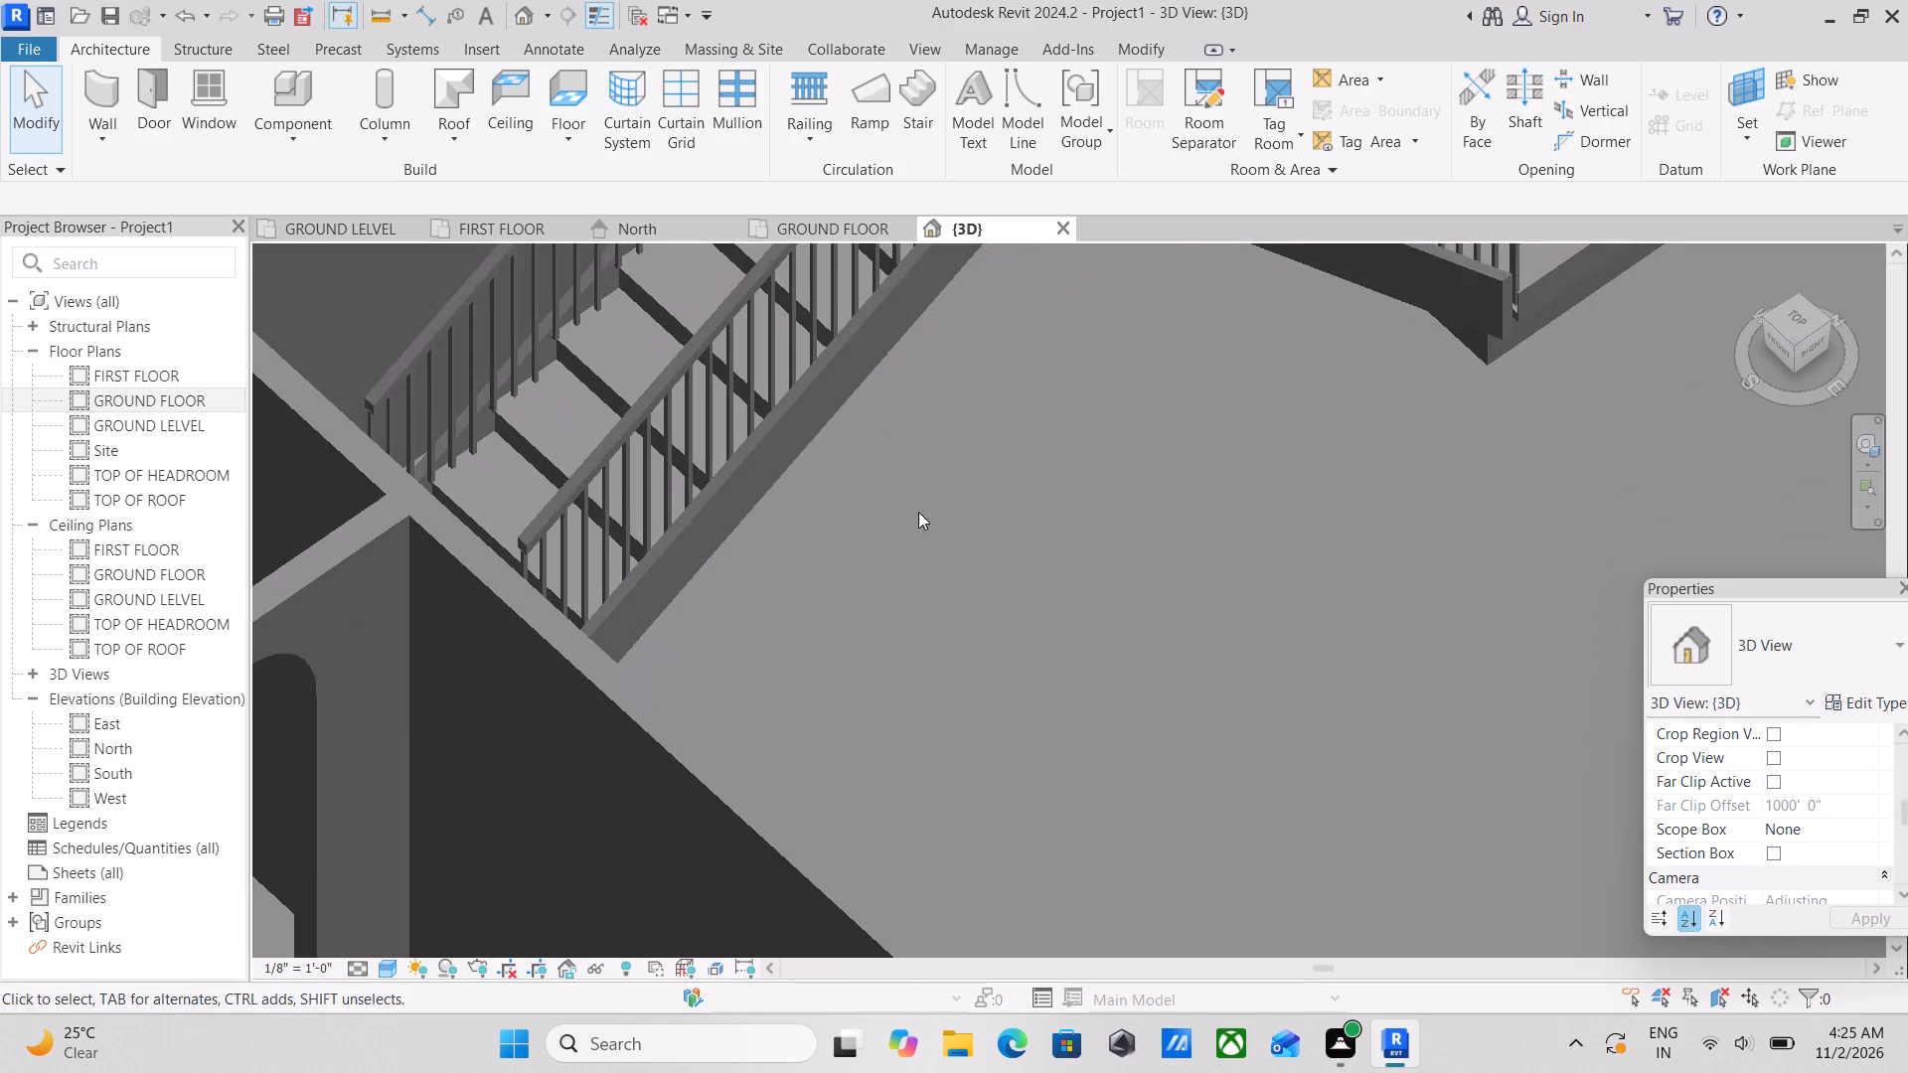
{"action": "middle_click_drag", "start_coordinate": [907, 507], "coordinate": [675, 438]}
{"action": "scroll", "coordinate": [639, 430], "scroll_direction": "up", "scroll_amount": 1}
{"action": "scroll", "coordinate": [656, 412], "scroll_direction": "down", "scroll_amount": 2}
{"action": "middle_click_drag", "start_coordinate": [656, 412], "coordinate": [582, 416]}
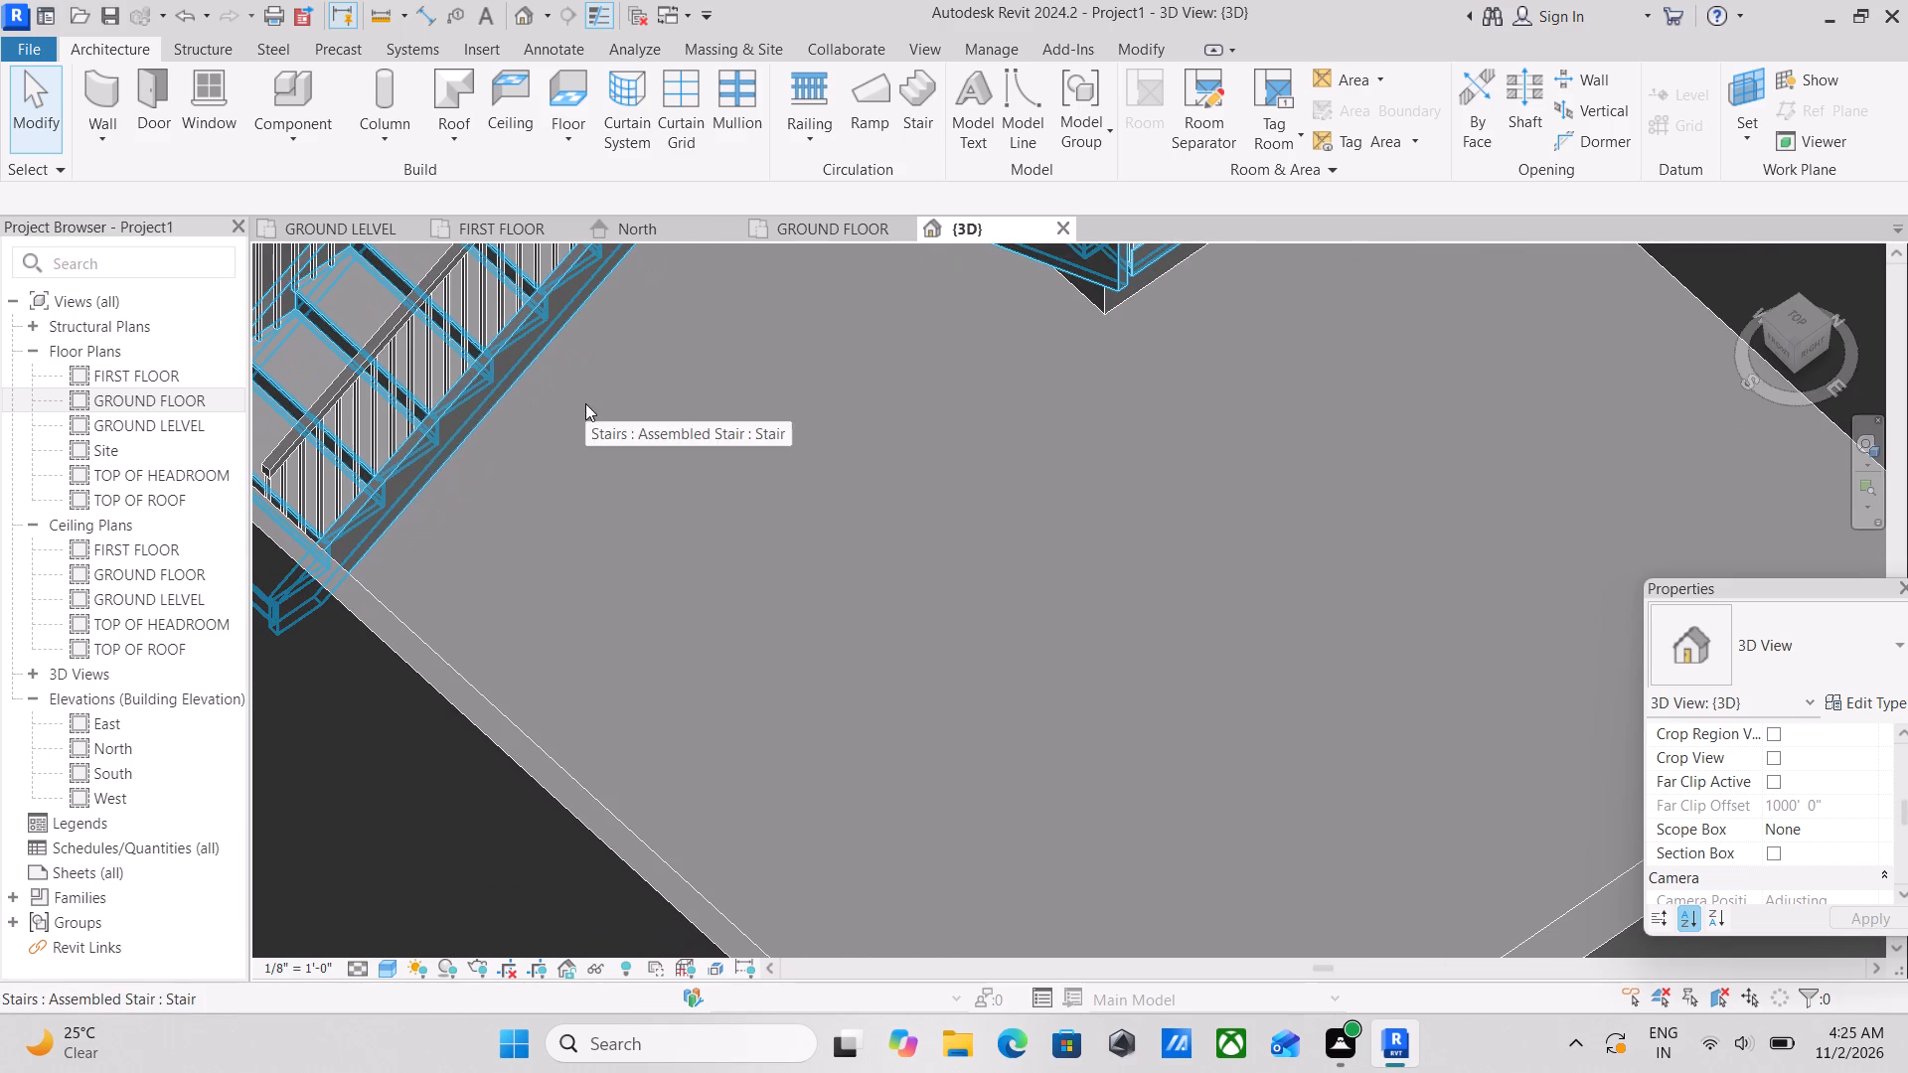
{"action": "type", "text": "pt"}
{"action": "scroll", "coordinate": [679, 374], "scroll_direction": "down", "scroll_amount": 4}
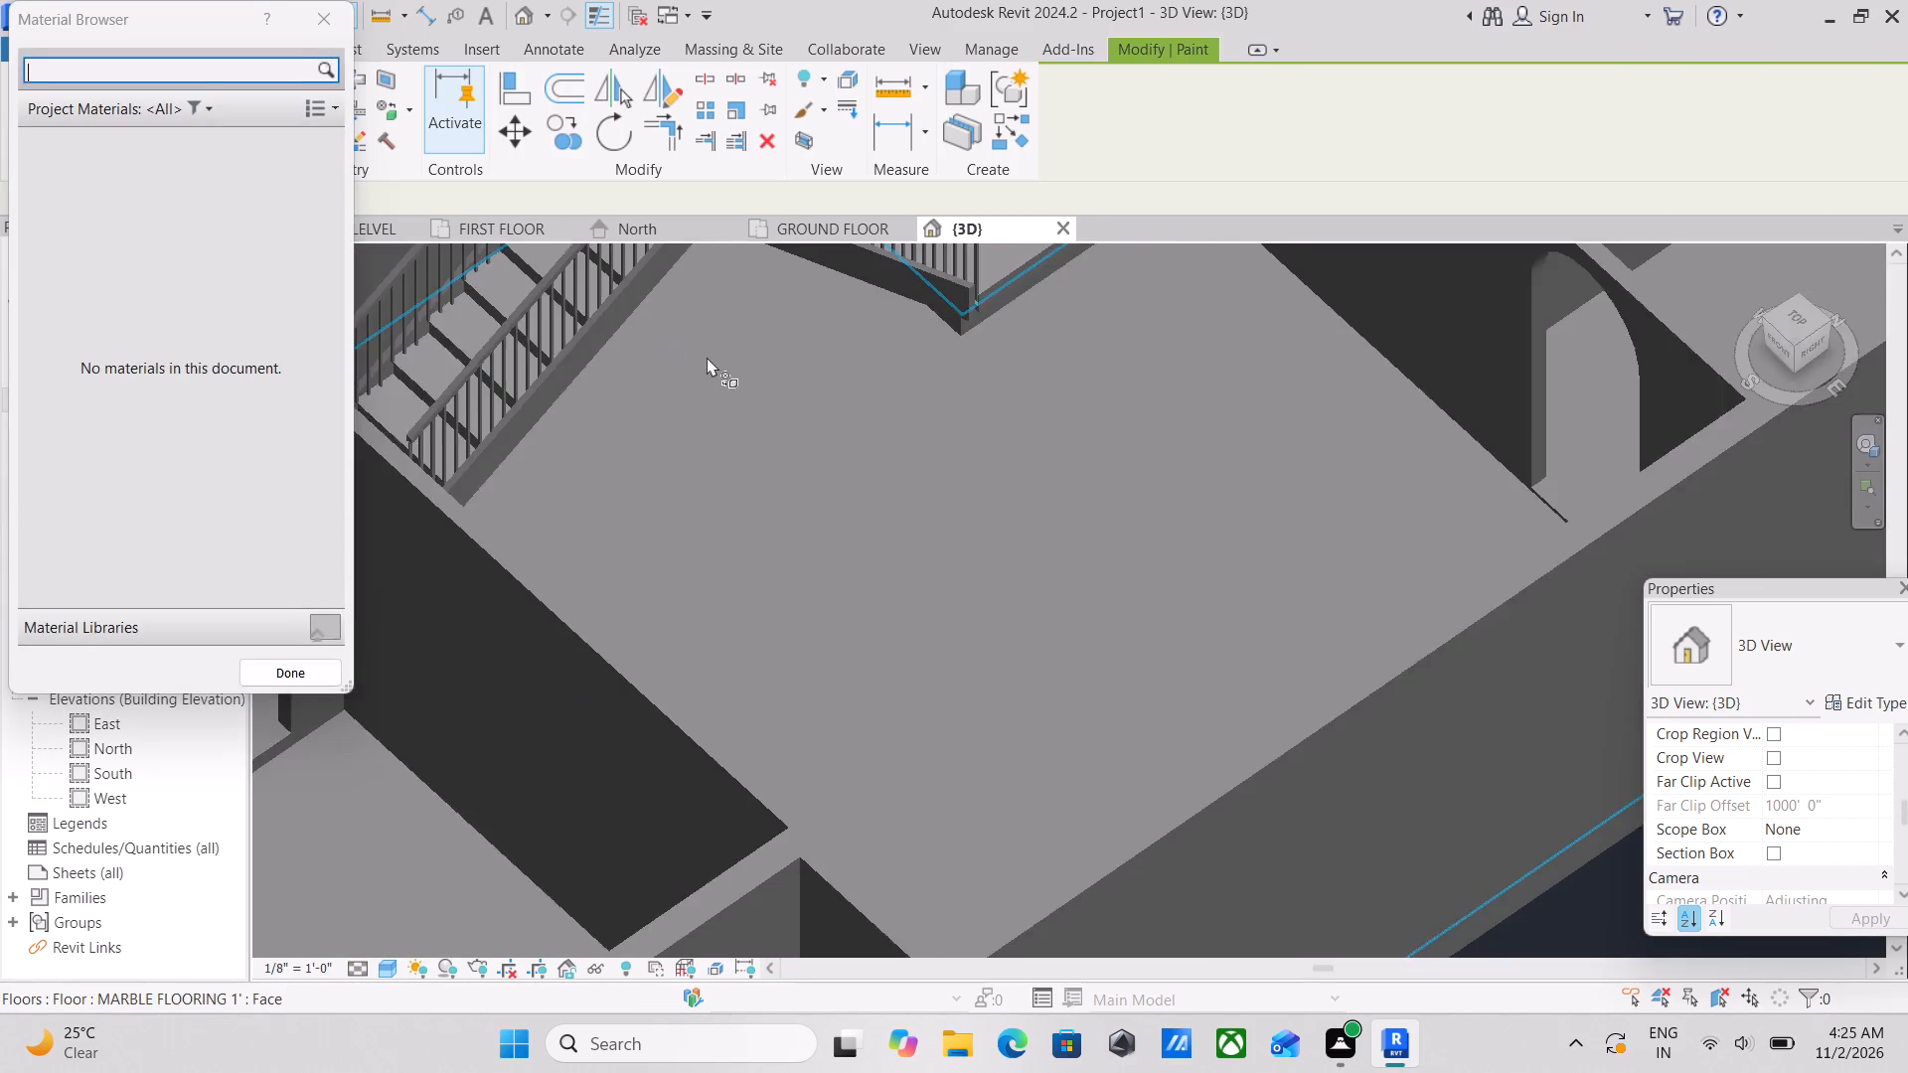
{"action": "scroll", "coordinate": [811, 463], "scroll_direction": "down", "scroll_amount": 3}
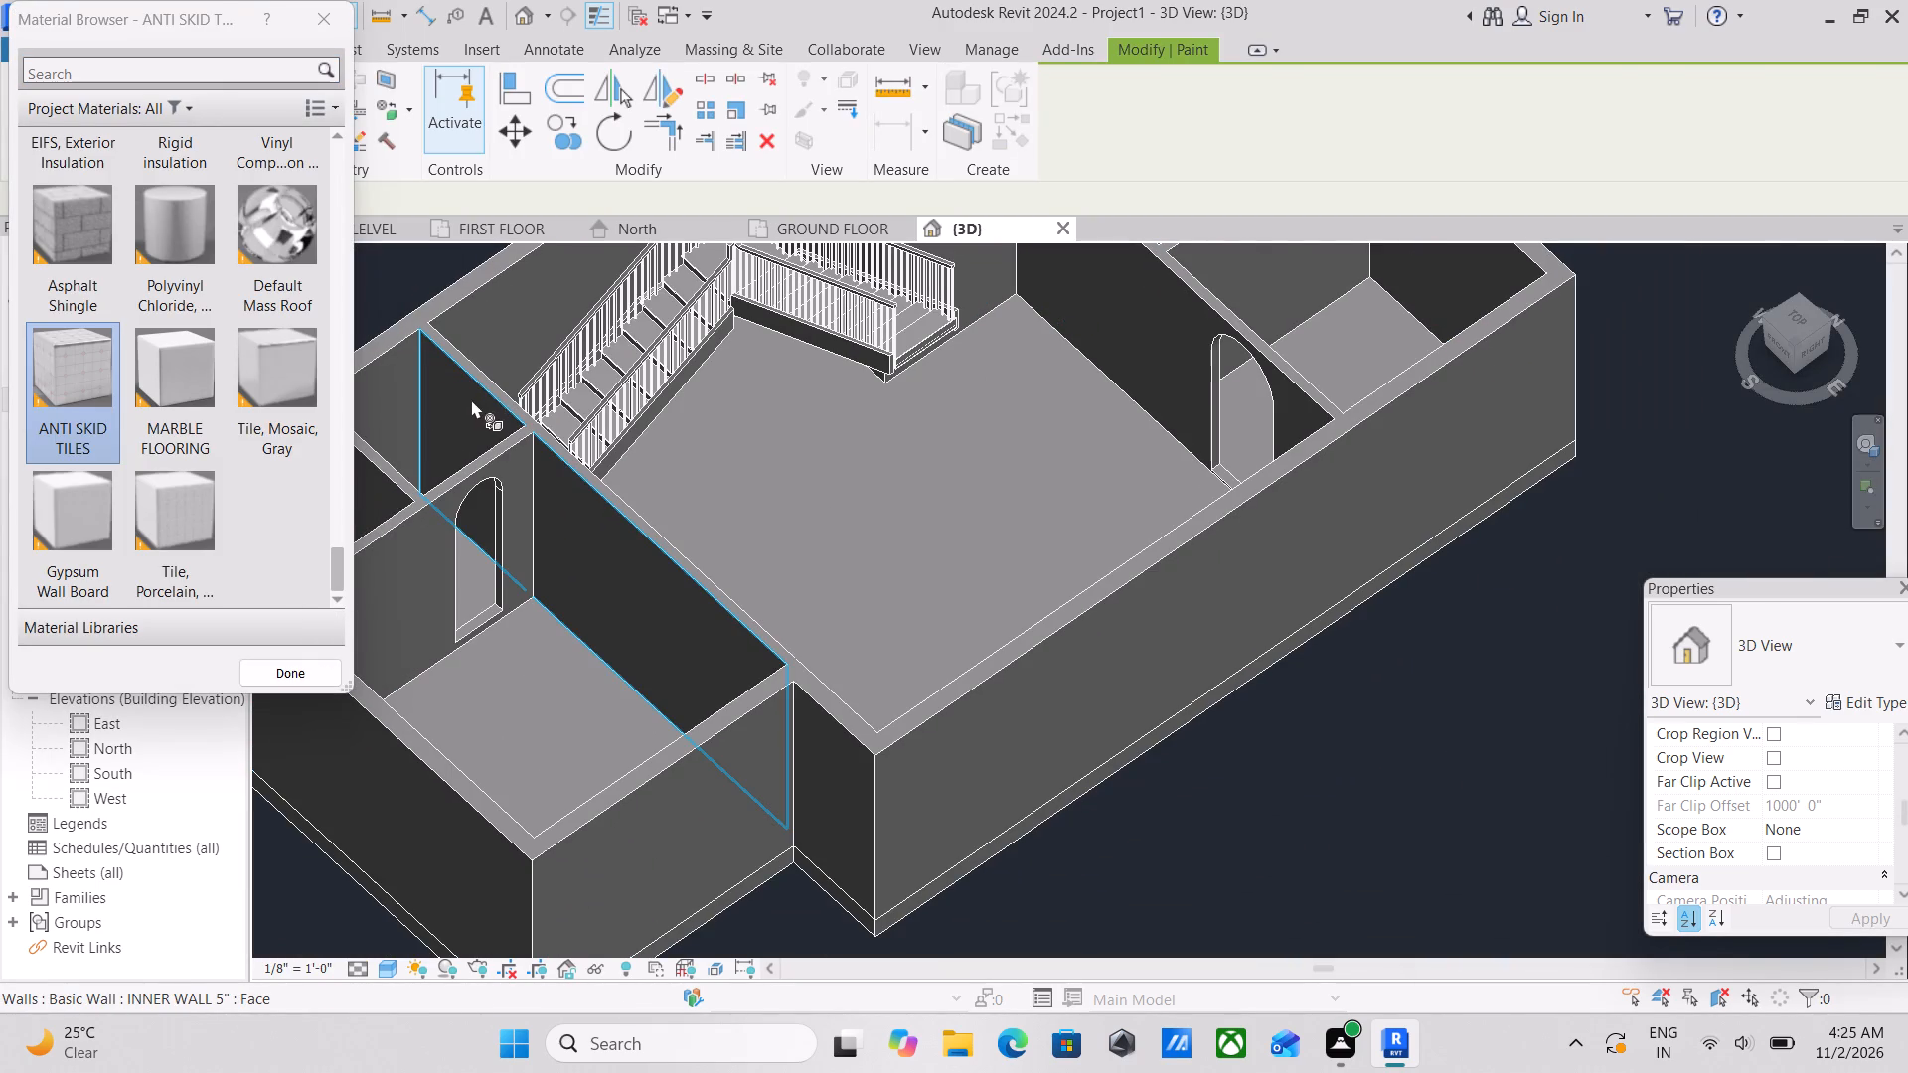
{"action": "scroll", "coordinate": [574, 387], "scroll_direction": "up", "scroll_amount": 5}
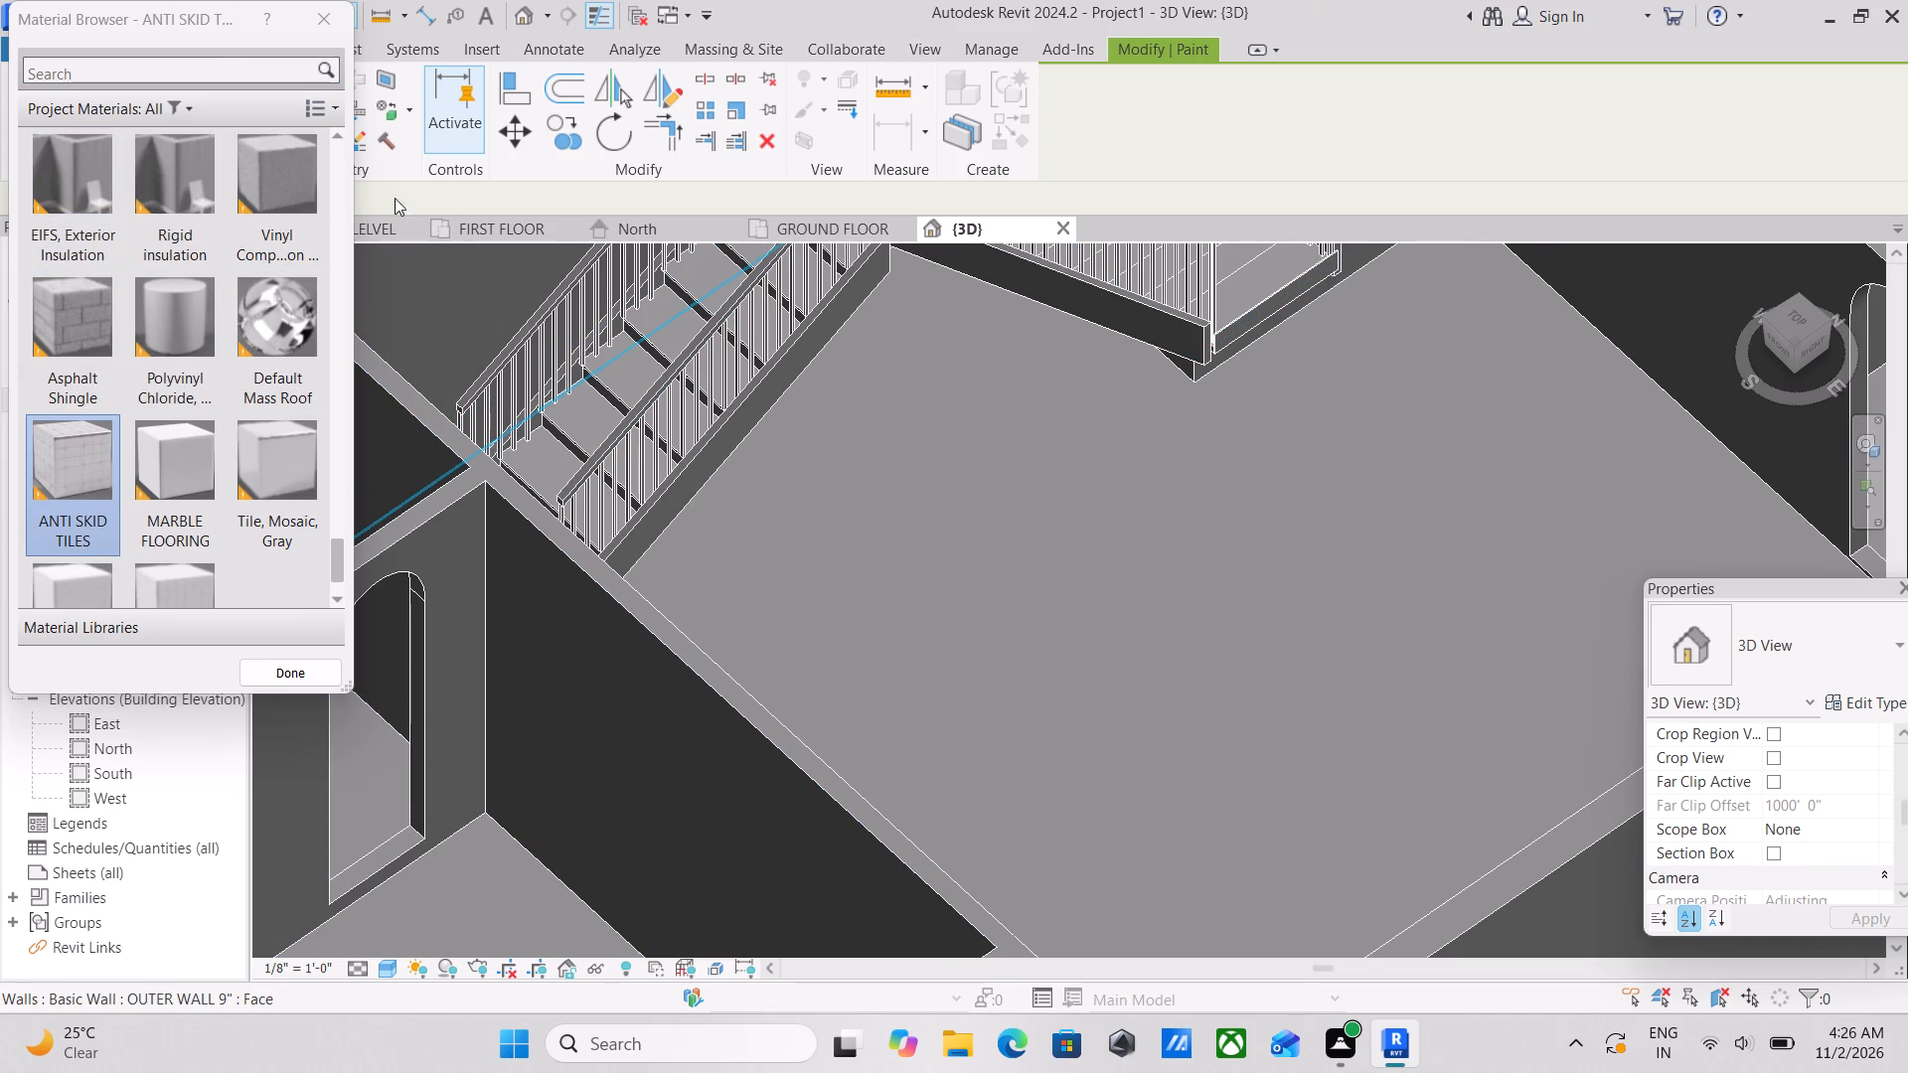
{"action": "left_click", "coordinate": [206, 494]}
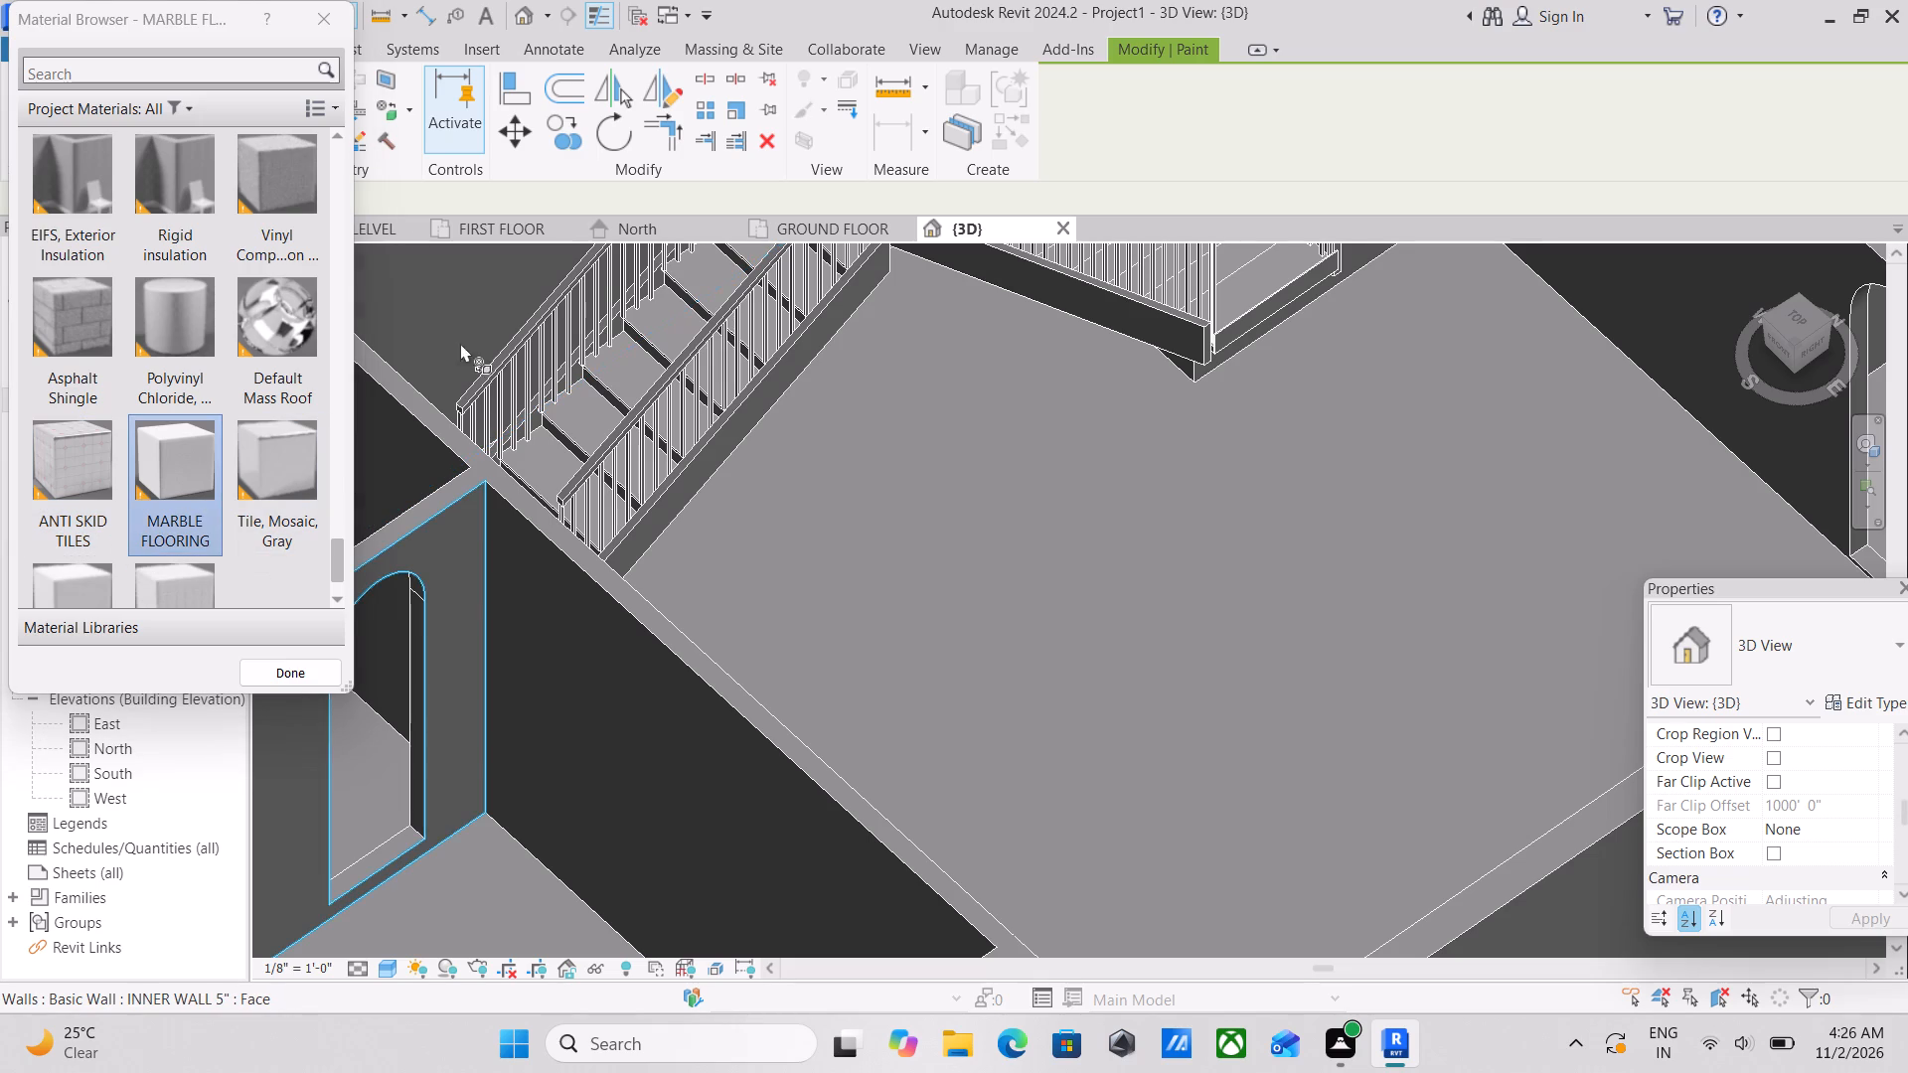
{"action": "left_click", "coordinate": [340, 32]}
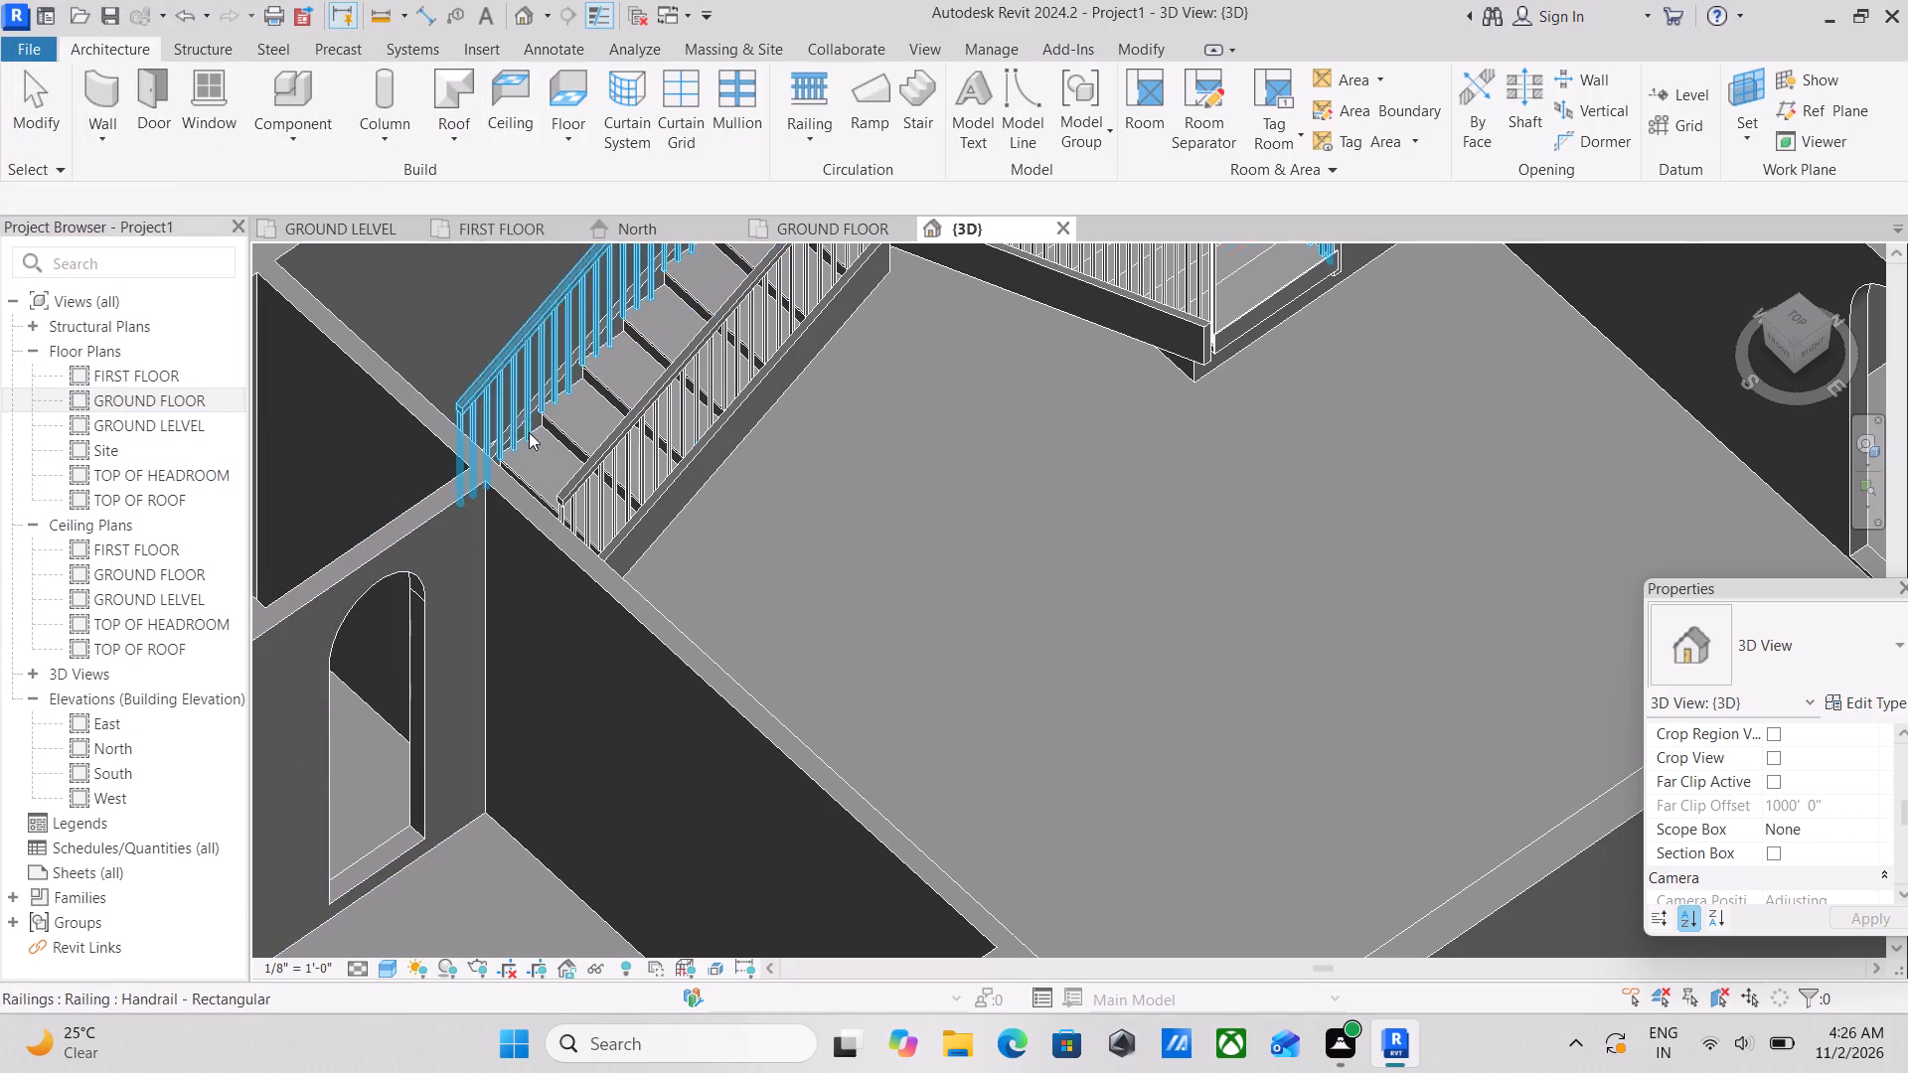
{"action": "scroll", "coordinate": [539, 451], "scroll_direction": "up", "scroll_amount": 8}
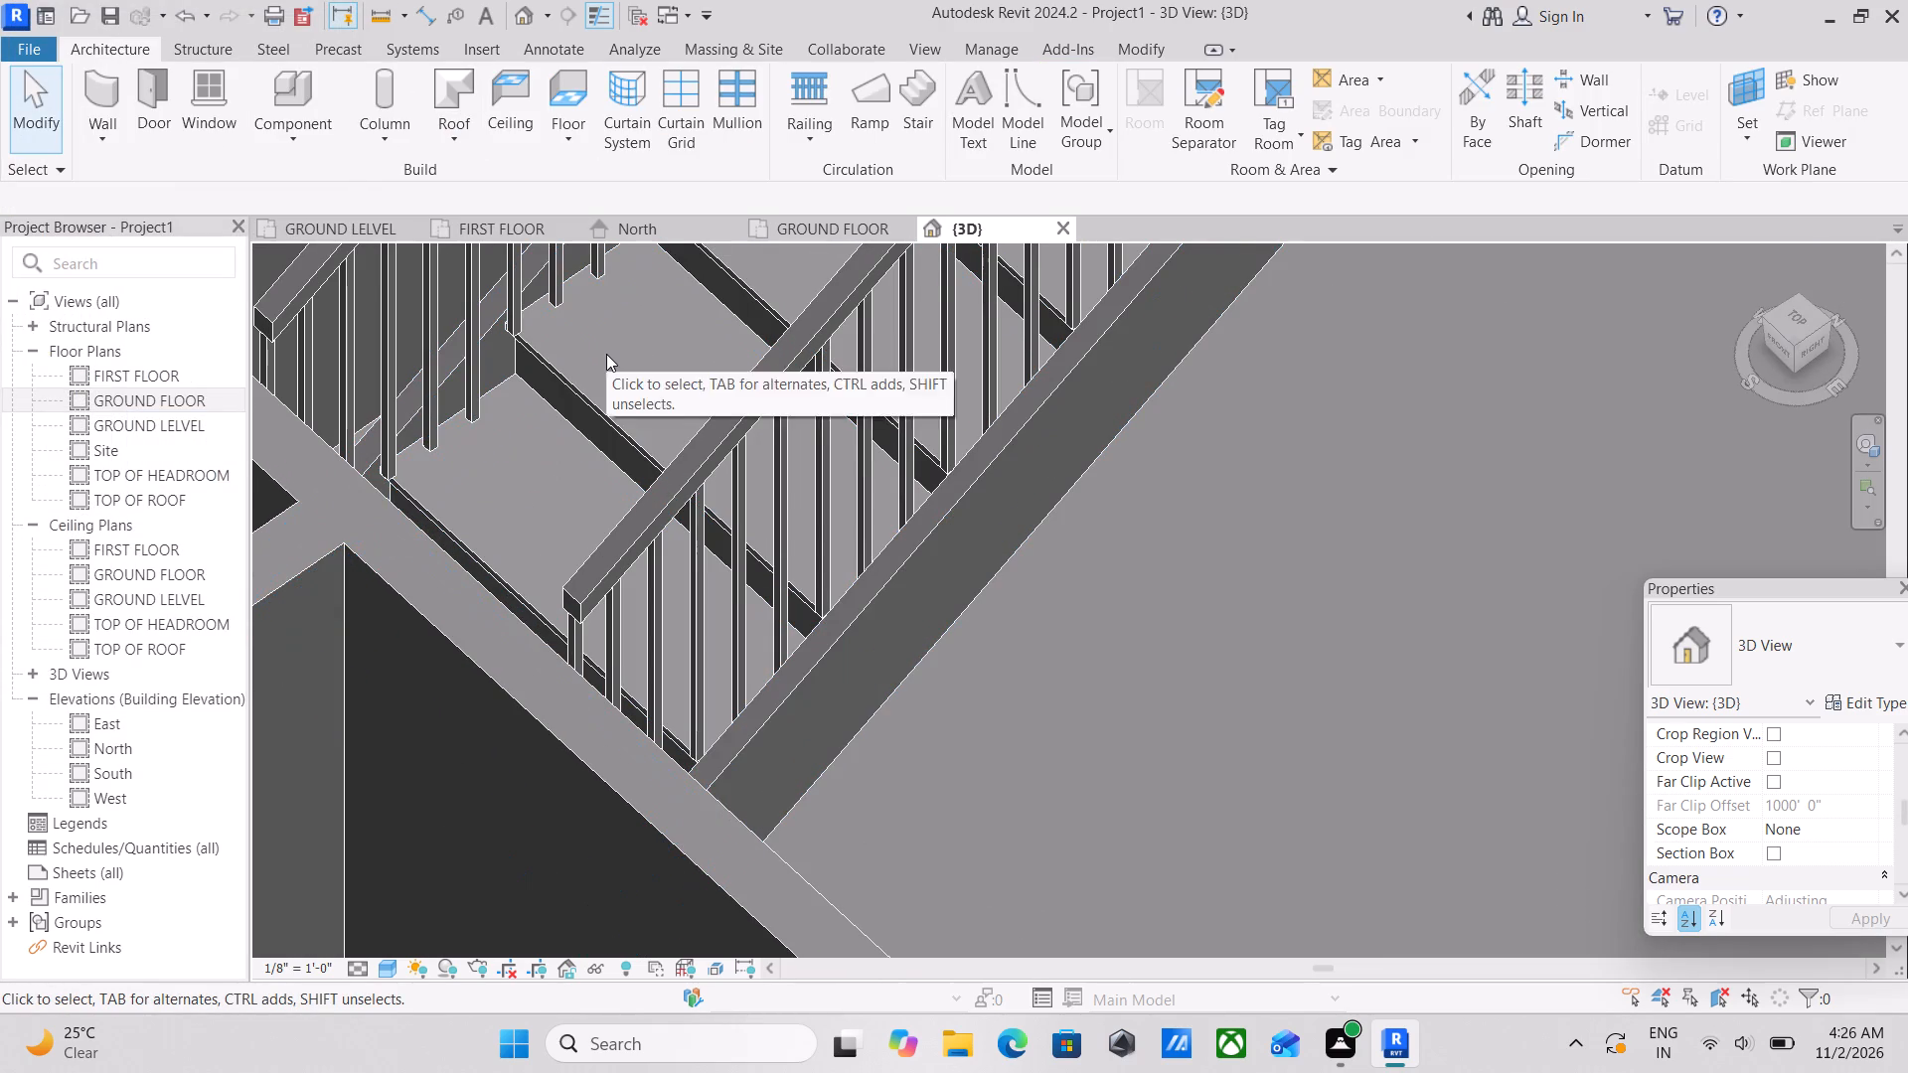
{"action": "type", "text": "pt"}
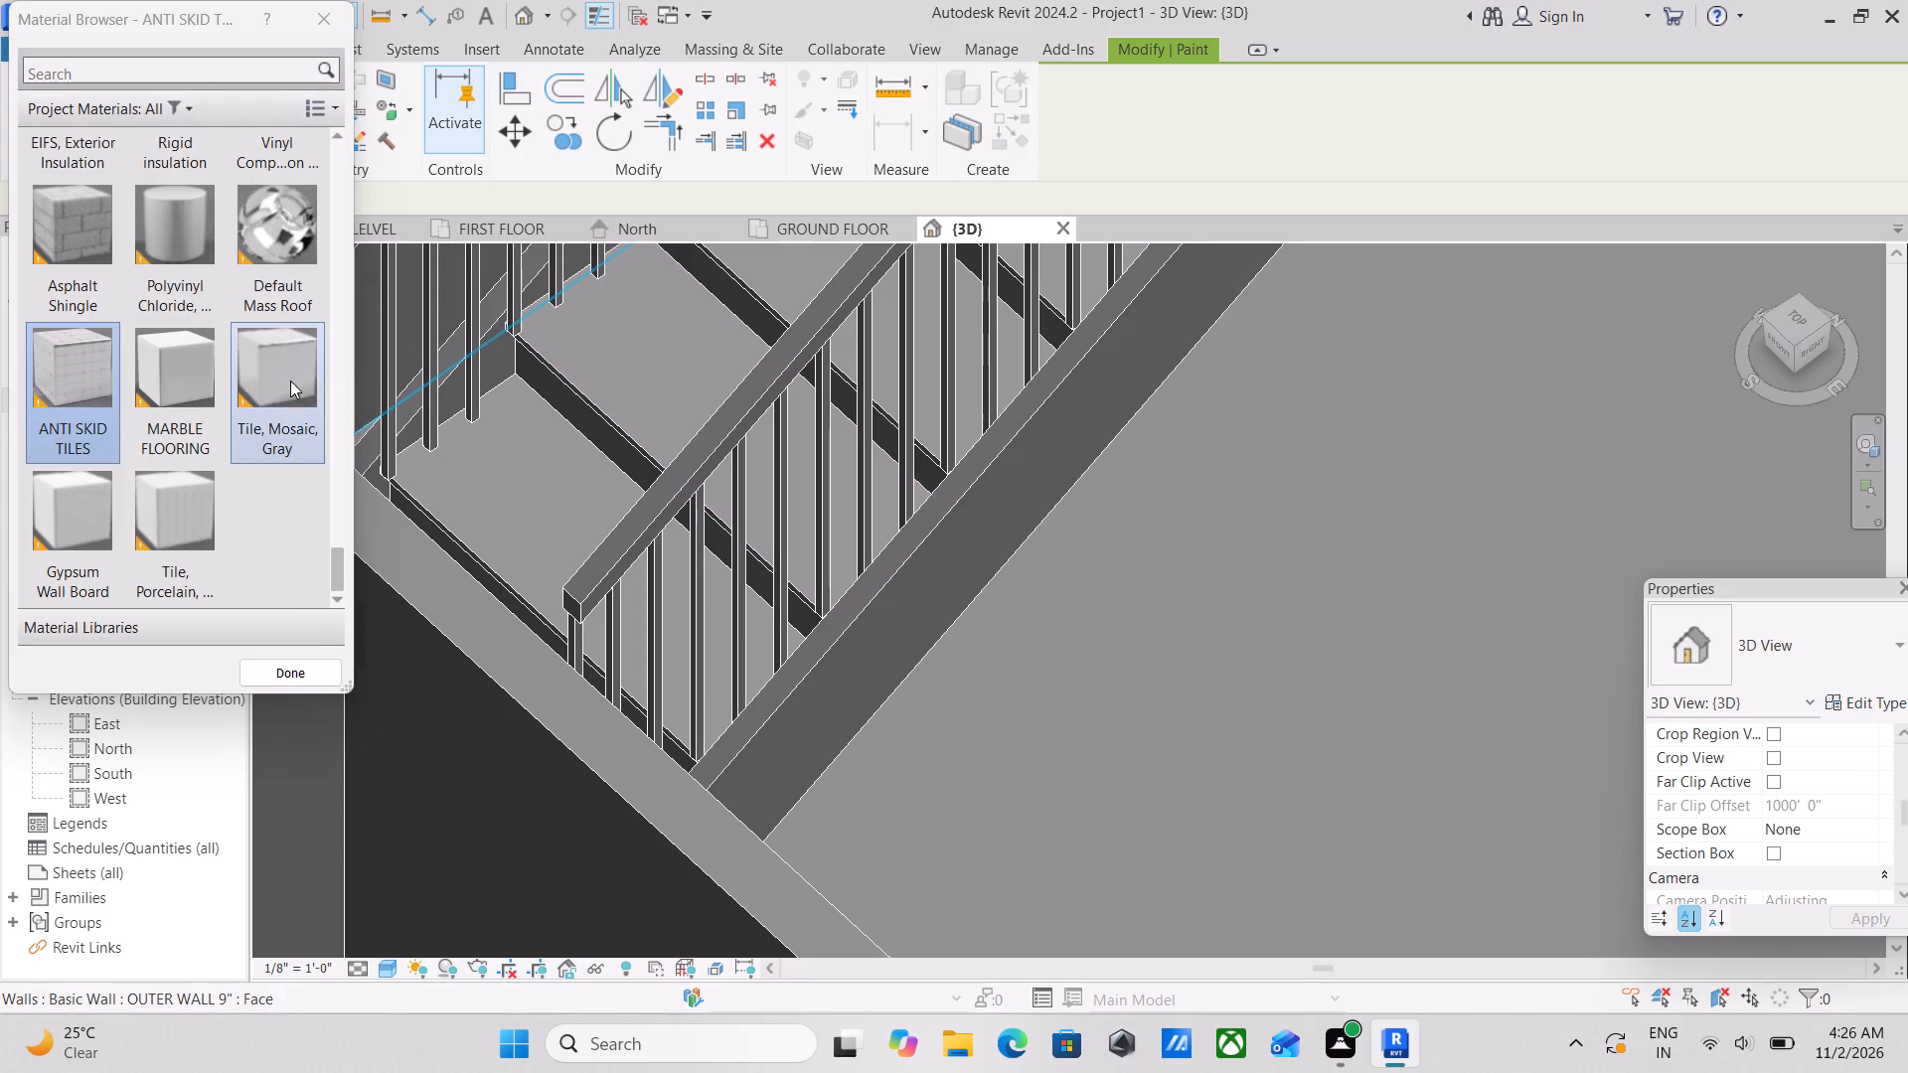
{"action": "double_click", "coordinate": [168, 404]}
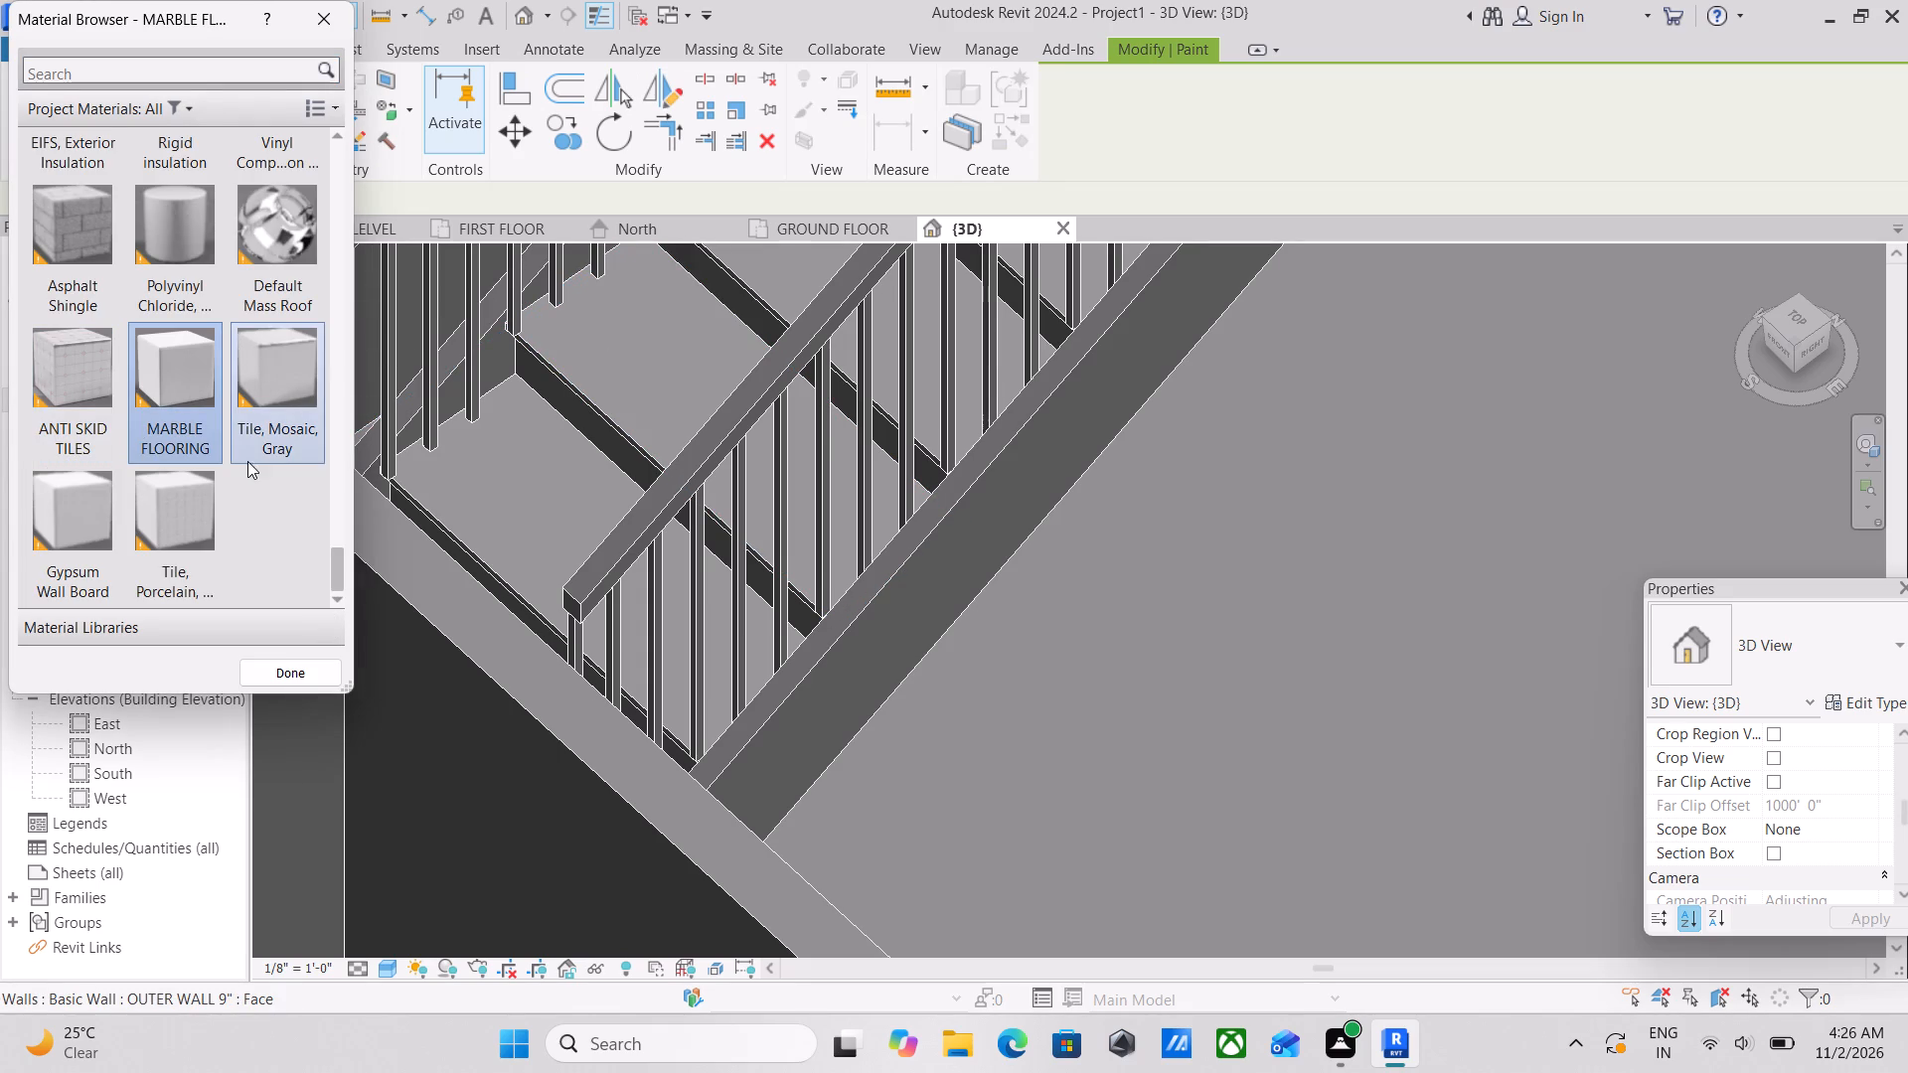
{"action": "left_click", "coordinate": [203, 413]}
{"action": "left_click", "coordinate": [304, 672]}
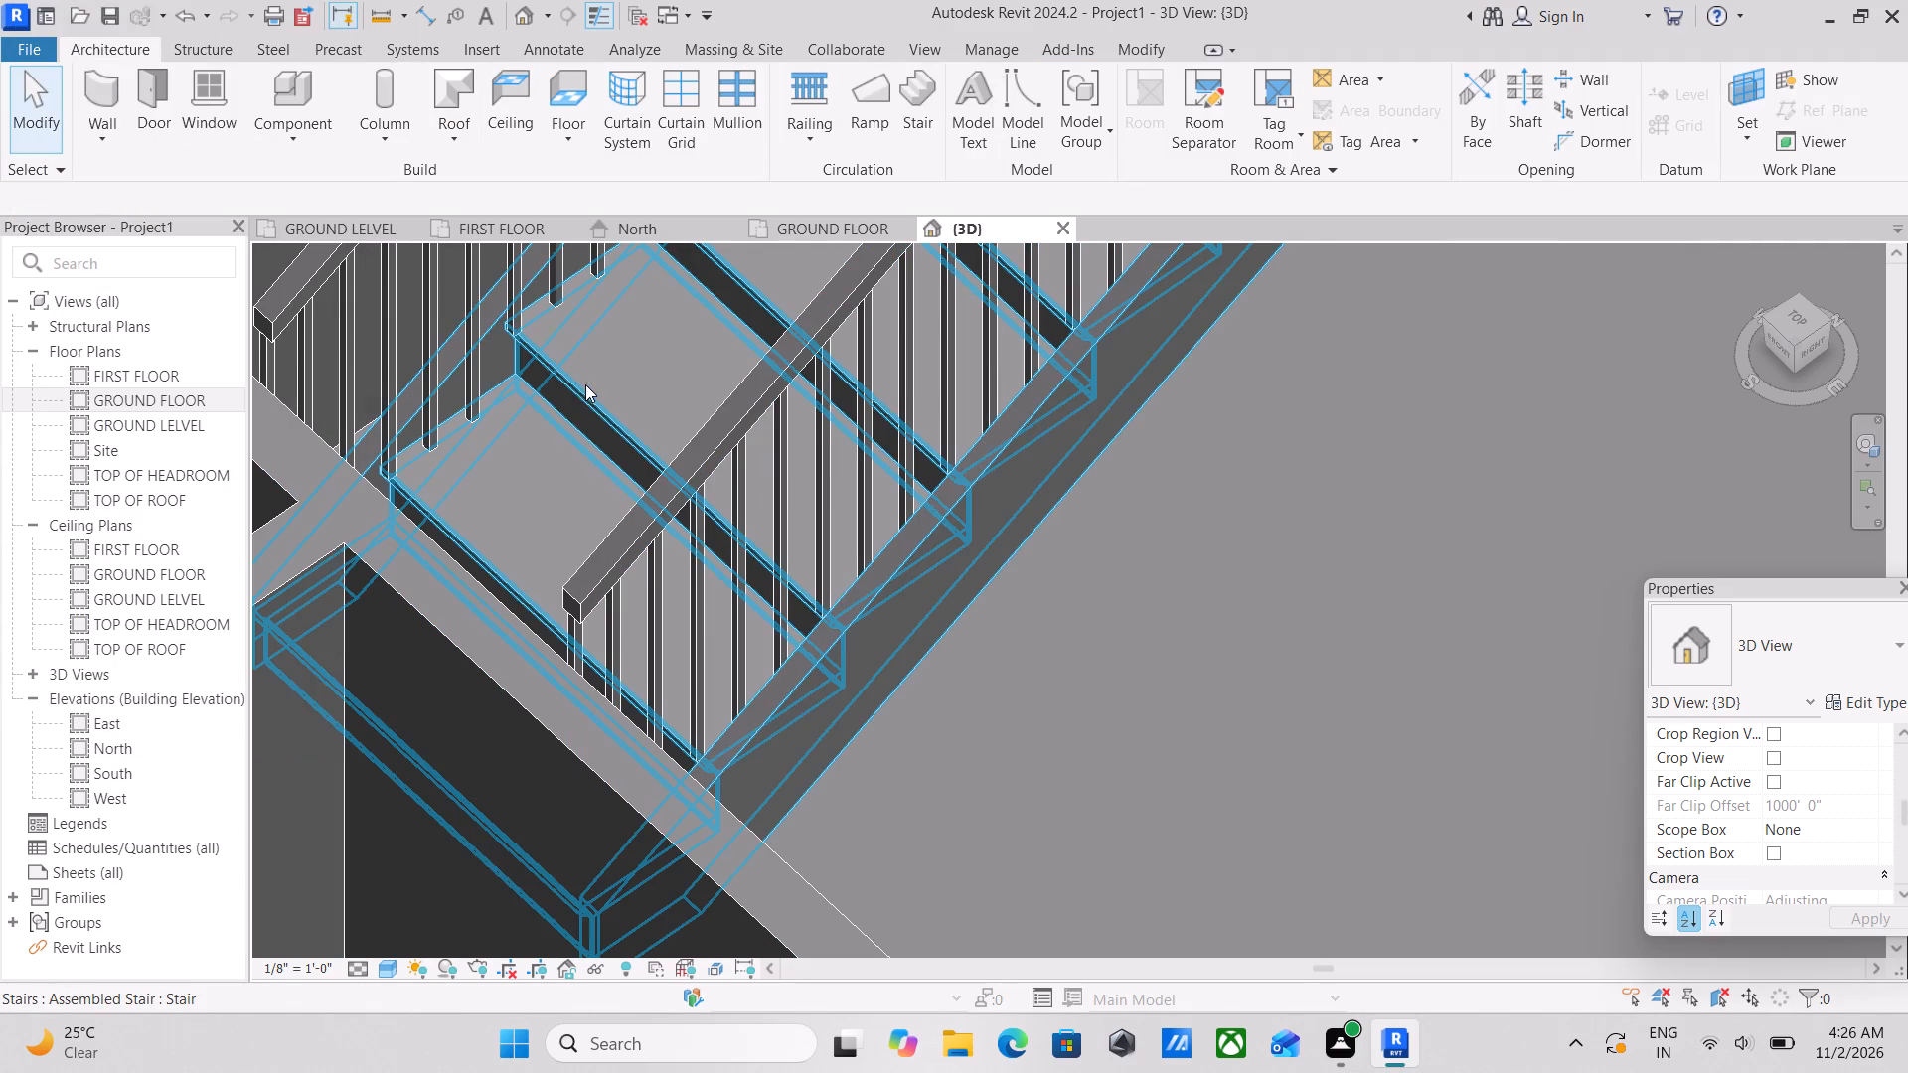
Paint two adjacent treads of the stair flight and the riser between them with the MARBLE FLOORING material.
{"action": "scroll", "coordinate": [585, 384], "scroll_direction": "down", "scroll_amount": 8}
{"action": "scroll", "coordinate": [738, 396], "scroll_direction": "down", "scroll_amount": 3}
{"action": "middle_click_drag", "start_coordinate": [714, 417], "coordinate": [883, 358], "text": "shift"}
{"action": "middle_click_drag", "start_coordinate": [722, 306], "coordinate": [909, 780]}
{"action": "middle_click_drag", "start_coordinate": [882, 638], "coordinate": [1025, 638], "text": "shift"}
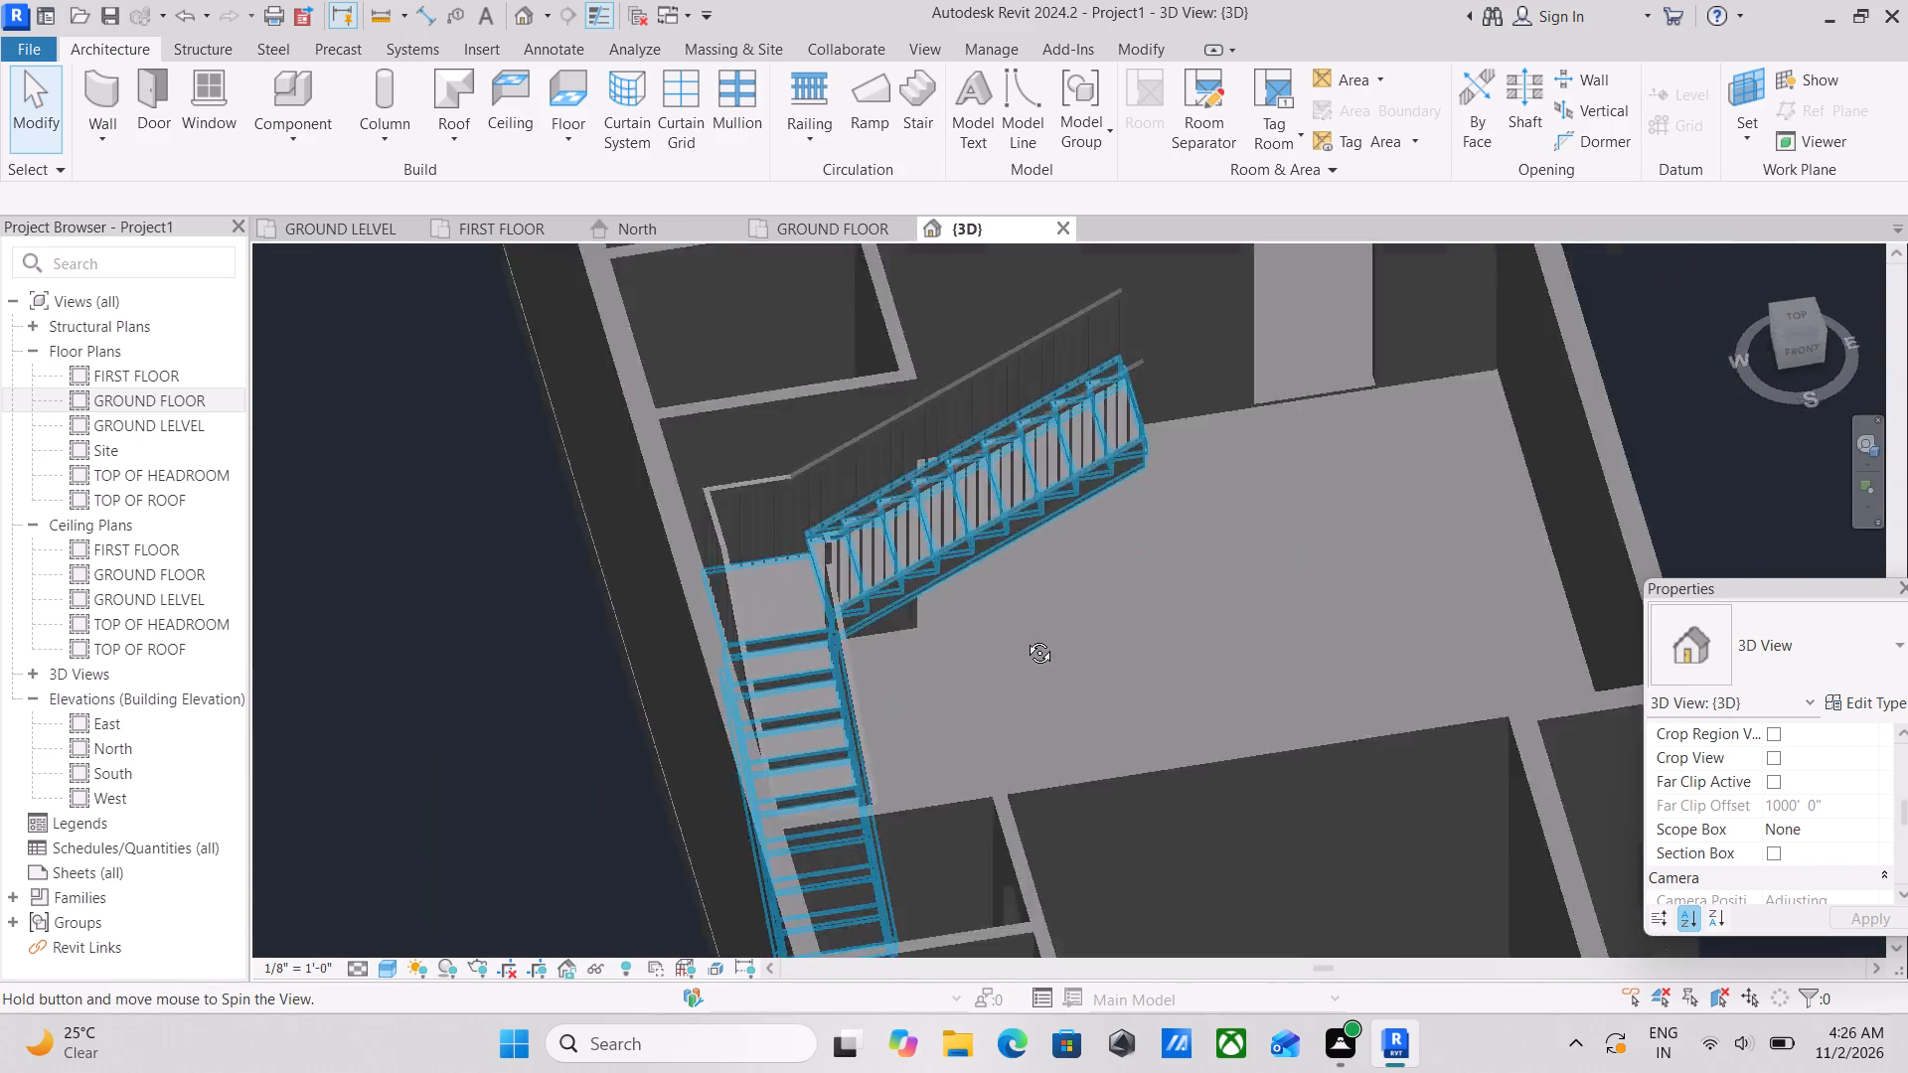
{"action": "middle_click_drag", "start_coordinate": [1025, 638], "coordinate": [1213, 570], "text": "shift"}
{"action": "scroll", "coordinate": [1192, 587], "scroll_direction": "up", "scroll_amount": 1, "text": "shift"}
{"action": "middle_click_drag", "start_coordinate": [641, 537], "coordinate": [705, 564]}
{"action": "scroll", "coordinate": [566, 546], "scroll_direction": "up", "scroll_amount": 4}
{"action": "scroll", "coordinate": [469, 521], "scroll_direction": "up", "scroll_amount": 4}
{"action": "scroll", "coordinate": [421, 430], "scroll_direction": "up", "scroll_amount": 1}
{"action": "middle_click_drag", "start_coordinate": [421, 430], "coordinate": [635, 506]}
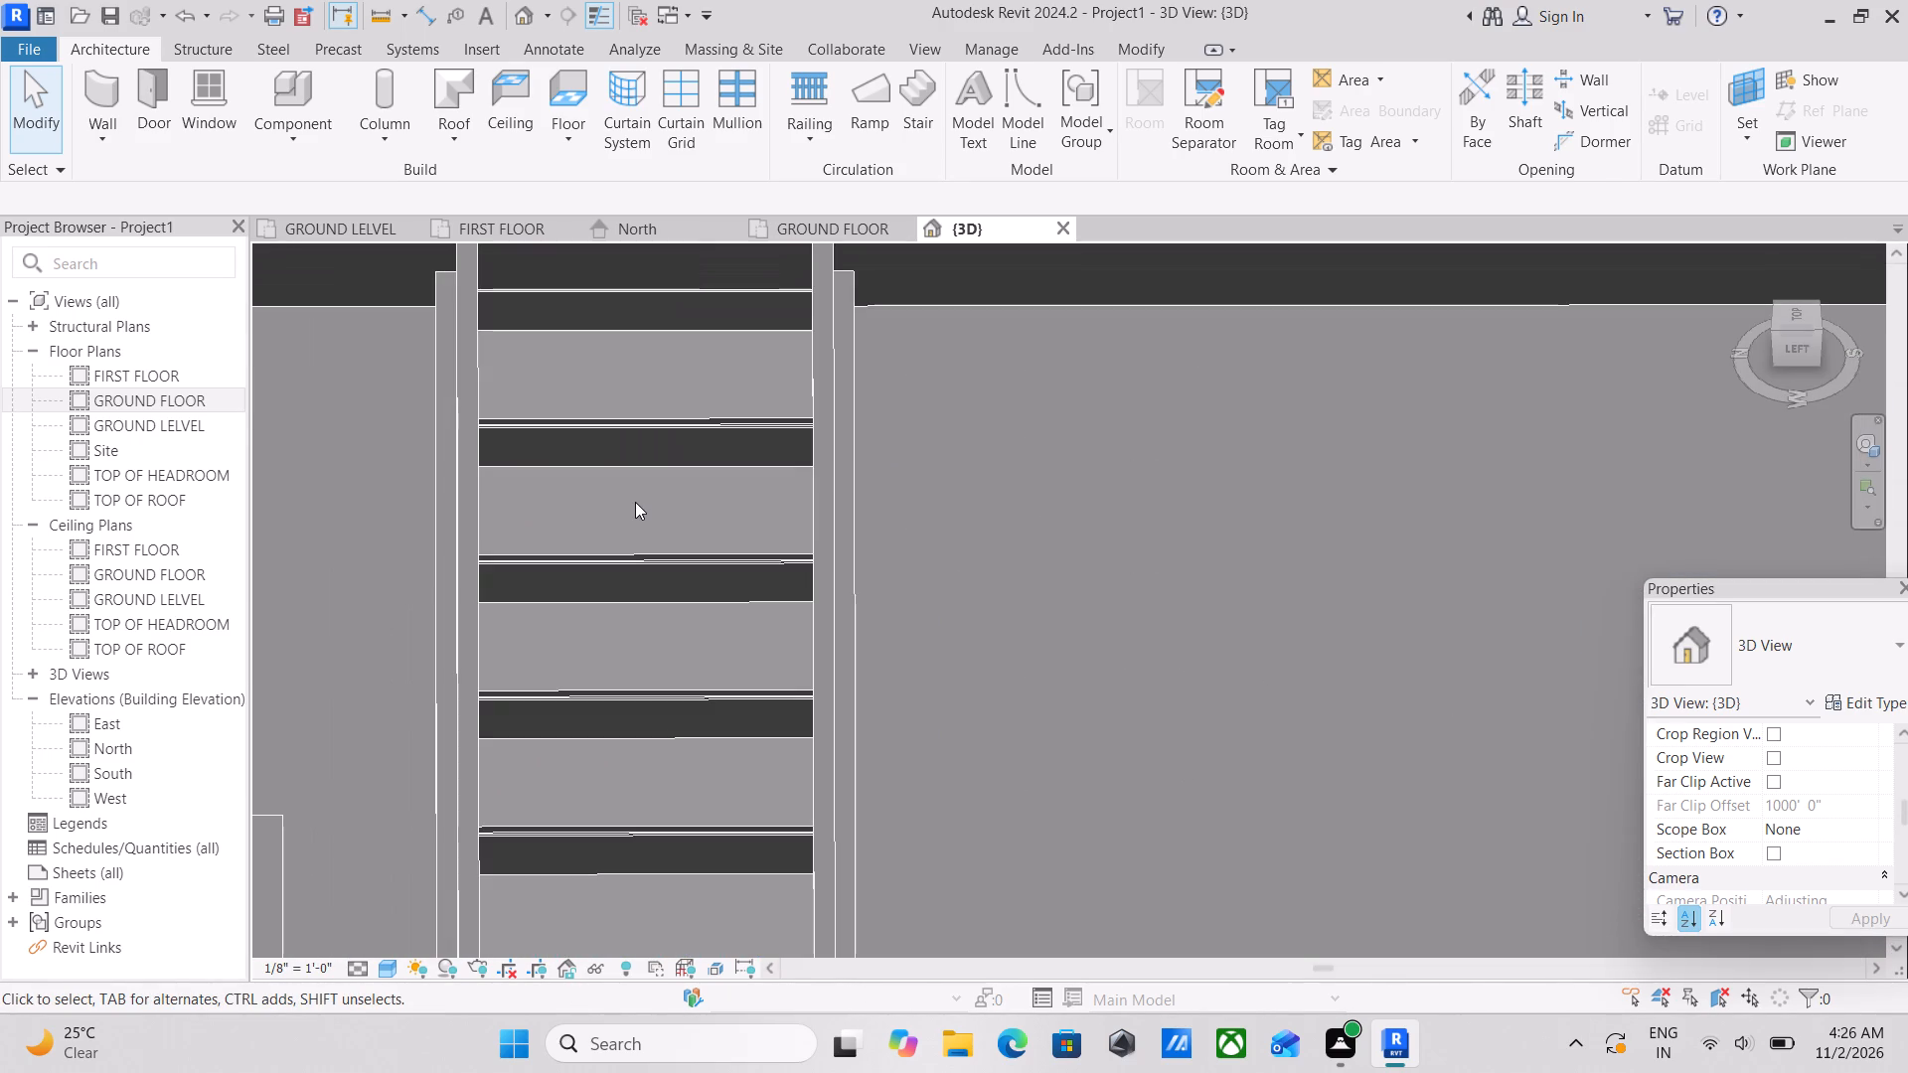
{"action": "key", "text": "p"}
{"action": "key", "text": "t"}
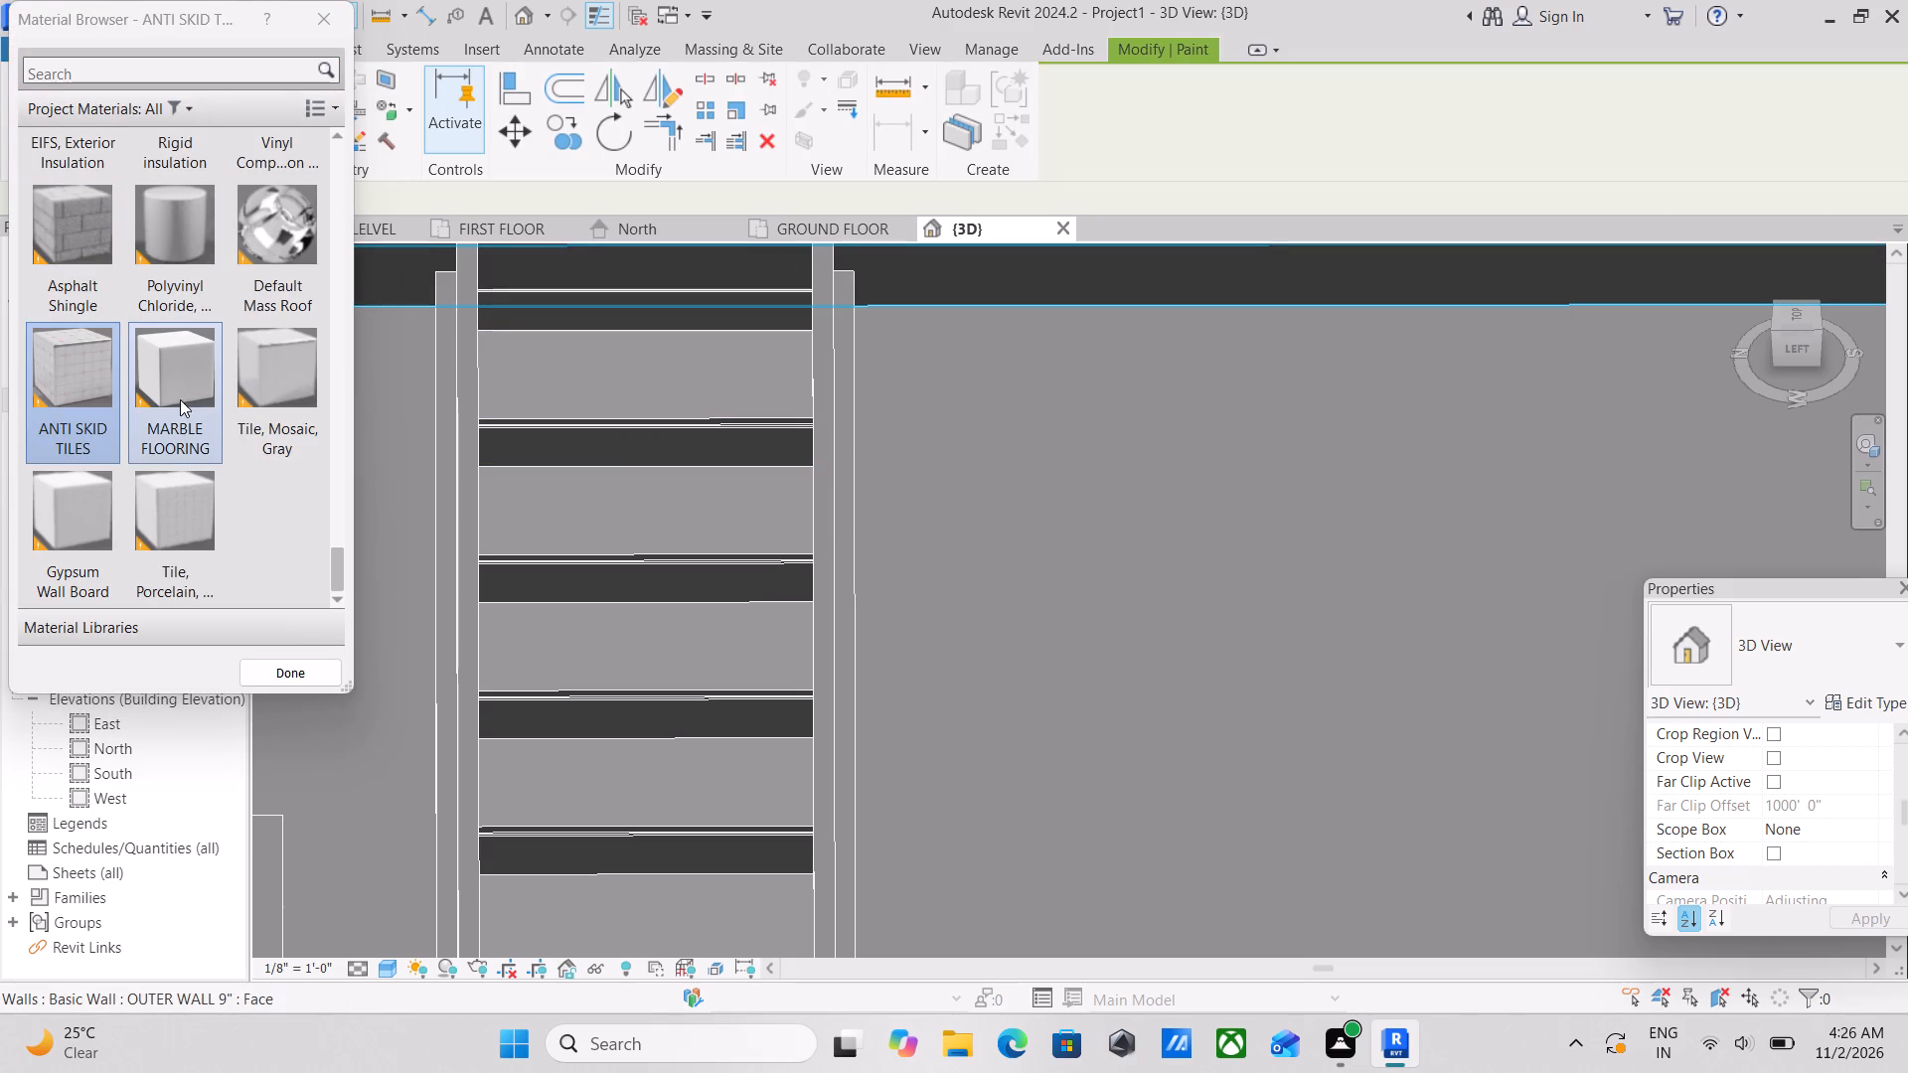
{"action": "left_click", "coordinate": [185, 406]}
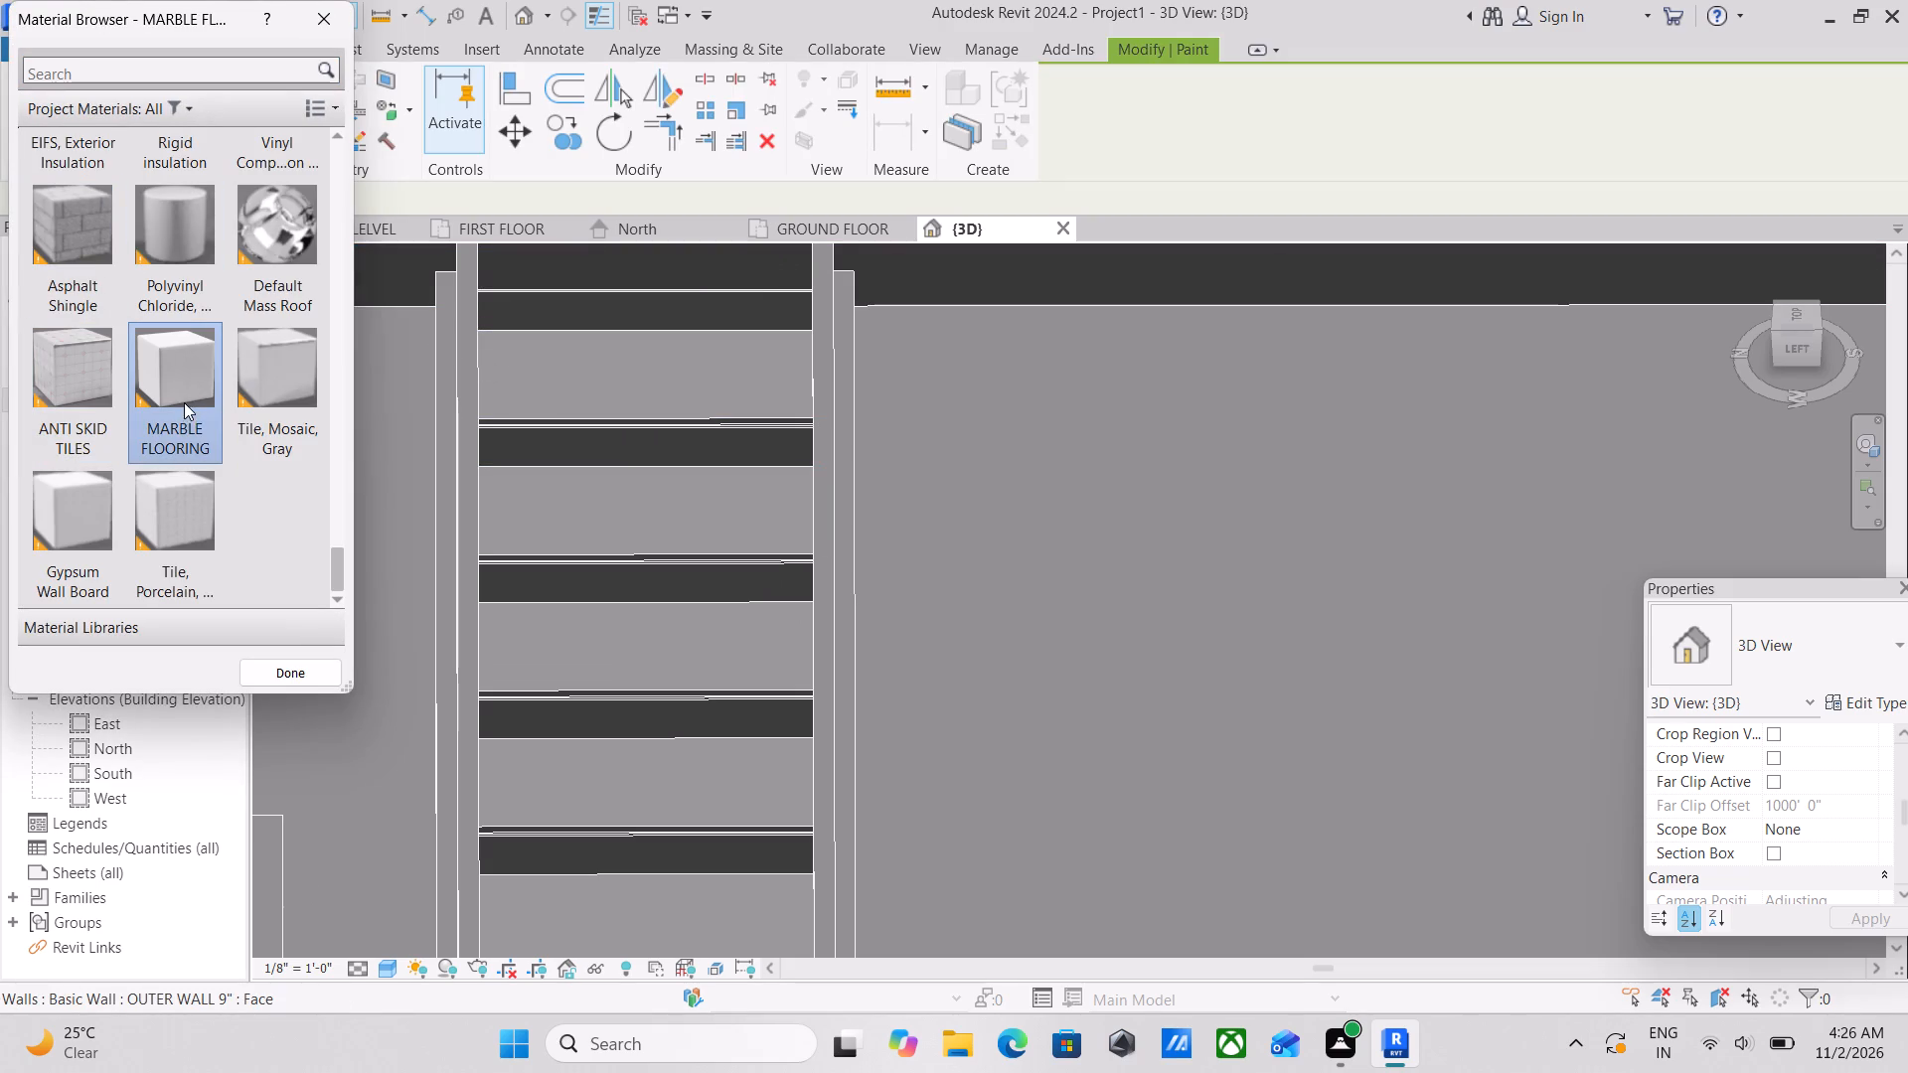
{"action": "left_click", "coordinate": [586, 397]}
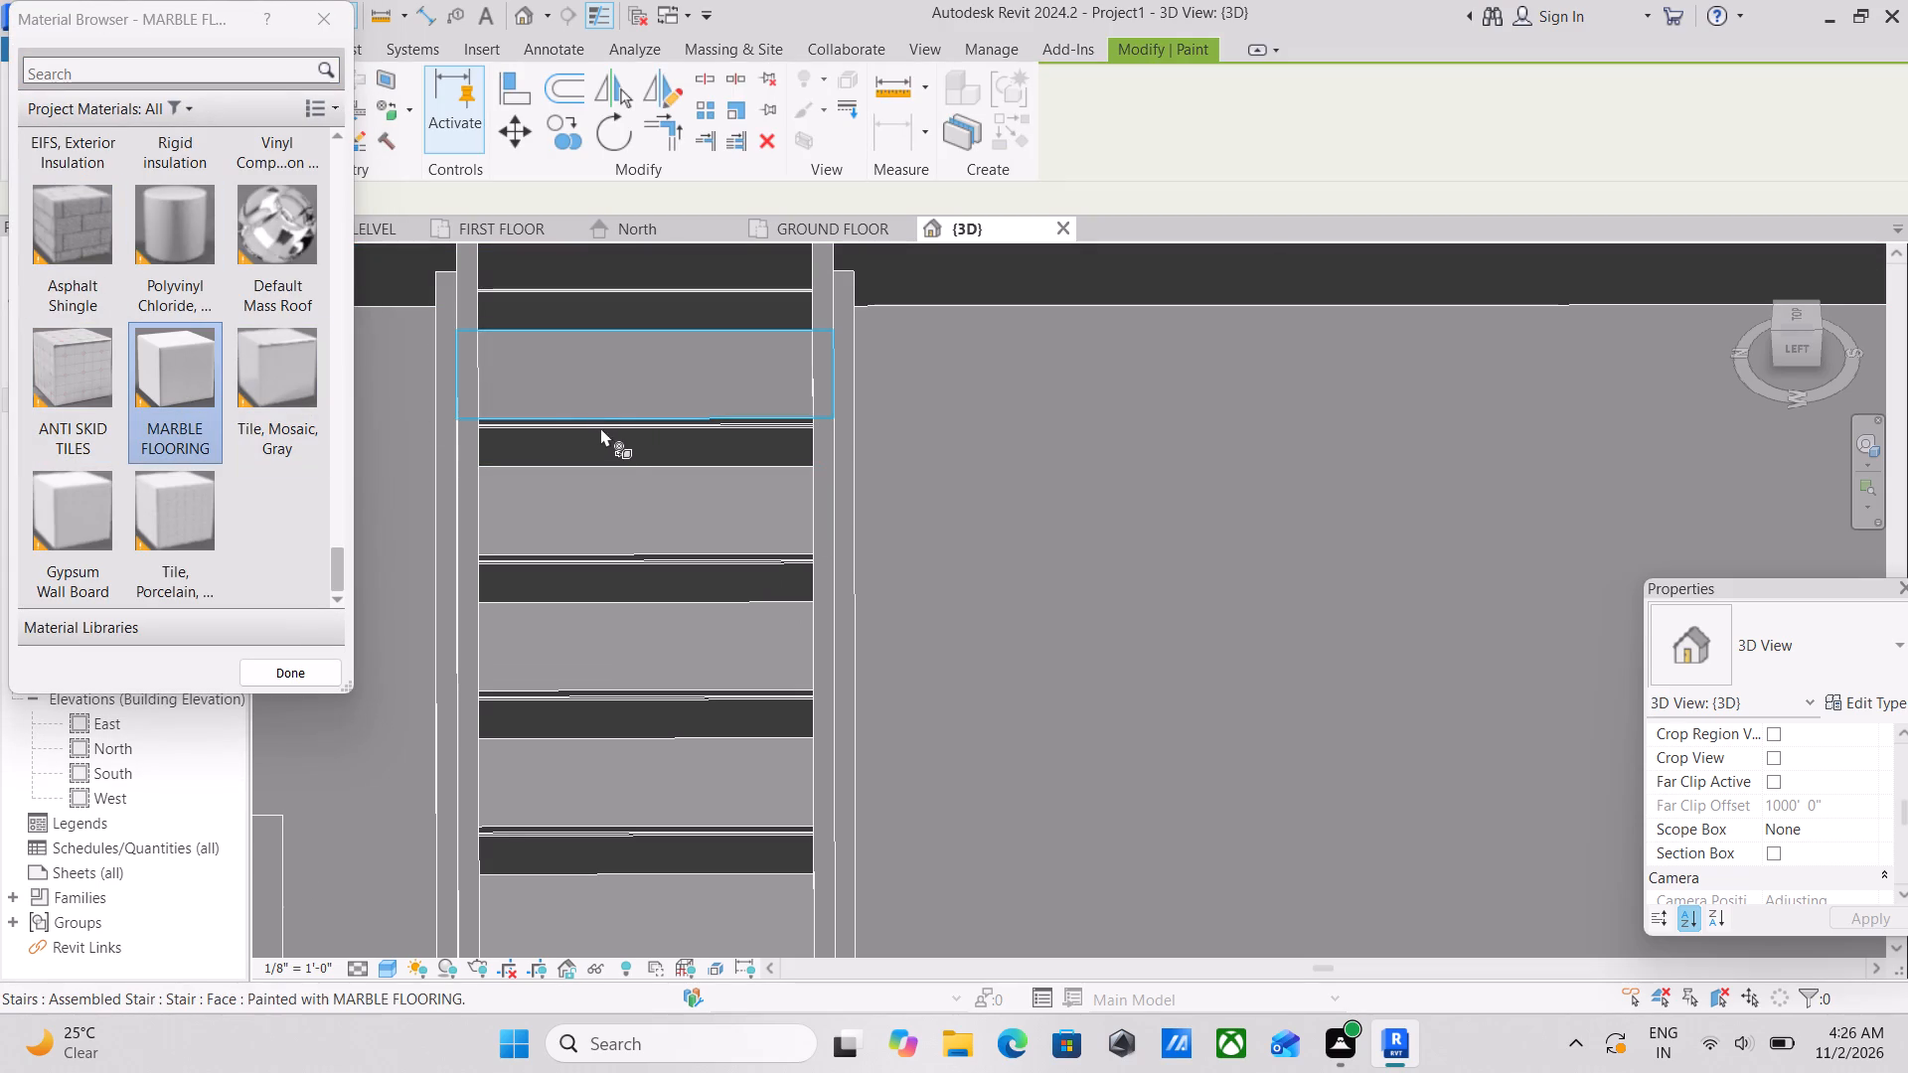
{"action": "scroll", "coordinate": [606, 437], "scroll_direction": "up", "scroll_amount": 7}
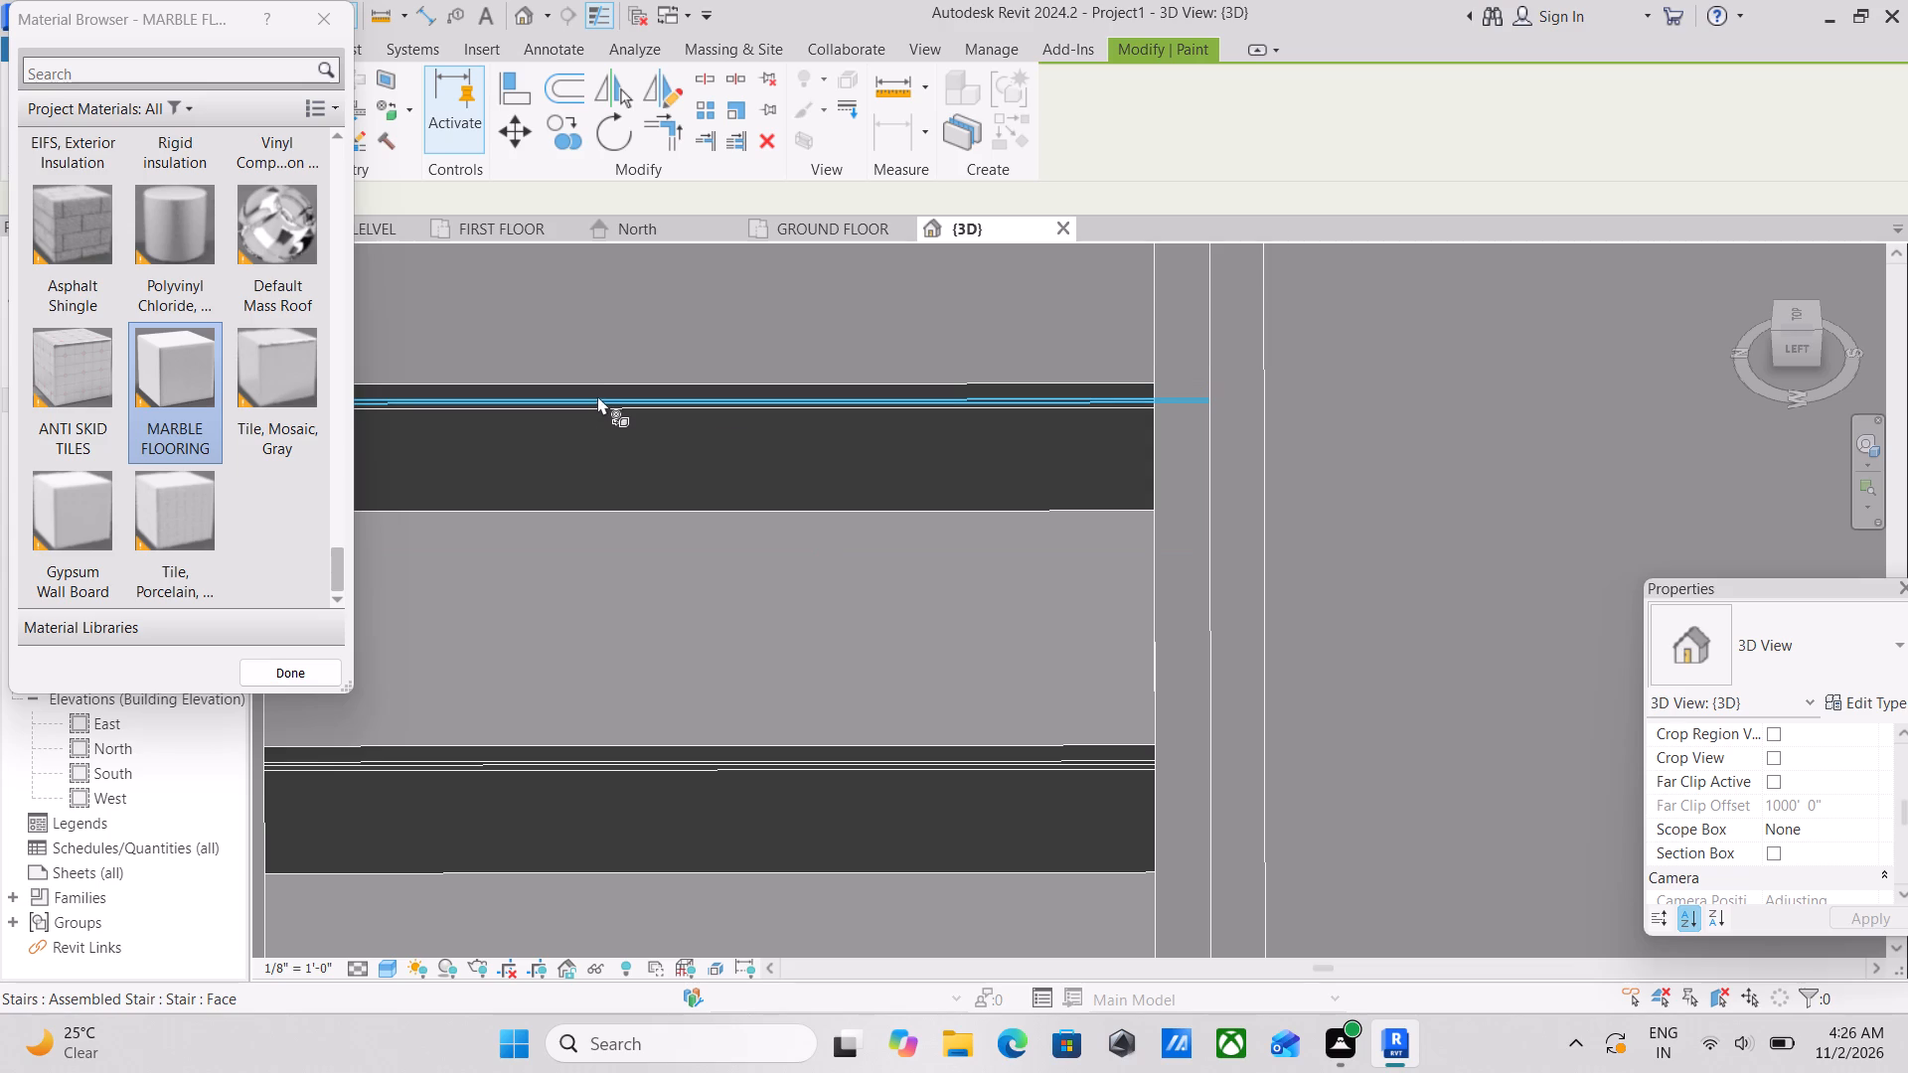
{"action": "left_click", "coordinate": [597, 387]}
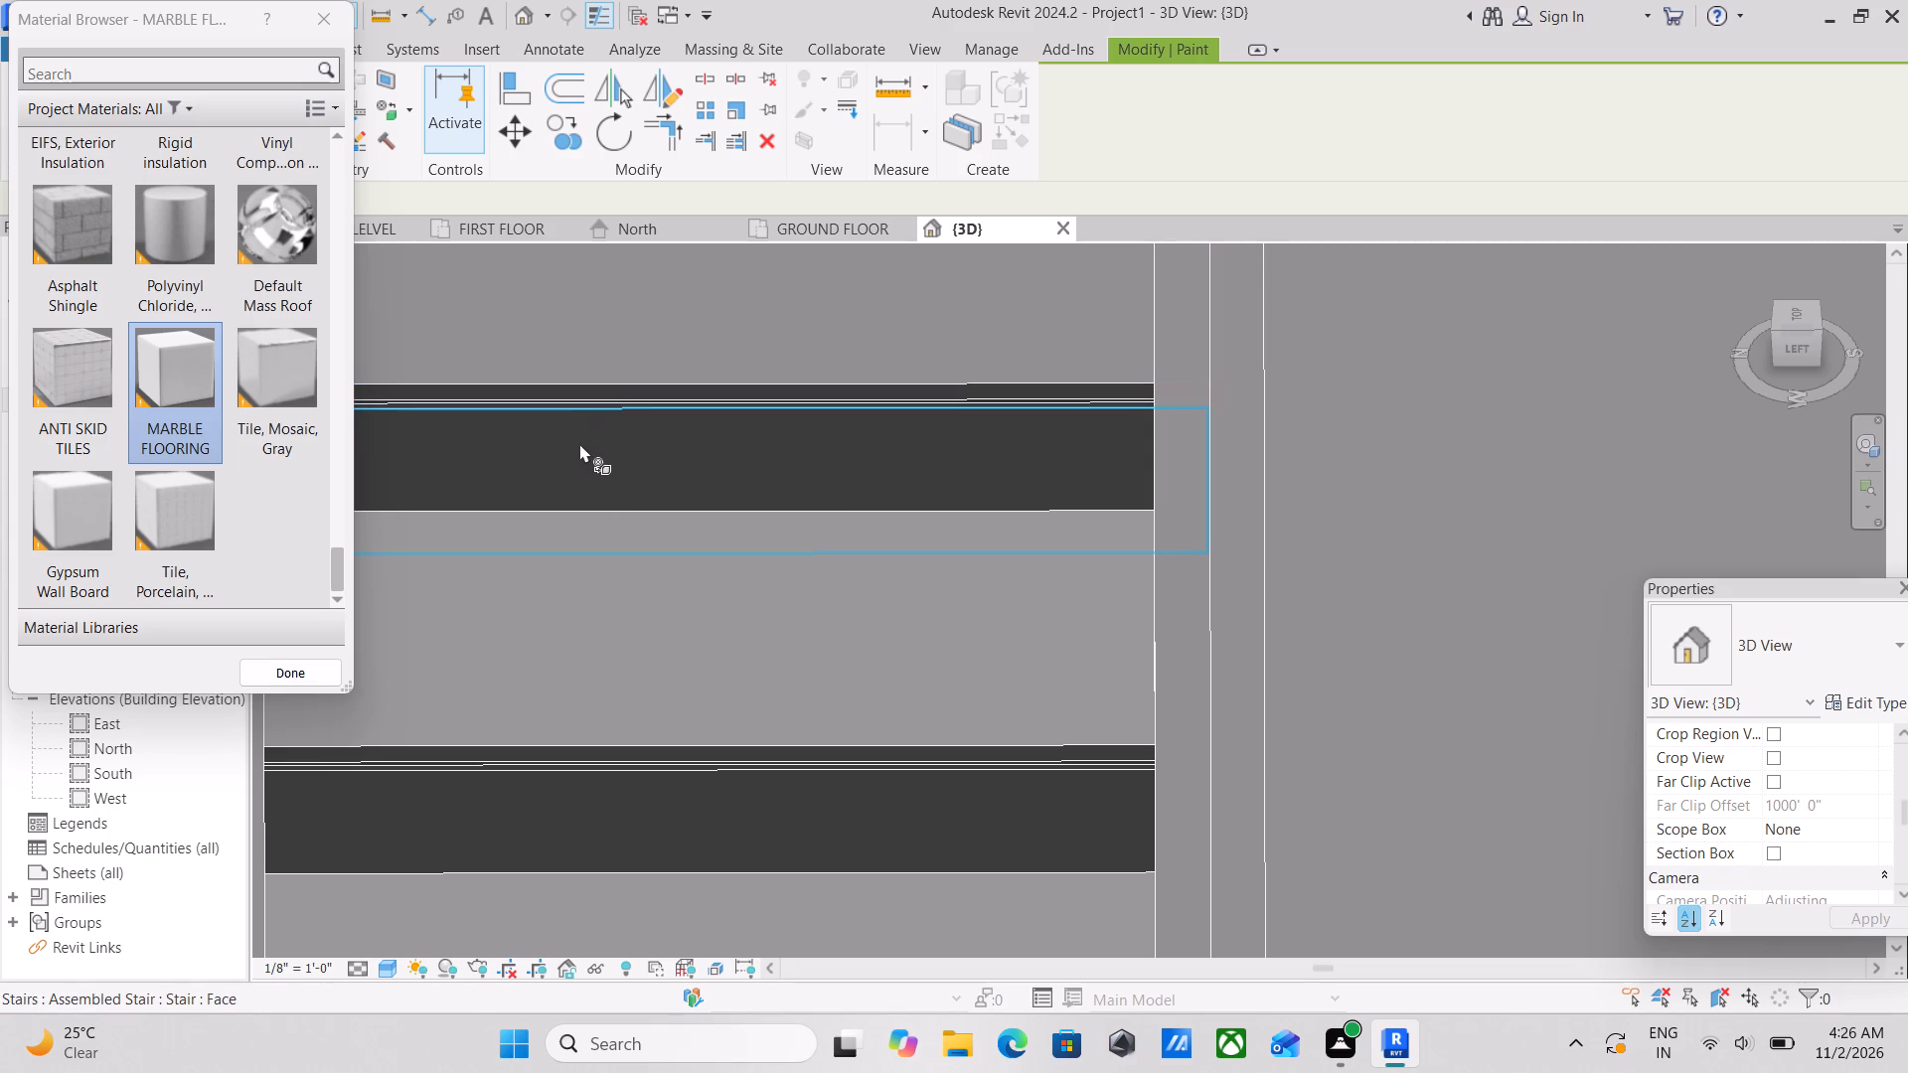
{"action": "left_click", "coordinate": [579, 442]}
{"action": "left_click", "coordinate": [629, 642]}
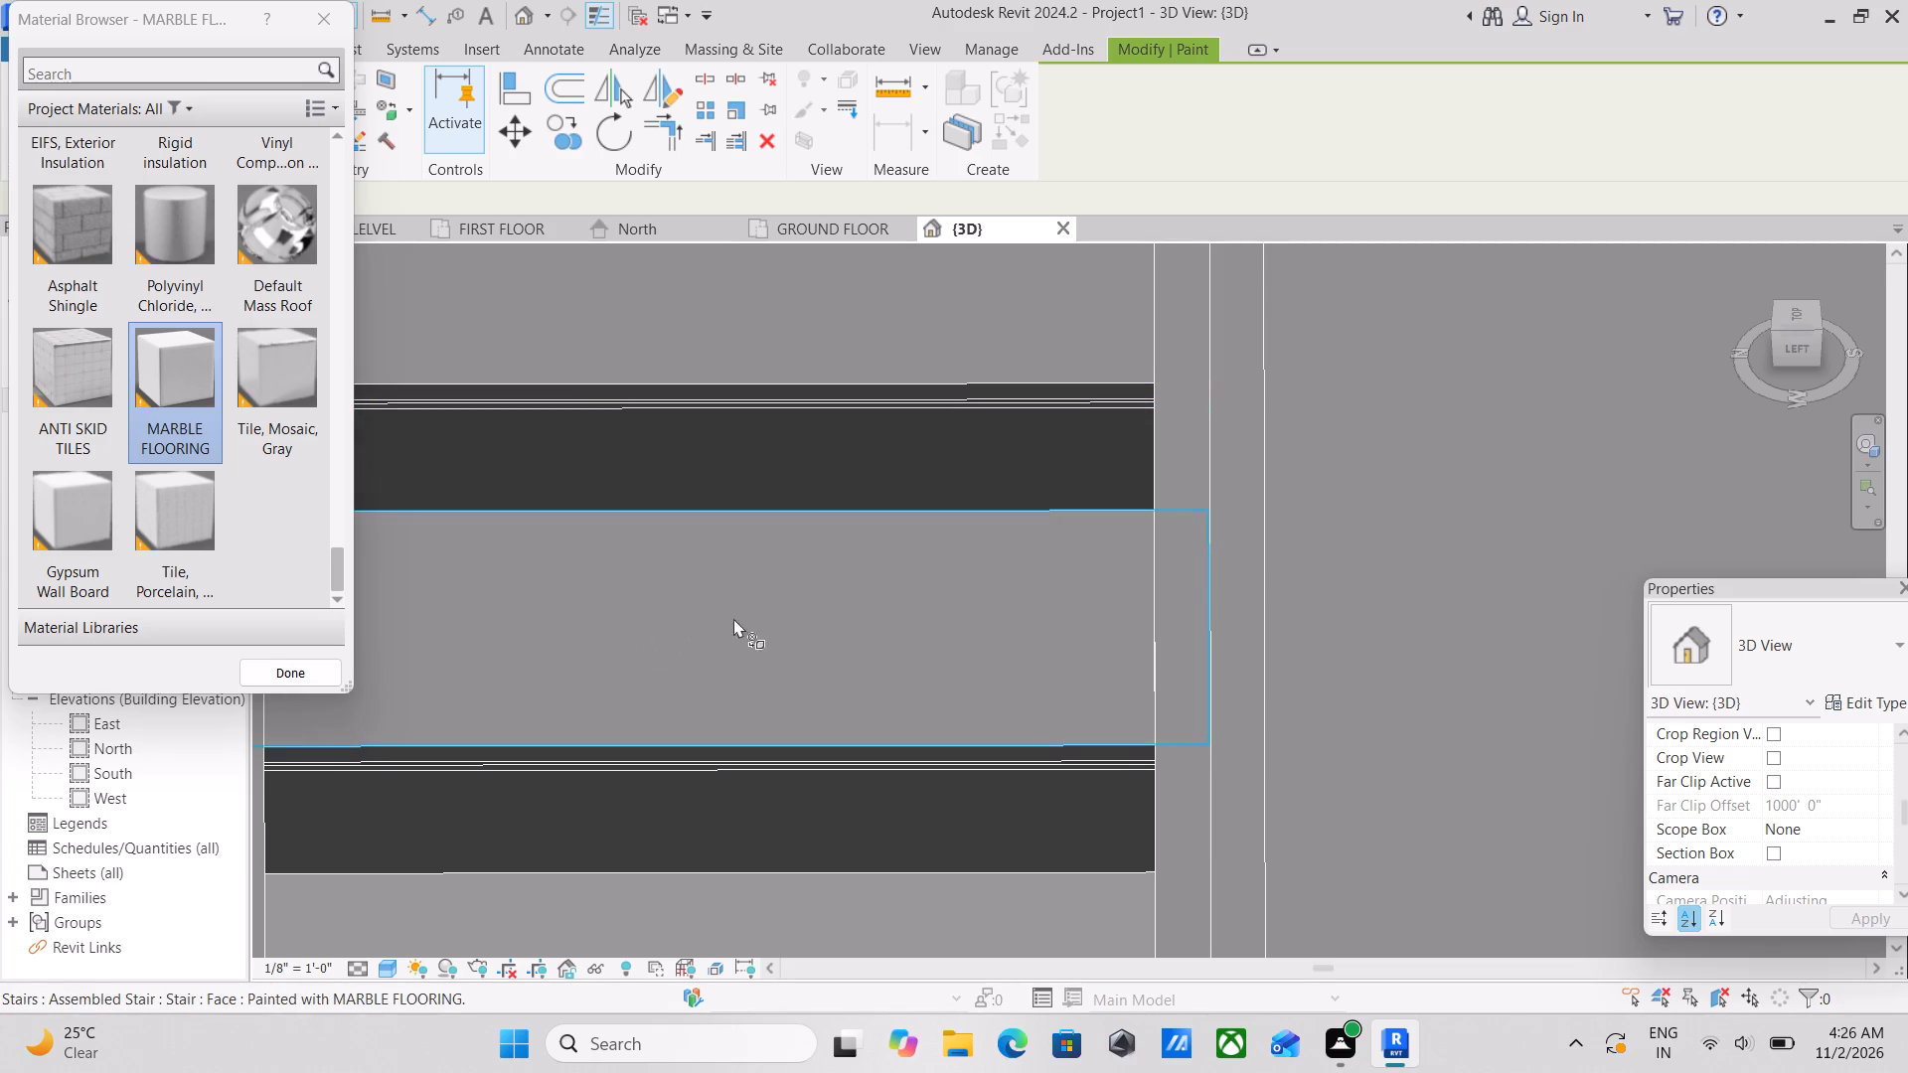
{"action": "scroll", "coordinate": [1035, 525], "scroll_direction": "down", "scroll_amount": 4}
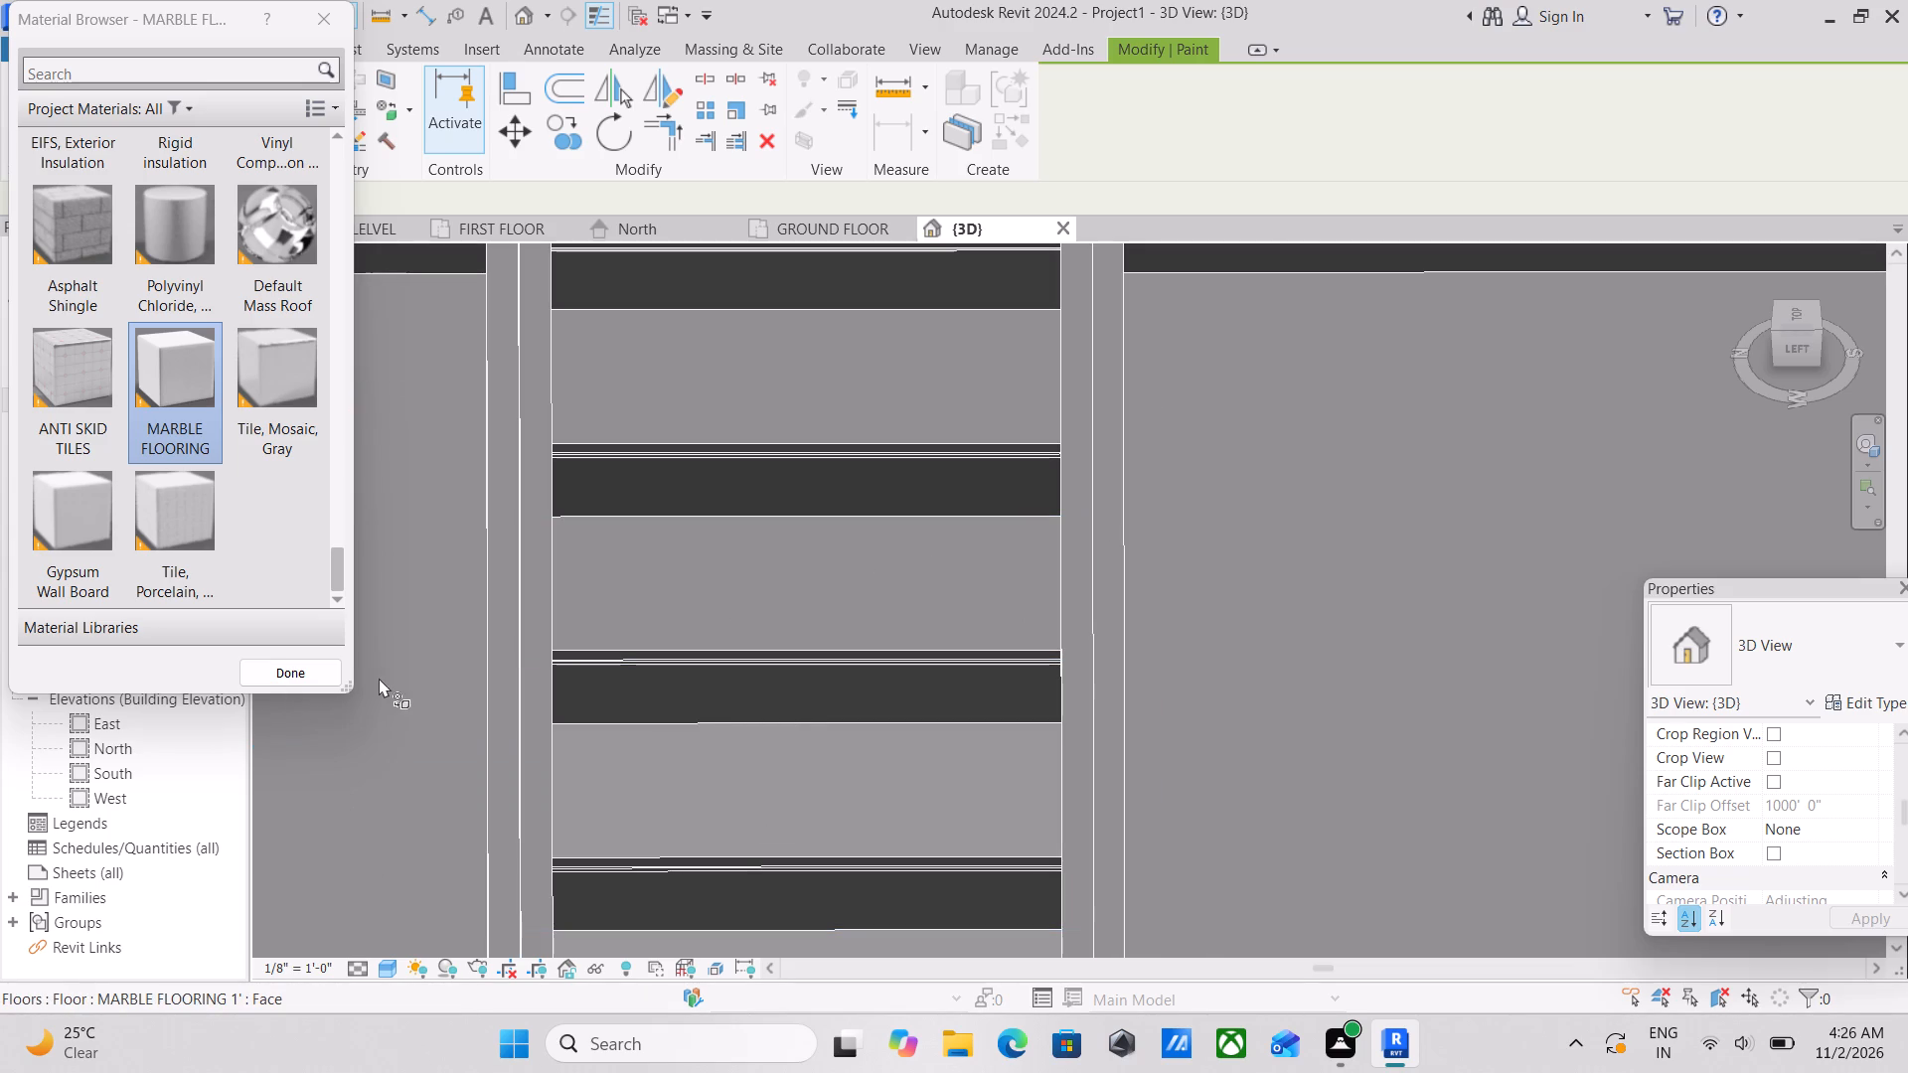
Switch the 3D view to the realistic visual style so that material textures are displayed.
{"action": "left_click", "coordinate": [384, 967]}
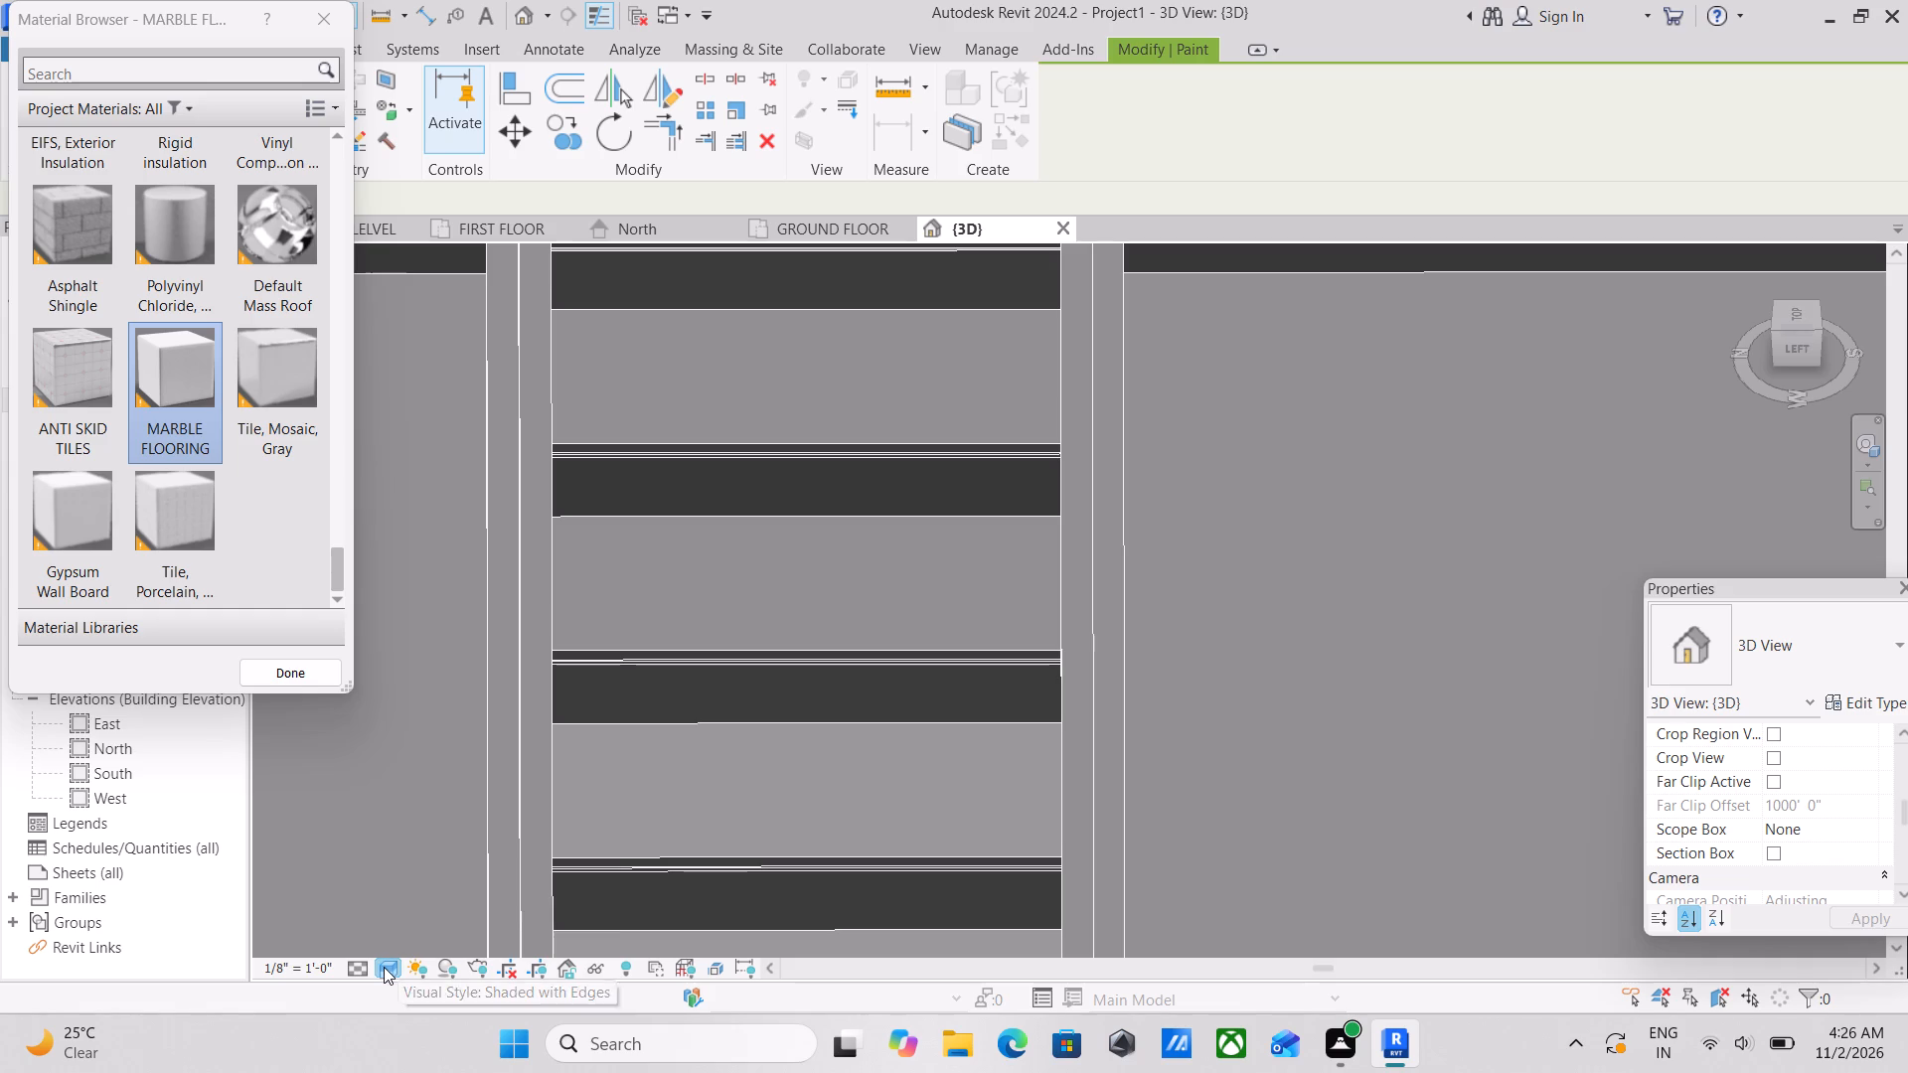
{"action": "left_click", "coordinate": [409, 952]}
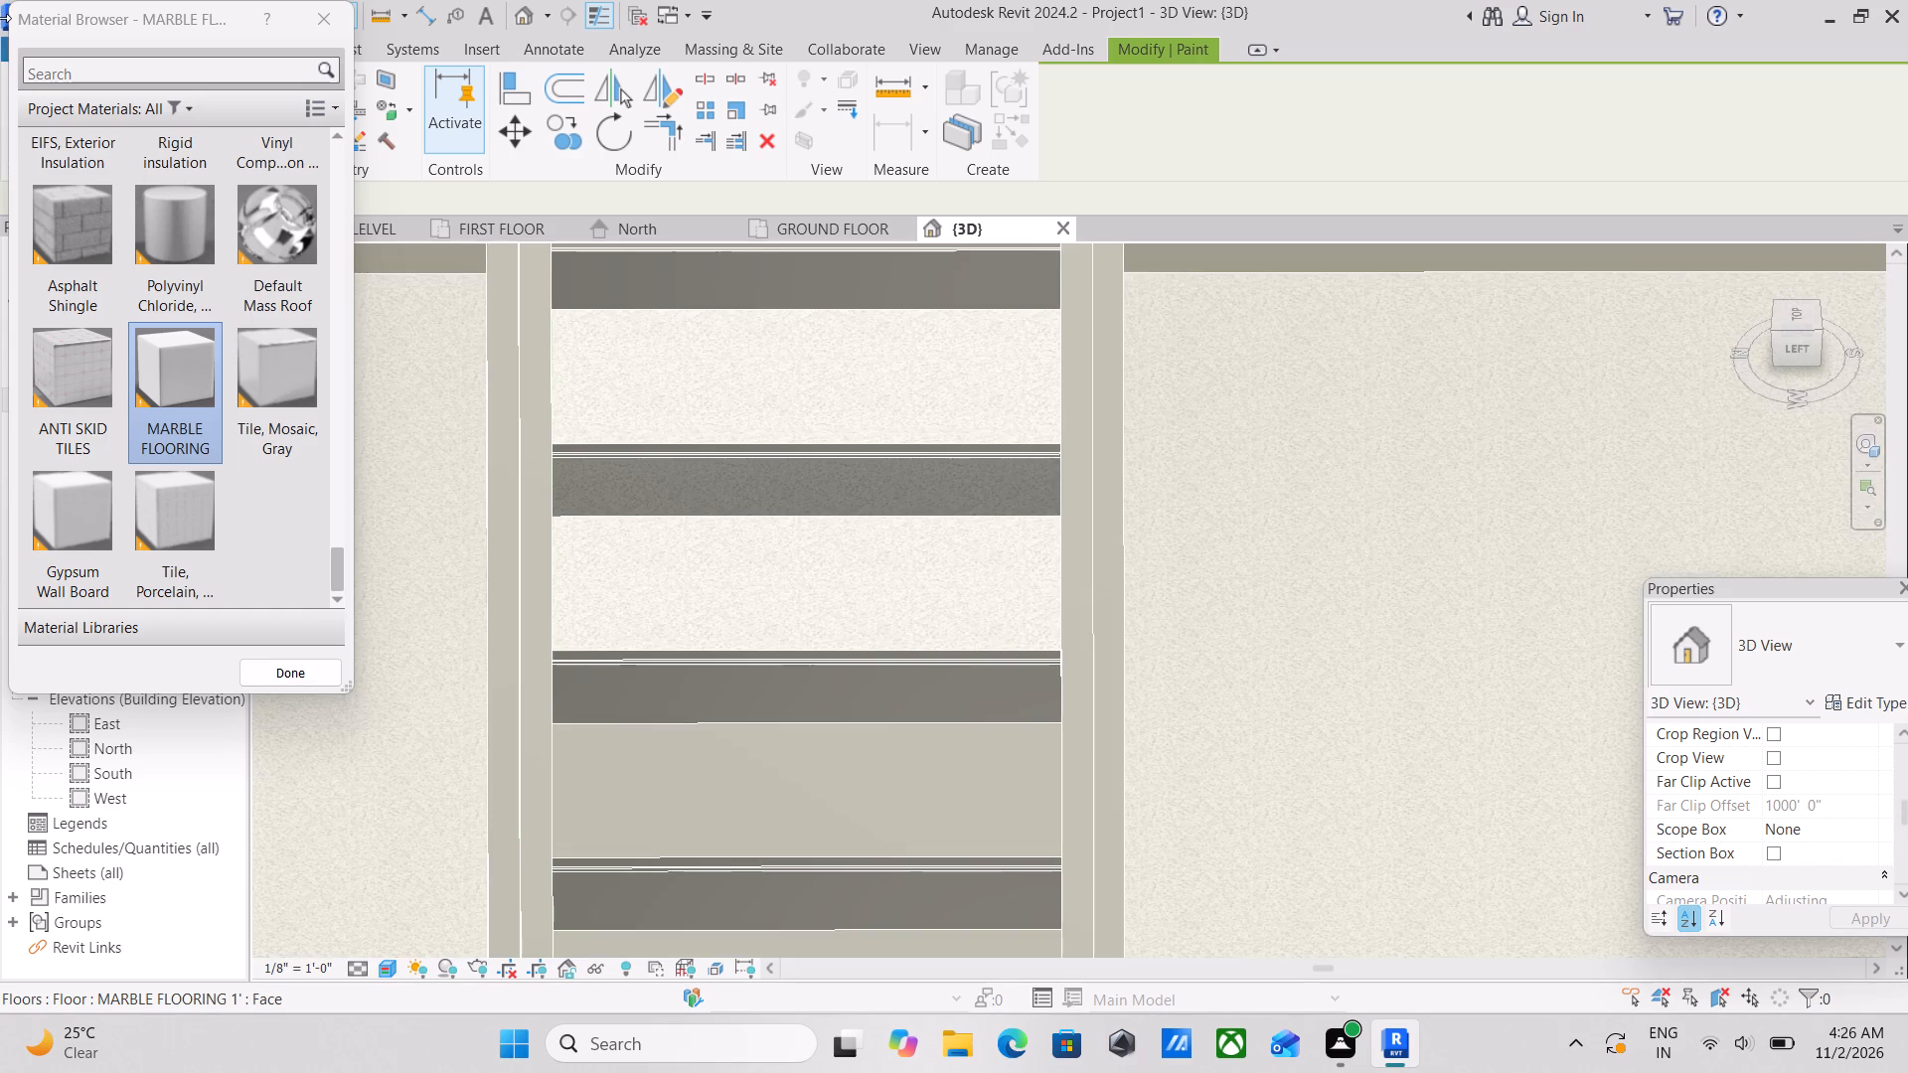
Paint the next bare tread beside the two marble ones, and the riser joining it to them, with MARBLE FLOORING.
{"action": "scroll", "coordinate": [784, 704], "scroll_direction": "down", "scroll_amount": 2}
{"action": "scroll", "coordinate": [717, 522], "scroll_direction": "down", "scroll_amount": 4}
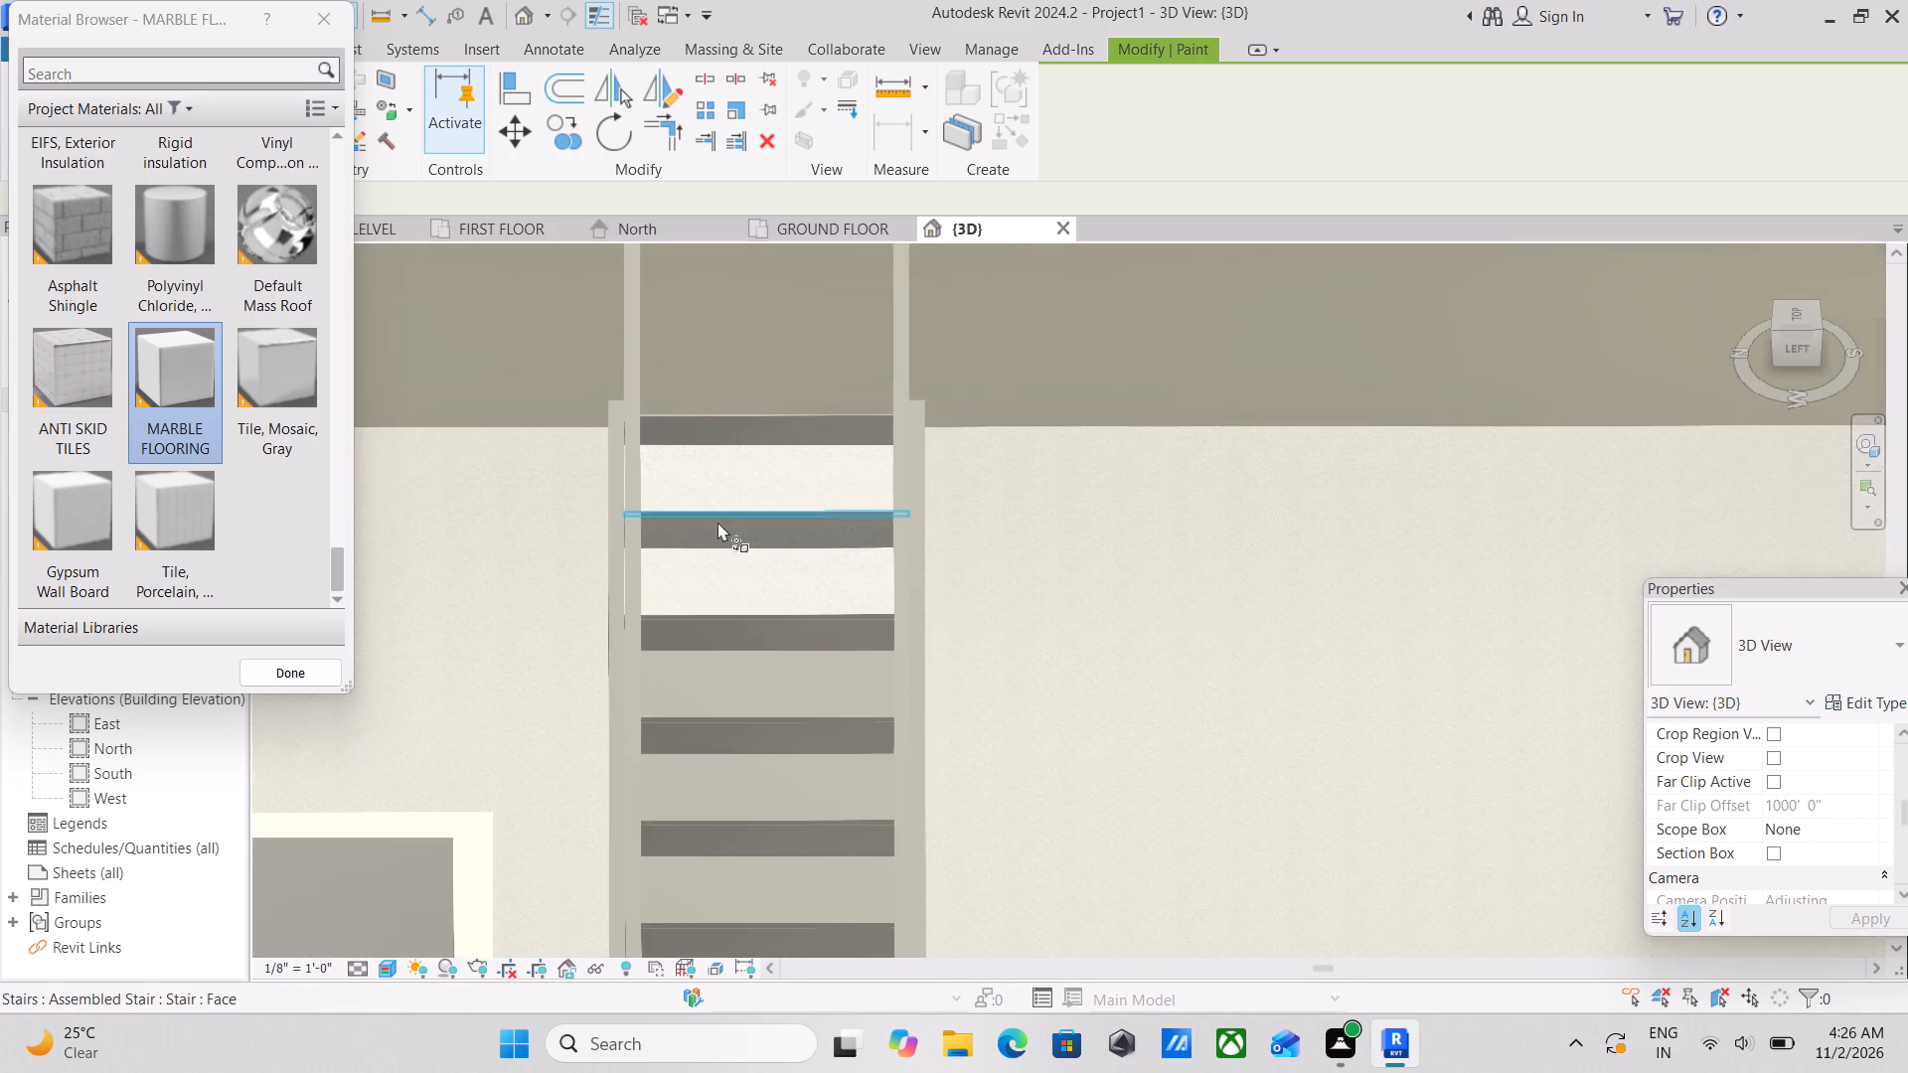
{"action": "scroll", "coordinate": [734, 511], "scroll_direction": "down", "scroll_amount": 2}
{"action": "middle_click_drag", "start_coordinate": [734, 510], "coordinate": [736, 414]}
{"action": "scroll", "coordinate": [830, 578], "scroll_direction": "up", "scroll_amount": 2}
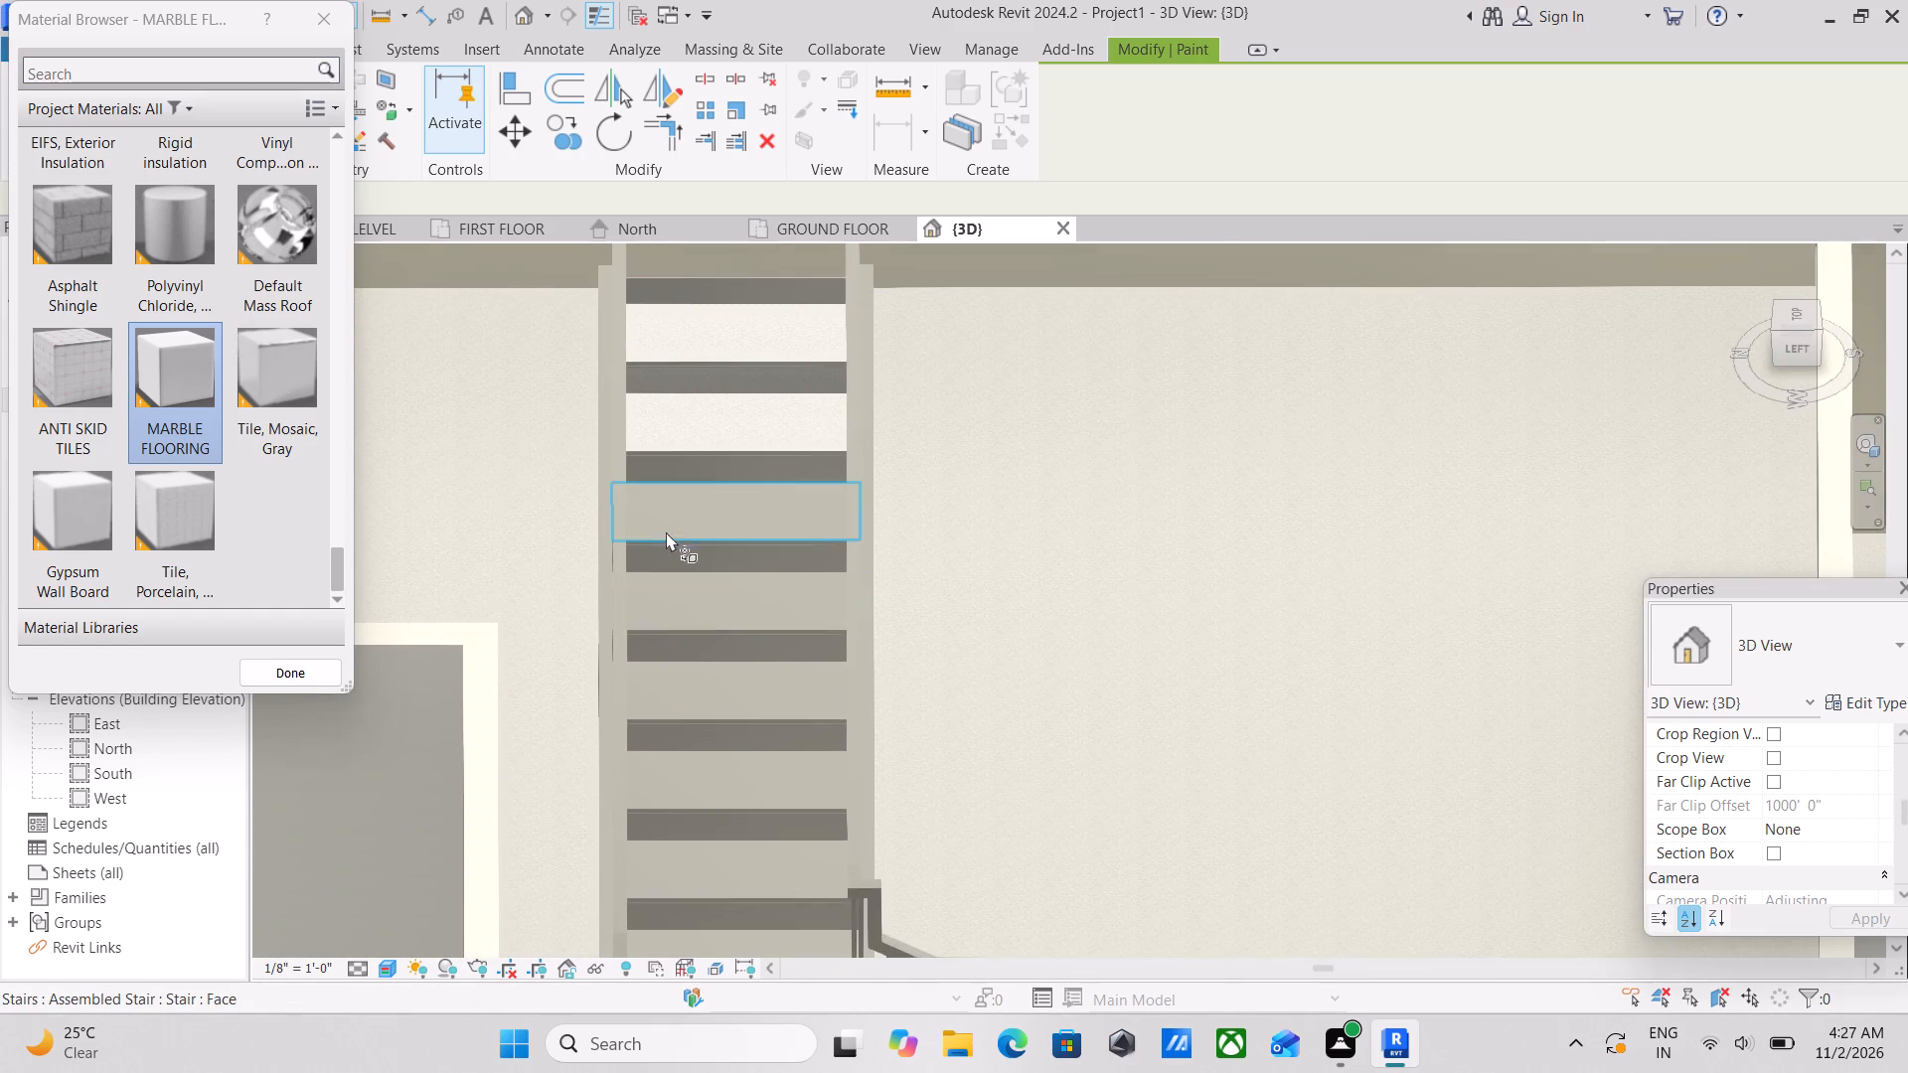
{"action": "scroll", "coordinate": [666, 532], "scroll_direction": "up", "scroll_amount": 4}
{"action": "scroll", "coordinate": [798, 473], "scroll_direction": "up", "scroll_amount": 4}
{"action": "left_click", "coordinate": [759, 472]}
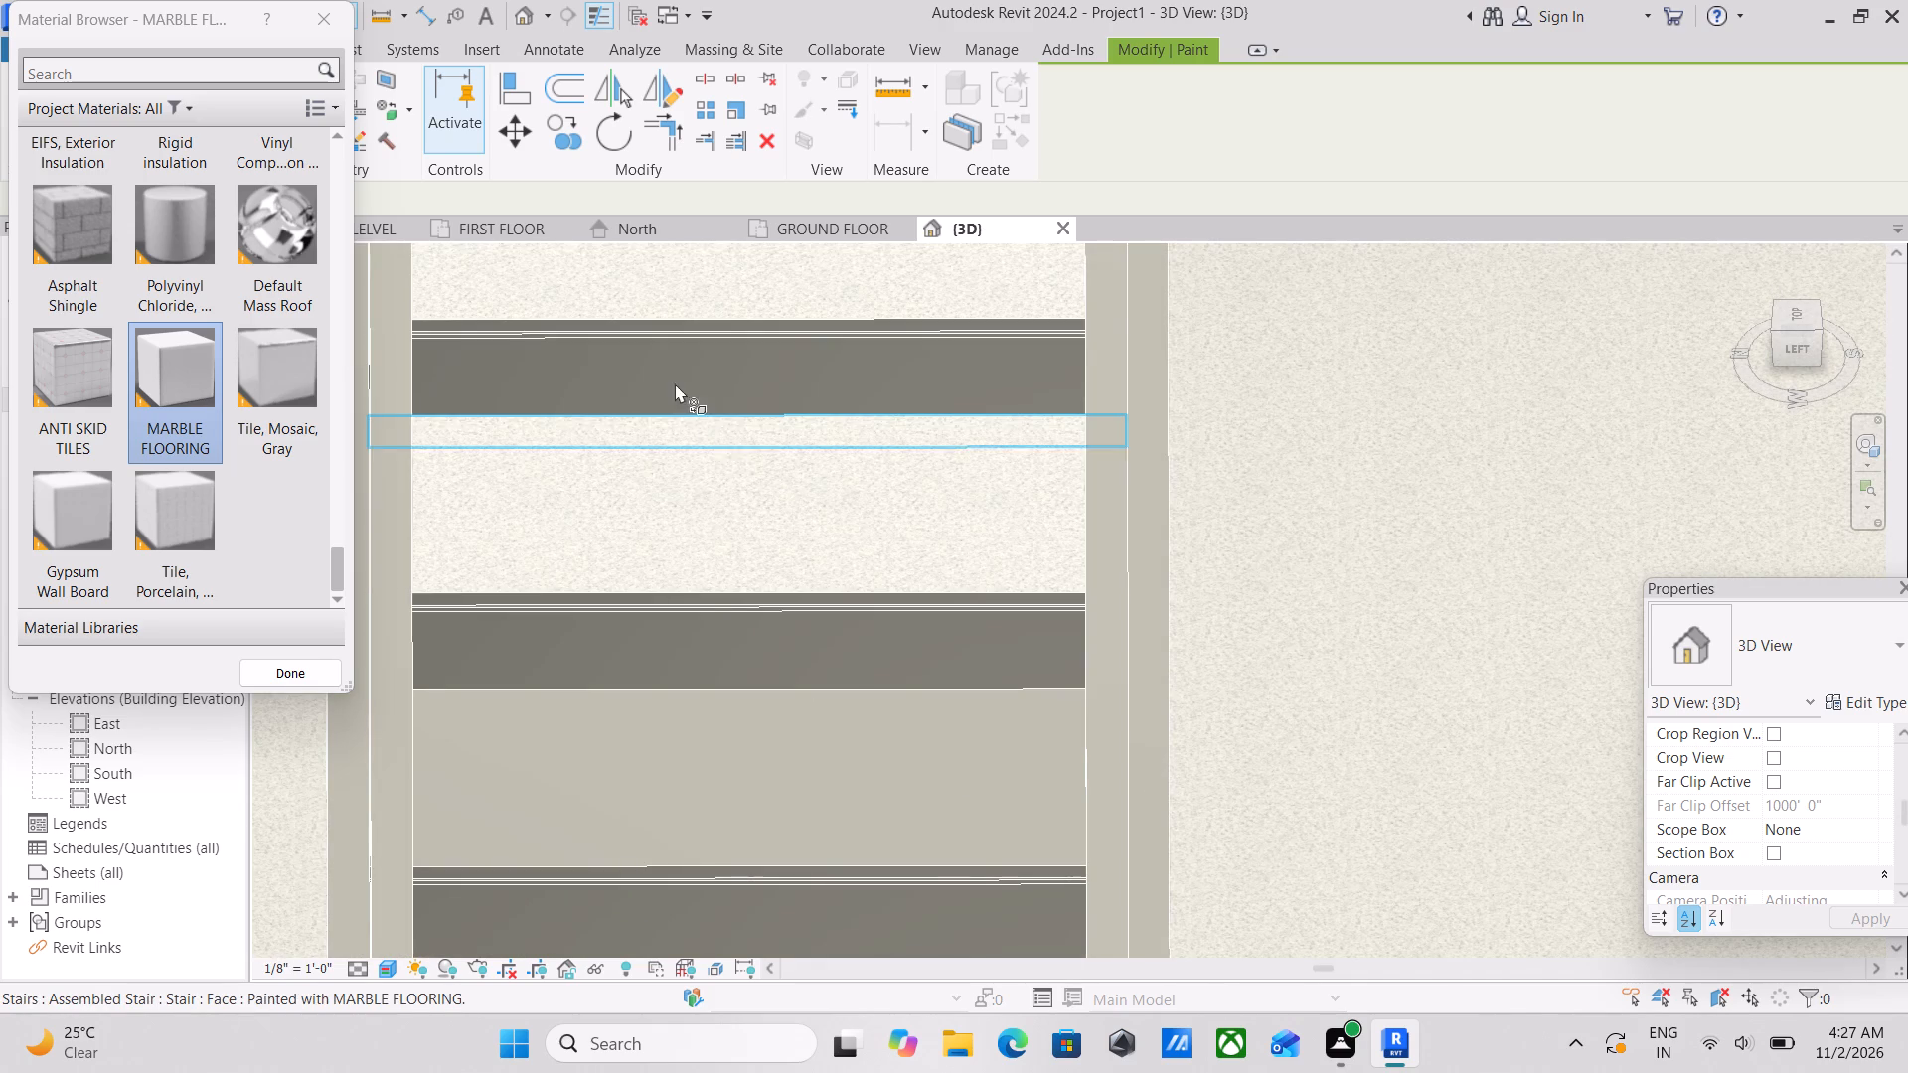
{"action": "left_click", "coordinate": [609, 368]}
Paint the narrow nosing and edge faces between that riser and the tread above it with MARBLE FLOORING.
{"action": "scroll", "coordinate": [611, 326], "scroll_direction": "up", "scroll_amount": 2}
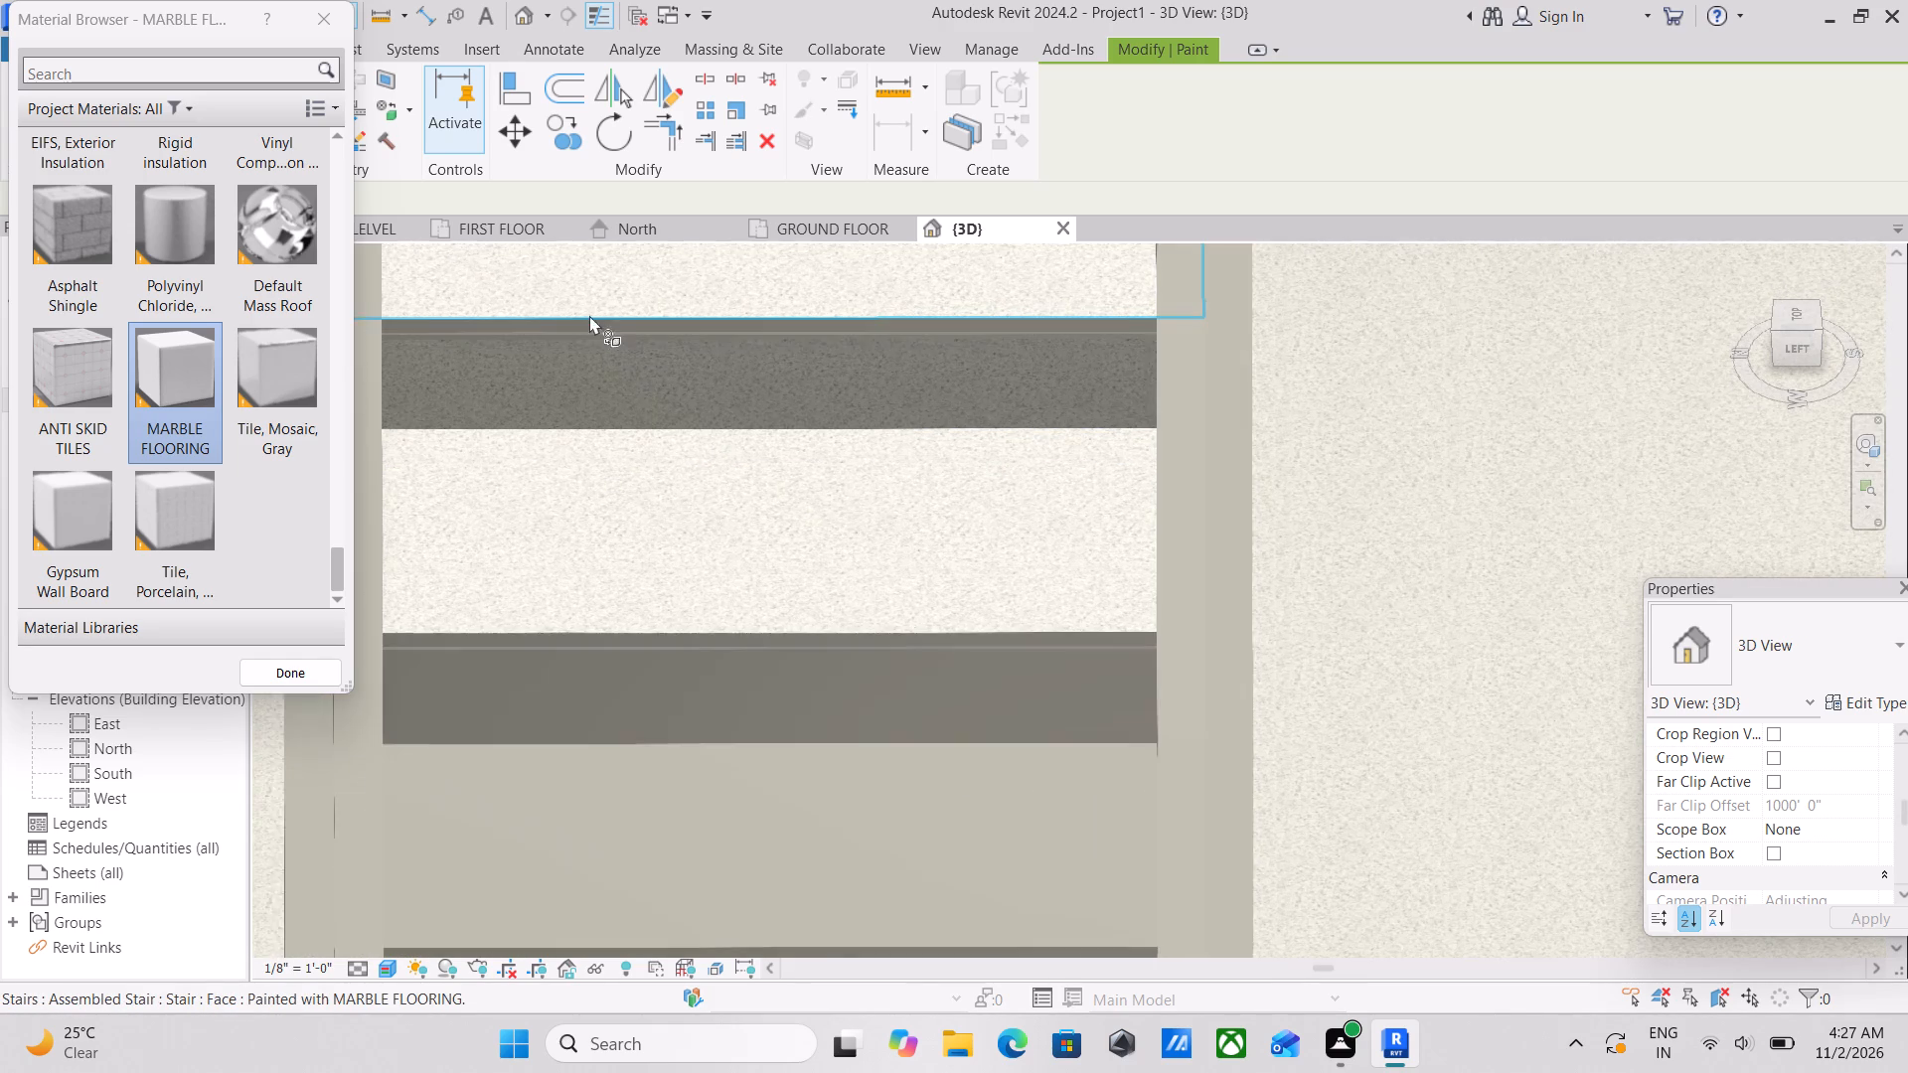
{"action": "scroll", "coordinate": [517, 288], "scroll_direction": "up", "scroll_amount": 7}
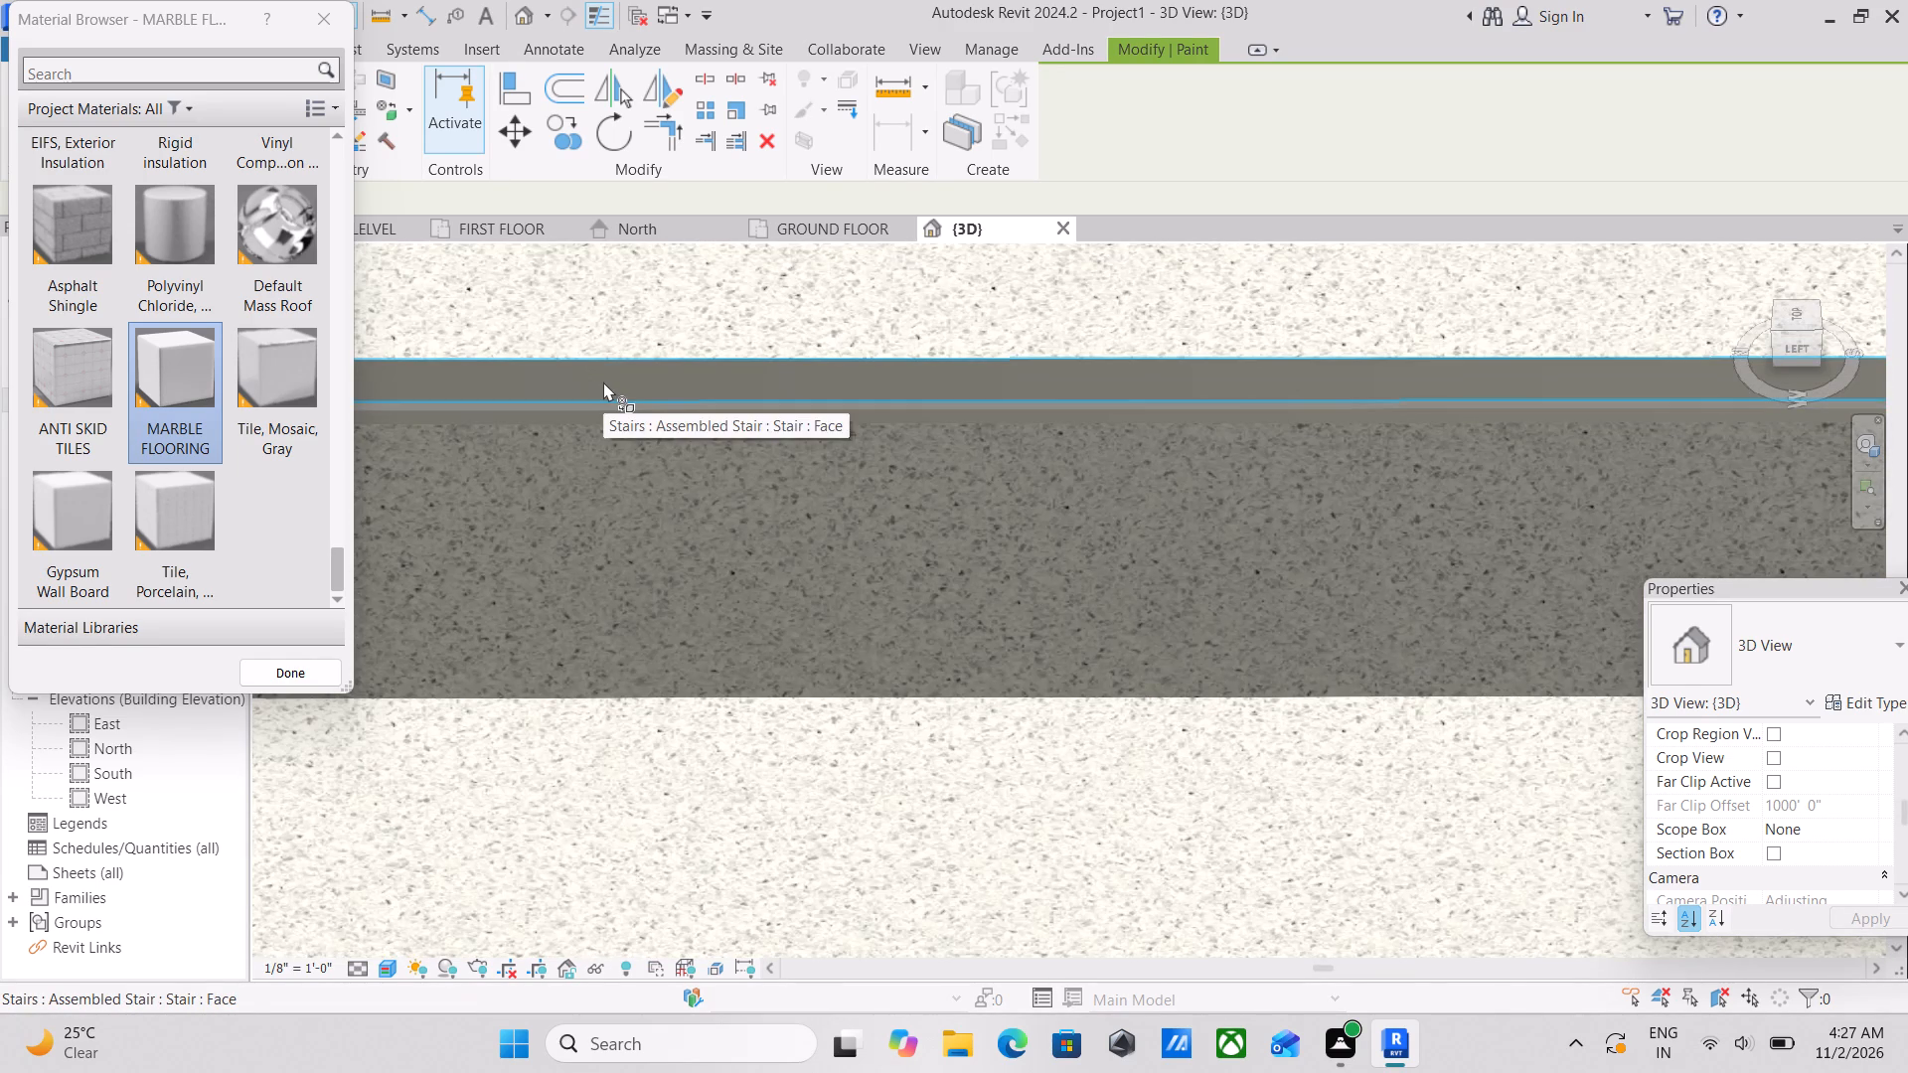
{"action": "left_click", "coordinate": [603, 382]}
{"action": "scroll", "coordinate": [598, 424], "scroll_direction": "up", "scroll_amount": 4}
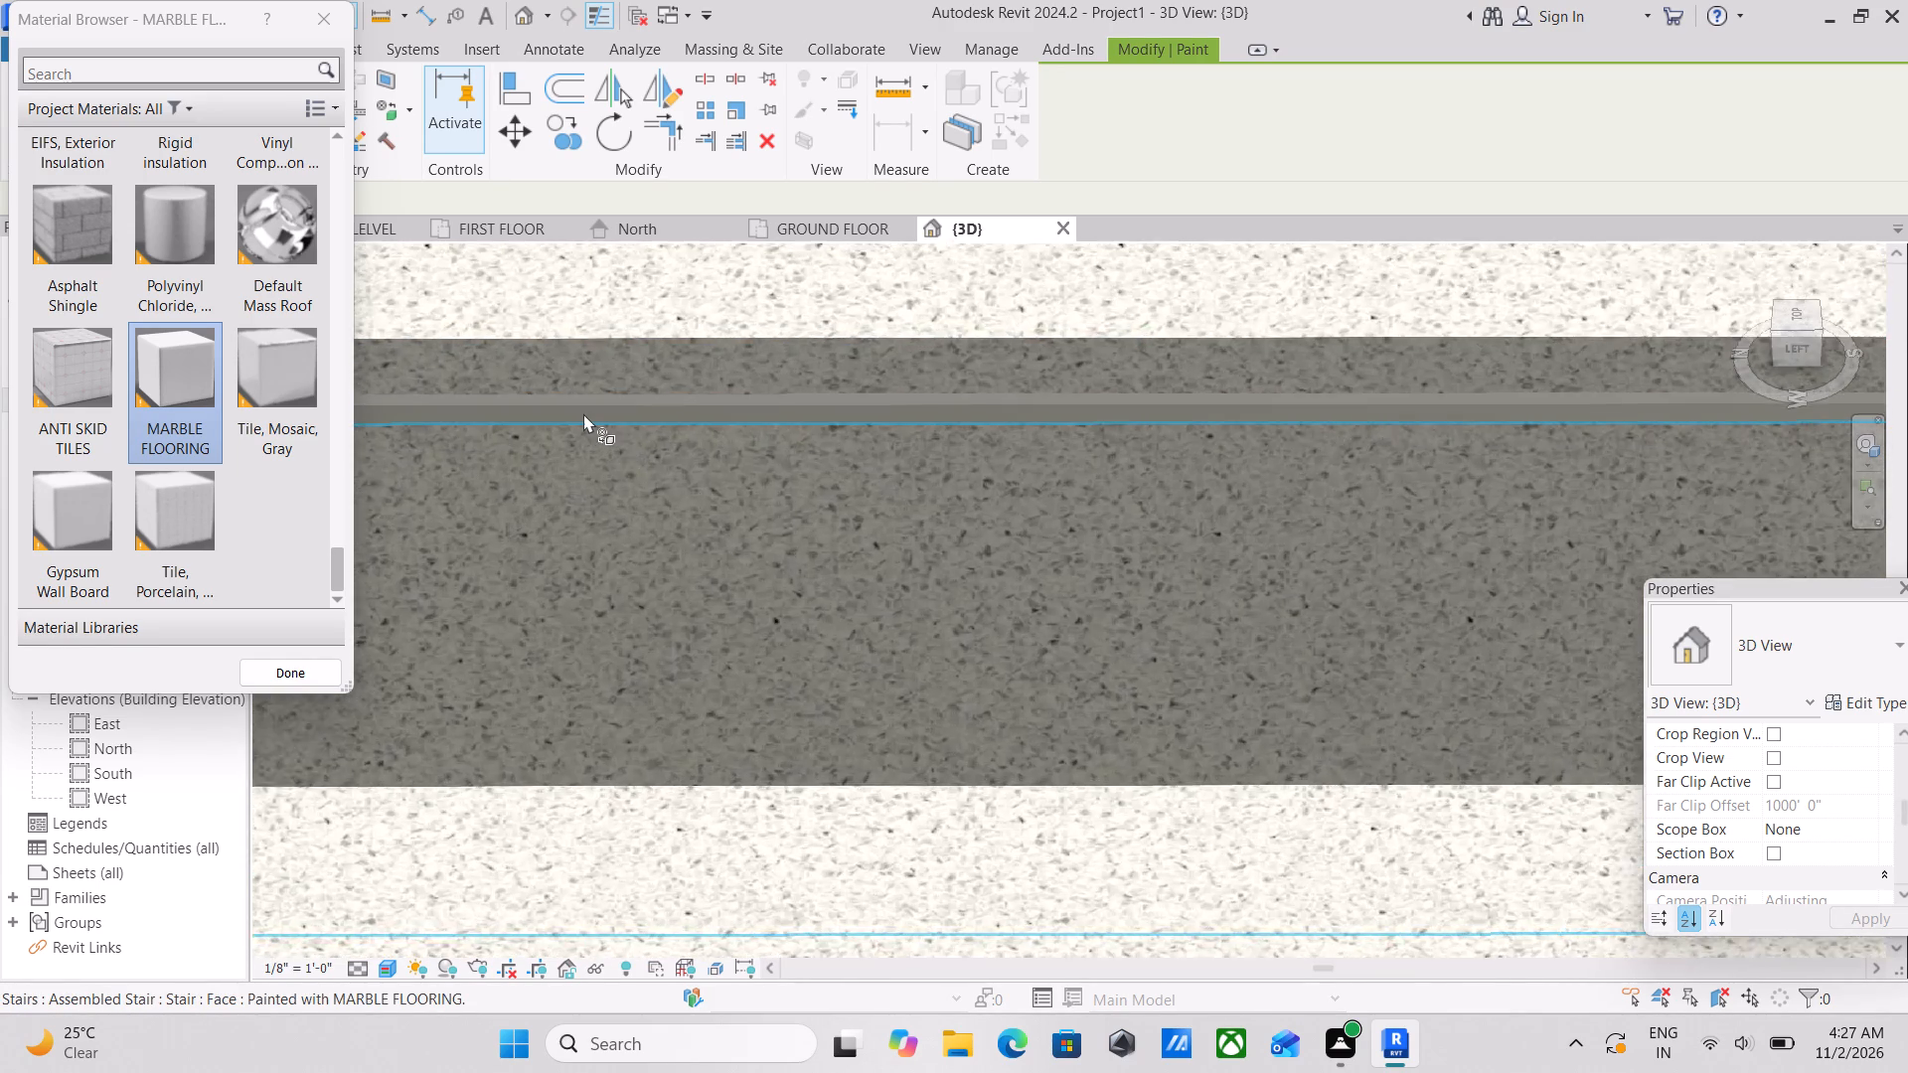
{"action": "scroll", "coordinate": [582, 412], "scroll_direction": "up", "scroll_amount": 5}
{"action": "left_click", "coordinate": [583, 409]}
{"action": "scroll", "coordinate": [583, 371], "scroll_direction": "up", "scroll_amount": 1}
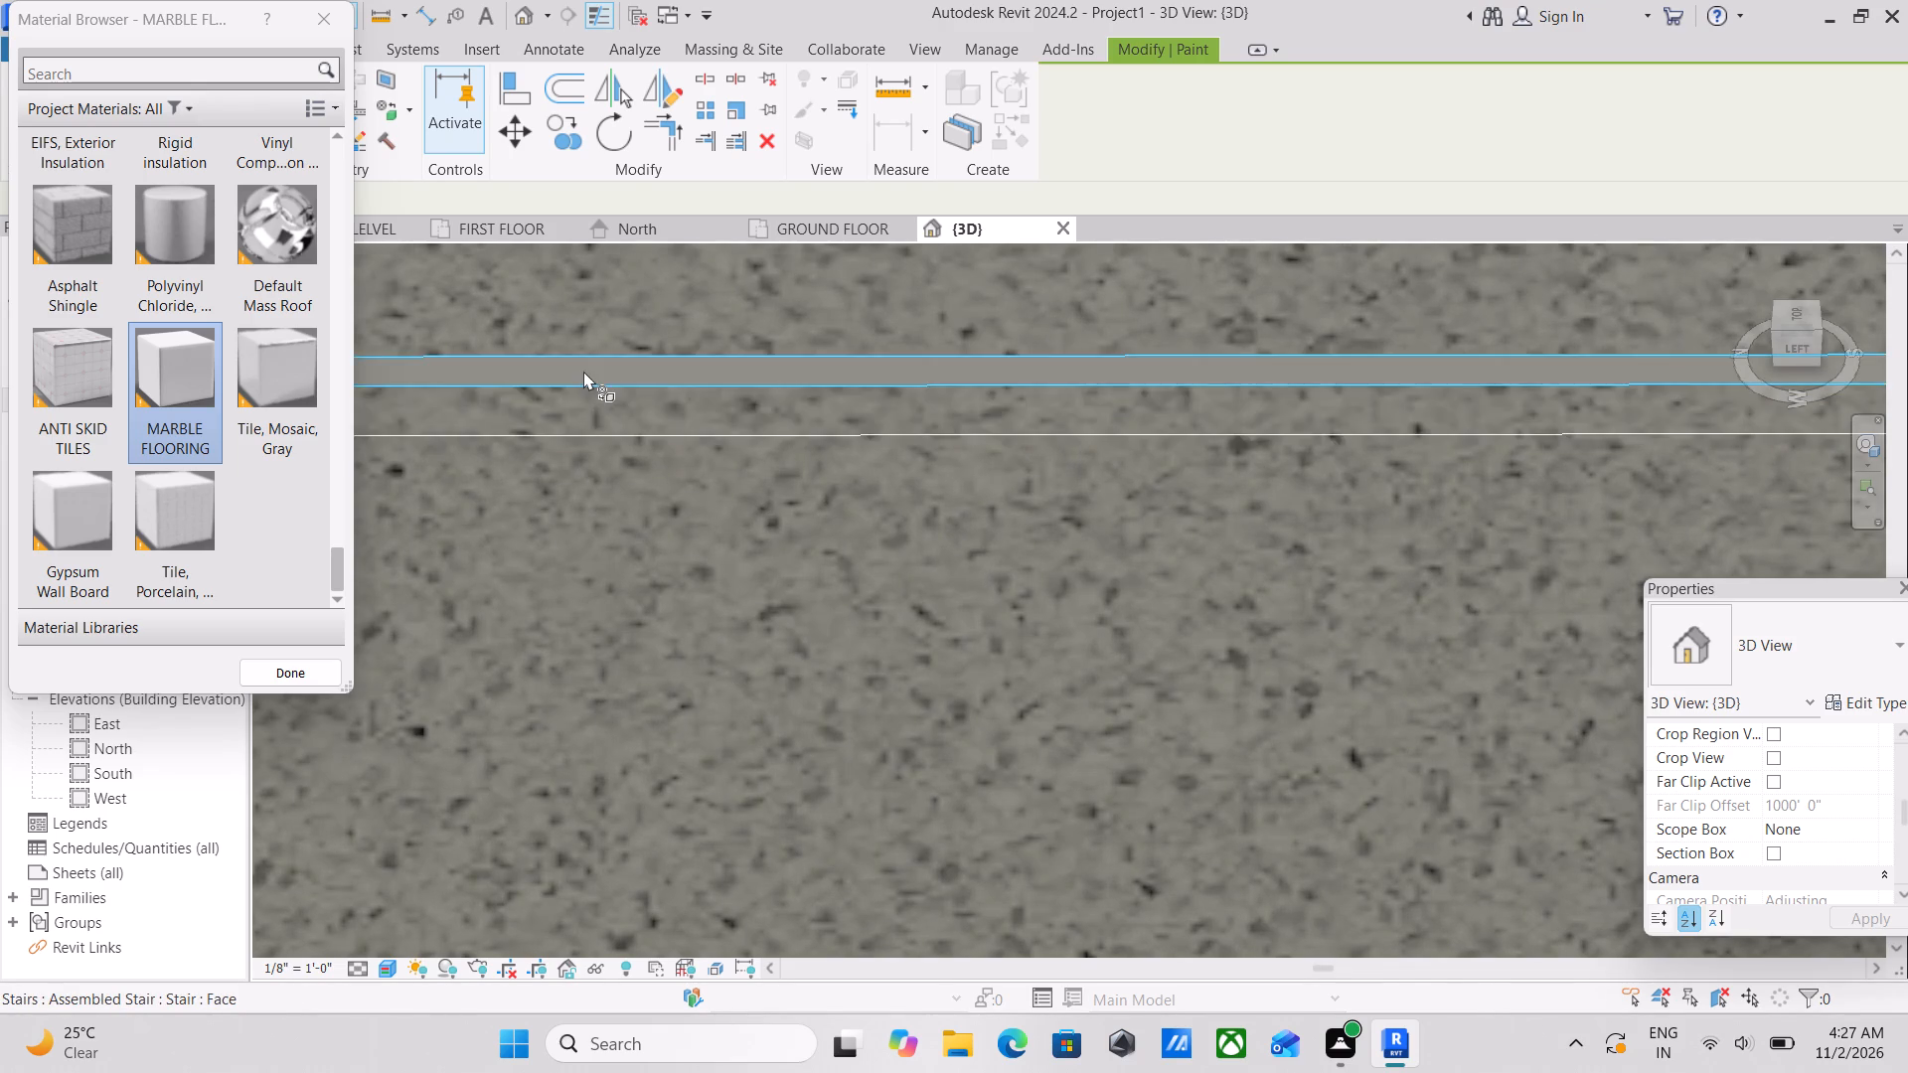
{"action": "scroll", "coordinate": [583, 371], "scroll_direction": "up", "scroll_amount": 1}
{"action": "left_click", "coordinate": [583, 371]}
Paint the riser between the two uppermost treads, plus the narrow nosing and edge faces above it, with MARBLE FLOORING.
{"action": "scroll", "coordinate": [640, 411], "scroll_direction": "down", "scroll_amount": 8}
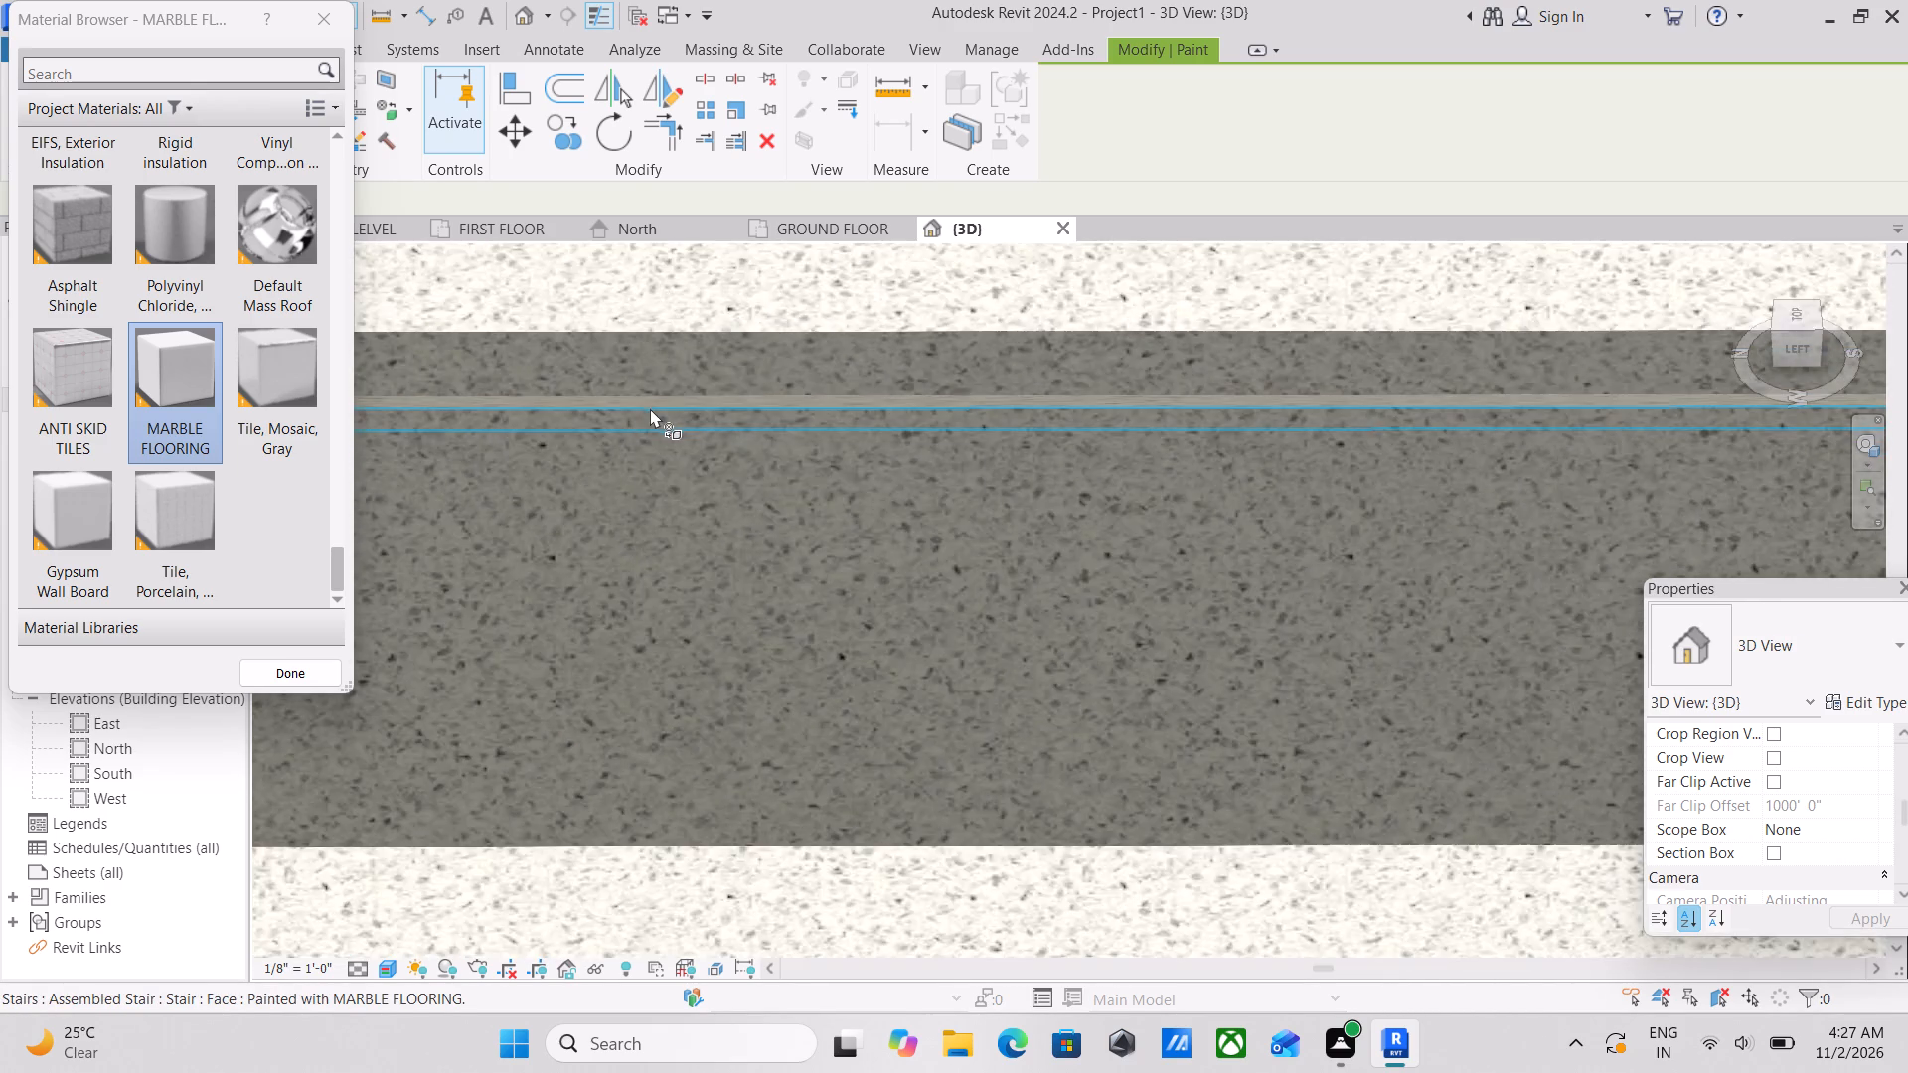
{"action": "scroll", "coordinate": [650, 407], "scroll_direction": "down", "scroll_amount": 17}
{"action": "middle_click_drag", "start_coordinate": [650, 408], "coordinate": [663, 728]}
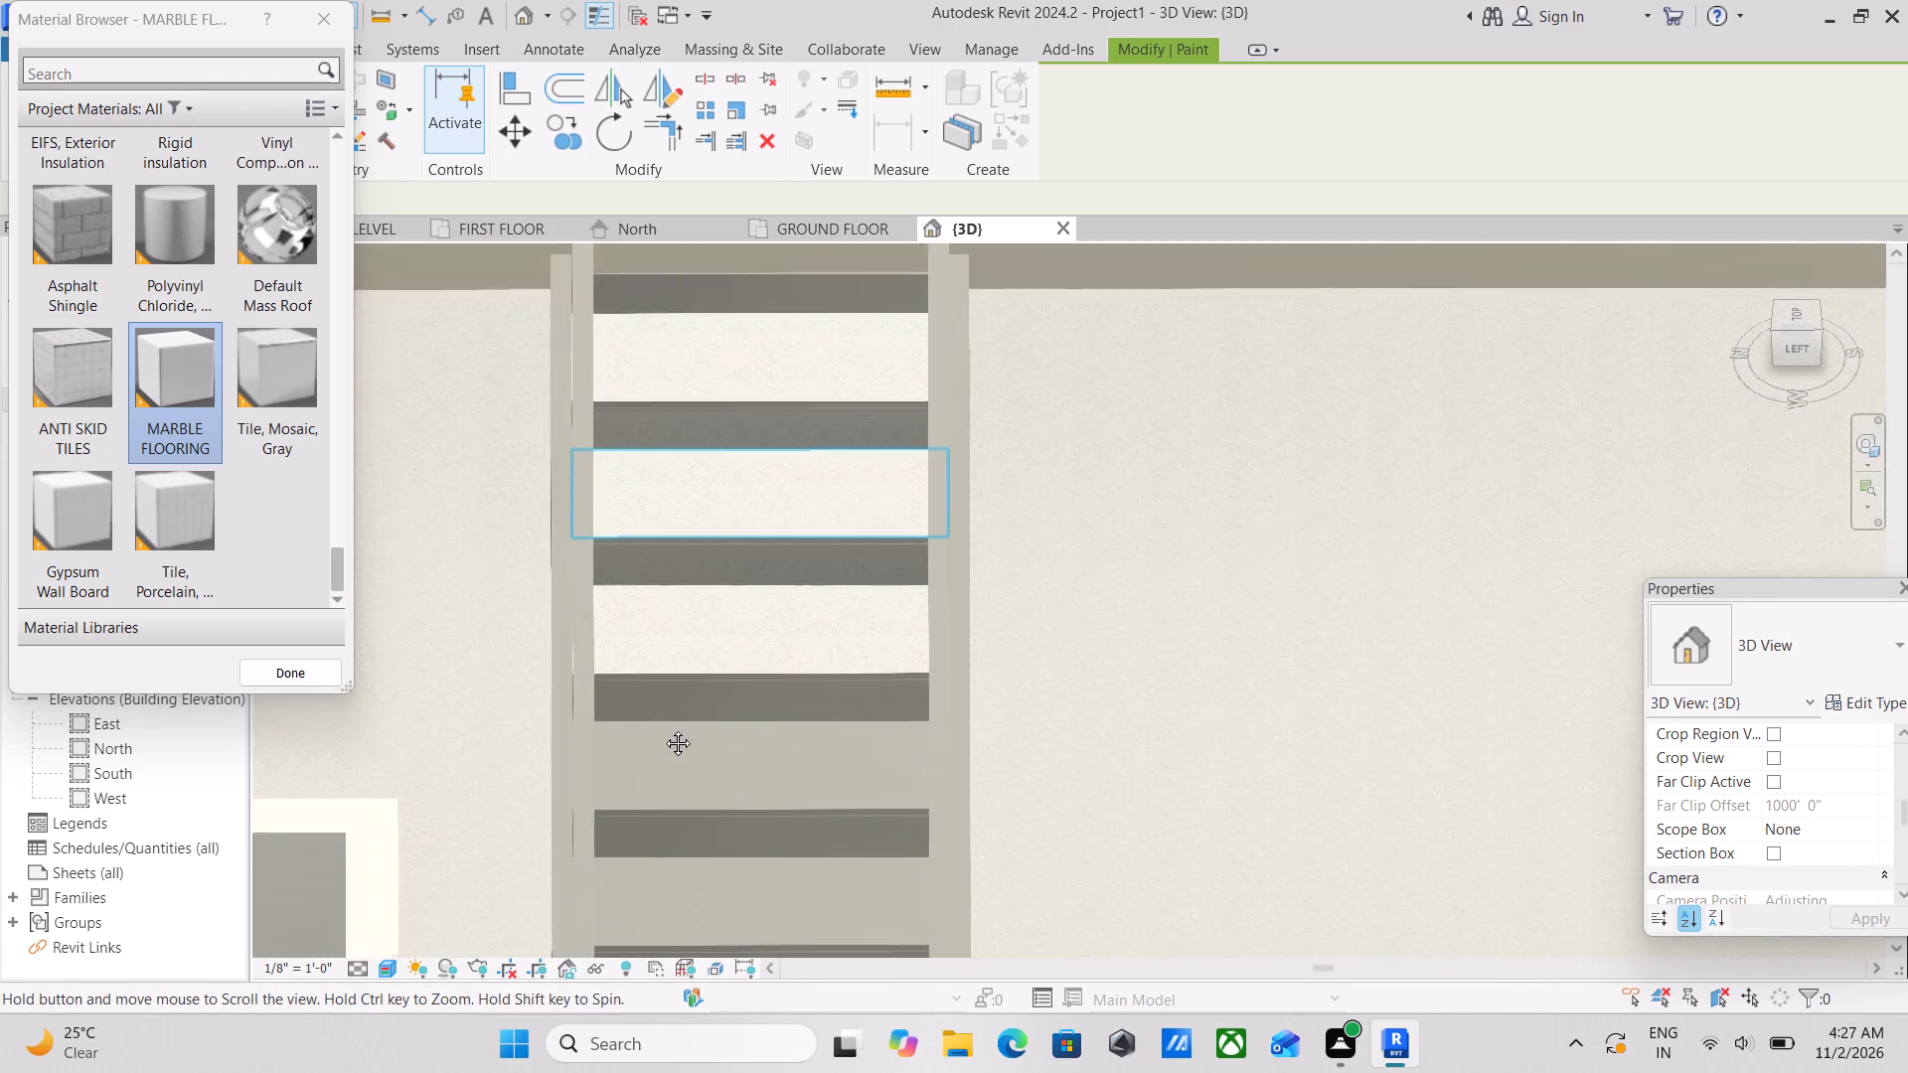
{"action": "middle_click_drag", "start_coordinate": [663, 728], "coordinate": [663, 735]}
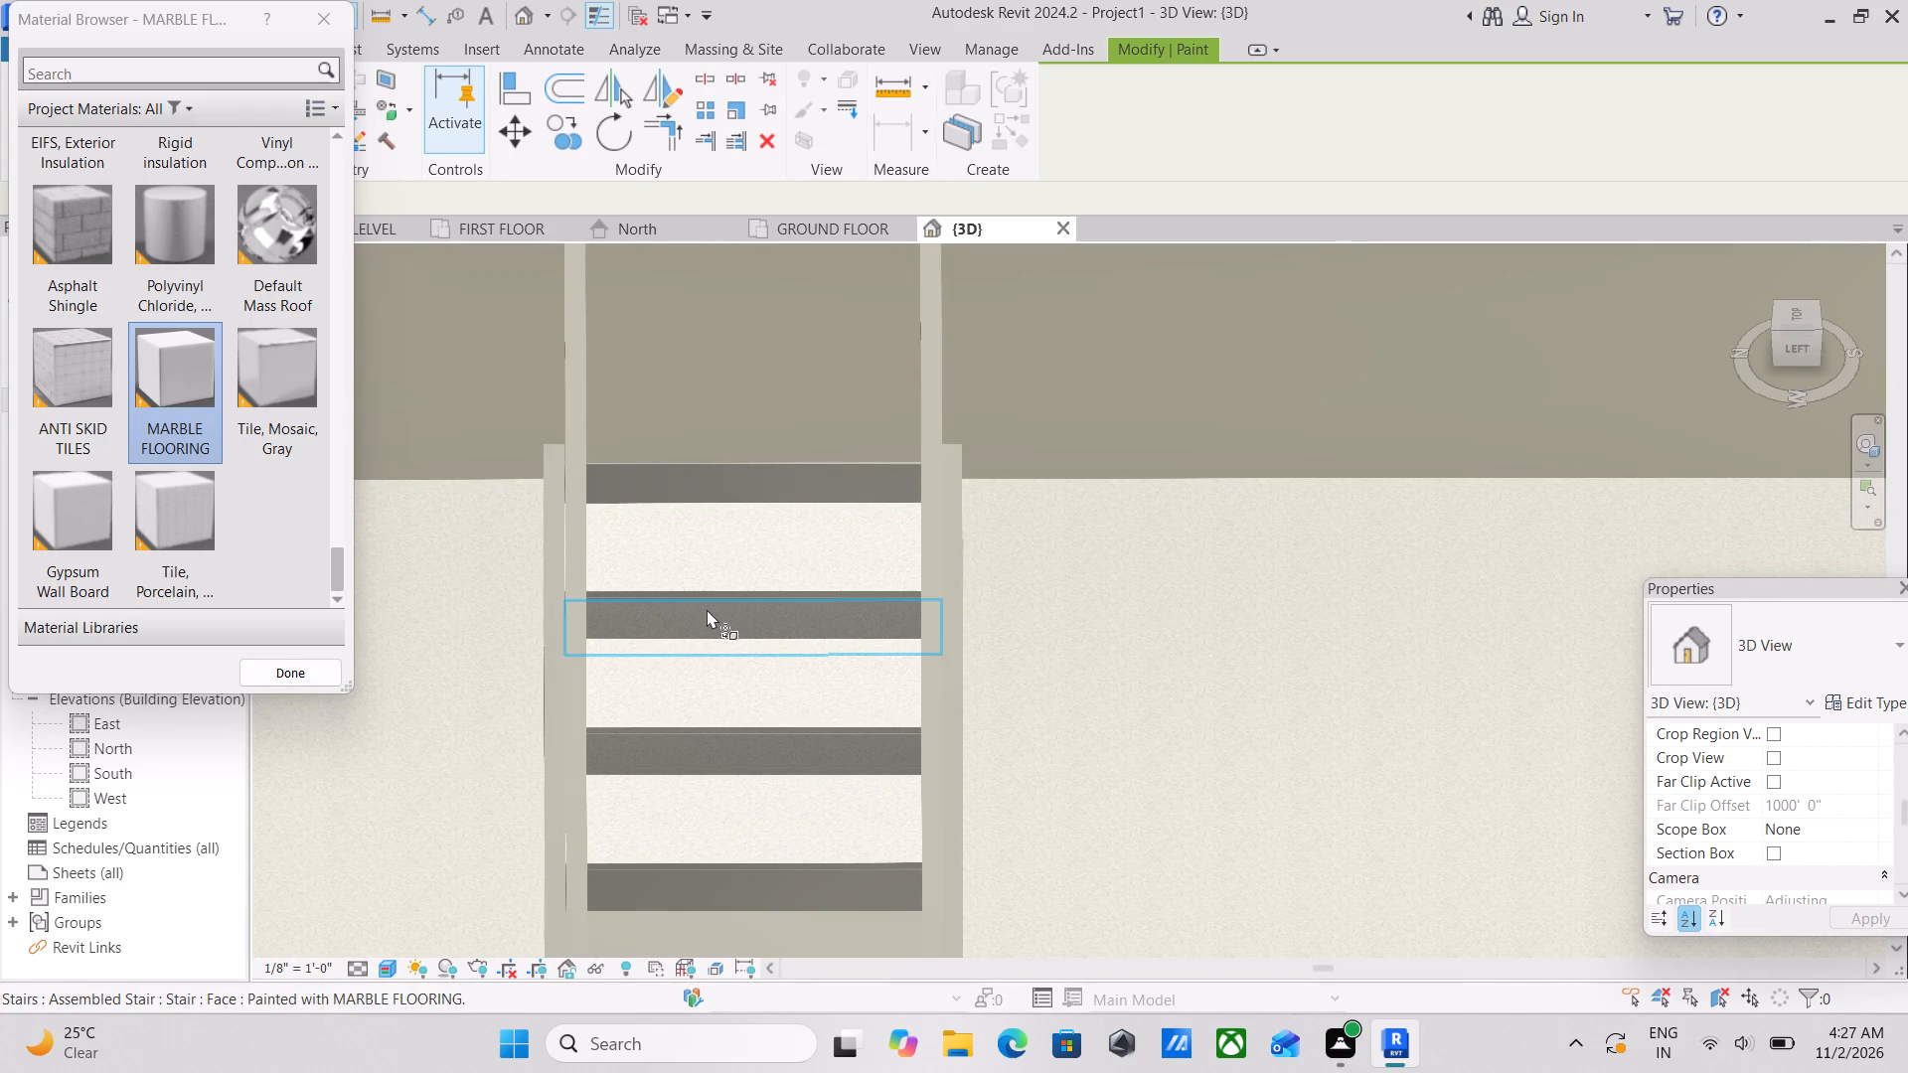
{"action": "left_click", "coordinate": [707, 609]}
{"action": "scroll", "coordinate": [707, 609], "scroll_direction": "up", "scroll_amount": 2}
{"action": "scroll", "coordinate": [604, 618], "scroll_direction": "up", "scroll_amount": 2}
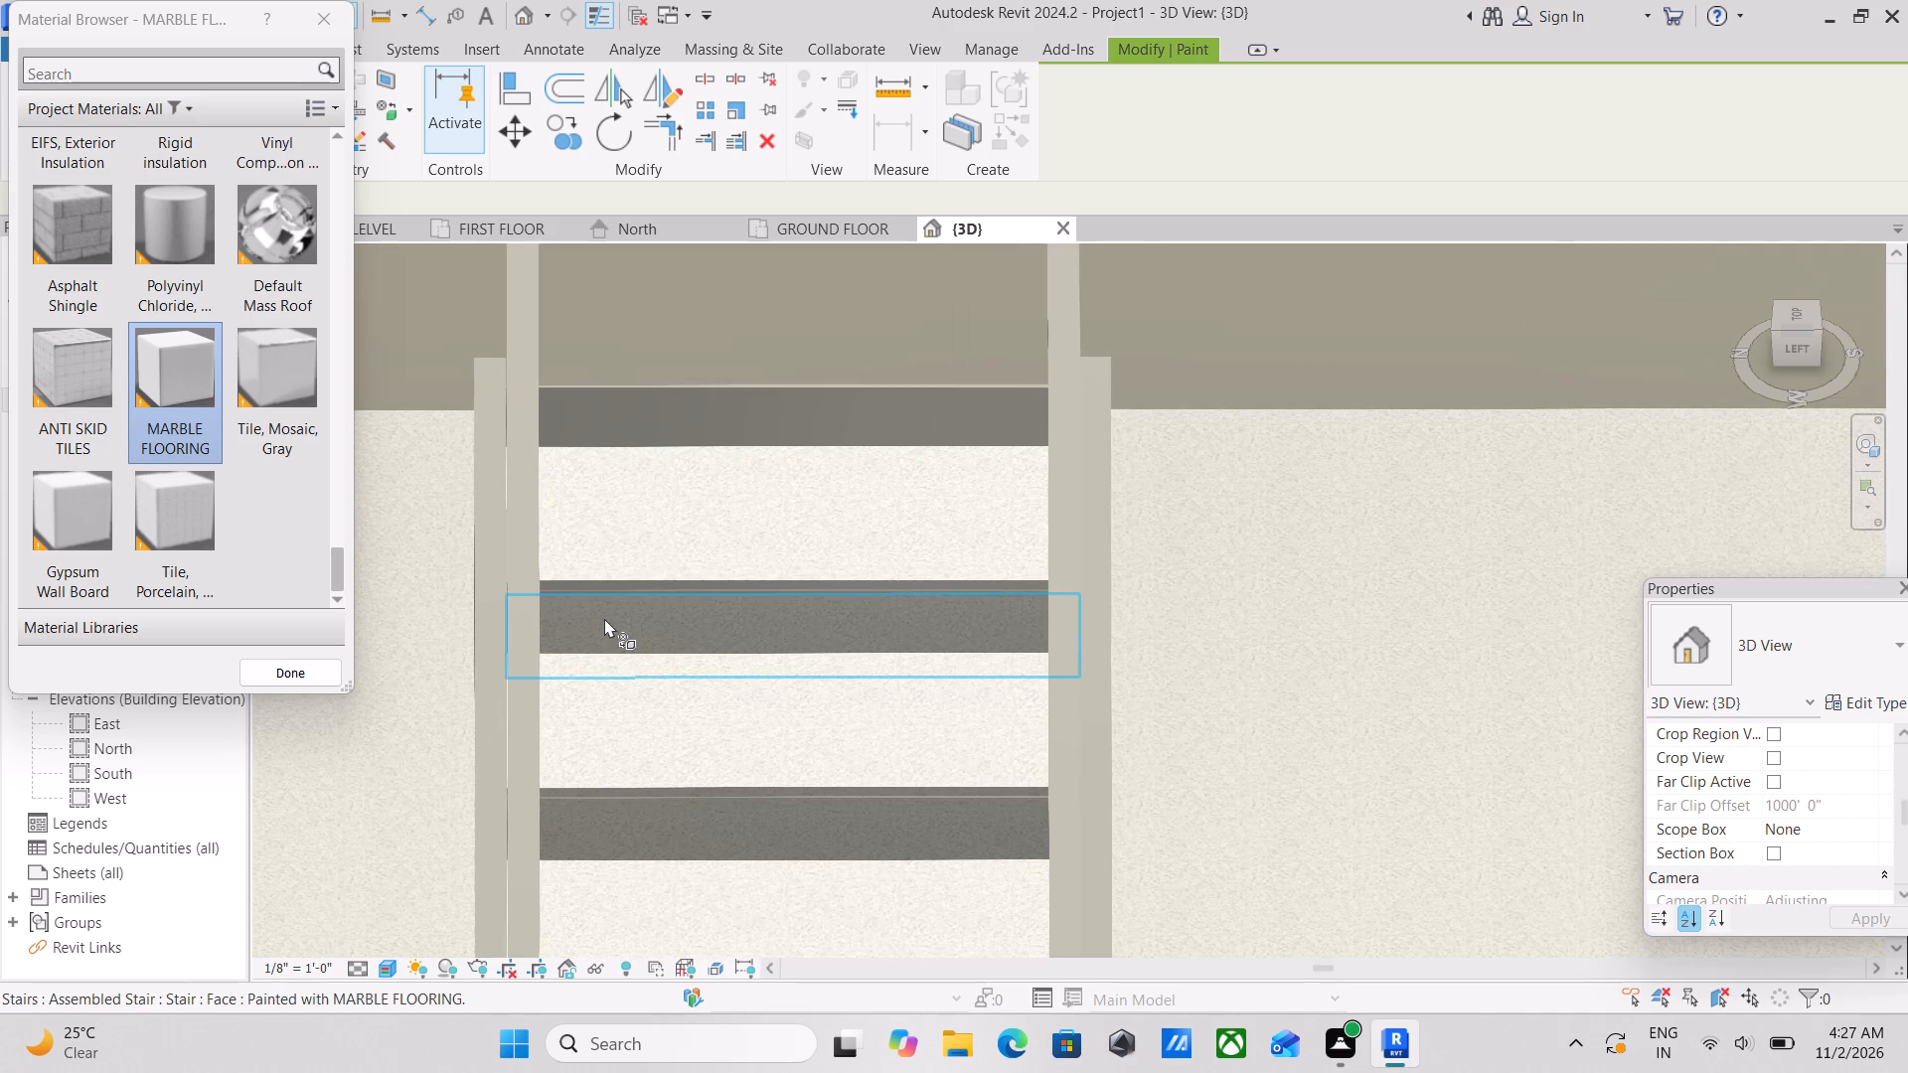
{"action": "scroll", "coordinate": [604, 618], "scroll_direction": "up", "scroll_amount": 2}
{"action": "scroll", "coordinate": [777, 682], "scroll_direction": "up", "scroll_amount": 9}
{"action": "scroll", "coordinate": [779, 483], "scroll_direction": "up", "scroll_amount": 4}
{"action": "scroll", "coordinate": [834, 407], "scroll_direction": "down", "scroll_amount": 3}
{"action": "middle_click_drag", "start_coordinate": [836, 411], "coordinate": [845, 436]}
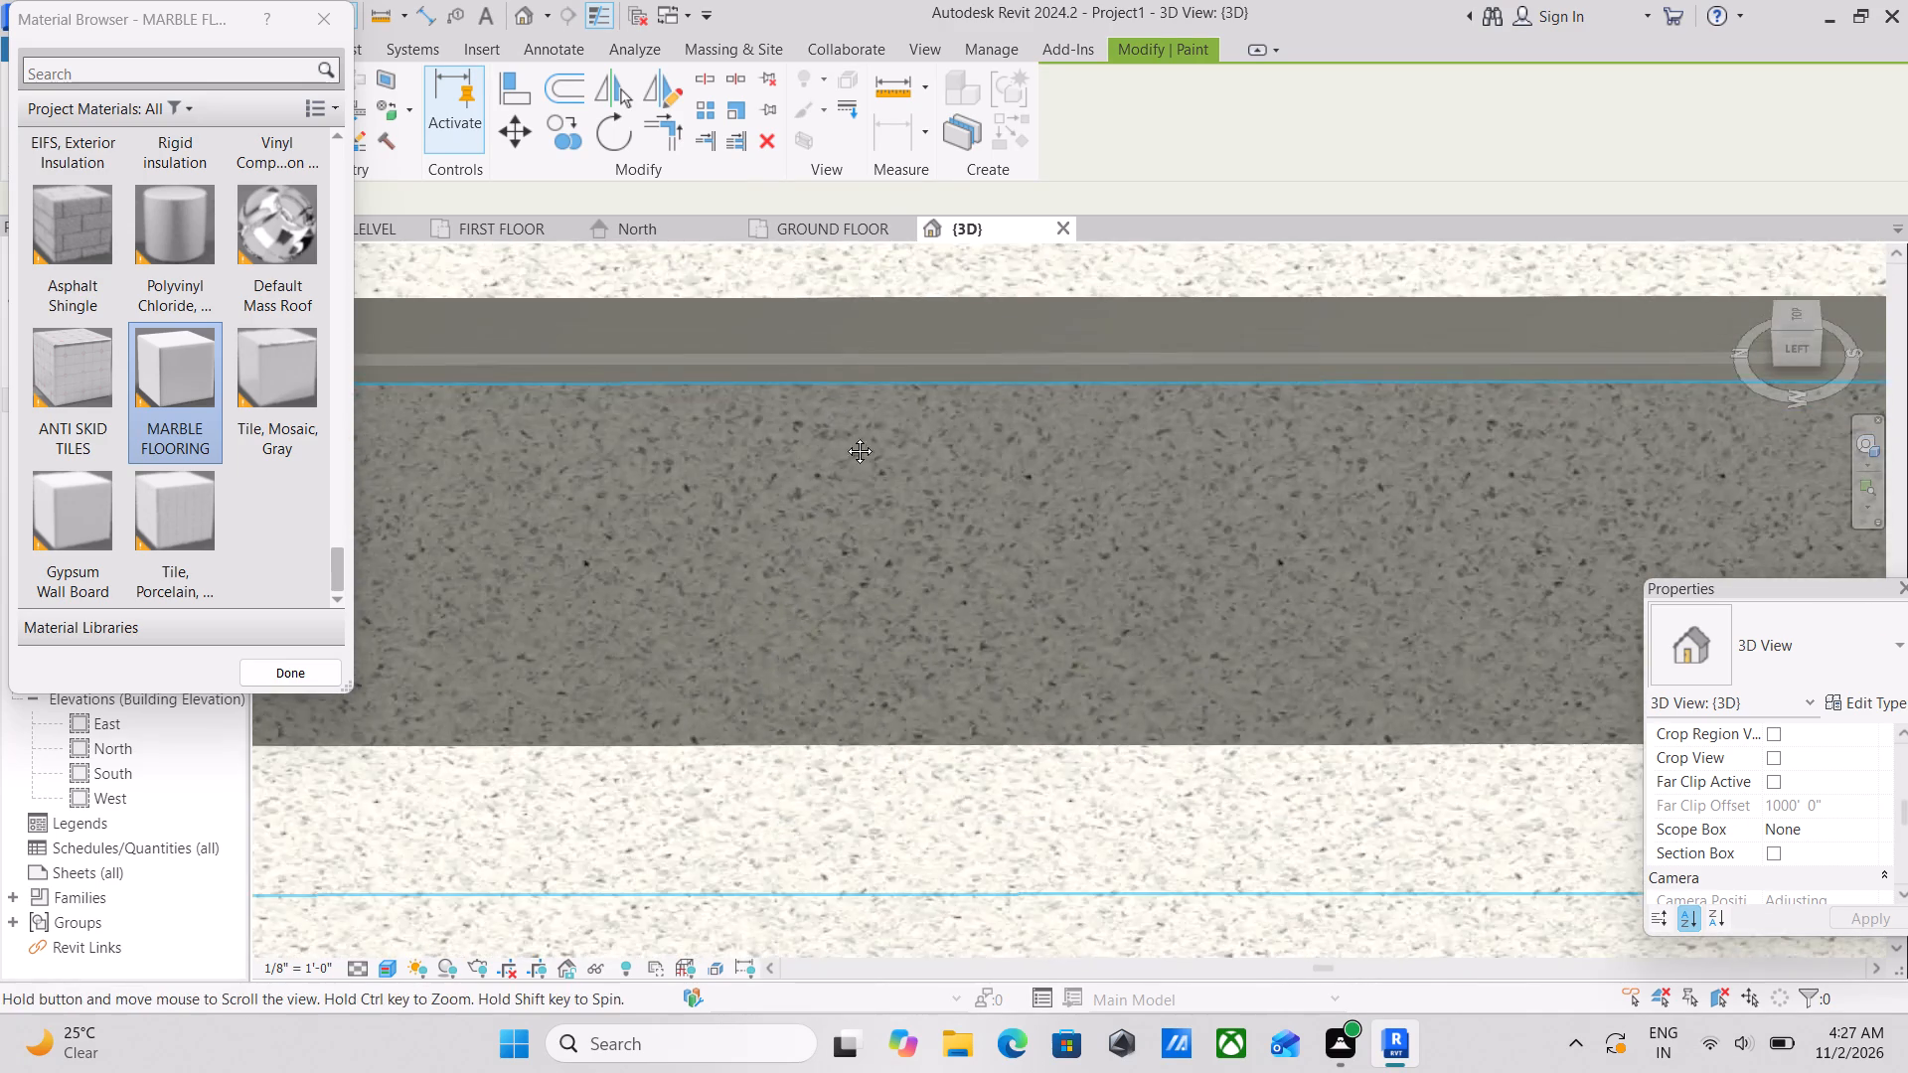
{"action": "middle_click_drag", "start_coordinate": [845, 436], "coordinate": [886, 590]}
{"action": "left_click", "coordinate": [650, 510]}
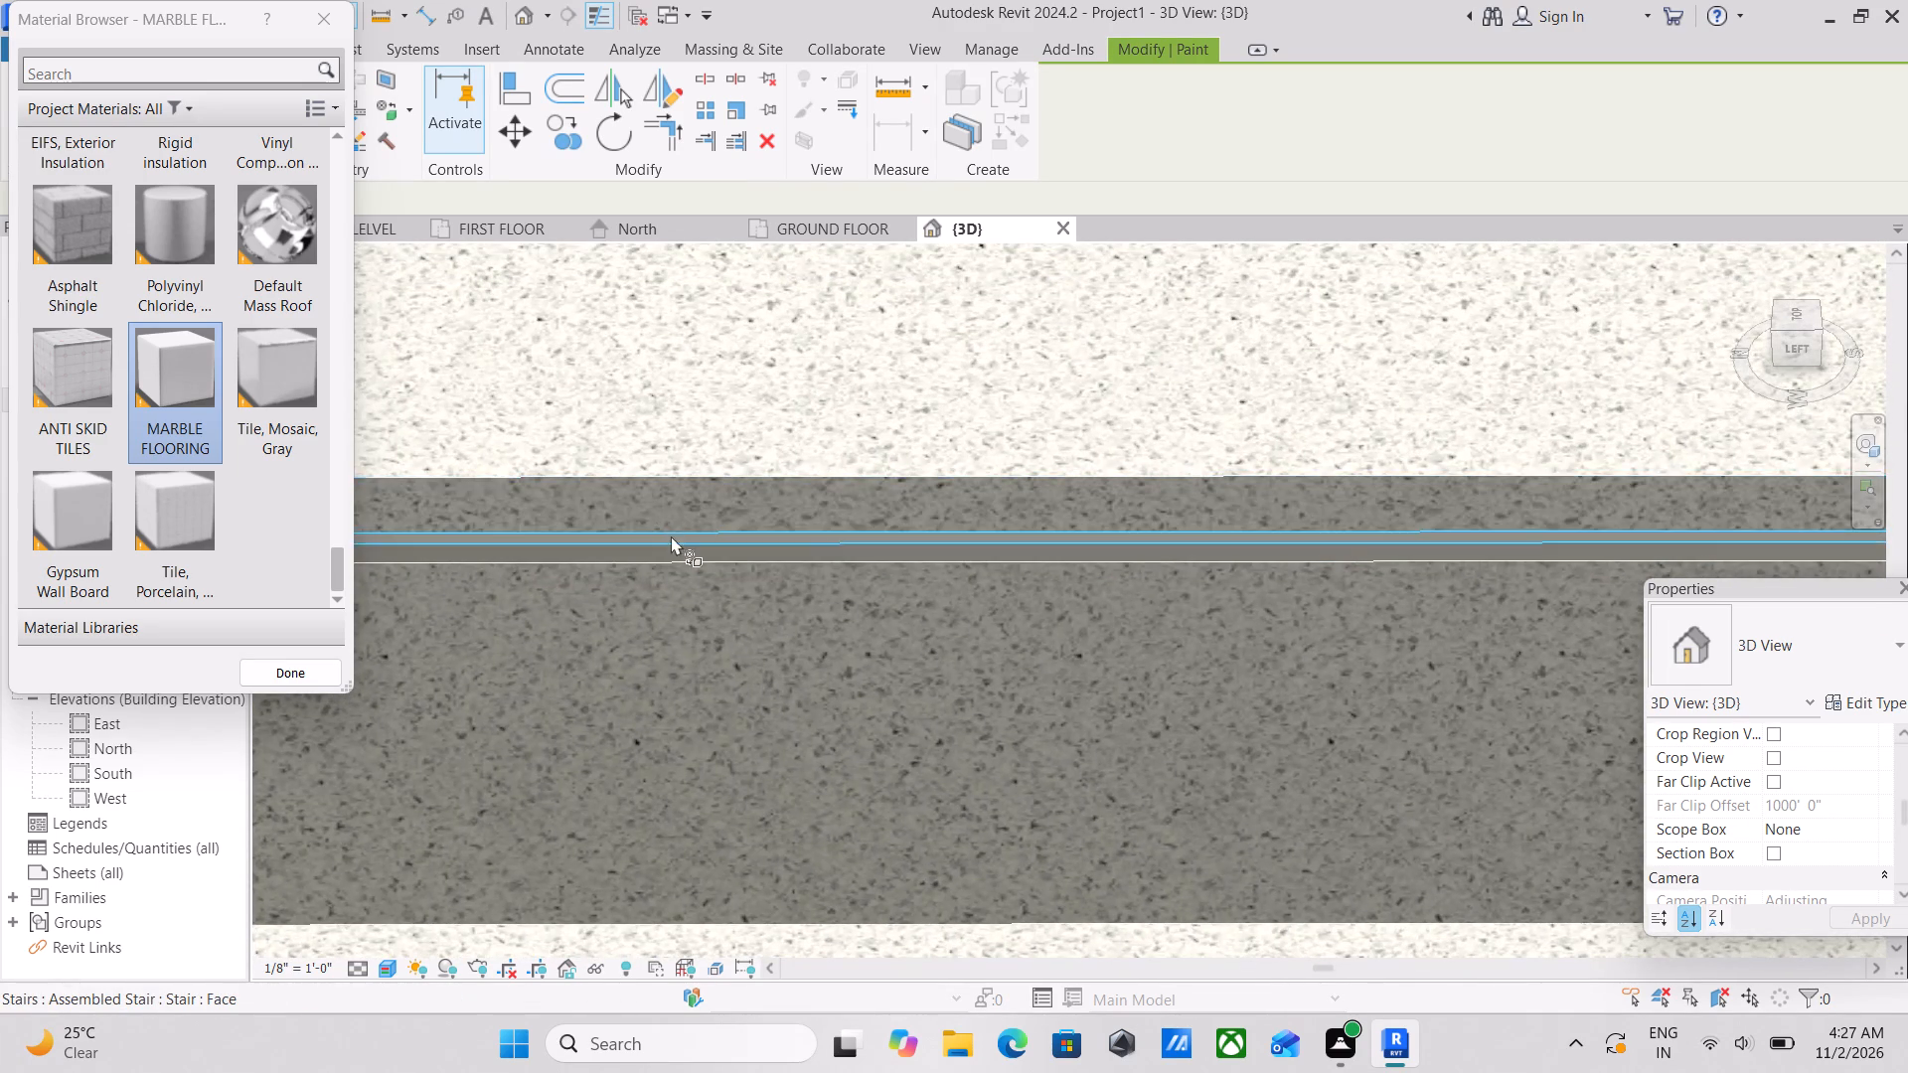
{"action": "scroll", "coordinate": [681, 543], "scroll_direction": "up", "scroll_amount": 6}
{"action": "left_click", "coordinate": [688, 555]}
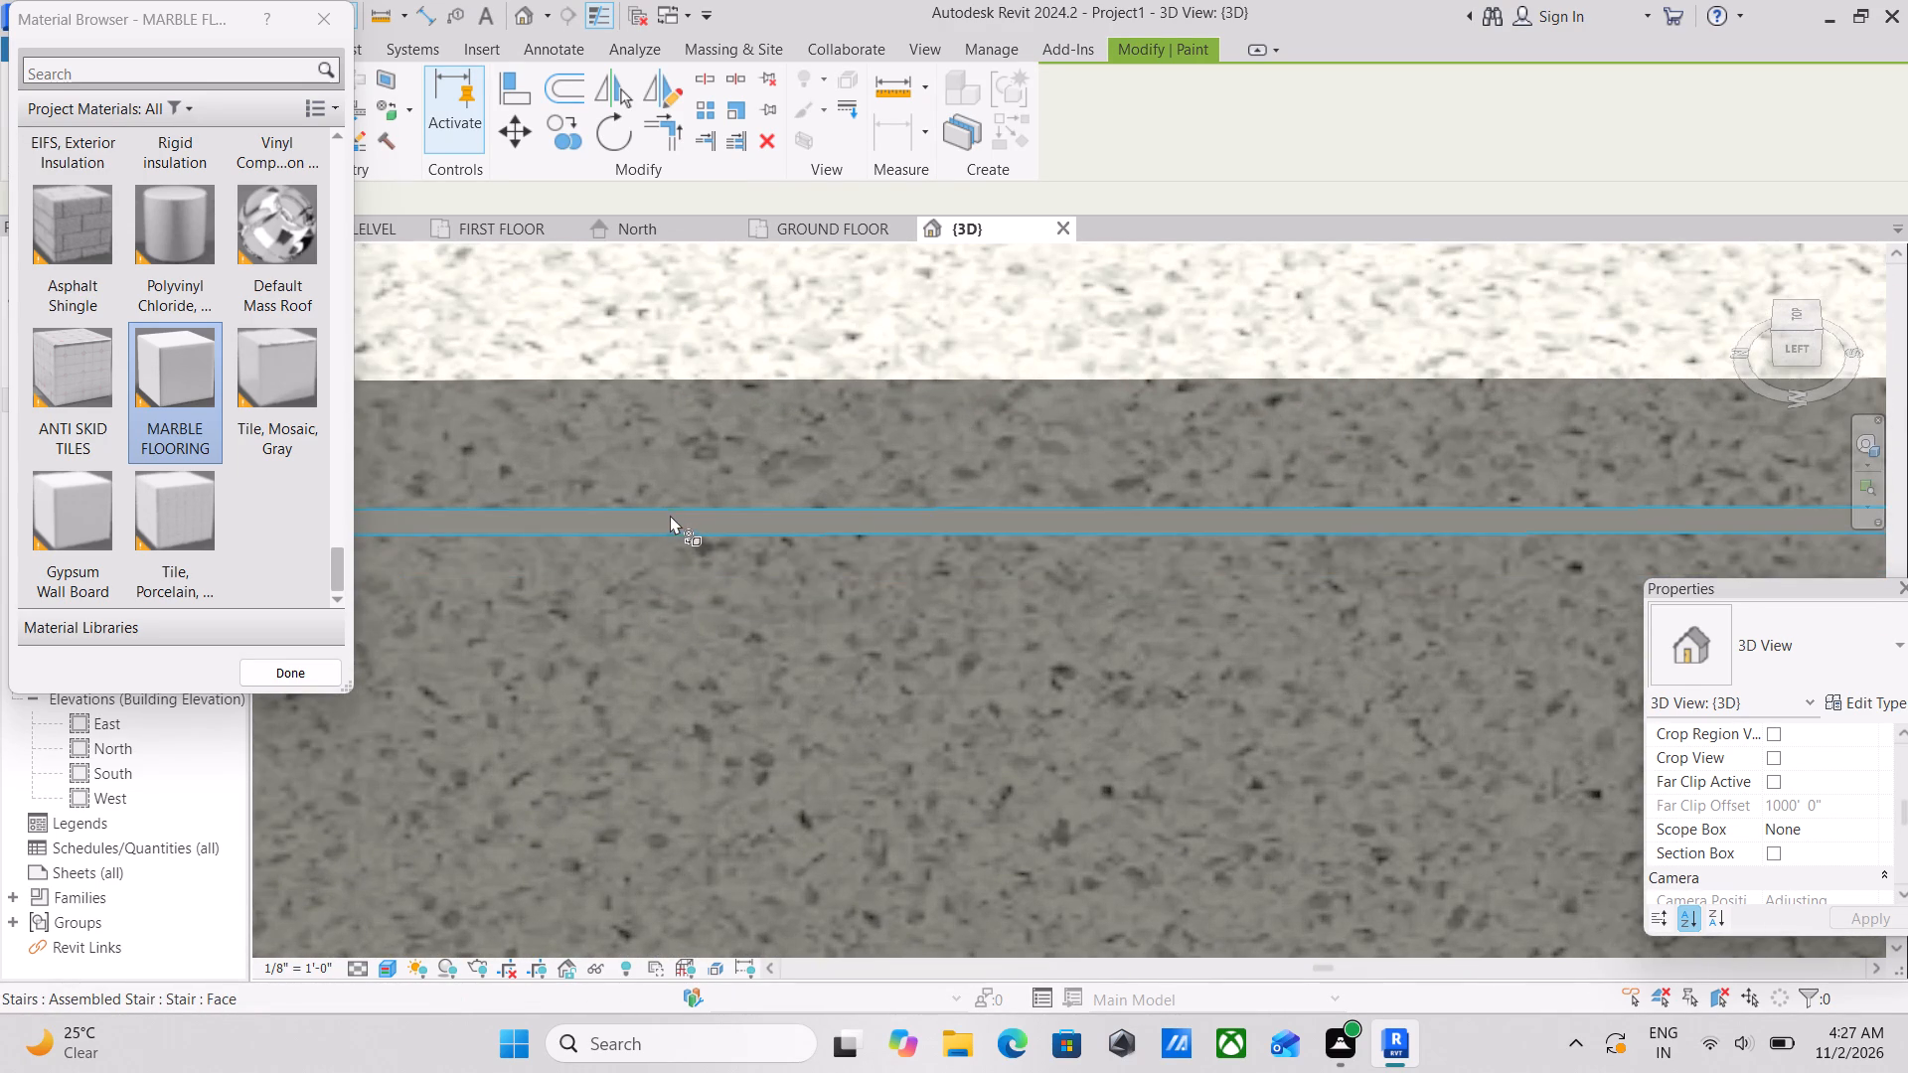
{"action": "left_click", "coordinate": [659, 523]}
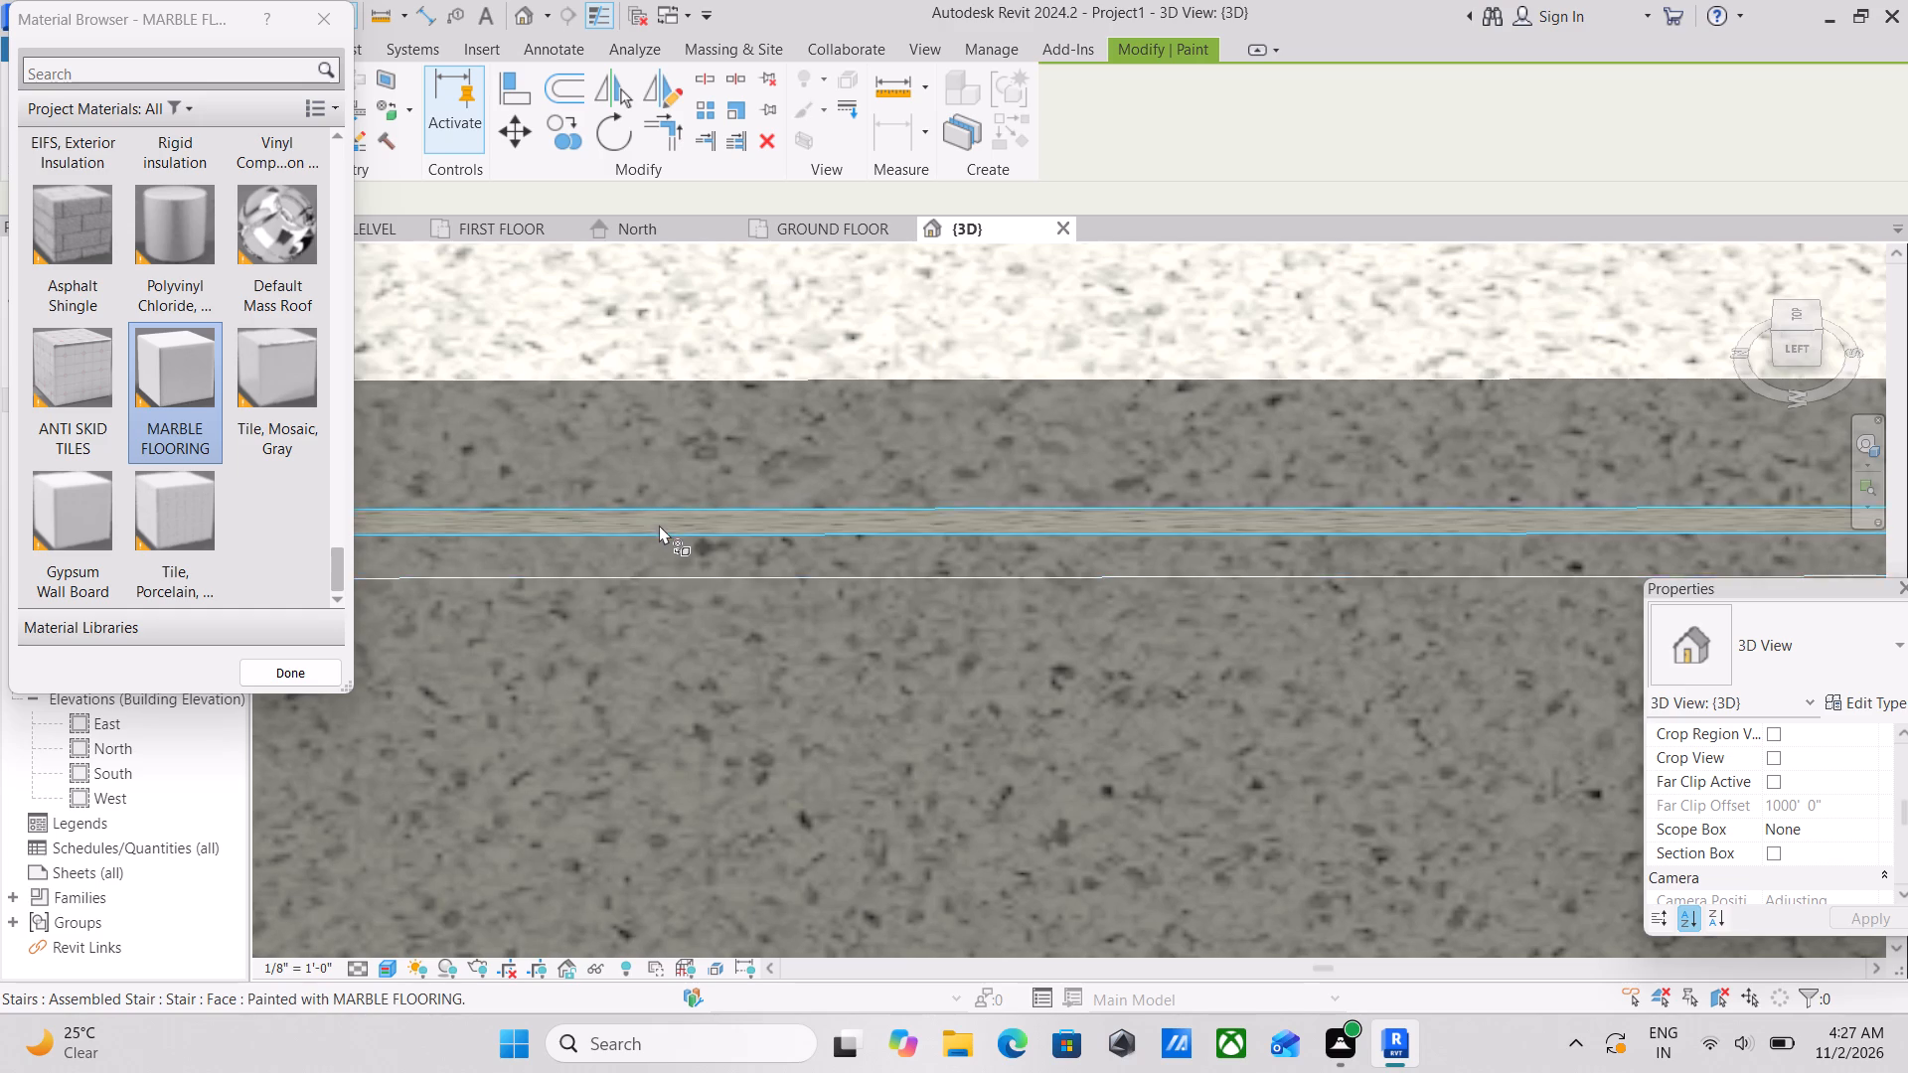
{"action": "left_click", "coordinate": [655, 580]}
Examine the painted nosing and edge strip between the two uppermost treads up close.
{"action": "scroll", "coordinate": [827, 589], "scroll_direction": "down", "scroll_amount": 5}
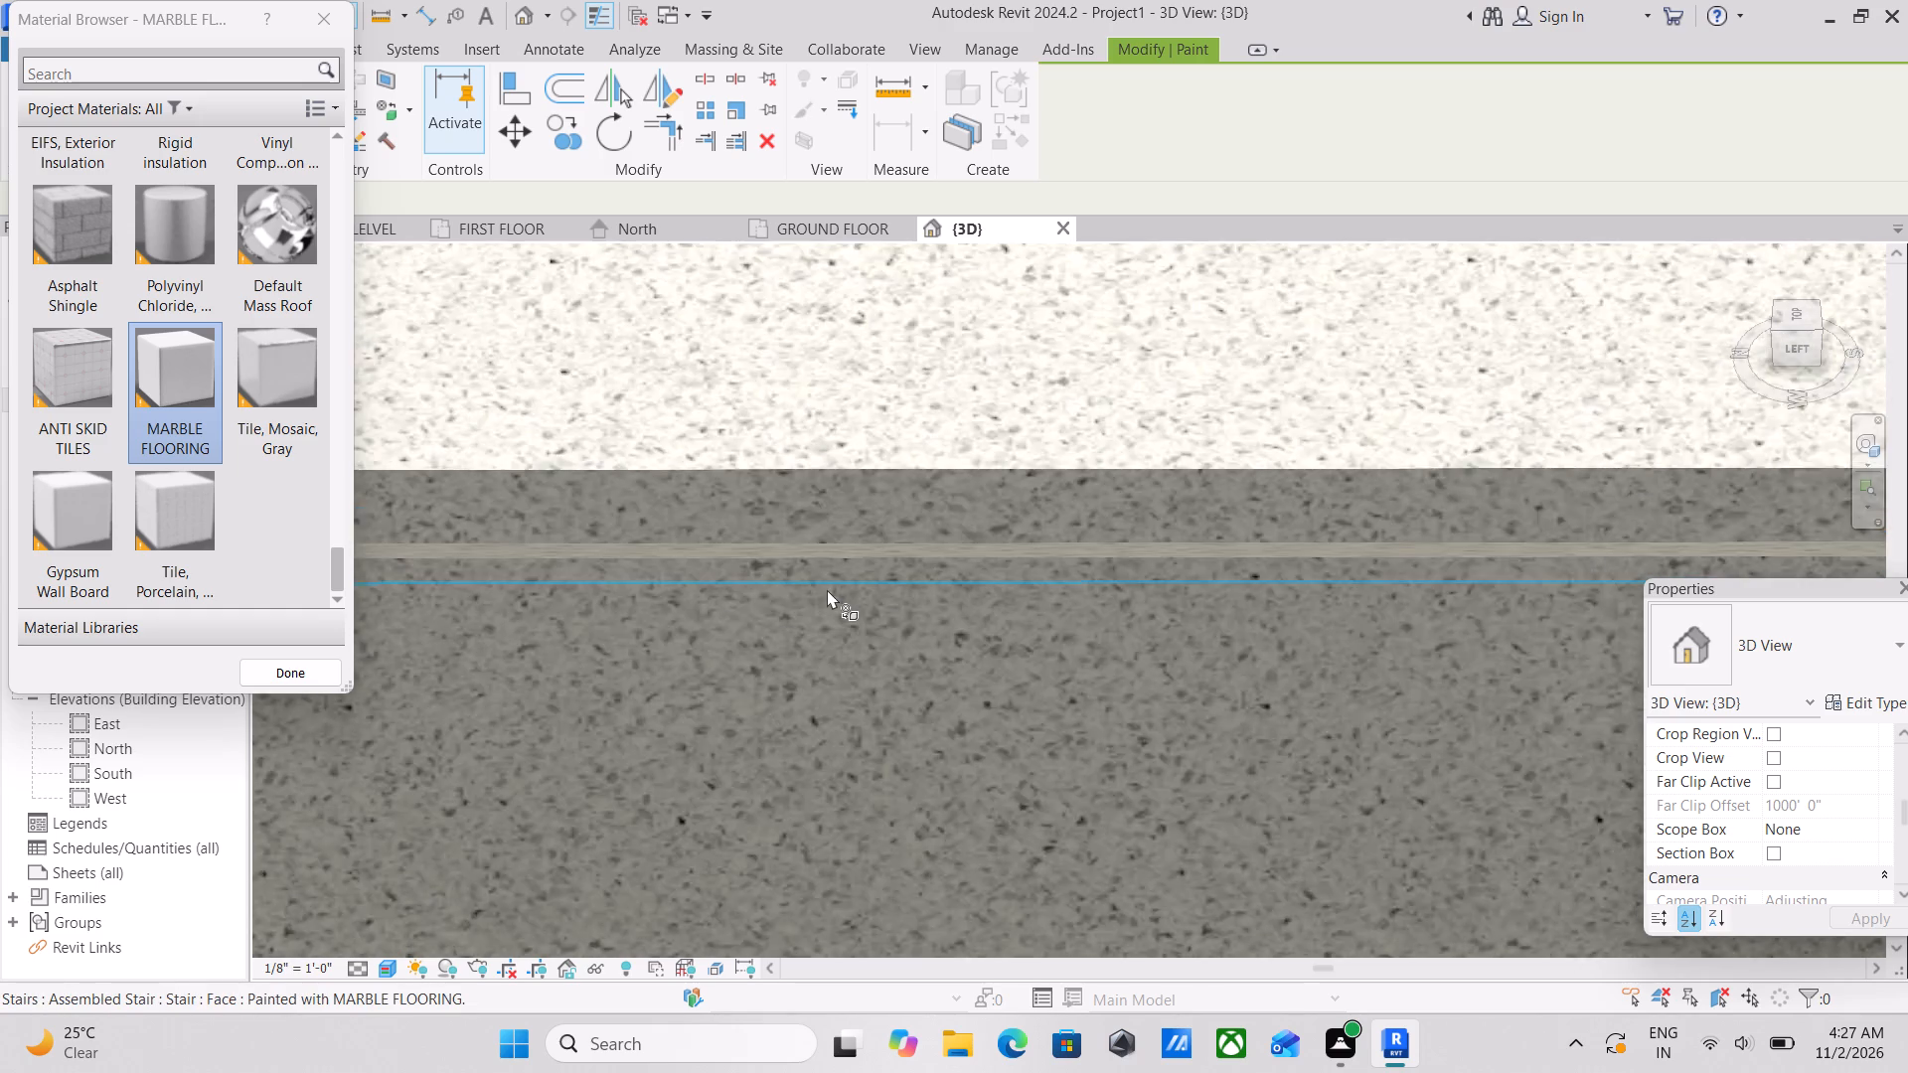
{"action": "scroll", "coordinate": [879, 591], "scroll_direction": "down", "scroll_amount": 10}
{"action": "scroll", "coordinate": [699, 576], "scroll_direction": "up", "scroll_amount": 7}
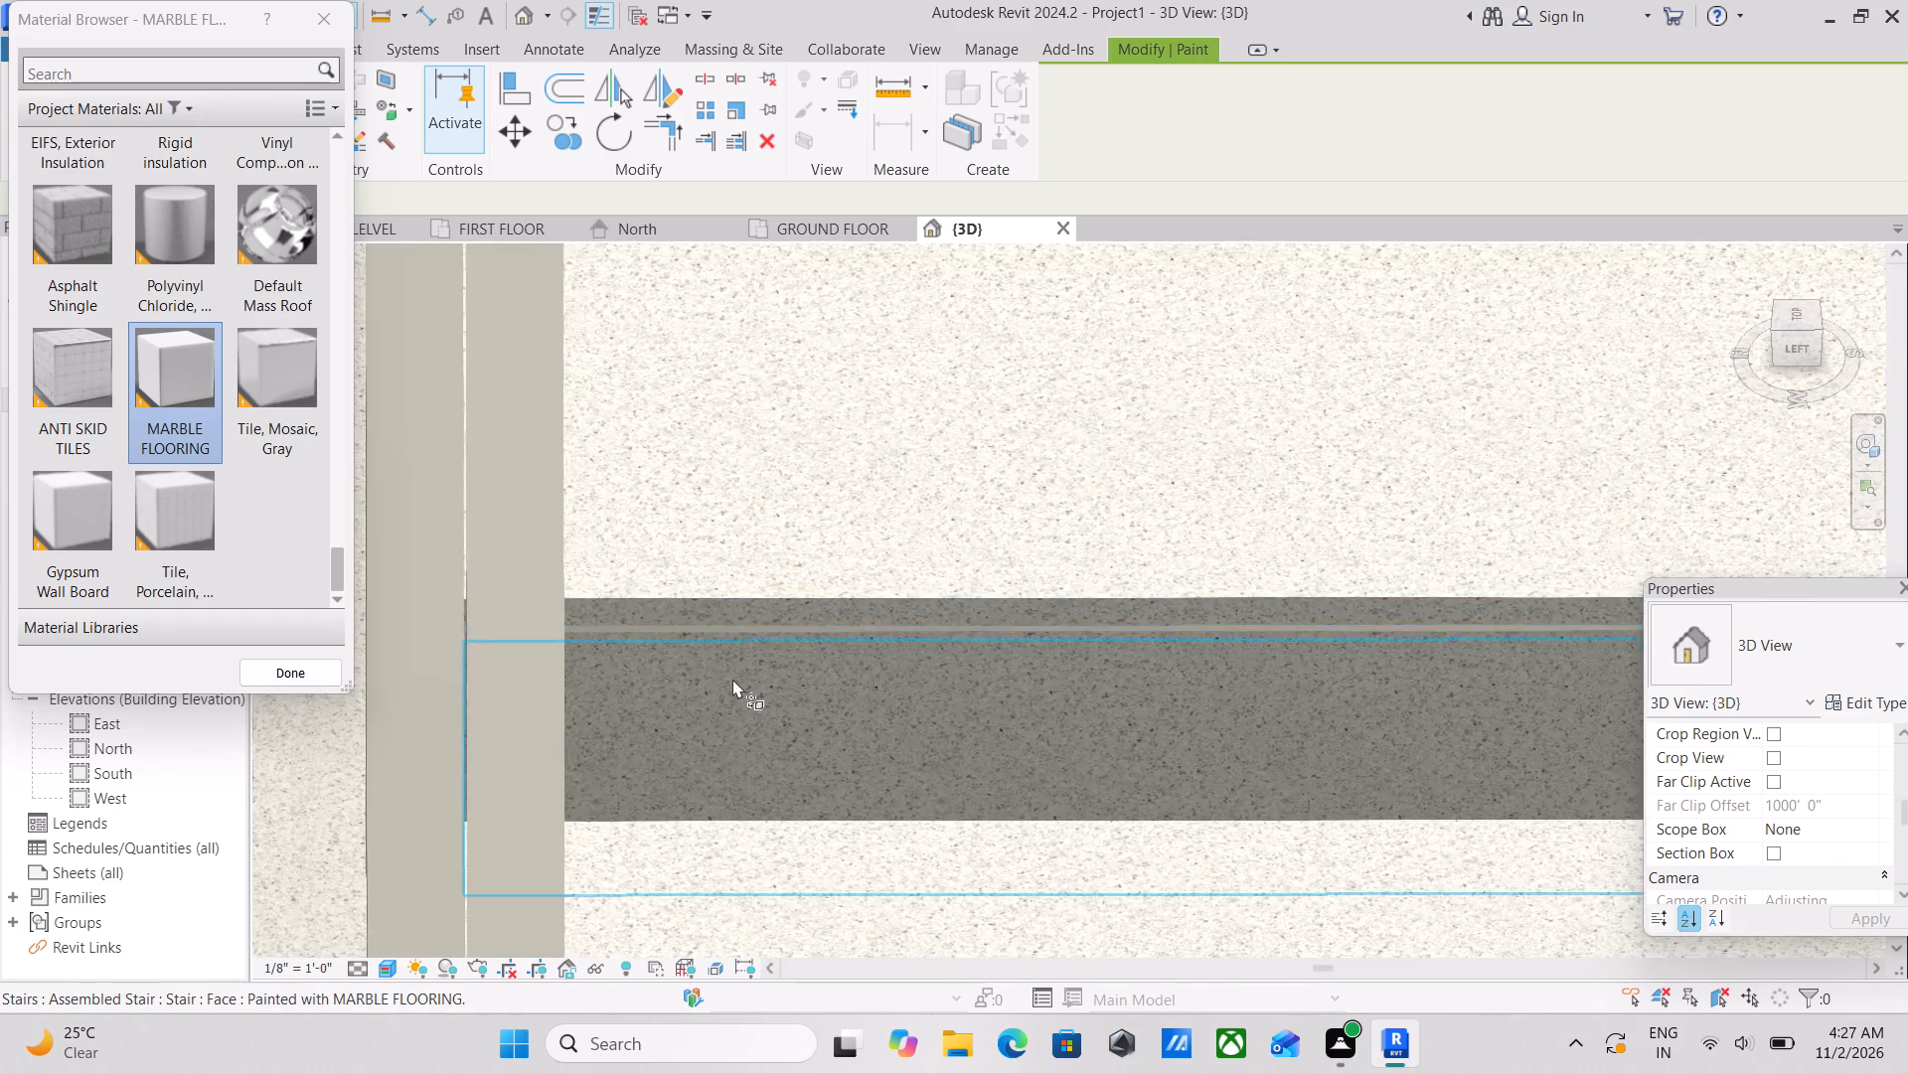
{"action": "scroll", "coordinate": [732, 679], "scroll_direction": "up", "scroll_amount": 12}
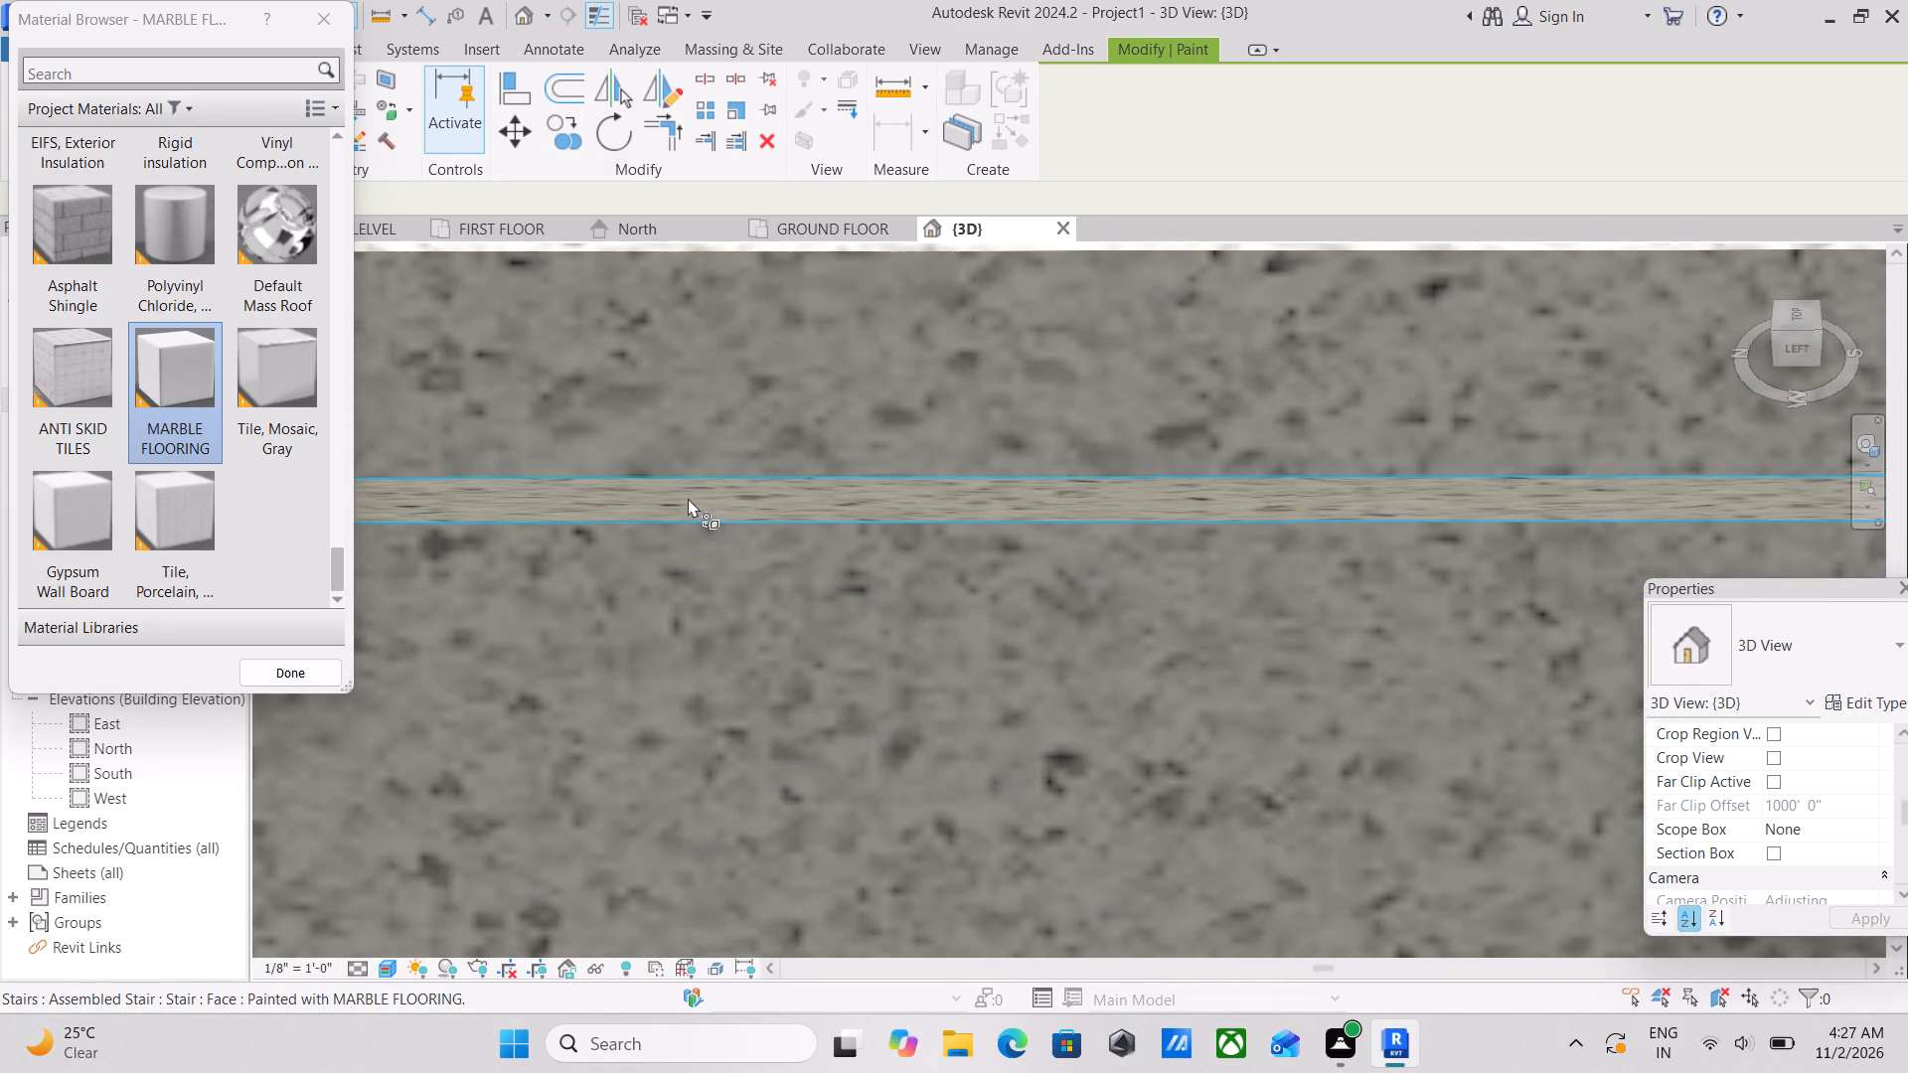
{"action": "scroll", "coordinate": [737, 604], "scroll_direction": "down", "scroll_amount": 14}
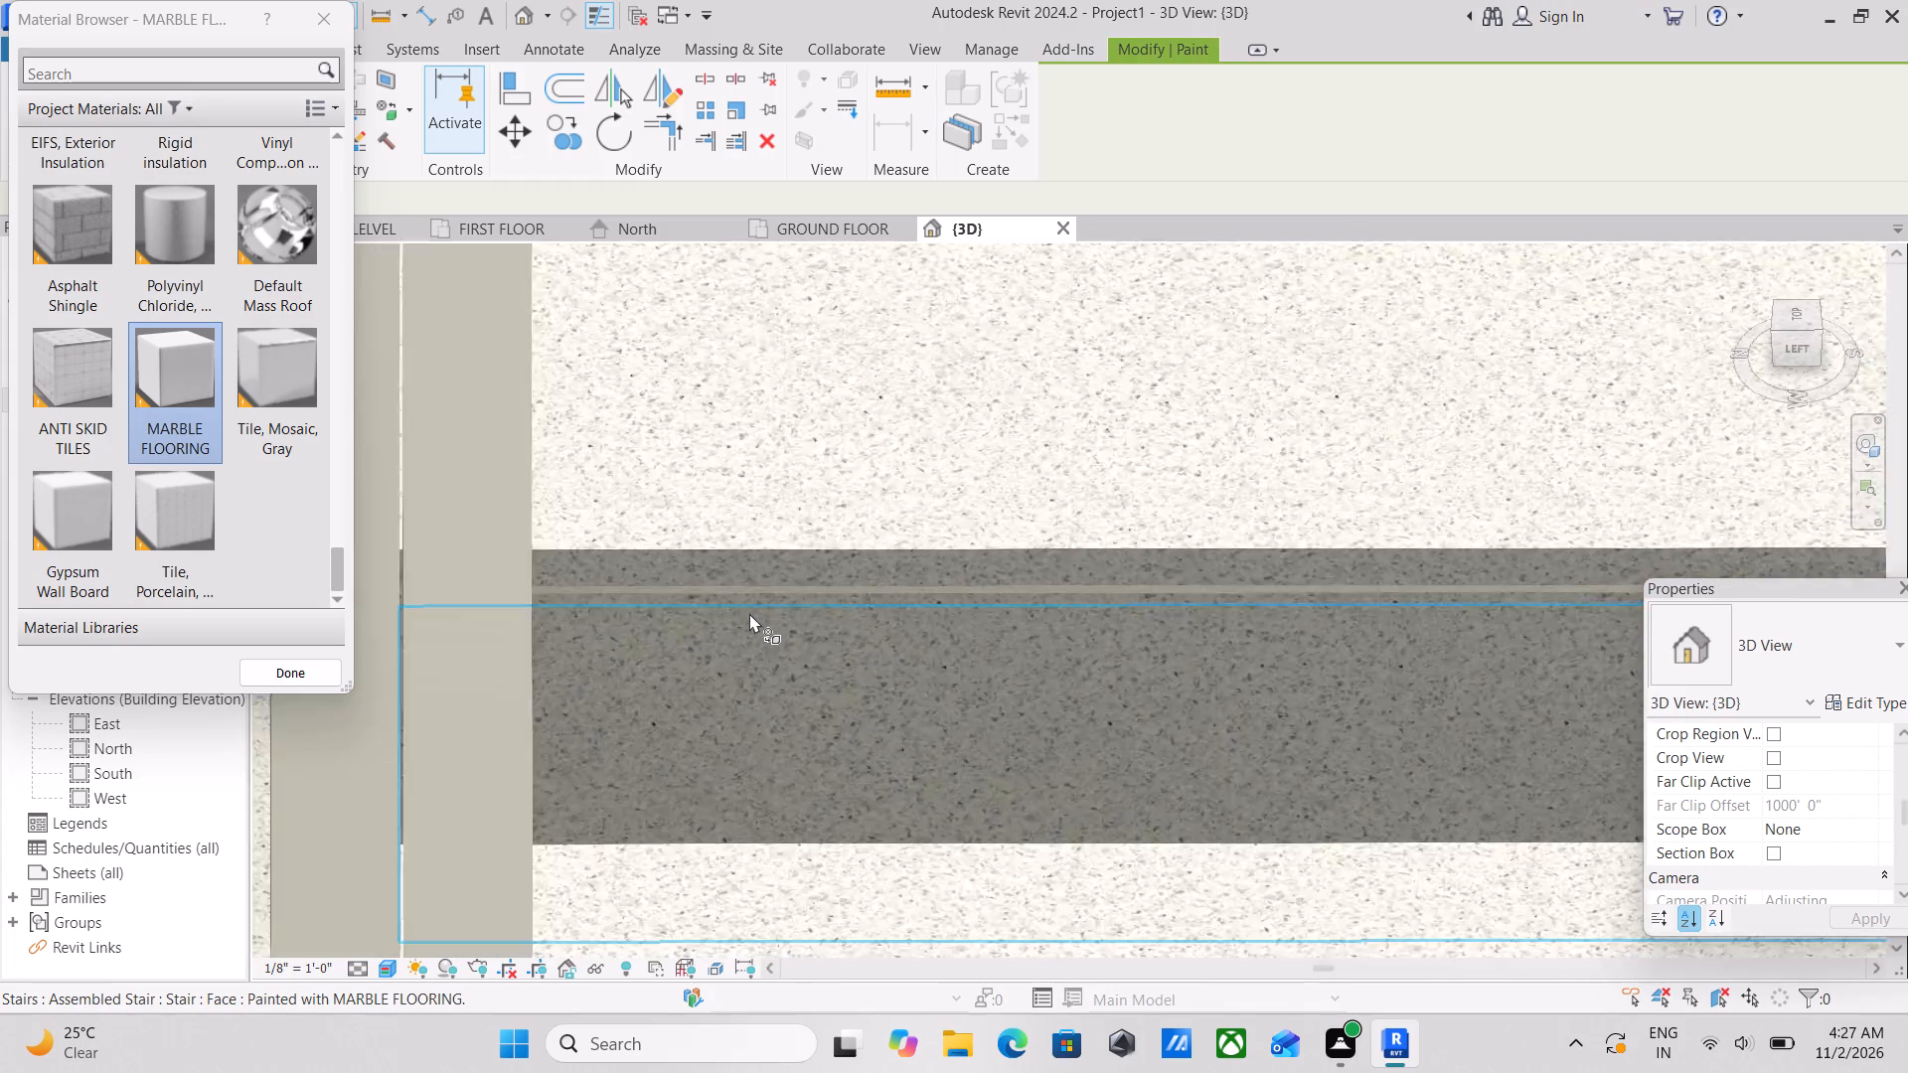
Paint the topmost riser of the flight and the thin edge face above it with MARBLE FLOORING.
{"action": "scroll", "coordinate": [749, 613], "scroll_direction": "down", "scroll_amount": 7}
{"action": "middle_click_drag", "start_coordinate": [721, 631], "coordinate": [614, 379]}
{"action": "middle_click_drag", "start_coordinate": [607, 318], "coordinate": [740, 972]}
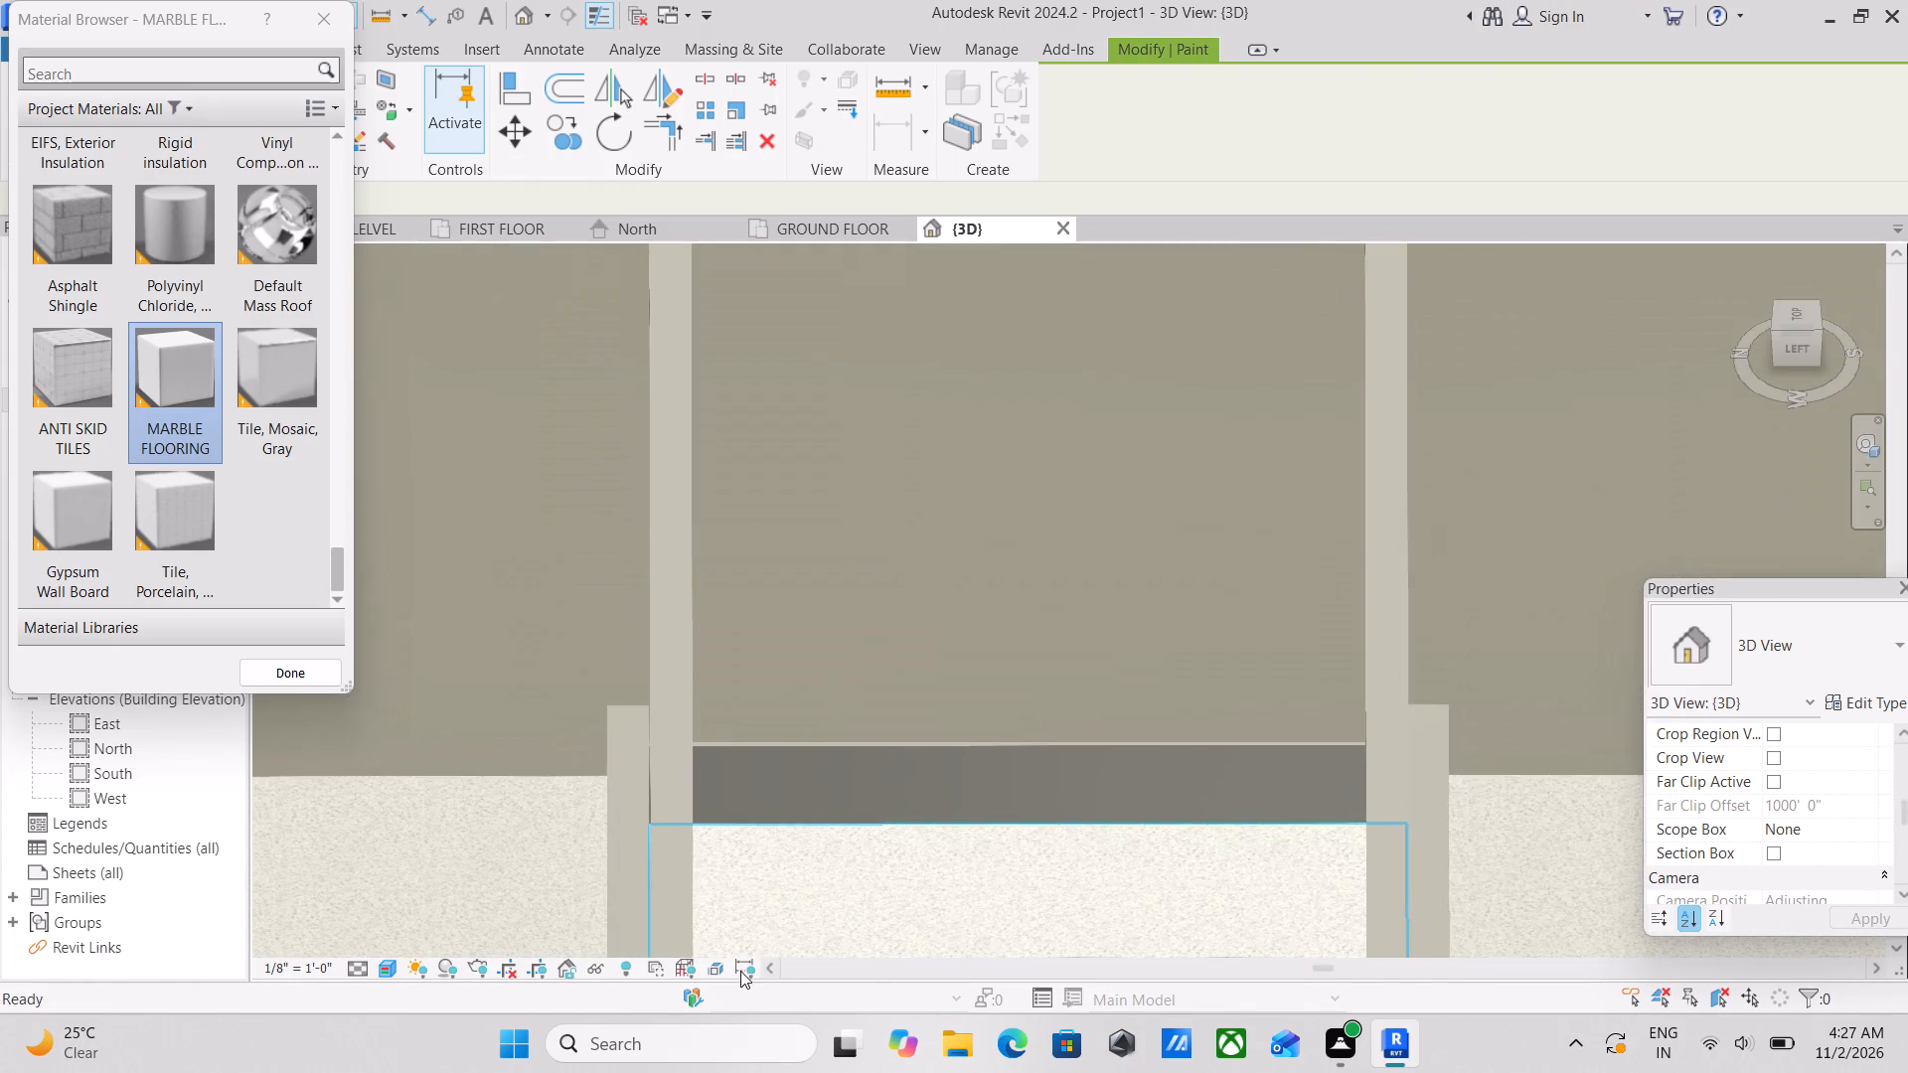
{"action": "left_click", "coordinate": [914, 759]}
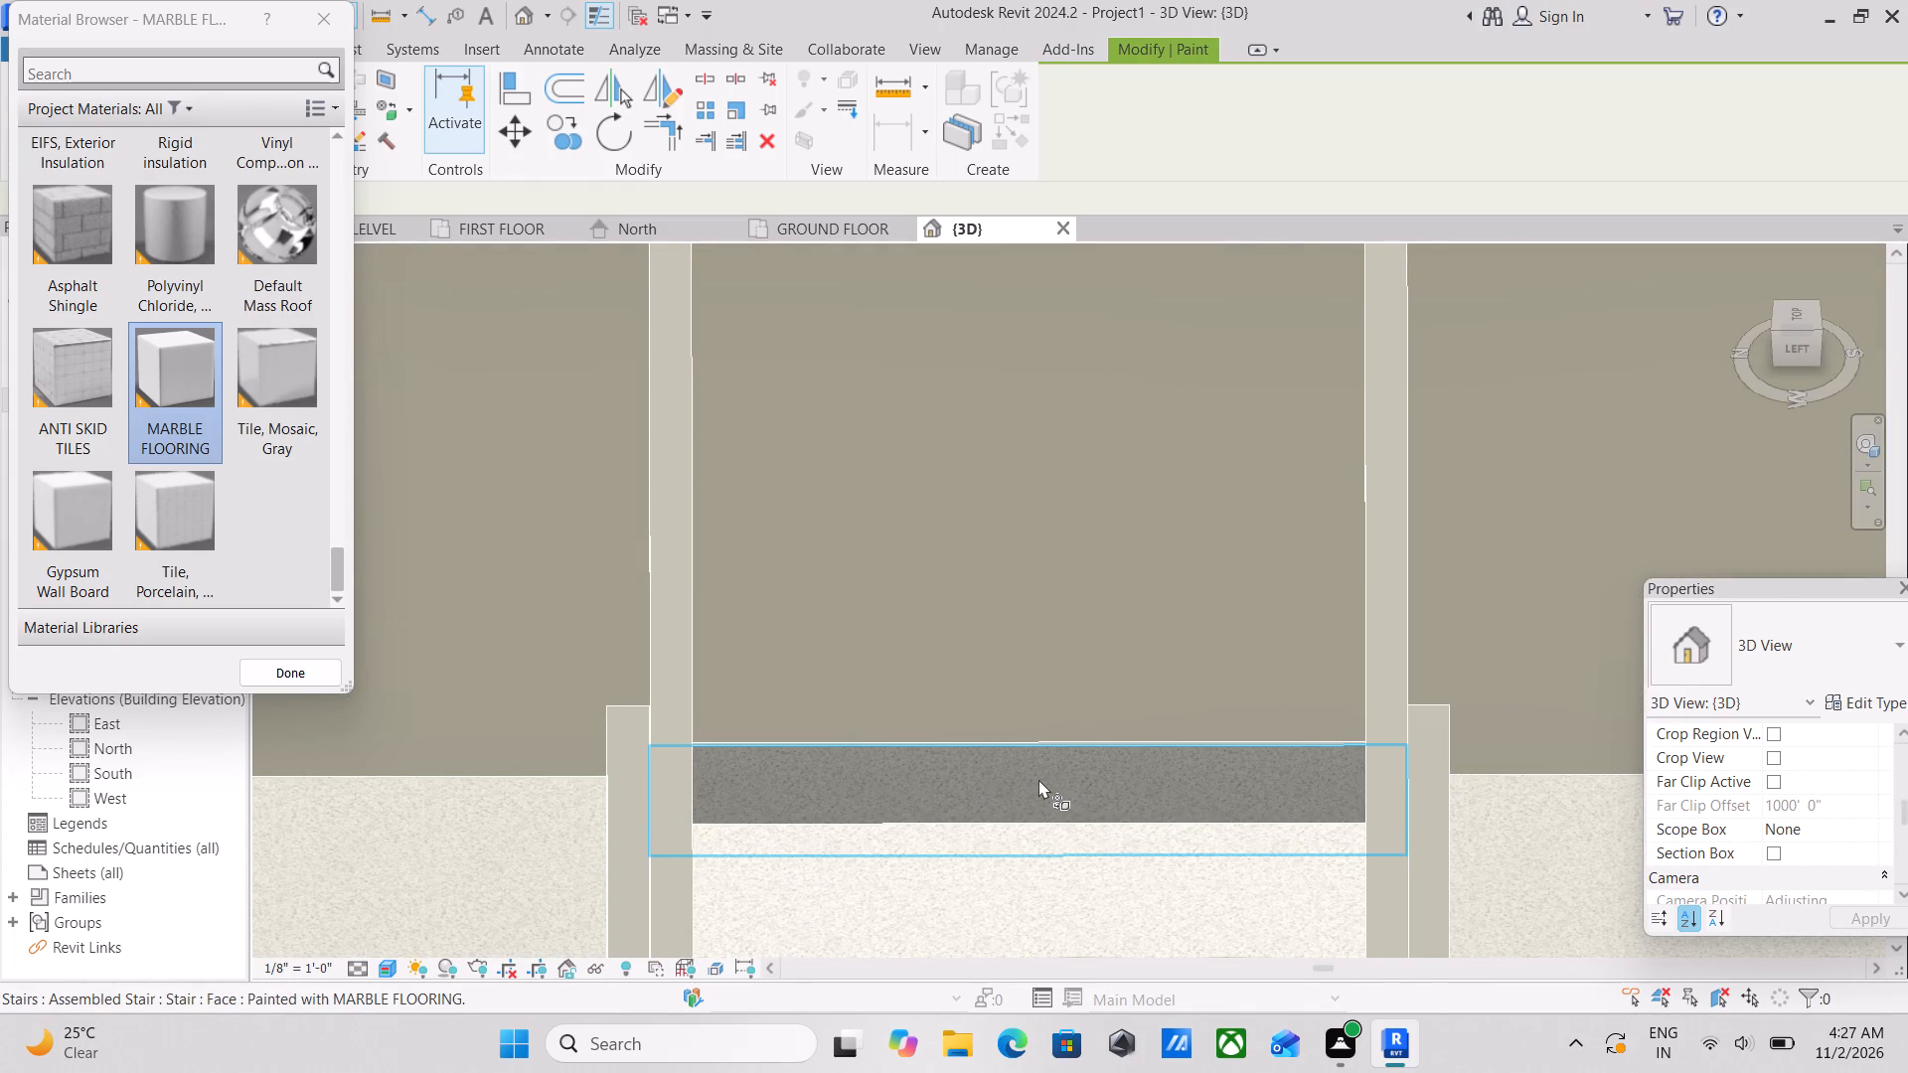
{"action": "scroll", "coordinate": [1035, 780], "scroll_direction": "up", "scroll_amount": 3}
{"action": "scroll", "coordinate": [738, 730], "scroll_direction": "up", "scroll_amount": 6}
{"action": "scroll", "coordinate": [571, 702], "scroll_direction": "up", "scroll_amount": 3}
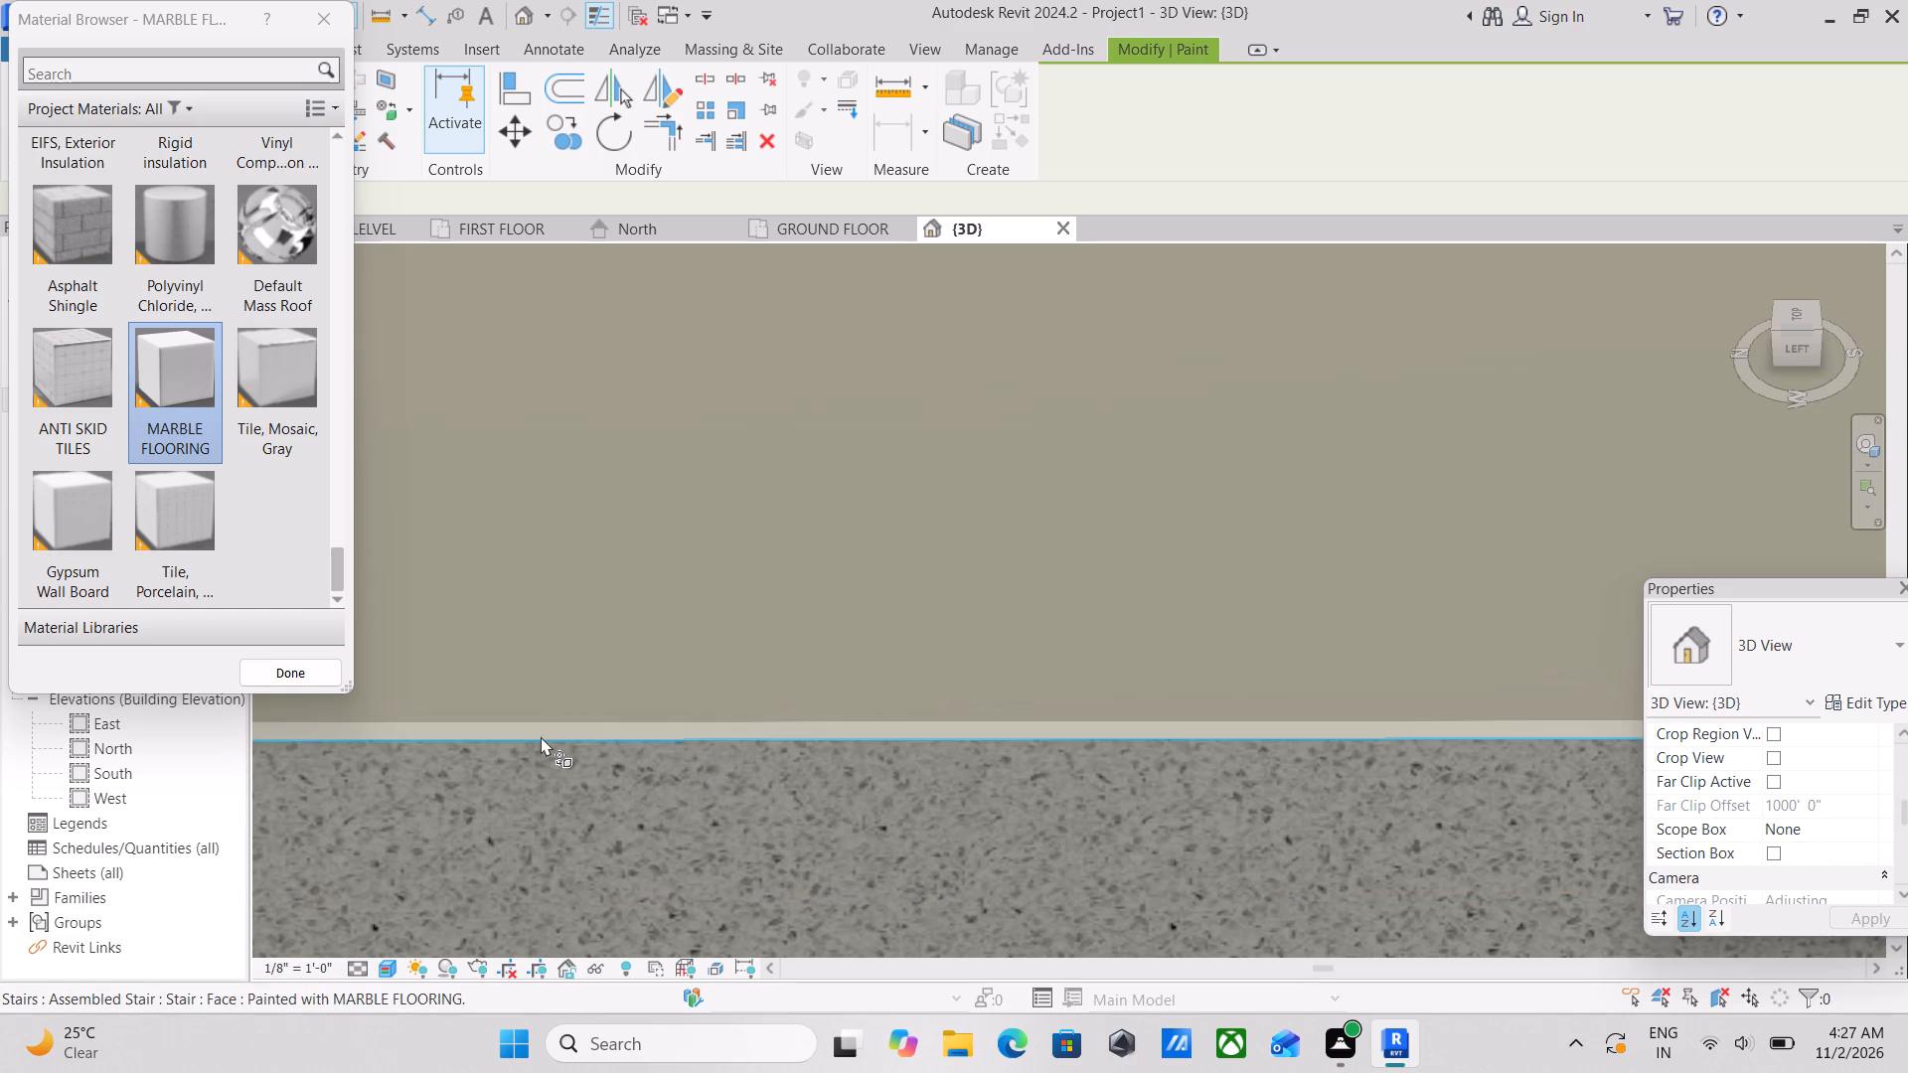
{"action": "left_click", "coordinate": [542, 731]}
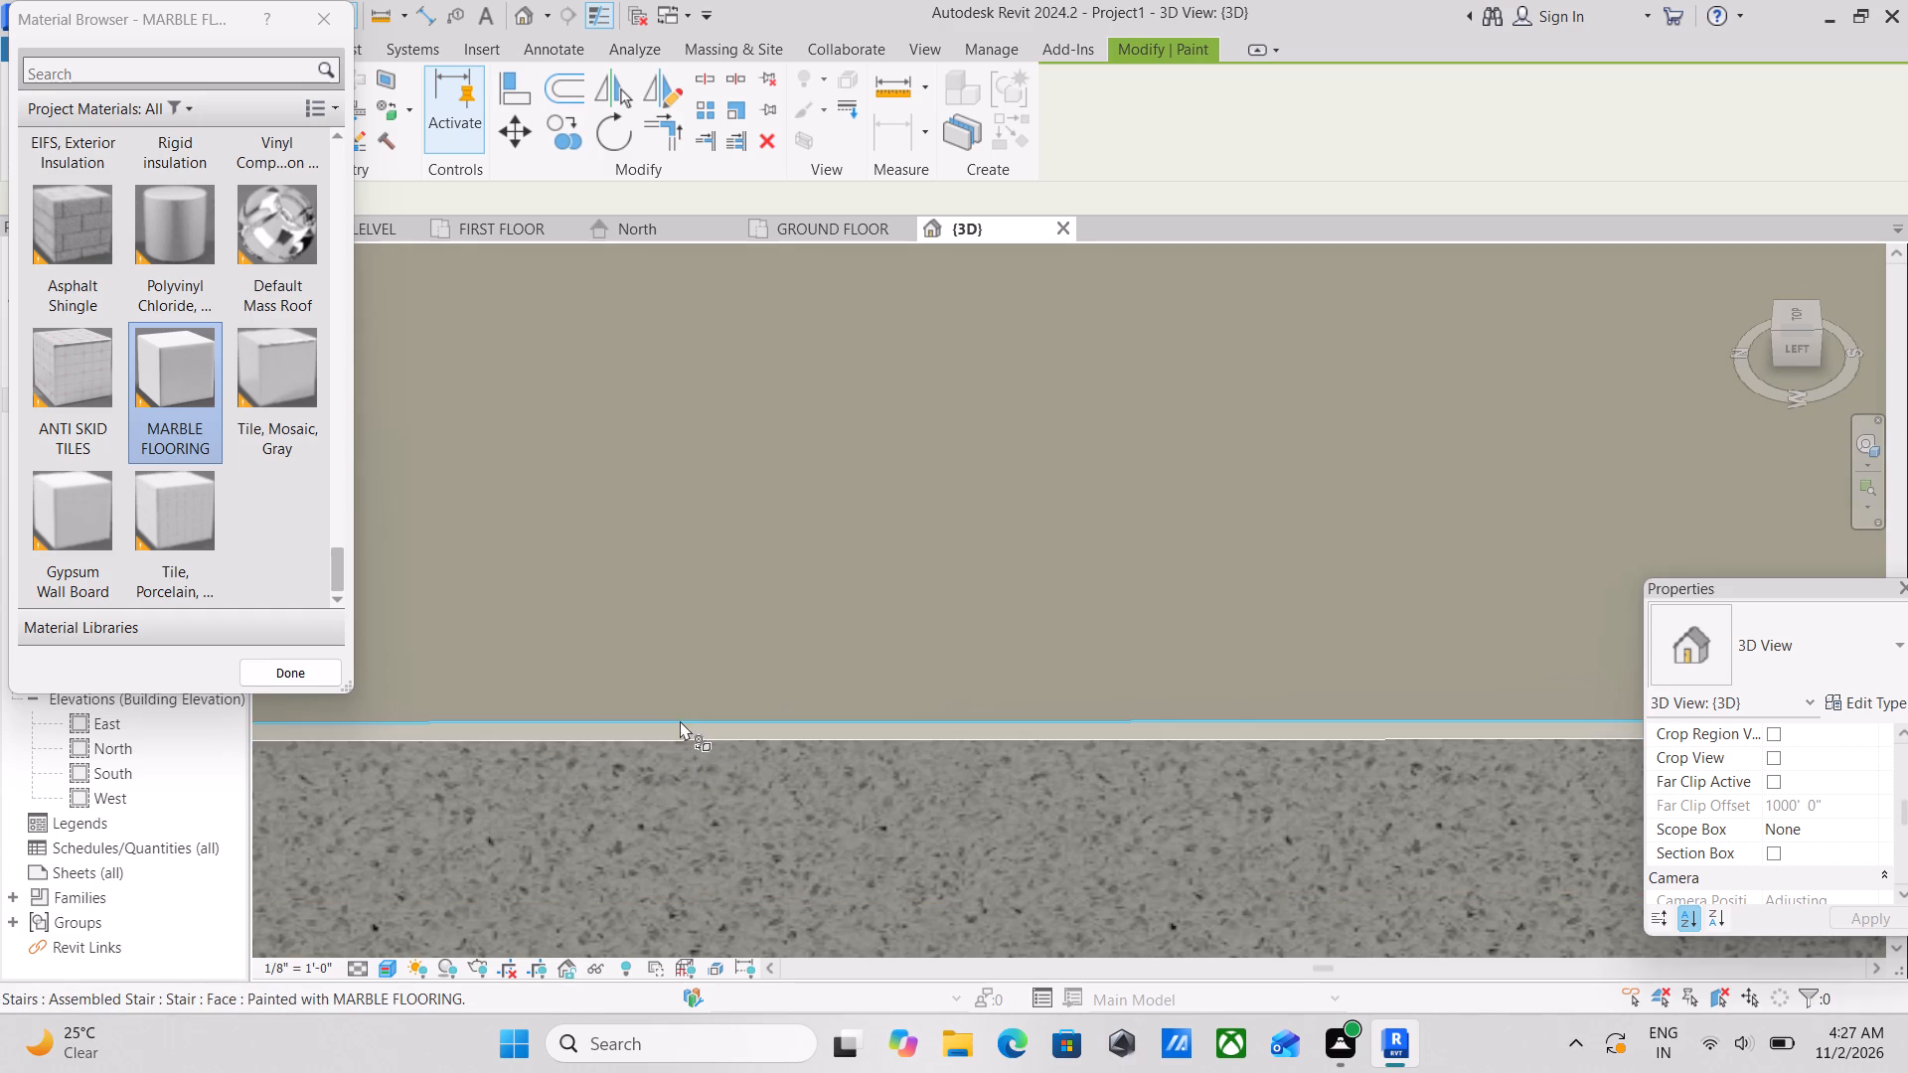
{"action": "left_click", "coordinate": [672, 729]}
Paint the bare tread below the three marble ones, and the riser joining it to them, with MARBLE FLOORING.
{"action": "scroll", "coordinate": [798, 775], "scroll_direction": "down", "scroll_amount": 3}
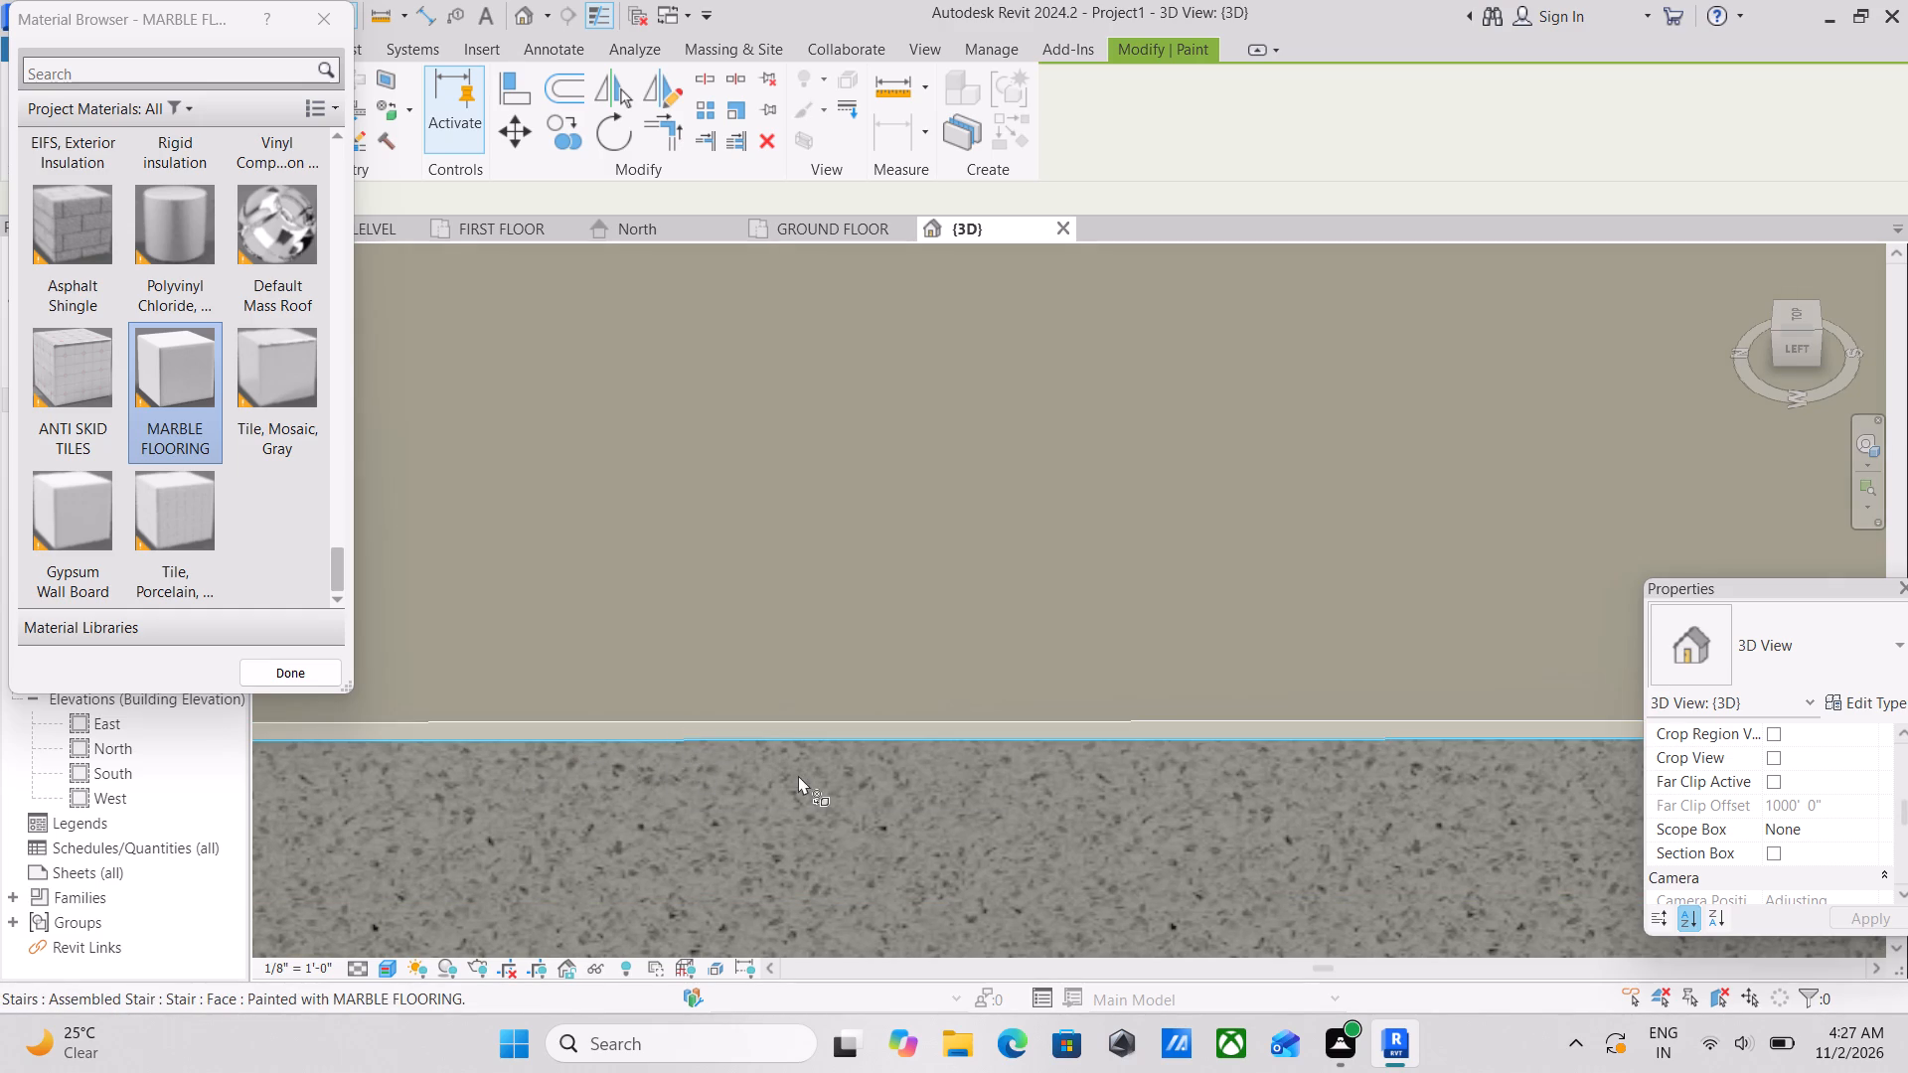
{"action": "scroll", "coordinate": [798, 775], "scroll_direction": "down", "scroll_amount": 1}
{"action": "scroll", "coordinate": [969, 656], "scroll_direction": "down", "scroll_amount": 14}
{"action": "middle_click_drag", "start_coordinate": [969, 656], "coordinate": [789, 357]}
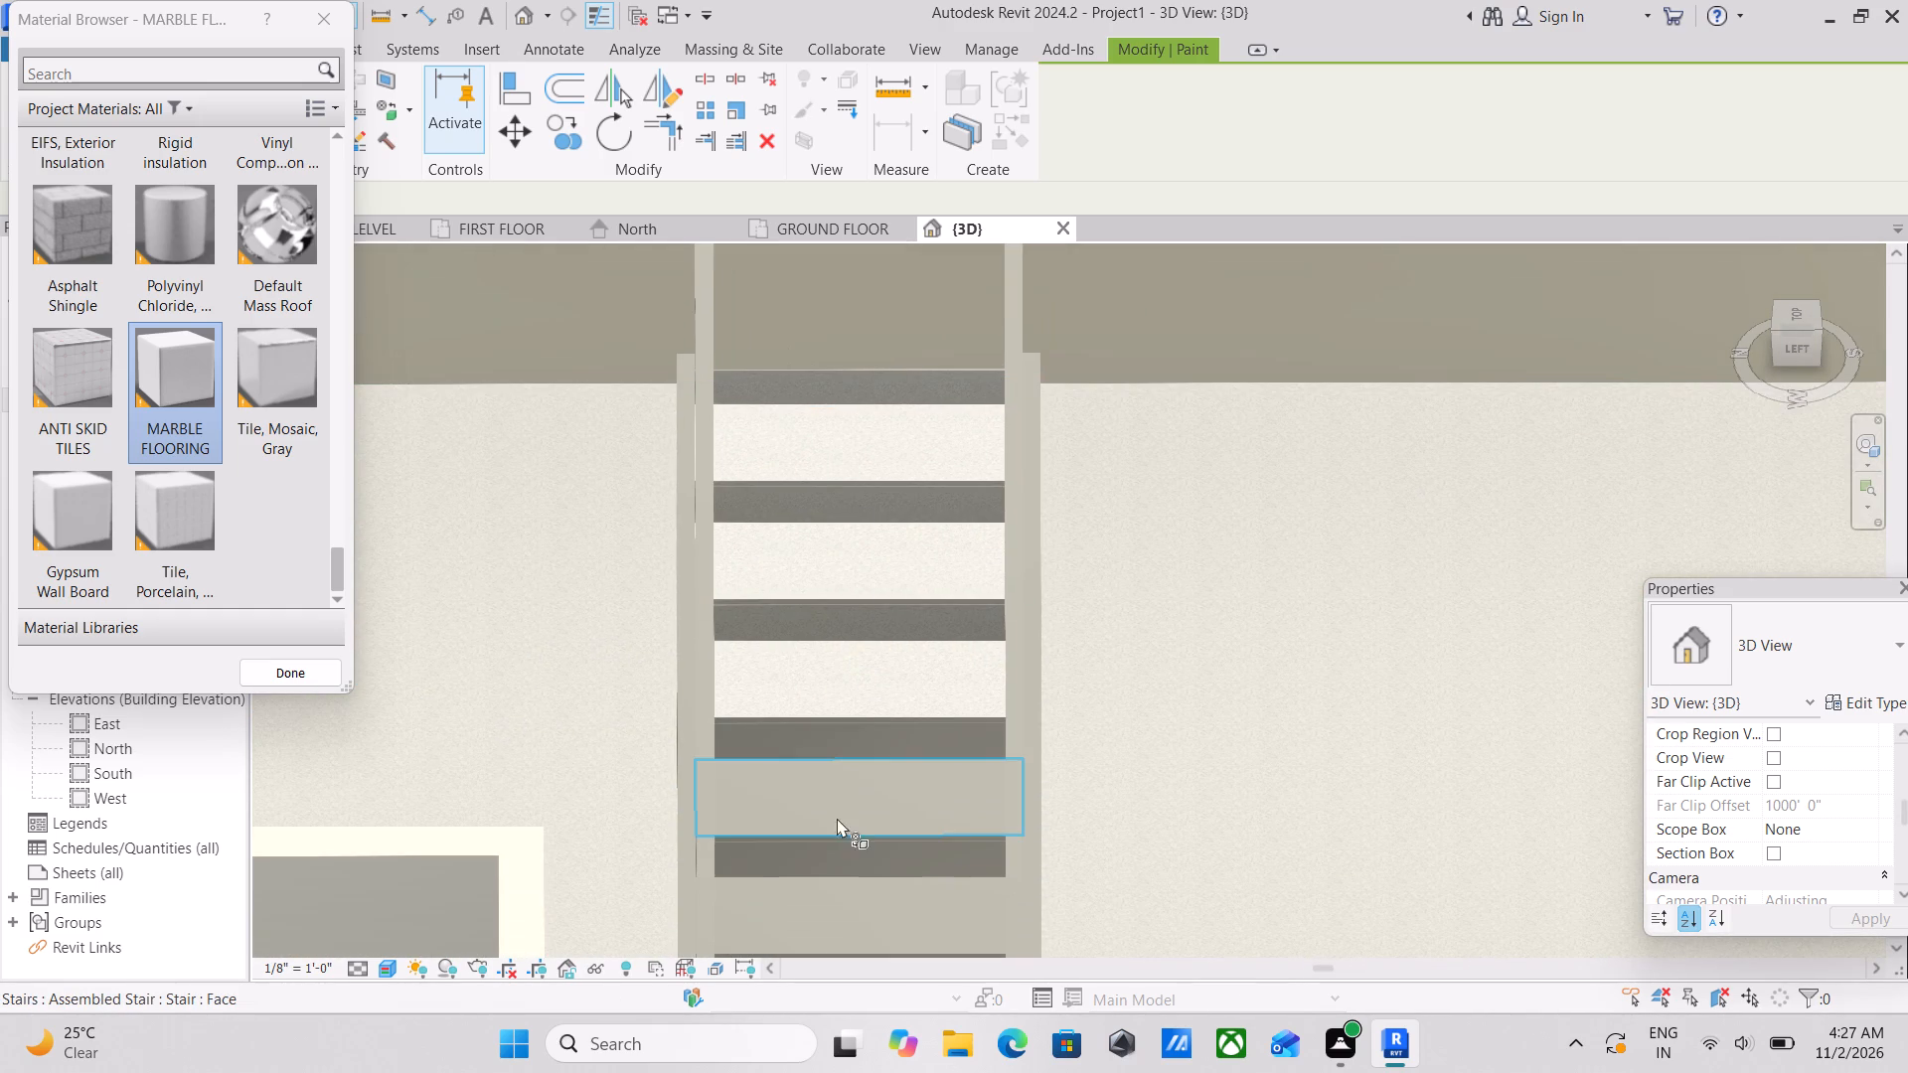
{"action": "left_click", "coordinate": [843, 789]}
{"action": "scroll", "coordinate": [843, 789], "scroll_direction": "up", "scroll_amount": 8}
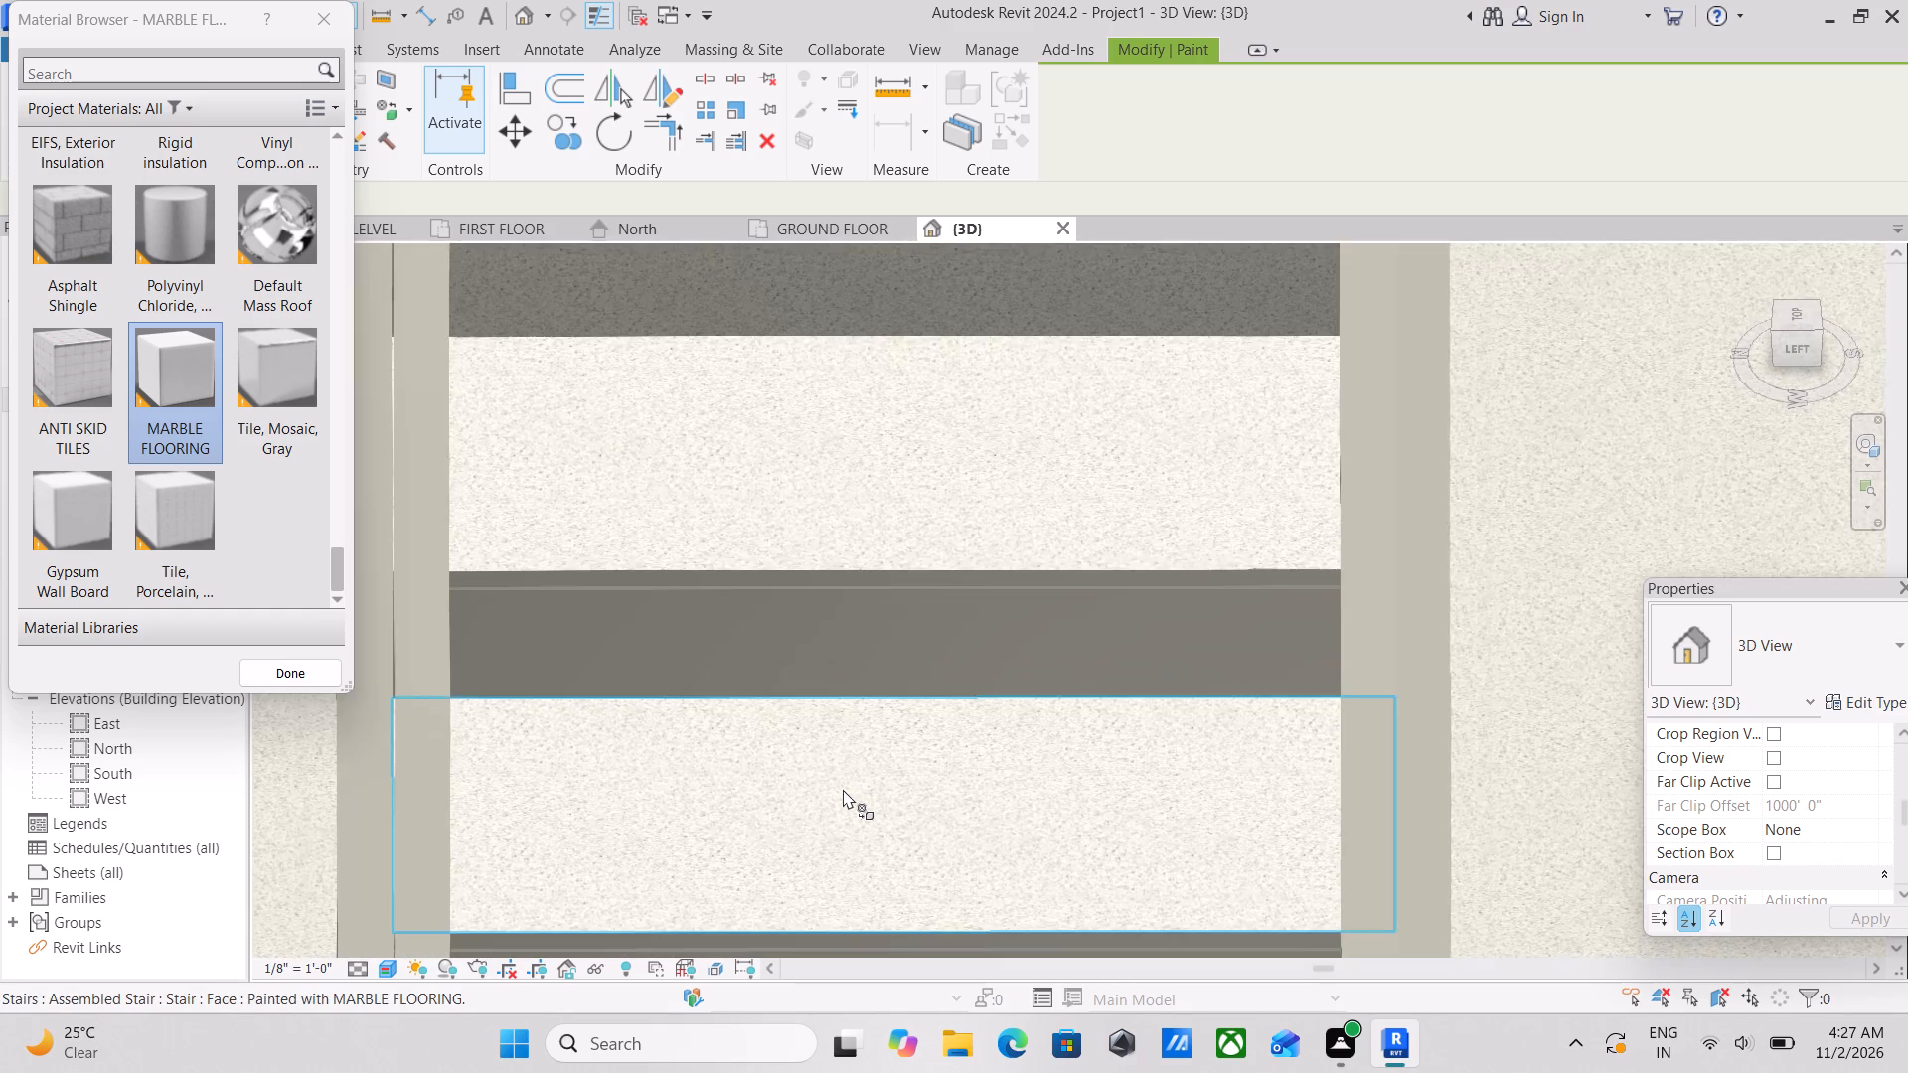
{"action": "scroll", "coordinate": [843, 789], "scroll_direction": "up", "scroll_amount": 8}
{"action": "left_click", "coordinate": [749, 382]}
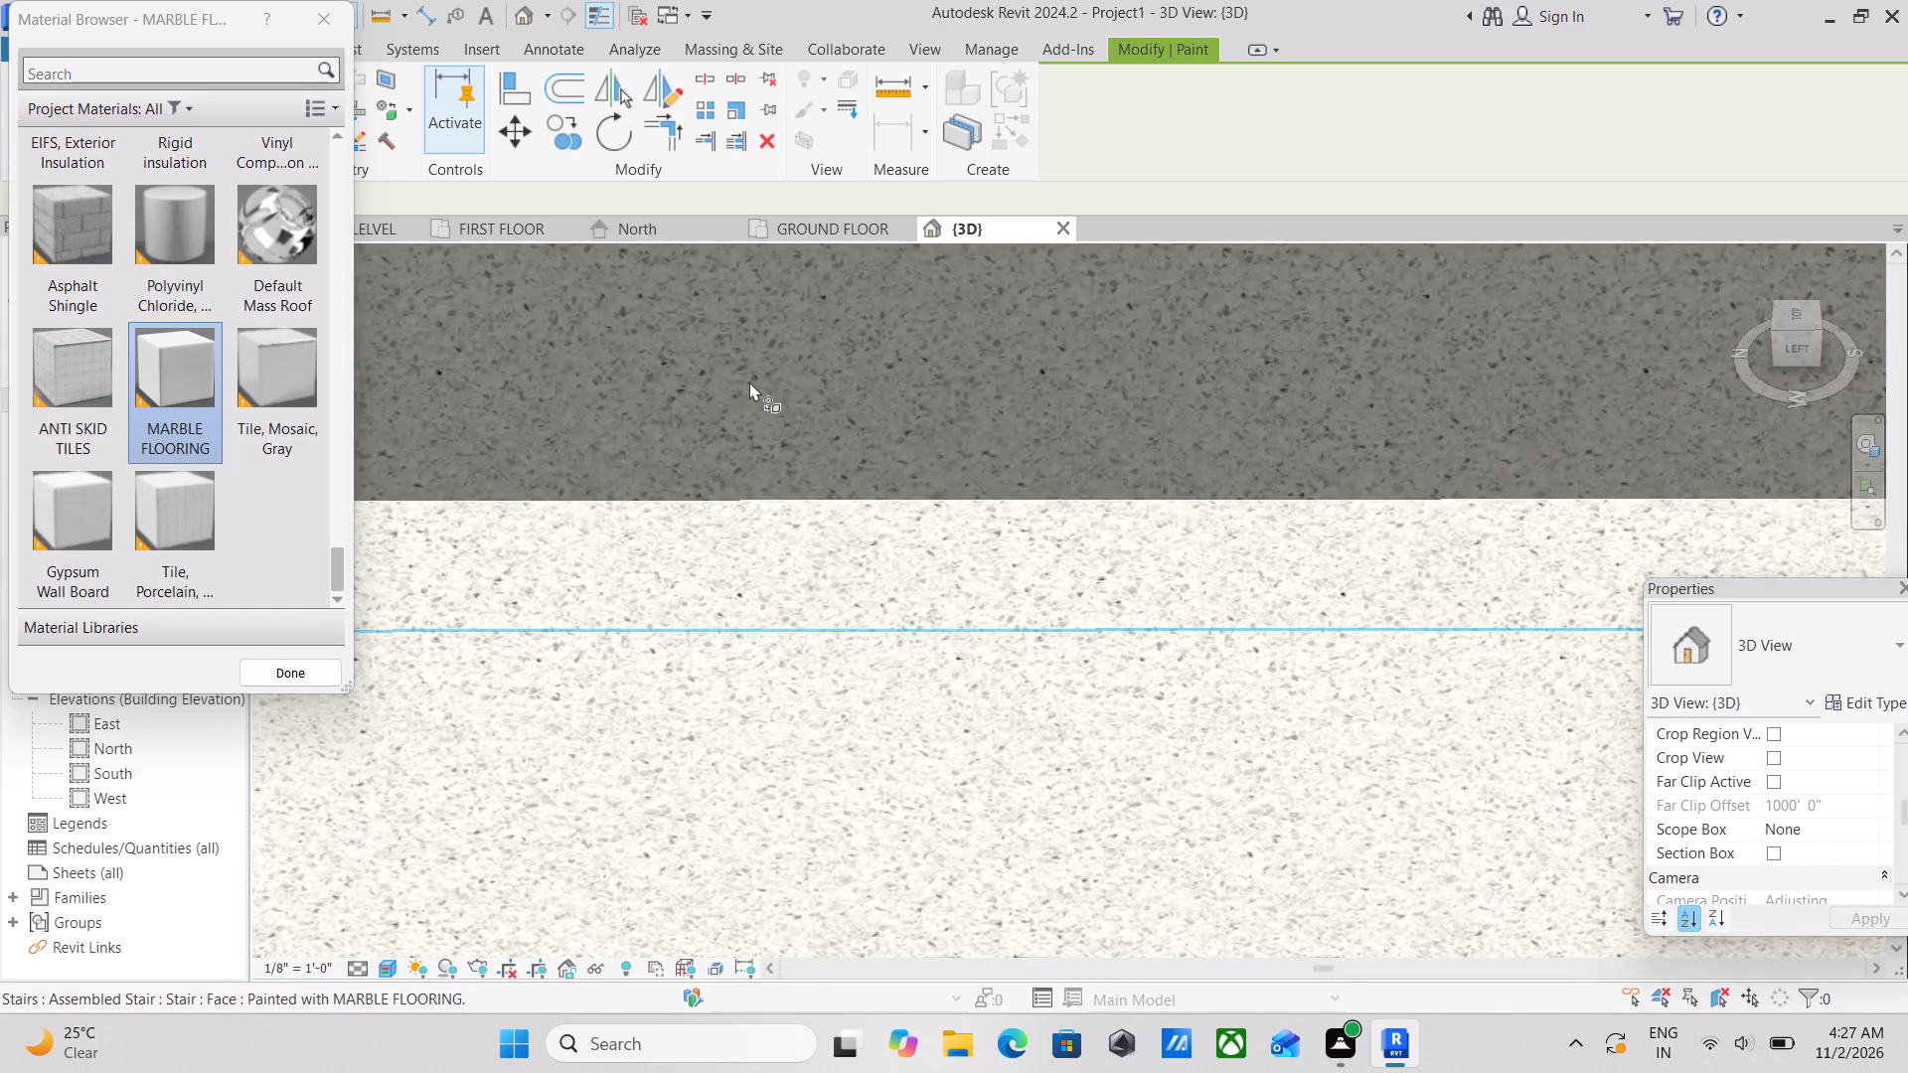
Paint the nosing and narrow edge faces between that riser and the third tread from the top with MARBLE FLOORING.
{"action": "scroll", "coordinate": [749, 382], "scroll_direction": "down", "scroll_amount": 14}
{"action": "middle_click_drag", "start_coordinate": [757, 391], "coordinate": [791, 555]}
{"action": "scroll", "coordinate": [791, 555], "scroll_direction": "up", "scroll_amount": 5}
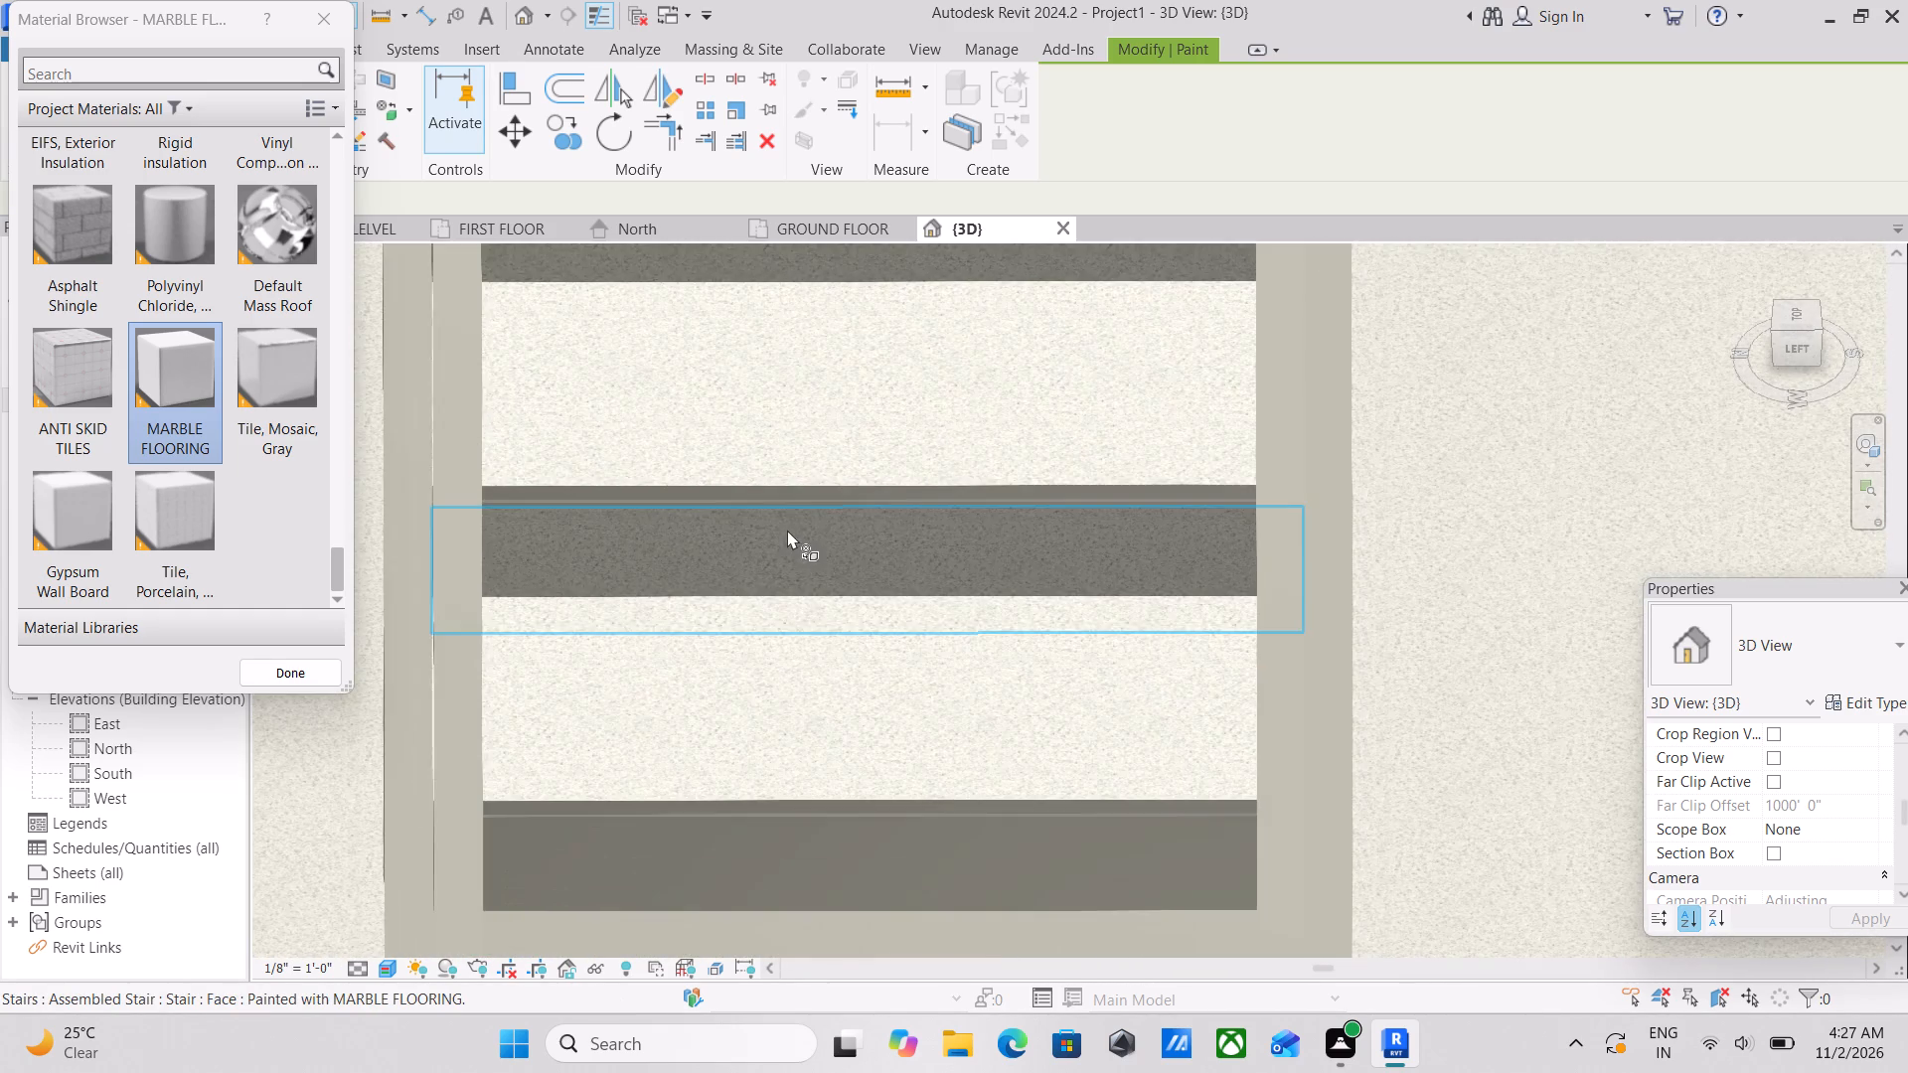
{"action": "scroll", "coordinate": [774, 456], "scroll_direction": "up", "scroll_amount": 4}
{"action": "scroll", "coordinate": [759, 575], "scroll_direction": "up", "scroll_amount": 9}
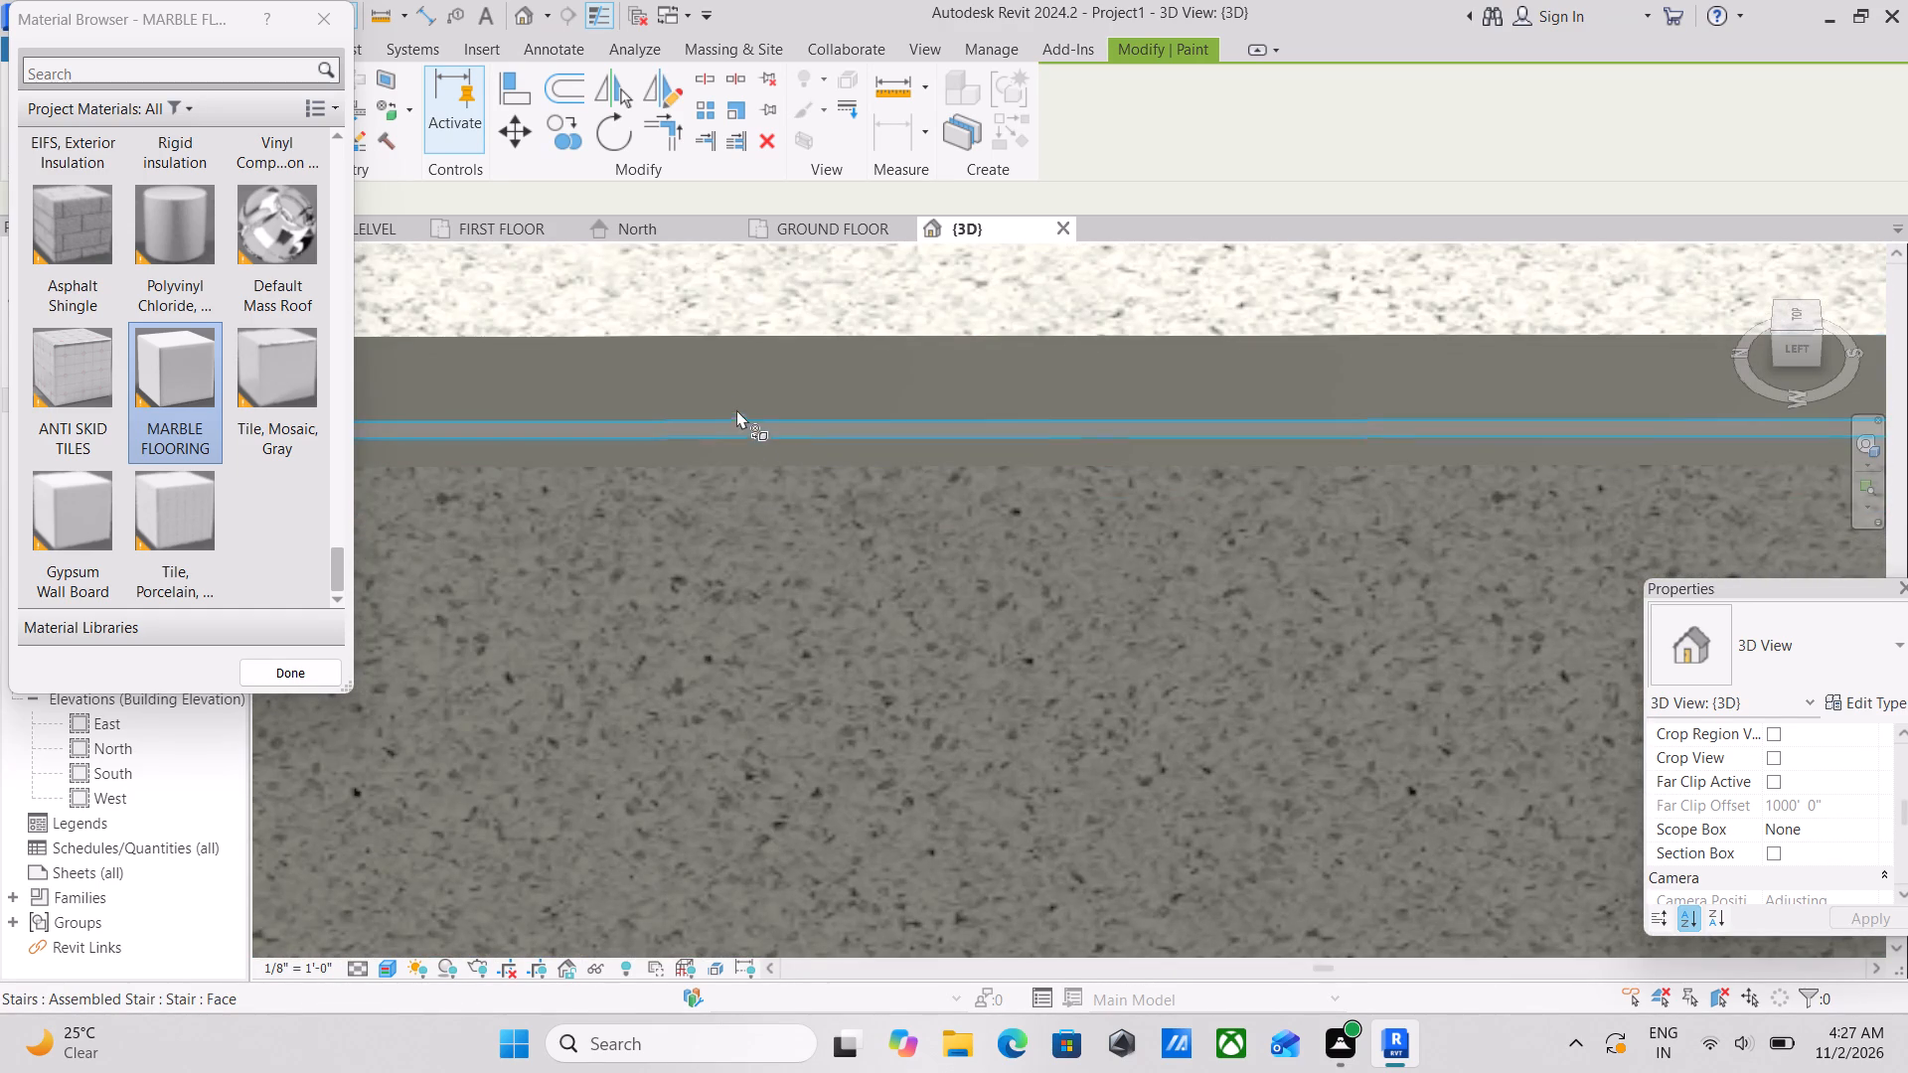
{"action": "left_click", "coordinate": [719, 366]}
{"action": "scroll", "coordinate": [705, 417], "scroll_direction": "up", "scroll_amount": 8}
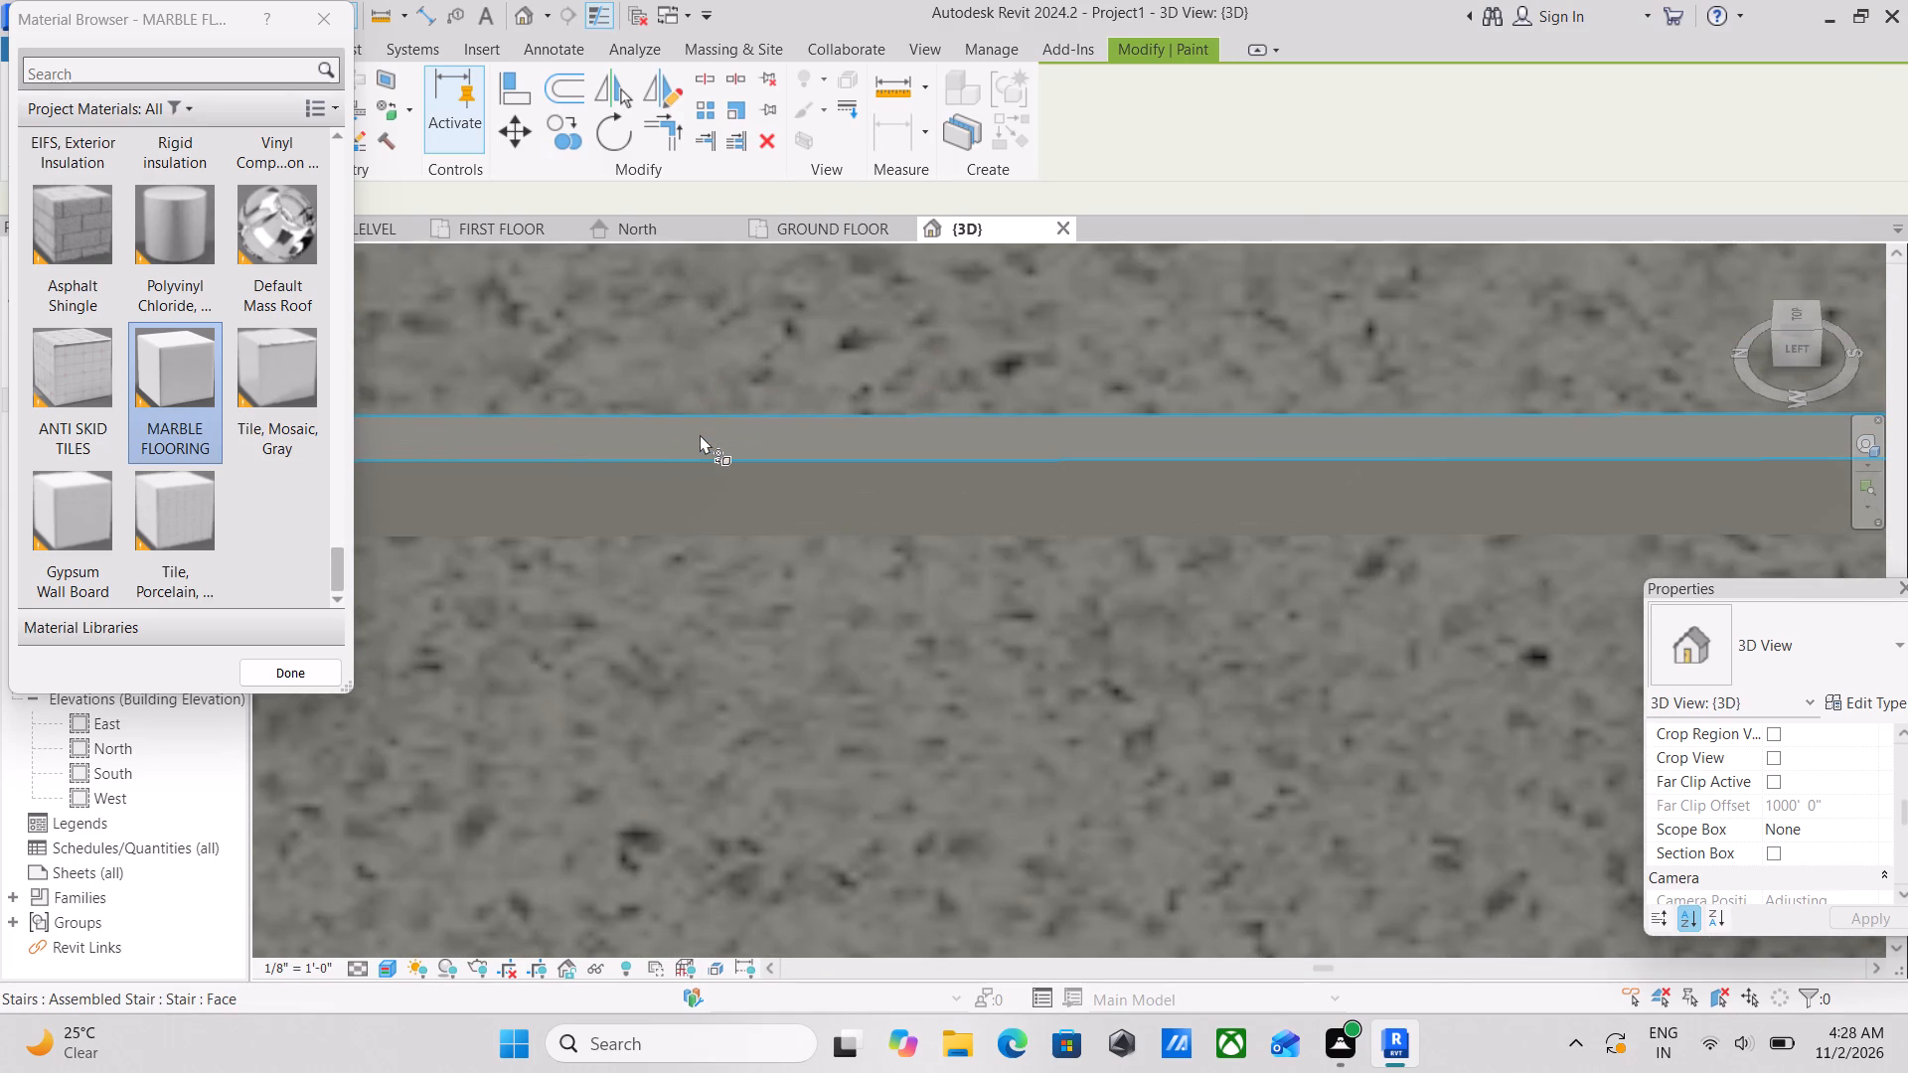
{"action": "left_click", "coordinate": [700, 435]}
{"action": "left_click", "coordinate": [697, 503]}
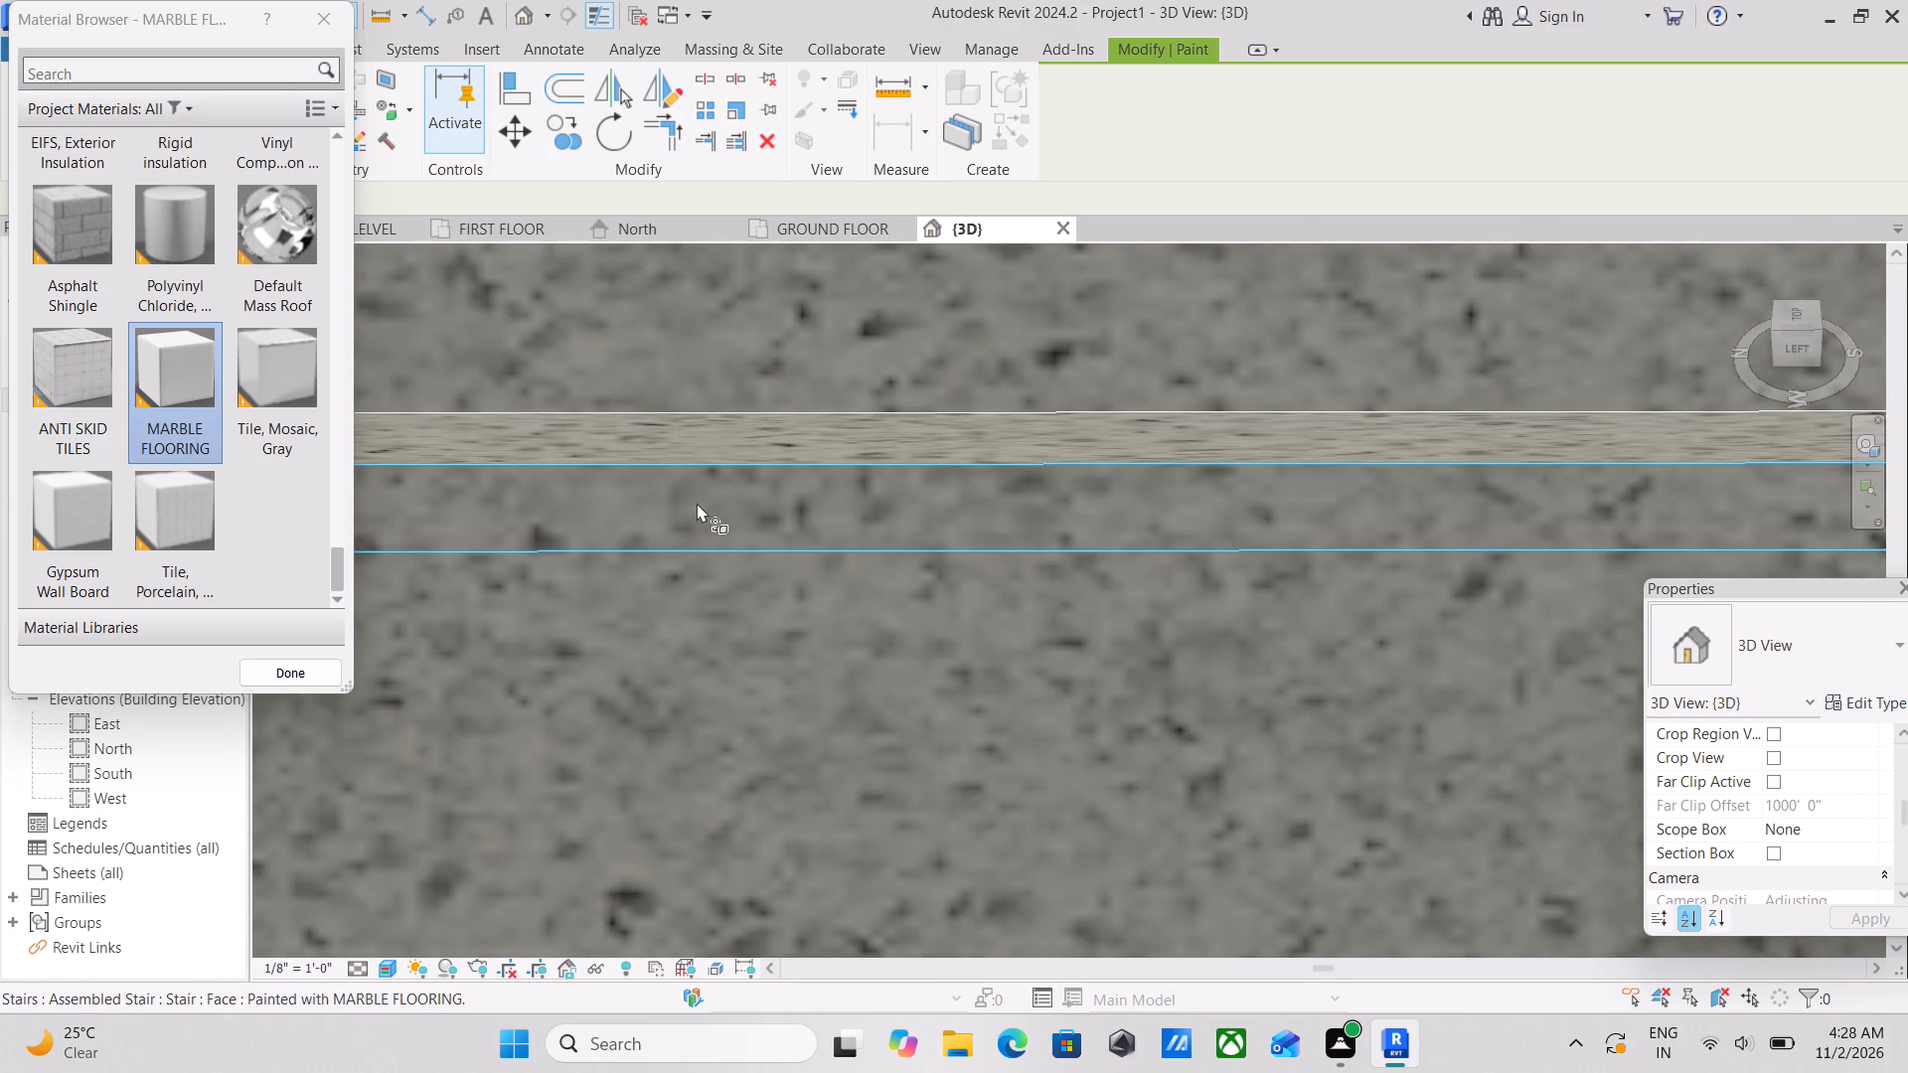
Examine the painted nosing and edge strip beneath the third tread from the top up close.
{"action": "scroll", "coordinate": [700, 517], "scroll_direction": "down", "scroll_amount": 3}
{"action": "scroll", "coordinate": [783, 538], "scroll_direction": "down", "scroll_amount": 8}
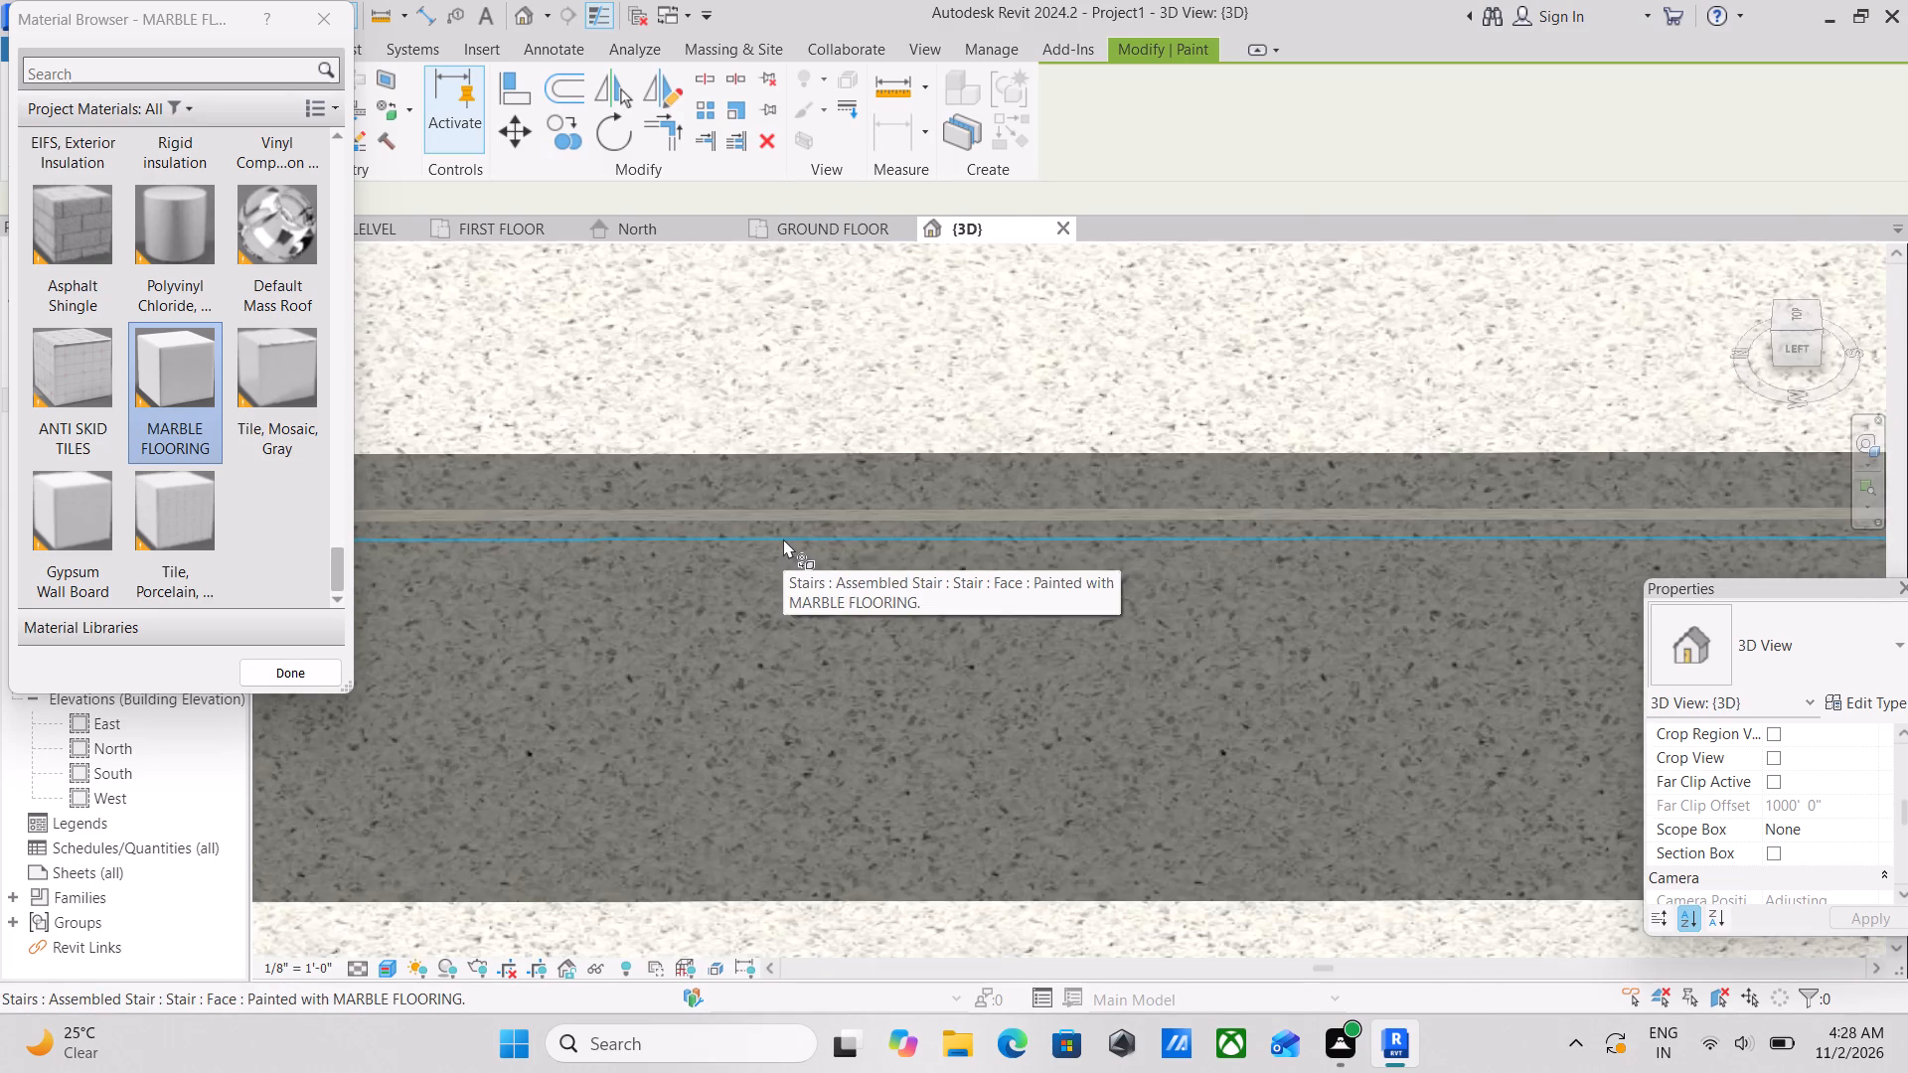
{"action": "scroll", "coordinate": [783, 538], "scroll_direction": "down", "scroll_amount": 9}
{"action": "scroll", "coordinate": [606, 496], "scroll_direction": "up", "scroll_amount": 5}
{"action": "scroll", "coordinate": [451, 524], "scroll_direction": "up", "scroll_amount": 5}
{"action": "scroll", "coordinate": [471, 632], "scroll_direction": "up", "scroll_amount": 3}
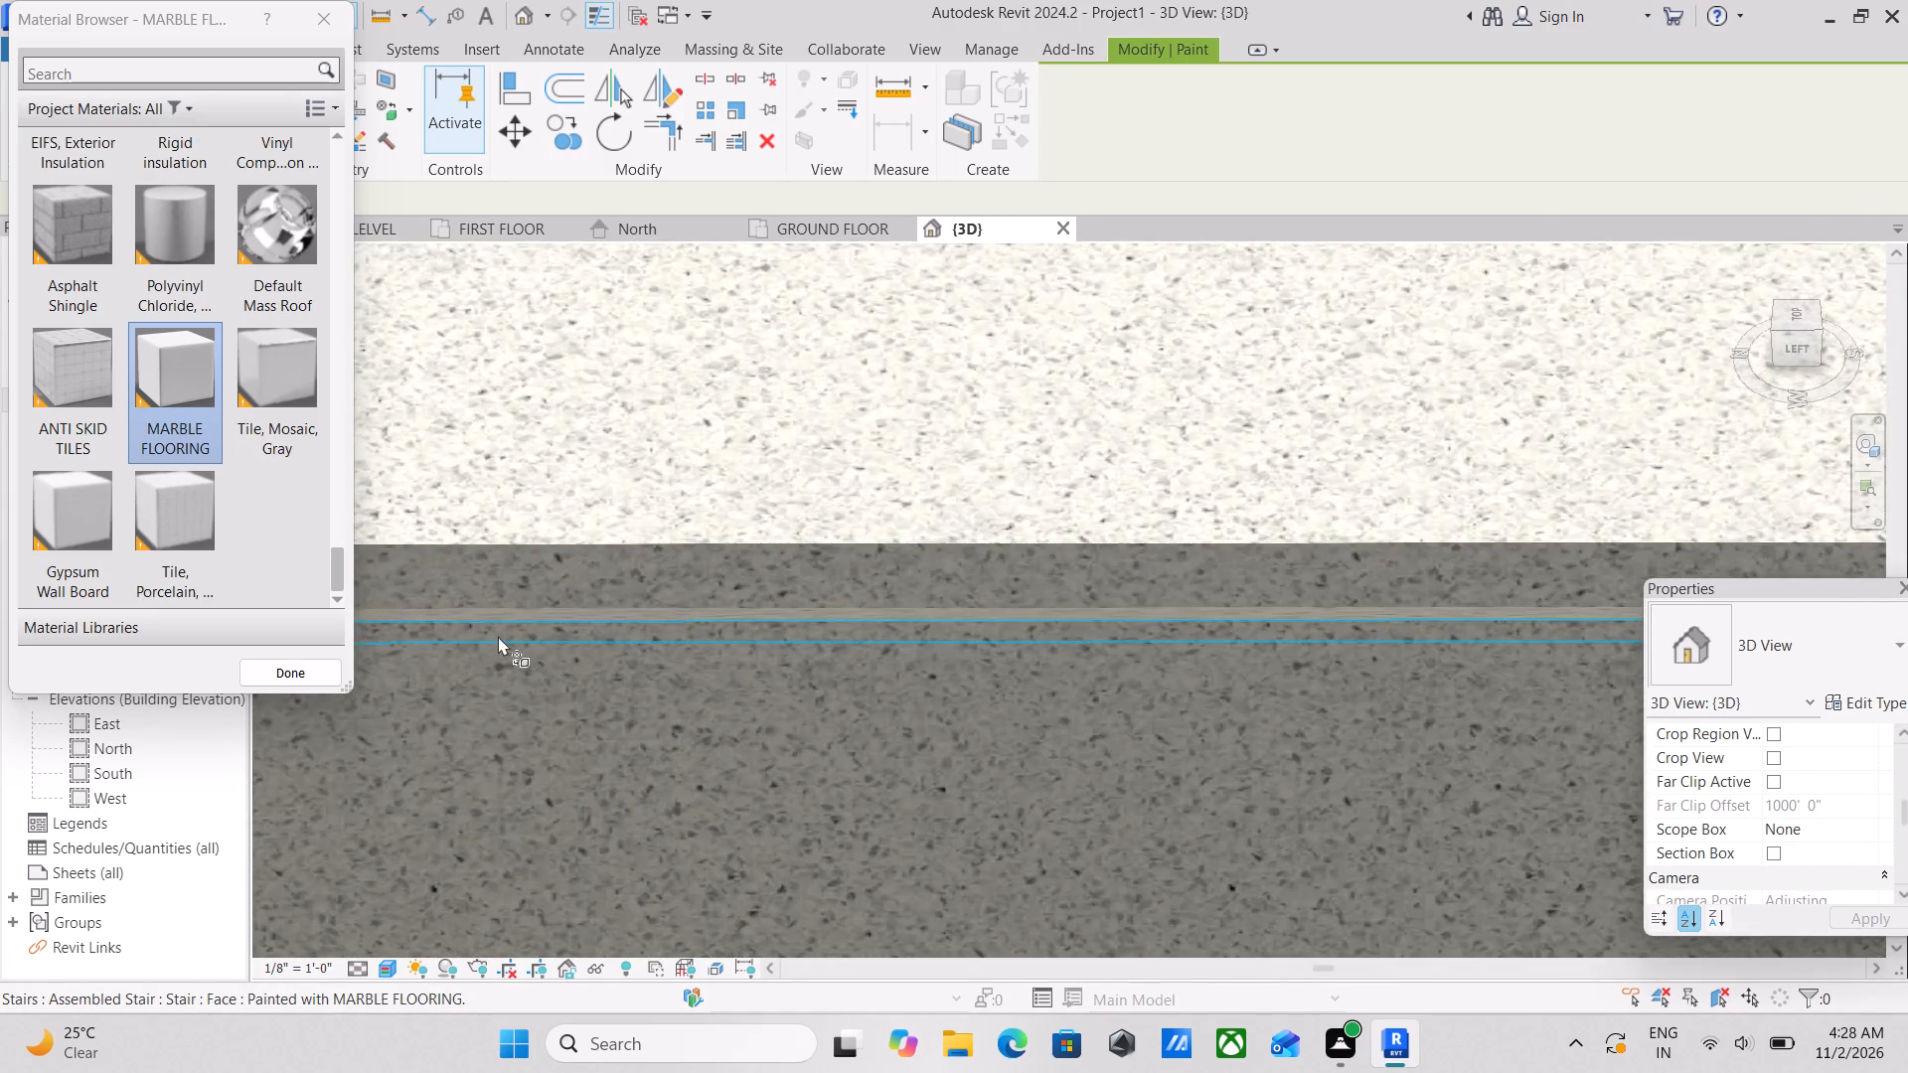
{"action": "scroll", "coordinate": [578, 623], "scroll_direction": "up", "scroll_amount": 9}
{"action": "scroll", "coordinate": [617, 590], "scroll_direction": "down", "scroll_amount": 8}
{"action": "scroll", "coordinate": [617, 590], "scroll_direction": "up", "scroll_amount": 2}
{"action": "scroll", "coordinate": [617, 590], "scroll_direction": "down", "scroll_amount": 7}
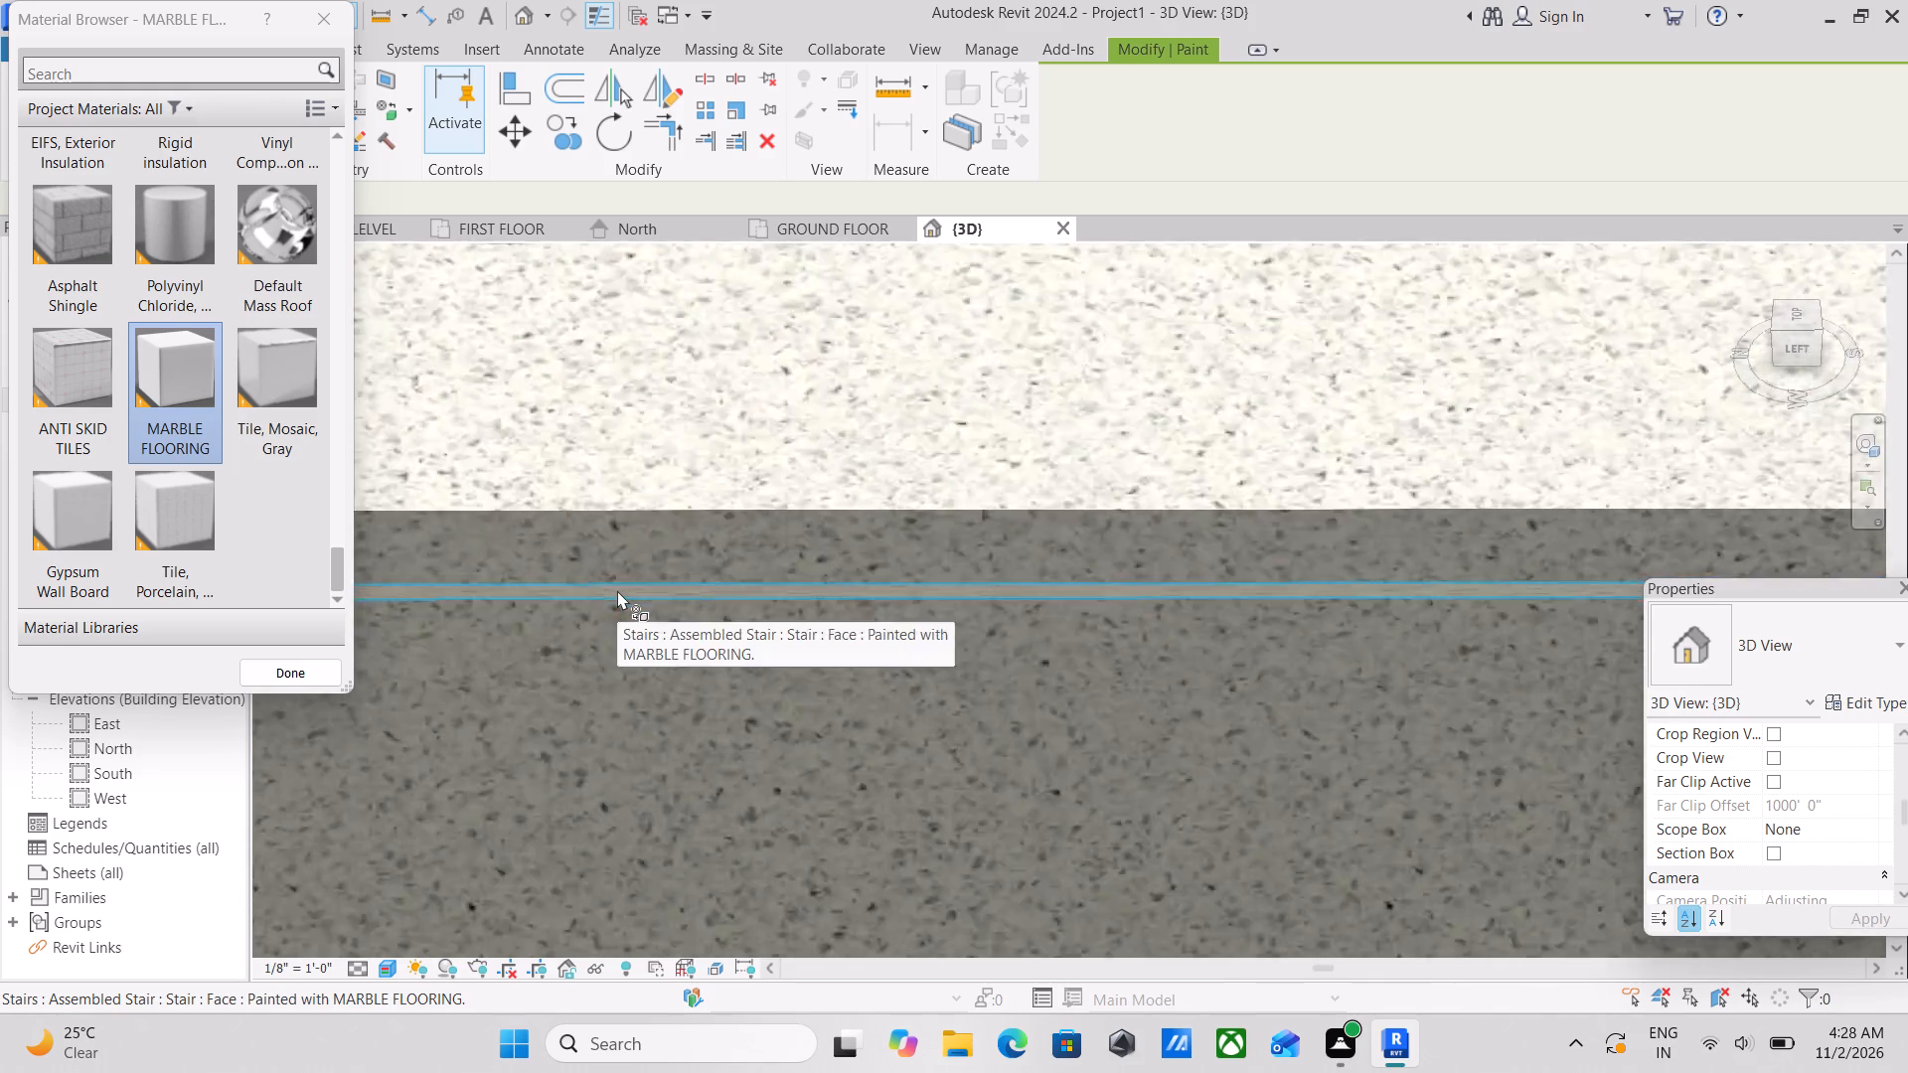
Paint the riser below the fourth tread from the top, plus its nosing and narrow edge faces, with MARBLE FLOORING.
{"action": "scroll", "coordinate": [617, 590], "scroll_direction": "down", "scroll_amount": 7}
{"action": "scroll", "coordinate": [716, 584], "scroll_direction": "down", "scroll_amount": 5}
{"action": "scroll", "coordinate": [1037, 597], "scroll_direction": "down", "scroll_amount": 5}
{"action": "middle_click_drag", "start_coordinate": [1015, 574], "coordinate": [929, 346]}
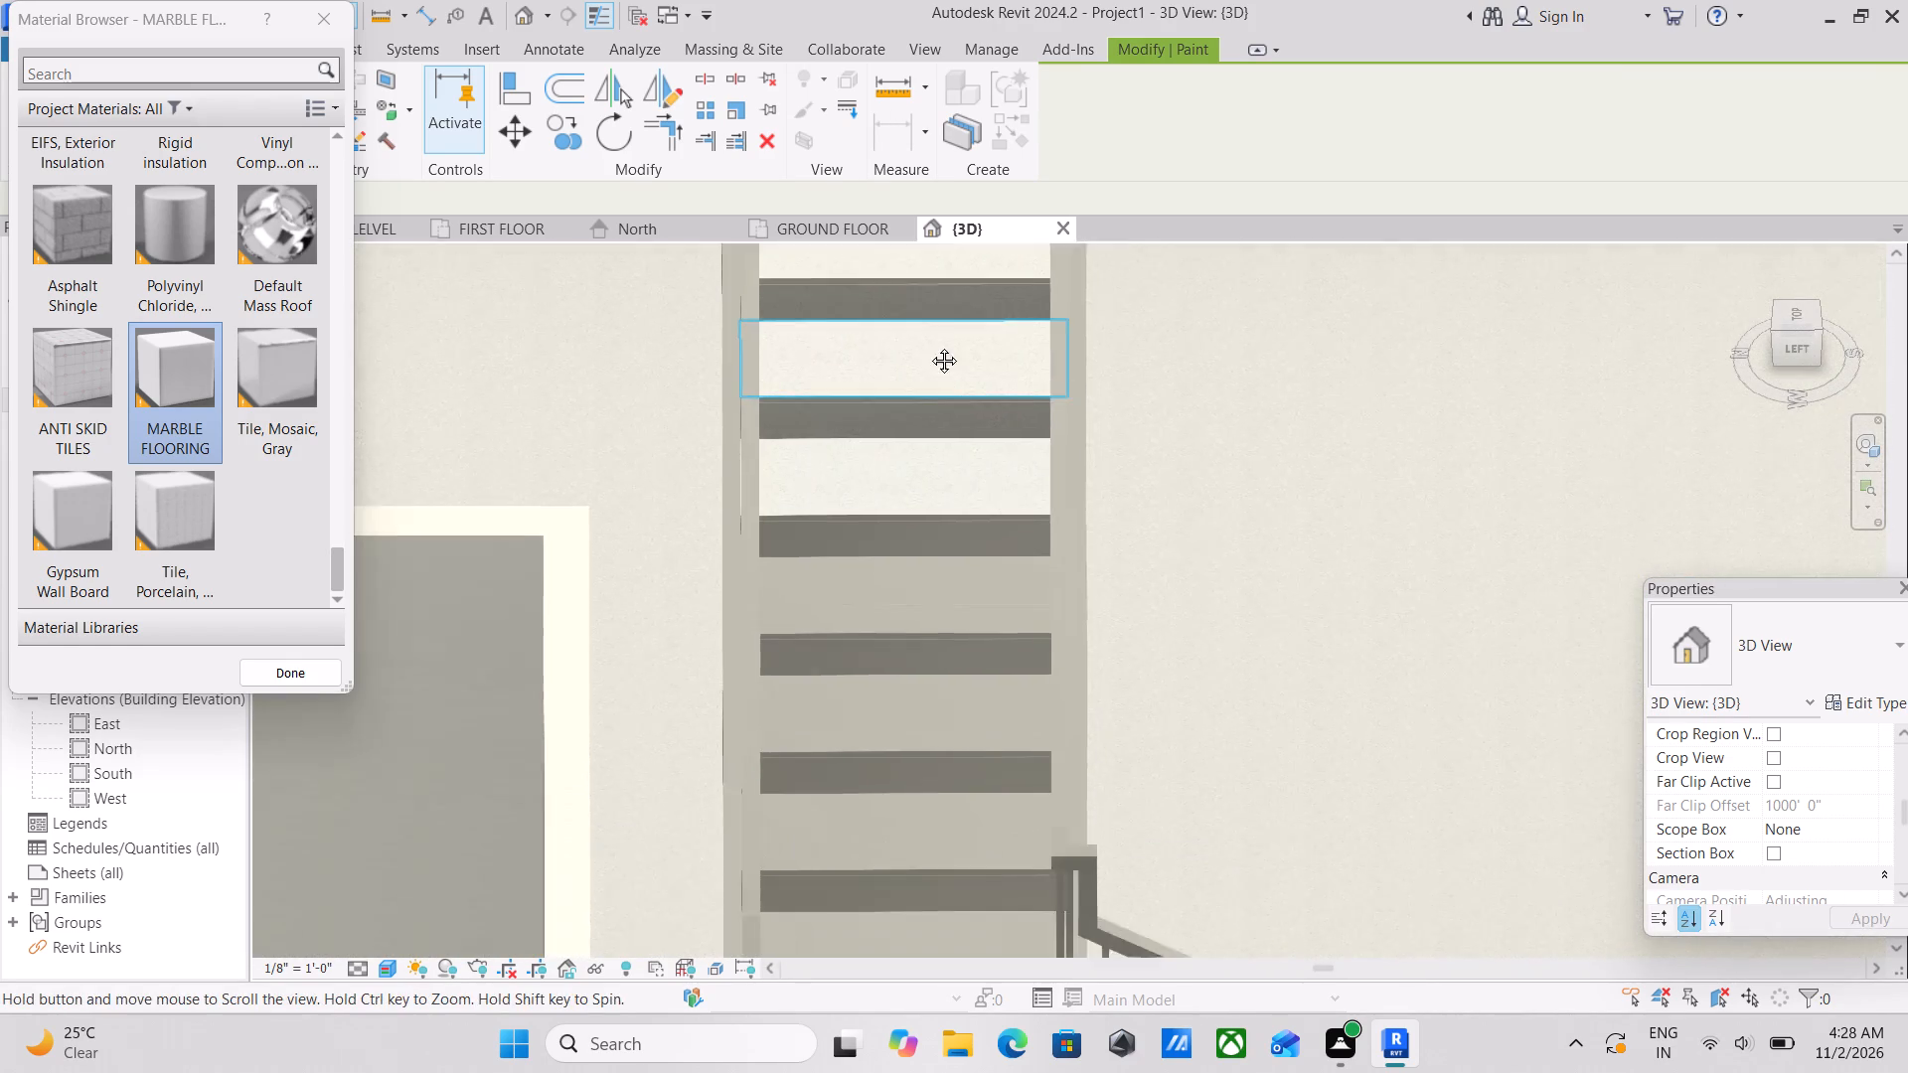
{"action": "scroll", "coordinate": [929, 346], "scroll_direction": "up", "scroll_amount": 1}
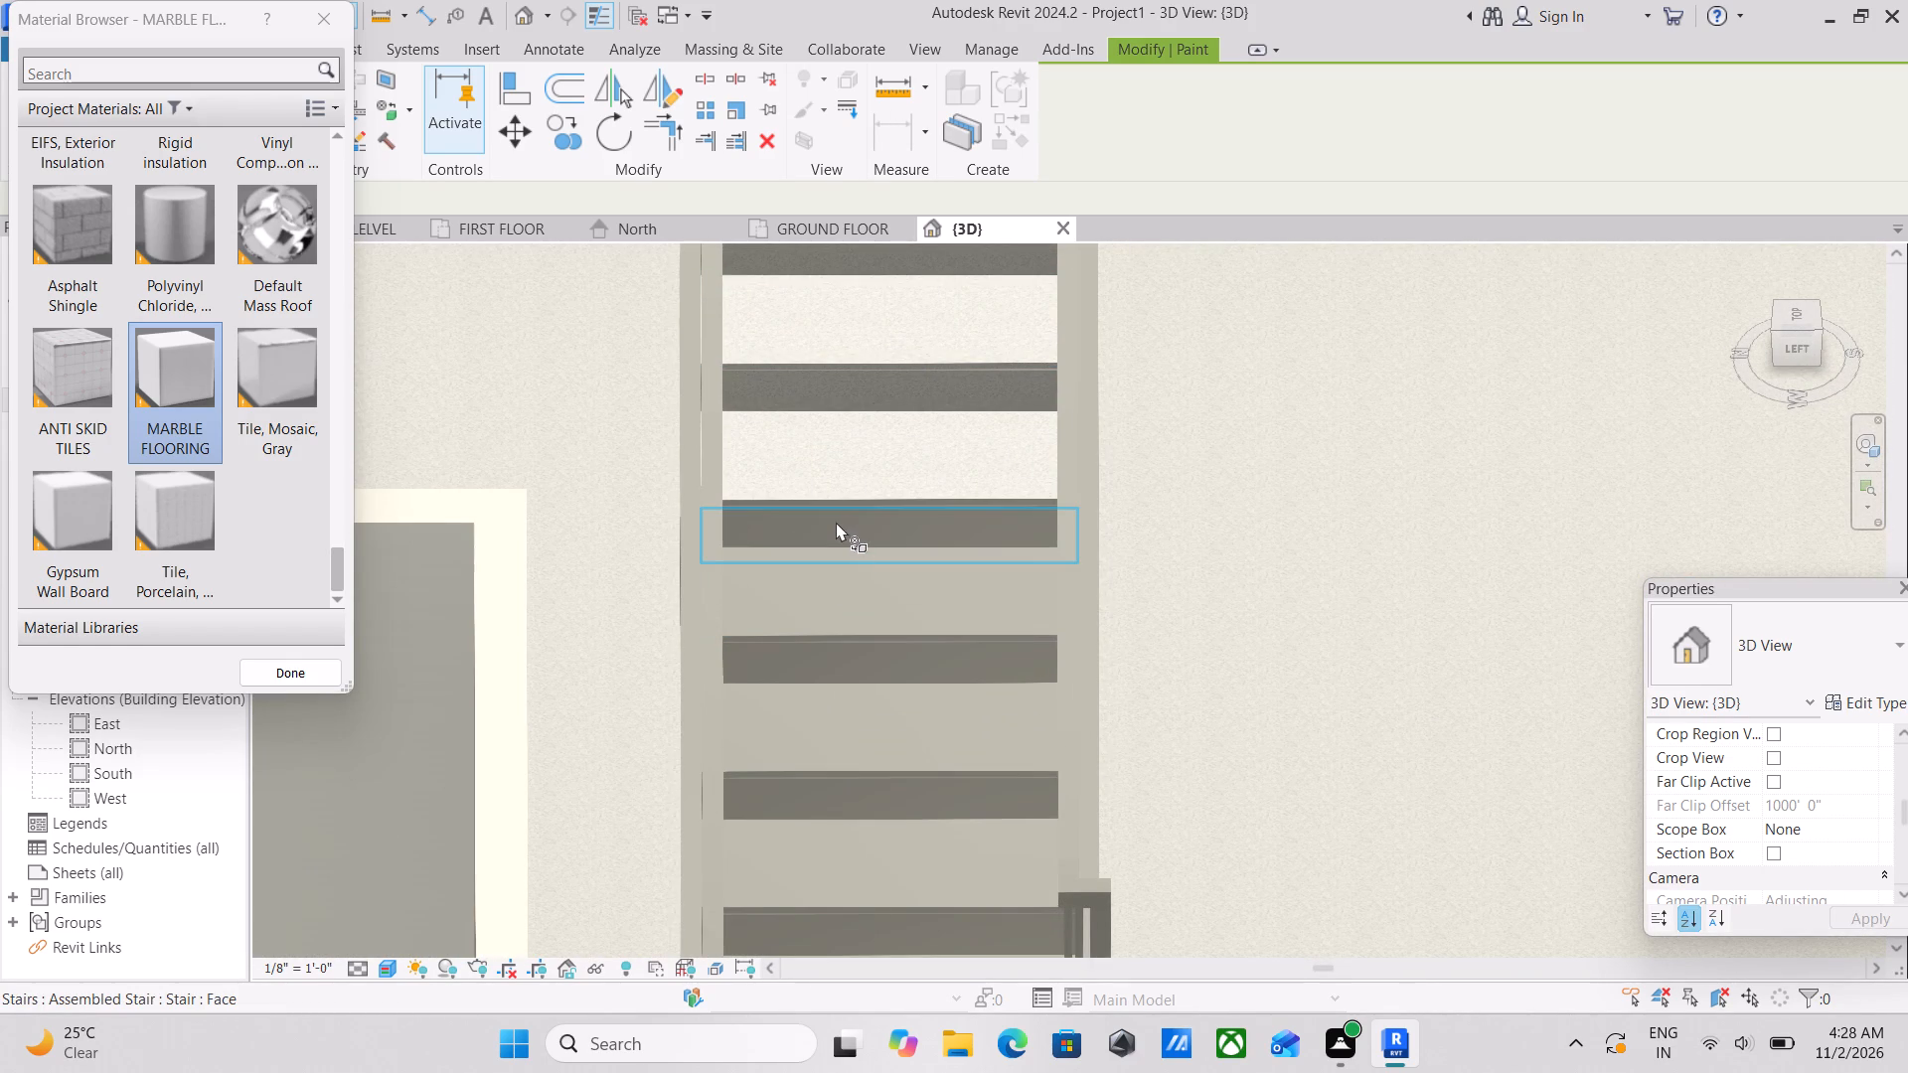
{"action": "left_click", "coordinate": [836, 522]}
{"action": "scroll", "coordinate": [836, 522], "scroll_direction": "up", "scroll_amount": 8}
{"action": "scroll", "coordinate": [720, 485], "scroll_direction": "up", "scroll_amount": 3}
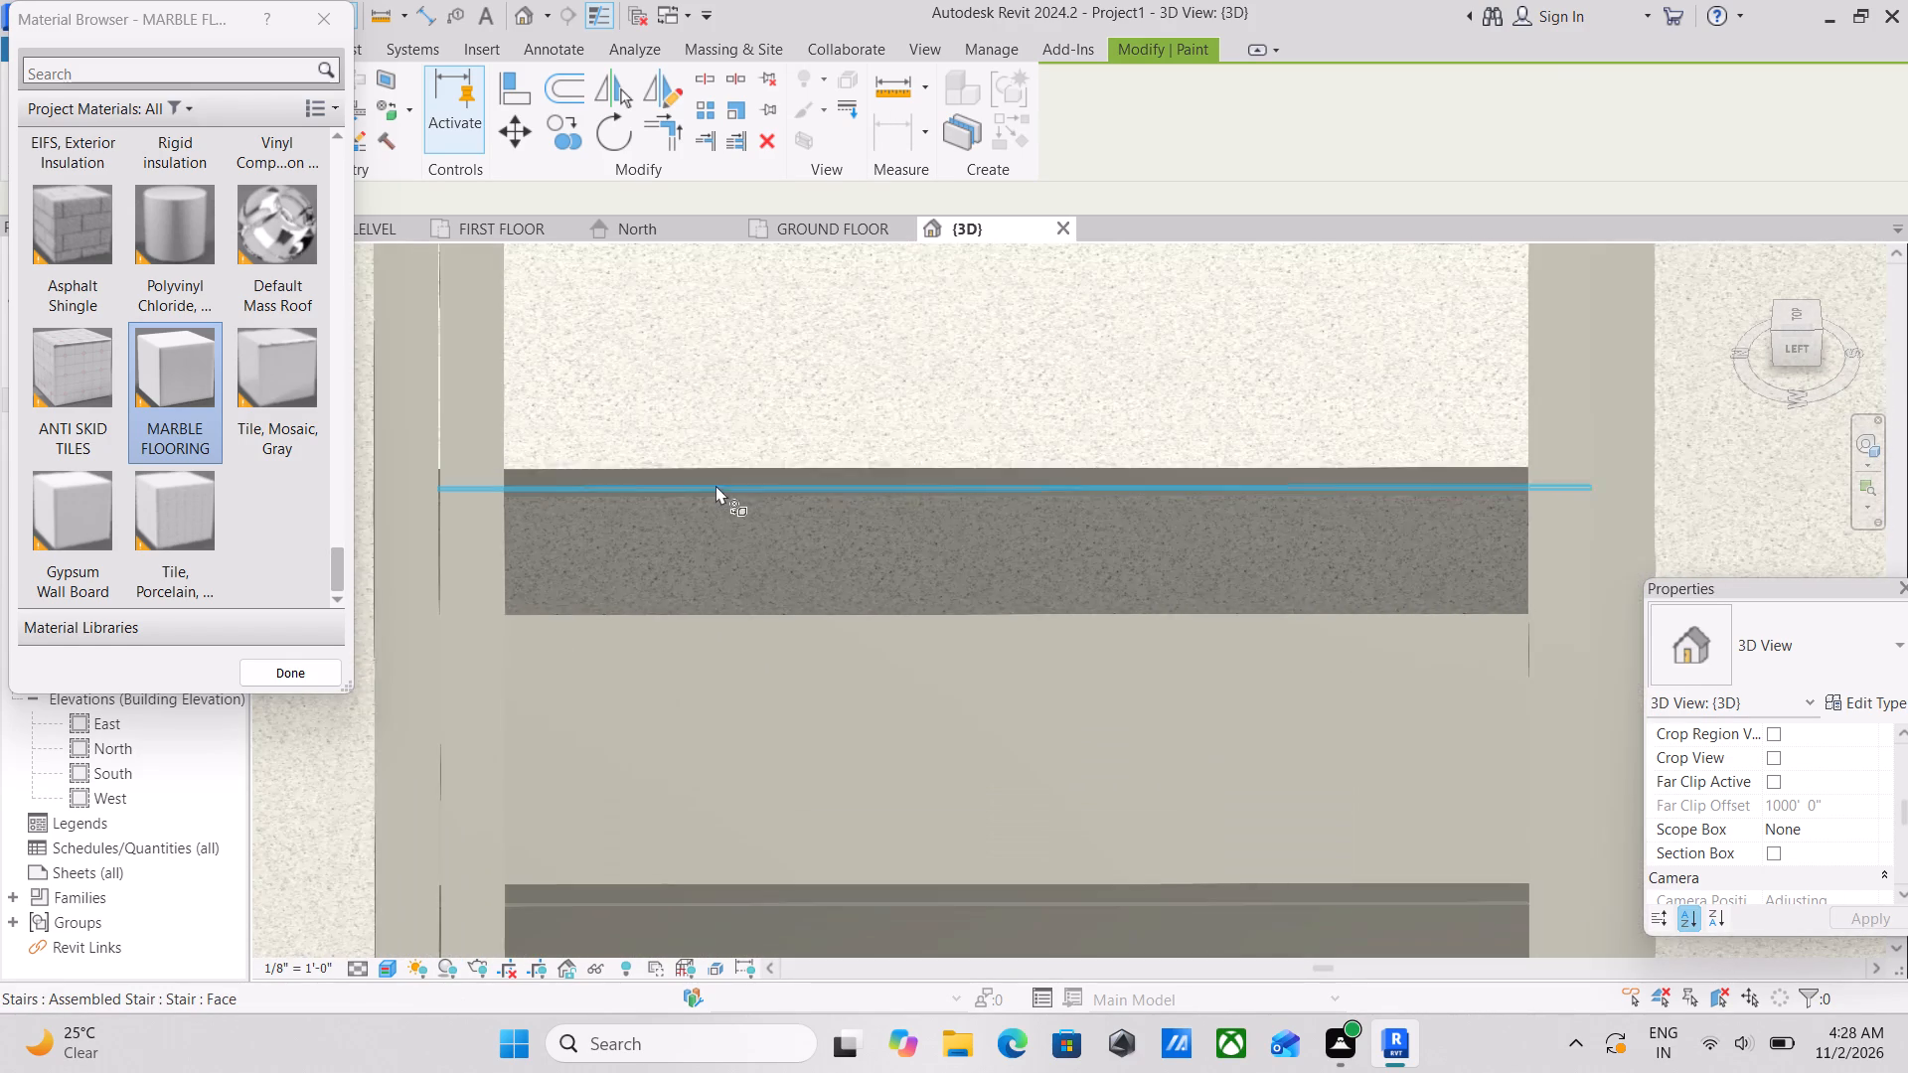
{"action": "scroll", "coordinate": [715, 485], "scroll_direction": "up", "scroll_amount": 2}
{"action": "scroll", "coordinate": [468, 534], "scroll_direction": "up", "scroll_amount": 4}
{"action": "left_click", "coordinate": [649, 421]}
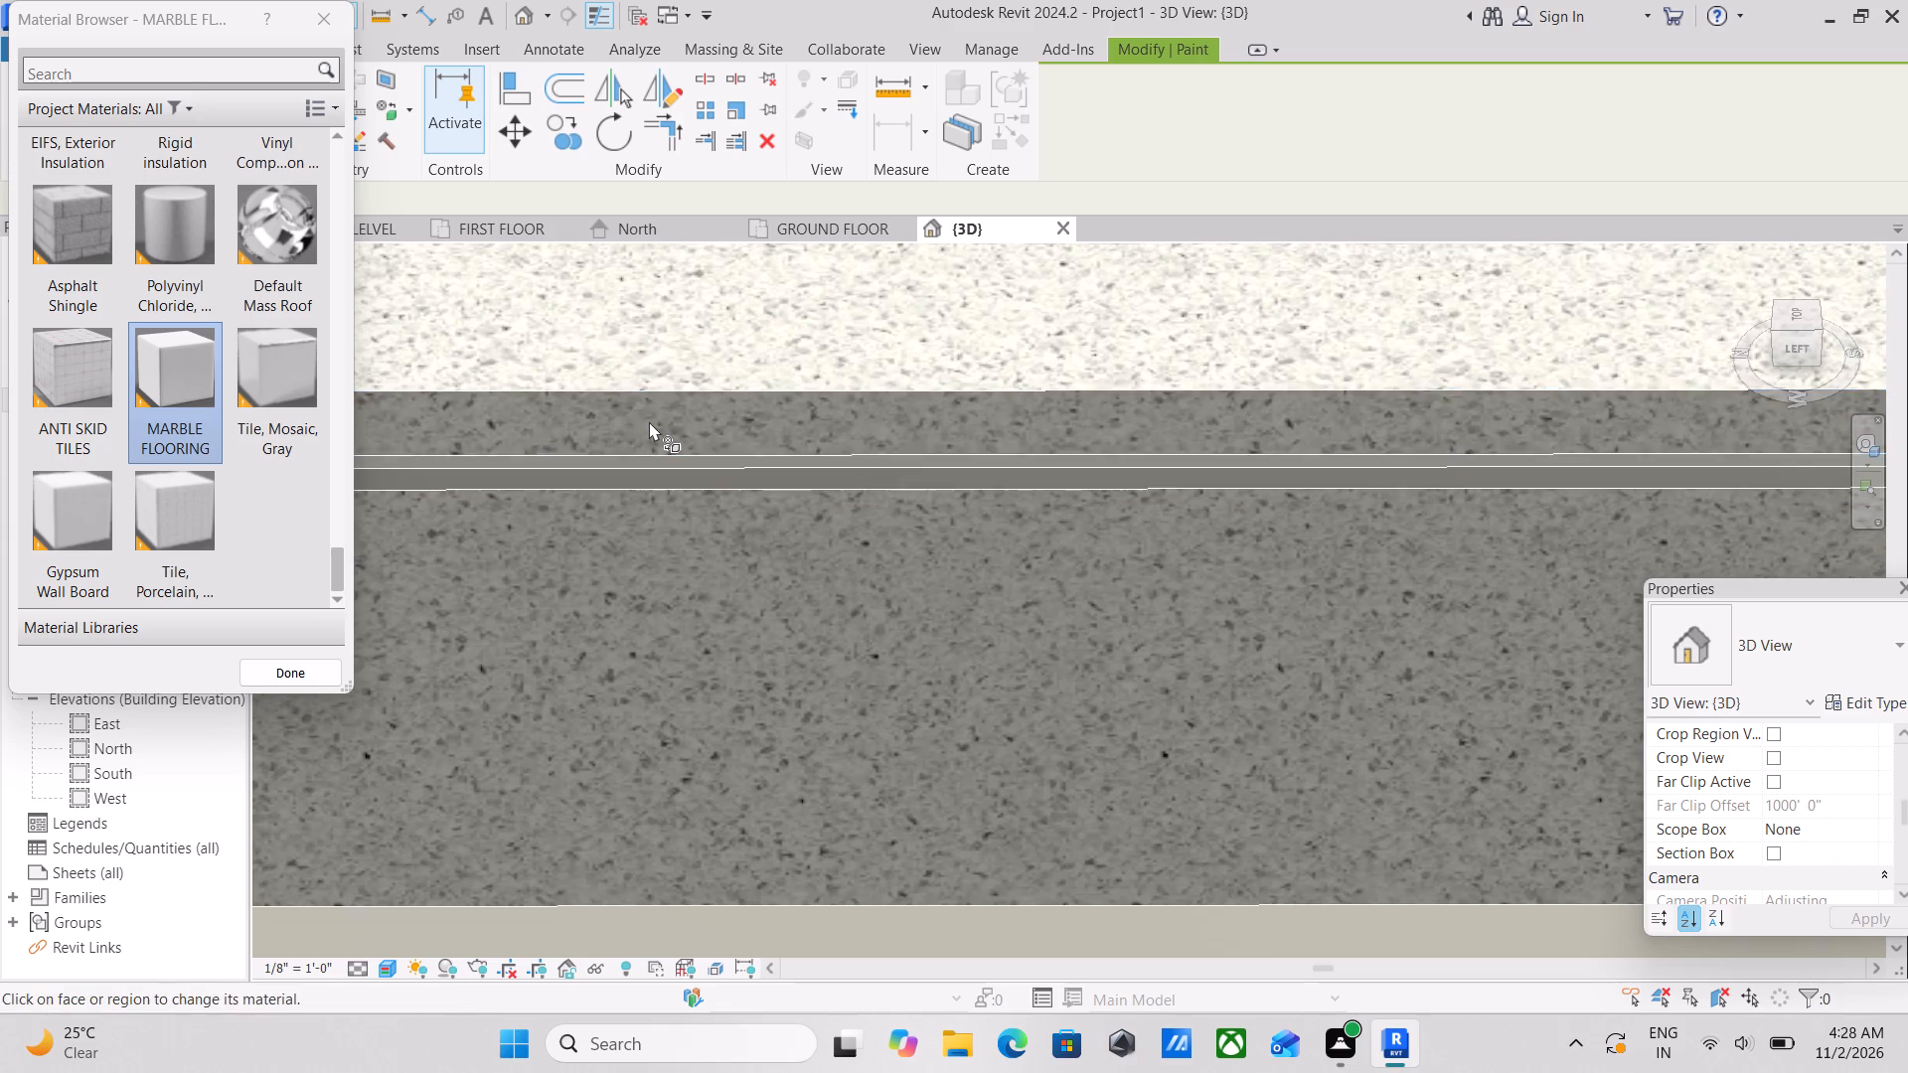
{"action": "scroll", "coordinate": [649, 421], "scroll_direction": "up", "scroll_amount": 9}
{"action": "left_click", "coordinate": [649, 538]}
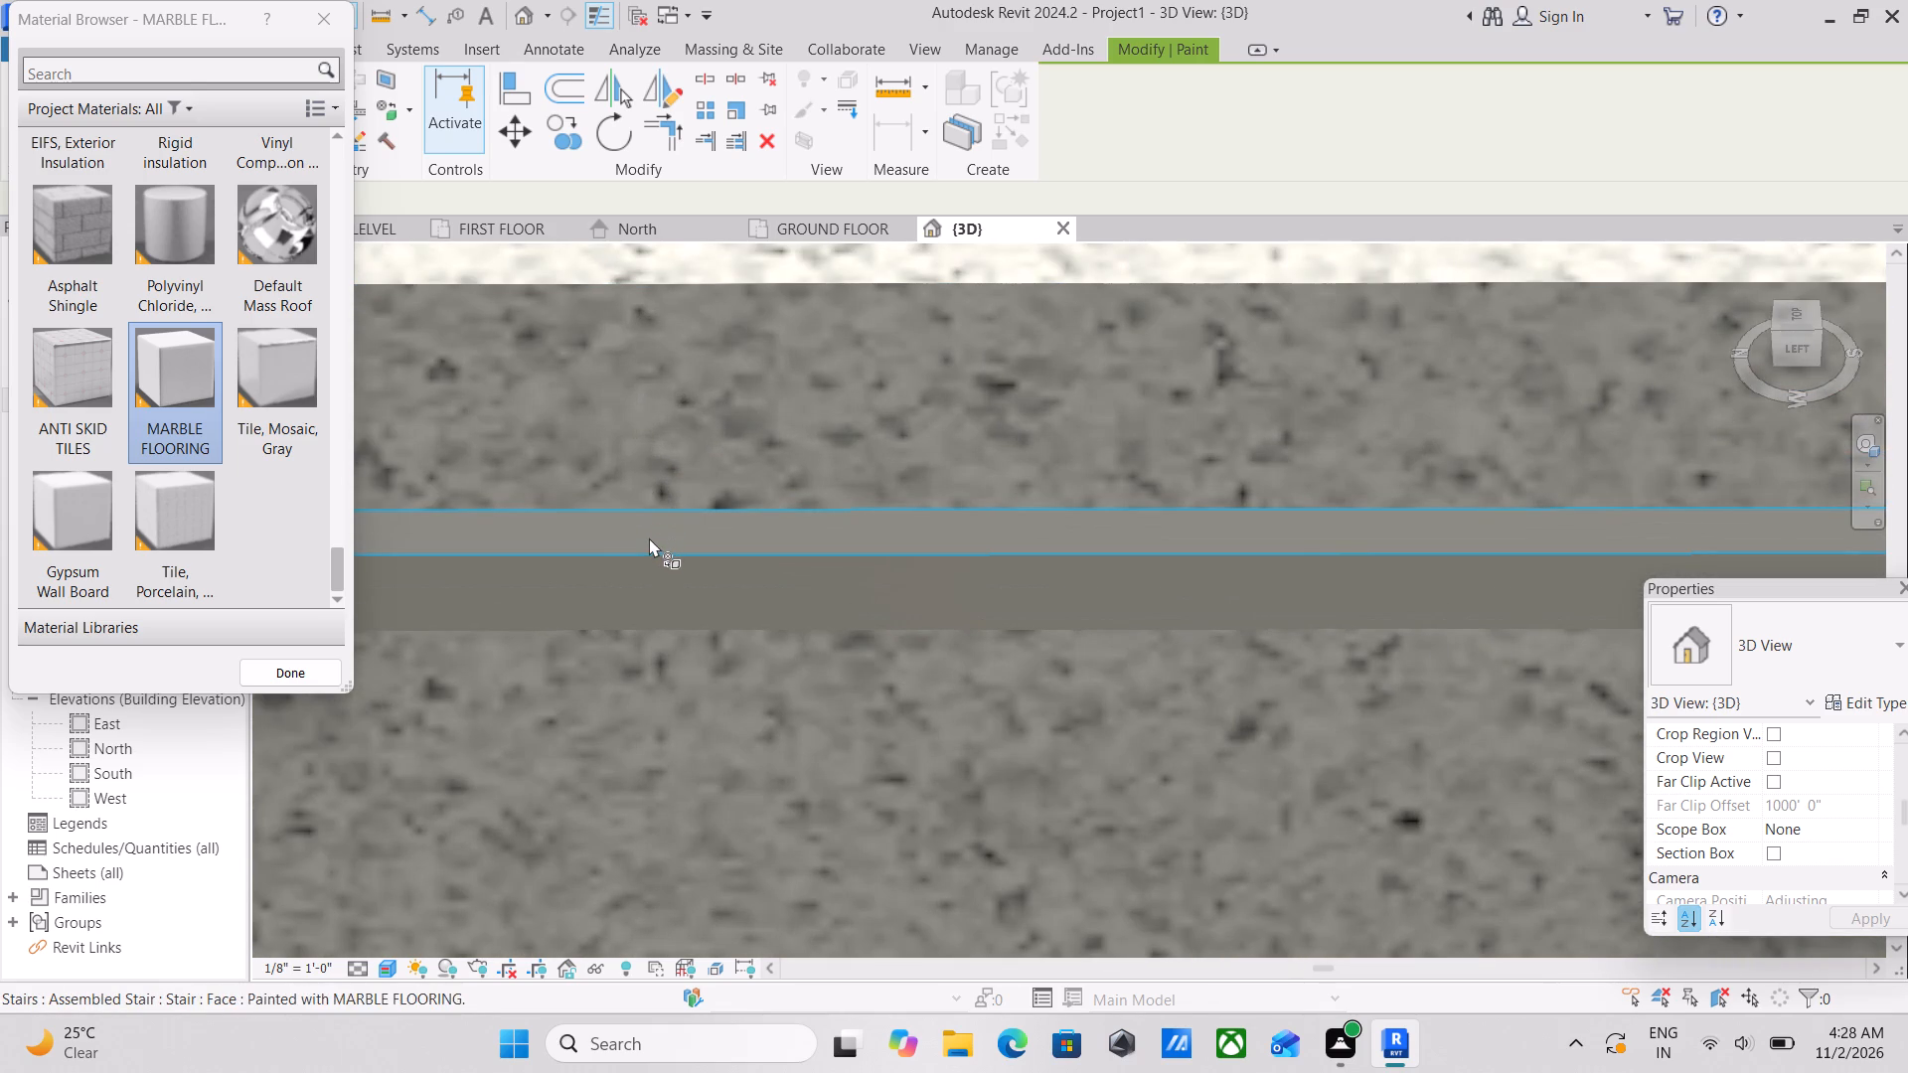
{"action": "left_click", "coordinate": [659, 591]}
Paint the fifth tread from the top, directly below that riser, with MARBLE FLOORING.
{"action": "scroll", "coordinate": [807, 635], "scroll_direction": "down", "scroll_amount": 2}
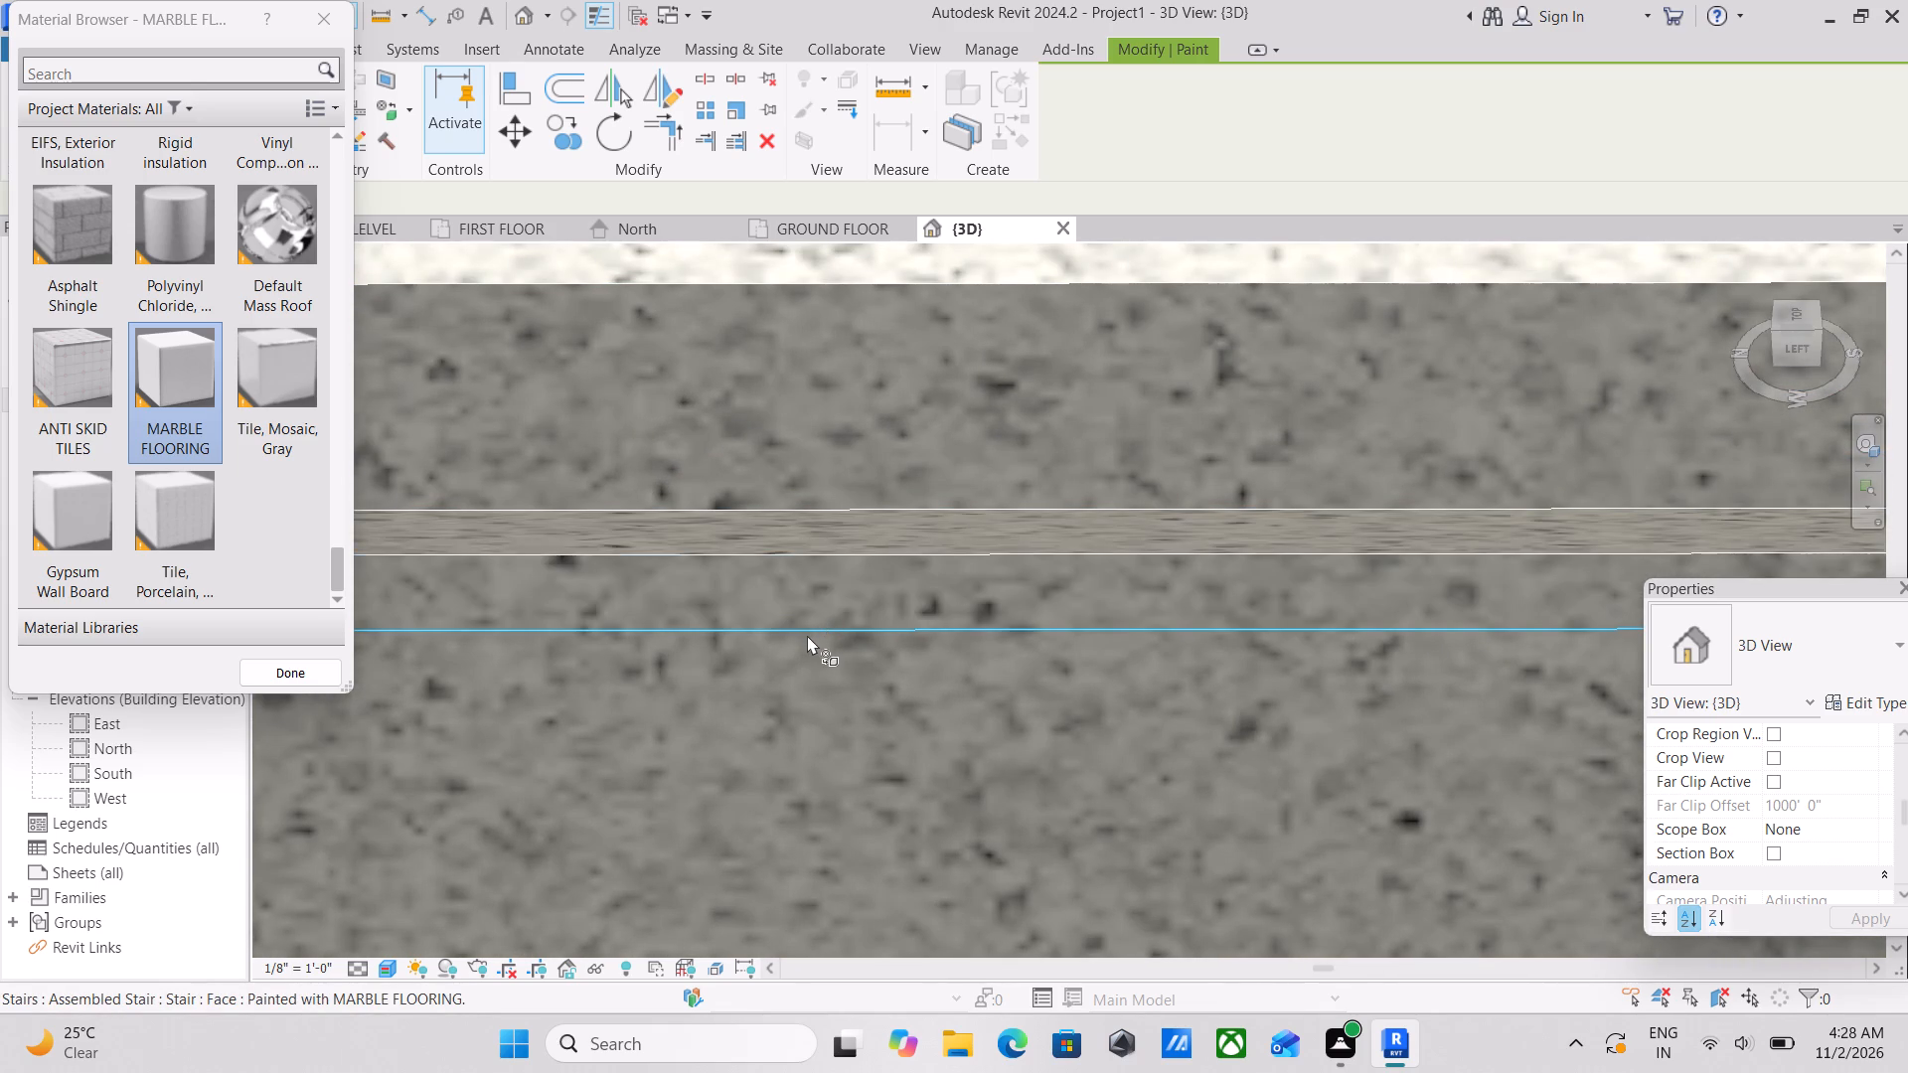
{"action": "scroll", "coordinate": [807, 635], "scroll_direction": "down", "scroll_amount": 19}
{"action": "middle_click_drag", "start_coordinate": [825, 625], "coordinate": [701, 350]}
{"action": "scroll", "coordinate": [702, 350], "scroll_direction": "up", "scroll_amount": 1}
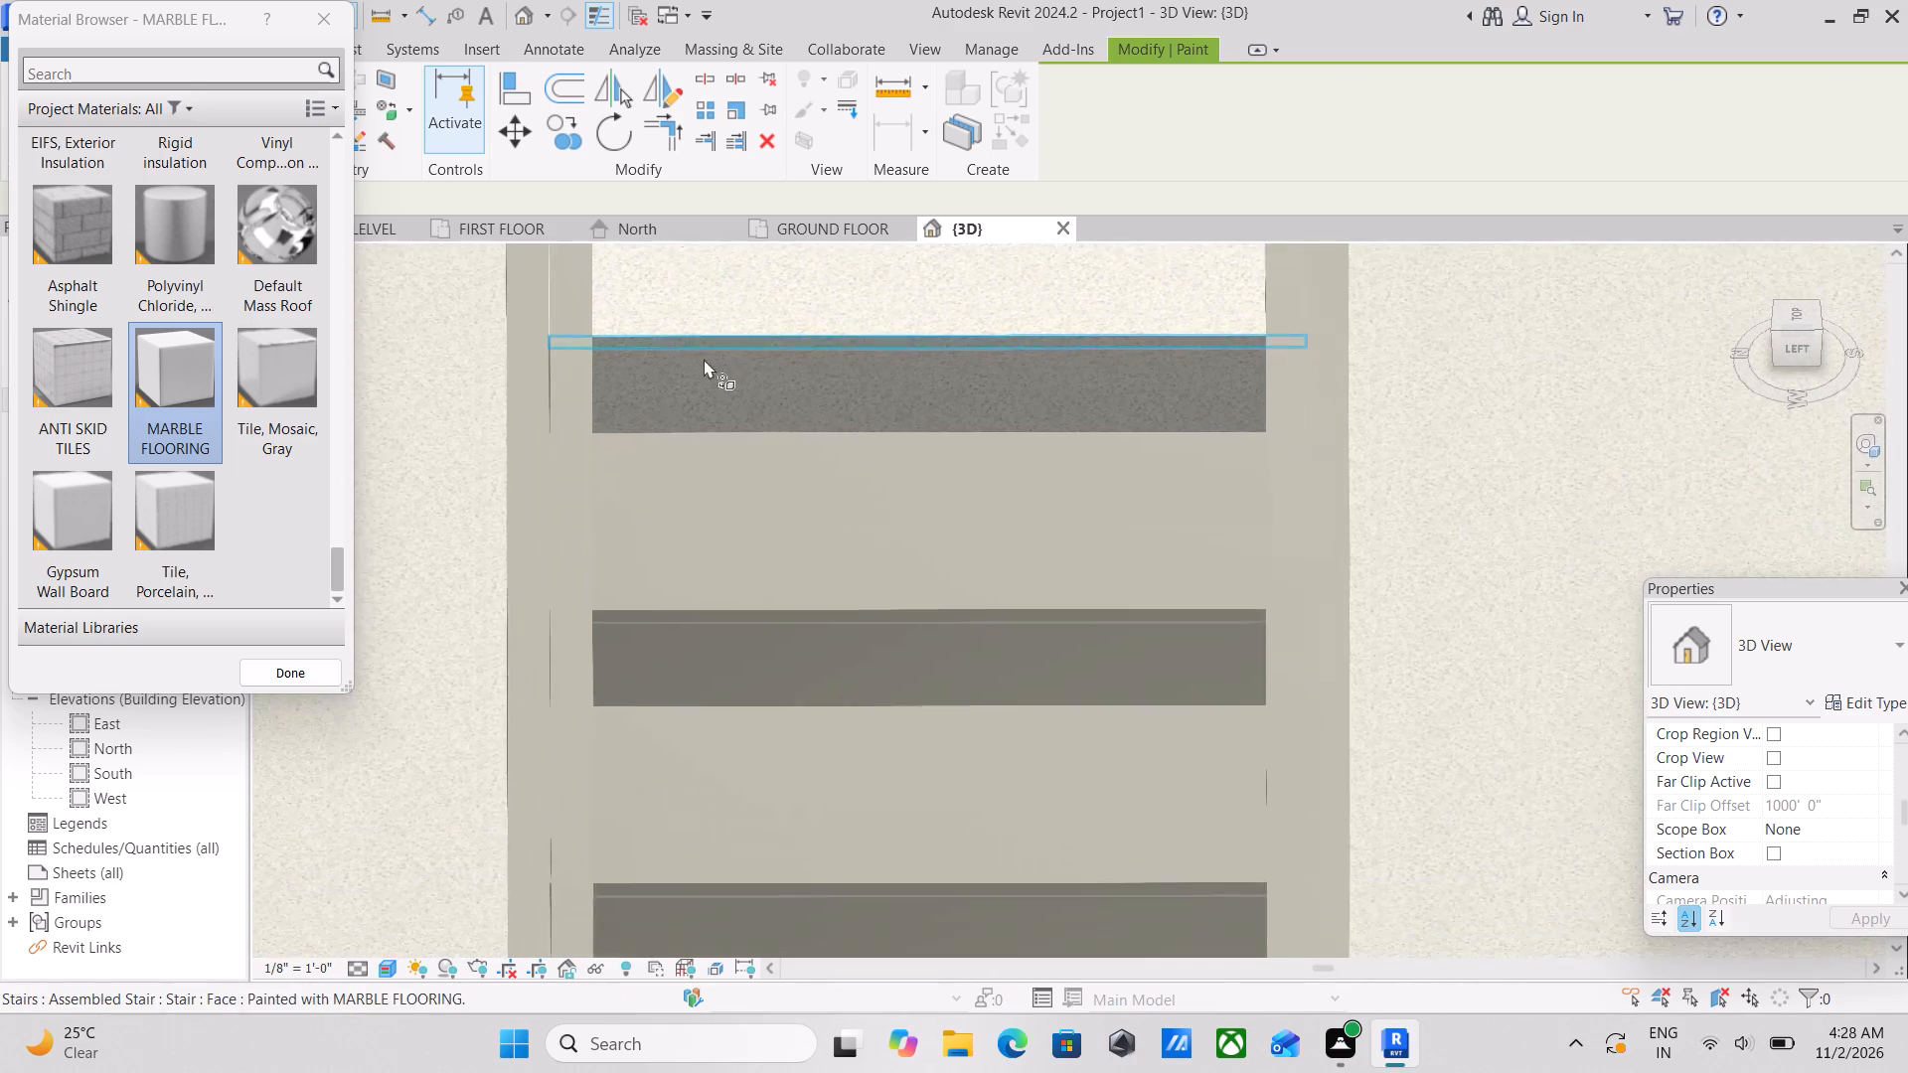
{"action": "left_click", "coordinate": [736, 580]}
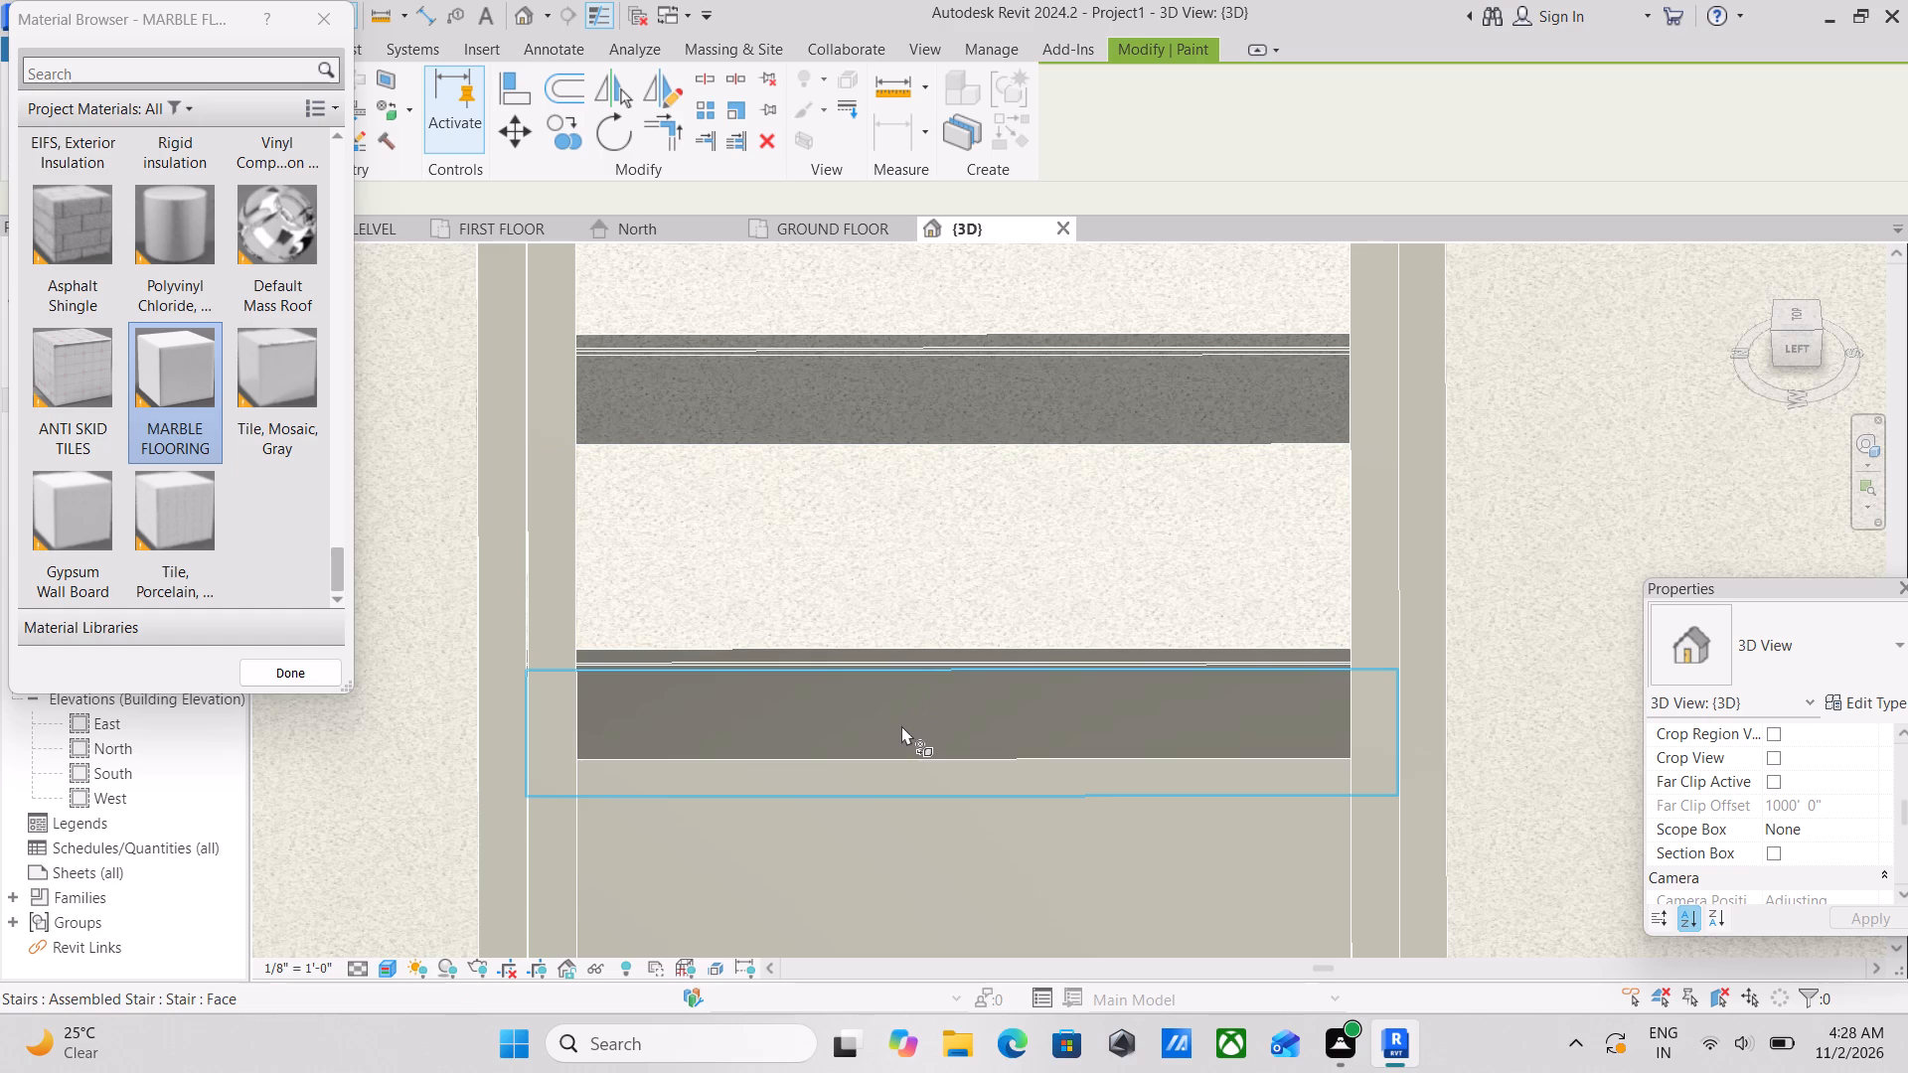
Paint the riser below the fifth tread from the top, plus its nosing and narrow edge faces, with MARBLE FLOORING.
{"action": "left_click", "coordinate": [901, 725]}
{"action": "scroll", "coordinate": [609, 602], "scroll_direction": "up", "scroll_amount": 4}
{"action": "scroll", "coordinate": [849, 668], "scroll_direction": "up", "scroll_amount": 4}
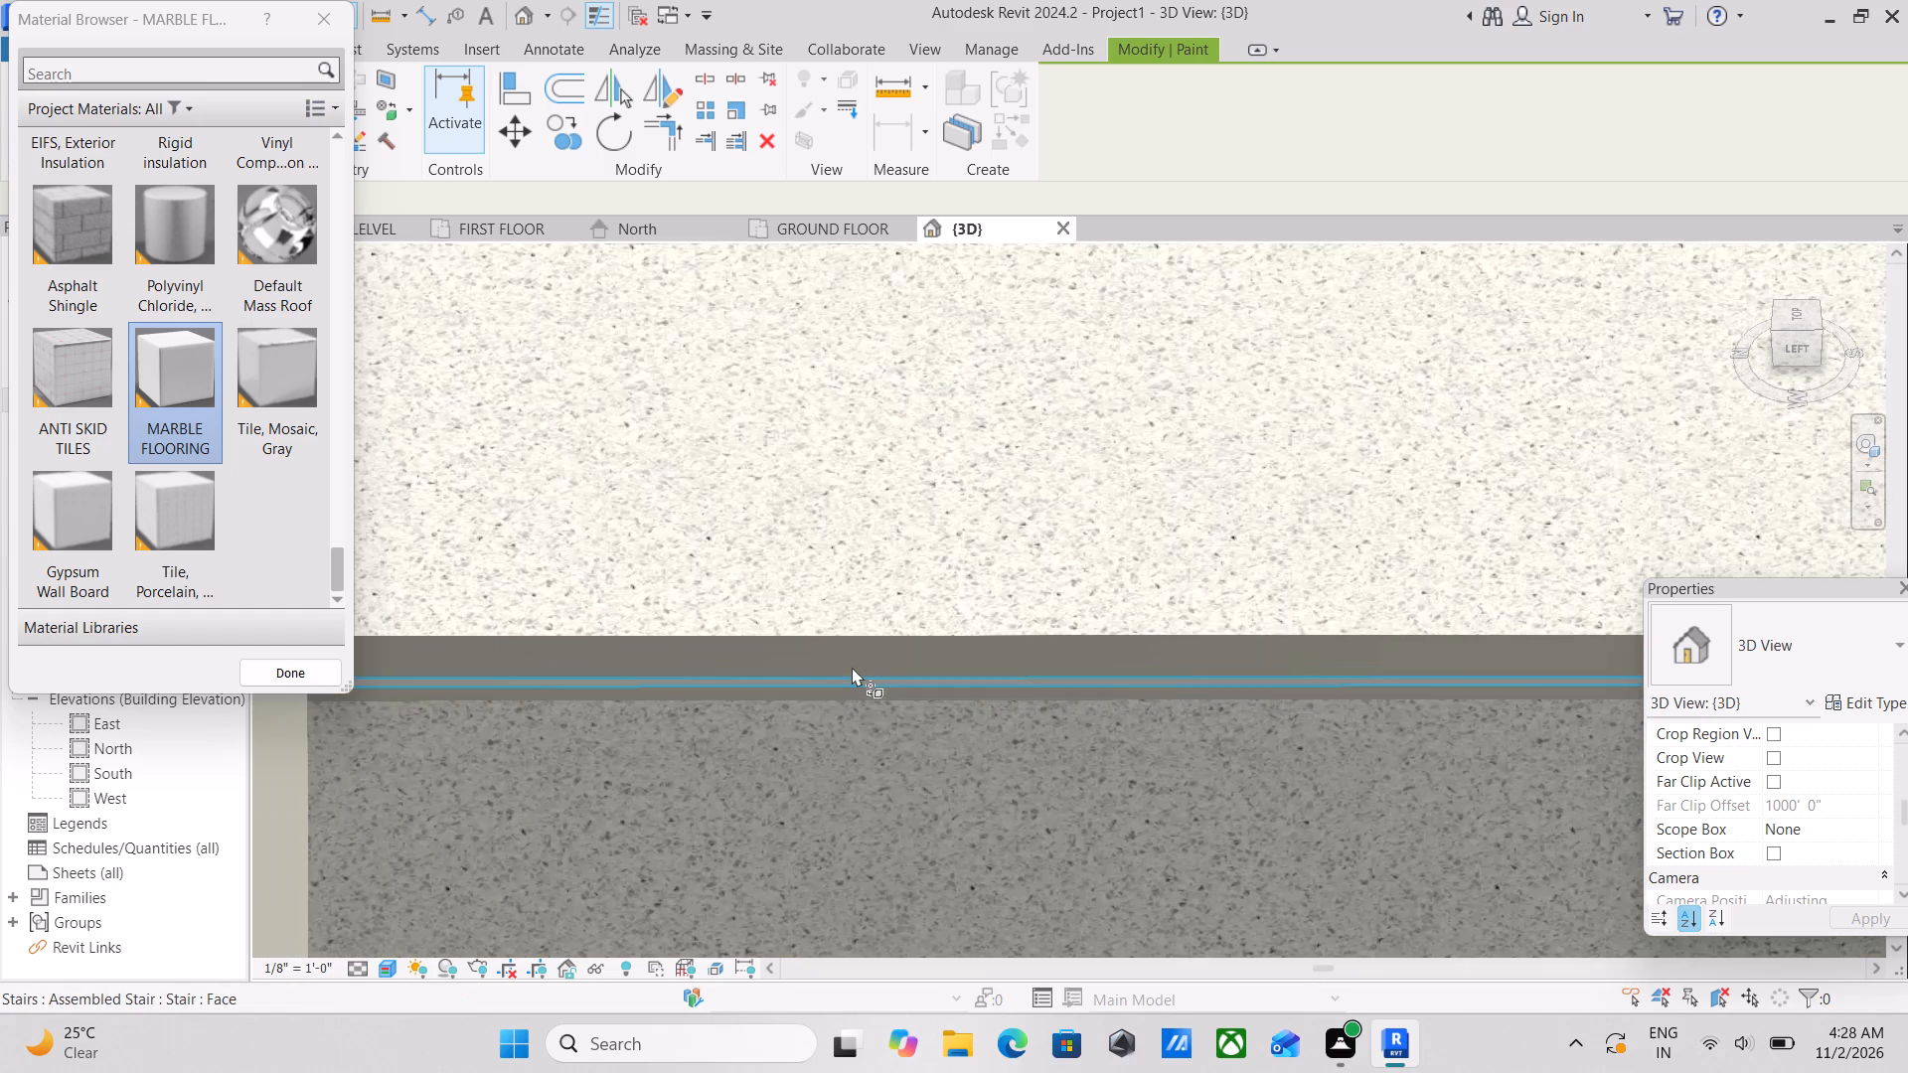
{"action": "scroll", "coordinate": [852, 667], "scroll_direction": "up", "scroll_amount": 3}
{"action": "left_click", "coordinate": [847, 645]}
{"action": "scroll", "coordinate": [857, 717], "scroll_direction": "up", "scroll_amount": 1}
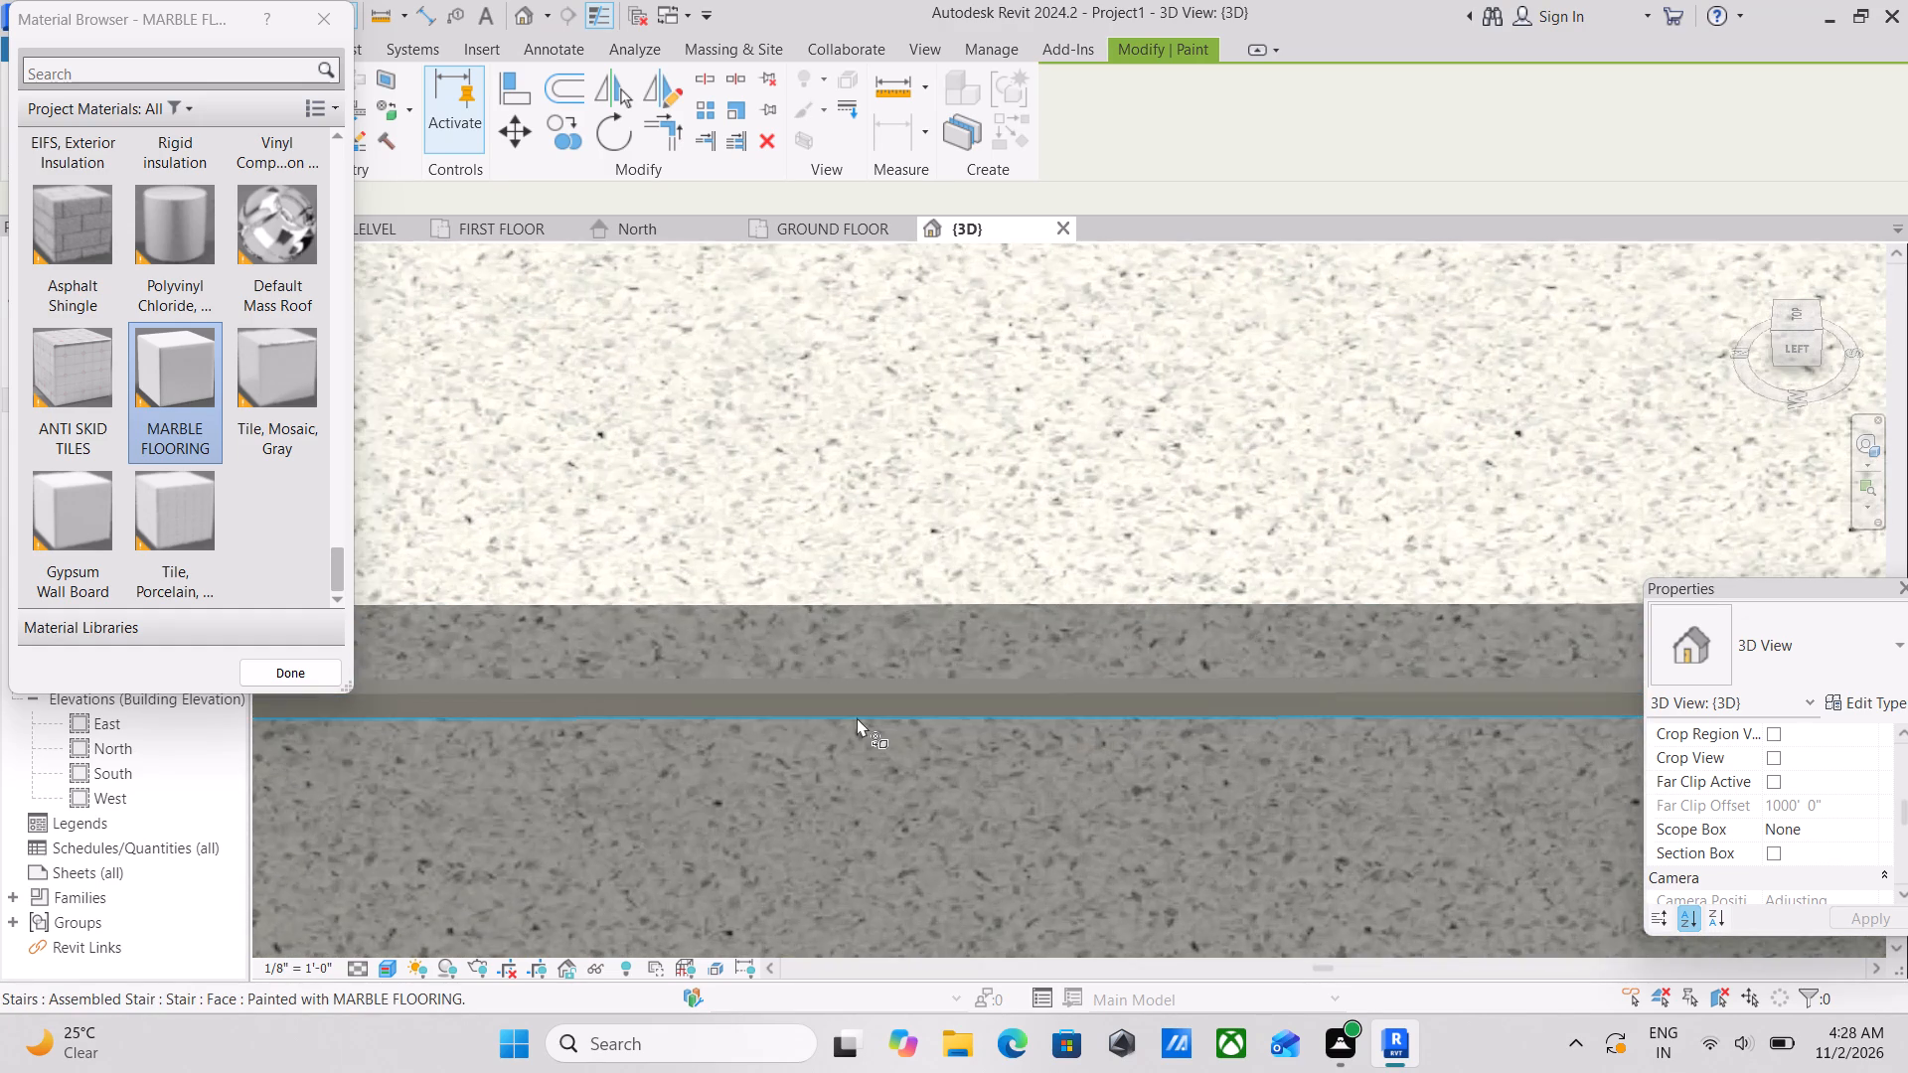
{"action": "scroll", "coordinate": [857, 717], "scroll_direction": "up", "scroll_amount": 7}
{"action": "left_click", "coordinate": [710, 634]}
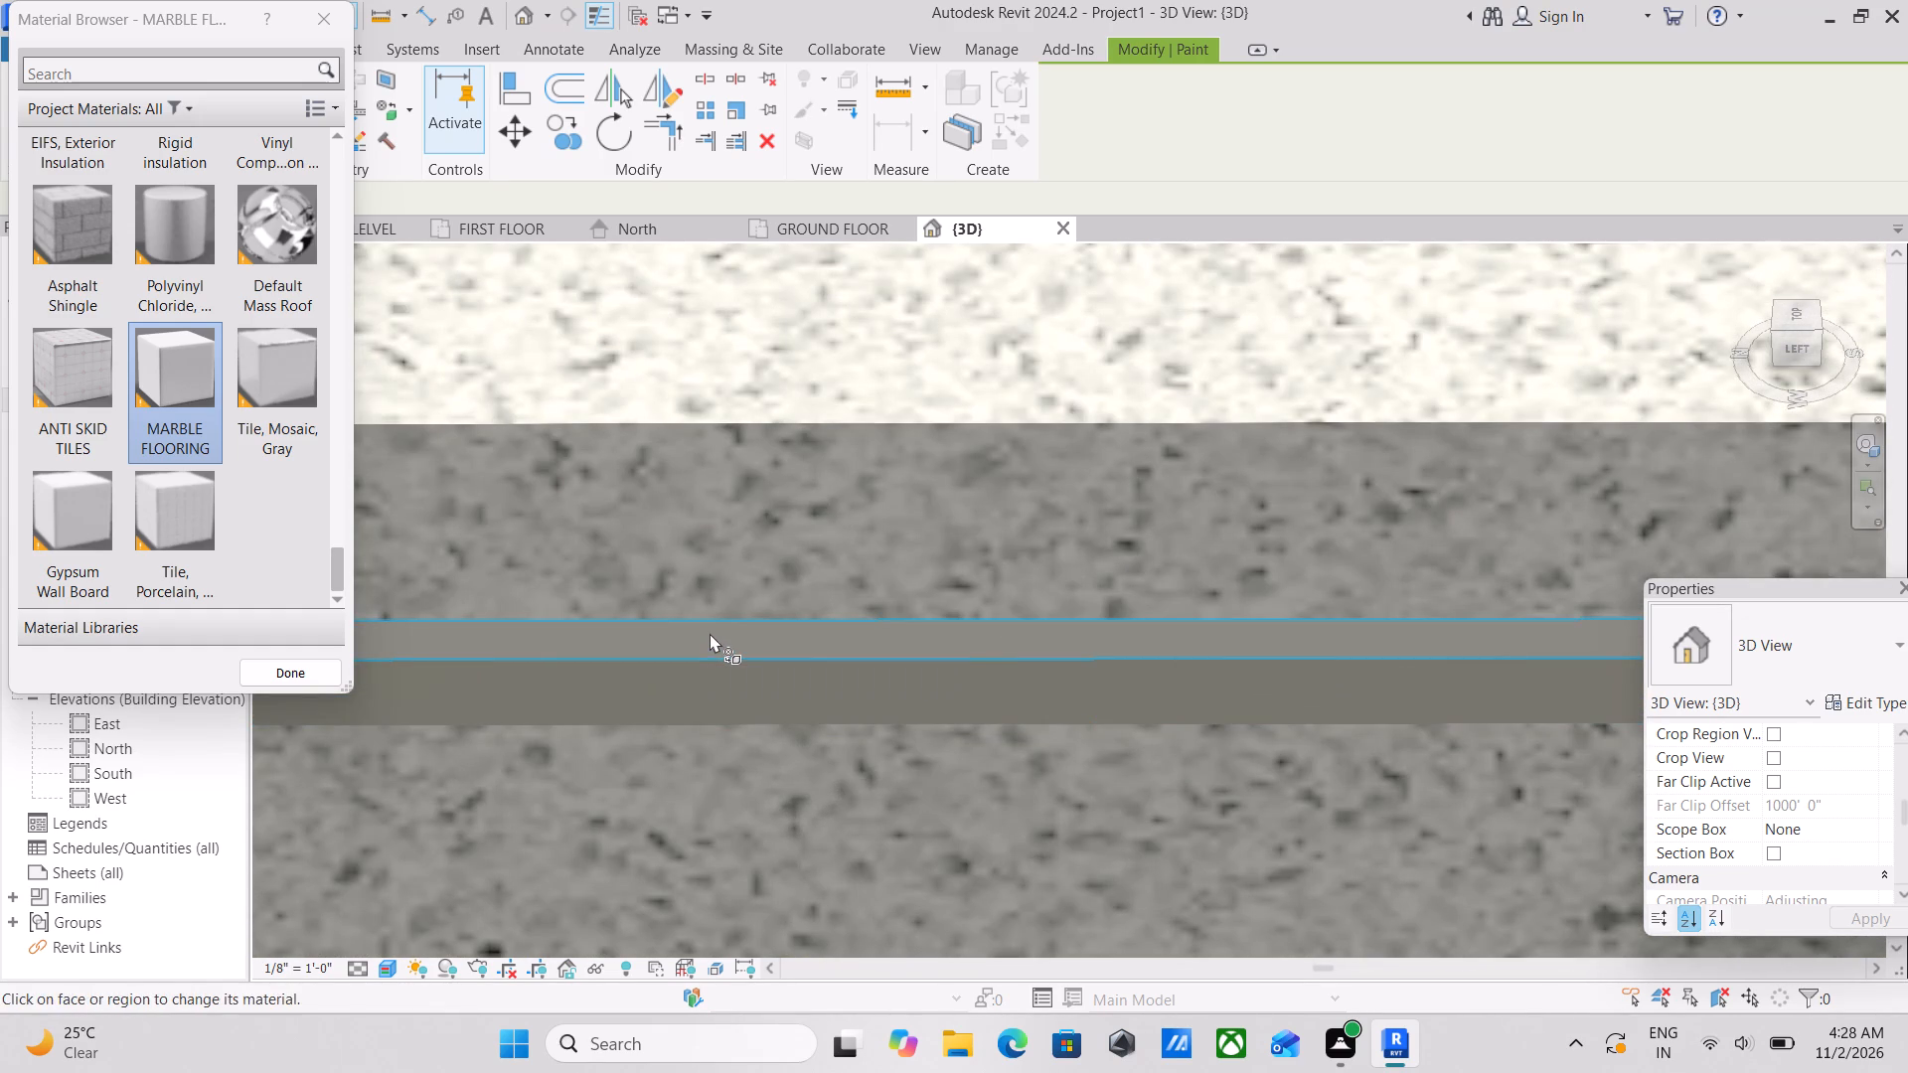
{"action": "left_click", "coordinate": [708, 693]}
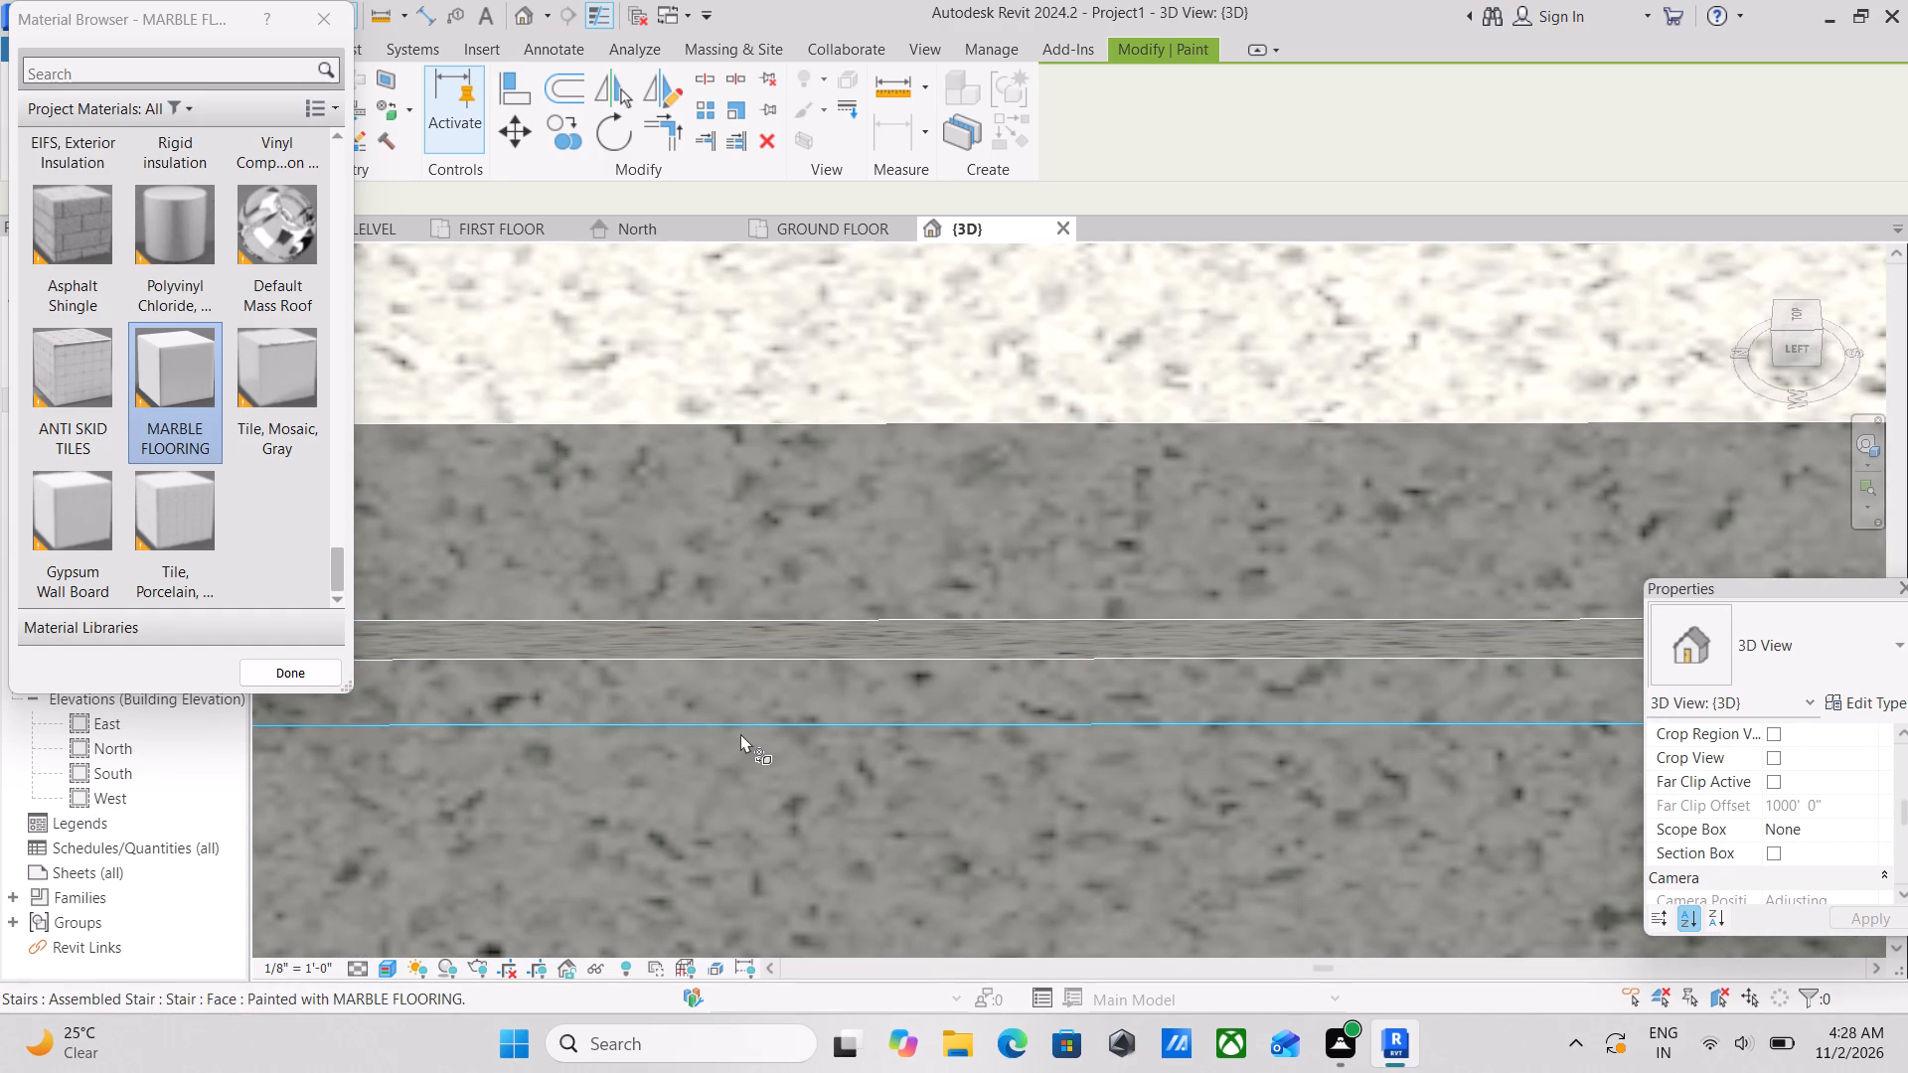
{"action": "left_click", "coordinate": [740, 733]}
Paint the sixth tread from the top, directly below that riser, with MARBLE FLOORING.
{"action": "scroll", "coordinate": [828, 736], "scroll_direction": "down", "scroll_amount": 17}
{"action": "middle_click_drag", "start_coordinate": [828, 736], "coordinate": [669, 483]}
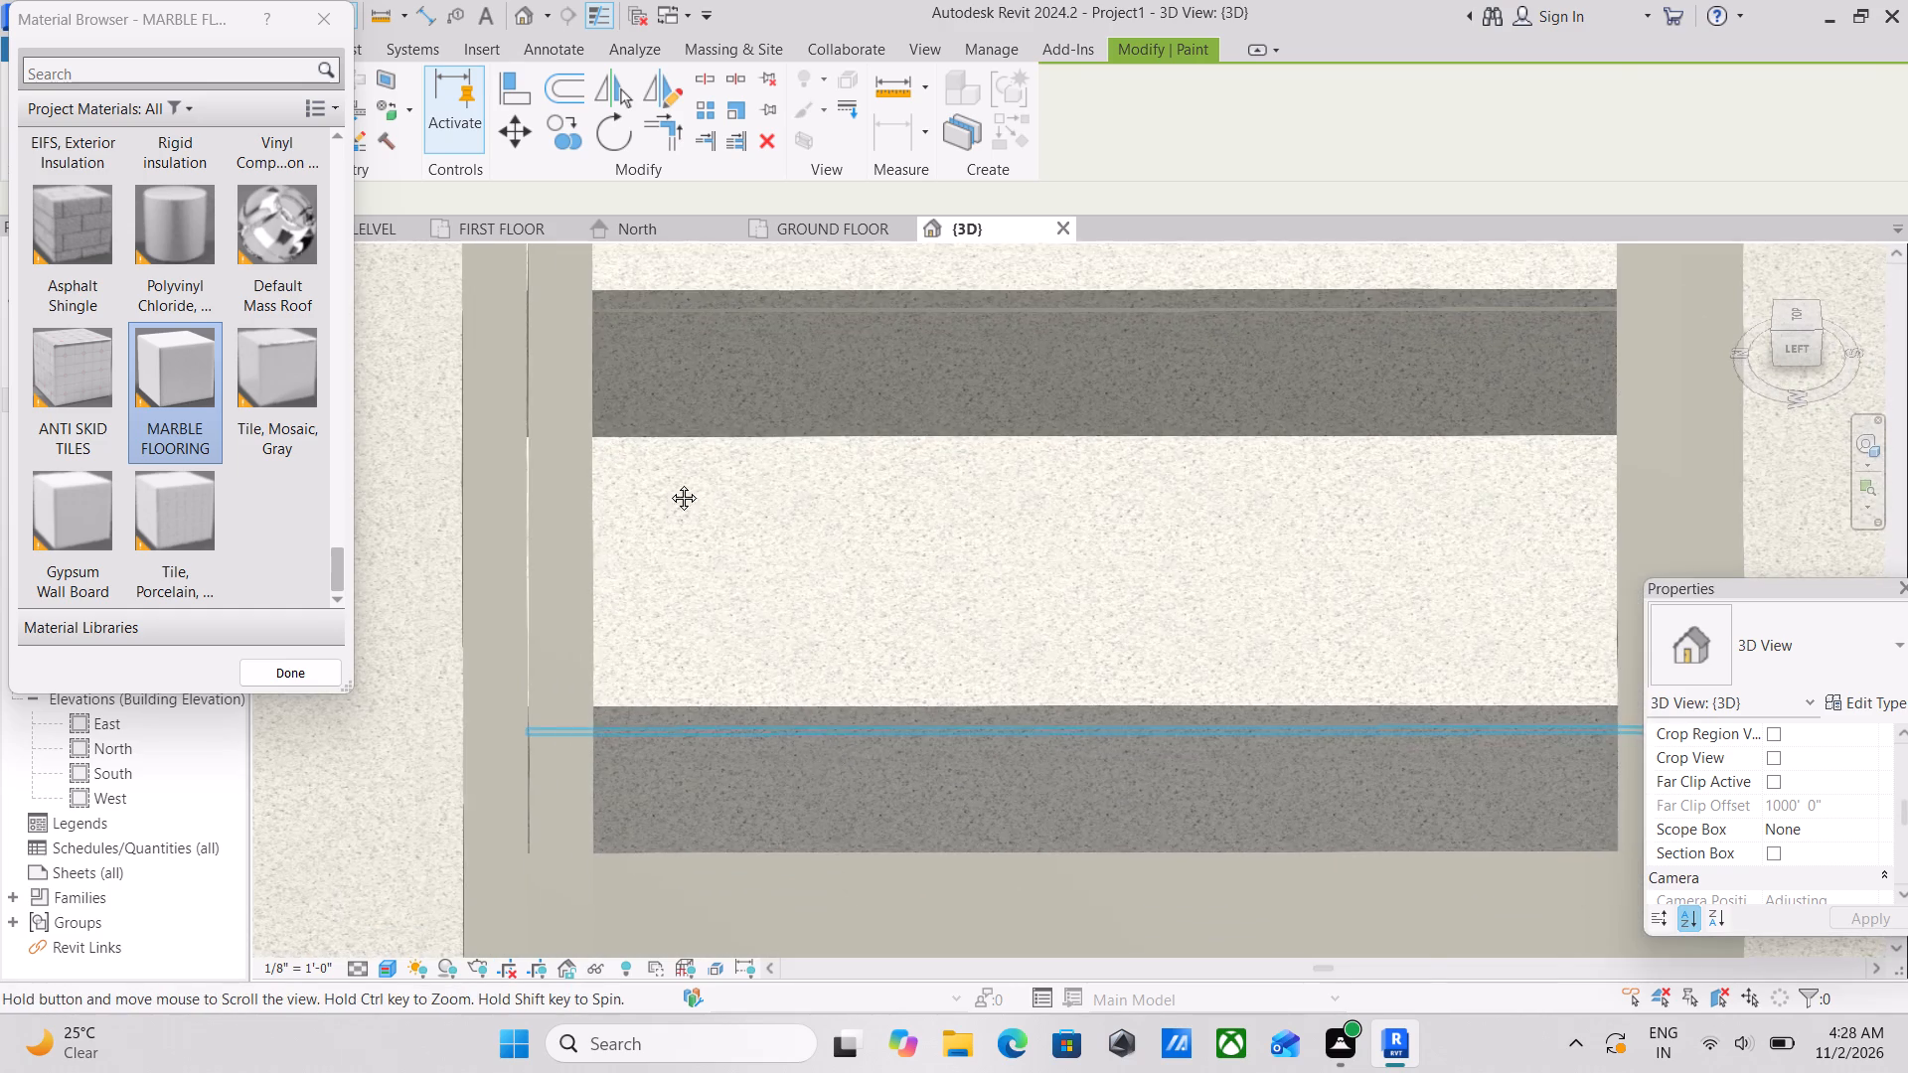
{"action": "middle_click_drag", "start_coordinate": [669, 483], "coordinate": [635, 427]}
{"action": "left_click", "coordinate": [700, 680]}
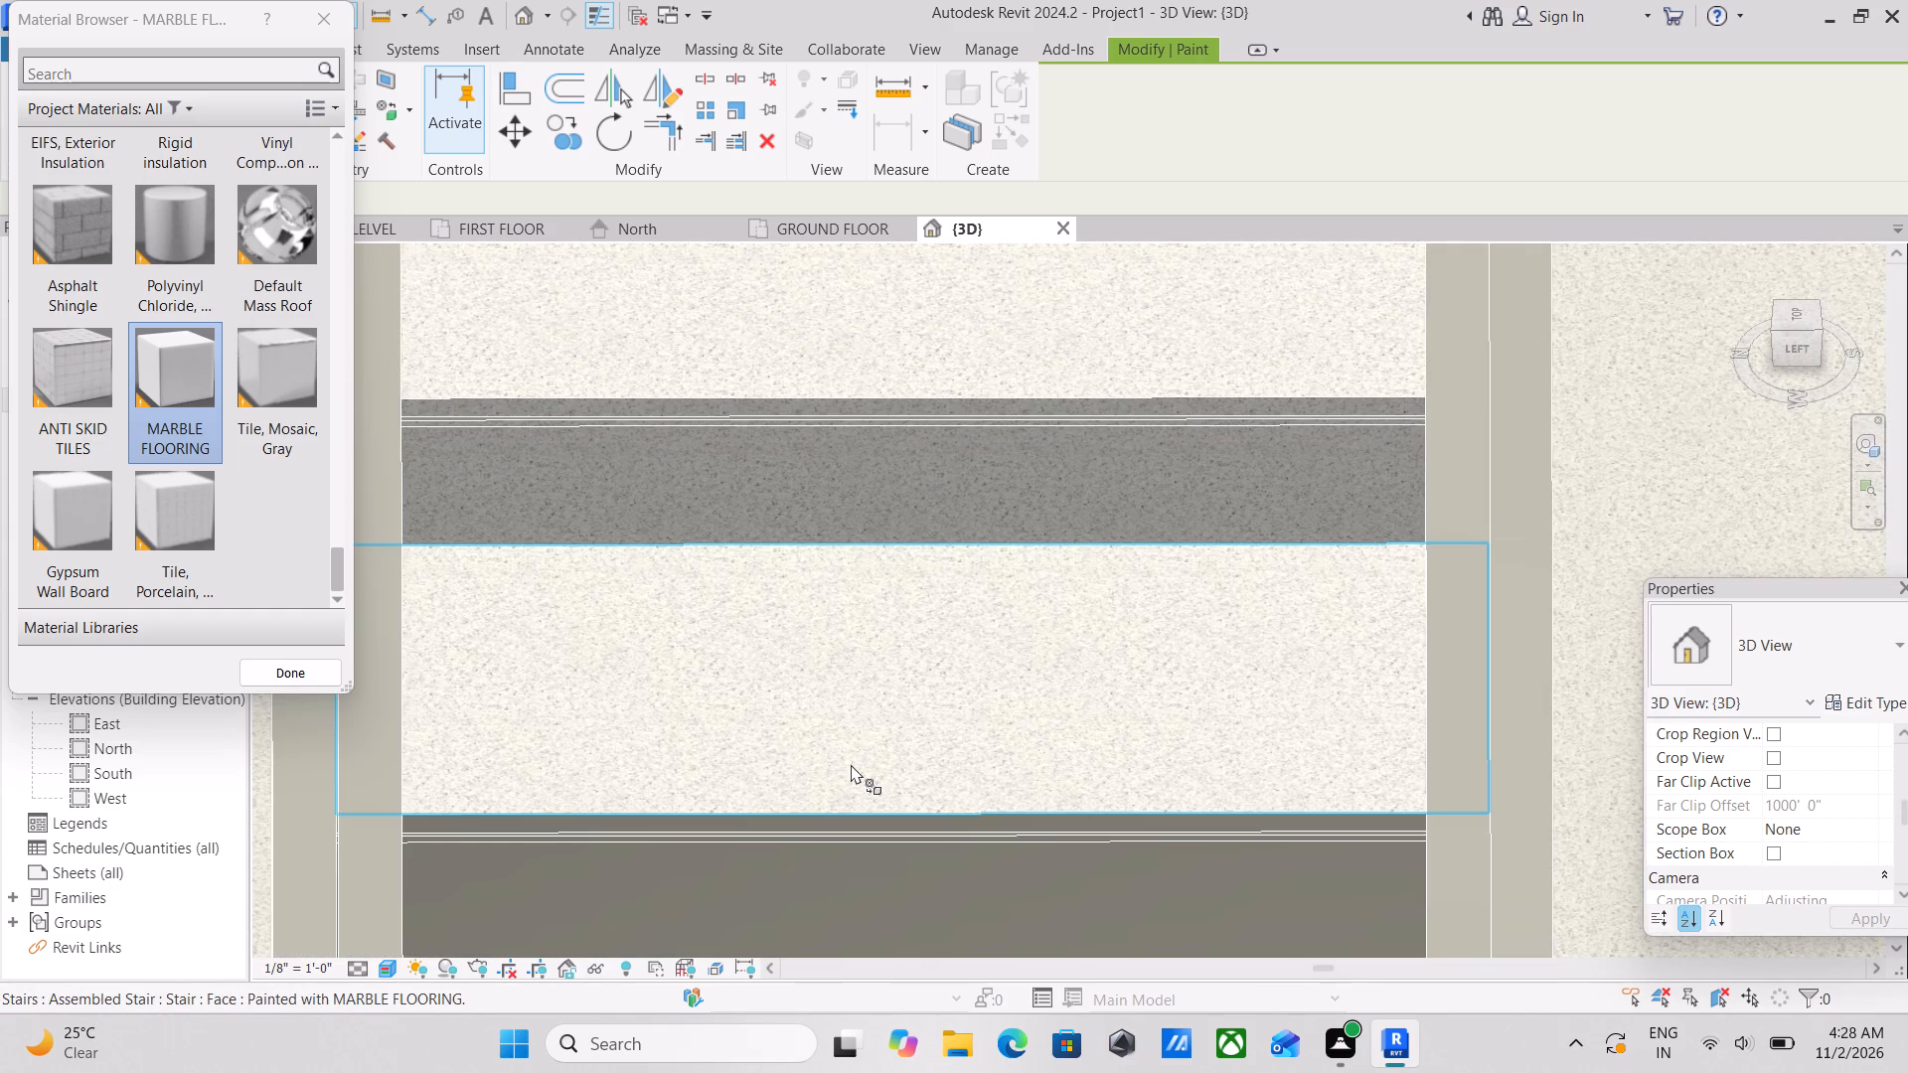
Paint the riser below the sixth tread from the top, plus its nosing and narrow edge faces, with MARBLE FLOORING.
{"action": "scroll", "coordinate": [848, 759], "scroll_direction": "down", "scroll_amount": 3}
{"action": "left_click", "coordinate": [847, 848]}
{"action": "scroll", "coordinate": [817, 823], "scroll_direction": "up", "scroll_amount": 6}
{"action": "scroll", "coordinate": [718, 812], "scroll_direction": "up", "scroll_amount": 9}
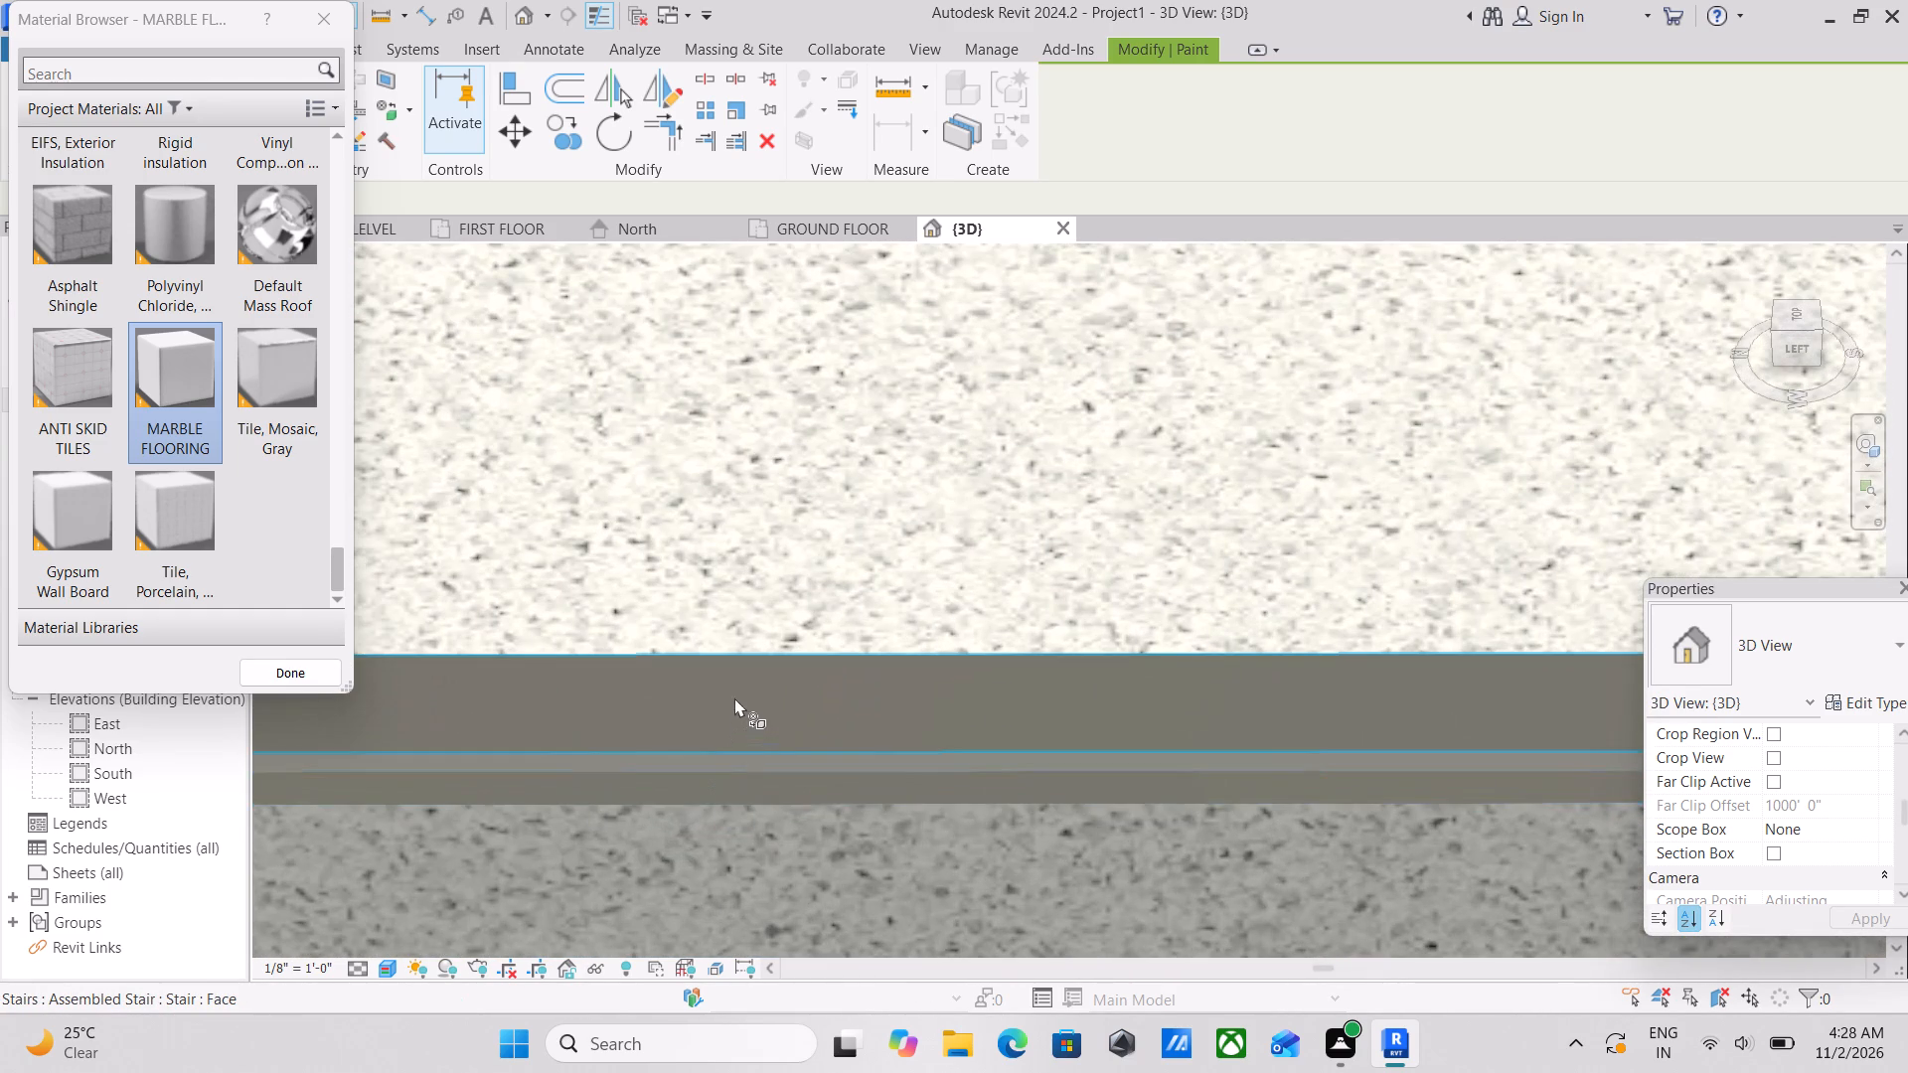
{"action": "left_click", "coordinate": [734, 697]}
{"action": "left_click", "coordinate": [709, 756]}
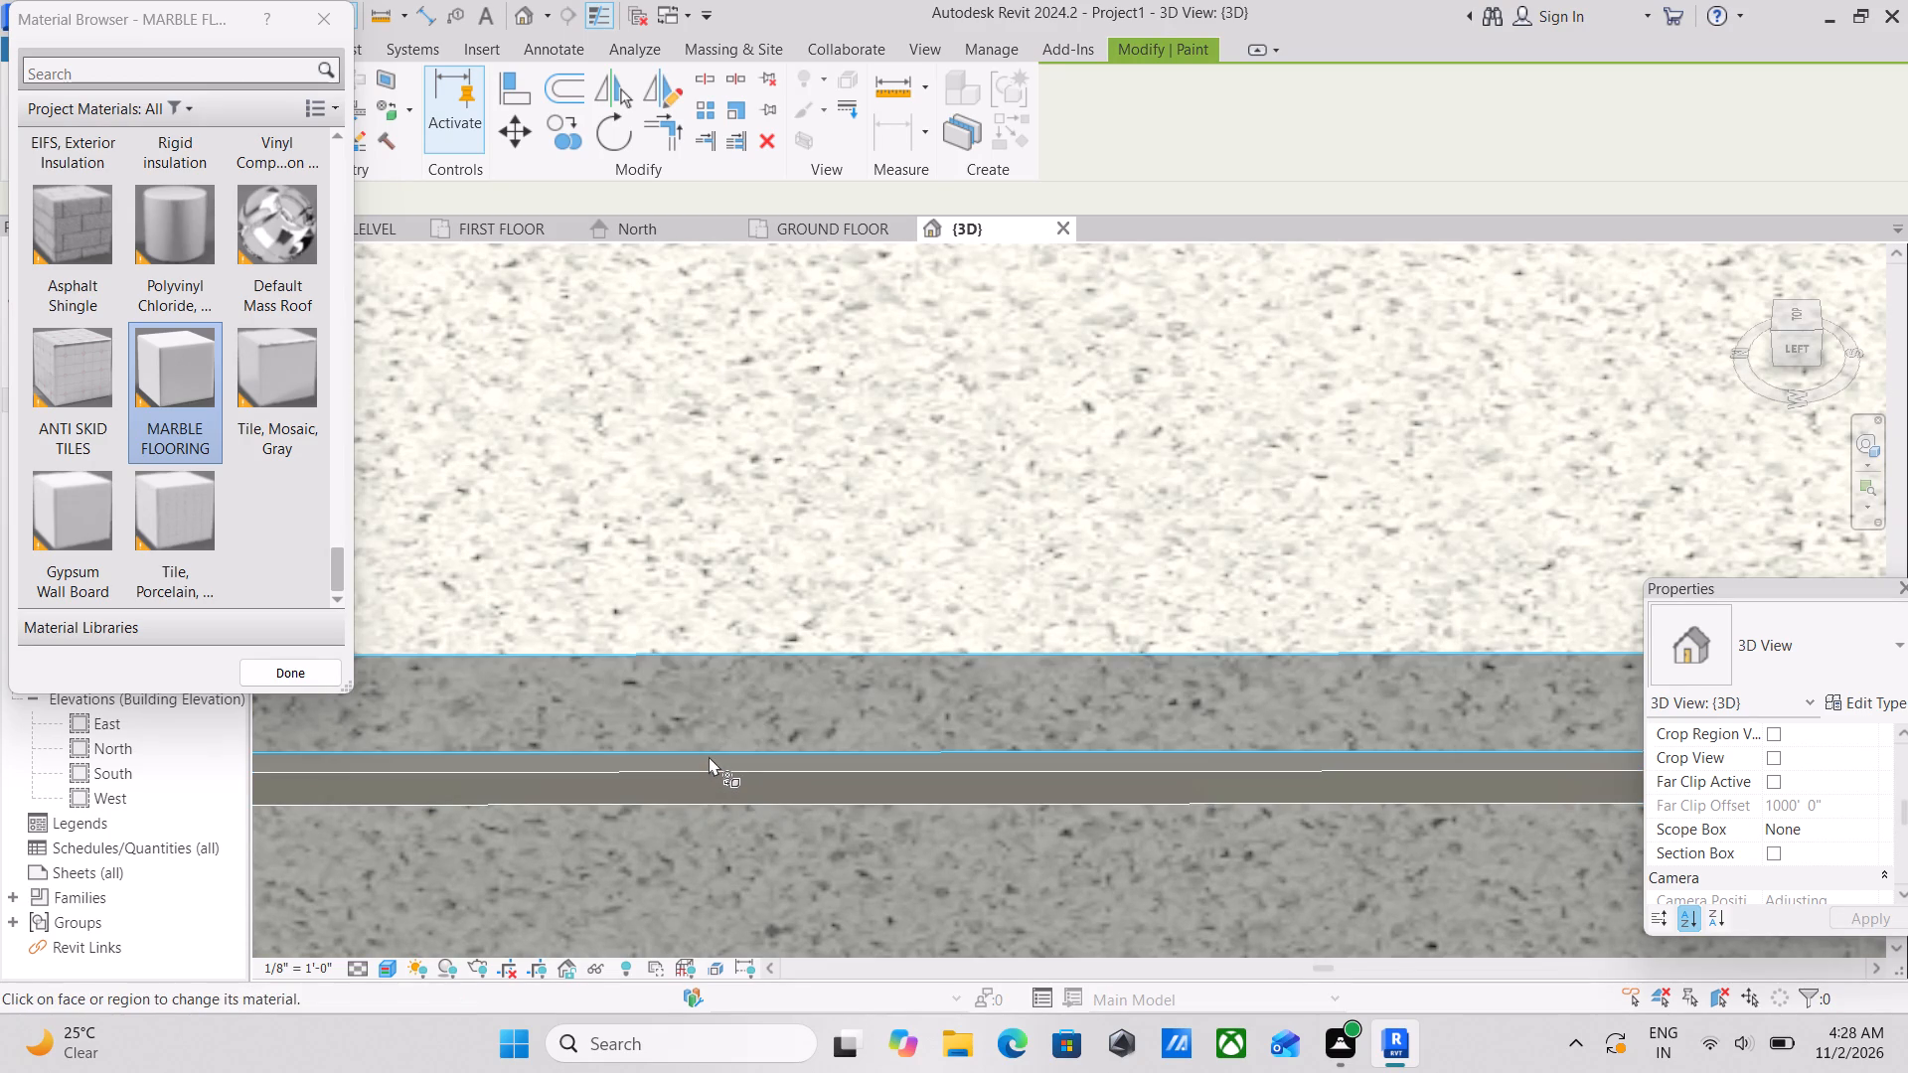
{"action": "left_click", "coordinate": [710, 780]}
{"action": "scroll", "coordinate": [711, 757], "scroll_direction": "up", "scroll_amount": 4}
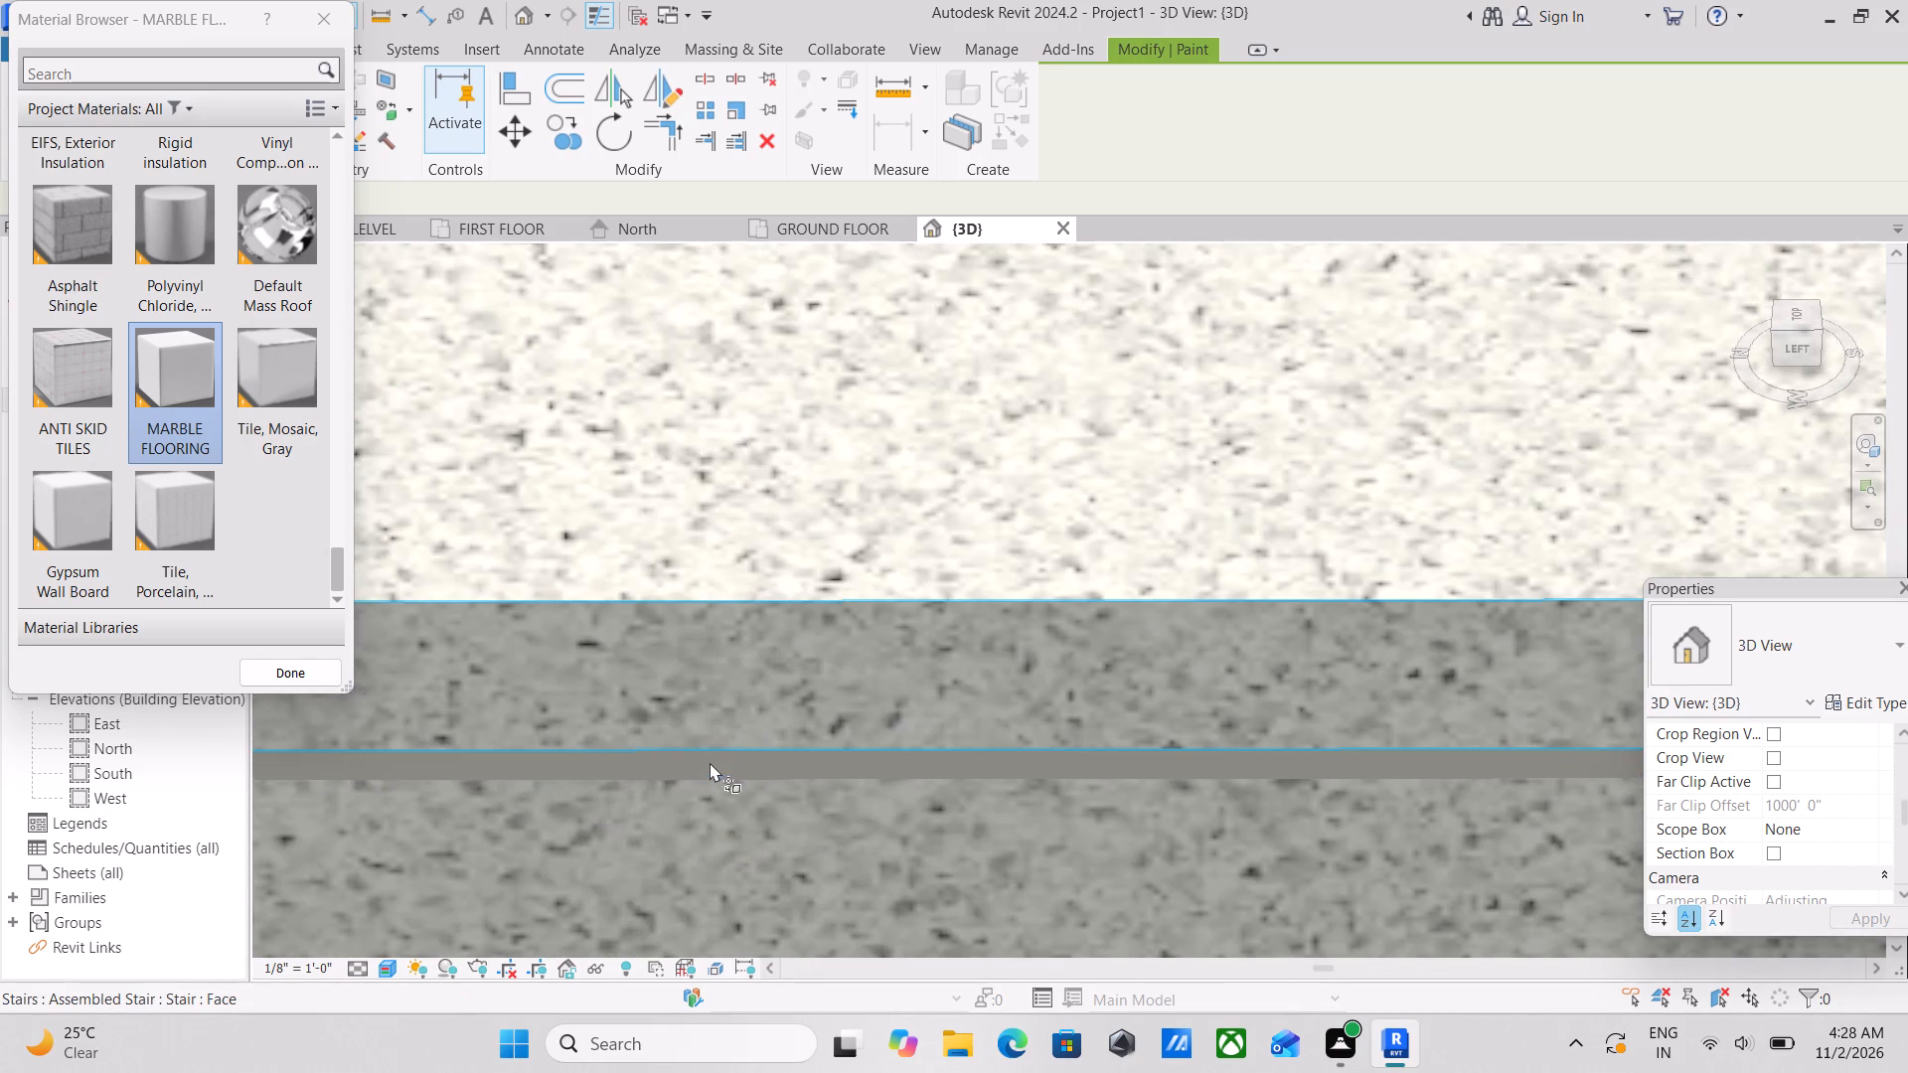
{"action": "left_click", "coordinate": [690, 761]}
Paint the seventh tread from the top of the upper flight with MARBLE FLOORING.
{"action": "scroll", "coordinate": [698, 761], "scroll_direction": "down", "scroll_amount": 5}
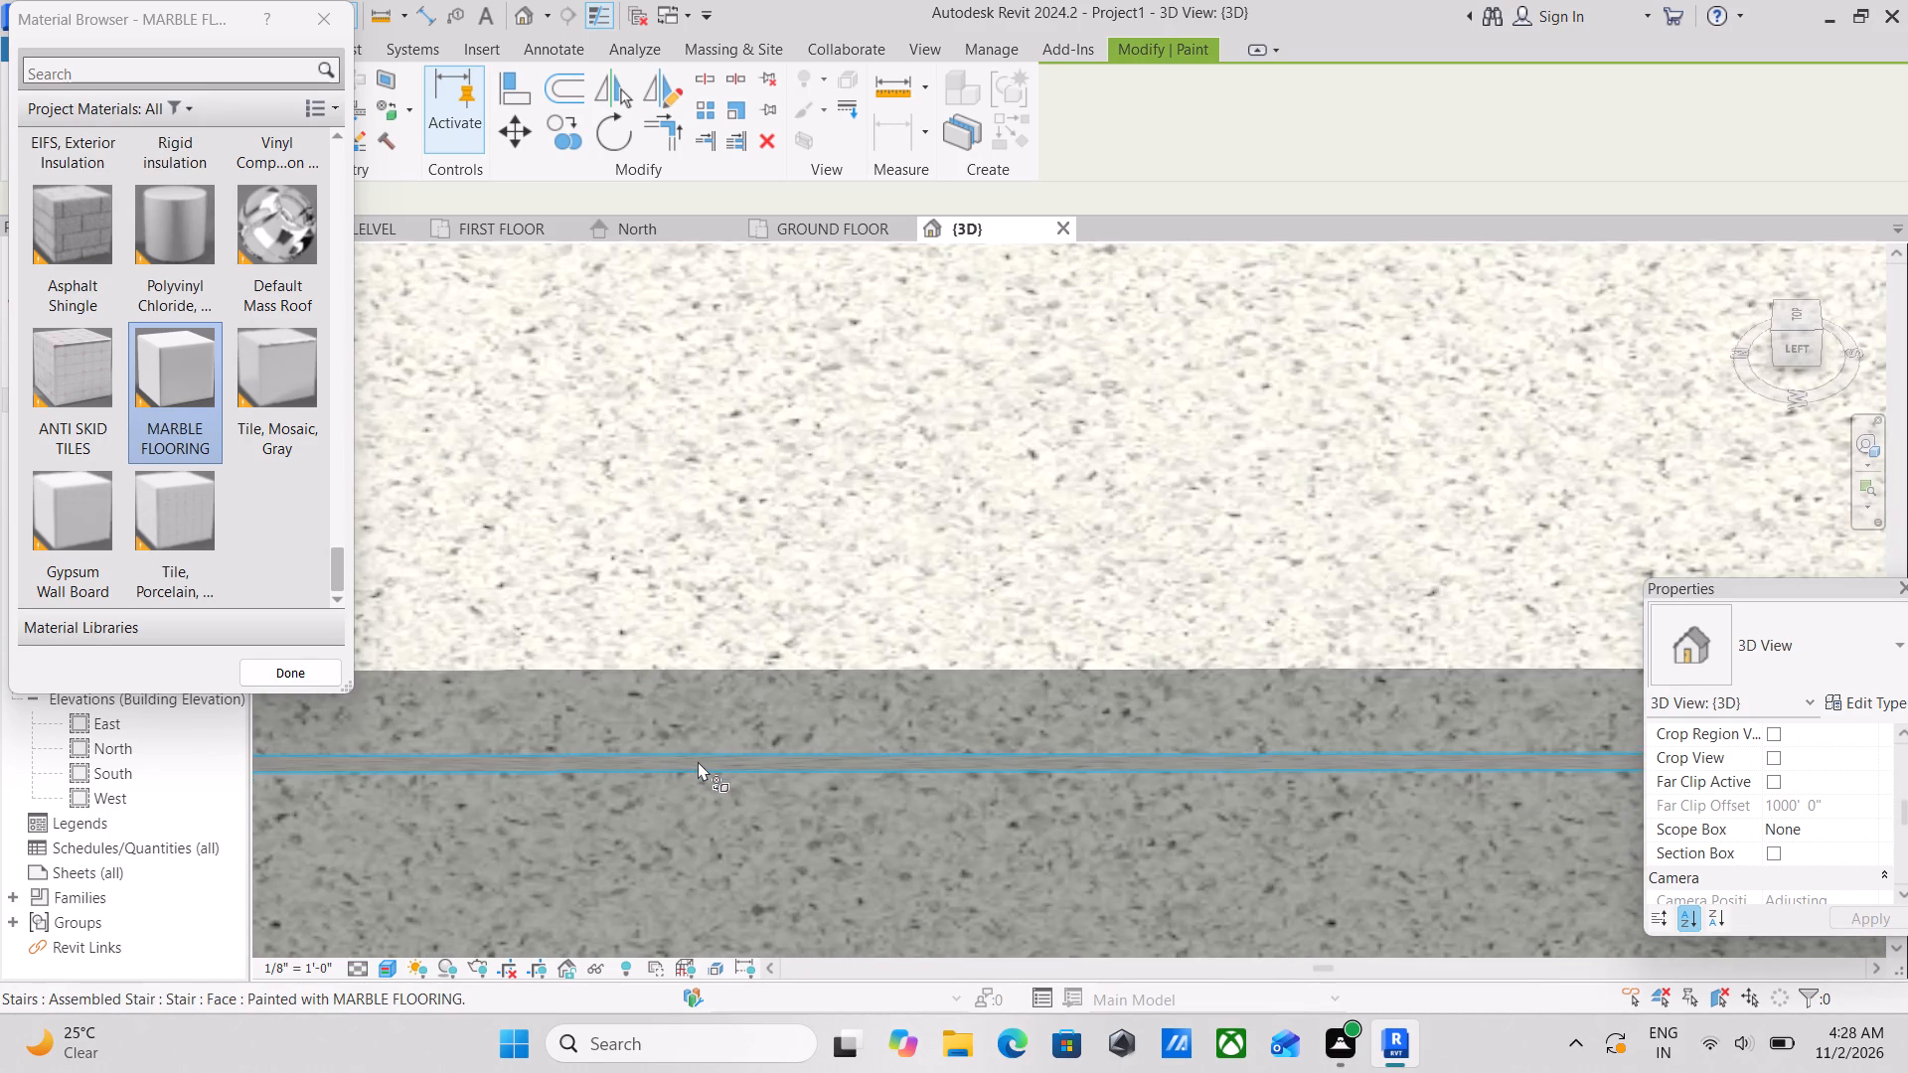
{"action": "scroll", "coordinate": [698, 761], "scroll_direction": "down", "scroll_amount": 13}
{"action": "middle_click_drag", "start_coordinate": [697, 762], "coordinate": [765, 401]}
{"action": "scroll", "coordinate": [765, 401], "scroll_direction": "up", "scroll_amount": 1}
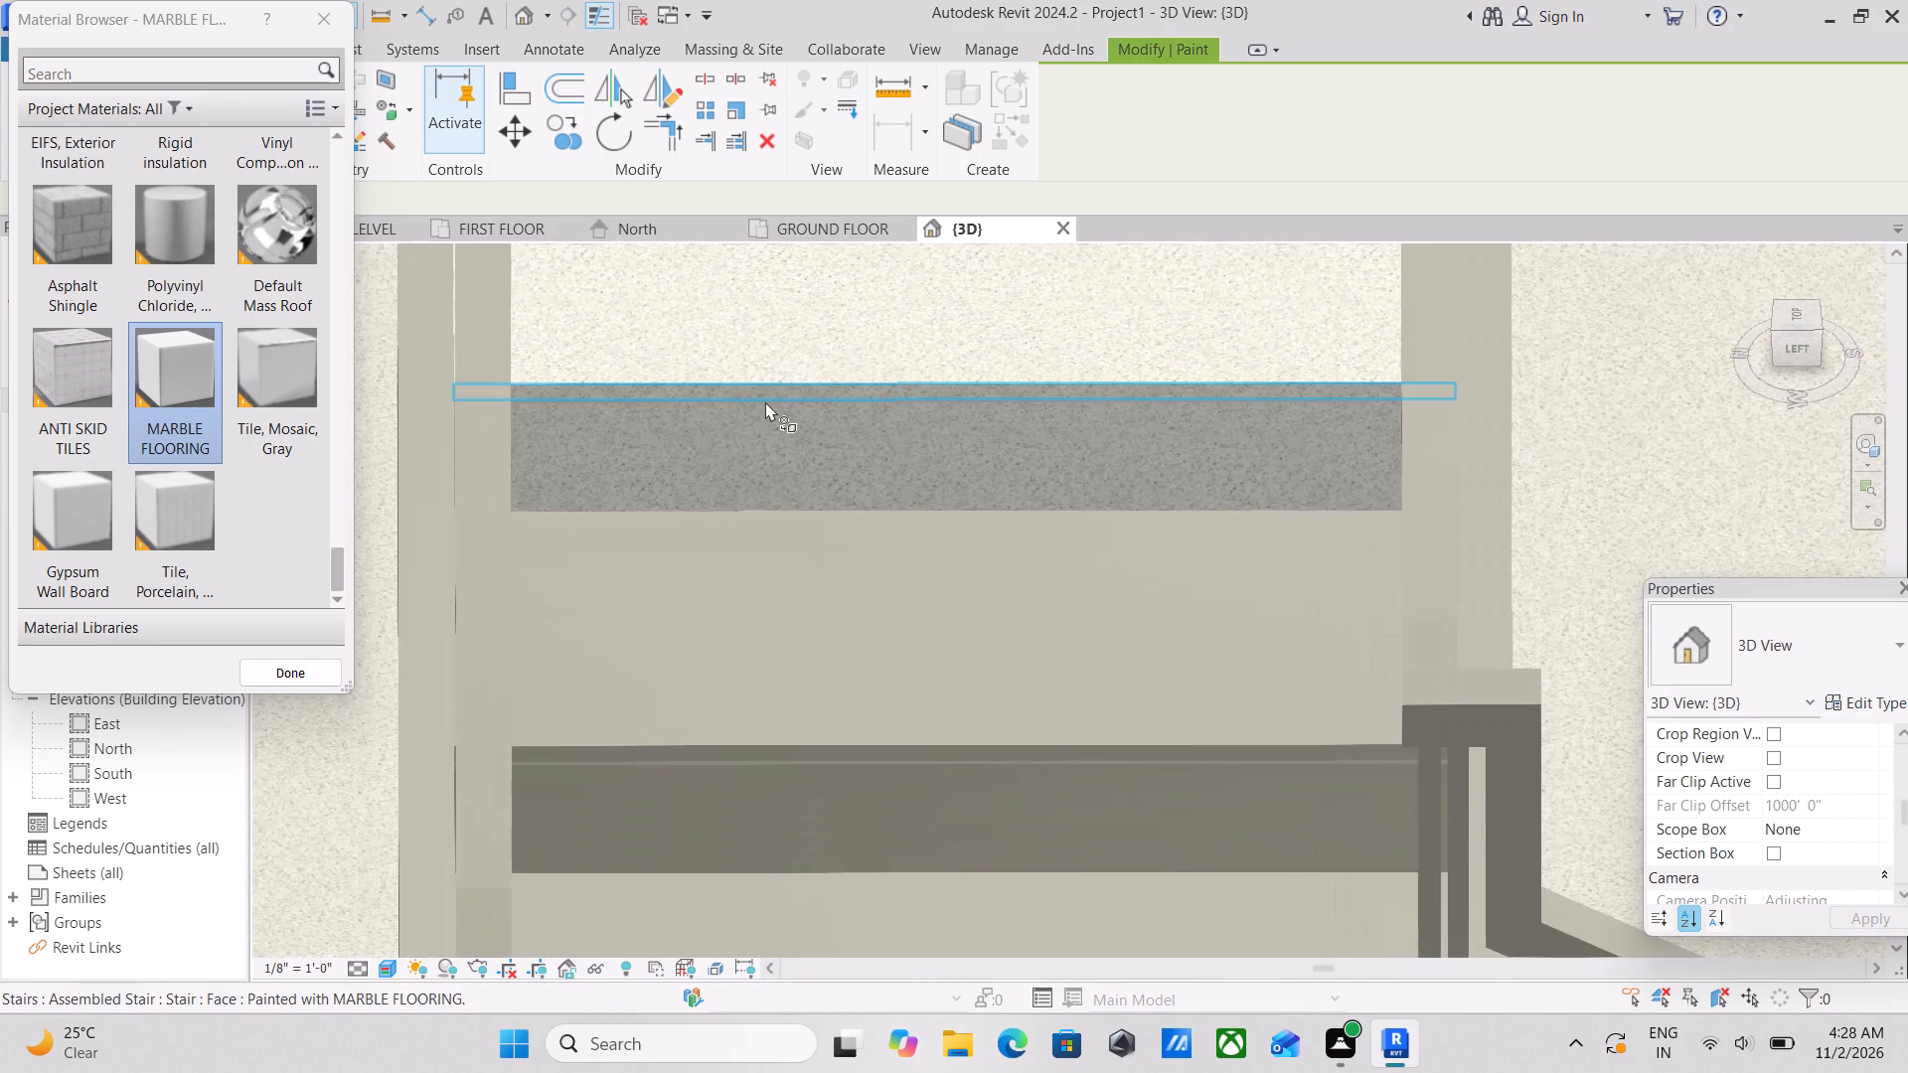
{"action": "left_click", "coordinate": [632, 658]}
Paint the riser below the seventh tread from the top, plus its nosing and narrow edge faces, with MARBLE FLOORING.
{"action": "middle_click_drag", "start_coordinate": [830, 594], "coordinate": [742, 418]}
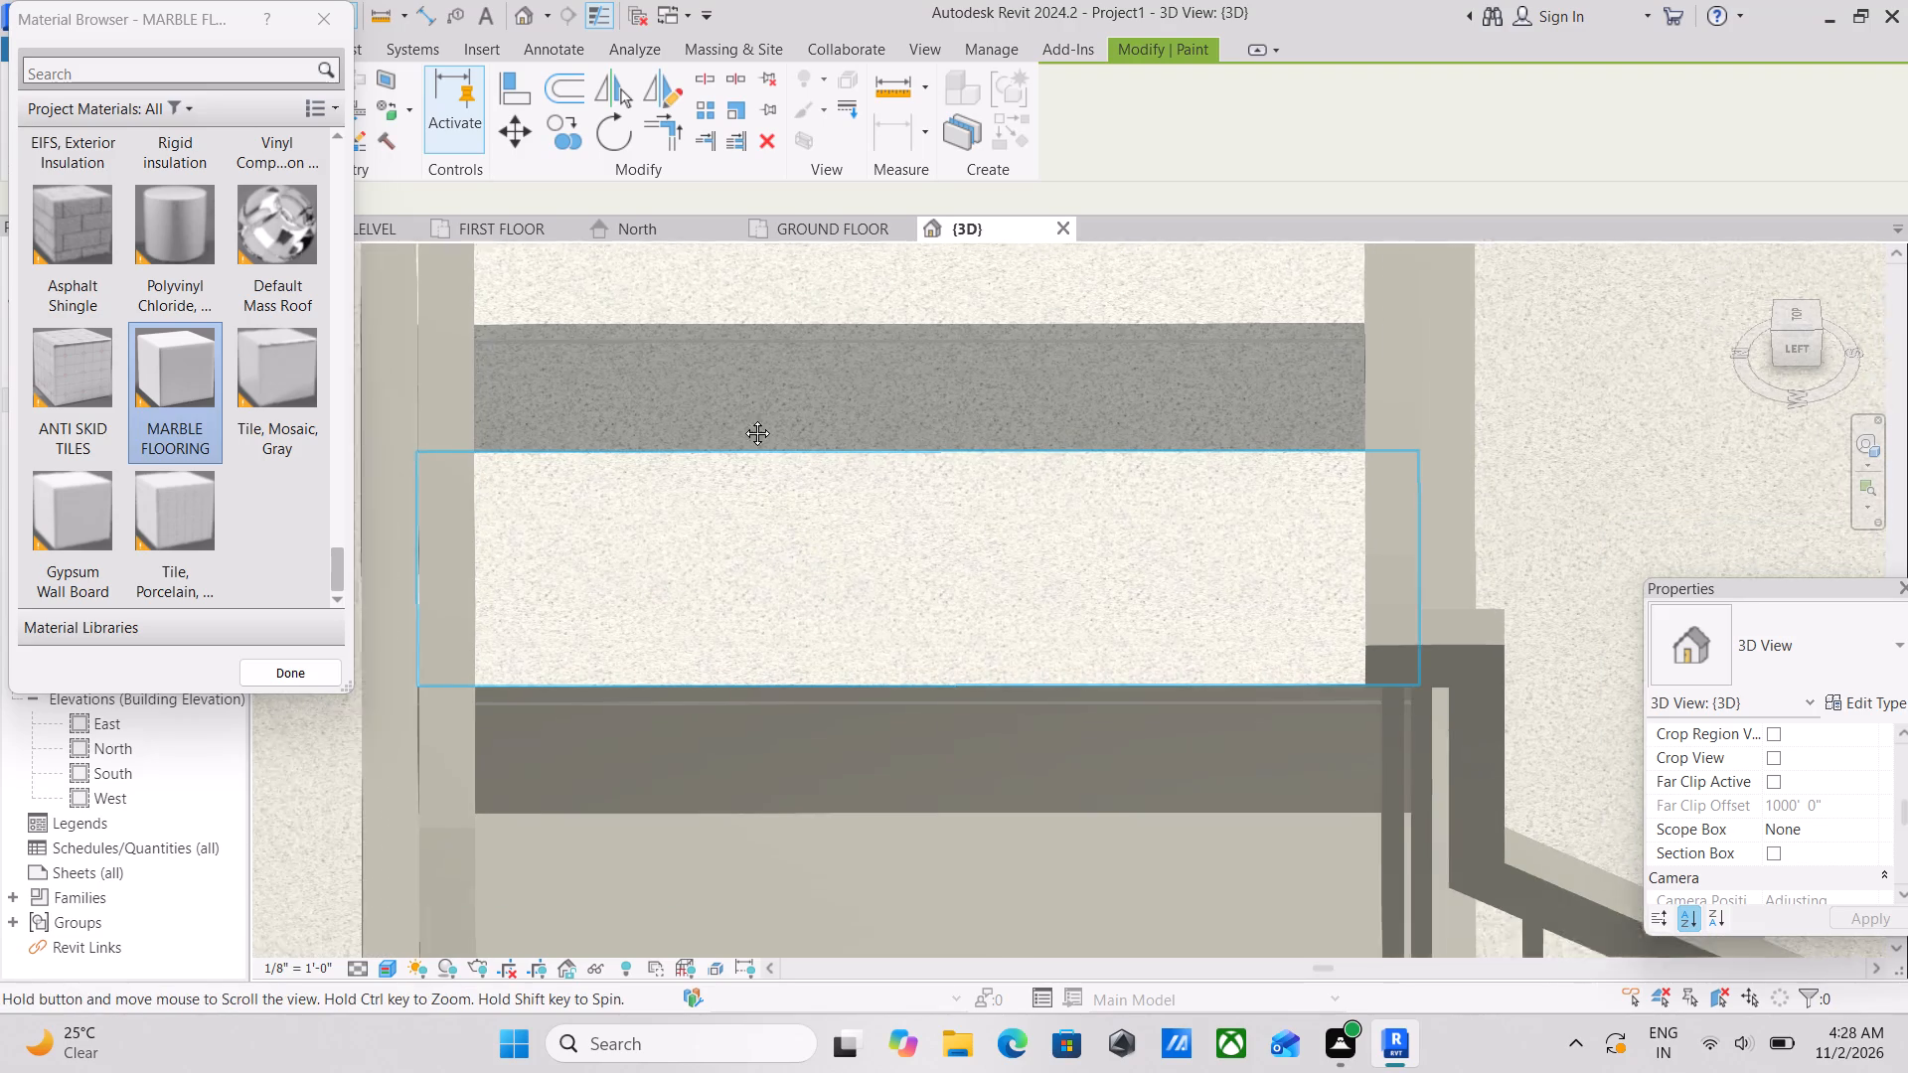
{"action": "middle_click_drag", "start_coordinate": [742, 418], "coordinate": [736, 401]}
{"action": "left_click", "coordinate": [708, 648]}
{"action": "scroll", "coordinate": [767, 569], "scroll_direction": "up", "scroll_amount": 5}
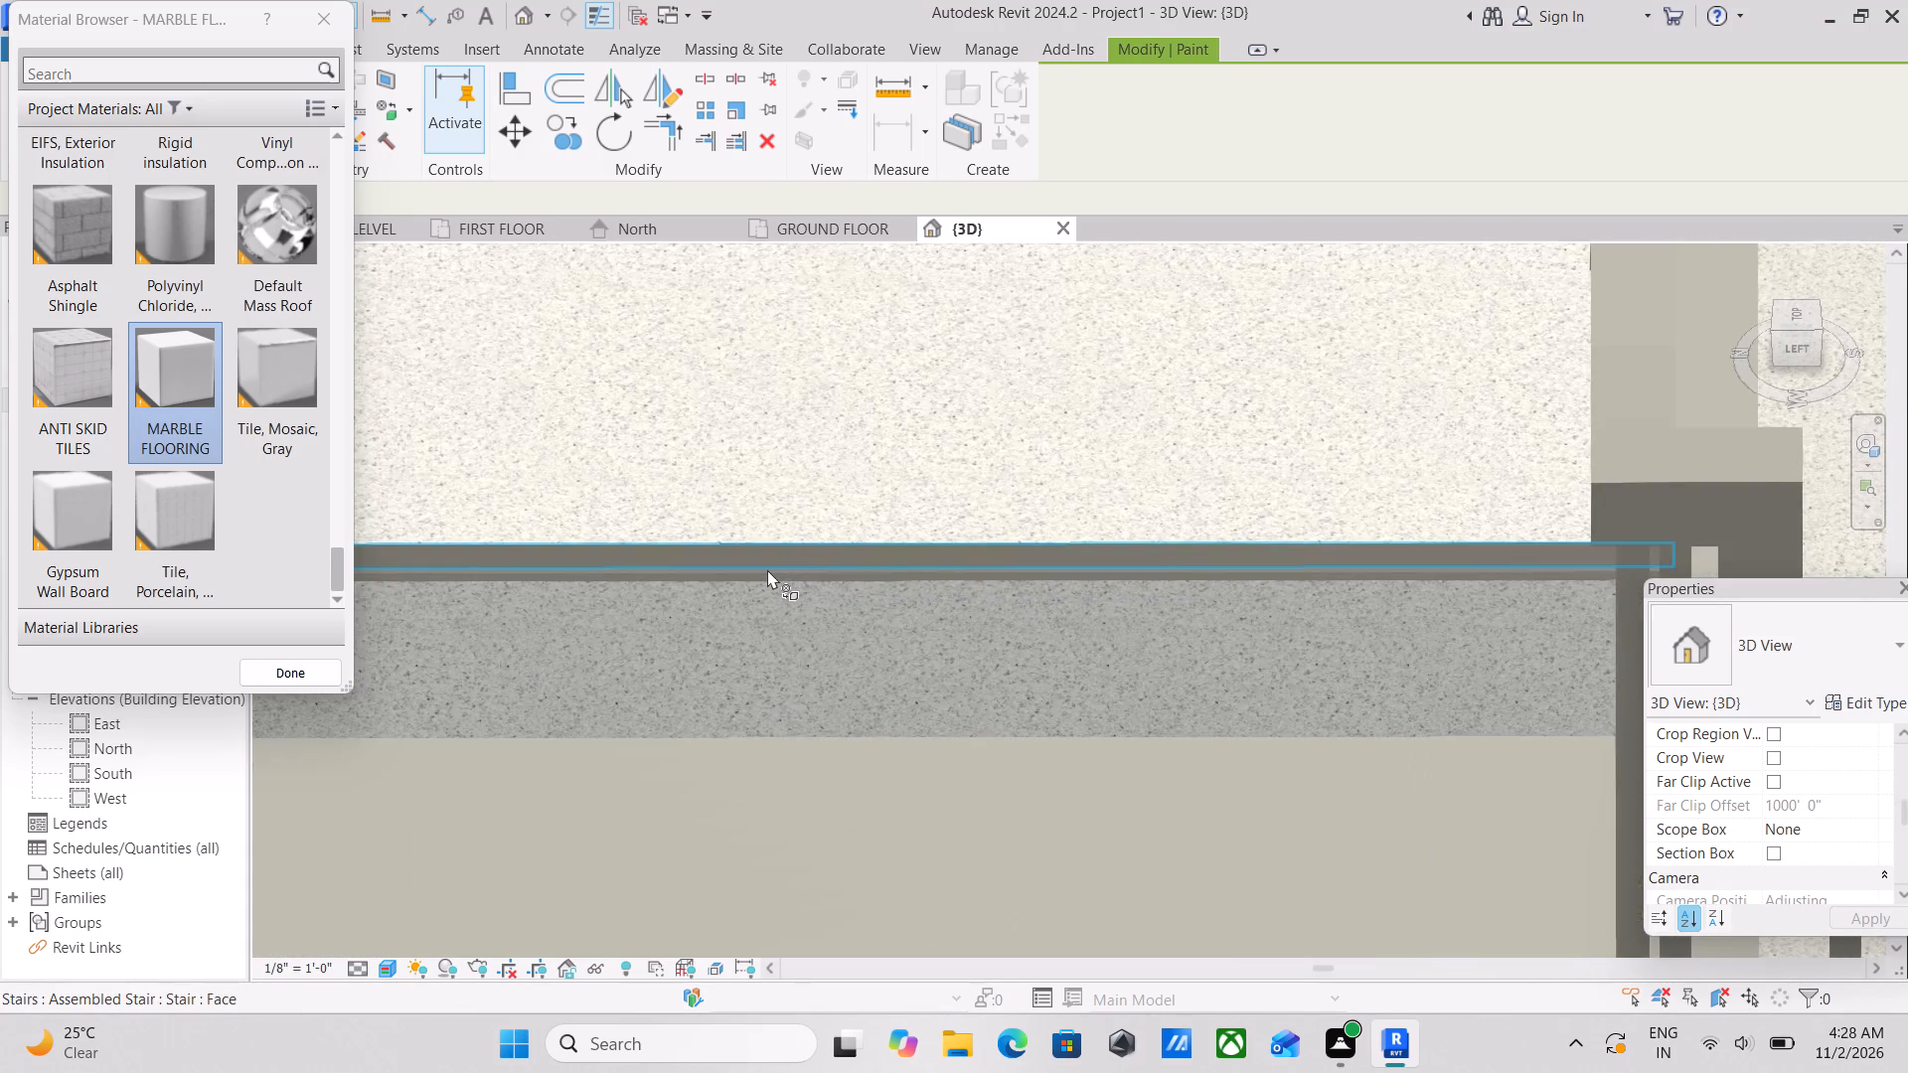
{"action": "scroll", "coordinate": [767, 569], "scroll_direction": "up", "scroll_amount": 12}
{"action": "left_click", "coordinate": [724, 620]}
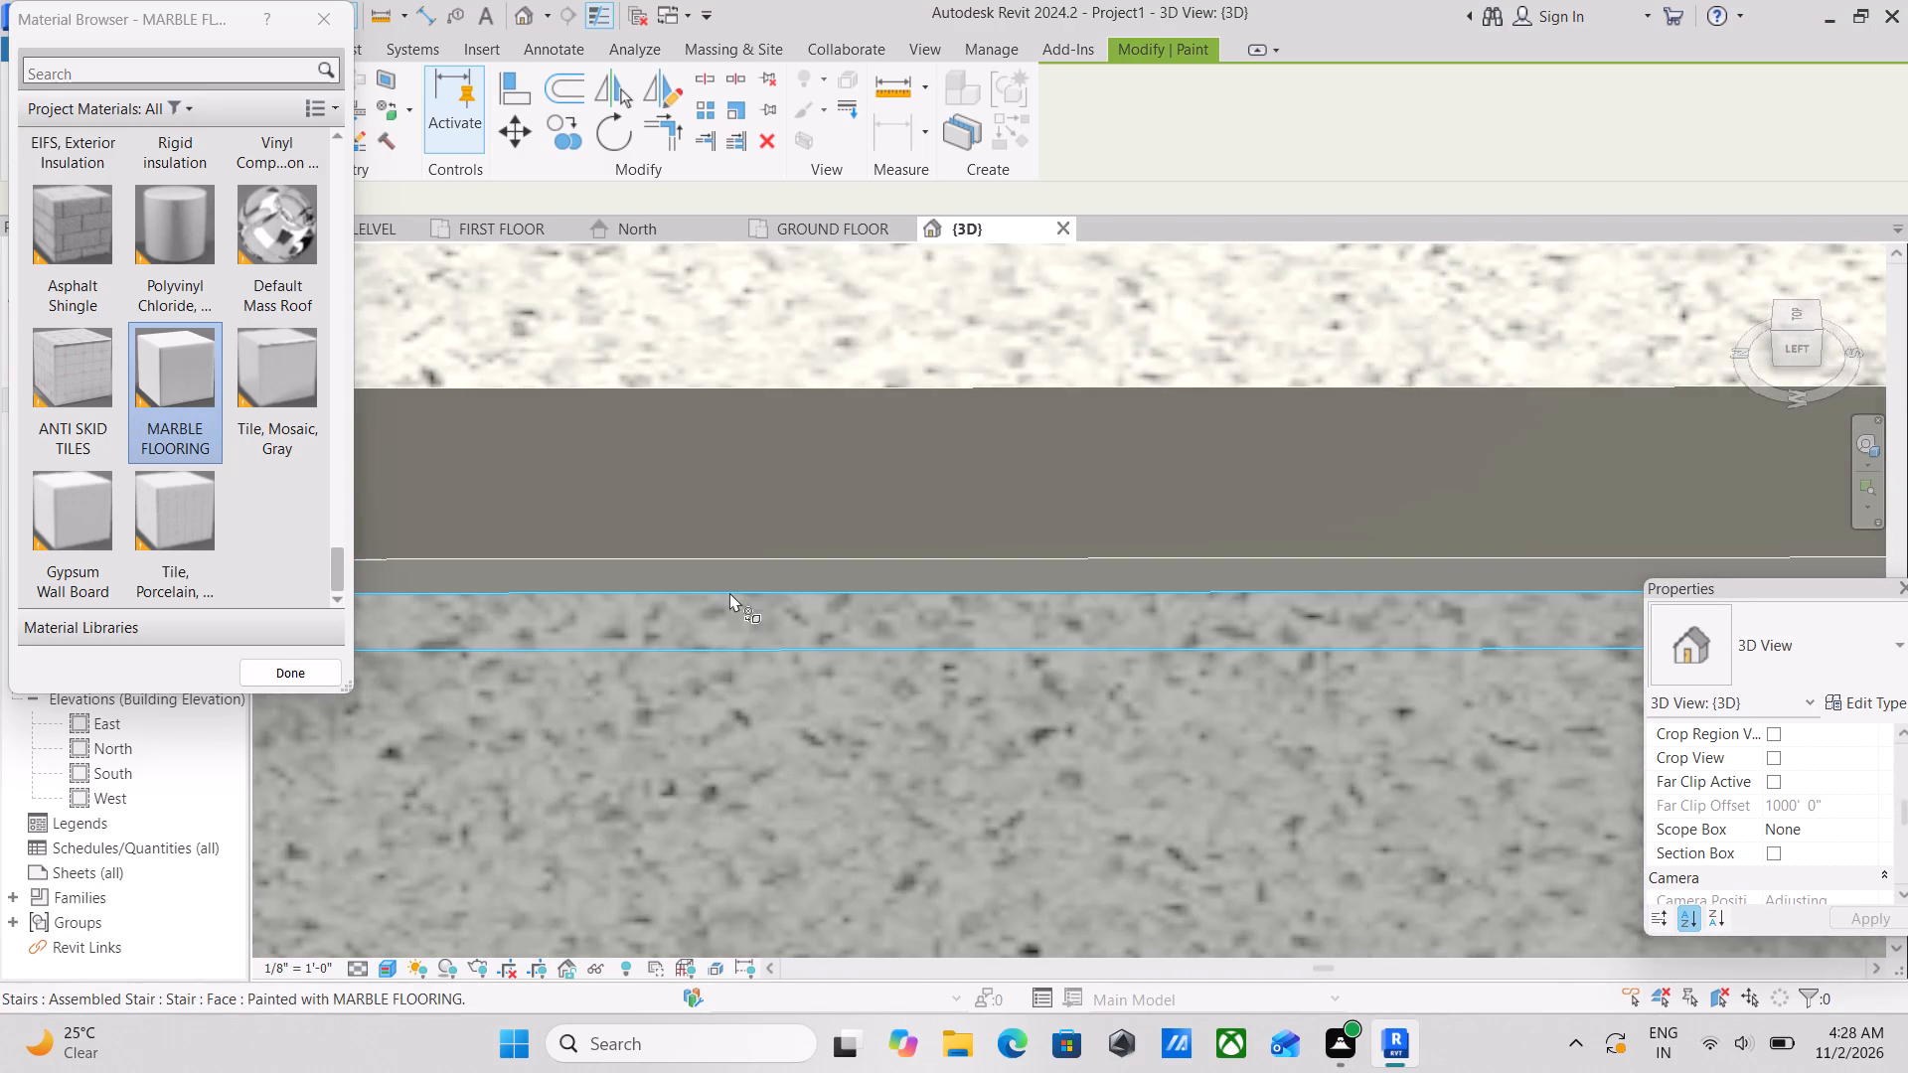
{"action": "left_click", "coordinate": [709, 575]}
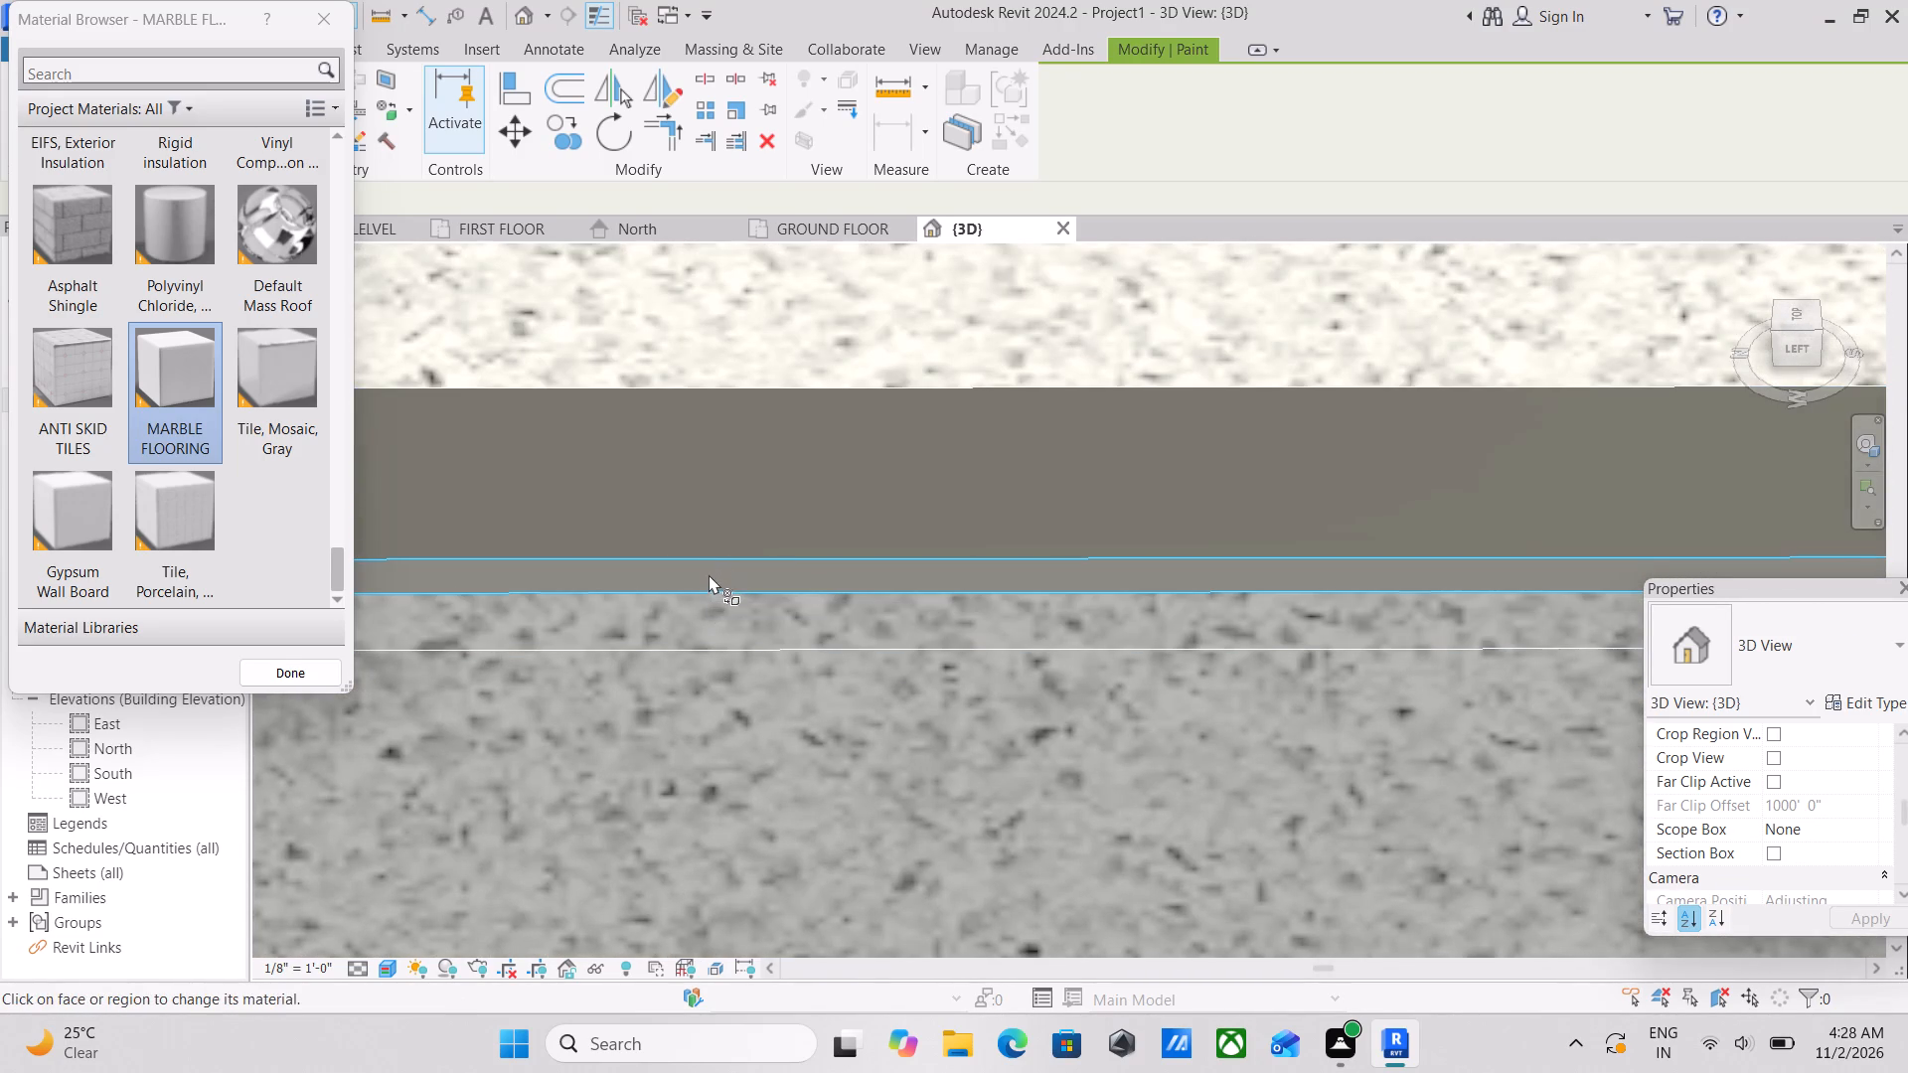
{"action": "left_click", "coordinate": [736, 481]}
Paint the eighth and lowest tread of the upper flight with MARBLE FLOORING.
{"action": "scroll", "coordinate": [734, 483], "scroll_direction": "down", "scroll_amount": 10}
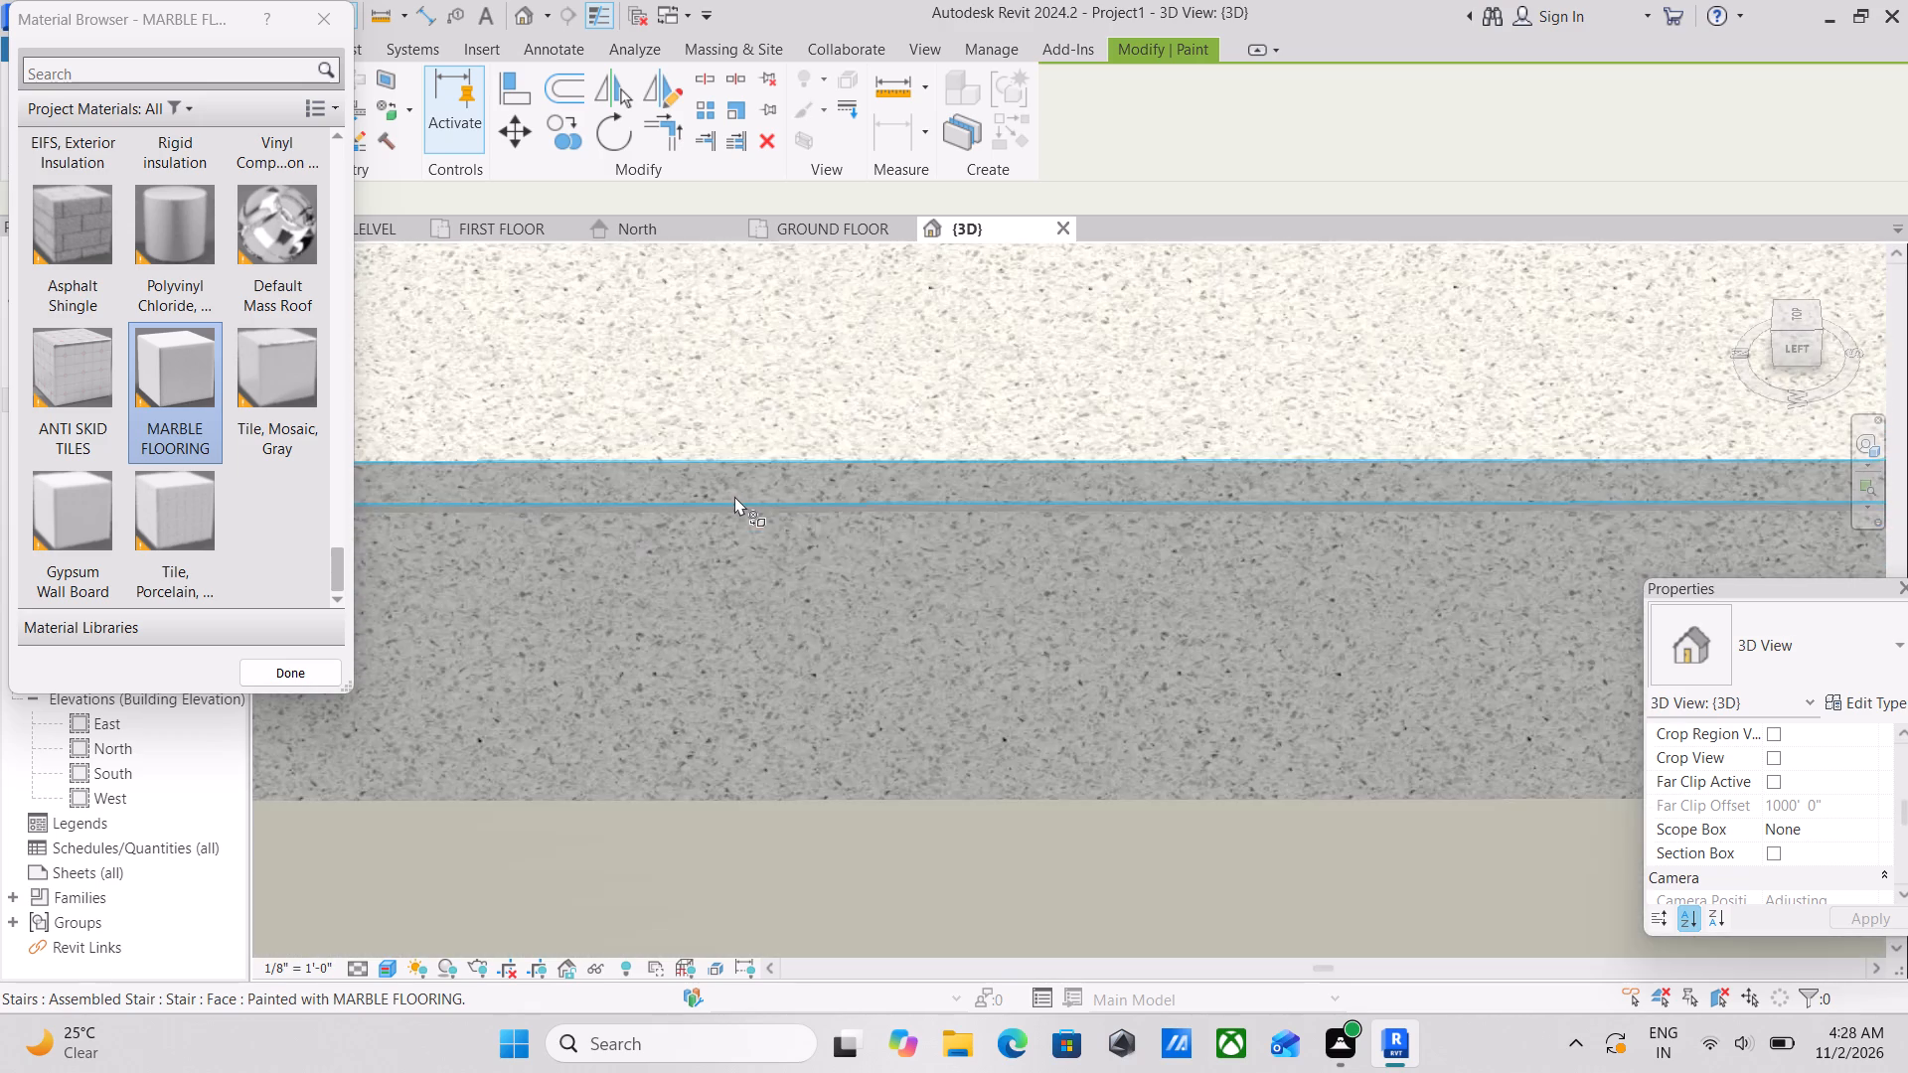
{"action": "scroll", "coordinate": [734, 498], "scroll_direction": "down", "scroll_amount": 10}
{"action": "left_click", "coordinate": [724, 644]}
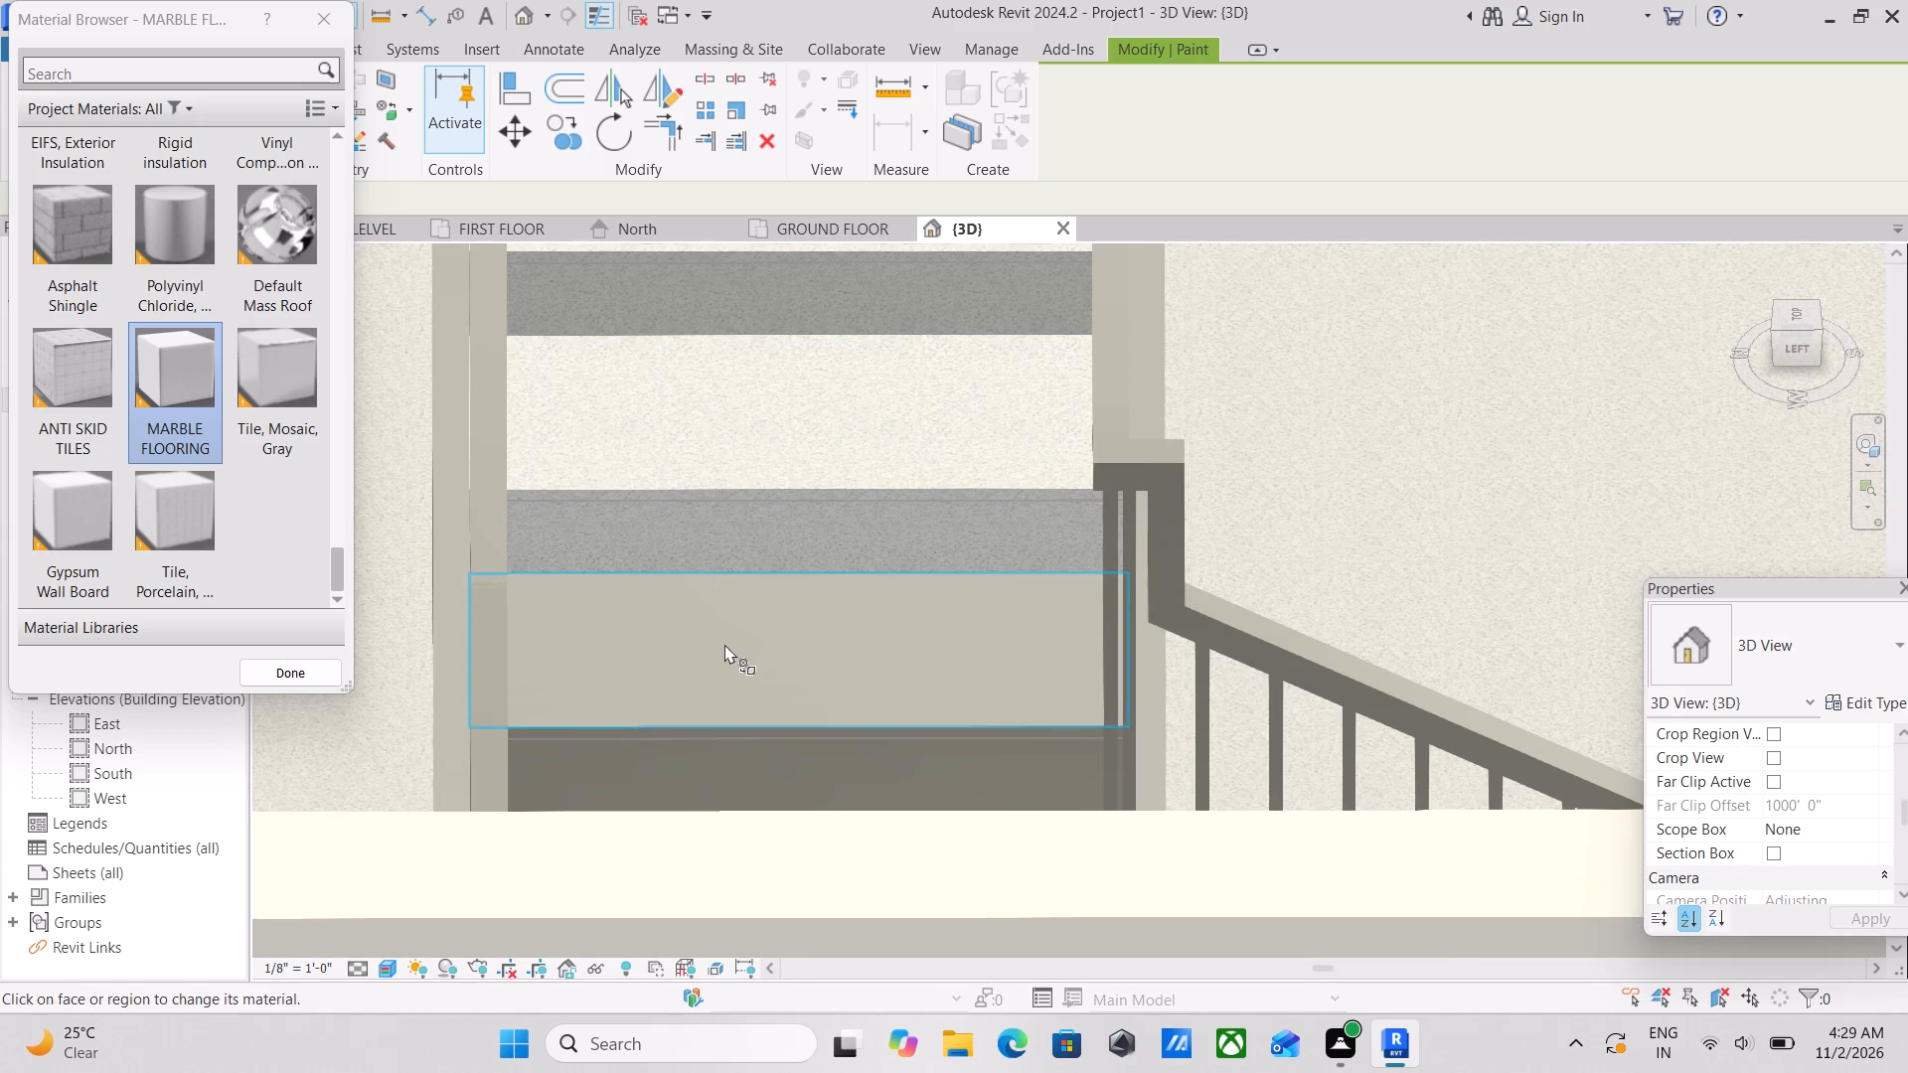
Examine the treads, risers and nosings along the upper flight for any faces still missing the MARBLE FLOORING finish.
{"action": "scroll", "coordinate": [724, 644], "scroll_direction": "down", "scroll_amount": 10}
{"action": "scroll", "coordinate": [834, 567], "scroll_direction": "down", "scroll_amount": 4}
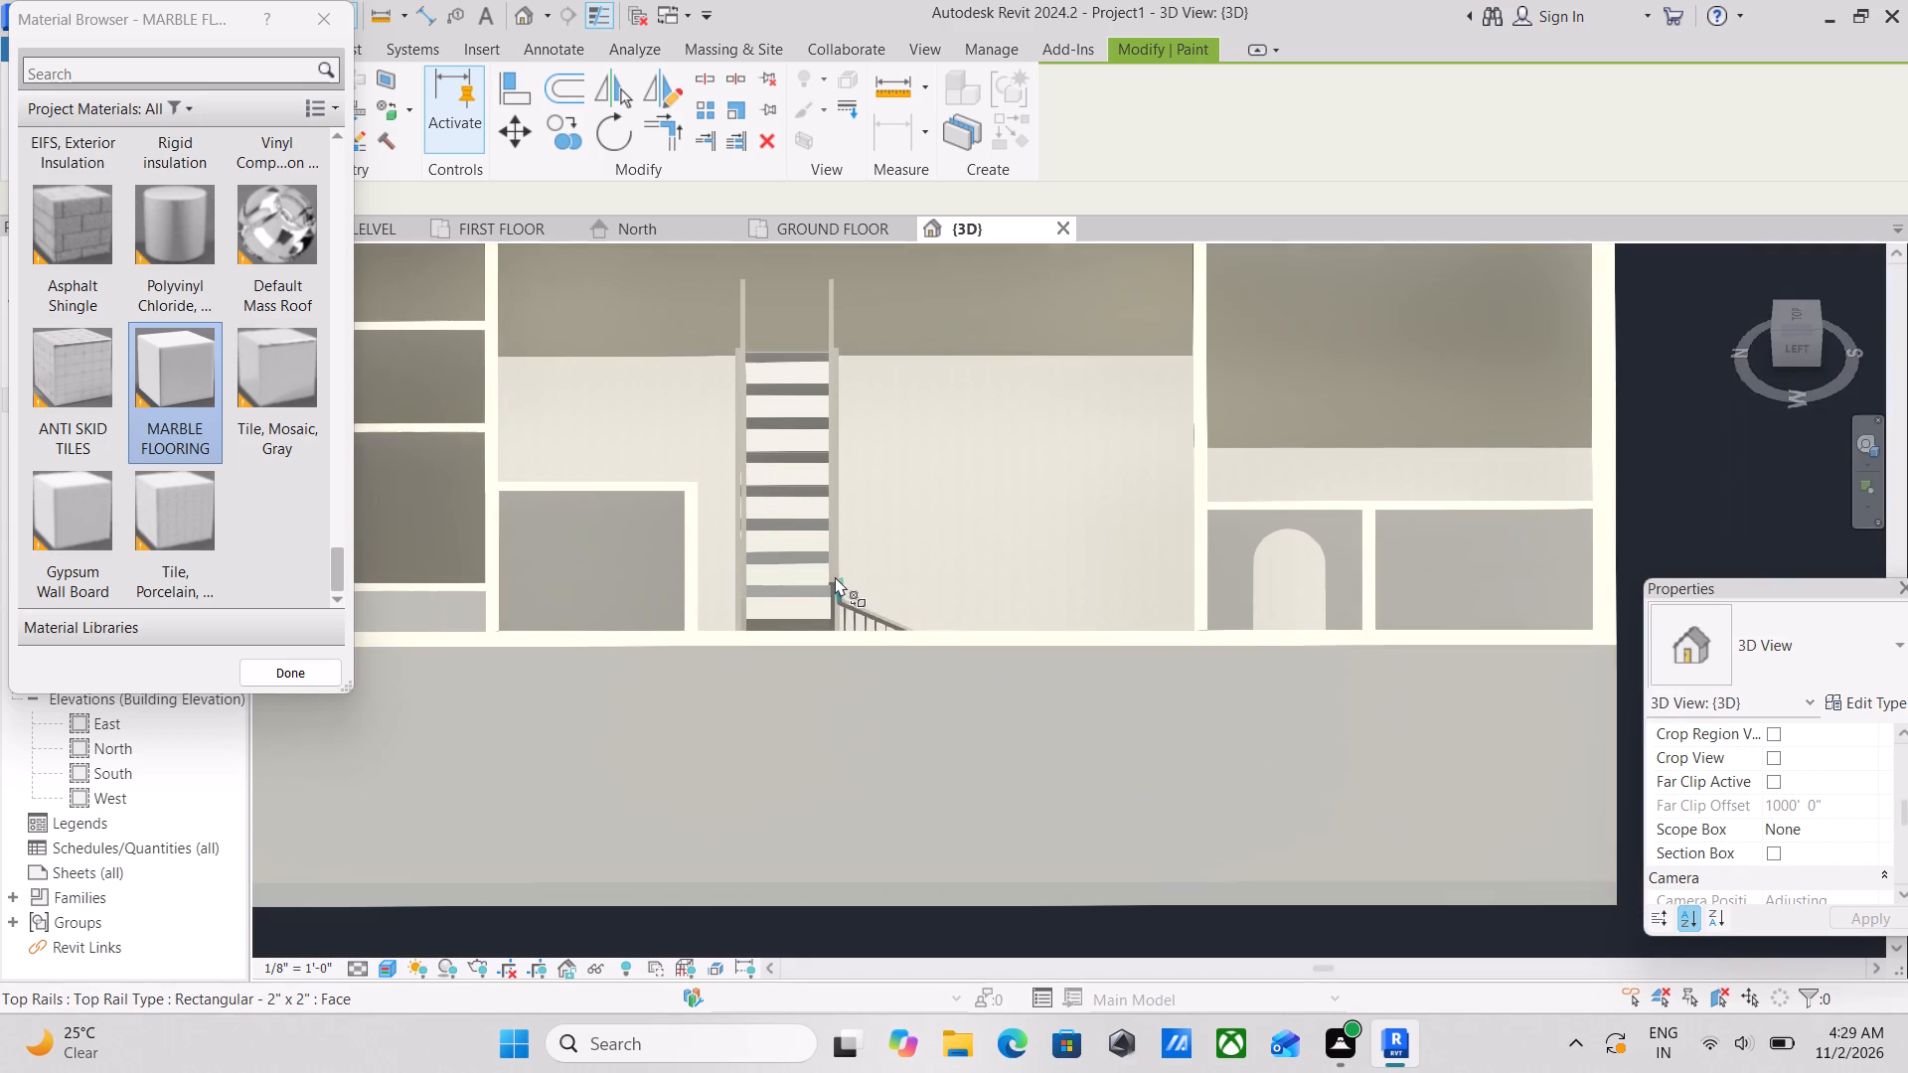
{"action": "scroll", "coordinate": [895, 376], "scroll_direction": "up", "scroll_amount": 5}
{"action": "scroll", "coordinate": [788, 436], "scroll_direction": "up", "scroll_amount": 6}
{"action": "scroll", "coordinate": [650, 562], "scroll_direction": "up", "scroll_amount": 4}
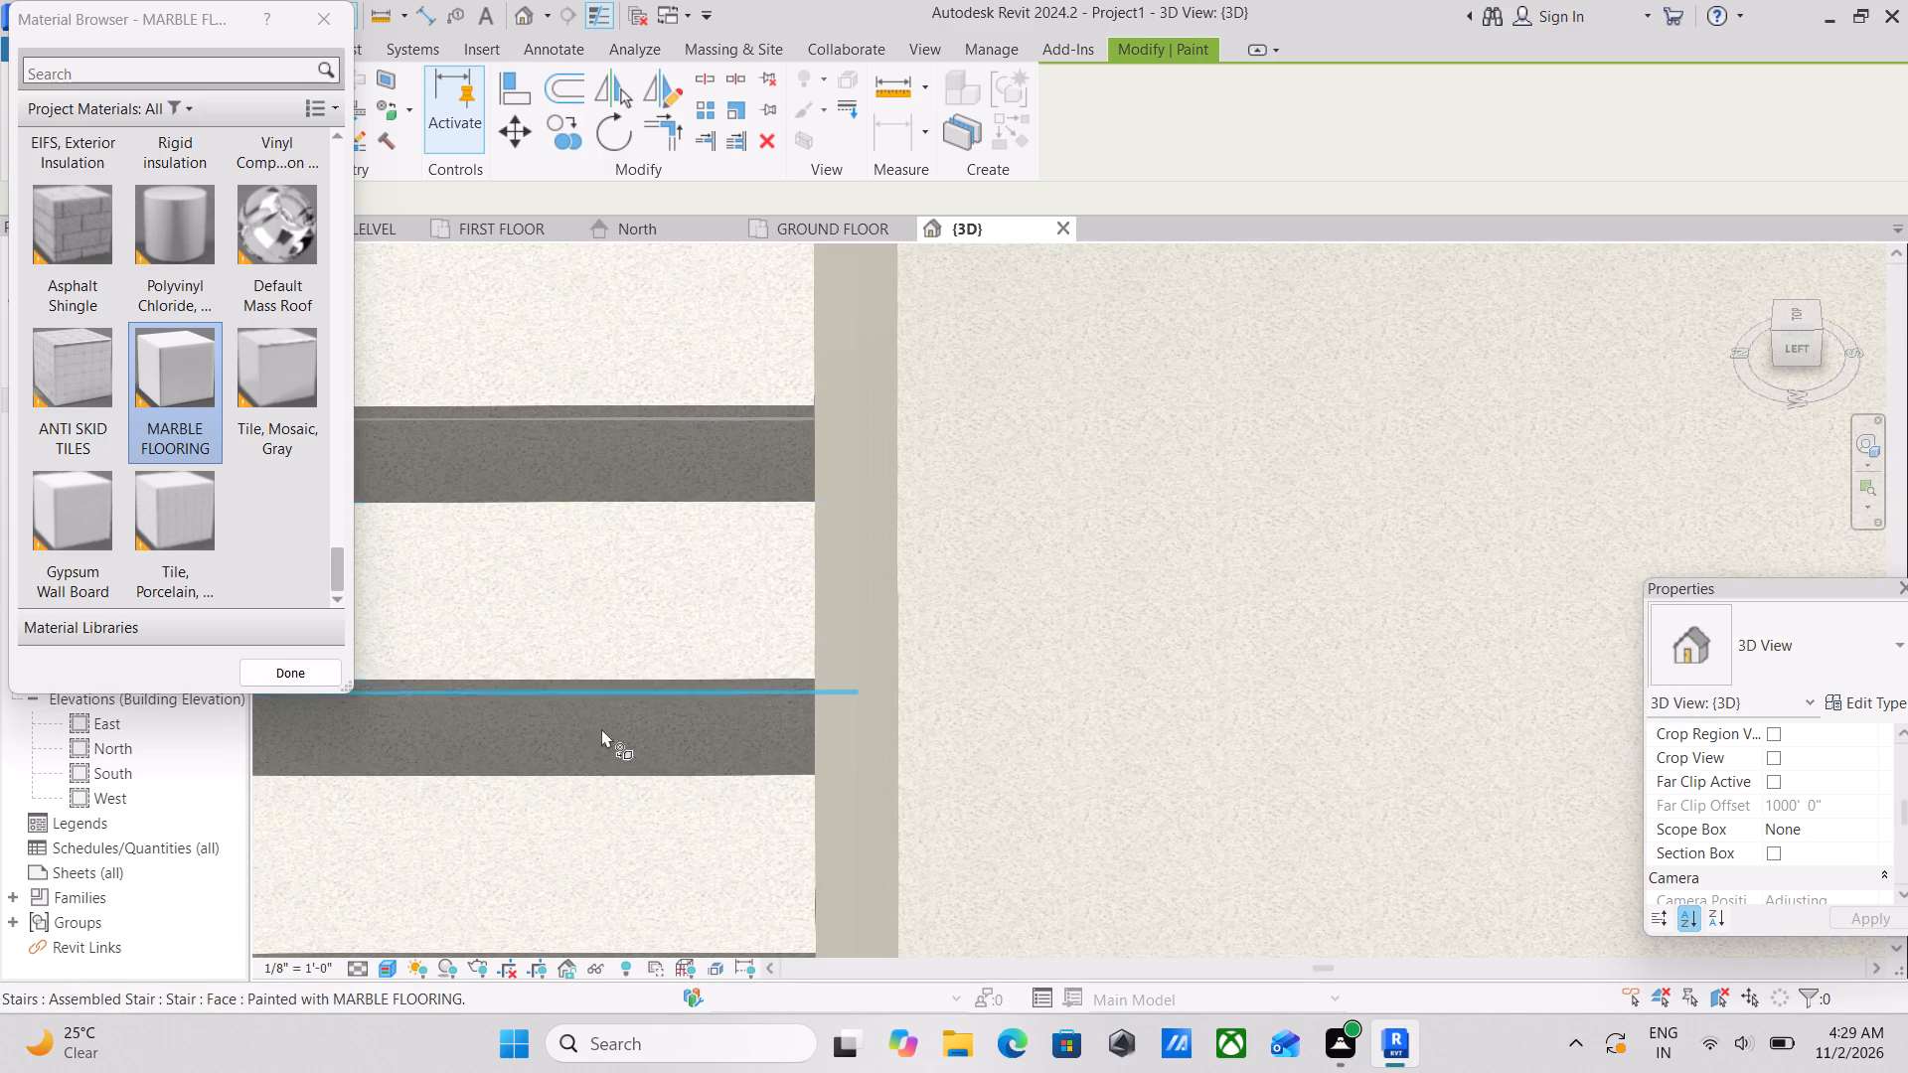
{"action": "scroll", "coordinate": [1049, 550], "scroll_direction": "down", "scroll_amount": 9}
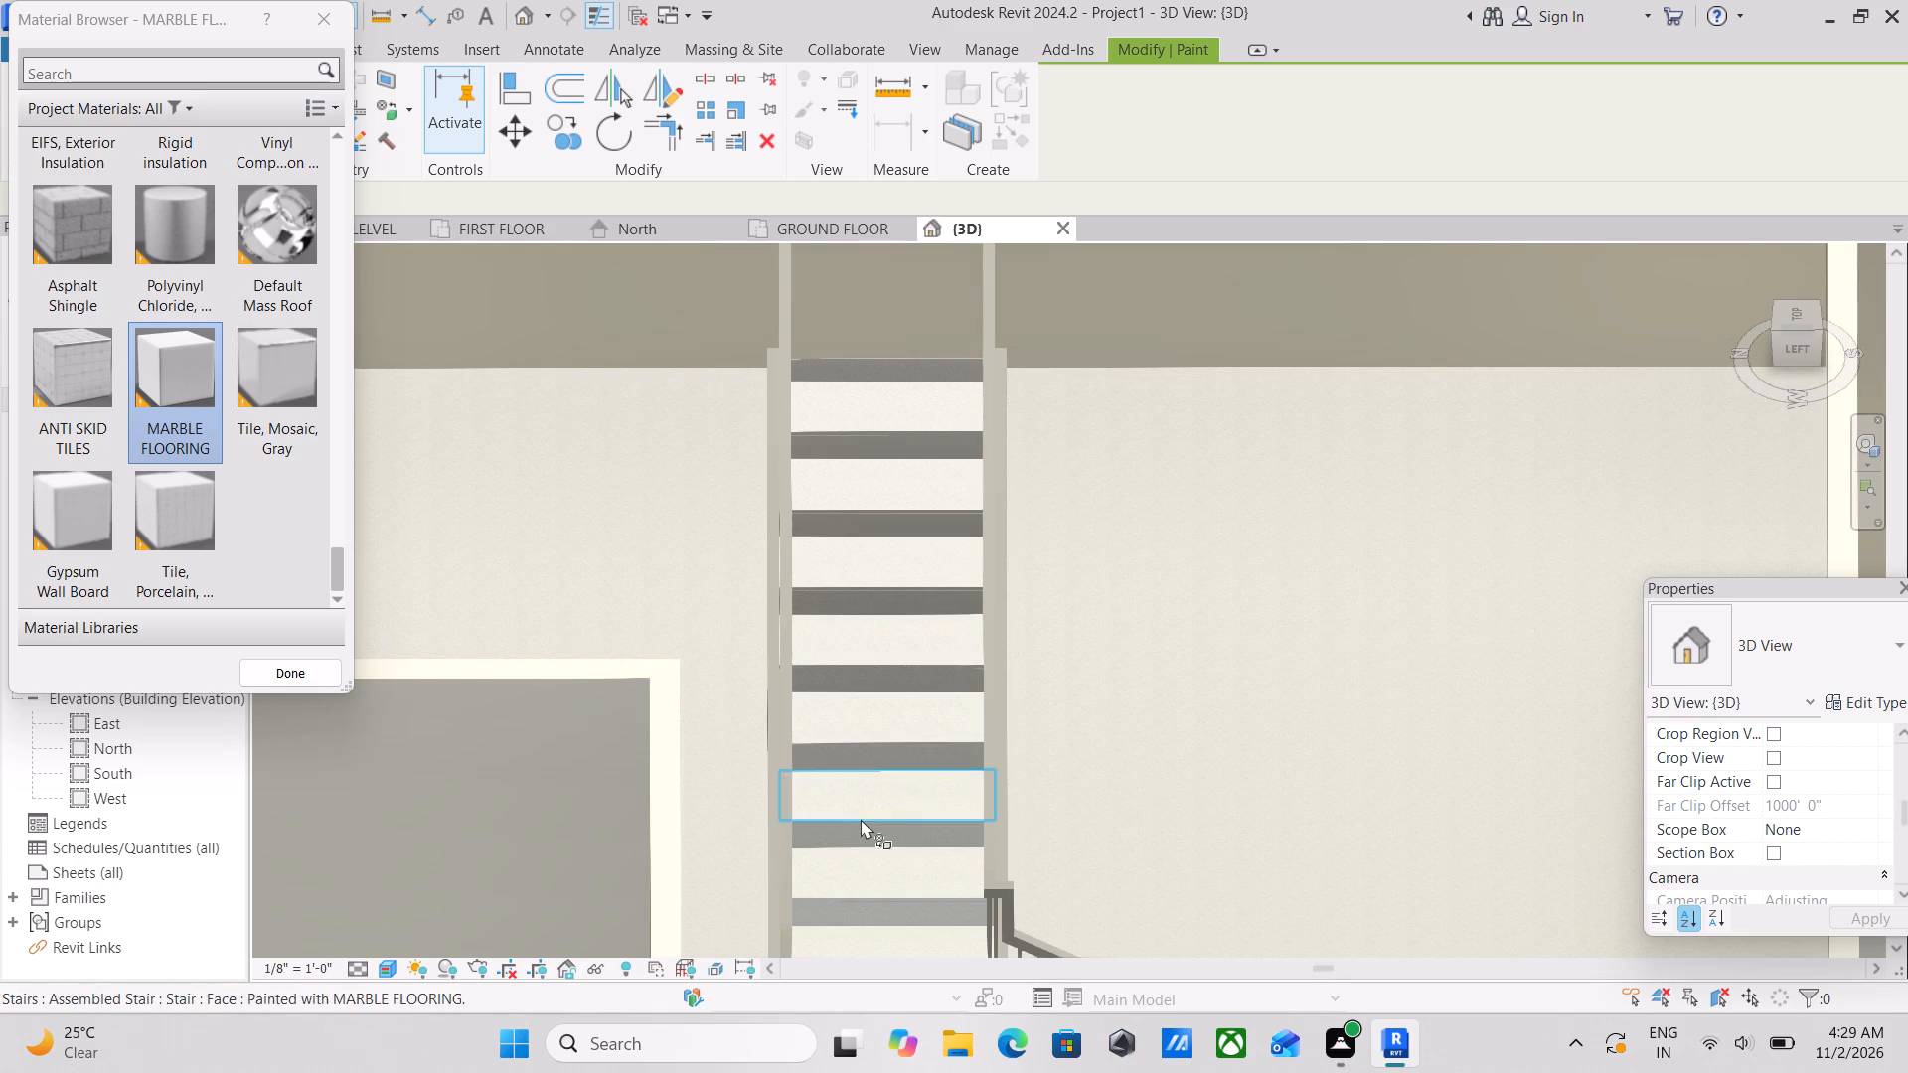
{"action": "middle_click_drag", "start_coordinate": [861, 817], "coordinate": [894, 470]}
{"action": "scroll", "coordinate": [864, 627], "scroll_direction": "up", "scroll_amount": 4}
{"action": "scroll", "coordinate": [1002, 528], "scroll_direction": "up", "scroll_amount": 5}
{"action": "scroll", "coordinate": [1181, 423], "scroll_direction": "up", "scroll_amount": 5}
{"action": "scroll", "coordinate": [969, 412], "scroll_direction": "down", "scroll_amount": 4}
{"action": "middle_click_drag", "start_coordinate": [903, 395], "coordinate": [904, 778]}
{"action": "scroll", "coordinate": [904, 777], "scroll_direction": "up", "scroll_amount": 4}
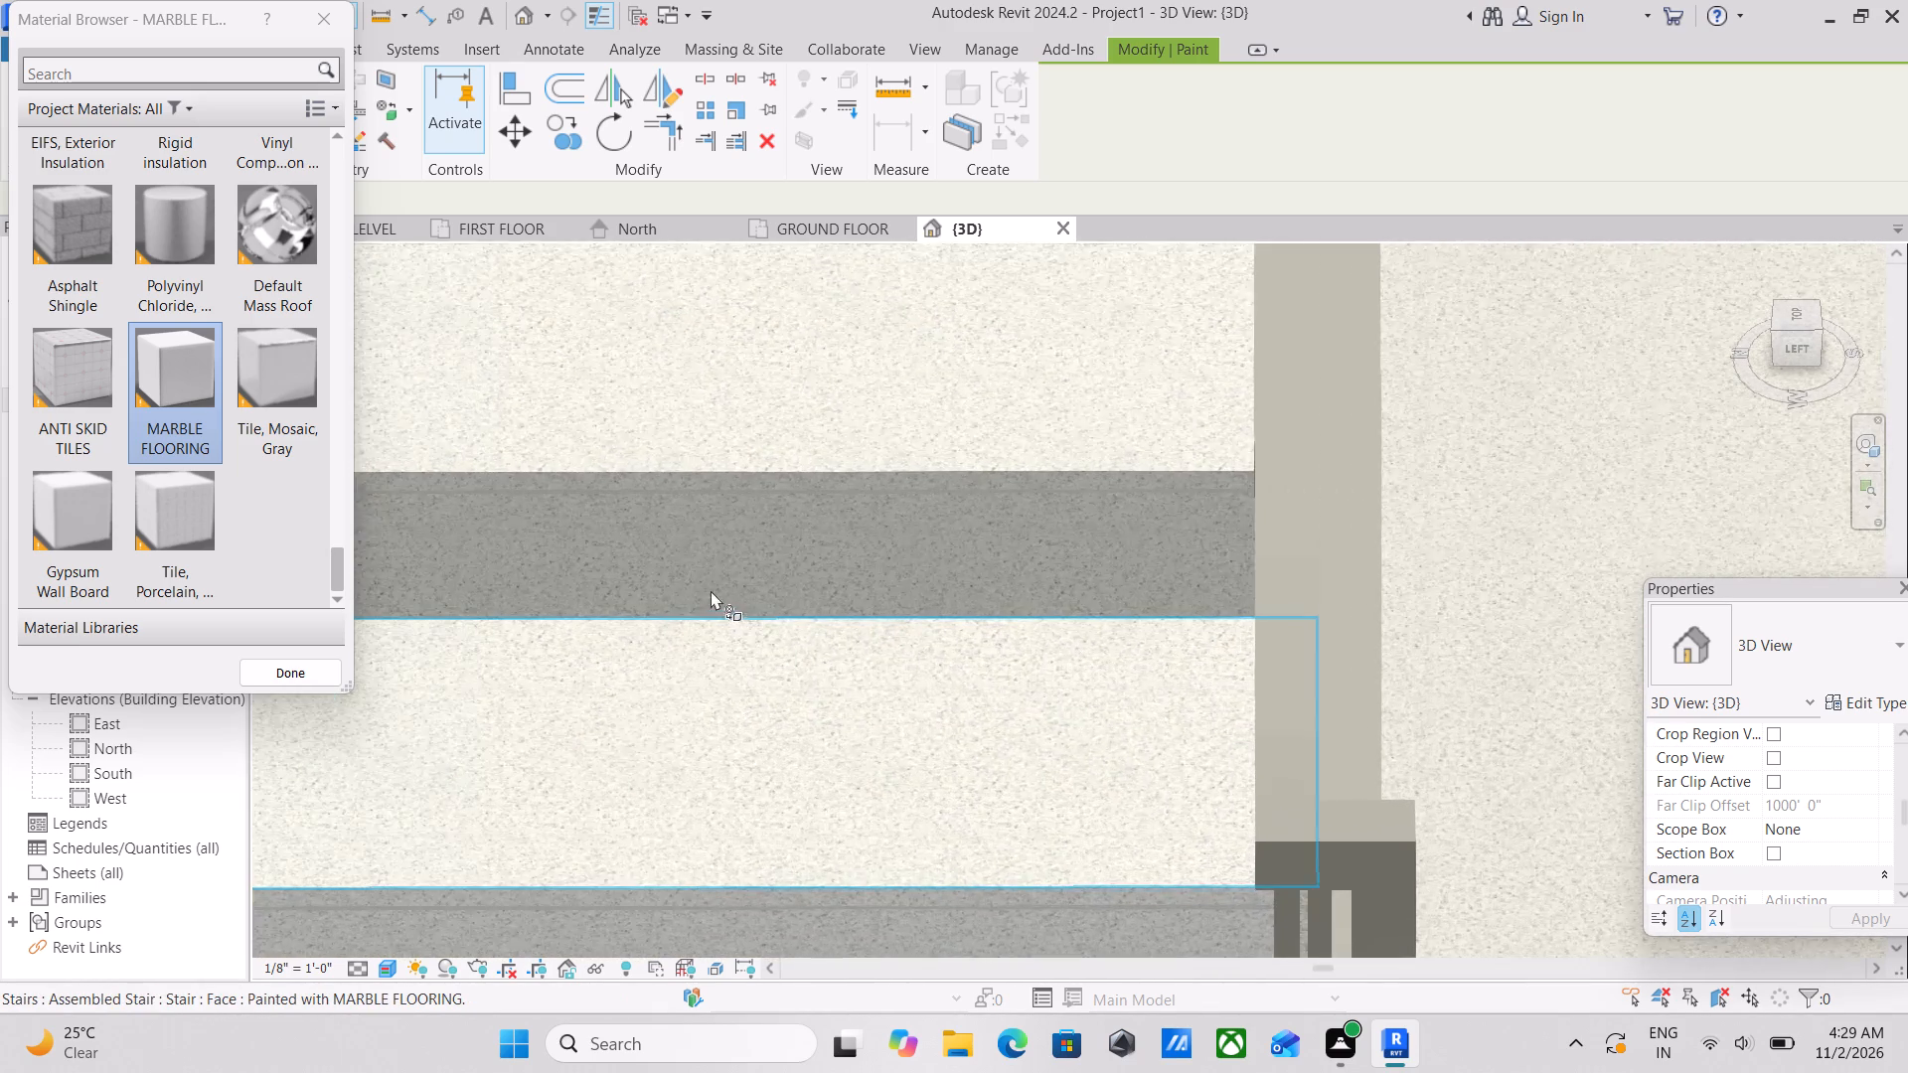
{"action": "scroll", "coordinate": [692, 541], "scroll_direction": "down", "scroll_amount": 3}
{"action": "middle_click_drag", "start_coordinate": [692, 541], "coordinate": [831, 949]}
{"action": "scroll", "coordinate": [831, 947], "scroll_direction": "up", "scroll_amount": 1}
{"action": "scroll", "coordinate": [658, 404], "scroll_direction": "down", "scroll_amount": 3}
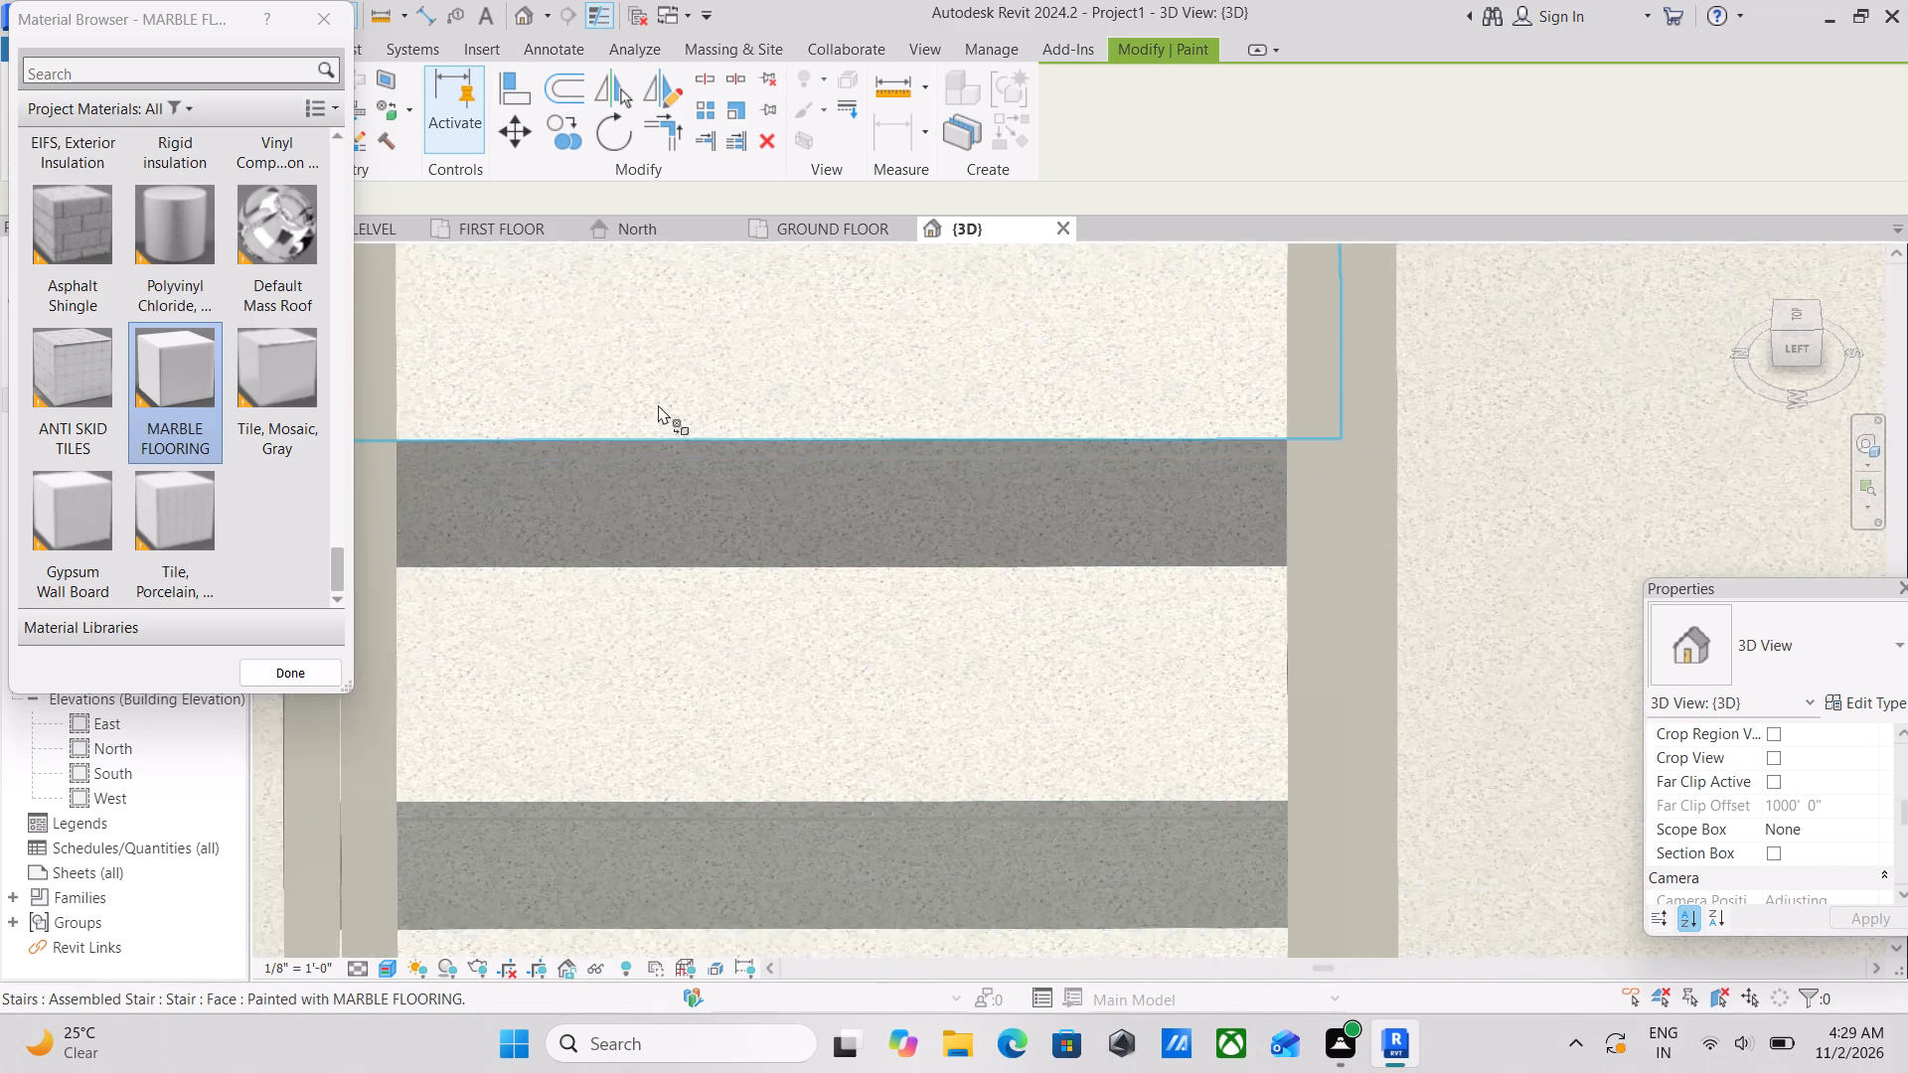
{"action": "scroll", "coordinate": [658, 404], "scroll_direction": "down", "scroll_amount": 2}
{"action": "middle_click_drag", "start_coordinate": [665, 420], "coordinate": [756, 756]}
{"action": "scroll", "coordinate": [756, 755], "scroll_direction": "up", "scroll_amount": 1}
{"action": "scroll", "coordinate": [753, 534], "scroll_direction": "up", "scroll_amount": 5}
{"action": "scroll", "coordinate": [753, 534], "scroll_direction": "down", "scroll_amount": 5}
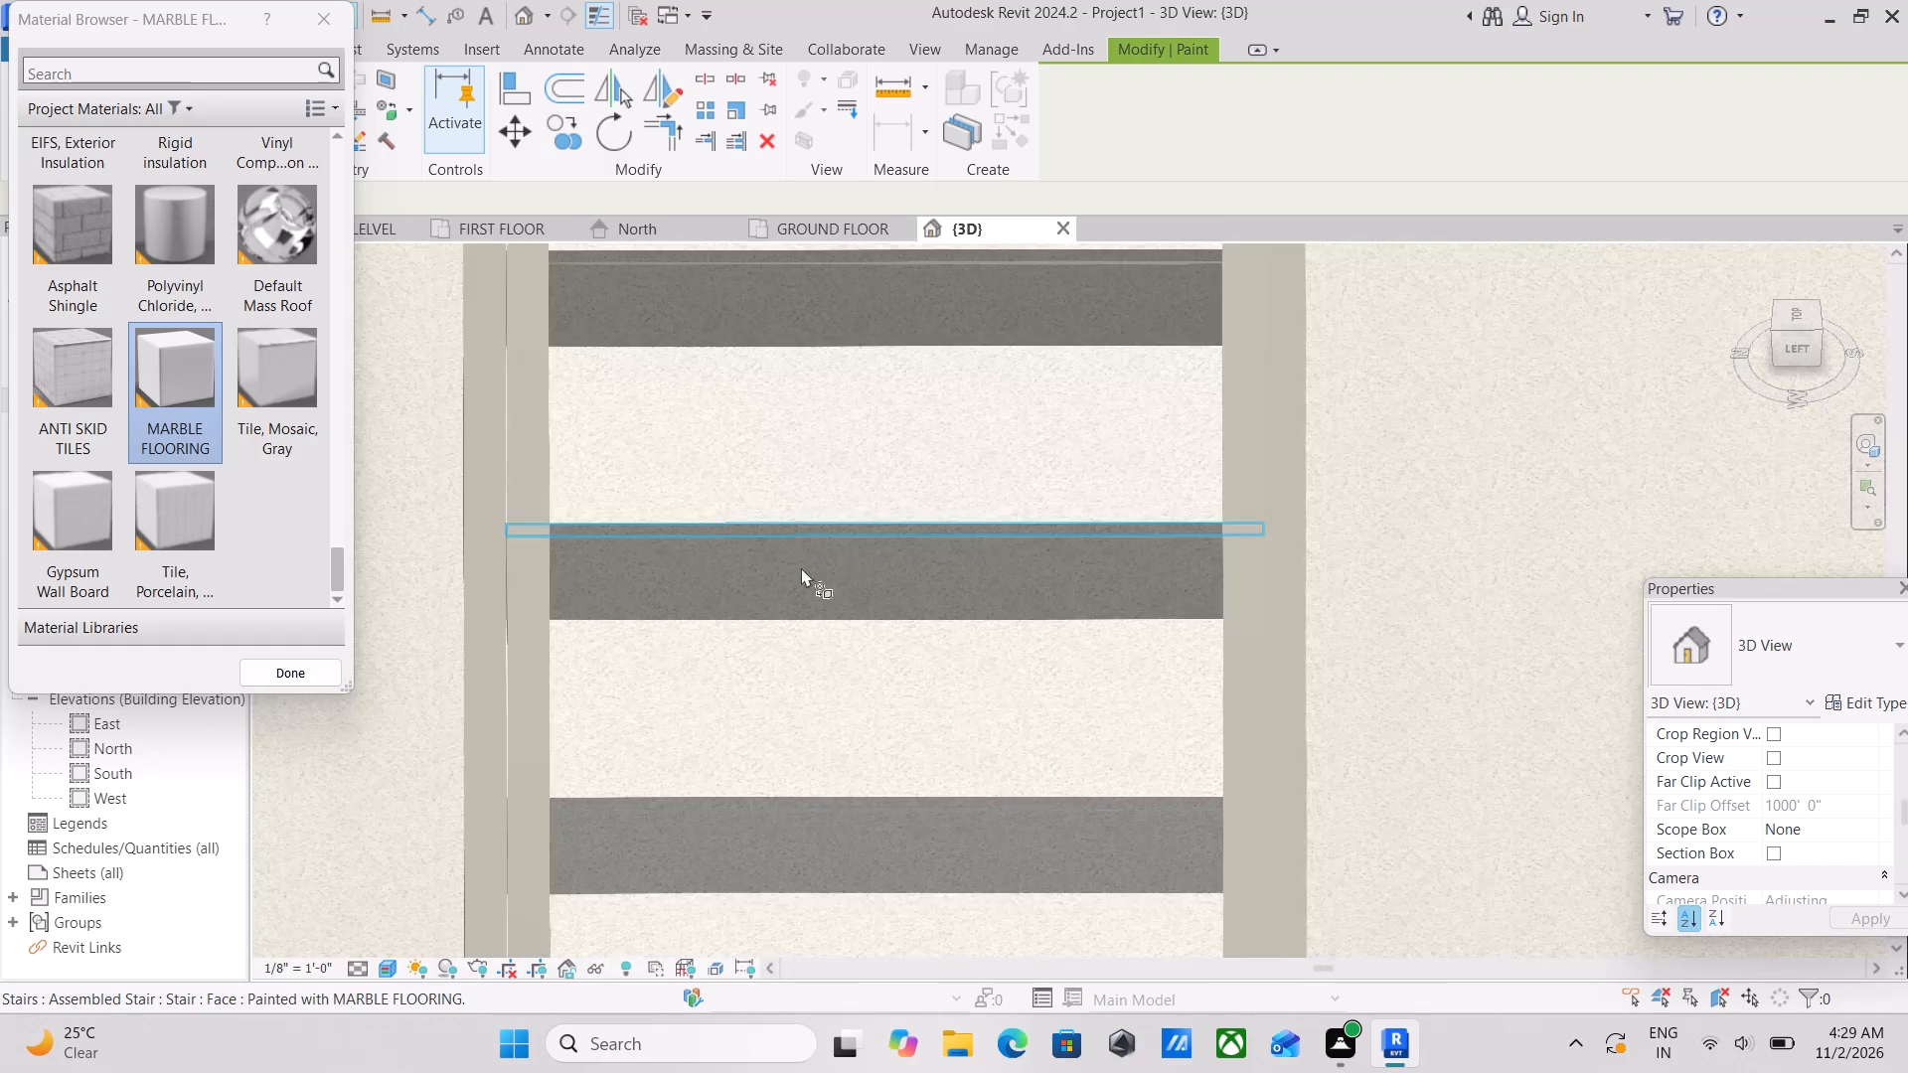
{"action": "scroll", "coordinate": [1022, 650], "scroll_direction": "down", "scroll_amount": 6}
{"action": "middle_click_drag", "start_coordinate": [1013, 636], "coordinate": [906, 297]}
Paint the lowest riser of the upper flight, plus its nosing and narrow edge faces, with MARBLE FLOORING.
{"action": "scroll", "coordinate": [846, 583], "scroll_direction": "up", "scroll_amount": 2}
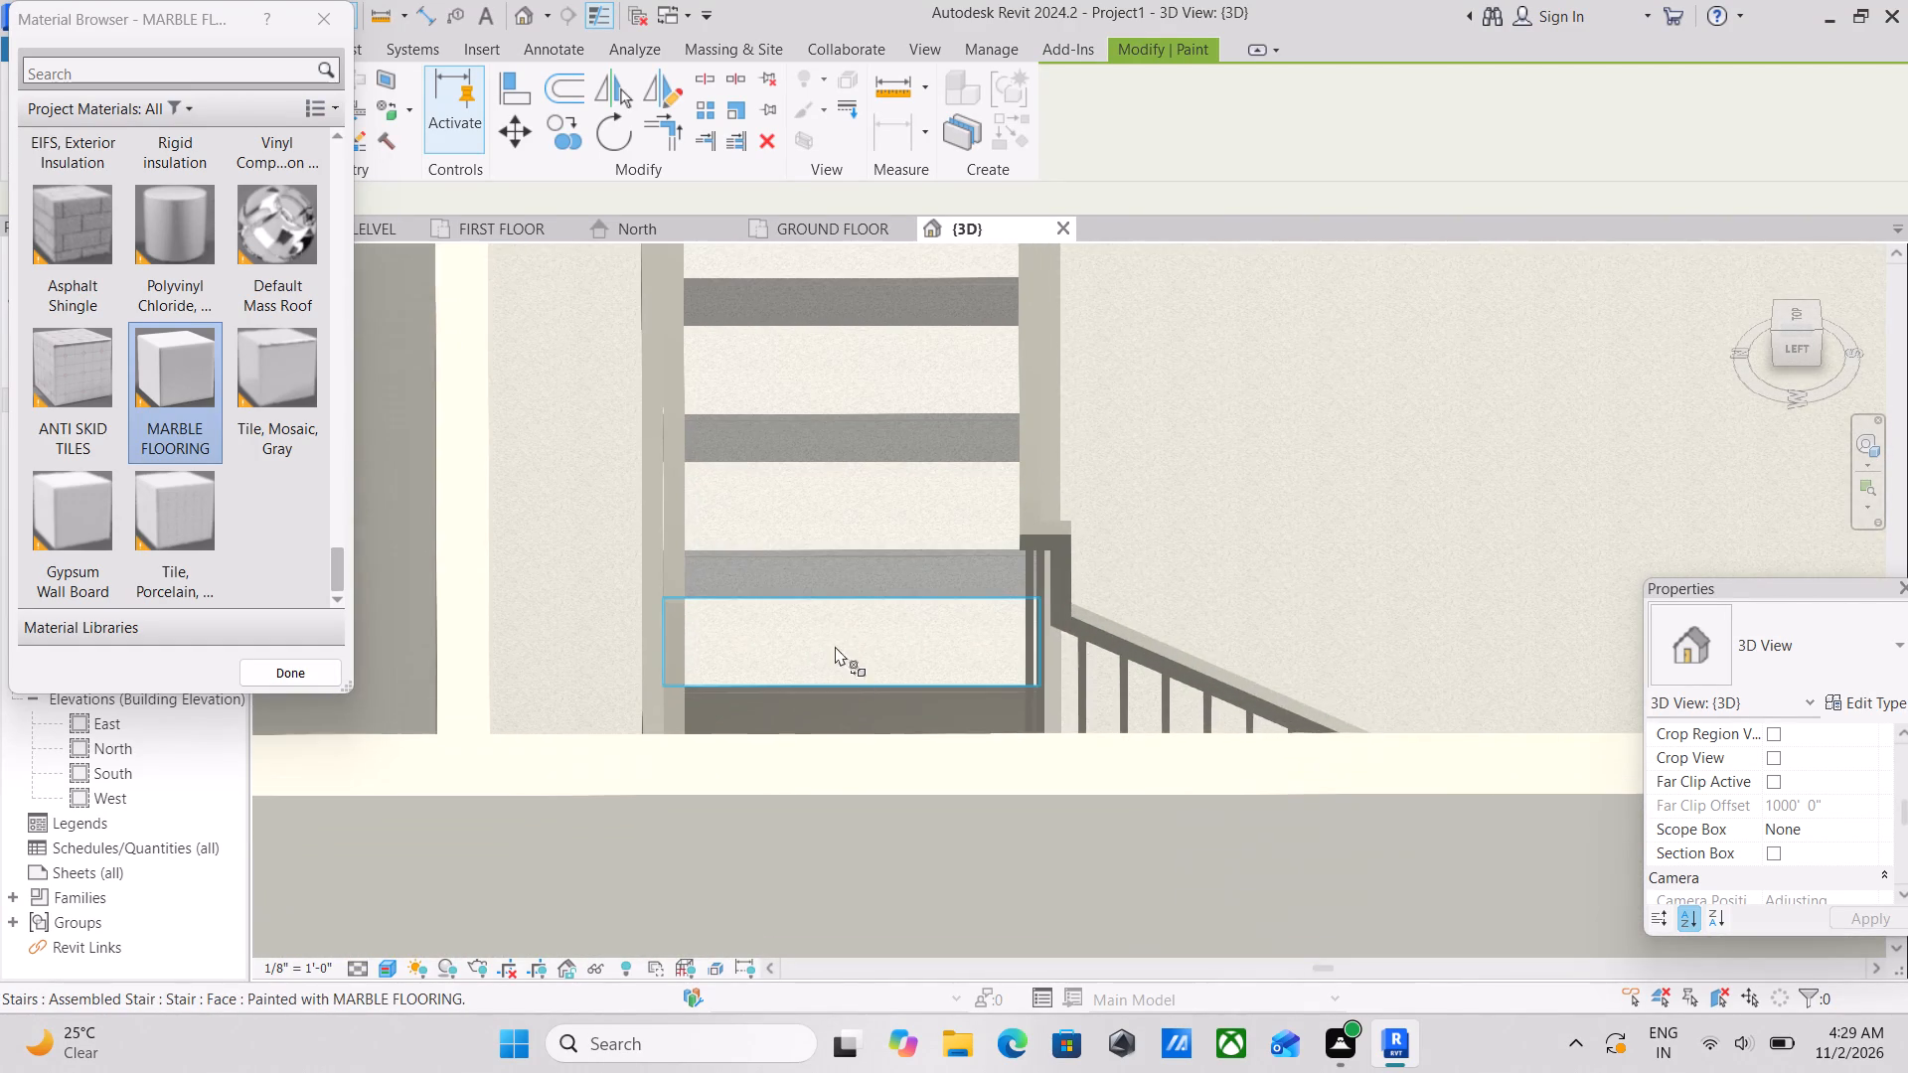
{"action": "middle_click_drag", "start_coordinate": [835, 646], "coordinate": [826, 463]}
{"action": "scroll", "coordinate": [813, 509], "scroll_direction": "up", "scroll_amount": 4}
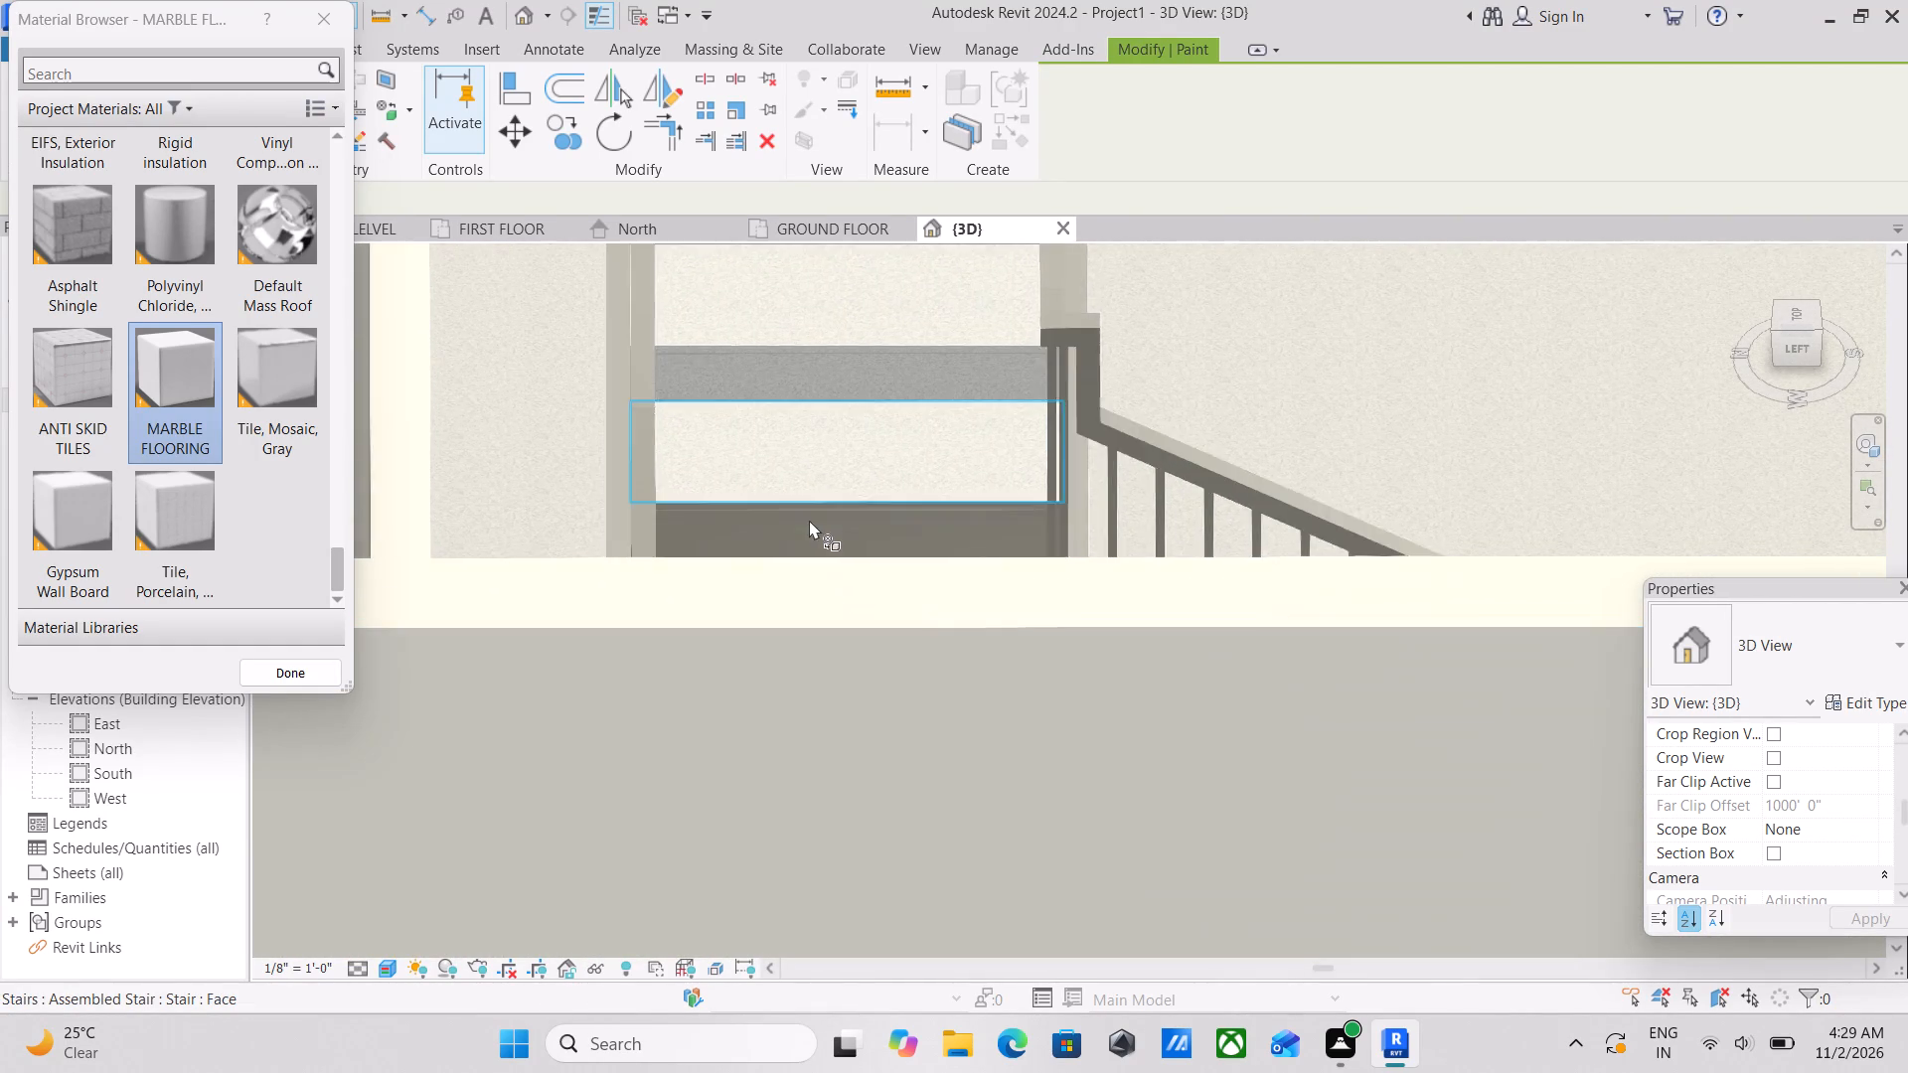
{"action": "scroll", "coordinate": [809, 520], "scroll_direction": "up", "scroll_amount": 6}
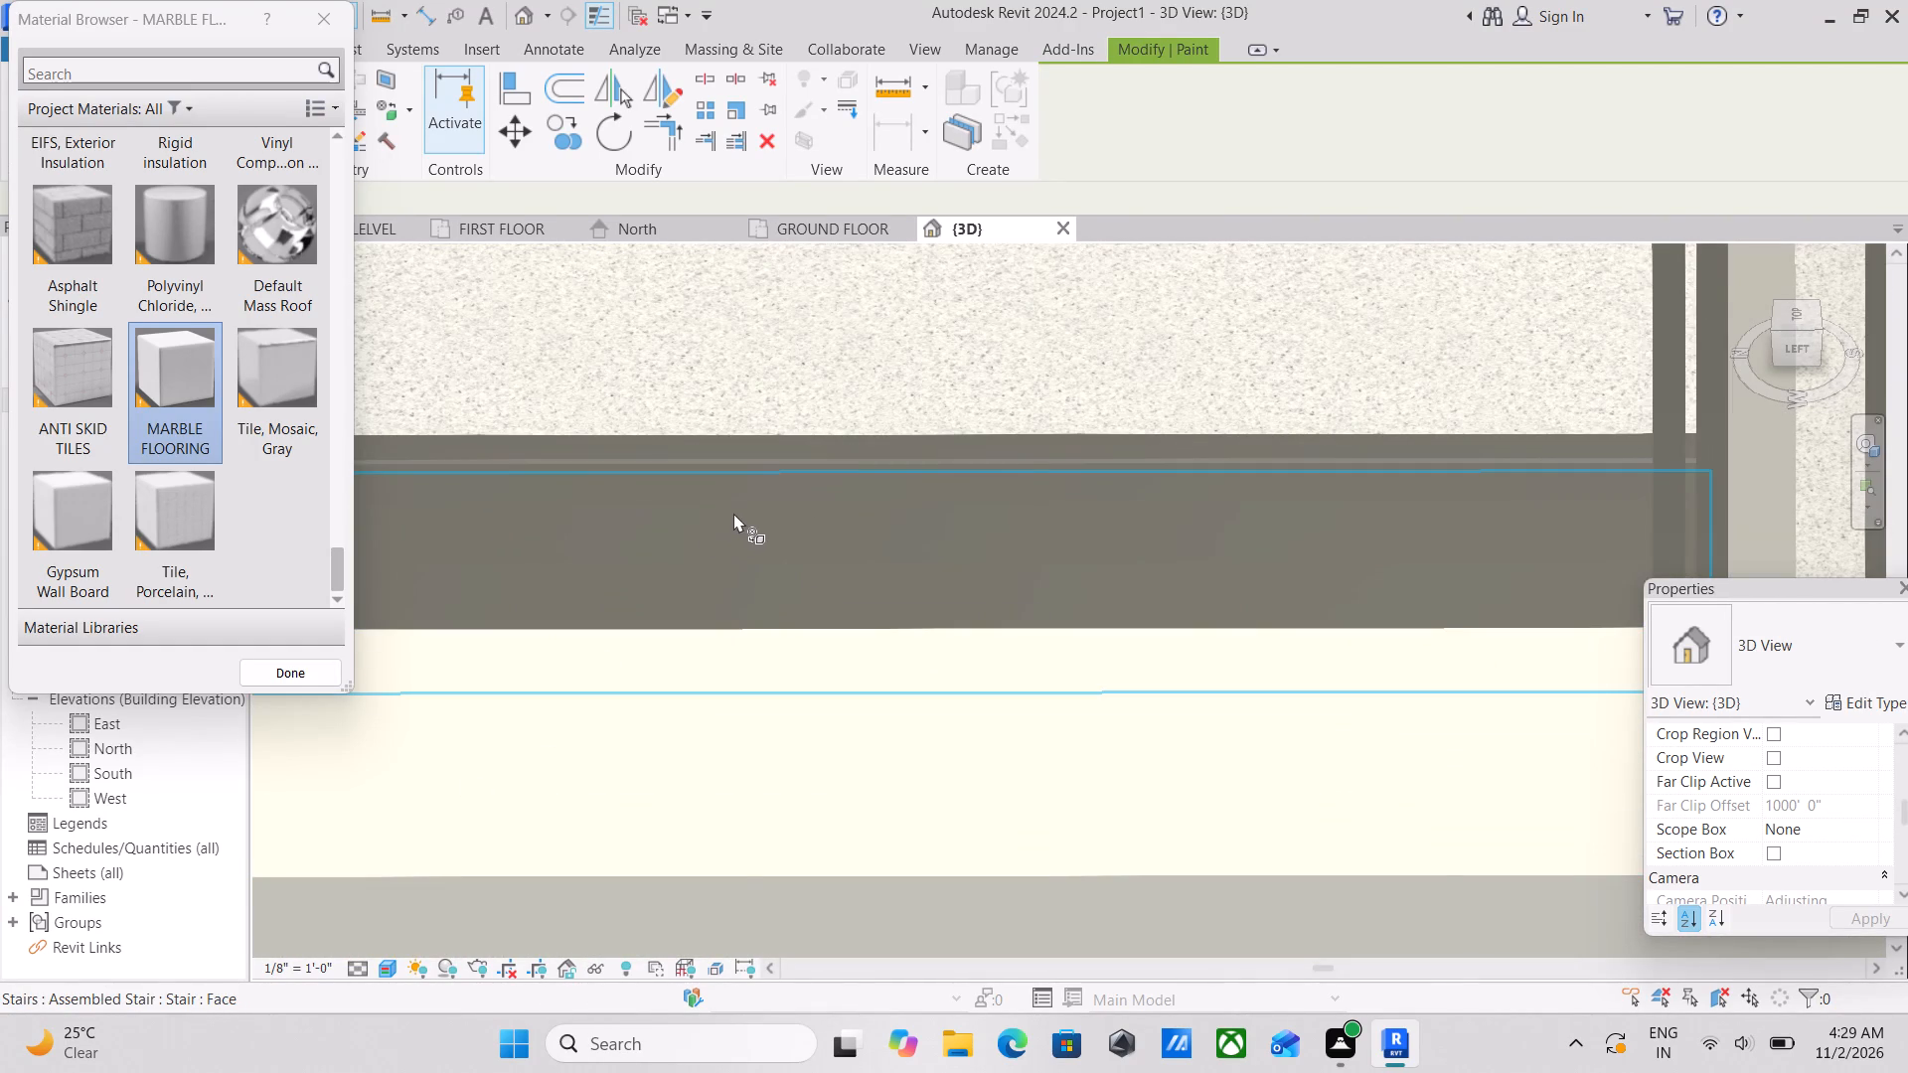
{"action": "left_click", "coordinate": [733, 513]}
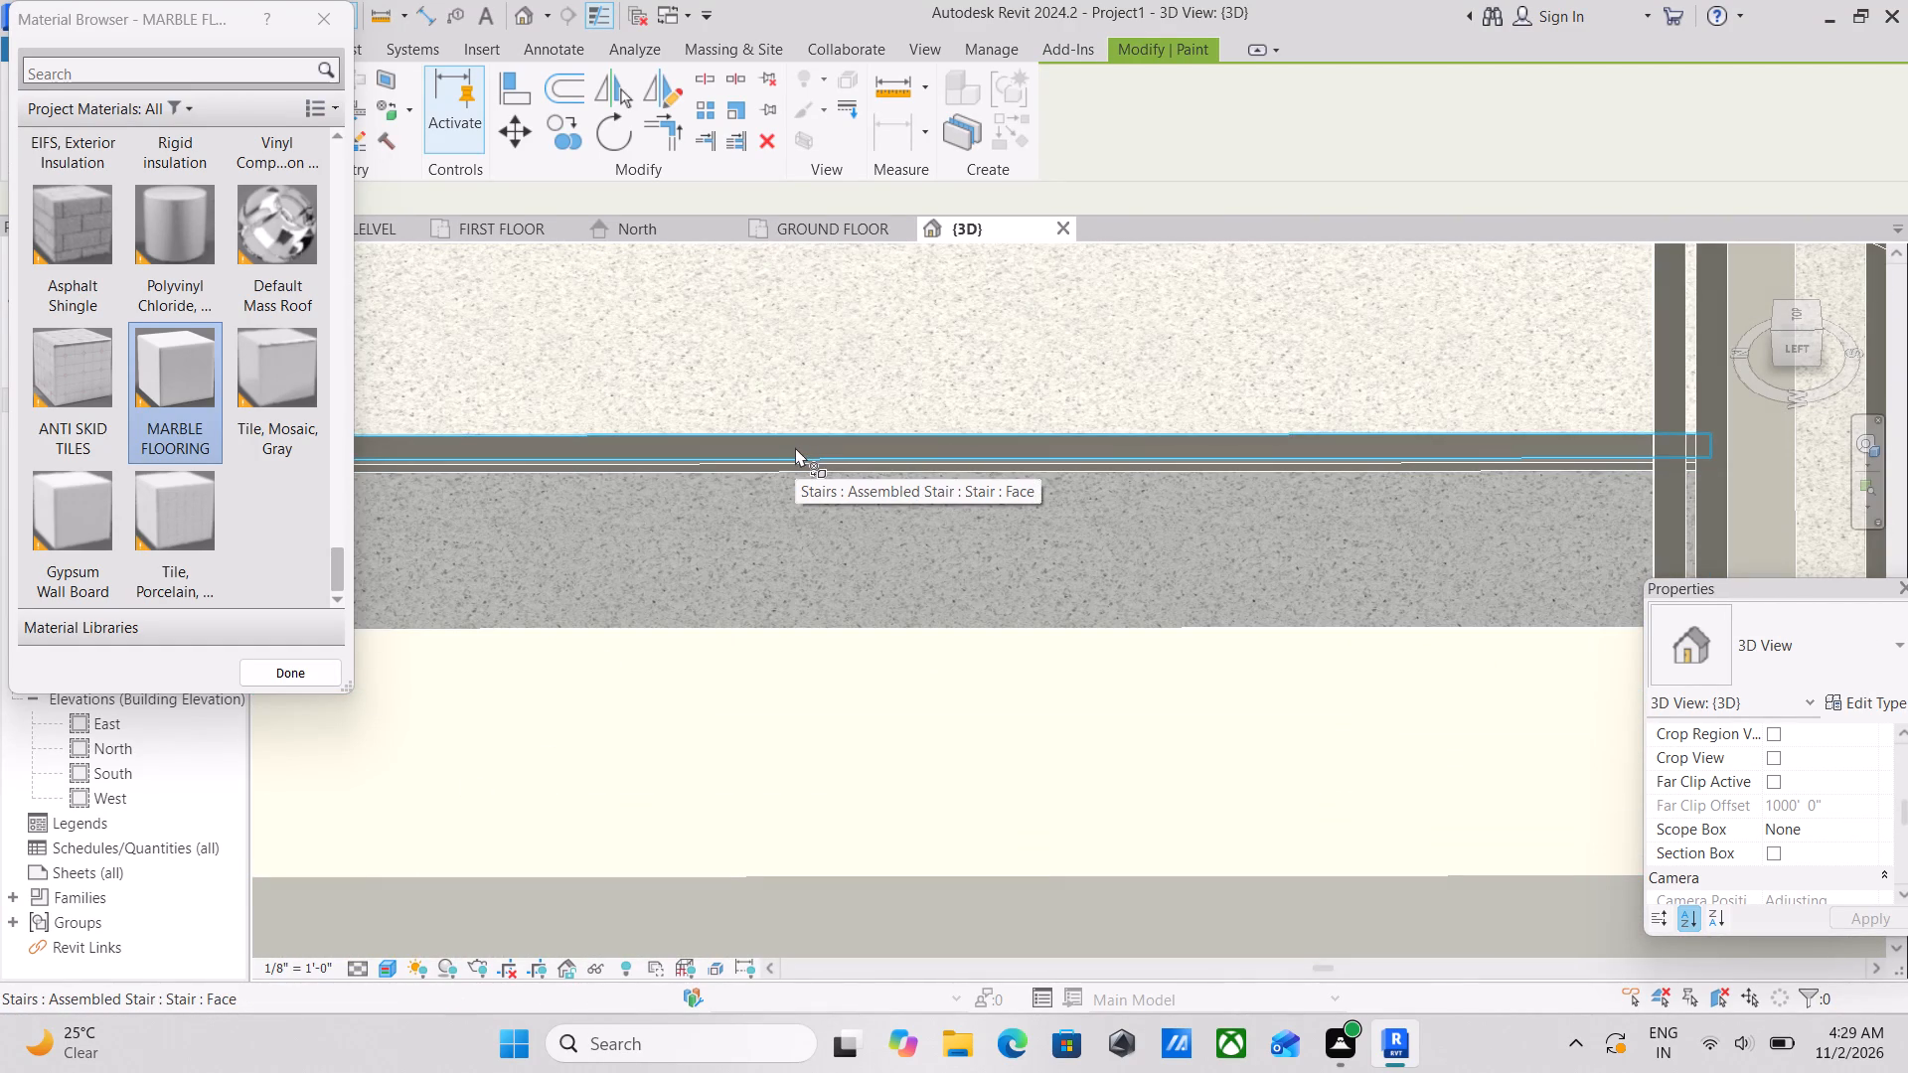
{"action": "left_click", "coordinate": [795, 447]}
{"action": "scroll", "coordinate": [795, 447], "scroll_direction": "up", "scroll_amount": 9}
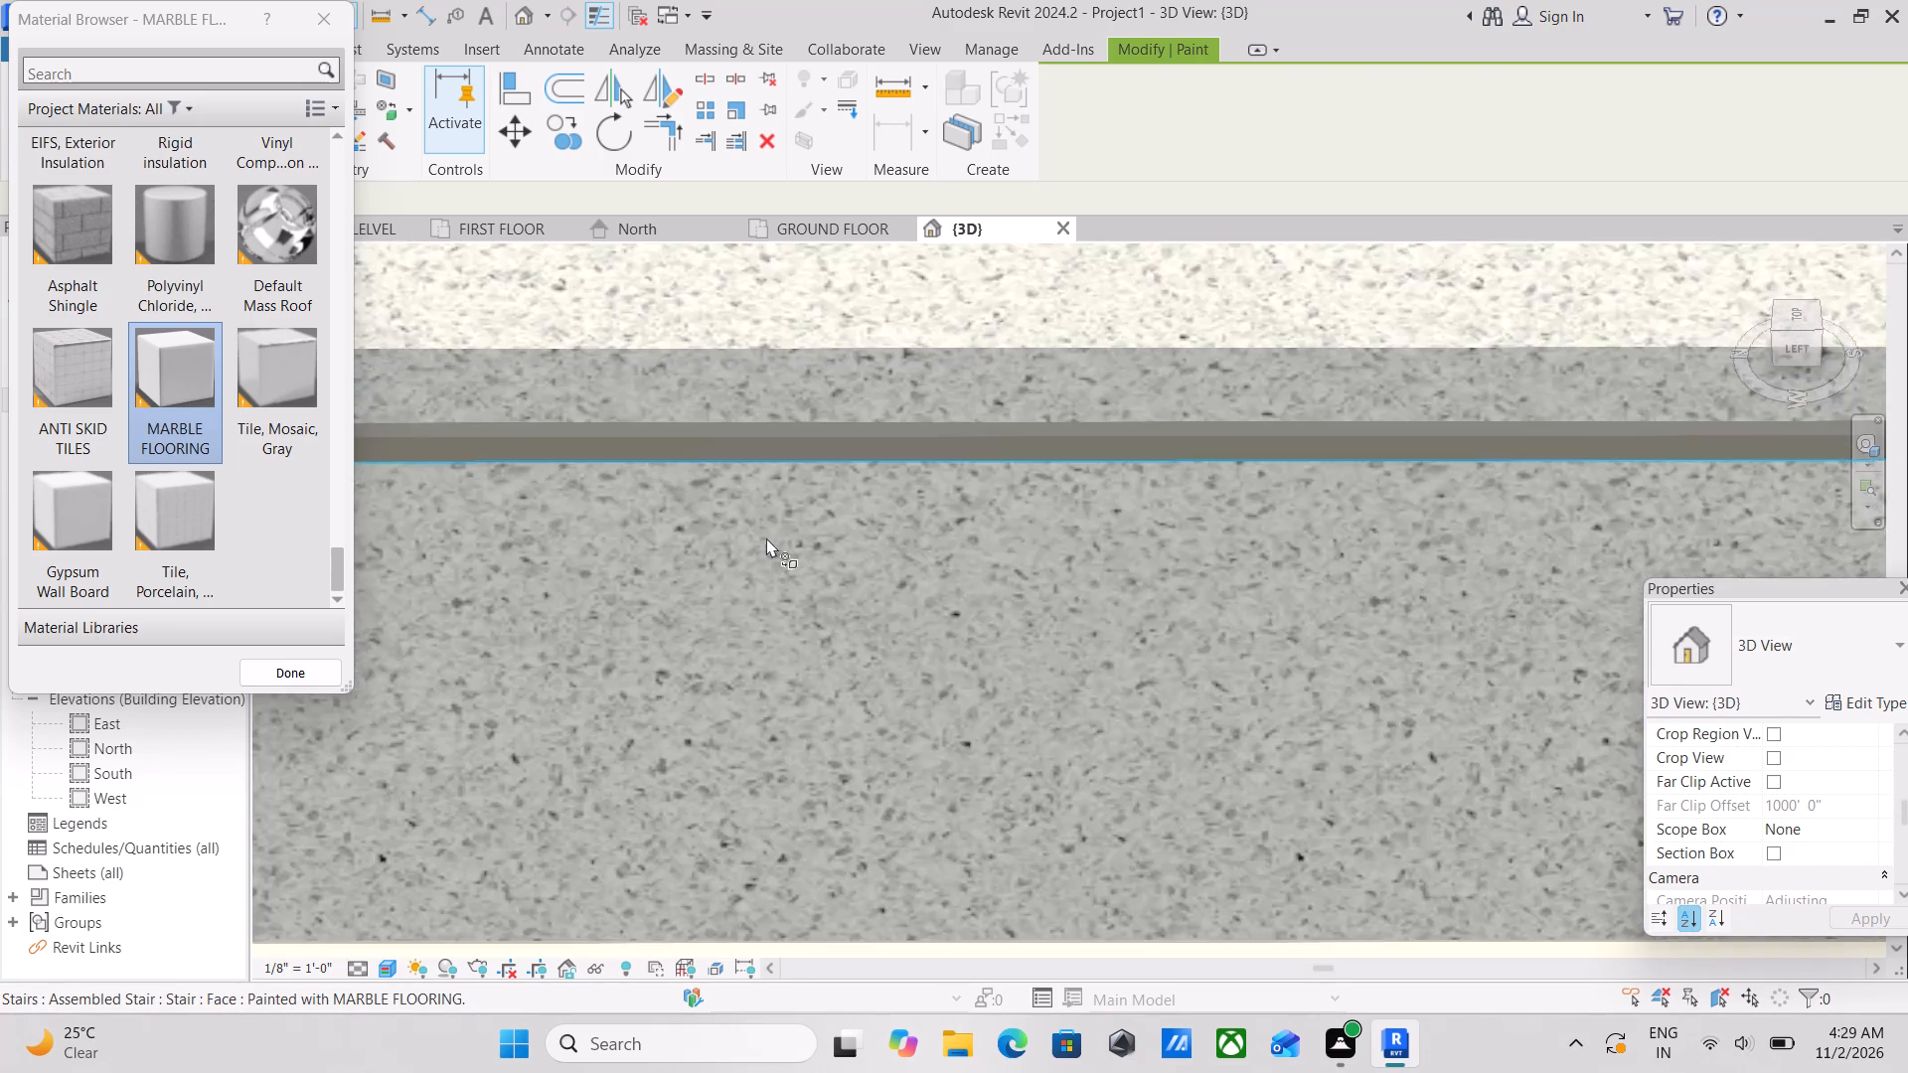
{"action": "left_click", "coordinate": [700, 426]}
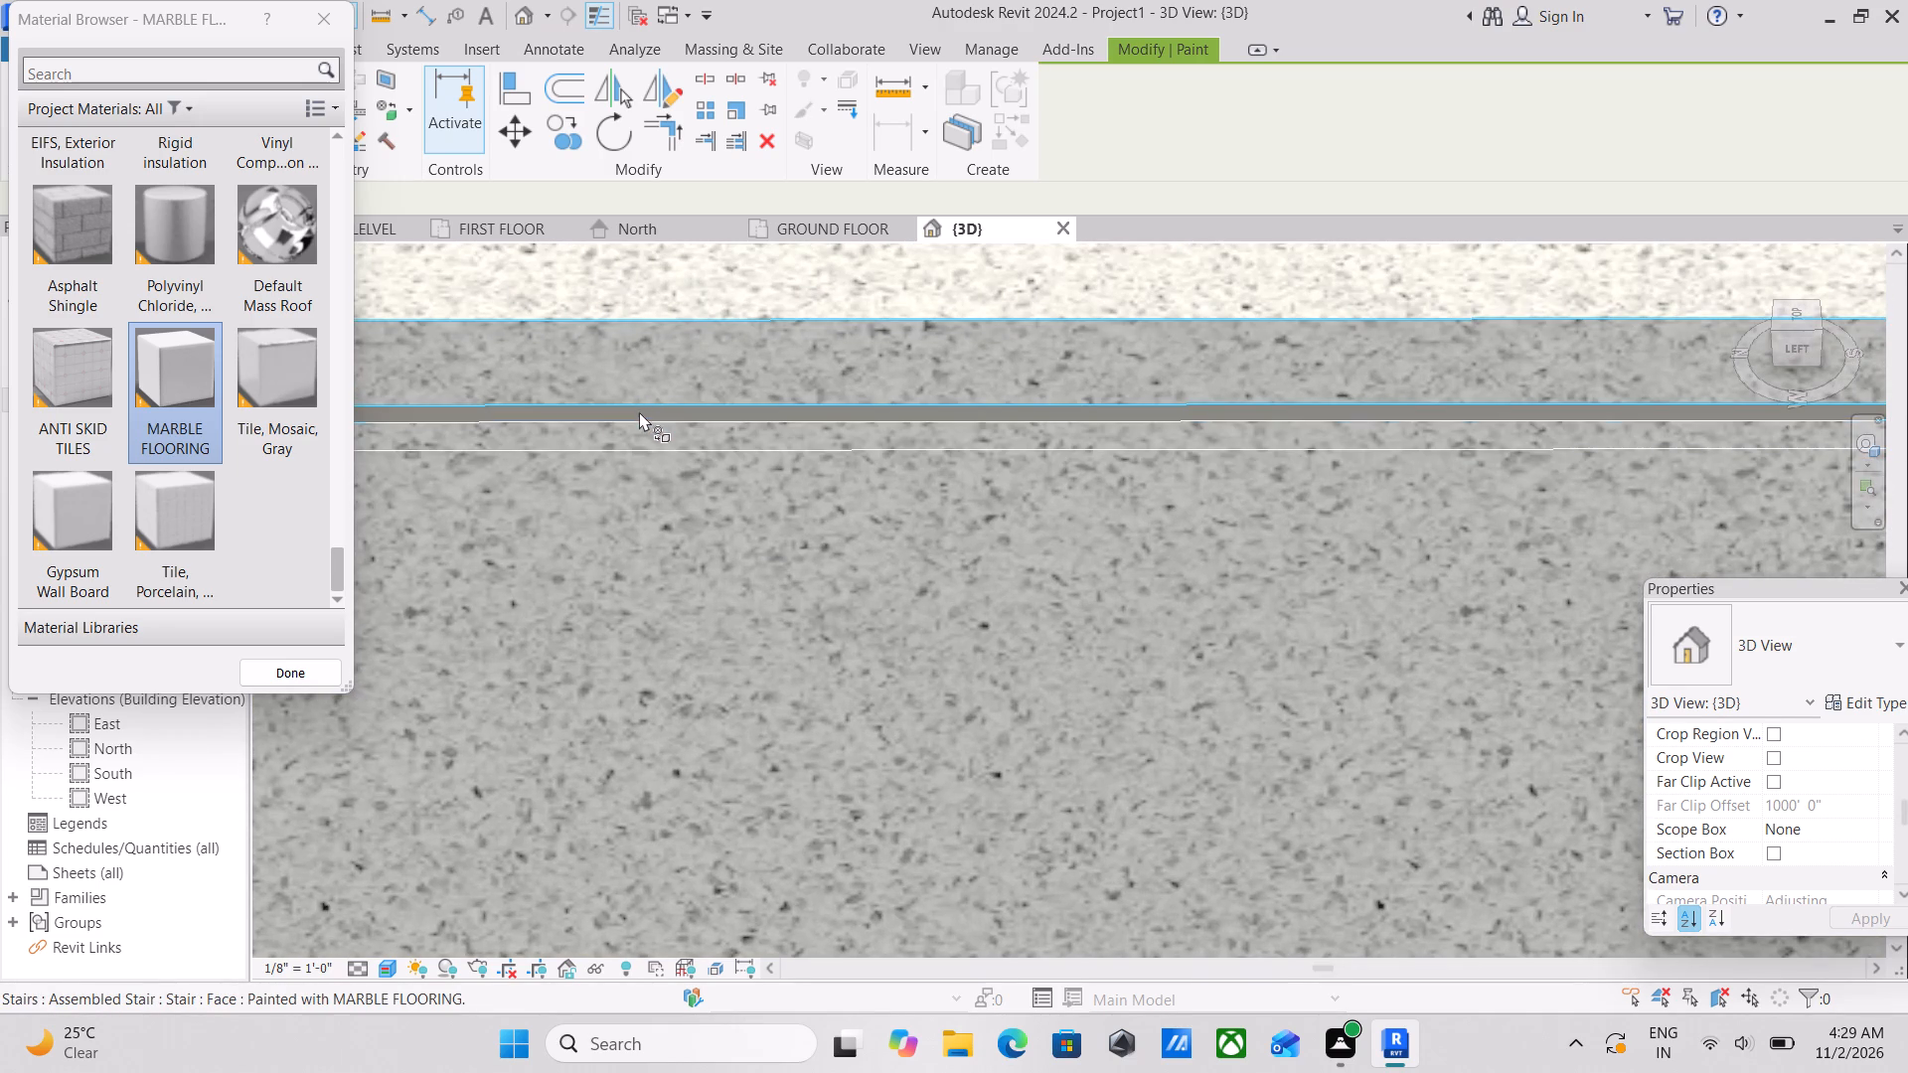
{"action": "scroll", "coordinate": [636, 410], "scroll_direction": "up", "scroll_amount": 5}
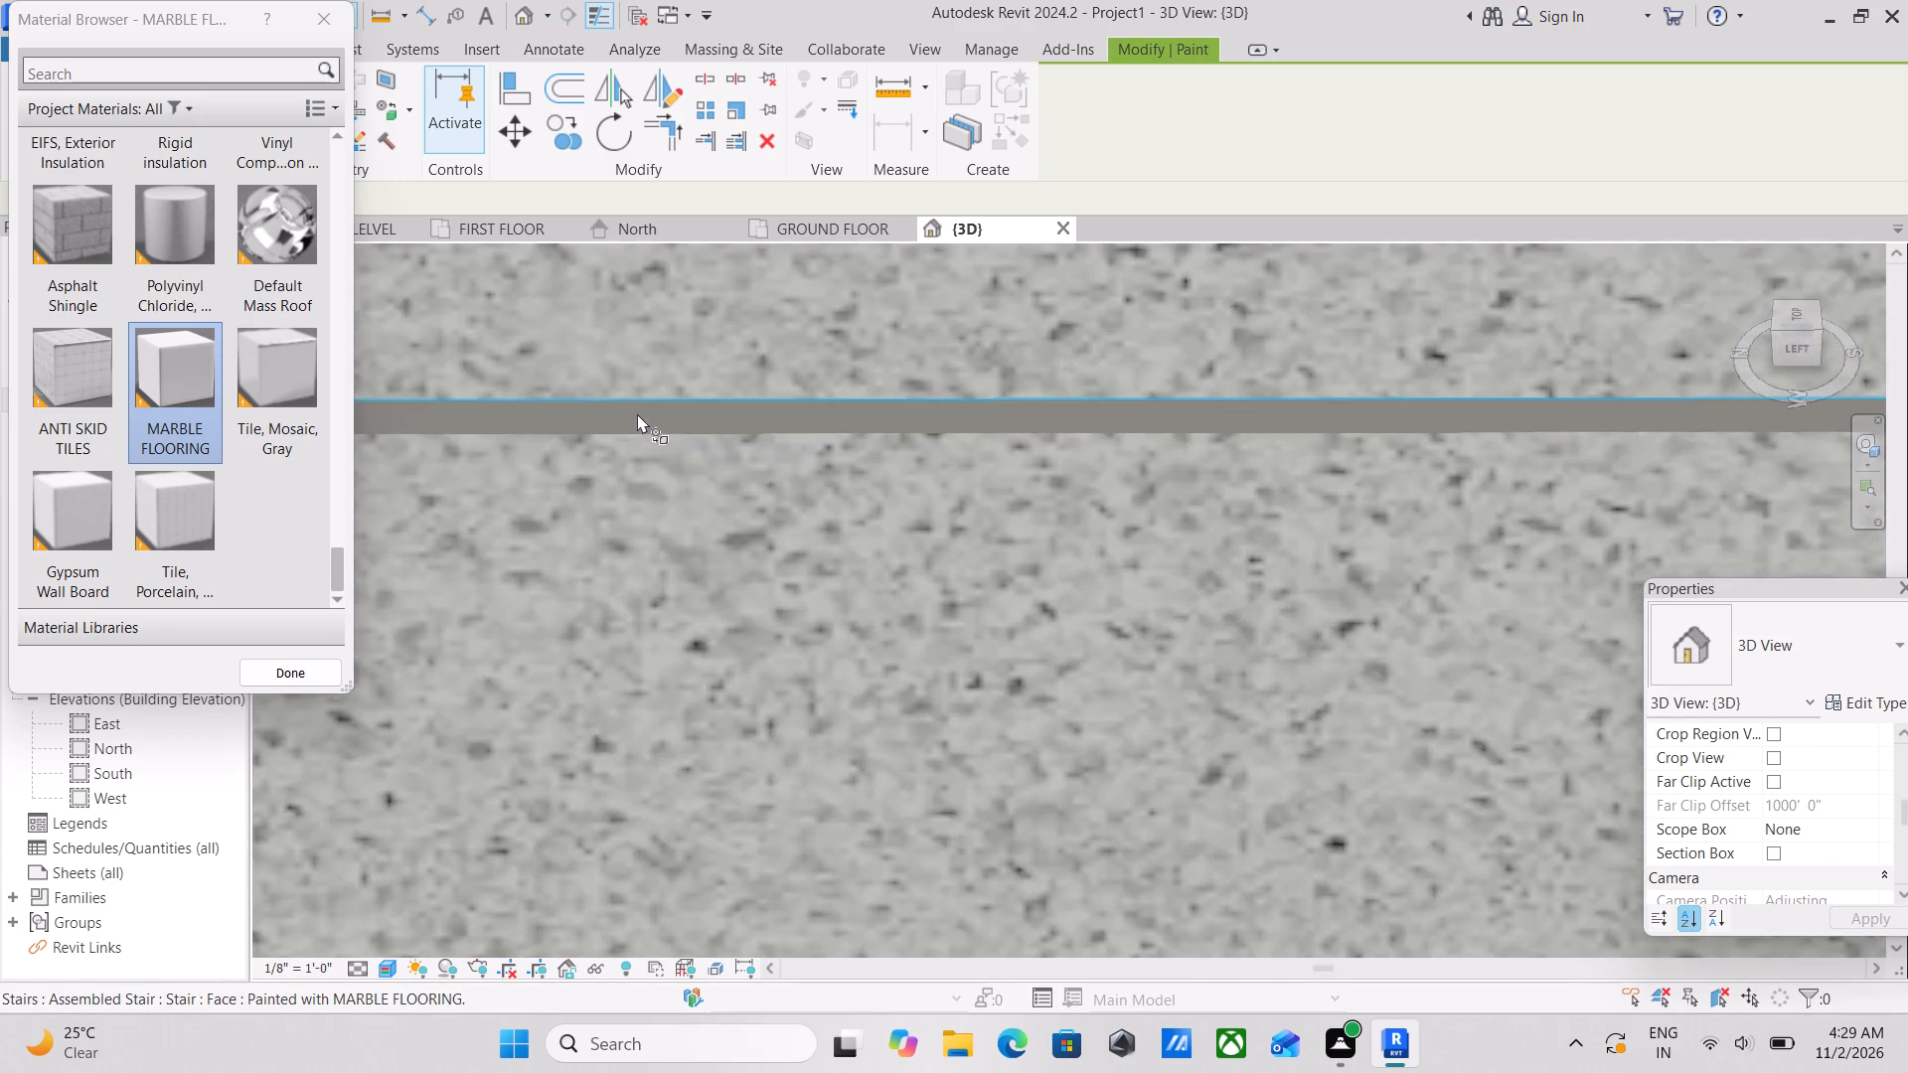
{"action": "scroll", "coordinate": [694, 435], "scroll_direction": "up", "scroll_amount": 1}
{"action": "left_click", "coordinate": [685, 412]}
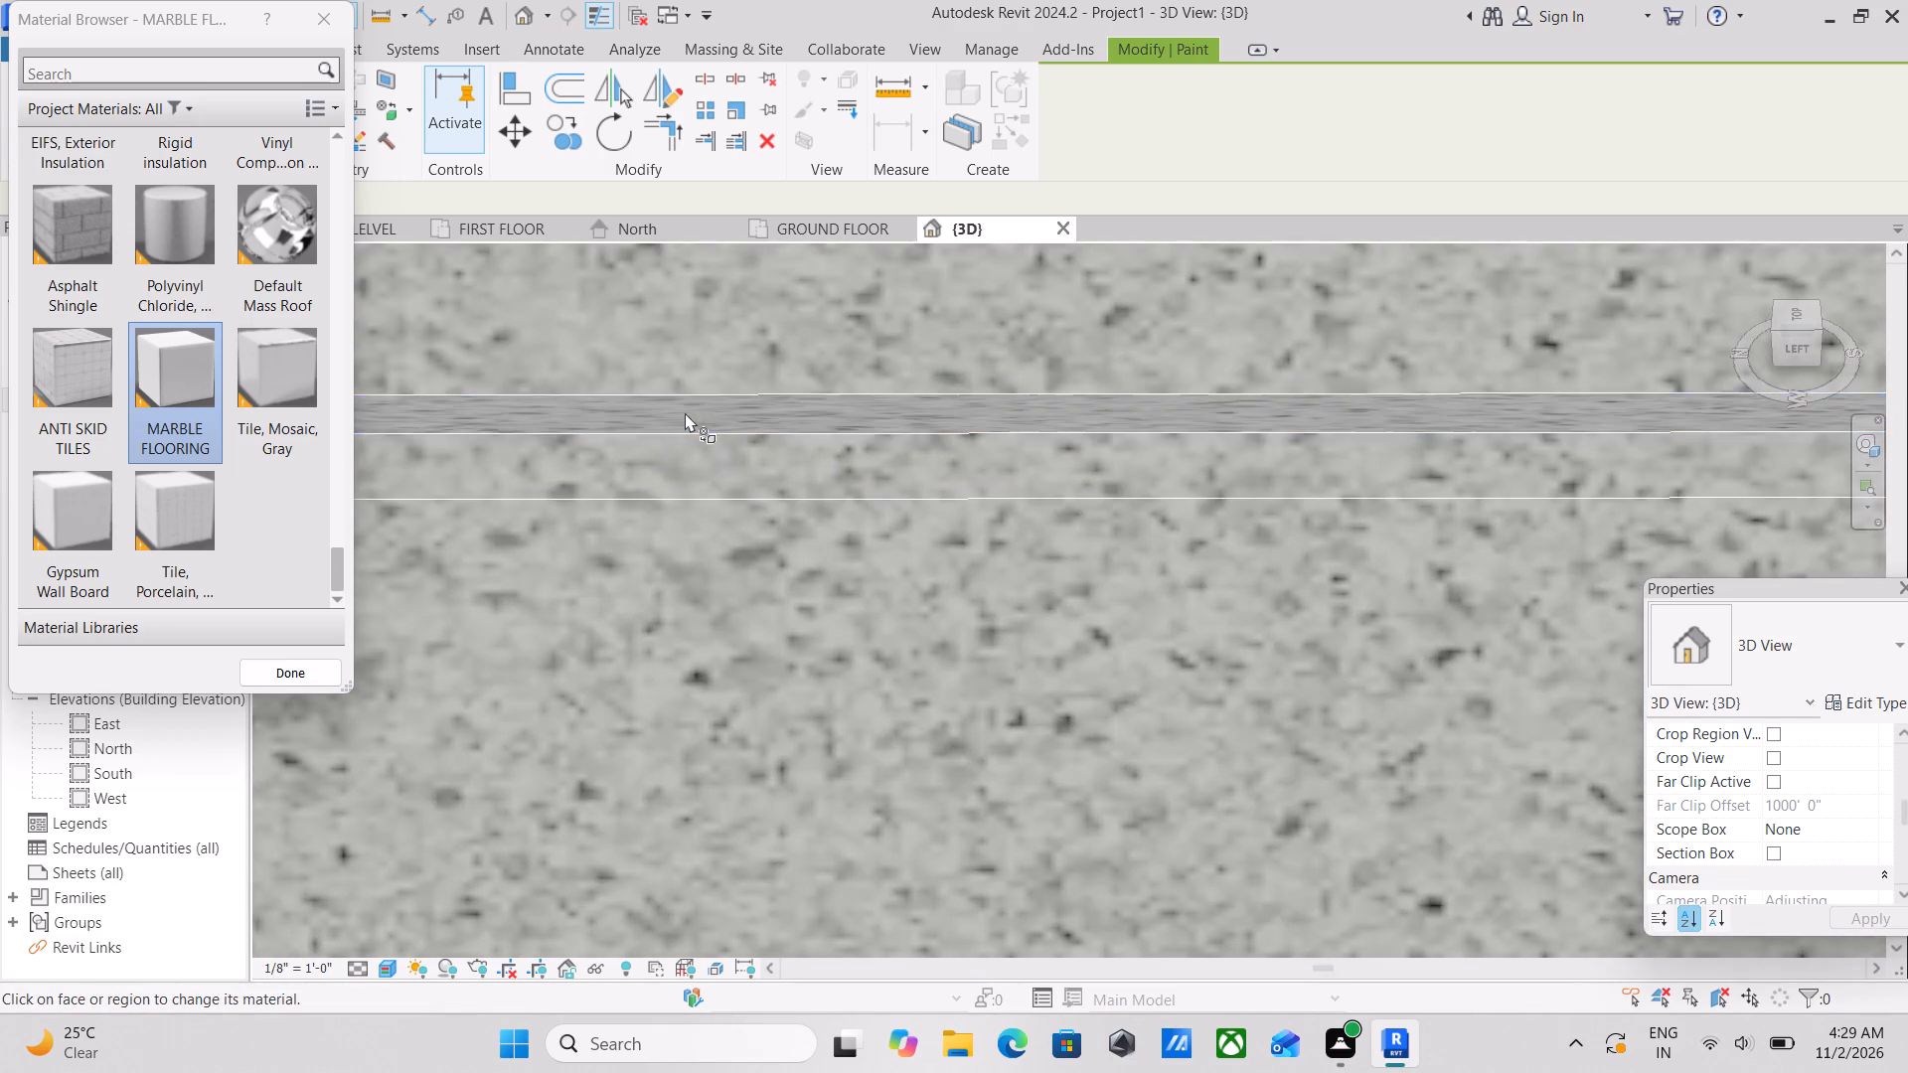
Paint the tread directly above the corner landing with MARBLE FLOORING.
{"action": "scroll", "coordinate": [685, 413], "scroll_direction": "down", "scroll_amount": 9}
{"action": "scroll", "coordinate": [945, 588], "scroll_direction": "down", "scroll_amount": 4}
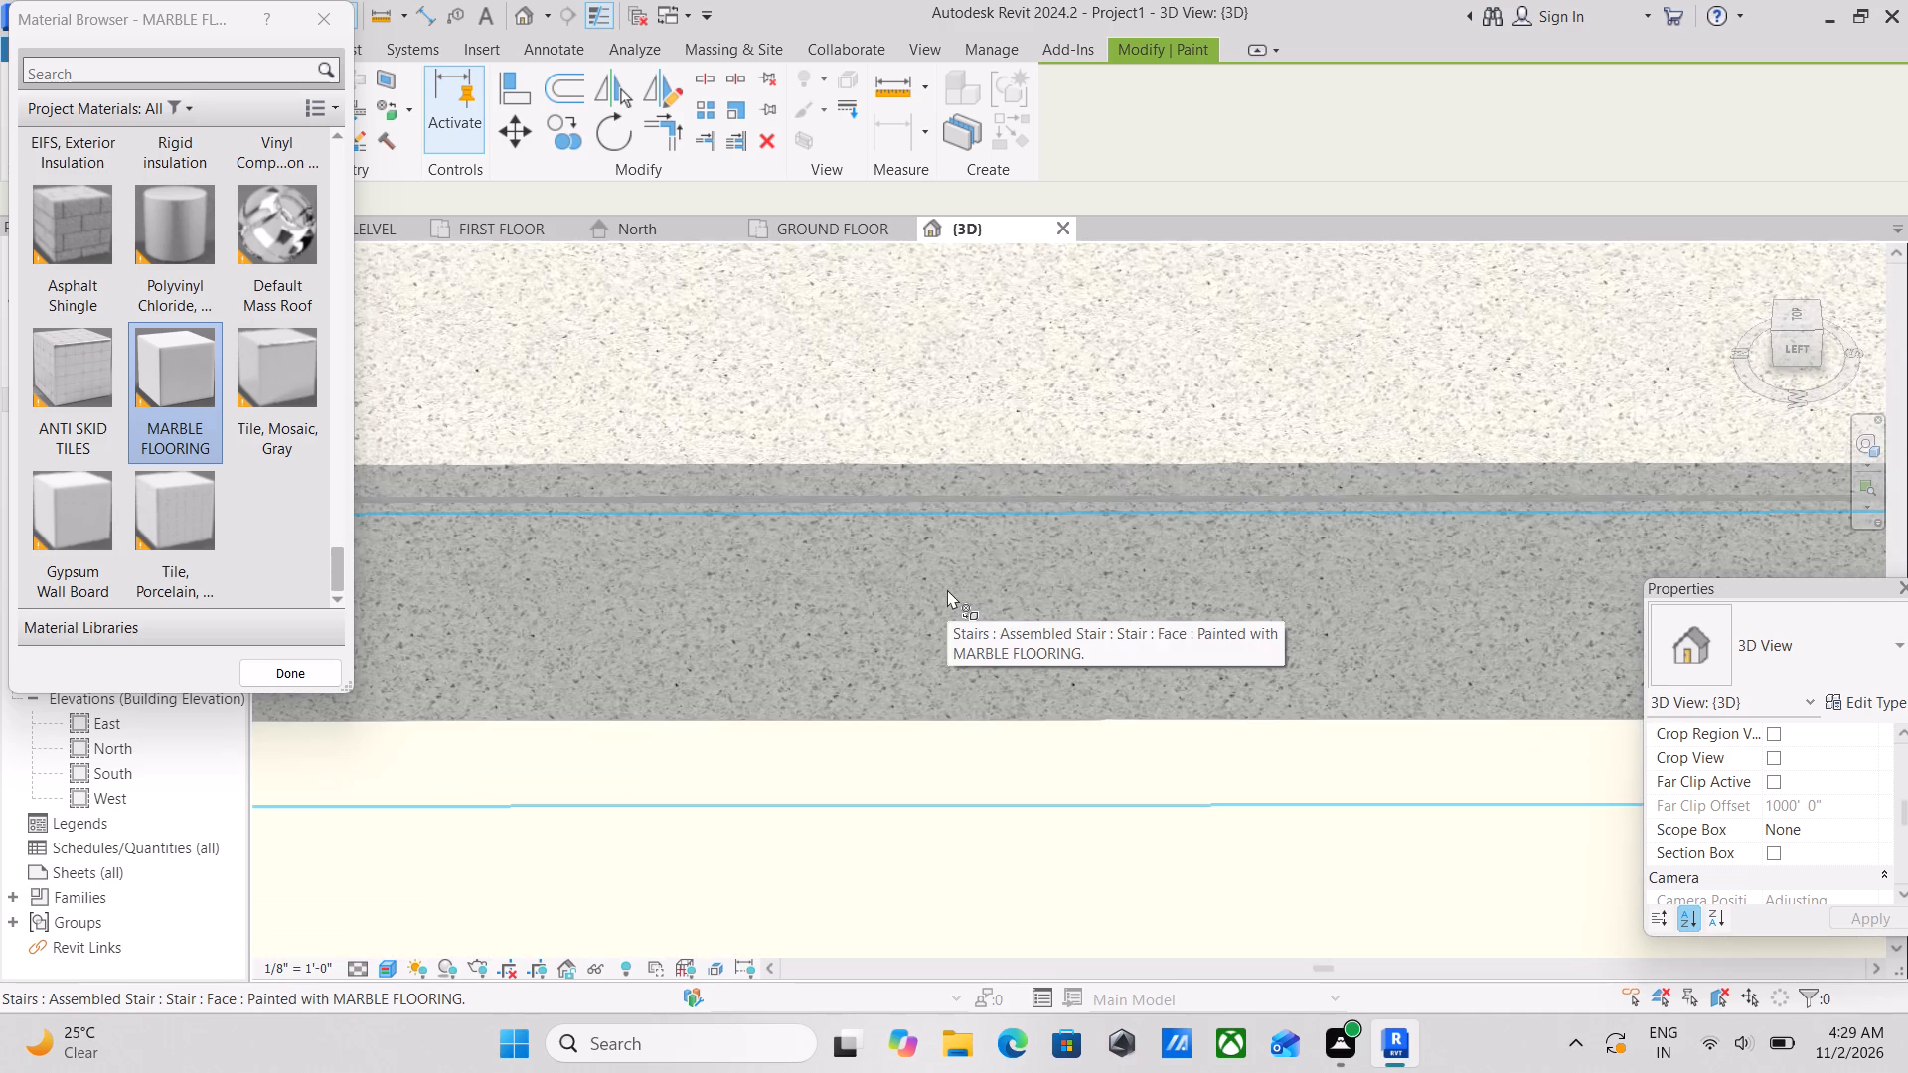
{"action": "scroll", "coordinate": [947, 589], "scroll_direction": "down", "scroll_amount": 9}
{"action": "scroll", "coordinate": [1120, 522], "scroll_direction": "down", "scroll_amount": 5}
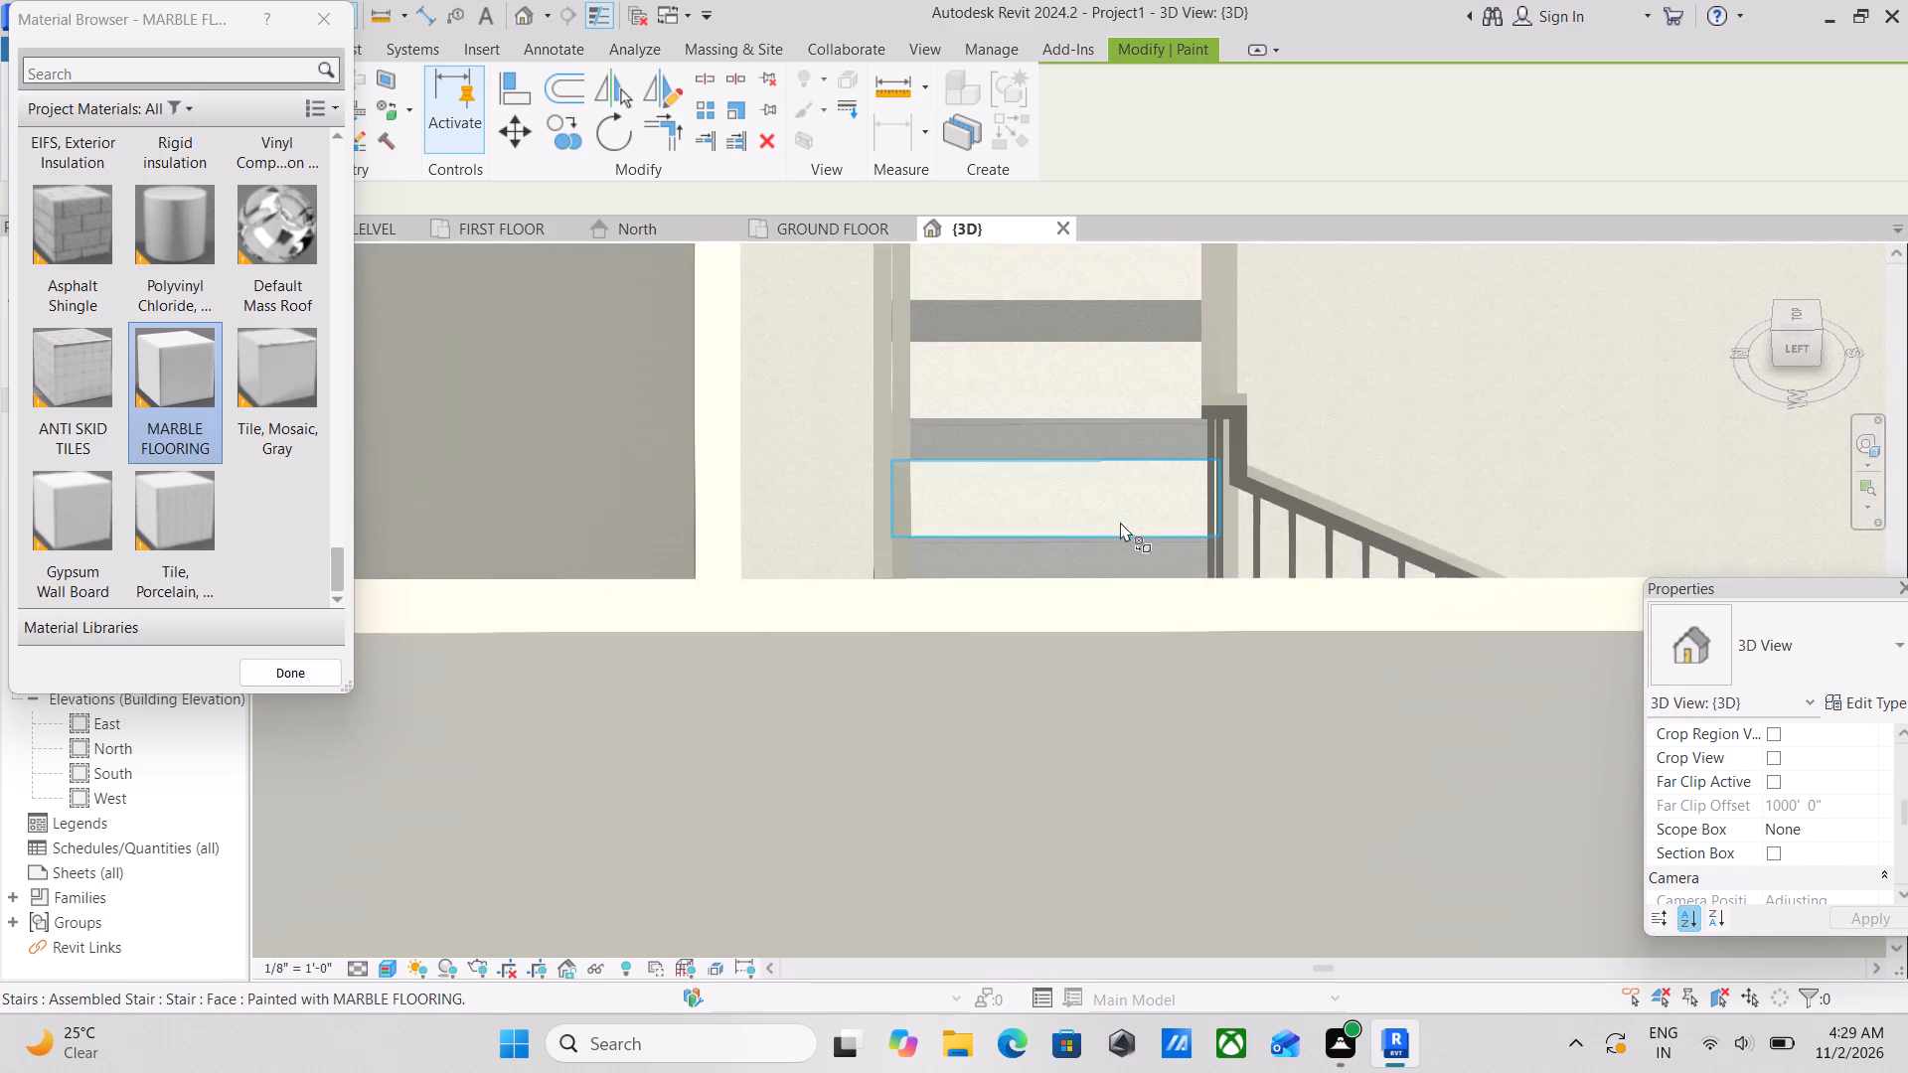
{"action": "scroll", "coordinate": [1120, 522], "scroll_direction": "down", "scroll_amount": 2}
{"action": "middle_click_drag", "start_coordinate": [1122, 507], "coordinate": [954, 591], "text": "shift"}
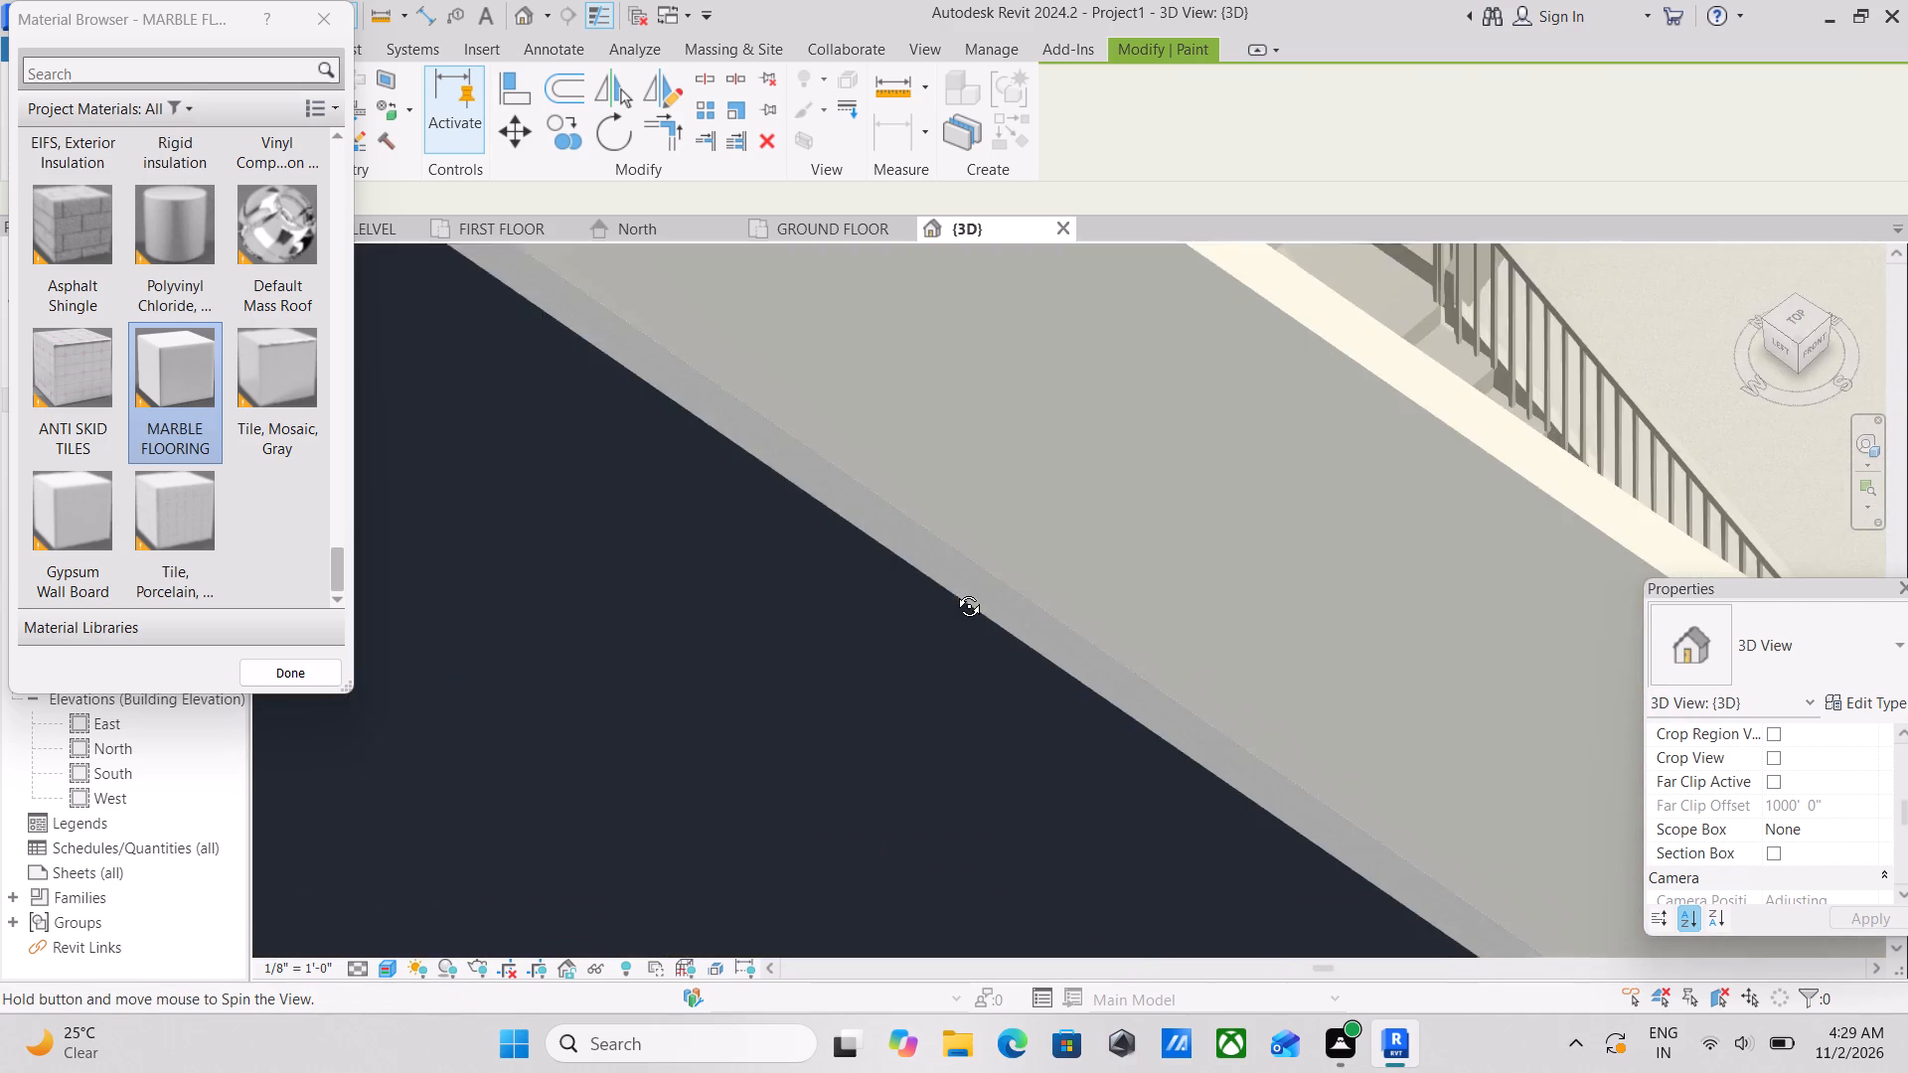
{"action": "middle_click_drag", "start_coordinate": [954, 591], "coordinate": [939, 590], "text": "shift"}
{"action": "scroll", "coordinate": [1118, 387], "scroll_direction": "down", "scroll_amount": 3}
{"action": "middle_click_drag", "start_coordinate": [1106, 390], "coordinate": [607, 673]}
{"action": "scroll", "coordinate": [608, 673], "scroll_direction": "up", "scroll_amount": 1}
{"action": "scroll", "coordinate": [749, 500], "scroll_direction": "up", "scroll_amount": 4}
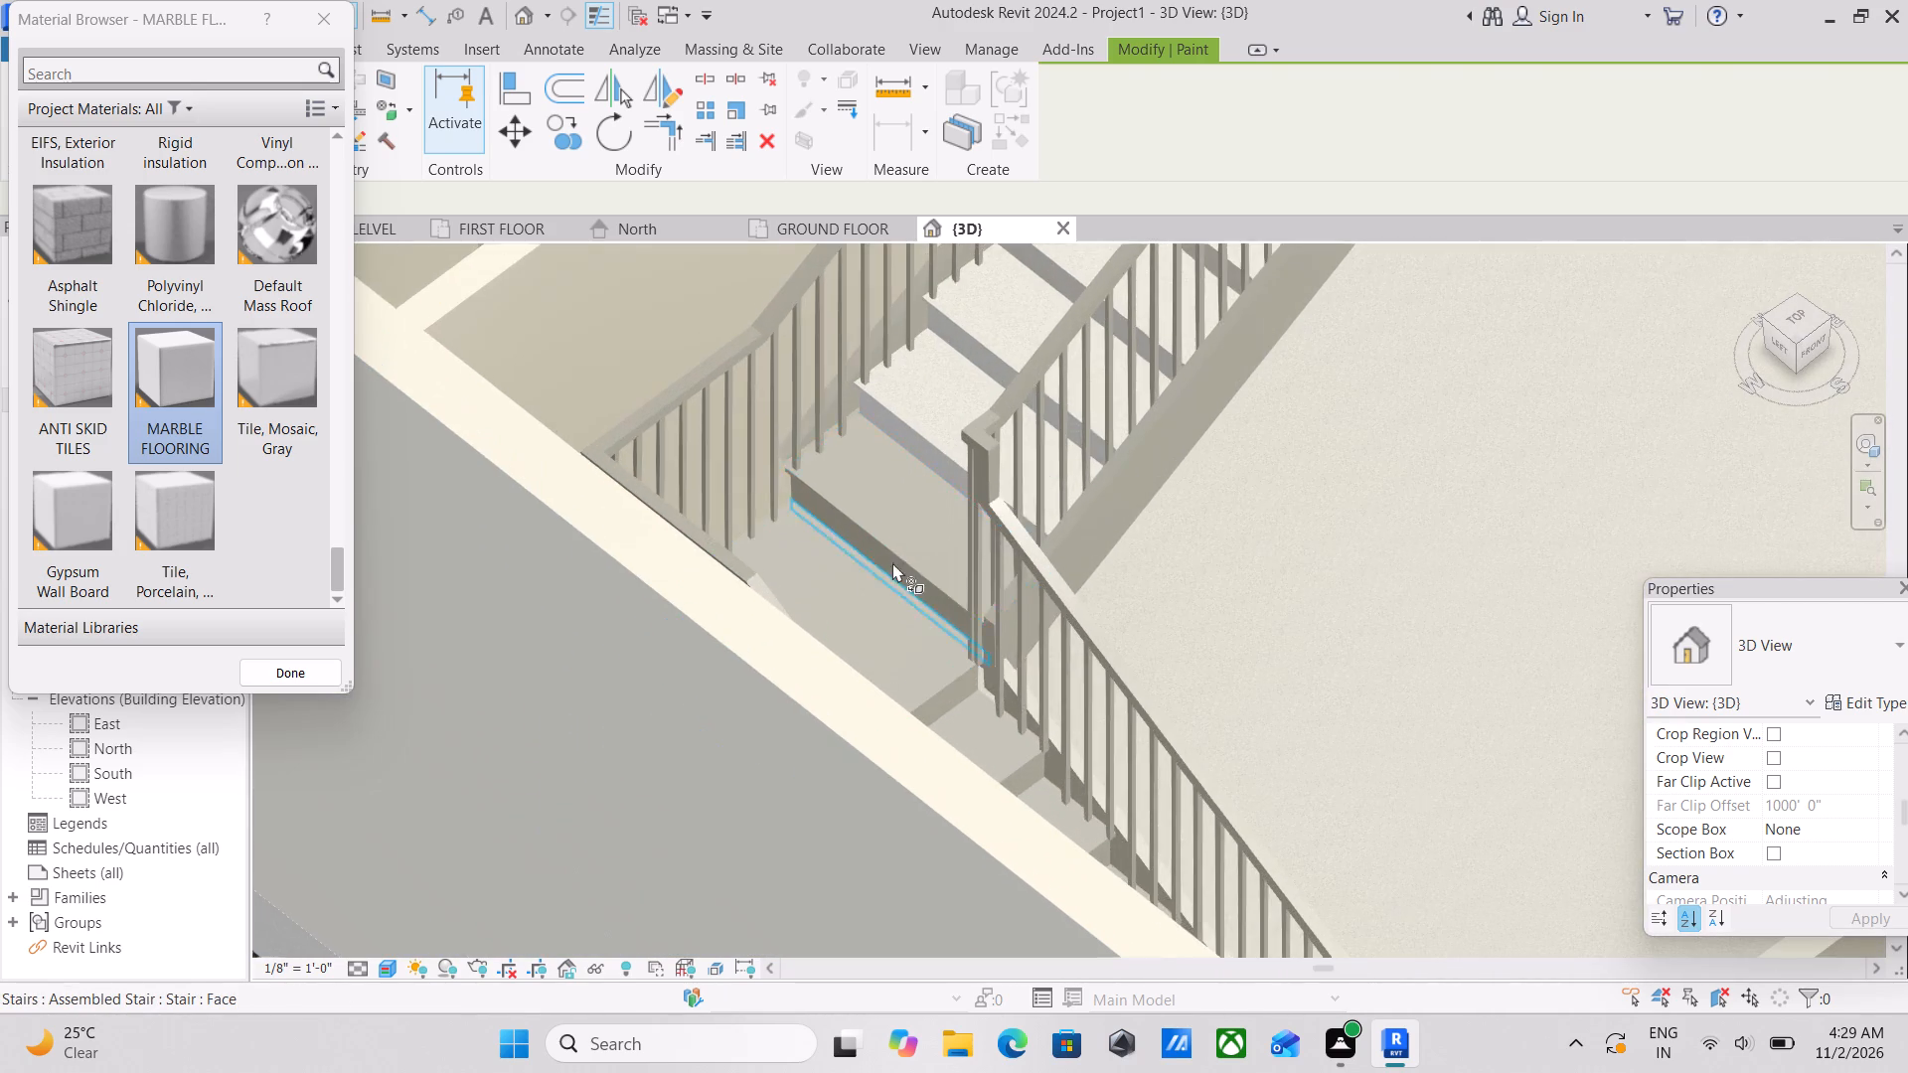
{"action": "scroll", "coordinate": [905, 557], "scroll_direction": "up", "scroll_amount": 4}
{"action": "left_click", "coordinate": [898, 511]}
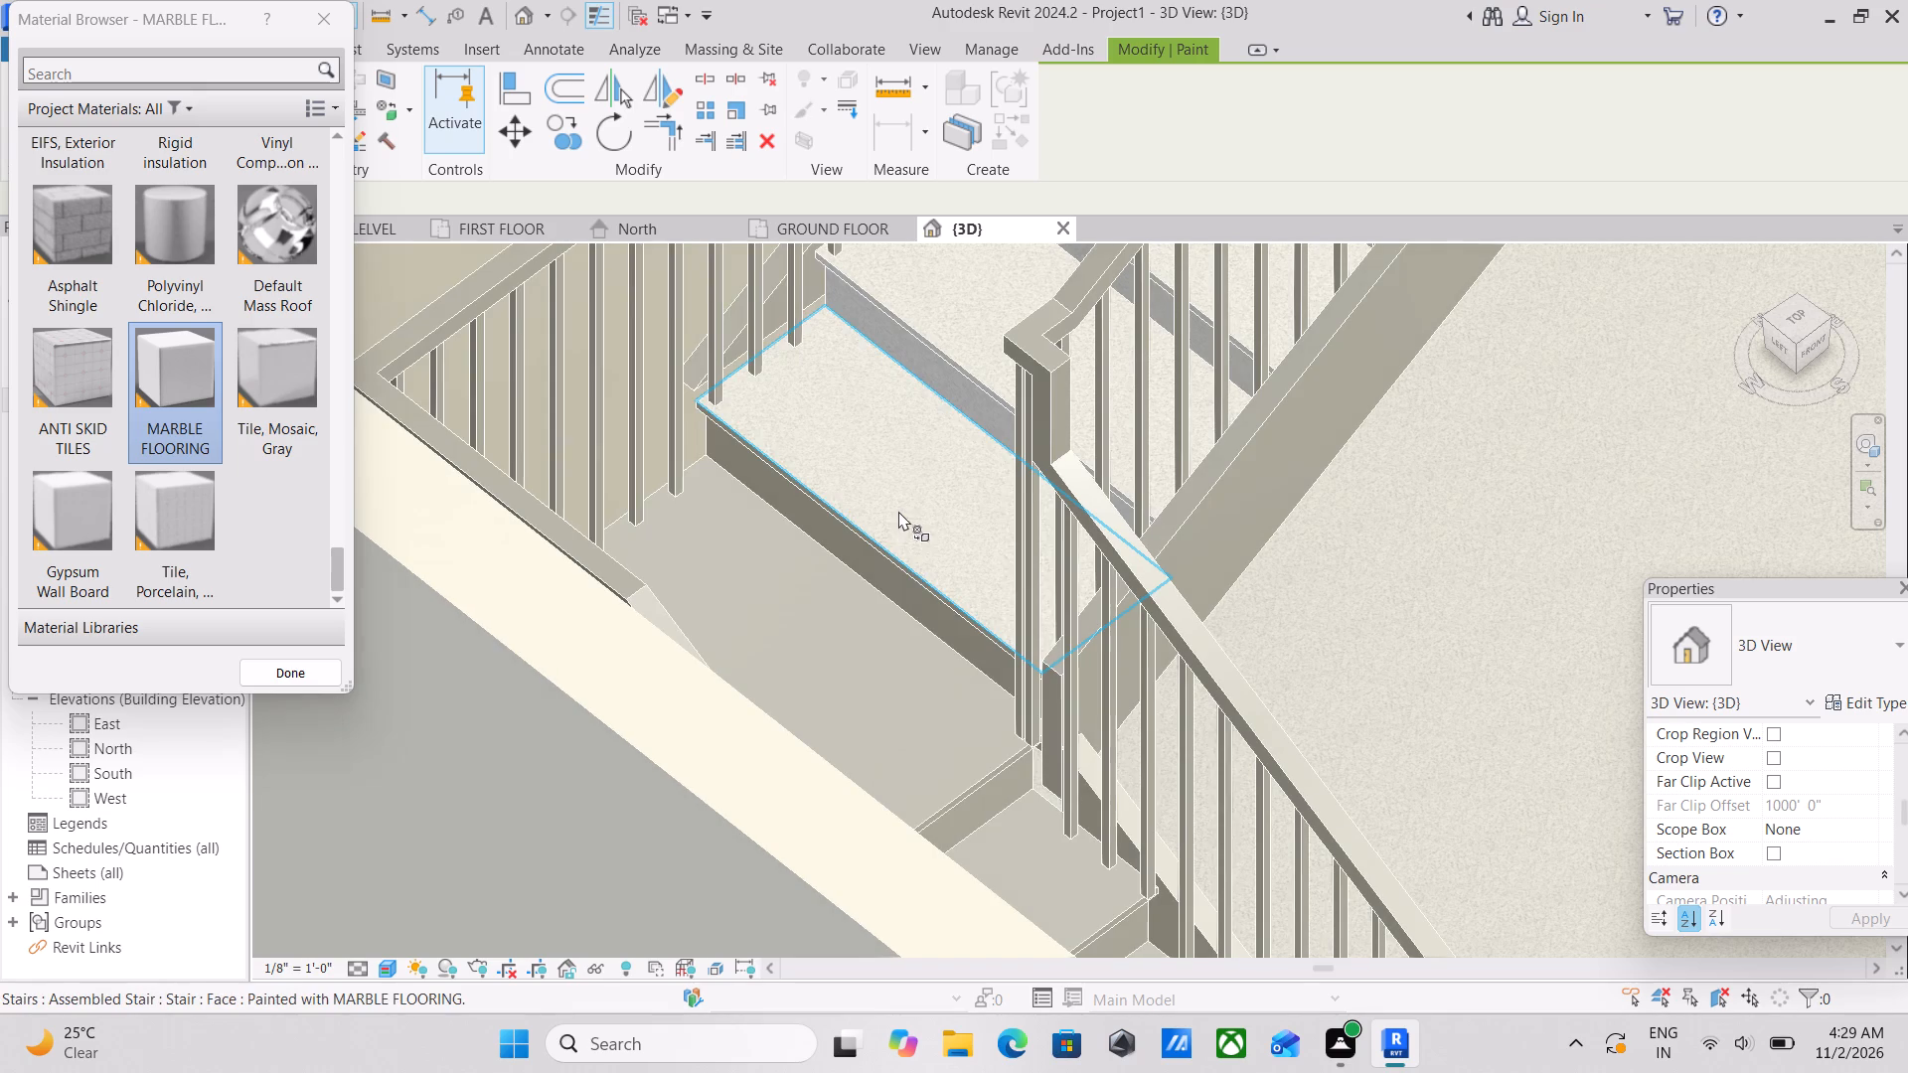
Paint the nosing and the riser between that tread and the corner landing with MARBLE FLOORING.
{"action": "scroll", "coordinate": [872, 537], "scroll_direction": "up", "scroll_amount": 14}
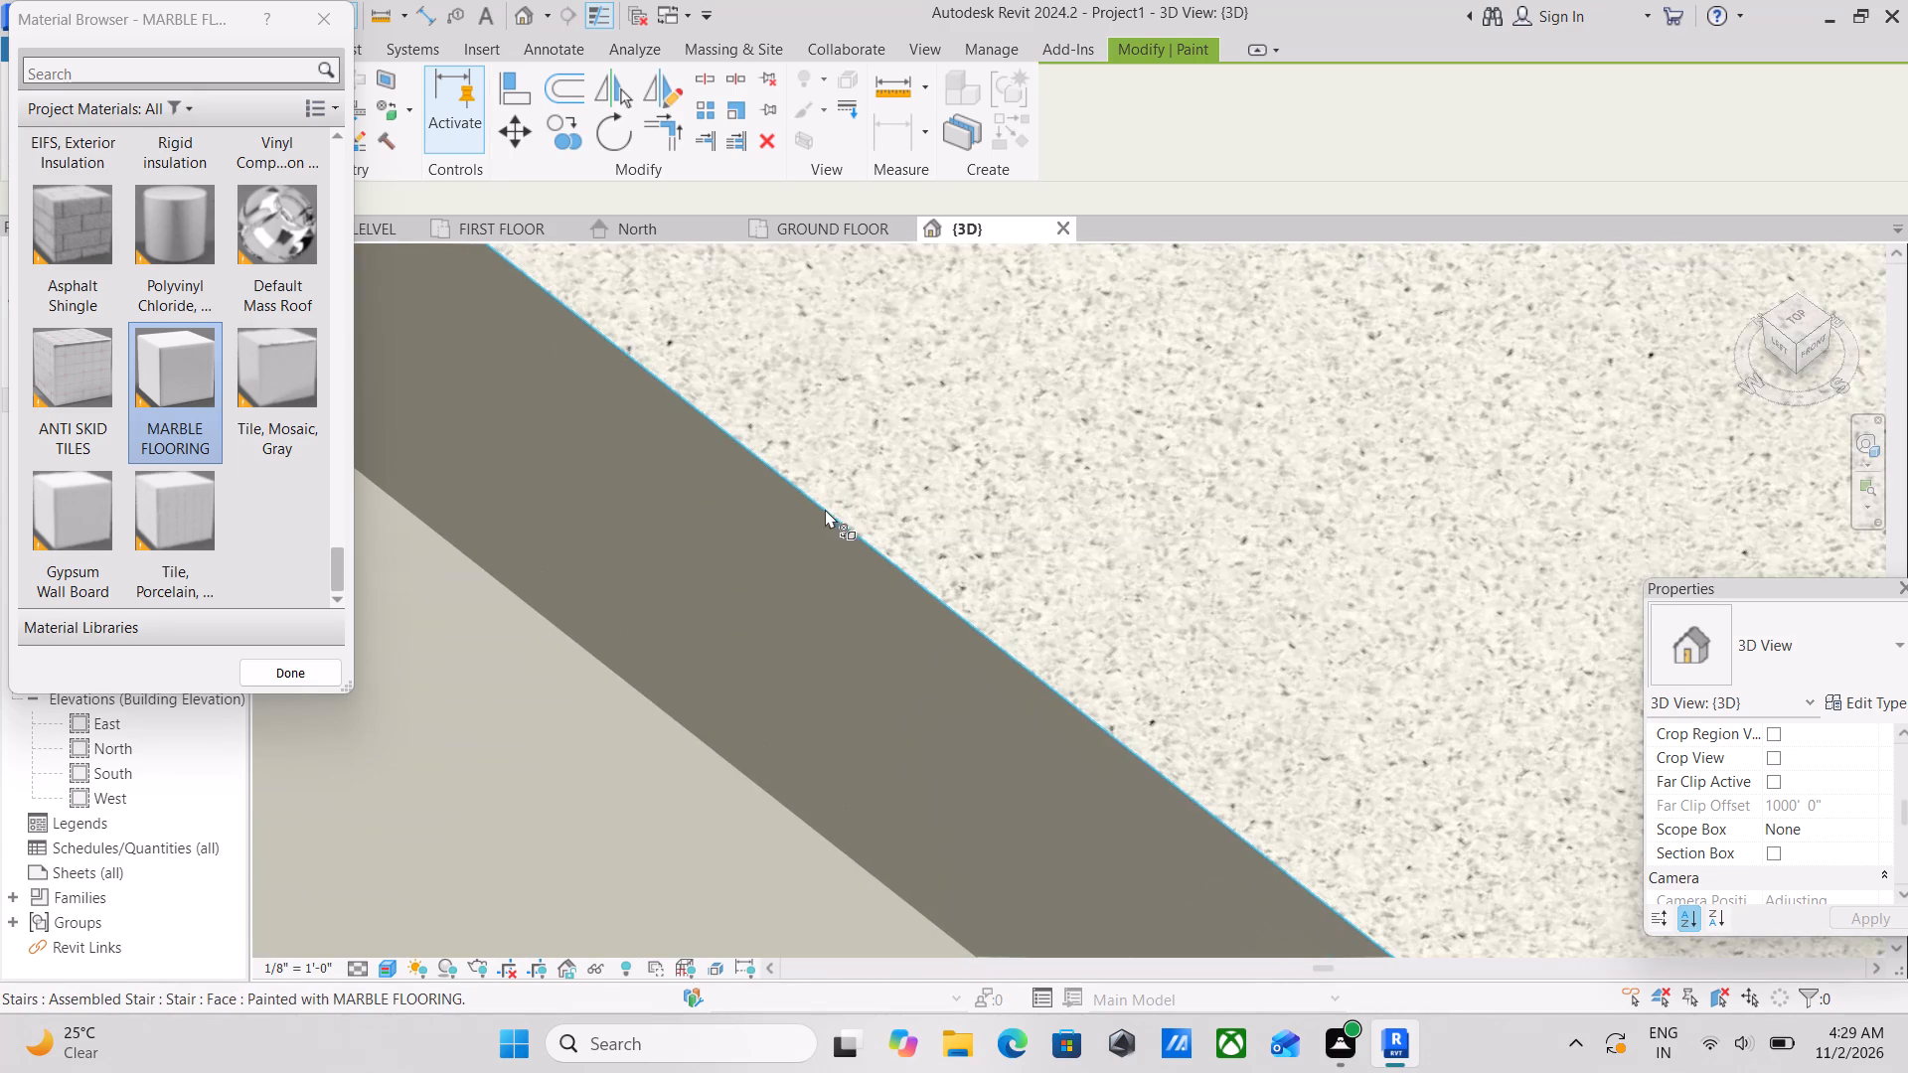
{"action": "left_click", "coordinate": [810, 516]}
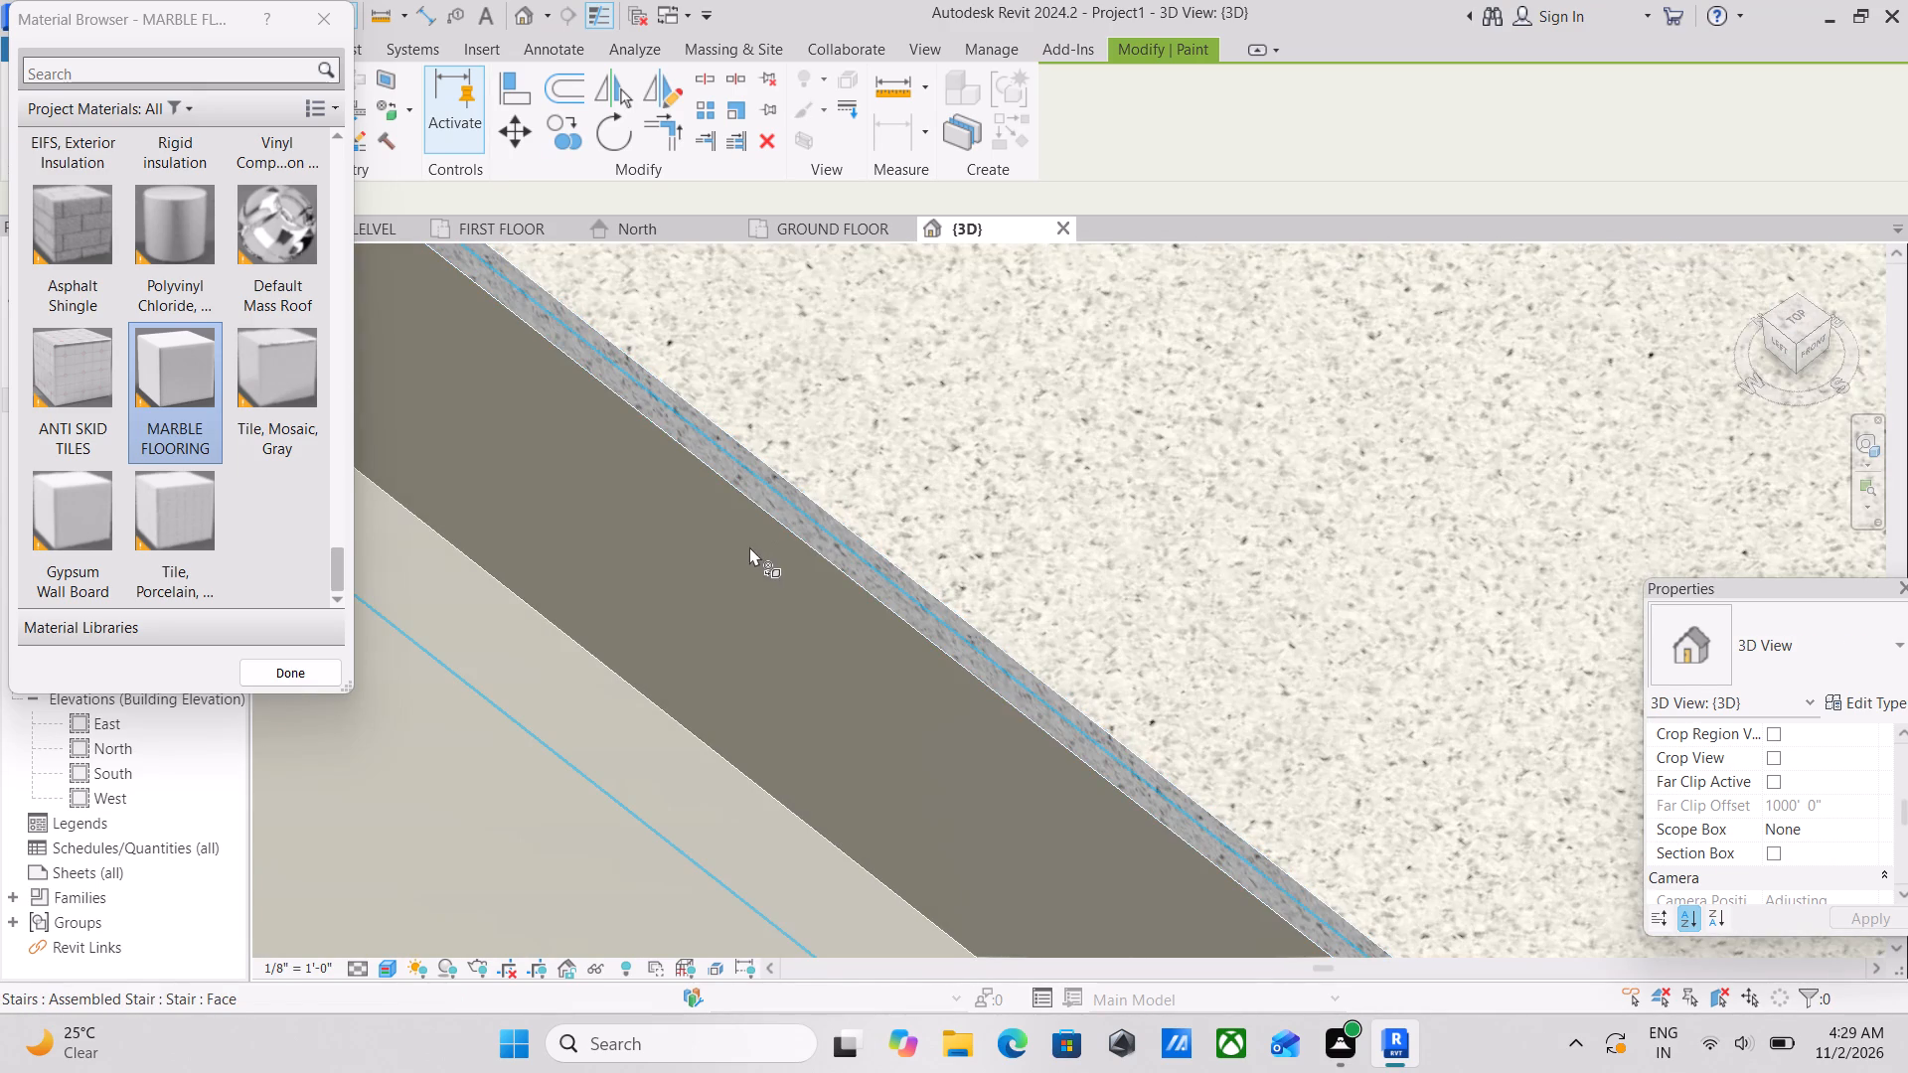
{"action": "left_click", "coordinate": [749, 546]}
Paint the top surface of the corner landing with MARBLE FLOORING.
{"action": "scroll", "coordinate": [790, 535], "scroll_direction": "down", "scroll_amount": 11}
{"action": "middle_click_drag", "start_coordinate": [790, 535], "coordinate": [810, 451]}
{"action": "scroll", "coordinate": [810, 451], "scroll_direction": "up", "scroll_amount": 1}
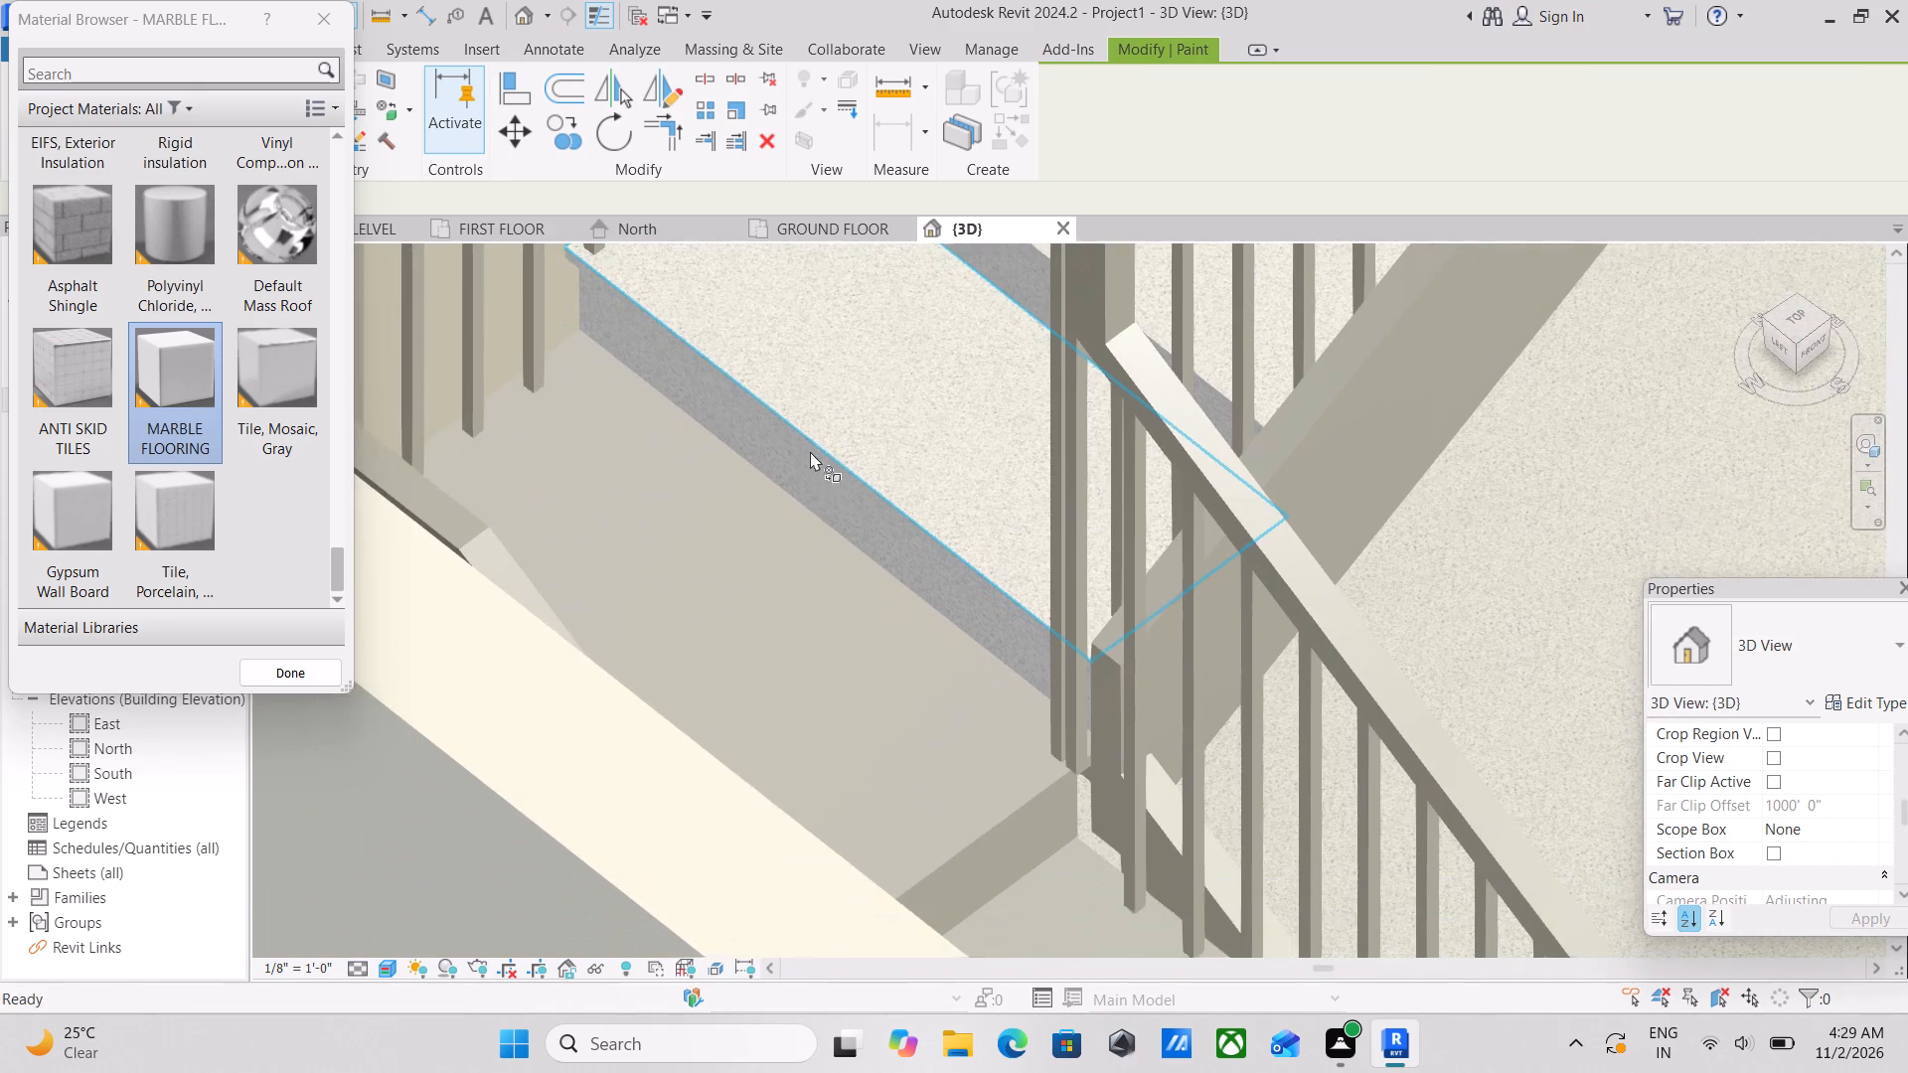
{"action": "left_click", "coordinate": [630, 591]}
Paint the riser below the corner landing at the head of the lower flight, plus the landing's nosing, with MARBLE FLOORING.
{"action": "scroll", "coordinate": [807, 556], "scroll_direction": "down", "scroll_amount": 11}
{"action": "middle_click_drag", "start_coordinate": [794, 550], "coordinate": [565, 449]}
{"action": "scroll", "coordinate": [767, 559], "scroll_direction": "up", "scroll_amount": 4}
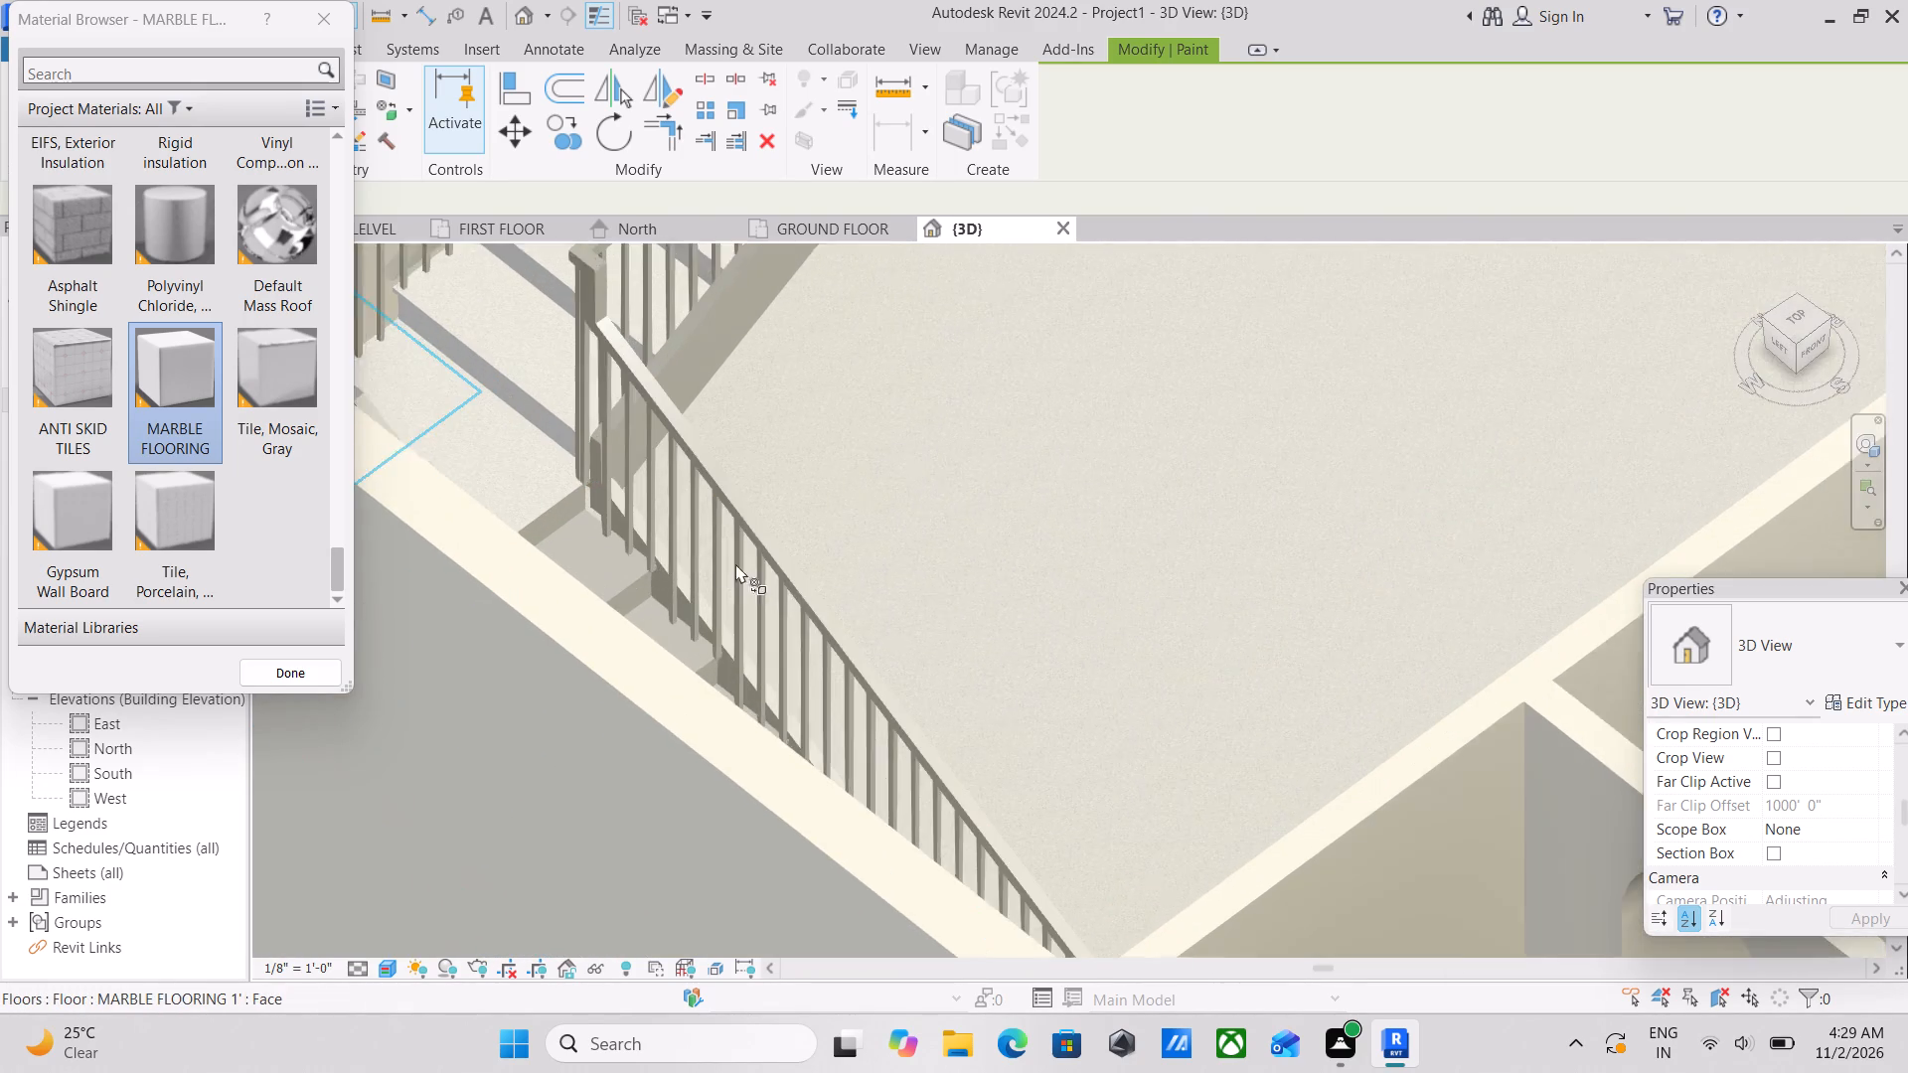
{"action": "scroll", "coordinate": [681, 558], "scroll_direction": "up", "scroll_amount": 5}
{"action": "middle_click_drag", "start_coordinate": [552, 541], "coordinate": [989, 576]}
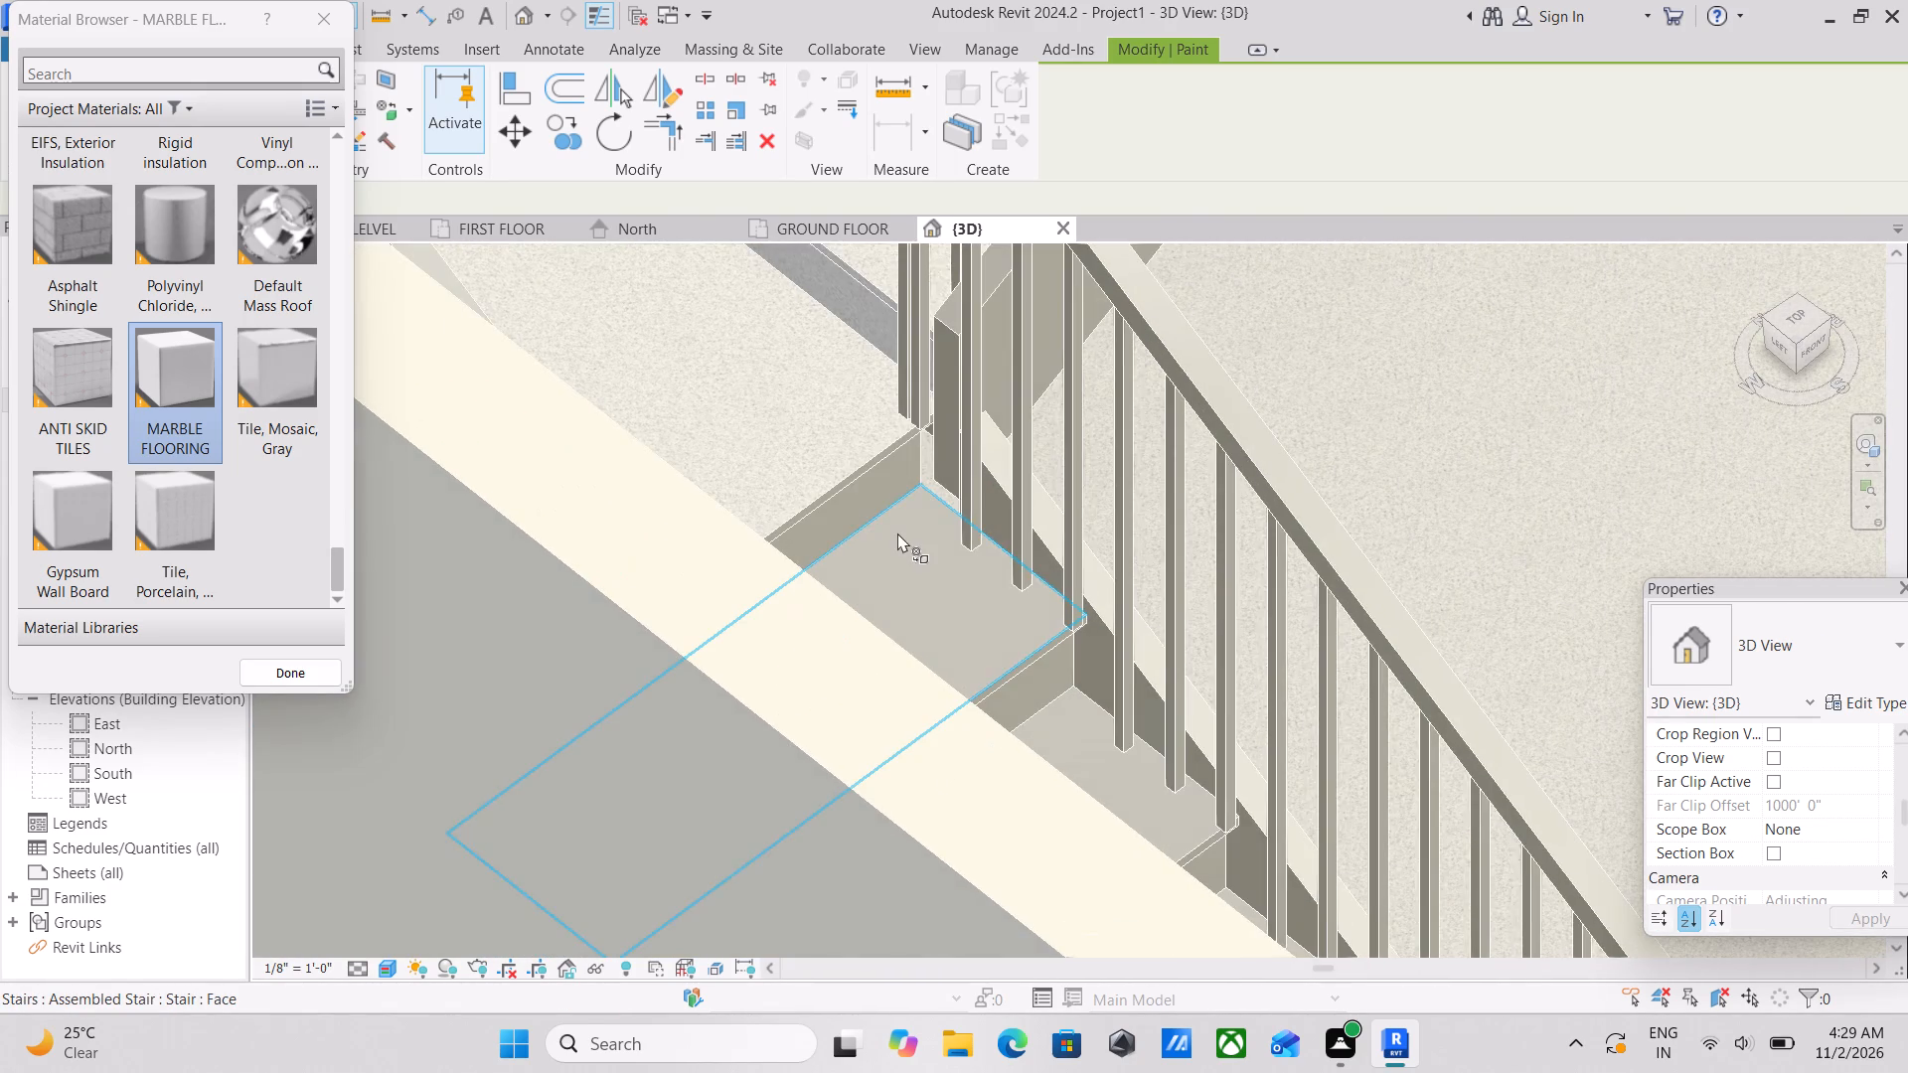
{"action": "scroll", "coordinate": [897, 533], "scroll_direction": "up", "scroll_amount": 7}
{"action": "left_click", "coordinate": [823, 489]}
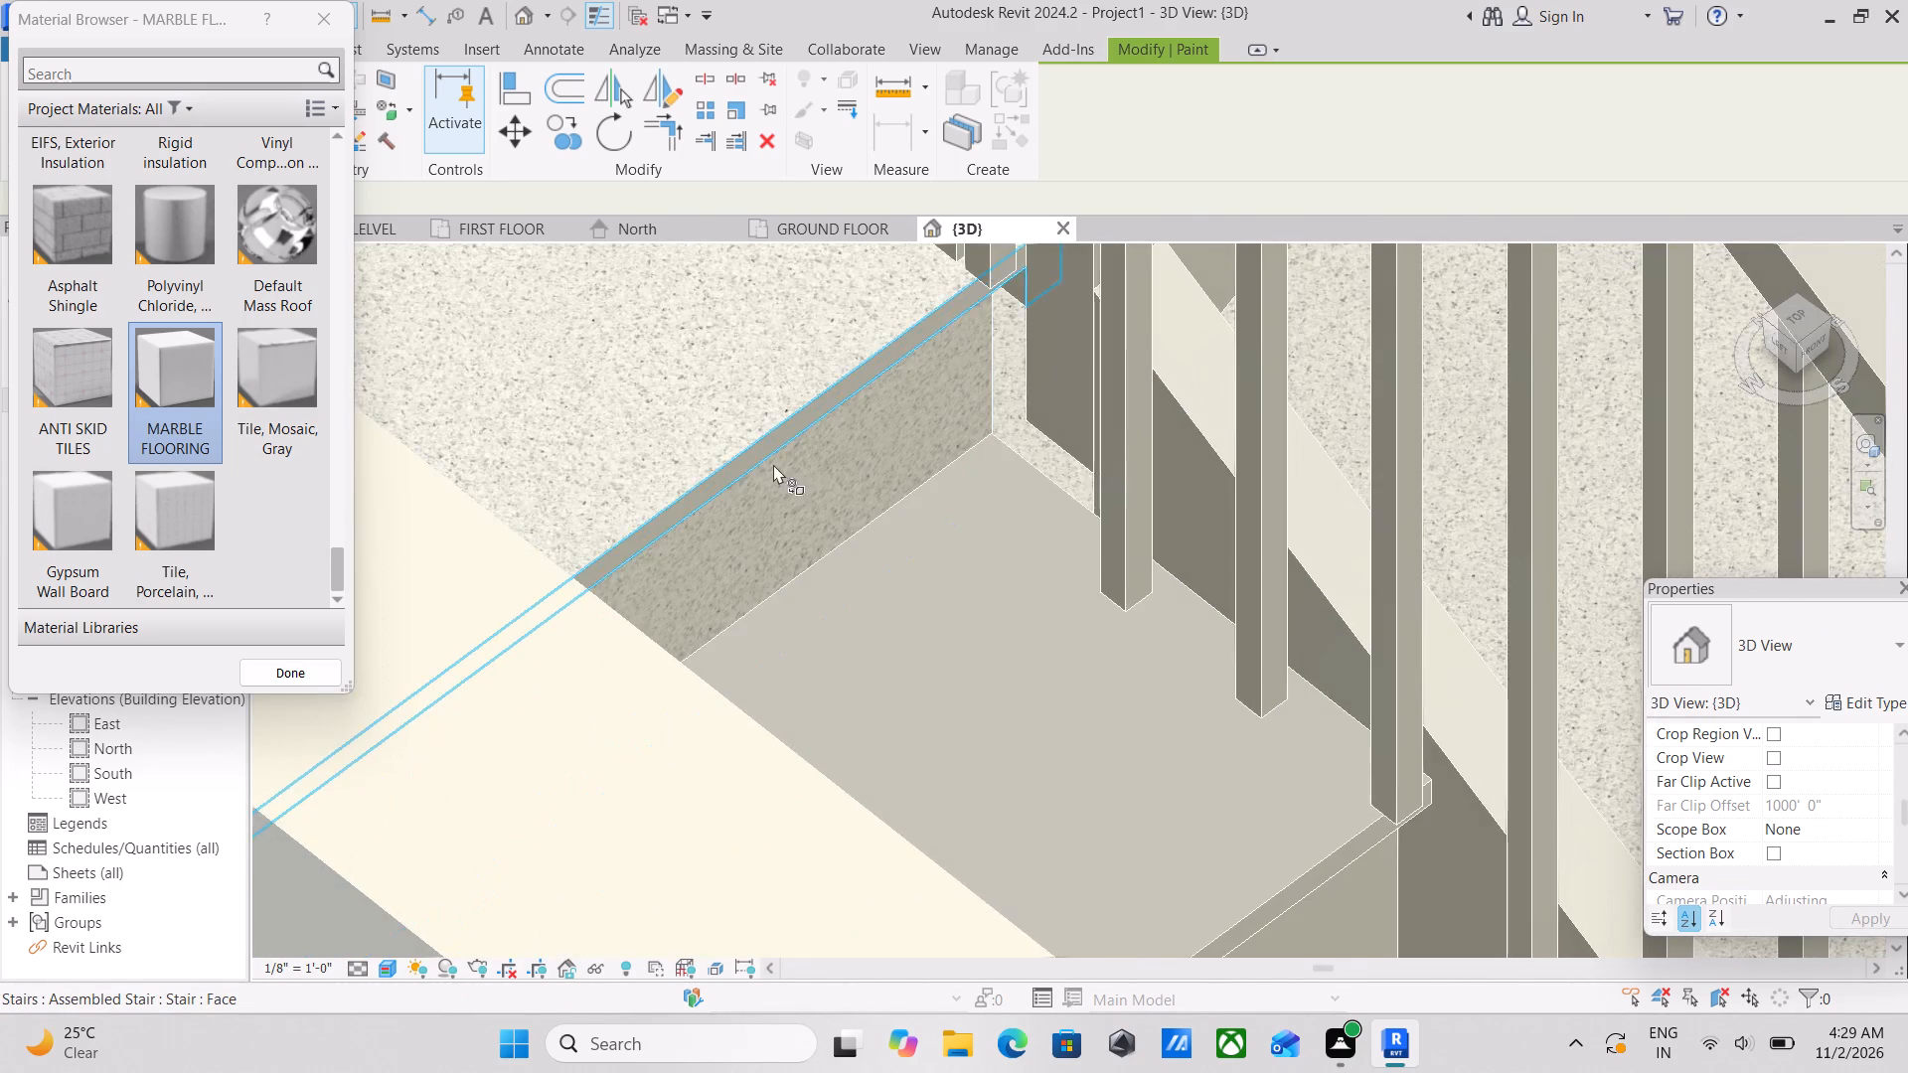
{"action": "scroll", "coordinate": [770, 463], "scroll_direction": "up", "scroll_amount": 10}
{"action": "left_click", "coordinate": [702, 449]}
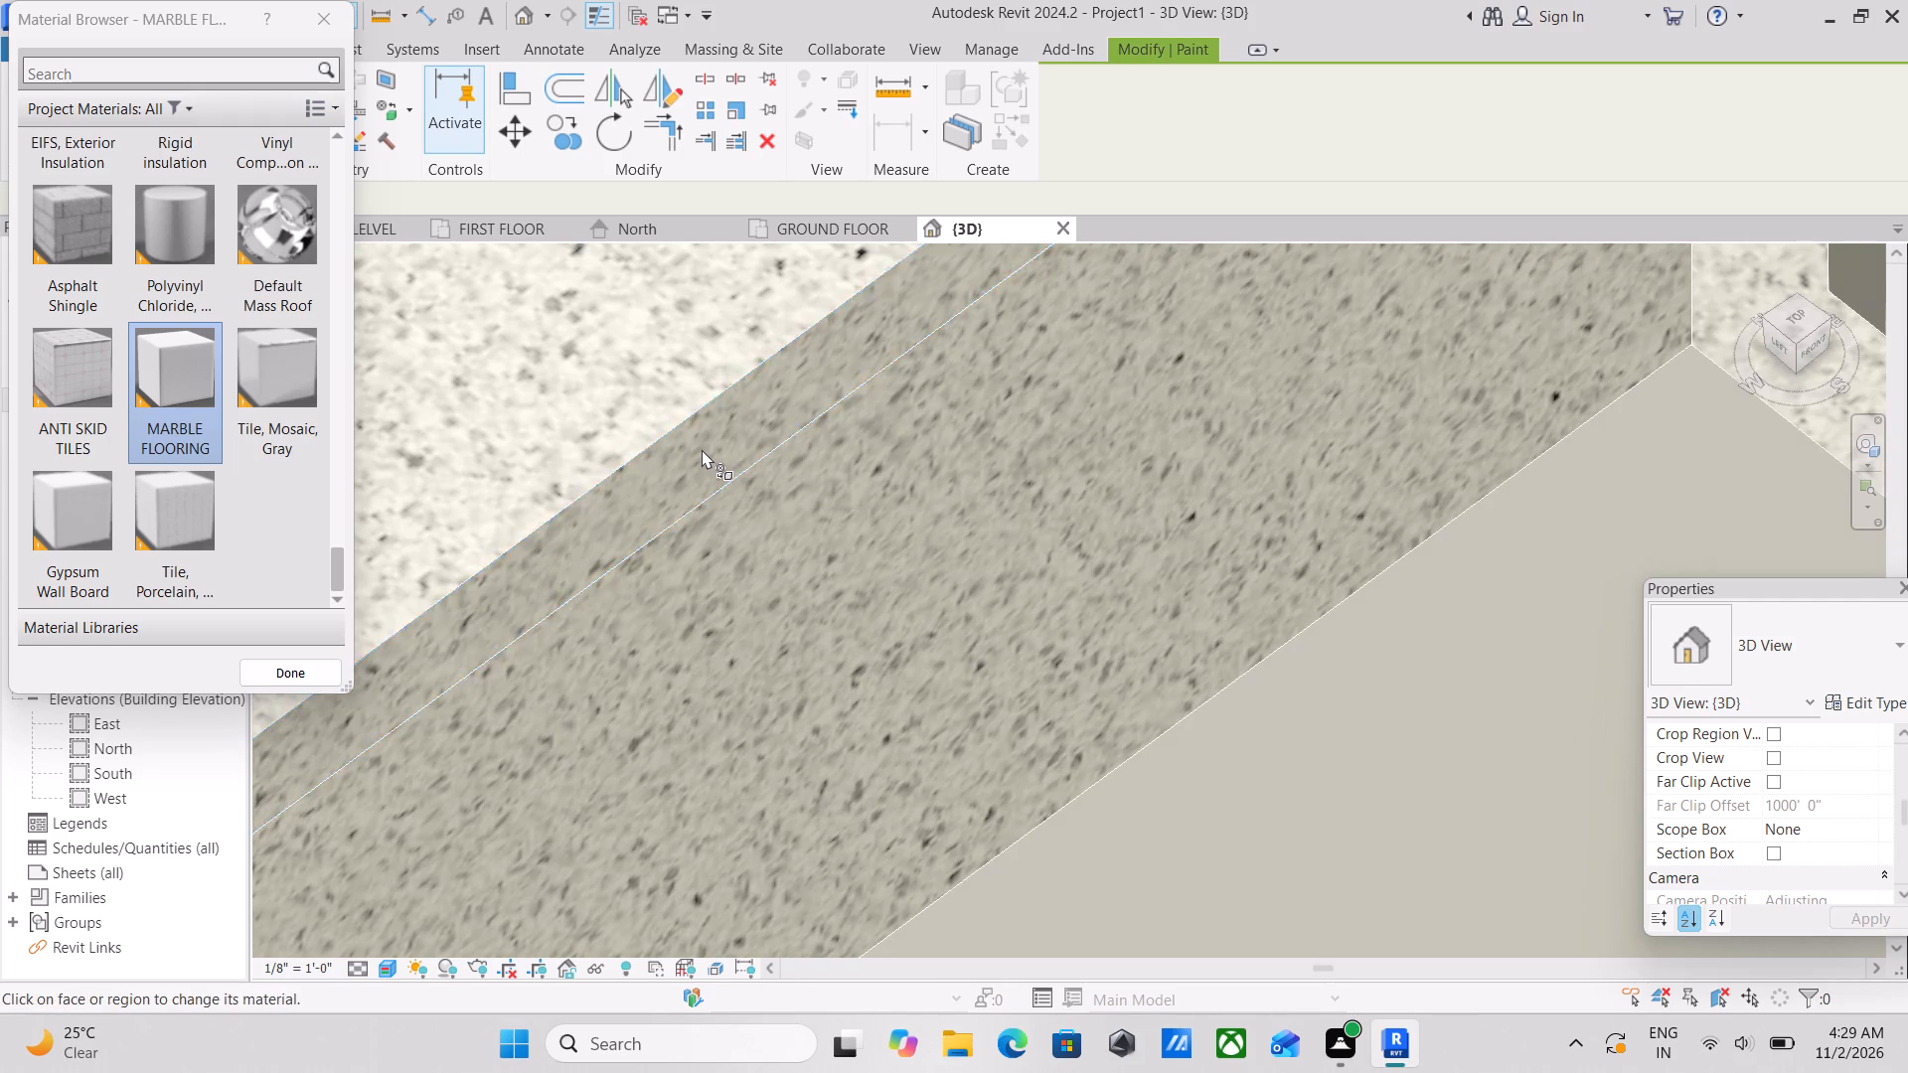
{"action": "scroll", "coordinate": [752, 470], "scroll_direction": "up", "scroll_amount": 4}
{"action": "scroll", "coordinate": [606, 549], "scroll_direction": "up", "scroll_amount": 4}
Paint the first tread below the corner landing in the lower flight with MARBLE FLOORING.
{"action": "scroll", "coordinate": [600, 548], "scroll_direction": "down", "scroll_amount": 5}
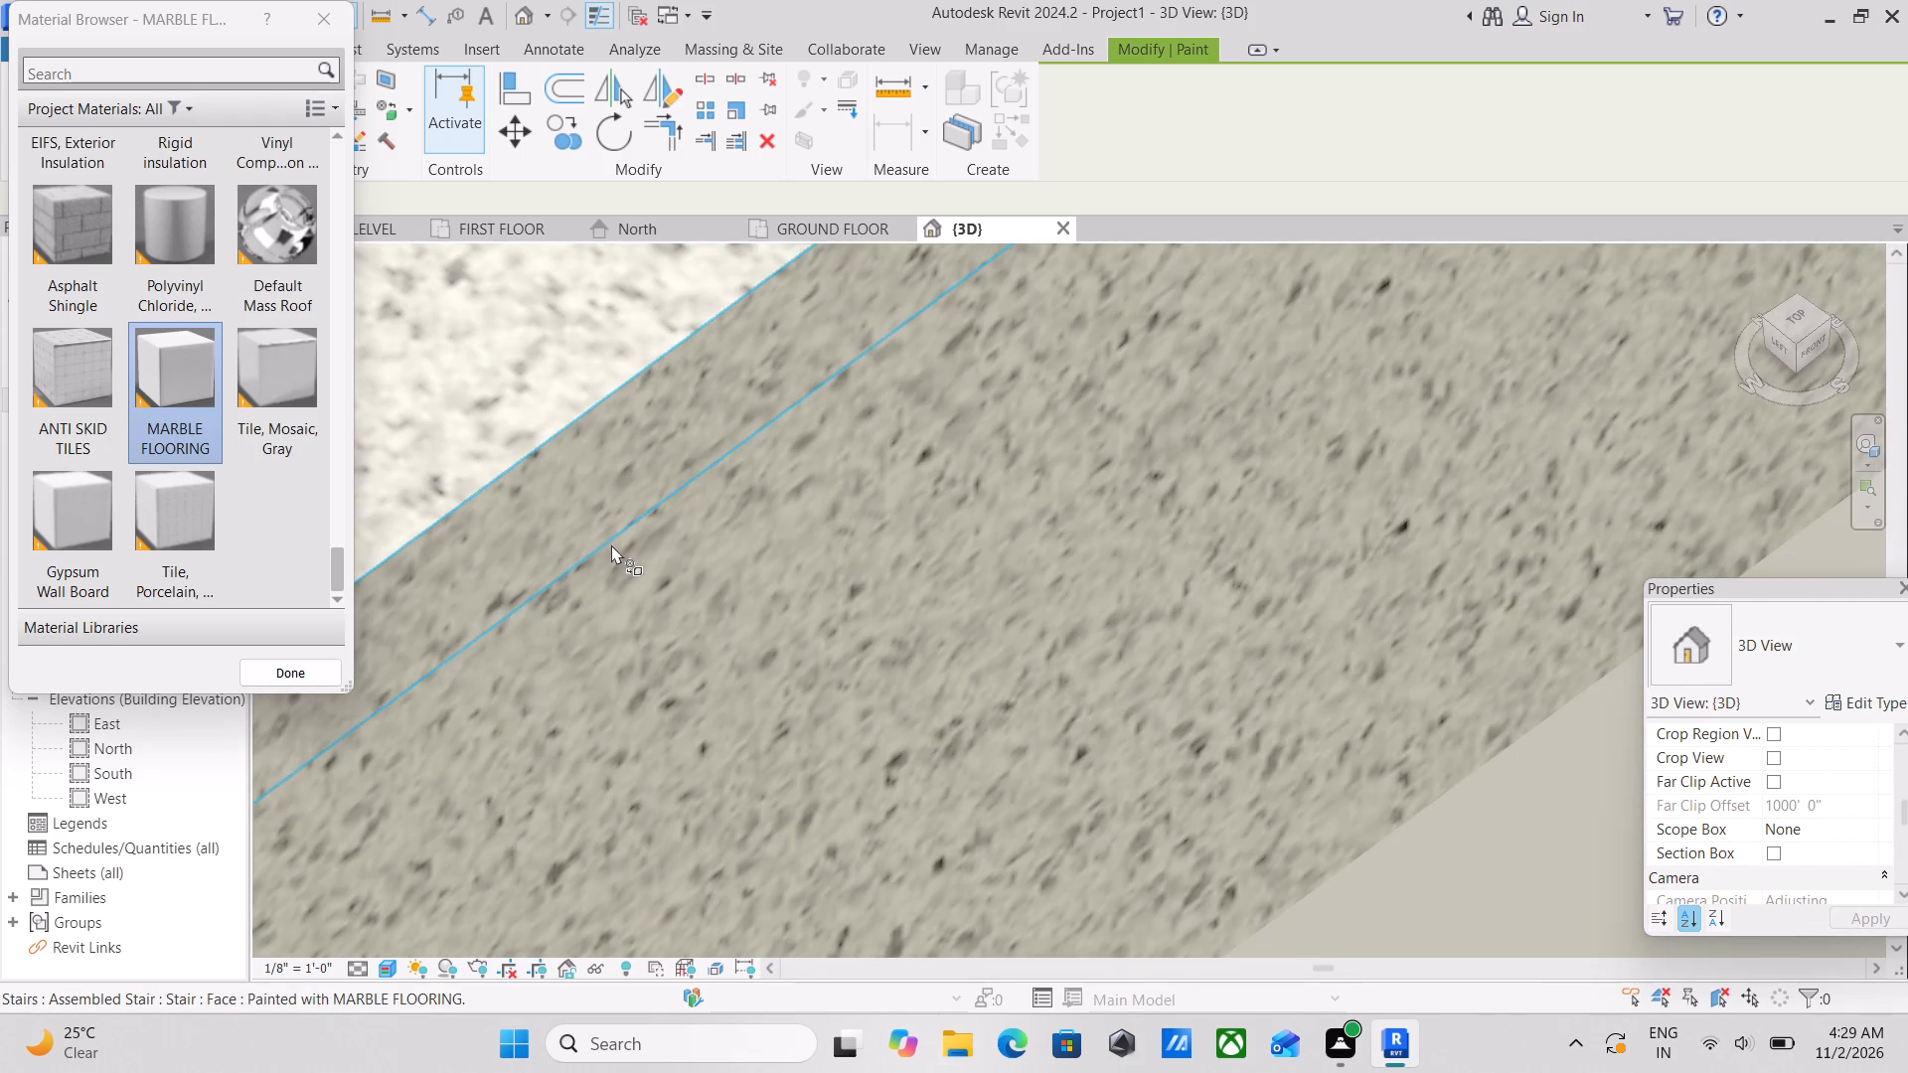
{"action": "scroll", "coordinate": [710, 541], "scroll_direction": "down", "scroll_amount": 6}
{"action": "scroll", "coordinate": [898, 536], "scroll_direction": "down", "scroll_amount": 9}
{"action": "middle_click_drag", "start_coordinate": [896, 536], "coordinate": [696, 403]}
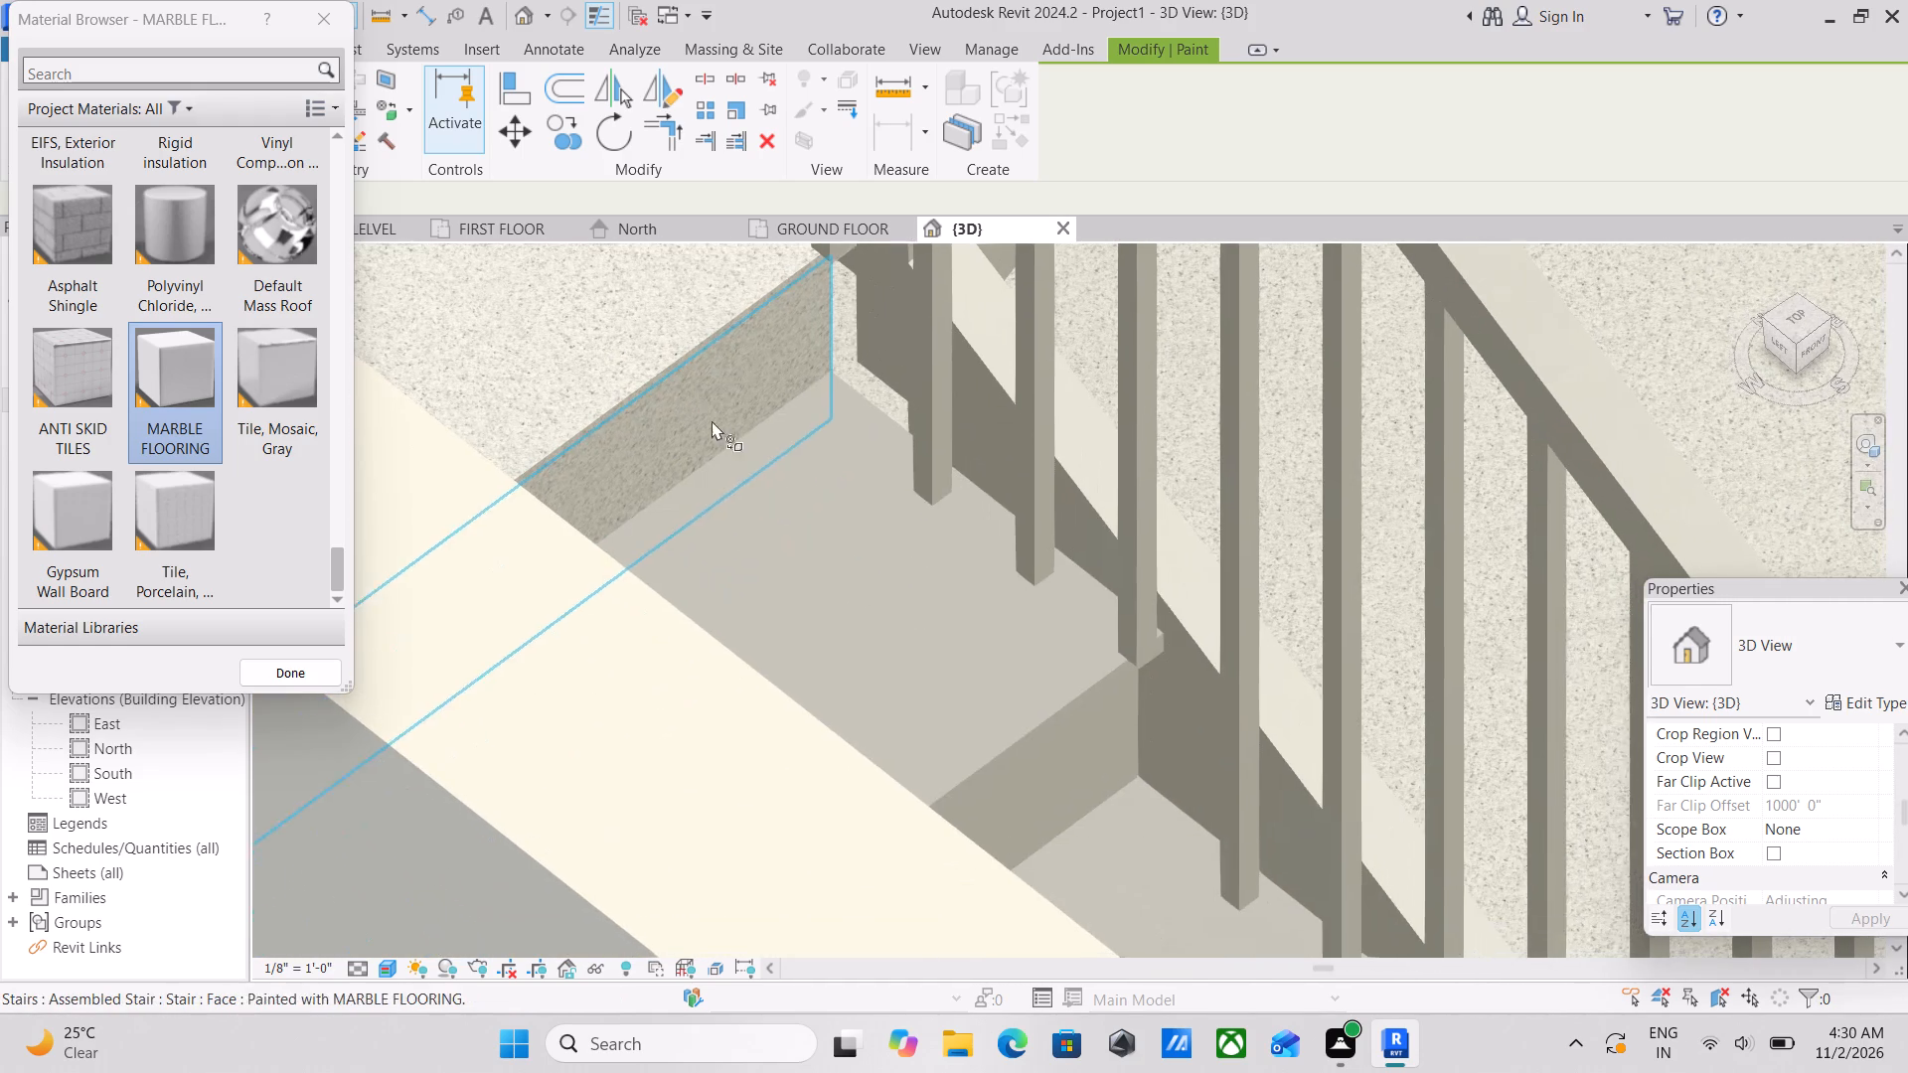
{"action": "left_click", "coordinate": [896, 582]}
Paint the nosing of the lower flight's first tread and the riser beneath it with MARBLE FLOORING.
{"action": "scroll", "coordinate": [934, 559], "scroll_direction": "down", "scroll_amount": 1}
{"action": "middle_click_drag", "start_coordinate": [932, 558], "coordinate": [775, 415]}
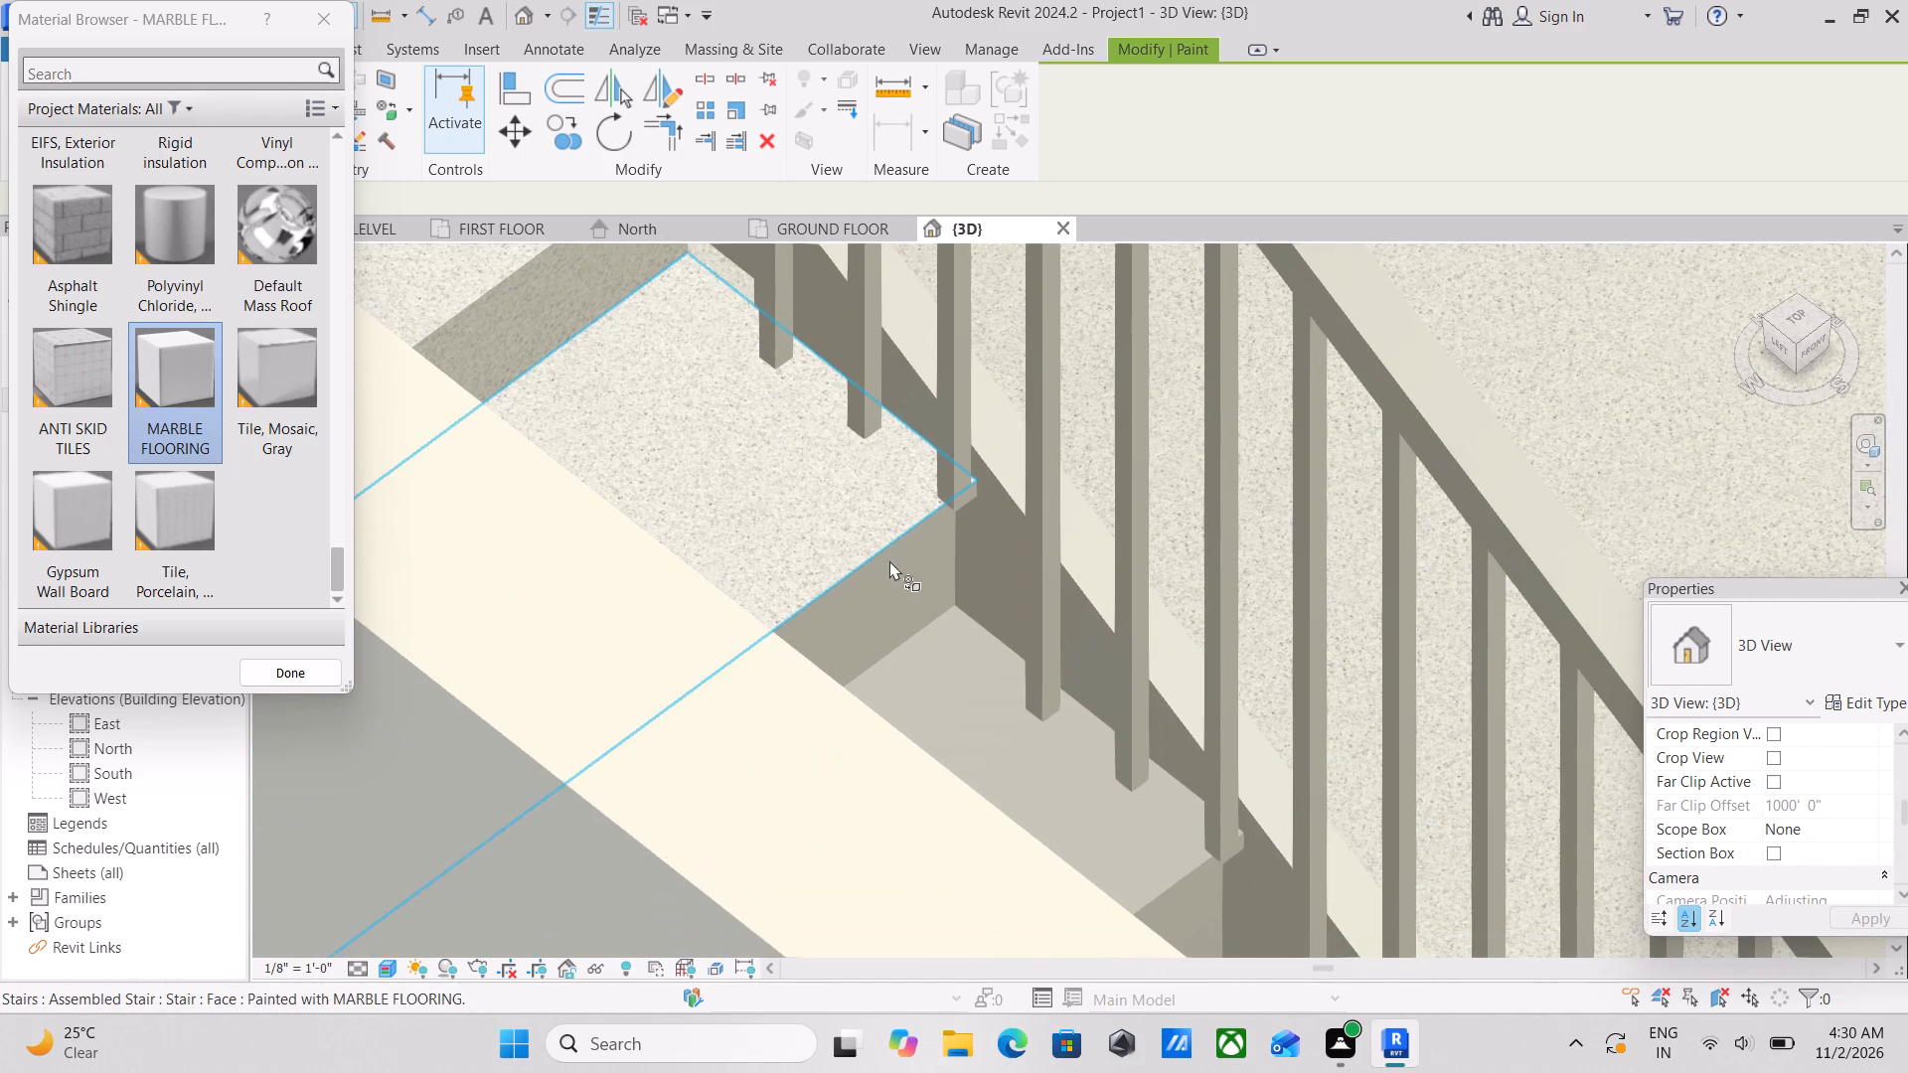
{"action": "scroll", "coordinate": [902, 595], "scroll_direction": "up", "scroll_amount": 12}
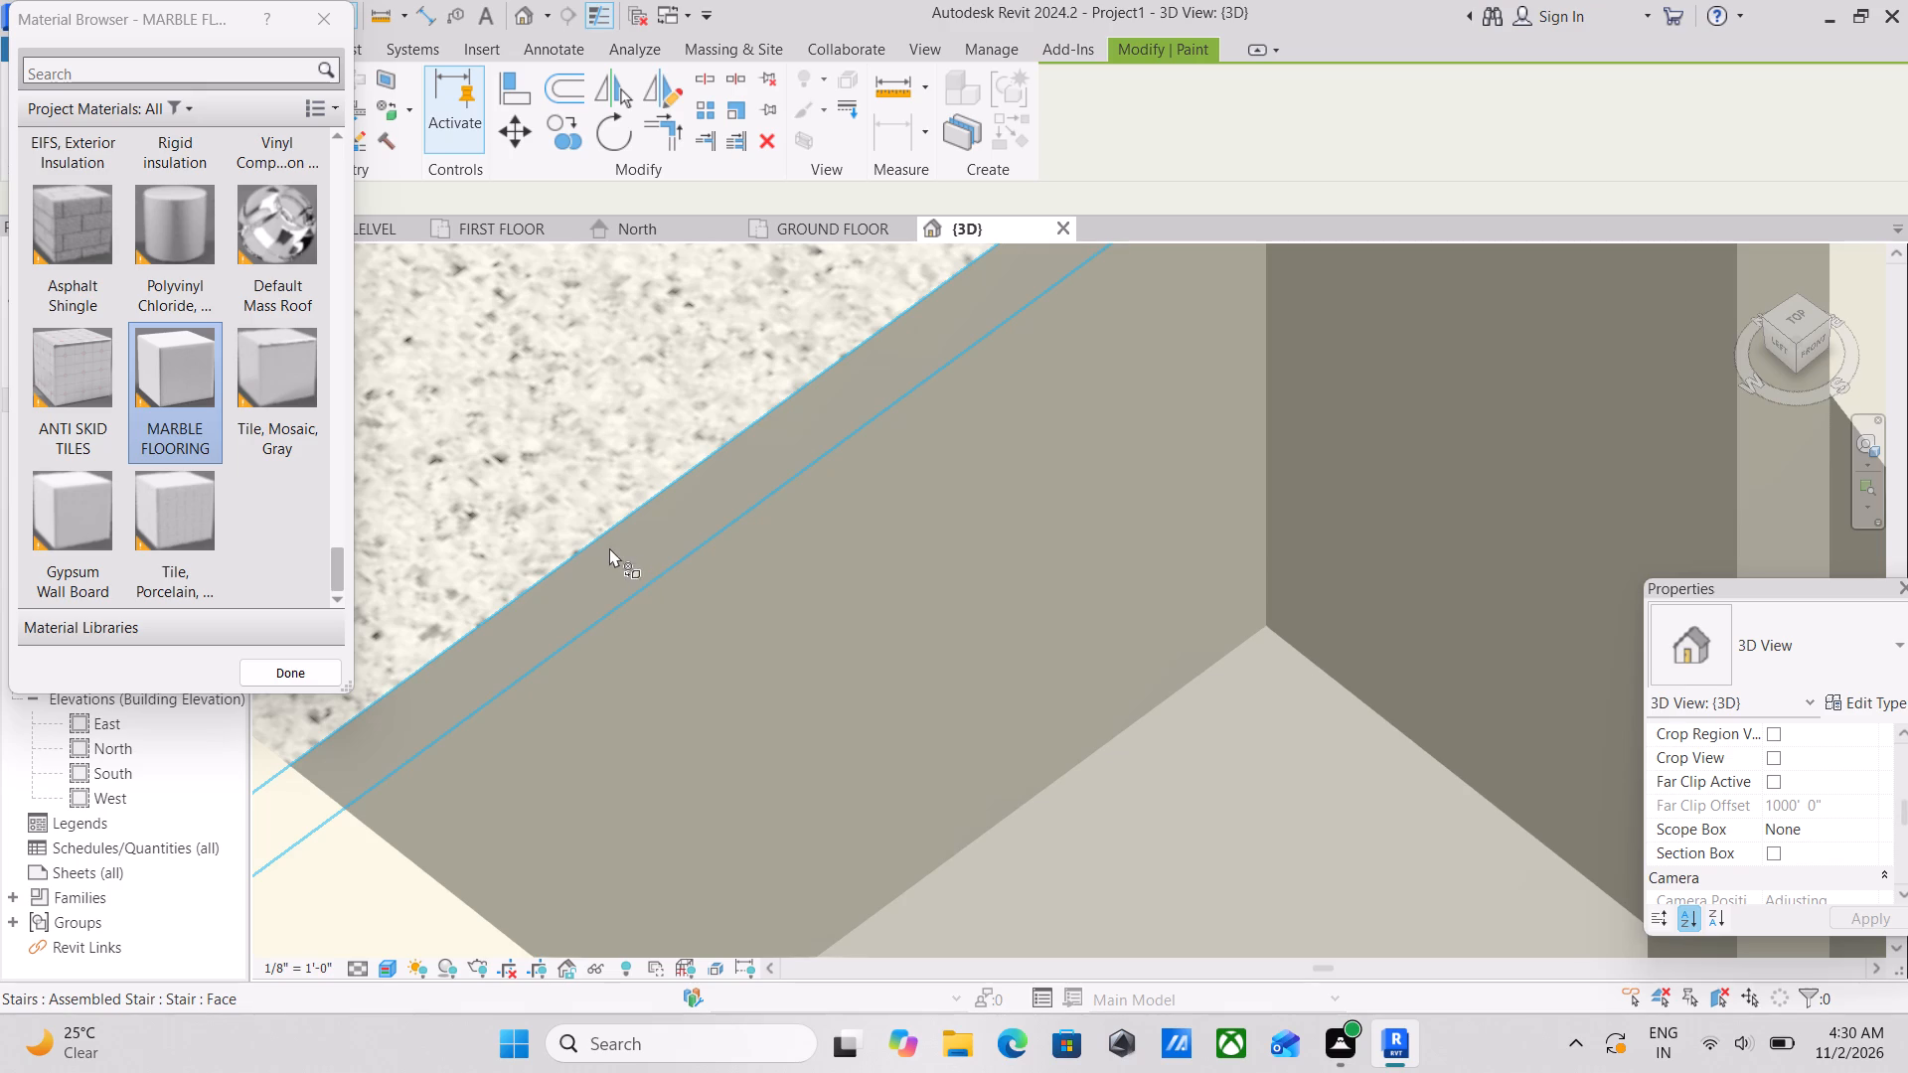
{"action": "left_click", "coordinate": [610, 561]}
{"action": "scroll", "coordinate": [877, 560], "scroll_direction": "down", "scroll_amount": 1}
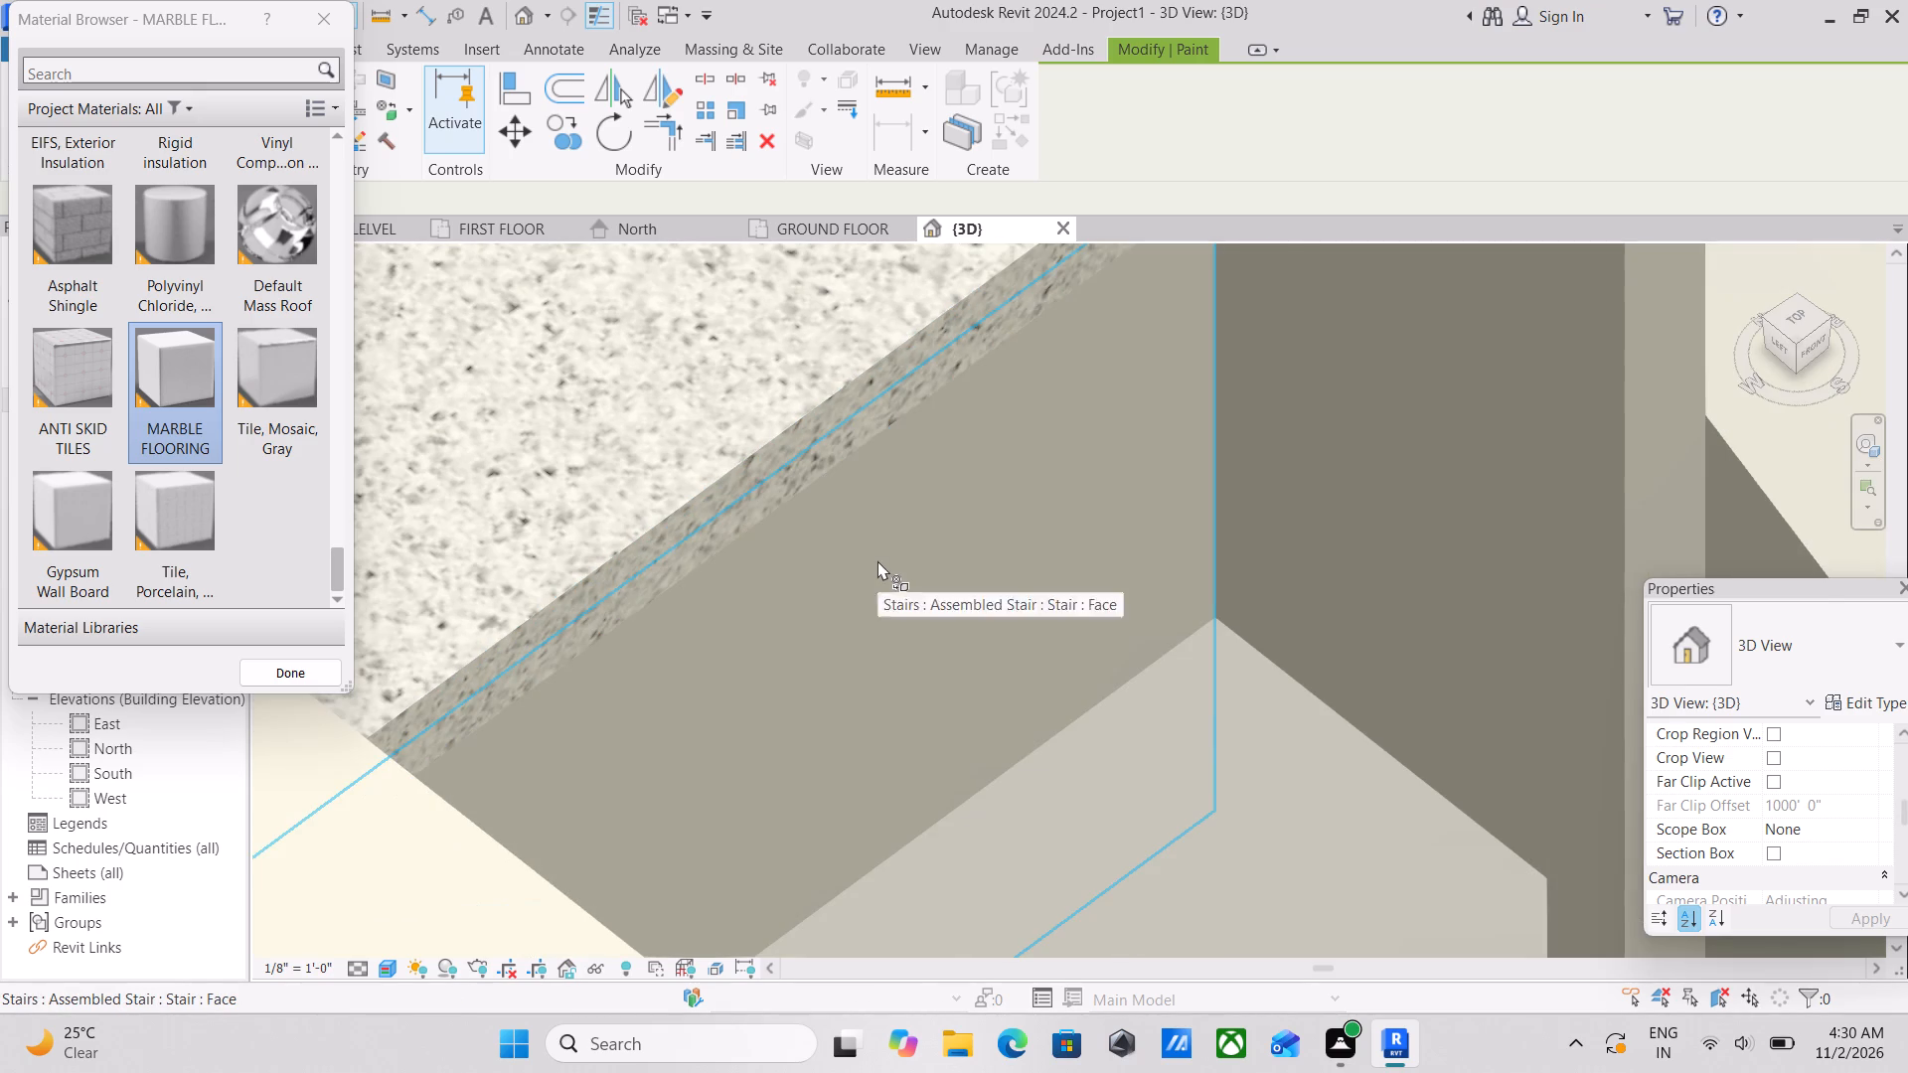
{"action": "left_click", "coordinate": [877, 560]}
Paint the second tread from the top of the lower flight with MARBLE FLOORING.
{"action": "scroll", "coordinate": [1020, 544], "scroll_direction": "down", "scroll_amount": 4}
{"action": "middle_click_drag", "start_coordinate": [1004, 539], "coordinate": [889, 473]}
{"action": "scroll", "coordinate": [891, 478], "scroll_direction": "up", "scroll_amount": 1}
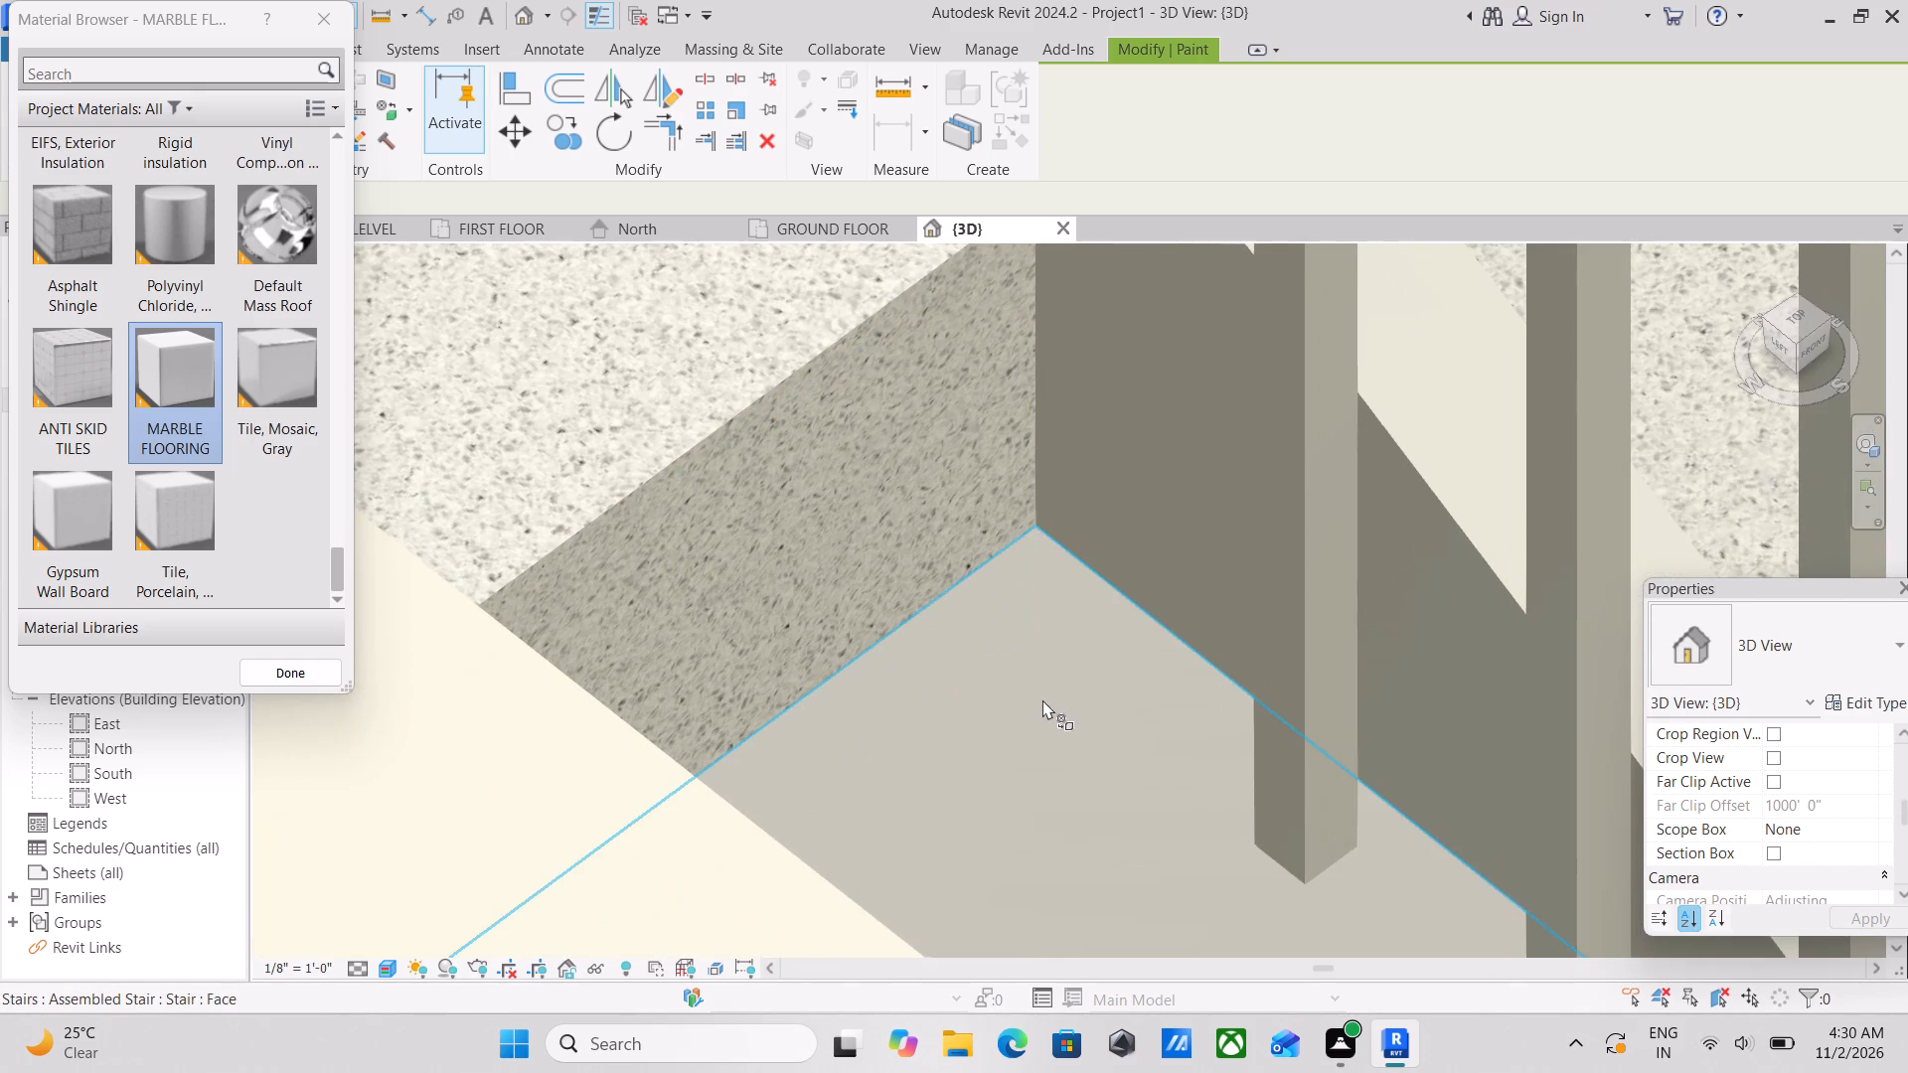
{"action": "scroll", "coordinate": [1041, 691], "scroll_direction": "down", "scroll_amount": 4}
{"action": "middle_click_drag", "start_coordinate": [1040, 690], "coordinate": [734, 536]}
{"action": "scroll", "coordinate": [736, 548], "scroll_direction": "up", "scroll_amount": 1}
{"action": "left_click", "coordinate": [732, 690]}
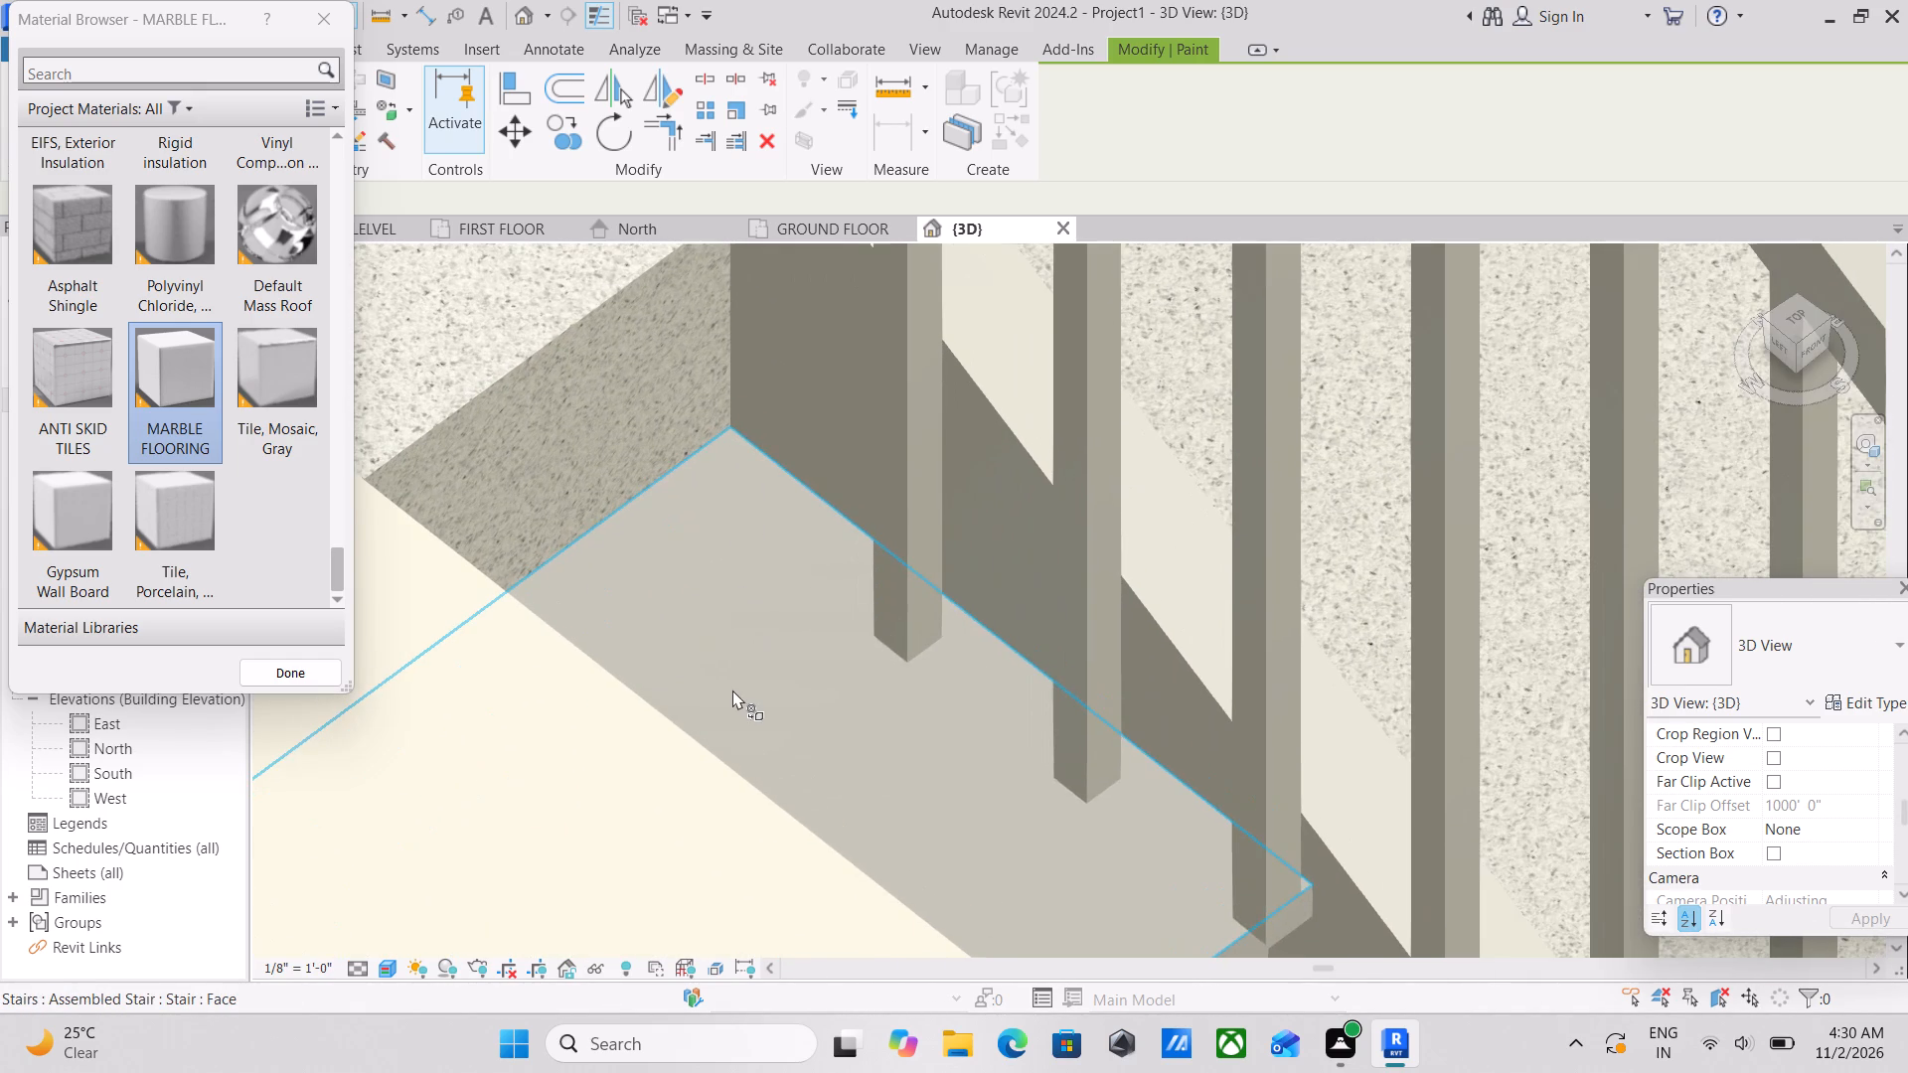
Paint the nosing face of the lower flight's second tread from the top with MARBLE FLOORING.
{"action": "middle_click_drag", "start_coordinate": [899, 723], "coordinate": [486, 386]}
{"action": "scroll", "coordinate": [788, 752], "scroll_direction": "up", "scroll_amount": 3}
{"action": "scroll", "coordinate": [845, 633], "scroll_direction": "up", "scroll_amount": 3}
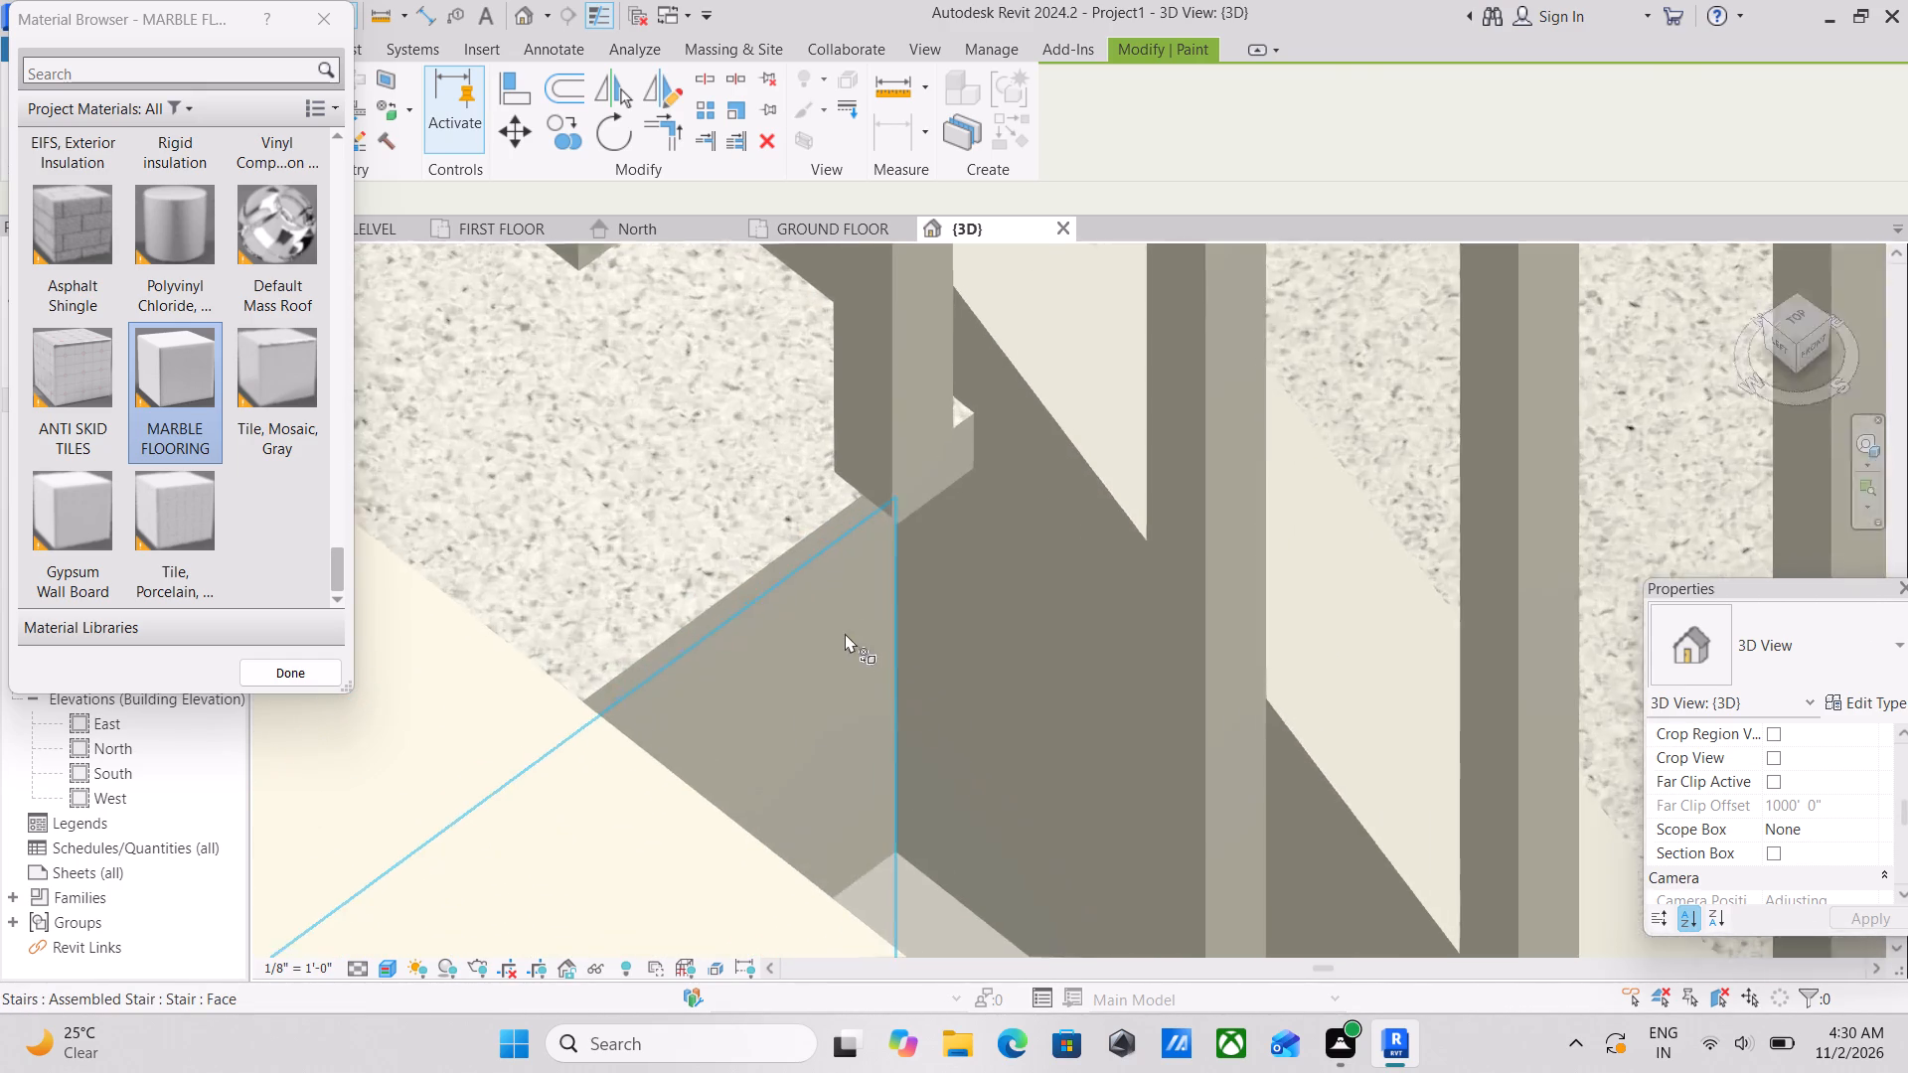
{"action": "scroll", "coordinate": [845, 633], "scroll_direction": "up", "scroll_amount": 7}
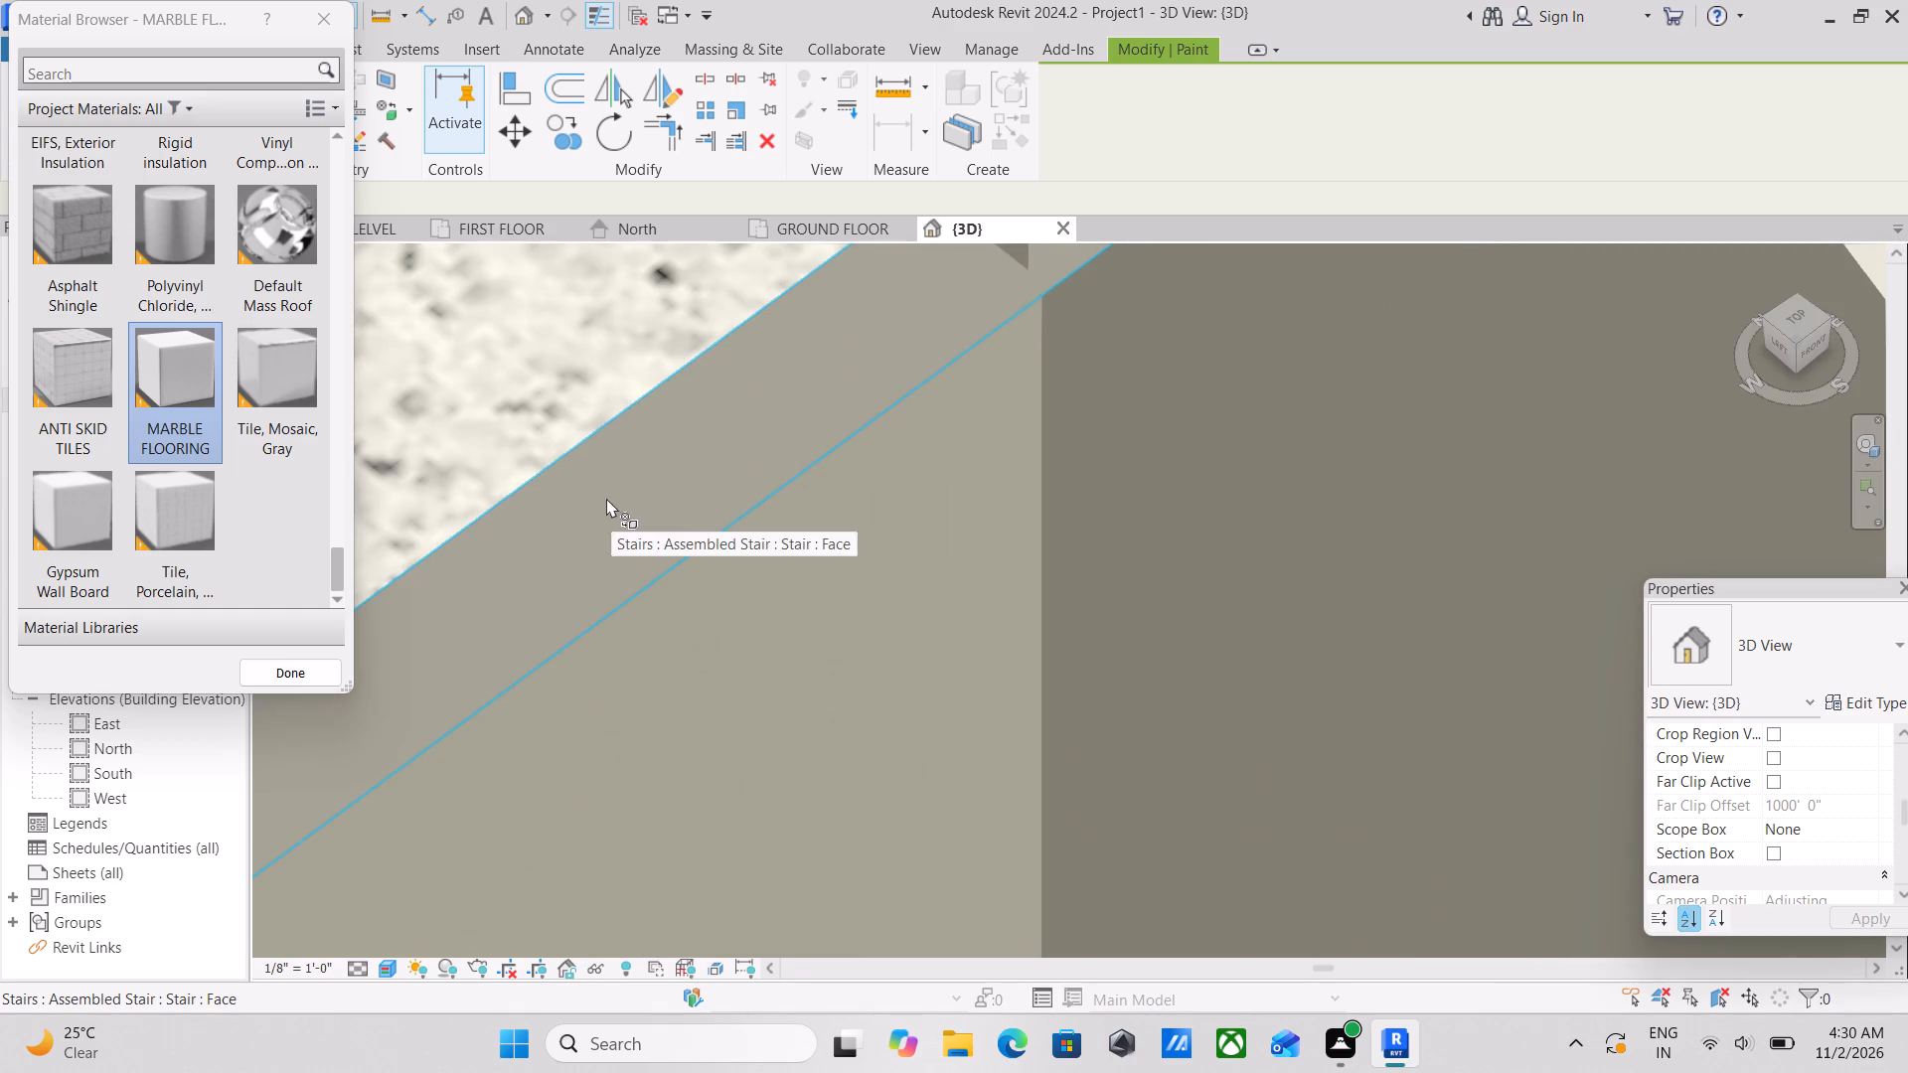
{"action": "left_click", "coordinate": [606, 498]}
Paint the riser below the lower flight's second tread from the top with MARBLE FLOORING.
{"action": "scroll", "coordinate": [614, 500], "scroll_direction": "down", "scroll_amount": 10}
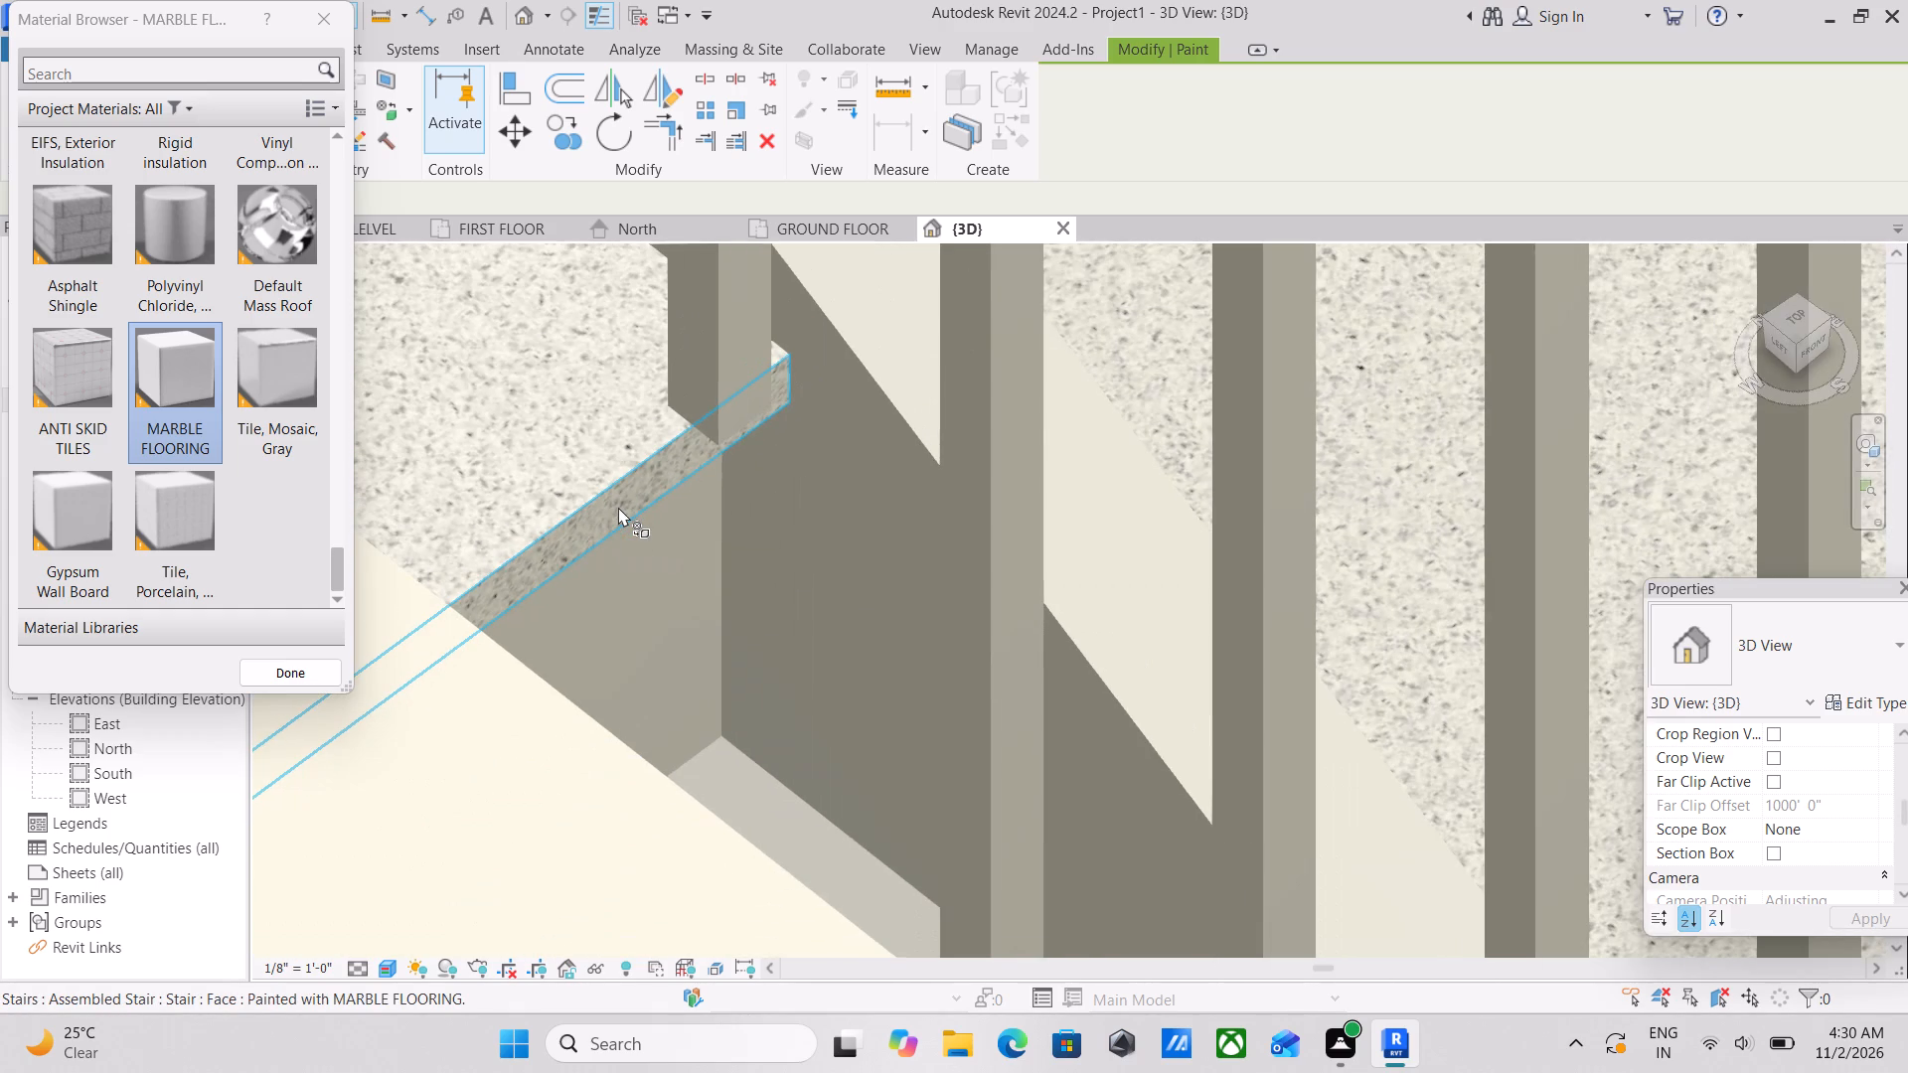
{"action": "scroll", "coordinate": [620, 507], "scroll_direction": "down", "scroll_amount": 6}
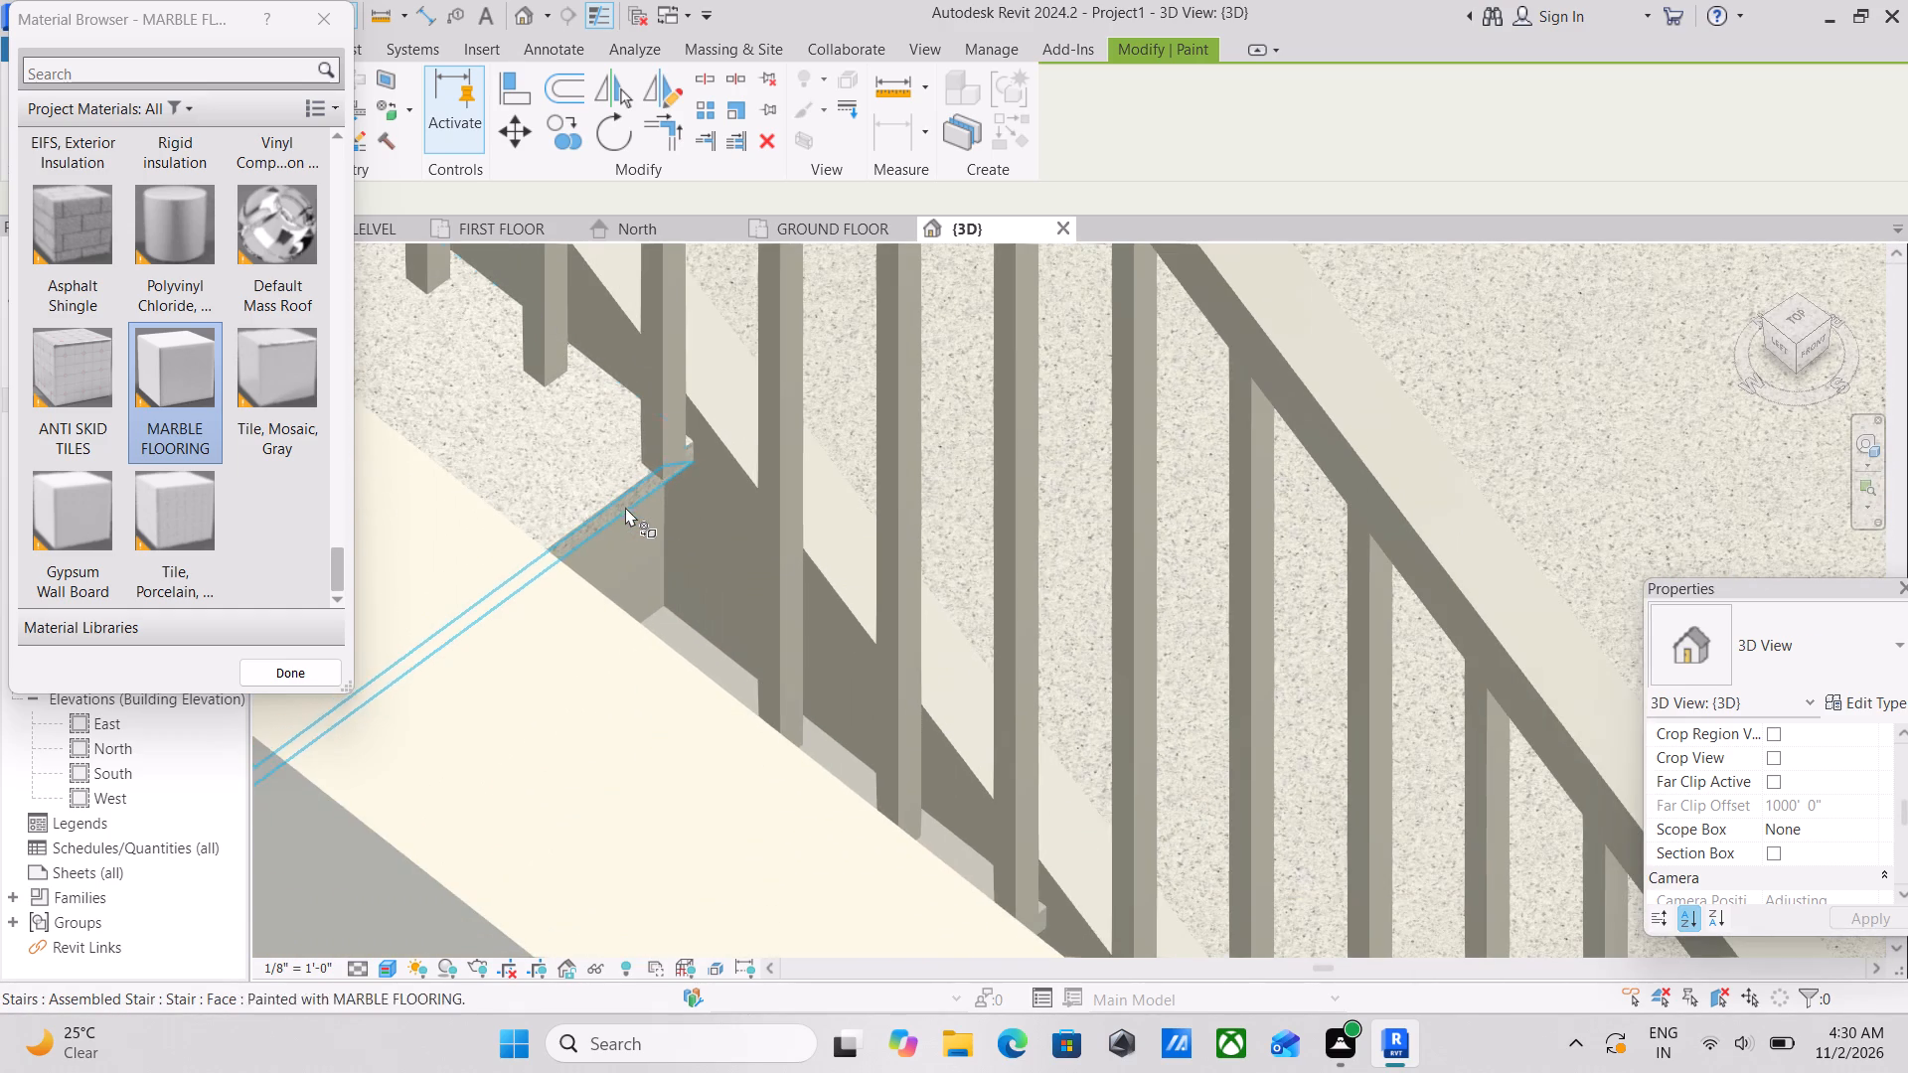
{"action": "scroll", "coordinate": [672, 522], "scroll_direction": "down", "scroll_amount": 3}
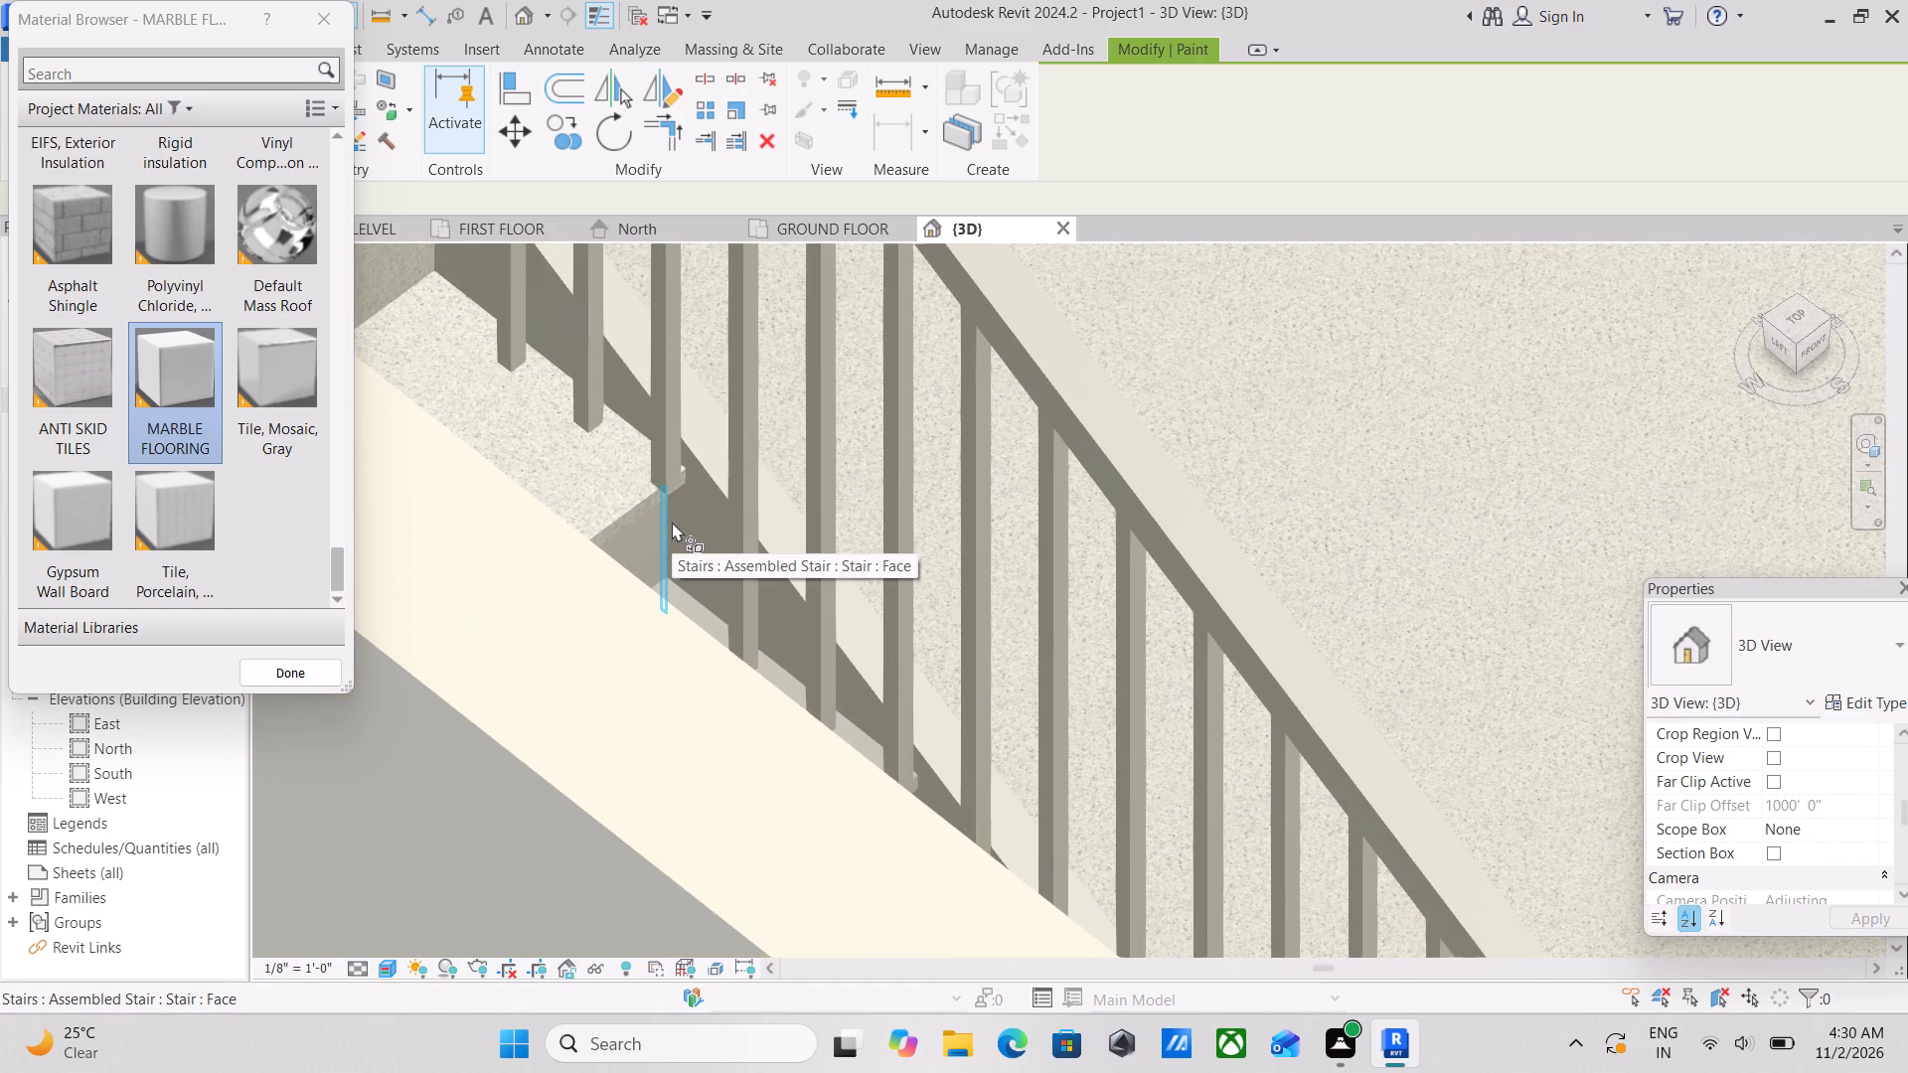
{"action": "scroll", "coordinate": [672, 522], "scroll_direction": "down", "scroll_amount": 2}
{"action": "middle_click_drag", "start_coordinate": [694, 621], "coordinate": [515, 626], "text": "shift"}
{"action": "middle_click_drag", "start_coordinate": [521, 620], "coordinate": [254, 609]}
{"action": "middle_click_drag", "start_coordinate": [722, 556], "coordinate": [433, 942]}
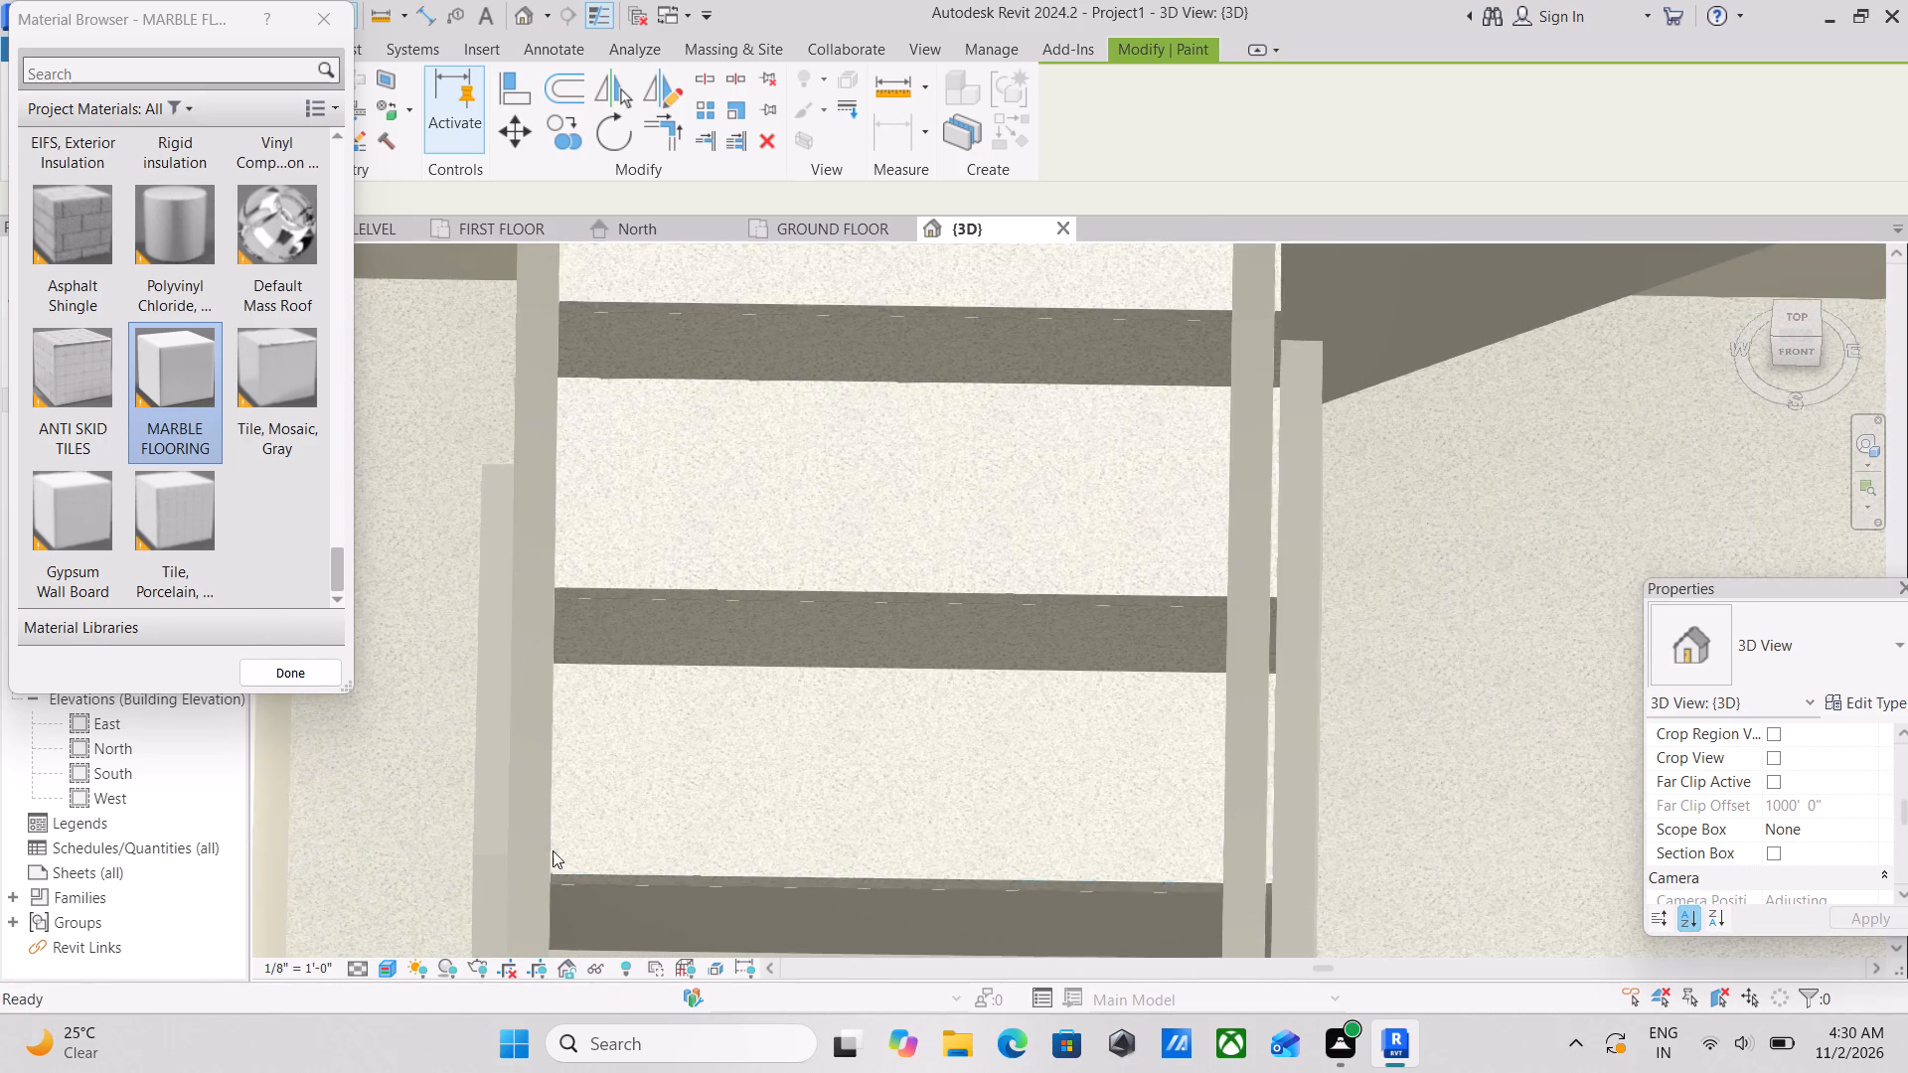
{"action": "scroll", "coordinate": [910, 438], "scroll_direction": "up", "scroll_amount": 2}
{"action": "scroll", "coordinate": [825, 826], "scroll_direction": "up", "scroll_amount": 4}
{"action": "scroll", "coordinate": [791, 651], "scroll_direction": "up", "scroll_amount": 5}
{"action": "scroll", "coordinate": [764, 581], "scroll_direction": "down", "scroll_amount": 2}
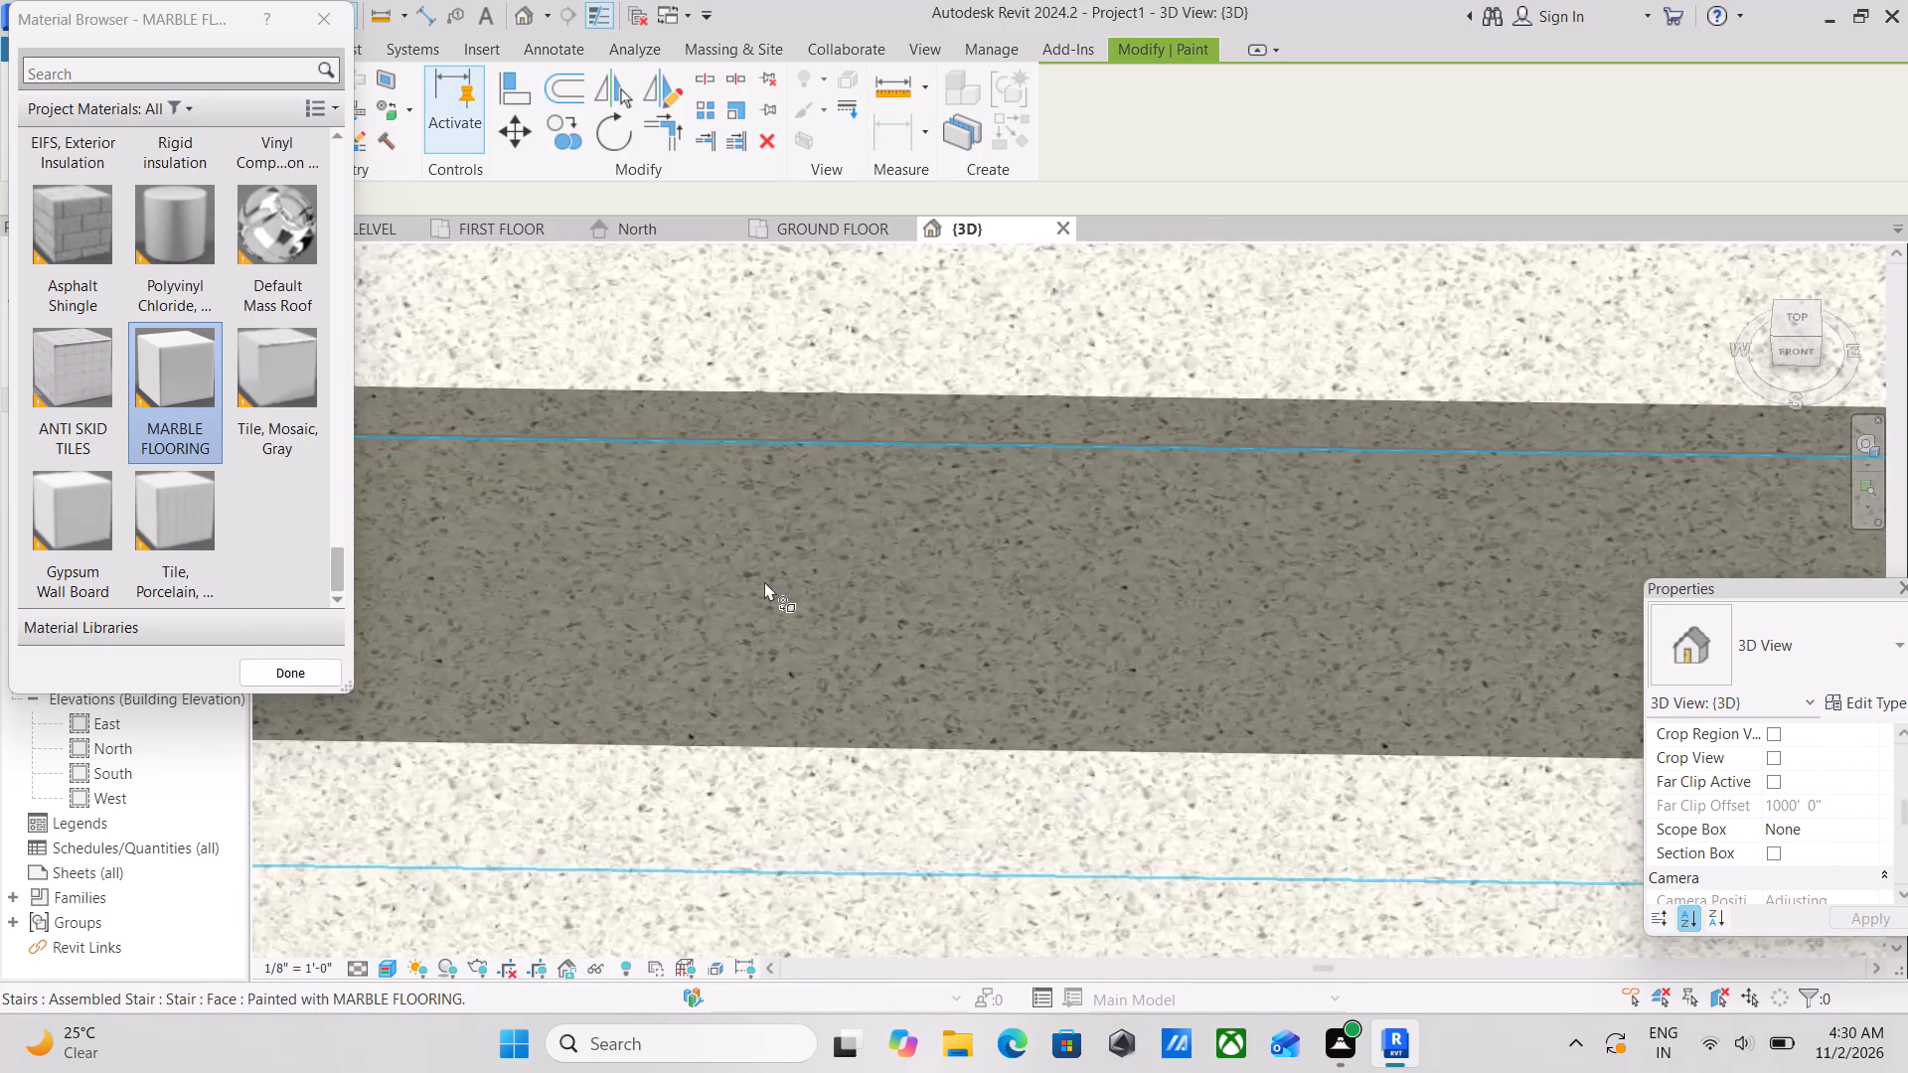
{"action": "scroll", "coordinate": [764, 581], "scroll_direction": "down", "scroll_amount": 14}
{"action": "middle_click_drag", "start_coordinate": [771, 595], "coordinate": [764, 434]}
{"action": "scroll", "coordinate": [764, 434], "scroll_direction": "up", "scroll_amount": 4}
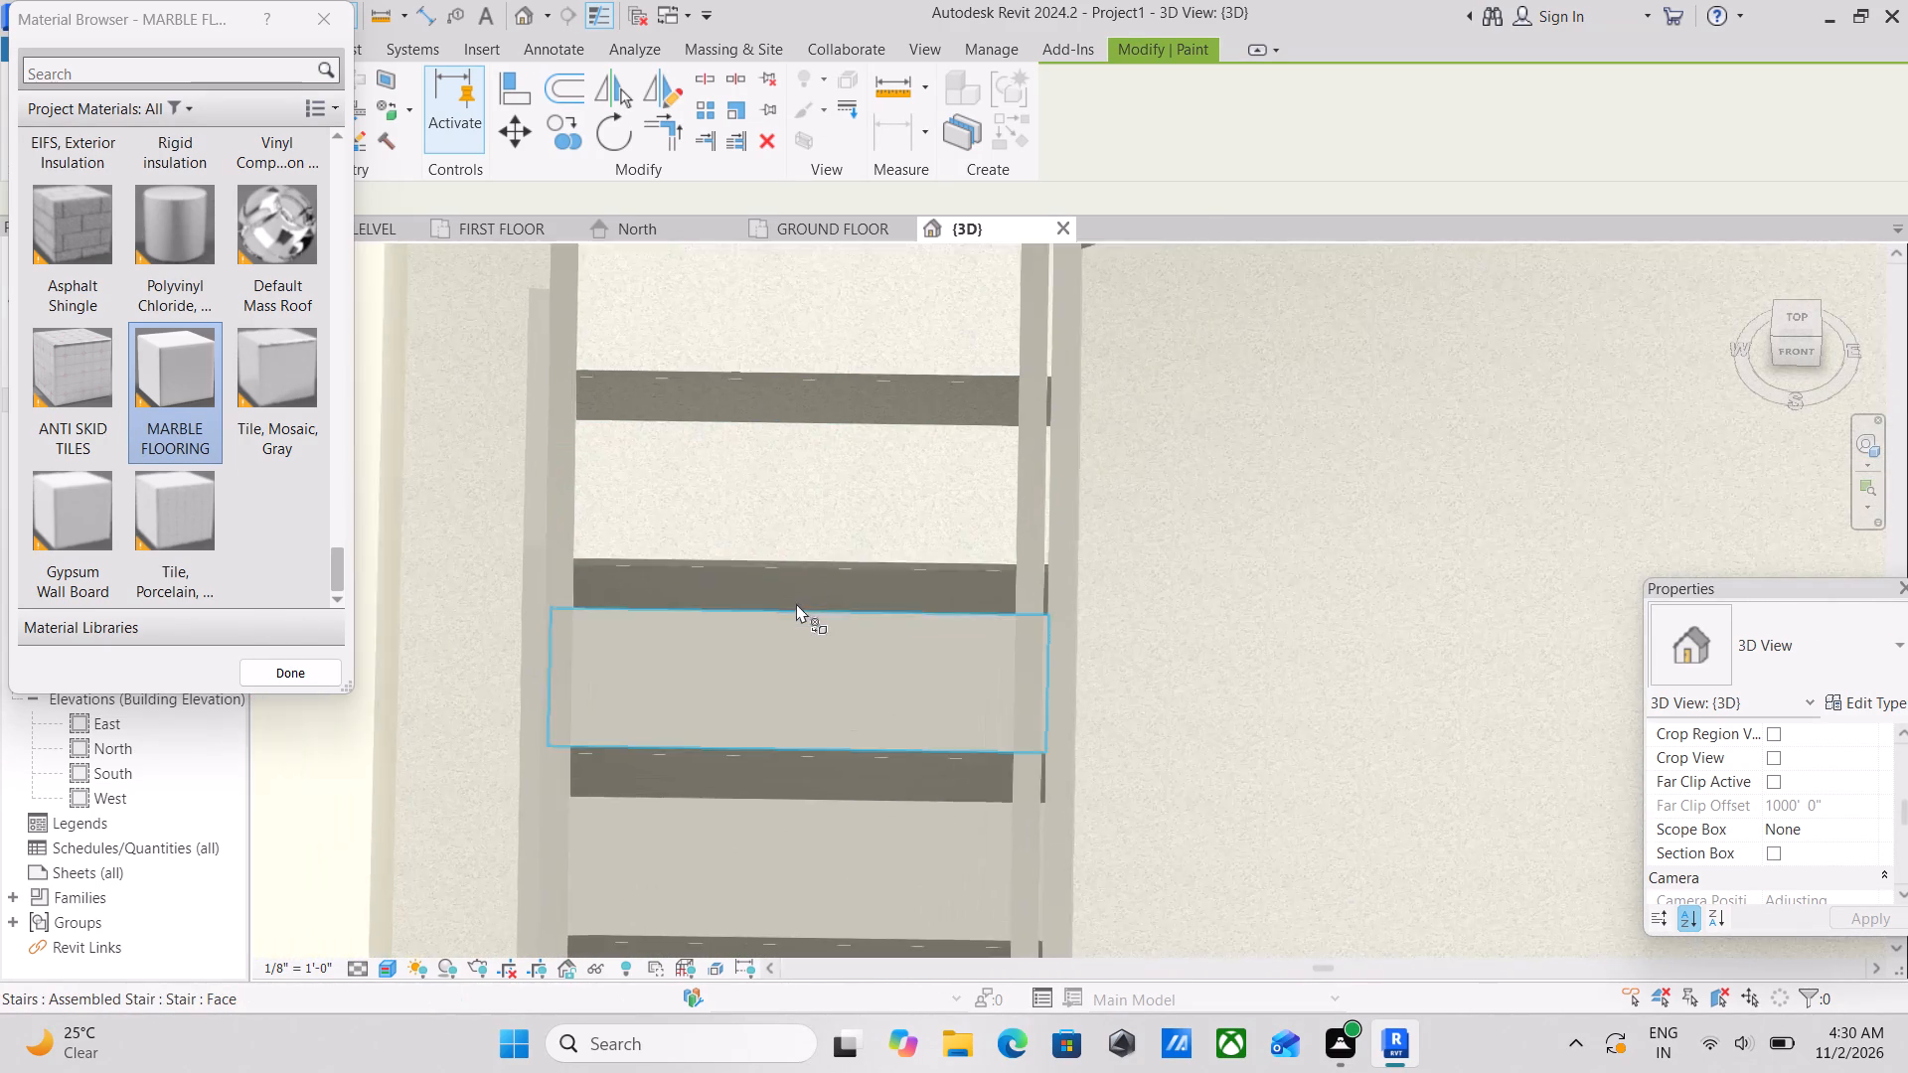
{"action": "left_click", "coordinate": [781, 580]}
Paint the third tread from the top of the lower flight with MARBLE FLOORING.
{"action": "scroll", "coordinate": [740, 557], "scroll_direction": "up", "scroll_amount": 4}
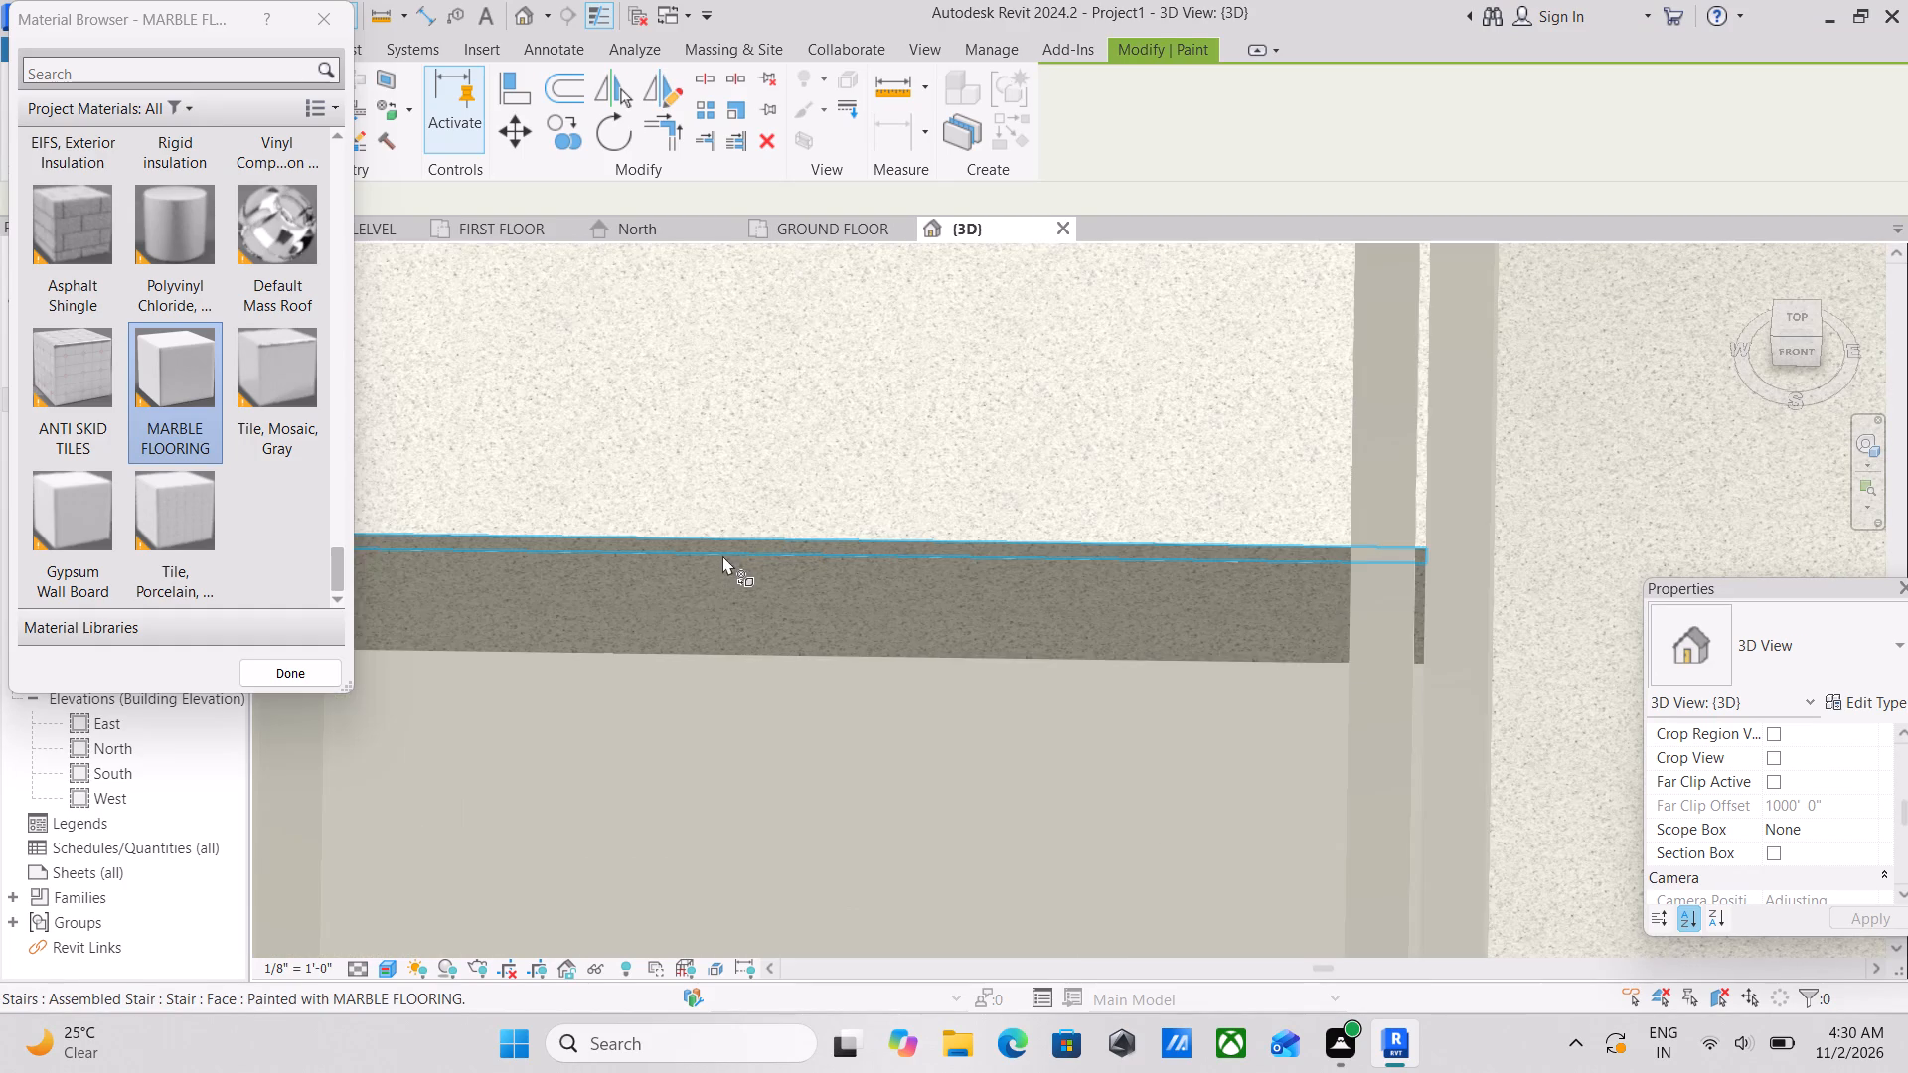
{"action": "scroll", "coordinate": [720, 555], "scroll_direction": "up", "scroll_amount": 7}
{"action": "scroll", "coordinate": [802, 496], "scroll_direction": "up", "scroll_amount": 4}
{"action": "scroll", "coordinate": [802, 496], "scroll_direction": "down", "scroll_amount": 8}
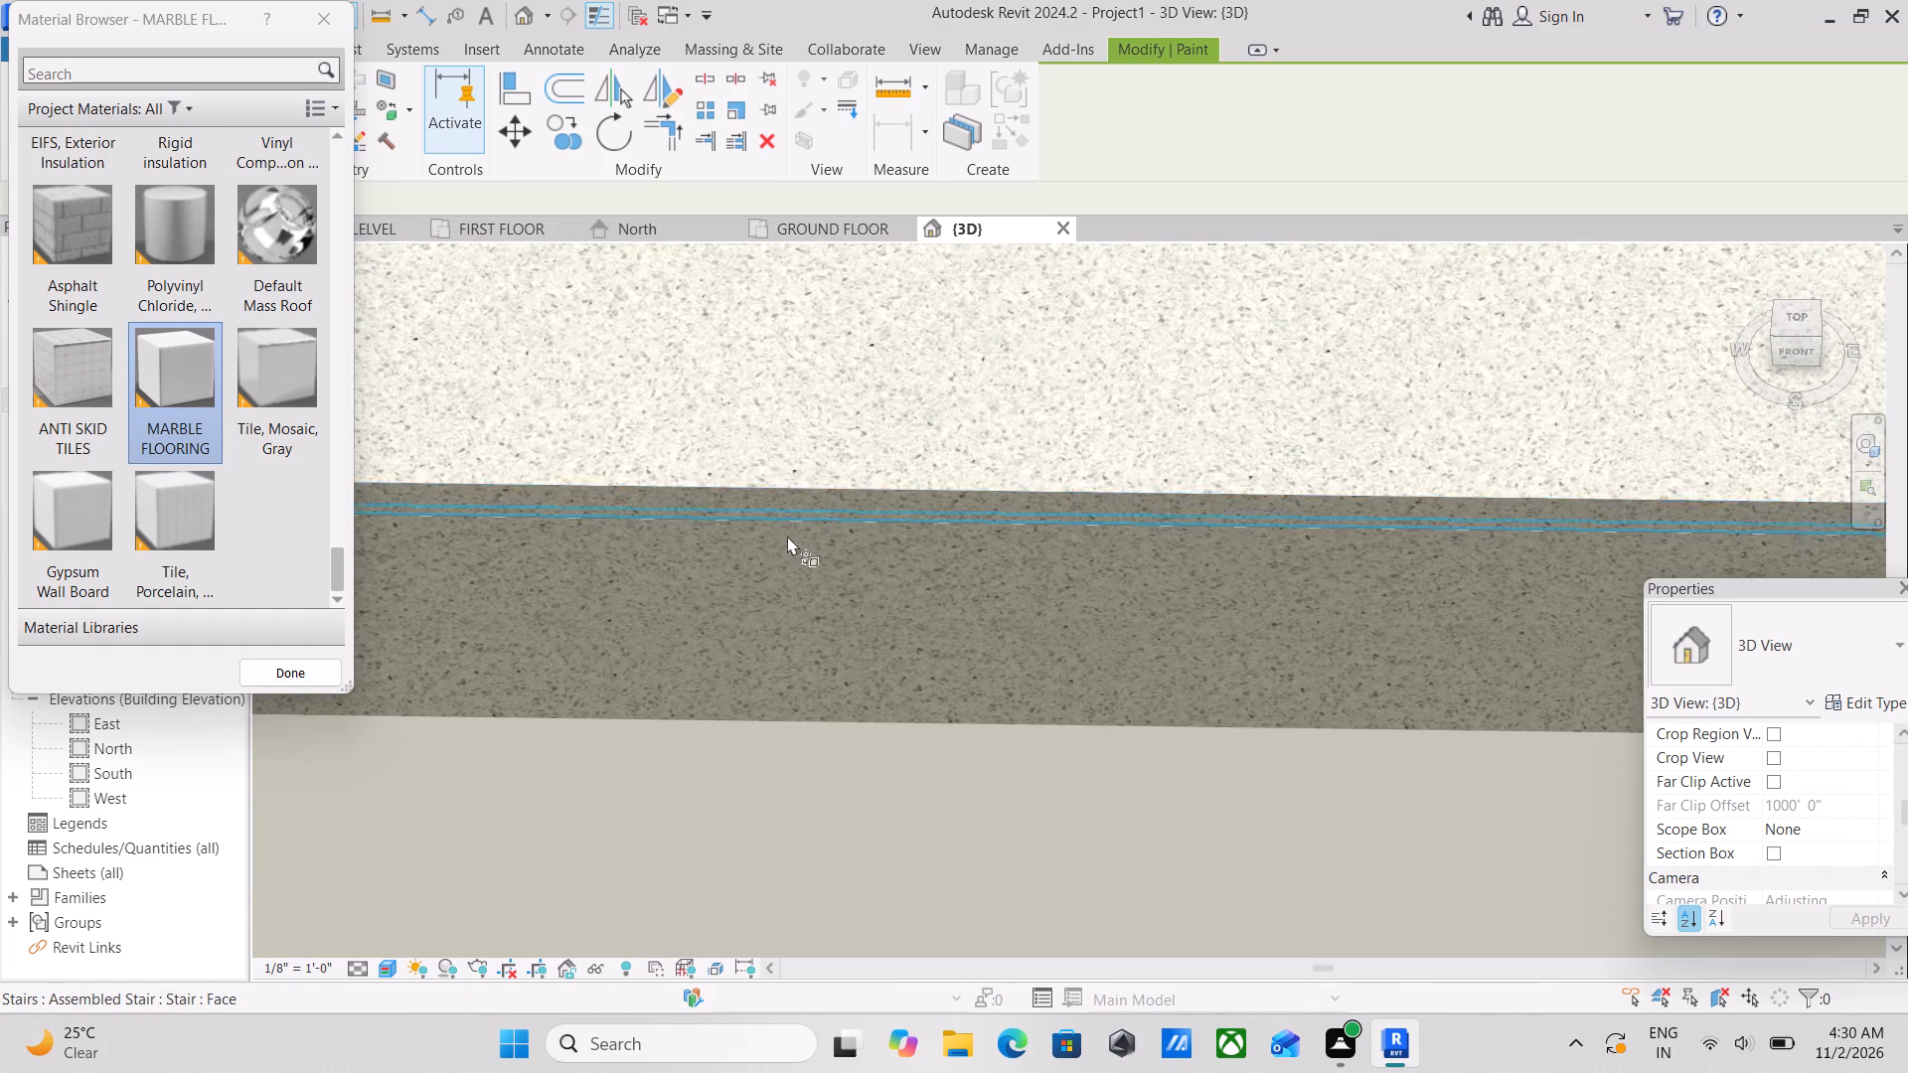
{"action": "scroll", "coordinate": [787, 536], "scroll_direction": "down", "scroll_amount": 7}
{"action": "left_click", "coordinate": [870, 690]}
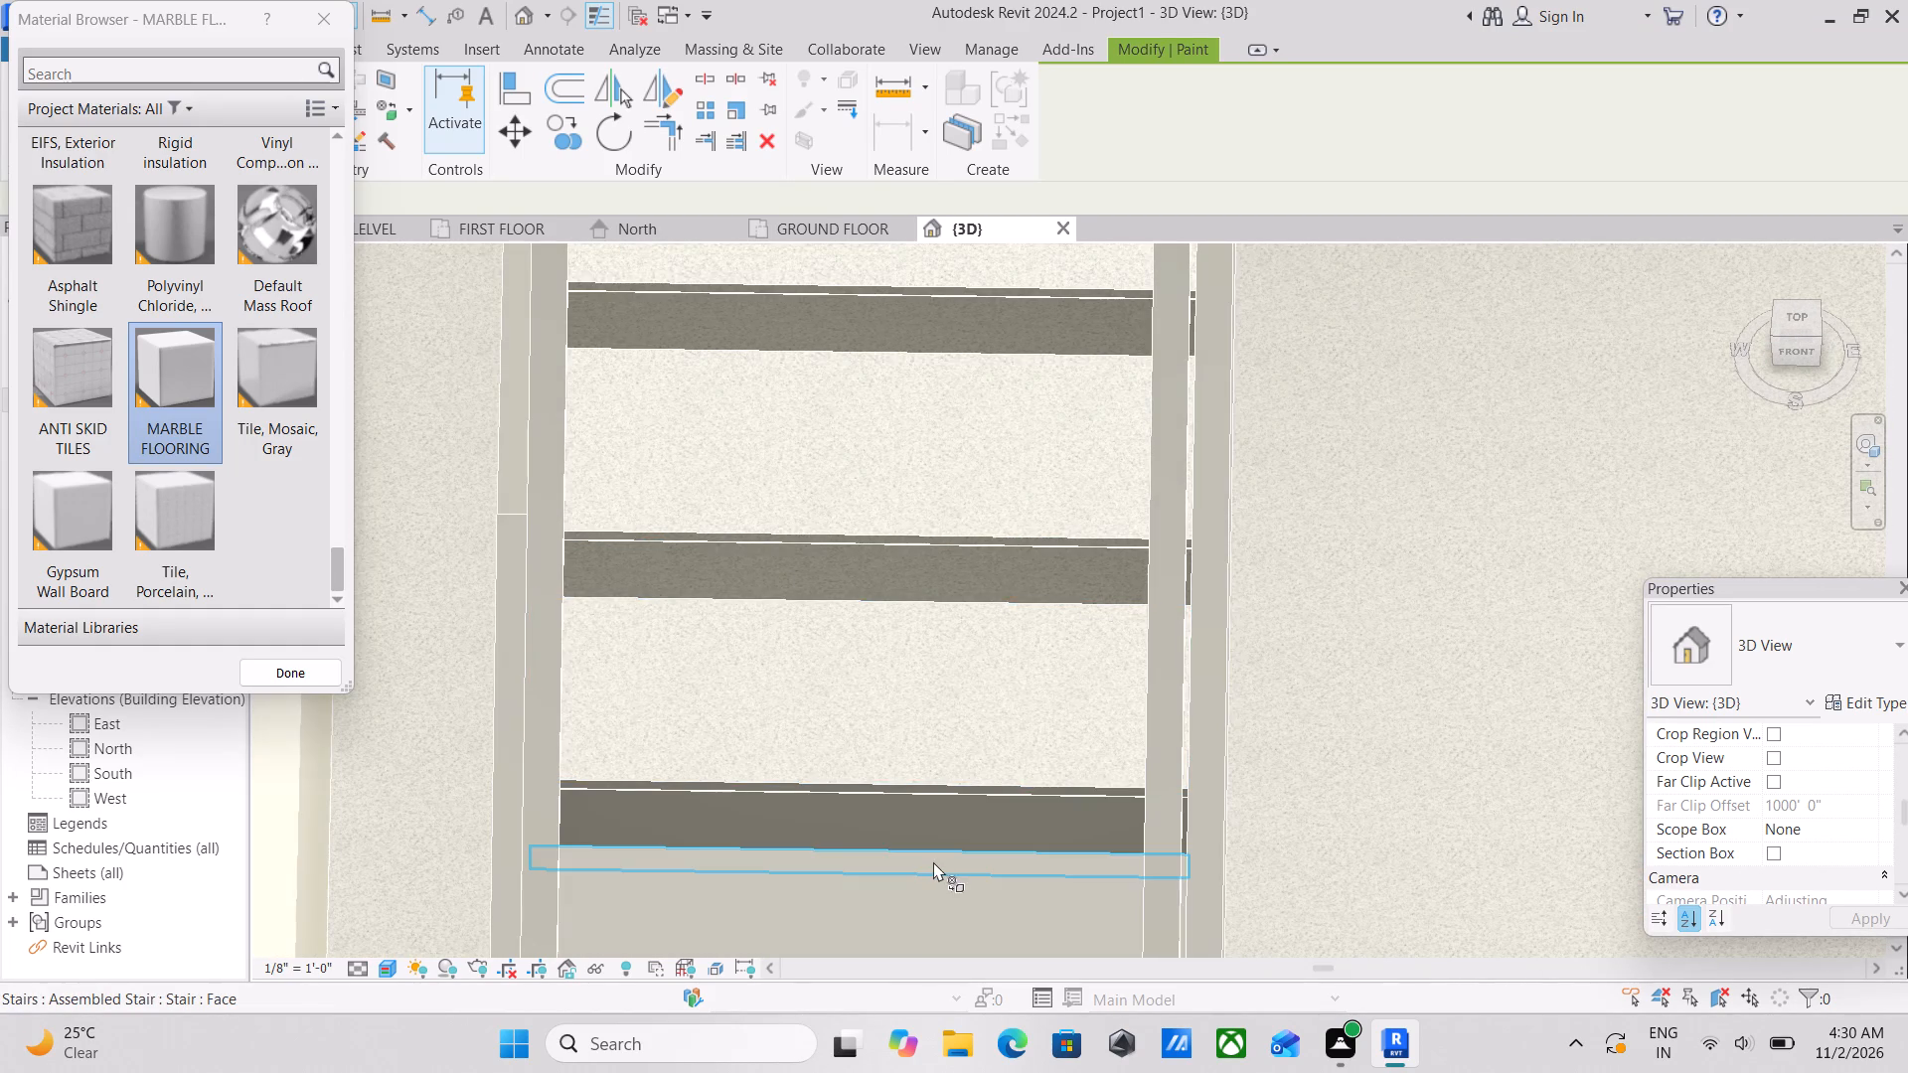
Paint the riser below the lower flight's third tread and that tread's nosing with MARBLE FLOORING.
{"action": "scroll", "coordinate": [925, 851], "scroll_direction": "up", "scroll_amount": 9}
{"action": "left_click", "coordinate": [865, 737]}
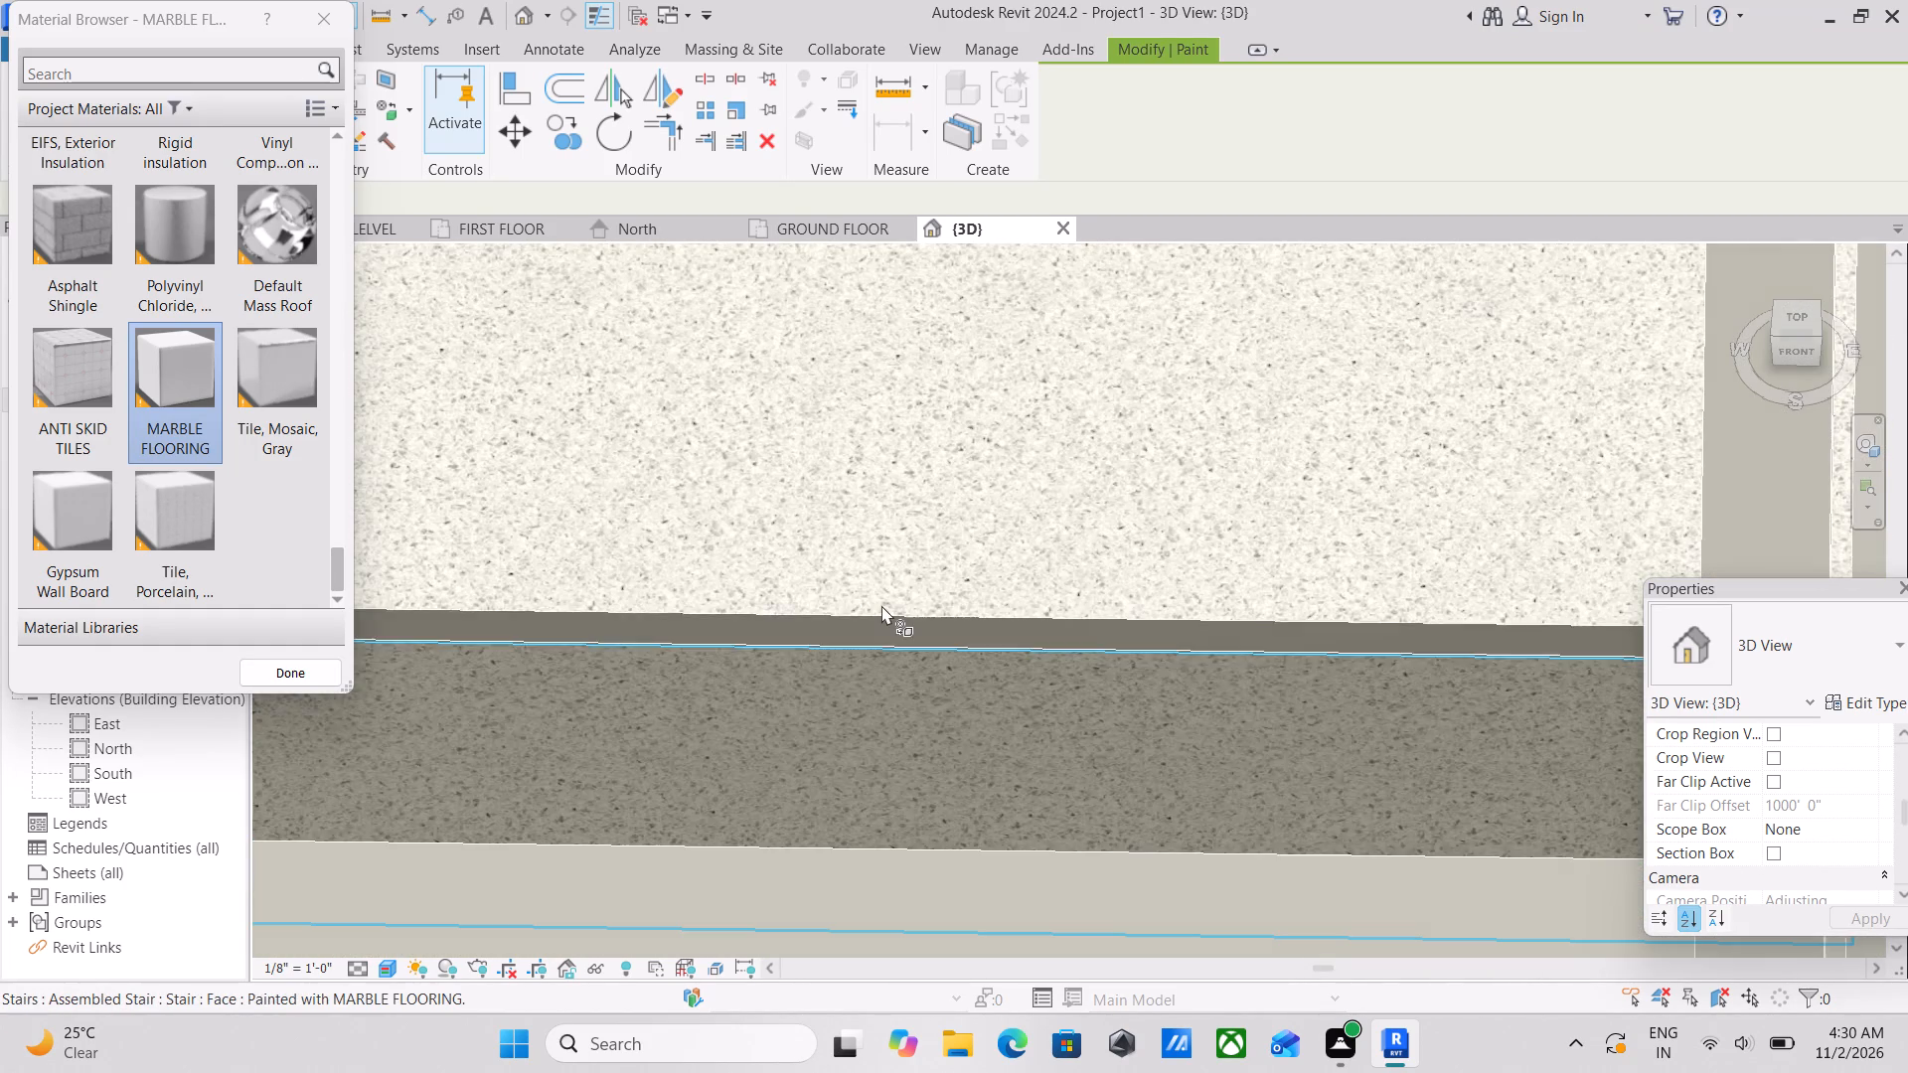
{"action": "scroll", "coordinate": [881, 605], "scroll_direction": "up", "scroll_amount": 3}
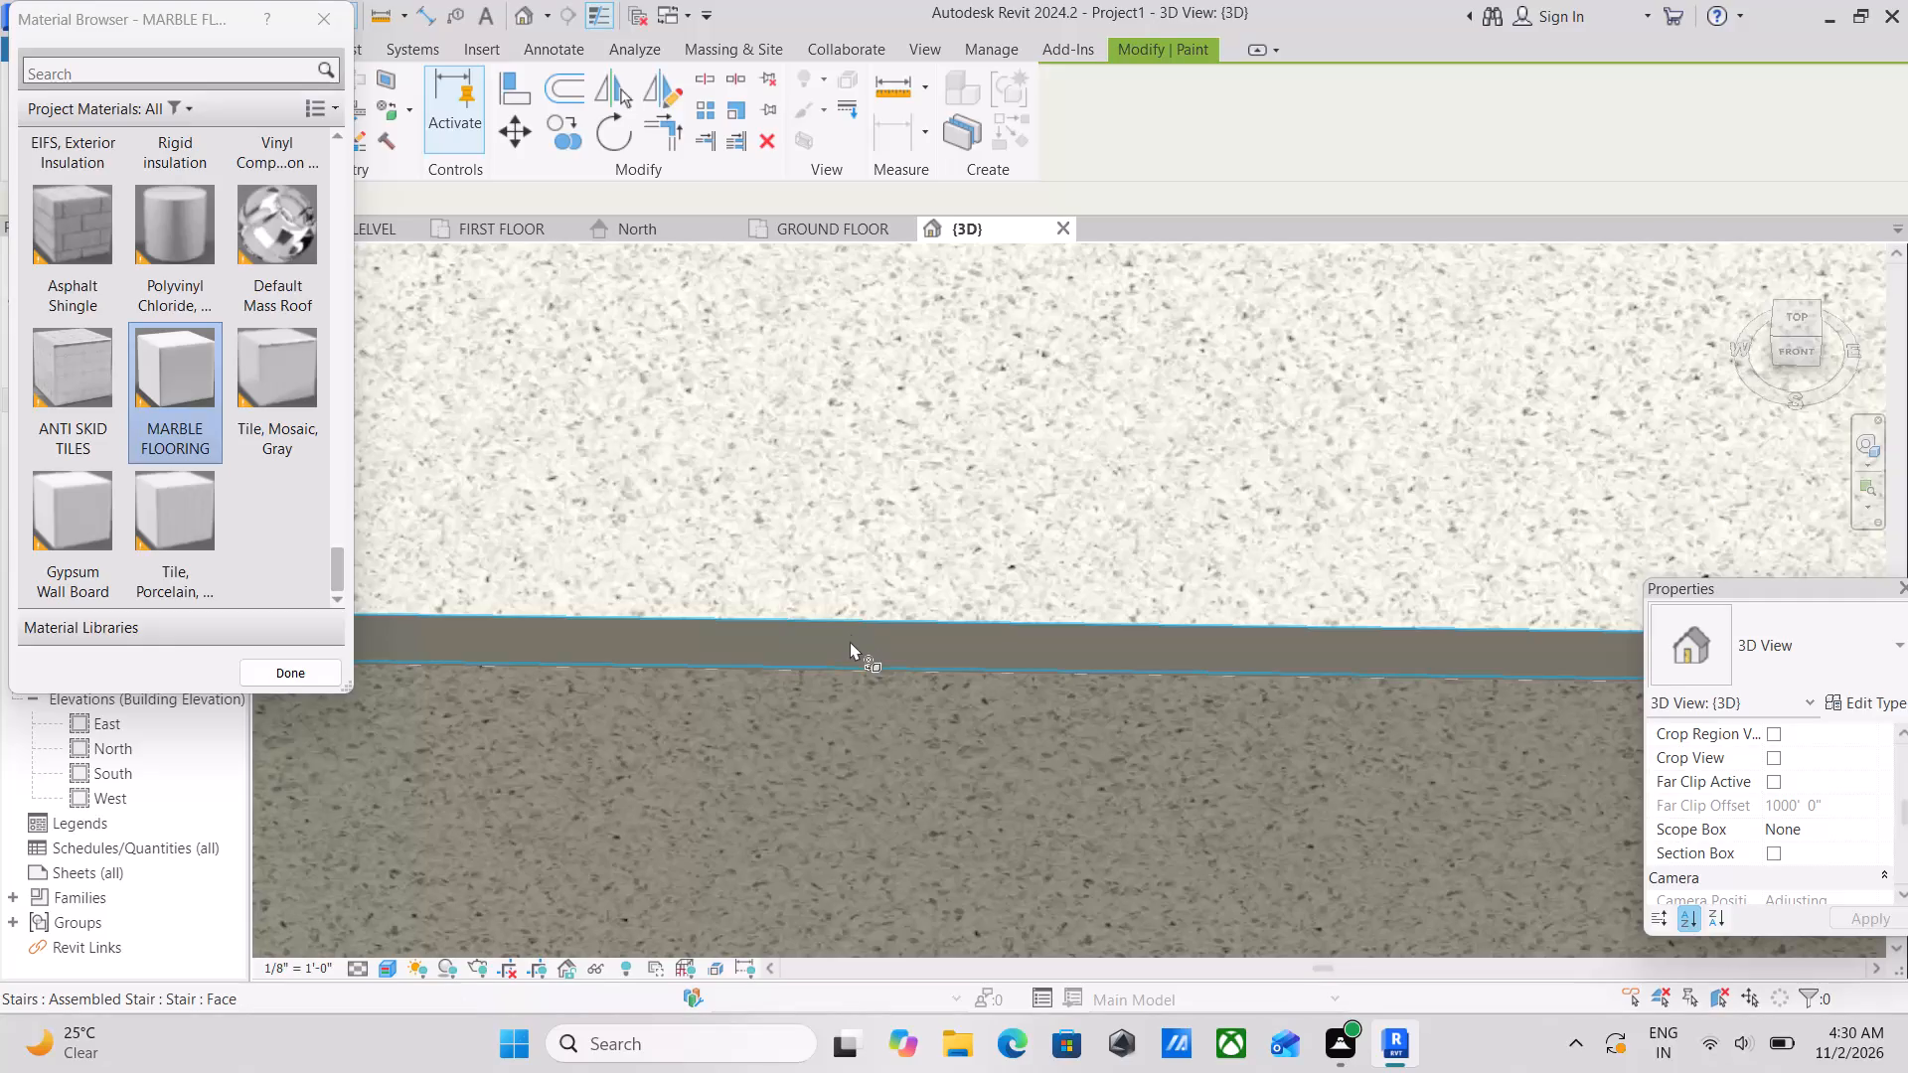
{"action": "left_click", "coordinate": [850, 641]}
Paint the fourth tread from the top of the lower flight with MARBLE FLOORING.
{"action": "scroll", "coordinate": [938, 656], "scroll_direction": "down", "scroll_amount": 11}
{"action": "middle_click_drag", "start_coordinate": [969, 690], "coordinate": [906, 462]}
{"action": "scroll", "coordinate": [906, 462], "scroll_direction": "up", "scroll_amount": 1}
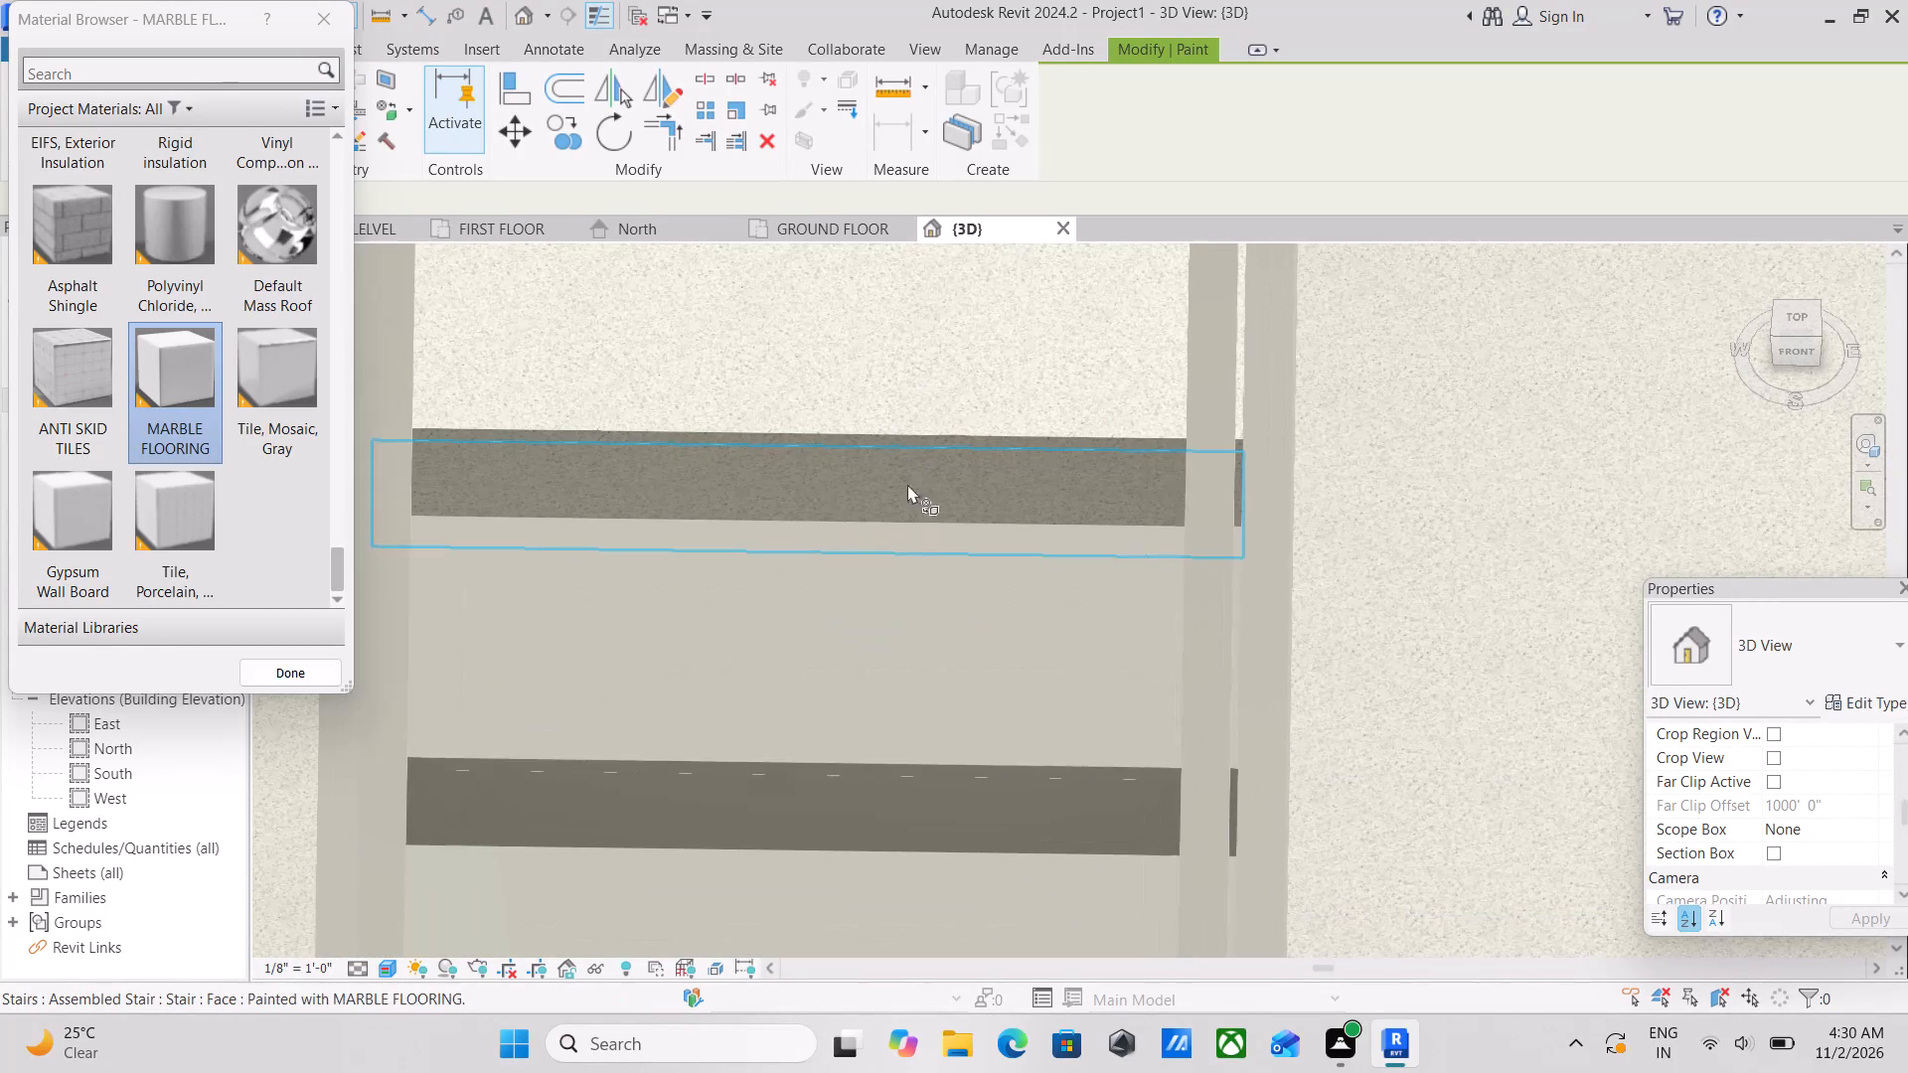
{"action": "left_click", "coordinate": [797, 645]}
Paint the riser below the lower flight's fourth tread from the top and that tread's nosing with MARBLE FLOORING.
{"action": "middle_click_drag", "start_coordinate": [880, 697], "coordinate": [916, 469]}
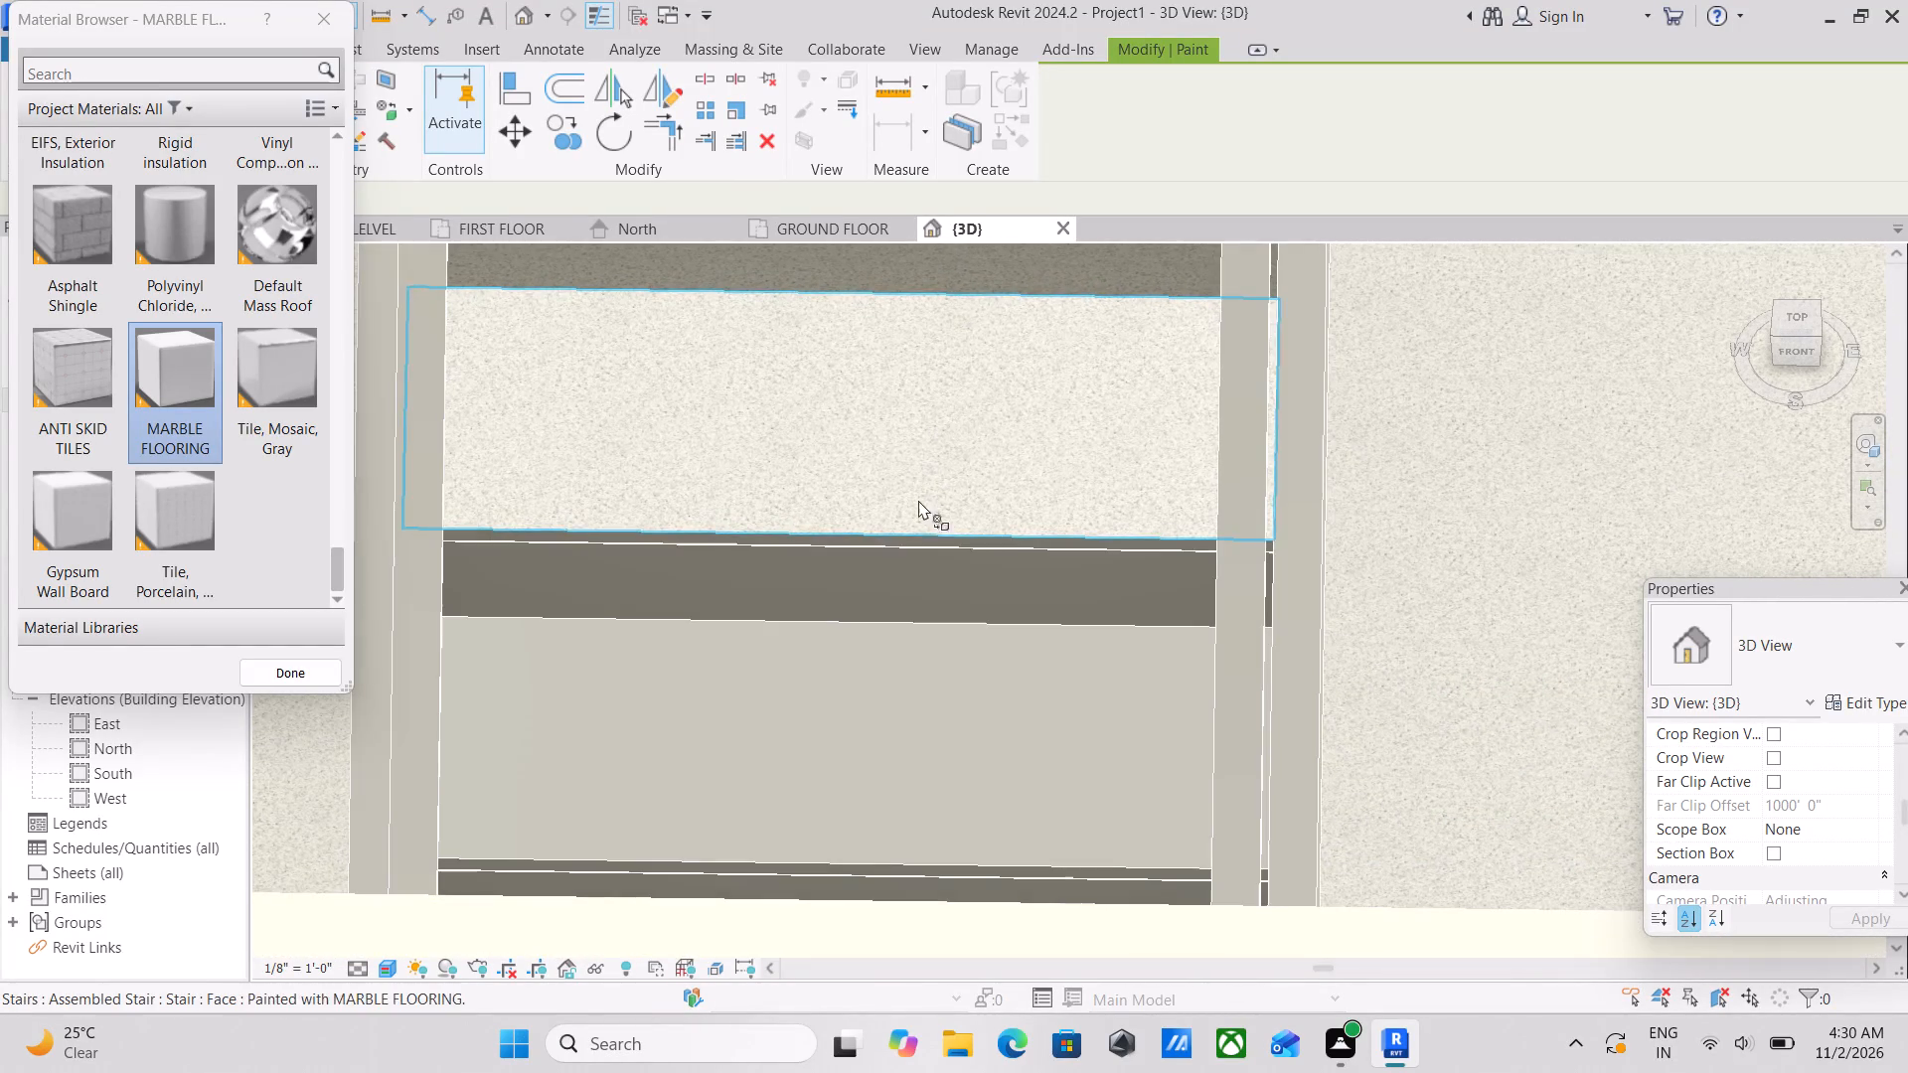
{"action": "left_click", "coordinate": [897, 583]}
{"action": "scroll", "coordinate": [825, 510], "scroll_direction": "up", "scroll_amount": 8}
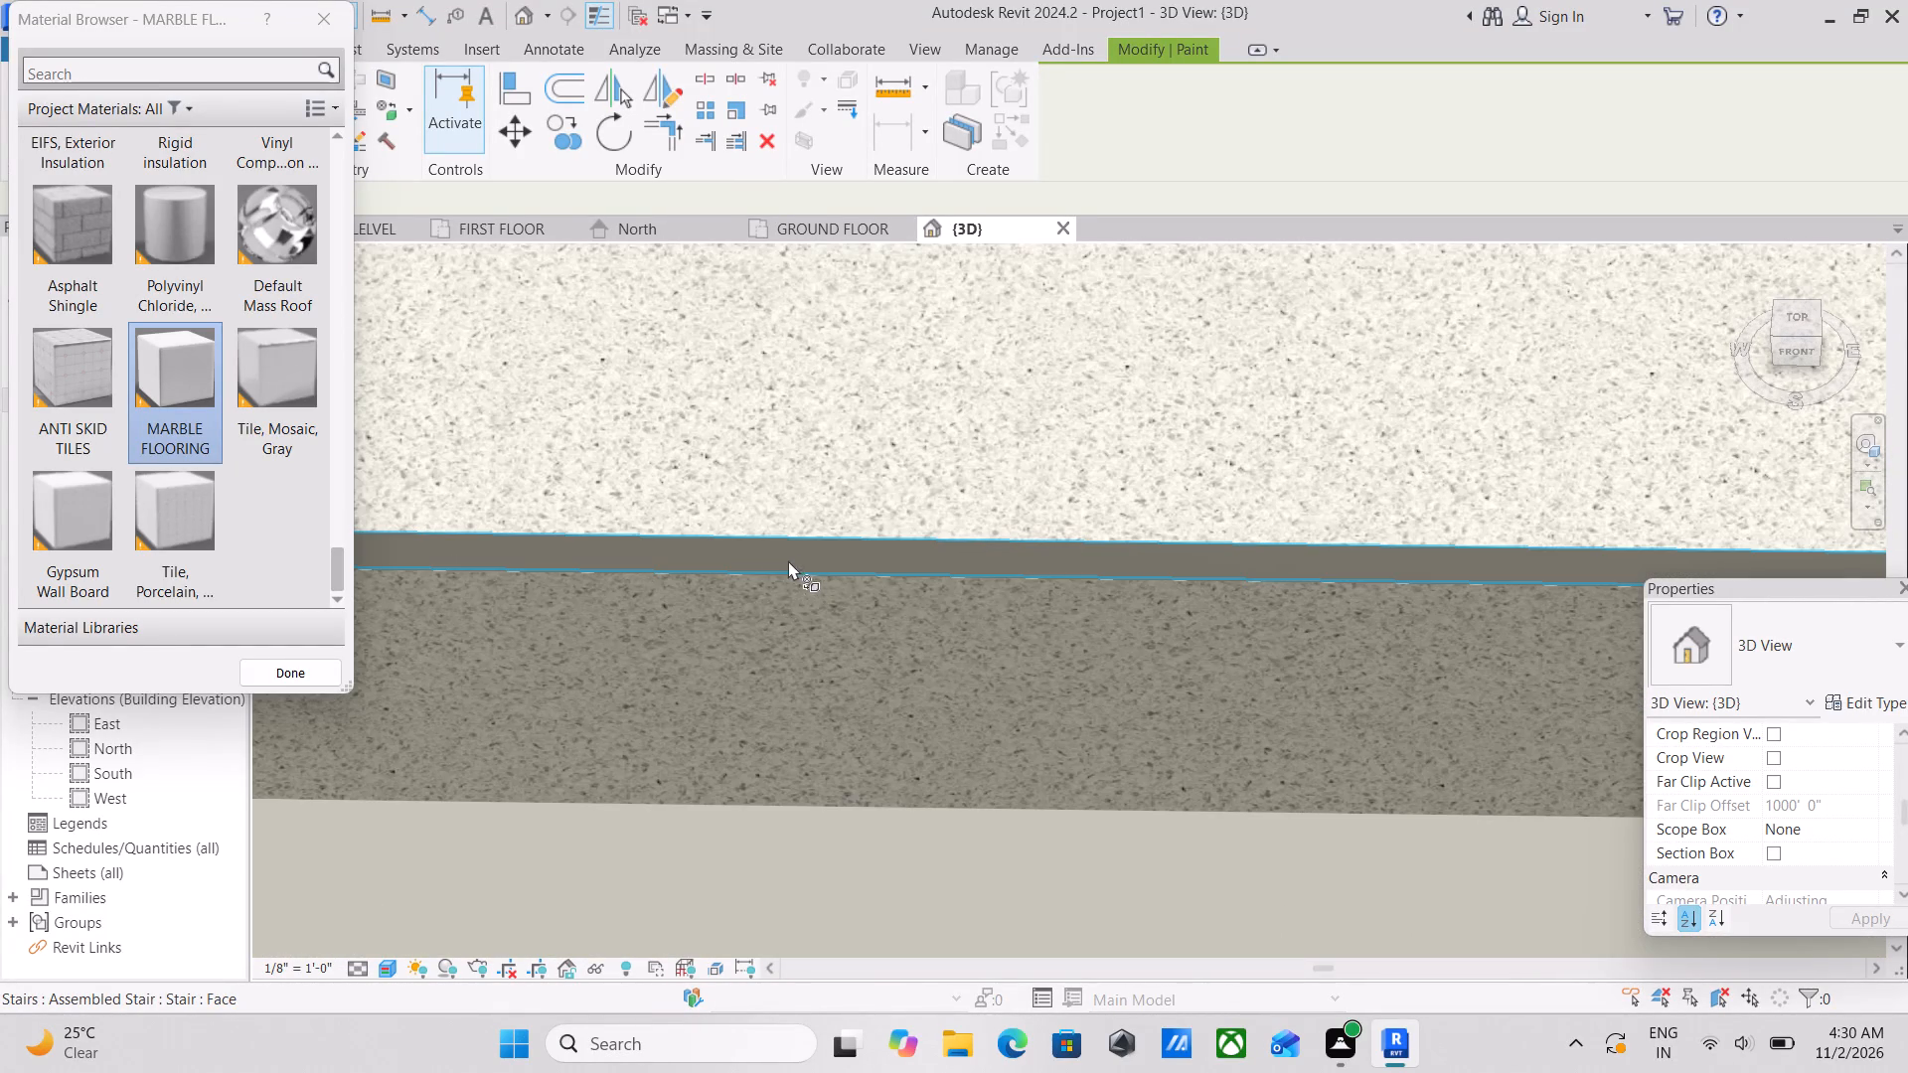
{"action": "left_click", "coordinate": [745, 555]}
Paint the fifth tread from the top of the lower flight with MARBLE FLOORING.
{"action": "scroll", "coordinate": [779, 624], "scroll_direction": "down", "scroll_amount": 6}
{"action": "scroll", "coordinate": [882, 612], "scroll_direction": "down", "scroll_amount": 2}
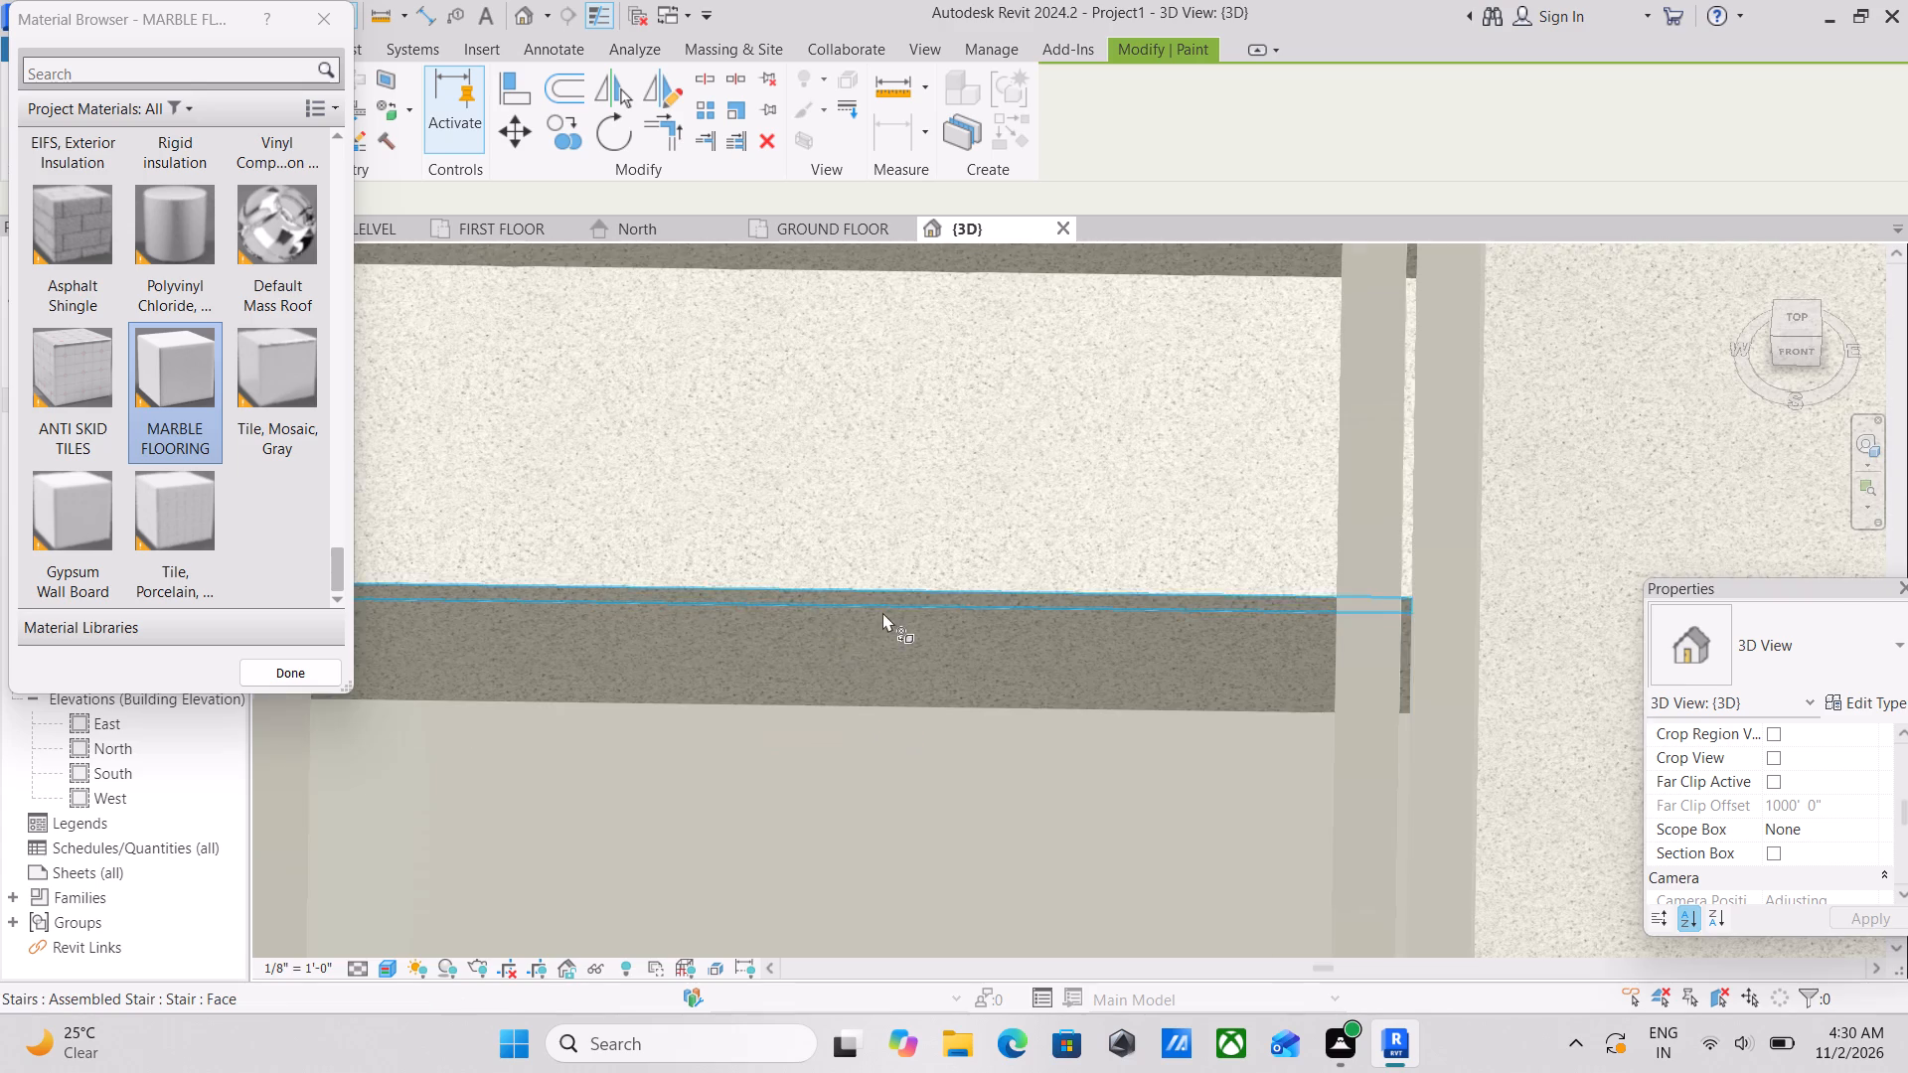
{"action": "scroll", "coordinate": [882, 612], "scroll_direction": "down", "scroll_amount": 1}
{"action": "middle_click_drag", "start_coordinate": [882, 612], "coordinate": [848, 415]}
{"action": "left_click", "coordinate": [819, 592]}
Paint the sixth tread from the top of the lower flight with MARBLE FLOORING.
{"action": "scroll", "coordinate": [835, 575], "scroll_direction": "down", "scroll_amount": 3}
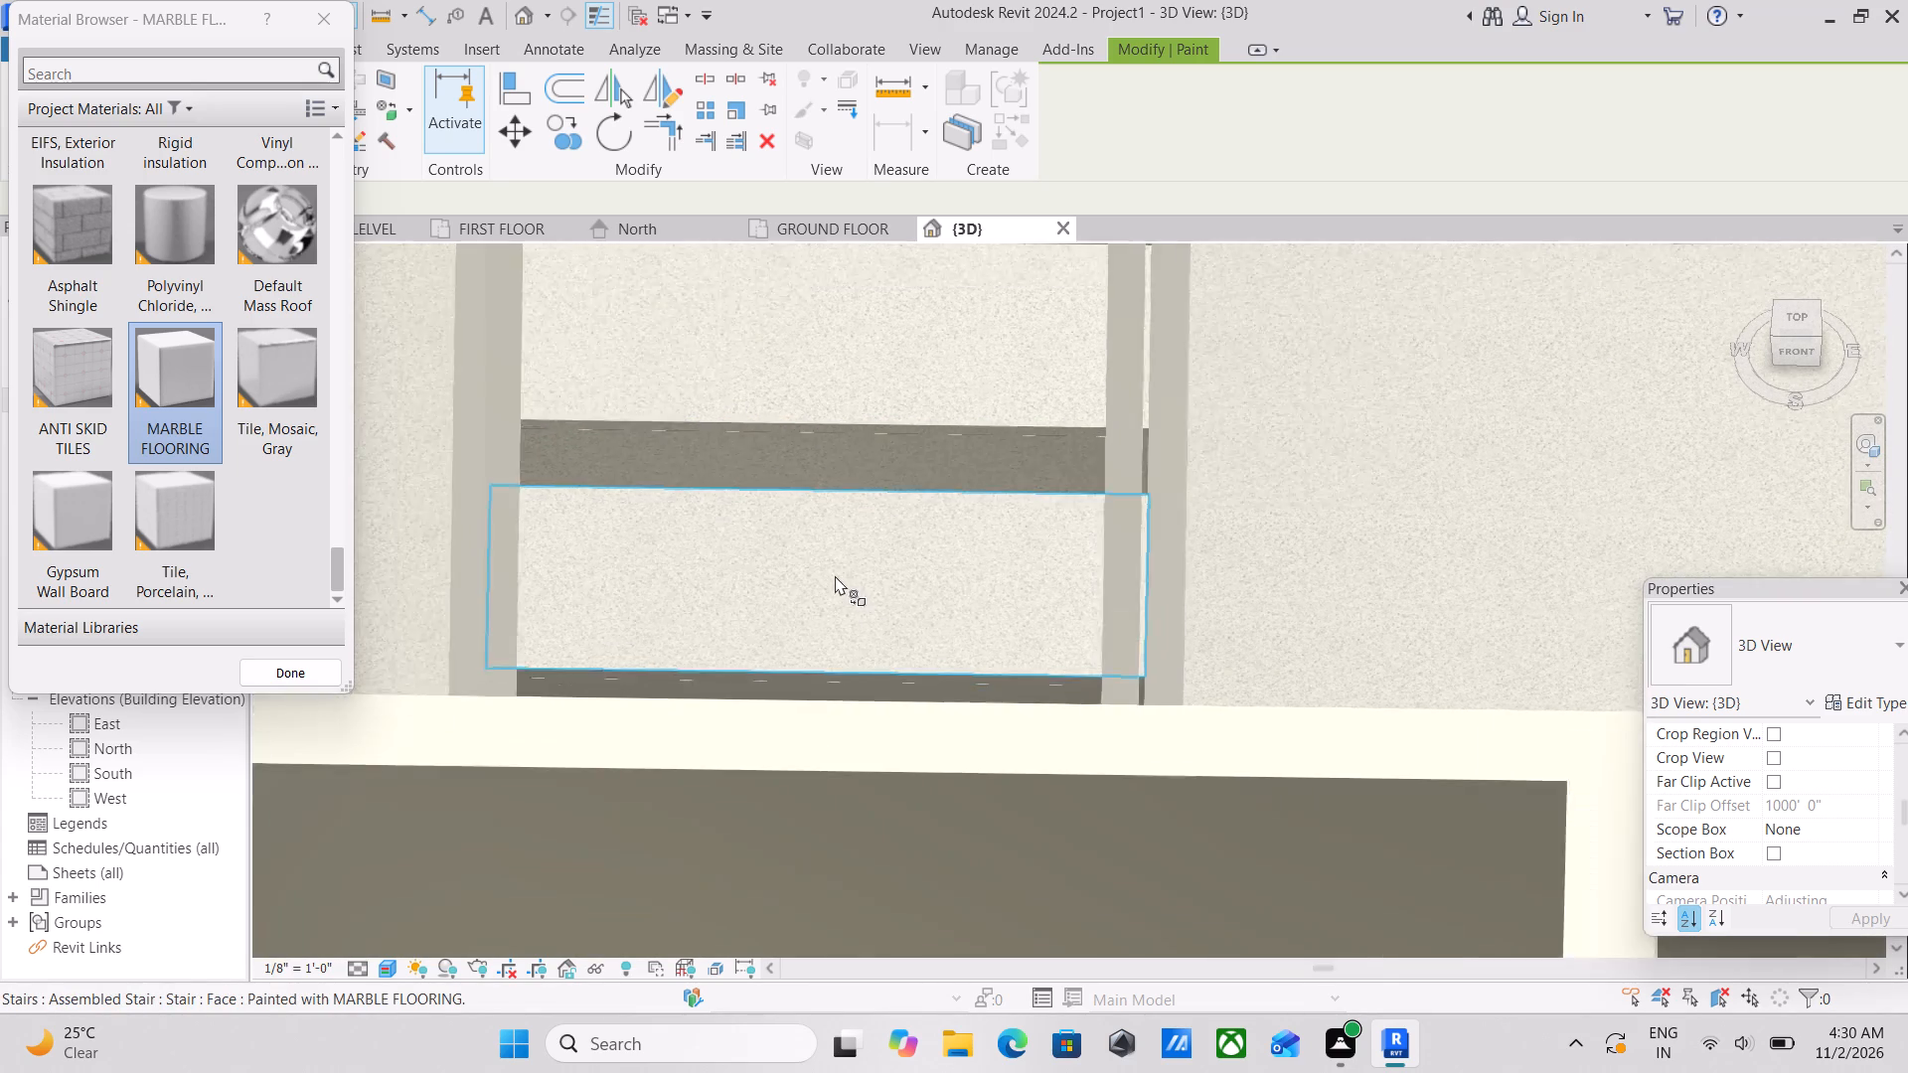
{"action": "scroll", "coordinate": [835, 575], "scroll_direction": "down", "scroll_amount": 2}
{"action": "middle_click_drag", "start_coordinate": [858, 570], "coordinate": [847, 570], "text": "shift"}
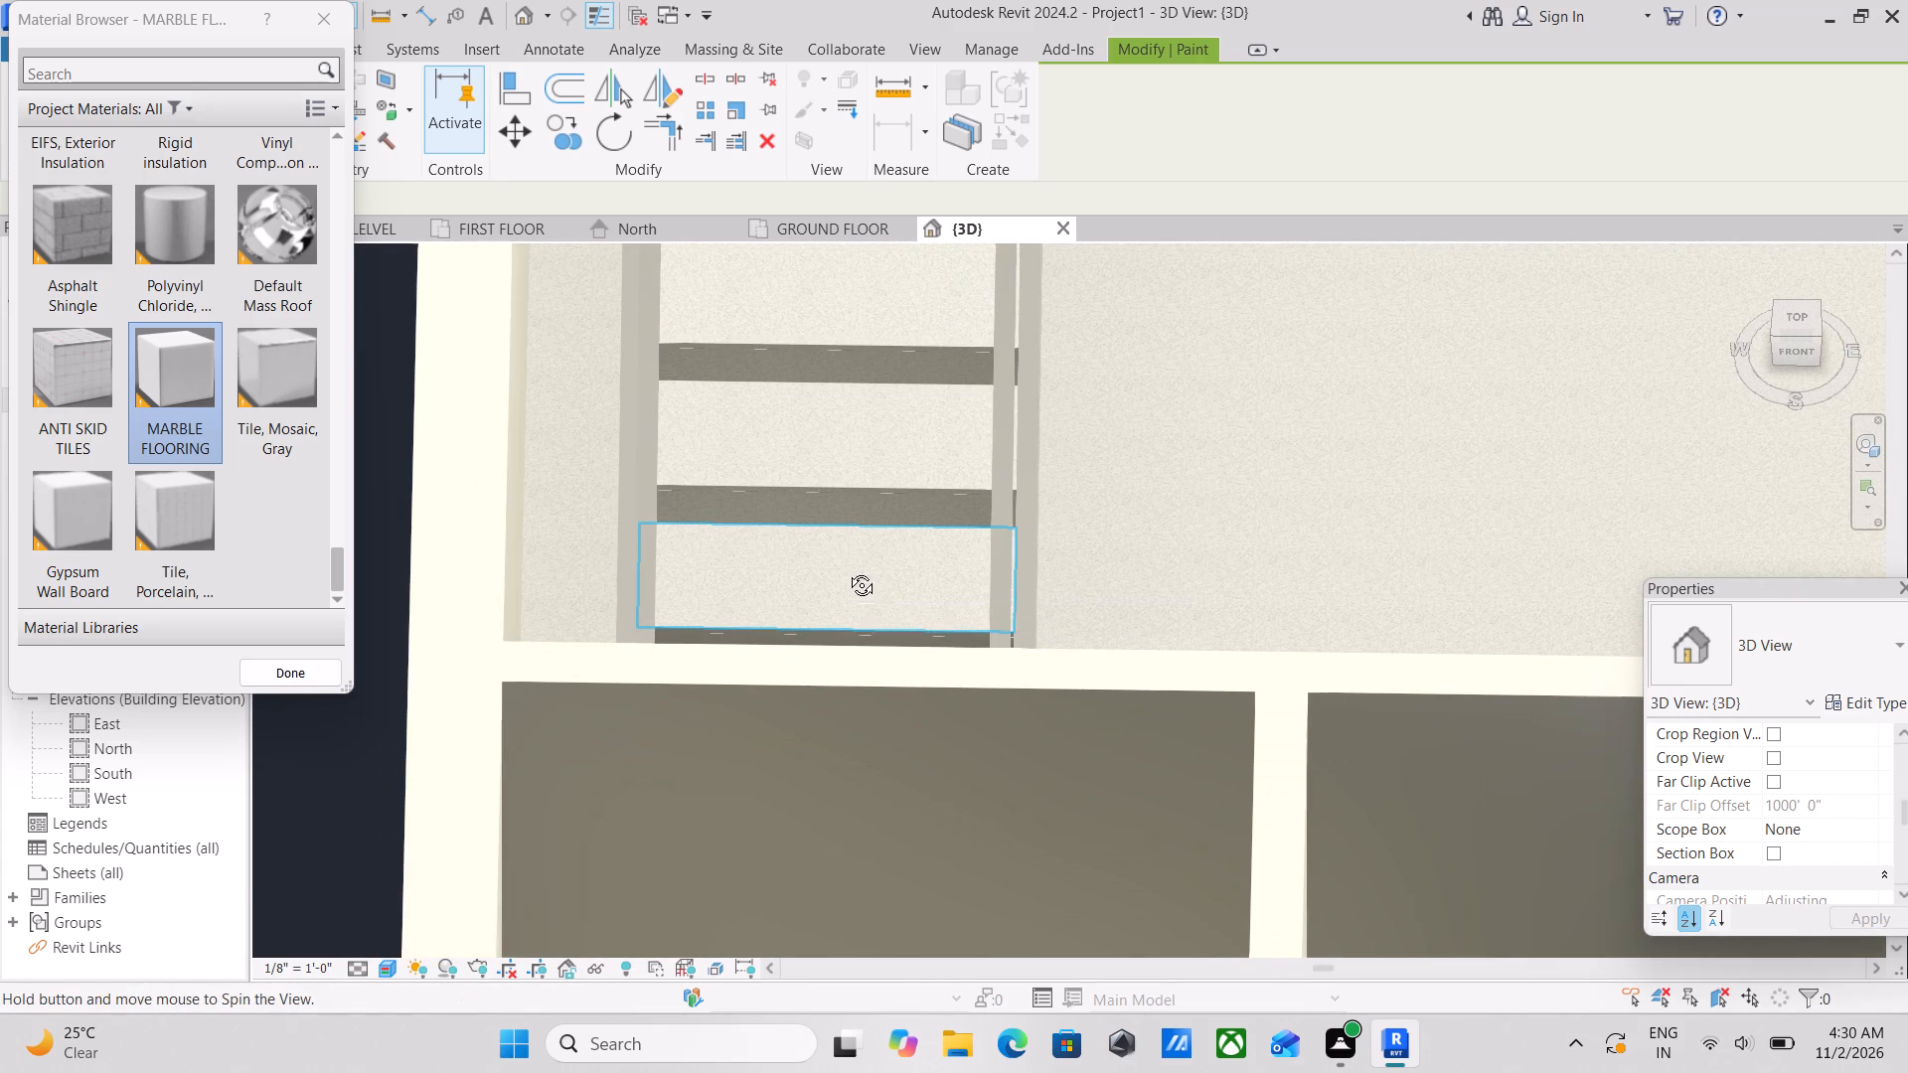
{"action": "middle_click_drag", "start_coordinate": [847, 570], "coordinate": [635, 573], "text": "shift"}
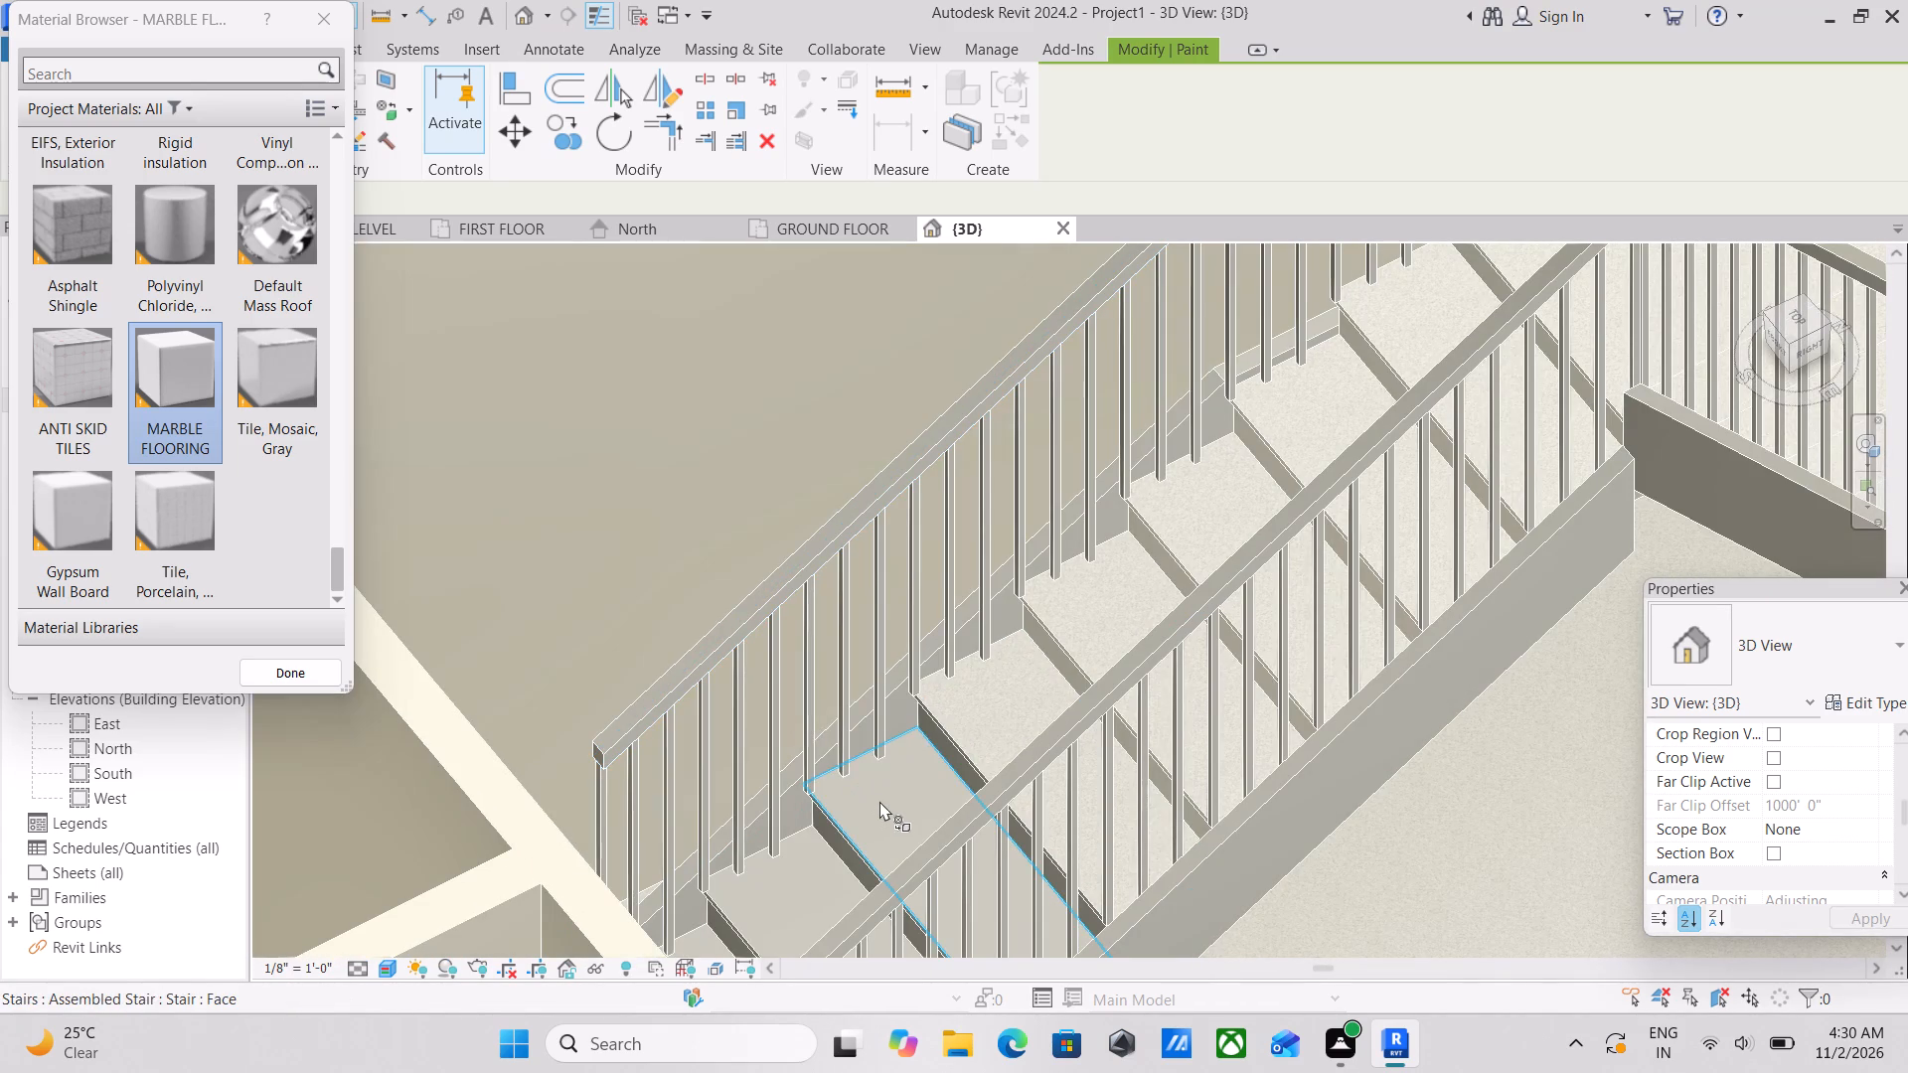
{"action": "left_click", "coordinate": [879, 801]}
Paint the riser between the lower flight's fifth and sixth treads and the fifth tread's nosing with MARBLE FLOORING.
{"action": "scroll", "coordinate": [879, 801], "scroll_direction": "up", "scroll_amount": 3}
{"action": "scroll", "coordinate": [987, 762], "scroll_direction": "up", "scroll_amount": 8}
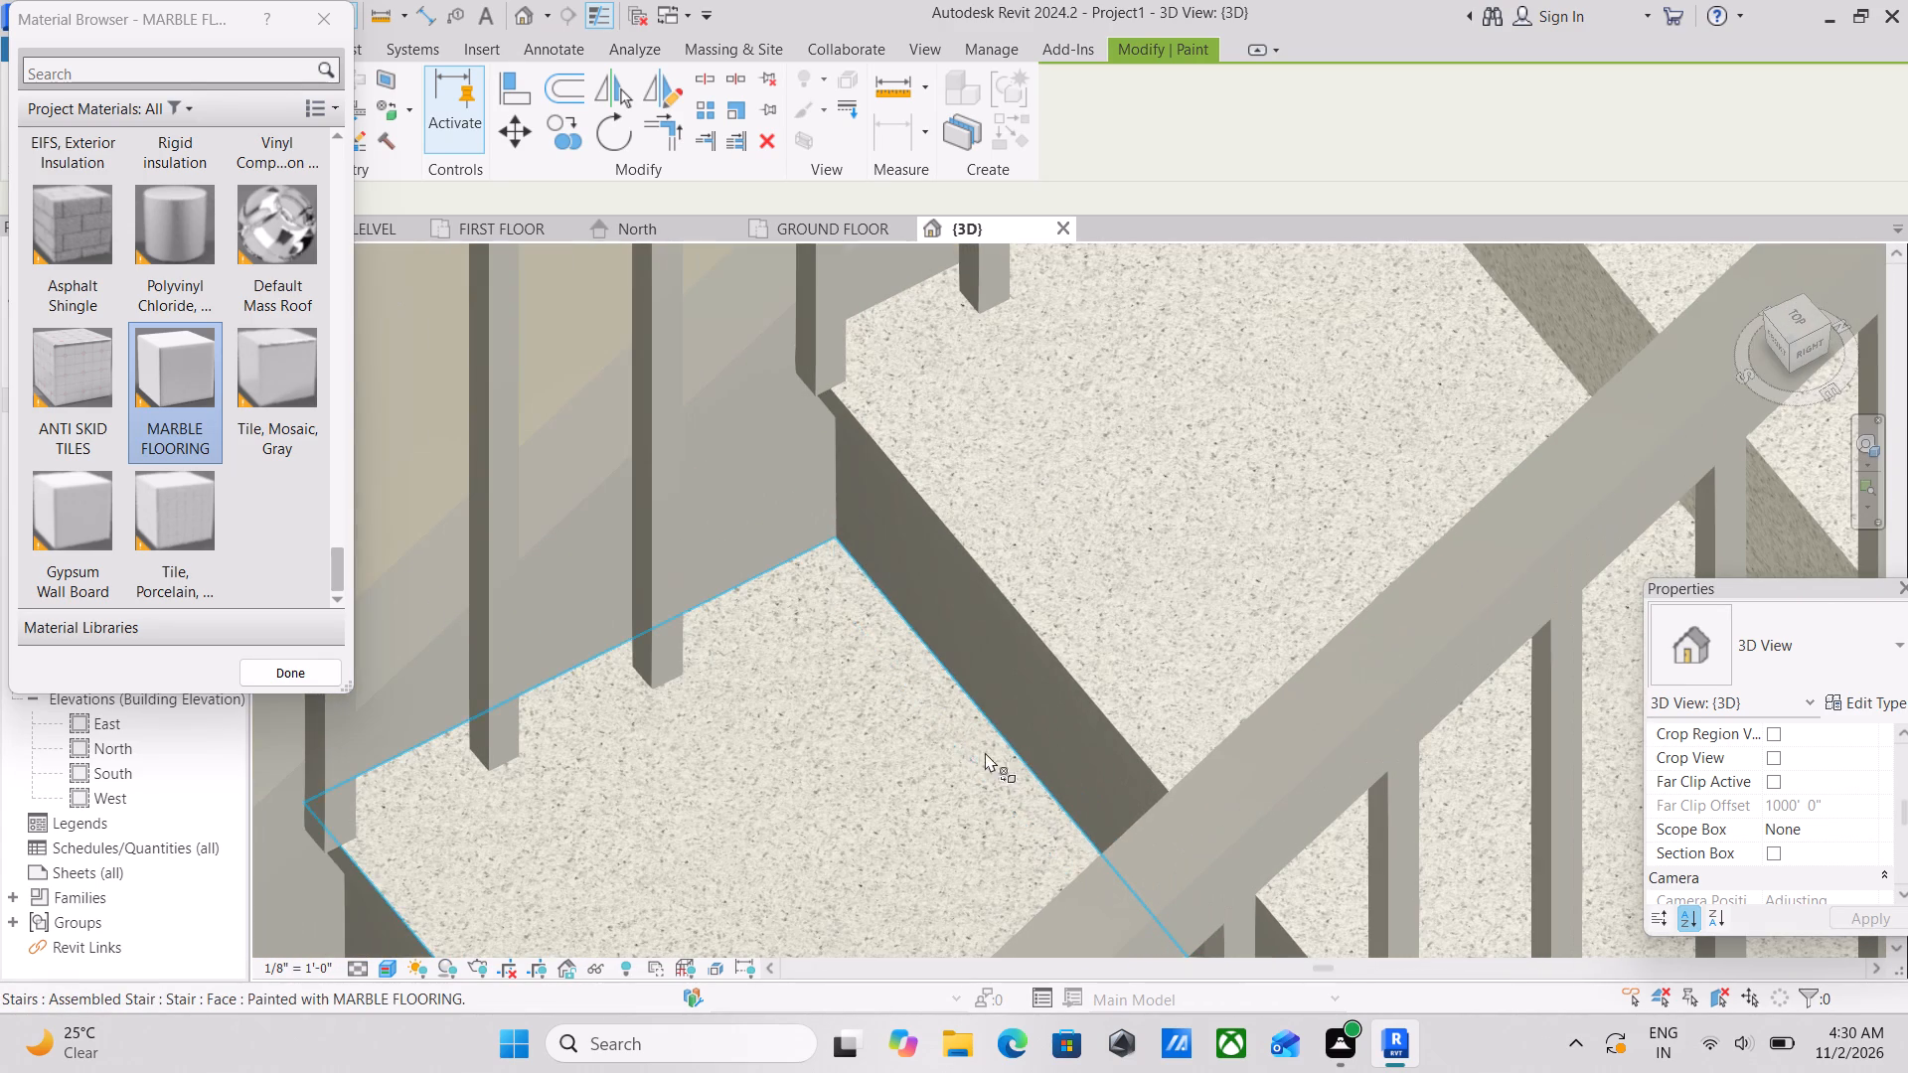
{"action": "left_click", "coordinate": [894, 527]}
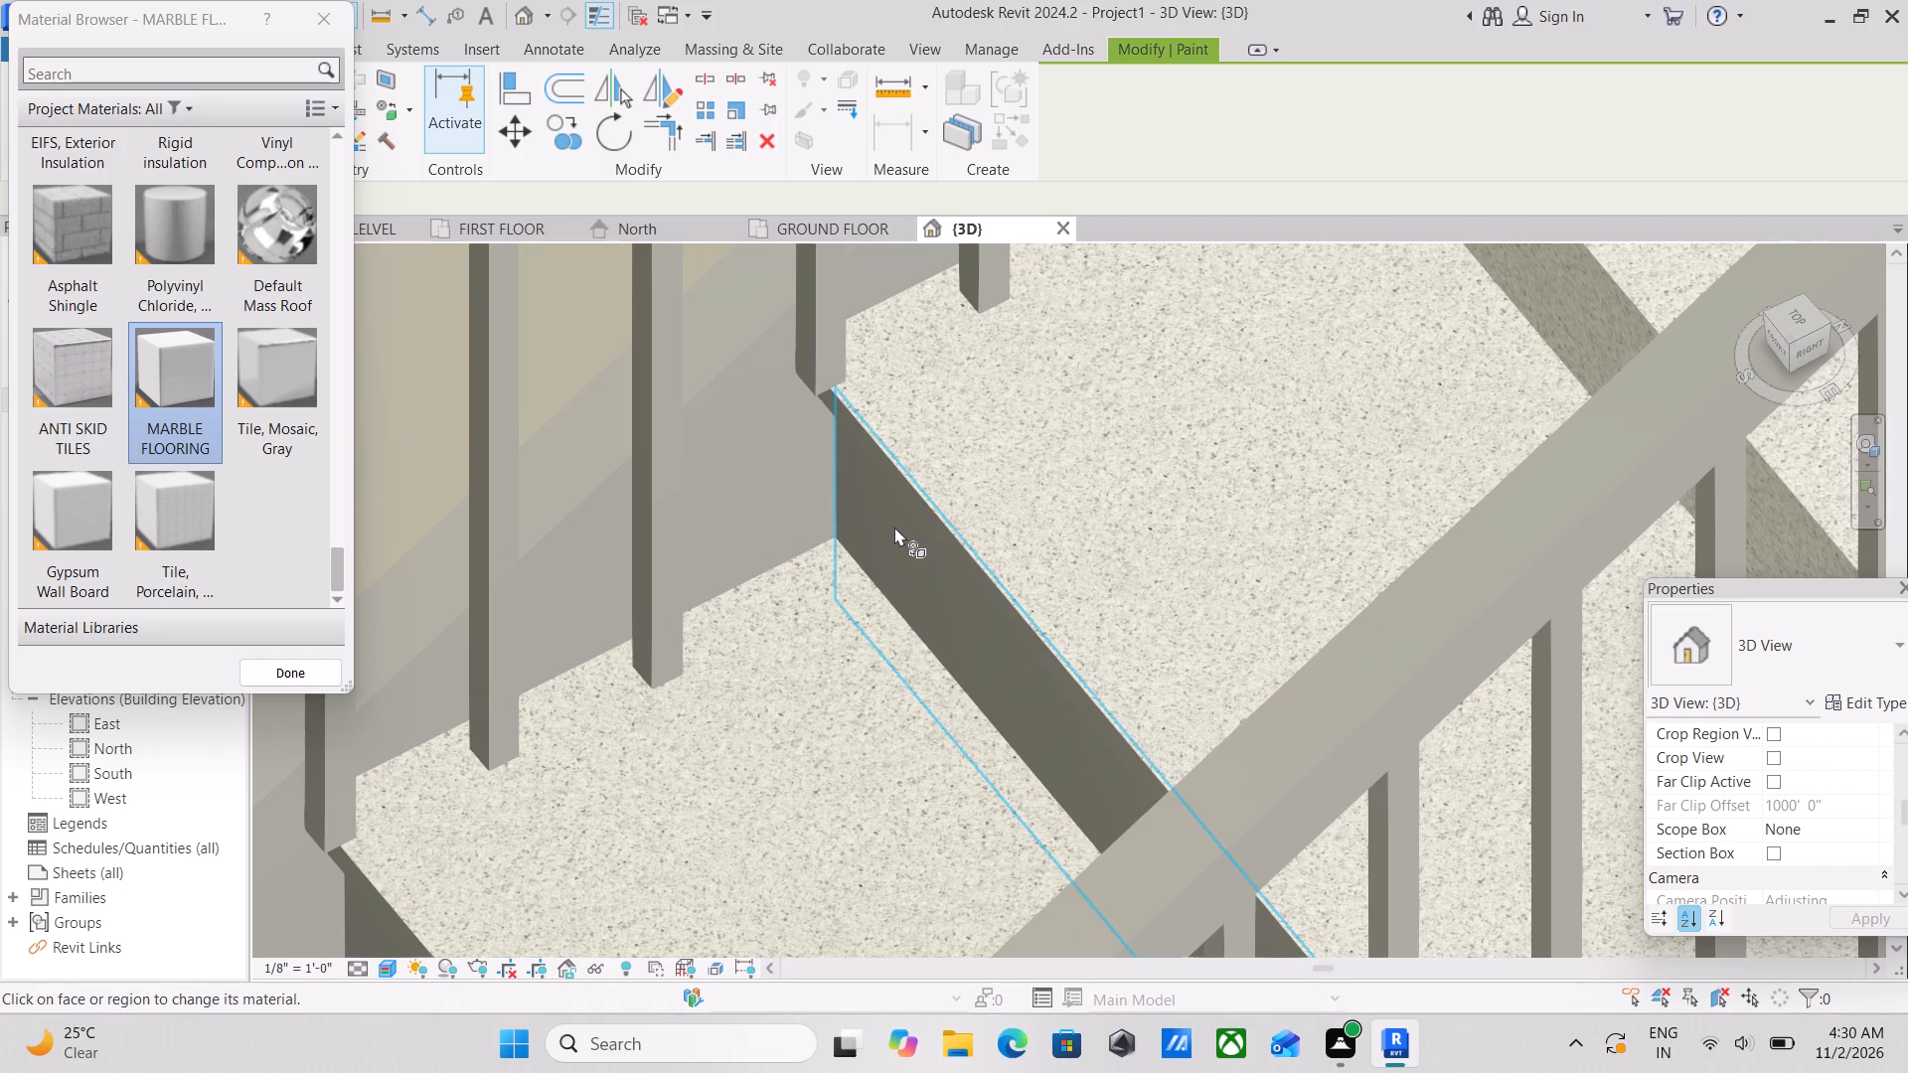
{"action": "scroll", "coordinate": [858, 566], "scroll_direction": "down", "scroll_amount": 4}
{"action": "middle_click_drag", "start_coordinate": [851, 573], "coordinate": [912, 538]}
{"action": "scroll", "coordinate": [912, 538], "scroll_direction": "up", "scroll_amount": 6}
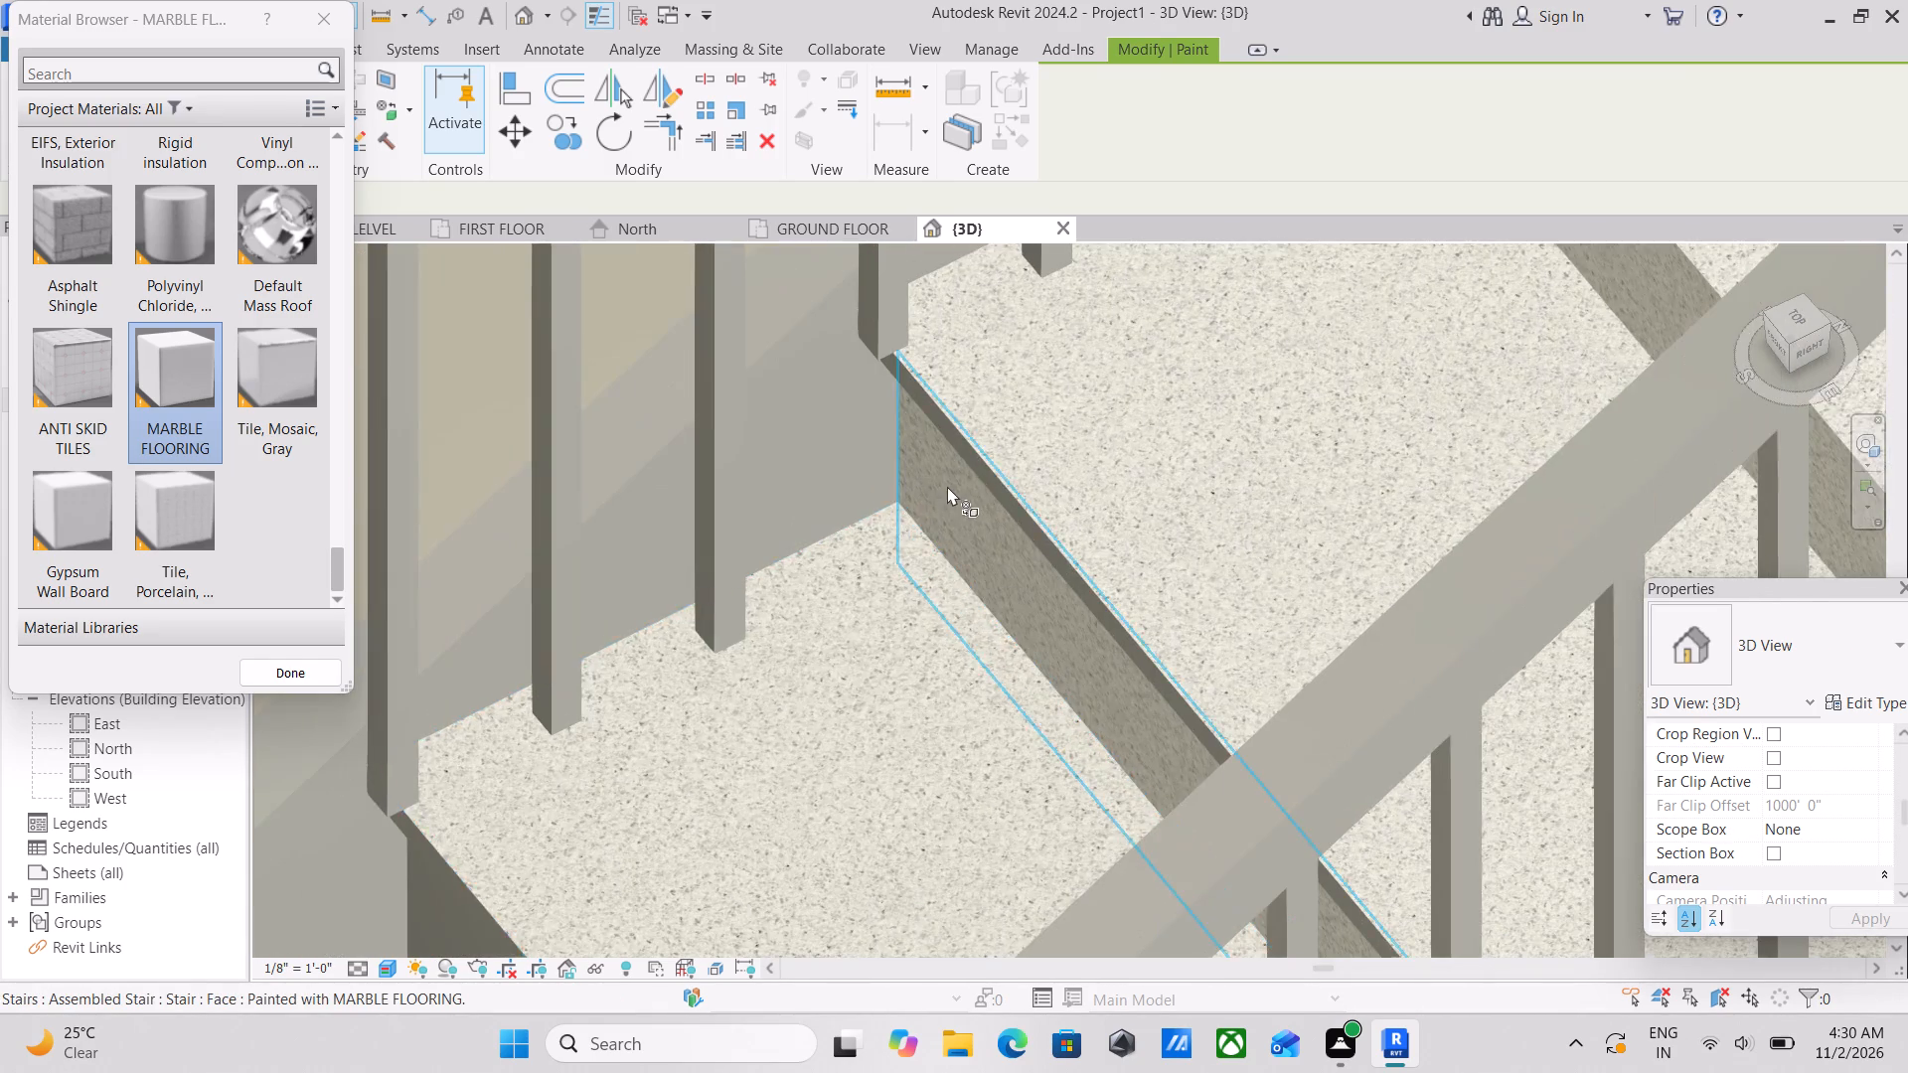
{"action": "scroll", "coordinate": [947, 486], "scroll_direction": "up", "scroll_amount": 8}
{"action": "scroll", "coordinate": [1164, 466], "scroll_direction": "up", "scroll_amount": 5}
{"action": "left_click", "coordinate": [1085, 492]}
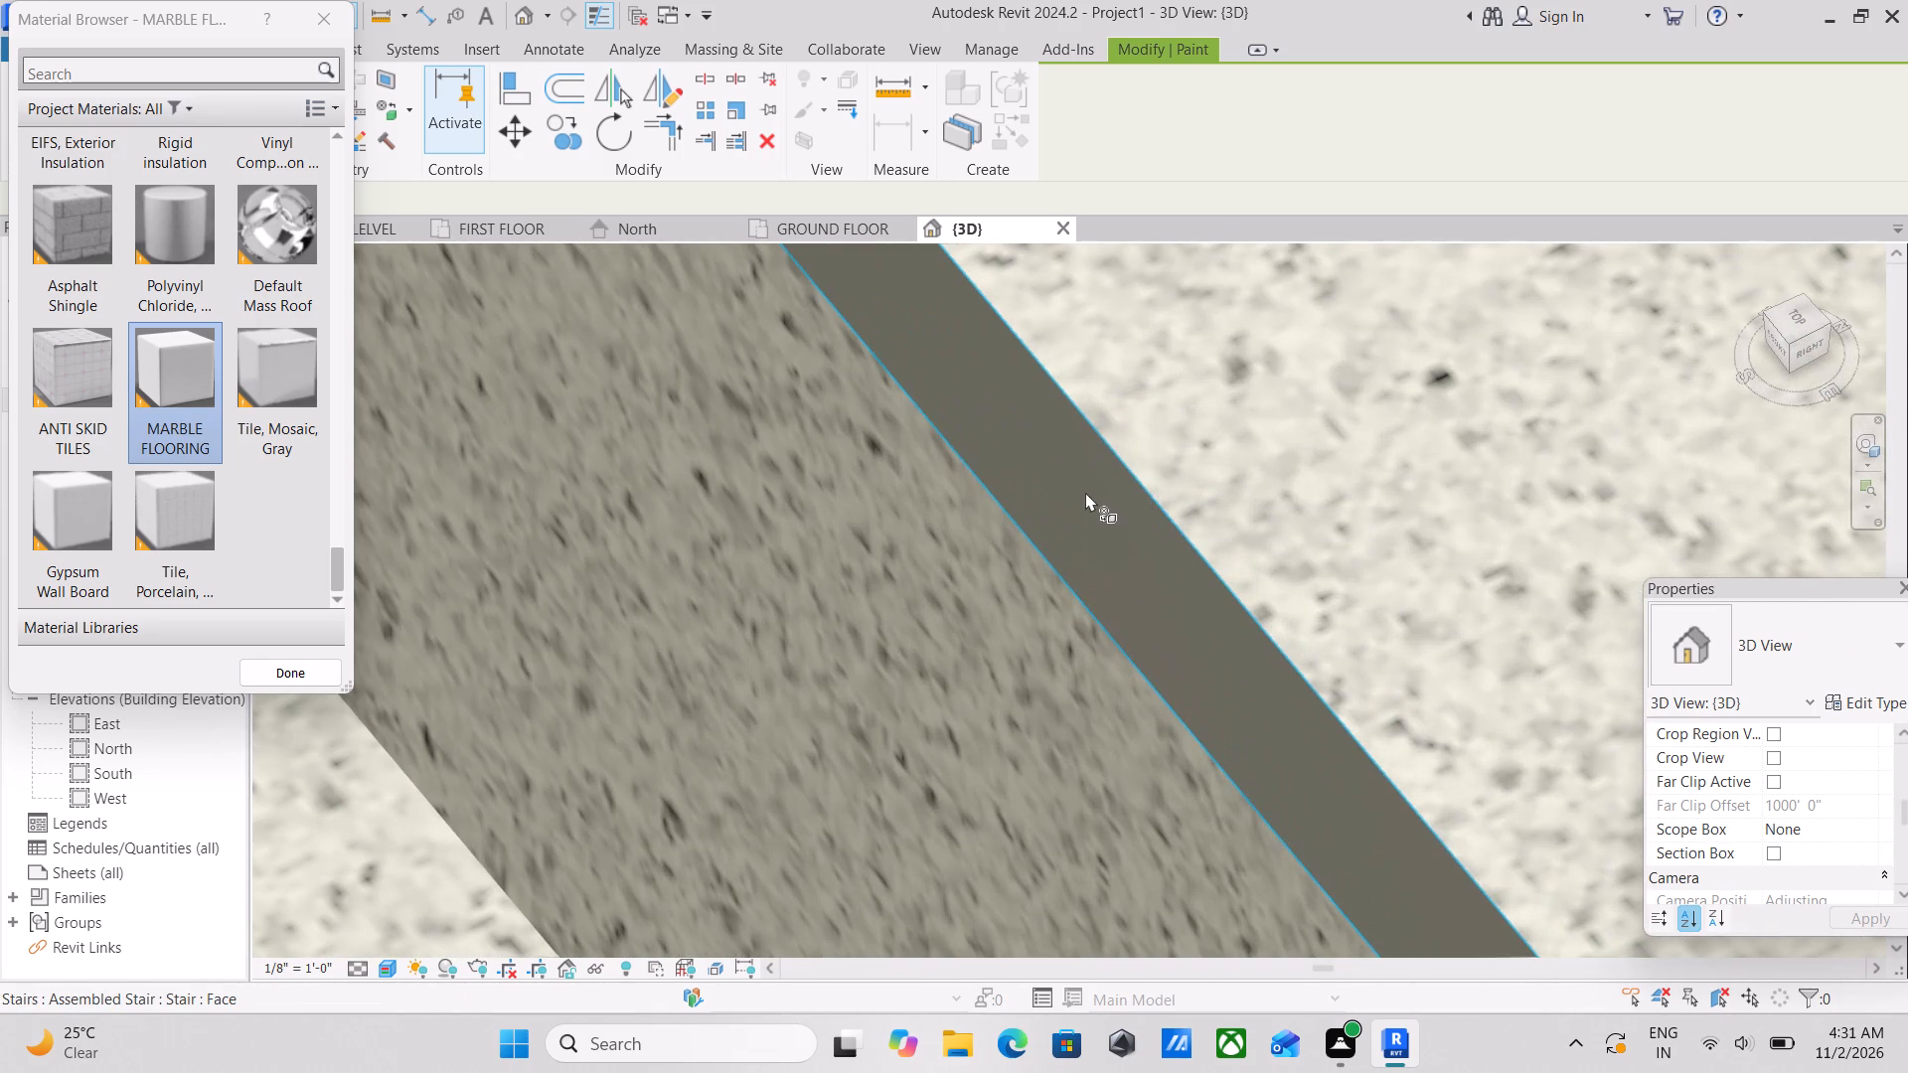
Check the MARBLE FLOORING paint on the treads and risers further up the lower flight.
{"action": "scroll", "coordinate": [1124, 450], "scroll_direction": "down", "scroll_amount": 7}
{"action": "scroll", "coordinate": [1193, 409], "scroll_direction": "down", "scroll_amount": 5}
{"action": "scroll", "coordinate": [1339, 360], "scroll_direction": "down", "scroll_amount": 3}
{"action": "middle_click_drag", "start_coordinate": [1339, 363], "coordinate": [1331, 393]}
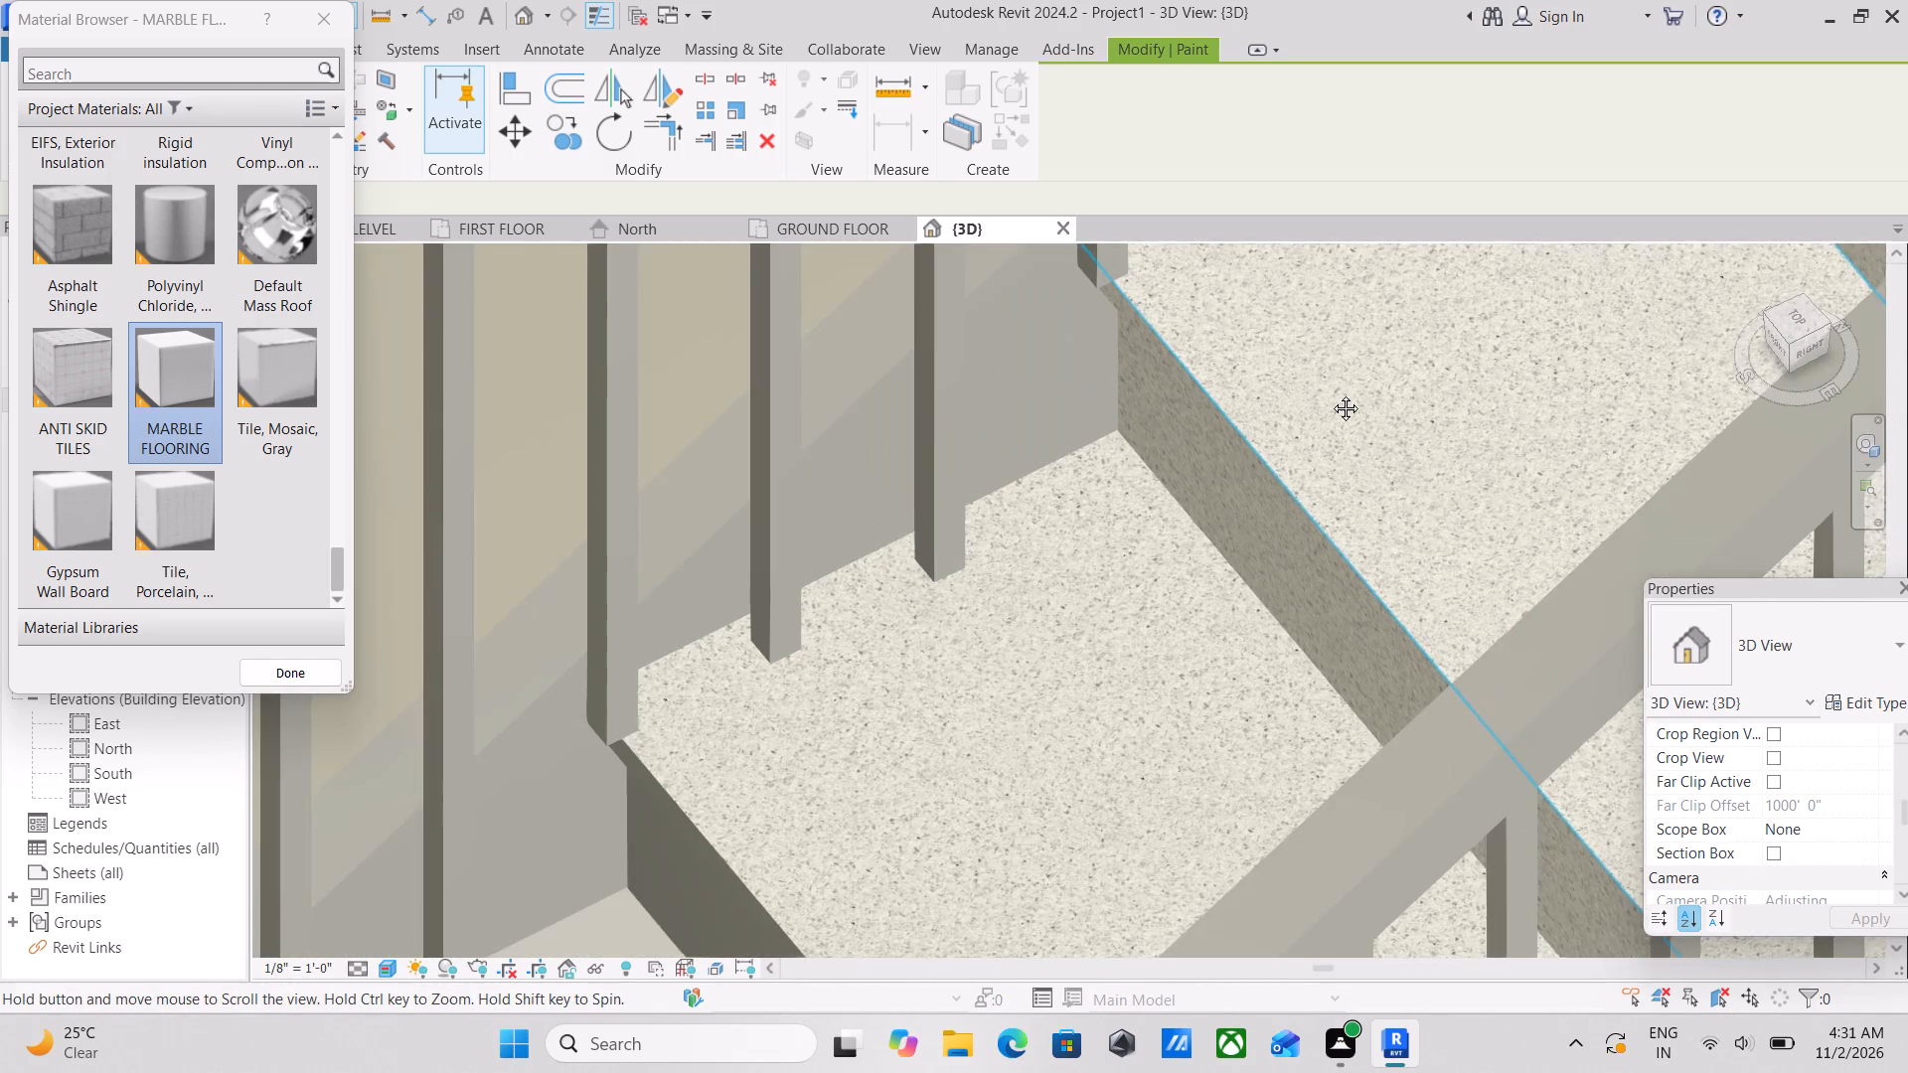
{"action": "middle_click_drag", "start_coordinate": [1331, 393], "coordinate": [1132, 664]}
{"action": "middle_click_drag", "start_coordinate": [1194, 523], "coordinate": [978, 775]}
{"action": "scroll", "coordinate": [978, 775], "scroll_direction": "up", "scroll_amount": 2}
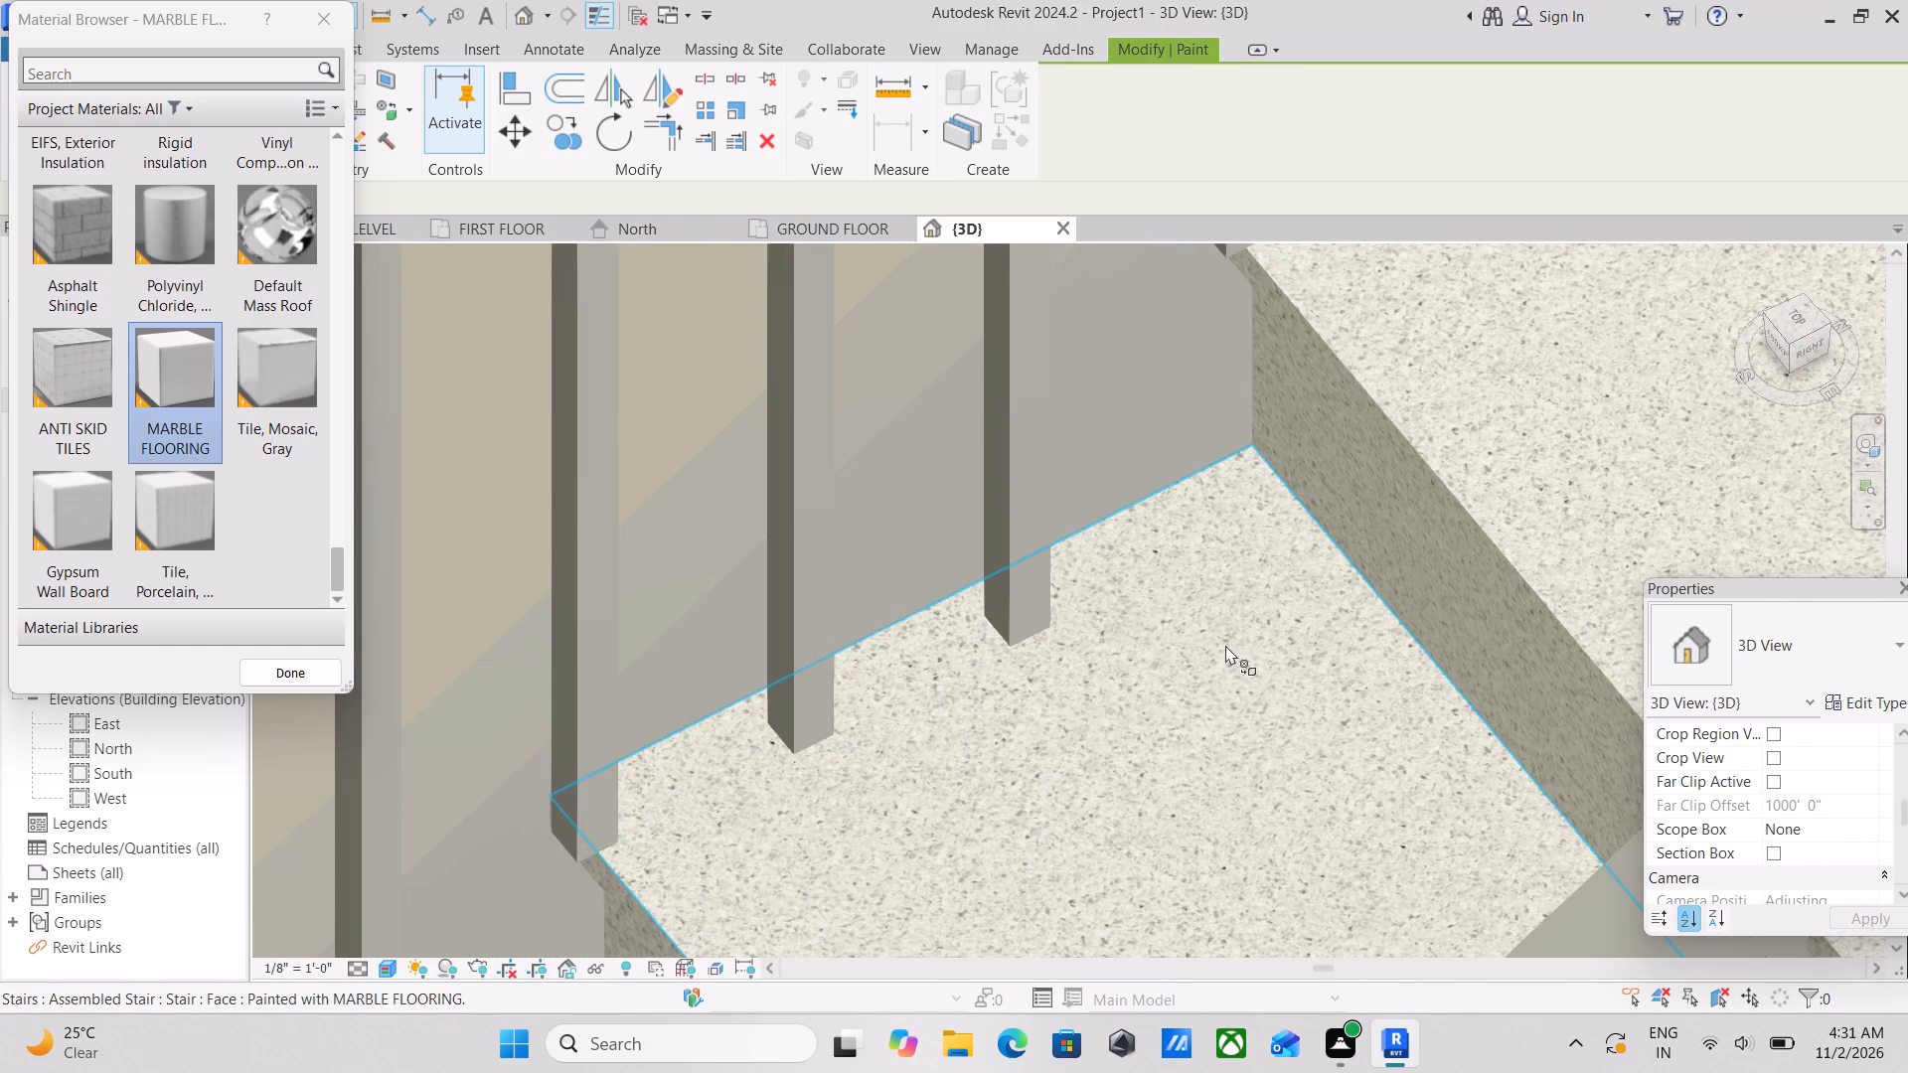
{"action": "scroll", "coordinate": [1364, 518], "scroll_direction": "up", "scroll_amount": 3}
{"action": "scroll", "coordinate": [1432, 479], "scroll_direction": "down", "scroll_amount": 6}
Paint the seventh tread from the top of the lower flight, just above the lowest tread, with MARBLE FLOORING.
{"action": "middle_click_drag", "start_coordinate": [1069, 637], "coordinate": [1242, 444]}
{"action": "scroll", "coordinate": [1233, 470], "scroll_direction": "up", "scroll_amount": 1}
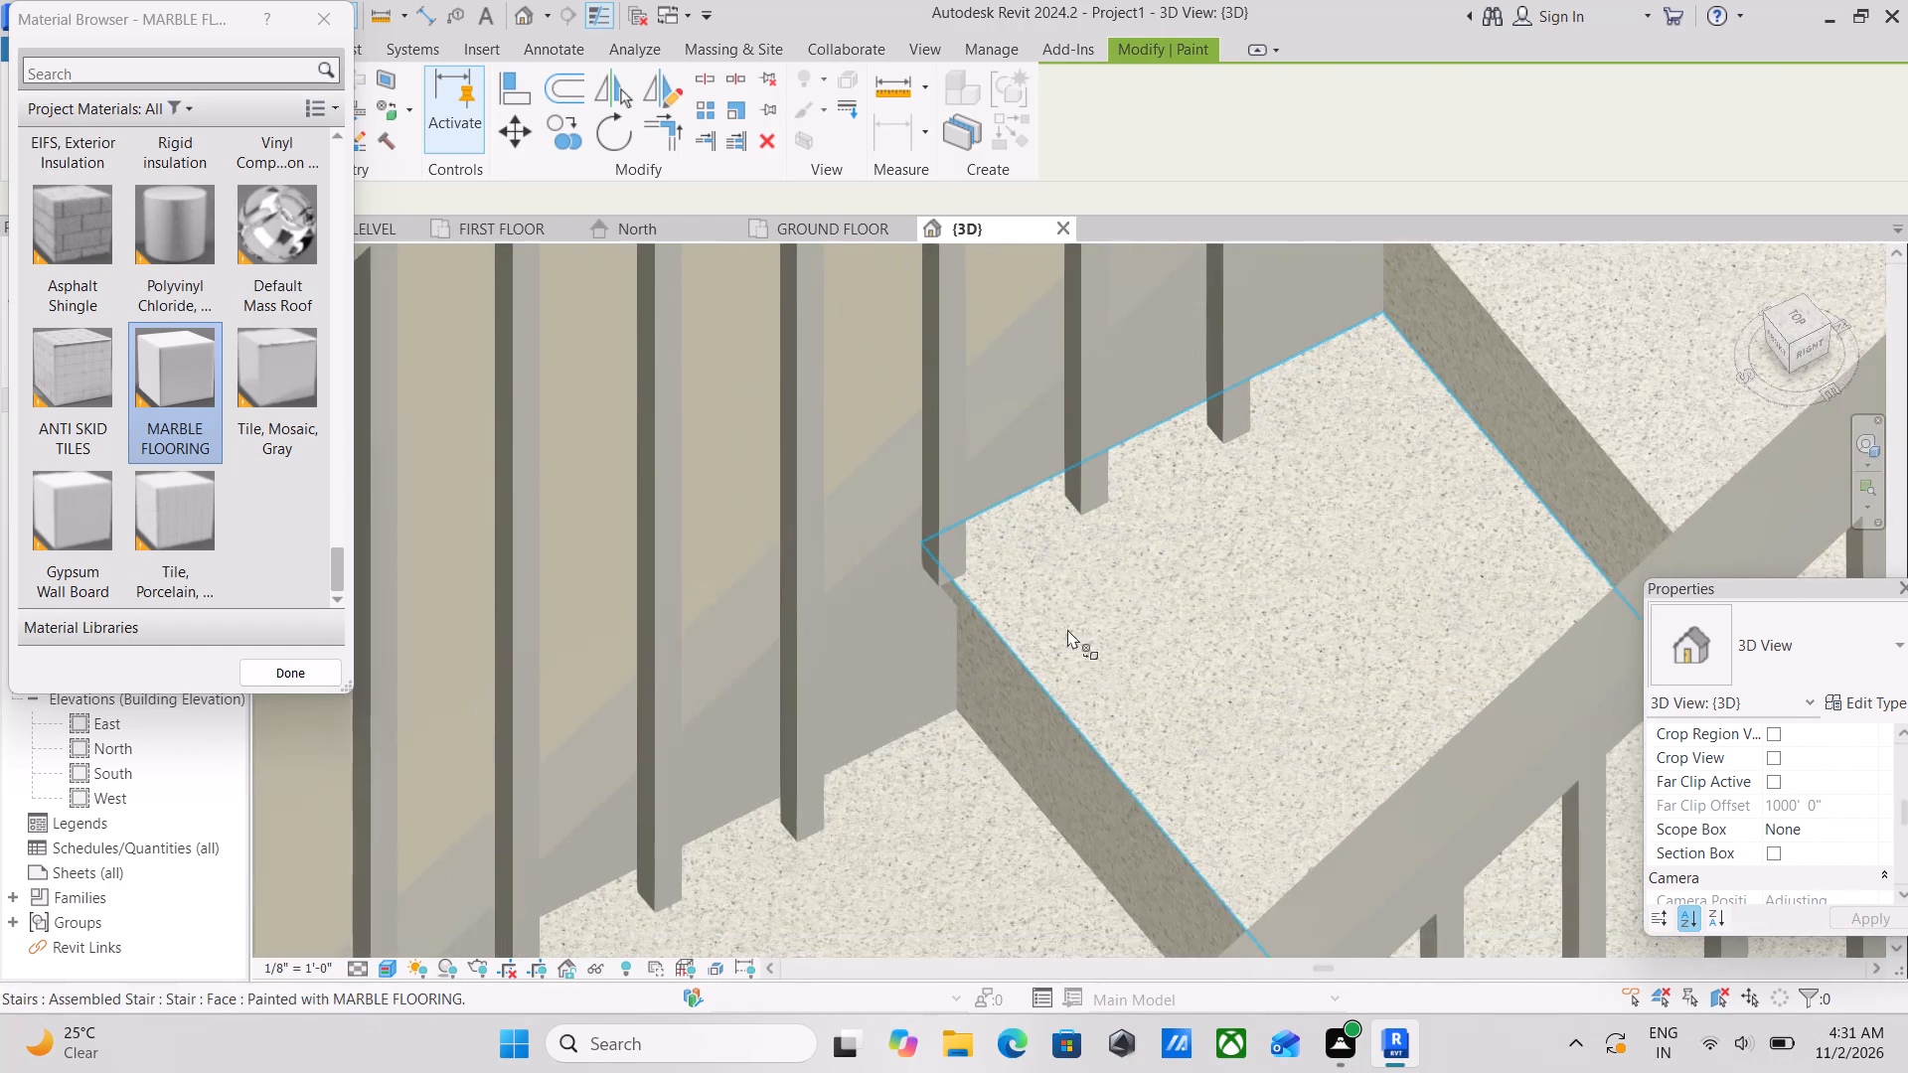
{"action": "middle_click_drag", "start_coordinate": [975, 682], "coordinate": [1235, 435]}
{"action": "scroll", "coordinate": [995, 770], "scroll_direction": "down", "scroll_amount": 2}
{"action": "middle_click_drag", "start_coordinate": [997, 767], "coordinate": [1184, 495]}
{"action": "scroll", "coordinate": [964, 695], "scroll_direction": "up", "scroll_amount": 1}
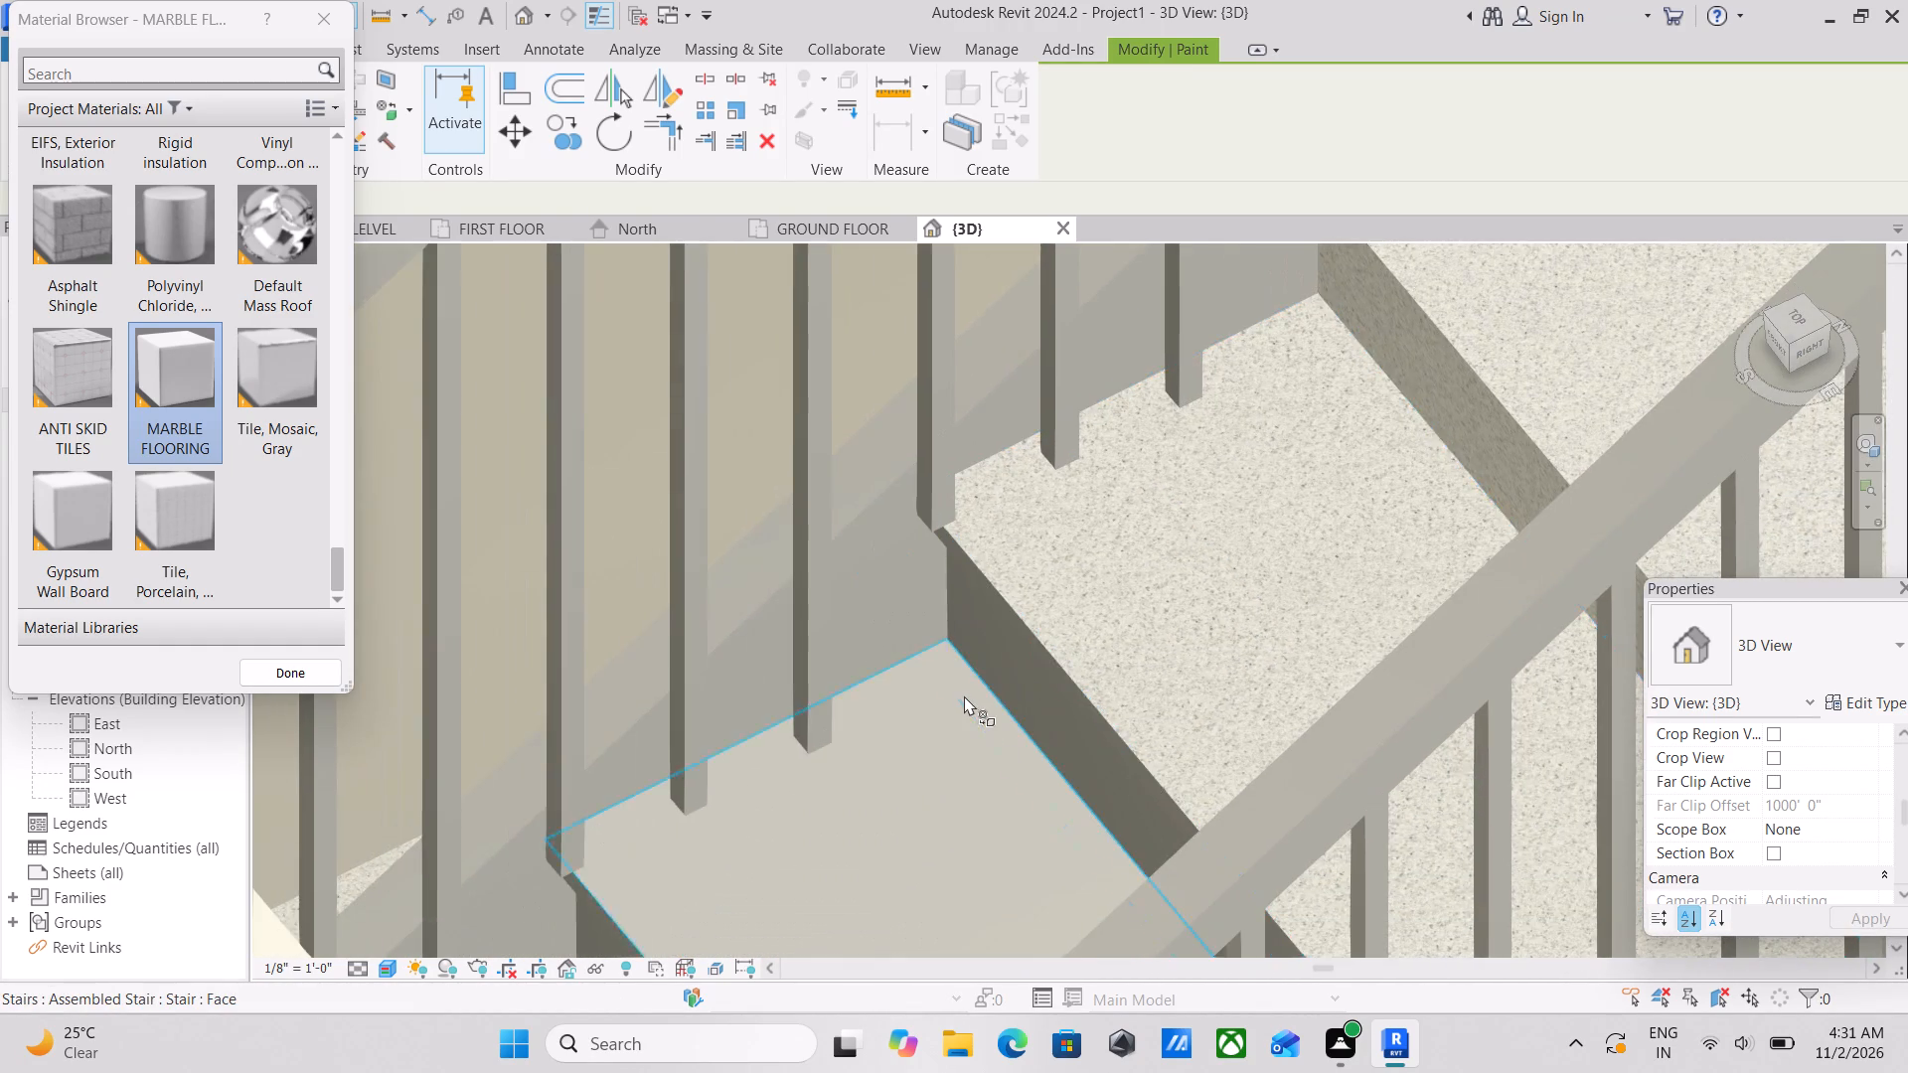
{"action": "scroll", "coordinate": [964, 695], "scroll_direction": "up", "scroll_amount": 3}
{"action": "scroll", "coordinate": [1087, 639], "scroll_direction": "up", "scroll_amount": 7}
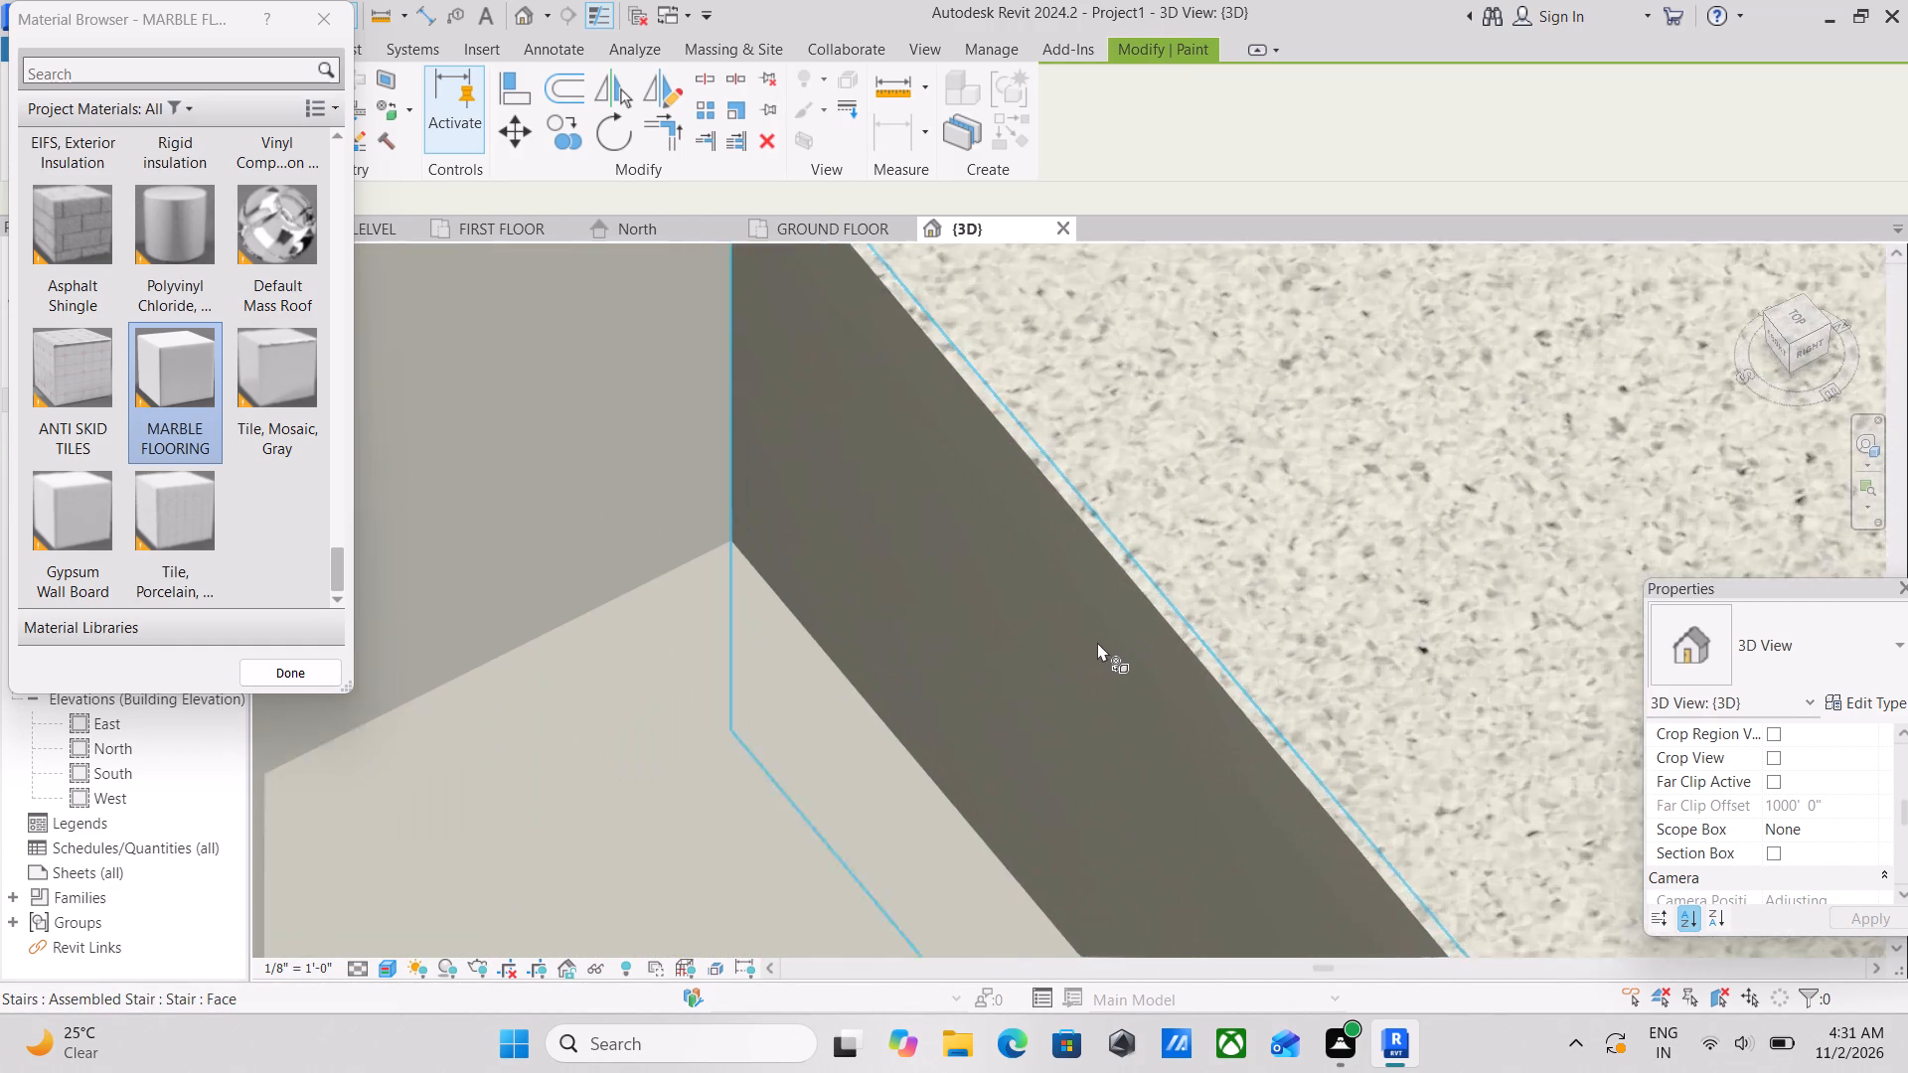
{"action": "scroll", "coordinate": [1097, 642], "scroll_direction": "down", "scroll_amount": 4}
{"action": "middle_click_drag", "start_coordinate": [1097, 642], "coordinate": [1326, 452]}
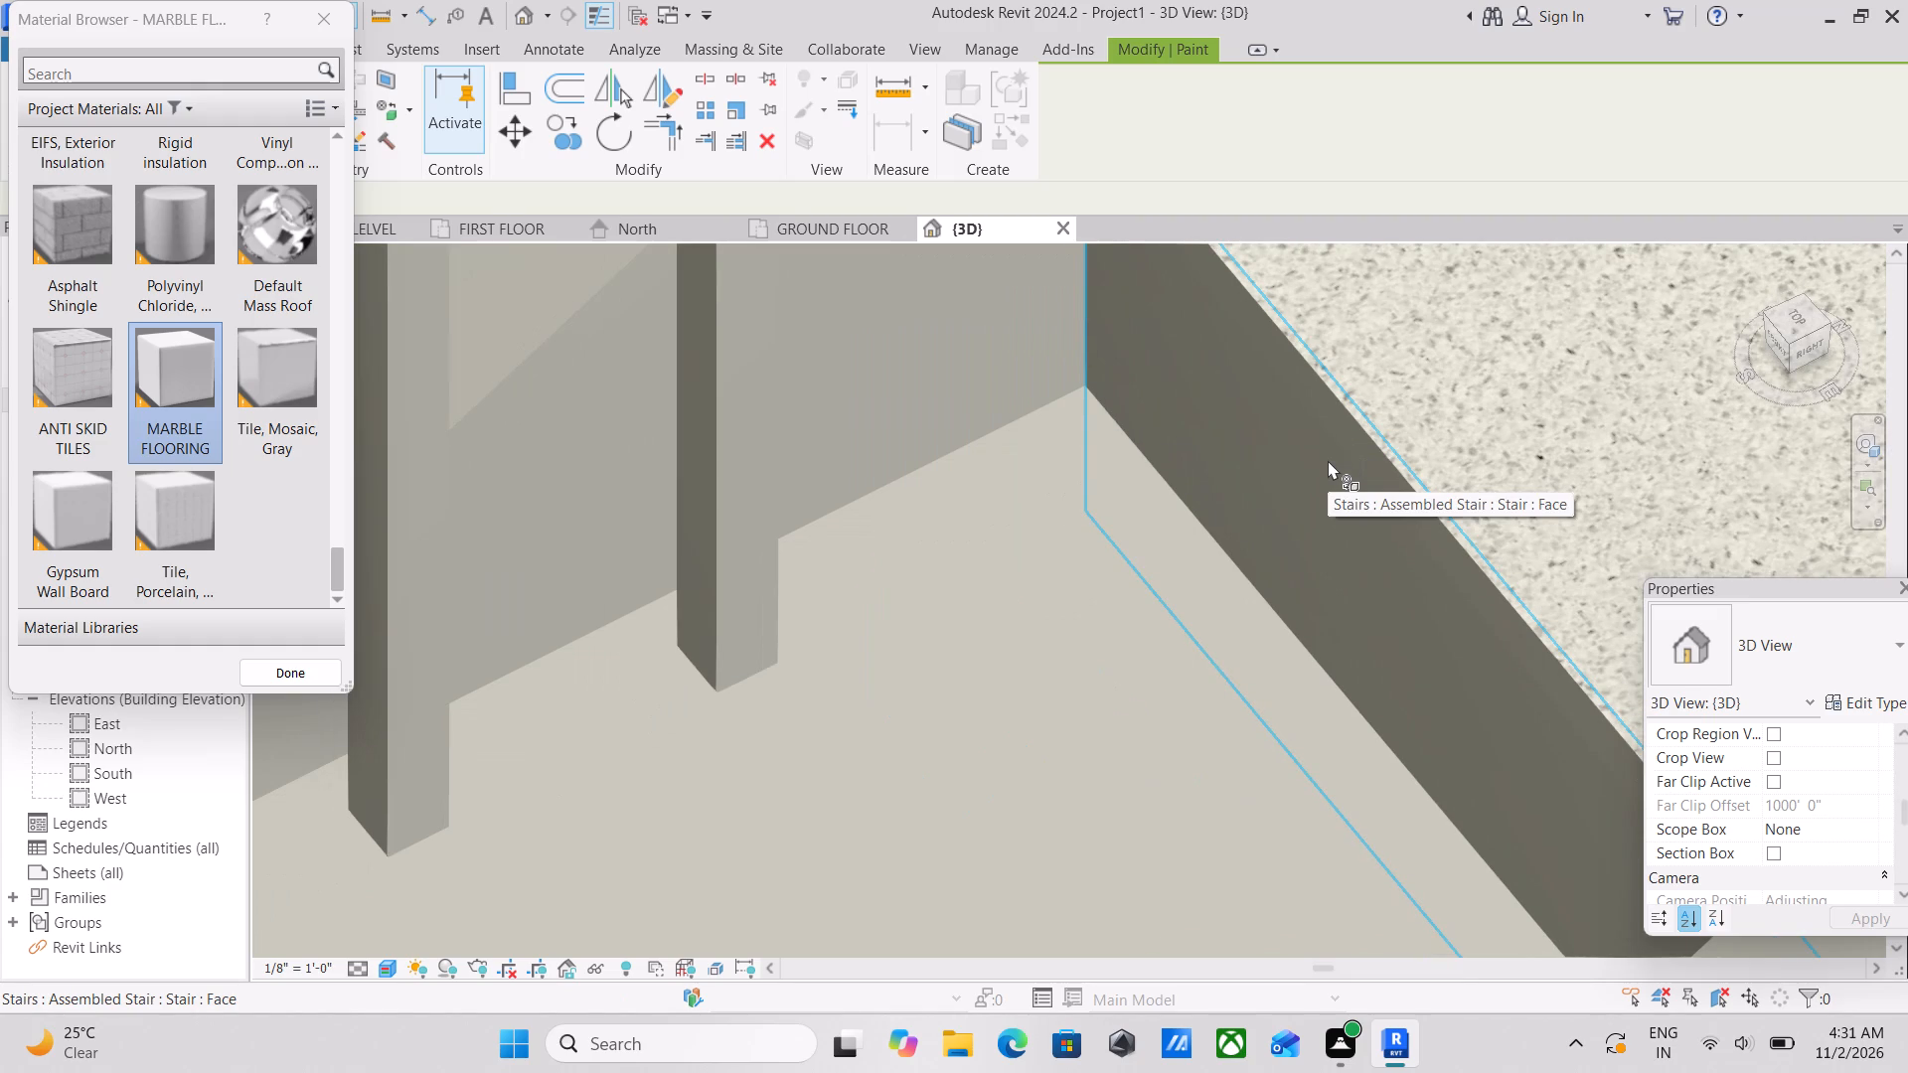
{"action": "scroll", "coordinate": [1323, 470], "scroll_direction": "down", "scroll_amount": 3}
{"action": "middle_click_drag", "start_coordinate": [1302, 514], "coordinate": [1515, 210]}
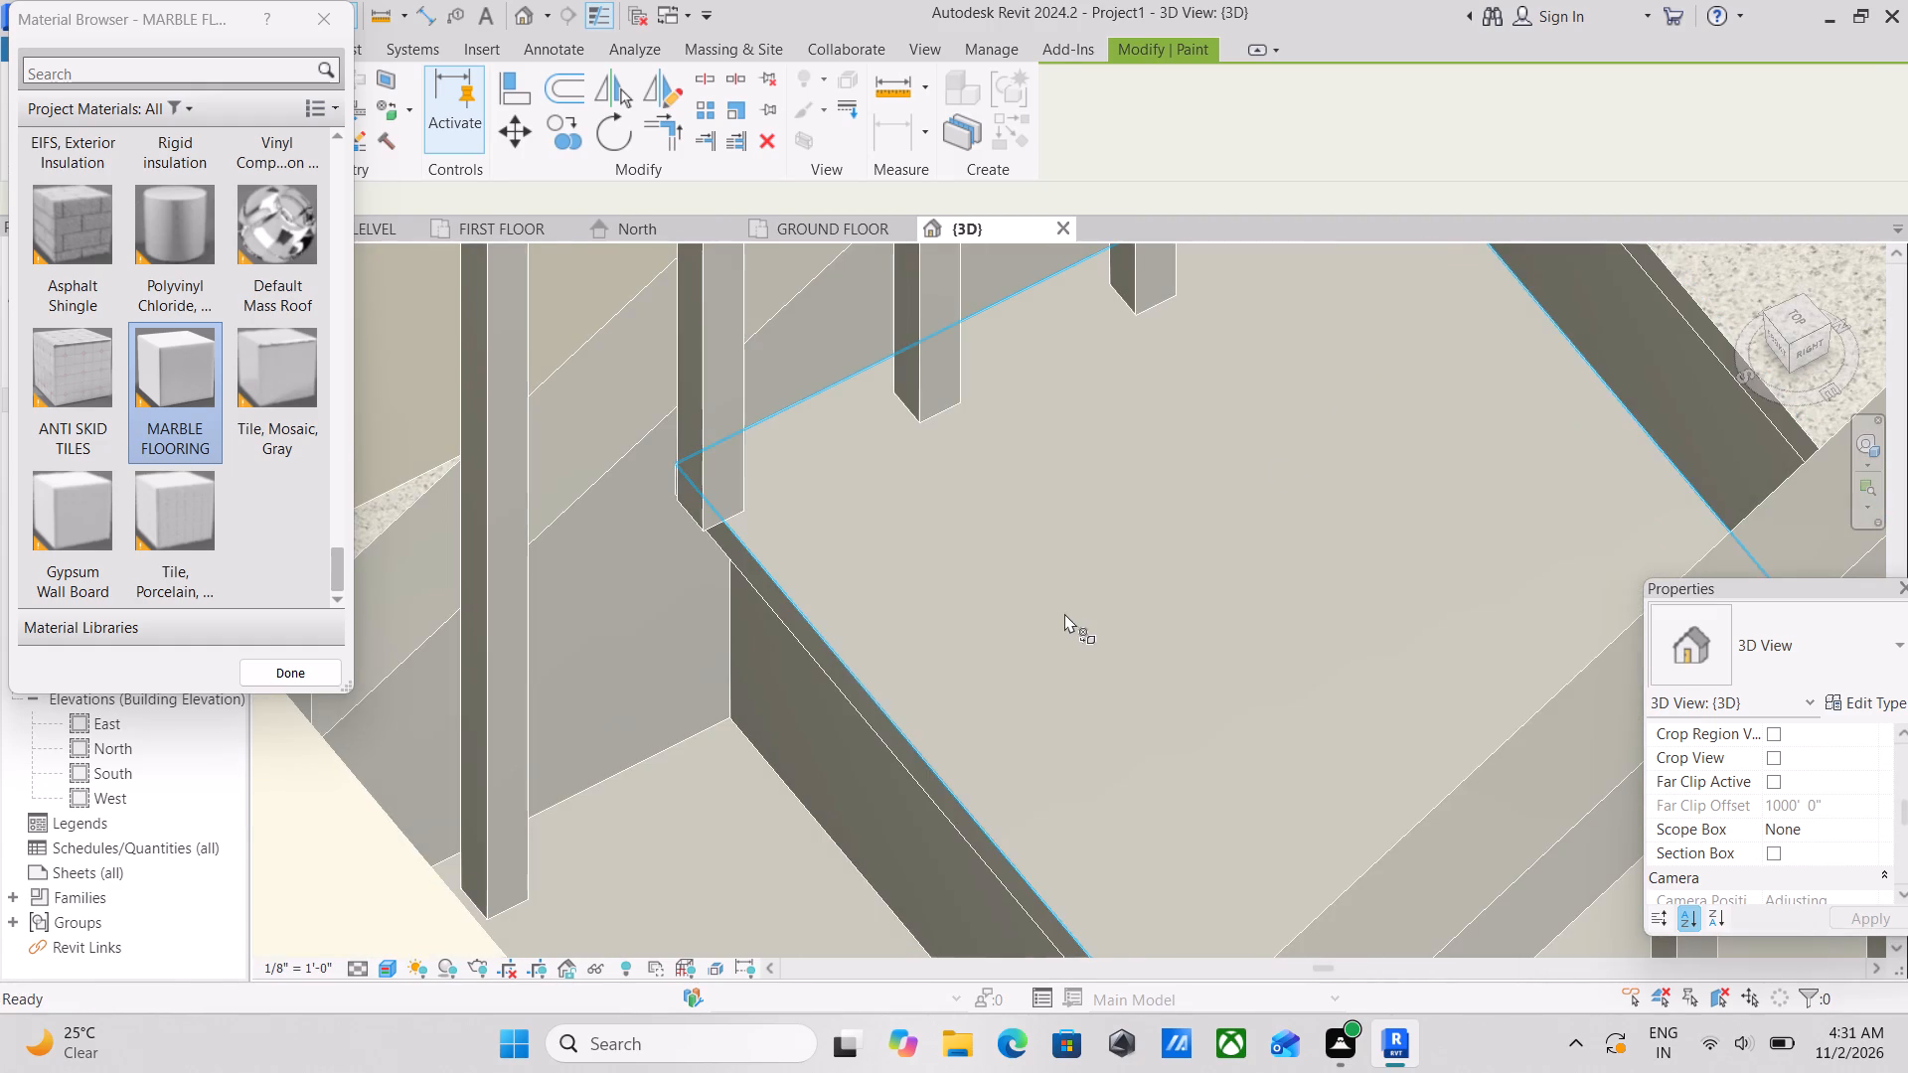
{"action": "left_click", "coordinate": [1062, 615]}
Paint the seventh tread's nosing and the riser below it with MARBLE FLOORING.
{"action": "scroll", "coordinate": [807, 736], "scroll_direction": "up", "scroll_amount": 3}
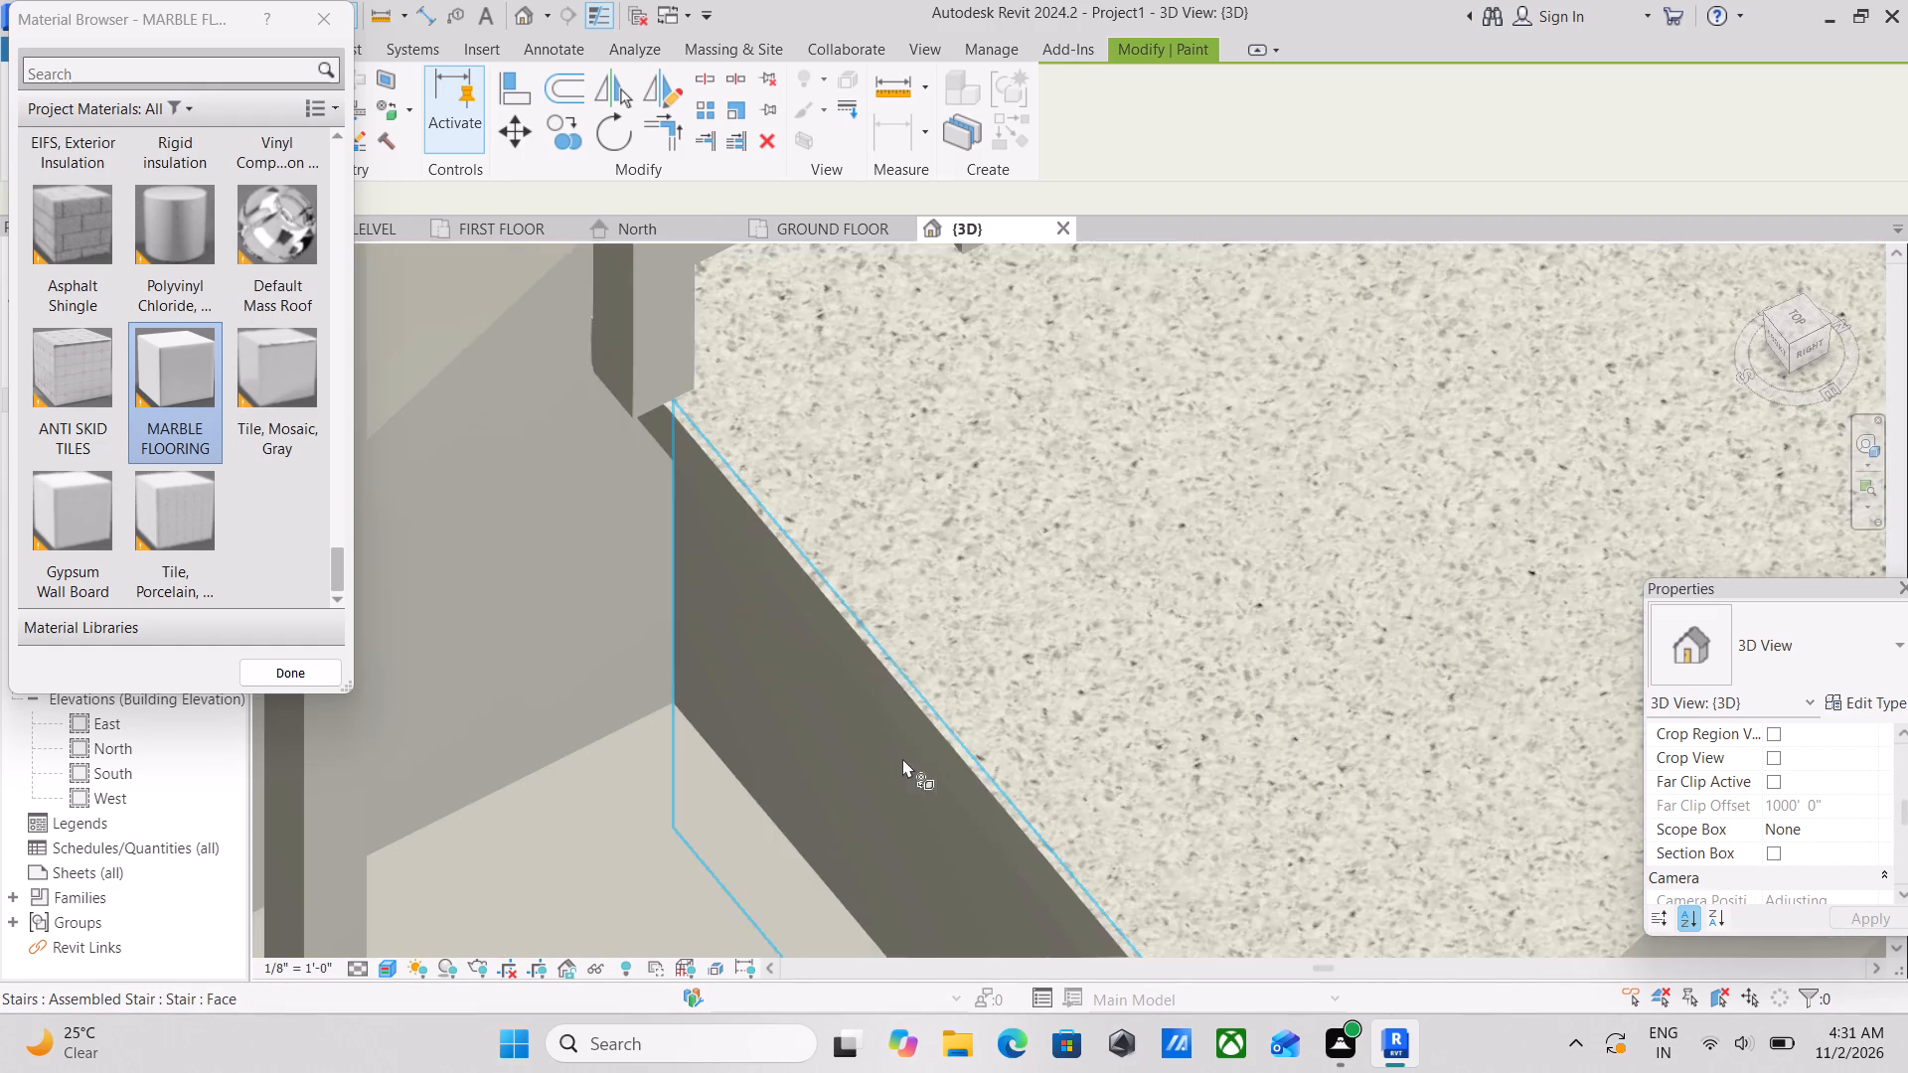
{"action": "scroll", "coordinate": [902, 758], "scroll_direction": "up", "scroll_amount": 8}
{"action": "left_click", "coordinate": [939, 674]}
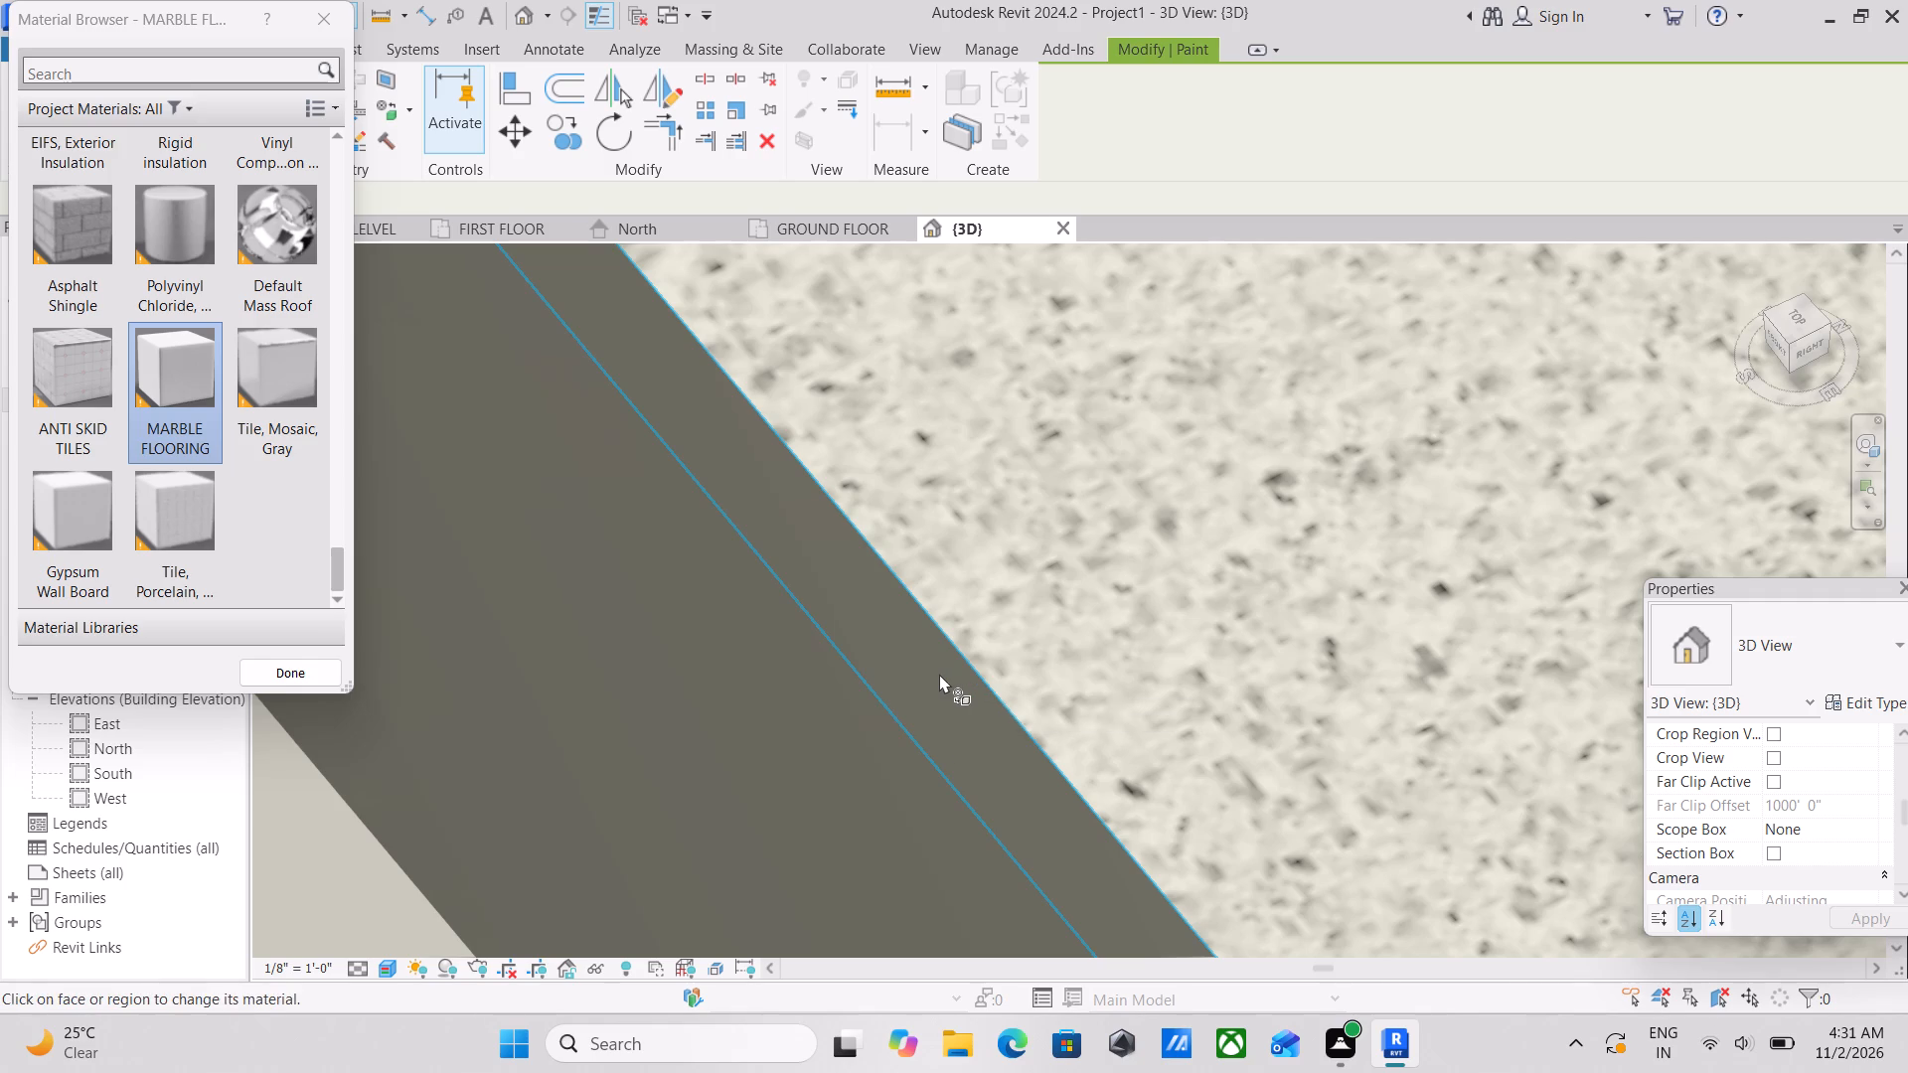
{"action": "scroll", "coordinate": [939, 674], "scroll_direction": "down", "scroll_amount": 5}
{"action": "scroll", "coordinate": [1038, 641], "scroll_direction": "down", "scroll_amount": 4}
{"action": "middle_click_drag", "start_coordinate": [1038, 640], "coordinate": [1248, 532]}
{"action": "scroll", "coordinate": [1248, 532], "scroll_direction": "up", "scroll_amount": 1}
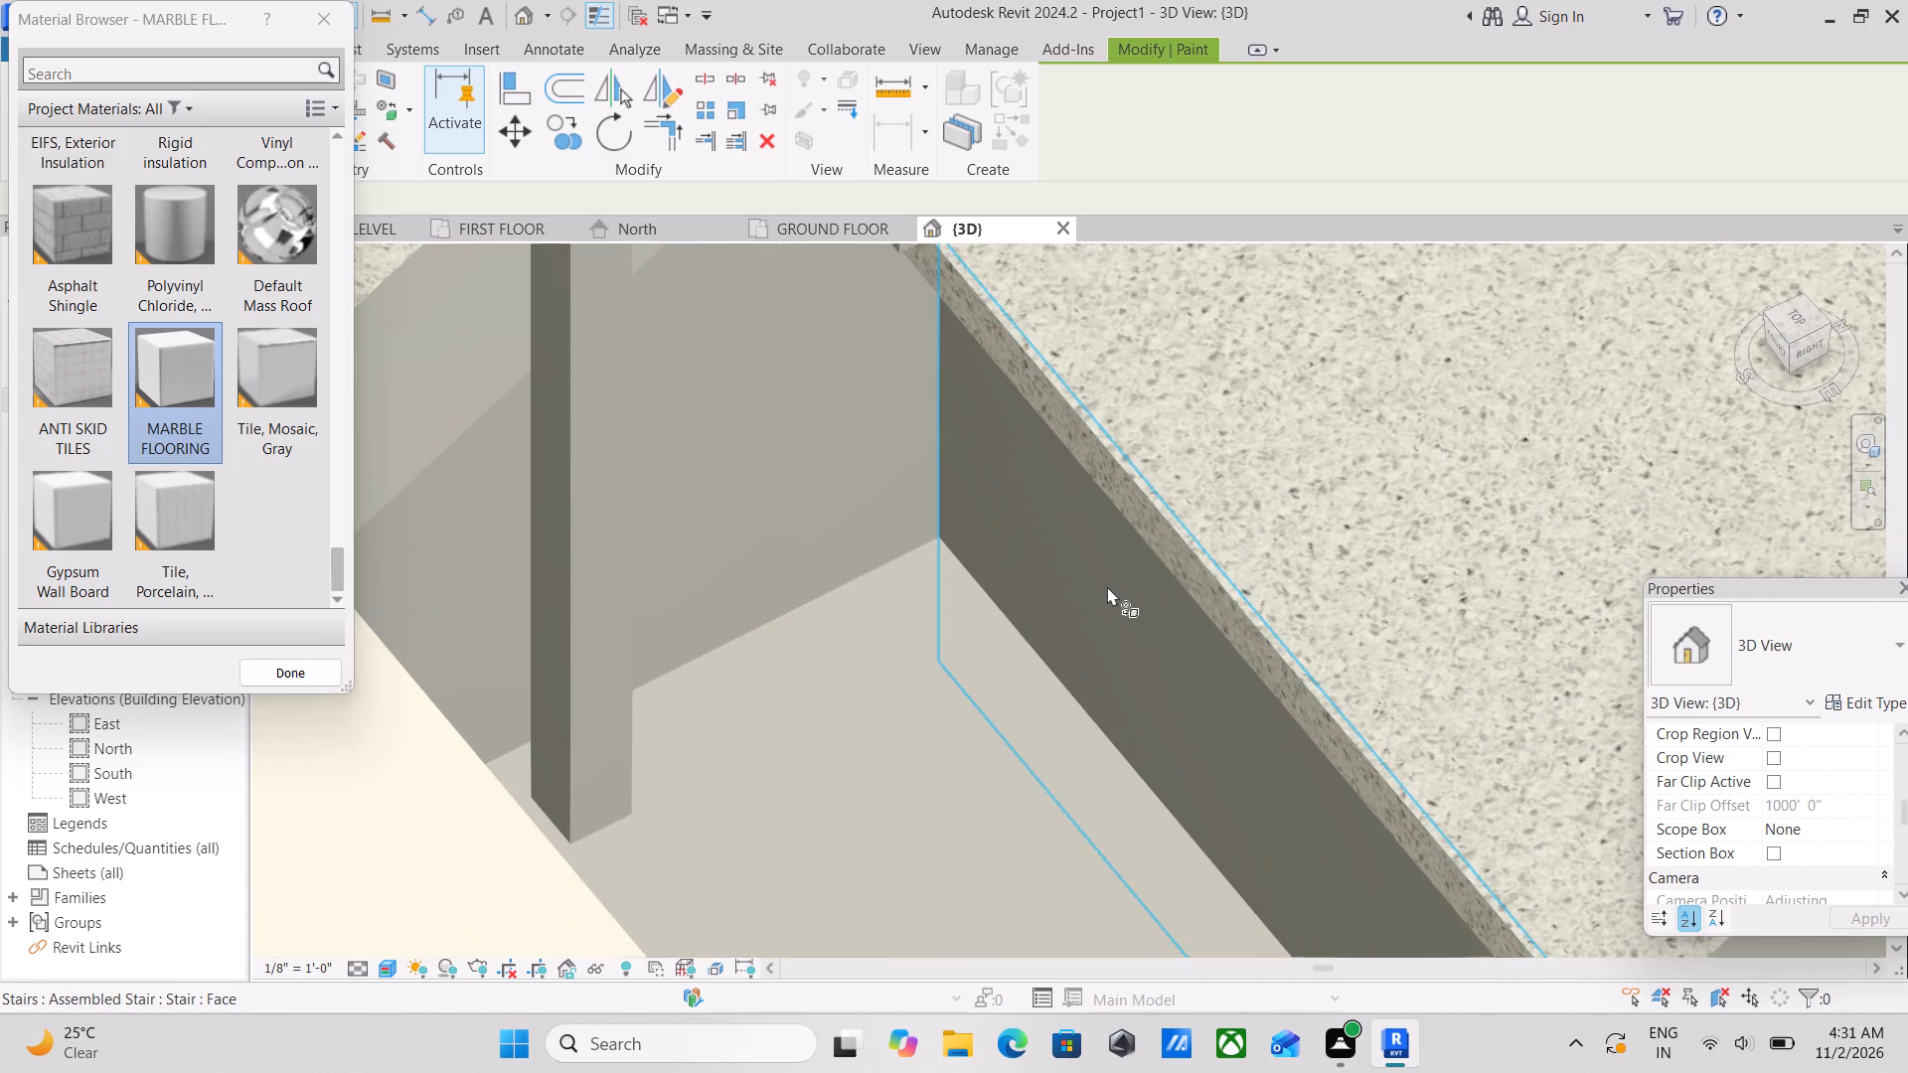
{"action": "left_click", "coordinate": [1107, 586]}
Paint the lowest tread of the lower flight with MARBLE FLOORING.
{"action": "scroll", "coordinate": [1104, 588], "scroll_direction": "down", "scroll_amount": 4}
{"action": "left_click", "coordinate": [1001, 671]}
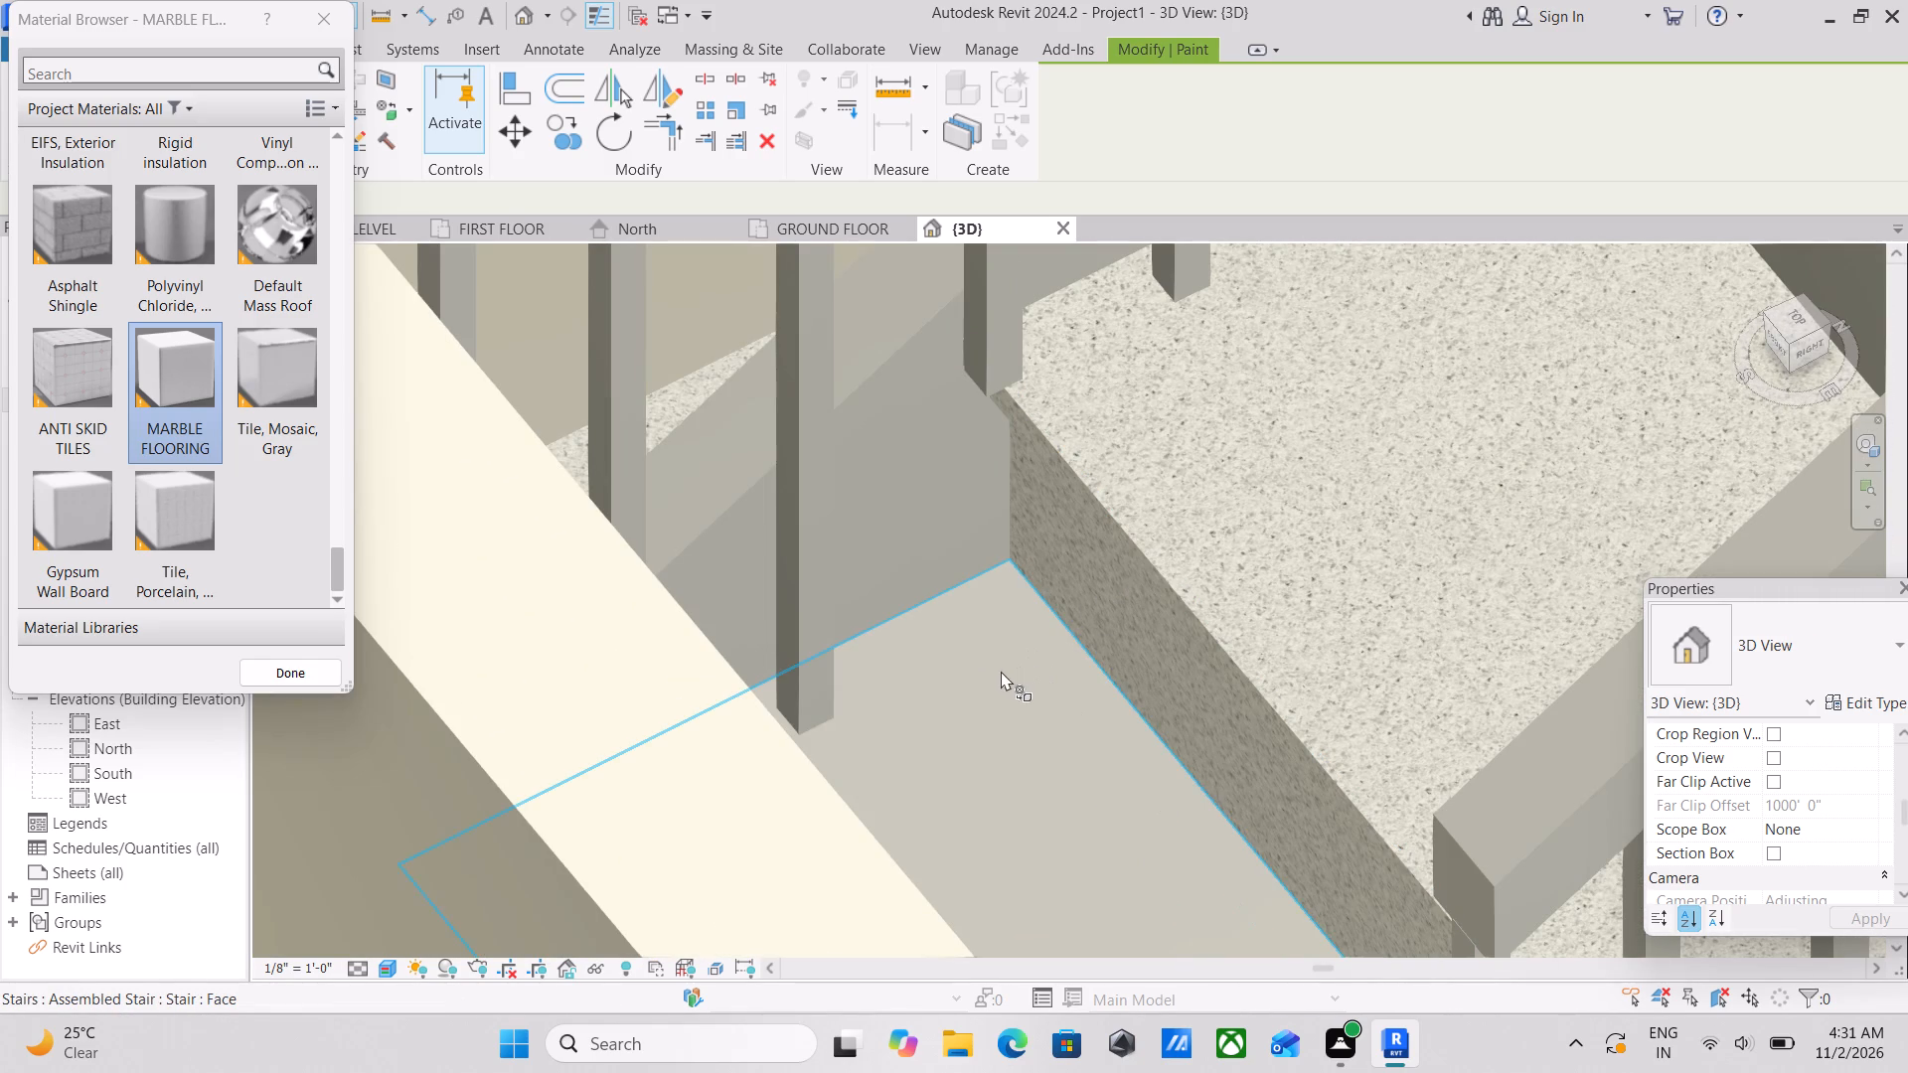
Paint the bottom riser of the lower flight, at floor level, and the lowest tread's nosing with MARBLE FLOORING.
{"action": "scroll", "coordinate": [1114, 587], "scroll_direction": "down", "scroll_amount": 8}
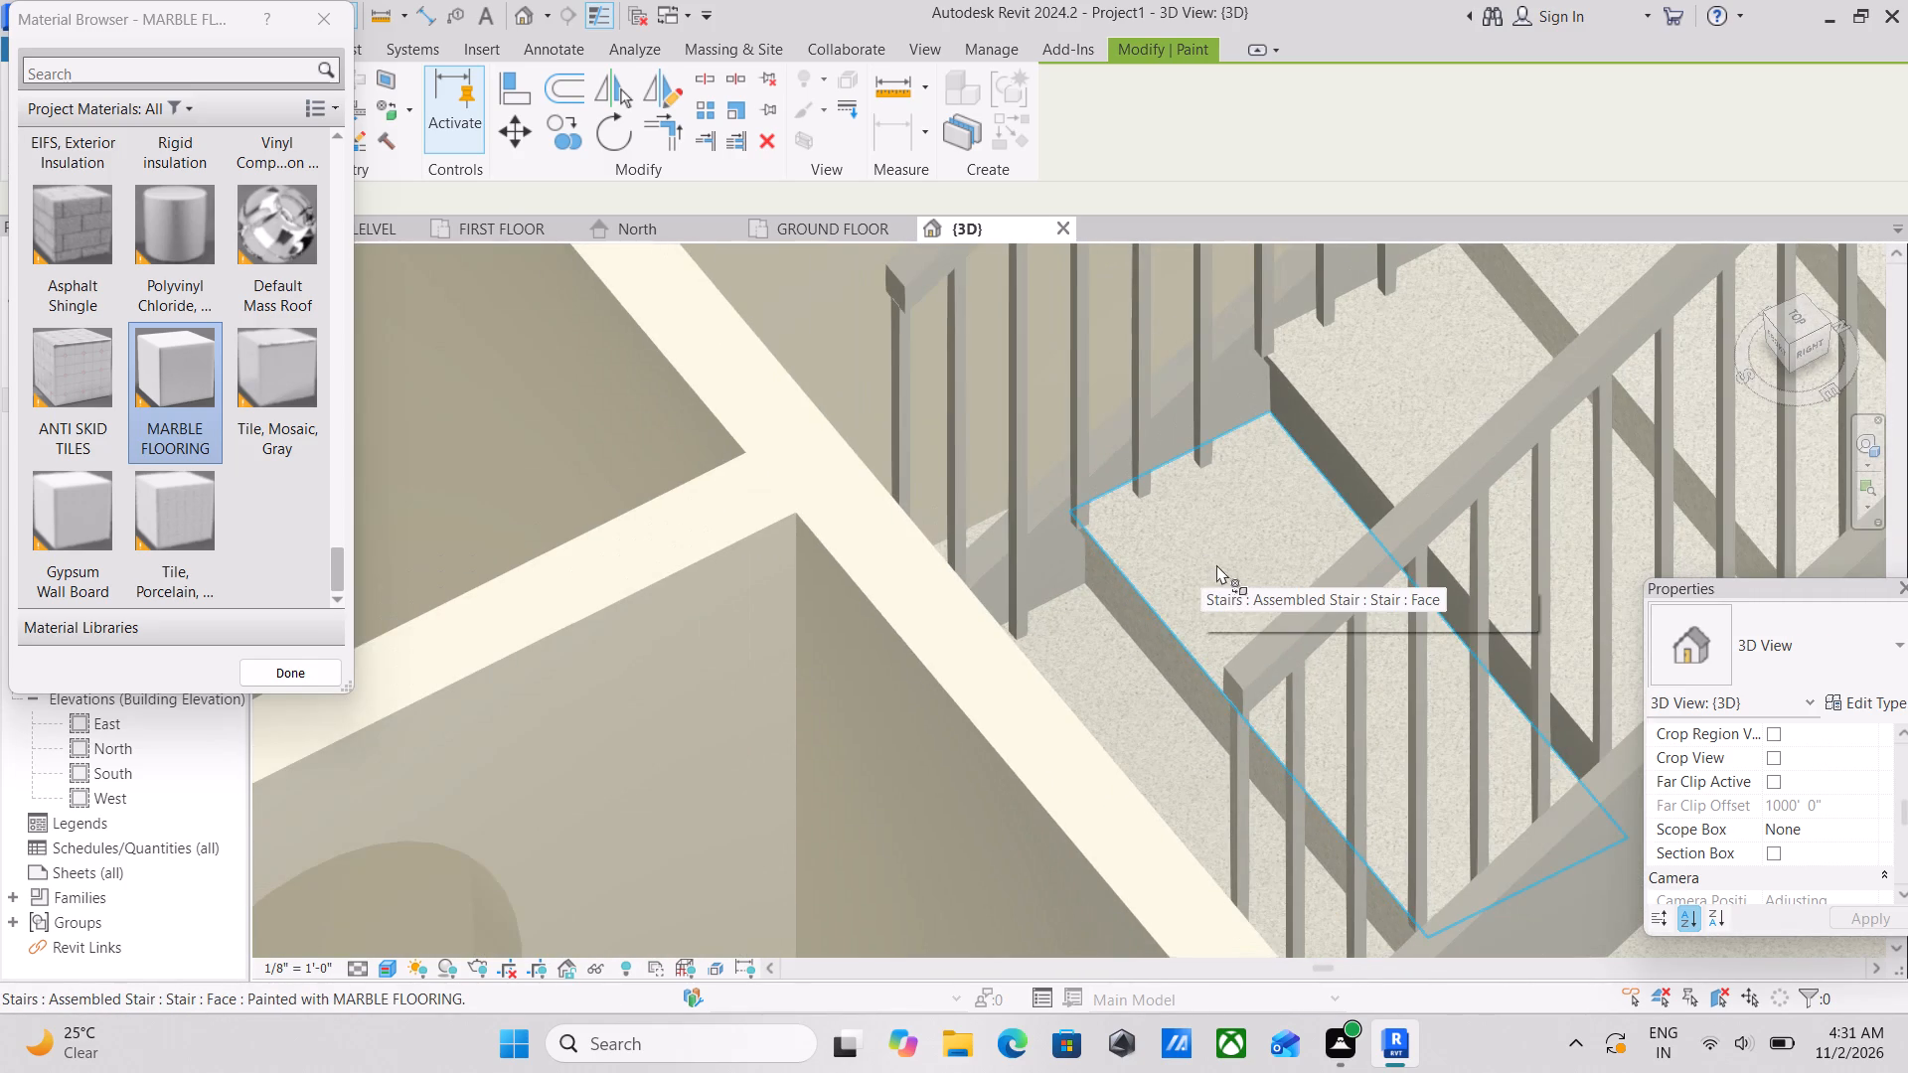
{"action": "middle_click_drag", "start_coordinate": [1216, 564], "coordinate": [1238, 546], "text": "shift"}
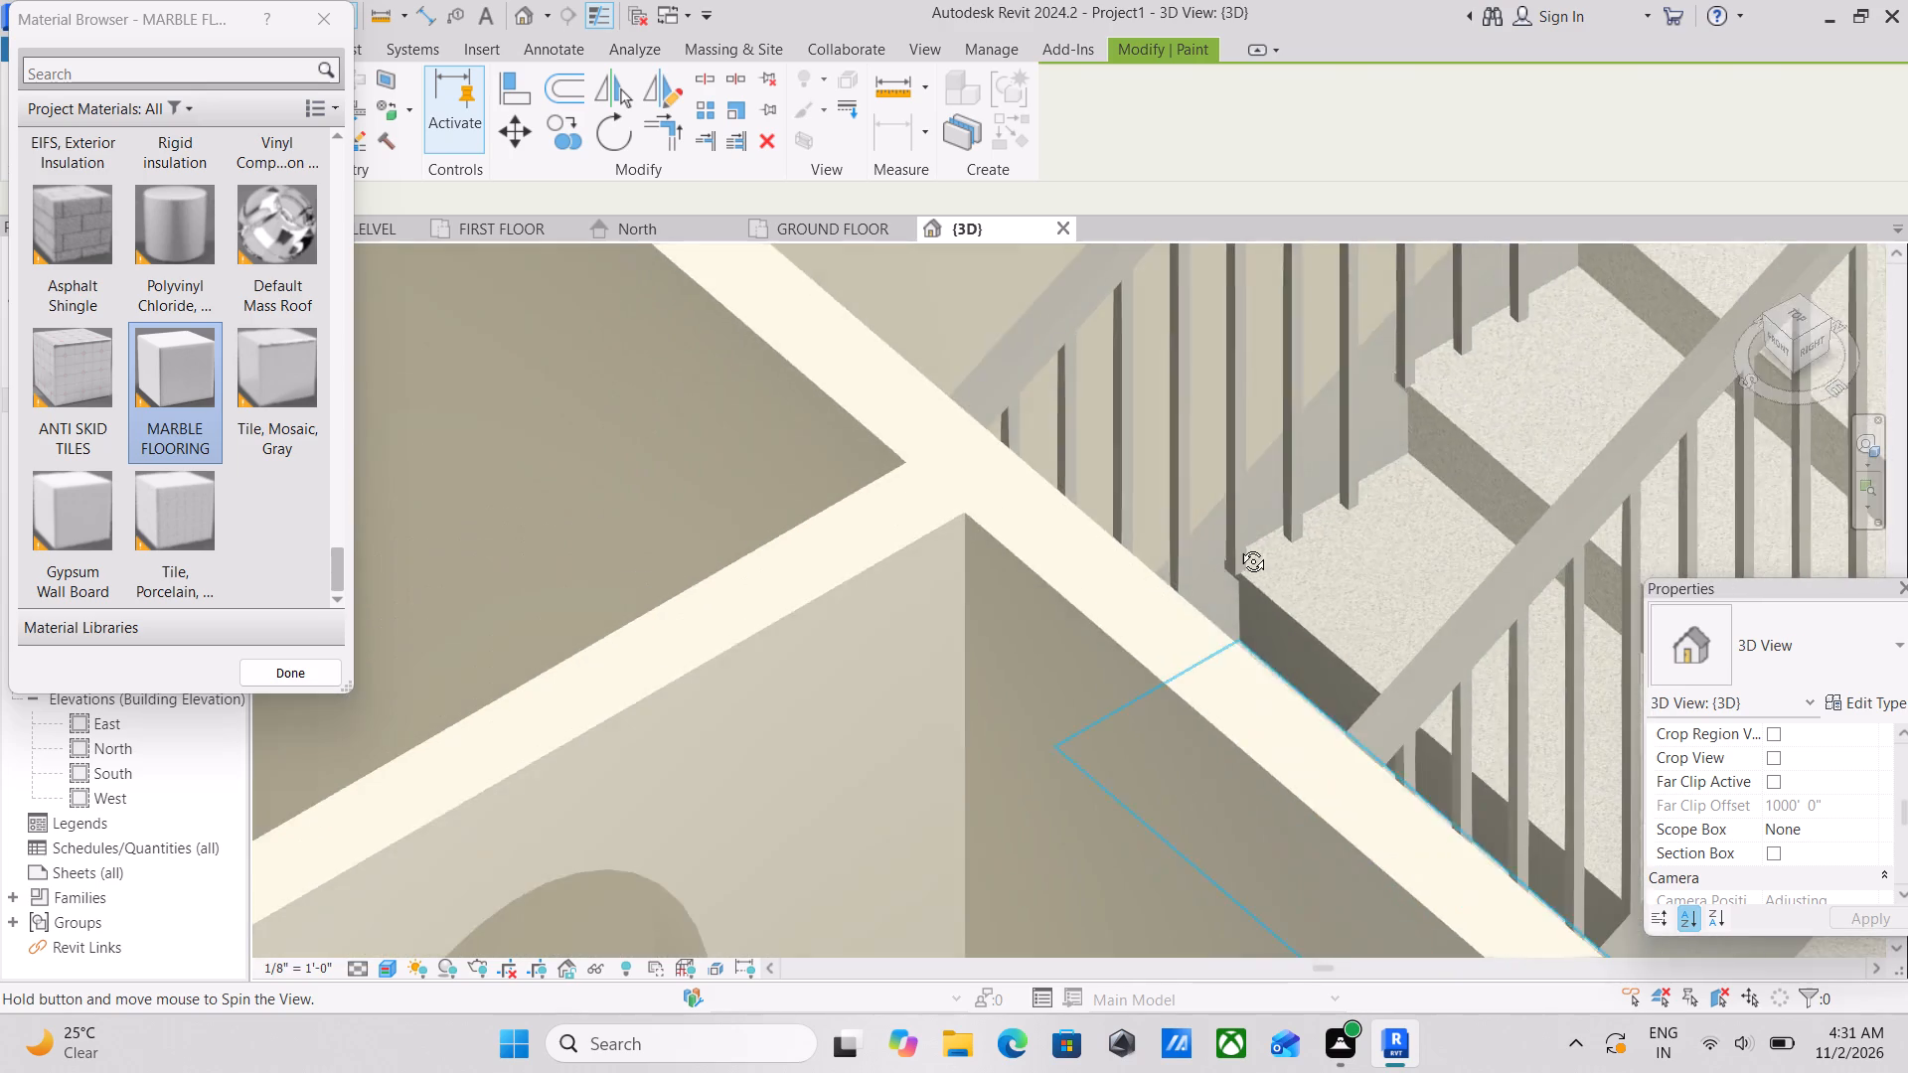
{"action": "middle_click_drag", "start_coordinate": [1238, 546], "coordinate": [1308, 722], "text": "shift"}
{"action": "scroll", "coordinate": [1306, 583], "scroll_direction": "down", "scroll_amount": 3}
{"action": "scroll", "coordinate": [1345, 491], "scroll_direction": "down", "scroll_amount": 1}
{"action": "middle_click_drag", "start_coordinate": [1347, 495], "coordinate": [1314, 621]}
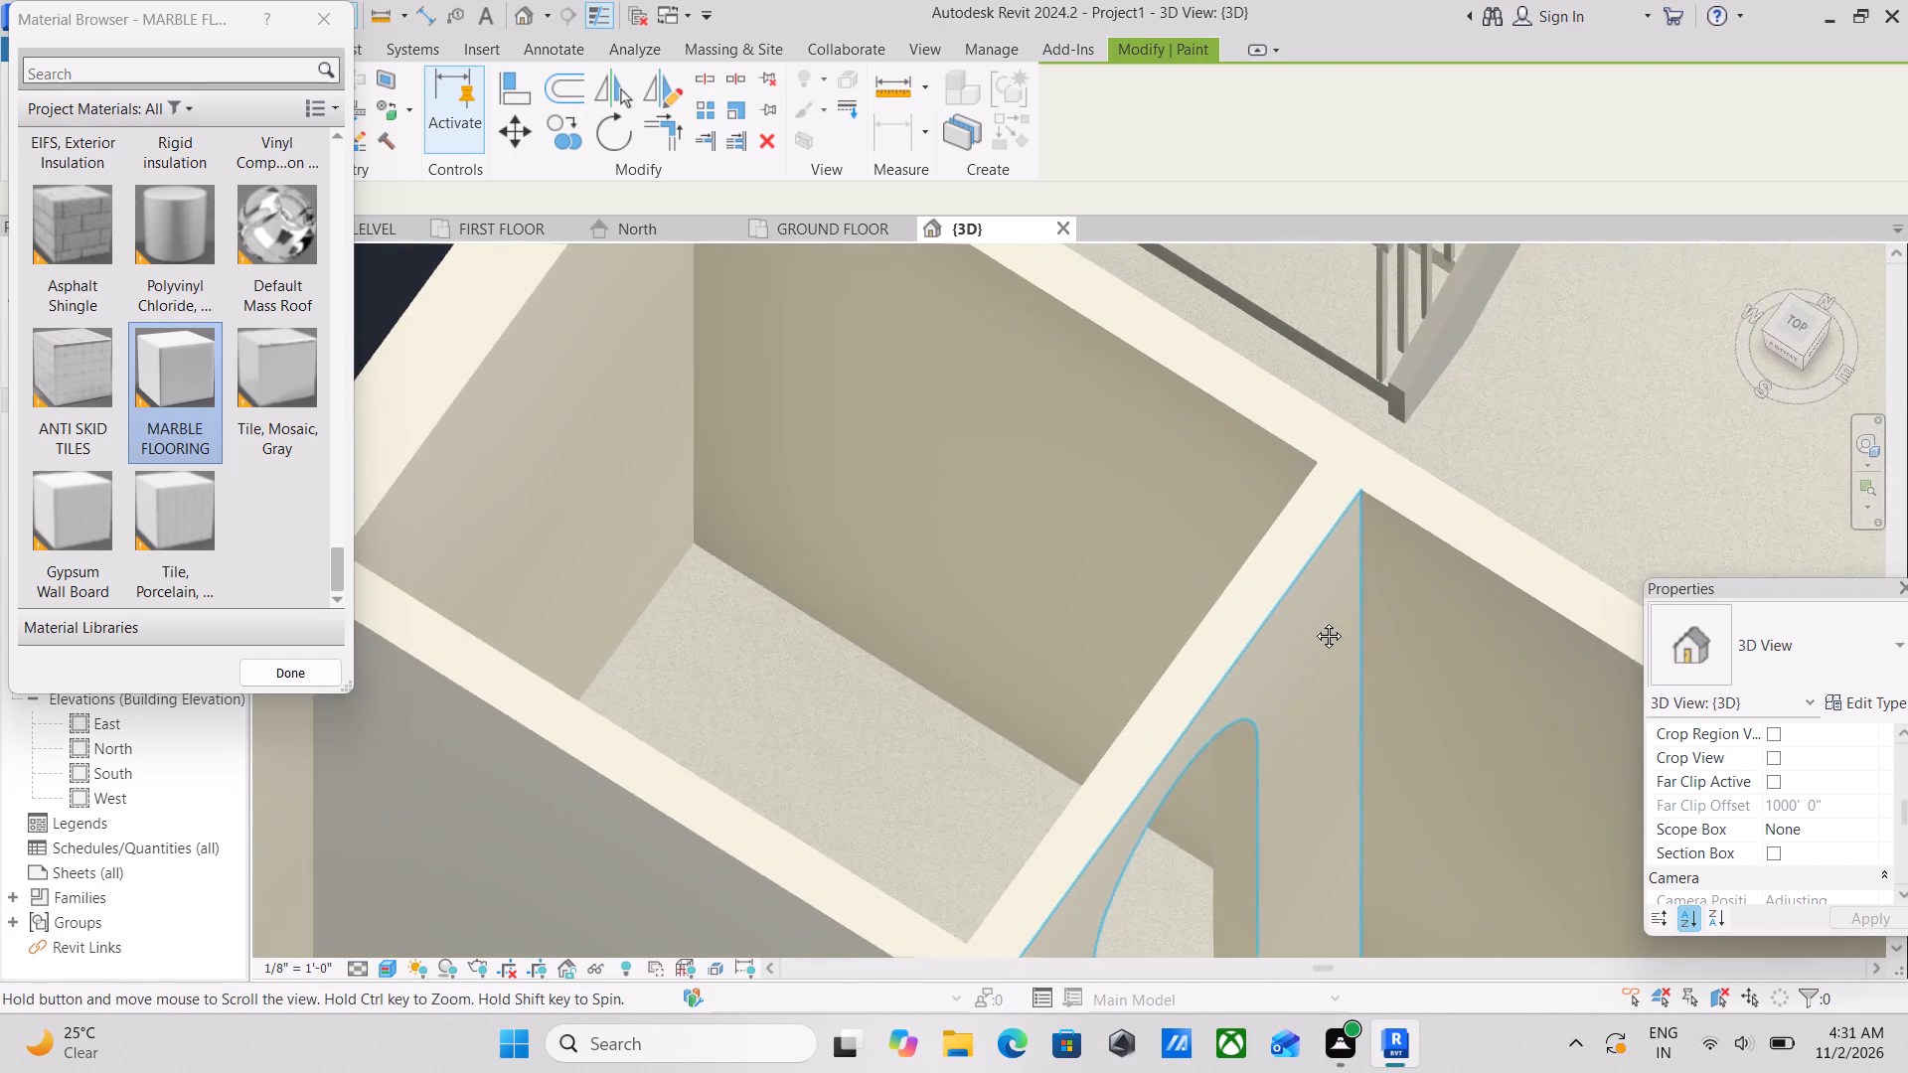
{"action": "middle_click_drag", "start_coordinate": [1314, 621], "coordinate": [1175, 867]}
{"action": "scroll", "coordinate": [1035, 709], "scroll_direction": "up", "scroll_amount": 14}
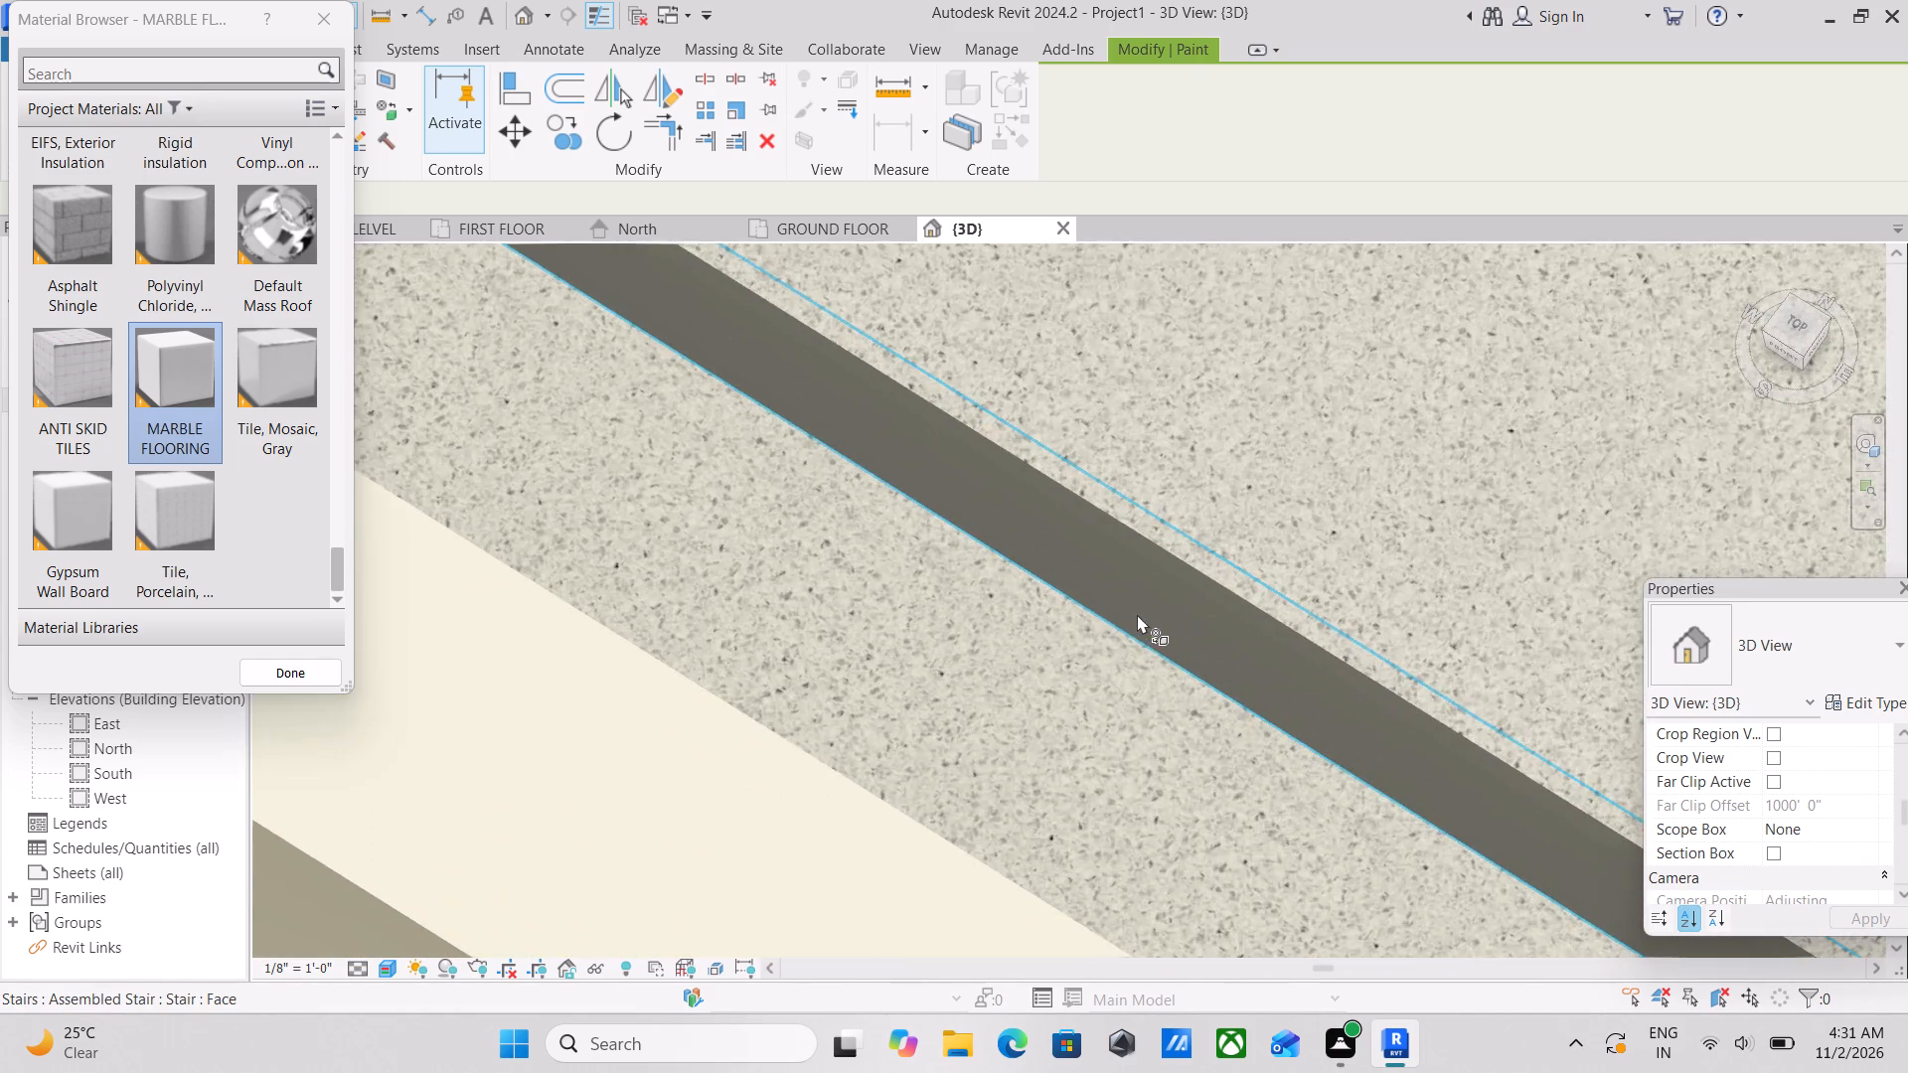
{"action": "scroll", "coordinate": [1137, 622], "scroll_direction": "up", "scroll_amount": 5}
{"action": "left_click", "coordinate": [1149, 581]}
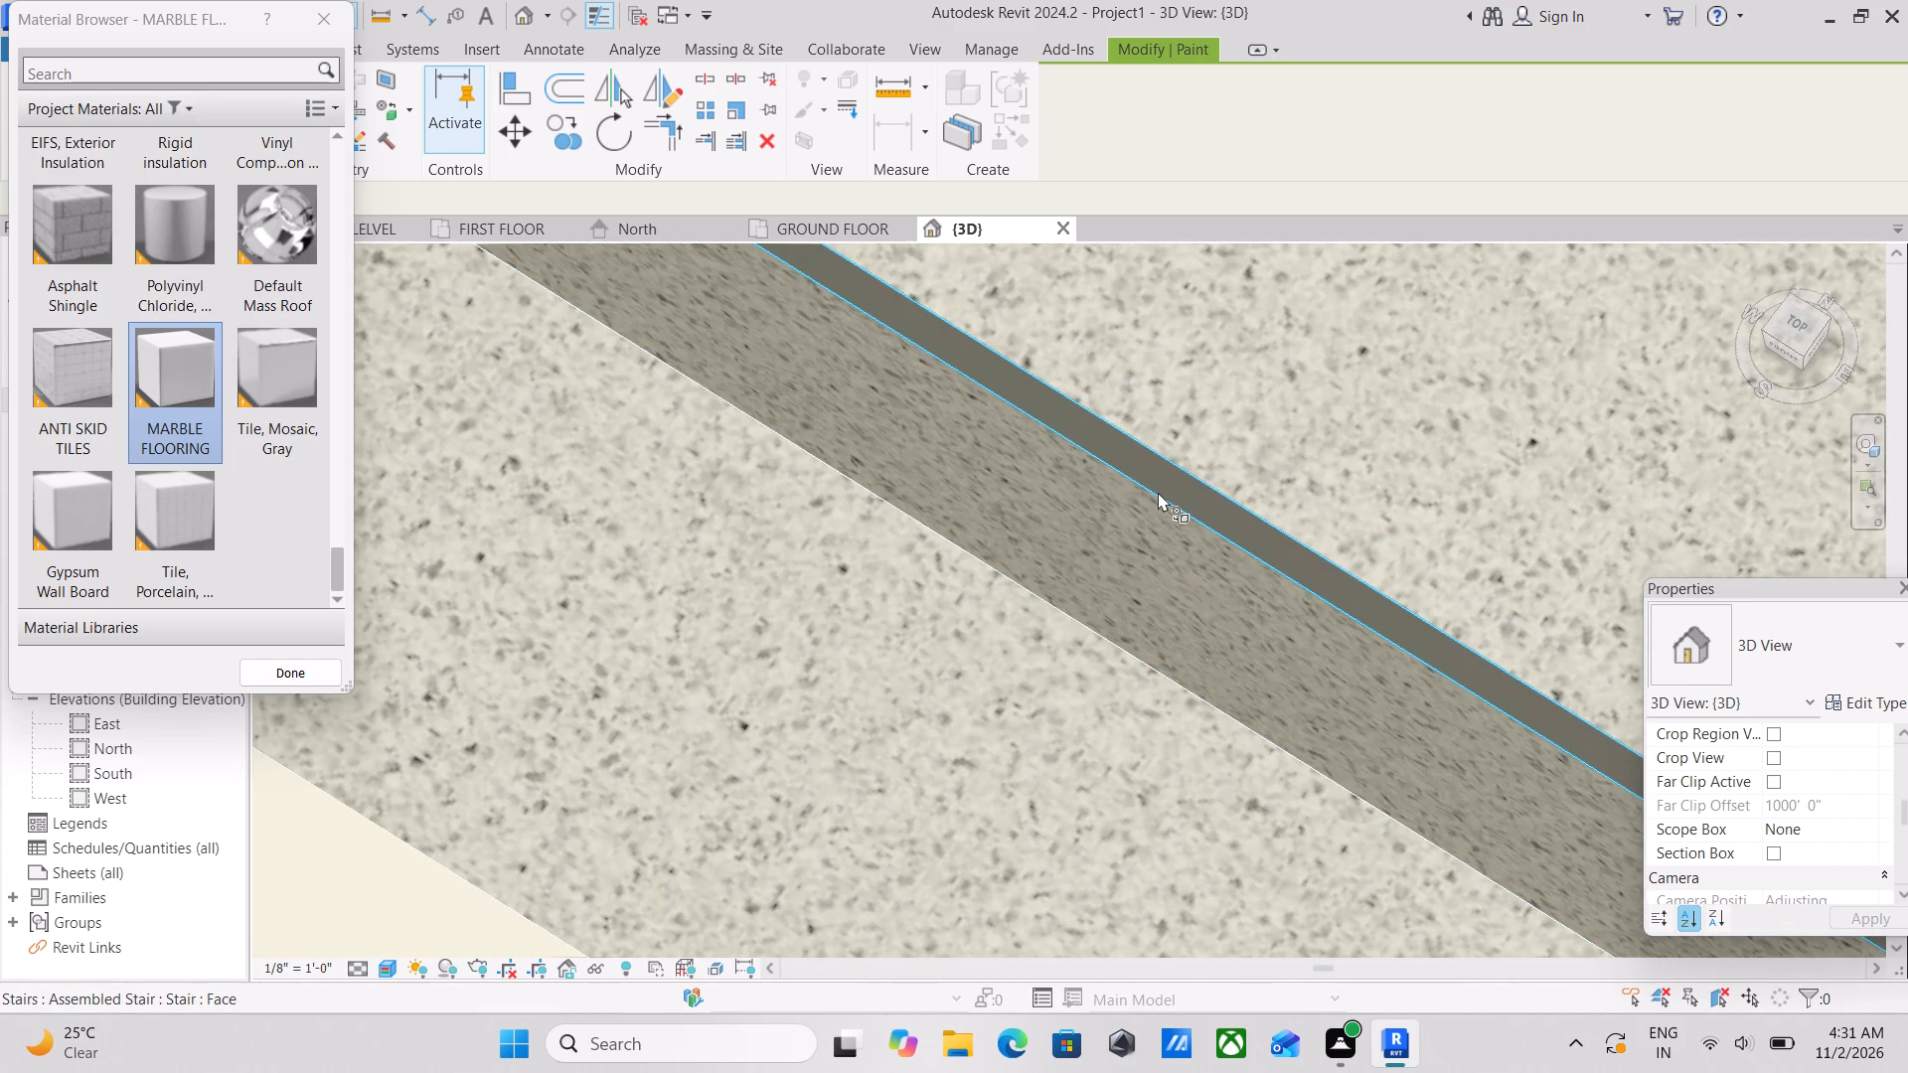
{"action": "left_click", "coordinate": [1168, 460]}
Examine the painted stair from the side and from above within the whole ground floor.
{"action": "scroll", "coordinate": [1164, 486], "scroll_direction": "down", "scroll_amount": 11}
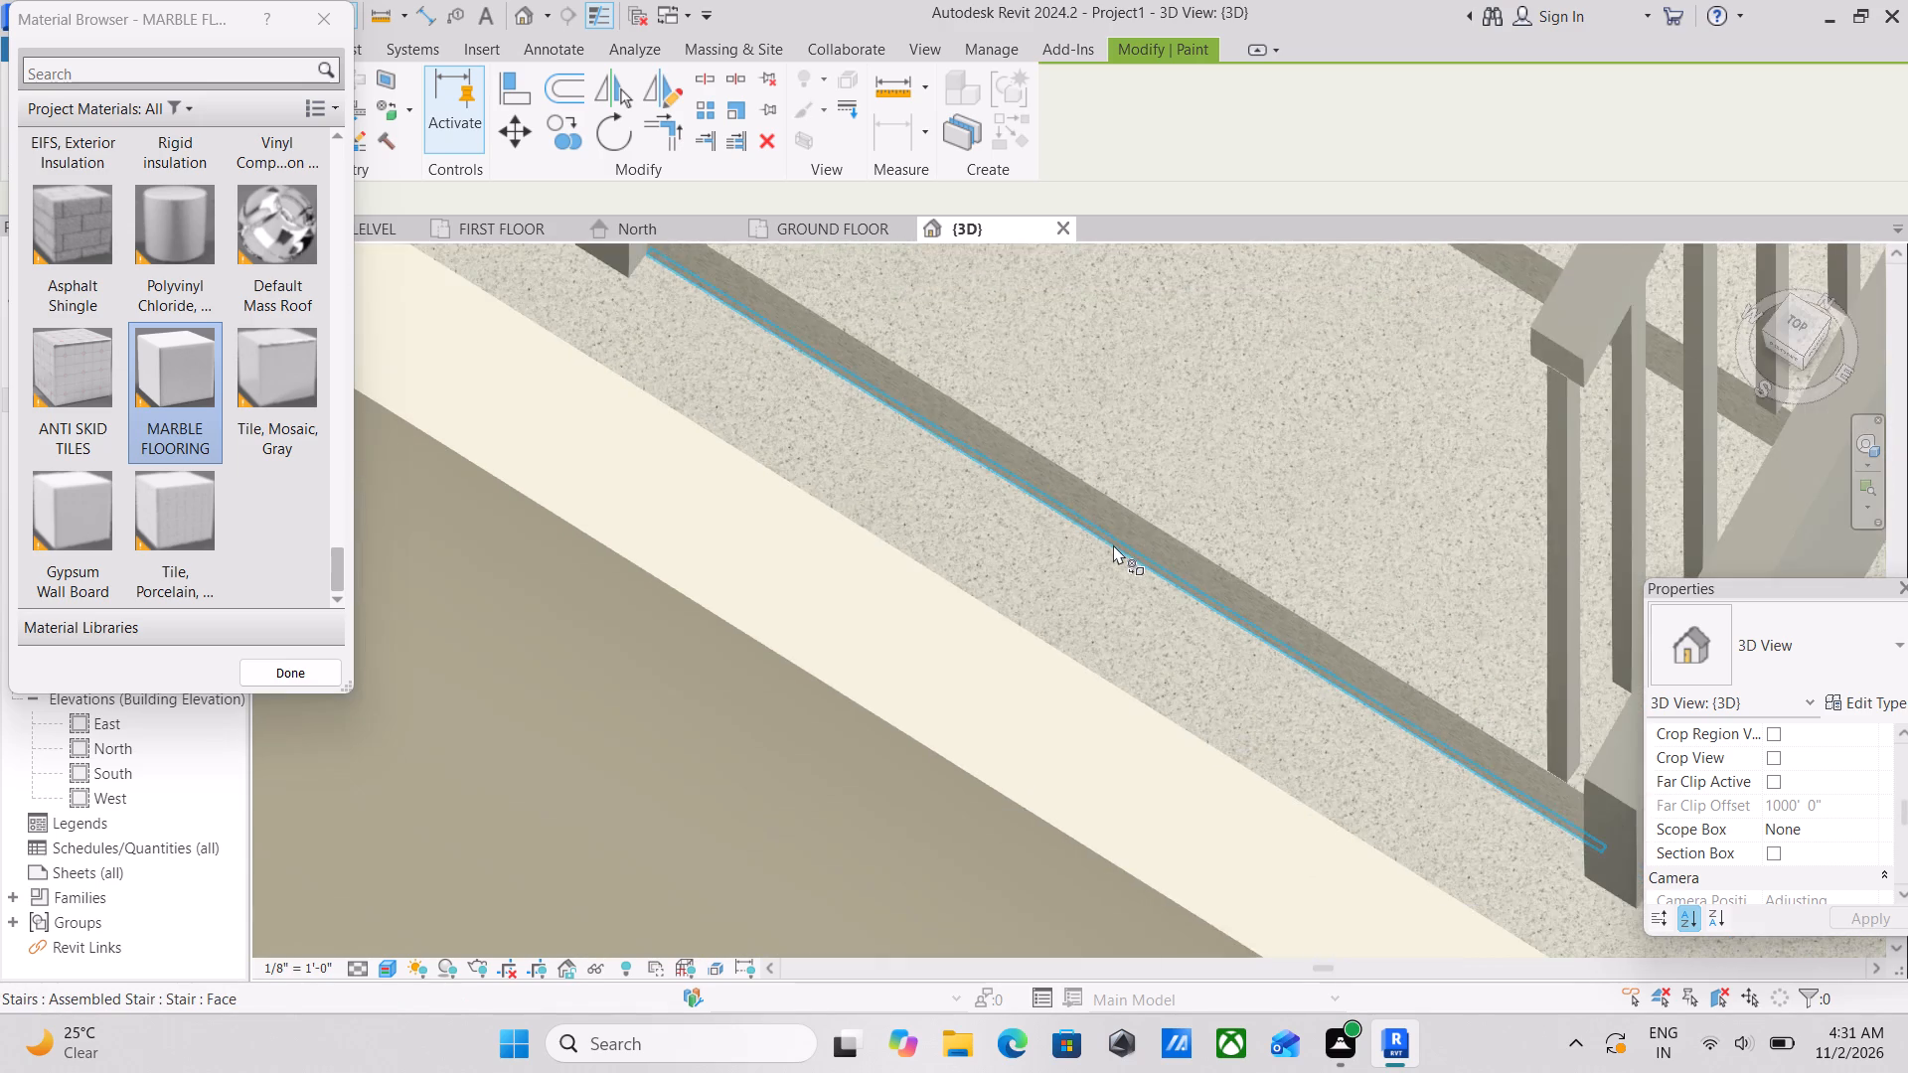
{"action": "scroll", "coordinate": [1113, 544], "scroll_direction": "down", "scroll_amount": 9}
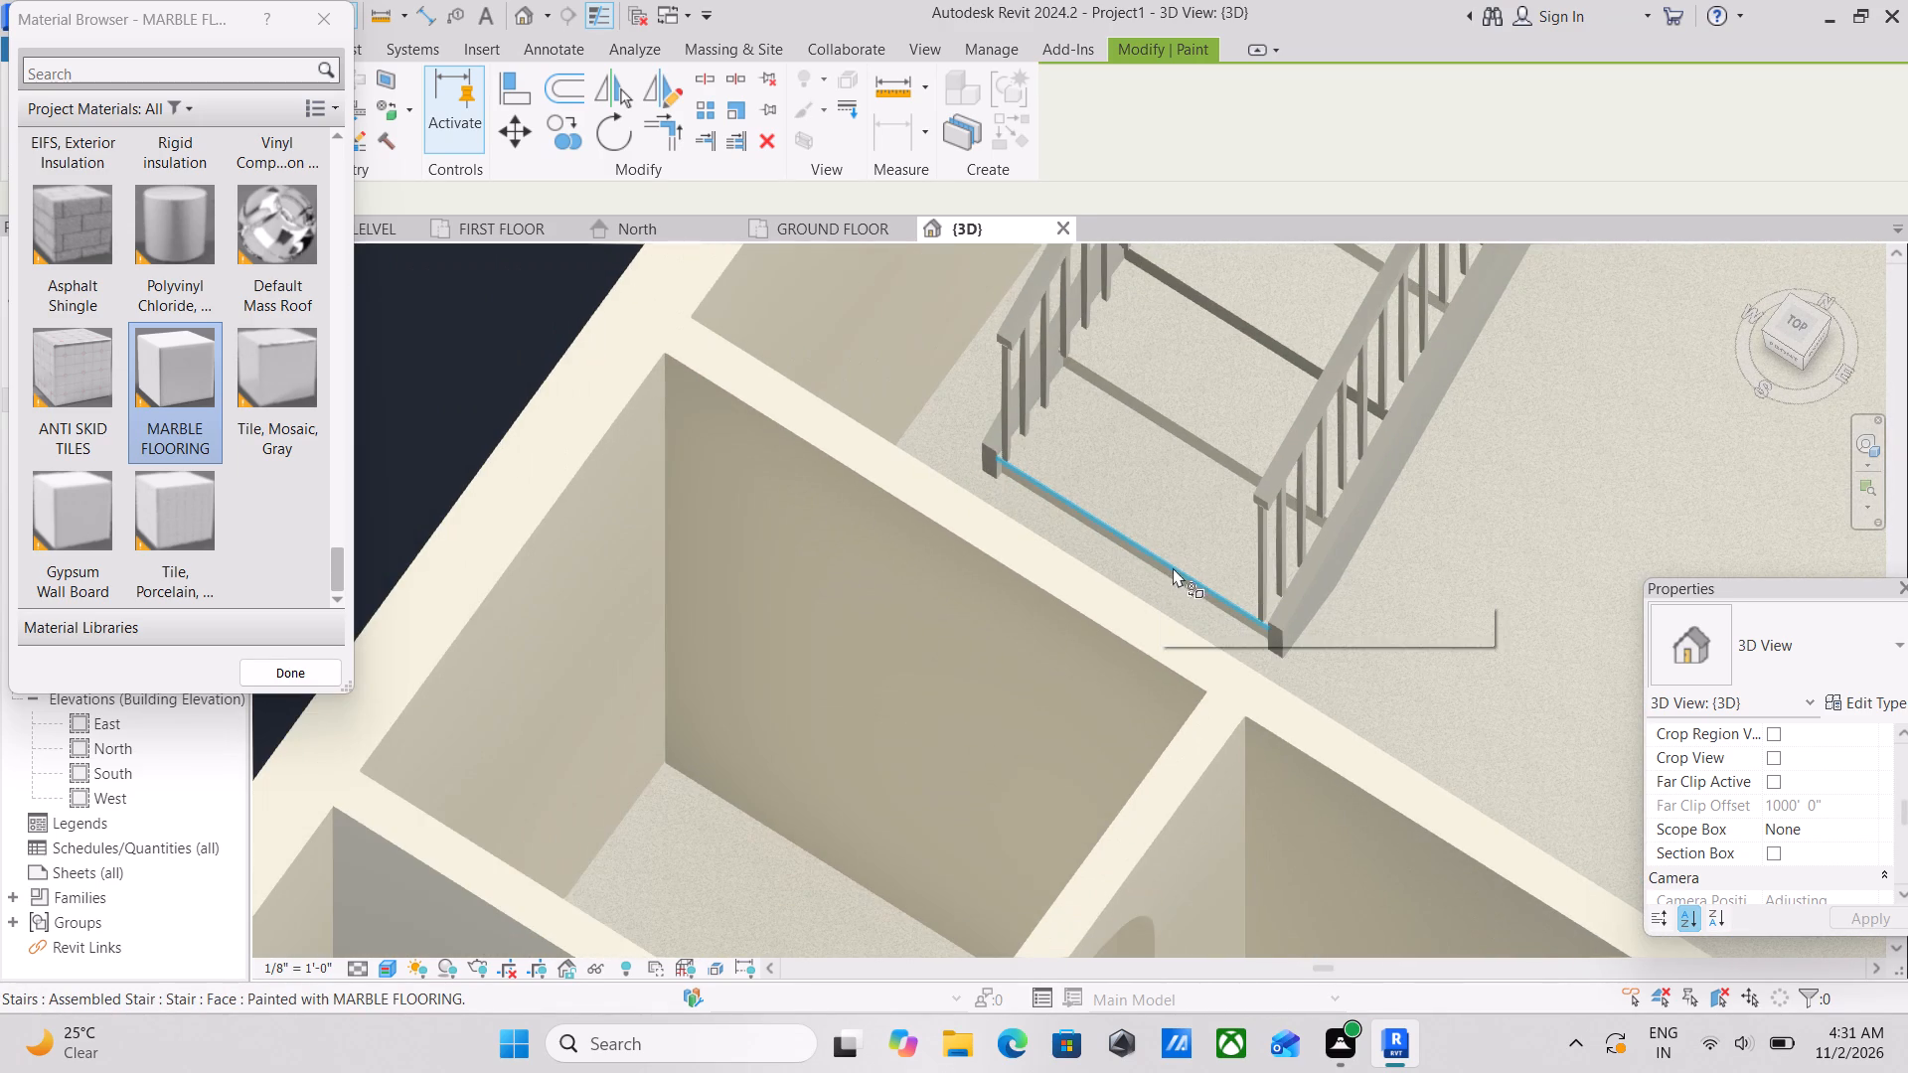
{"action": "middle_click_drag", "start_coordinate": [1173, 567], "coordinate": [891, 474], "text": "shift"}
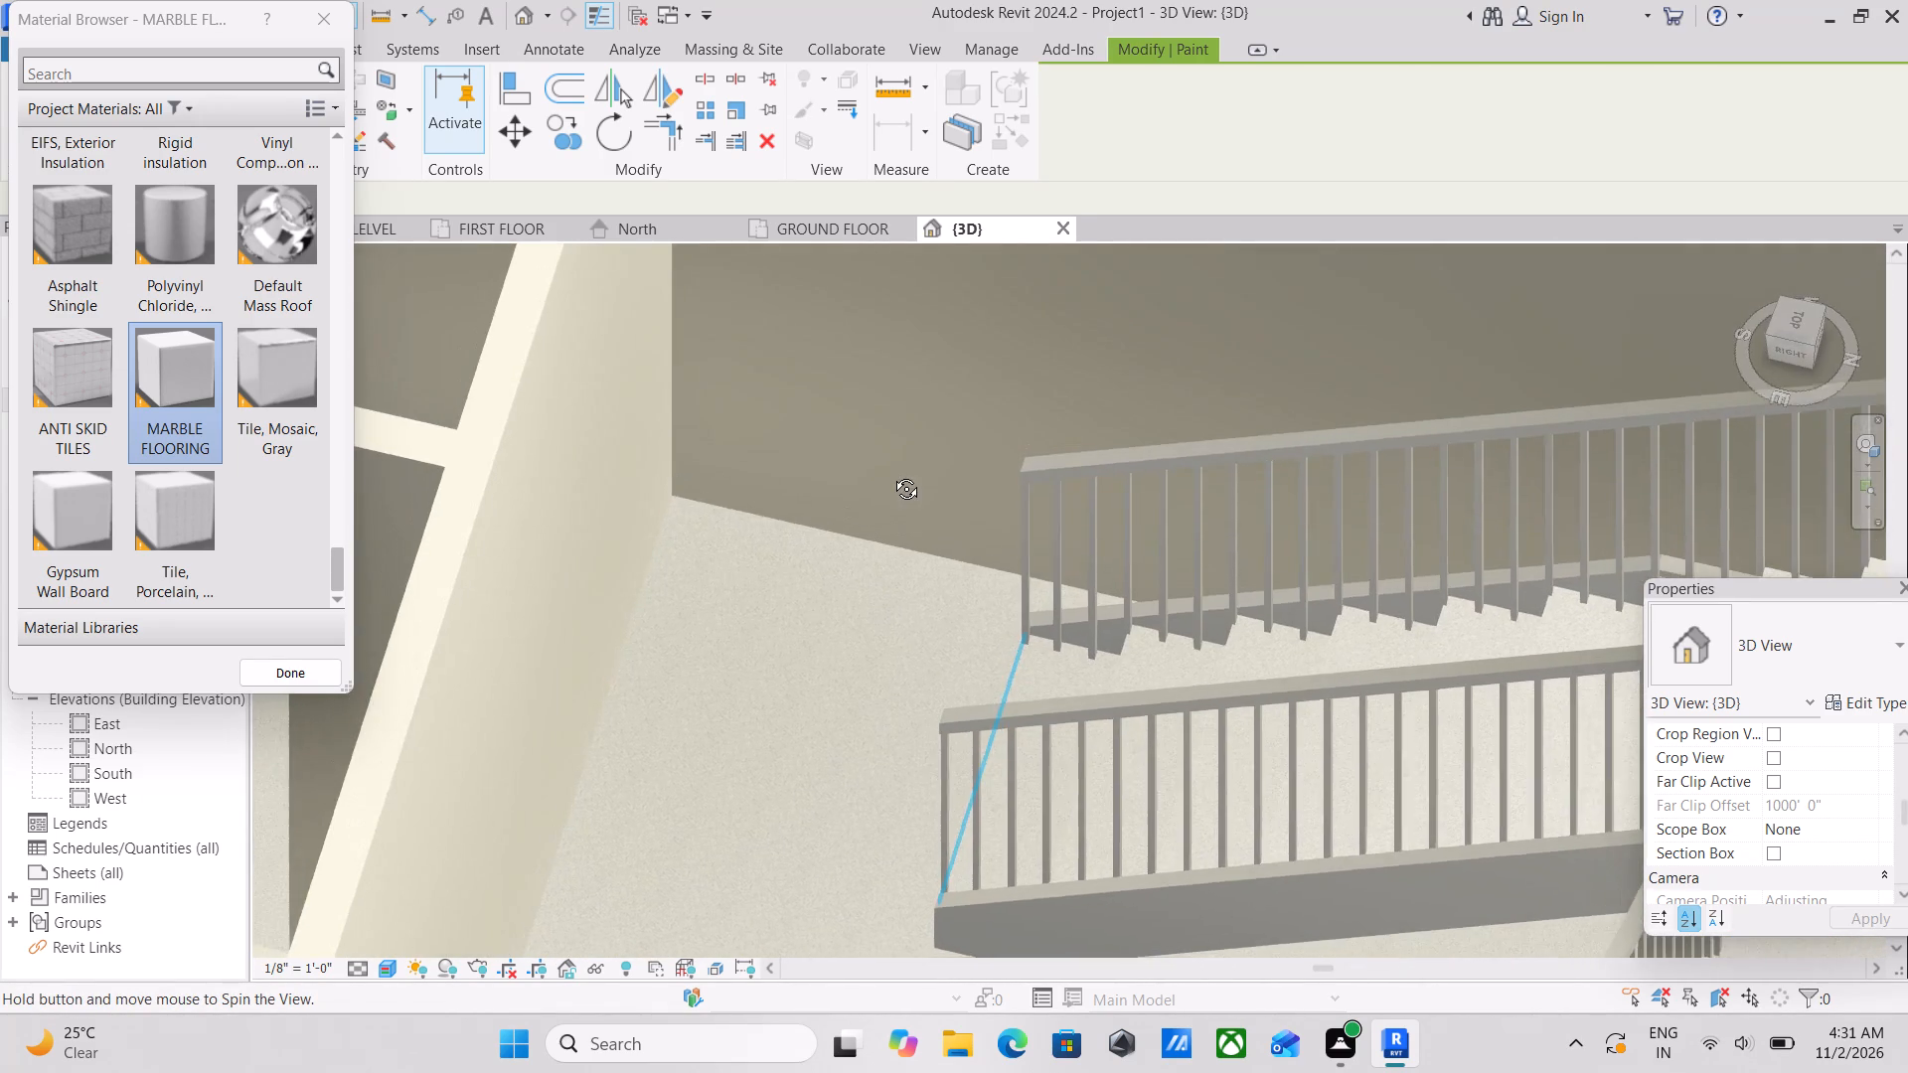
{"action": "middle_click_drag", "start_coordinate": [891, 474], "coordinate": [948, 499], "text": "shift"}
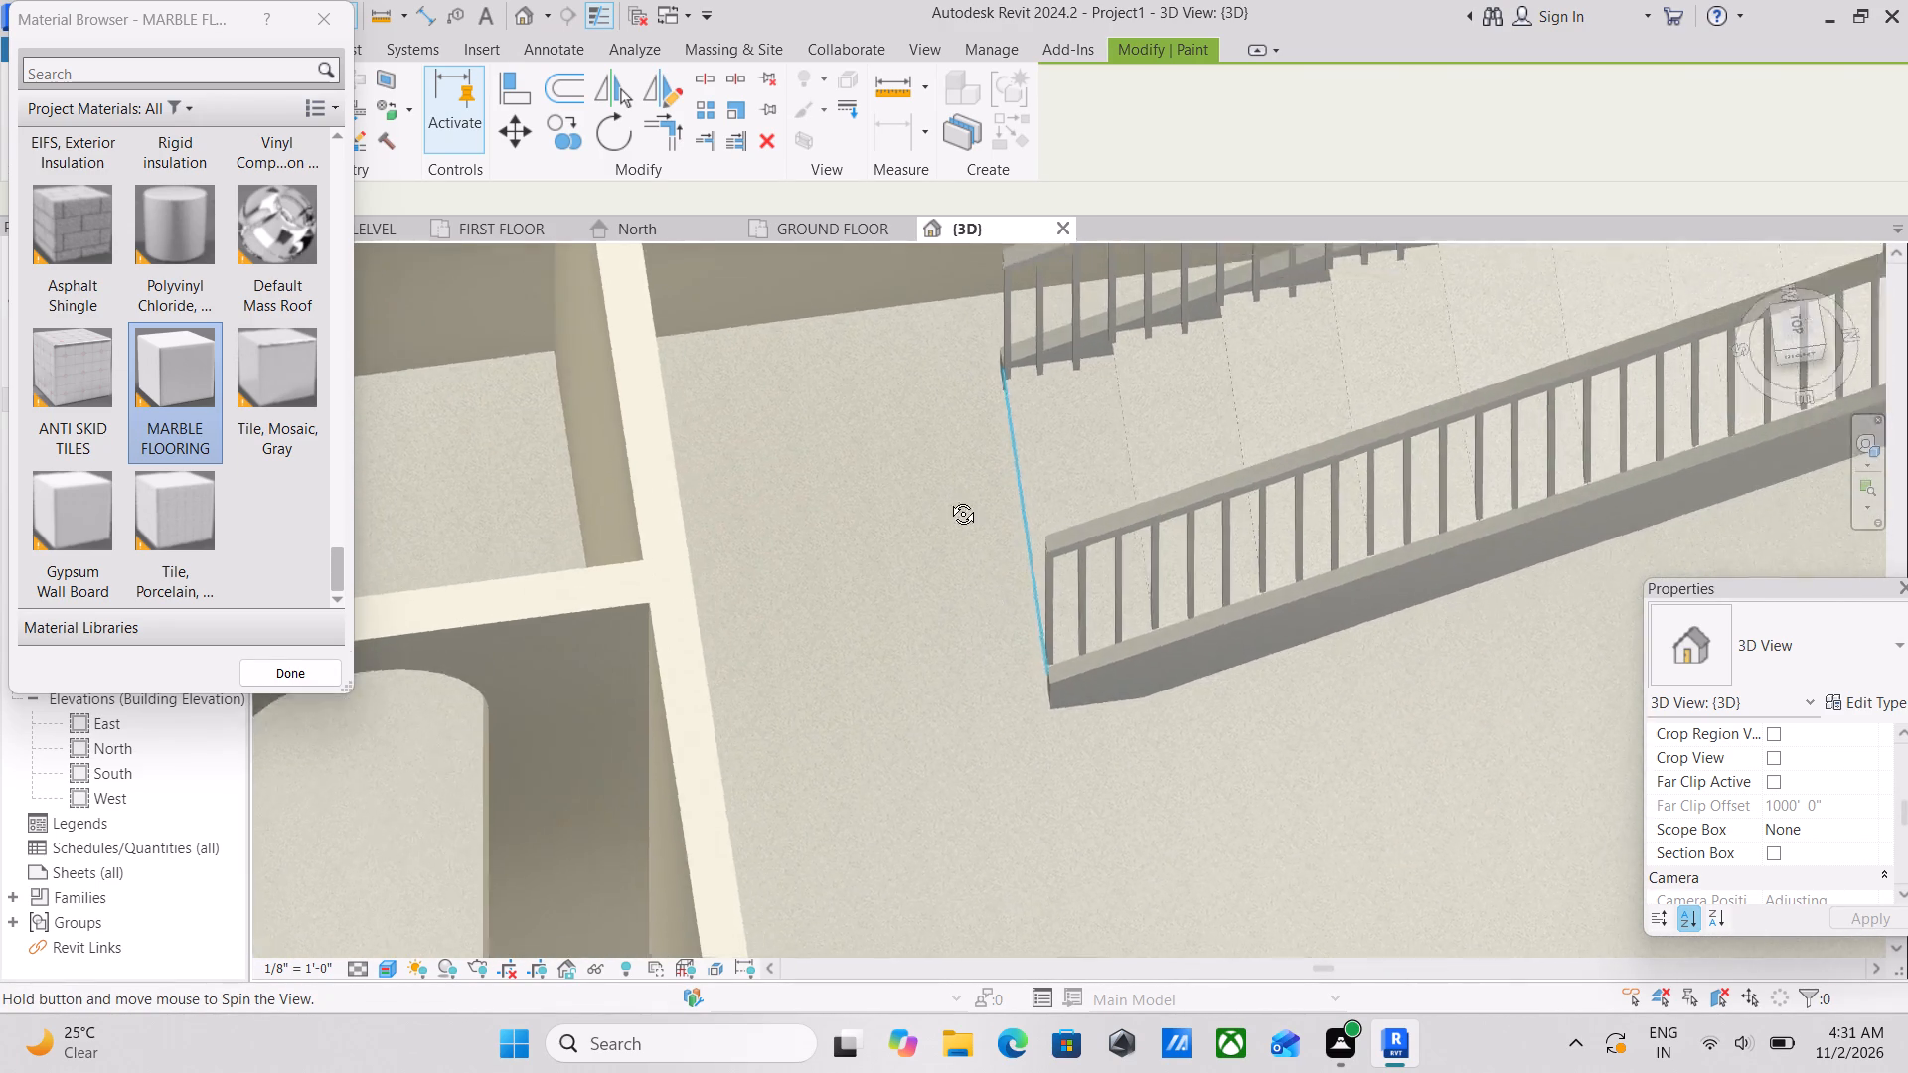
{"action": "middle_click_drag", "start_coordinate": [948, 499], "coordinate": [947, 447], "text": "shift"}
{"action": "middle_click_drag", "start_coordinate": [947, 678], "coordinate": [830, 398]}
{"action": "middle_click_drag", "start_coordinate": [918, 645], "coordinate": [910, 510], "text": "shift"}
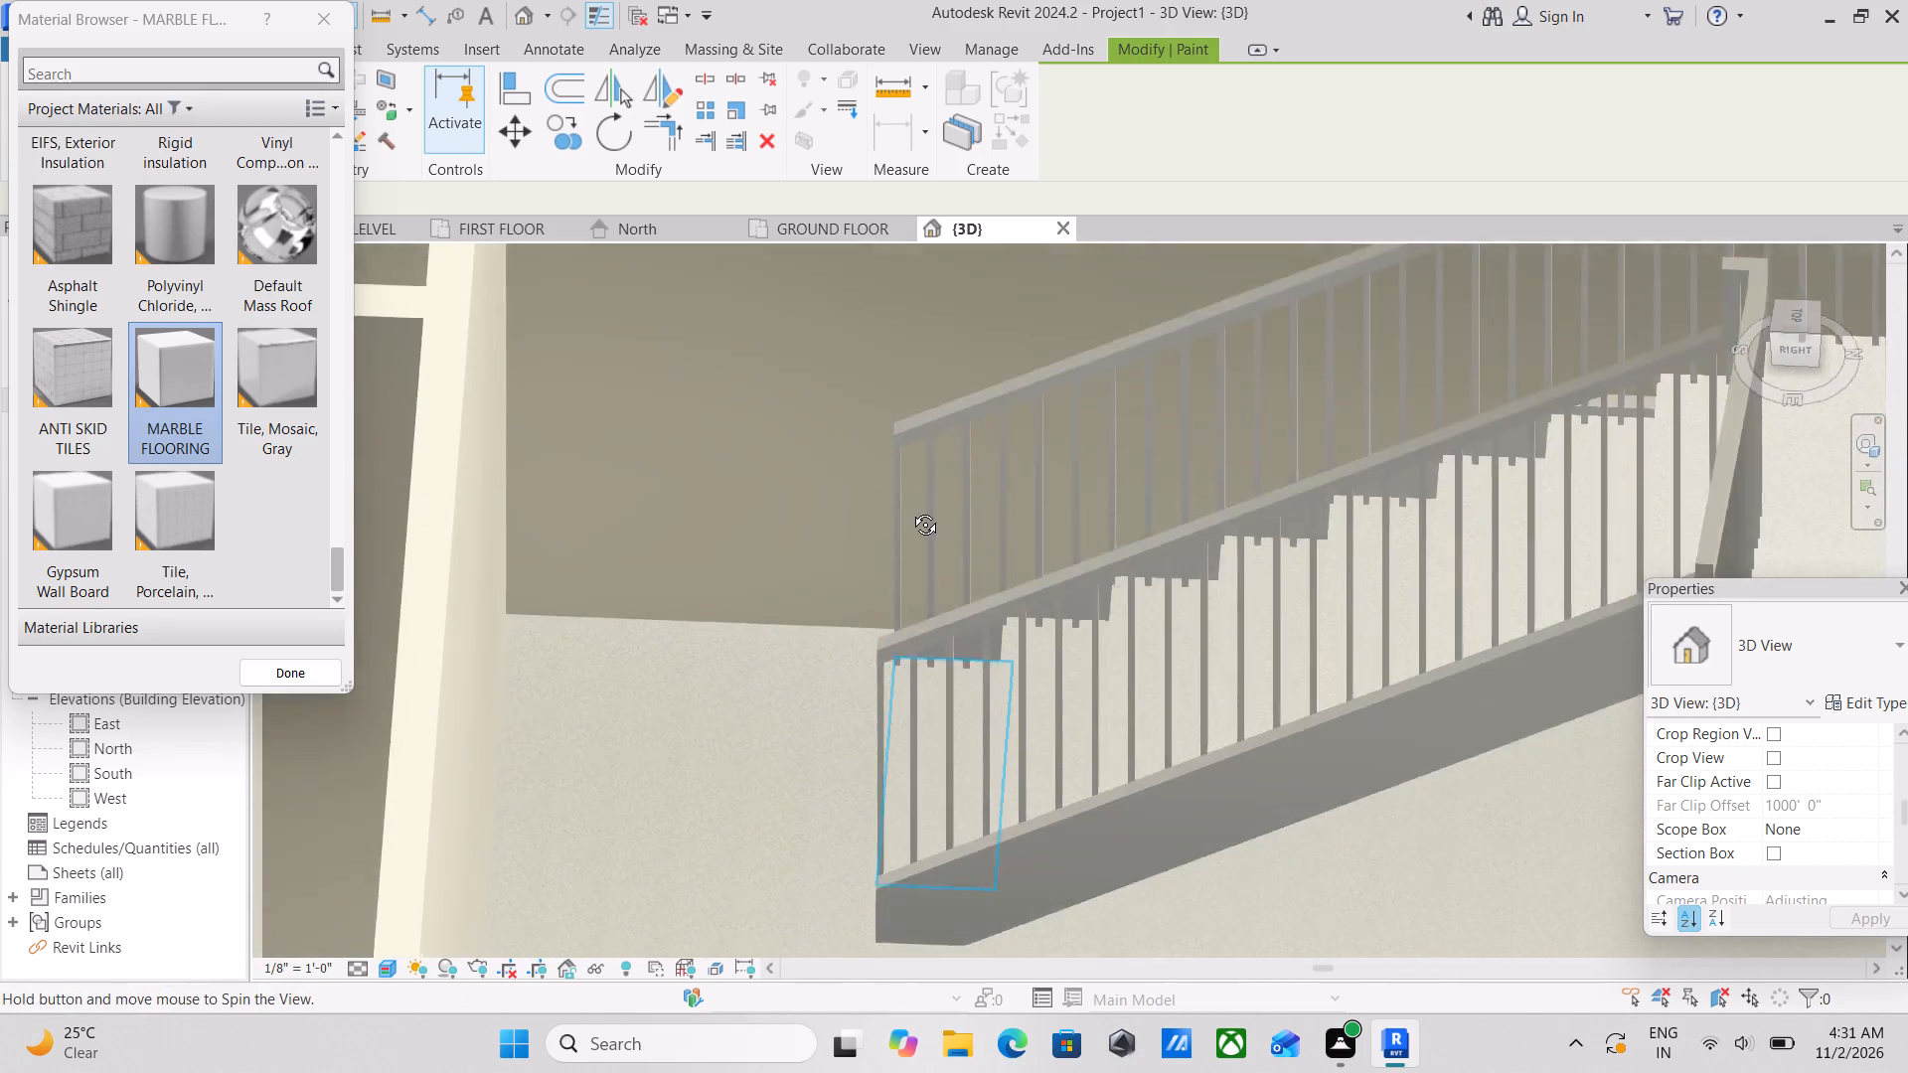
{"action": "middle_click_drag", "start_coordinate": [910, 510], "coordinate": [913, 486], "text": "shift"}
{"action": "middle_click_drag", "start_coordinate": [954, 690], "coordinate": [1001, 414]}
{"action": "middle_click_drag", "start_coordinate": [1104, 612], "coordinate": [1047, 508], "text": "shift"}
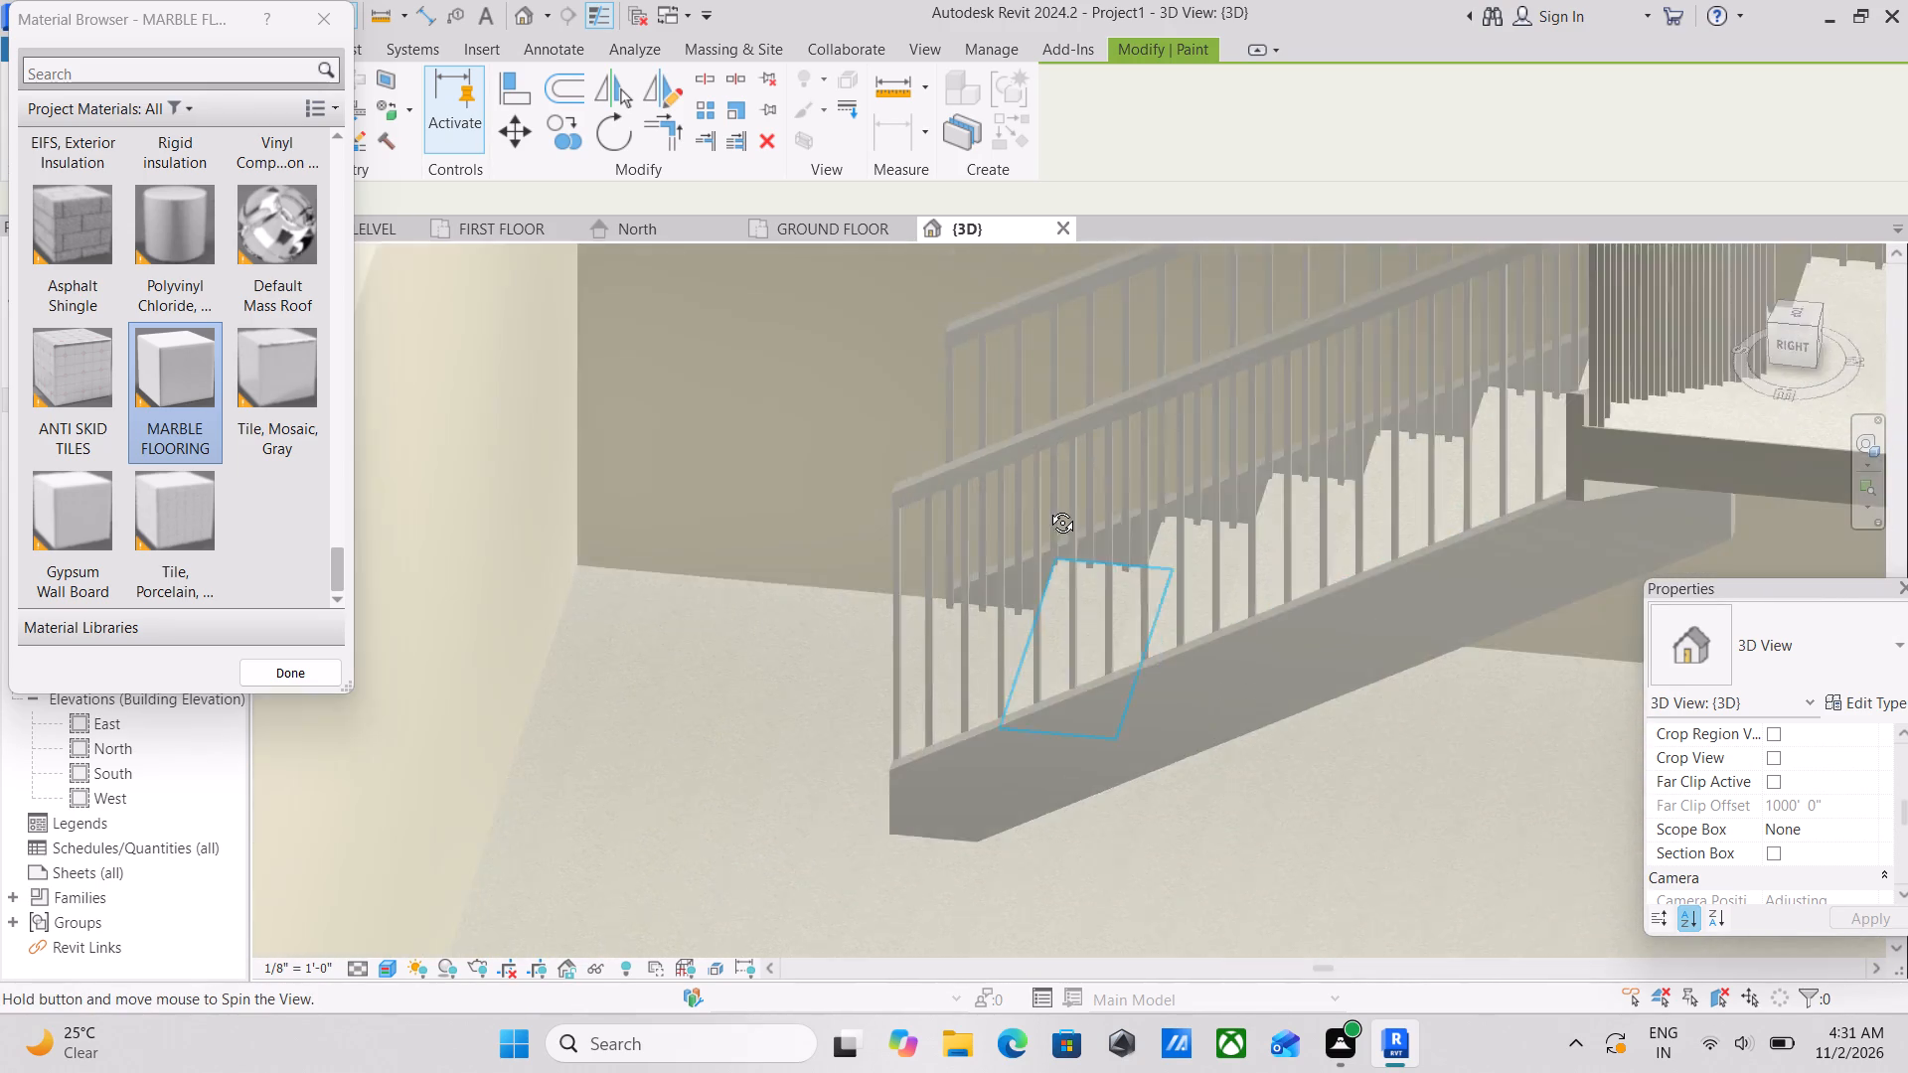
{"action": "middle_click_drag", "start_coordinate": [1047, 508], "coordinate": [1181, 669], "text": "shift"}
{"action": "scroll", "coordinate": [1192, 594], "scroll_direction": "down", "scroll_amount": 3}
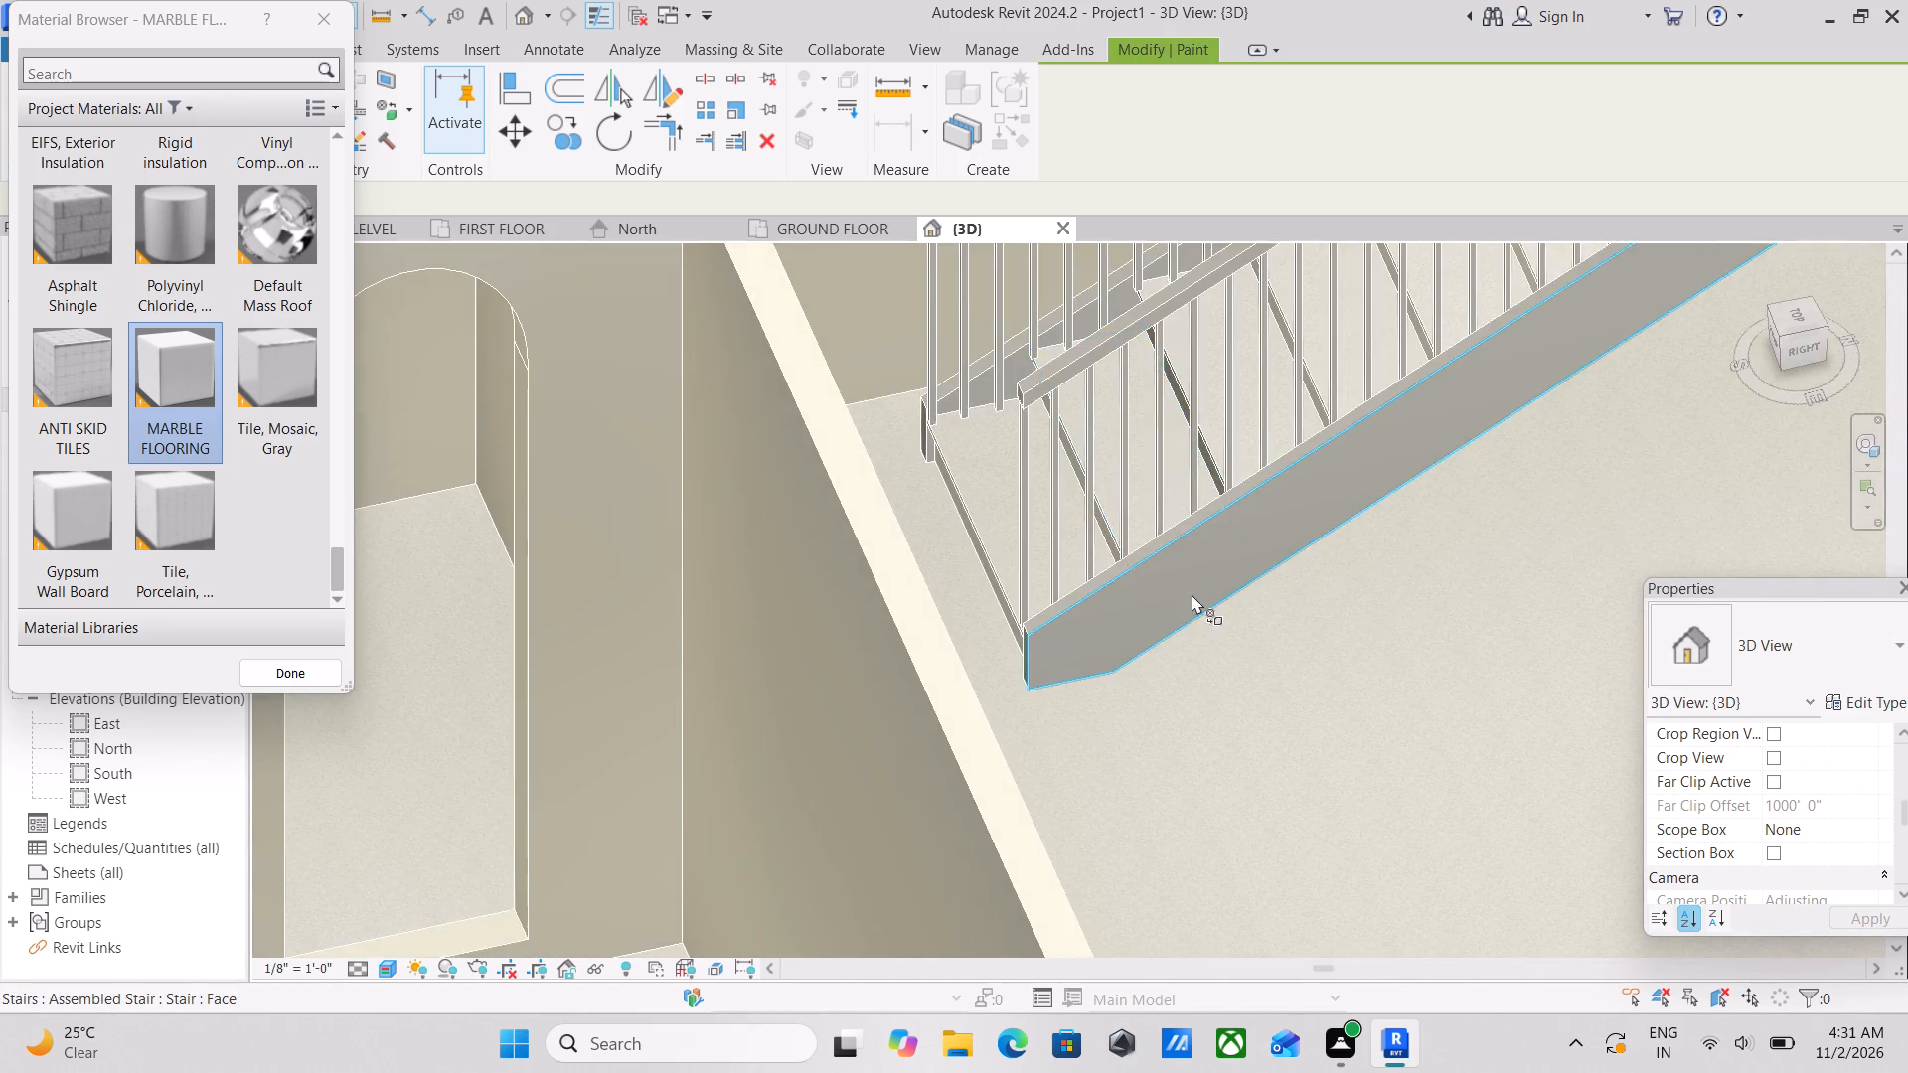
{"action": "scroll", "coordinate": [1192, 594], "scroll_direction": "down", "scroll_amount": 7}
{"action": "middle_click_drag", "start_coordinate": [1248, 621], "coordinate": [1054, 669]}
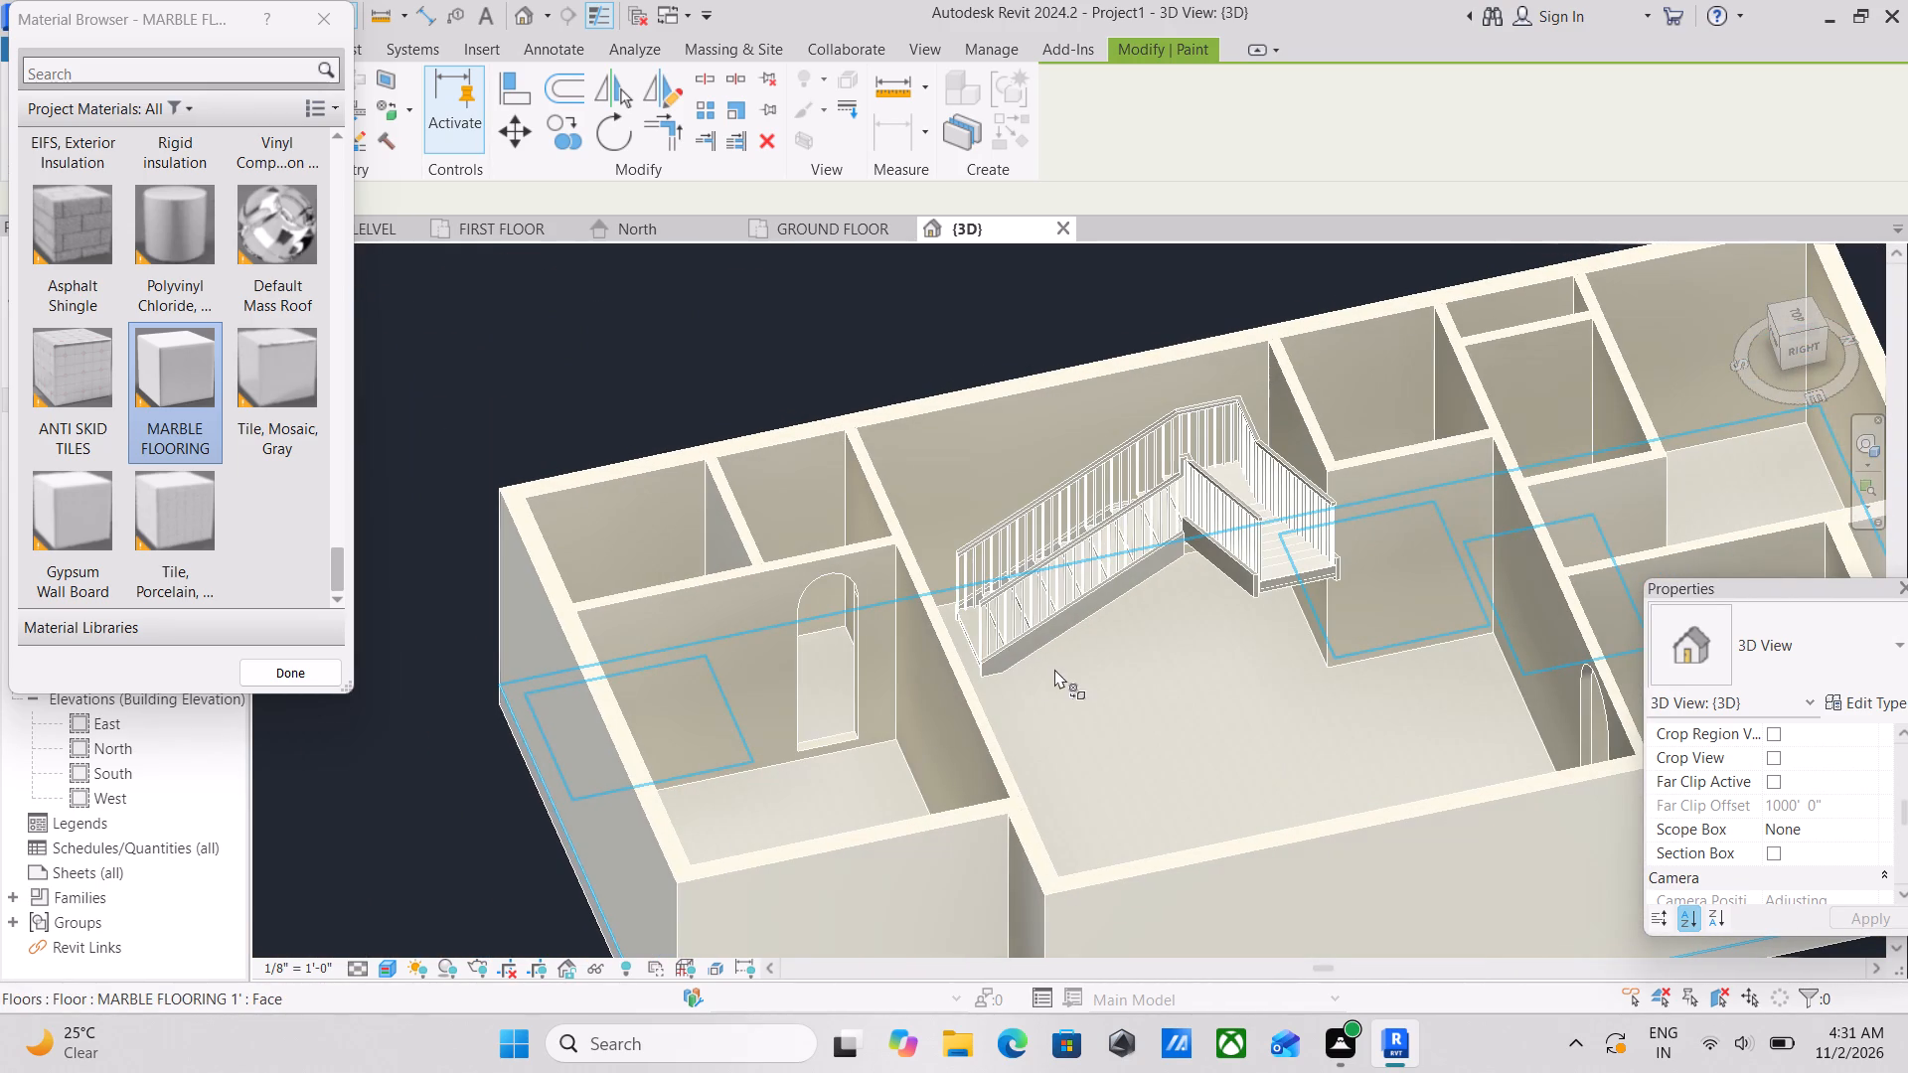
Examine the end face of the stair's upper flight up close, and end the Paint command.
{"action": "scroll", "coordinate": [1446, 558], "scroll_direction": "up", "scroll_amount": 4}
{"action": "scroll", "coordinate": [1299, 563], "scroll_direction": "up", "scroll_amount": 8}
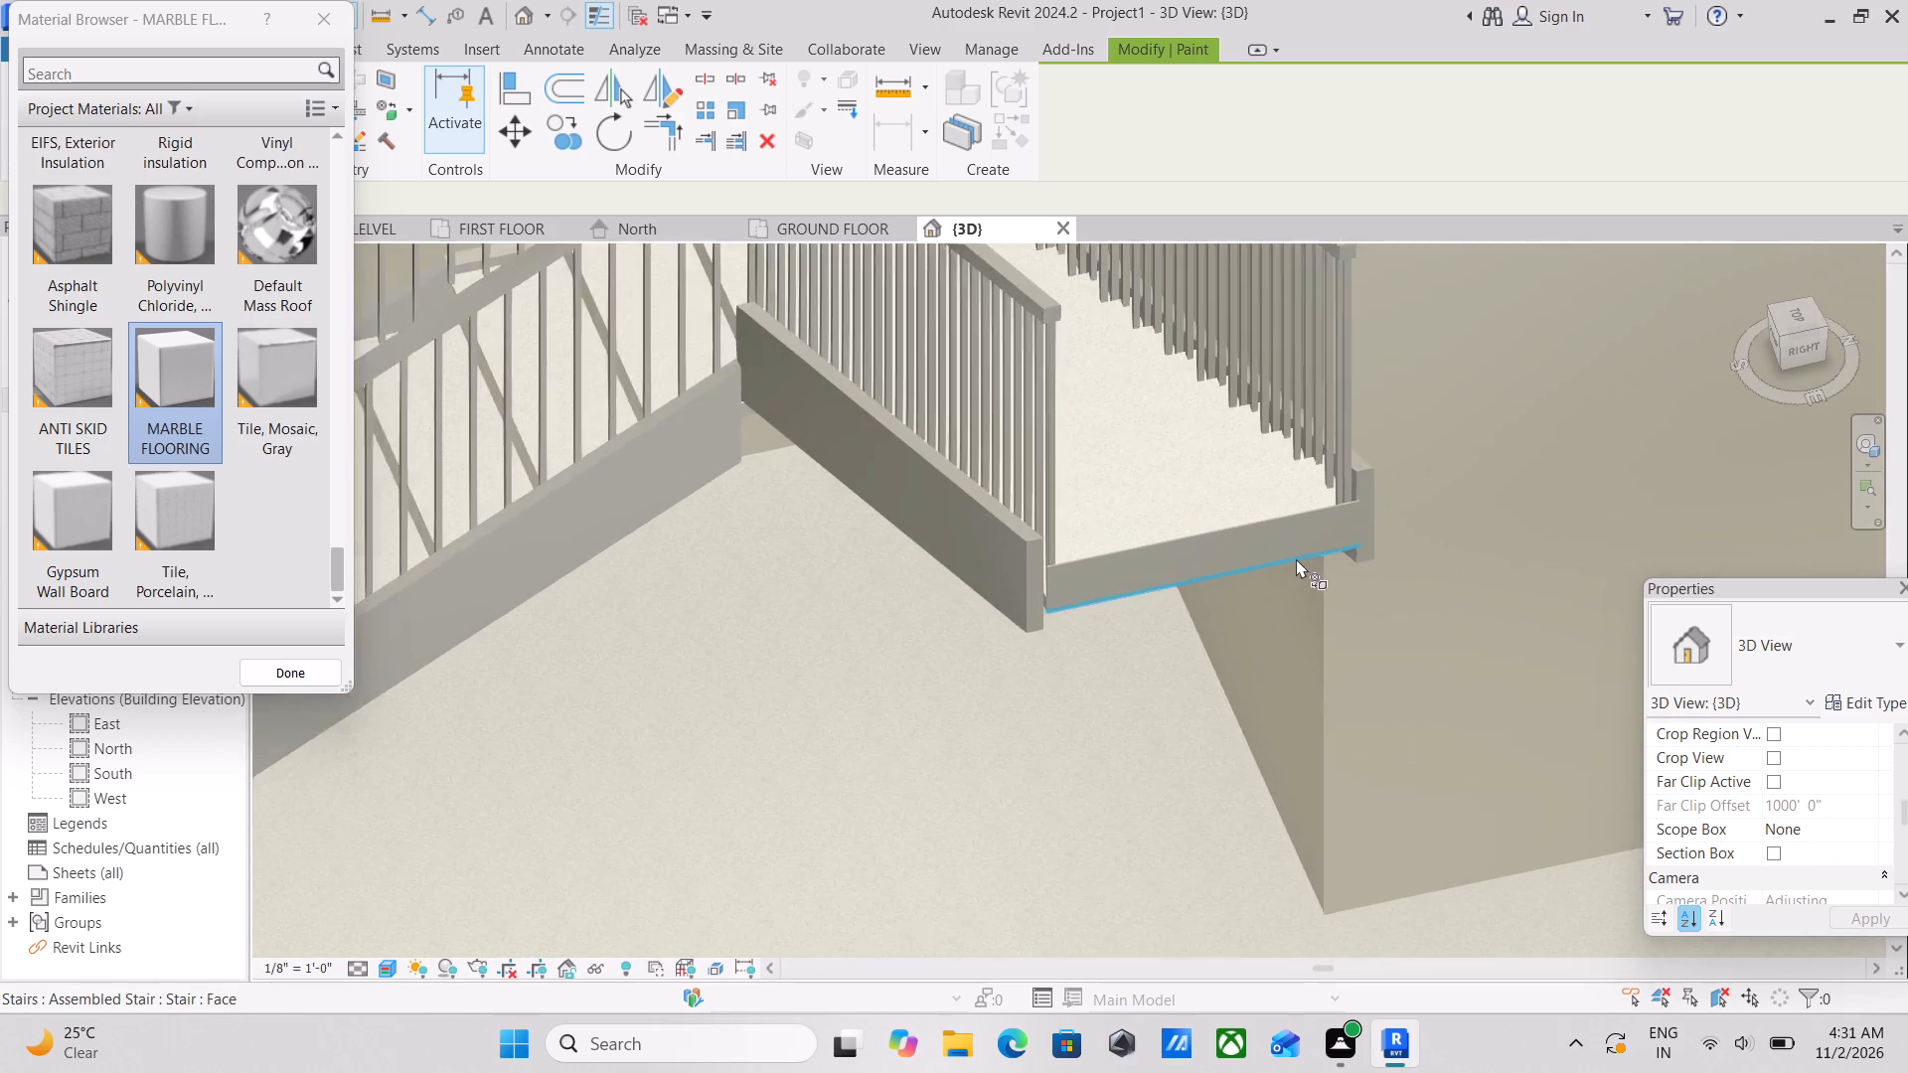
{"action": "scroll", "coordinate": [1296, 558], "scroll_direction": "up", "scroll_amount": 2}
{"action": "scroll", "coordinate": [1085, 632], "scroll_direction": "up", "scroll_amount": 4}
{"action": "scroll", "coordinate": [801, 572], "scroll_direction": "down", "scroll_amount": 5}
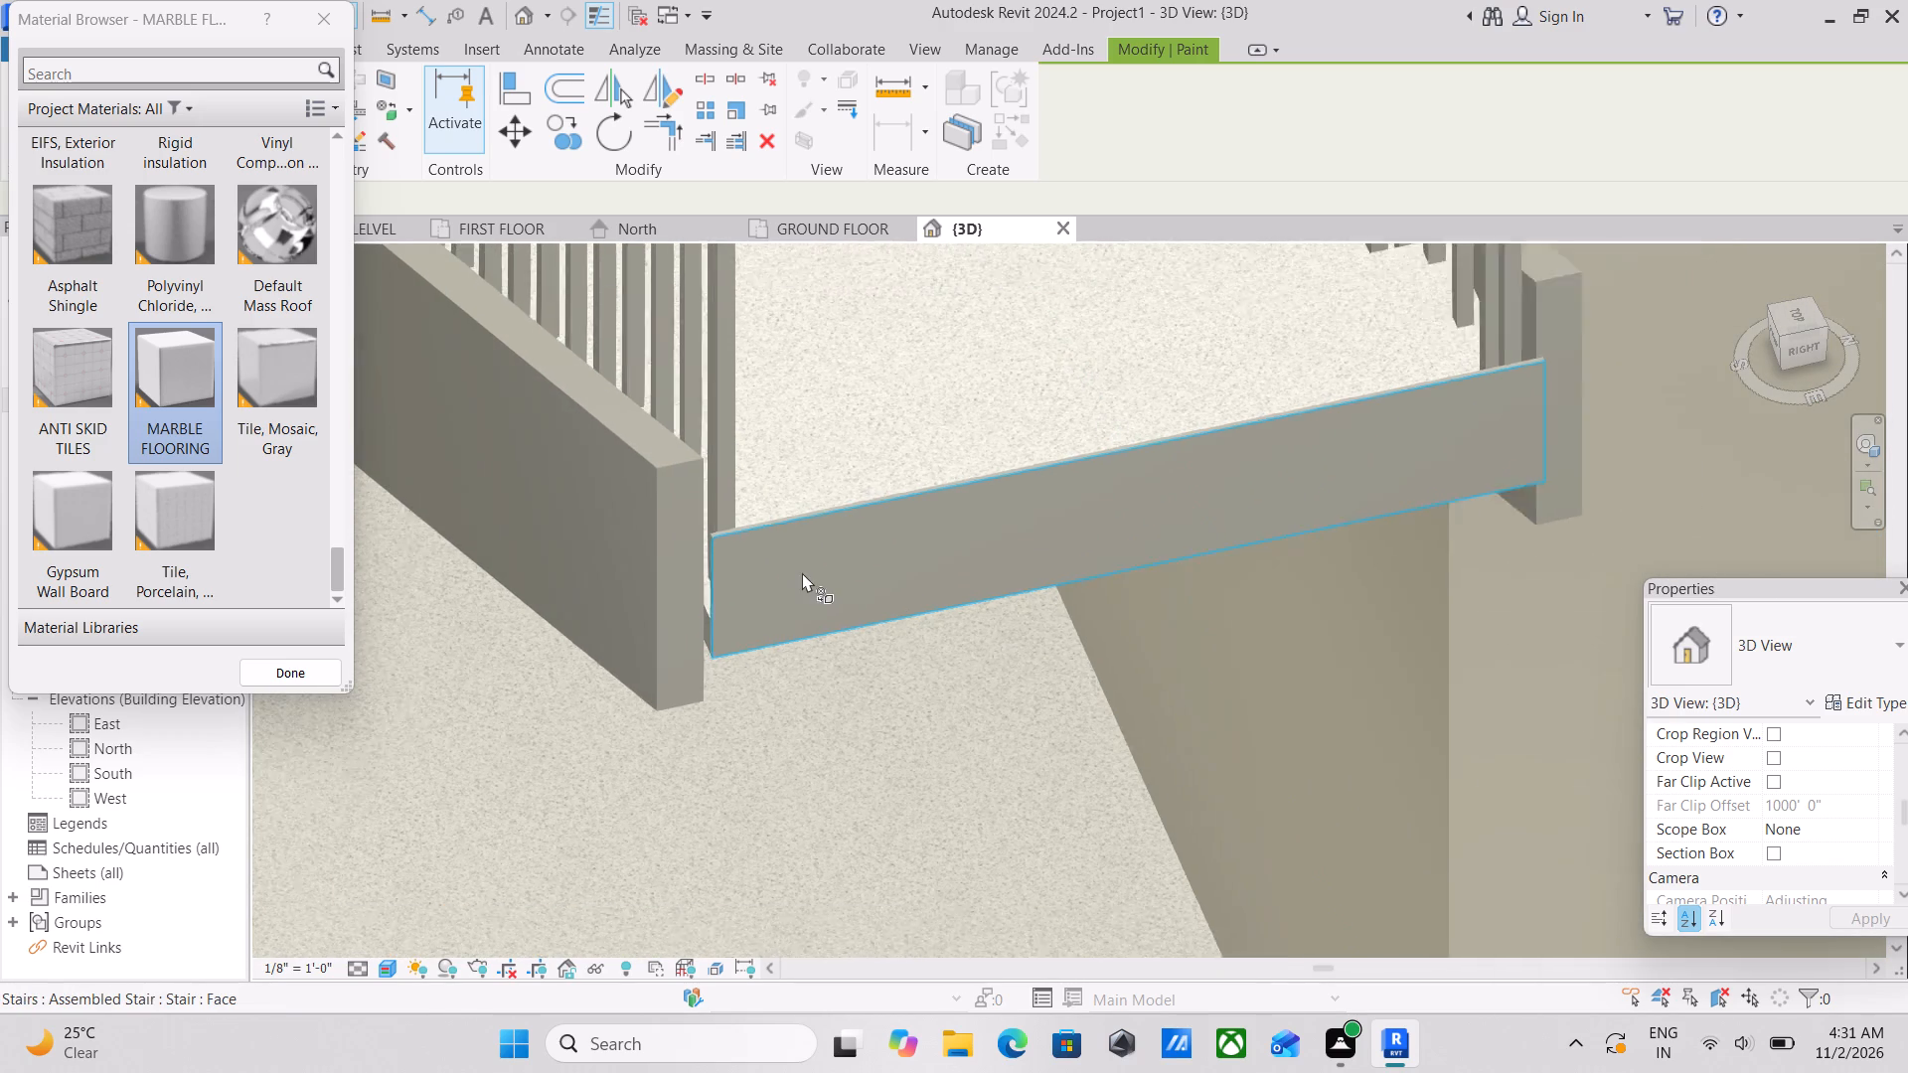
{"action": "scroll", "coordinate": [916, 581], "scroll_direction": "down", "scroll_amount": 8}
{"action": "middle_click_drag", "start_coordinate": [923, 575], "coordinate": [995, 713]}
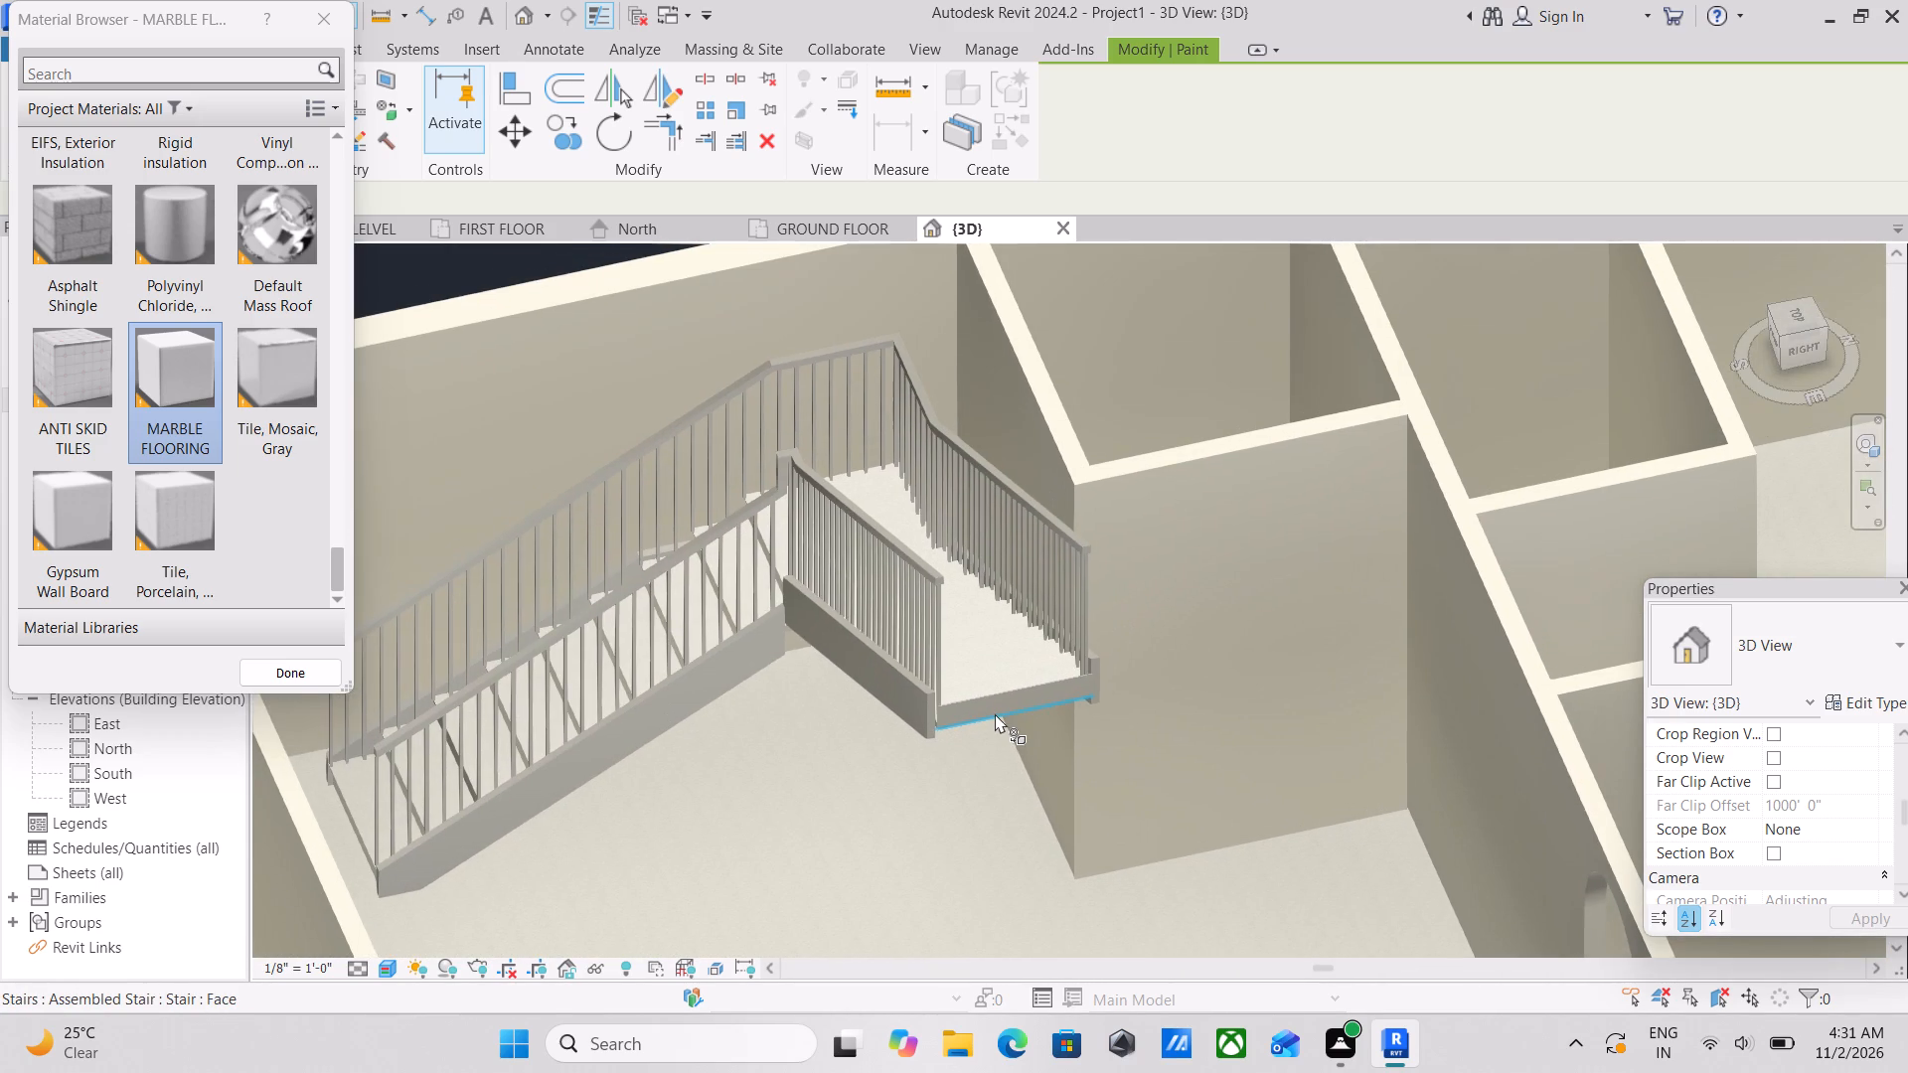
{"action": "key", "text": "Escape"}
{"action": "key", "text": "Escape"}
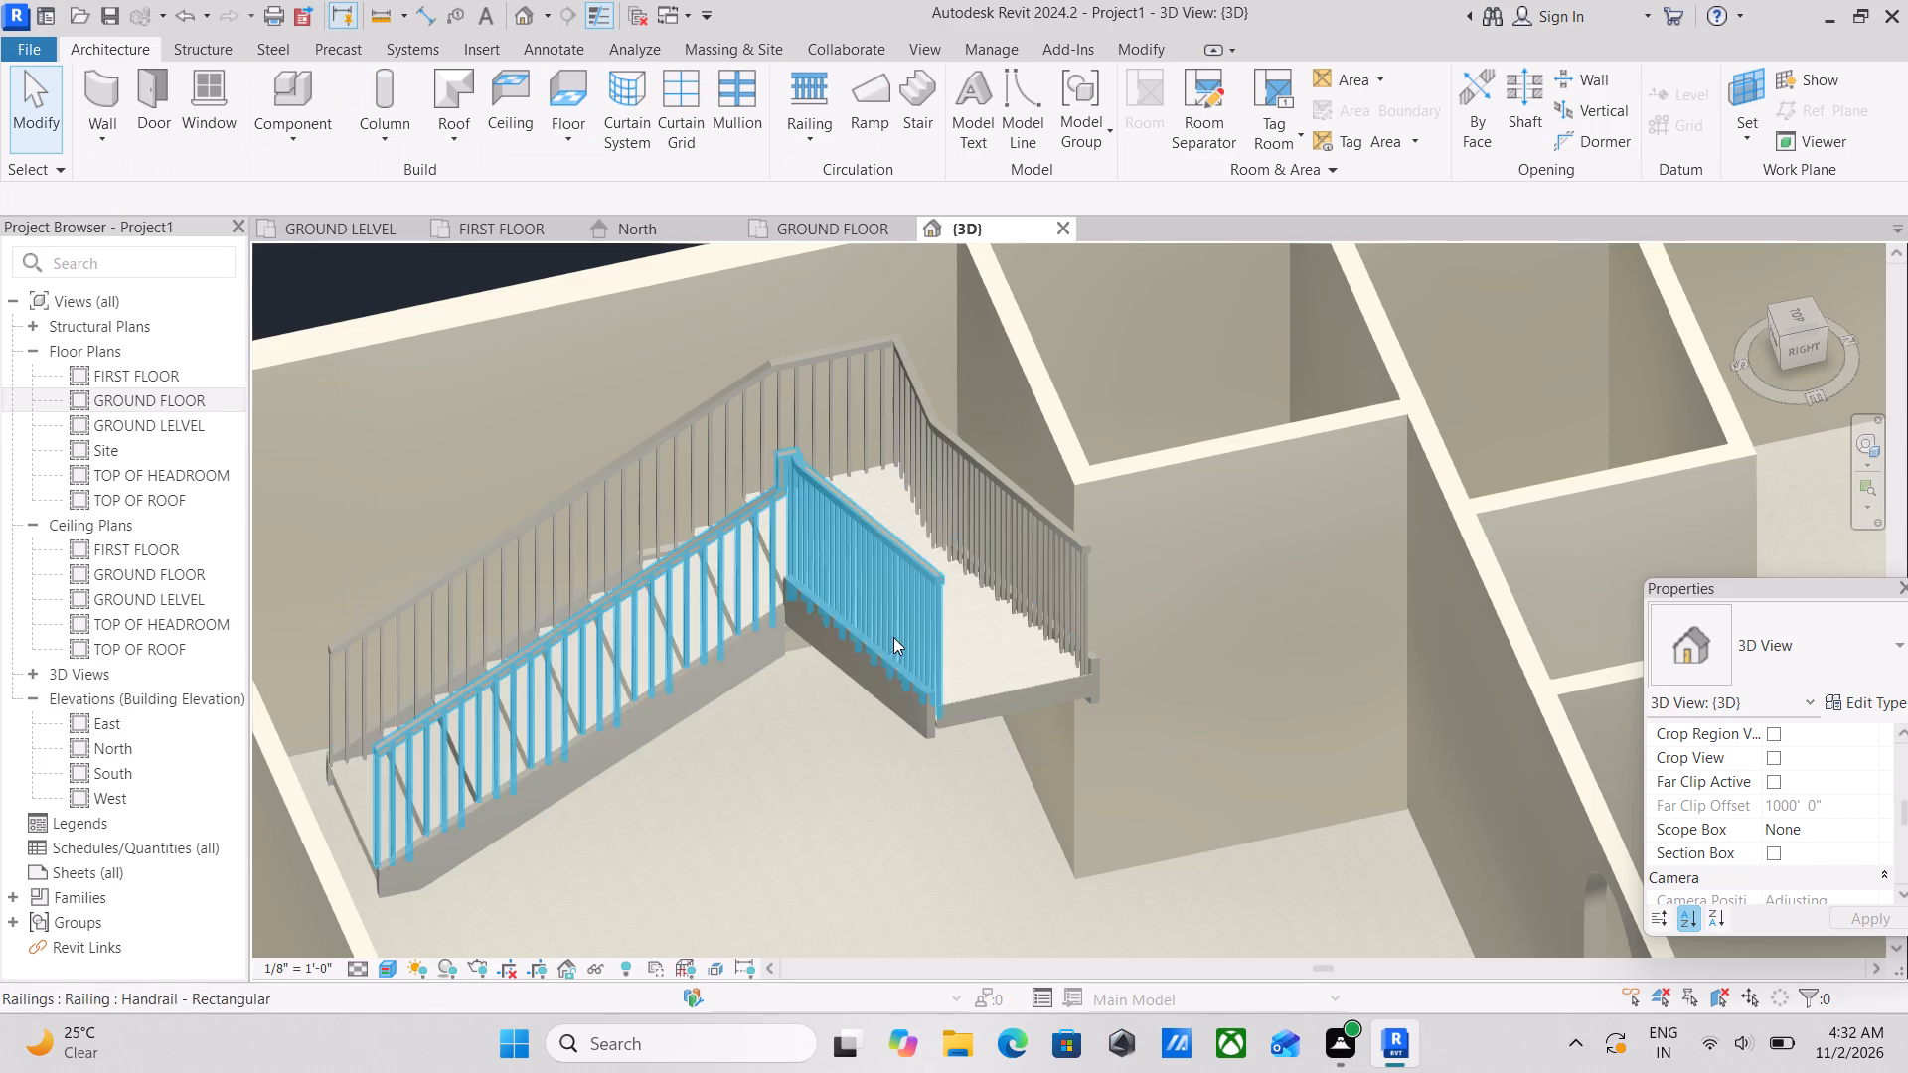
Examine the finished stair and the surrounding ground-floor rooms from the front, from above and from the side.
{"action": "scroll", "coordinate": [1187, 510], "scroll_direction": "down", "scroll_amount": 1}
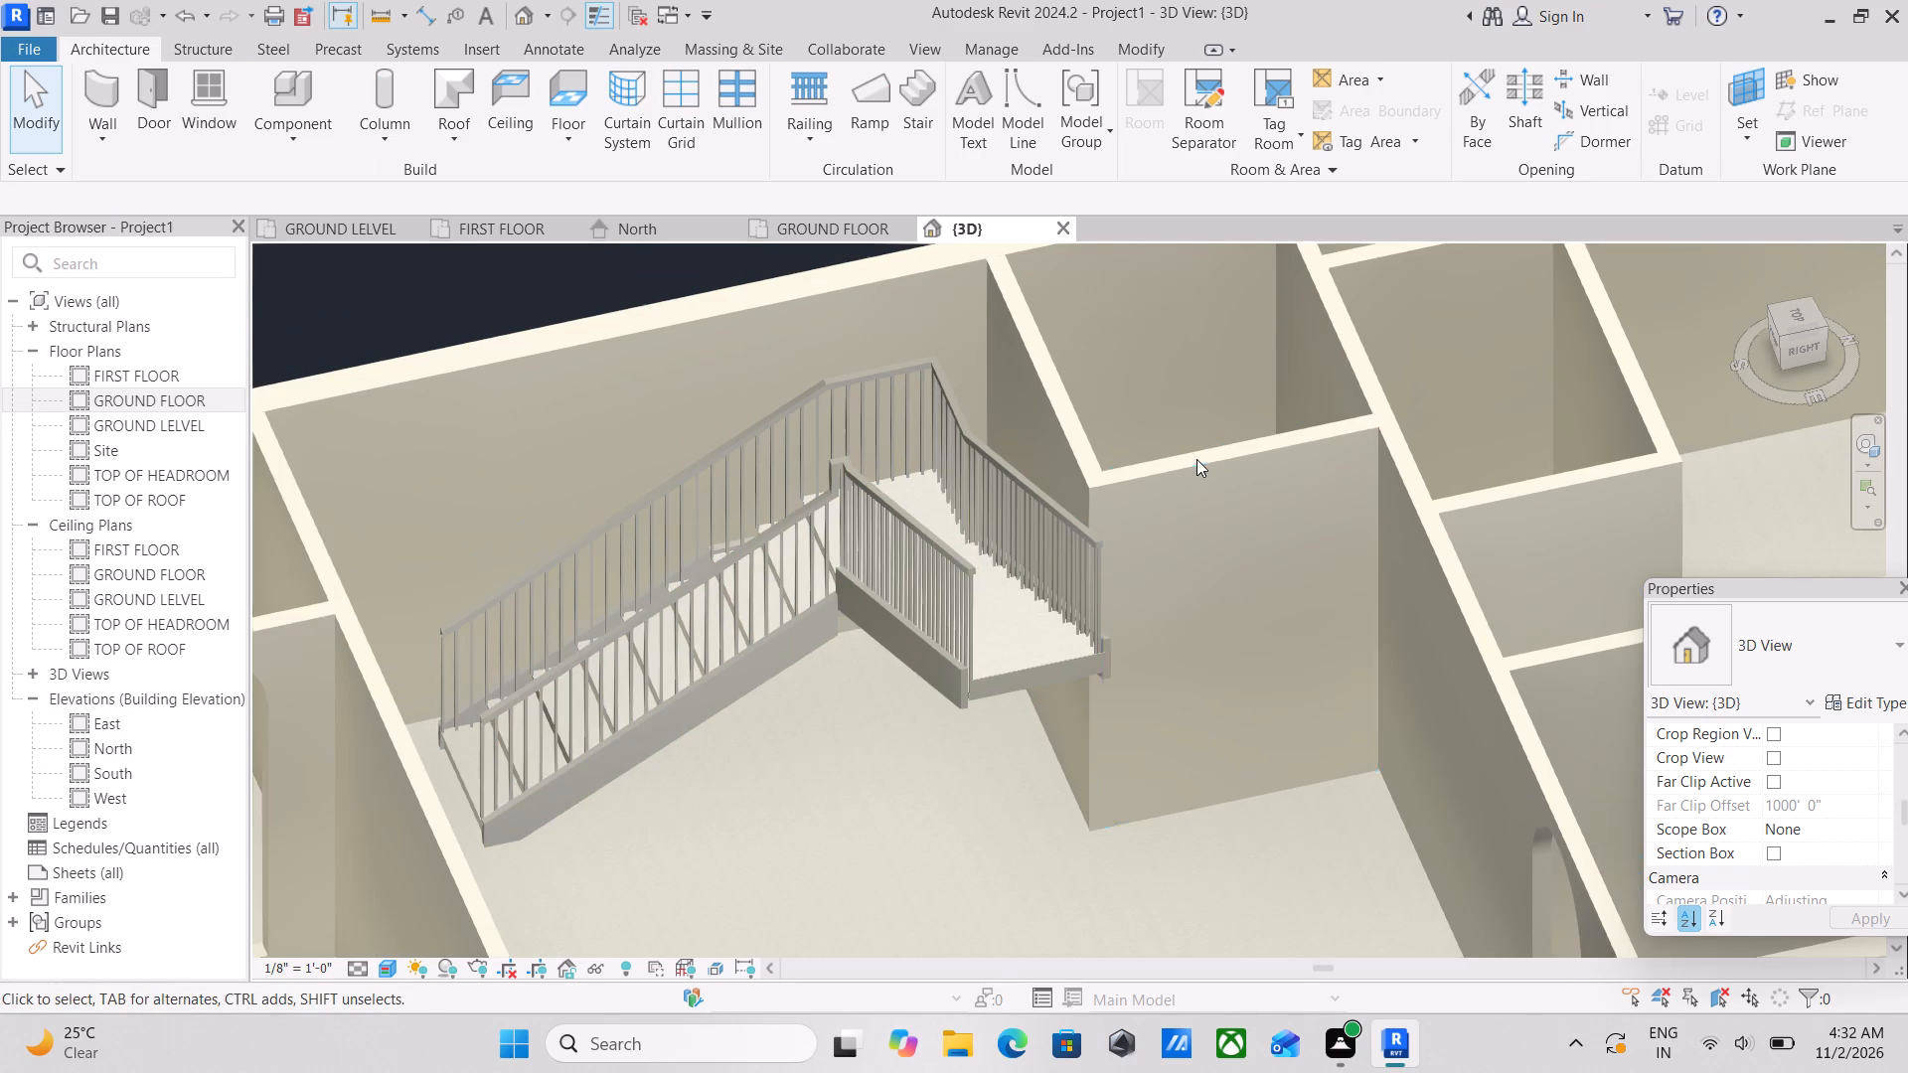
{"action": "middle_click_drag", "start_coordinate": [1270, 860], "coordinate": [1335, 639], "text": "shift"}
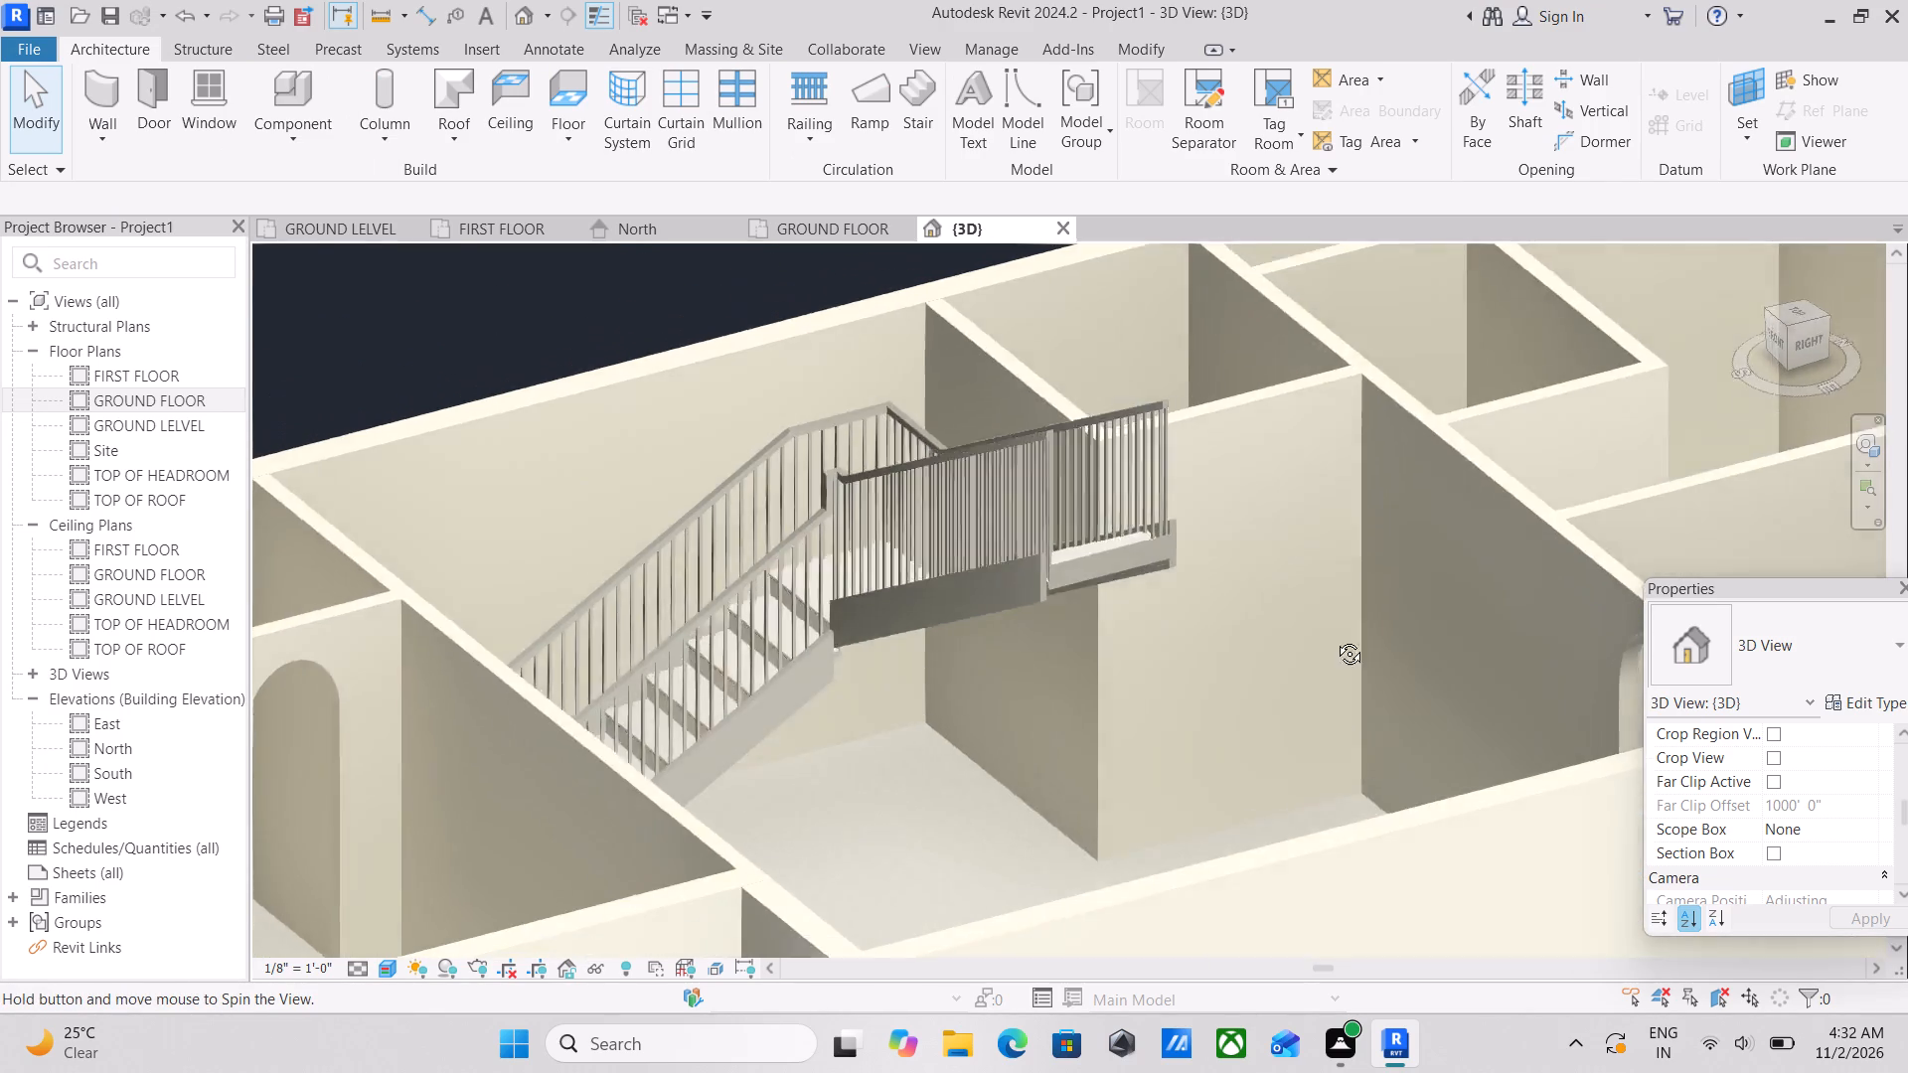
{"action": "middle_click_drag", "start_coordinate": [1335, 639], "coordinate": [1511, 840], "text": "shift"}
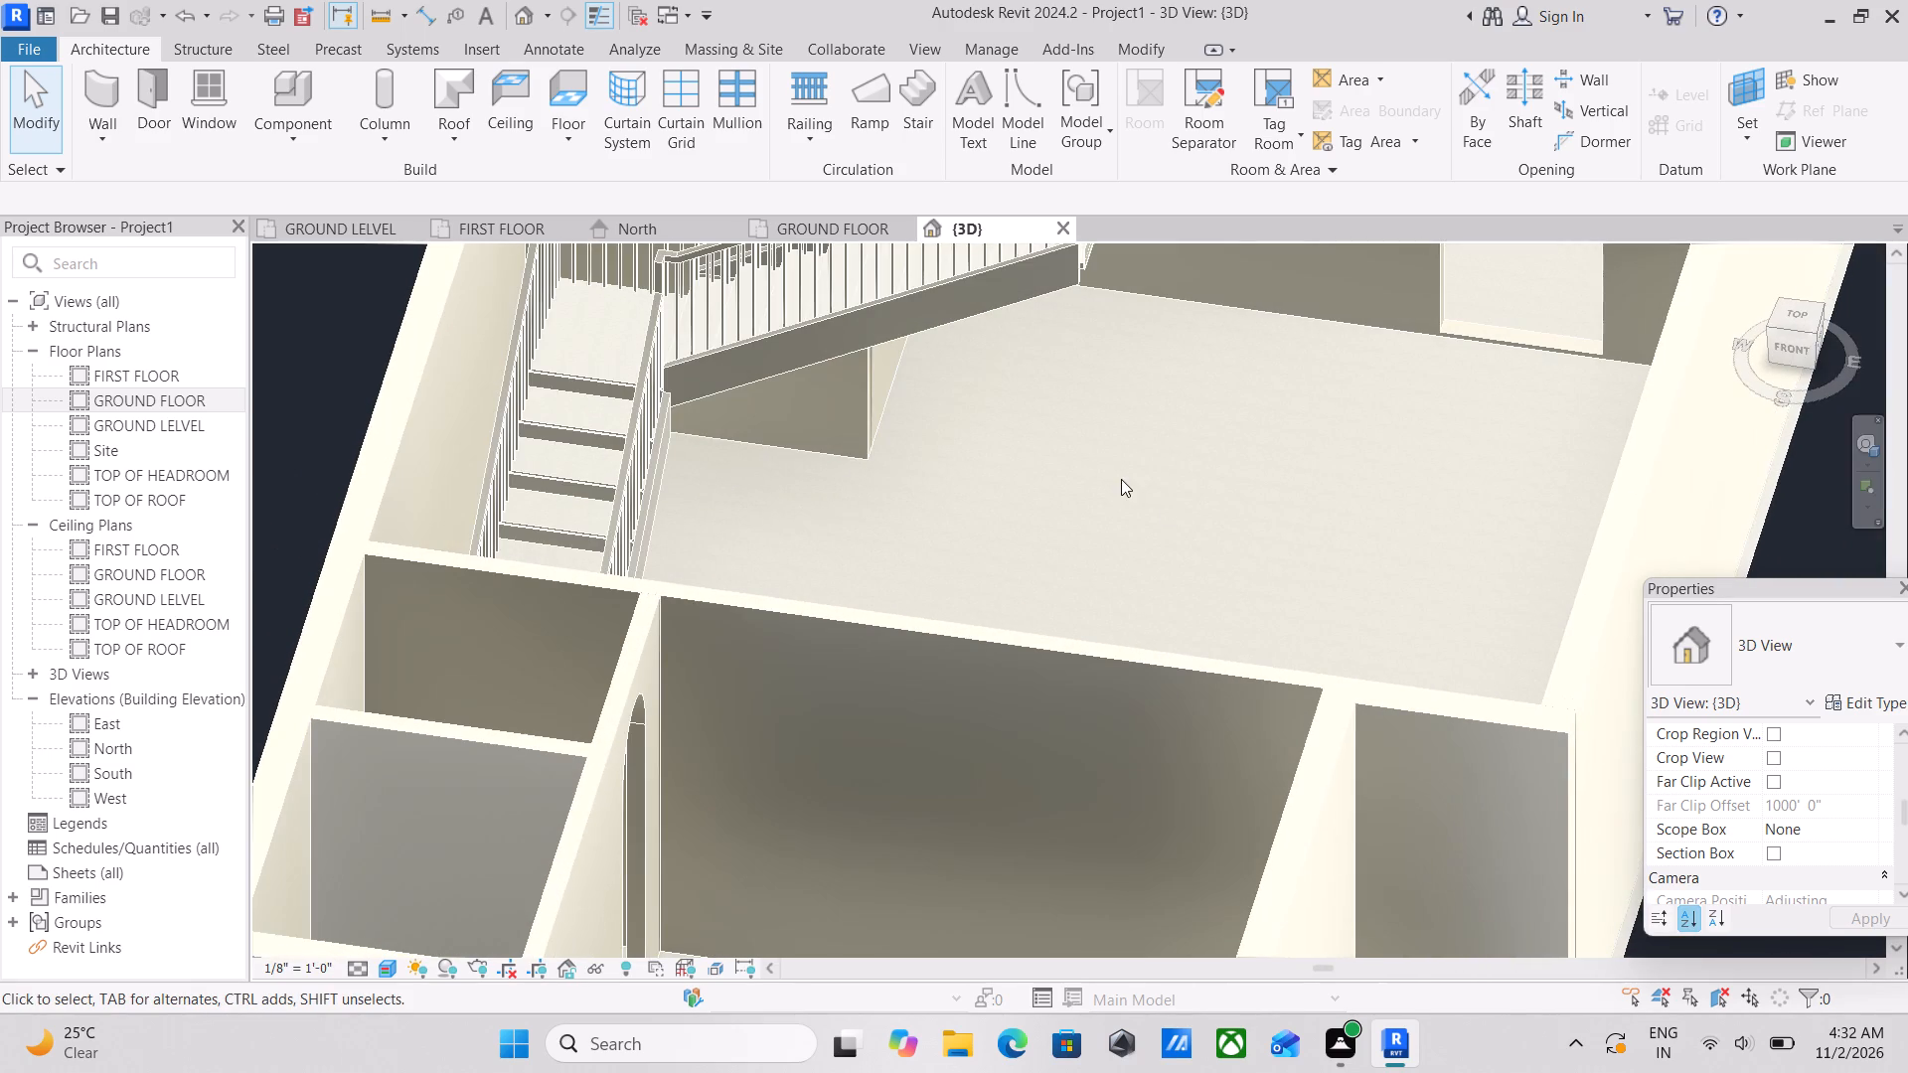
{"action": "middle_click_drag", "start_coordinate": [1135, 490], "coordinate": [1203, 692], "text": "shift"}
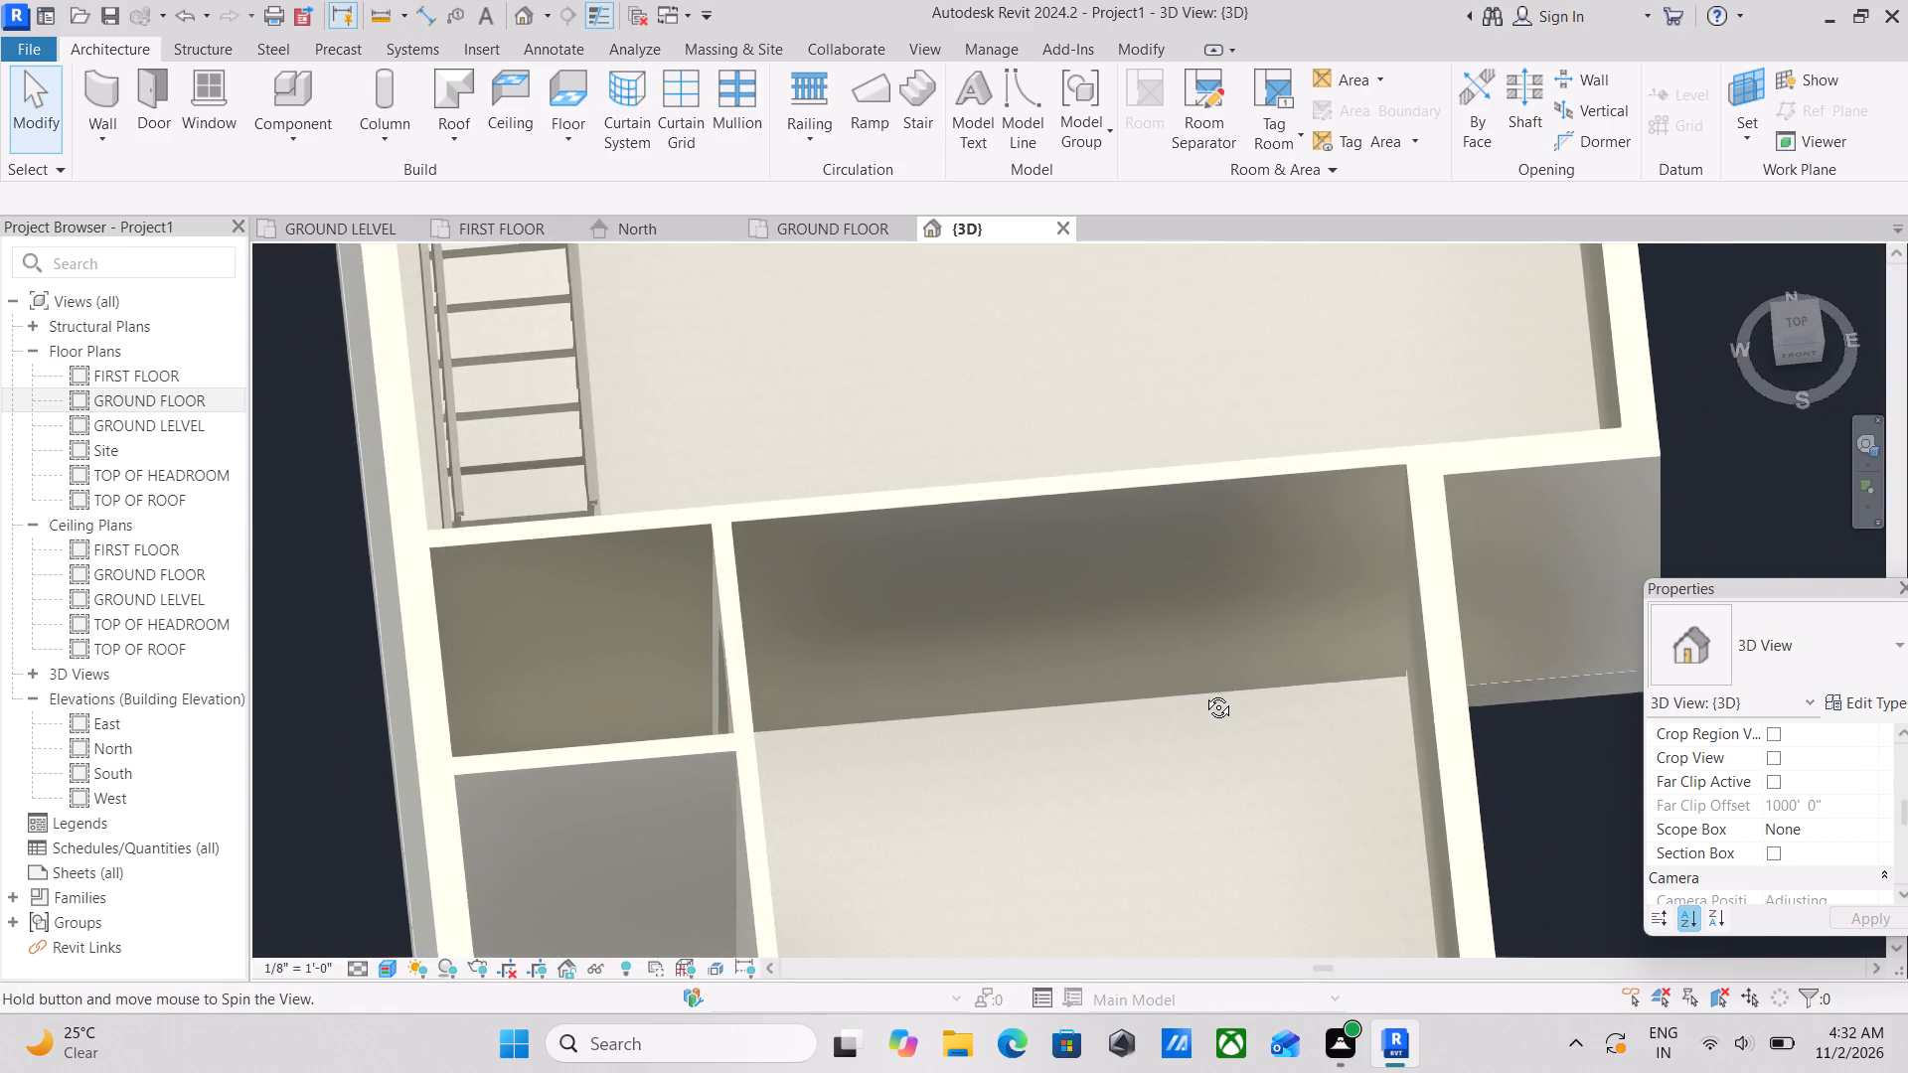
{"action": "middle_click_drag", "start_coordinate": [1203, 692], "coordinate": [1201, 691], "text": "shift"}
{"action": "scroll", "coordinate": [1292, 382], "scroll_direction": "up", "scroll_amount": 1}
{"action": "middle_click_drag", "start_coordinate": [1292, 382], "coordinate": [1205, 659]}
{"action": "middle_click_drag", "start_coordinate": [1190, 586], "coordinate": [1018, 505], "text": "shift"}
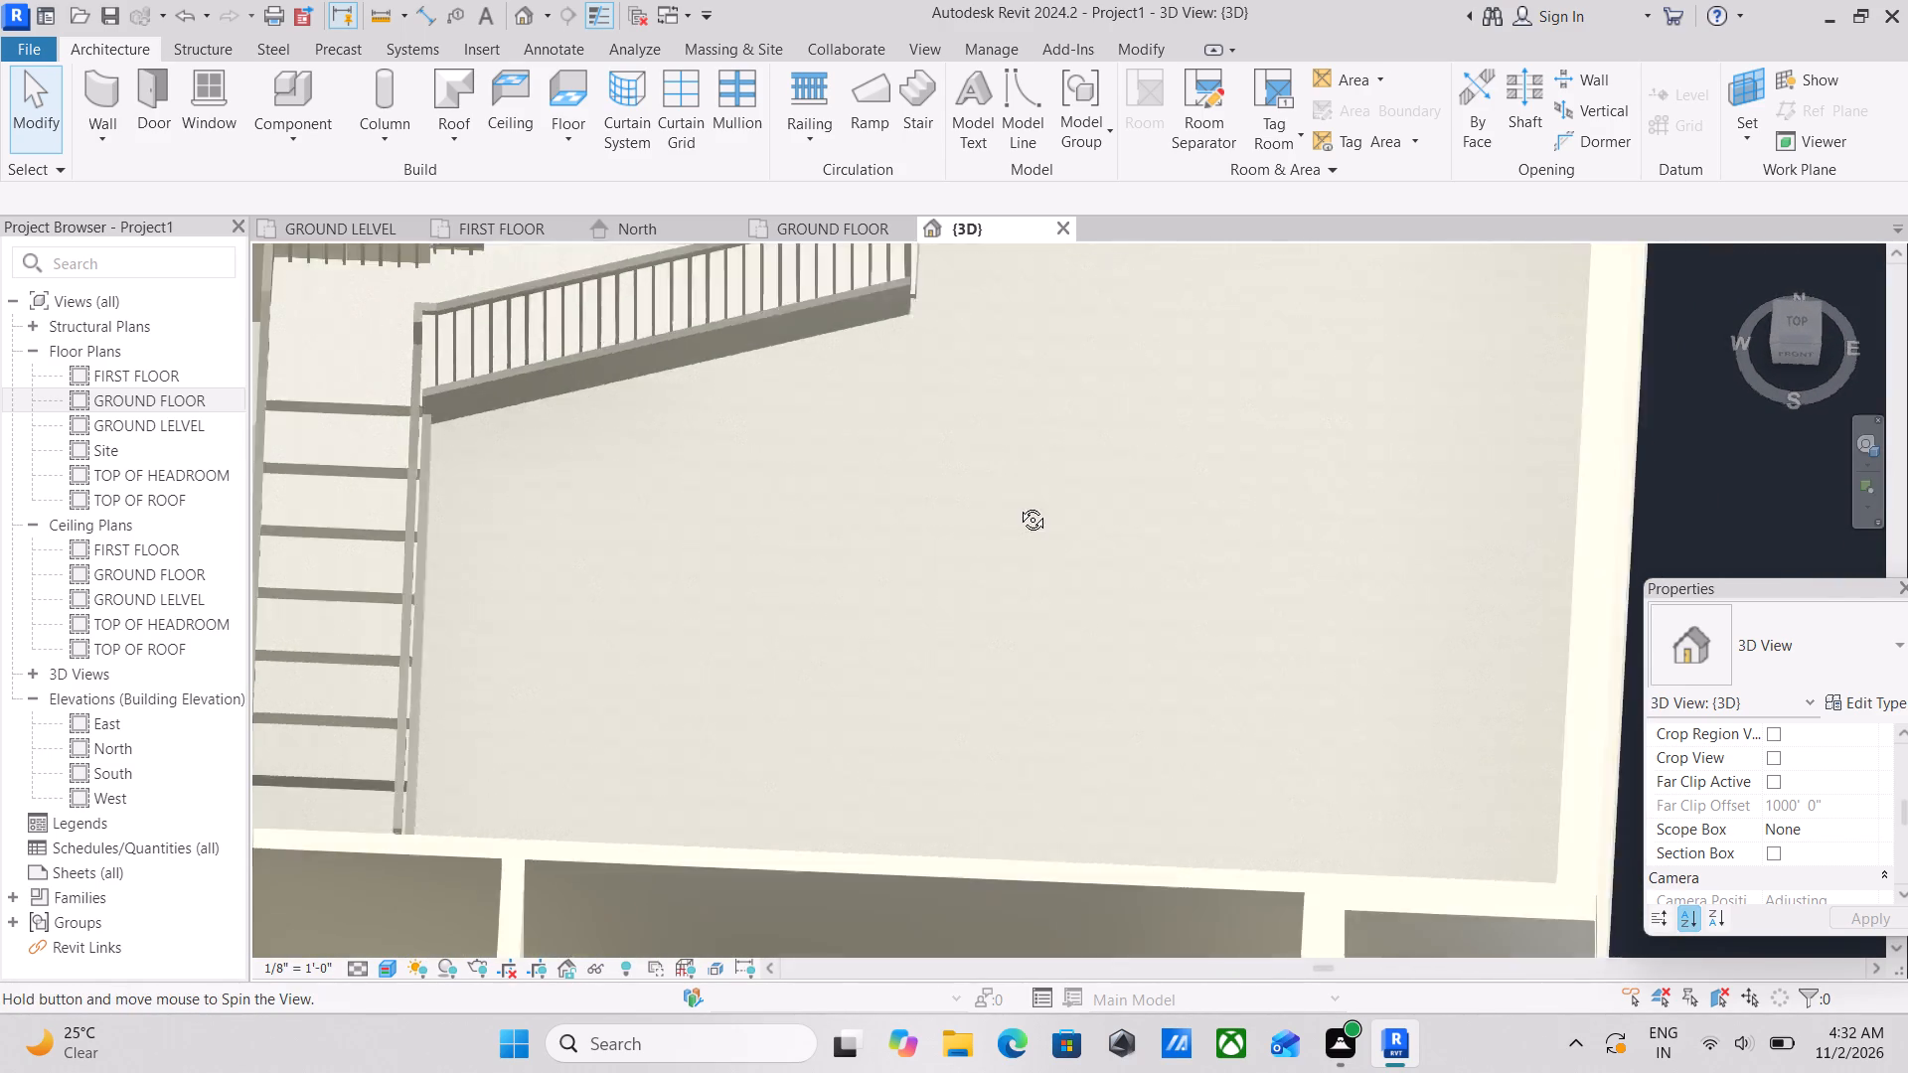
{"action": "middle_click_drag", "start_coordinate": [1018, 505], "coordinate": [861, 341], "text": "shift"}
{"action": "middle_click_drag", "start_coordinate": [1109, 598], "coordinate": [1253, 305]}
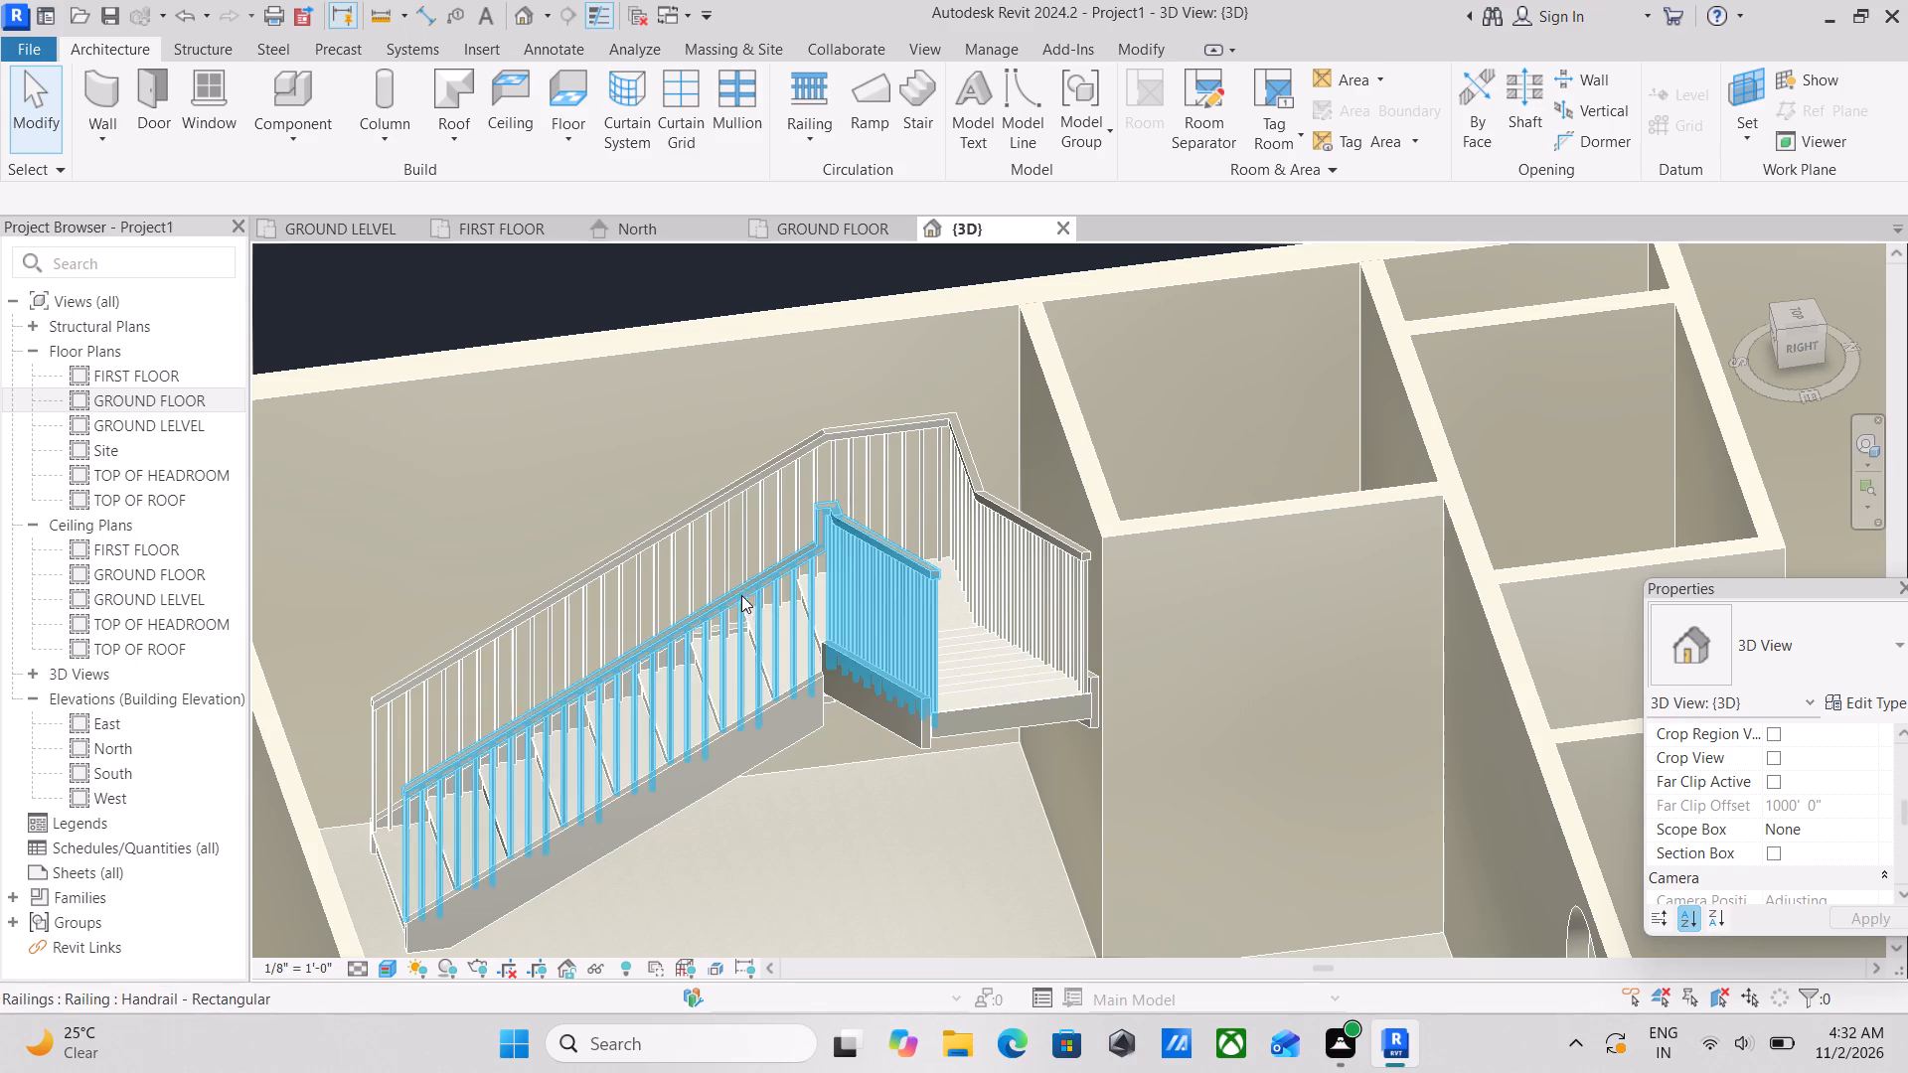
Inspect the inner stair railing's handrail and balusters along the lower flight and around the landing corner.
{"action": "scroll", "coordinate": [772, 608], "scroll_direction": "up", "scroll_amount": 4}
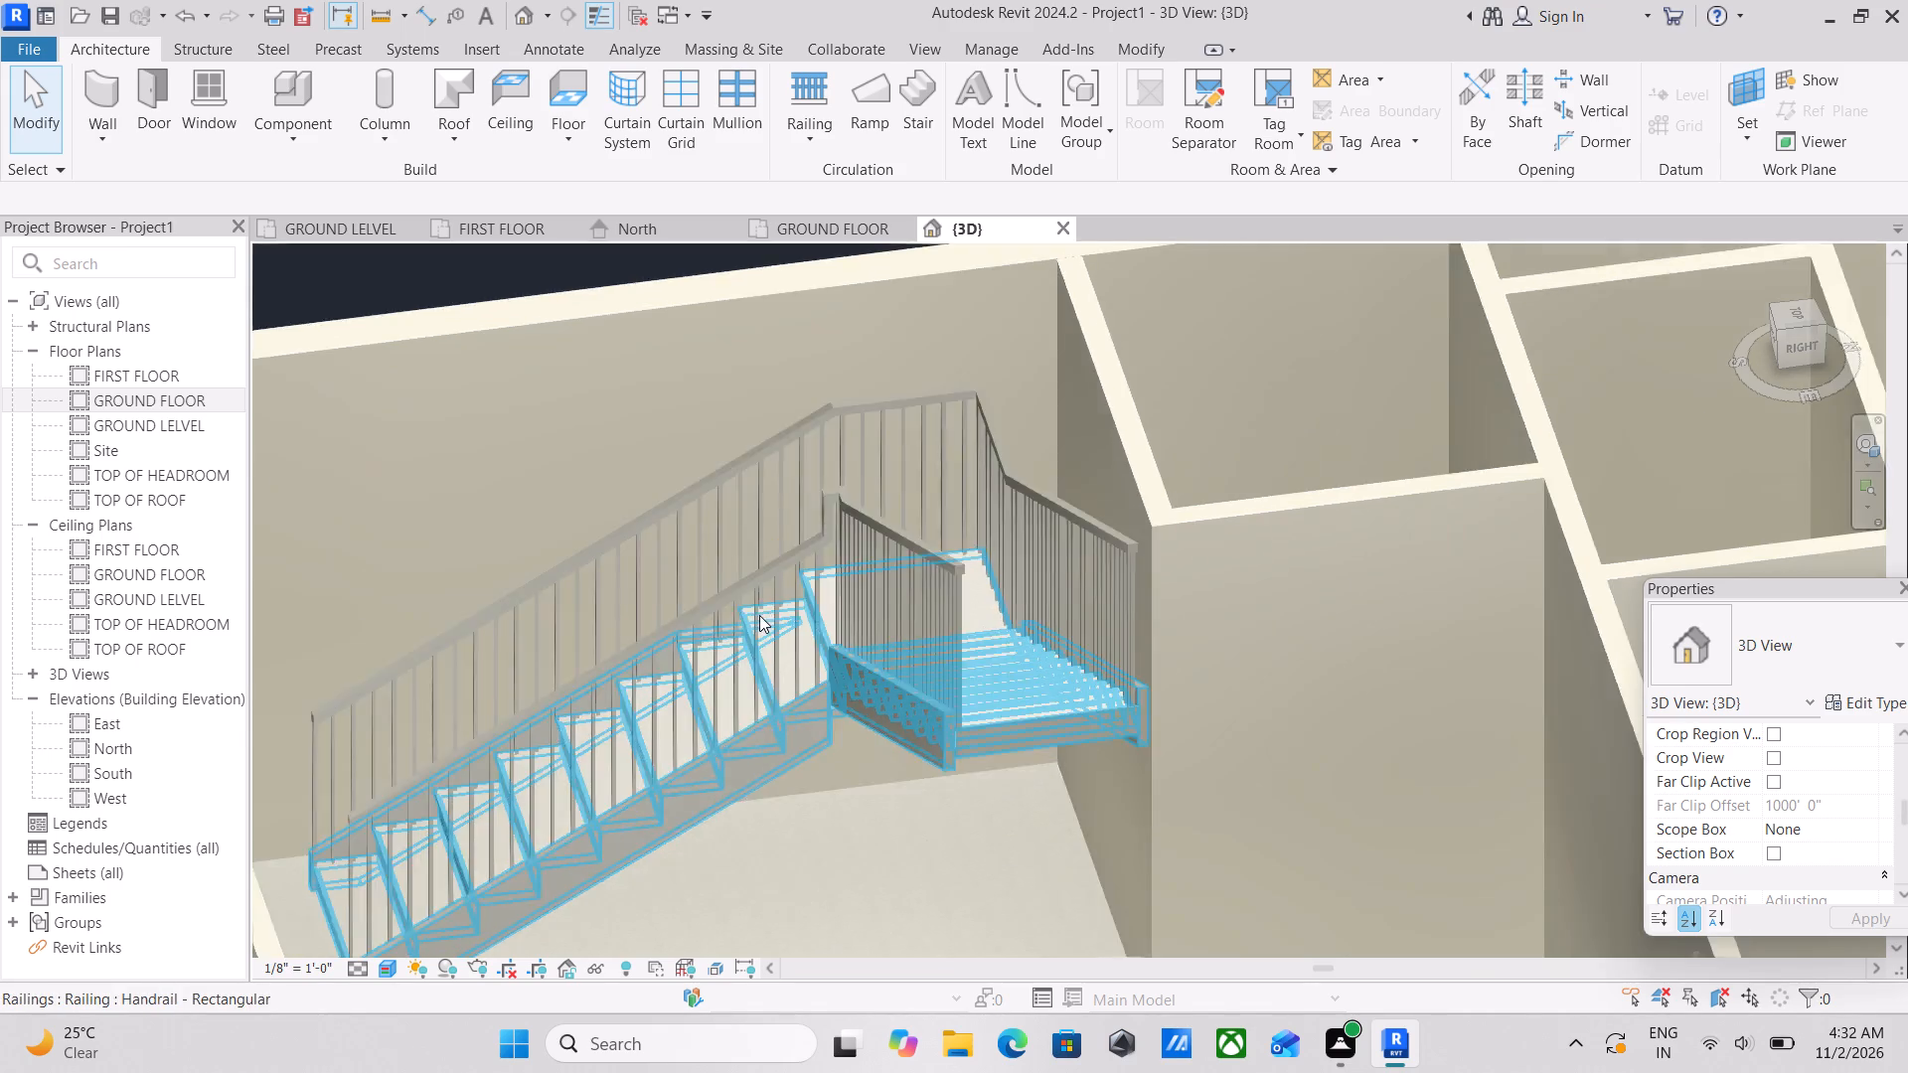
{"action": "scroll", "coordinate": [759, 610], "scroll_direction": "up", "scroll_amount": 5}
{"action": "scroll", "coordinate": [883, 418], "scroll_direction": "up", "scroll_amount": 3}
{"action": "middle_click_drag", "start_coordinate": [941, 434], "coordinate": [965, 430]}
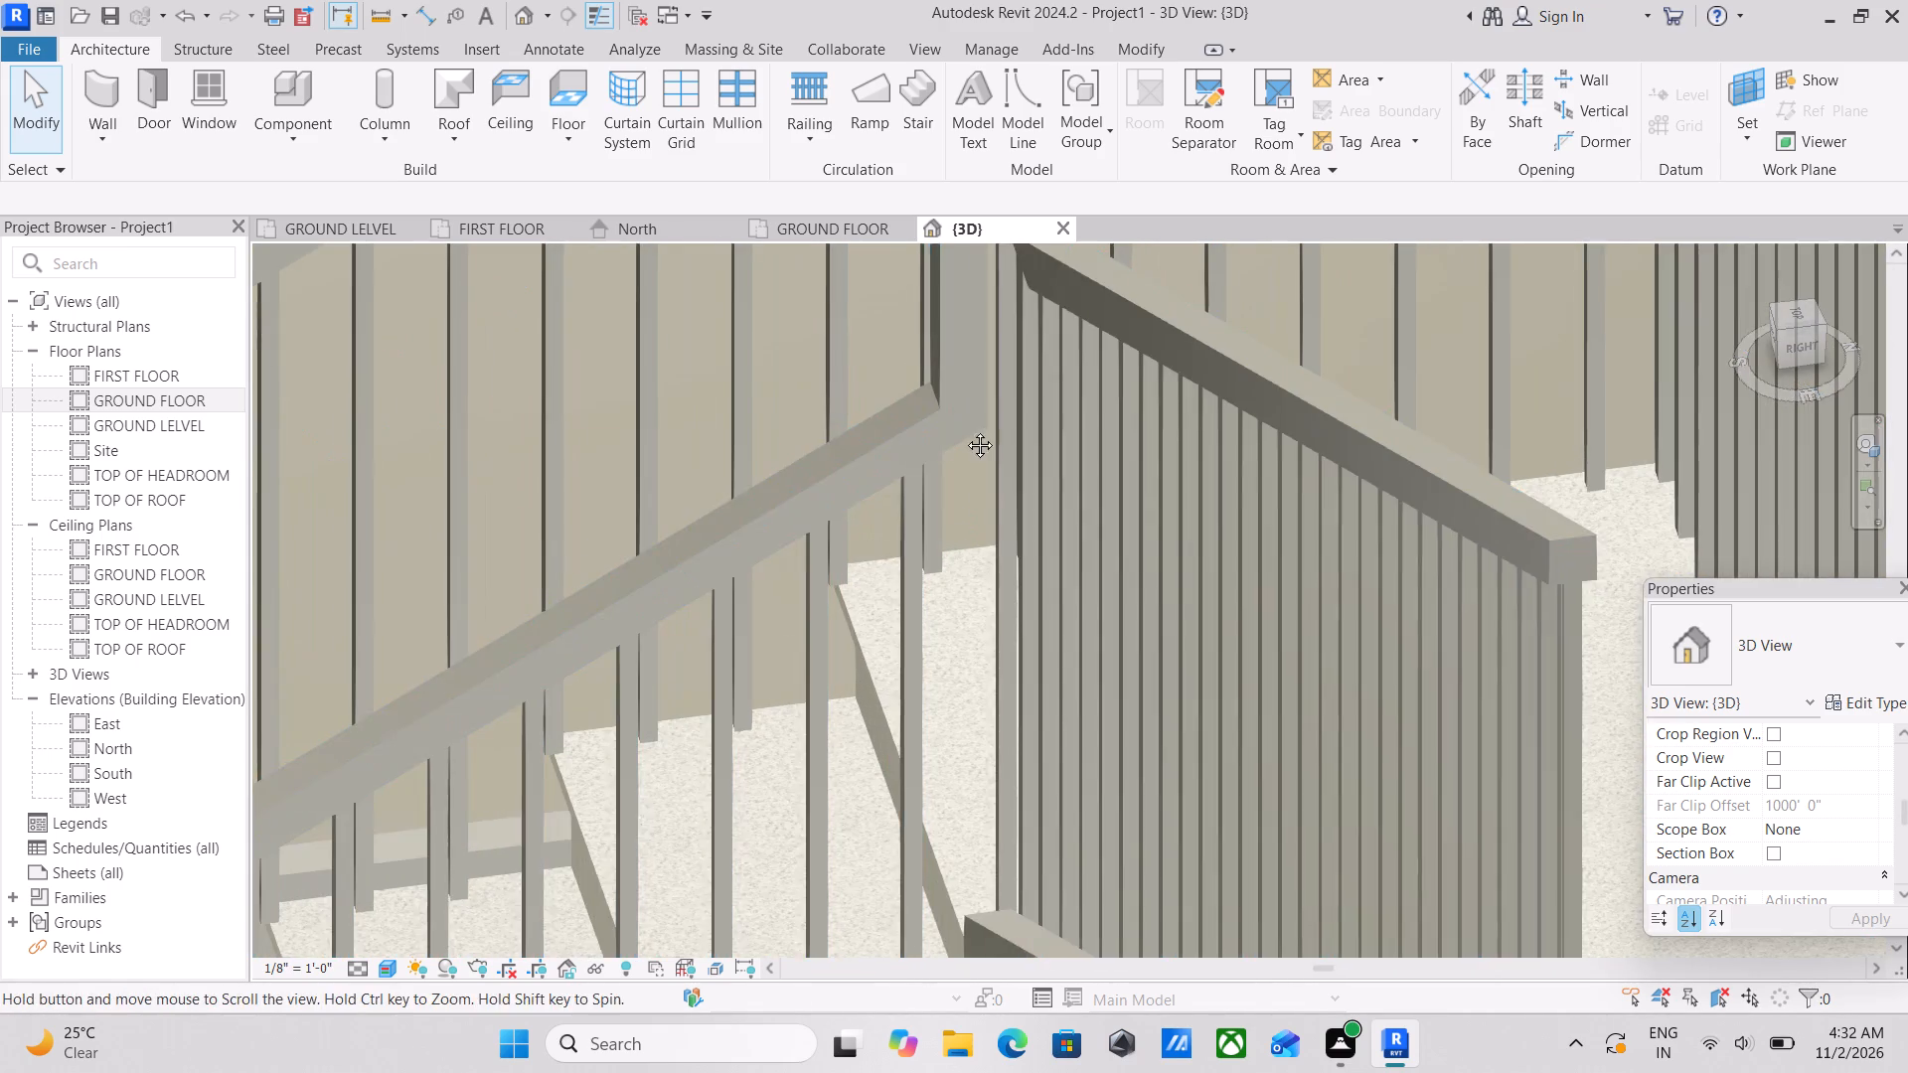
{"action": "middle_click_drag", "start_coordinate": [965, 430], "coordinate": [1328, 297]}
{"action": "left_click", "coordinate": [1010, 462]}
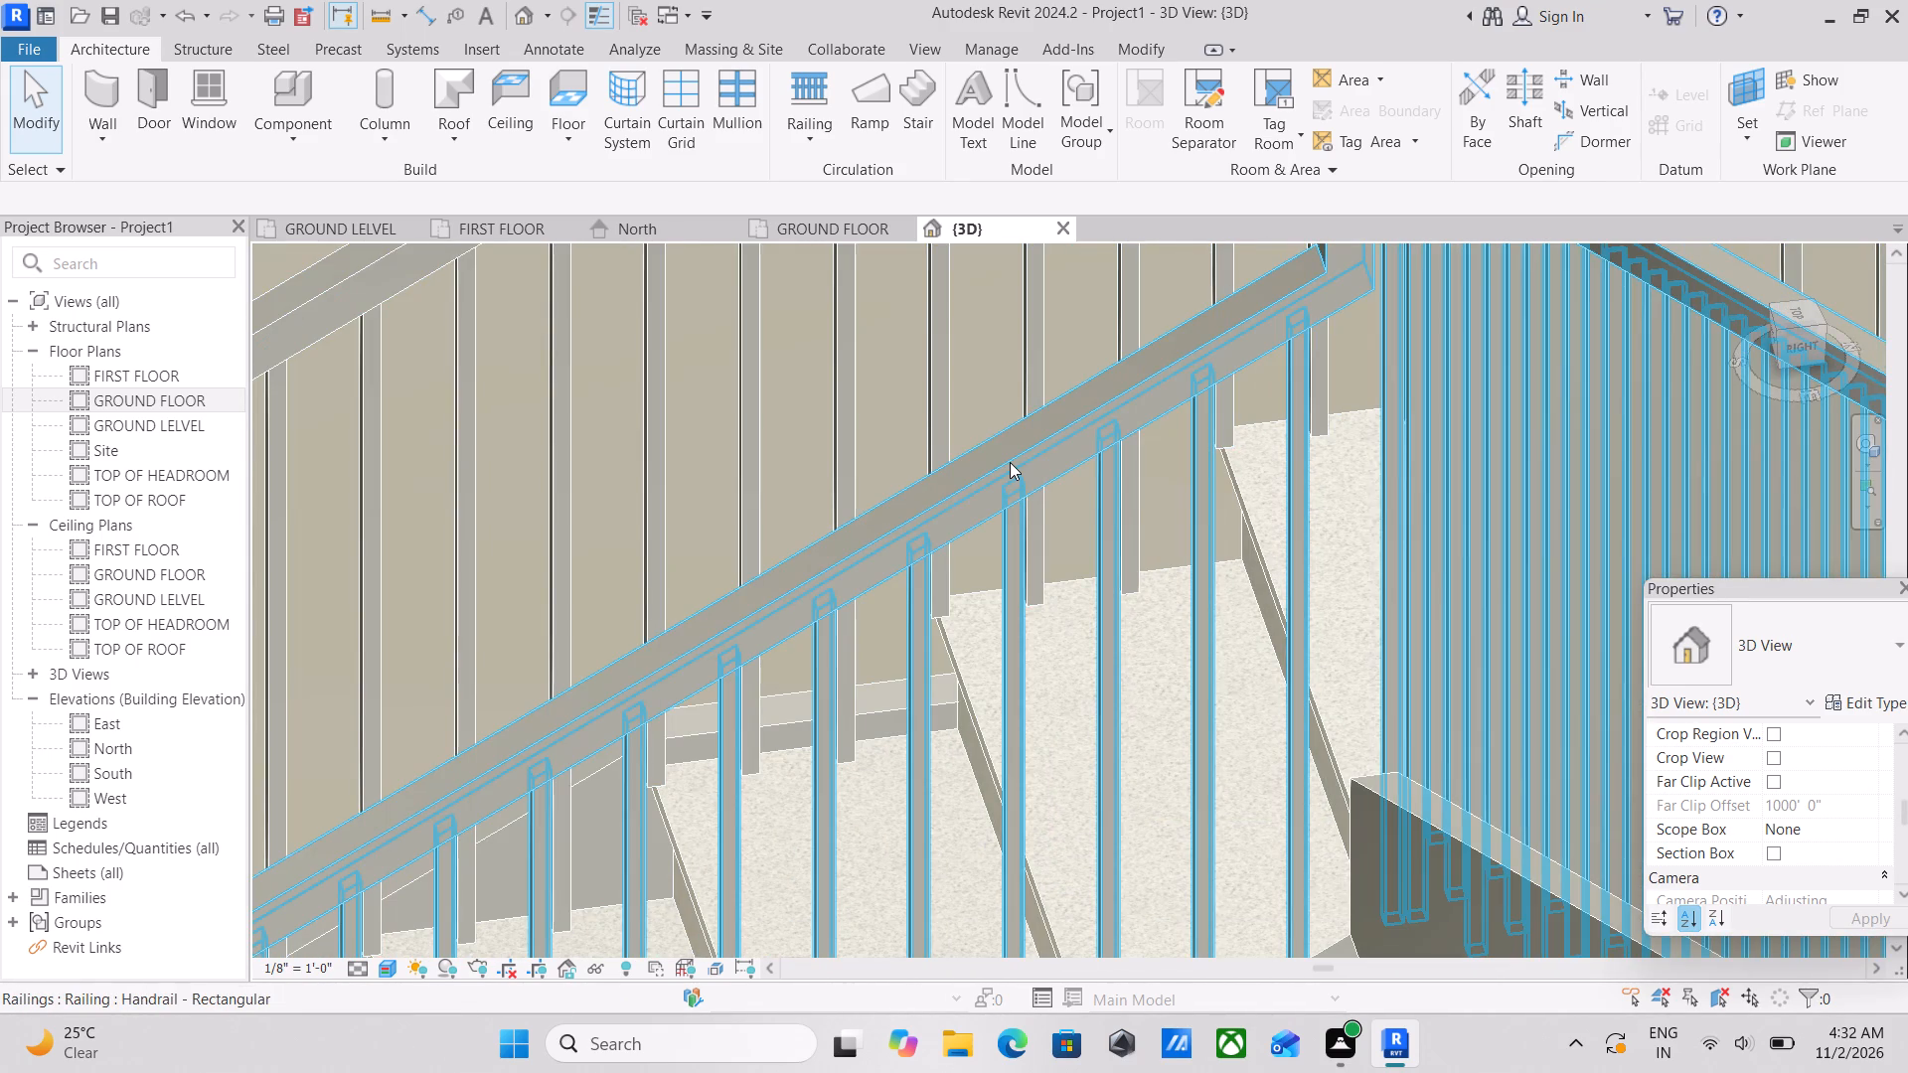
{"action": "scroll", "coordinate": [1010, 462], "scroll_direction": "down", "scroll_amount": 2}
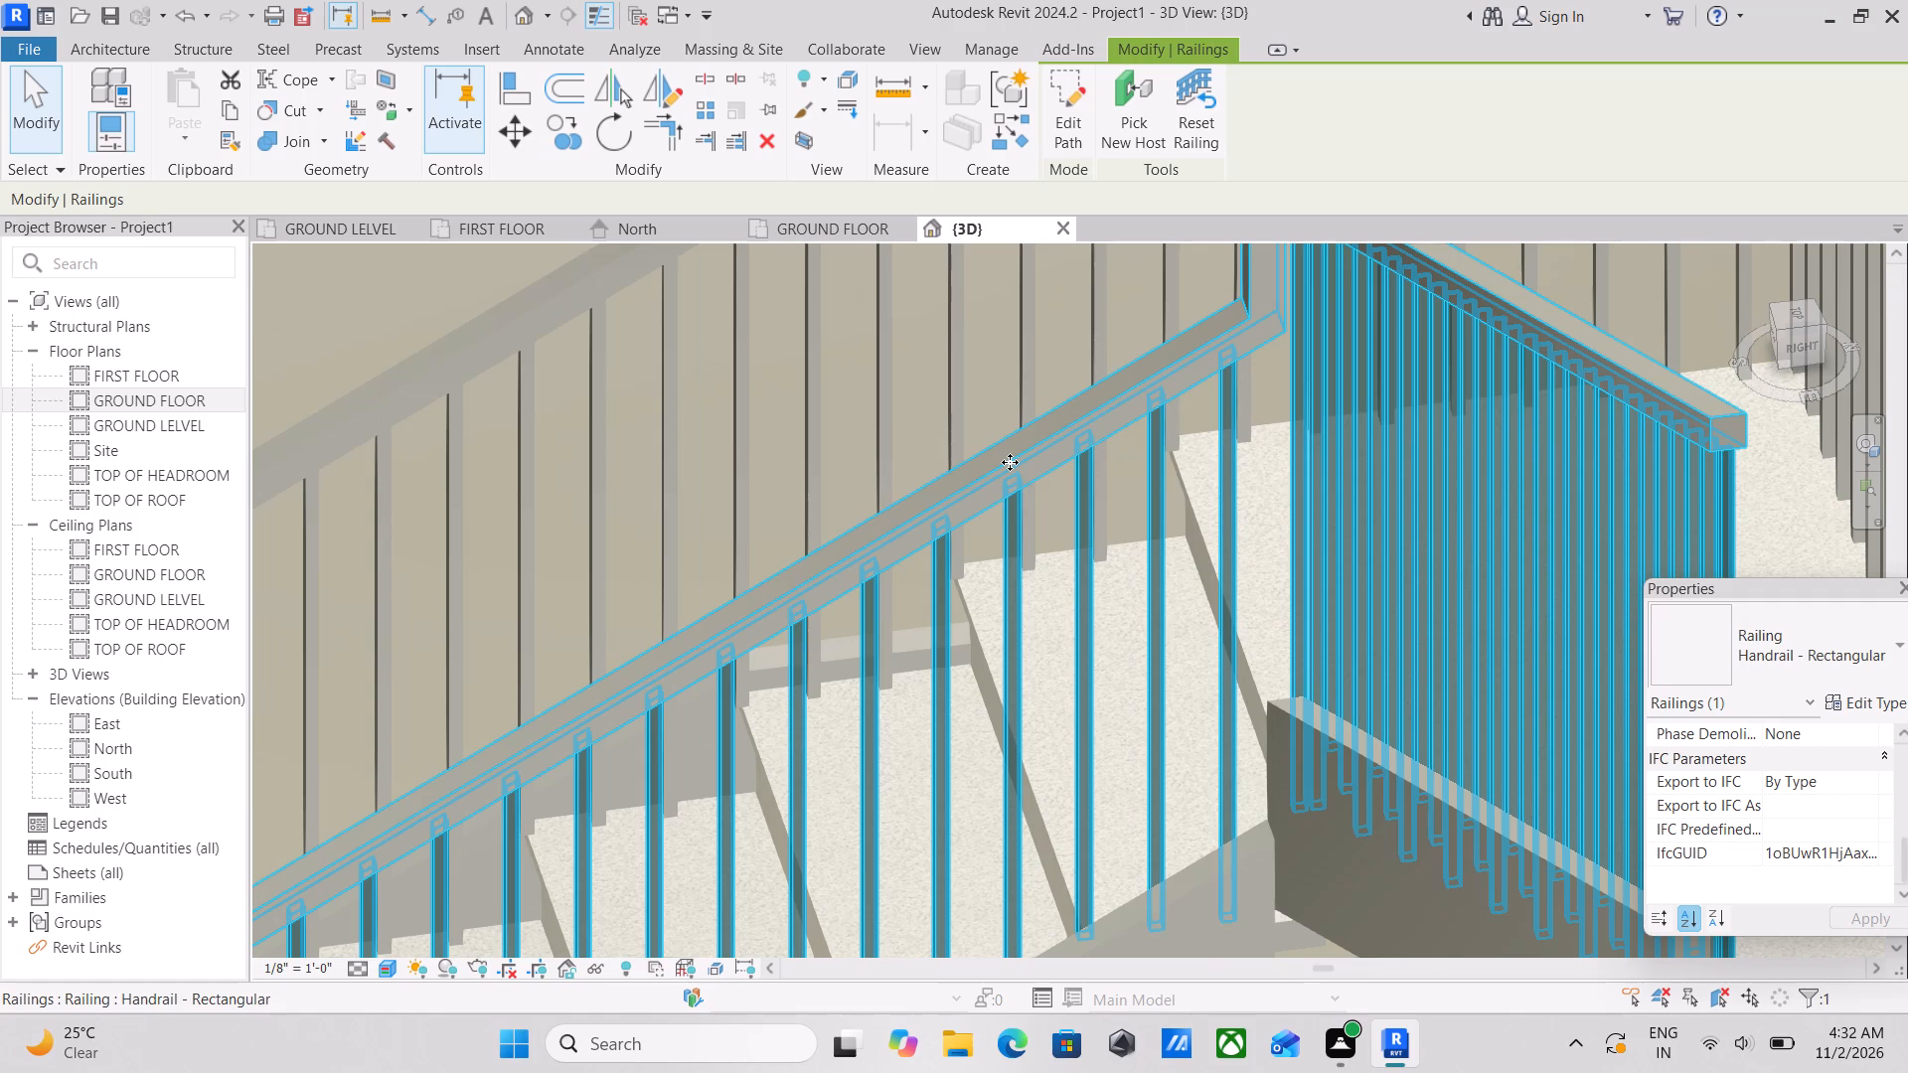
{"action": "scroll", "coordinate": [1060, 465], "scroll_direction": "down", "scroll_amount": 4}
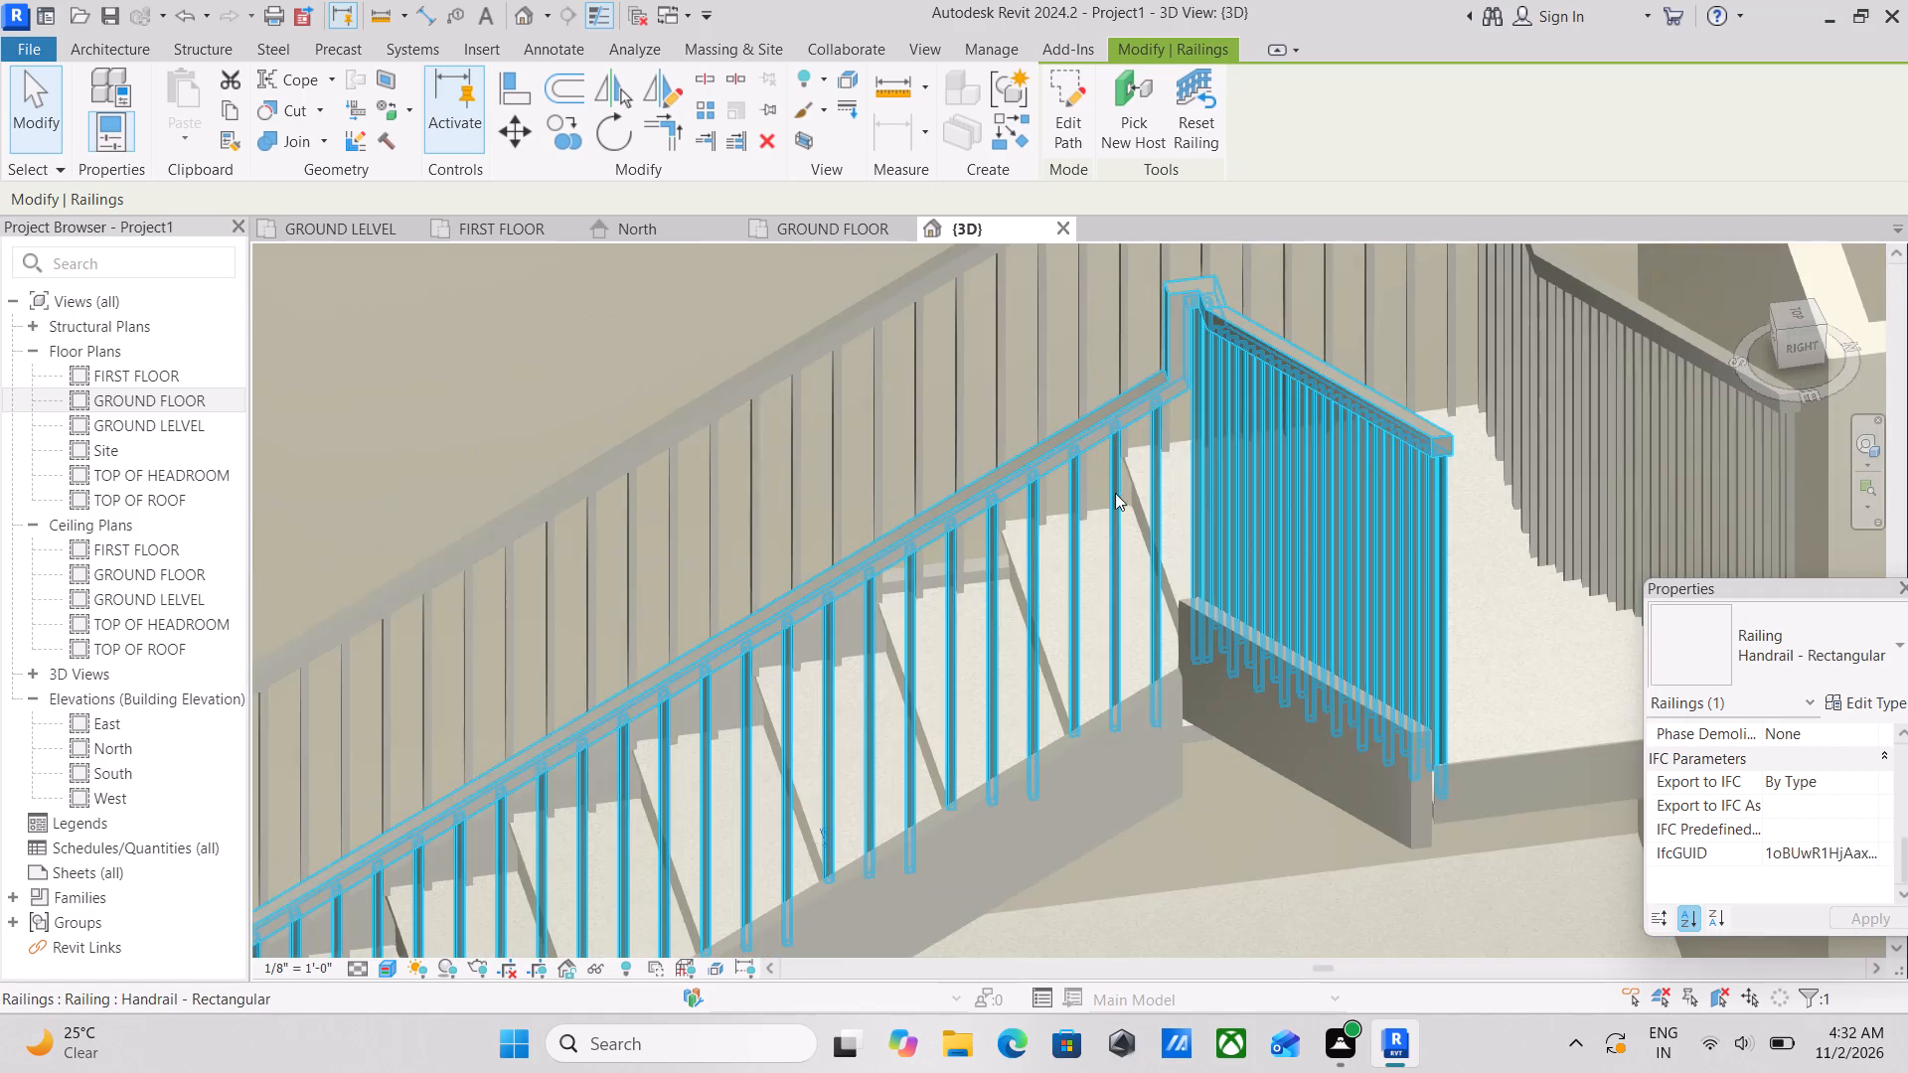
{"action": "scroll", "coordinate": [1164, 491], "scroll_direction": "down", "scroll_amount": 4}
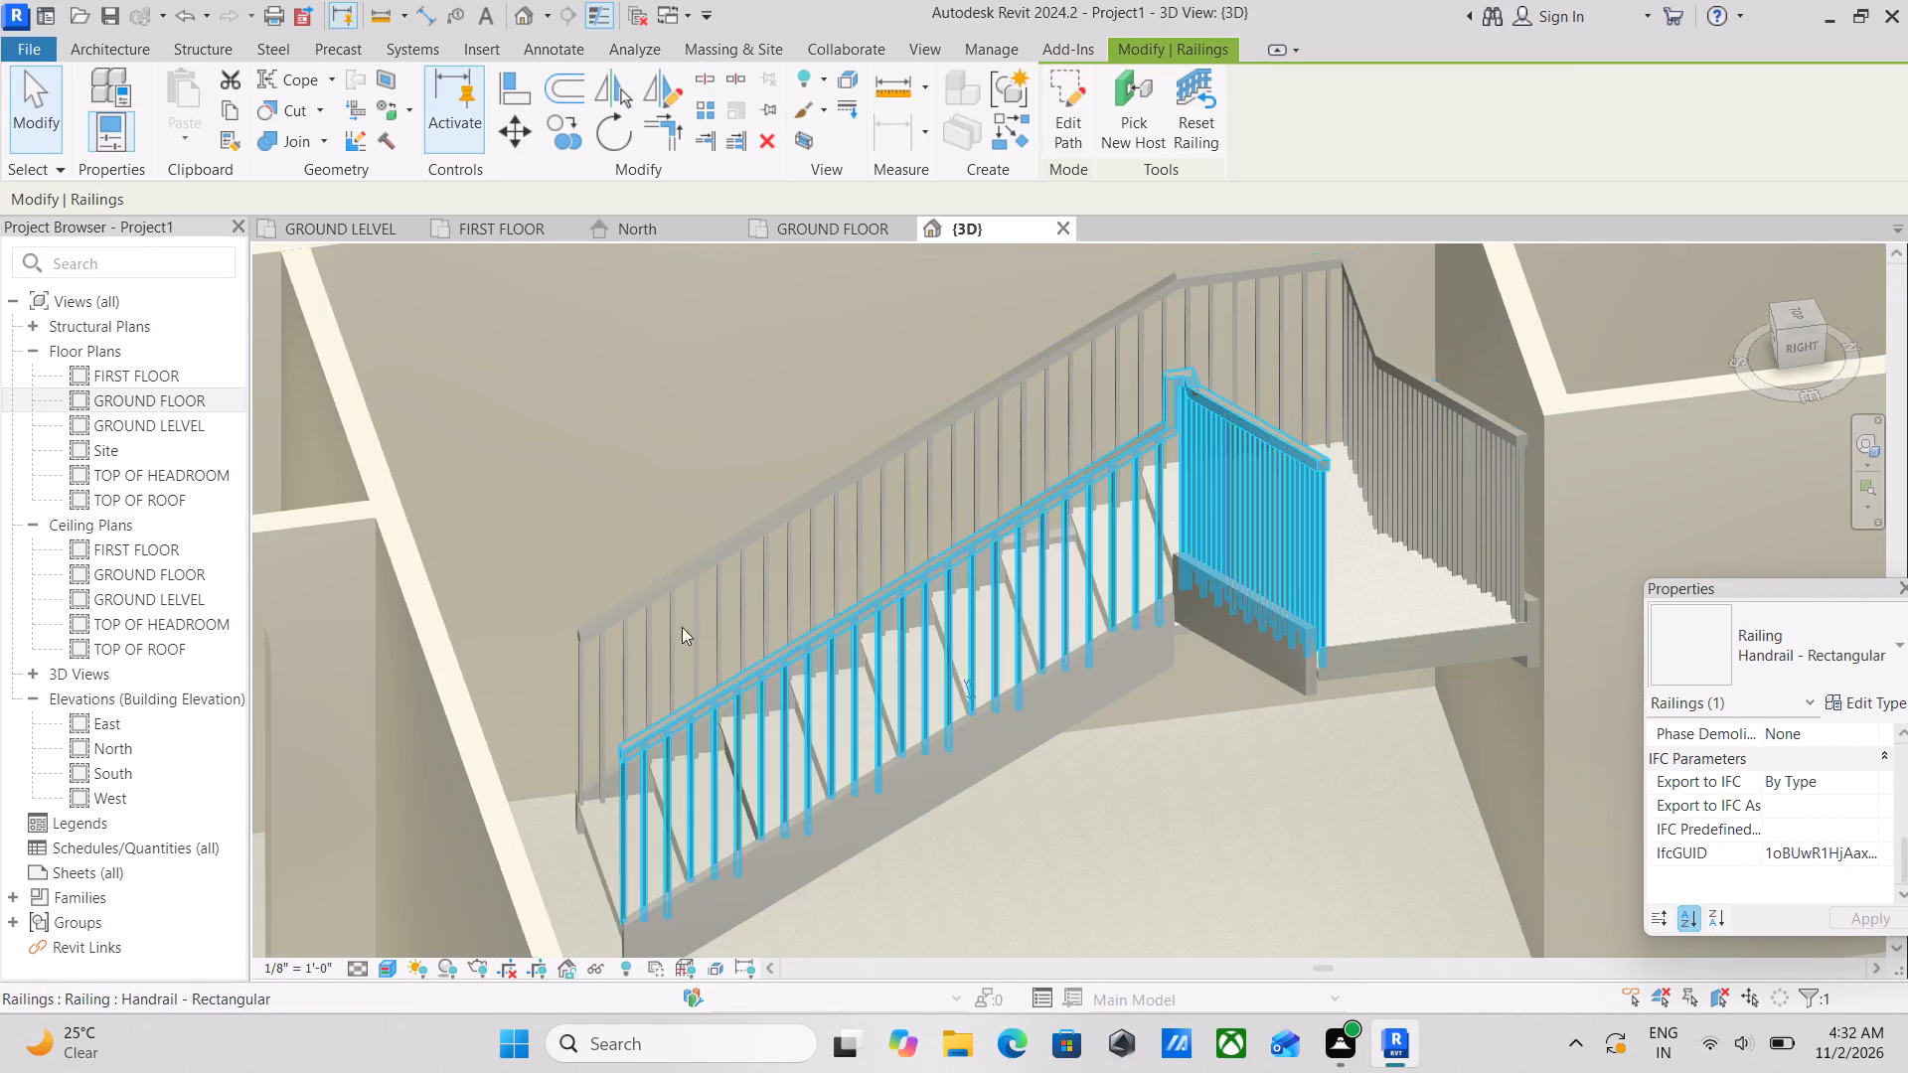
{"action": "scroll", "coordinate": [640, 611], "scroll_direction": "up", "scroll_amount": 4}
{"action": "scroll", "coordinate": [904, 747], "scroll_direction": "up", "scroll_amount": 3}
{"action": "scroll", "coordinate": [1240, 754], "scroll_direction": "up", "scroll_amount": 3}
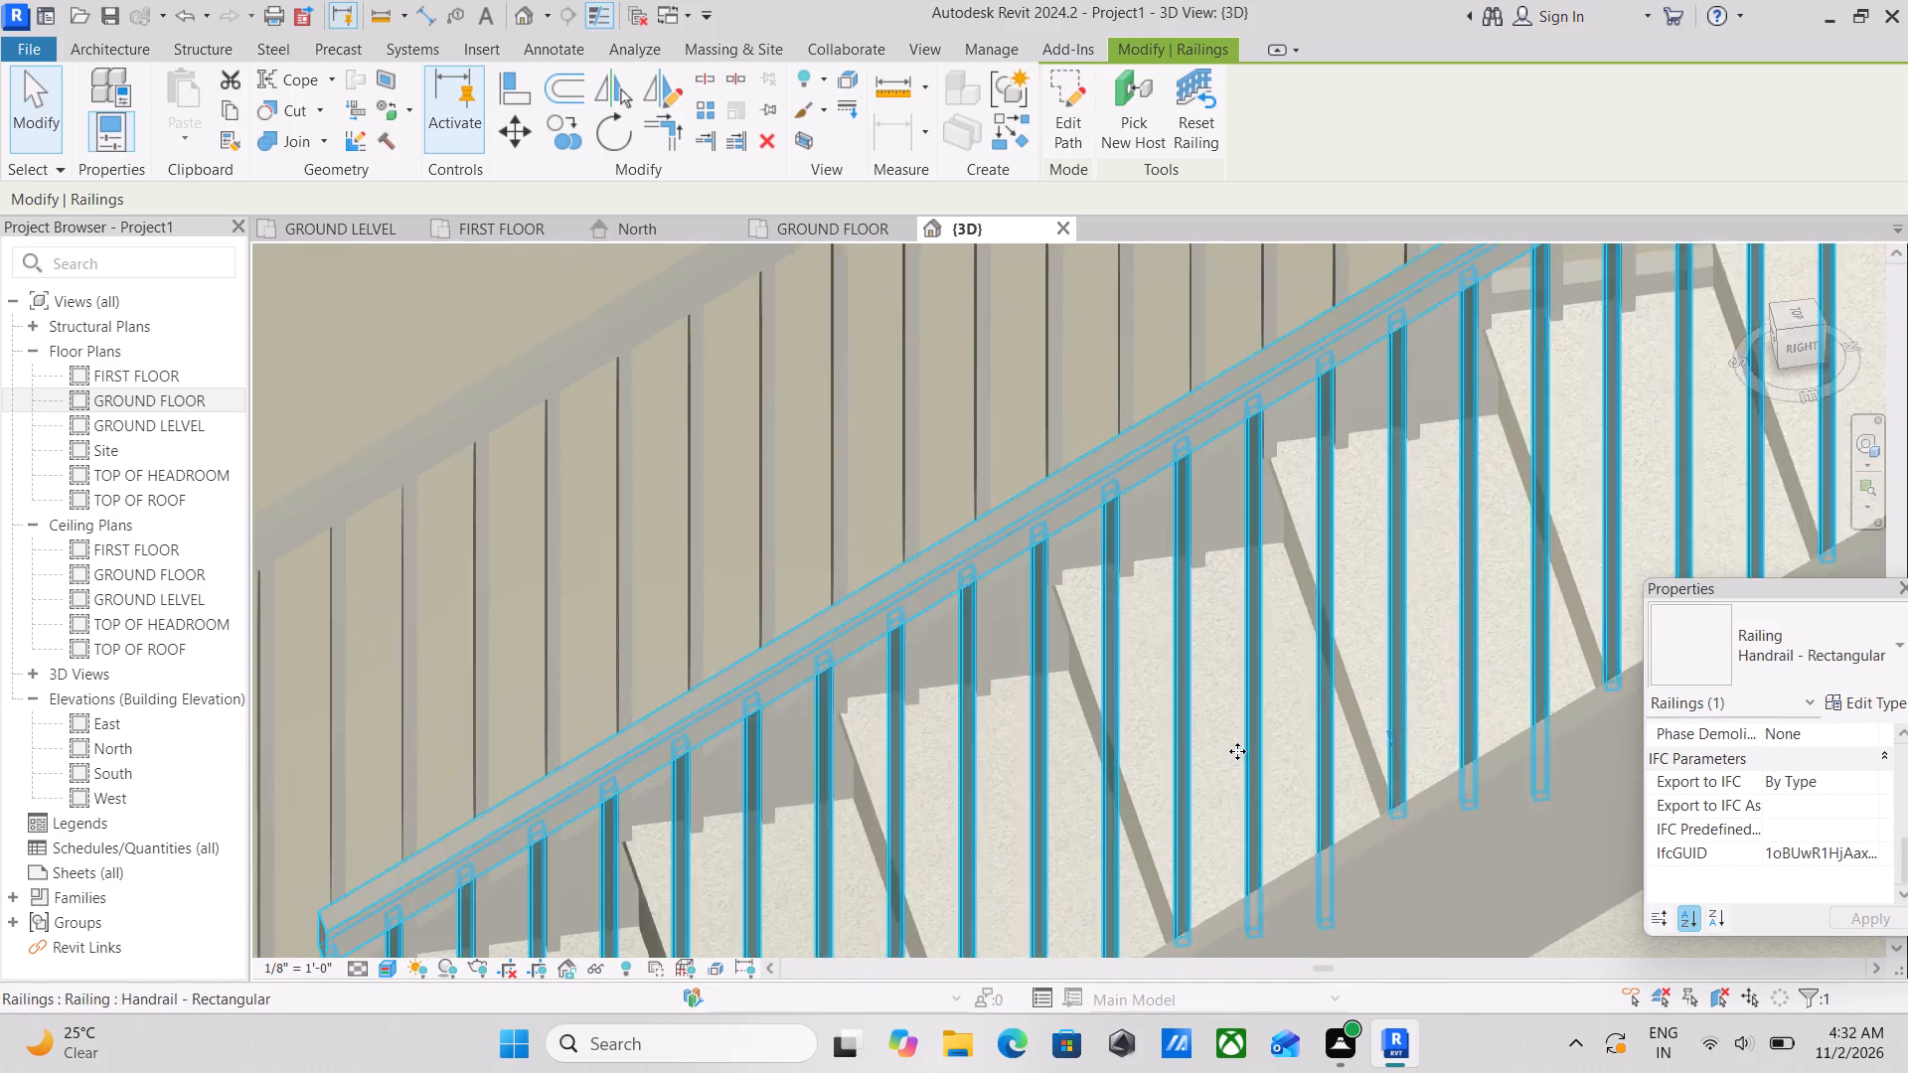
{"action": "key", "text": "Escape"}
{"action": "scroll", "coordinate": [991, 612], "scroll_direction": "down", "scroll_amount": 3}
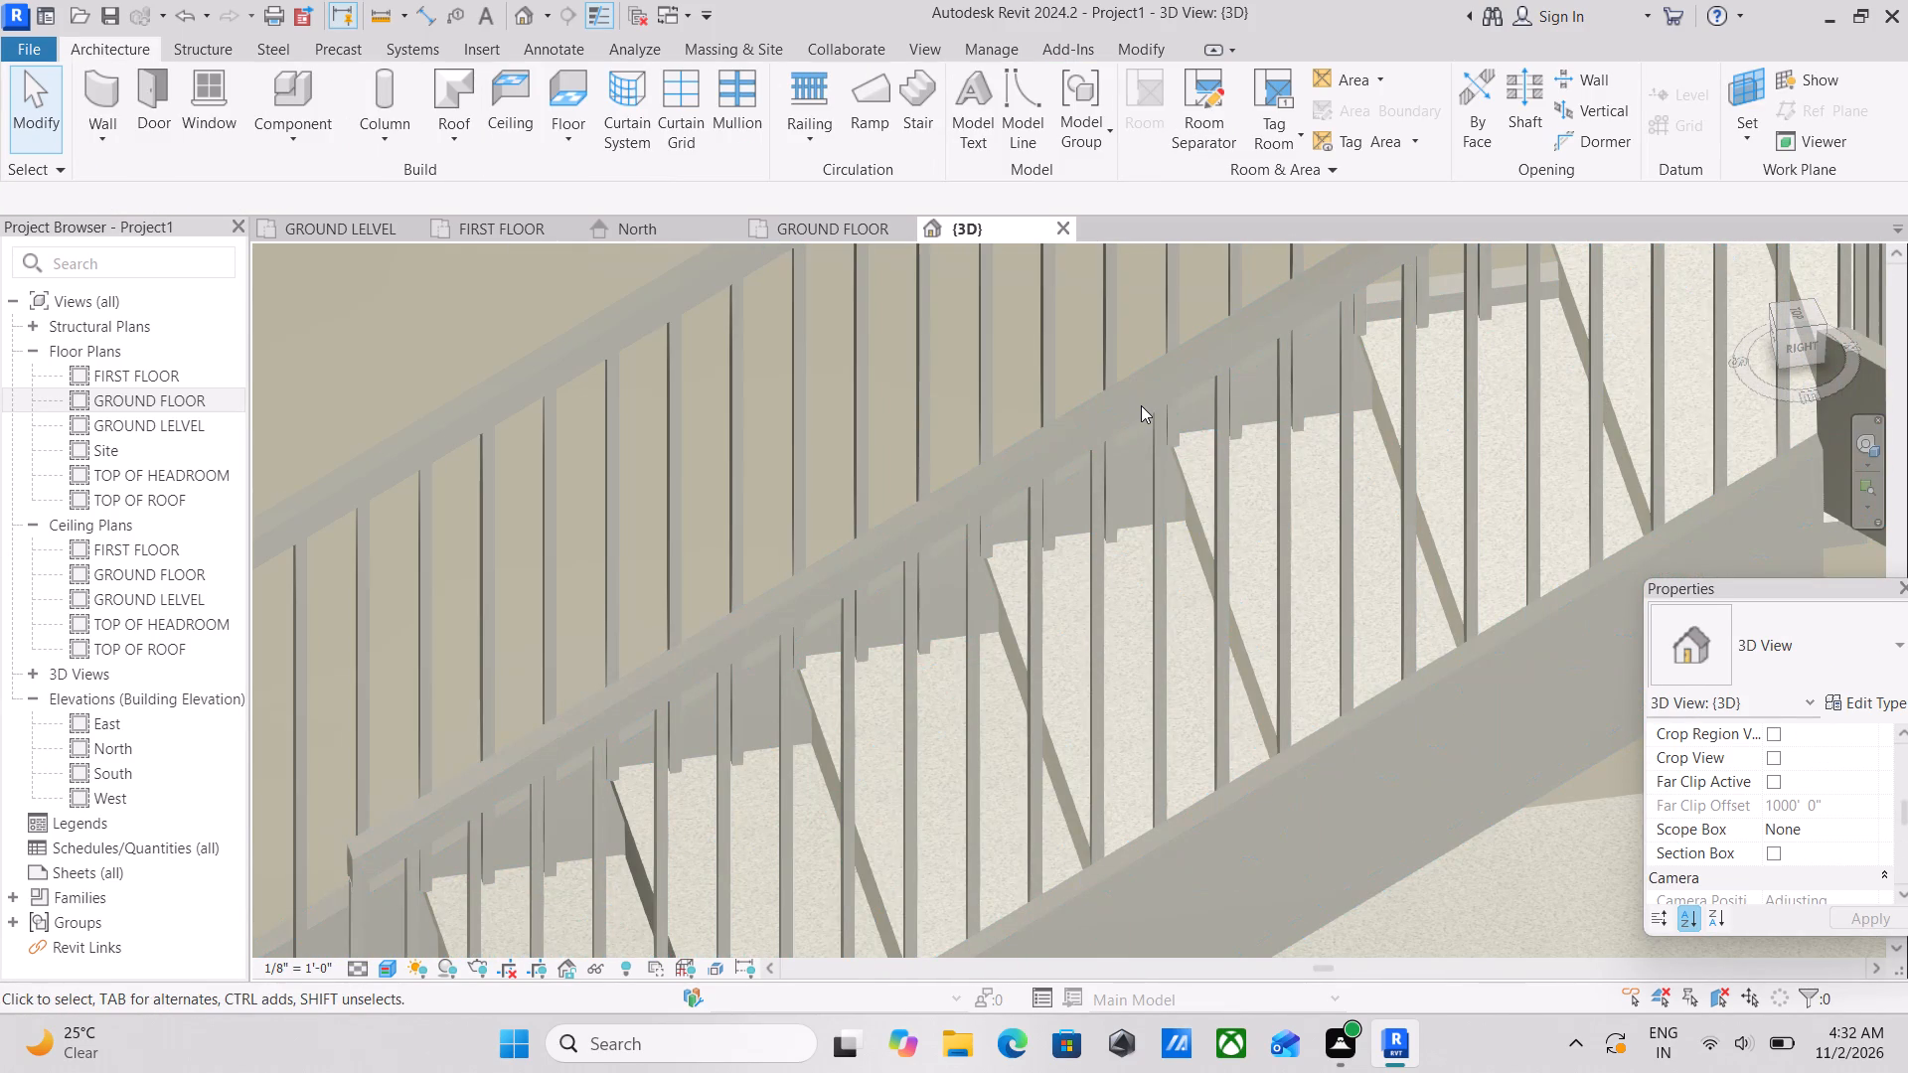
{"action": "left_click", "coordinate": [1068, 437]}
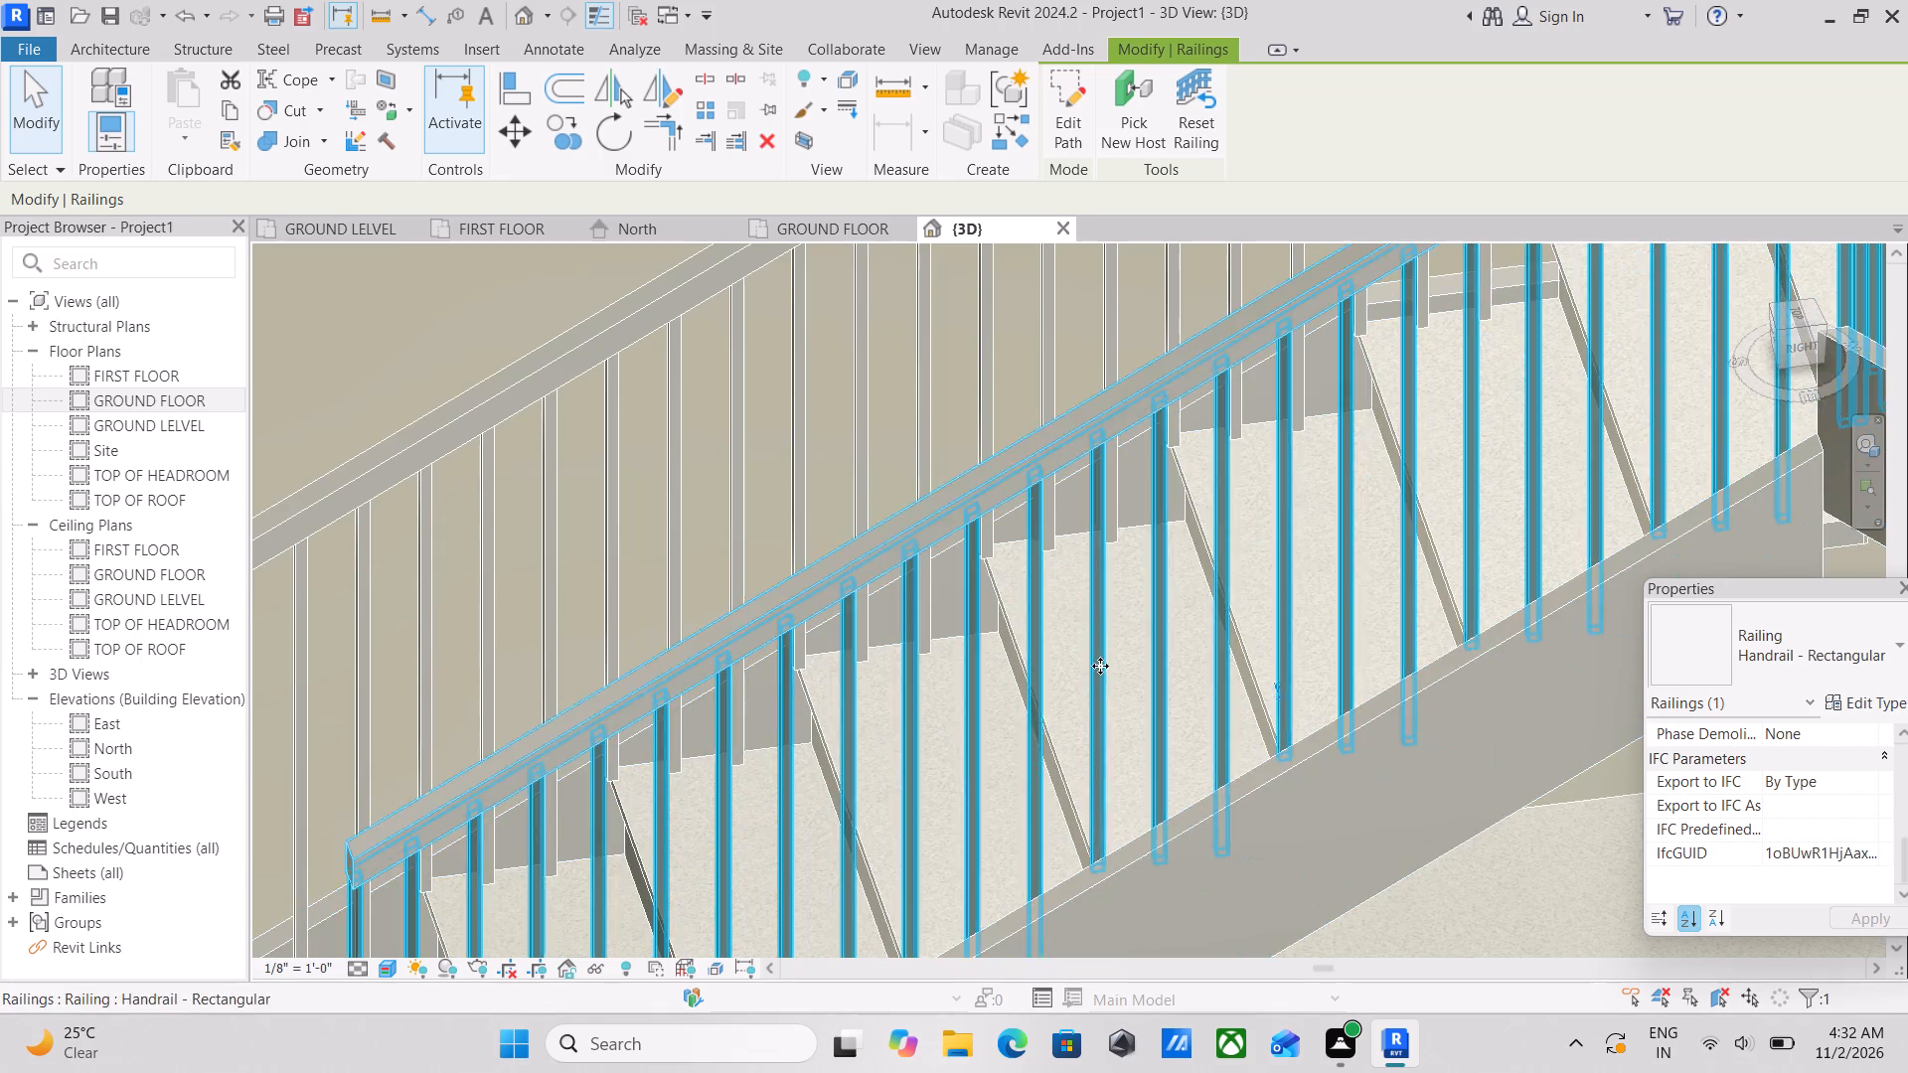
{"action": "scroll", "coordinate": [1427, 654], "scroll_direction": "down", "scroll_amount": 2}
{"action": "scroll", "coordinate": [1049, 664], "scroll_direction": "down", "scroll_amount": 4}
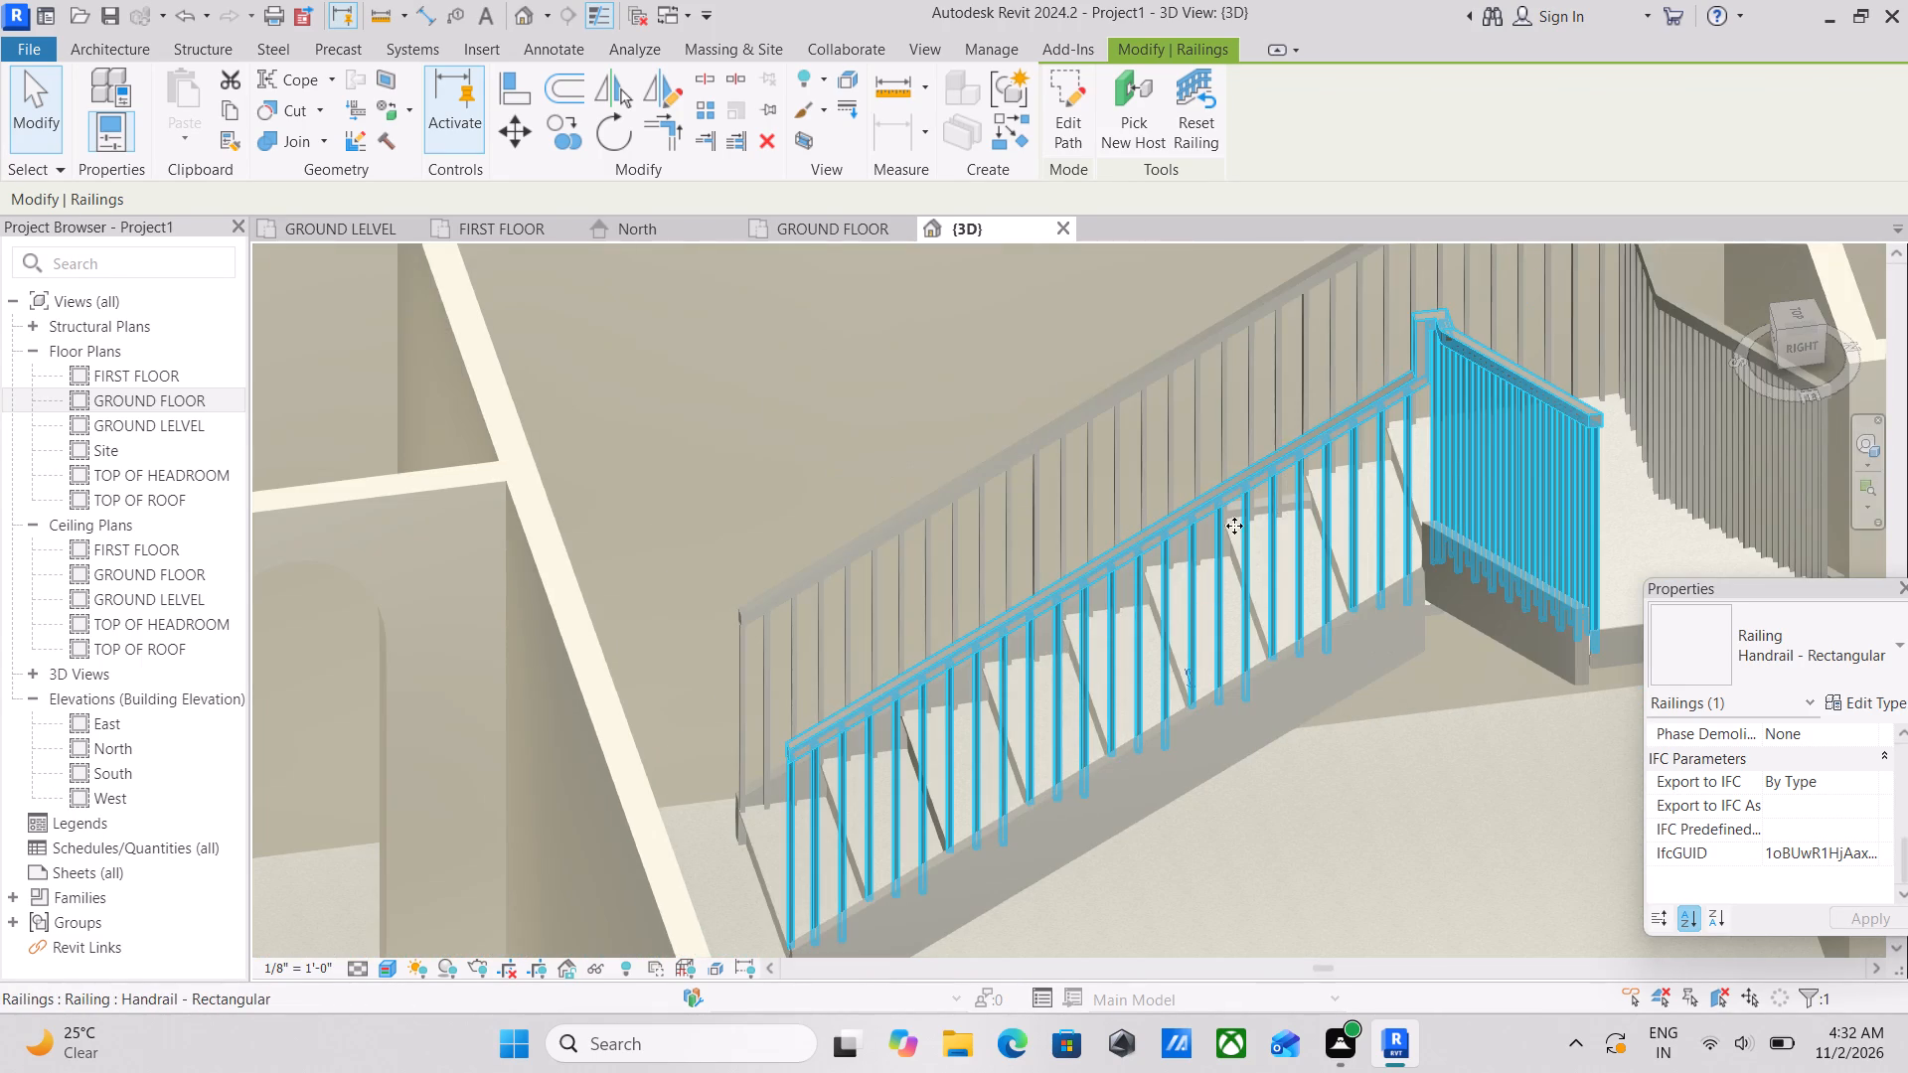
{"action": "scroll", "coordinate": [1206, 477], "scroll_direction": "down", "scroll_amount": 1}
{"action": "scroll", "coordinate": [1339, 480], "scroll_direction": "down", "scroll_amount": 2}
{"action": "middle_click_drag", "start_coordinate": [1339, 480], "coordinate": [1229, 573]}
{"action": "scroll", "coordinate": [1229, 573], "scroll_direction": "up", "scroll_amount": 1}
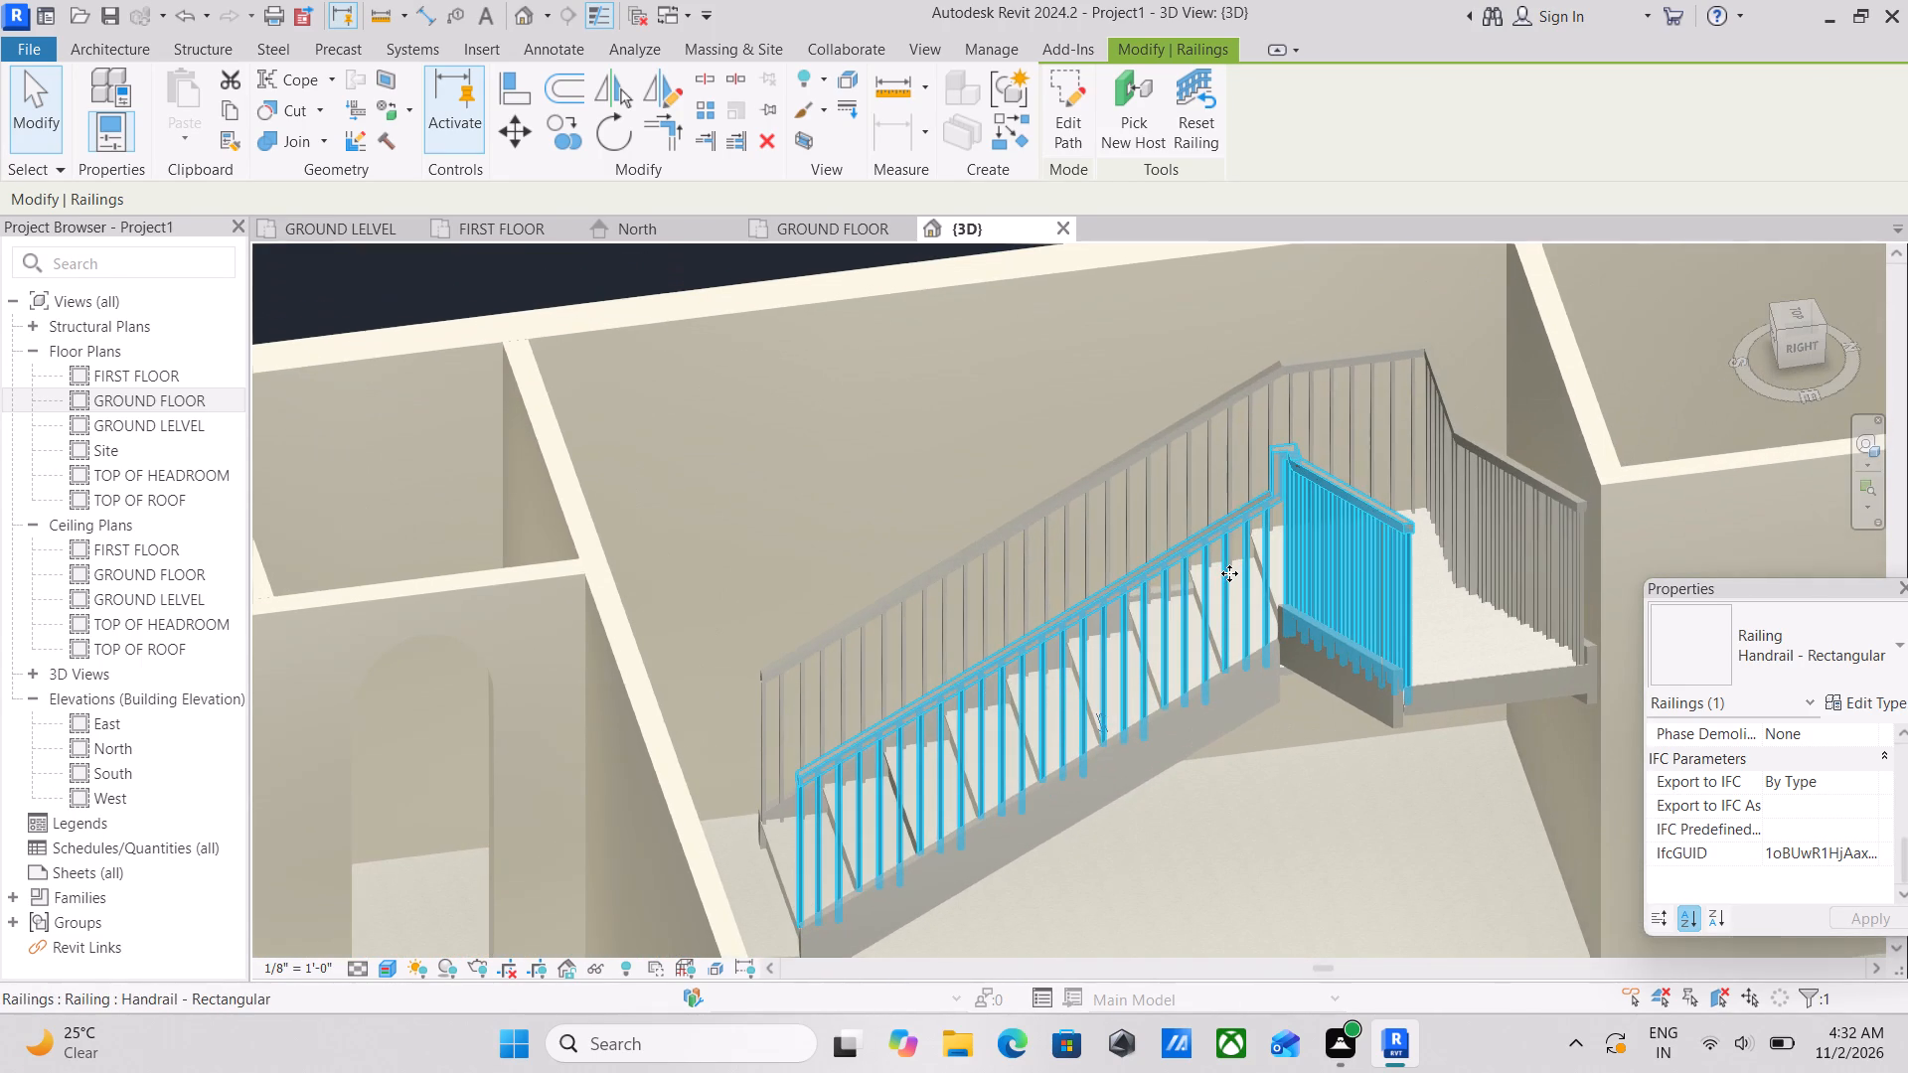
{"action": "key", "text": "Escape"}
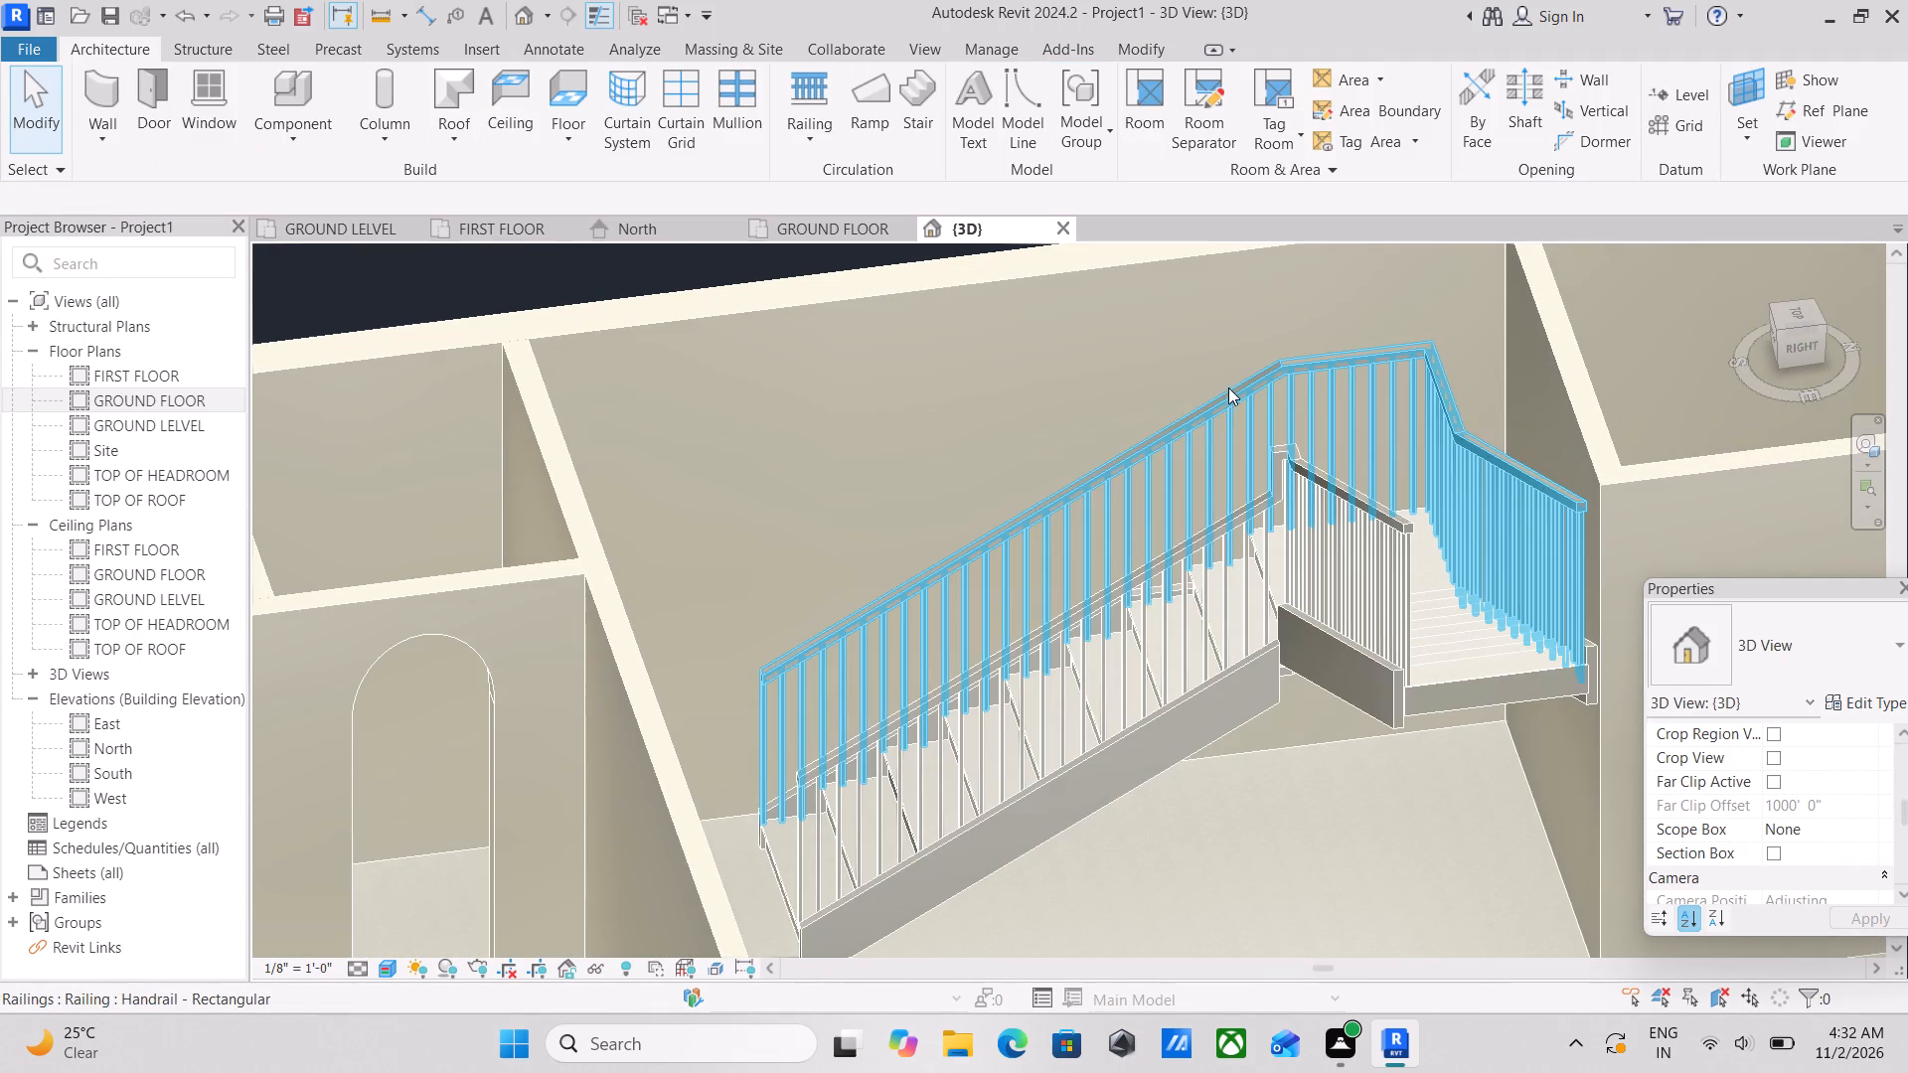
Inspect the outer, wall-side stair railing along both flights and the landing.
{"action": "left_click", "coordinate": [1255, 379]}
{"action": "scroll", "coordinate": [1334, 458], "scroll_direction": "up", "scroll_amount": 4}
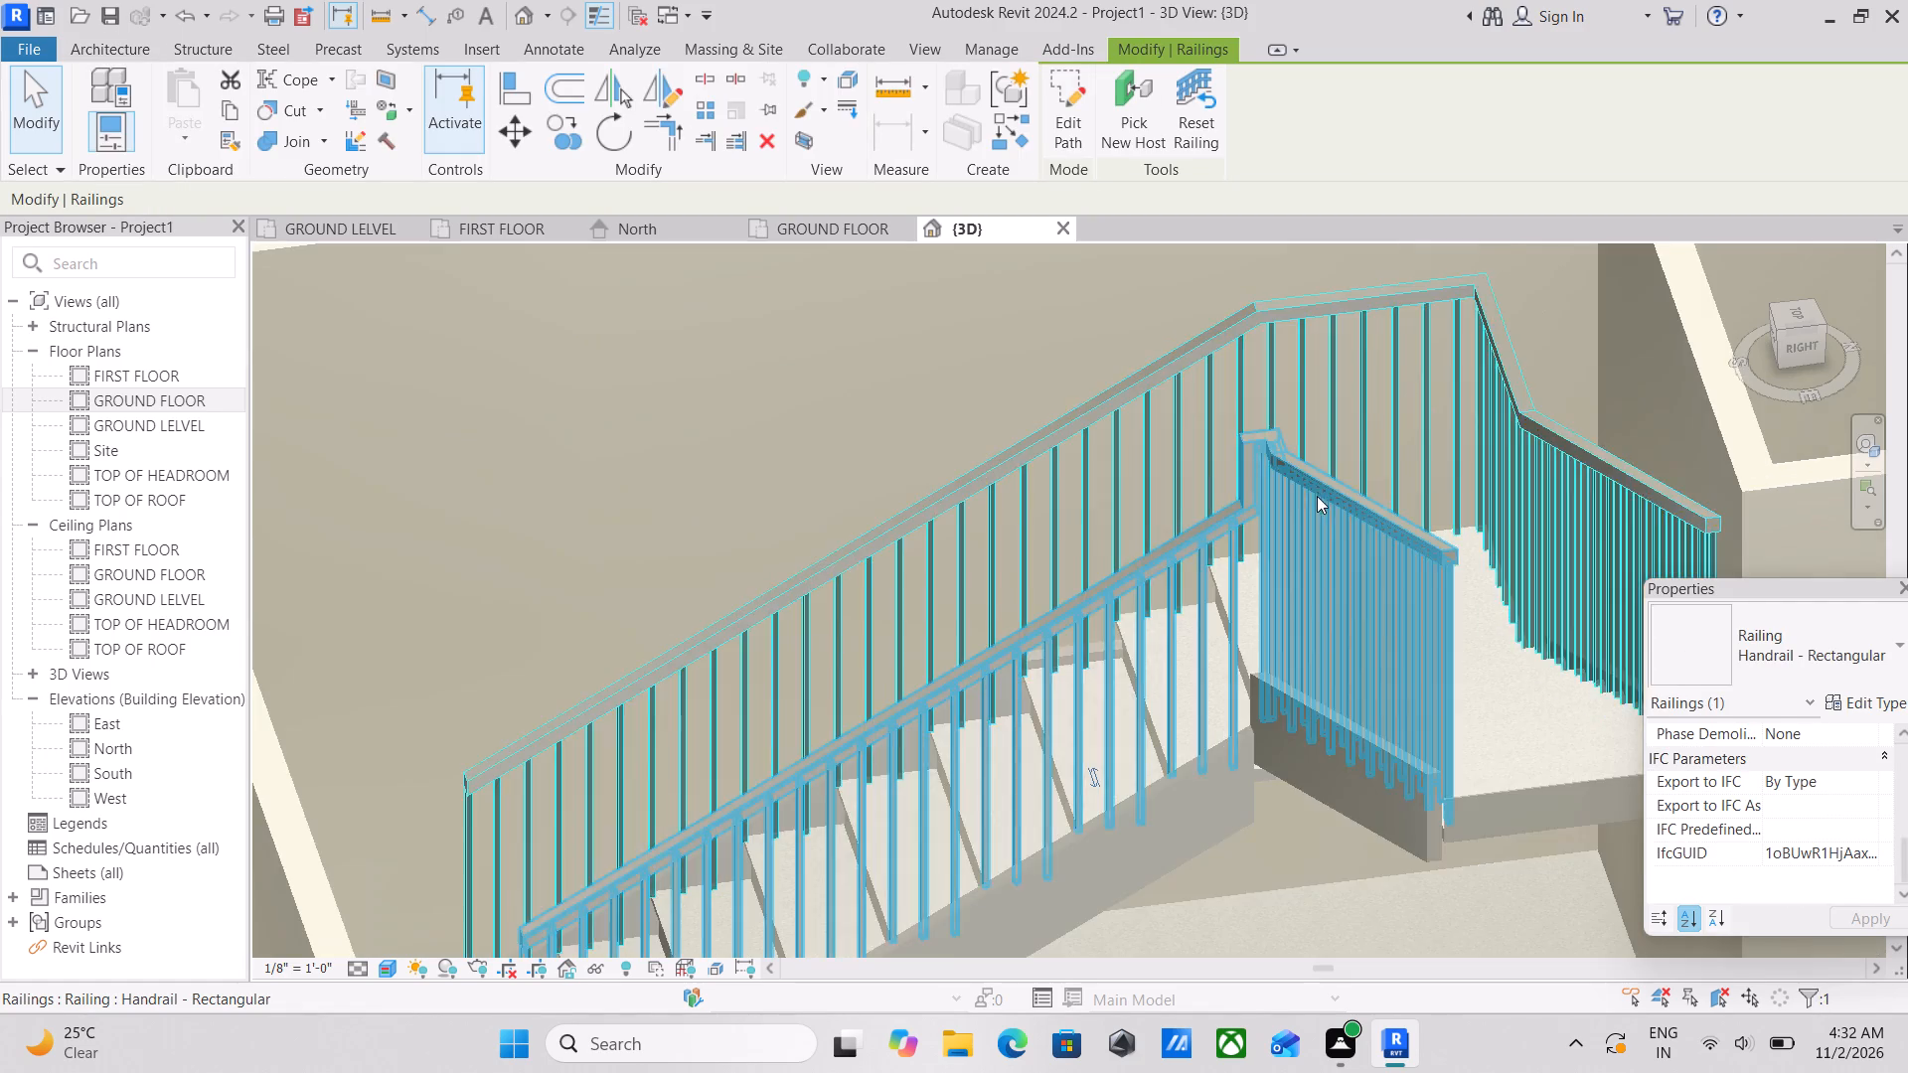
{"action": "scroll", "coordinate": [1317, 496], "scroll_direction": "up", "scroll_amount": 3}
{"action": "key", "text": "Escape"}
{"action": "scroll", "coordinate": [1342, 468], "scroll_direction": "down", "scroll_amount": 4}
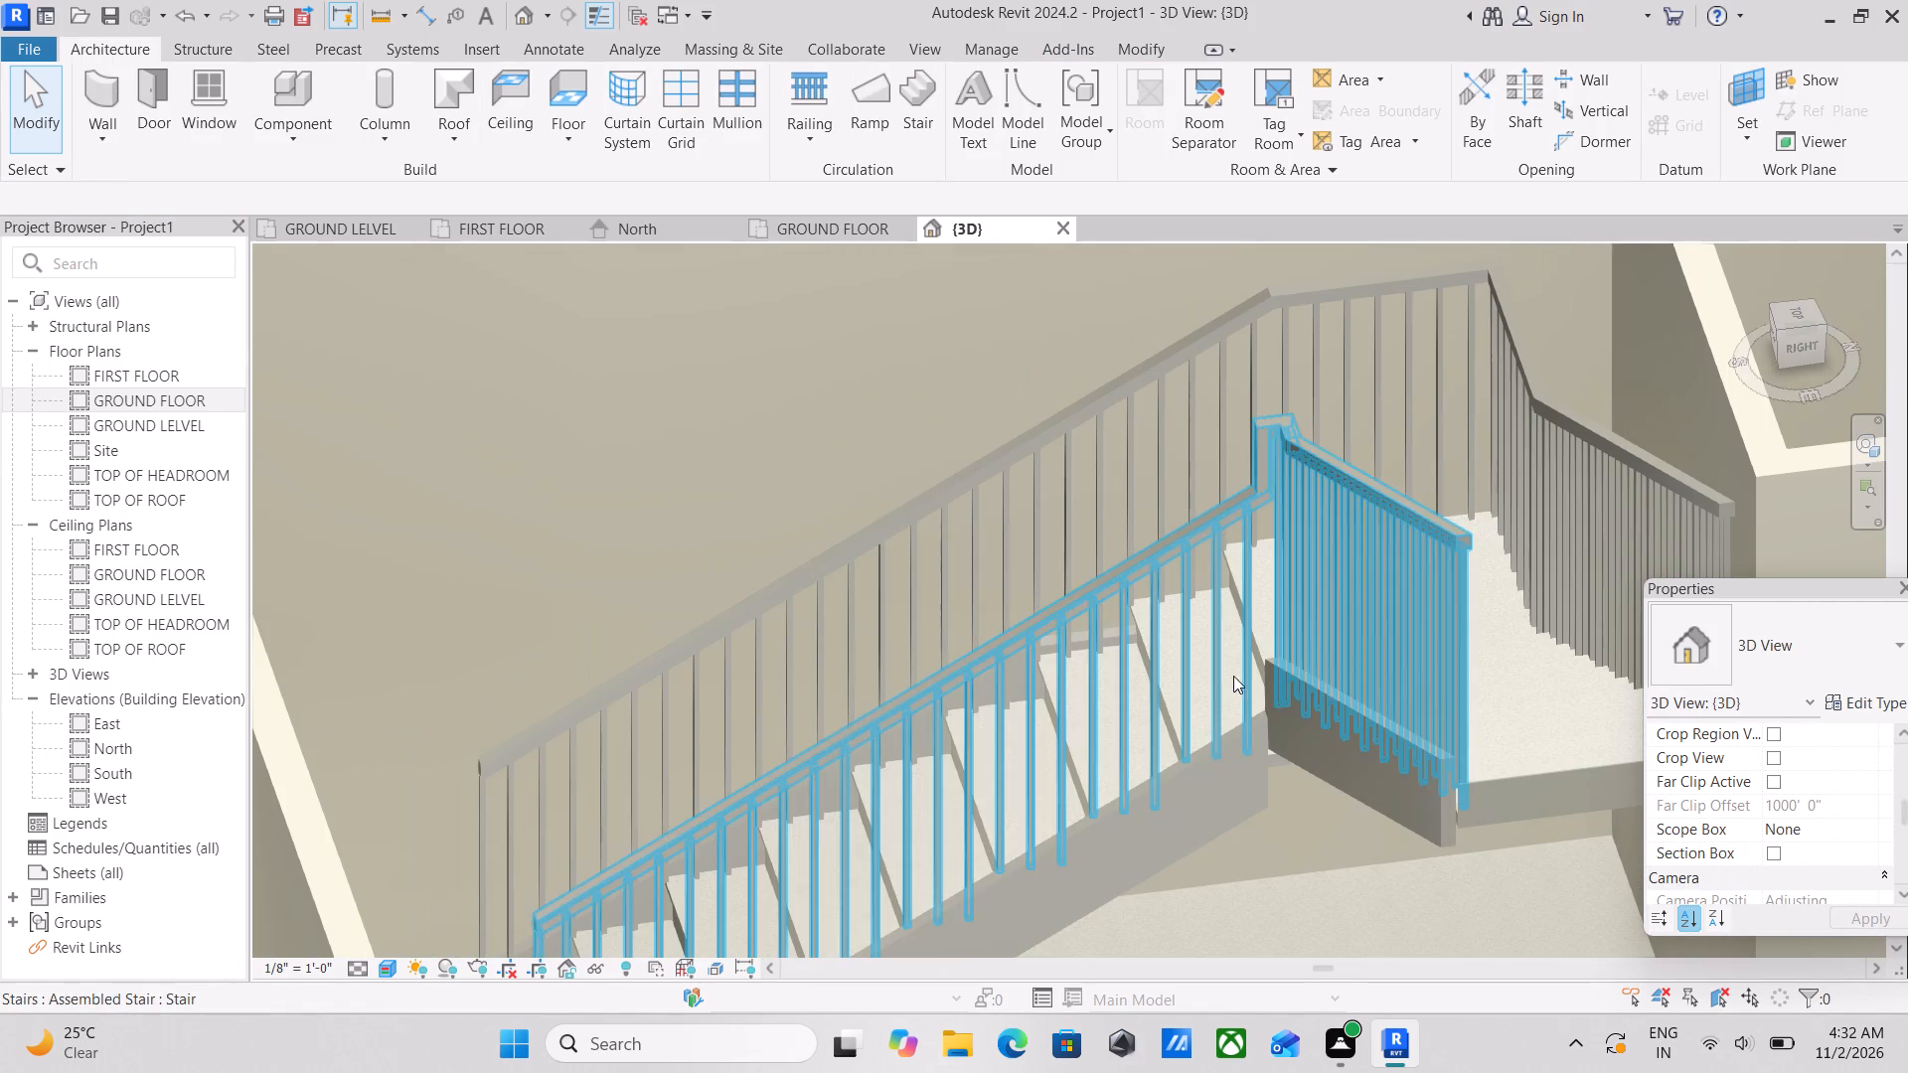
{"action": "scroll", "coordinate": [1016, 604], "scroll_direction": "down", "scroll_amount": 1}
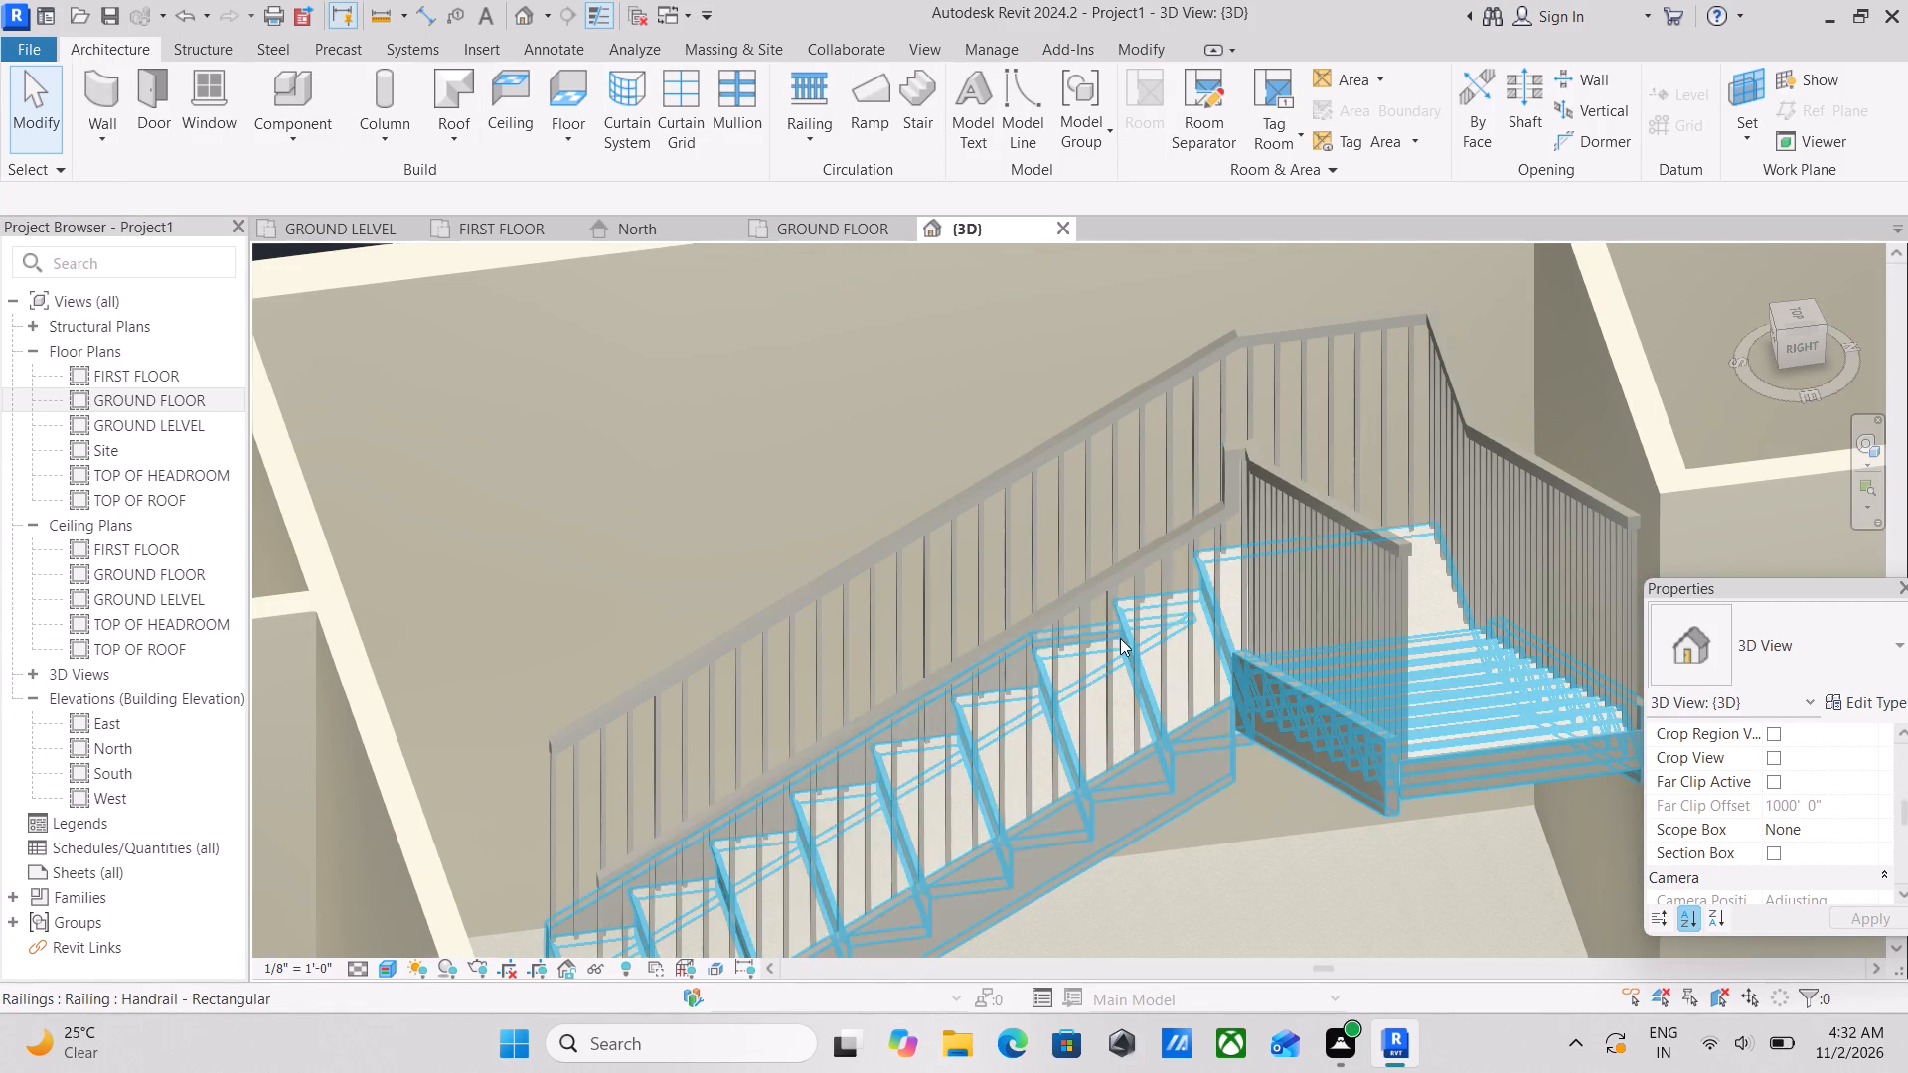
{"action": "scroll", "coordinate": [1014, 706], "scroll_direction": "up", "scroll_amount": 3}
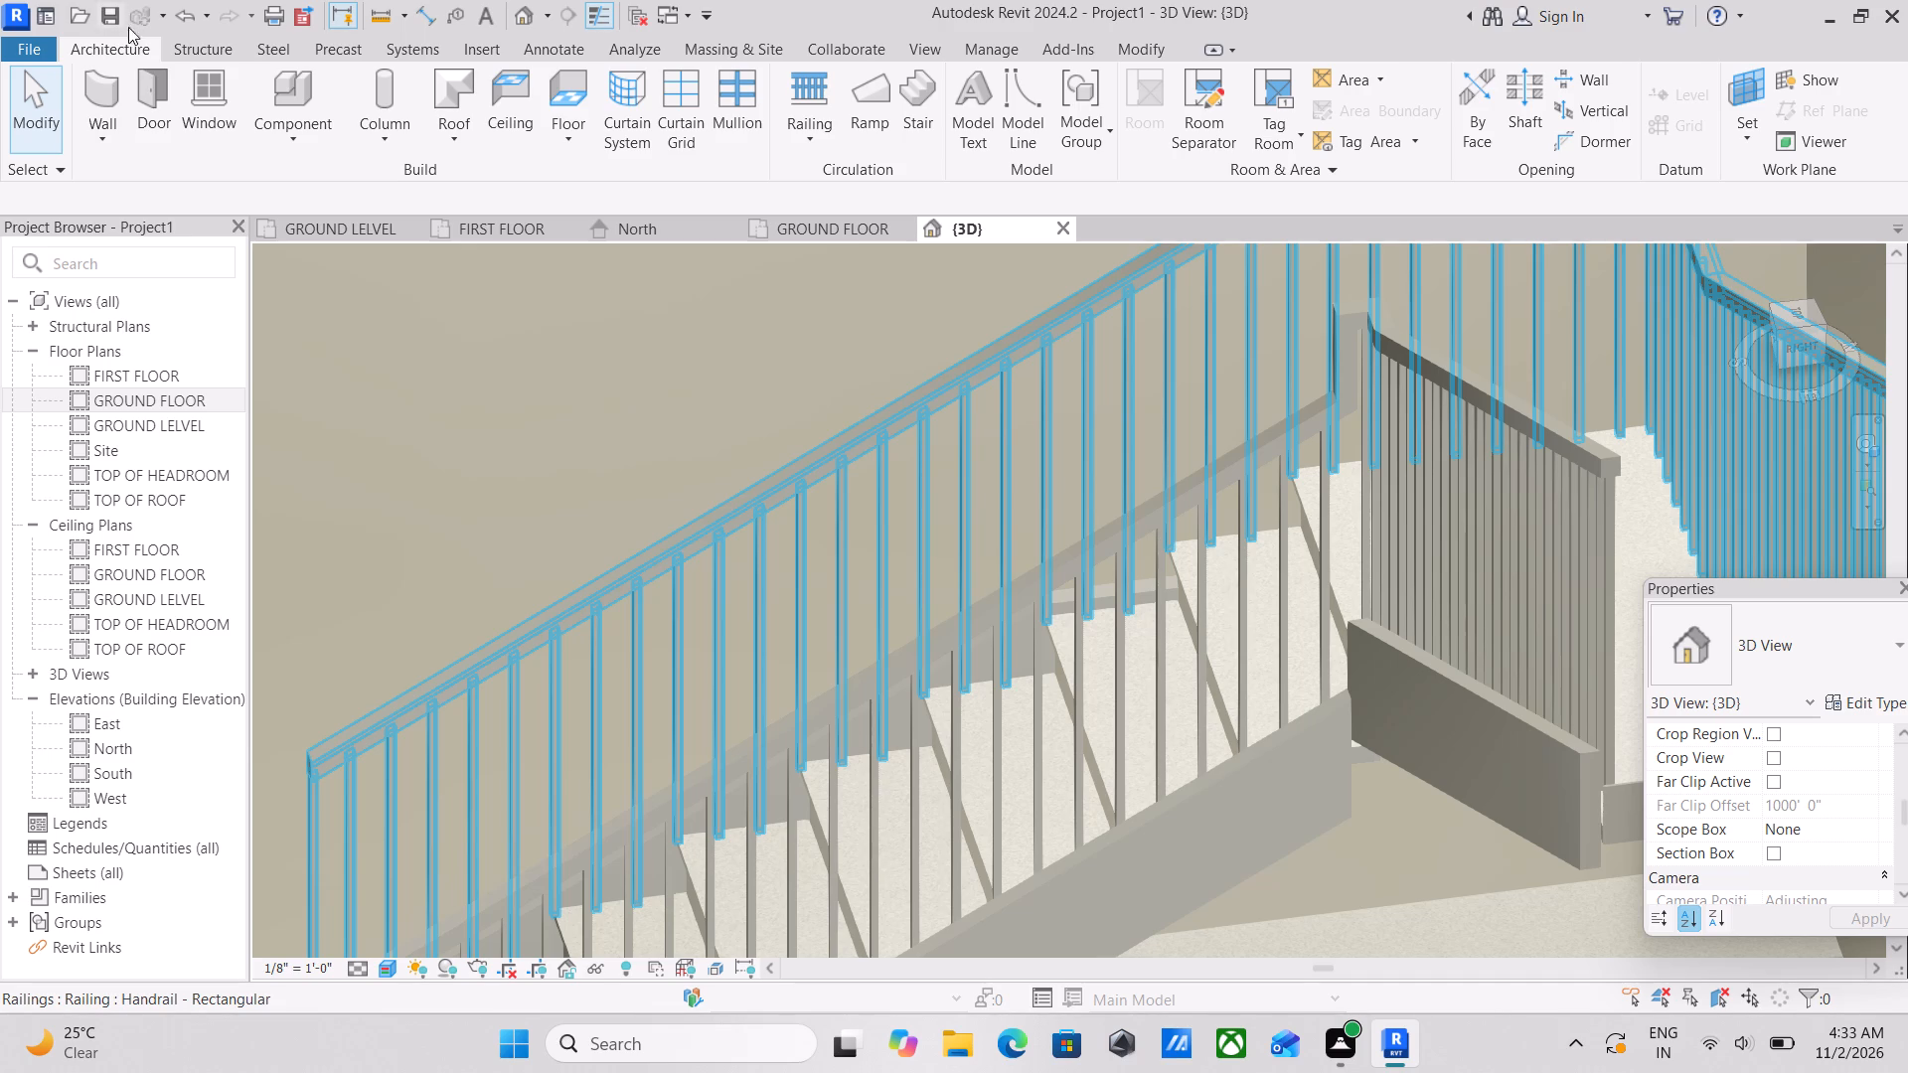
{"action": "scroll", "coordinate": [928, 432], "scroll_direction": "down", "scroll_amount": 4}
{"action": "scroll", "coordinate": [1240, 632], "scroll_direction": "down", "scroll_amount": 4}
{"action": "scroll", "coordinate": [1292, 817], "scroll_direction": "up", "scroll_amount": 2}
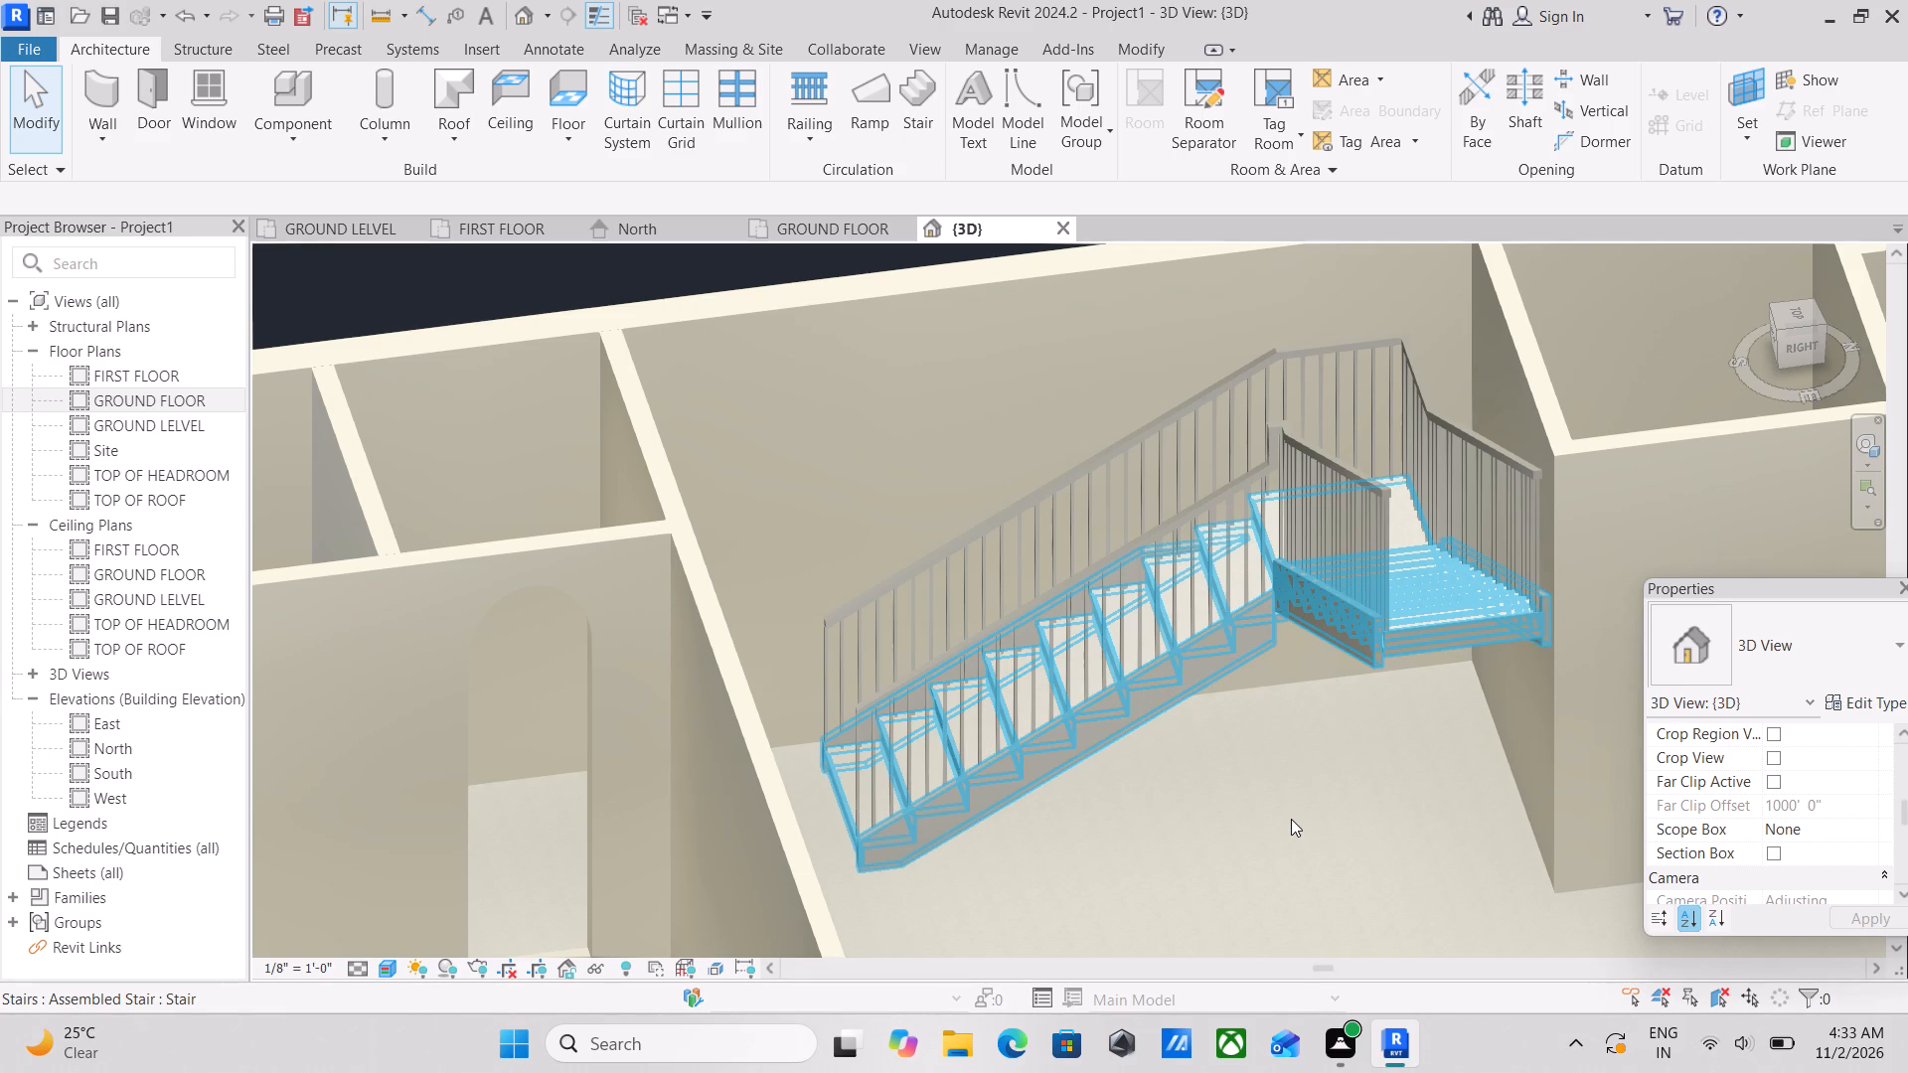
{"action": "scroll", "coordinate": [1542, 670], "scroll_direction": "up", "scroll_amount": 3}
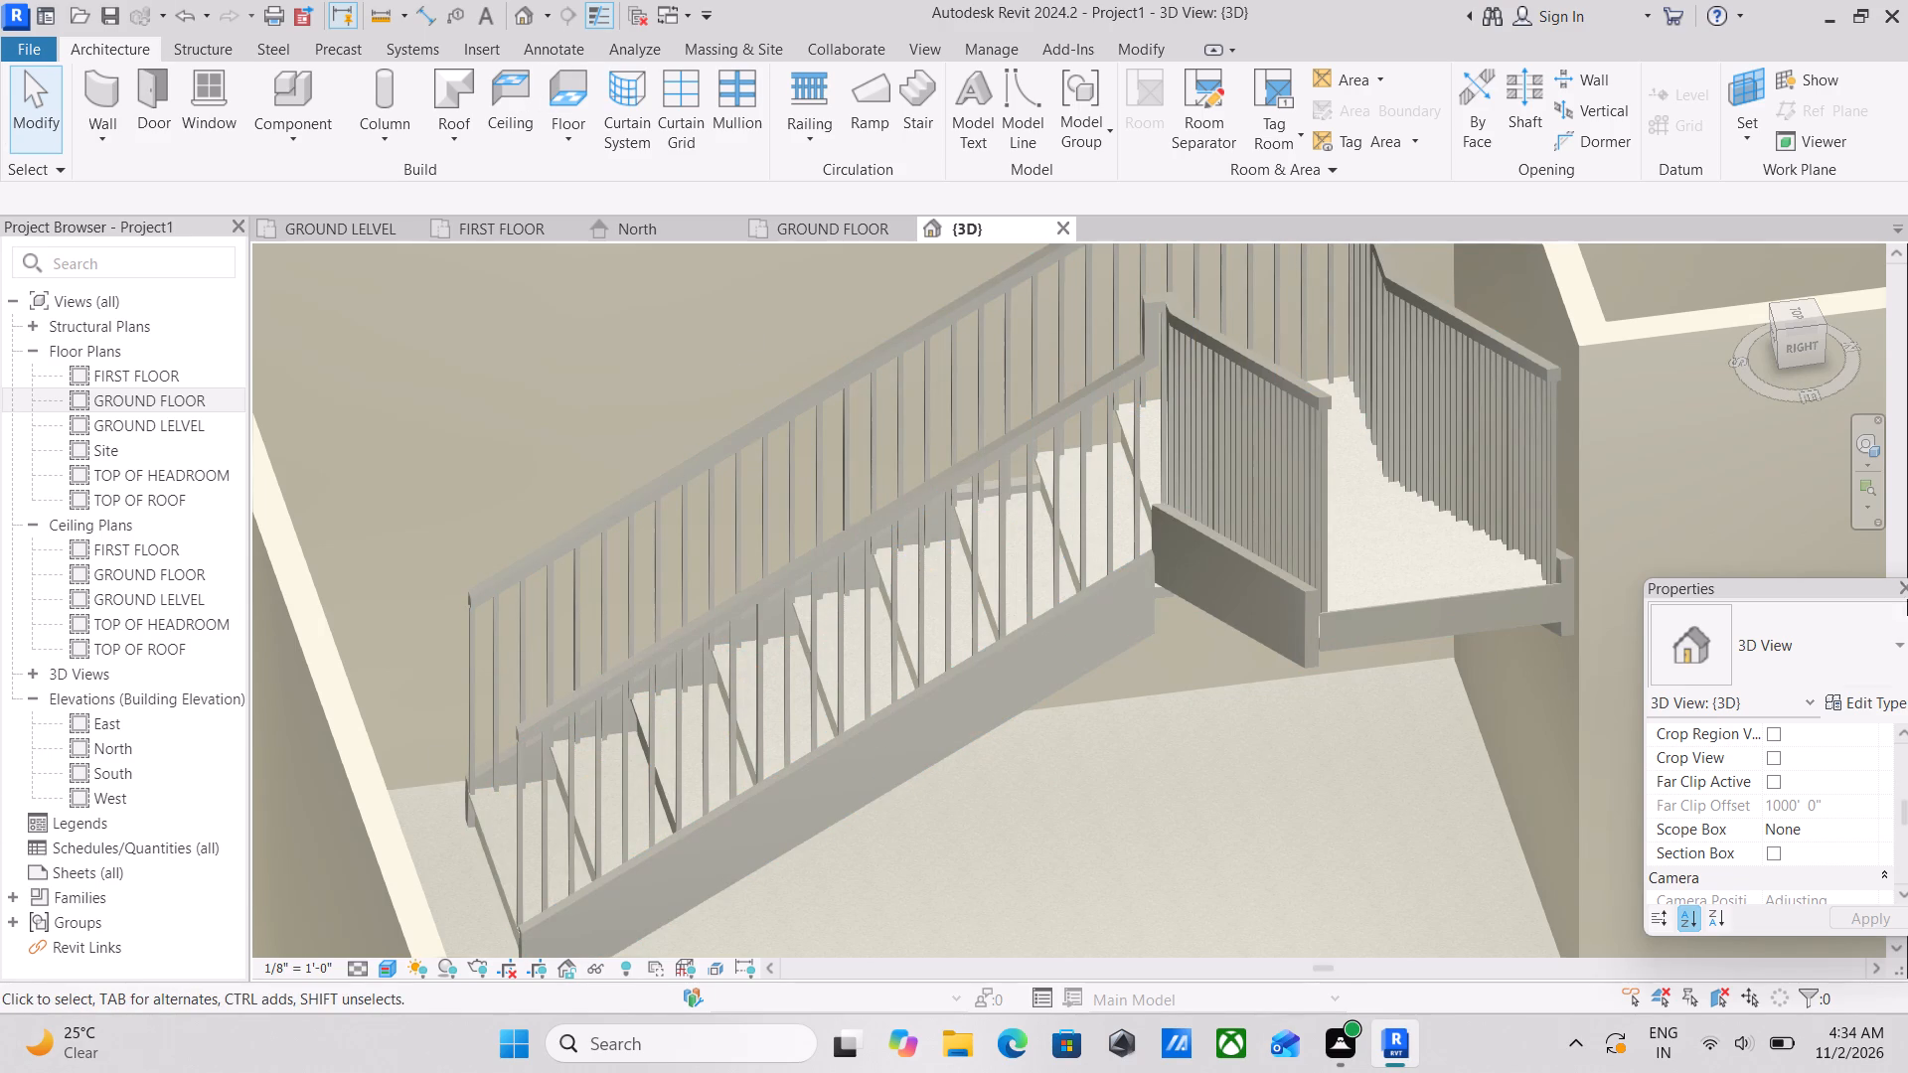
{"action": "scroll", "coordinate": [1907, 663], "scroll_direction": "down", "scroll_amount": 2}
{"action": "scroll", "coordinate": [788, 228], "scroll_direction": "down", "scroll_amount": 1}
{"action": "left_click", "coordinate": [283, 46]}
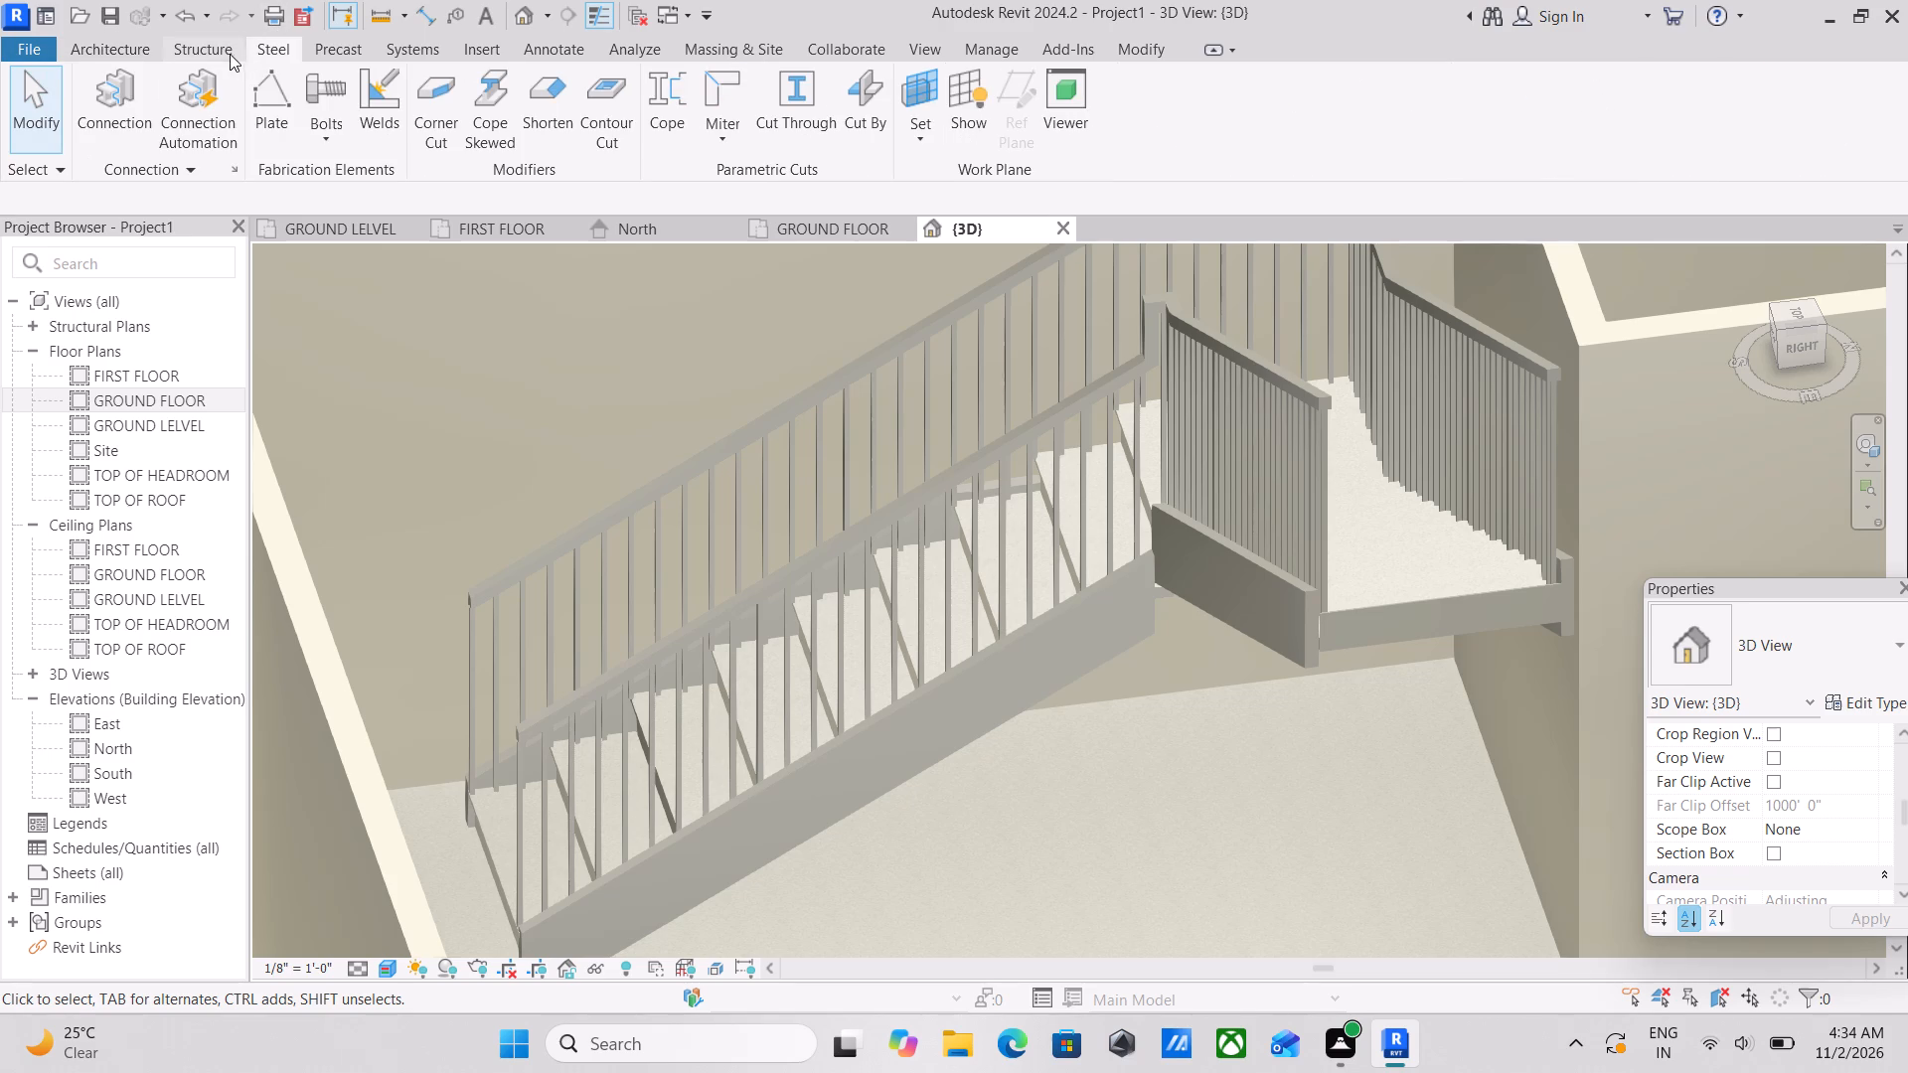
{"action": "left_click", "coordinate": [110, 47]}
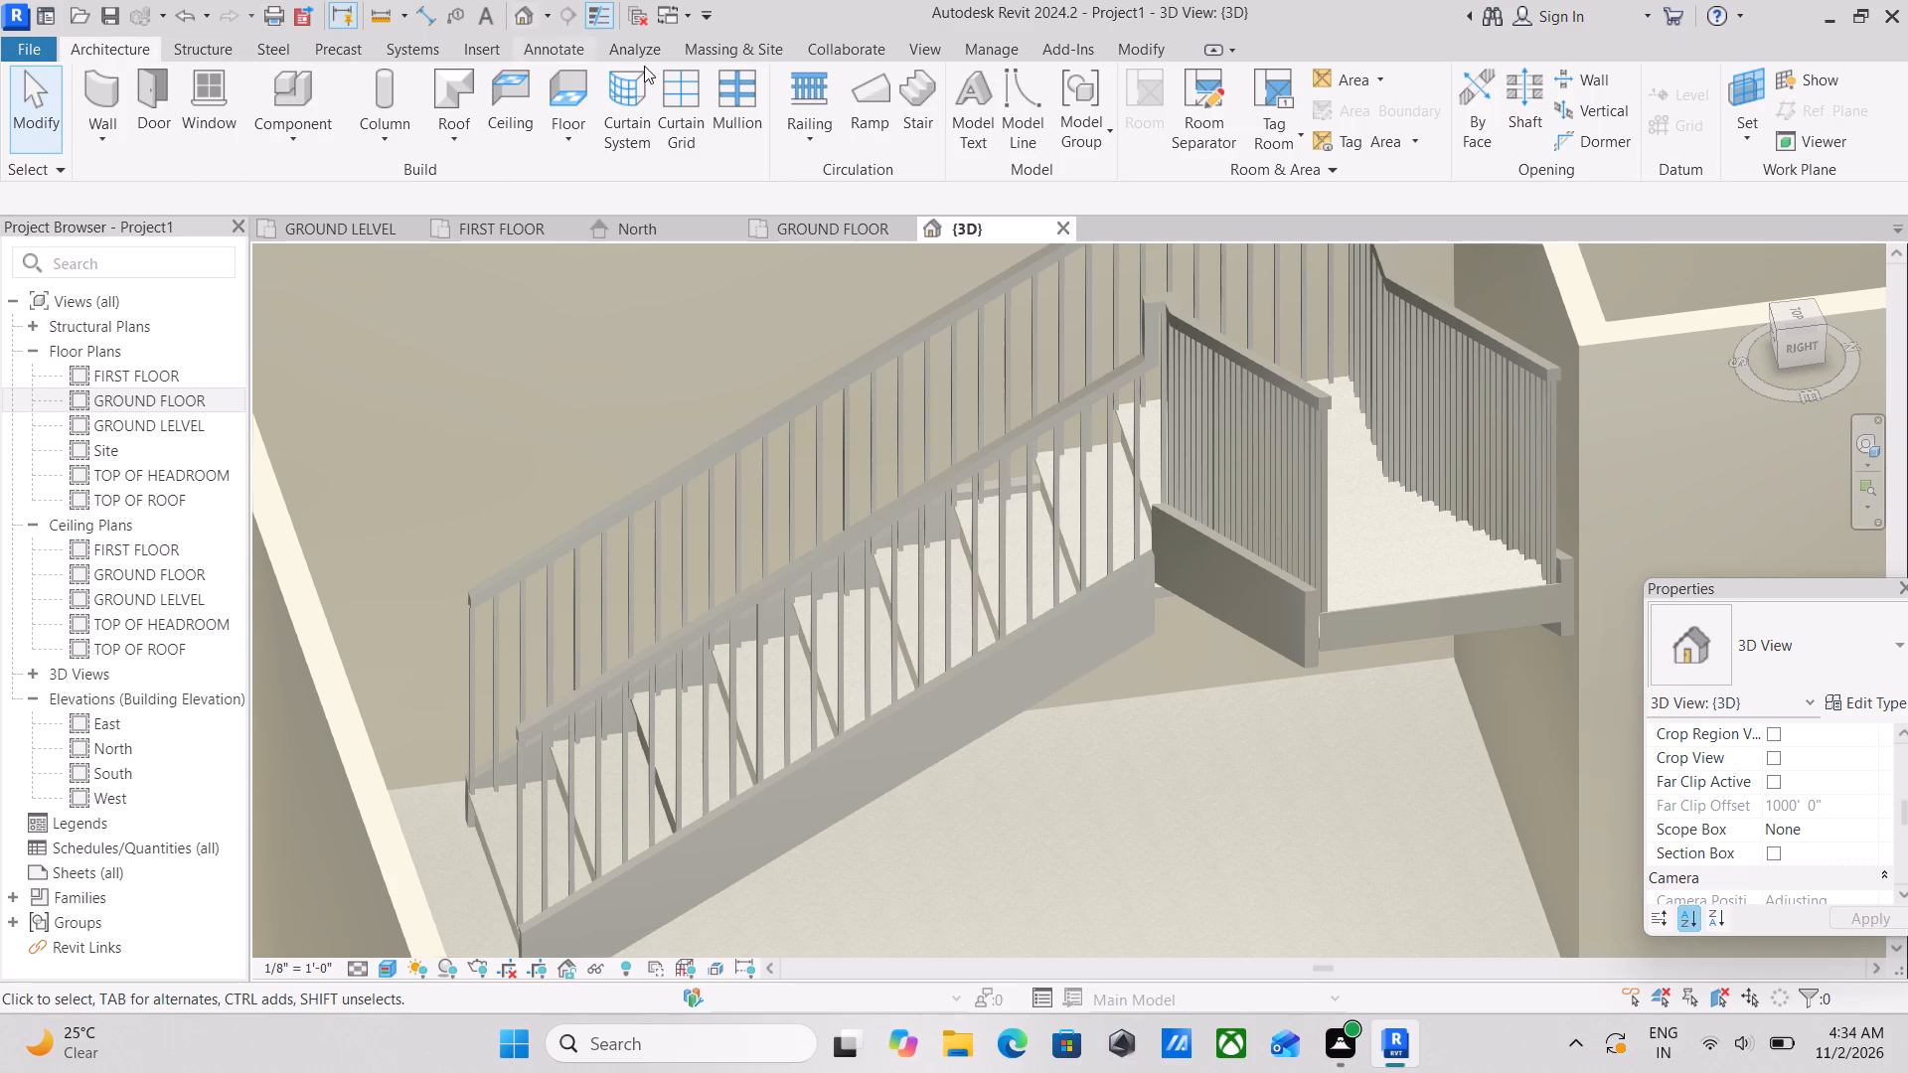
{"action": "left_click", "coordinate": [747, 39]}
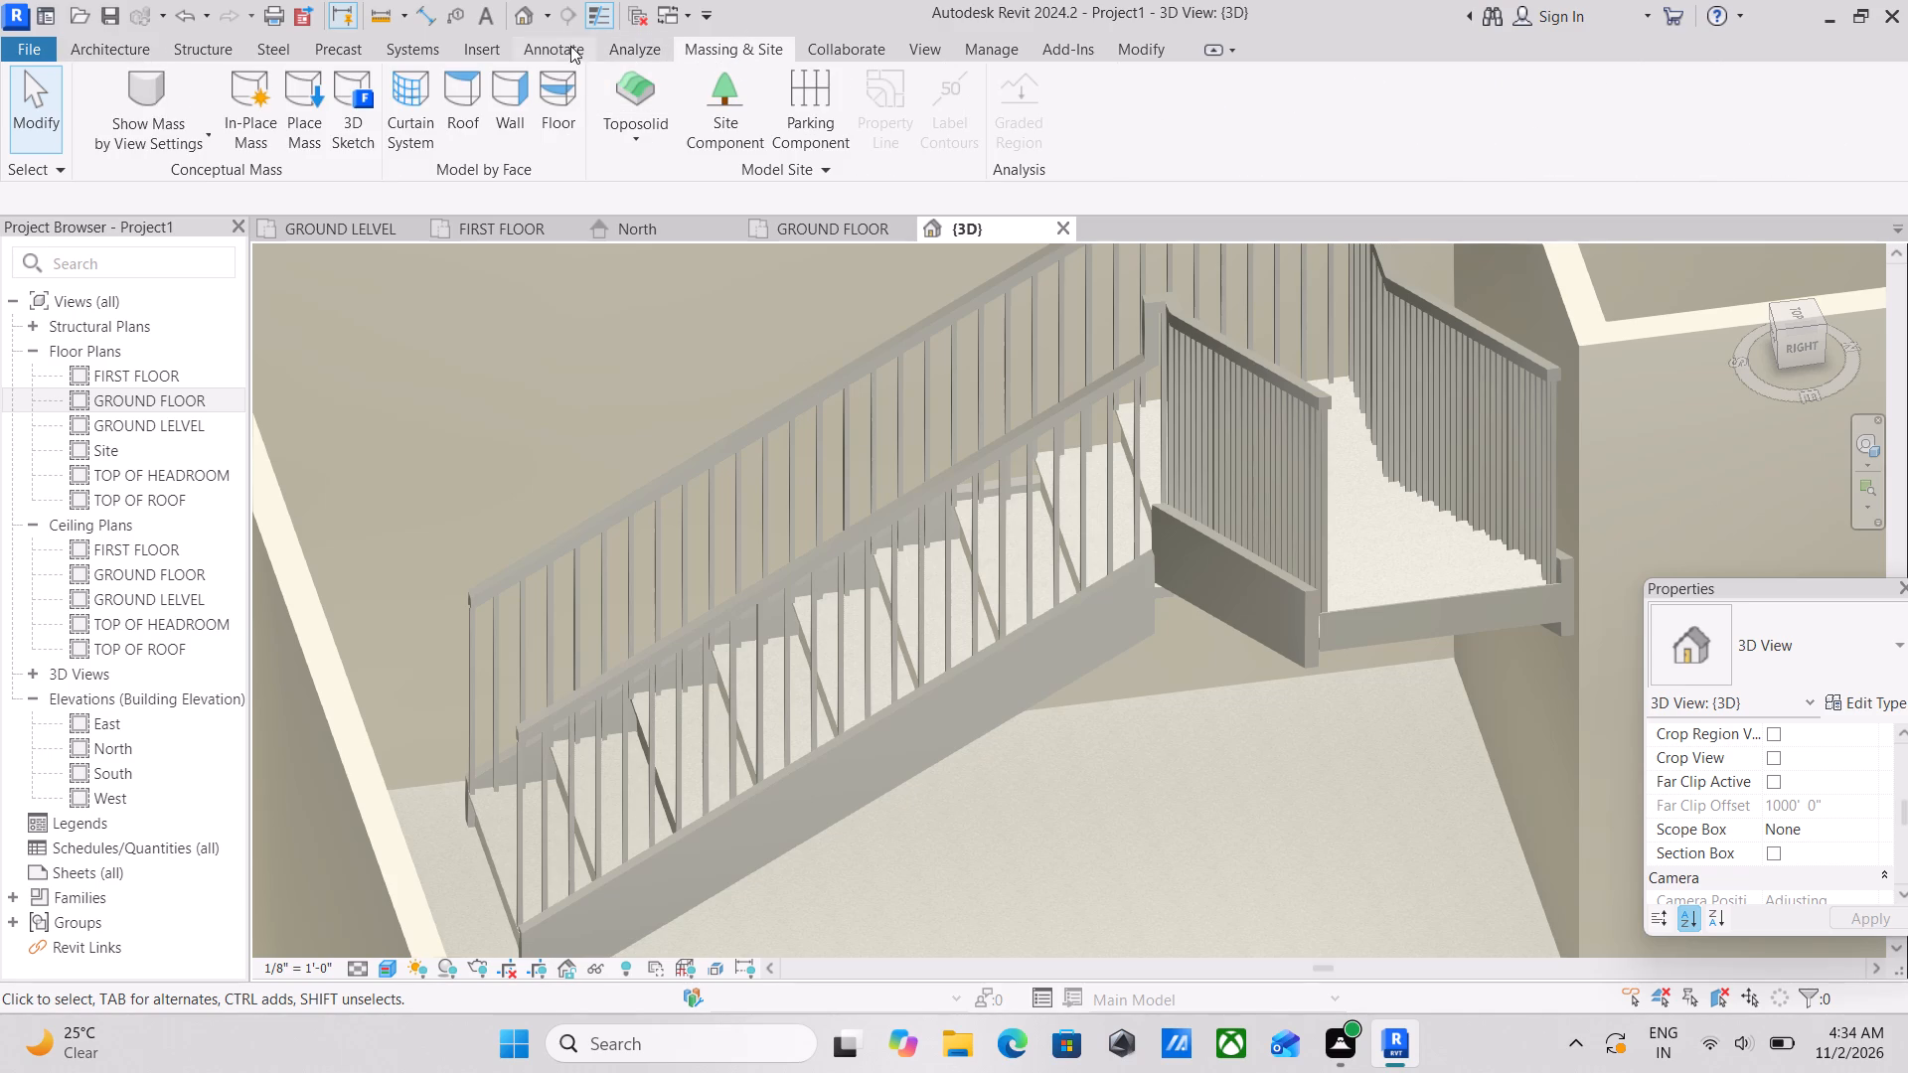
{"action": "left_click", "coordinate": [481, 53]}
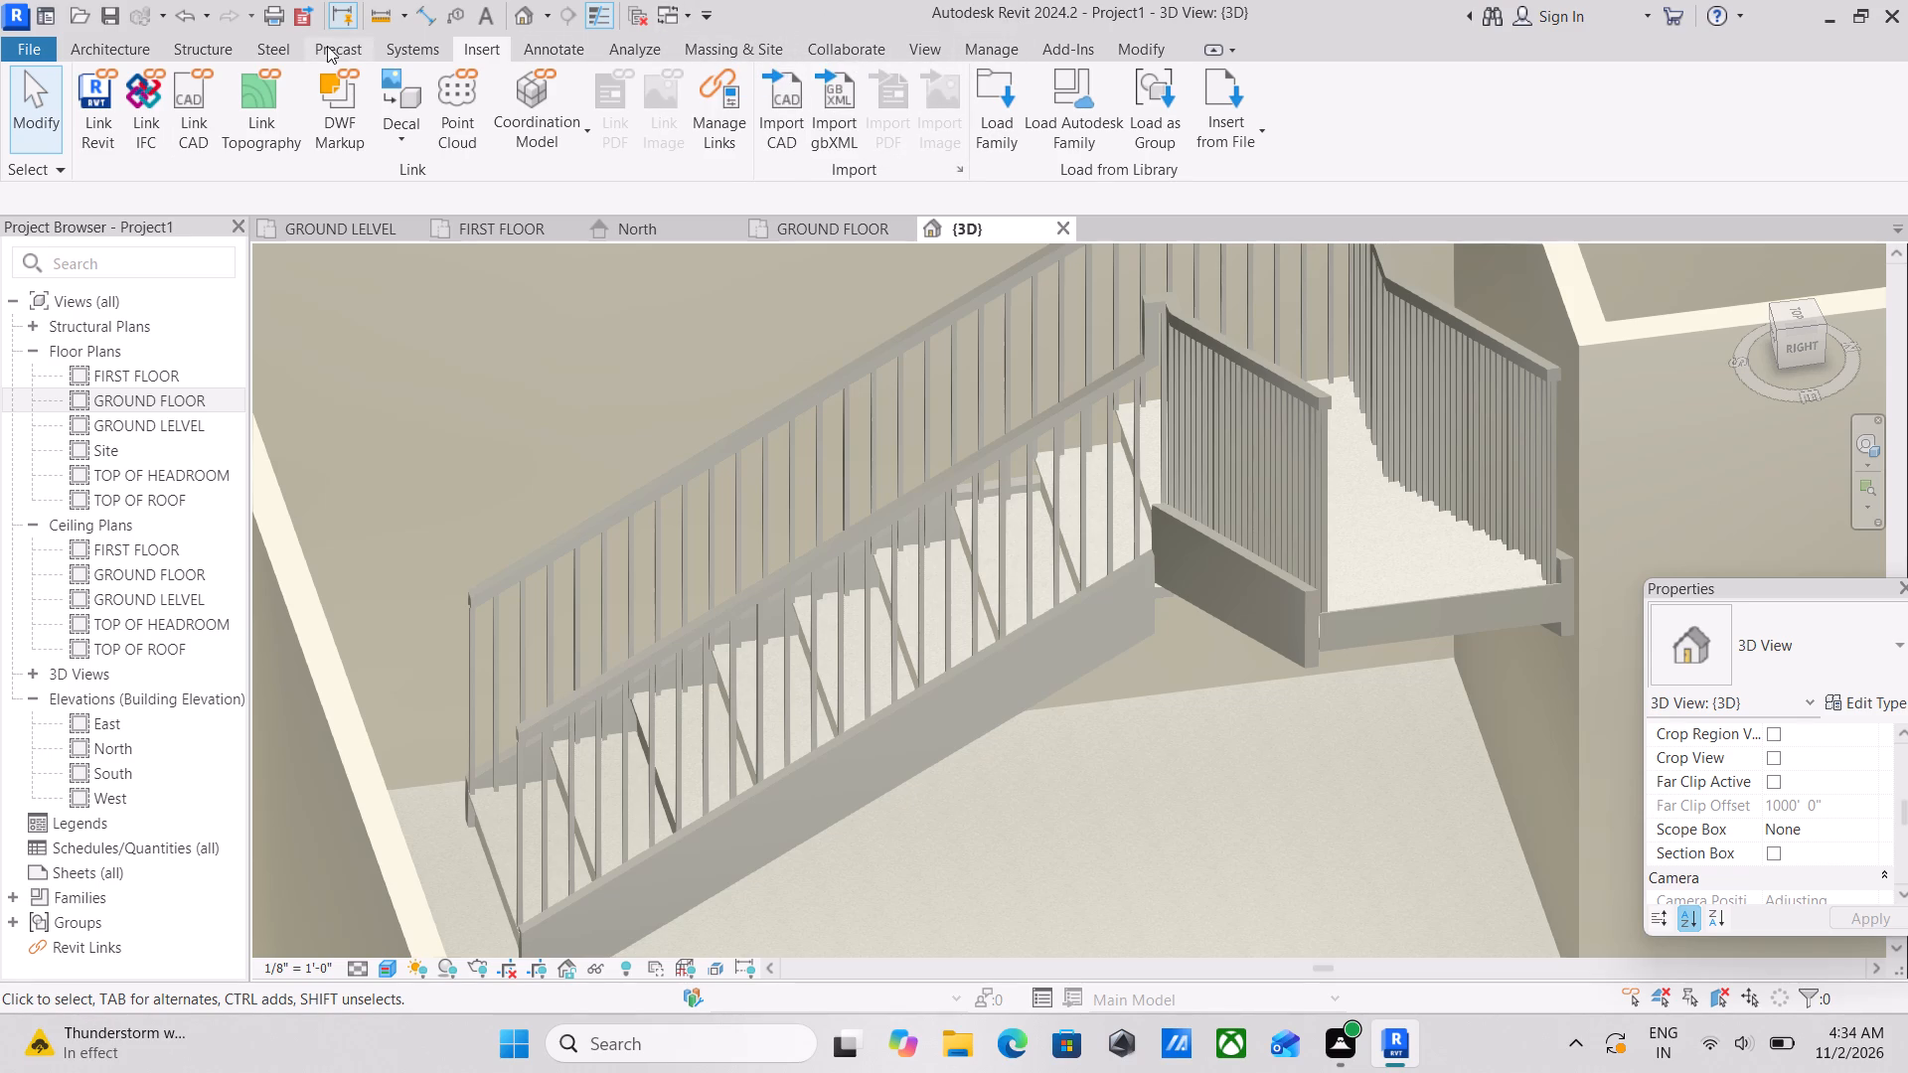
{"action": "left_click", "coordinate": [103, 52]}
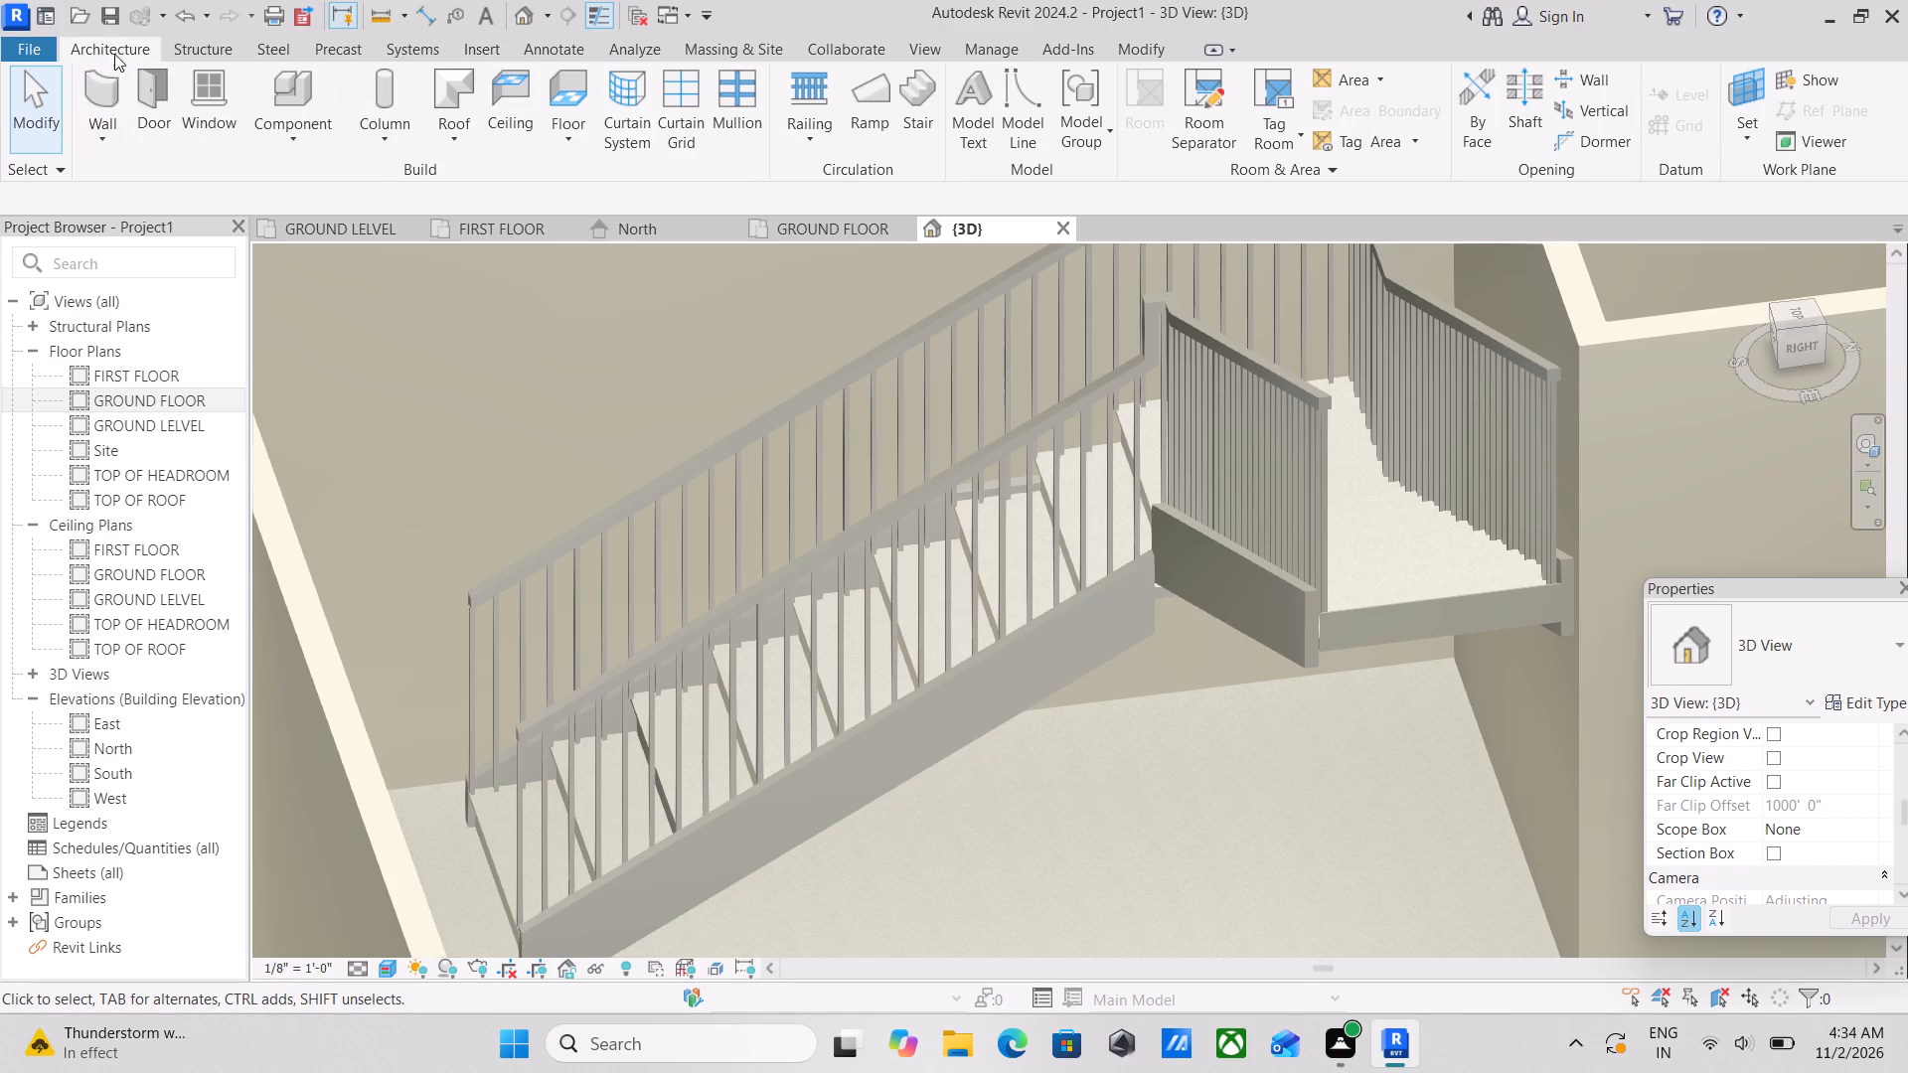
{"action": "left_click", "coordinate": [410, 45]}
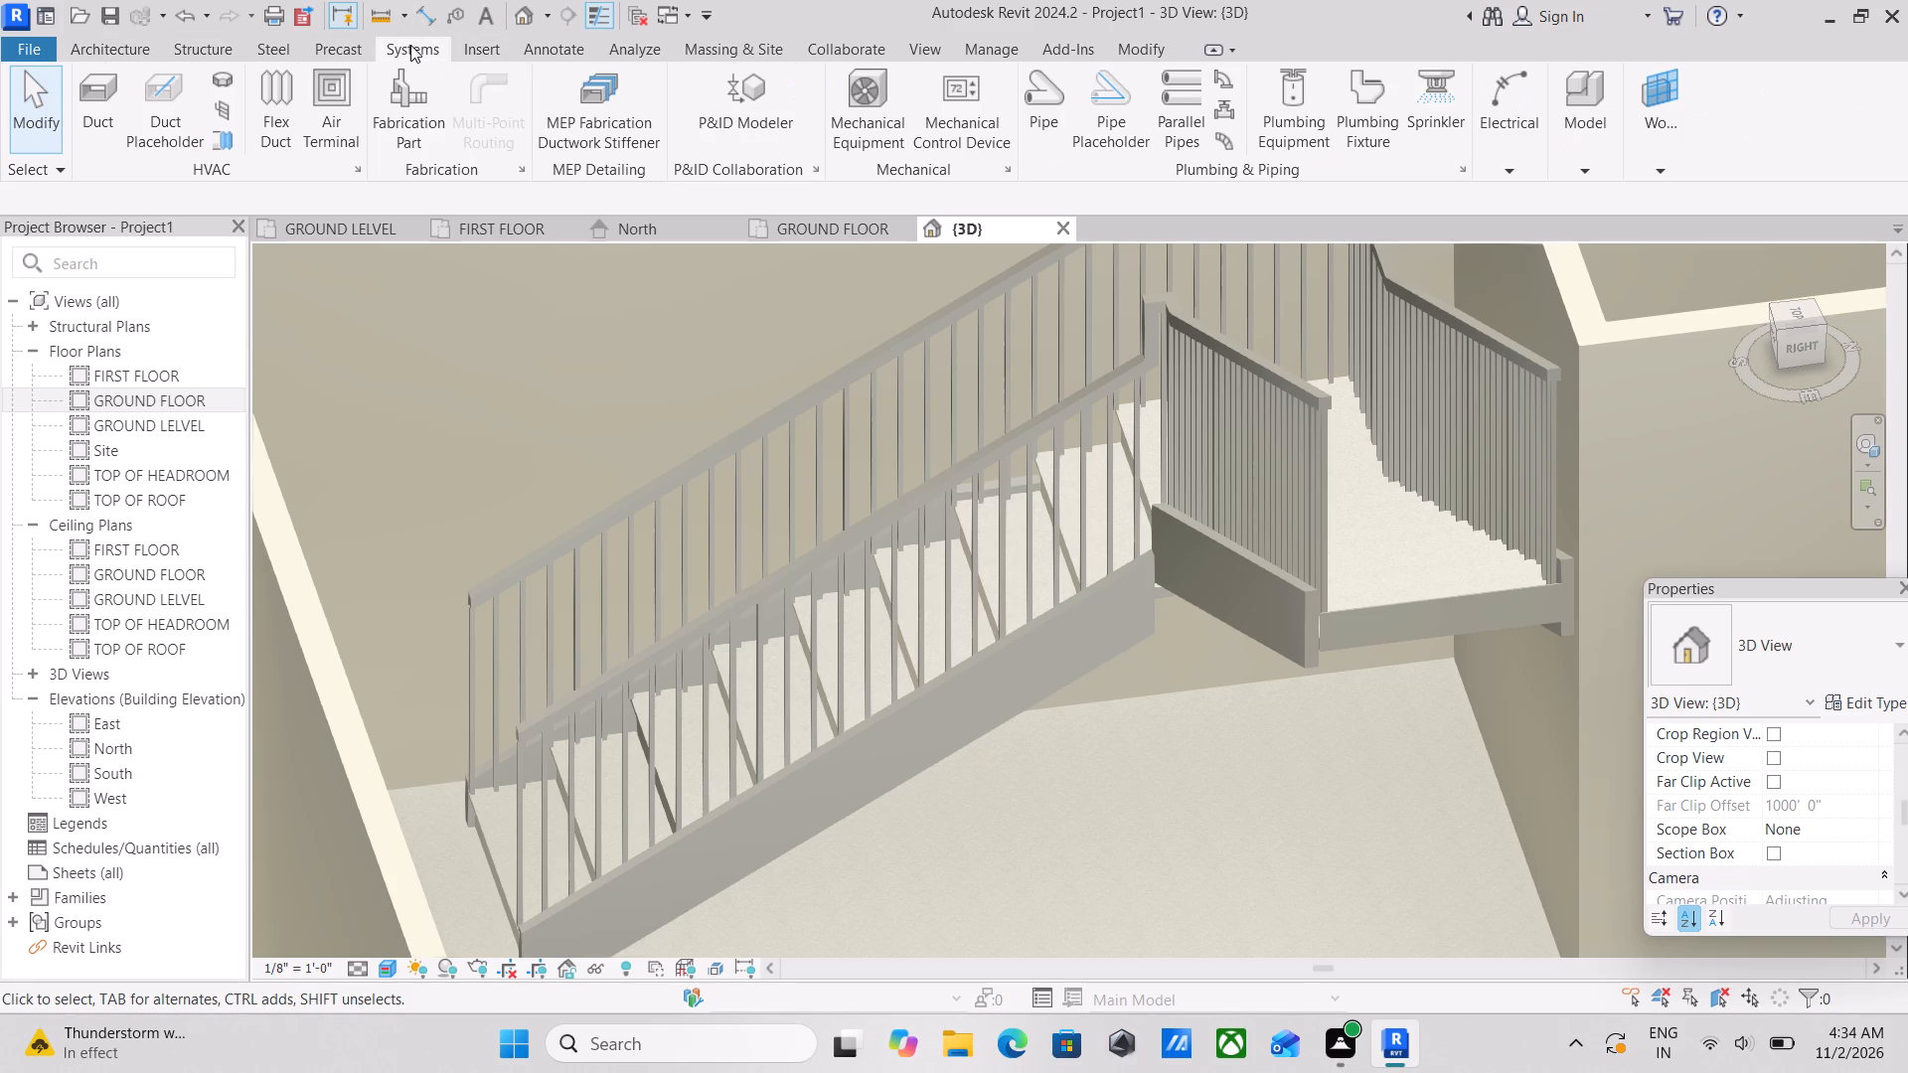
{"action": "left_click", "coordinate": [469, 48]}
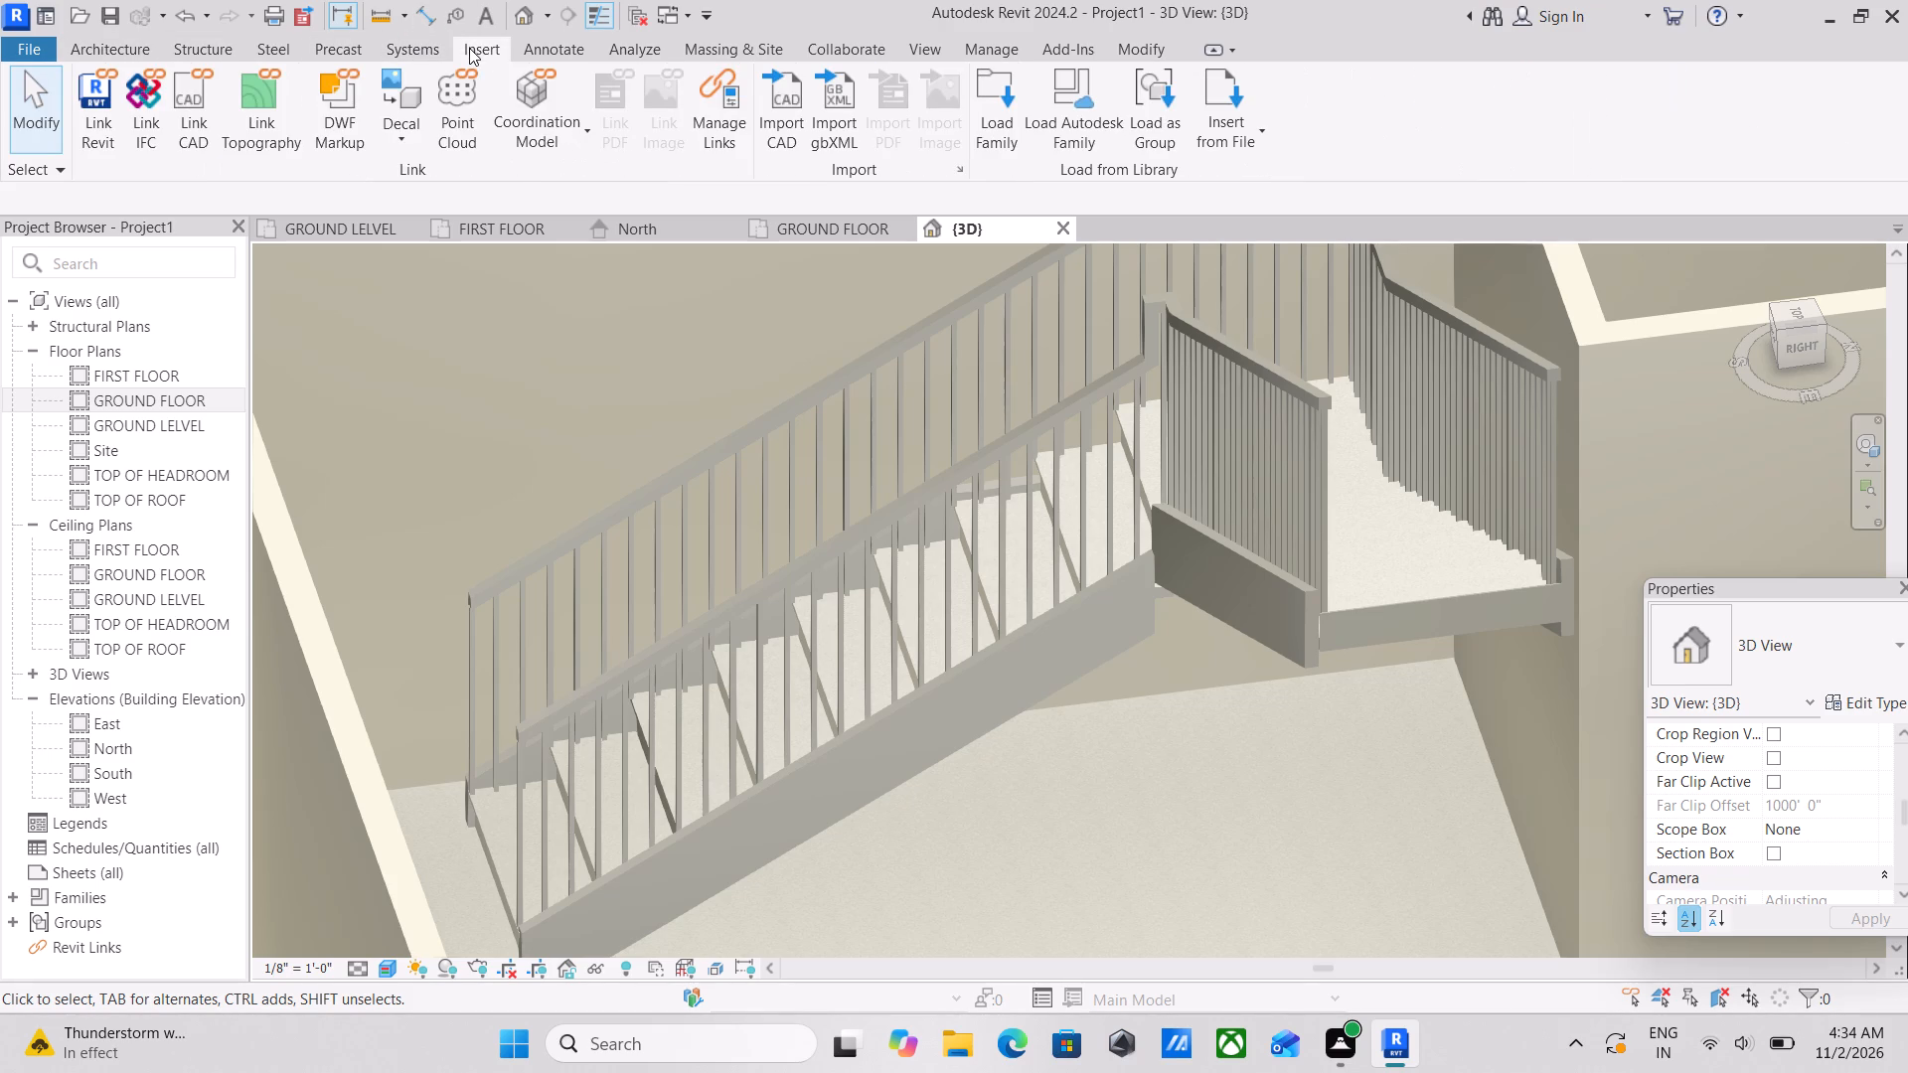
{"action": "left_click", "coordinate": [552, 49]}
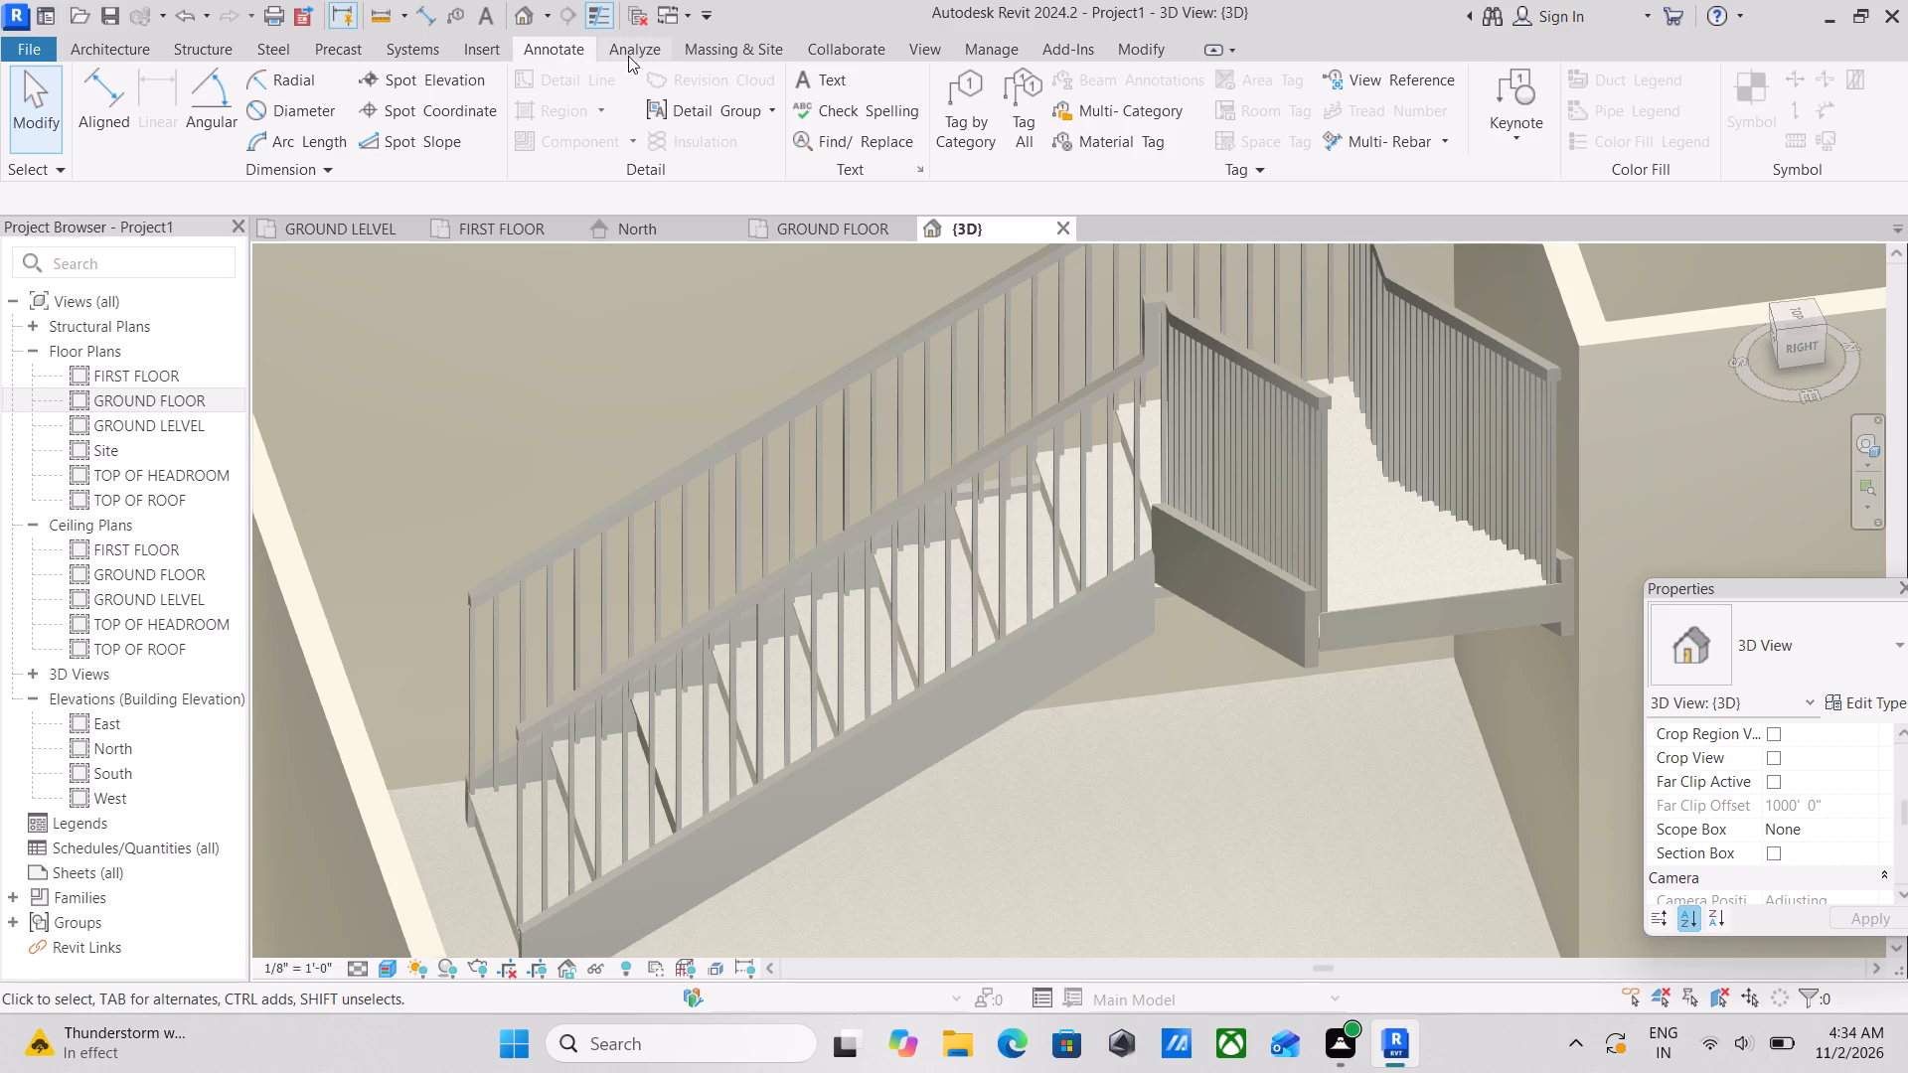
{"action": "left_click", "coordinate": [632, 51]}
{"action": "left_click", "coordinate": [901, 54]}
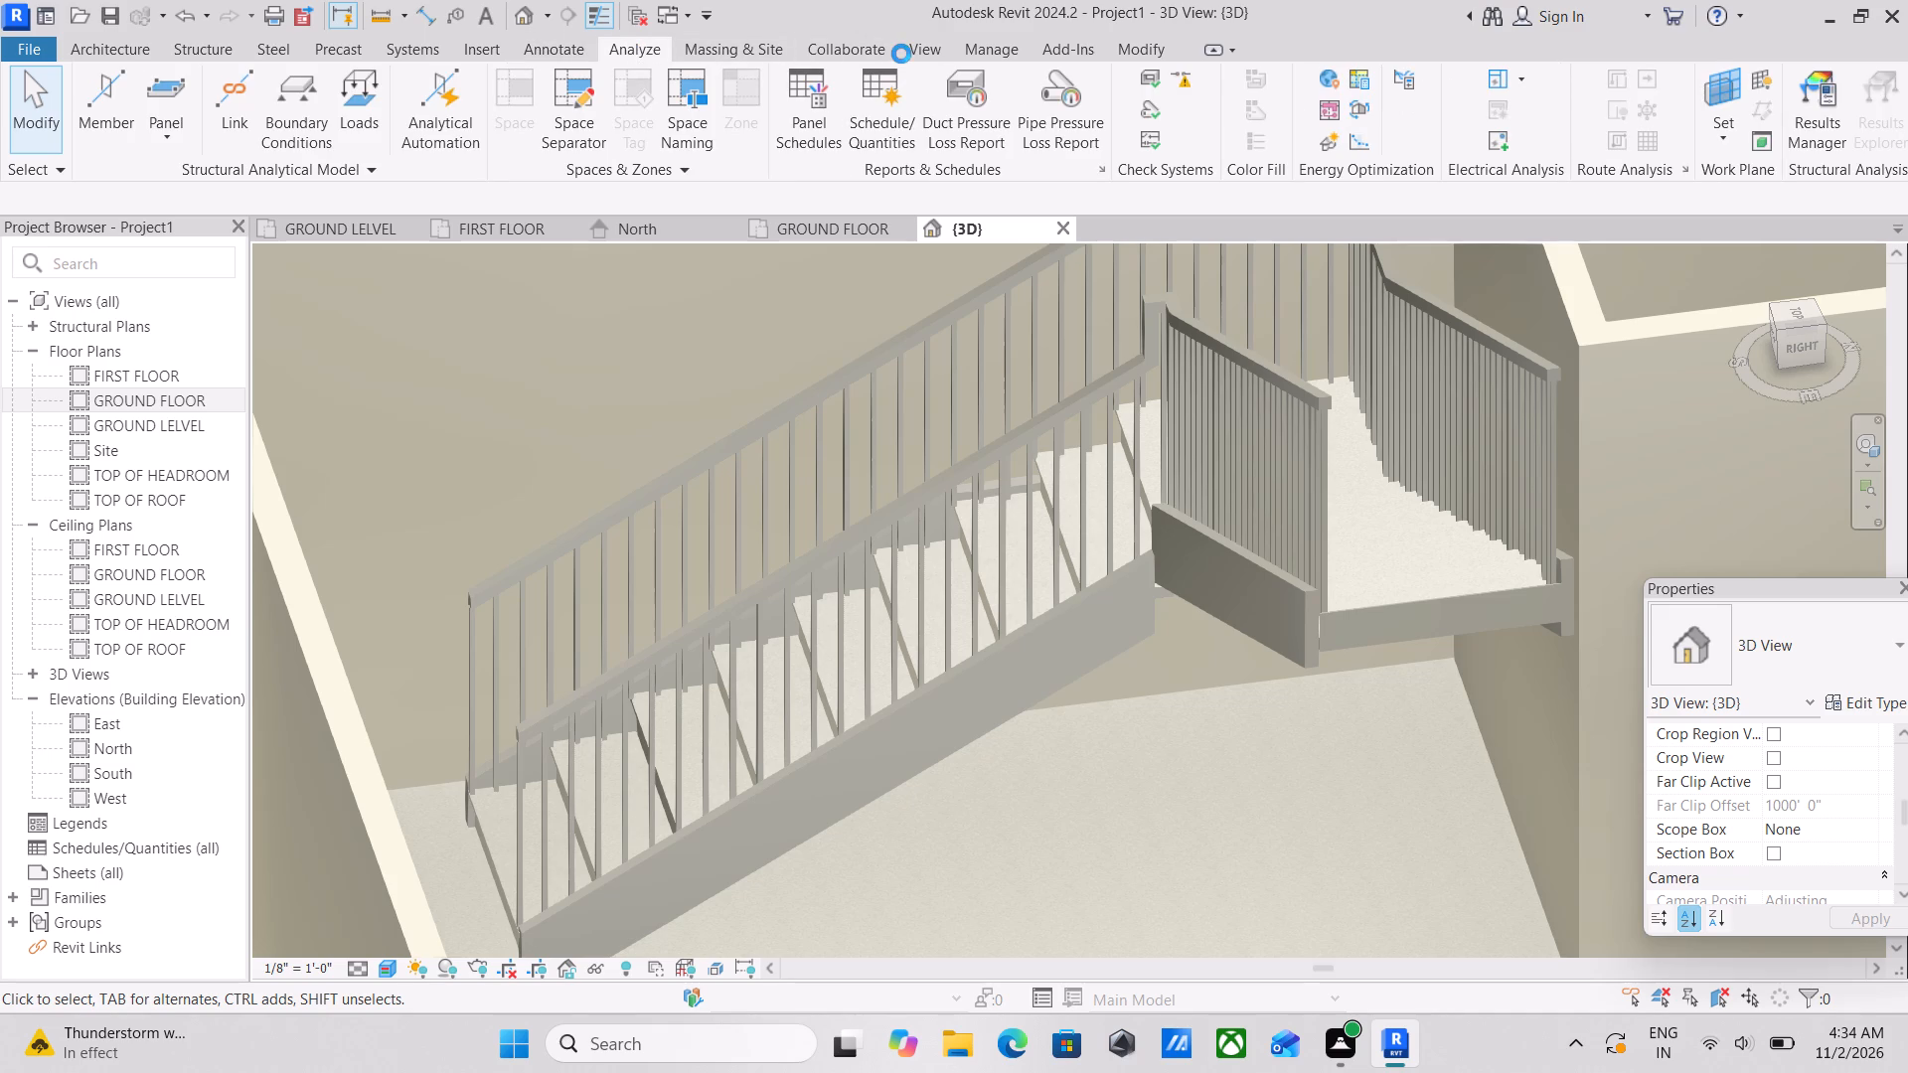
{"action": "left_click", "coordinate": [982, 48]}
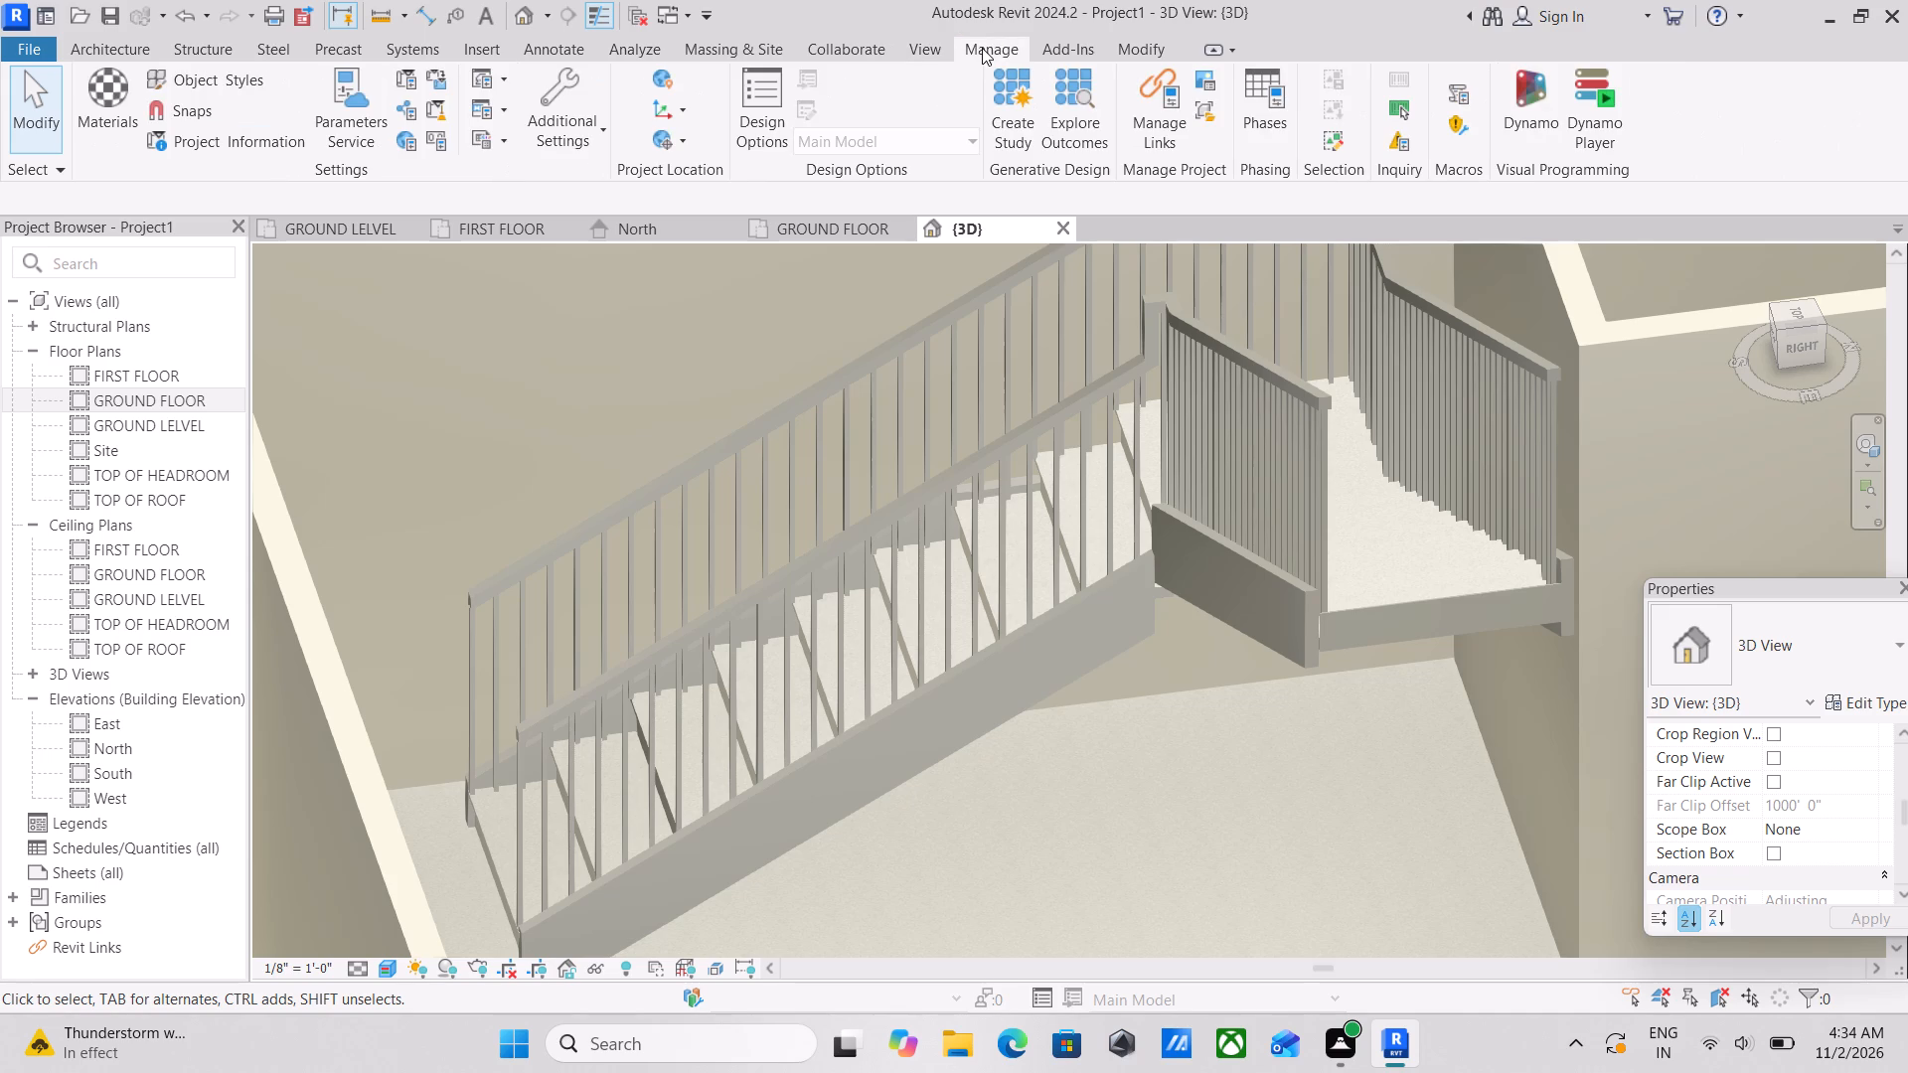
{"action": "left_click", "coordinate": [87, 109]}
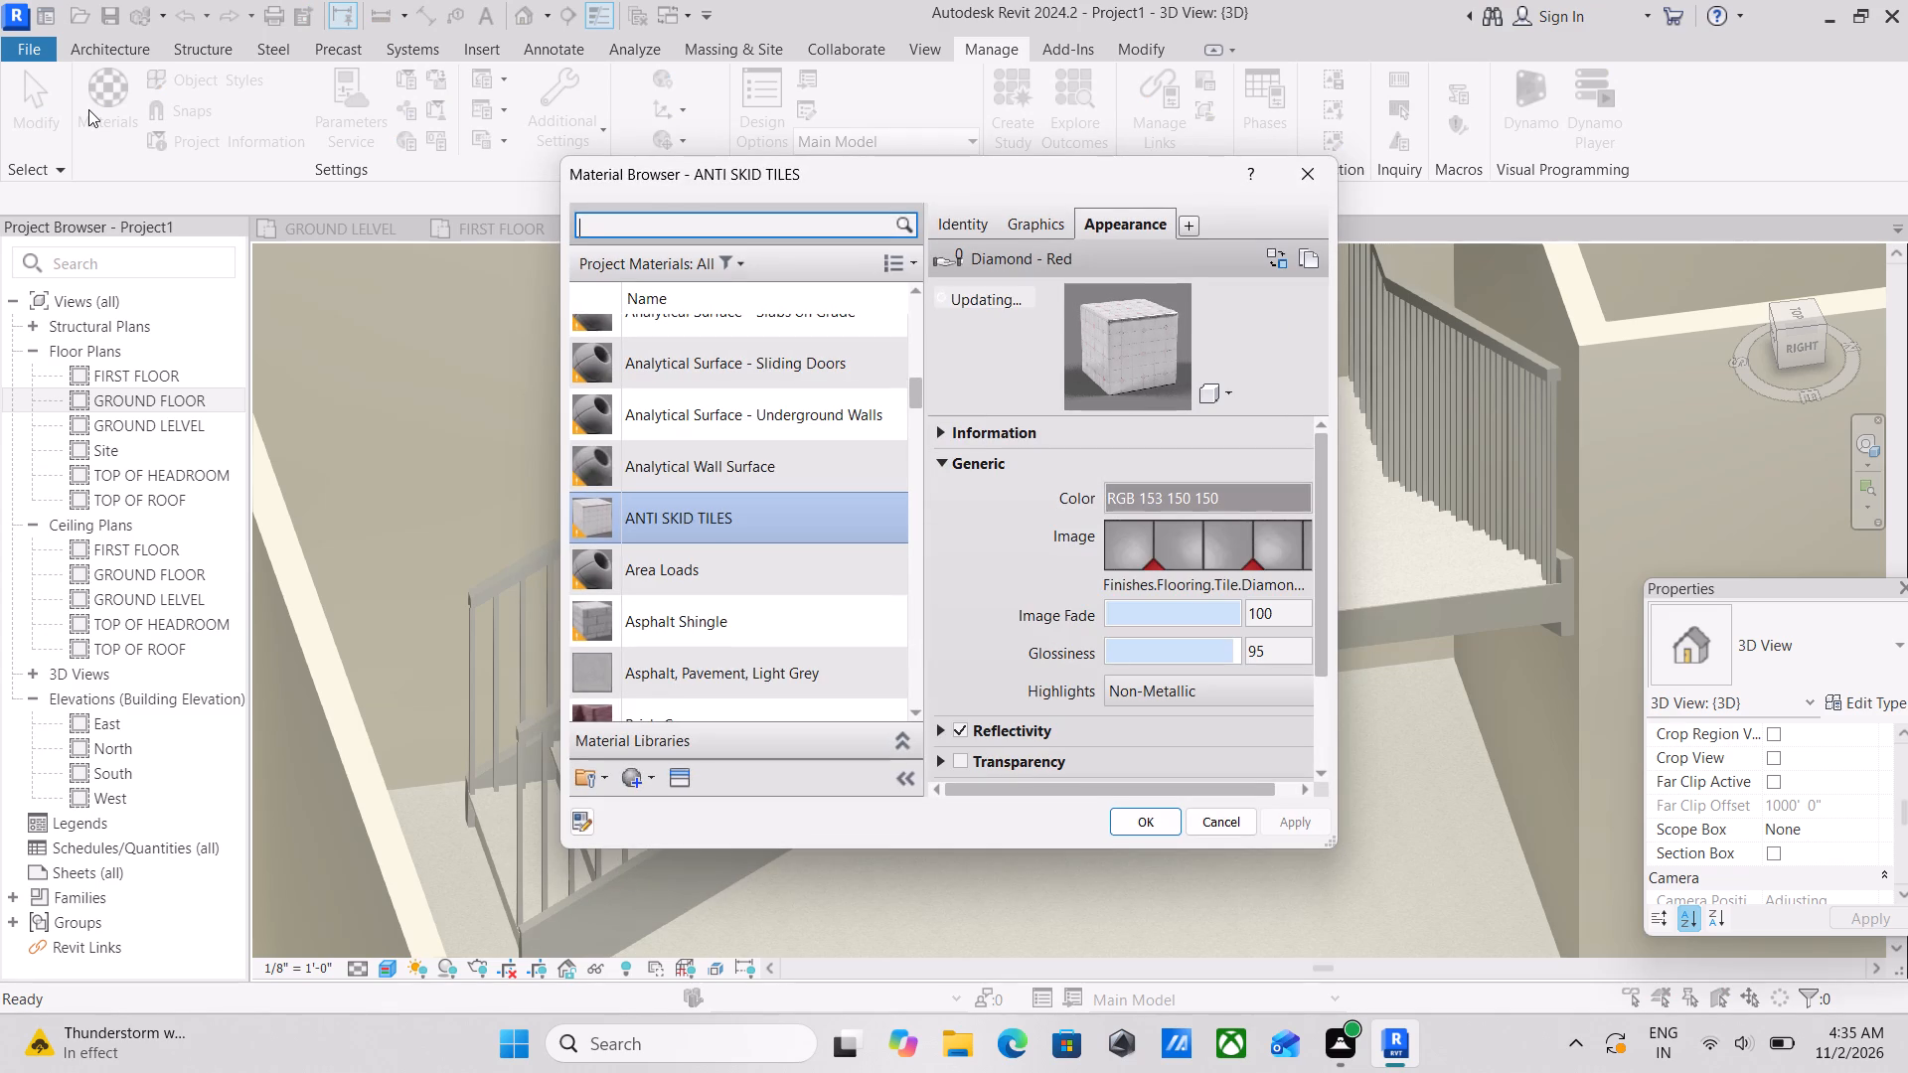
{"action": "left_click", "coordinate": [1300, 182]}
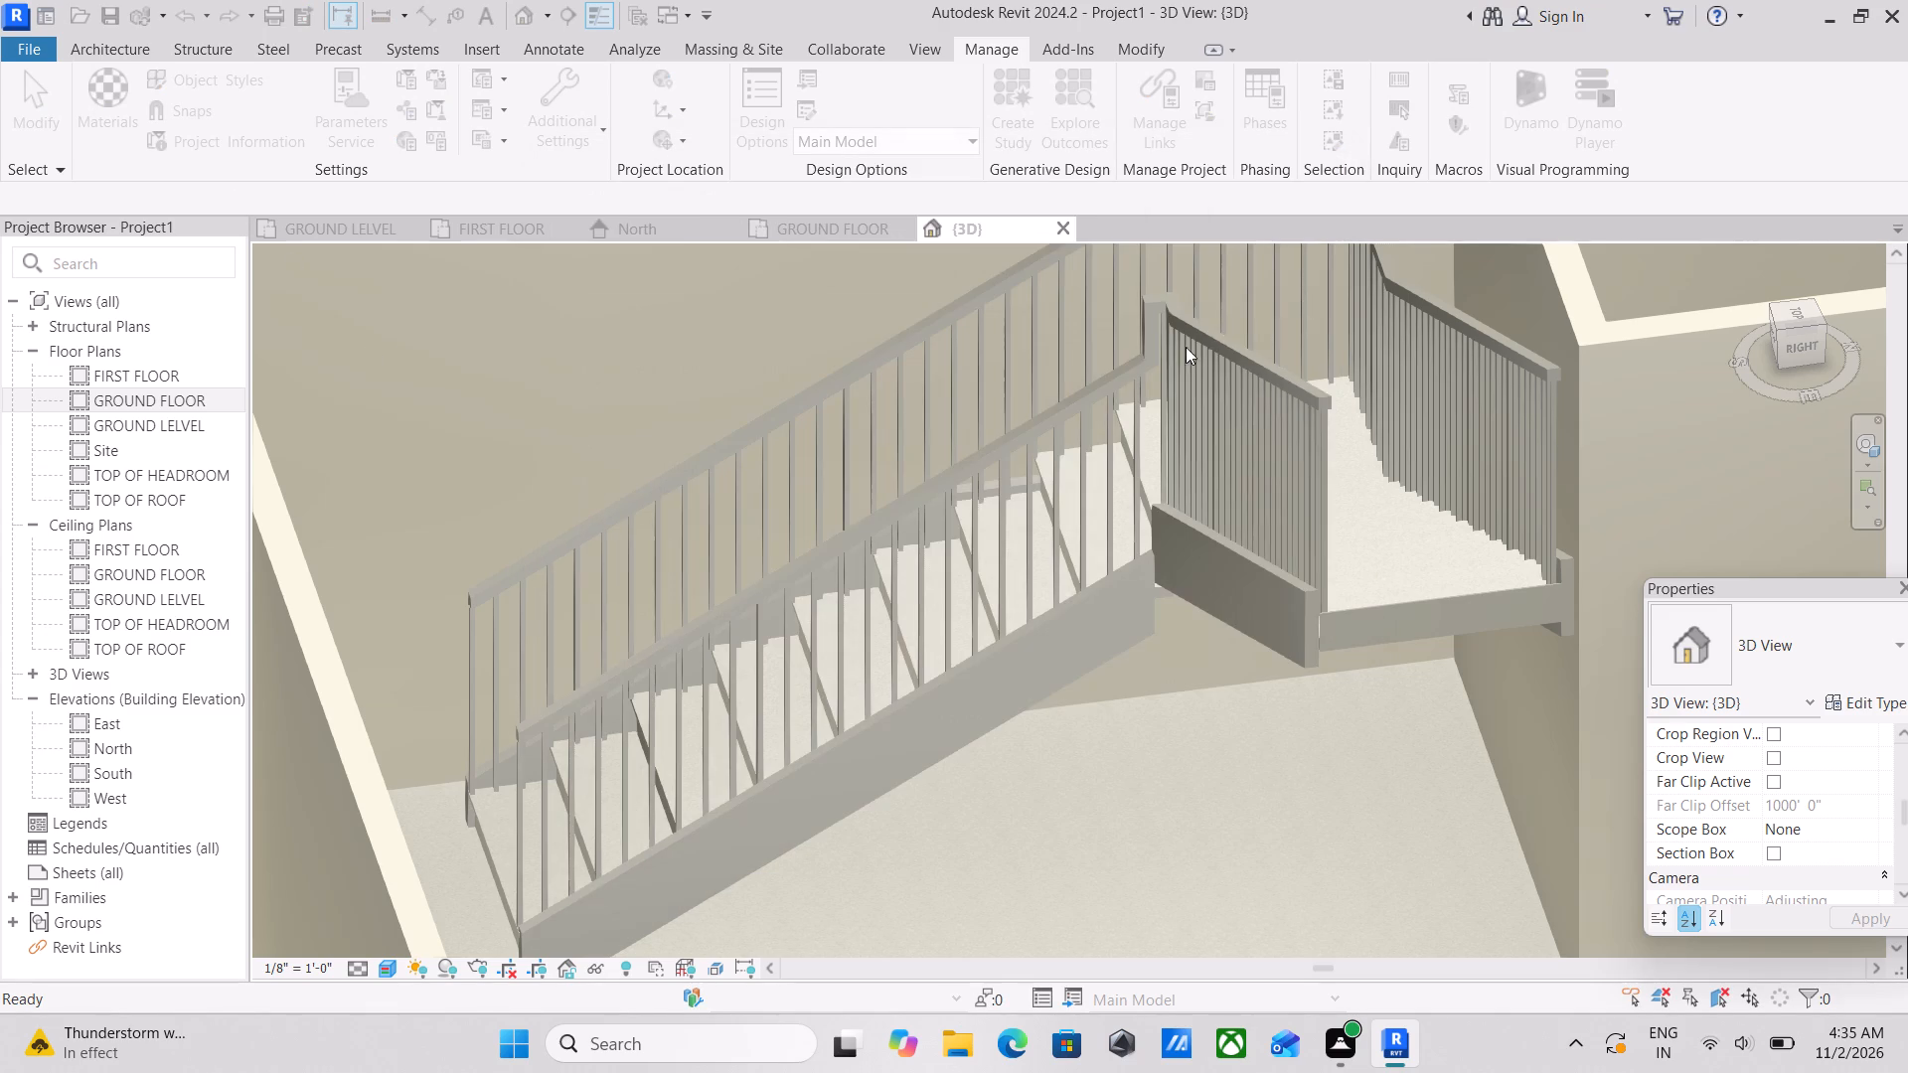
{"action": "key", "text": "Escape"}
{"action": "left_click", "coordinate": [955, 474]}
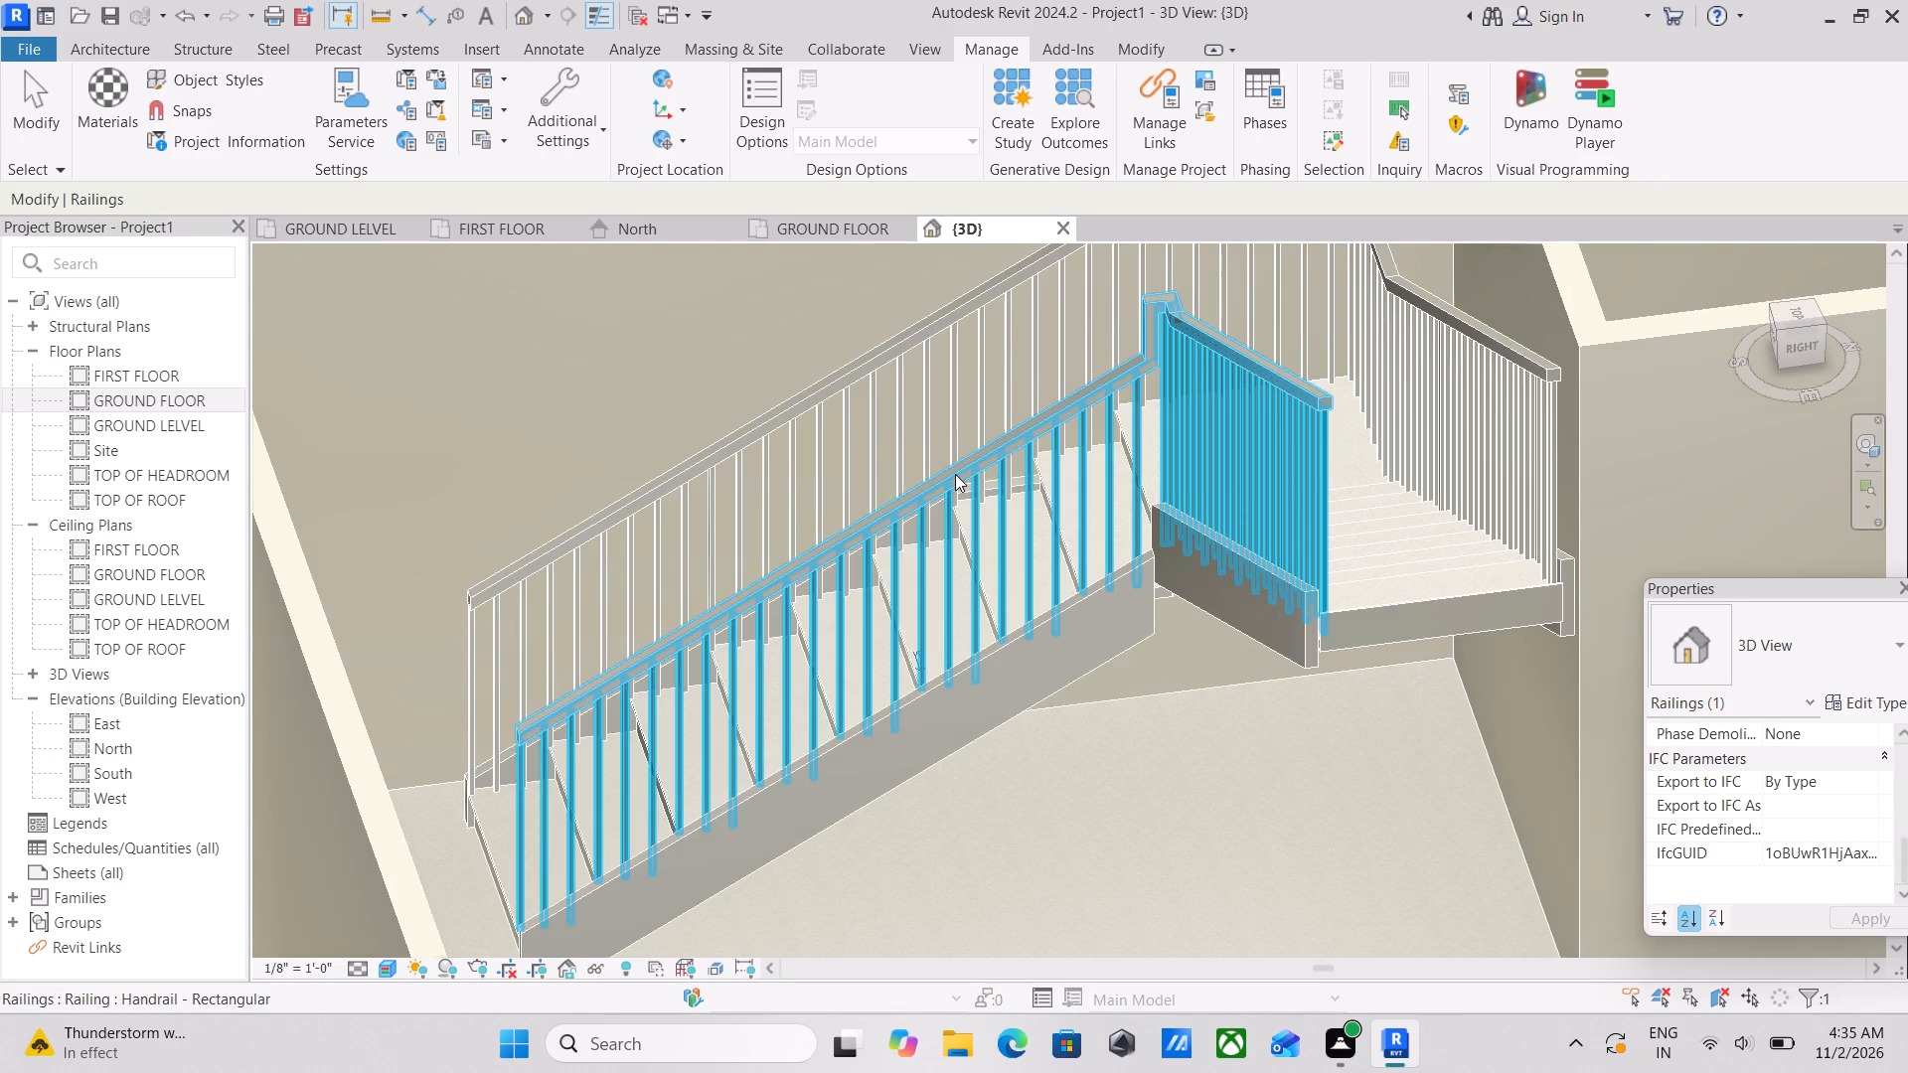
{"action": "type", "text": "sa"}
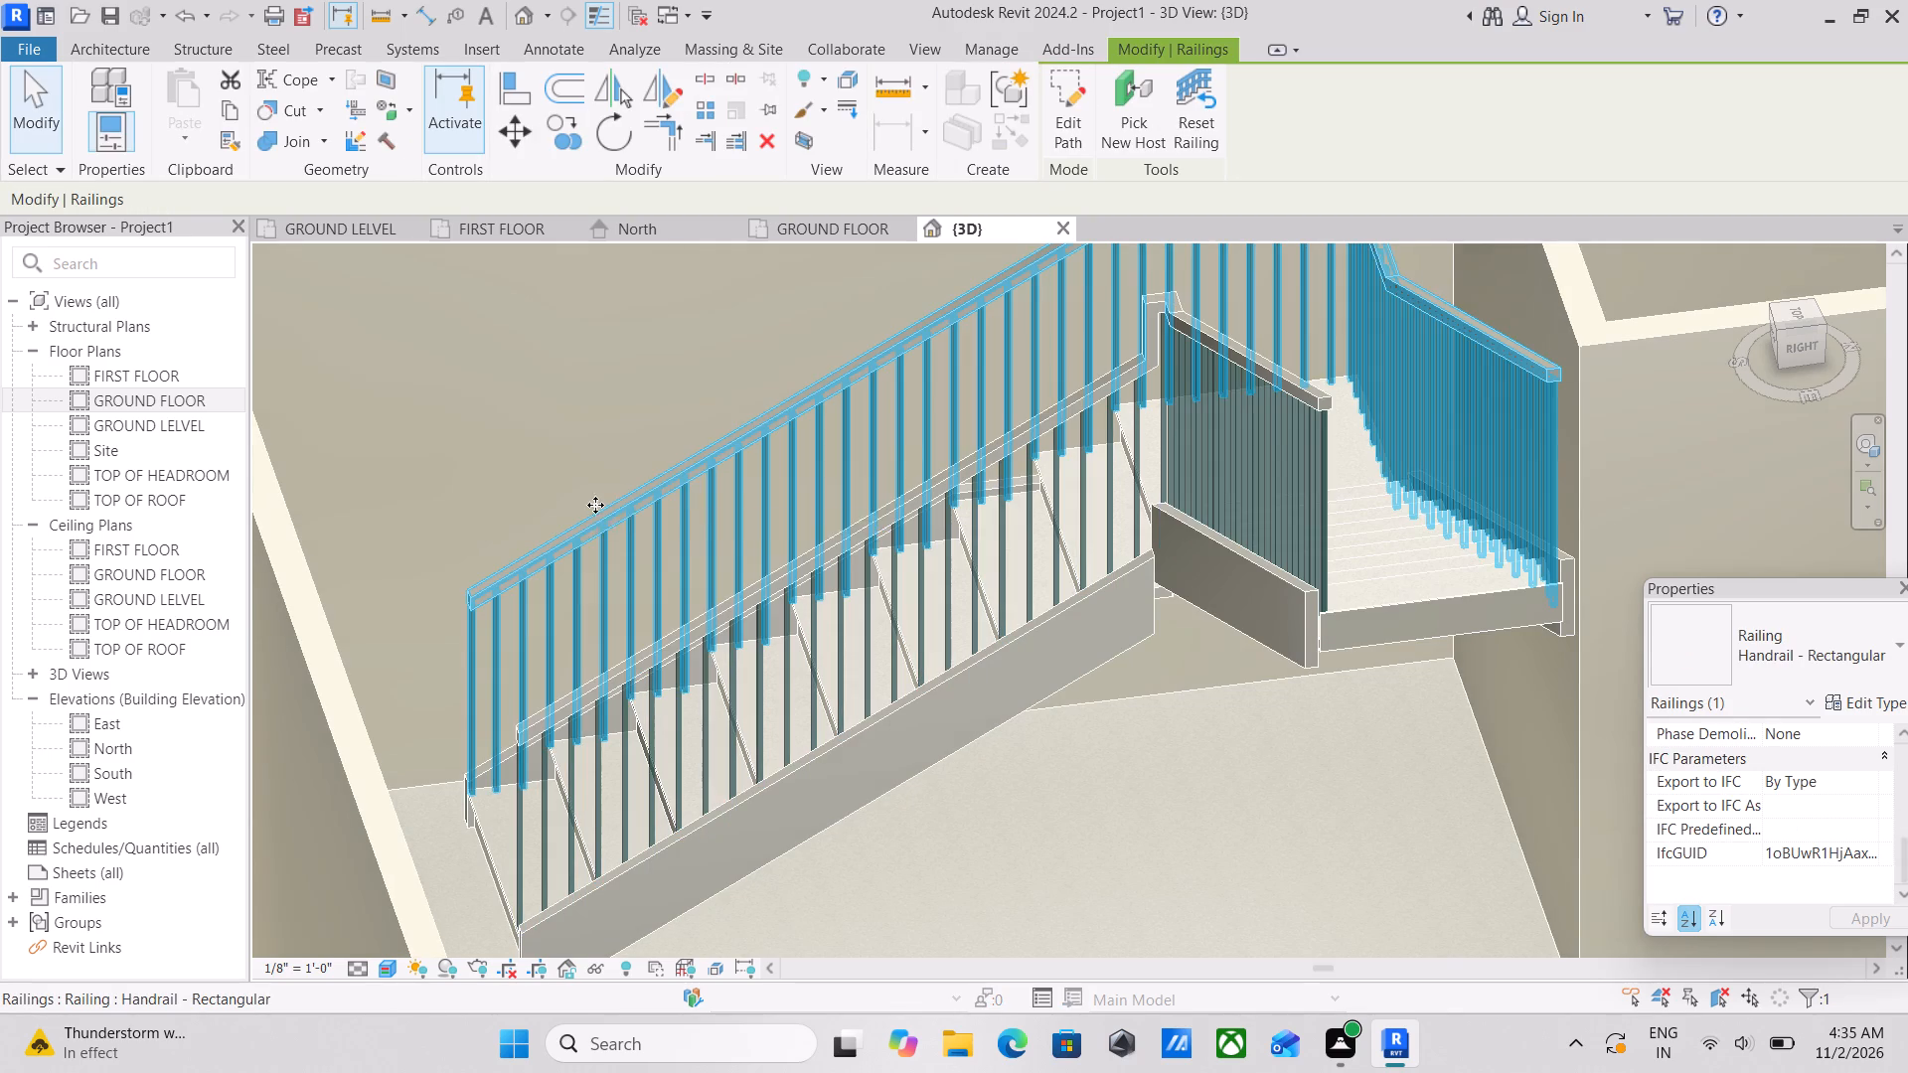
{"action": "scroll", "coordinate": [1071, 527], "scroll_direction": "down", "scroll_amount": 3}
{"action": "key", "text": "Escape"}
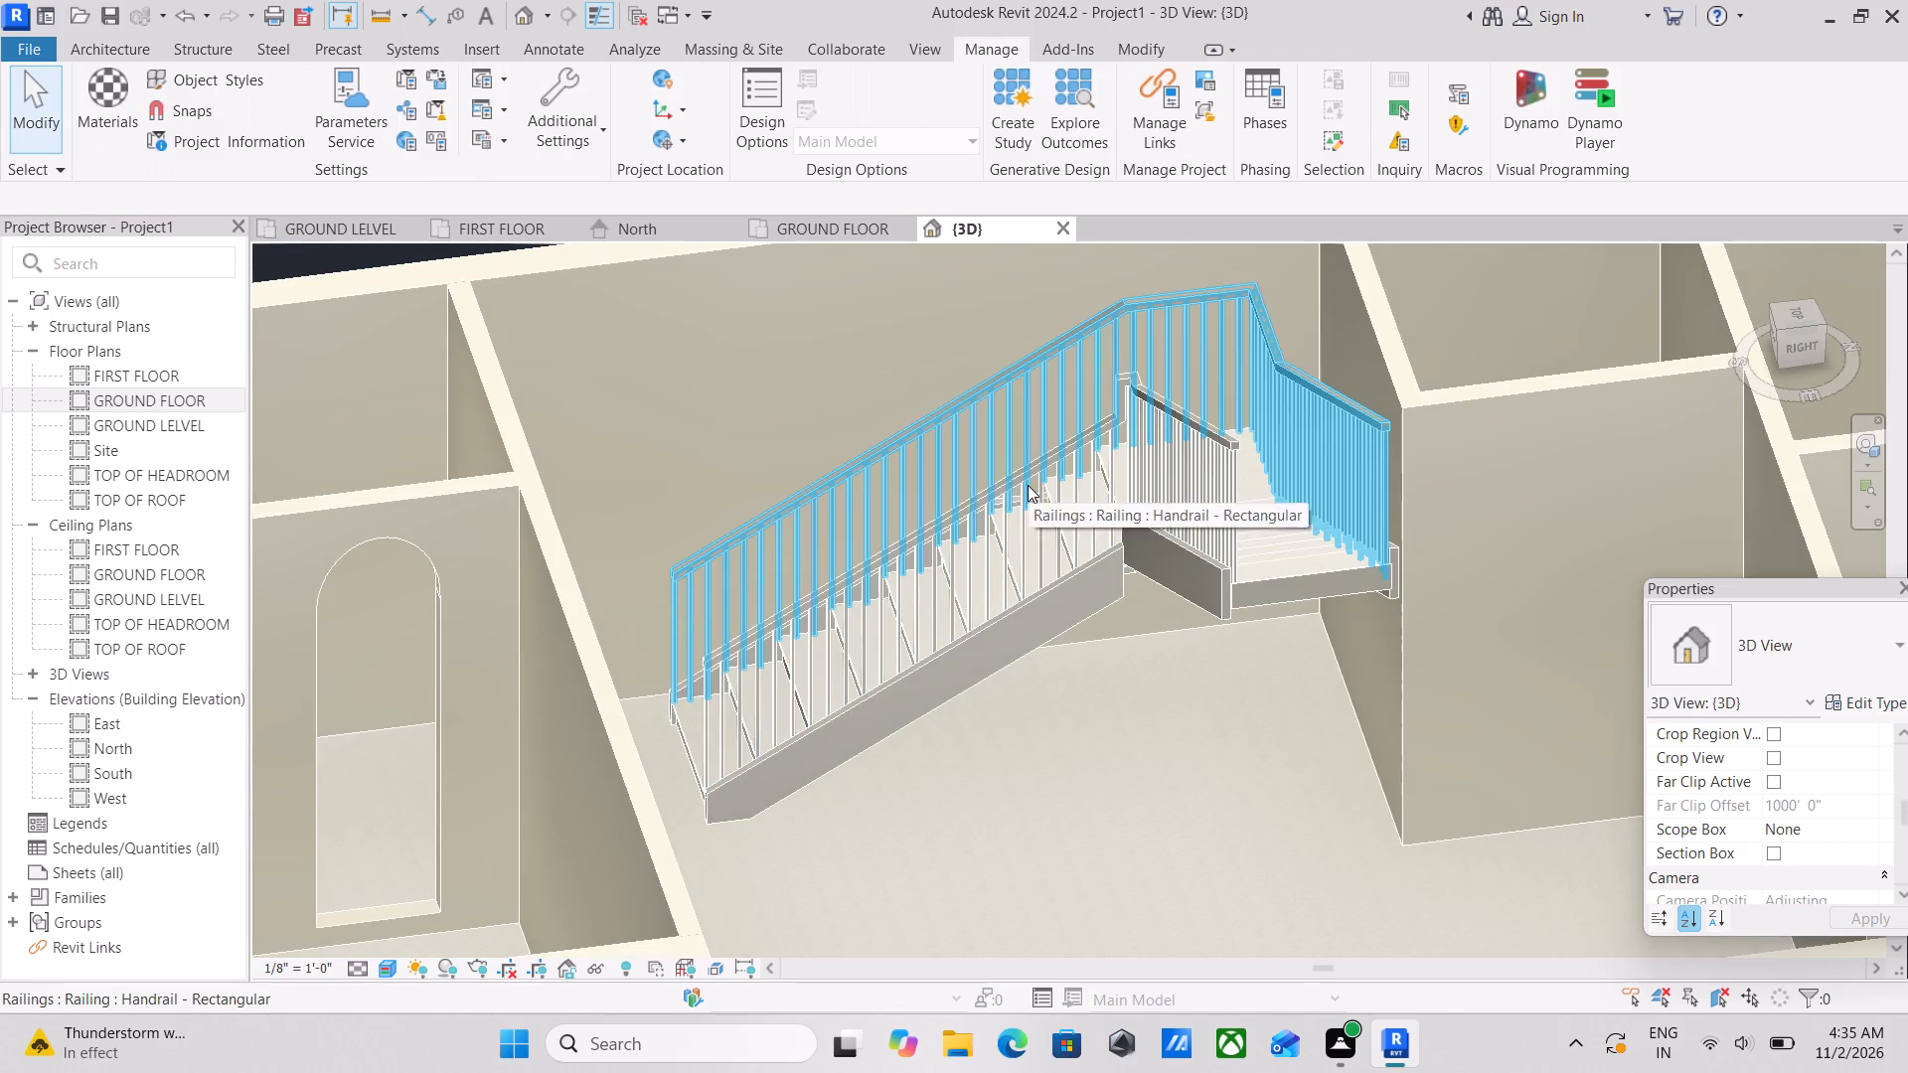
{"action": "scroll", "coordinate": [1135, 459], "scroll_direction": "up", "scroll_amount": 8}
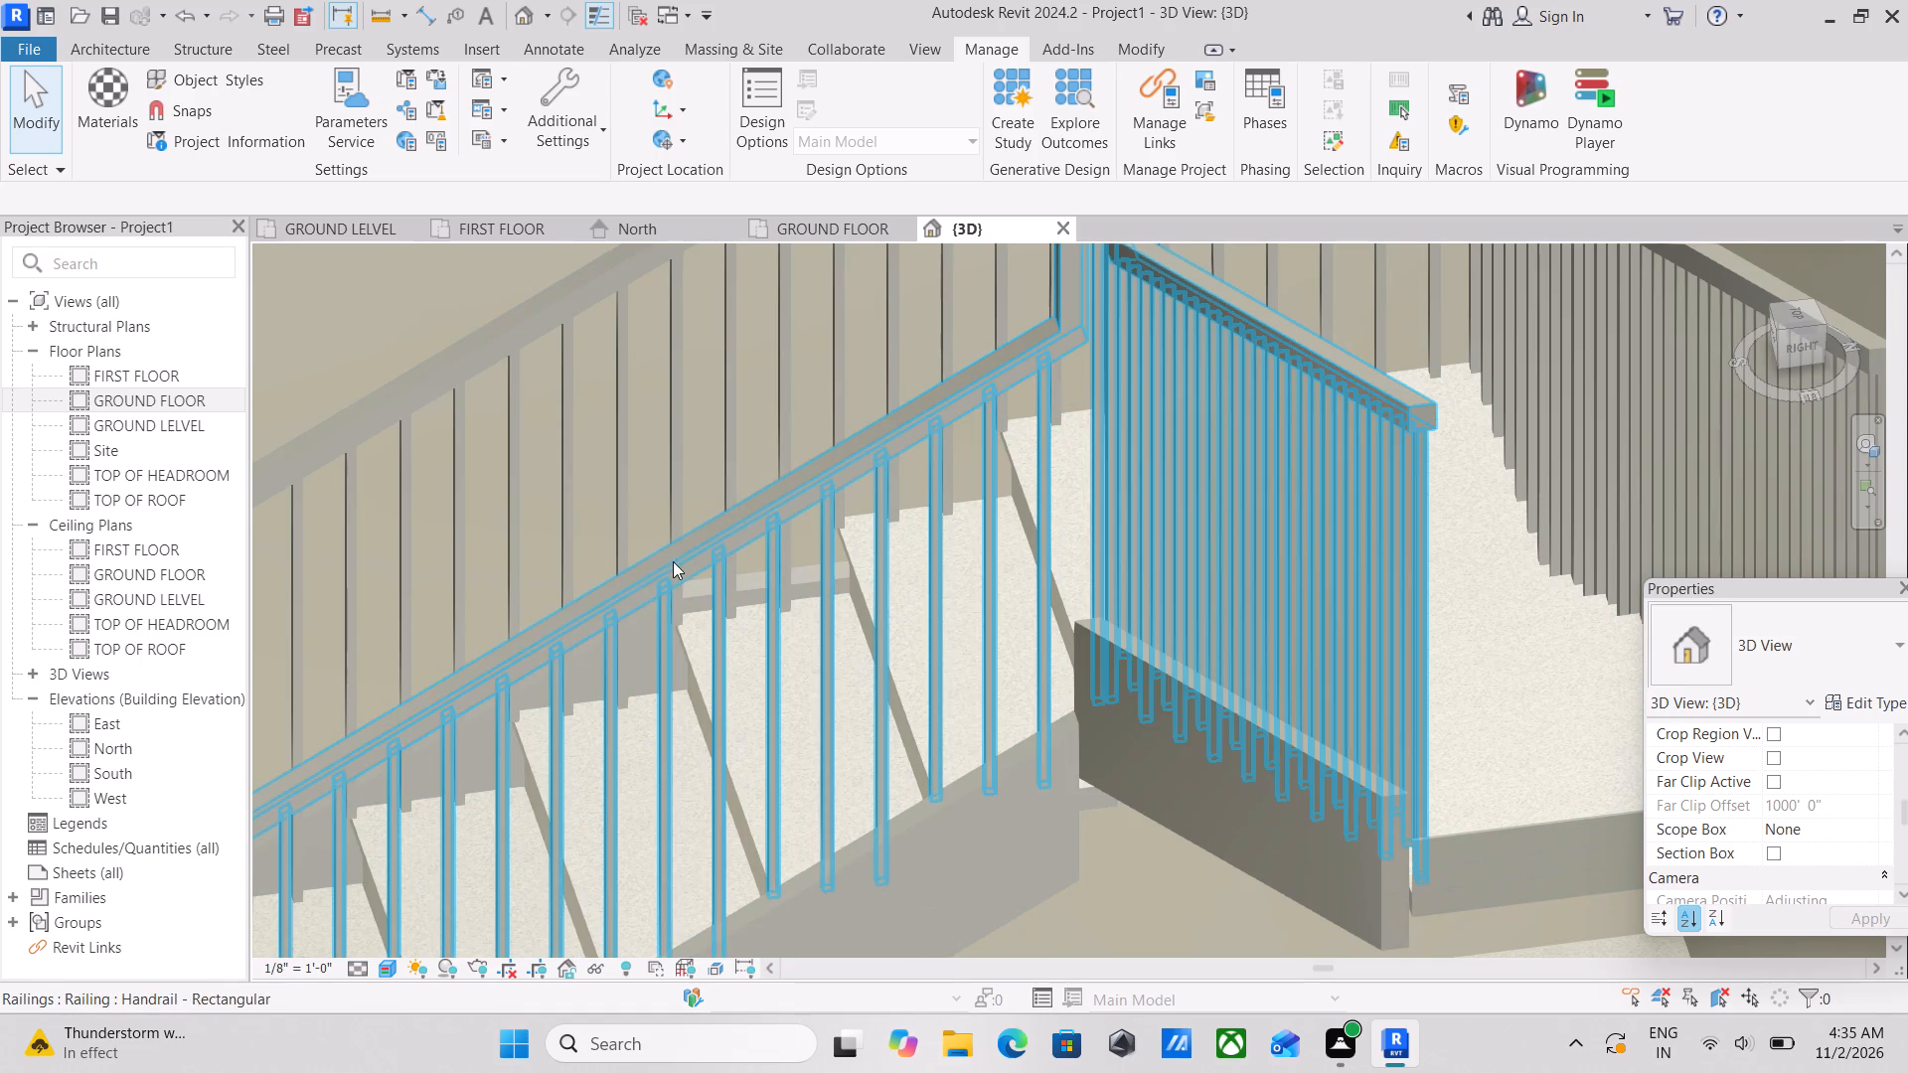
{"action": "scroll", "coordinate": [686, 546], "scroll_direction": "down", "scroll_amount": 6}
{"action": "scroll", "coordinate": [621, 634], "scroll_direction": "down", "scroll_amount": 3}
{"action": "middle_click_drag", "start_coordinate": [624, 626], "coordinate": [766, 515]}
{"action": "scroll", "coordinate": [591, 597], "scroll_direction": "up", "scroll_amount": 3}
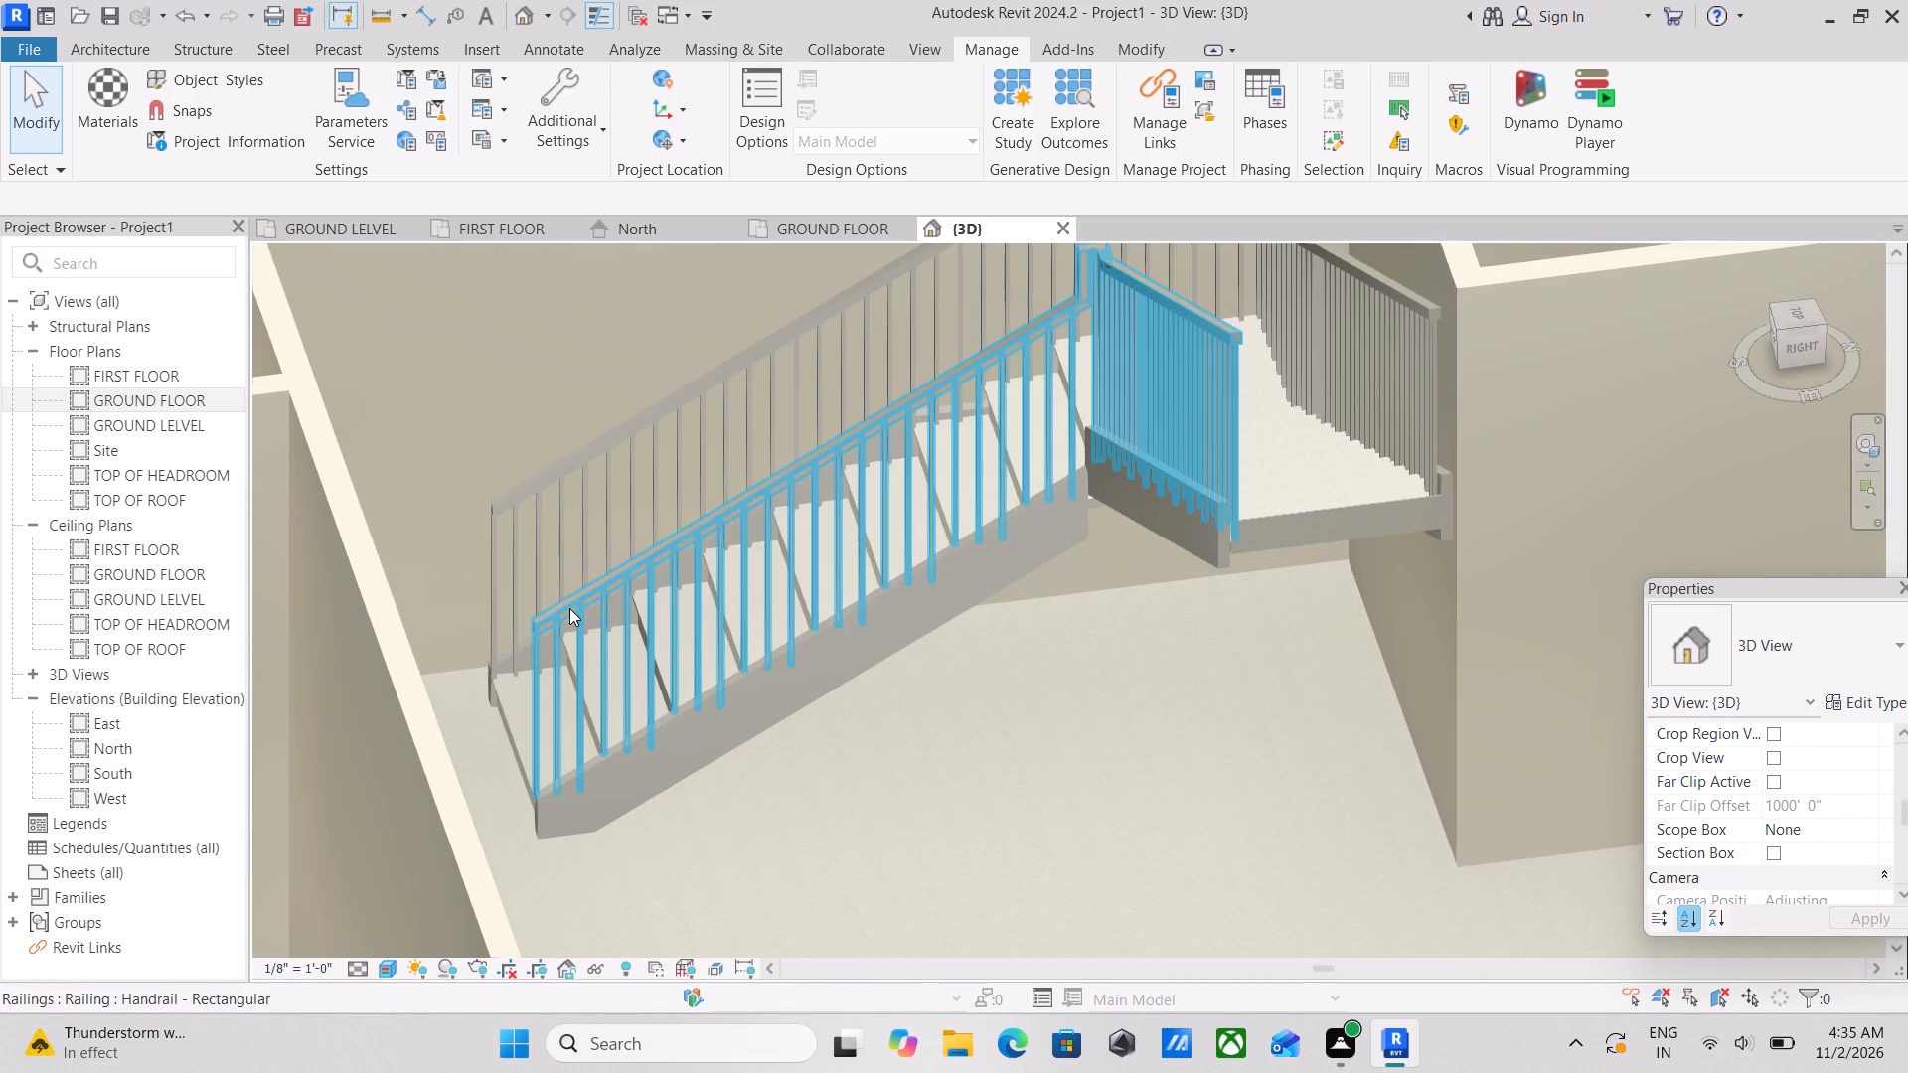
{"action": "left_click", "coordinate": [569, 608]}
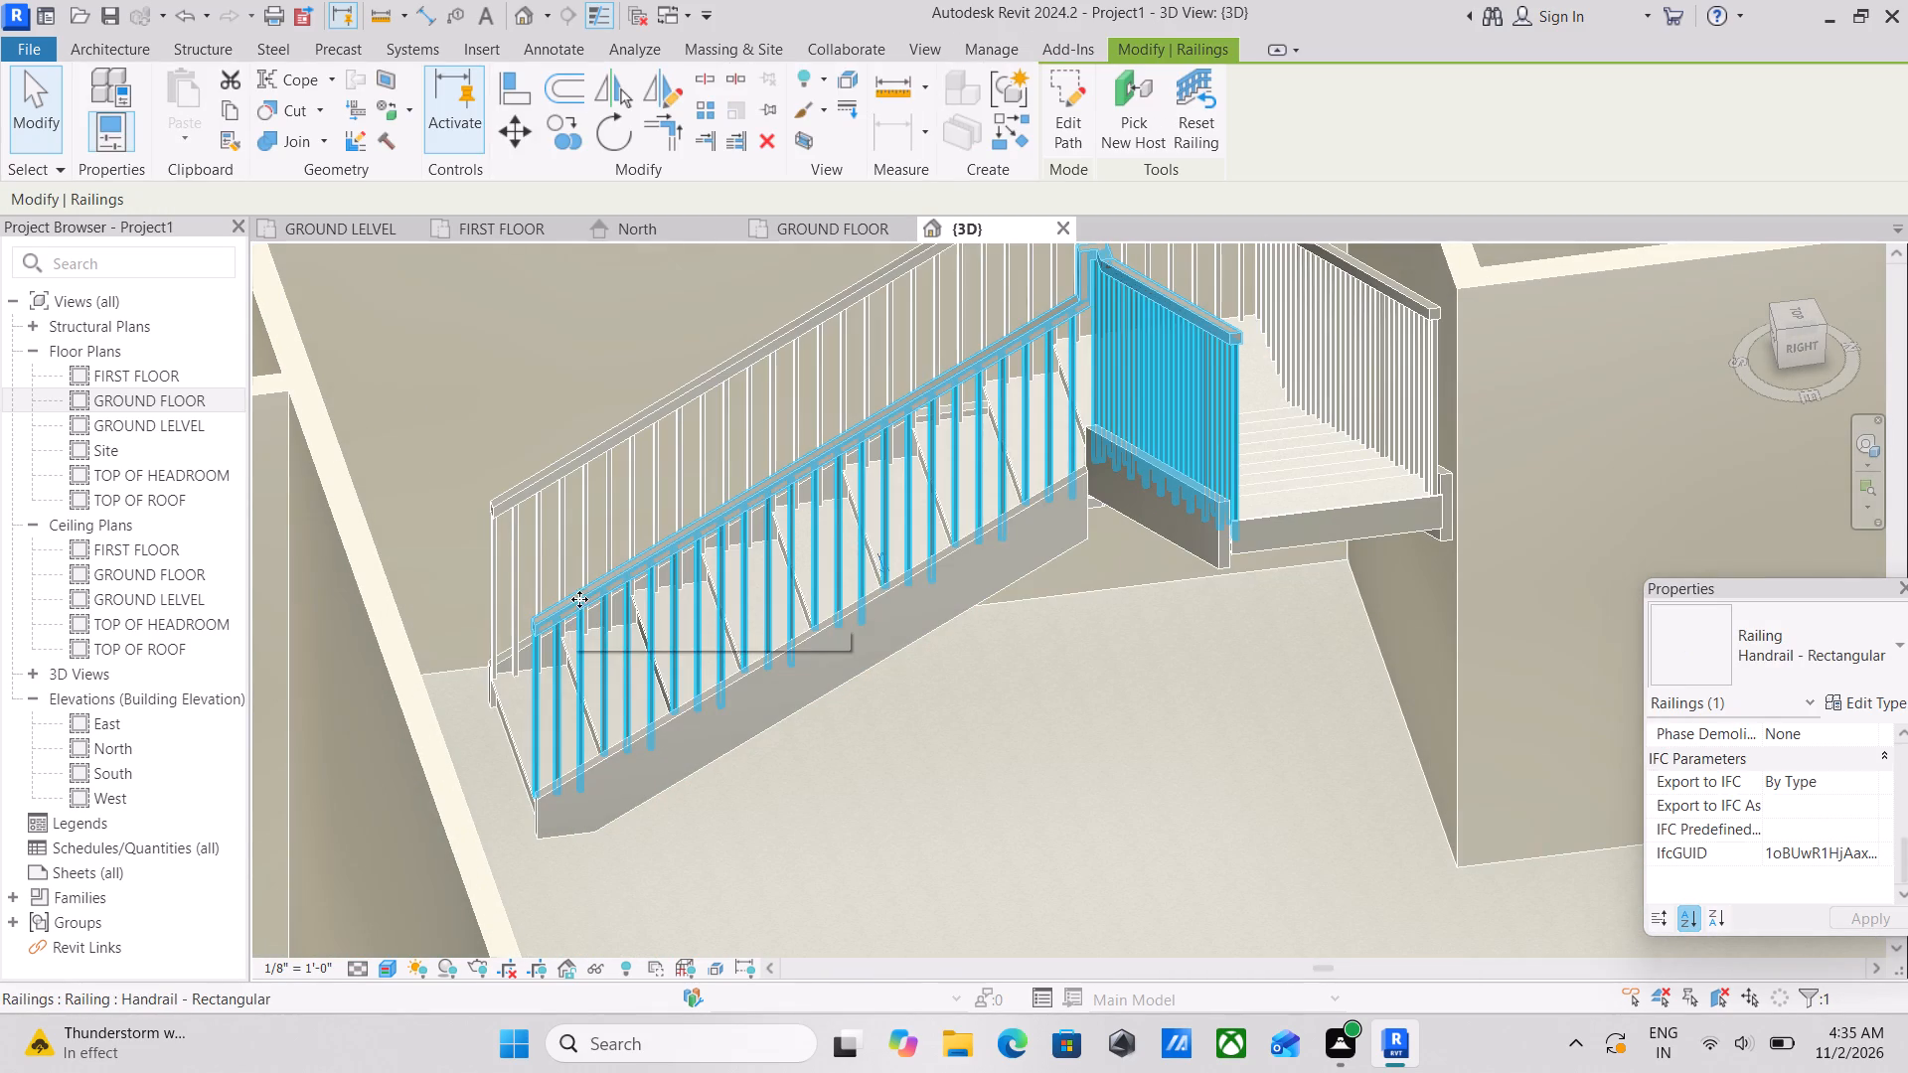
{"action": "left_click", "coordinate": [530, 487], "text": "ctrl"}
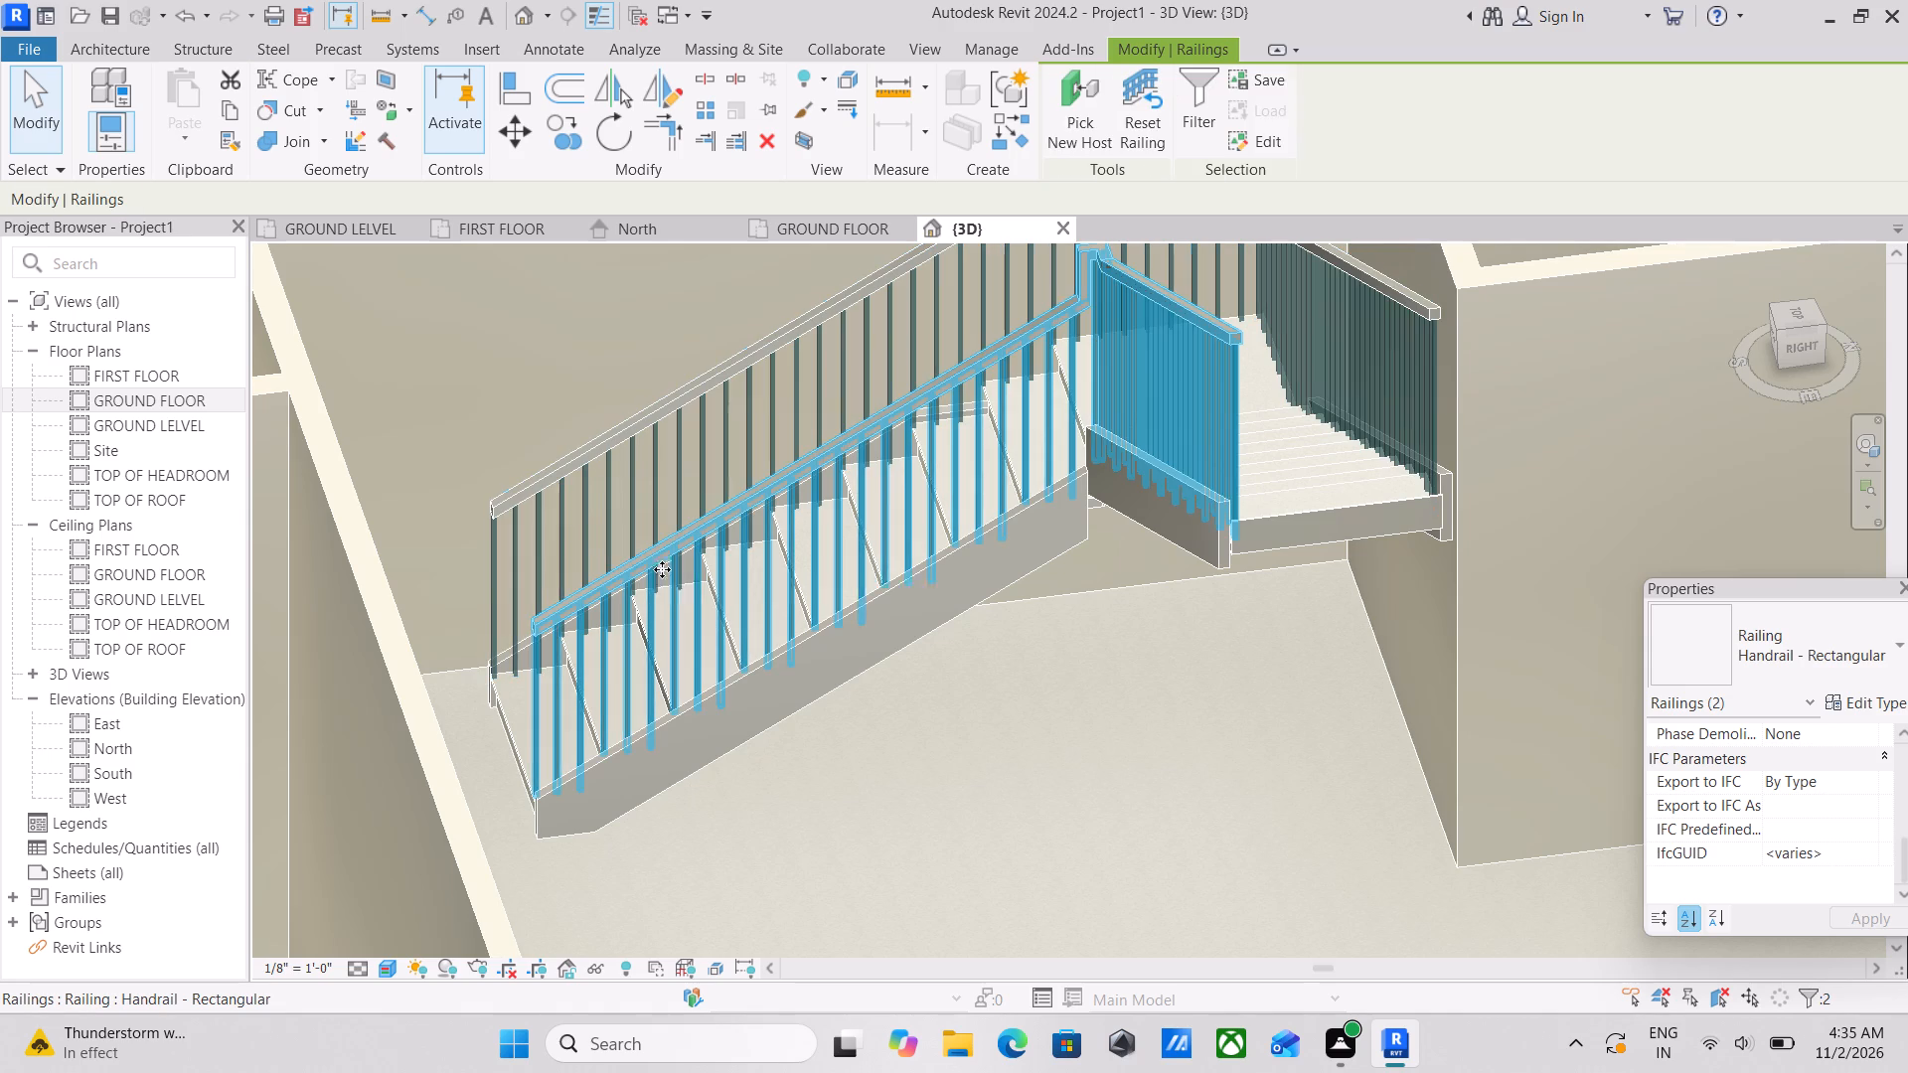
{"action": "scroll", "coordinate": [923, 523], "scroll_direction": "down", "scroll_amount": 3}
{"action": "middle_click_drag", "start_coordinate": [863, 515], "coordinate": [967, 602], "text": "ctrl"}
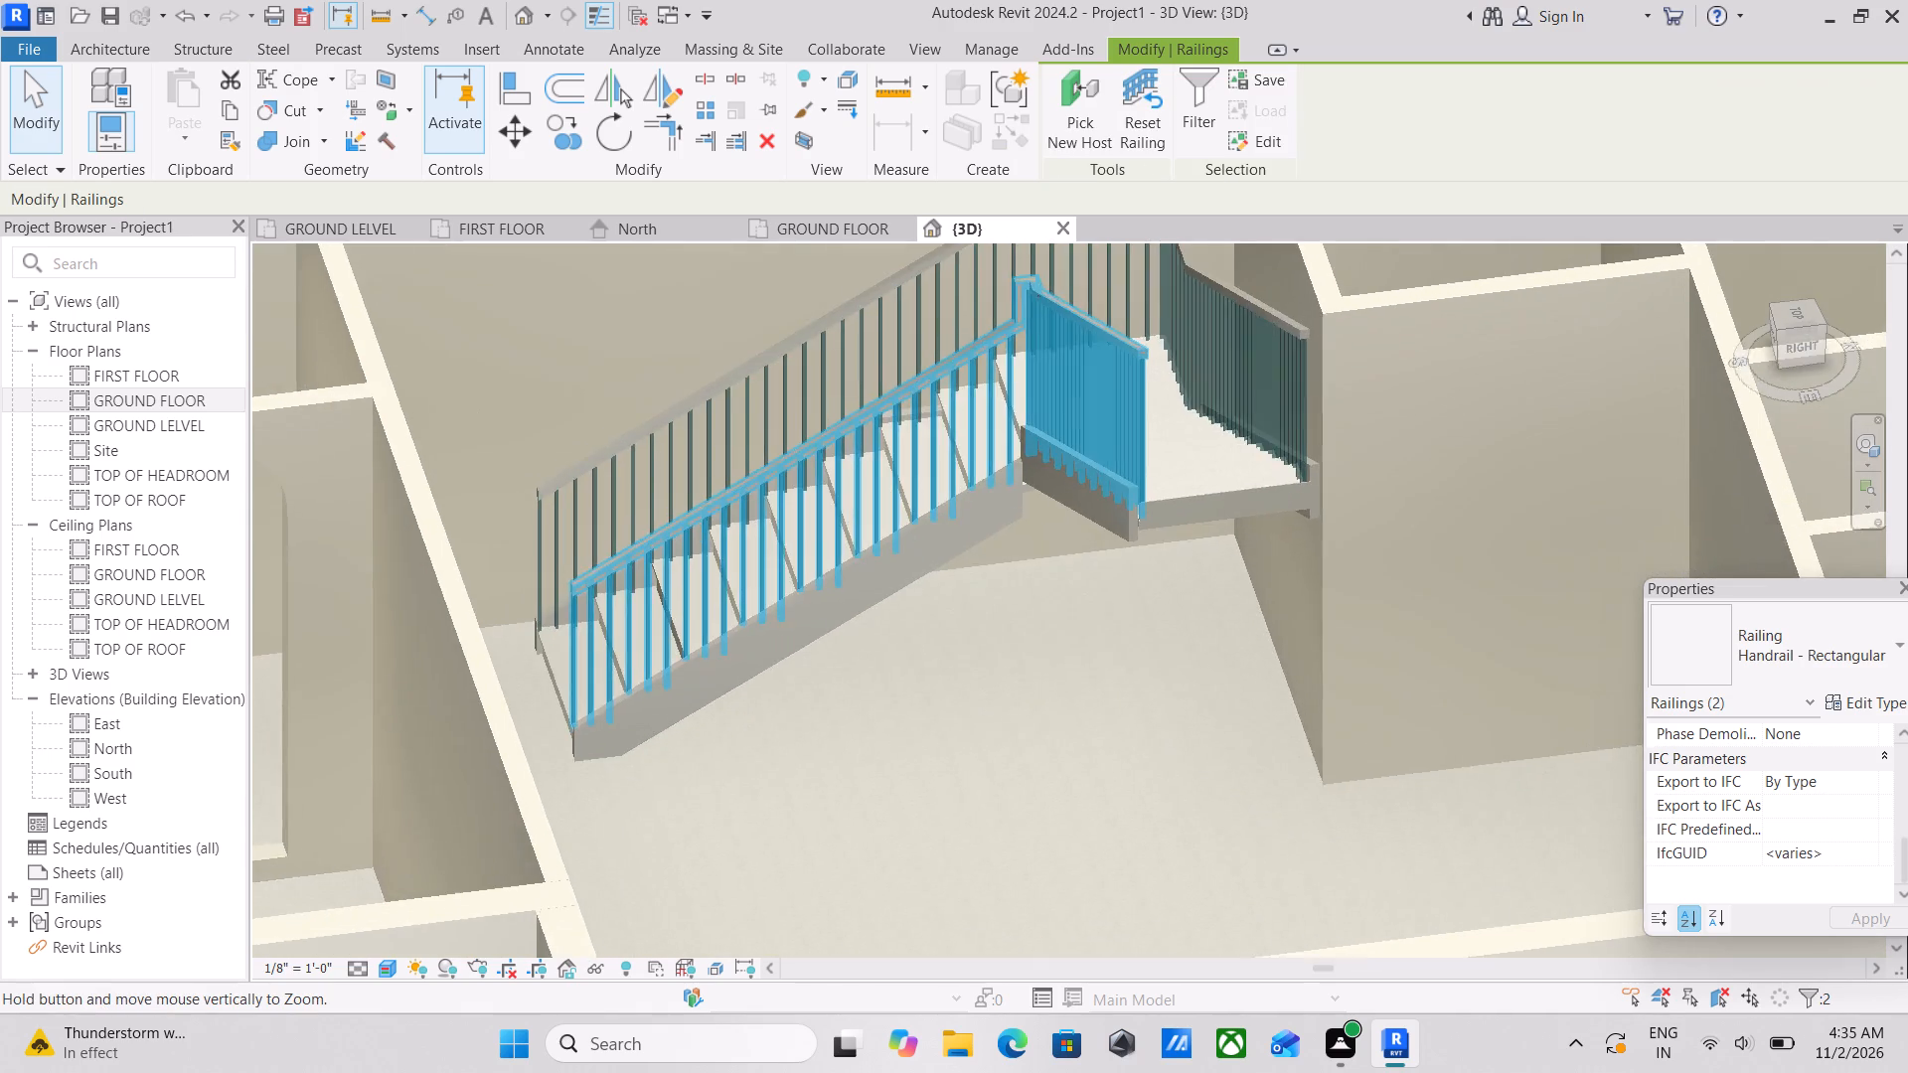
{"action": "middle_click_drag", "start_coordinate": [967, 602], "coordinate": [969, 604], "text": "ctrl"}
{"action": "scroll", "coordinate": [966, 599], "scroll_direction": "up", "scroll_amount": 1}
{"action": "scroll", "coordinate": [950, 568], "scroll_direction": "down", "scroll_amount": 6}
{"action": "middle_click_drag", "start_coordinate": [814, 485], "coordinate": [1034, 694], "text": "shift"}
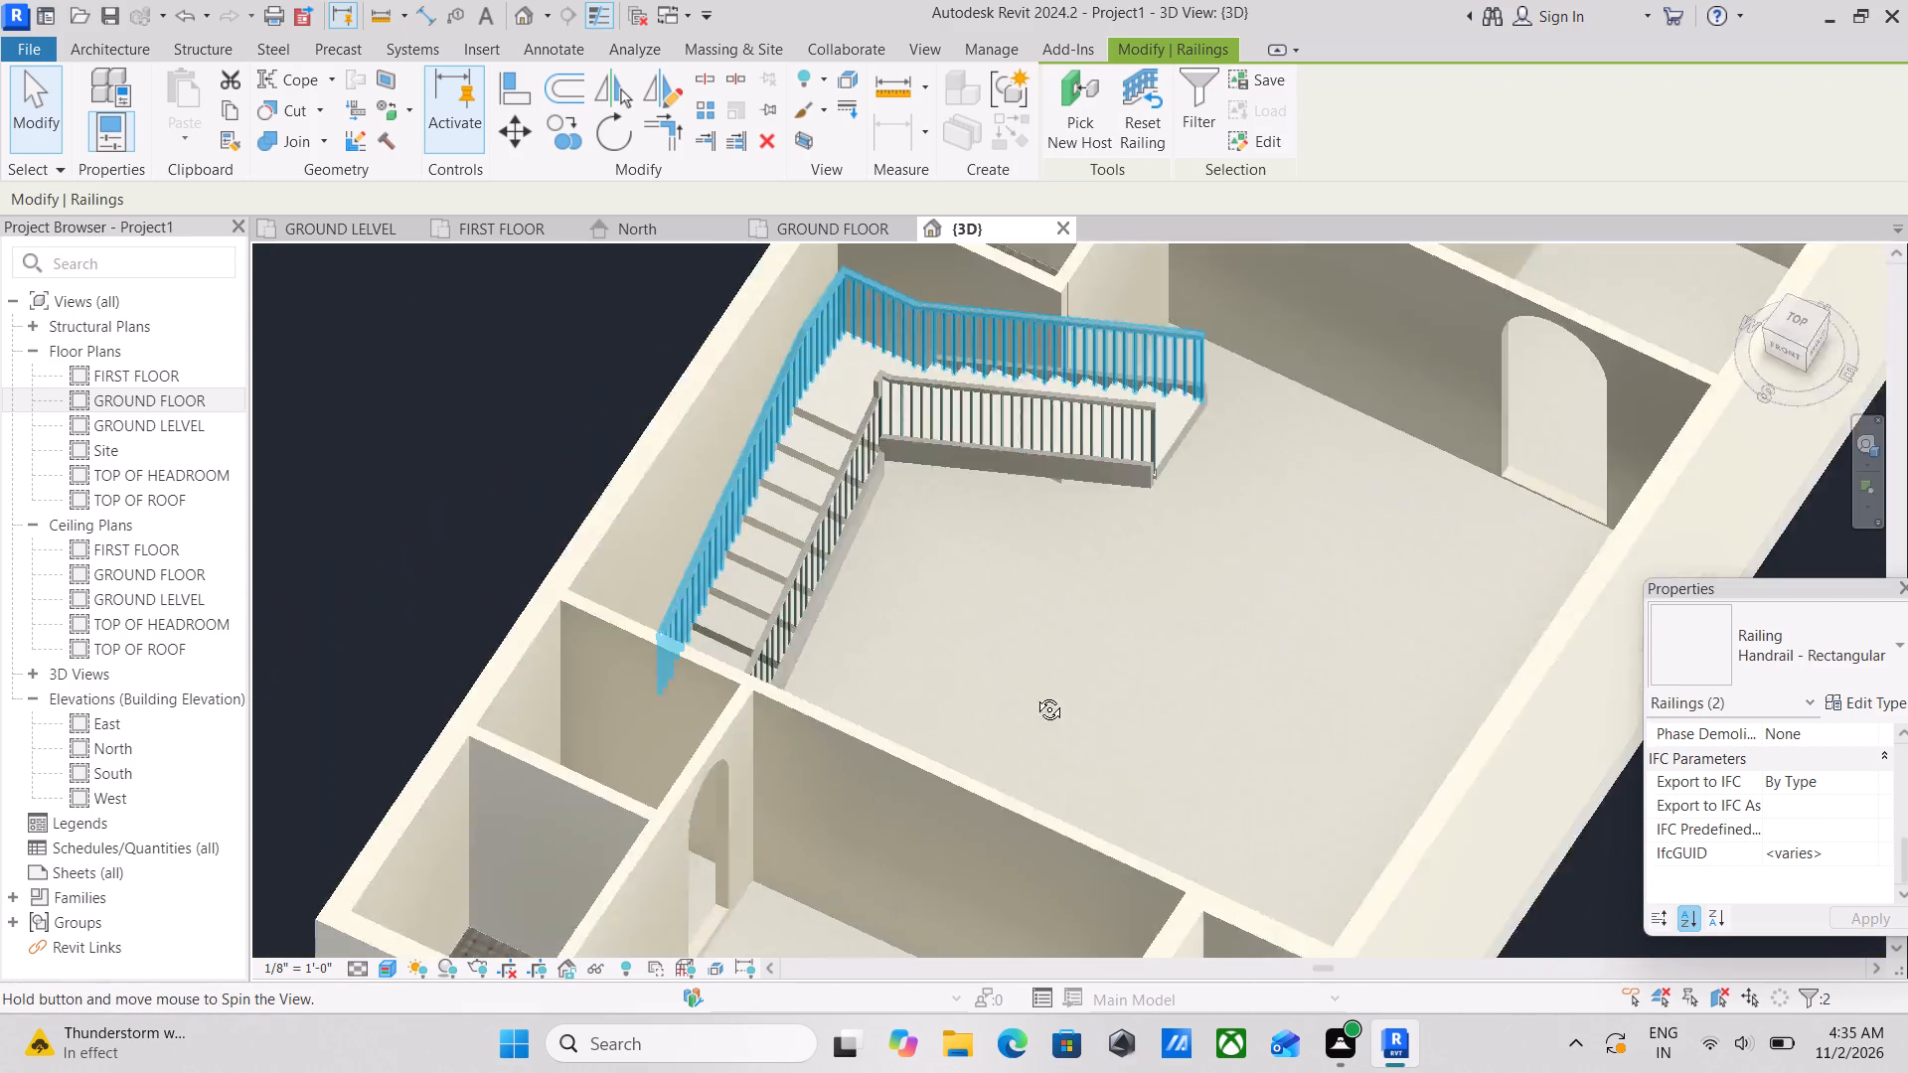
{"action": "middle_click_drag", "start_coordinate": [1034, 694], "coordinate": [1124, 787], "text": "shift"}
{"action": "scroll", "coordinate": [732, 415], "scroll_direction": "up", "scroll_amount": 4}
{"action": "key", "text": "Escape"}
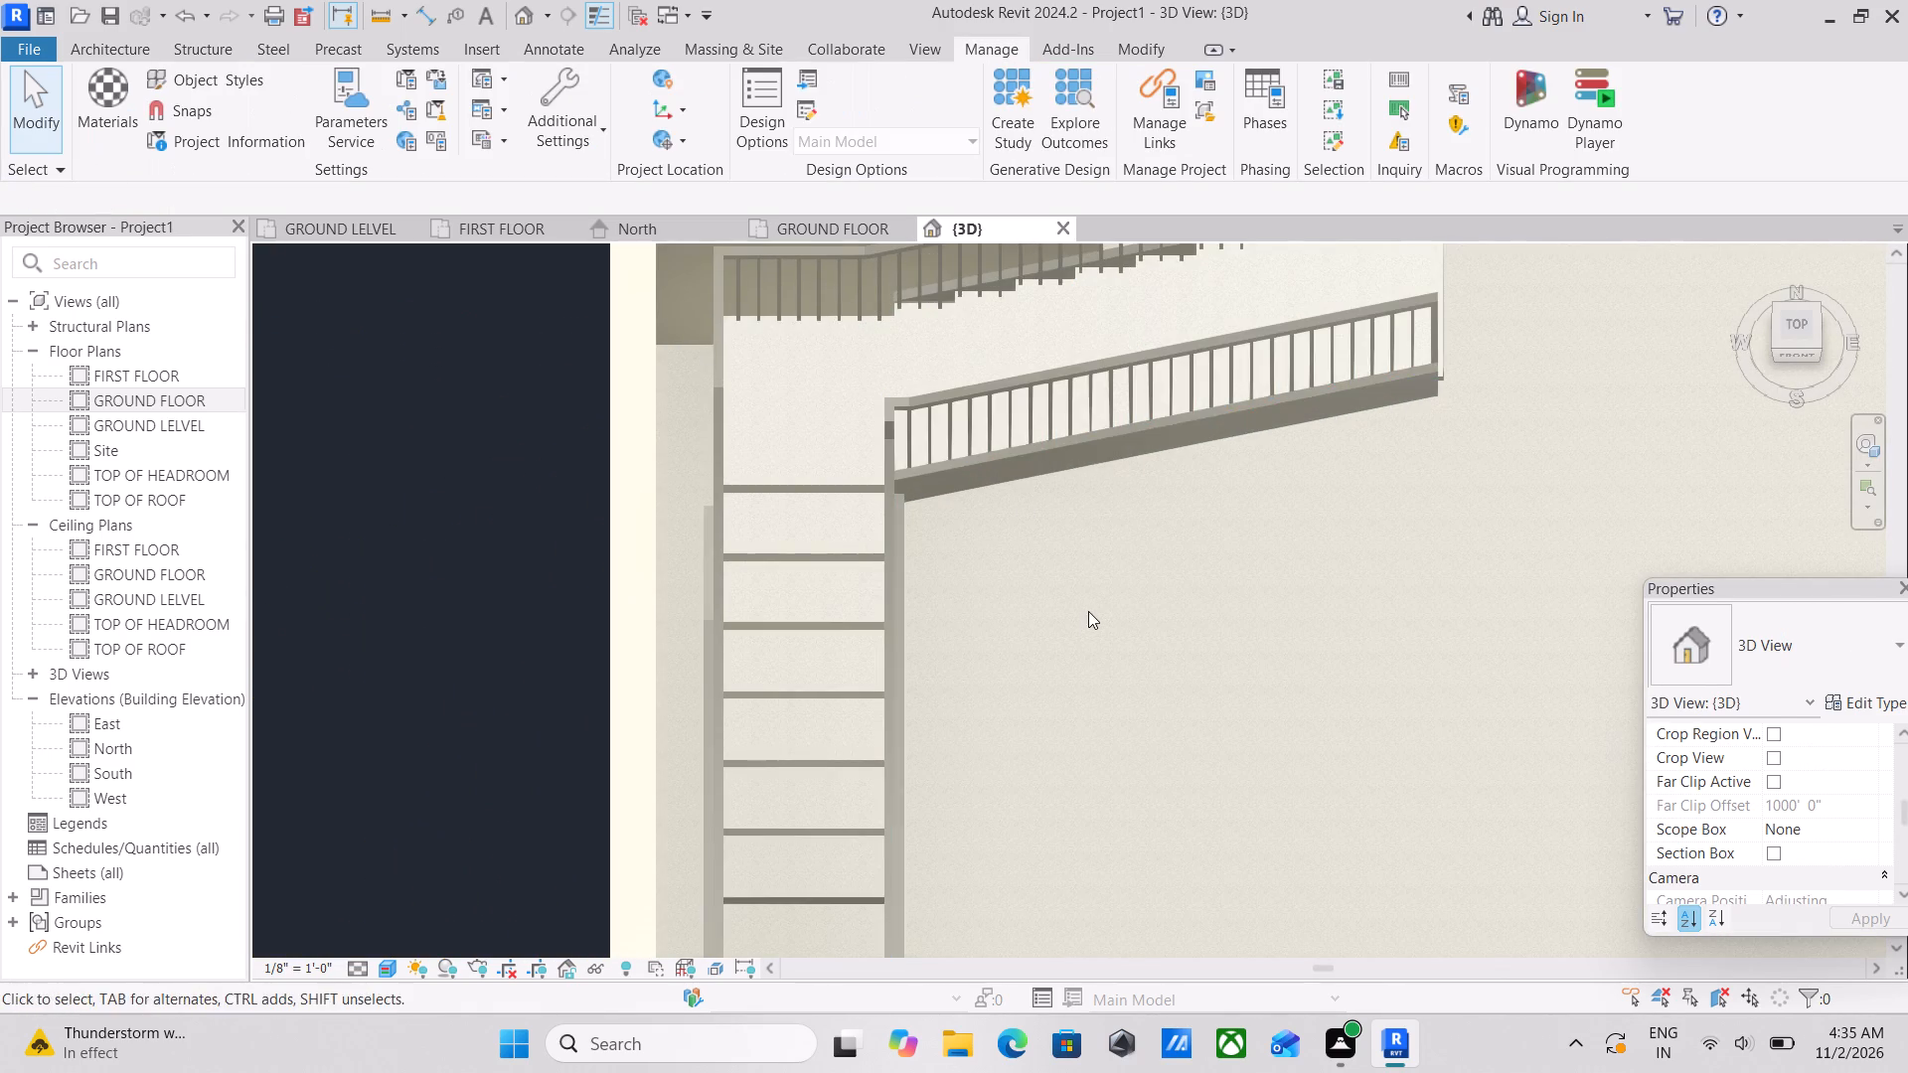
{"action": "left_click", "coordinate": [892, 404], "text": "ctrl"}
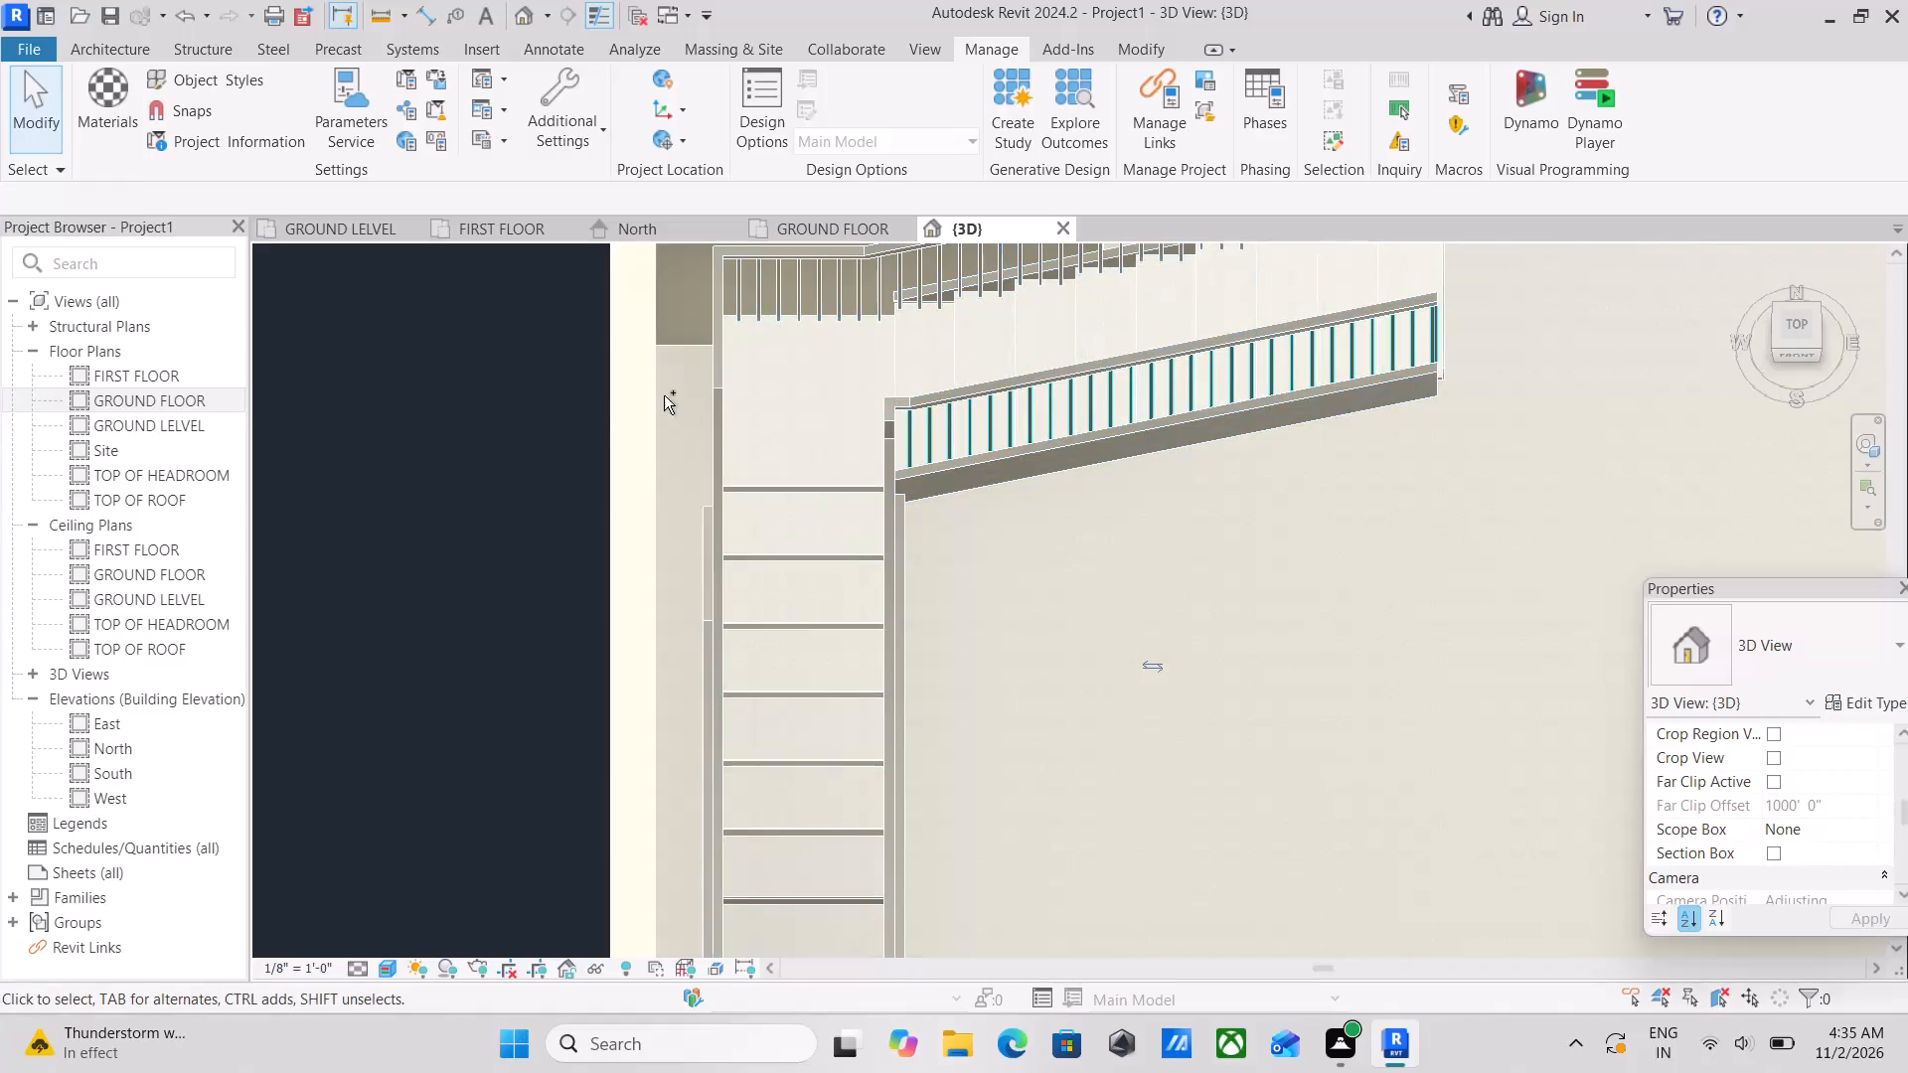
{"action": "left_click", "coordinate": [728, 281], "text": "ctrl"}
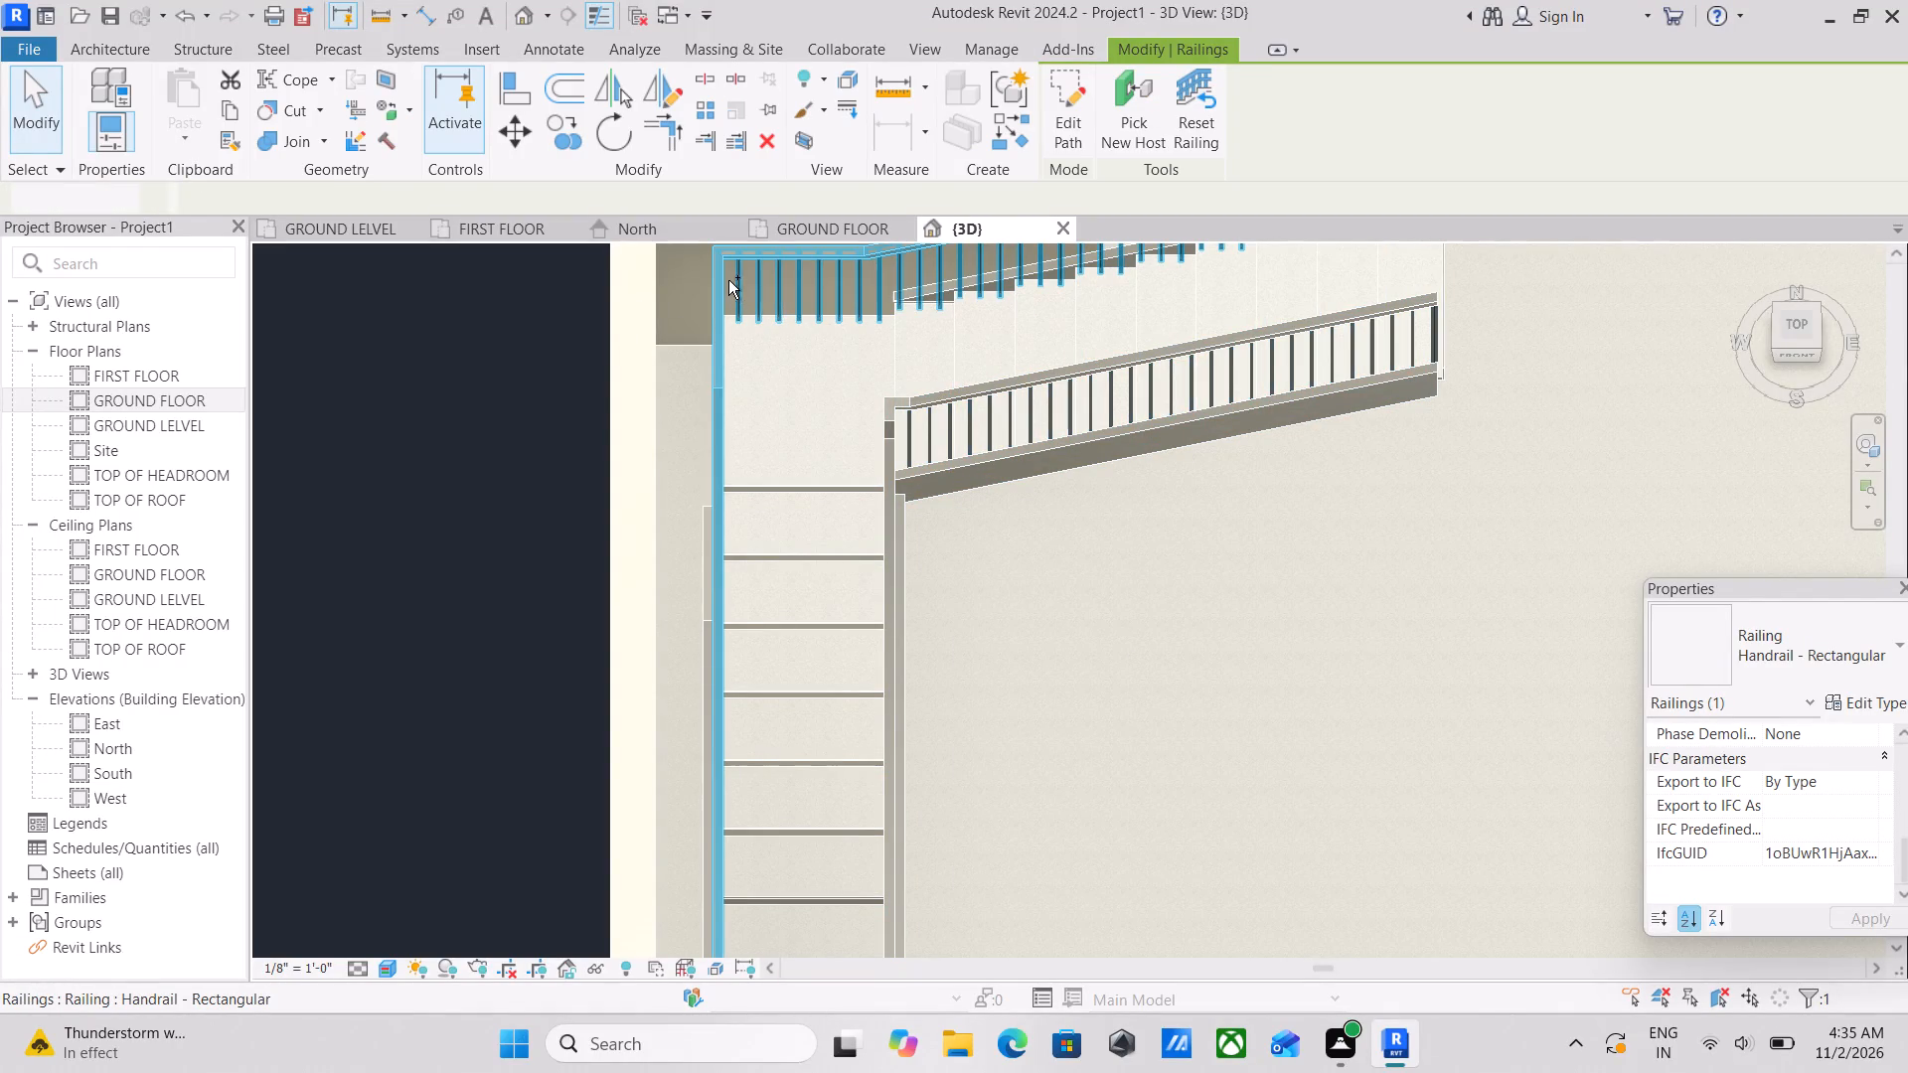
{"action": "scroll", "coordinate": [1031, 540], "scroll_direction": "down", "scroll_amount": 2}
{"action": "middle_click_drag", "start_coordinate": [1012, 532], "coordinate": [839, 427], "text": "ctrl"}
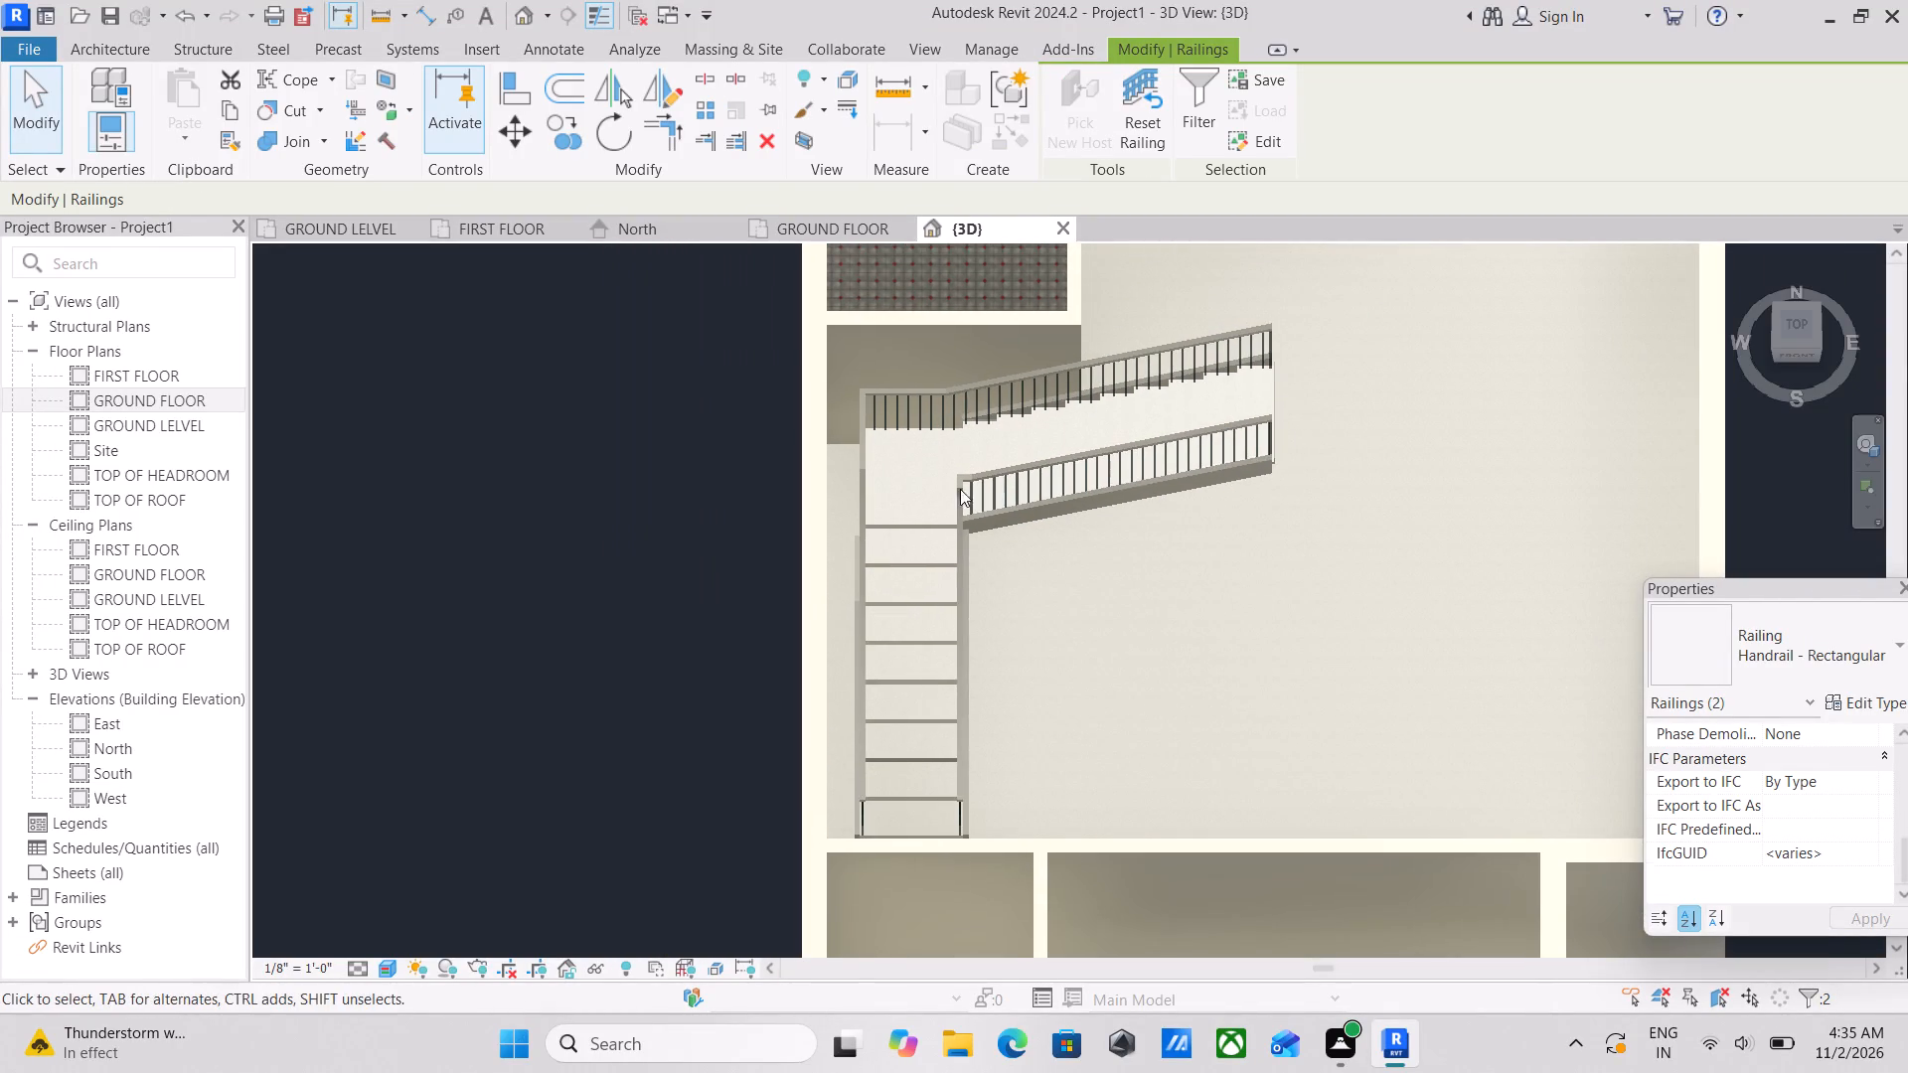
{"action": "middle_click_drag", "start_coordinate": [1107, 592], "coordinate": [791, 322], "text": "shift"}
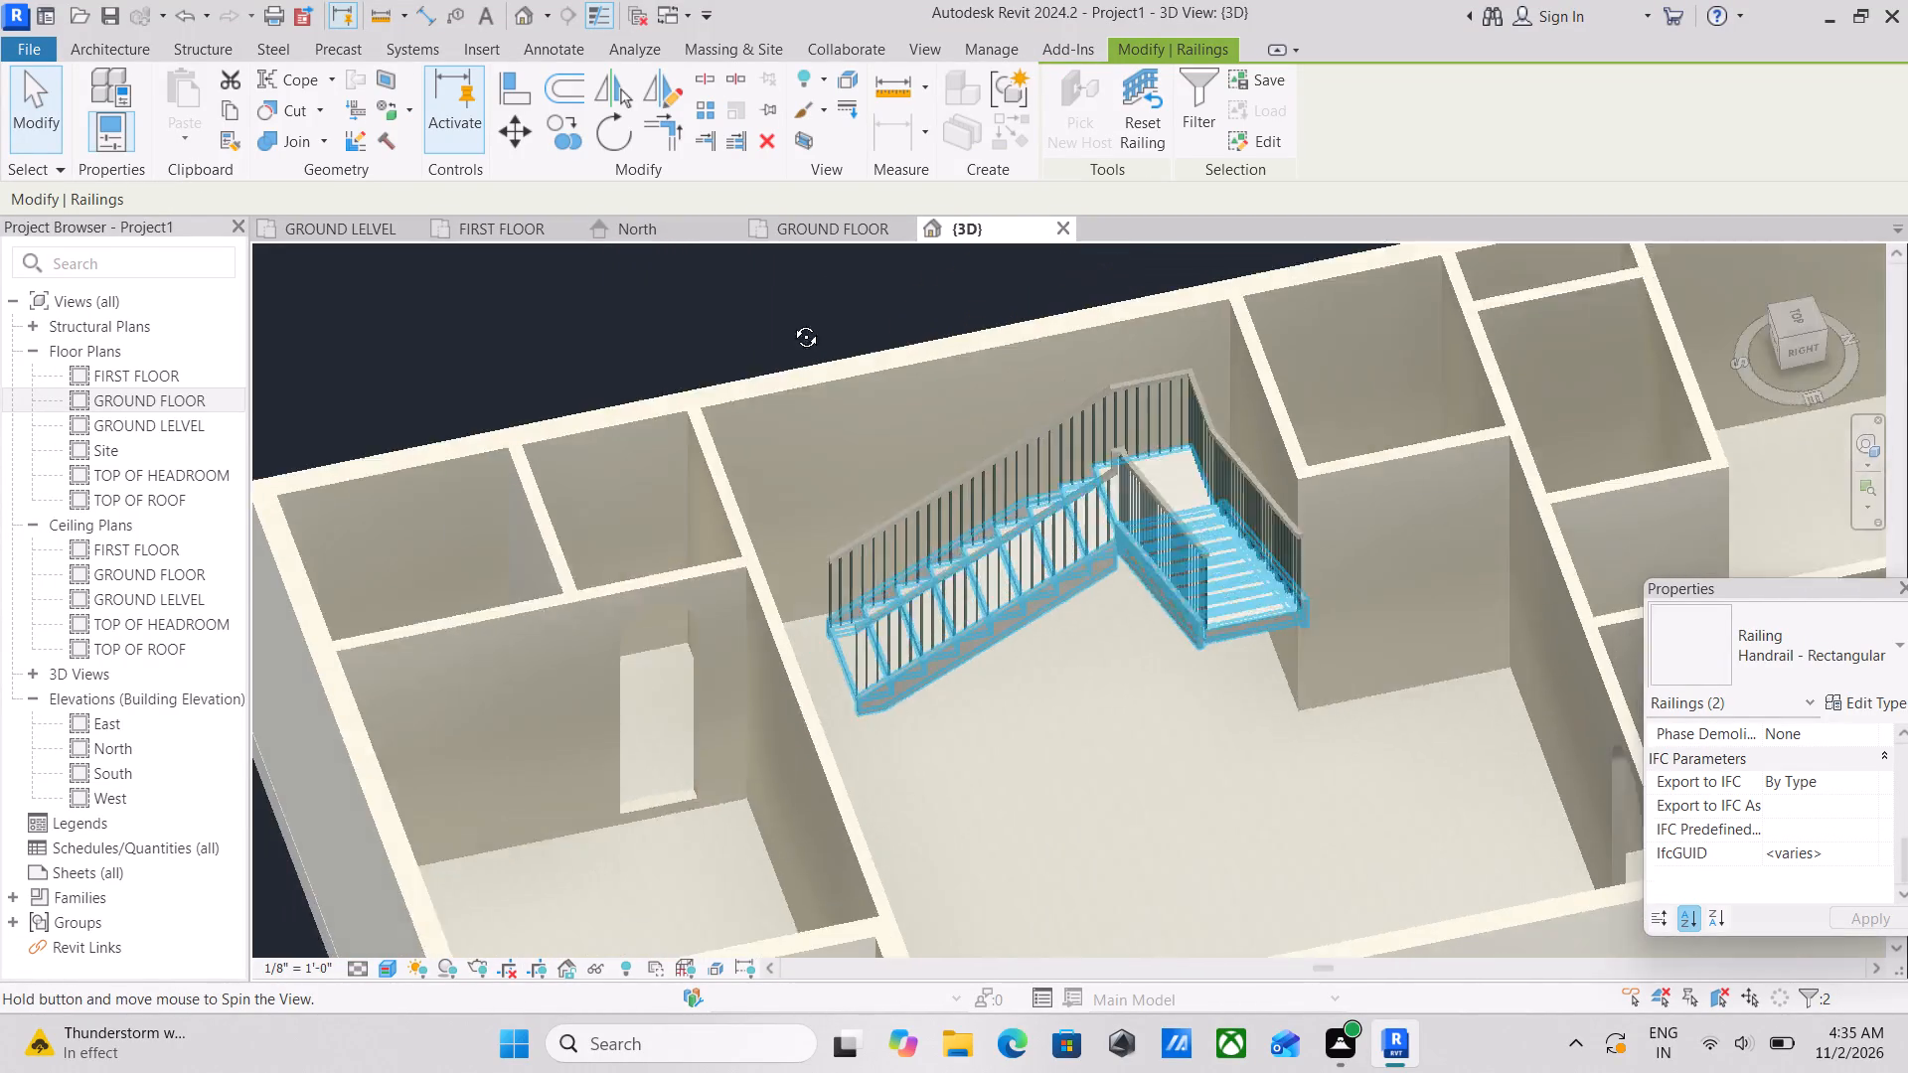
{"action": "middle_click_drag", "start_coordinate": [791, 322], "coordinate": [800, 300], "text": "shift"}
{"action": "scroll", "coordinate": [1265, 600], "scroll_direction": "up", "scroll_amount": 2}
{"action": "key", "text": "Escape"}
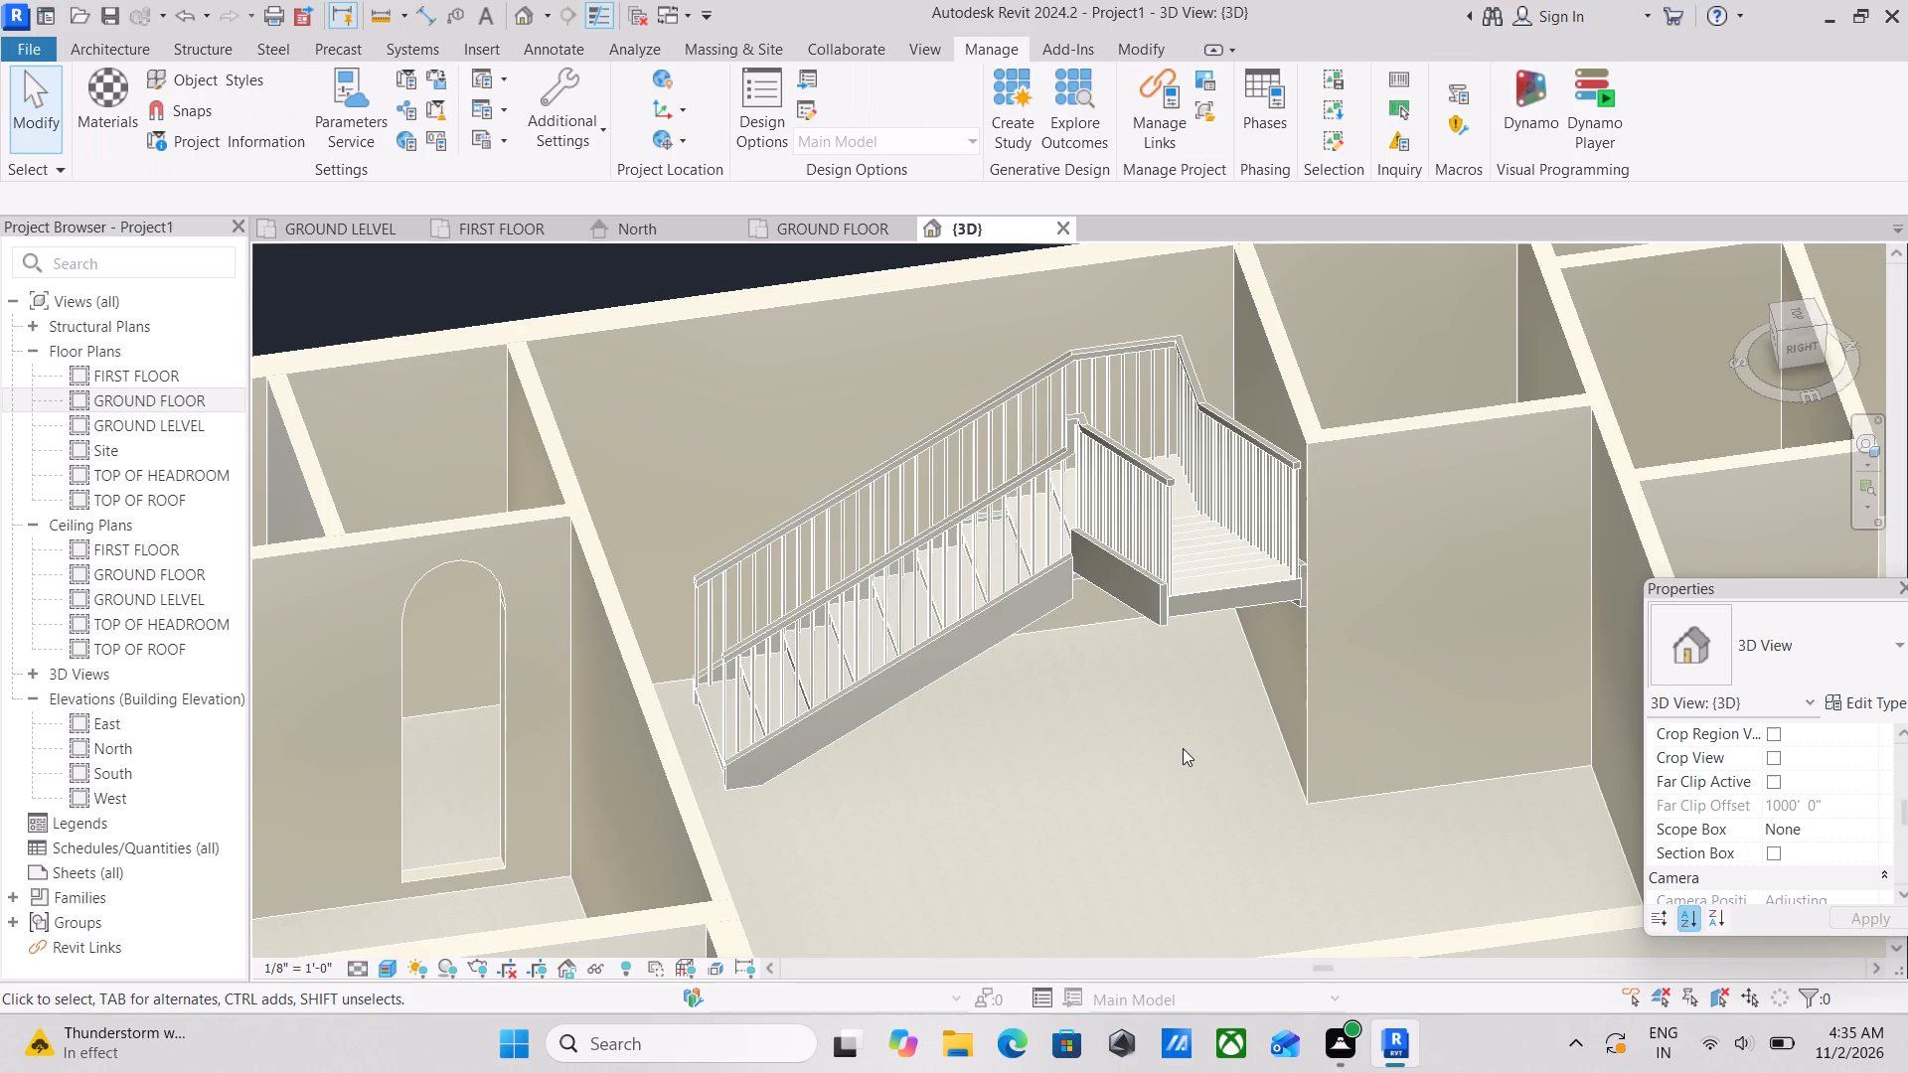
Change both the inner and the outer stair railings to the Guardrail - Pipe type.
{"action": "middle_click_drag", "start_coordinate": [1180, 746], "coordinate": [1025, 624], "text": "shift"}
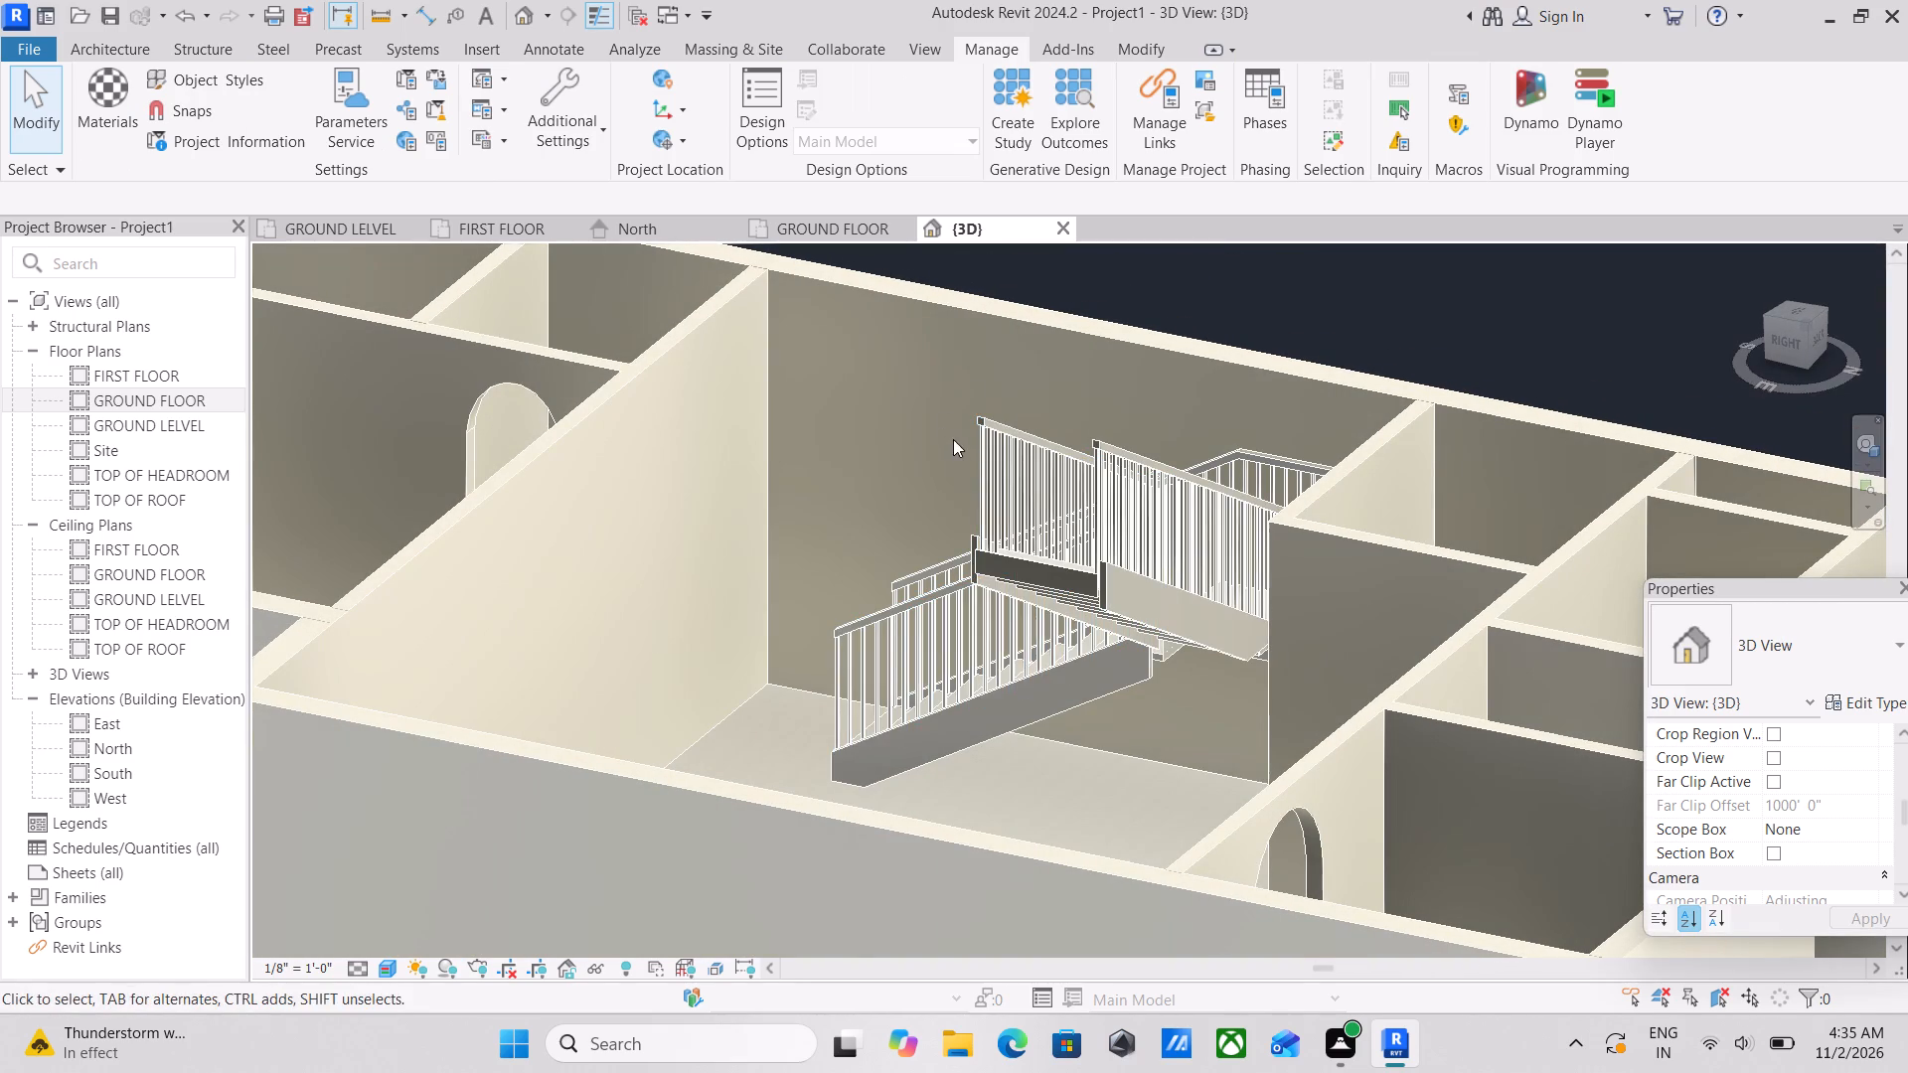
{"action": "scroll", "coordinate": [995, 455], "scroll_direction": "up", "scroll_amount": 5}
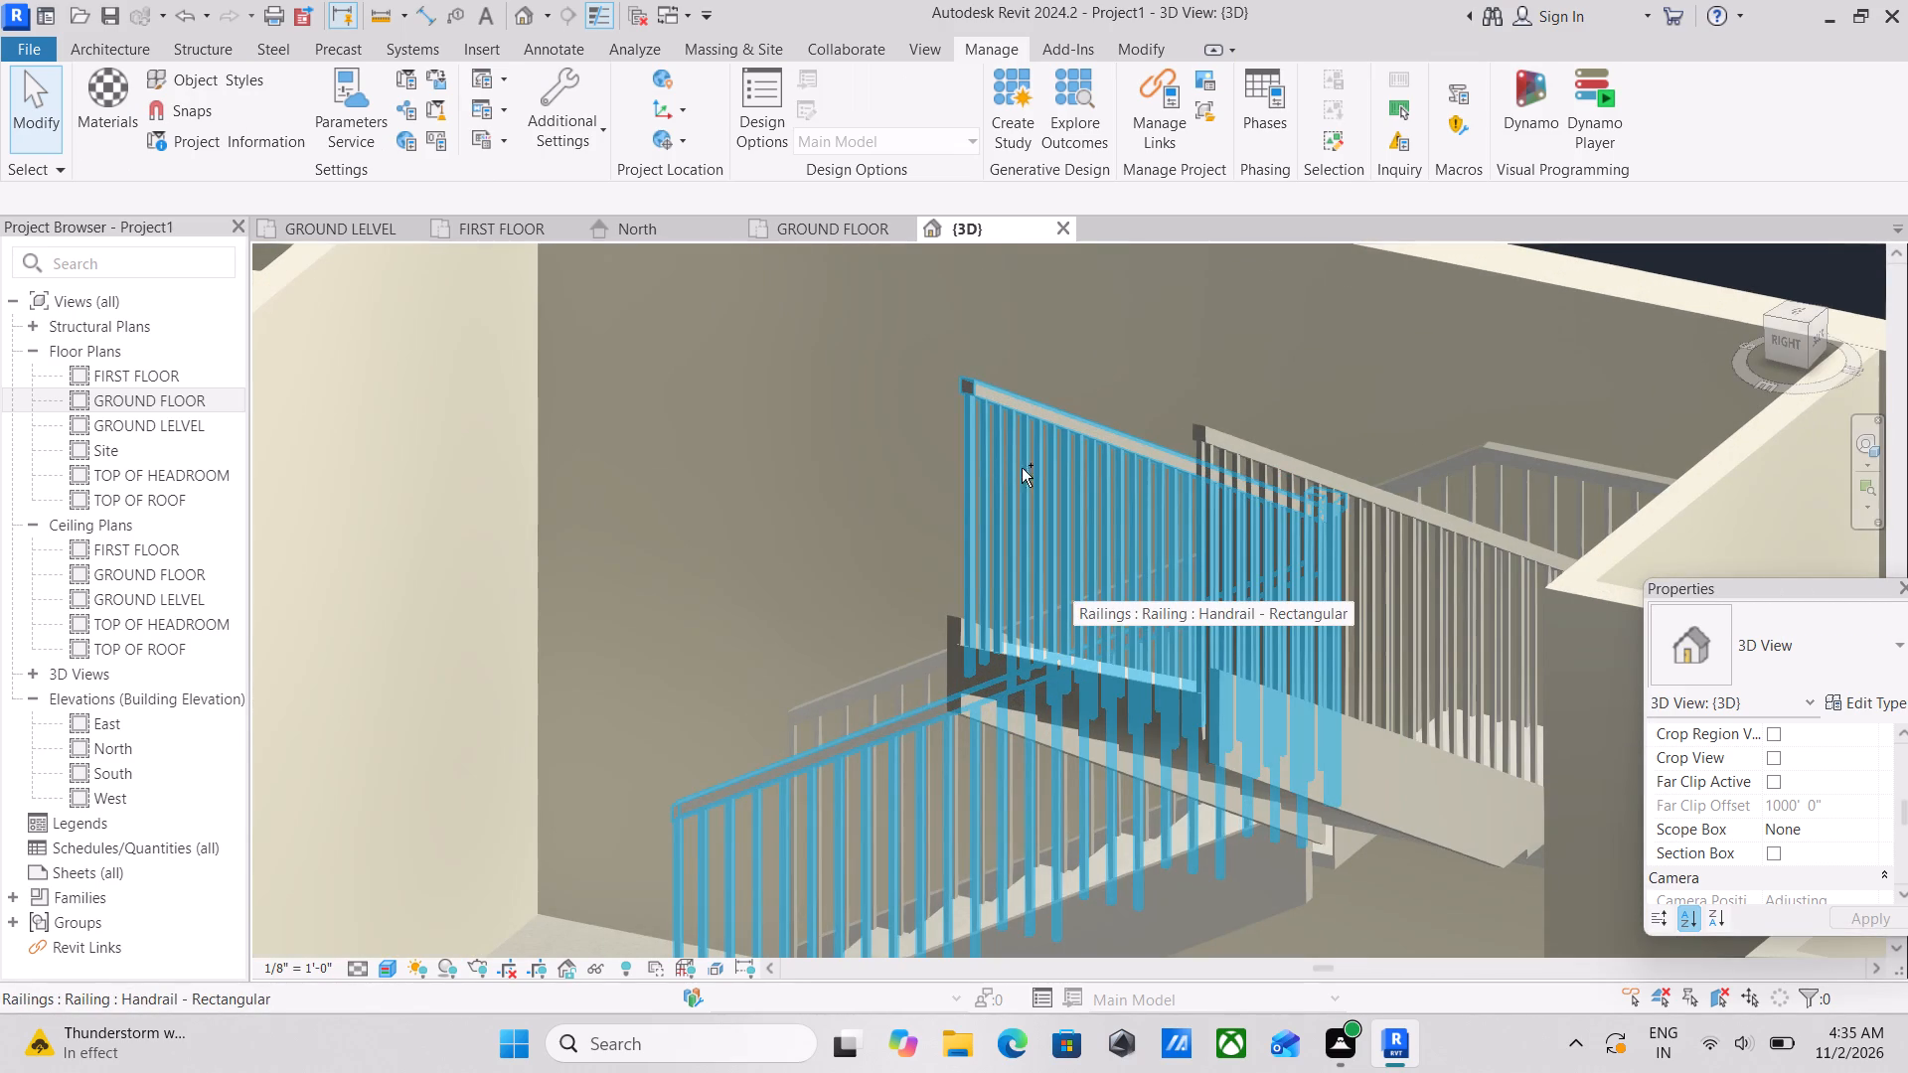
{"action": "left_click", "coordinate": [972, 393], "text": "ctrl"}
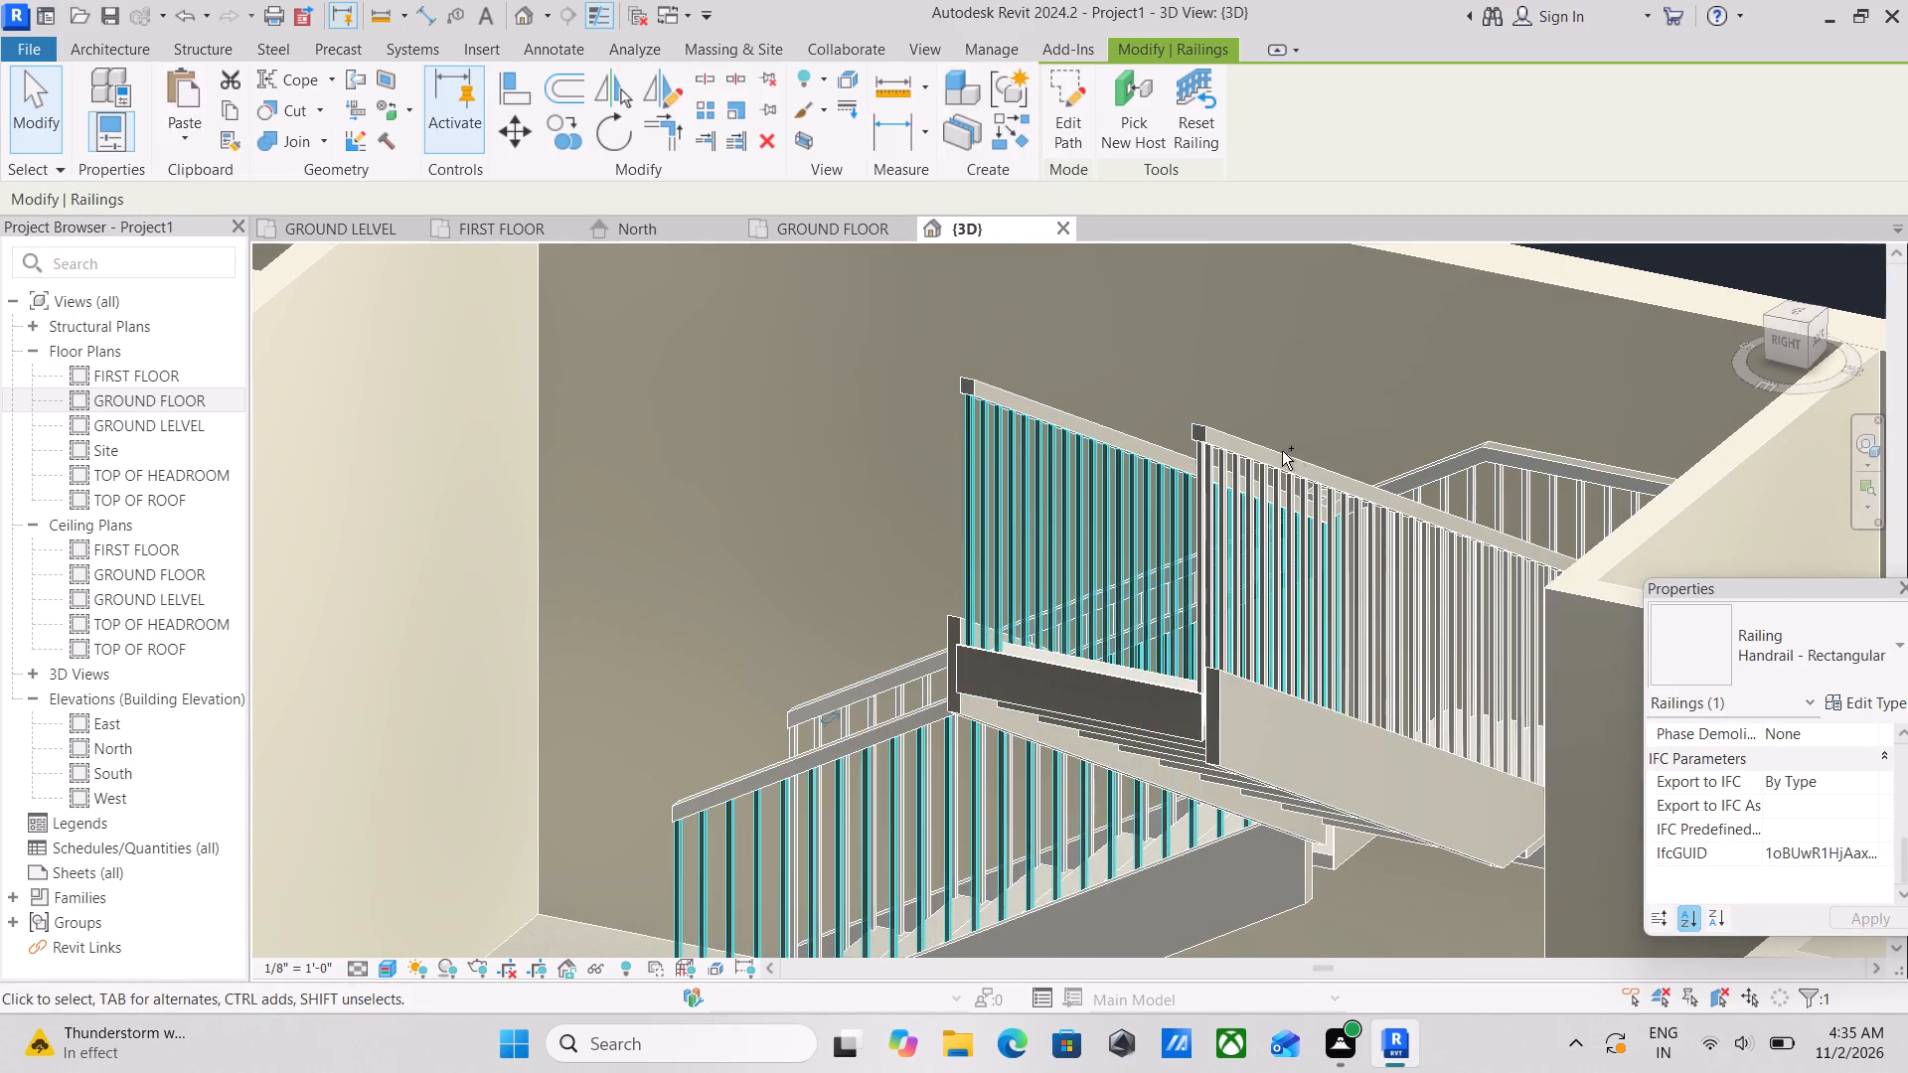
{"action": "left_click", "coordinate": [1213, 432], "text": "ctrl"}
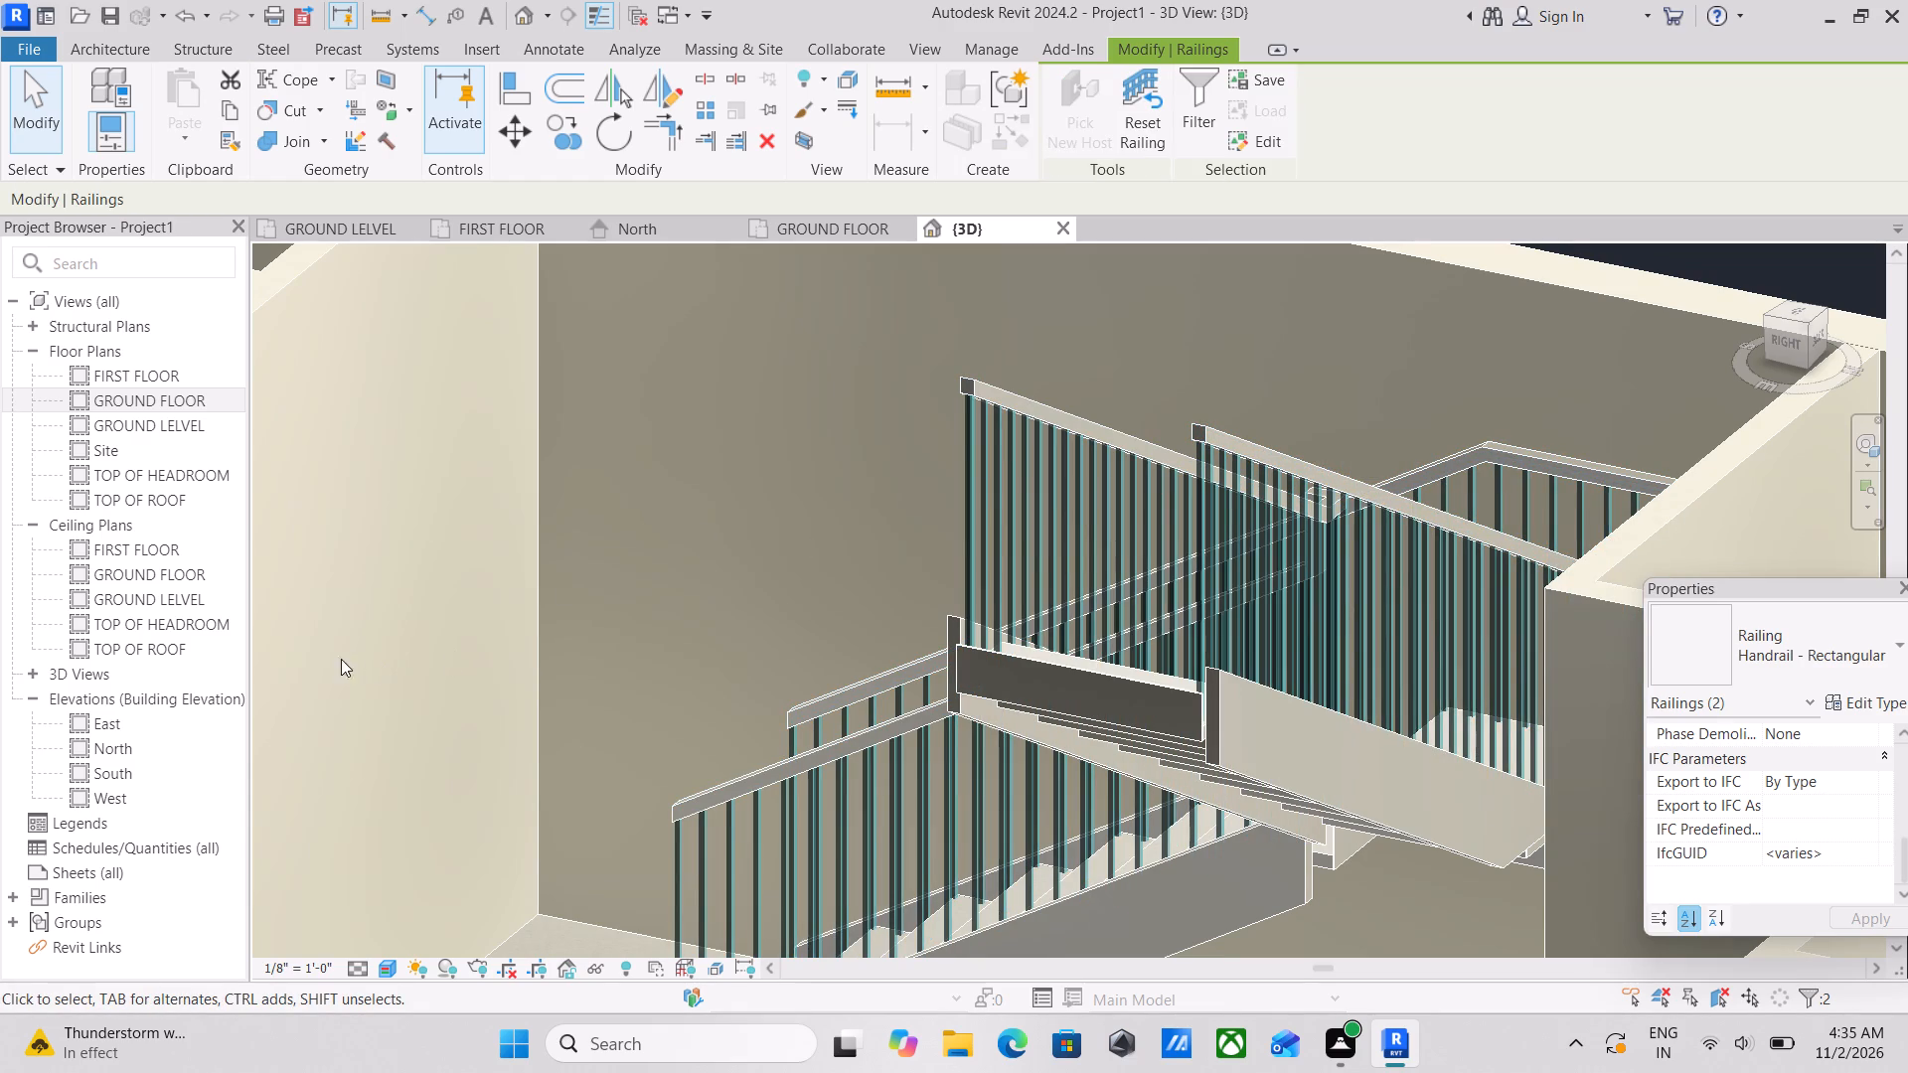
{"action": "left_click", "coordinate": [1835, 660]}
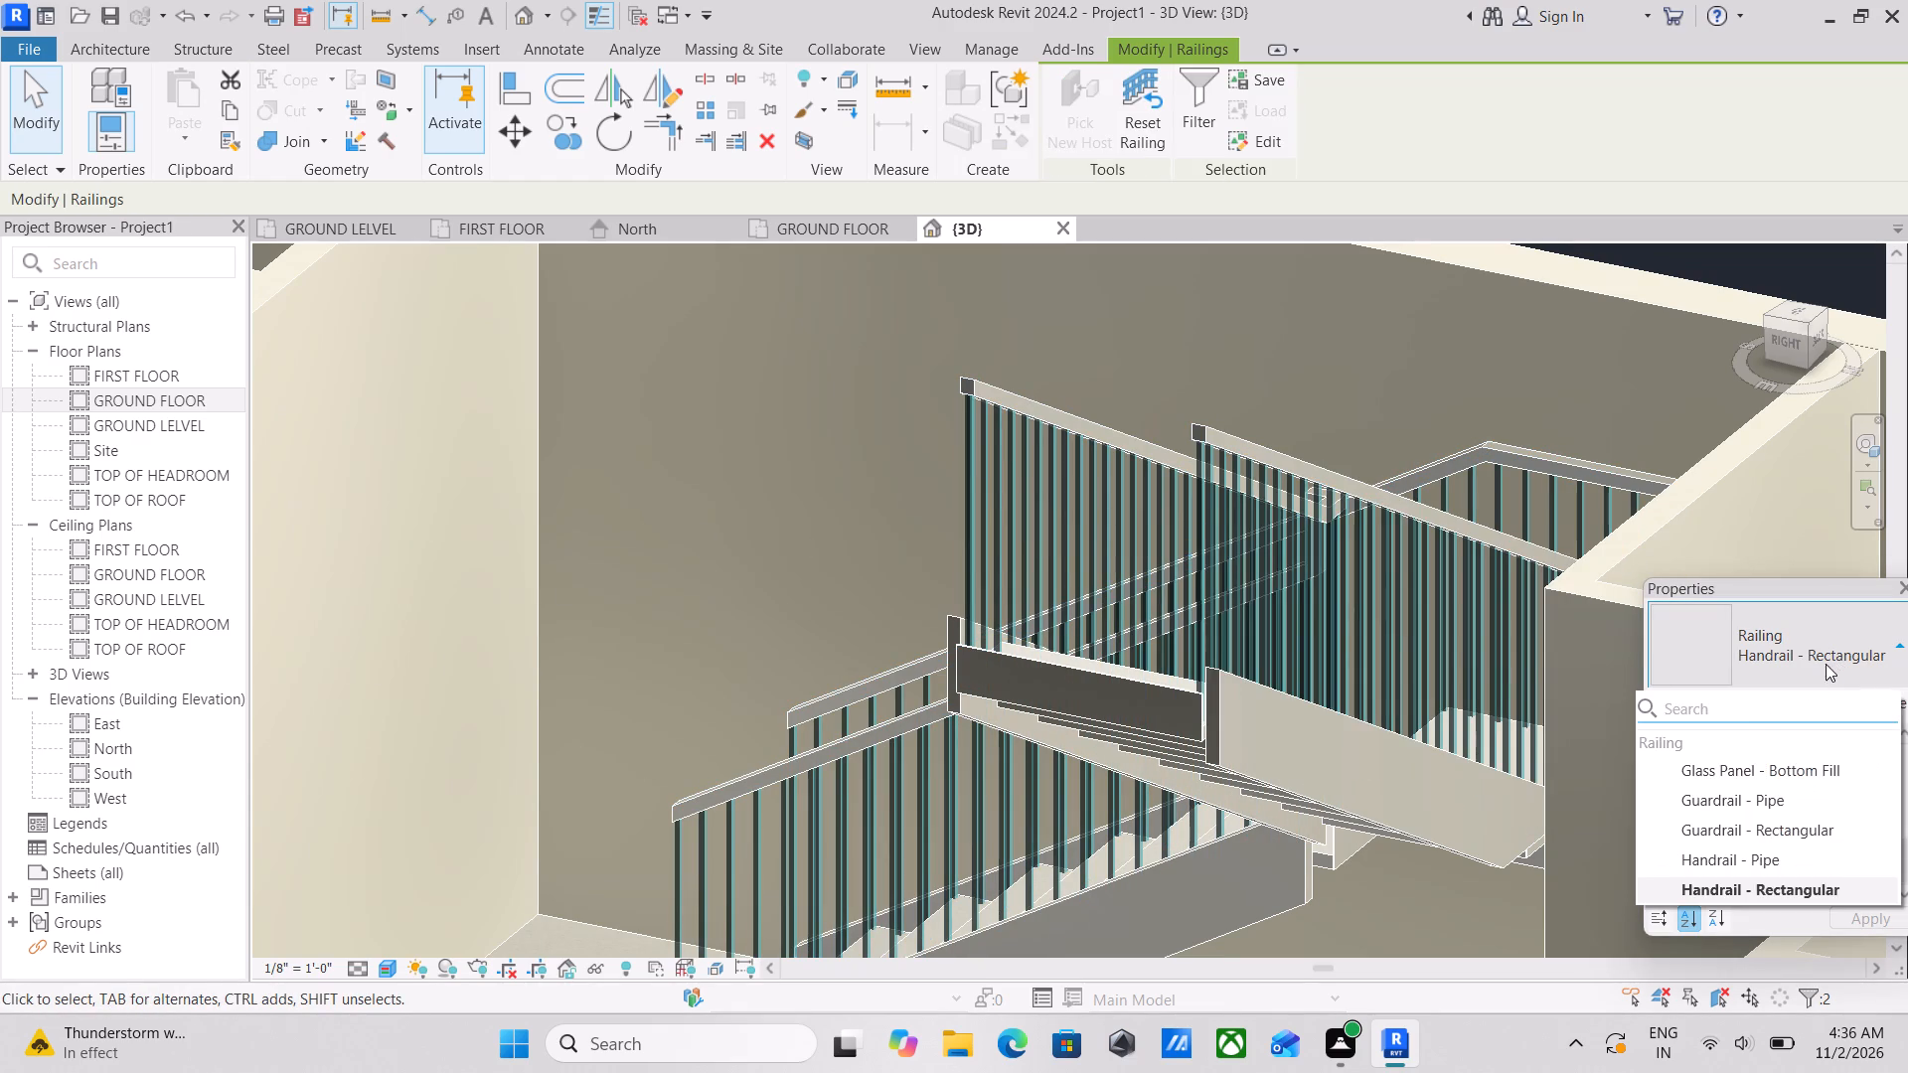
{"action": "left_click", "coordinate": [1721, 803]}
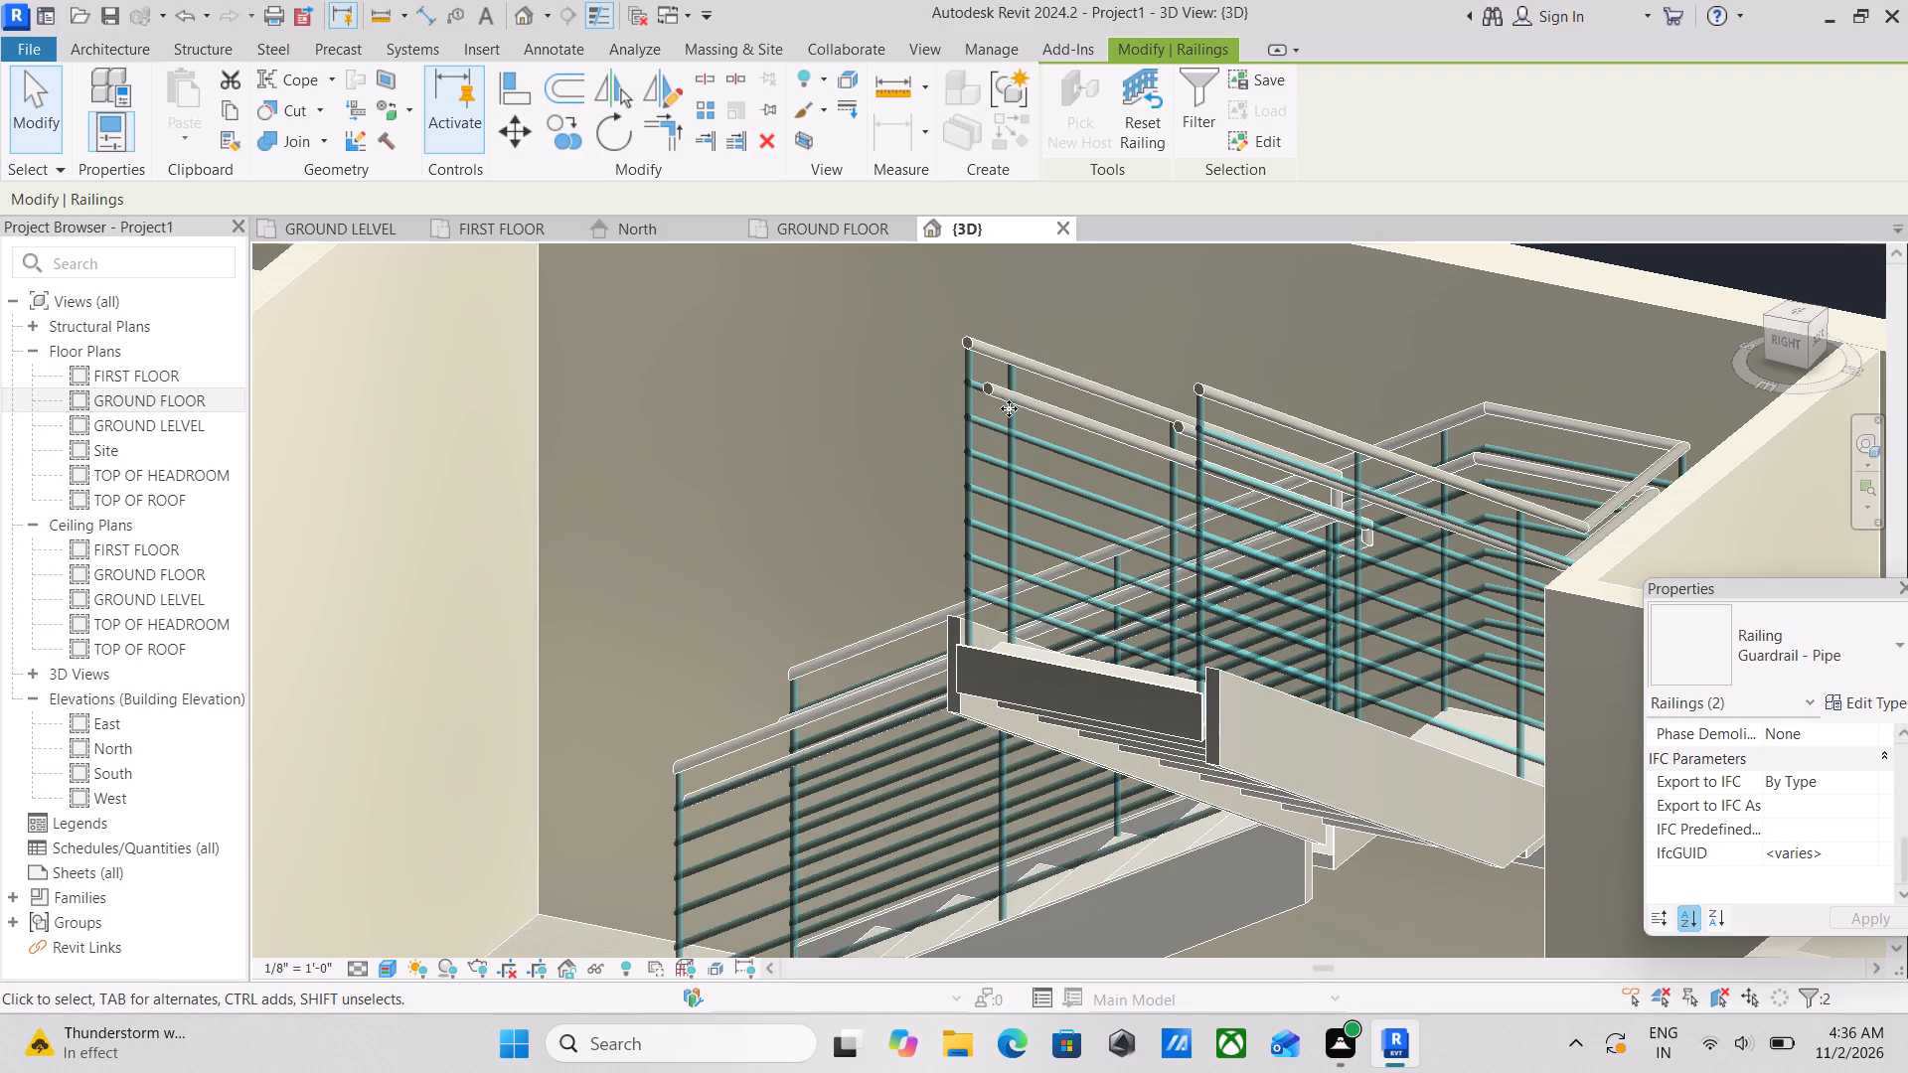
{"action": "scroll", "coordinate": [1021, 413], "scroll_direction": "down", "scroll_amount": 5}
{"action": "key", "text": "Escape"}
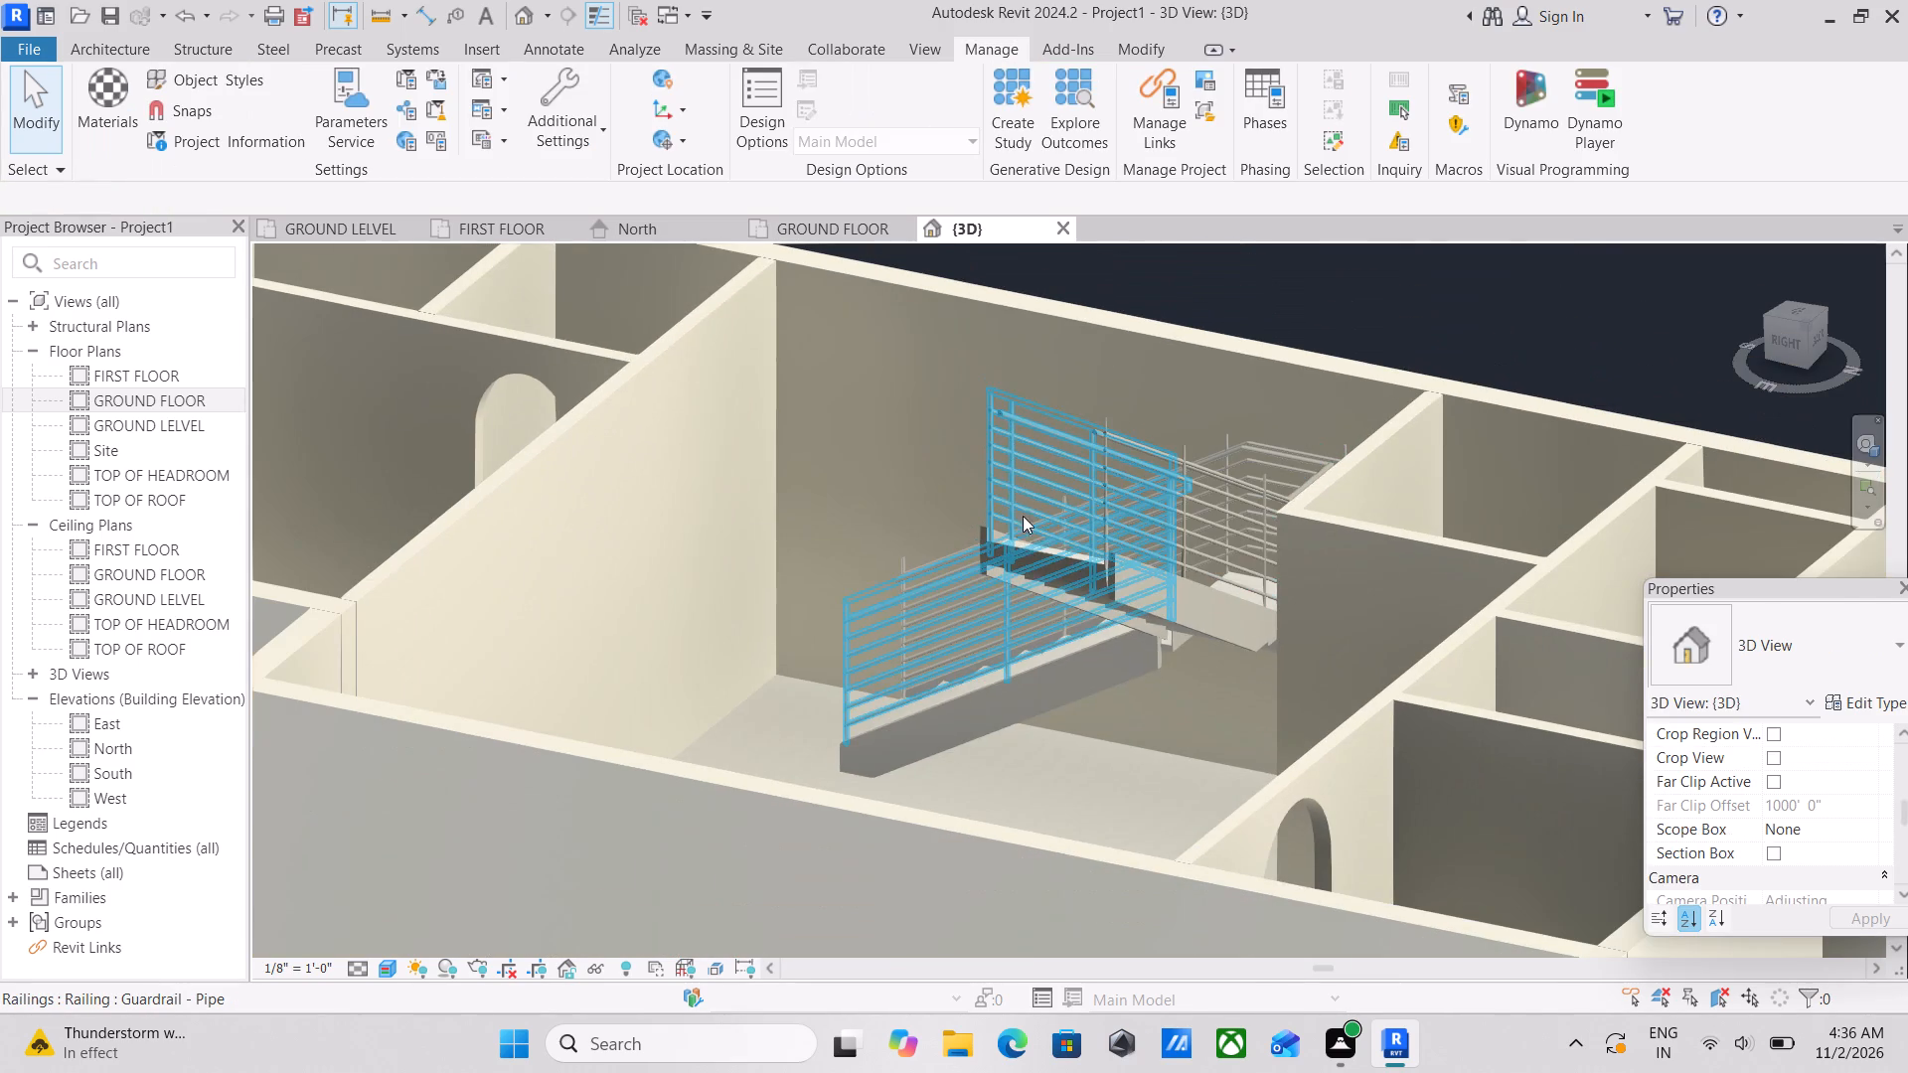
Examine the pipe guardrails along both flights and the landing from above and from the side.
{"action": "middle_click_drag", "start_coordinate": [856, 545], "coordinate": [1227, 822], "text": "shift"}
{"action": "scroll", "coordinate": [1014, 631], "scroll_direction": "up", "scroll_amount": 1}
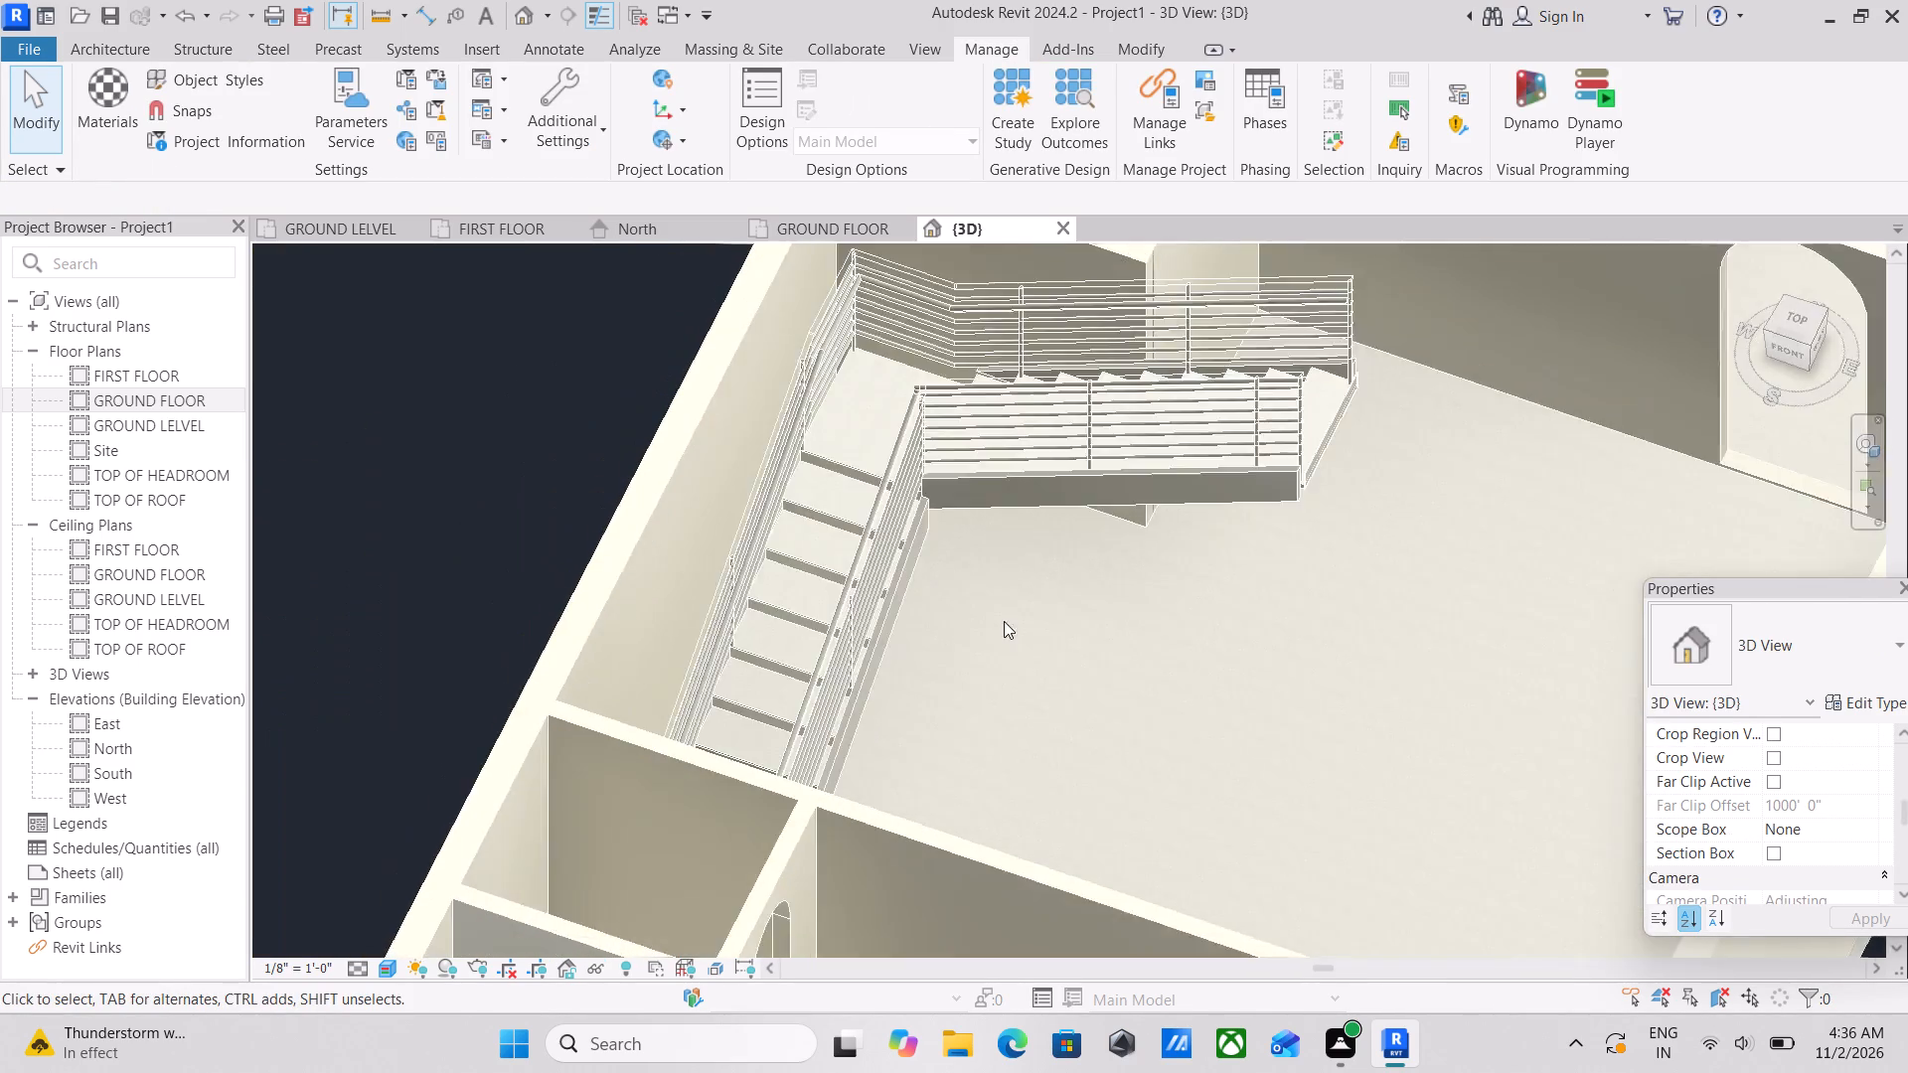
{"action": "scroll", "coordinate": [1004, 621], "scroll_direction": "up", "scroll_amount": 2}
{"action": "scroll", "coordinate": [670, 485], "scroll_direction": "up", "scroll_amount": 14}
{"action": "scroll", "coordinate": [753, 574], "scroll_direction": "down", "scroll_amount": 12}
{"action": "scroll", "coordinate": [923, 580], "scroll_direction": "down", "scroll_amount": 4}
{"action": "scroll", "coordinate": [984, 636], "scroll_direction": "down", "scroll_amount": 2}
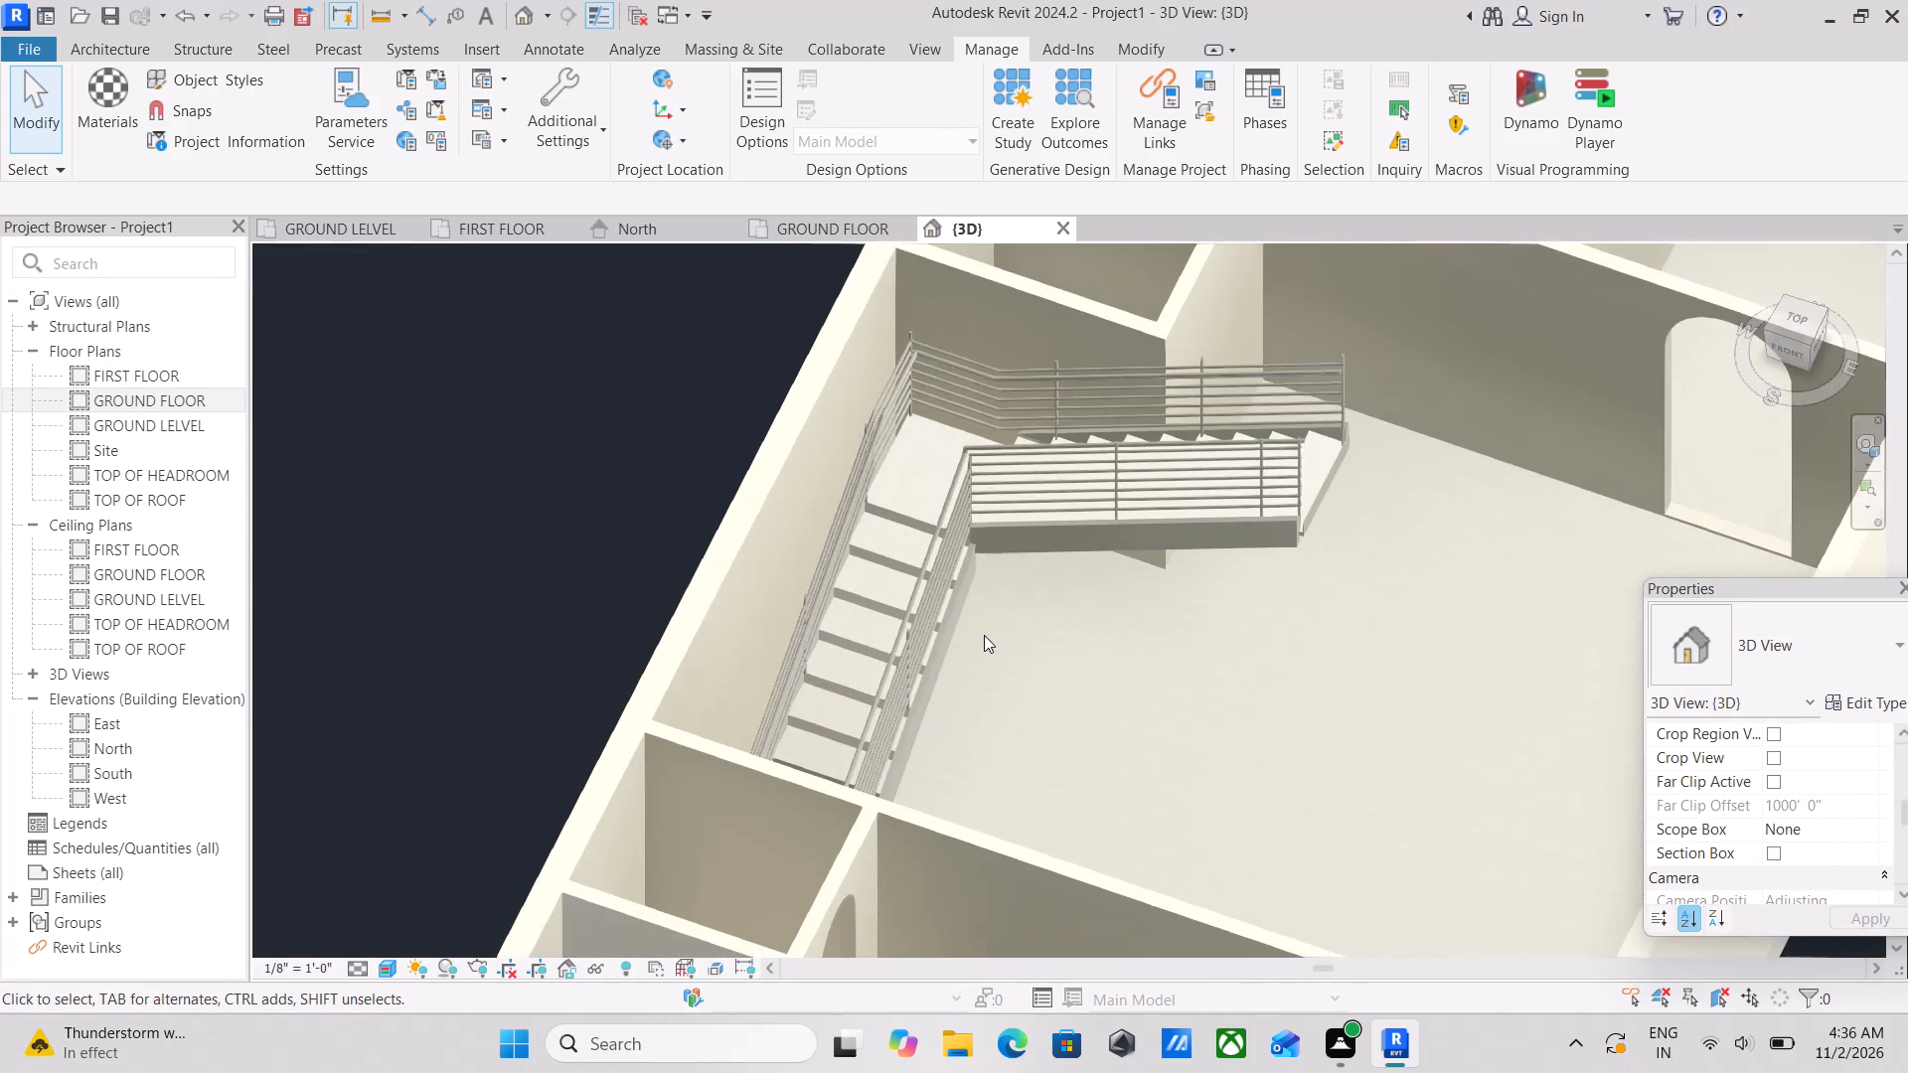
{"action": "middle_click_drag", "start_coordinate": [984, 635], "coordinate": [649, 383], "text": "shift"}
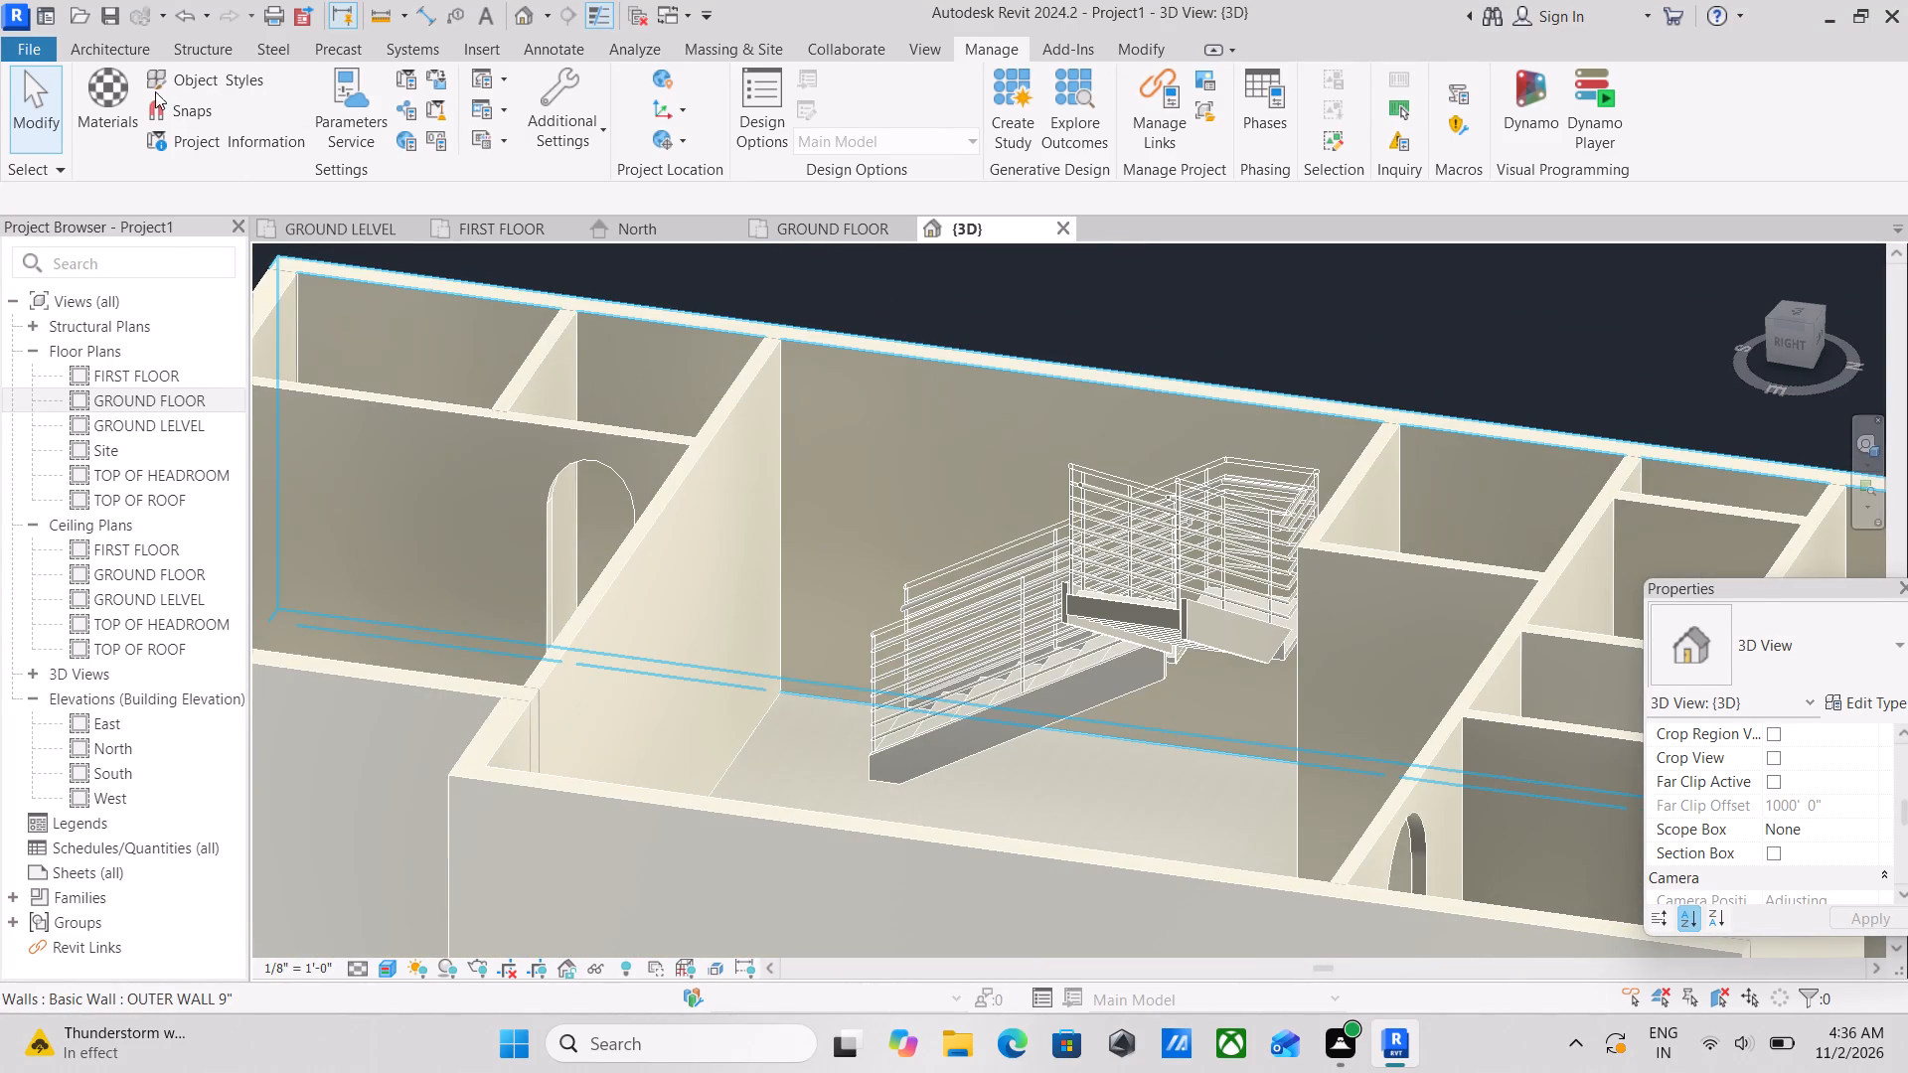
Create a new project material and name it Champagane Gold.
{"action": "left_click", "coordinate": [101, 90]}
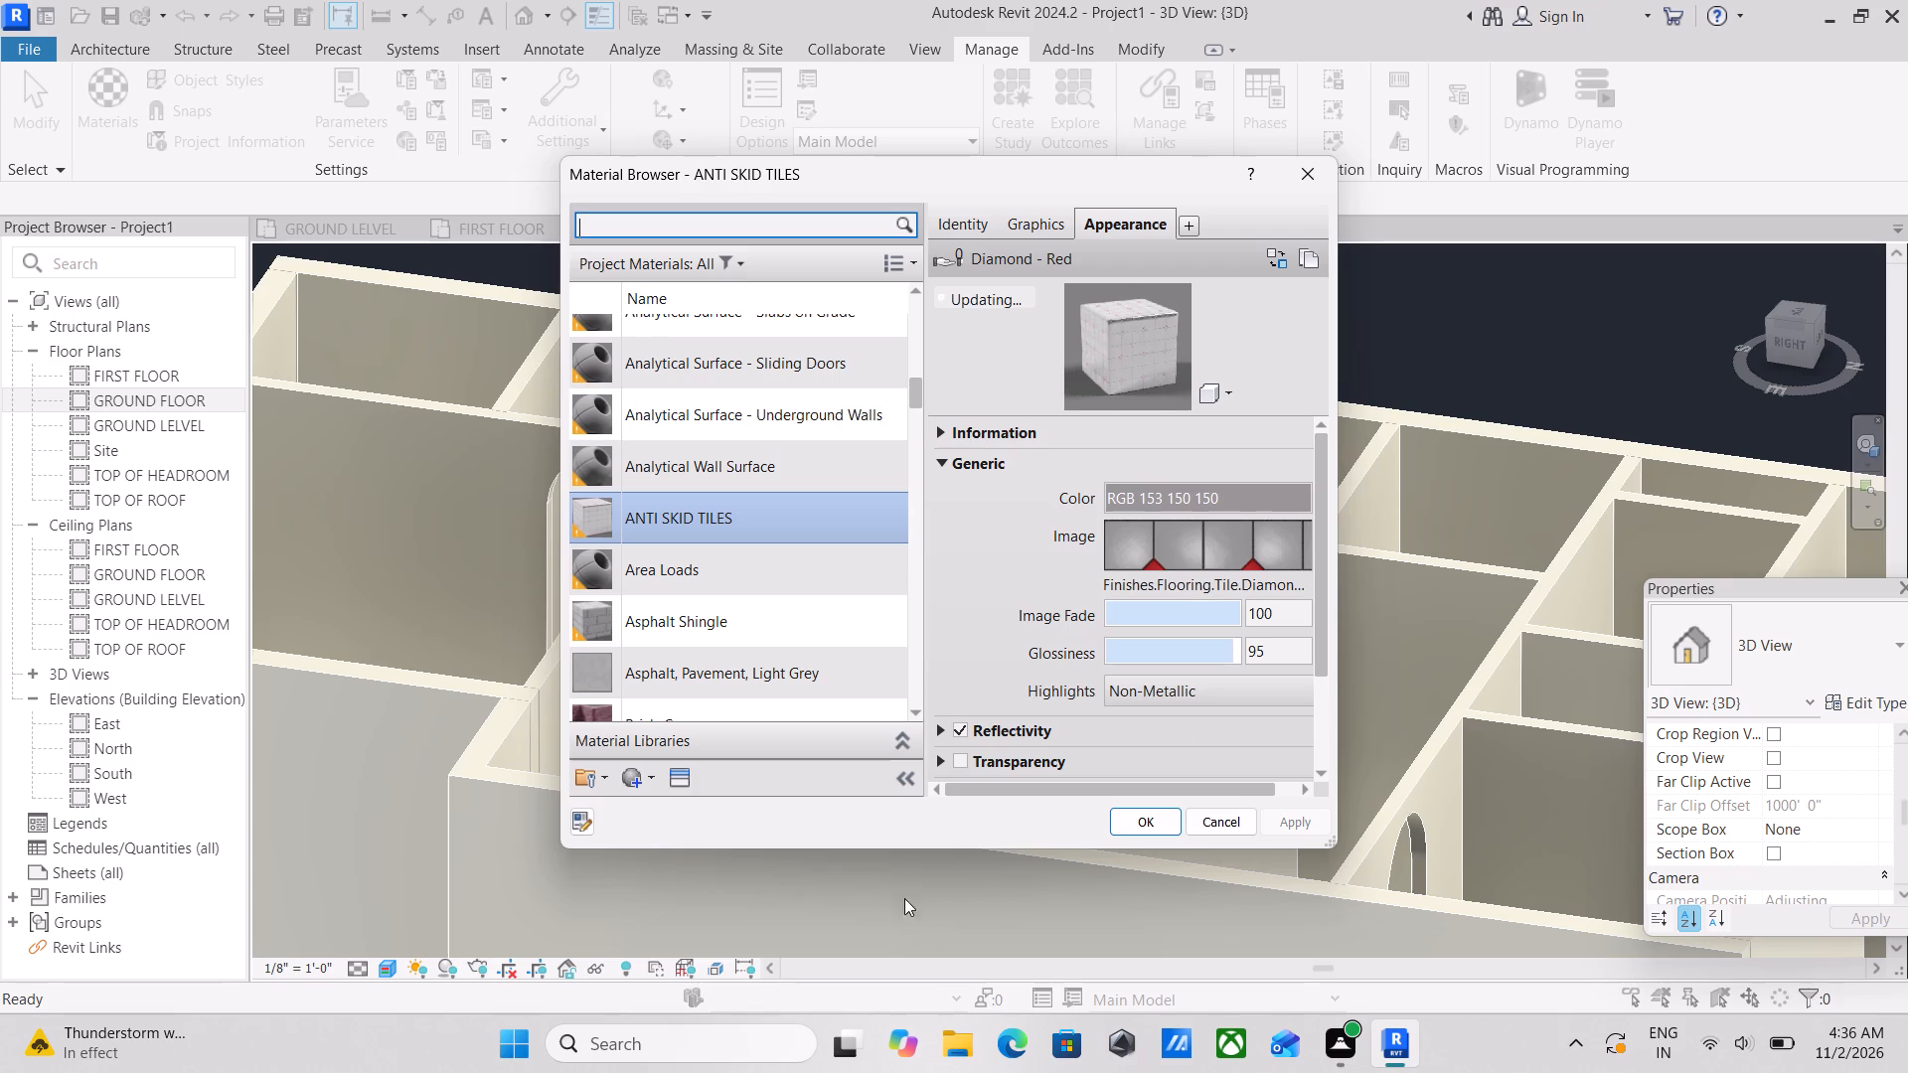
{"action": "left_click", "coordinate": [617, 785]}
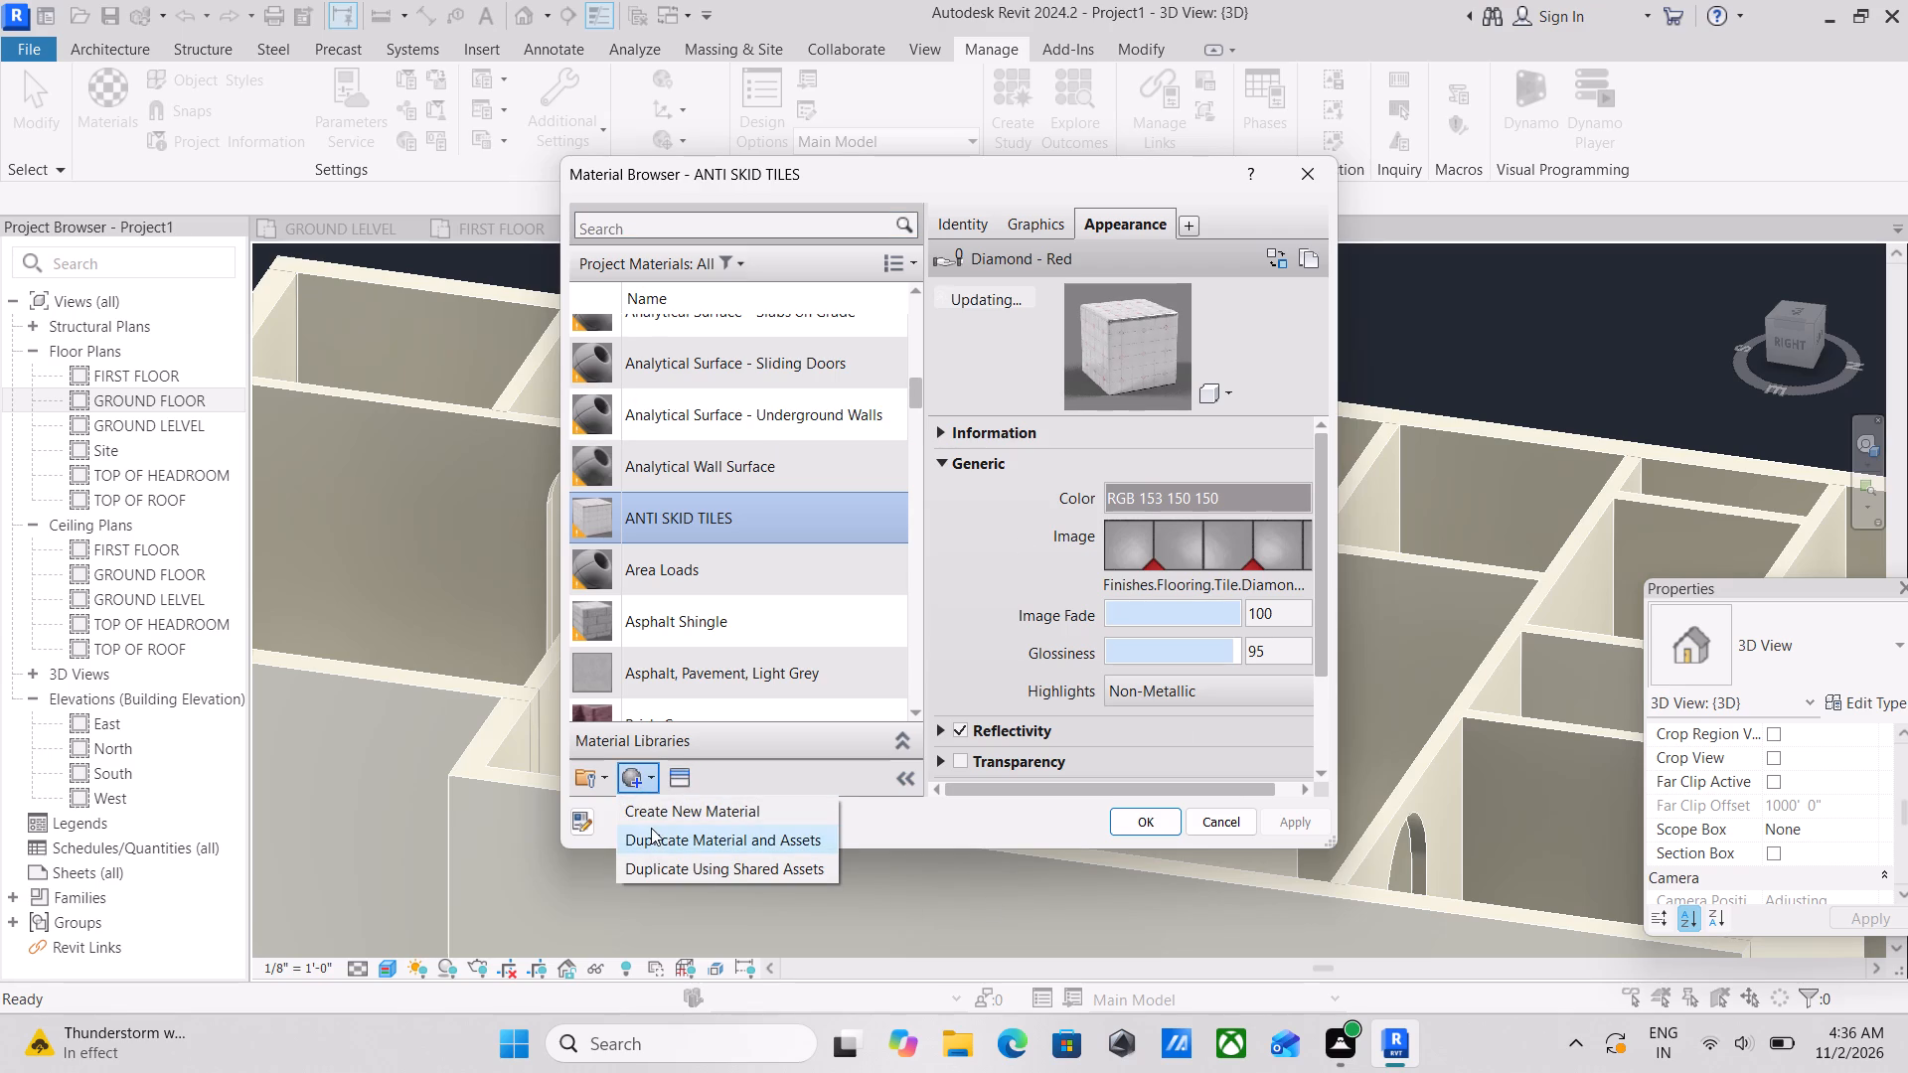
{"action": "left_click", "coordinate": [649, 806]}
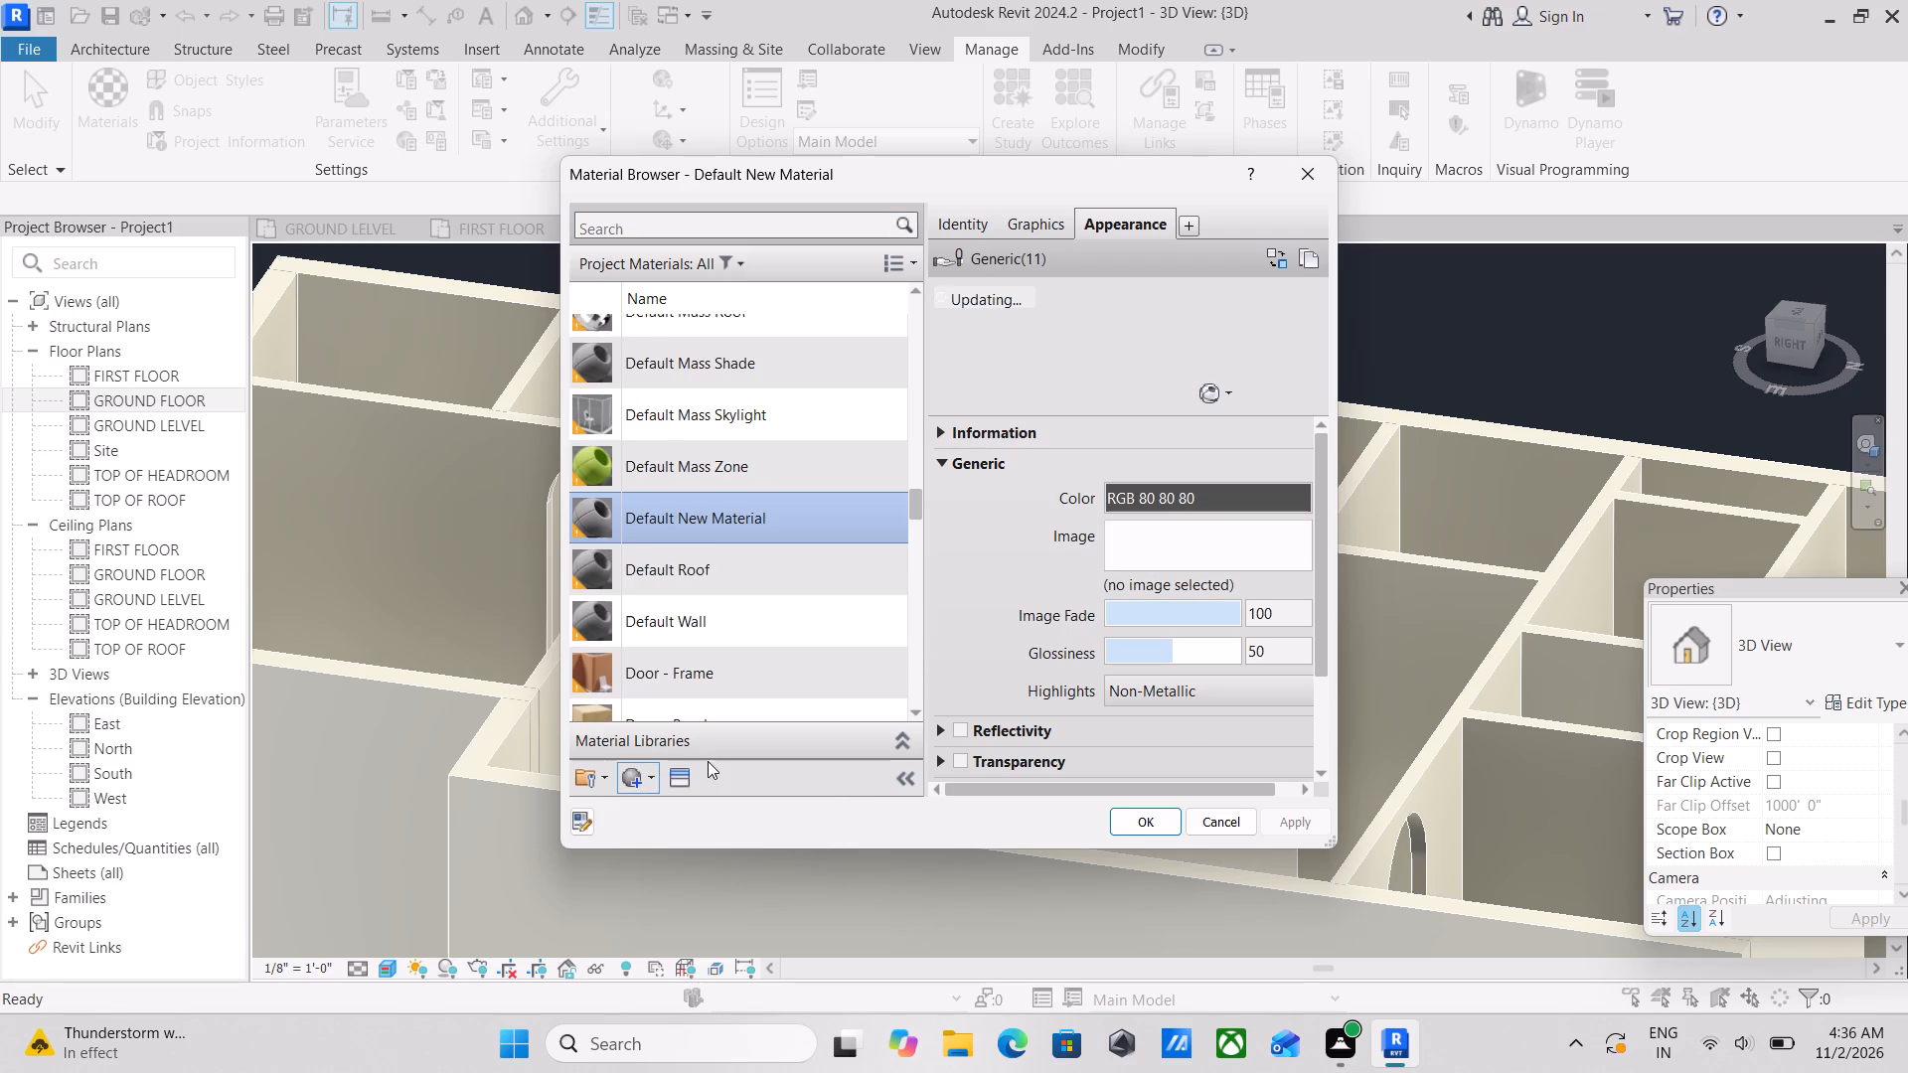
{"action": "right_click", "coordinate": [683, 485]}
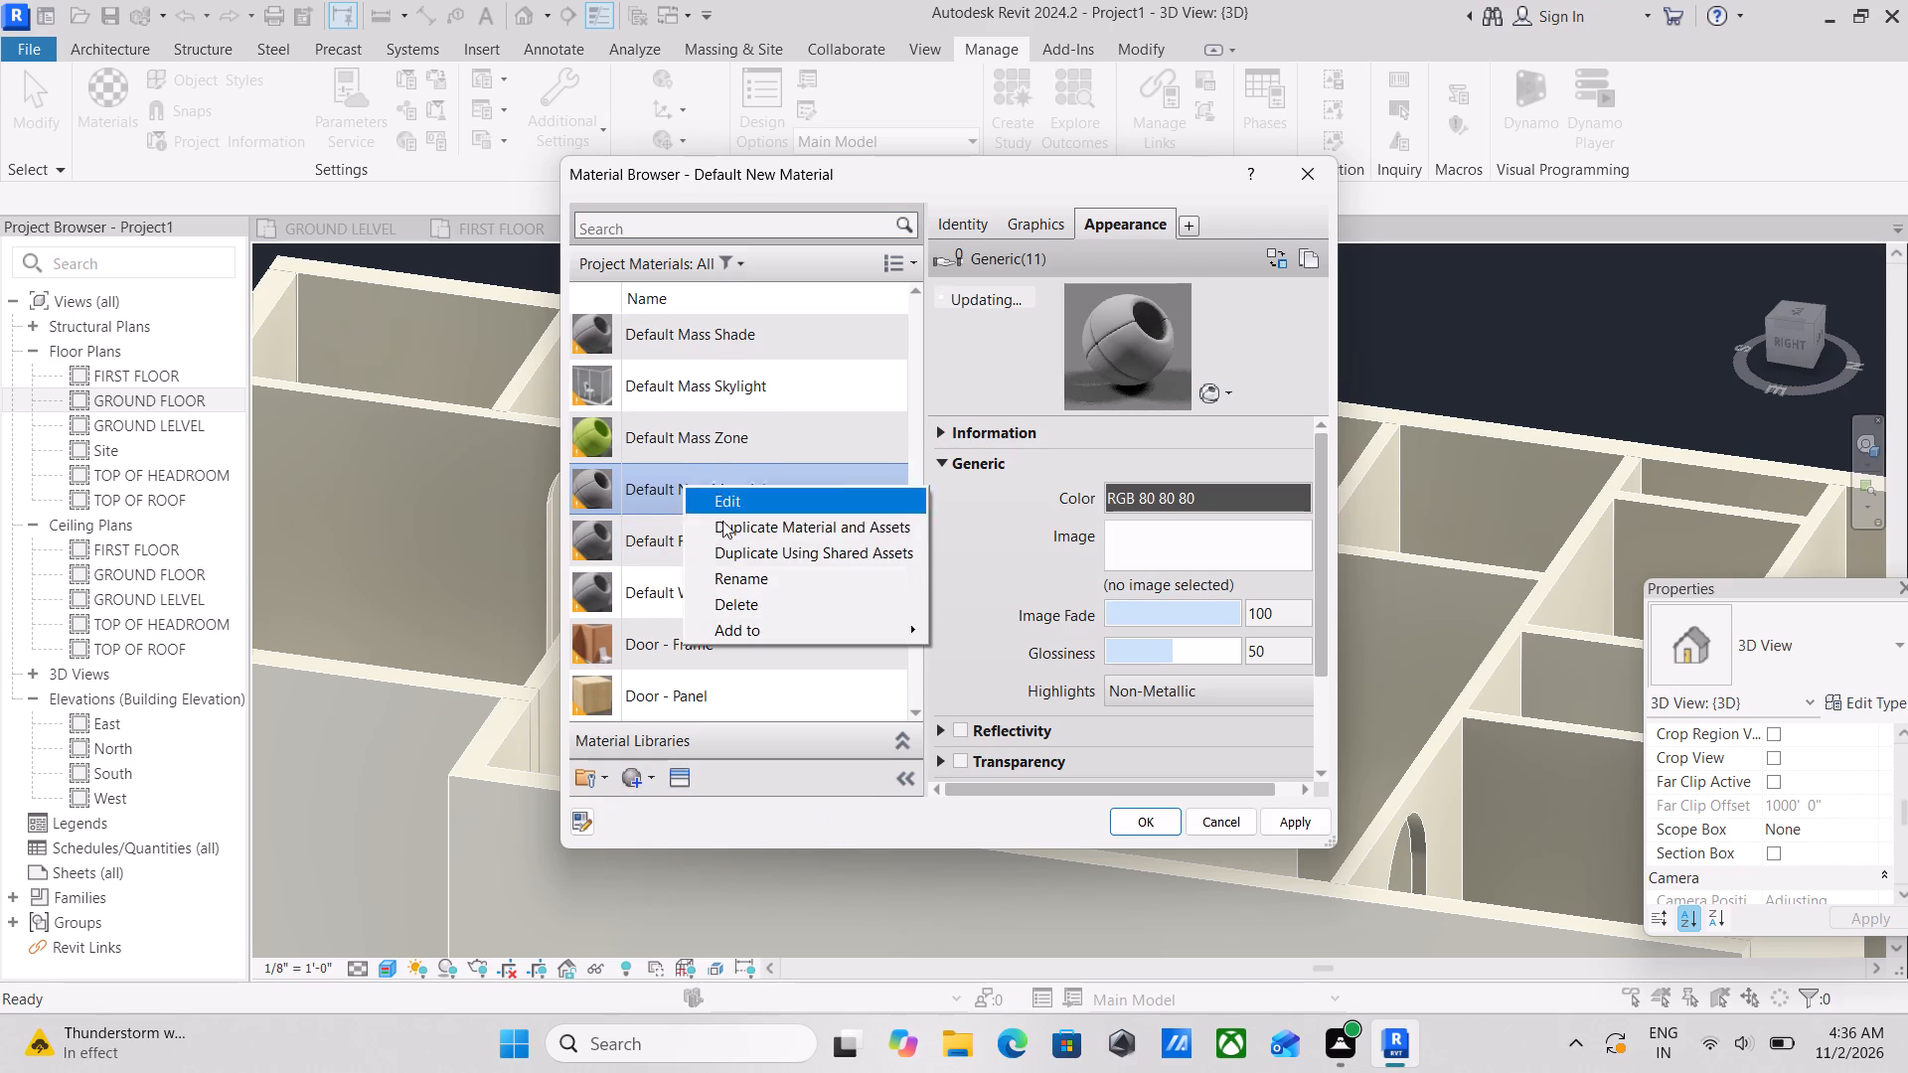
{"action": "left_click", "coordinate": [737, 579]}
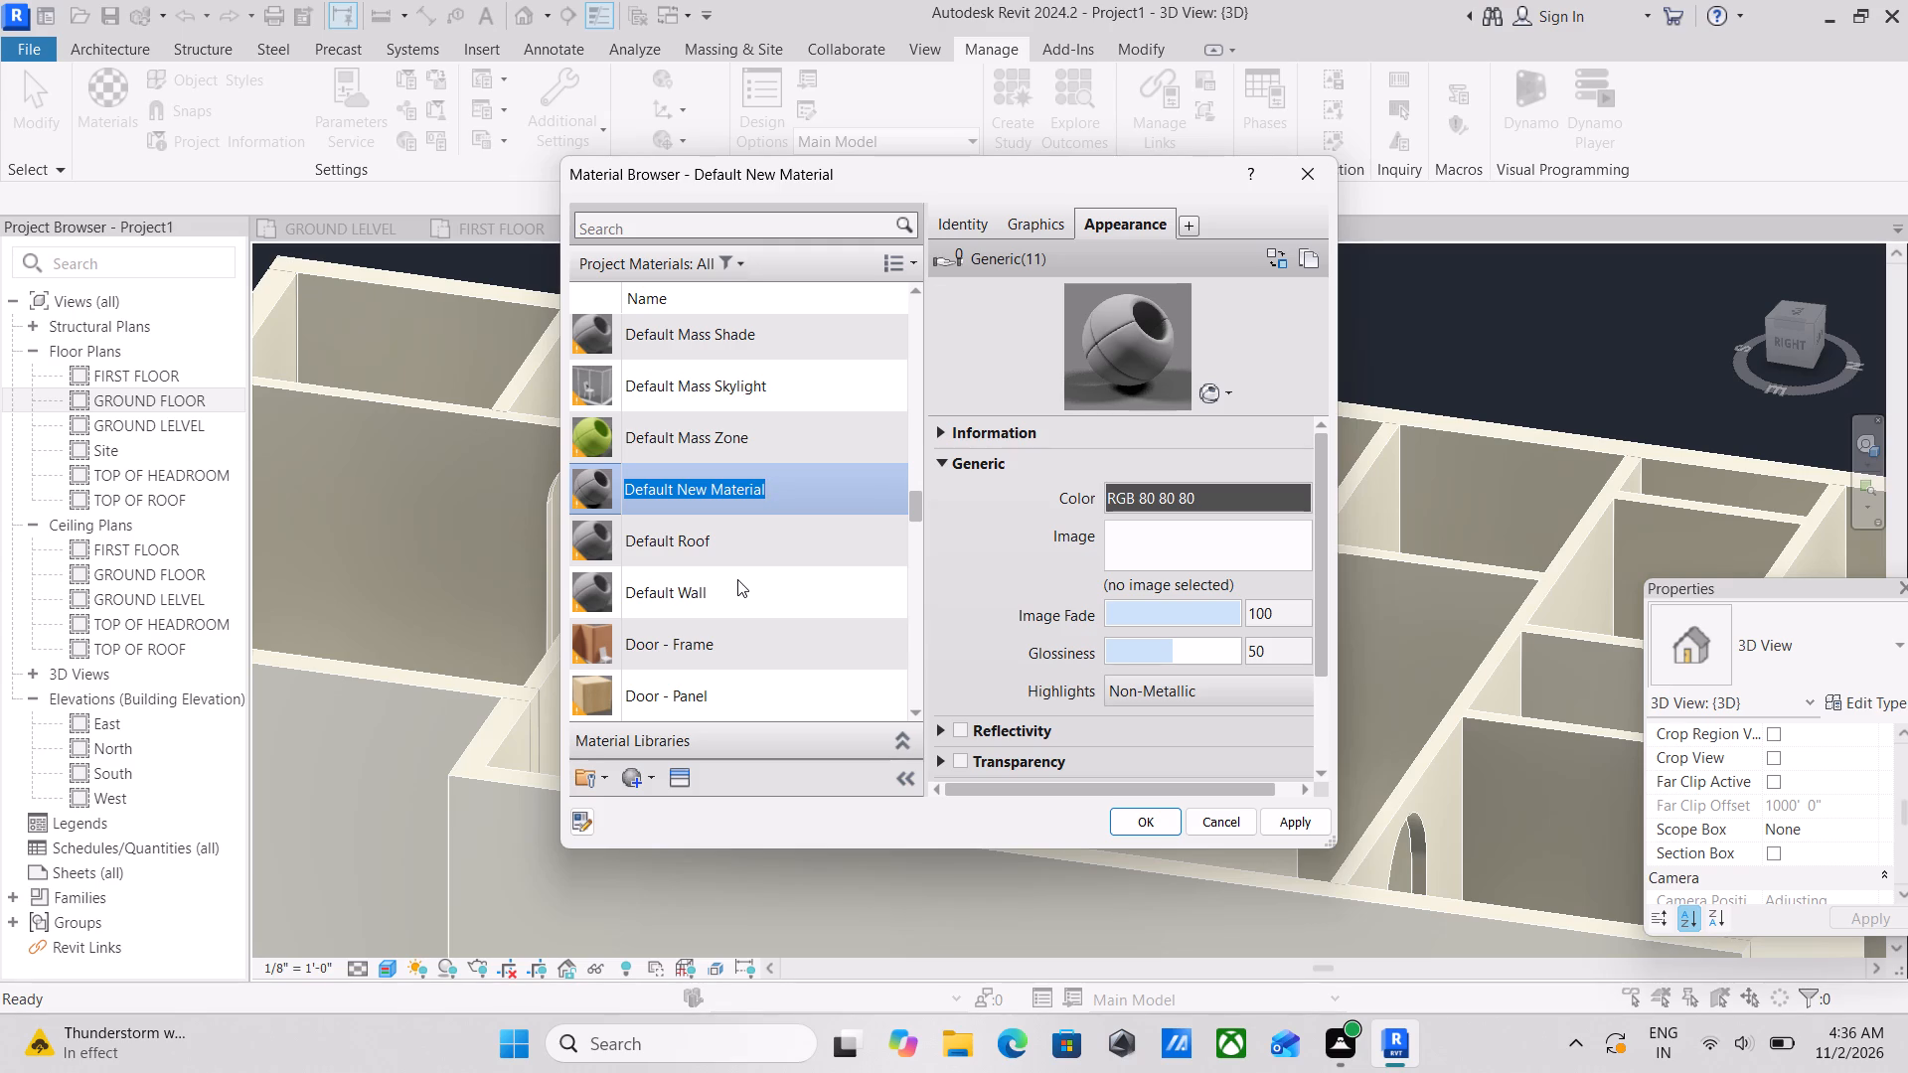
{"action": "type", "text": "ch"}
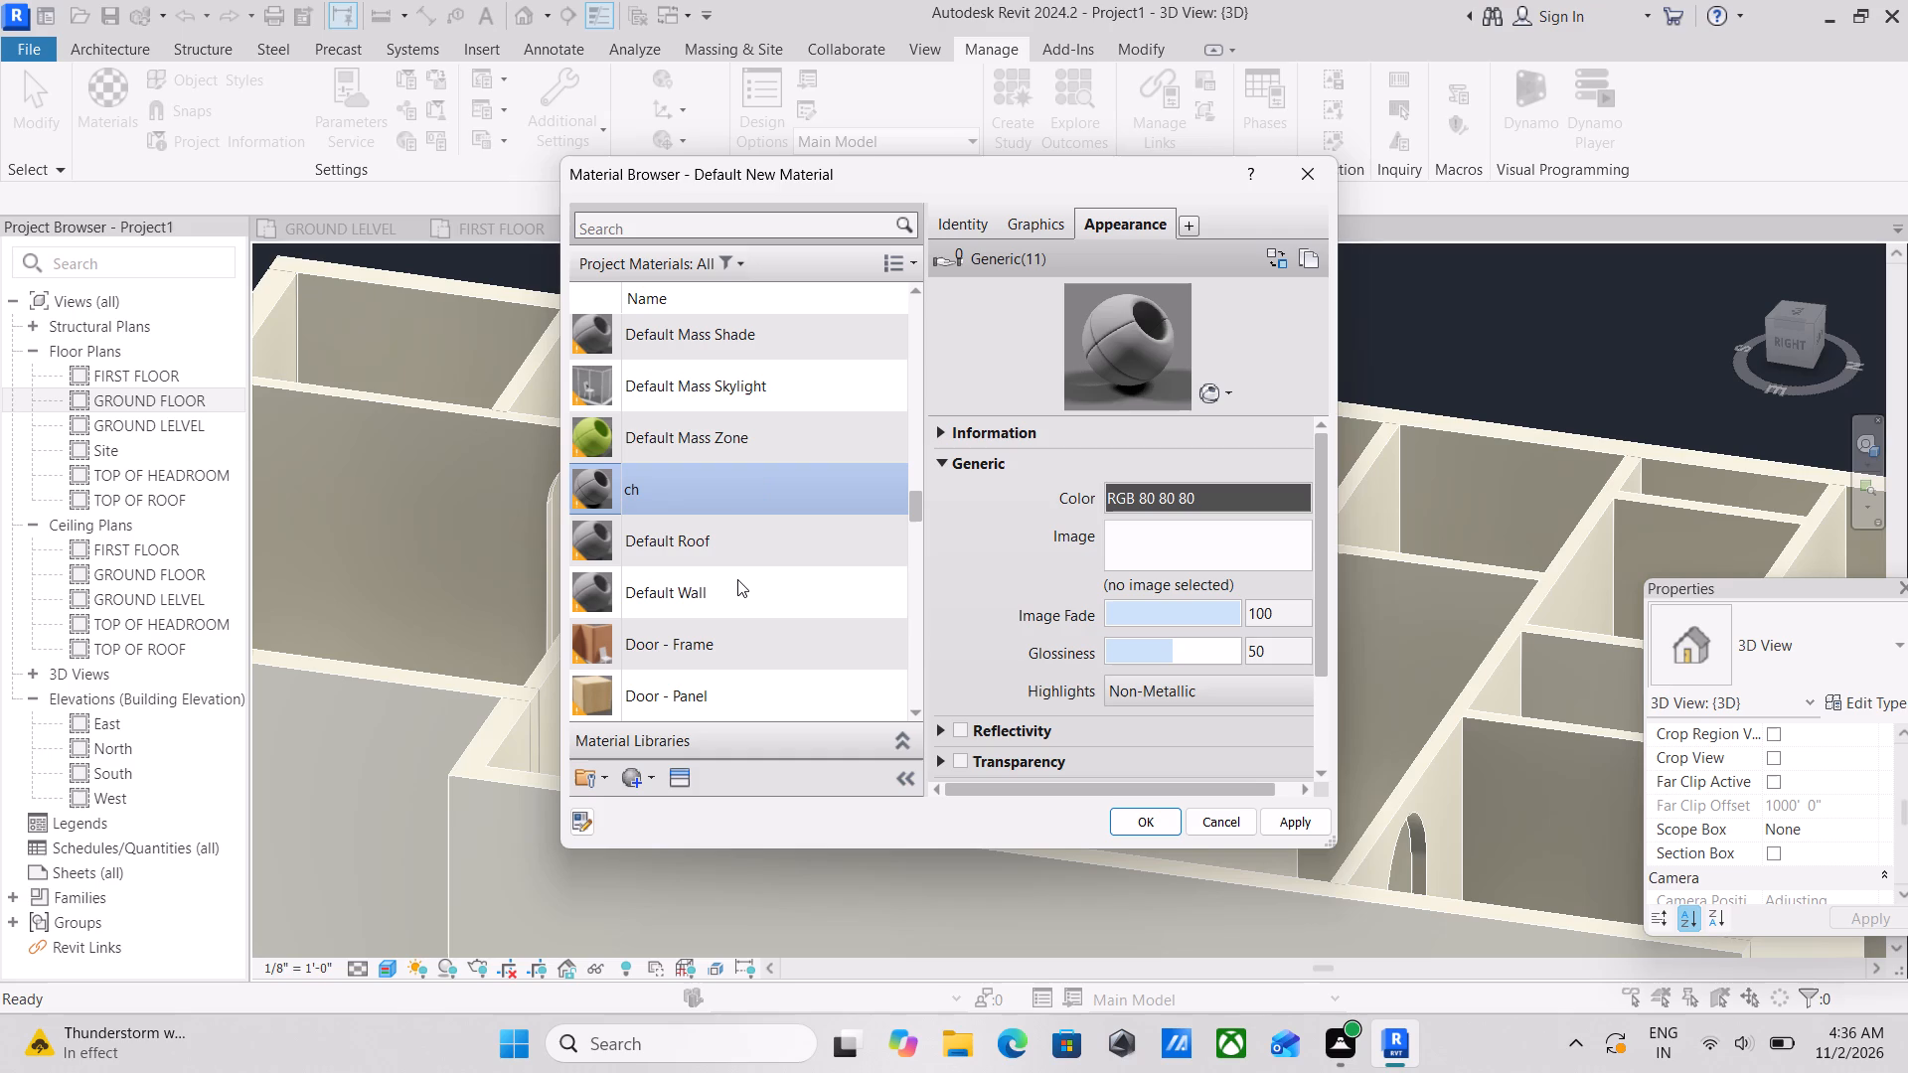
{"action": "key", "text": "BackSpace"}
{"action": "key", "text": "BackSpace"}
{"action": "key", "text": "c"}
{"action": "type", "text": "ha"}
{"action": "key", "text": "m"}
{"action": "key", "text": "p"}
{"action": "type", "text": "agan"}
{"action": "type", "text": "e"}
{"action": "key", "text": "space"}
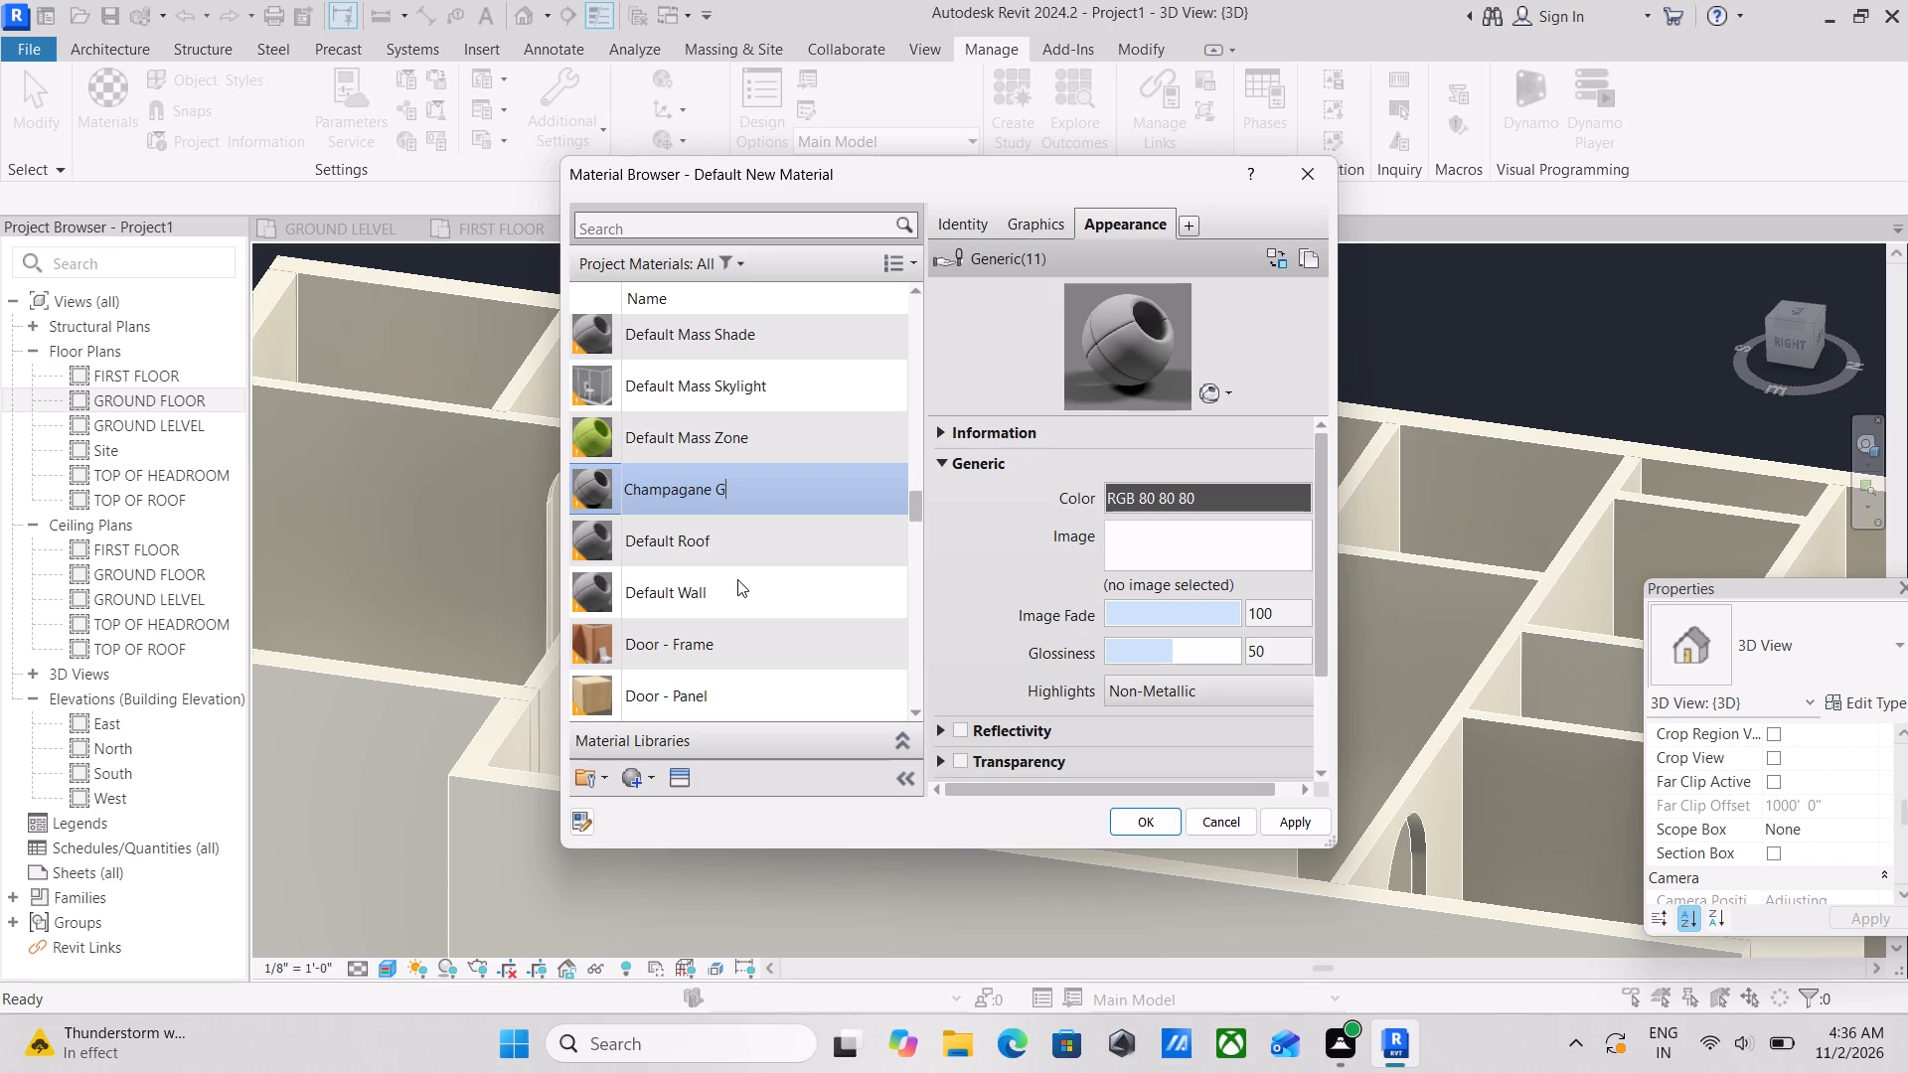
{"action": "type", "text": "old"}
Set the Champagane Gold material's appearance color to RGB 197, 164, 109 and apply it.
{"action": "left_click", "coordinate": [1125, 492]}
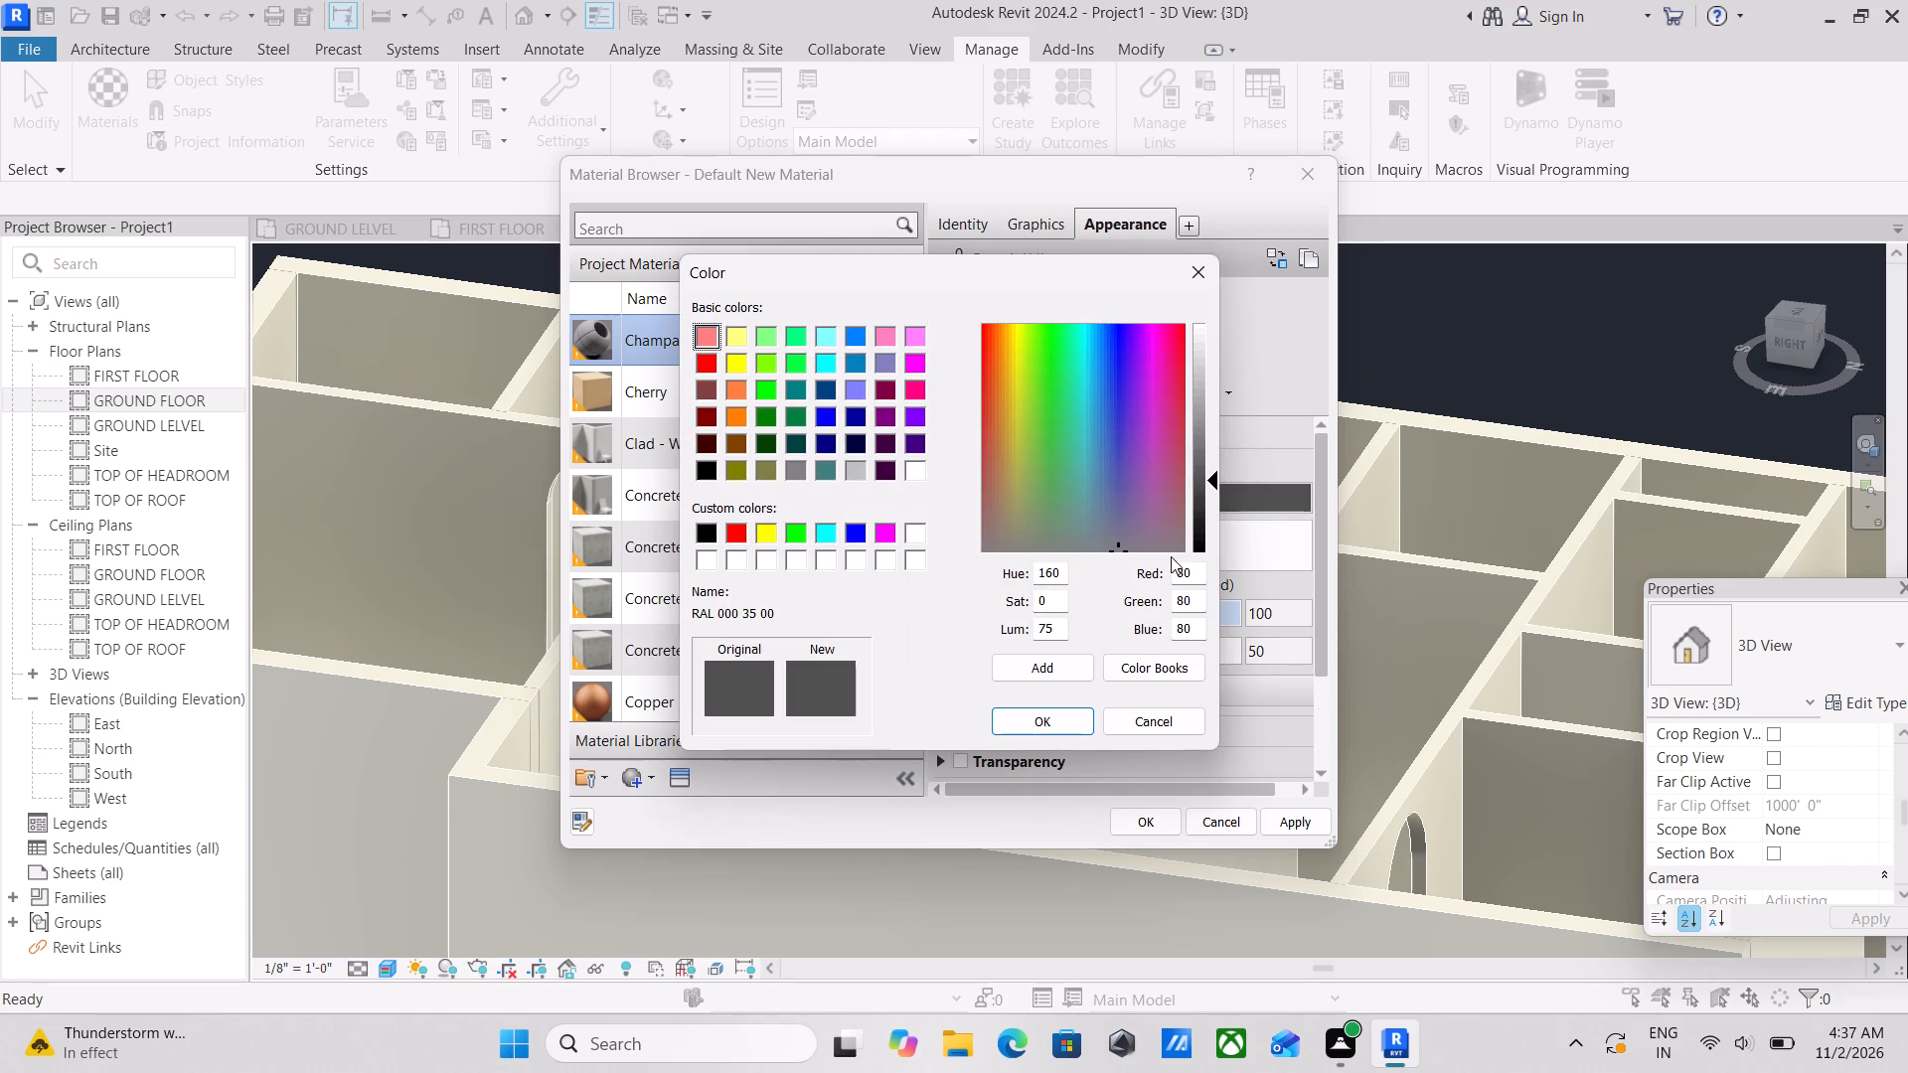
{"action": "left_click_drag", "start_coordinate": [1197, 574], "coordinate": [1071, 569]}
{"action": "type", "text": "19"}
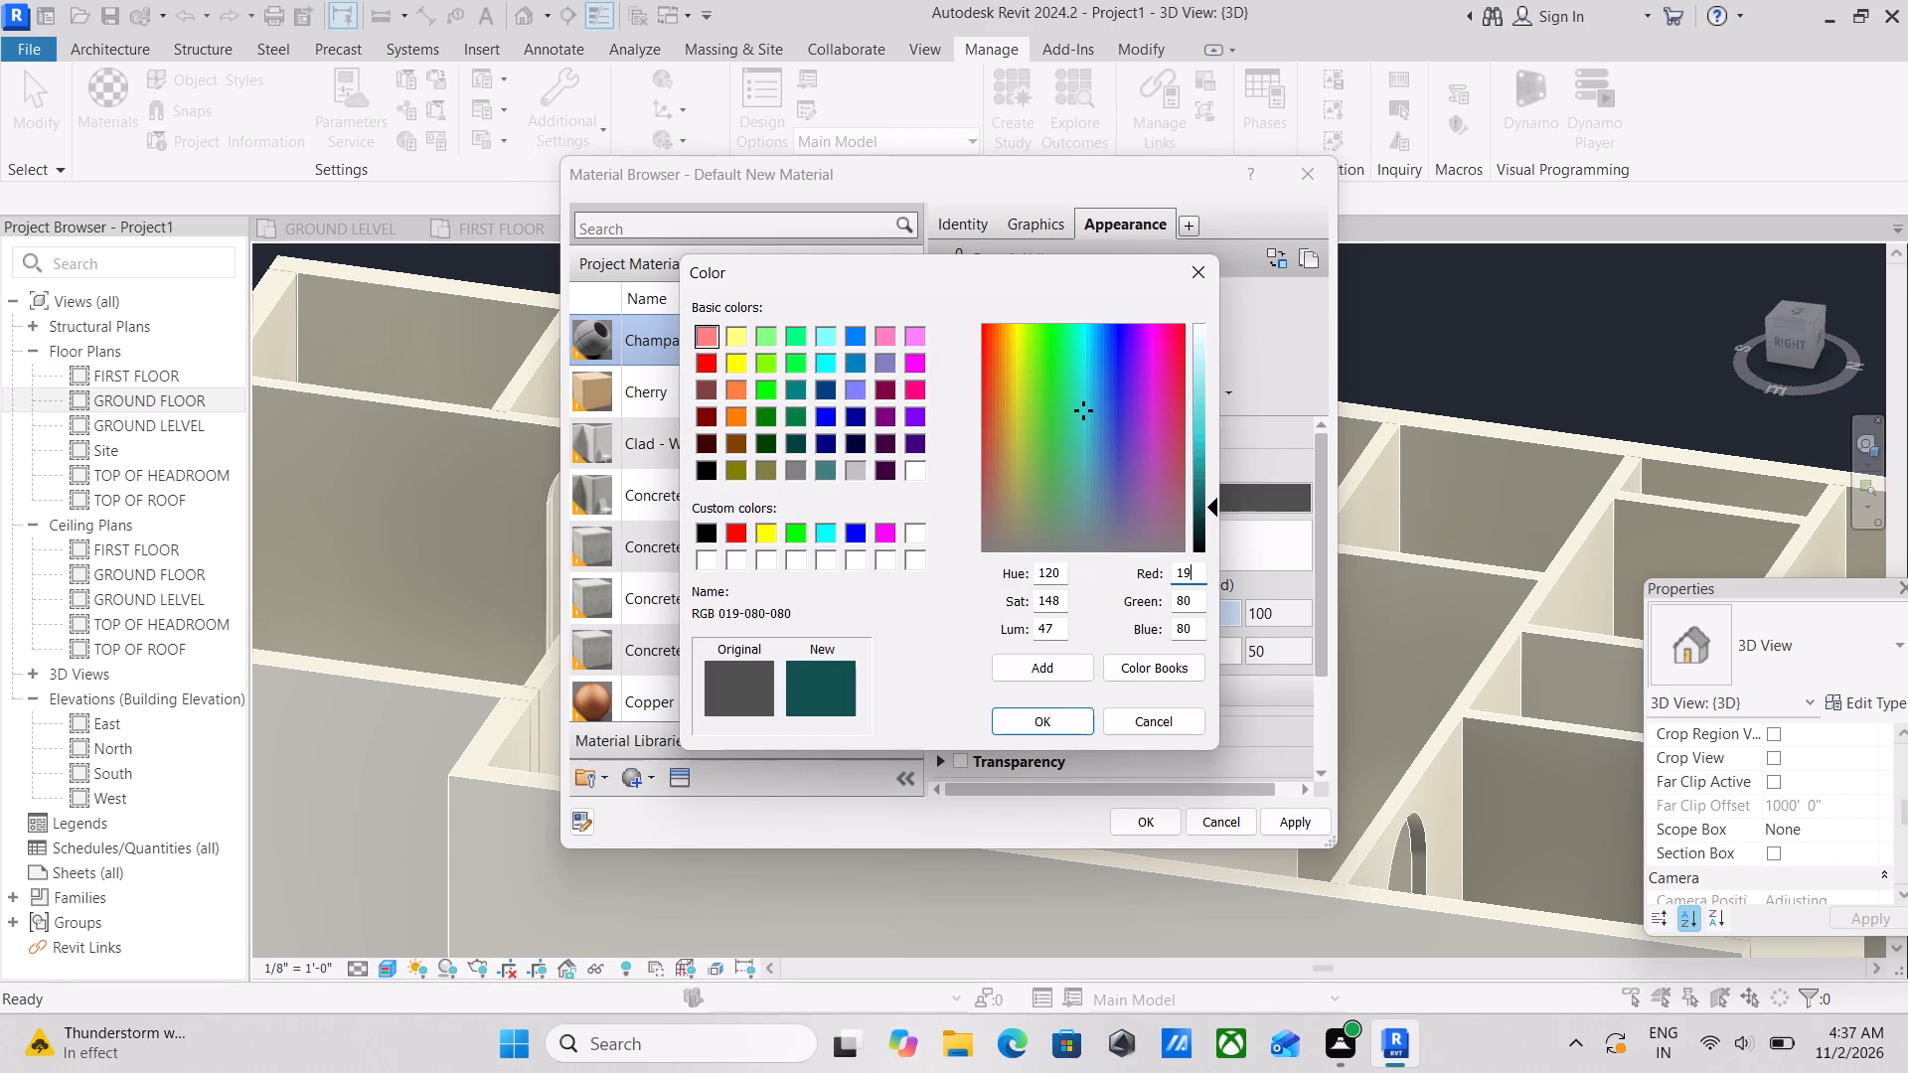
{"action": "key", "text": "7"}
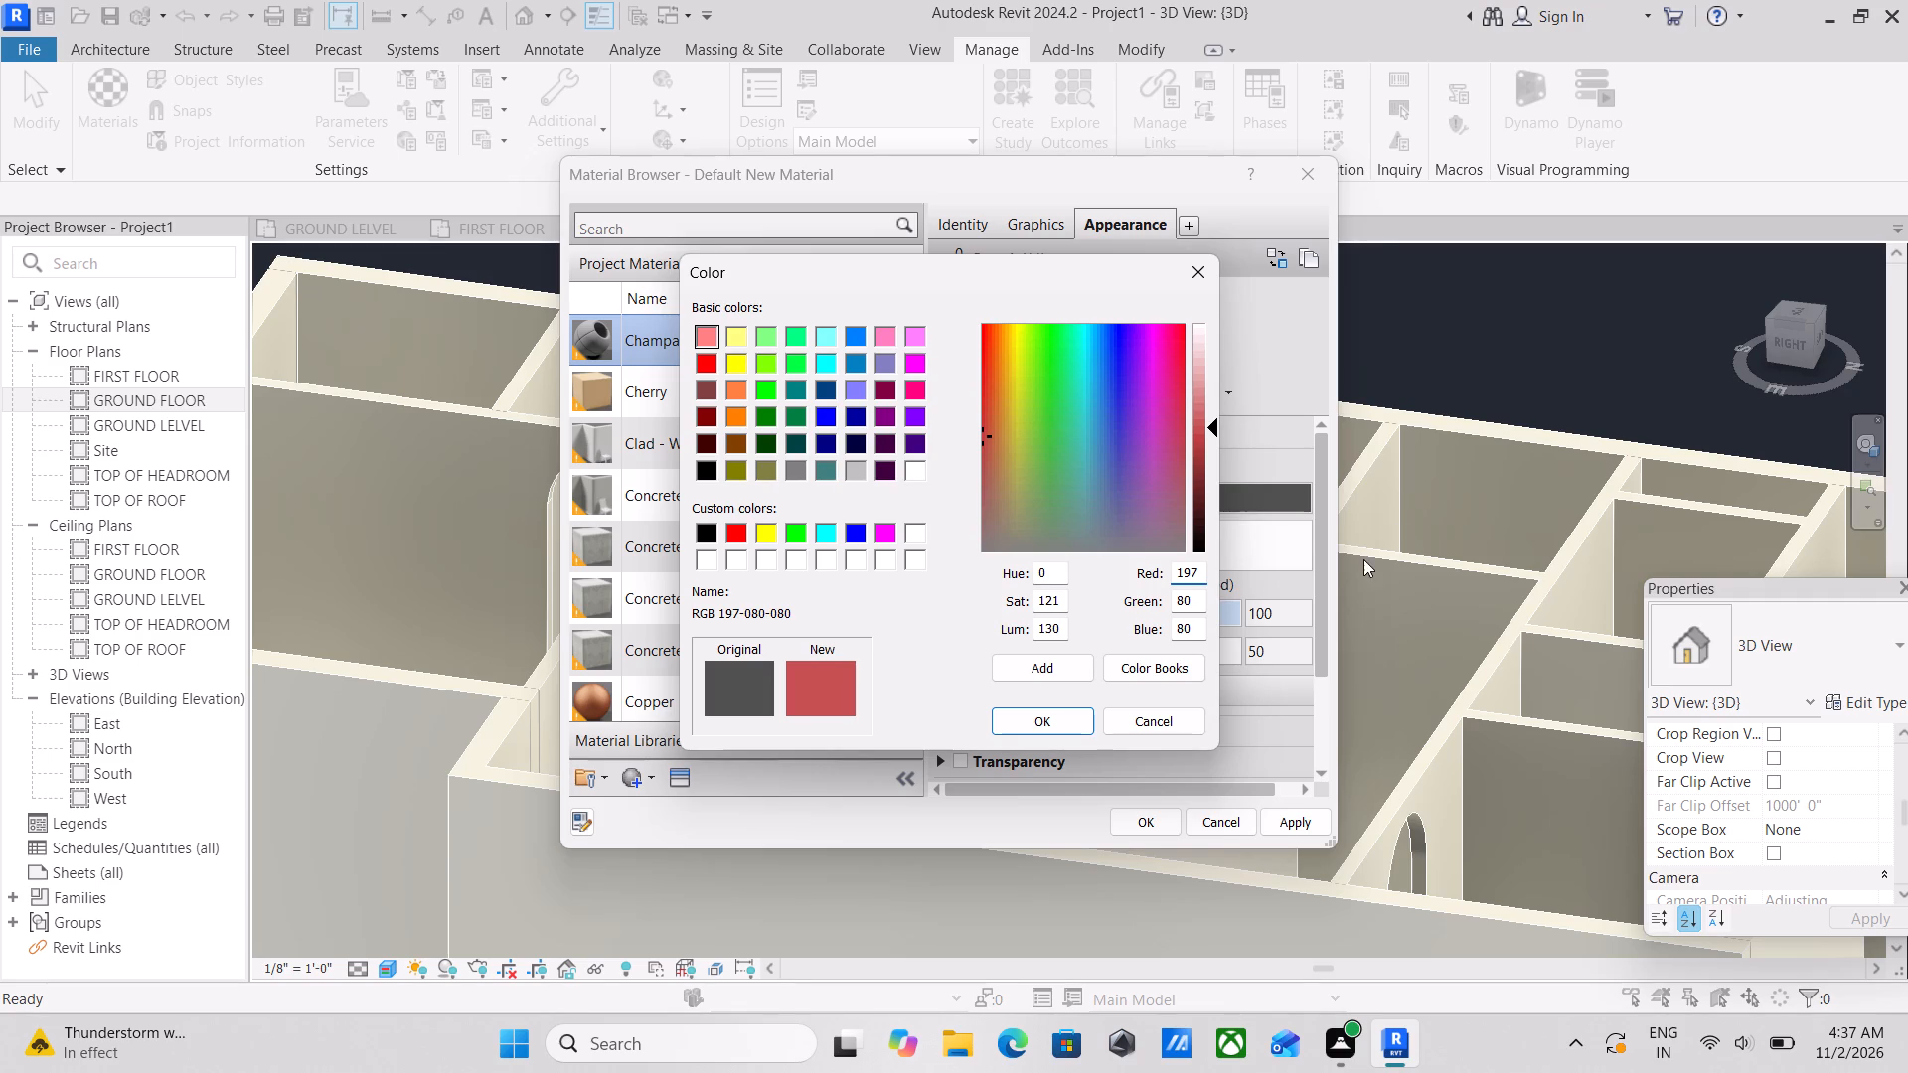
{"action": "left_click_drag", "start_coordinate": [1192, 600], "coordinate": [1124, 627]}
{"action": "left_click_drag", "start_coordinate": [1124, 627], "coordinate": [1097, 630]}
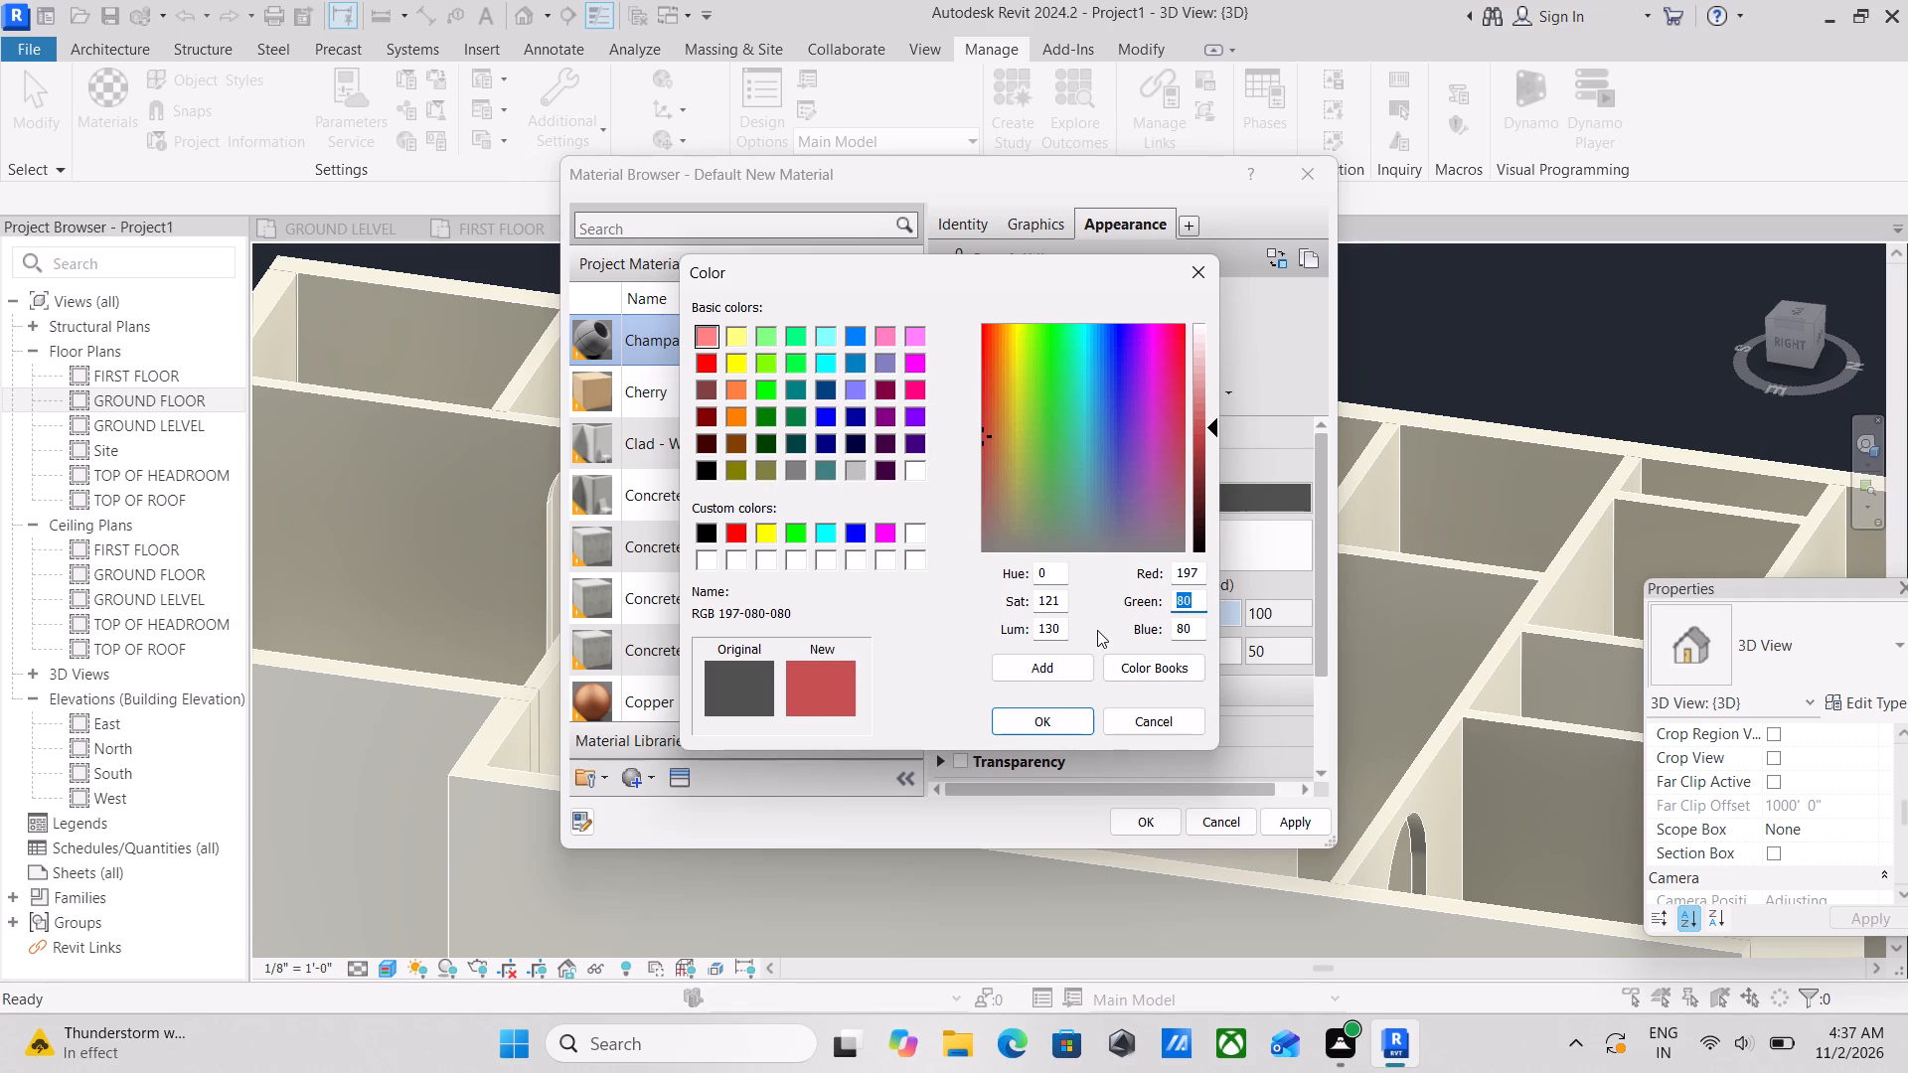
{"action": "type", "text": "164"}
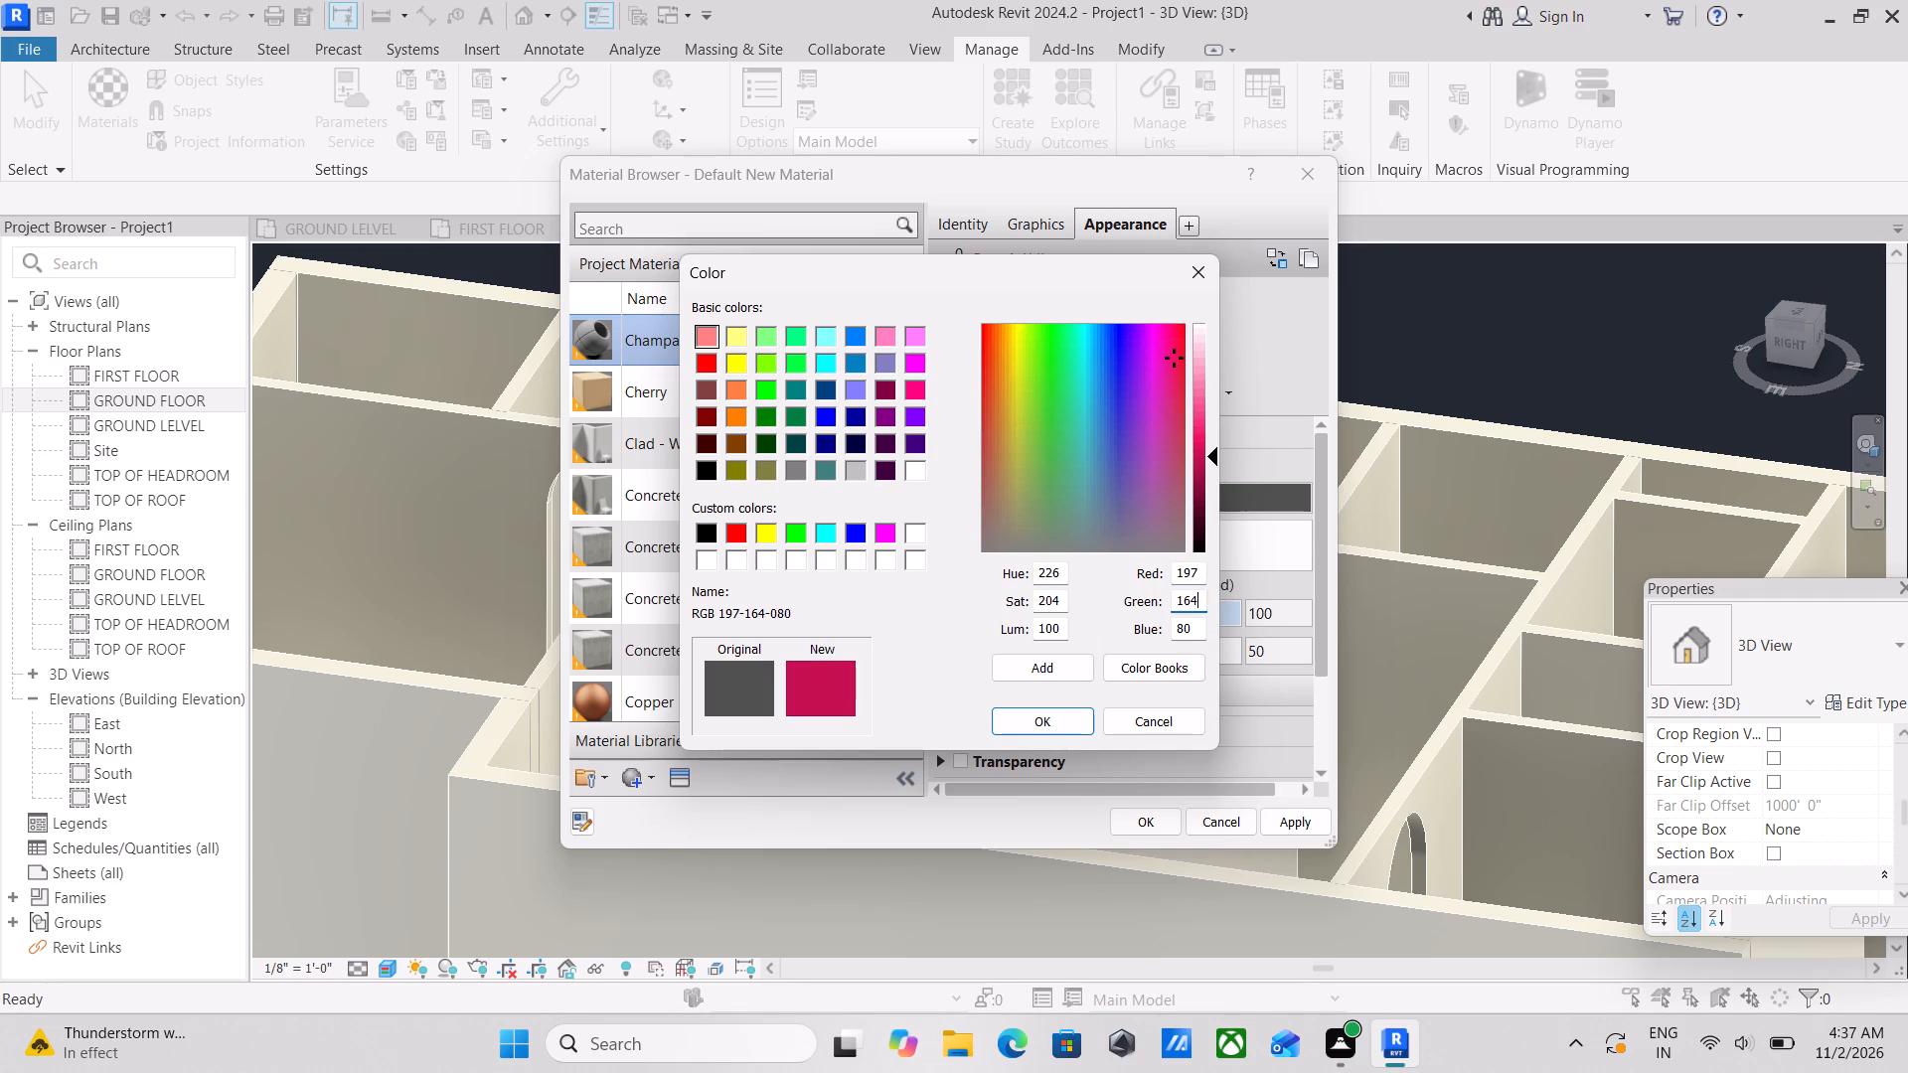
{"action": "left_click_drag", "start_coordinate": [1200, 633], "coordinate": [1067, 644]}
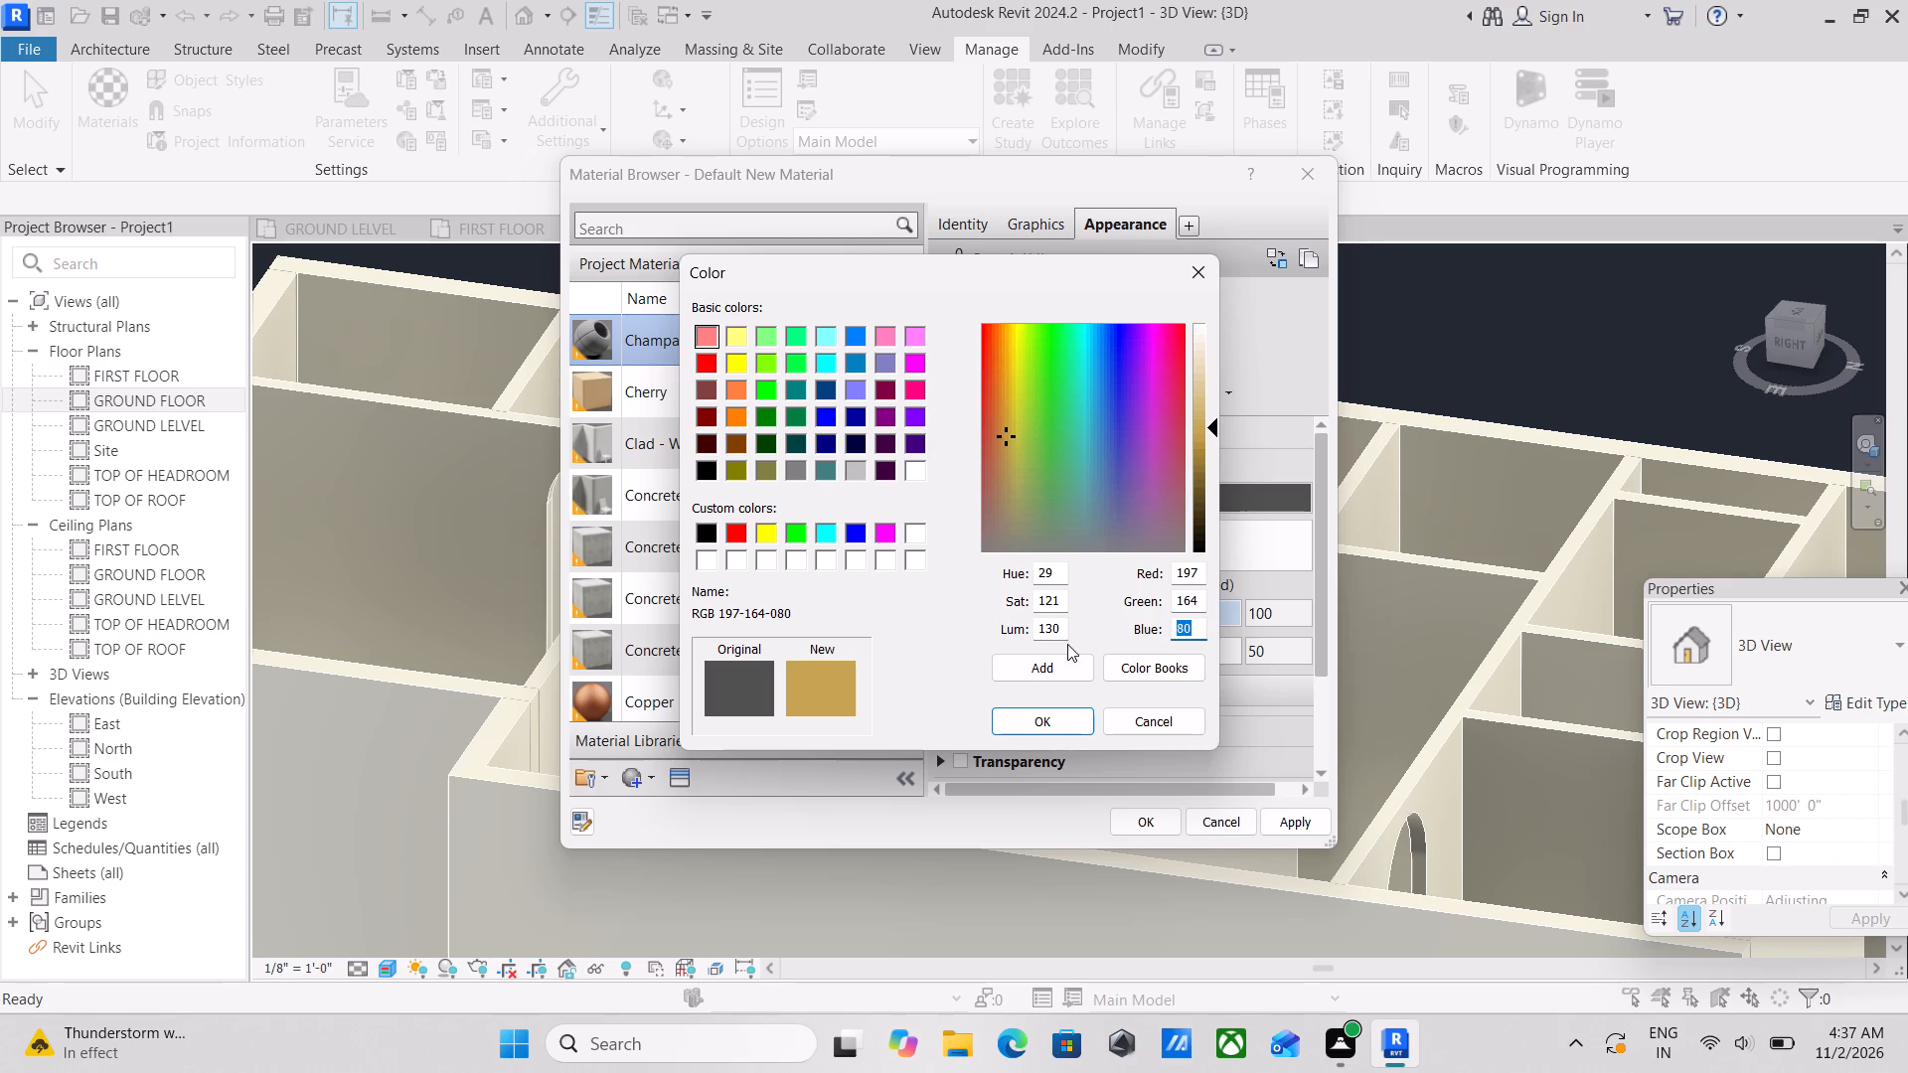
{"action": "key", "text": "1"}
{"action": "type", "text": "09"}
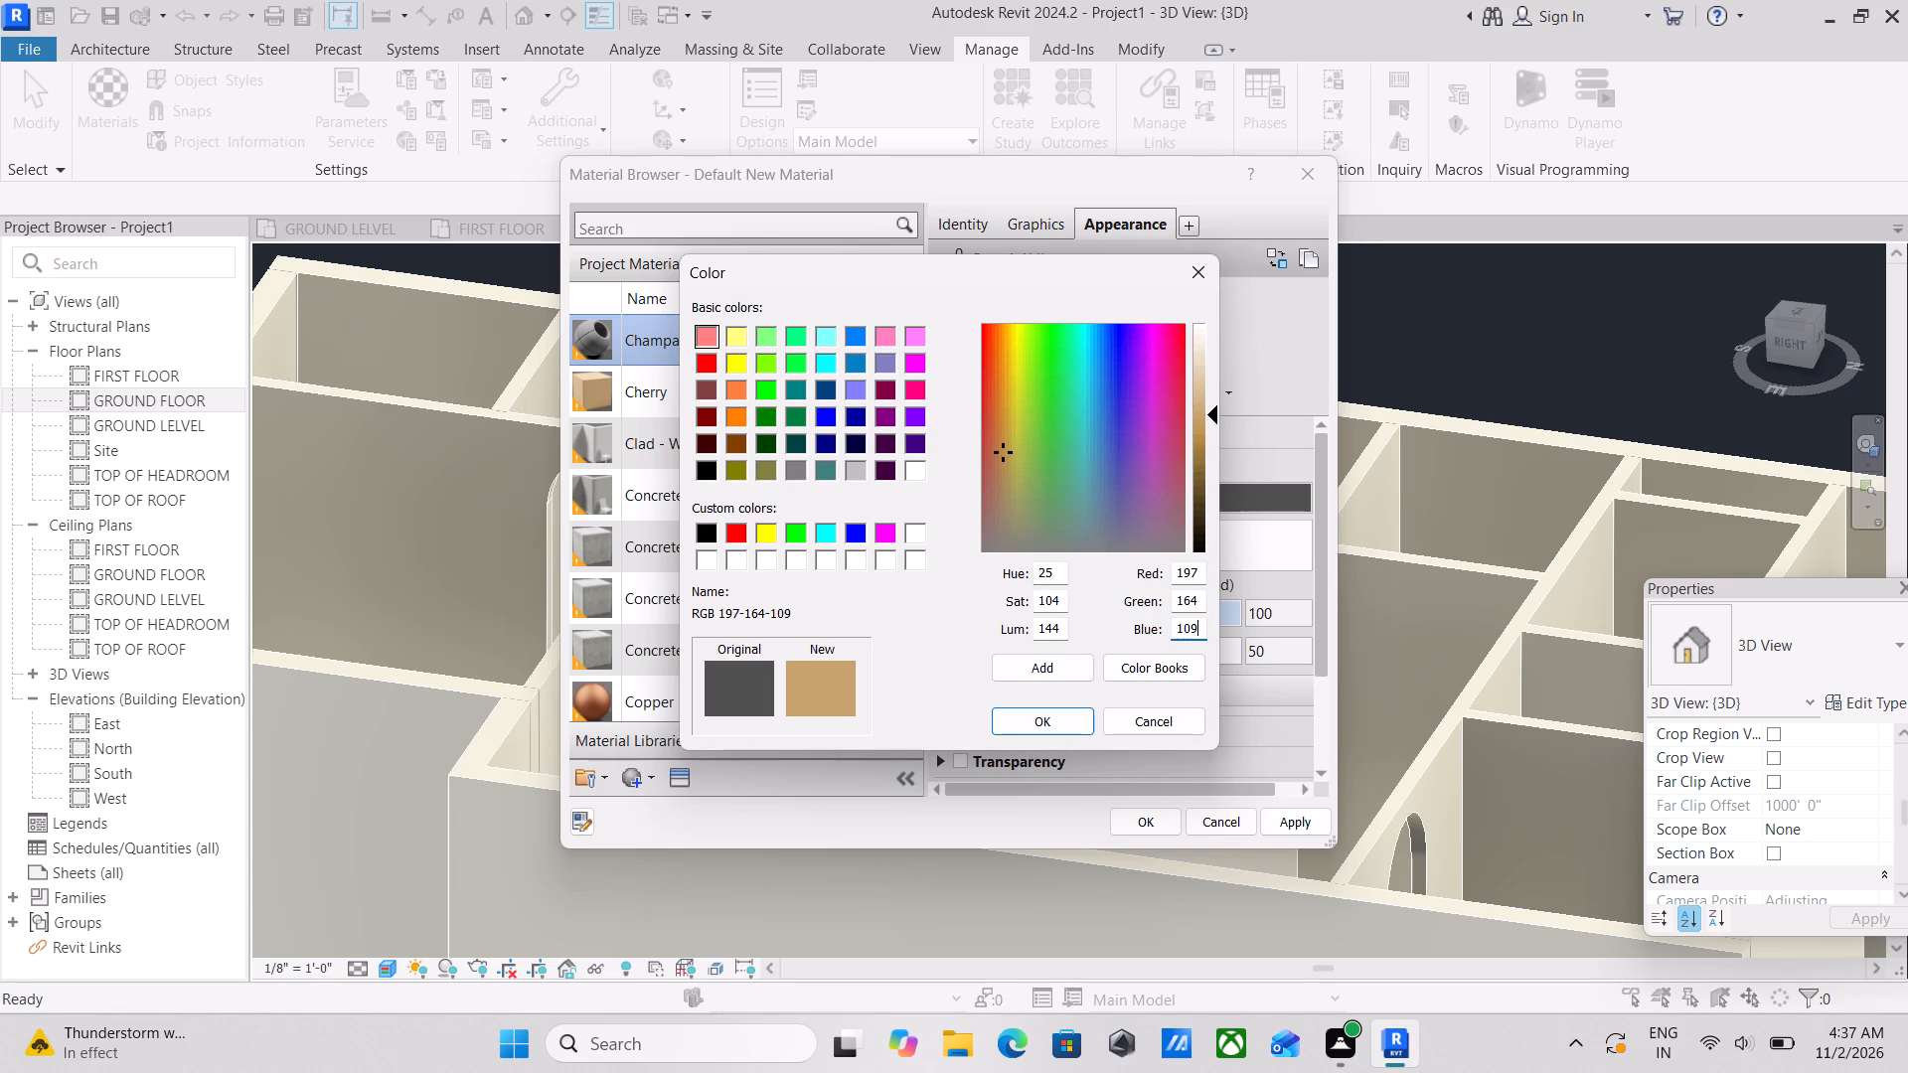
{"action": "left_click", "coordinate": [1044, 717]}
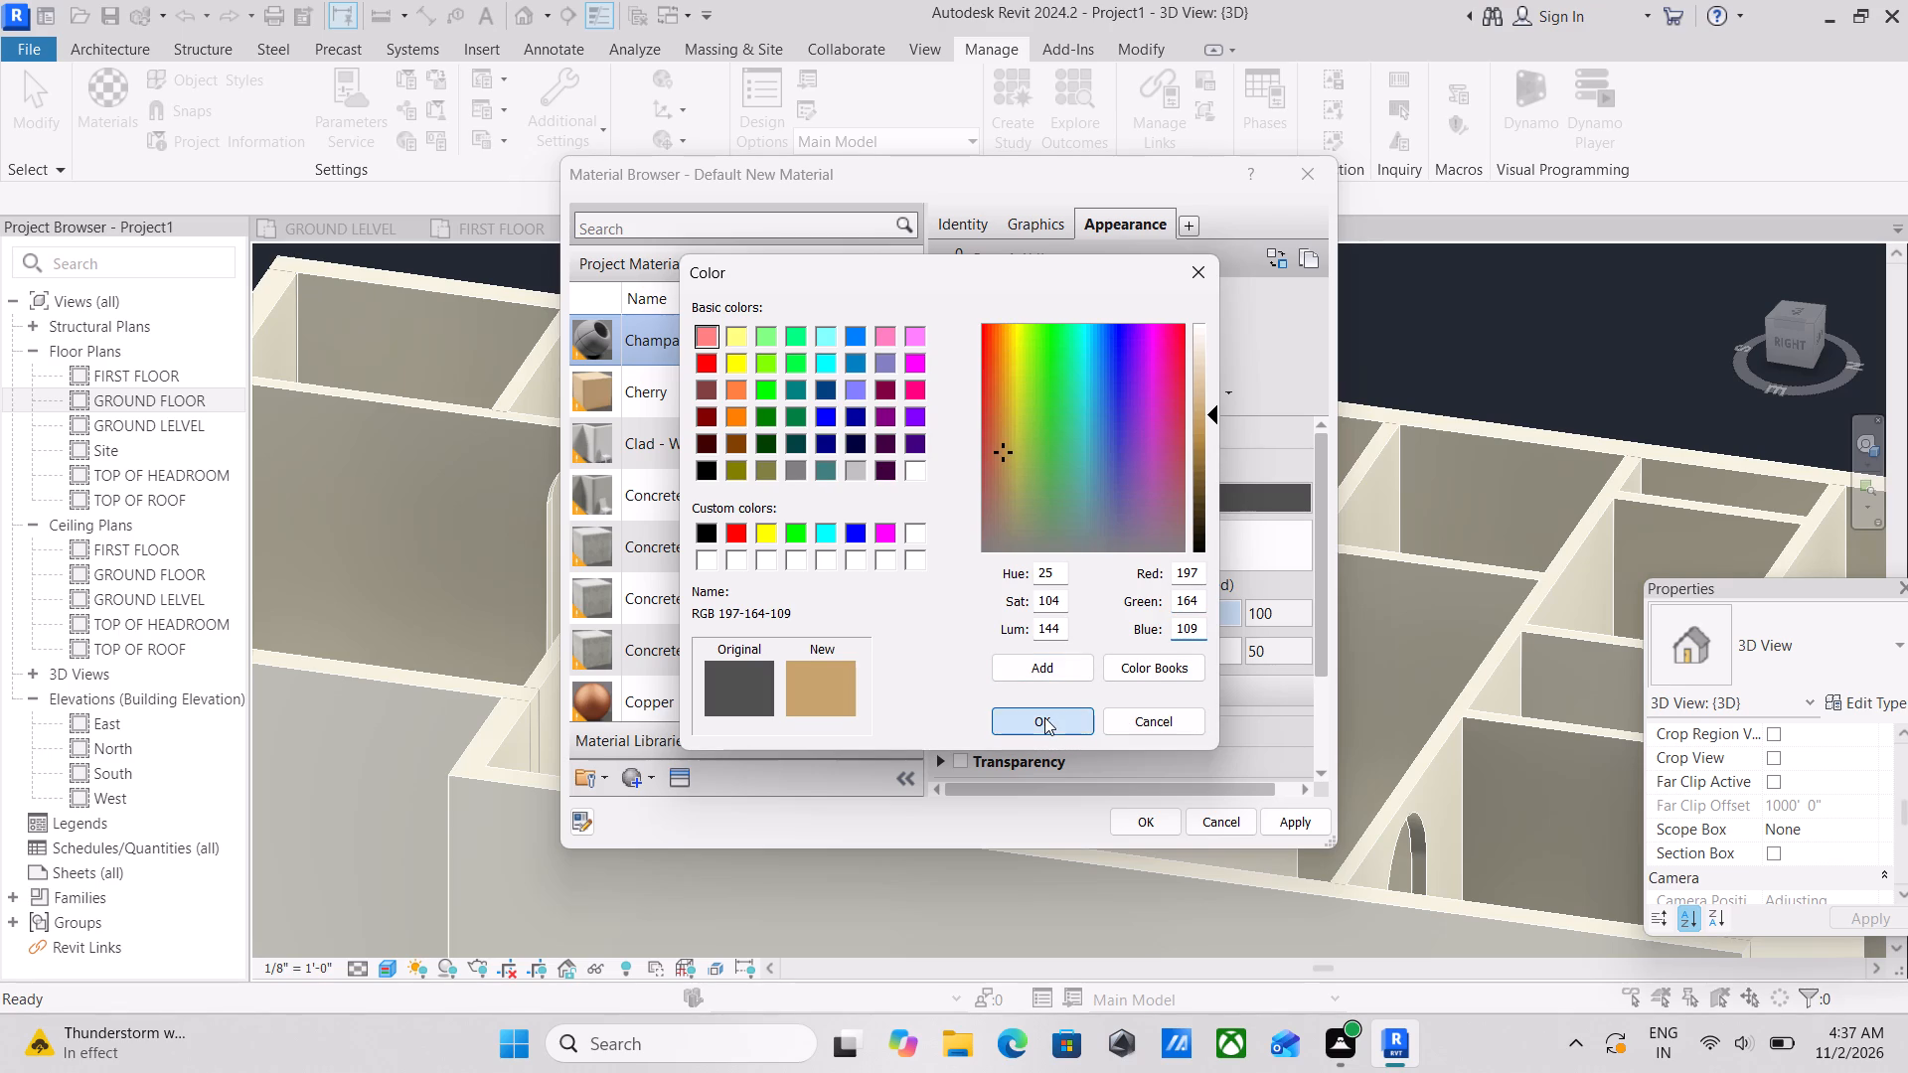
{"action": "left_click", "coordinate": [1275, 815]}
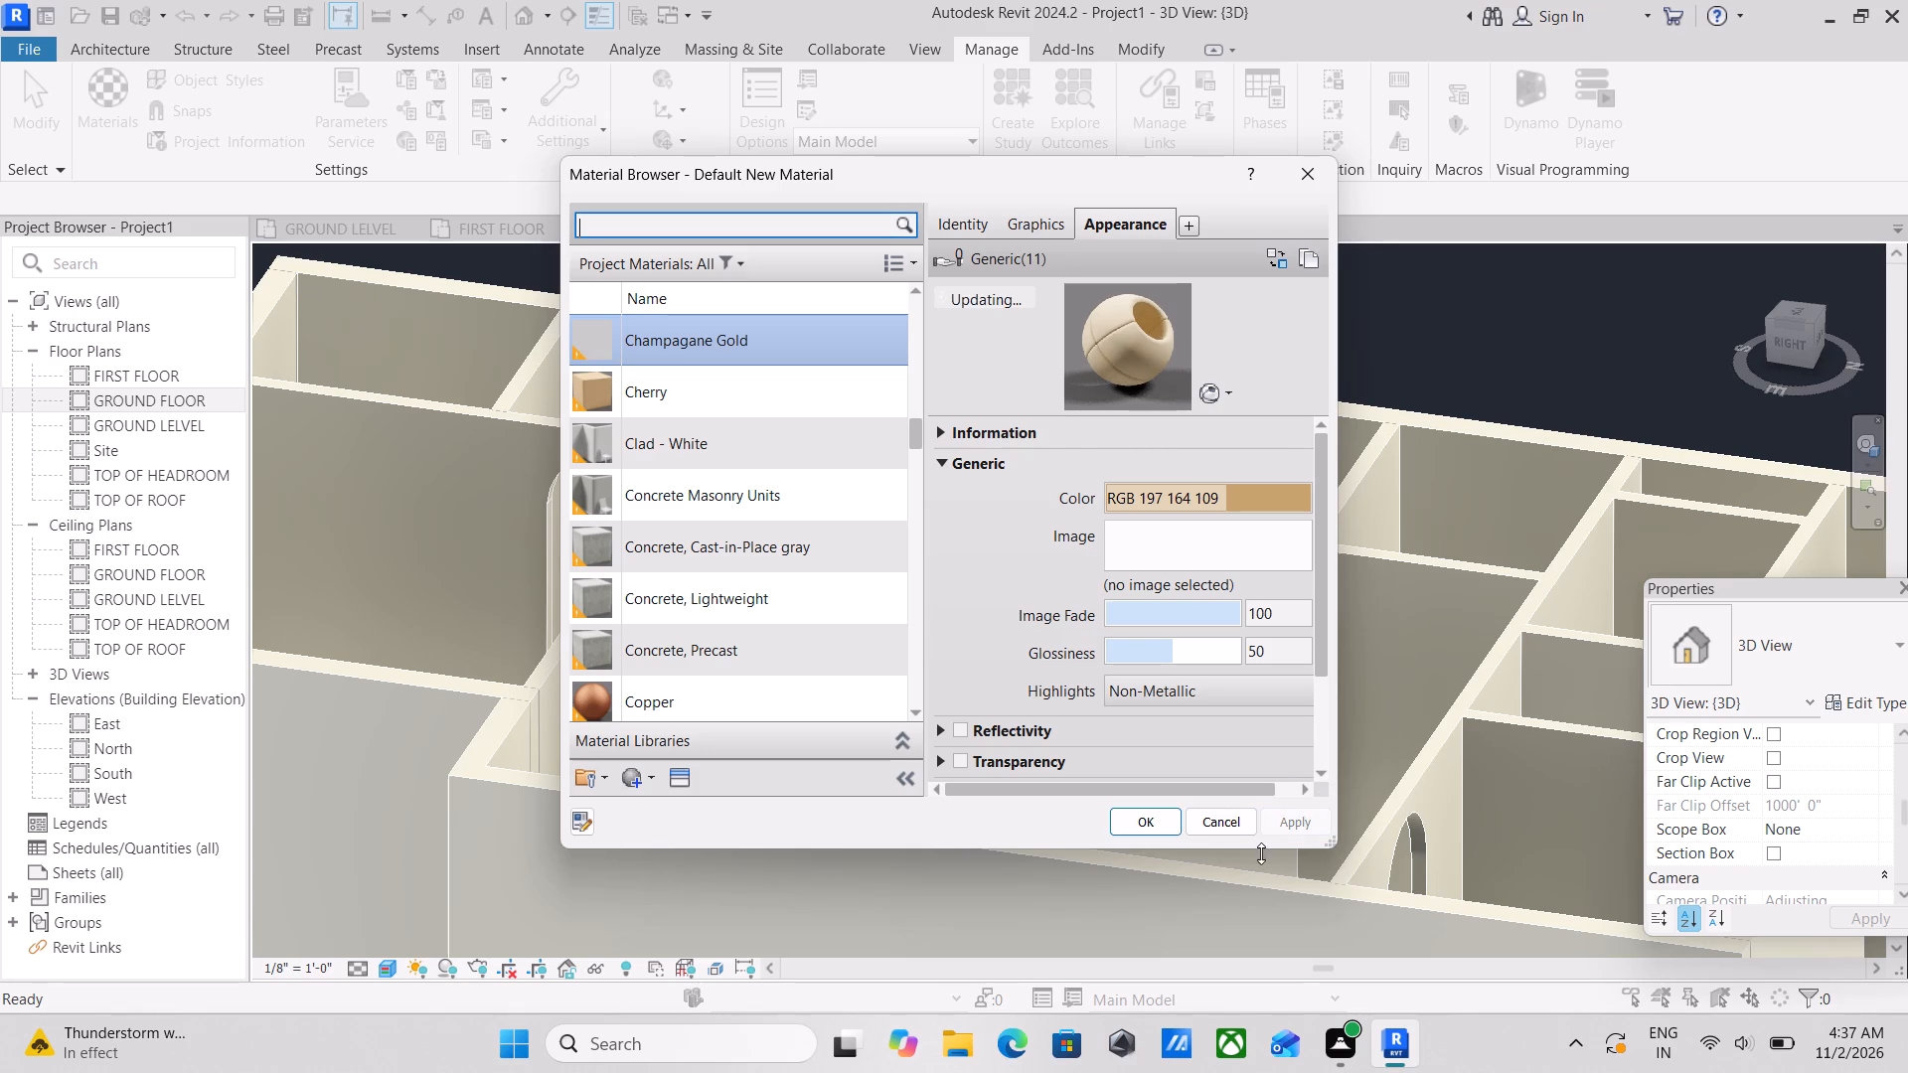
{"action": "left_click", "coordinate": [1133, 817]}
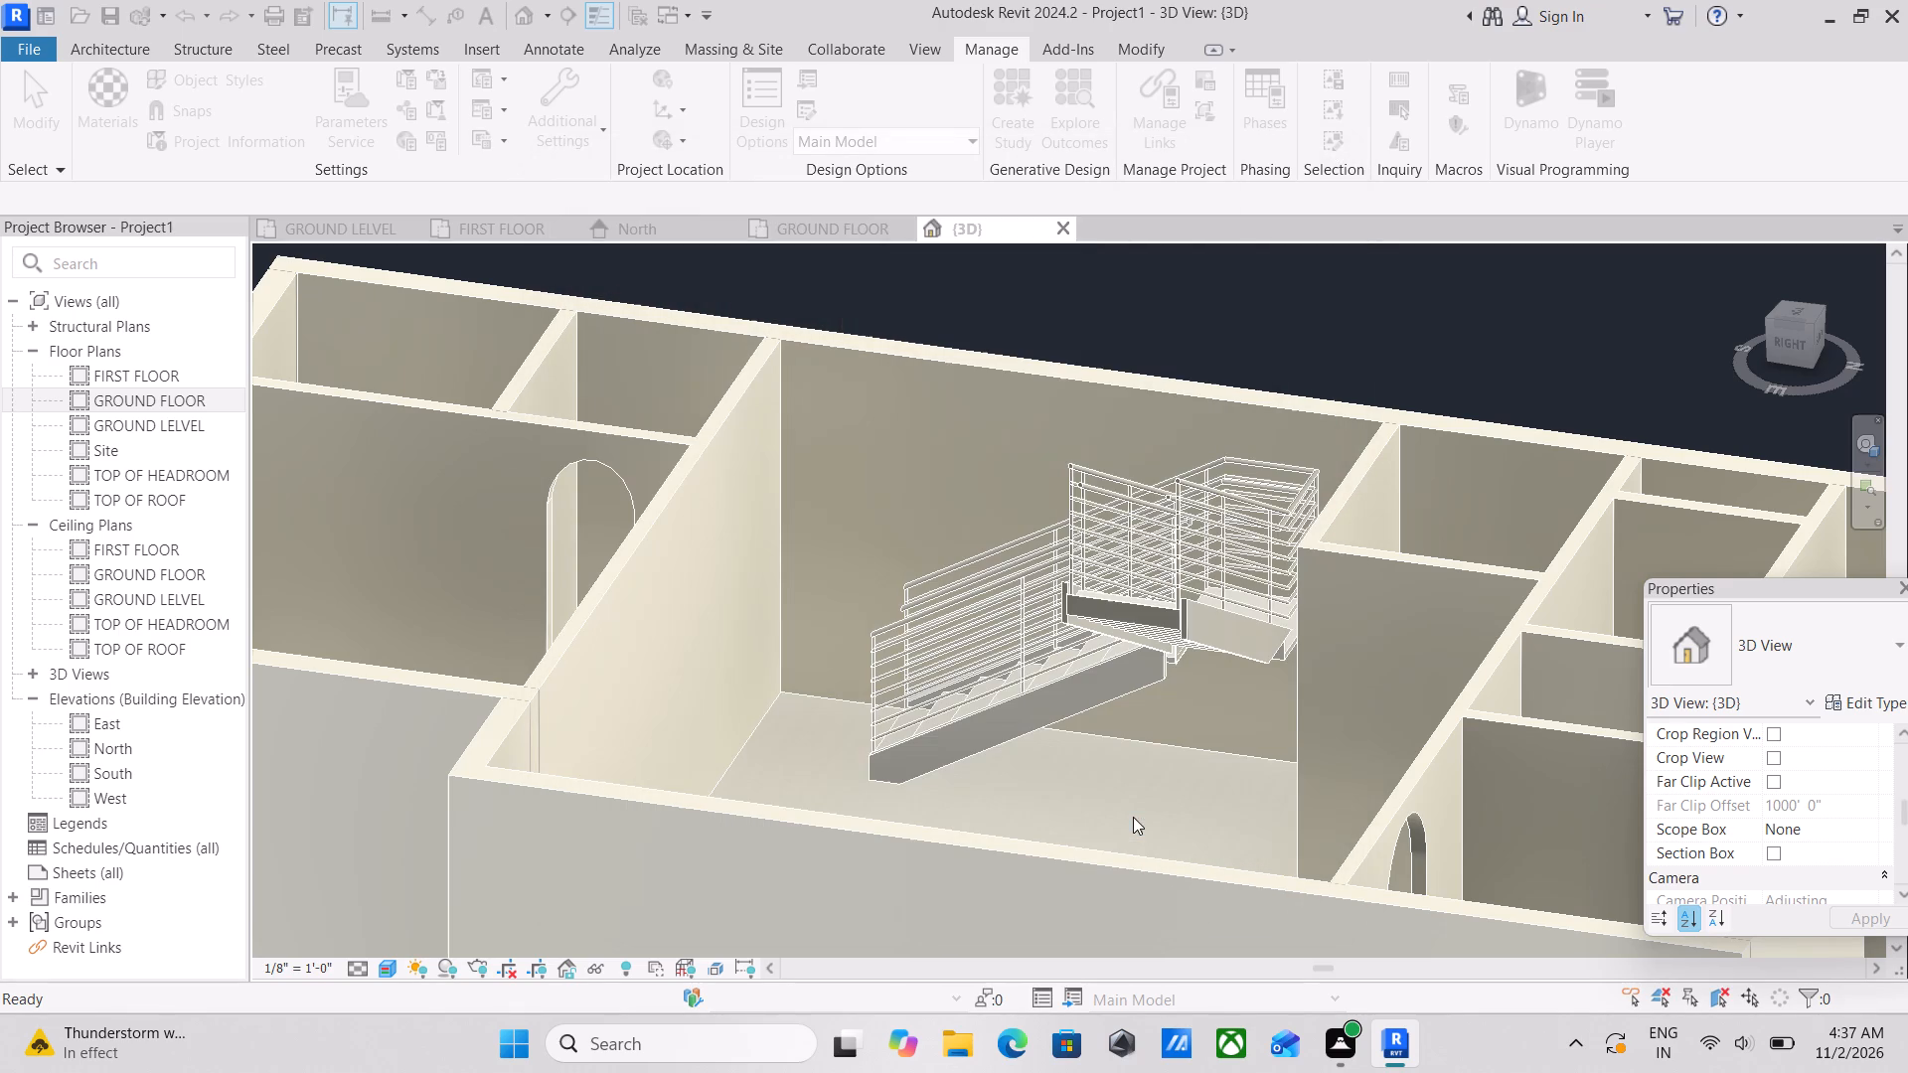
Start the Paint tool, search the project materials for cham and choose Champagane Gold as the paint material.
{"action": "scroll", "coordinate": [900, 672], "scroll_direction": "up", "scroll_amount": 6}
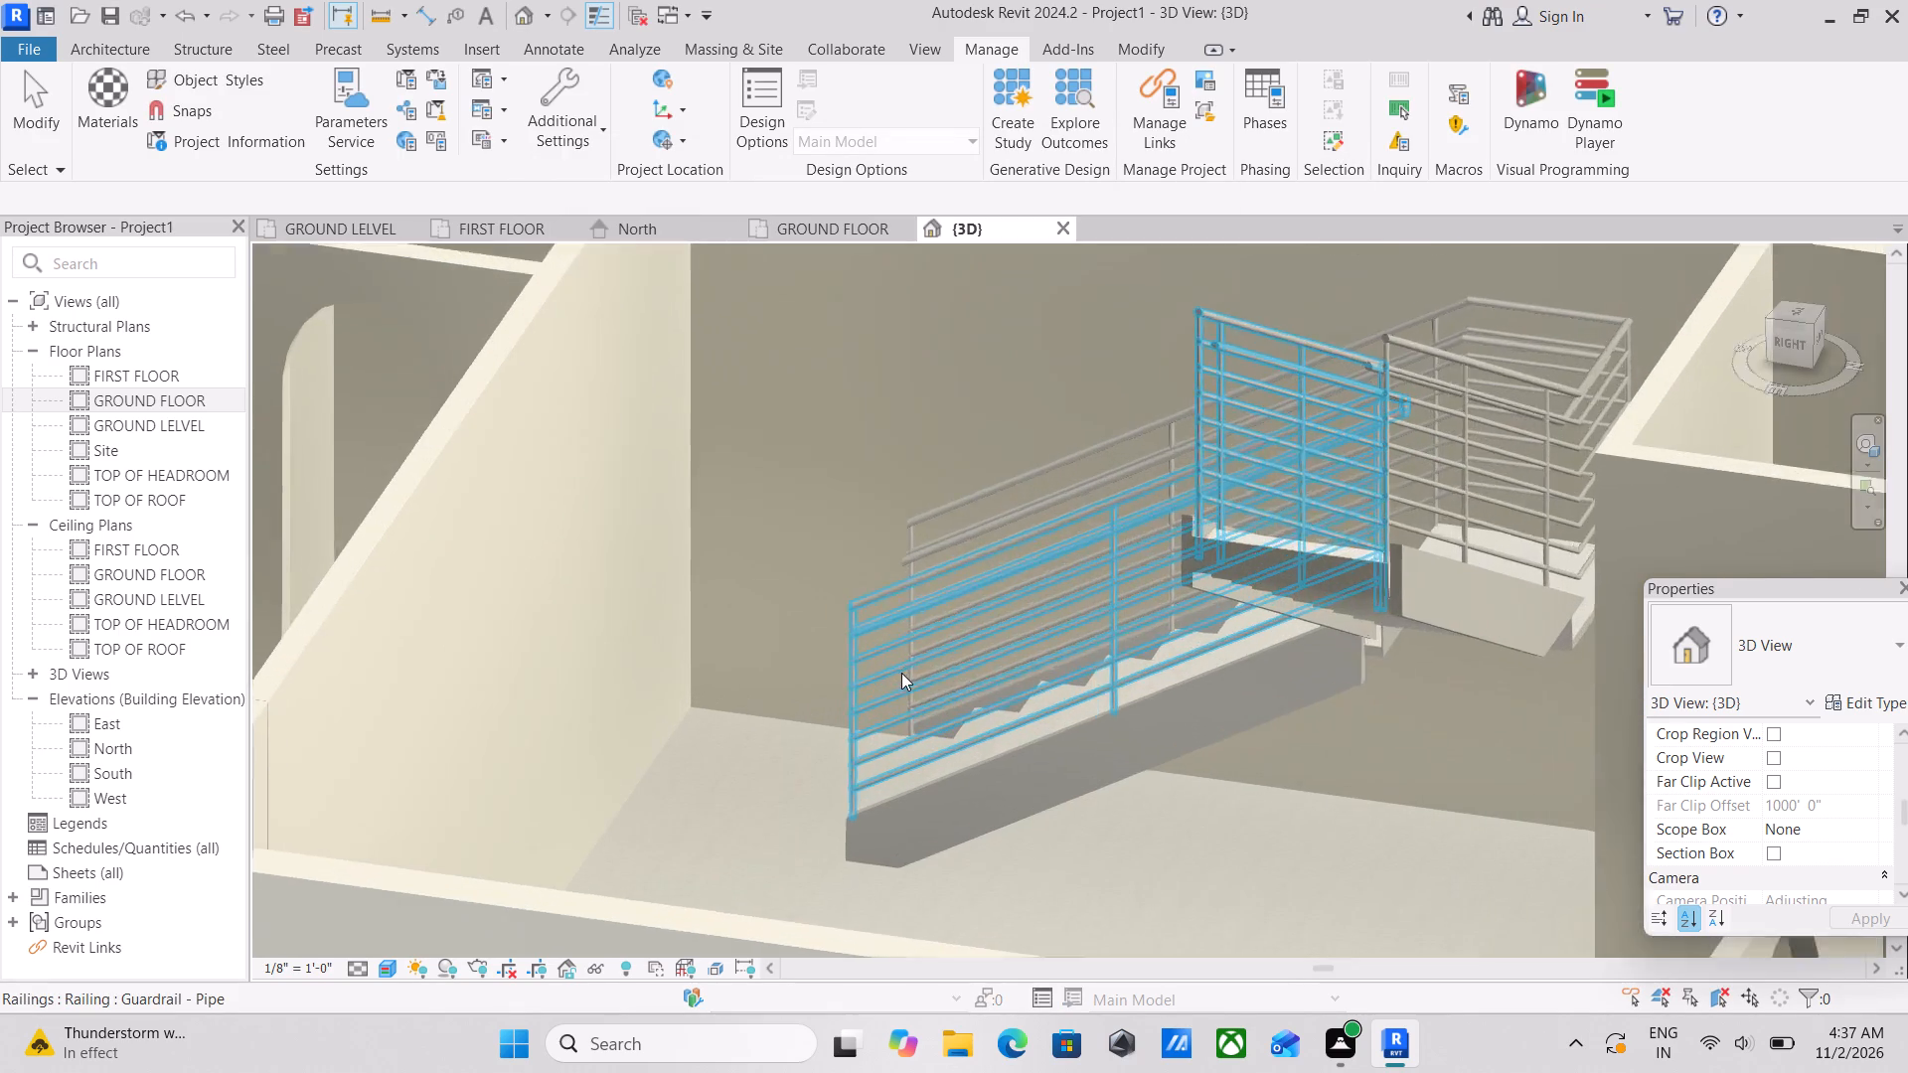
{"action": "scroll", "coordinate": [1061, 639], "scroll_direction": "up", "scroll_amount": 3}
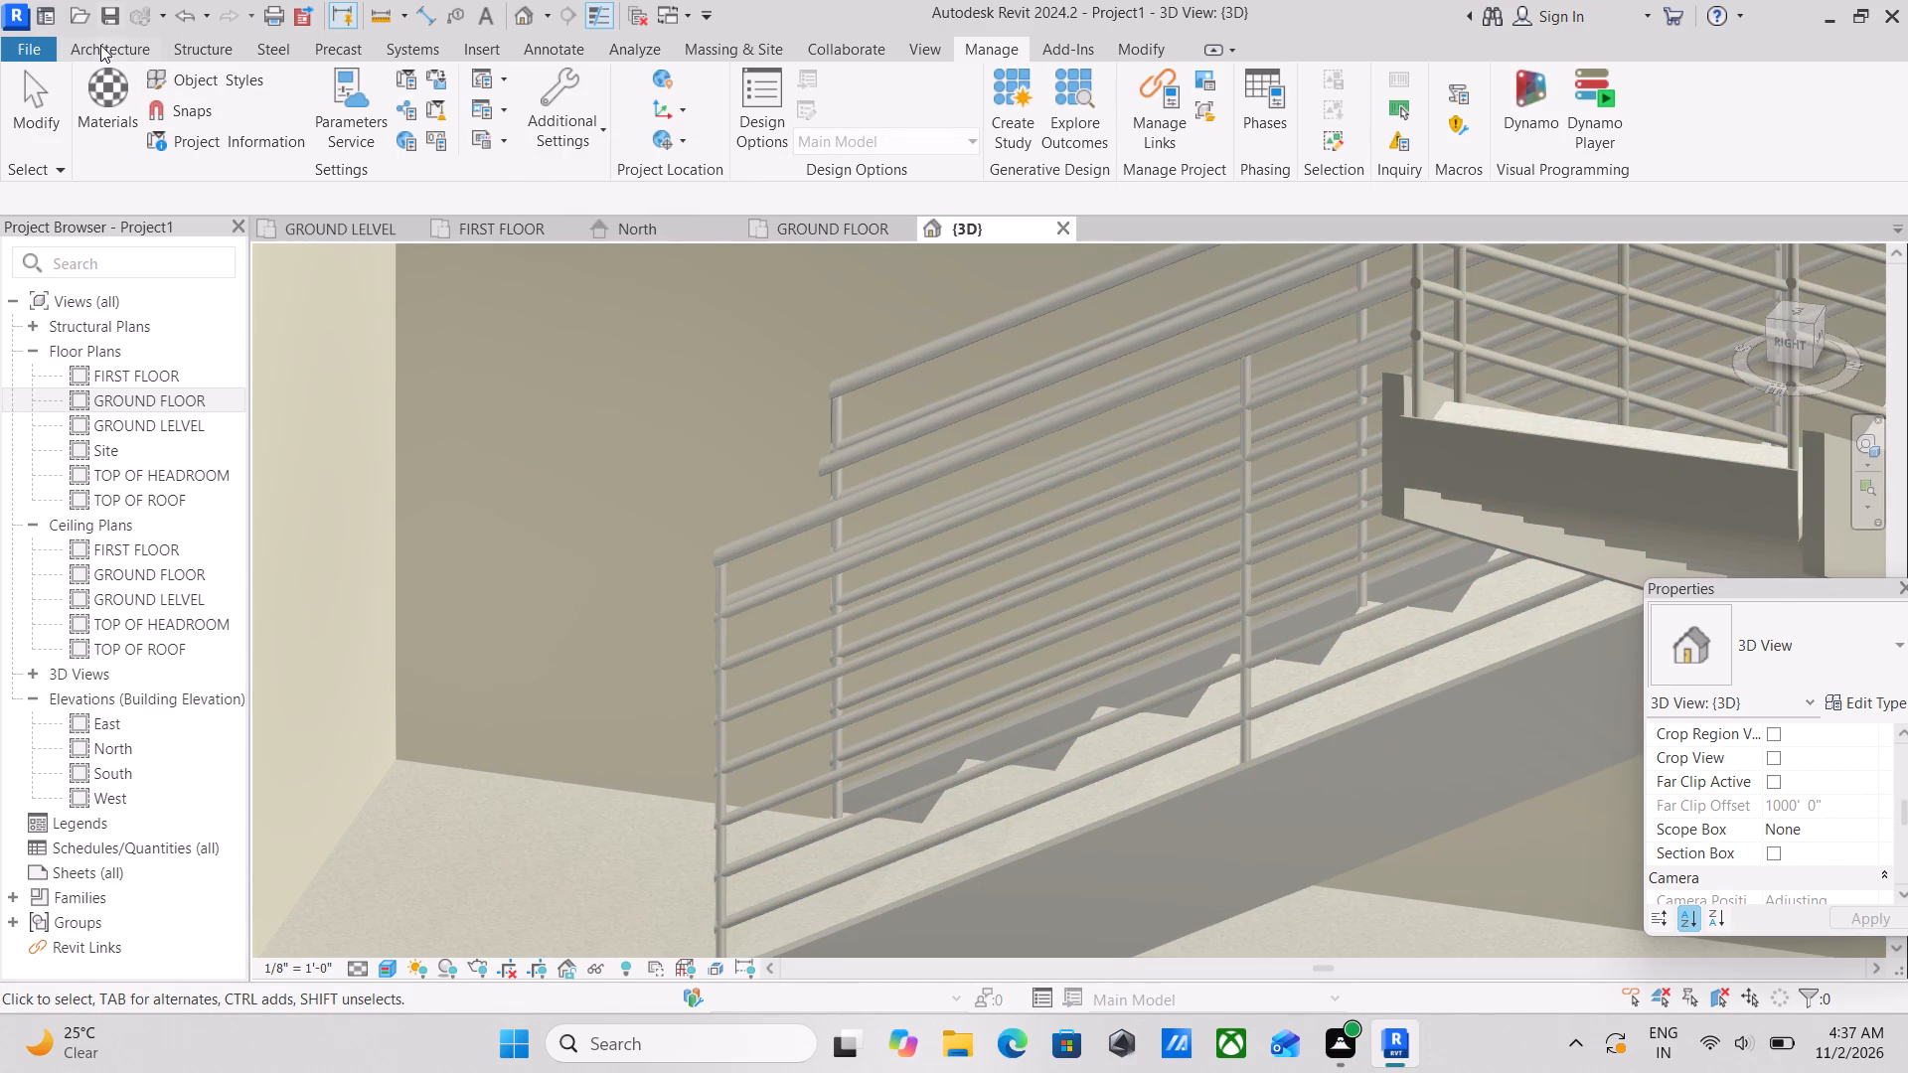
{"action": "left_click", "coordinate": [98, 45]}
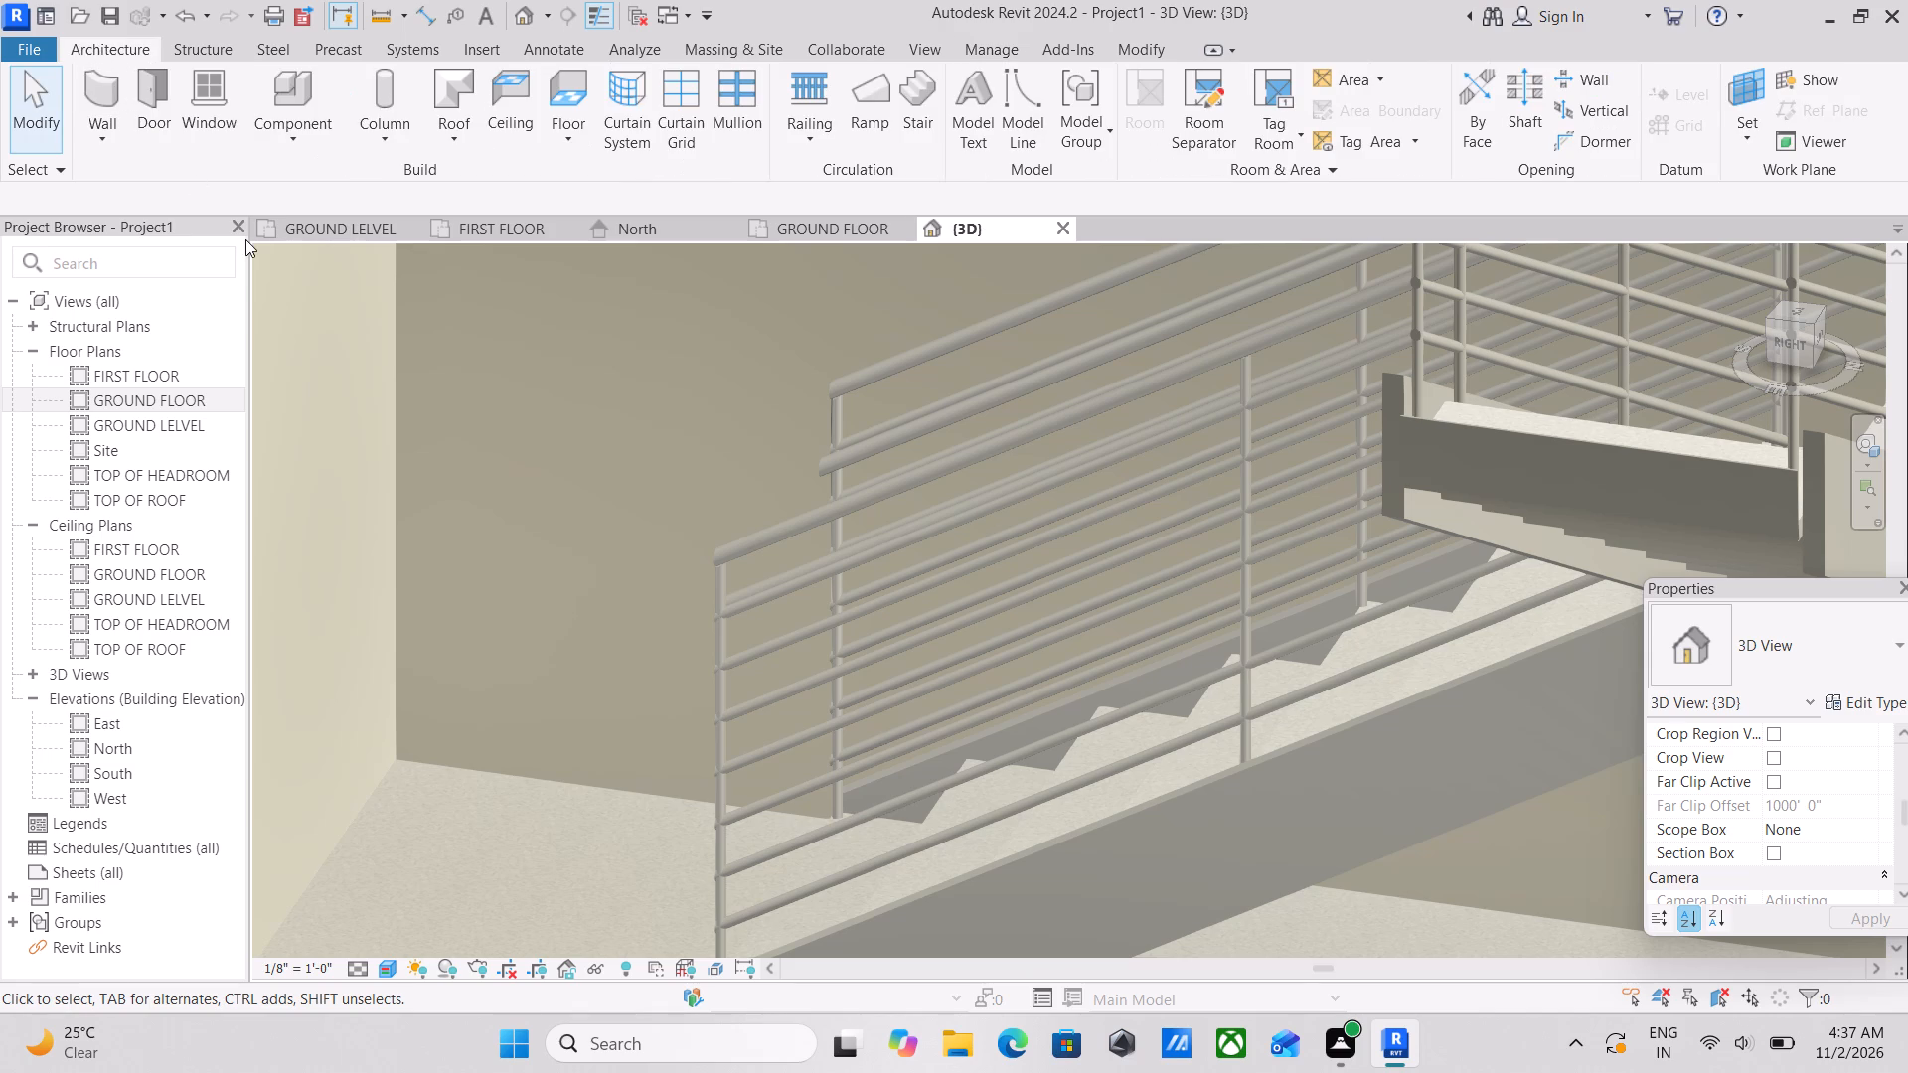
{"action": "key", "text": "p"}
{"action": "key", "text": "t"}
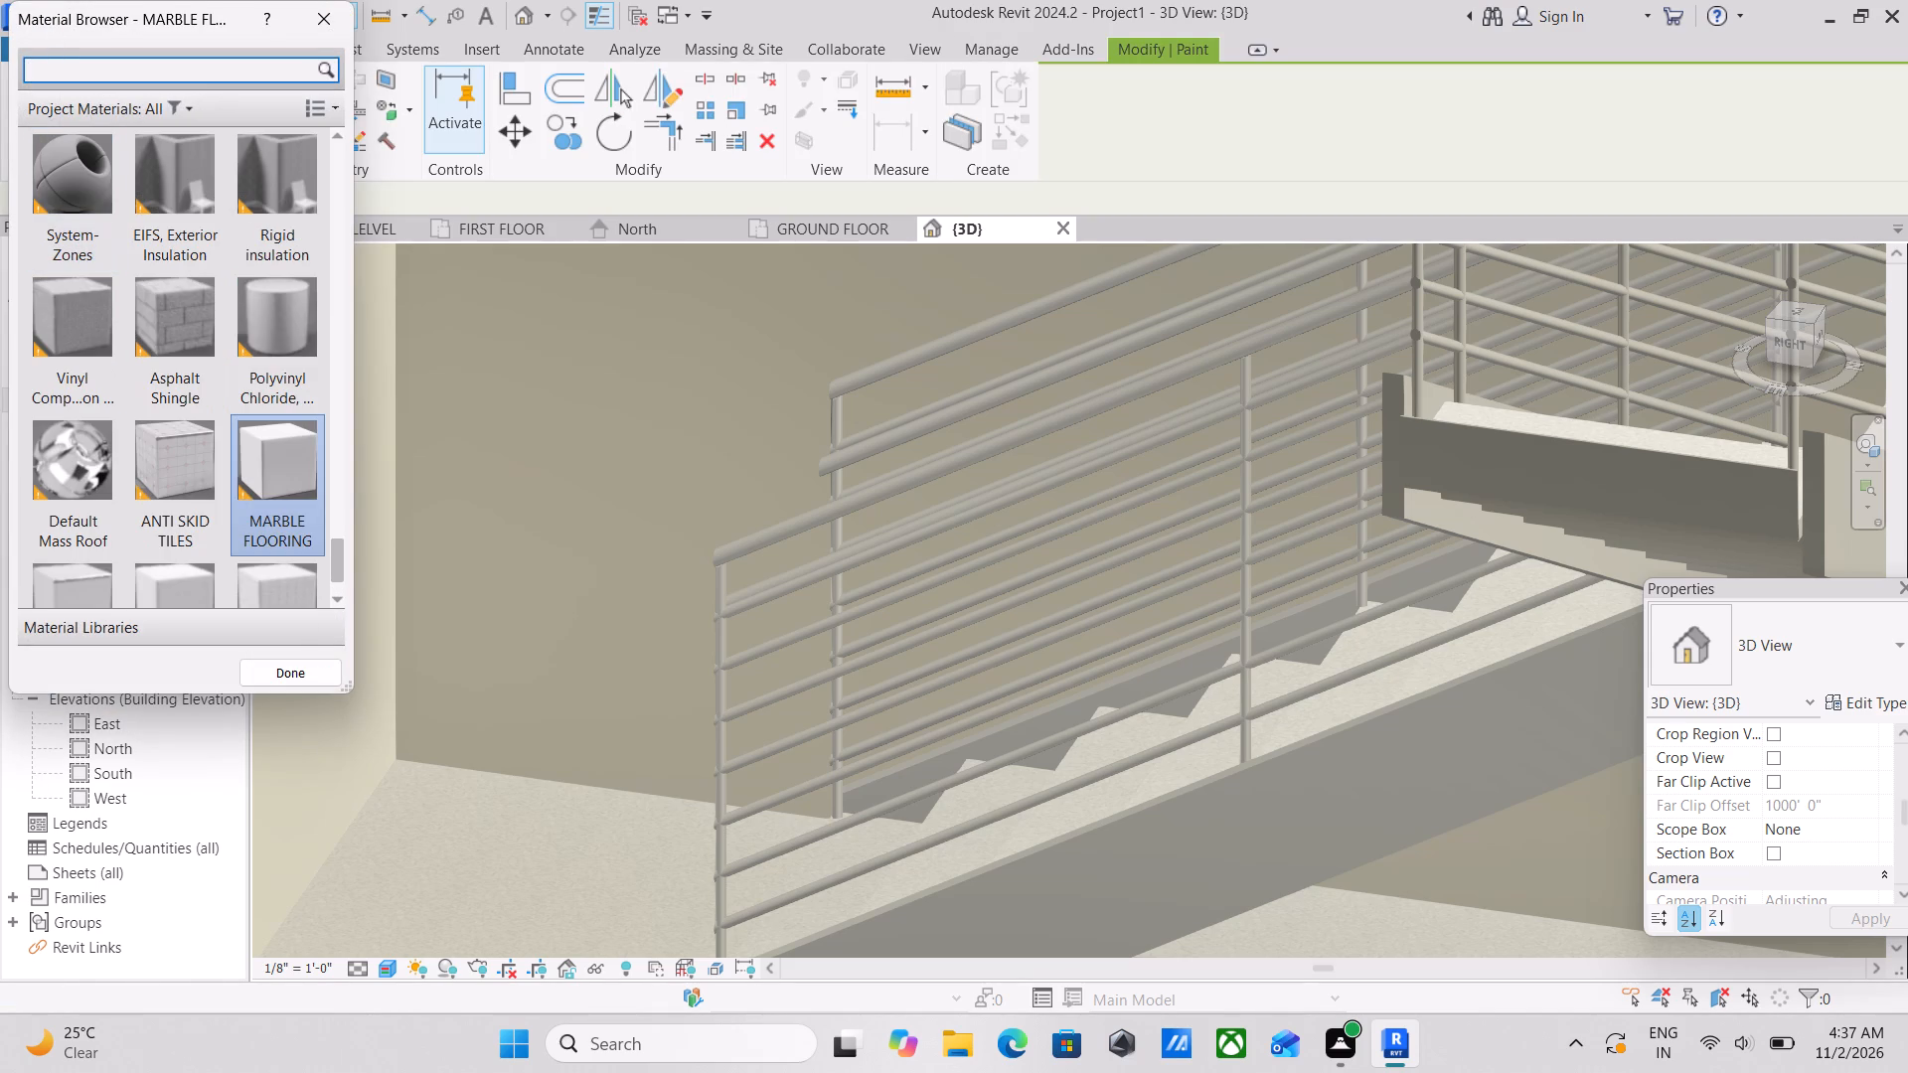
{"action": "left_click", "coordinate": [59, 74]}
{"action": "key", "text": "s"}
{"action": "type", "text": "ha"}
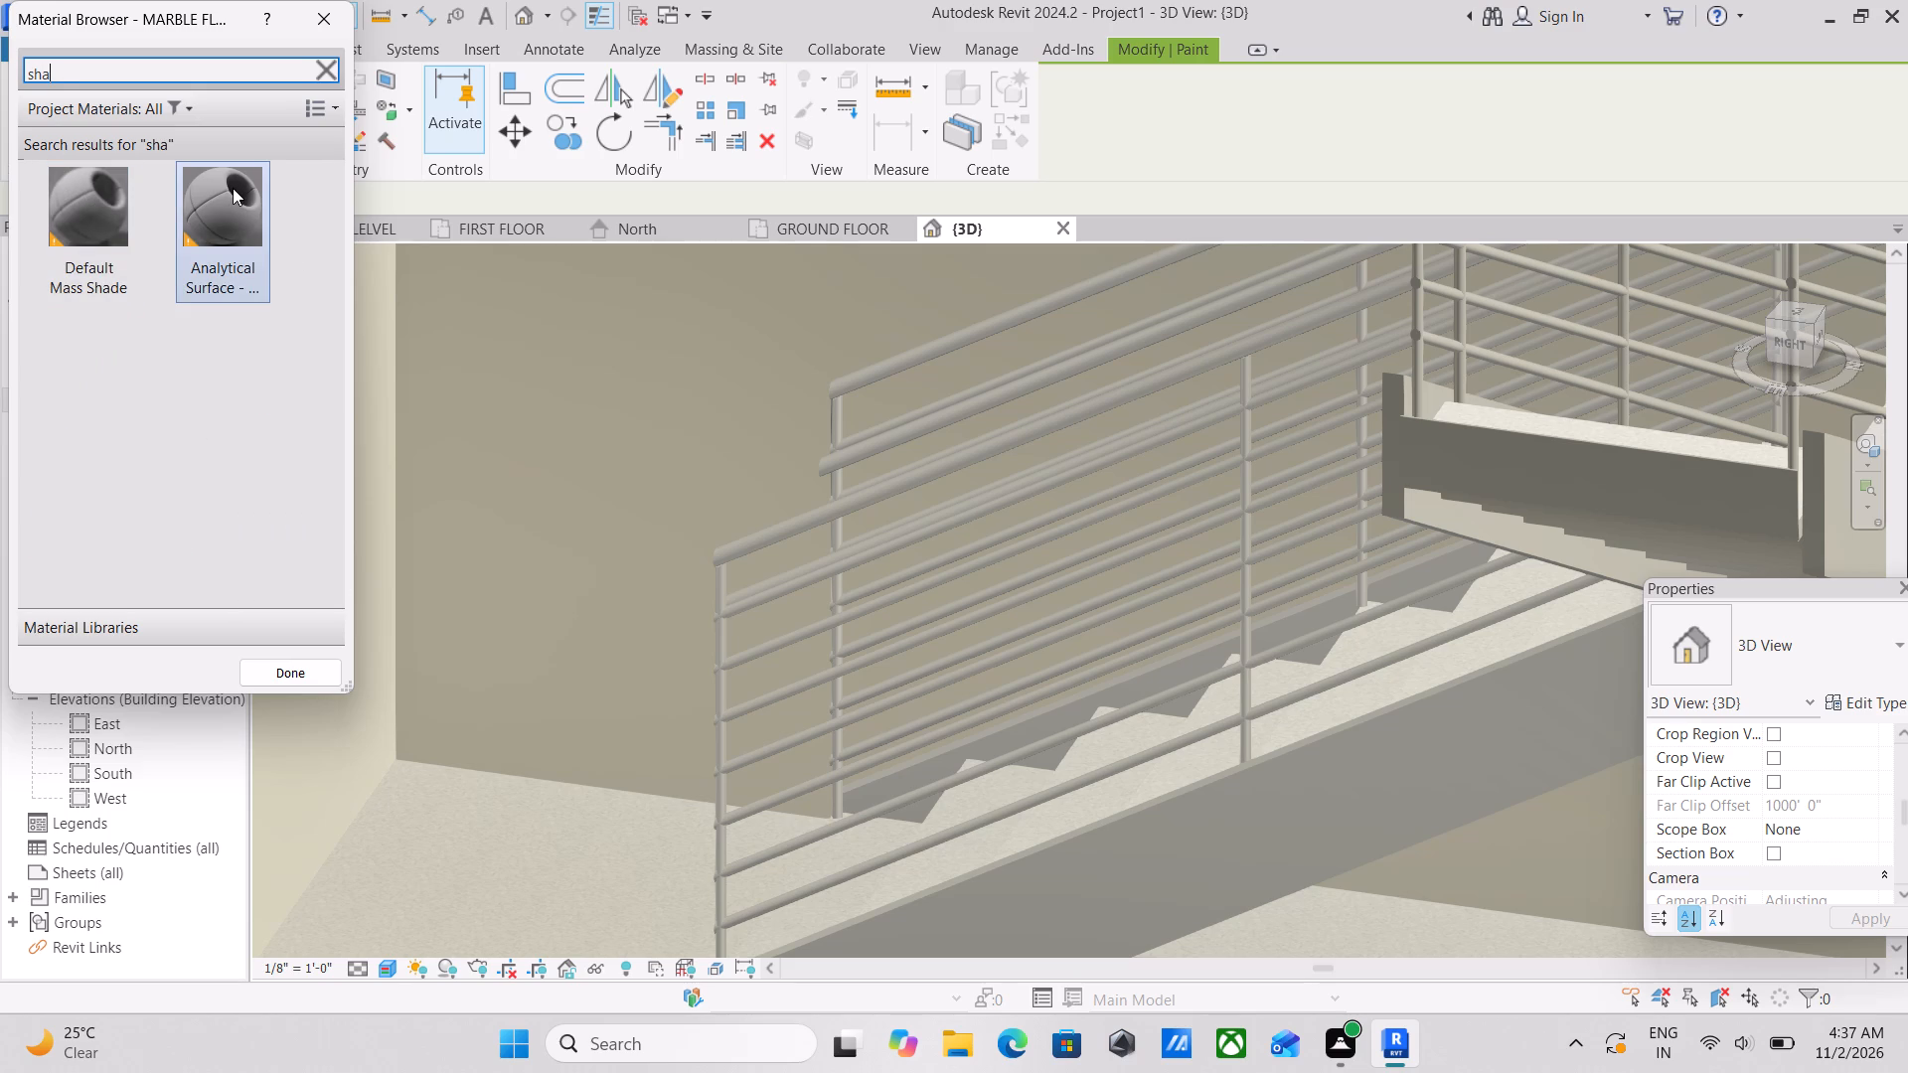
{"action": "key", "text": "m"}
{"action": "key", "text": "p"}
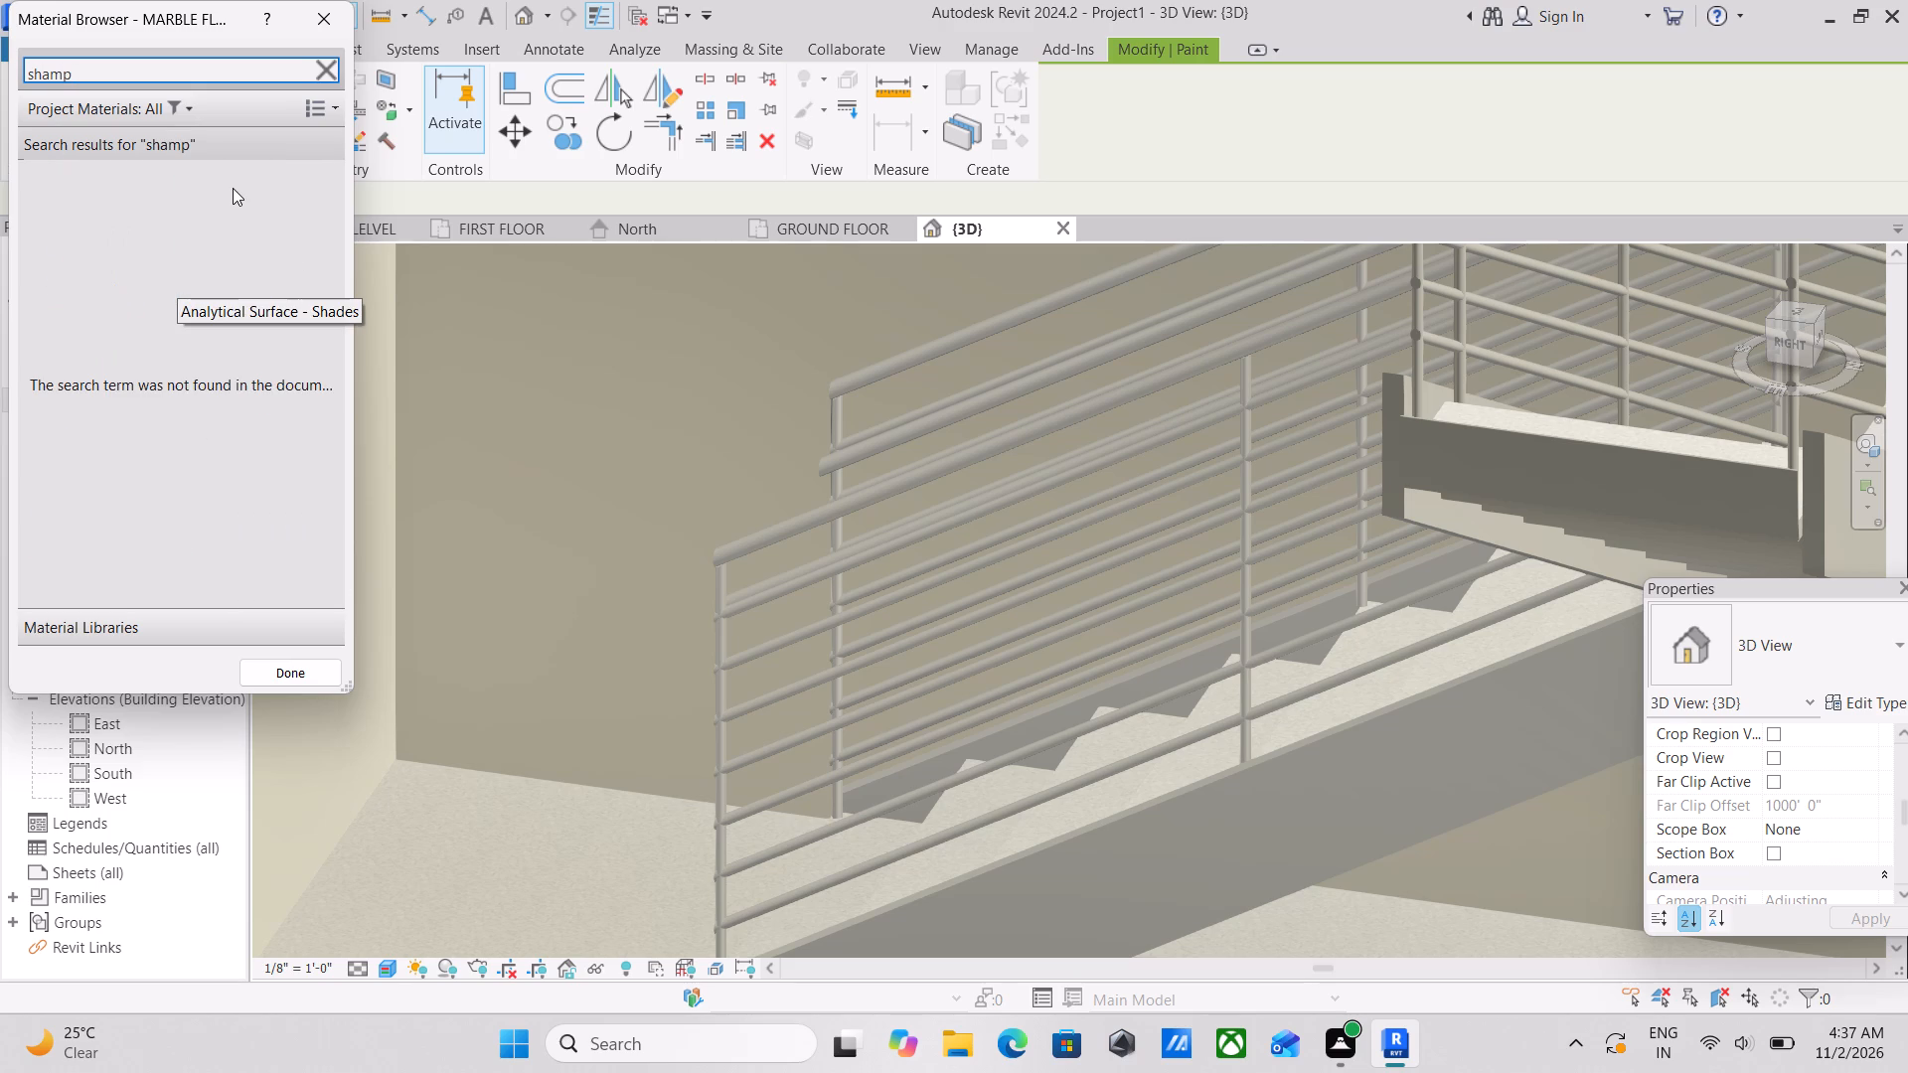
{"action": "key", "text": "BackSpace"}
{"action": "key", "text": "BackSpace"}
{"action": "key", "text": "BackSpace"}
{"action": "key", "text": "BackSpace"}
{"action": "key", "text": "BackSpace"}
{"action": "key", "text": "BackSpace"}
{"action": "key", "text": "BackSpace"}
{"action": "key", "text": "BackSpace"}
{"action": "key", "text": "BackSpace"}
{"action": "key", "text": "BackSpace"}
{"action": "key", "text": "BackSpace"}
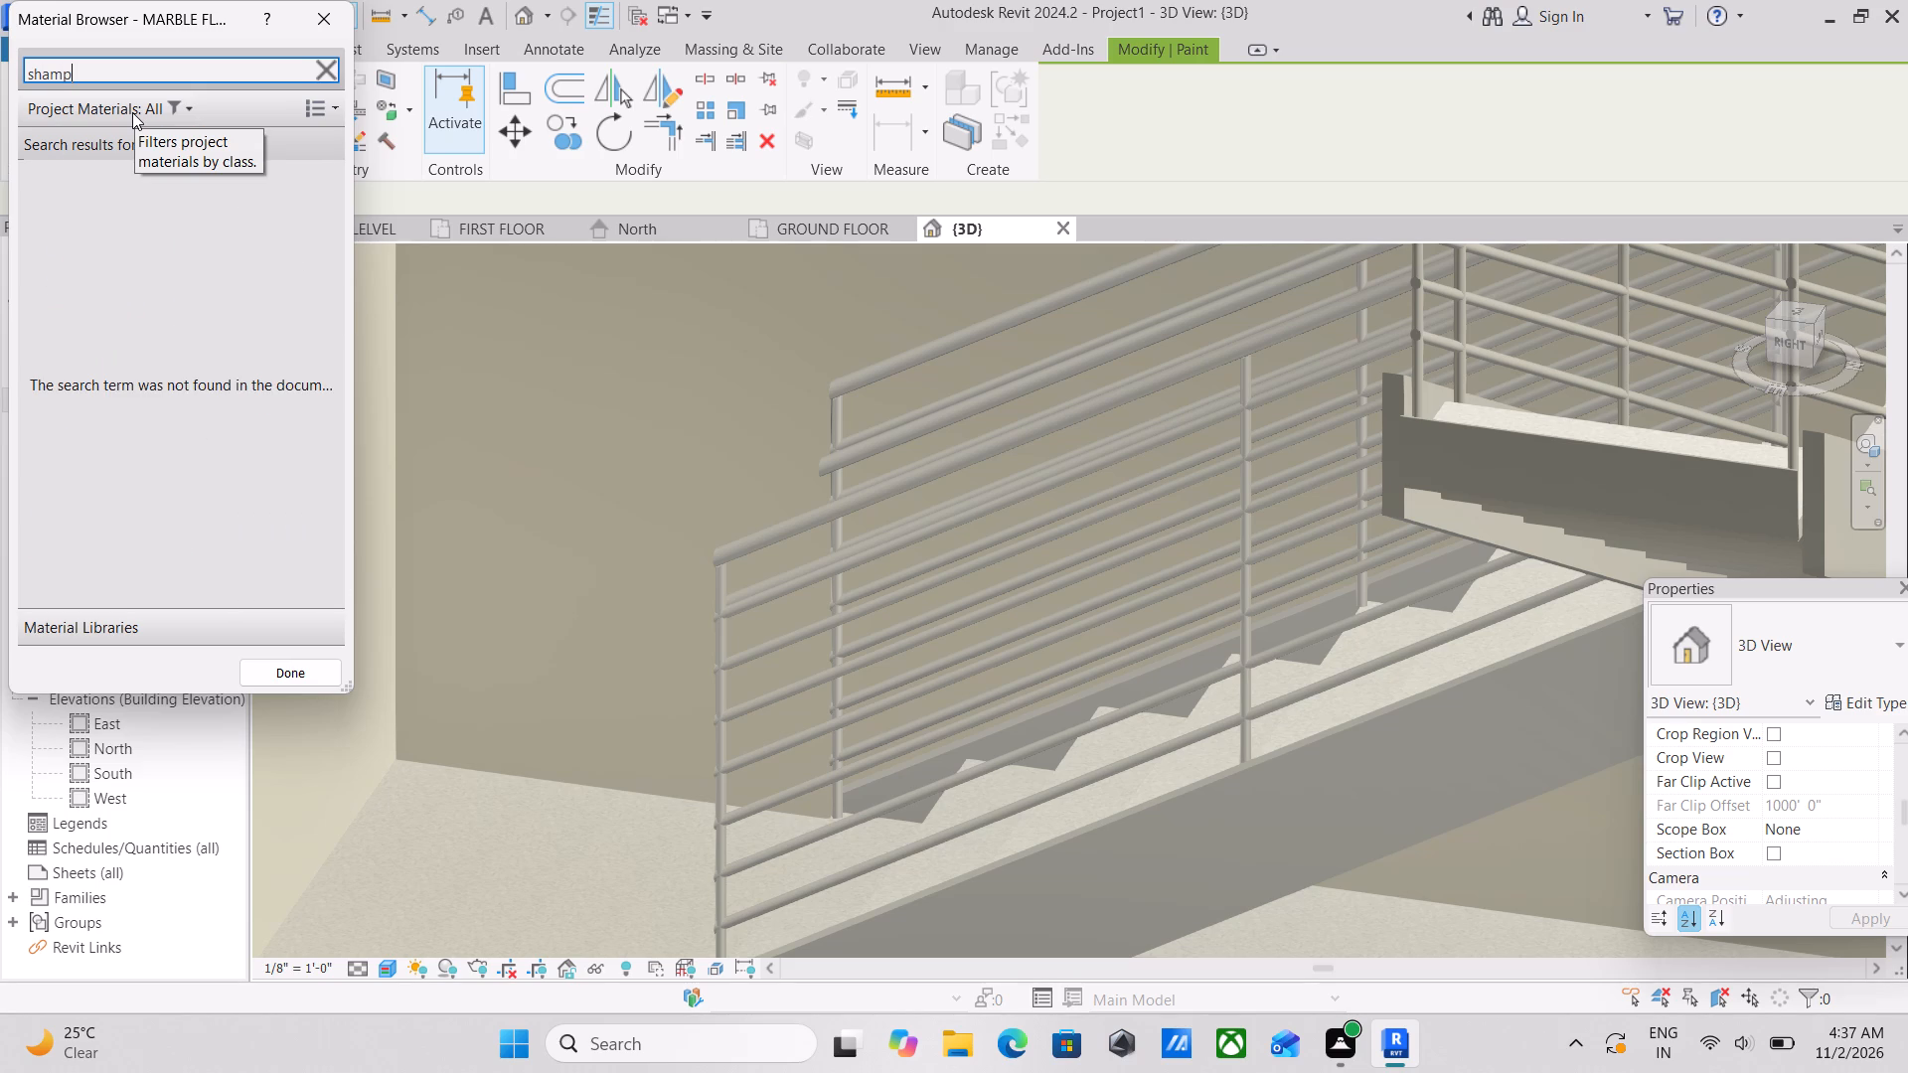
{"action": "type", "text": "cham"}
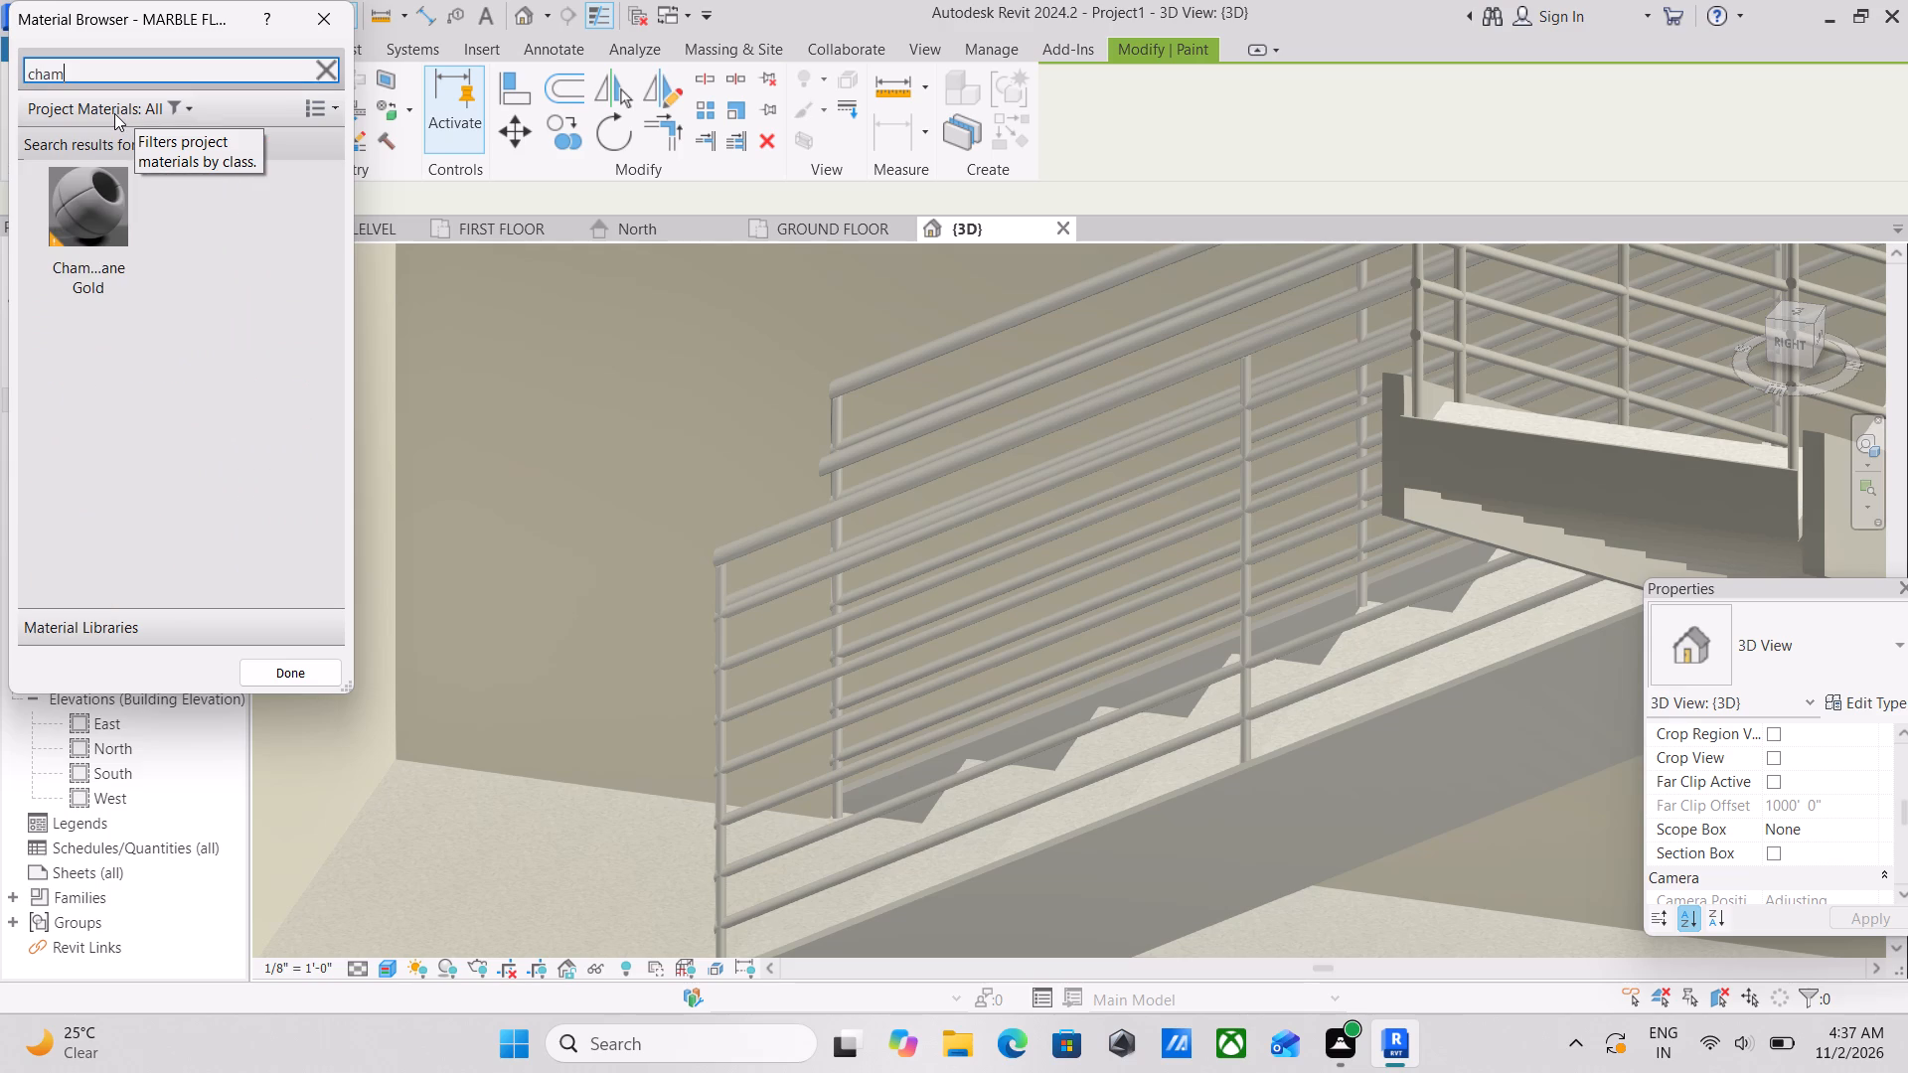
{"action": "double_click", "coordinate": [97, 193]}
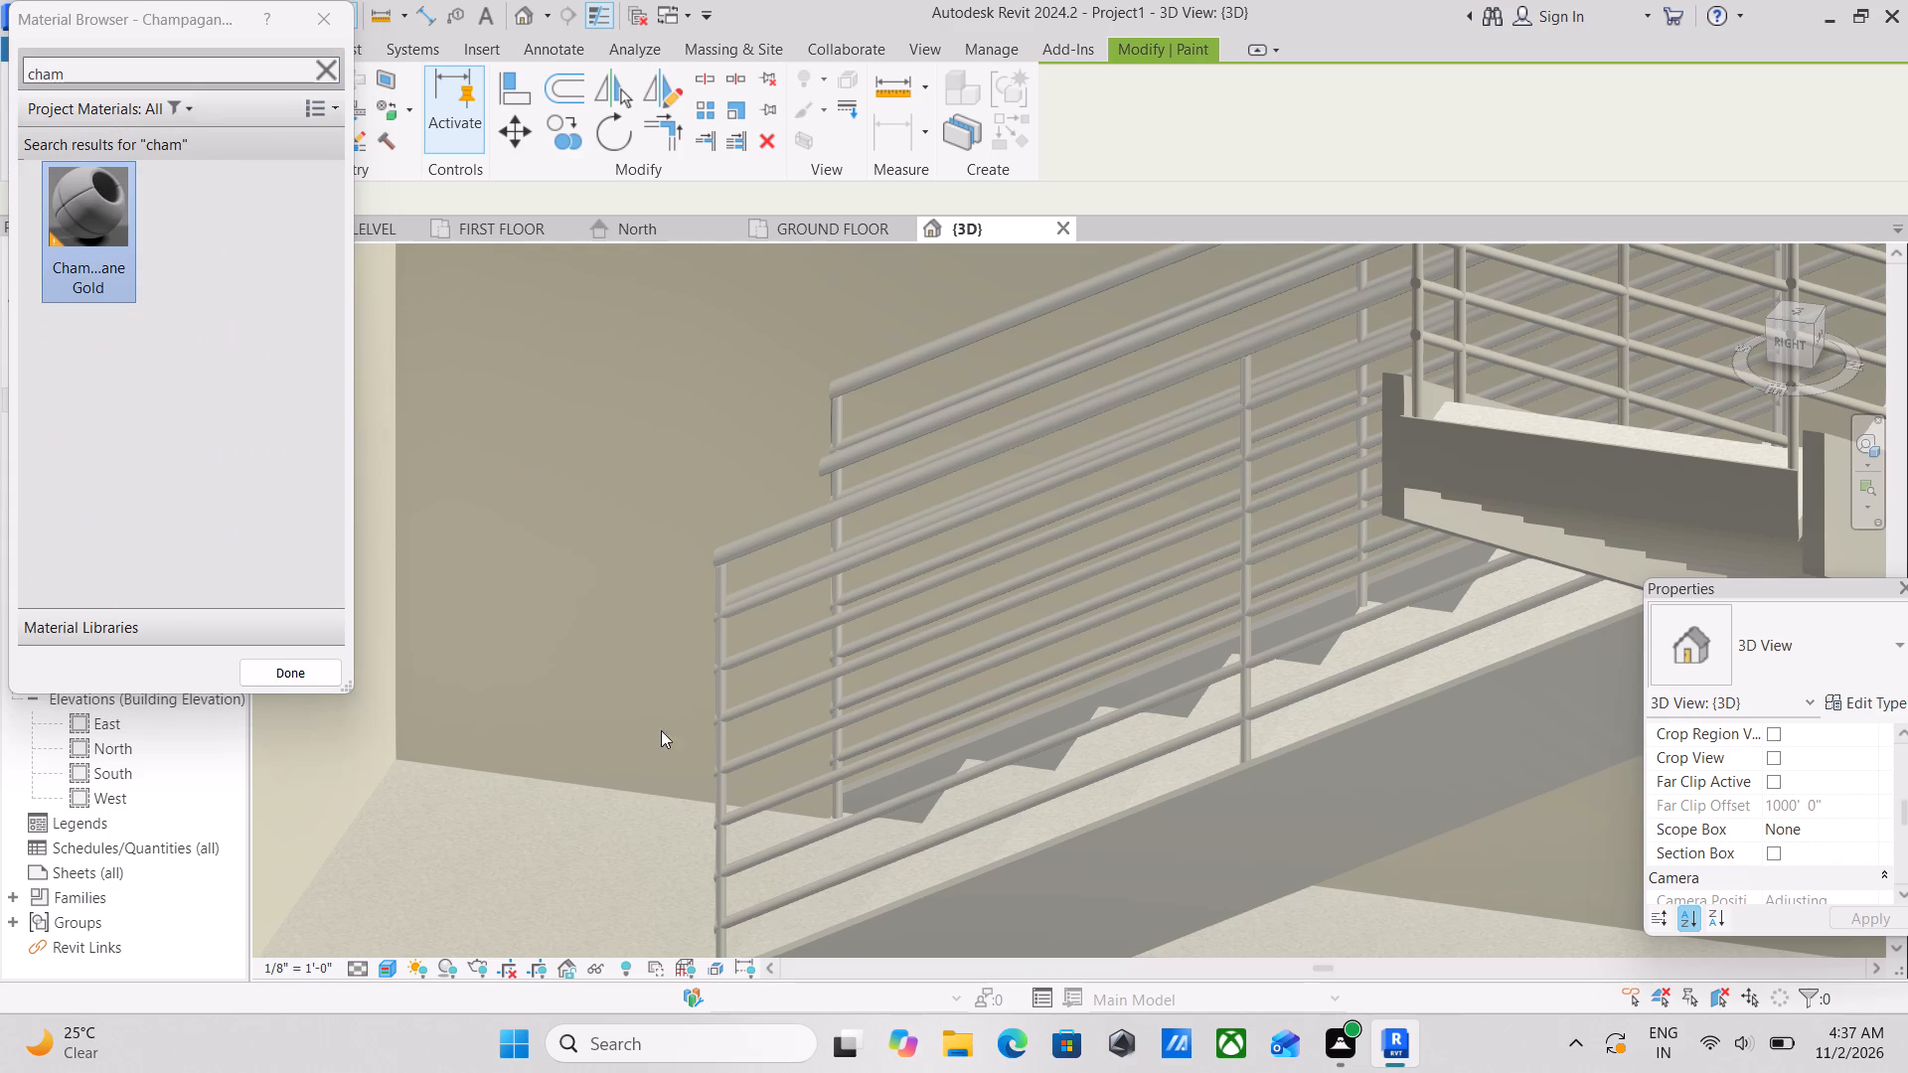
Paint the upper four horizontal pipes below the top rail of the lower flight's near railing with Champagane Gold, covering their upper and lower faces.
{"action": "scroll", "coordinate": [821, 510], "scroll_direction": "up", "scroll_amount": 2}
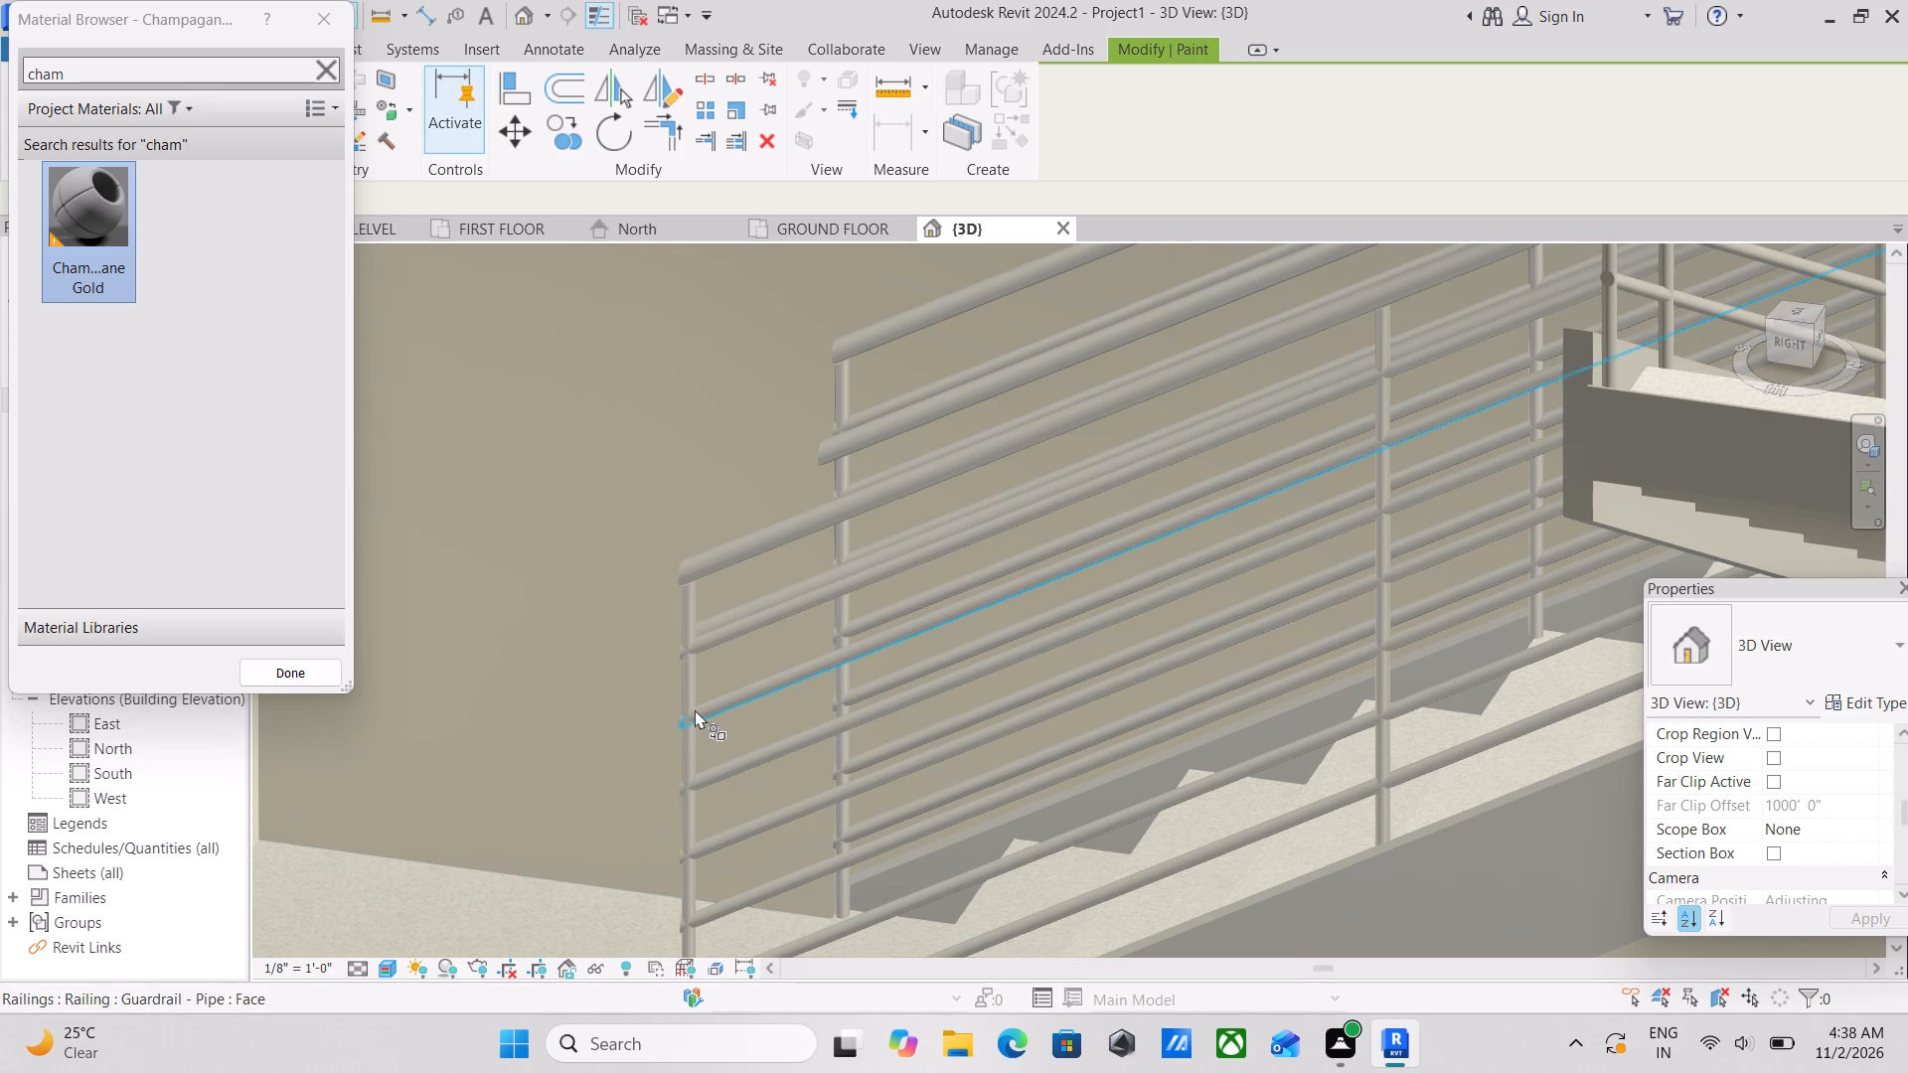
{"action": "scroll", "coordinate": [705, 856], "scroll_direction": "up", "scroll_amount": 3}
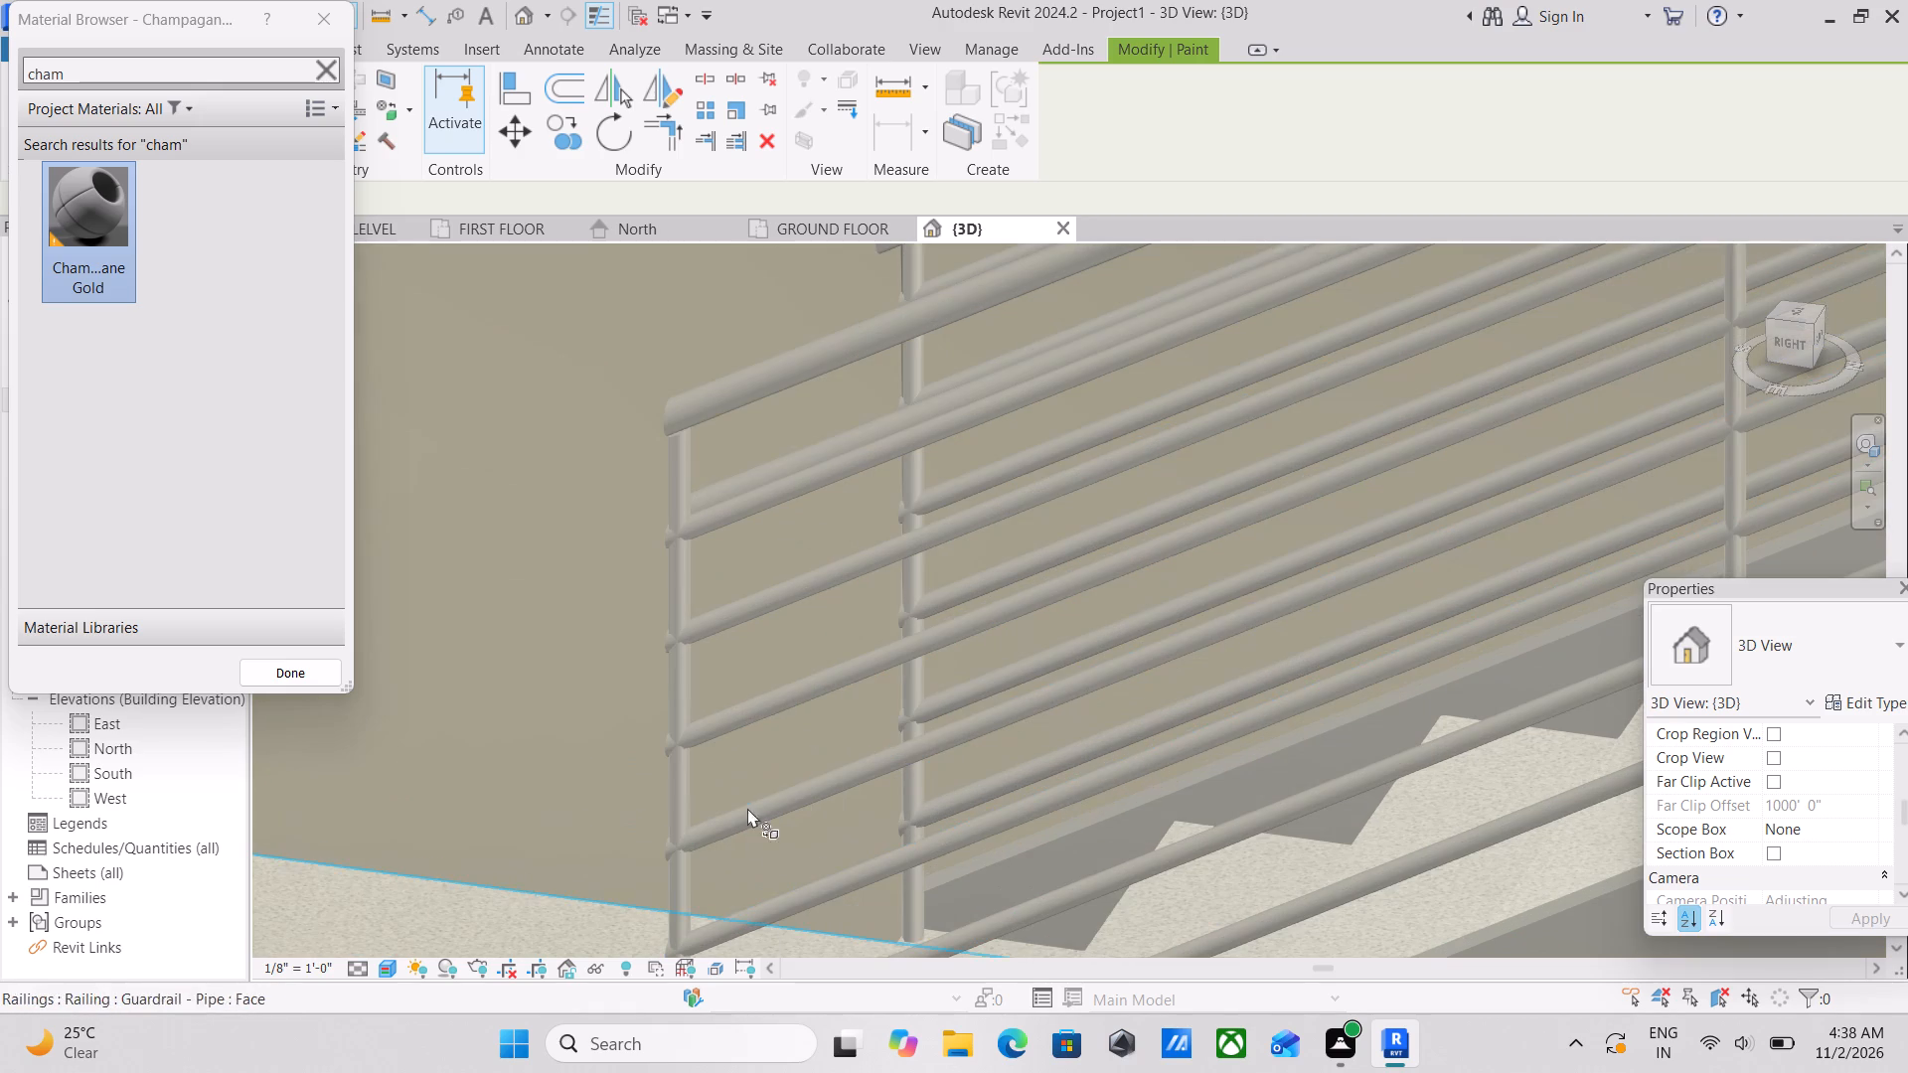
{"action": "left_click", "coordinate": [744, 798]}
{"action": "scroll", "coordinate": [749, 831], "scroll_direction": "up", "scroll_amount": 2}
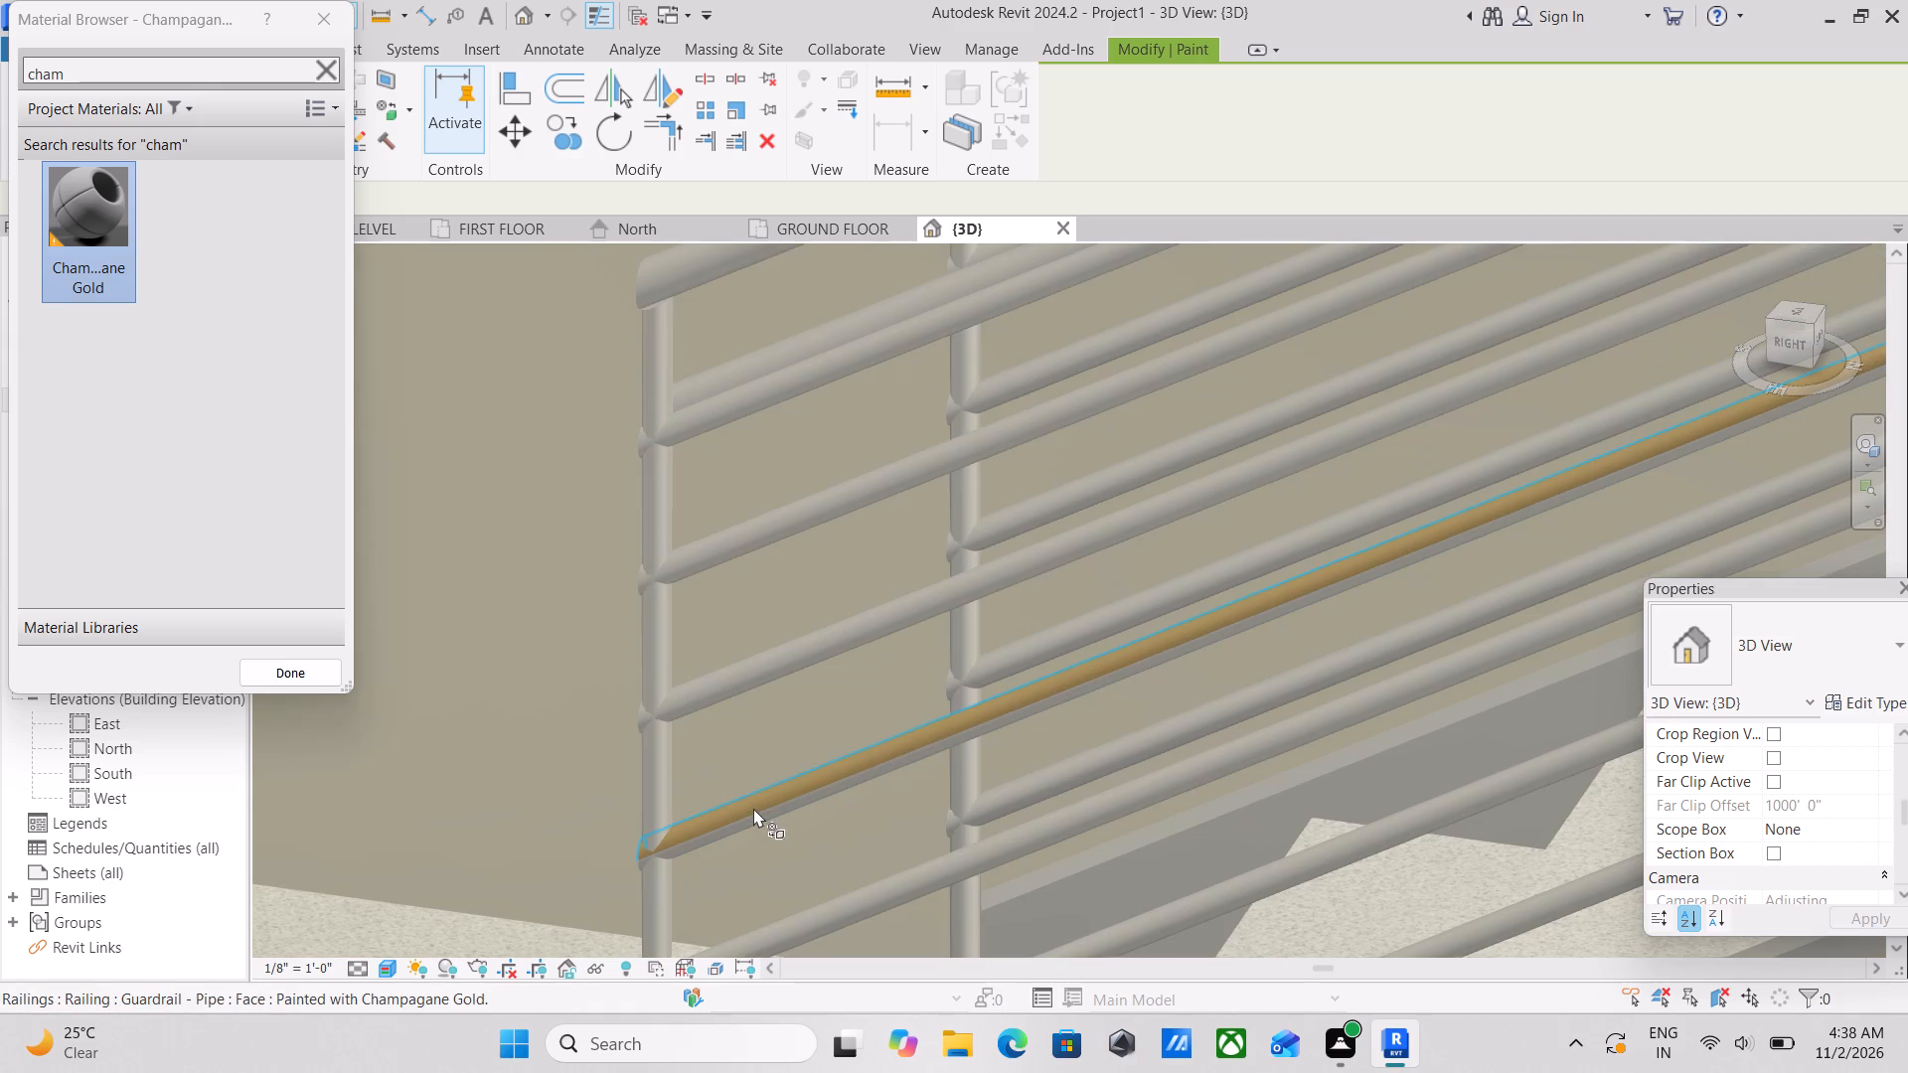
{"action": "scroll", "coordinate": [902, 840], "scroll_direction": "up", "scroll_amount": 8}
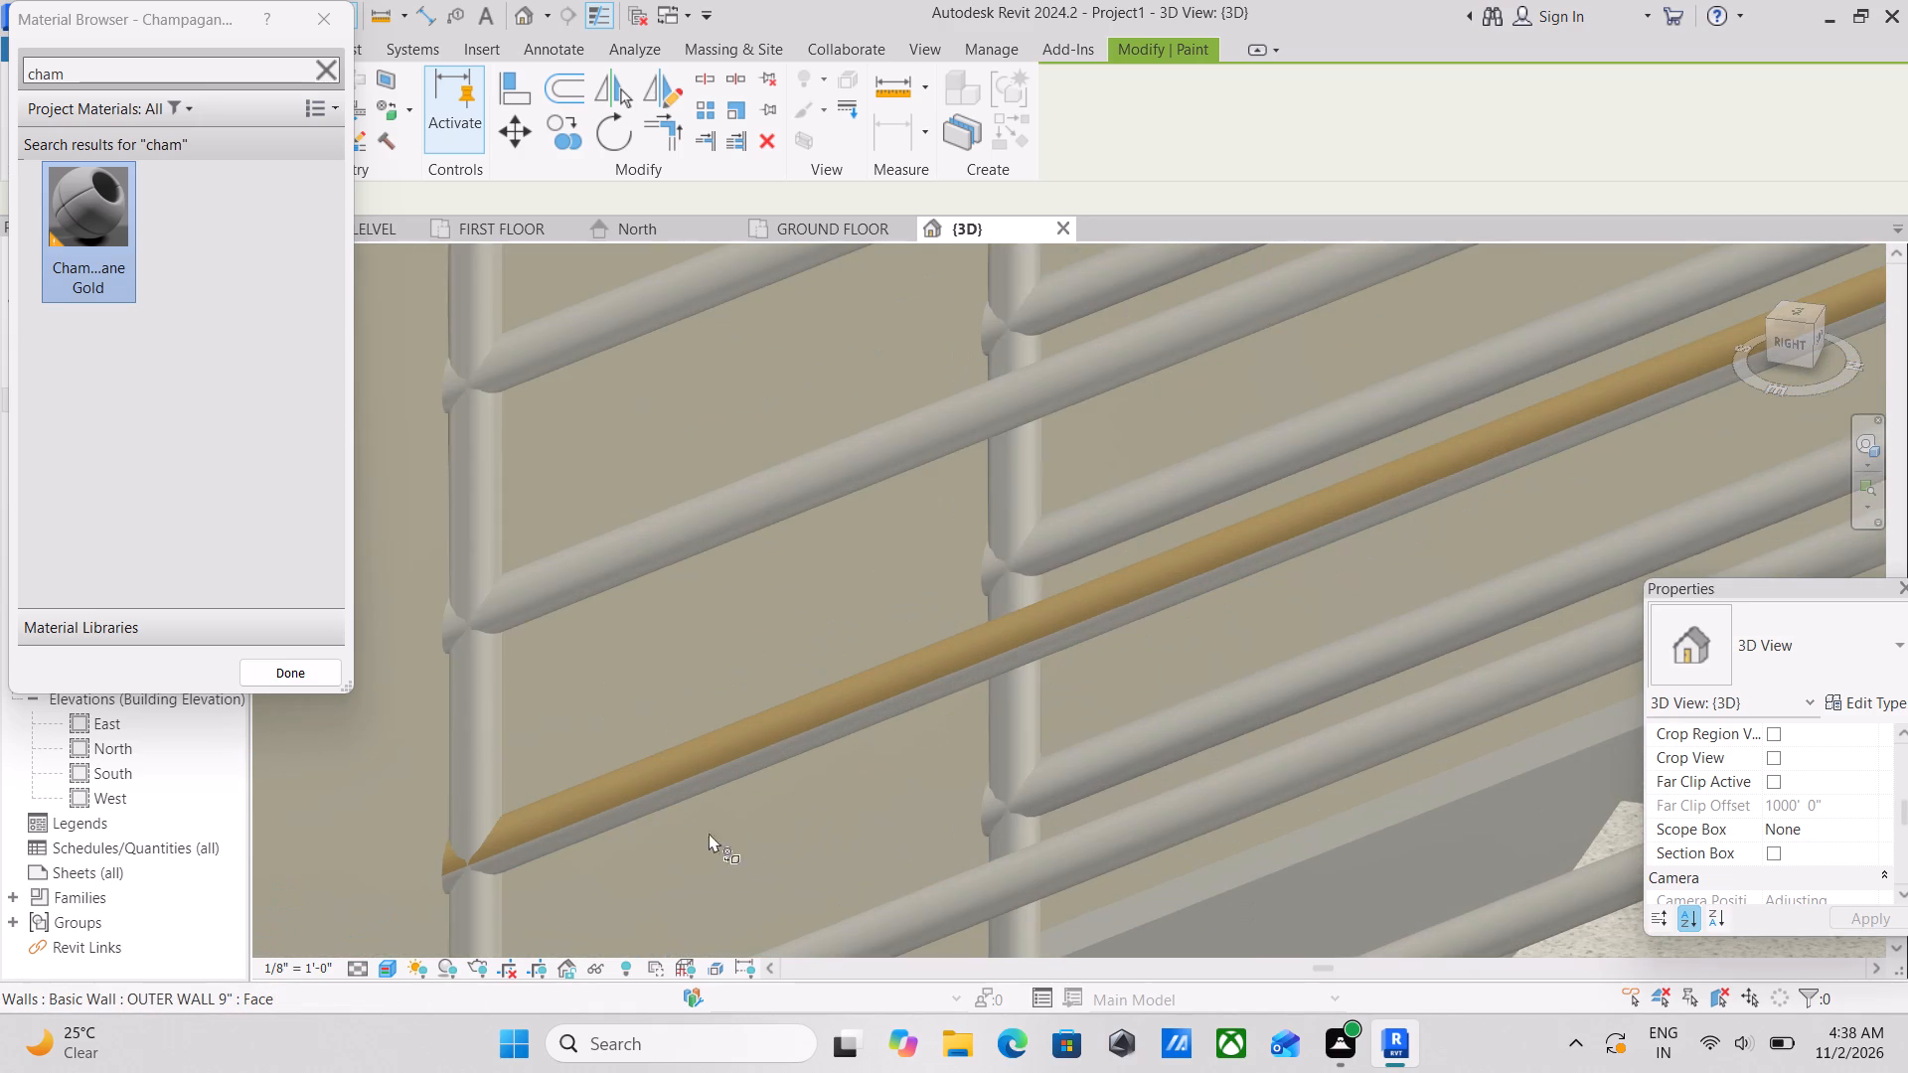
{"action": "left_click", "coordinate": [576, 739]}
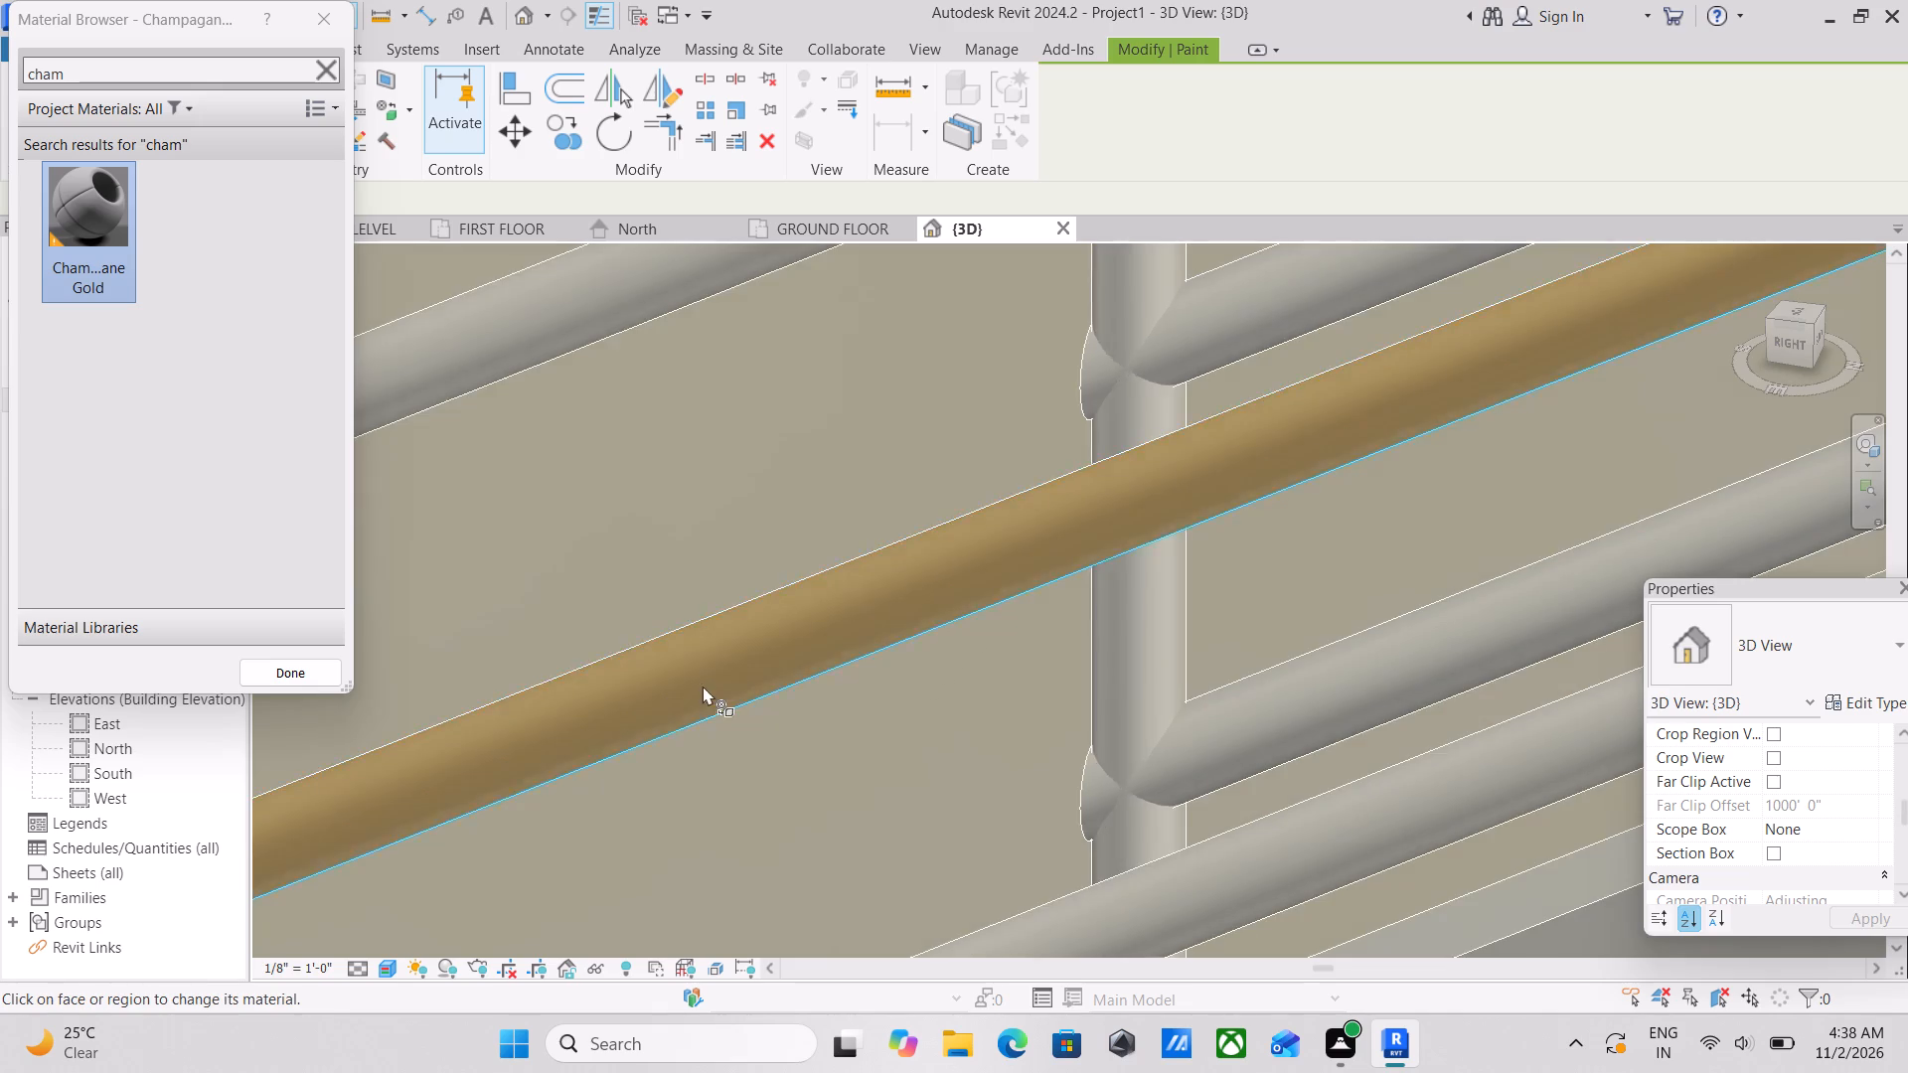
{"action": "scroll", "coordinate": [729, 661], "scroll_direction": "down", "scroll_amount": 7}
{"action": "middle_click_drag", "start_coordinate": [732, 660], "coordinate": [1103, 862]}
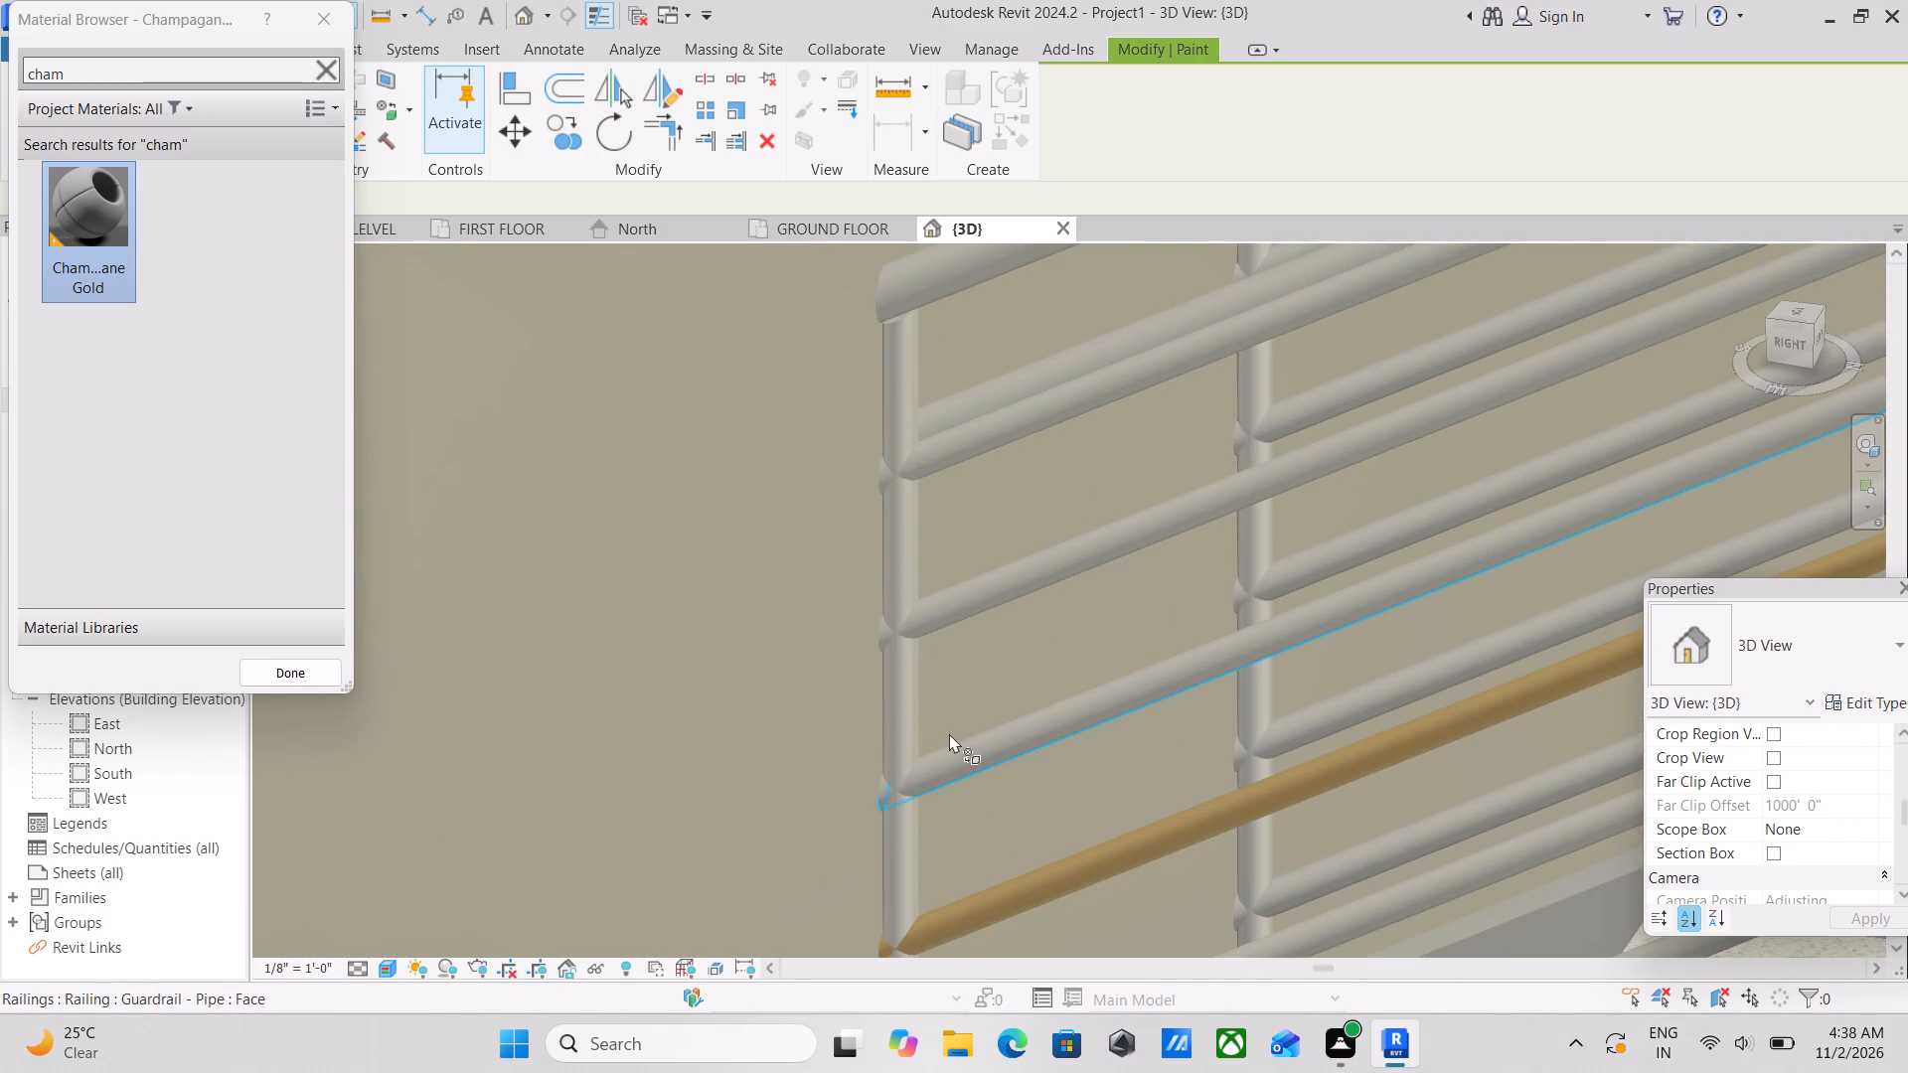
{"action": "left_click", "coordinate": [949, 734]}
{"action": "left_click", "coordinate": [968, 769]}
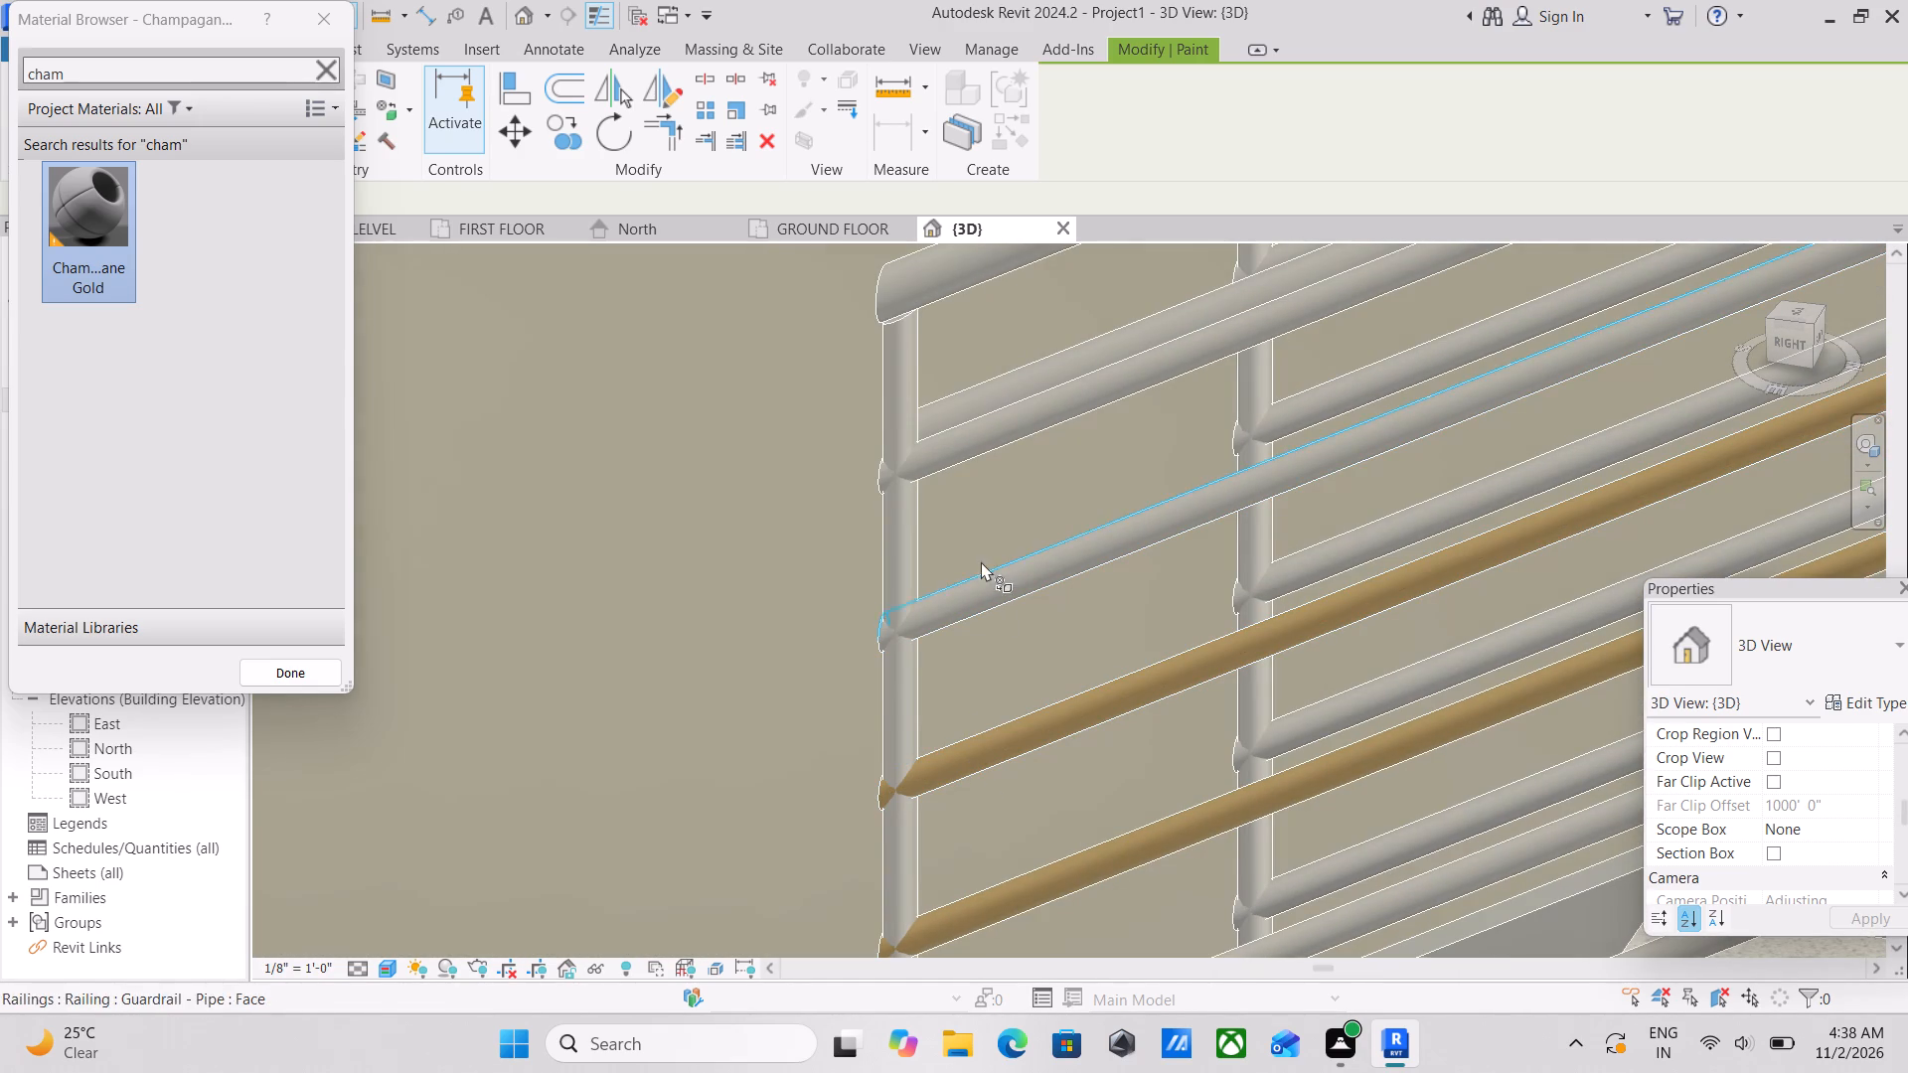
{"action": "left_click", "coordinate": [984, 582]}
{"action": "left_click", "coordinate": [986, 600]}
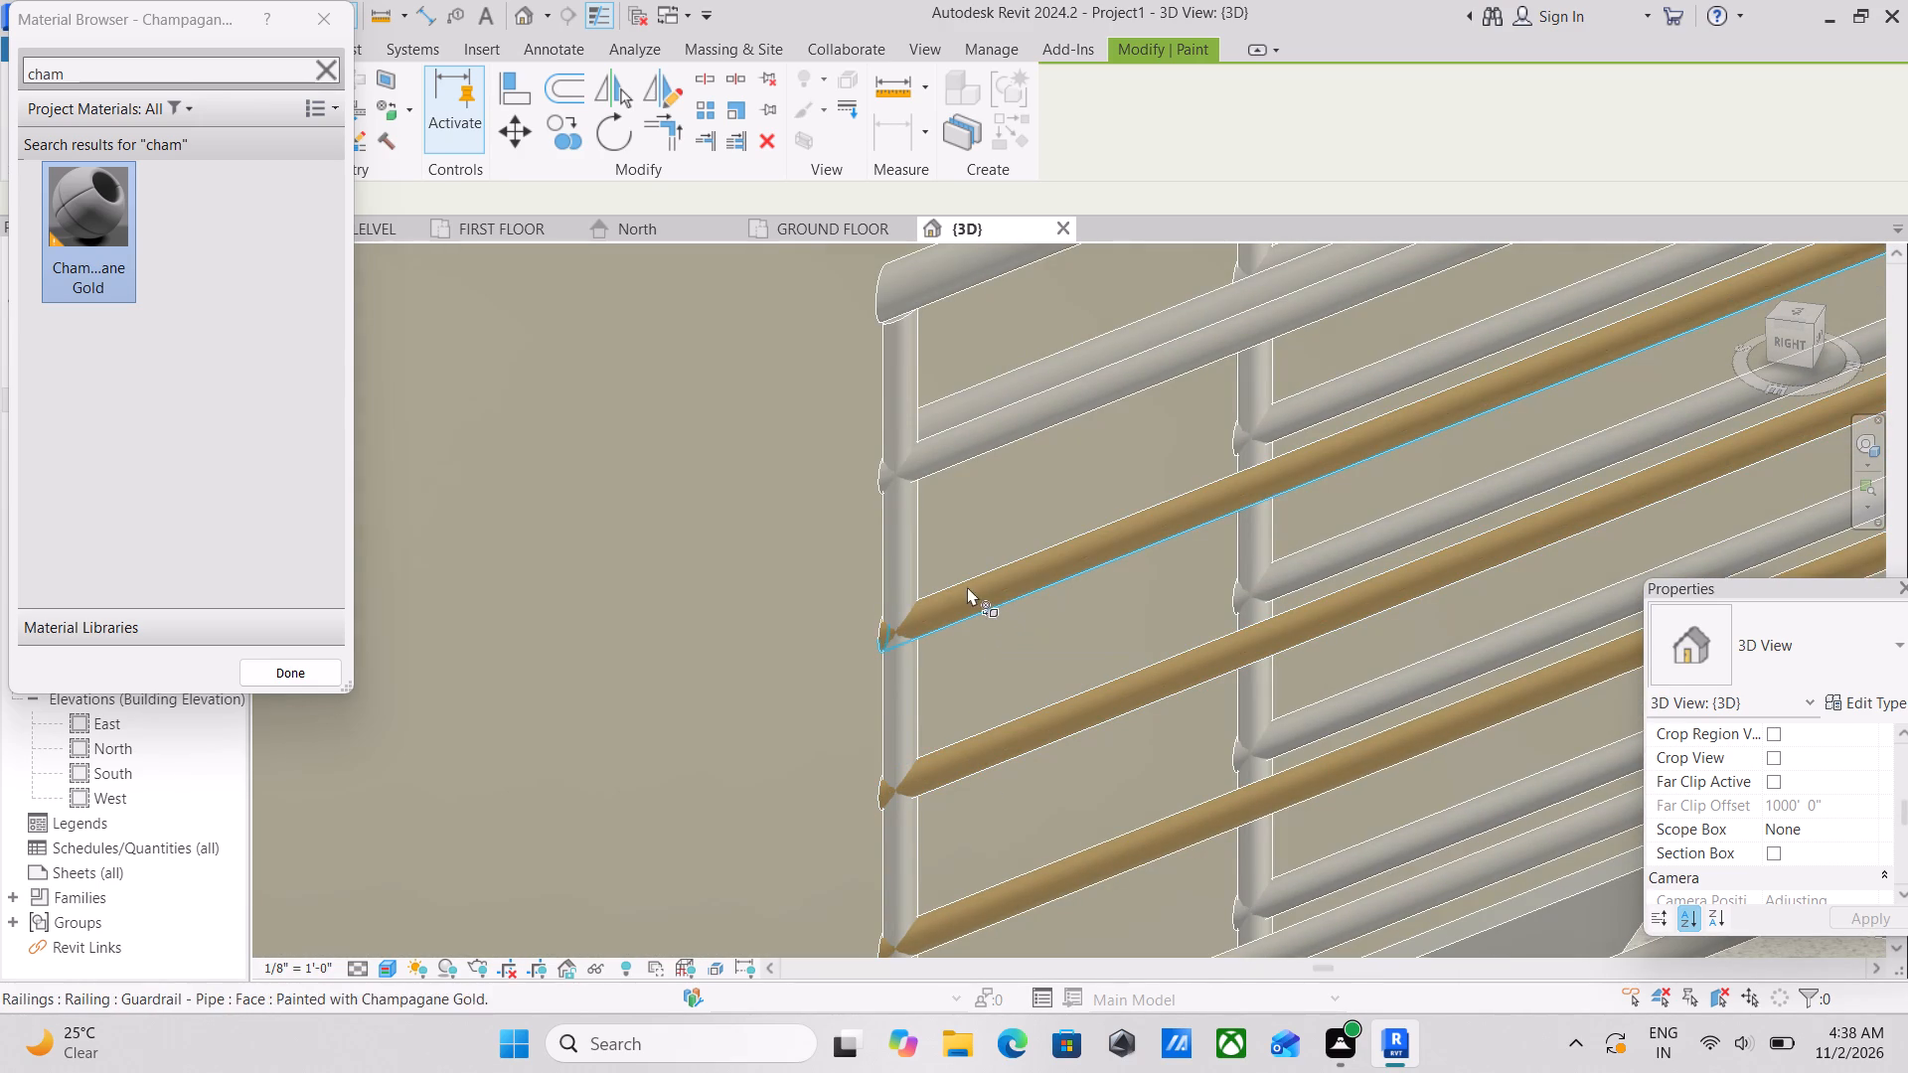
{"action": "left_click", "coordinate": [962, 433]}
{"action": "left_click", "coordinate": [968, 444]}
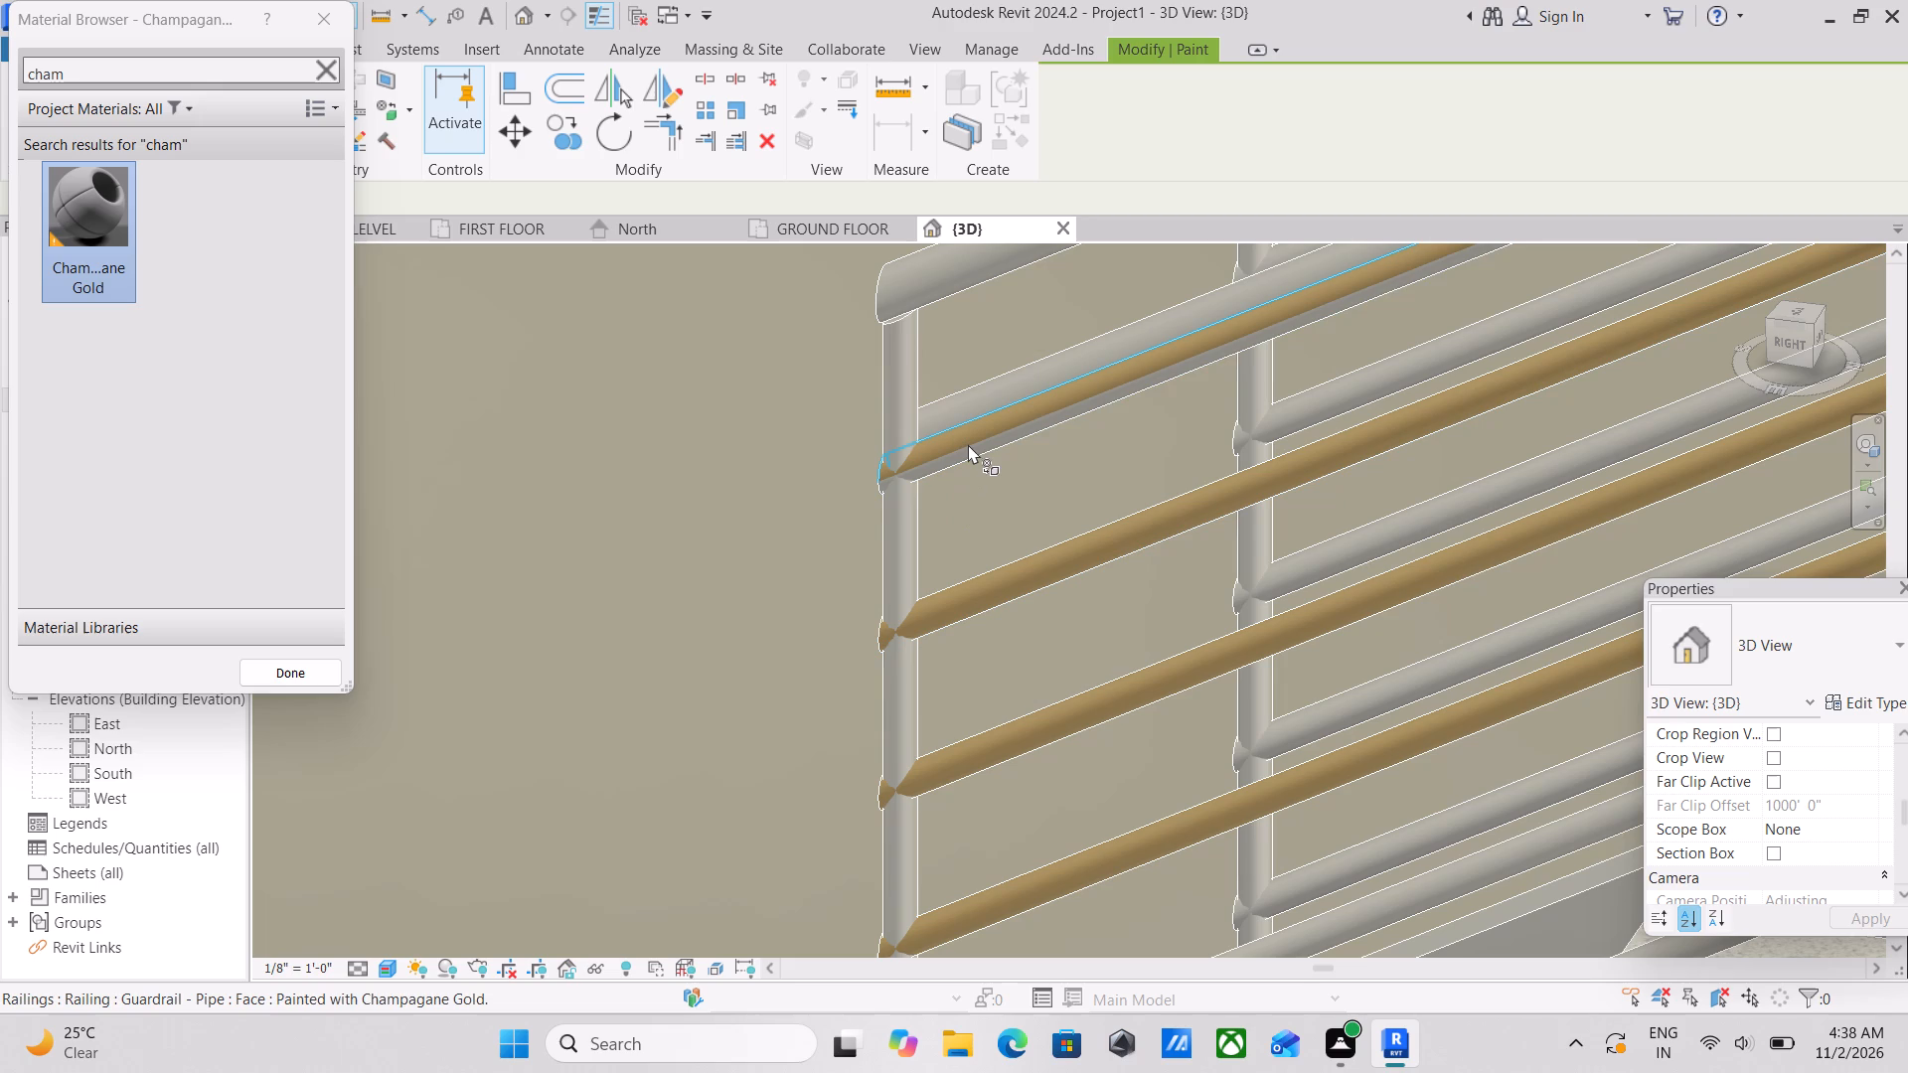
{"action": "left_click", "coordinate": [975, 451]}
Paint both faces of the circular top rail on the lower flight's near railing with Champagane Gold.
{"action": "scroll", "coordinate": [975, 441], "scroll_direction": "down", "scroll_amount": 2}
{"action": "middle_click_drag", "start_coordinate": [975, 441], "coordinate": [823, 712]}
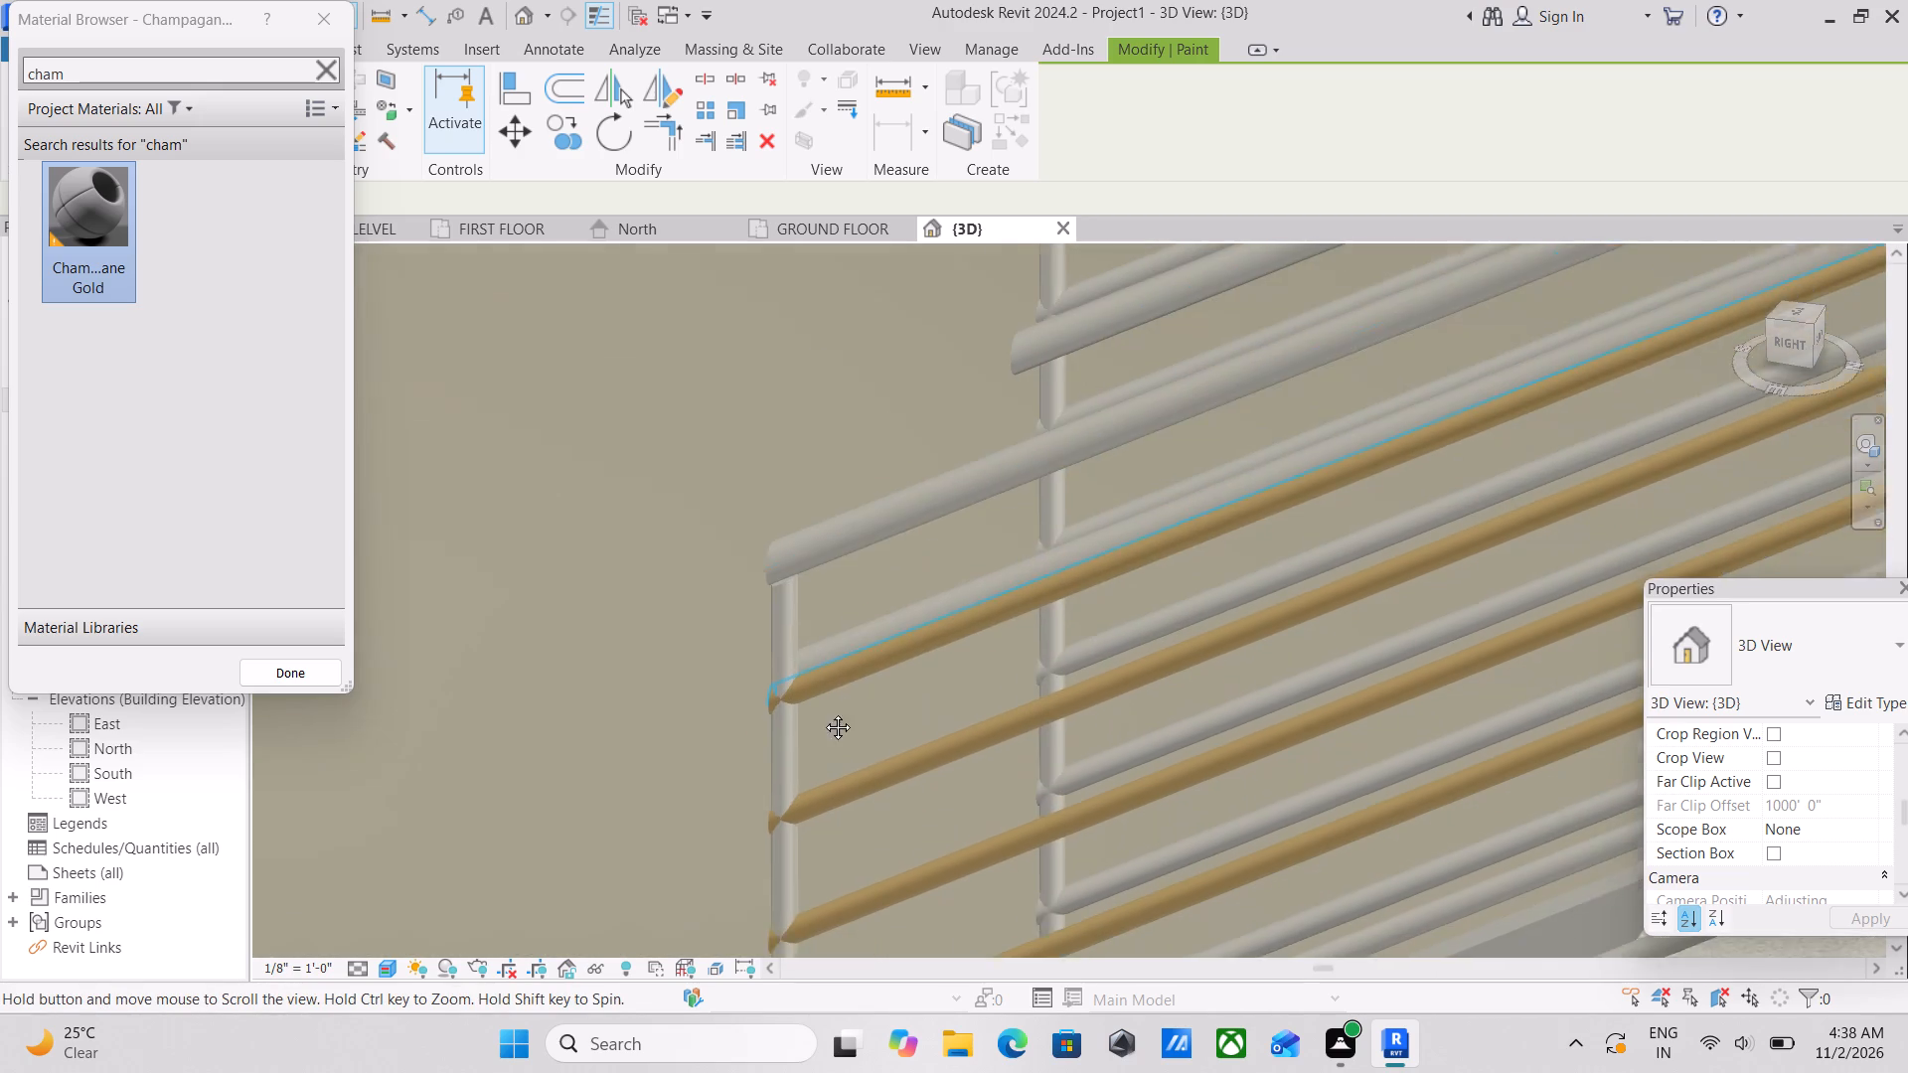
{"action": "middle_click_drag", "start_coordinate": [823, 712], "coordinate": [822, 716]}
{"action": "left_click", "coordinate": [915, 527]}
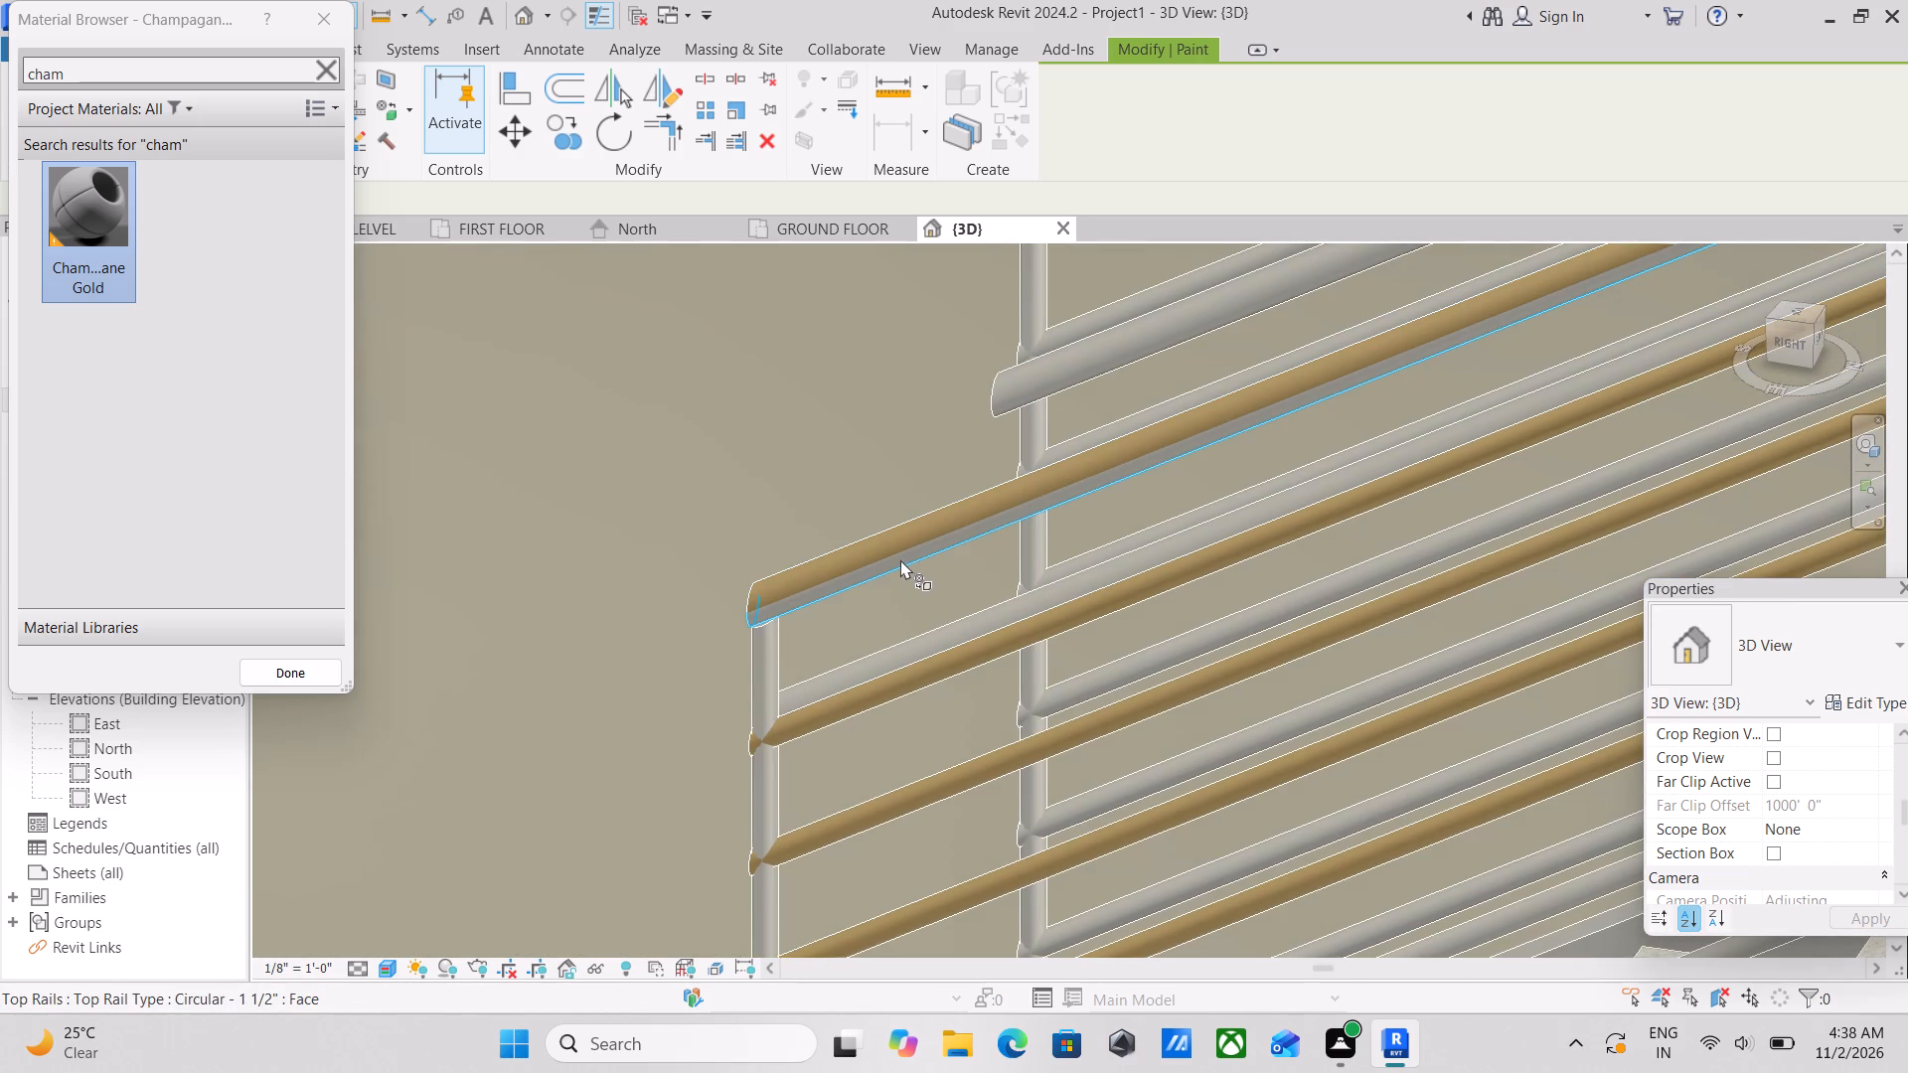
{"action": "left_click", "coordinate": [900, 559]}
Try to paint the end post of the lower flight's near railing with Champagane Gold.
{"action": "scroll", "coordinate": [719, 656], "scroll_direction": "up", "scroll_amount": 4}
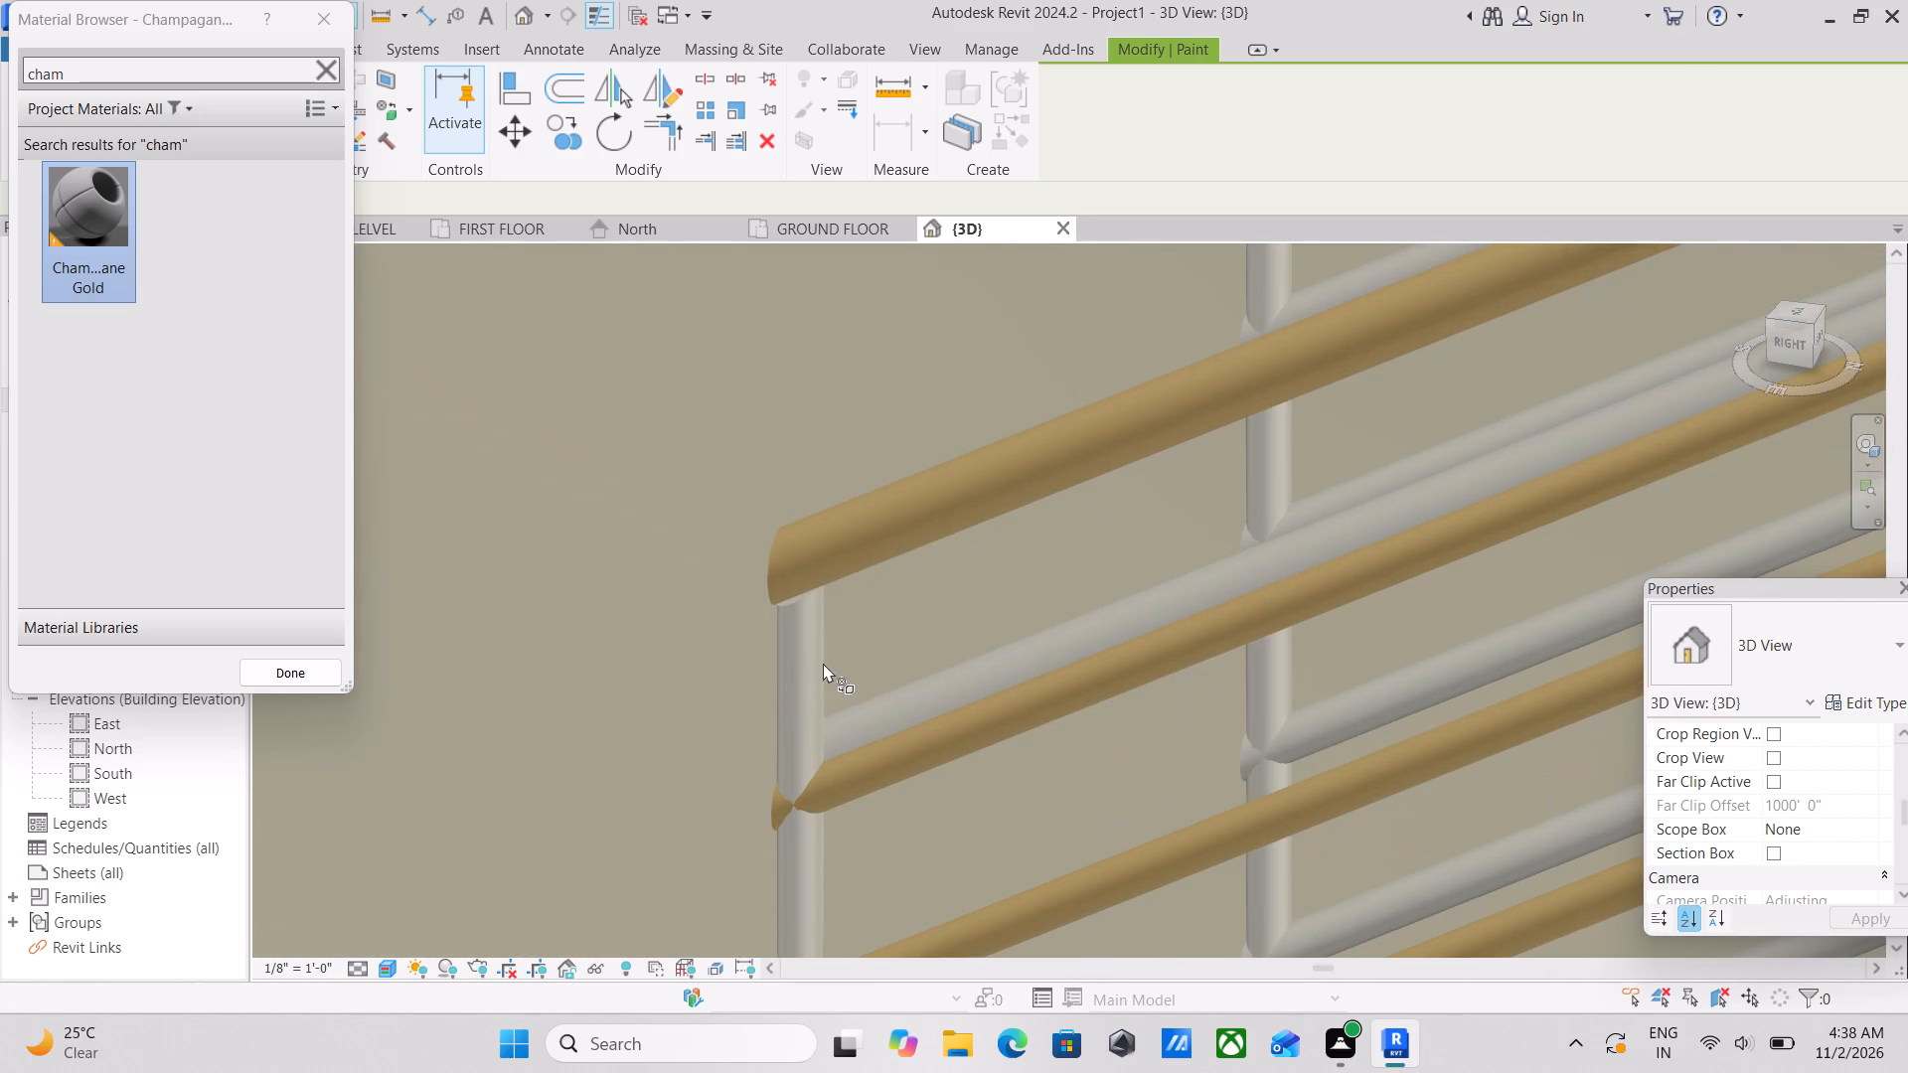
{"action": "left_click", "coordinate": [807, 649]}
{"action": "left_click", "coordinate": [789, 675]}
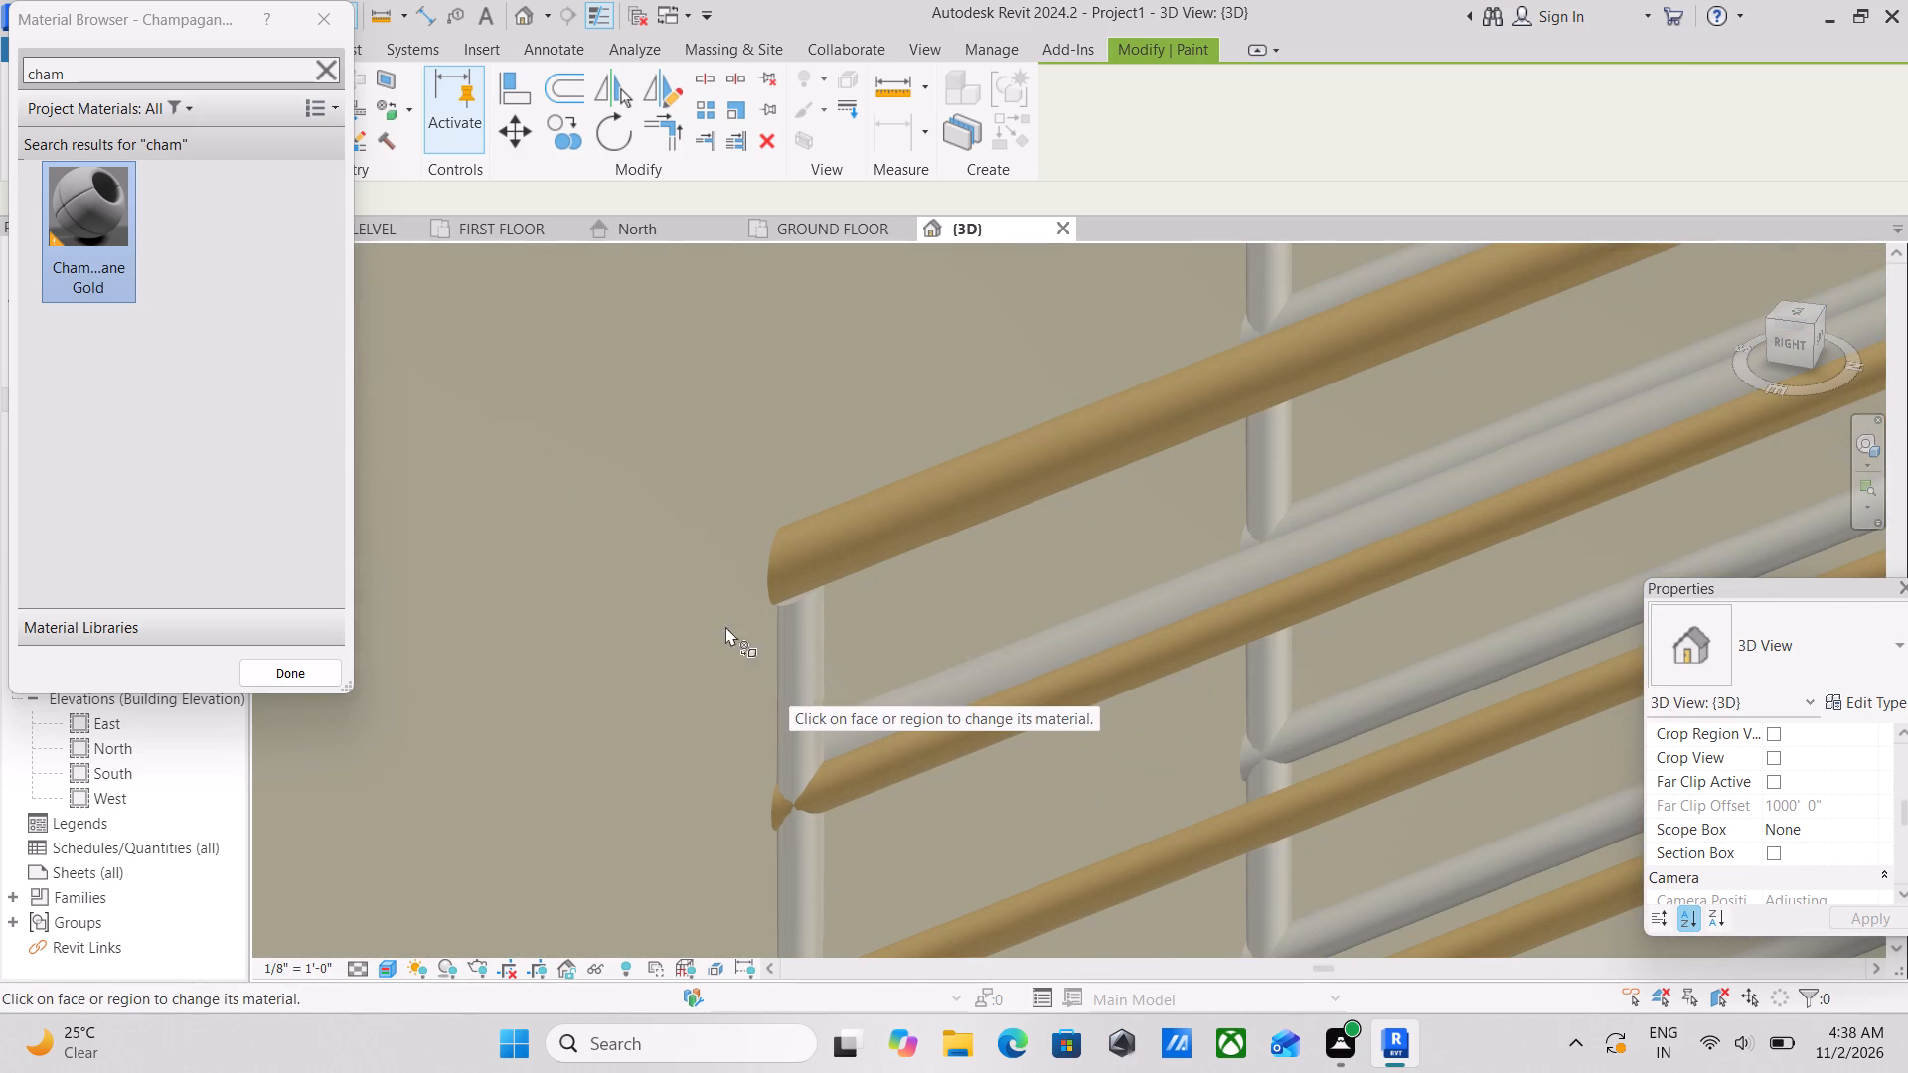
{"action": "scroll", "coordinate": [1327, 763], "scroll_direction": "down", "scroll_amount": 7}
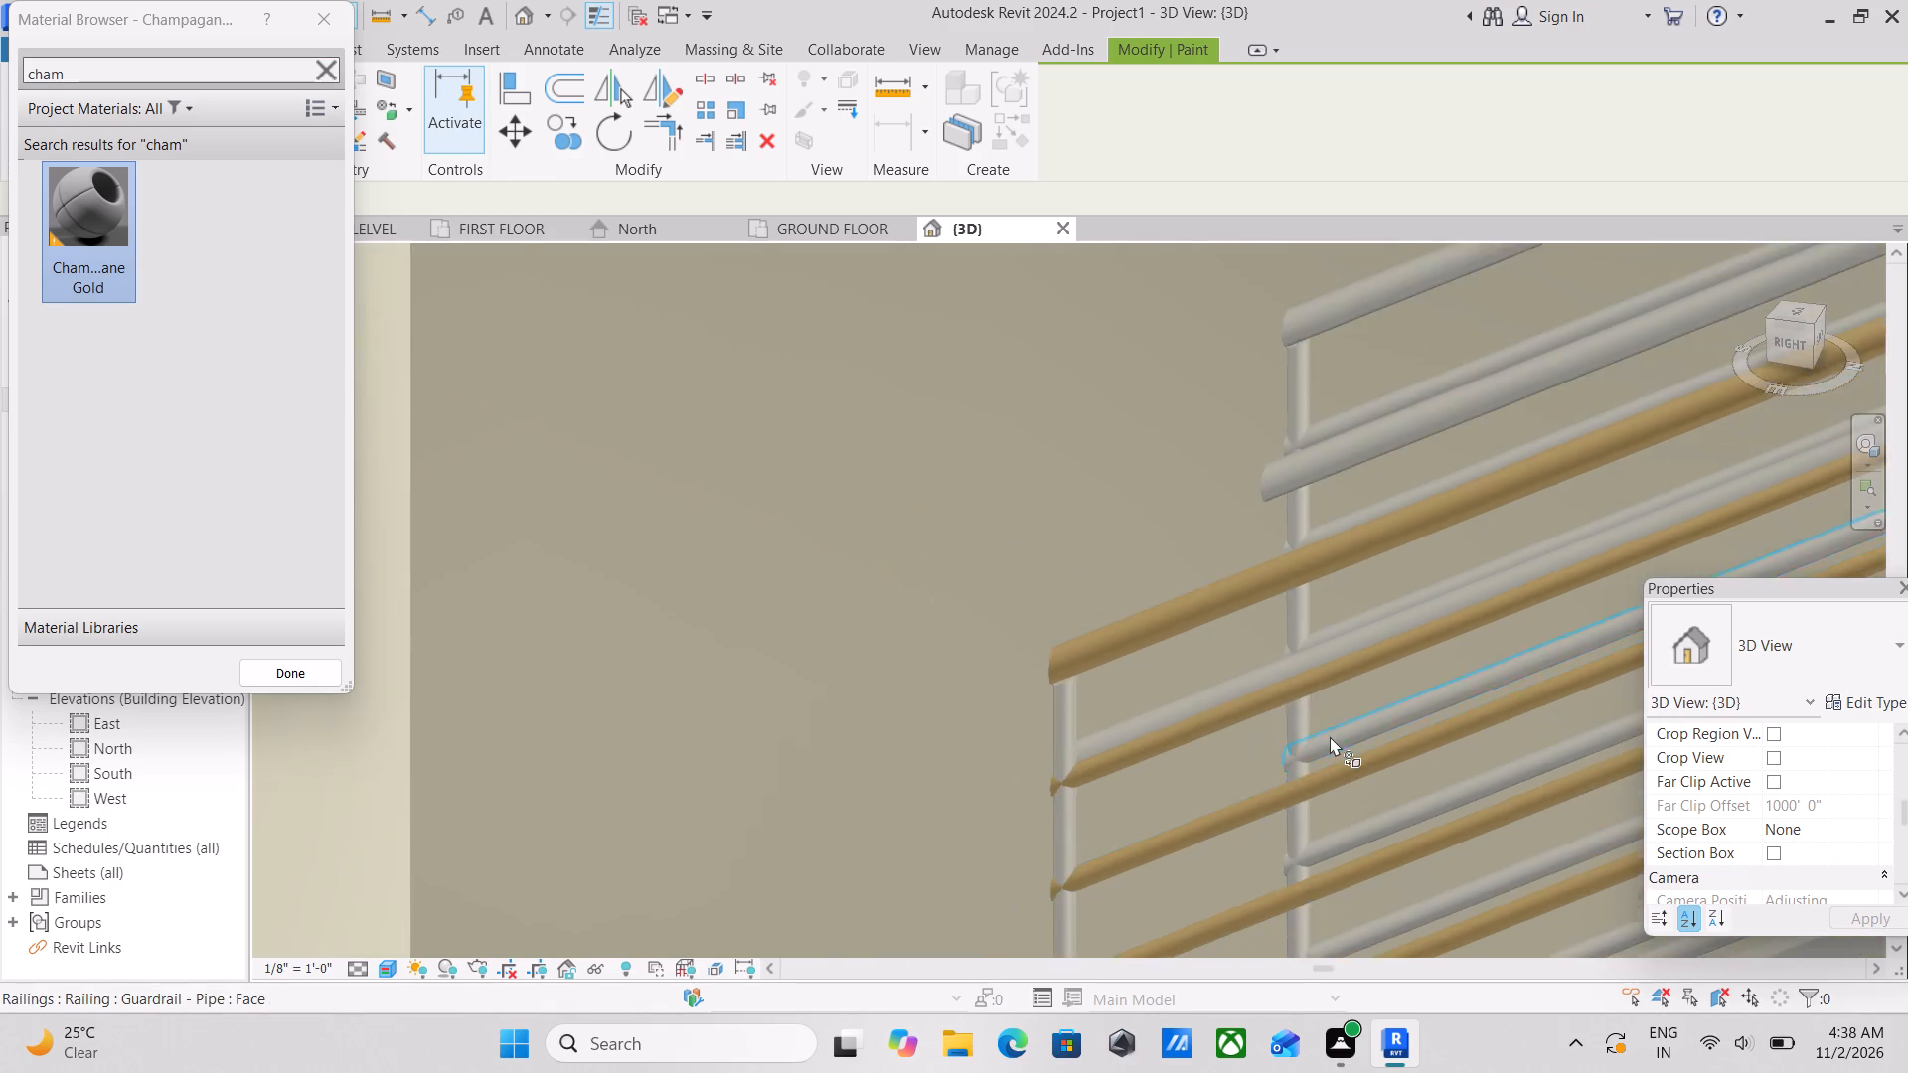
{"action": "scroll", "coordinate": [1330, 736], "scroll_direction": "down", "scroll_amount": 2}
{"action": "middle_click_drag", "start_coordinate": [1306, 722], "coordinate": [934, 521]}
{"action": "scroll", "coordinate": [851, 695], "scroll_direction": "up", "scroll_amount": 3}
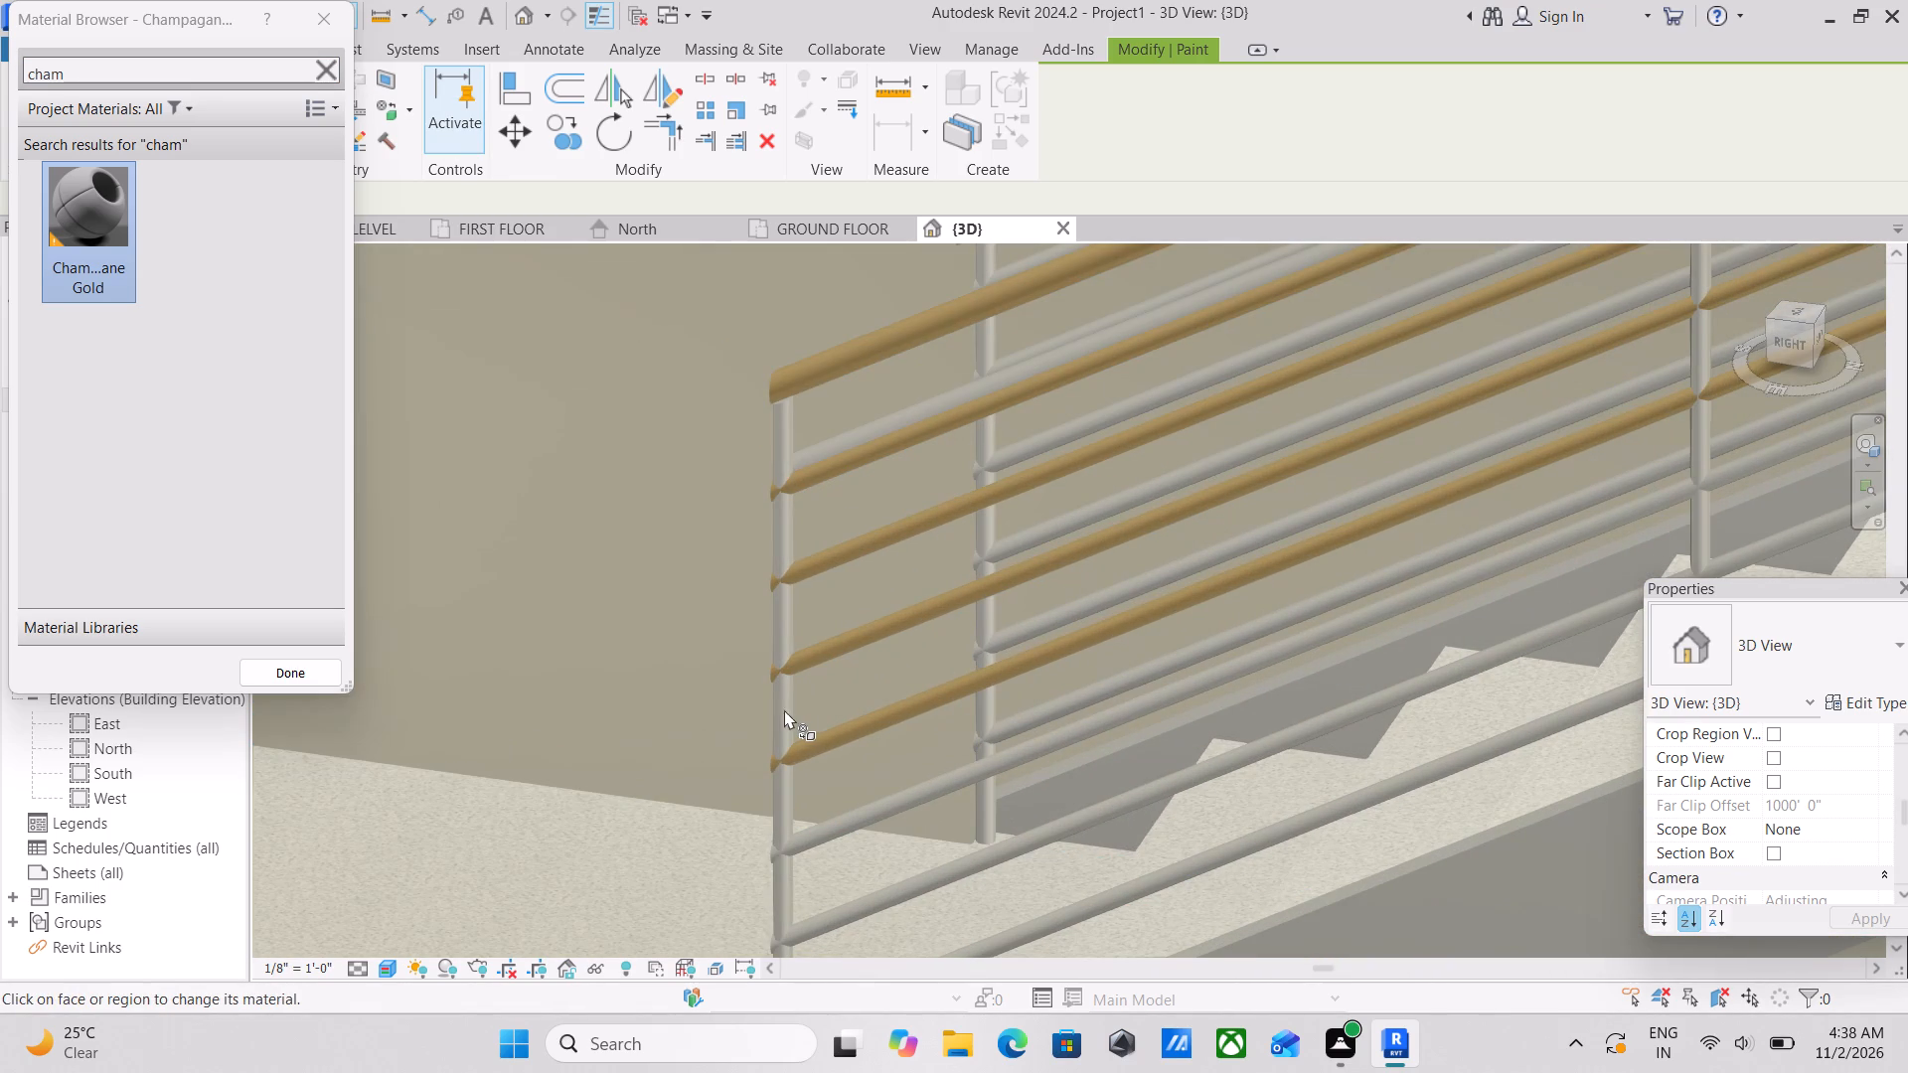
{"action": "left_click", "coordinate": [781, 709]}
Paint the three lowest horizontal pipes of the lower flight's near railing with Champagane Gold.
{"action": "scroll", "coordinate": [1142, 757], "scroll_direction": "down", "scroll_amount": 3}
{"action": "middle_click_drag", "start_coordinate": [1107, 739], "coordinate": [789, 601]}
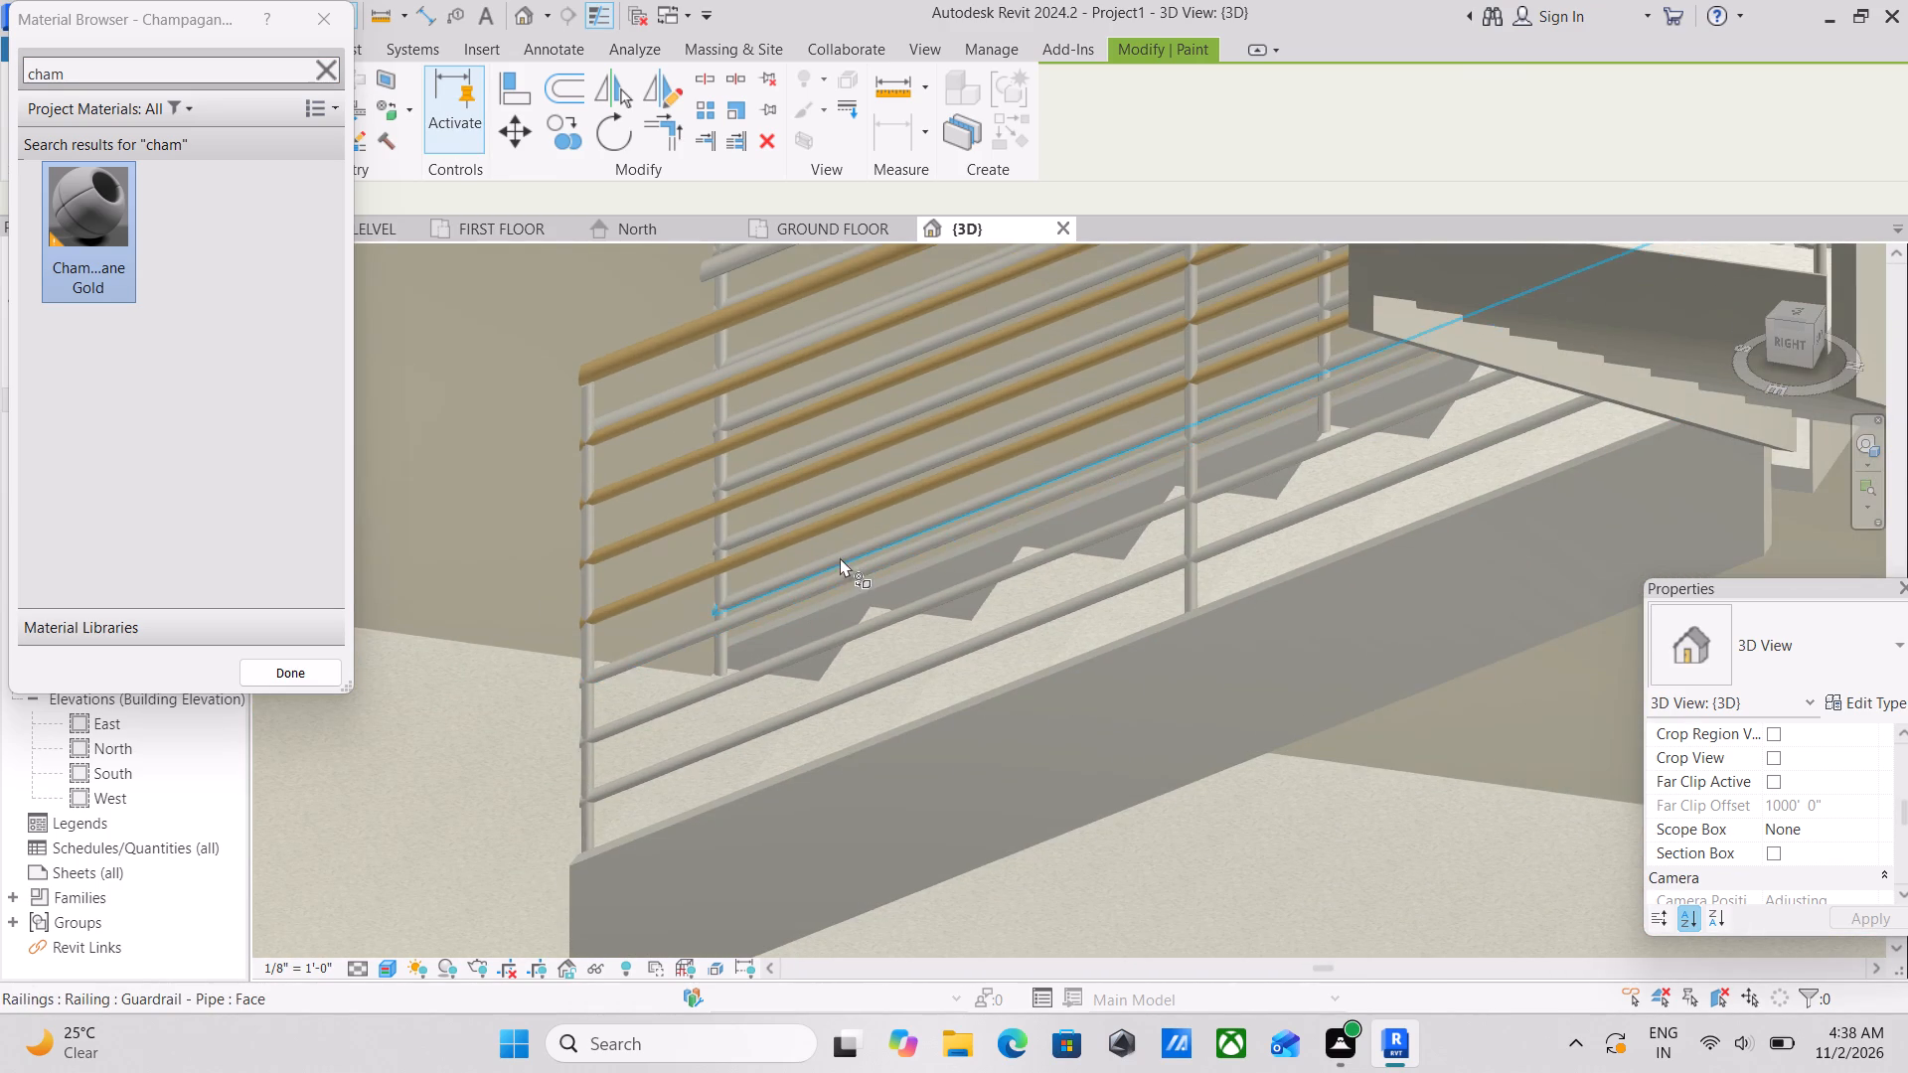
{"action": "scroll", "coordinate": [837, 563], "scroll_direction": "up", "scroll_amount": 11}
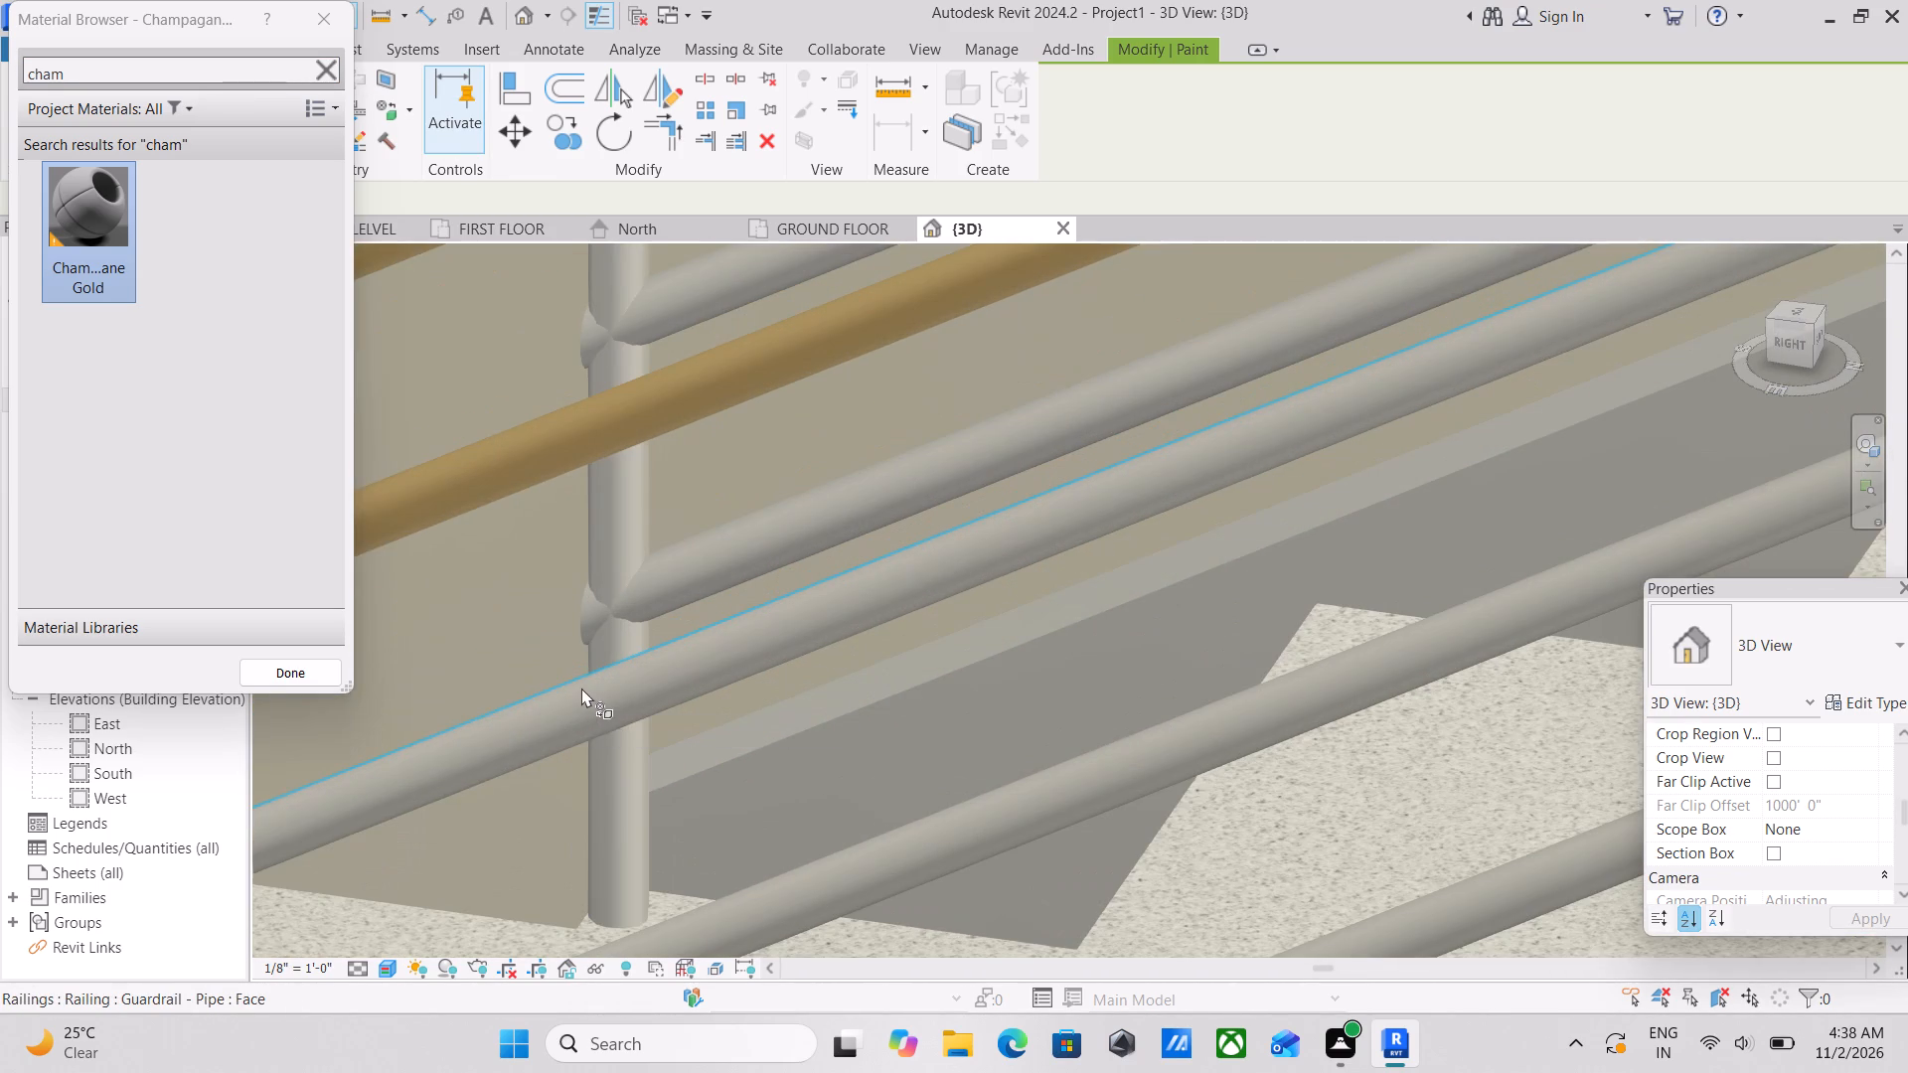
{"action": "left_click", "coordinate": [581, 688]}
{"action": "left_click", "coordinate": [612, 714]}
{"action": "scroll", "coordinate": [763, 674], "scroll_direction": "down", "scroll_amount": 4}
{"action": "middle_click_drag", "start_coordinate": [763, 674], "coordinate": [634, 542]}
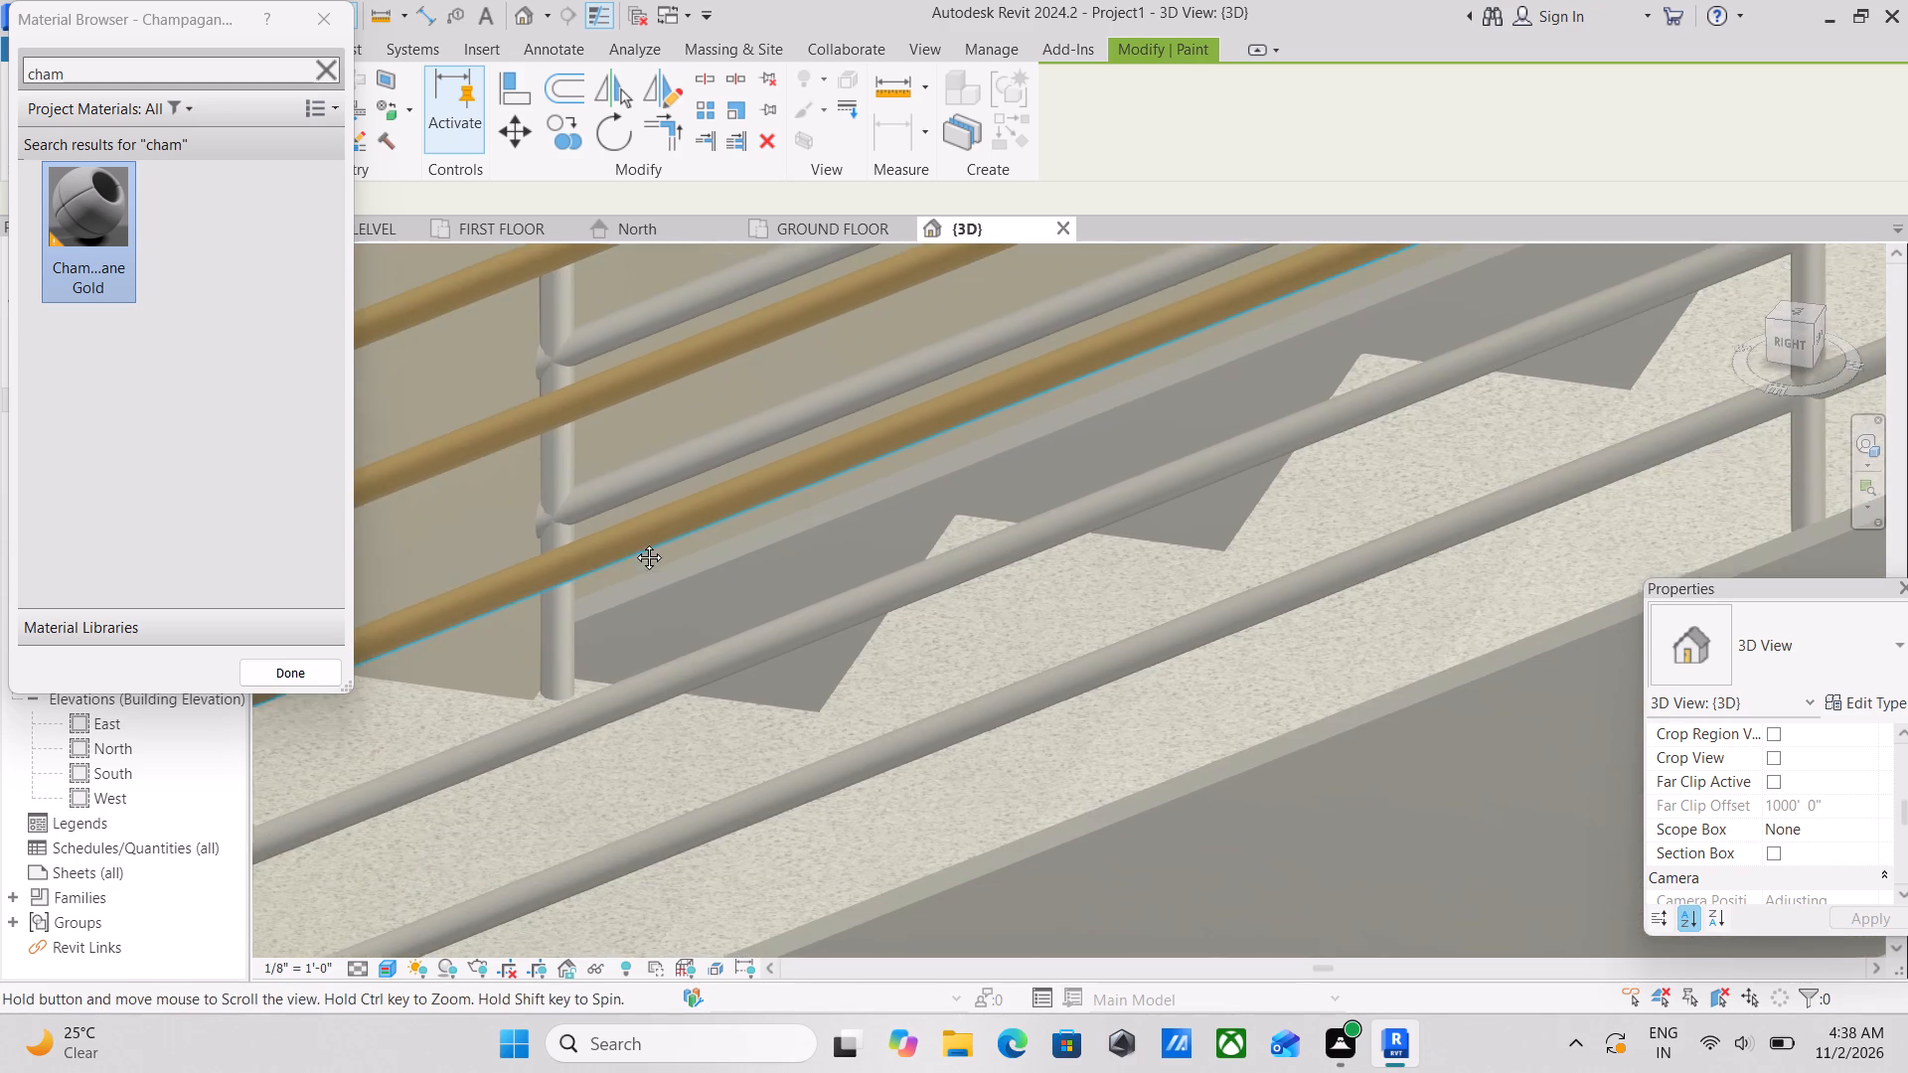
{"action": "left_click", "coordinate": [703, 636]}
{"action": "left_click", "coordinate": [722, 656]}
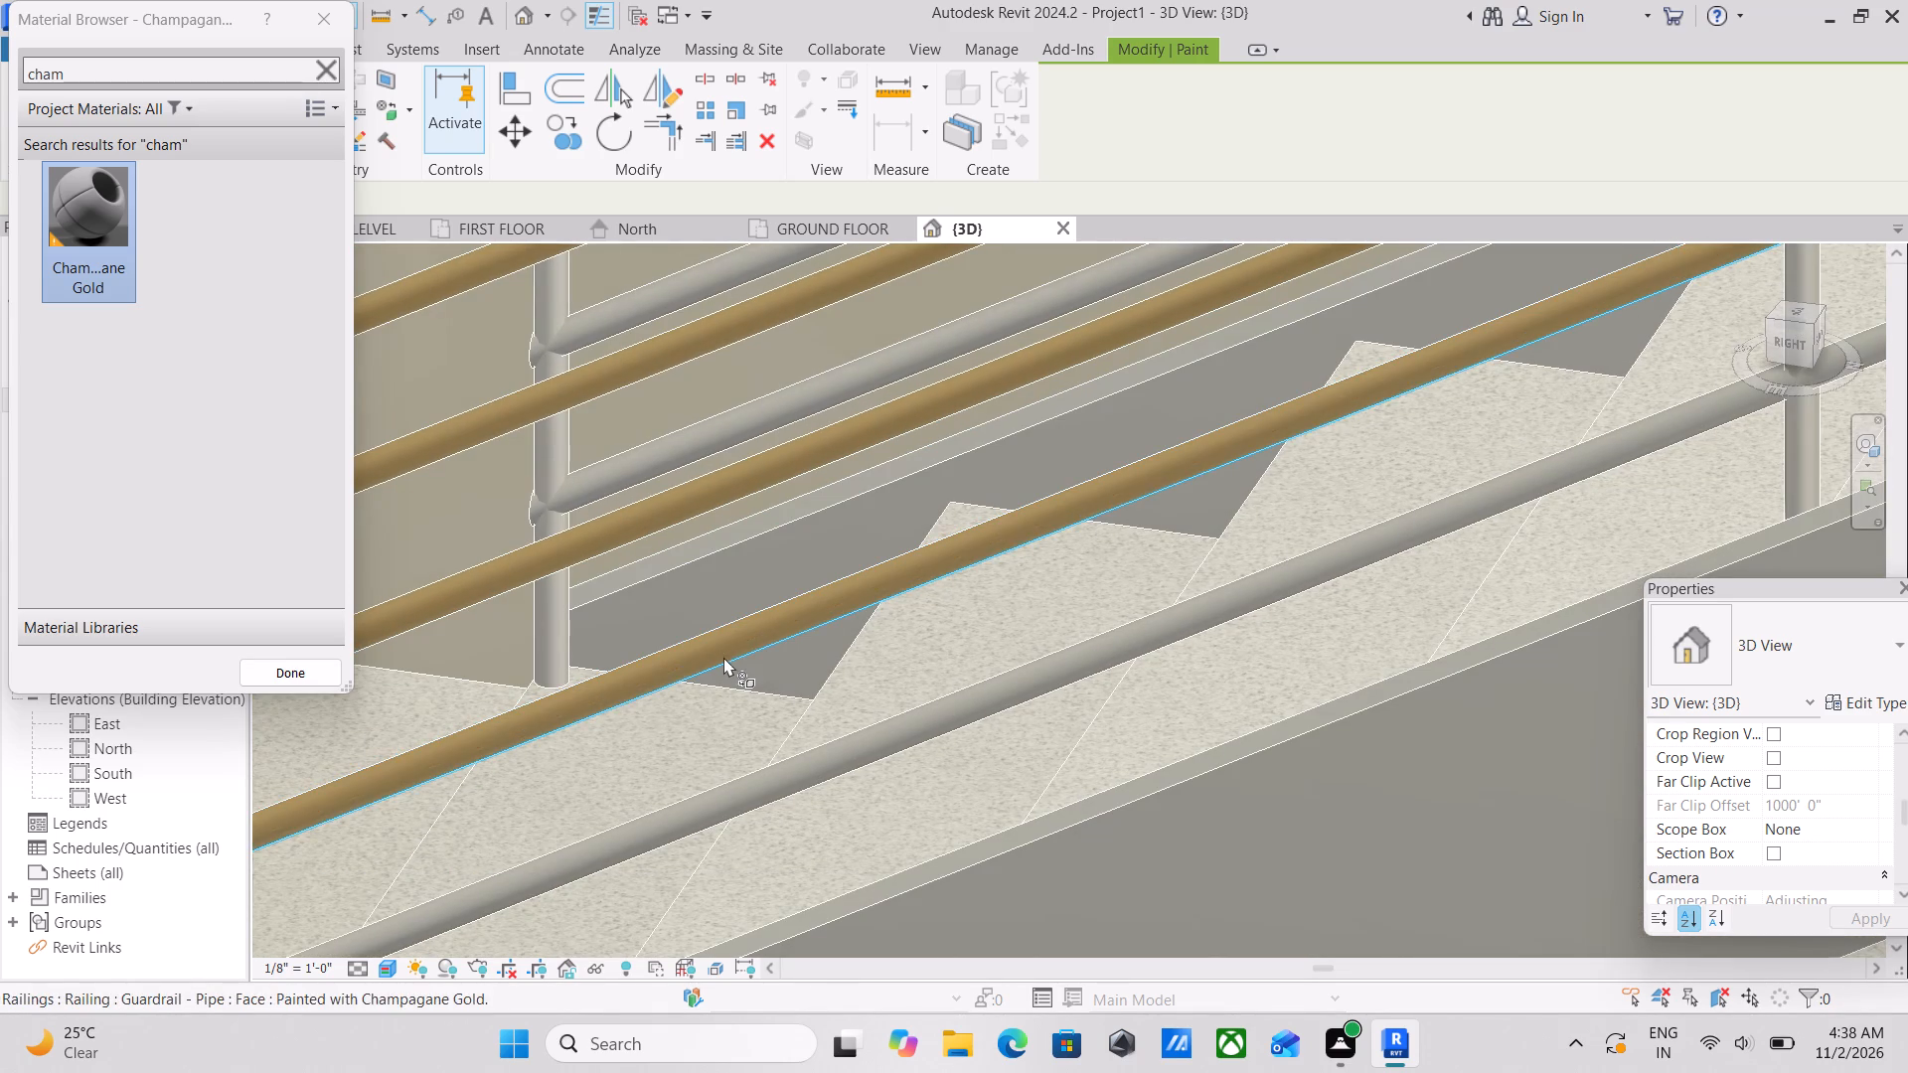
{"action": "left_click", "coordinate": [782, 774]}
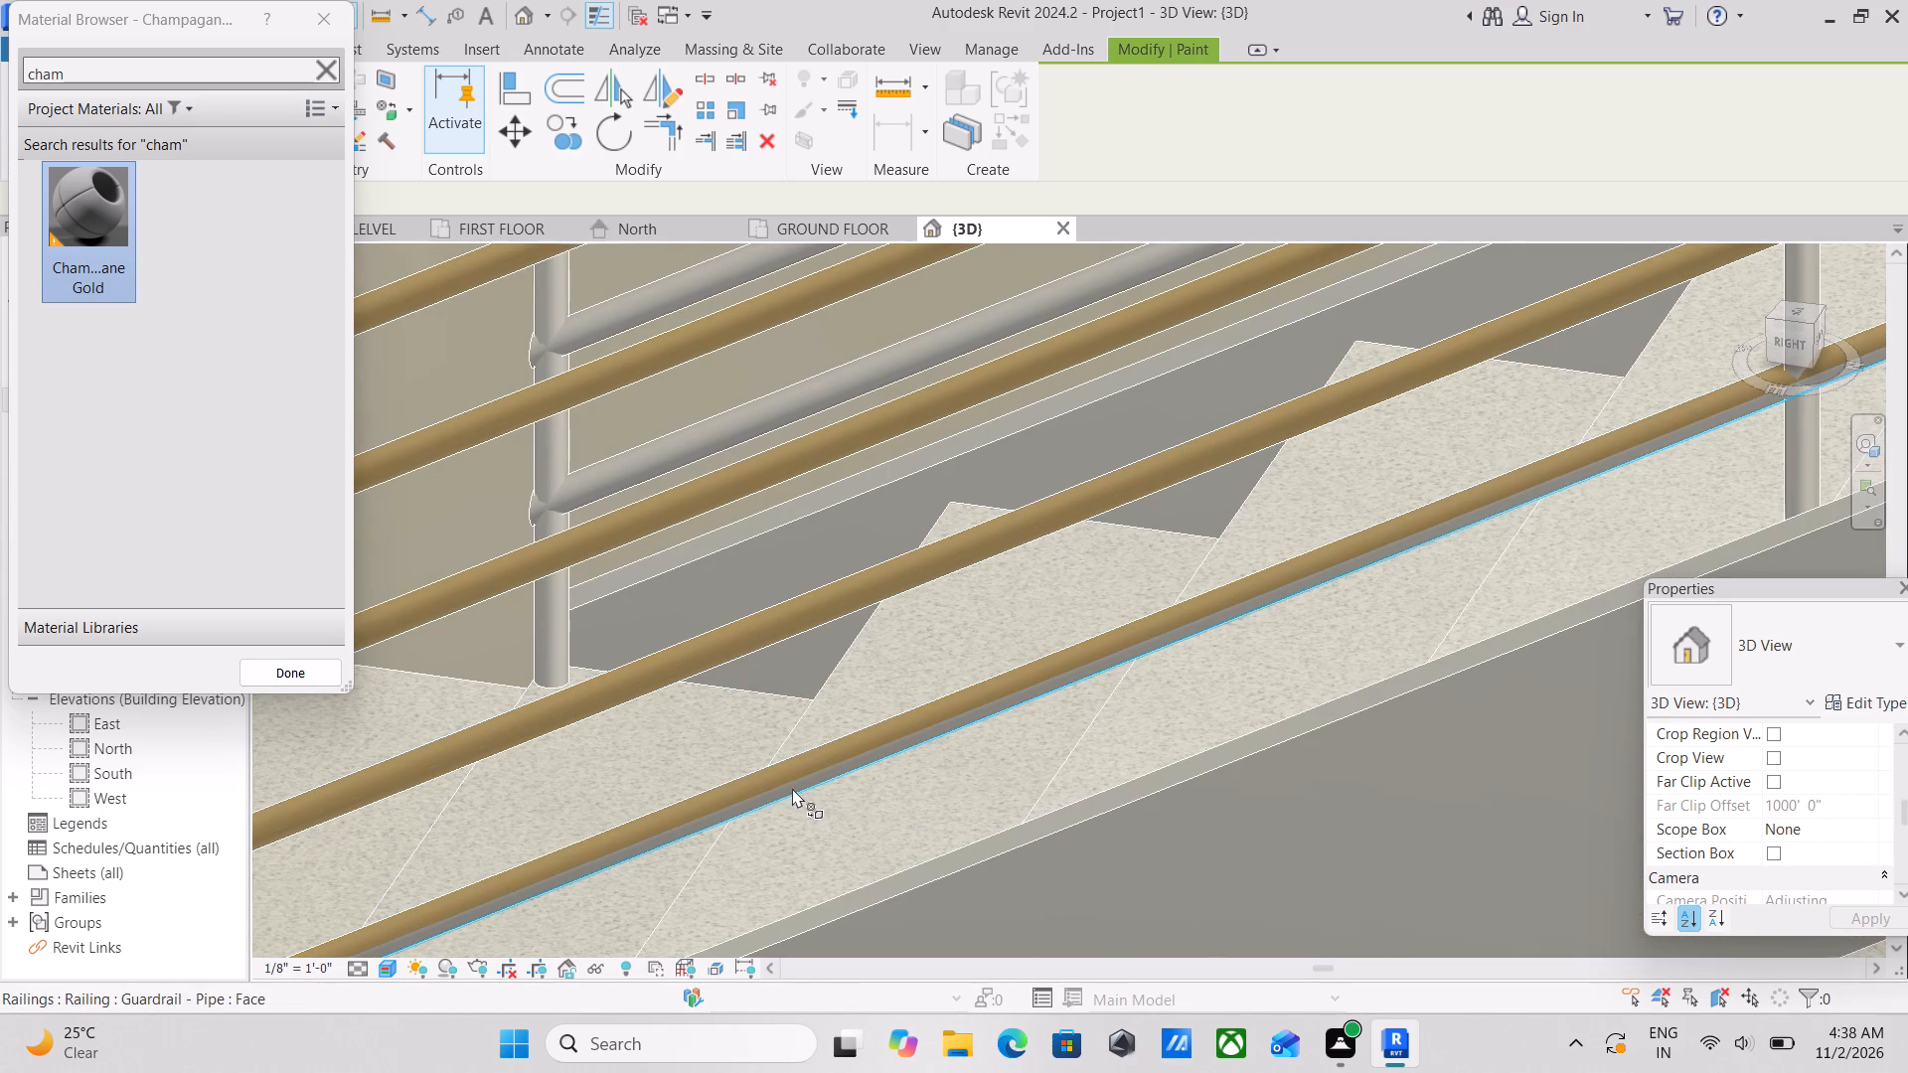
{"action": "left_click", "coordinate": [788, 780]}
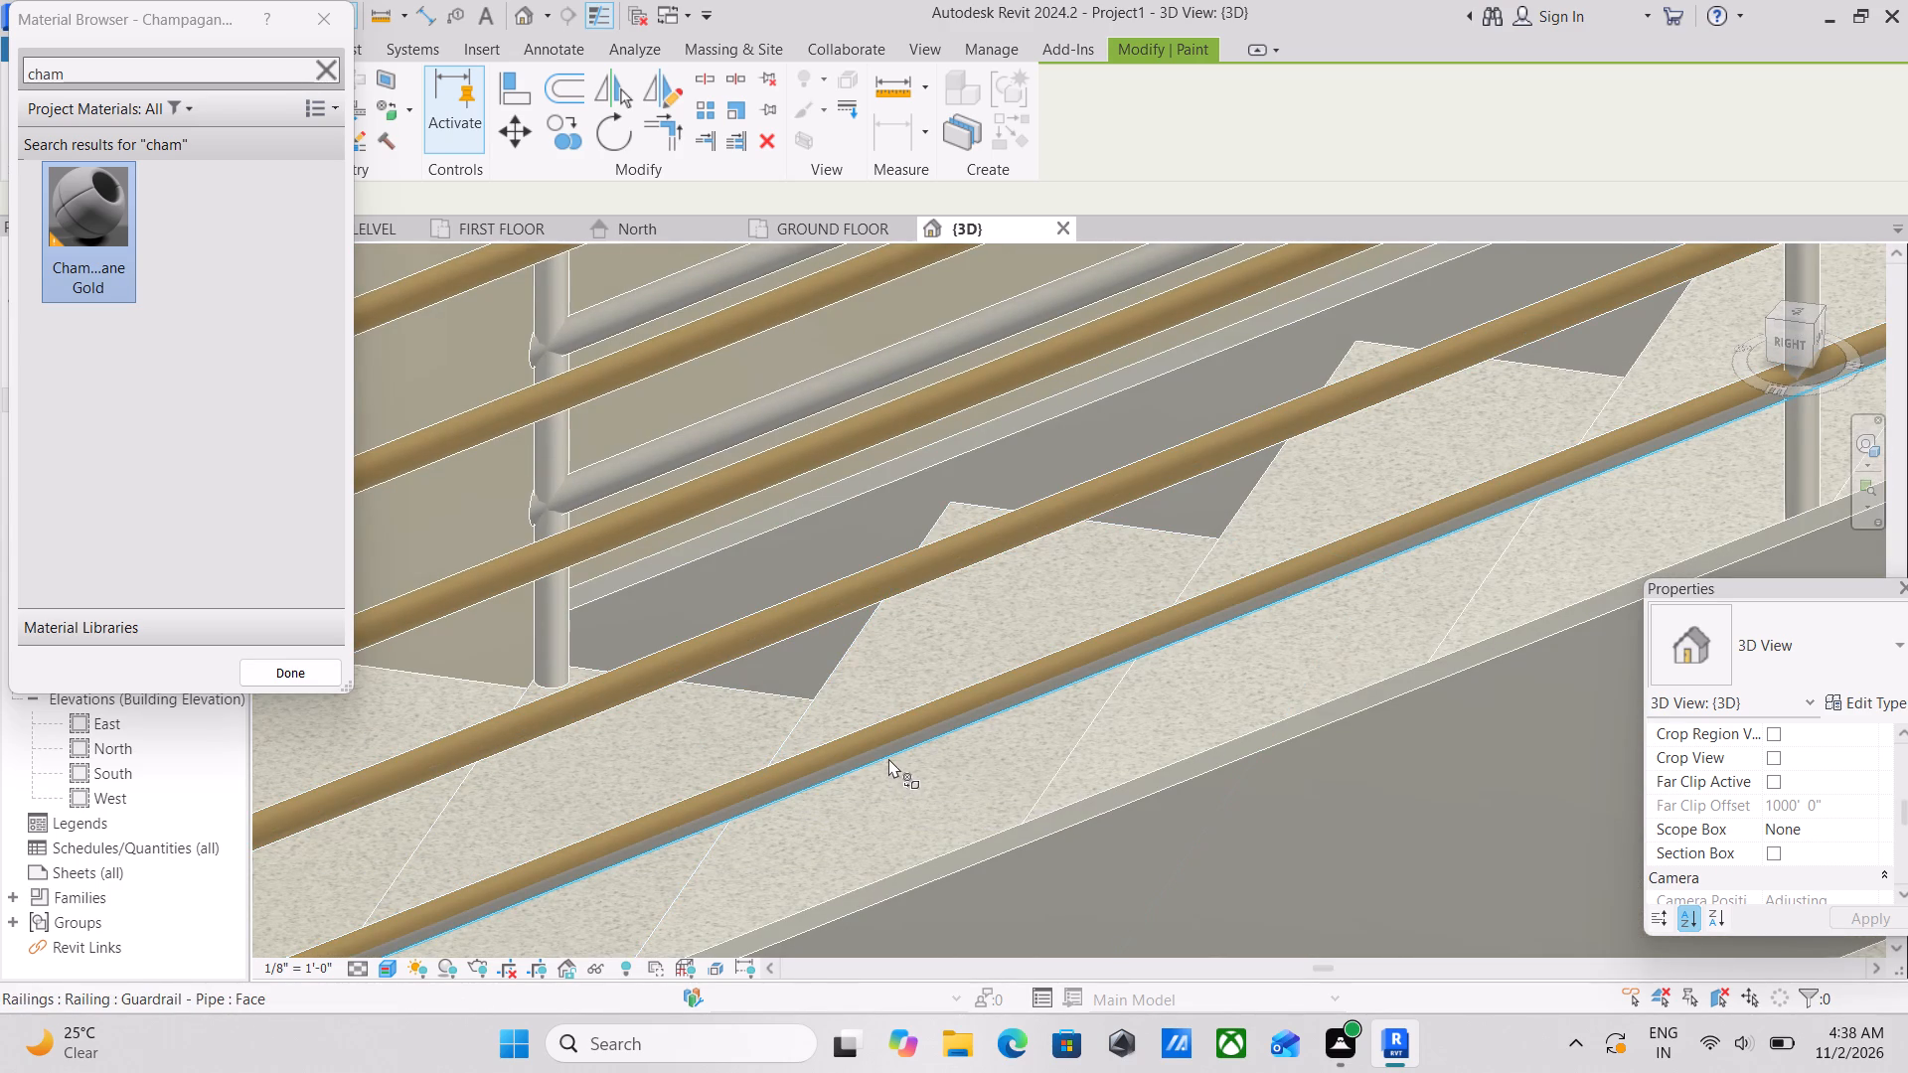
{"action": "left_click", "coordinate": [888, 757]}
Examine the painted lower-flight railing and its corner with the upper flight's inner railing from several angles.
{"action": "scroll", "coordinate": [891, 746], "scroll_direction": "down", "scroll_amount": 10}
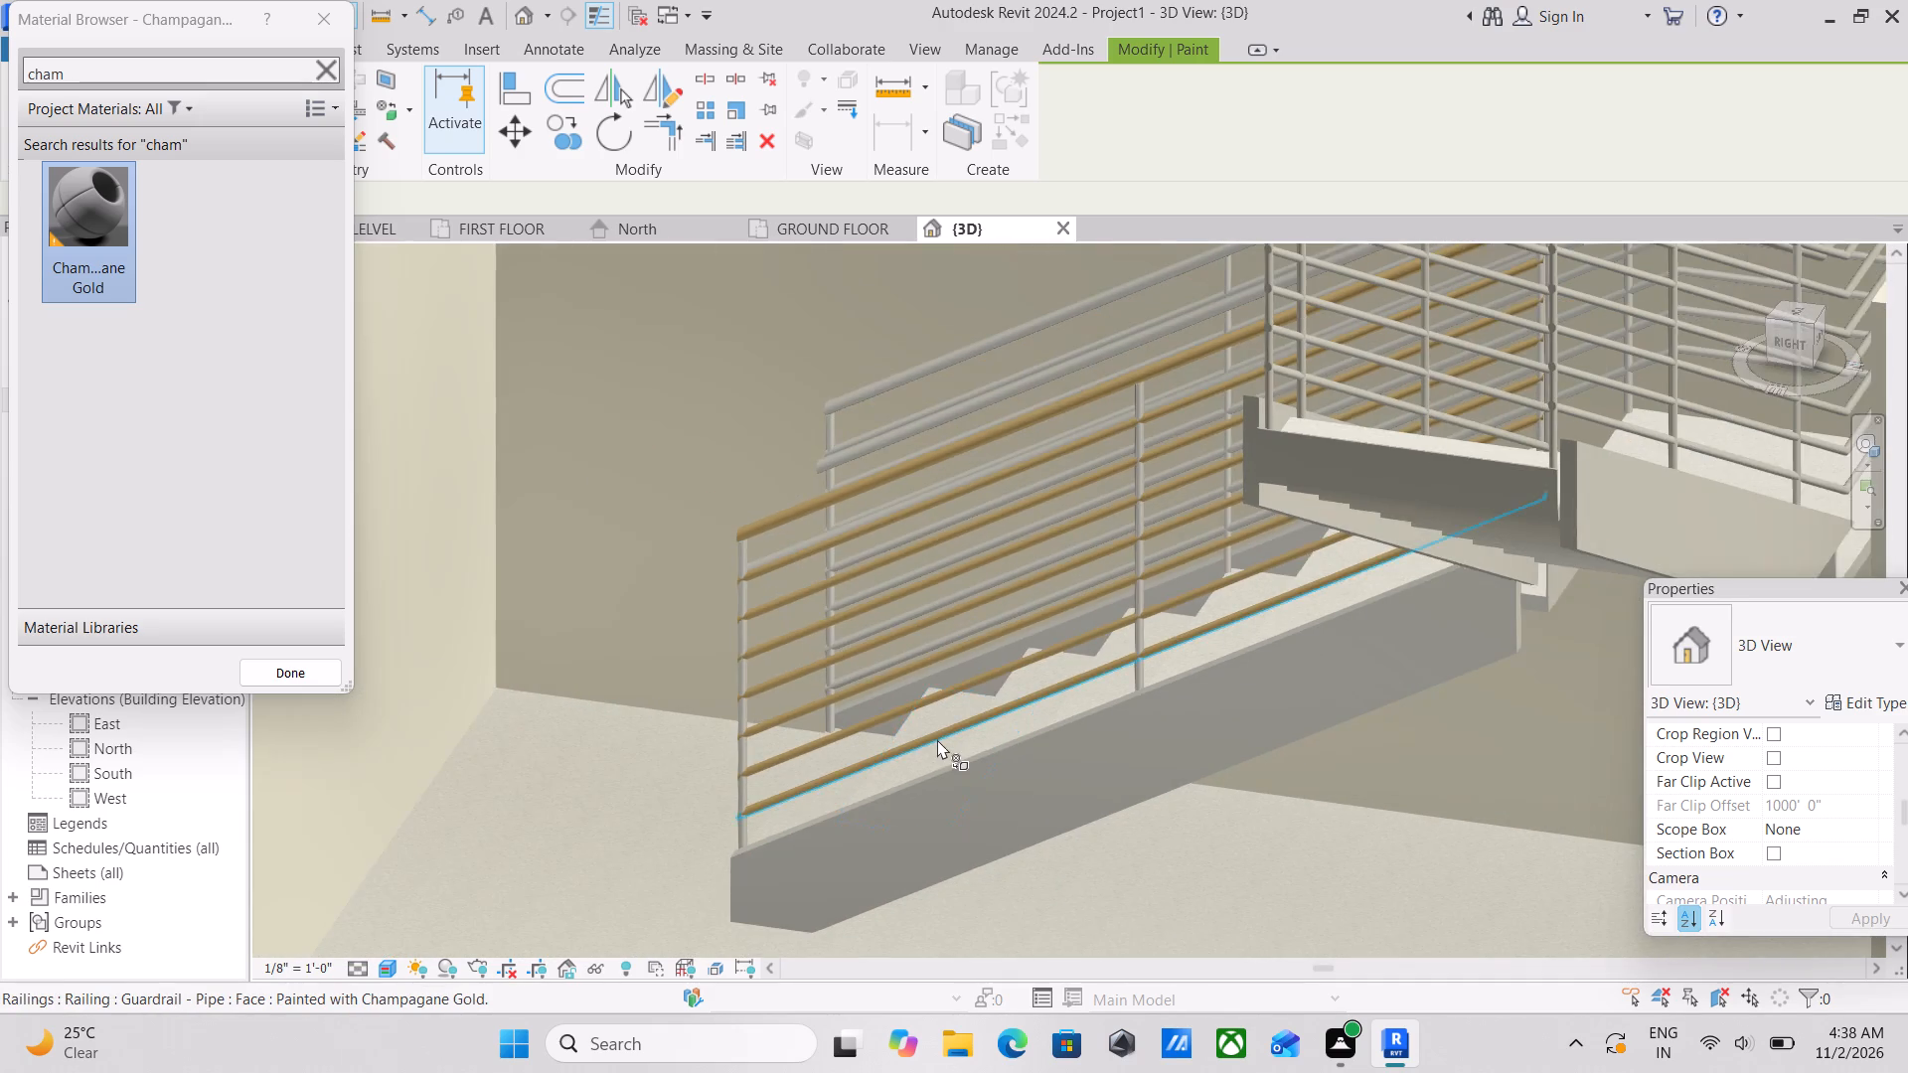
{"action": "scroll", "coordinate": [937, 739], "scroll_direction": "down", "scroll_amount": 2}
{"action": "middle_click_drag", "start_coordinate": [904, 630], "coordinate": [1103, 737], "text": "shift"}
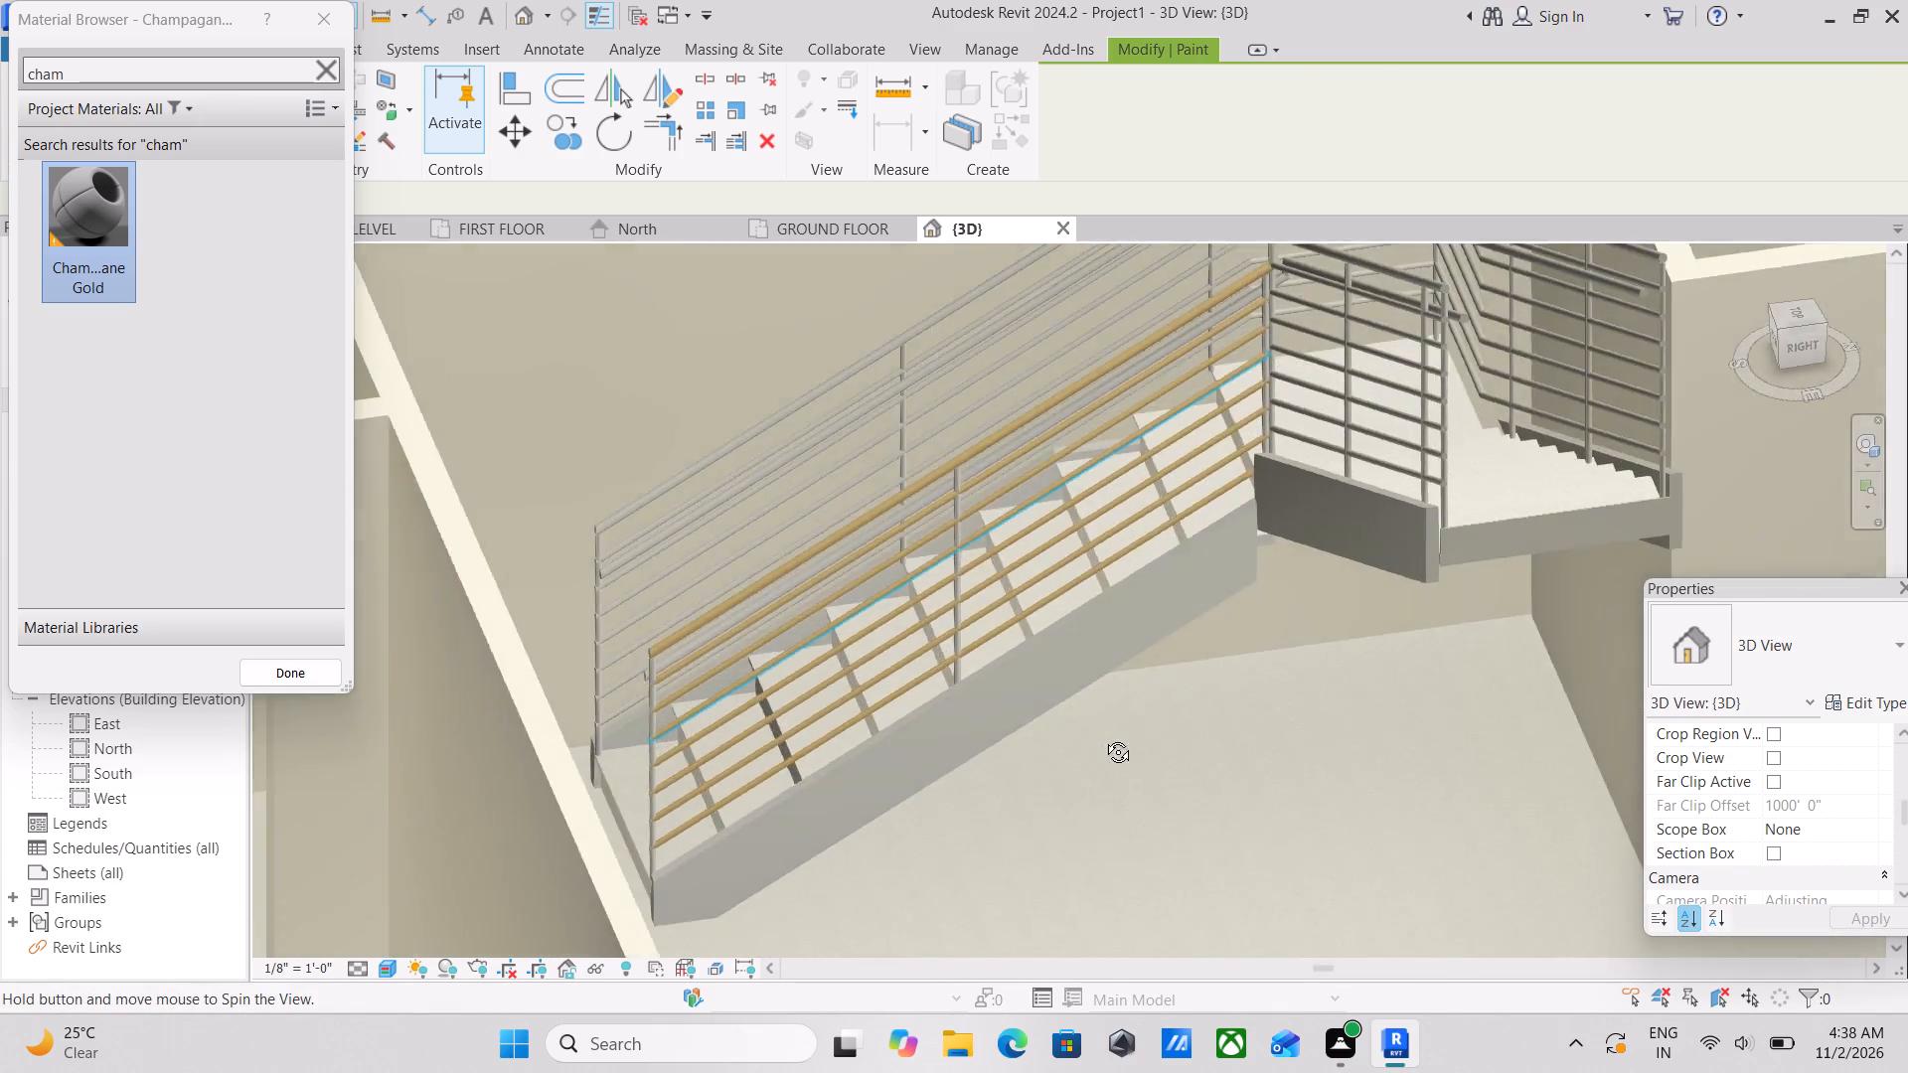
{"action": "middle_click_drag", "start_coordinate": [1103, 737], "coordinate": [1238, 881], "text": "shift"}
{"action": "middle_click_drag", "start_coordinate": [874, 668], "coordinate": [1300, 574], "text": "shift"}
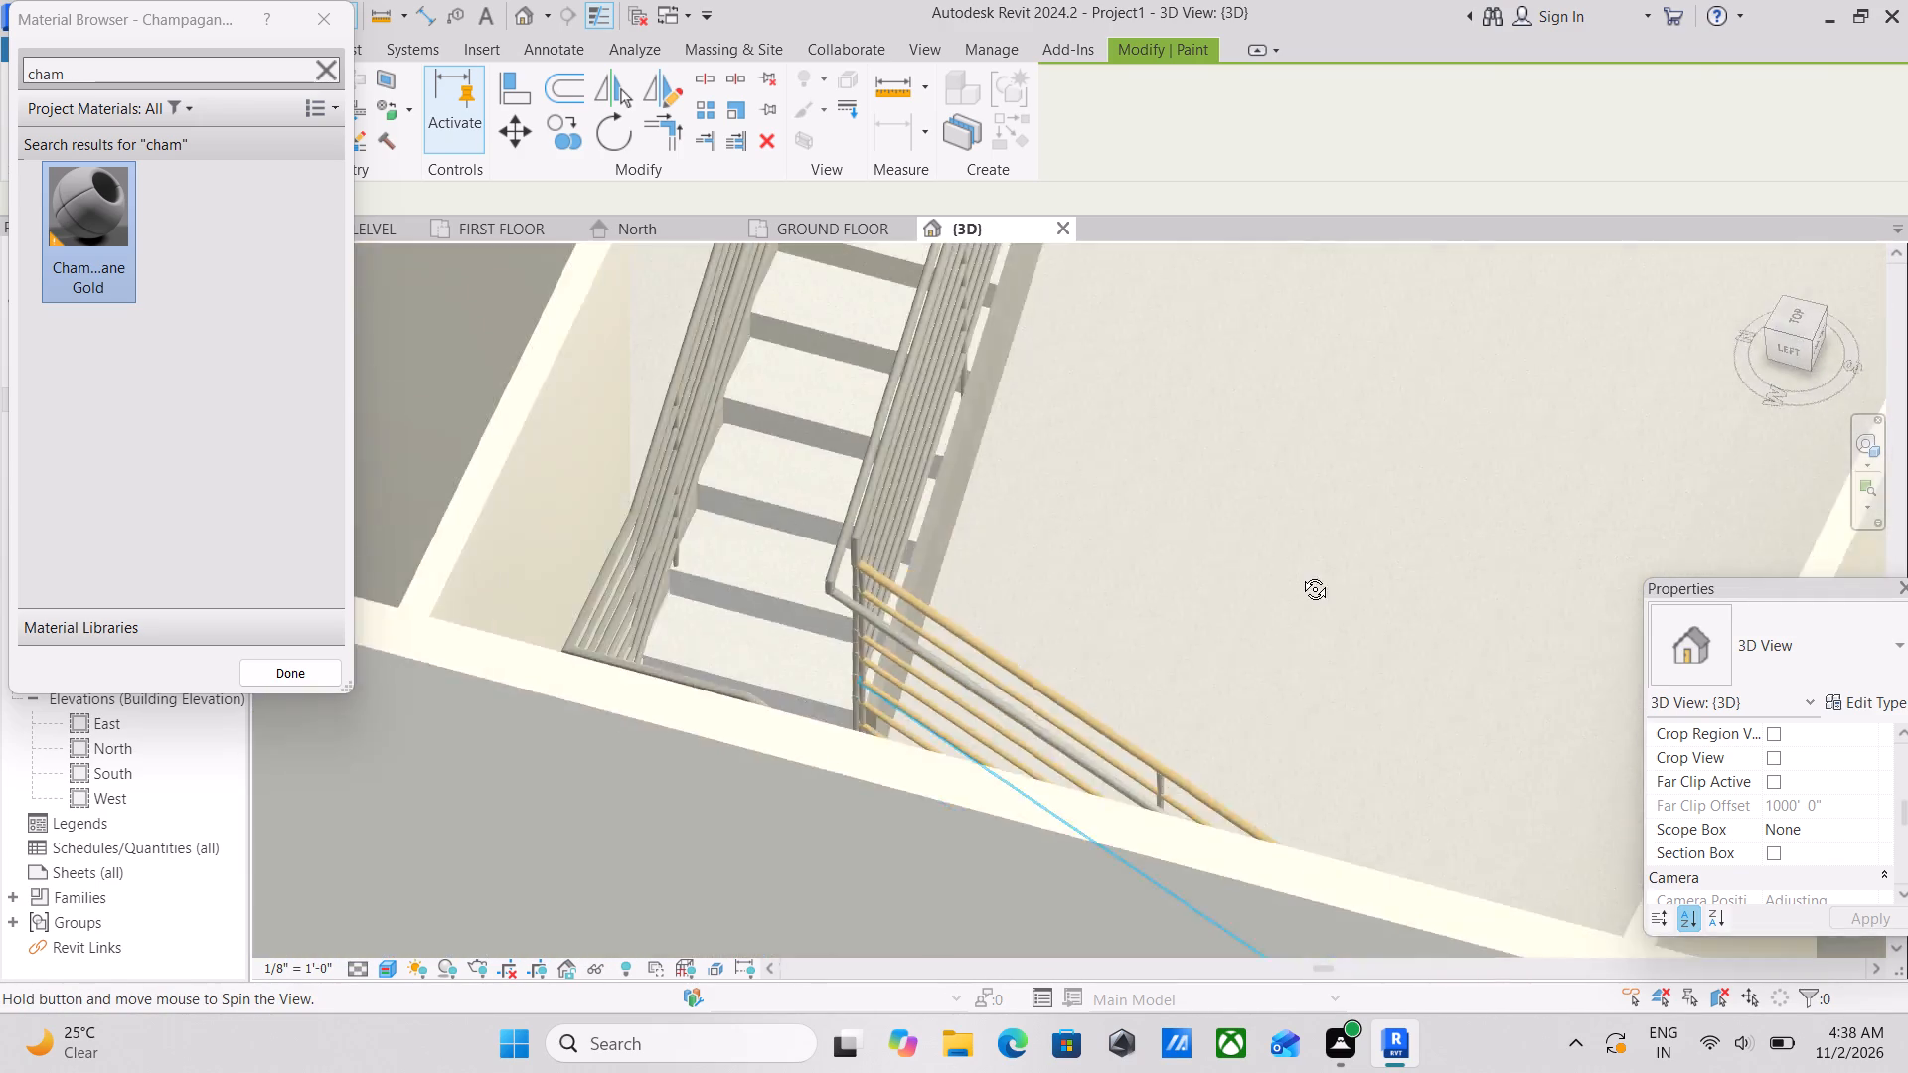
{"action": "middle_click_drag", "start_coordinate": [1300, 574], "coordinate": [1446, 596], "text": "shift"}
{"action": "scroll", "coordinate": [1187, 800], "scroll_direction": "up", "scroll_amount": 4}
{"action": "scroll", "coordinate": [1104, 677], "scroll_direction": "up", "scroll_amount": 2}
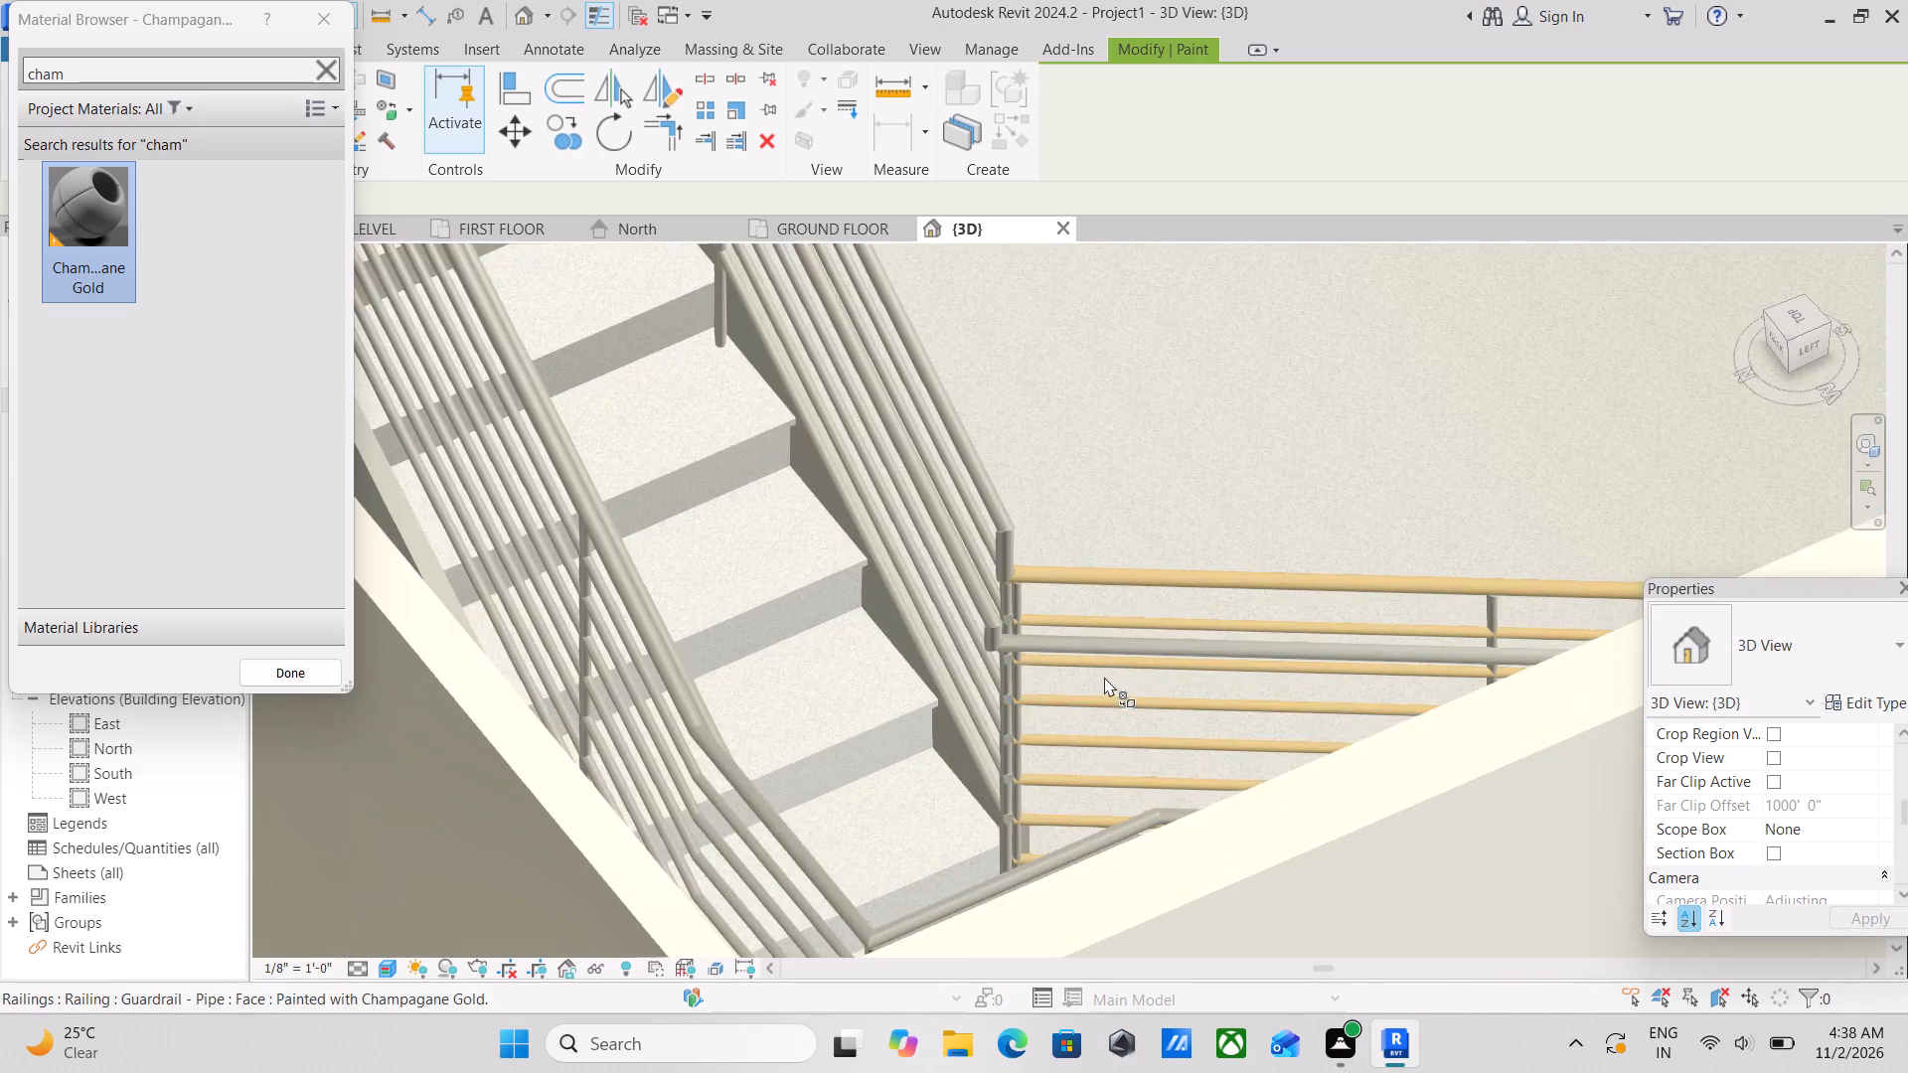
{"action": "scroll", "coordinate": [1104, 677], "scroll_direction": "up", "scroll_amount": 7}
{"action": "scroll", "coordinate": [861, 552], "scroll_direction": "down", "scroll_amount": 3}
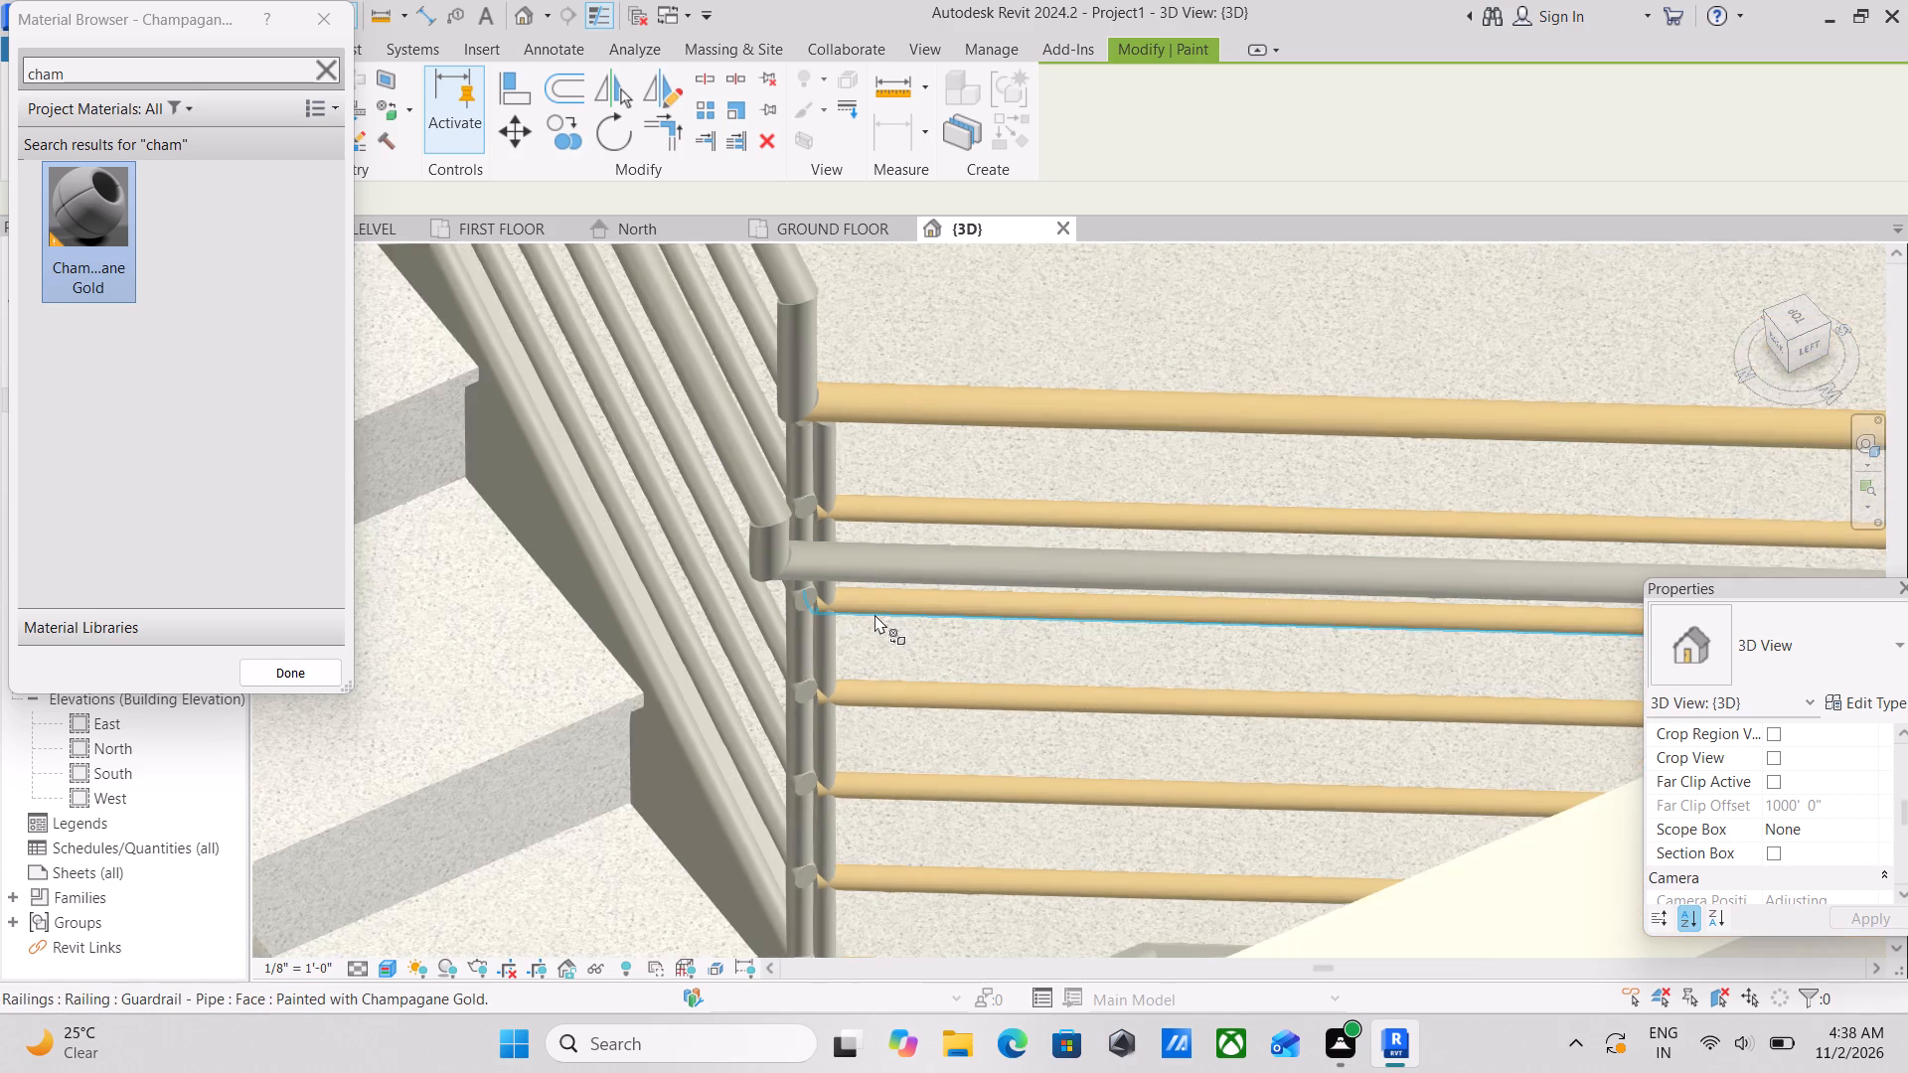
{"action": "scroll", "coordinate": [874, 617], "scroll_direction": "down", "scroll_amount": 6}
{"action": "scroll", "coordinate": [874, 619], "scroll_direction": "up", "scroll_amount": 1}
{"action": "scroll", "coordinate": [874, 619], "scroll_direction": "down", "scroll_amount": 4}
{"action": "middle_click_drag", "start_coordinate": [874, 619], "coordinate": [1088, 728], "text": "shift"}
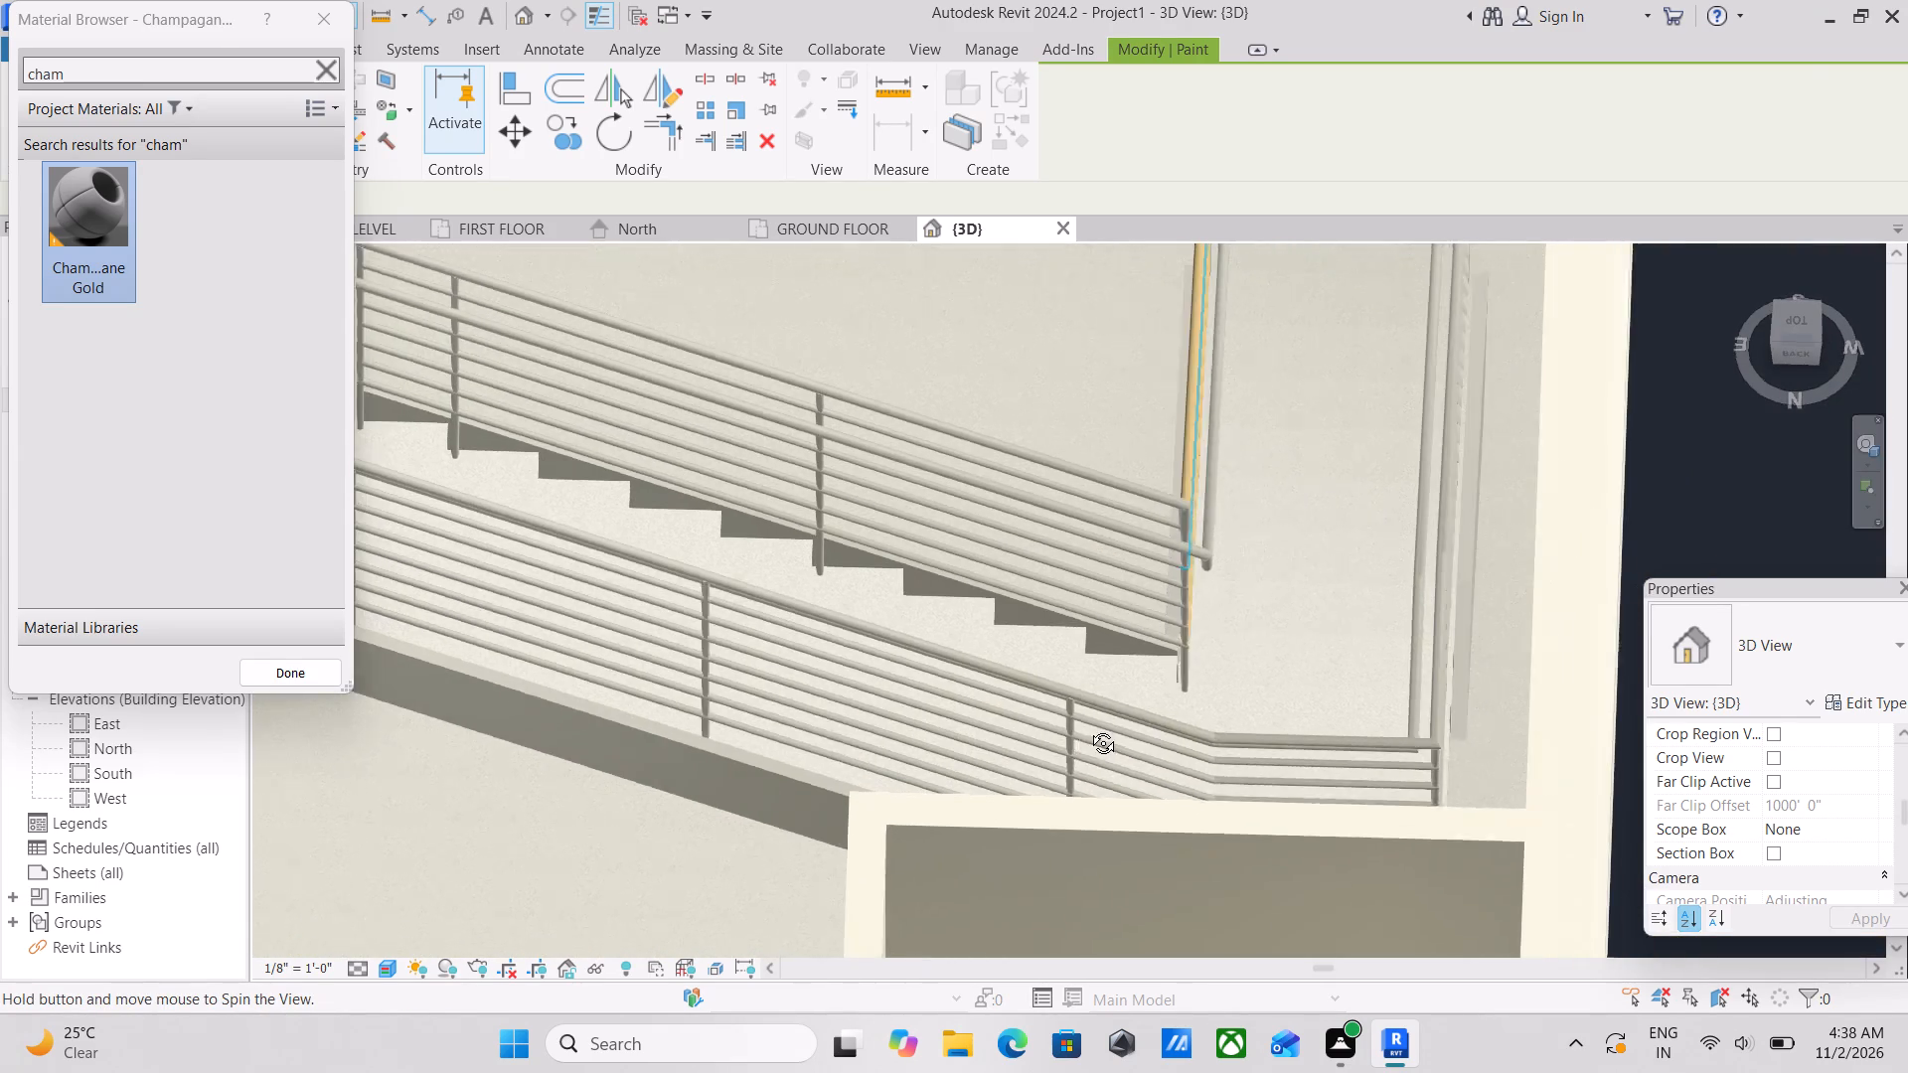
{"action": "middle_click_drag", "start_coordinate": [1088, 728], "coordinate": [1073, 733], "text": "shift"}
{"action": "scroll", "coordinate": [1097, 558], "scroll_direction": "up", "scroll_amount": 3}
{"action": "scroll", "coordinate": [1210, 574], "scroll_direction": "up", "scroll_amount": 3}
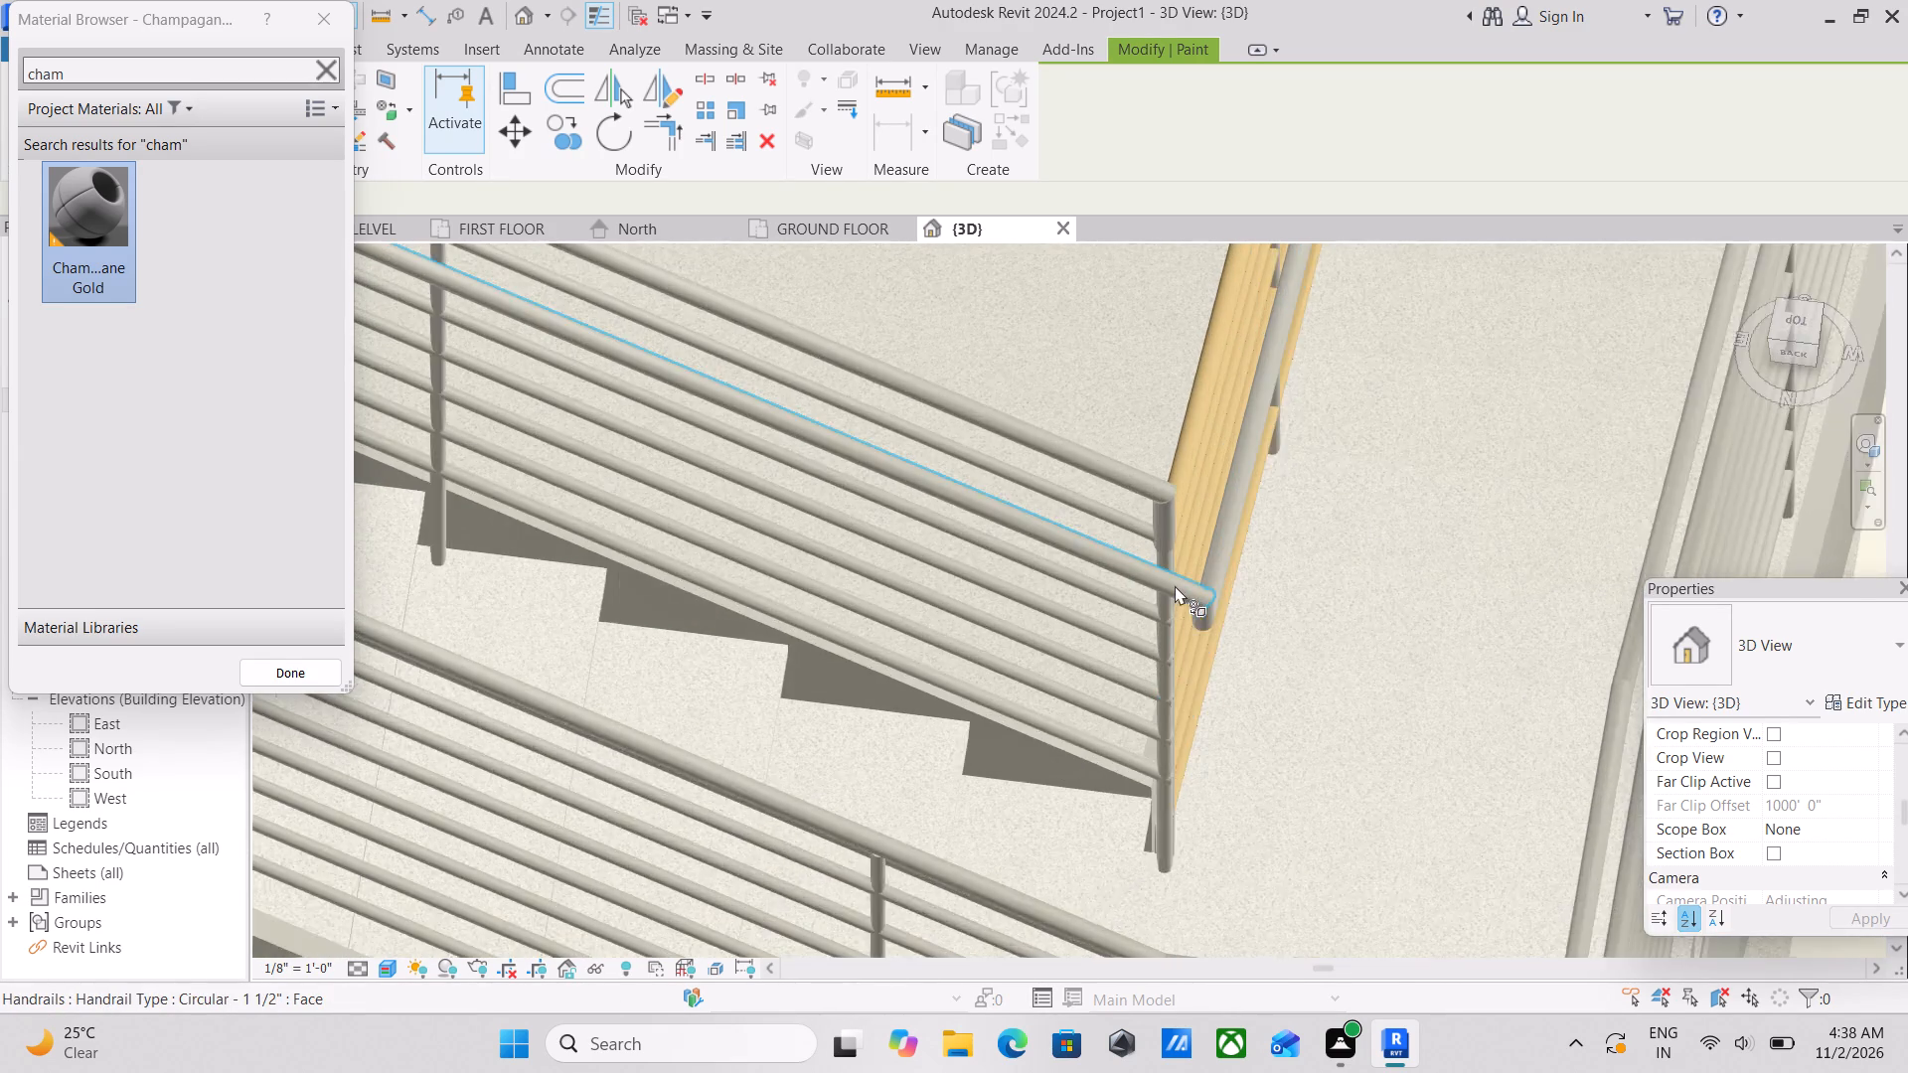
{"action": "scroll", "coordinate": [1174, 584], "scroll_direction": "down", "scroll_amount": 3}
{"action": "middle_click_drag", "start_coordinate": [1104, 609], "coordinate": [908, 589]}
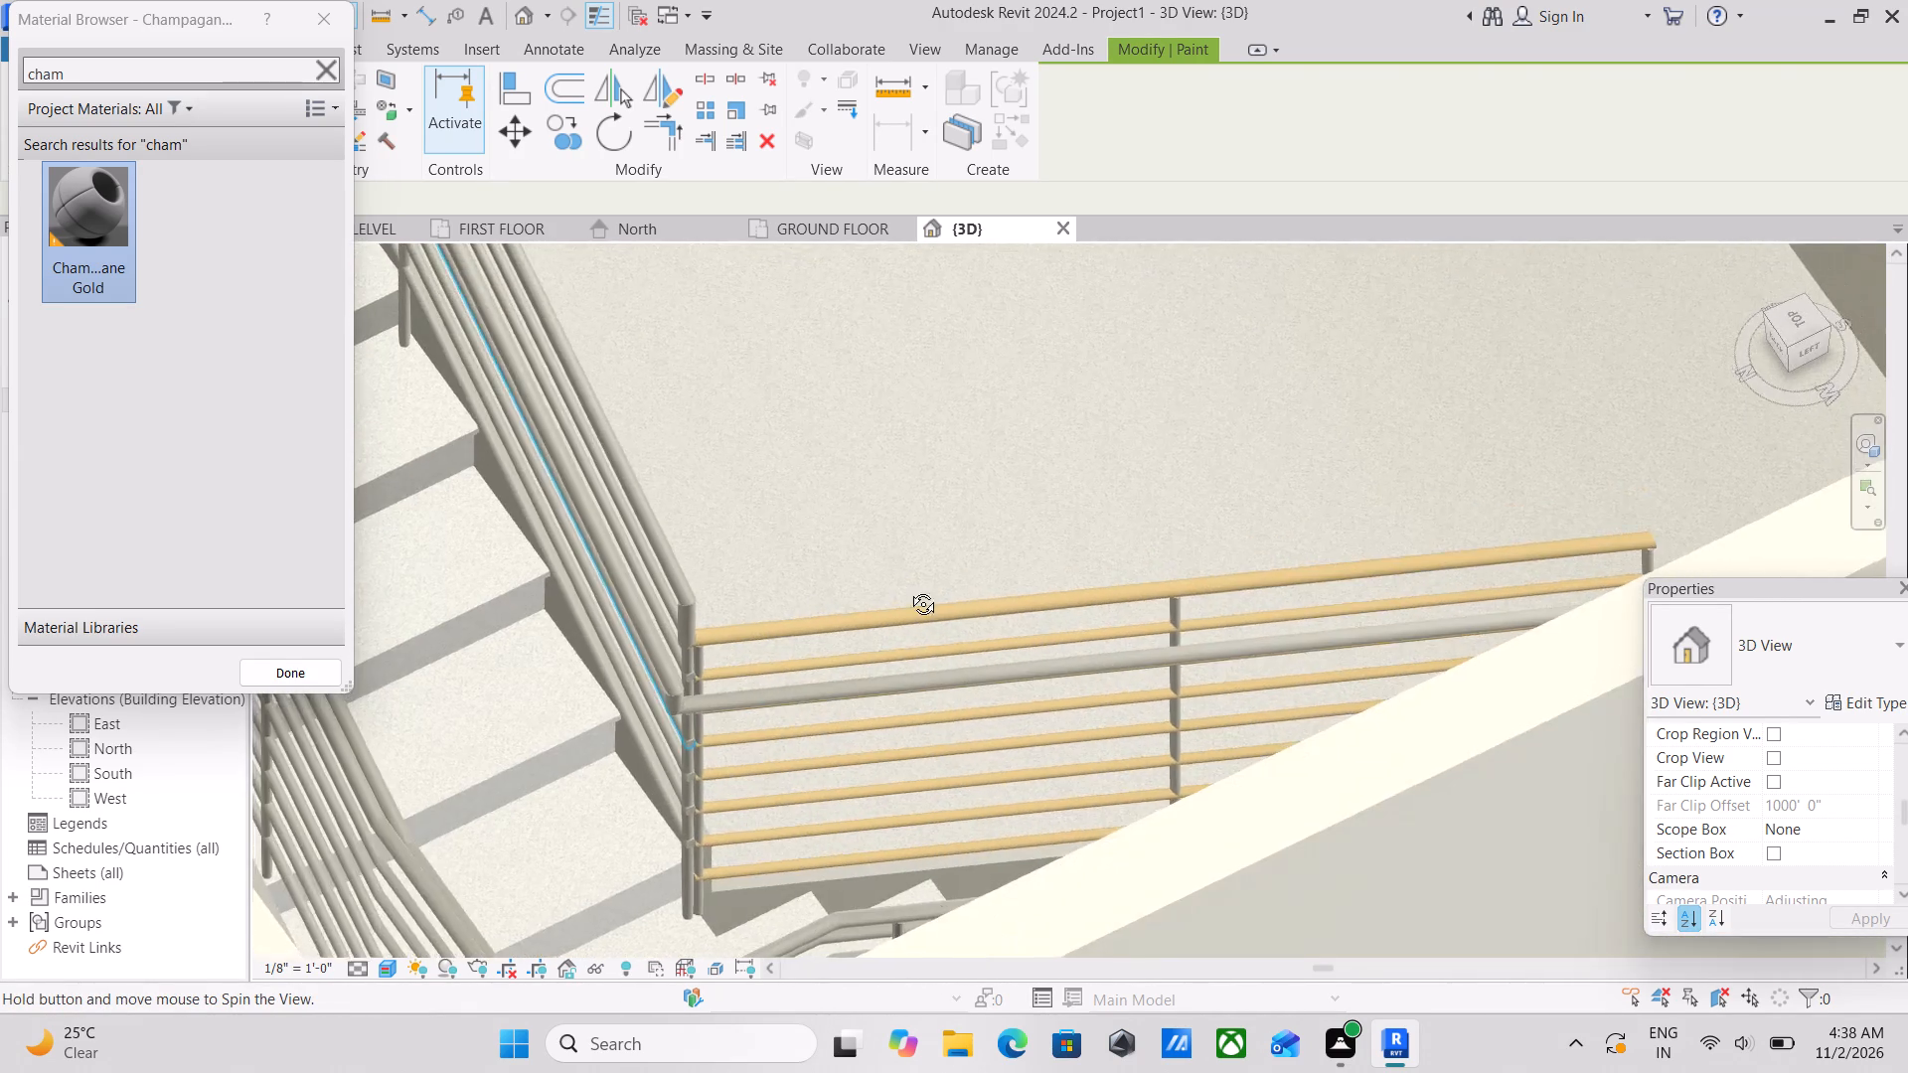
{"action": "middle_click_drag", "start_coordinate": [908, 589], "coordinate": [967, 624]}
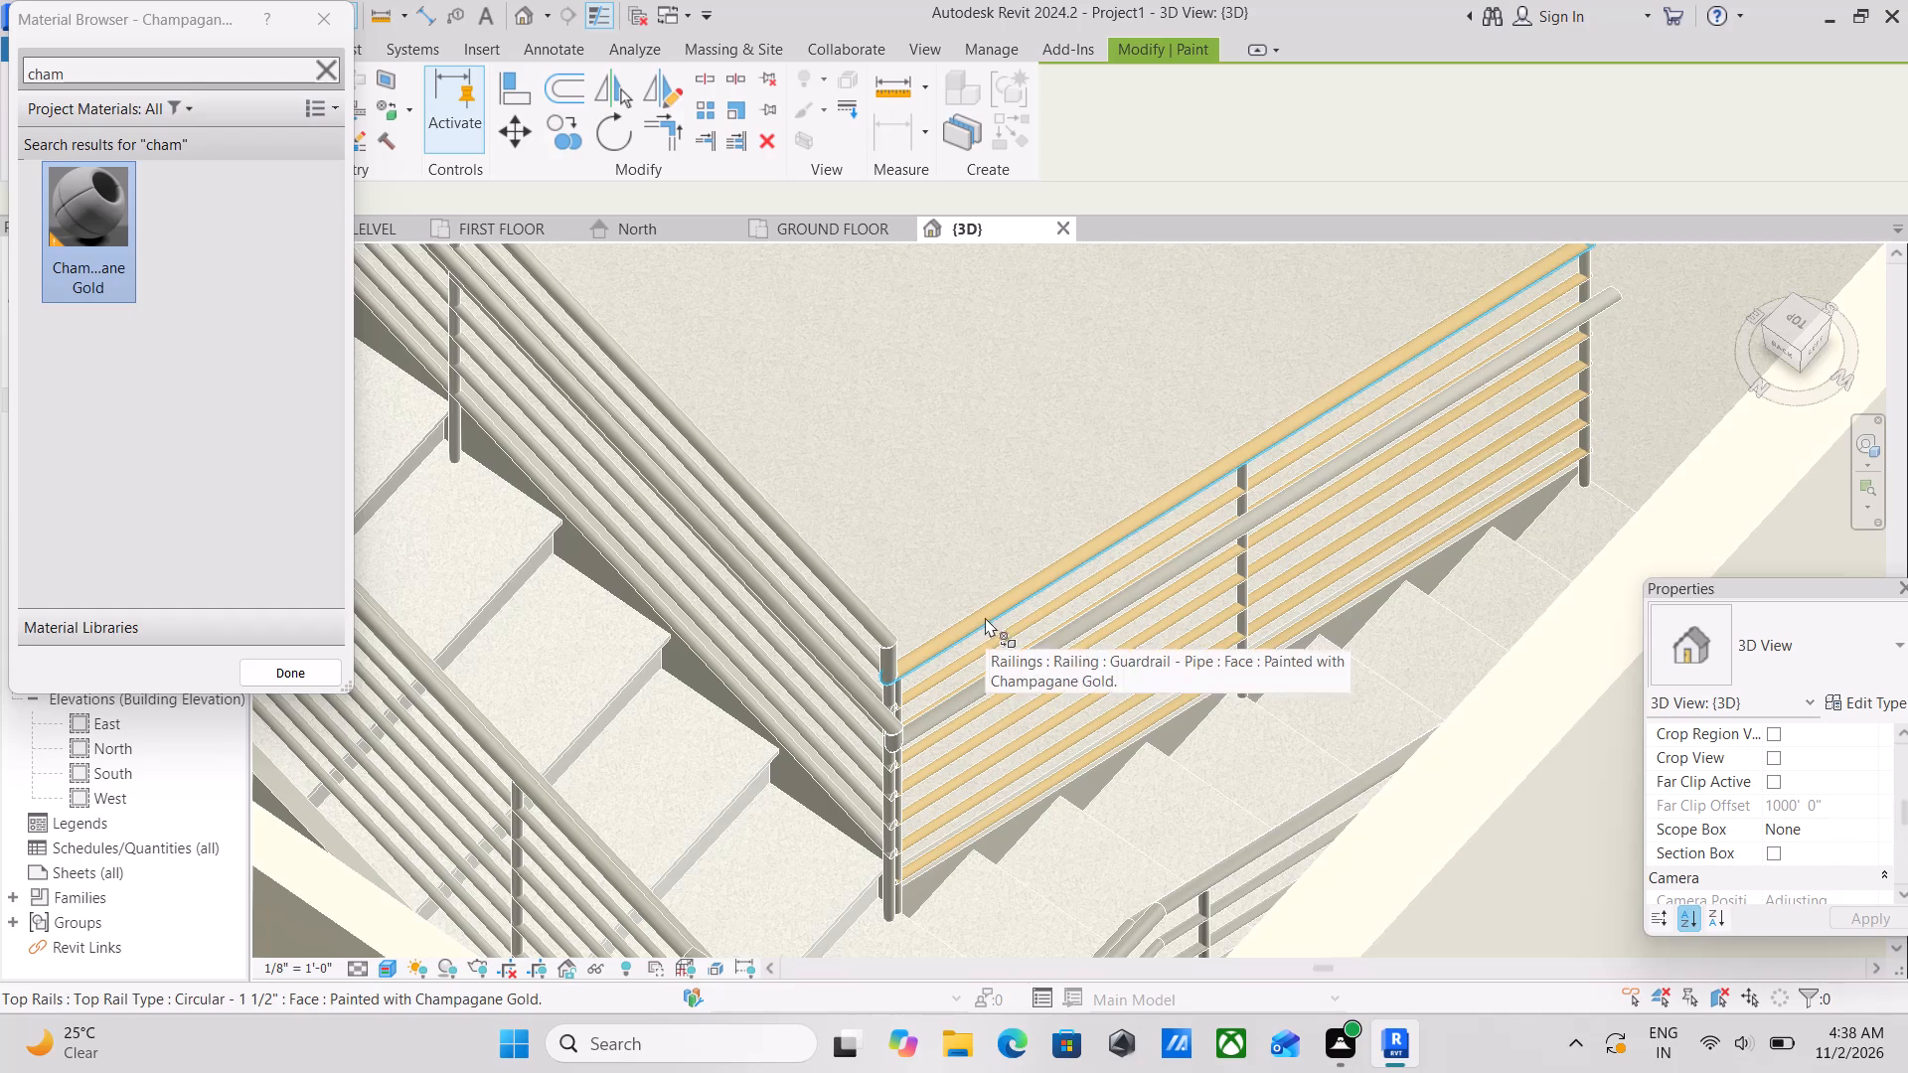
{"action": "key", "text": "Escape"}
{"action": "key", "text": "Escape"}
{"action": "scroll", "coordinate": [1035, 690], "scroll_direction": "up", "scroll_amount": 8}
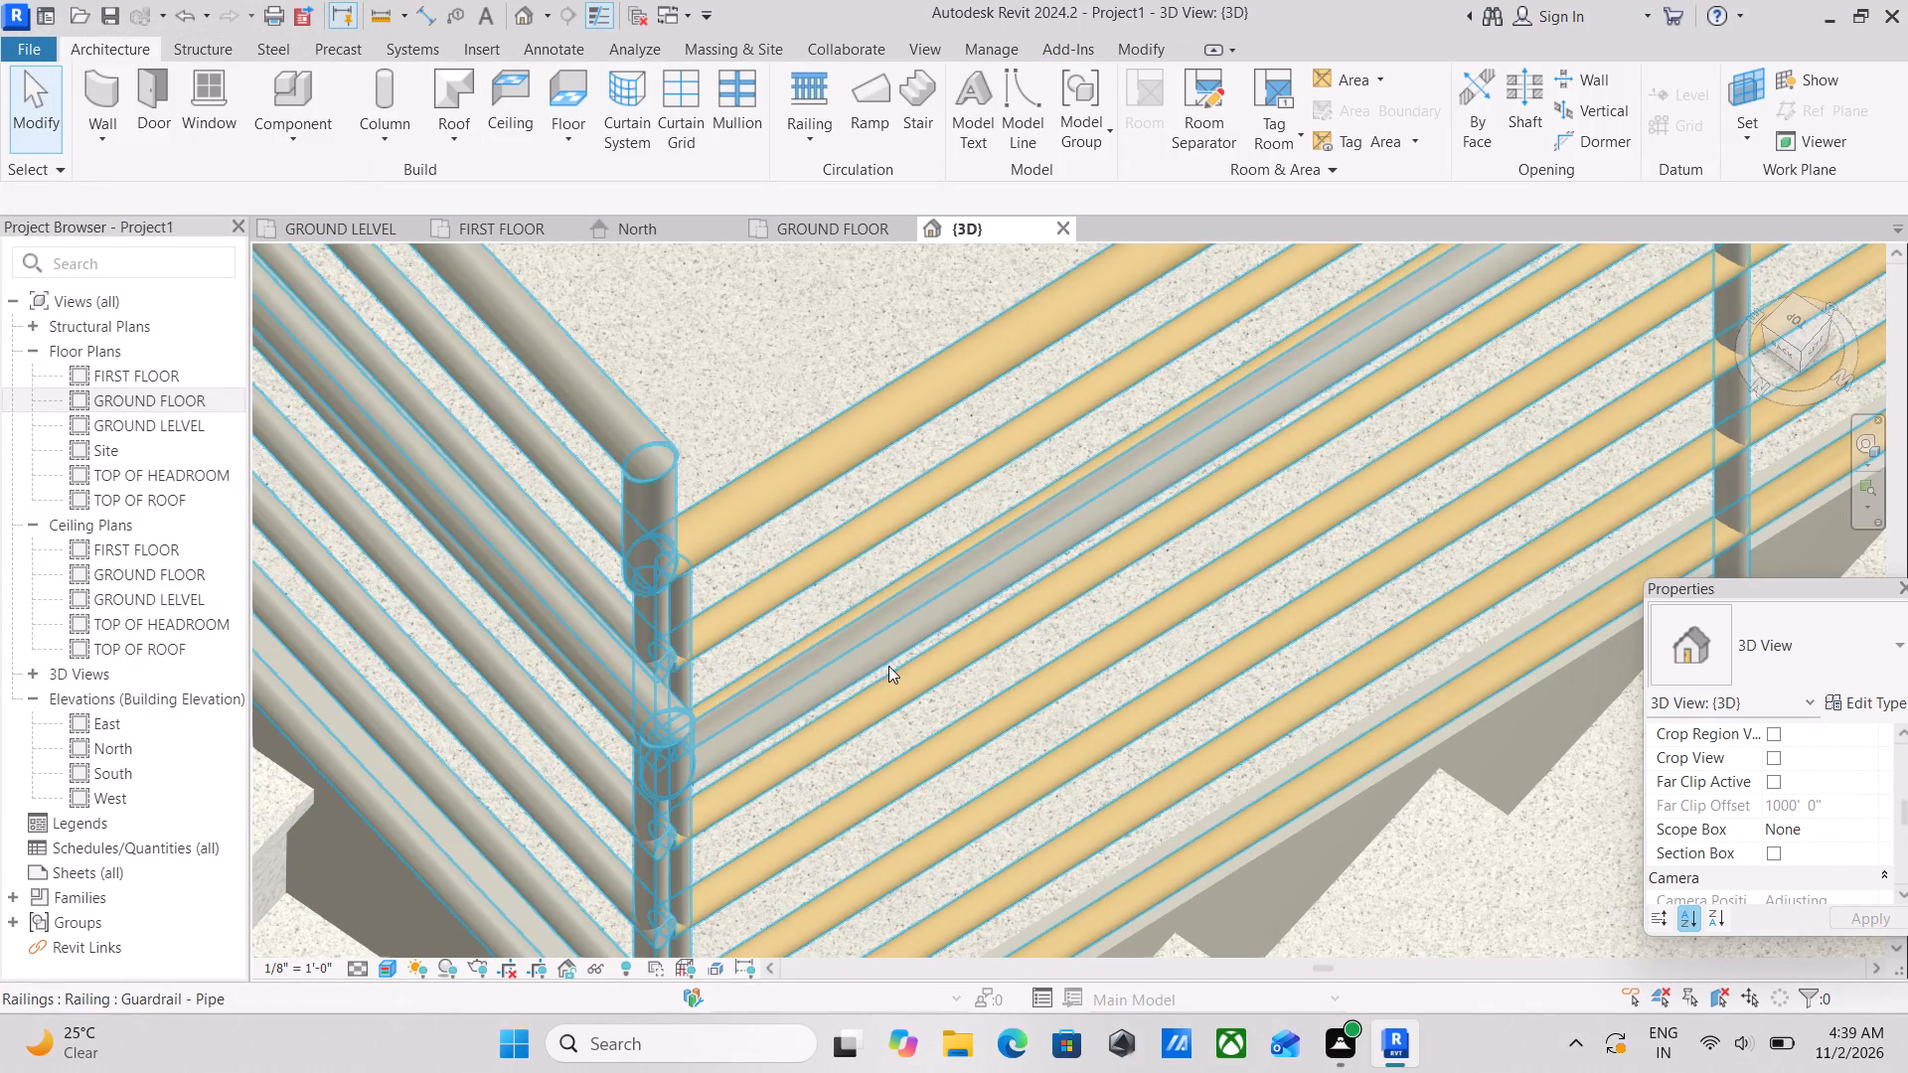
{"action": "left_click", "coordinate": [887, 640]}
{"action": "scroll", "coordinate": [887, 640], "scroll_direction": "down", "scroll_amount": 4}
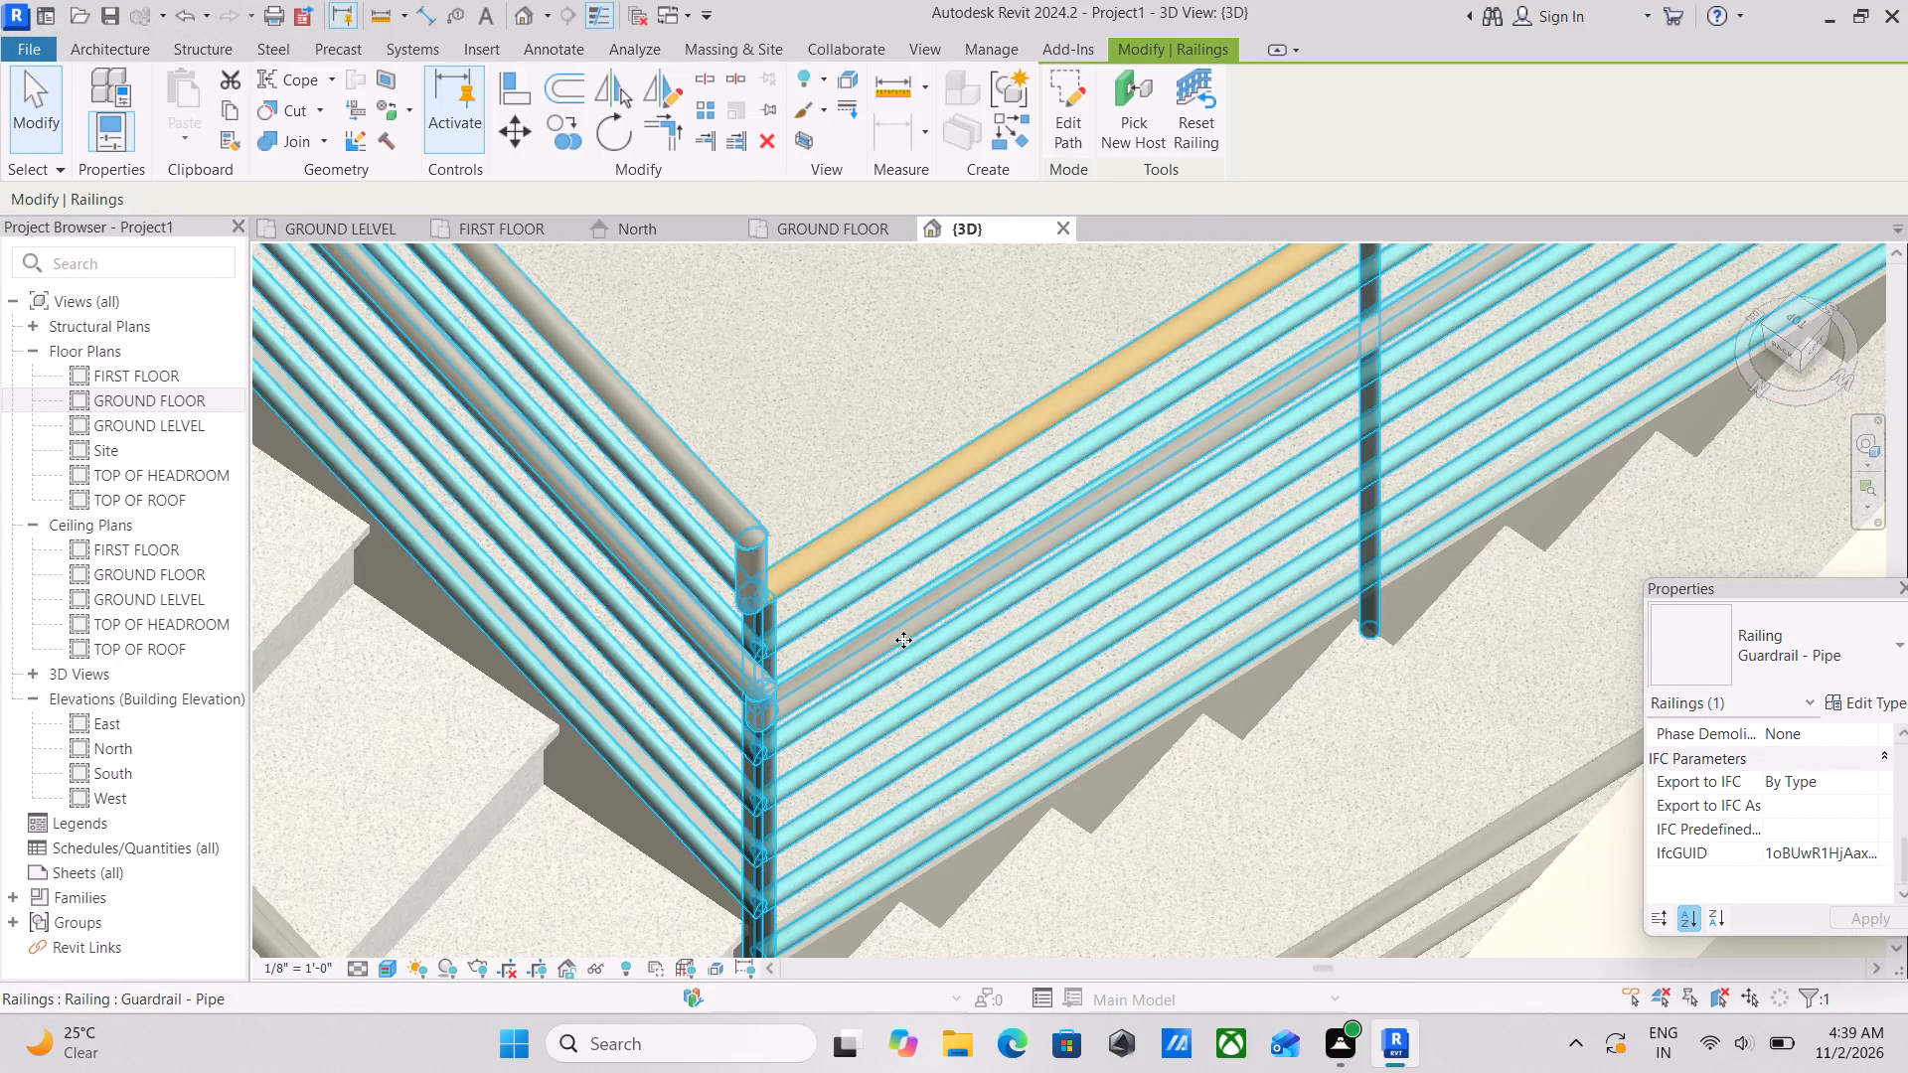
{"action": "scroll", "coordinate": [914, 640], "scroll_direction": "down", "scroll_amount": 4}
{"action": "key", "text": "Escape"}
Paint the top rail, the two pipes directly below it and the handrail of the upper flight's inner railing with Champagane Gold.
{"action": "scroll", "coordinate": [937, 638], "scroll_direction": "down", "scroll_amount": 7}
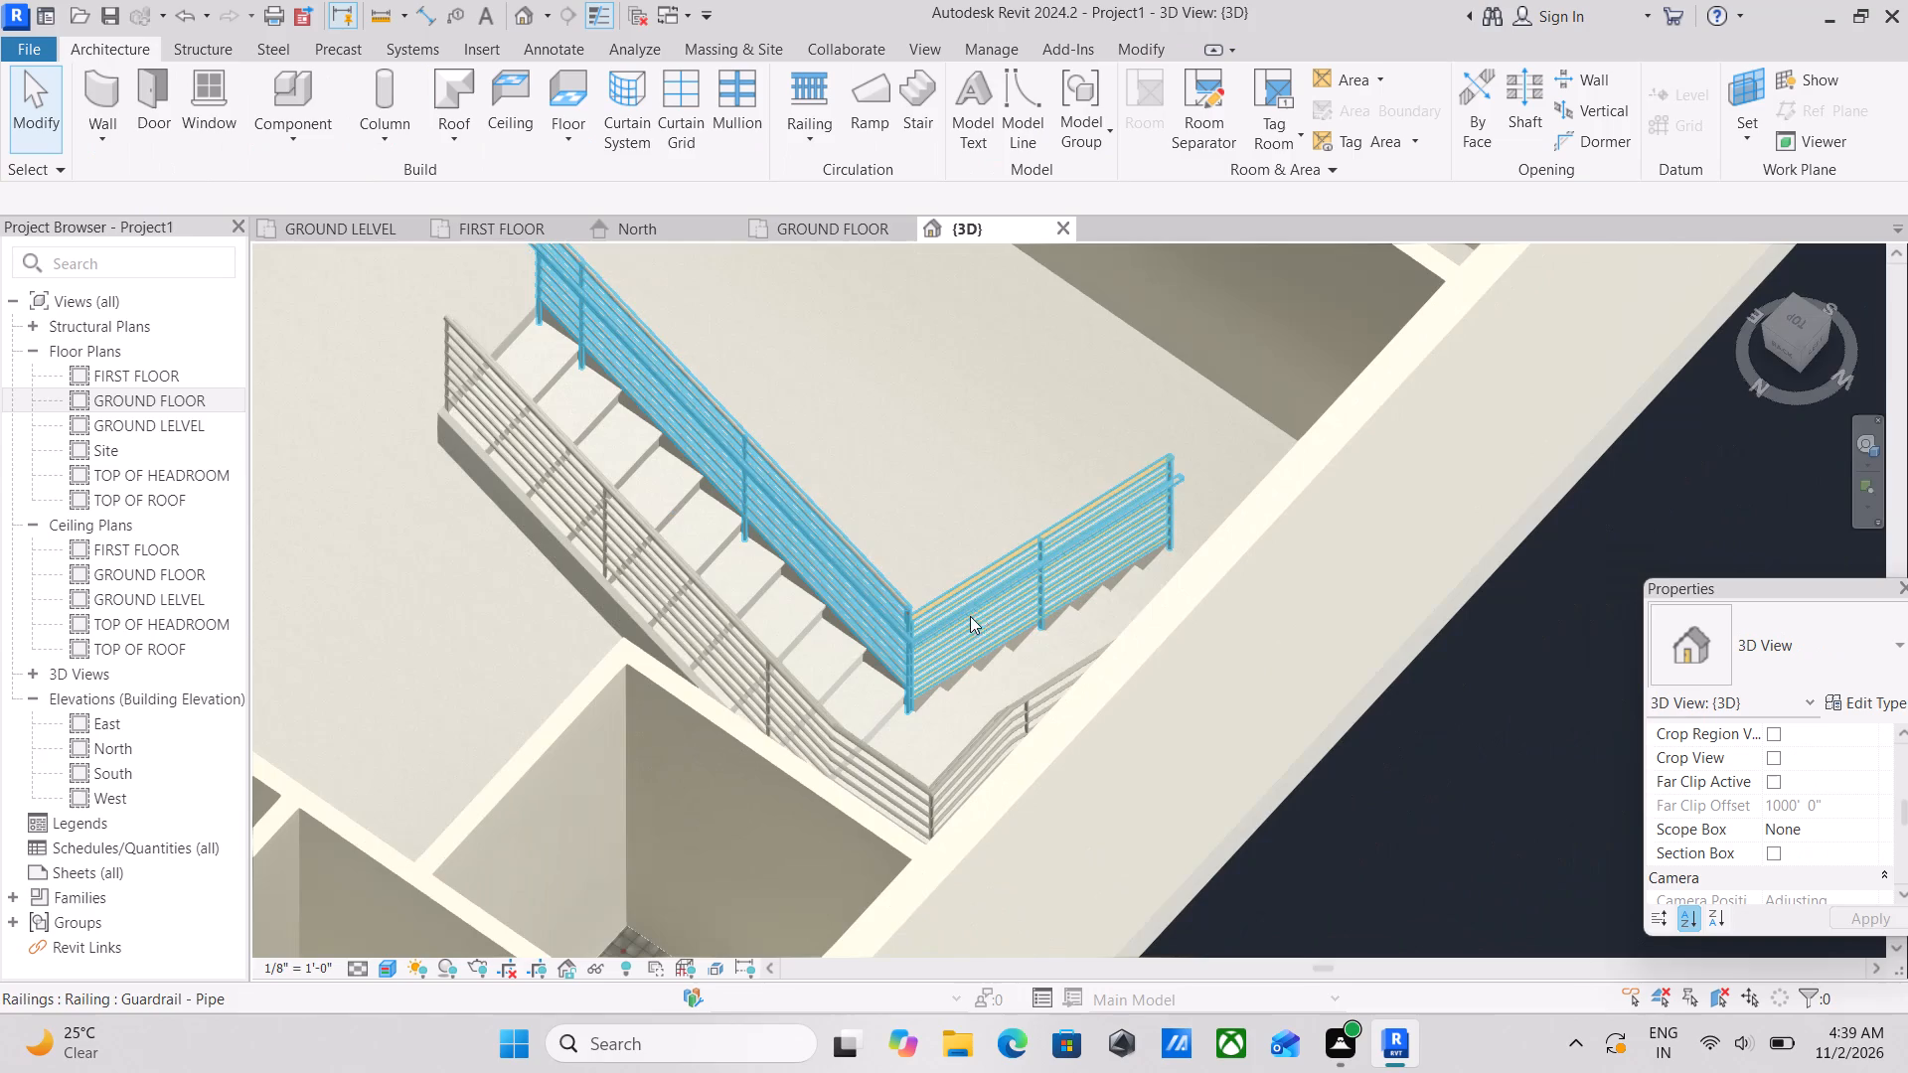
{"action": "scroll", "coordinate": [858, 616], "scroll_direction": "down", "scroll_amount": 3}
{"action": "scroll", "coordinate": [524, 339], "scroll_direction": "up", "scroll_amount": 7}
{"action": "scroll", "coordinate": [771, 393], "scroll_direction": "up", "scroll_amount": 5}
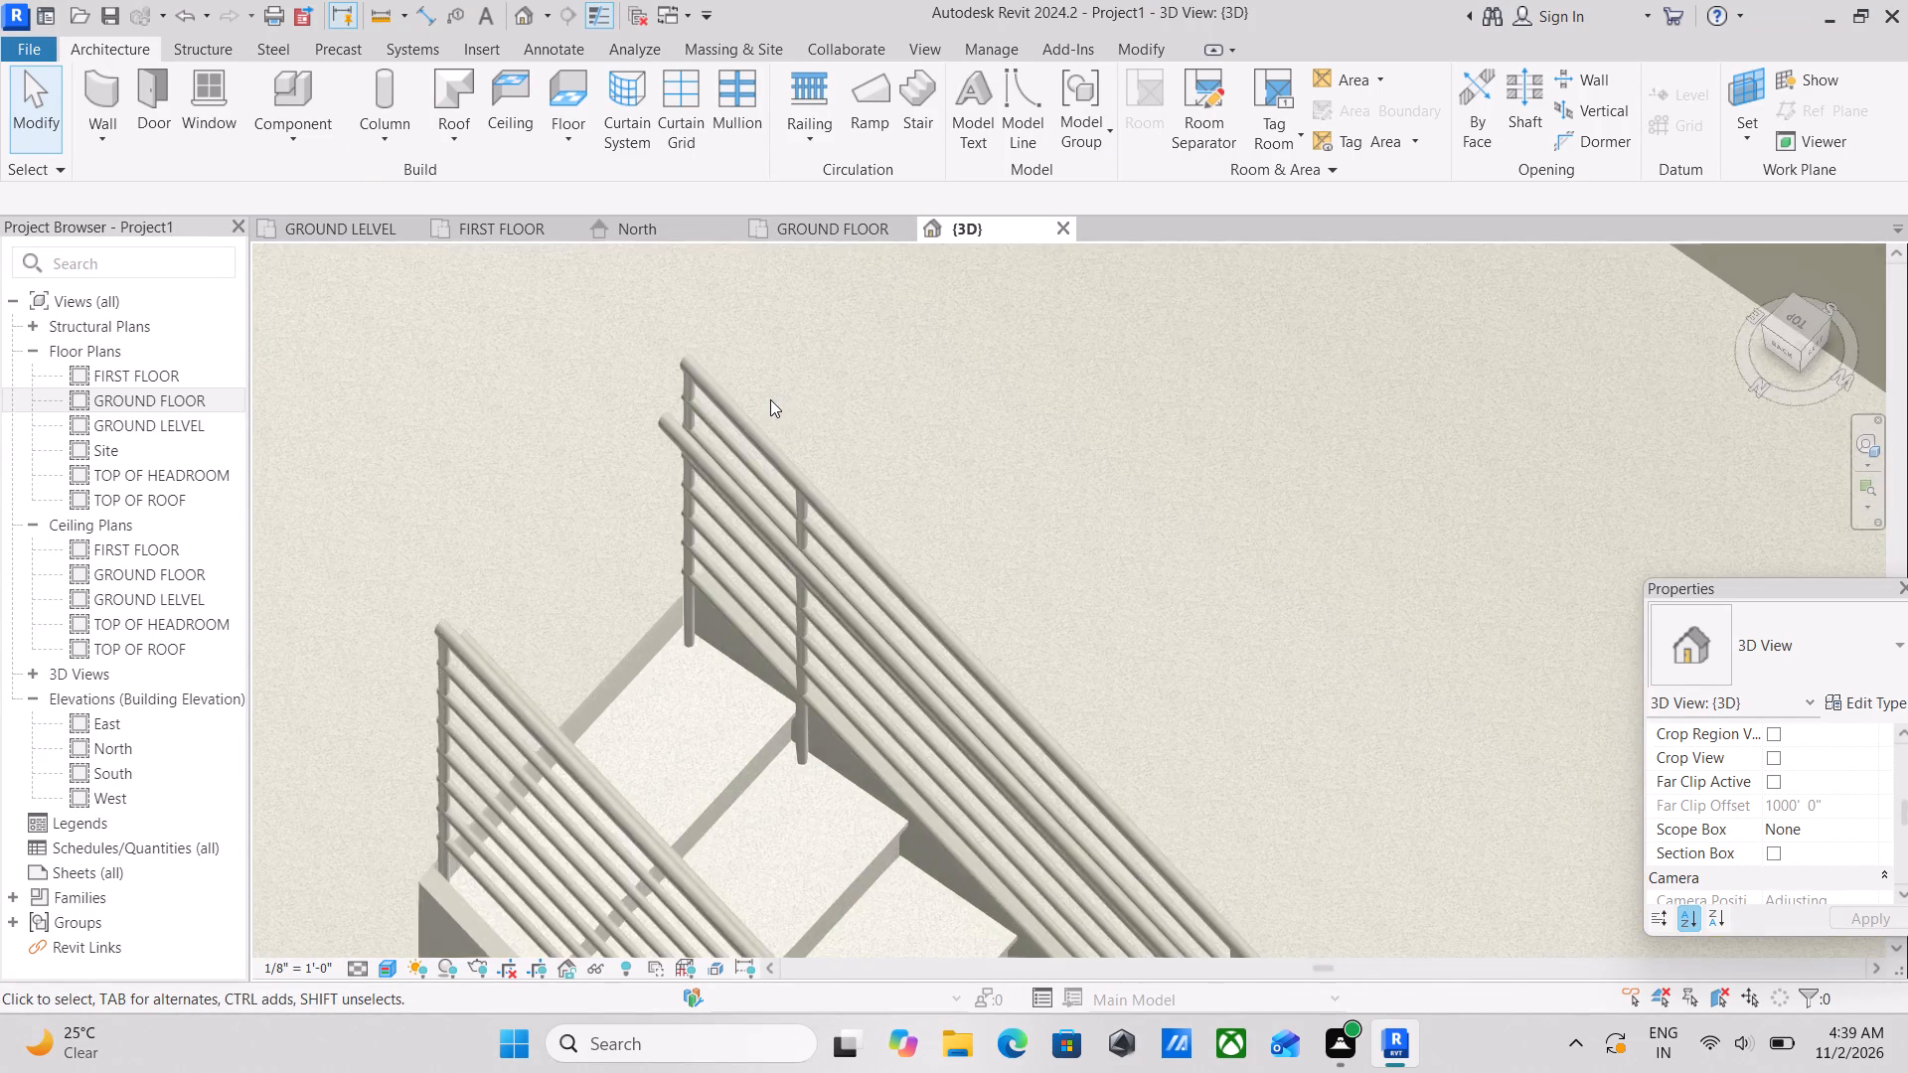
{"action": "scroll", "coordinate": [770, 399], "scroll_direction": "up", "scroll_amount": 2}
{"action": "key", "text": "p"}
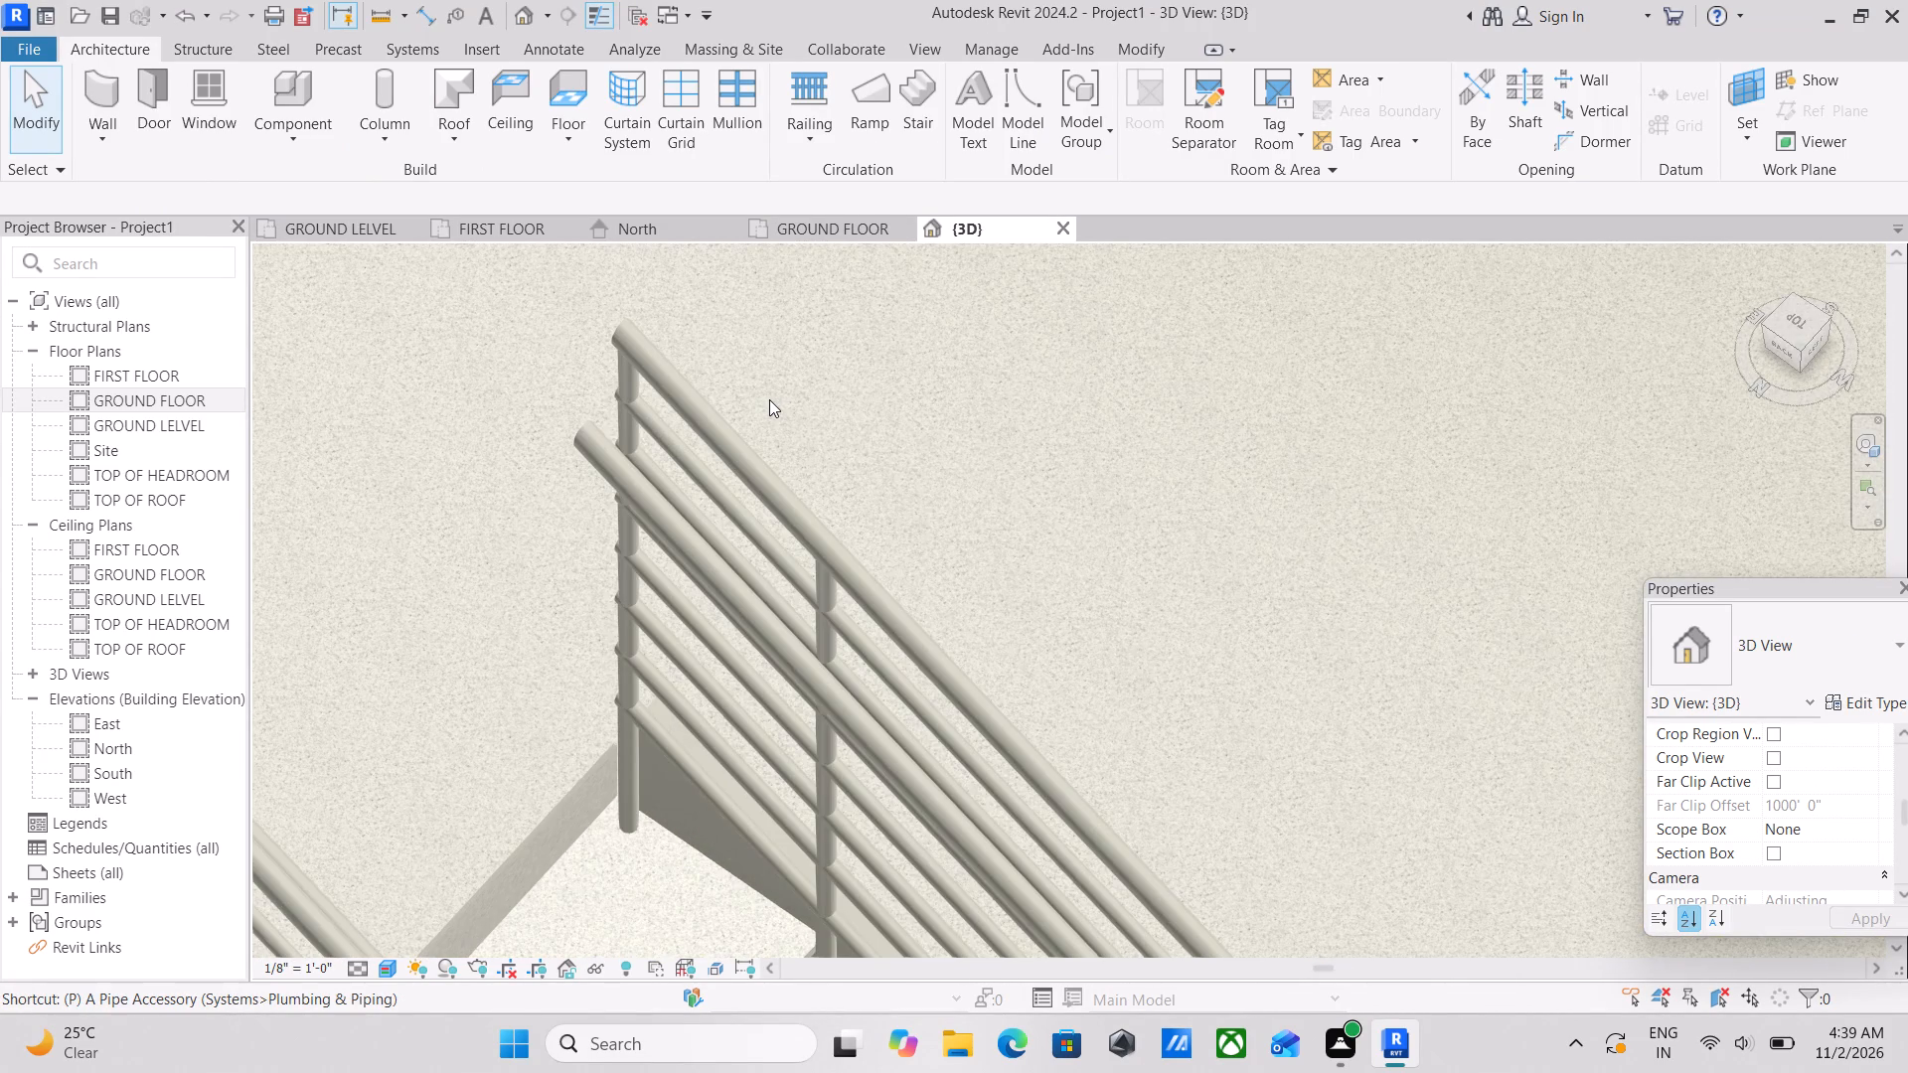
{"action": "key", "text": "t"}
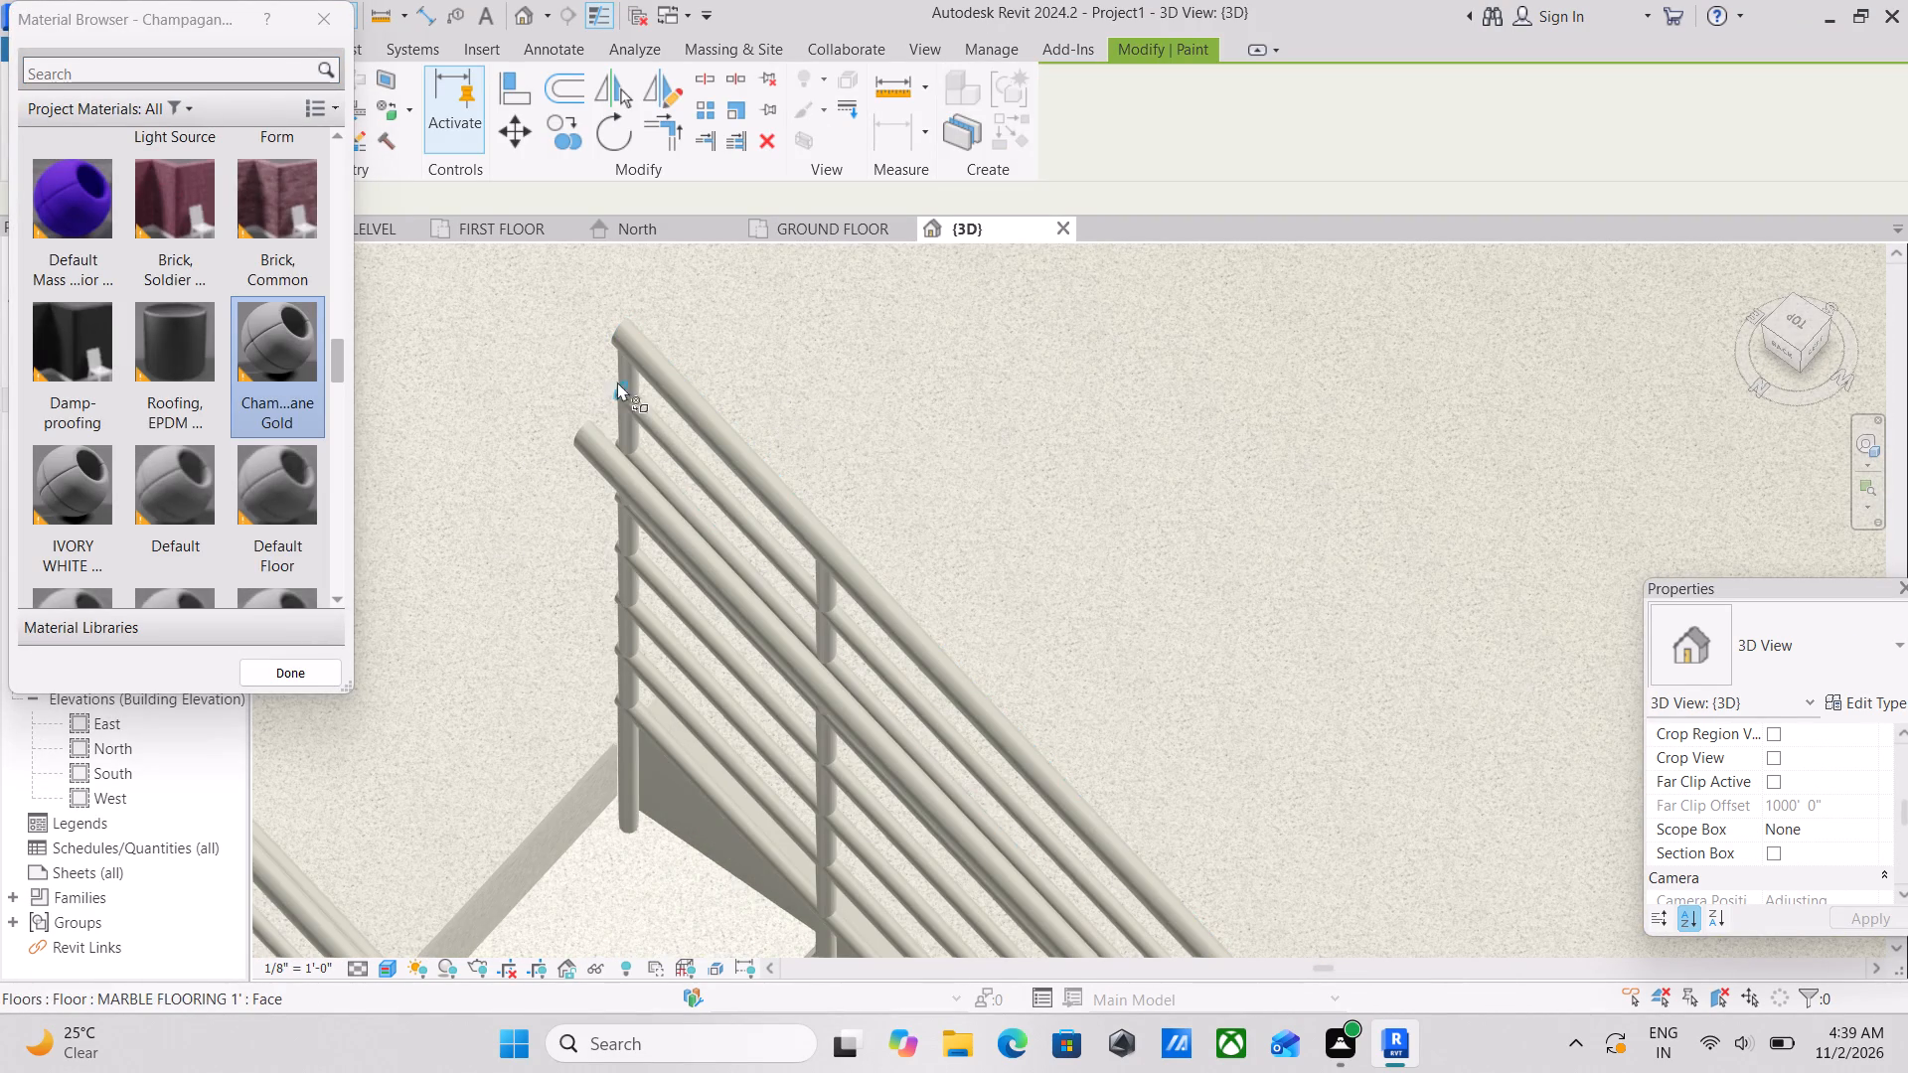
{"action": "scroll", "coordinate": [625, 401], "scroll_direction": "up", "scroll_amount": 3}
{"action": "left_click", "coordinate": [685, 335]}
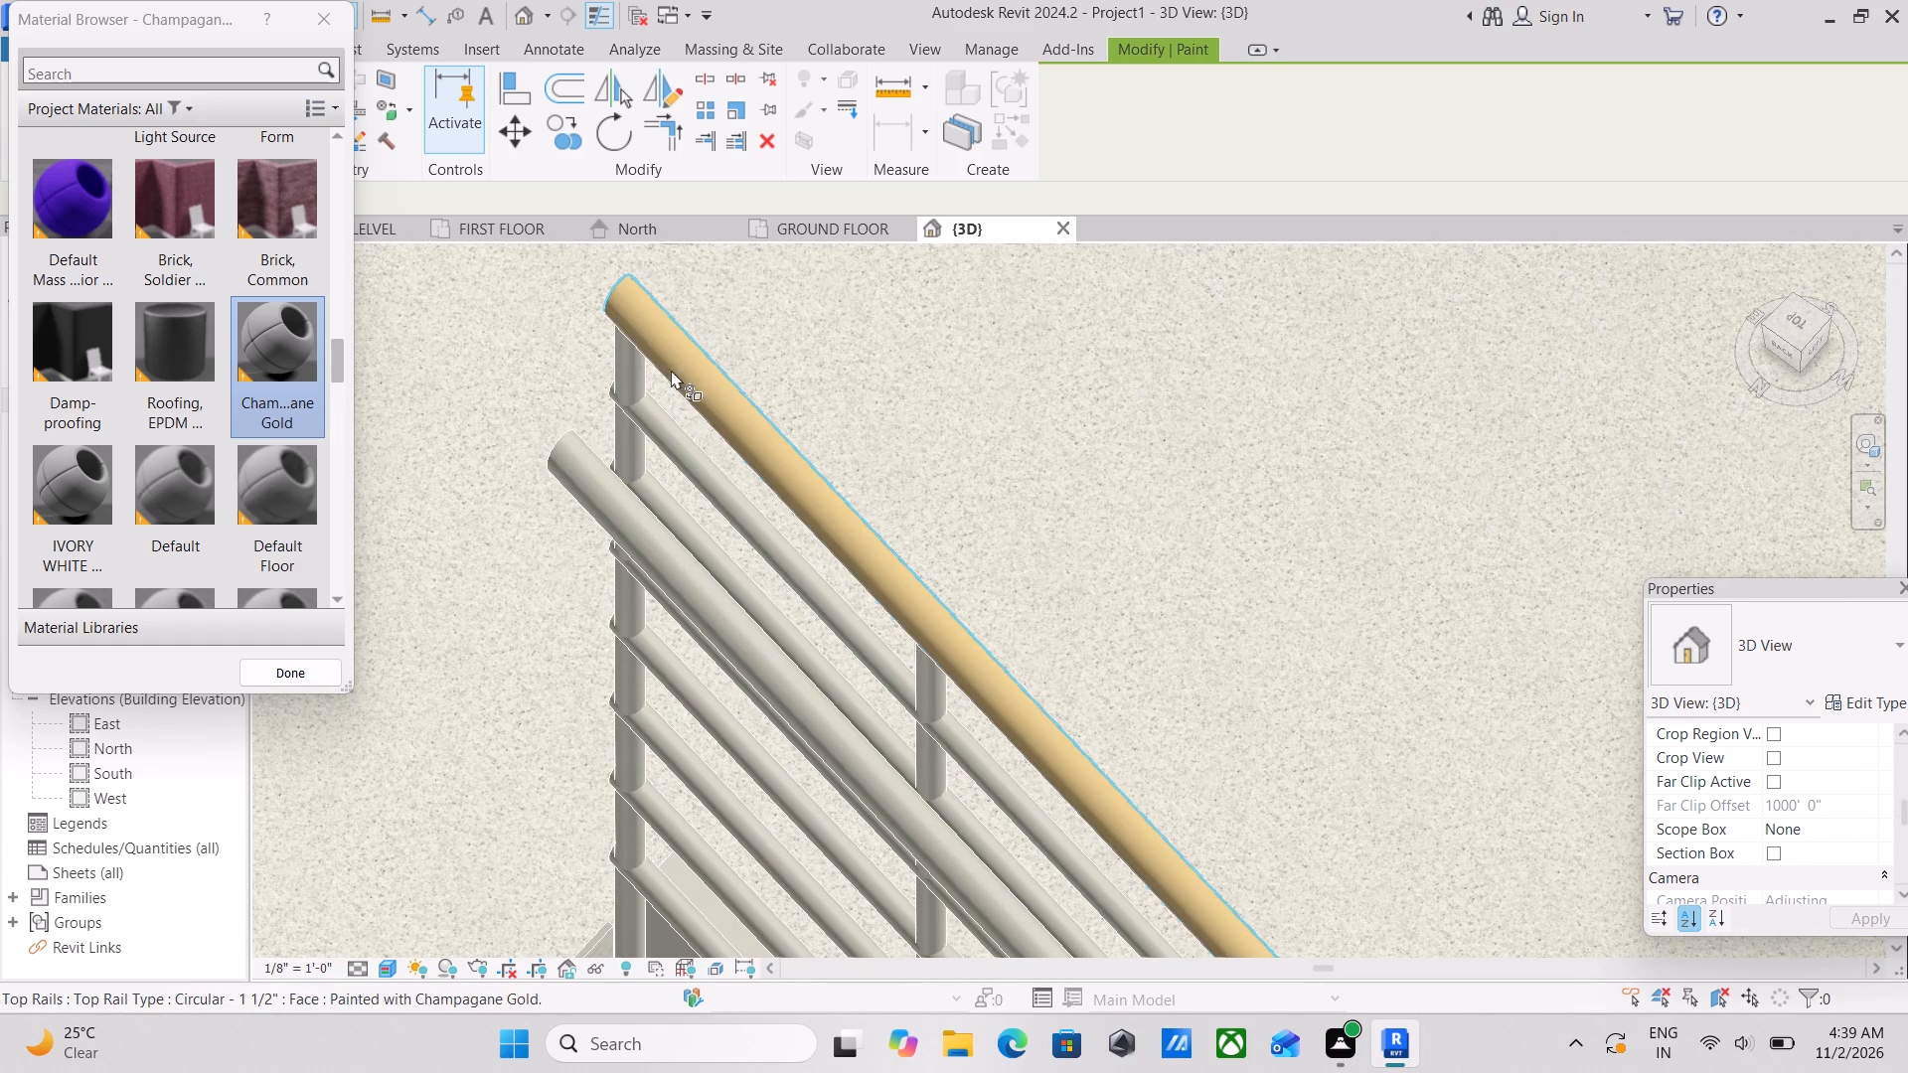
{"action": "left_click", "coordinate": [646, 415]}
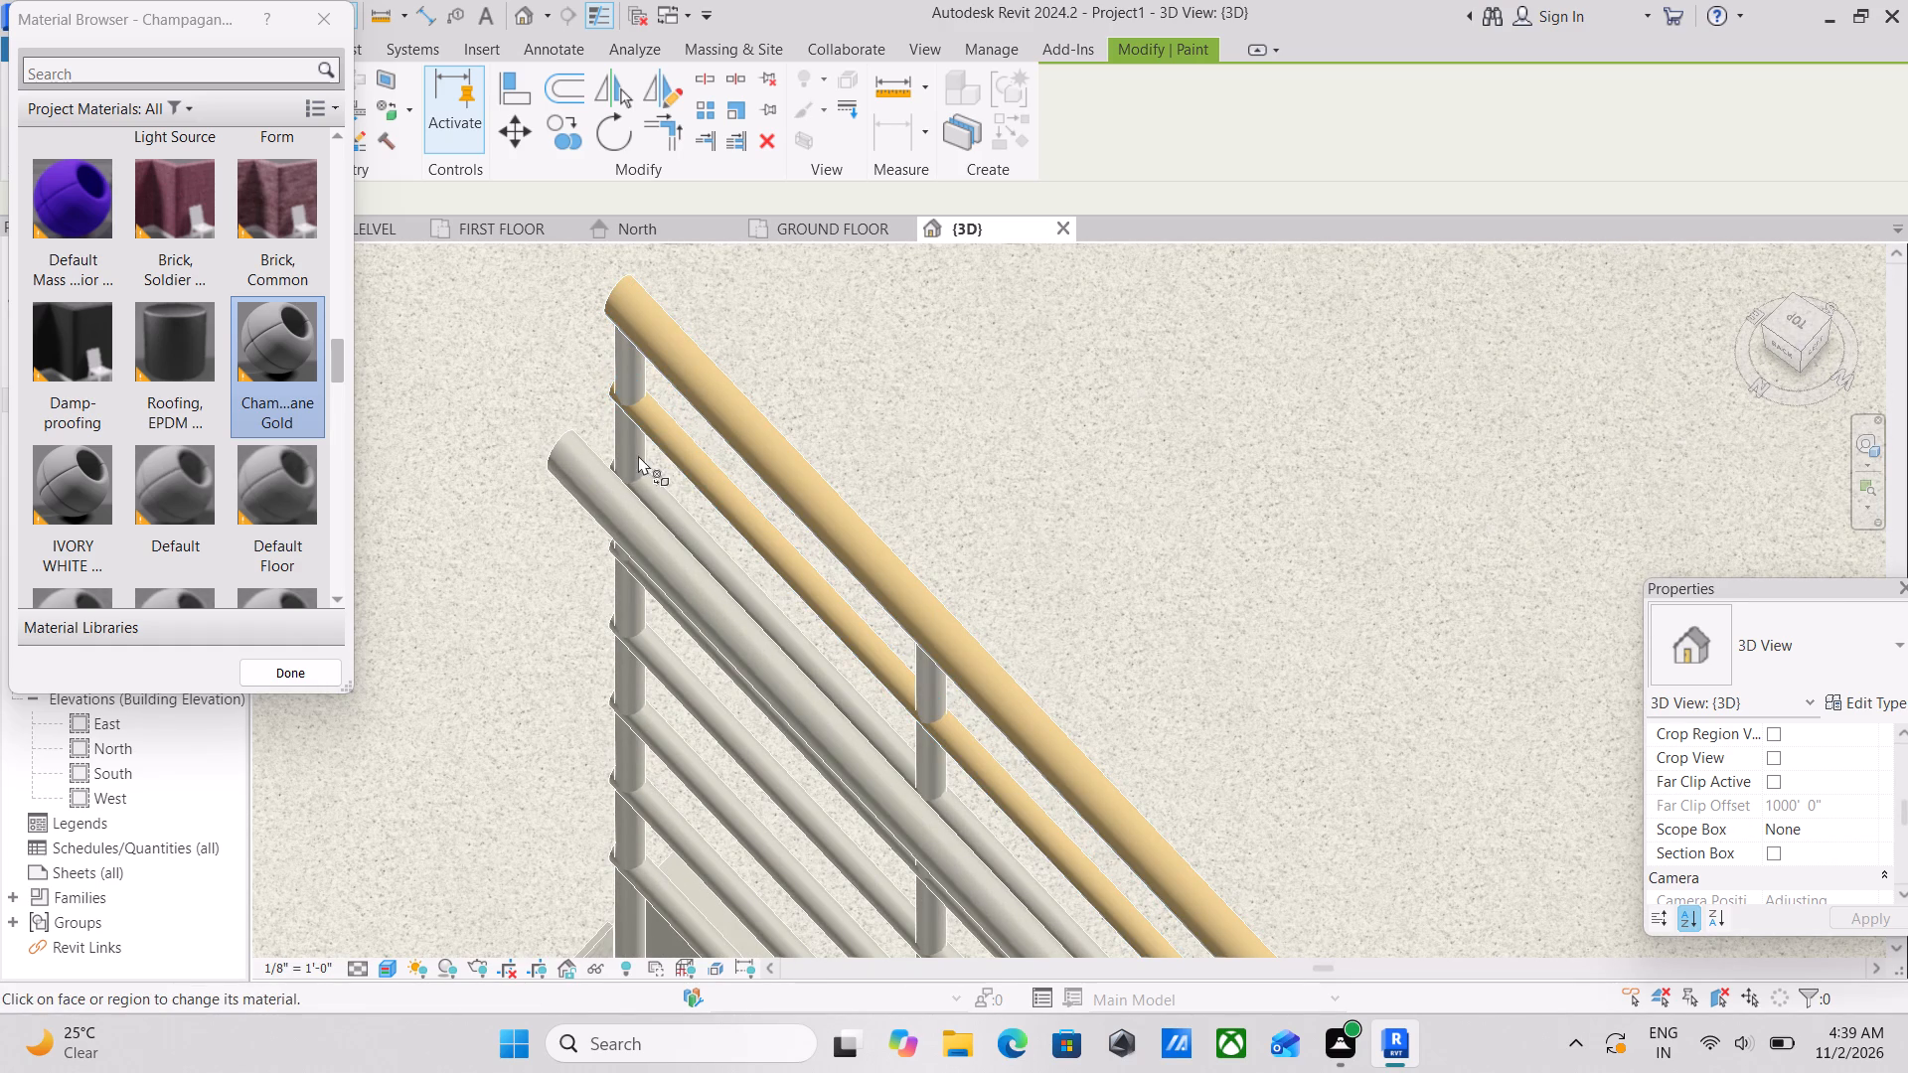
{"action": "left_click", "coordinate": [664, 504]}
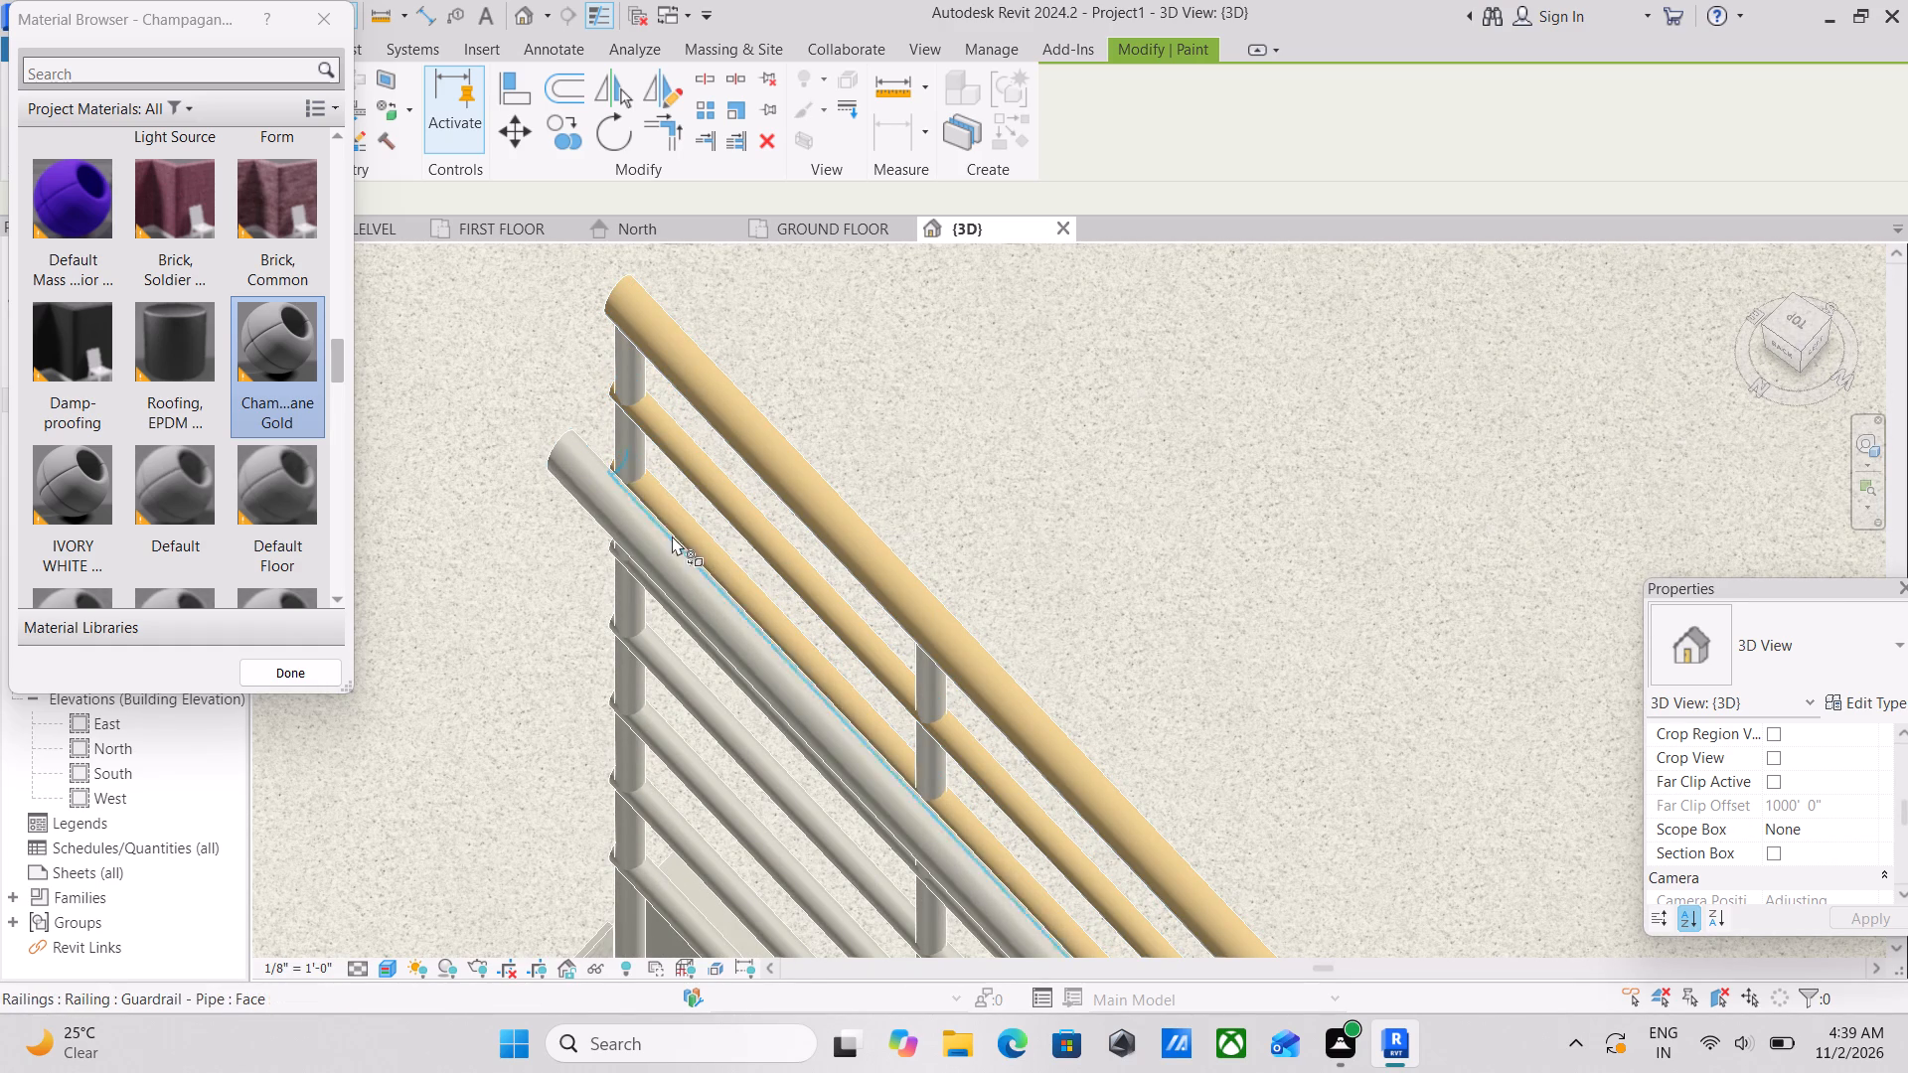
{"action": "left_click", "coordinate": [658, 546]}
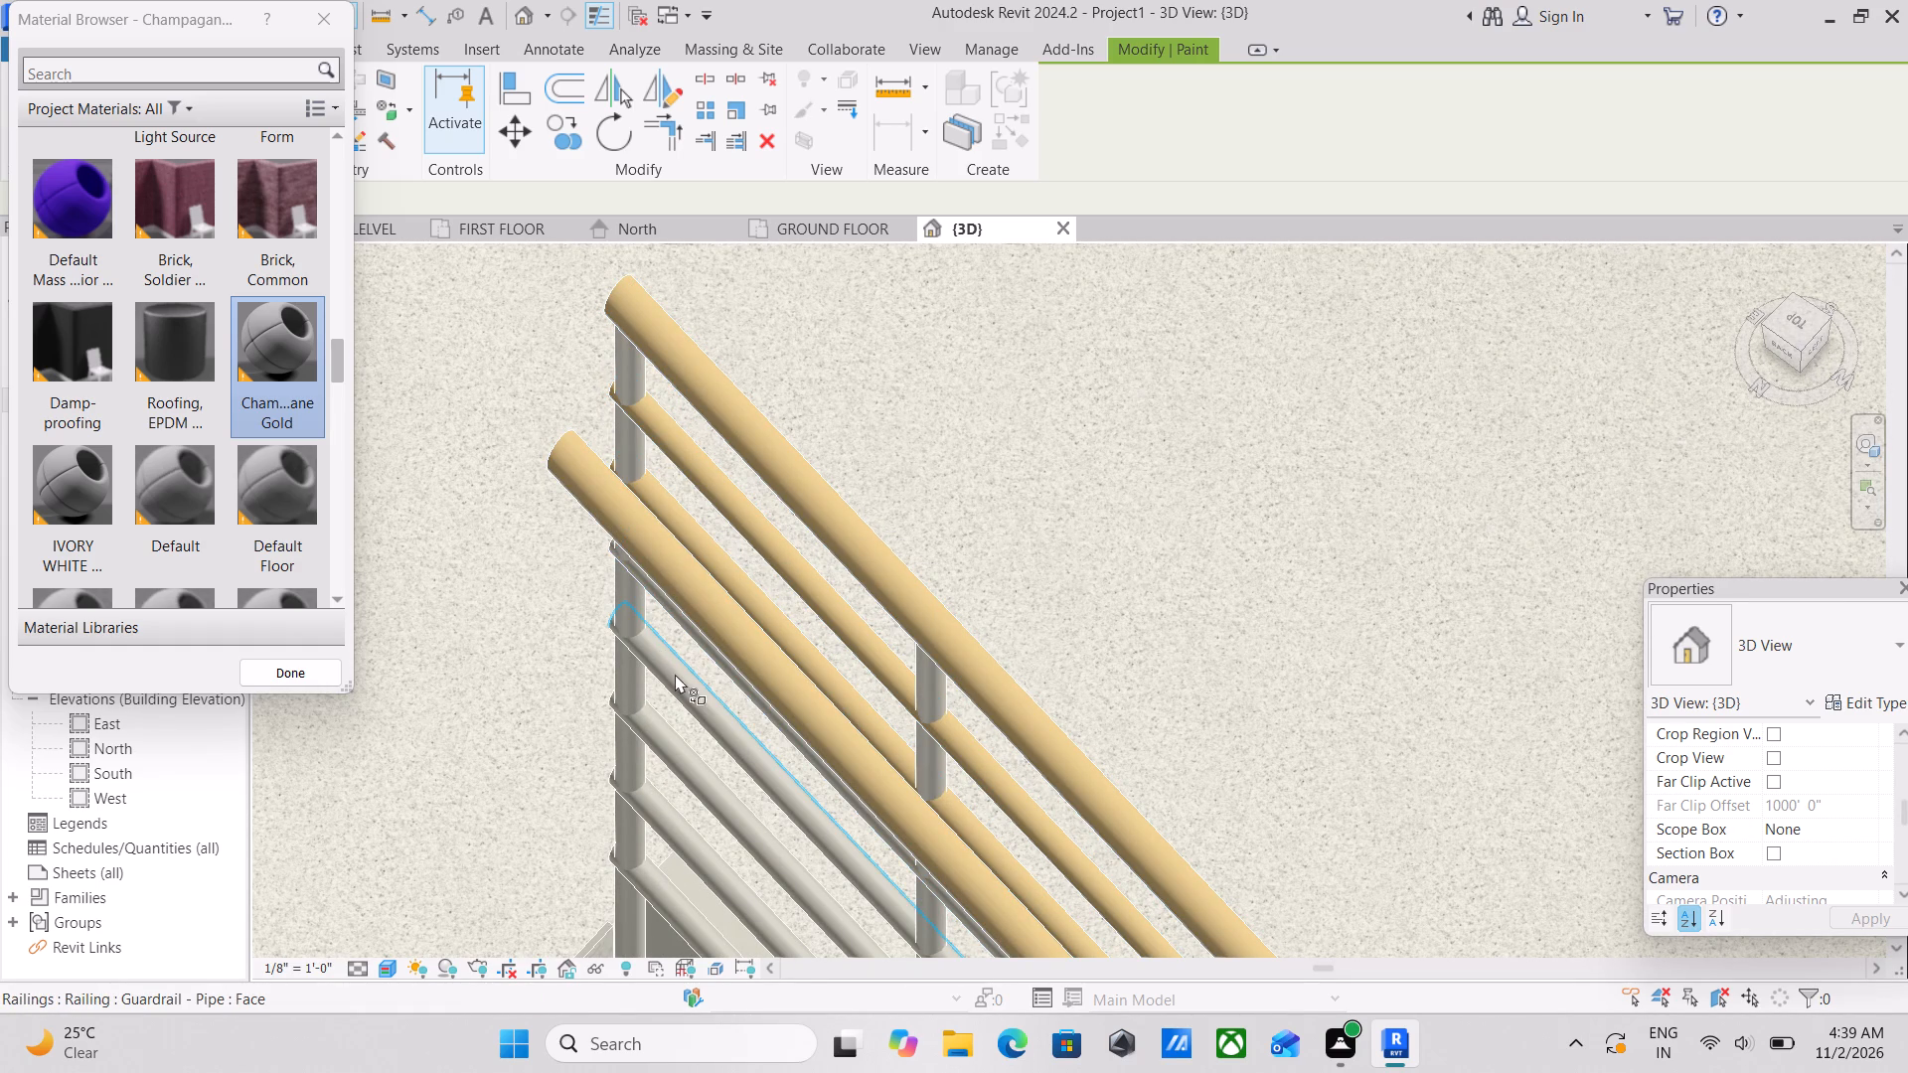
Paint the four lowest horizontal pipes of the upper flight's inner railing with Champagane Gold.
{"action": "left_click", "coordinate": [675, 674]}
{"action": "left_click", "coordinate": [694, 765]}
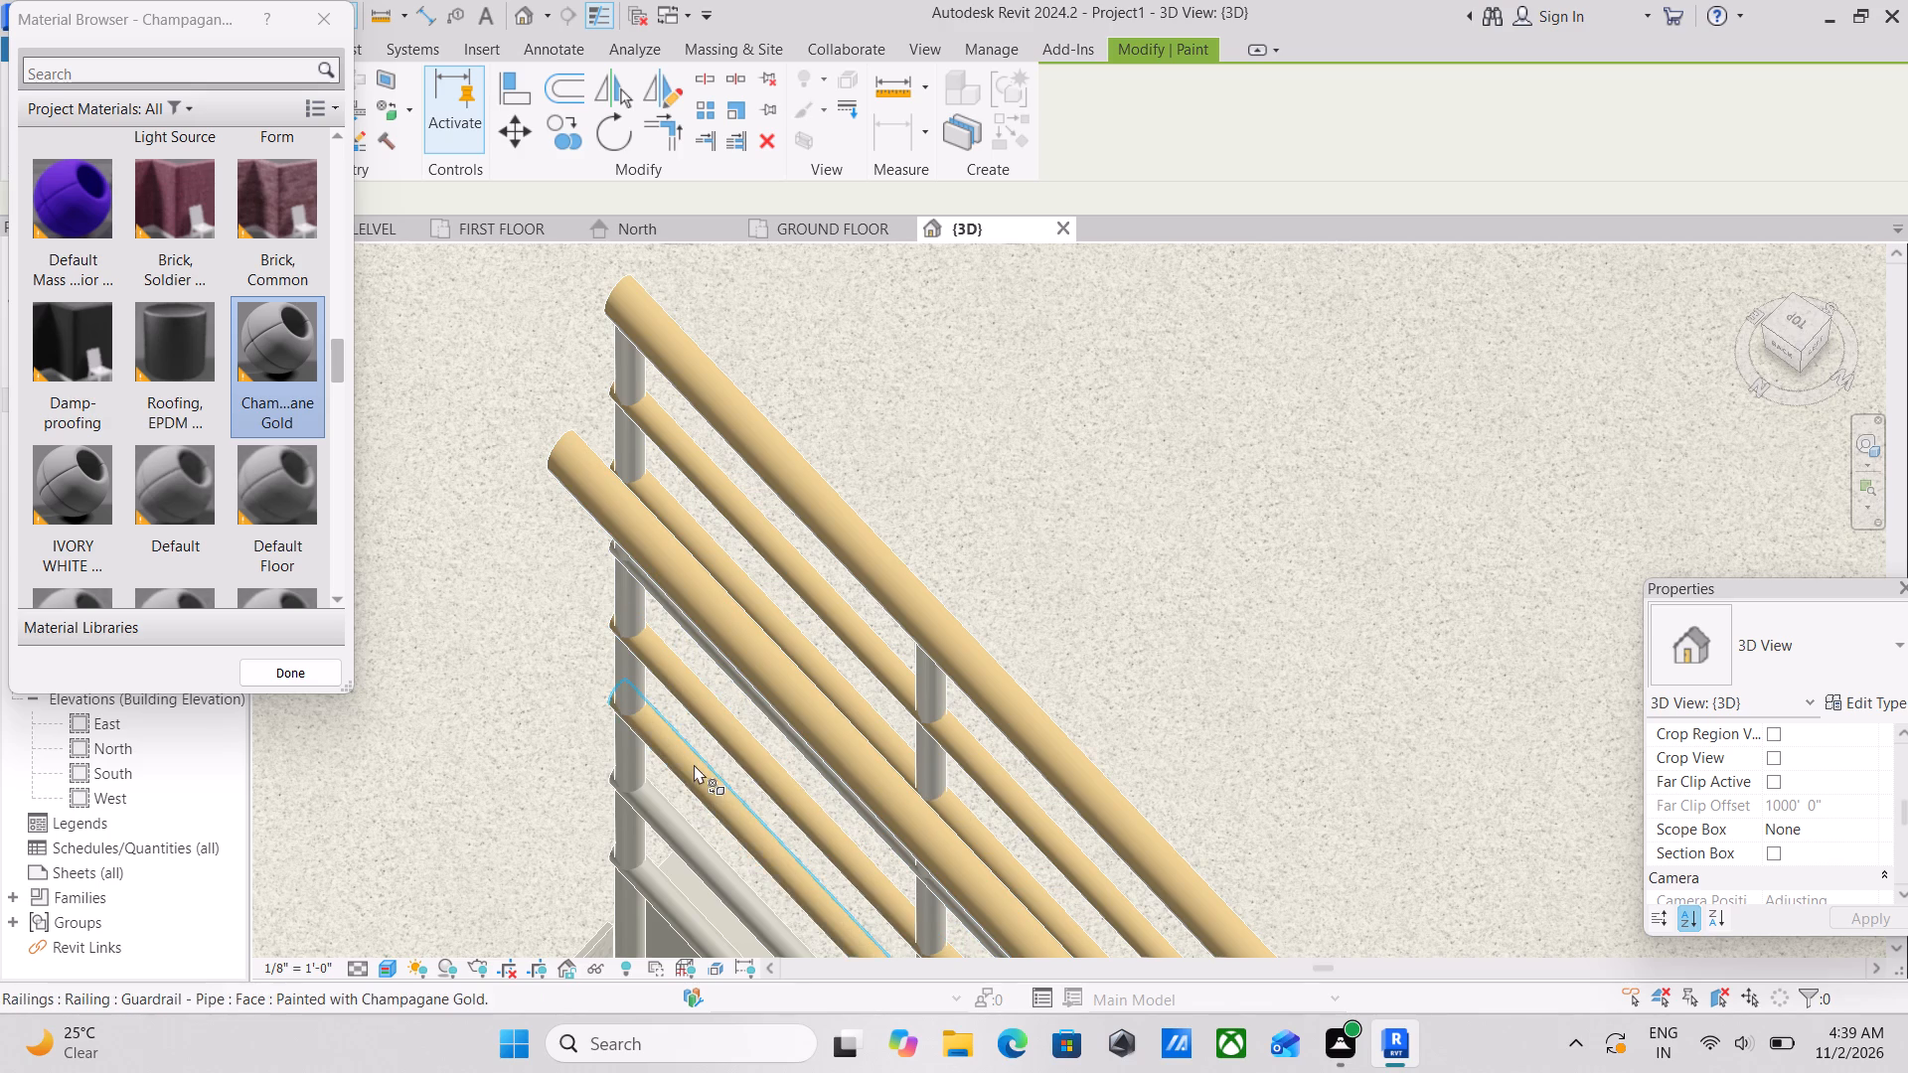
{"action": "middle_click_drag", "start_coordinate": [696, 750], "coordinate": [731, 331]}
{"action": "scroll", "coordinate": [726, 350], "scroll_direction": "down", "scroll_amount": 1}
{"action": "scroll", "coordinate": [735, 426], "scroll_direction": "up", "scroll_amount": 3}
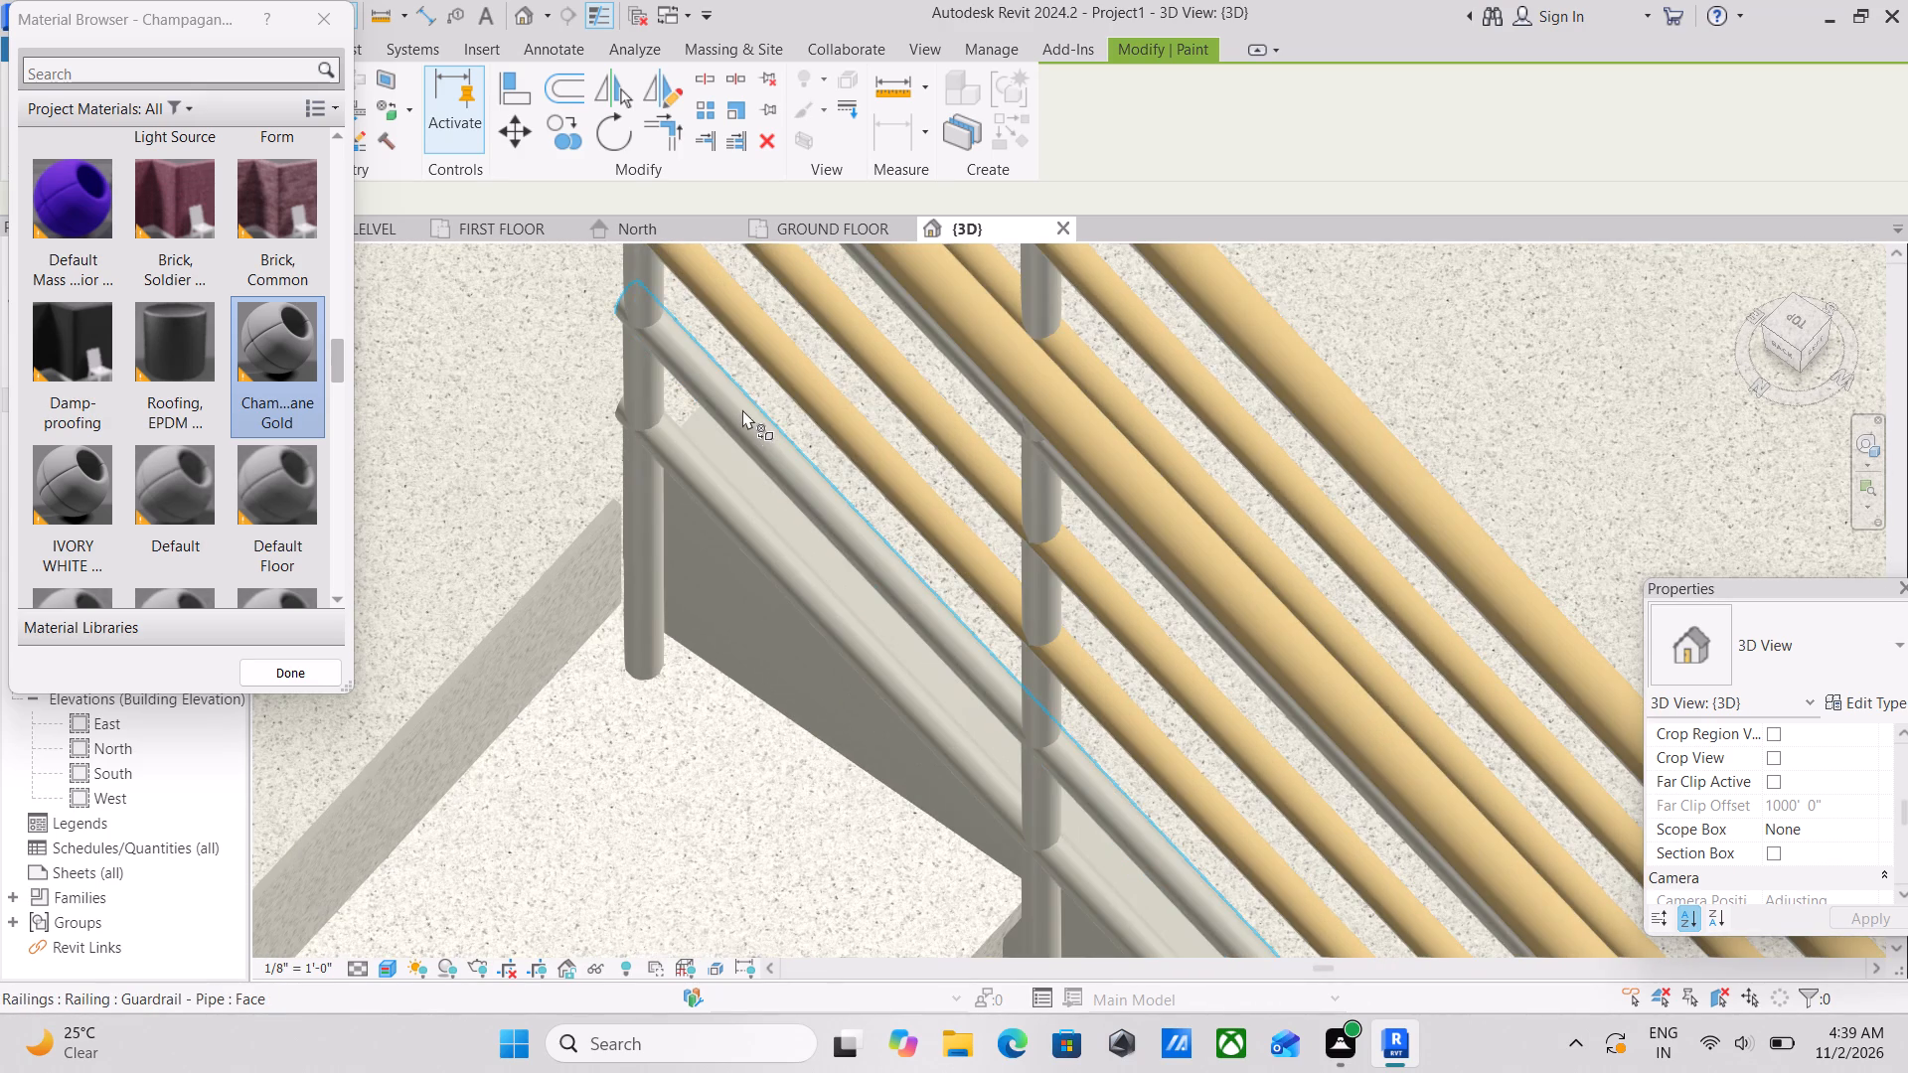
{"action": "left_click", "coordinate": [742, 409]}
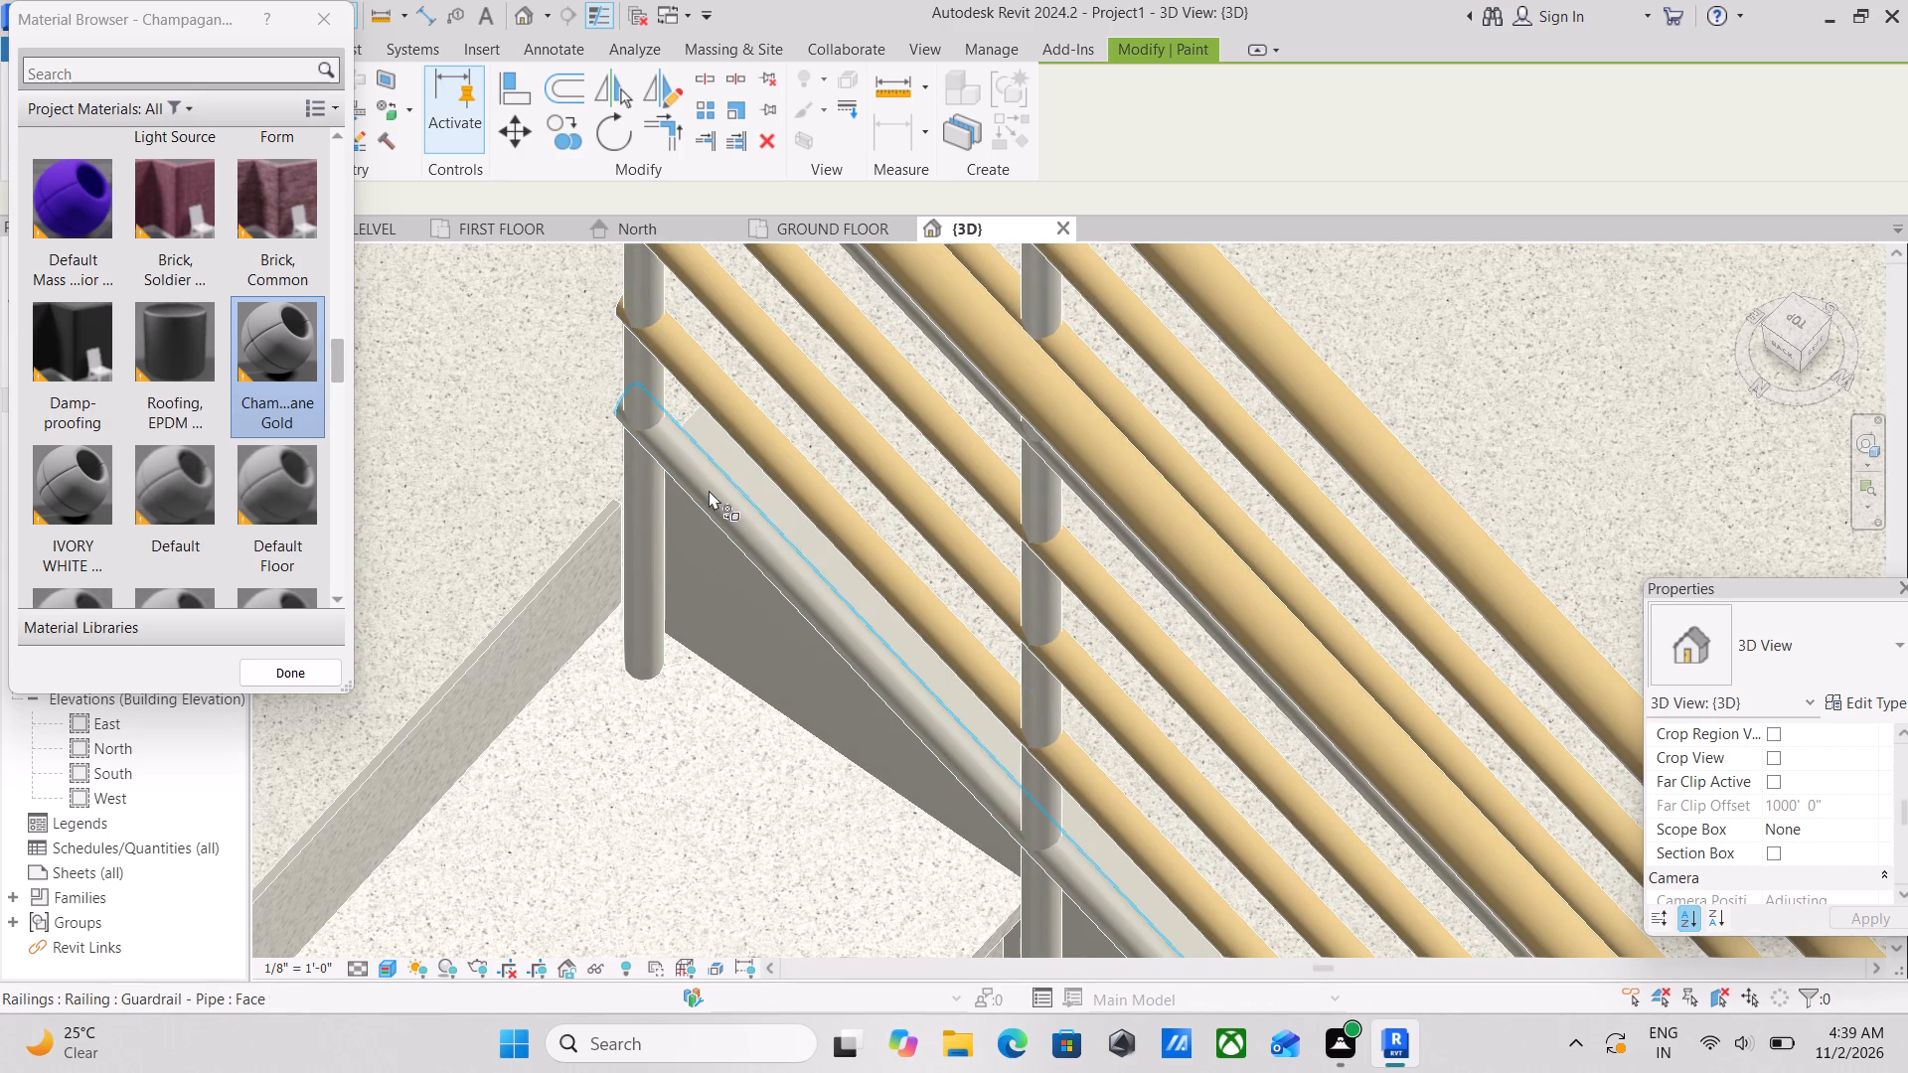
{"action": "left_click", "coordinate": [709, 490]}
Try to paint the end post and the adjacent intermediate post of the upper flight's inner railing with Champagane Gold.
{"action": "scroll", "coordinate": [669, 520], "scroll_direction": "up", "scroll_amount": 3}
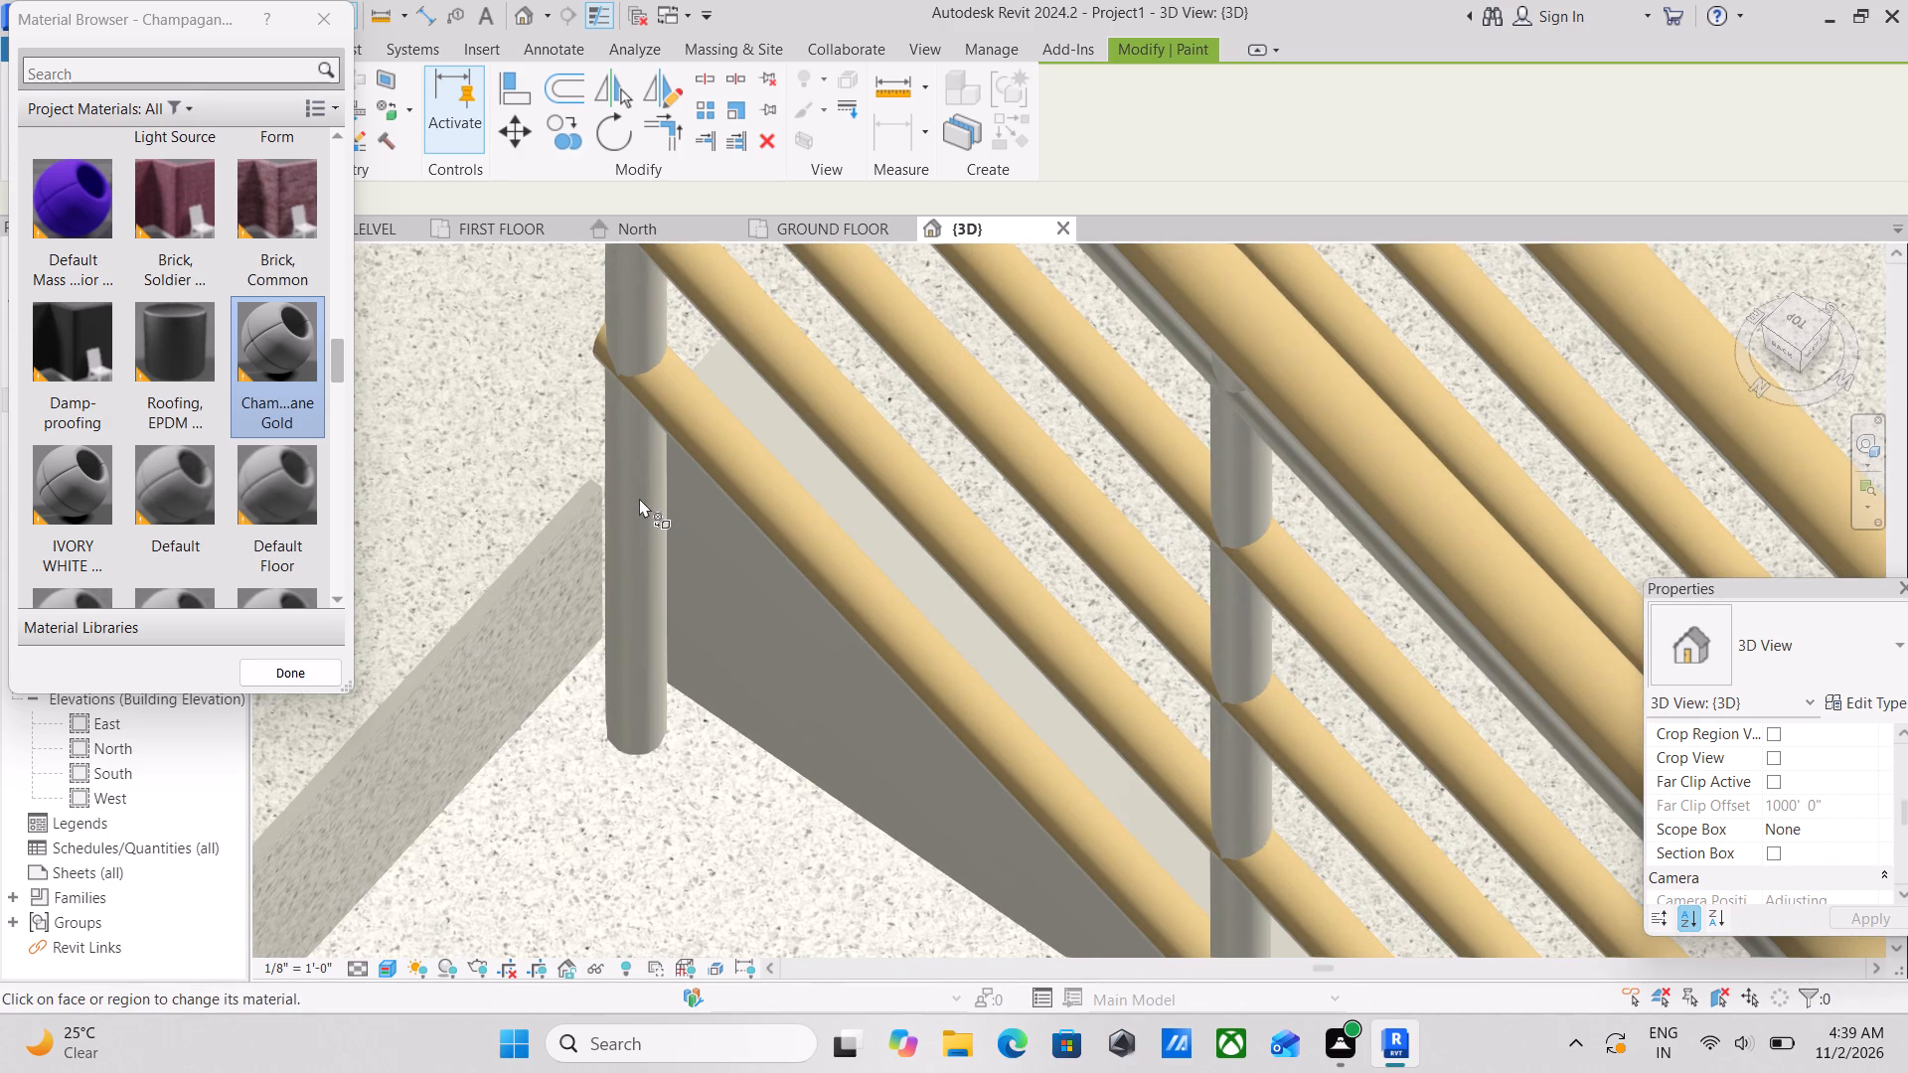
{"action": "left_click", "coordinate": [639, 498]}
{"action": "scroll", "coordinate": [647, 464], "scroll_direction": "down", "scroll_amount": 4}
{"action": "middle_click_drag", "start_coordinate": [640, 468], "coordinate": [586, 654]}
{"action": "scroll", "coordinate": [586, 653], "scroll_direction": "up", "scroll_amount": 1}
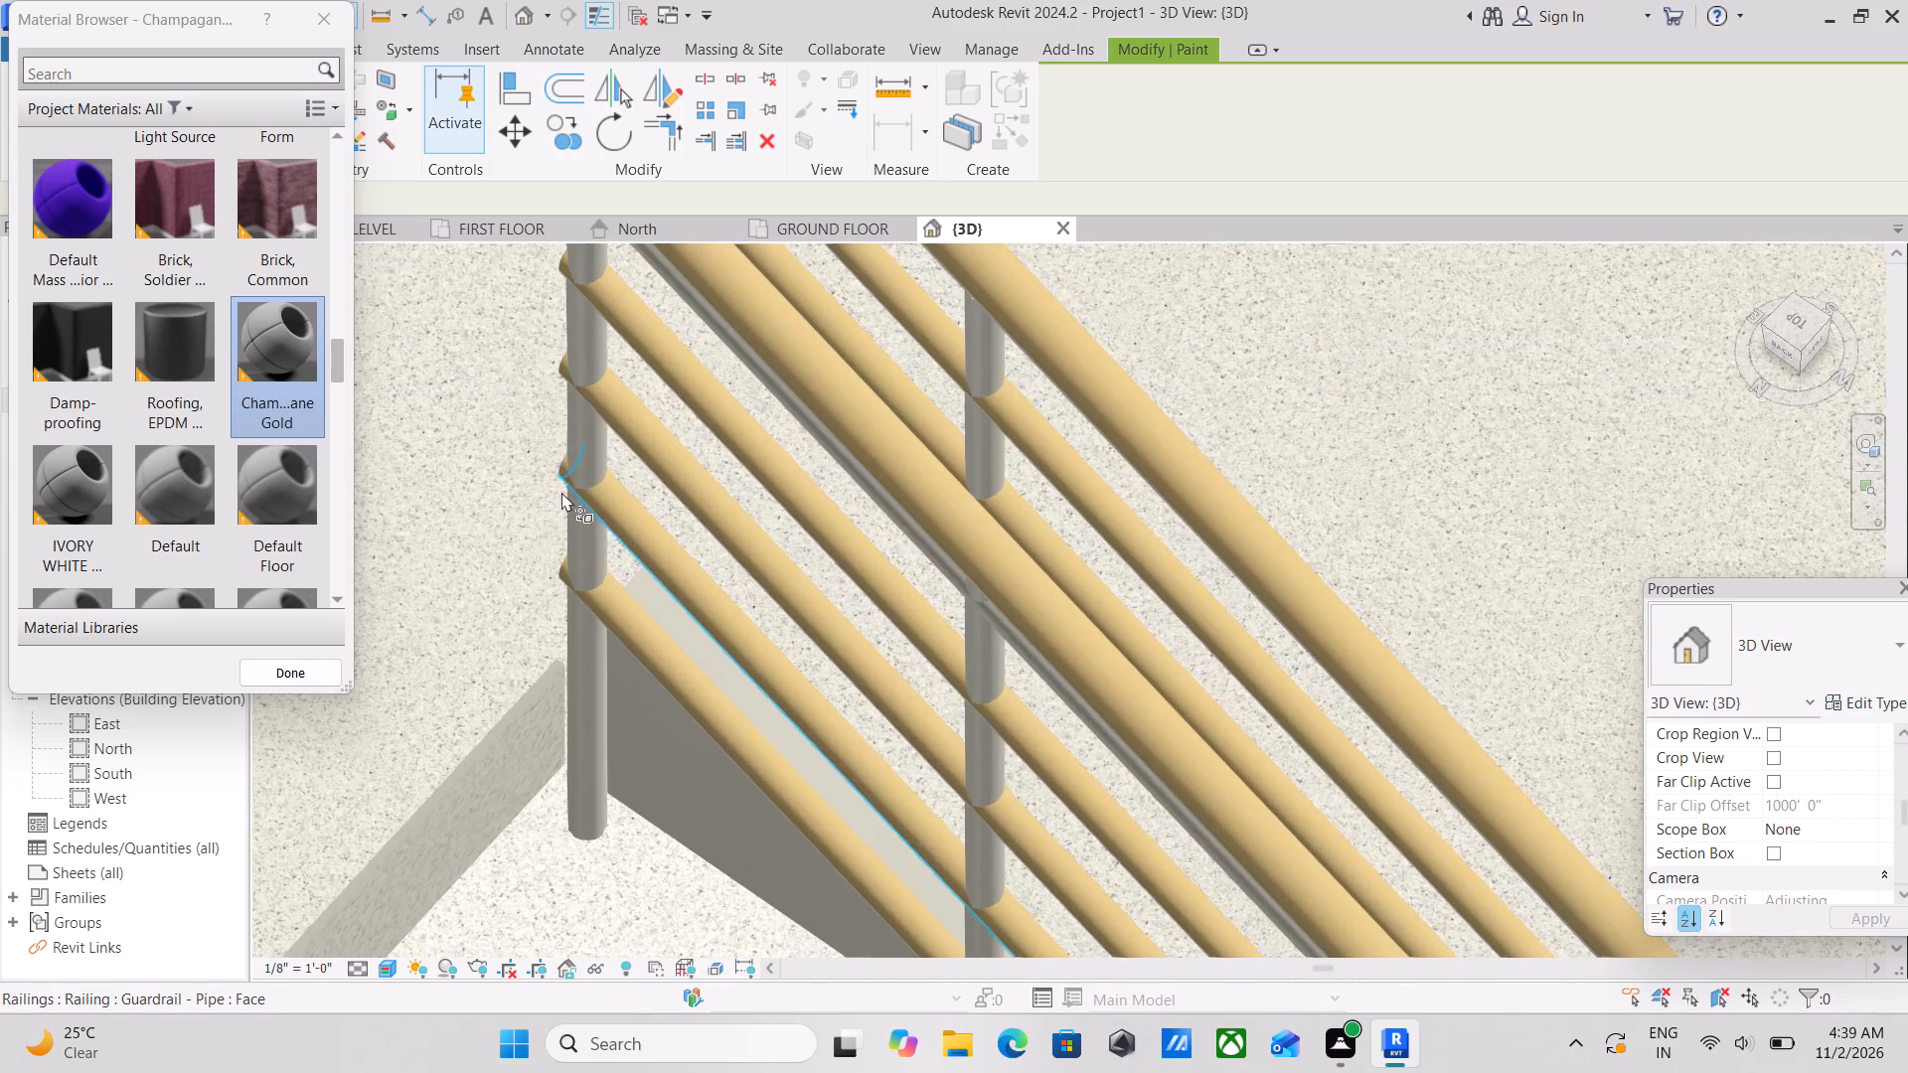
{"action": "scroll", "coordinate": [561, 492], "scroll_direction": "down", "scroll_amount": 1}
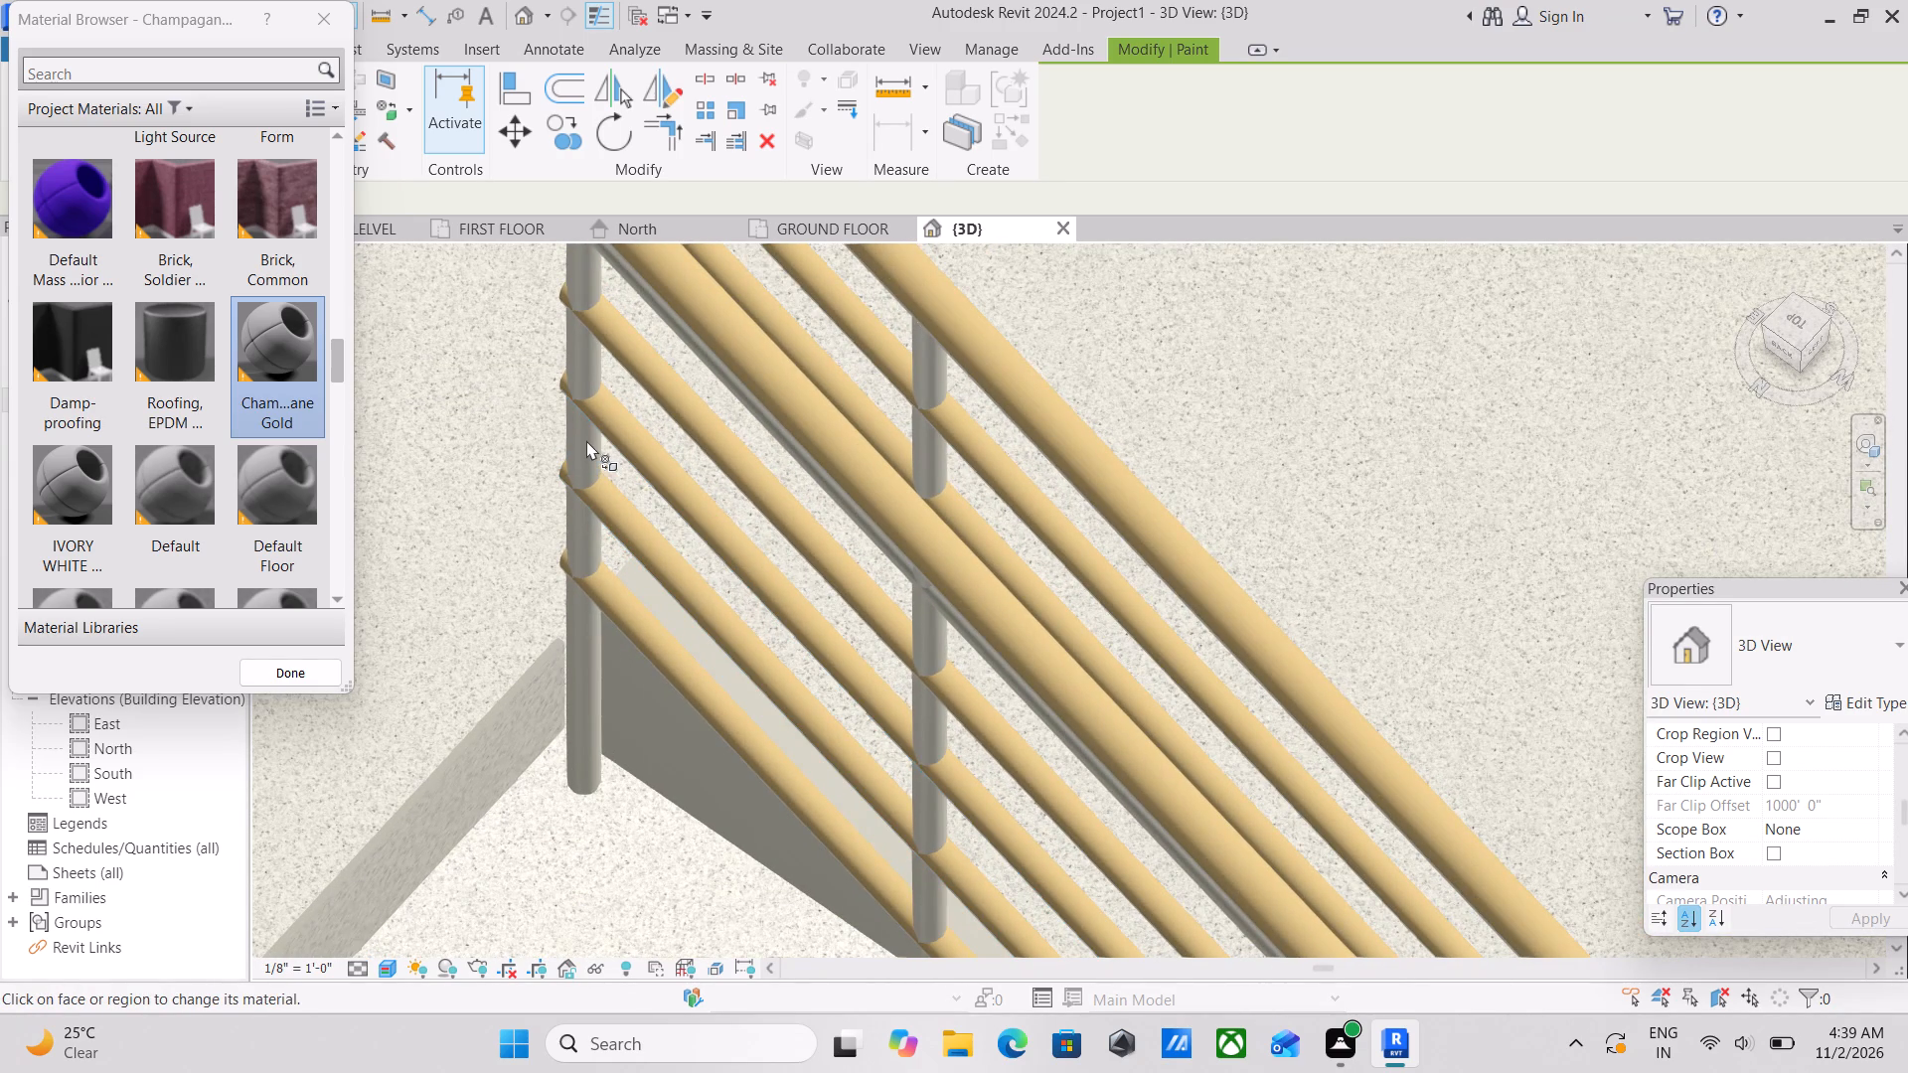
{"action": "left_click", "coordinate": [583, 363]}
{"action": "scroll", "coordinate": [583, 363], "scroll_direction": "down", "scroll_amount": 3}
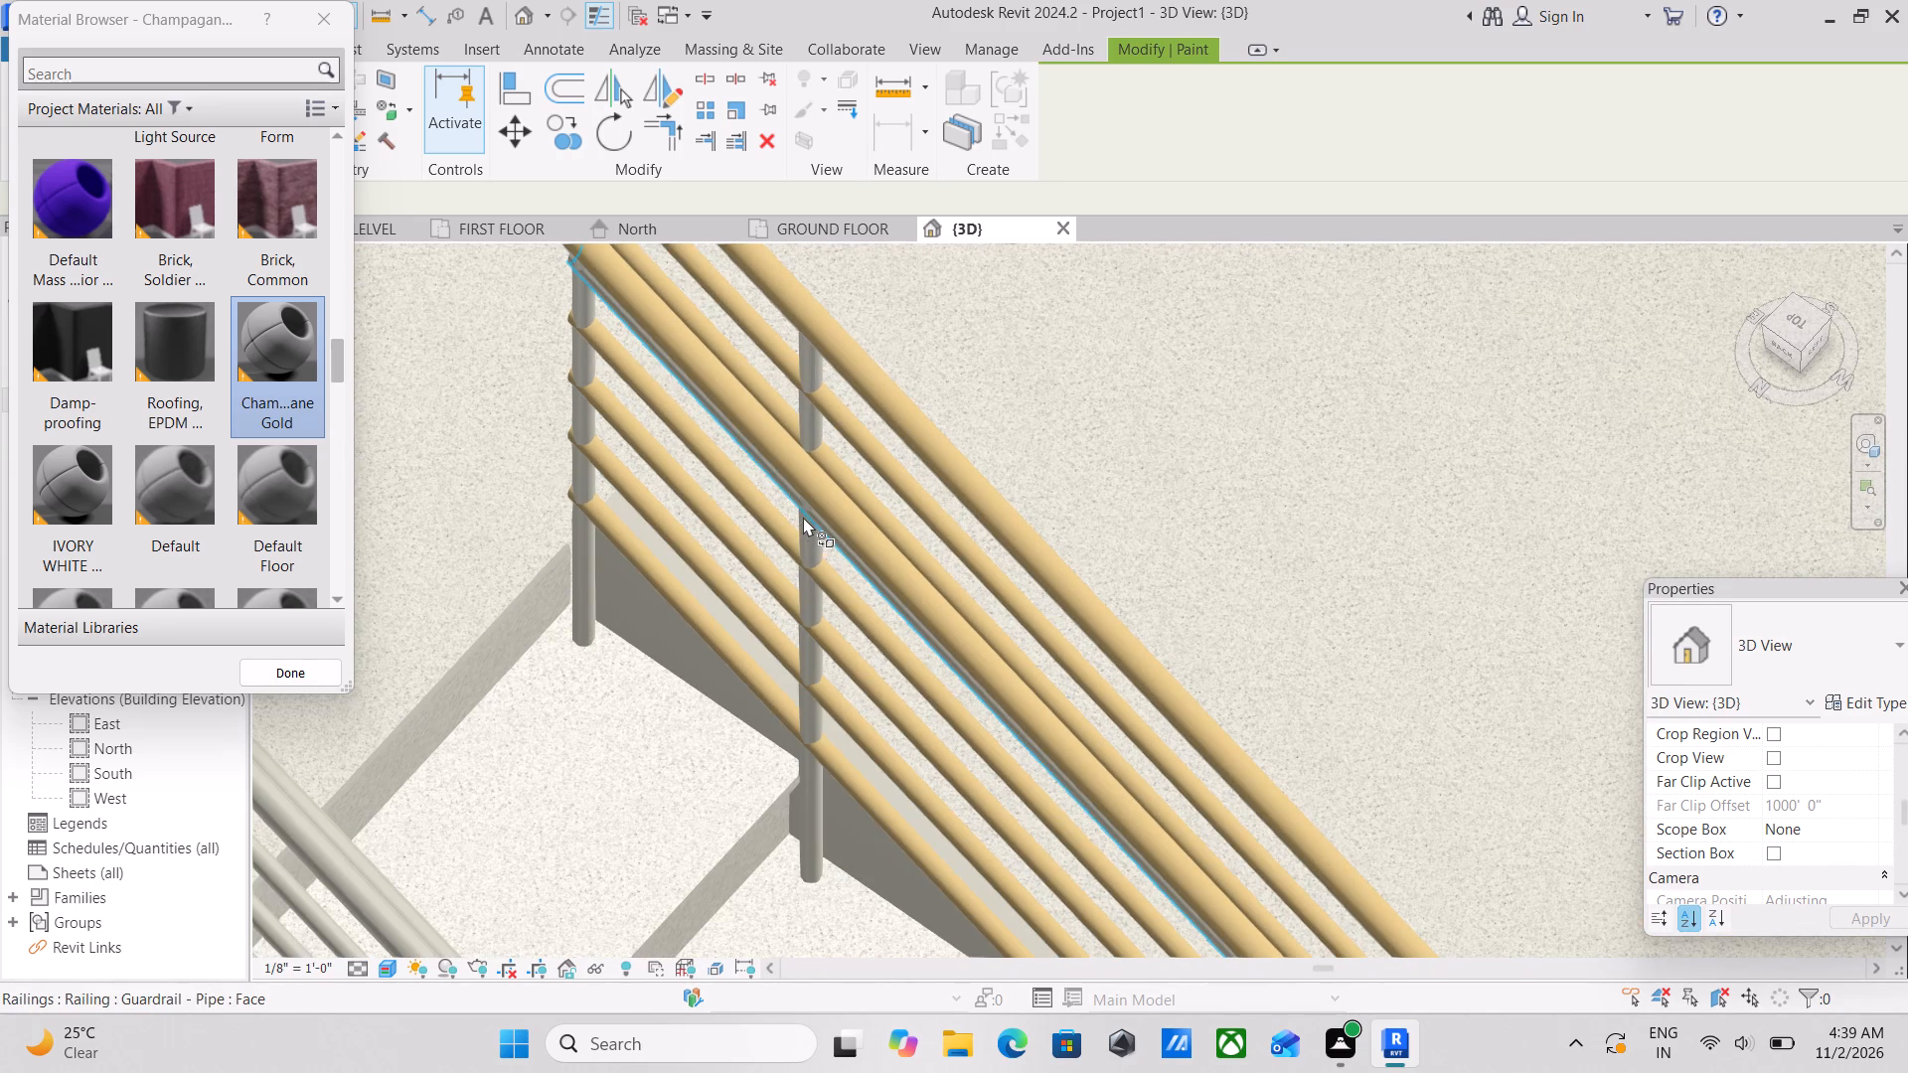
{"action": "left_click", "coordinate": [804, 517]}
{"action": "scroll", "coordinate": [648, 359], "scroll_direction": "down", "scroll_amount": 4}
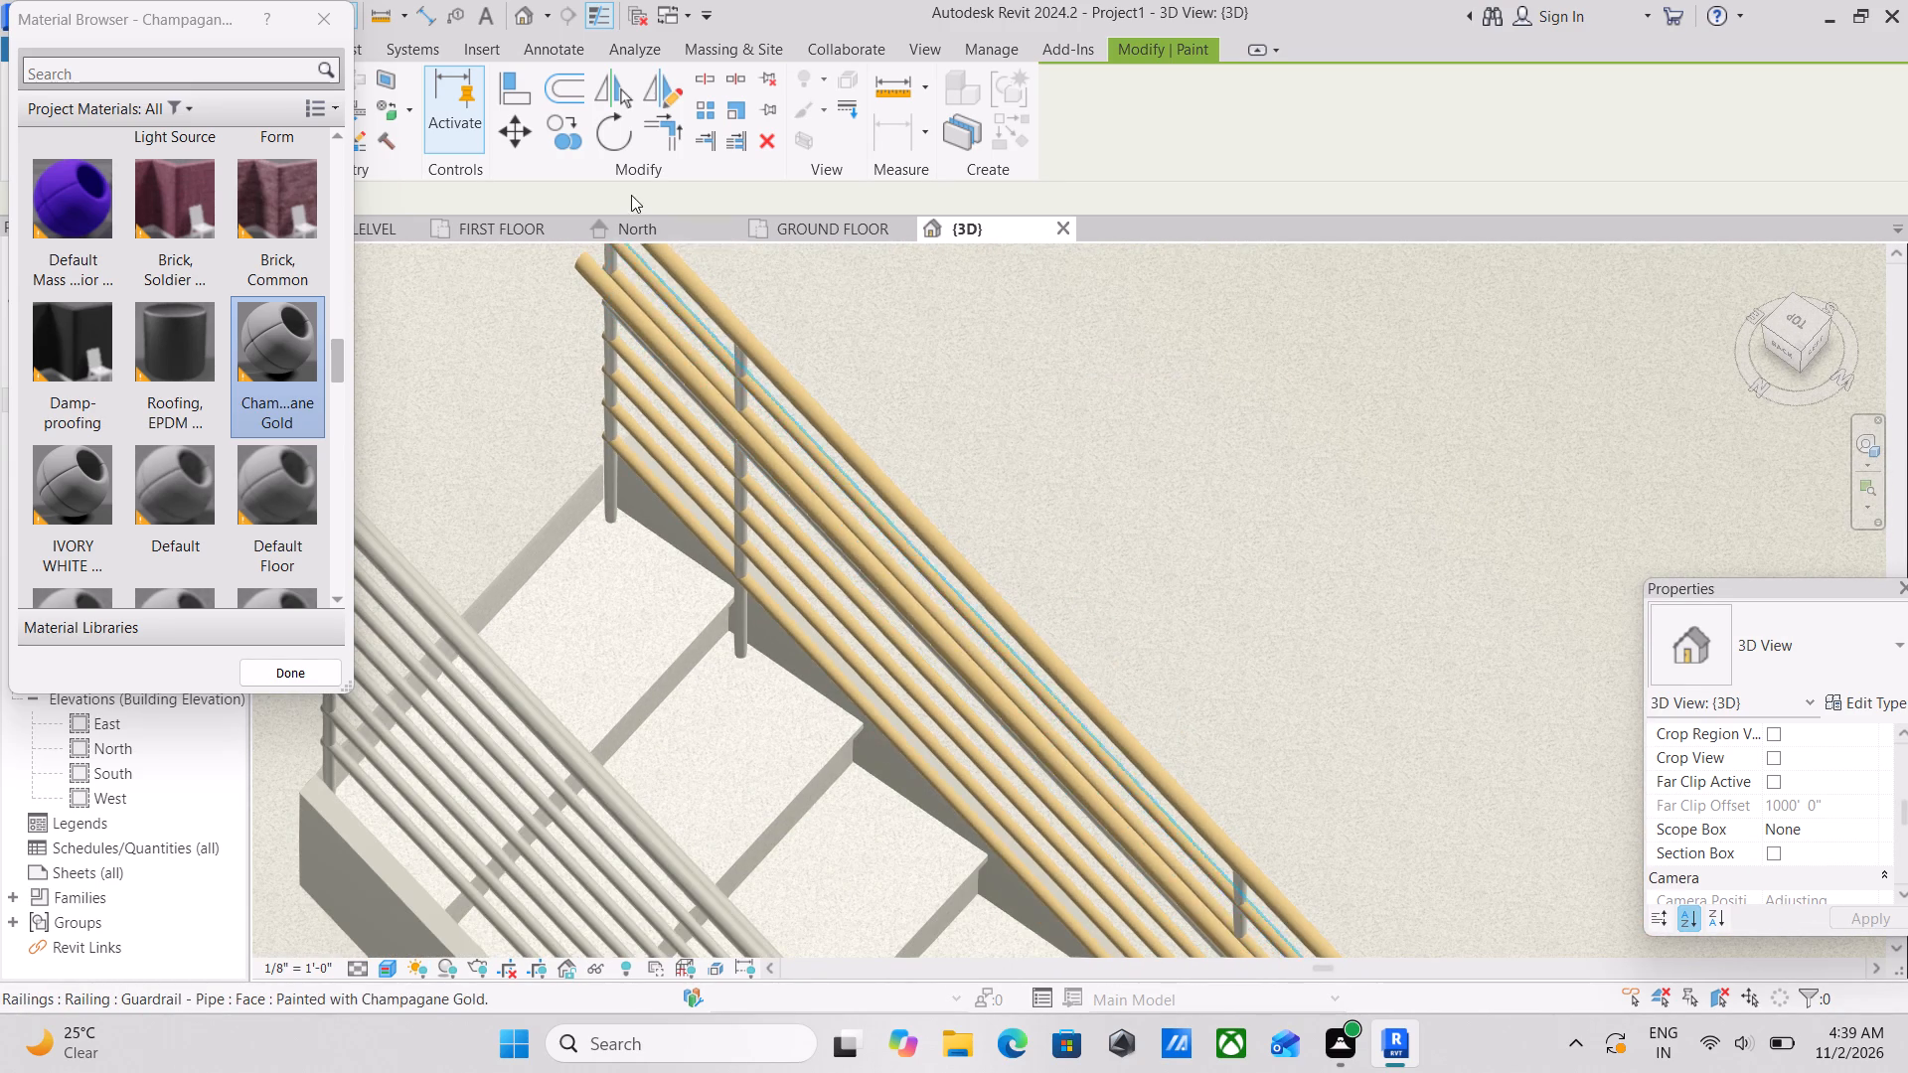
Paint the end face of the second pipe below the inner railing's top rail with Champagane Gold, and try the end post beside it.
{"action": "middle_click_drag", "start_coordinate": [607, 264], "coordinate": [601, 387]}
{"action": "scroll", "coordinate": [601, 387], "scroll_direction": "up", "scroll_amount": 6}
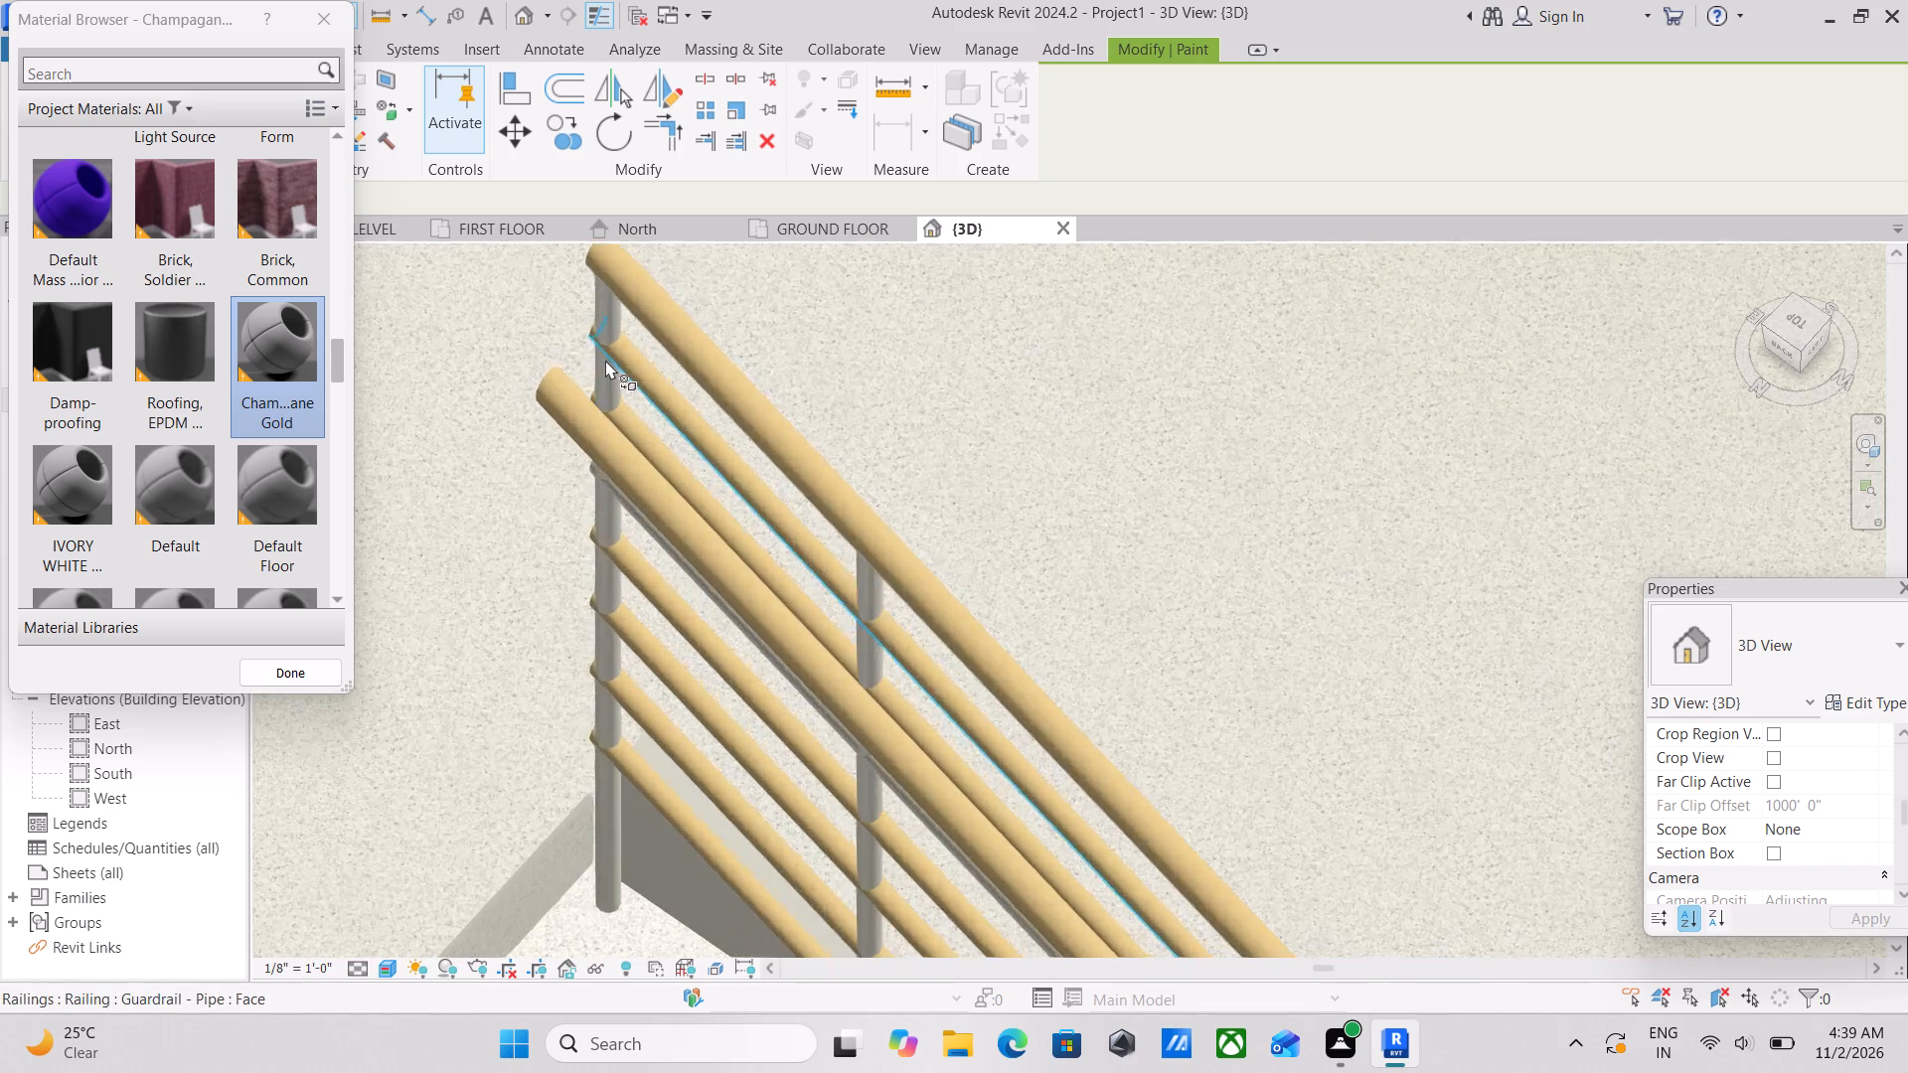
{"action": "scroll", "coordinate": [605, 360], "scroll_direction": "up", "scroll_amount": 7}
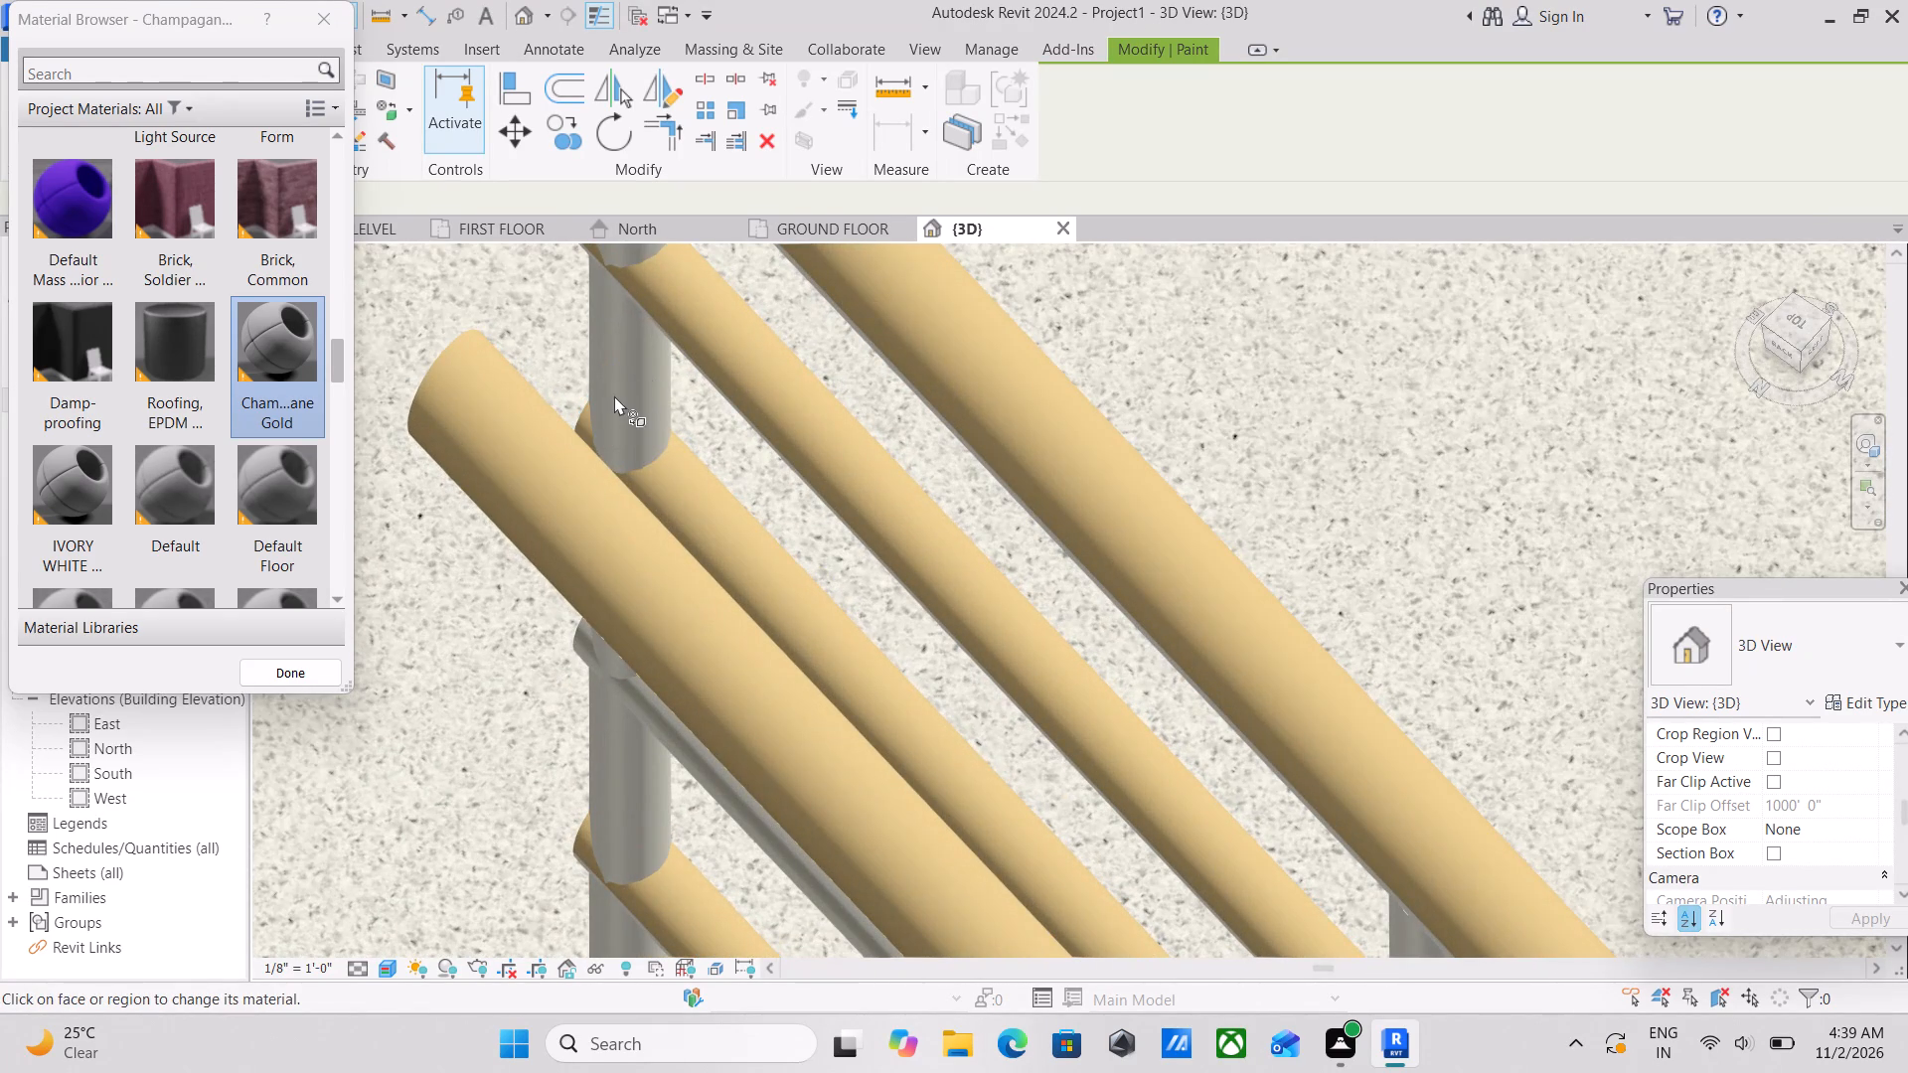
{"action": "left_click", "coordinate": [581, 401]}
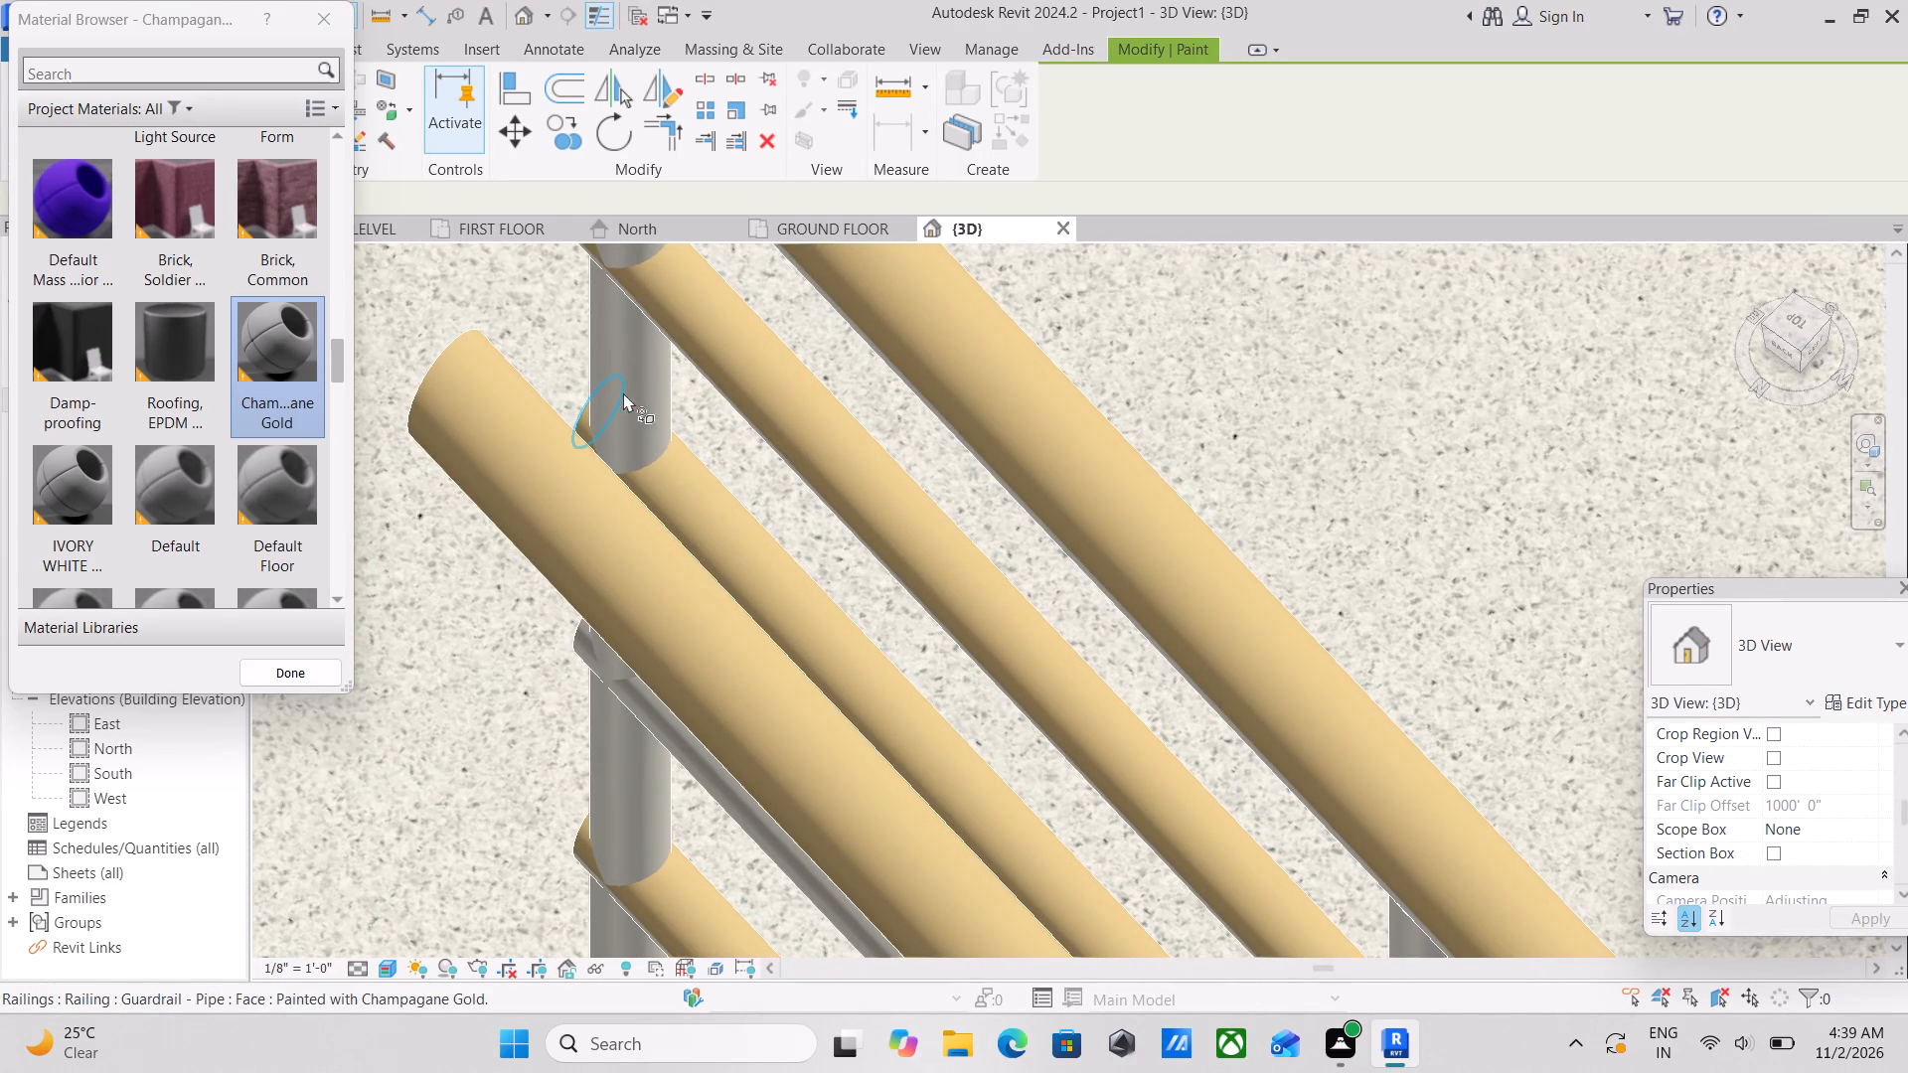
{"action": "left_click", "coordinate": [645, 395]}
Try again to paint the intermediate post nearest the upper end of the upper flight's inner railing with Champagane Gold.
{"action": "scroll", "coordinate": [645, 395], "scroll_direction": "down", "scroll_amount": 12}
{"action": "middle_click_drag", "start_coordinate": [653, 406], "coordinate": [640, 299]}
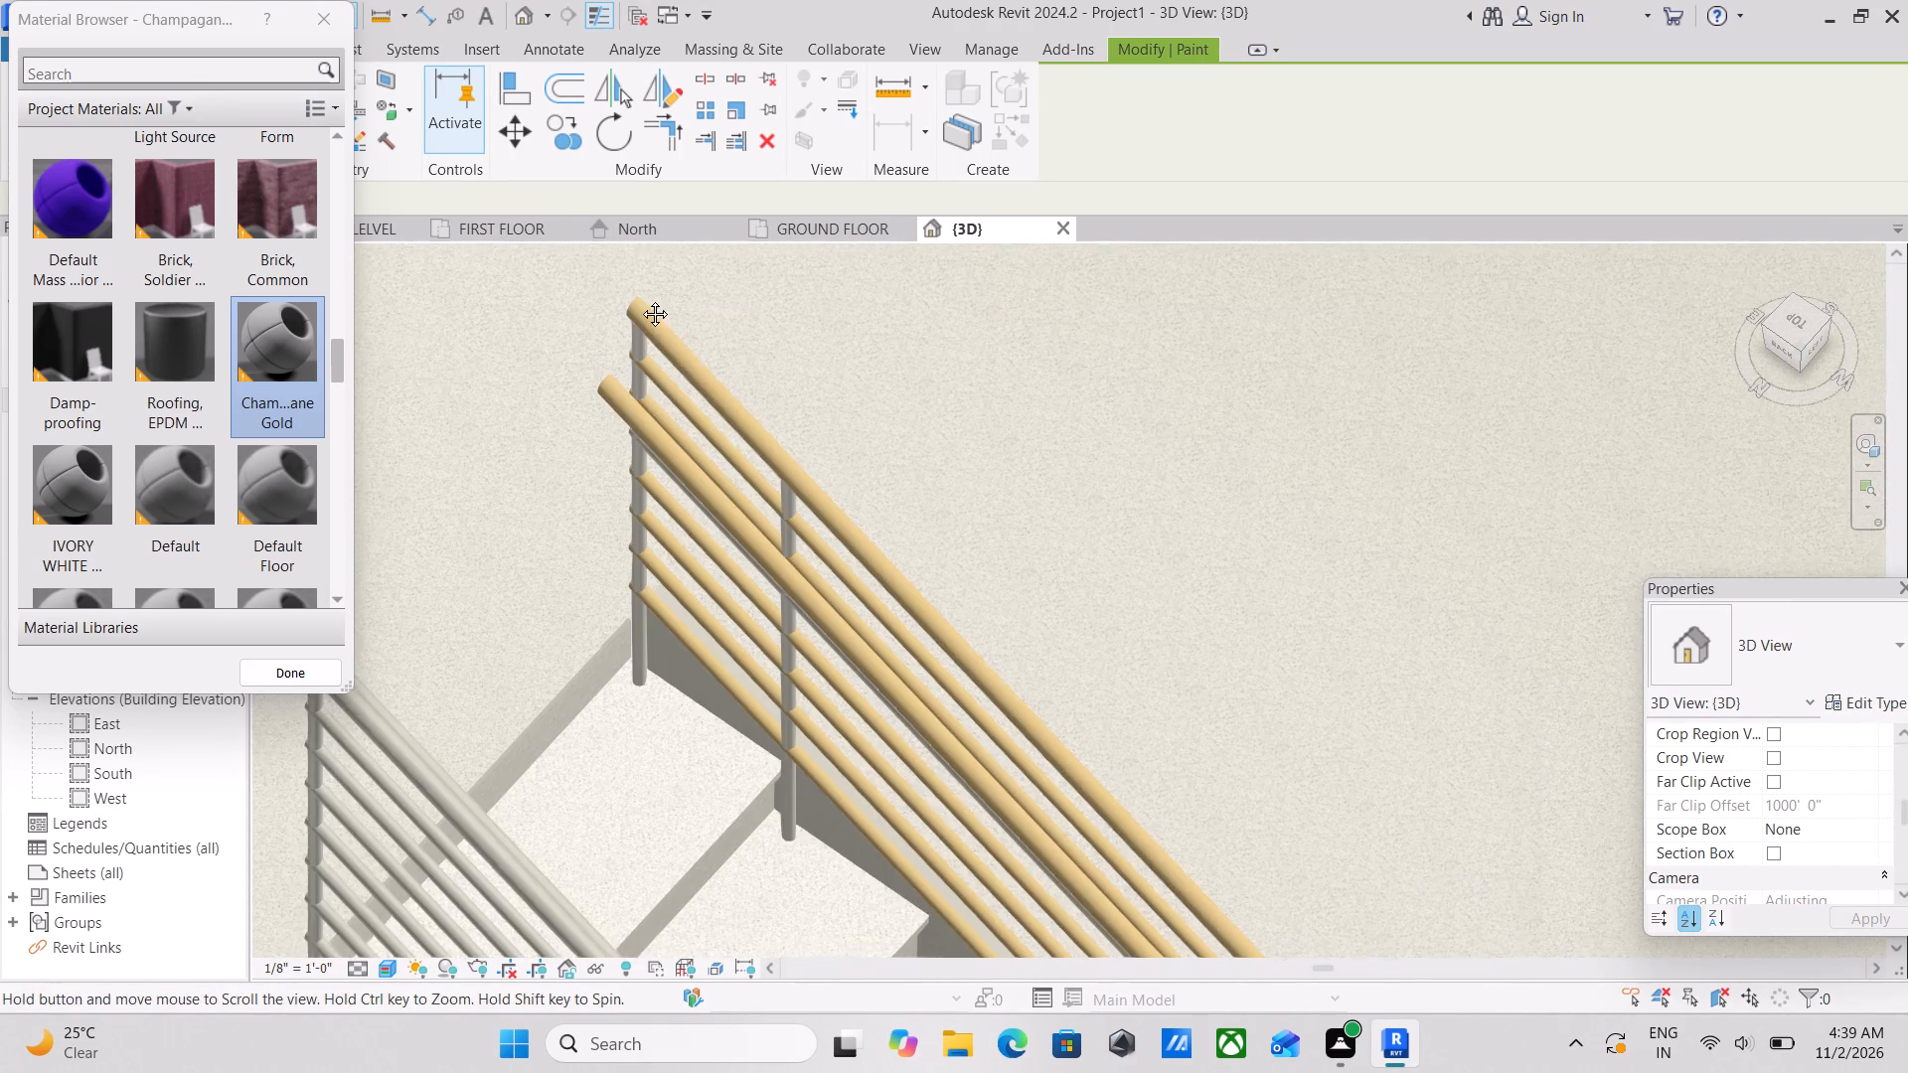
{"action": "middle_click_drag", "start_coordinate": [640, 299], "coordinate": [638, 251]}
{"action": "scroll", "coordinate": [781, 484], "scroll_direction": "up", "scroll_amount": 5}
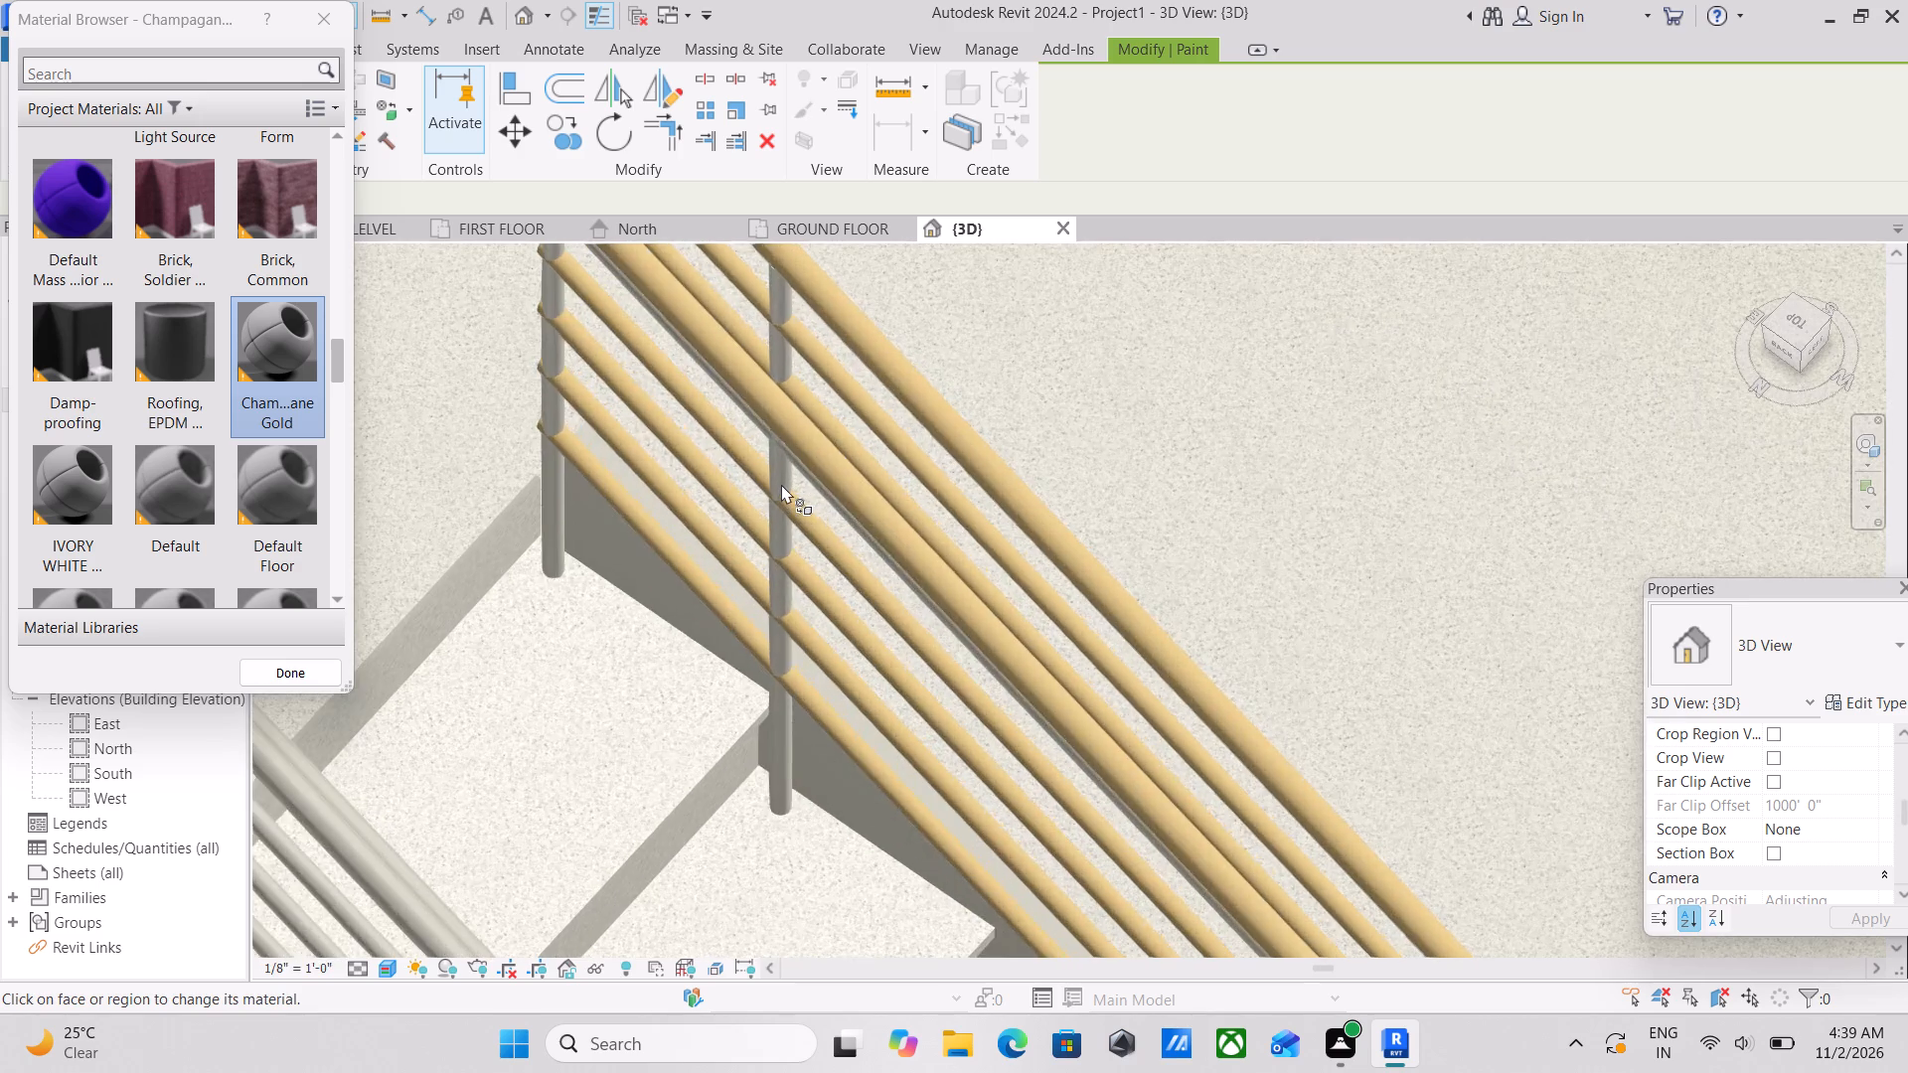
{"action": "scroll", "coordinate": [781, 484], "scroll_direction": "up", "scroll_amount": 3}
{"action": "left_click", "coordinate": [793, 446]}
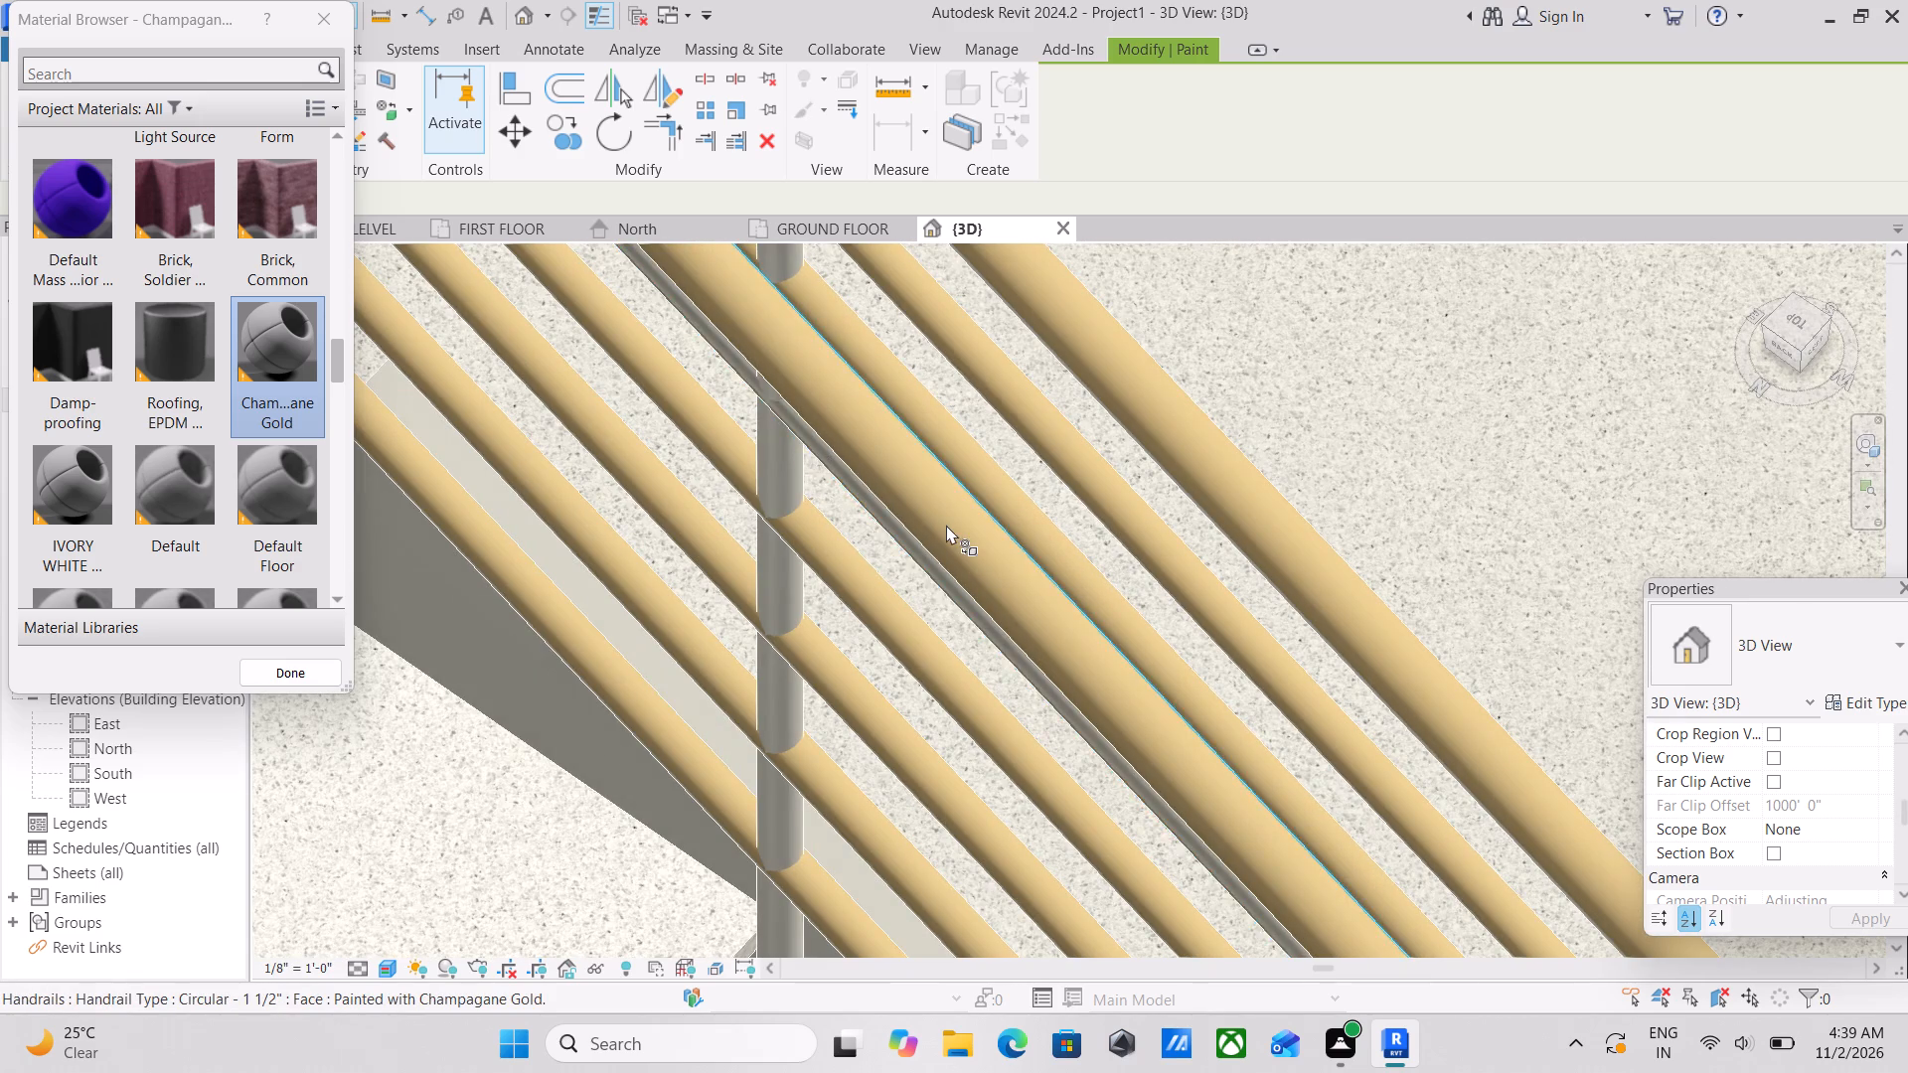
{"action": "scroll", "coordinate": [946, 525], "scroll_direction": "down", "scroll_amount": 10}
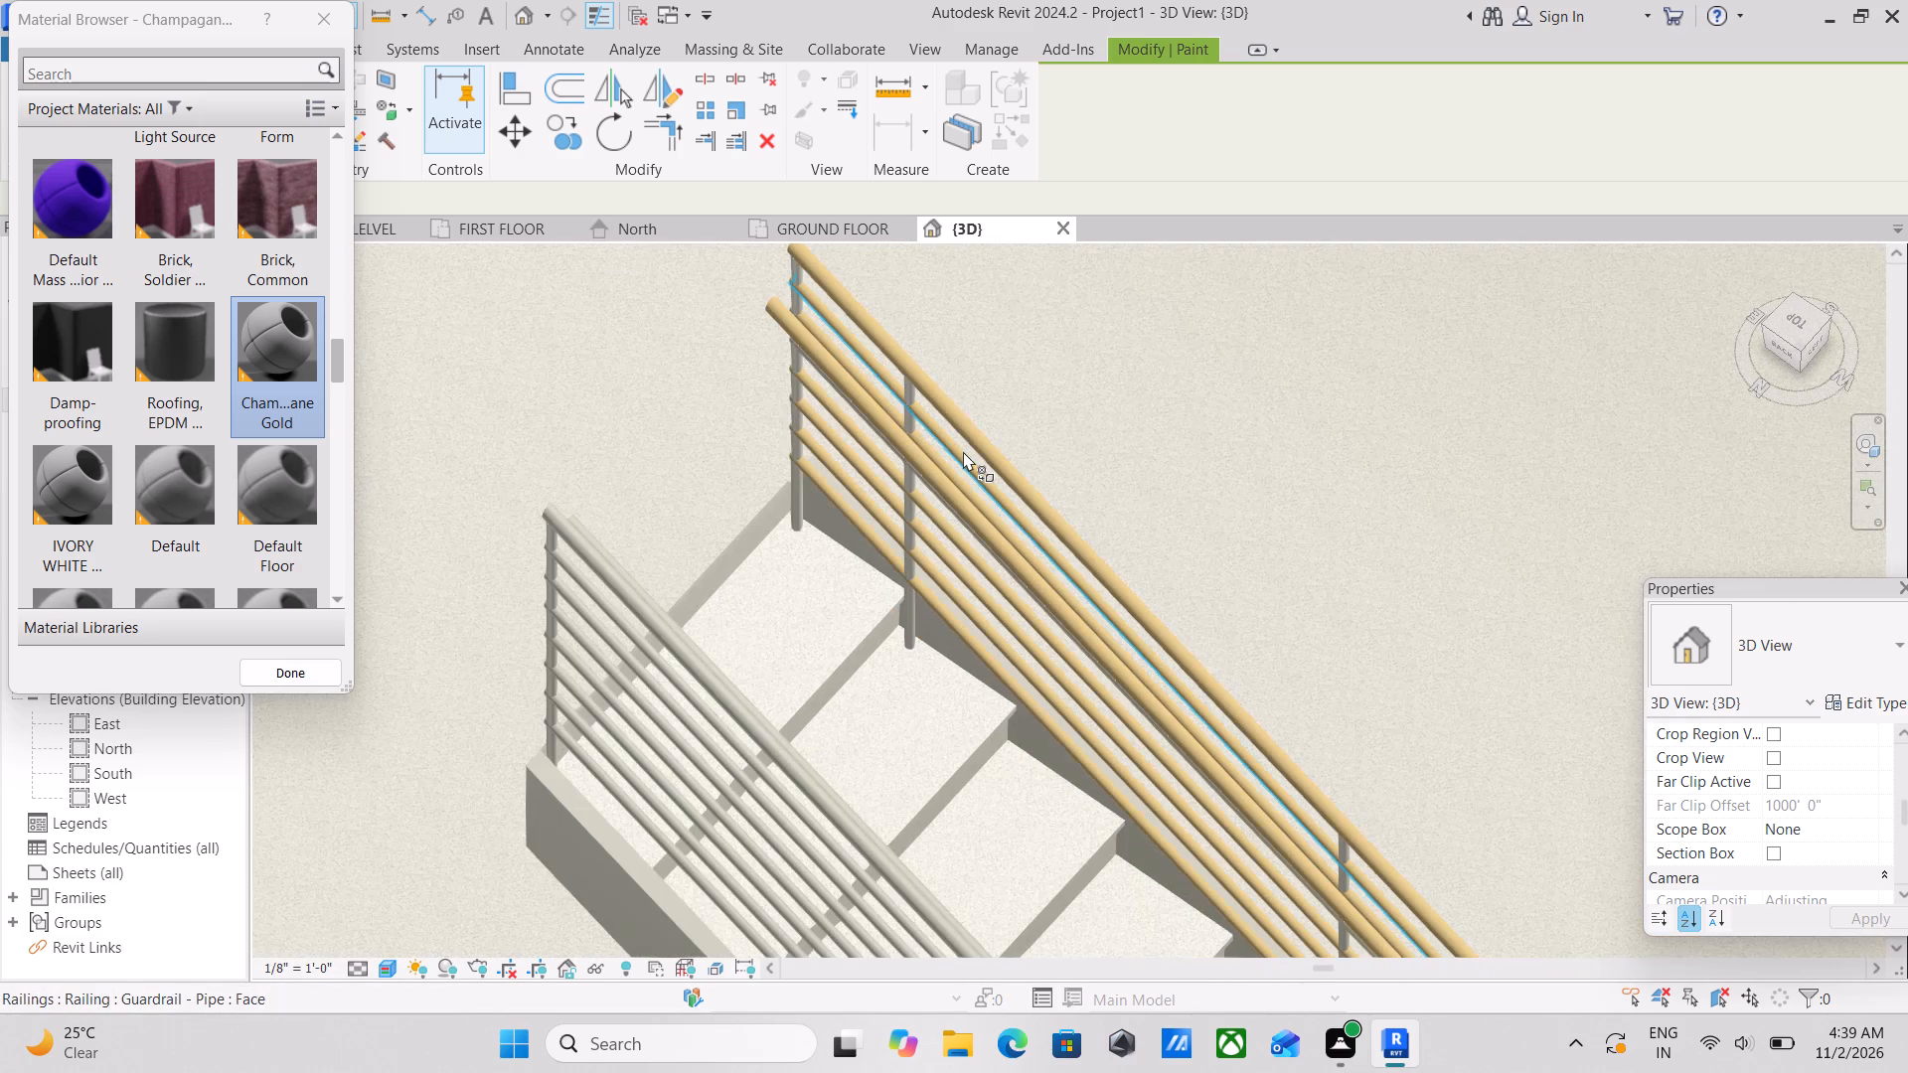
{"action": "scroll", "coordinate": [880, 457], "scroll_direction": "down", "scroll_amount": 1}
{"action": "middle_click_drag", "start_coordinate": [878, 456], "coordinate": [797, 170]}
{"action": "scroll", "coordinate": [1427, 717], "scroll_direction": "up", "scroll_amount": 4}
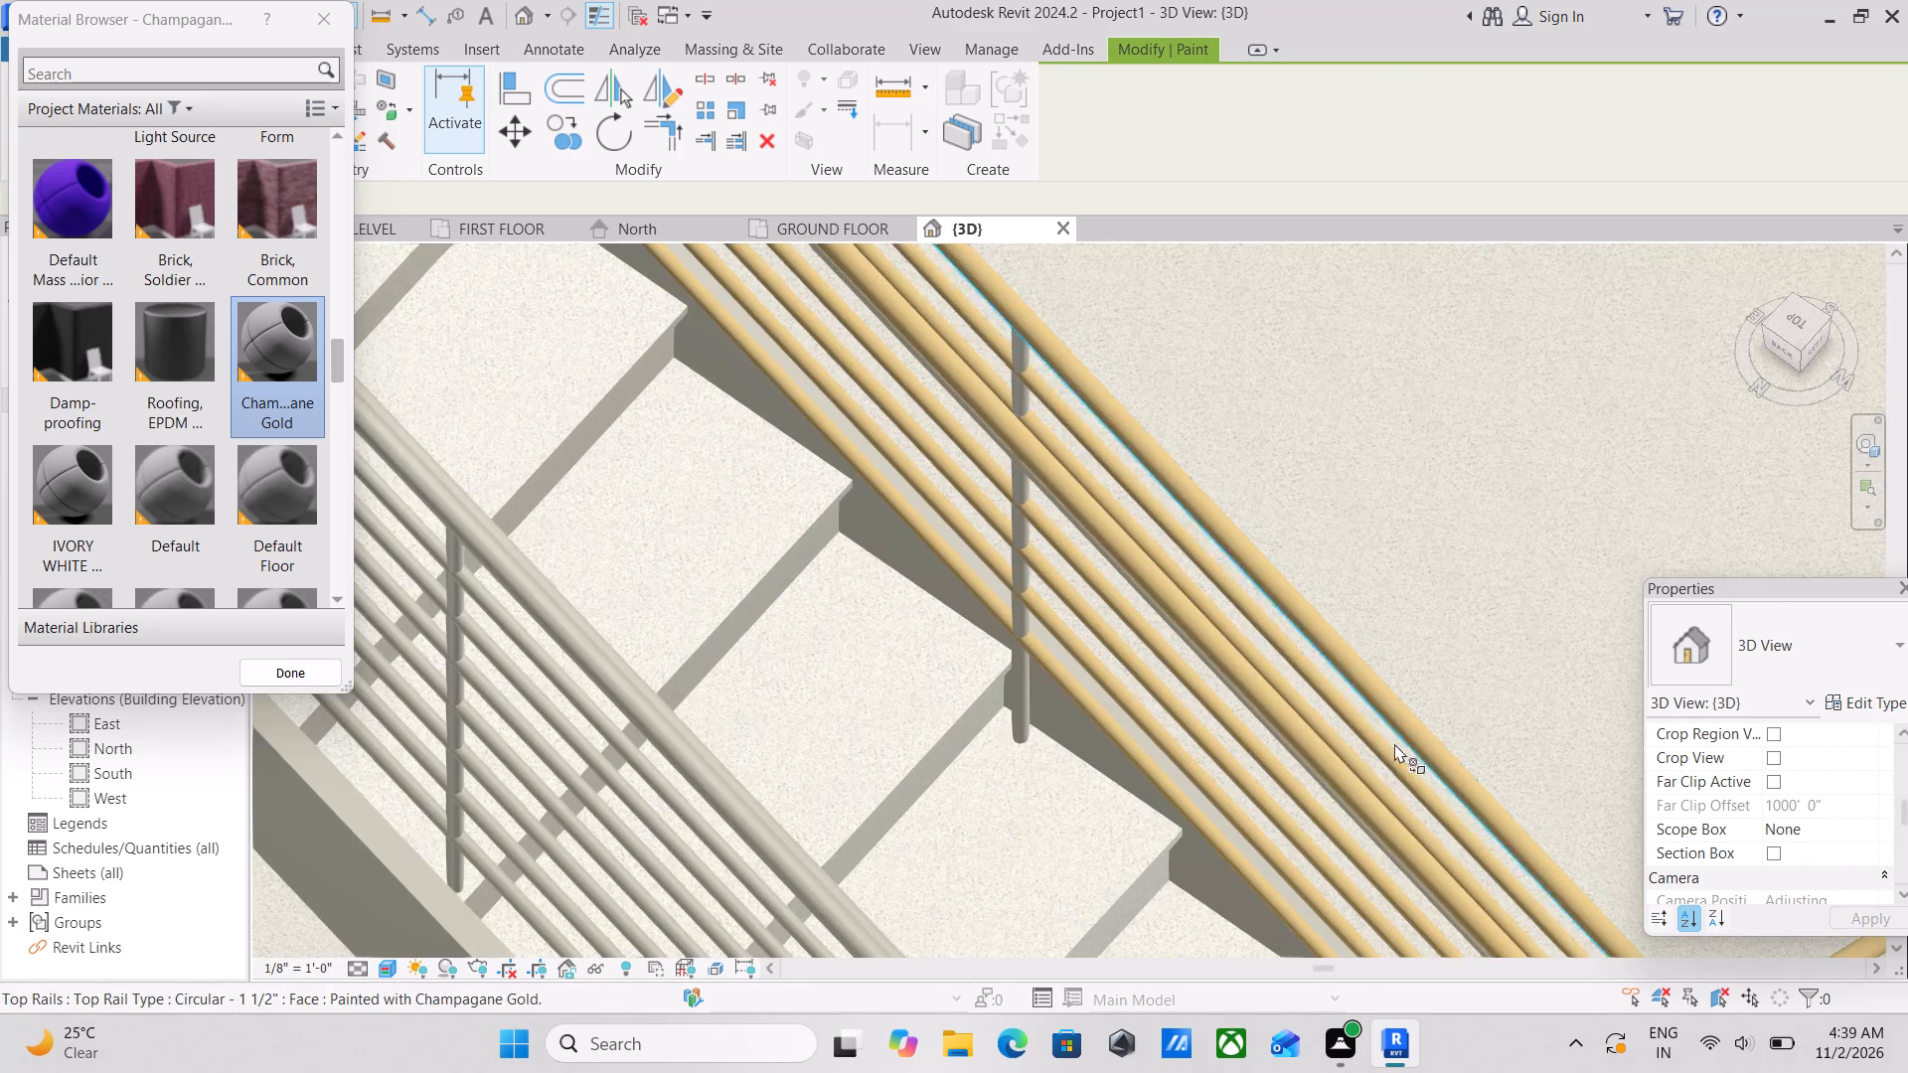
Paint the remaining unpainted strip beside the handrail on the upper flight's inner railing with Champagane Gold.
{"action": "scroll", "coordinate": [1375, 744], "scroll_direction": "up", "scroll_amount": 4}
{"action": "scroll", "coordinate": [1187, 746], "scroll_direction": "up", "scroll_amount": 9}
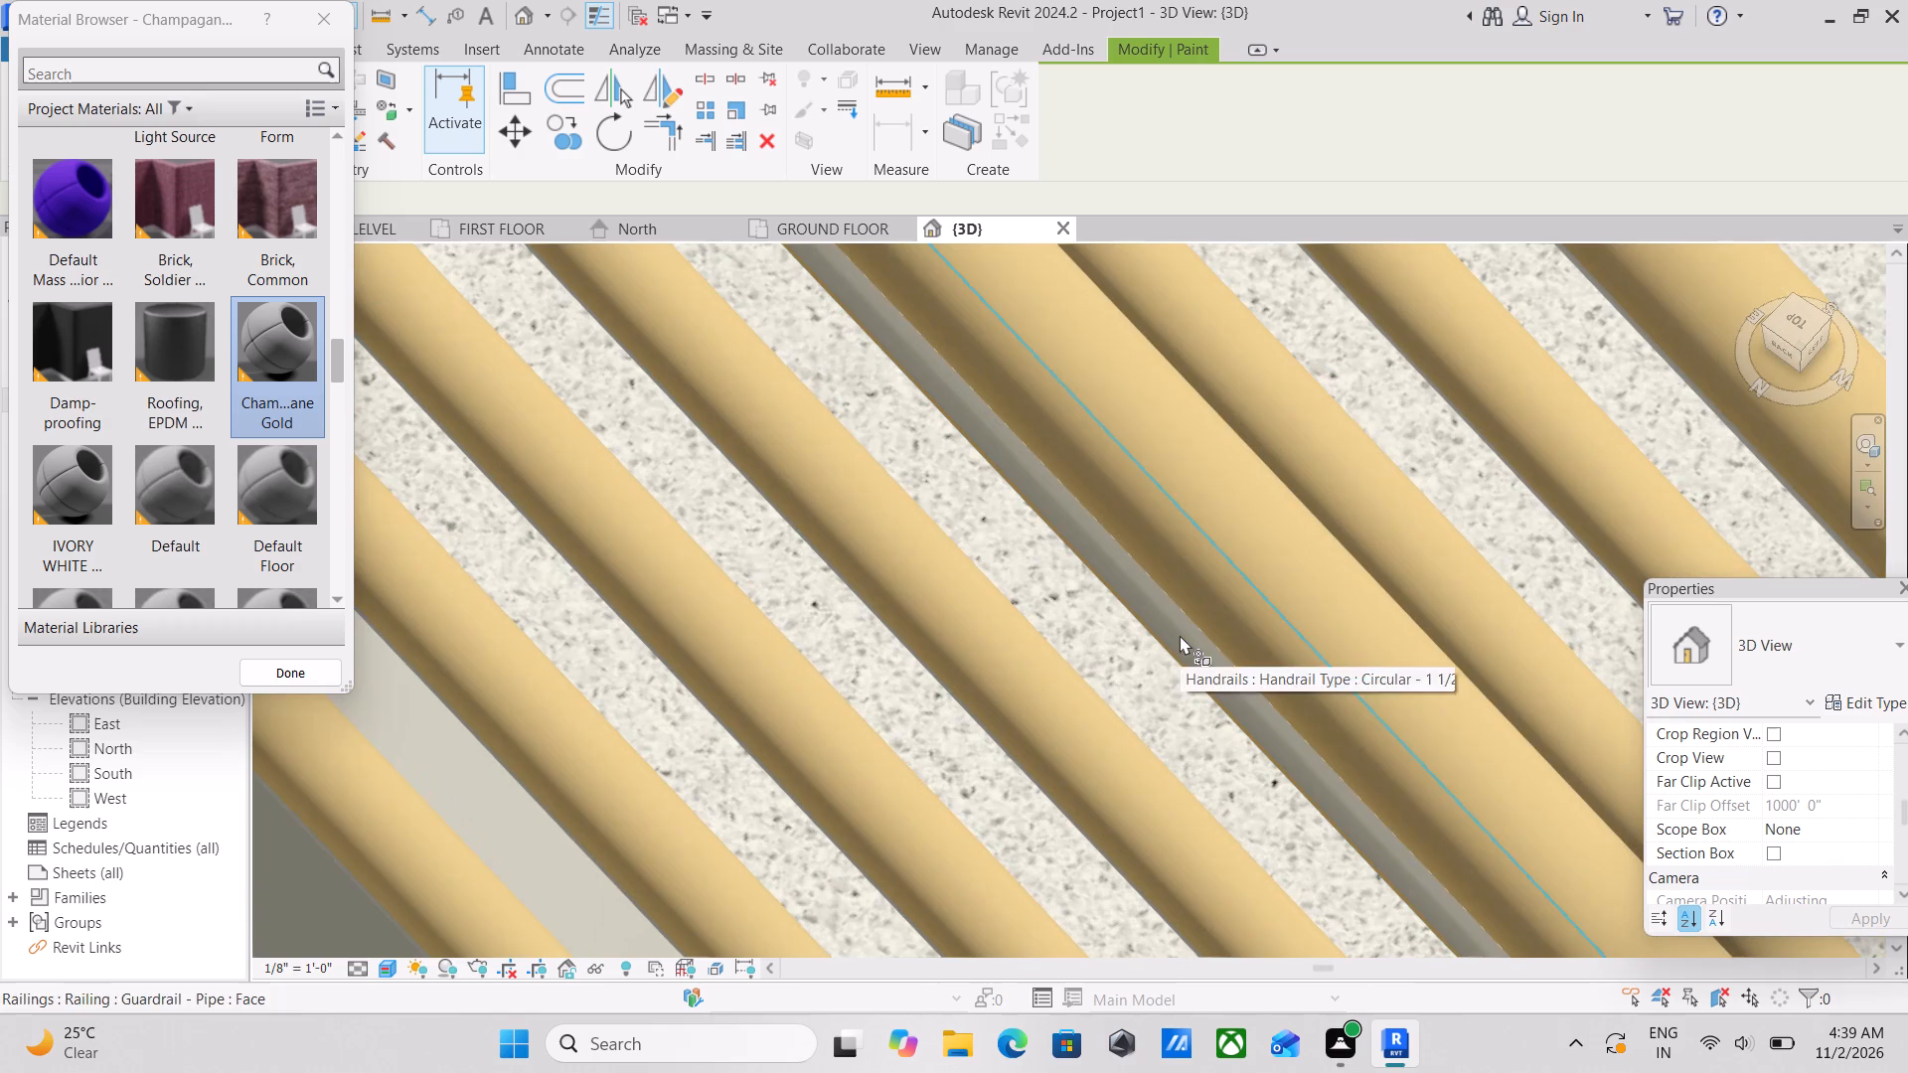
{"action": "left_click", "coordinate": [1180, 635]}
Paint the unpainted face of the lower flight's inner handrail and its short return at the corner with Champagane Gold.
{"action": "scroll", "coordinate": [1178, 586], "scroll_direction": "down", "scroll_amount": 10}
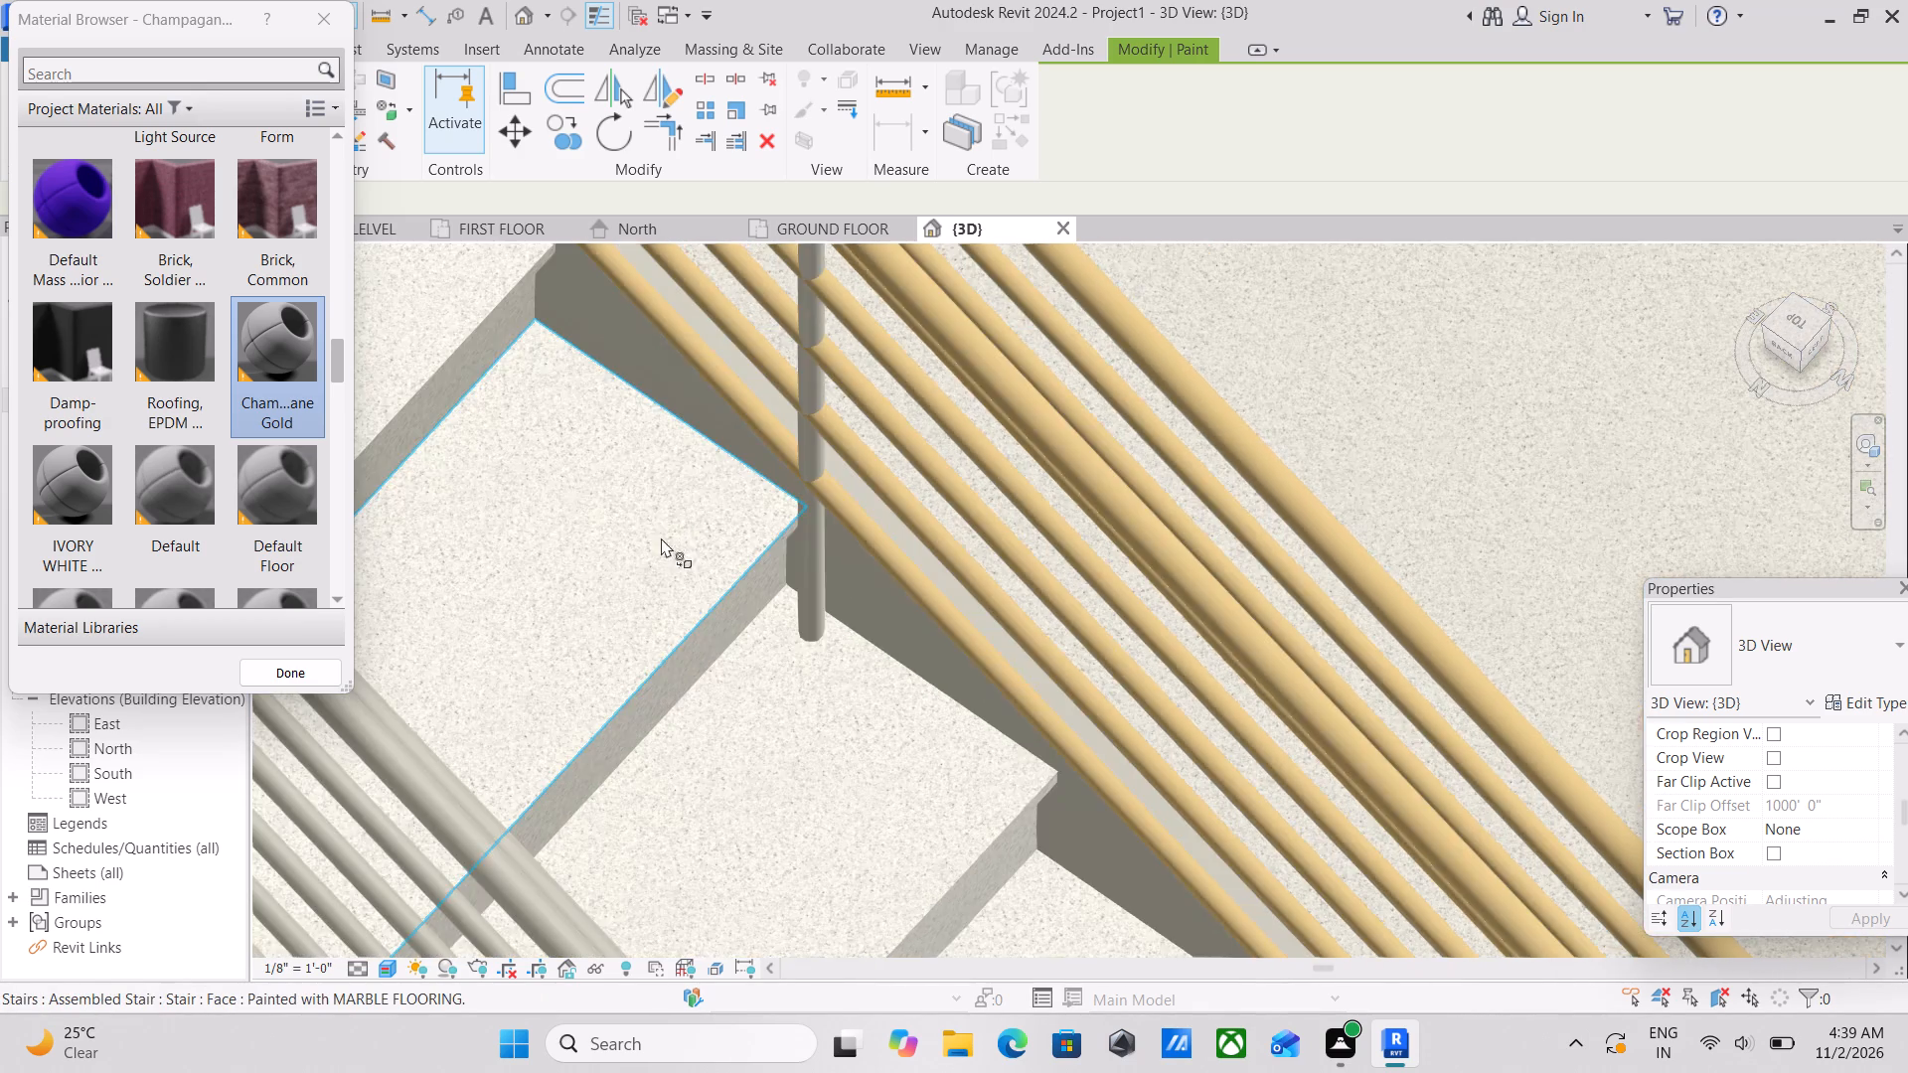
{"action": "scroll", "coordinate": [672, 513], "scroll_direction": "down", "scroll_amount": 6}
{"action": "scroll", "coordinate": [766, 471], "scroll_direction": "down", "scroll_amount": 3}
{"action": "middle_click_drag", "start_coordinate": [769, 468], "coordinate": [849, 401]}
{"action": "scroll", "coordinate": [1203, 592], "scroll_direction": "up", "scroll_amount": 14}
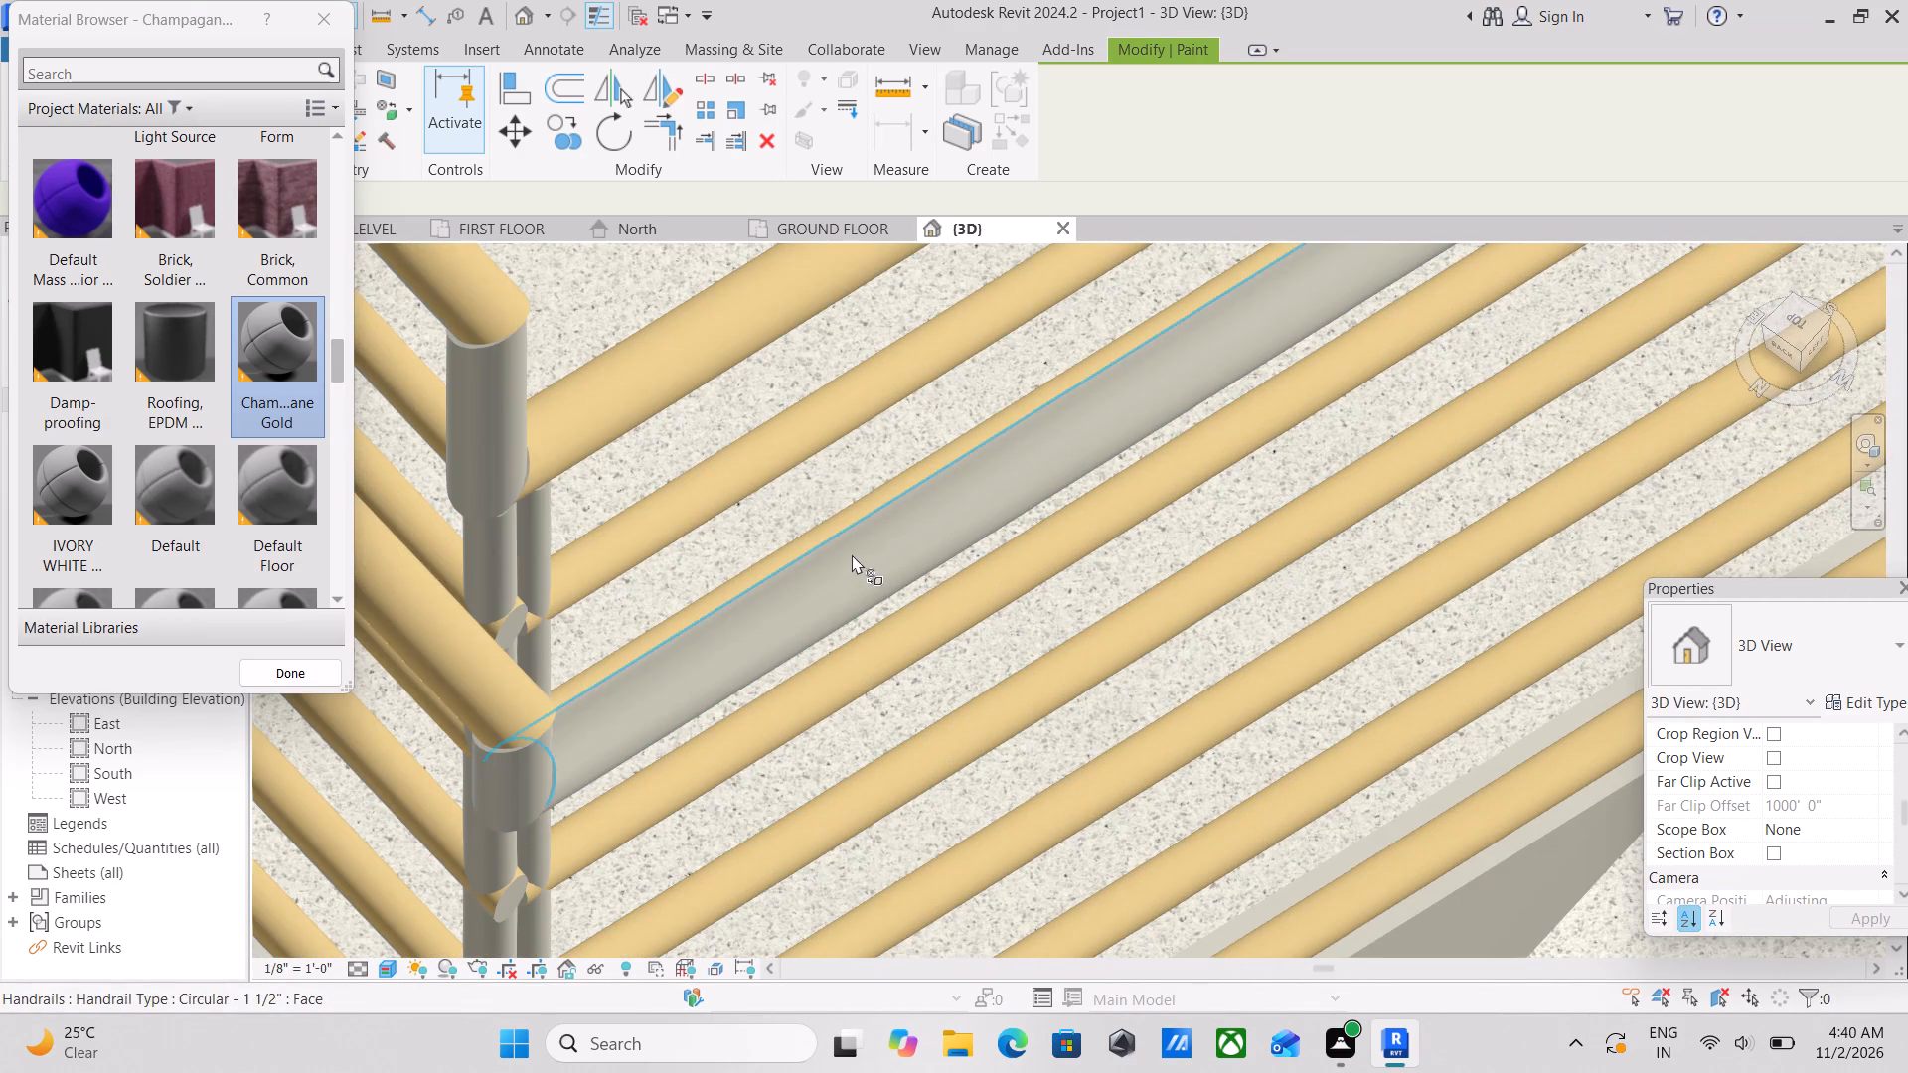
{"action": "left_click", "coordinate": [852, 554]}
{"action": "left_click", "coordinate": [516, 781]}
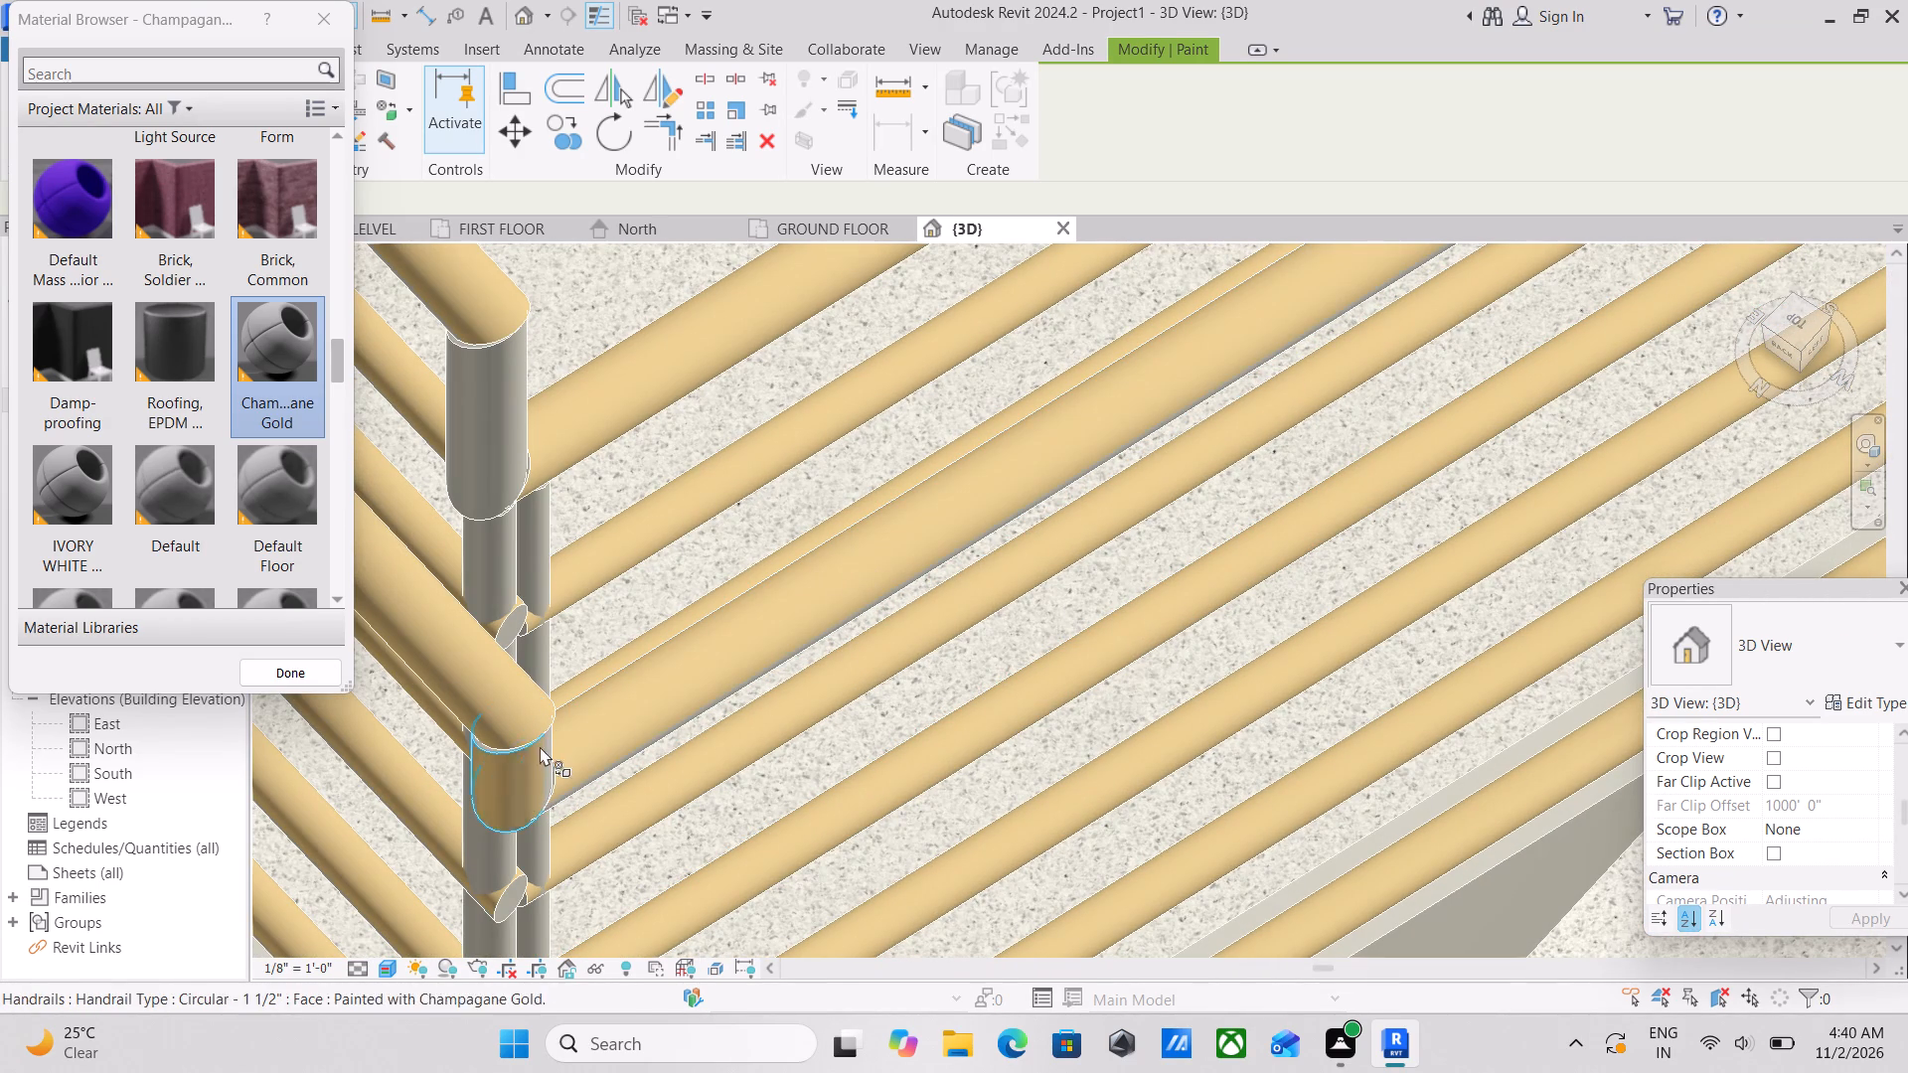
Try to paint the corner post and the intermediate post of the lower flight's inner railing with Champagane Gold.
{"action": "scroll", "coordinate": [588, 685], "scroll_direction": "down", "scroll_amount": 4}
{"action": "scroll", "coordinate": [776, 660], "scroll_direction": "down", "scroll_amount": 6}
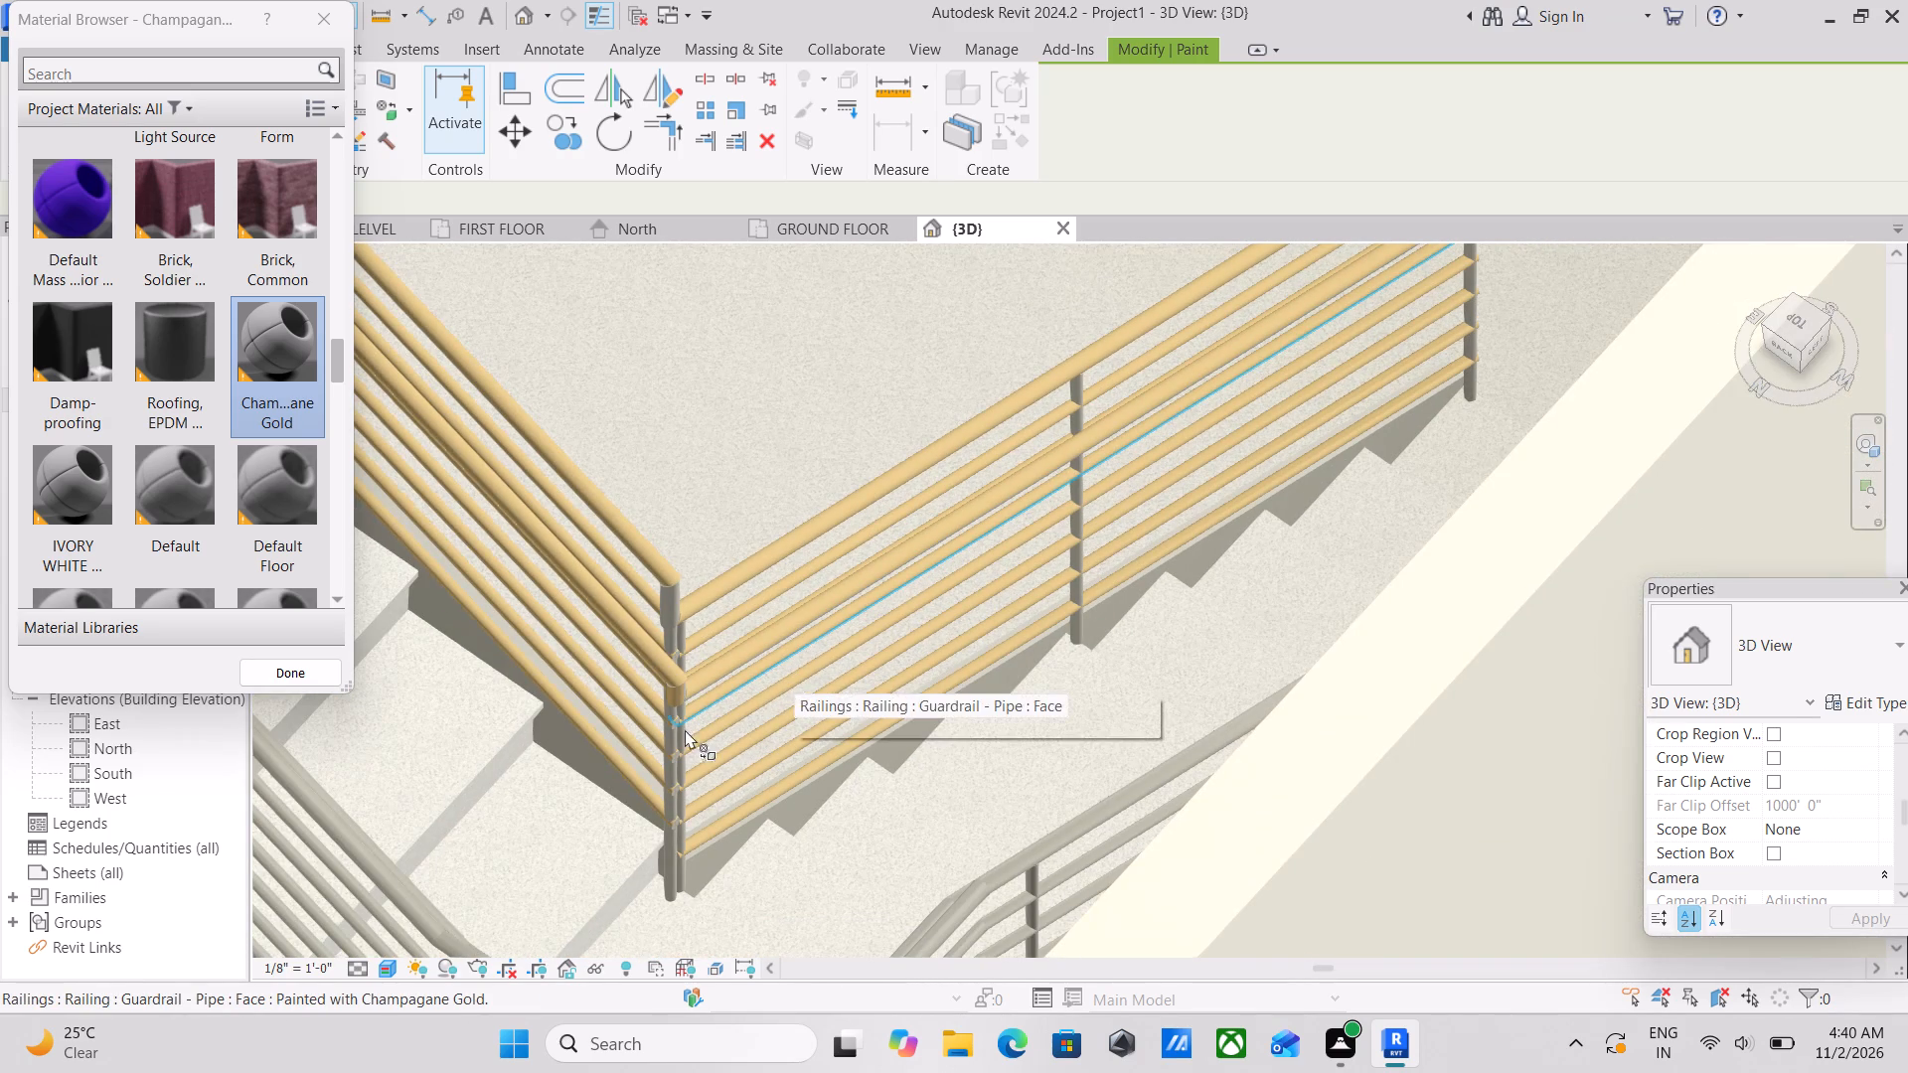
{"action": "left_click", "coordinate": [669, 738]}
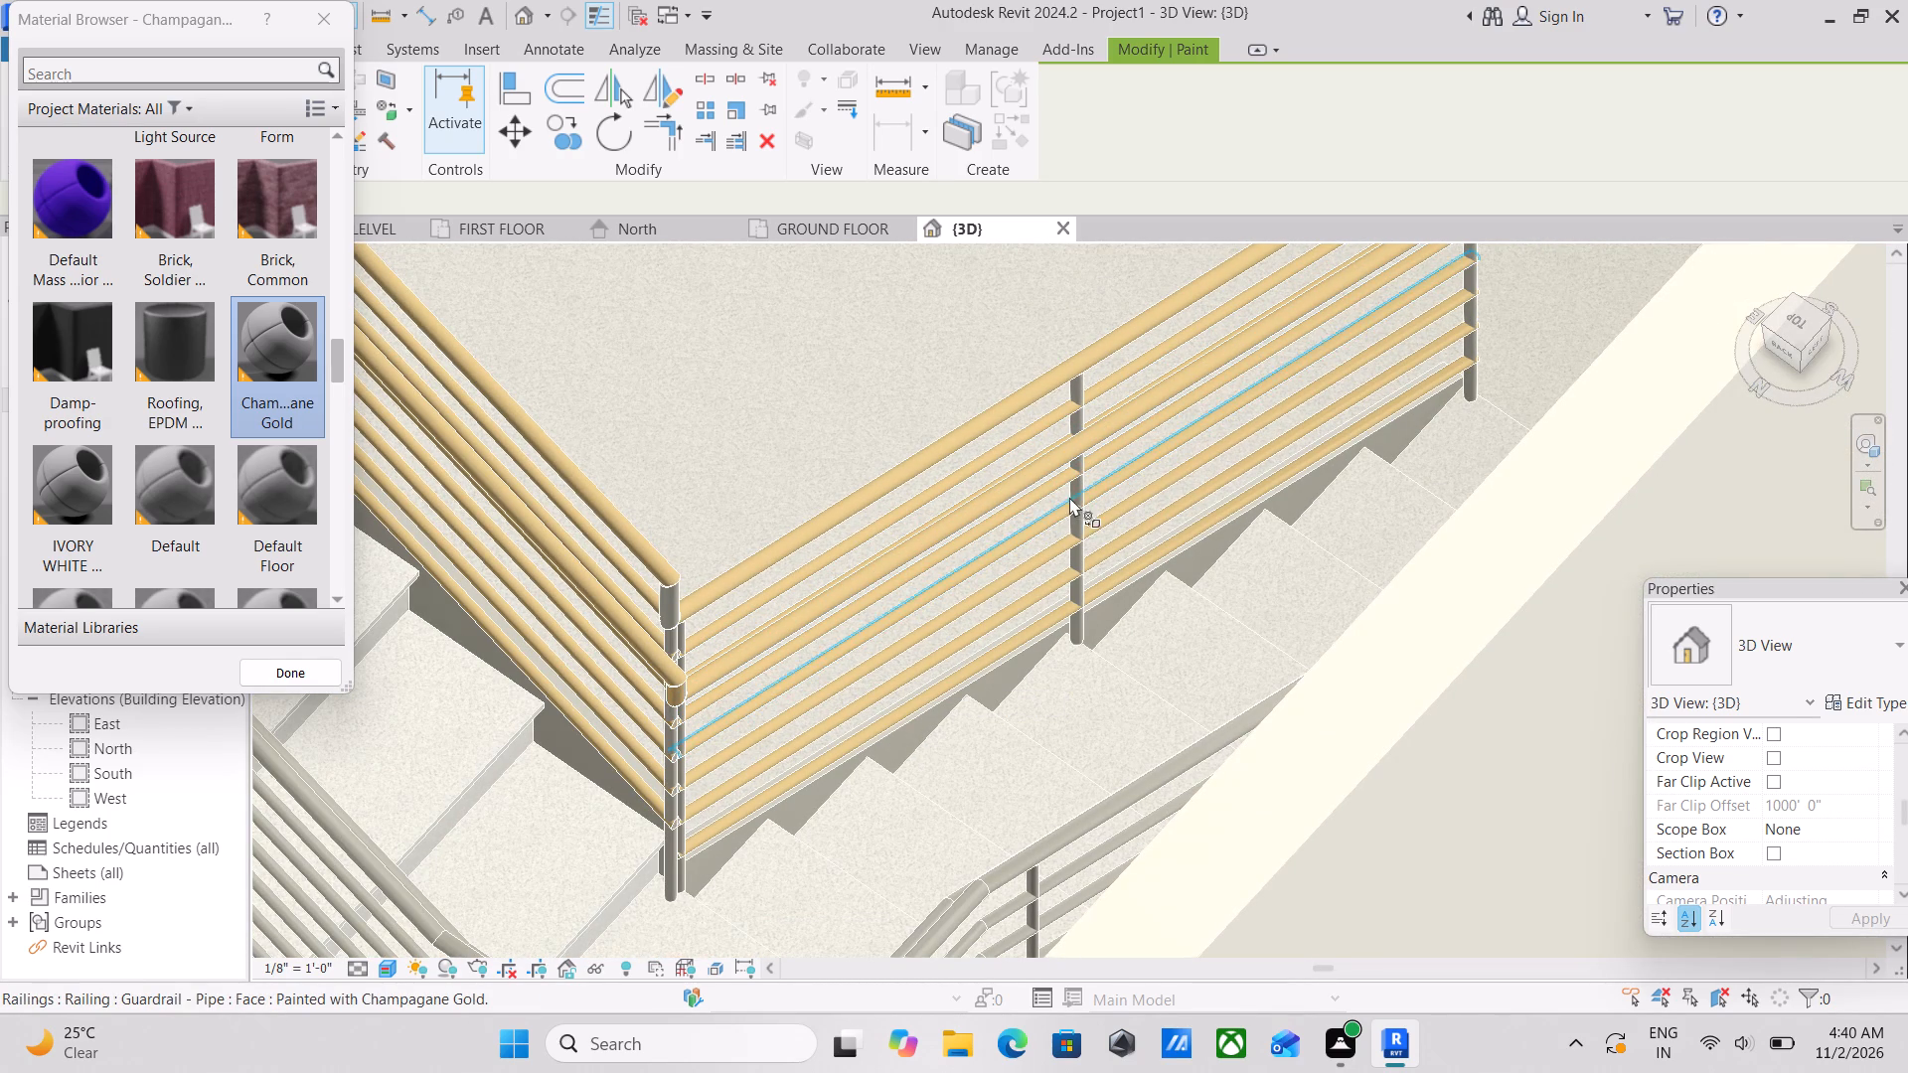
{"action": "left_click", "coordinate": [1079, 488]}
Paint the three lowest sloping pipes of the upper flight's outer railing with Champagane Gold.
{"action": "scroll", "coordinate": [1070, 498], "scroll_direction": "down", "scroll_amount": 6}
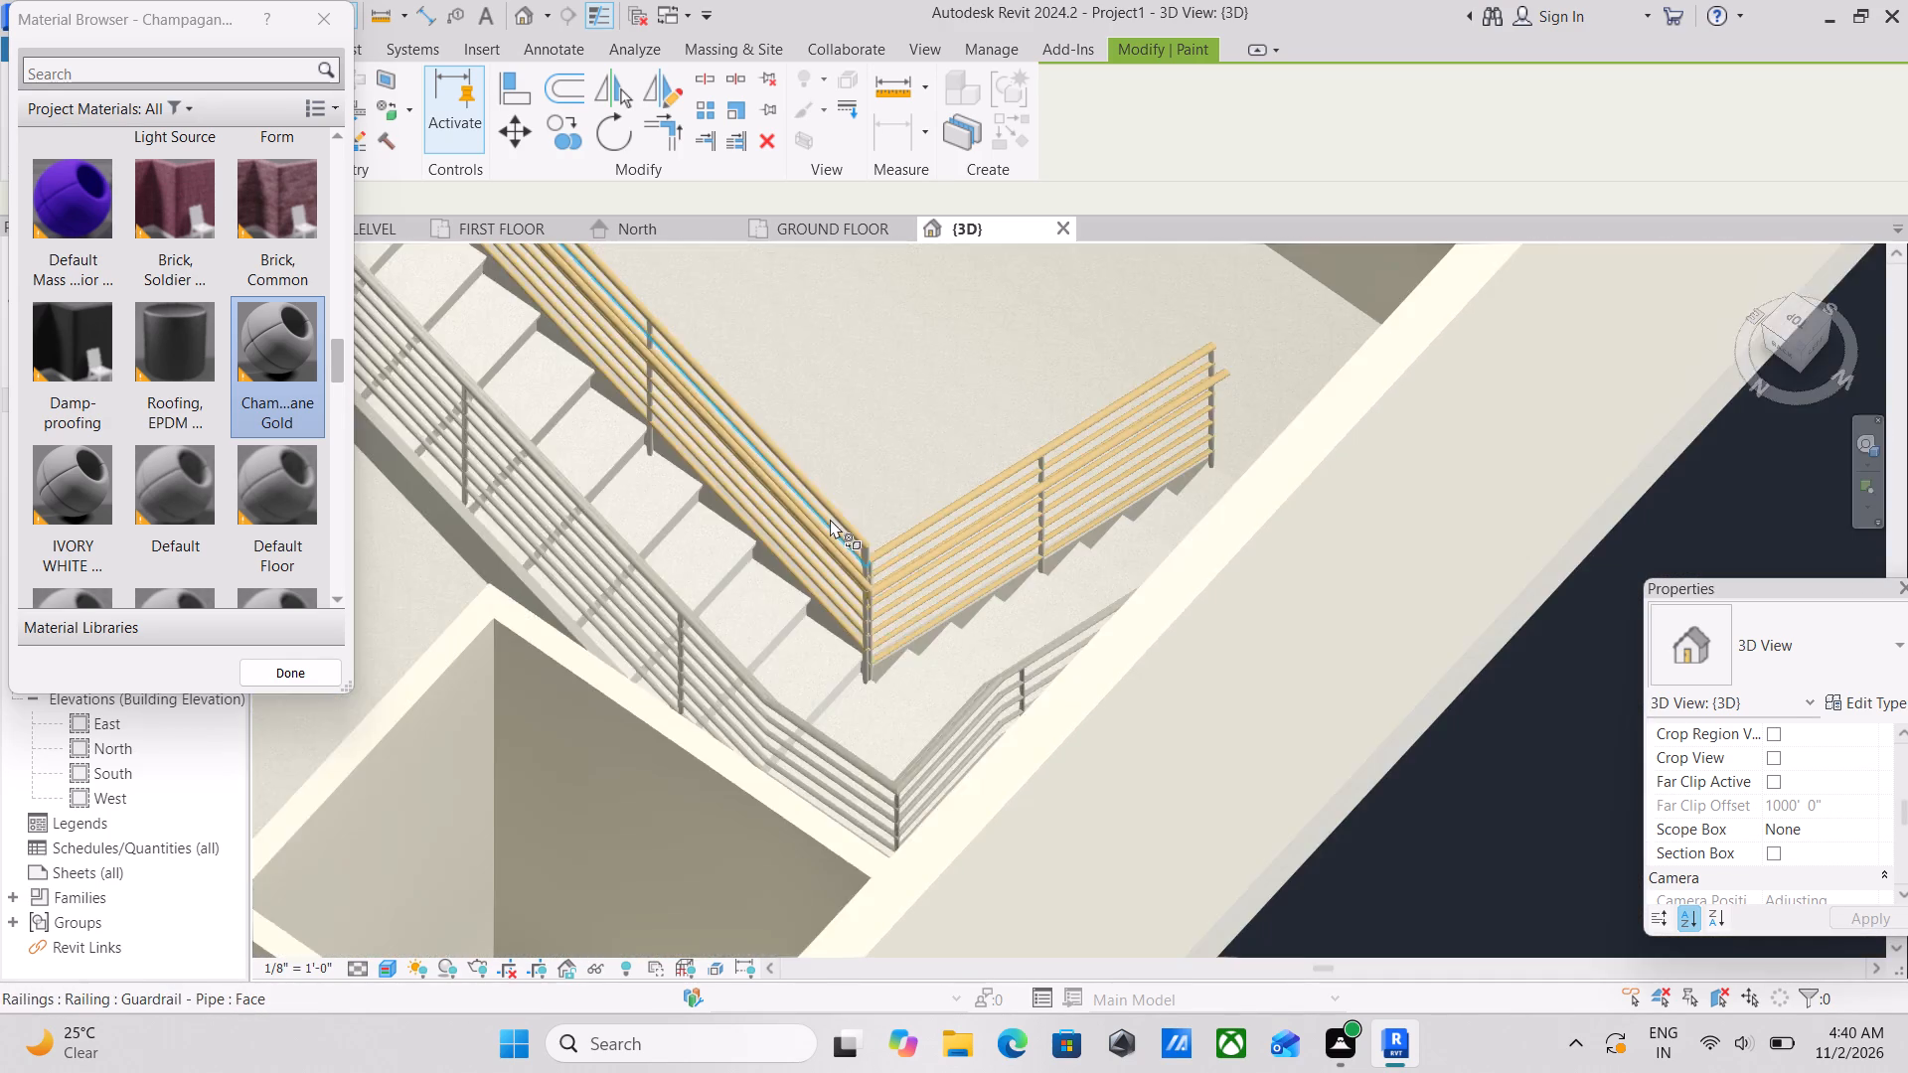
{"action": "scroll", "coordinate": [830, 519], "scroll_direction": "down", "scroll_amount": 2}
{"action": "middle_click_drag", "start_coordinate": [830, 519], "coordinate": [1134, 665]}
{"action": "scroll", "coordinate": [1132, 665], "scroll_direction": "up", "scroll_amount": 1}
{"action": "scroll", "coordinate": [656, 463], "scroll_direction": "up", "scroll_amount": 2}
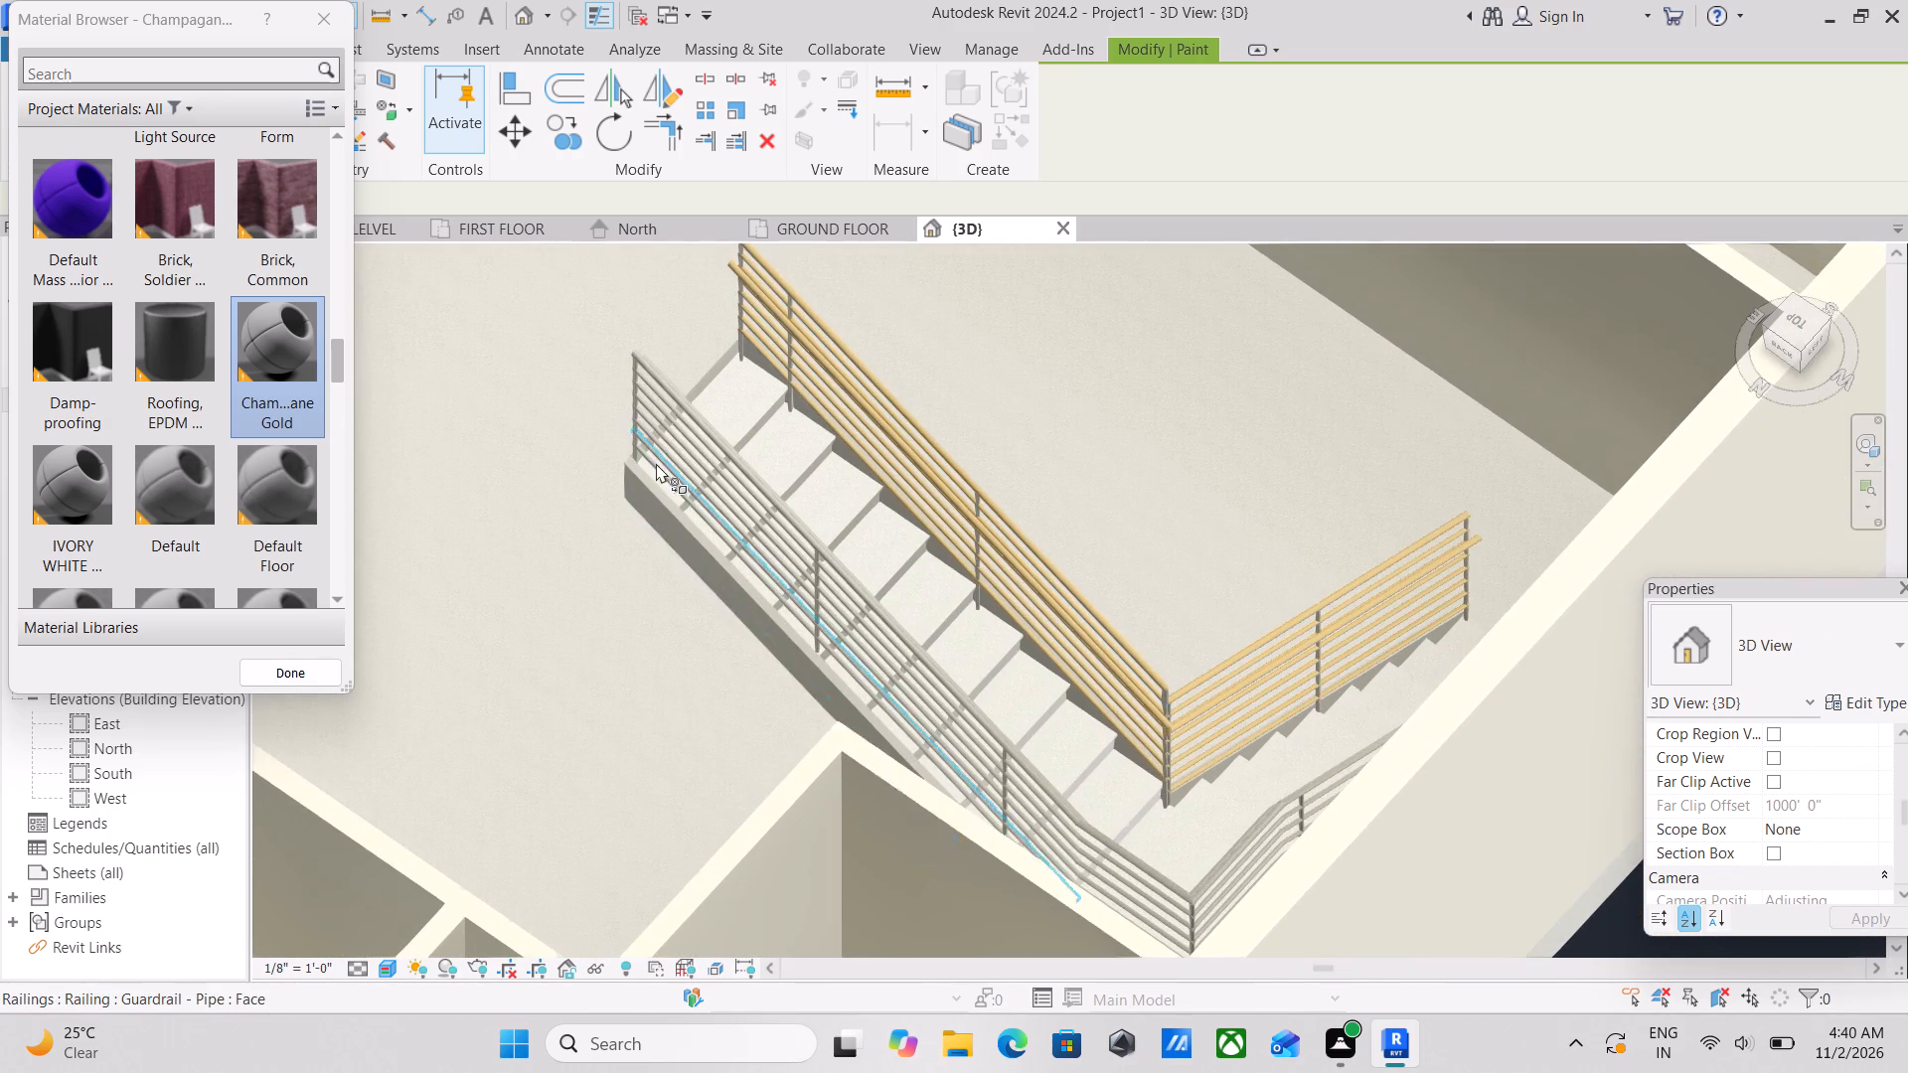
{"action": "scroll", "coordinate": [656, 463], "scroll_direction": "up", "scroll_amount": 16}
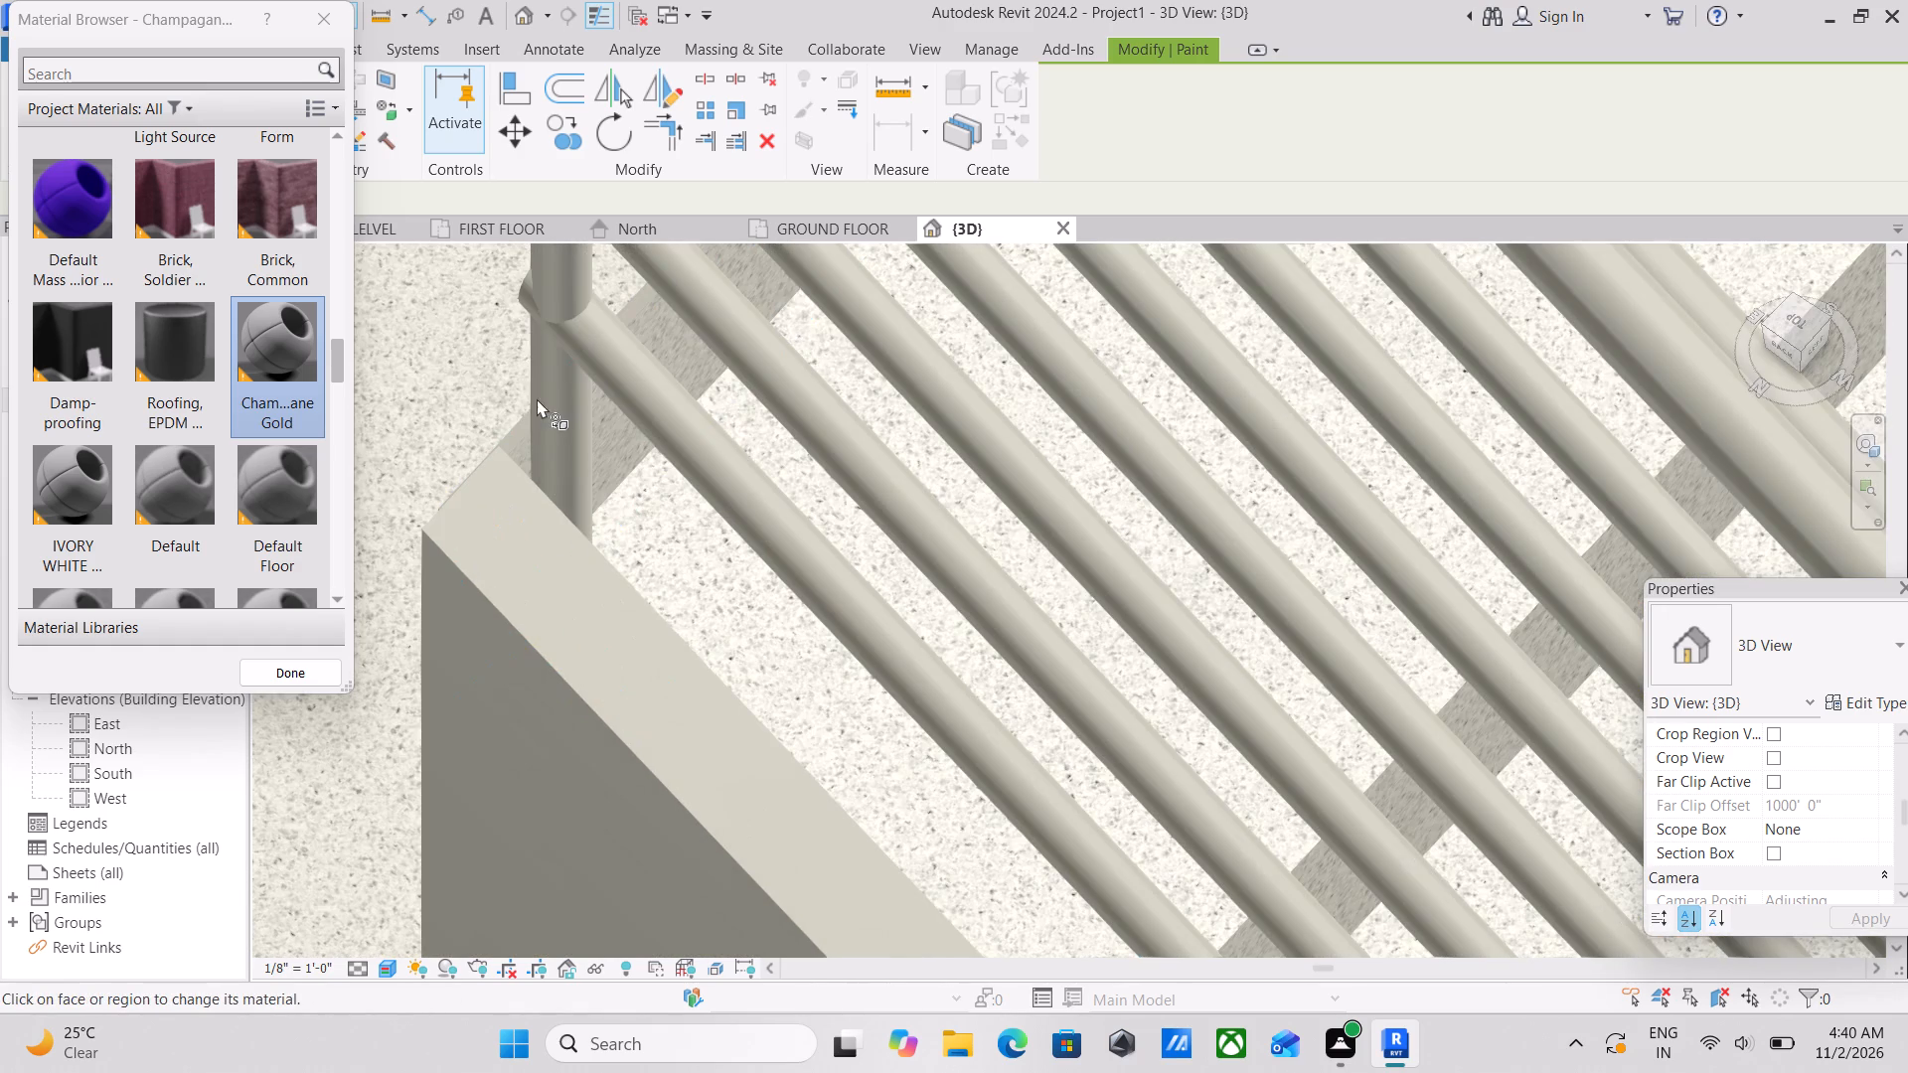
{"action": "left_click", "coordinate": [698, 402]}
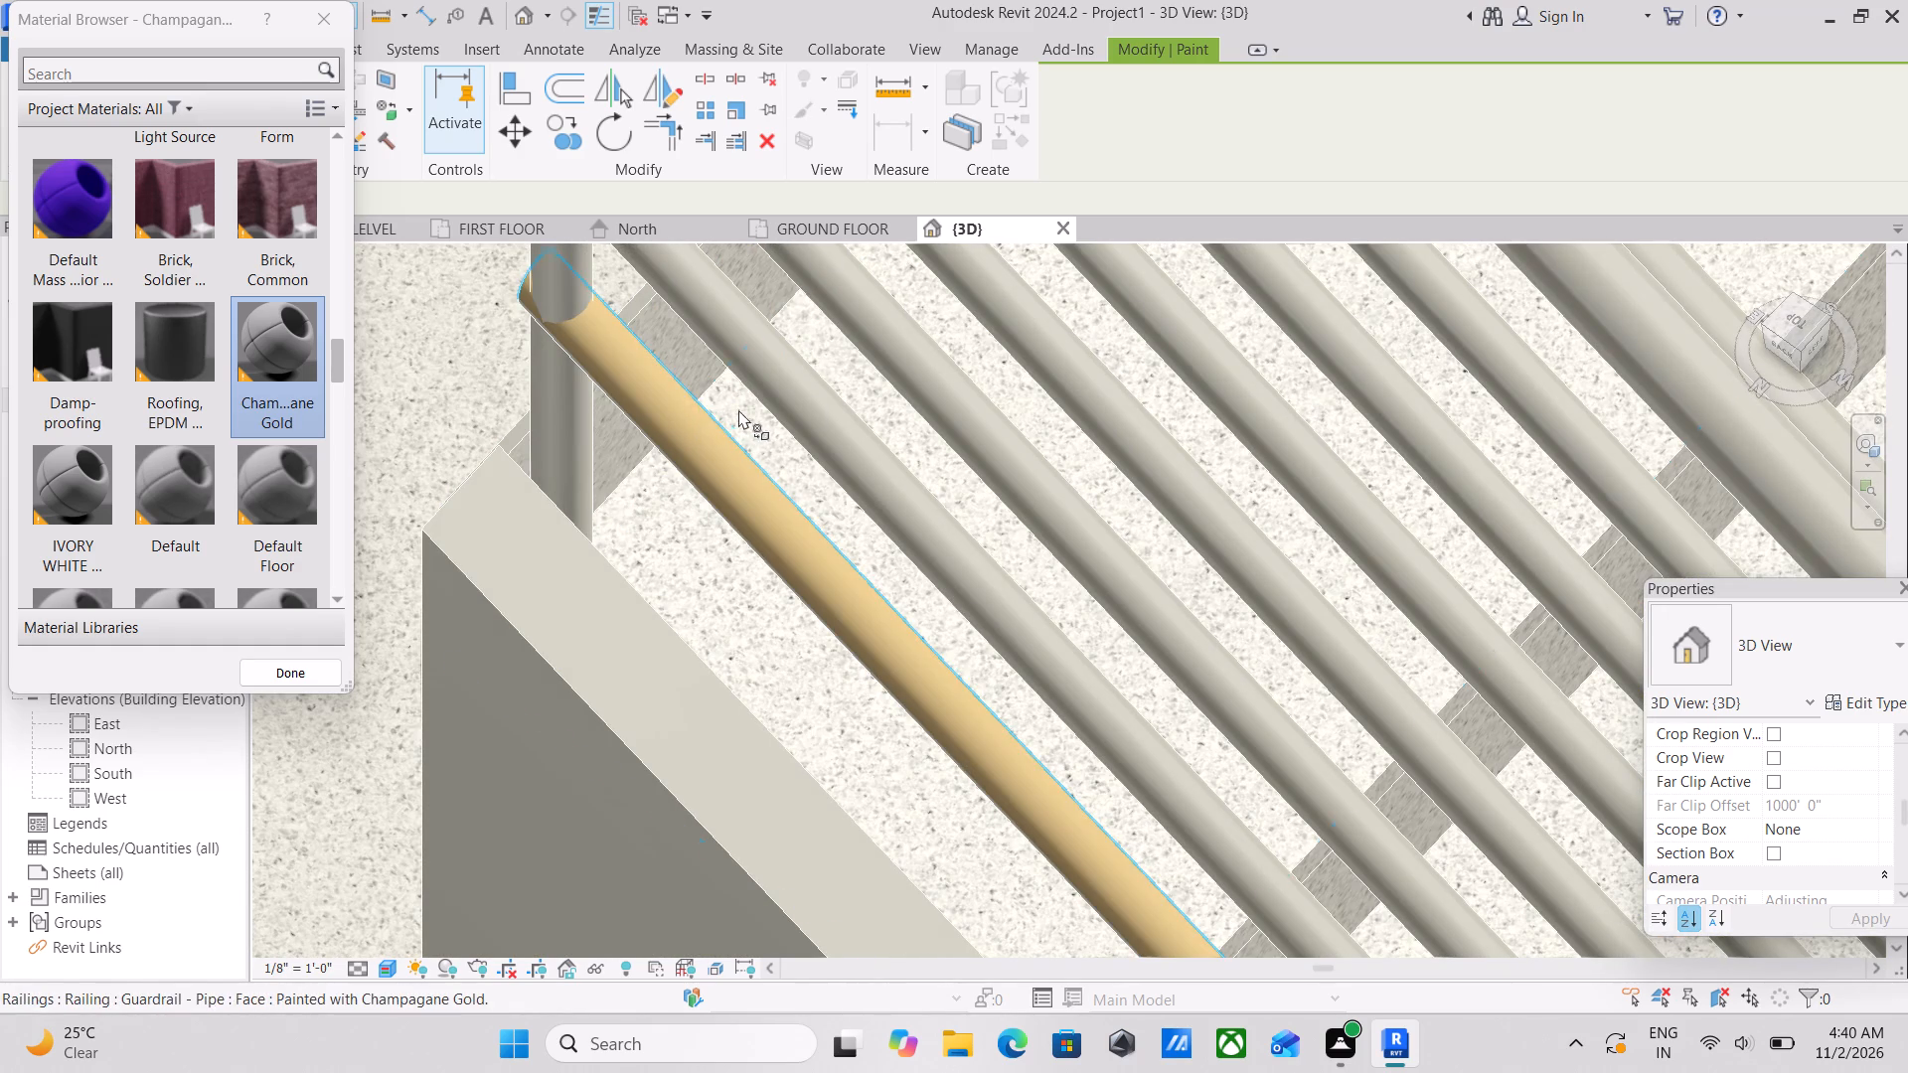
{"action": "left_click", "coordinate": [805, 381]}
{"action": "left_click", "coordinate": [891, 348]}
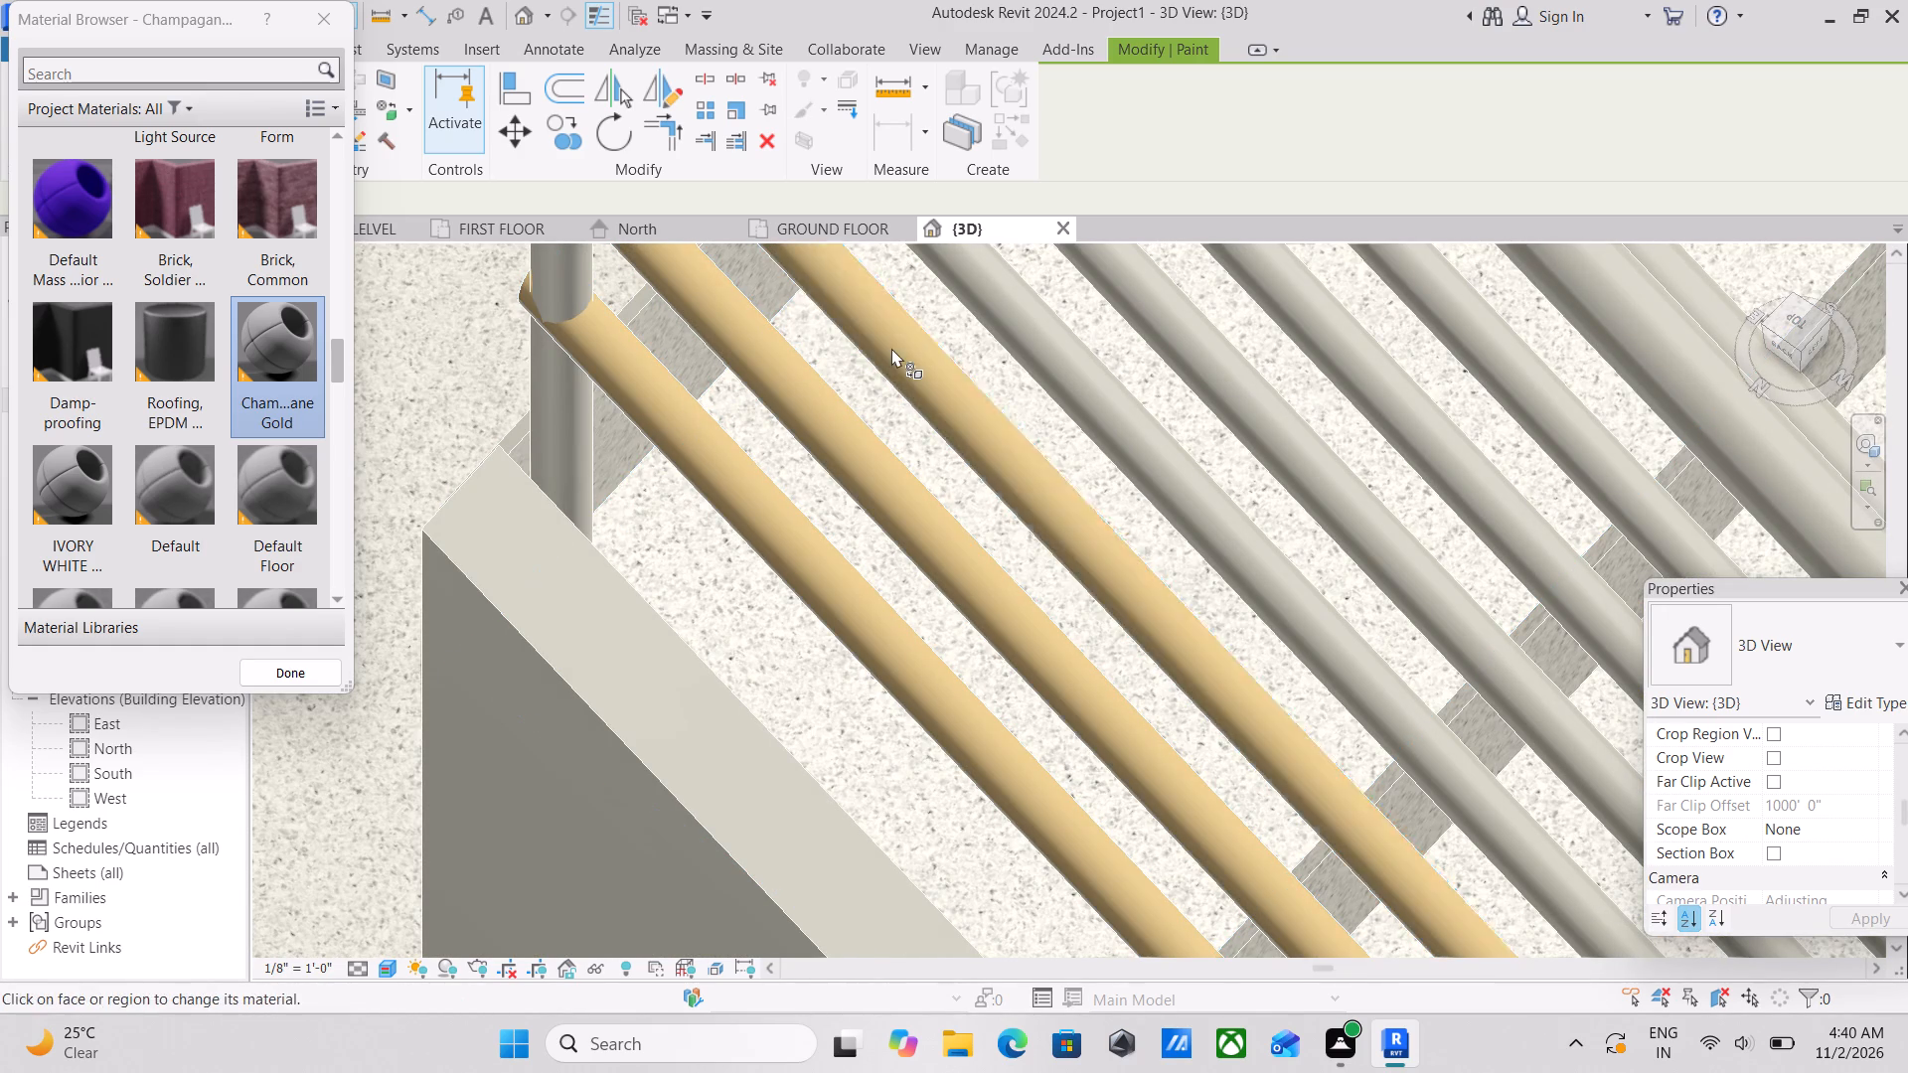
Paint the remaining four sloping pipes below the top rail of the upper flight's outer railing with Champagane Gold.
{"action": "scroll", "coordinate": [891, 348], "scroll_direction": "down", "scroll_amount": 5}
{"action": "middle_click_drag", "start_coordinate": [891, 348], "coordinate": [831, 457]}
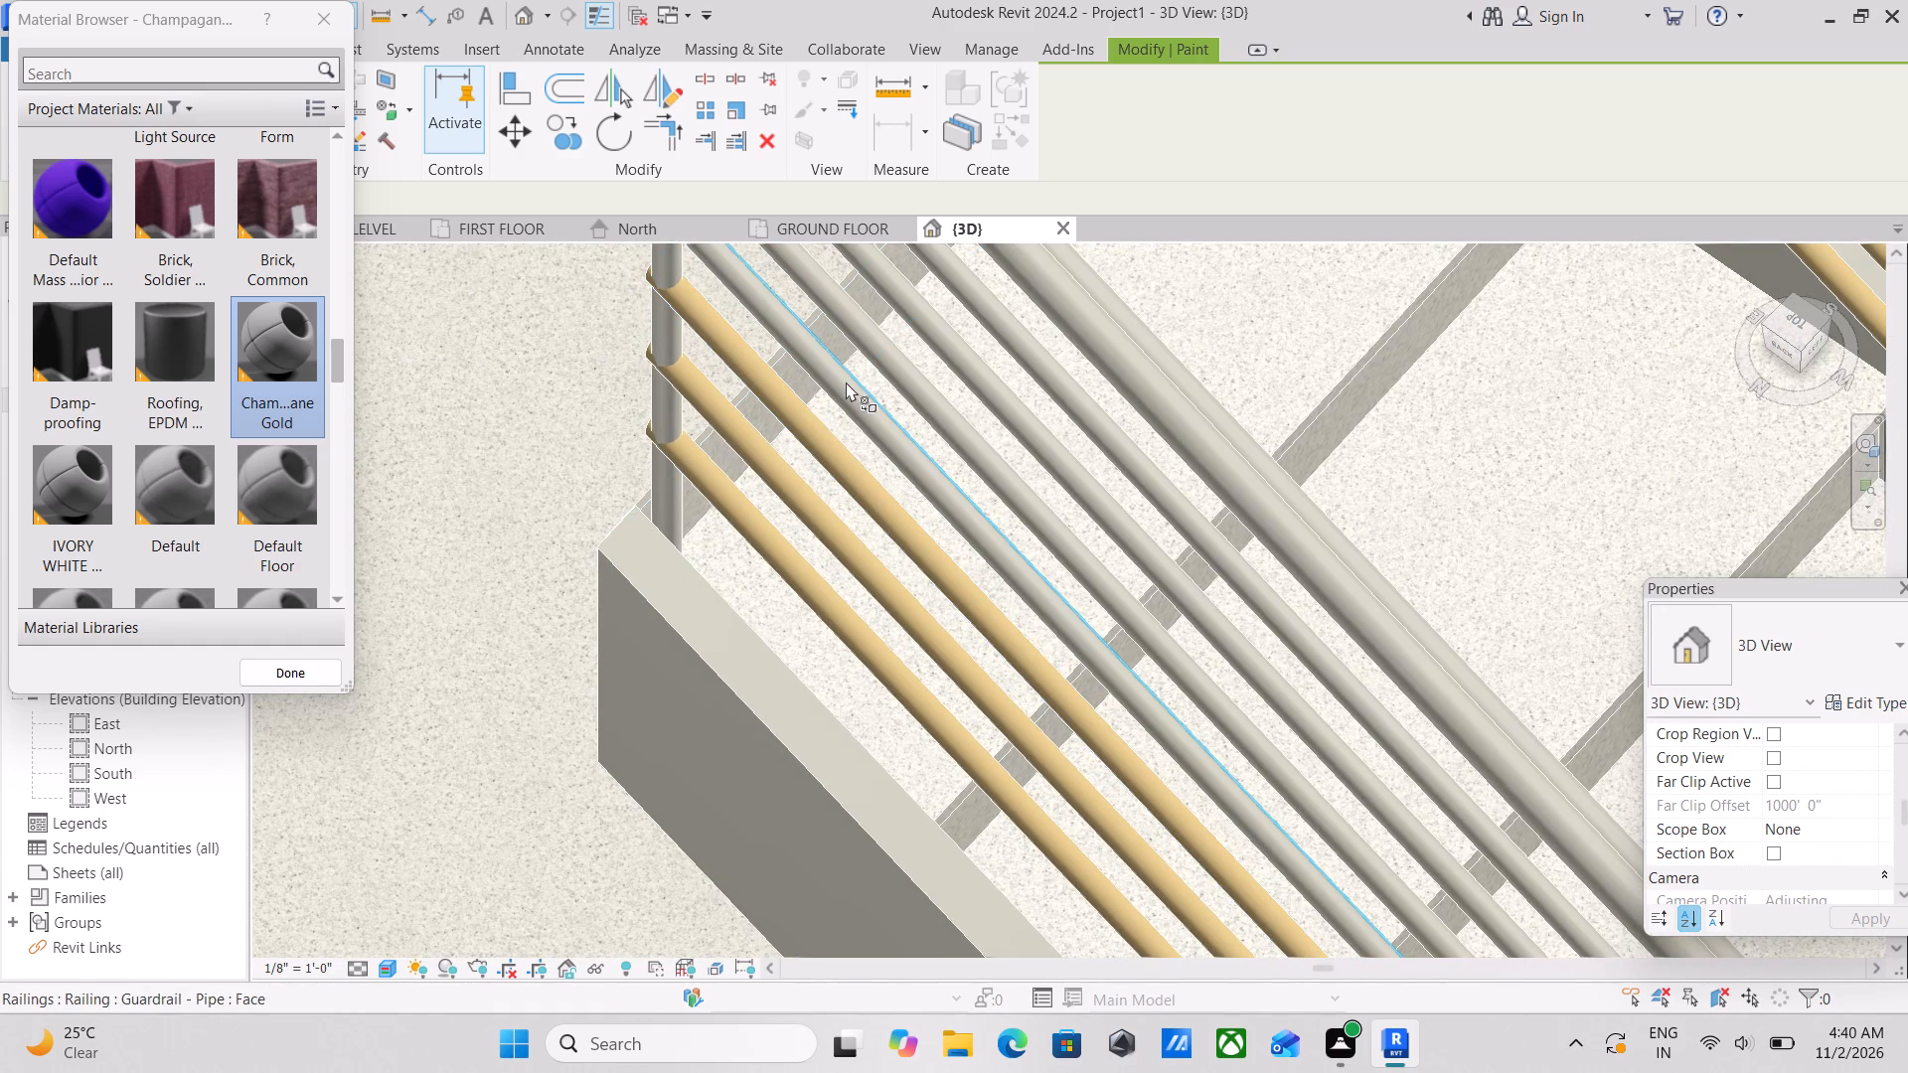
{"action": "left_click", "coordinate": [846, 382]}
{"action": "left_click", "coordinate": [874, 331]}
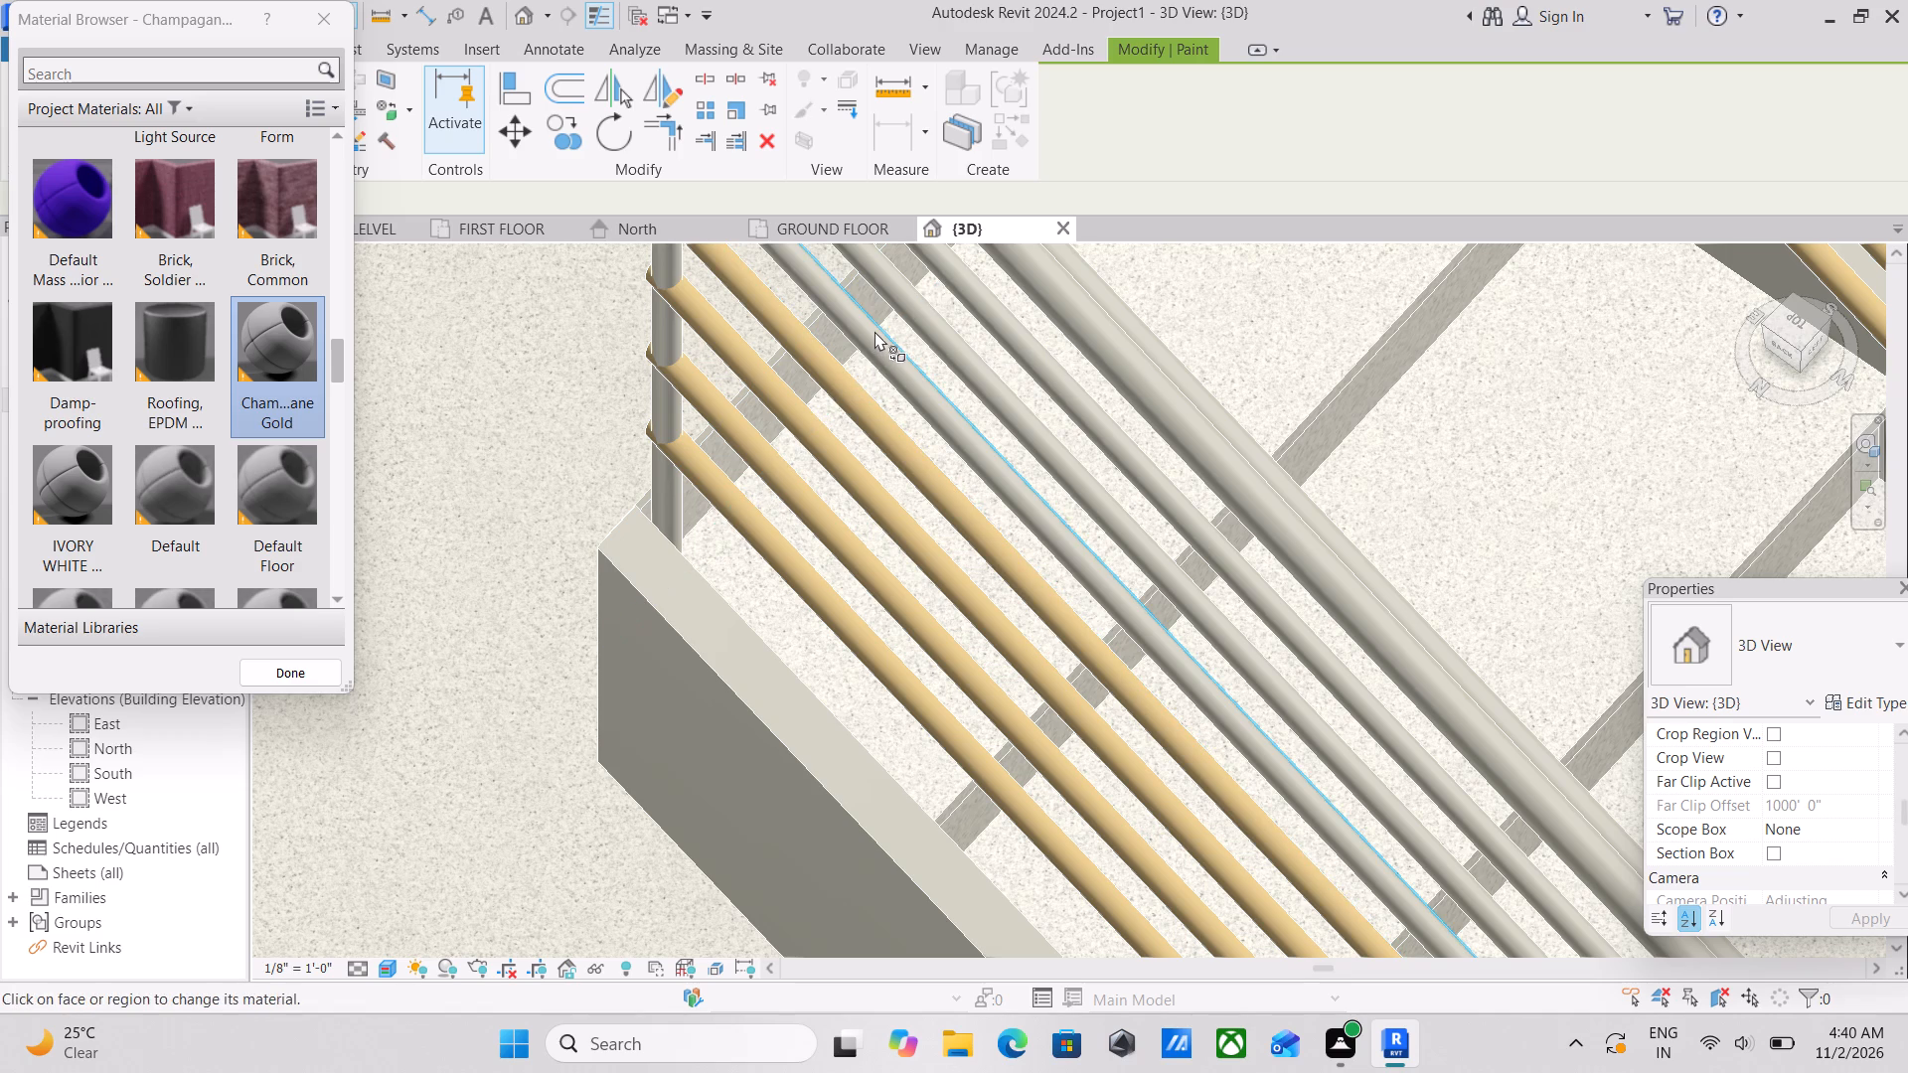
{"action": "scroll", "coordinate": [874, 331], "scroll_direction": "down", "scroll_amount": 2}
{"action": "middle_click_drag", "start_coordinate": [874, 331], "coordinate": [737, 502]}
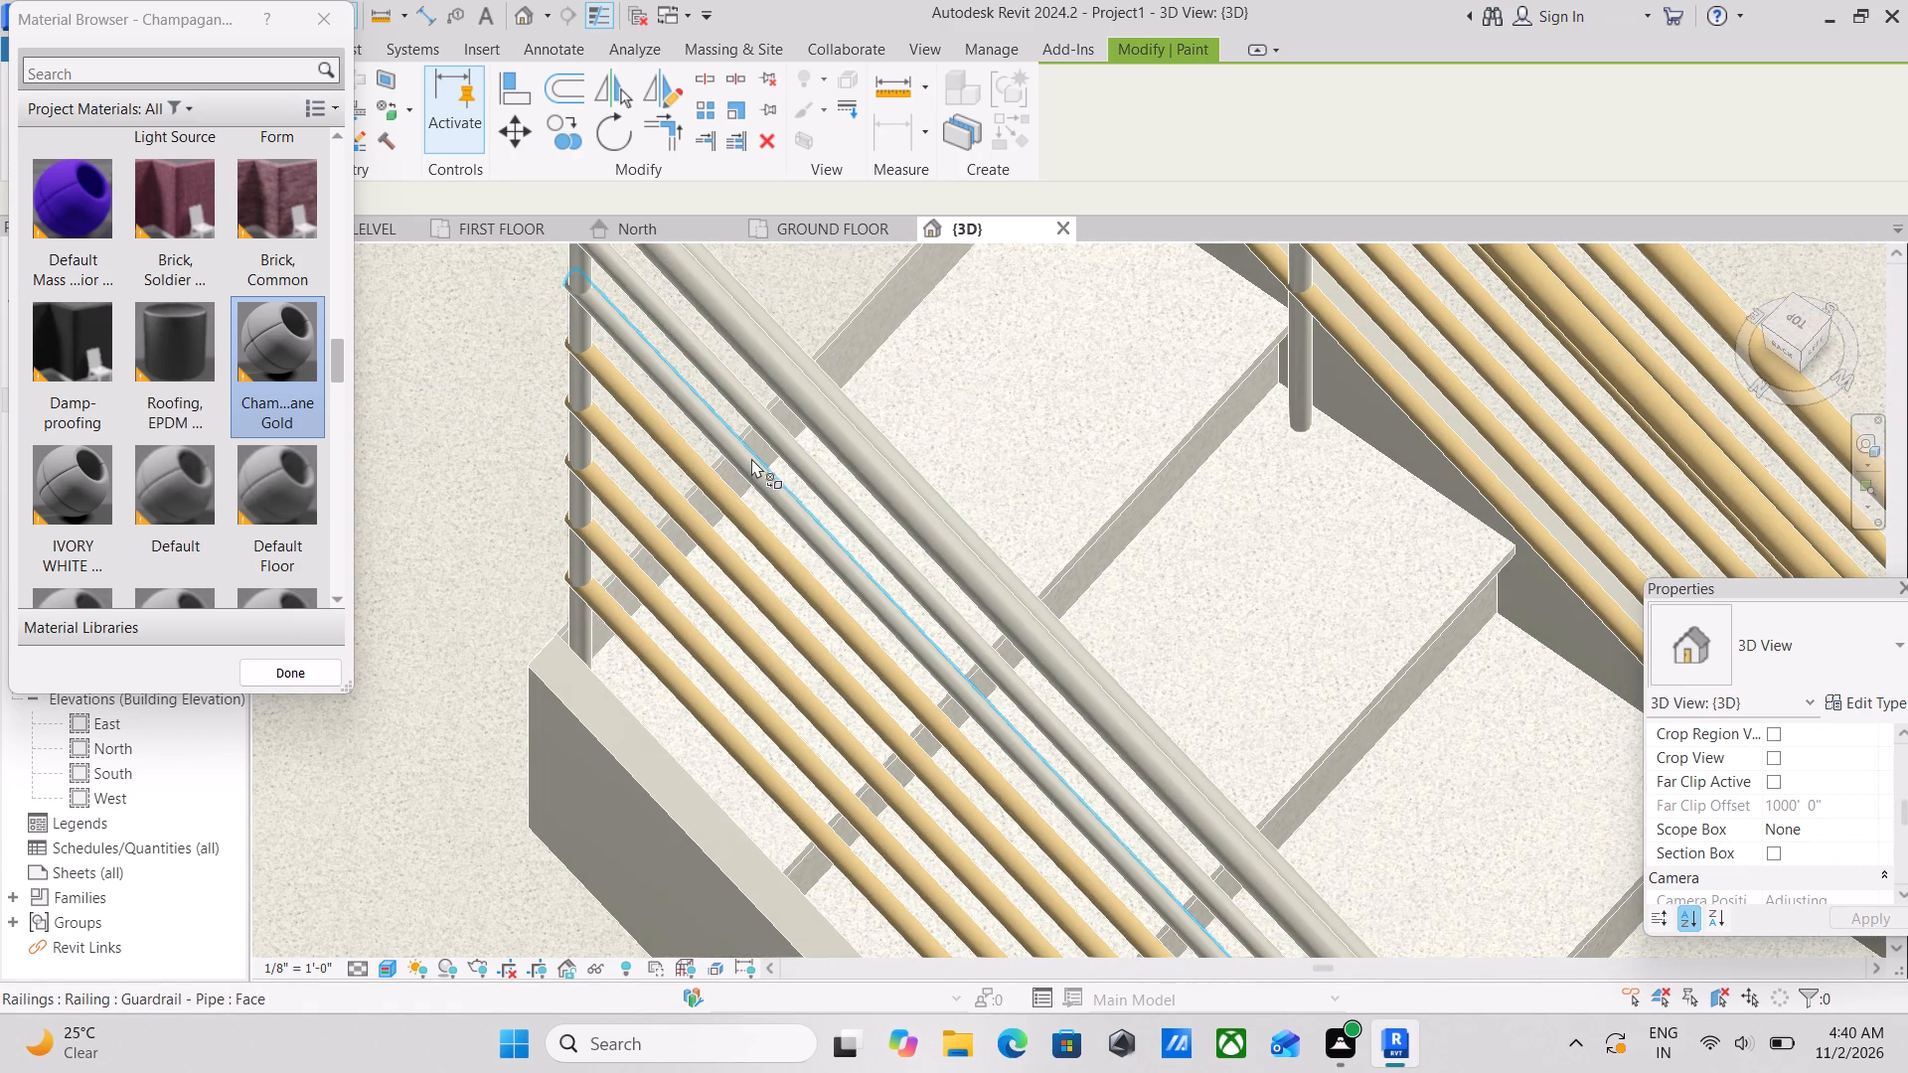
{"action": "left_click", "coordinate": [751, 458]}
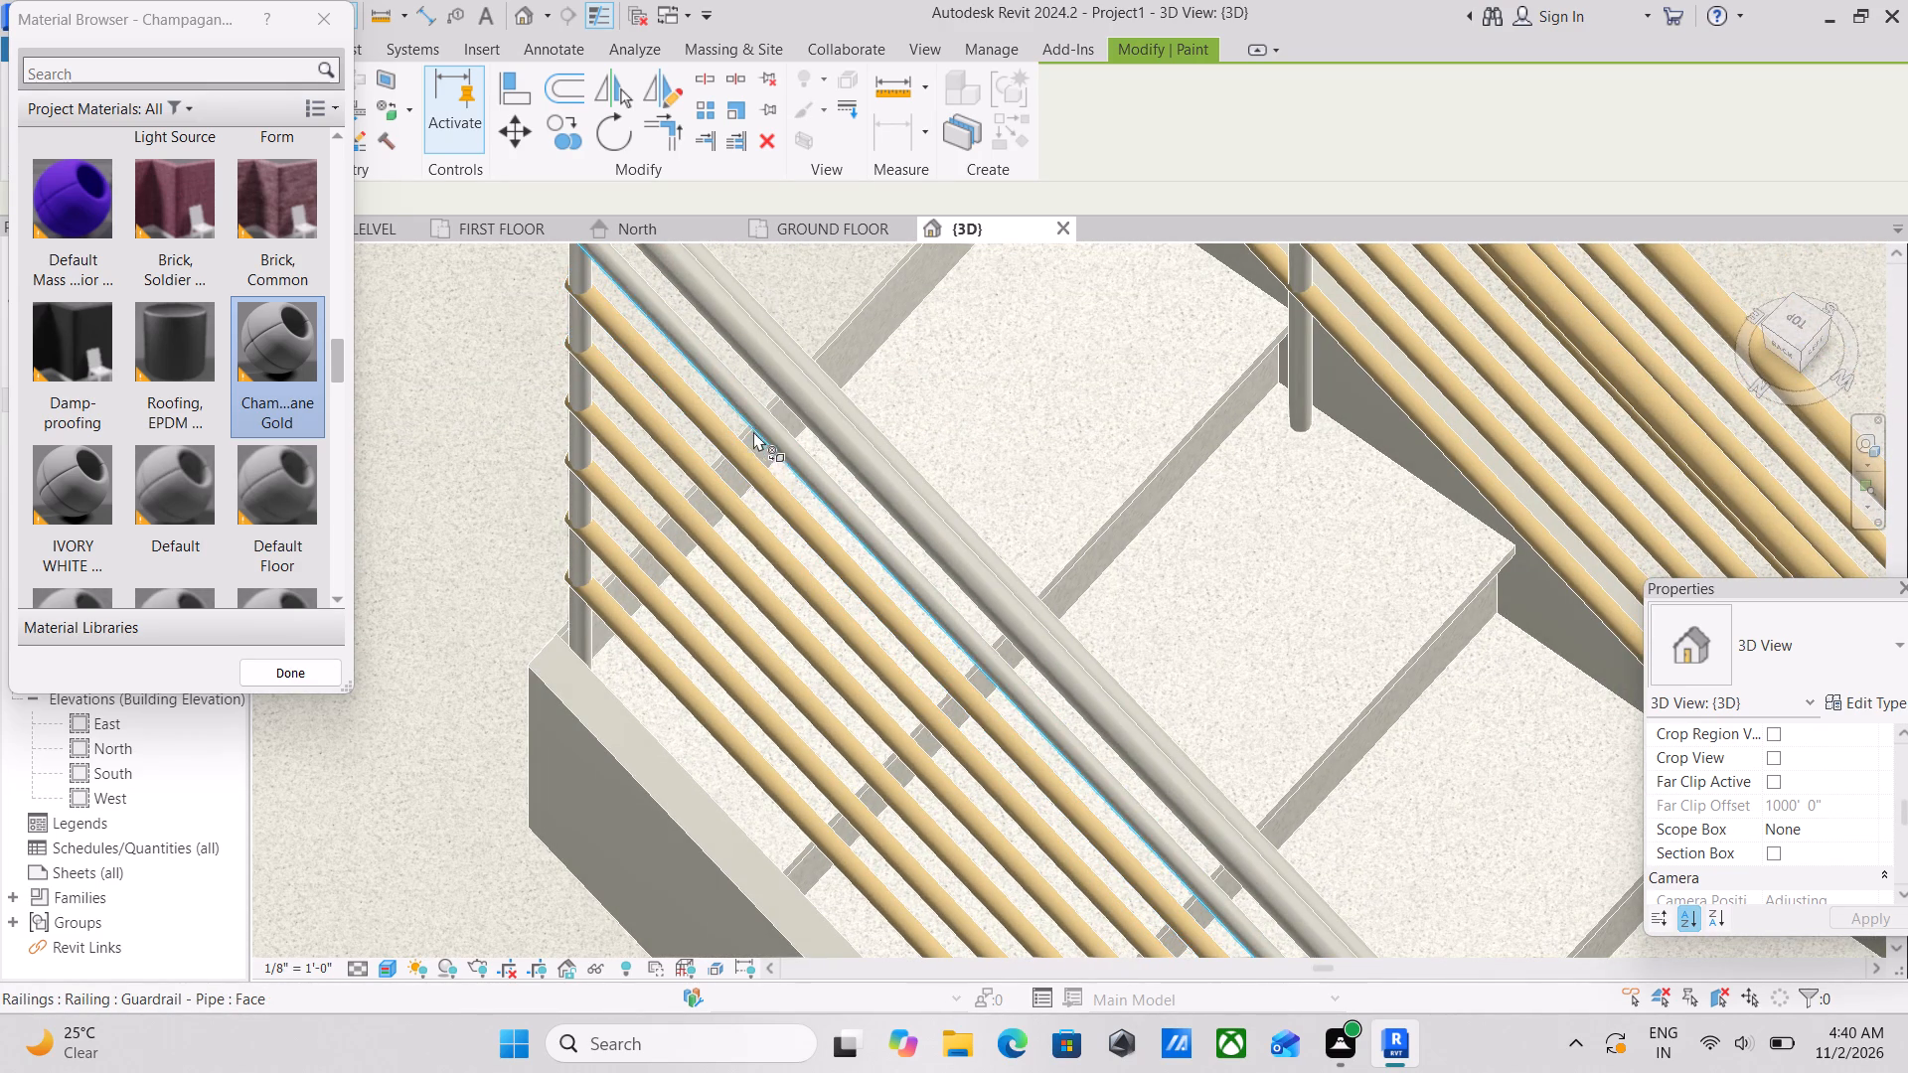
{"action": "left_click", "coordinate": [760, 411]}
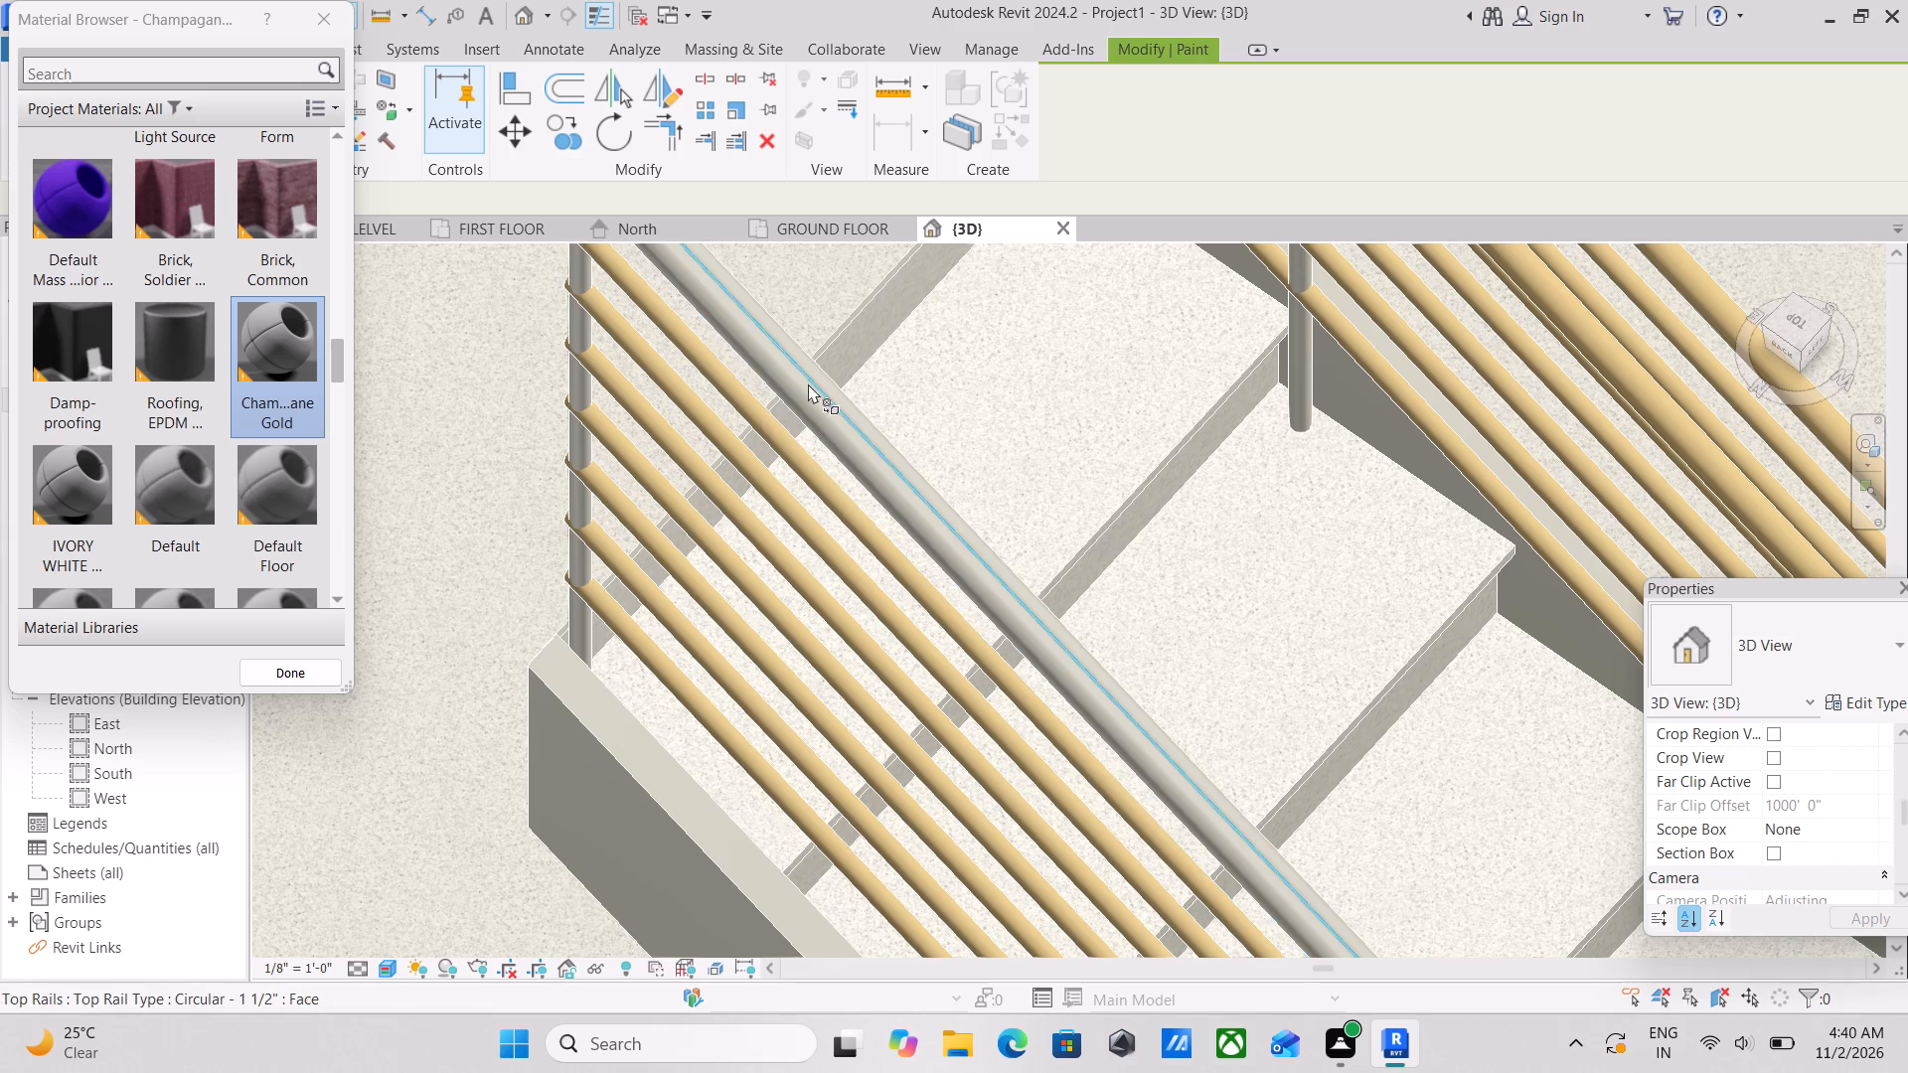
Paint the top rail and the adjoining handrail of the upper flight's outer railing with Champagane Gold.
{"action": "scroll", "coordinate": [808, 383], "scroll_direction": "up", "scroll_amount": 2}
{"action": "left_click", "coordinate": [804, 398]}
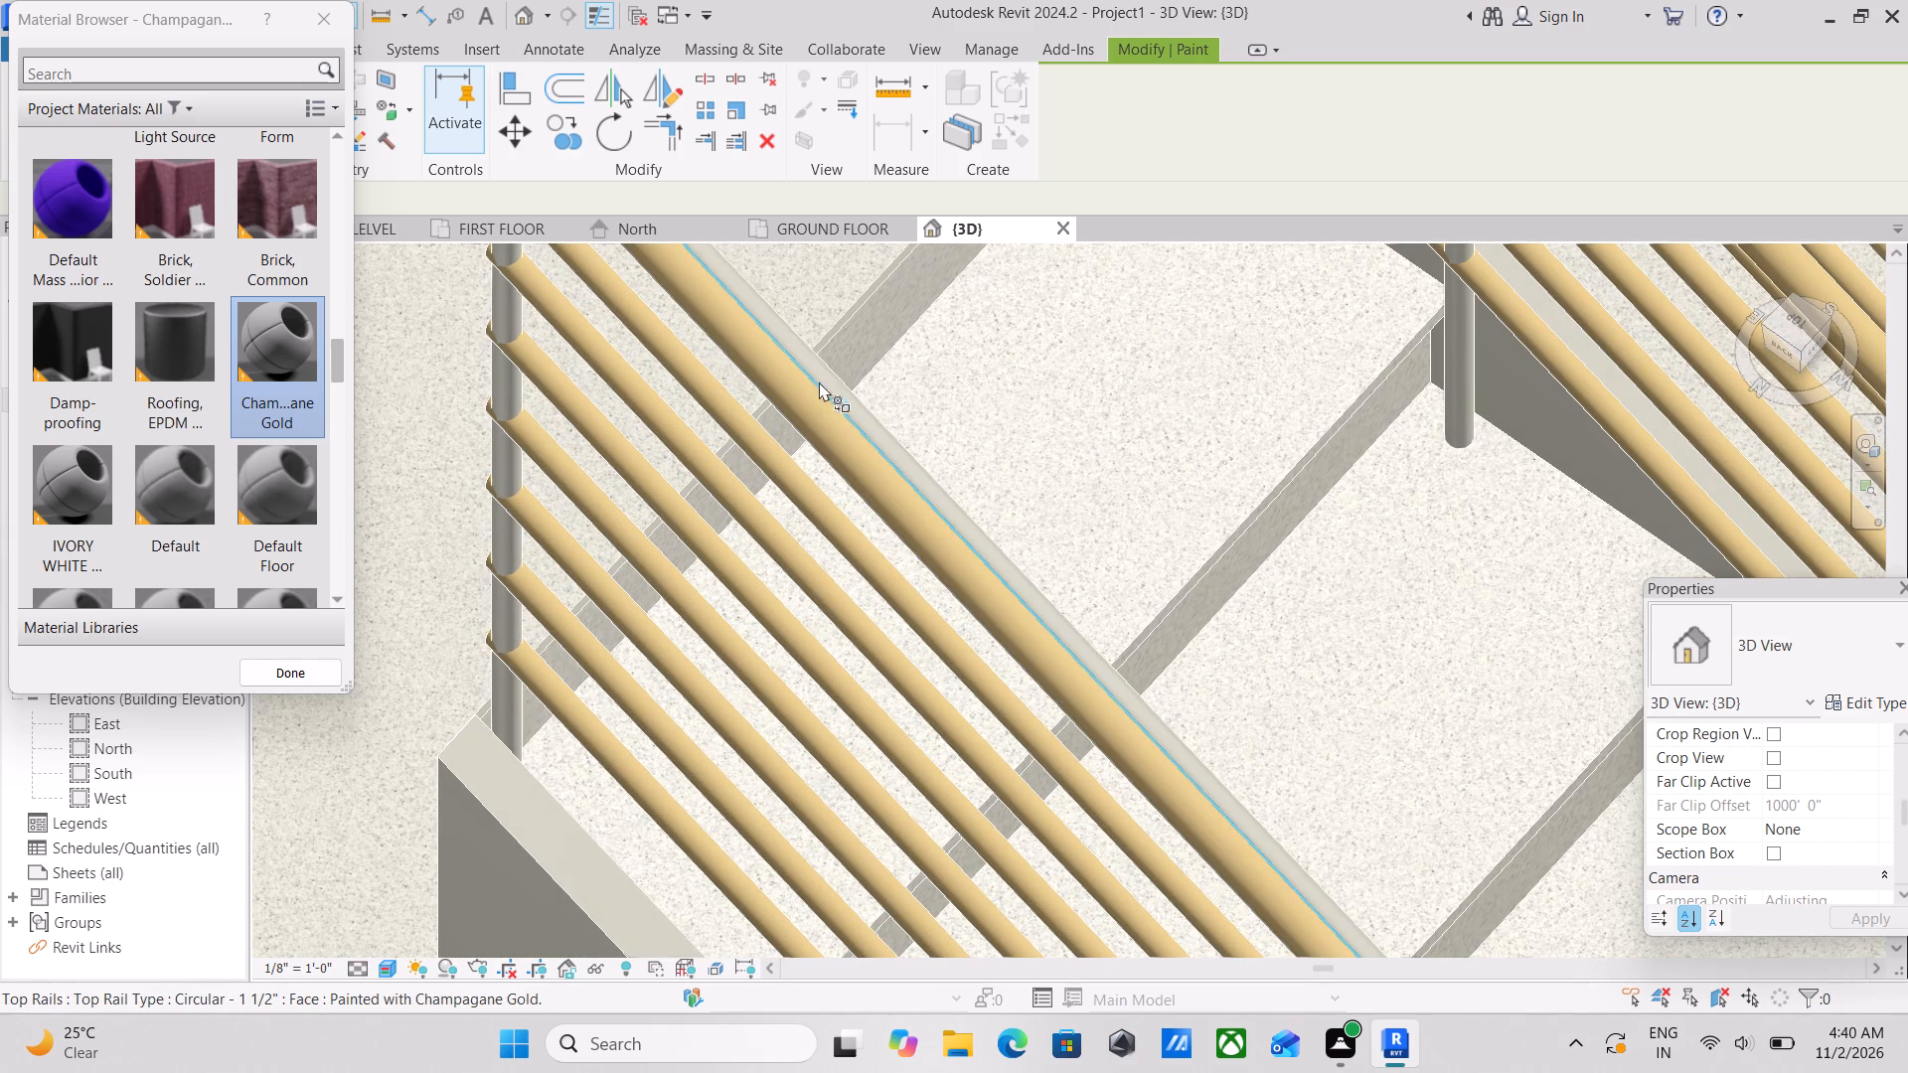
{"action": "left_click", "coordinate": [833, 370]}
Paint the unpainted undersides of the second, third and fourth pipes from the bottom of the upper flight's inner railing with Champagane Gold.
{"action": "scroll", "coordinate": [833, 370], "scroll_direction": "down", "scroll_amount": 4}
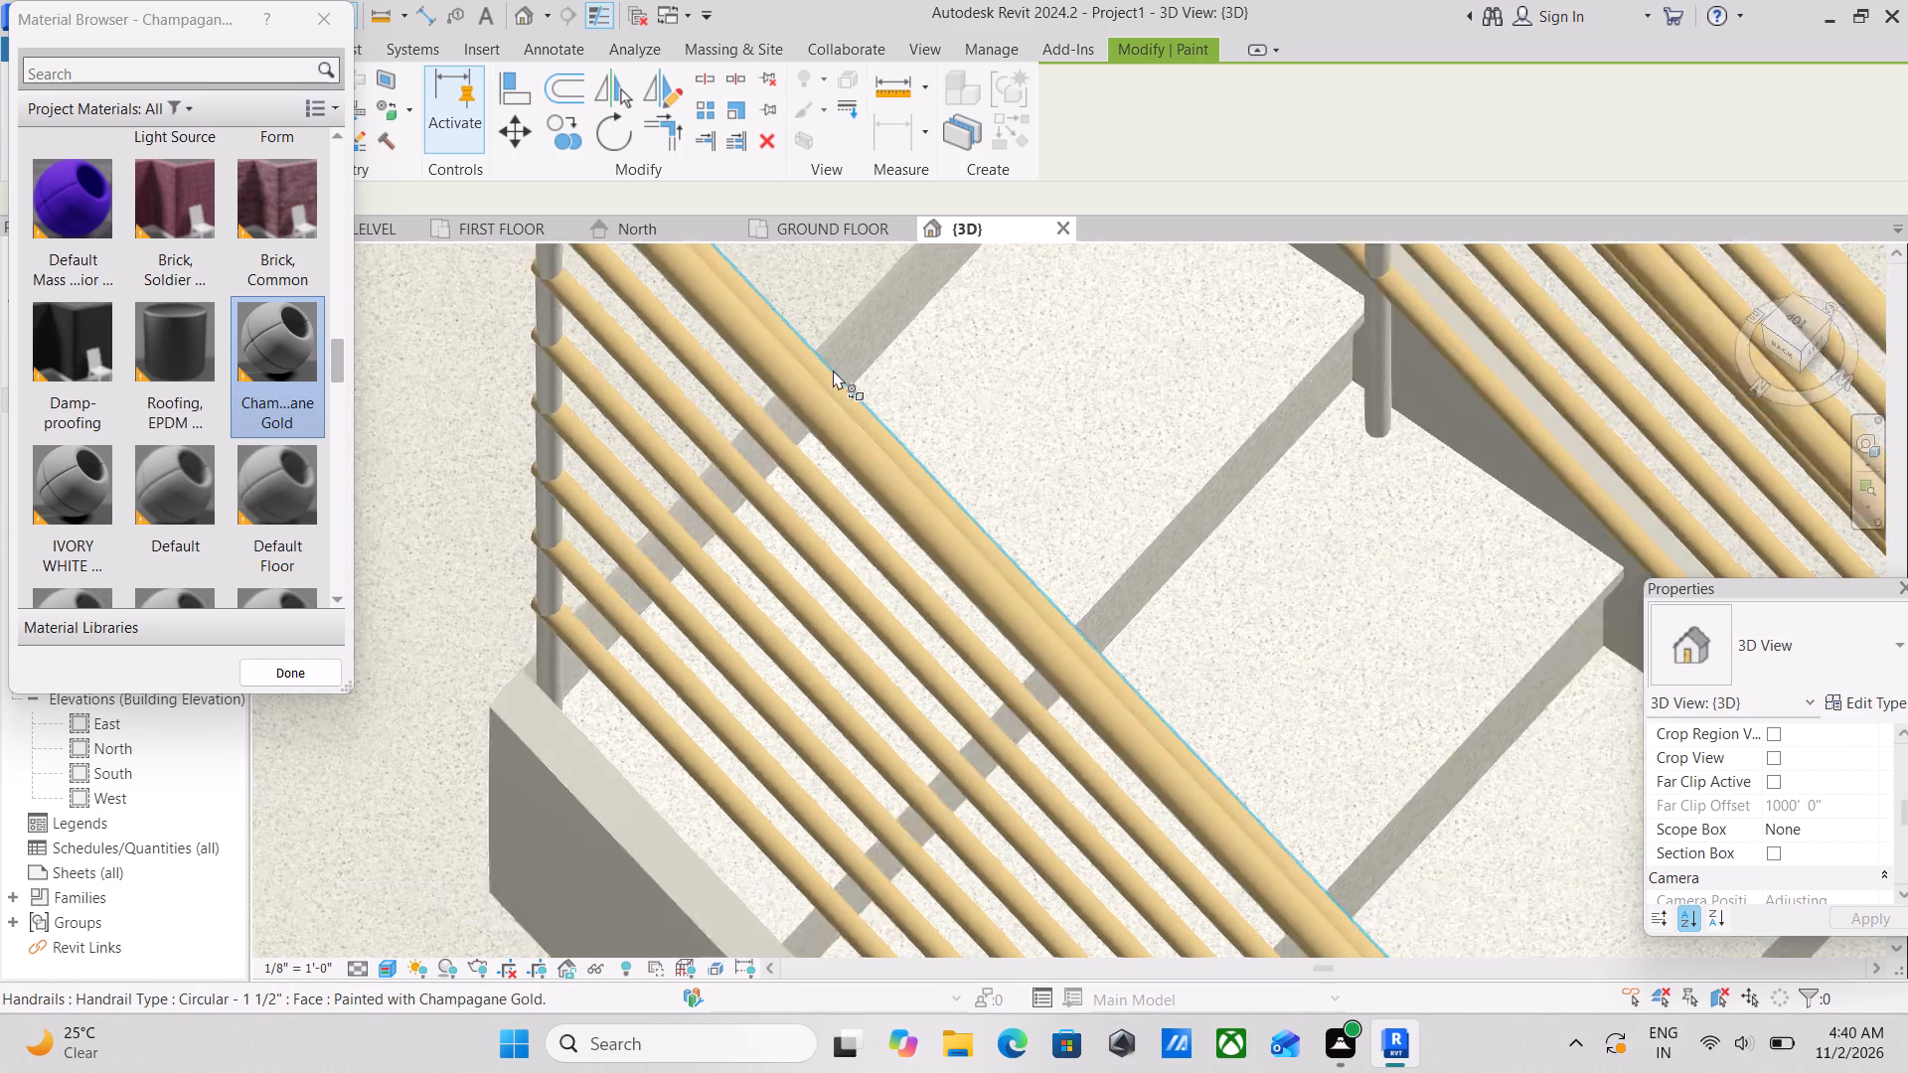
{"action": "scroll", "coordinate": [833, 376], "scroll_direction": "down", "scroll_amount": 6}
{"action": "middle_click_drag", "start_coordinate": [727, 354], "coordinate": [795, 393], "text": "shift"}
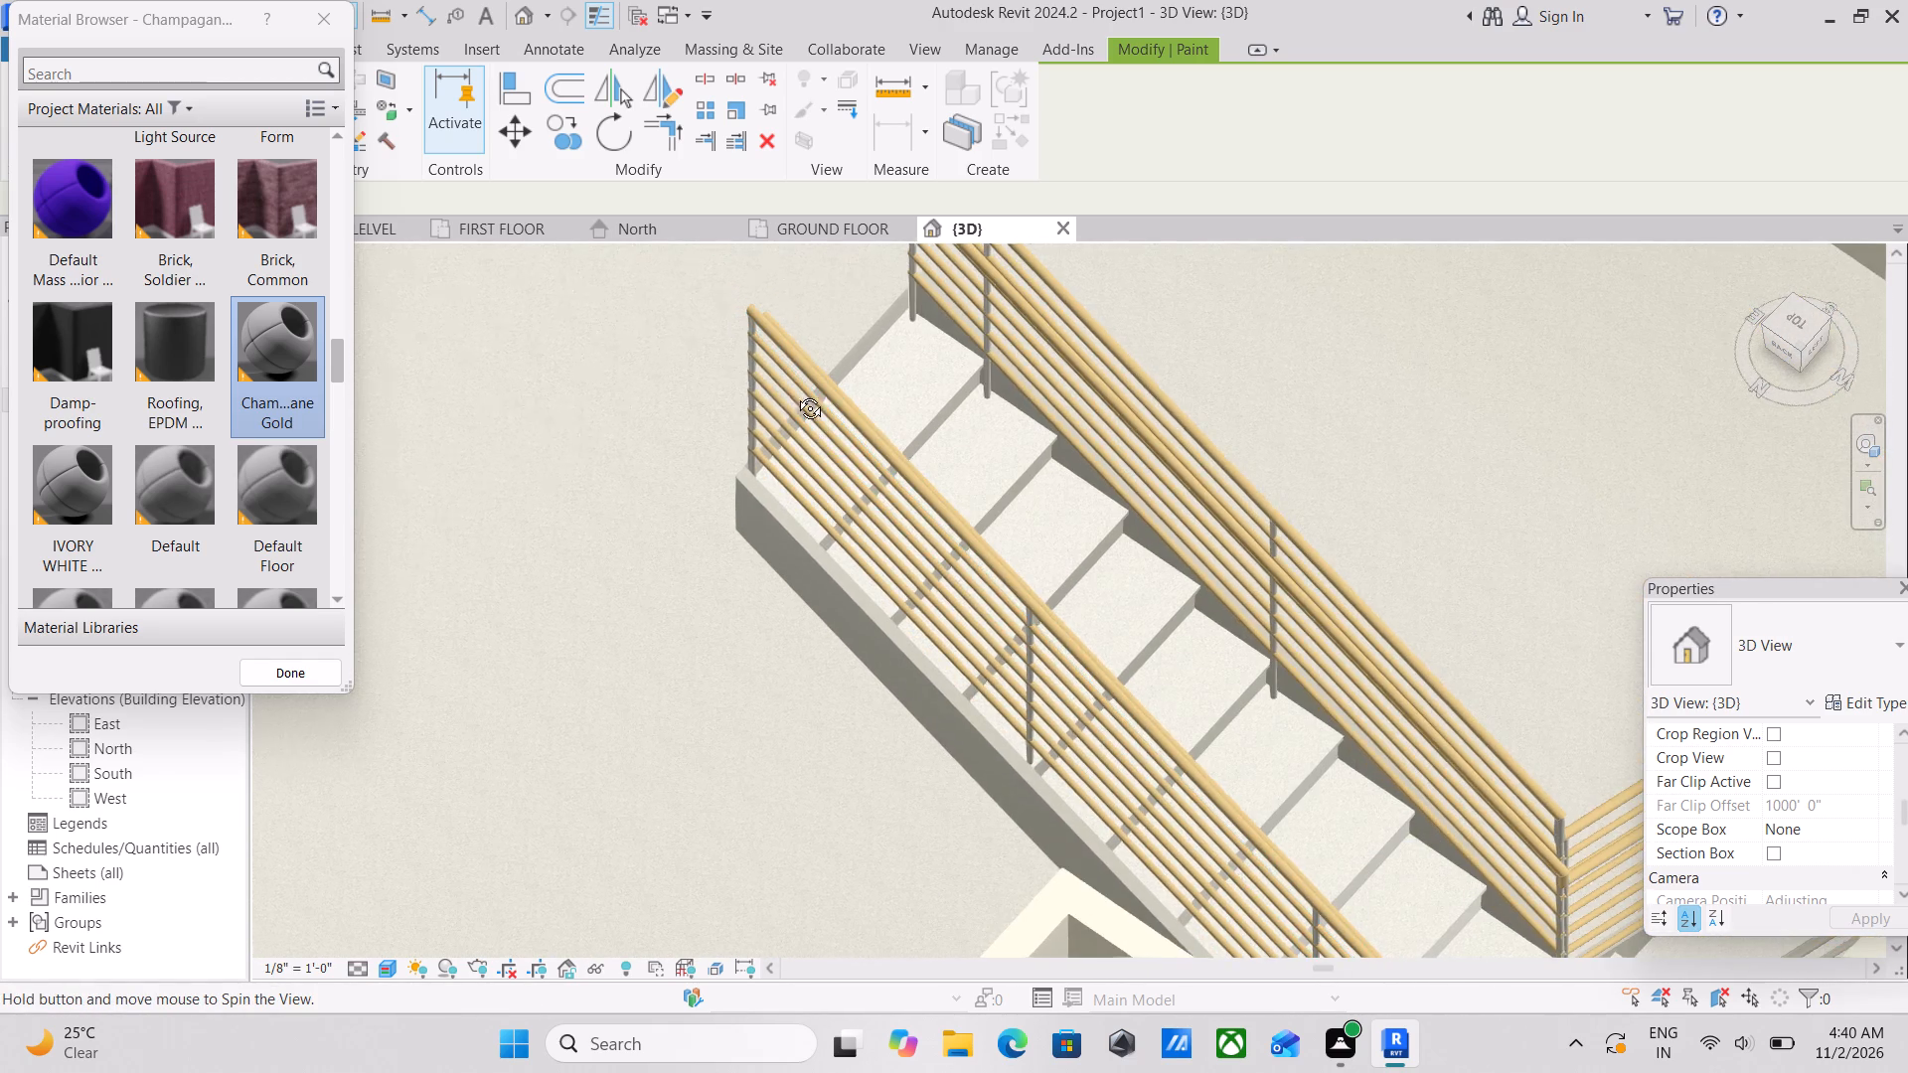
{"action": "middle_click_drag", "start_coordinate": [795, 393], "coordinate": [950, 310], "text": "shift"}
{"action": "middle_click_drag", "start_coordinate": [1243, 545], "coordinate": [784, 290]}
{"action": "middle_click_drag", "start_coordinate": [1093, 581], "coordinate": [1376, 453], "text": "shift"}
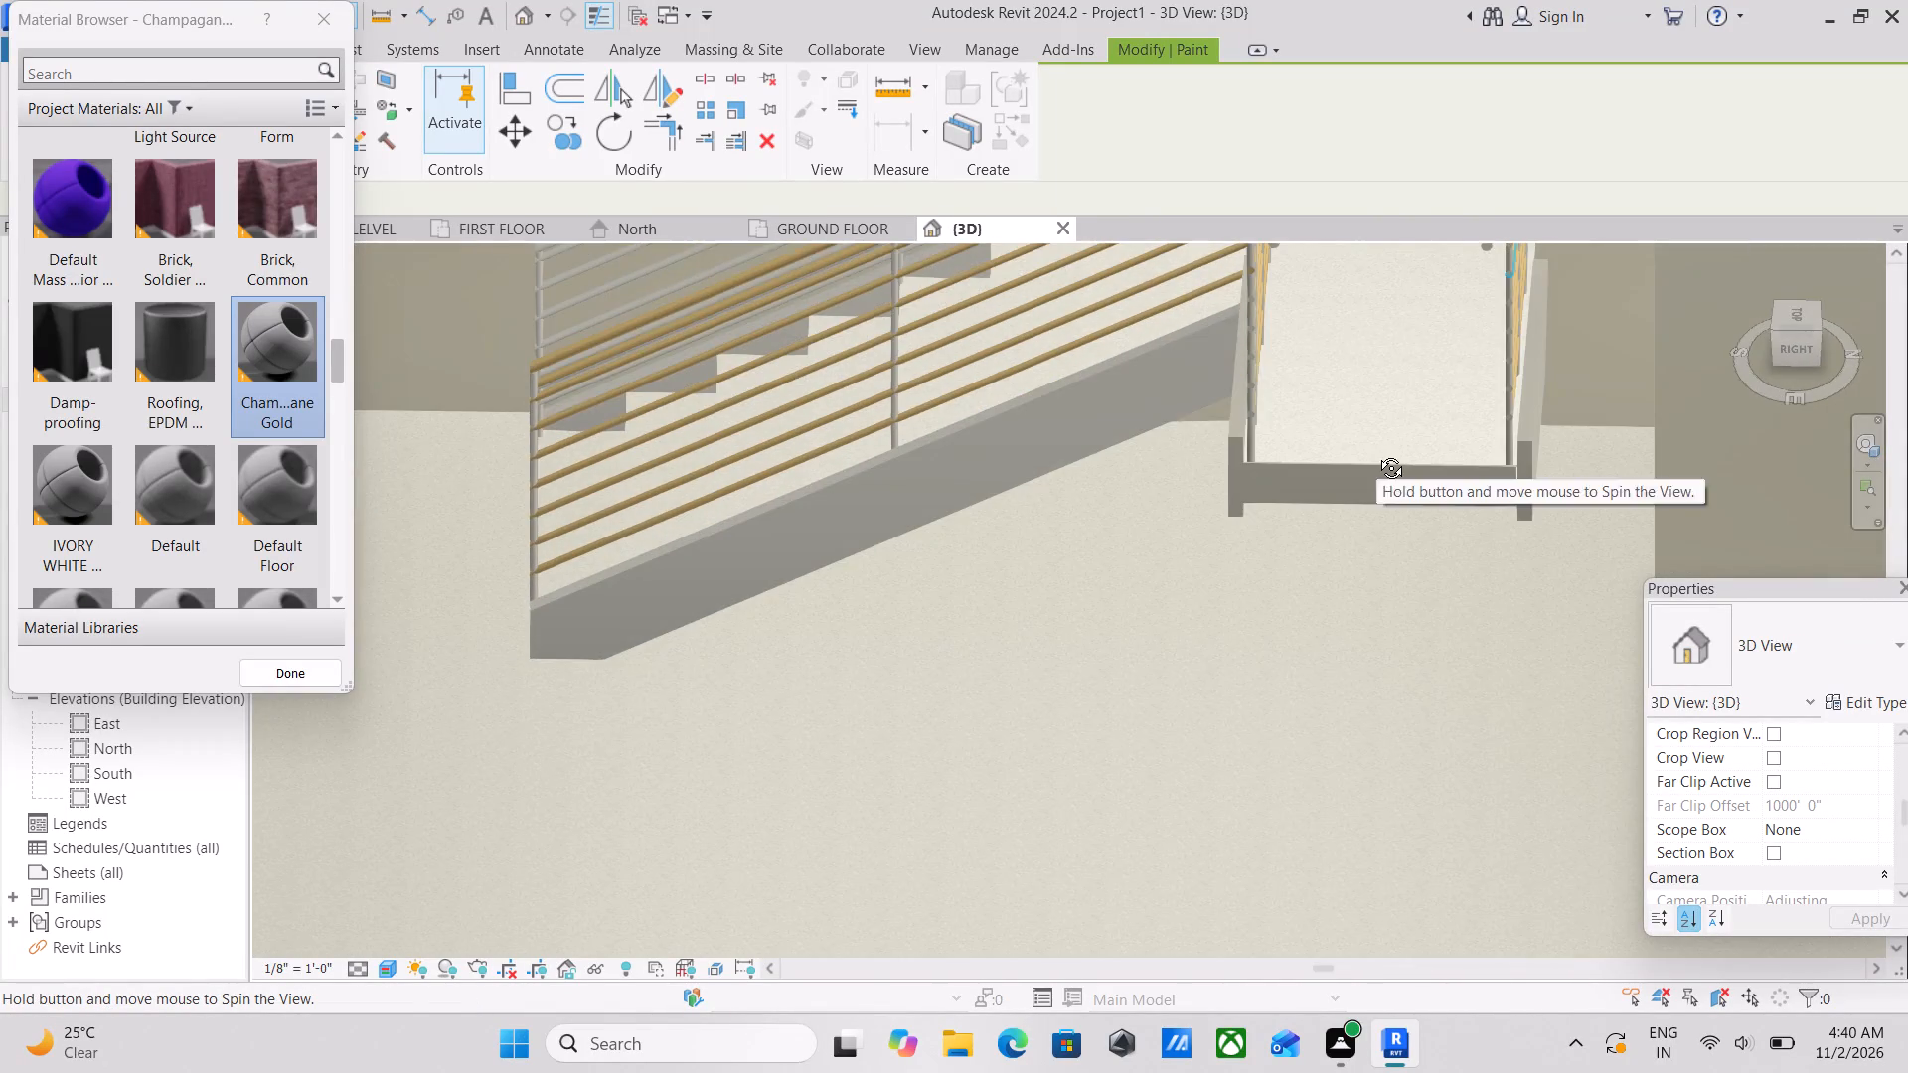
{"action": "middle_click_drag", "start_coordinate": [1376, 453], "coordinate": [1359, 286], "text": "shift"}
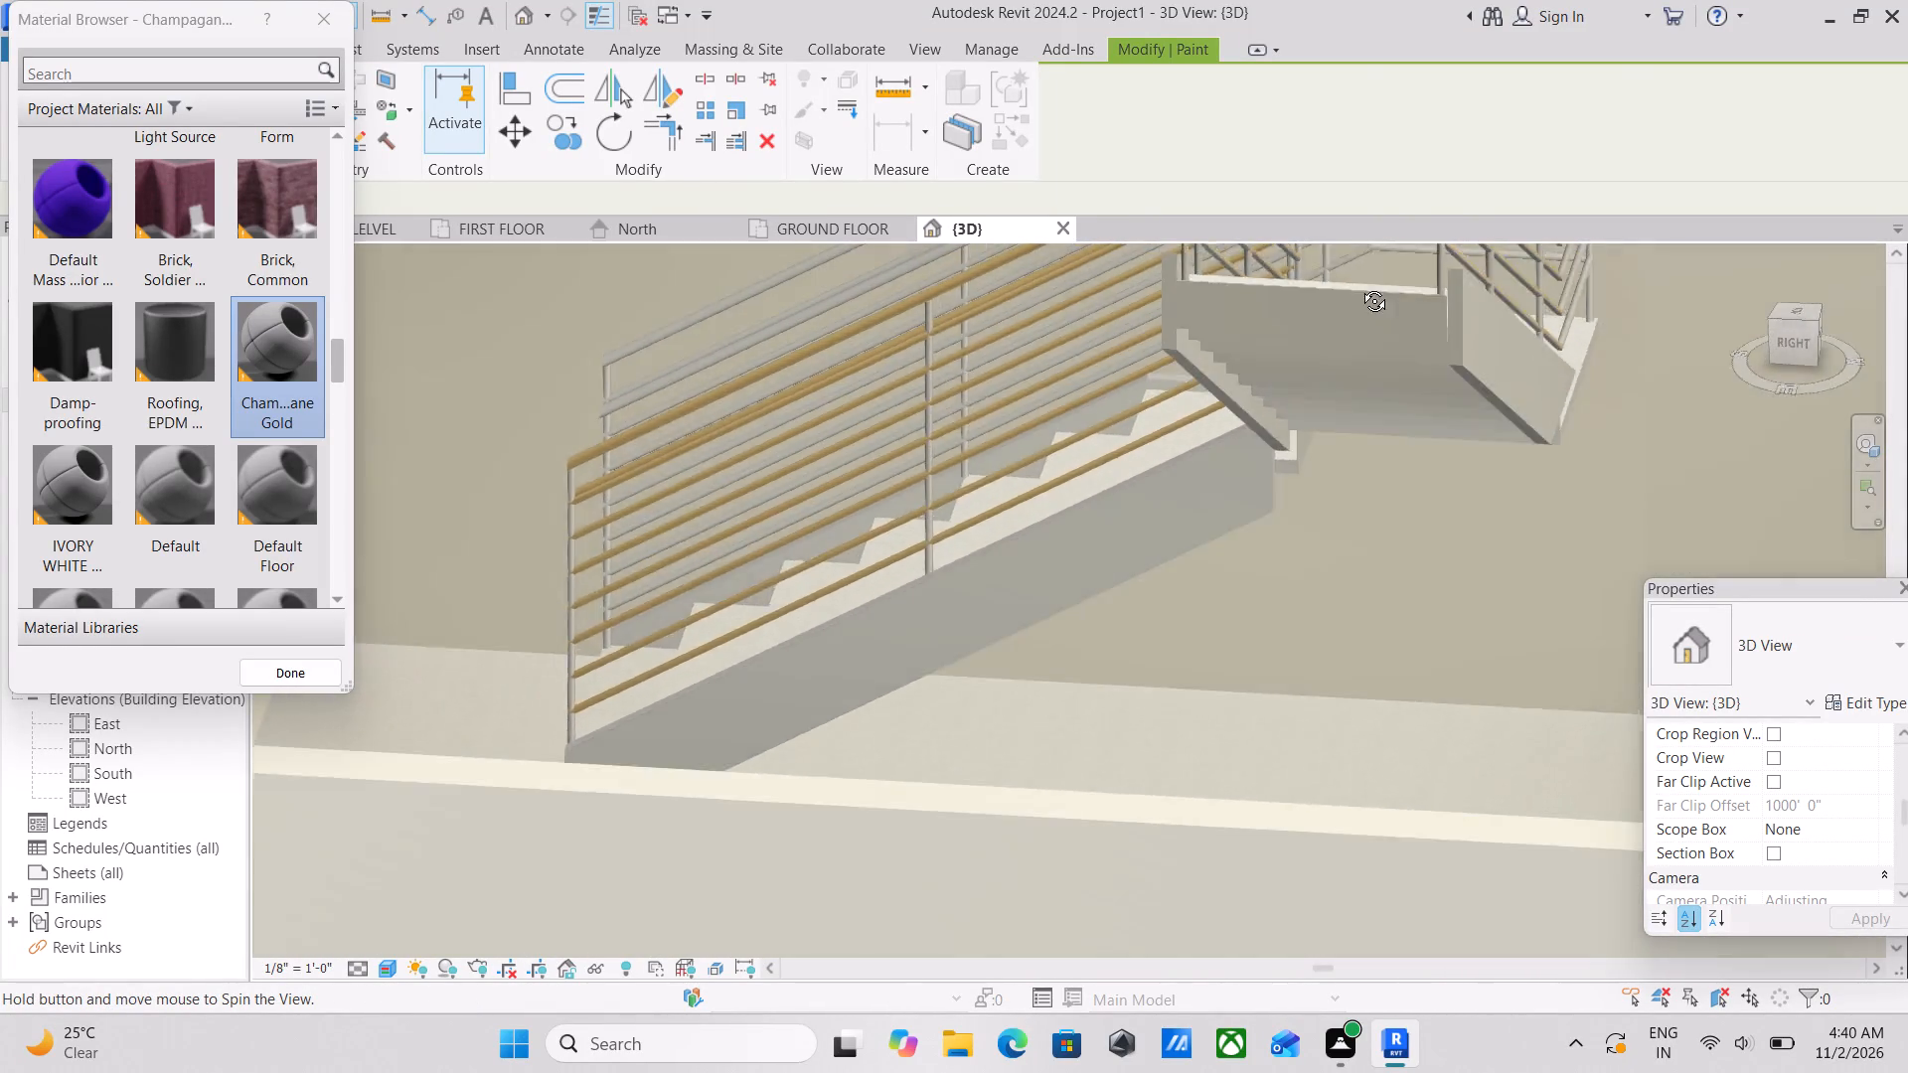
{"action": "middle_click_drag", "start_coordinate": [1359, 286], "coordinate": [1494, 252], "text": "shift"}
{"action": "middle_click_drag", "start_coordinate": [1085, 382], "coordinate": [1091, 772]}
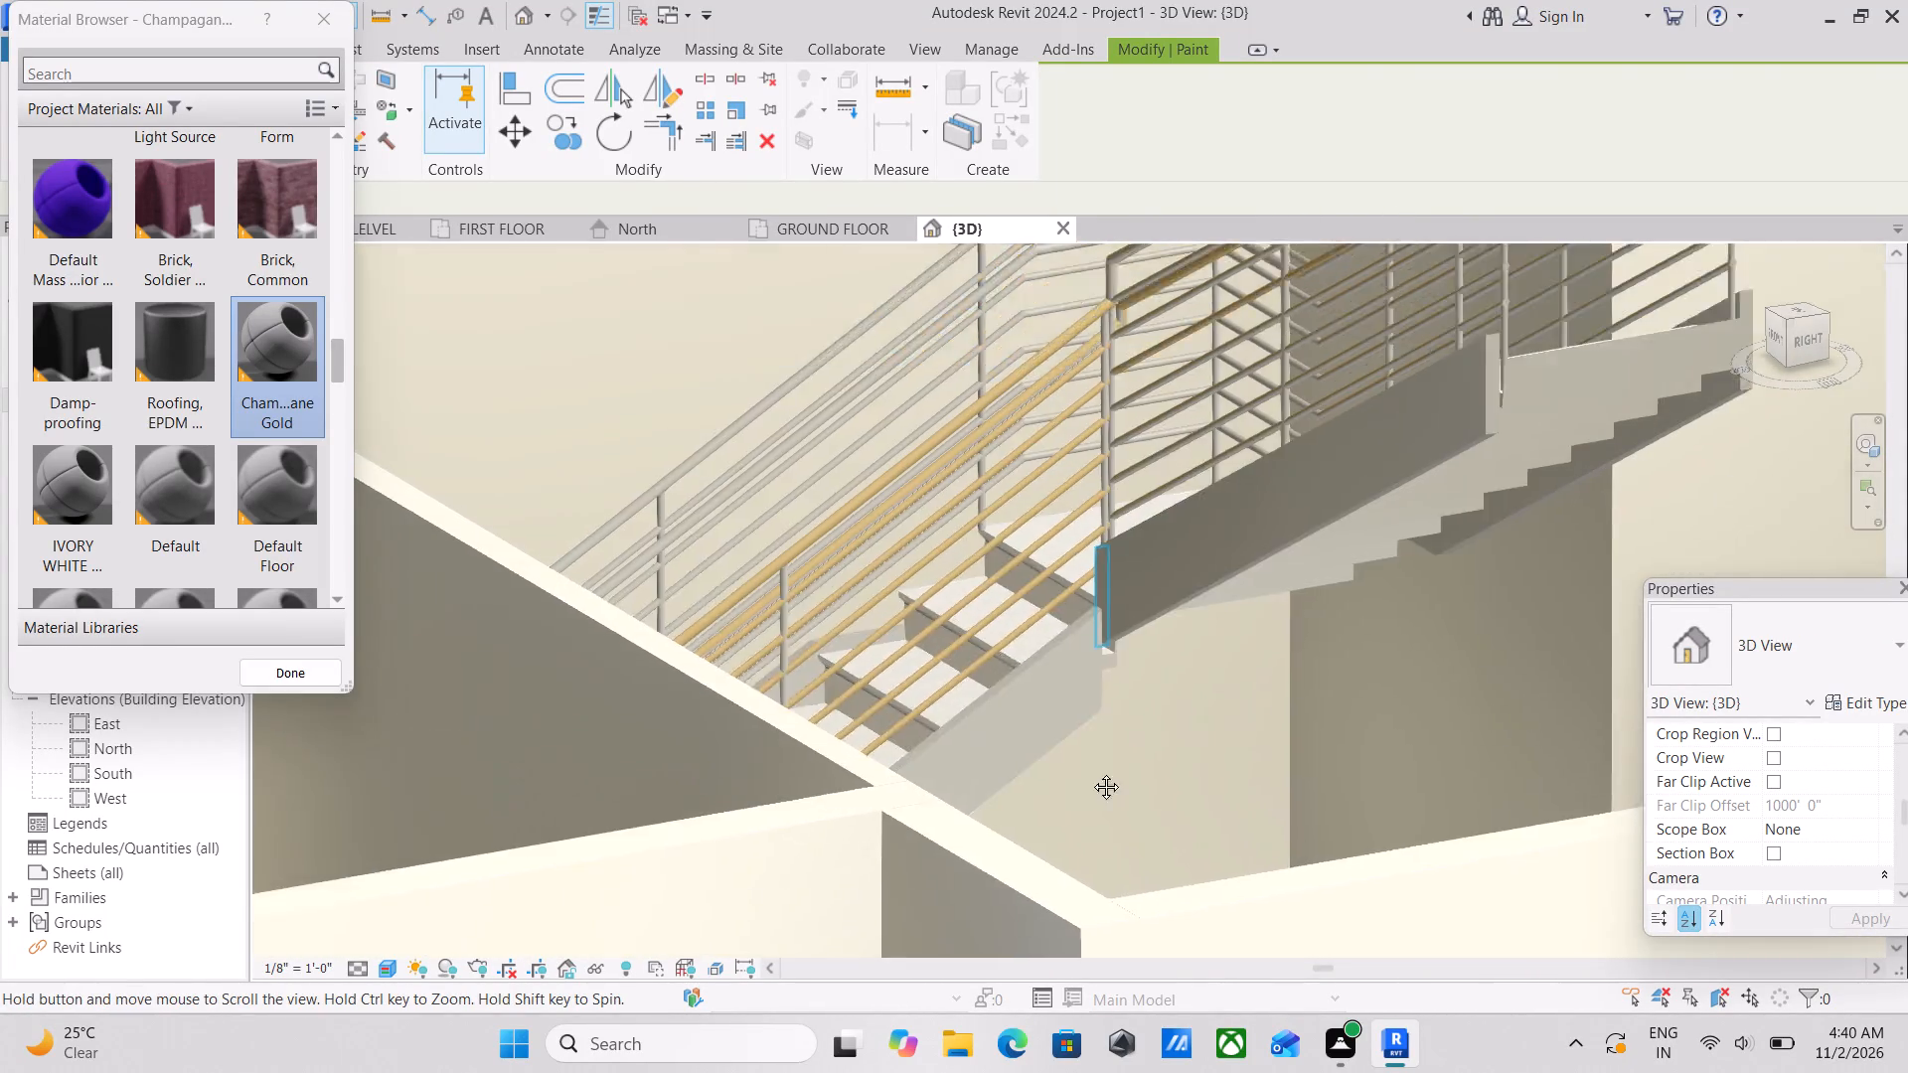
{"action": "middle_click_drag", "start_coordinate": [1091, 772], "coordinate": [1072, 813]}
{"action": "middle_click_drag", "start_coordinate": [1270, 589], "coordinate": [1367, 554], "text": "shift"}
{"action": "scroll", "coordinate": [1367, 554], "scroll_direction": "up", "scroll_amount": 3}
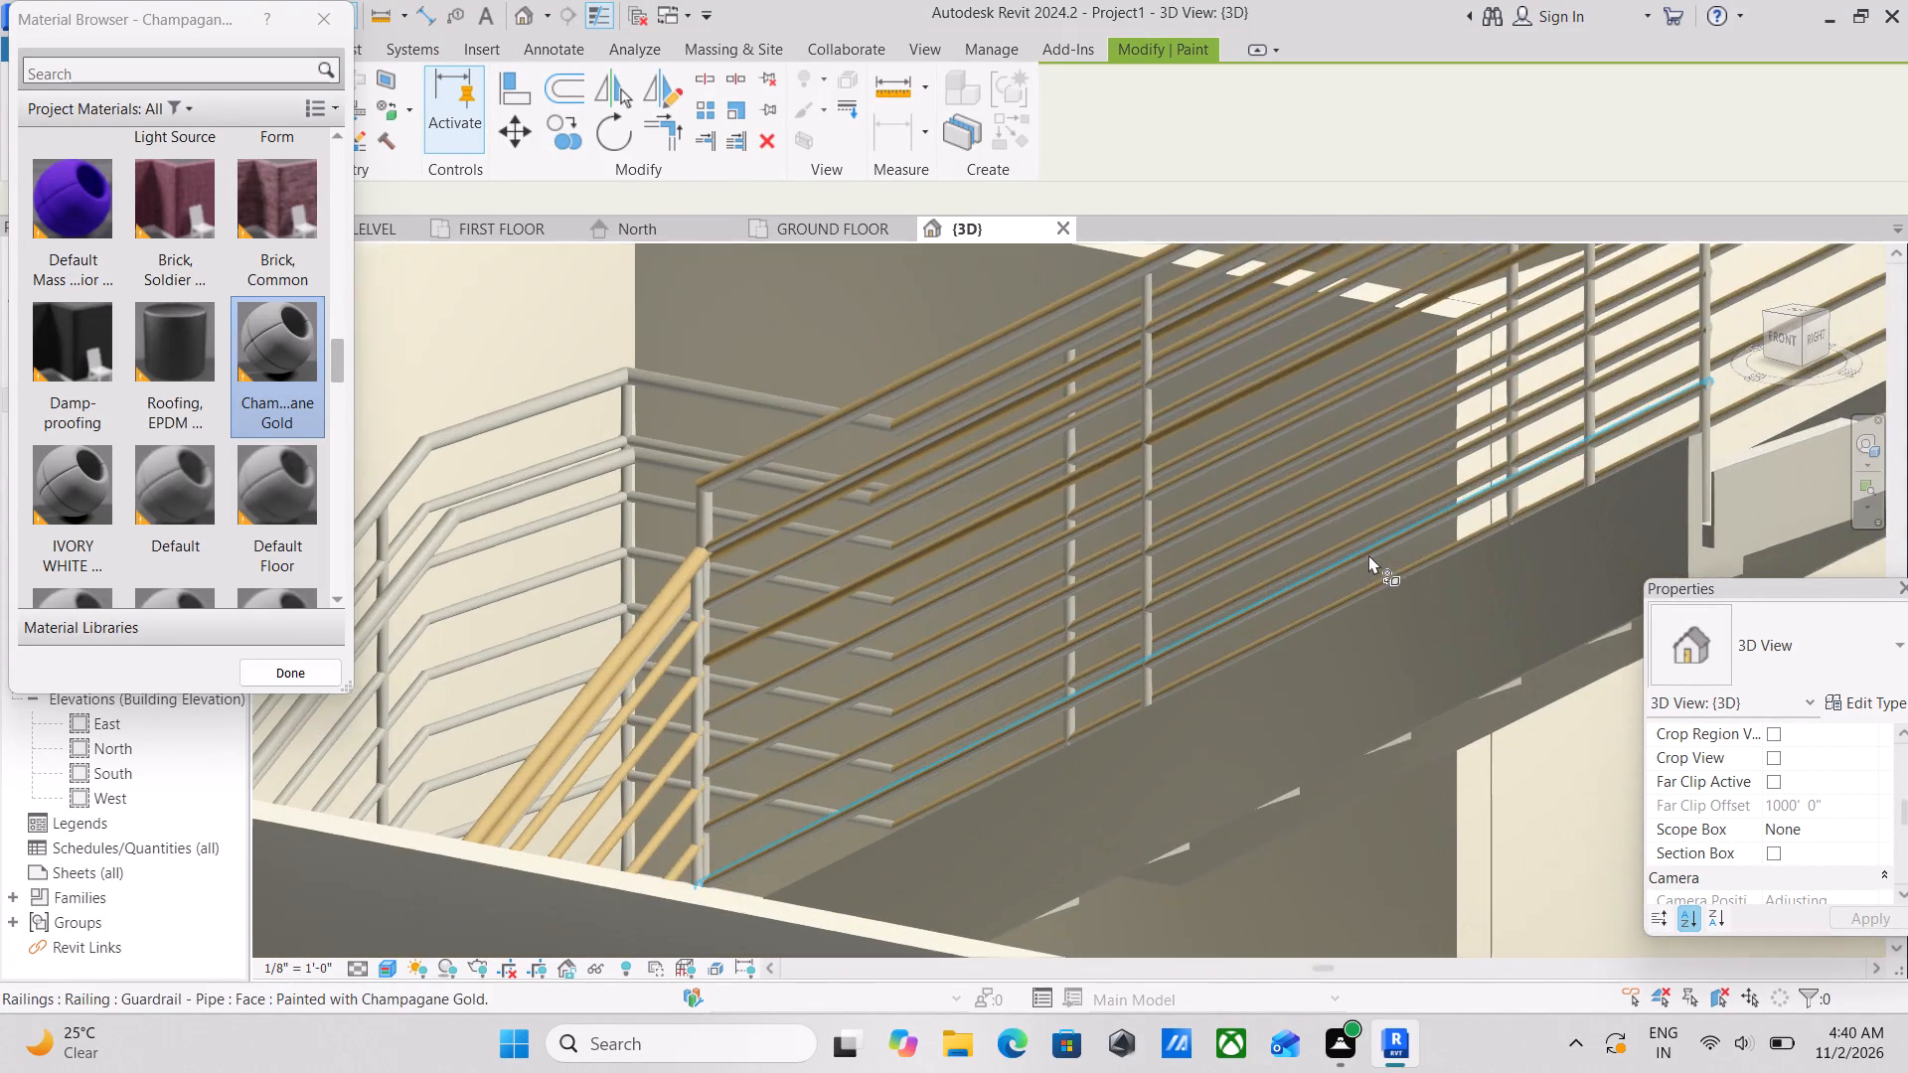
{"action": "middle_click_drag", "start_coordinate": [1368, 556], "coordinate": [1124, 597], "text": "shift"}
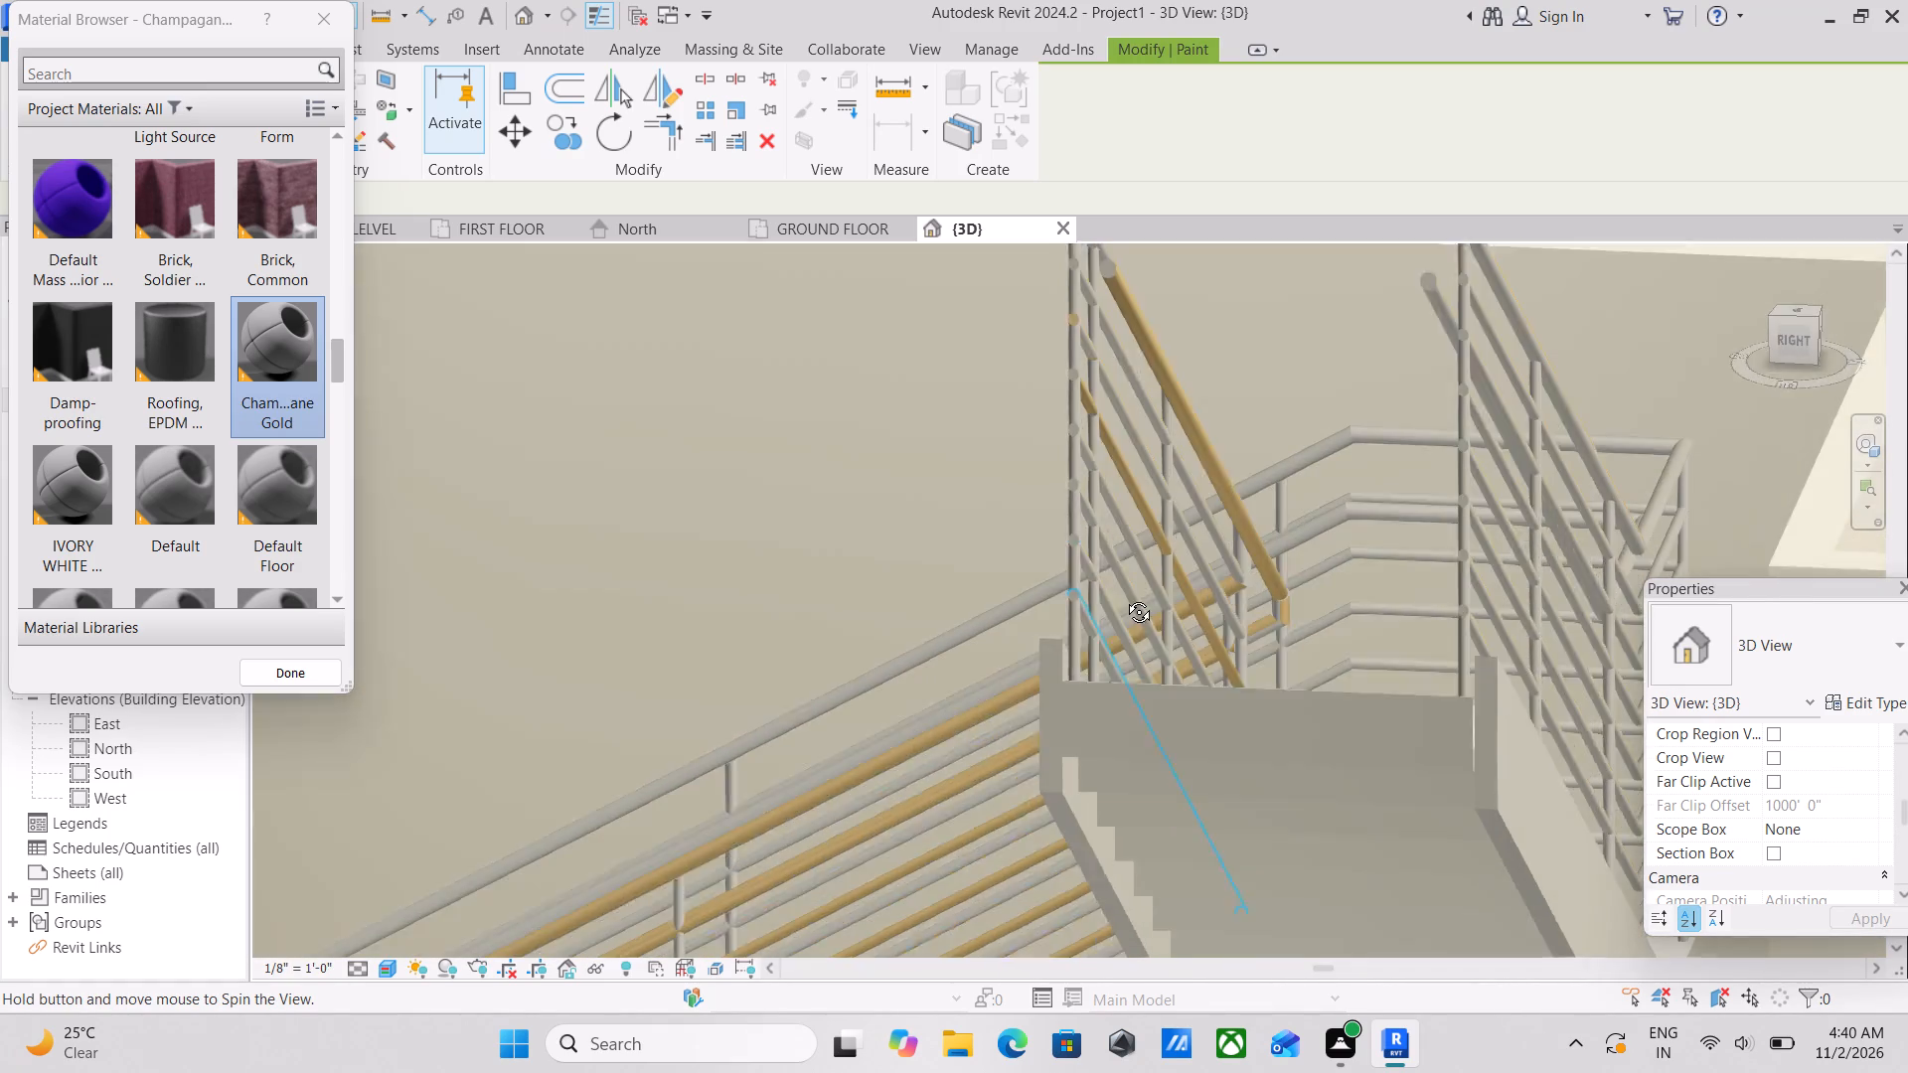
{"action": "middle_click_drag", "start_coordinate": [1124, 597], "coordinate": [1131, 602], "text": "shift"}
{"action": "scroll", "coordinate": [1133, 656], "scroll_direction": "up", "scroll_amount": 6}
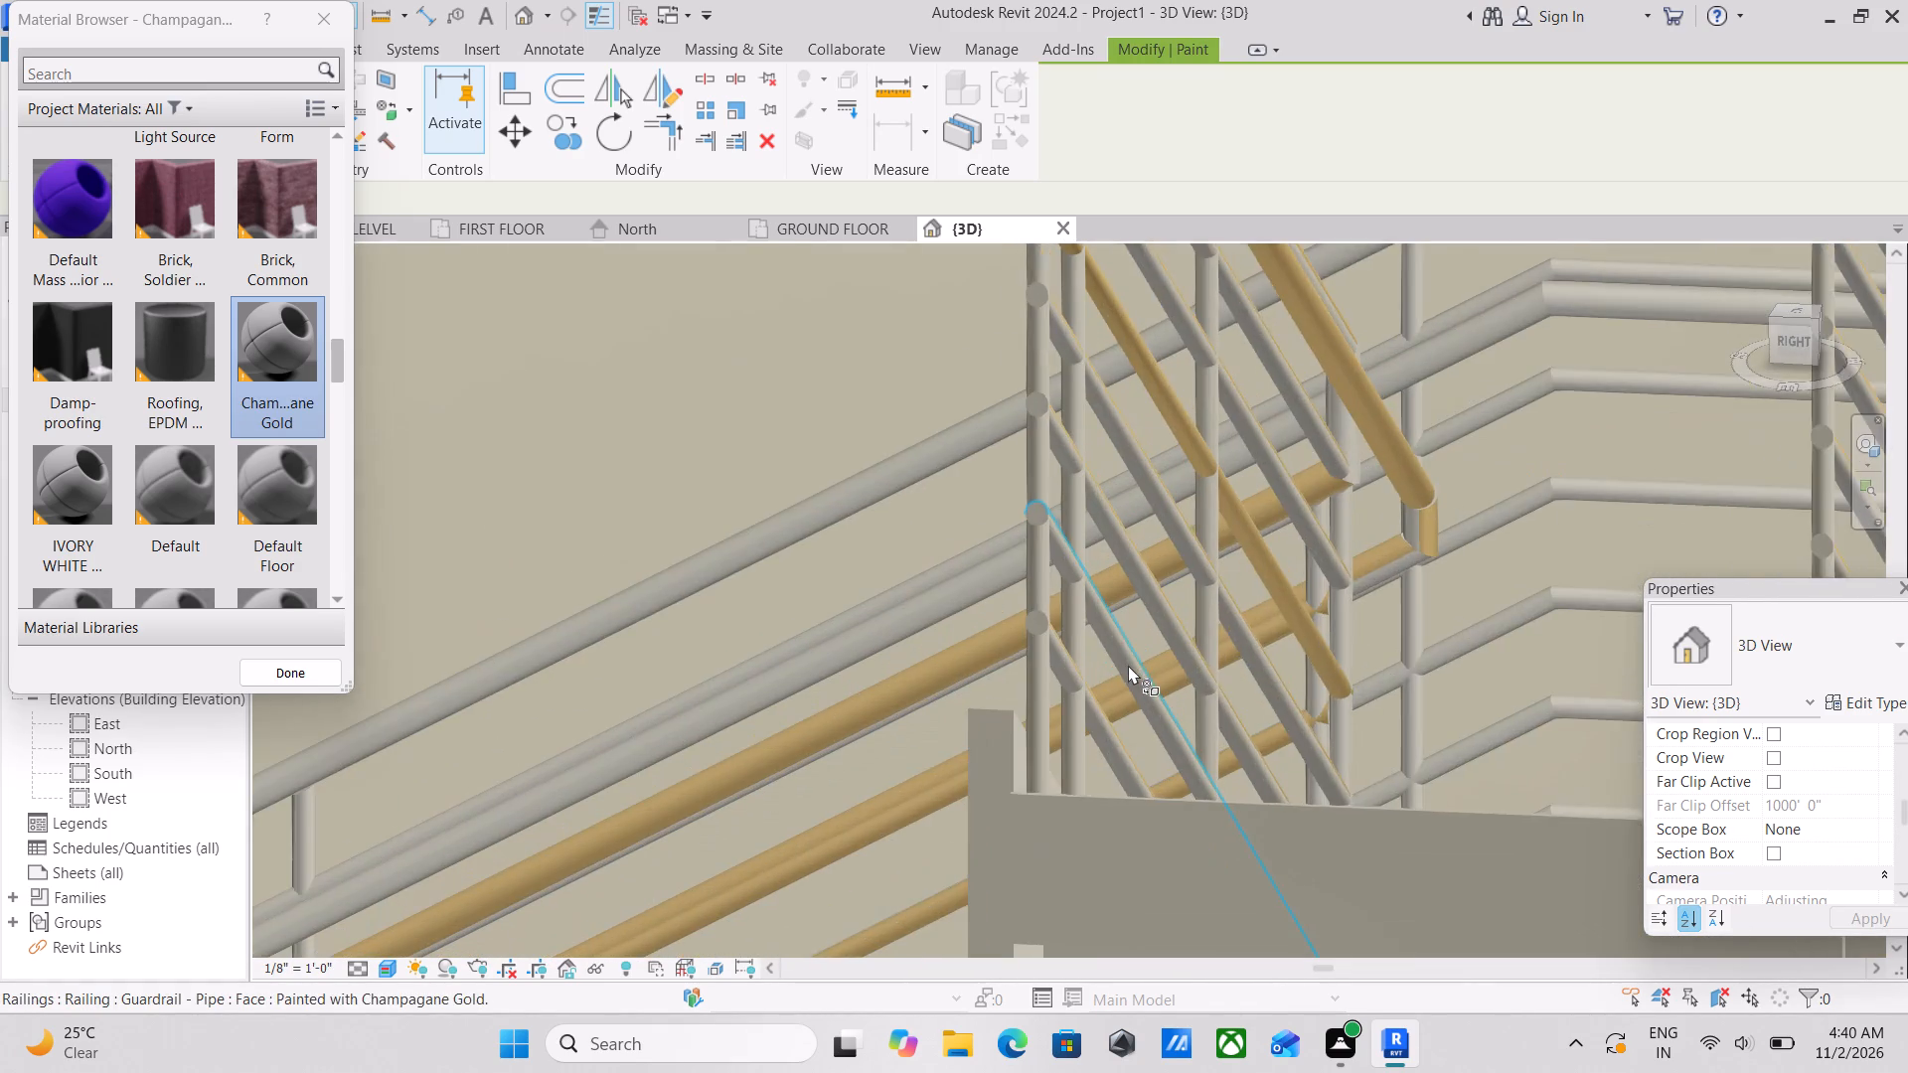
{"action": "scroll", "coordinate": [1128, 665], "scroll_direction": "up", "scroll_amount": 2}
{"action": "left_click", "coordinate": [1100, 623]}
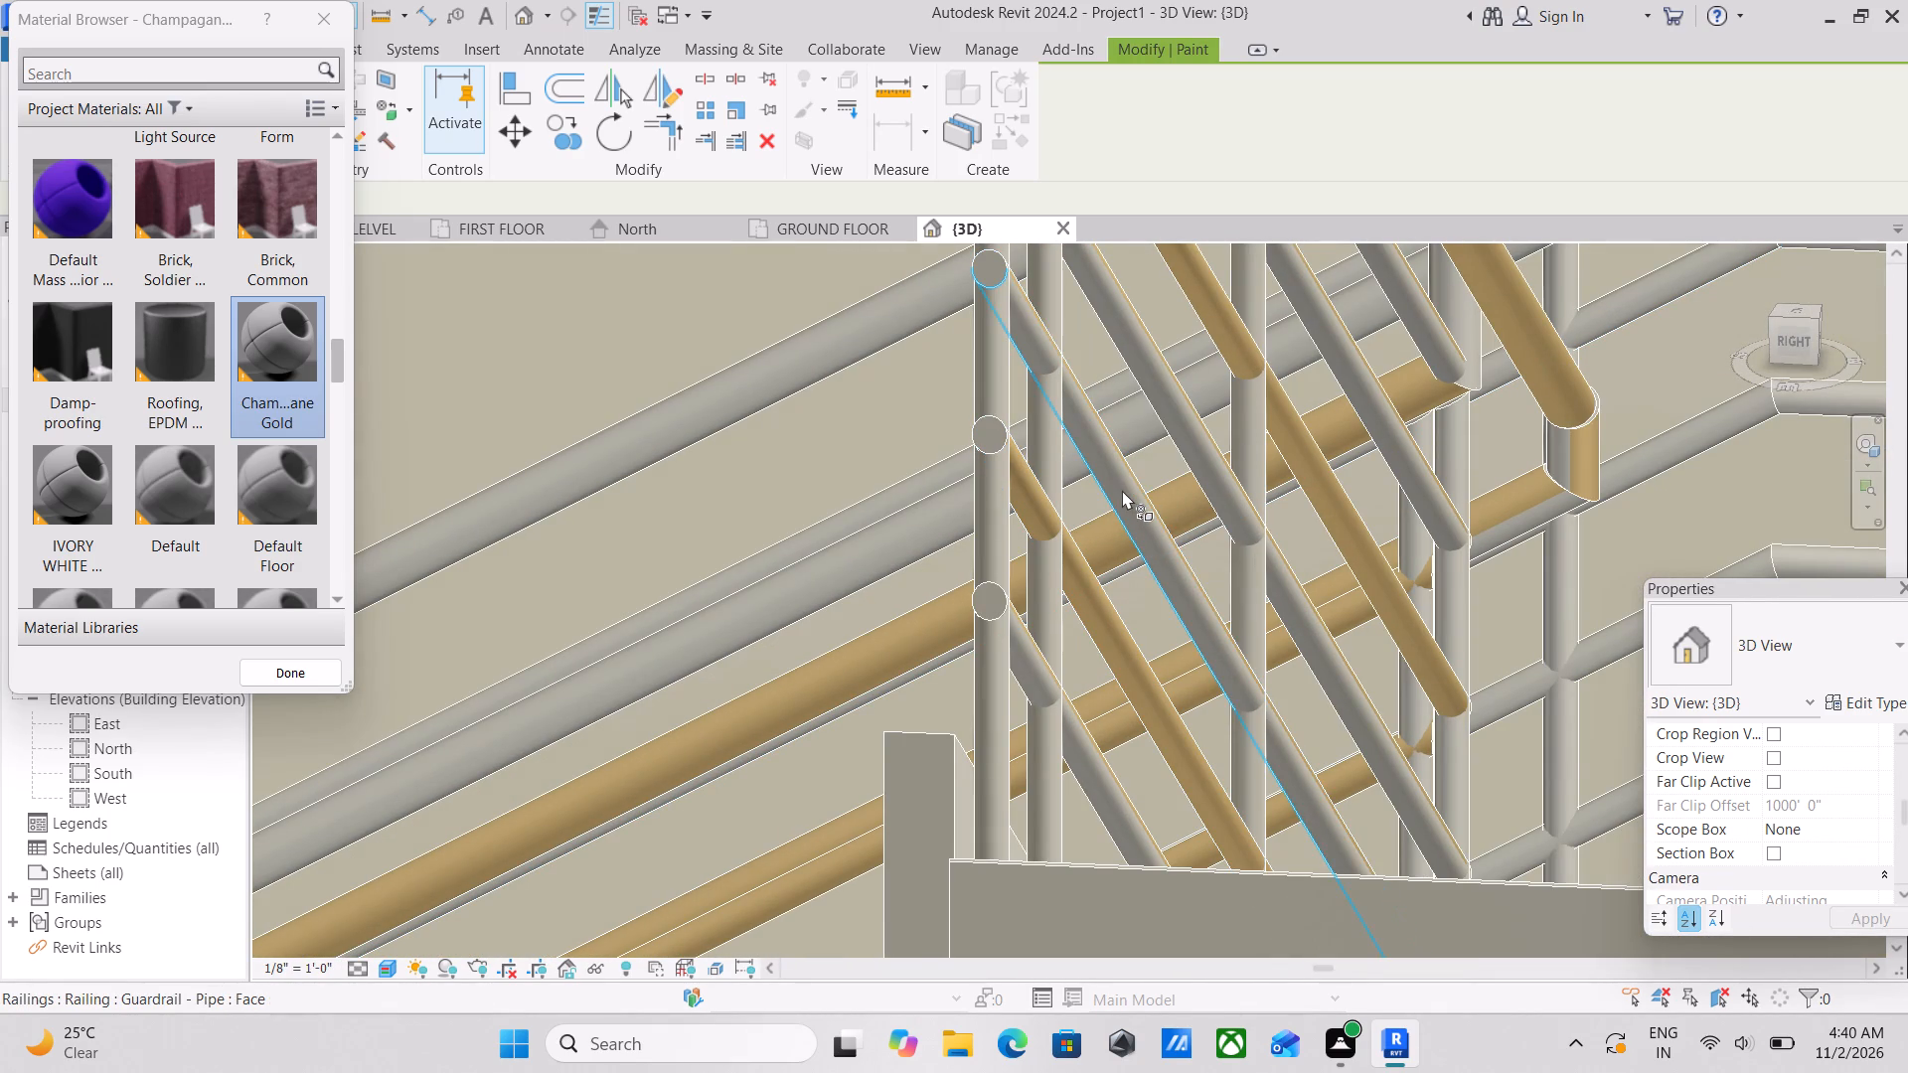
{"action": "left_click", "coordinate": [1122, 489]}
{"action": "left_click", "coordinate": [1168, 388]}
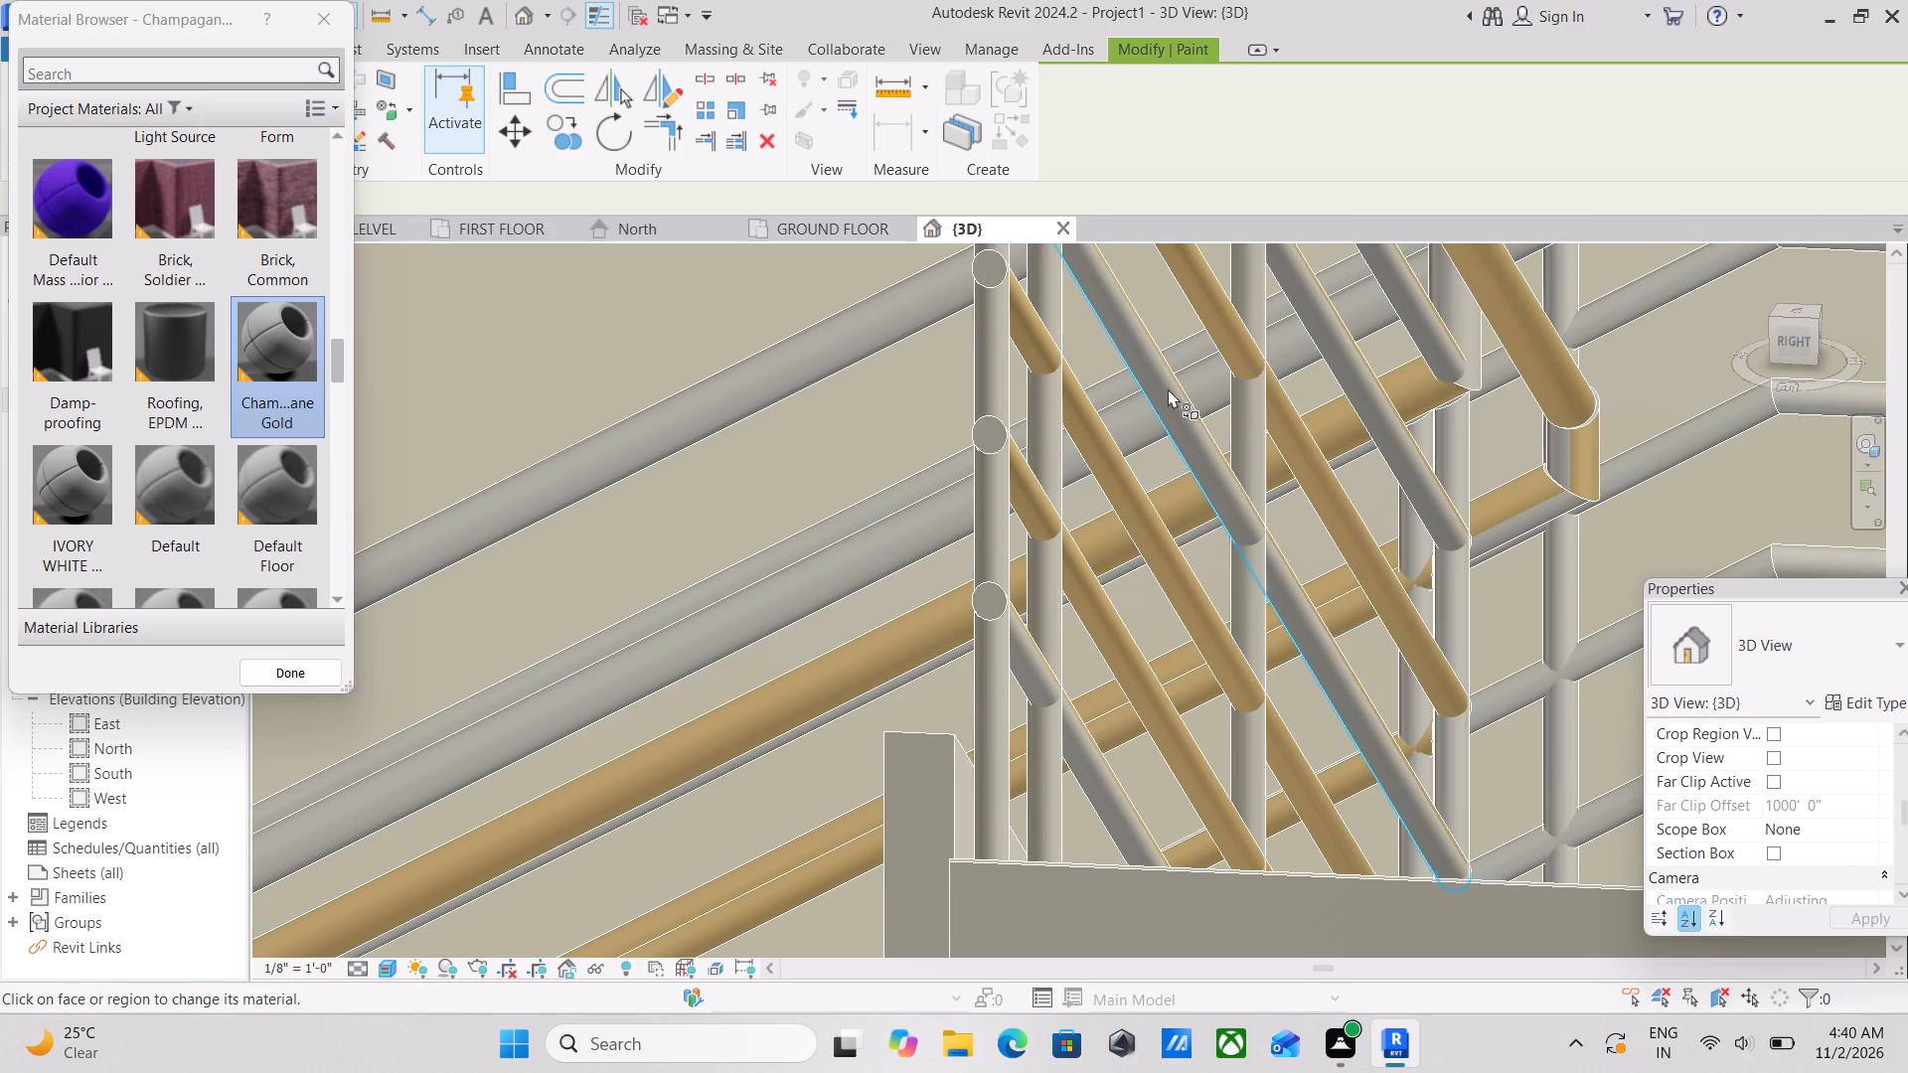
Paint the undersides of the two uppermost pipes of the upper flight's inner railing with Champagane Gold.
{"action": "middle_click_drag", "start_coordinate": [1239, 397], "coordinate": [1161, 586]}
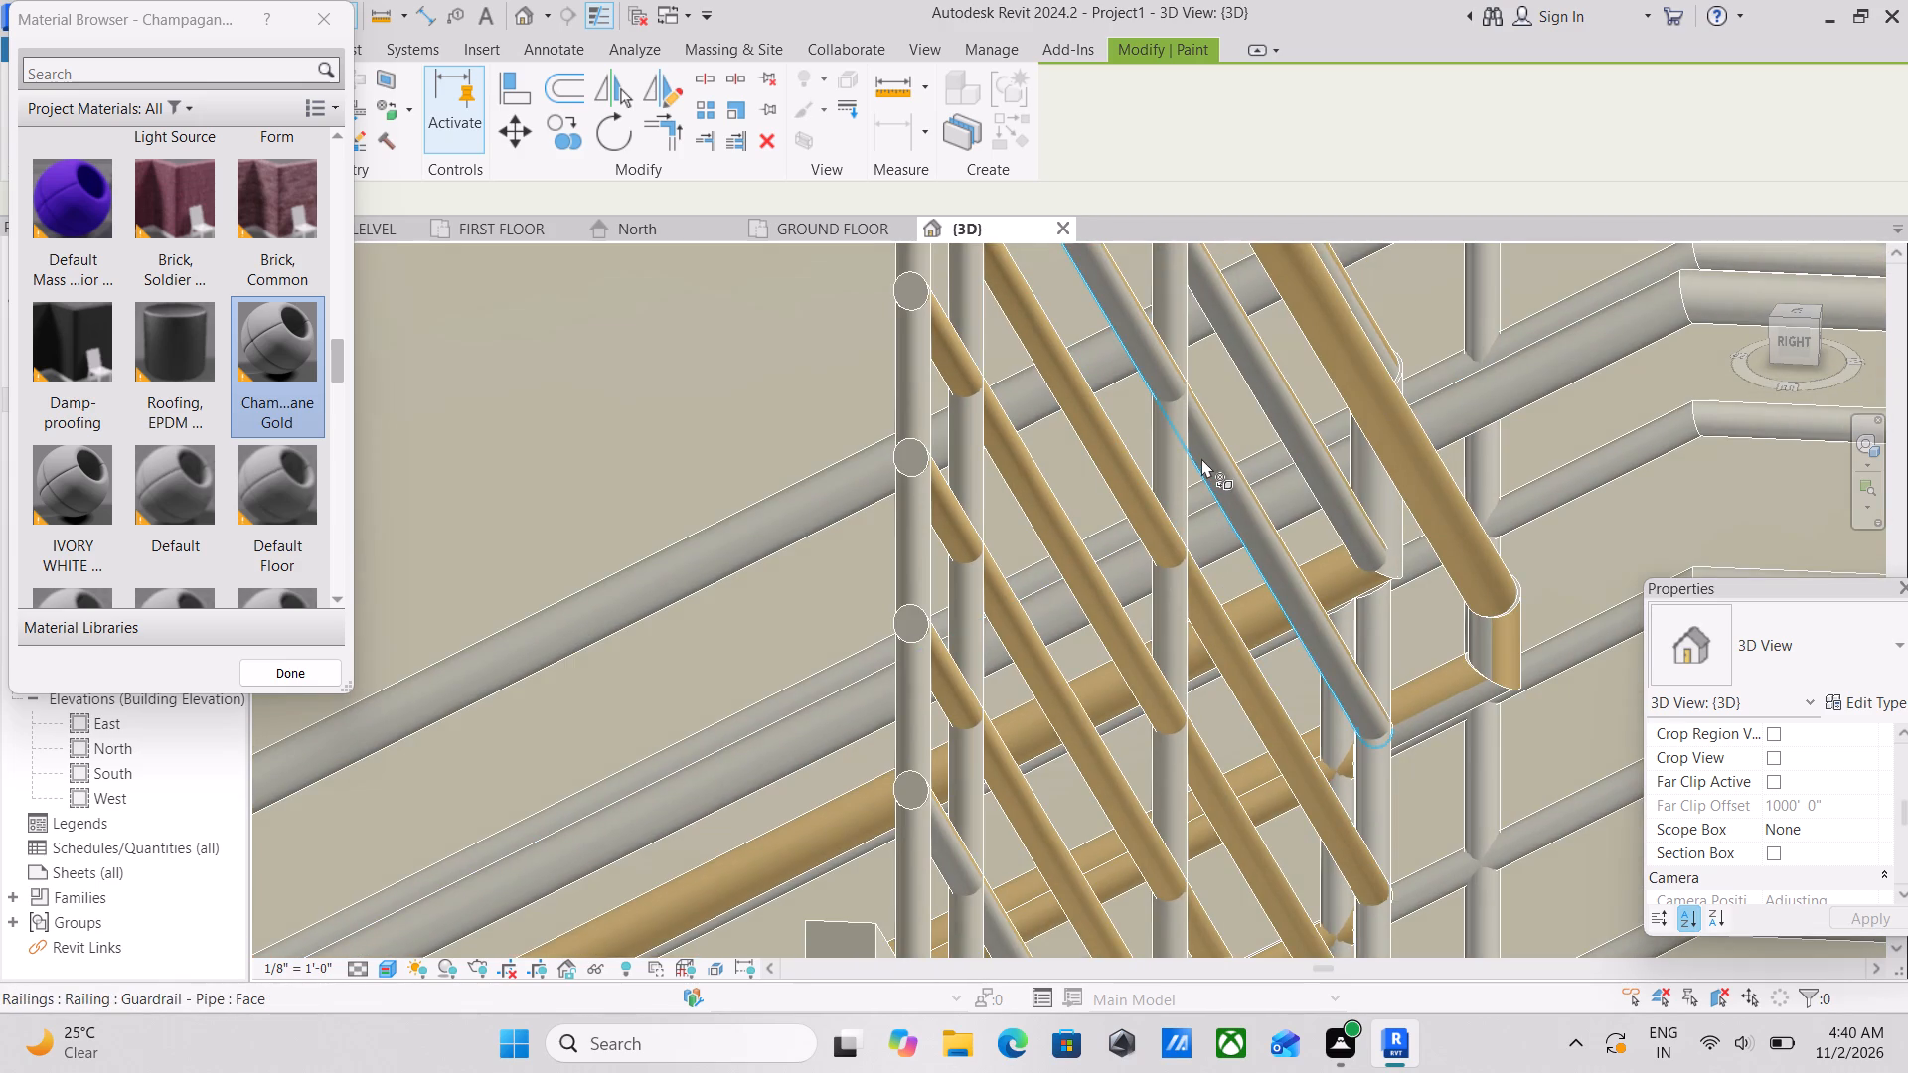
{"action": "left_click", "coordinate": [1201, 458]}
{"action": "scroll", "coordinate": [1200, 457], "scroll_direction": "down", "scroll_amount": 1}
{"action": "middle_click_drag", "start_coordinate": [1200, 457], "coordinate": [1131, 600]}
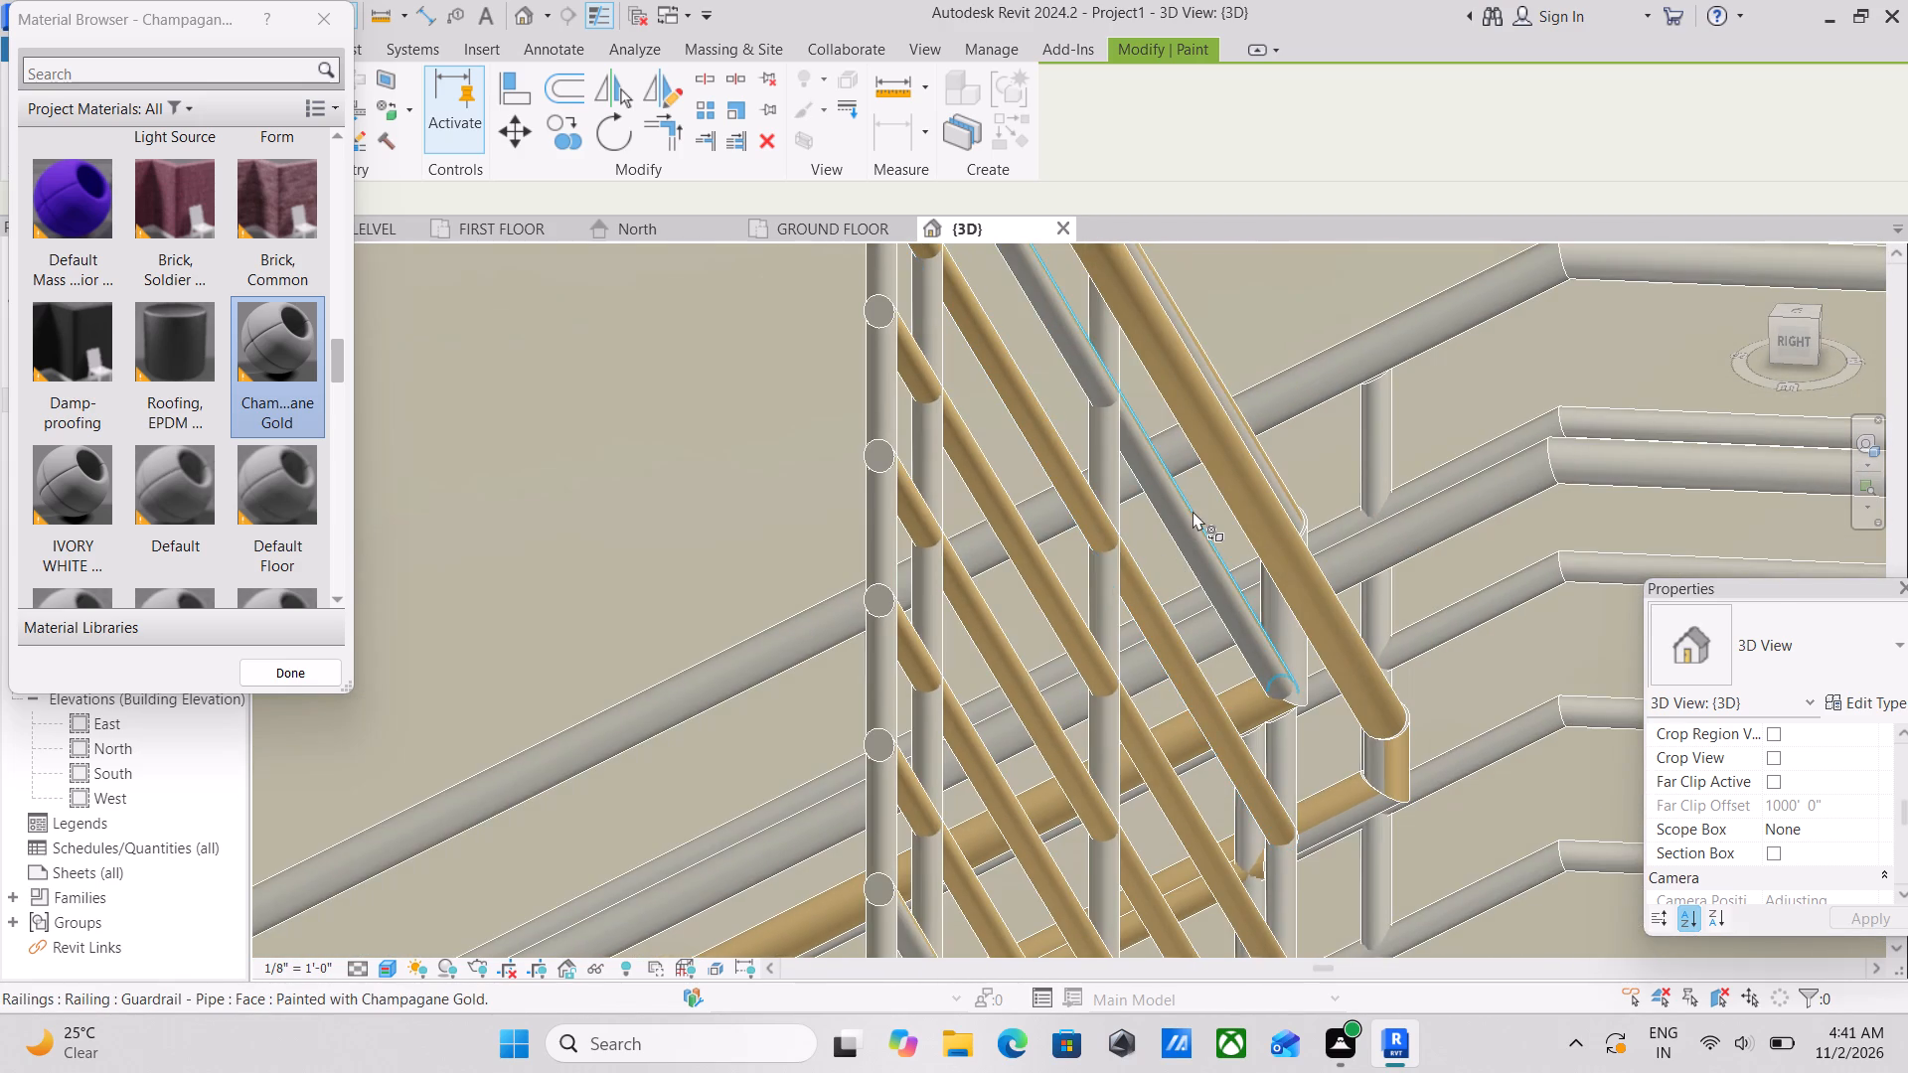
{"action": "left_click", "coordinate": [1181, 523]}
{"action": "scroll", "coordinate": [1181, 523], "scroll_direction": "down", "scroll_amount": 2}
{"action": "middle_click_drag", "start_coordinate": [1181, 523], "coordinate": [1175, 505]}
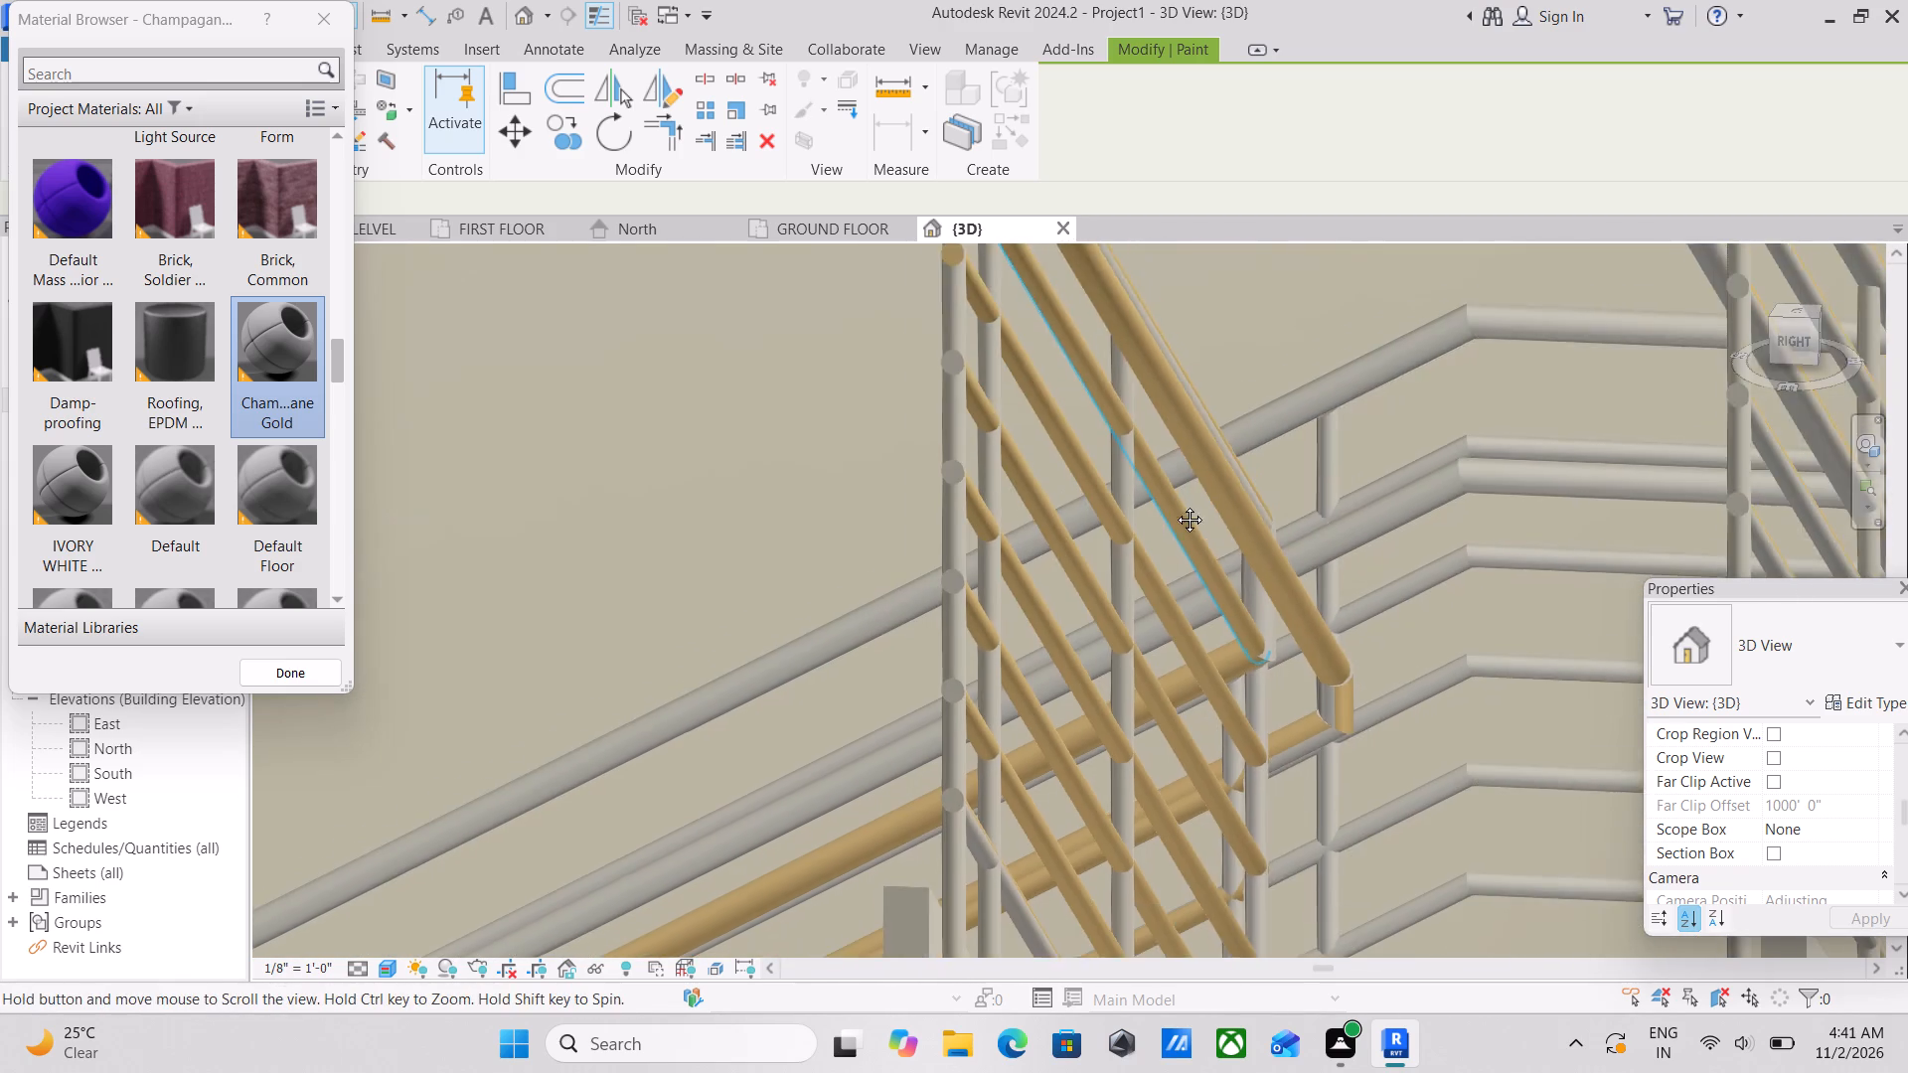
Paint the underside of the lowest pipe of the upper flight's inner railing, just above the stringer, with Champagane Gold.
{"action": "middle_click_drag", "start_coordinate": [1175, 505], "coordinate": [1208, 344]}
{"action": "middle_click_drag", "start_coordinate": [1139, 753], "coordinate": [1126, 631]}
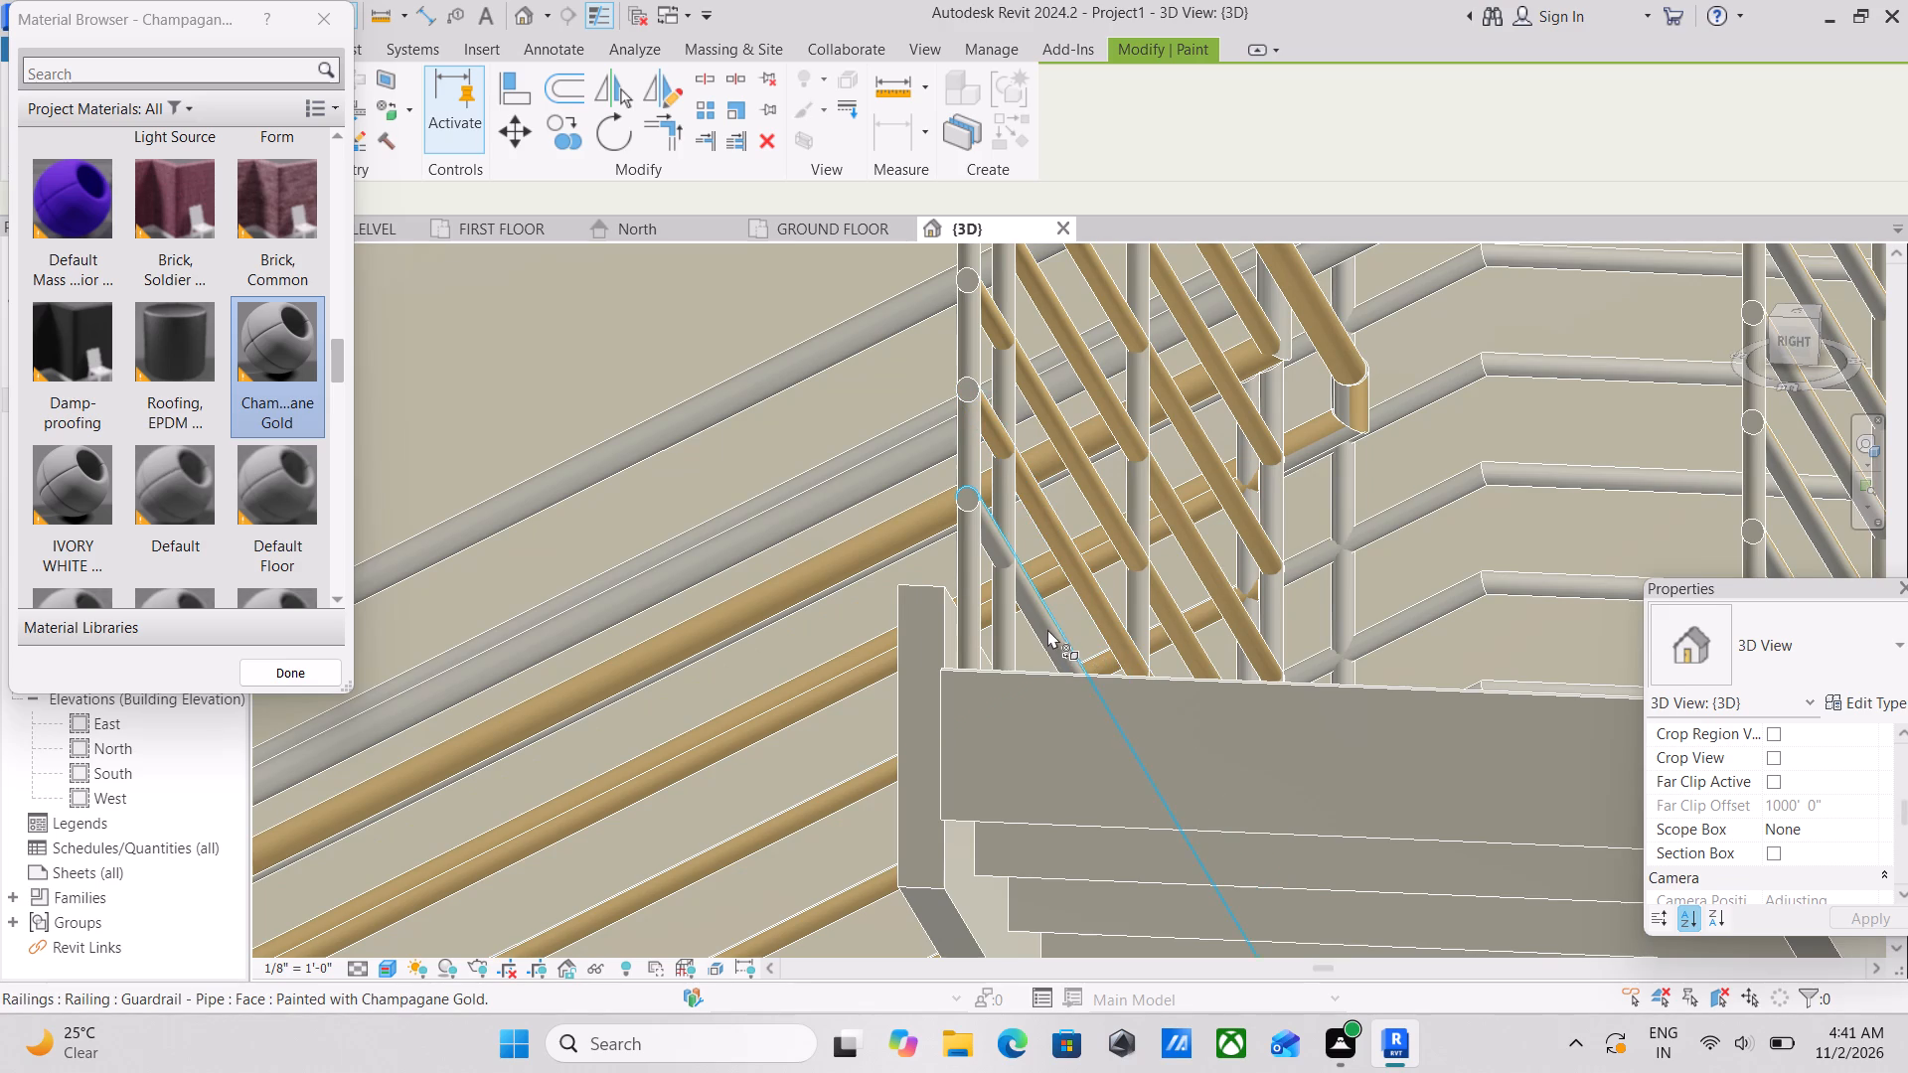
{"action": "left_click", "coordinate": [1046, 627]}
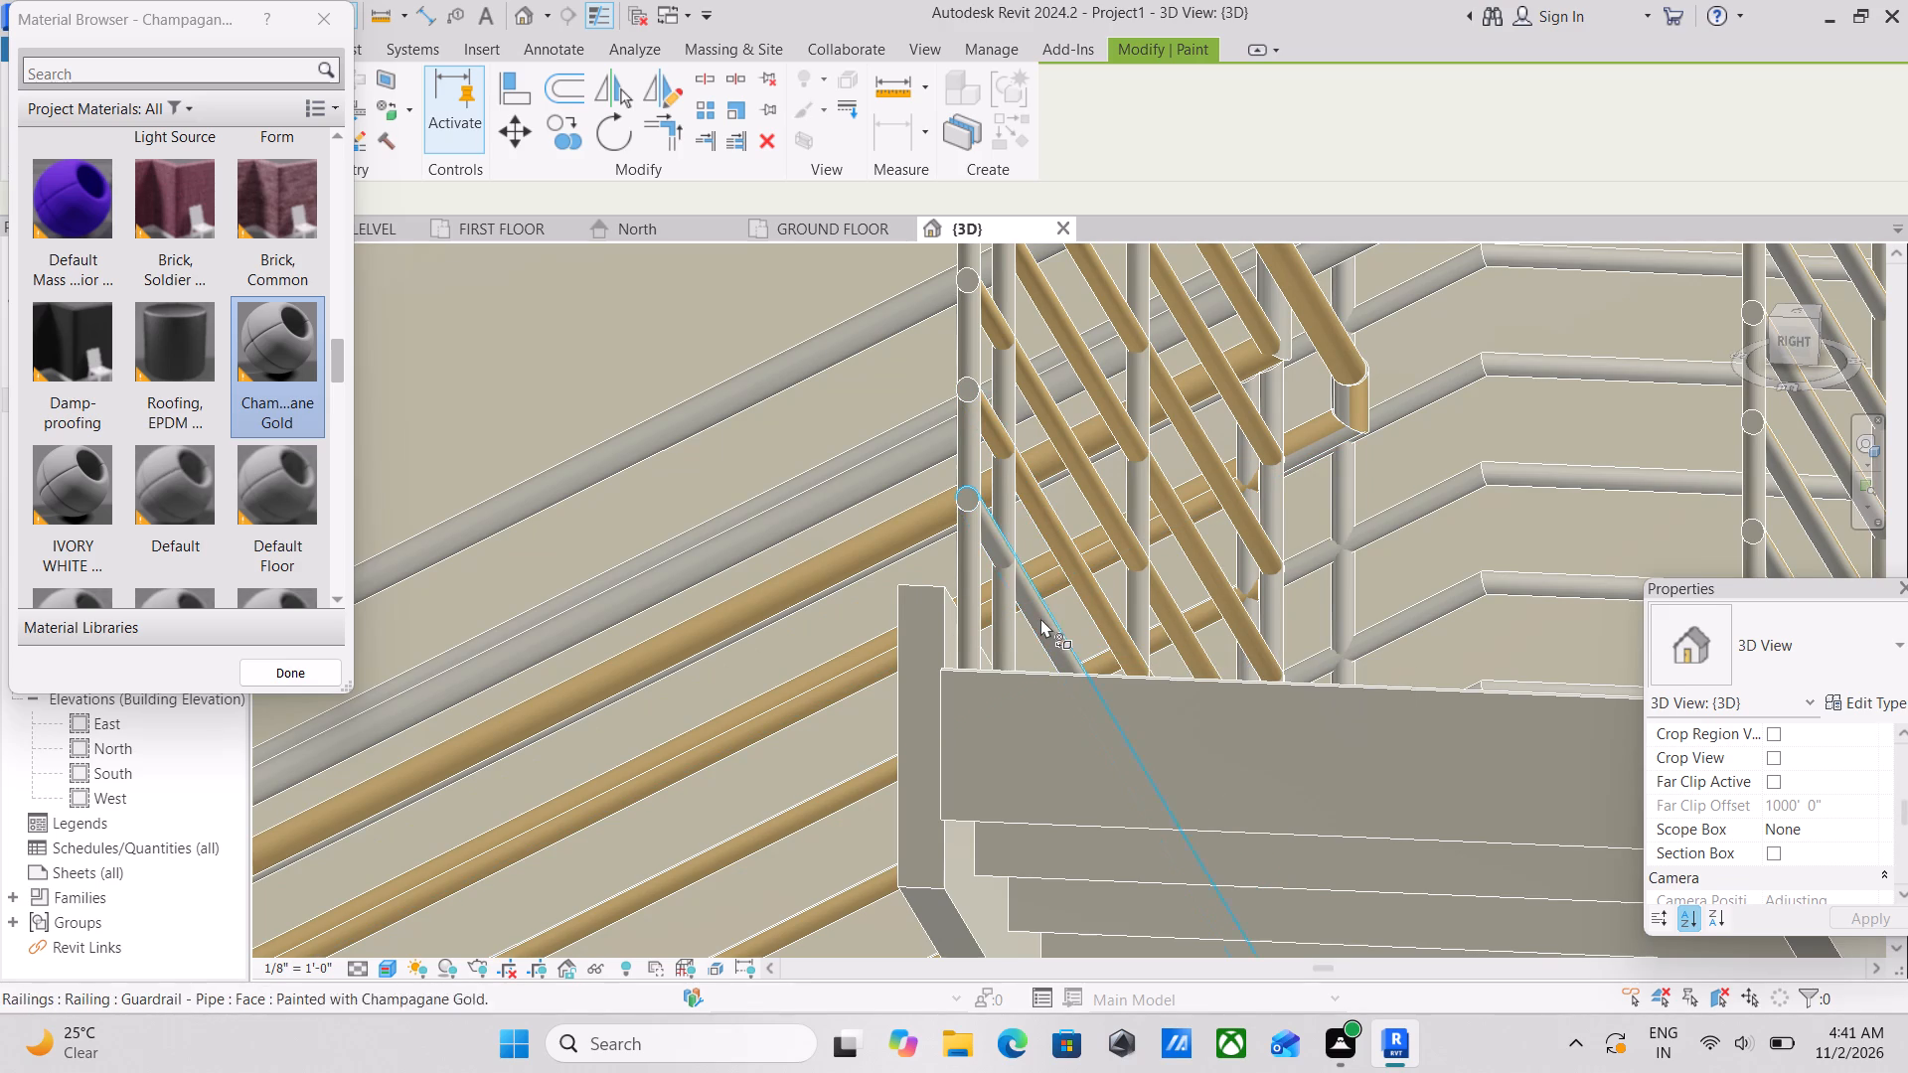
{"action": "left_click", "coordinate": [1040, 618]}
{"action": "scroll", "coordinate": [1046, 618], "scroll_direction": "up", "scroll_amount": 8}
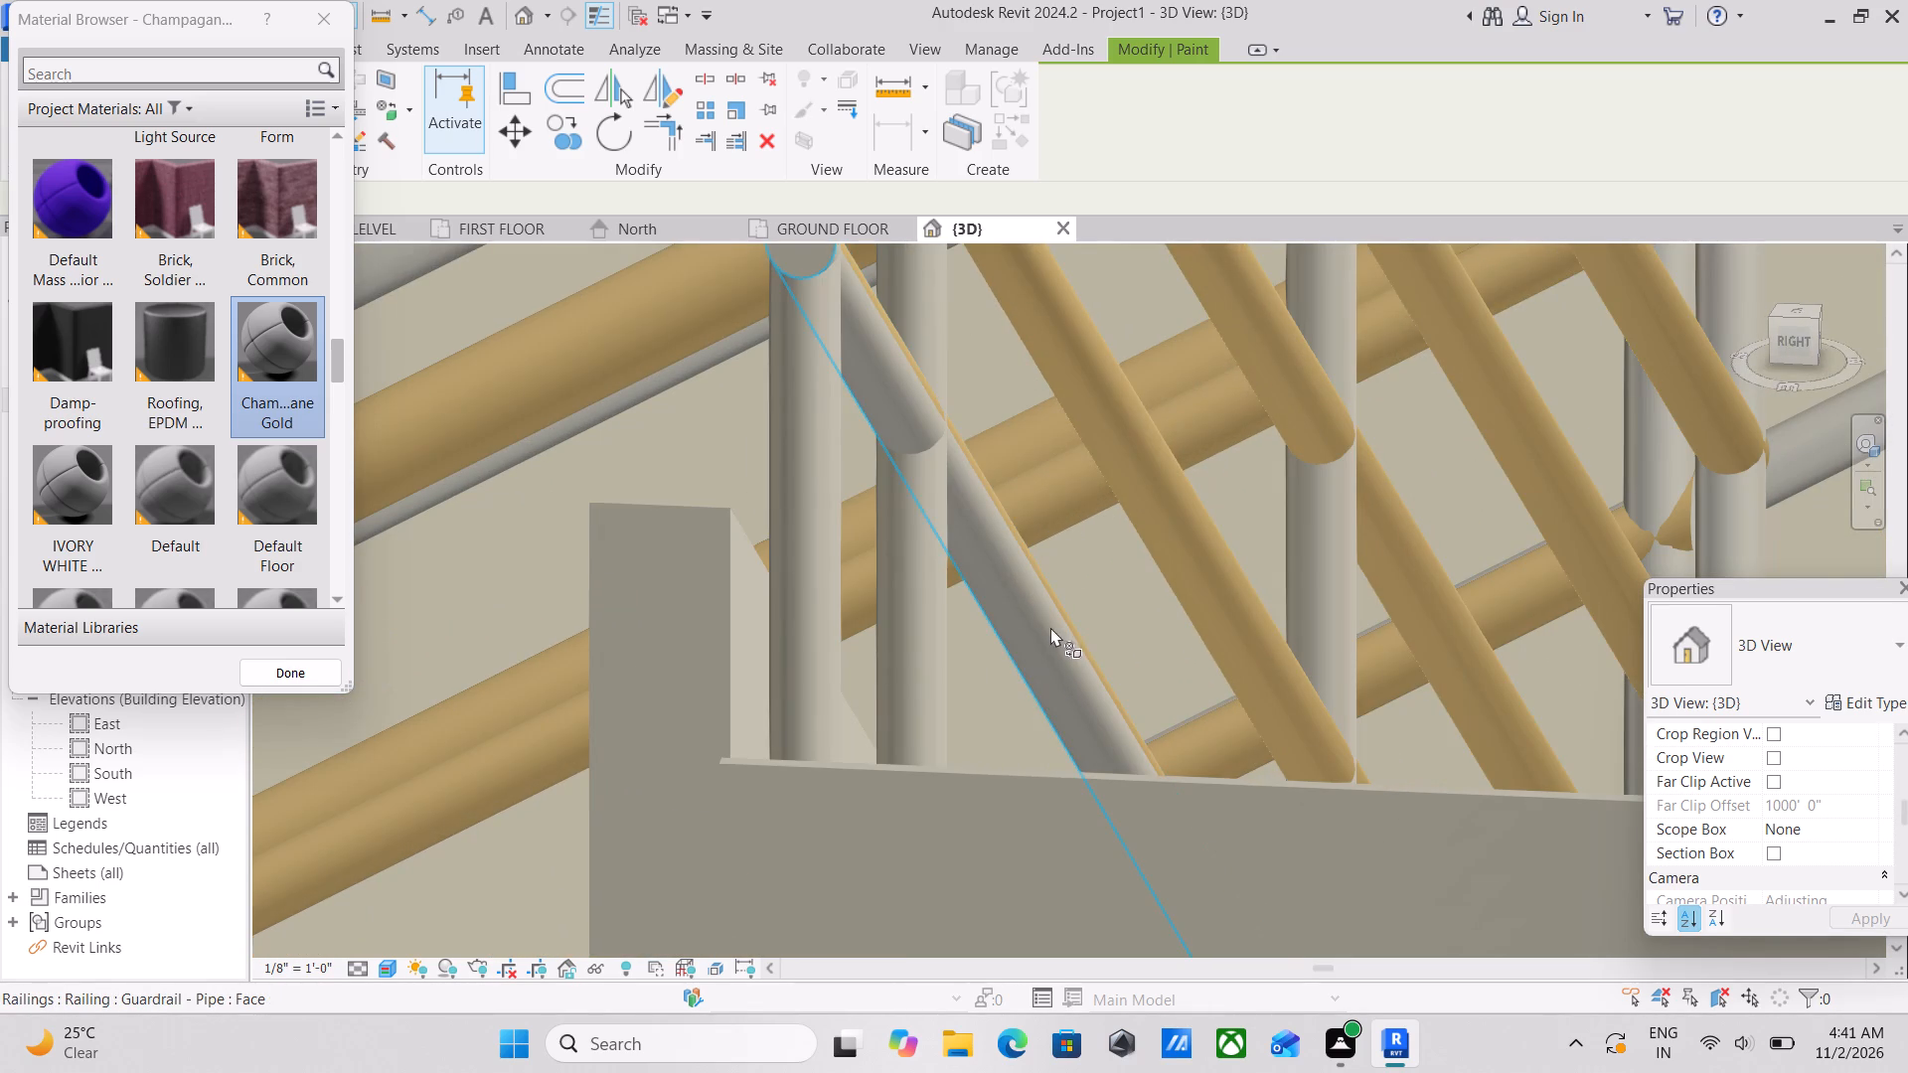
{"action": "left_click", "coordinate": [1043, 631]}
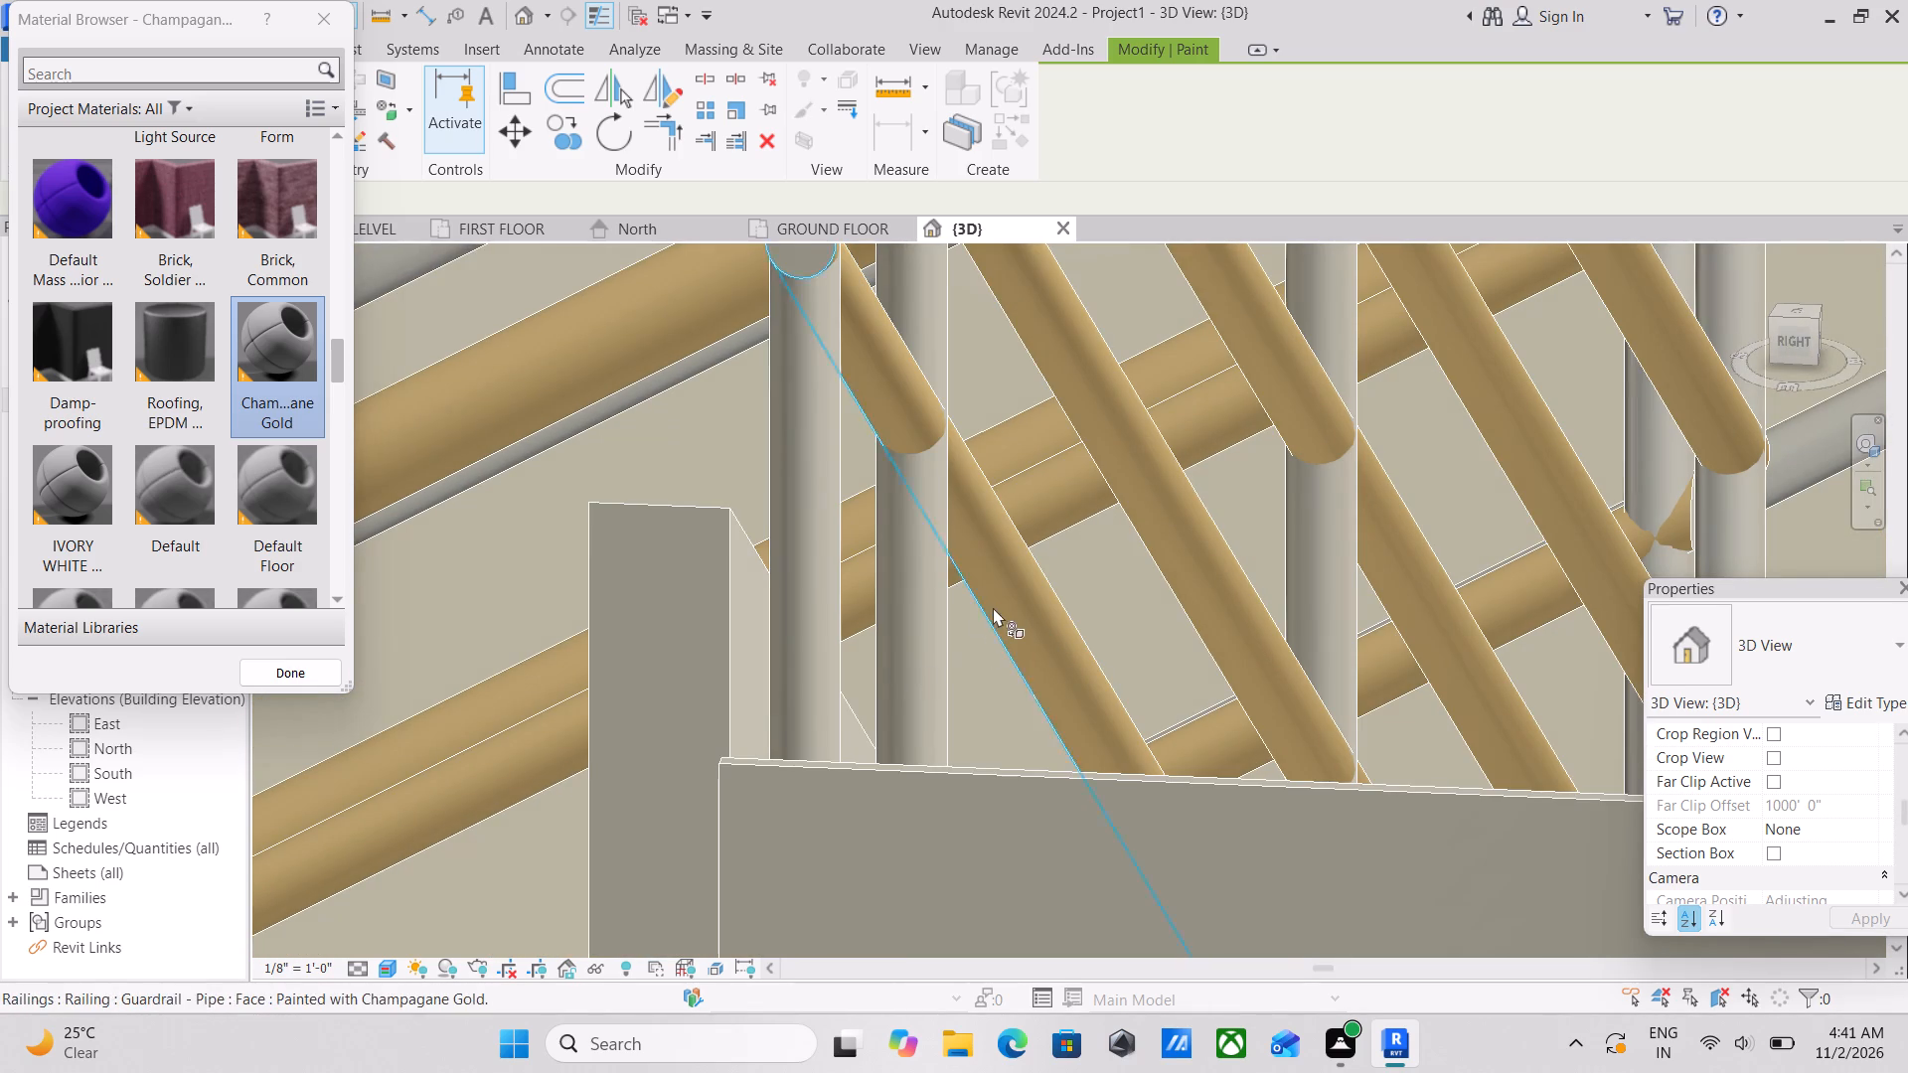
{"action": "scroll", "coordinate": [993, 607], "scroll_direction": "down", "scroll_amount": 4}
{"action": "scroll", "coordinate": [1130, 565], "scroll_direction": "down", "scroll_amount": 3}
{"action": "middle_click_drag", "start_coordinate": [1130, 565], "coordinate": [855, 675]}
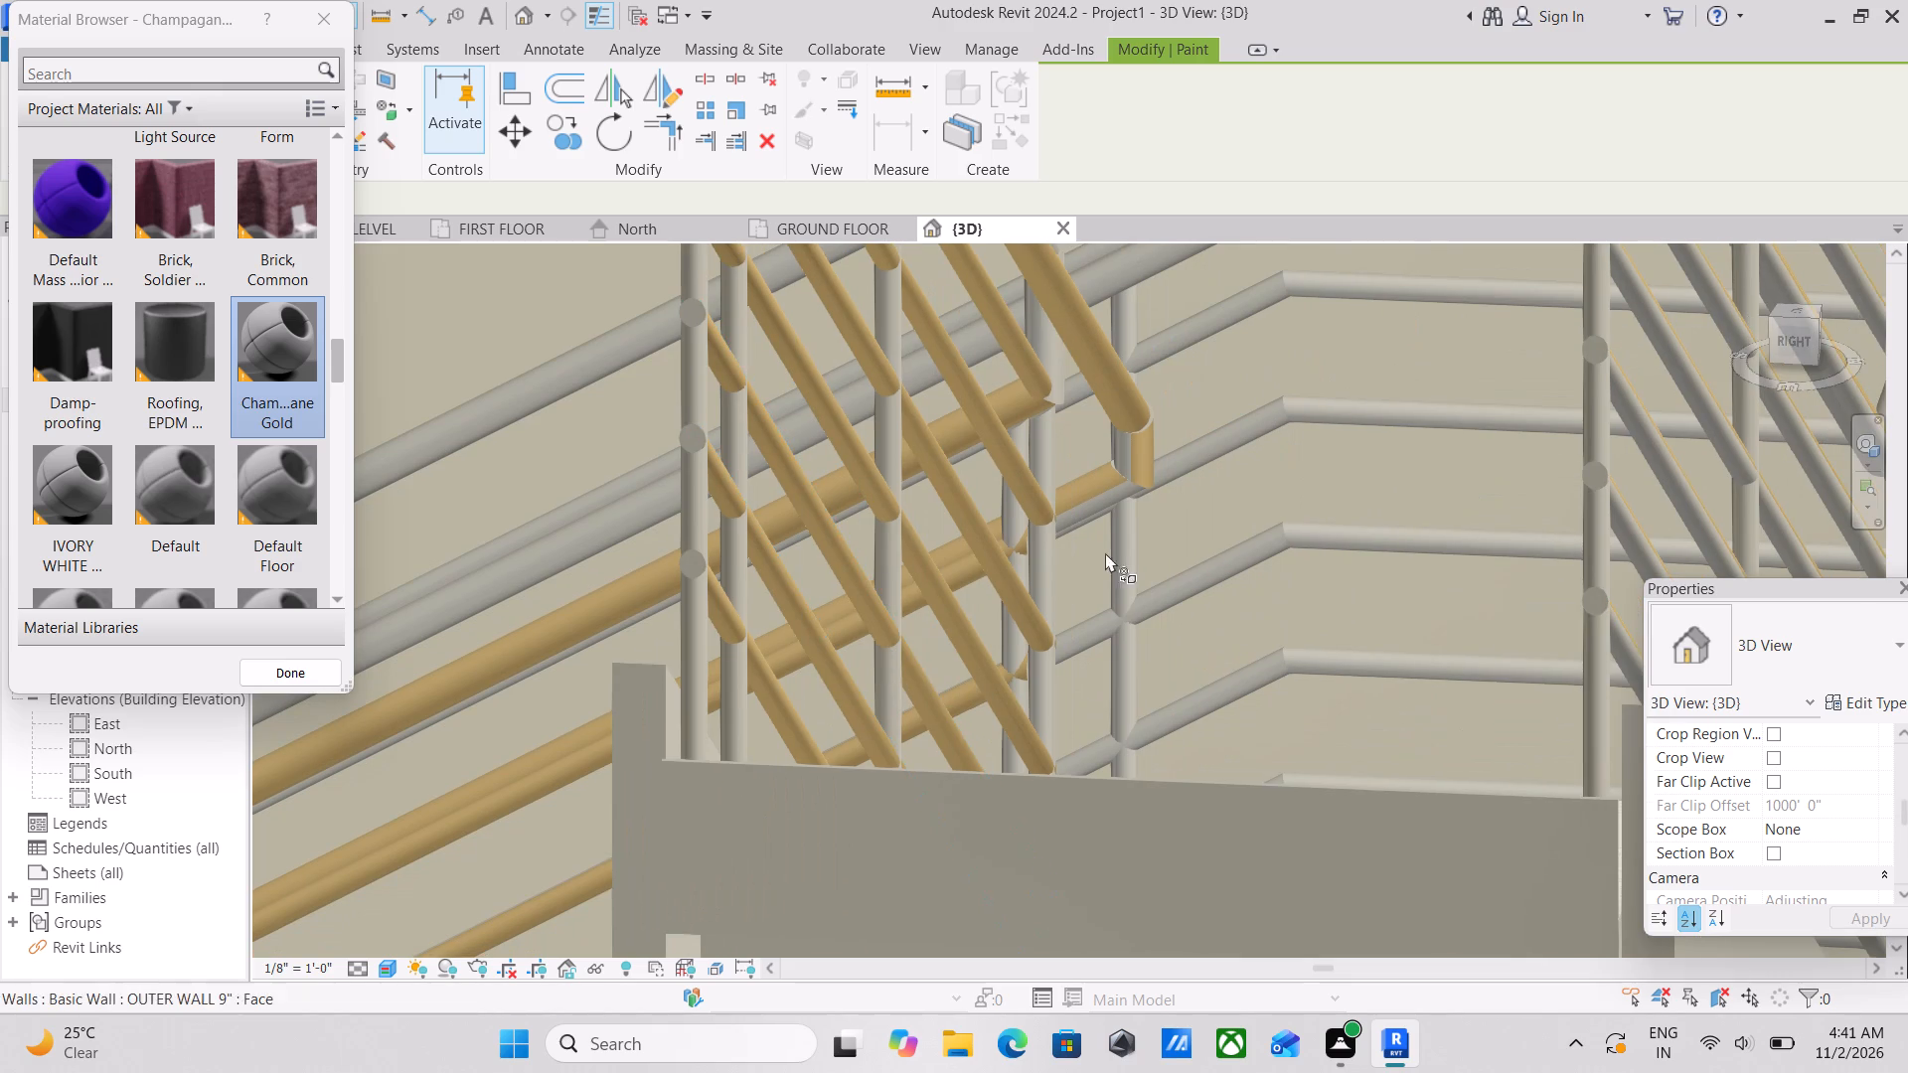
Paint the undersides of the second, third and fourth pipes from the top of the upper flight's outer railing with Champagane Gold.
{"action": "scroll", "coordinate": [710, 582], "scroll_direction": "down", "scroll_amount": 2}
{"action": "middle_click_drag", "start_coordinate": [710, 582], "coordinate": [698, 754]}
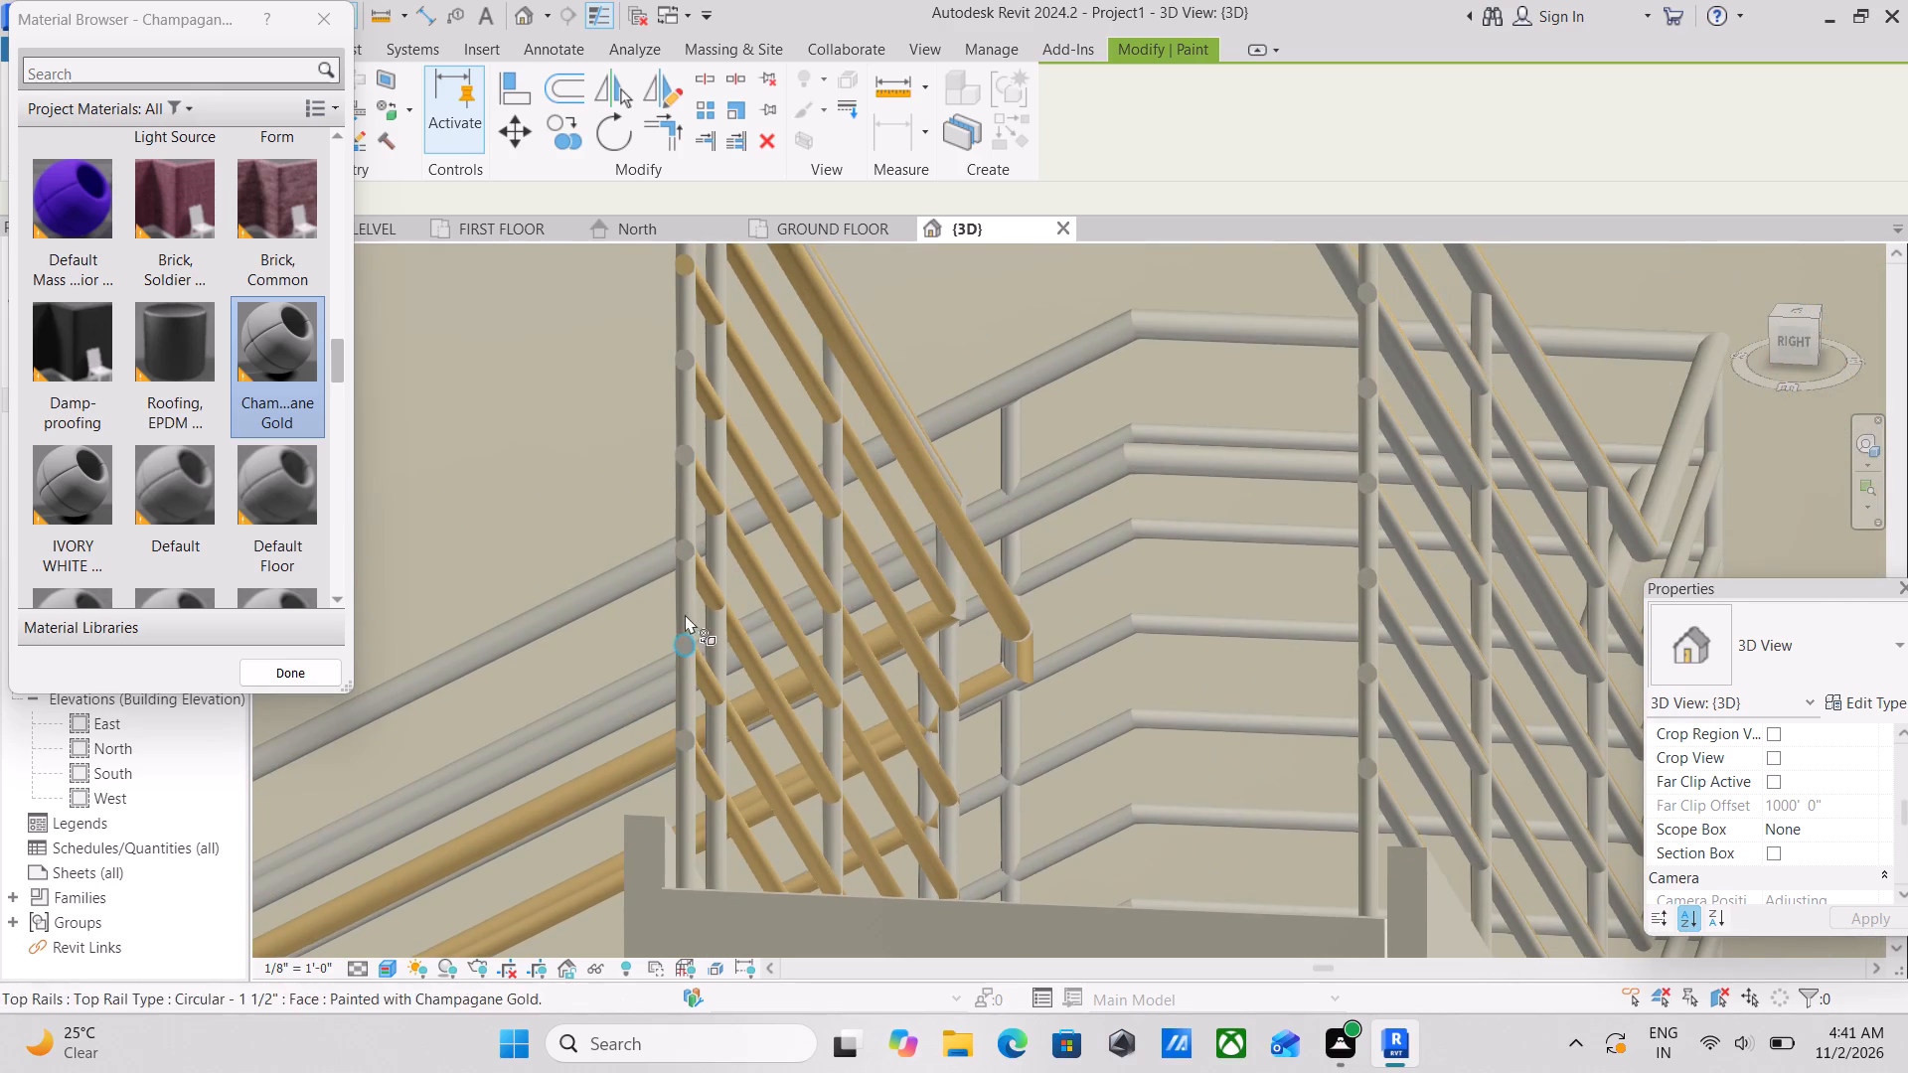
{"action": "scroll", "coordinate": [798, 457], "scroll_direction": "down", "scroll_amount": 2}
{"action": "middle_click_drag", "start_coordinate": [789, 460], "coordinate": [519, 475]}
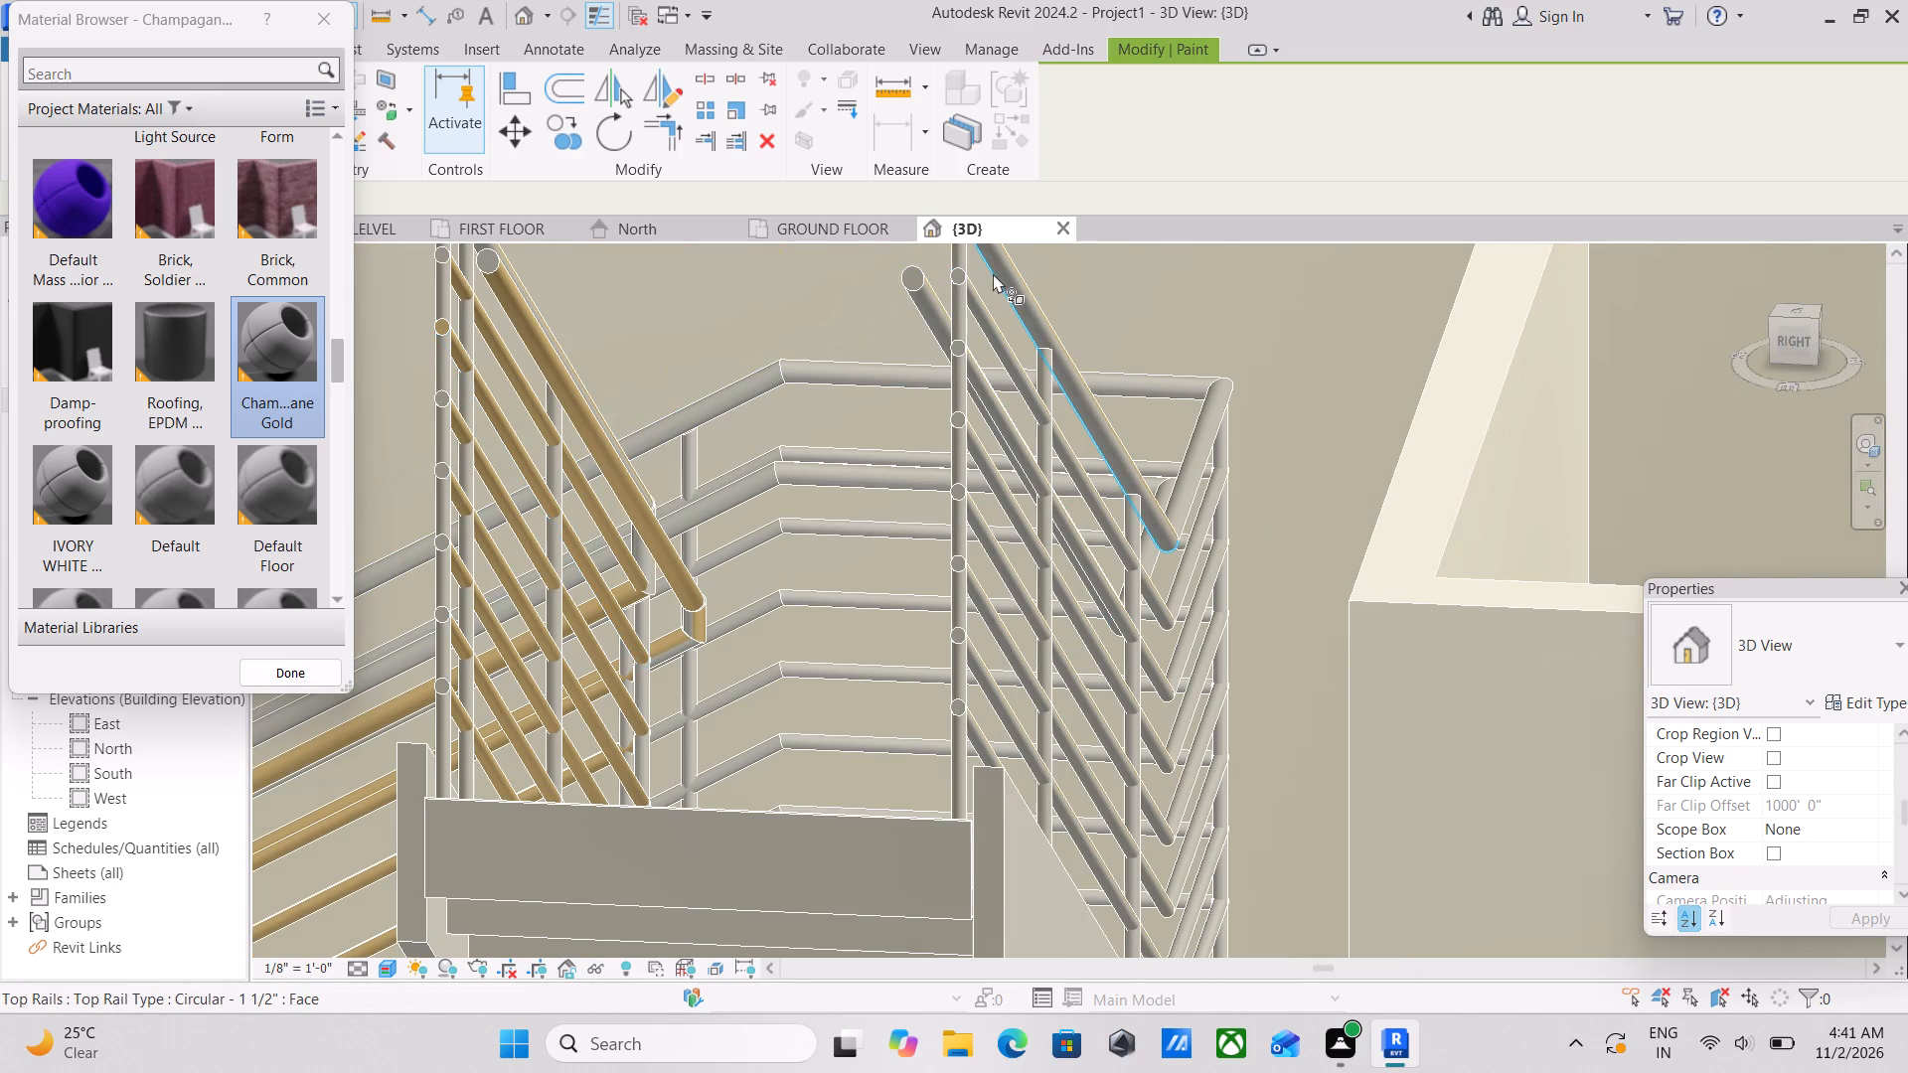
{"action": "left_click", "coordinate": [1024, 292]}
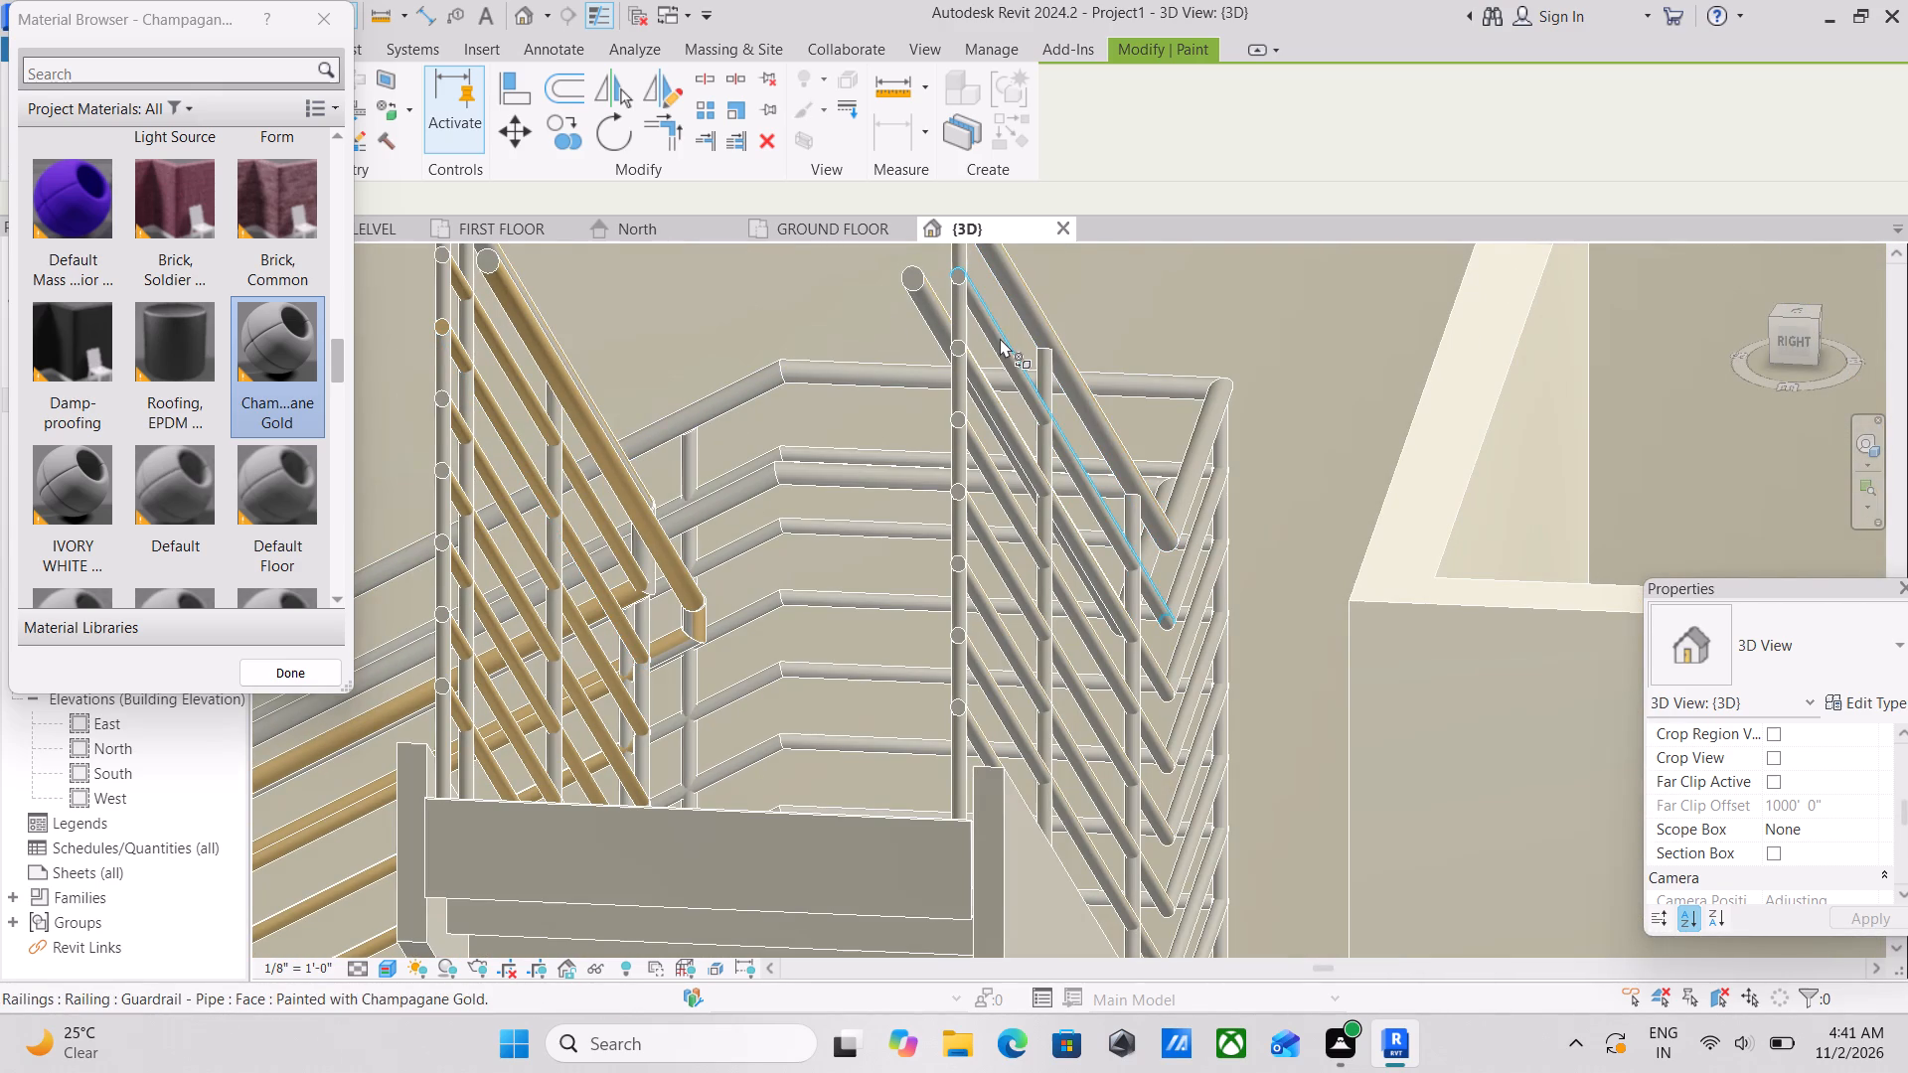
{"action": "left_click", "coordinate": [1000, 338]}
{"action": "scroll", "coordinate": [1017, 407], "scroll_direction": "up", "scroll_amount": 9}
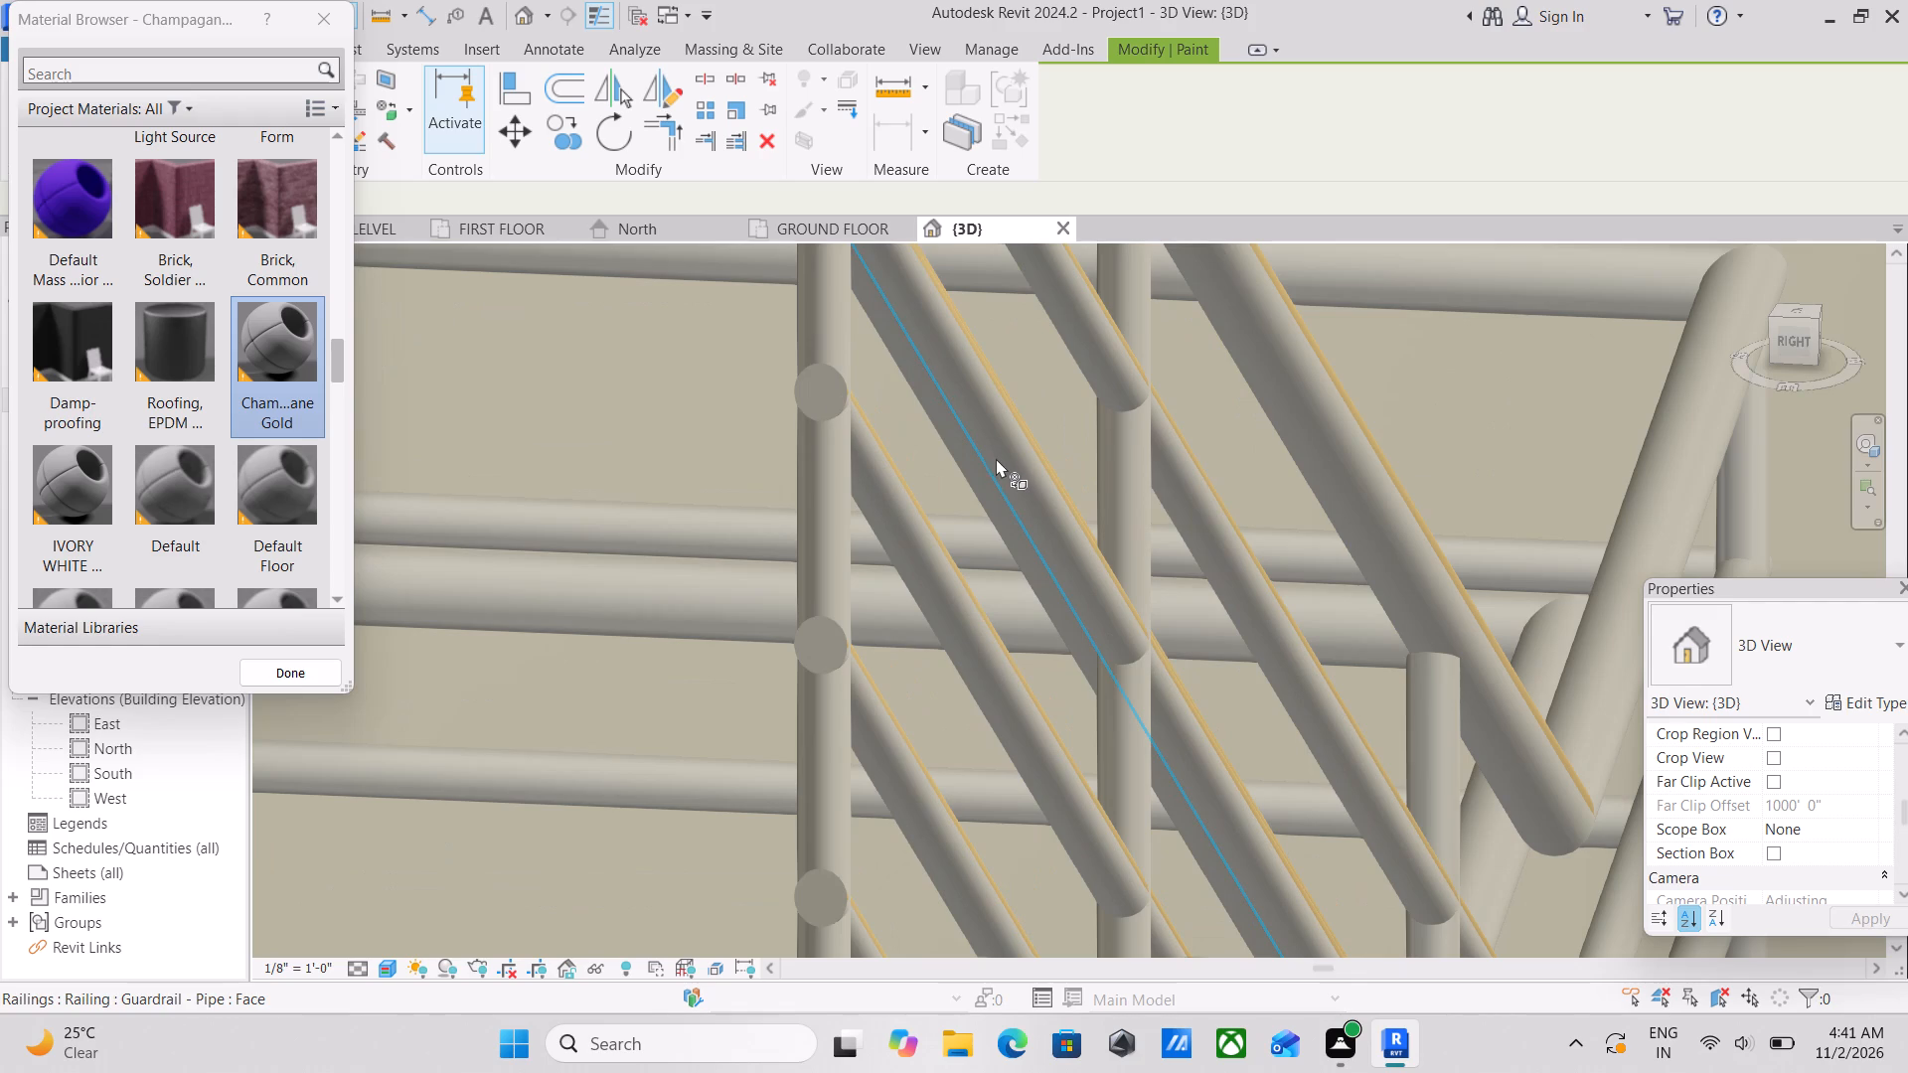
{"action": "left_click", "coordinate": [988, 452]}
{"action": "left_click", "coordinate": [910, 565]}
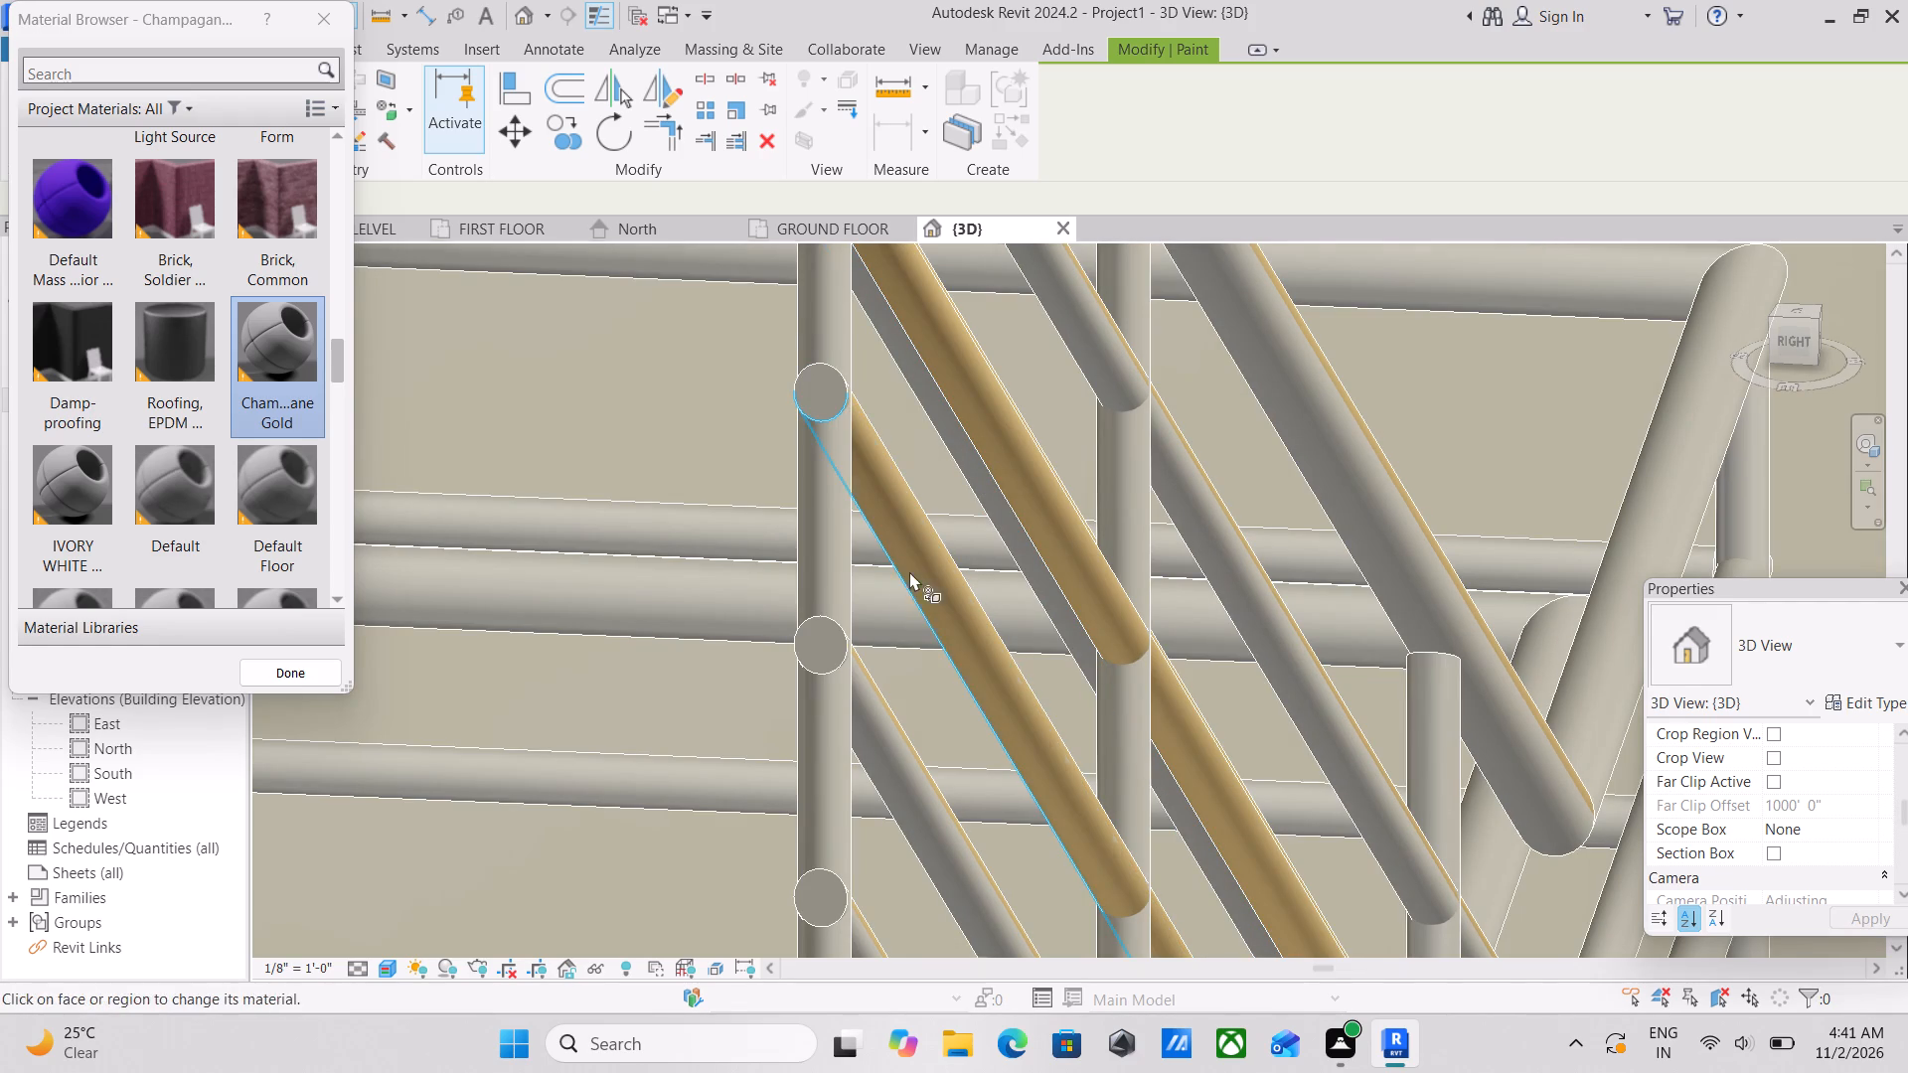
{"action": "left_click", "coordinate": [865, 728]}
Paint the undersides of the three lowest pipes of the upper flight's outer railing with Champagane Gold.
{"action": "scroll", "coordinate": [866, 728], "scroll_direction": "down", "scroll_amount": 2}
{"action": "middle_click_drag", "start_coordinate": [863, 722], "coordinate": [852, 696]}
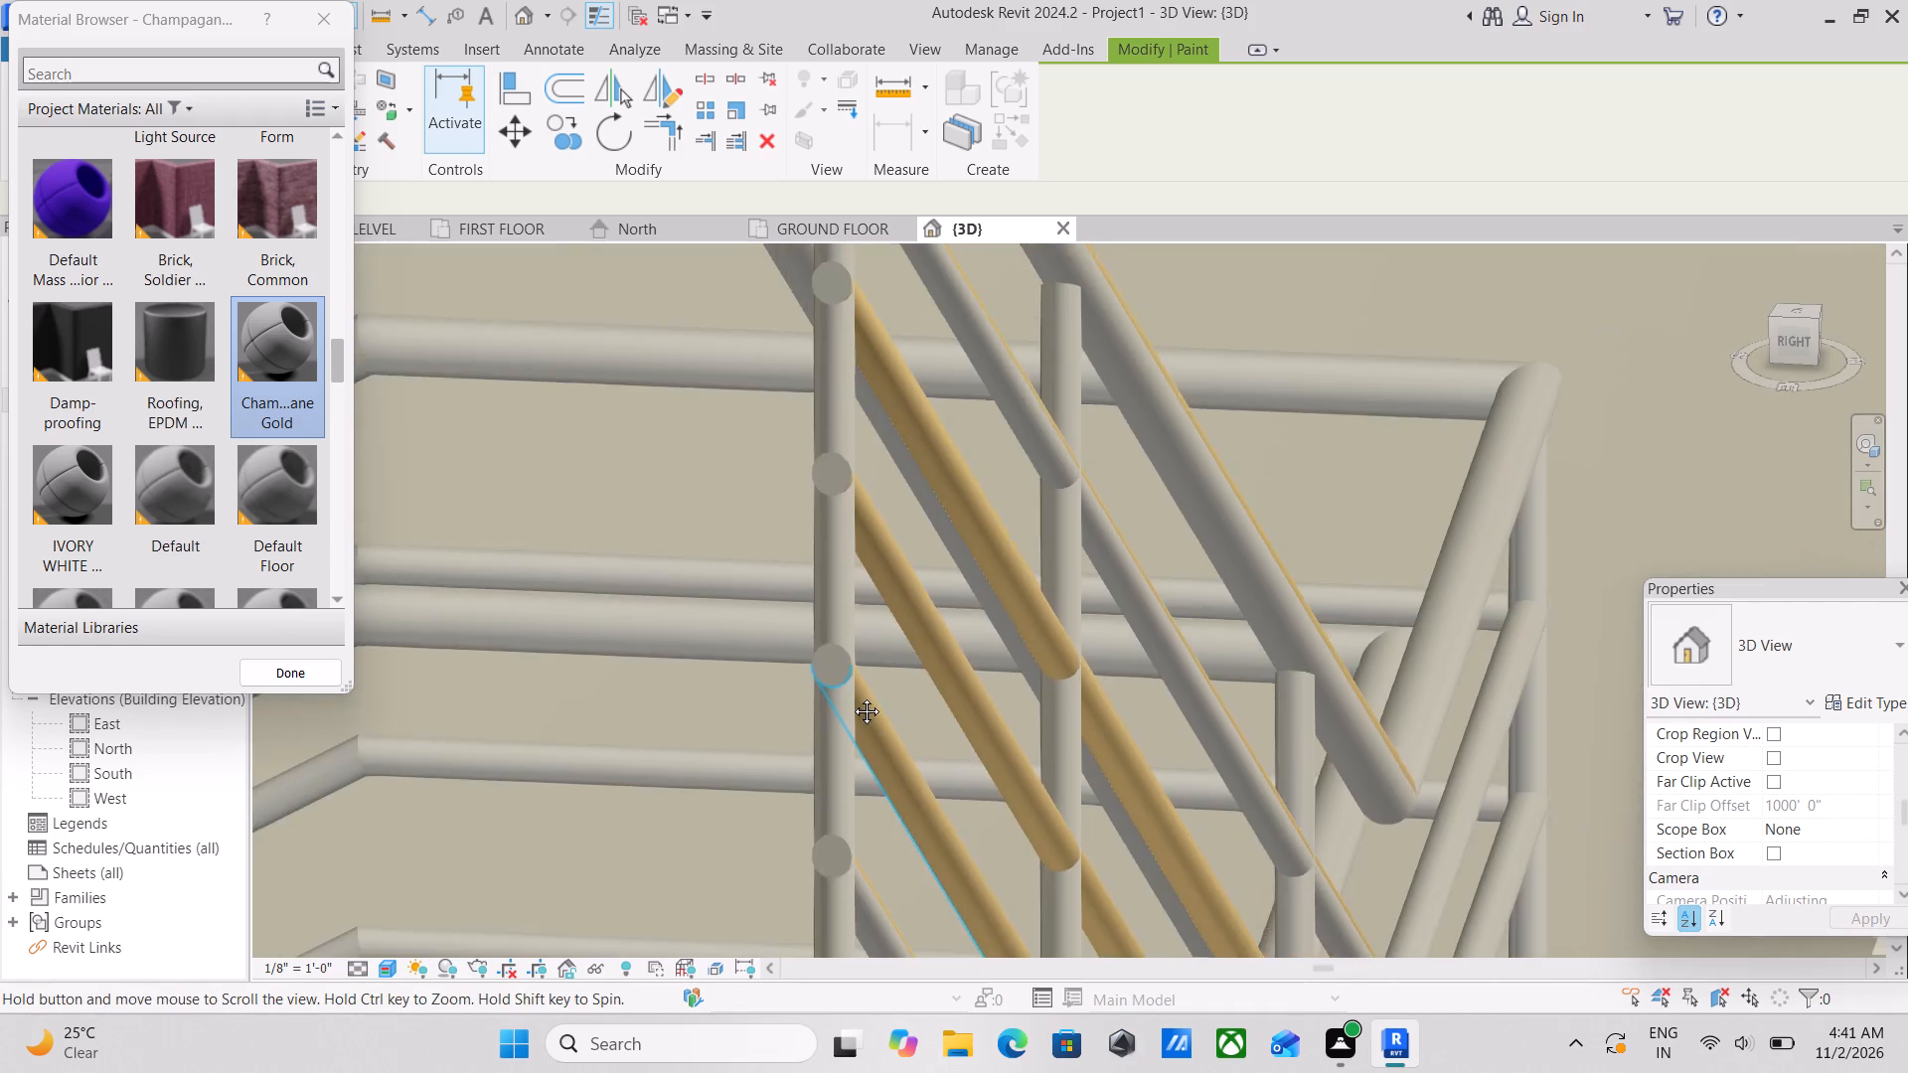
{"action": "middle_click_drag", "start_coordinate": [852, 696], "coordinate": [878, 198]}
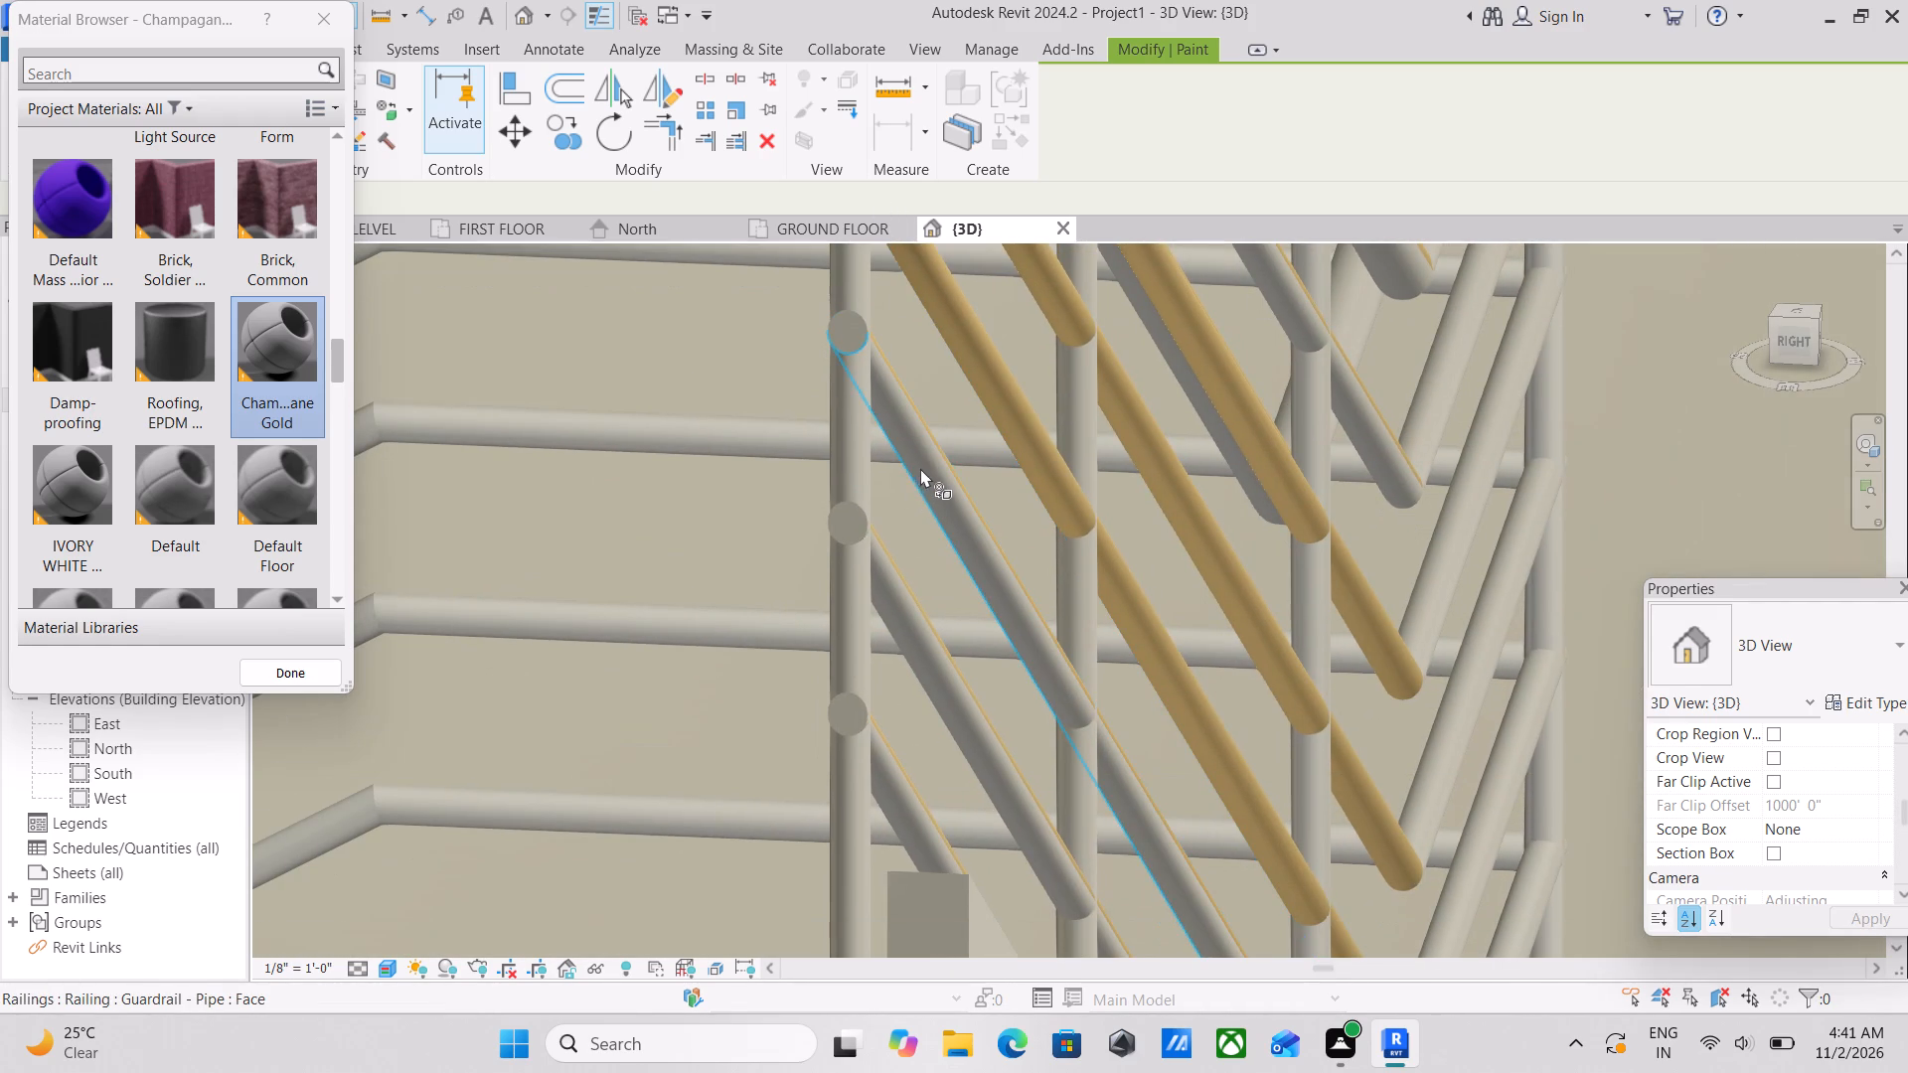
{"action": "left_click", "coordinate": [927, 465]}
{"action": "left_click", "coordinate": [898, 620]}
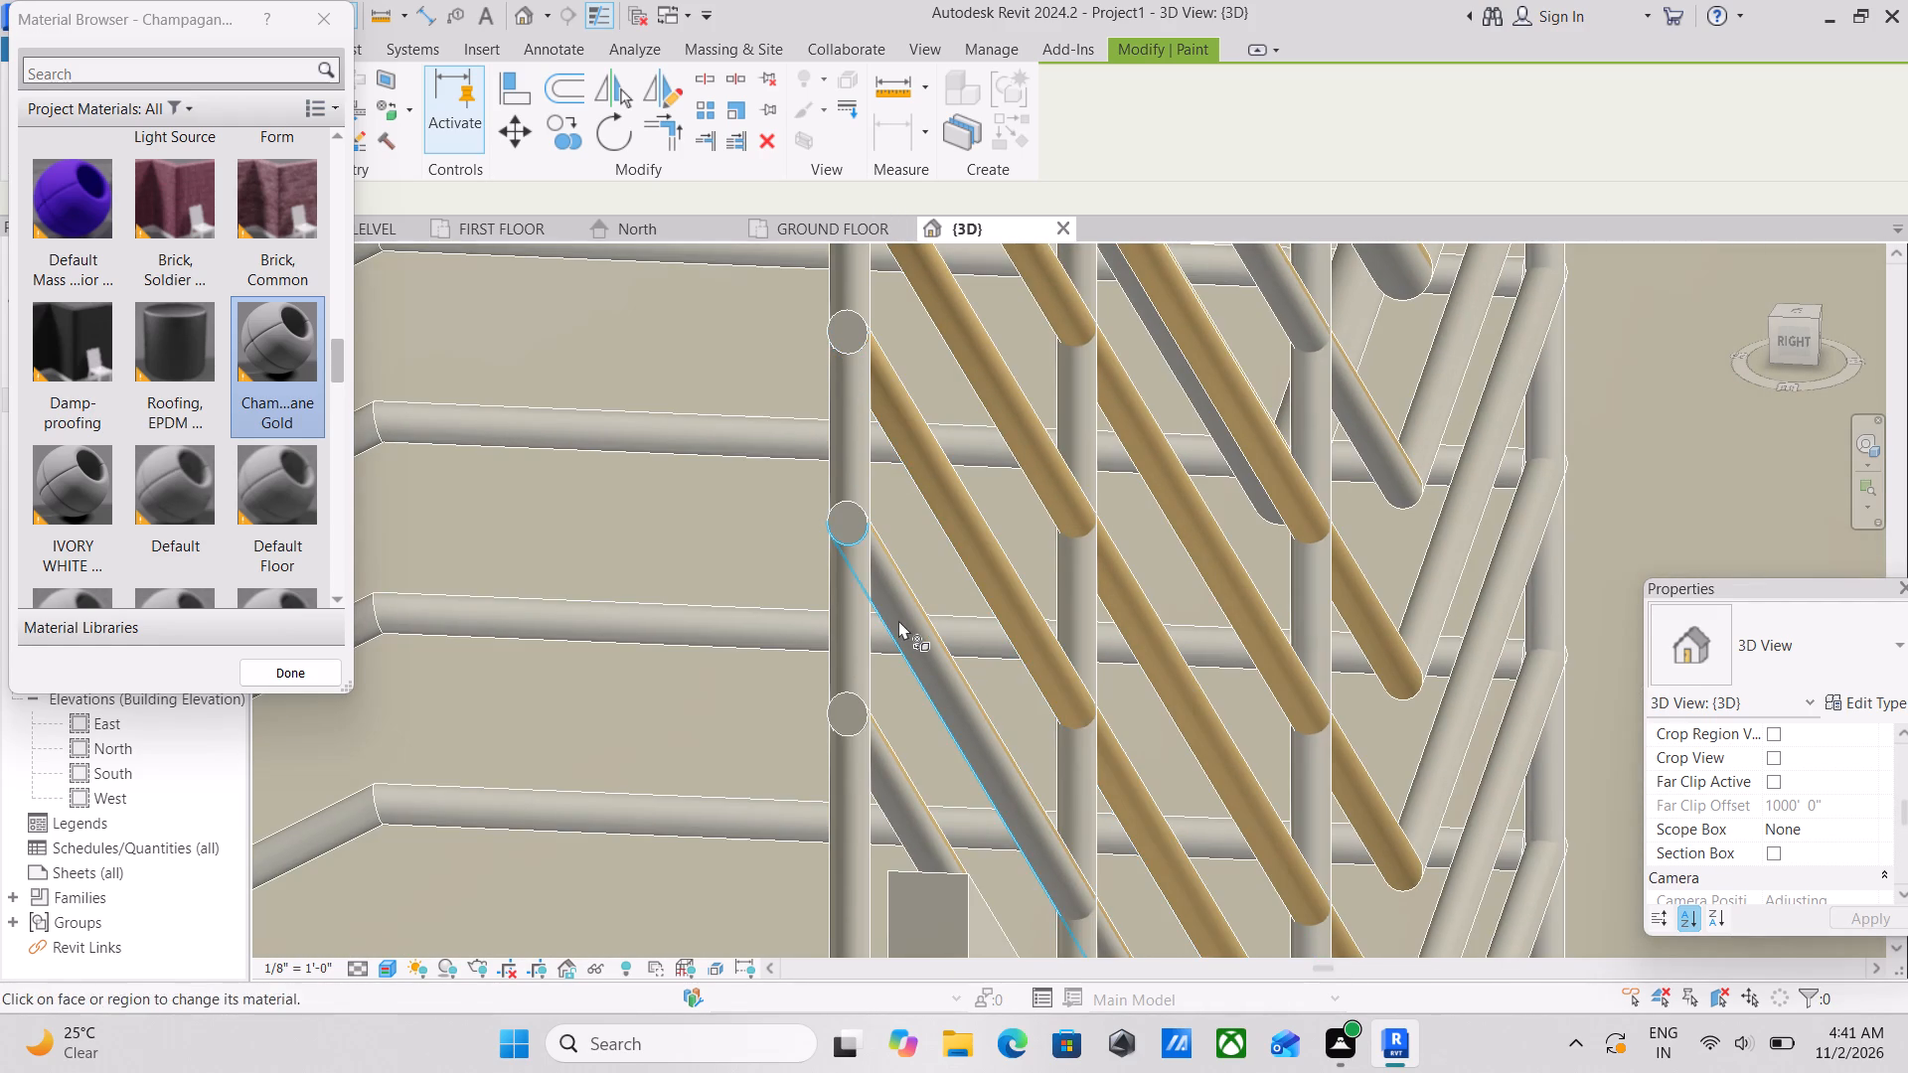
{"action": "left_click", "coordinate": [885, 768]}
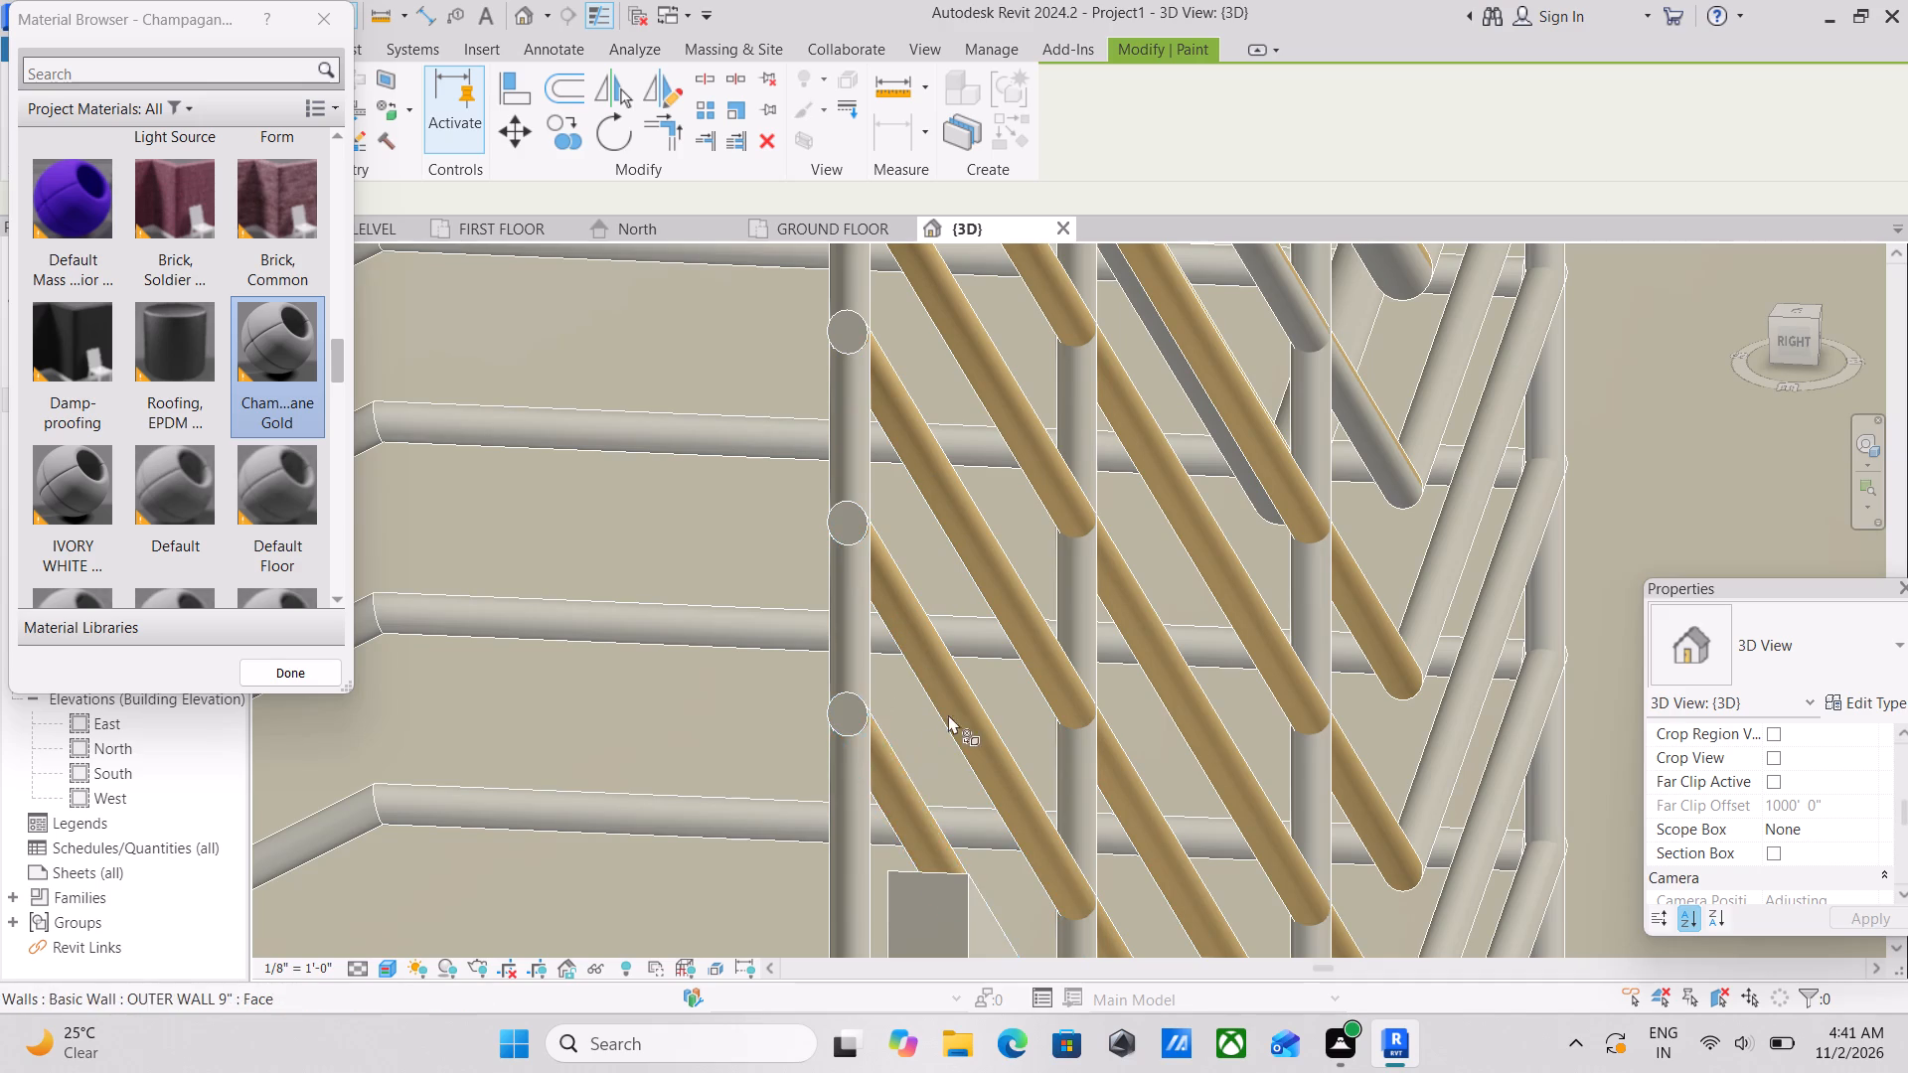
Paint the underside and the round end face of the upper flight's outer handrail with Champagane Gold.
{"action": "scroll", "coordinate": [951, 707], "scroll_direction": "down", "scroll_amount": 3}
{"action": "middle_click_drag", "start_coordinate": [940, 671], "coordinate": [888, 297]}
{"action": "scroll", "coordinate": [902, 442], "scroll_direction": "down", "scroll_amount": 1}
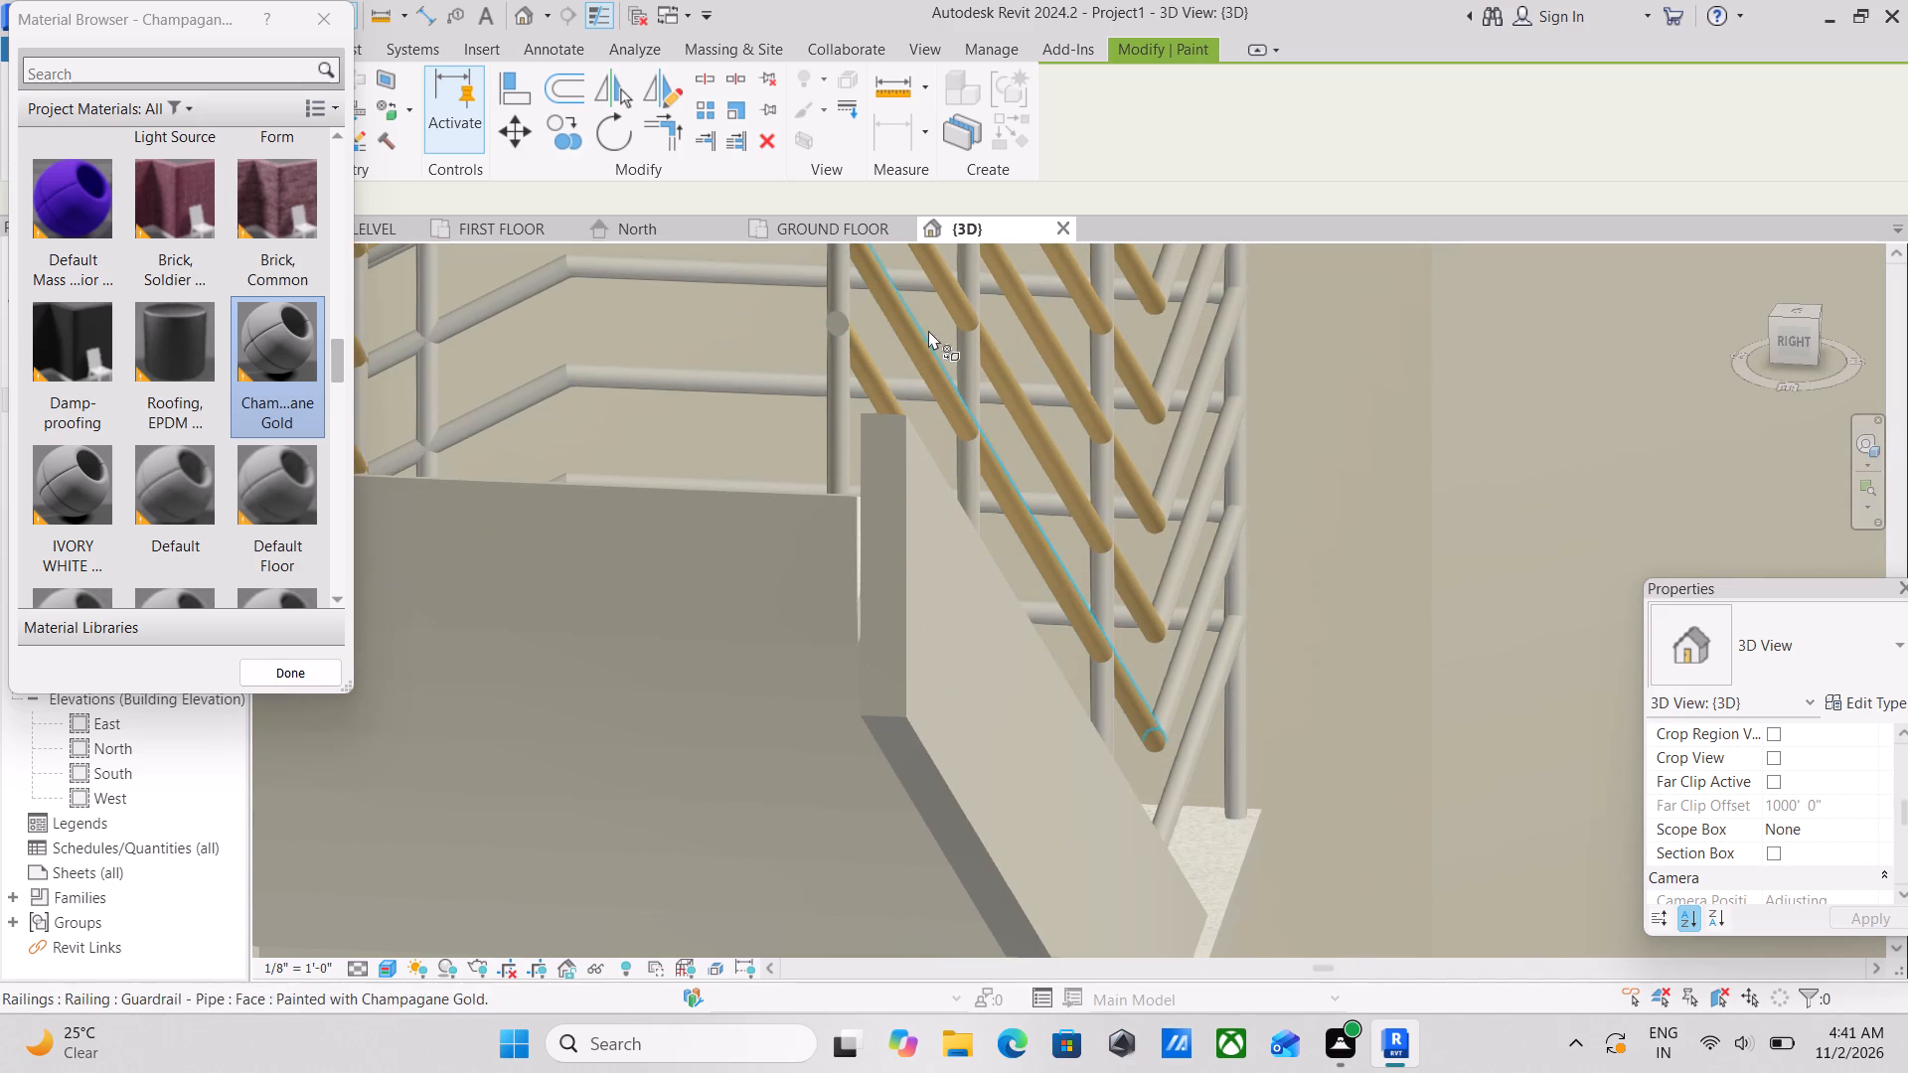
{"action": "middle_click_drag", "start_coordinate": [928, 330], "coordinate": [802, 842]}
{"action": "middle_click_drag", "start_coordinate": [880, 462], "coordinate": [828, 595]}
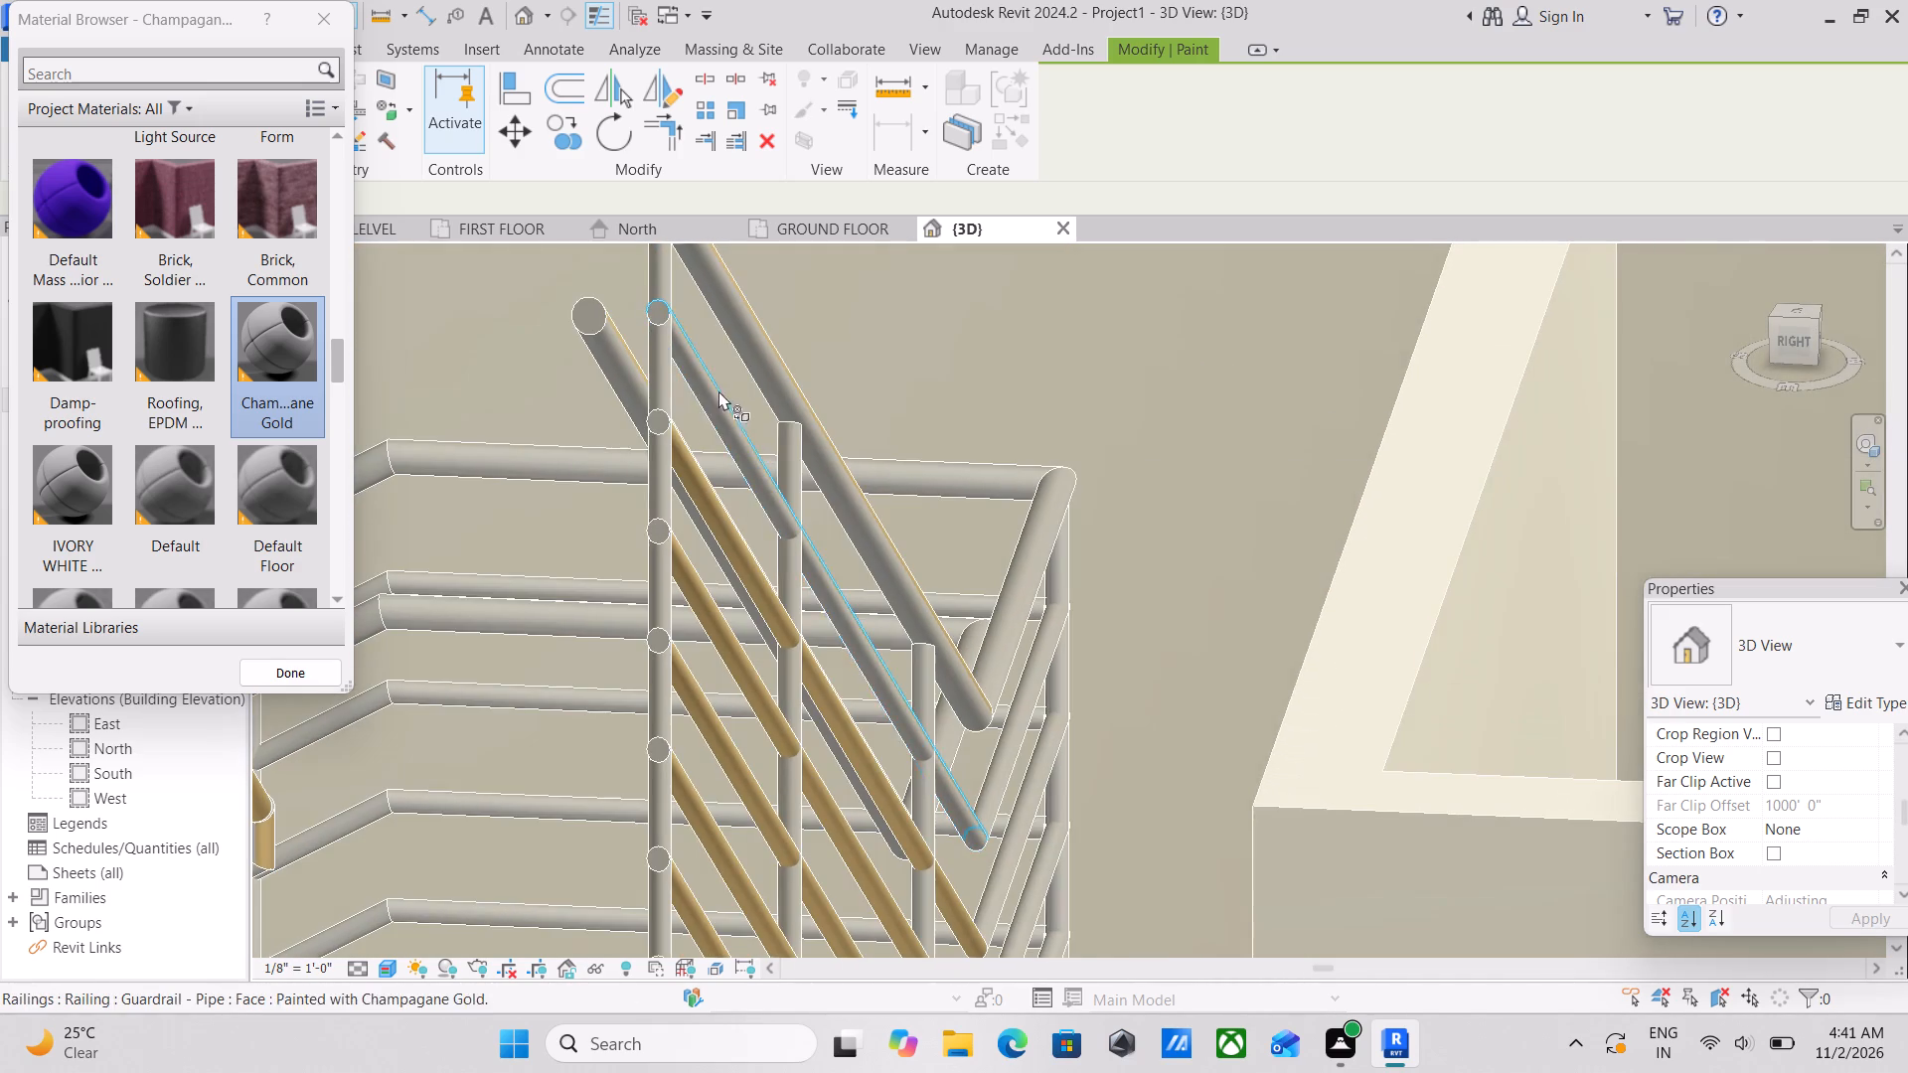
{"action": "scroll", "coordinate": [604, 413], "scroll_direction": "up", "scroll_amount": 2}
{"action": "left_click", "coordinate": [613, 315]}
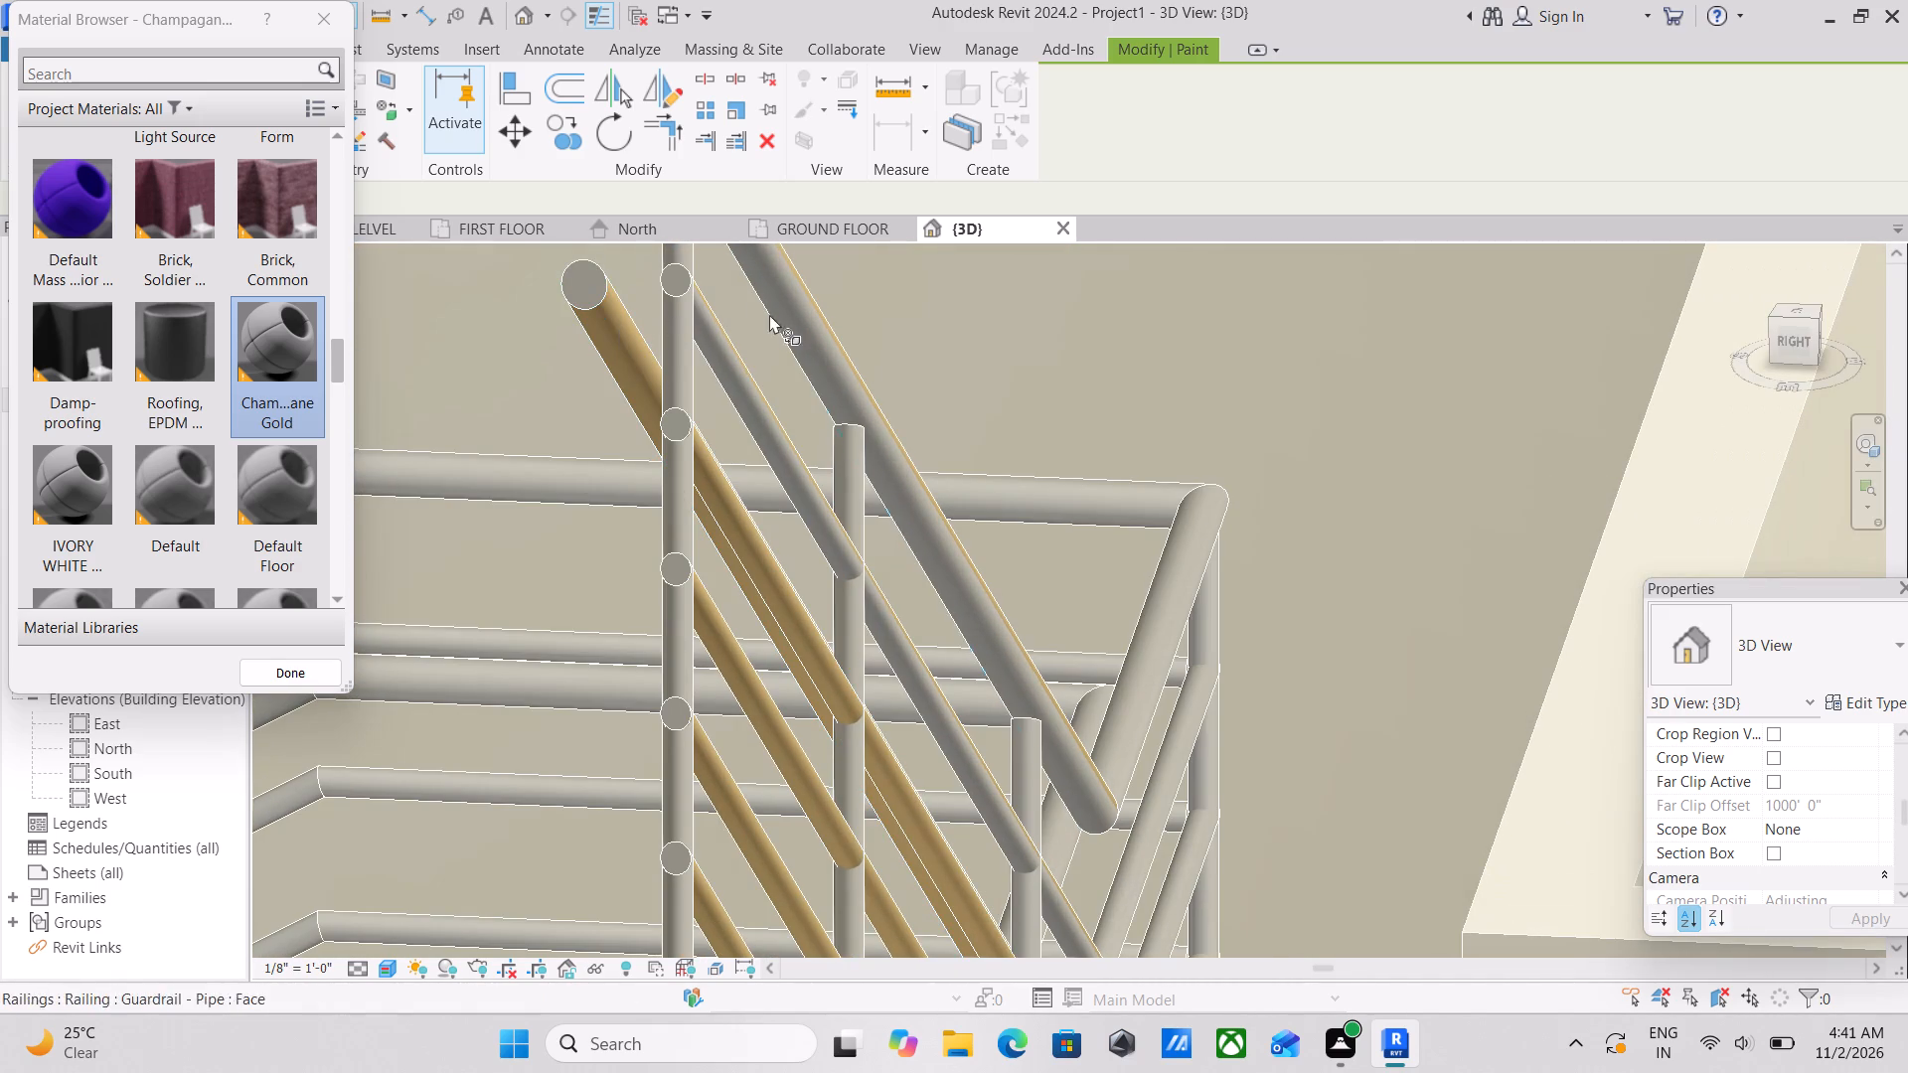
{"action": "left_click", "coordinate": [586, 272]}
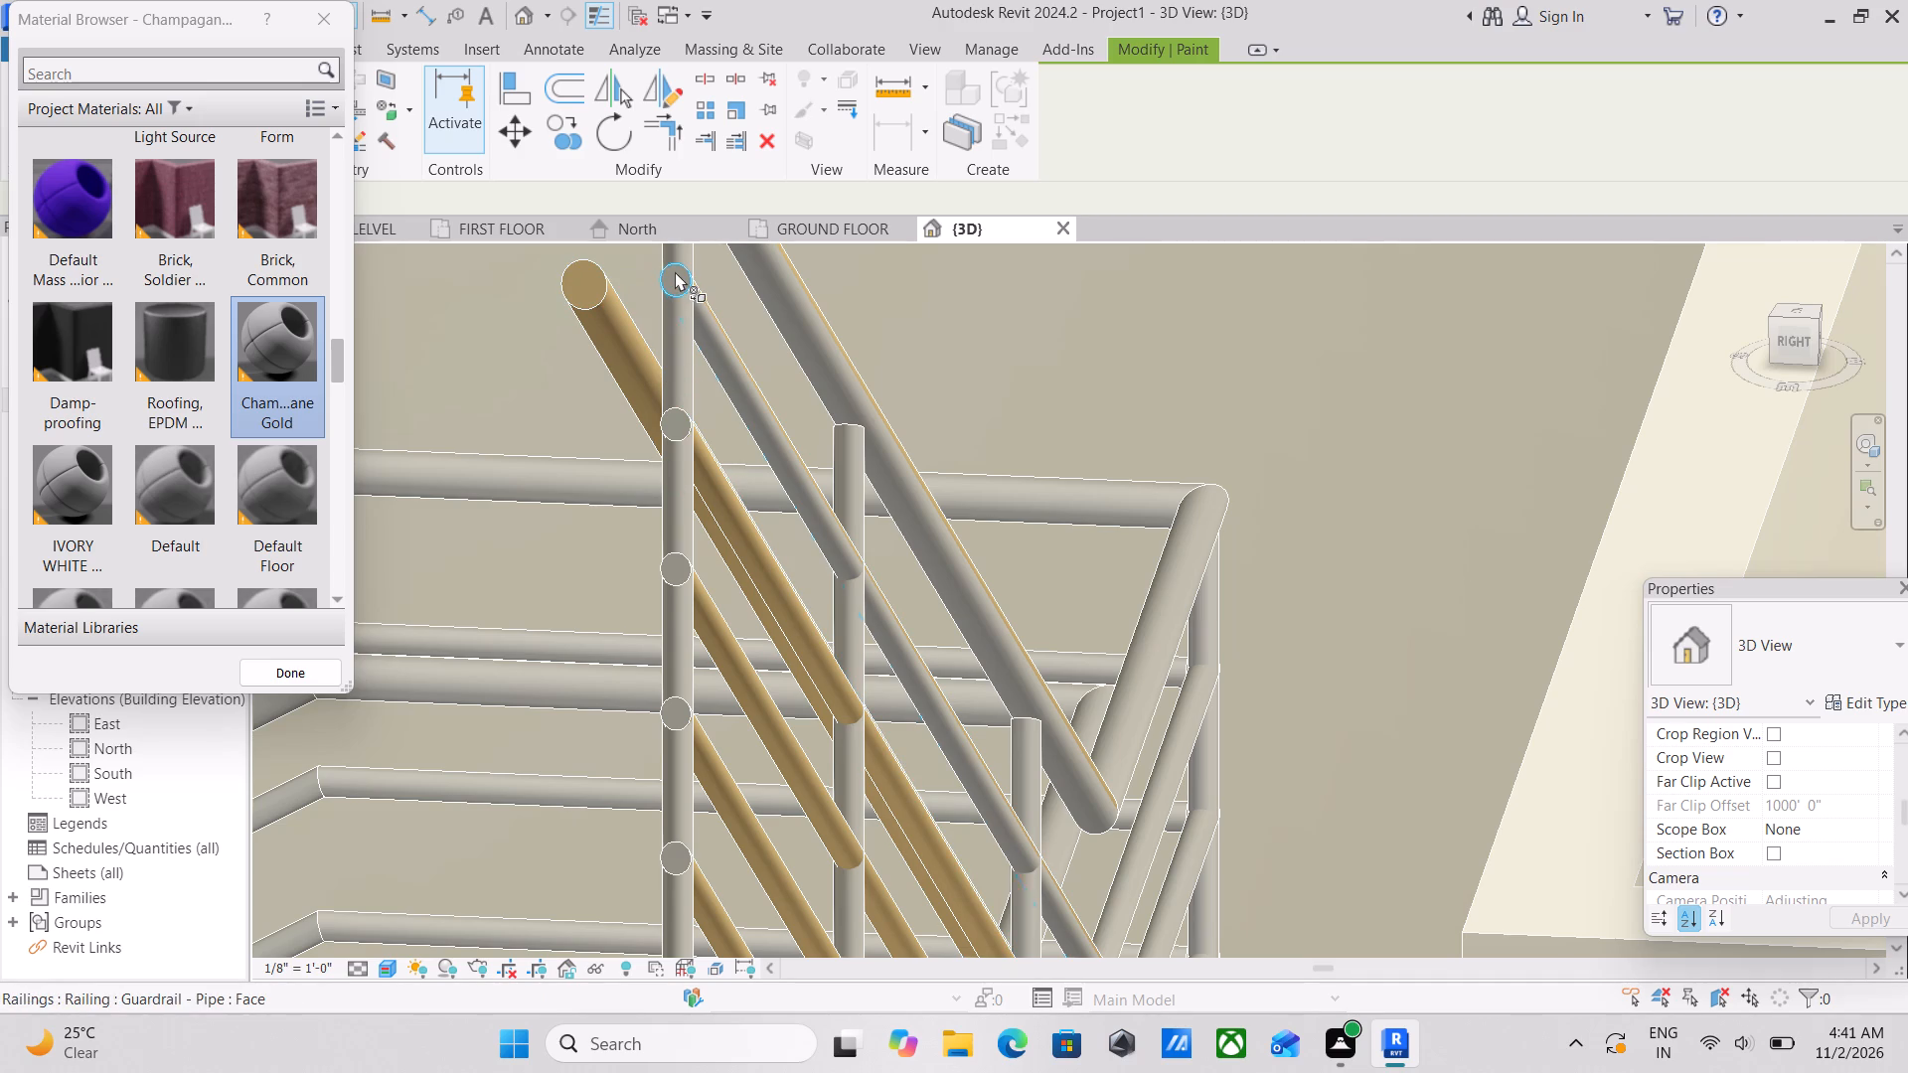
Paint the round end faces of all seven pipes at the end post of the upper flight's outer railing with Champagane Gold.
{"action": "left_click", "coordinate": [675, 271]}
{"action": "left_click", "coordinate": [676, 421]}
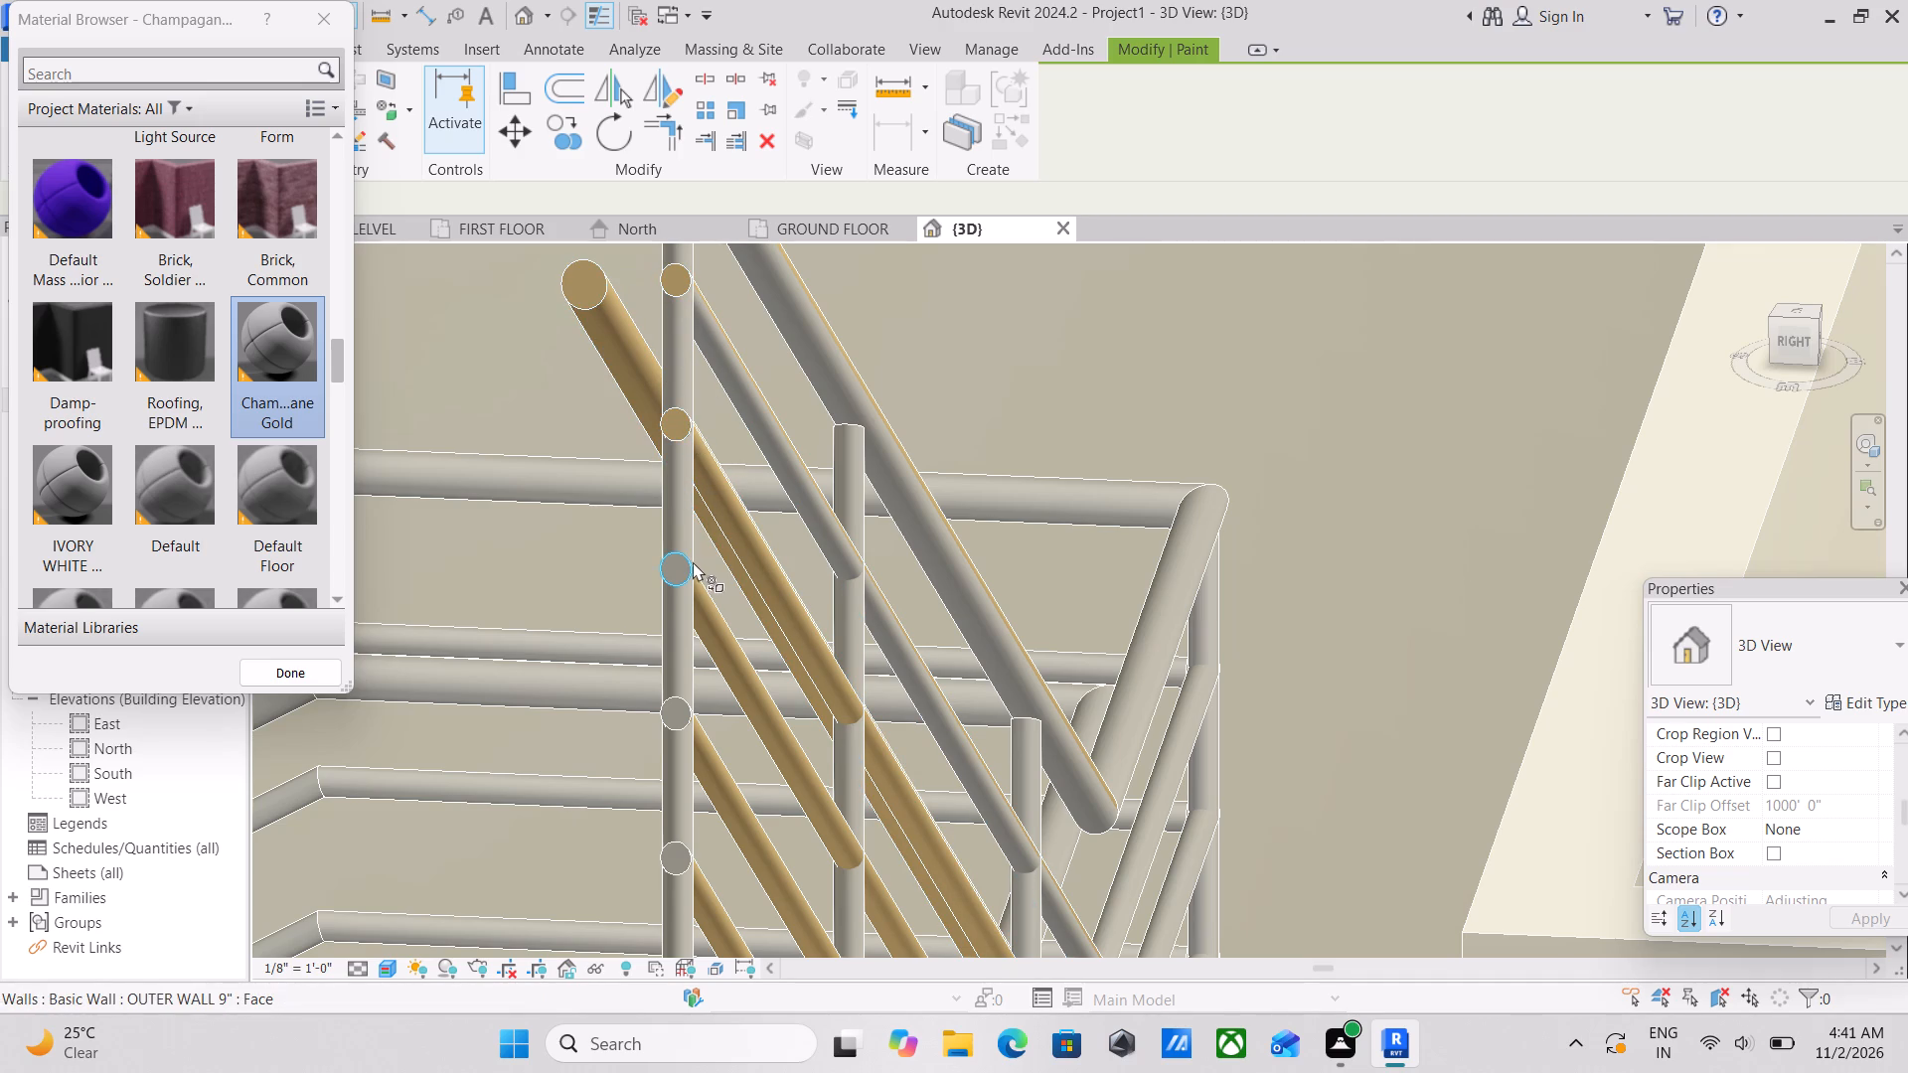
{"action": "left_click", "coordinate": [692, 561]}
{"action": "left_click", "coordinate": [677, 715]}
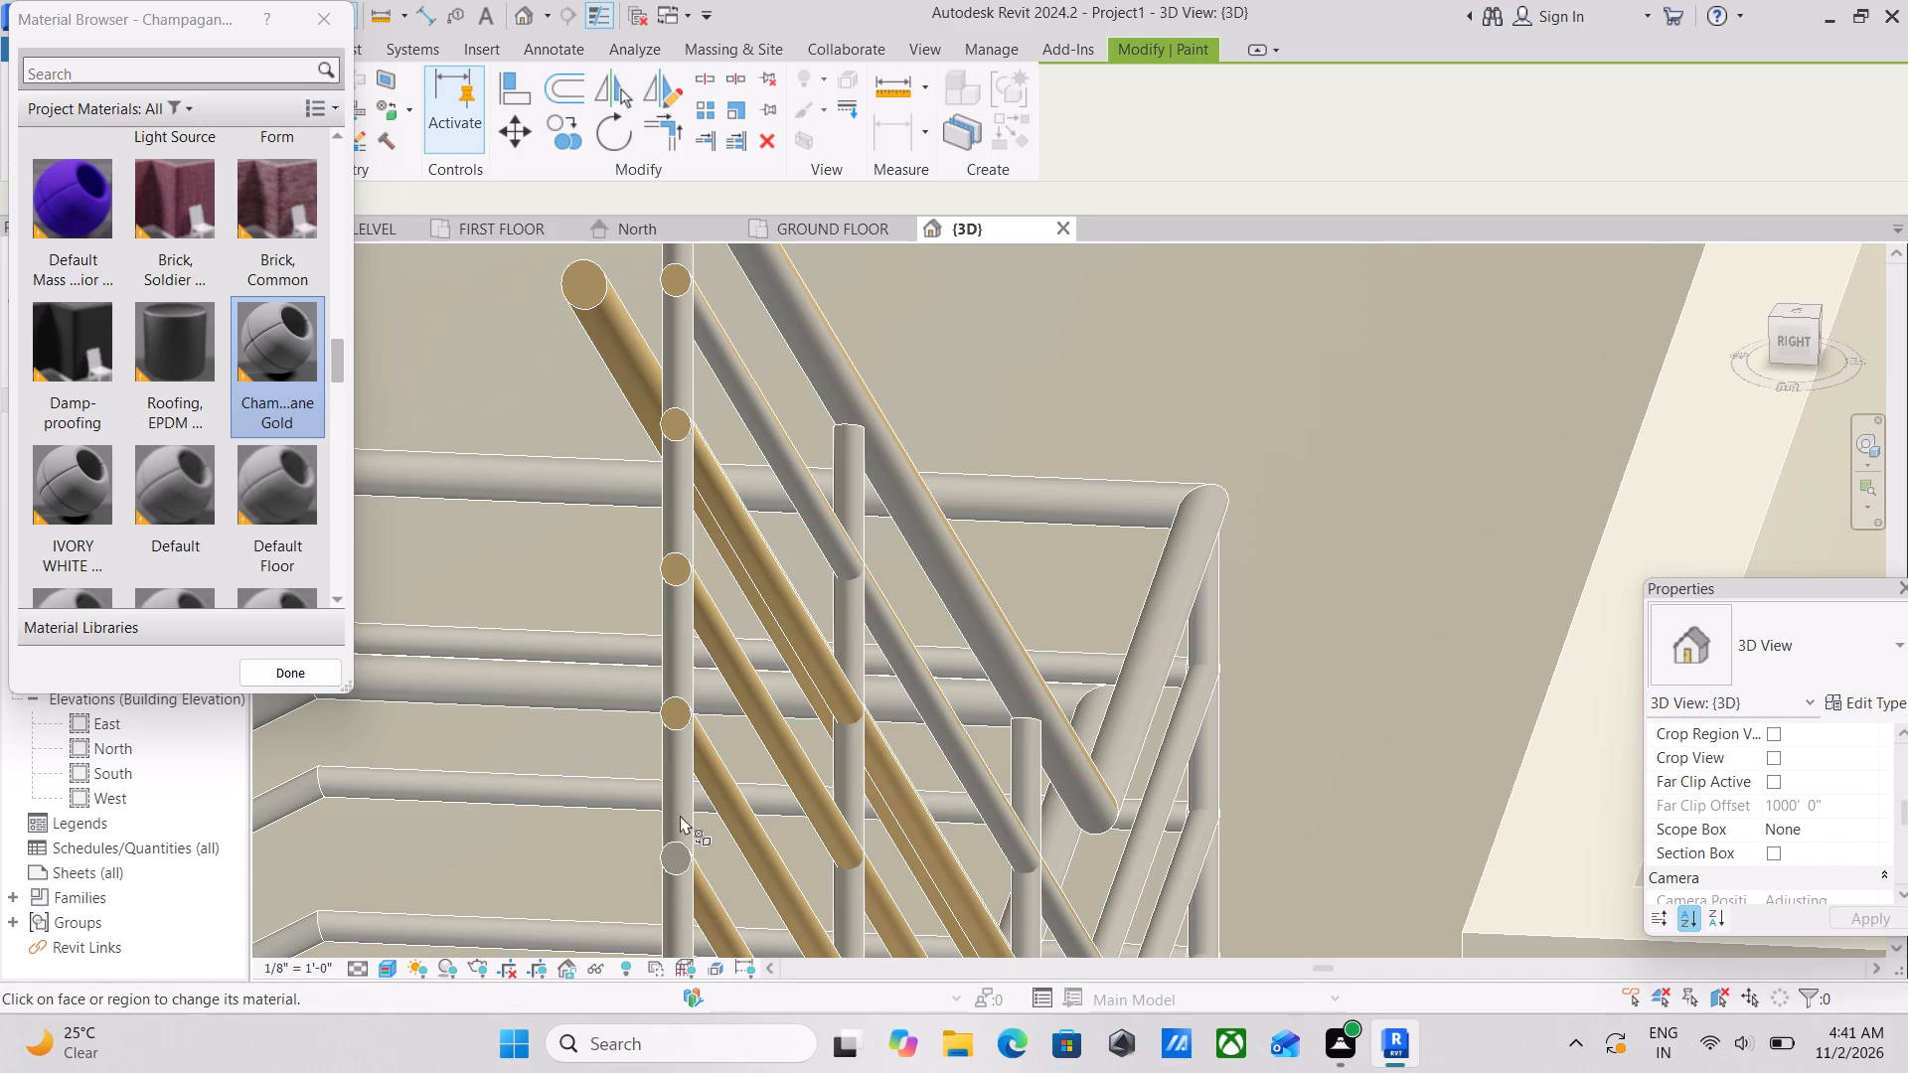
{"action": "left_click", "coordinate": [673, 849]}
{"action": "scroll", "coordinate": [838, 633], "scroll_direction": "down", "scroll_amount": 3}
{"action": "middle_click_drag", "start_coordinate": [841, 584], "coordinate": [825, 353]}
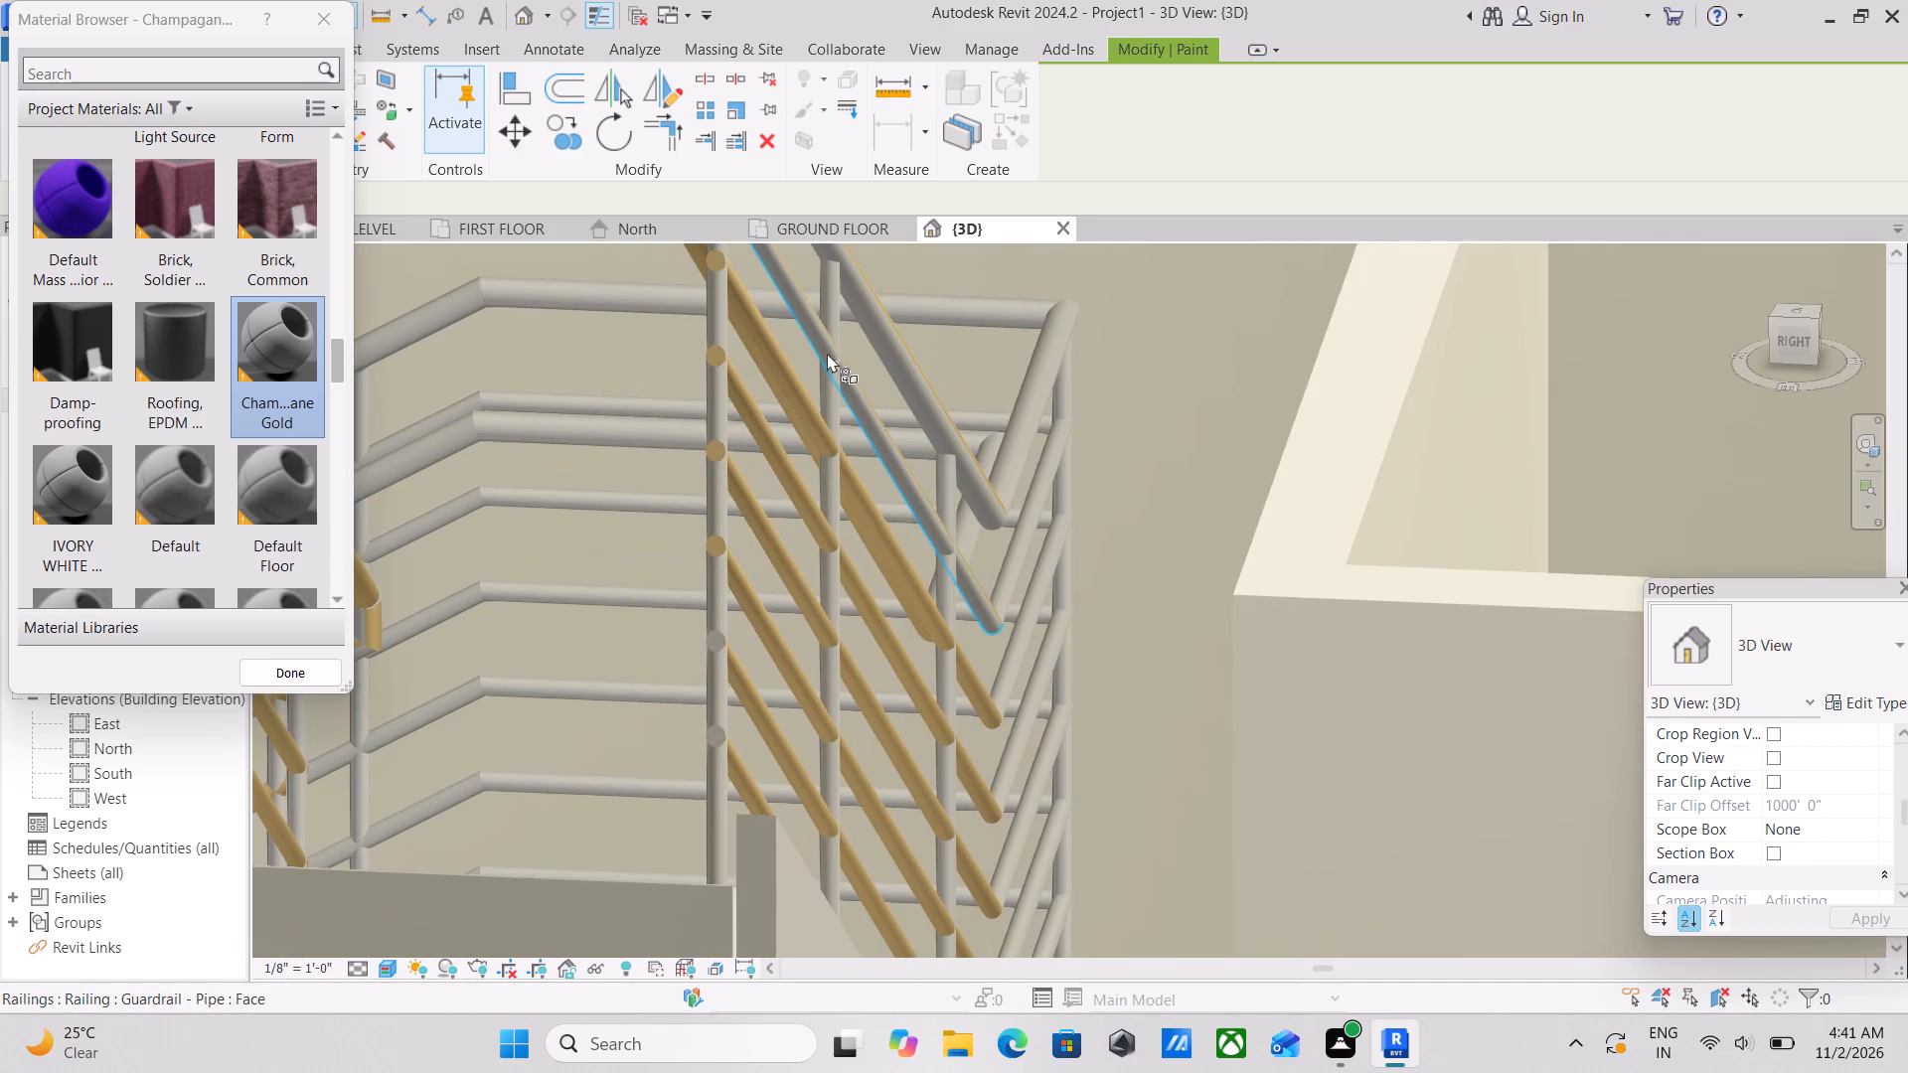
{"action": "scroll", "coordinate": [692, 669], "scroll_direction": "up", "scroll_amount": 5}
{"action": "left_click", "coordinate": [727, 635]}
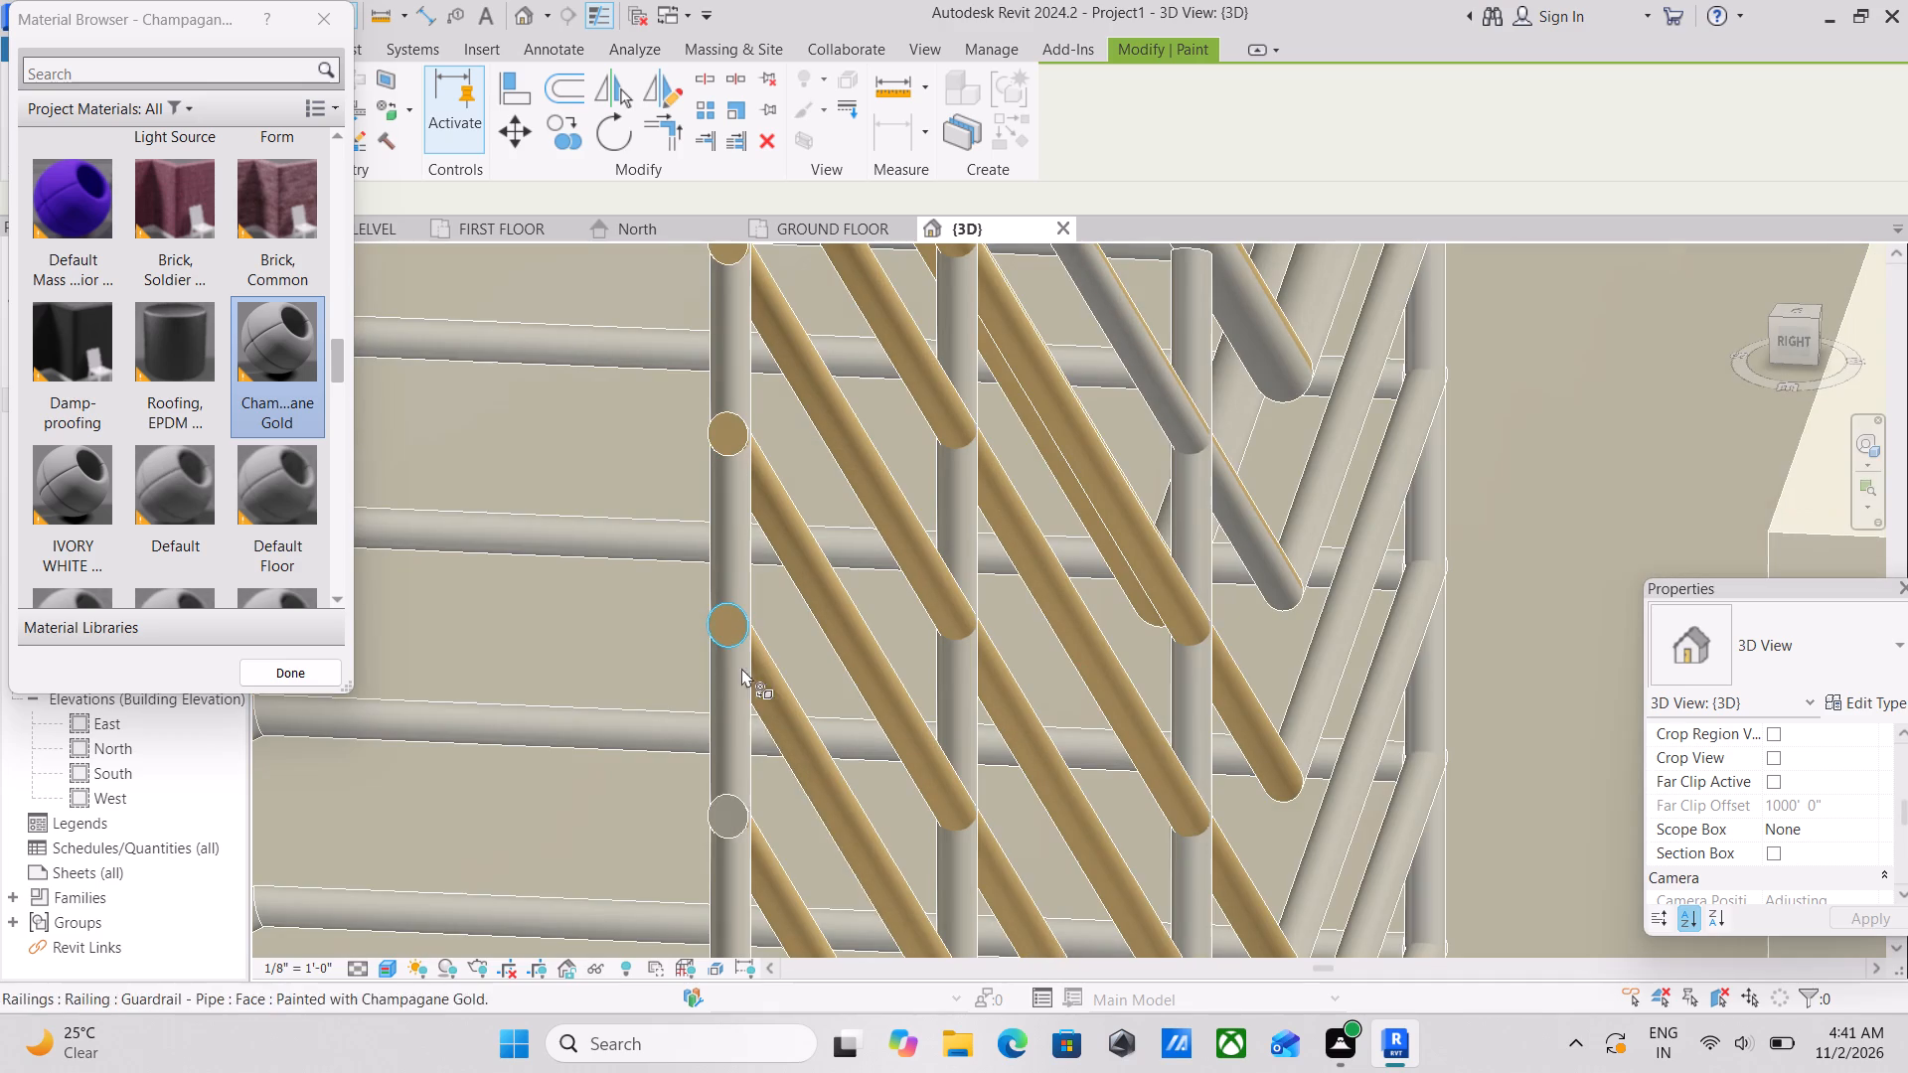
{"action": "left_click", "coordinate": [737, 825]}
Paint the undersides of the uppermost pipe and the top rail of the upper flight's outer railing with Champagane Gold.
{"action": "scroll", "coordinate": [832, 546], "scroll_direction": "down", "scroll_amount": 4}
{"action": "middle_click_drag", "start_coordinate": [832, 546], "coordinate": [617, 741]}
{"action": "scroll", "coordinate": [617, 741], "scroll_direction": "up", "scroll_amount": 1}
{"action": "left_click", "coordinate": [650, 340]}
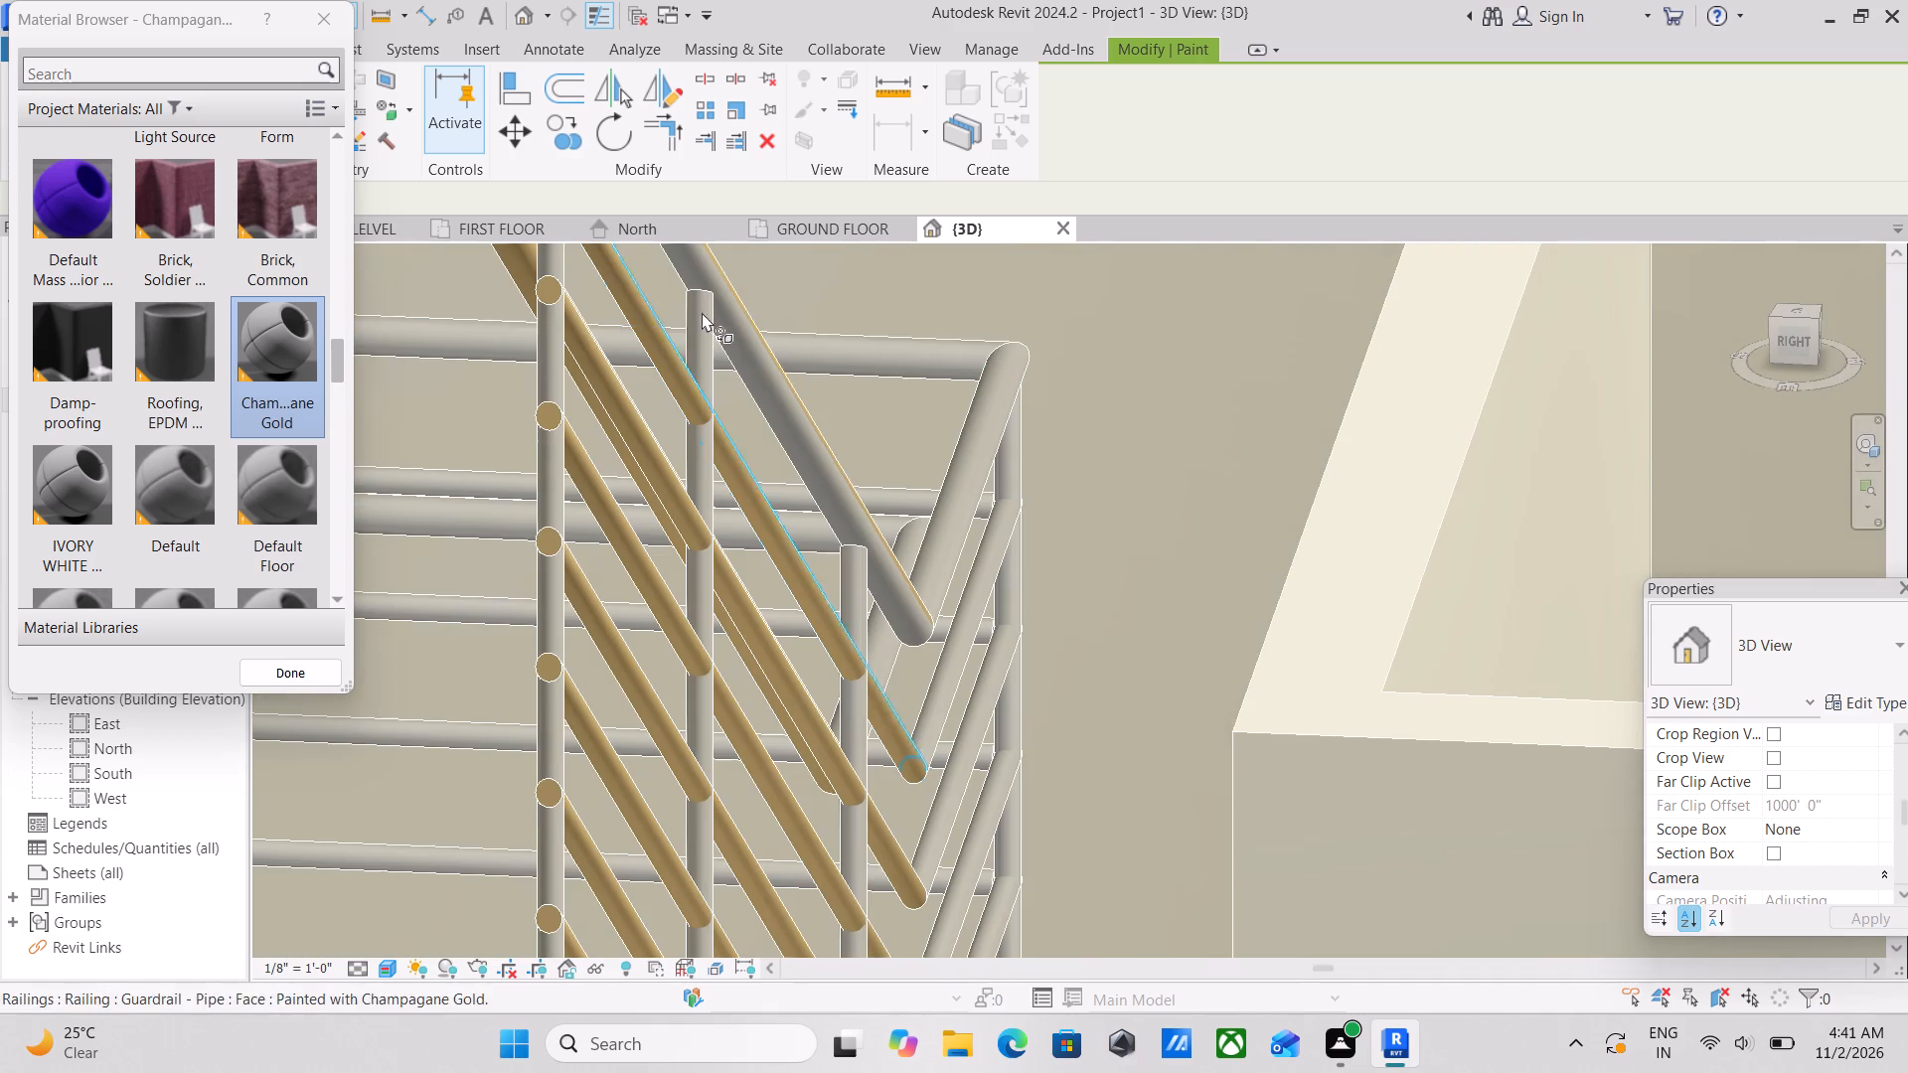
{"action": "left_click", "coordinate": [683, 260]}
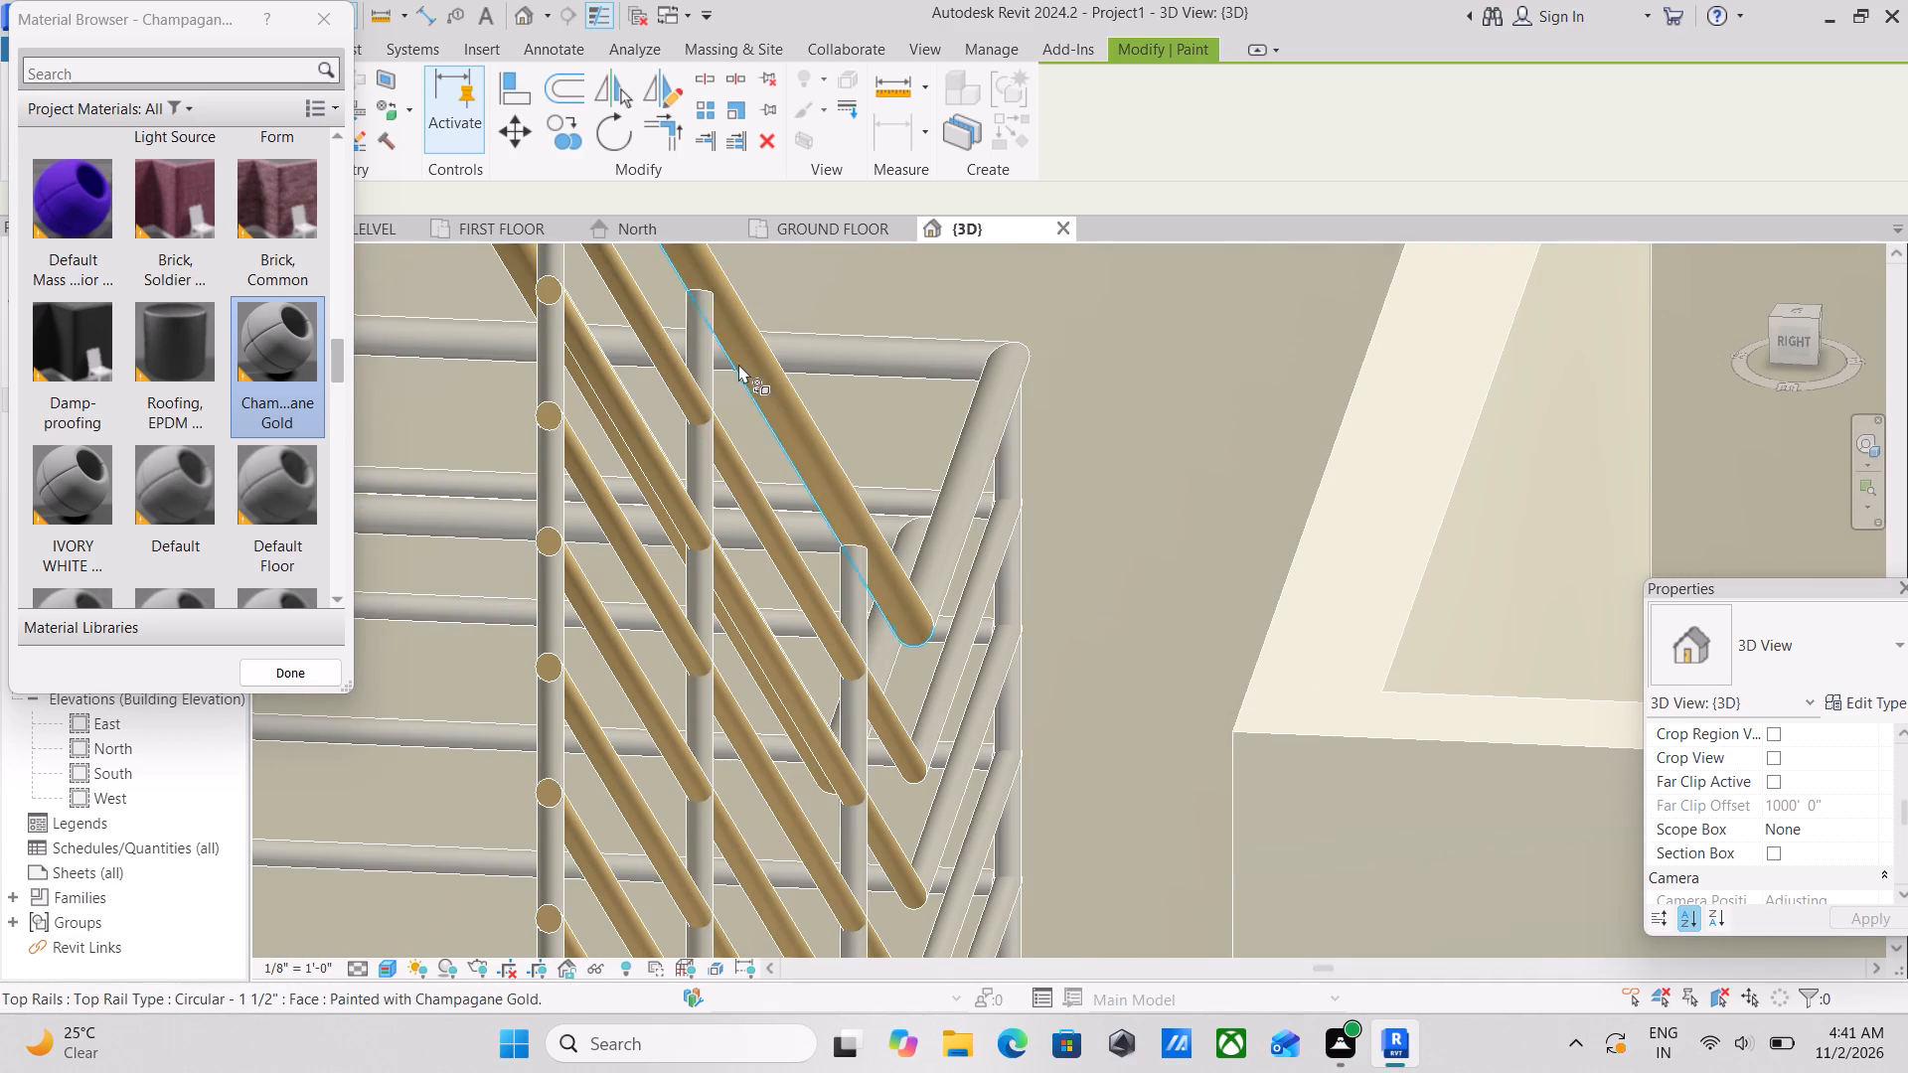
Paint the top rail and uppermost pipe of the outer railing's landing section, beyond the corner with the upper flight, with Champagane Gold.
{"action": "scroll", "coordinate": [742, 387], "scroll_direction": "down", "scroll_amount": 1}
{"action": "middle_click_drag", "start_coordinate": [728, 380], "coordinate": [633, 239]}
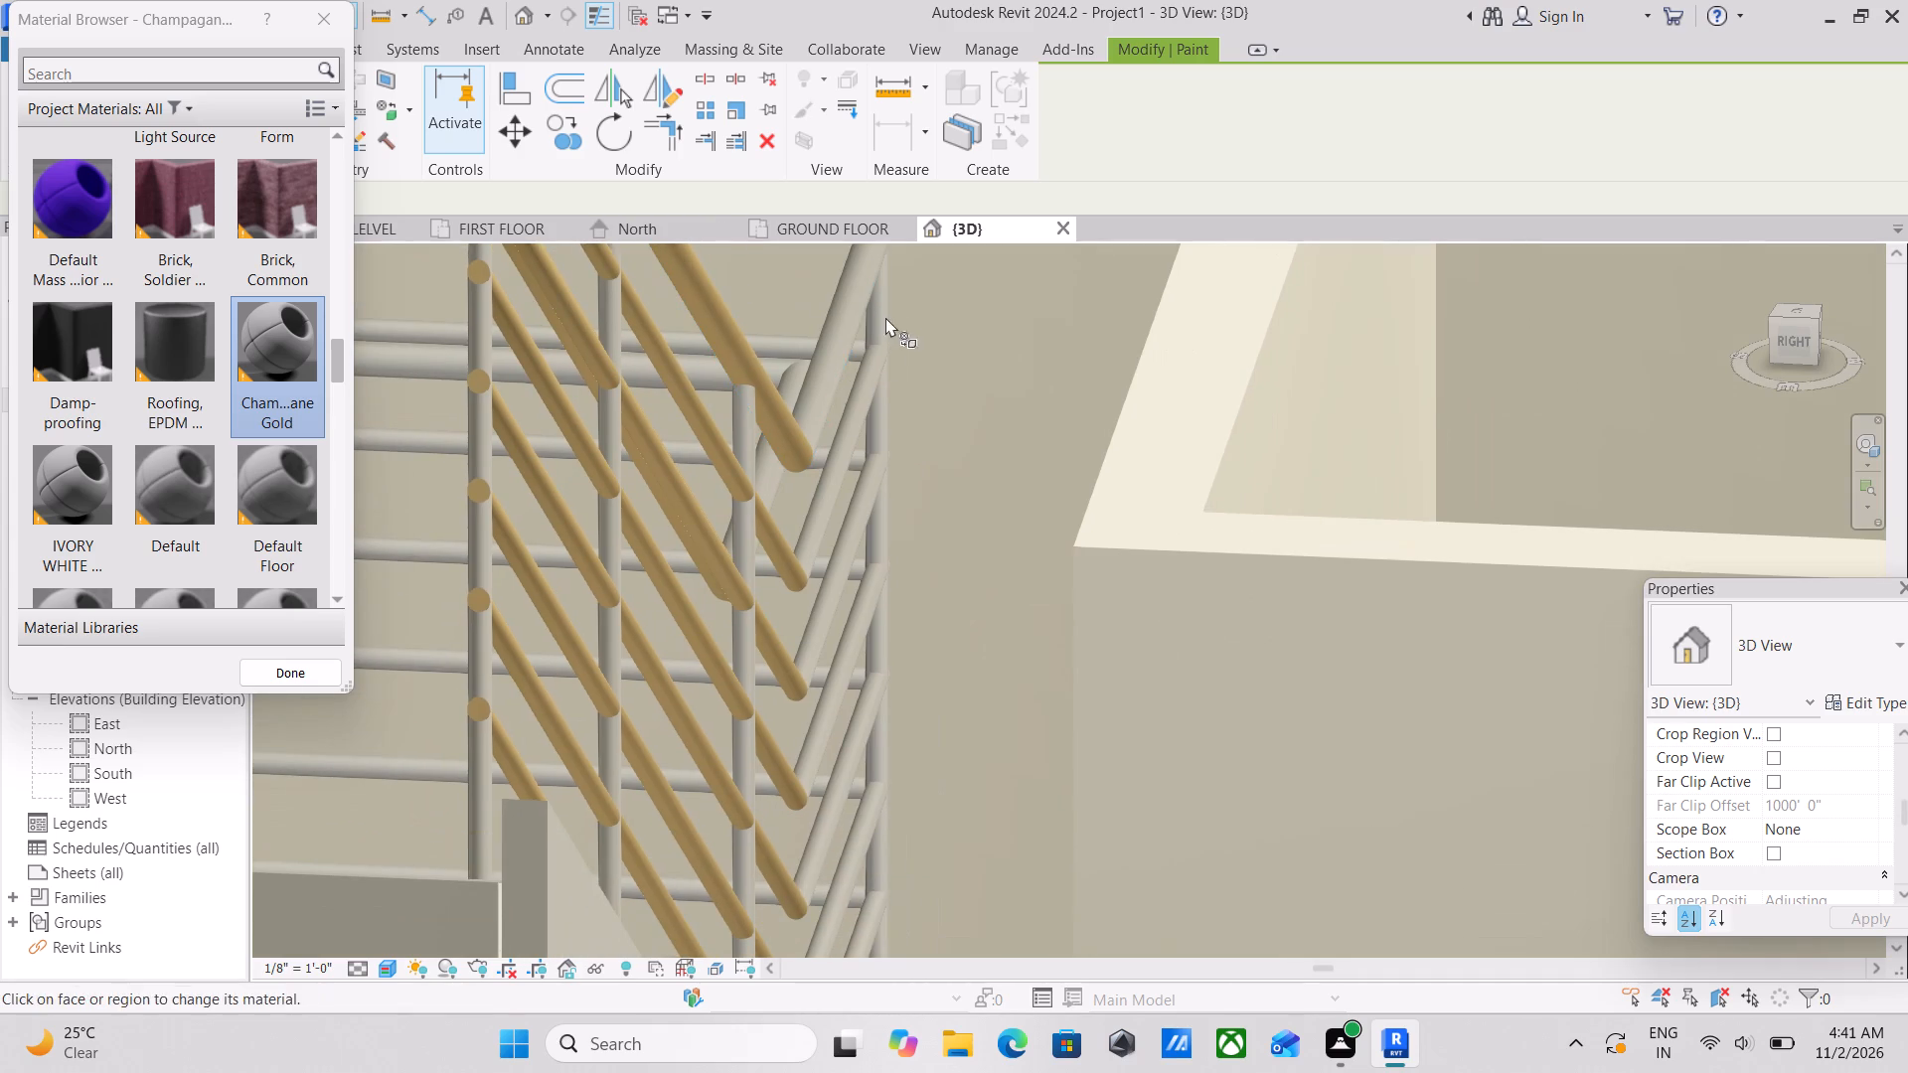
{"action": "left_click", "coordinate": [831, 361]}
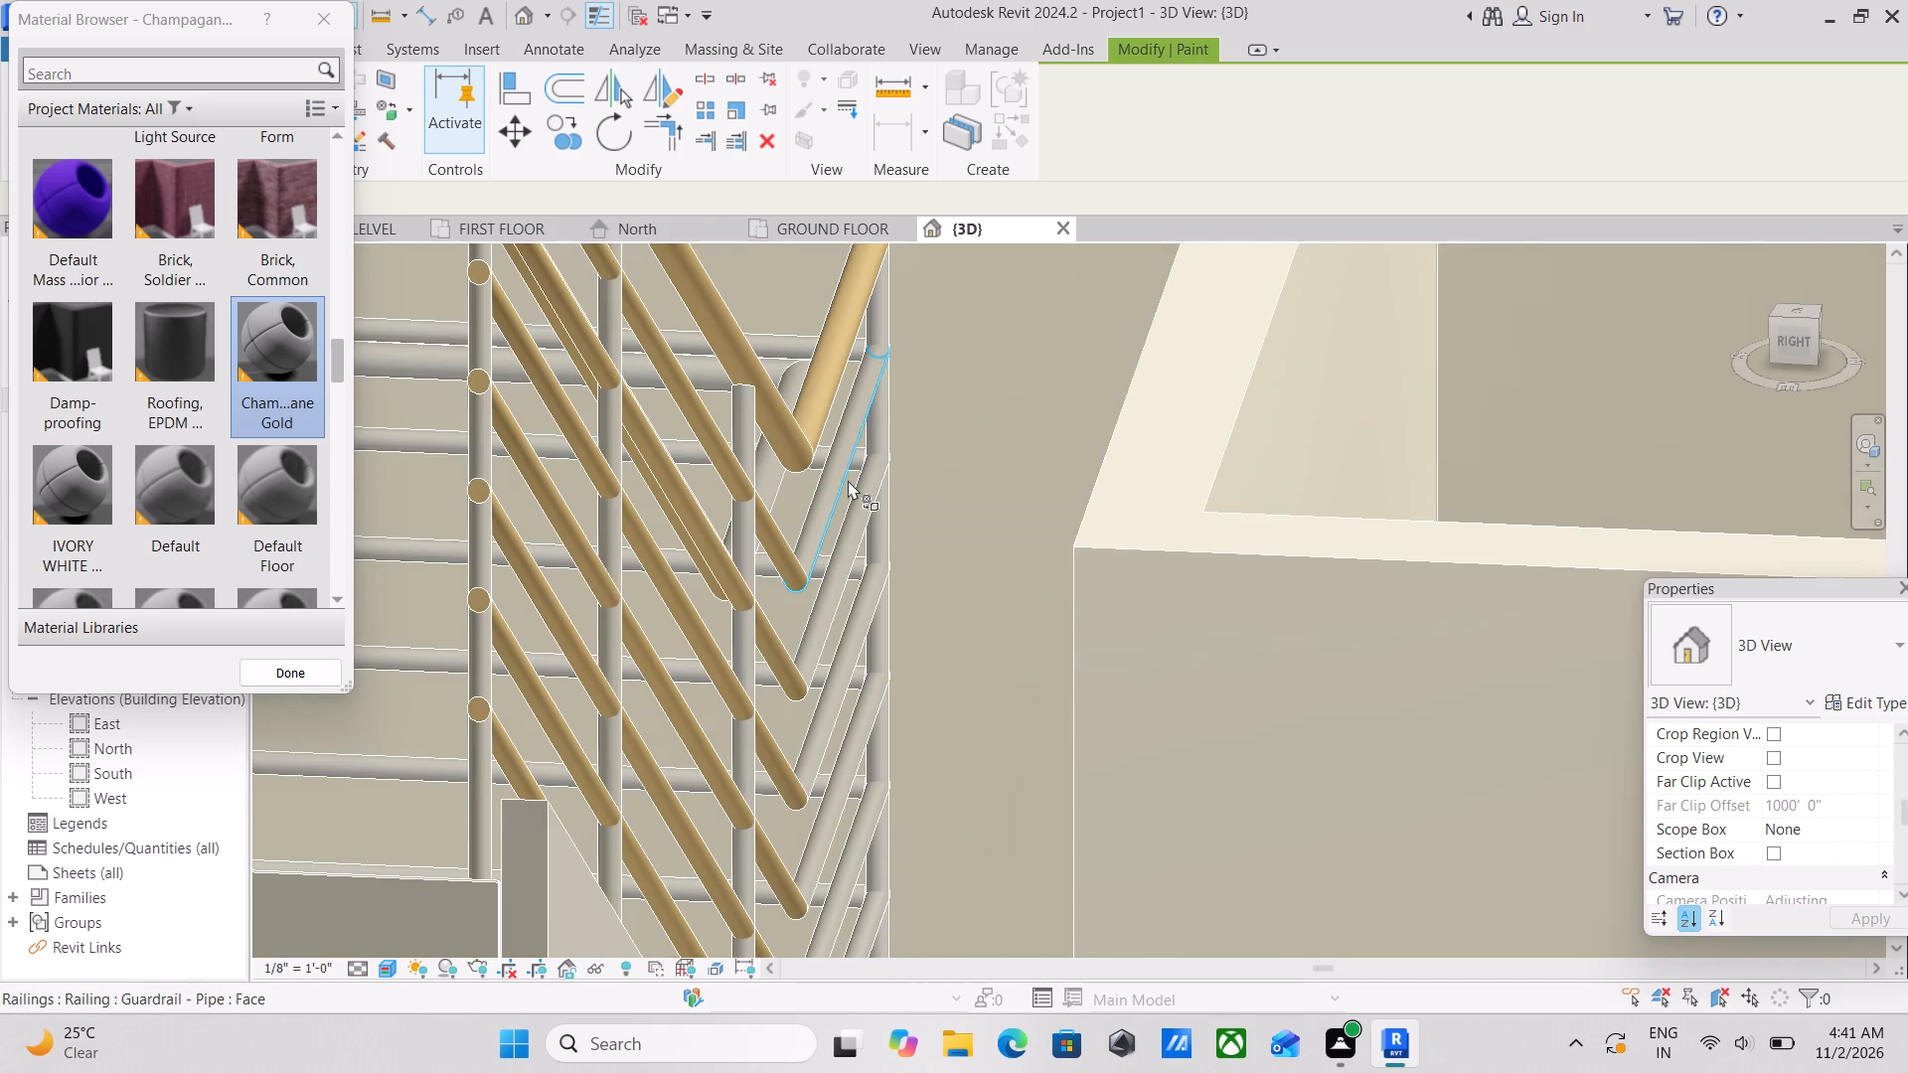
{"action": "left_click", "coordinate": [848, 480]}
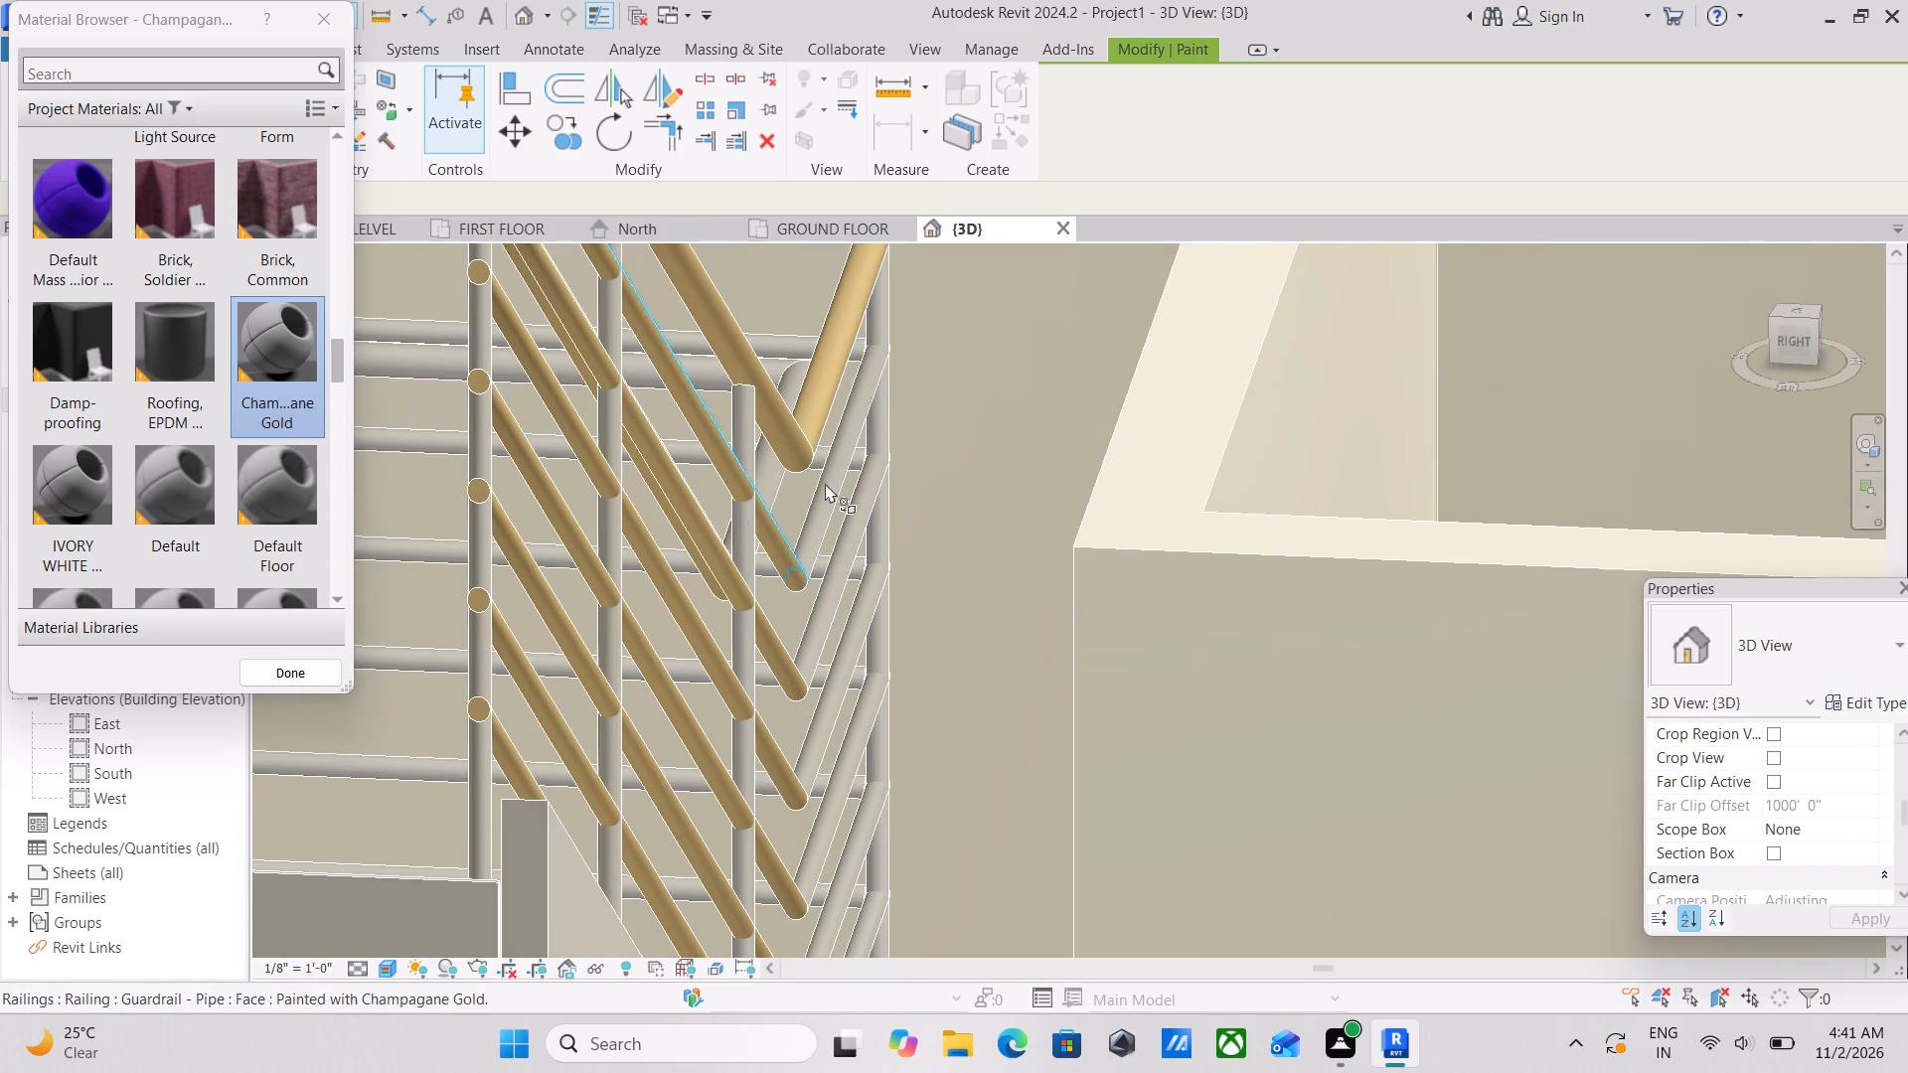
{"action": "left_click", "coordinate": [821, 485]}
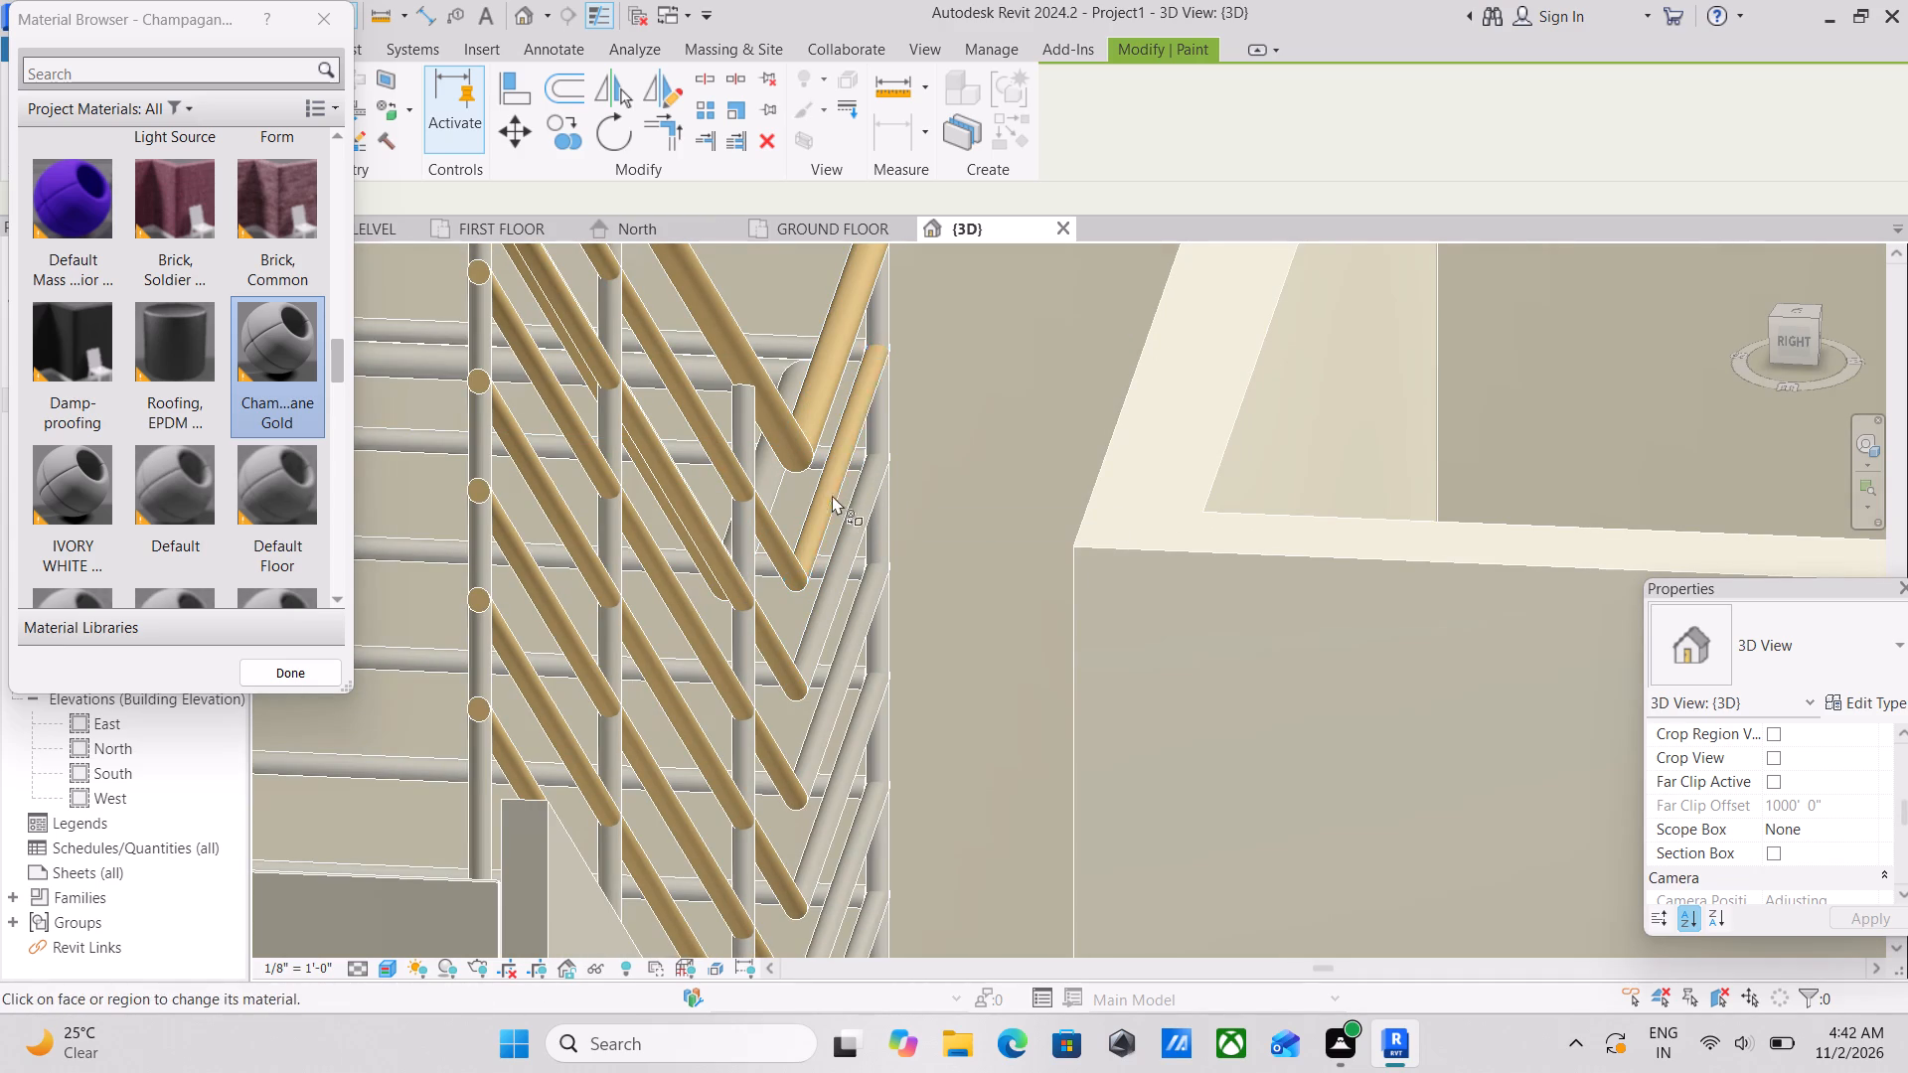
{"action": "left_click", "coordinate": [824, 506]}
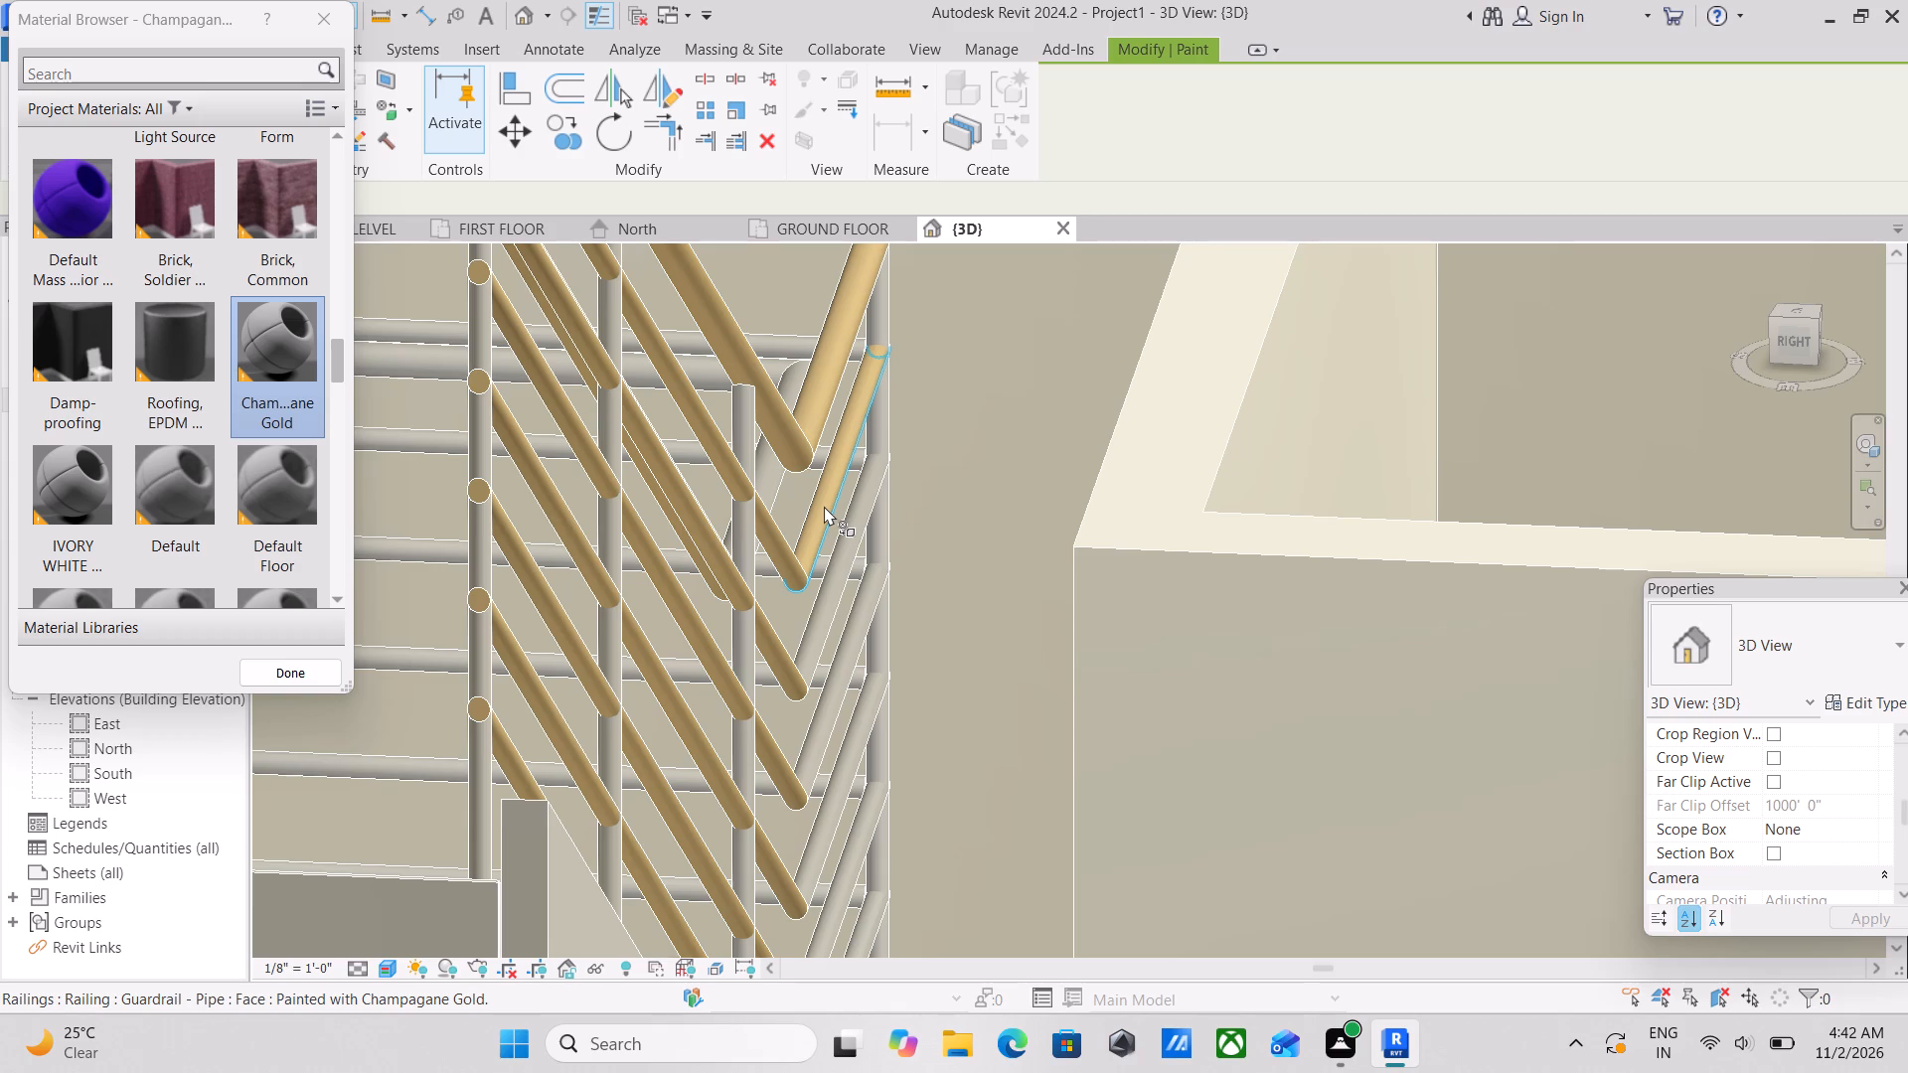
Paint the second, third and fourth pipes from the top of the outer railing's landing section with Champagane Gold.
{"action": "scroll", "coordinate": [644, 659], "scroll_direction": "up", "scroll_amount": 4}
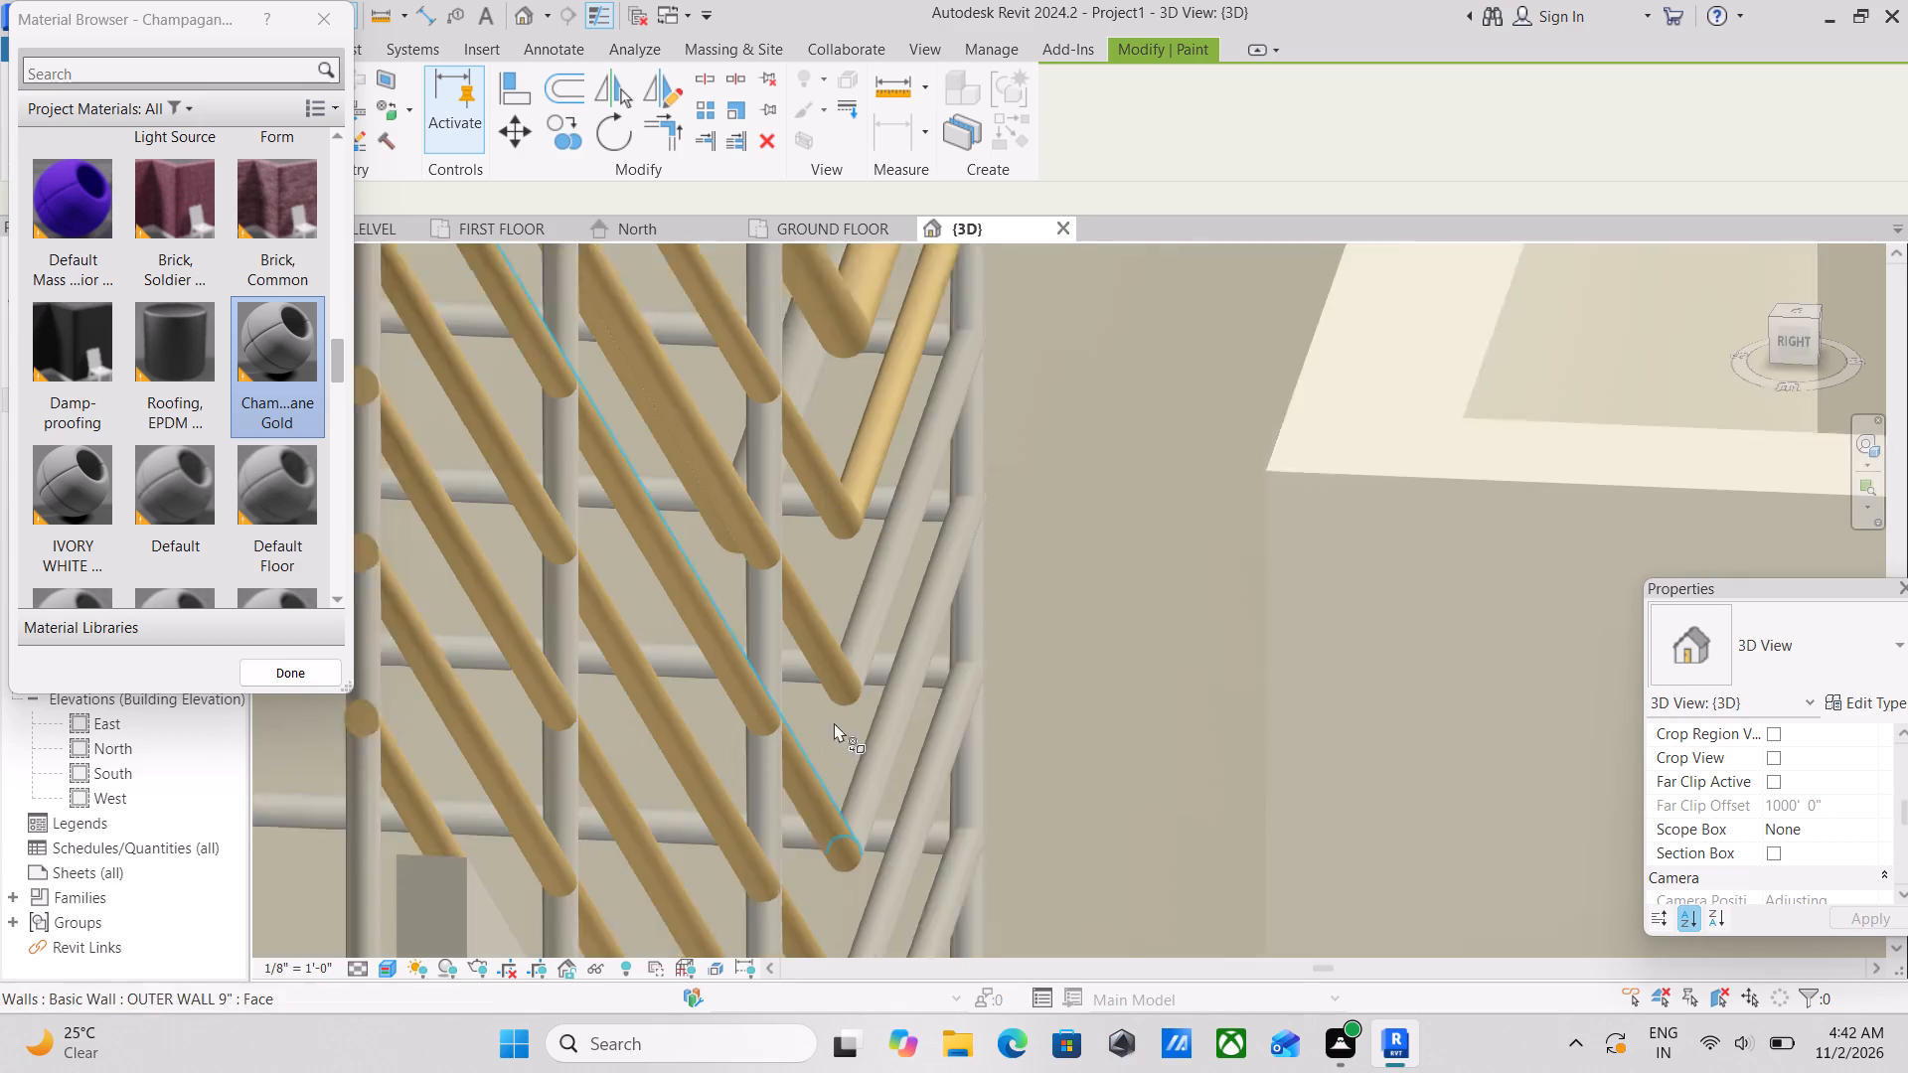
{"action": "scroll", "coordinate": [876, 616], "scroll_direction": "up", "scroll_amount": 3}
{"action": "left_click", "coordinate": [910, 544]}
{"action": "scroll", "coordinate": [882, 681], "scroll_direction": "up", "scroll_amount": 2}
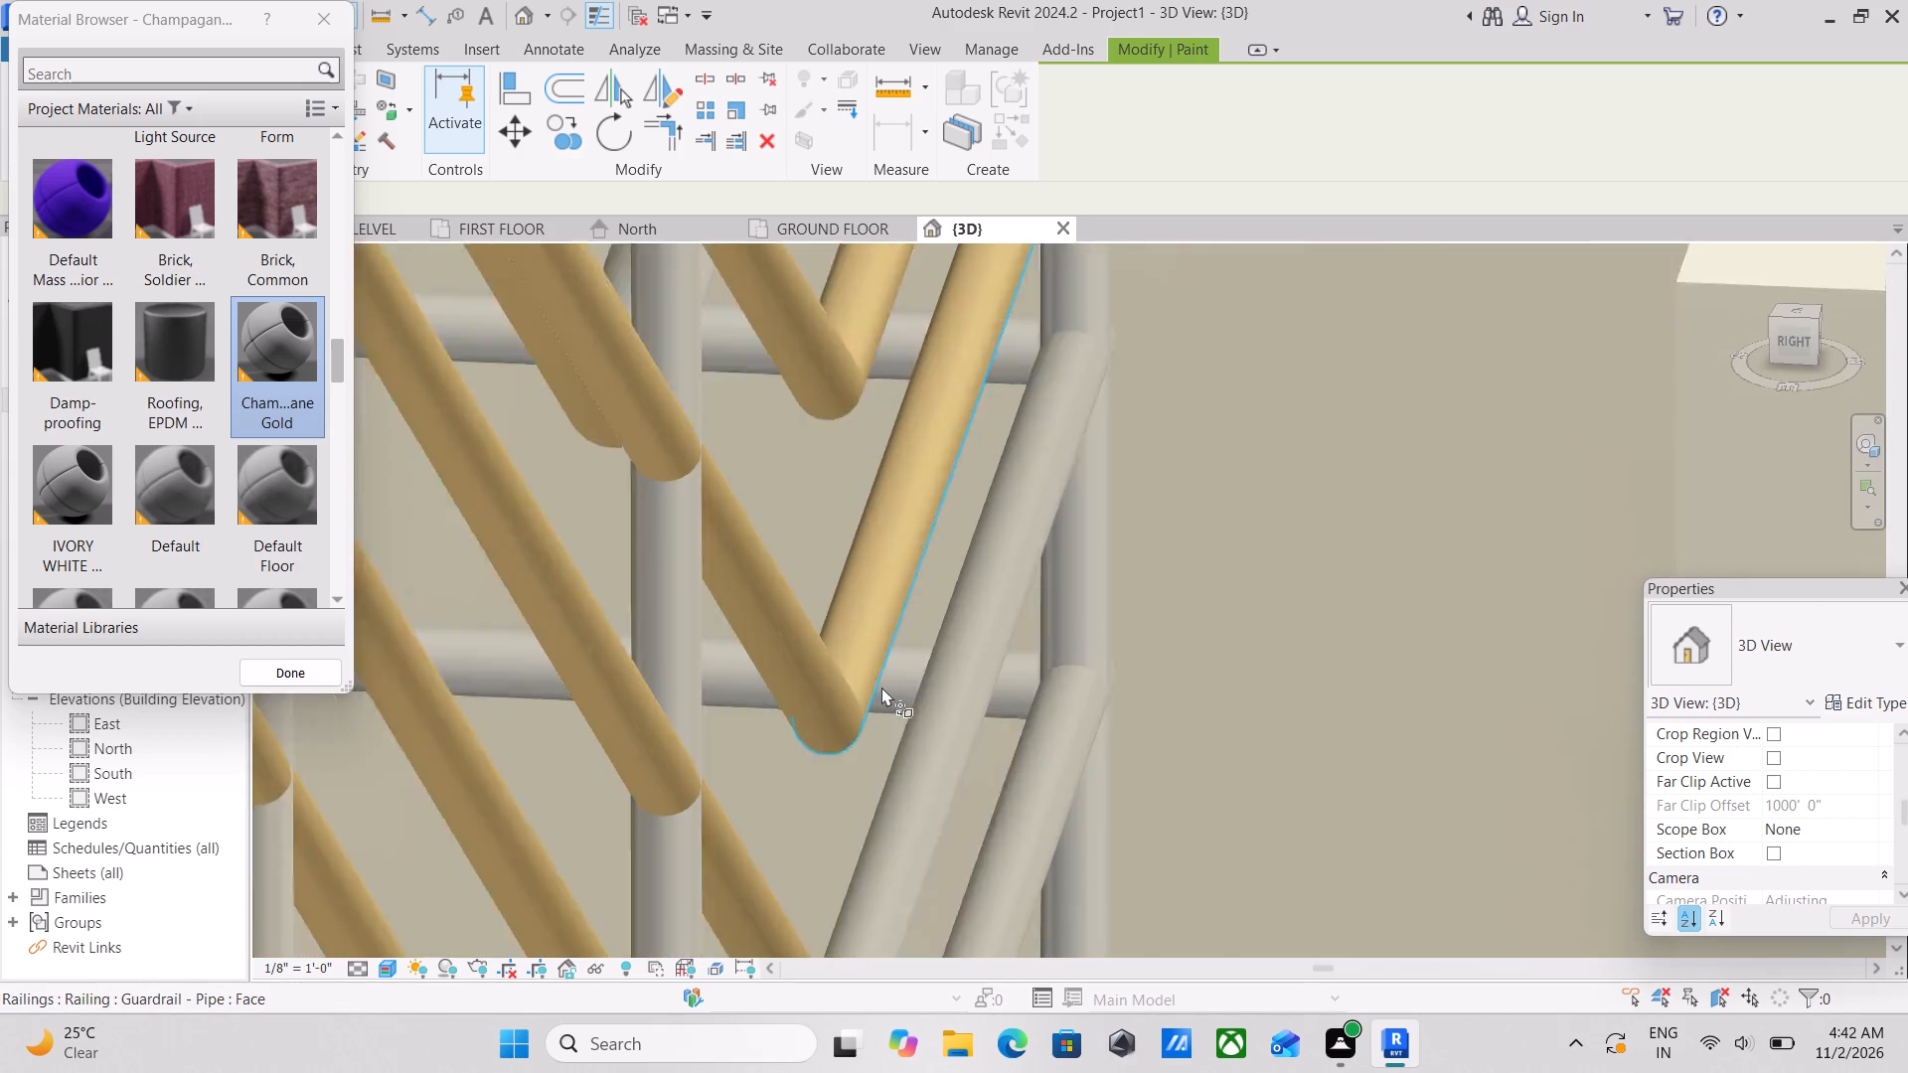
{"action": "scroll", "coordinate": [881, 687], "scroll_direction": "up", "scroll_amount": 2}
{"action": "scroll", "coordinate": [1010, 677], "scroll_direction": "down", "scroll_amount": 5}
{"action": "left_click", "coordinate": [1010, 676]}
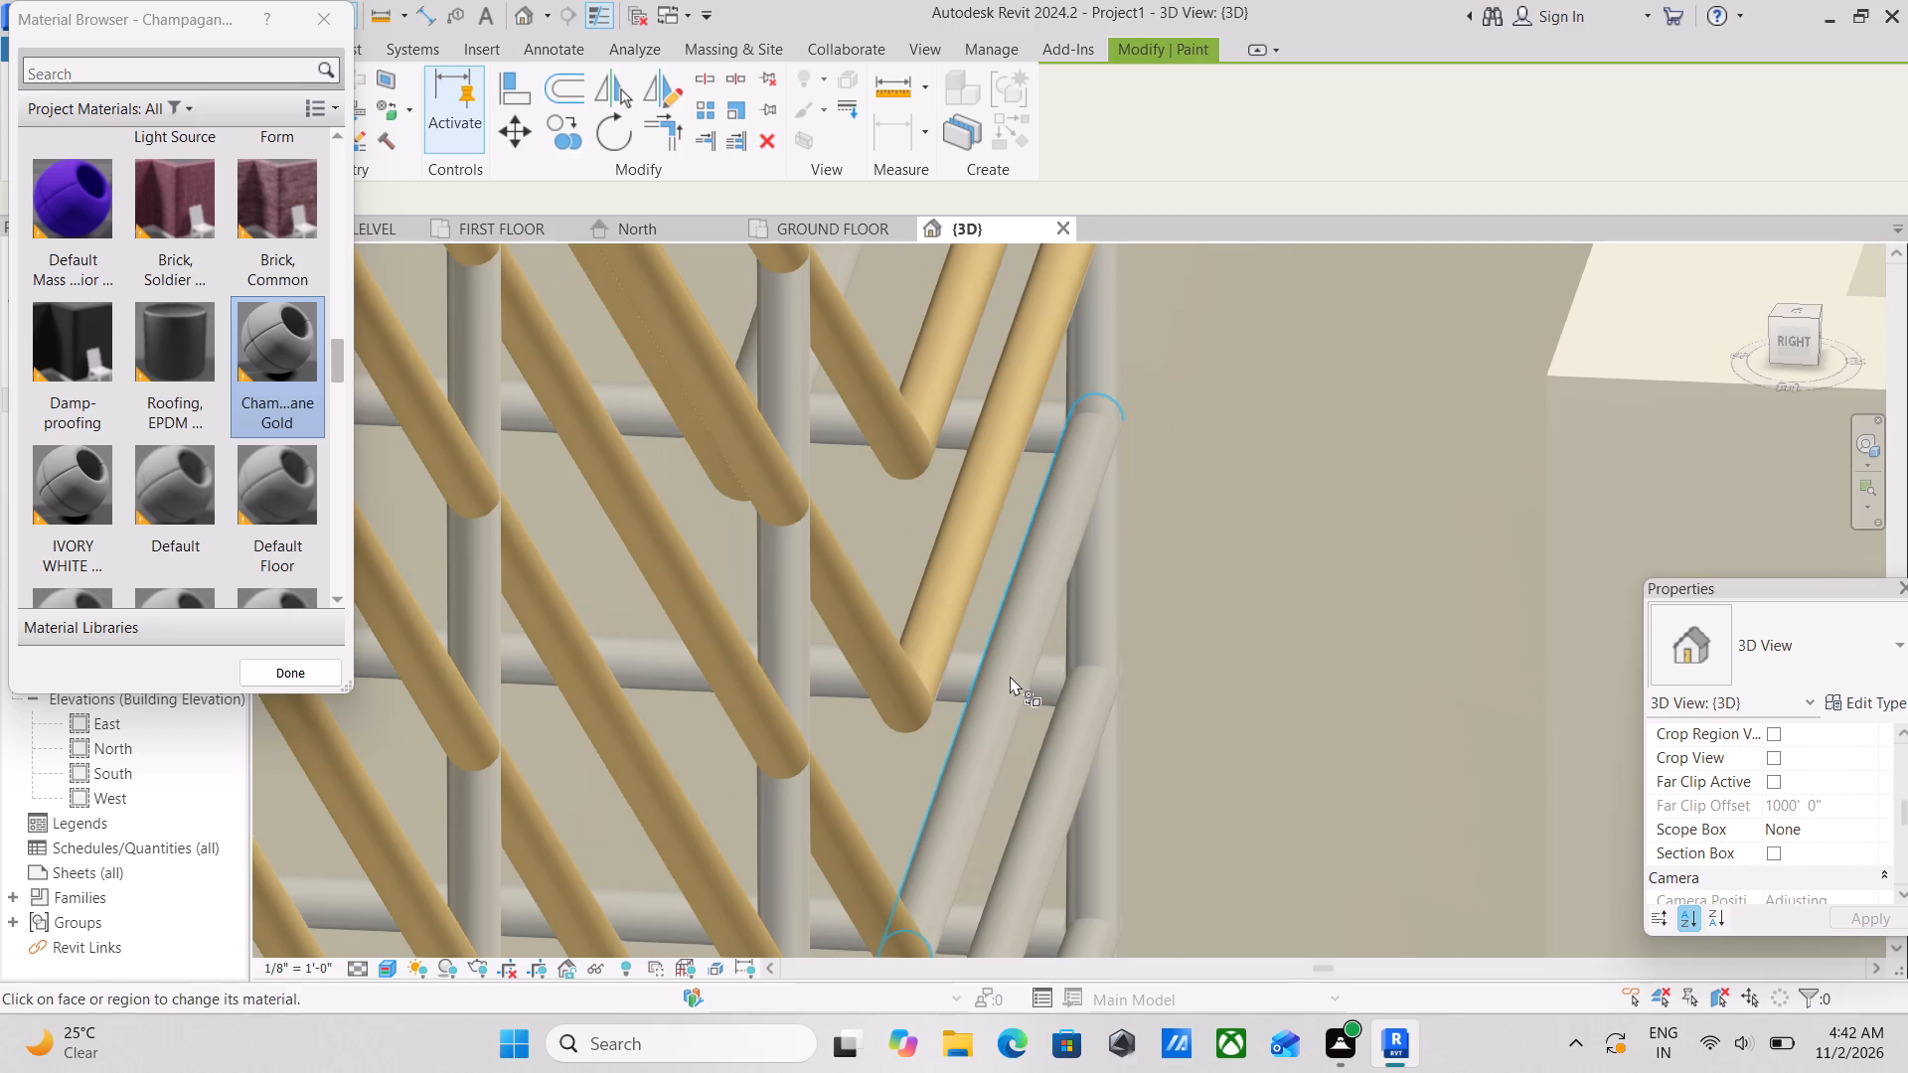
{"action": "scroll", "coordinate": [1010, 676], "scroll_direction": "down", "scroll_amount": 2}
{"action": "middle_click_drag", "start_coordinate": [1010, 676], "coordinate": [926, 430]}
{"action": "left_click", "coordinate": [902, 720]}
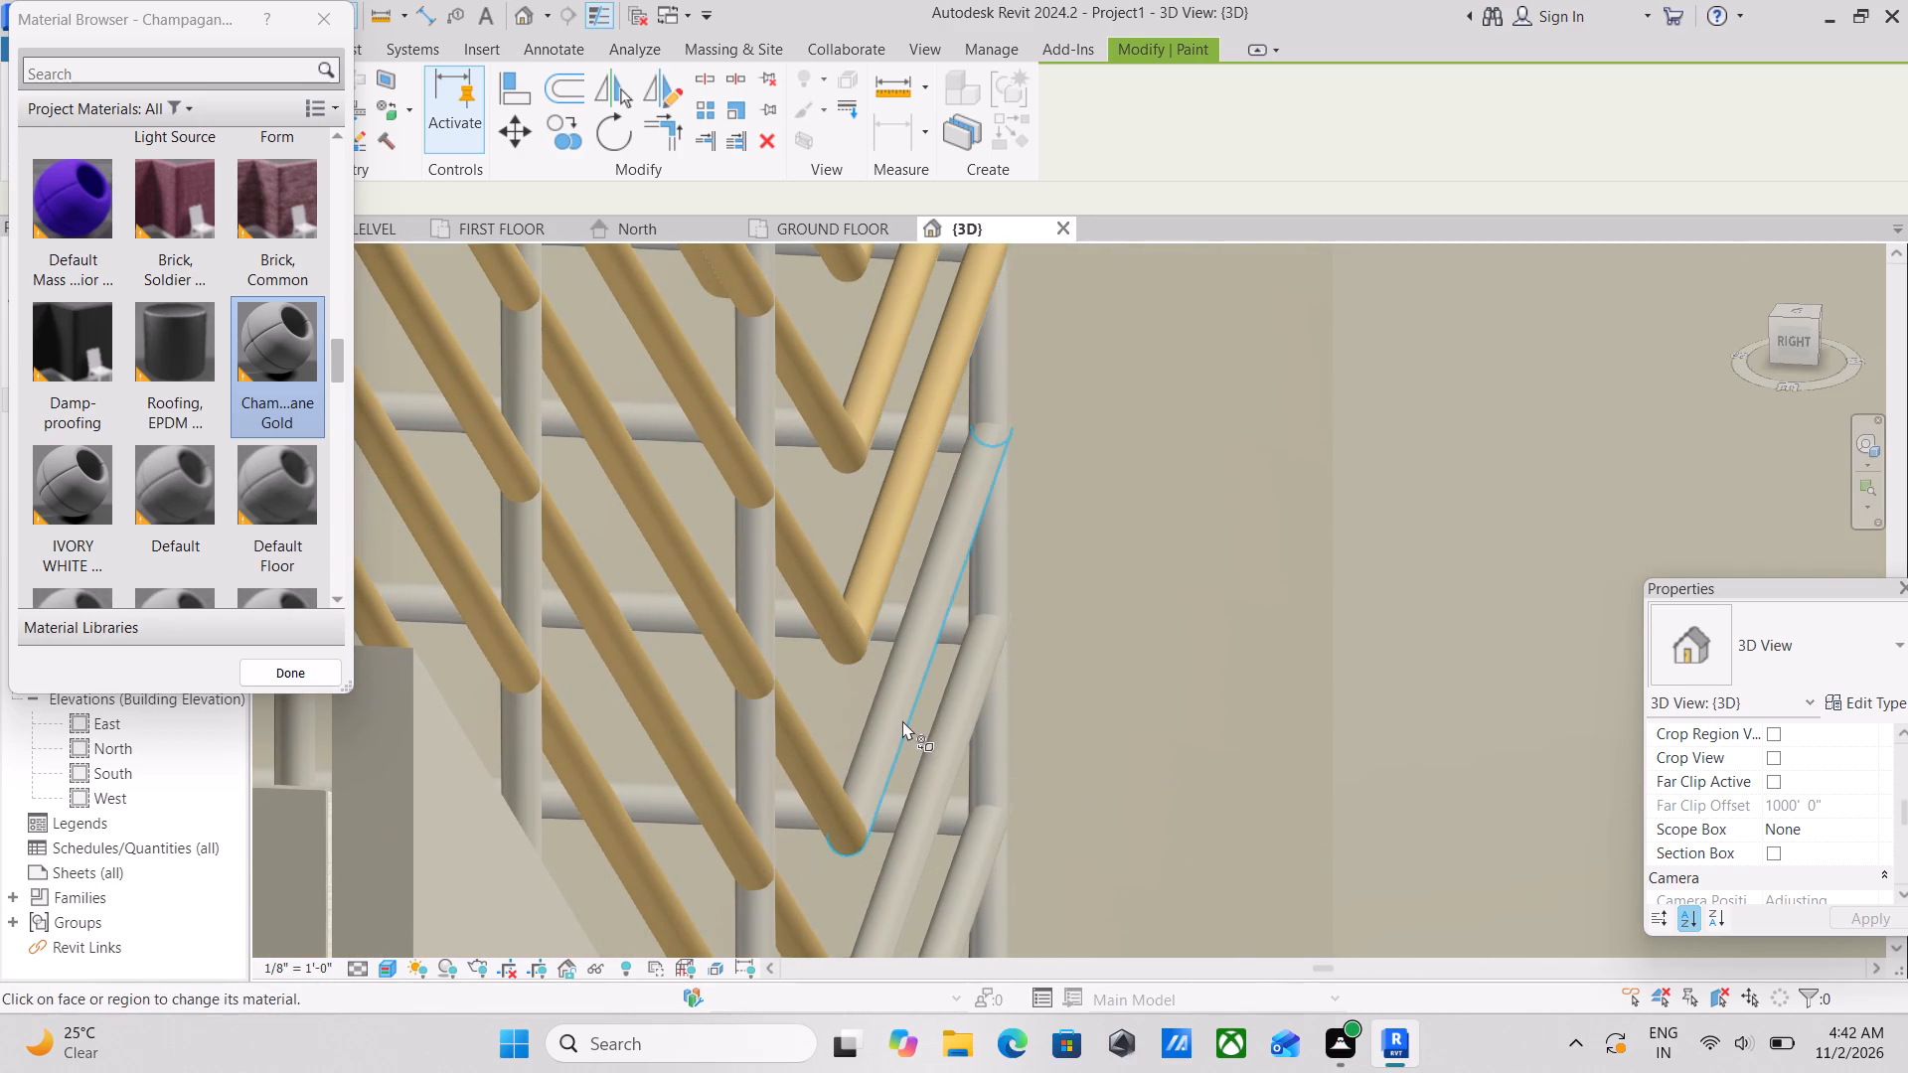
{"action": "left_click", "coordinate": [889, 686]}
Paint the three lowest pipes of the outer railing's landing section with Champagane Gold.
{"action": "scroll", "coordinate": [893, 757], "scroll_direction": "up", "scroll_amount": 1}
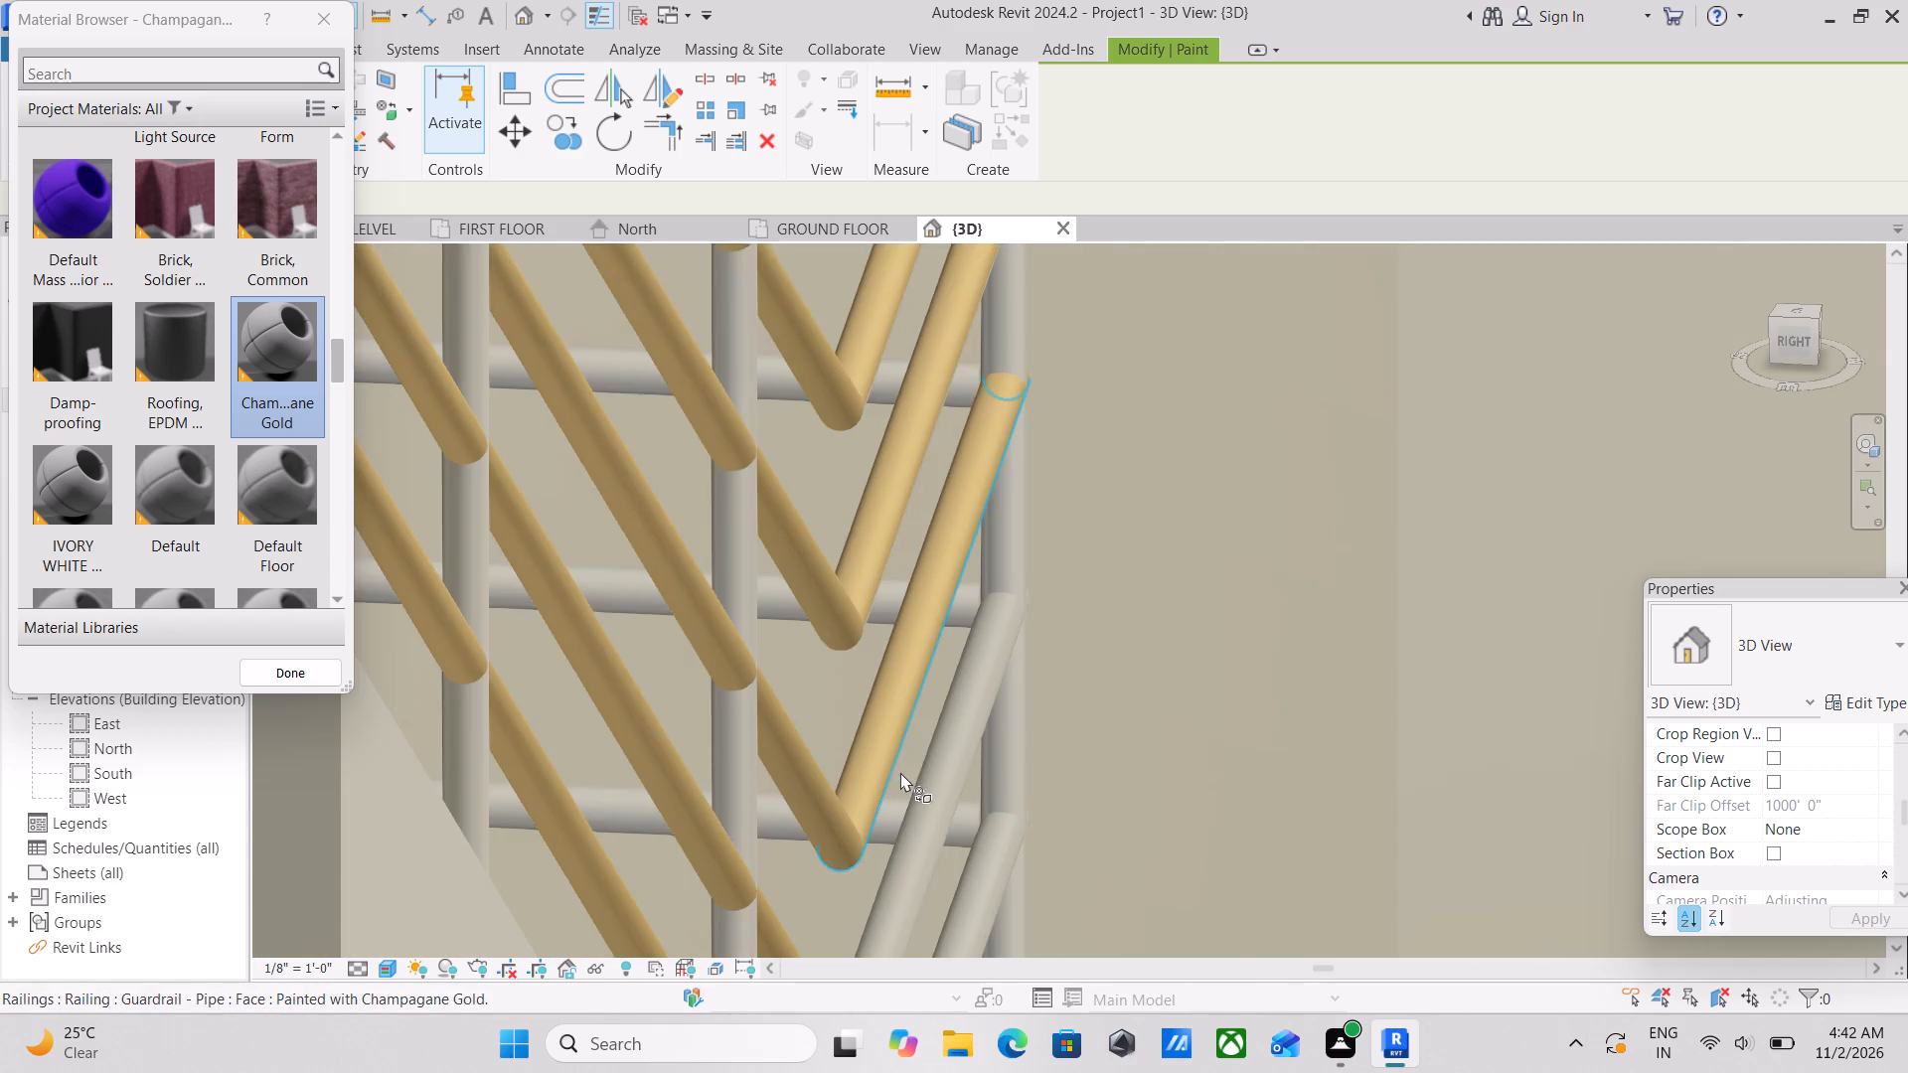
{"action": "middle_click_drag", "start_coordinate": [897, 766], "coordinate": [874, 506]}
{"action": "left_click", "coordinate": [888, 639]}
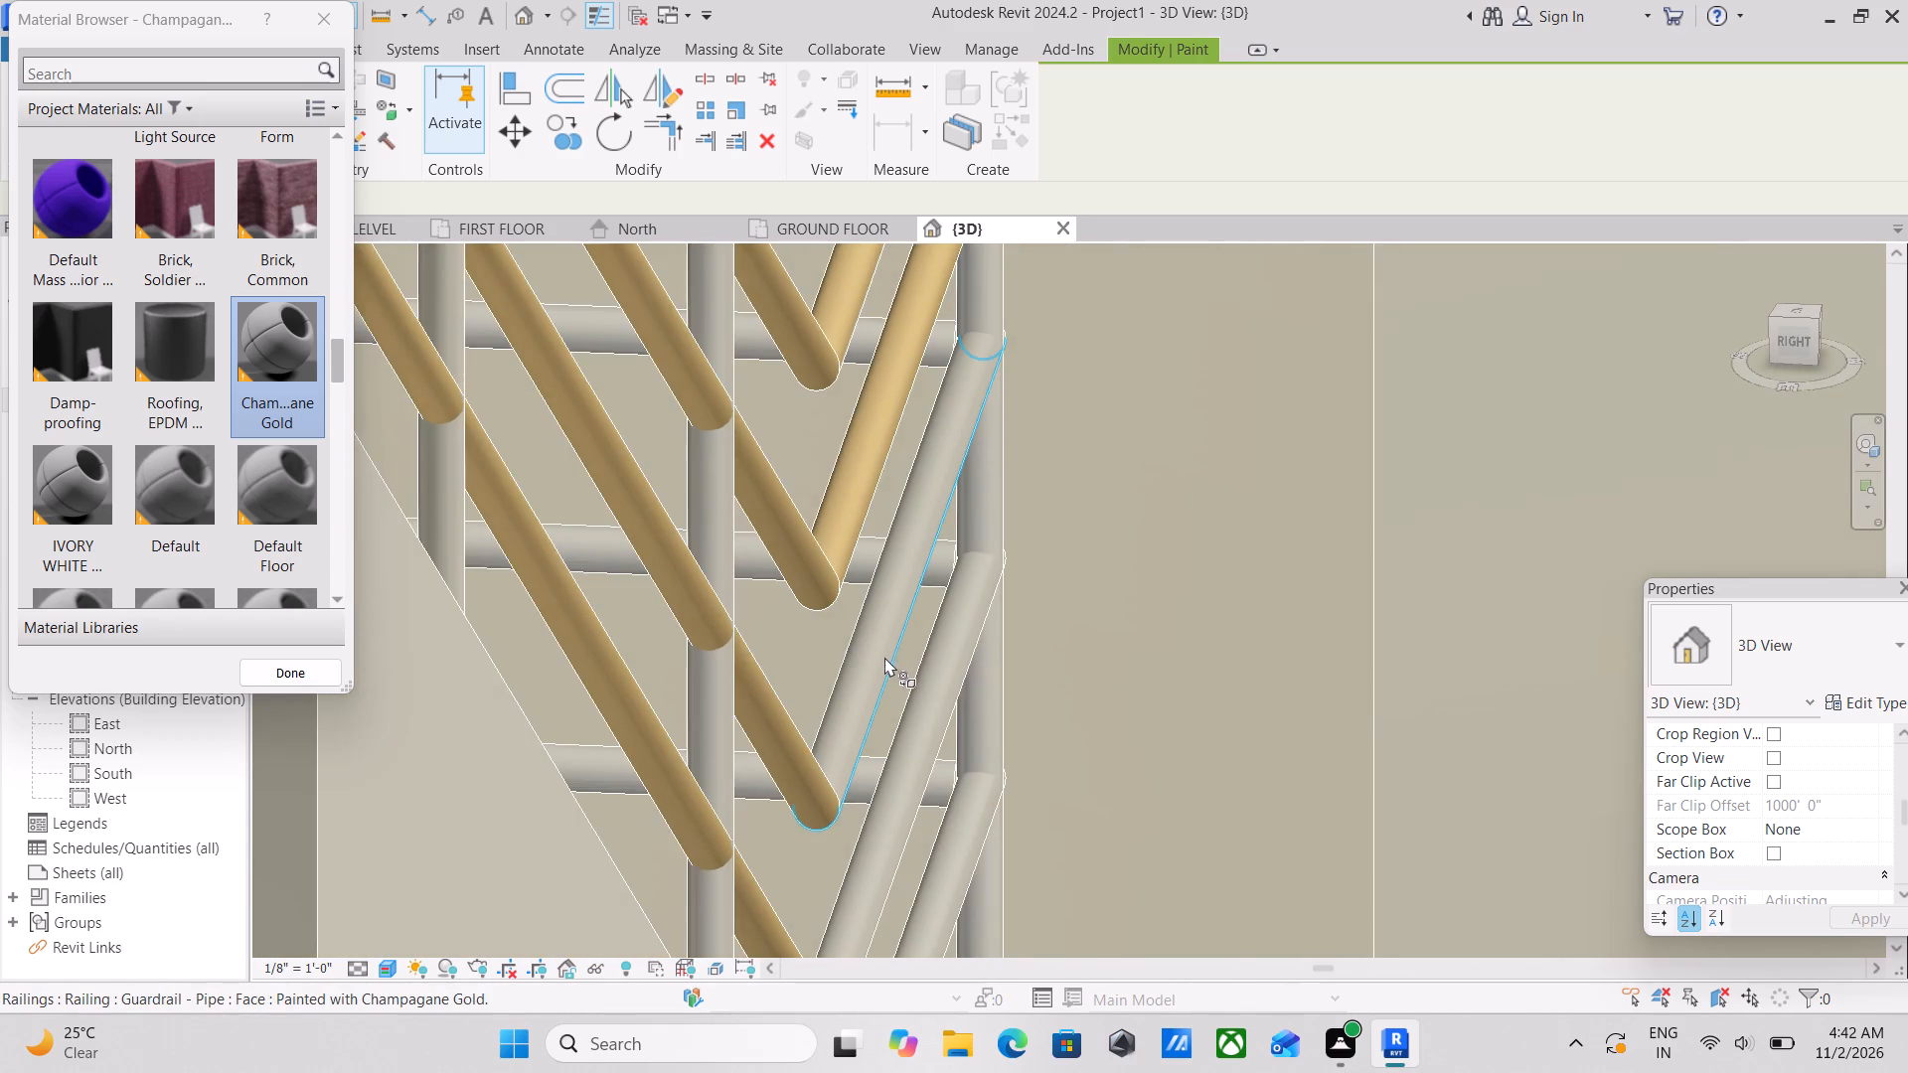
{"action": "scroll", "coordinate": [875, 679], "scroll_direction": "up", "scroll_amount": 3}
{"action": "left_click", "coordinate": [870, 661]}
{"action": "middle_click_drag", "start_coordinate": [869, 664], "coordinate": [867, 643]}
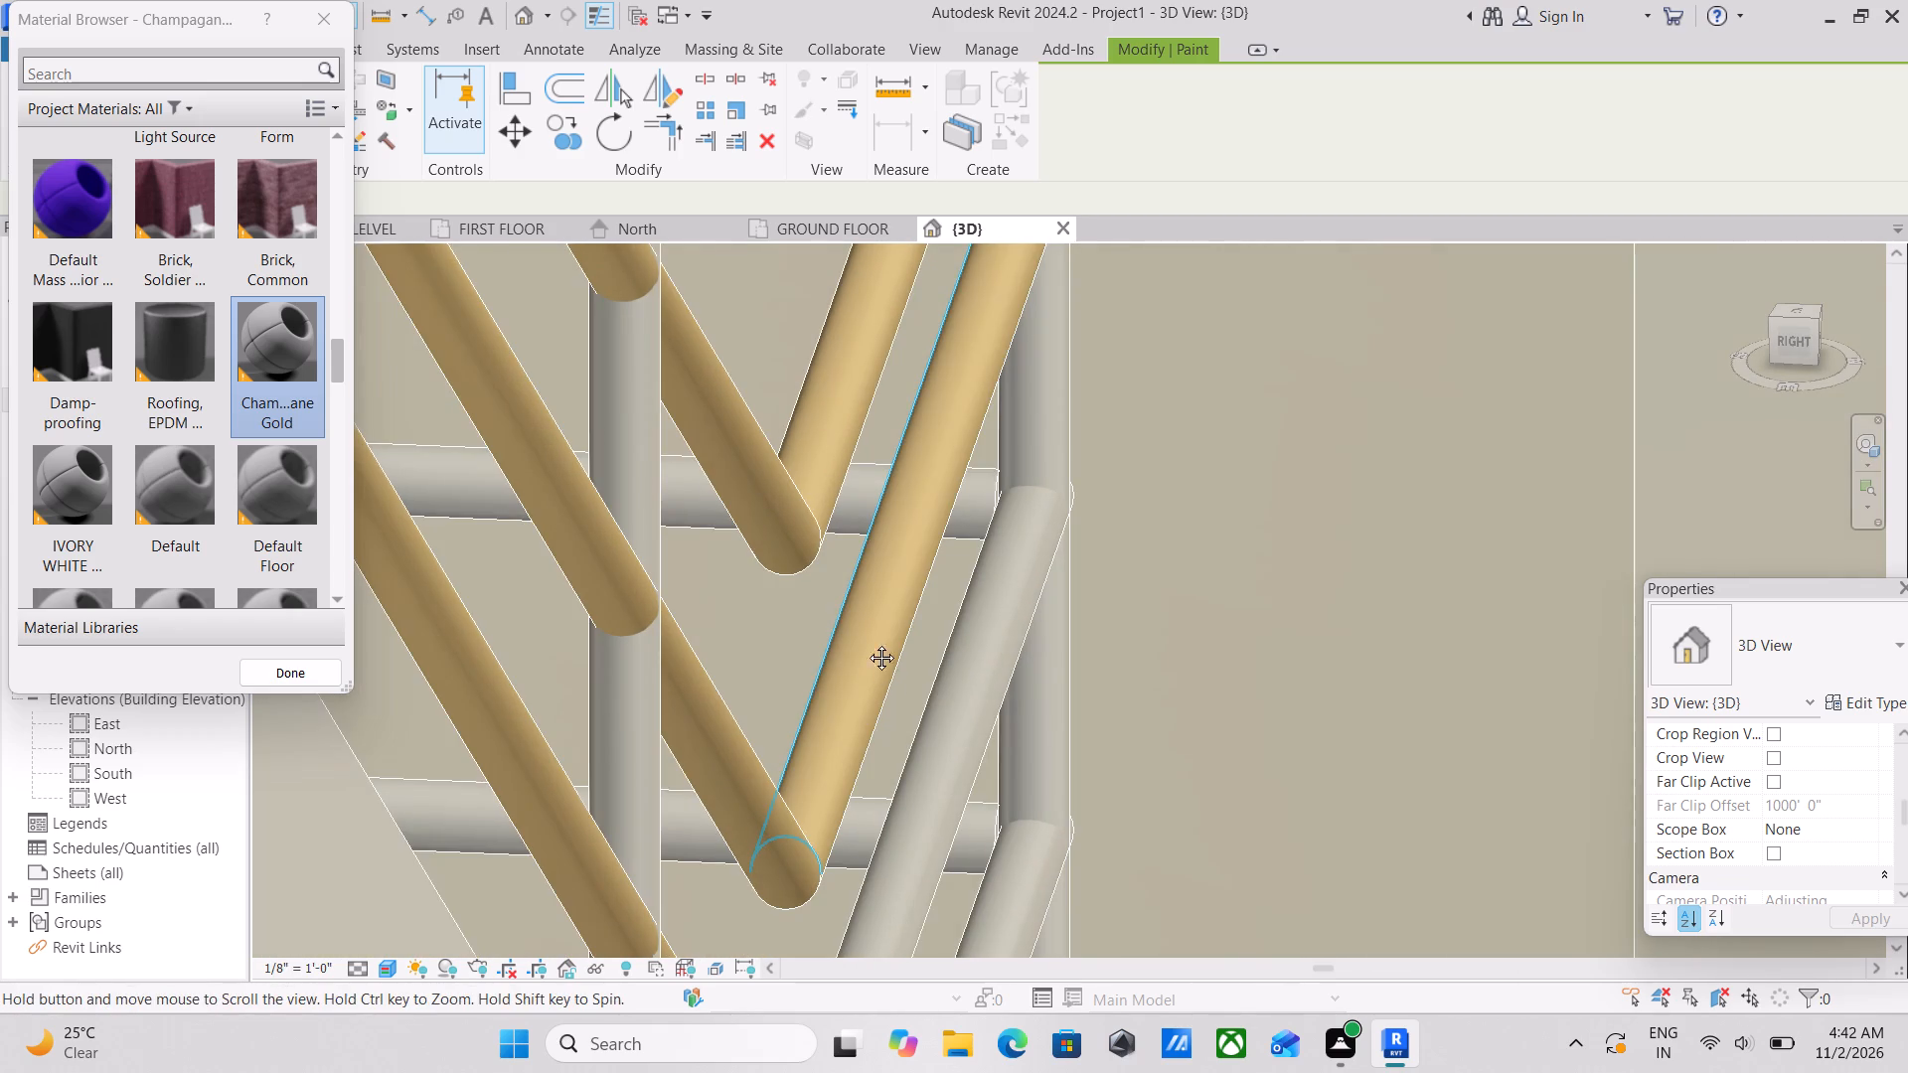
{"action": "middle_click_drag", "start_coordinate": [867, 643], "coordinate": [876, 468]}
{"action": "scroll", "coordinate": [876, 468], "scroll_direction": "down", "scroll_amount": 1}
{"action": "left_click", "coordinate": [901, 650]}
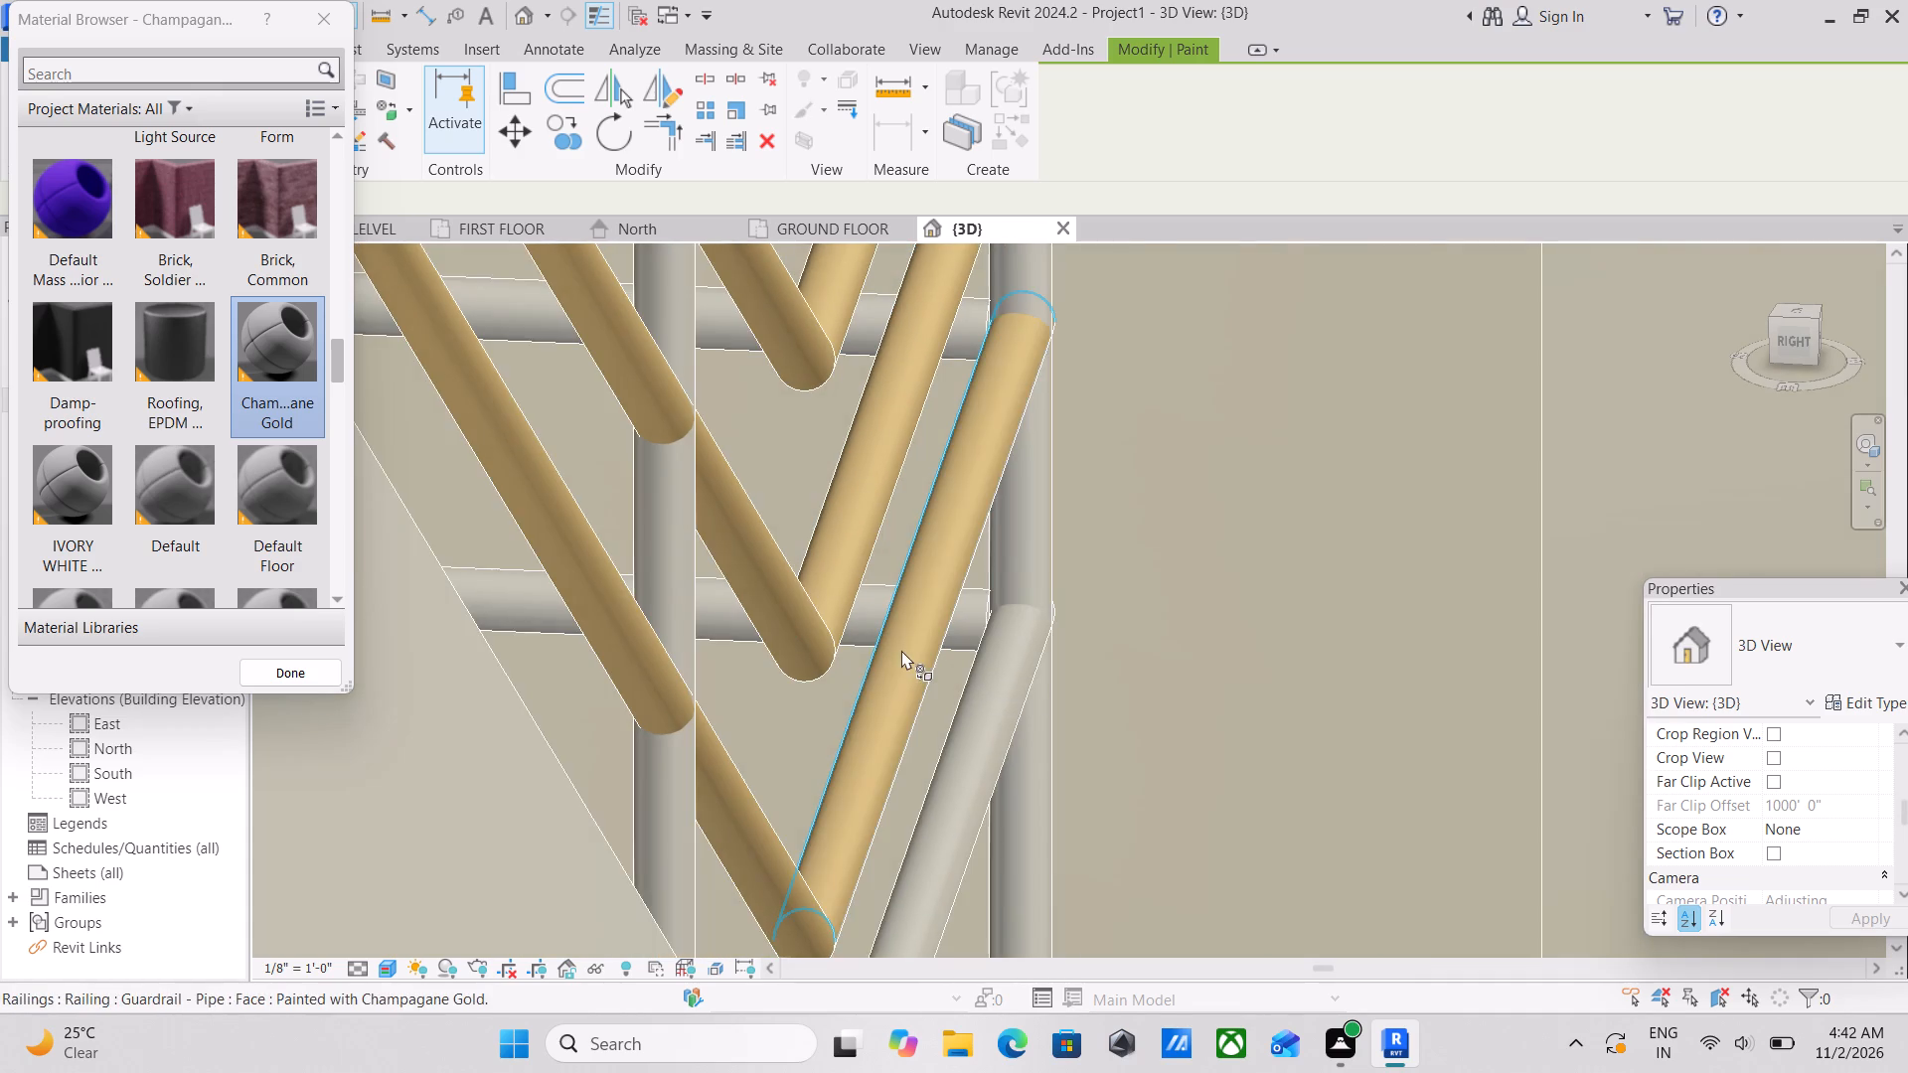
{"action": "middle_click_drag", "start_coordinate": [899, 650], "coordinate": [813, 454]}
{"action": "left_click", "coordinate": [862, 682]}
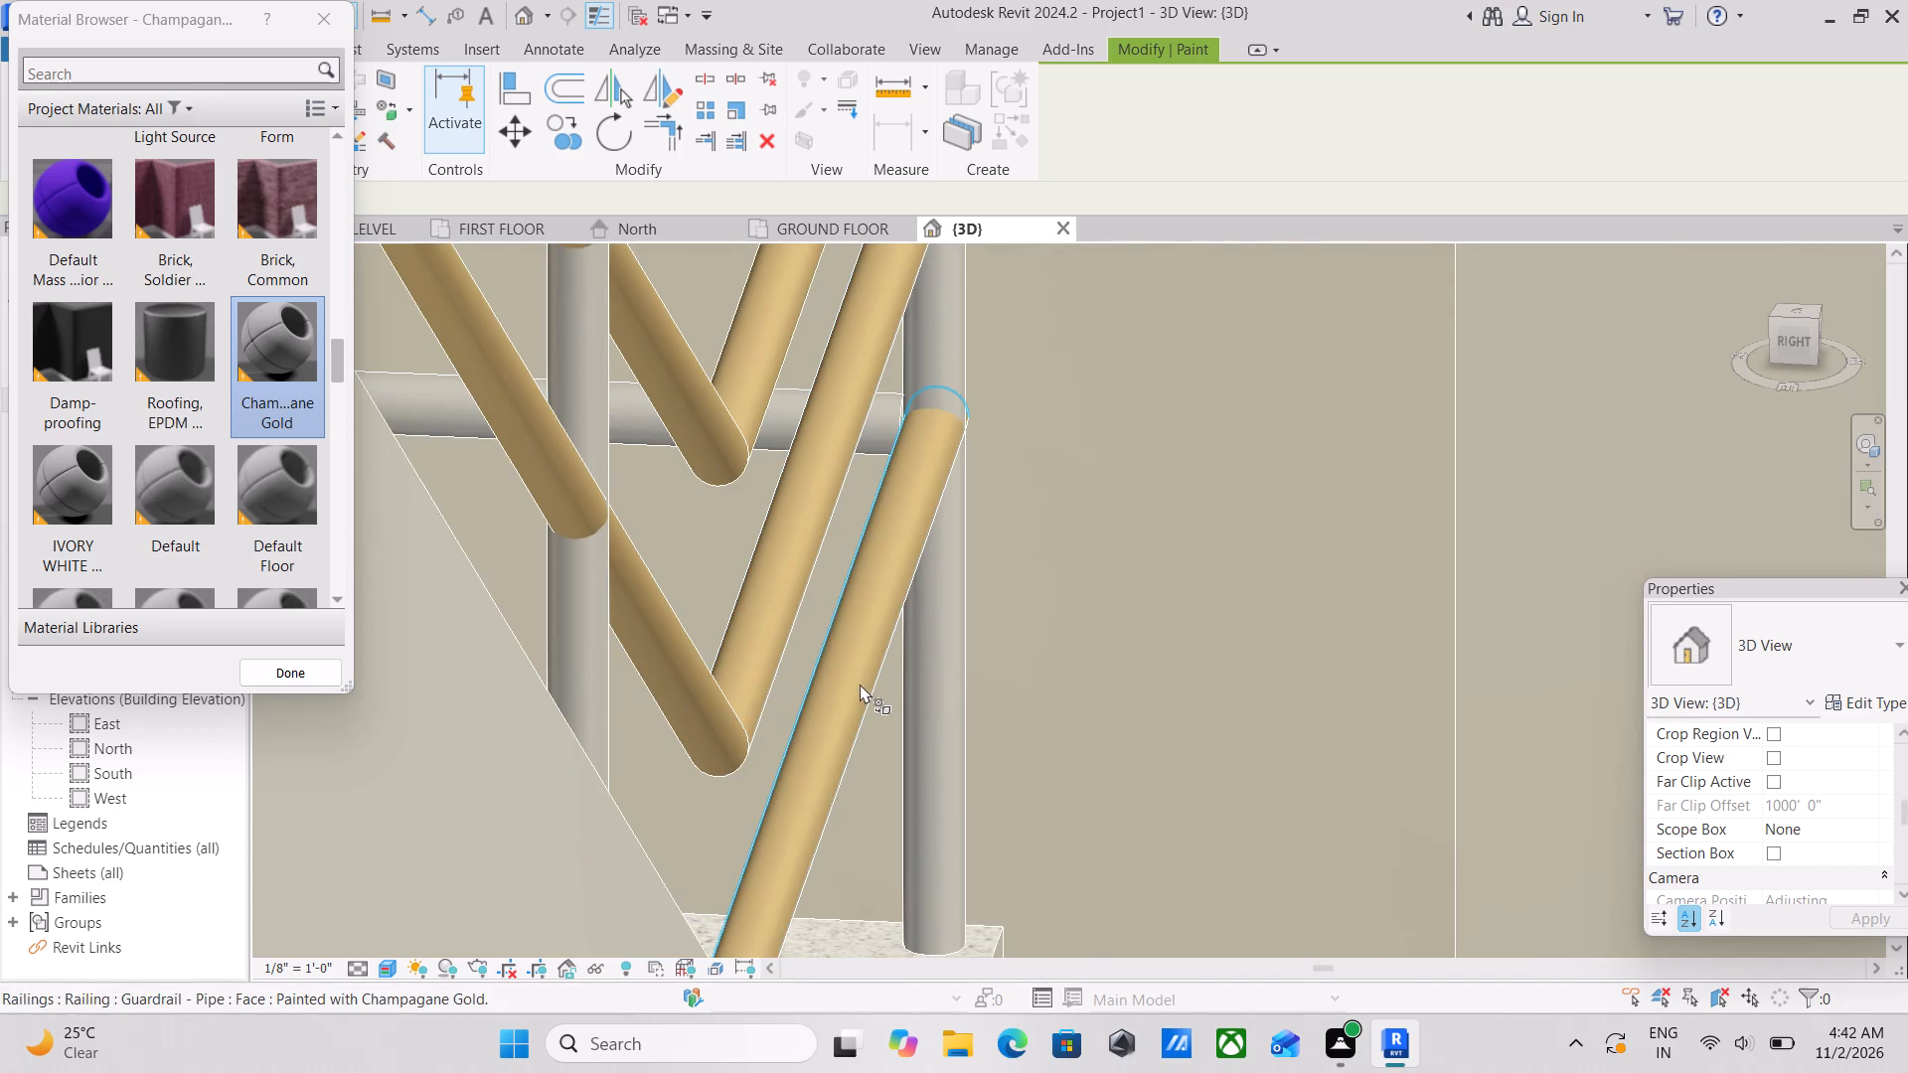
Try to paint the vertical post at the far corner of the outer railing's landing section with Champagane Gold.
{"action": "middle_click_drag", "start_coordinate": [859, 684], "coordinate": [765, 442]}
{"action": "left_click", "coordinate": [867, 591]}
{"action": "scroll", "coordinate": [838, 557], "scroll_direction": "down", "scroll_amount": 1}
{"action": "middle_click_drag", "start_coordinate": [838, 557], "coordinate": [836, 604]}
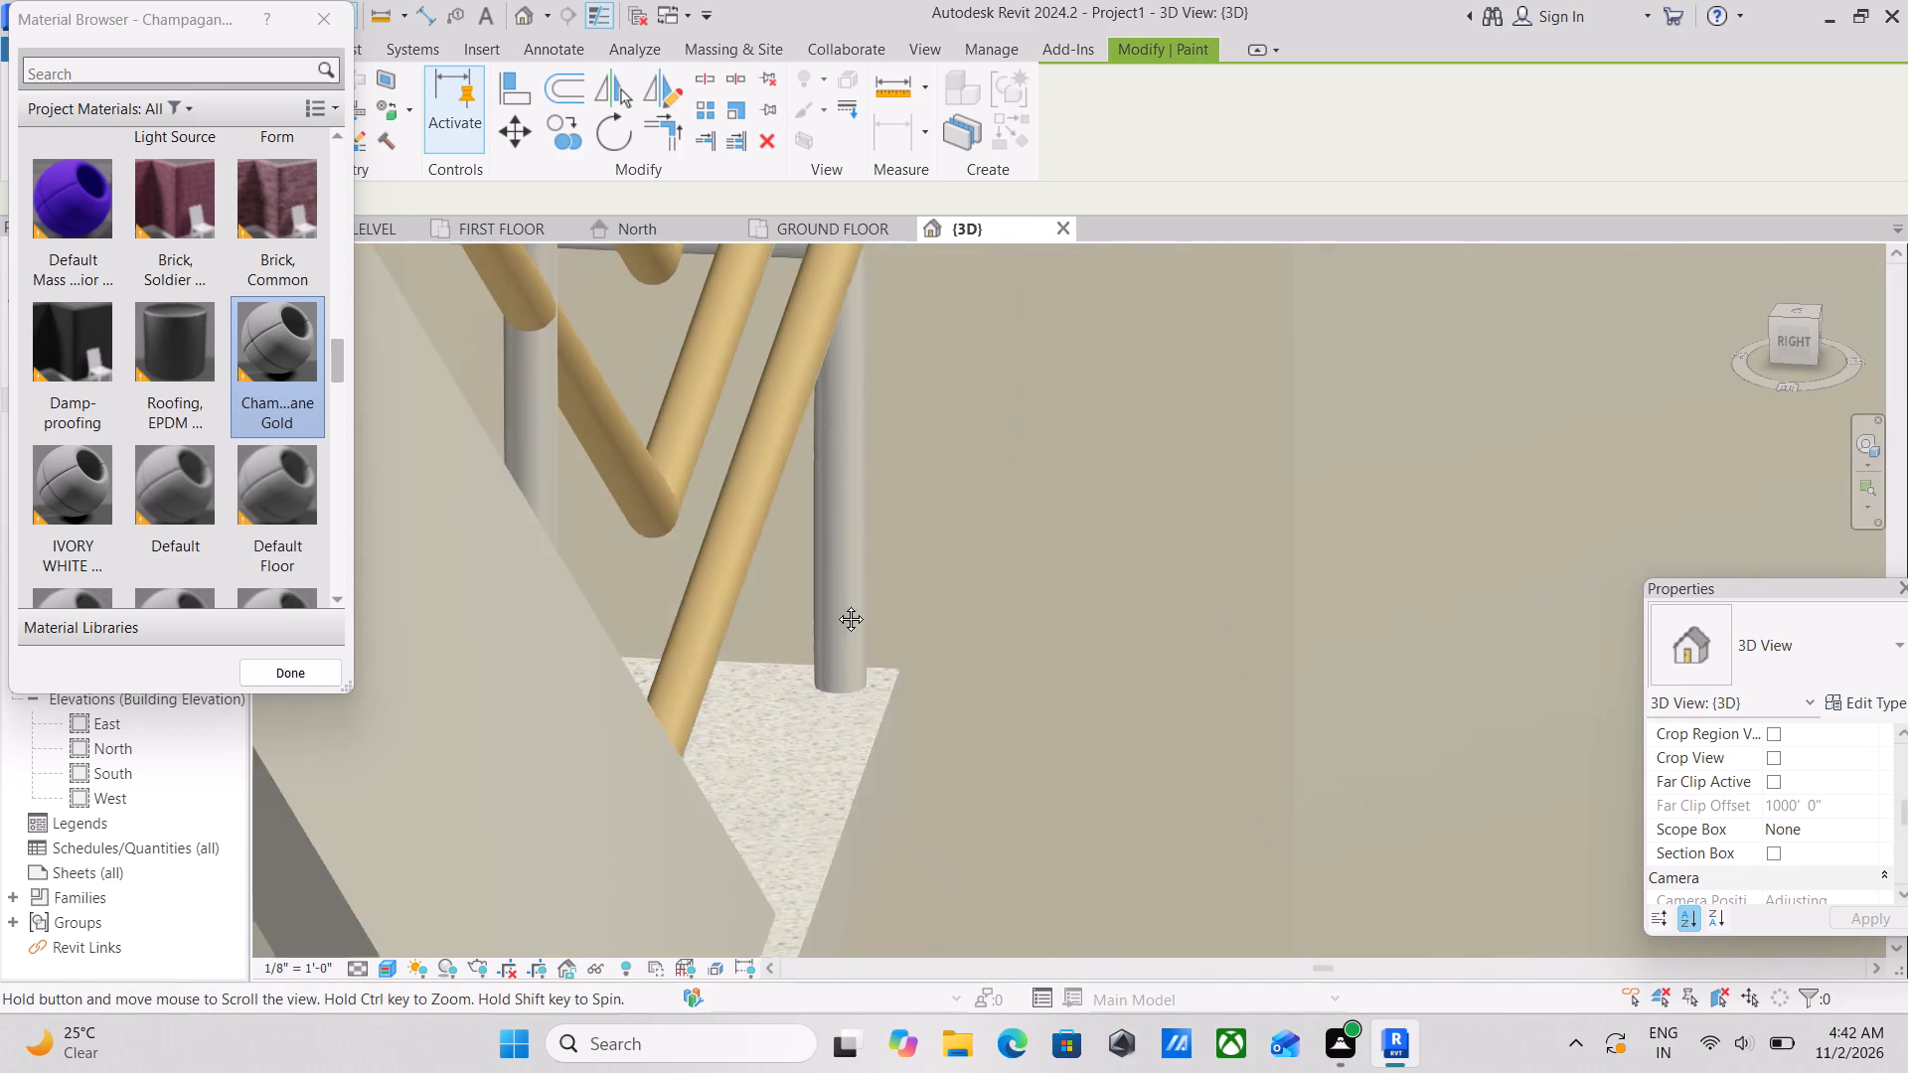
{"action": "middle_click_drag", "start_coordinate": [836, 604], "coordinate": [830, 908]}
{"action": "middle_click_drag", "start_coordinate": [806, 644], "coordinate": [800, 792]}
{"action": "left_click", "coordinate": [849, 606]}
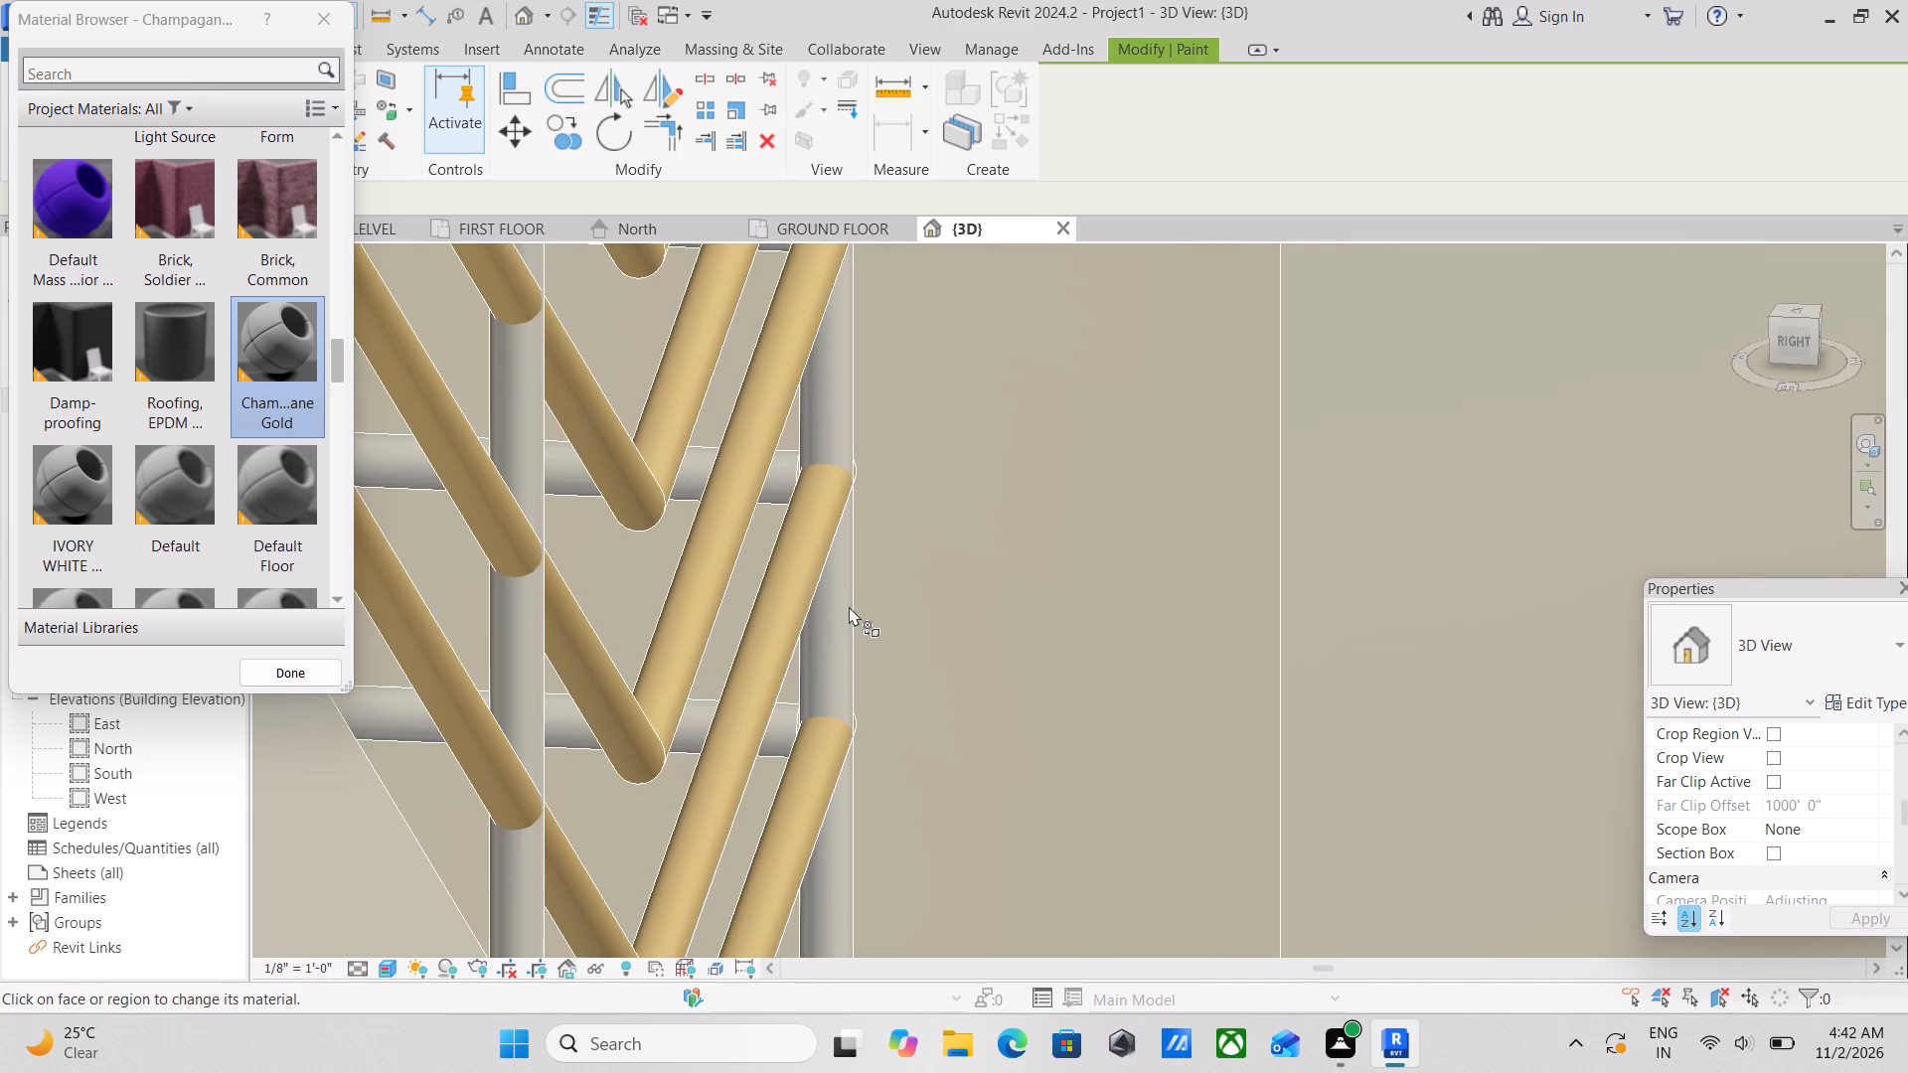
Paint the top rail, uppermost pipe and handrail of the outer railing along the lower flight with Champagane Gold.
{"action": "scroll", "coordinate": [849, 606], "scroll_direction": "down", "scroll_amount": 3}
{"action": "scroll", "coordinate": [669, 580], "scroll_direction": "down", "scroll_amount": 2}
{"action": "scroll", "coordinate": [741, 521], "scroll_direction": "down", "scroll_amount": 4}
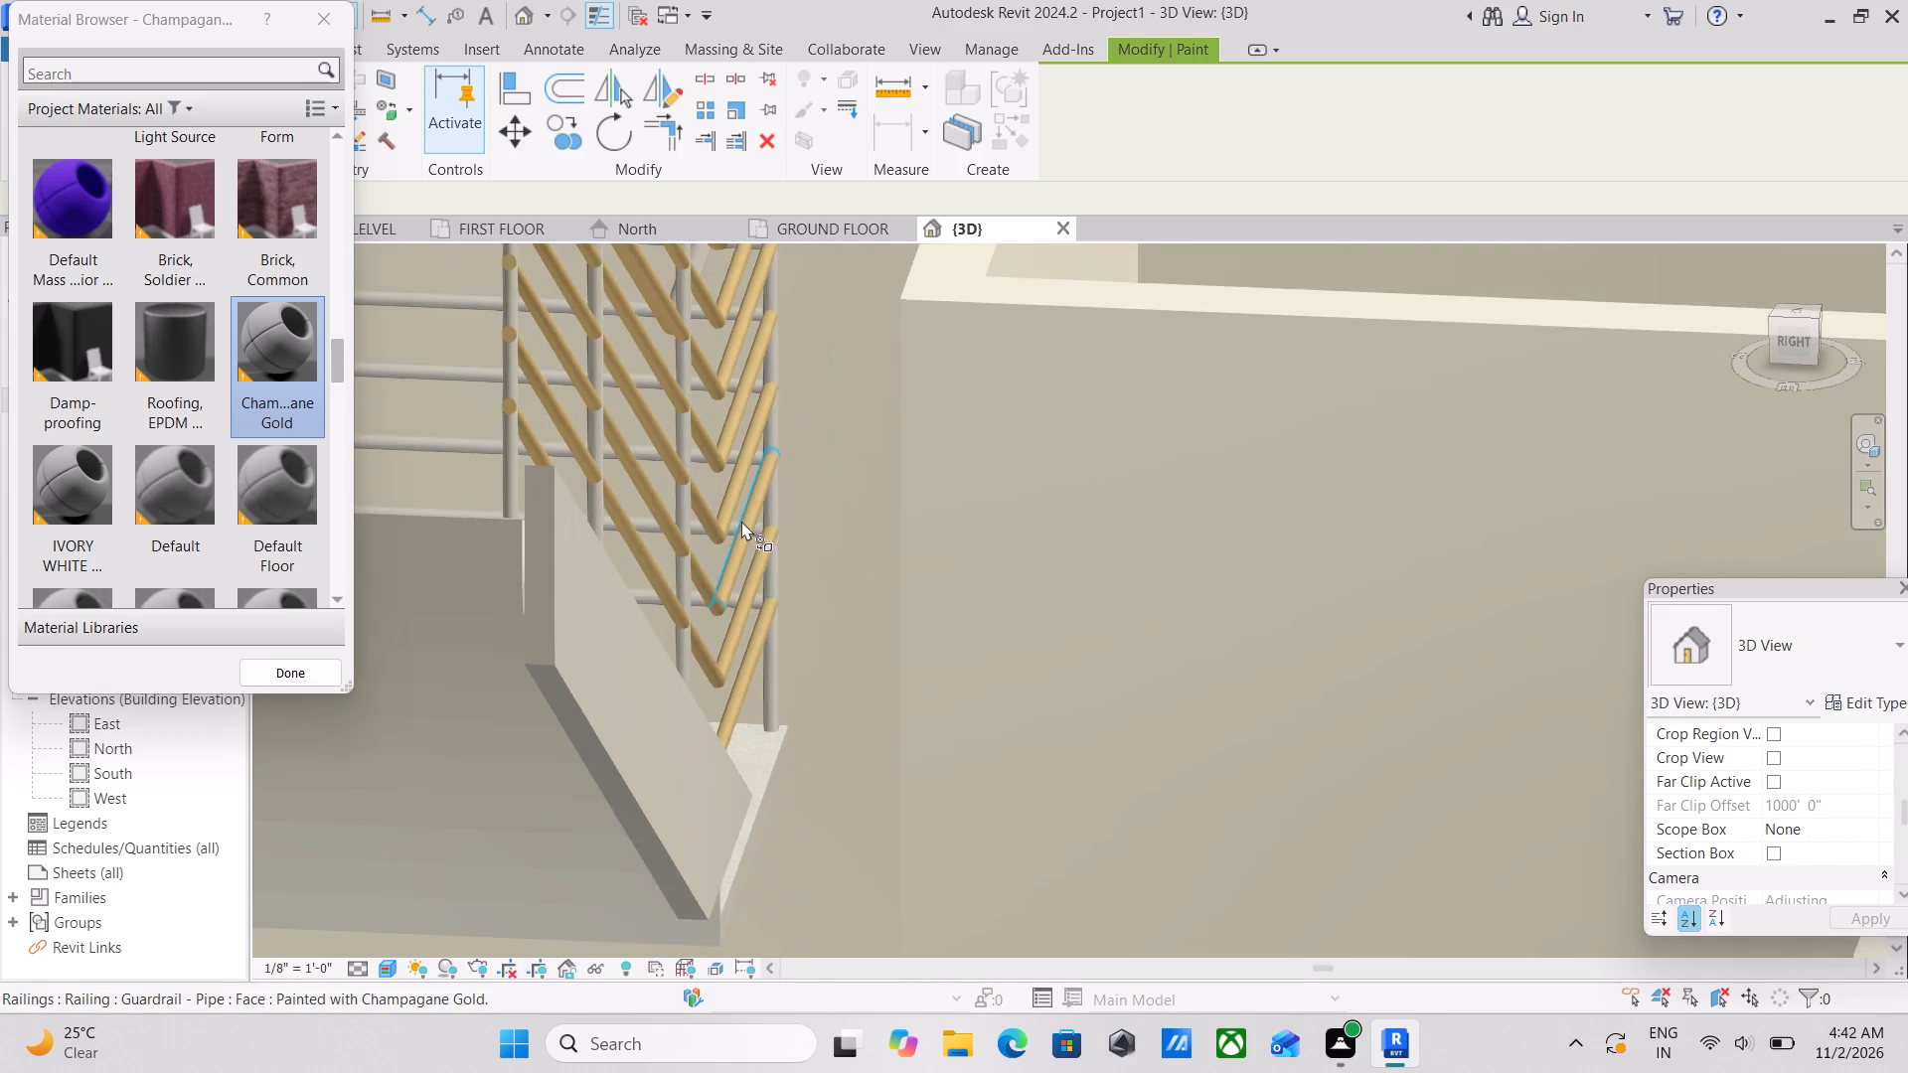
{"action": "scroll", "coordinate": [741, 521], "scroll_direction": "down", "scroll_amount": 6}
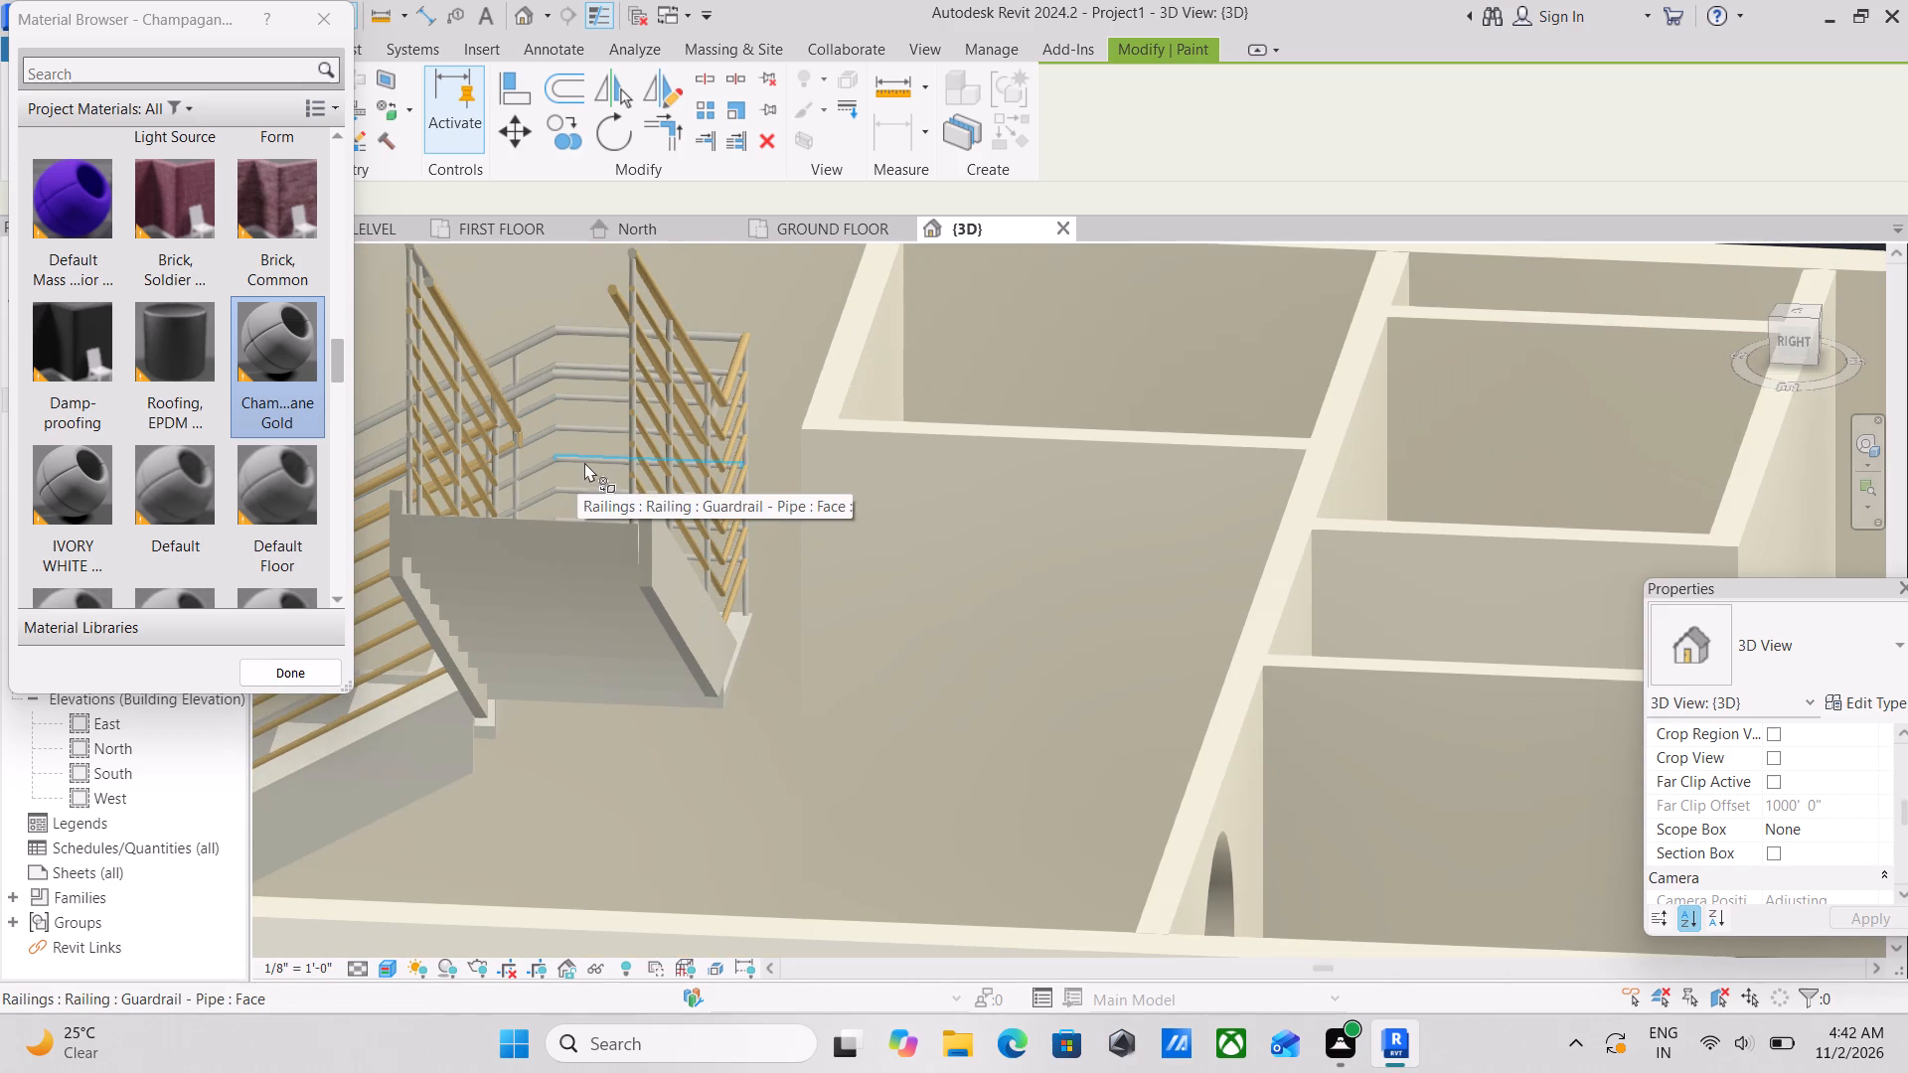
{"action": "middle_click_drag", "start_coordinate": [584, 459], "coordinate": [706, 663], "text": "shift"}
{"action": "scroll", "coordinate": [619, 530], "scroll_direction": "down", "scroll_amount": 1, "text": "shift"}
{"action": "scroll", "coordinate": [585, 504], "scroll_direction": "up", "scroll_amount": 12}
{"action": "scroll", "coordinate": [649, 480], "scroll_direction": "down", "scroll_amount": 9}
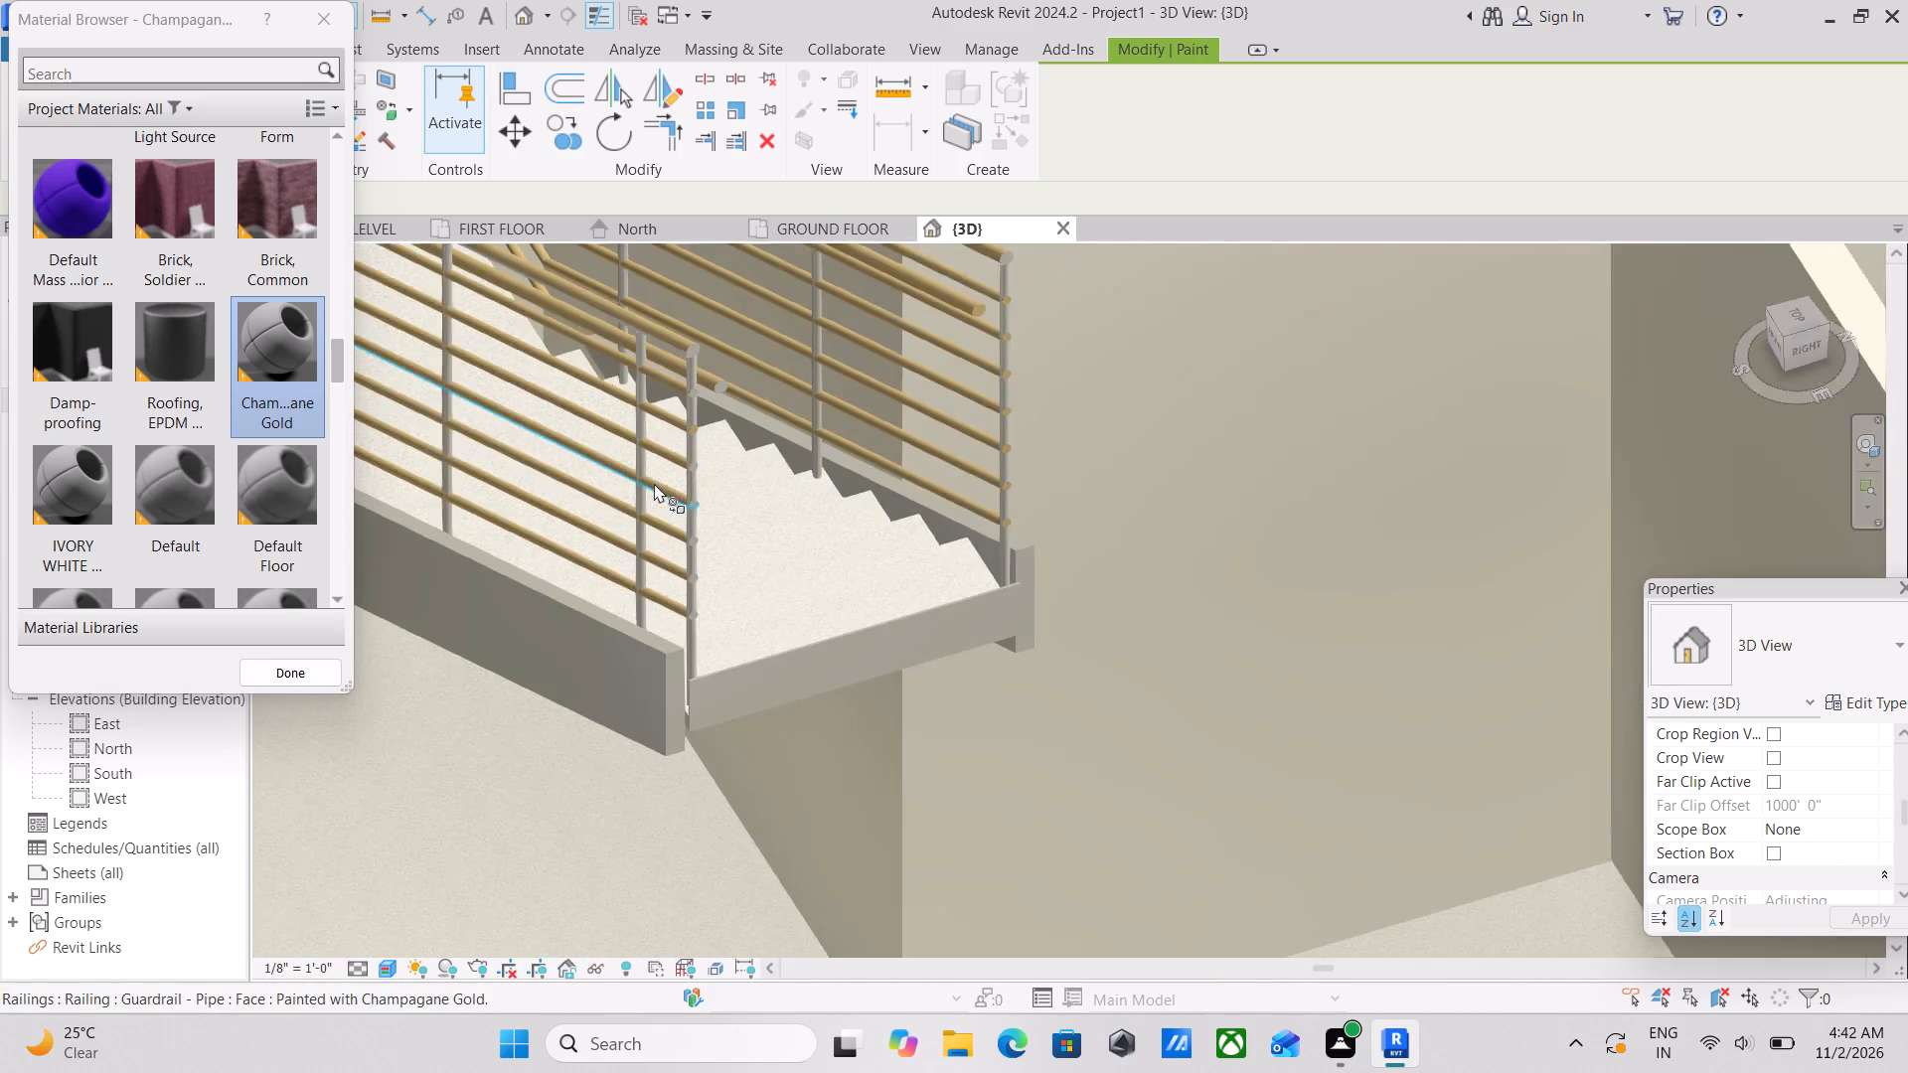
{"action": "scroll", "coordinate": [654, 483], "scroll_direction": "down", "scroll_amount": 3}
{"action": "middle_click_drag", "start_coordinate": [655, 475], "coordinate": [998, 654]}
{"action": "scroll", "coordinate": [520, 342], "scroll_direction": "up", "scroll_amount": 3}
{"action": "scroll", "coordinate": [598, 357], "scroll_direction": "up", "scroll_amount": 1}
{"action": "middle_click_drag", "start_coordinate": [598, 357], "coordinate": [1449, 164]}
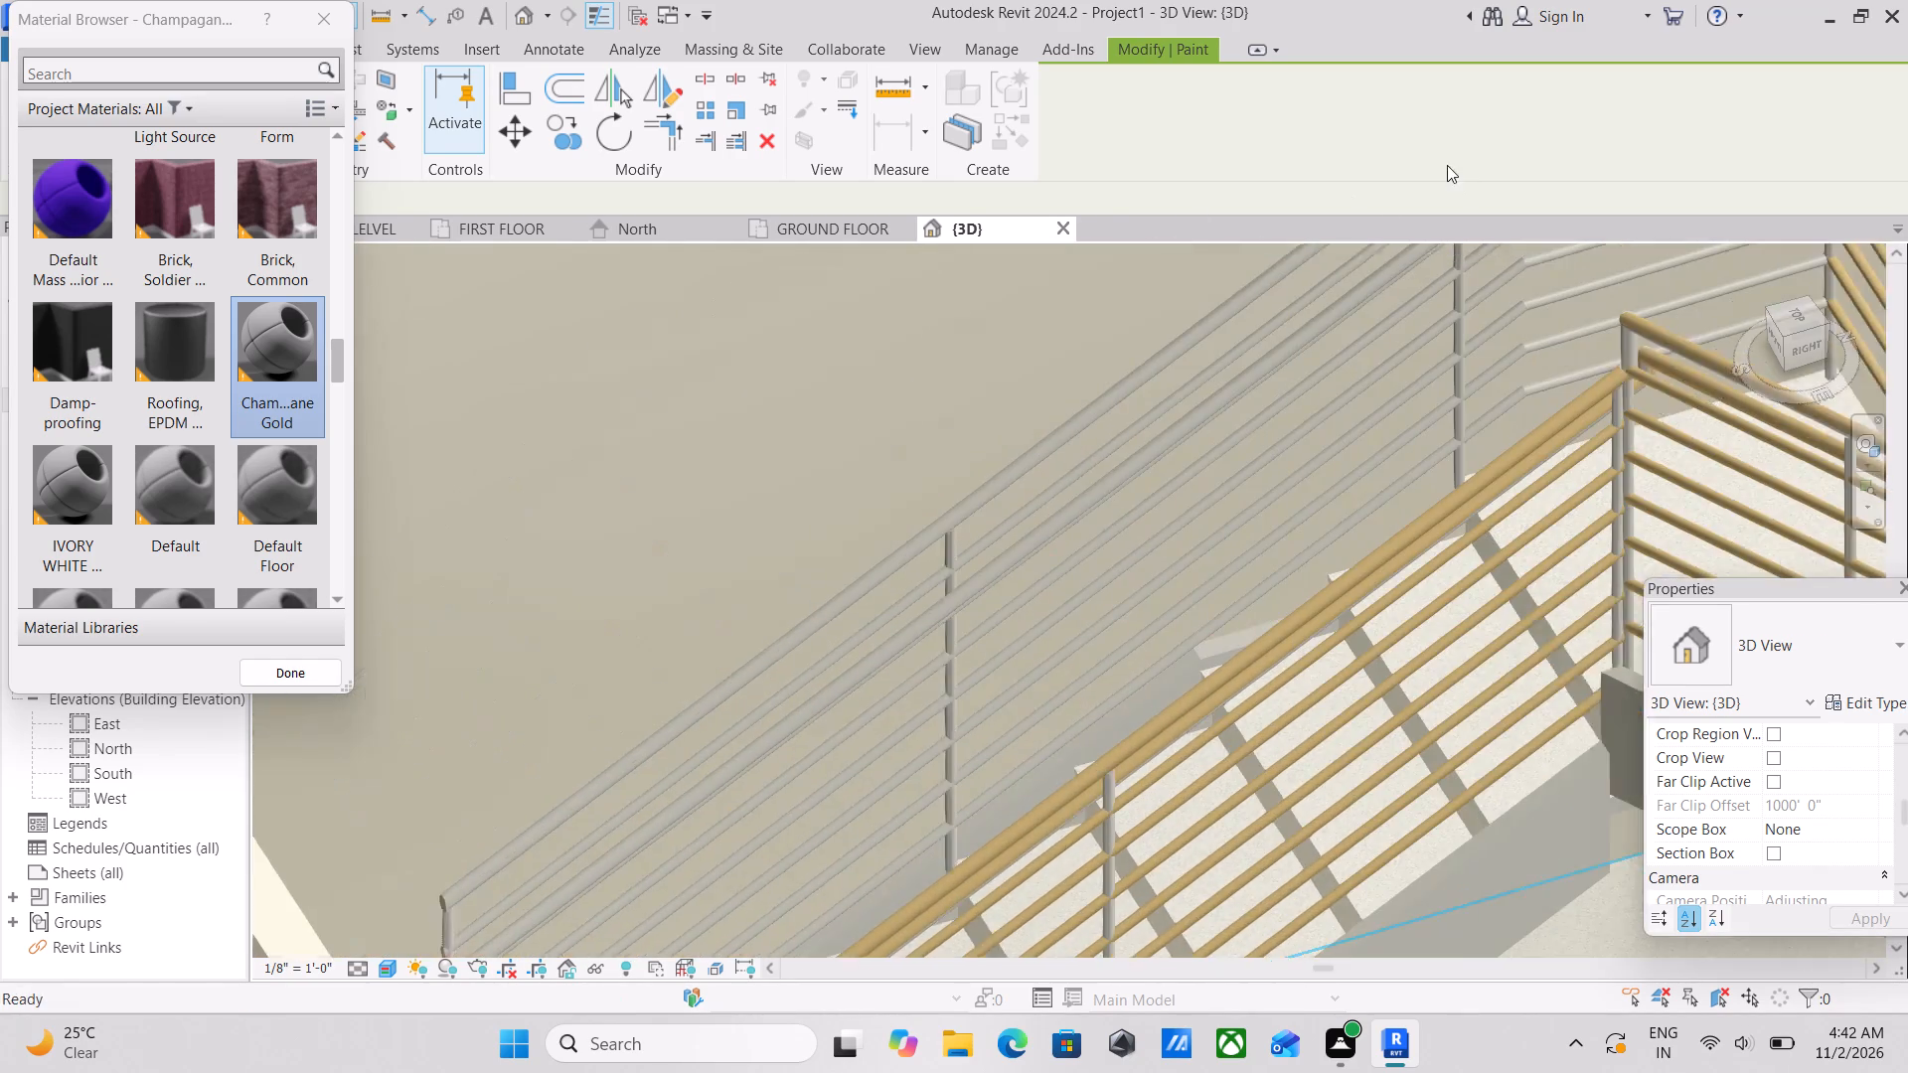
{"action": "scroll", "coordinate": [1000, 455], "scroll_direction": "down", "scroll_amount": 4}
{"action": "middle_click_drag", "start_coordinate": [1000, 456], "coordinate": [1005, 402]}
{"action": "scroll", "coordinate": [831, 625], "scroll_direction": "up", "scroll_amount": 10}
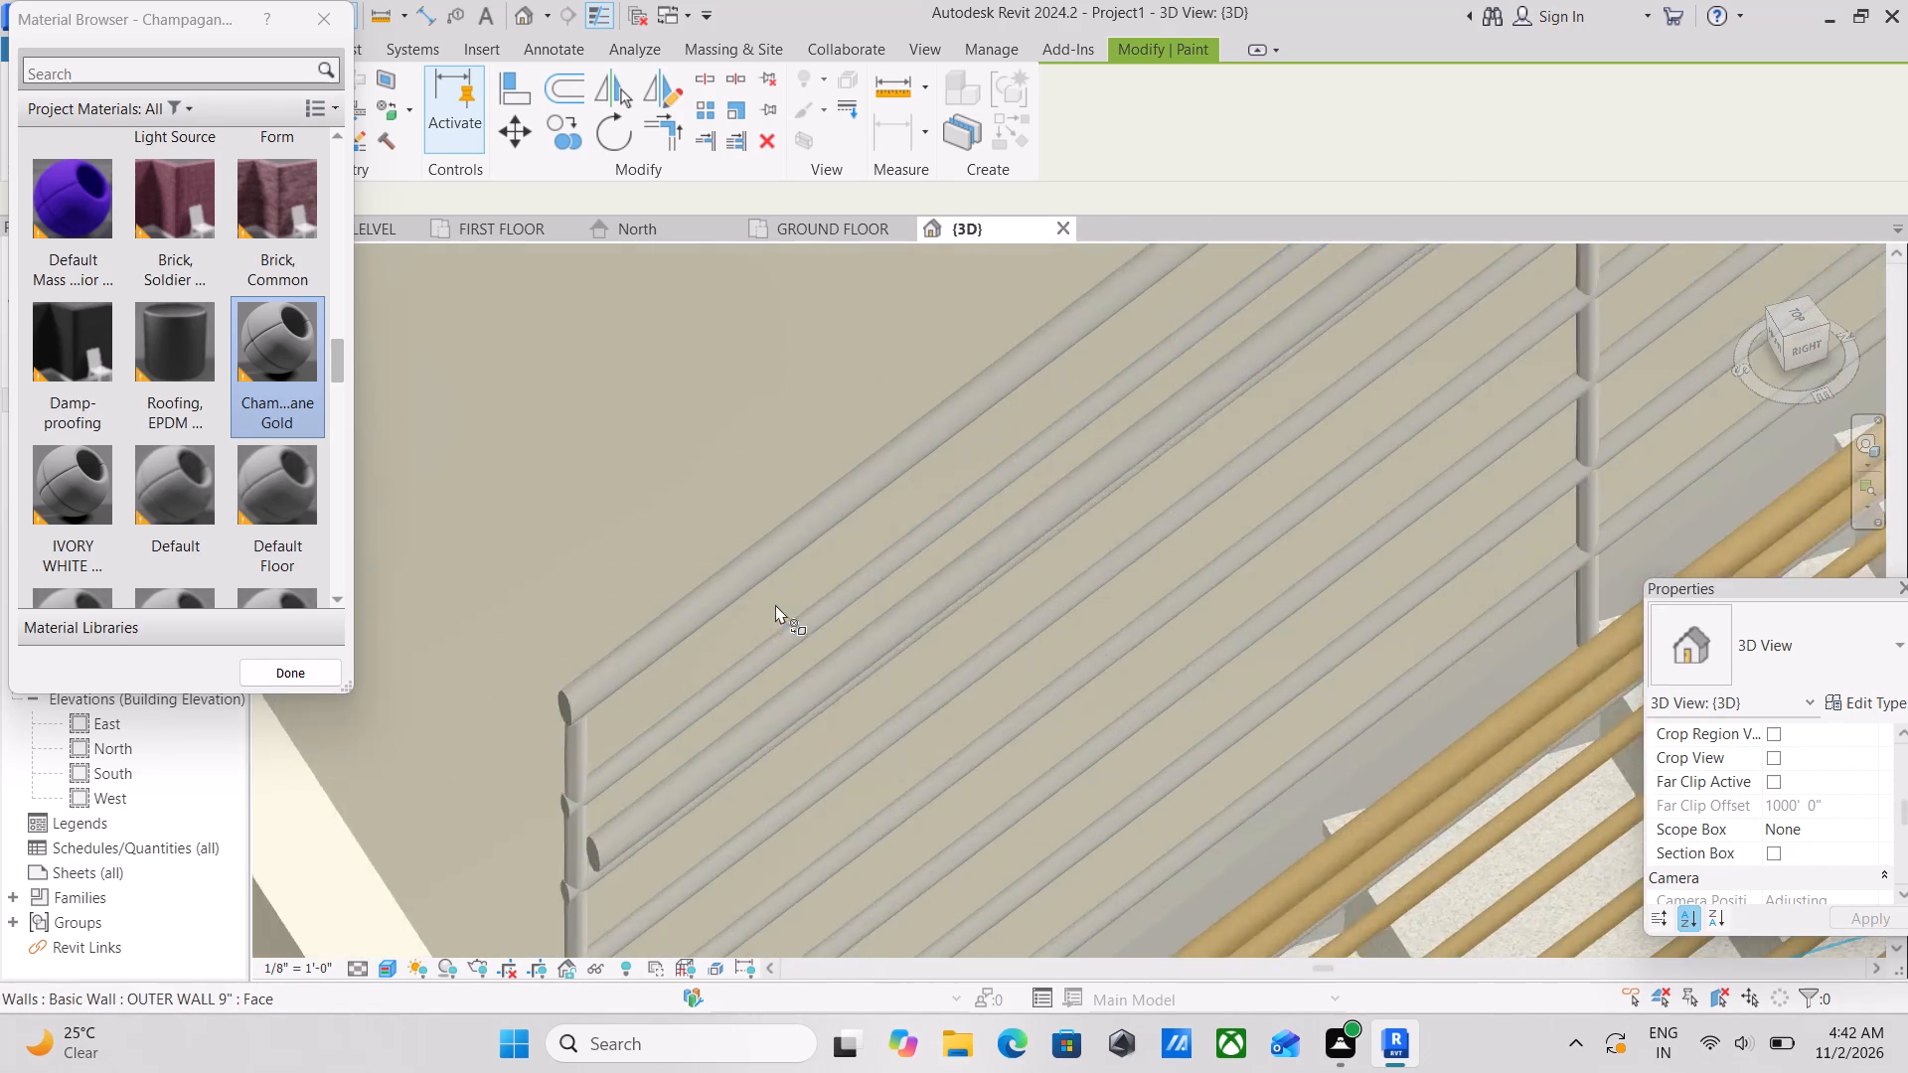
{"action": "scroll", "coordinate": [775, 604], "scroll_direction": "up", "scroll_amount": 2}
{"action": "left_click", "coordinate": [725, 543]}
{"action": "scroll", "coordinate": [646, 639], "scroll_direction": "up", "scroll_amount": 4}
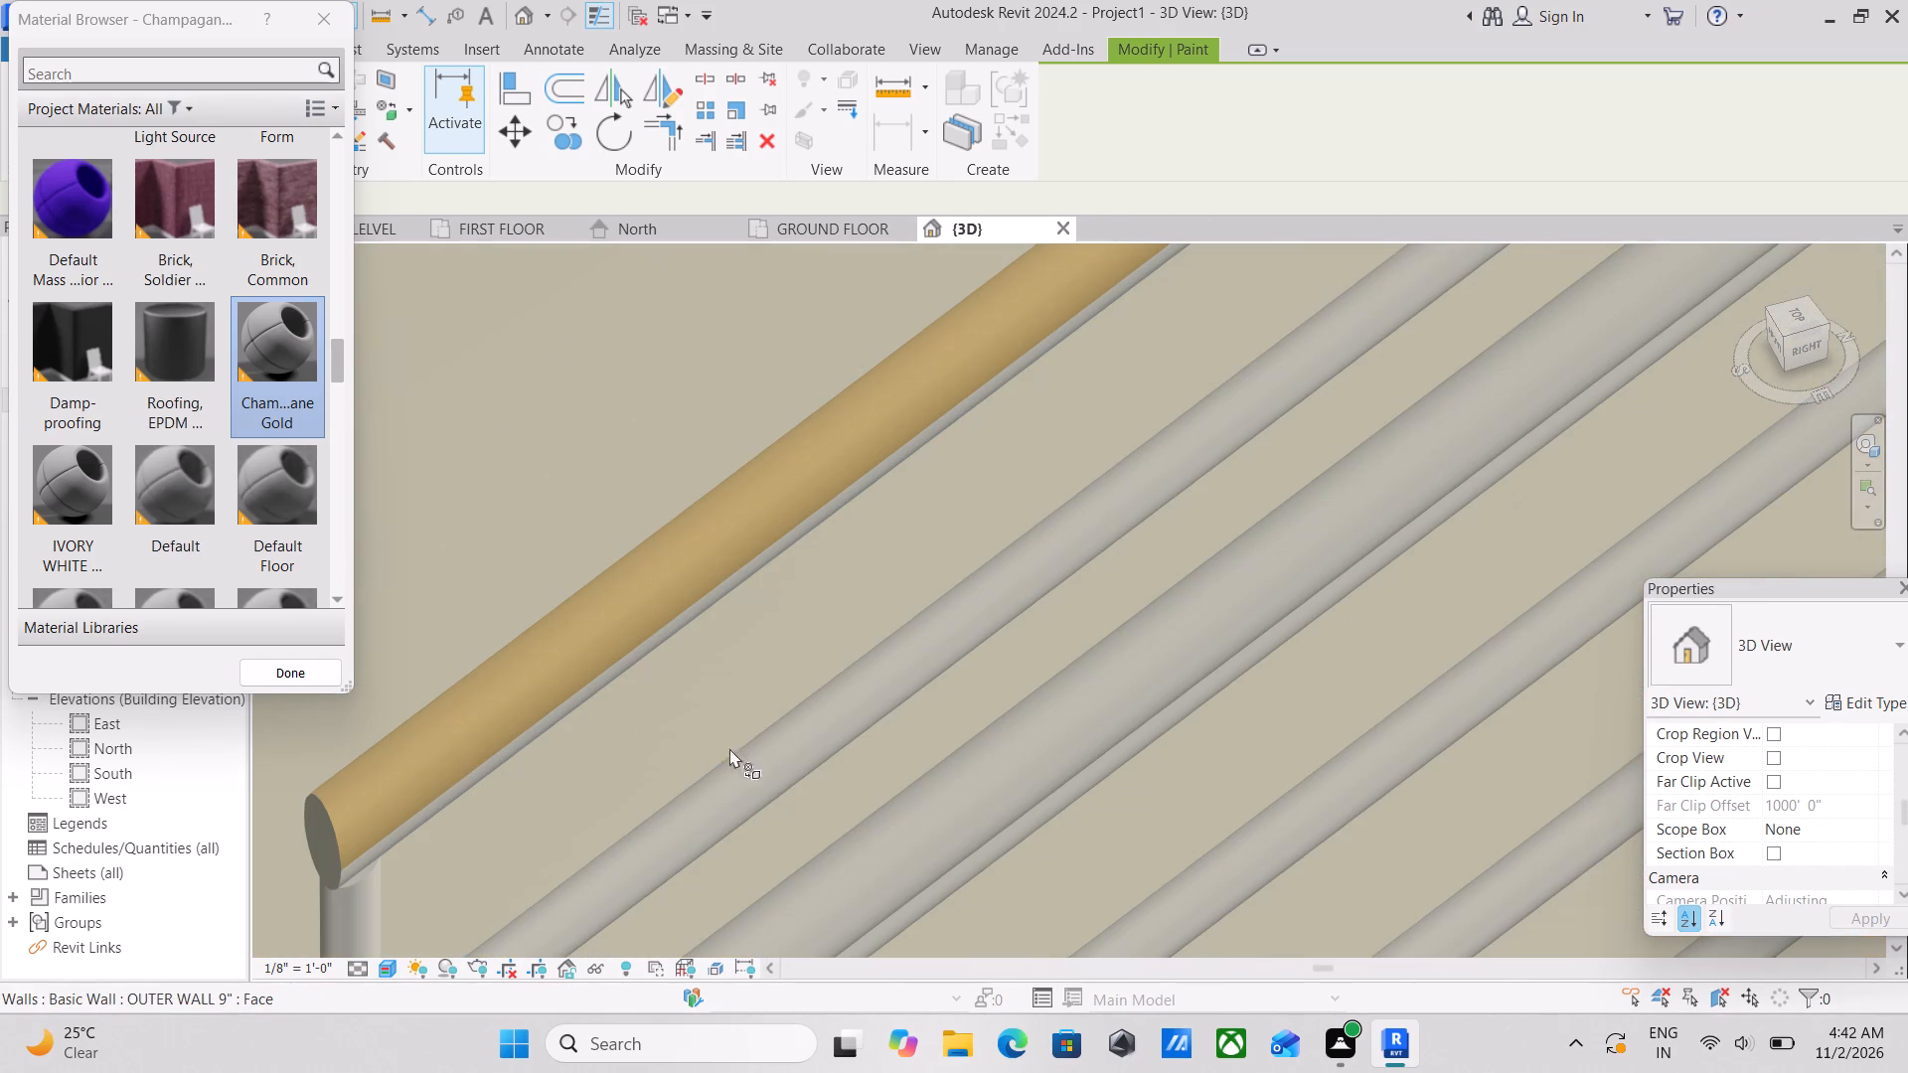
{"action": "left_click", "coordinate": [773, 775]}
{"action": "middle_click_drag", "start_coordinate": [776, 755], "coordinate": [686, 460]}
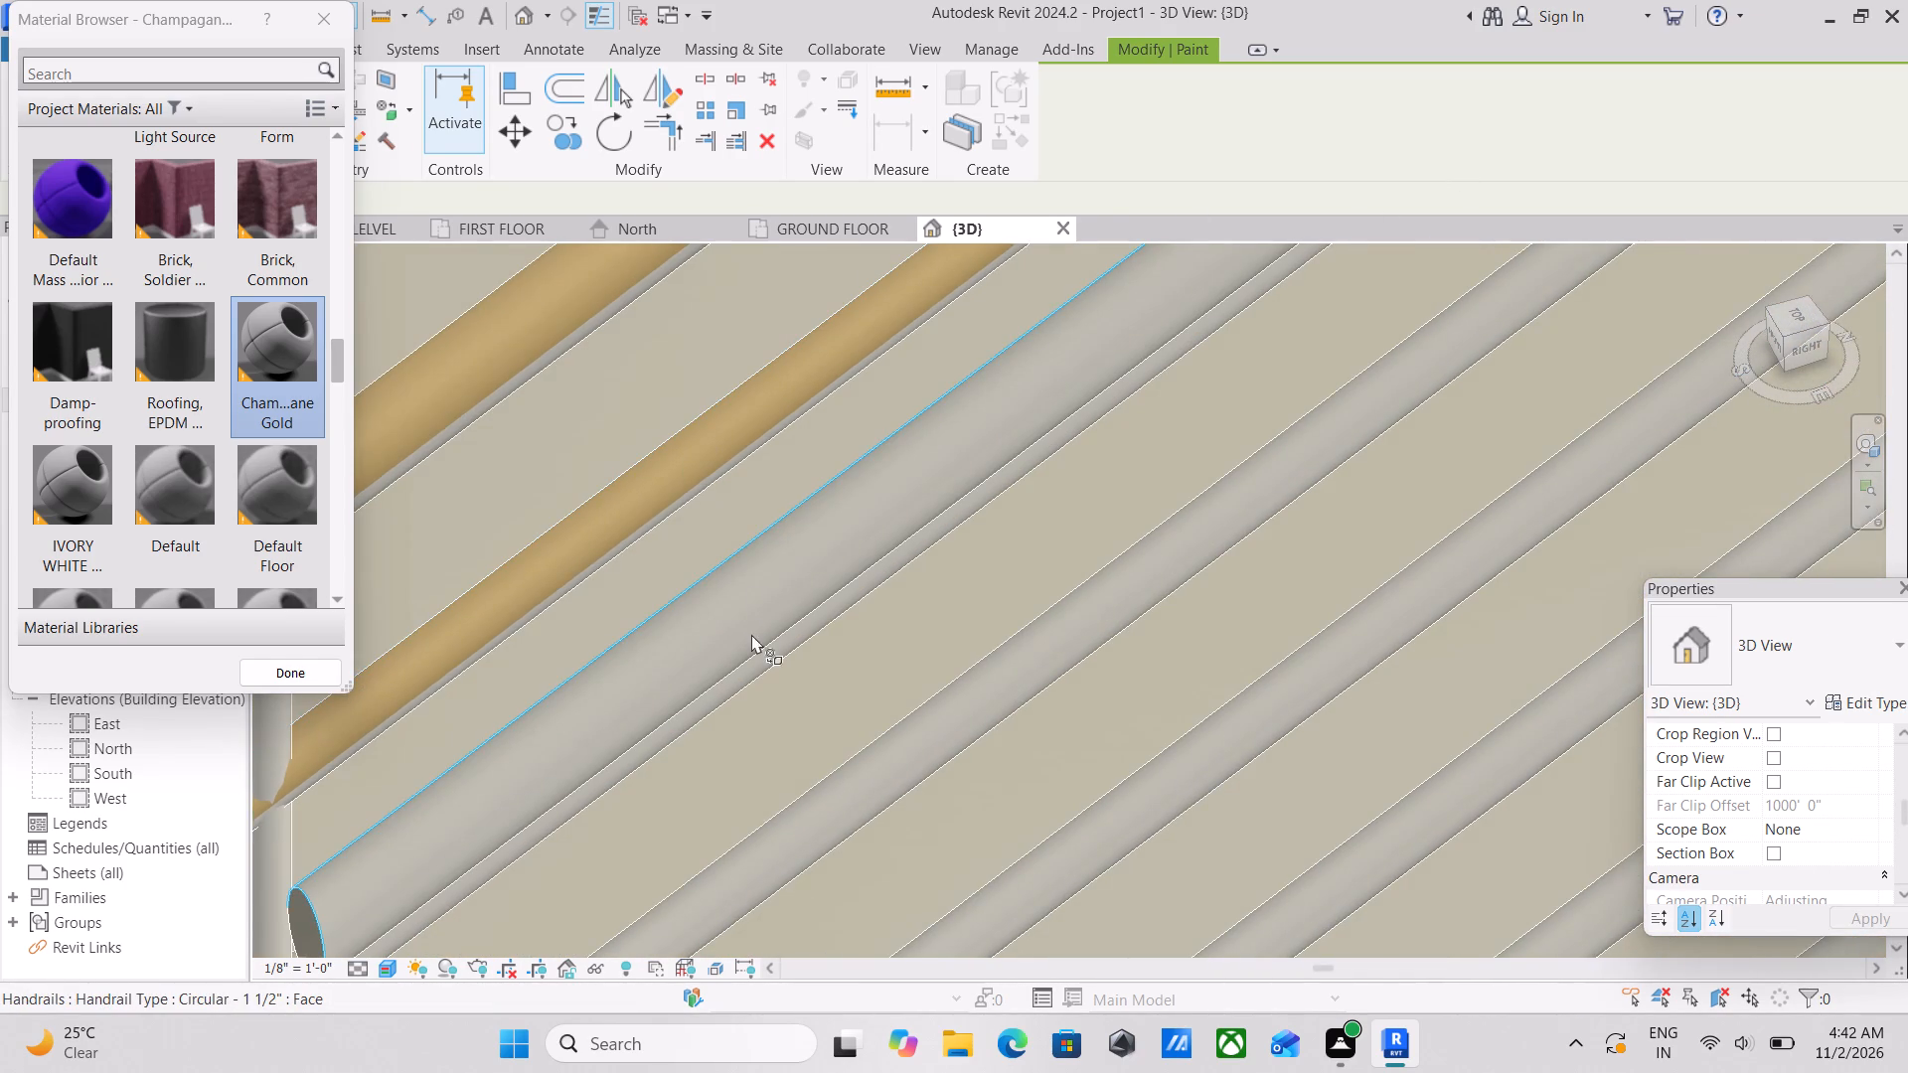
{"action": "left_click", "coordinate": [732, 602]}
Paint the five lowest pipes of the outer railing along the lower flight with Champagane Gold.
{"action": "scroll", "coordinate": [728, 602], "scroll_direction": "down", "scroll_amount": 2}
{"action": "middle_click_drag", "start_coordinate": [728, 602], "coordinate": [678, 398]}
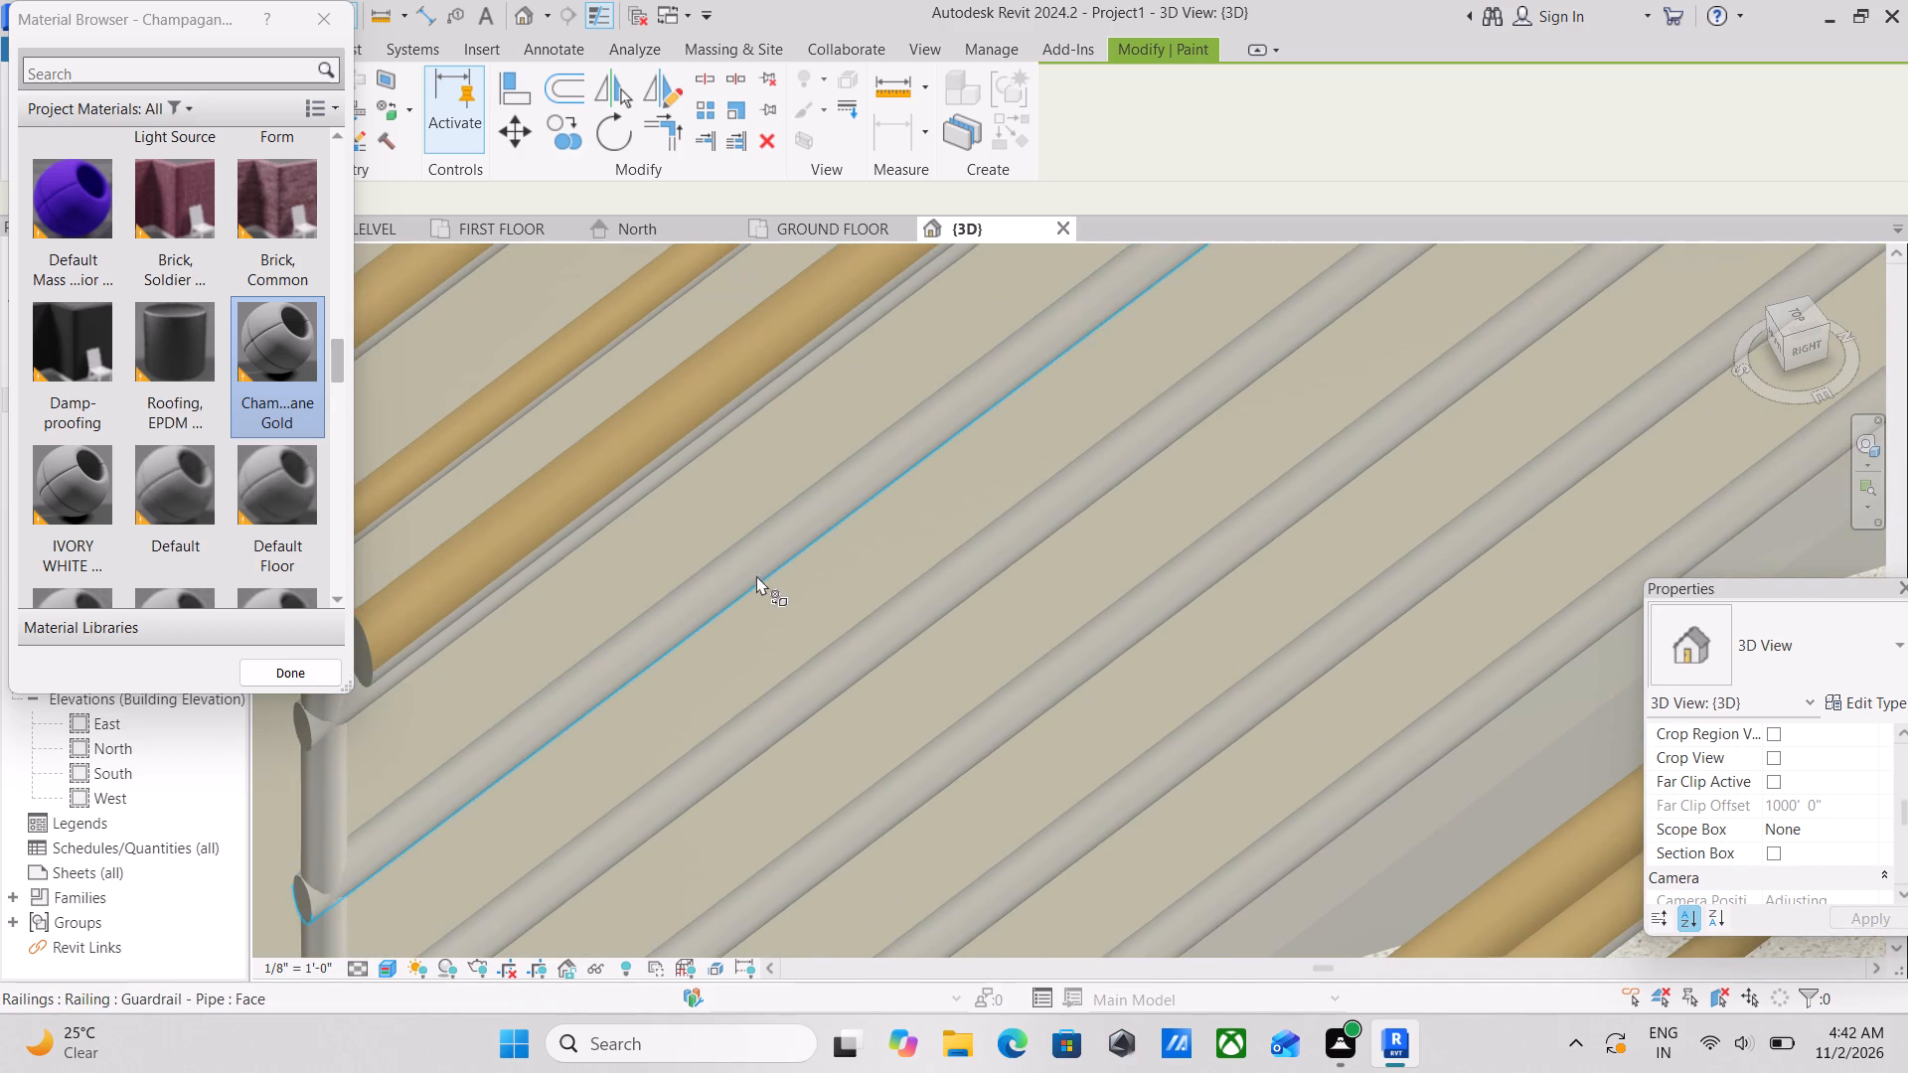
{"action": "left_click", "coordinate": [742, 563]}
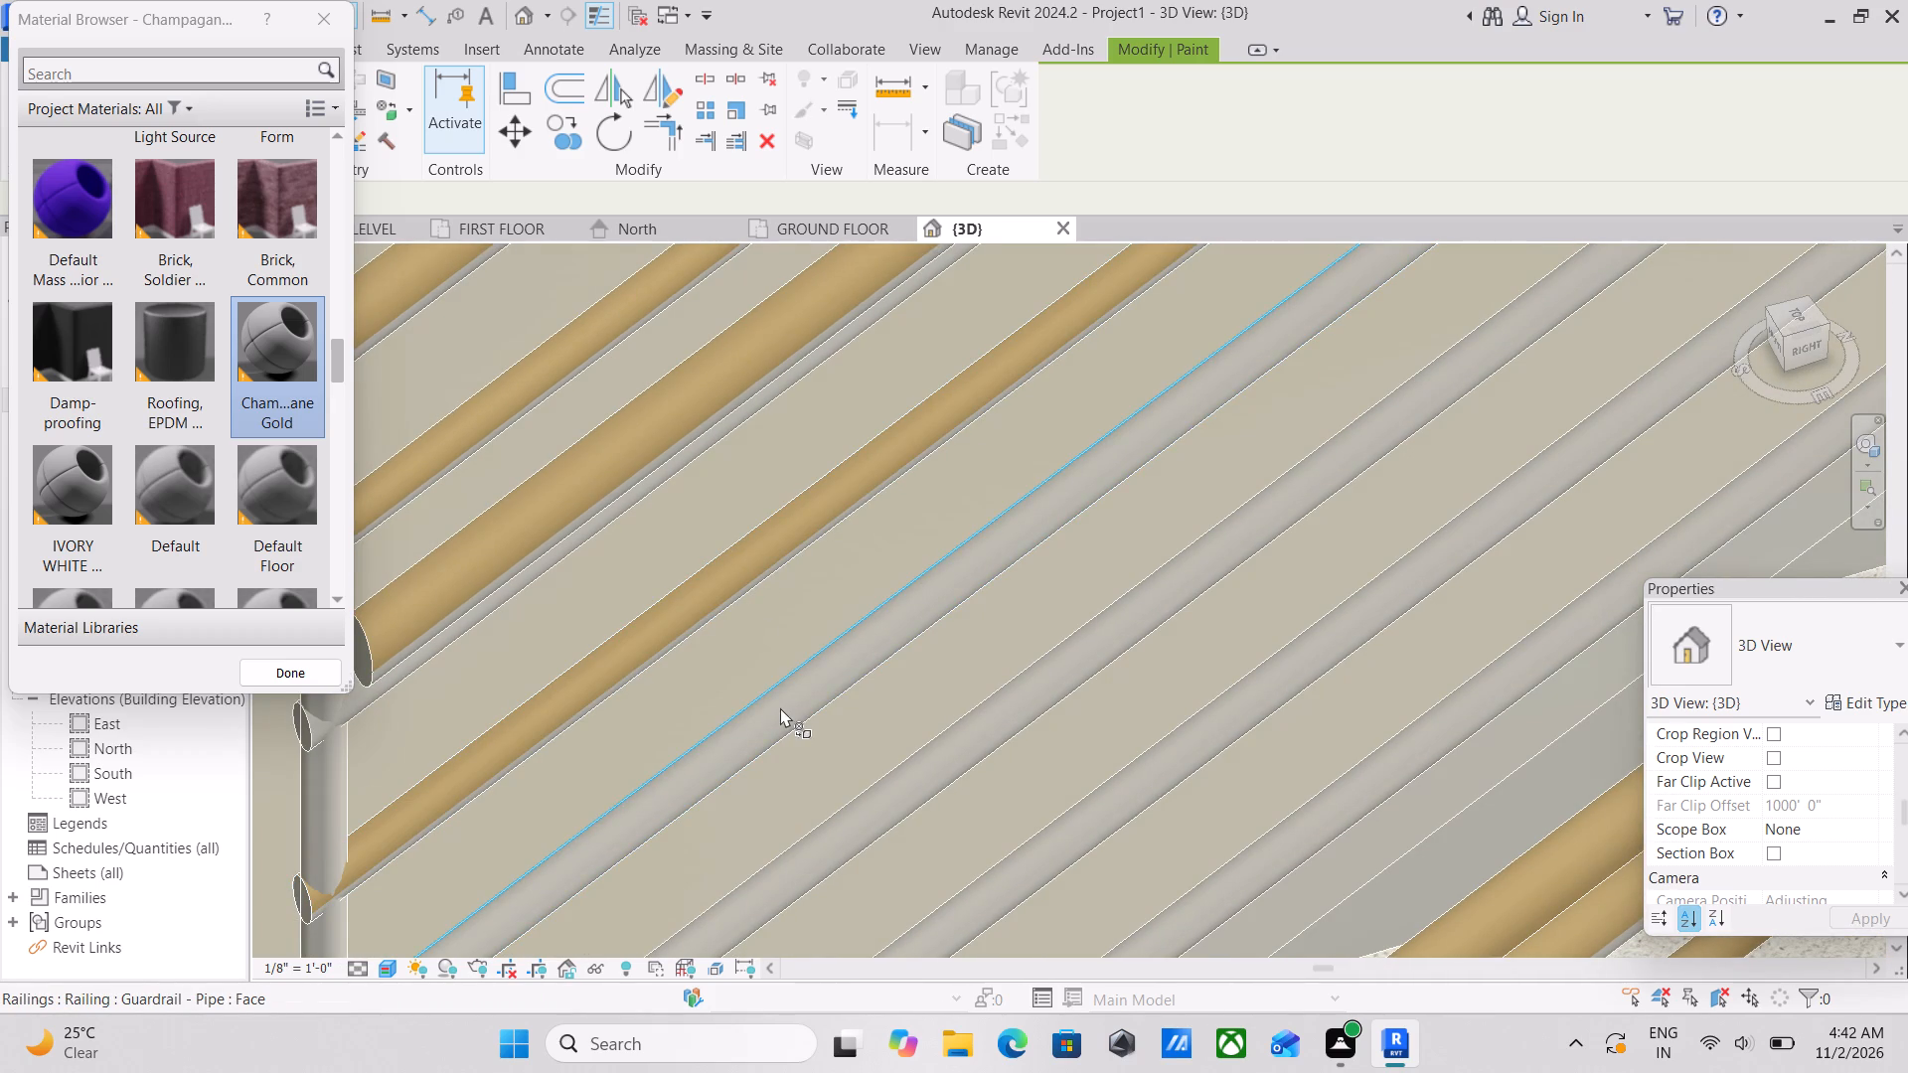
{"action": "left_click", "coordinate": [779, 706]}
{"action": "middle_click_drag", "start_coordinate": [777, 702], "coordinate": [732, 425]}
{"action": "left_click", "coordinate": [766, 570]}
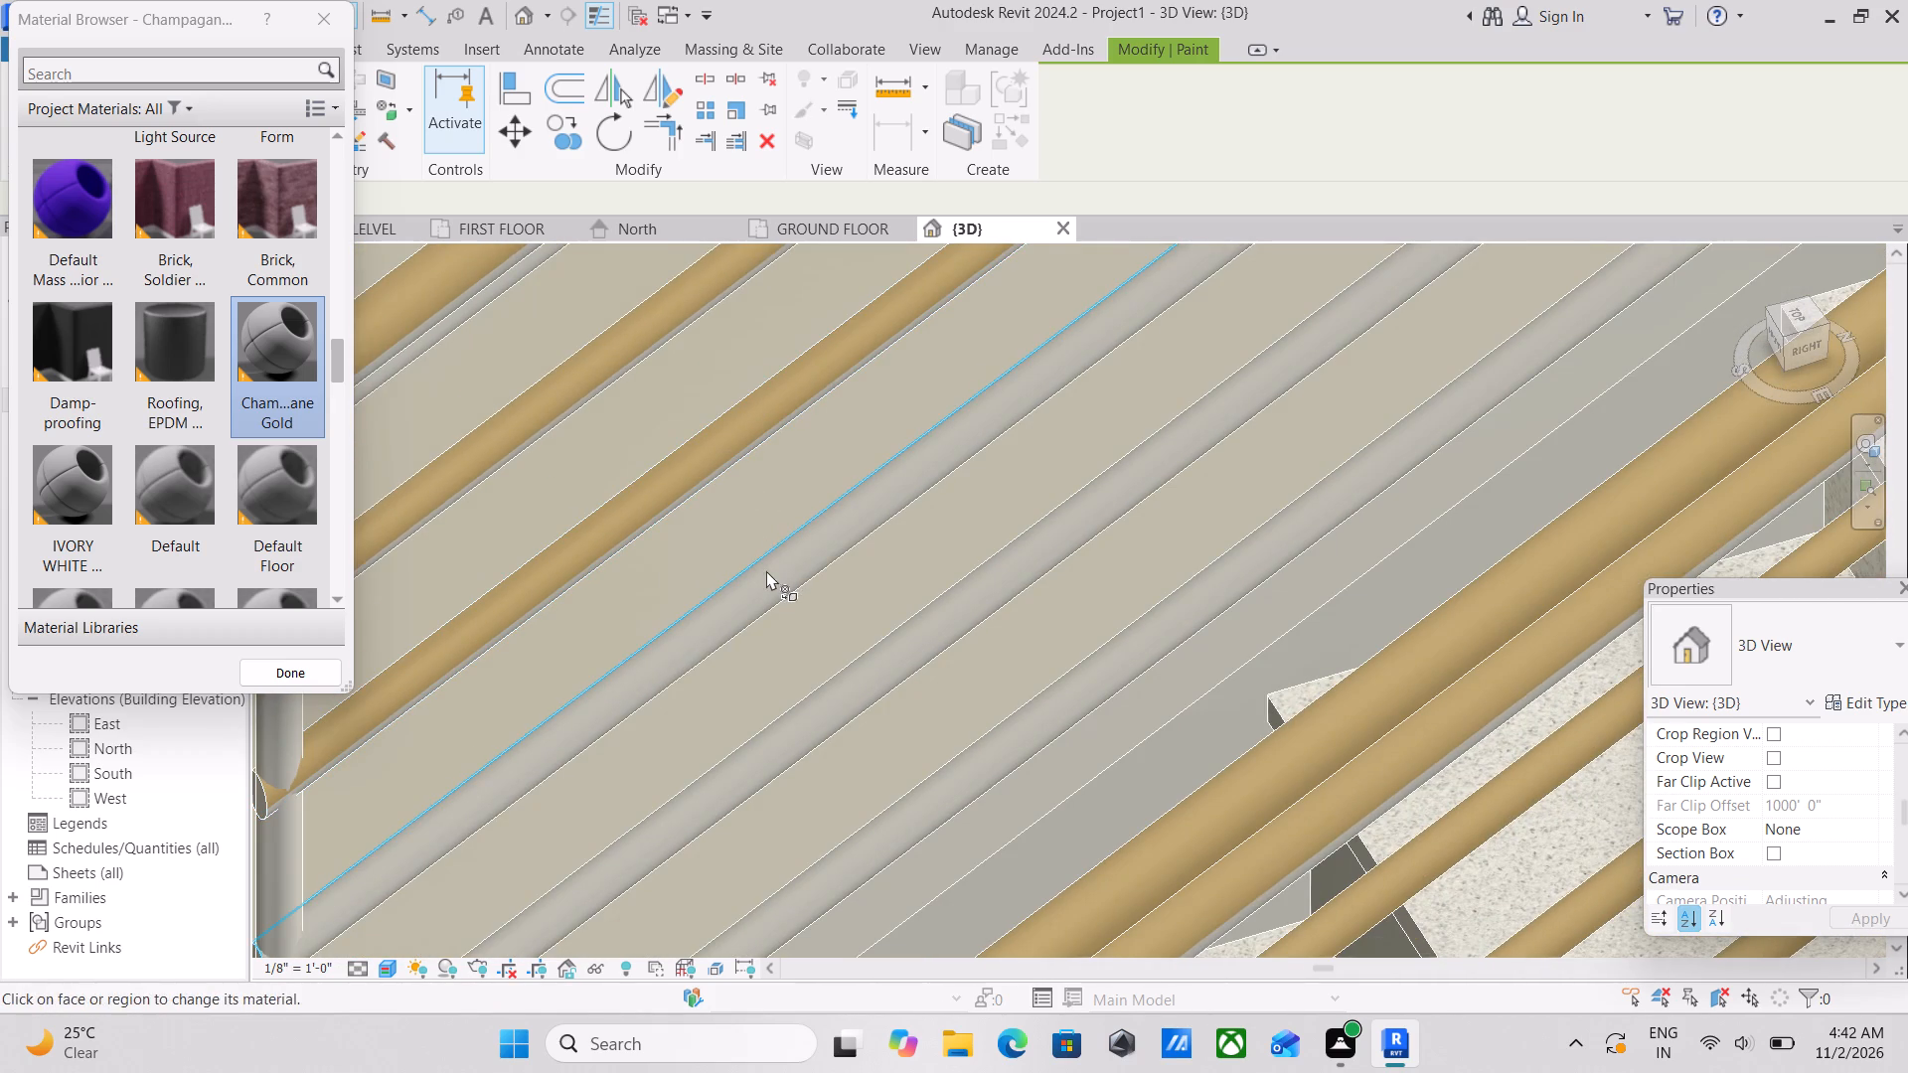
{"action": "scroll", "coordinate": [766, 570], "scroll_direction": "down", "scroll_amount": 1}
{"action": "middle_click_drag", "start_coordinate": [766, 570], "coordinate": [719, 438]}
{"action": "left_click", "coordinate": [769, 569]}
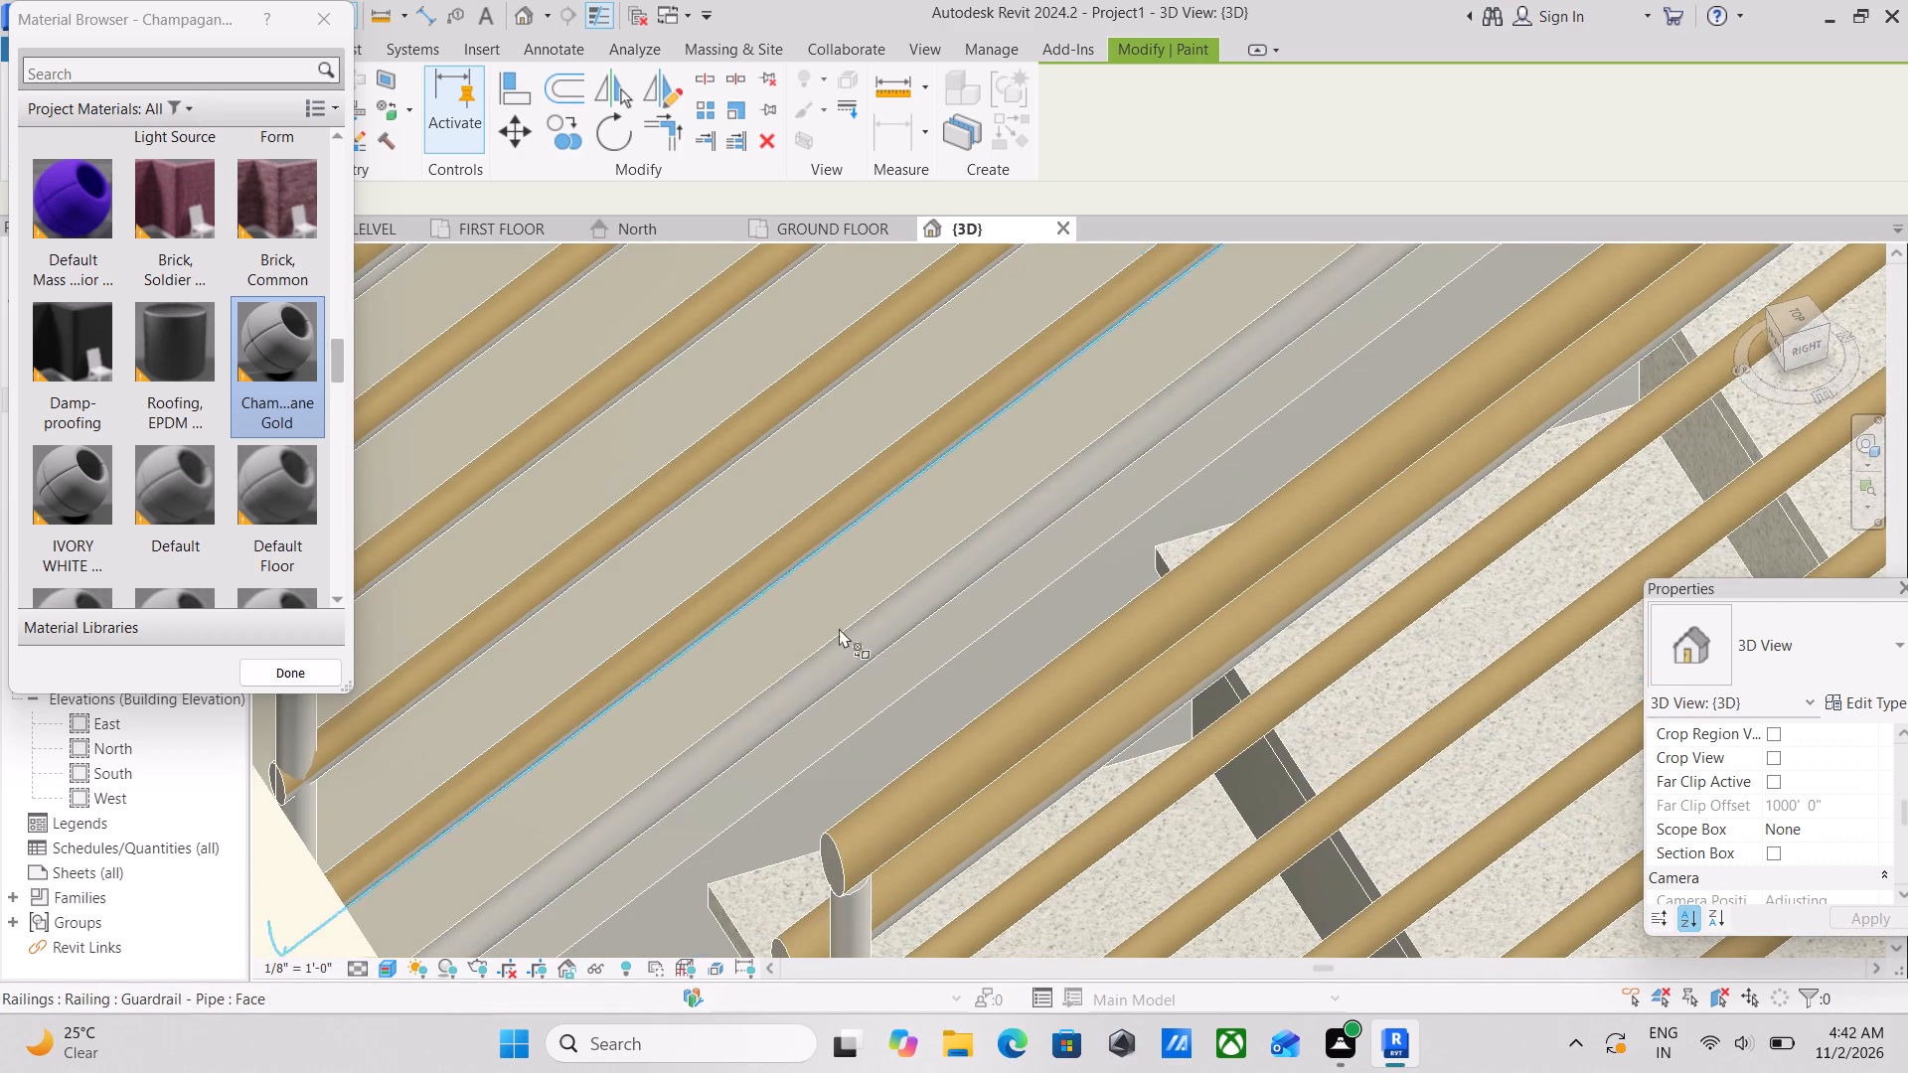
{"action": "left_click", "coordinate": [853, 646]}
Paint the top rail, handrail and two uppermost pipes of the outer railing's landing section adjoining the lower flight with Champagane Gold.
{"action": "scroll", "coordinate": [853, 646], "scroll_direction": "down", "scroll_amount": 9}
{"action": "middle_click_drag", "start_coordinate": [860, 634], "coordinate": [778, 814]}
{"action": "middle_click_drag", "start_coordinate": [837, 647], "coordinate": [376, 771]}
{"action": "middle_click_drag", "start_coordinate": [802, 497], "coordinate": [799, 504]}
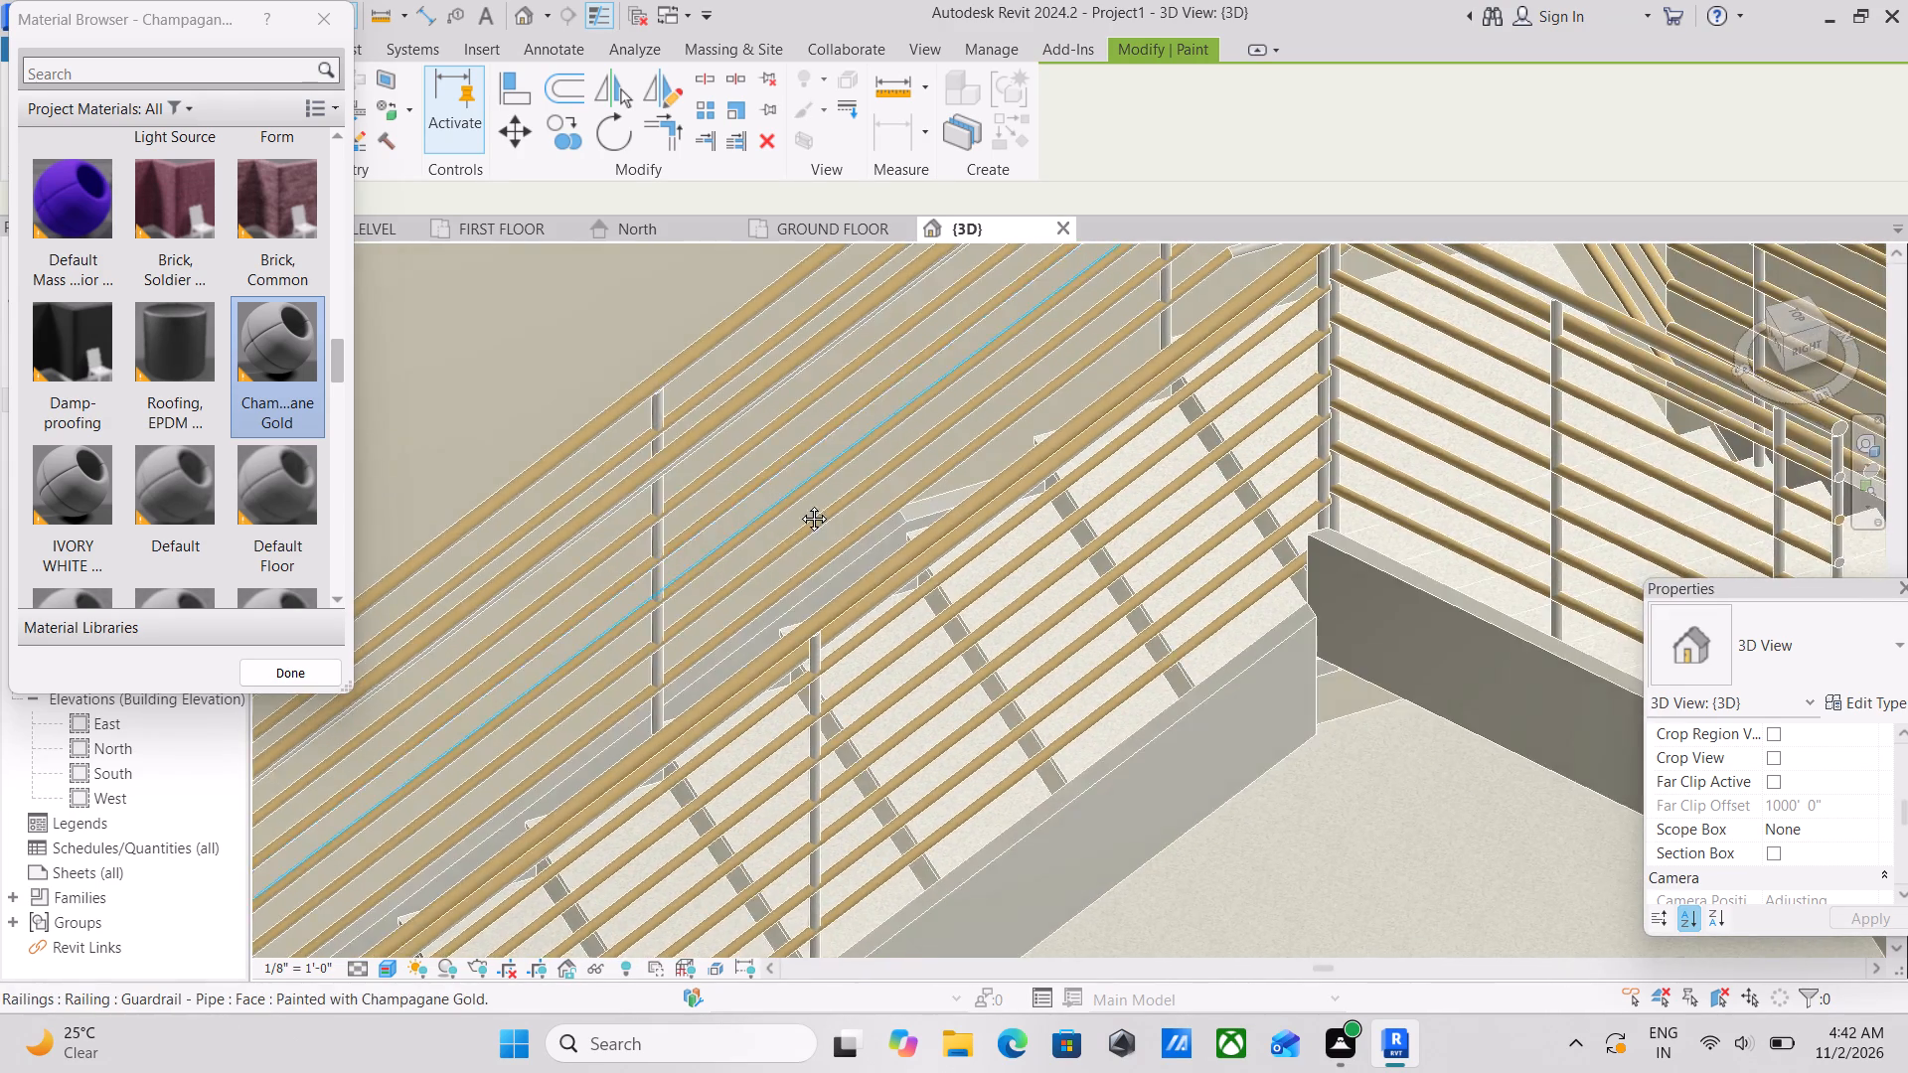
{"action": "middle_click_drag", "start_coordinate": [799, 504], "coordinate": [464, 775]}
{"action": "middle_click_drag", "start_coordinate": [764, 551], "coordinate": [445, 639]}
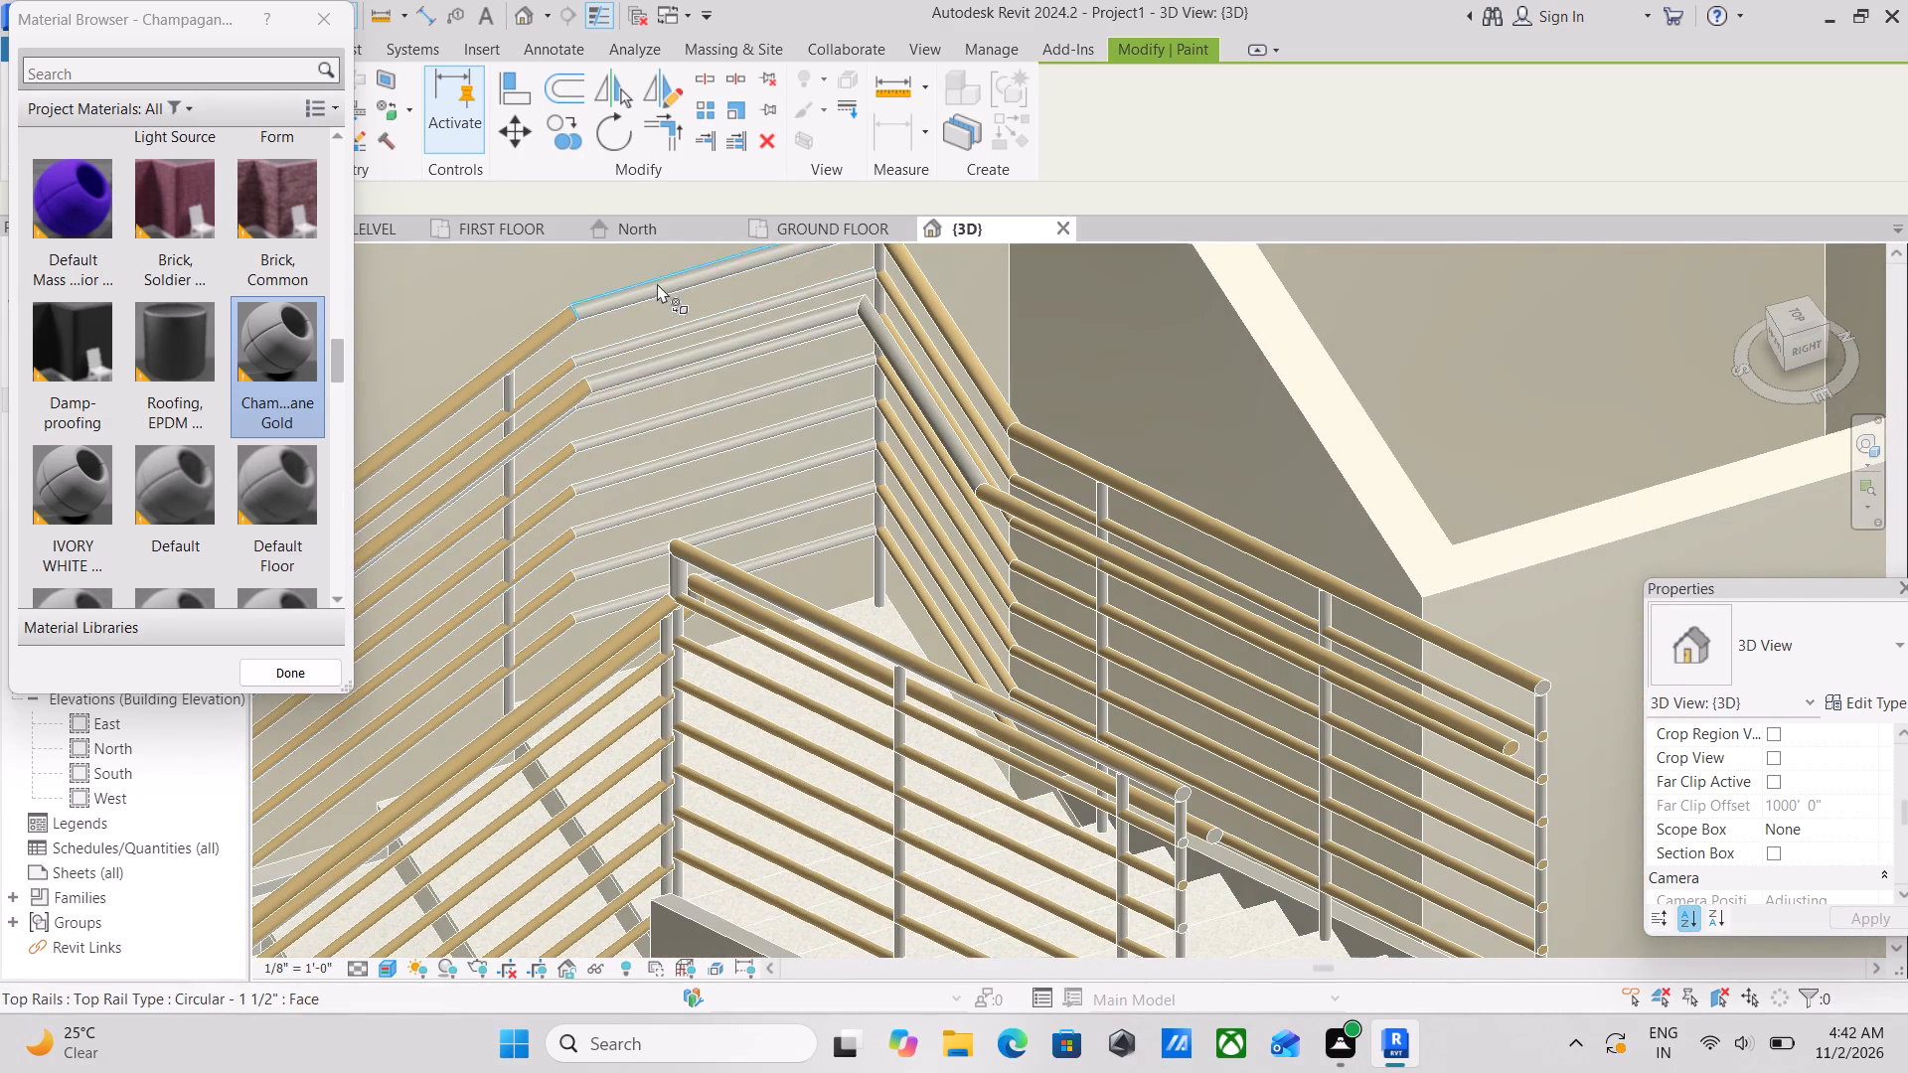
{"action": "middle_click_drag", "start_coordinate": [657, 283], "coordinate": [530, 496]}
{"action": "scroll", "coordinate": [530, 496], "scroll_direction": "up", "scroll_amount": 8}
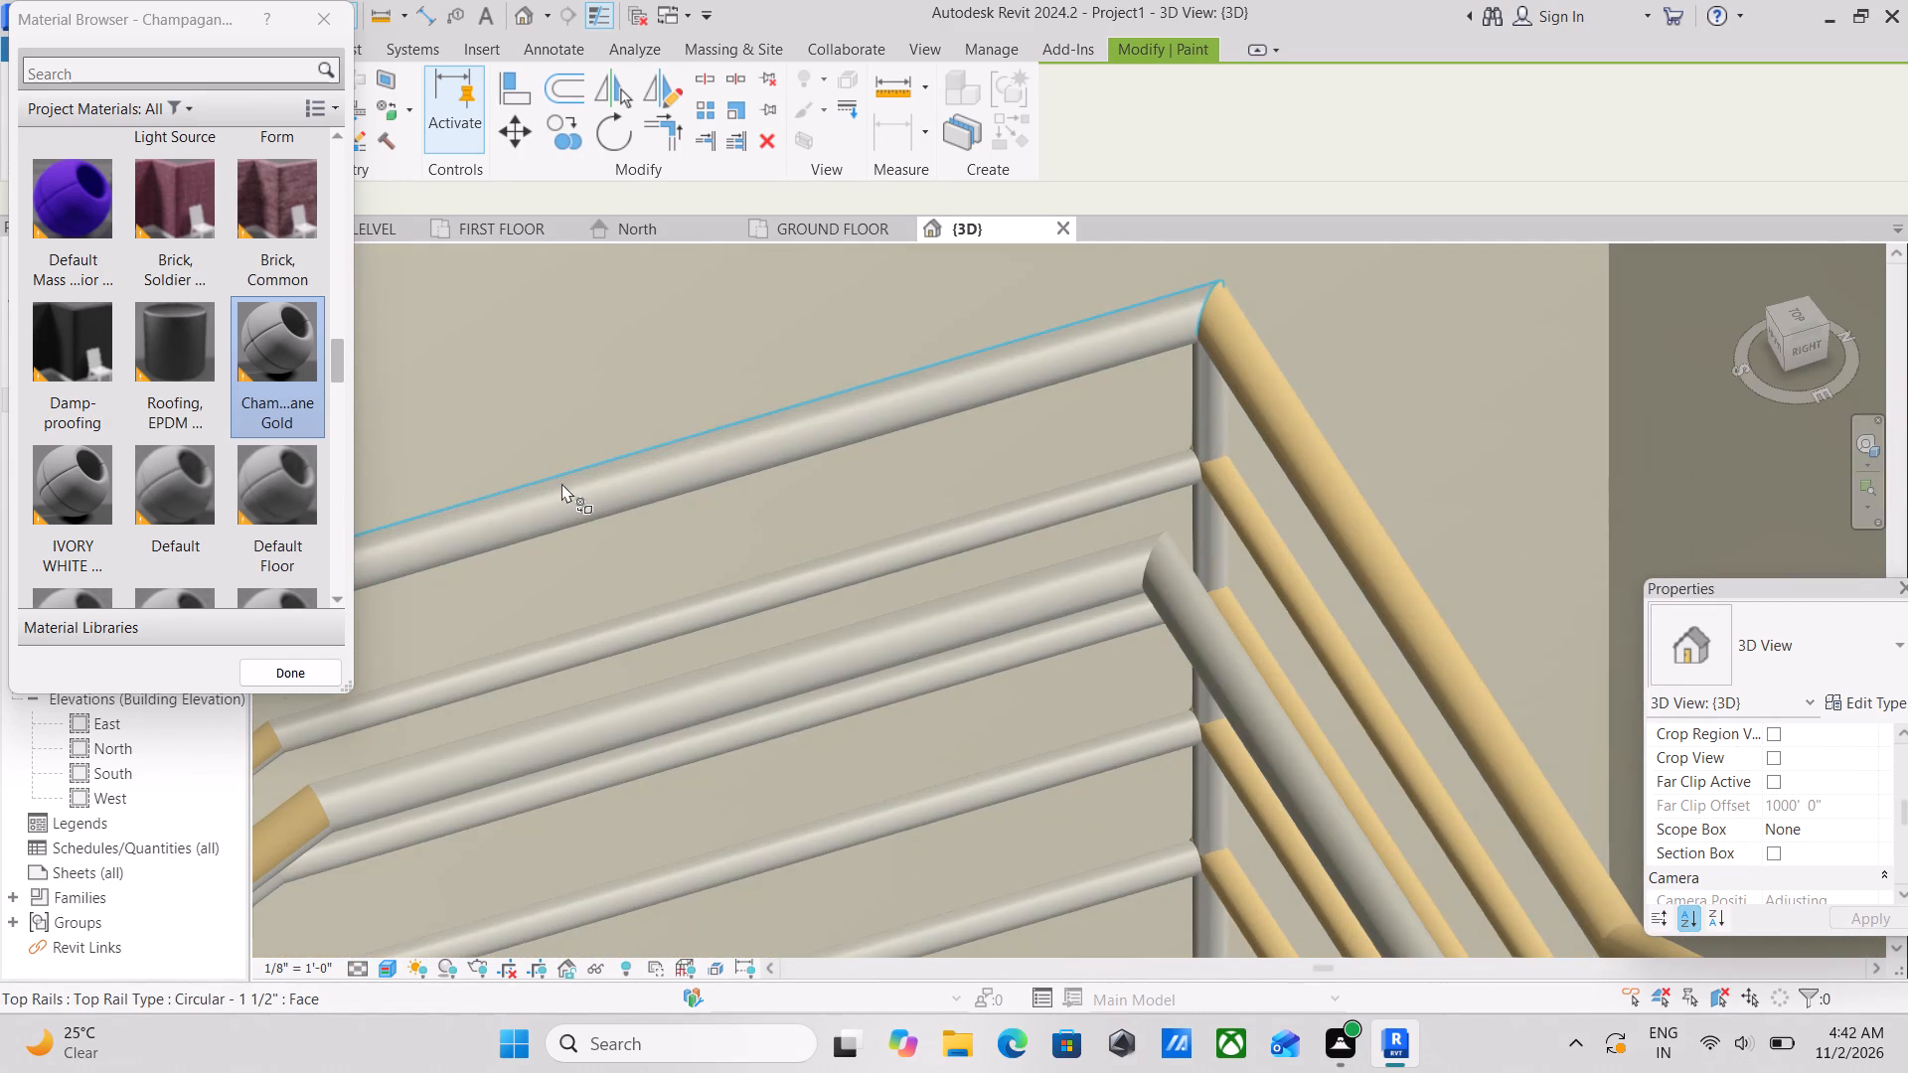
{"action": "left_click", "coordinate": [561, 483]}
{"action": "middle_click_drag", "start_coordinate": [564, 499], "coordinate": [805, 268]}
{"action": "left_click", "coordinate": [723, 437]}
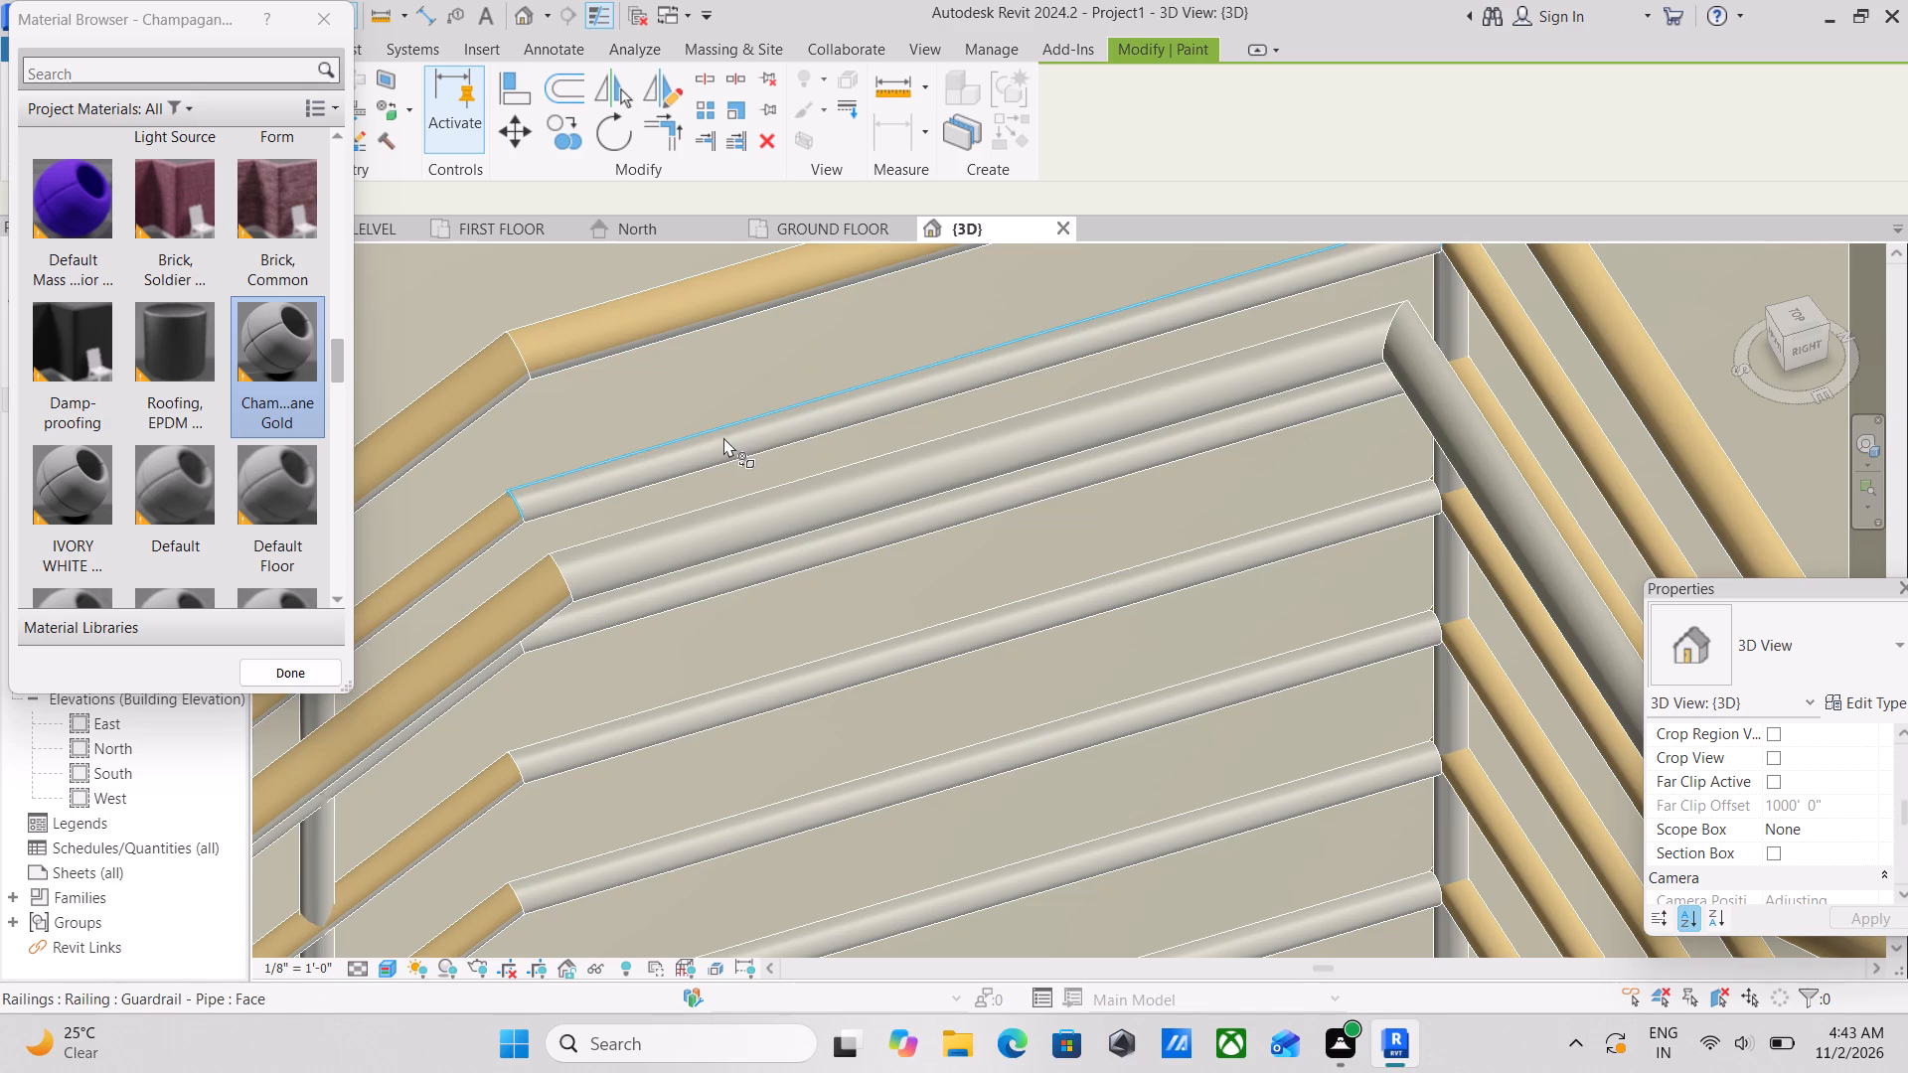
{"action": "scroll", "coordinate": [765, 540], "scroll_direction": "up", "scroll_amount": 3}
{"action": "left_click", "coordinate": [761, 496]}
{"action": "middle_click_drag", "start_coordinate": [761, 493], "coordinate": [763, 398]}
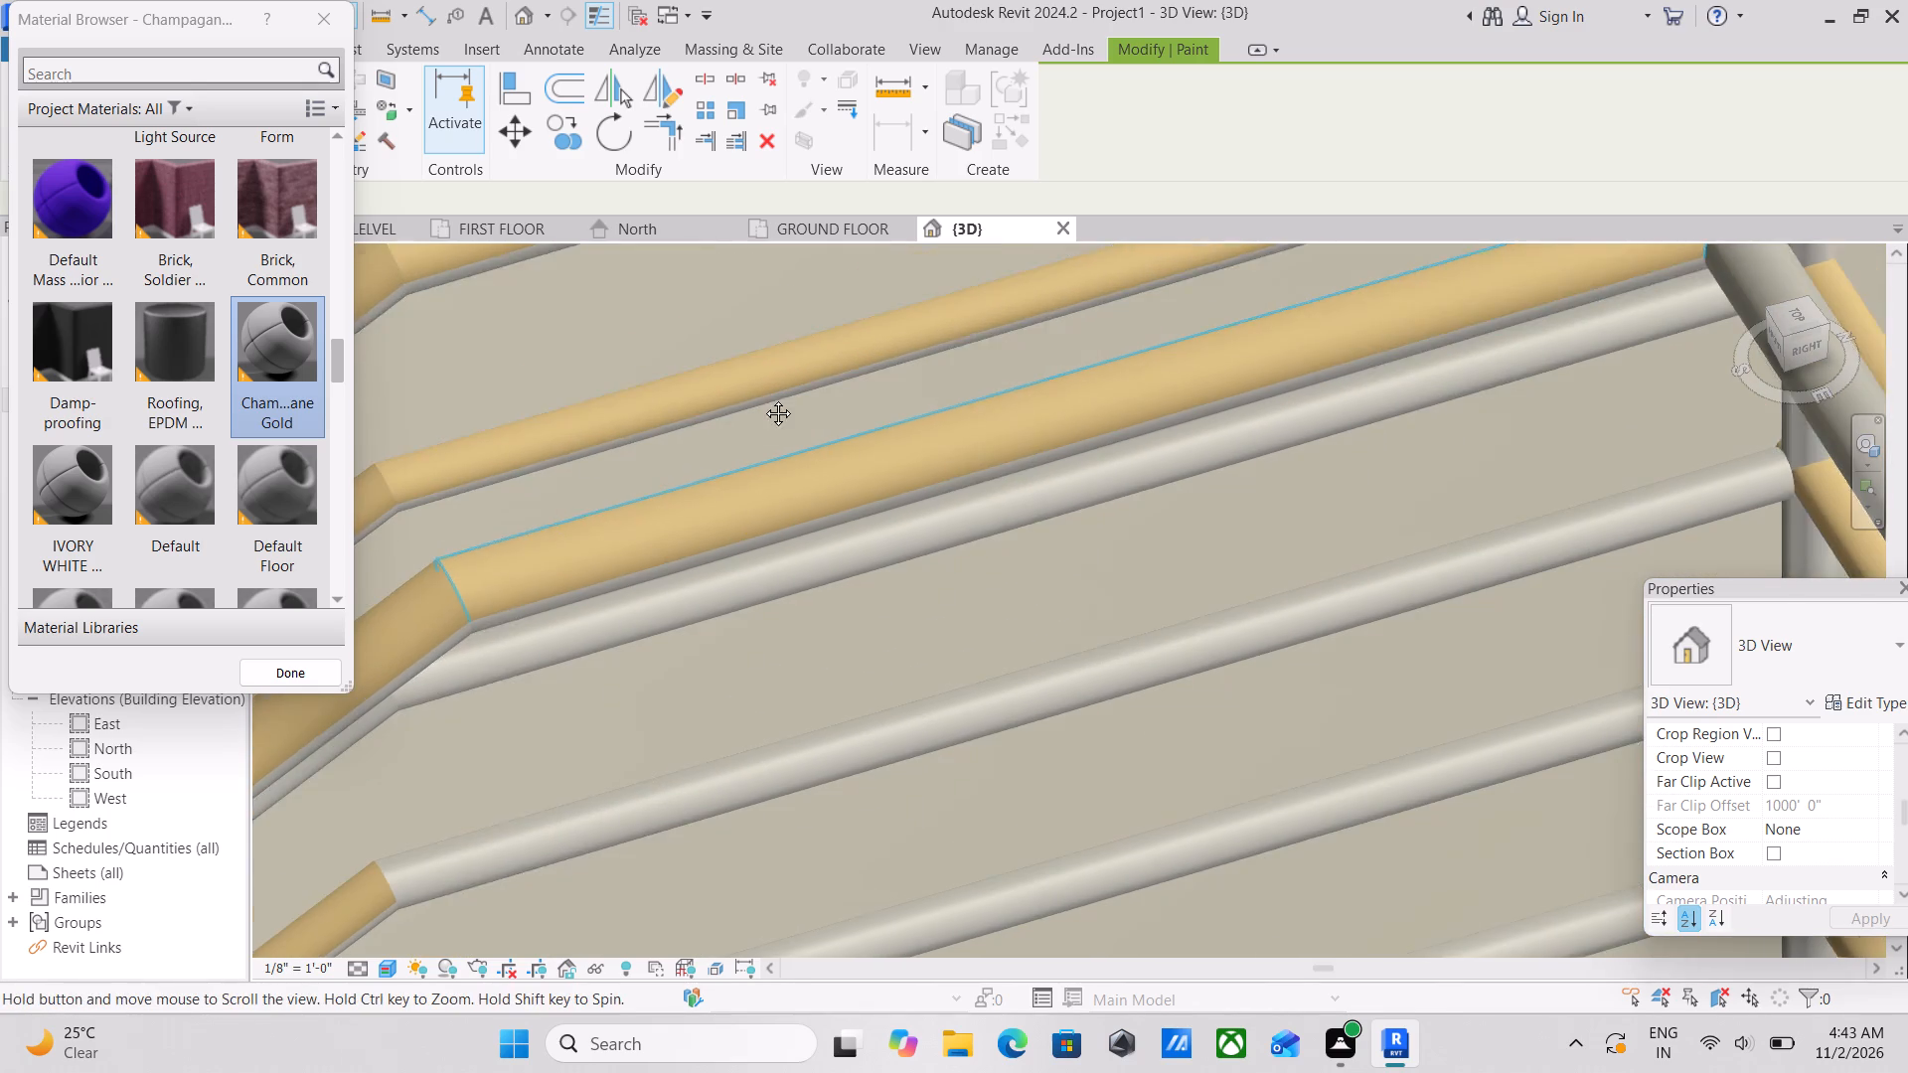
{"action": "middle_click_drag", "start_coordinate": [763, 398], "coordinate": [763, 329]}
{"action": "left_click", "coordinate": [731, 411]}
{"action": "scroll", "coordinate": [731, 411], "scroll_direction": "down", "scroll_amount": 1}
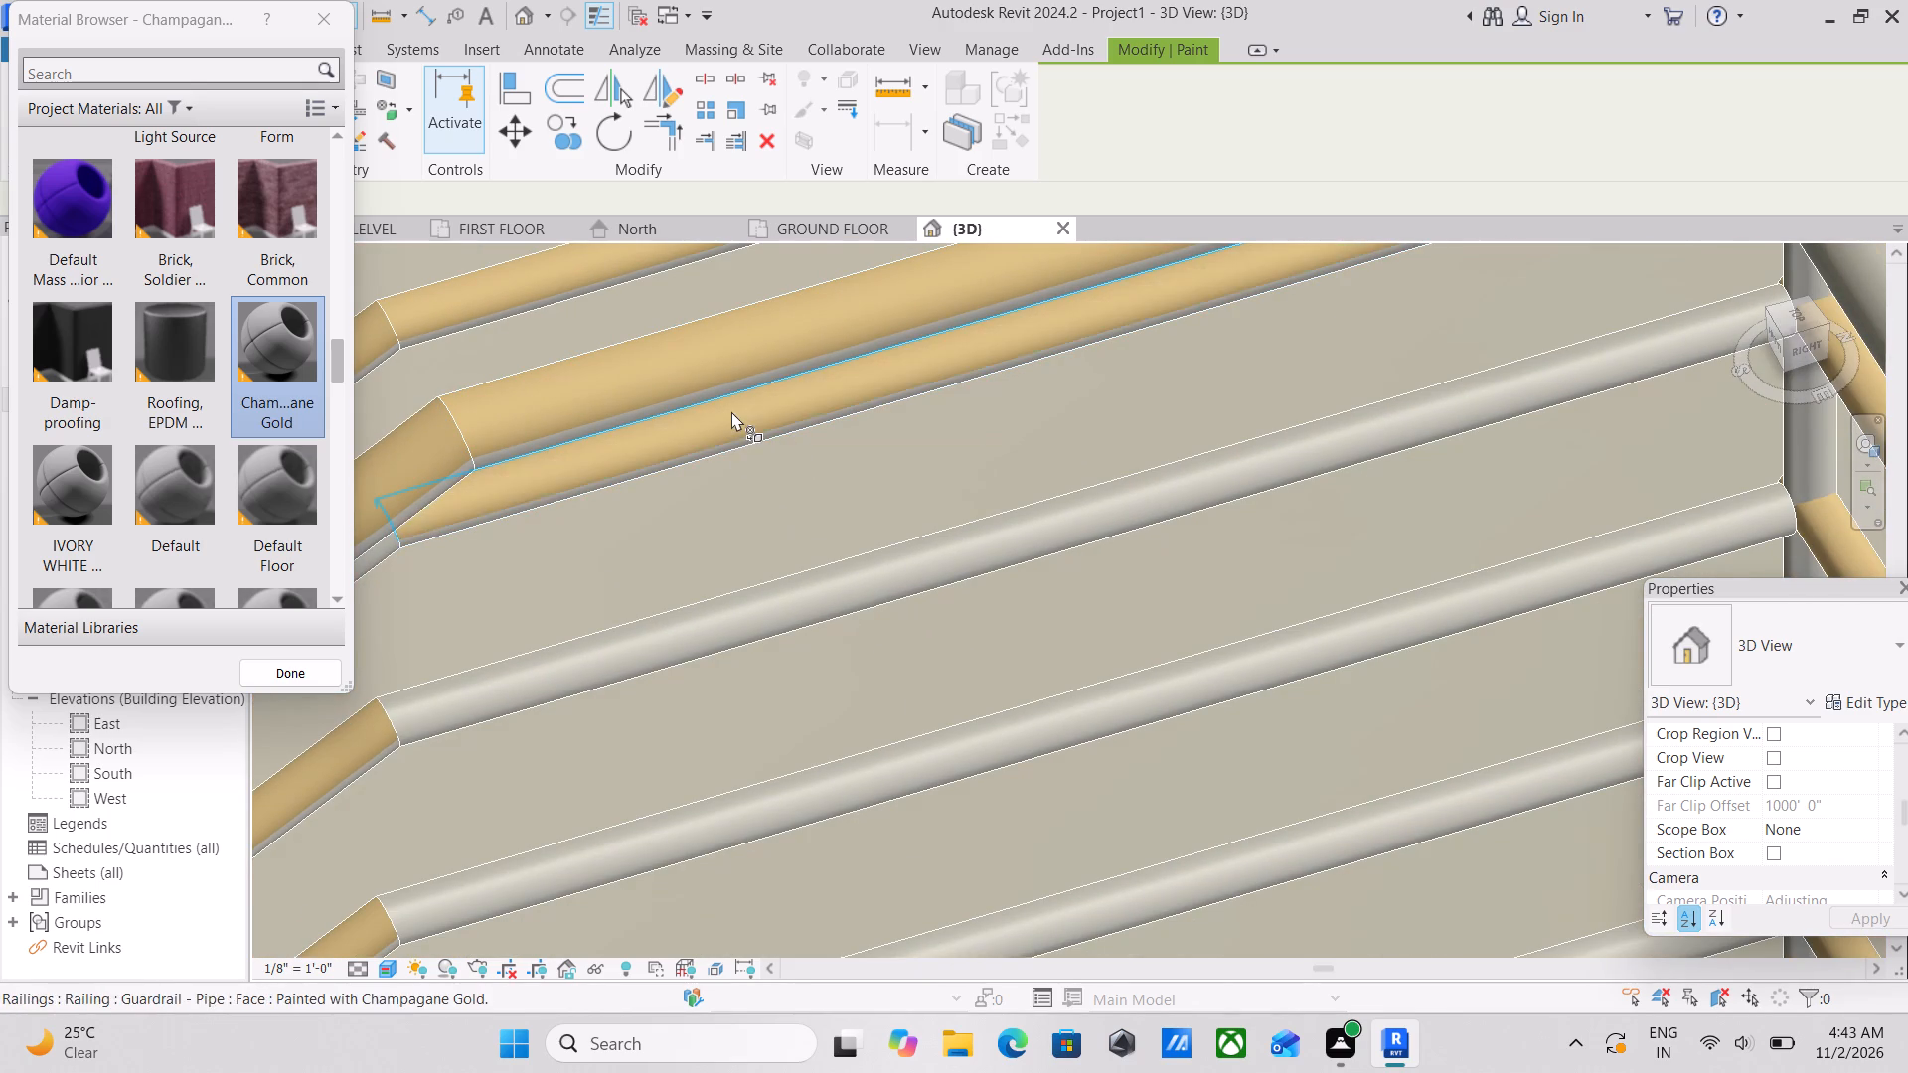
Paint the remaining faces of the outer railing's second pipe from the top and the handrail underside along the lower flight with Champagane Gold.
{"action": "middle_click_drag", "start_coordinate": [731, 411], "coordinate": [735, 322]}
{"action": "scroll", "coordinate": [730, 377], "scroll_direction": "down", "scroll_amount": 1}
{"action": "scroll", "coordinate": [355, 471], "scroll_direction": "up", "scroll_amount": 4}
{"action": "middle_click_drag", "start_coordinate": [608, 503], "coordinate": [883, 496]}
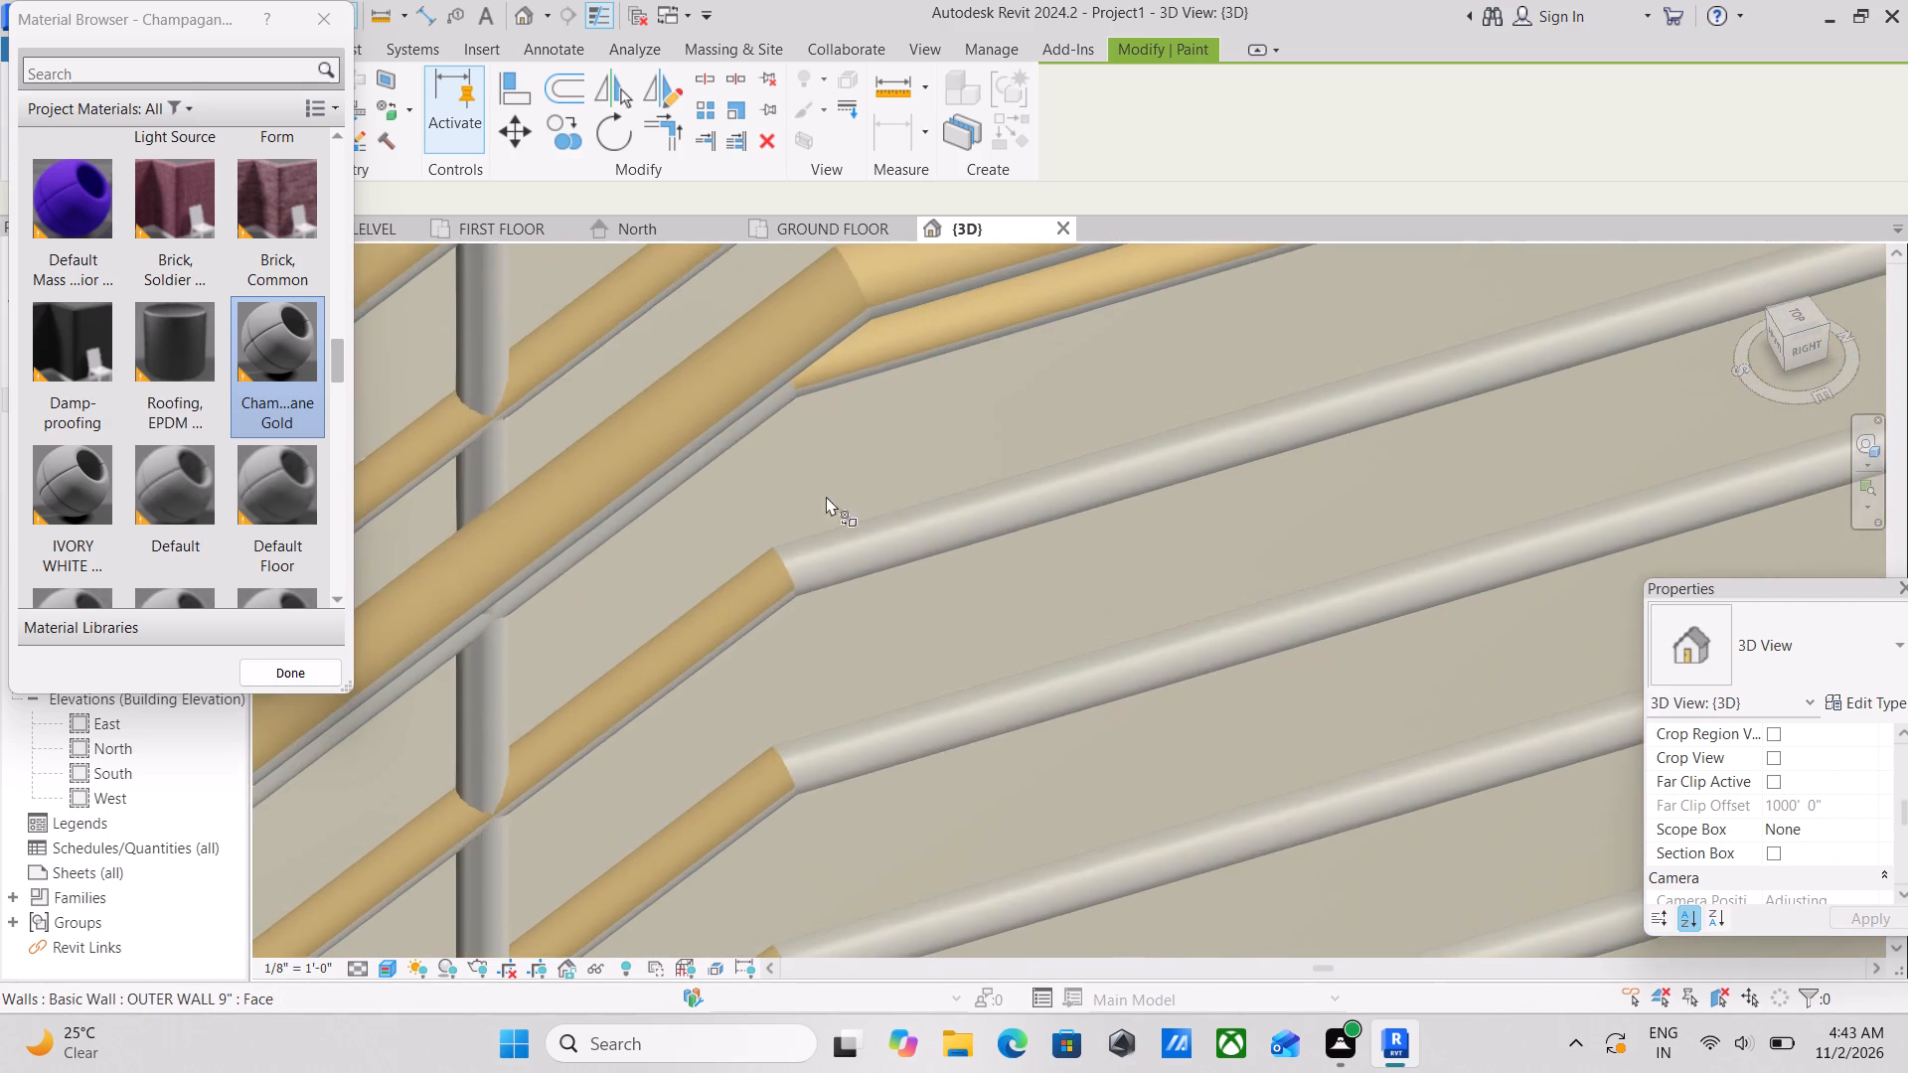
{"action": "scroll", "coordinate": [727, 505], "scroll_direction": "up", "scroll_amount": 4}
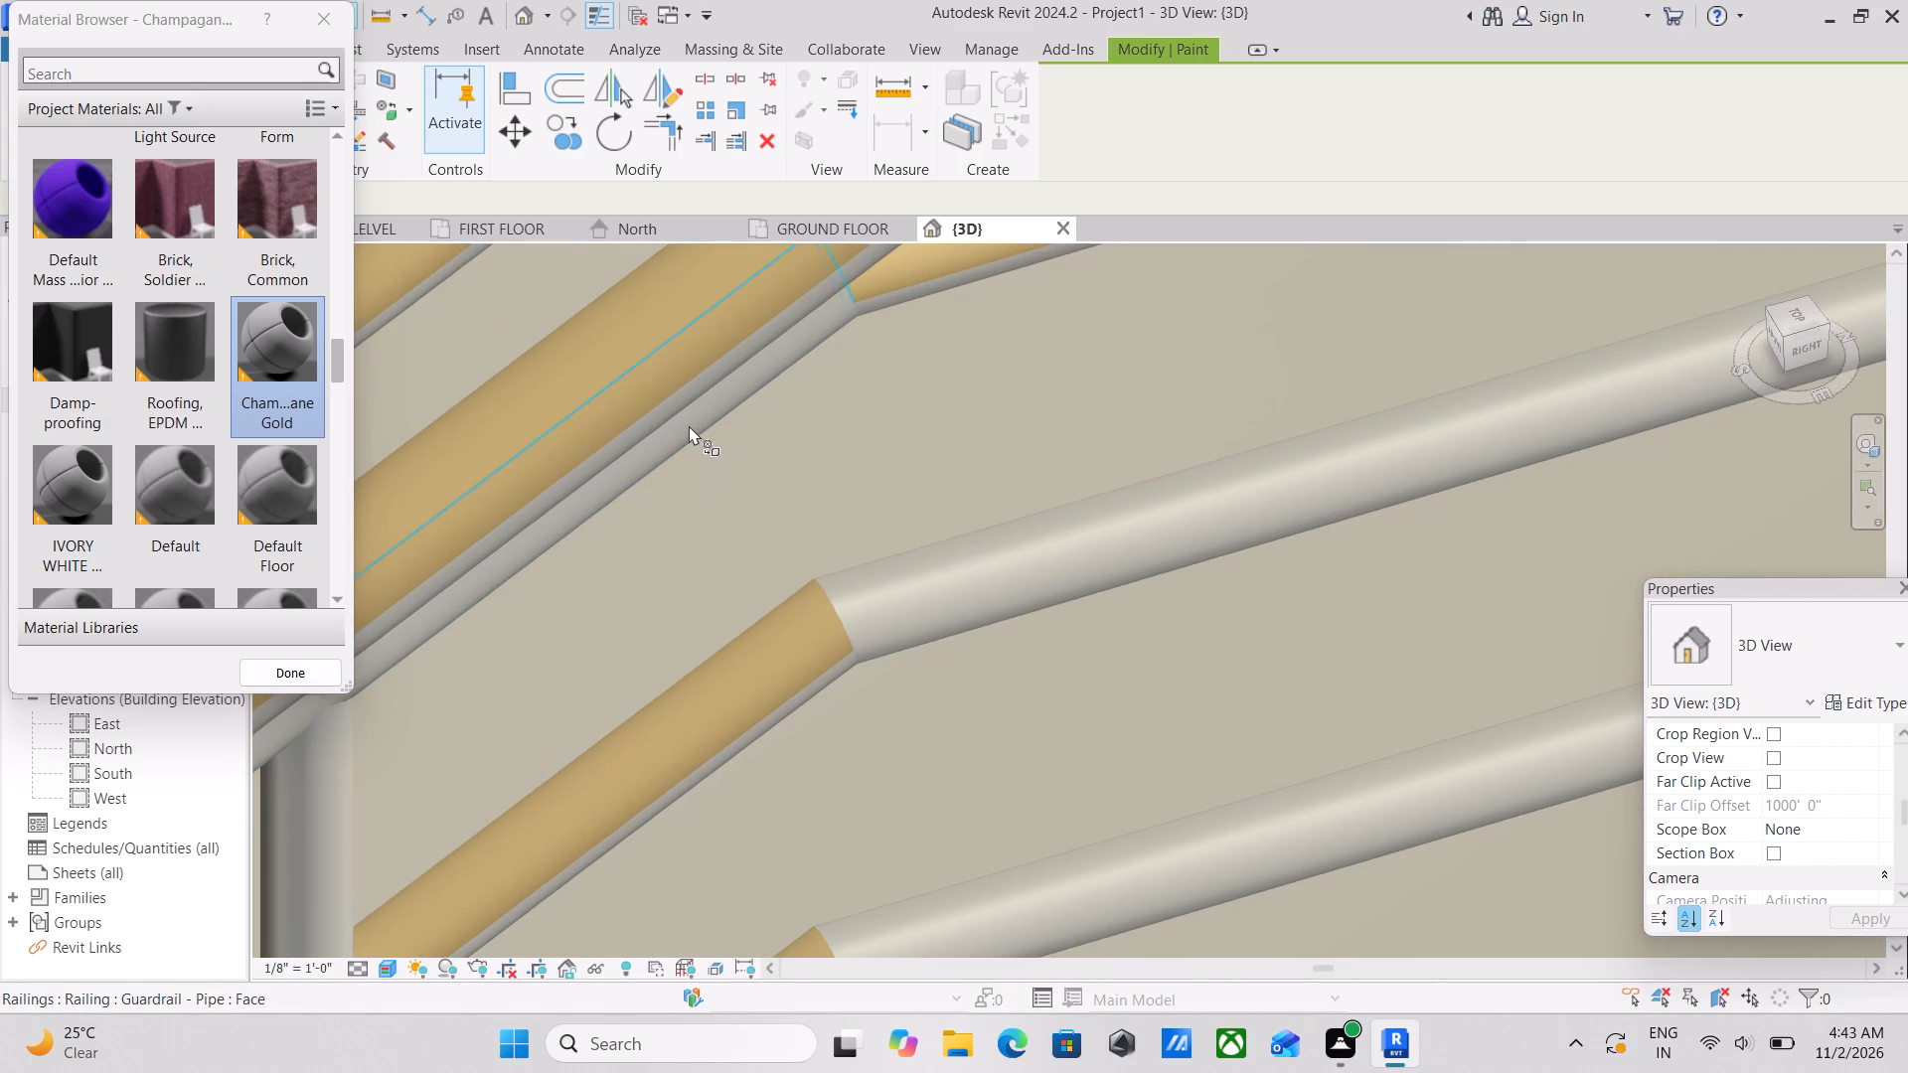
{"action": "left_click", "coordinate": [689, 425]}
{"action": "scroll", "coordinate": [689, 425], "scroll_direction": "down", "scroll_amount": 5}
{"action": "scroll", "coordinate": [711, 414], "scroll_direction": "up", "scroll_amount": 2}
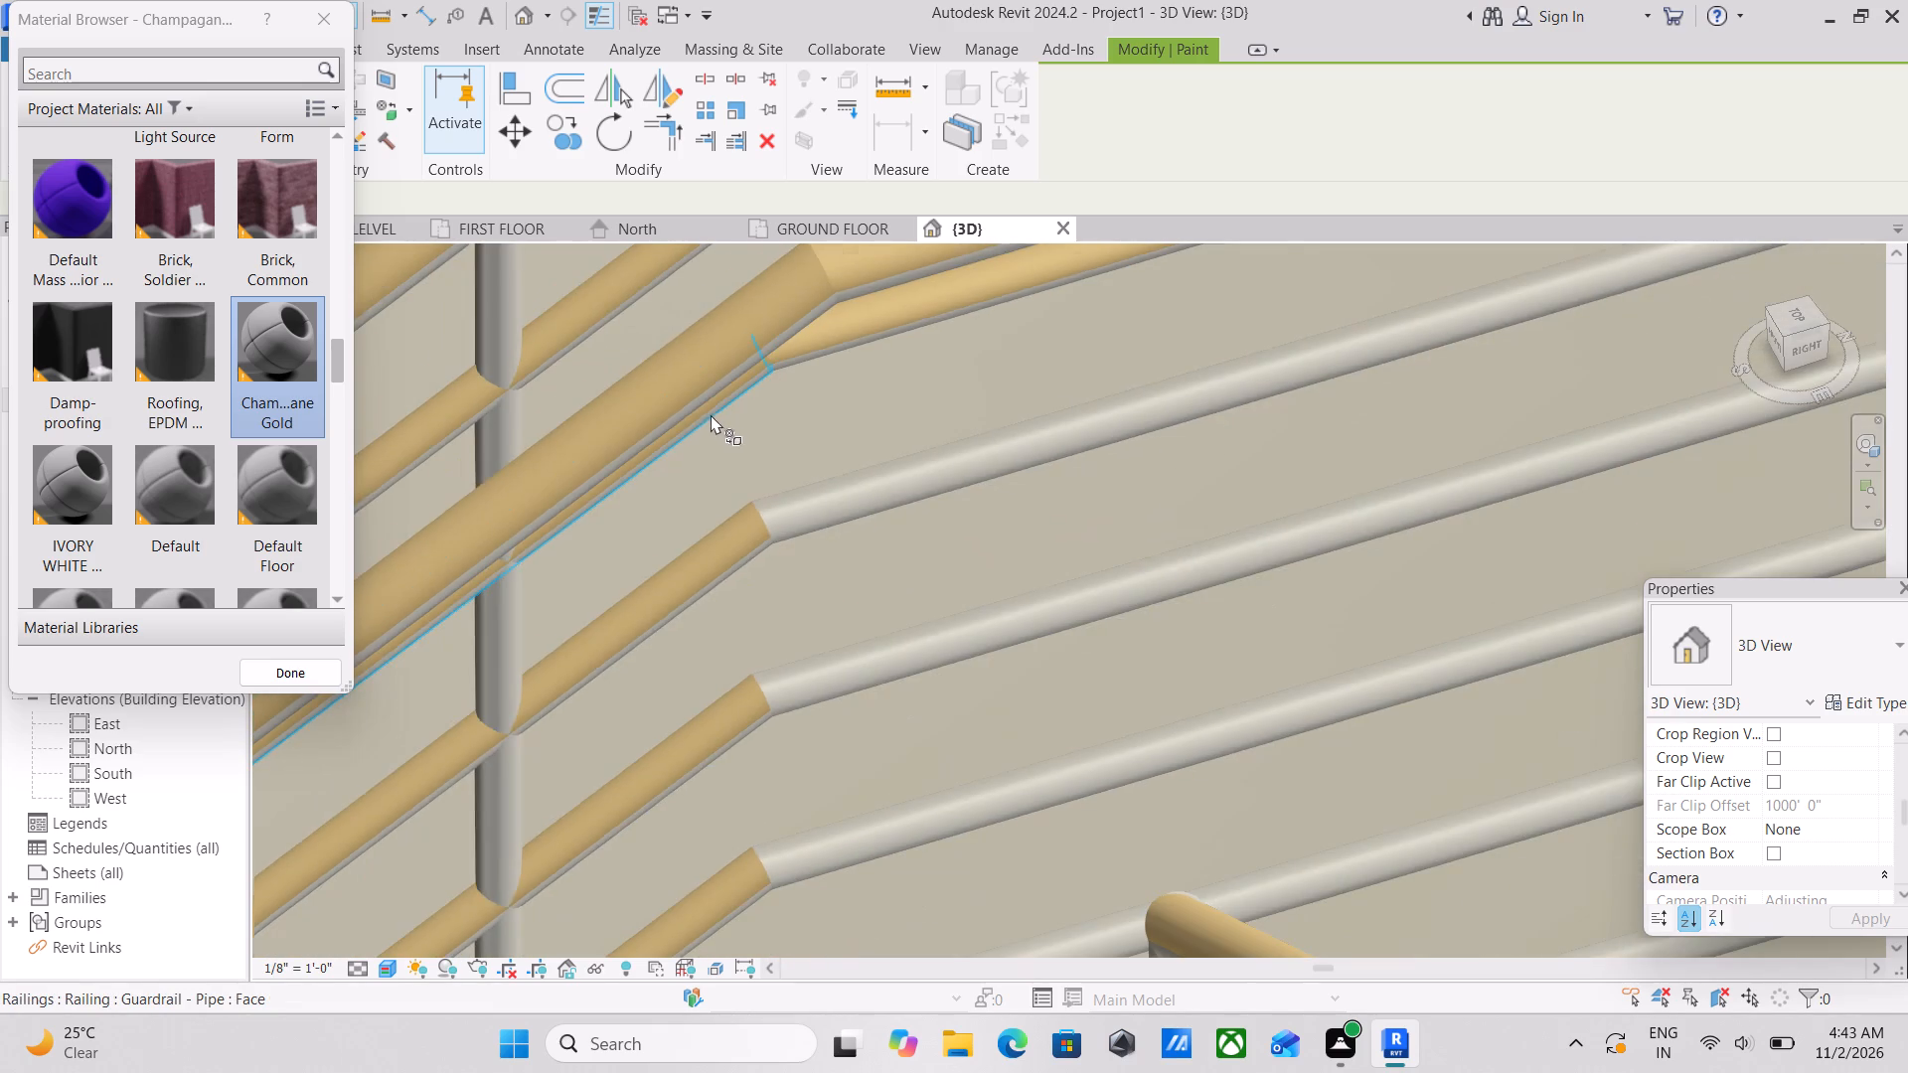
{"action": "scroll", "coordinate": [711, 414], "scroll_direction": "up", "scroll_amount": 15}
{"action": "left_click", "coordinate": [738, 315]}
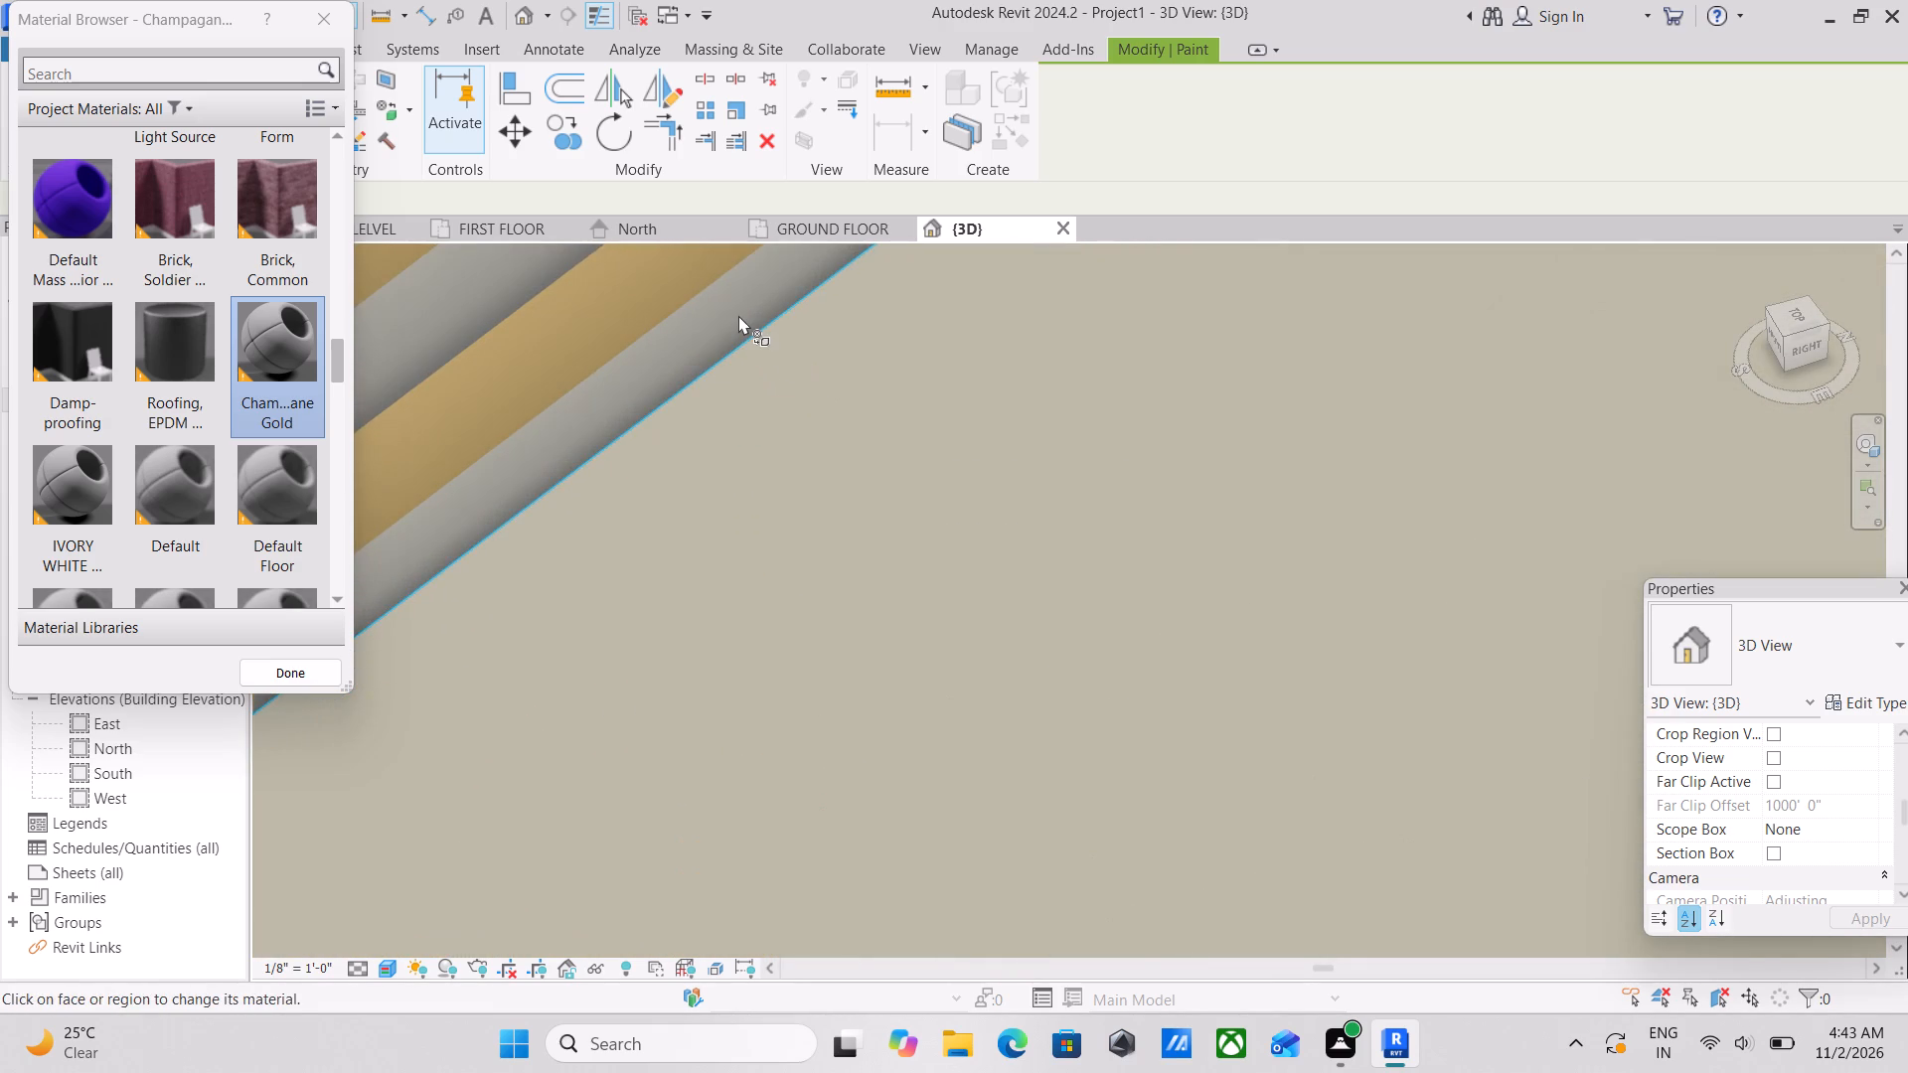
{"action": "scroll", "coordinate": [638, 357], "scroll_direction": "down", "scroll_amount": 10}
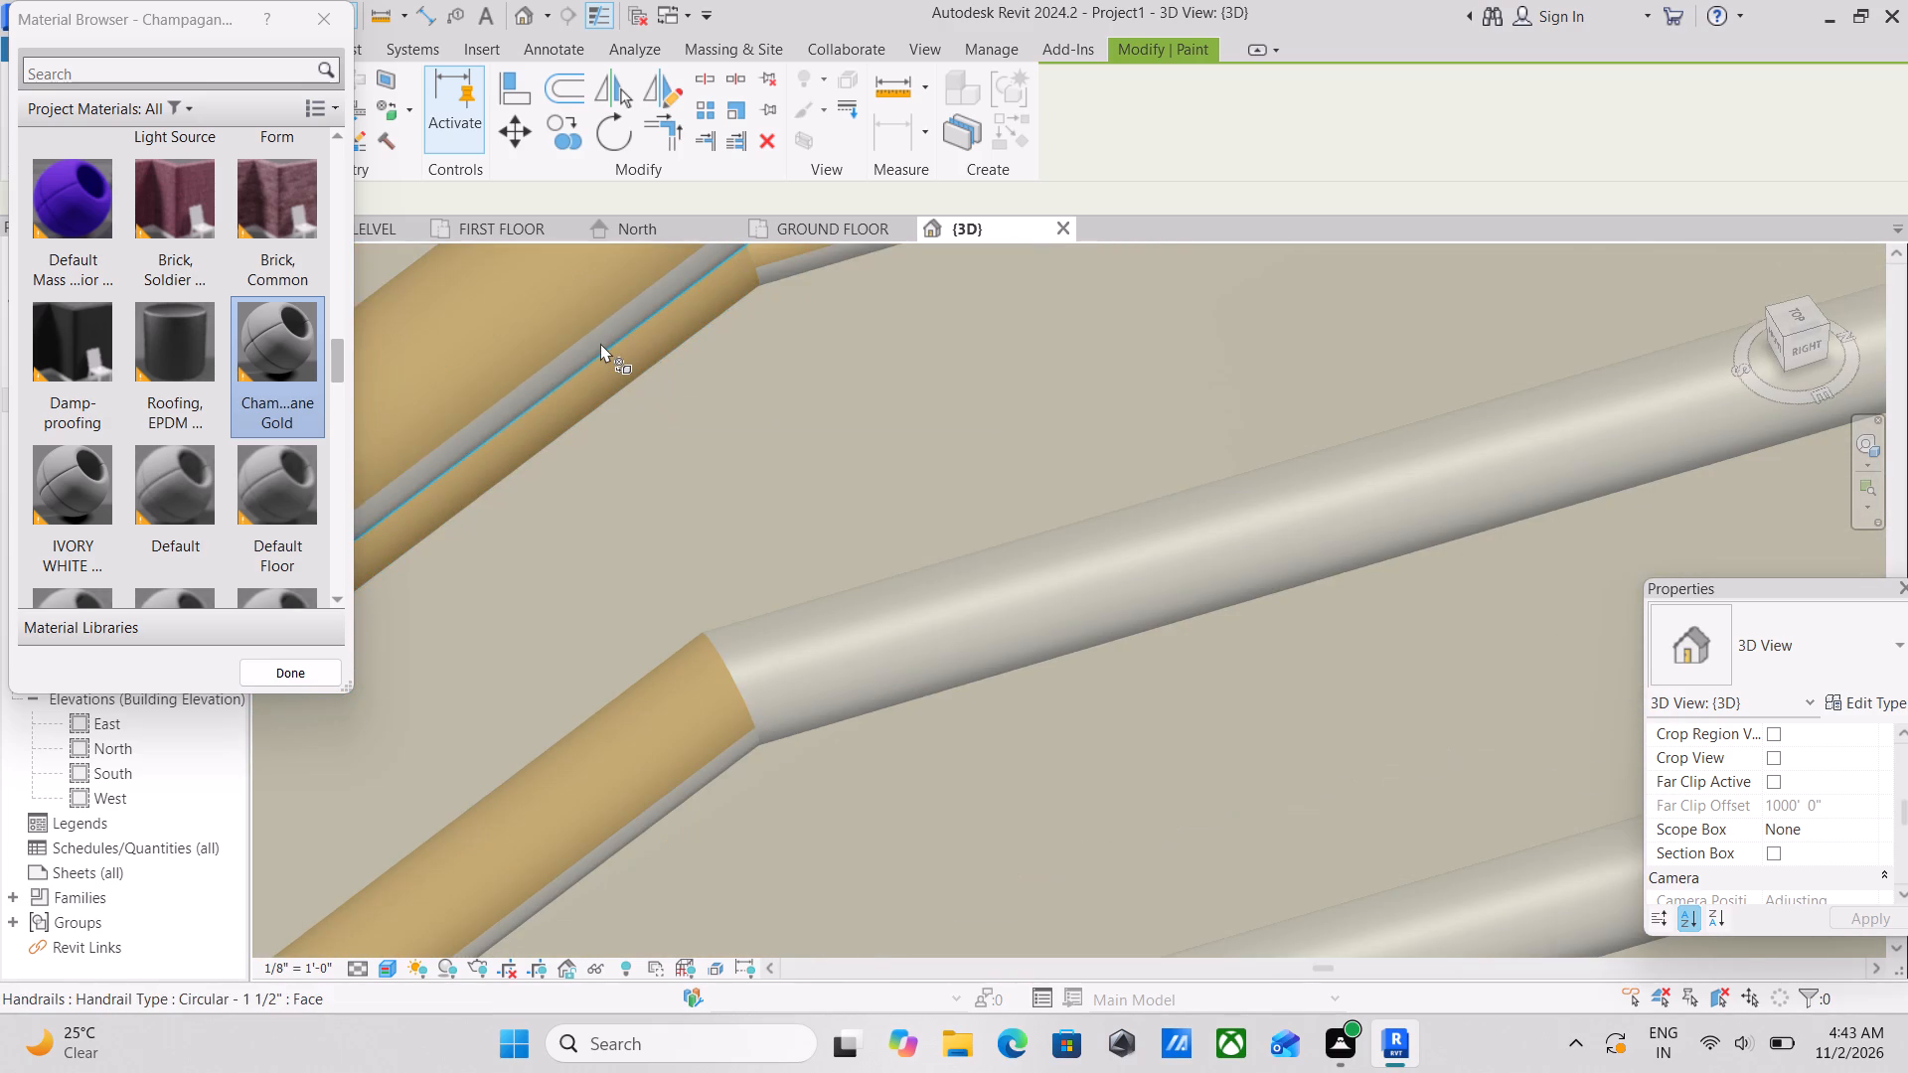
{"action": "left_click", "coordinate": [600, 343]}
Paint both faces of the third pipe and the upper face of the fourth pipe on the adjoining landing section with Champagane Gold.
{"action": "scroll", "coordinate": [656, 349], "scroll_direction": "down", "scroll_amount": 6}
{"action": "scroll", "coordinate": [880, 452], "scroll_direction": "down", "scroll_amount": 4}
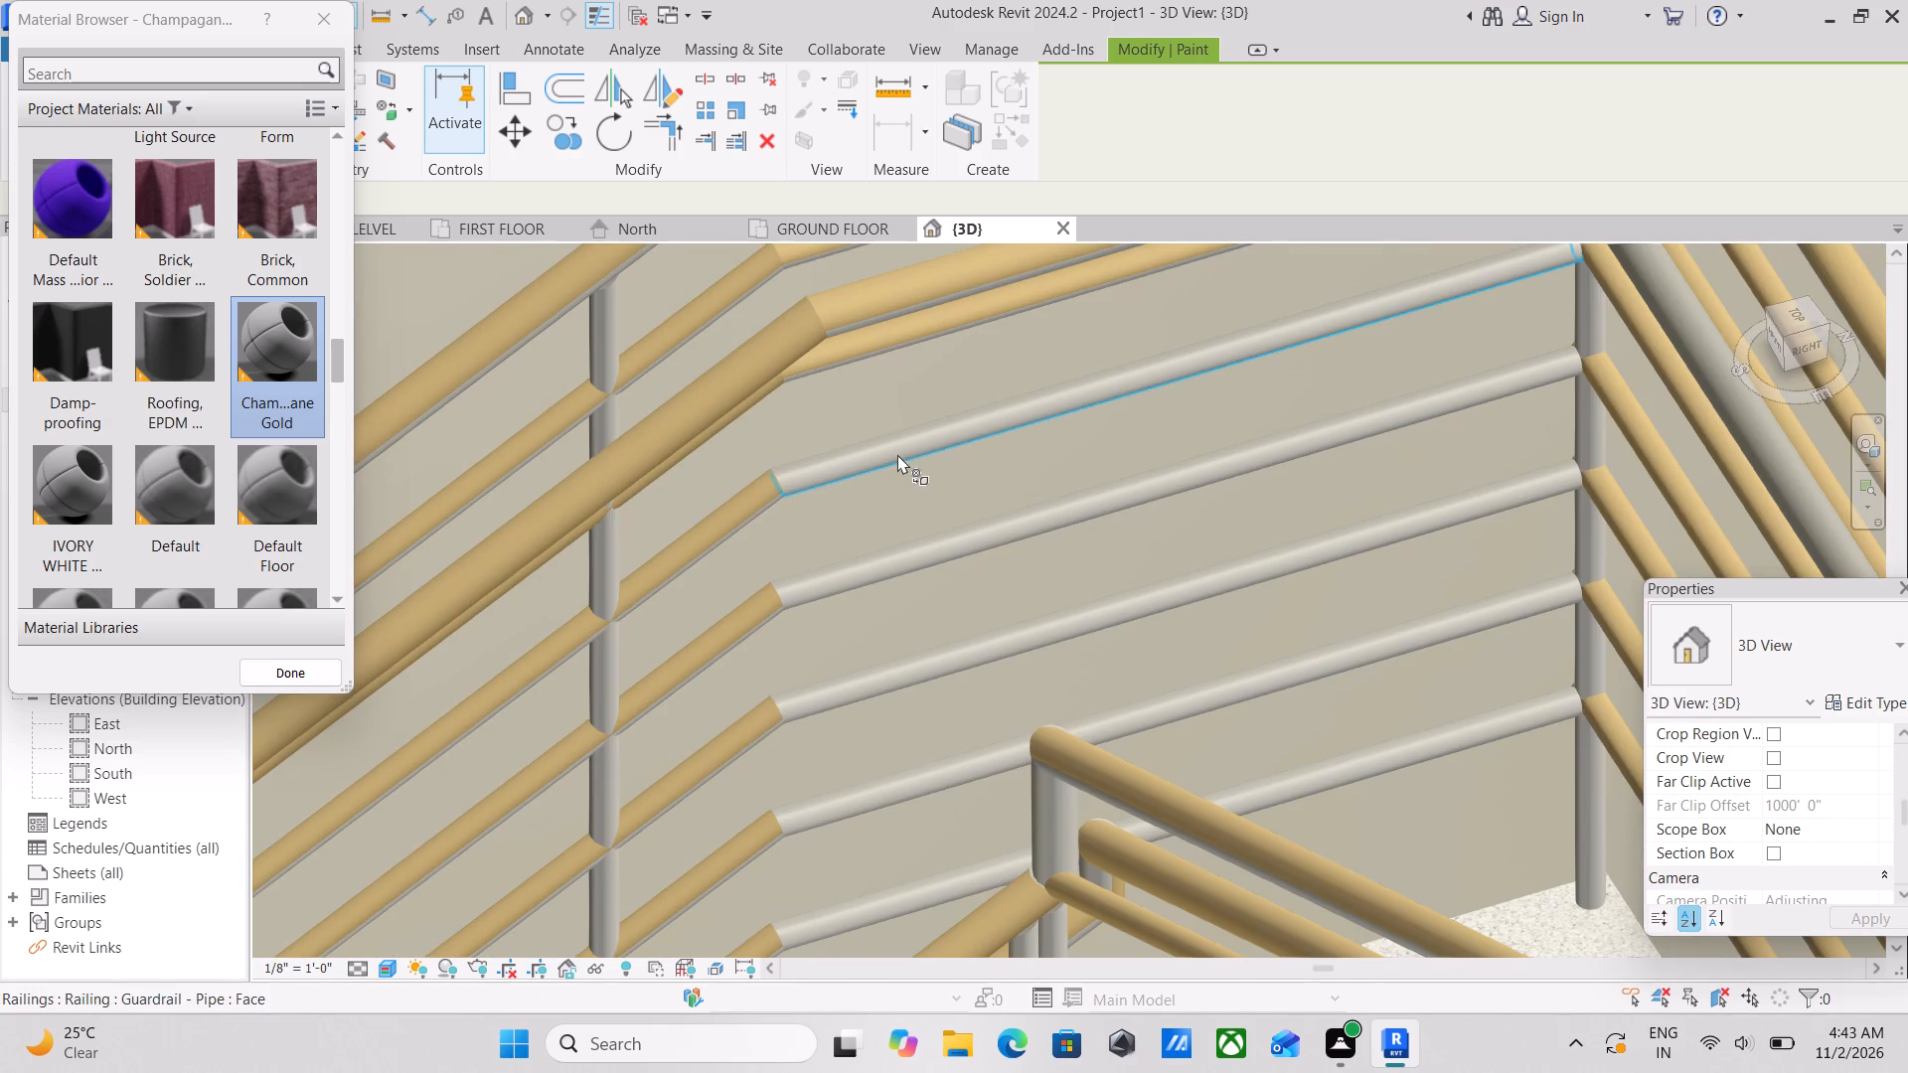
{"action": "left_click", "coordinate": [897, 454]}
{"action": "left_click", "coordinate": [915, 429]}
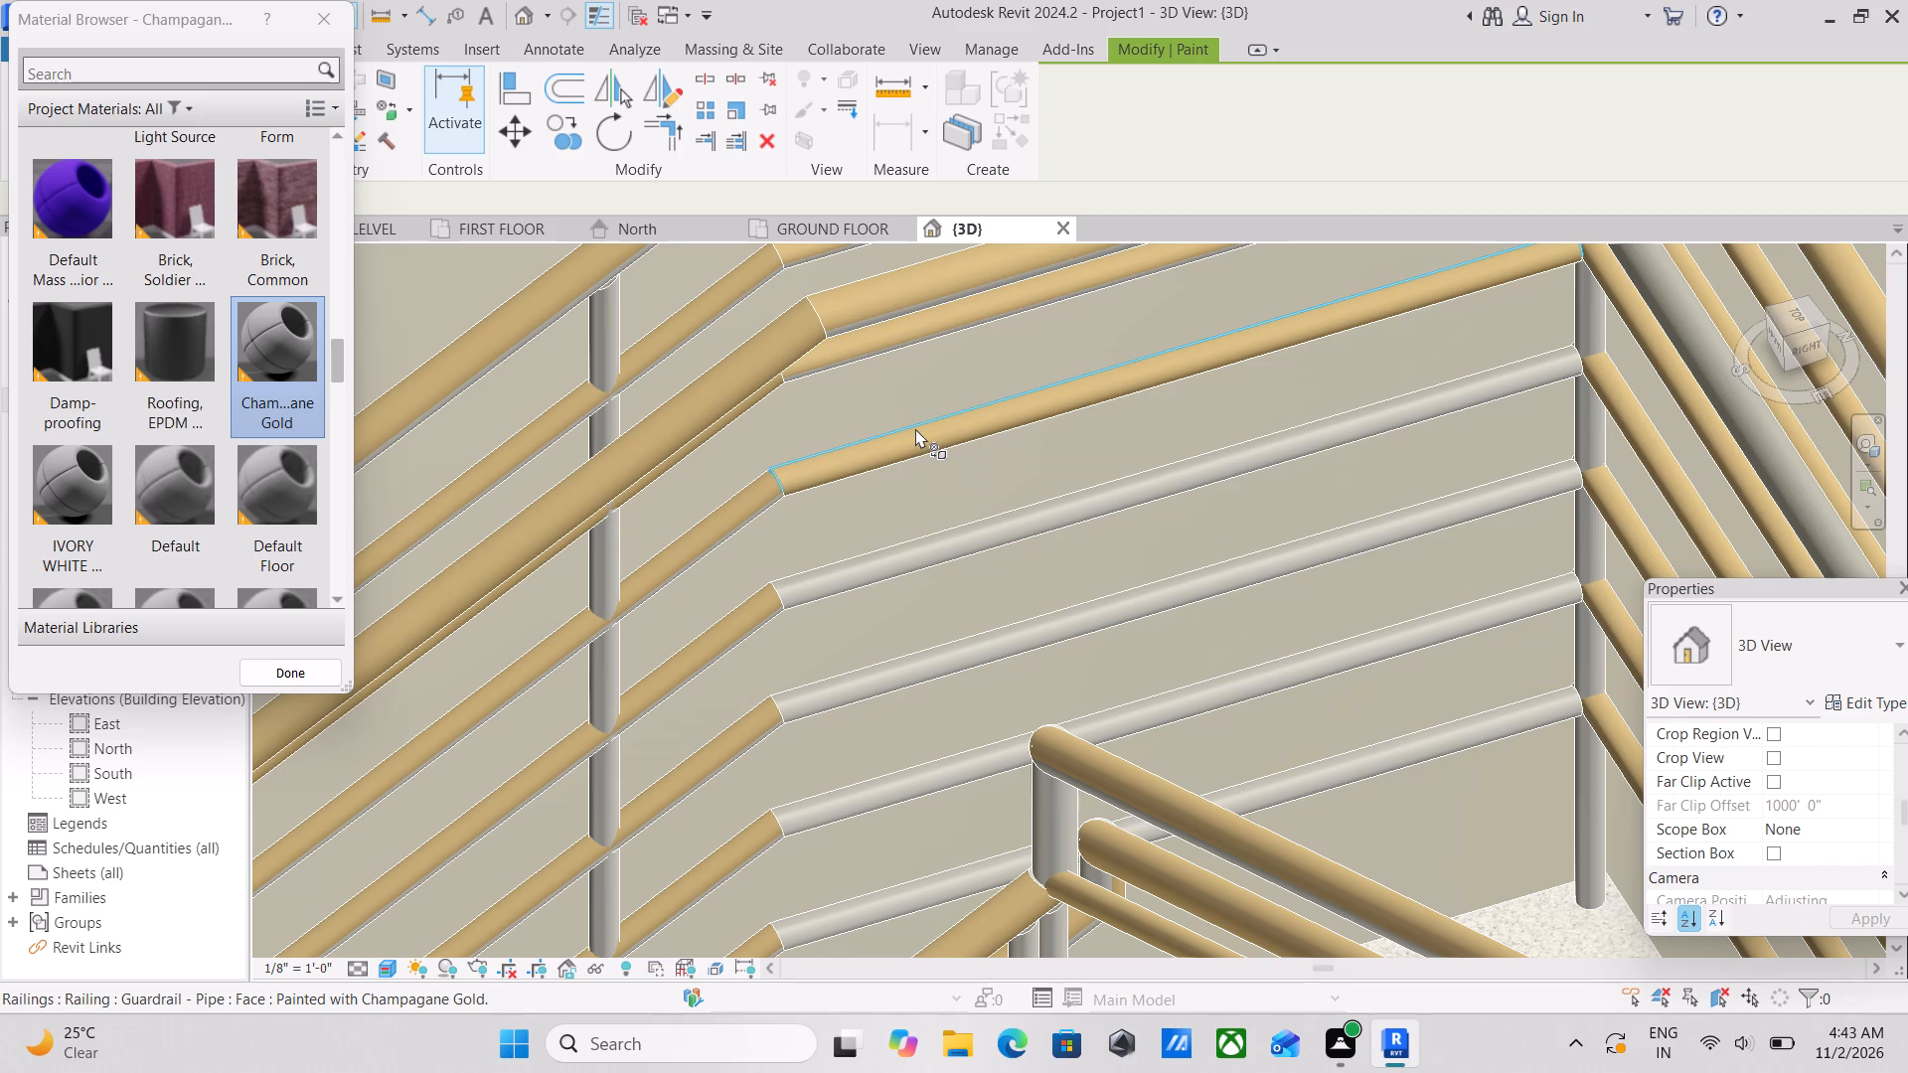
{"action": "scroll", "coordinate": [900, 463], "scroll_direction": "up", "scroll_amount": 4}
{"action": "scroll", "coordinate": [865, 570], "scroll_direction": "up", "scroll_amount": 2}
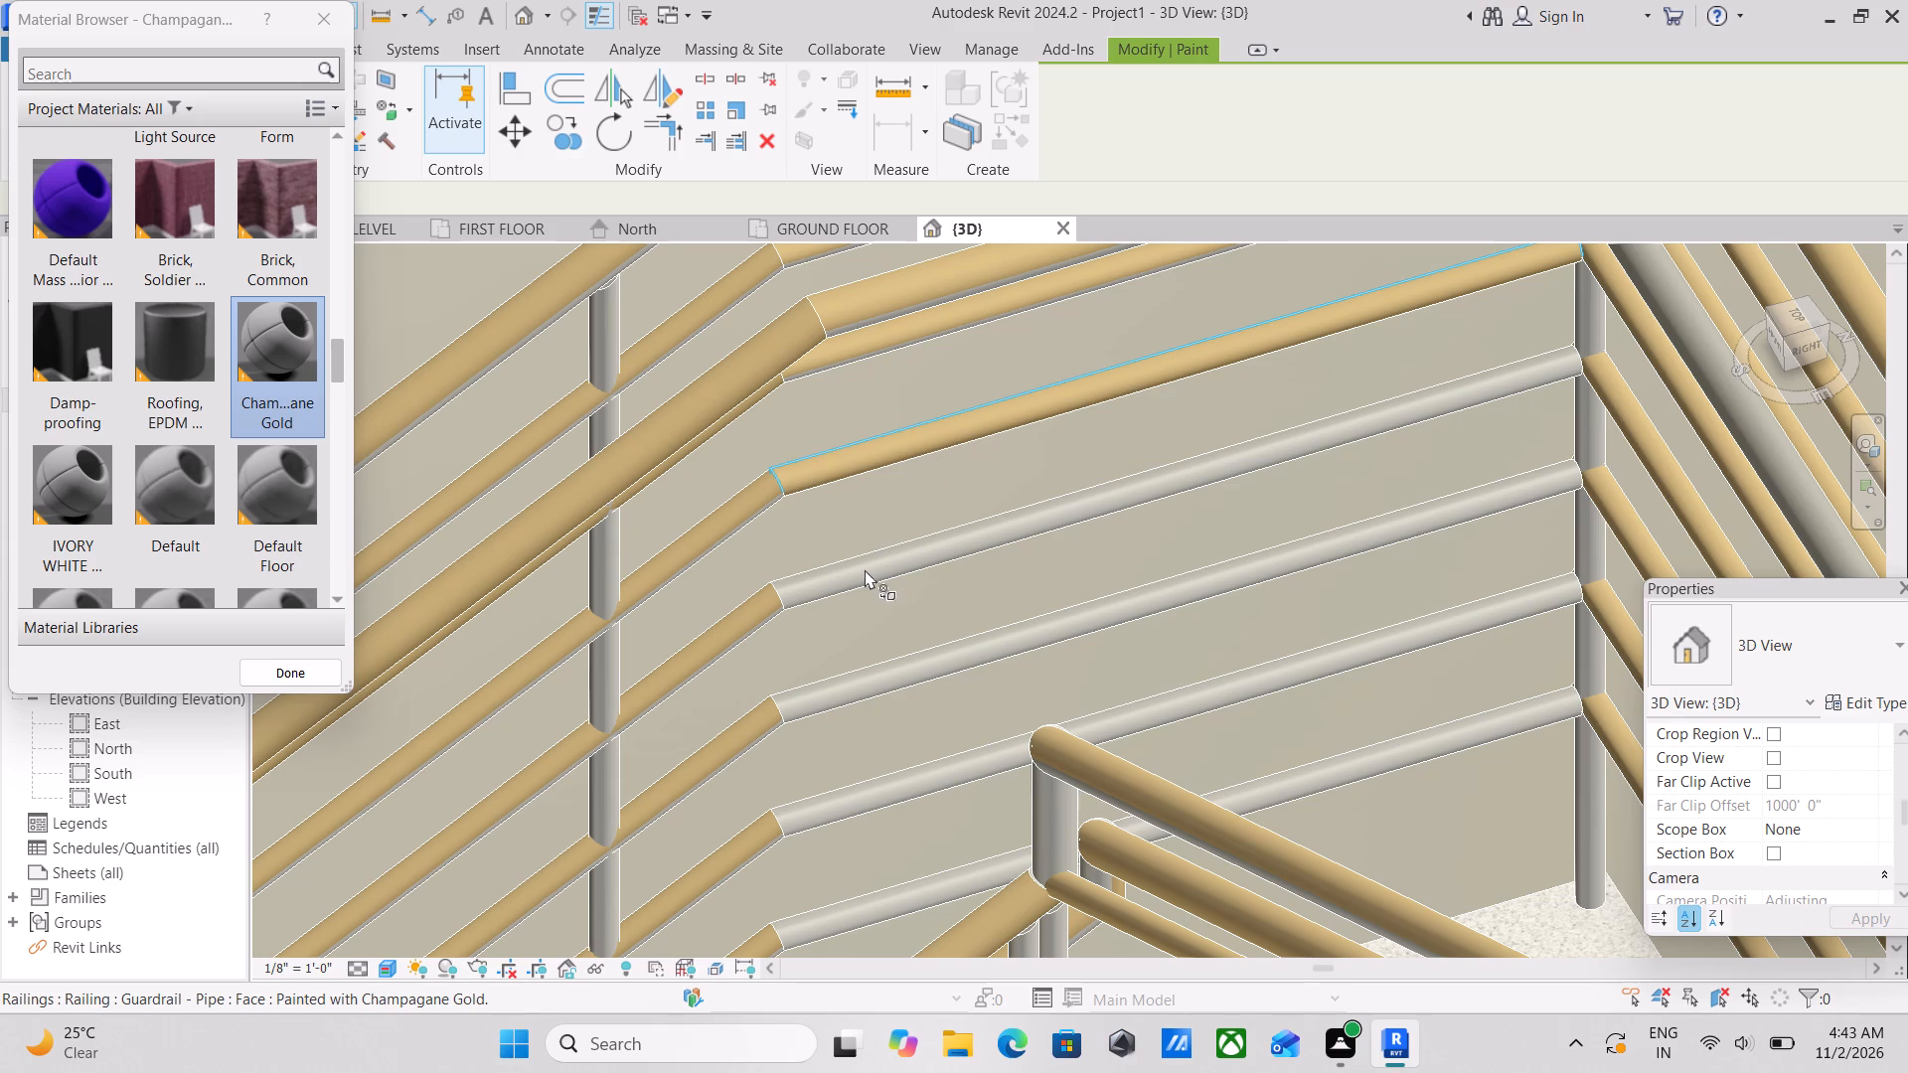
{"action": "scroll", "coordinate": [865, 569], "scroll_direction": "up", "scroll_amount": 5}
{"action": "left_click", "coordinate": [875, 566]}
Paint both faces of the landing section's fifth pipe from the top and the underside of its lower-flight continuation with Champagane Gold.
{"action": "scroll", "coordinate": [853, 641], "scroll_direction": "down", "scroll_amount": 2}
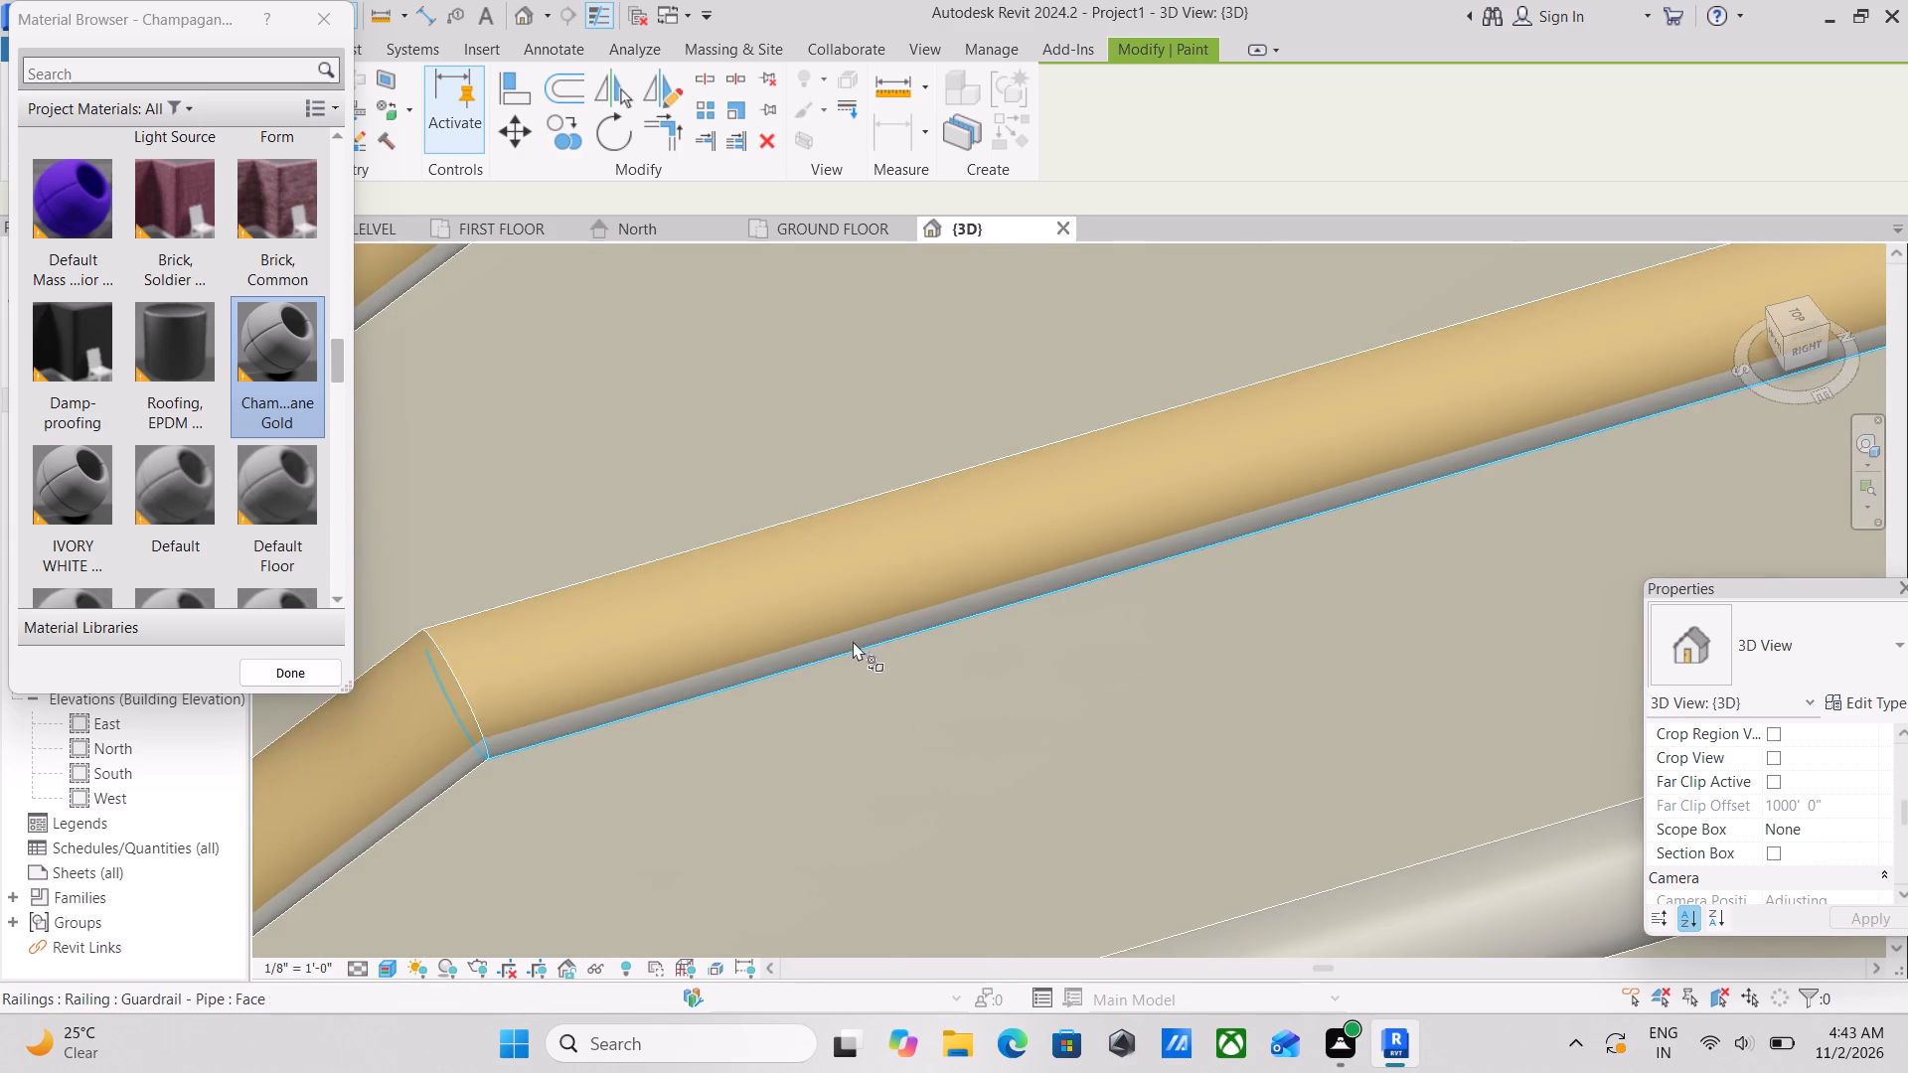
{"action": "scroll", "coordinate": [853, 641], "scroll_direction": "down", "scroll_amount": 1}
{"action": "middle_click_drag", "start_coordinate": [851, 640], "coordinate": [950, 423]}
{"action": "scroll", "coordinate": [962, 650], "scroll_direction": "down", "scroll_amount": 3}
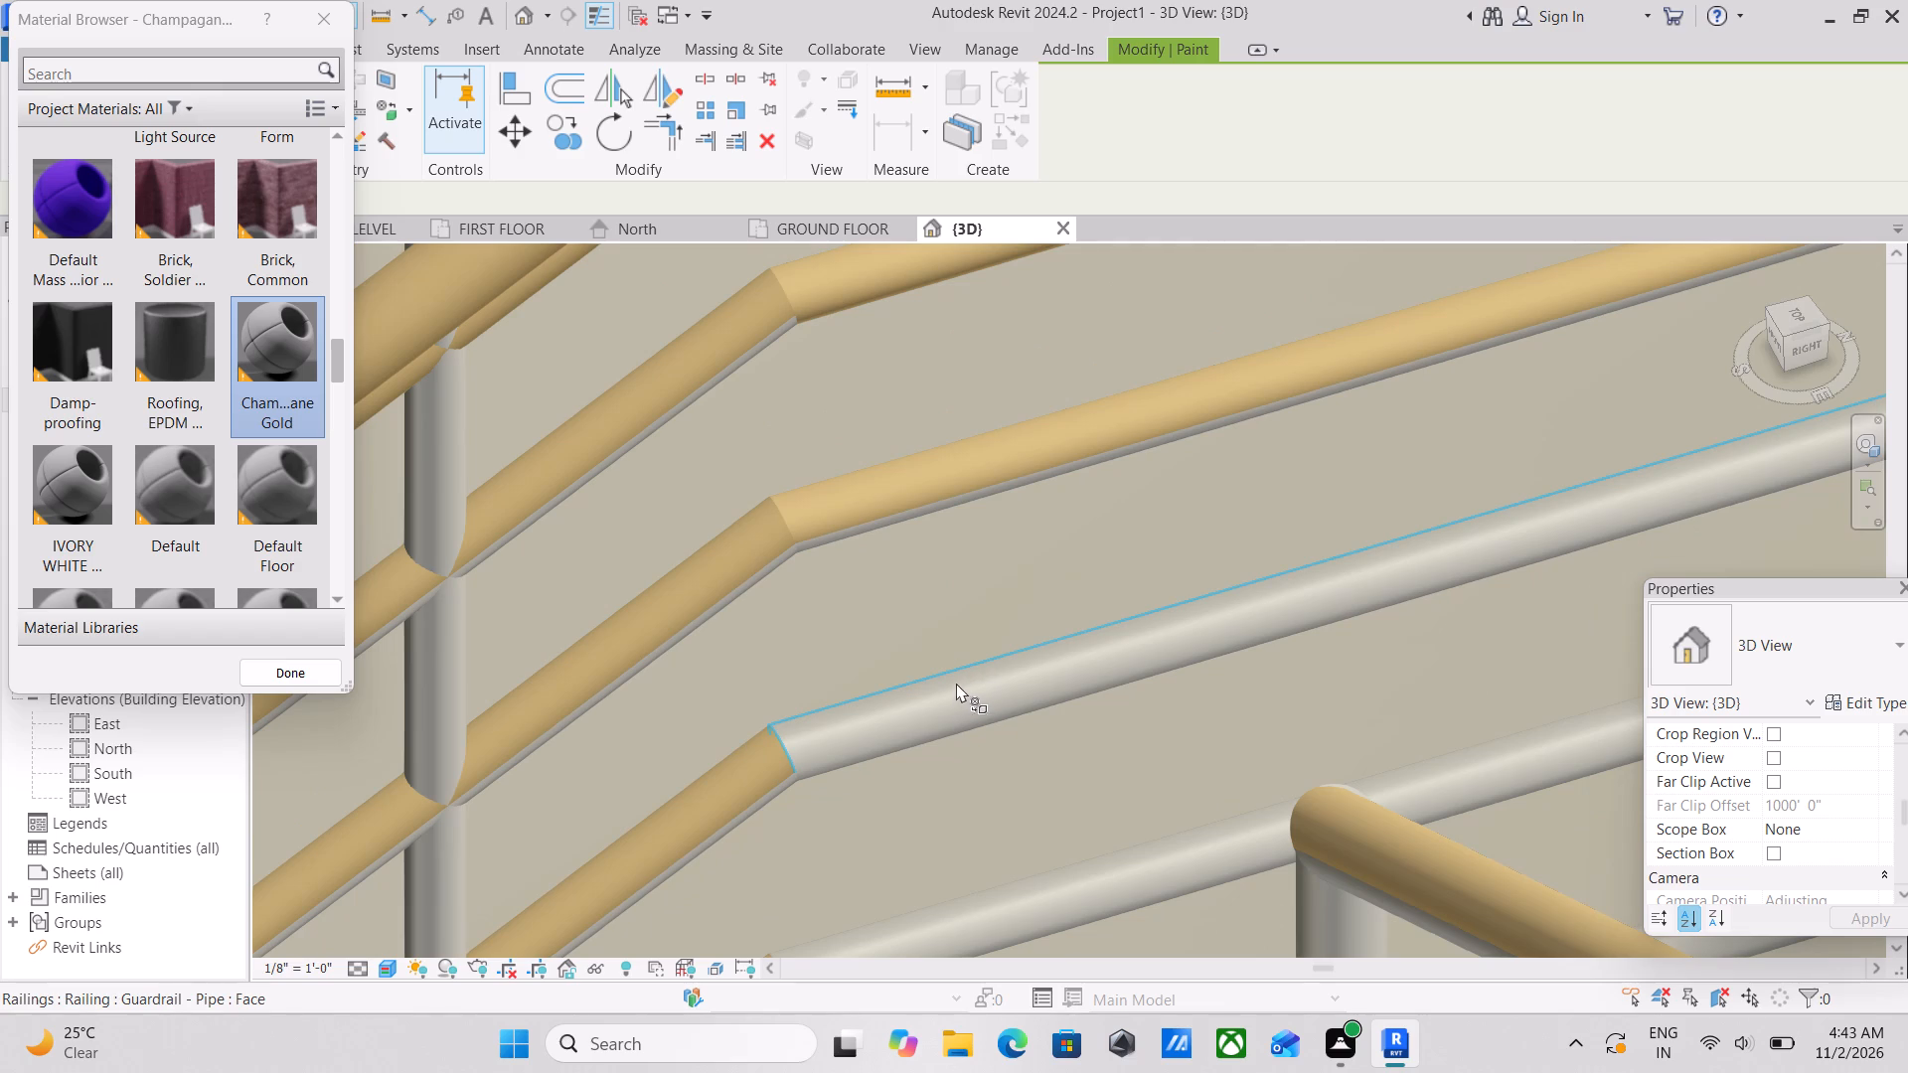
{"action": "left_click", "coordinate": [956, 683]}
{"action": "scroll", "coordinate": [904, 745], "scroll_direction": "up", "scroll_amount": 5}
{"action": "scroll", "coordinate": [783, 805], "scroll_direction": "up", "scroll_amount": 9}
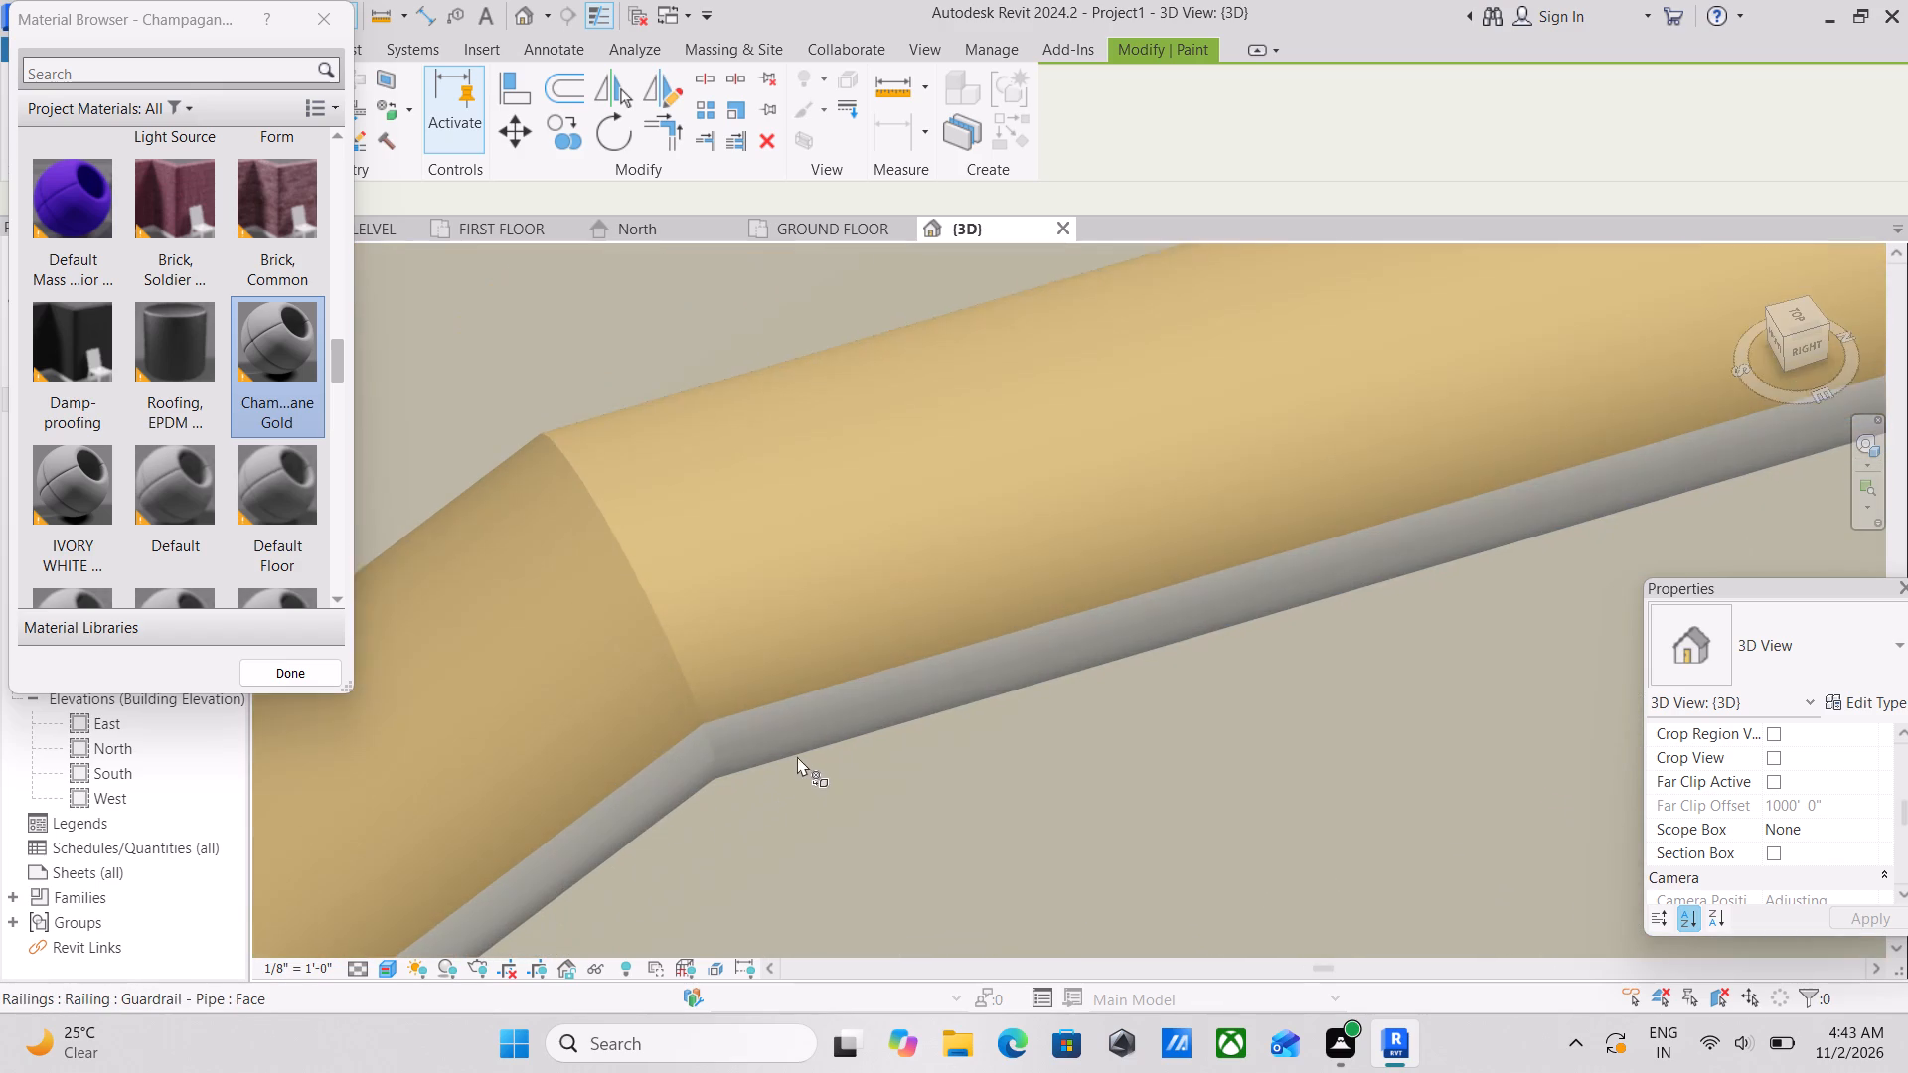
{"action": "left_click", "coordinate": [813, 698]}
{"action": "scroll", "coordinate": [813, 698], "scroll_direction": "down", "scroll_amount": 5}
{"action": "middle_click_drag", "start_coordinate": [816, 693], "coordinate": [1218, 421]}
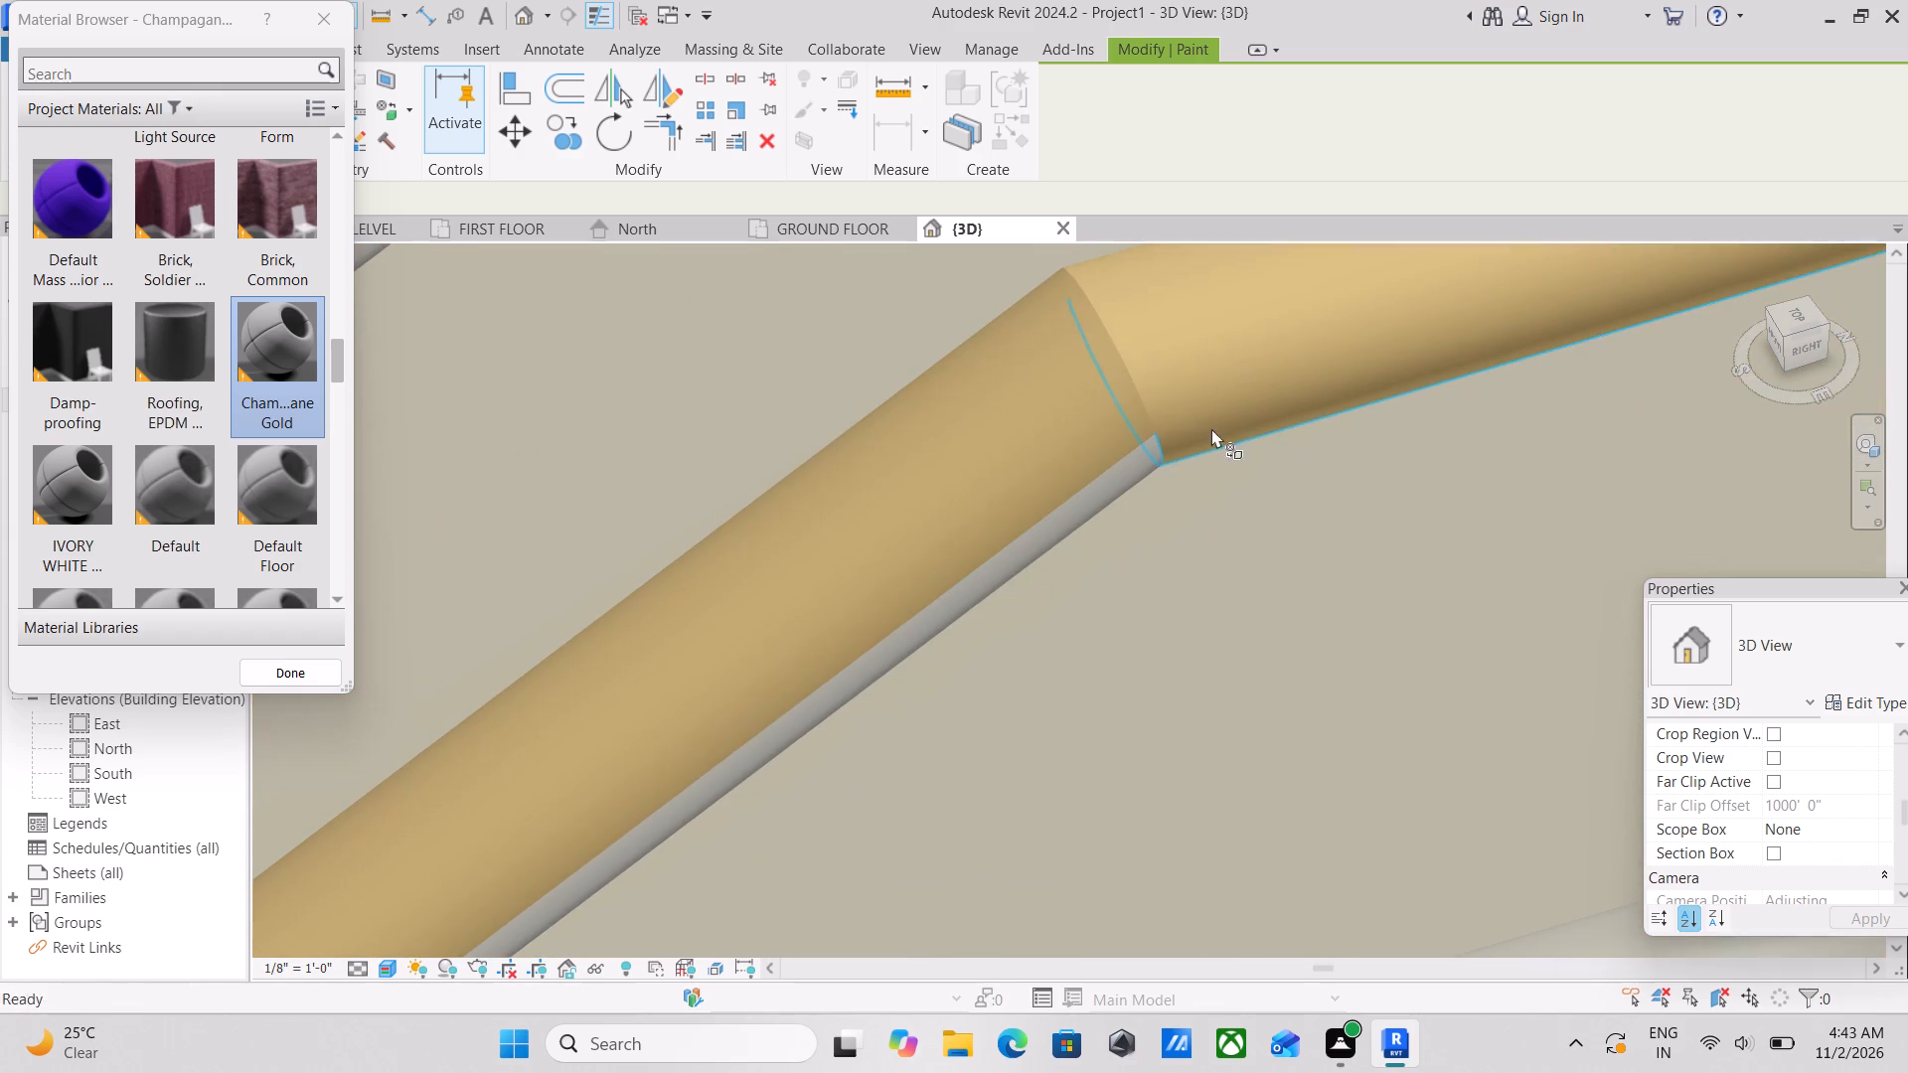
{"action": "left_click", "coordinate": [973, 586]}
Paint the upper and lower faces of the landing section's sixth pipe from the top with Champagane Gold.
{"action": "scroll", "coordinate": [973, 584], "scroll_direction": "down", "scroll_amount": 9}
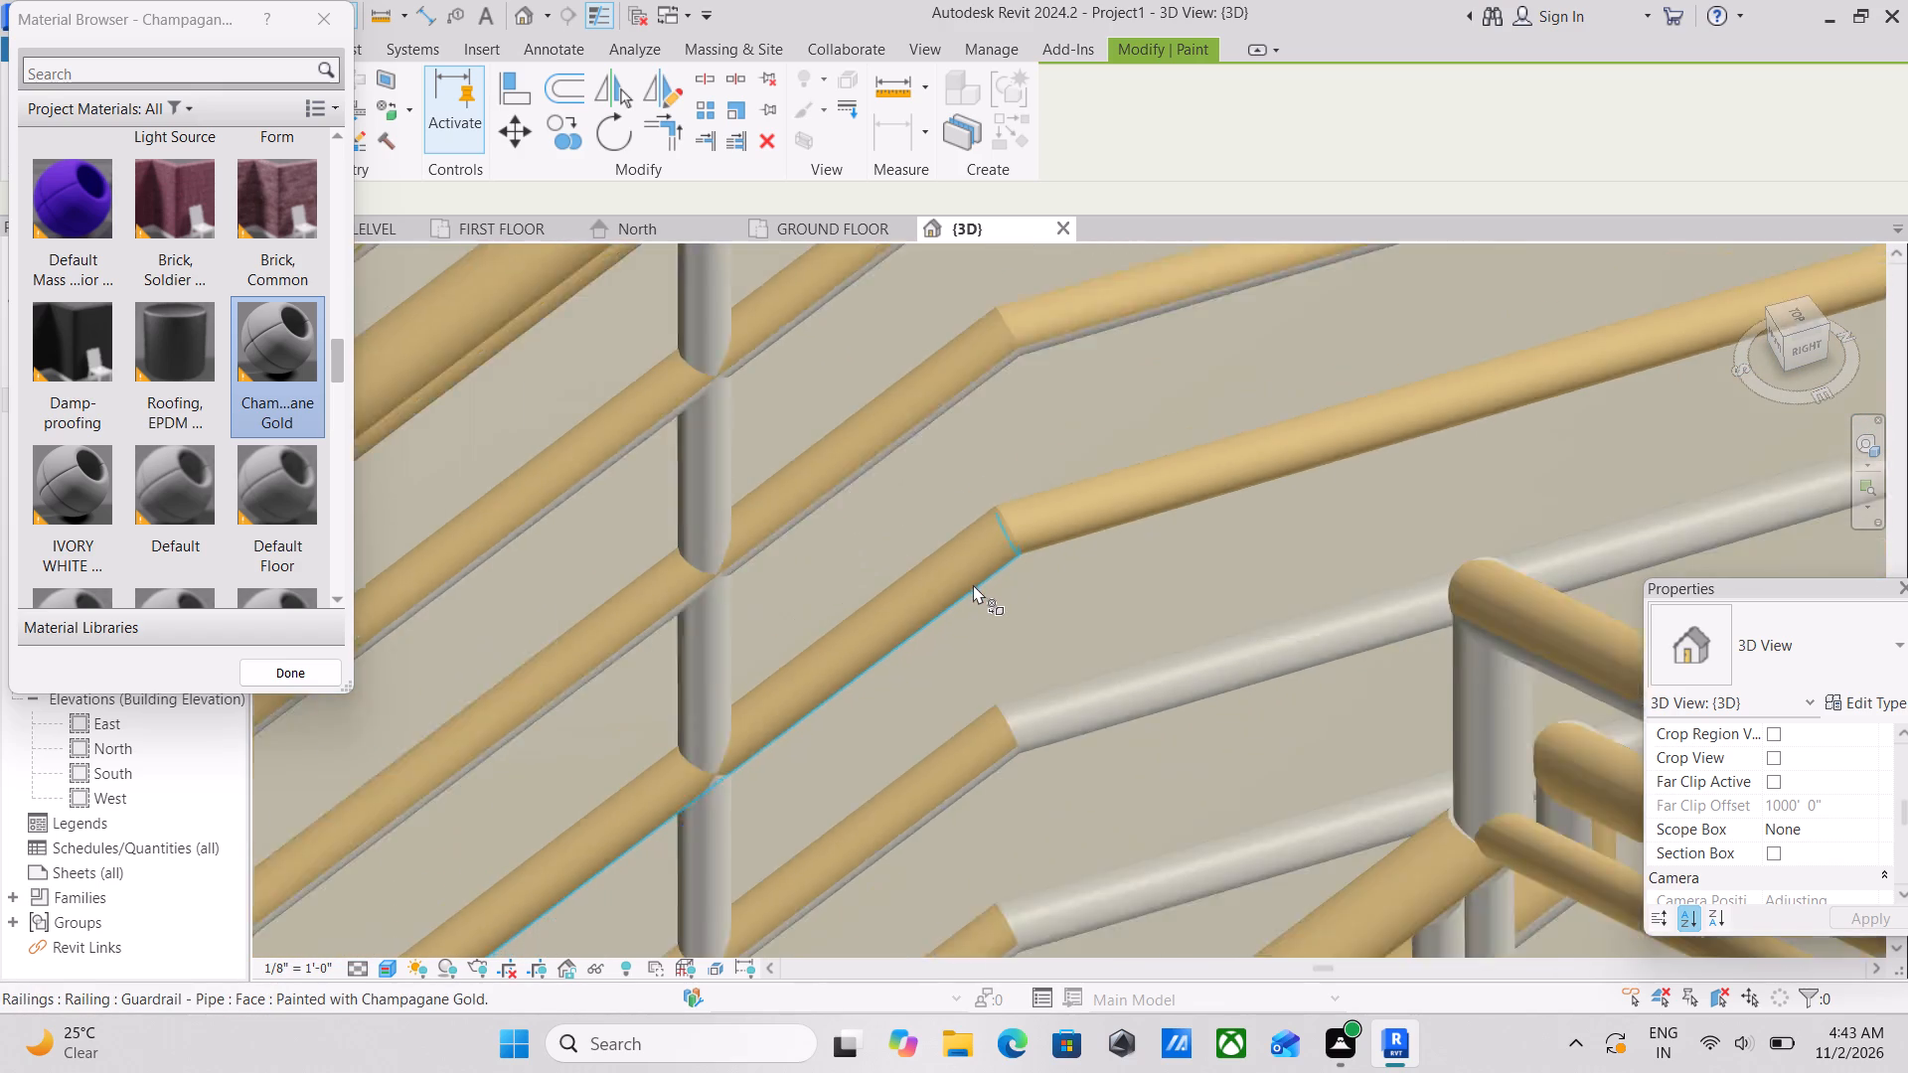
{"action": "scroll", "coordinate": [973, 584], "scroll_direction": "down", "scroll_amount": 5}
{"action": "middle_click_drag", "start_coordinate": [973, 583], "coordinate": [977, 628]}
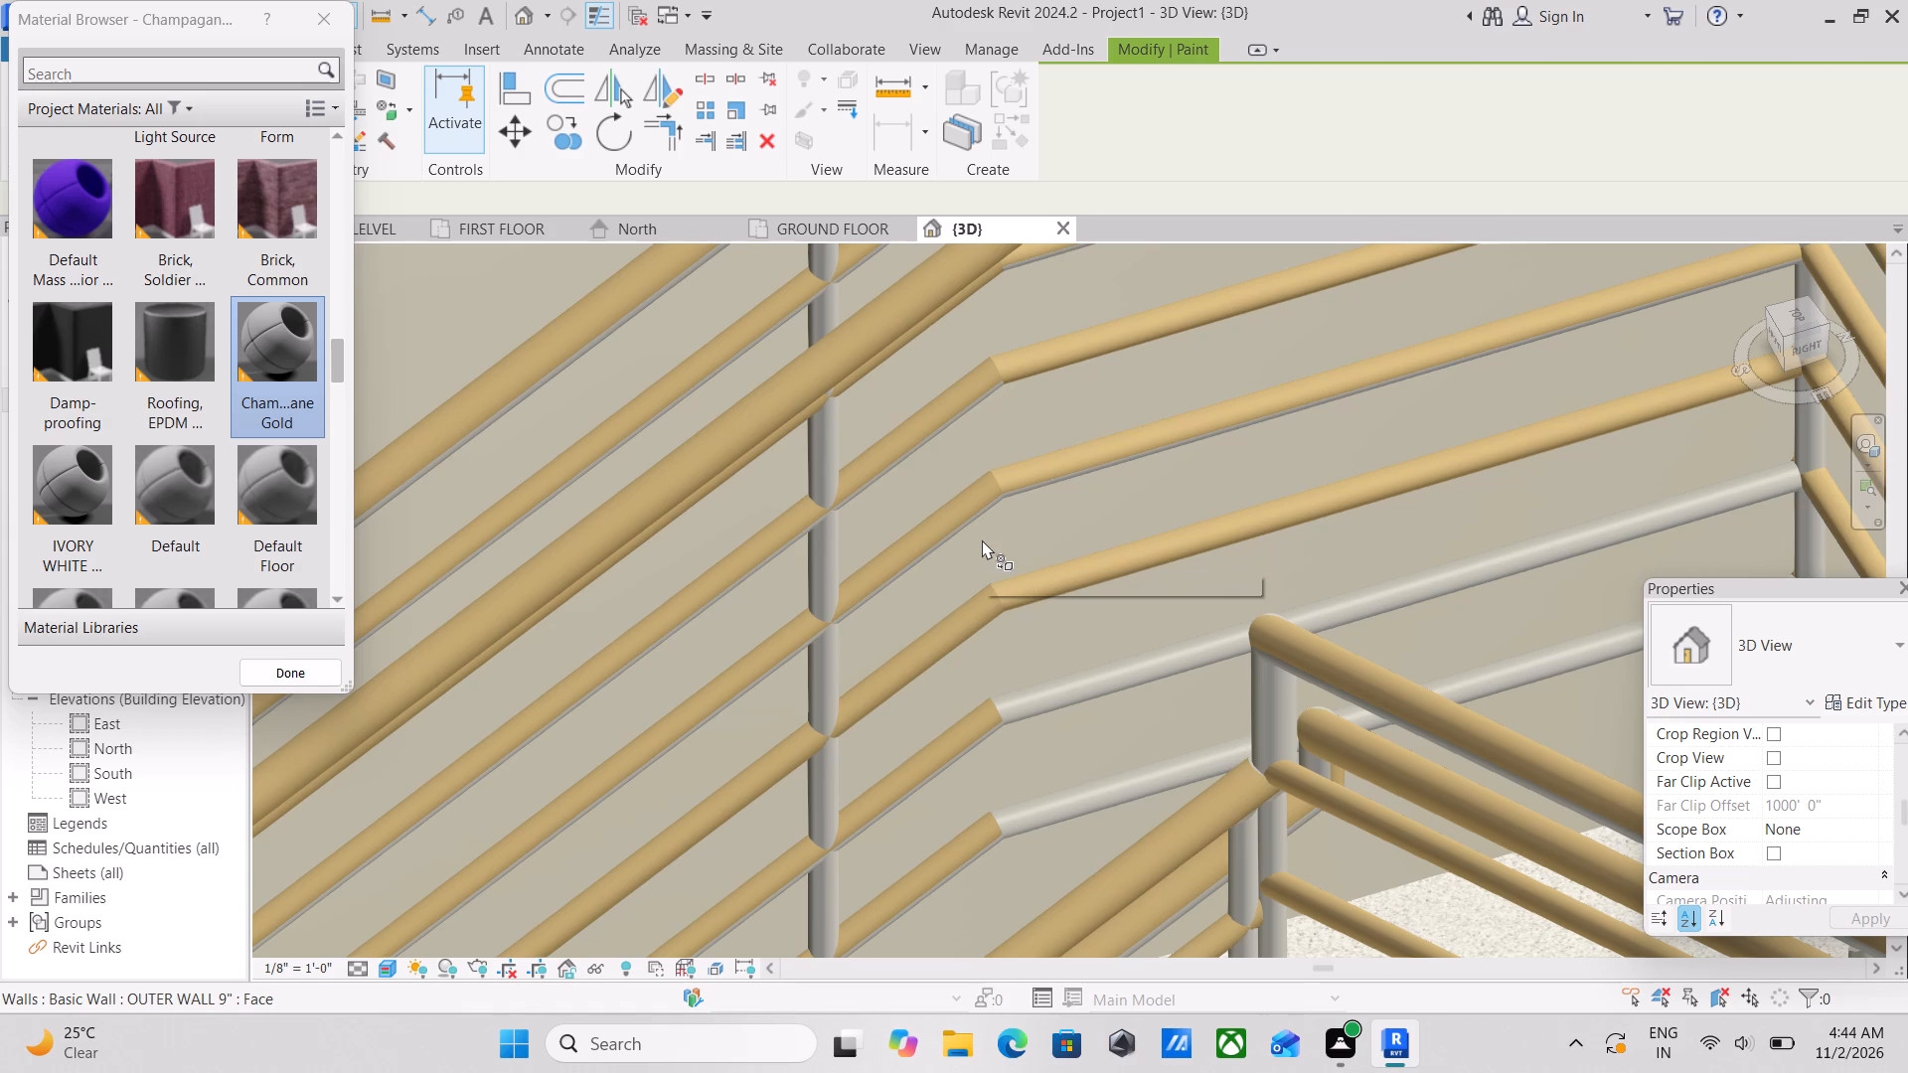
{"action": "scroll", "coordinate": [1019, 632], "scroll_direction": "up", "scroll_amount": 6}
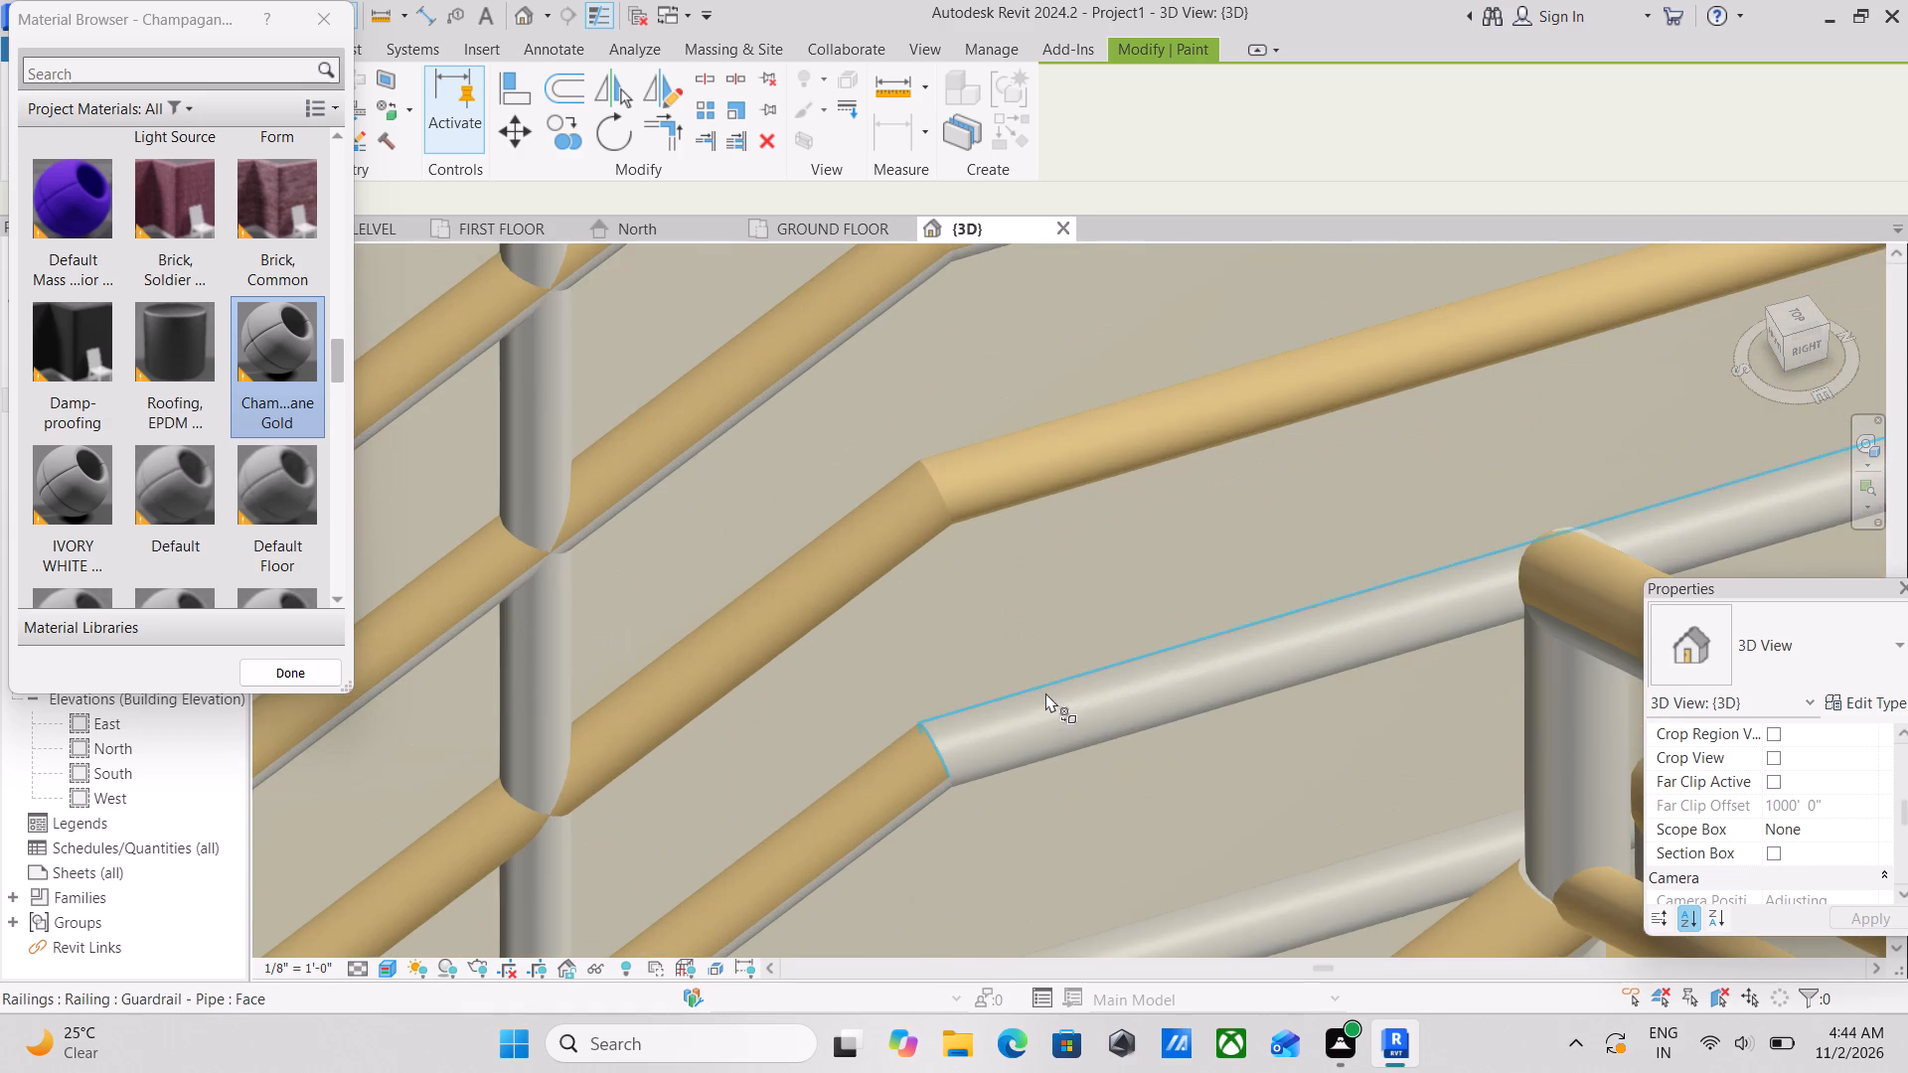
{"action": "left_click", "coordinate": [1044, 692]}
{"action": "left_click", "coordinate": [1070, 749]}
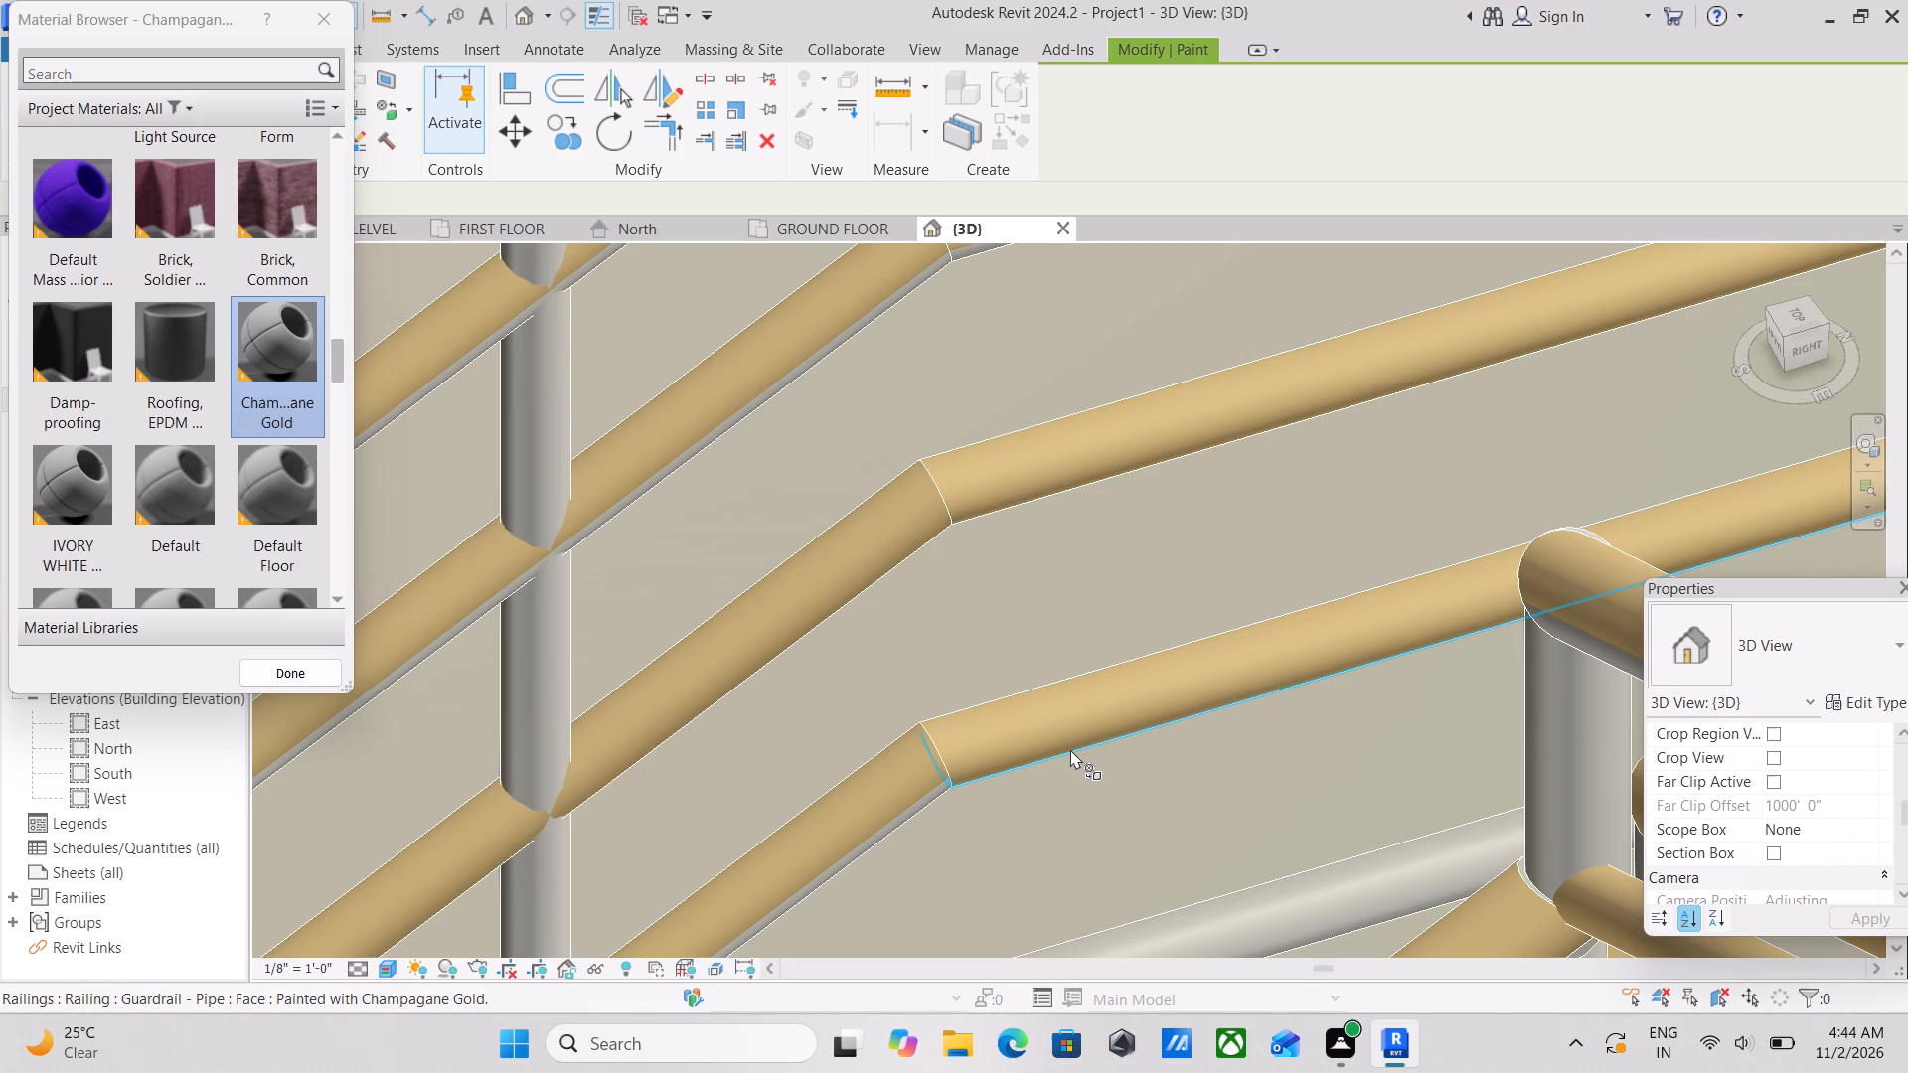
Paint both faces of the landing section's lowest pipe and the underside of its lower-flight continuation with Champagane Gold.
{"action": "scroll", "coordinate": [970, 657], "scroll_direction": "down", "scroll_amount": 4}
{"action": "middle_click_drag", "start_coordinate": [882, 799], "coordinate": [1029, 540]}
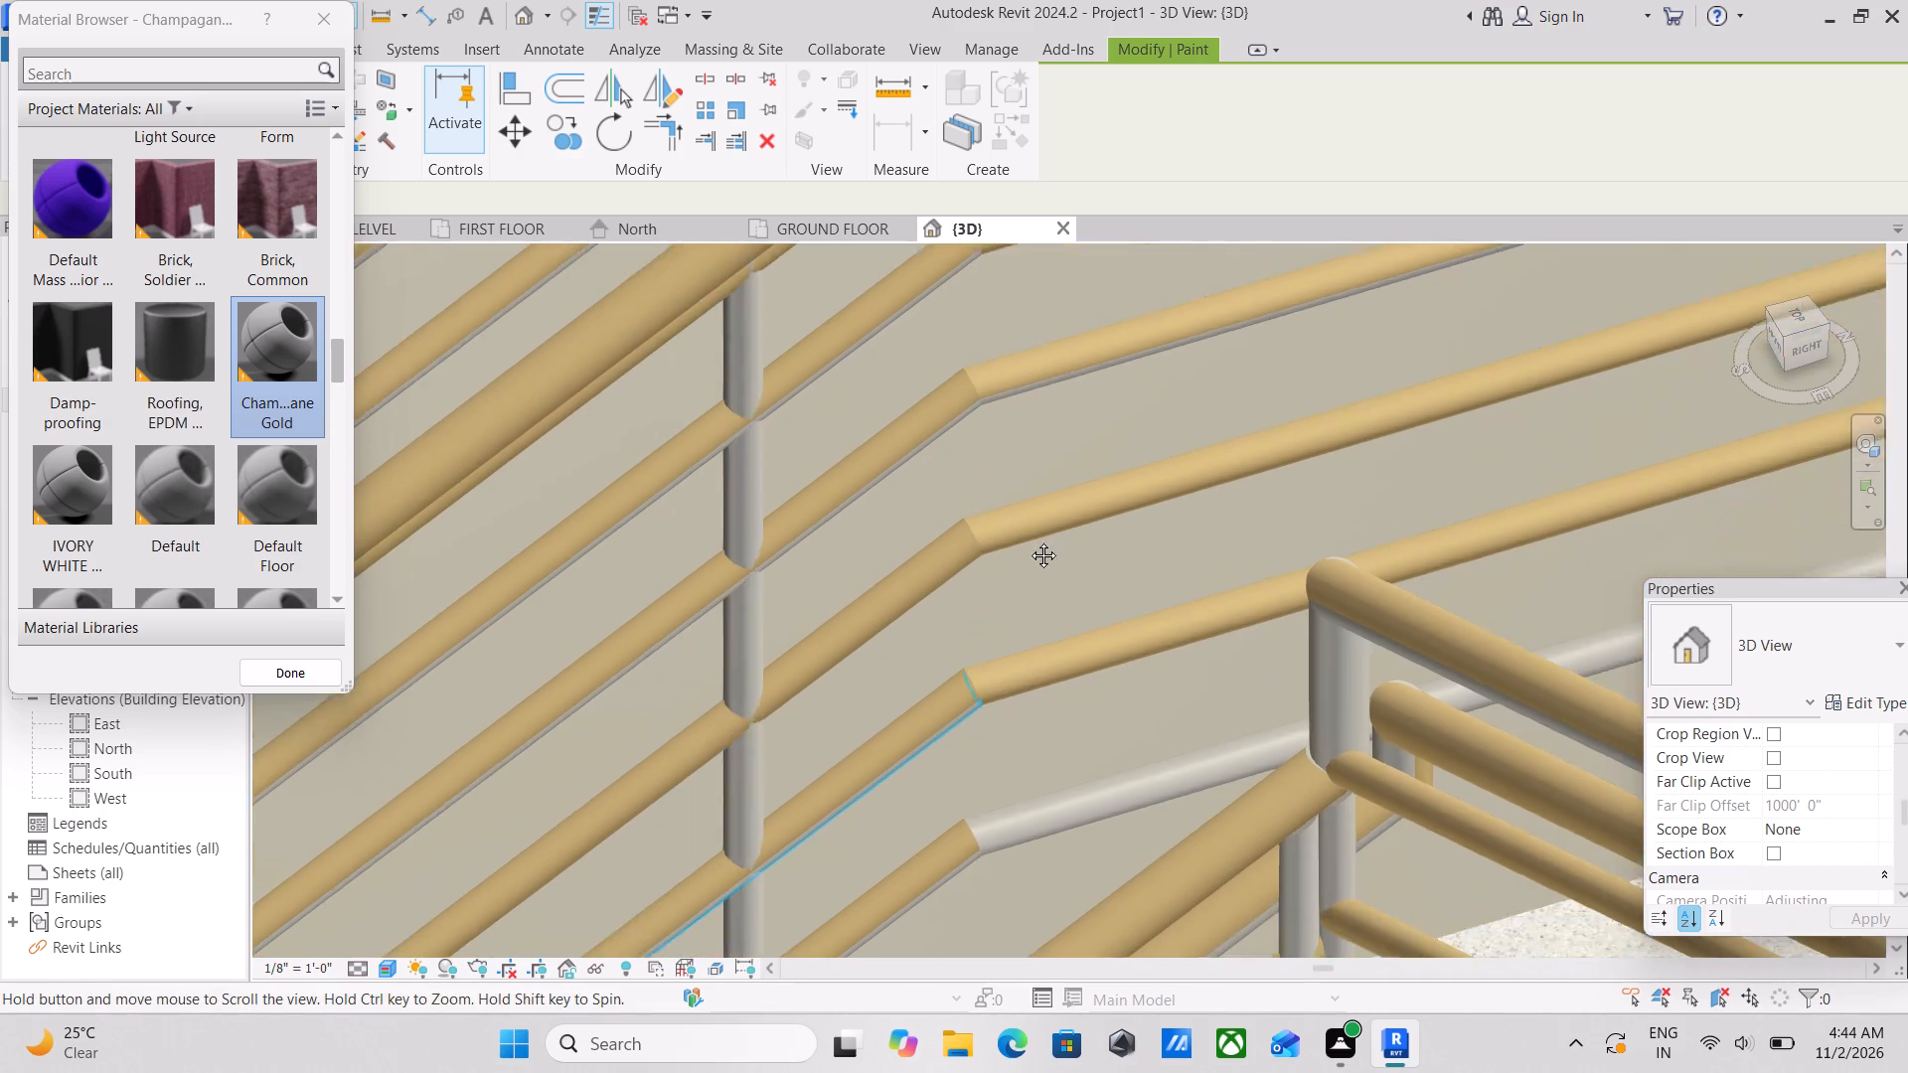
{"action": "middle_click_drag", "start_coordinate": [1029, 540], "coordinate": [1048, 501]}
{"action": "left_click", "coordinate": [1210, 559]}
{"action": "scroll", "coordinate": [1157, 612], "scroll_direction": "up", "scroll_amount": 8}
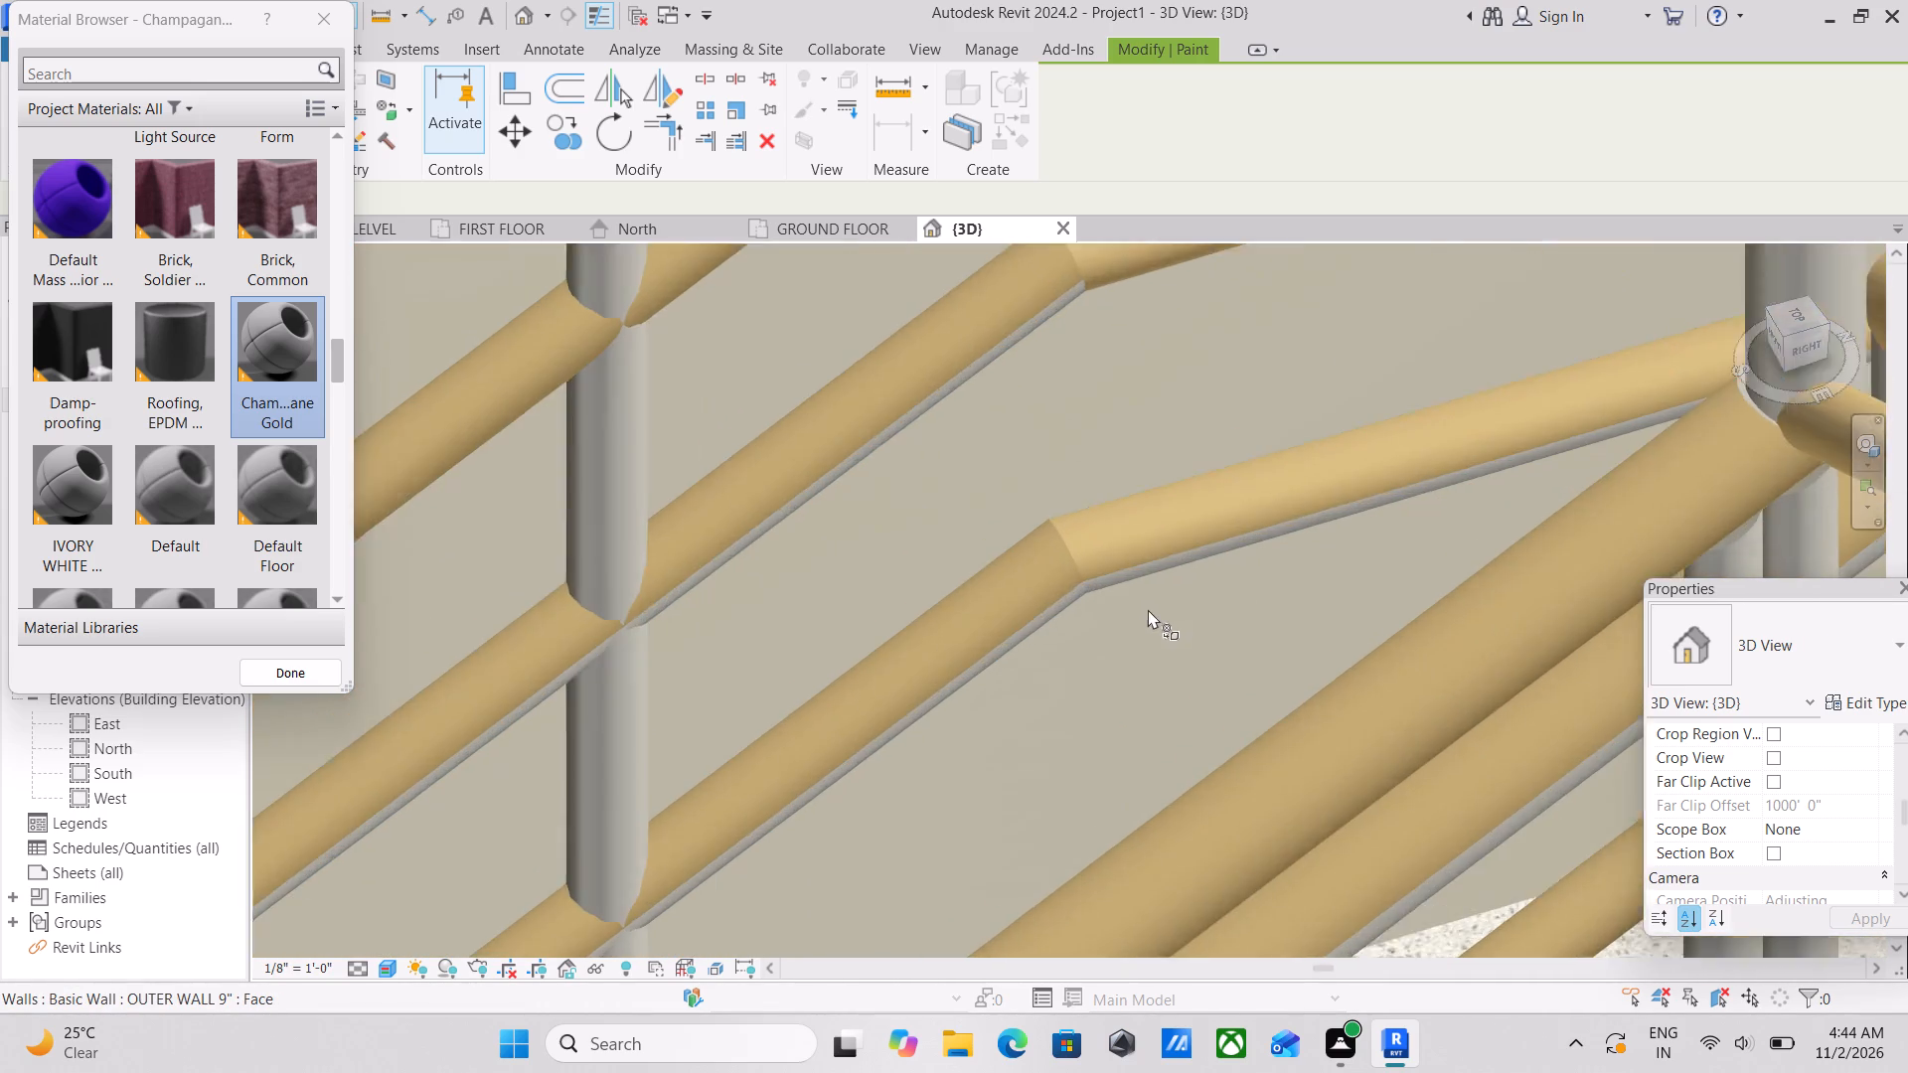
{"action": "scroll", "coordinate": [1148, 609], "scroll_direction": "up", "scroll_amount": 6}
{"action": "left_click", "coordinate": [1118, 513]}
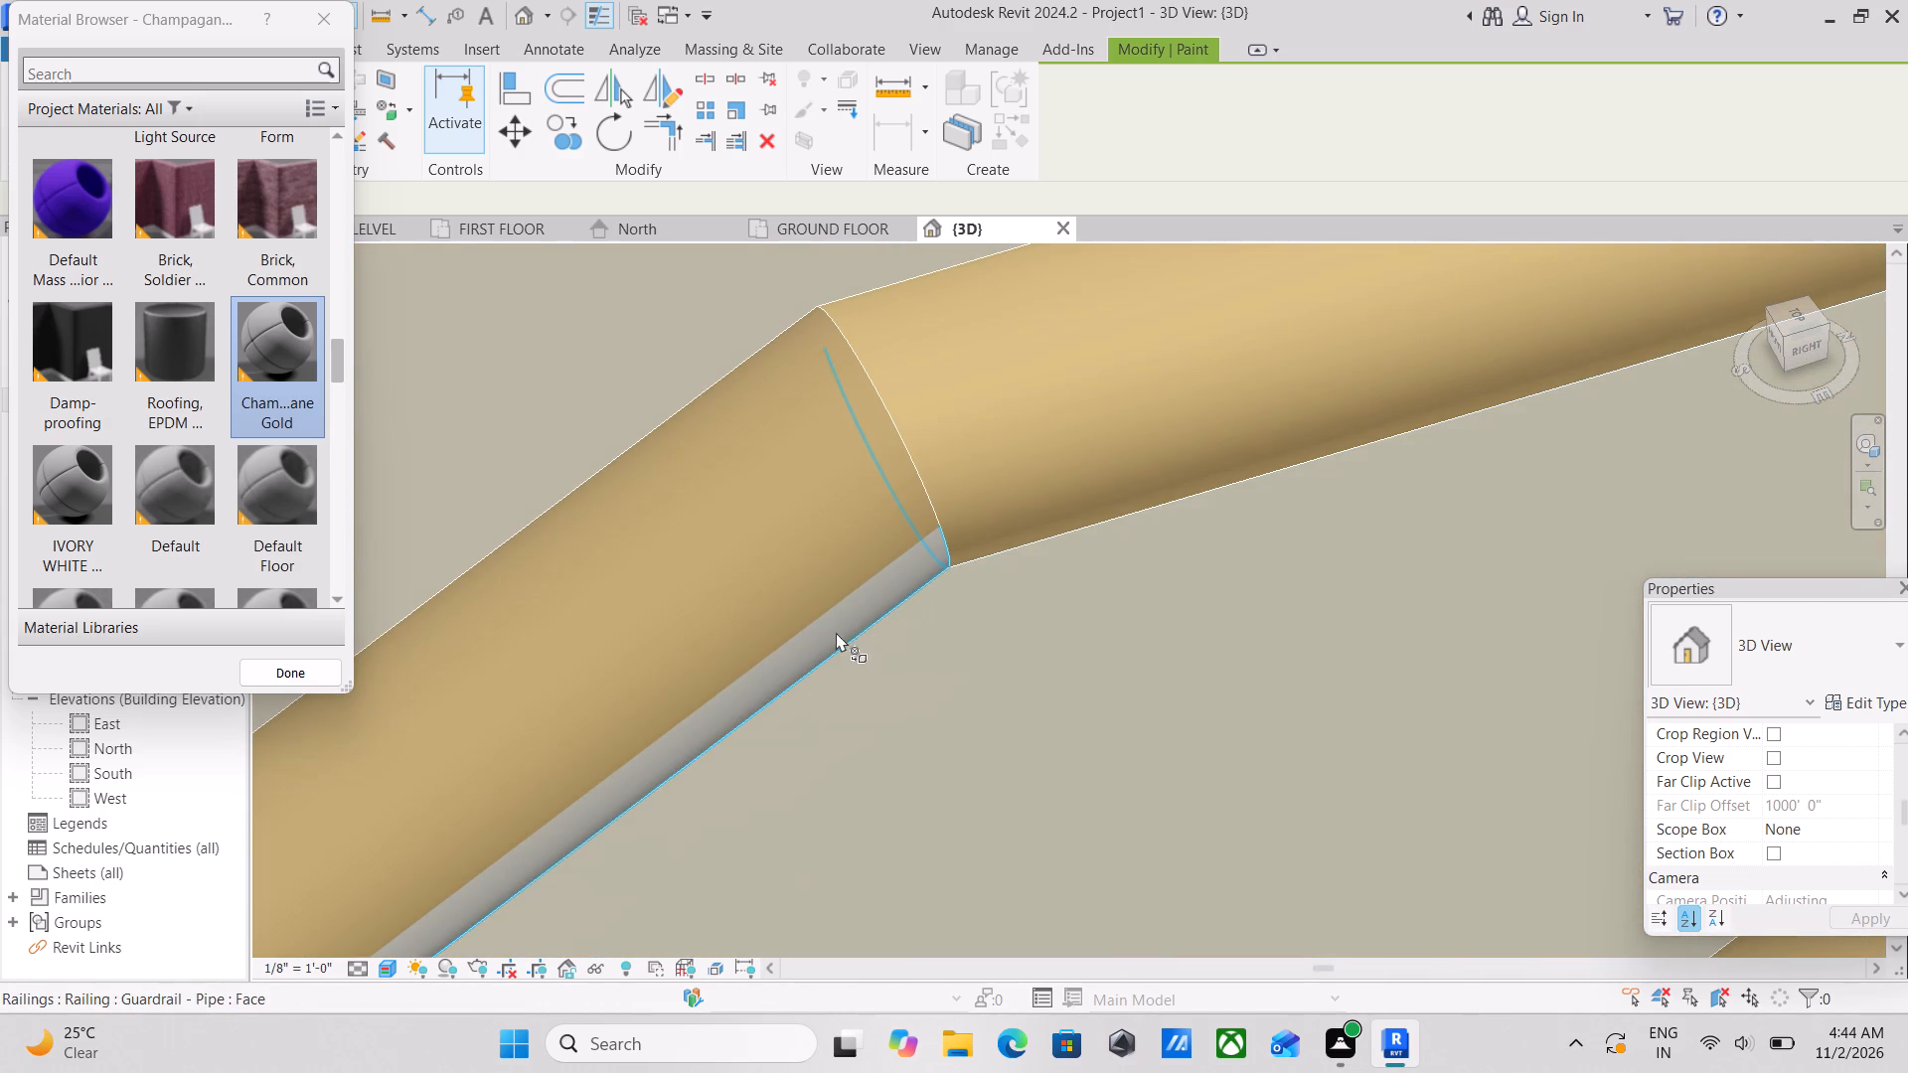
{"action": "left_click", "coordinate": [837, 640]}
Paint the underside of the sixth pipe from the top along the lower flight with Champagane Gold.
{"action": "scroll", "coordinate": [840, 635], "scroll_direction": "down", "scroll_amount": 8}
{"action": "middle_click_drag", "start_coordinate": [835, 558], "coordinate": [867, 709]}
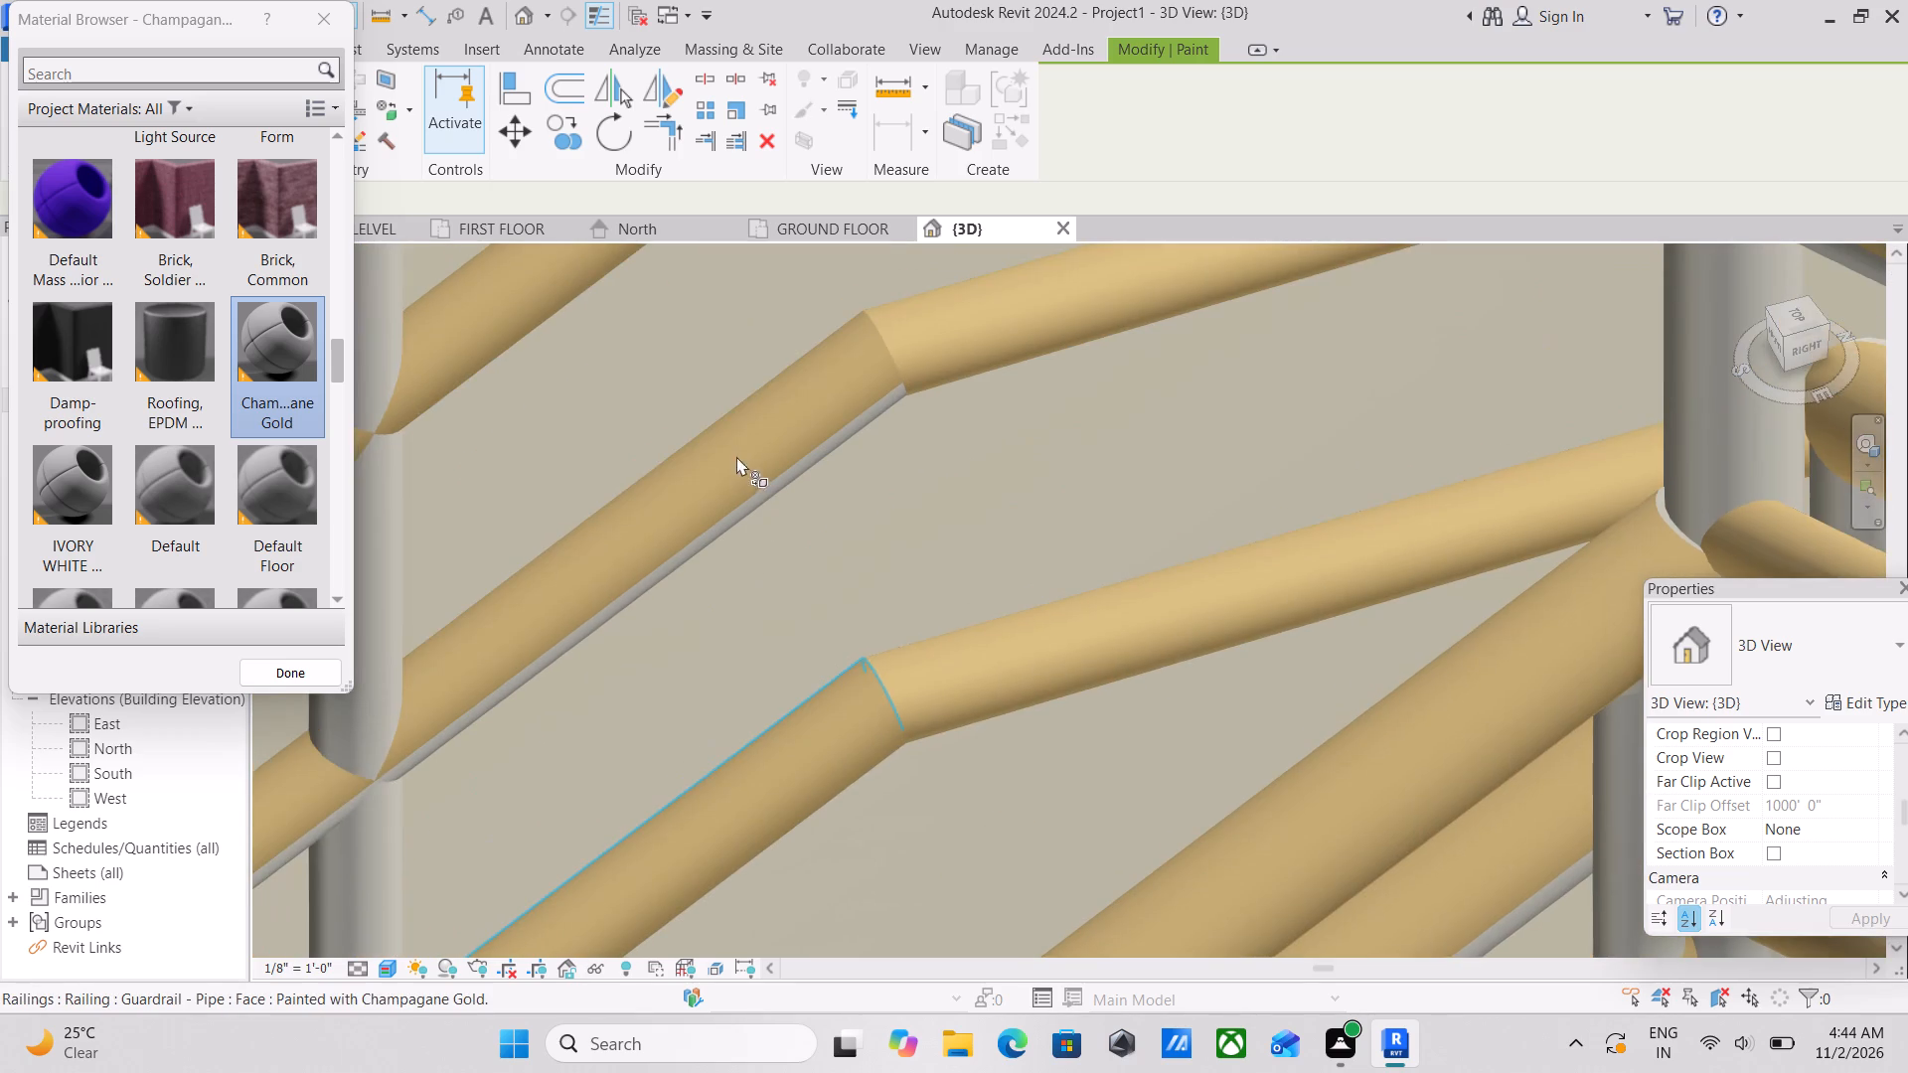
{"action": "scroll", "coordinate": [768, 513], "scroll_direction": "up", "scroll_amount": 12}
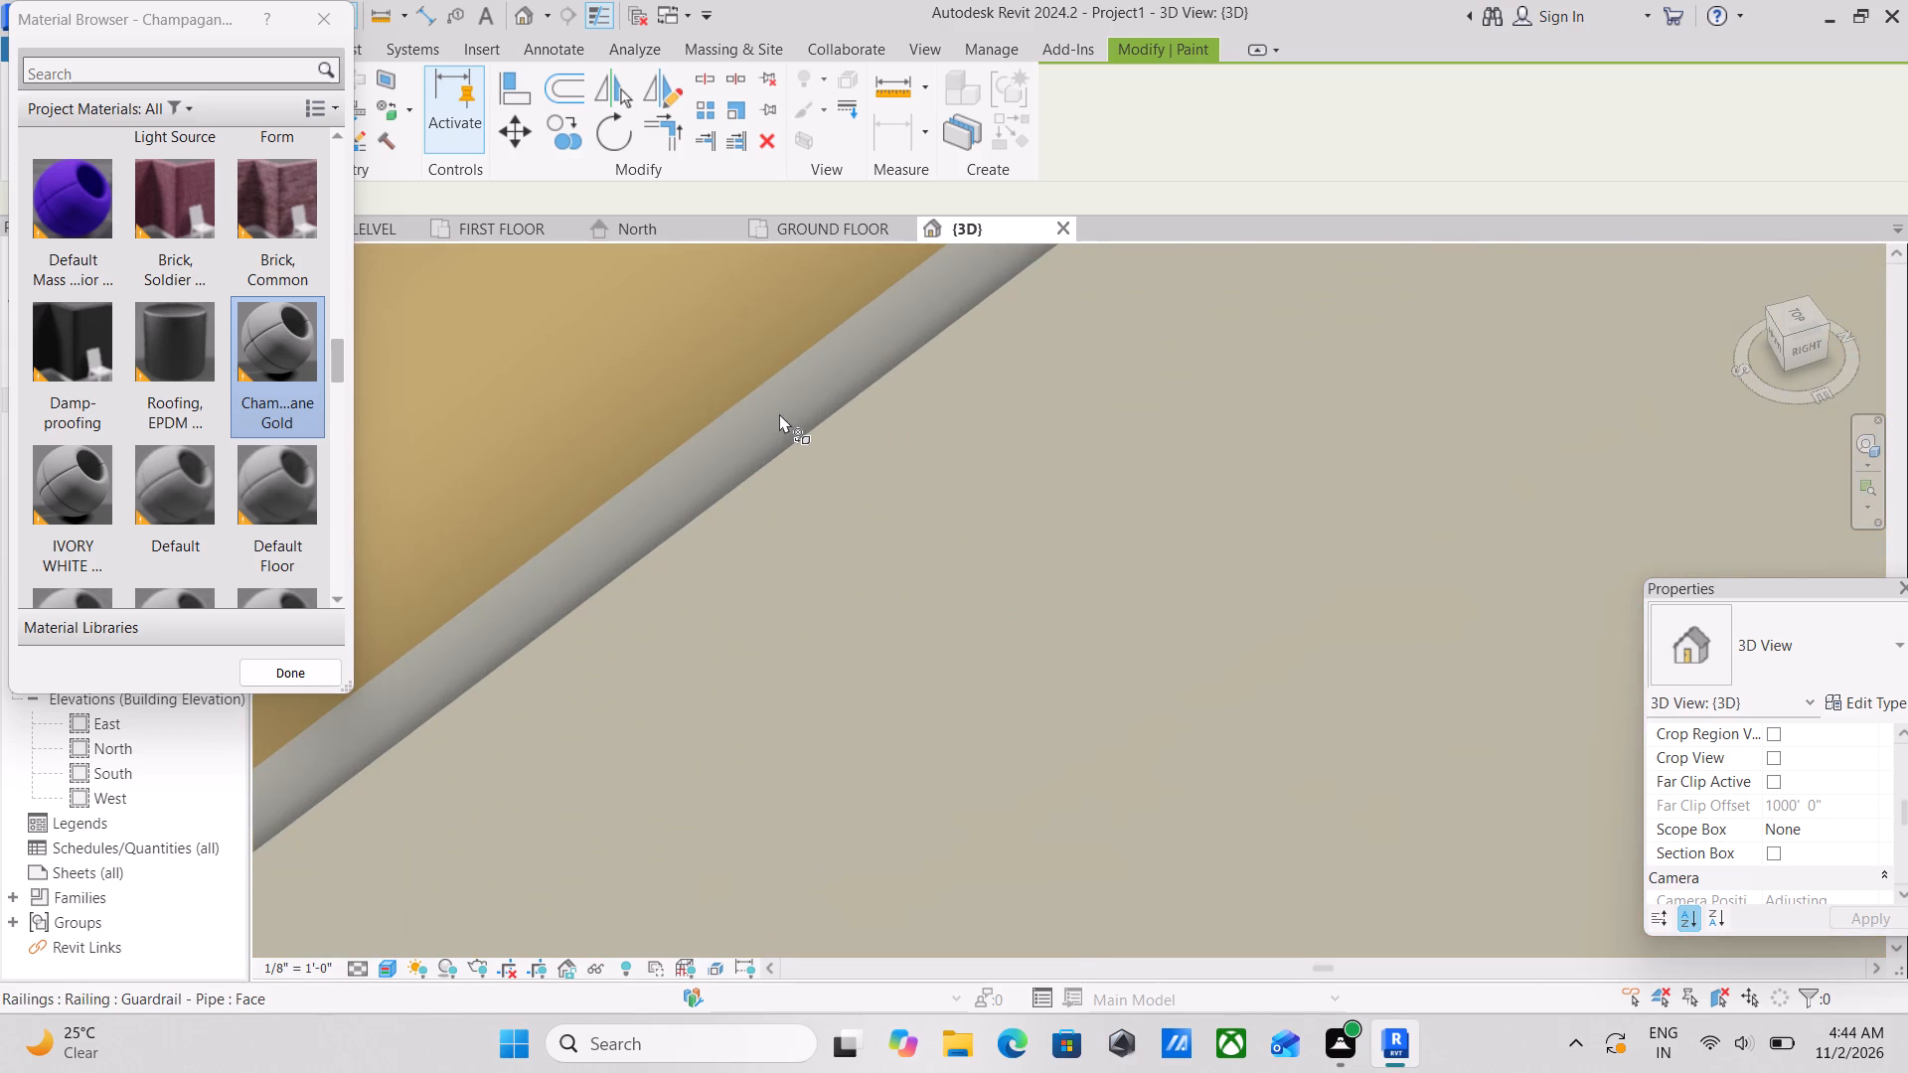
{"action": "left_click", "coordinate": [779, 413]}
{"action": "scroll", "coordinate": [779, 412], "scroll_direction": "down", "scroll_amount": 3}
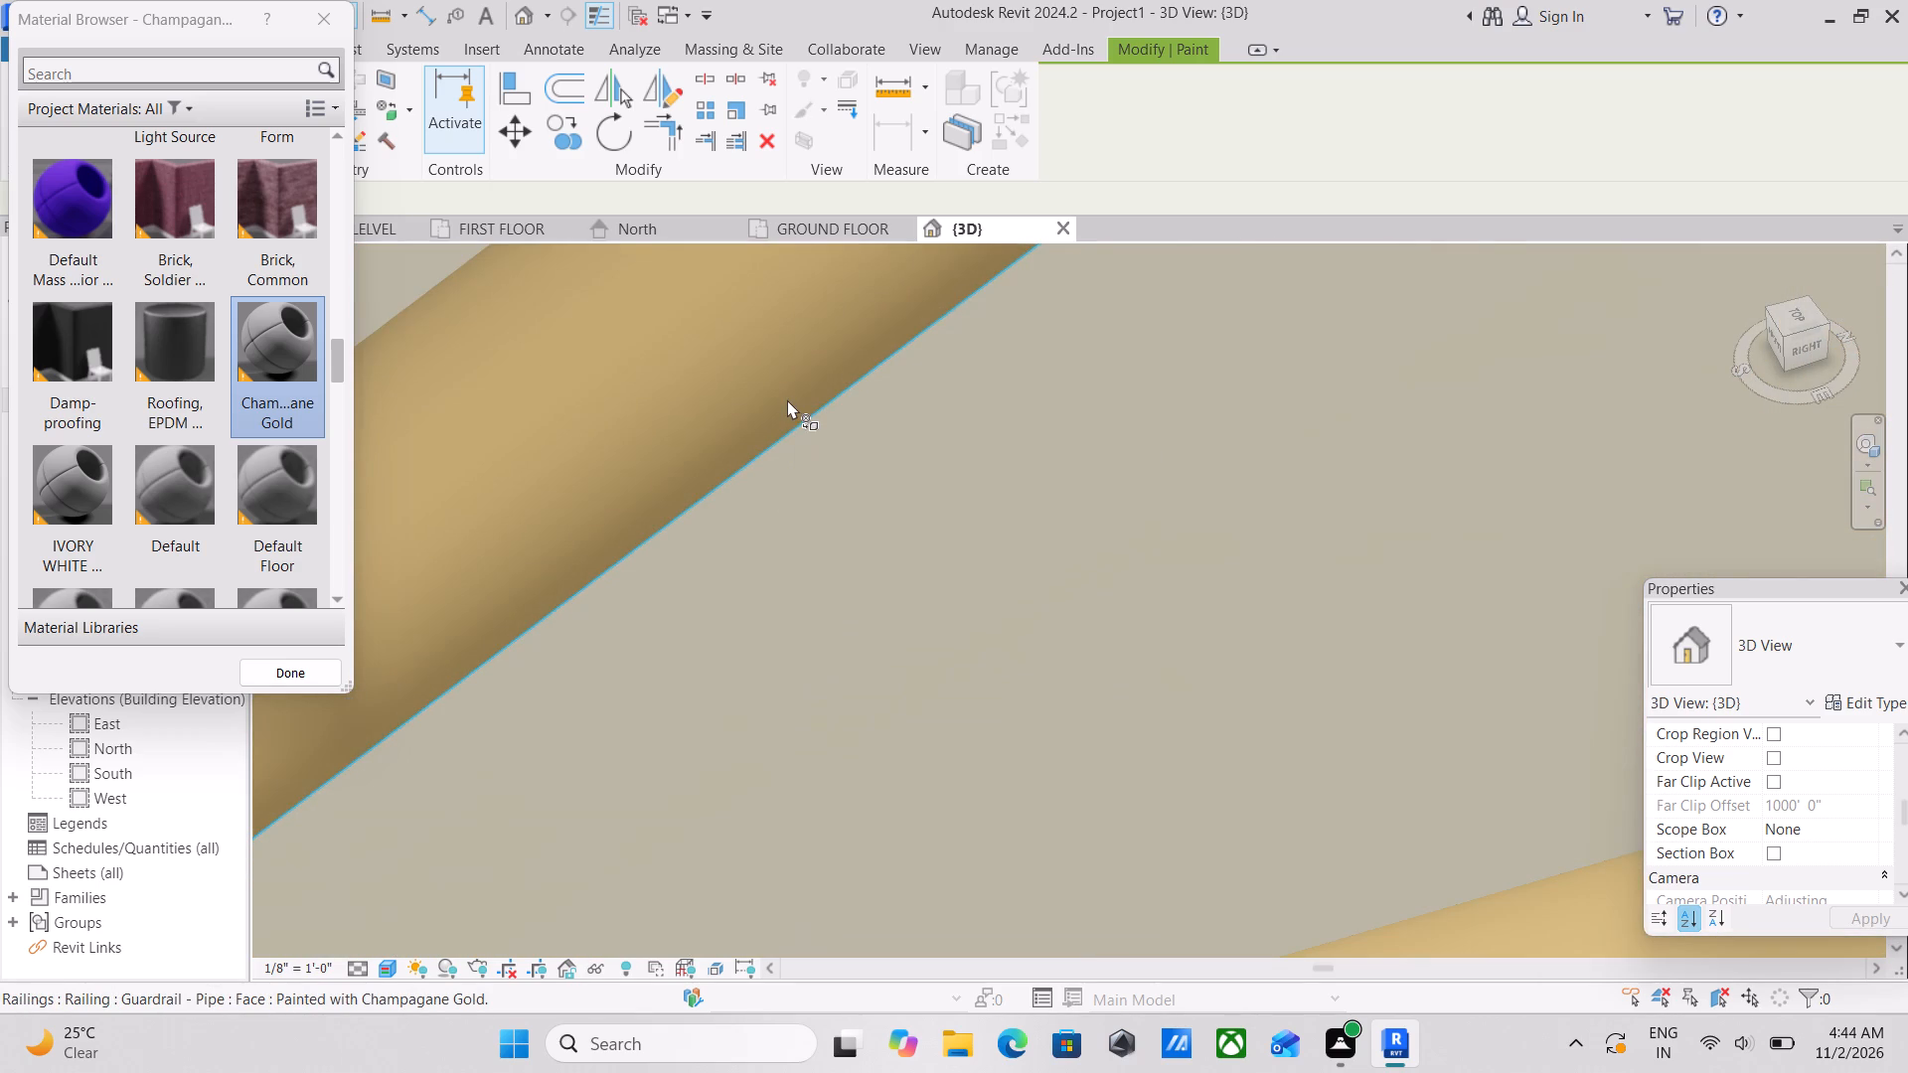
Paint the underside of the fourth pipe from the top on the landing section and along the lower flight with Champagane Gold.
{"action": "scroll", "coordinate": [828, 389], "scroll_direction": "down", "scroll_amount": 3}
{"action": "middle_click_drag", "start_coordinate": [828, 389], "coordinate": [357, 612]}
{"action": "scroll", "coordinate": [771, 508], "scroll_direction": "down", "scroll_amount": 4}
{"action": "middle_click", "coordinate": [771, 508]}
{"action": "scroll", "coordinate": [771, 508], "scroll_direction": "up", "scroll_amount": 1}
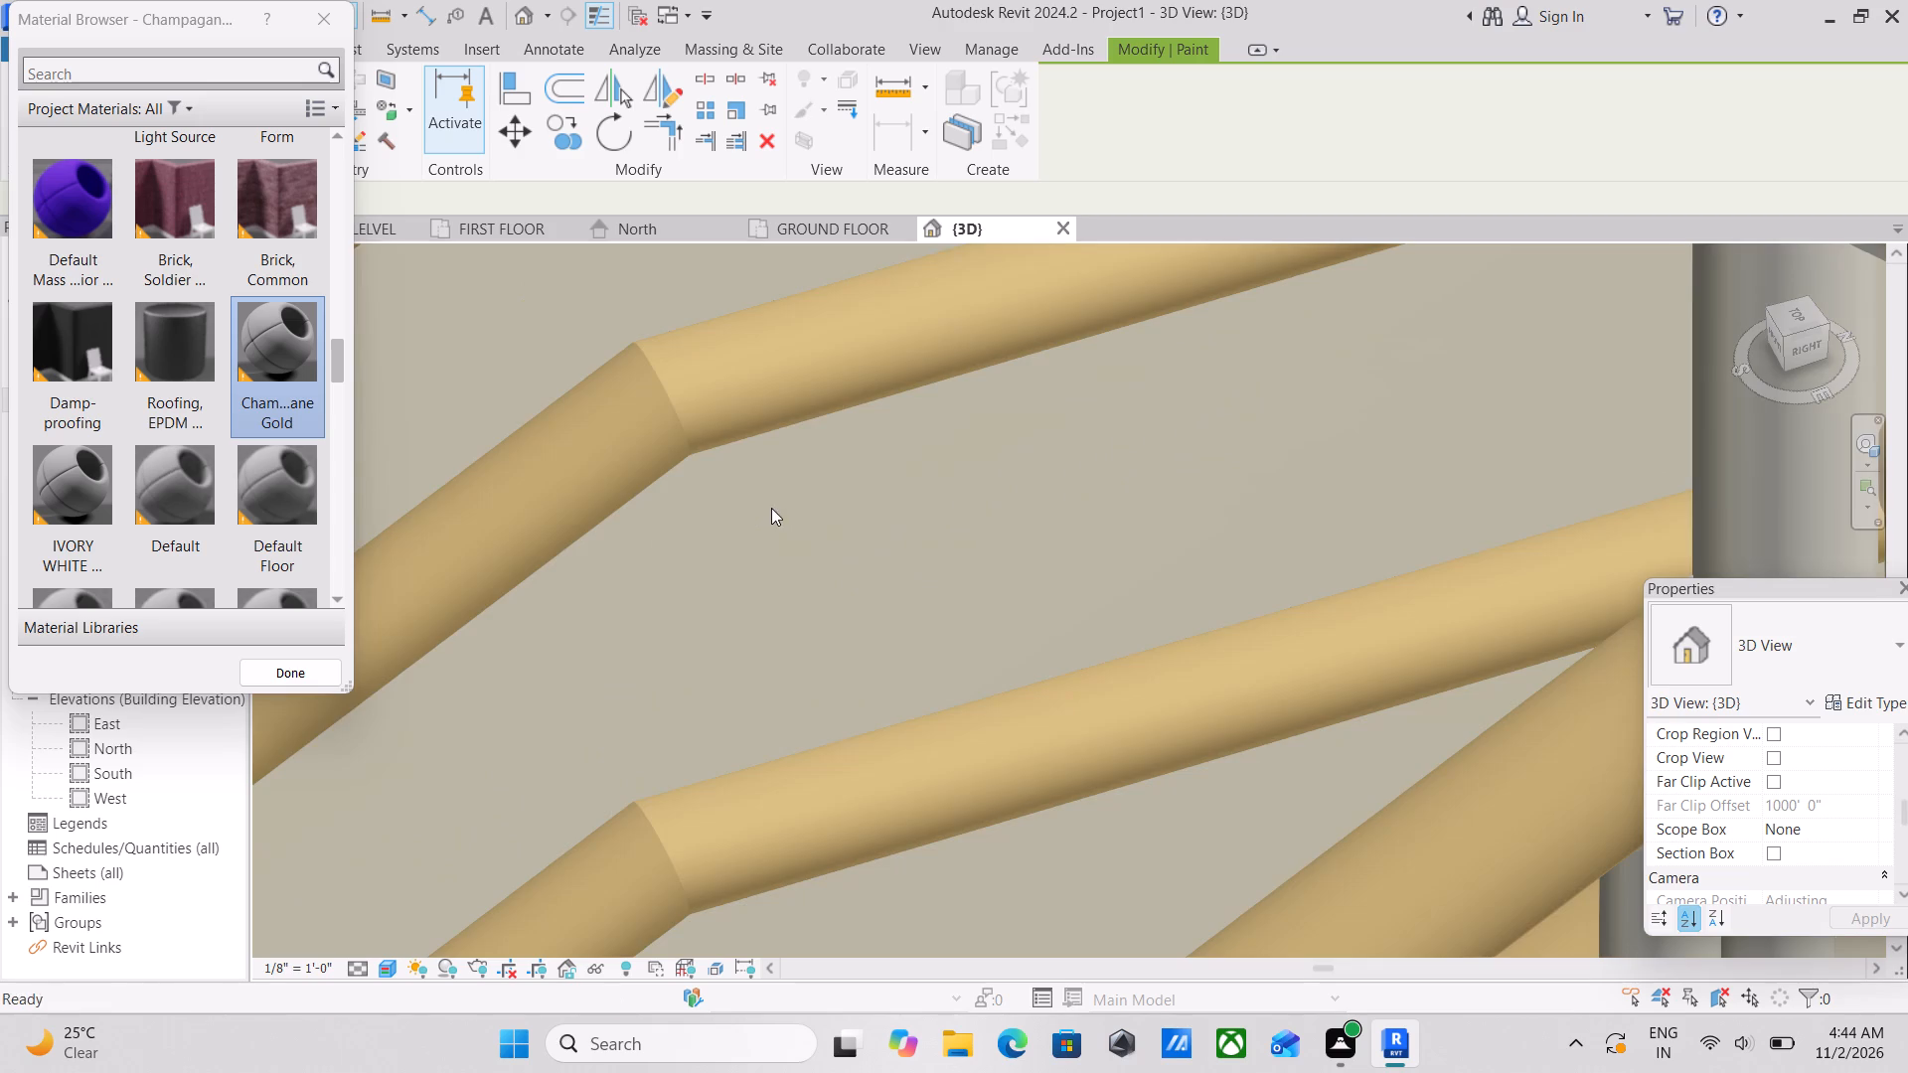
{"action": "scroll", "coordinate": [1062, 392], "scroll_direction": "down", "scroll_amount": 6}
{"action": "middle_click_drag", "start_coordinate": [1055, 397], "coordinate": [631, 669]}
{"action": "scroll", "coordinate": [720, 560], "scroll_direction": "down", "scroll_amount": 4}
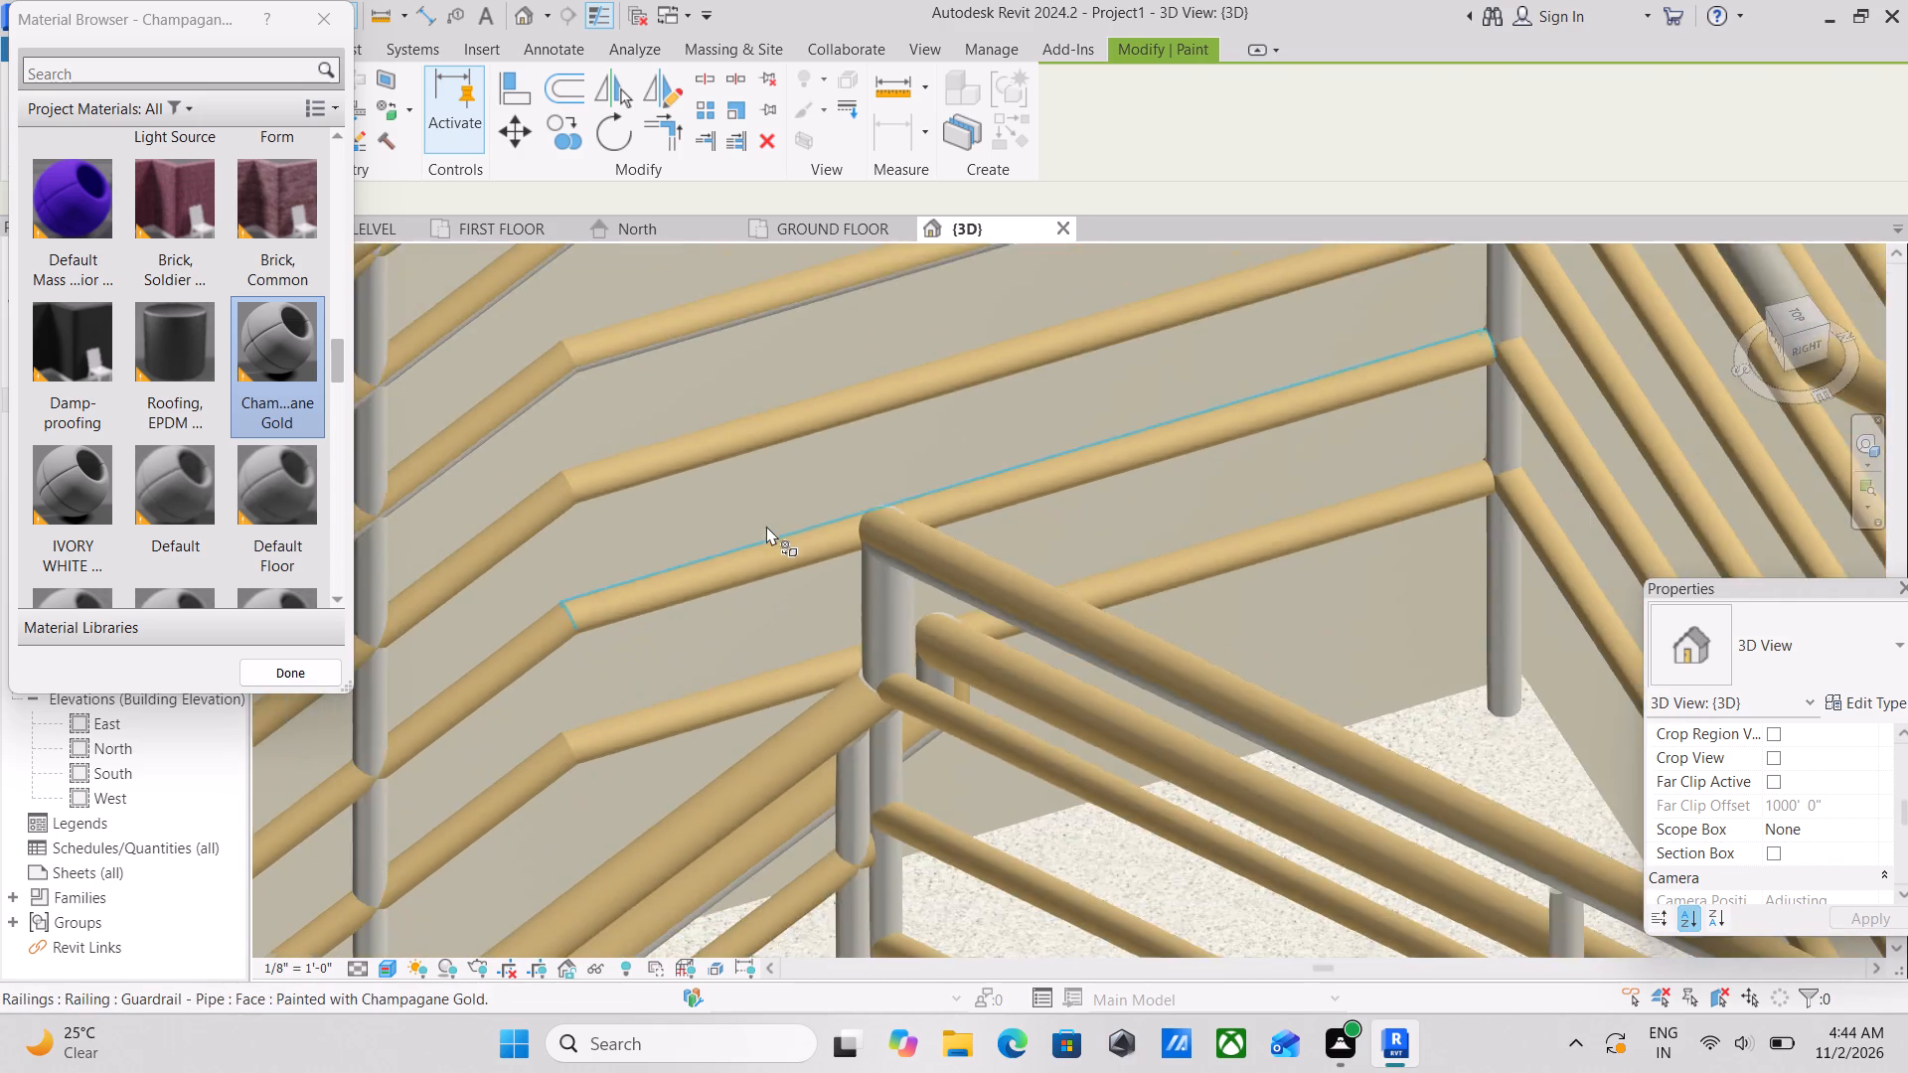
{"action": "scroll", "coordinate": [771, 521], "scroll_direction": "down", "scroll_amount": 4}
{"action": "scroll", "coordinate": [905, 401], "scroll_direction": "down", "scroll_amount": 2}
{"action": "scroll", "coordinate": [851, 377], "scroll_direction": "up", "scroll_amount": 9}
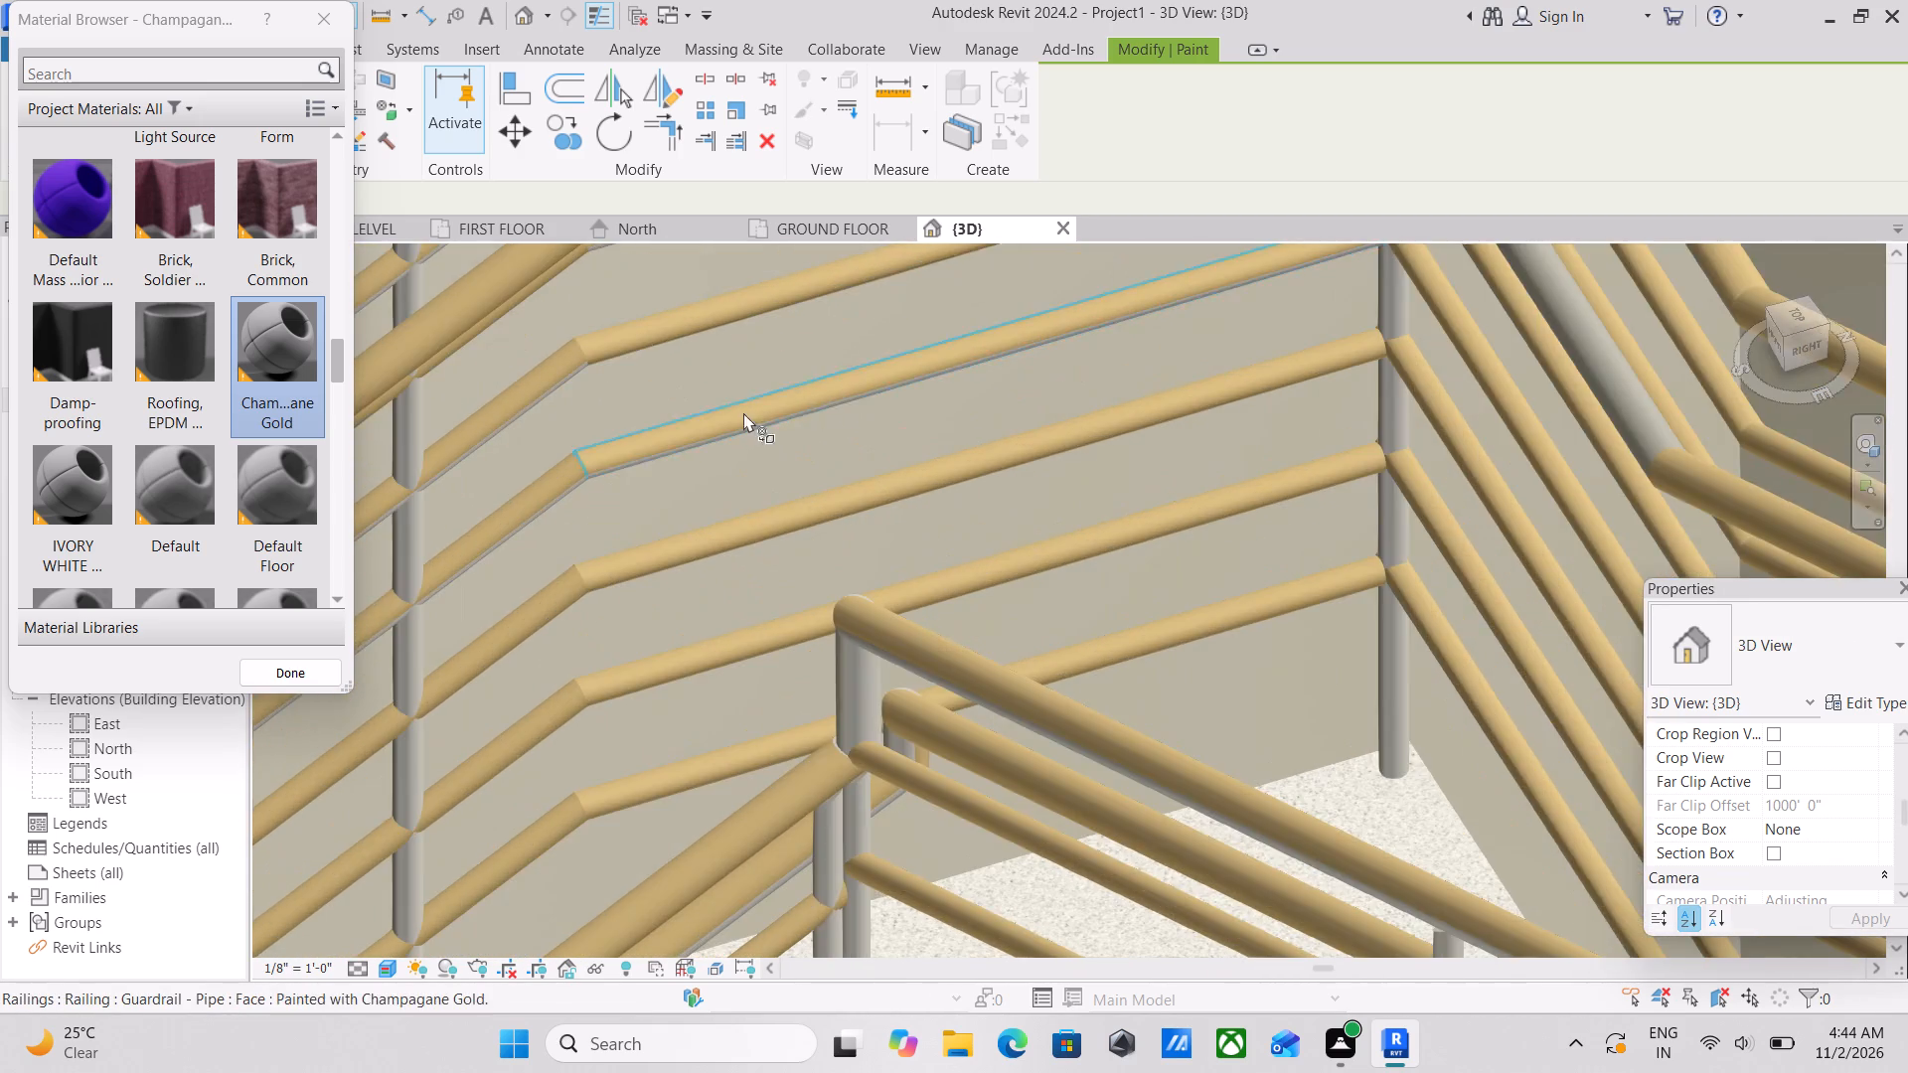
{"action": "scroll", "coordinate": [571, 515], "scroll_direction": "up", "scroll_amount": 11}
{"action": "left_click", "coordinate": [524, 438]}
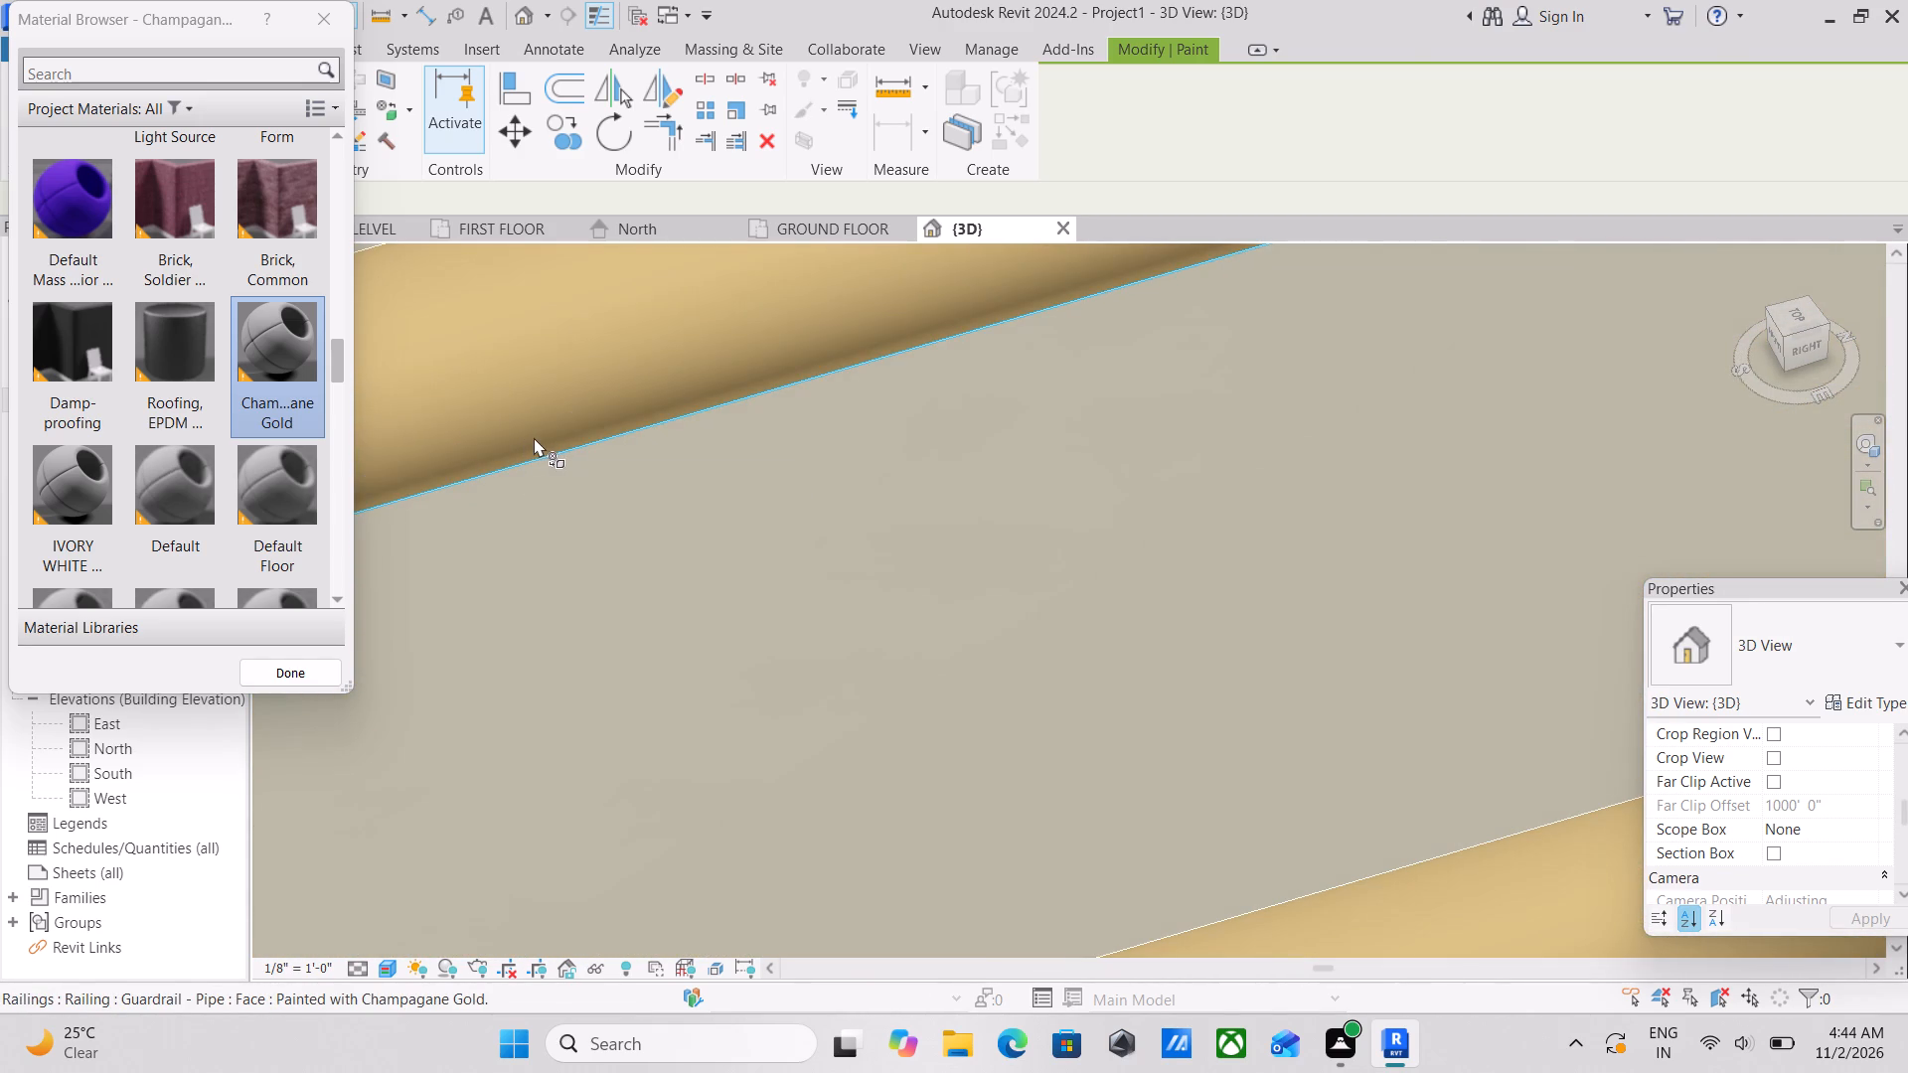
{"action": "scroll", "coordinate": [534, 437], "scroll_direction": "down", "scroll_amount": 3}
{"action": "middle_click_drag", "start_coordinate": [534, 437], "coordinate": [774, 367]}
{"action": "middle_click_drag", "start_coordinate": [518, 393], "coordinate": [836, 303]}
{"action": "scroll", "coordinate": [586, 547], "scroll_direction": "up", "scroll_amount": 1}
{"action": "left_click", "coordinate": [586, 518]}
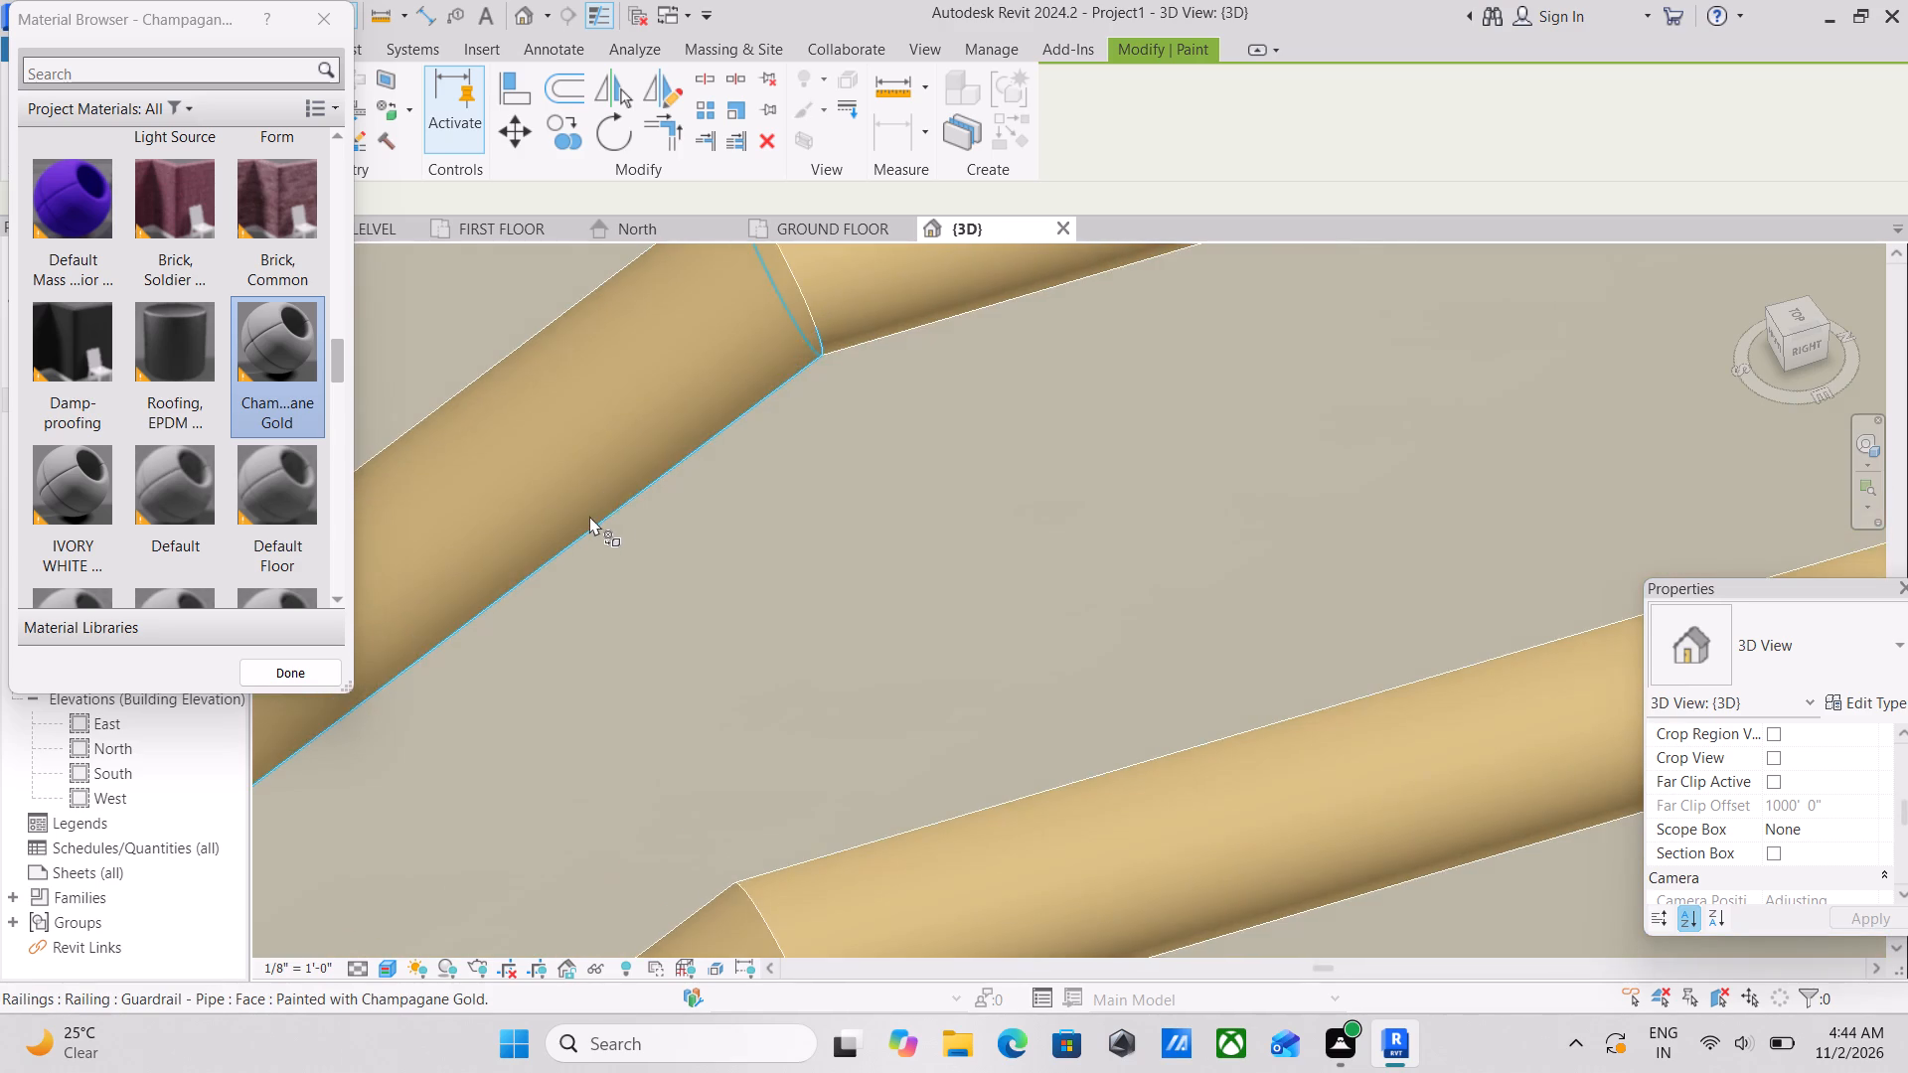
Paint the underside of the third pipe from the top along the lower flight with Champagane Gold.
{"action": "scroll", "coordinate": [612, 507], "scroll_direction": "down", "scroll_amount": 13}
{"action": "middle_click_drag", "start_coordinate": [735, 492], "coordinate": [811, 640]}
{"action": "scroll", "coordinate": [700, 517], "scroll_direction": "up", "scroll_amount": 2}
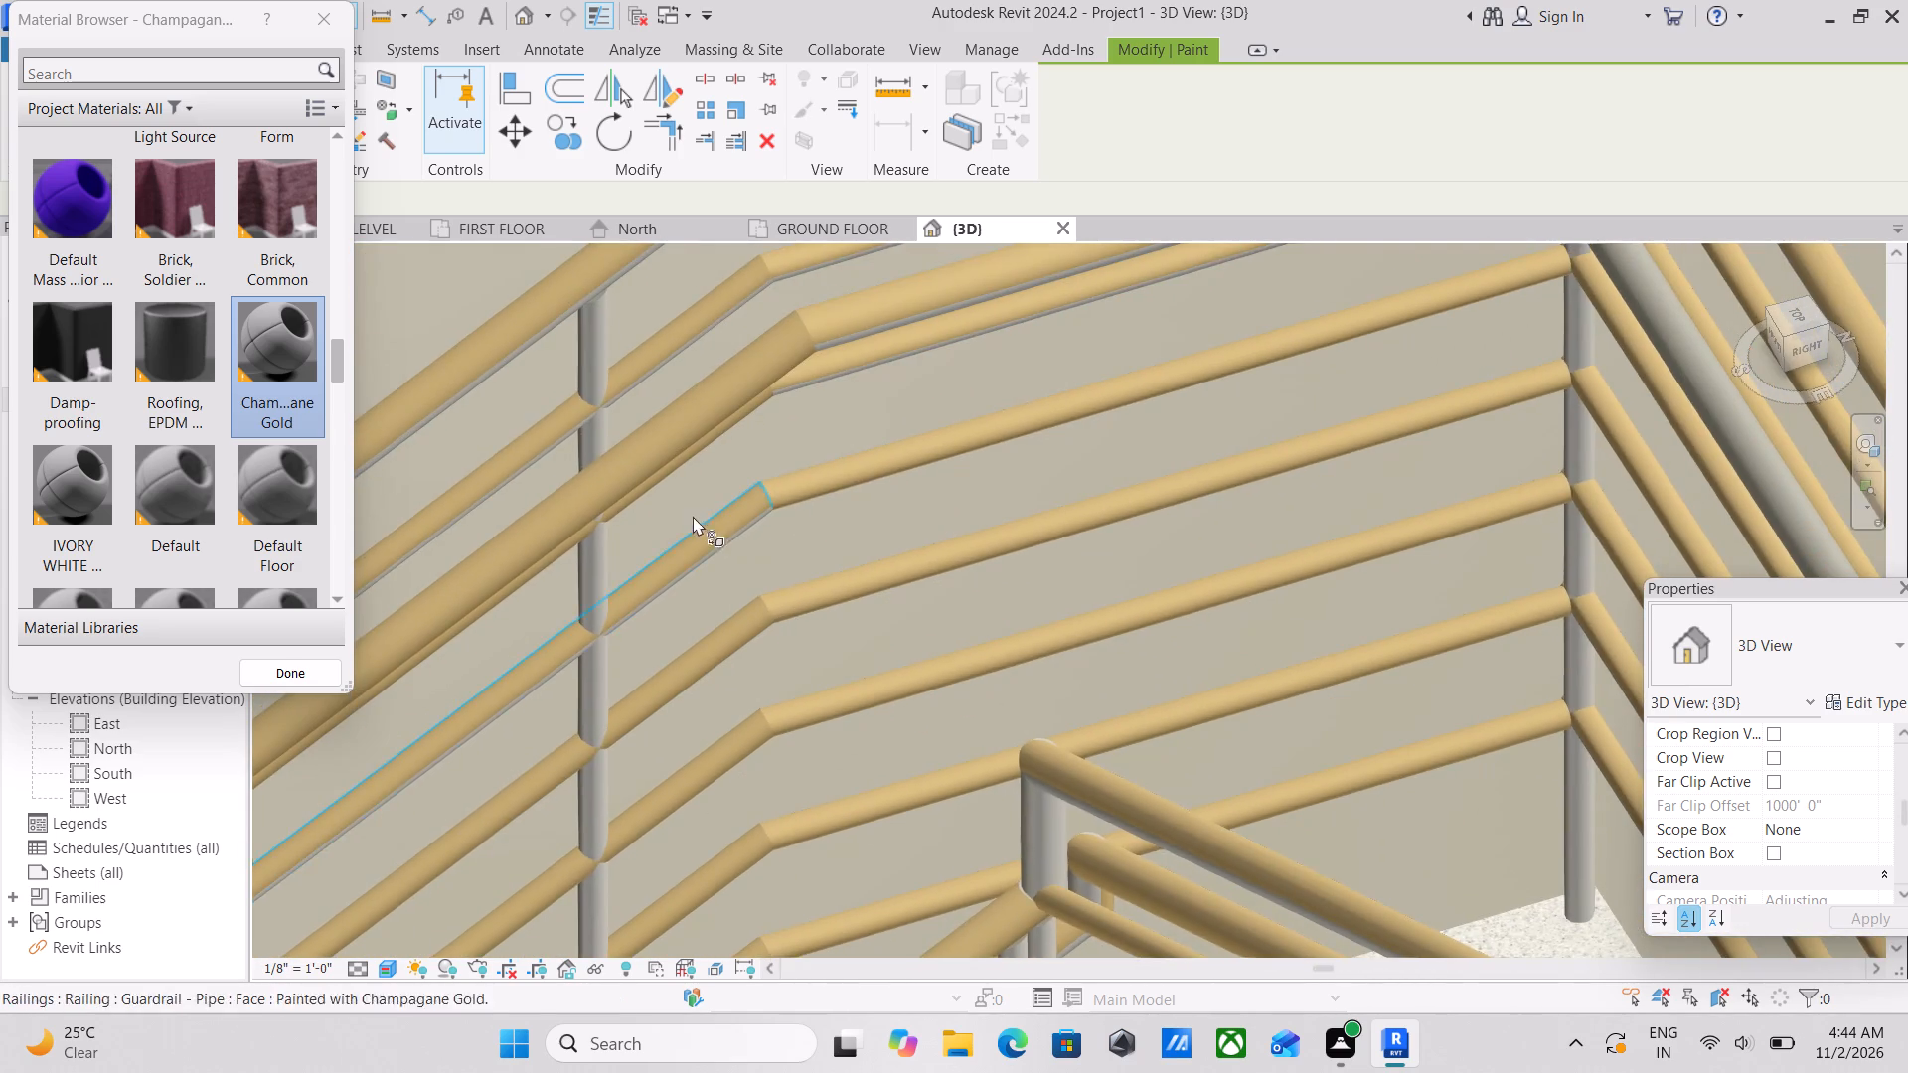
{"action": "scroll", "coordinate": [693, 516], "scroll_direction": "up", "scroll_amount": 11}
{"action": "left_click", "coordinate": [756, 560]}
{"action": "scroll", "coordinate": [762, 556], "scroll_direction": "down", "scroll_amount": 5}
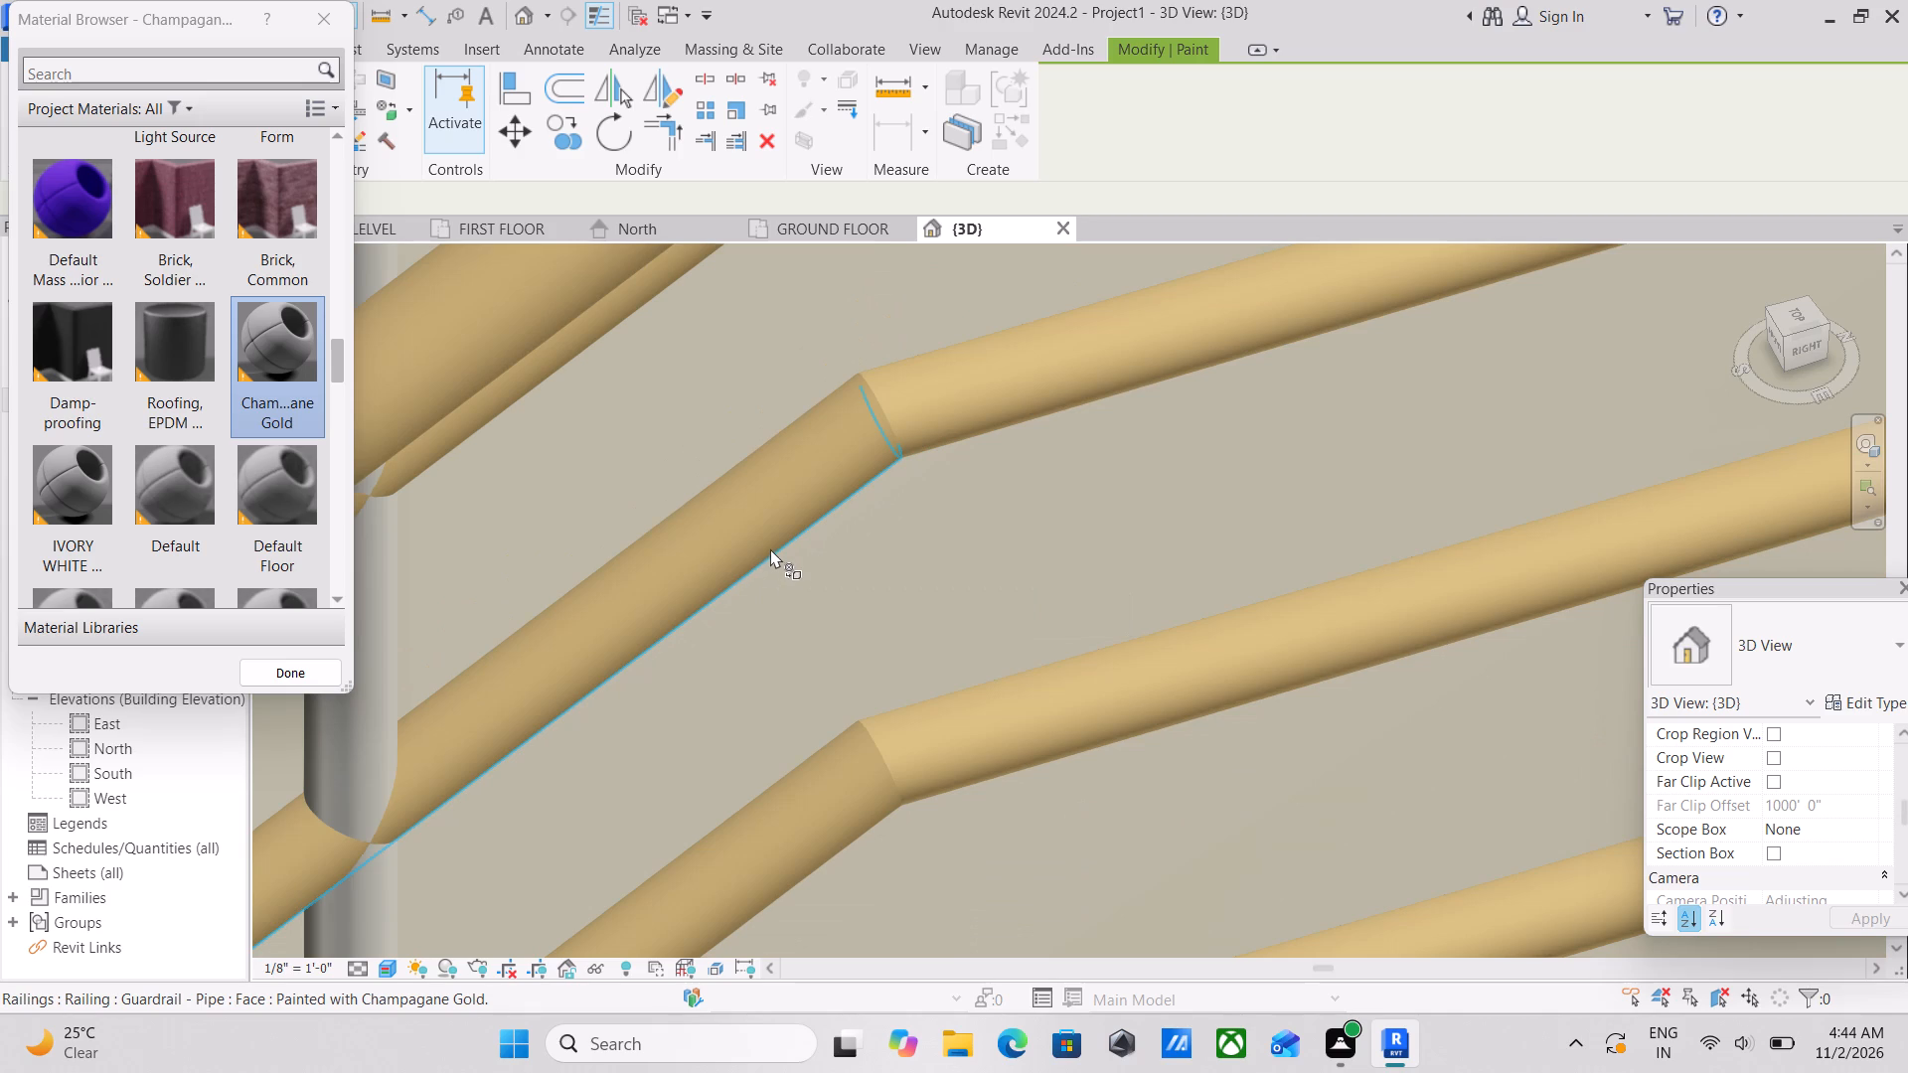
Paint the undersides of the landing section's handrail and the pipe directly below it with Champagane Gold.
{"action": "scroll", "coordinate": [787, 541], "scroll_direction": "down", "scroll_amount": 6}
{"action": "middle_click_drag", "start_coordinate": [836, 549], "coordinate": [659, 644]}
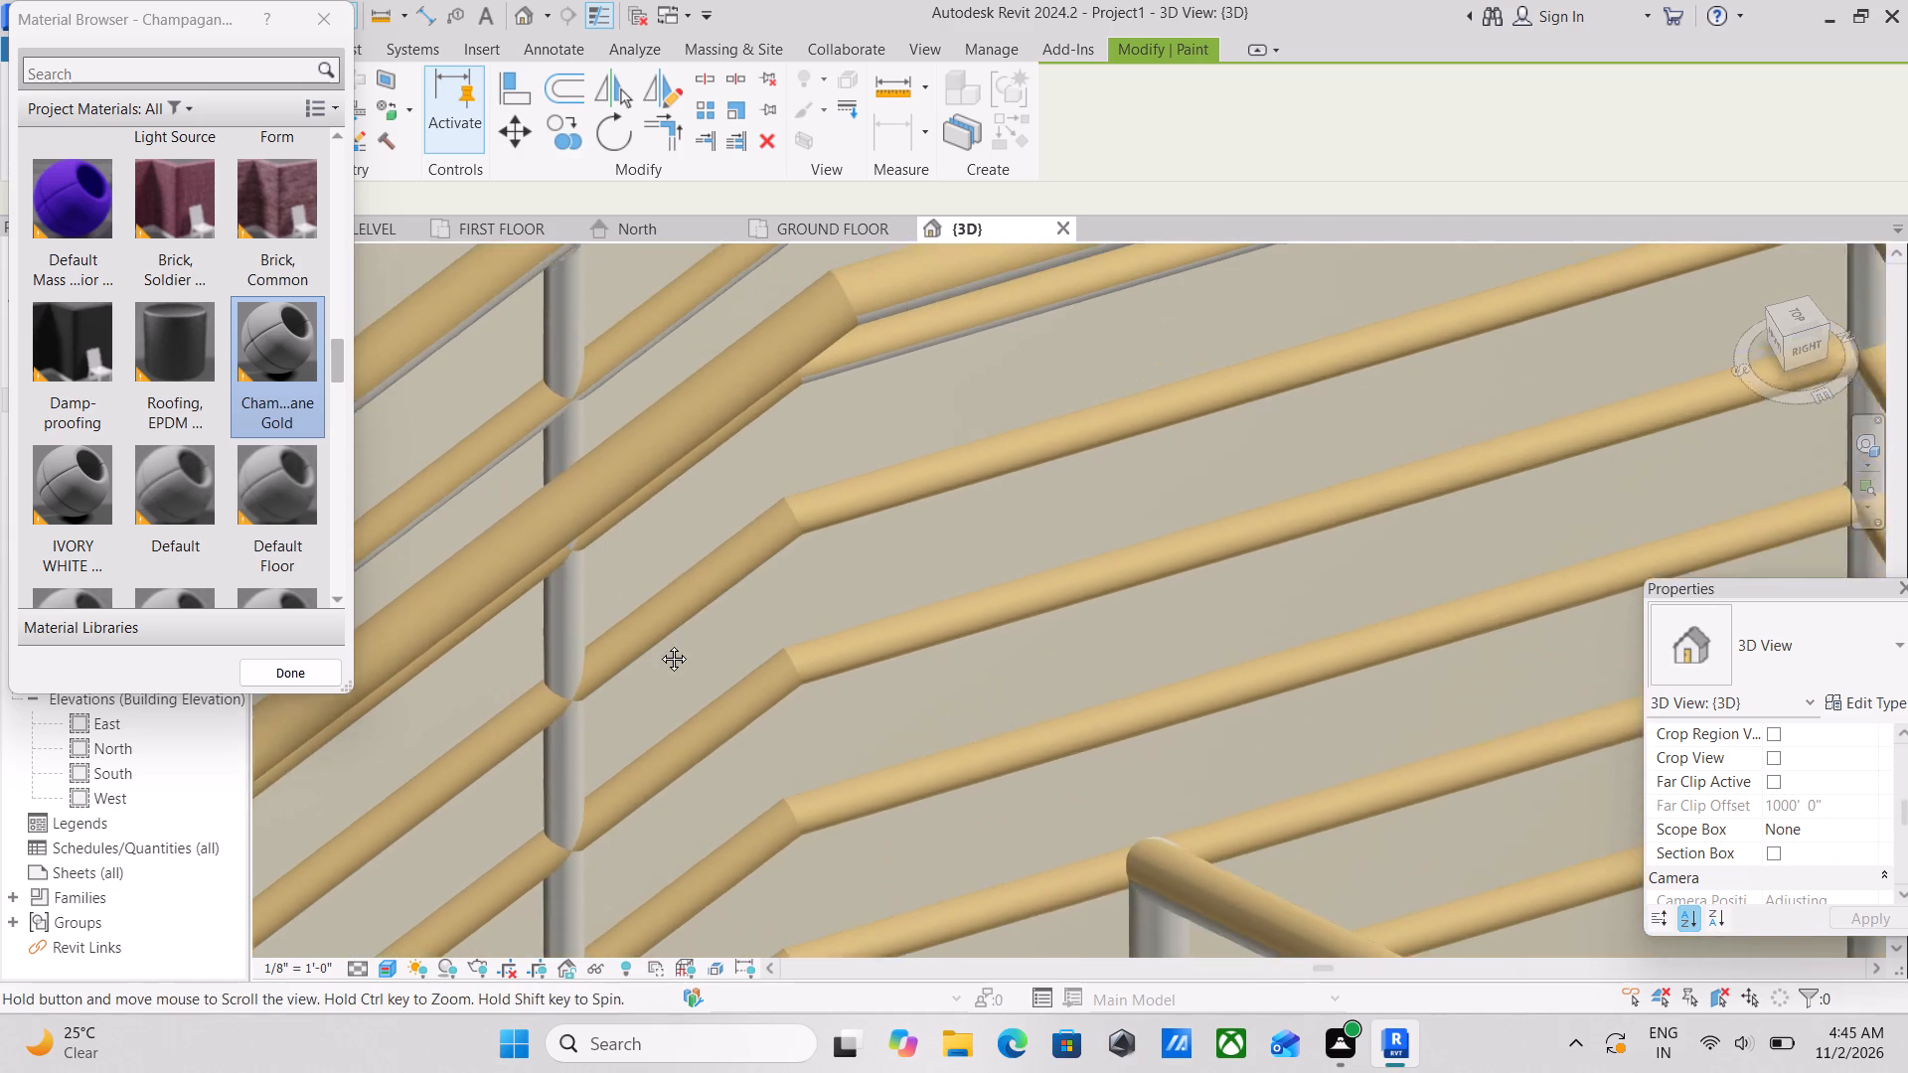
{"action": "middle_click_drag", "start_coordinate": [659, 644], "coordinate": [491, 729]}
{"action": "scroll", "coordinate": [665, 518], "scroll_direction": "up", "scroll_amount": 12}
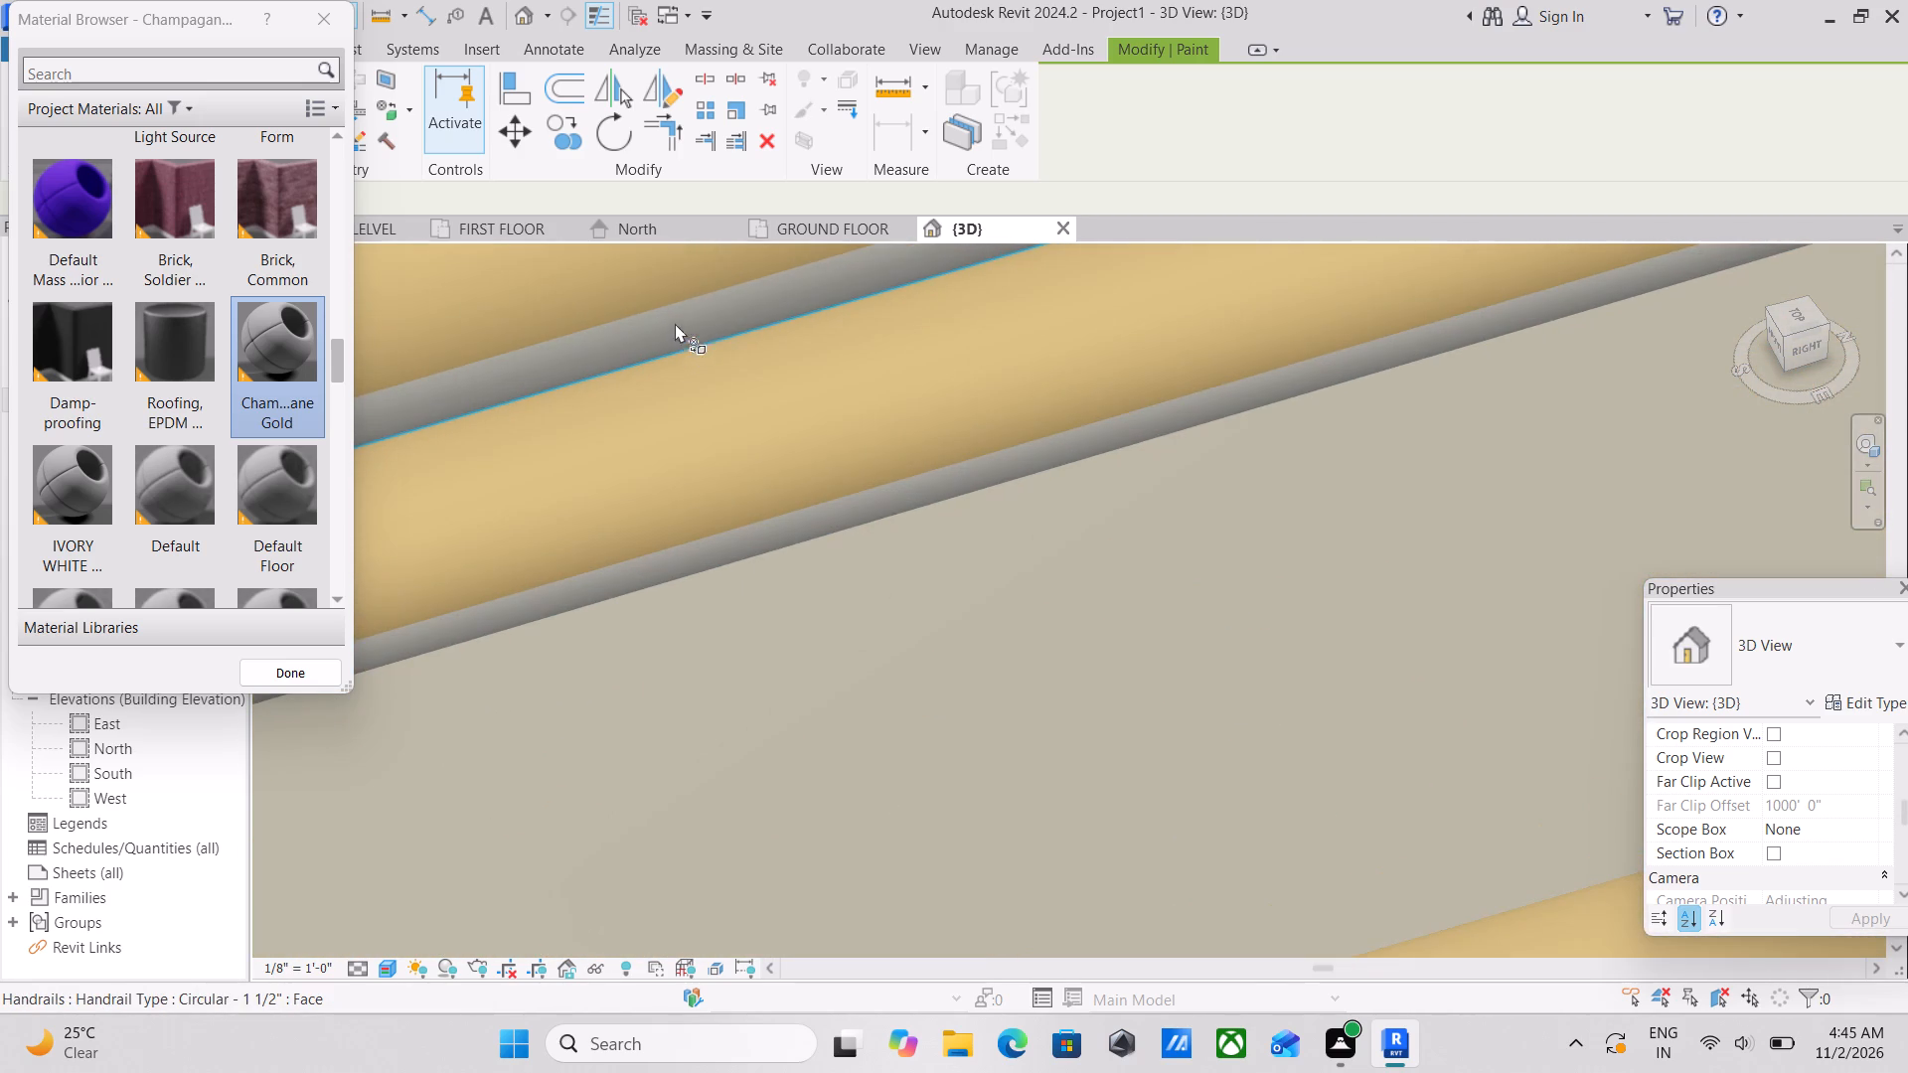
{"action": "left_click", "coordinate": [673, 314]}
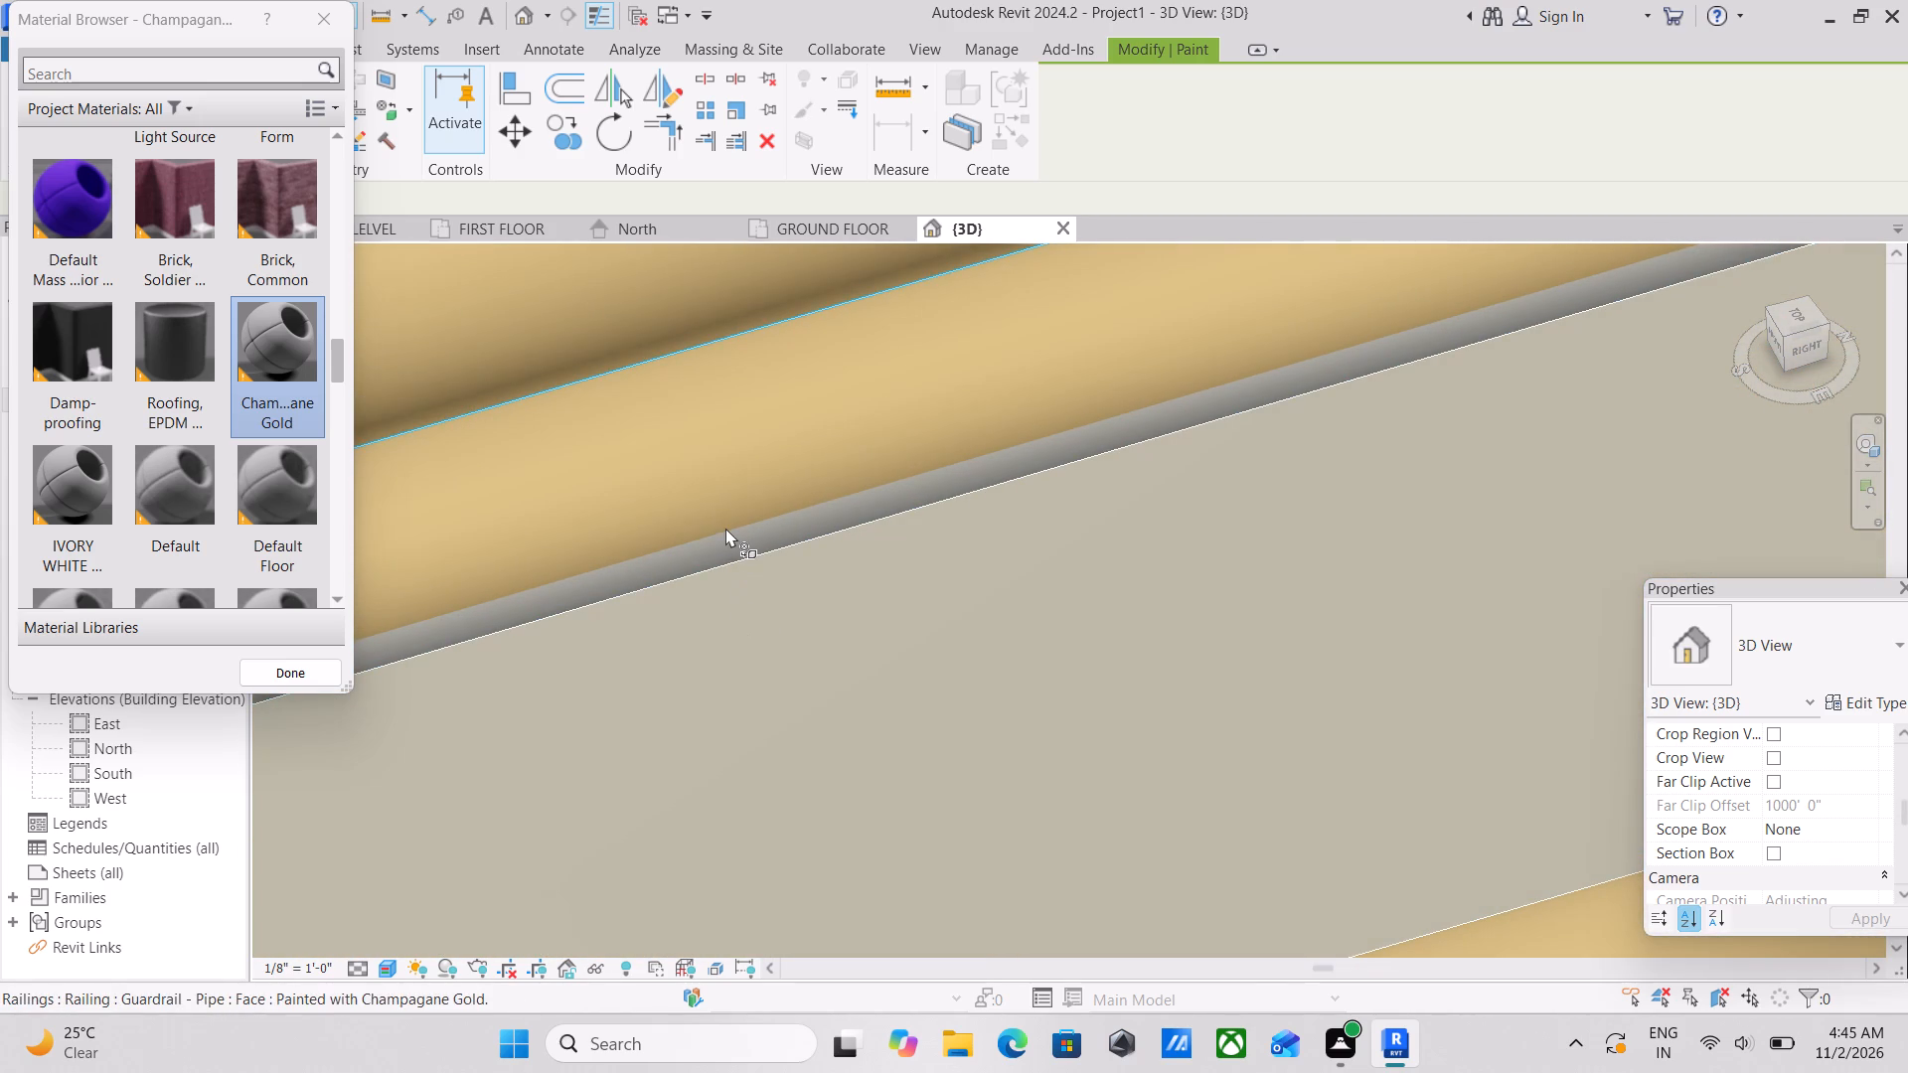
{"action": "left_click", "coordinate": [725, 528]}
{"action": "left_click", "coordinate": [736, 555]}
Paint the underside of the top rail on the landing section and along the lower flight with Champagane Gold.
{"action": "scroll", "coordinate": [736, 551], "scroll_direction": "down", "scroll_amount": 10}
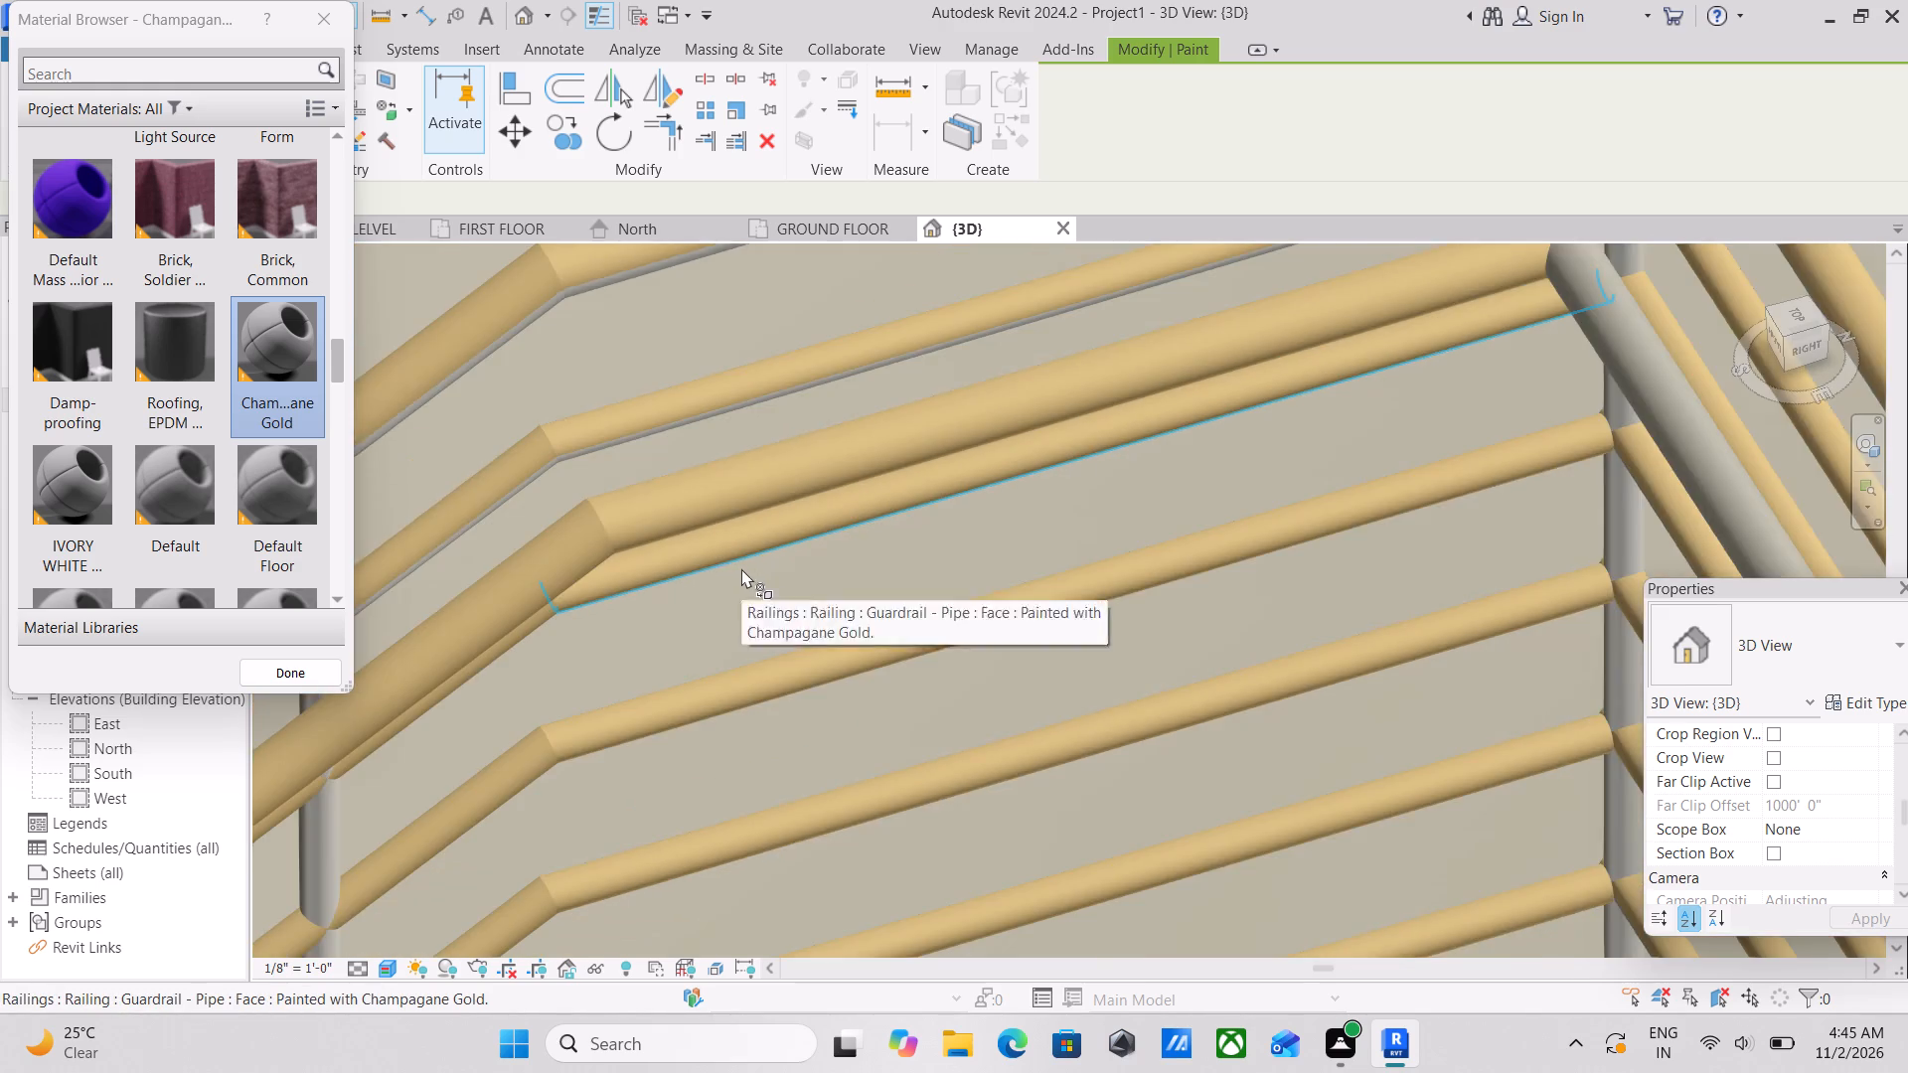
{"action": "scroll", "coordinate": [741, 568], "scroll_direction": "down", "scroll_amount": 4}
{"action": "middle_click_drag", "start_coordinate": [741, 572], "coordinate": [761, 690]}
{"action": "scroll", "coordinate": [678, 457], "scroll_direction": "up", "scroll_amount": 12}
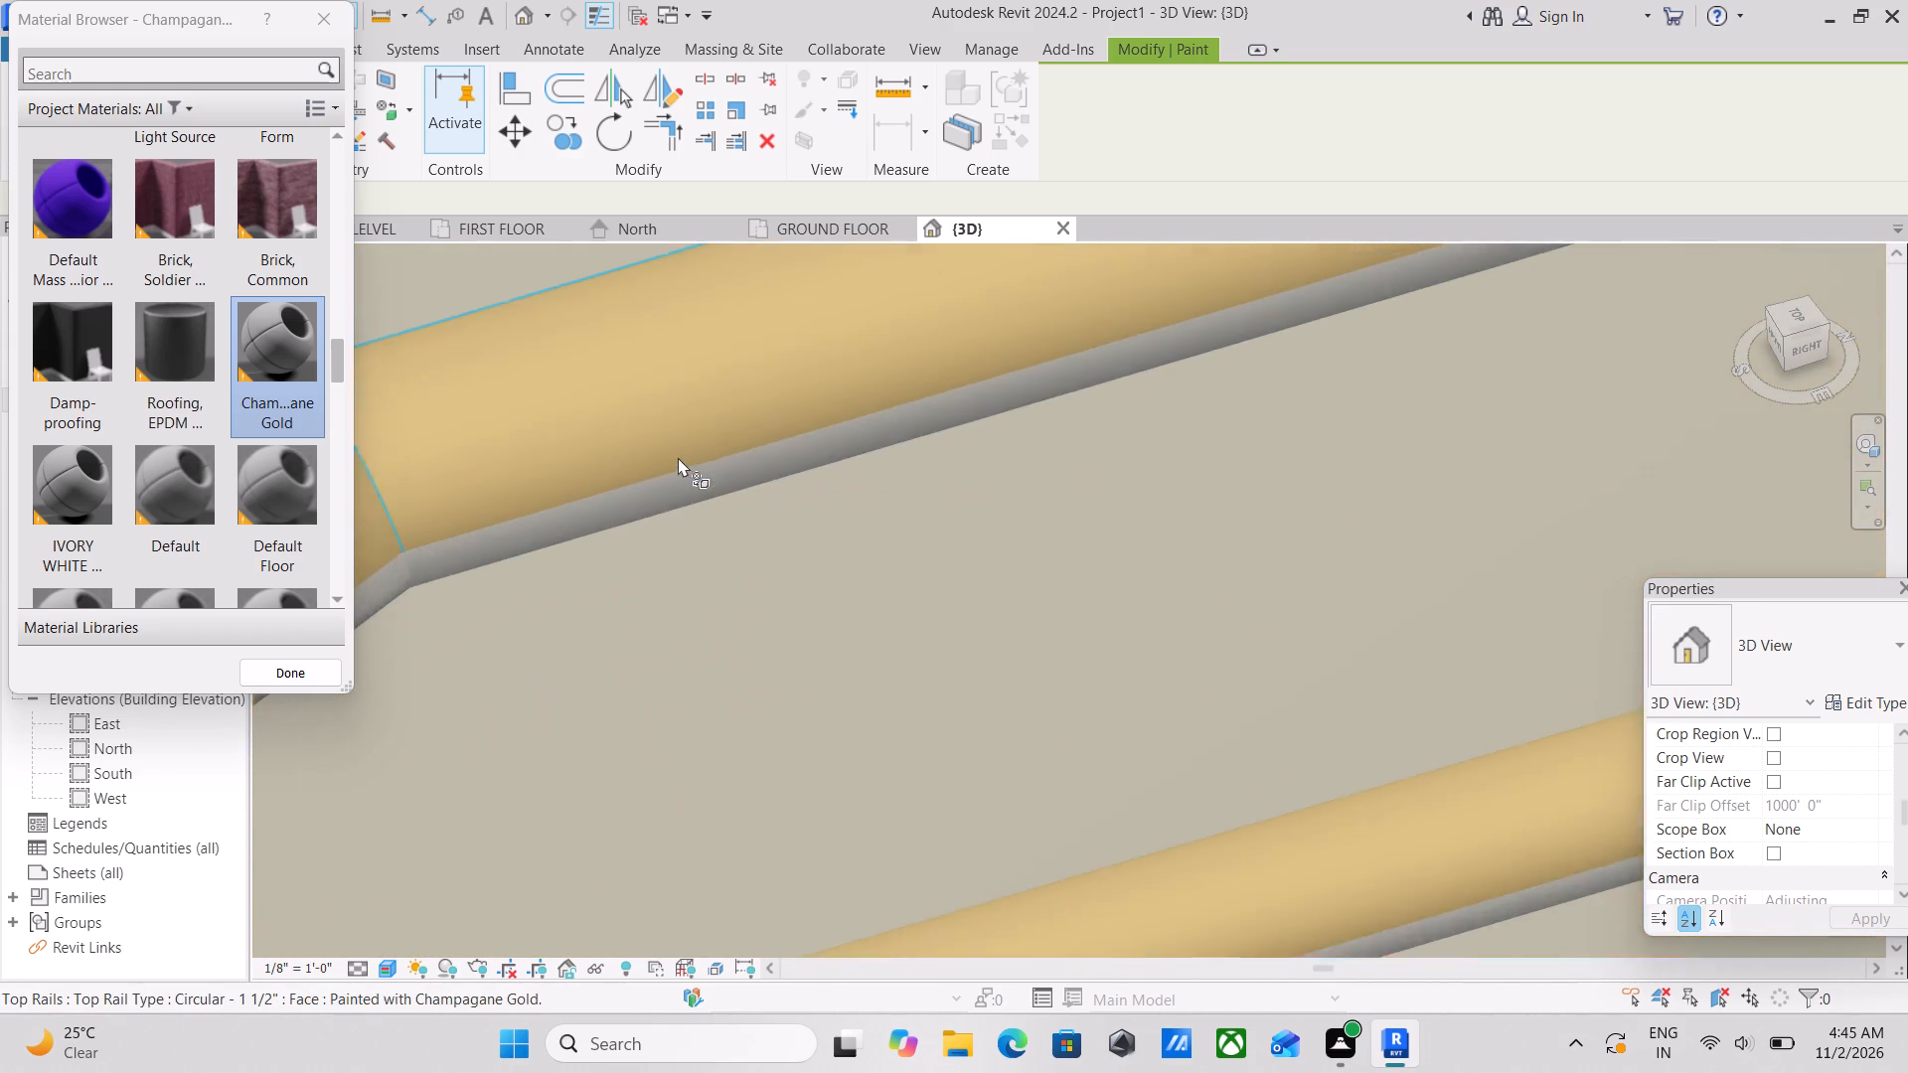
{"action": "scroll", "coordinate": [678, 457], "scroll_direction": "up", "scroll_amount": 5}
{"action": "left_click", "coordinate": [711, 498]}
{"action": "scroll", "coordinate": [711, 498], "scroll_direction": "down", "scroll_amount": 7}
{"action": "middle_click_drag", "start_coordinate": [633, 503], "coordinate": [716, 457]}
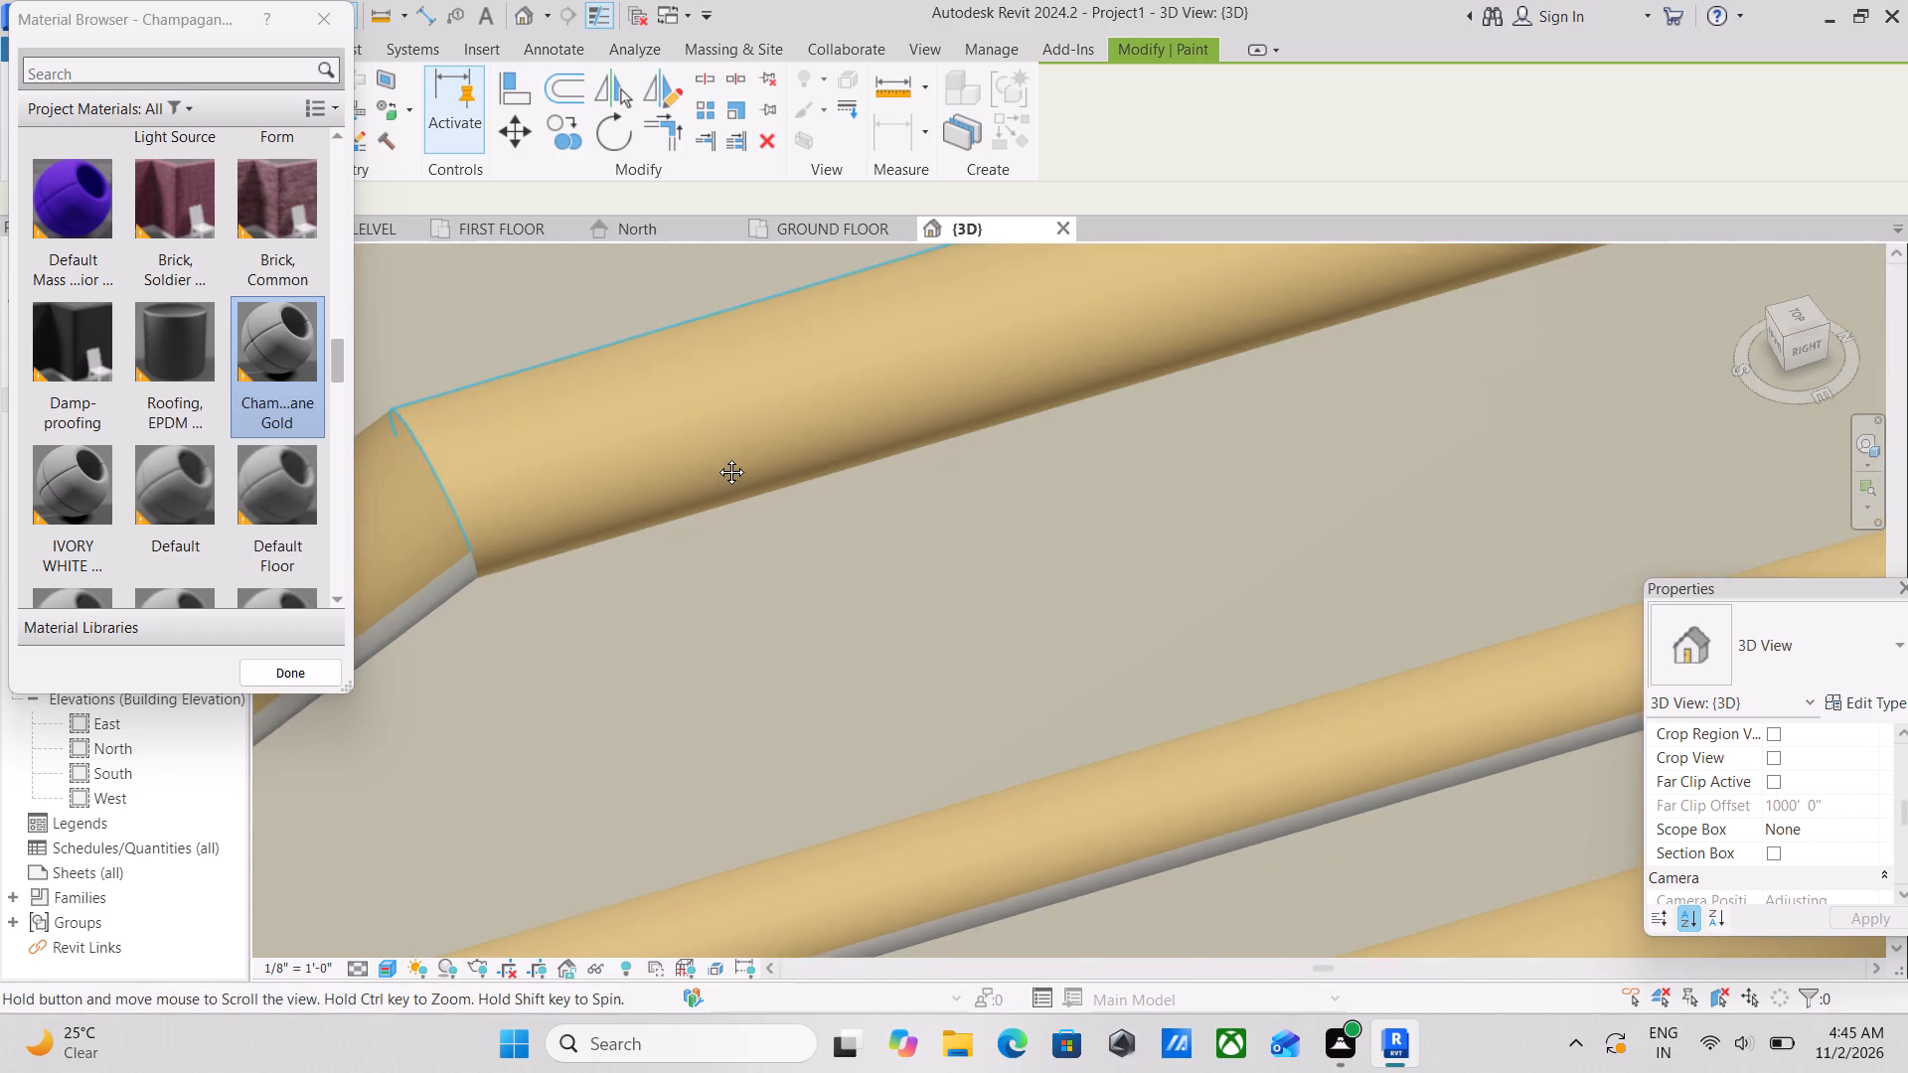
{"action": "middle_click_drag", "start_coordinate": [716, 457], "coordinate": [834, 422]}
{"action": "left_click", "coordinate": [530, 608]}
Paint the remaining grey face of the handrail on the sloped section beyond the landing's corner post with Champagane Gold.
{"action": "scroll", "coordinate": [530, 608], "scroll_direction": "down", "scroll_amount": 6}
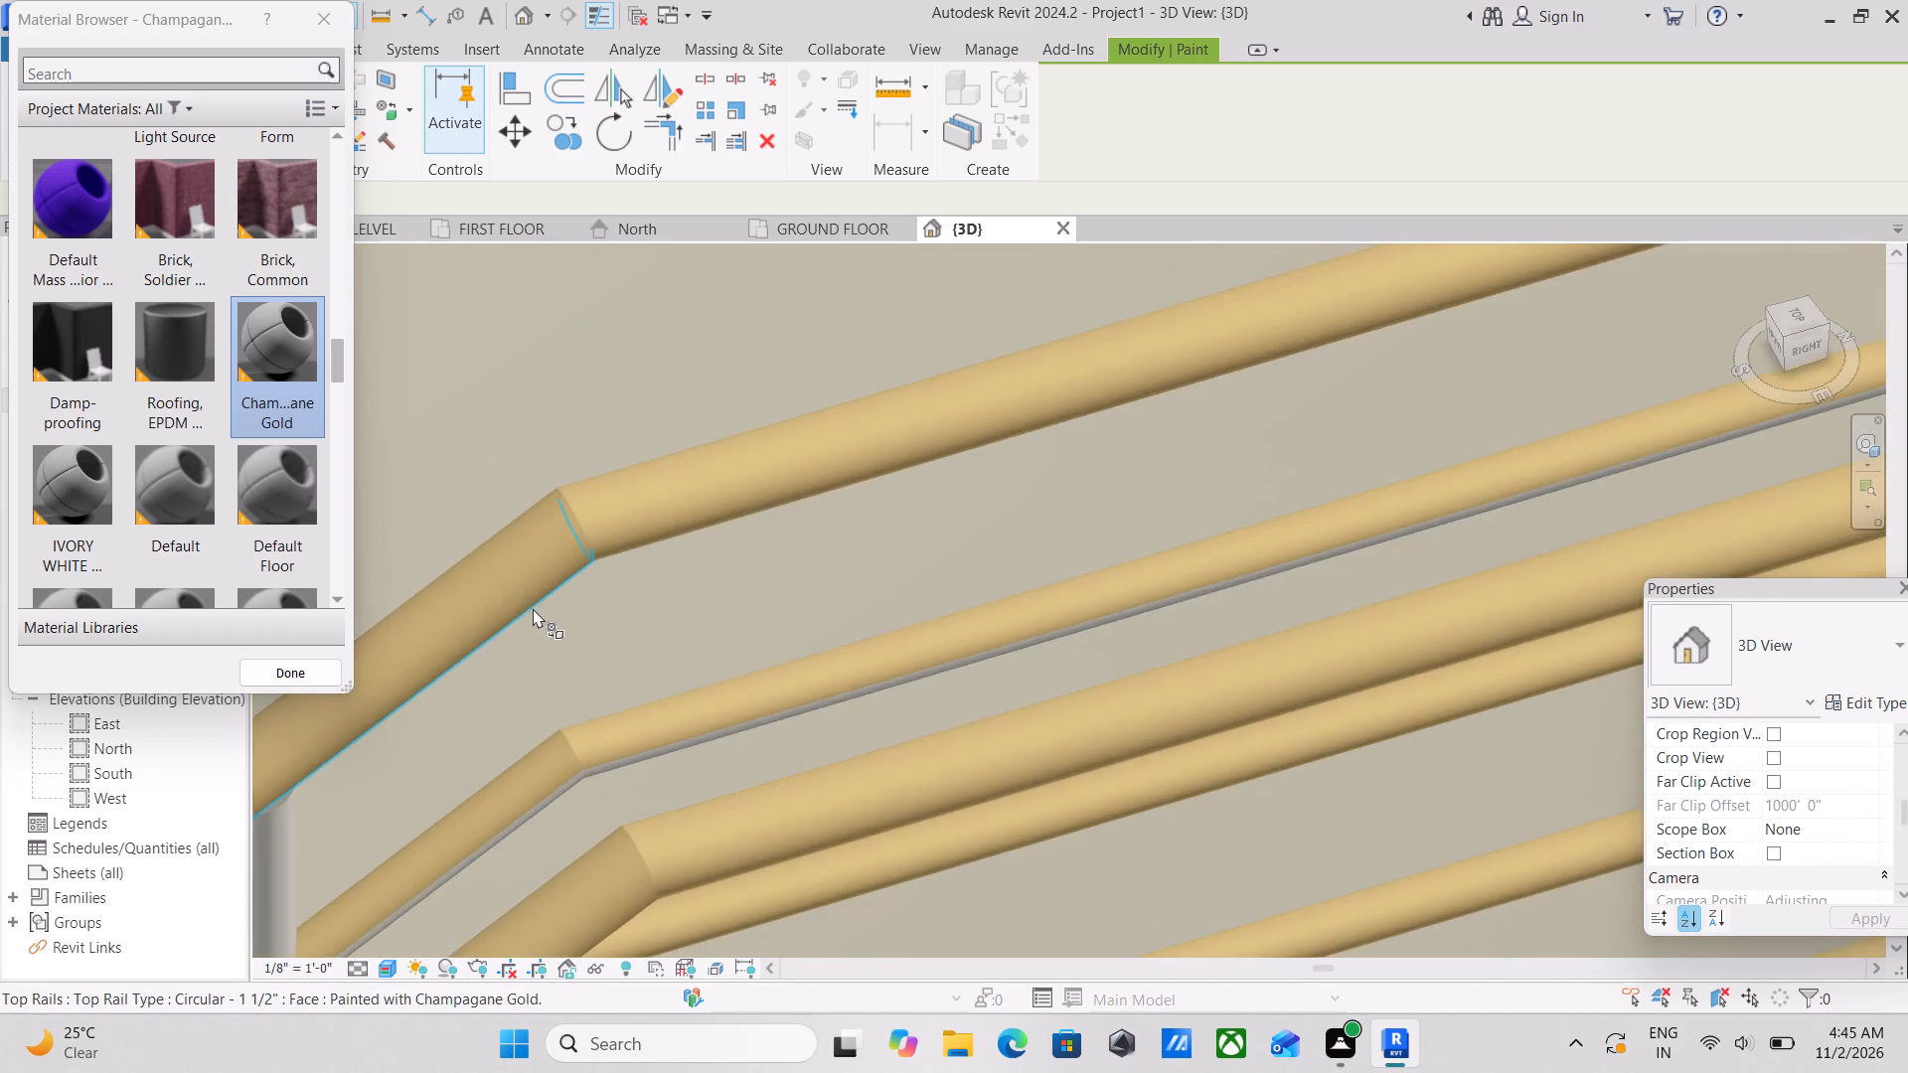
{"action": "scroll", "coordinate": [533, 608], "scroll_direction": "down", "scroll_amount": 7}
{"action": "scroll", "coordinate": [679, 649], "scroll_direction": "down", "scroll_amount": 3}
{"action": "middle_click_drag", "start_coordinate": [673, 641], "coordinate": [613, 375]}
{"action": "scroll", "coordinate": [931, 432], "scroll_direction": "up", "scroll_amount": 8}
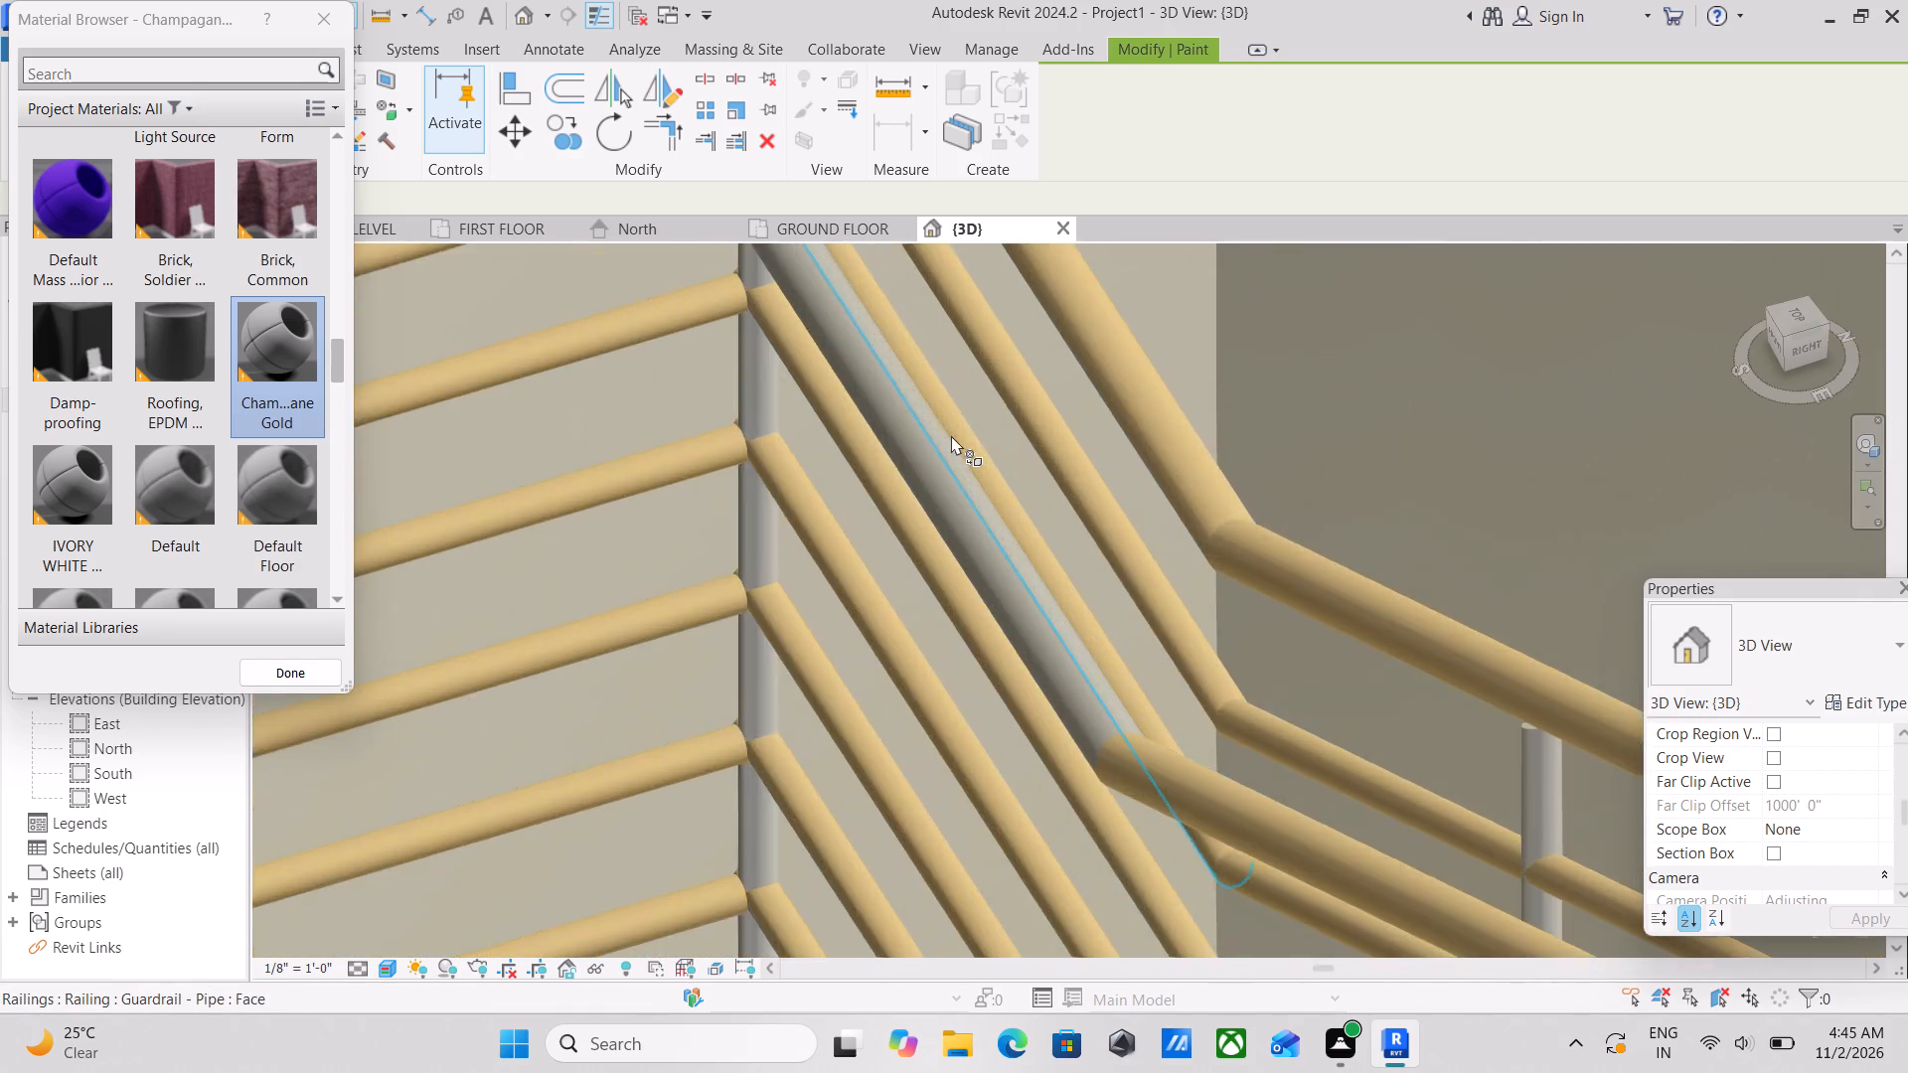
{"action": "scroll", "coordinate": [951, 435], "scroll_direction": "up", "scroll_amount": 5}
{"action": "left_click", "coordinate": [920, 446]}
{"action": "scroll", "coordinate": [878, 463], "scroll_direction": "up", "scroll_amount": 5}
{"action": "scroll", "coordinate": [866, 472], "scroll_direction": "down", "scroll_amount": 5}
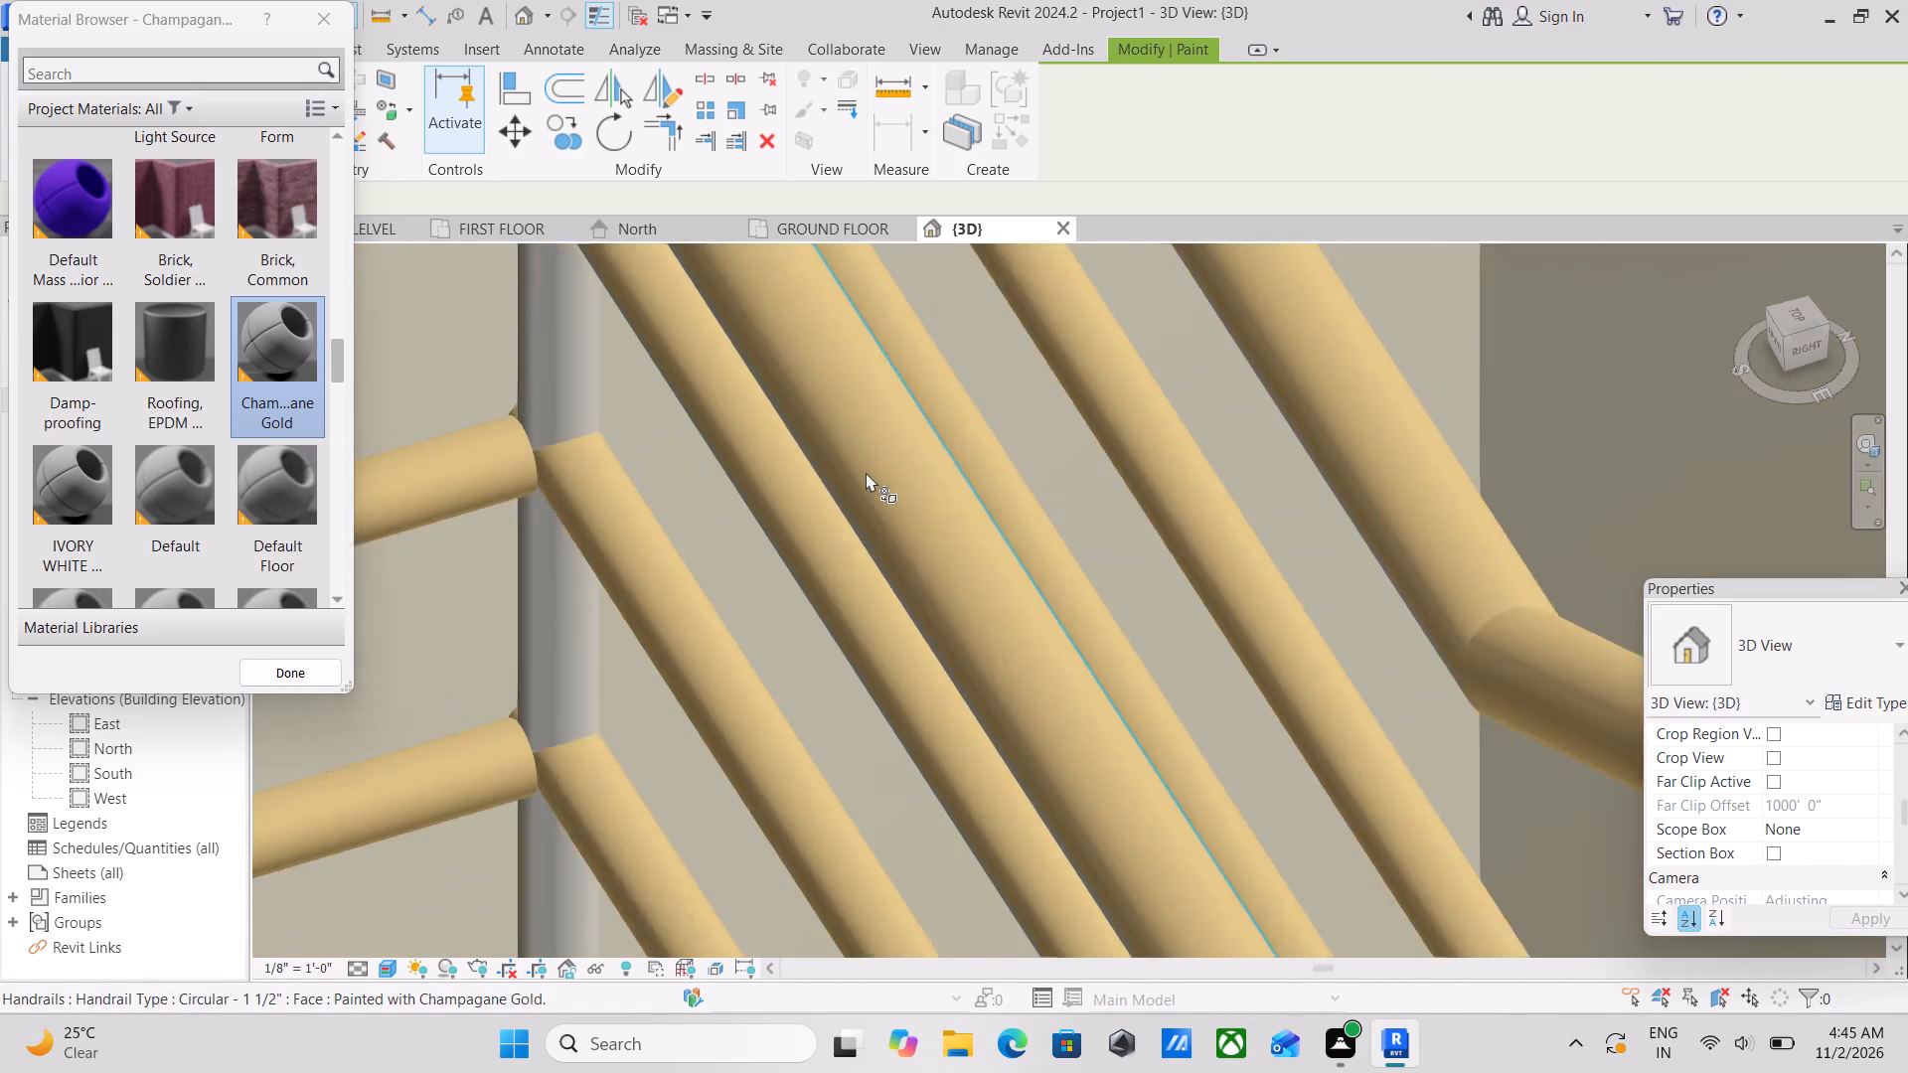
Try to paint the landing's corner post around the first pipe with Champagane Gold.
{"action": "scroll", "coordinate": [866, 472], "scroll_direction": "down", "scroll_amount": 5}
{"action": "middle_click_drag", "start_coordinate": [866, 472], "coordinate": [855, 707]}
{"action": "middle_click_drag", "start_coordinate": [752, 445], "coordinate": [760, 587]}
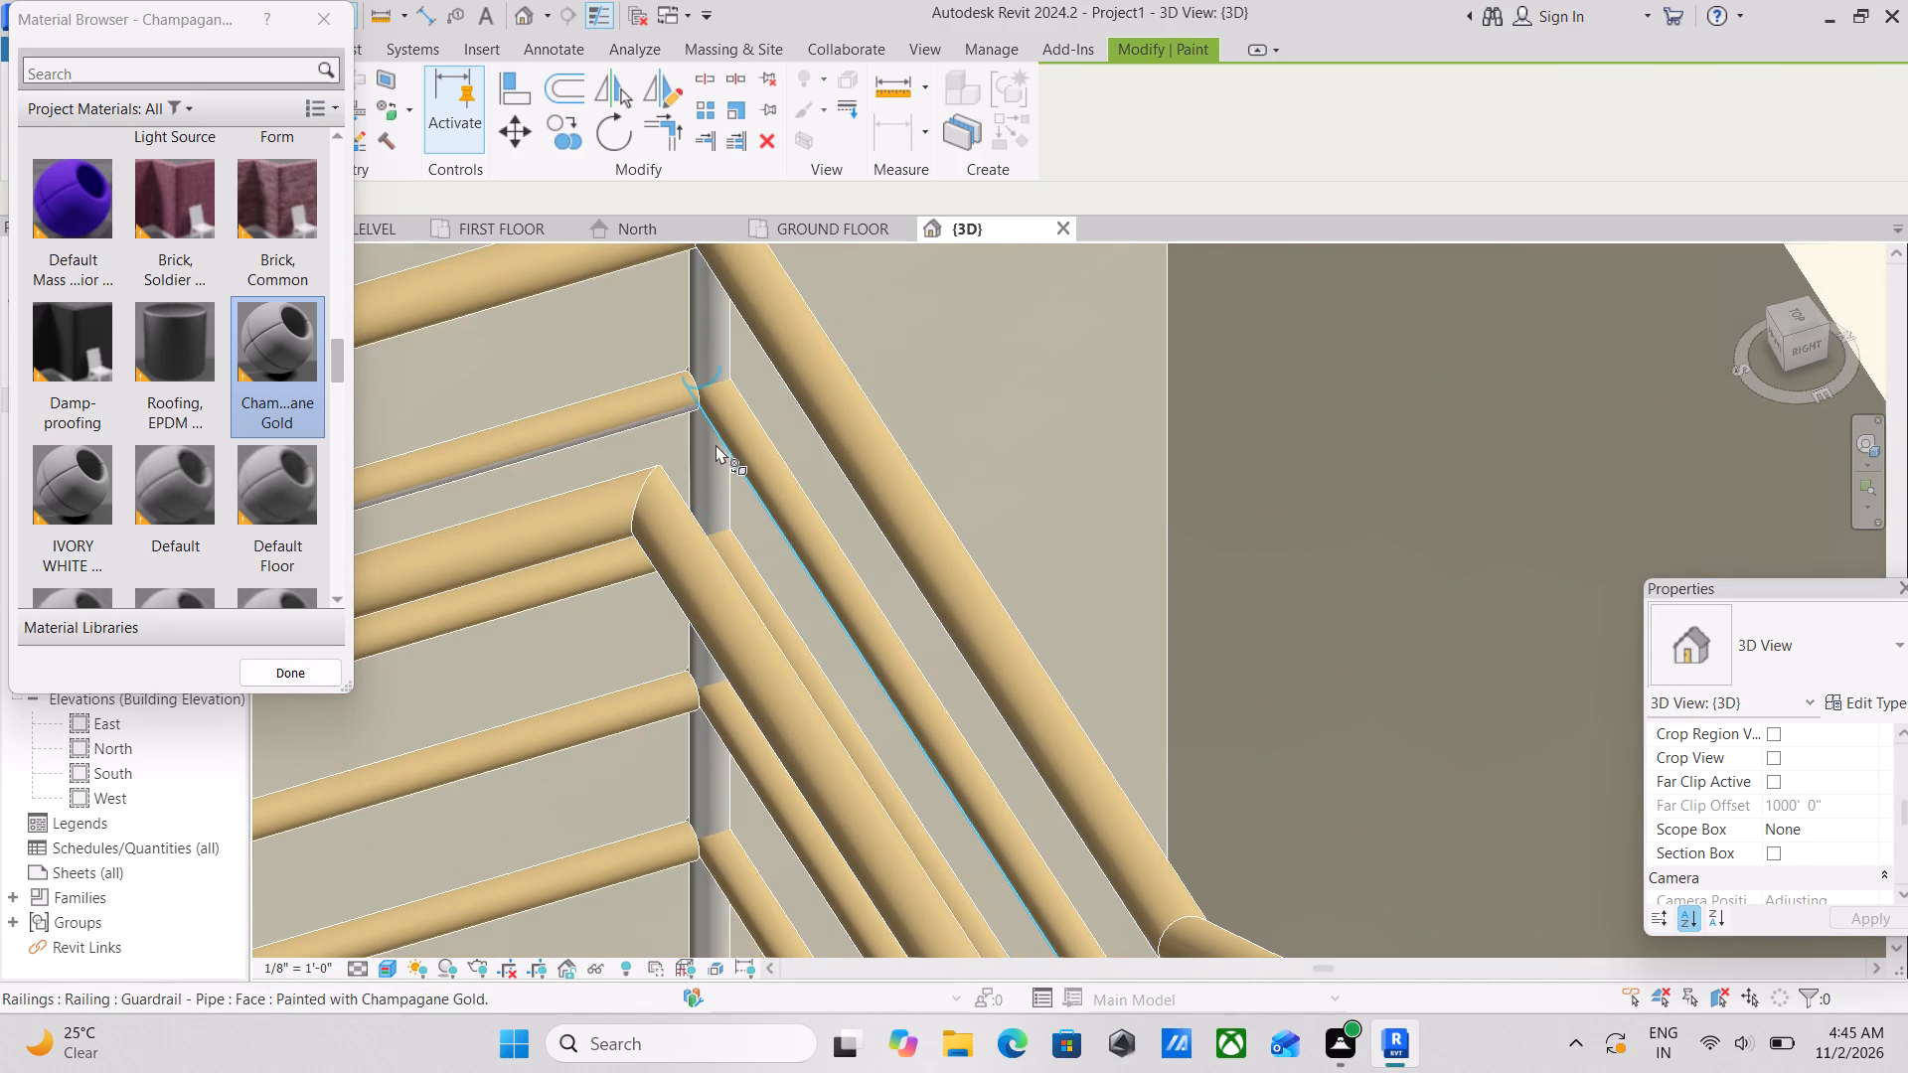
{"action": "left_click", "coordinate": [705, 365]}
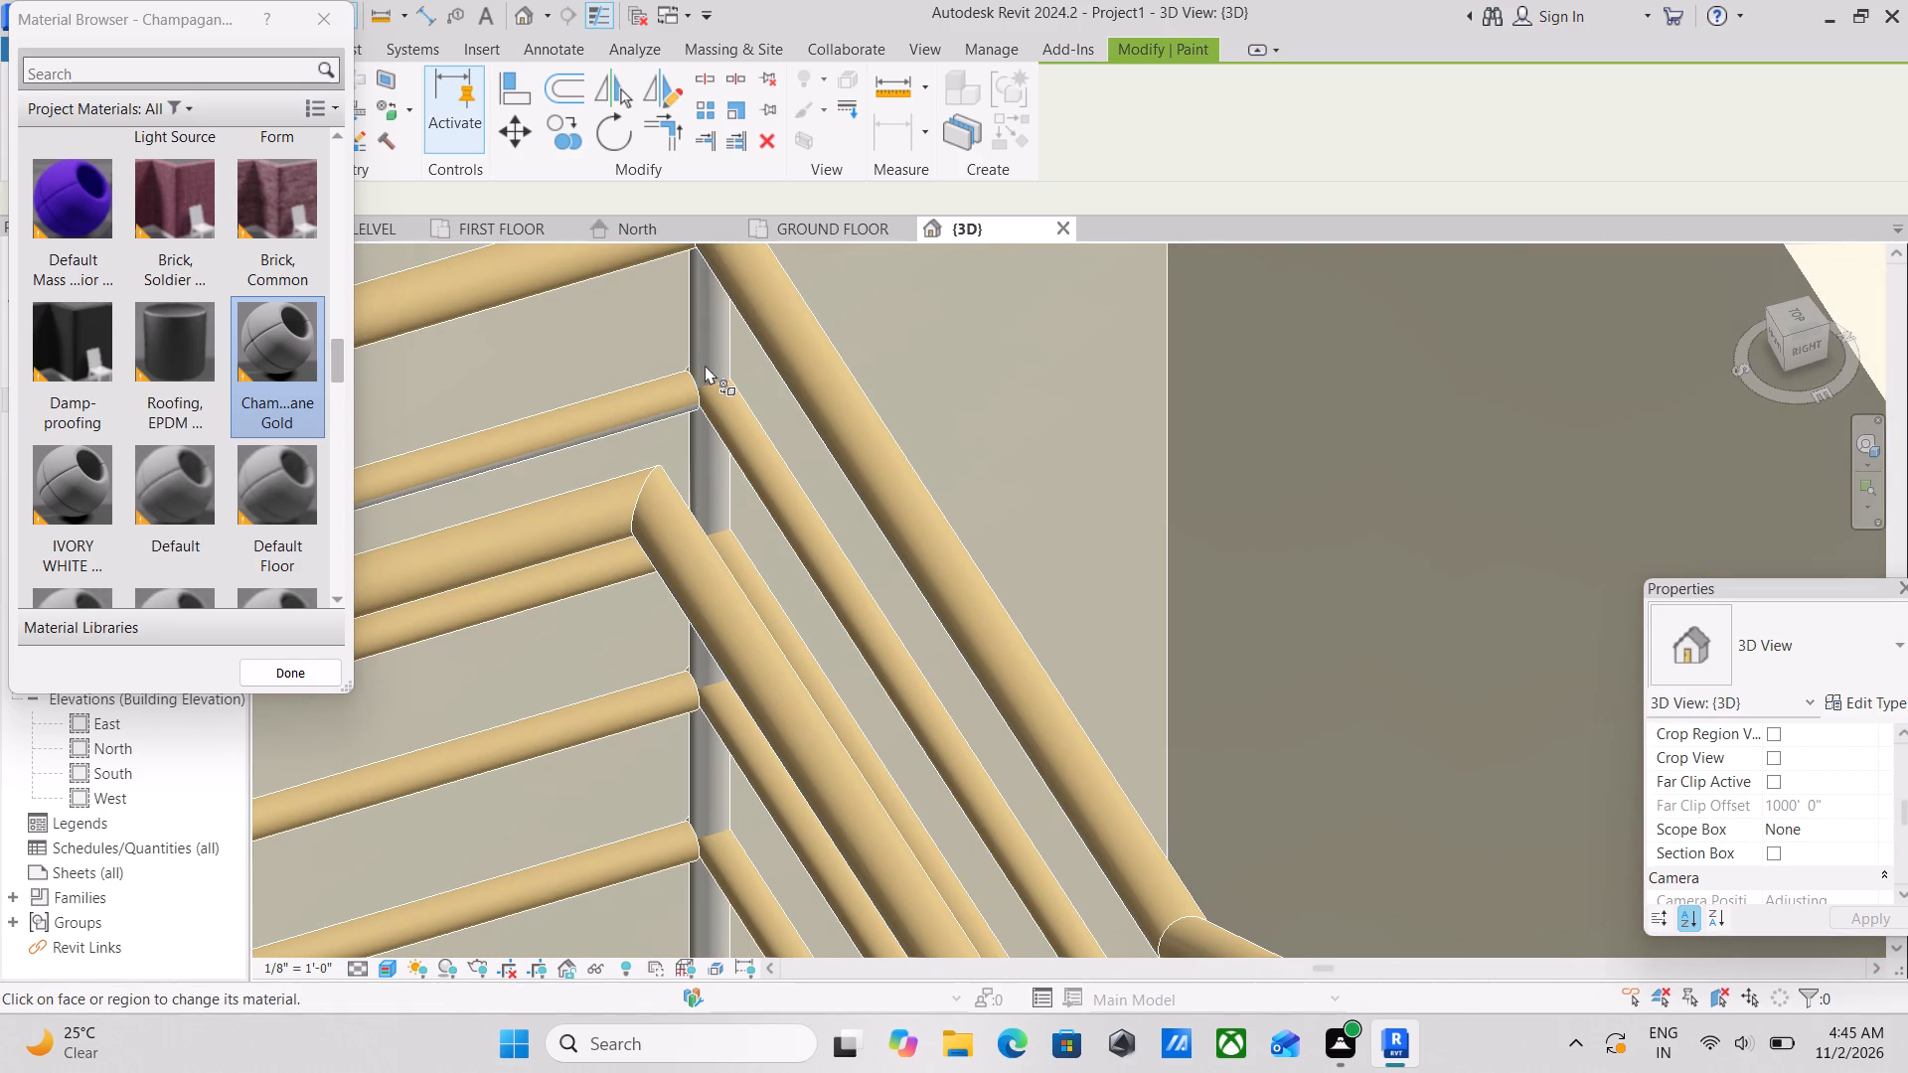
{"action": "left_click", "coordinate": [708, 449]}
Paint the two lowest grey pipe ends at the end post of the upper flight's inner railing with Champagane Gold.
{"action": "scroll", "coordinate": [708, 449], "scroll_direction": "down", "scroll_amount": 9}
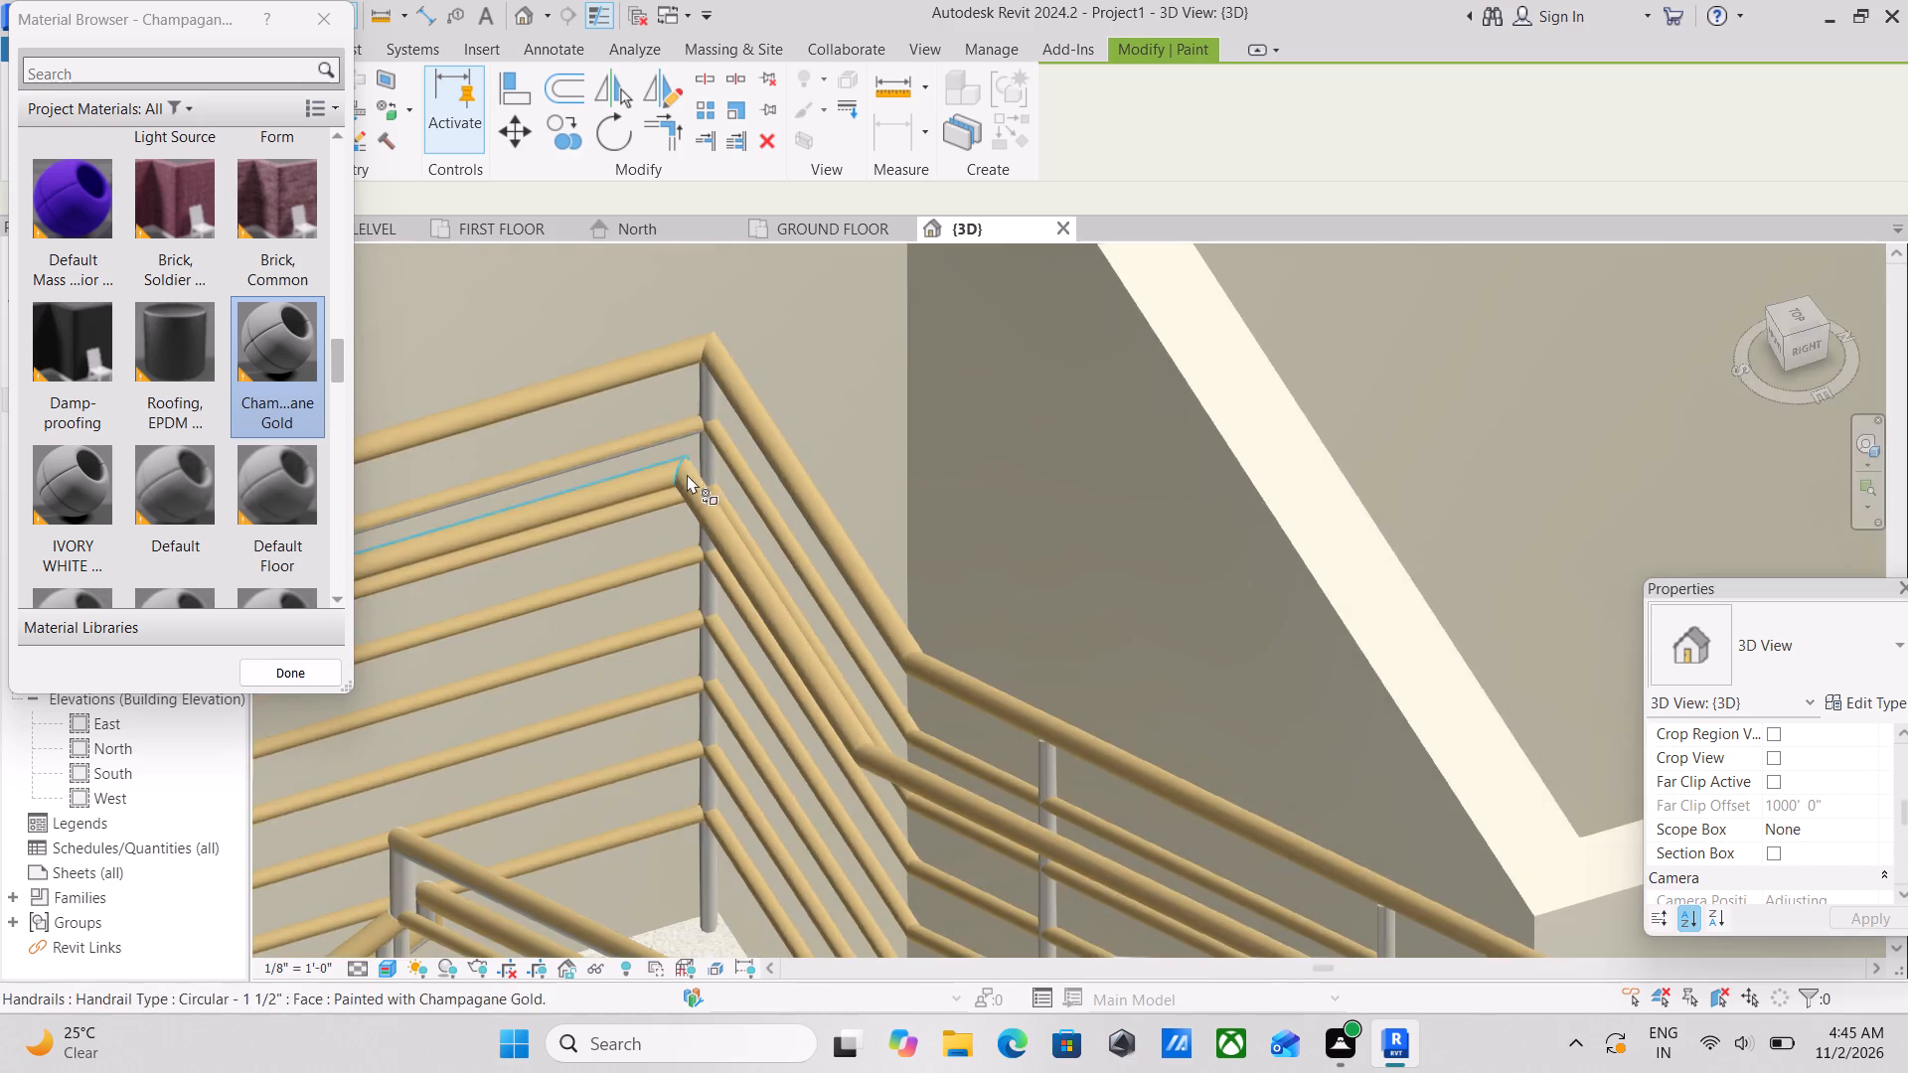
{"action": "scroll", "coordinate": [687, 474], "scroll_direction": "down", "scroll_amount": 2}
{"action": "middle_click_drag", "start_coordinate": [687, 474], "coordinate": [874, 180]}
{"action": "scroll", "coordinate": [891, 152], "scroll_direction": "up", "scroll_amount": 1}
{"action": "scroll", "coordinate": [875, 658], "scroll_direction": "up", "scroll_amount": 3}
{"action": "scroll", "coordinate": [976, 795], "scroll_direction": "up", "scroll_amount": 7}
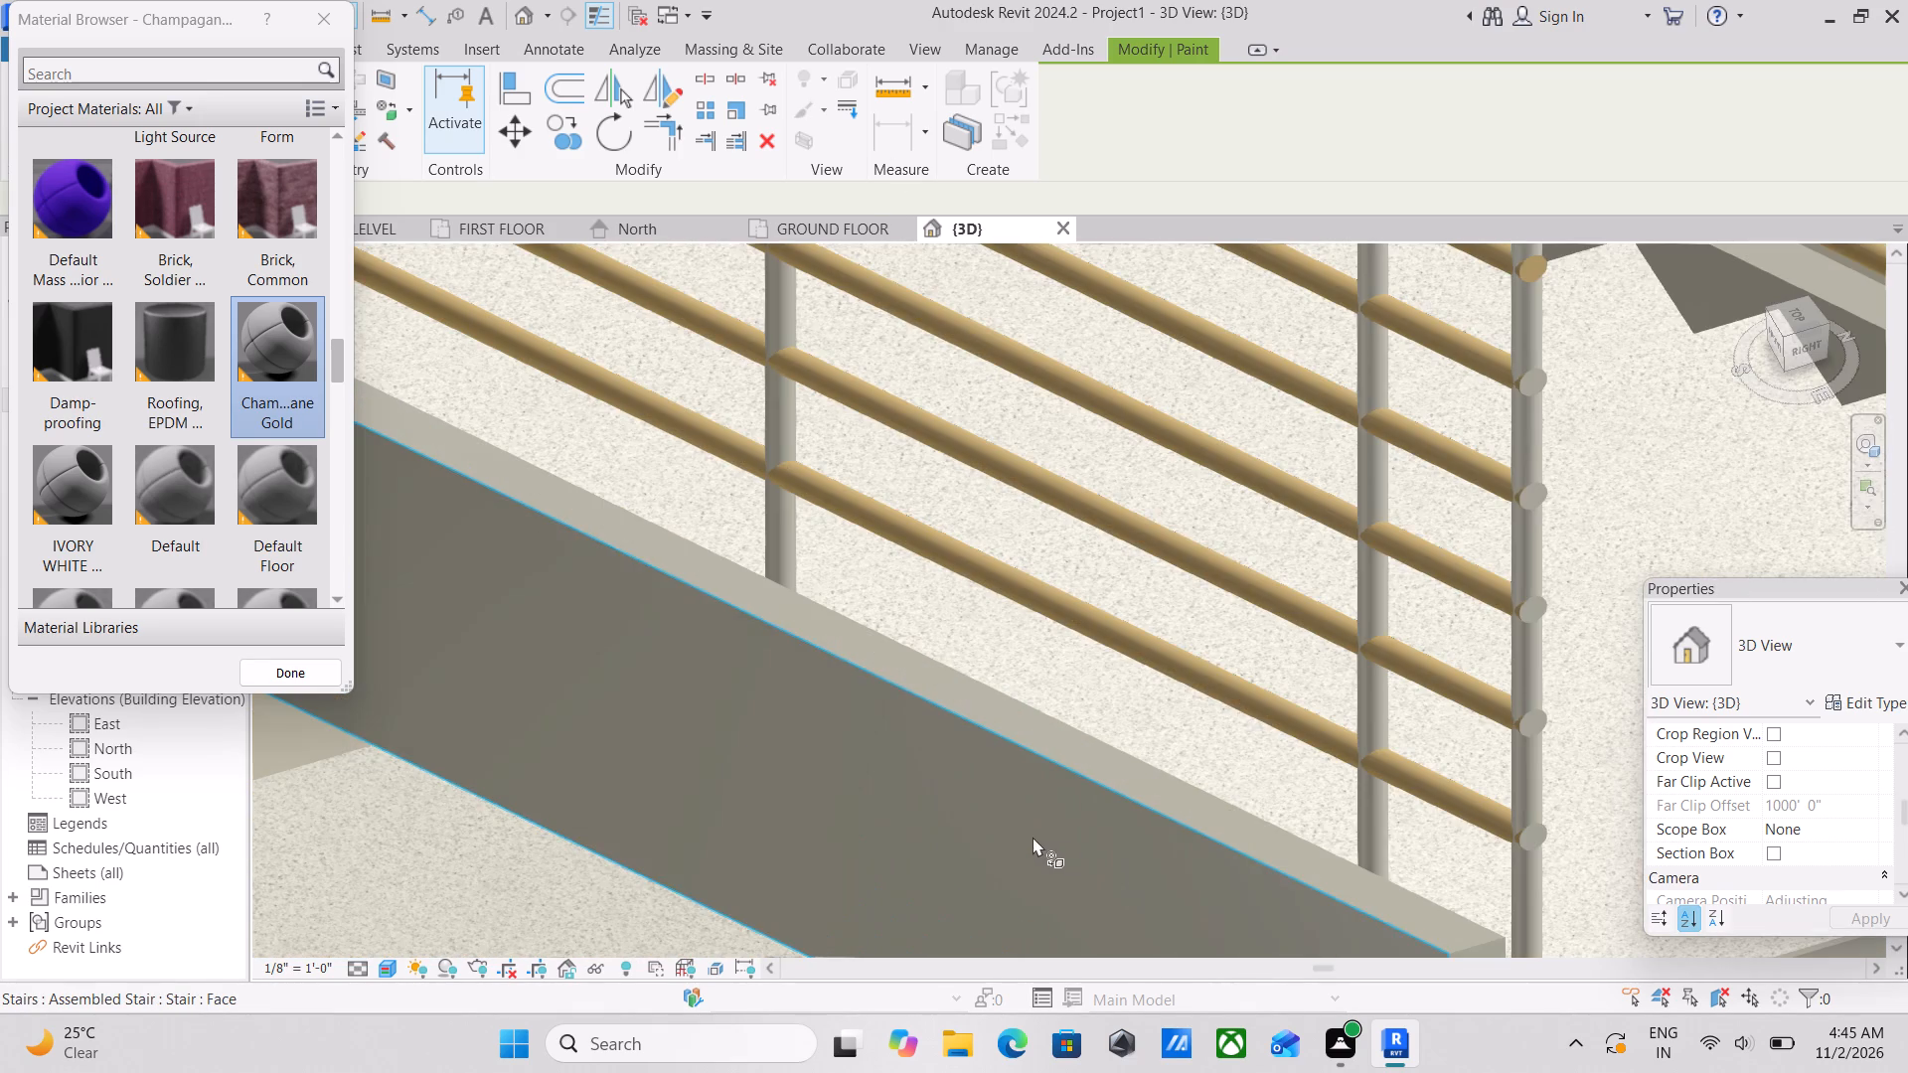
{"action": "scroll", "coordinate": [1033, 837], "scroll_direction": "up", "scroll_amount": 4}
{"action": "scroll", "coordinate": [1414, 815], "scroll_direction": "up", "scroll_amount": 3}
{"action": "scroll", "coordinate": [1494, 775], "scroll_direction": "down", "scroll_amount": 4}
{"action": "middle_click_drag", "start_coordinate": [1408, 743], "coordinate": [995, 718]}
{"action": "scroll", "coordinate": [992, 715], "scroll_direction": "up", "scroll_amount": 1}
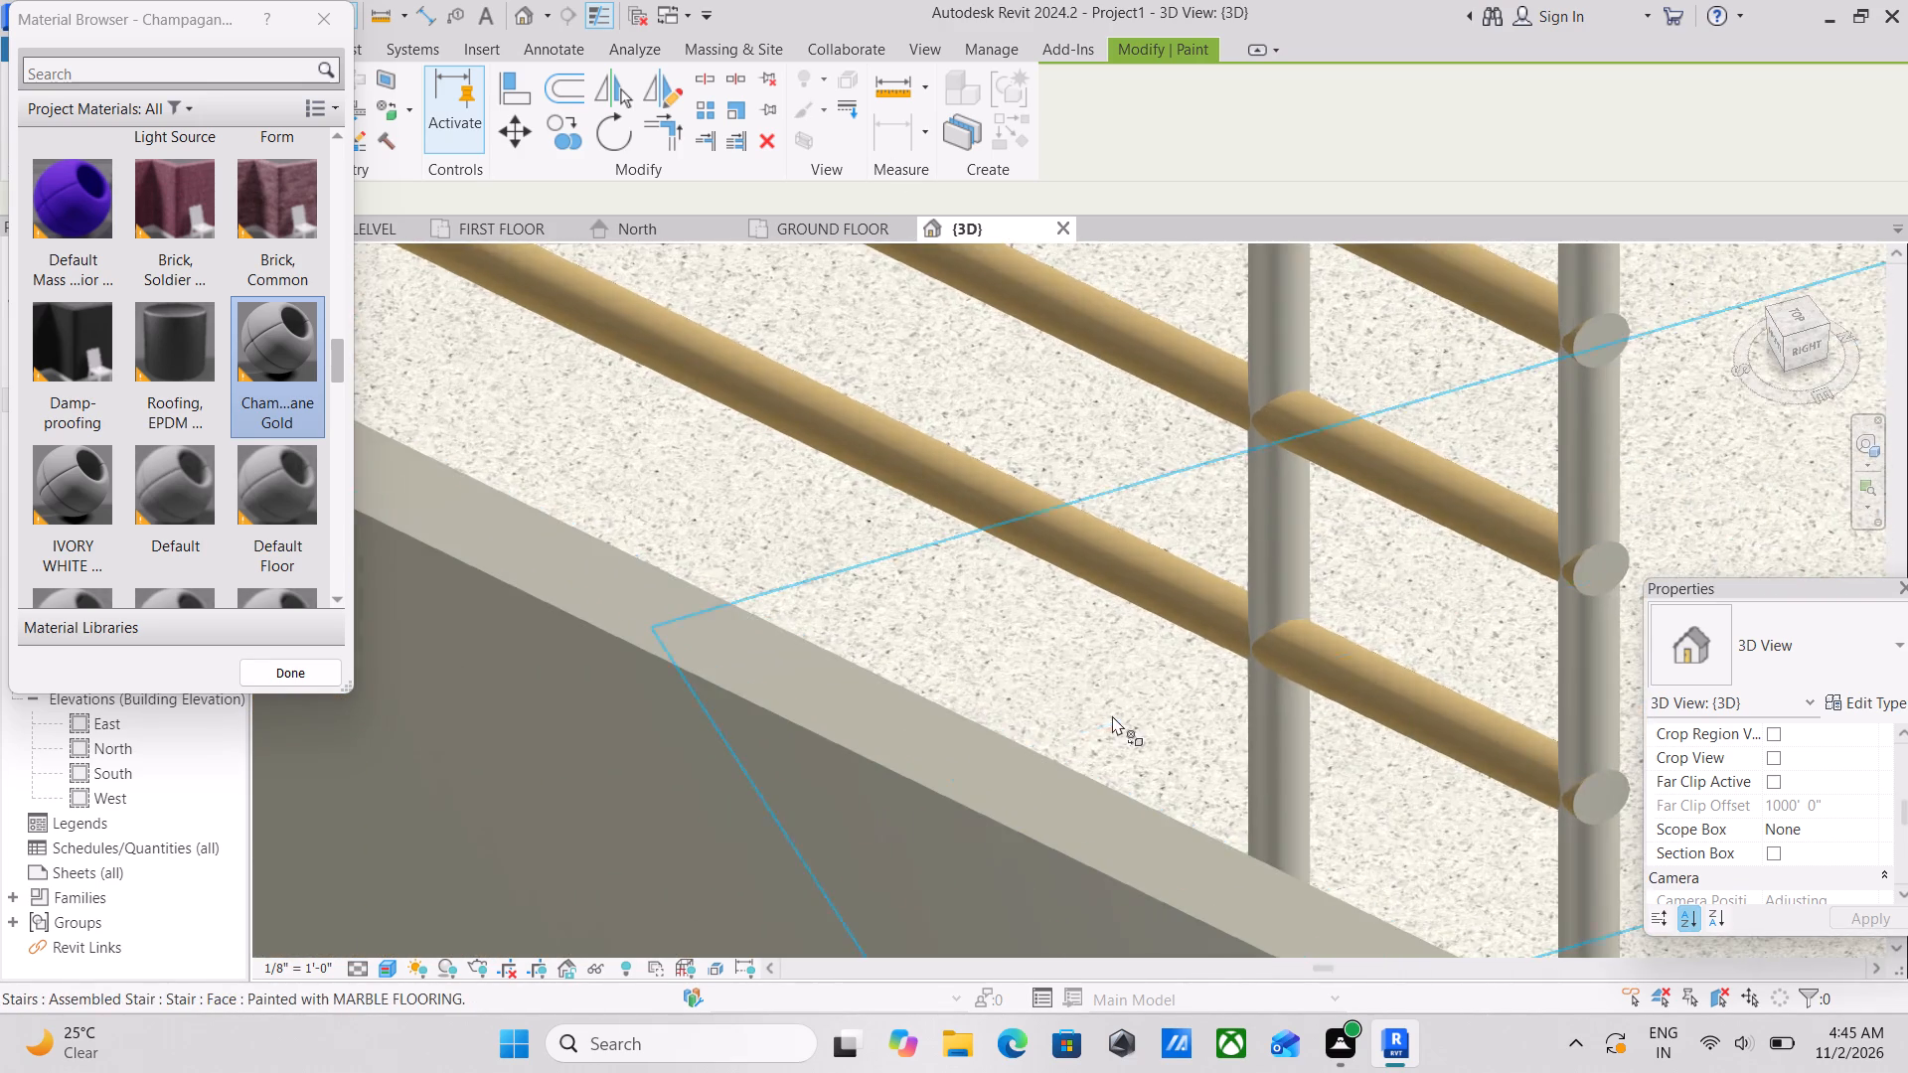
{"action": "scroll", "coordinate": [1112, 715], "scroll_direction": "down", "scroll_amount": 3}
{"action": "middle_click_drag", "start_coordinate": [1108, 715], "coordinate": [970, 690]}
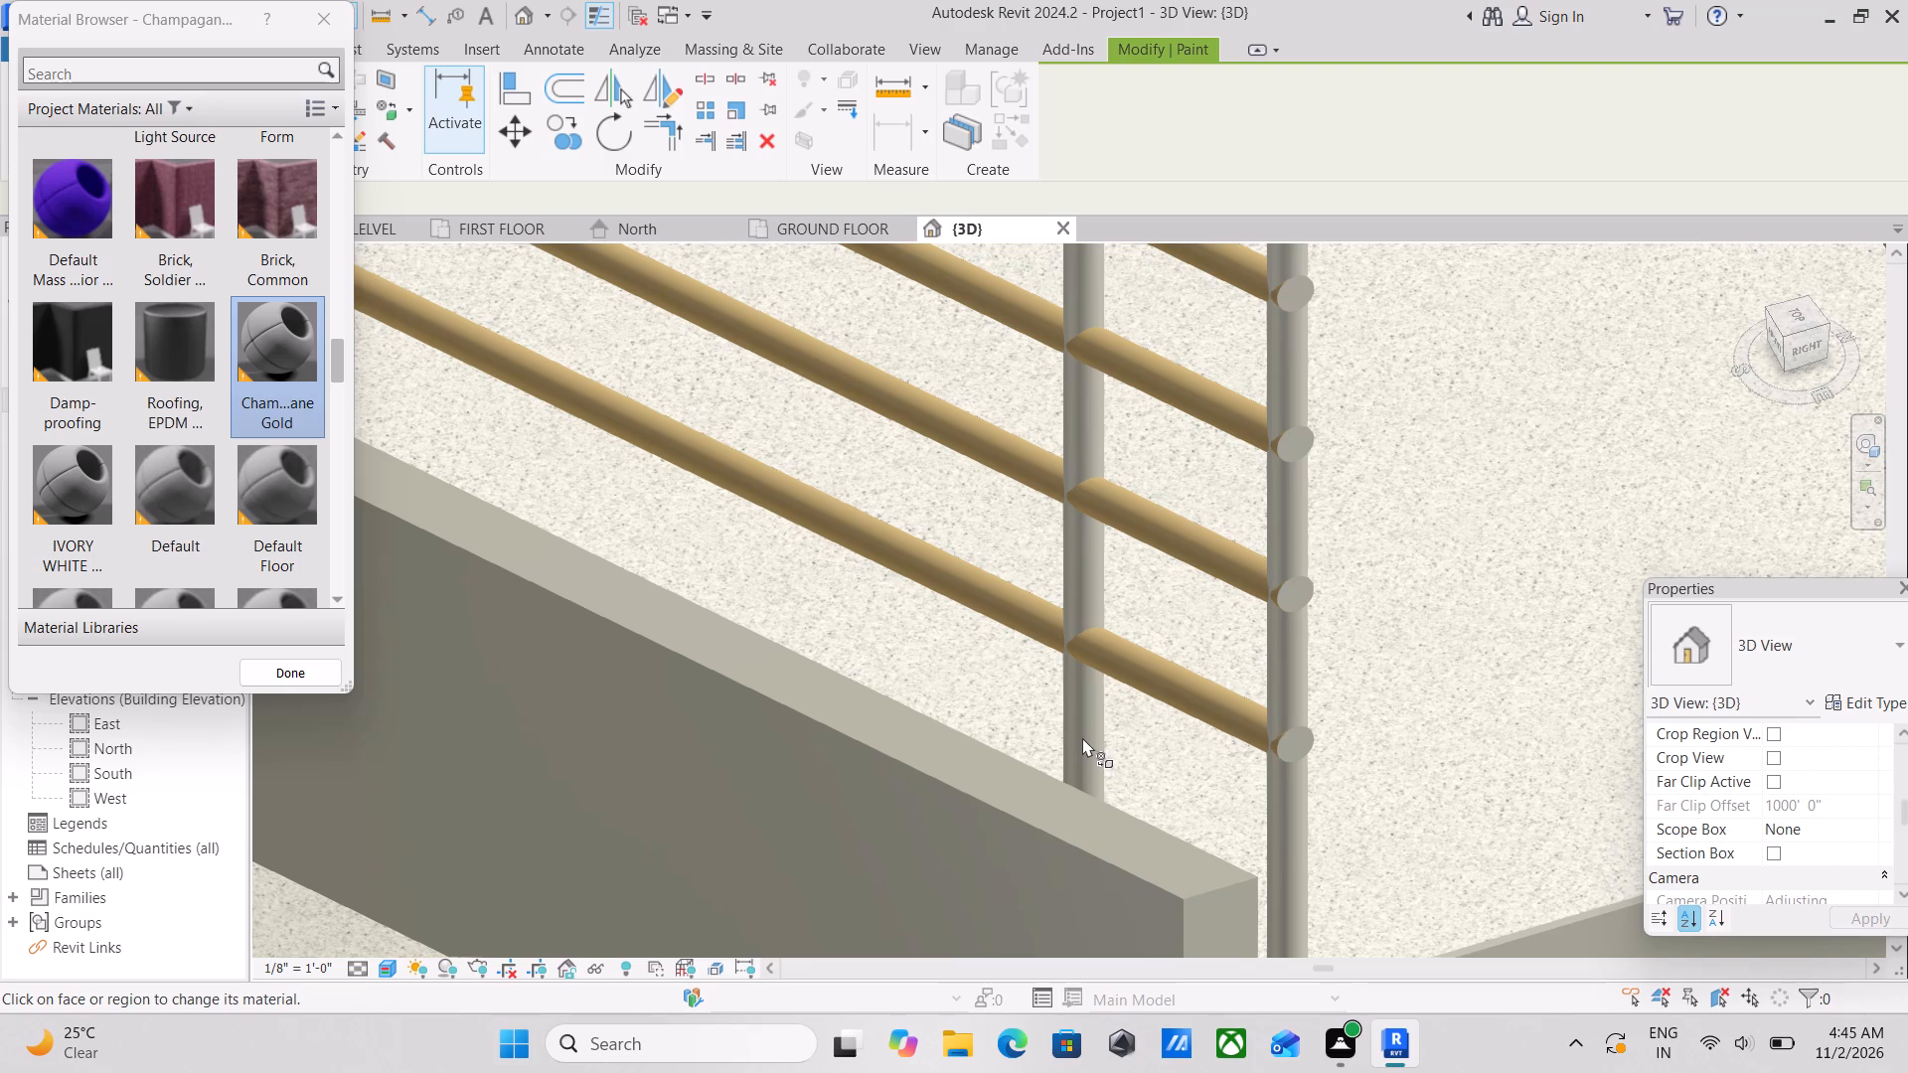
{"action": "middle_click_drag", "start_coordinate": [1091, 724], "coordinate": [903, 664]}
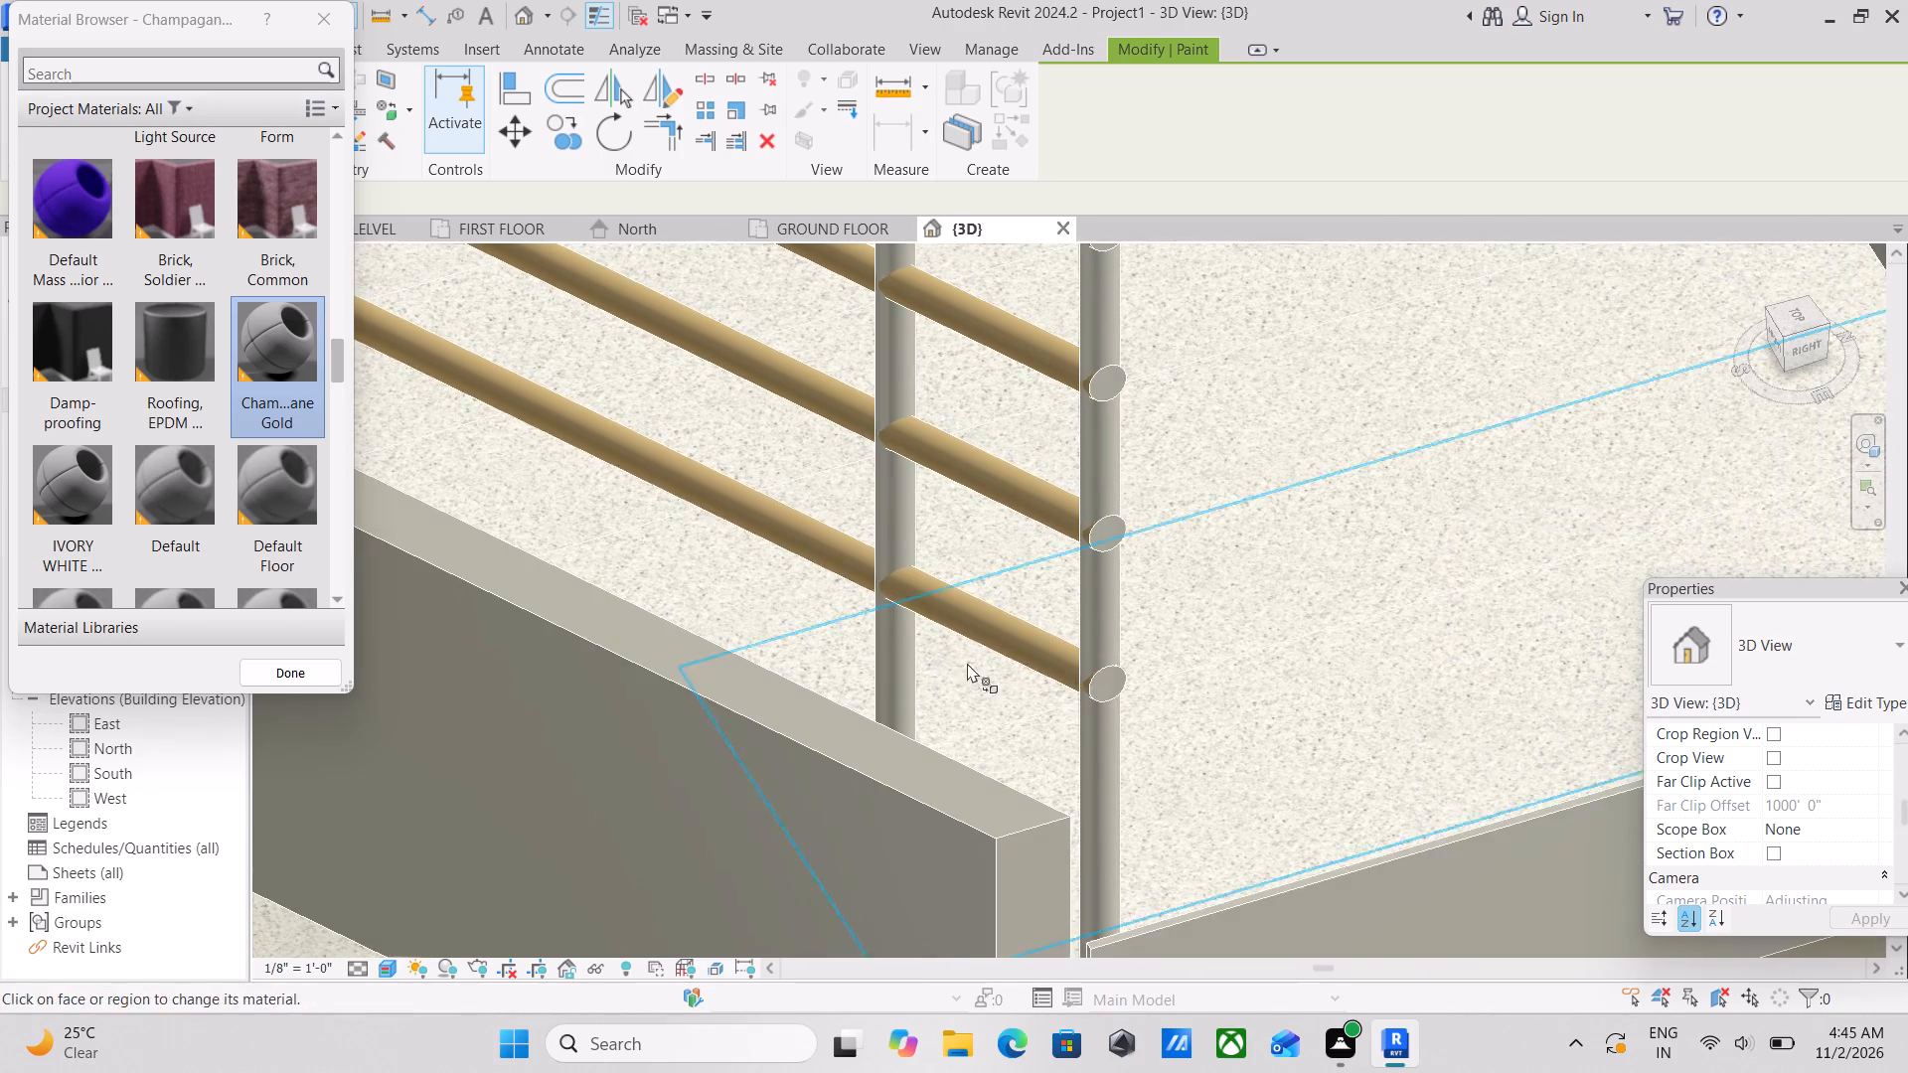
{"action": "scroll", "coordinate": [1107, 695], "scroll_direction": "up", "scroll_amount": 4}
{"action": "left_click", "coordinate": [1110, 669]}
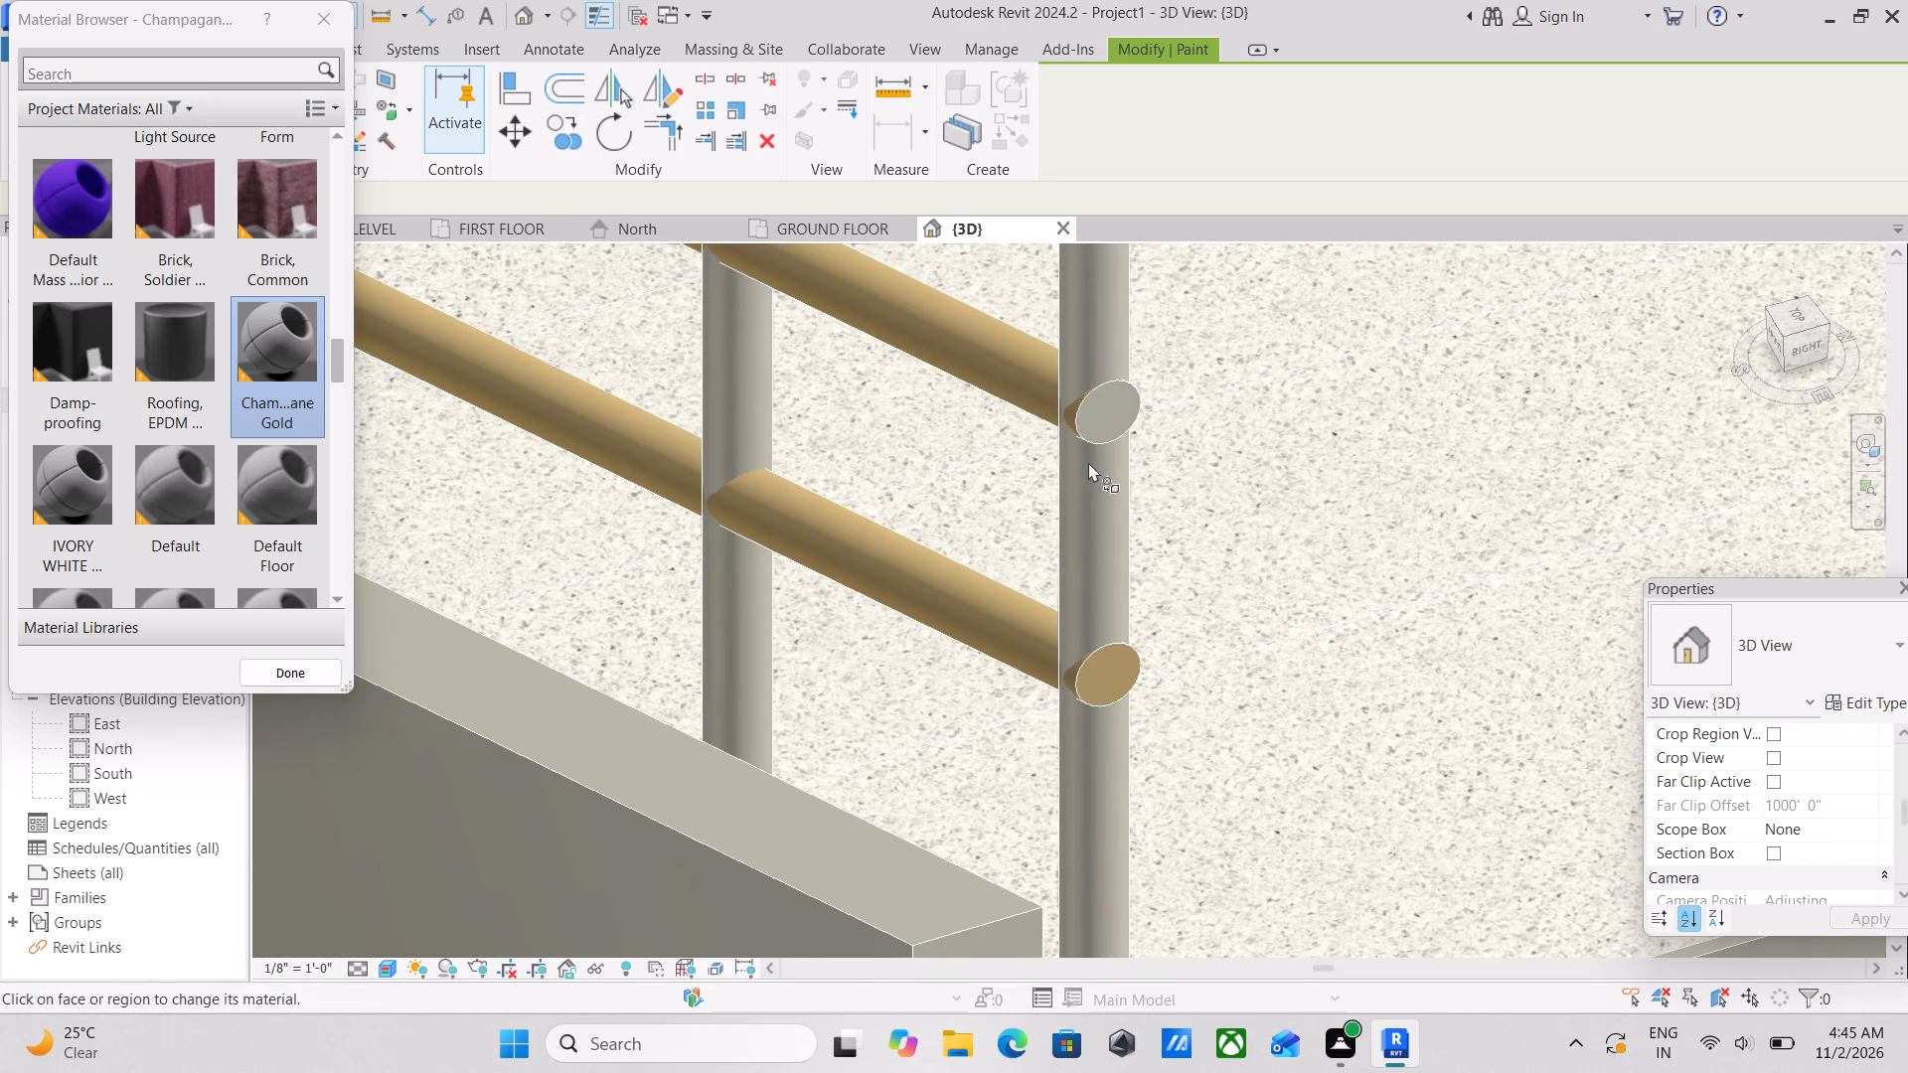
{"action": "left_click", "coordinate": [1113, 393]}
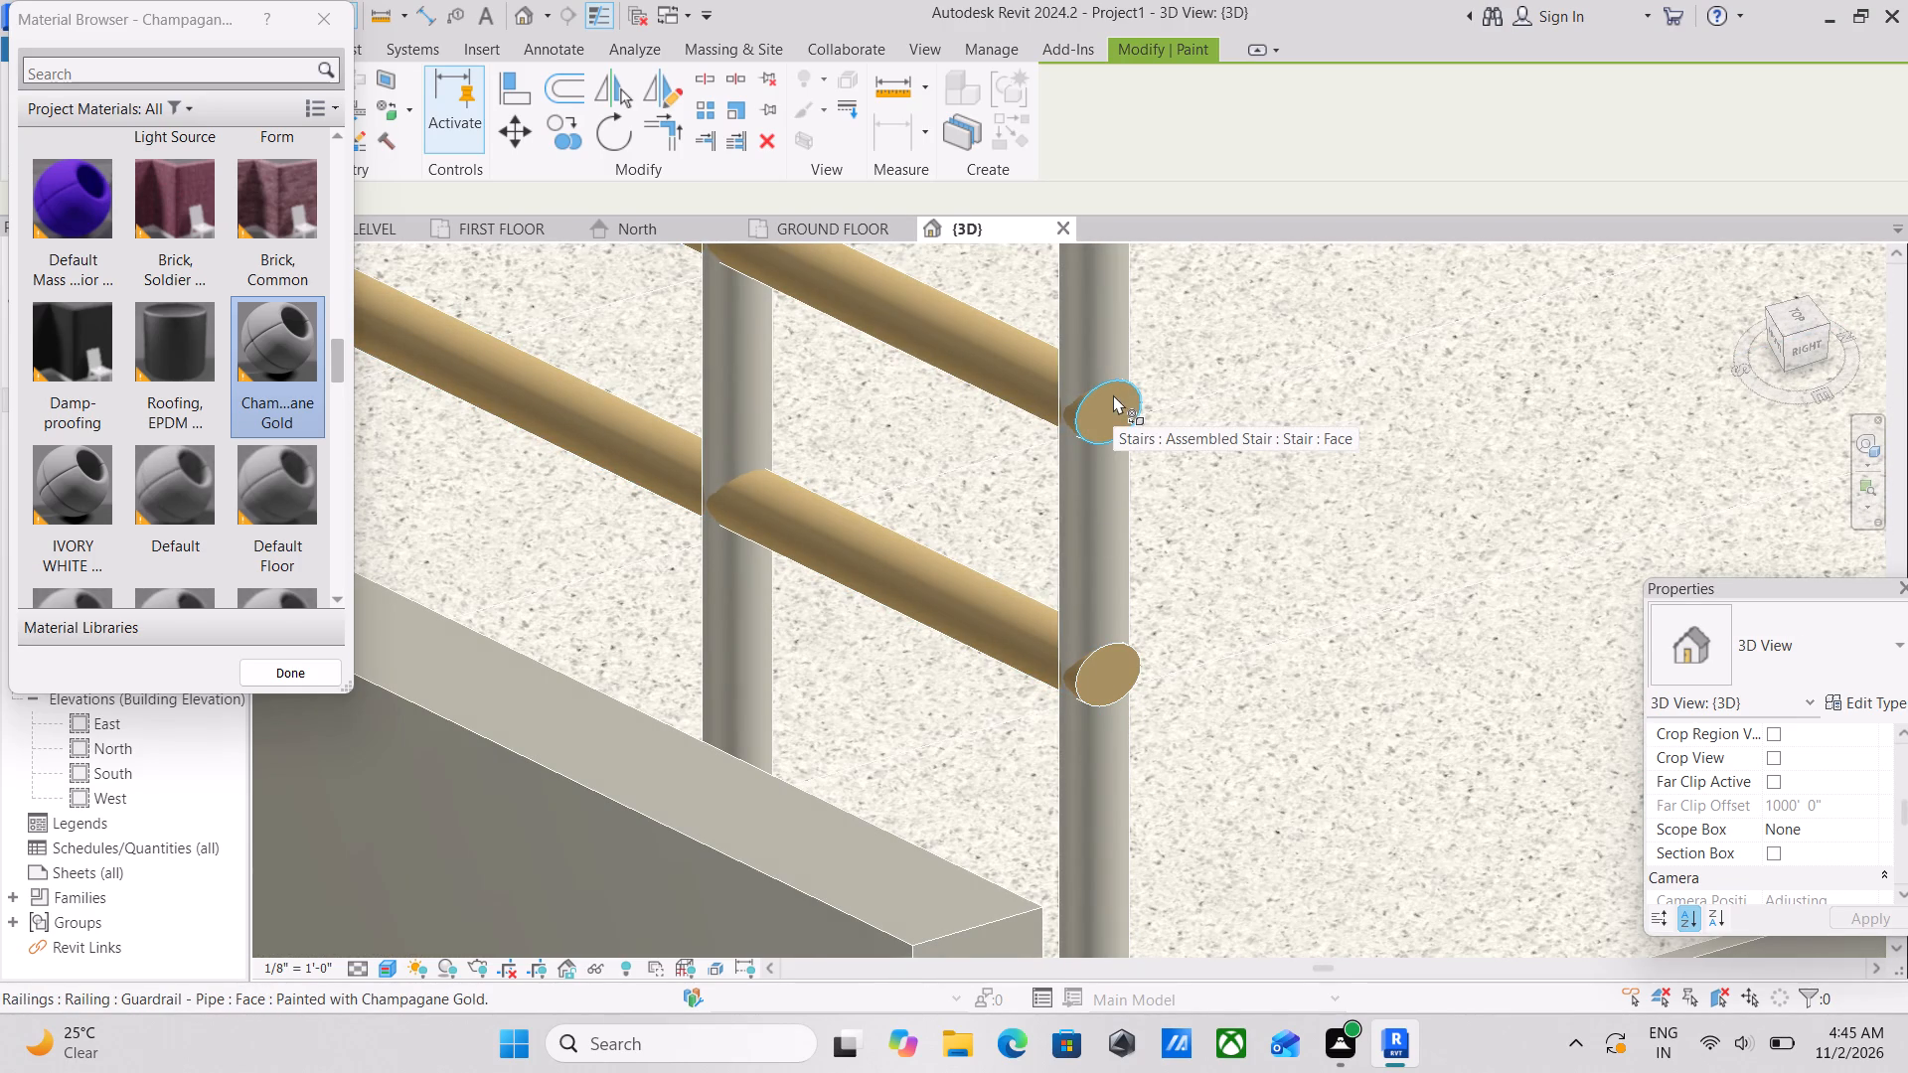
Paint the next two grey pipe ends higher on the same end post with Champagane Gold.
{"action": "scroll", "coordinate": [1113, 394], "scroll_direction": "down", "scroll_amount": 1}
{"action": "middle_click_drag", "start_coordinate": [1113, 394], "coordinate": [1100, 425]}
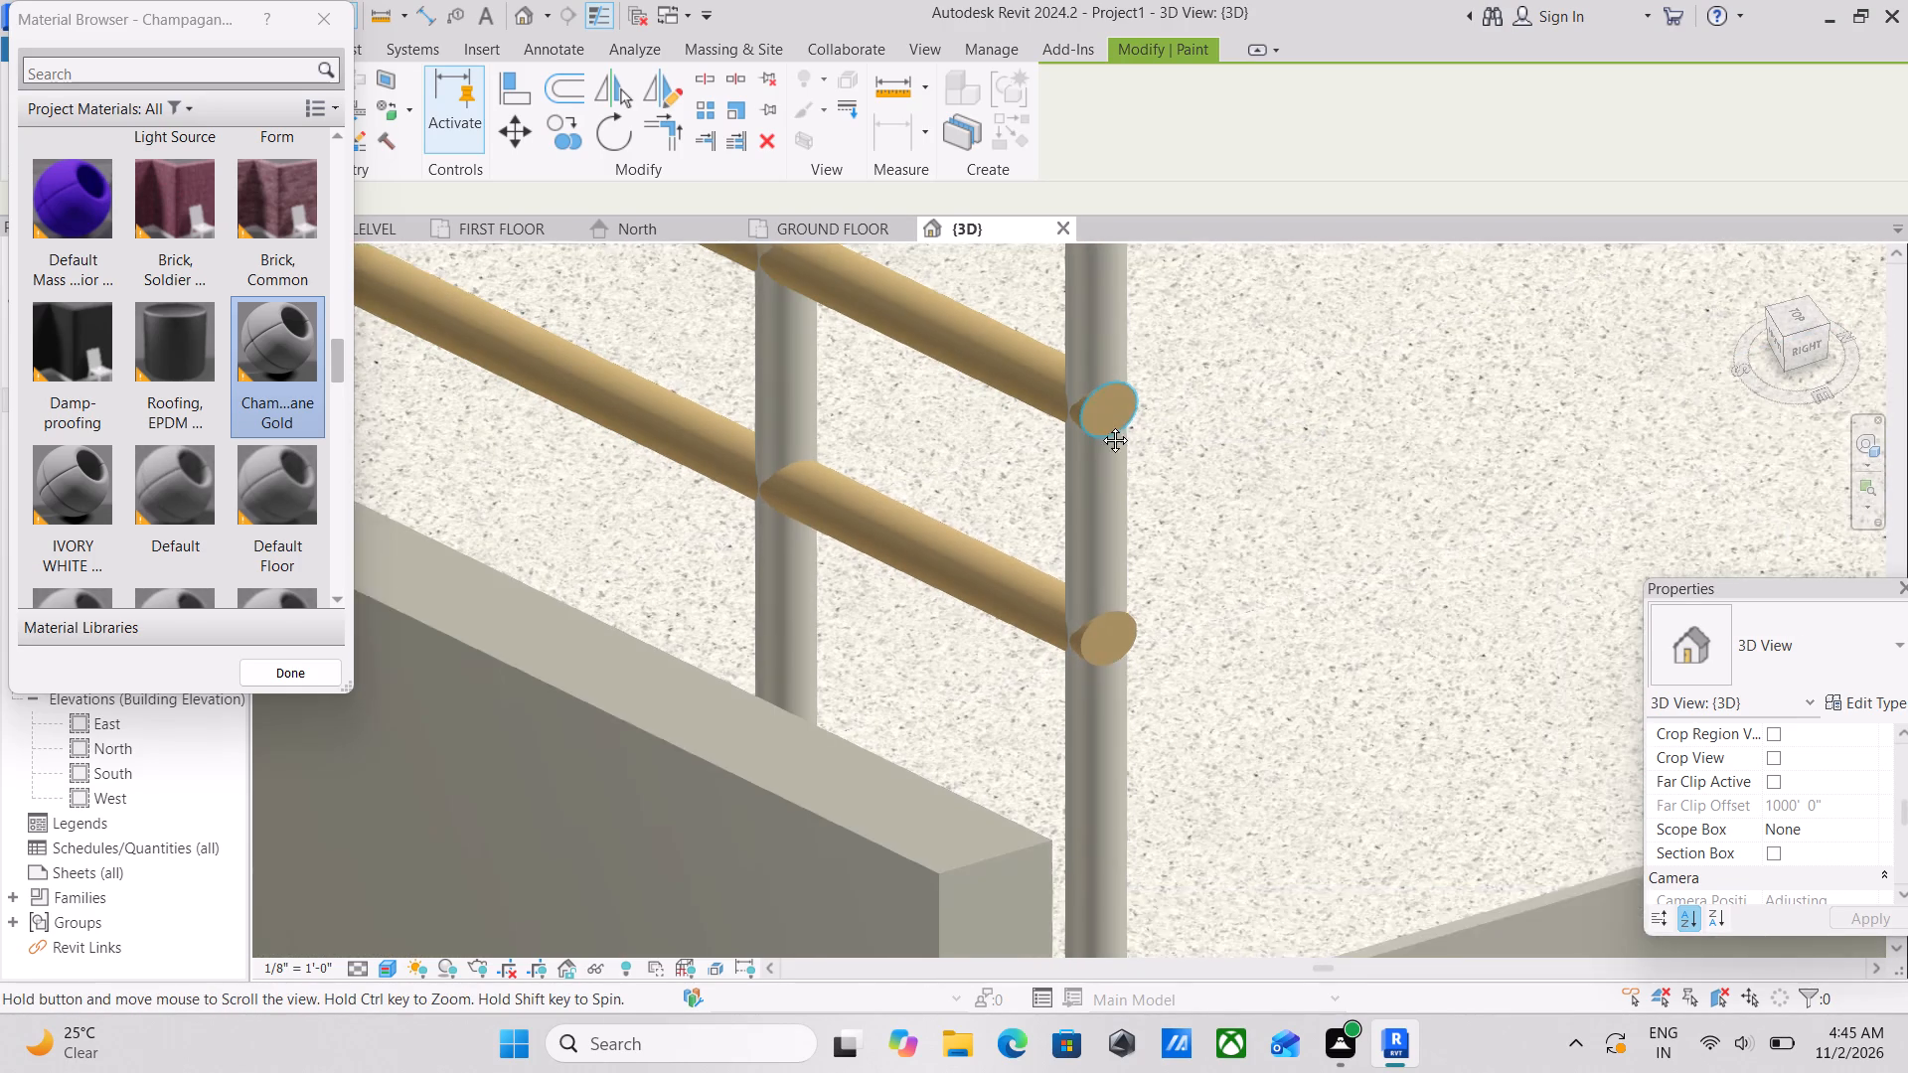
{"action": "middle_click_drag", "start_coordinate": [1100, 425], "coordinate": [1041, 594]}
{"action": "middle_click_drag", "start_coordinate": [1046, 472], "coordinate": [1021, 608]}
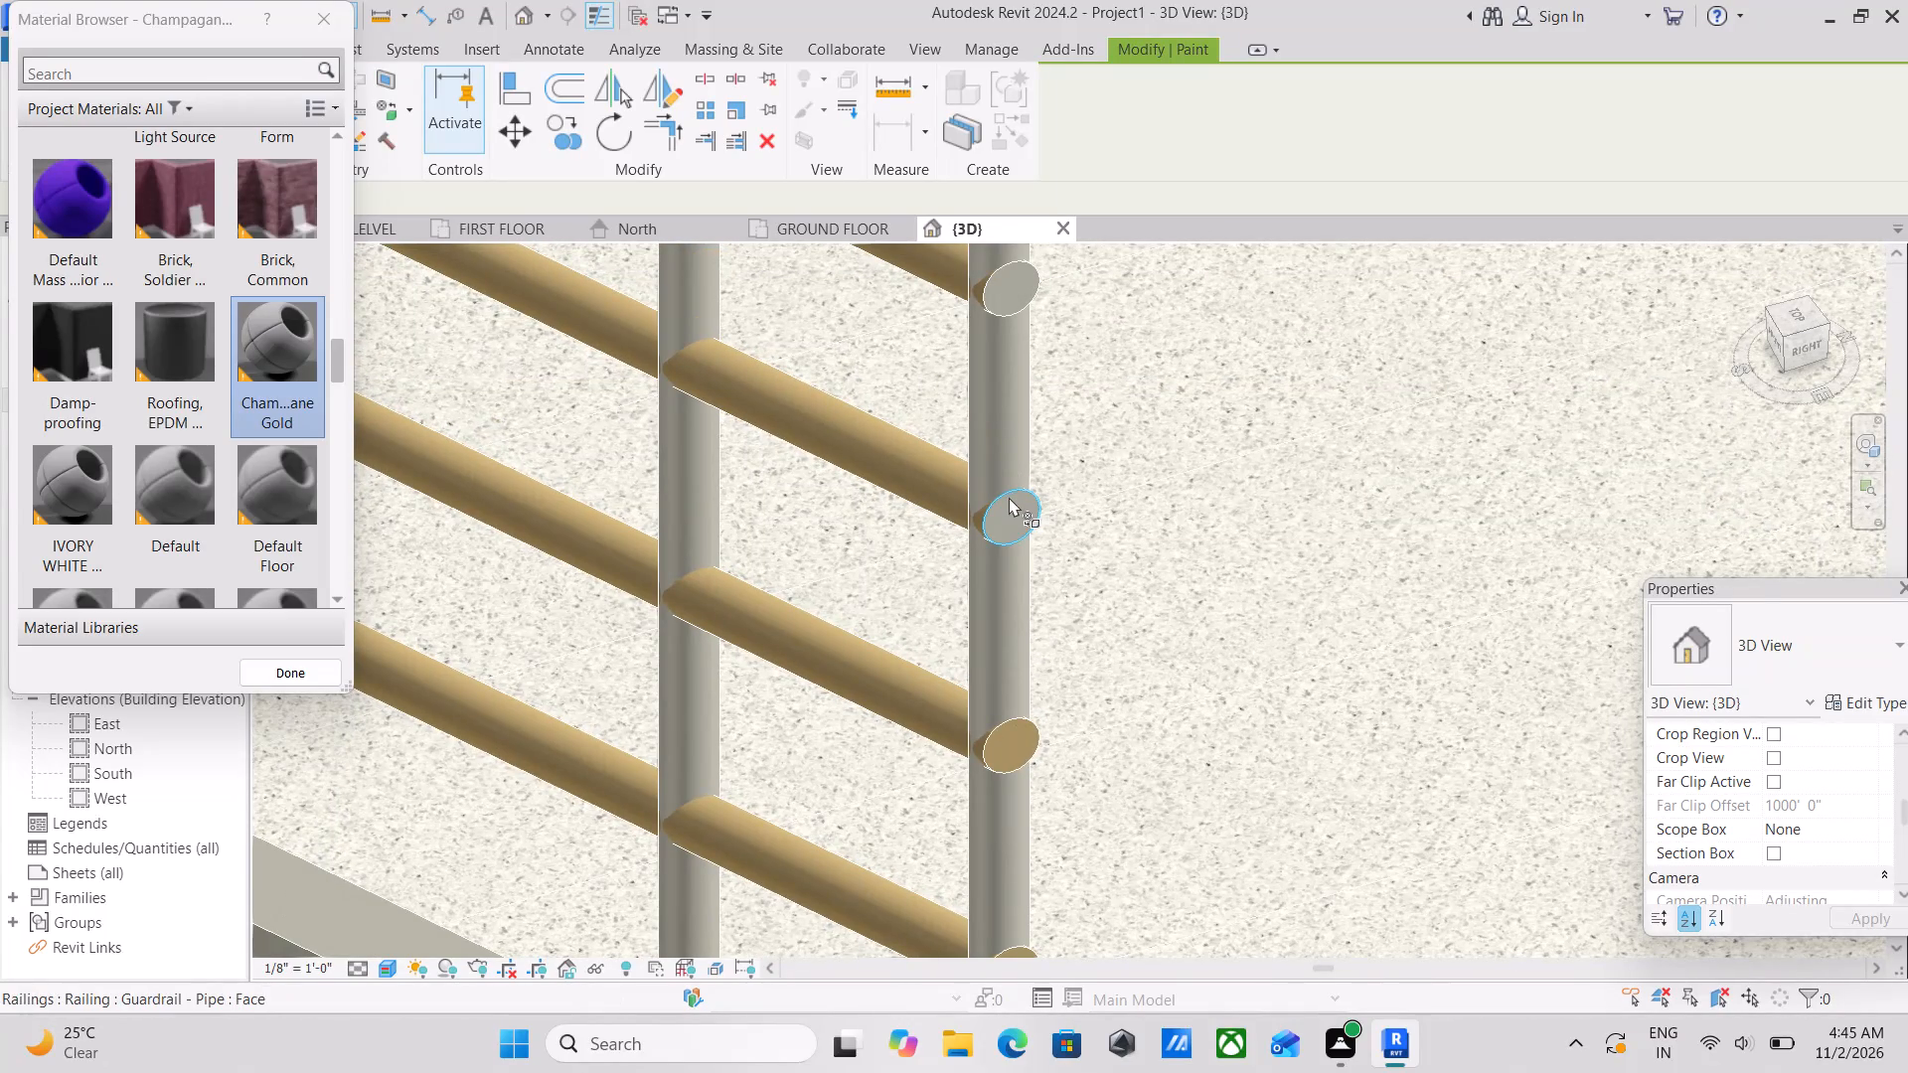
{"action": "left_click", "coordinate": [1009, 497]}
{"action": "left_click", "coordinate": [1013, 306]}
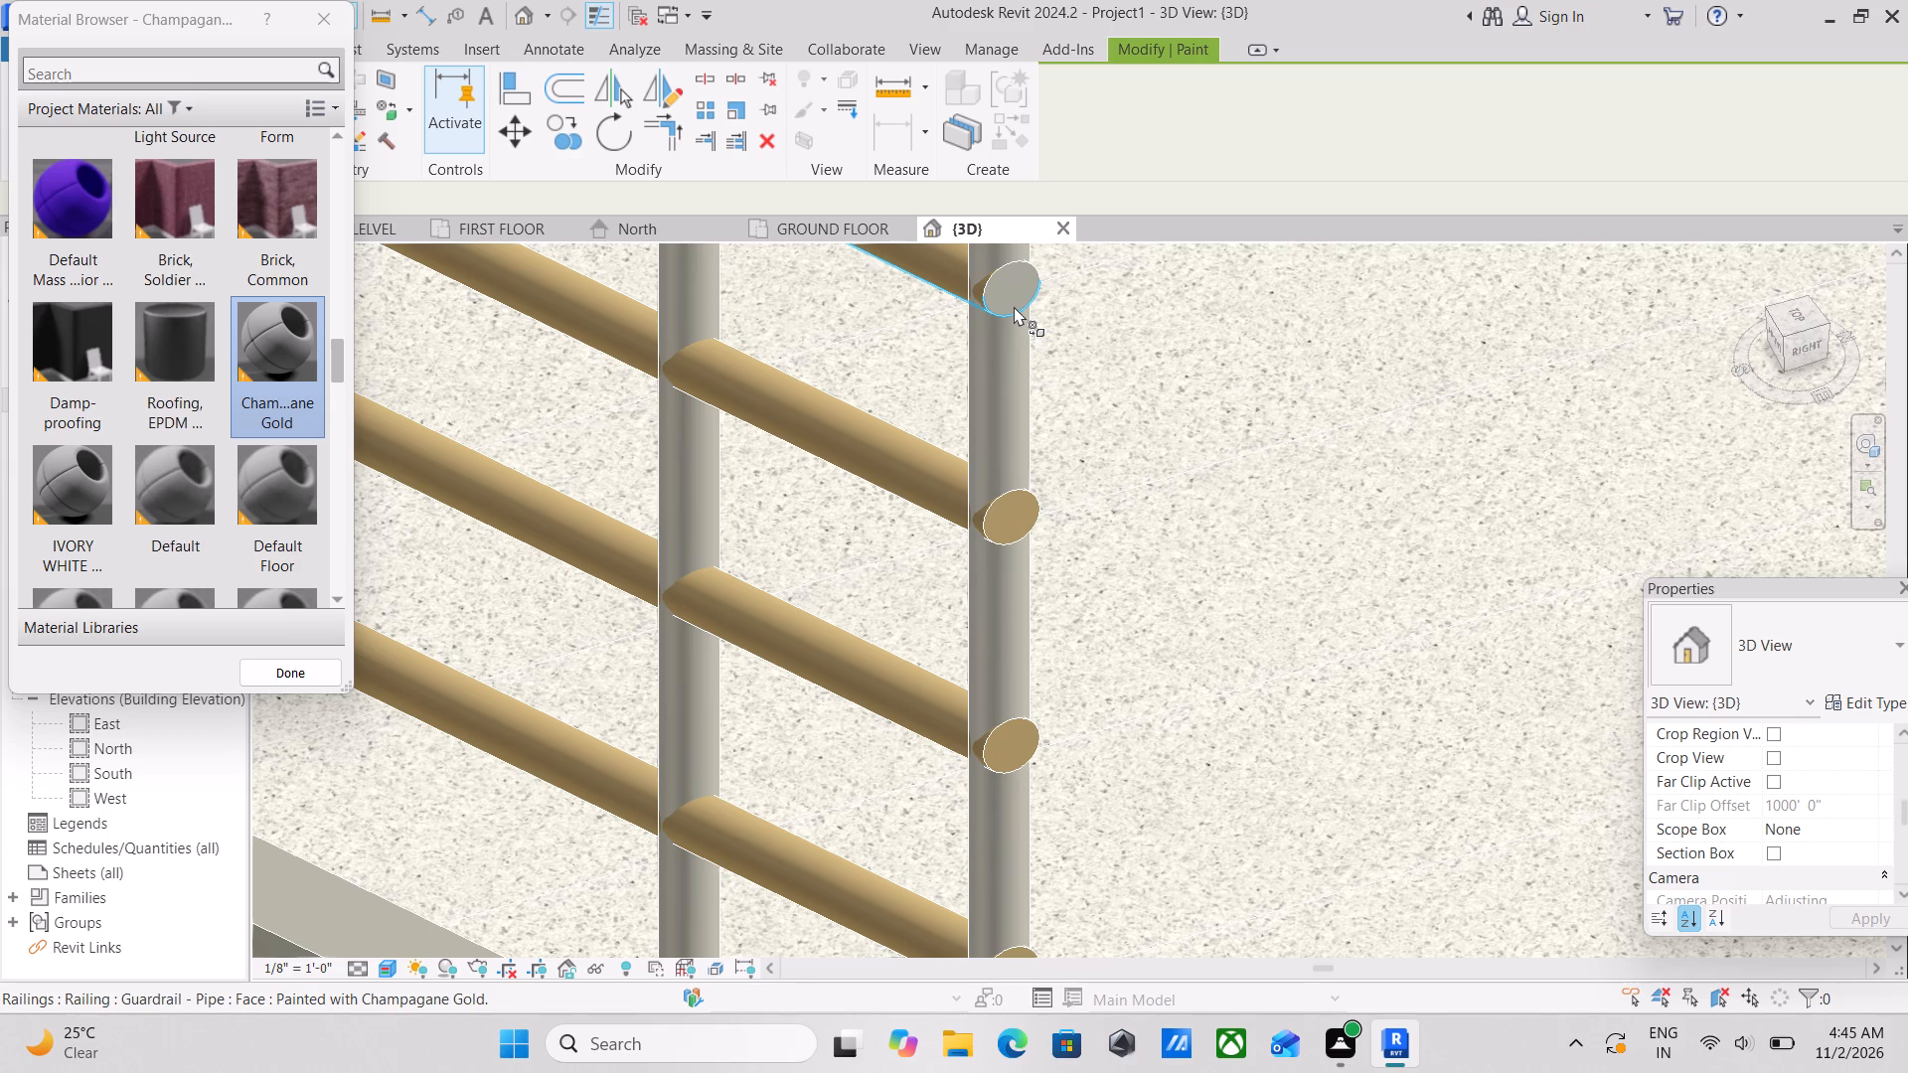
{"action": "scroll", "coordinate": [1015, 336], "scroll_direction": "down", "scroll_amount": 2}
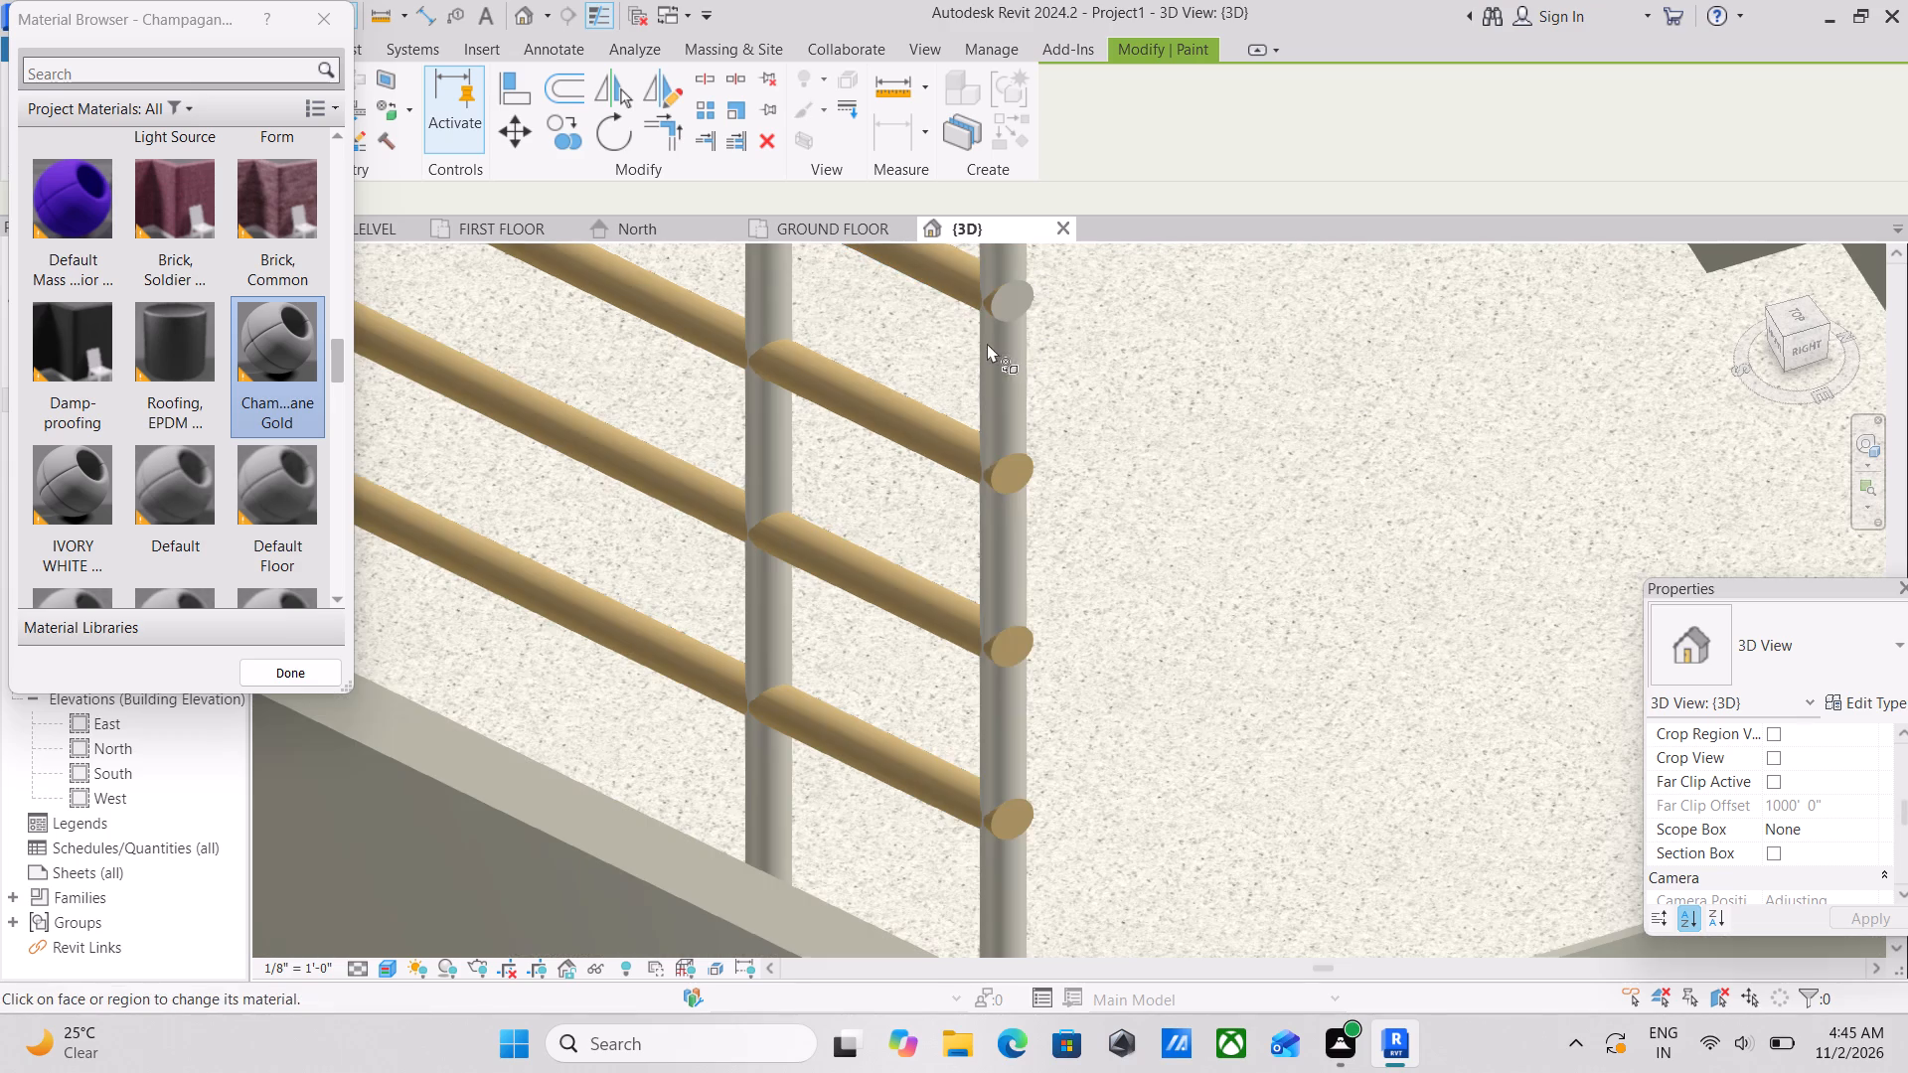
{"action": "scroll", "coordinate": [1004, 308], "scroll_direction": "up", "scroll_amount": 7}
{"action": "left_click", "coordinate": [1005, 306]}
Examine the pipe ends on the upper flight's outer railing and the railings along the stair for unpainted faces.
{"action": "scroll", "coordinate": [1008, 312], "scroll_direction": "down", "scroll_amount": 15}
{"action": "scroll", "coordinate": [1044, 401], "scroll_direction": "down", "scroll_amount": 4}
{"action": "middle_click_drag", "start_coordinate": [1057, 401], "coordinate": [990, 406]}
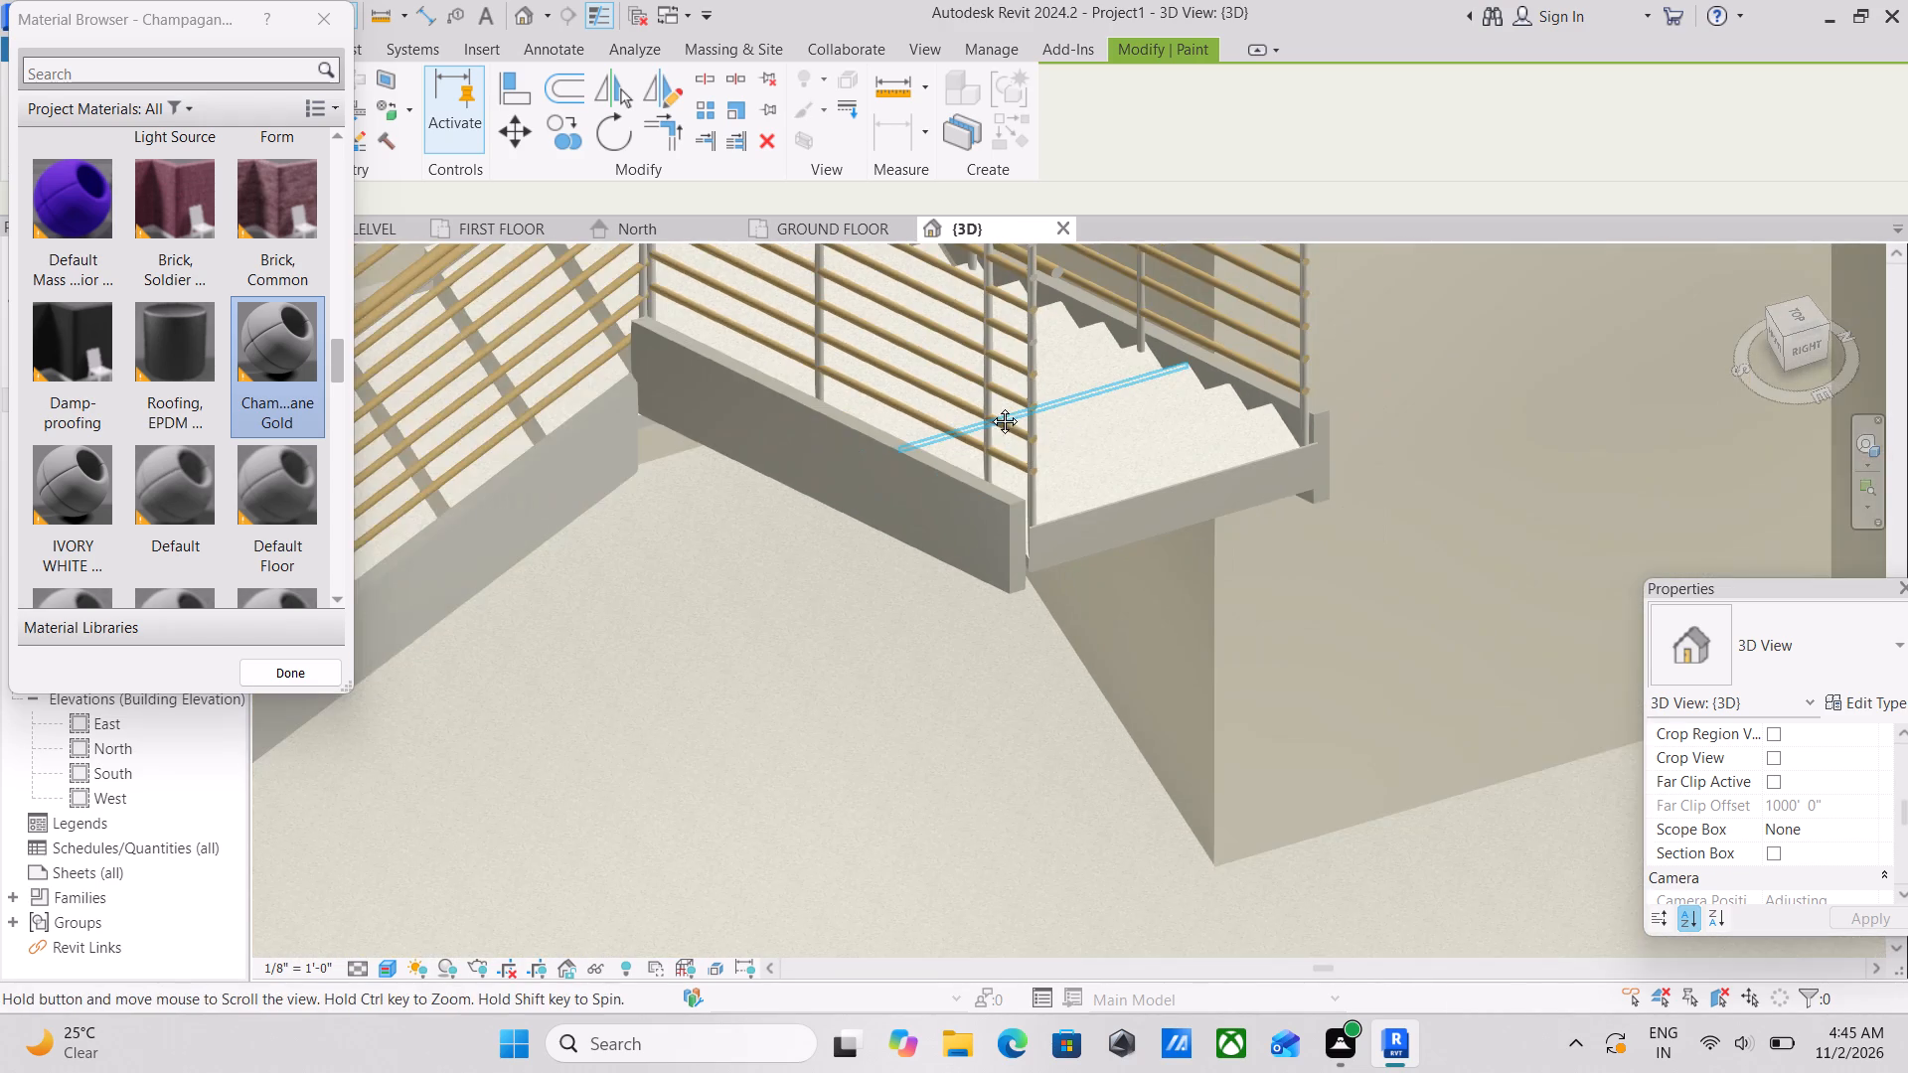
{"action": "middle_click_drag", "start_coordinate": [990, 406], "coordinate": [664, 506]}
{"action": "scroll", "coordinate": [934, 395], "scroll_direction": "up", "scroll_amount": 9}
{"action": "scroll", "coordinate": [920, 398], "scroll_direction": "down", "scroll_amount": 6}
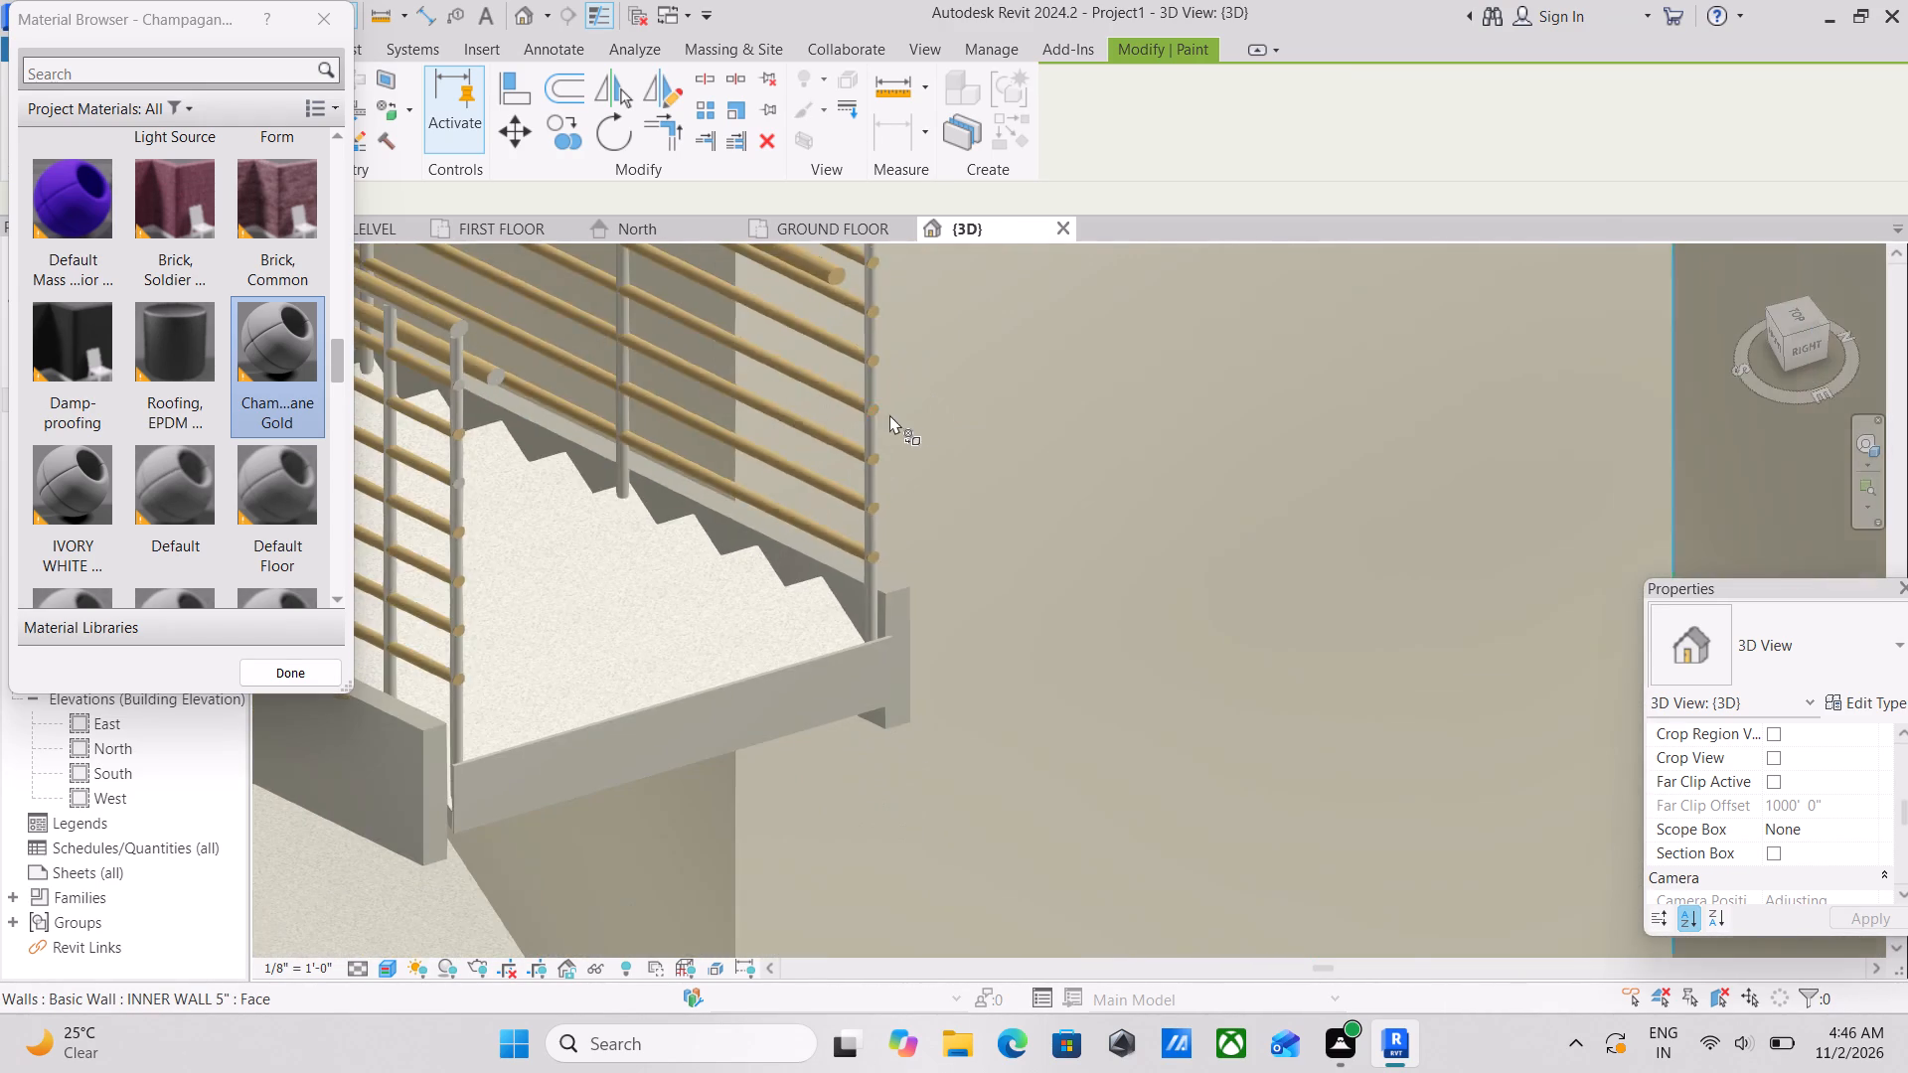
{"action": "scroll", "coordinate": [784, 424], "scroll_direction": "down", "scroll_amount": 4}
{"action": "middle_click_drag", "start_coordinate": [781, 426], "coordinate": [1289, 430]}
{"action": "middle_click_drag", "start_coordinate": [913, 419], "coordinate": [1210, 305]}
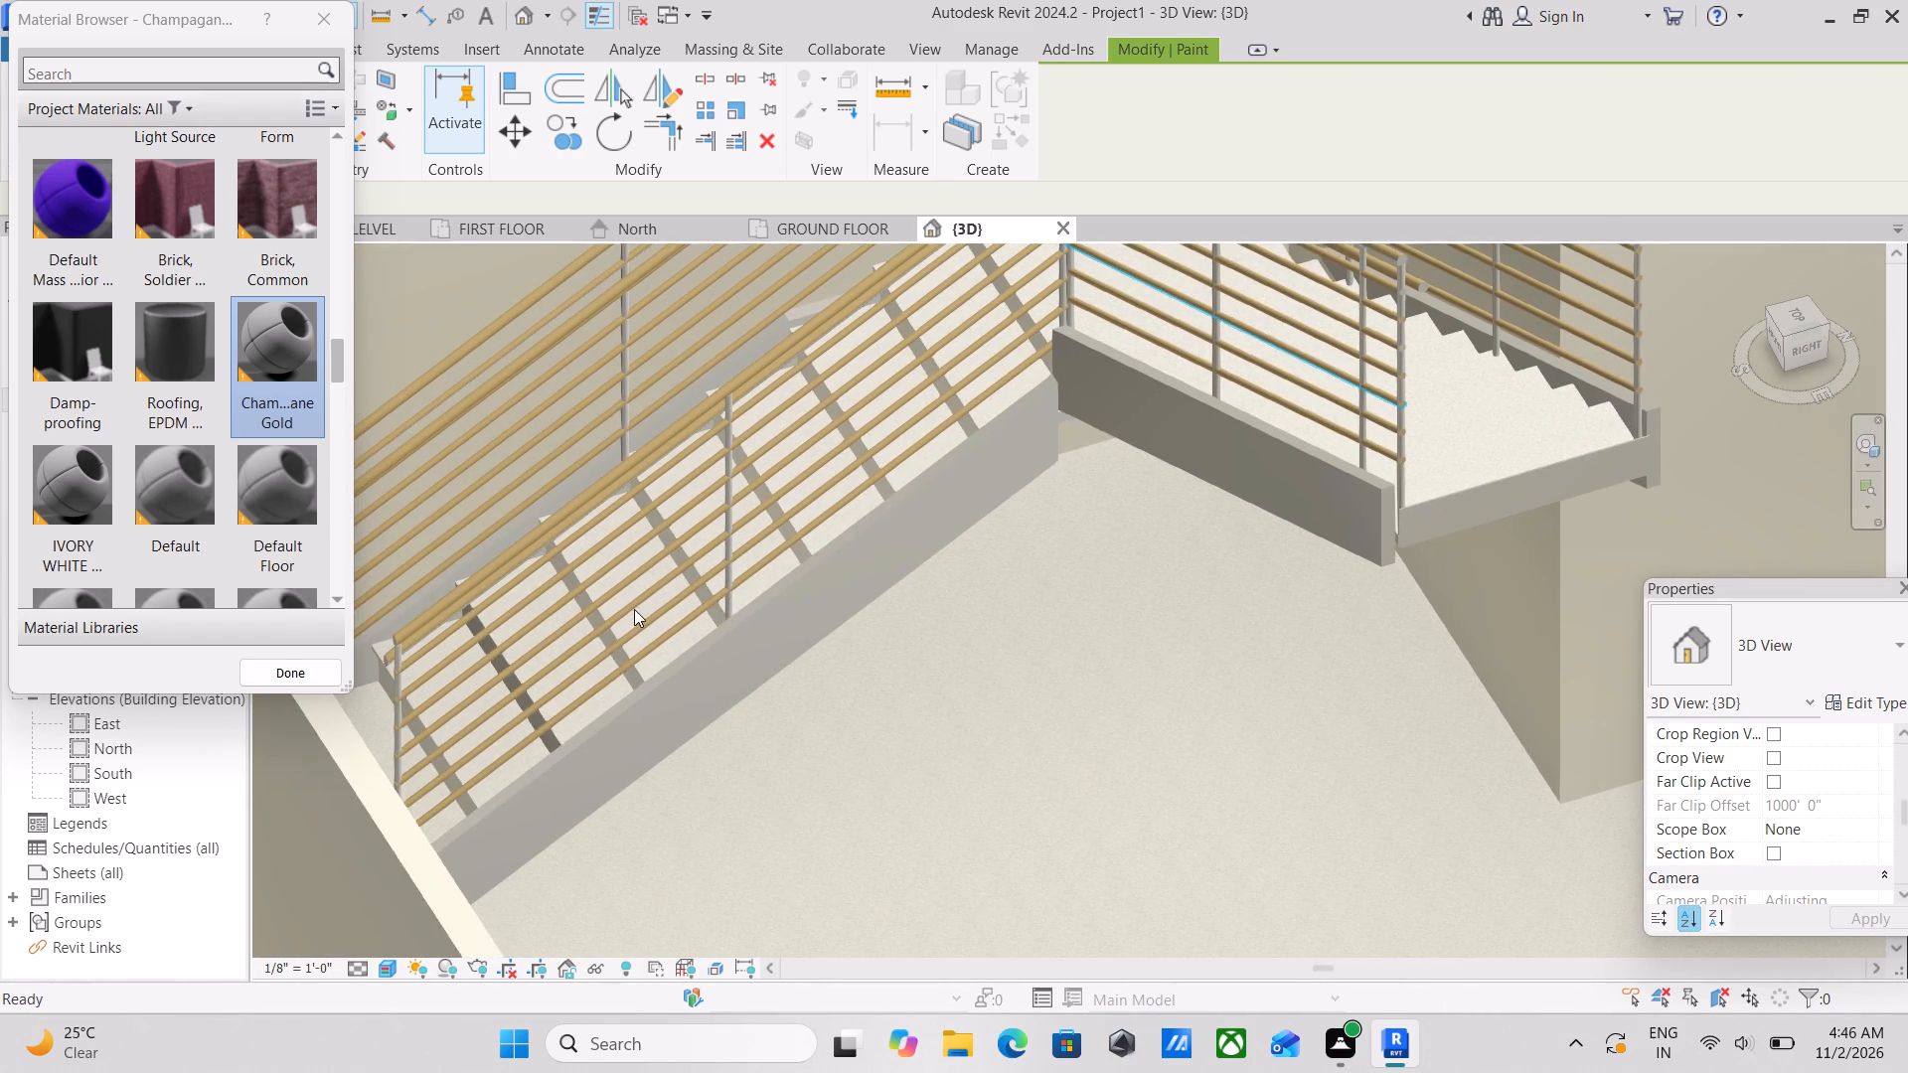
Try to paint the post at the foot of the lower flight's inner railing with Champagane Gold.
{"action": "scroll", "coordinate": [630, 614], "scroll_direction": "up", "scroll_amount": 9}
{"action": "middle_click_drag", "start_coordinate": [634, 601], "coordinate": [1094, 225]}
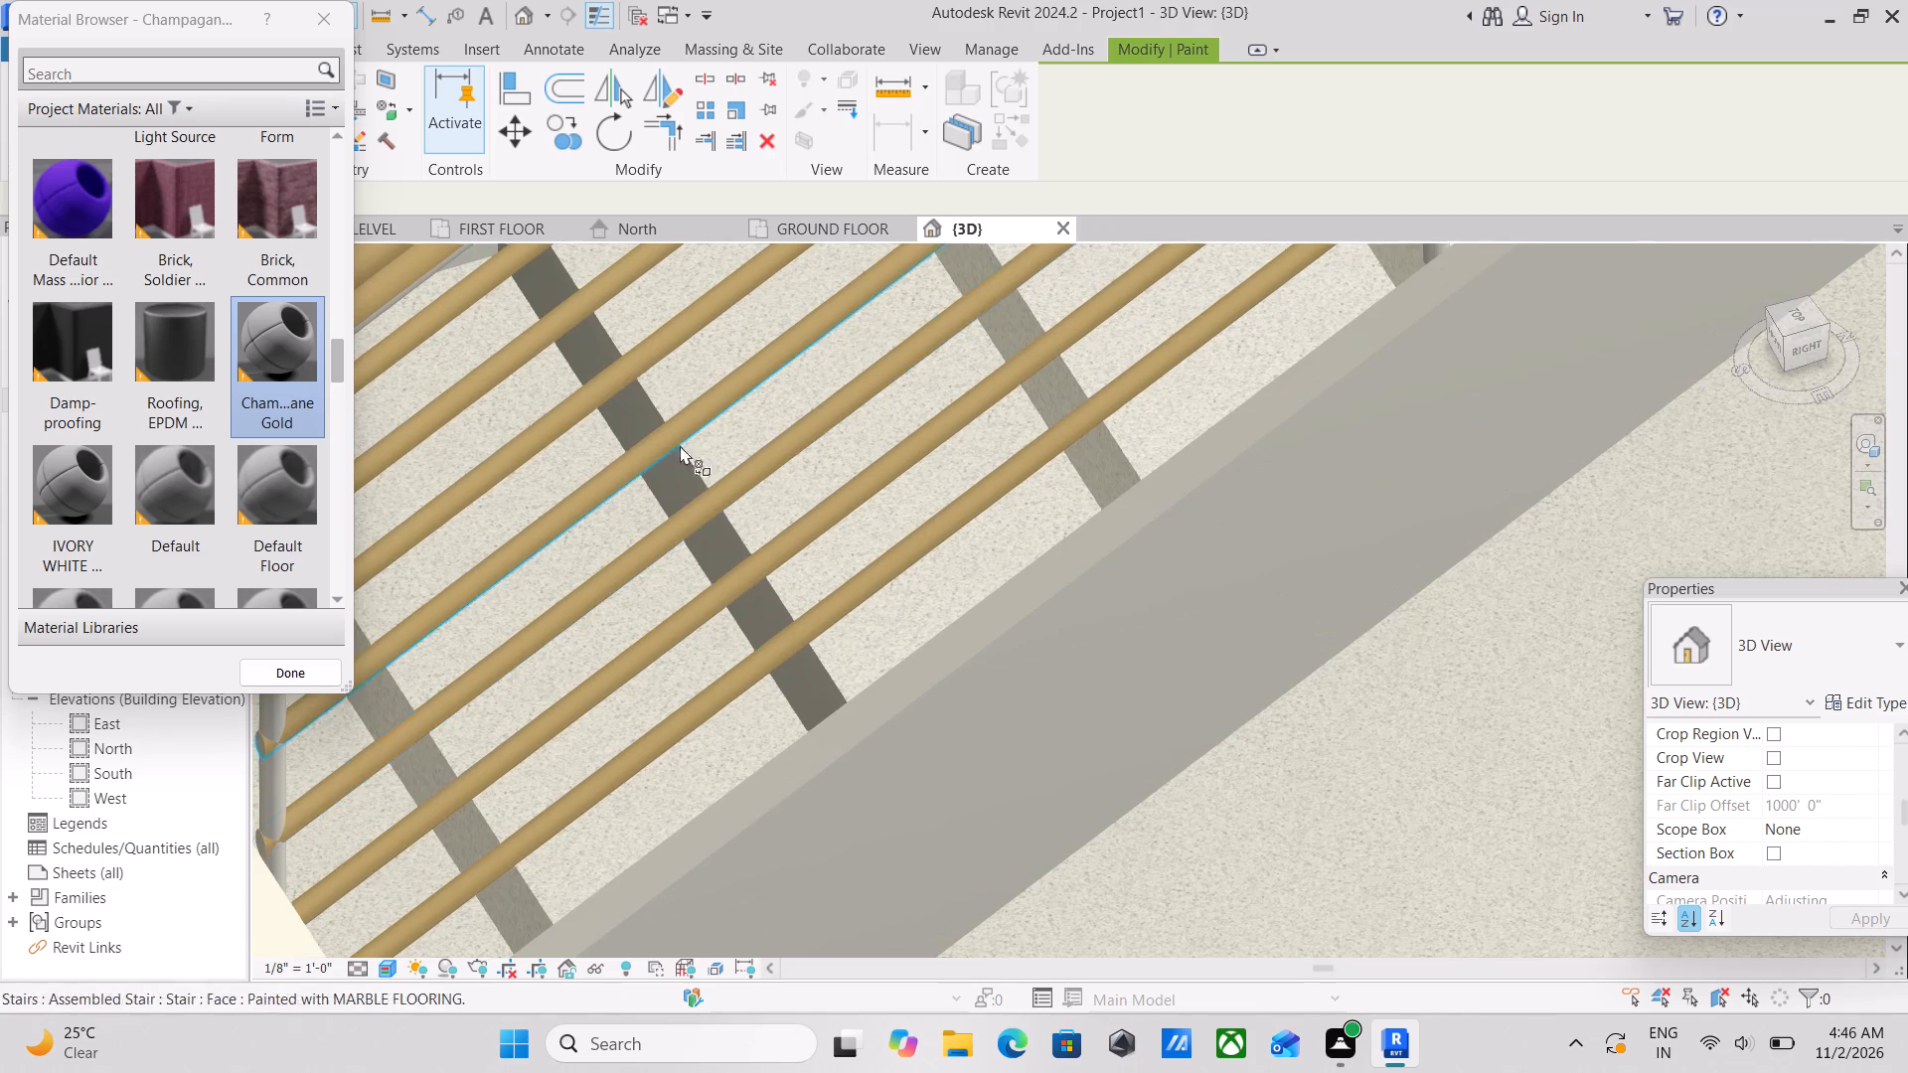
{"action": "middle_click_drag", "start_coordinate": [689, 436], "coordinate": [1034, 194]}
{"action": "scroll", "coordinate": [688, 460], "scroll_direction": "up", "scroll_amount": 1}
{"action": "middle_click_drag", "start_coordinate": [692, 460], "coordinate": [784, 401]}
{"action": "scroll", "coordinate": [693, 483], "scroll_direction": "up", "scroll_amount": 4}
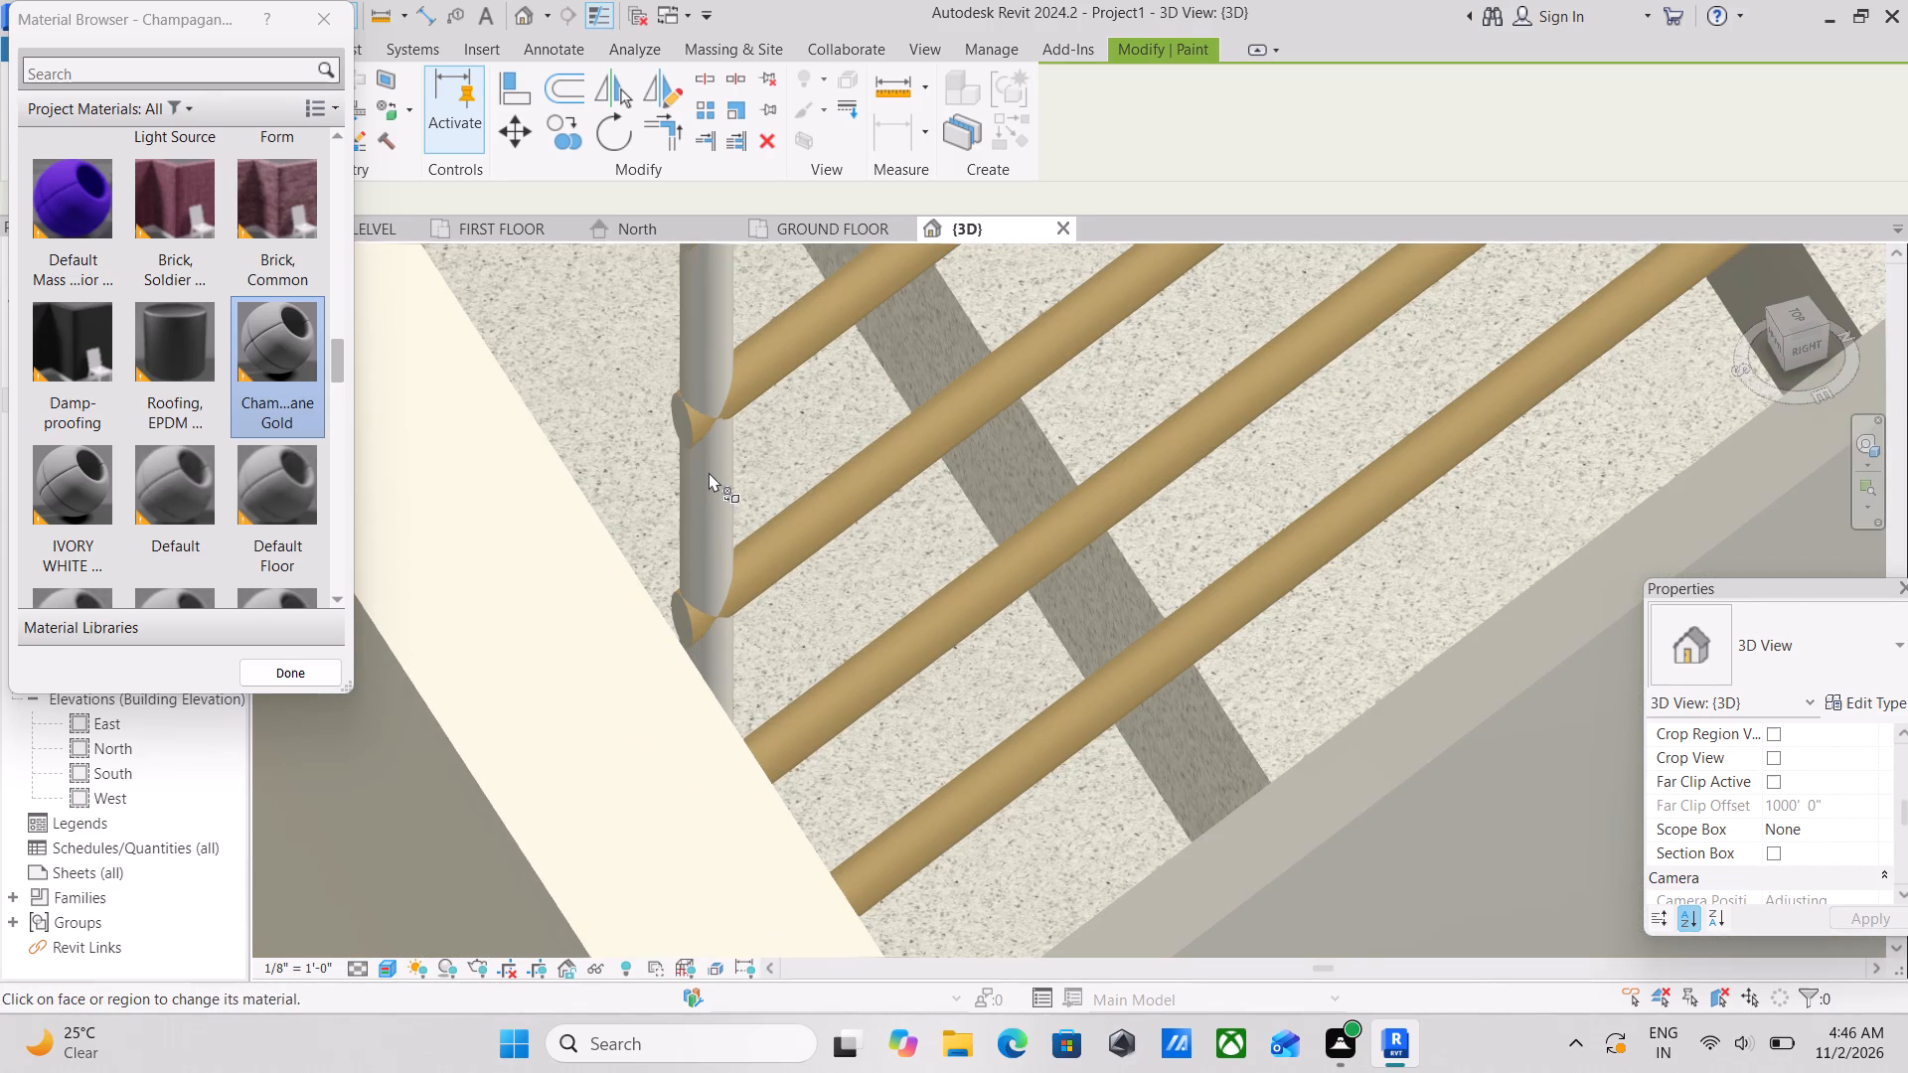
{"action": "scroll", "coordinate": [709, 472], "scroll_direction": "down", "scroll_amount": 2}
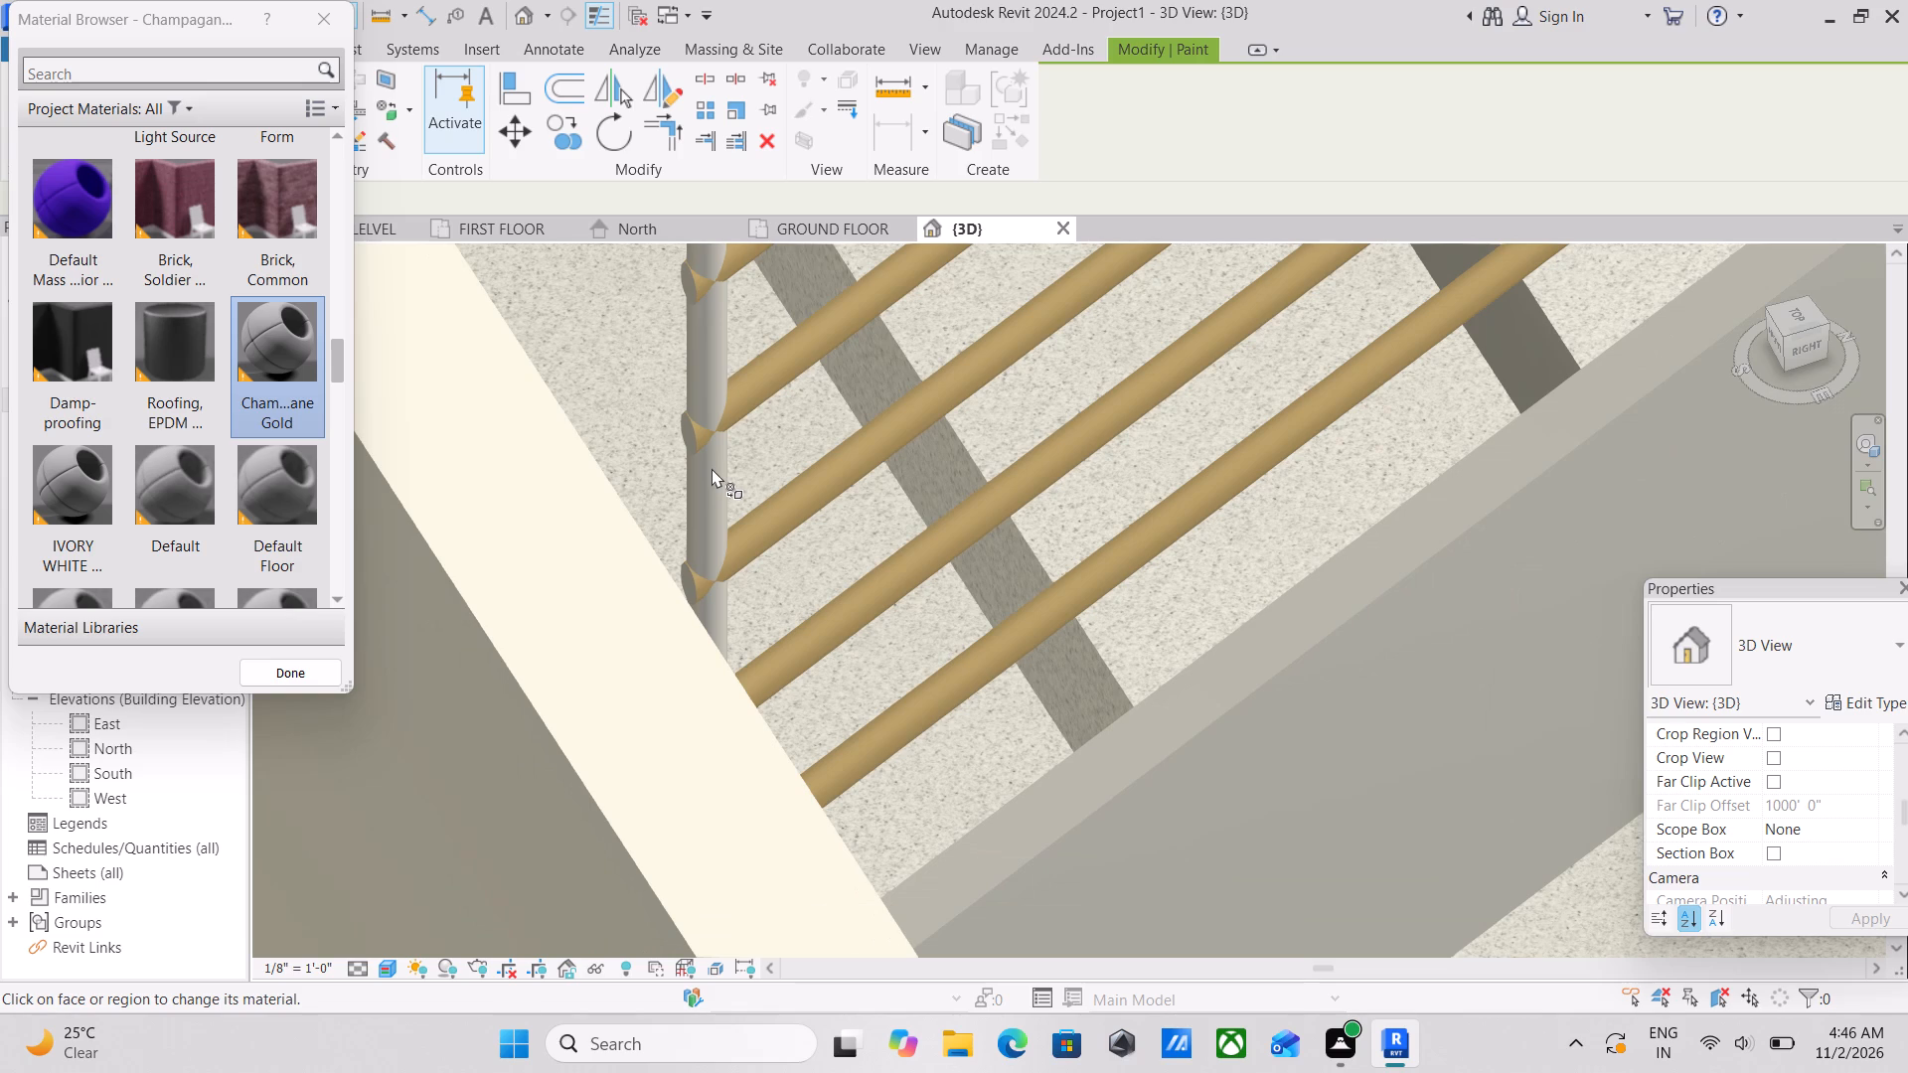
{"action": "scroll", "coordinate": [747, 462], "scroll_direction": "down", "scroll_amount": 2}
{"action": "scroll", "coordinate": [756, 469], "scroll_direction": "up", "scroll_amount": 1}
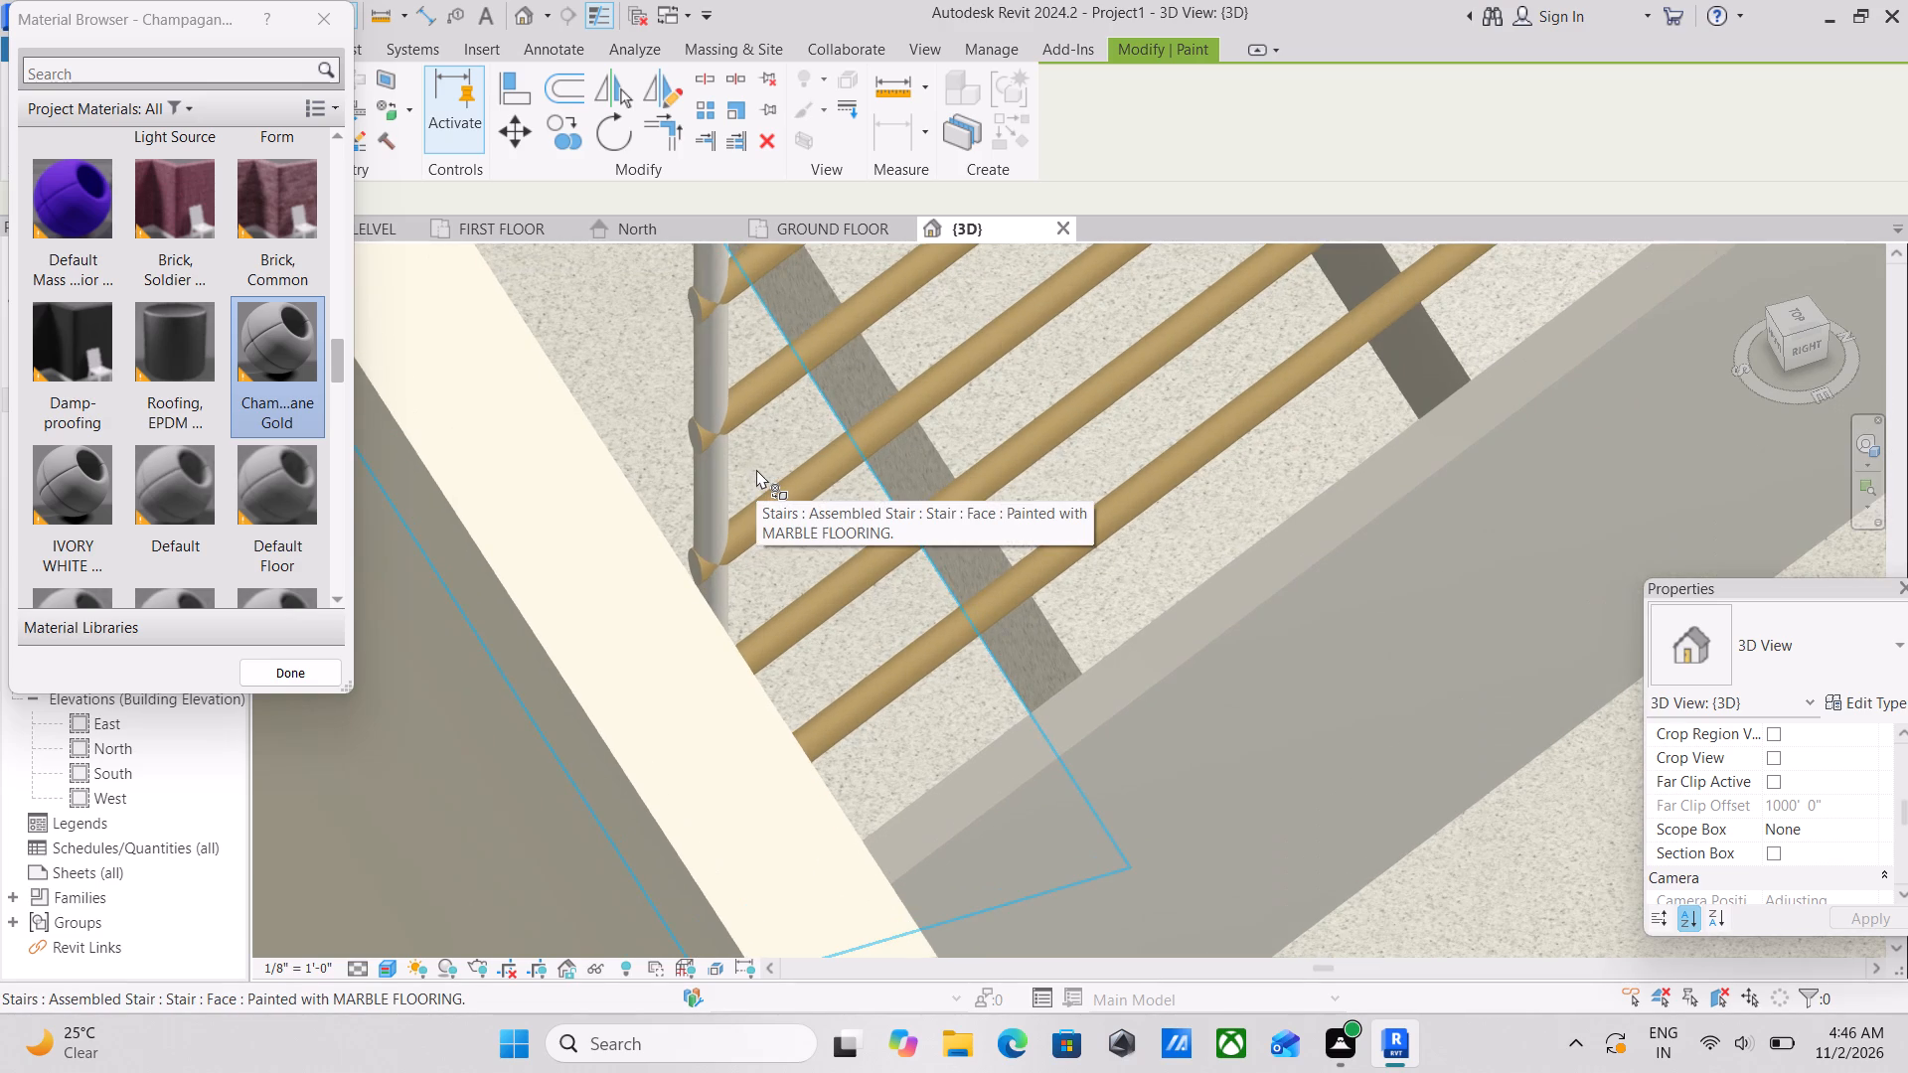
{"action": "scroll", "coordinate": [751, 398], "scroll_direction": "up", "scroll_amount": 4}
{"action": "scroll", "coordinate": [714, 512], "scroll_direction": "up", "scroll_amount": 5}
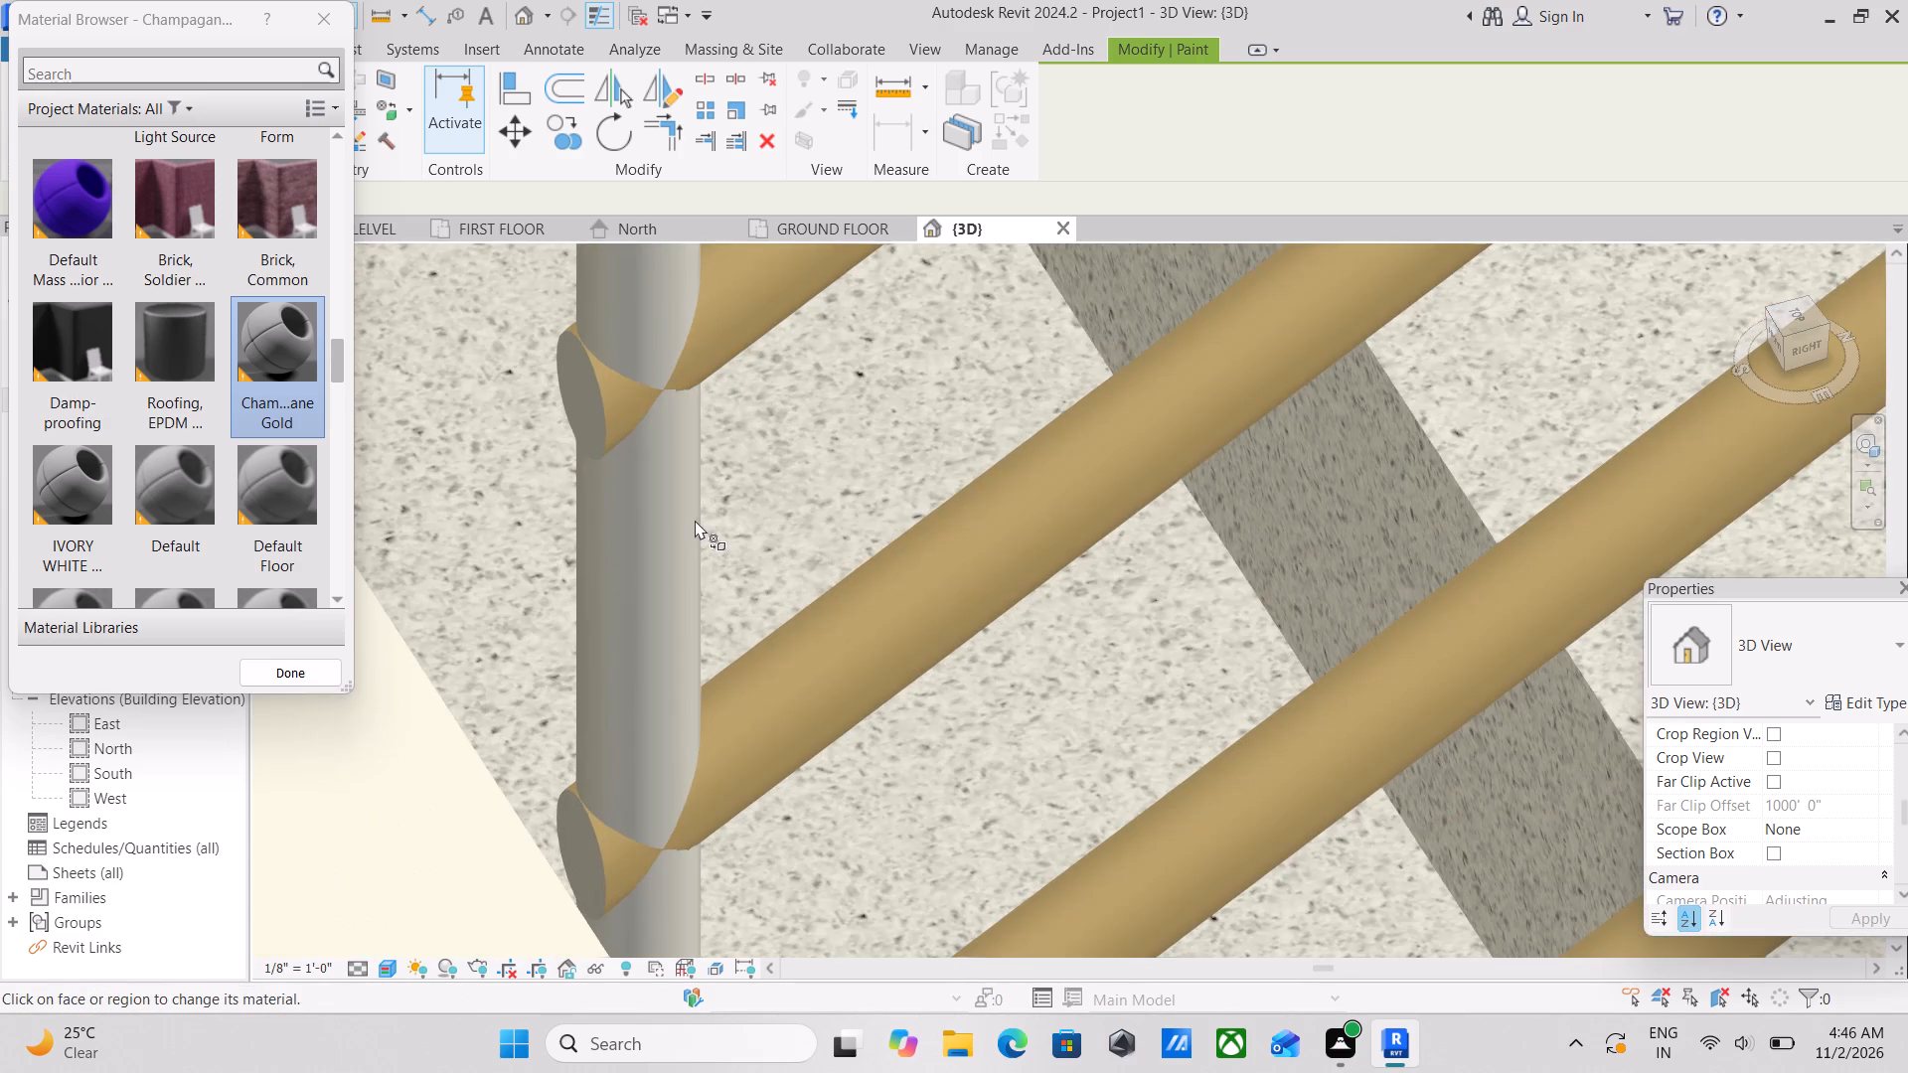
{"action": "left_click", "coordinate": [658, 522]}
Examine the railings of both flights from the foot of the stair and the opposite side for unpainted faces.
{"action": "scroll", "coordinate": [660, 518], "scroll_direction": "down", "scroll_amount": 6}
{"action": "scroll", "coordinate": [789, 516], "scroll_direction": "down", "scroll_amount": 9}
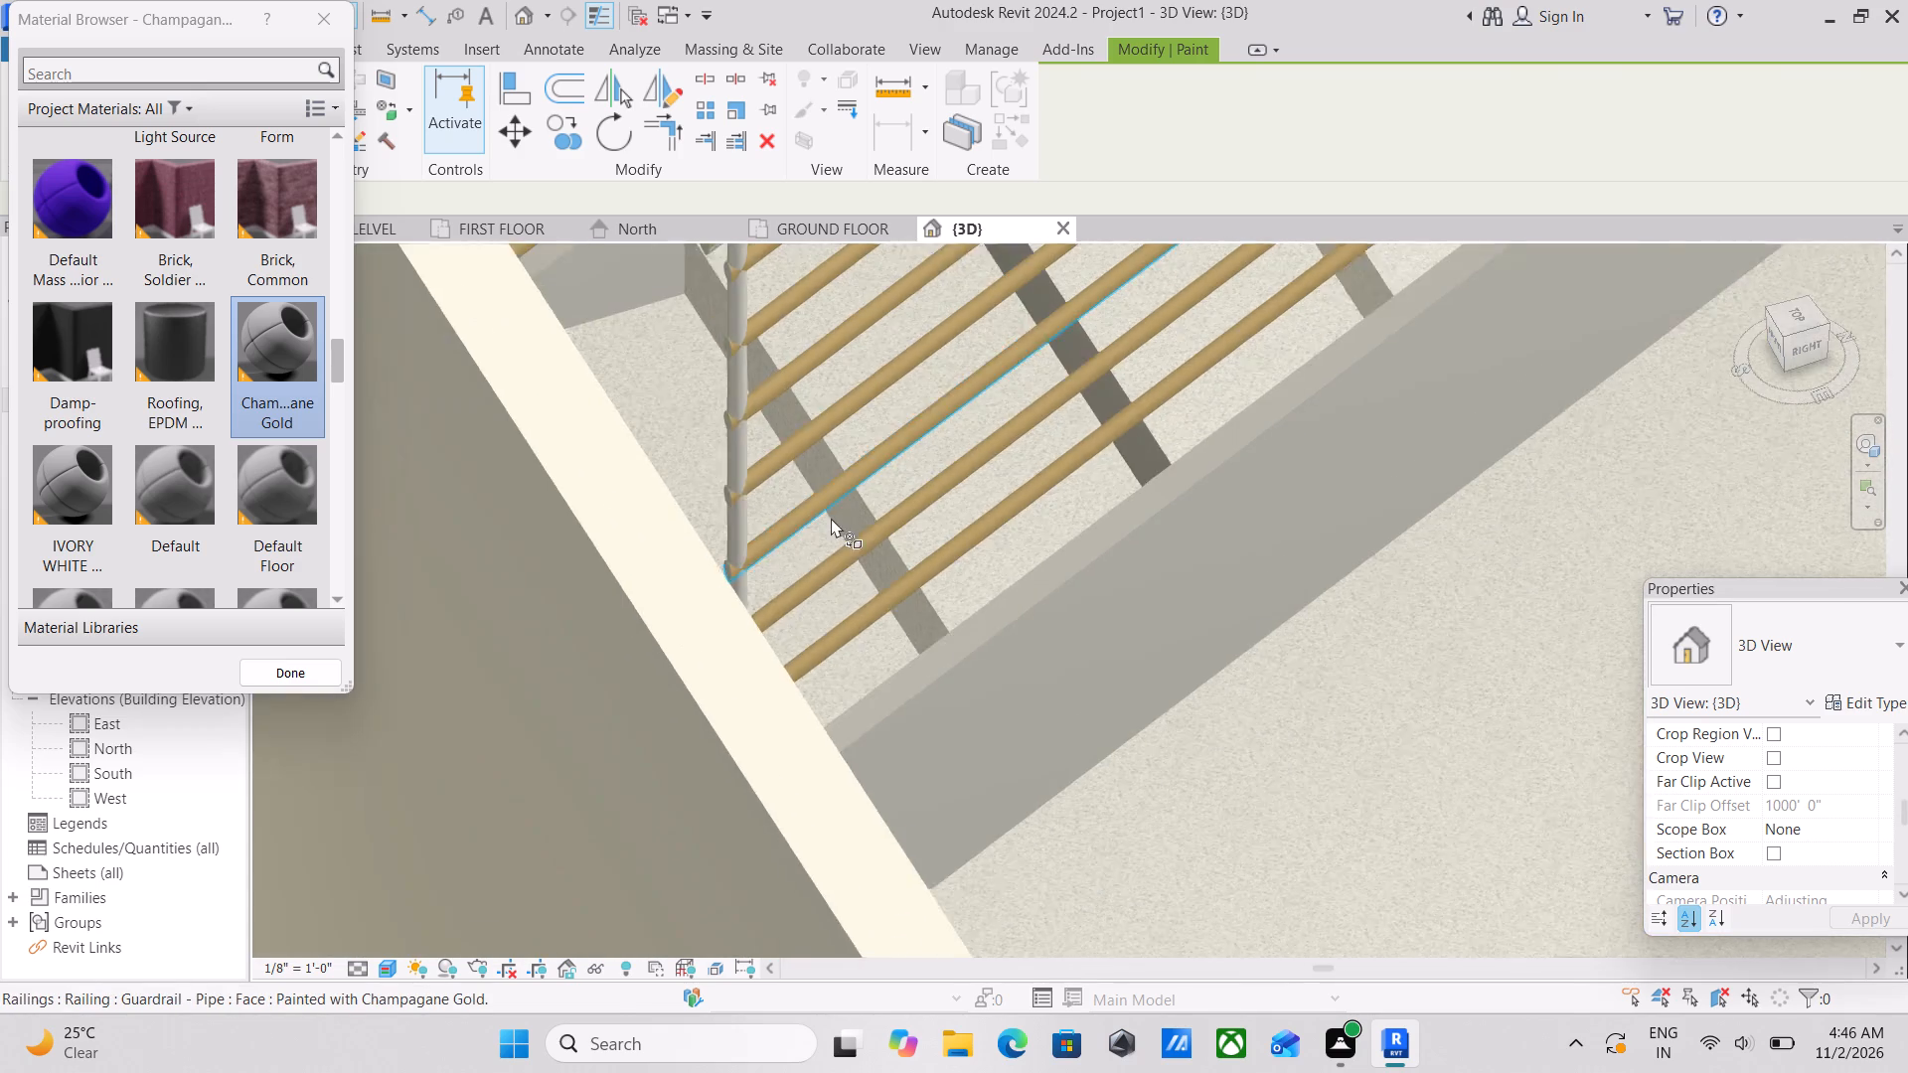
{"action": "scroll", "coordinate": [831, 518], "scroll_direction": "down", "scroll_amount": 2}
{"action": "middle_click_drag", "start_coordinate": [831, 519], "coordinate": [834, 774]}
{"action": "middle_click_drag", "start_coordinate": [728, 421], "coordinate": [790, 626]}
{"action": "scroll", "coordinate": [650, 557], "scroll_direction": "up", "scroll_amount": 5}
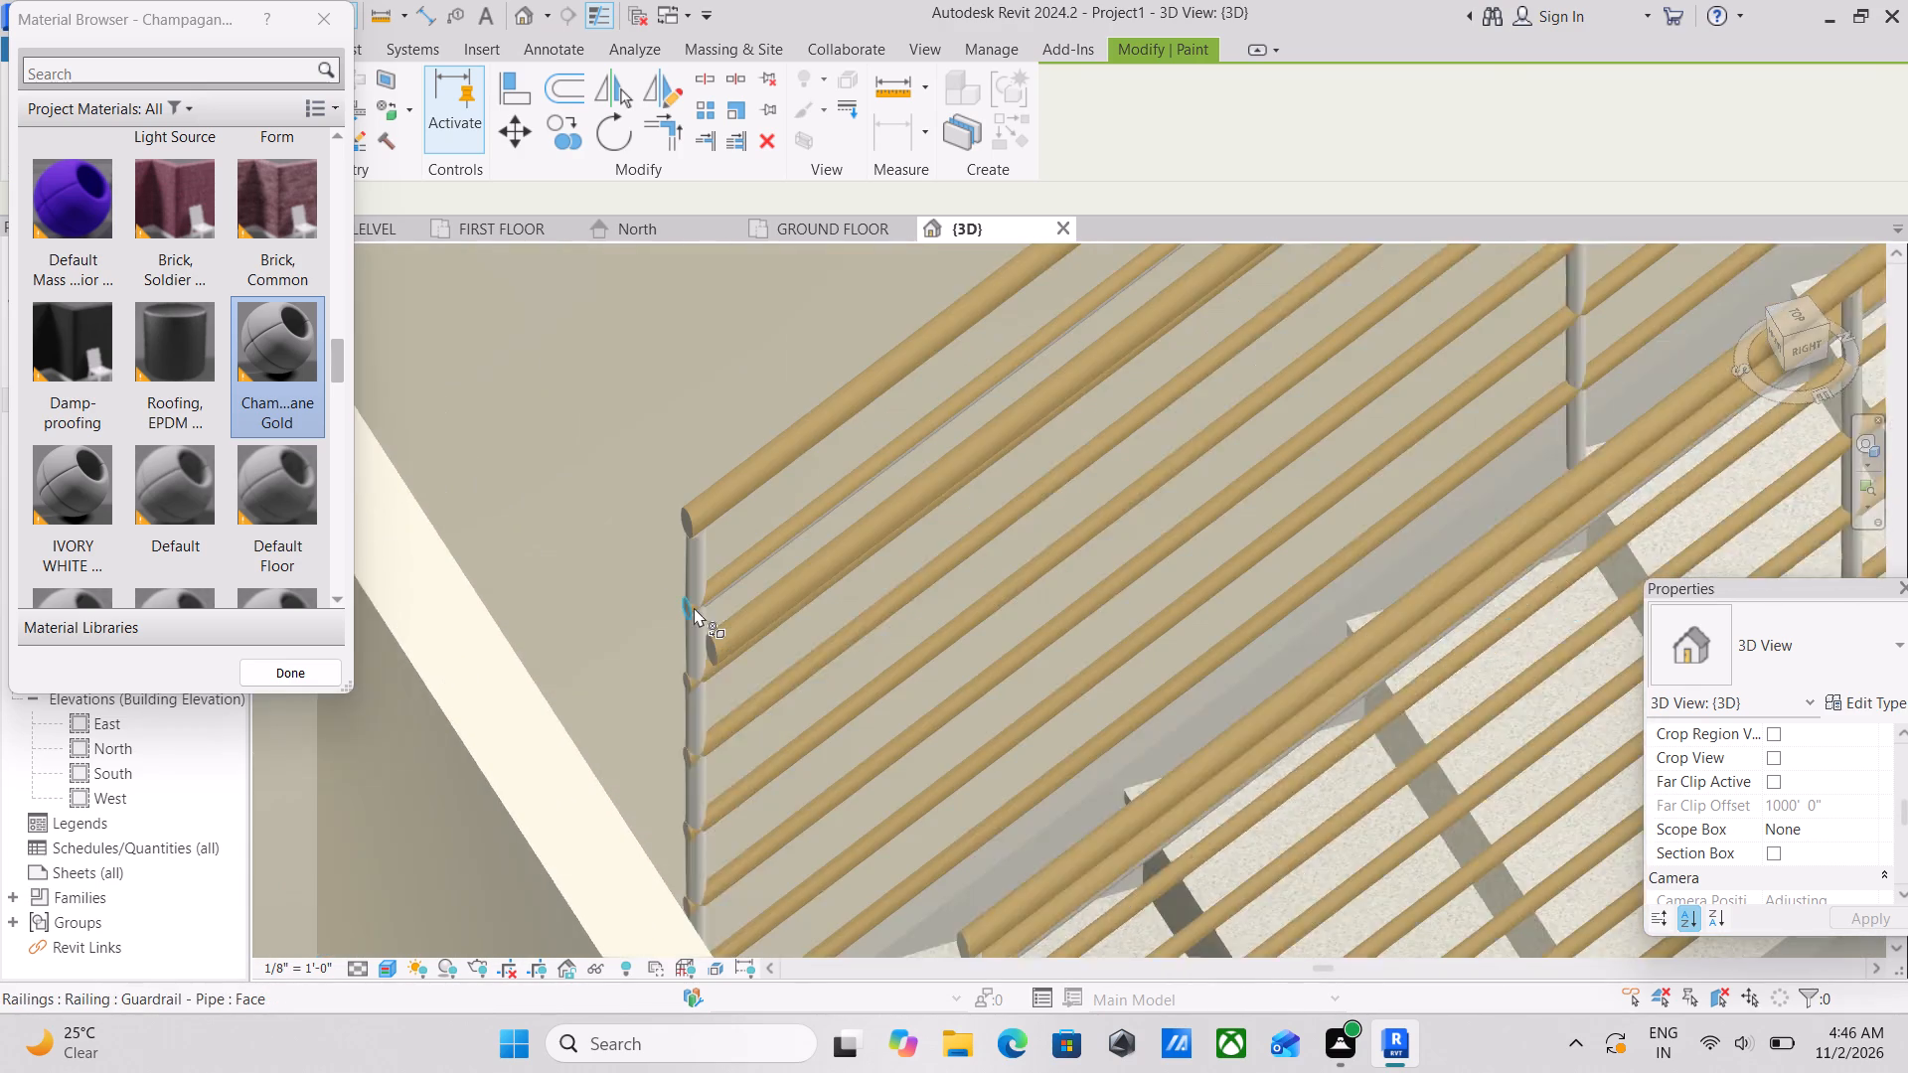
{"action": "scroll", "coordinate": [694, 607], "scroll_direction": "up", "scroll_amount": 4}
{"action": "scroll", "coordinate": [702, 543], "scroll_direction": "down", "scroll_amount": 11}
{"action": "middle_click_drag", "start_coordinate": [790, 561], "coordinate": [515, 672]}
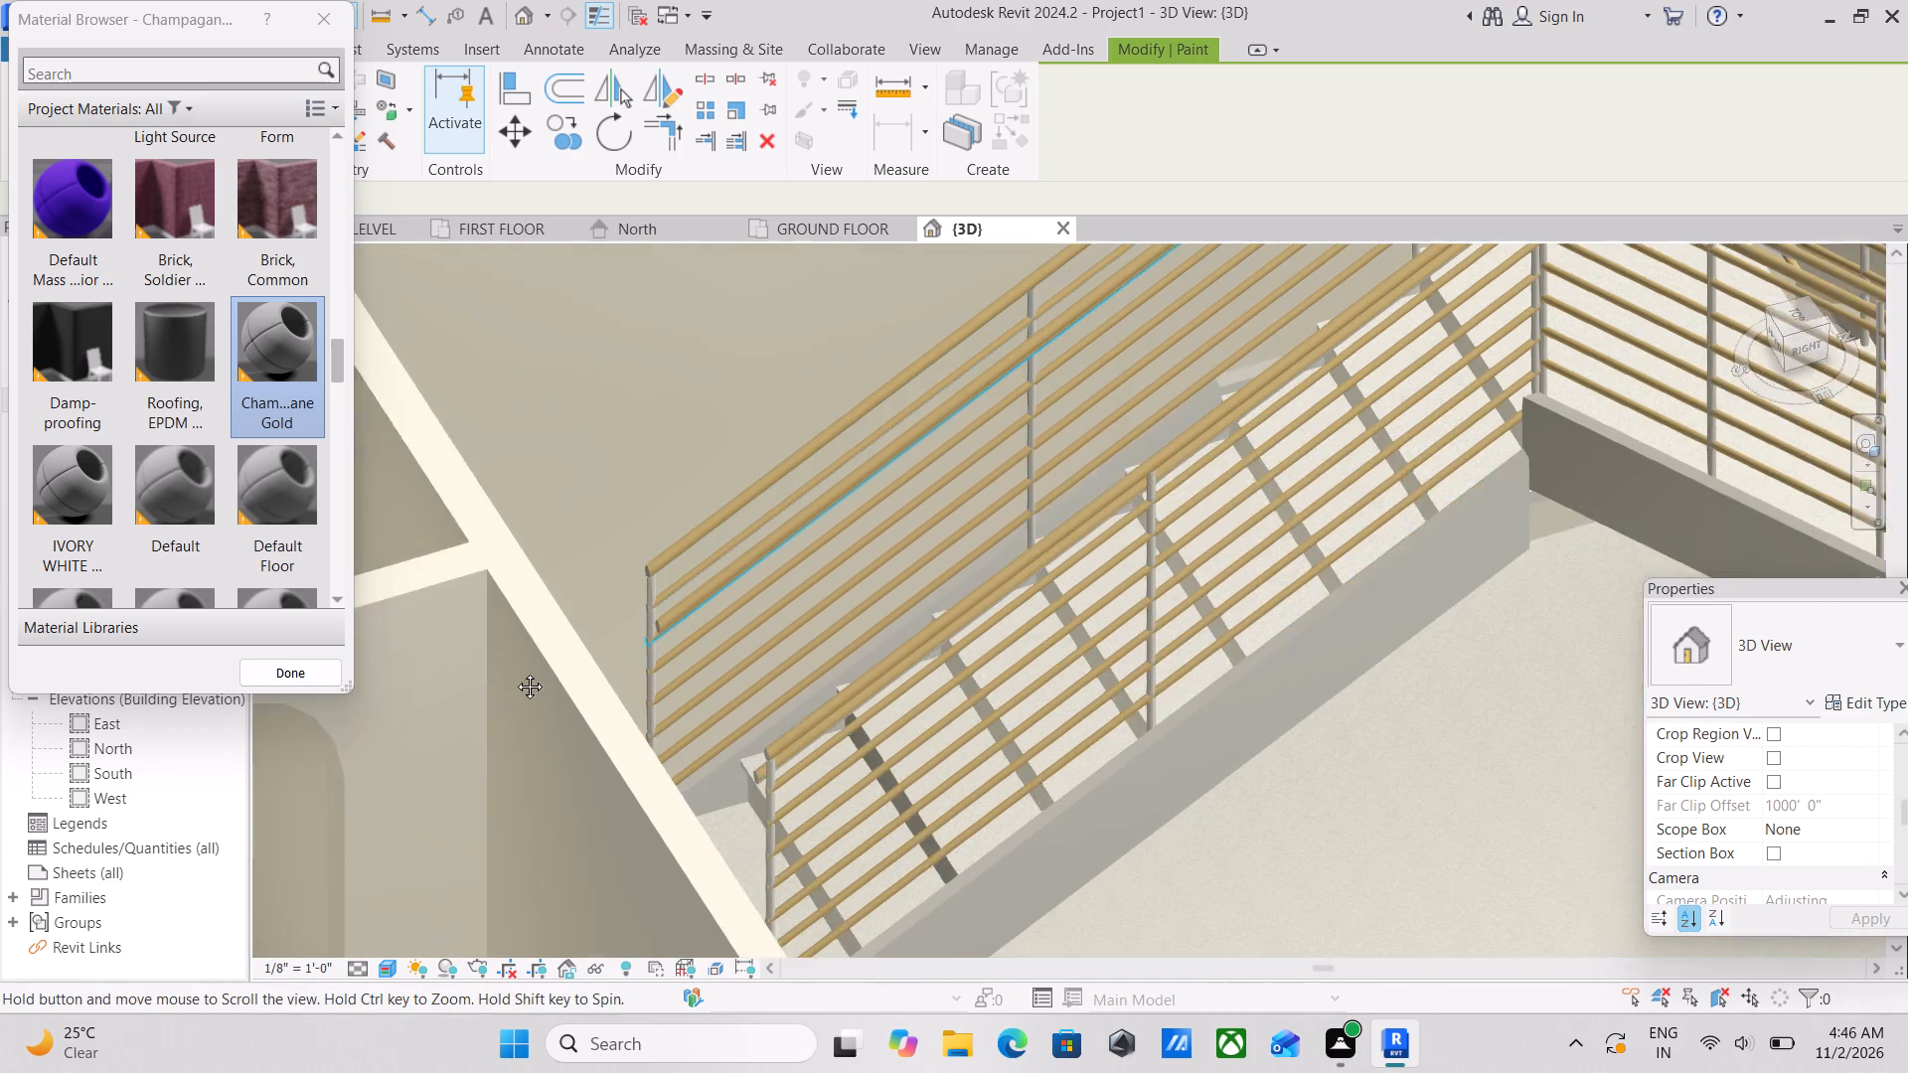
{"action": "middle_click_drag", "start_coordinate": [515, 672], "coordinate": [447, 698]}
{"action": "scroll", "coordinate": [469, 683], "scroll_direction": "up", "scroll_amount": 1}
{"action": "scroll", "coordinate": [678, 596], "scroll_direction": "down", "scroll_amount": 4}
{"action": "scroll", "coordinate": [911, 520], "scroll_direction": "up", "scroll_amount": 8}
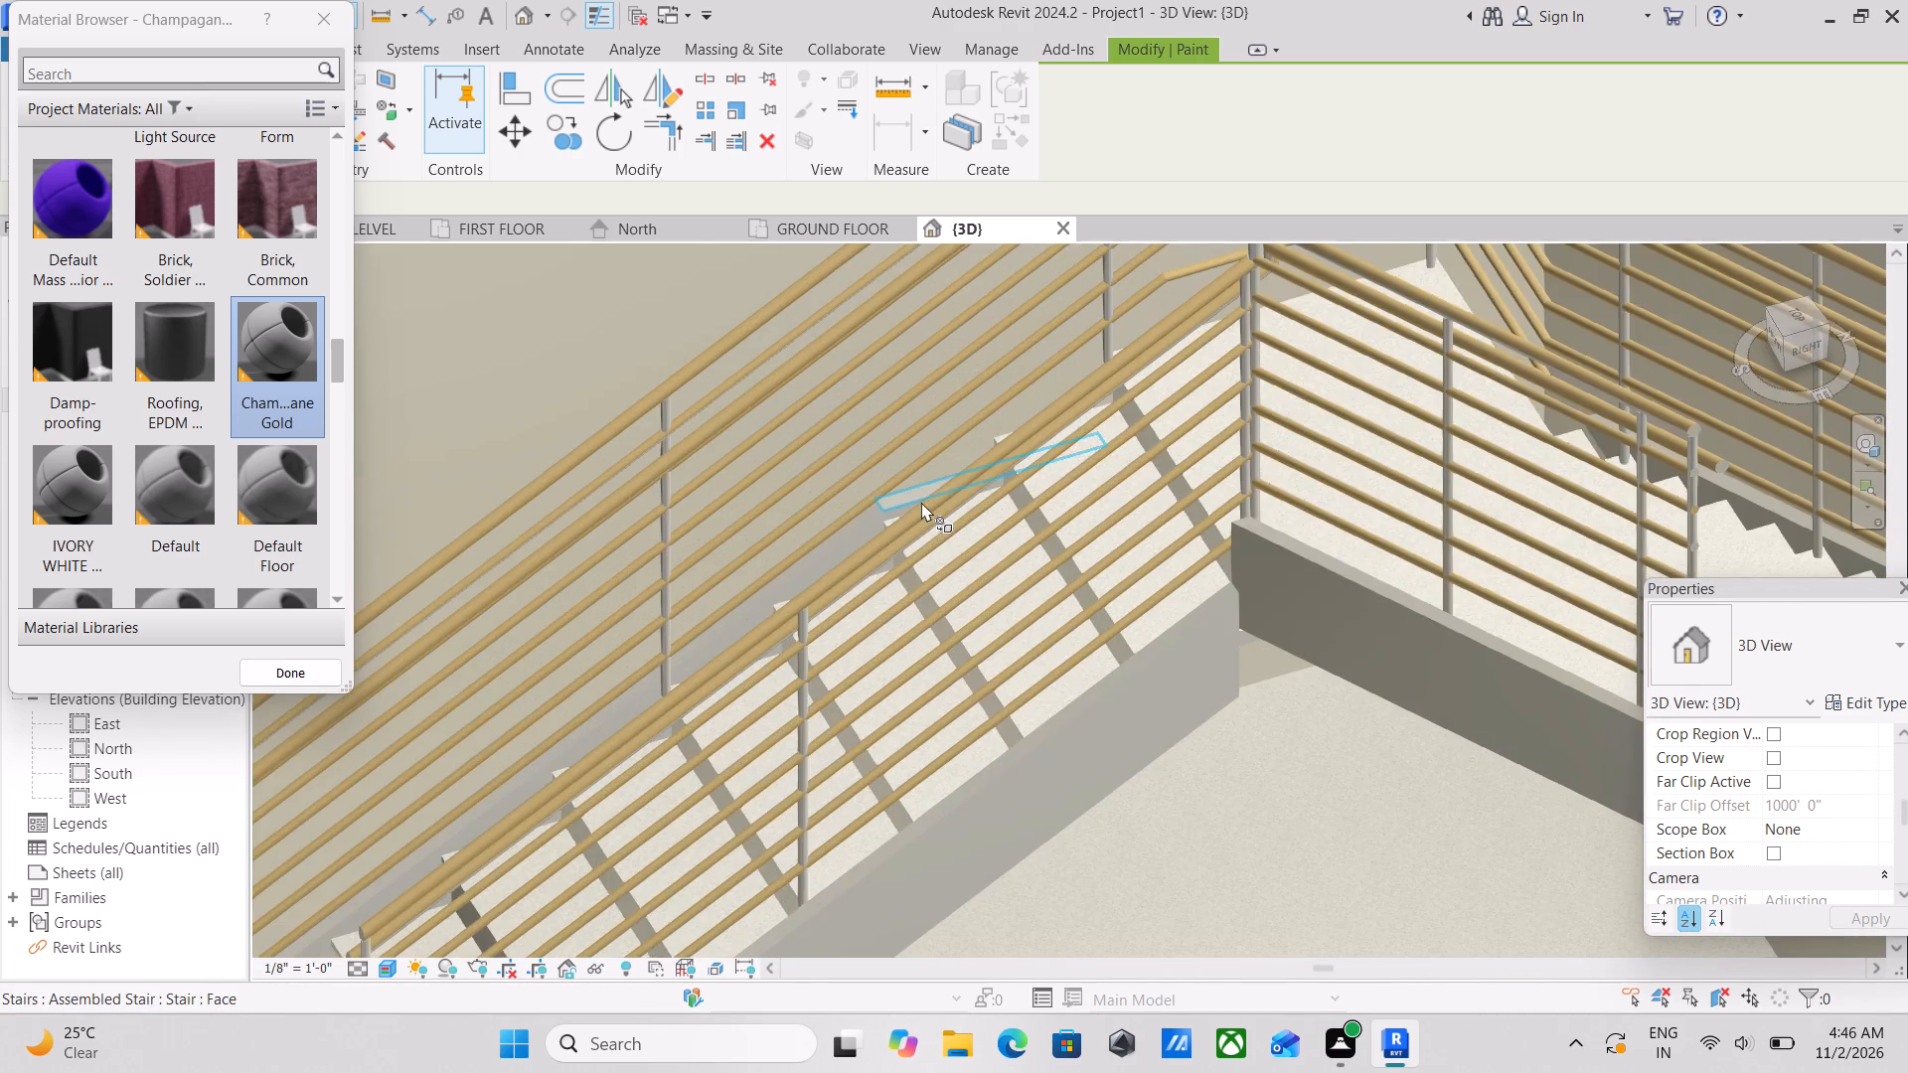
{"action": "scroll", "coordinate": [898, 506], "scroll_direction": "down", "scroll_amount": 11}
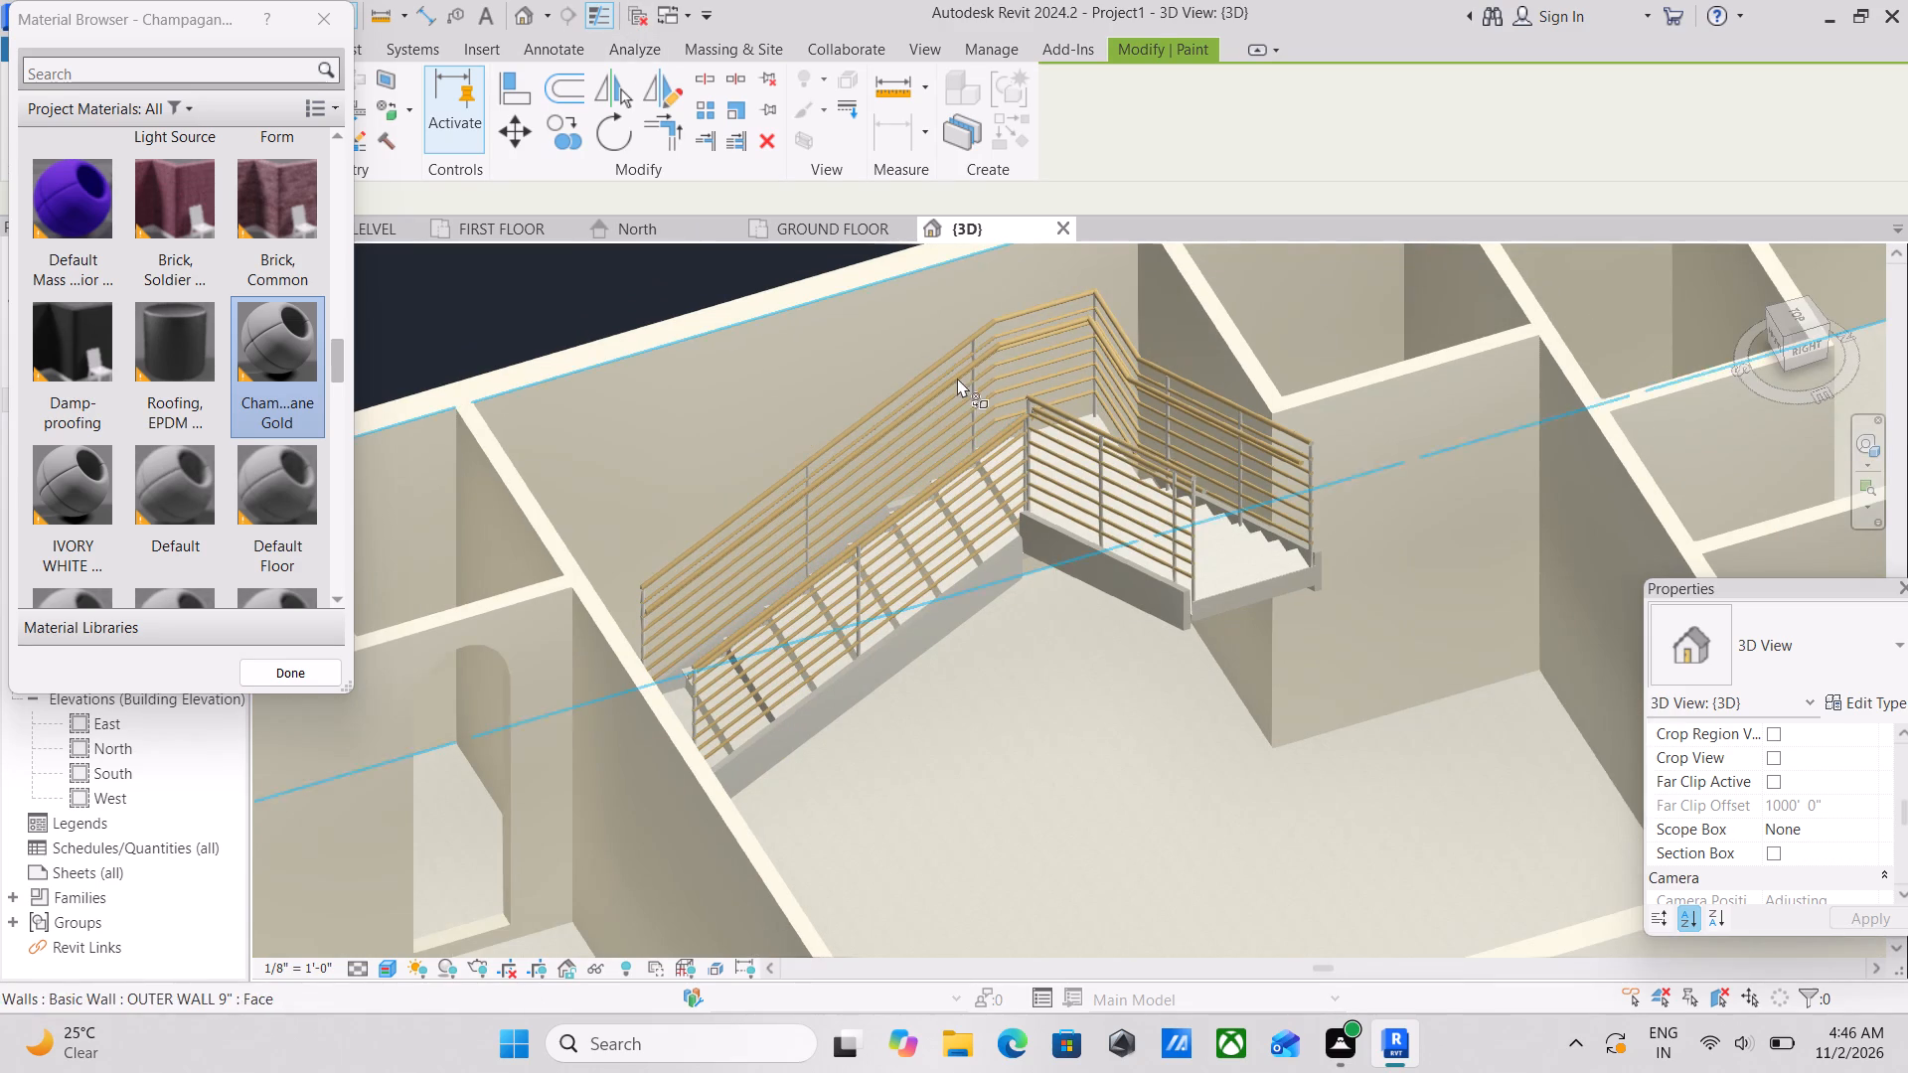
{"action": "middle_click_drag", "start_coordinate": [1042, 523], "coordinate": [853, 299], "text": "shift"}
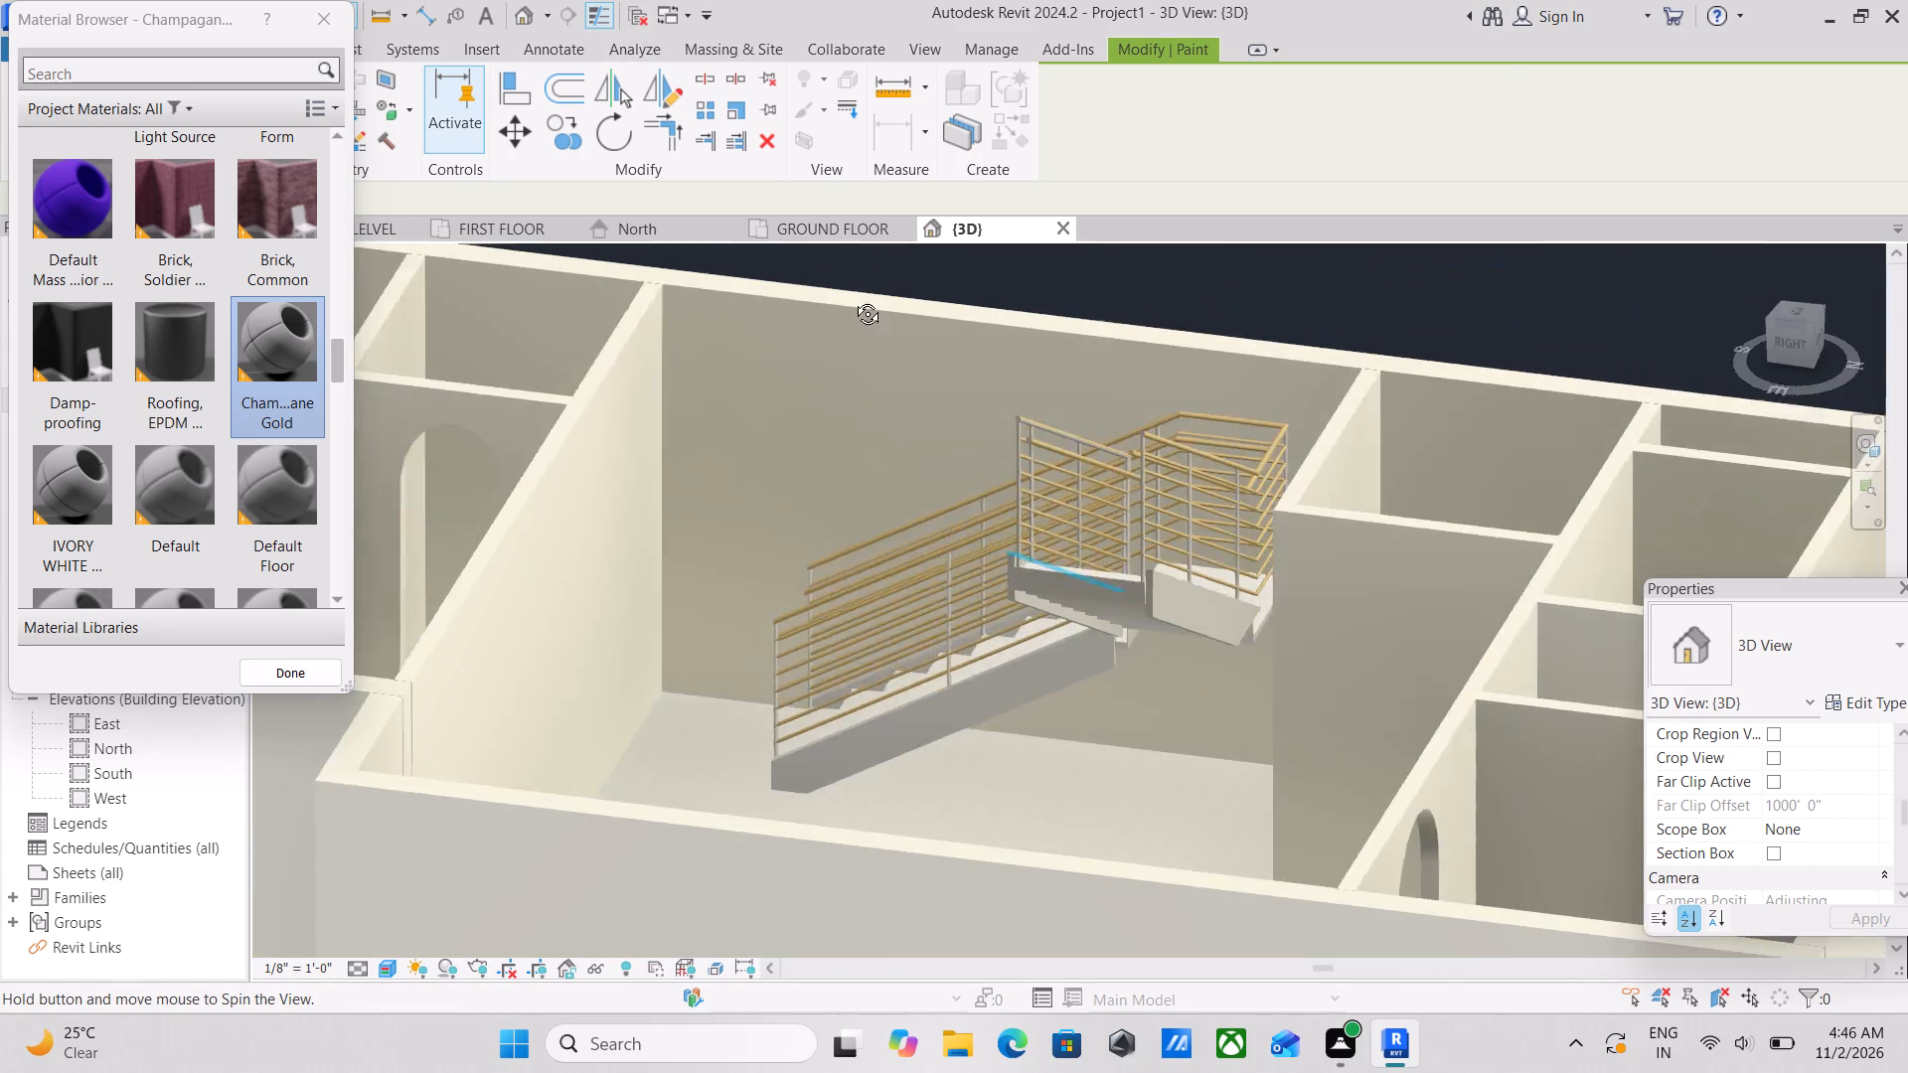
{"action": "middle_click_drag", "start_coordinate": [853, 299], "coordinate": [883, 433], "text": "shift"}
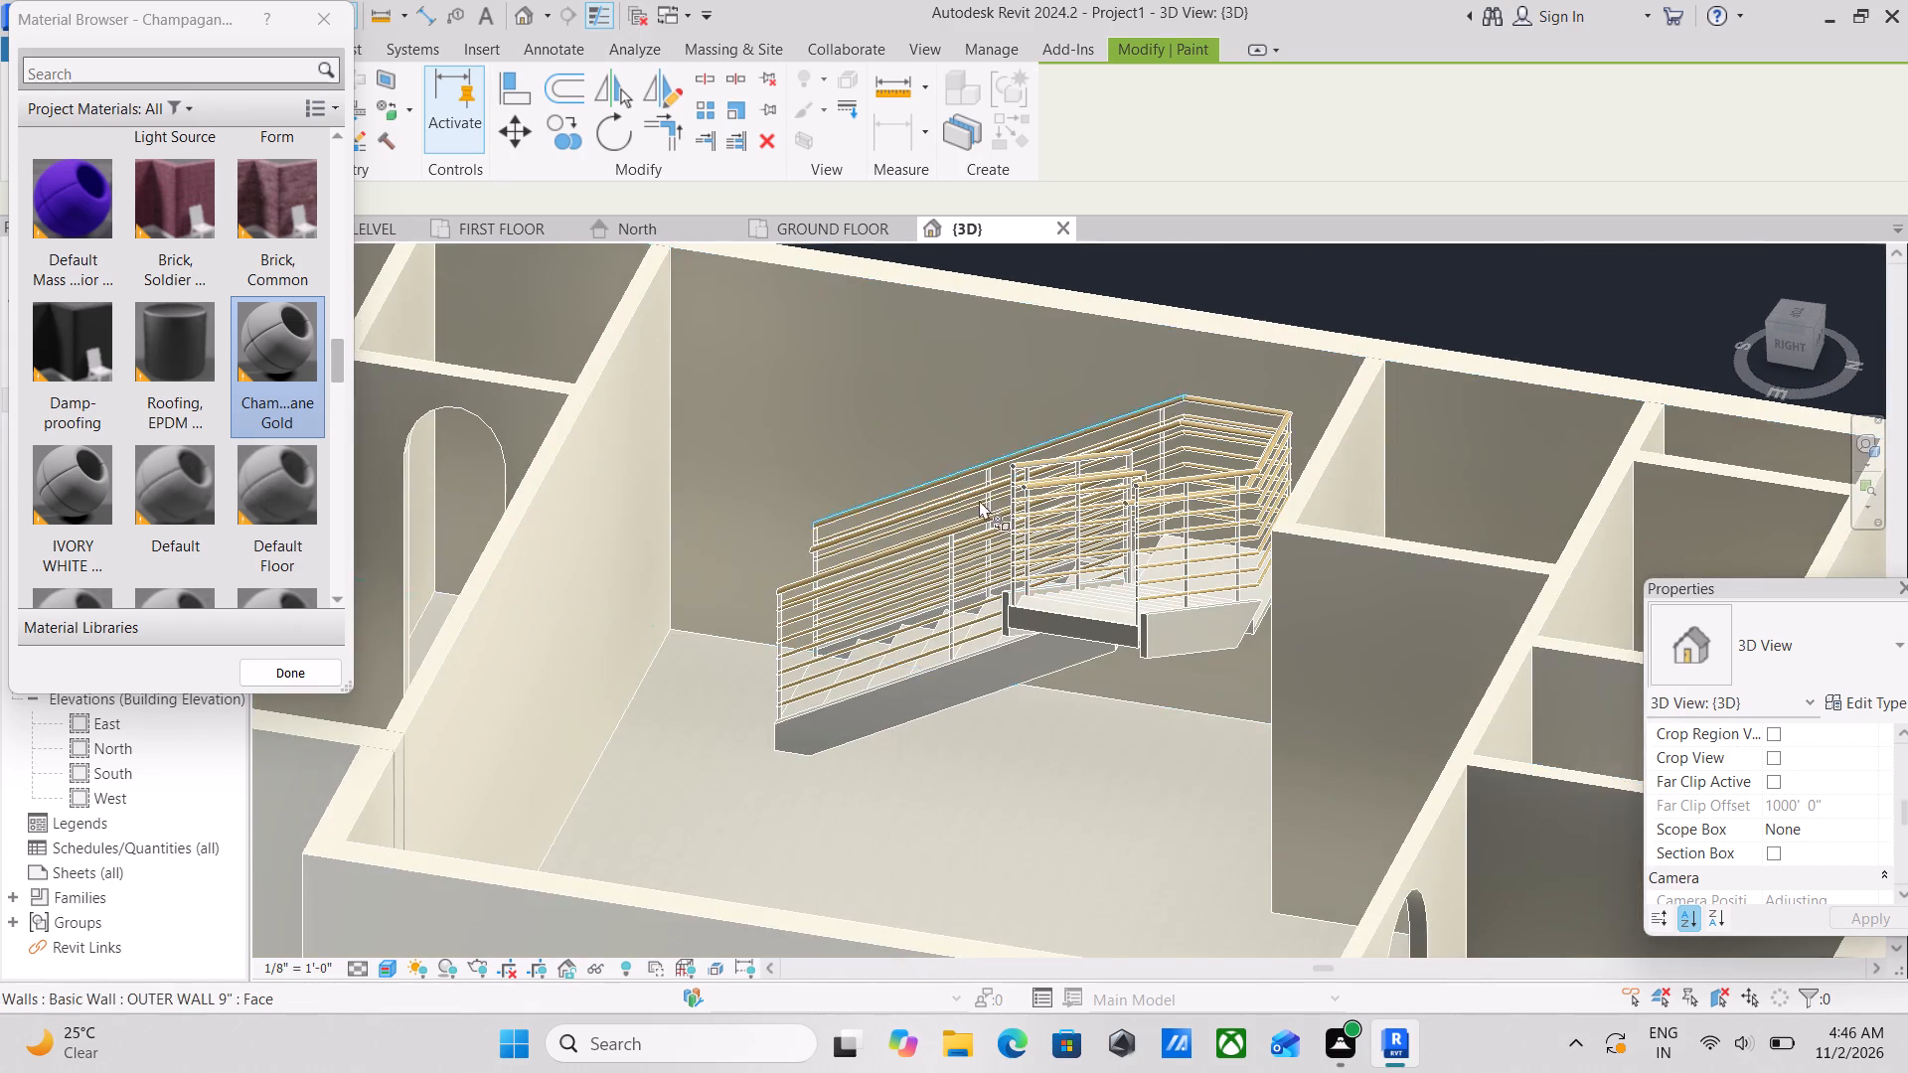
Paint the remaining grey pipe end midway up the upper flight's inner end post with Champagane Gold.
{"action": "scroll", "coordinate": [982, 502], "scroll_direction": "up", "scroll_amount": 10}
{"action": "scroll", "coordinate": [1084, 538], "scroll_direction": "up", "scroll_amount": 5}
{"action": "scroll", "coordinate": [1162, 564], "scroll_direction": "up", "scroll_amount": 8}
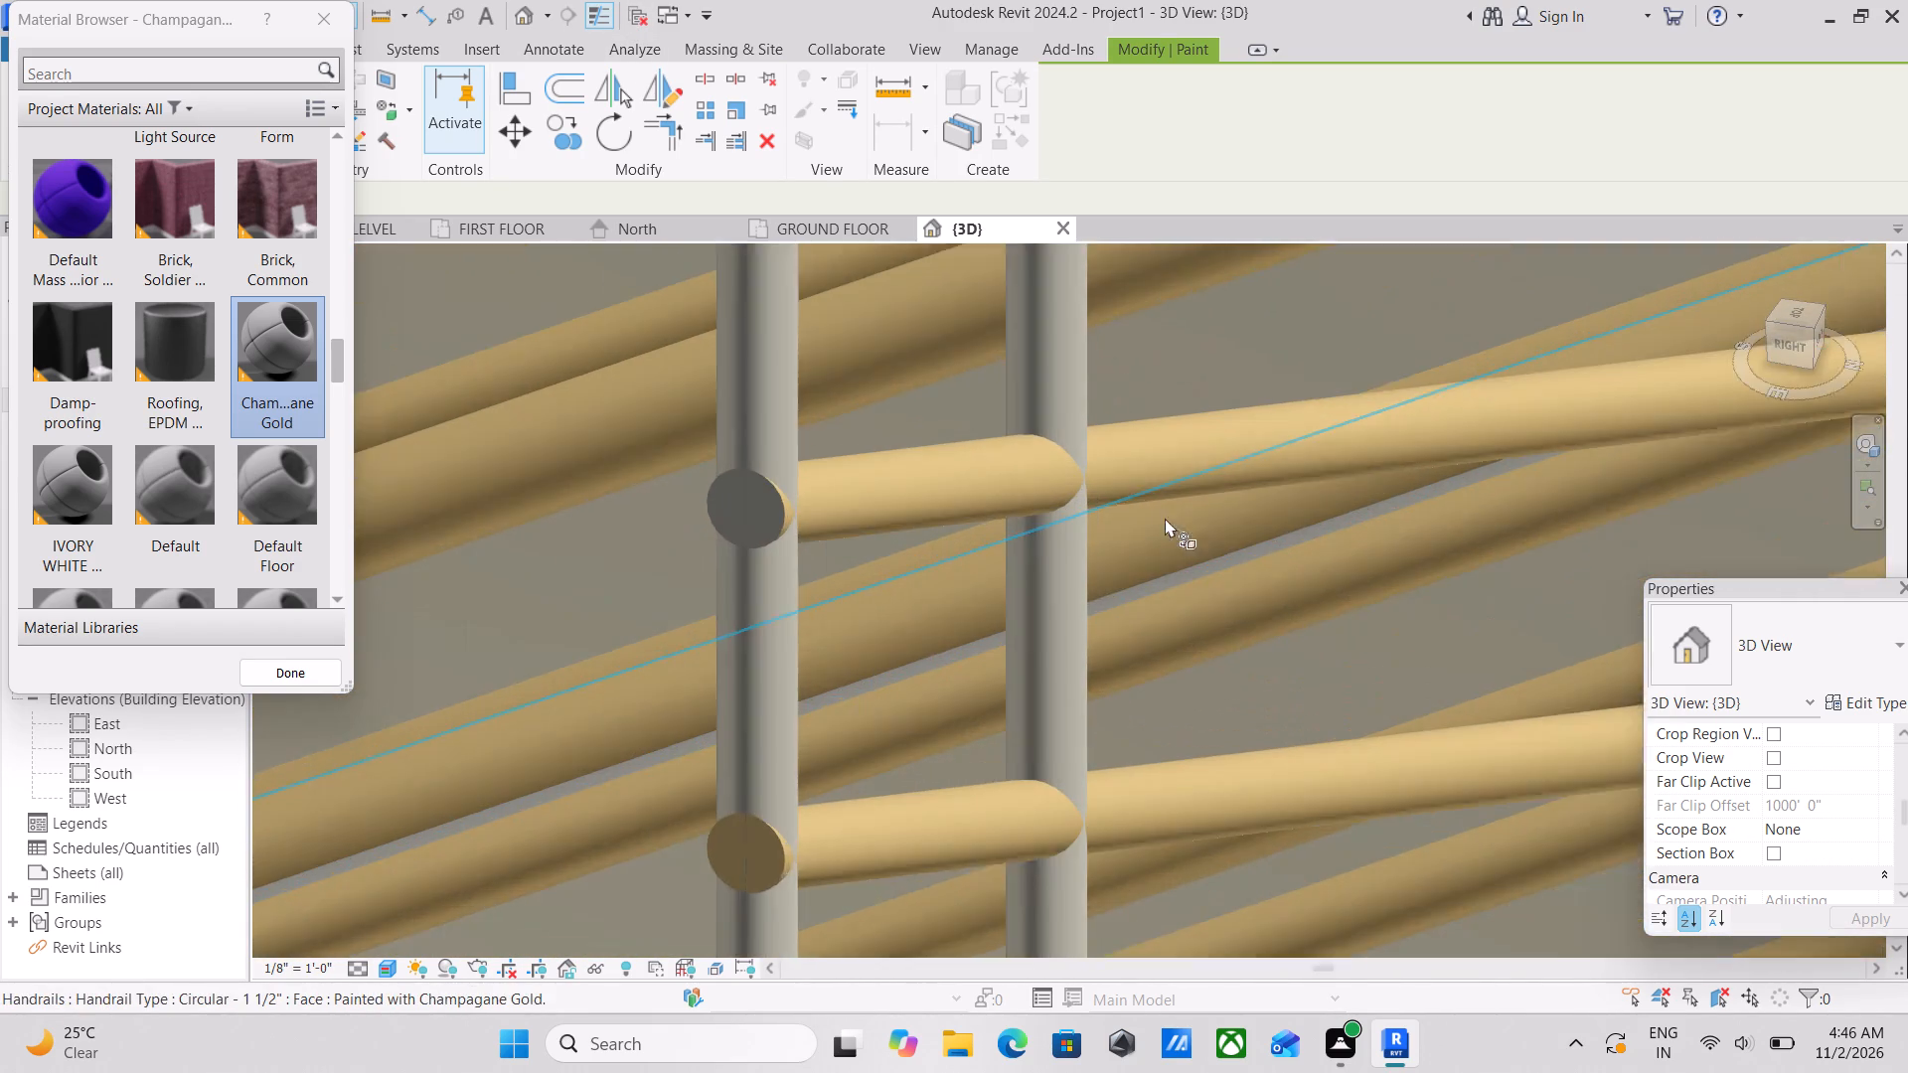
{"action": "left_click", "coordinate": [1165, 472]}
{"action": "scroll", "coordinate": [1055, 635], "scroll_direction": "down", "scroll_amount": 5}
{"action": "middle_click_drag", "start_coordinate": [1053, 631], "coordinate": [941, 457]}
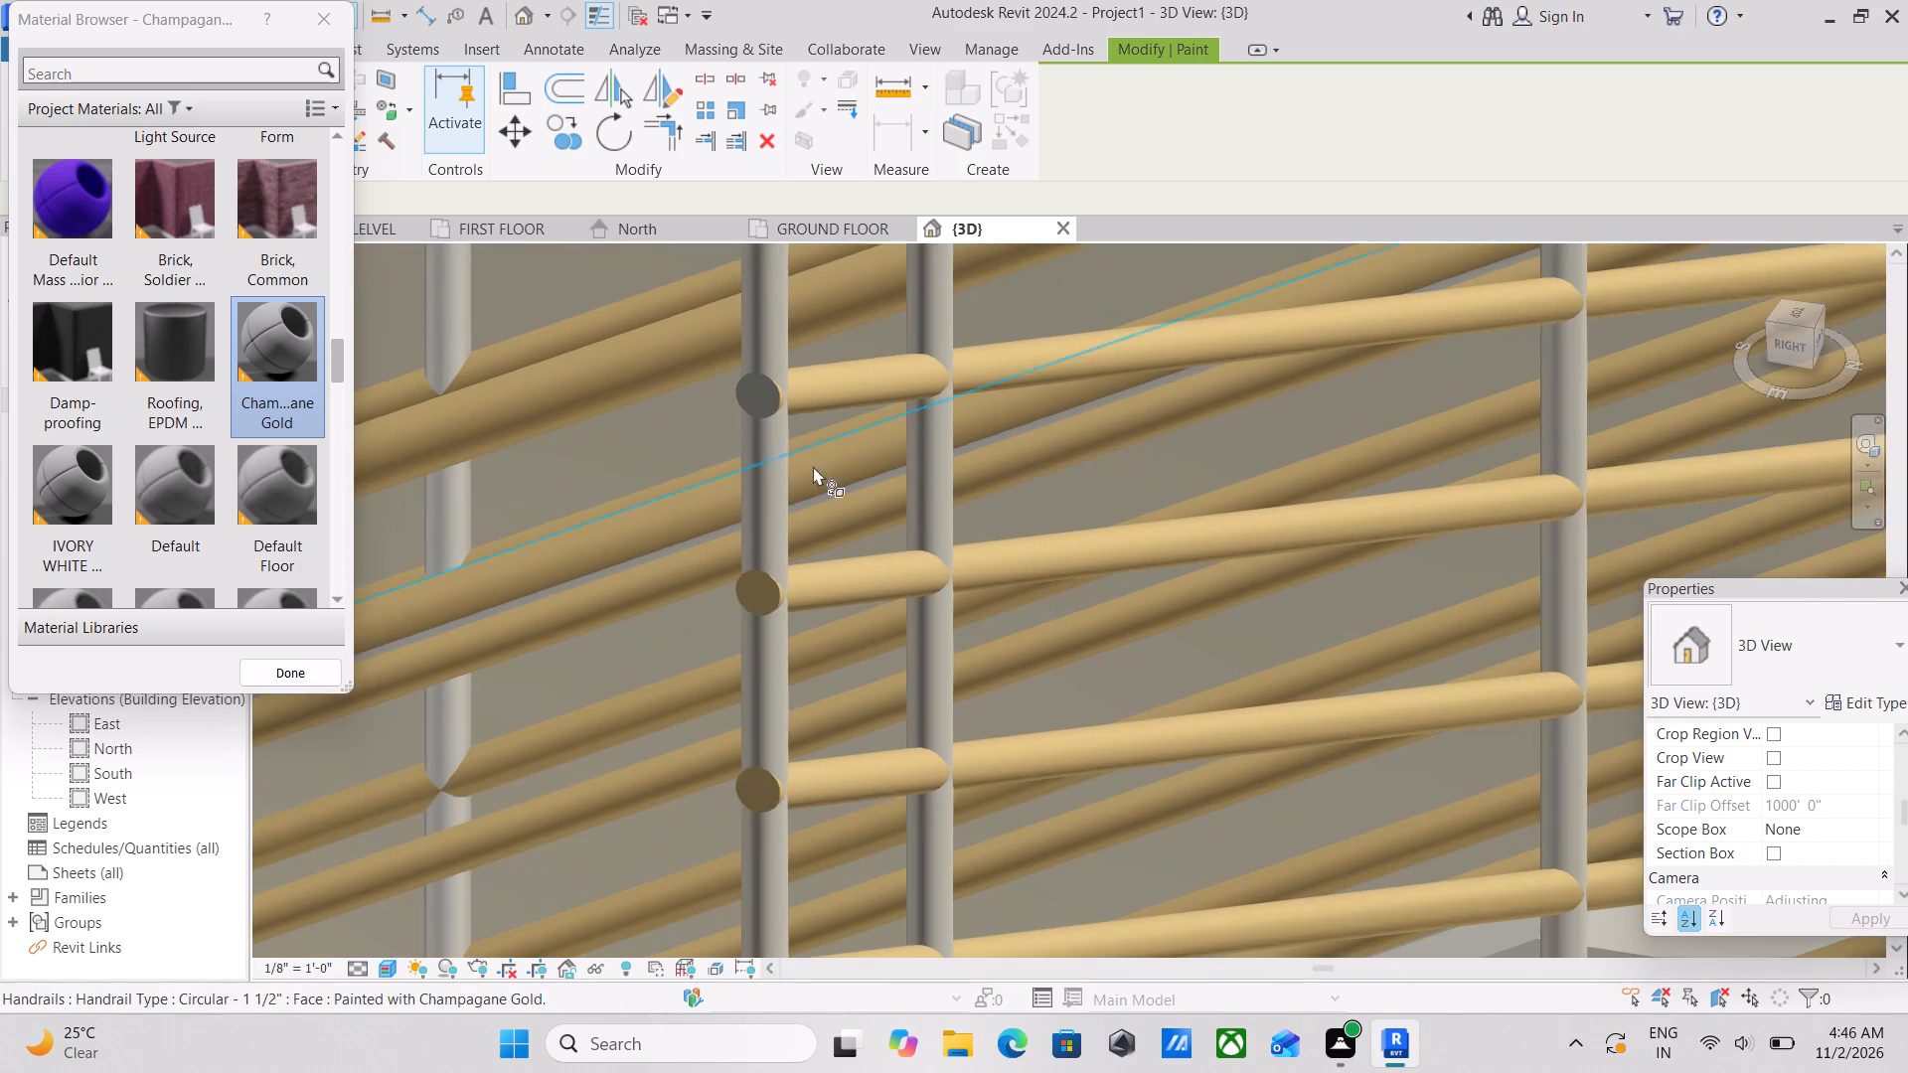
{"action": "scroll", "coordinate": [765, 464], "scroll_direction": "up", "scroll_amount": 7}
{"action": "left_click", "coordinate": [739, 327]}
Paint the topmost pipe end on the upper flight's inner end post and the adjacent handrail end with Champagane Gold.
{"action": "scroll", "coordinate": [741, 327], "scroll_direction": "down", "scroll_amount": 9}
{"action": "middle_click_drag", "start_coordinate": [742, 330], "coordinate": [733, 631]}
{"action": "scroll", "coordinate": [726, 338], "scroll_direction": "up", "scroll_amount": 4}
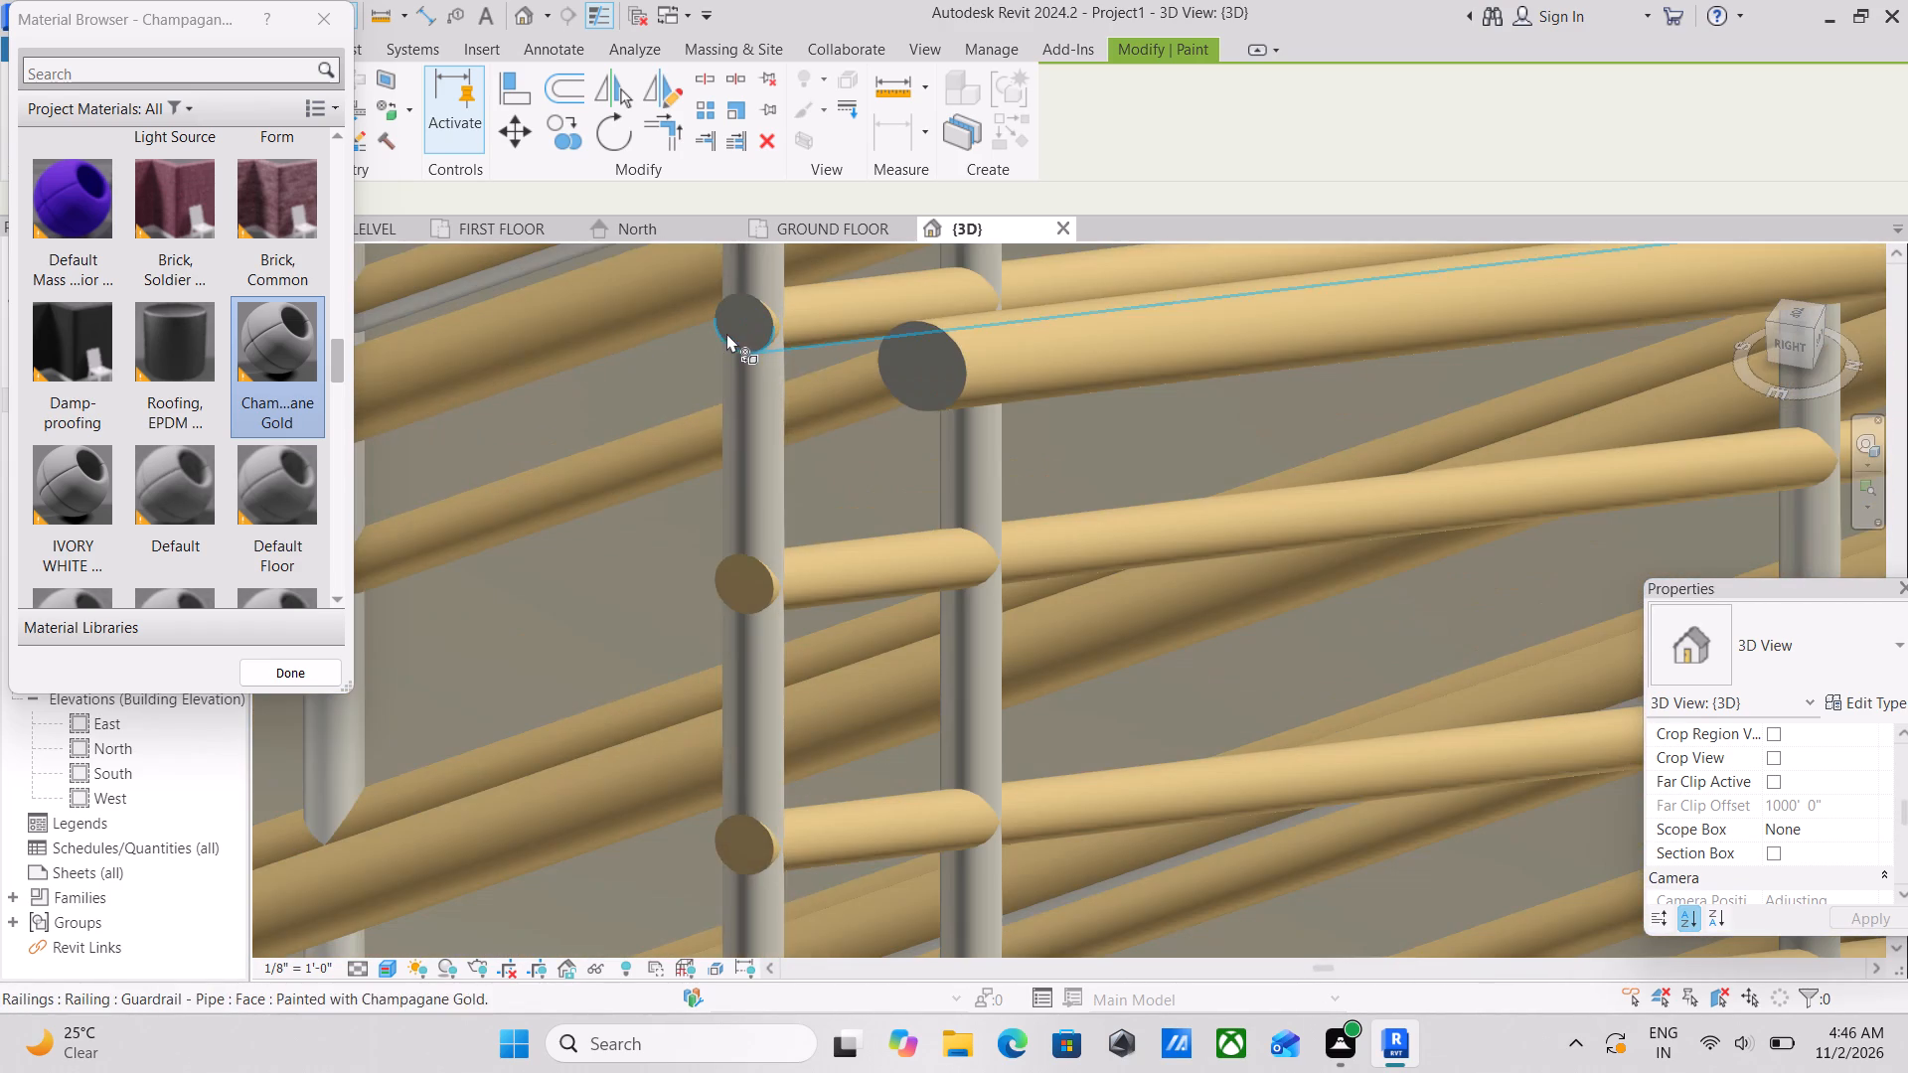
{"action": "left_click", "coordinate": [726, 333]}
{"action": "left_click", "coordinate": [744, 315]}
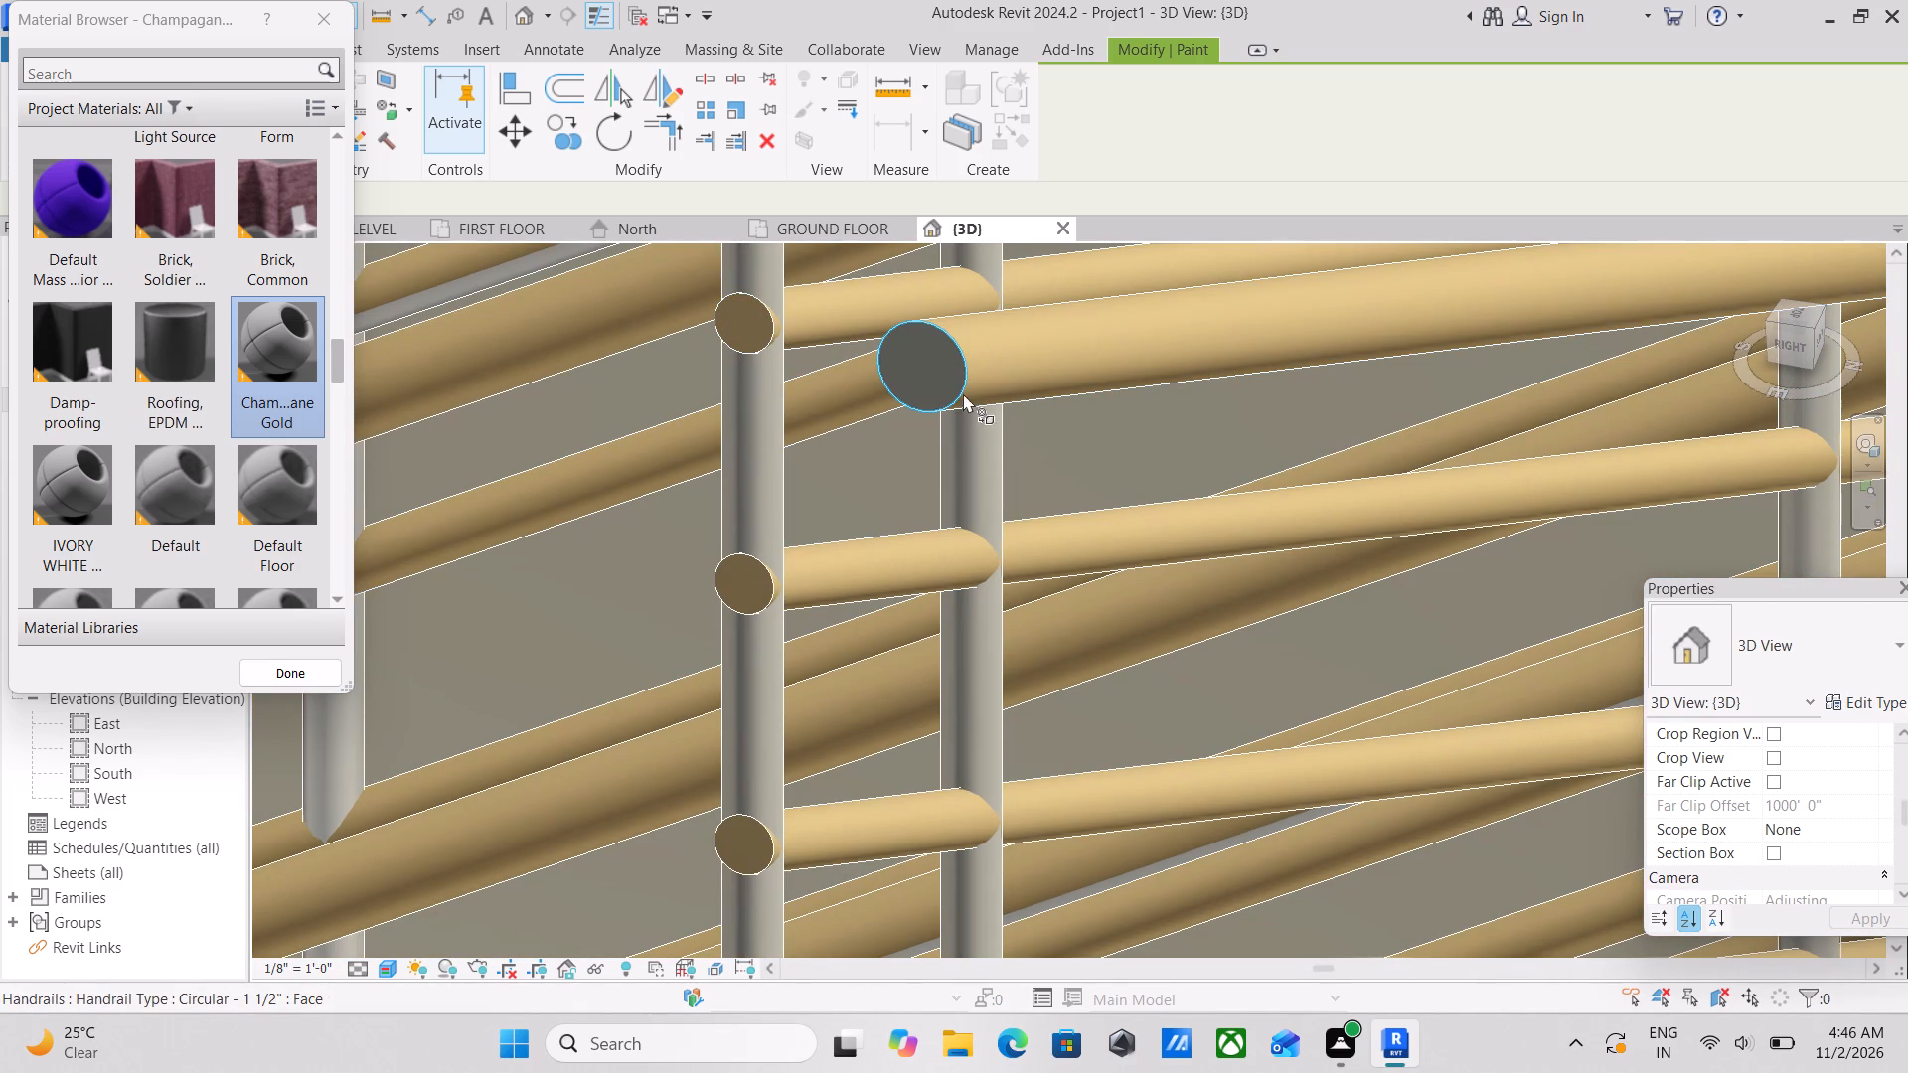
{"action": "left_click", "coordinate": [949, 380]}
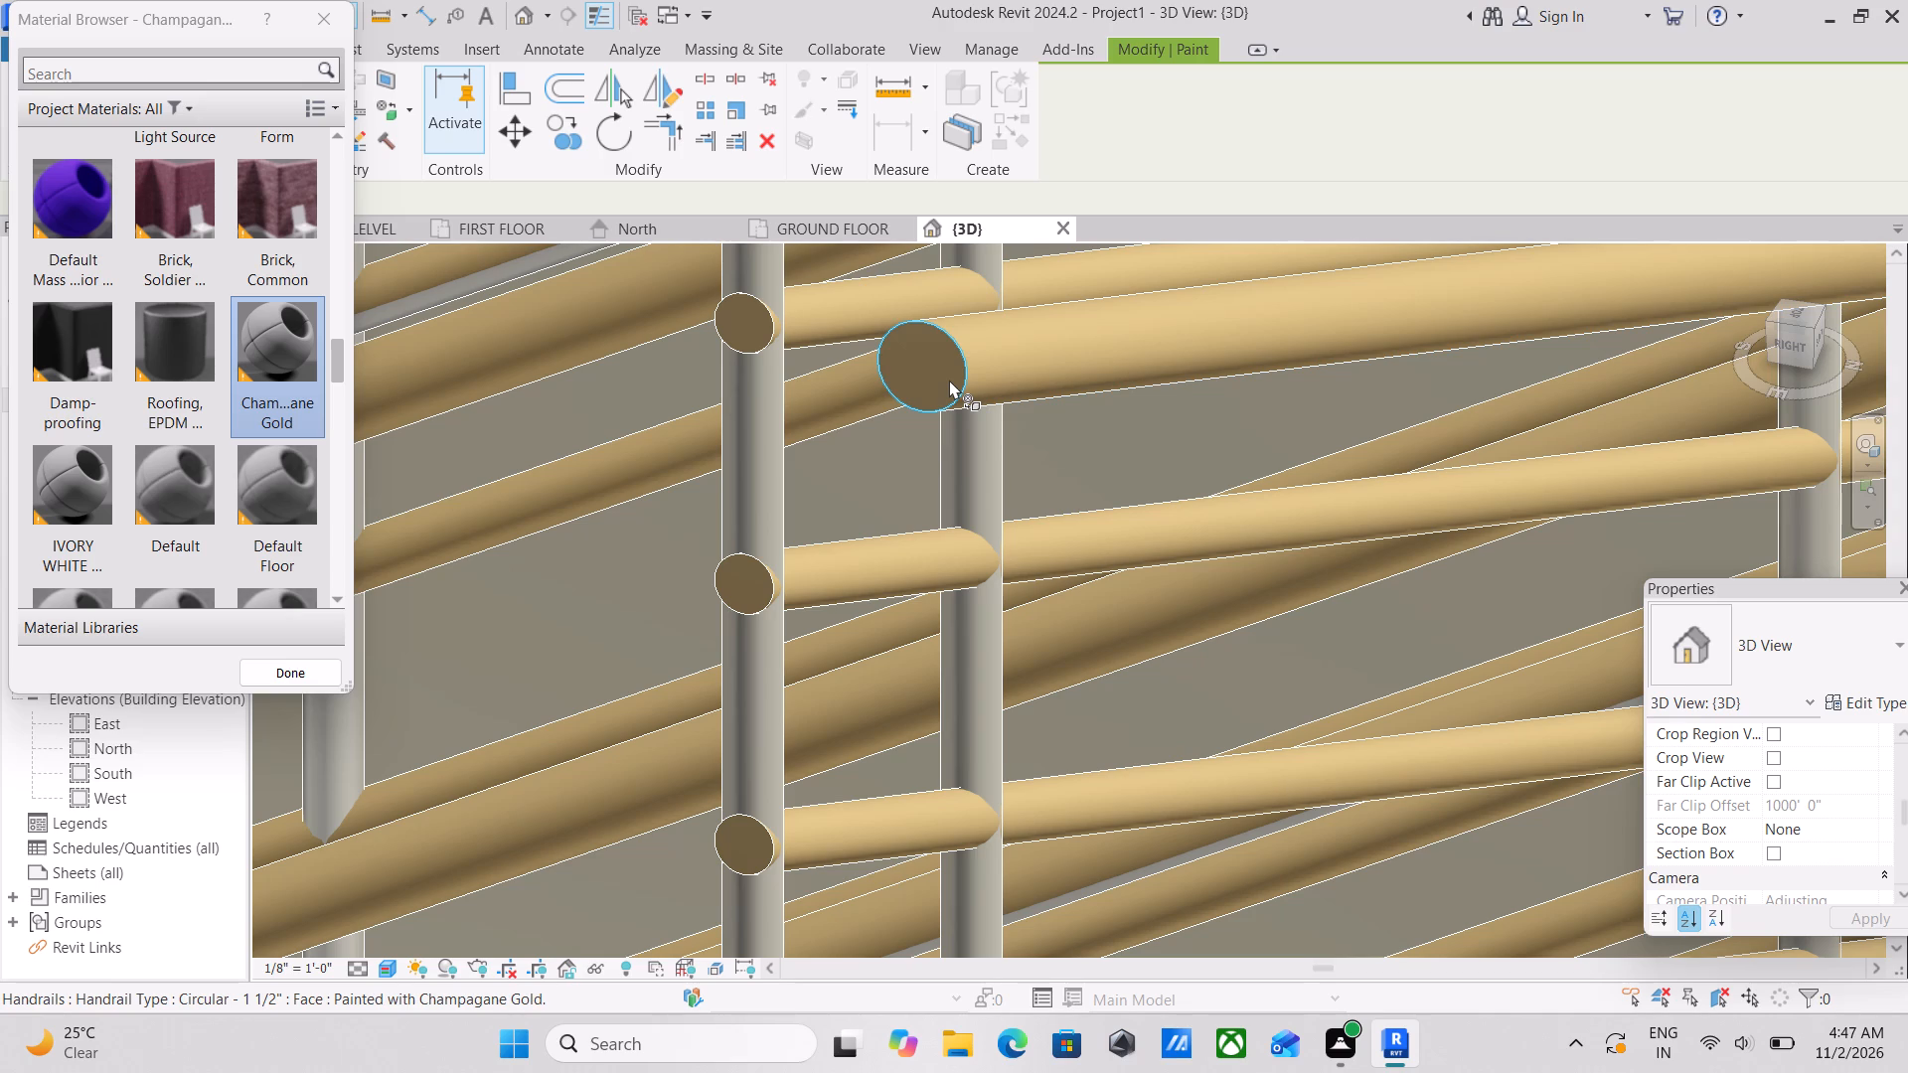
Examine the upper flight's railing ends for remaining unpainted faces.
{"action": "scroll", "coordinate": [936, 442], "scroll_direction": "down", "scroll_amount": 1}
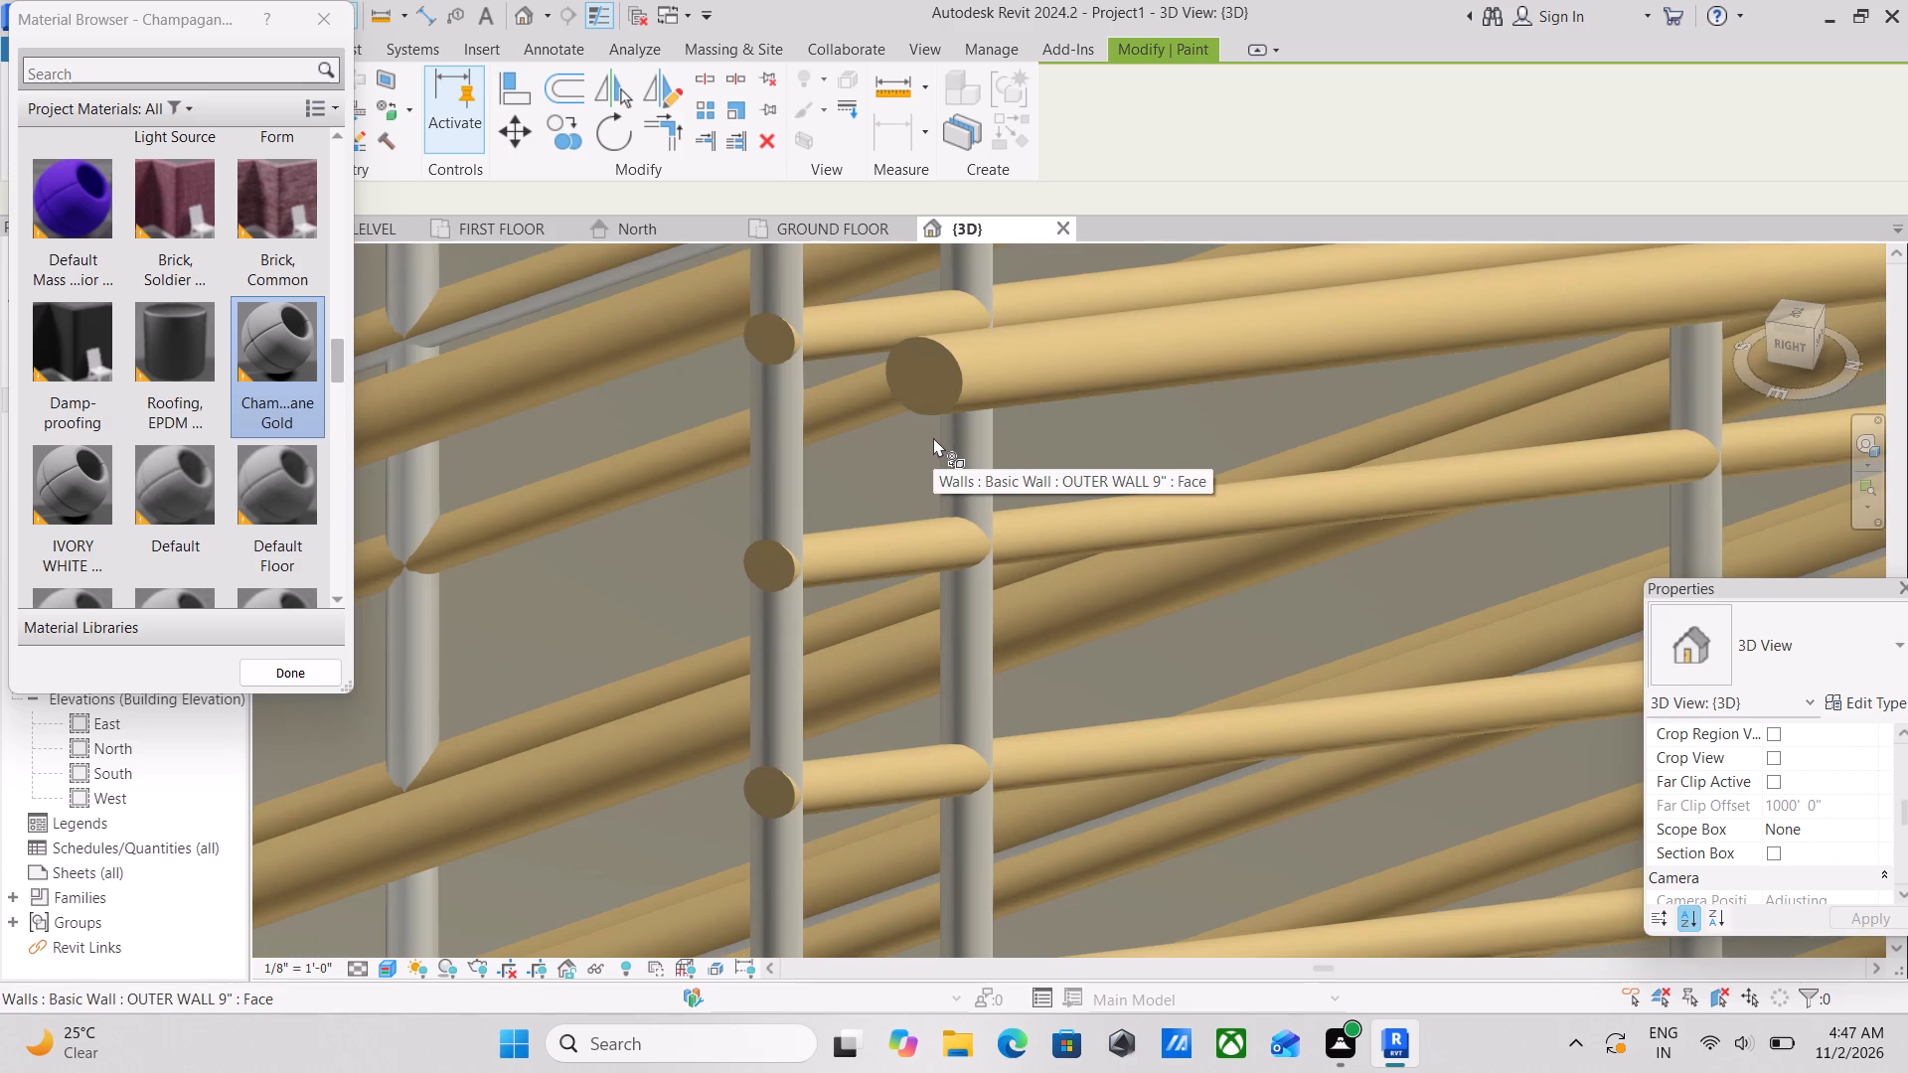
{"action": "scroll", "coordinate": [933, 437], "scroll_direction": "down", "scroll_amount": 5}
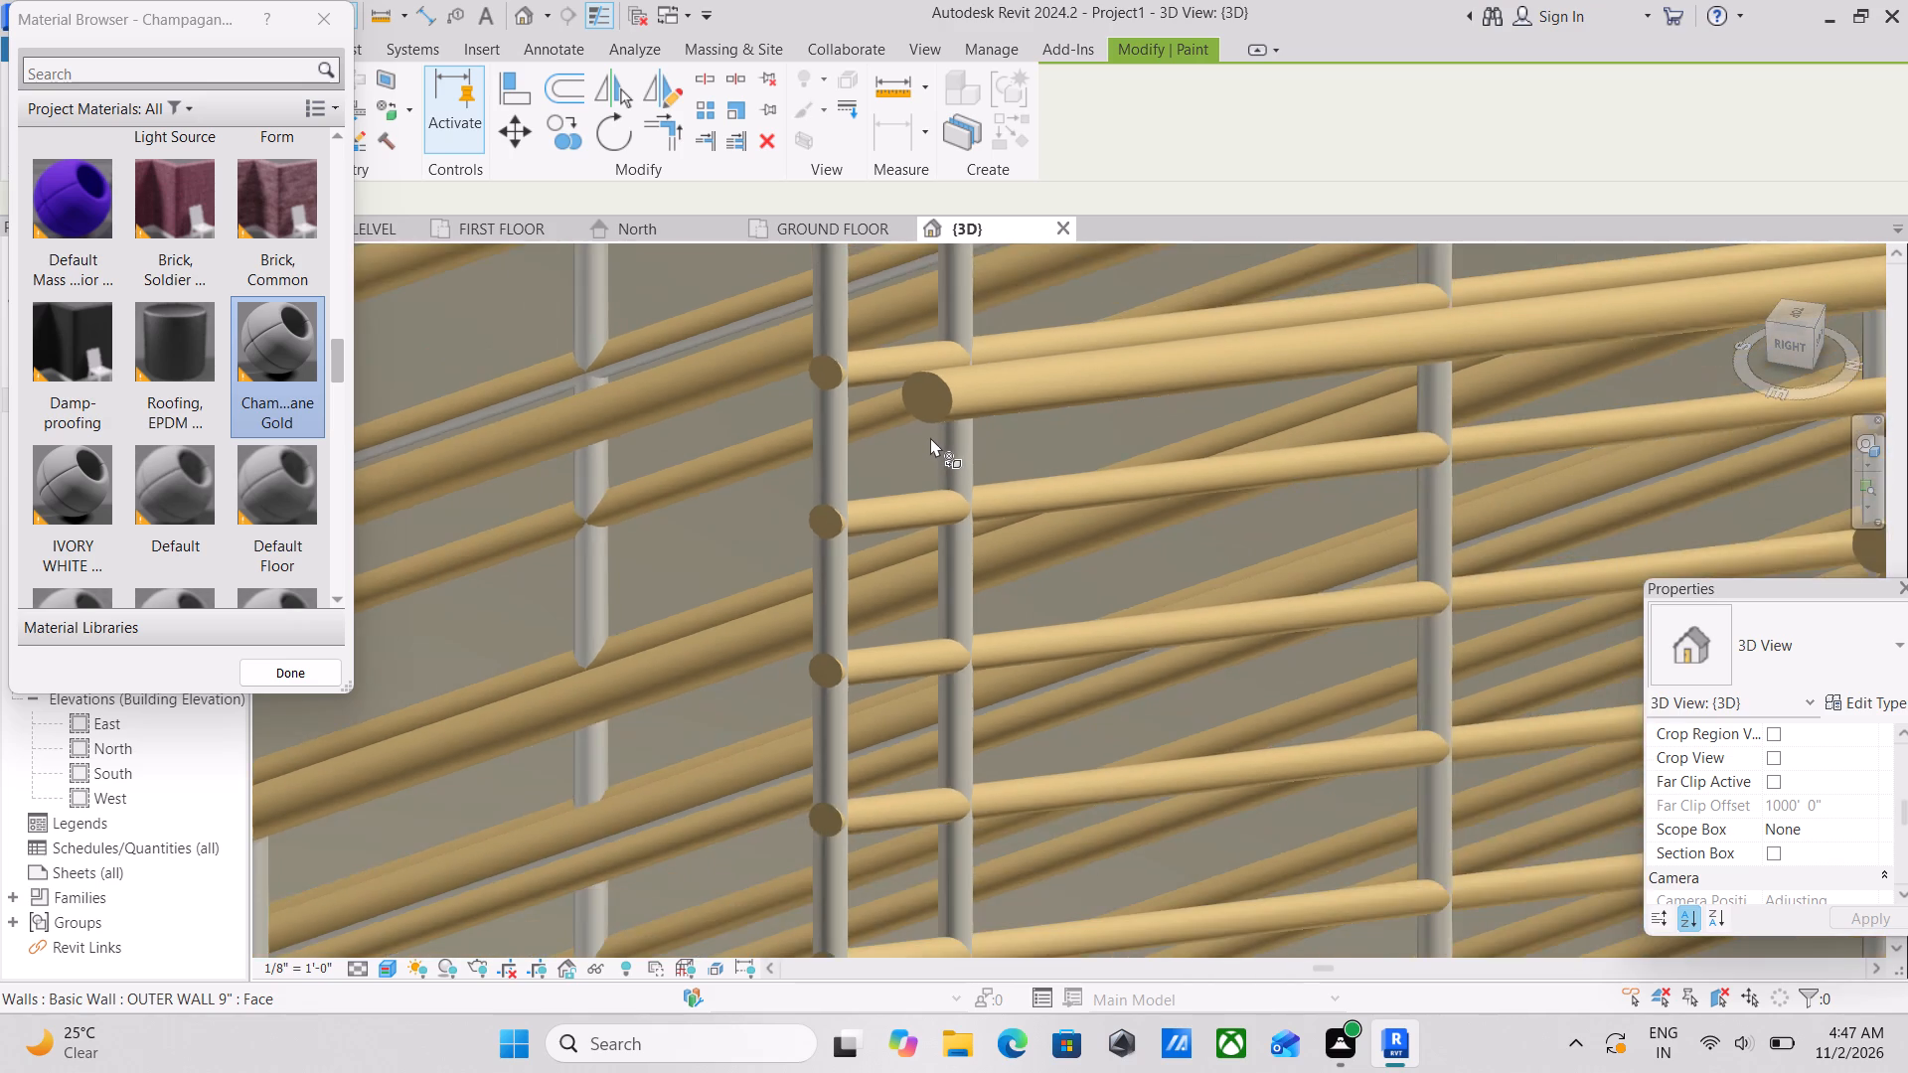
{"action": "scroll", "coordinate": [930, 437], "scroll_direction": "down", "scroll_amount": 5}
{"action": "scroll", "coordinate": [925, 433], "scroll_direction": "up", "scroll_amount": 1}
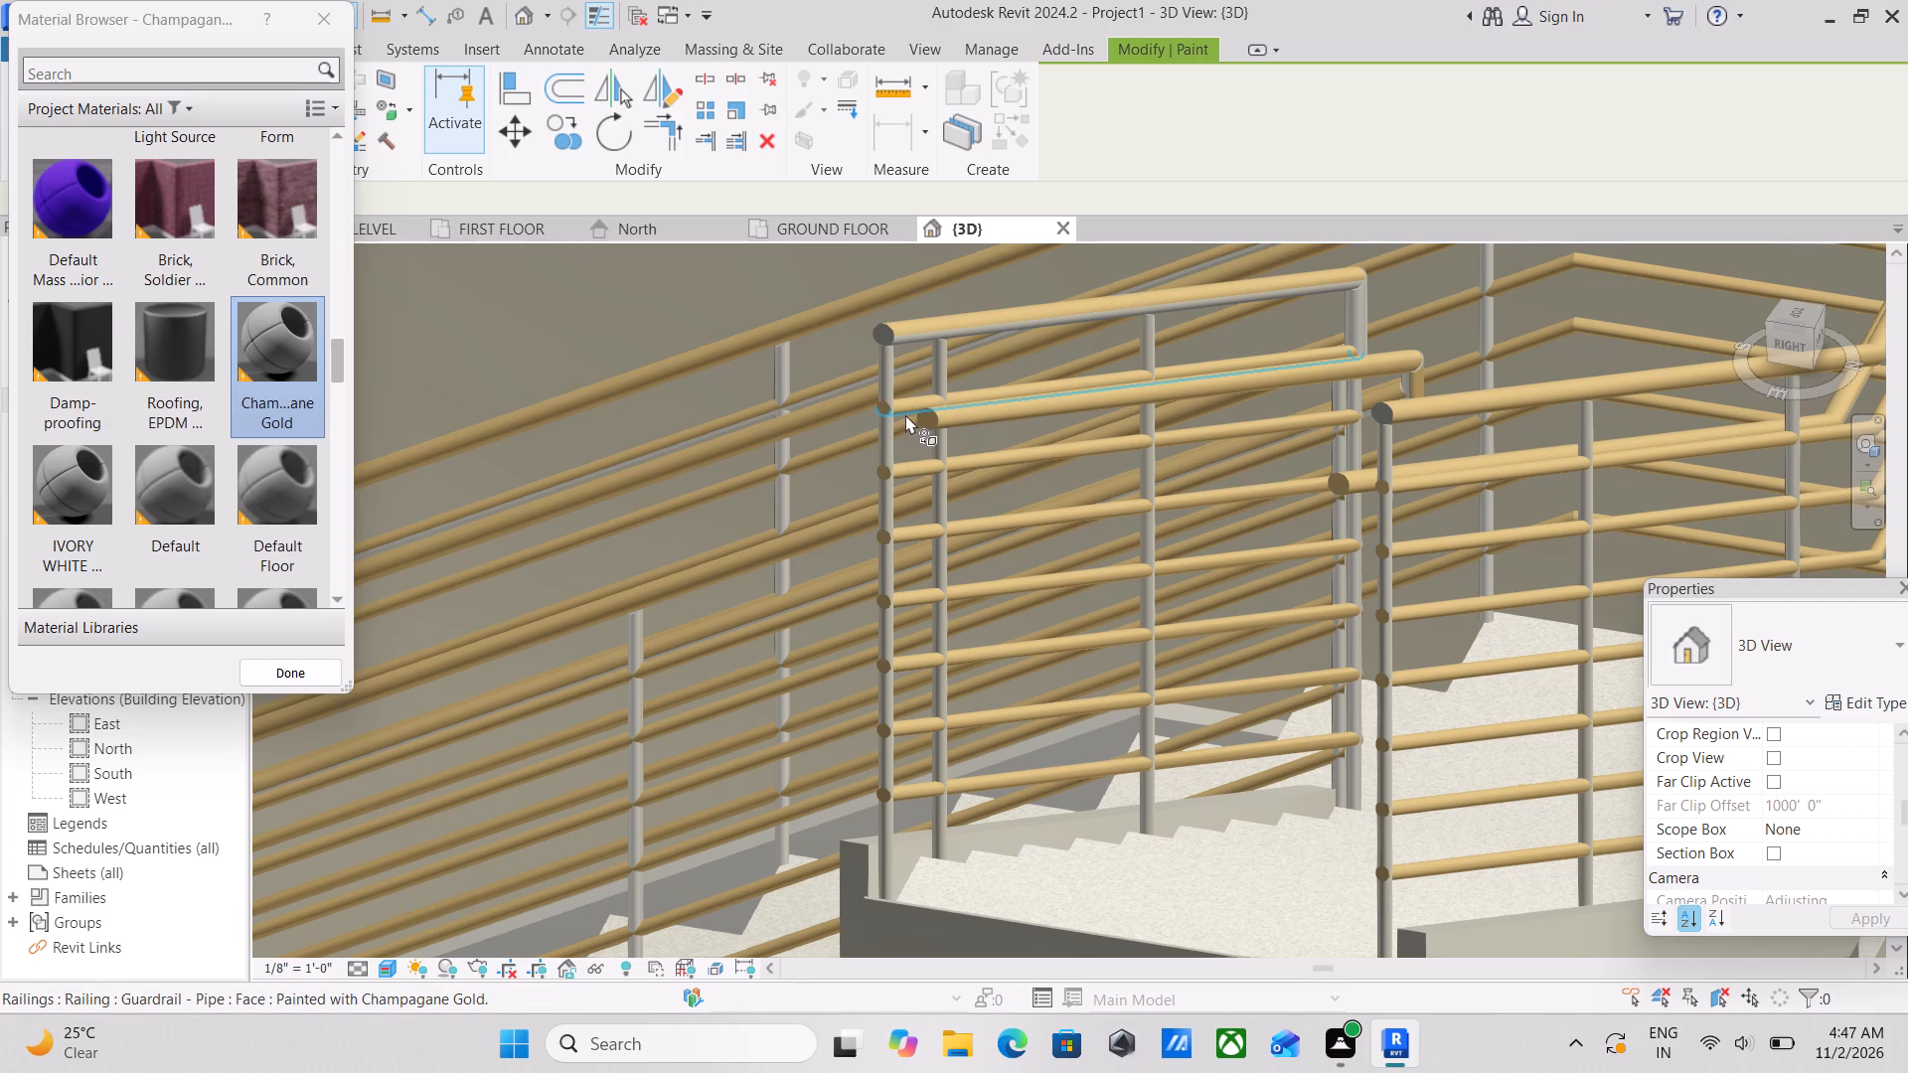
{"action": "scroll", "coordinate": [841, 404], "scroll_direction": "down", "scroll_amount": 4}
{"action": "scroll", "coordinate": [865, 480], "scroll_direction": "up", "scroll_amount": 10}
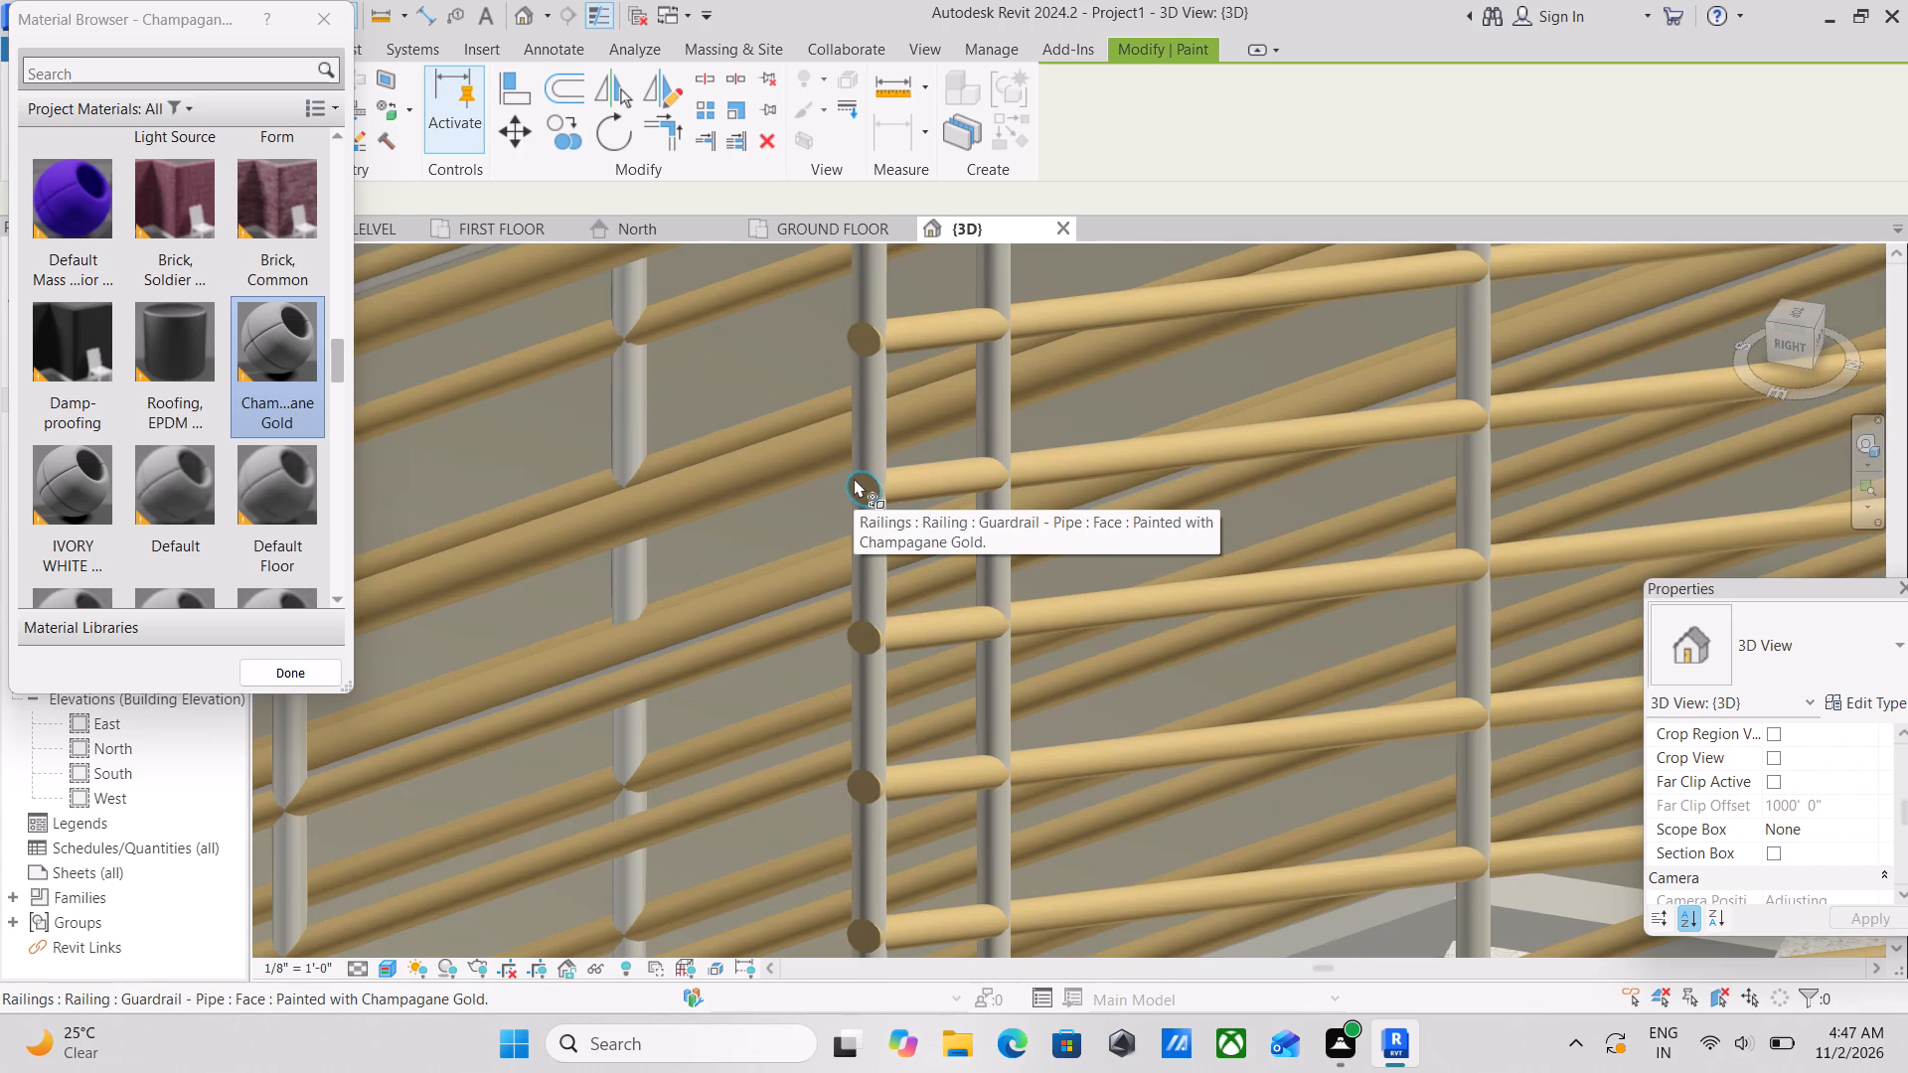
Examine the painted pipe ends on the upper flight's inner end post, finish painting and dismiss the save reminder.
{"action": "scroll", "coordinate": [854, 471], "scroll_direction": "down", "scroll_amount": 2}
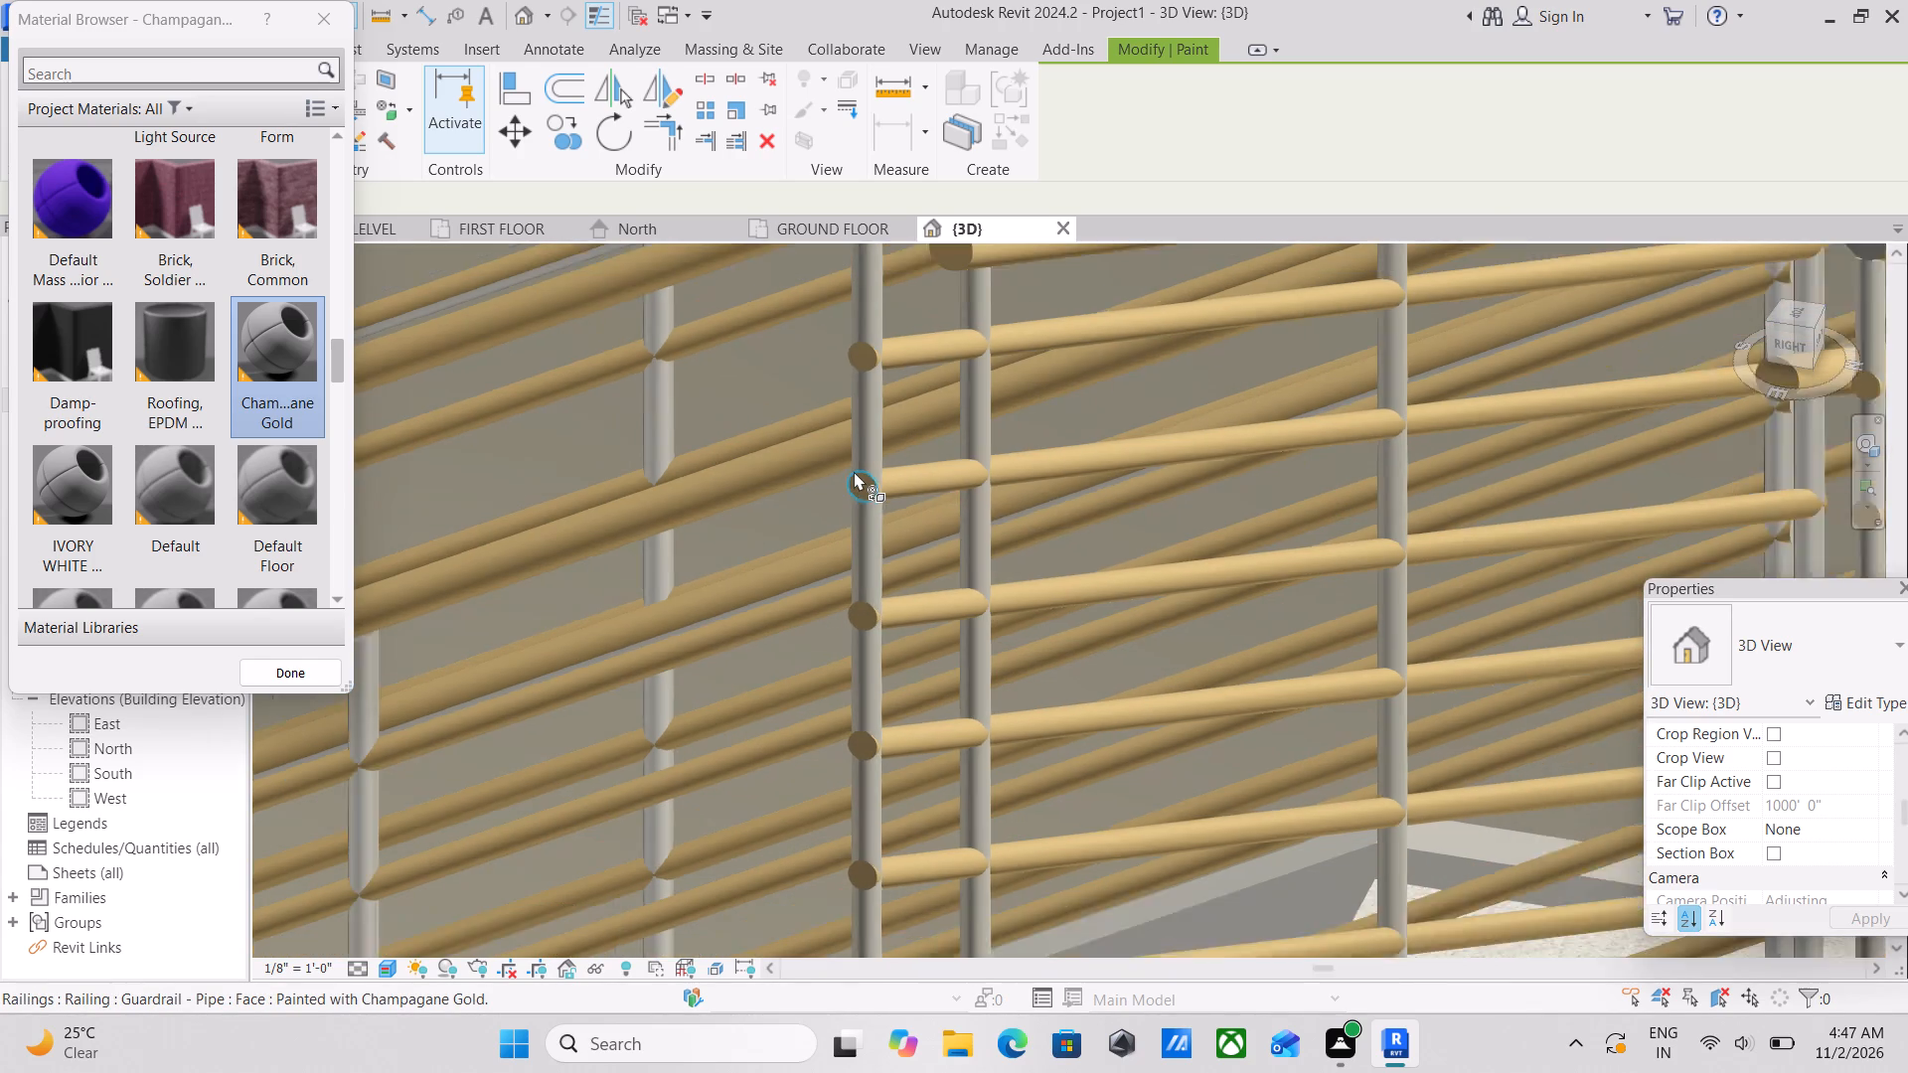
{"action": "scroll", "coordinate": [854, 471], "scroll_direction": "down", "scroll_amount": 1}
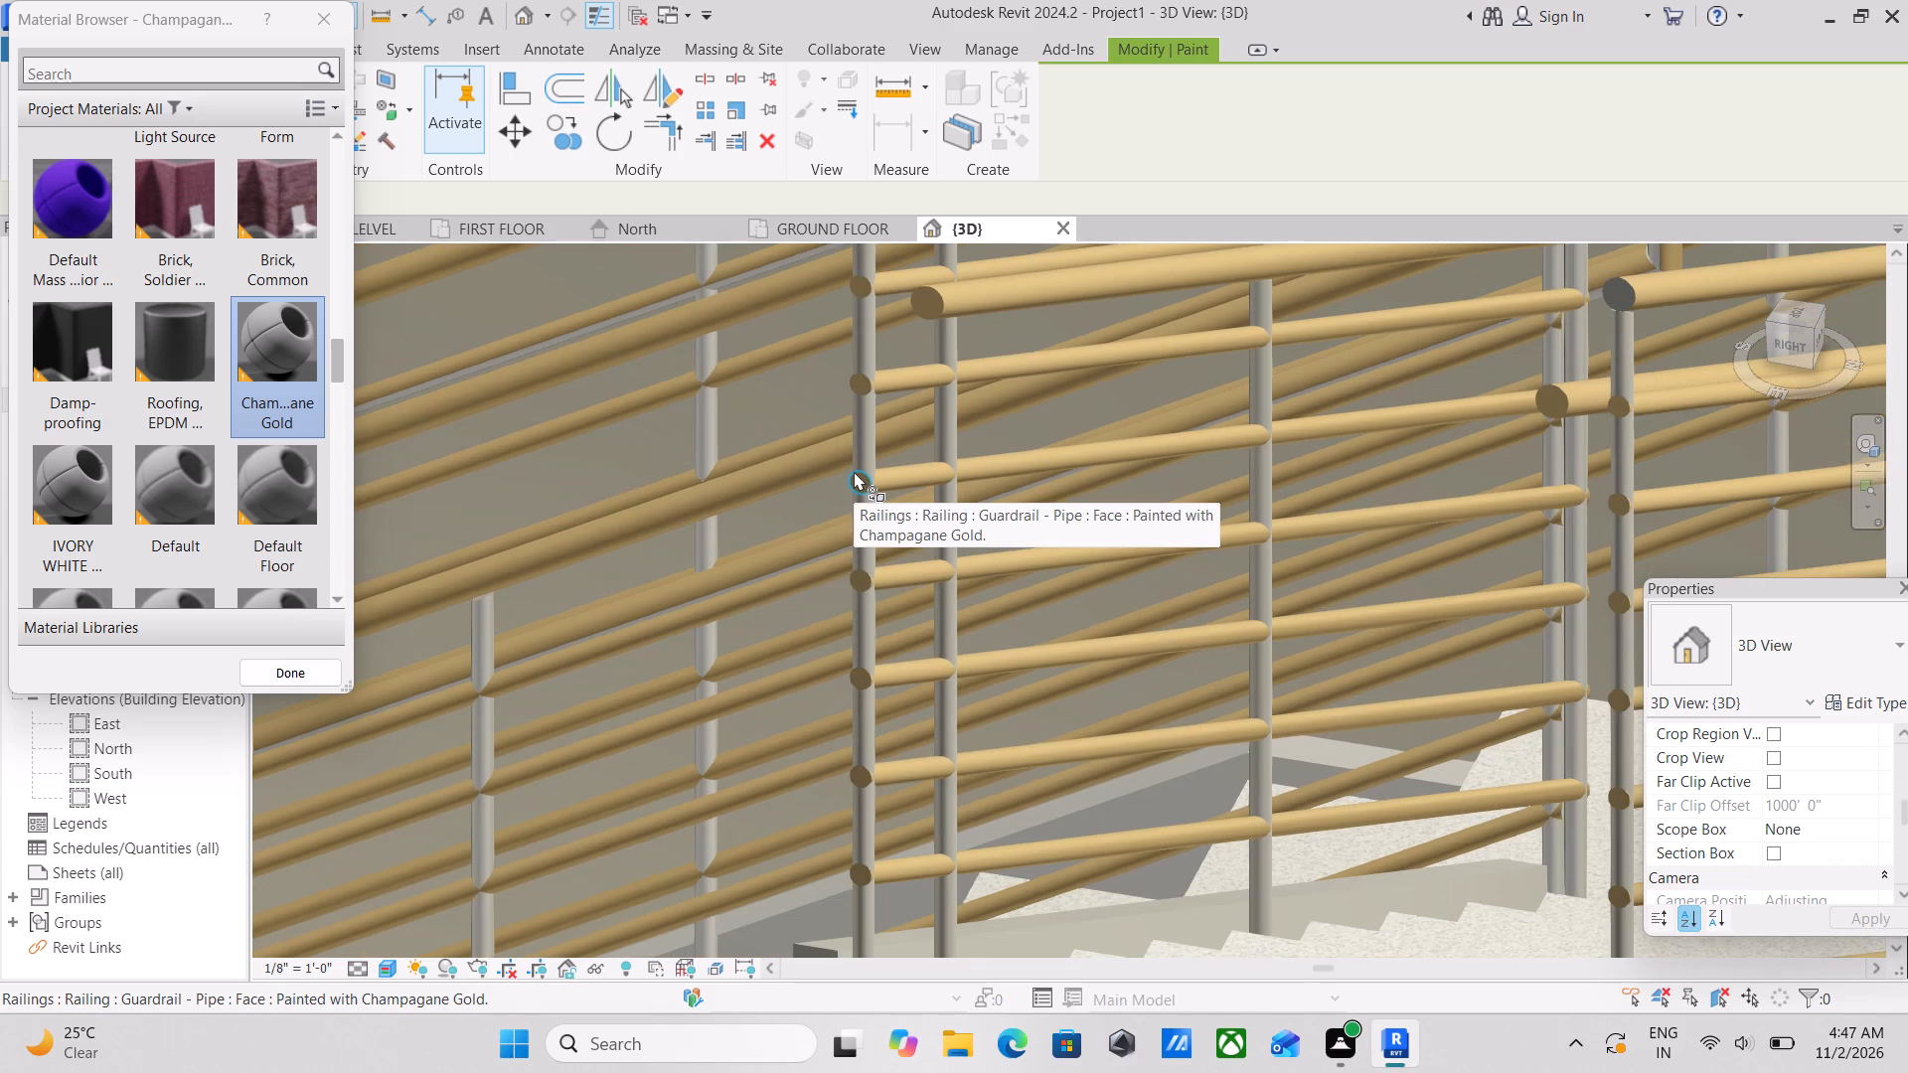
{"action": "scroll", "coordinate": [854, 471], "scroll_direction": "down", "scroll_amount": 1}
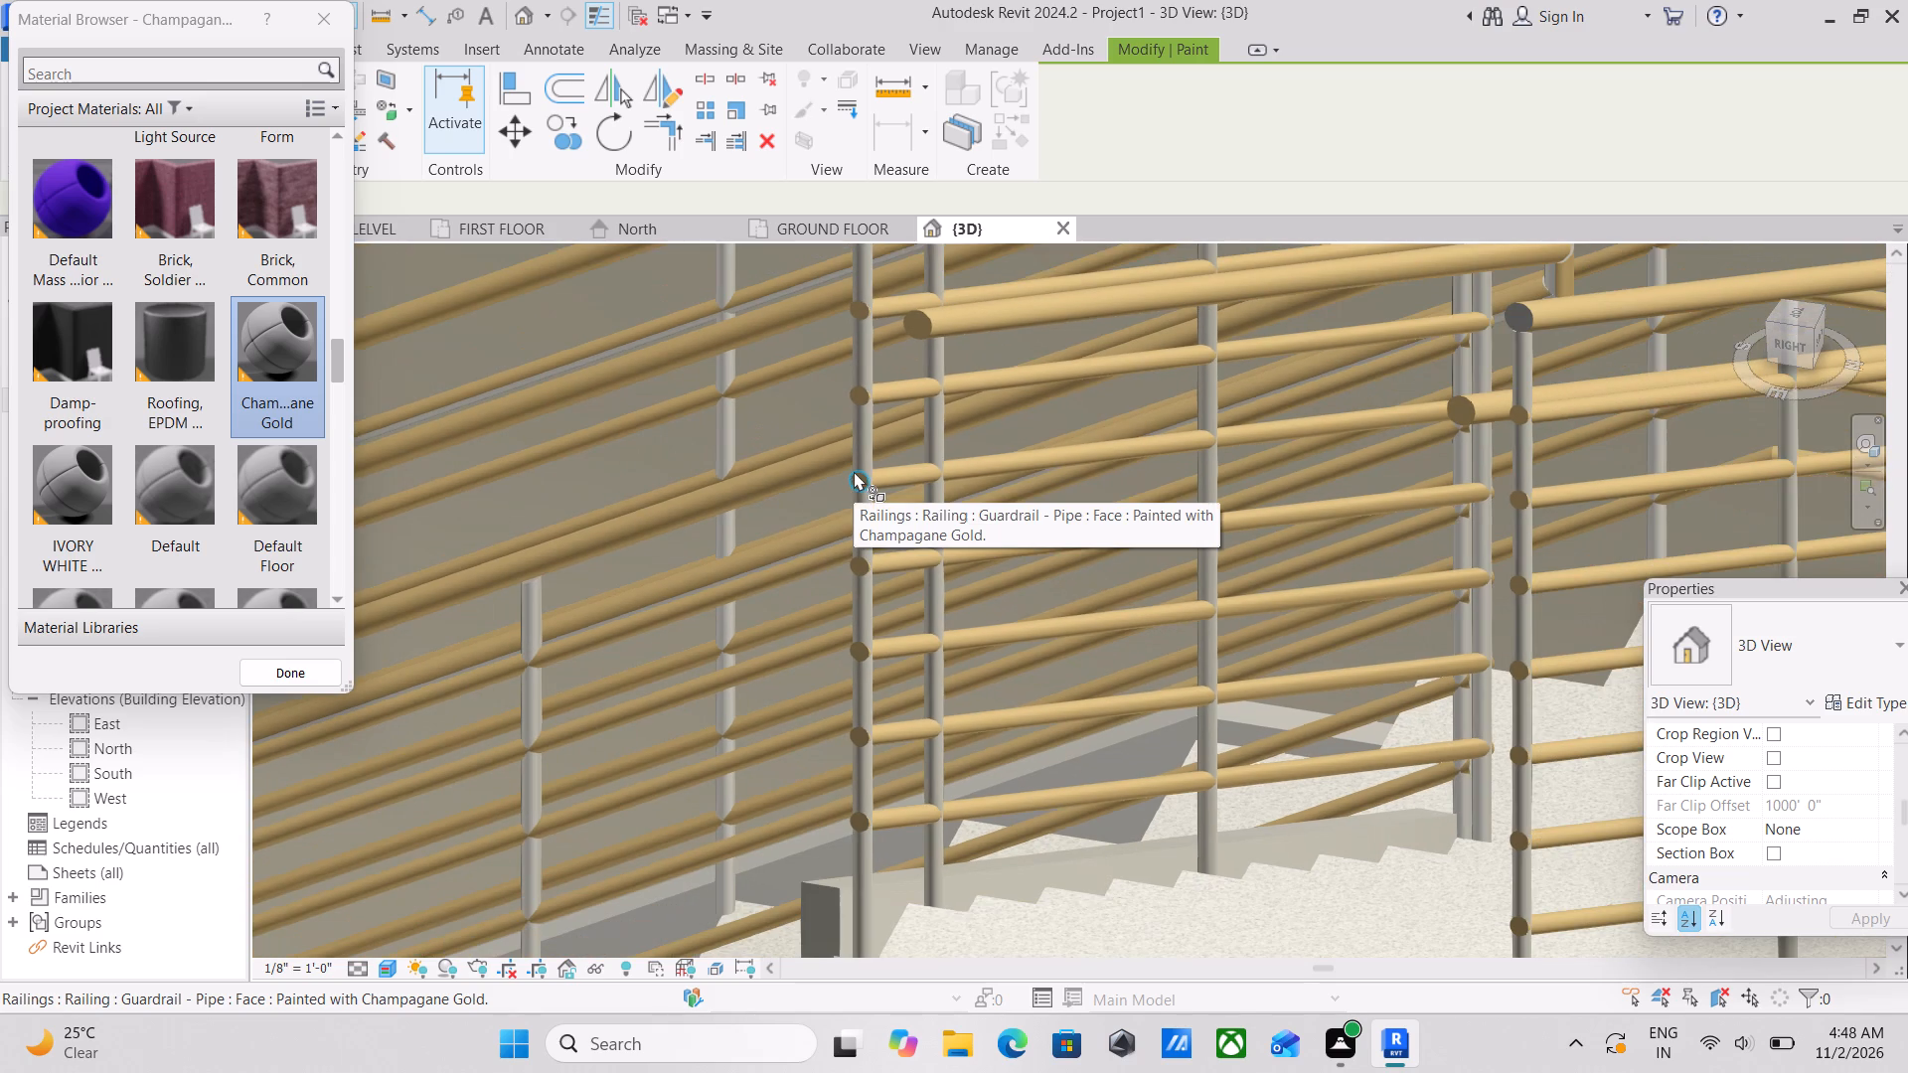
{"action": "scroll", "coordinate": [854, 471], "scroll_direction": "up", "scroll_amount": 1}
{"action": "scroll", "coordinate": [854, 471], "scroll_direction": "down", "scroll_amount": 3}
{"action": "scroll", "coordinate": [854, 471], "scroll_direction": "up", "scroll_amount": 8}
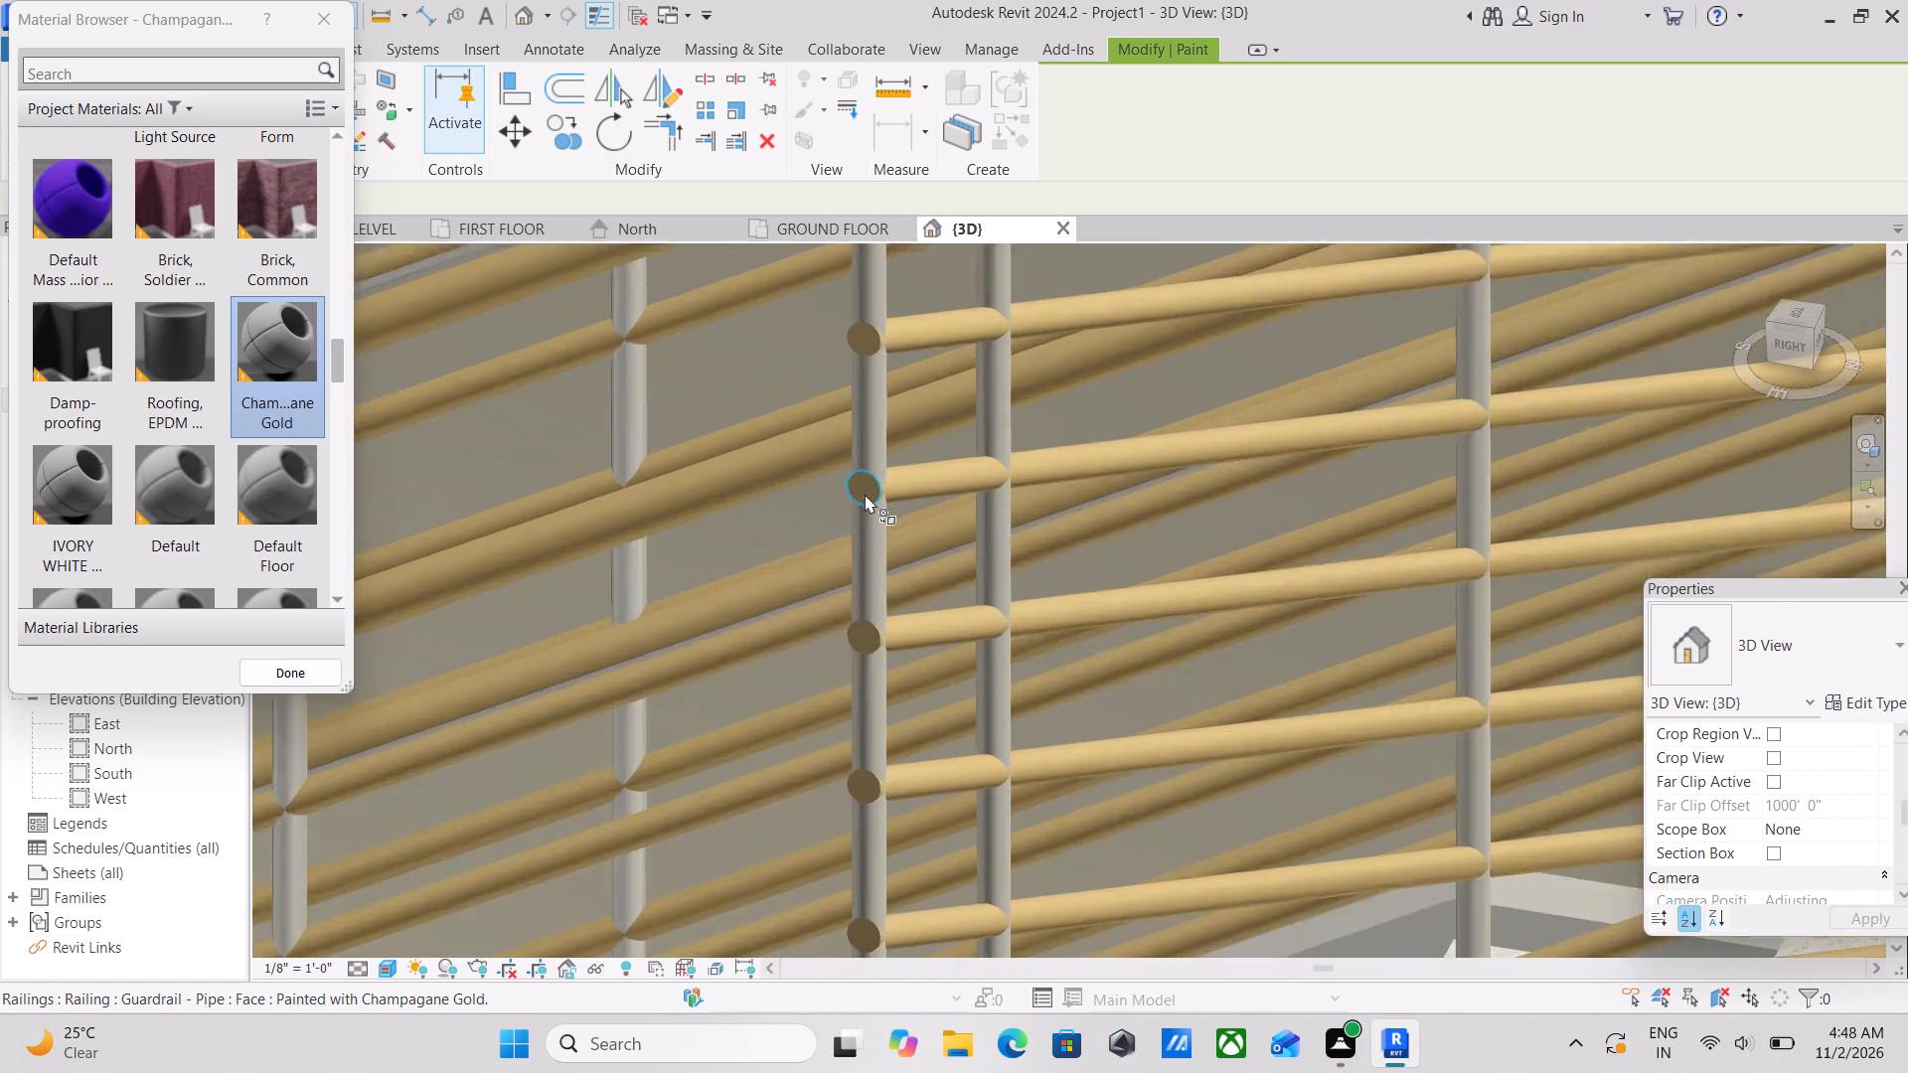
{"action": "left_click", "coordinate": [872, 482]}
{"action": "scroll", "coordinate": [872, 479], "scroll_direction": "down", "scroll_amount": 5}
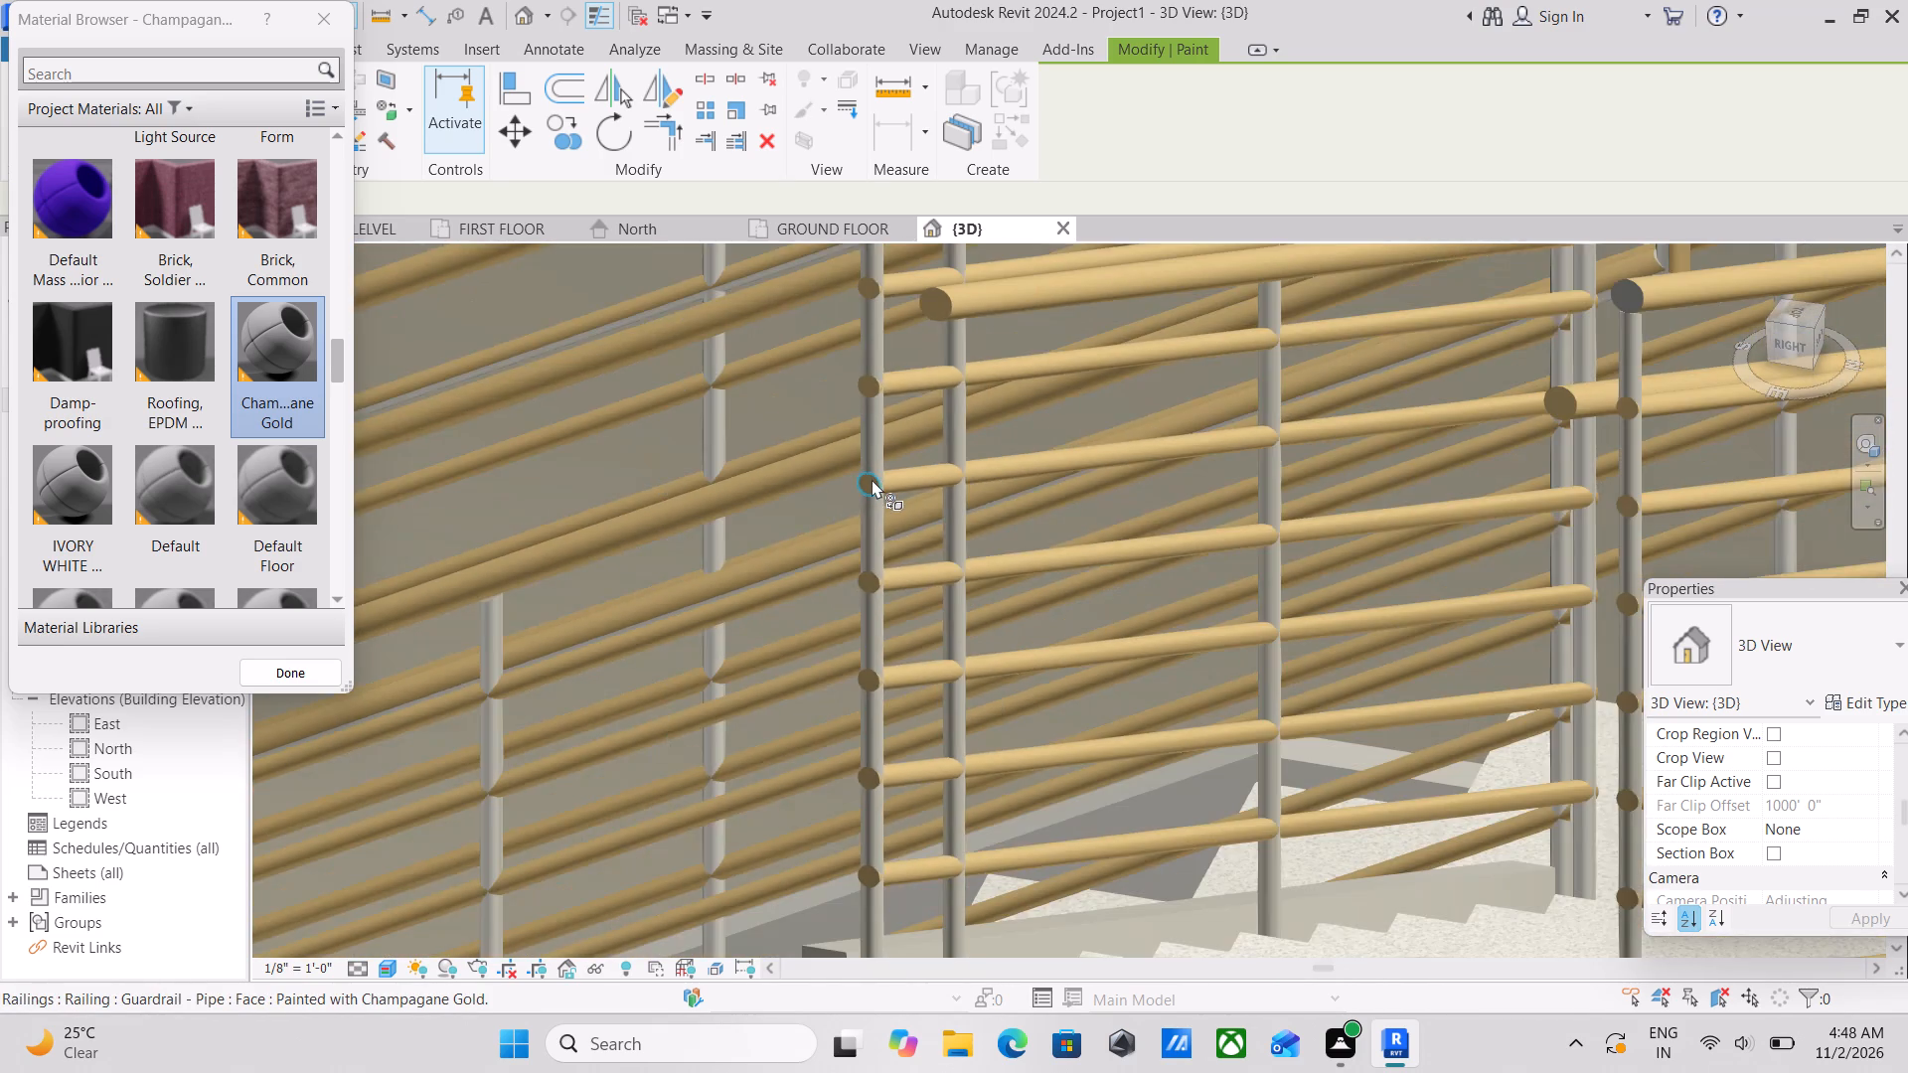
{"action": "scroll", "coordinate": [872, 479], "scroll_direction": "down", "scroll_amount": 4}
{"action": "key", "text": "Escape"}
{"action": "scroll", "coordinate": [864, 470], "scroll_direction": "down", "scroll_amount": 5}
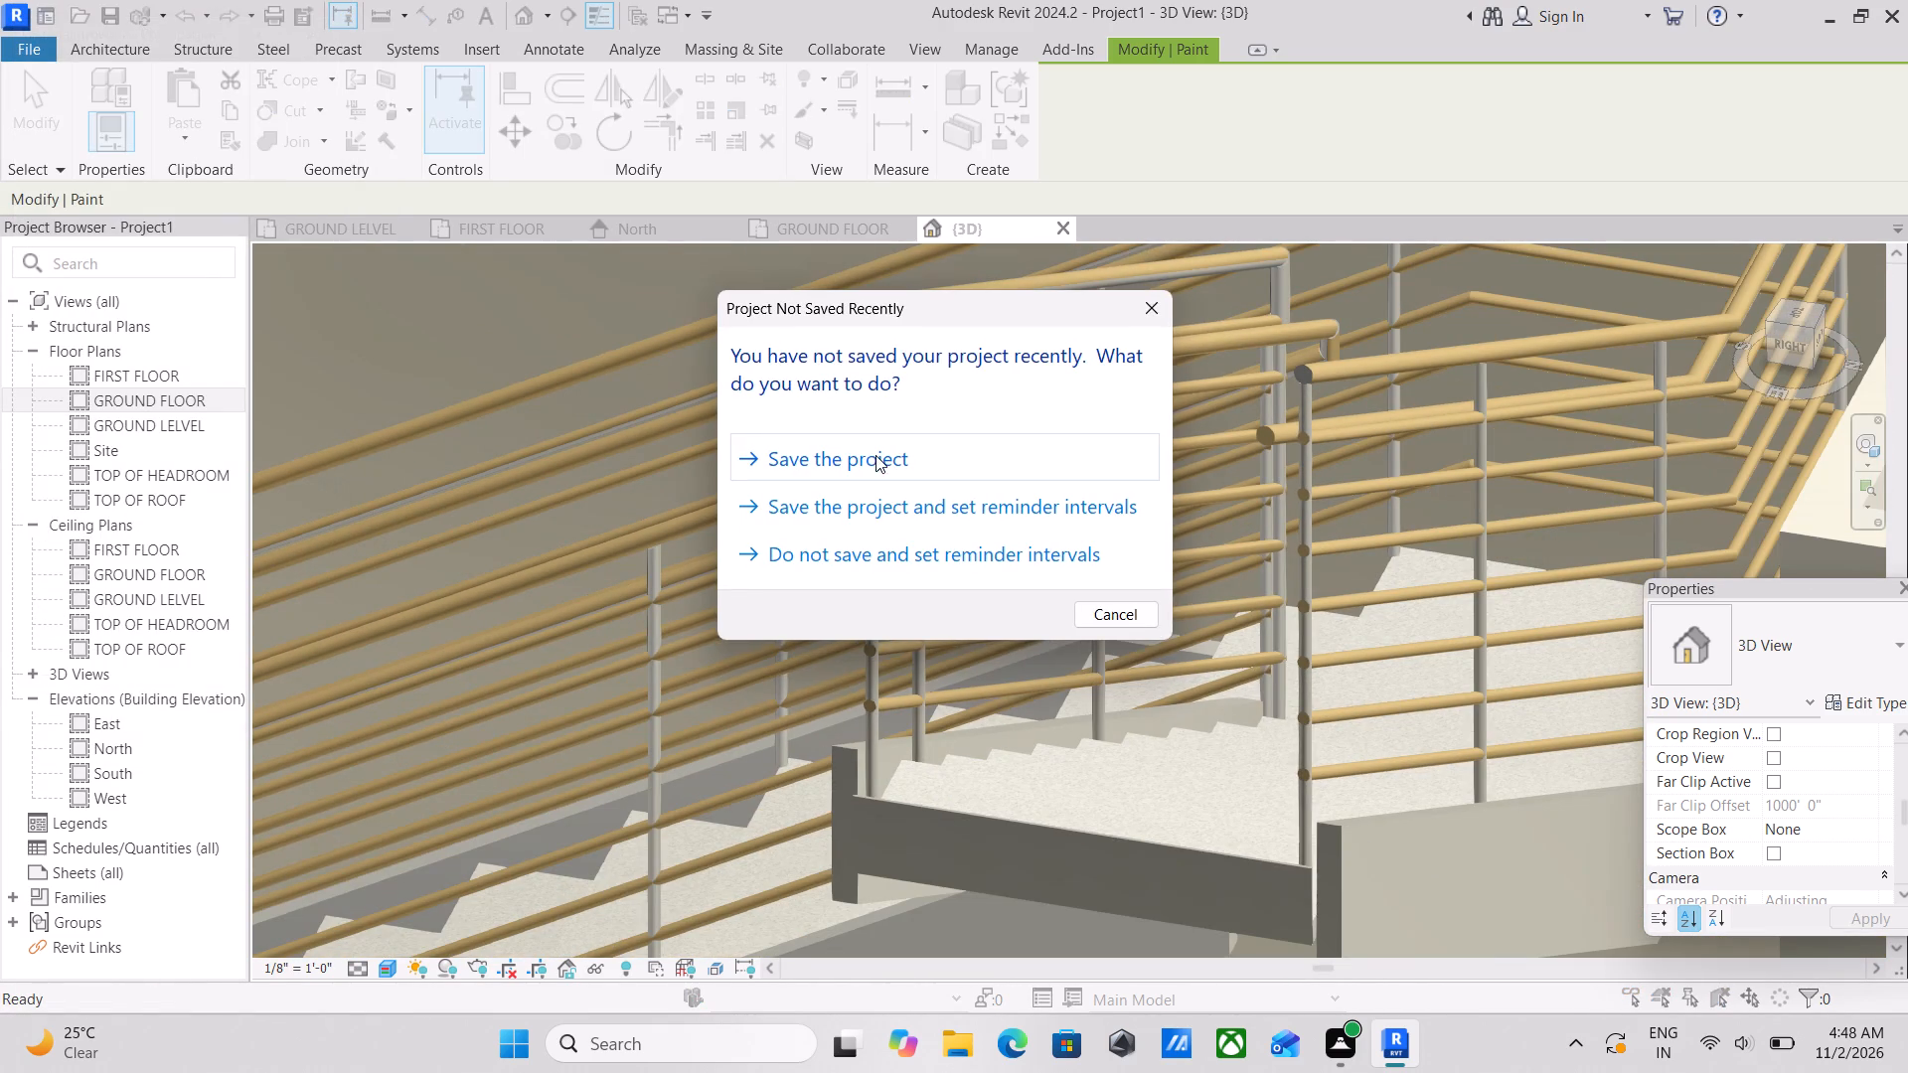
{"action": "left_click", "coordinate": [1157, 306]}
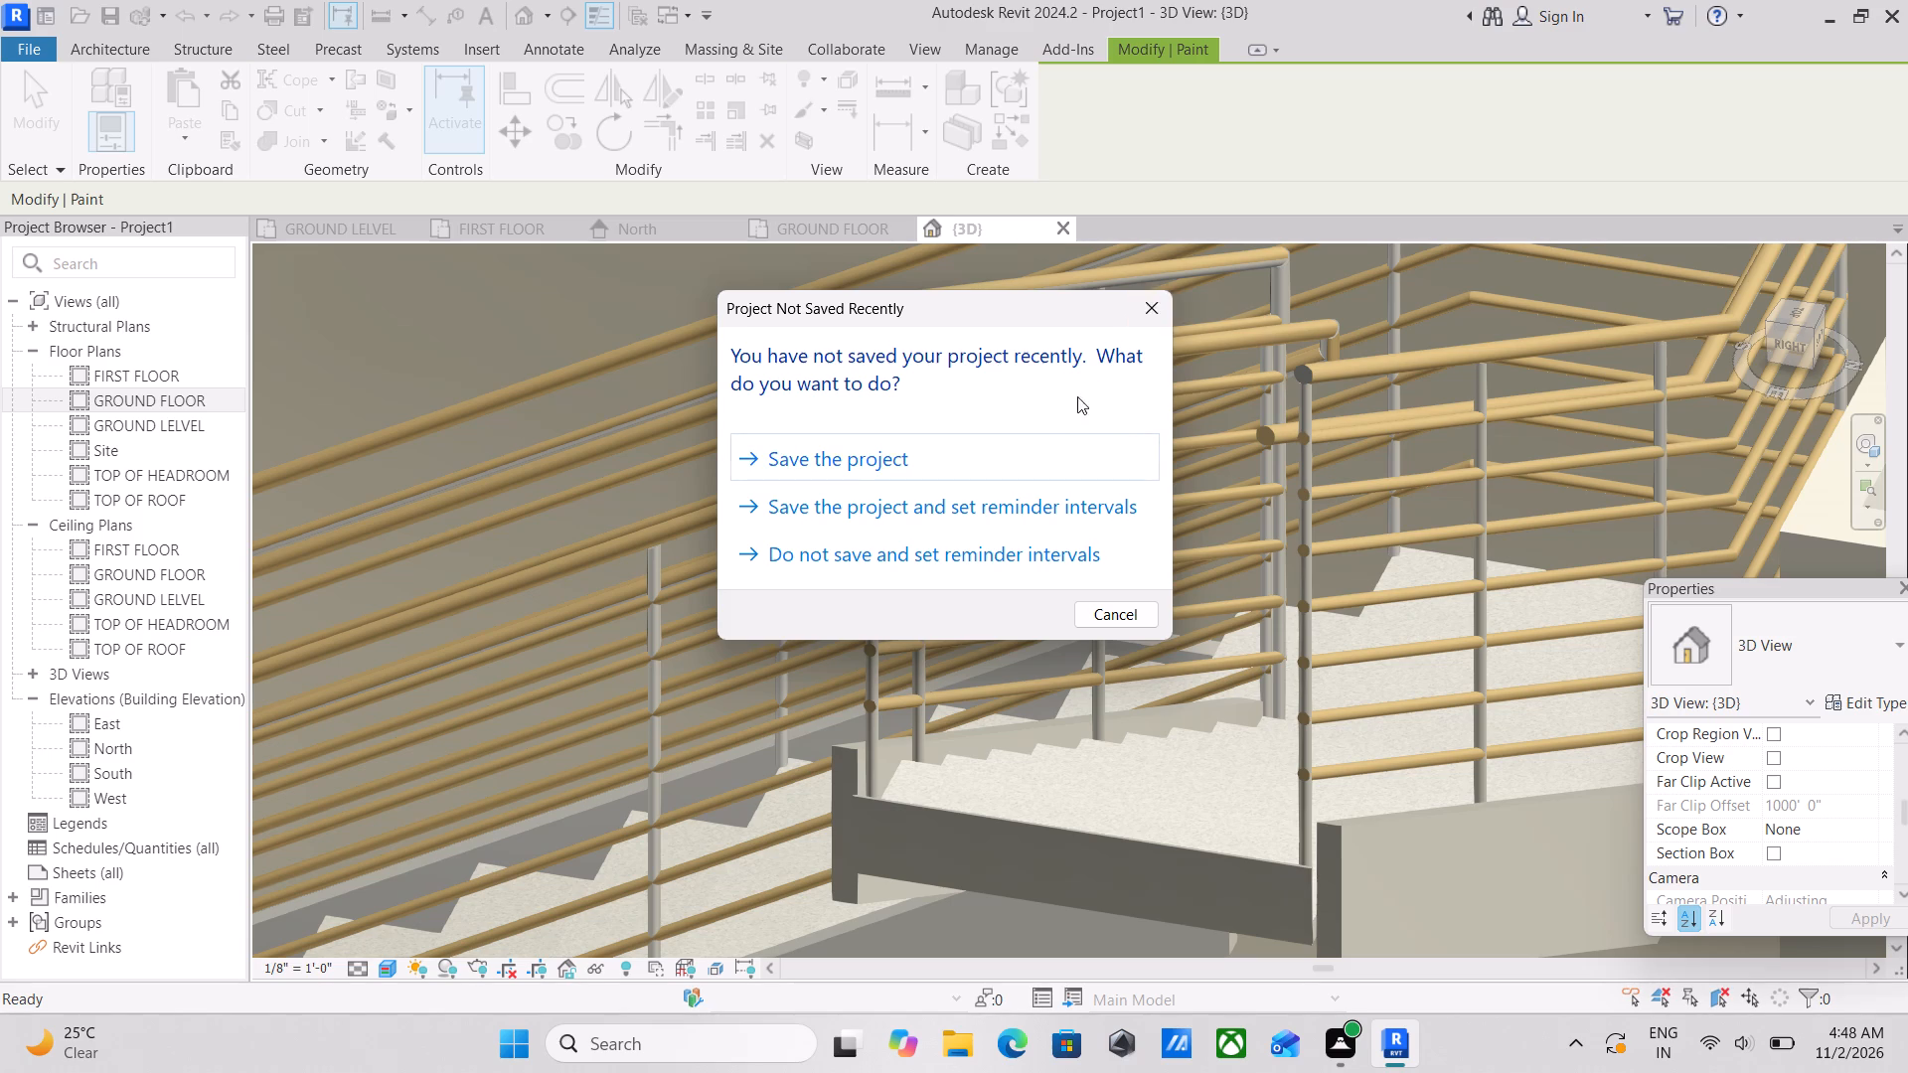
Select all instances of the Guardrail - Pipe railing and open their type properties.
{"action": "scroll", "coordinate": [865, 635], "scroll_direction": "down", "scroll_amount": 6}
{"action": "middle_click_drag", "start_coordinate": [815, 524], "coordinate": [868, 627], "text": "shift"}
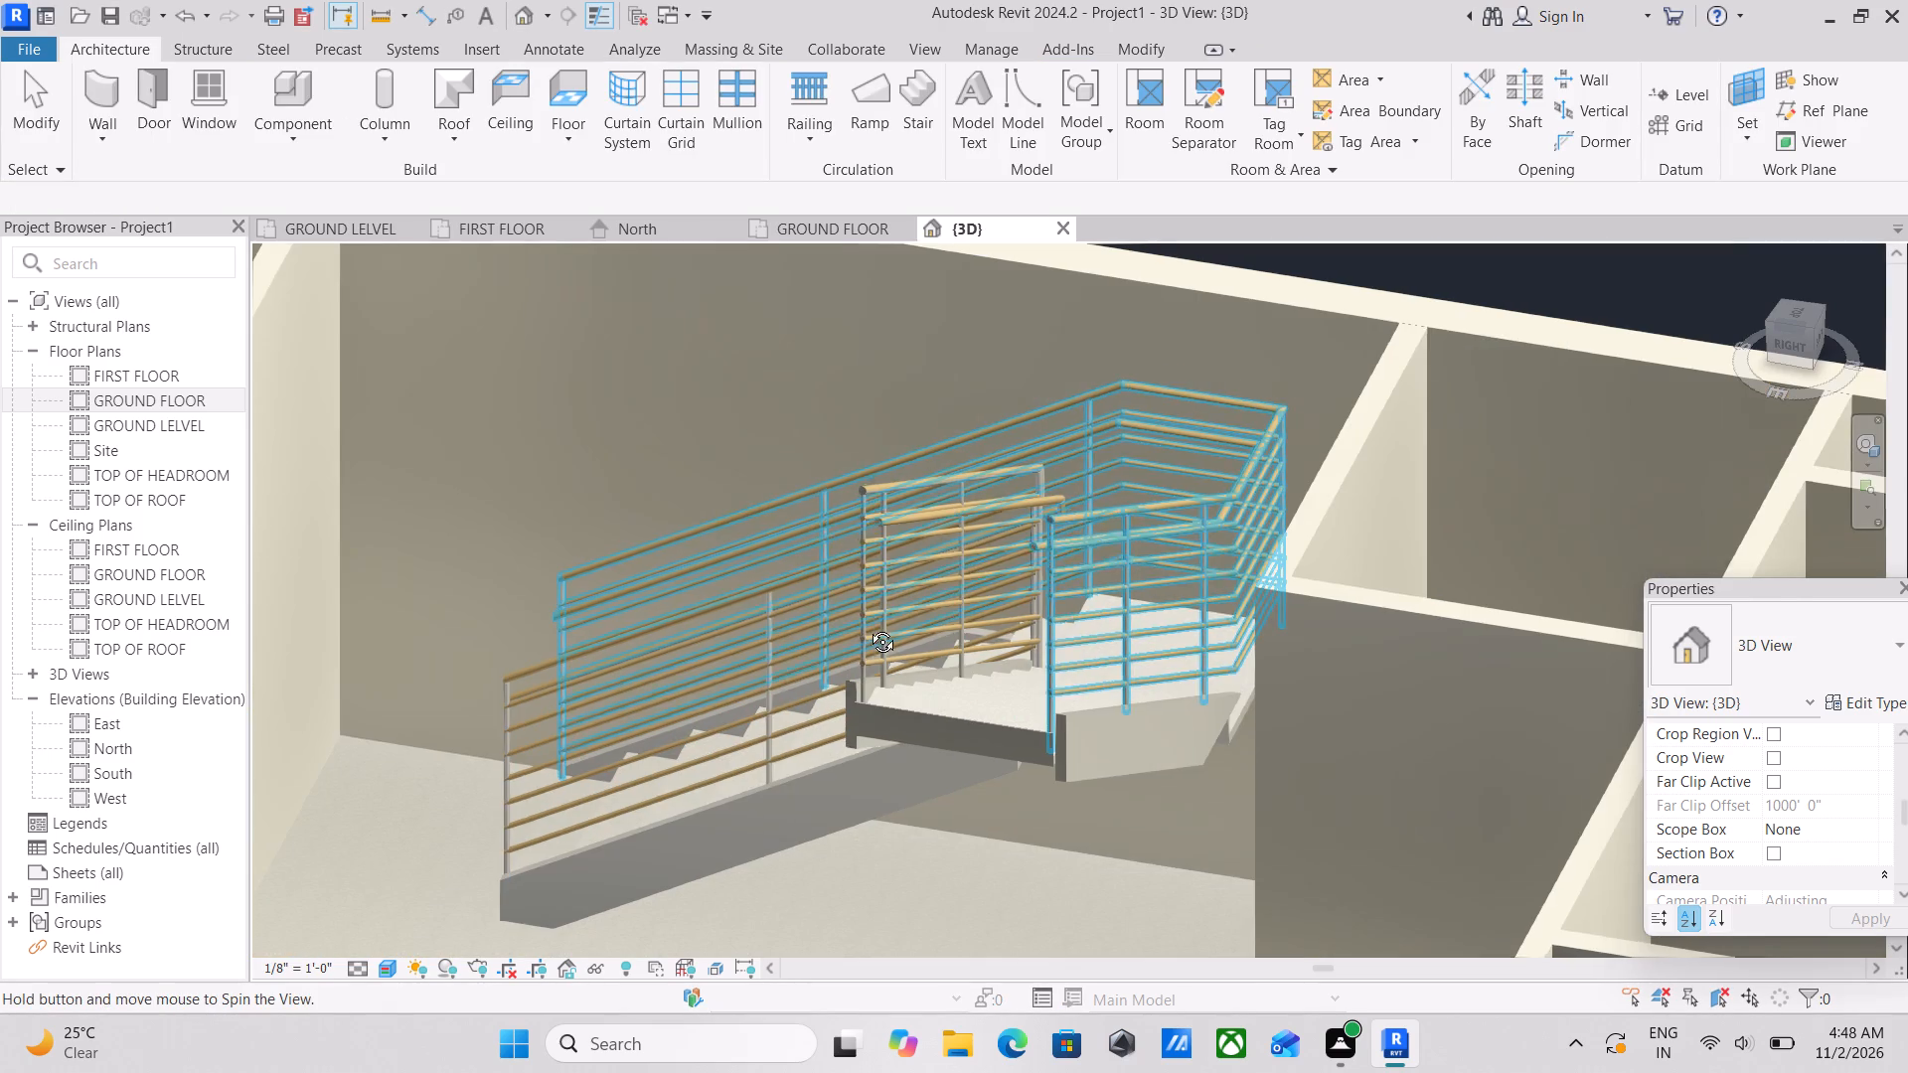
{"action": "middle_click_drag", "start_coordinate": [868, 627], "coordinate": [1070, 447], "text": "shift"}
{"action": "middle_click_drag", "start_coordinate": [1035, 476], "coordinate": [941, 545]}
{"action": "scroll", "coordinate": [1236, 463], "scroll_direction": "up", "scroll_amount": 15}
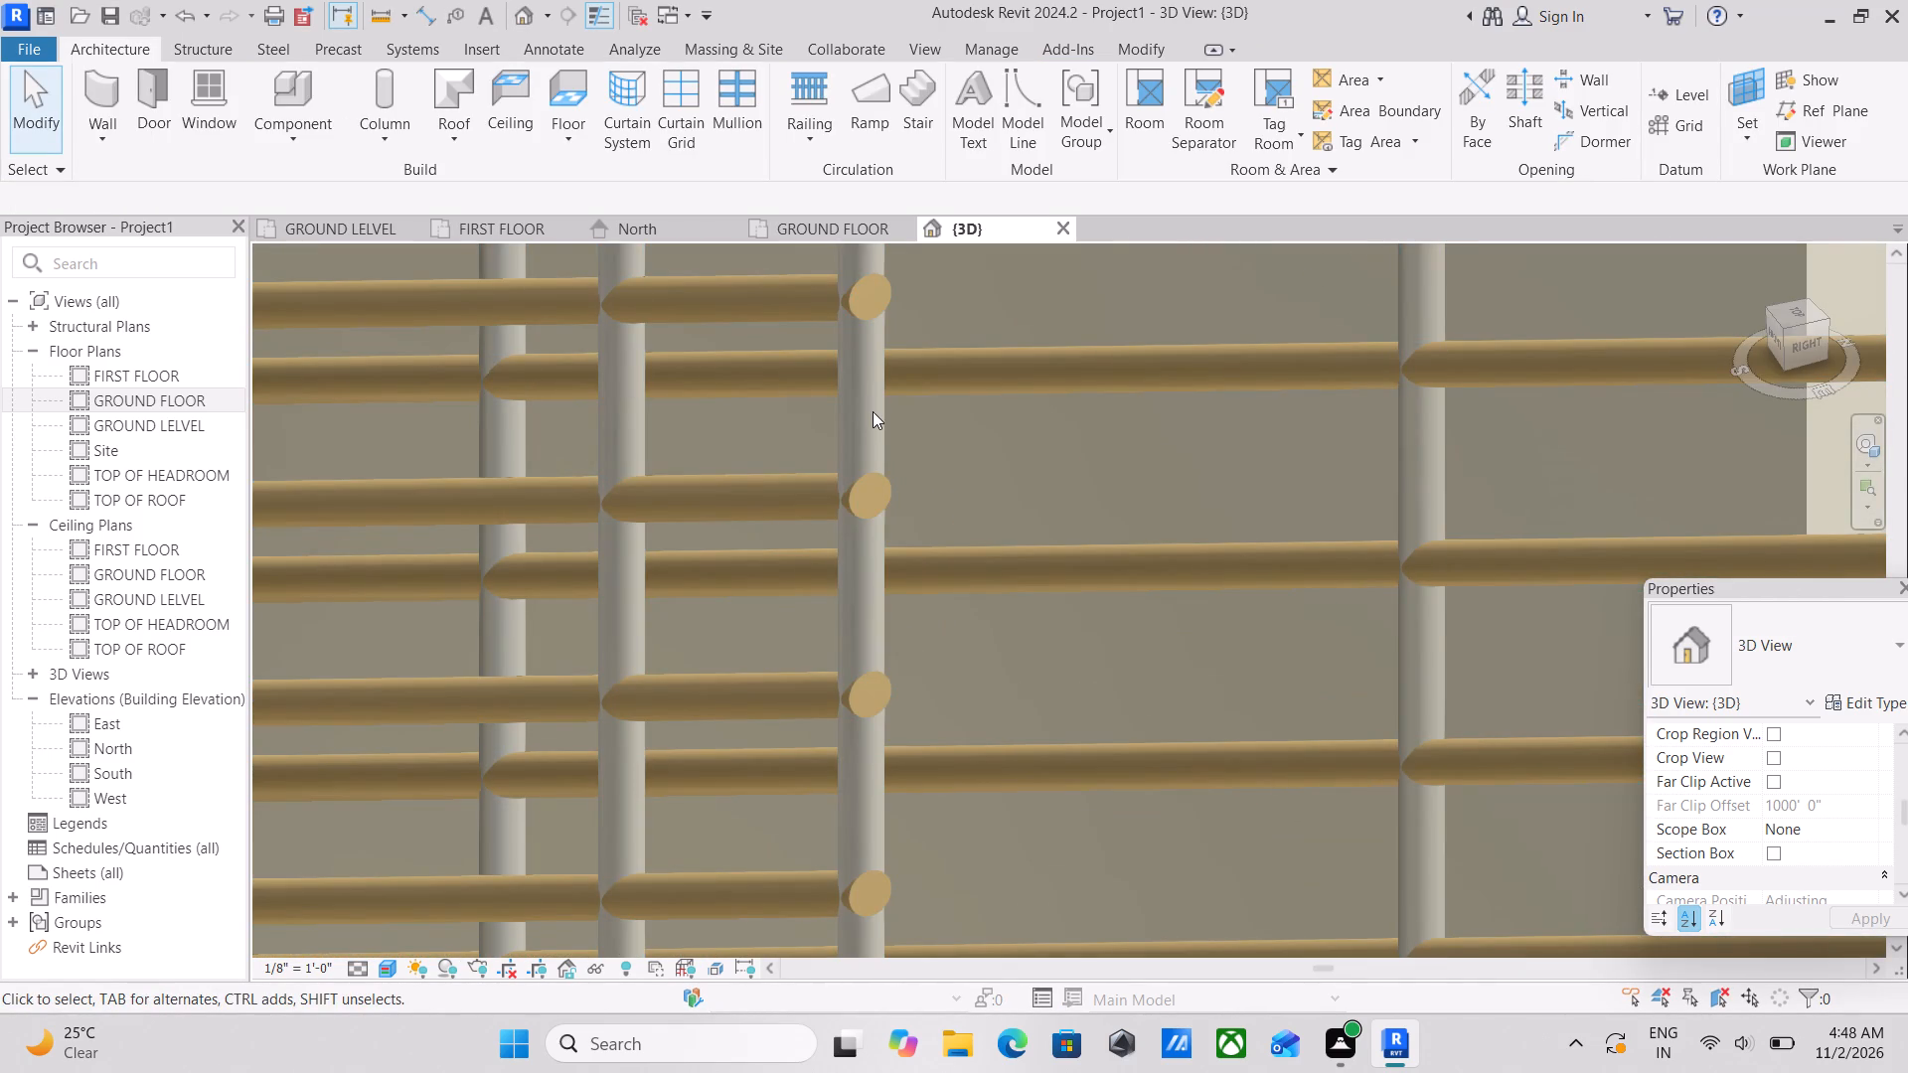
{"action": "left_click", "coordinate": [622, 438]}
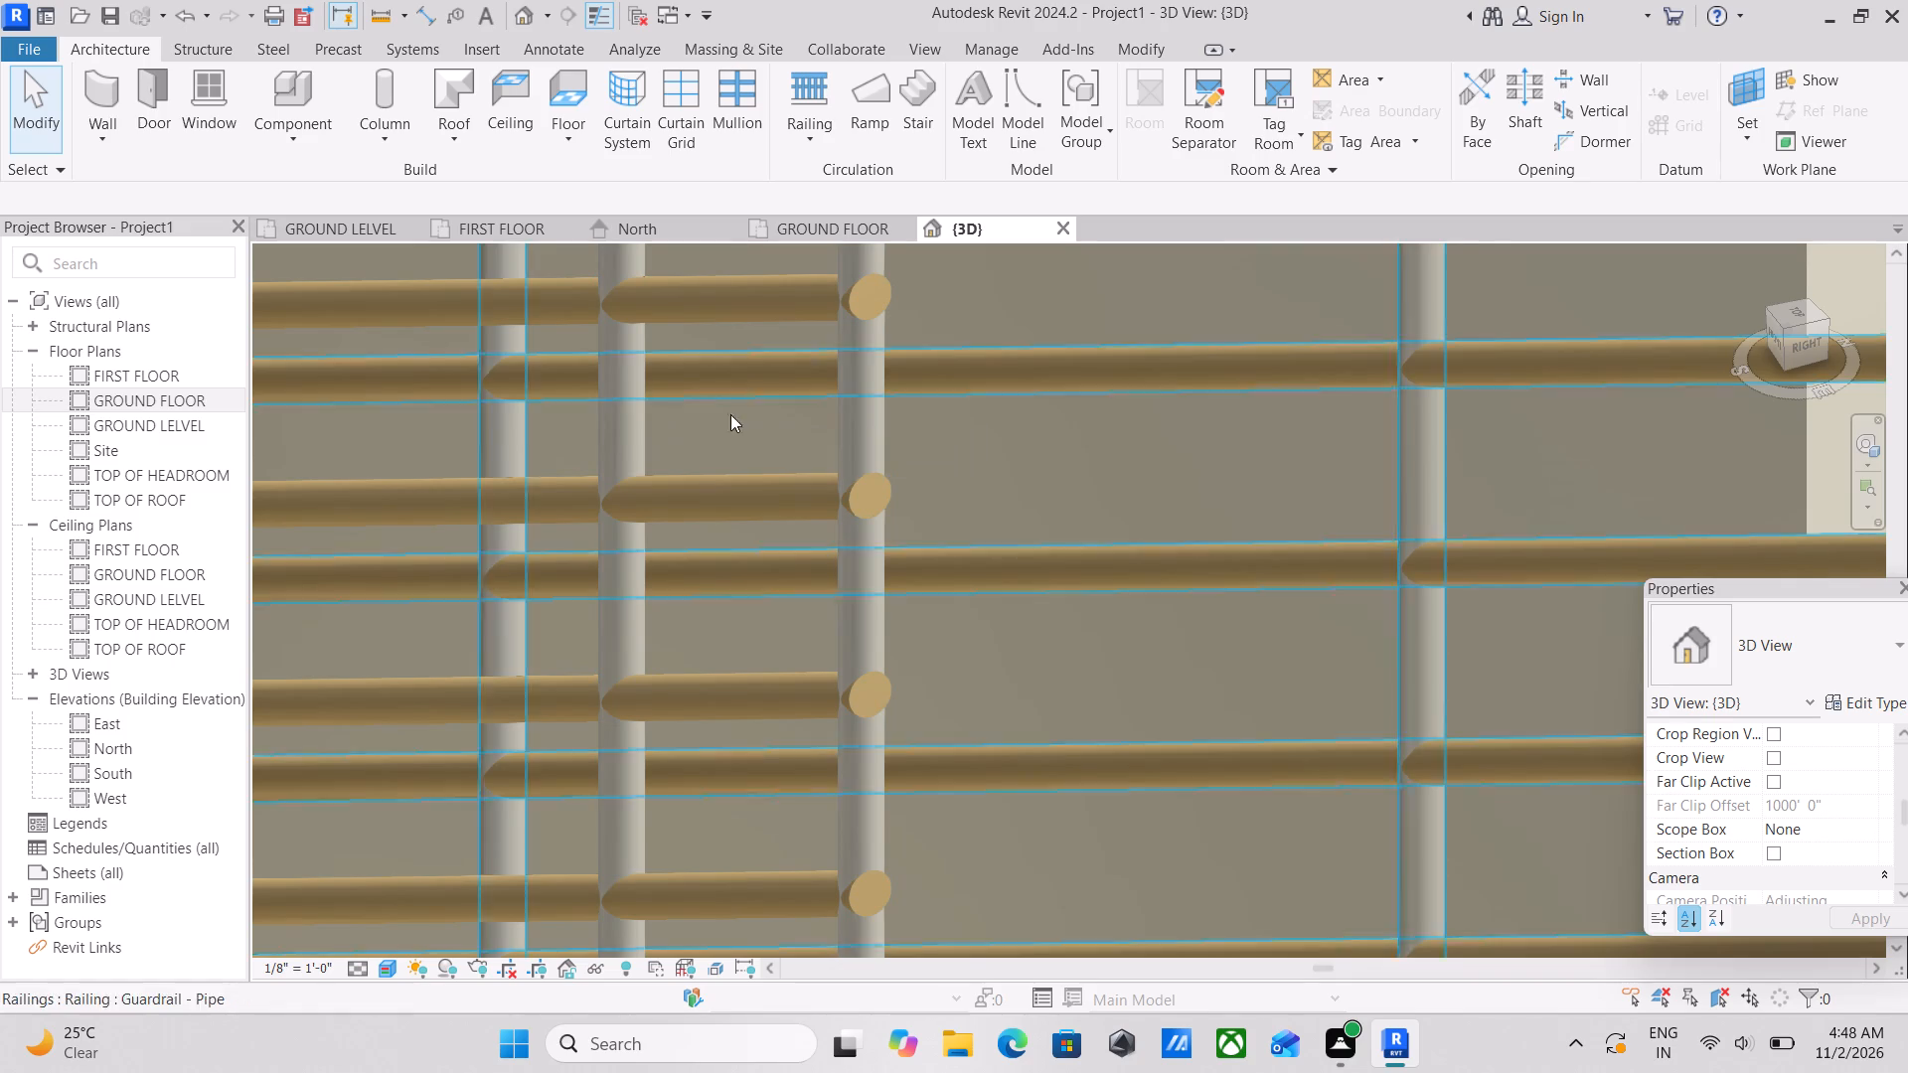
{"action": "scroll", "coordinate": [806, 439], "scroll_direction": "down", "scroll_amount": 3}
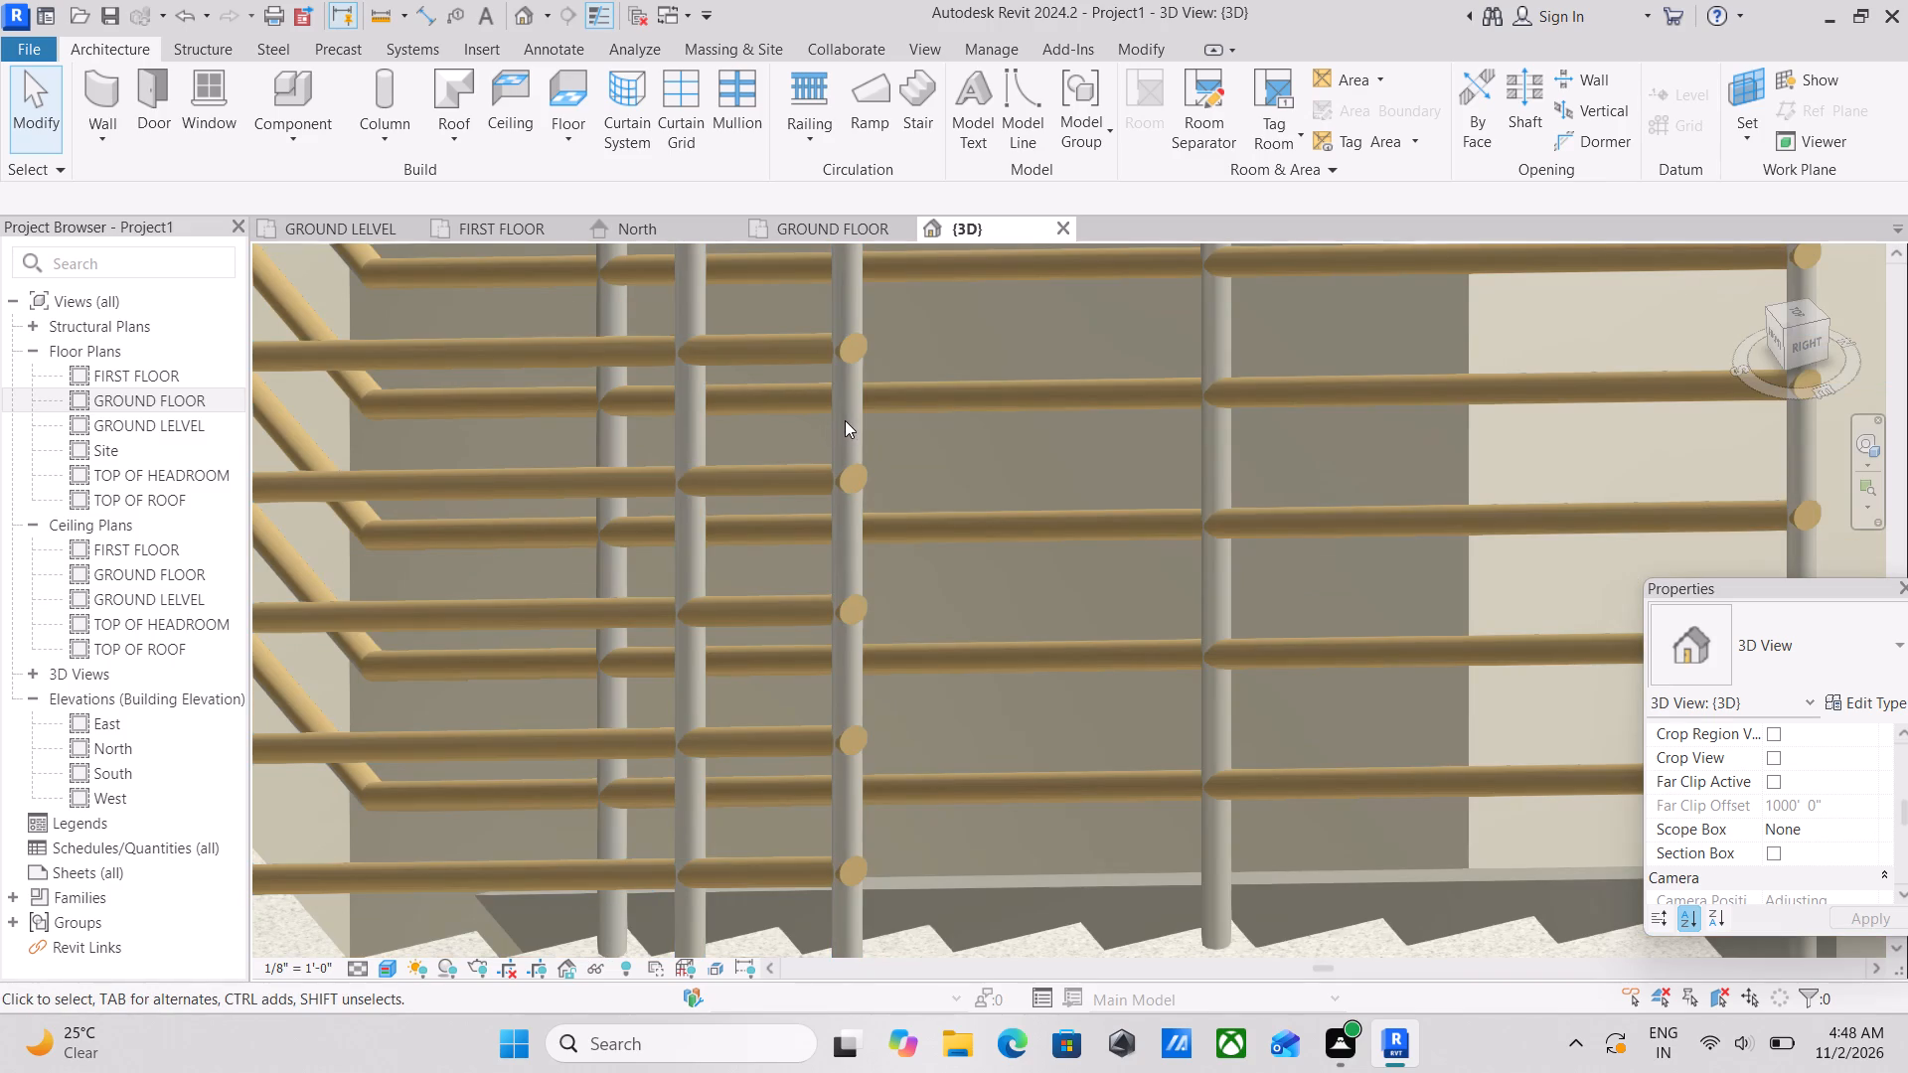
{"action": "left_click", "coordinate": [839, 440]}
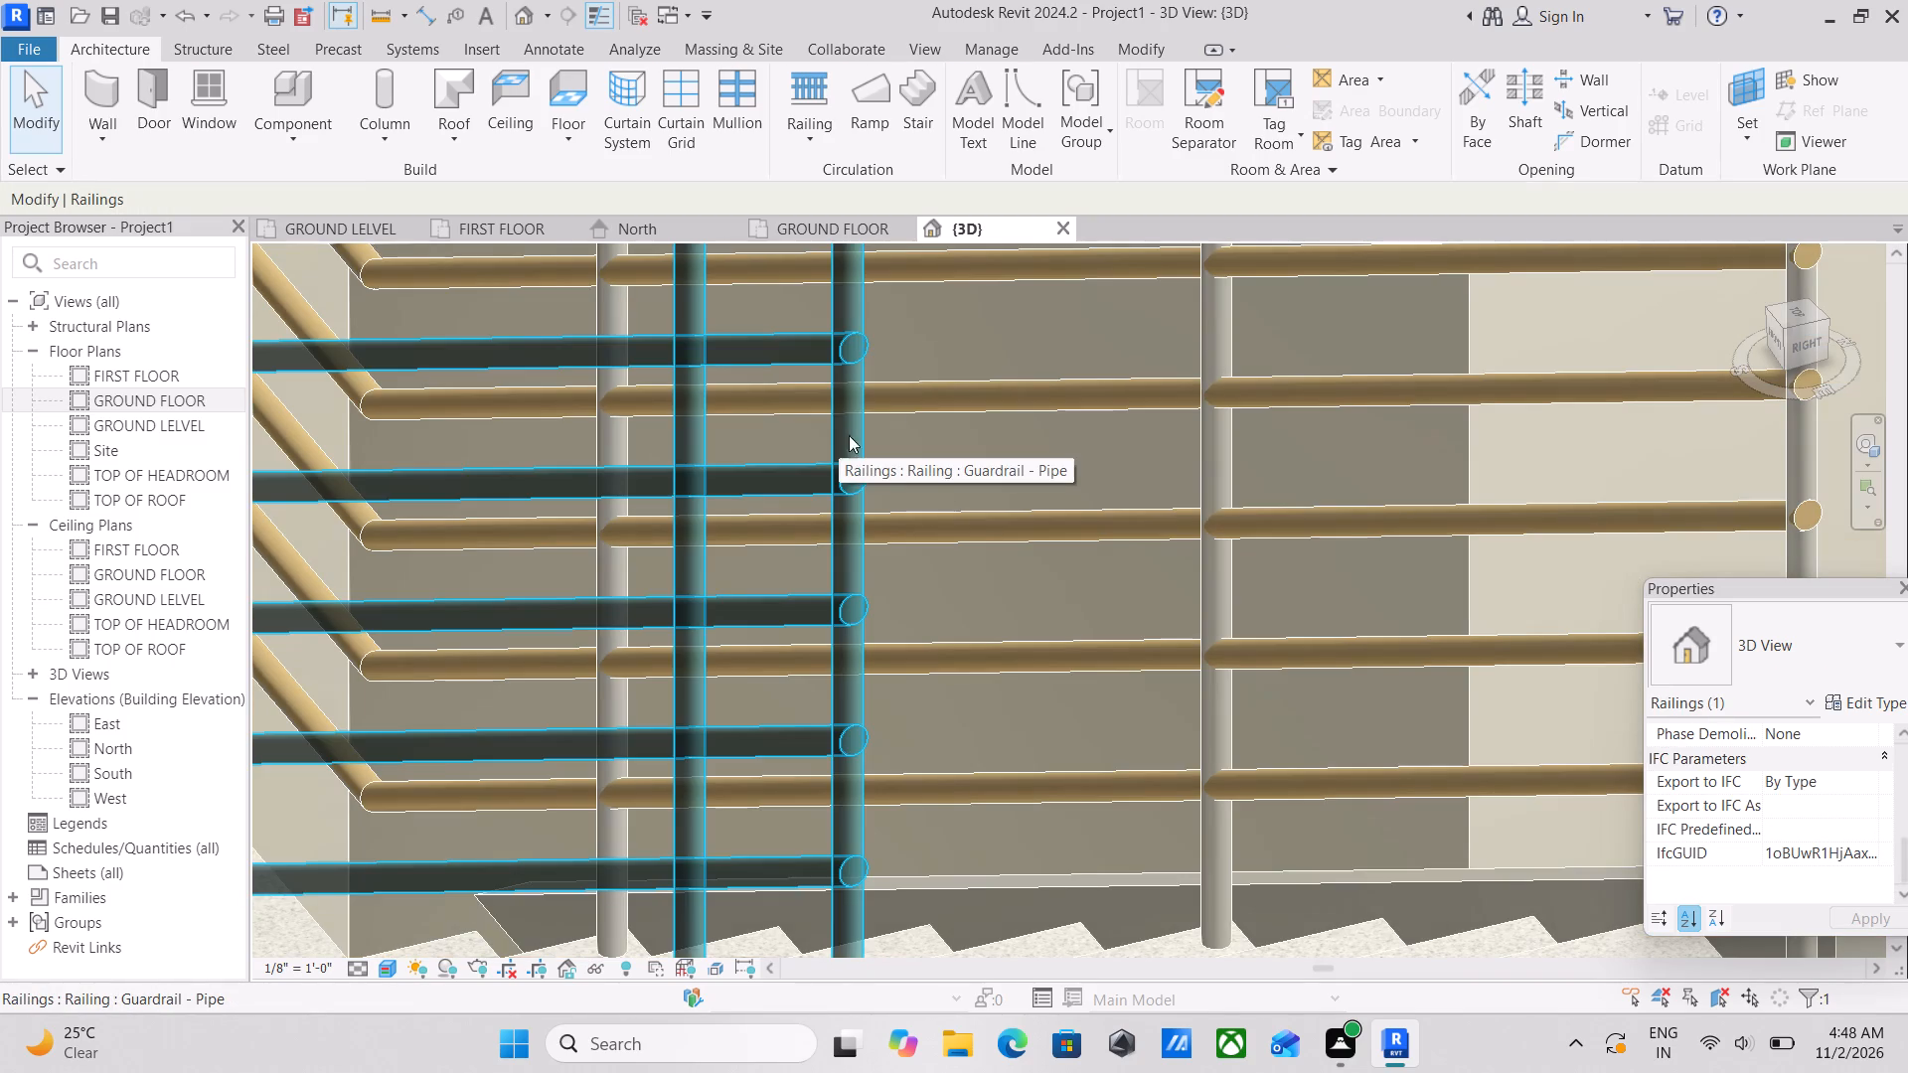
{"action": "scroll", "coordinate": [1367, 471], "scroll_direction": "down", "scroll_amount": 3}
{"action": "middle_click_drag", "start_coordinate": [1367, 471], "coordinate": [1332, 548]}
{"action": "type", "text": "sa"}
{"action": "scroll", "coordinate": [1500, 461], "scroll_direction": "down", "scroll_amount": 1}
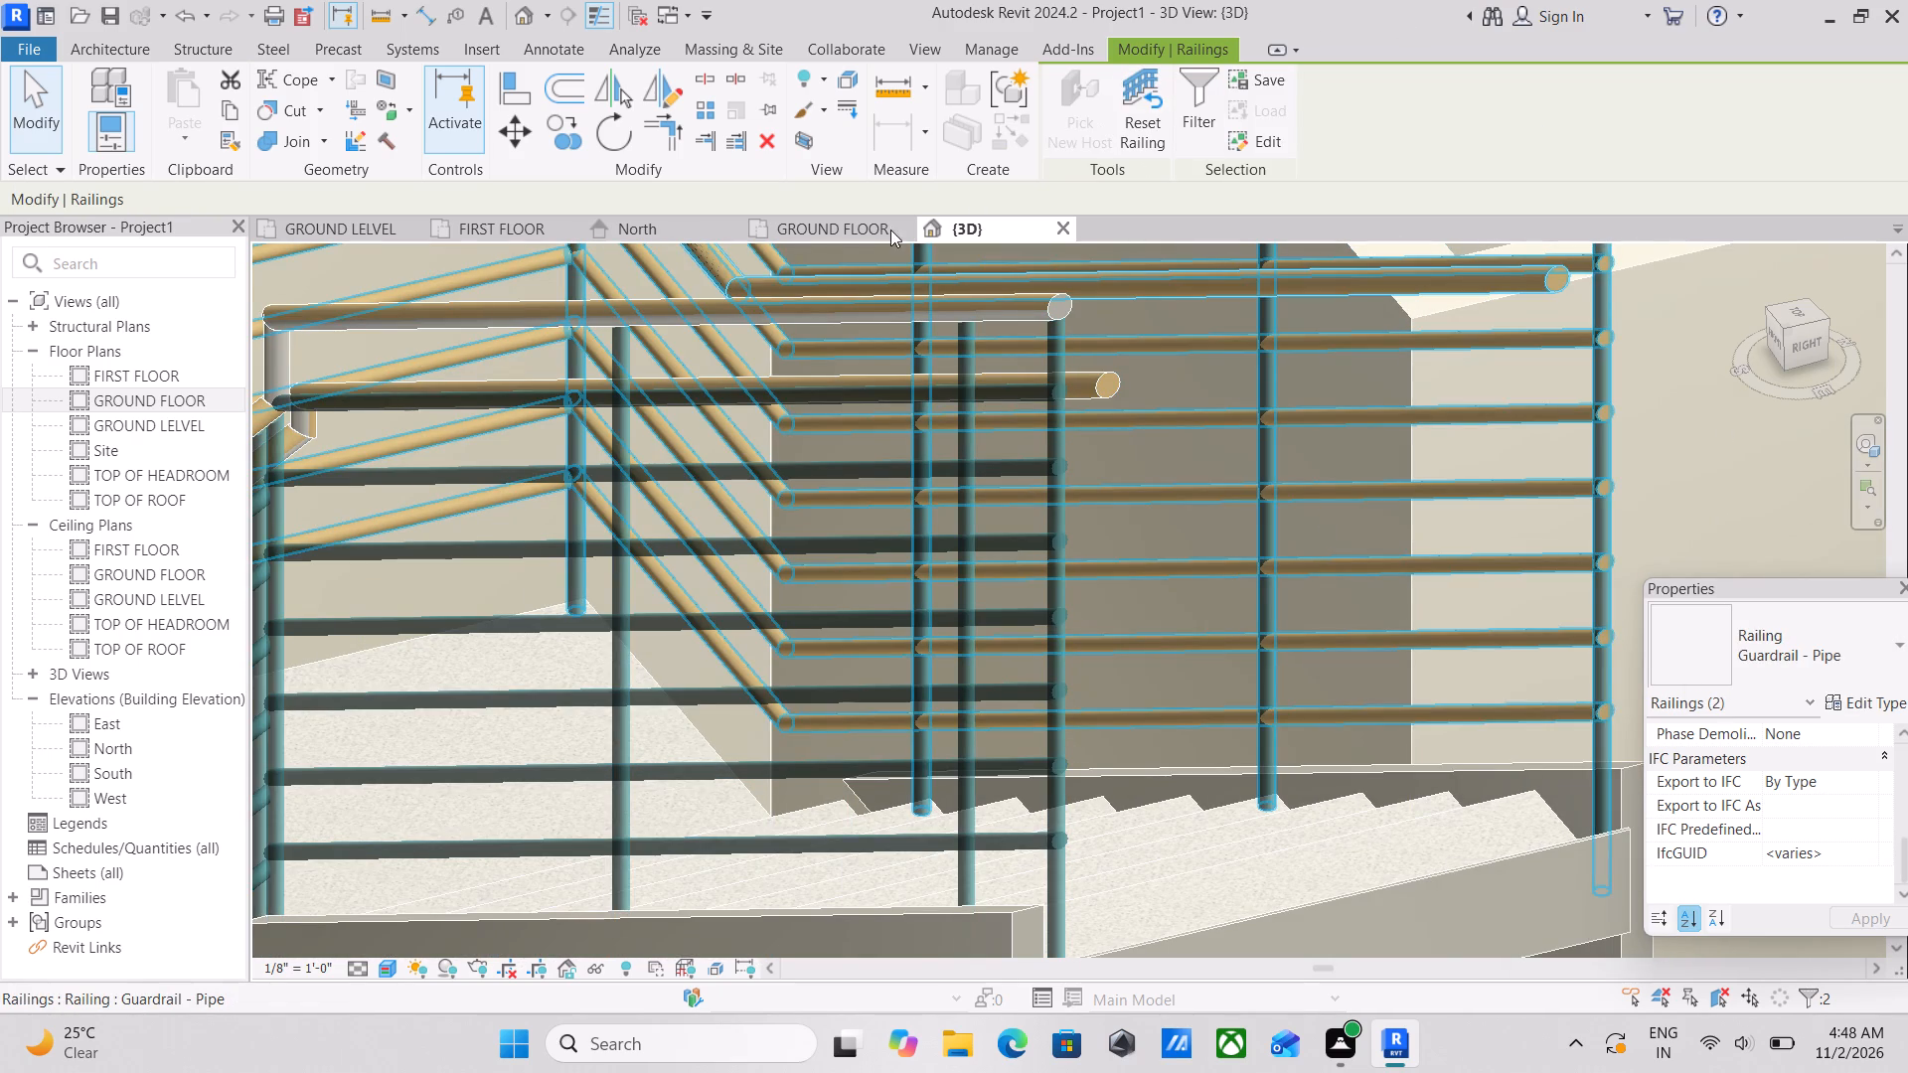
{"action": "left_click", "coordinate": [1852, 698]}
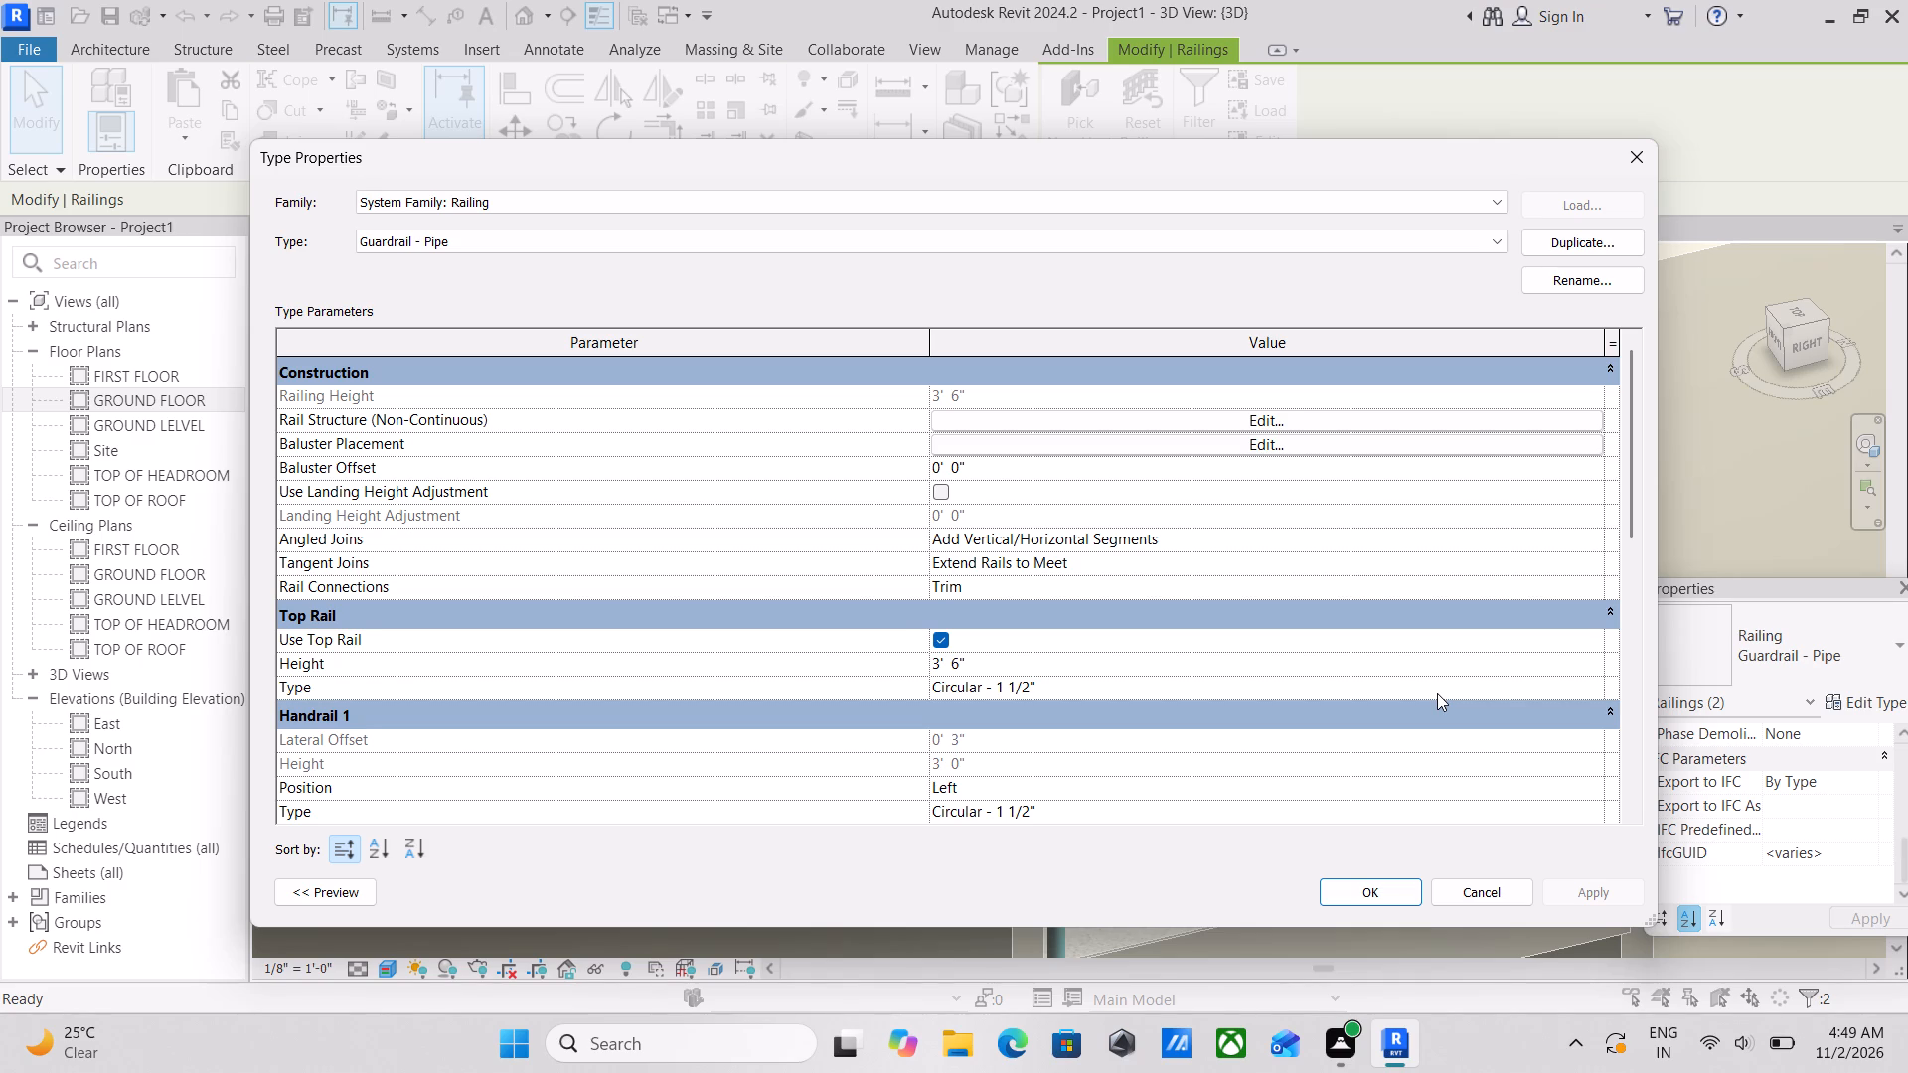
Review the profiles and materials in the Guardrail - Pipe non-continuous rail structure, leaving it unedited.
{"action": "scroll", "coordinate": [1437, 693], "scroll_direction": "down", "scroll_amount": 1}
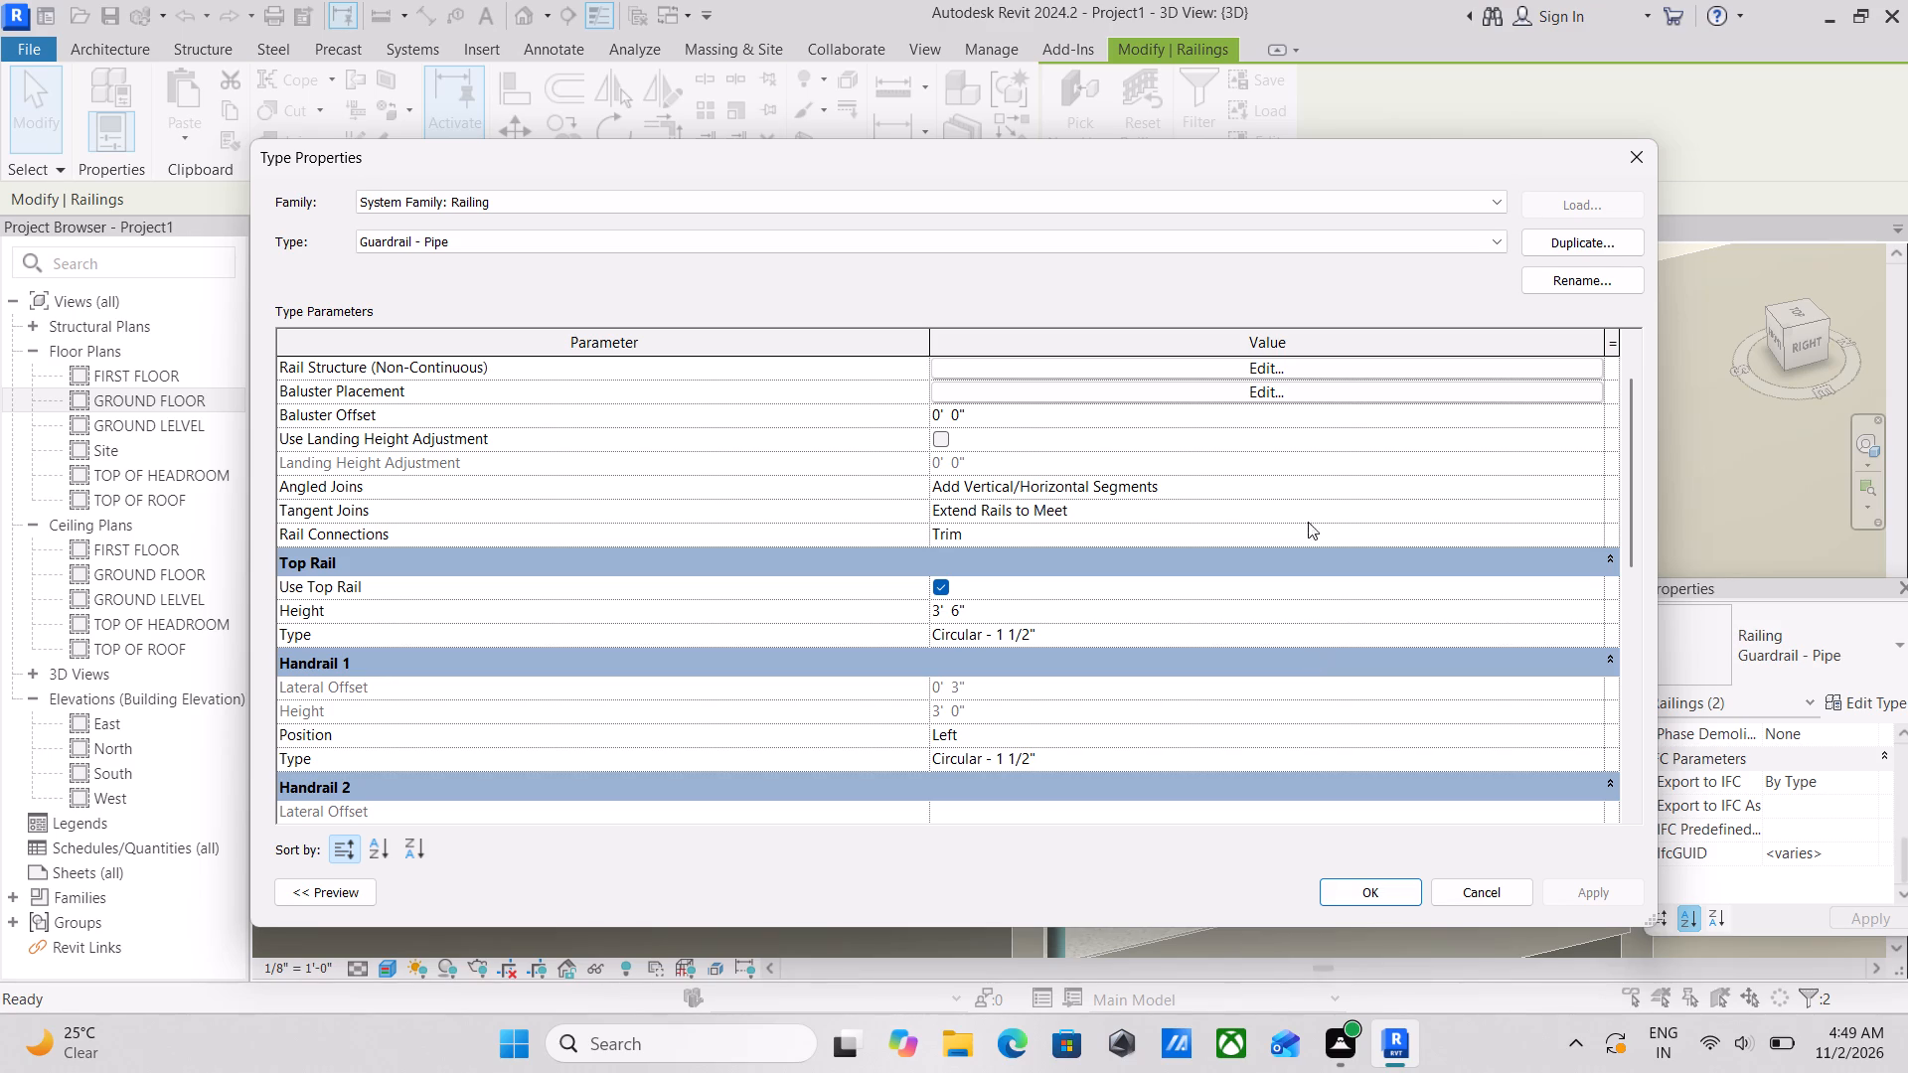
{"action": "left_click", "coordinate": [1160, 379]}
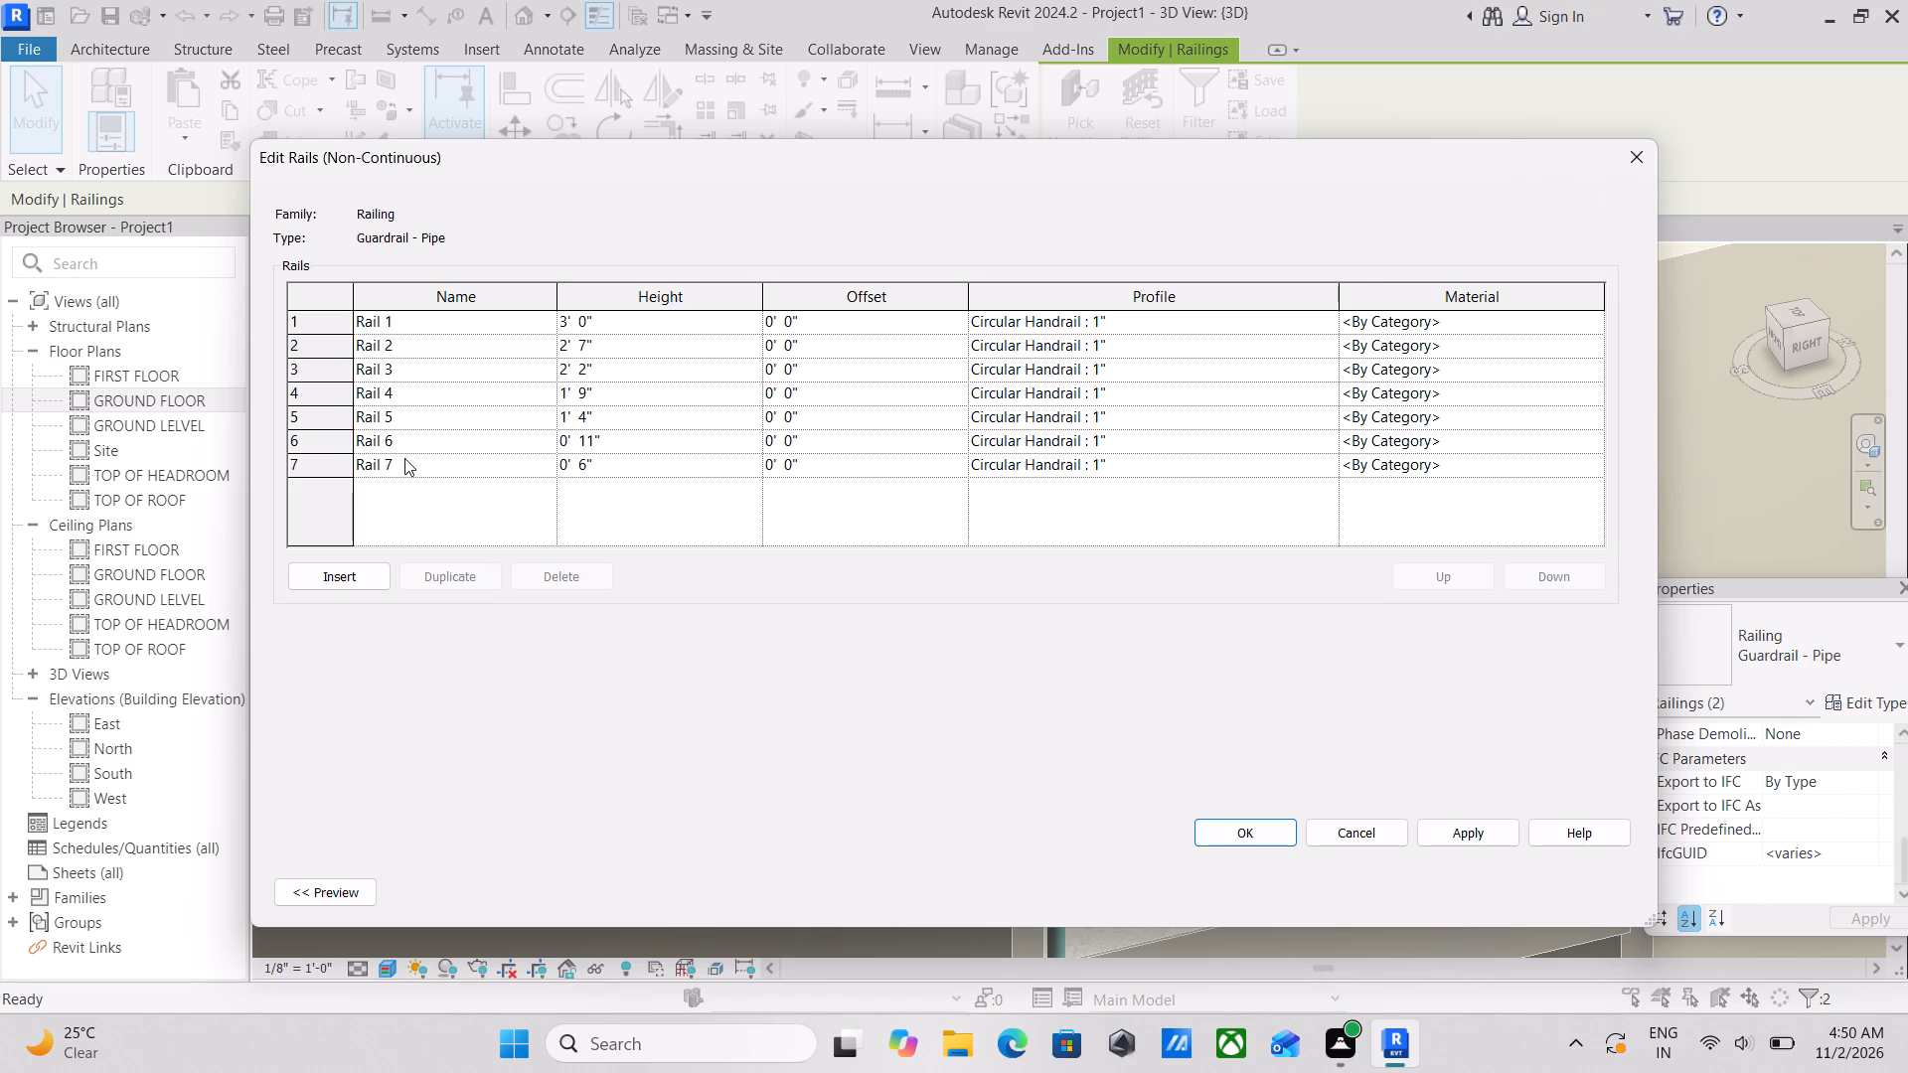
{"action": "scroll", "coordinate": [404, 458], "scroll_direction": "up", "scroll_amount": 1}
{"action": "left_click", "coordinate": [1652, 167]}
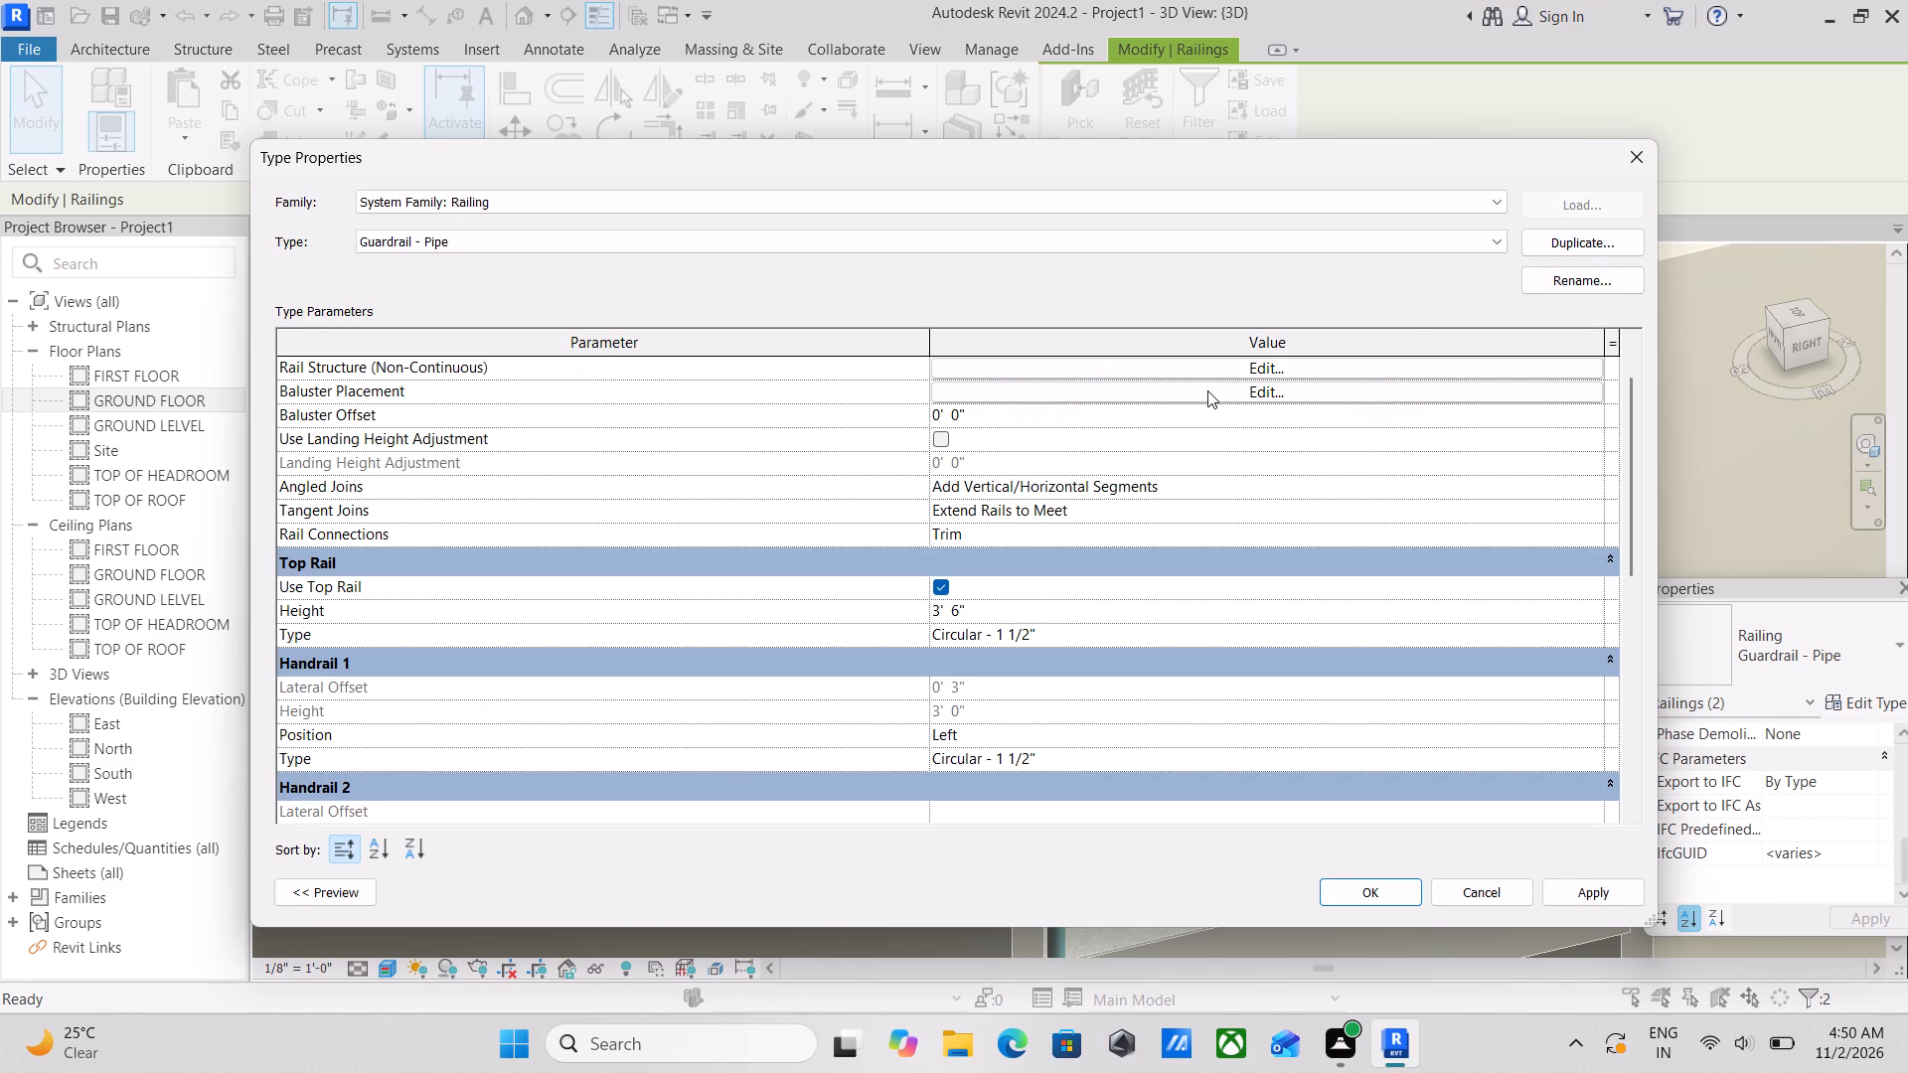
Examine the baluster family choices for the start, corner and end posts in the Guardrail - Pipe baluster placement.
{"action": "left_click", "coordinate": [1207, 391]}
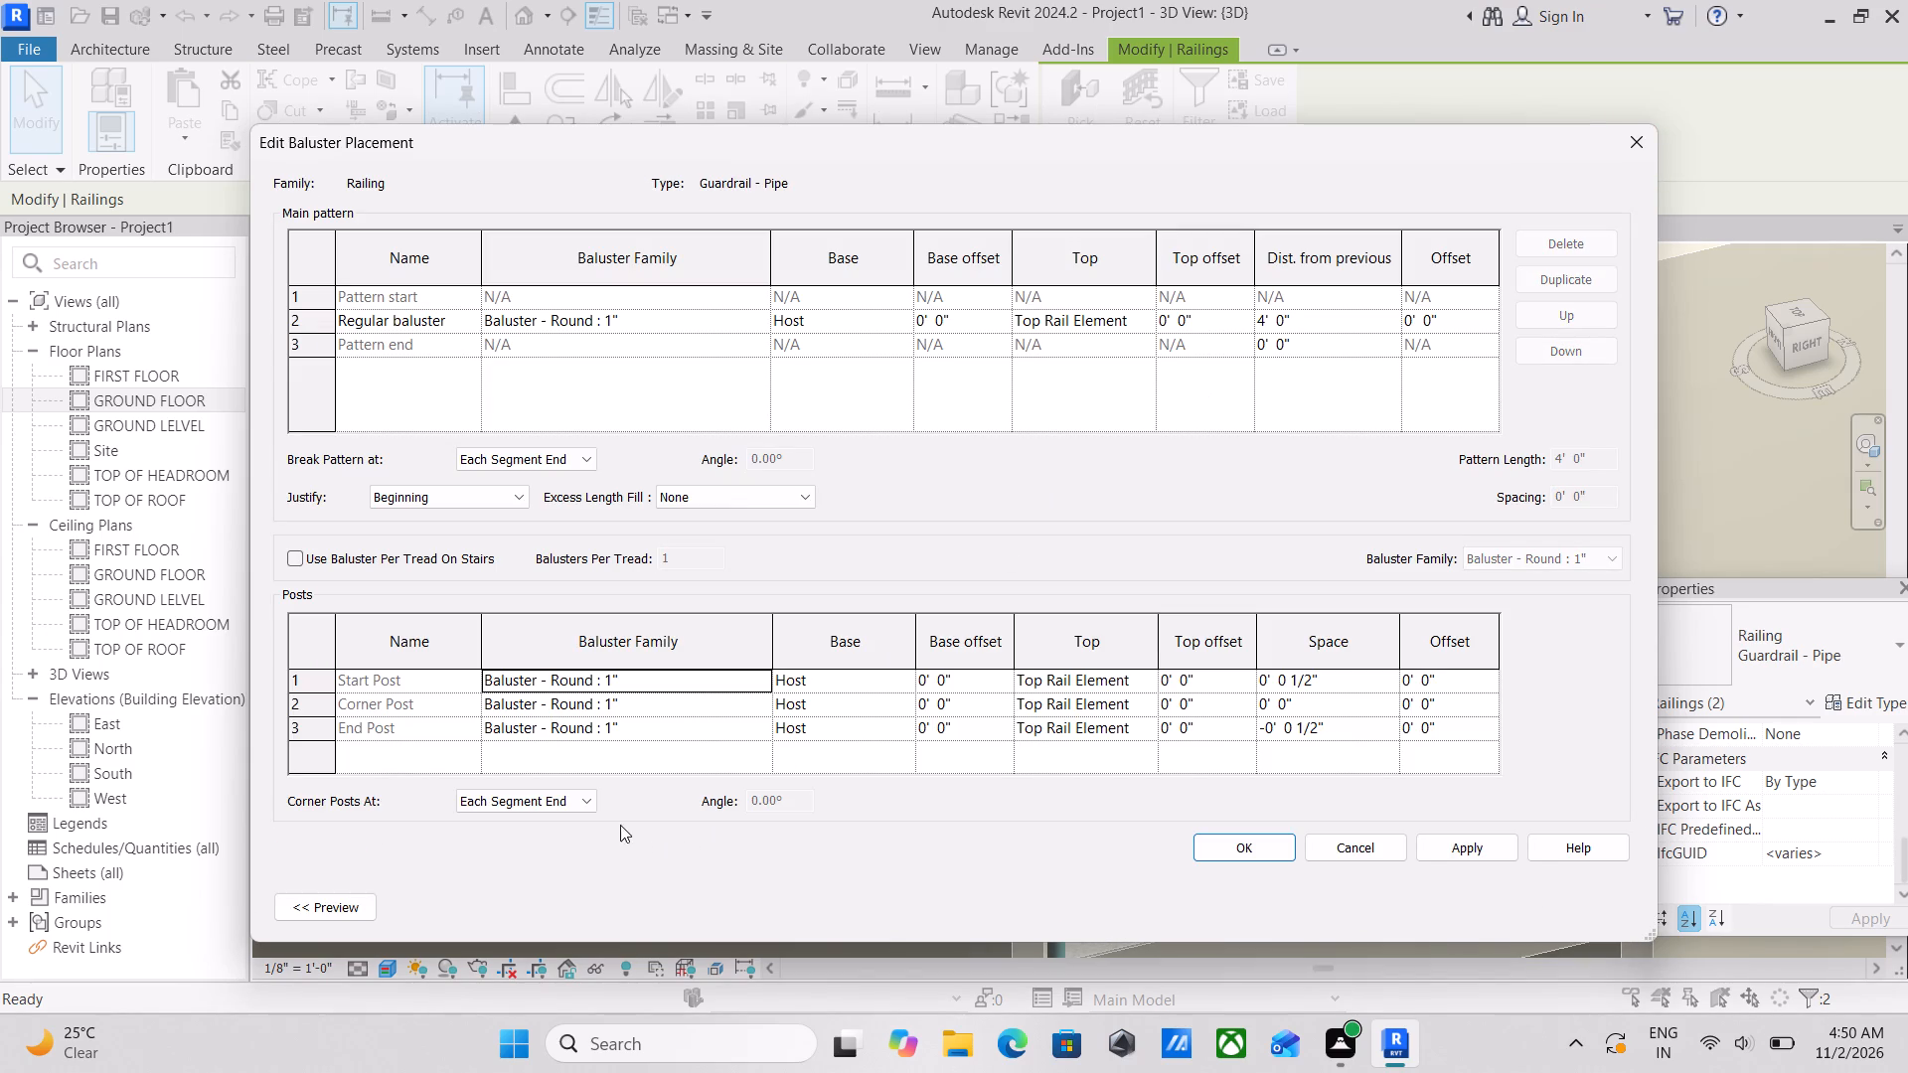
{"action": "double_click", "coordinate": [566, 683]}
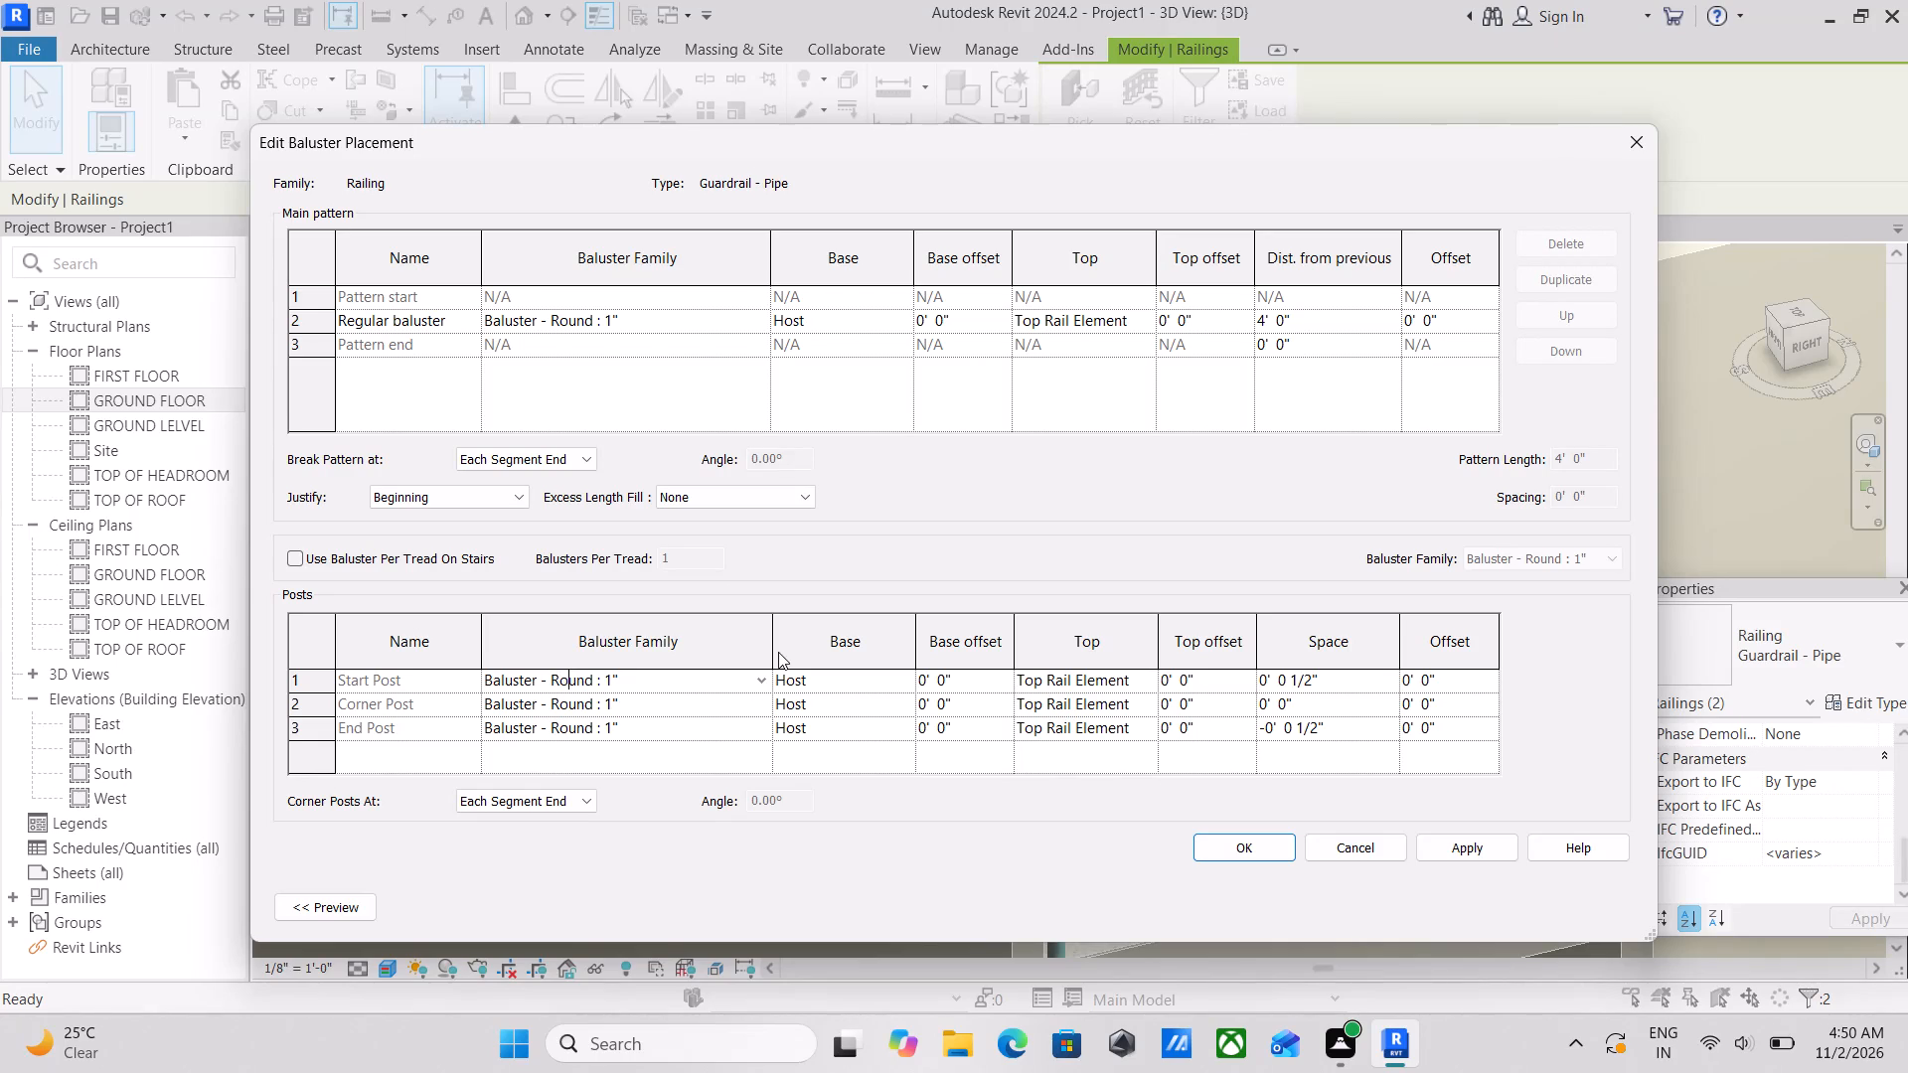
{"action": "scroll", "coordinate": [1363, 741], "scroll_direction": "down", "scroll_amount": 2}
{"action": "left_click", "coordinate": [760, 682]}
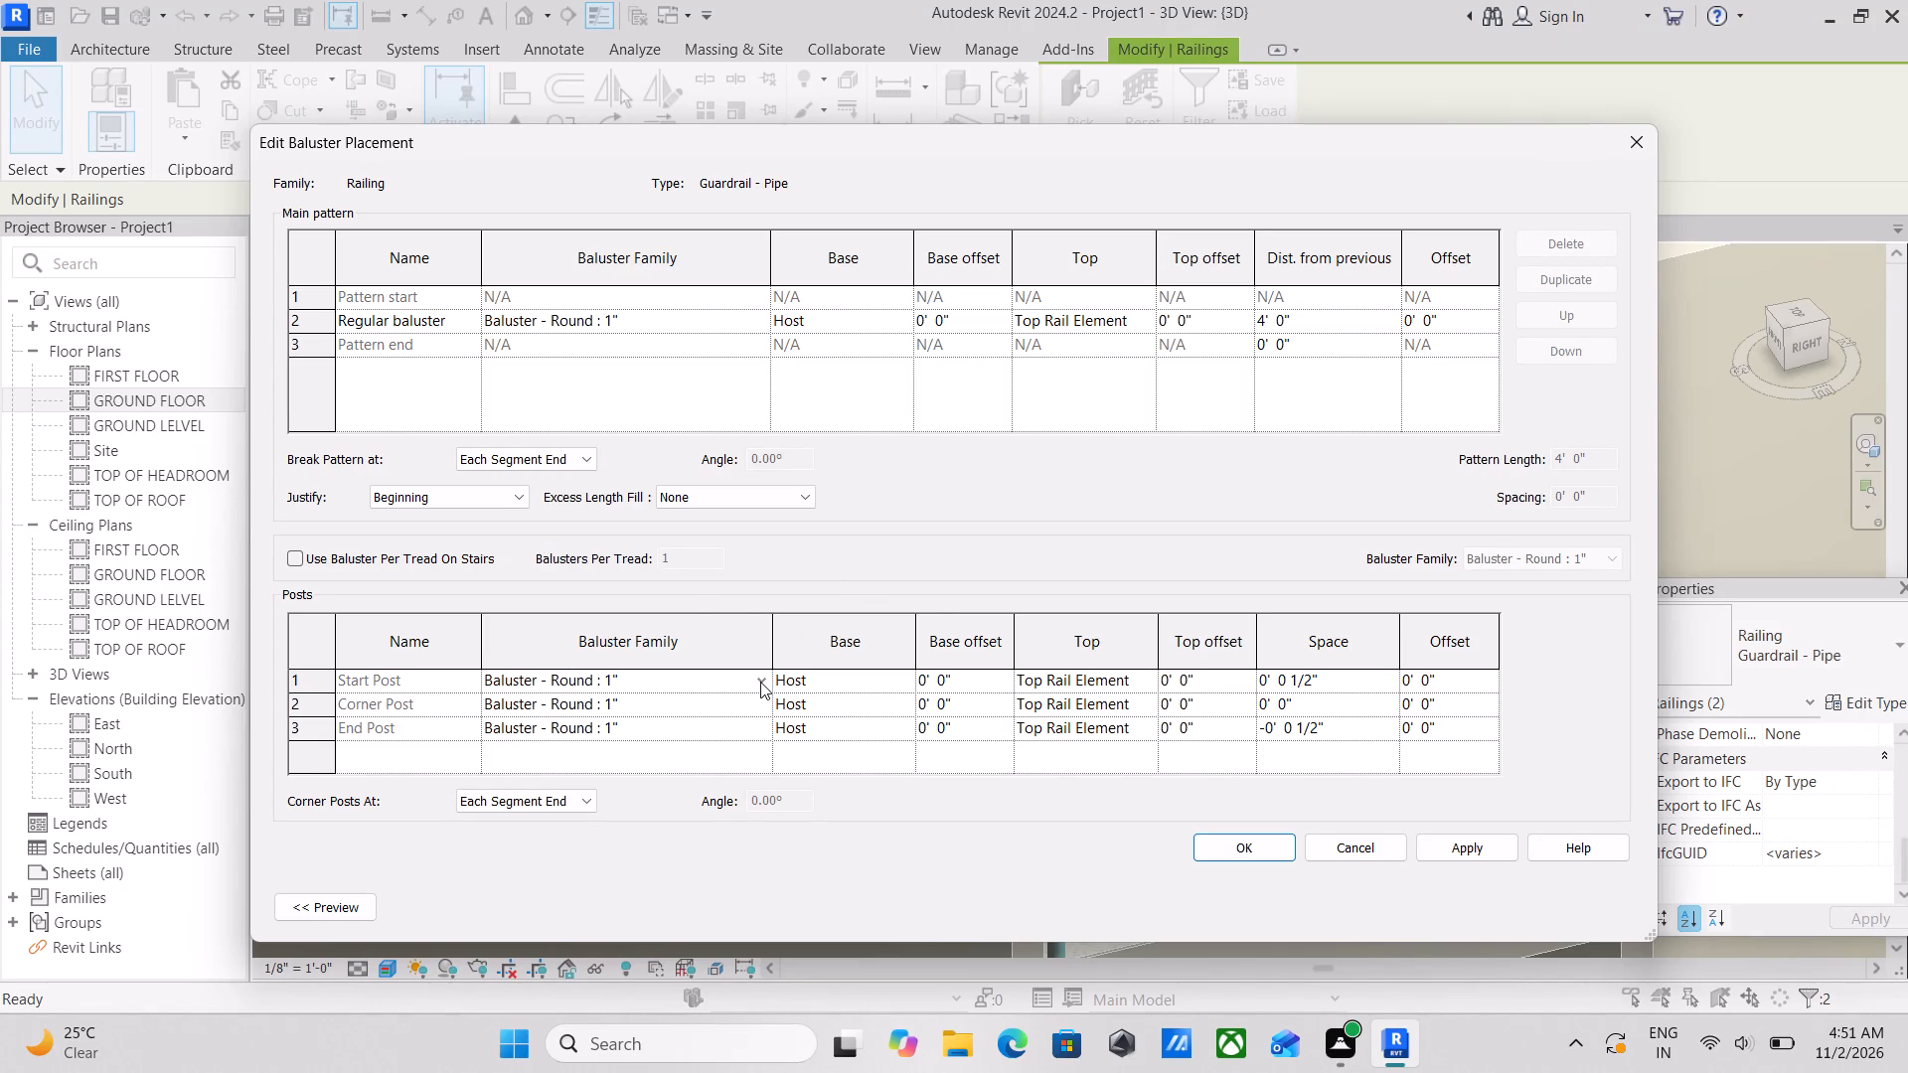
{"action": "double_click", "coordinate": [760, 682]}
{"action": "left_click", "coordinate": [760, 682]}
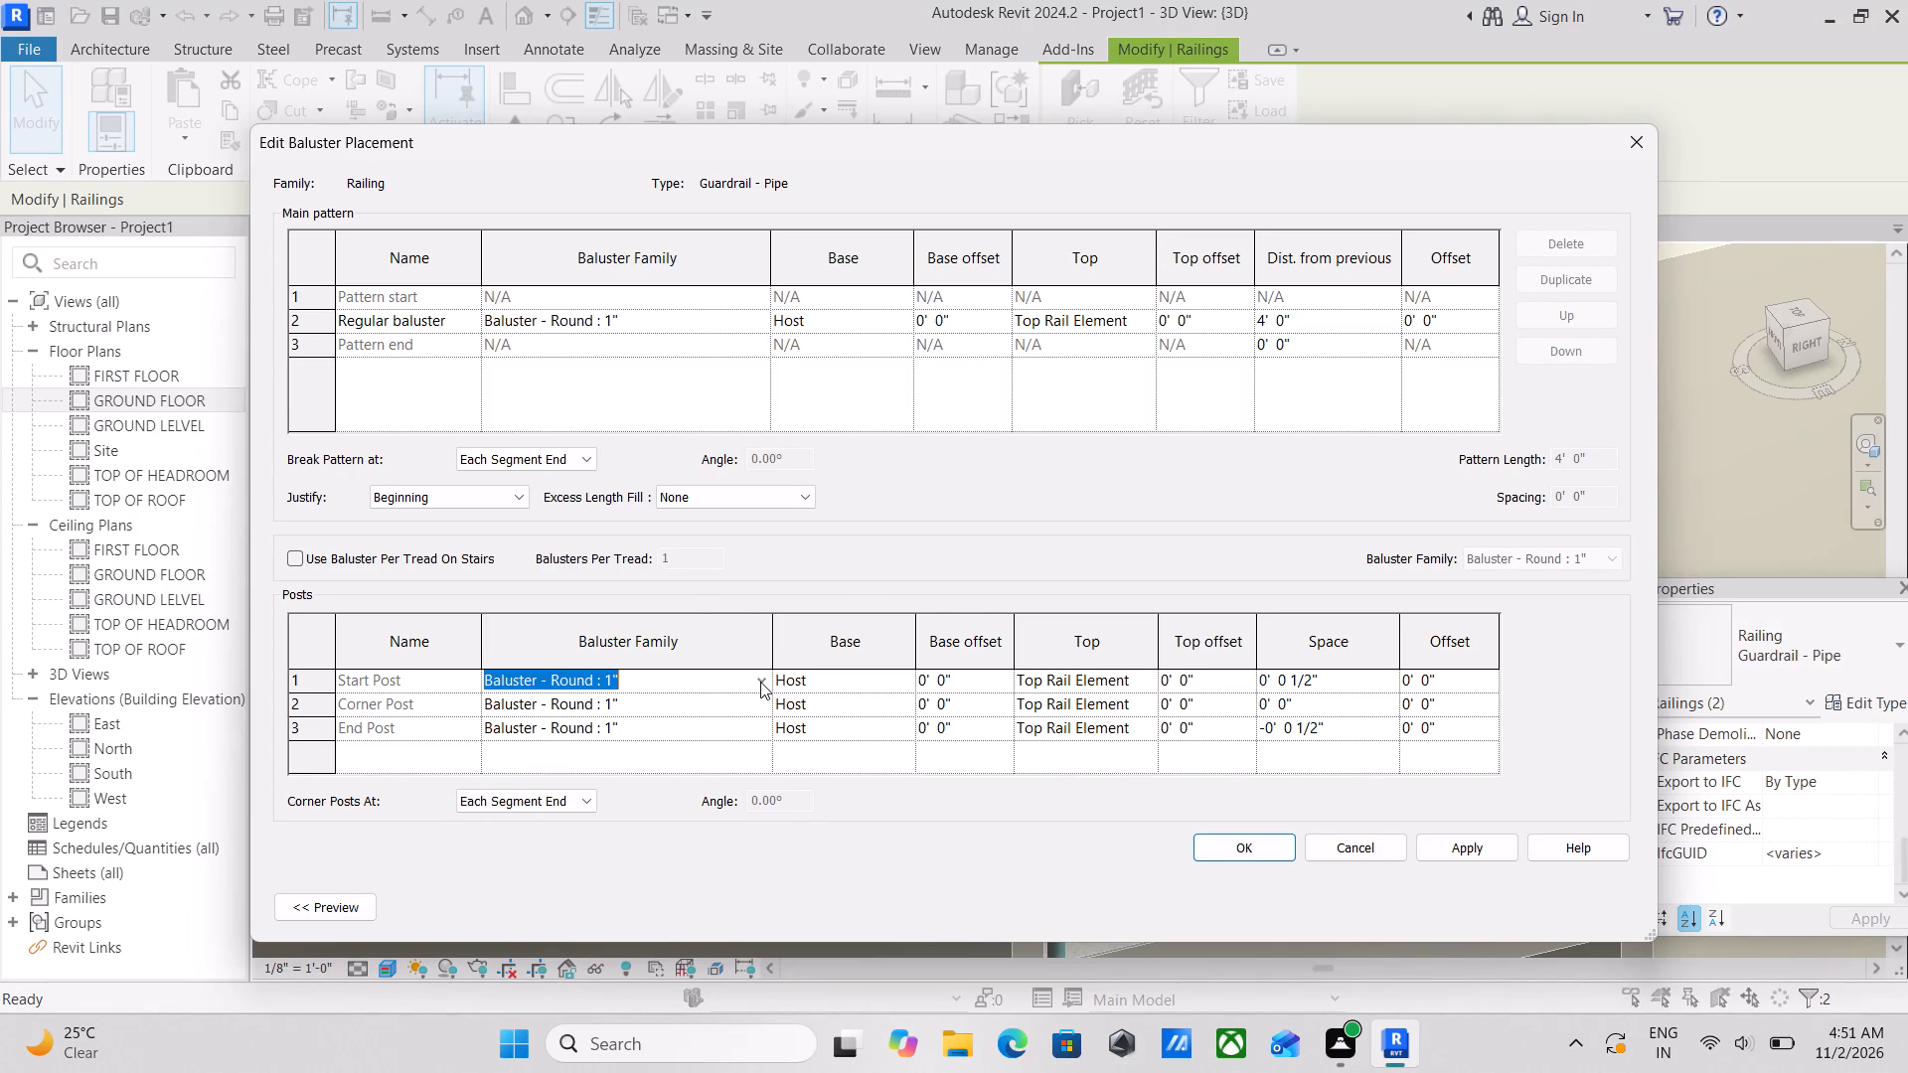
{"action": "scroll", "coordinate": [677, 726], "scroll_direction": "down", "scroll_amount": 2}
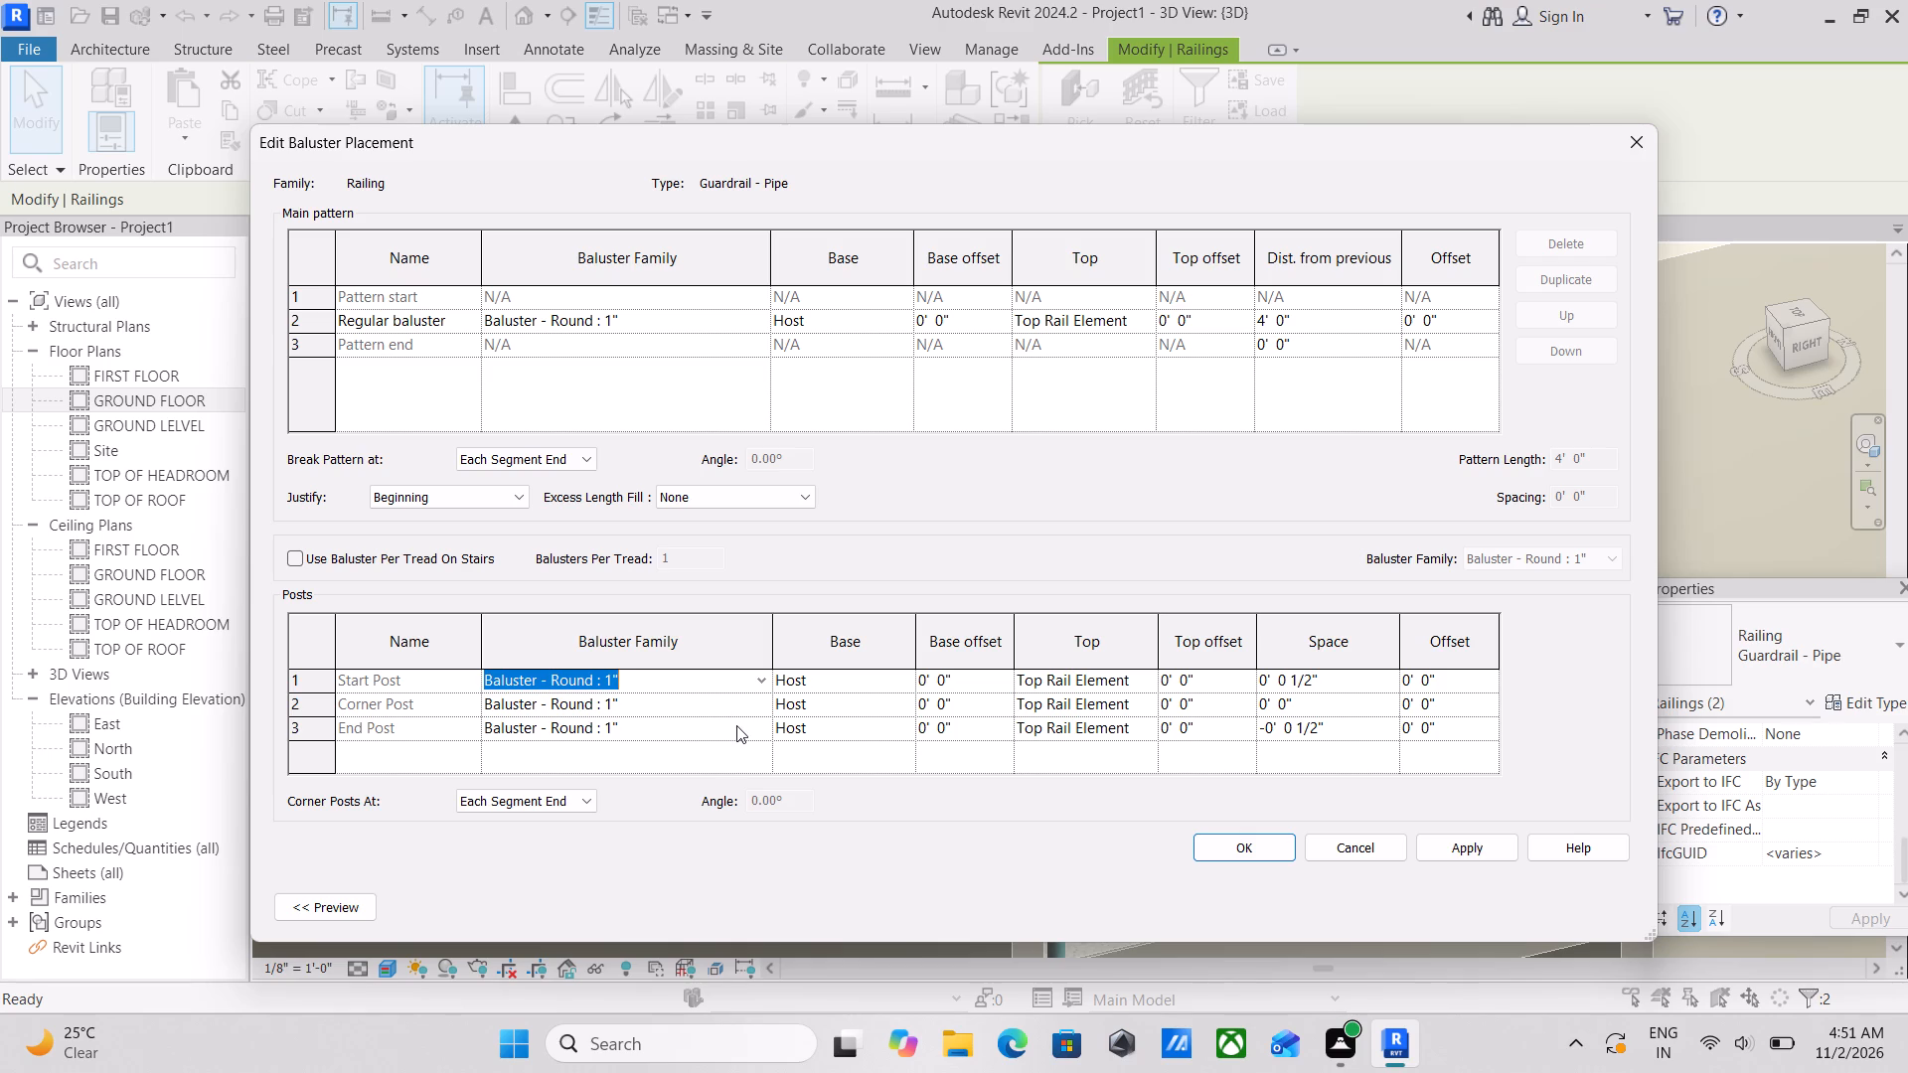
{"action": "left_click", "coordinate": [736, 725]}
{"action": "left_click", "coordinate": [759, 729]}
{"action": "left_click", "coordinate": [759, 729]}
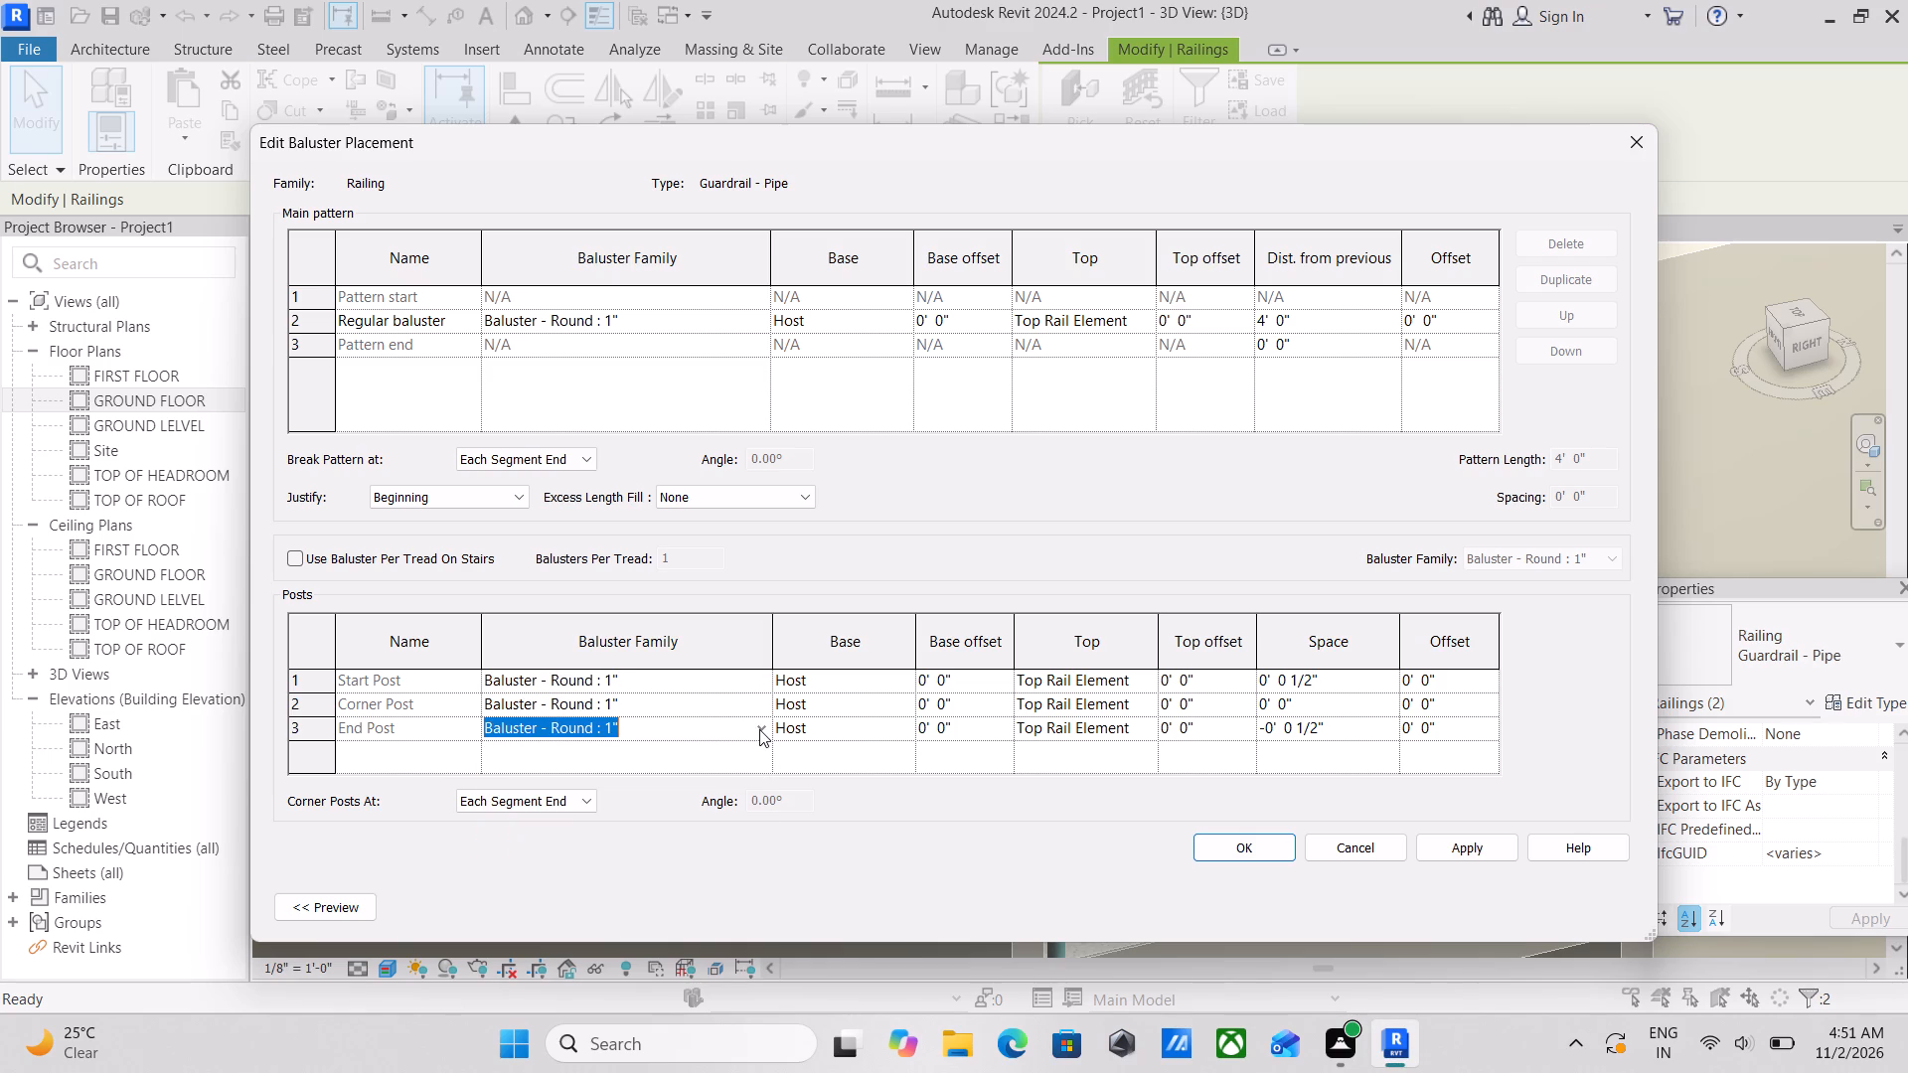
{"action": "left_click", "coordinate": [764, 726]}
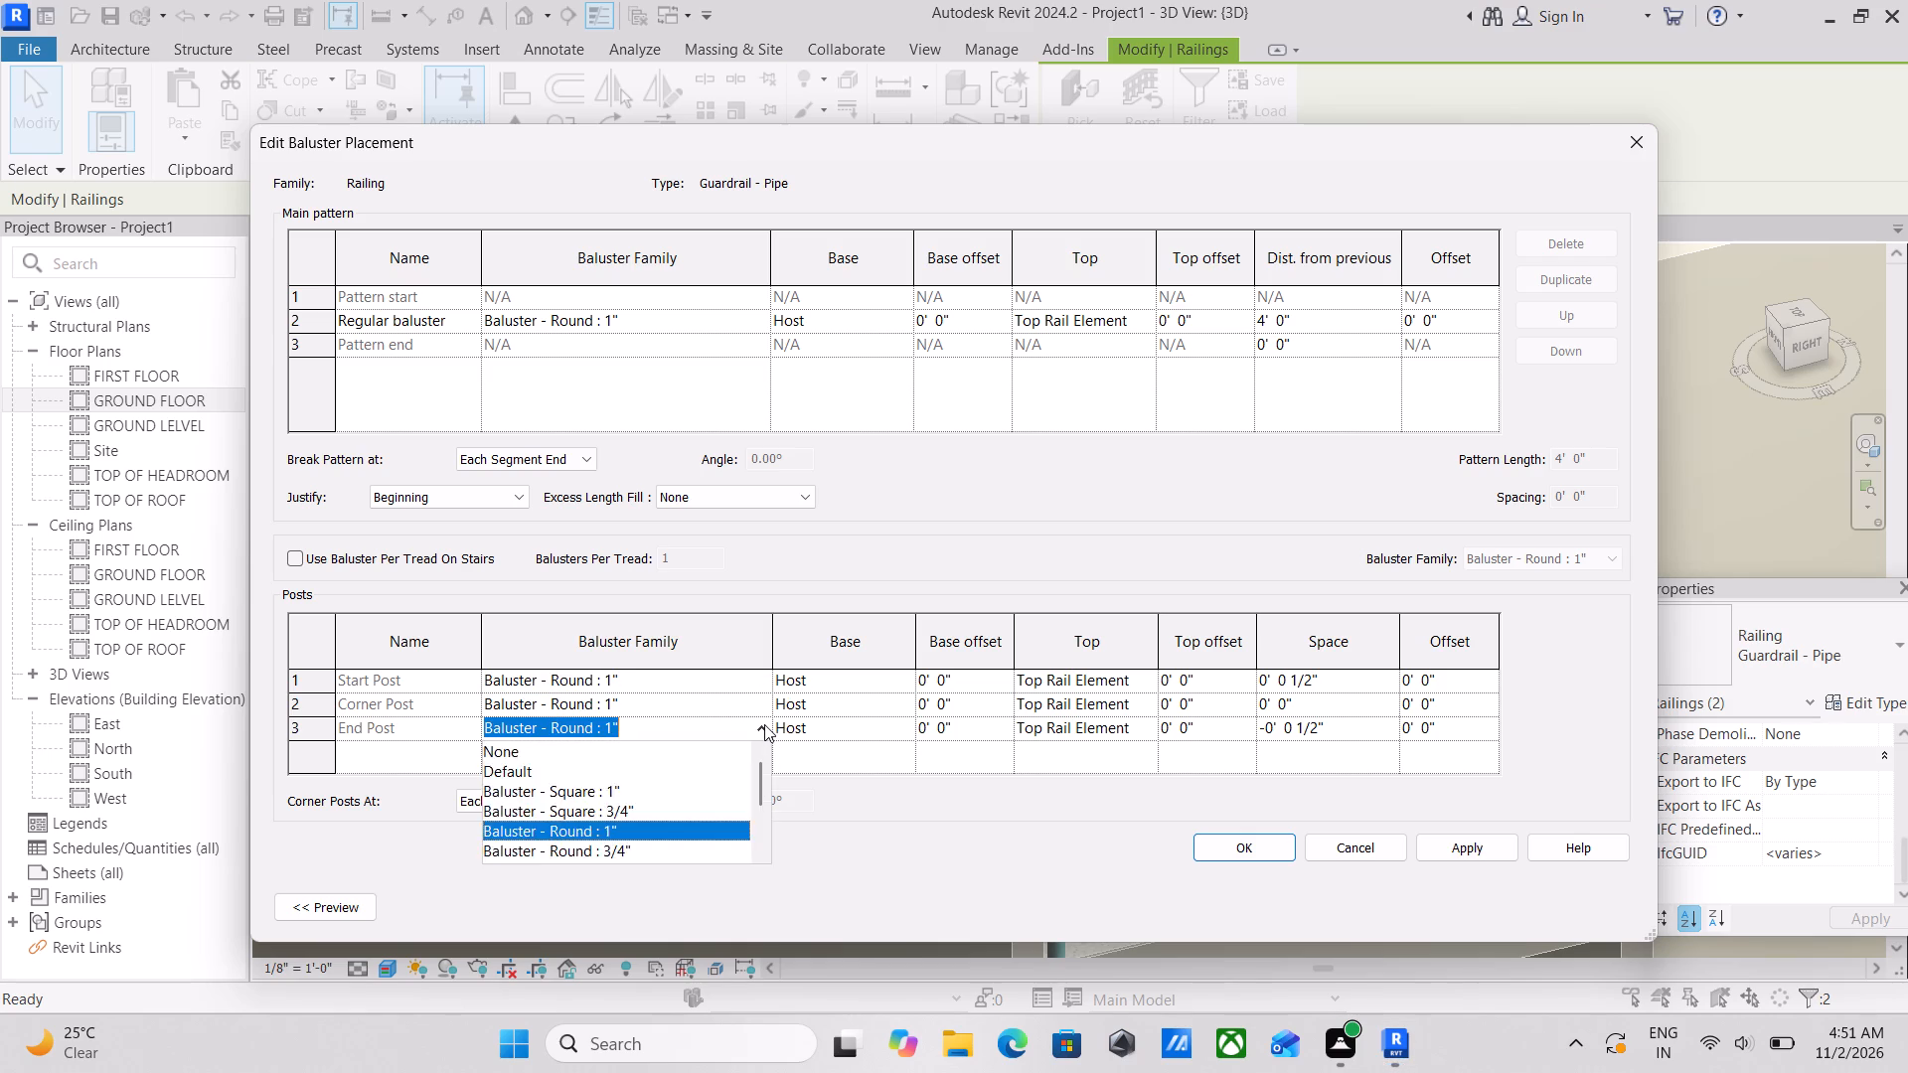
{"action": "left_click", "coordinate": [764, 724]}
{"action": "left_click", "coordinate": [677, 696]}
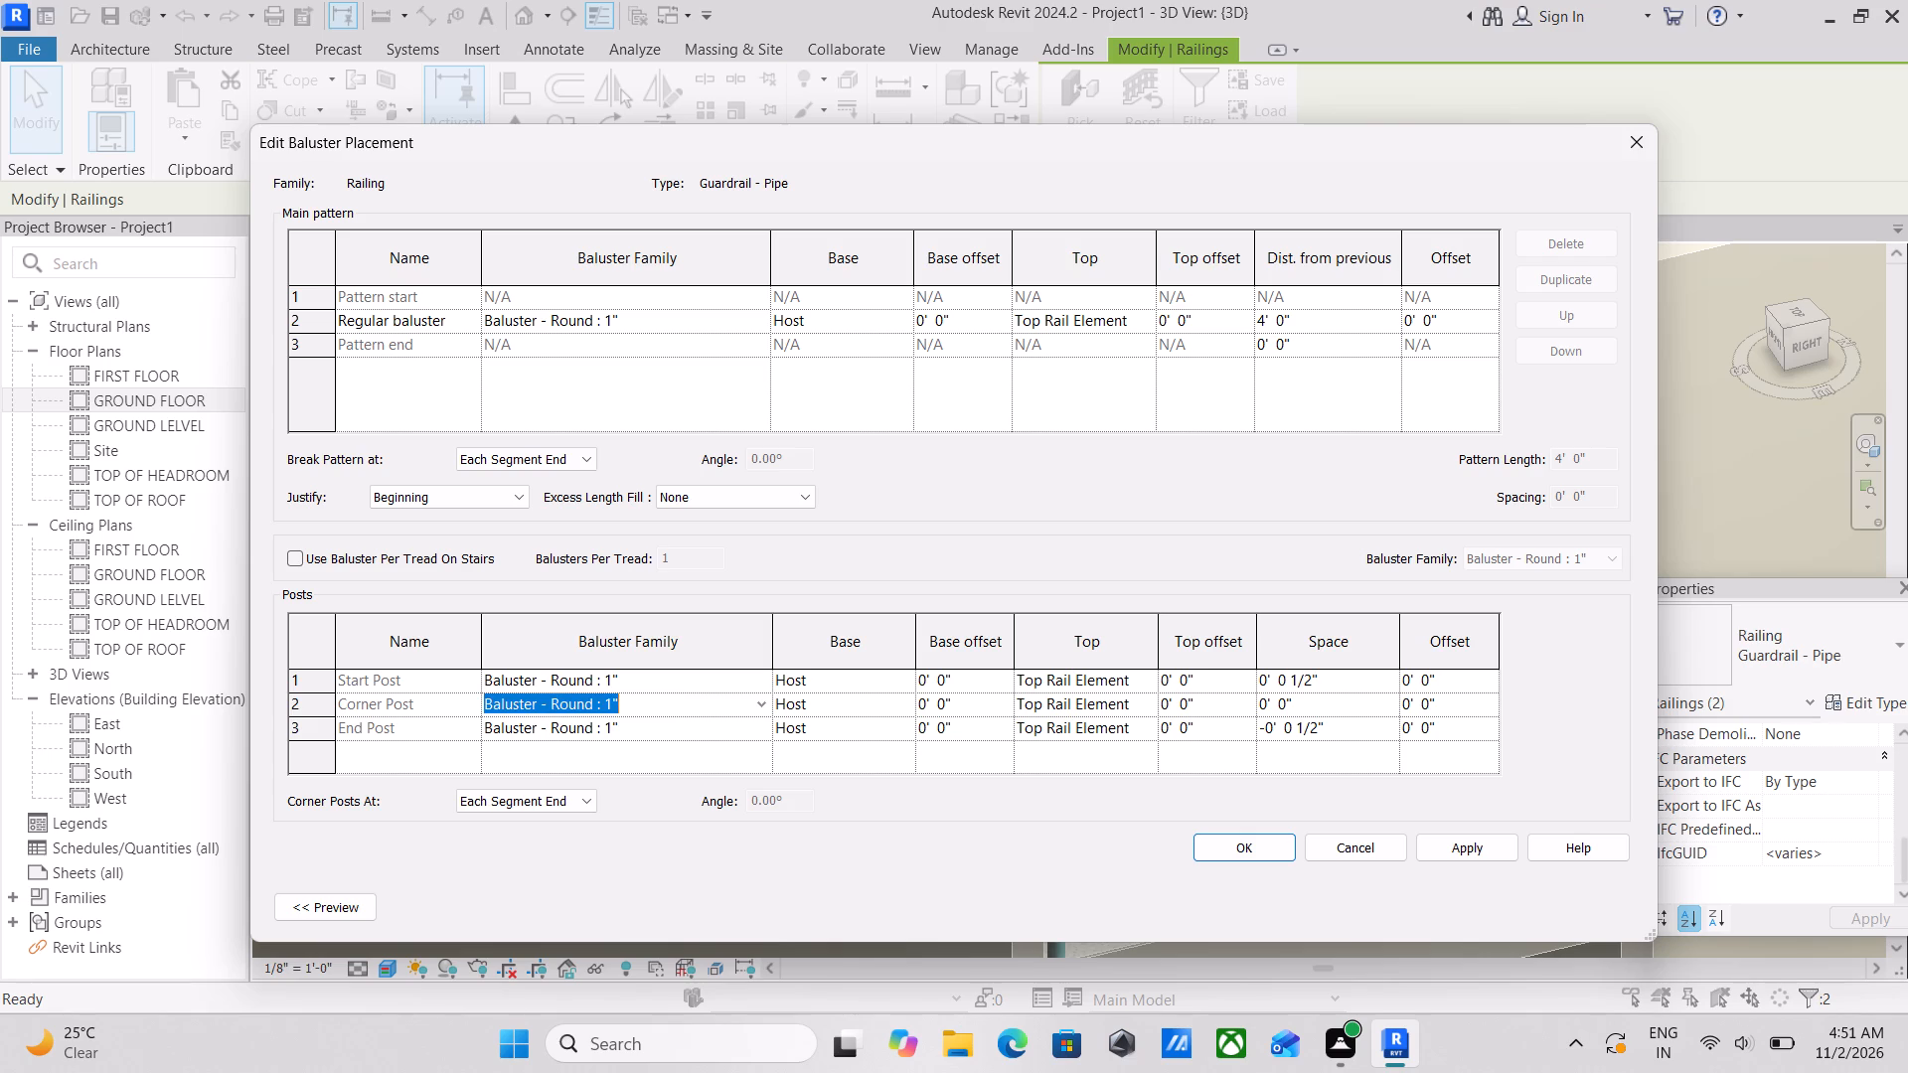
{"action": "left_click", "coordinate": [752, 706]}
{"action": "left_click", "coordinate": [752, 706]}
{"action": "scroll", "coordinate": [618, 759], "scroll_direction": "down", "scroll_amount": 3}
{"action": "left_click", "coordinate": [750, 724]}
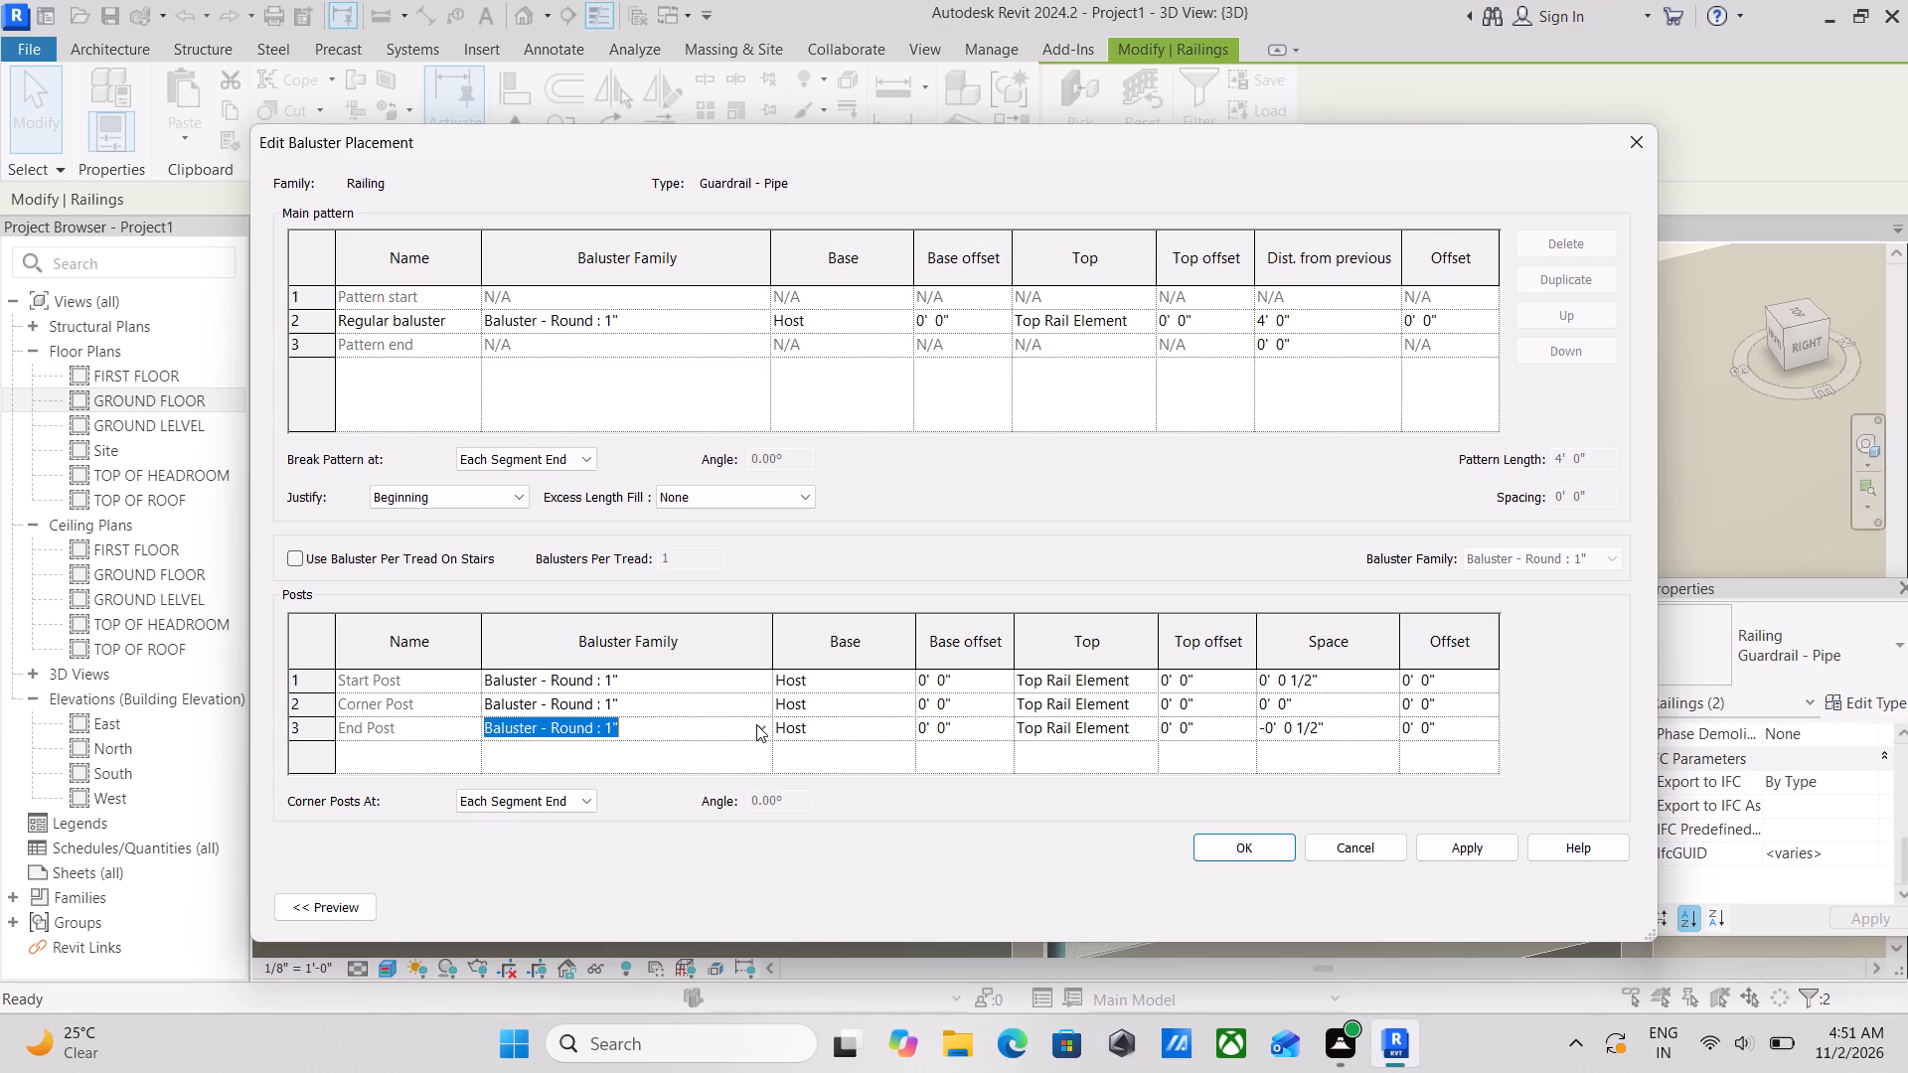
{"action": "left_click", "coordinate": [756, 724]}
{"action": "left_click", "coordinate": [756, 724]}
{"action": "scroll", "coordinate": [673, 725], "scroll_direction": "down", "scroll_amount": 3}
{"action": "scroll", "coordinate": [685, 718], "scroll_direction": "up", "scroll_amount": 2}
{"action": "left_click", "coordinate": [760, 676]}
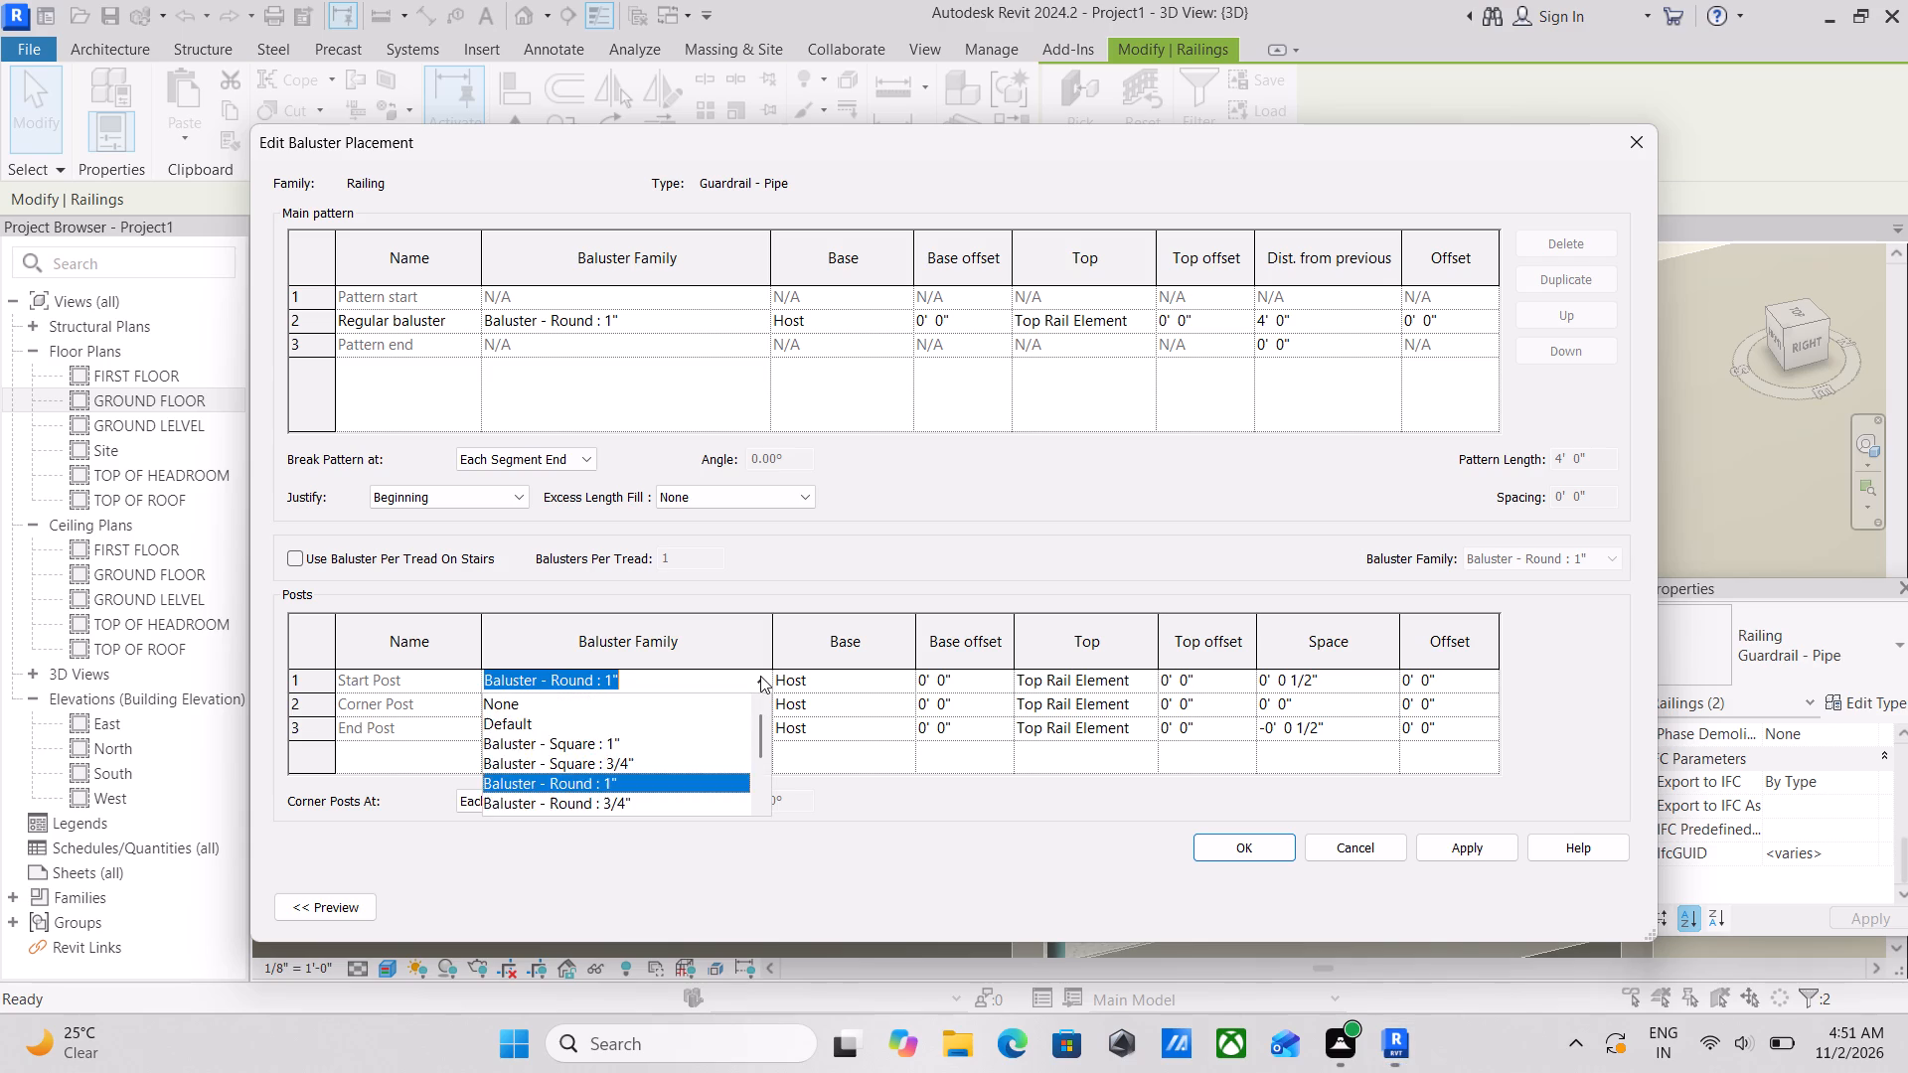
{"action": "left_click", "coordinate": [760, 676]}
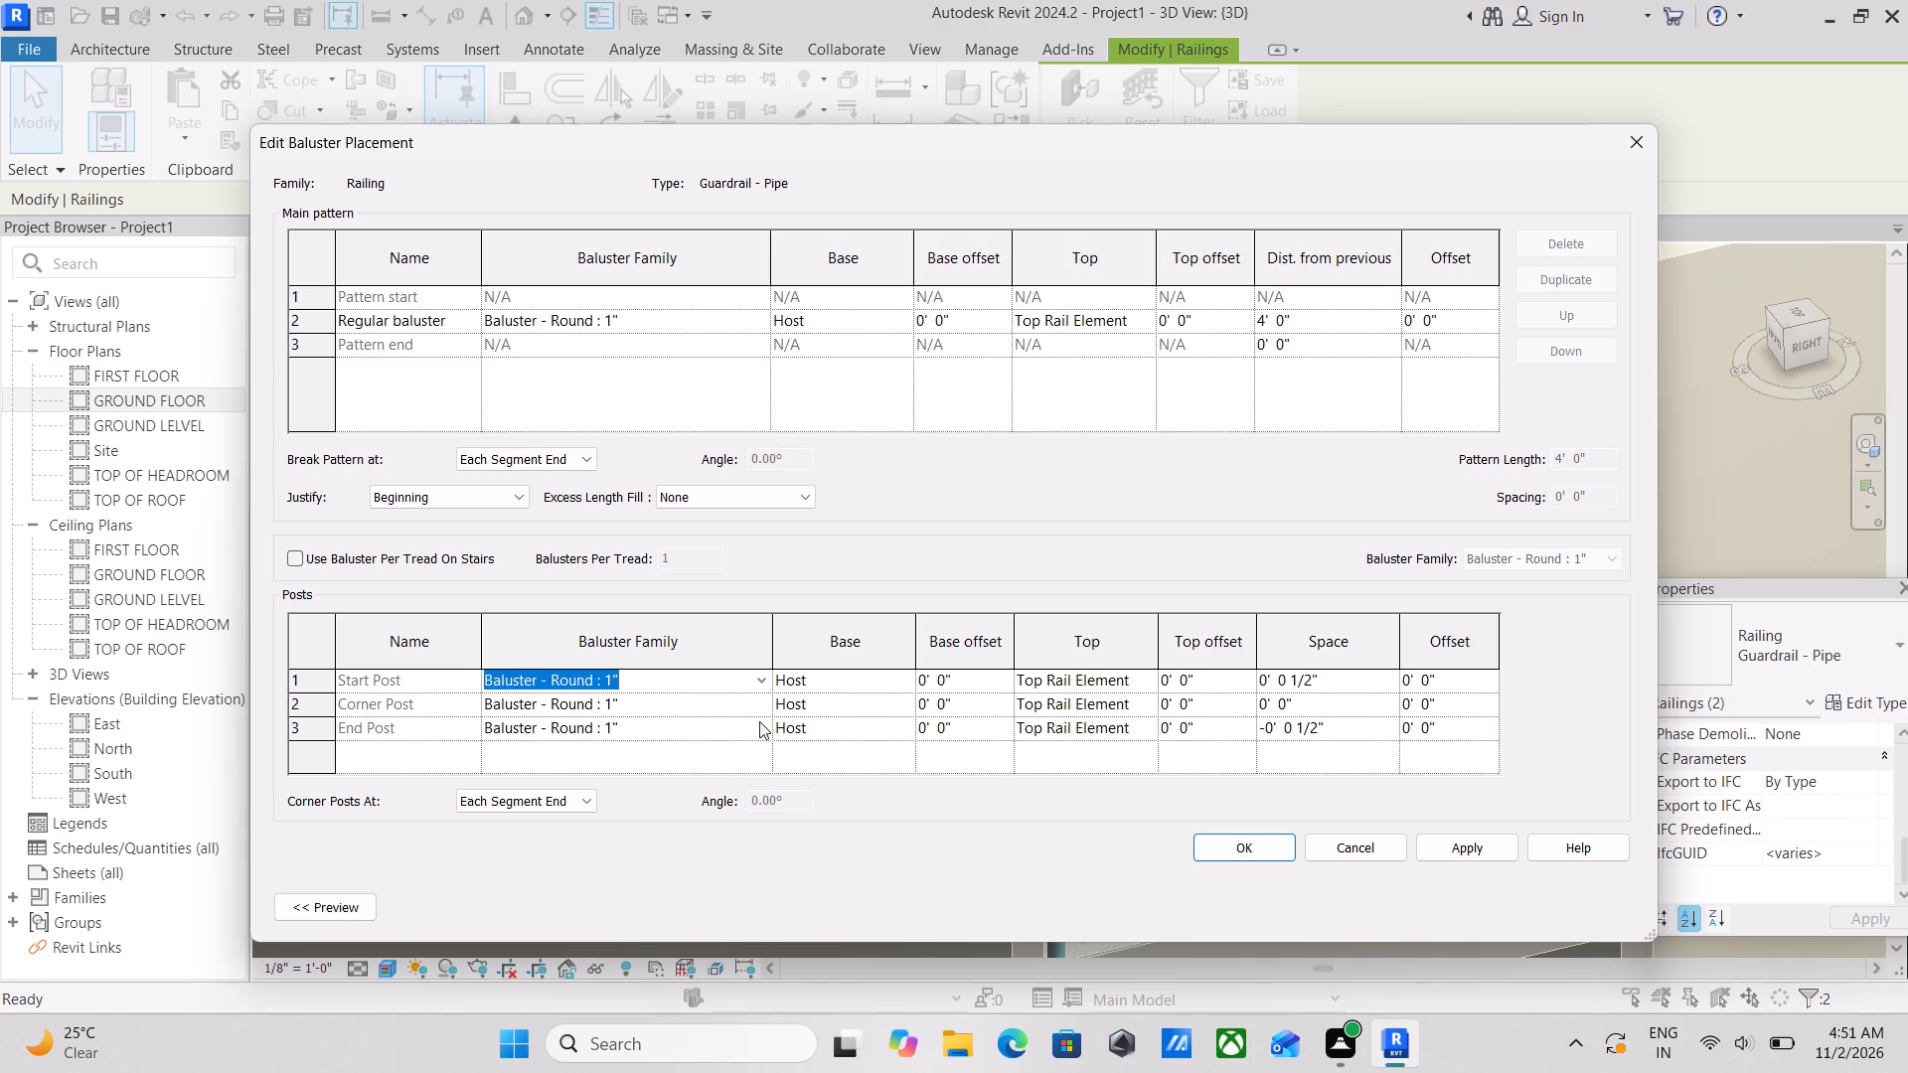
{"action": "left_click", "coordinate": [759, 721]}
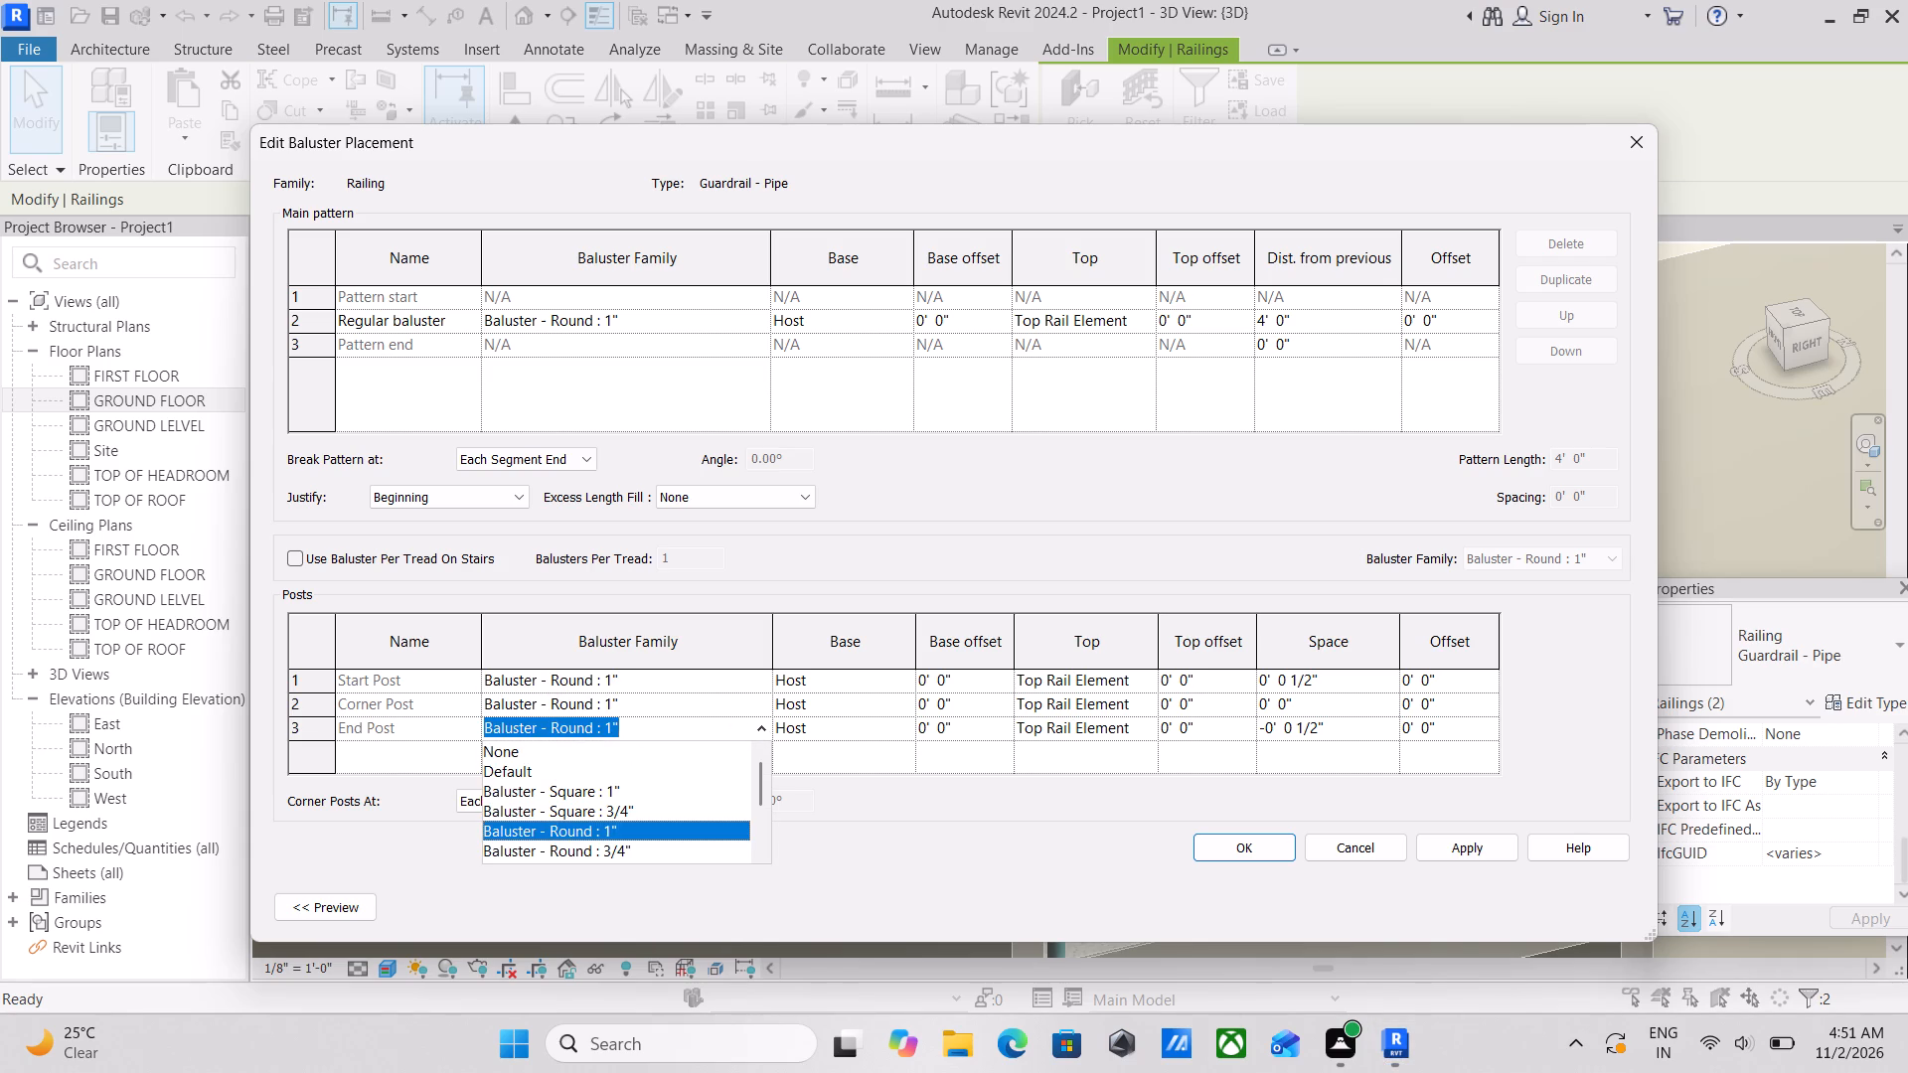
{"action": "right_click", "coordinate": [591, 732]}
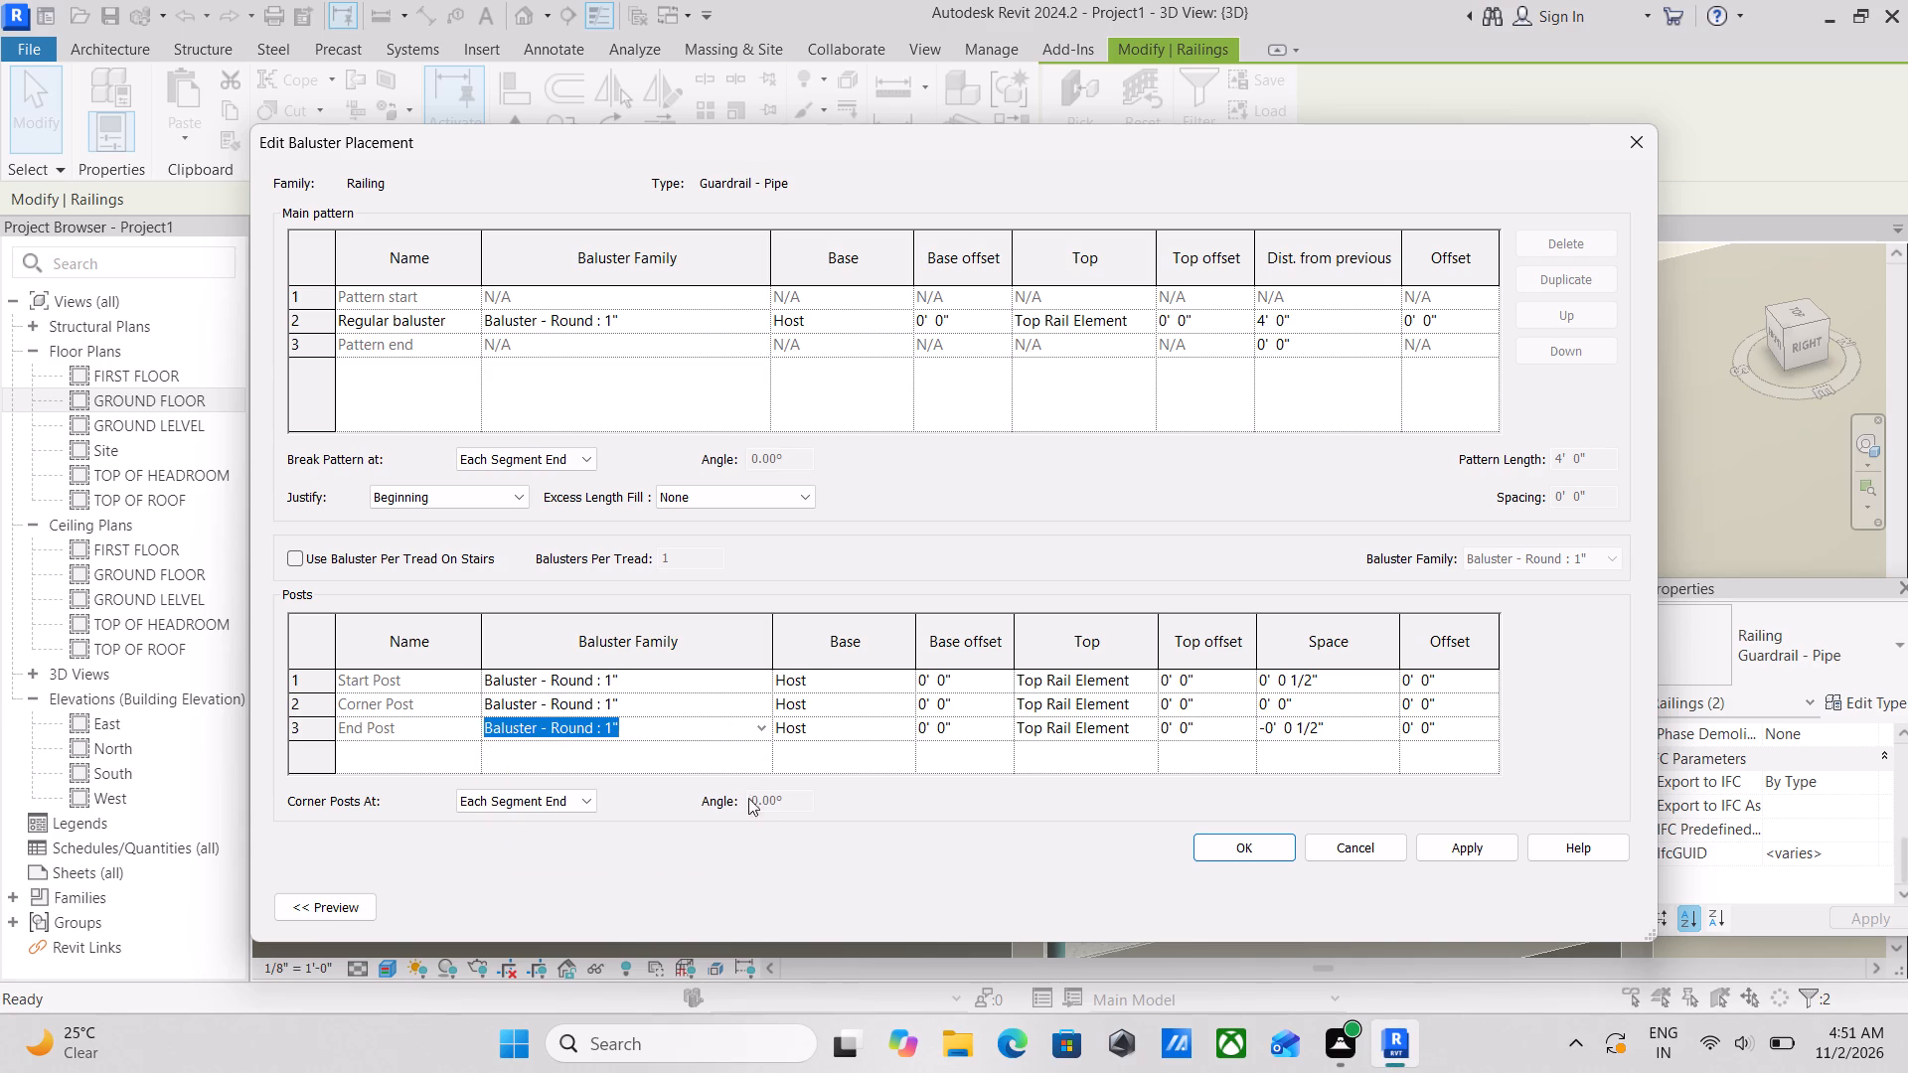
{"action": "scroll", "coordinate": [672, 733], "scroll_direction": "down", "scroll_amount": 3}
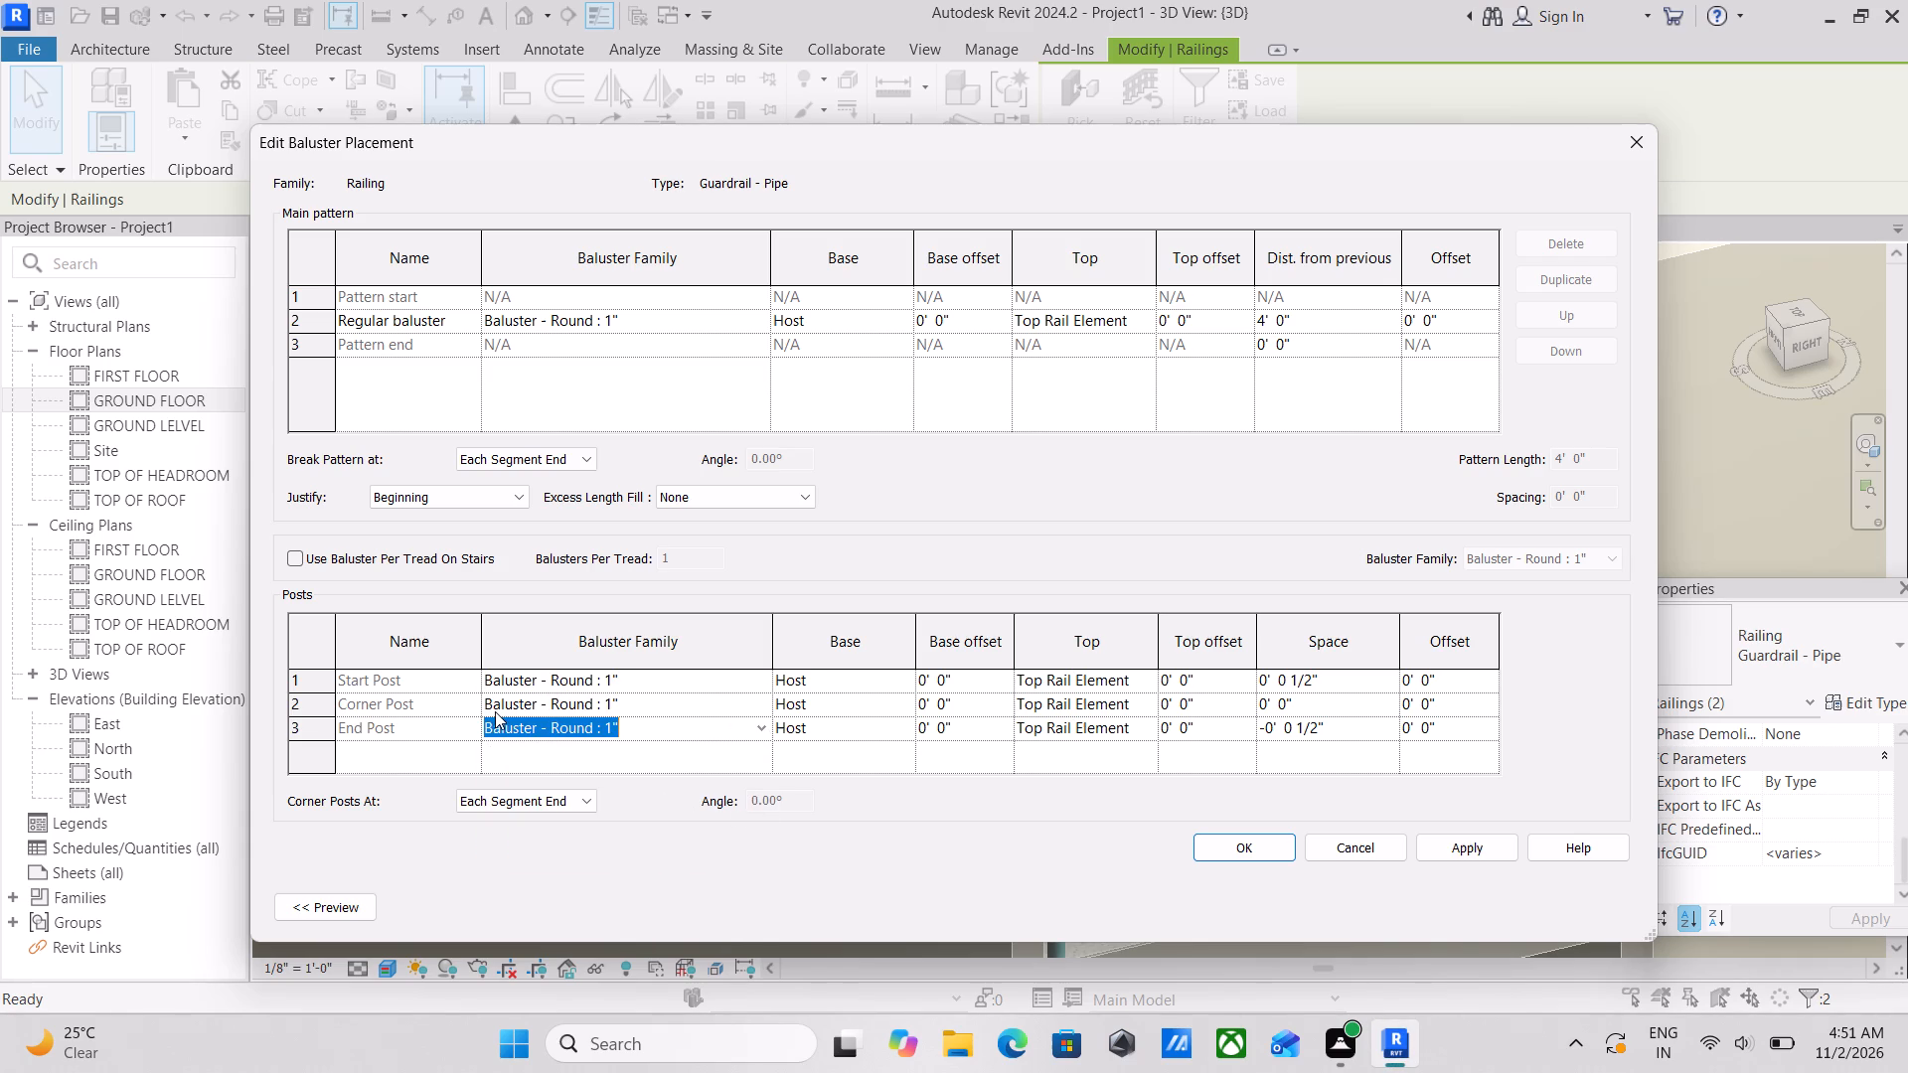
{"action": "left_click", "coordinate": [495, 711]}
{"action": "left_click", "coordinate": [563, 674]}
{"action": "scroll", "coordinate": [559, 769], "scroll_direction": "down", "scroll_amount": 2}
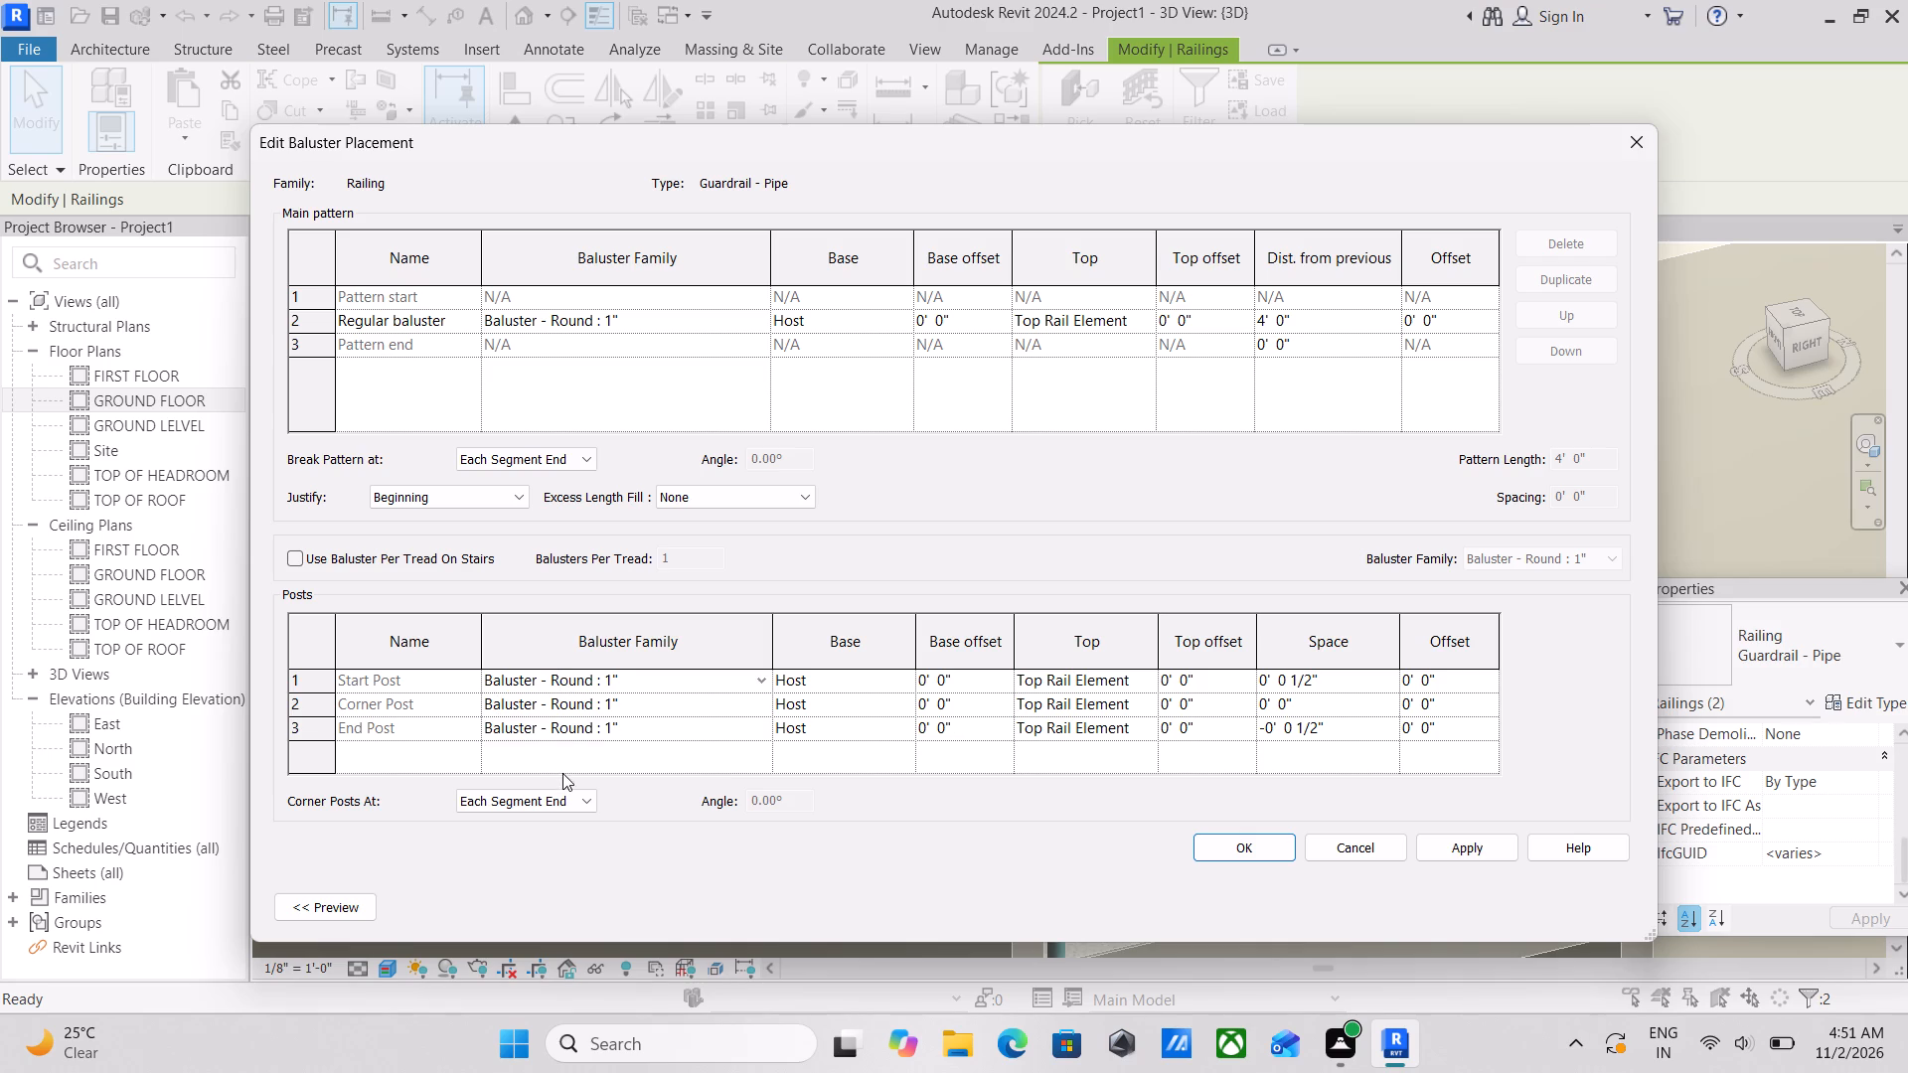
{"action": "left_click", "coordinate": [754, 721]}
{"action": "left_click", "coordinate": [754, 721]}
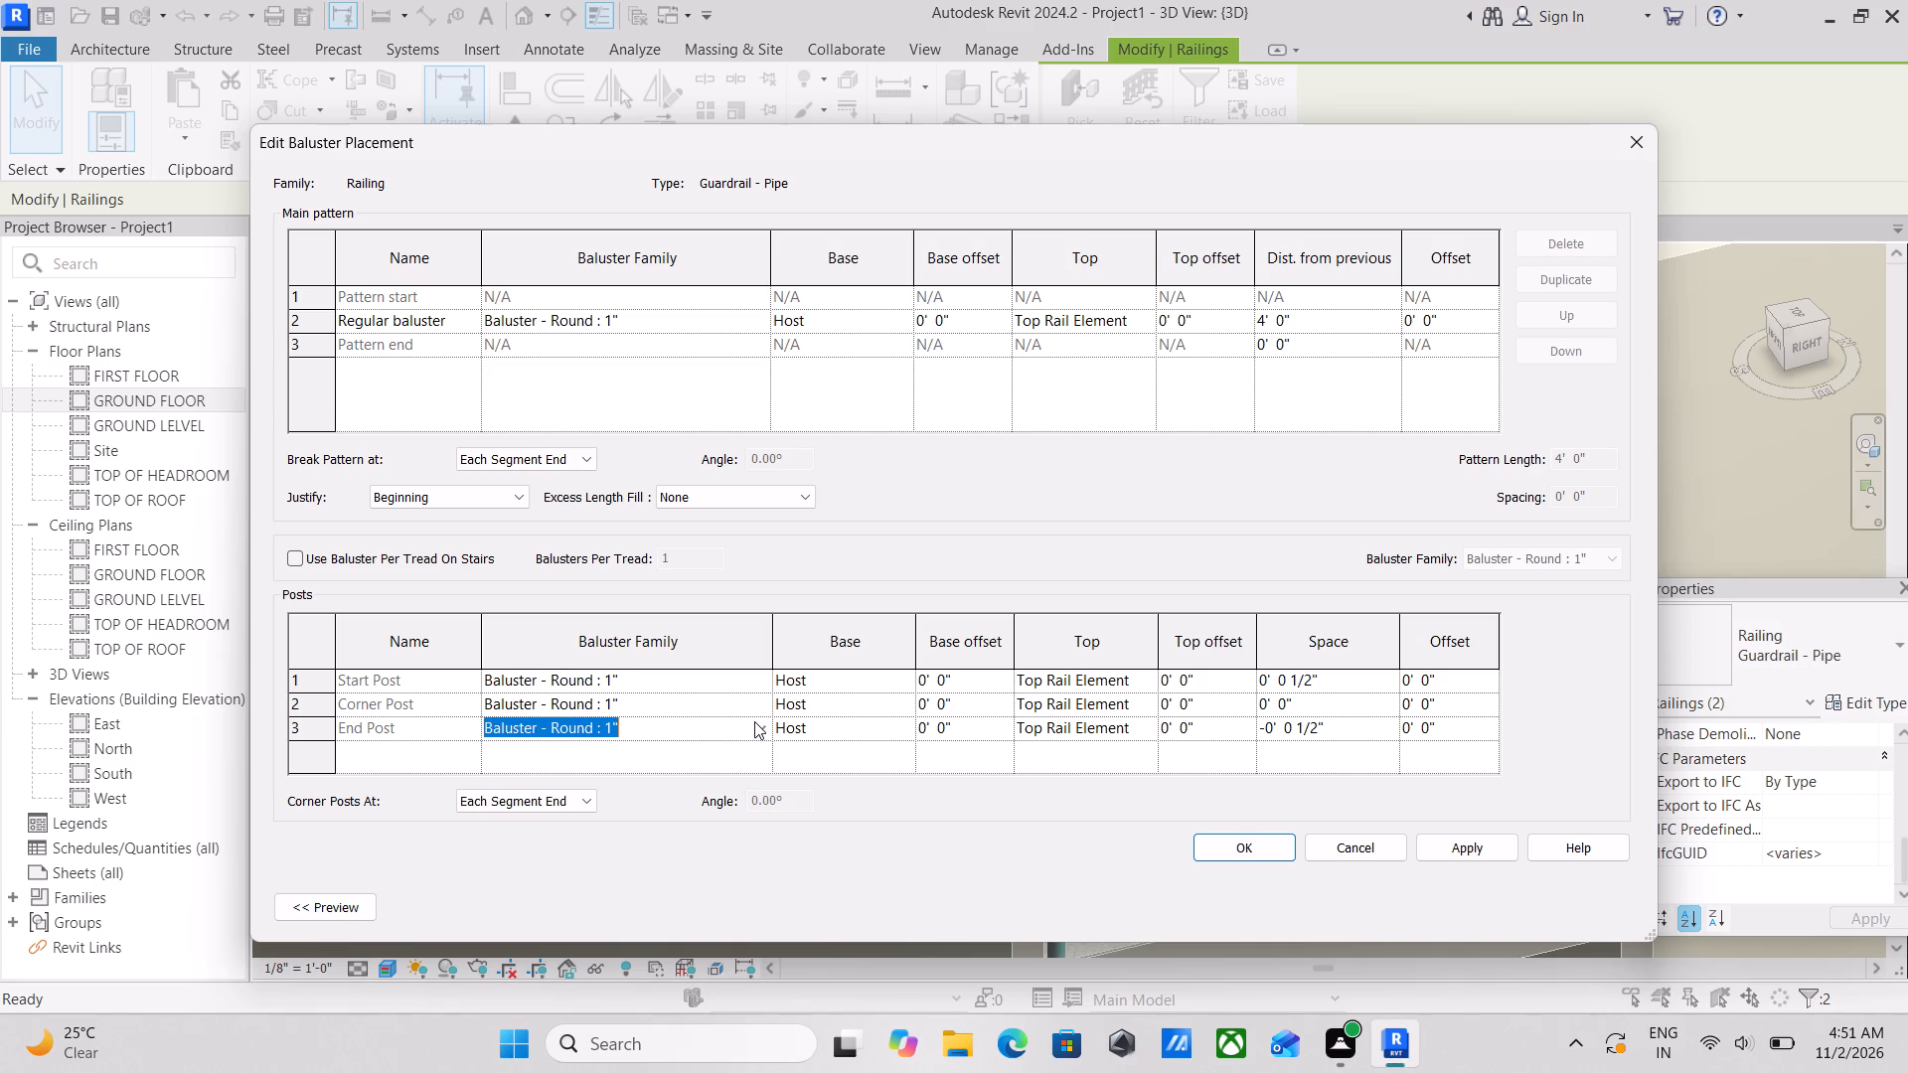
{"action": "right_click", "coordinate": [696, 710]}
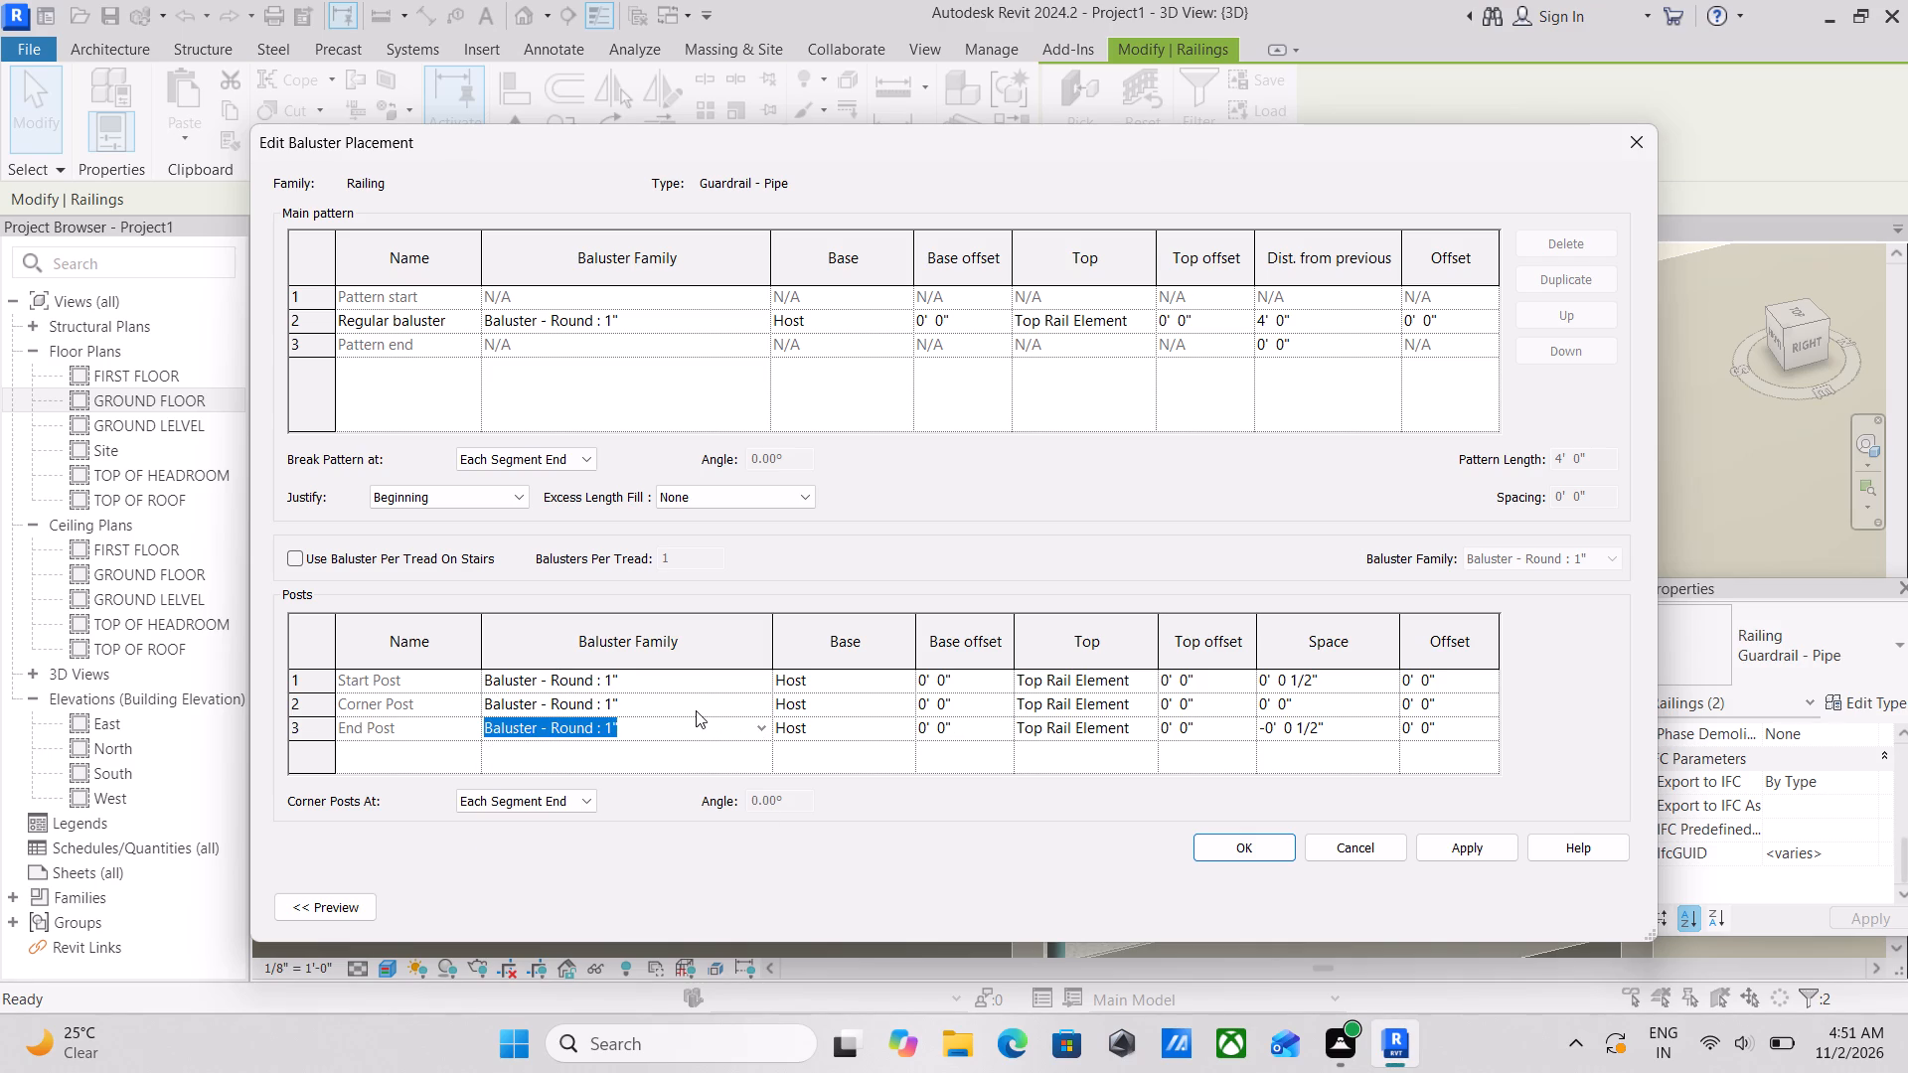
{"action": "right_click", "coordinate": [696, 710]}
{"action": "right_click", "coordinate": [566, 705]}
{"action": "left_click", "coordinate": [1217, 845]}
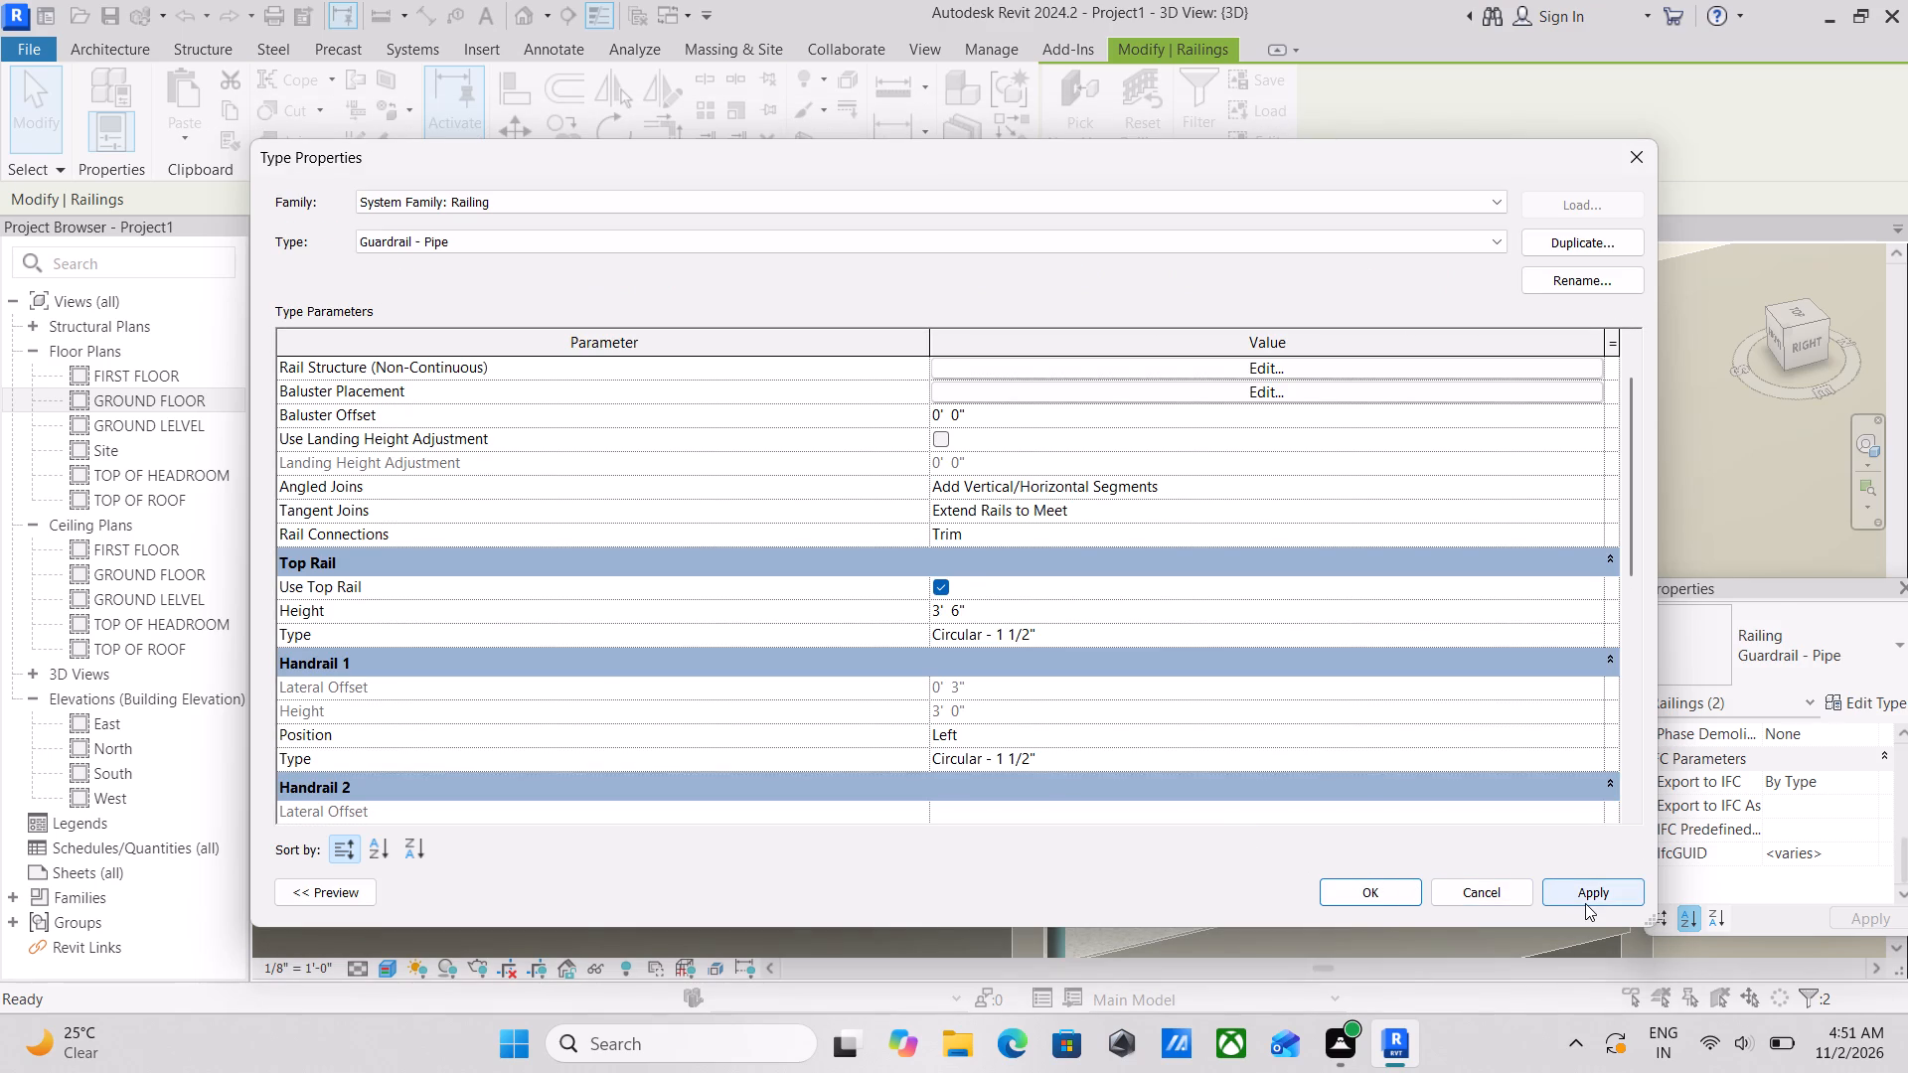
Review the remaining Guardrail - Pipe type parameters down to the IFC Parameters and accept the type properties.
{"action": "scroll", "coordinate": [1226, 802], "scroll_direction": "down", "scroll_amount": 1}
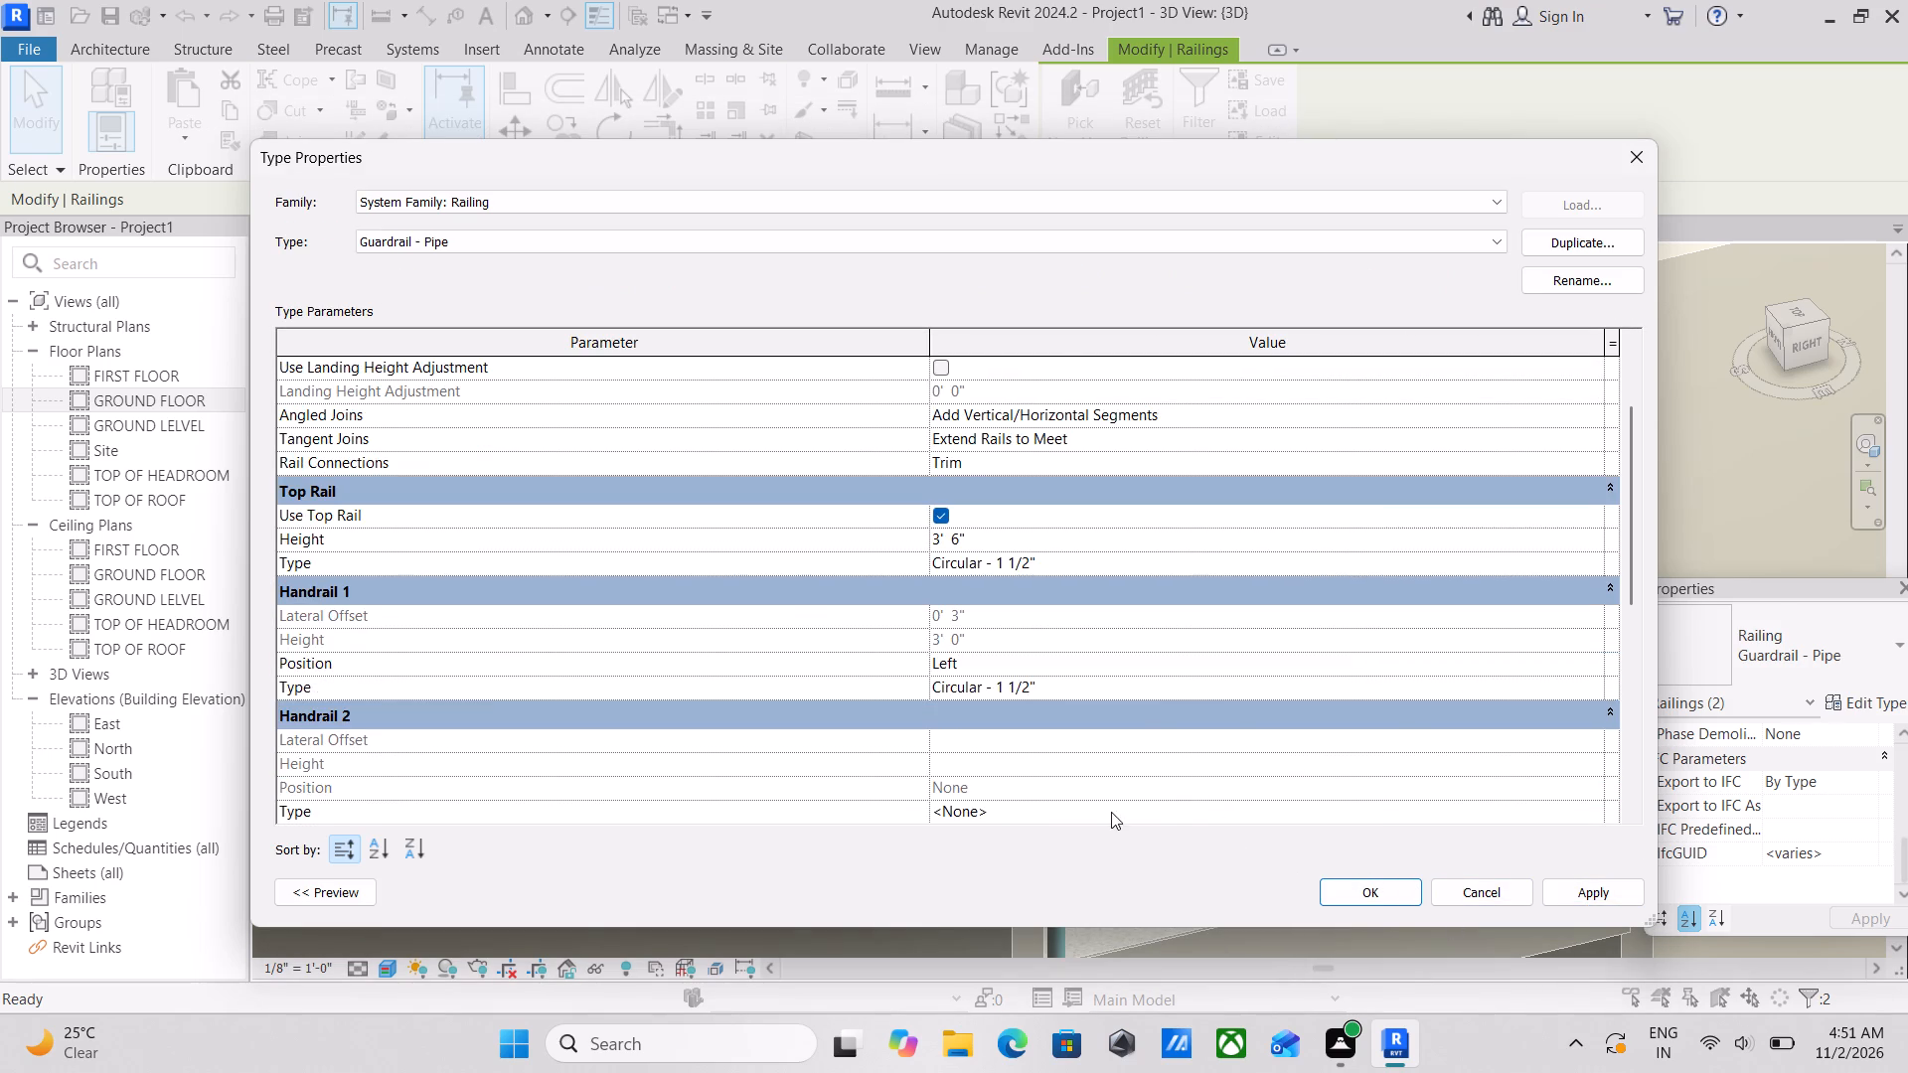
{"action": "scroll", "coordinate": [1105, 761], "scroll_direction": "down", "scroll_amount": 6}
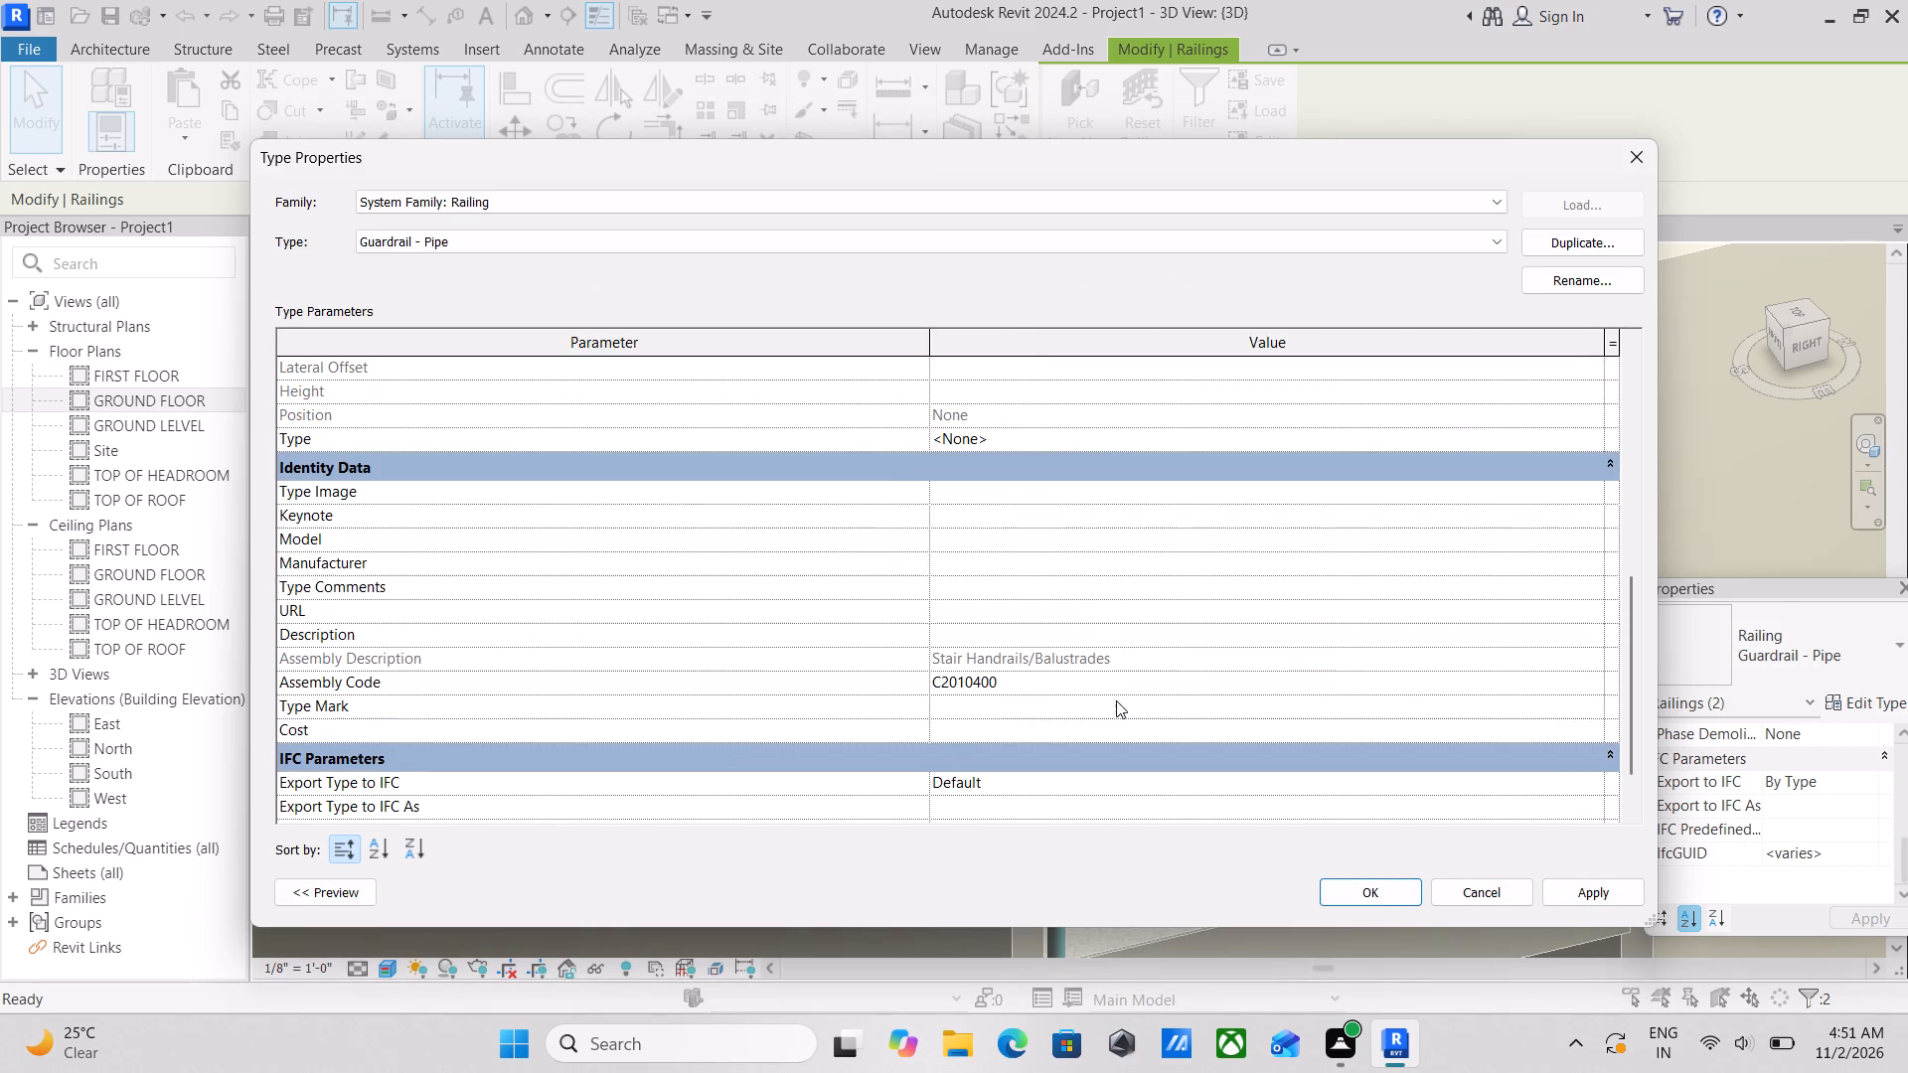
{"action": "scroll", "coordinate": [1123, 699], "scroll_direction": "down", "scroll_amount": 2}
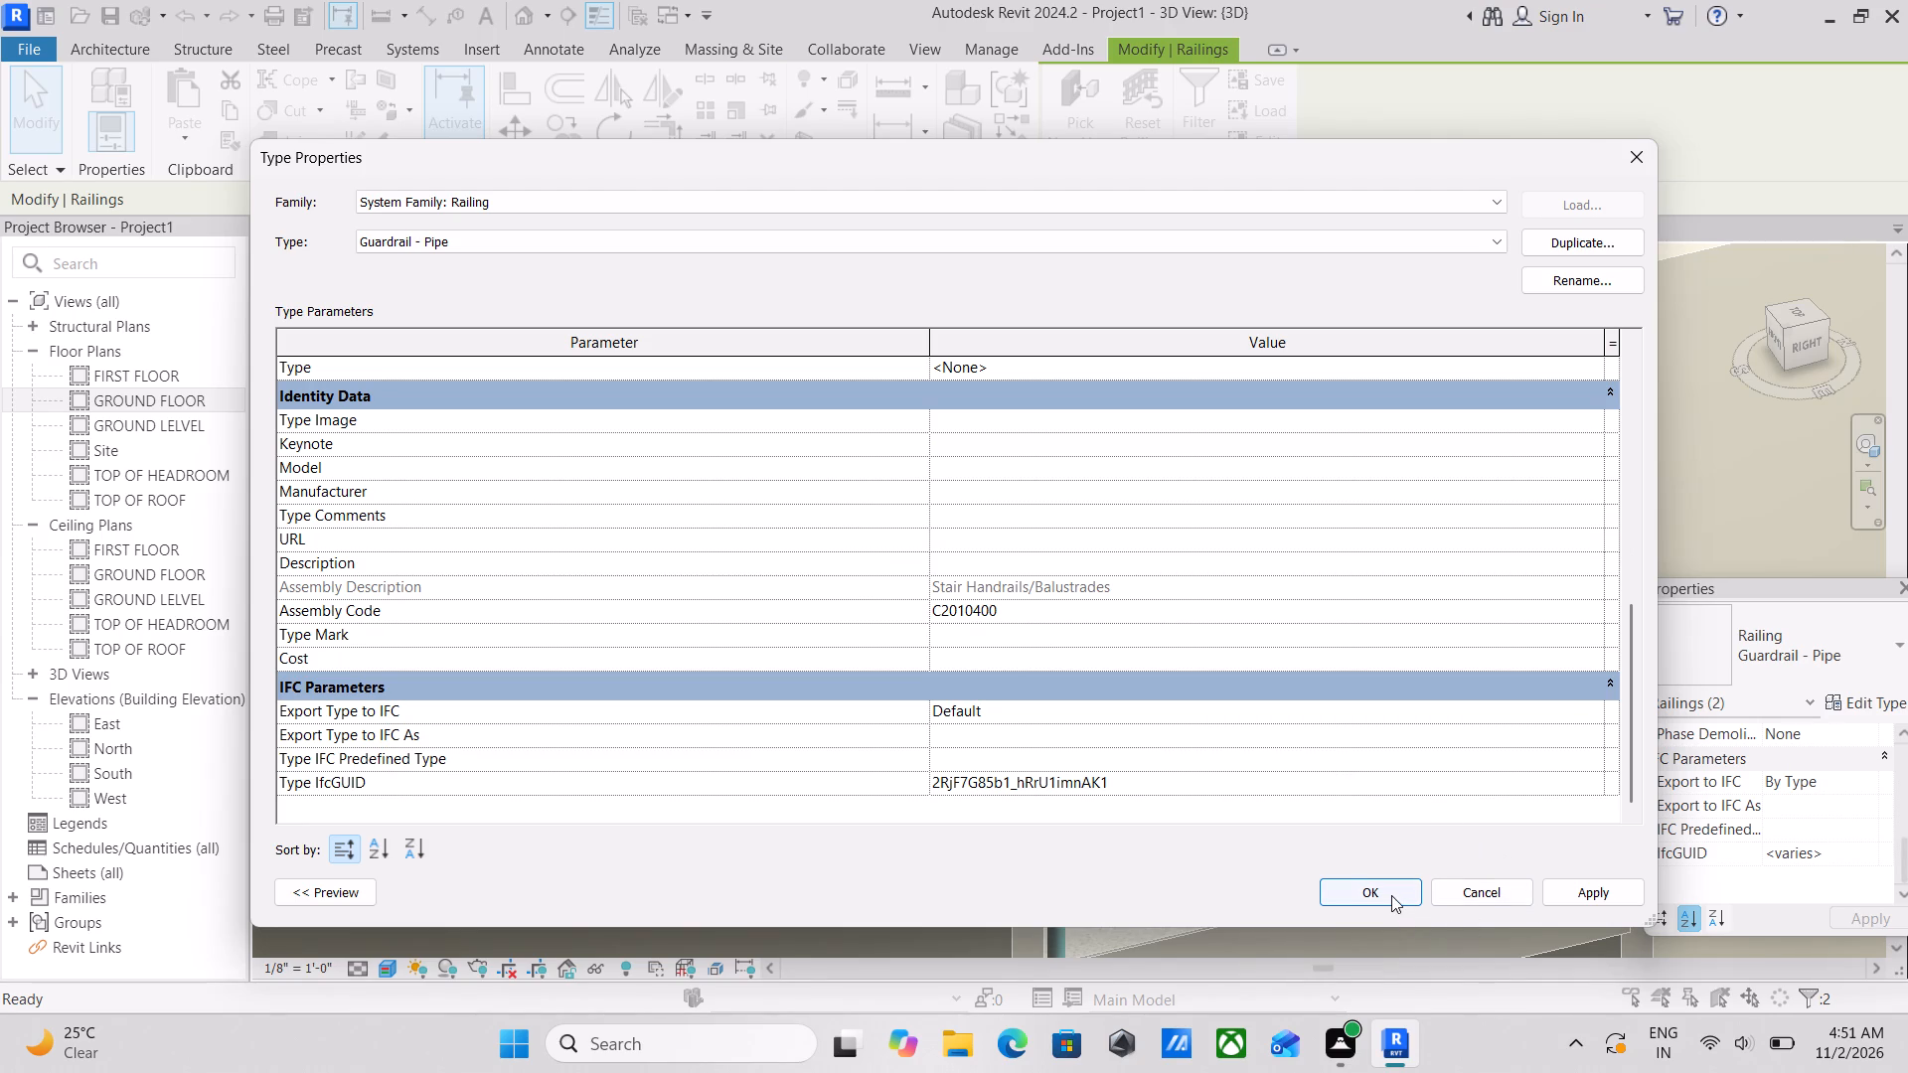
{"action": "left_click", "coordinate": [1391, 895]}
Deselect the railings and examine the rails and posts along both stair flights in 3D.
{"action": "scroll", "coordinate": [1226, 758], "scroll_direction": "down", "scroll_amount": 4}
{"action": "scroll", "coordinate": [1050, 747], "scroll_direction": "down", "scroll_amount": 3}
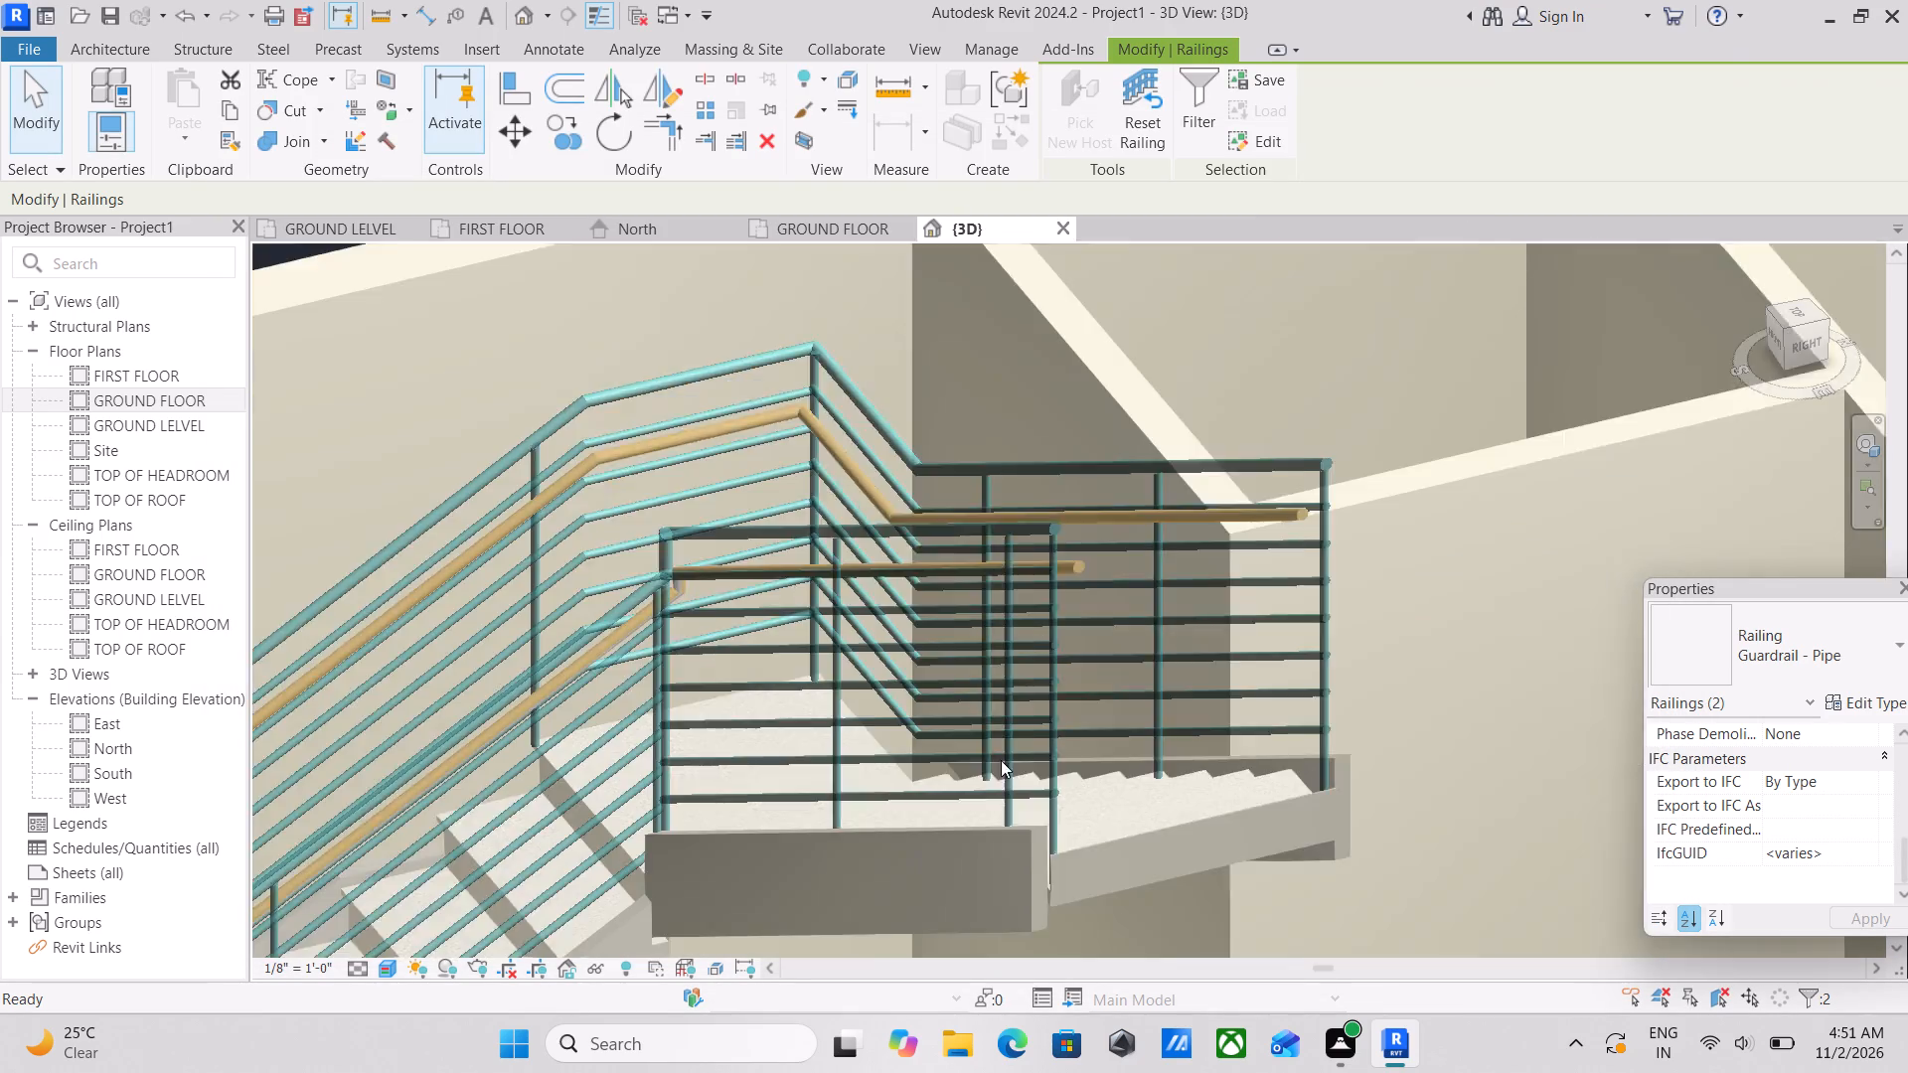
{"action": "scroll", "coordinate": [1001, 760], "scroll_direction": "down", "scroll_amount": 5}
{"action": "key", "text": "Escape"}
{"action": "scroll", "coordinate": [990, 744], "scroll_direction": "down", "scroll_amount": 3}
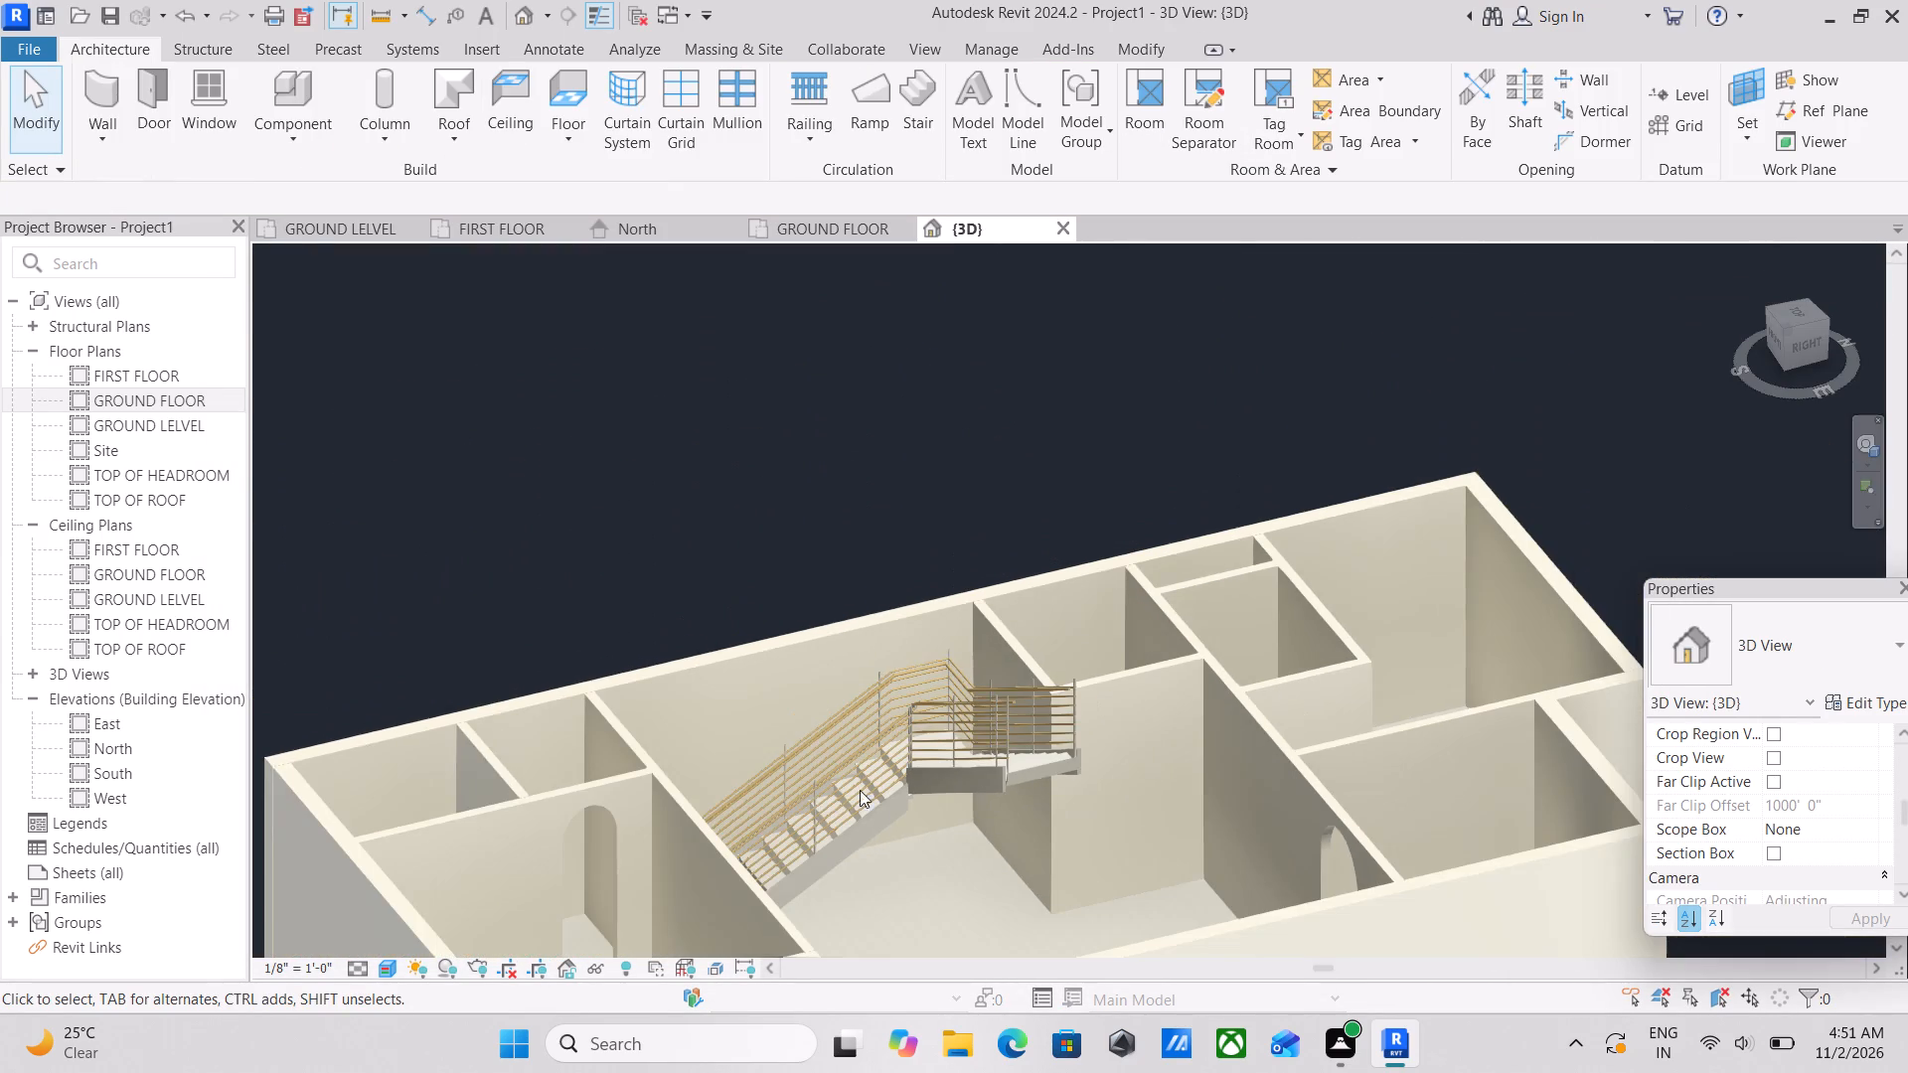
{"action": "scroll", "coordinate": [745, 812], "scroll_direction": "up", "scroll_amount": 15}
{"action": "scroll", "coordinate": [801, 704], "scroll_direction": "down", "scroll_amount": 4}
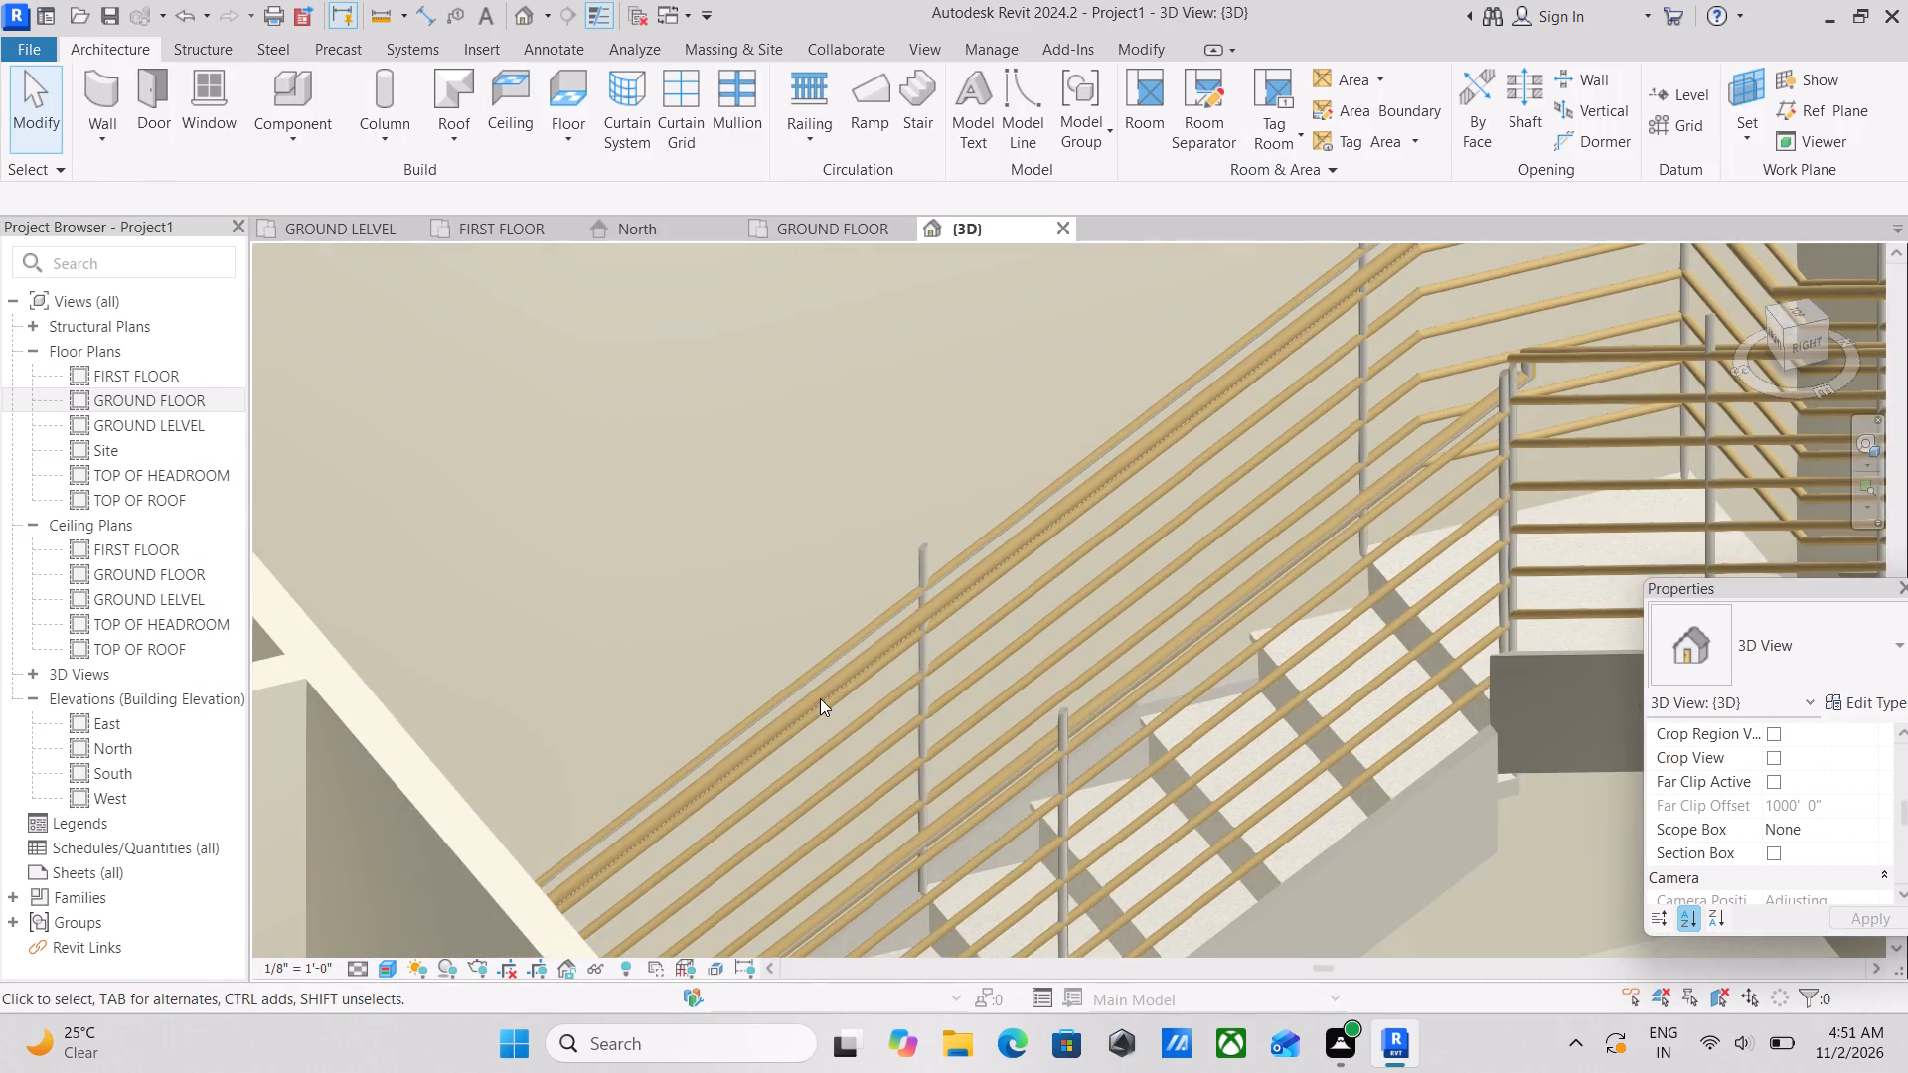
{"action": "scroll", "coordinate": [823, 698], "scroll_direction": "down", "scroll_amount": 5}
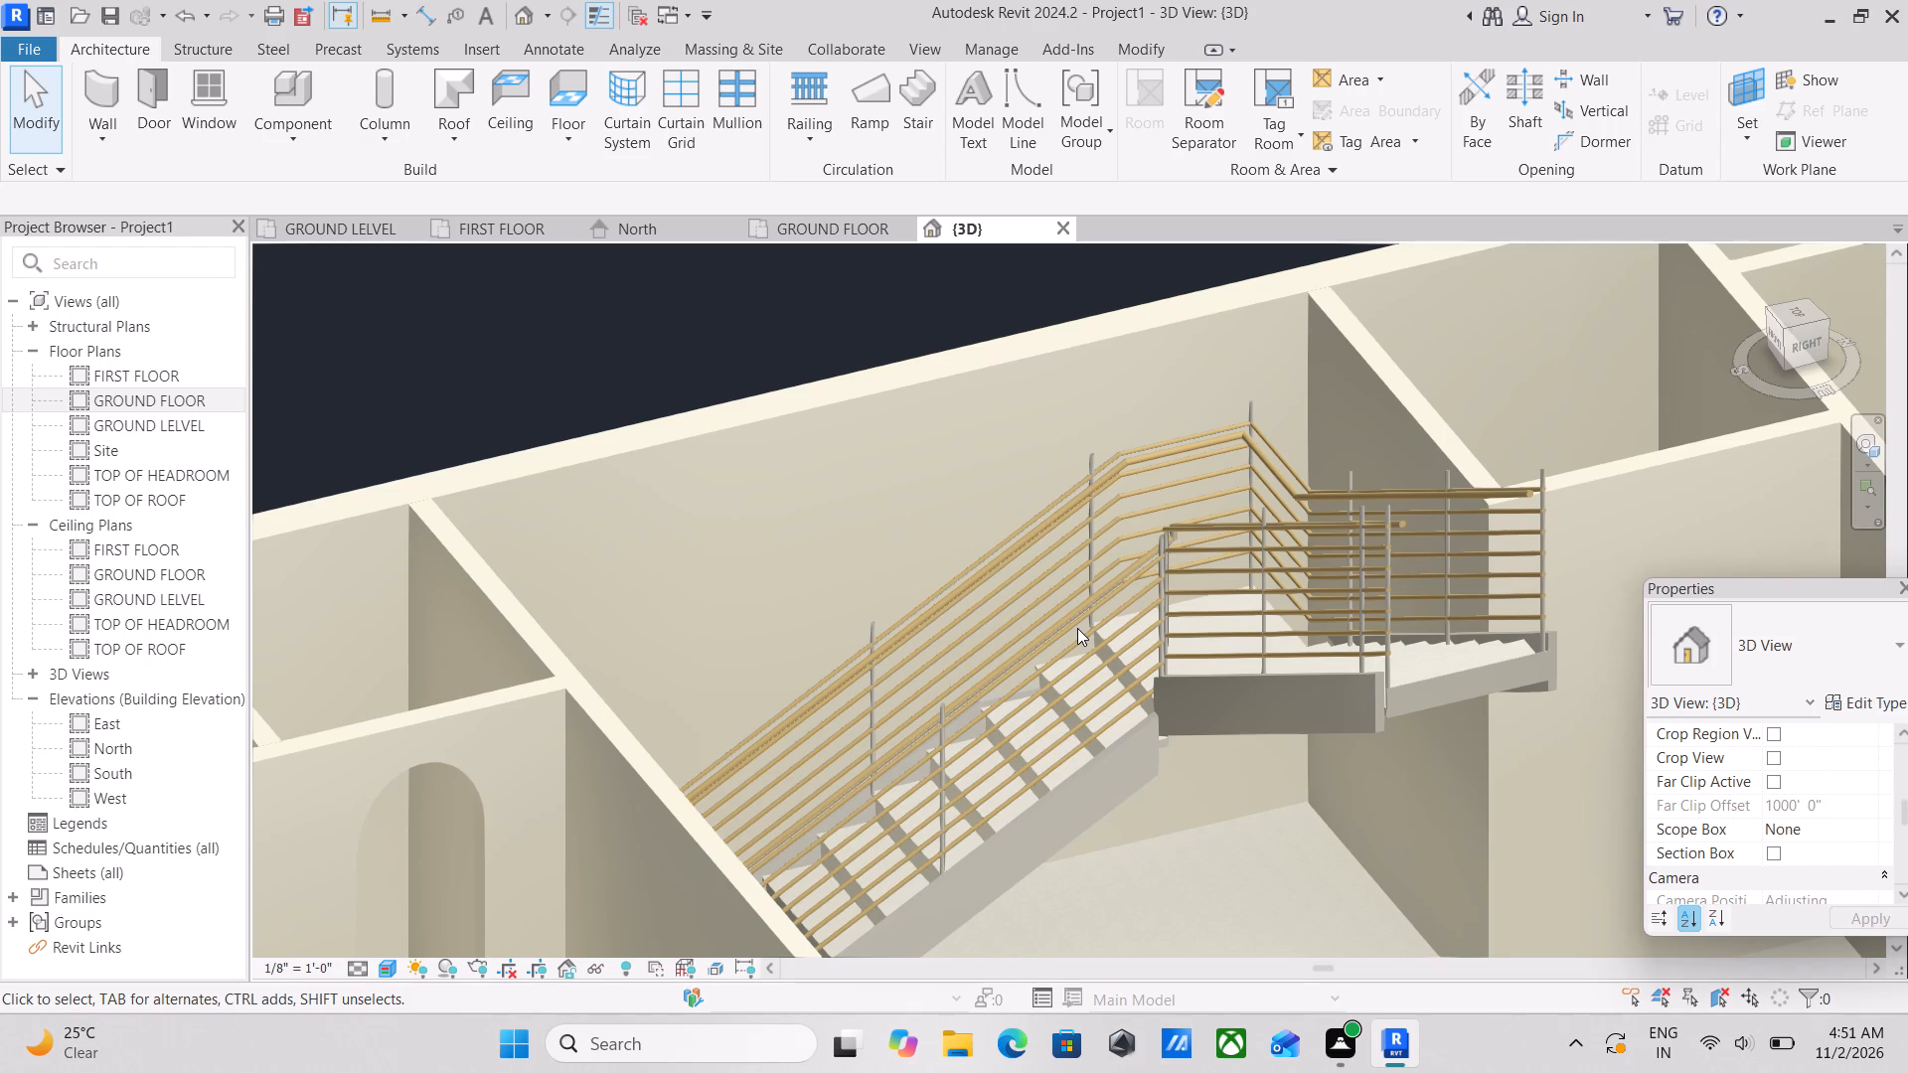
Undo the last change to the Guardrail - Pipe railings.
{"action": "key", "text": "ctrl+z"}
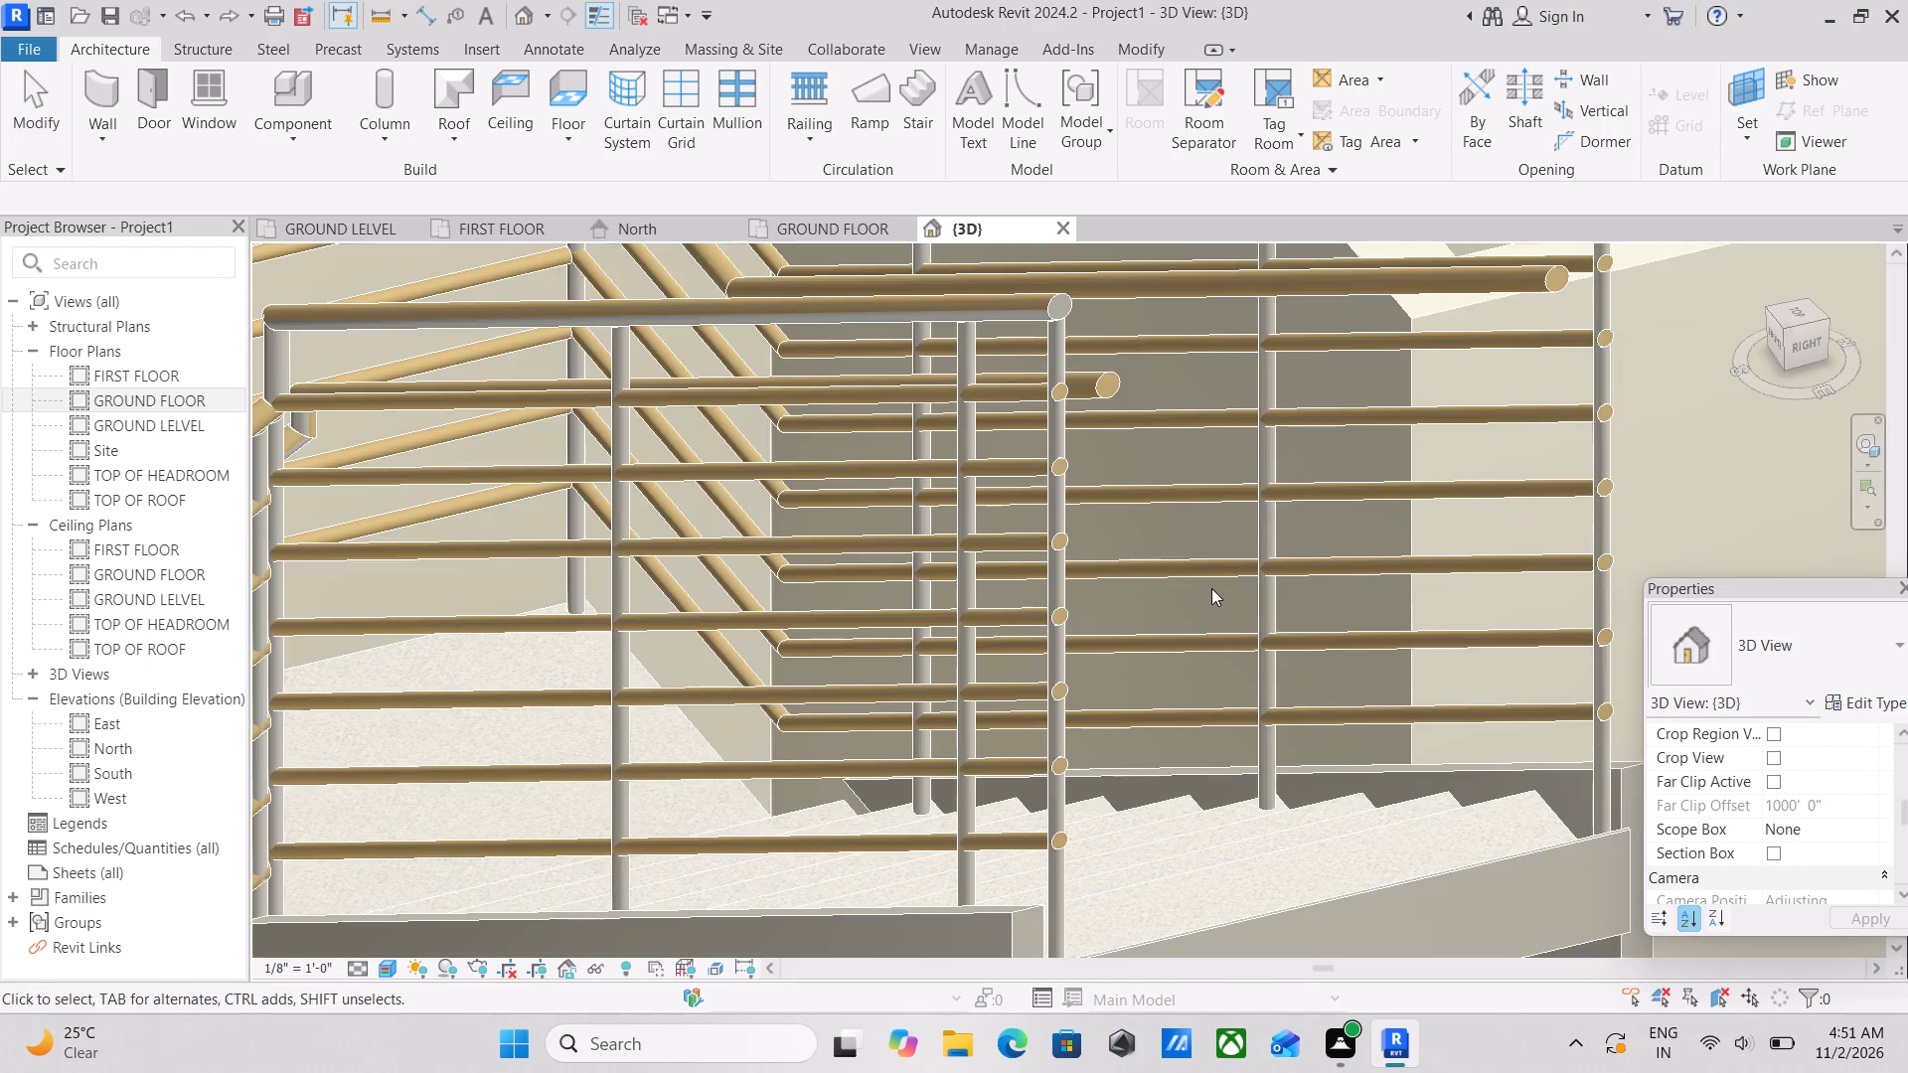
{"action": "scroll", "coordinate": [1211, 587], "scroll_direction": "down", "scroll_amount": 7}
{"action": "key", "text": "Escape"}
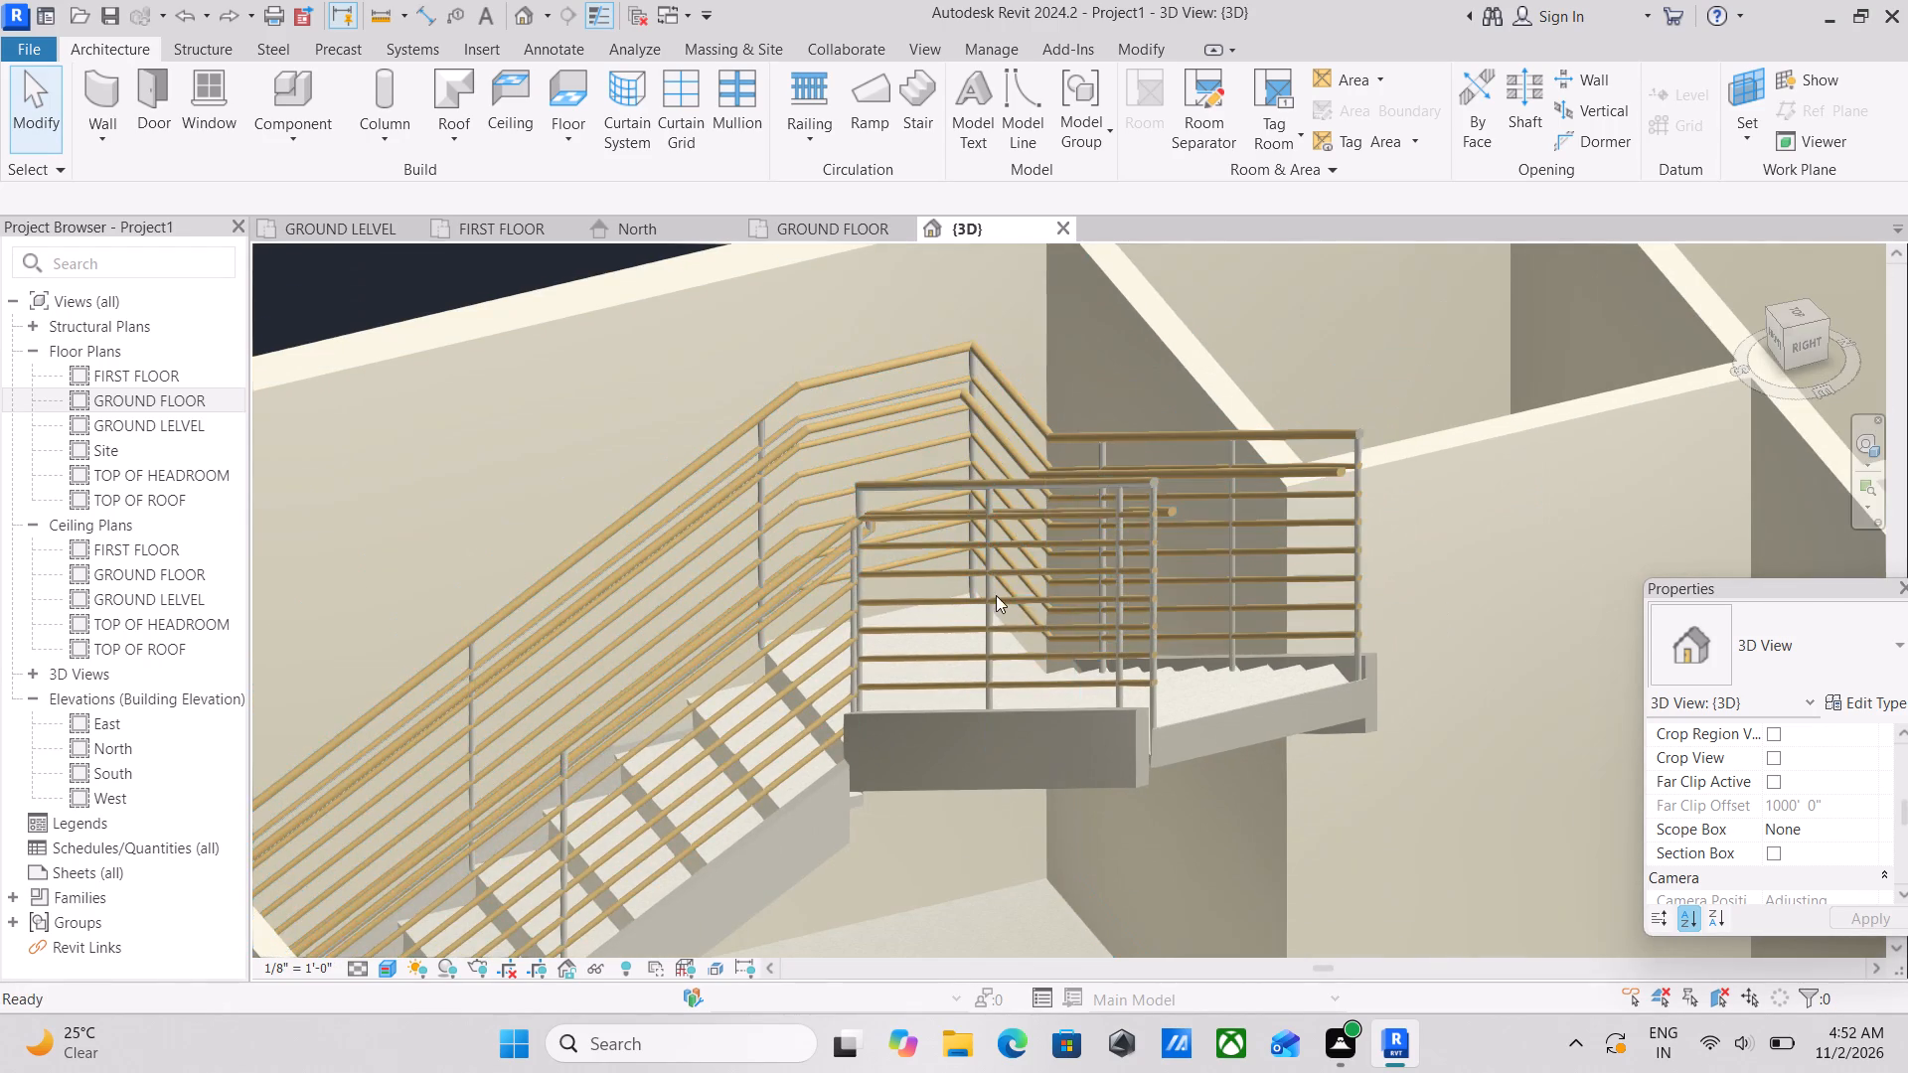
Examine the whole stair and its railings from several sides within the ground-floor rooms.
{"action": "scroll", "coordinate": [975, 595], "scroll_direction": "down", "scroll_amount": 6}
{"action": "middle_click_drag", "start_coordinate": [1017, 592], "coordinate": [1112, 538], "text": "shift"}
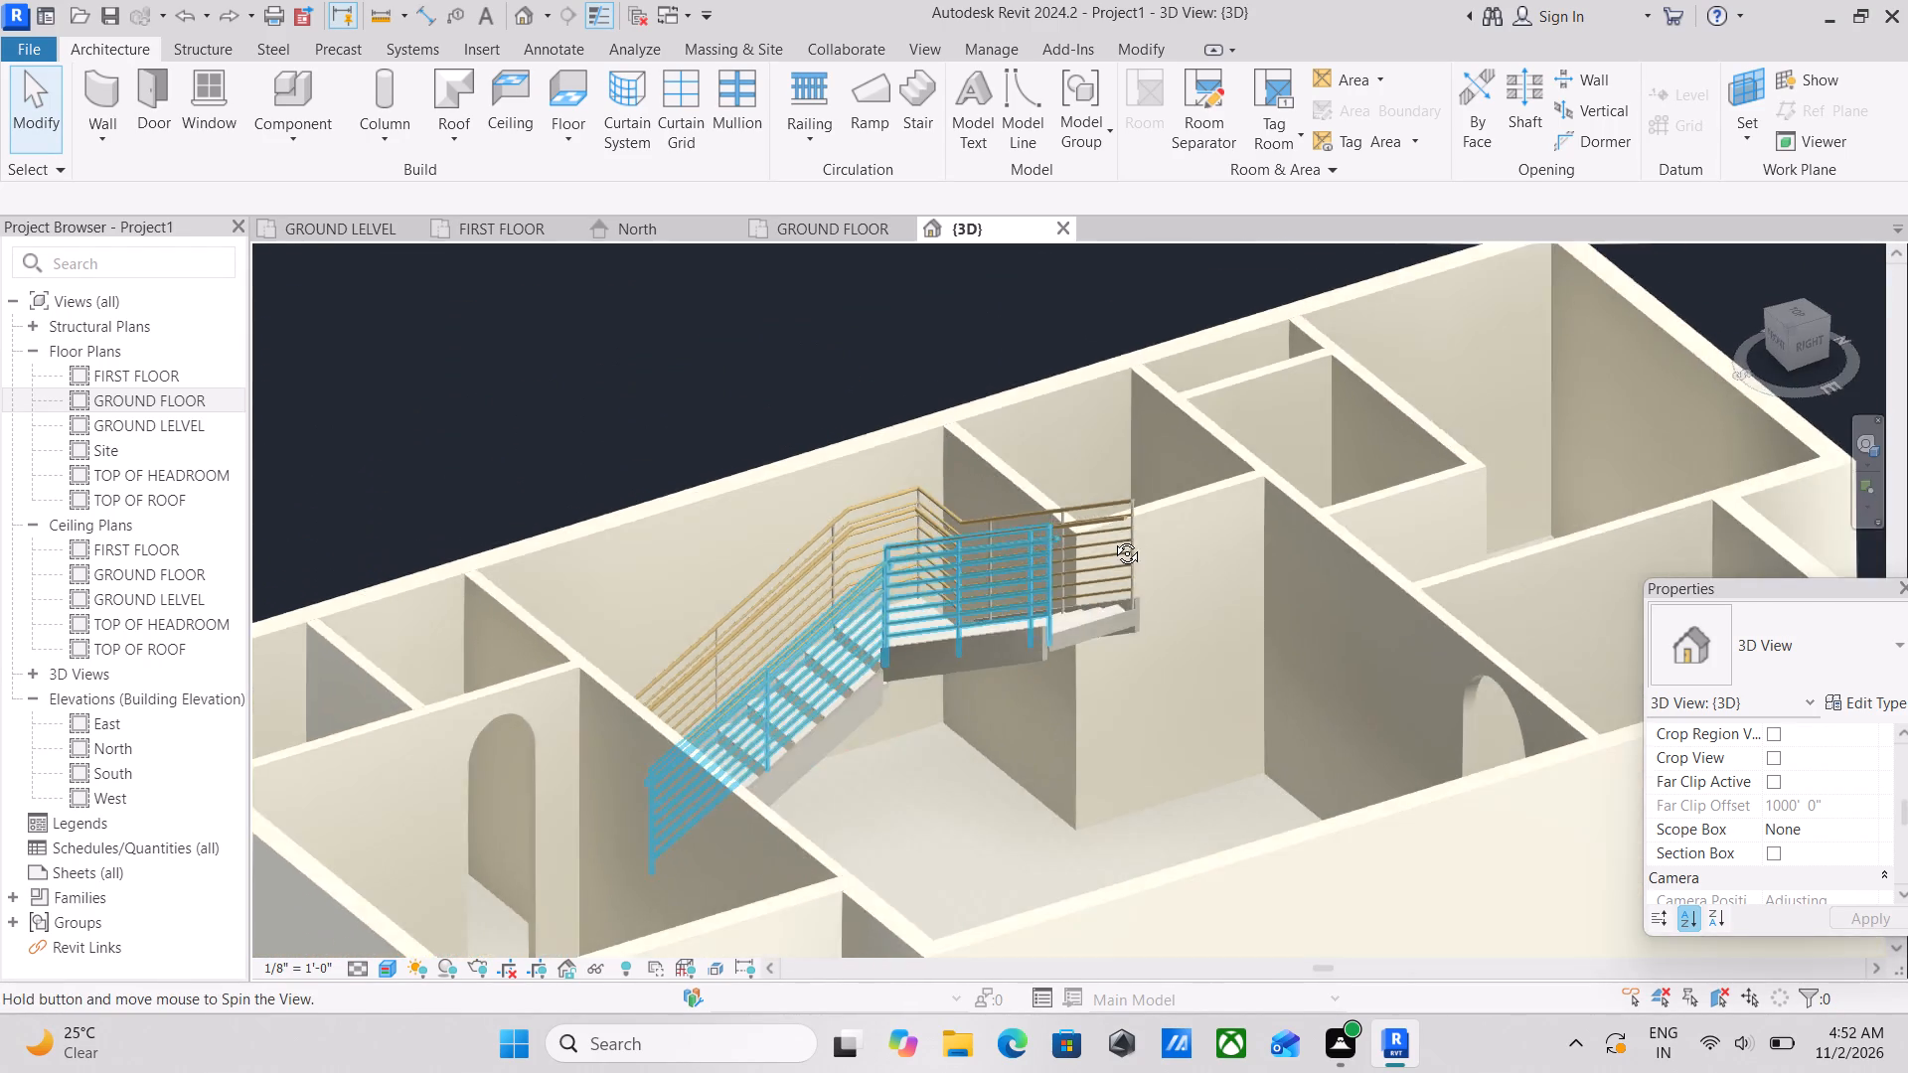
{"action": "middle_click_drag", "start_coordinate": [1112, 538], "coordinate": [1245, 477], "text": "shift"}
{"action": "middle_click_drag", "start_coordinate": [1184, 520], "coordinate": [1243, 652], "text": "shift"}
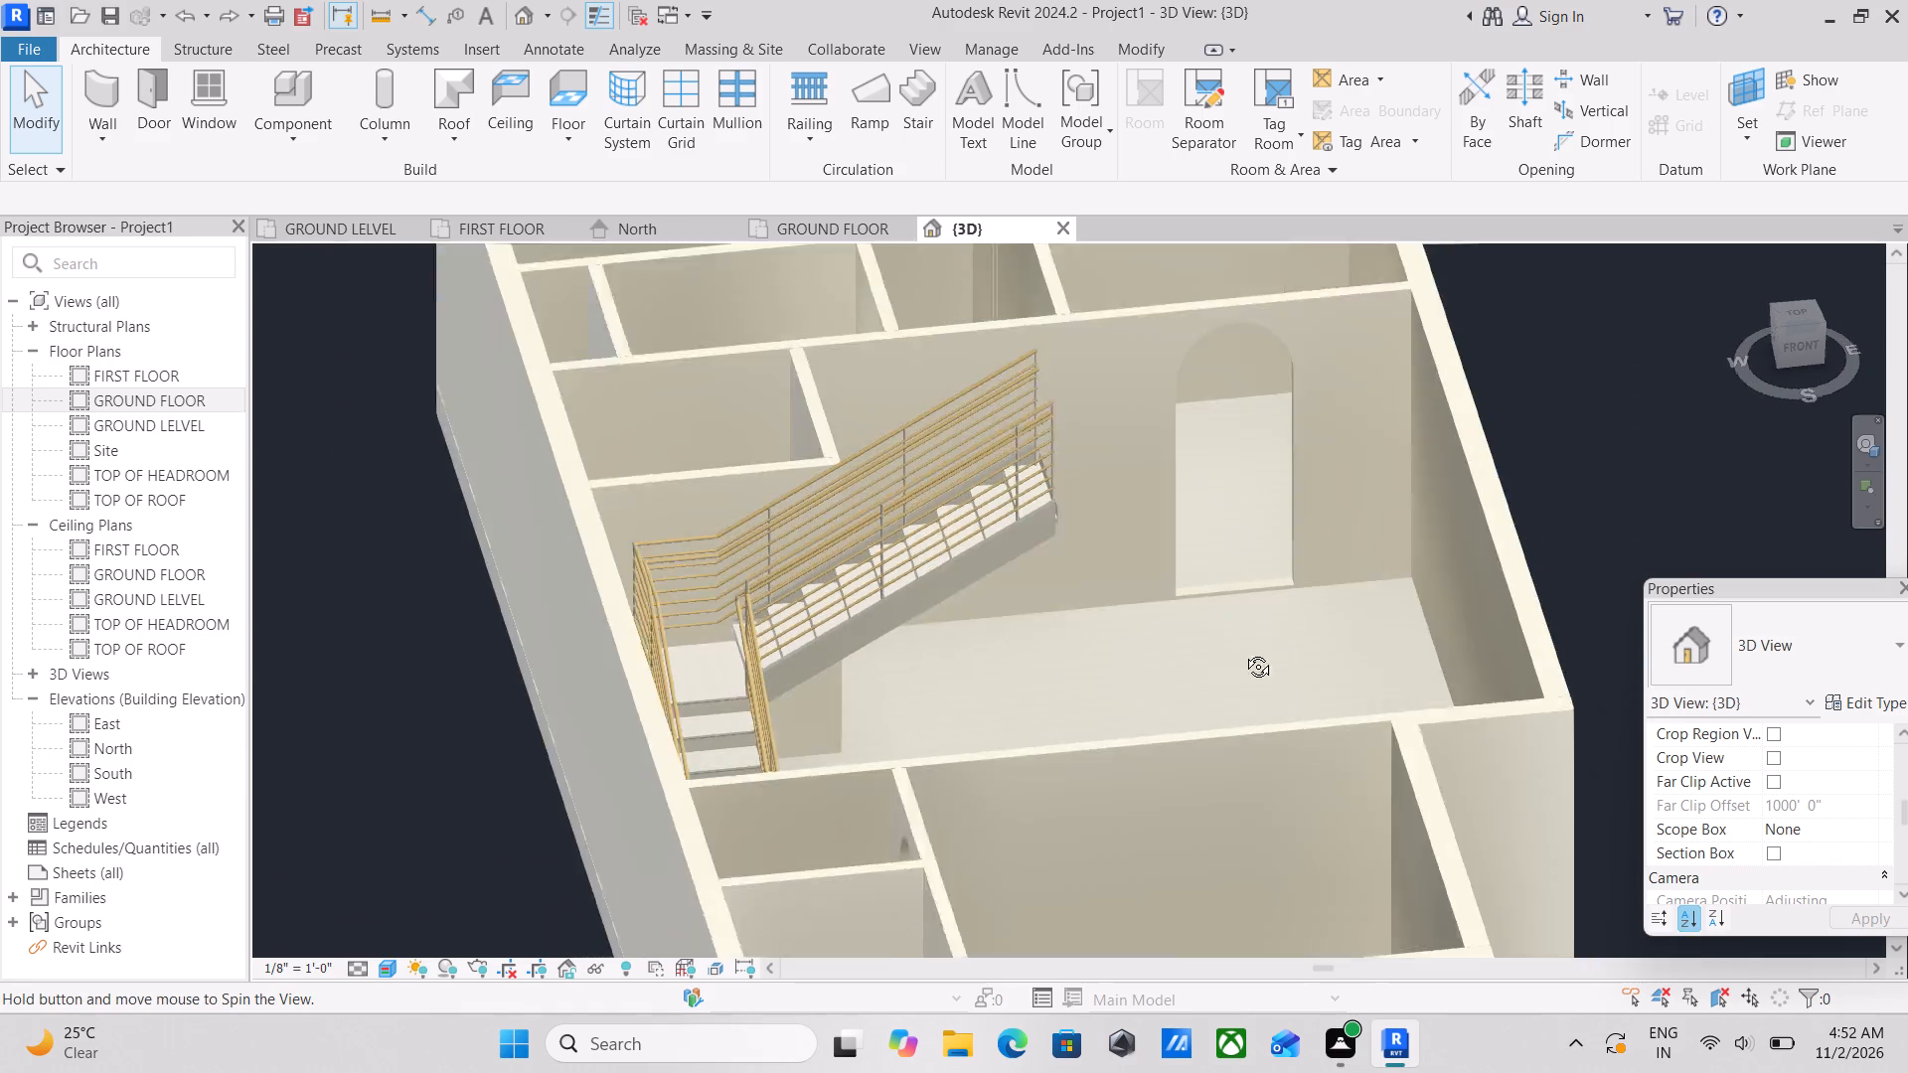
{"action": "middle_click_drag", "start_coordinate": [1243, 652], "coordinate": [1237, 655], "text": "shift"}
{"action": "middle_click_drag", "start_coordinate": [1300, 632], "coordinate": [1155, 563], "text": "shift"}
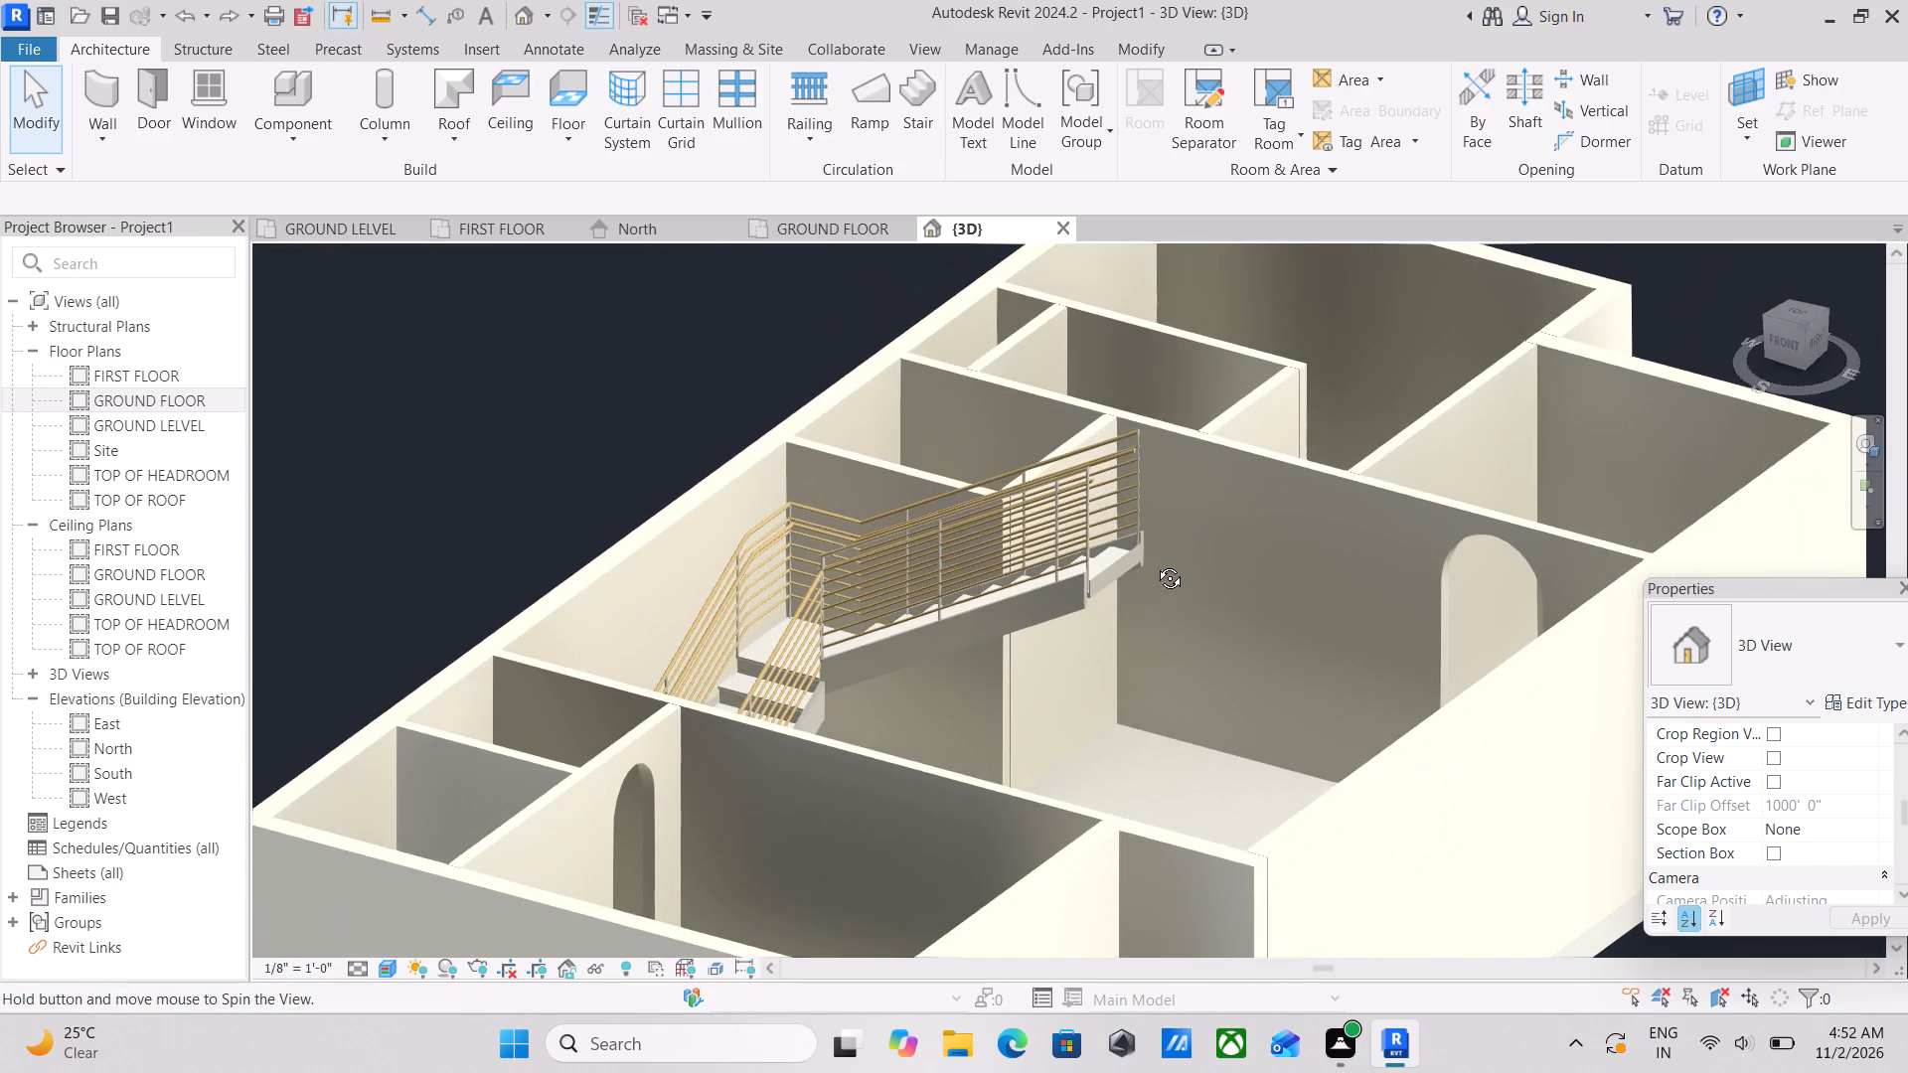
{"action": "middle_click_drag", "start_coordinate": [1155, 563], "coordinate": [1173, 658], "text": "shift"}
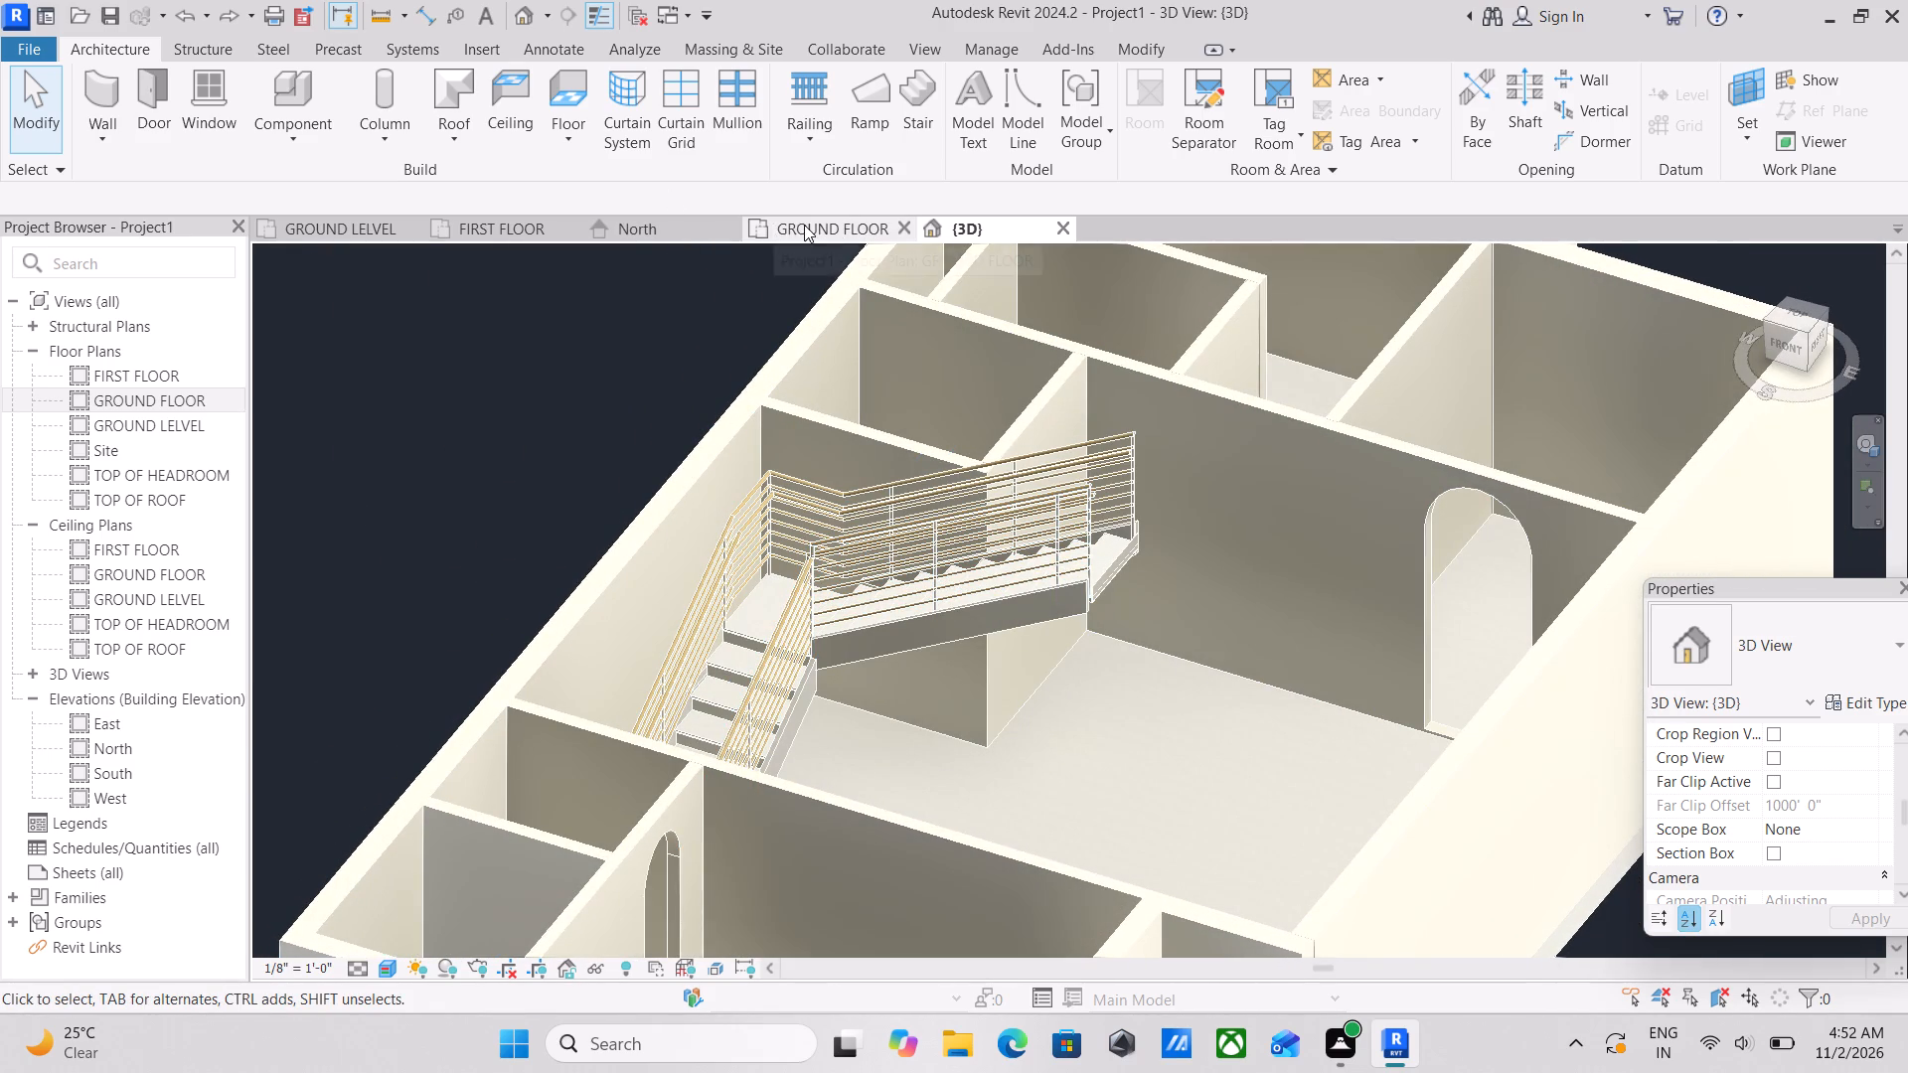
Switch to the GROUND FLOOR plan, framed on the LIVING AND DINING HALL and BED ROOM 1.
{"action": "scroll", "coordinate": [885, 428], "scroll_direction": "down", "scroll_amount": 3}
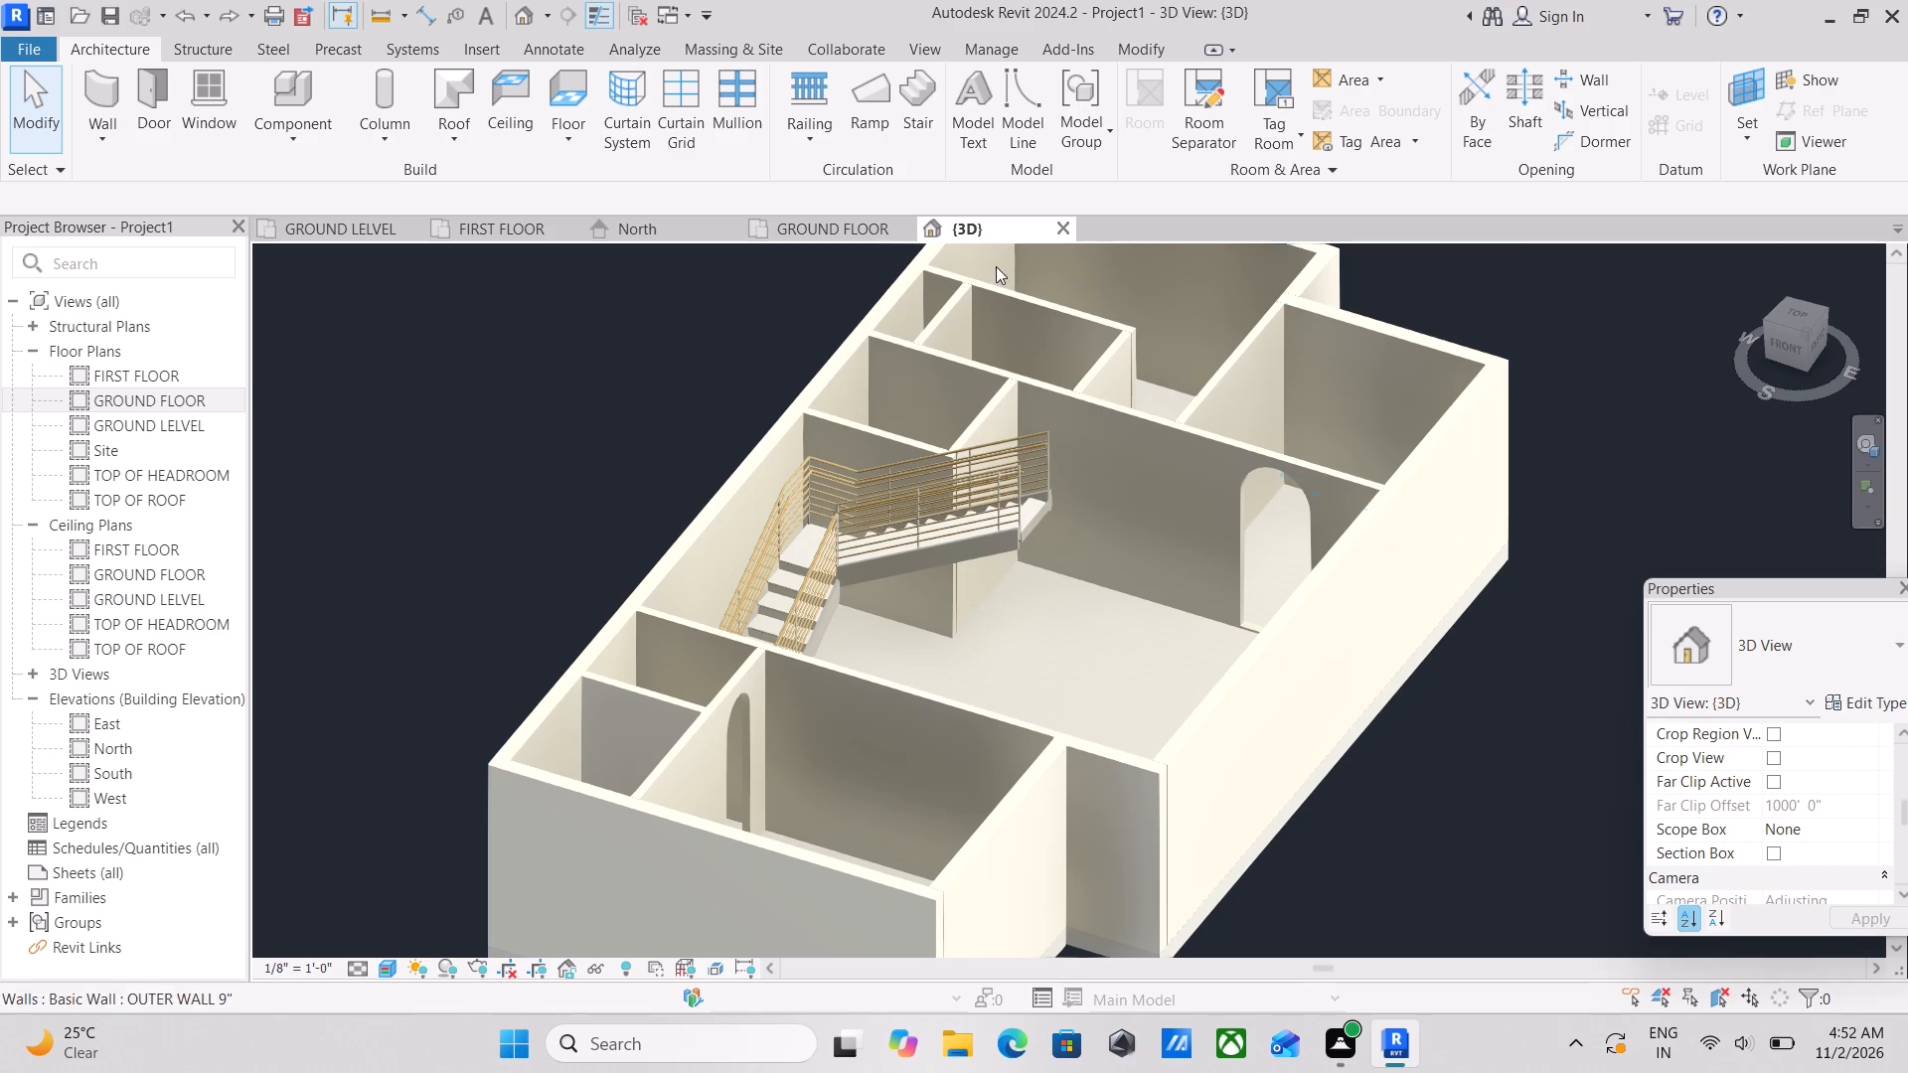
{"action": "left_click", "coordinate": [804, 227]}
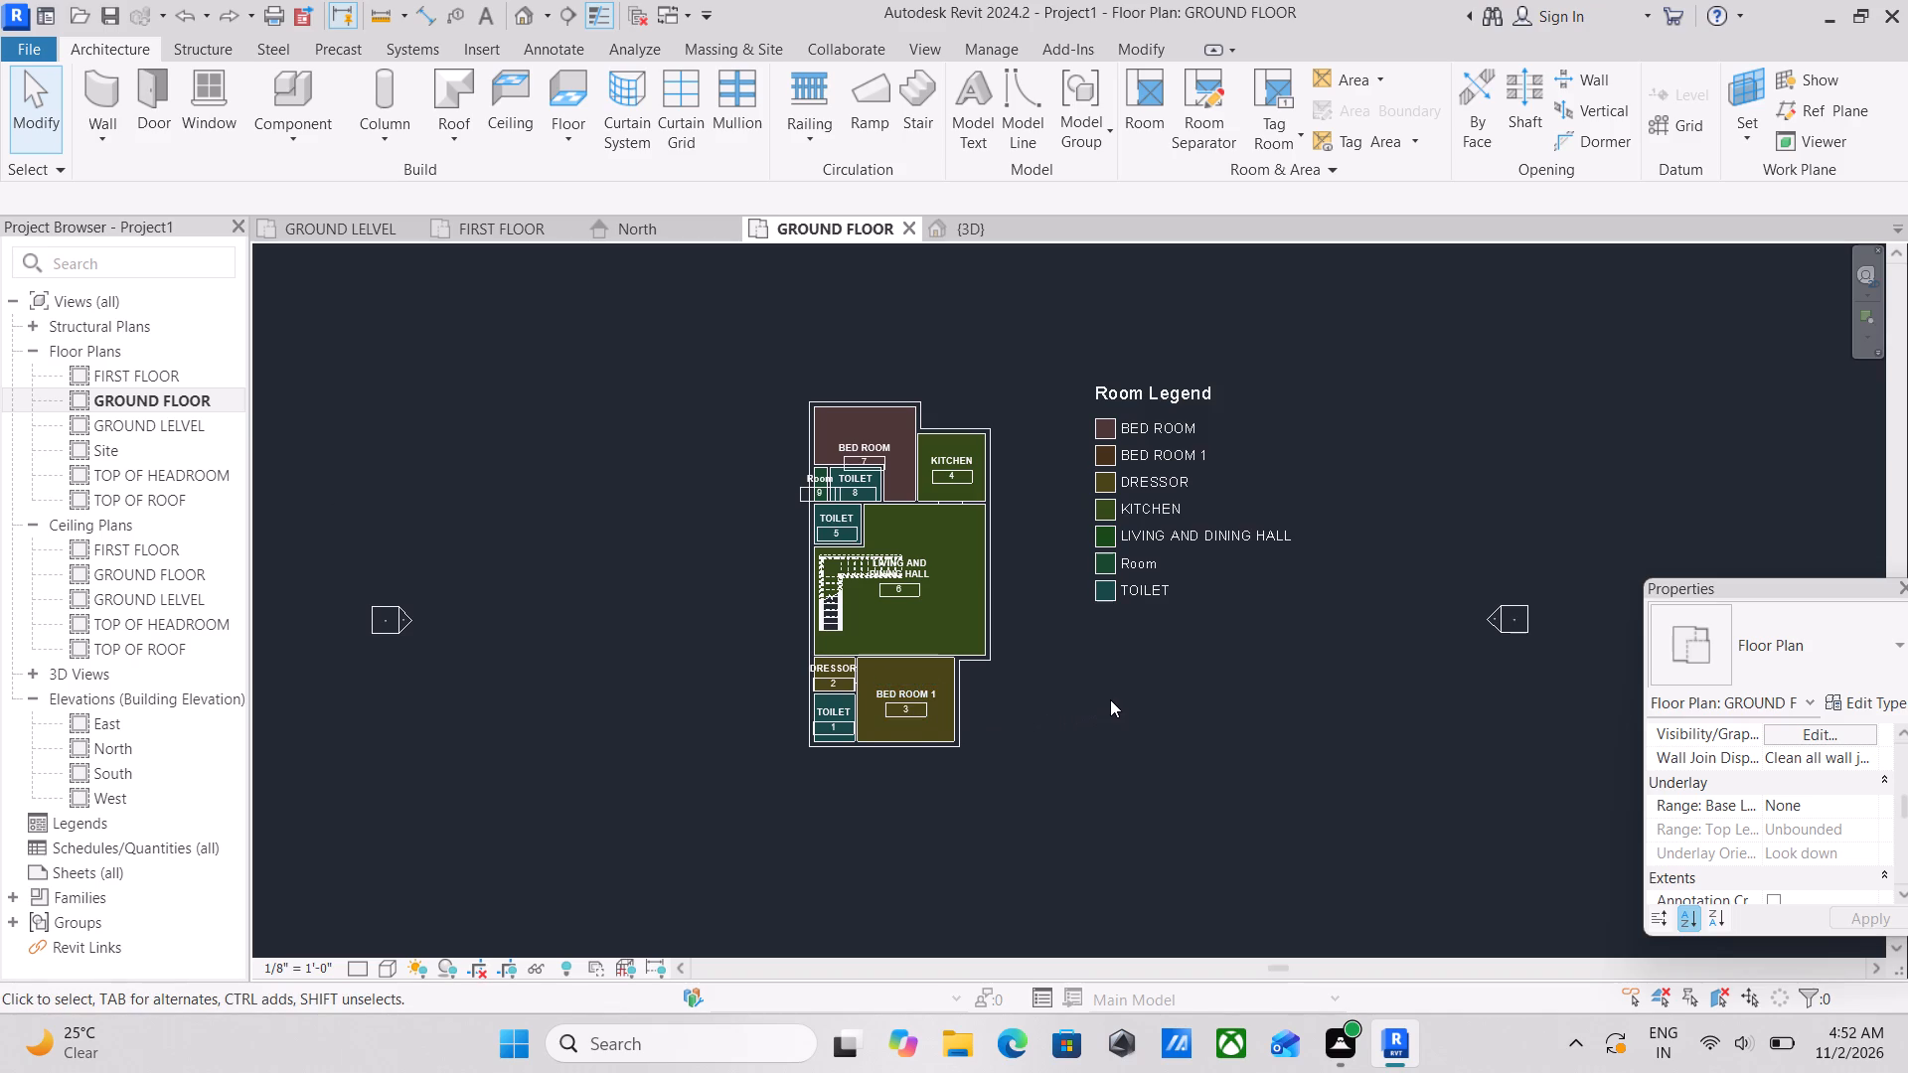
{"action": "scroll", "coordinate": [945, 642], "scroll_direction": "up", "scroll_amount": 3}
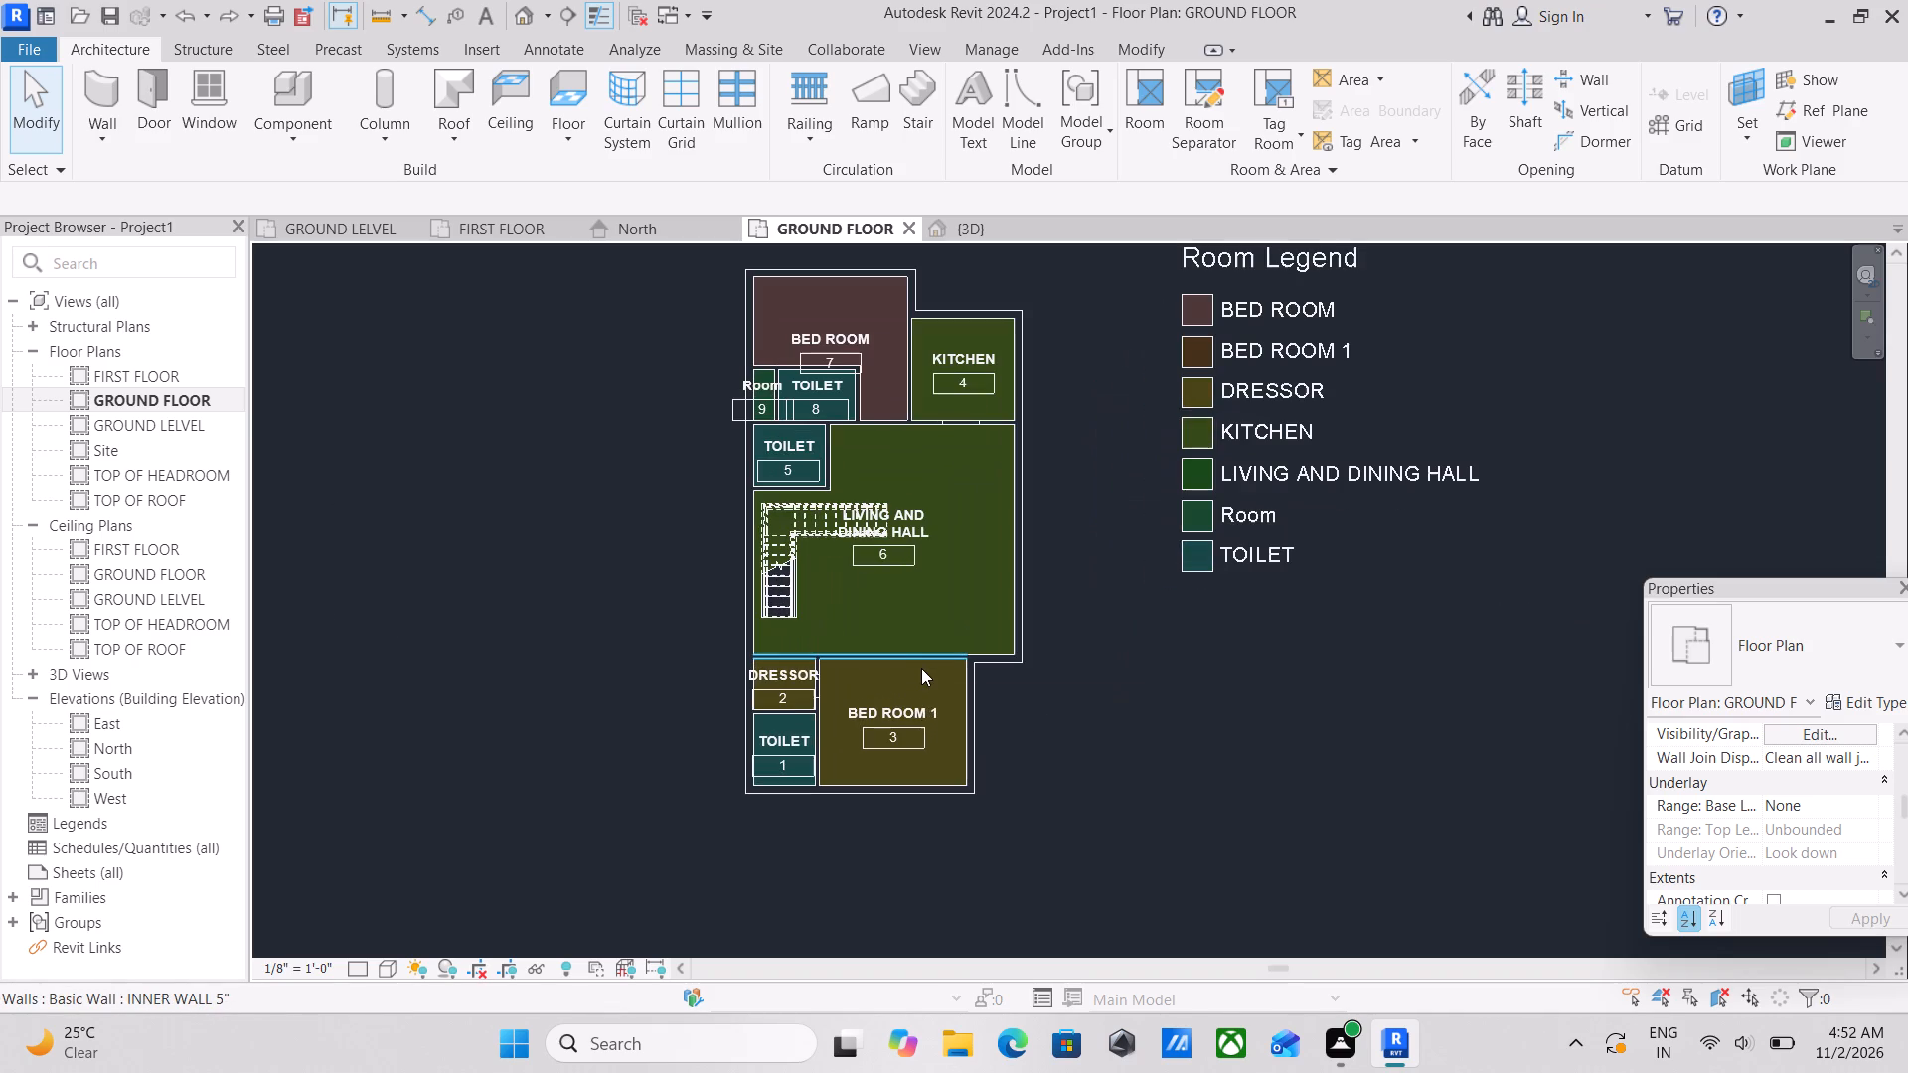
{"action": "scroll", "coordinate": [921, 674], "scroll_direction": "up", "scroll_amount": 2}
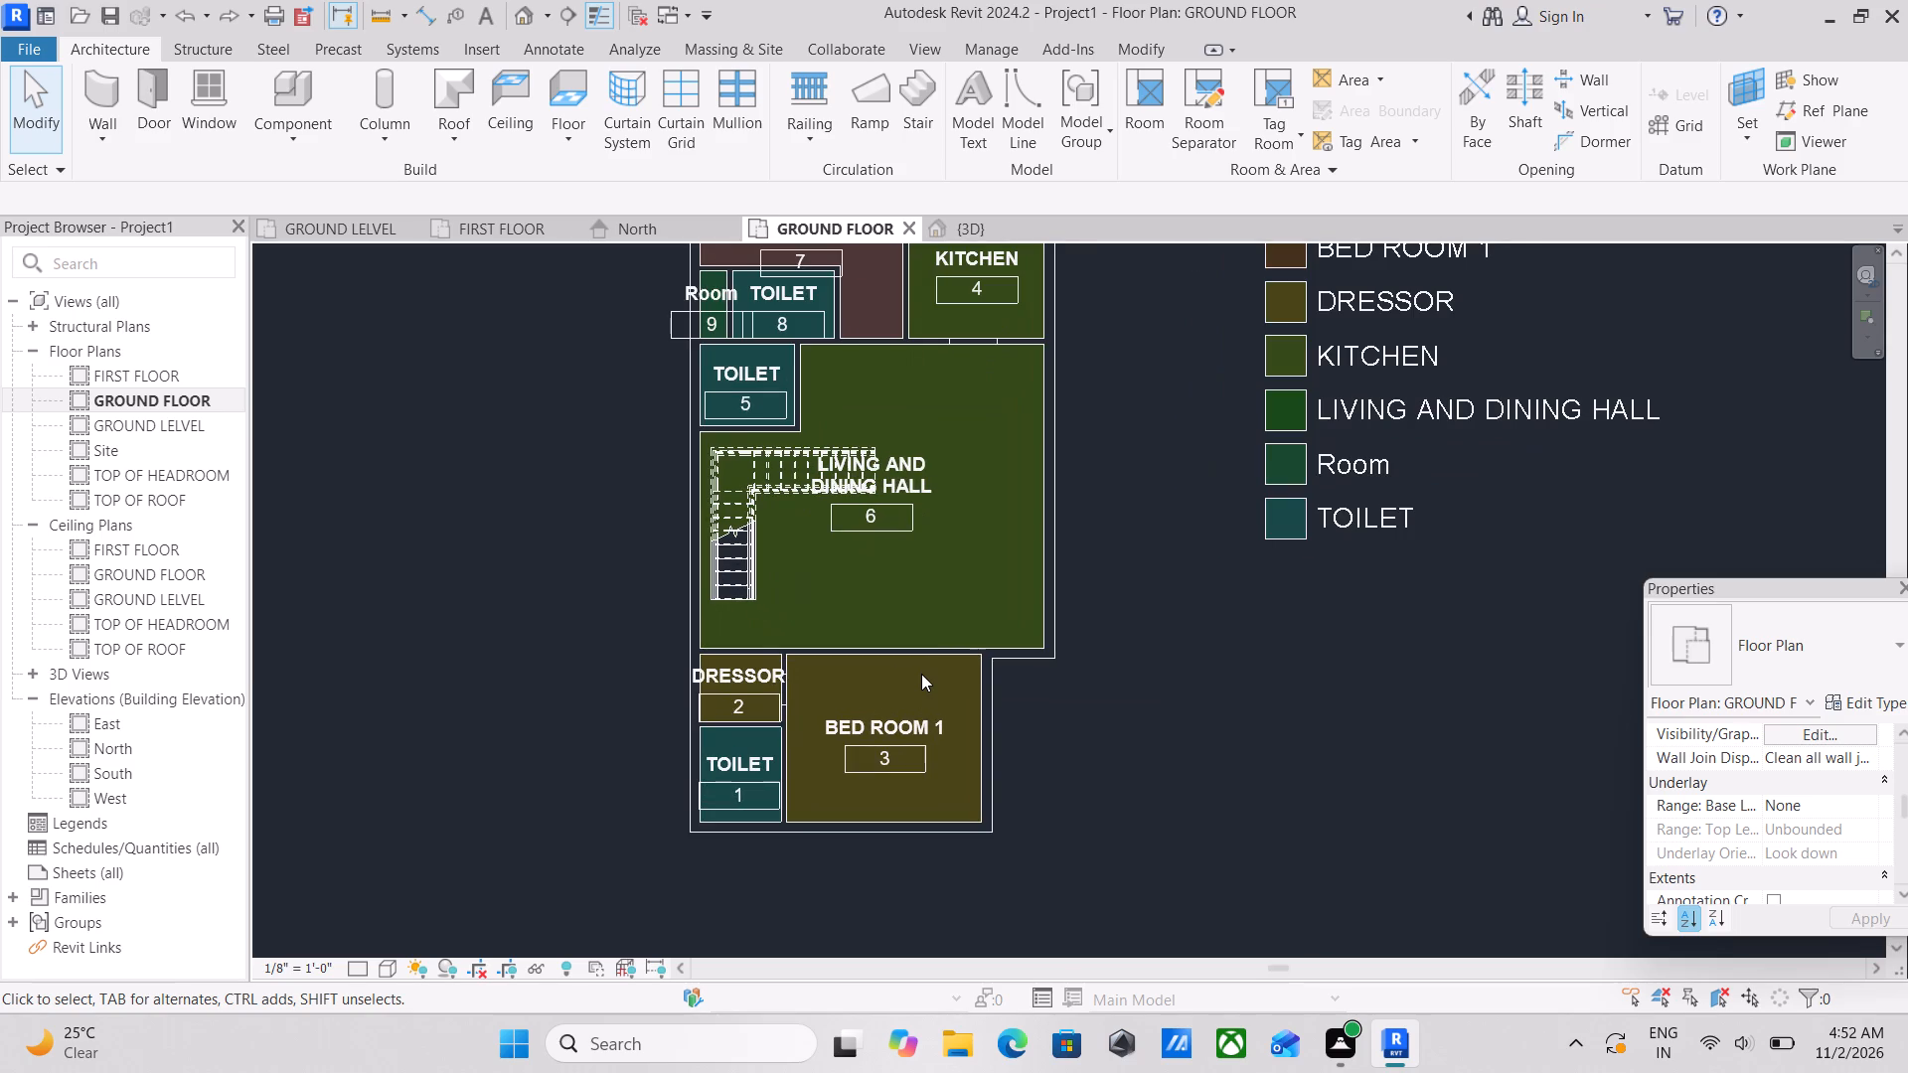
{"action": "scroll", "coordinate": [939, 672], "scroll_direction": "up", "scroll_amount": 2}
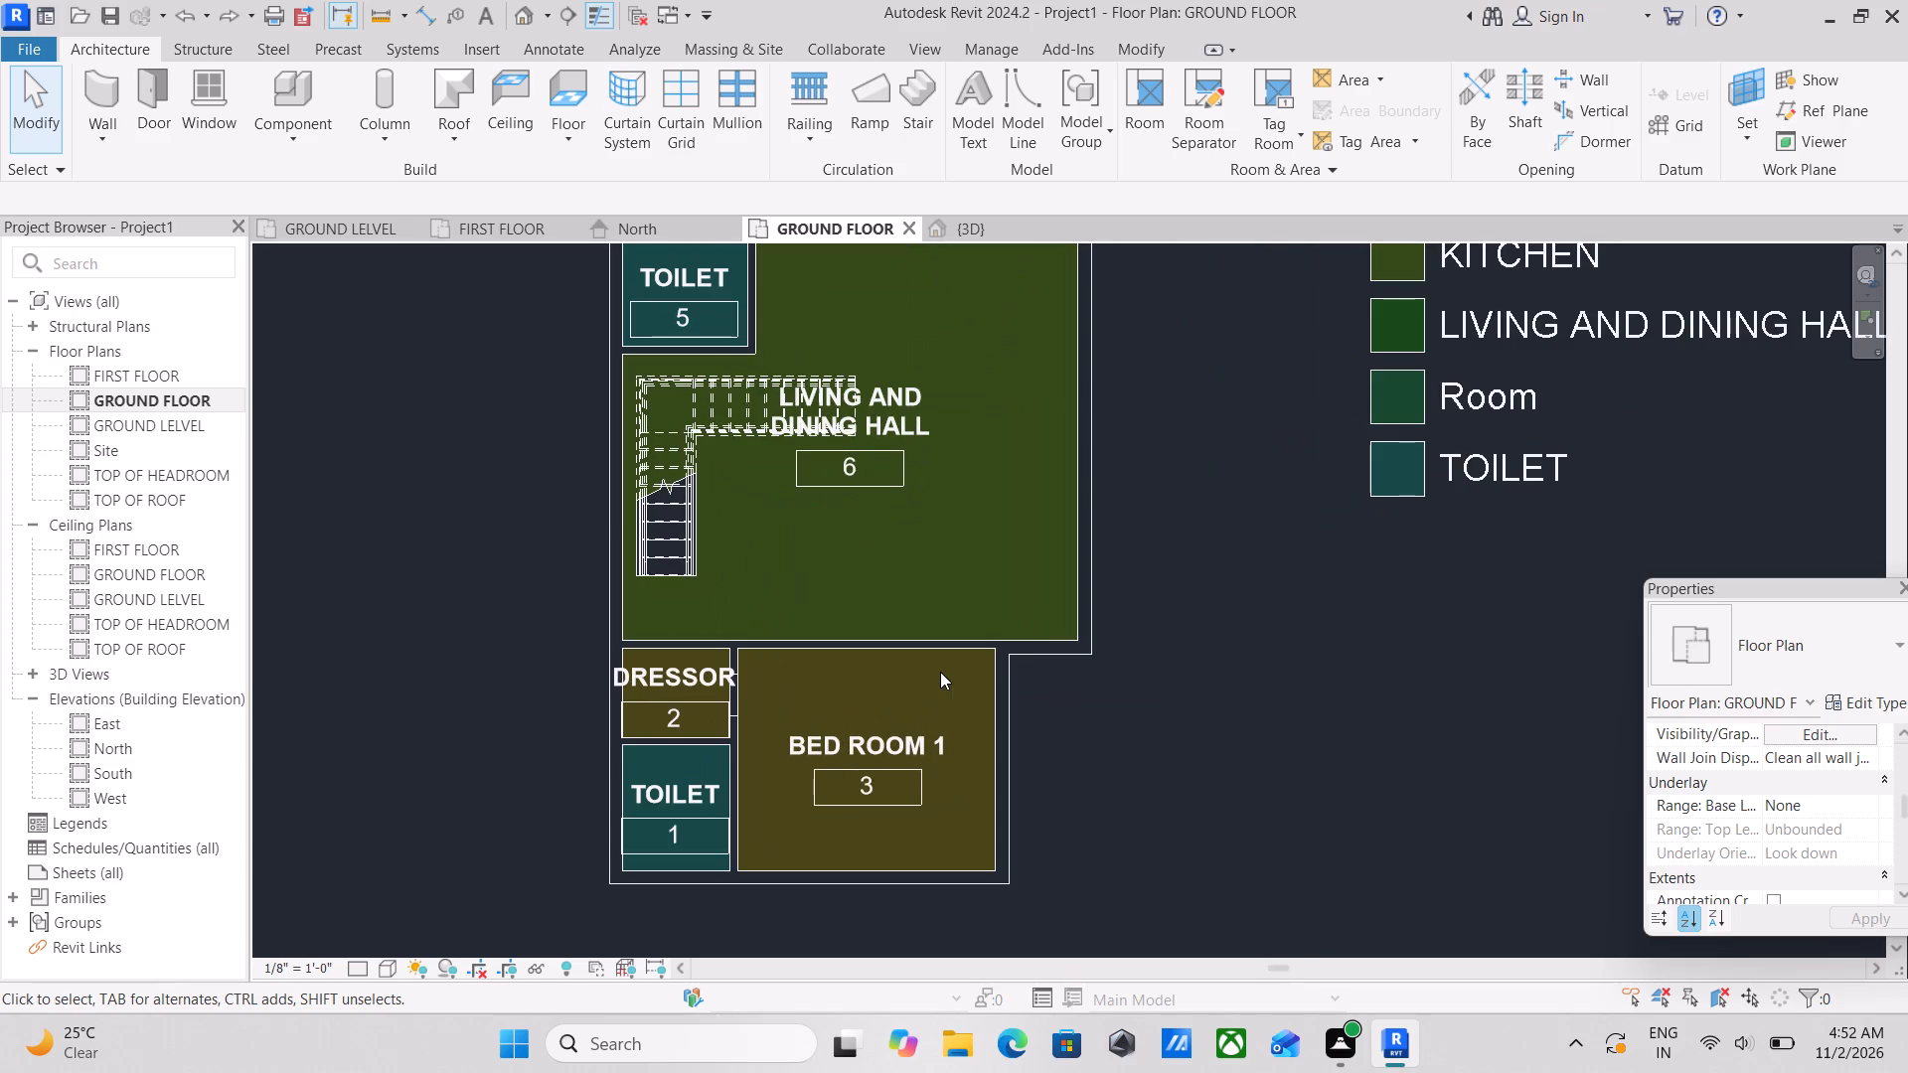
{"action": "scroll", "coordinate": [972, 654], "scroll_direction": "up", "scroll_amount": 1}
{"action": "scroll", "coordinate": [852, 583], "scroll_direction": "down", "scroll_amount": 1}
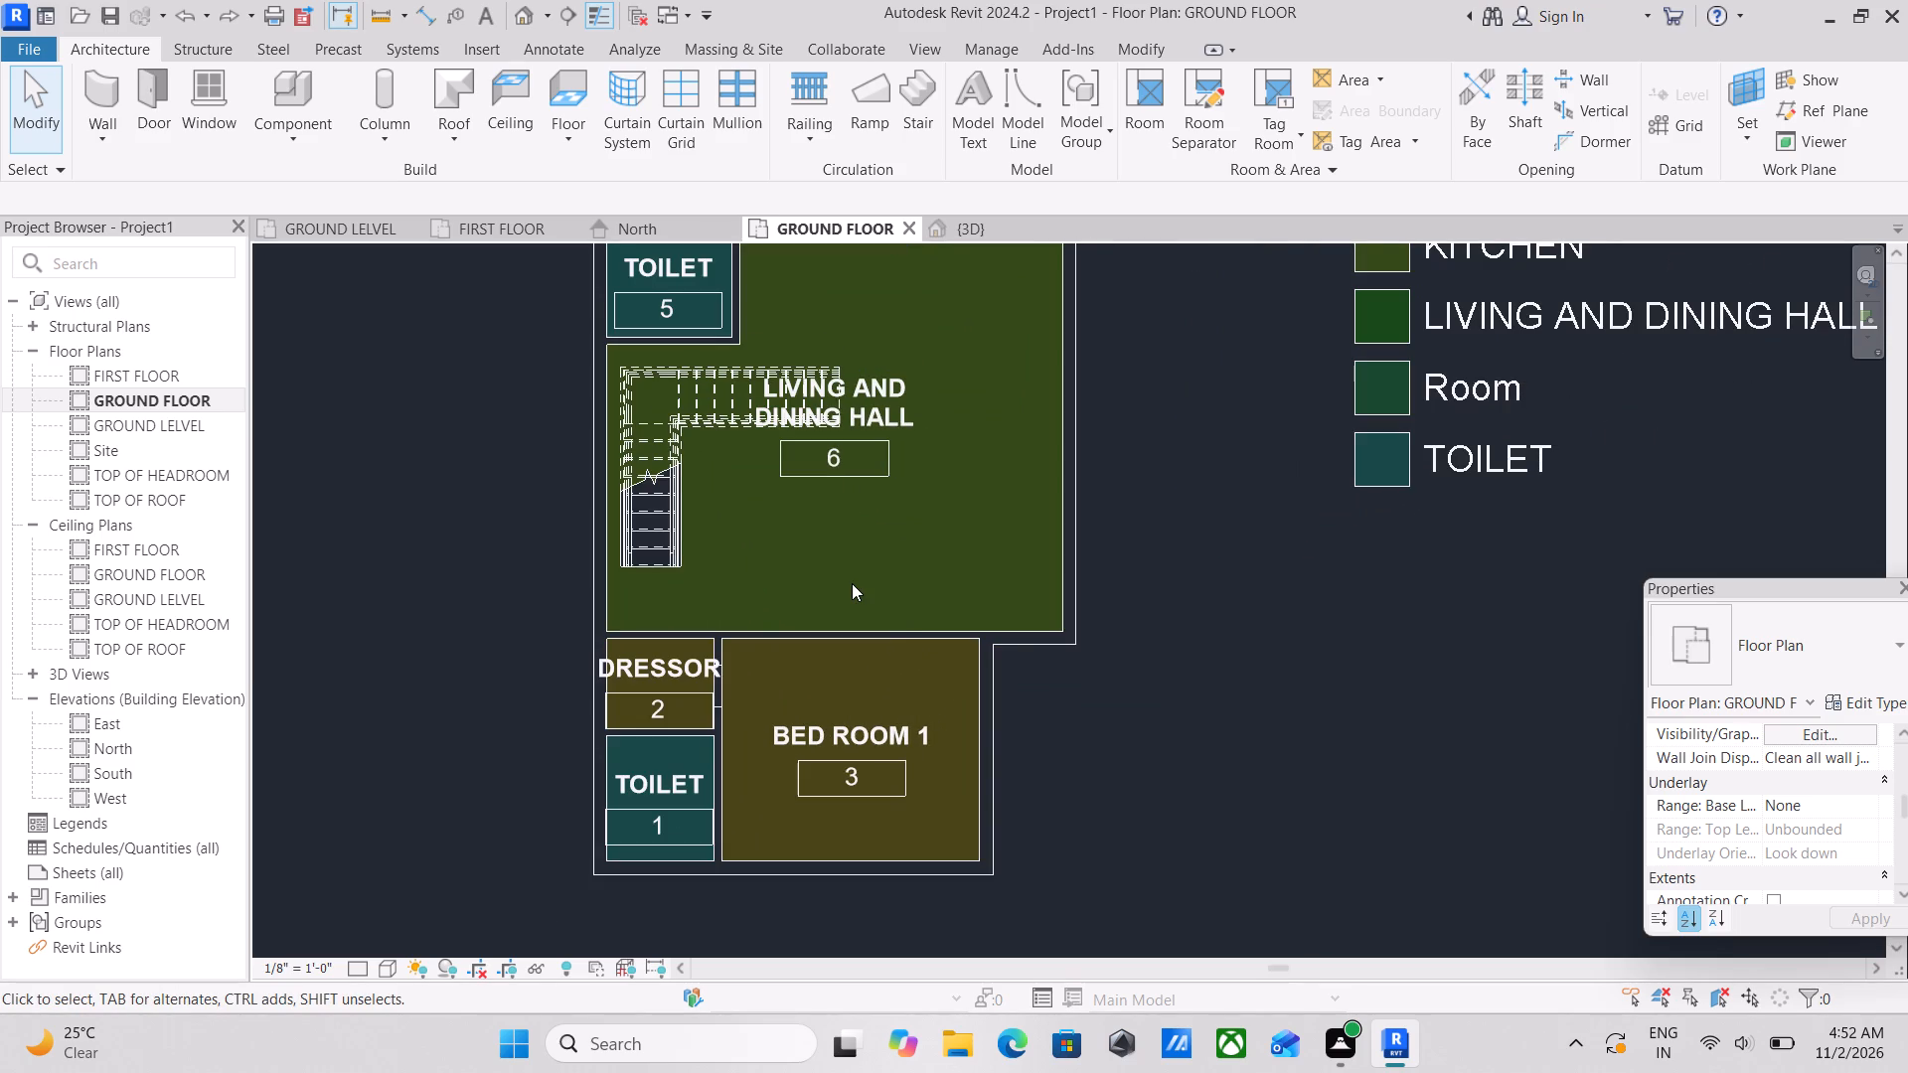
{"action": "scroll", "coordinate": [796, 473], "scroll_direction": "down", "scroll_amount": 1}
{"action": "middle_click_drag", "start_coordinate": [796, 473], "coordinate": [890, 567]}
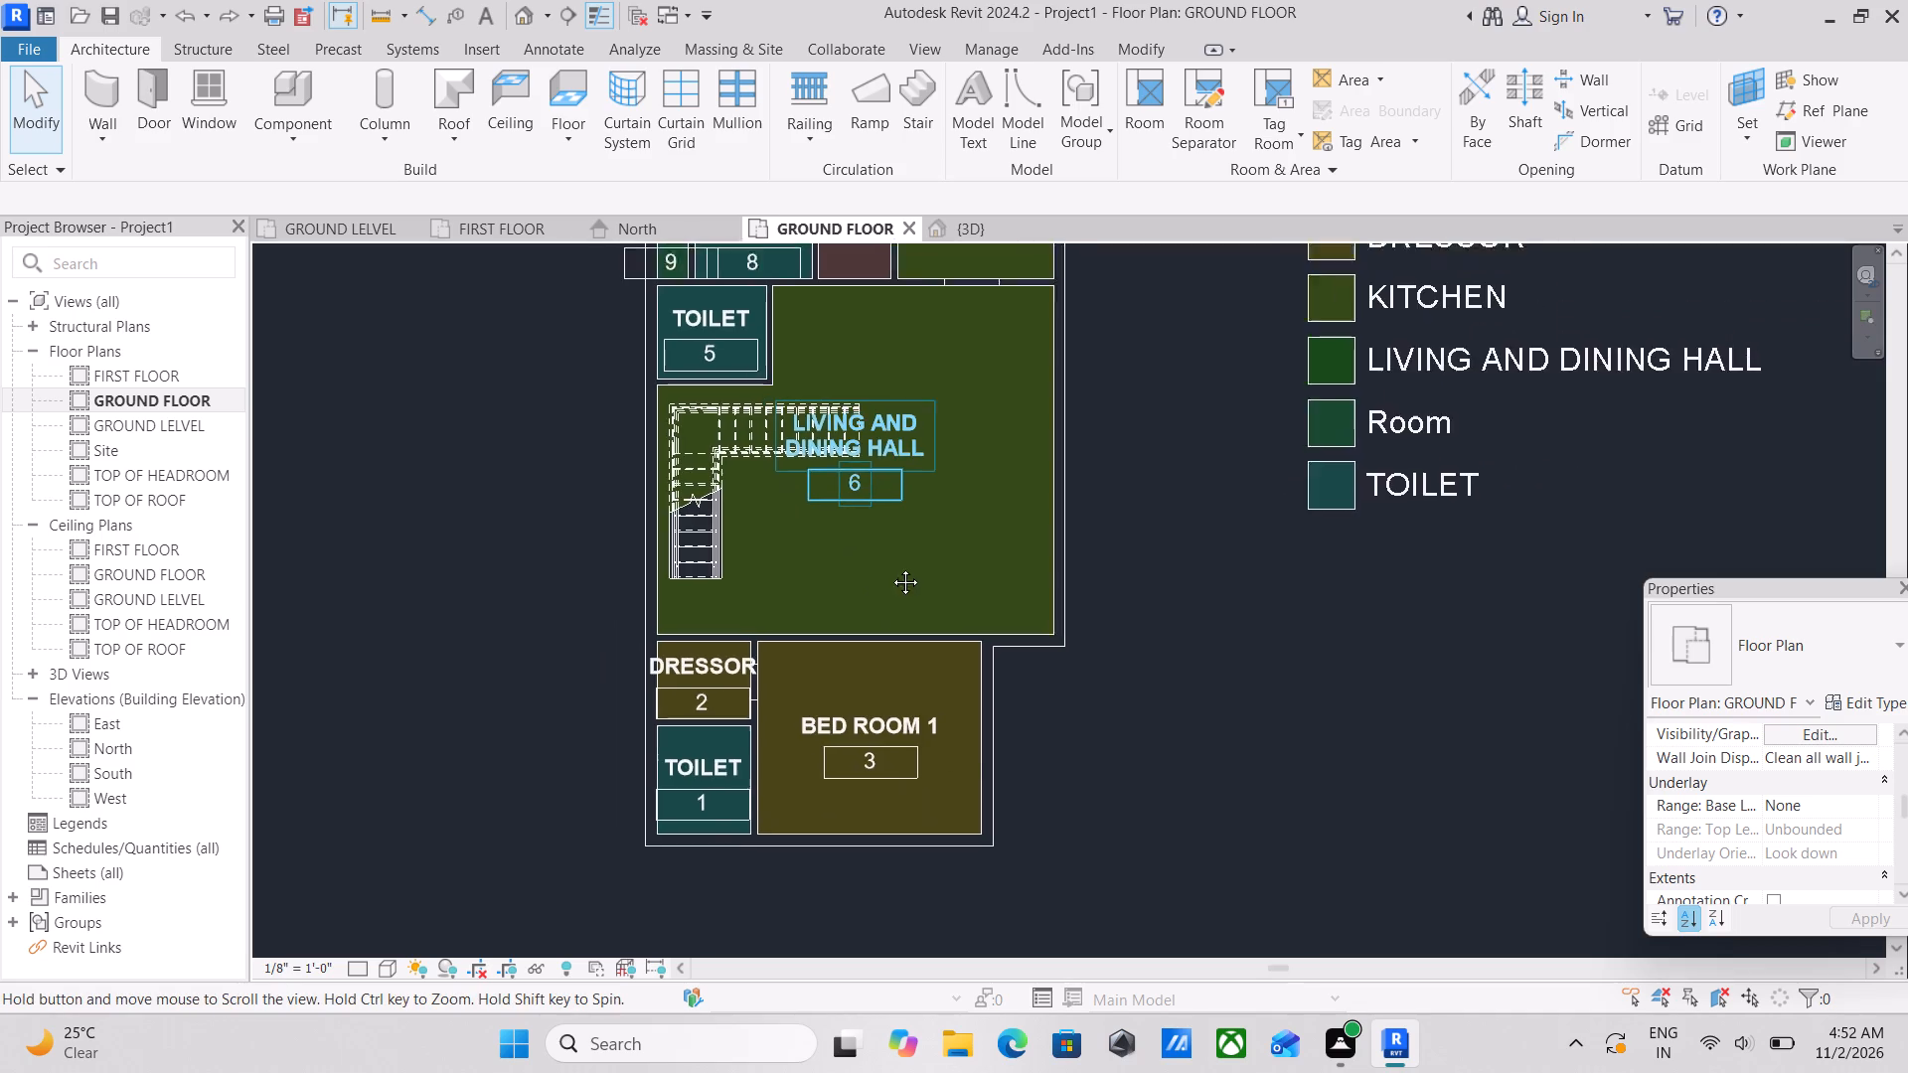
{"action": "middle_click_drag", "start_coordinate": [890, 567], "coordinate": [897, 578]}
{"action": "scroll", "coordinate": [1026, 759], "scroll_direction": "up", "scroll_amount": 4}
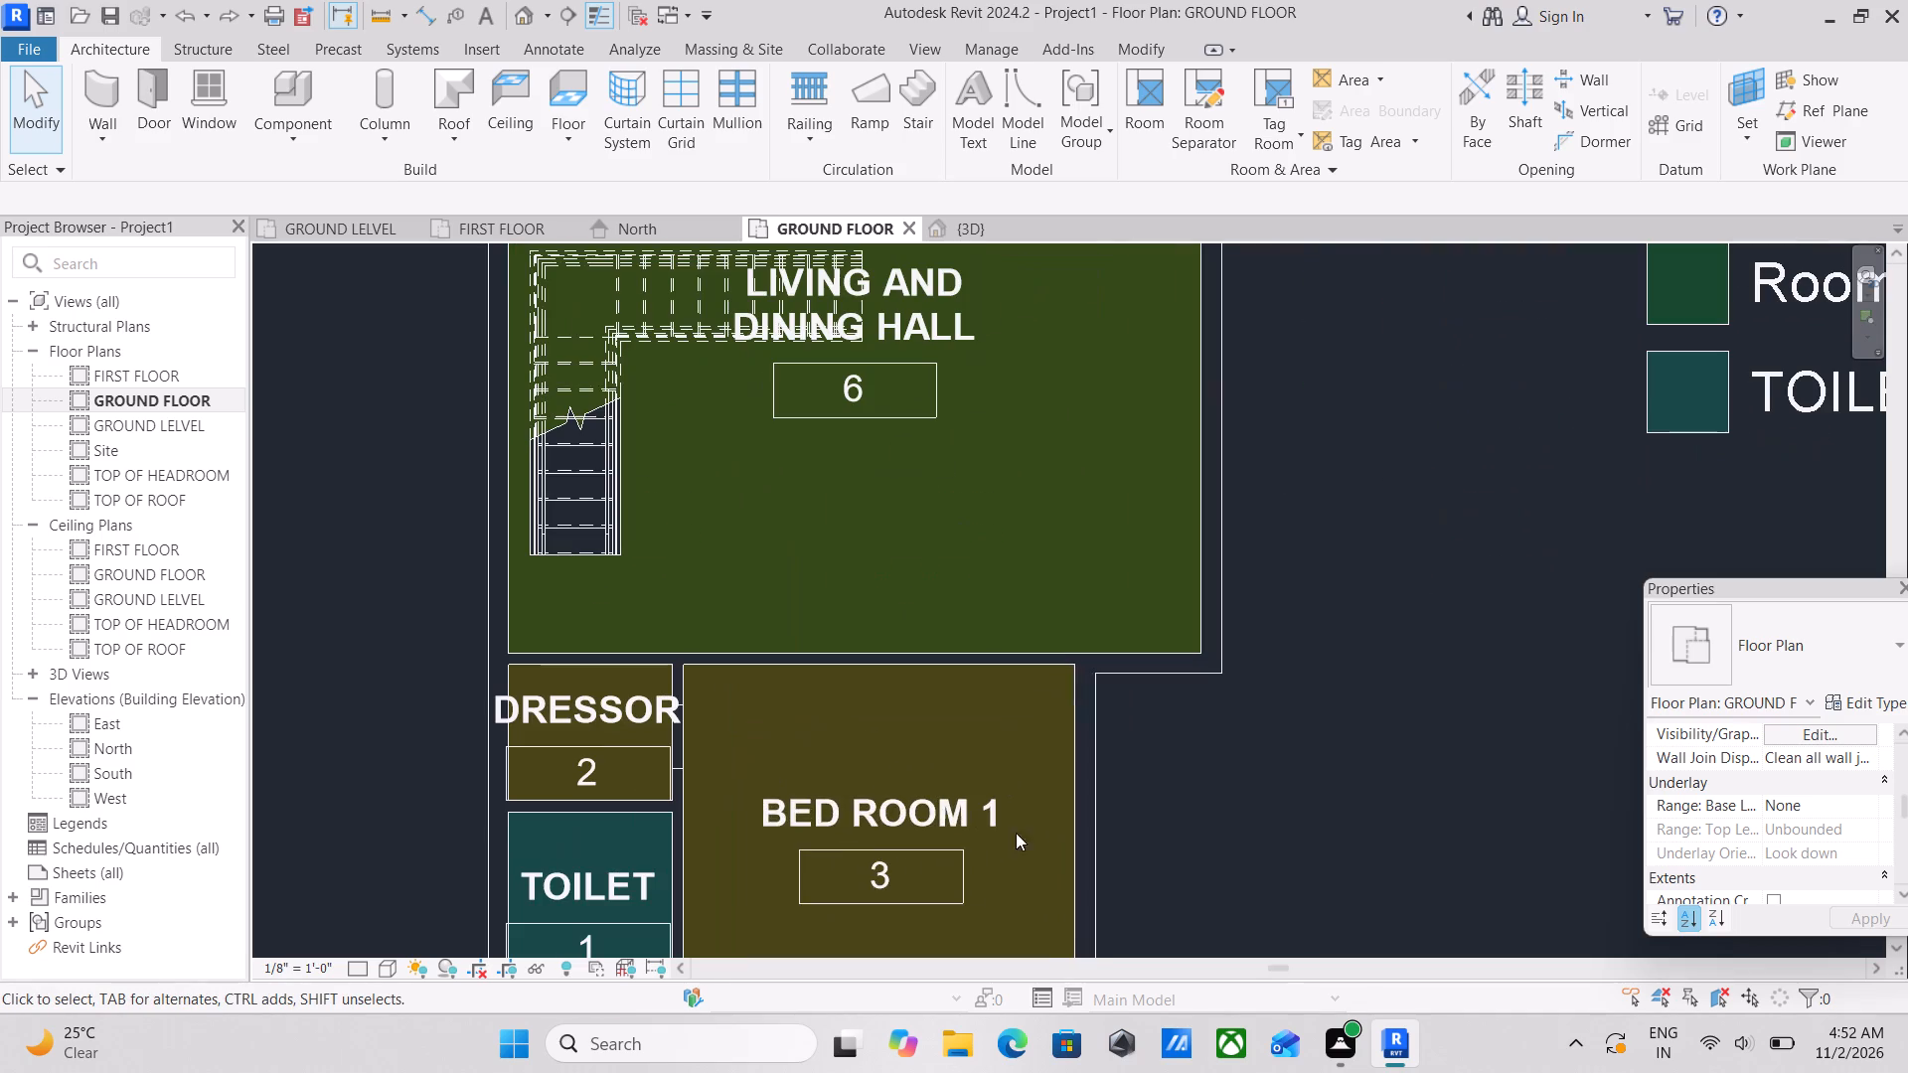
Start placing a door and review the type parameters of the Single-Flush 36" x 84" door without changing them.
{"action": "key", "text": "d"}
{"action": "key", "text": "r"}
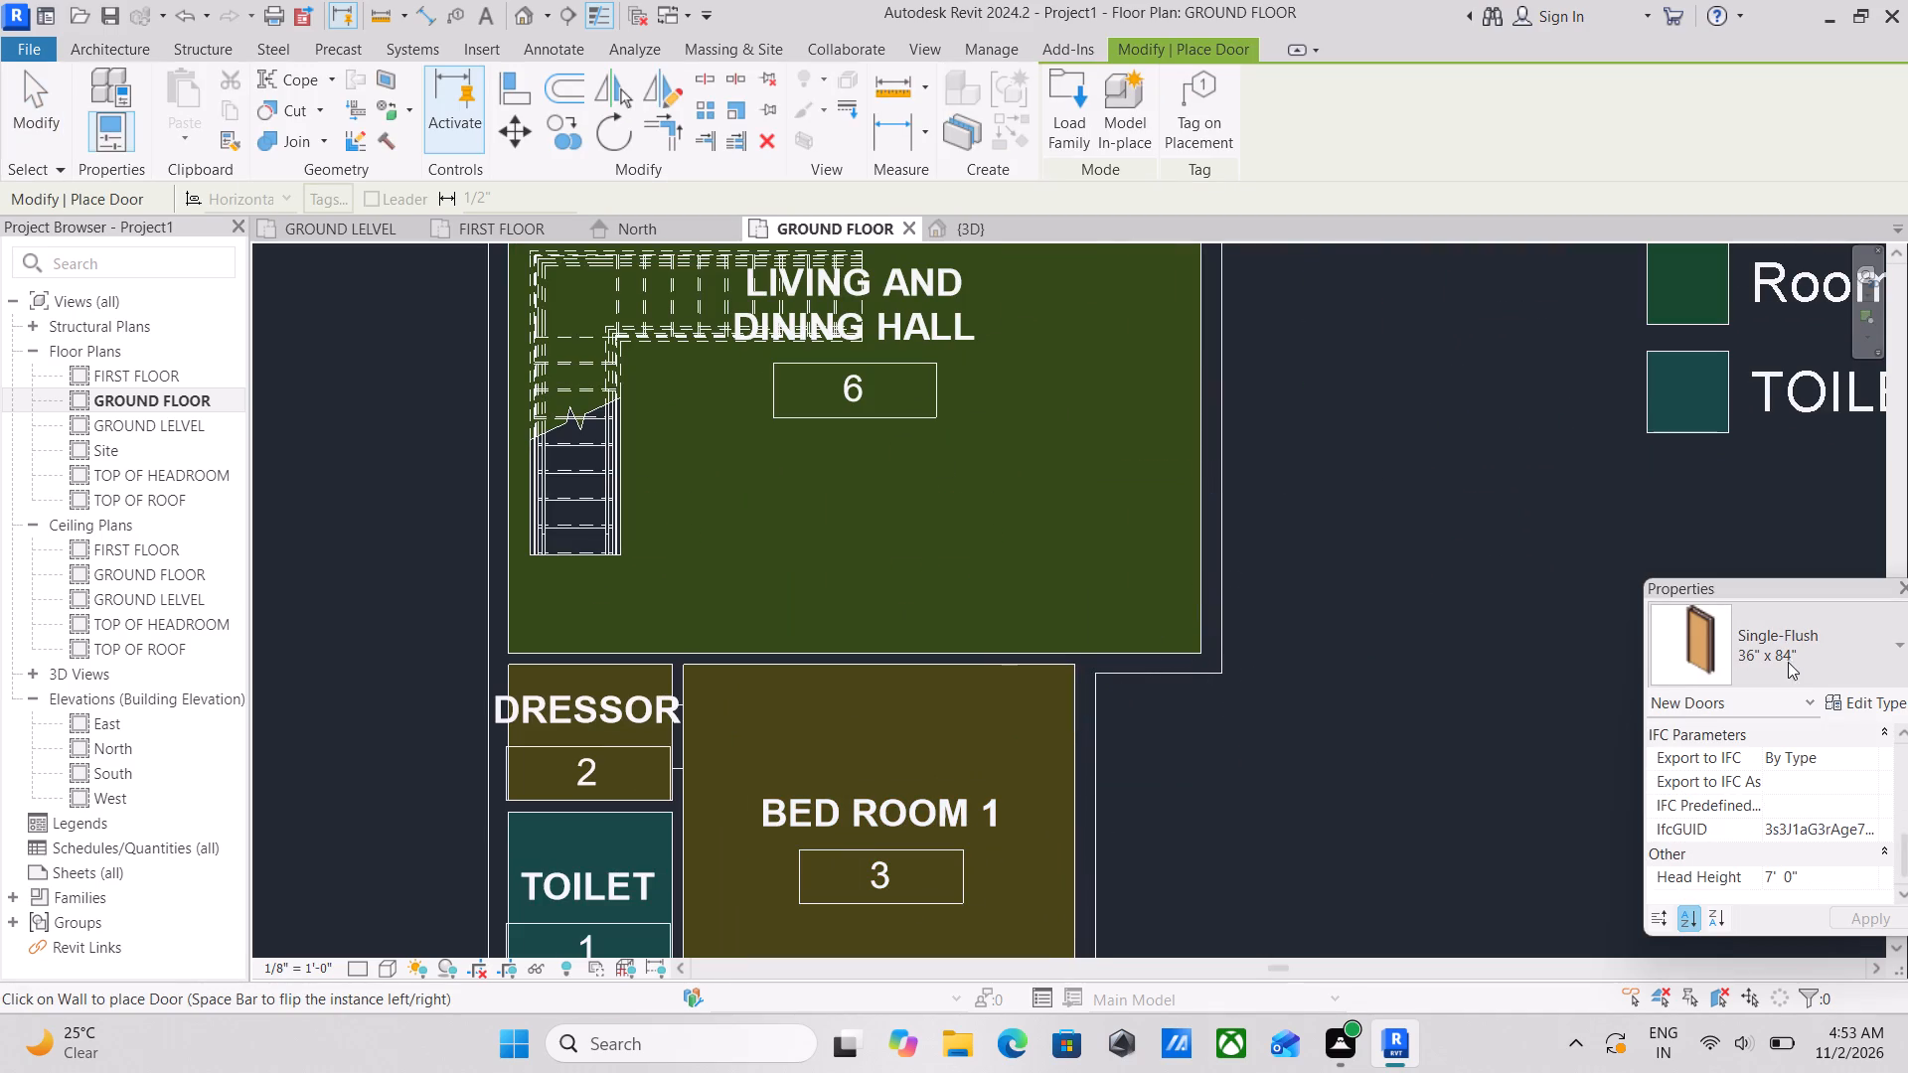
{"action": "left_click", "coordinate": [1864, 707]}
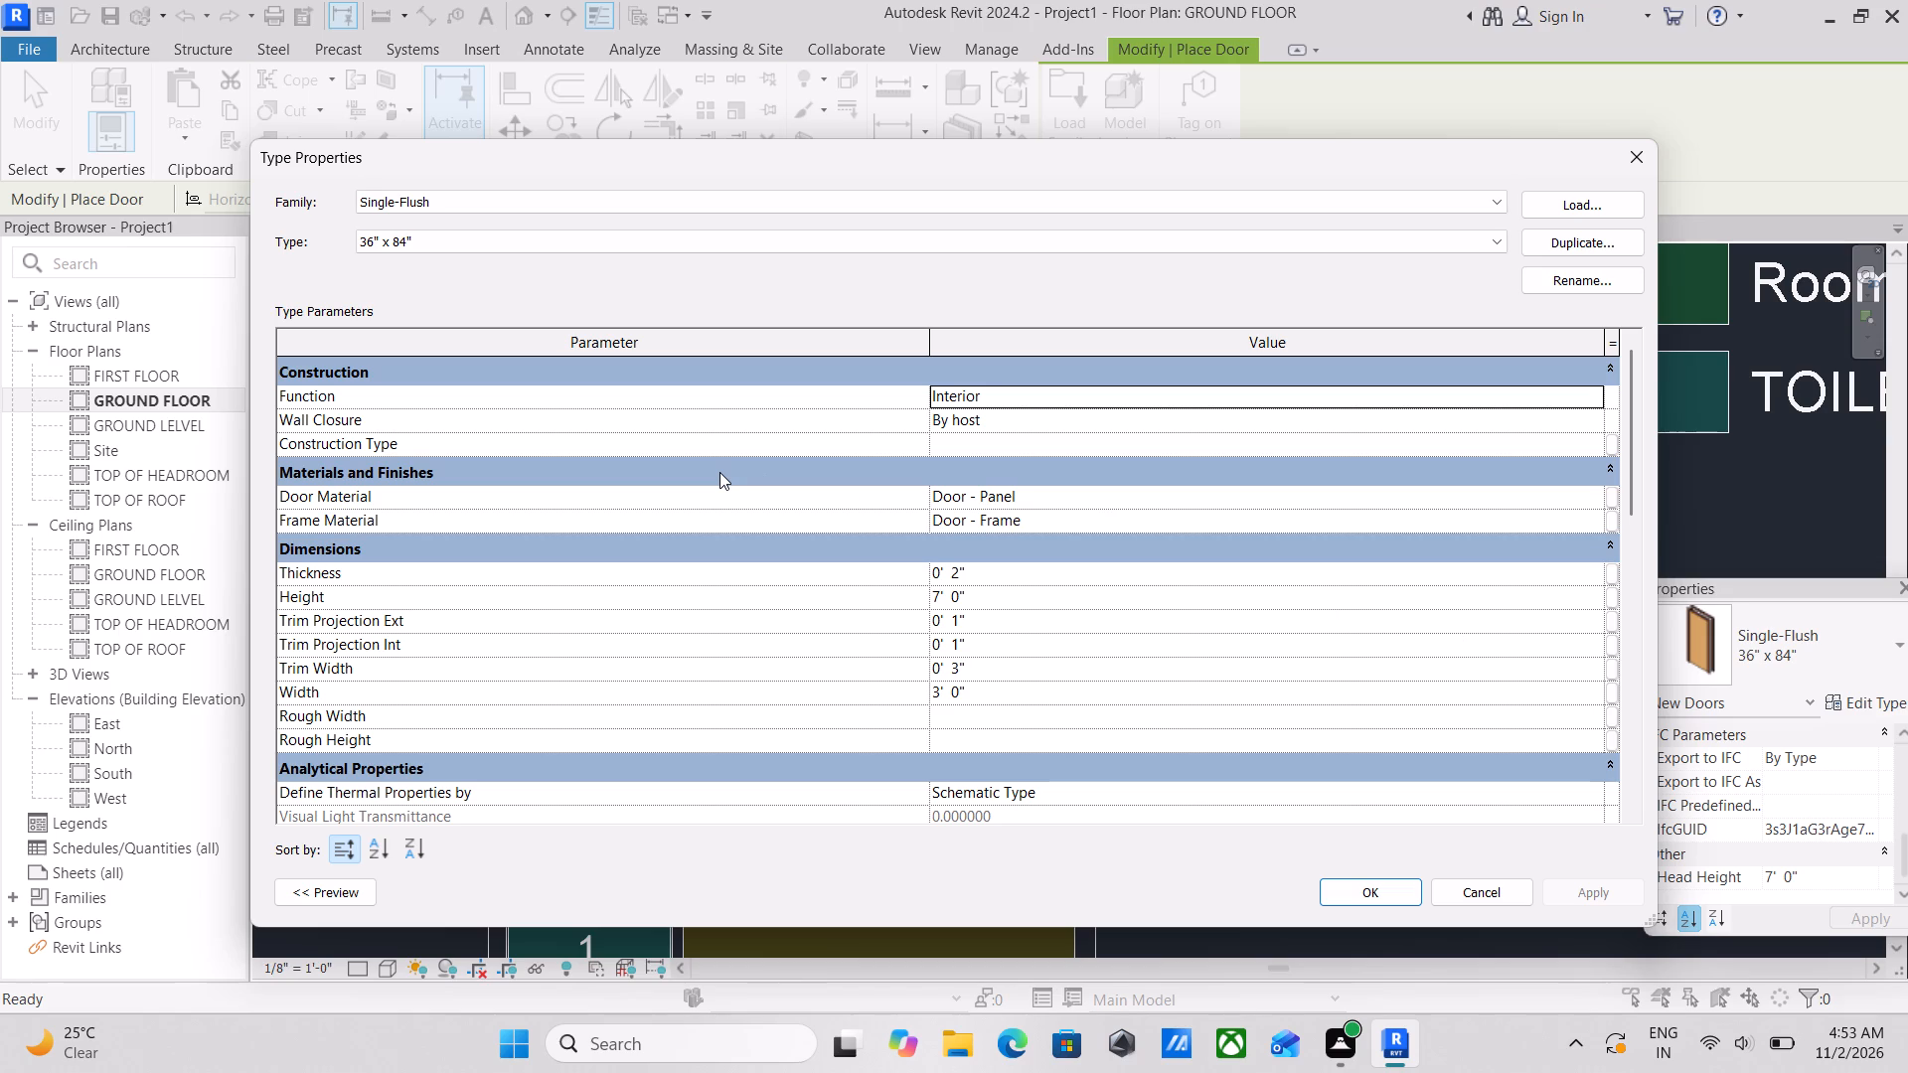
{"action": "scroll", "coordinate": [978, 589], "scroll_direction": "down", "scroll_amount": 2}
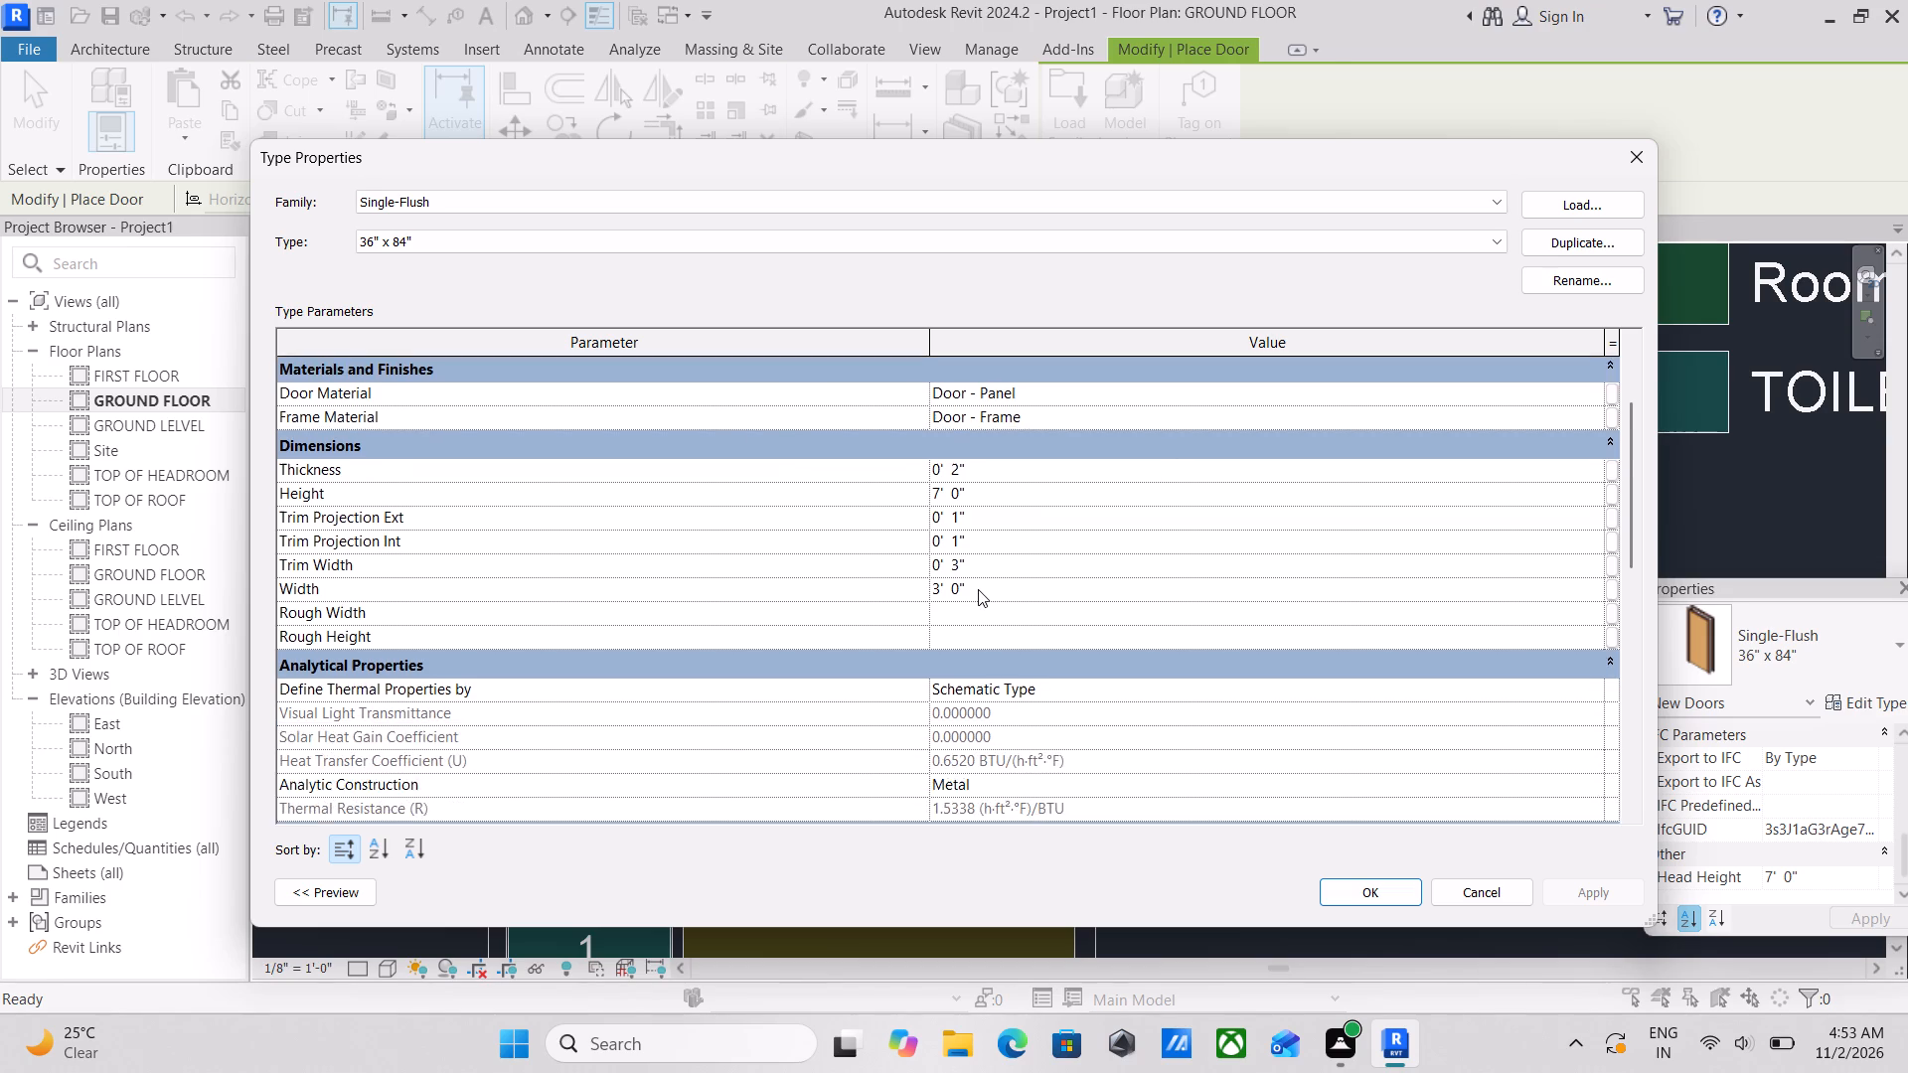
{"action": "scroll", "coordinate": [978, 589], "scroll_direction": "up", "scroll_amount": 3}
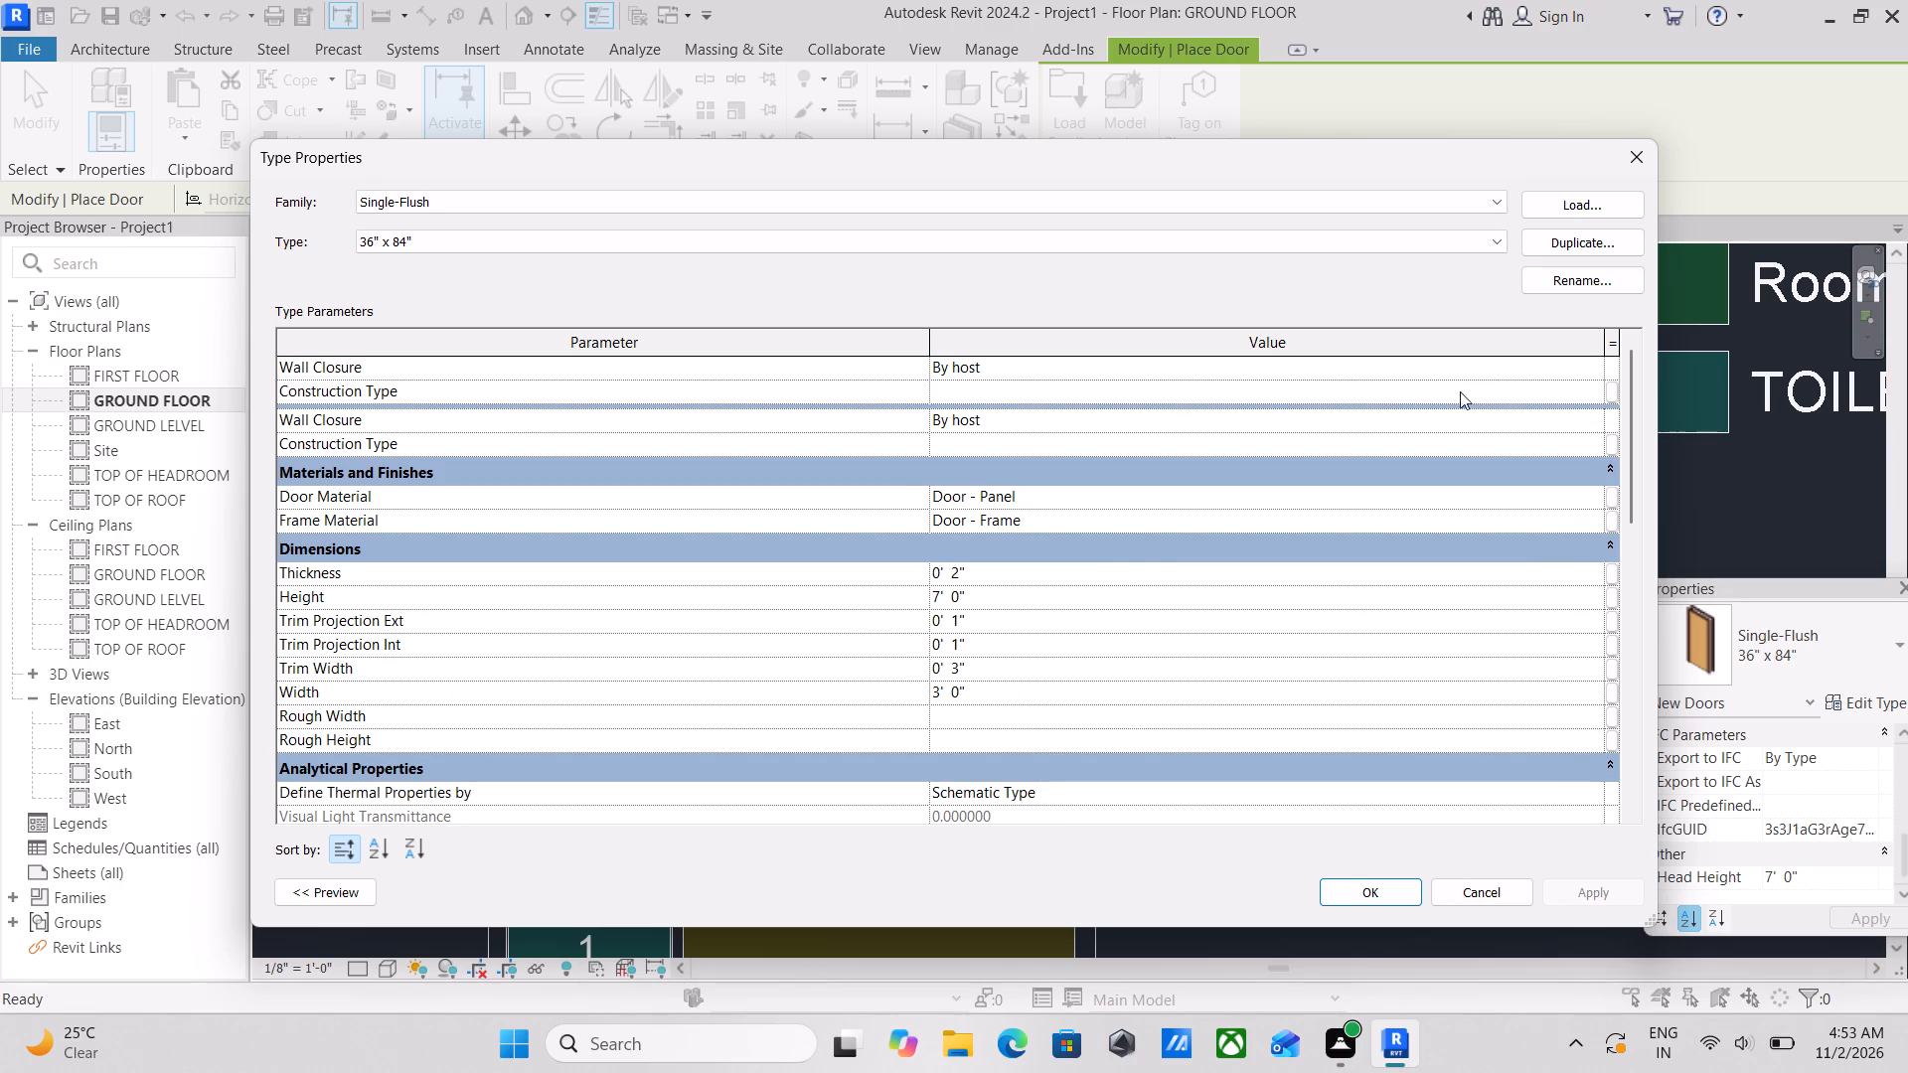
{"action": "left_click", "coordinate": [1643, 158]}
Examine the walls between the living hall and BED ROOM 1 for door placement and recheck the Single-Flush type properties.
{"action": "scroll", "coordinate": [1160, 544], "scroll_direction": "up", "scroll_amount": 4}
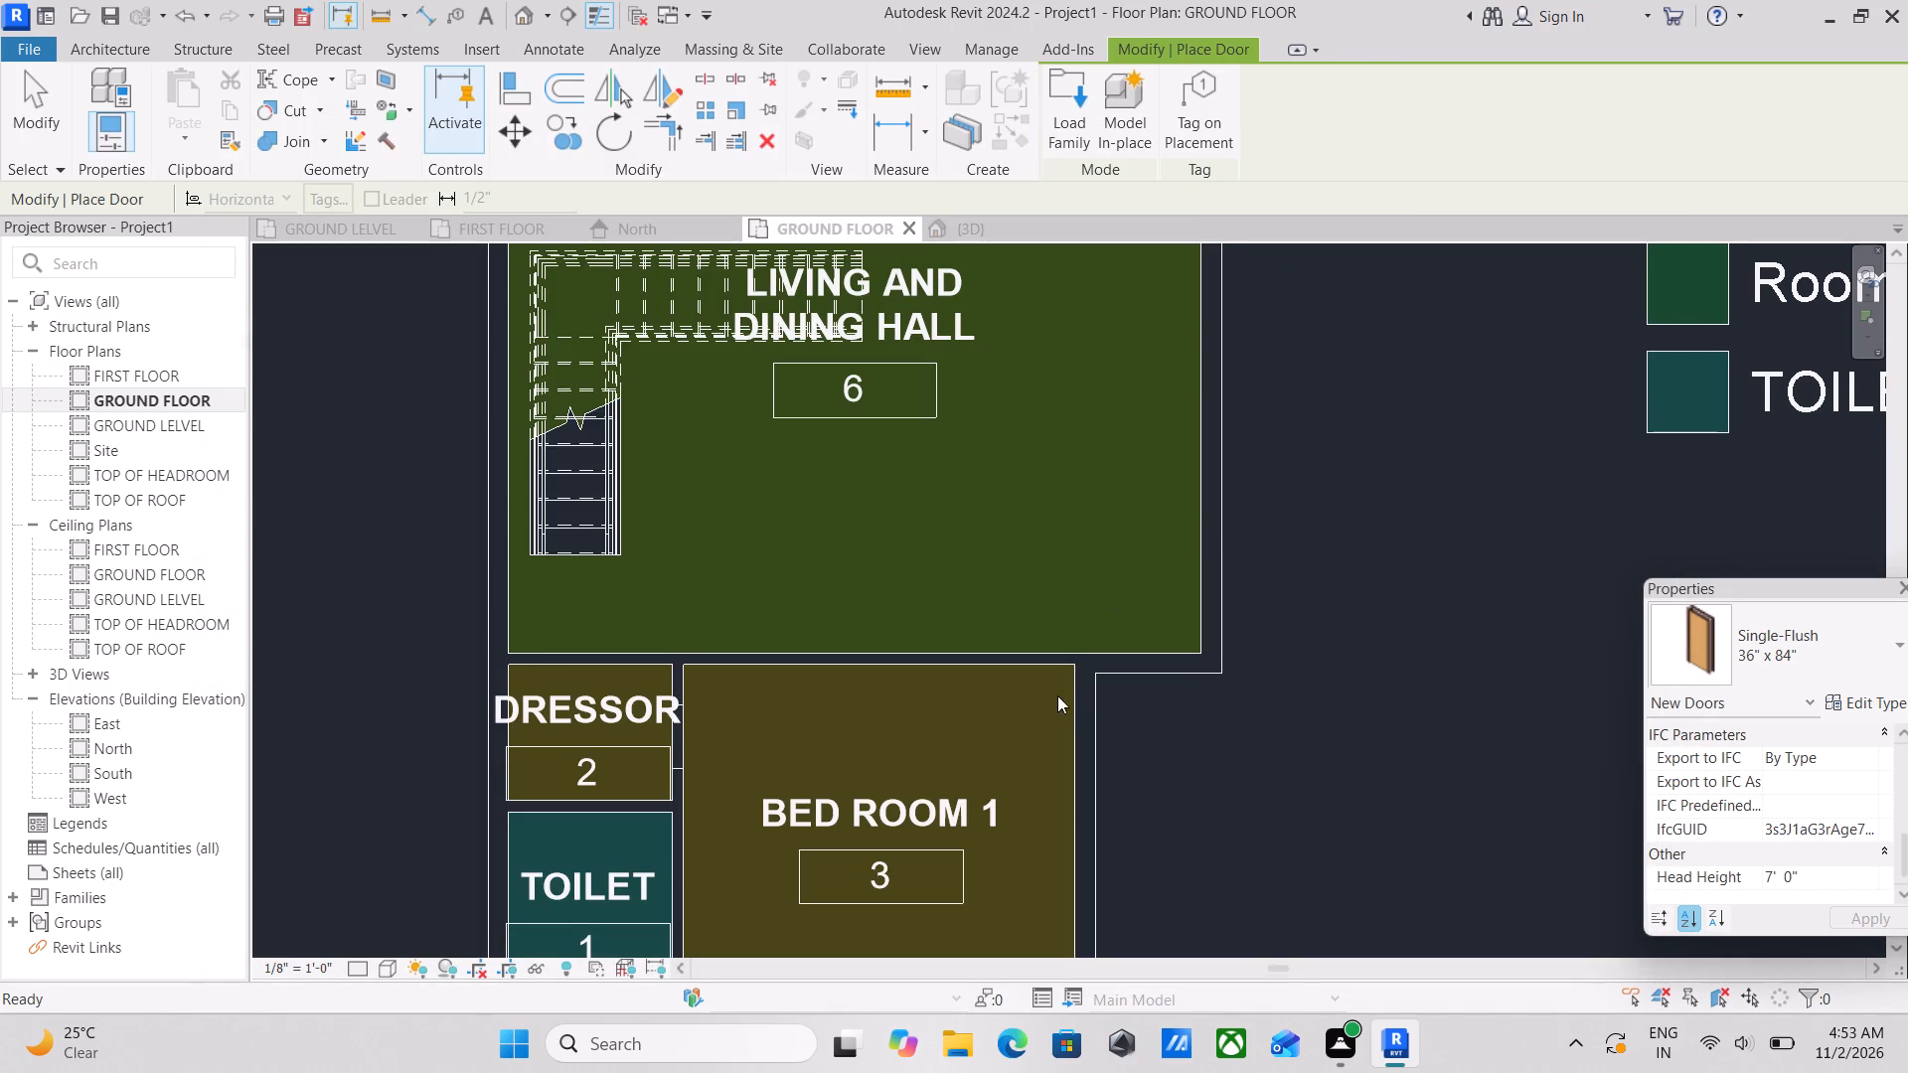
{"action": "scroll", "coordinate": [1263, 599], "scroll_direction": "down", "scroll_amount": 3}
{"action": "scroll", "coordinate": [1262, 609], "scroll_direction": "up", "scroll_amount": 2}
{"action": "scroll", "coordinate": [1035, 731], "scroll_direction": "up", "scroll_amount": 2}
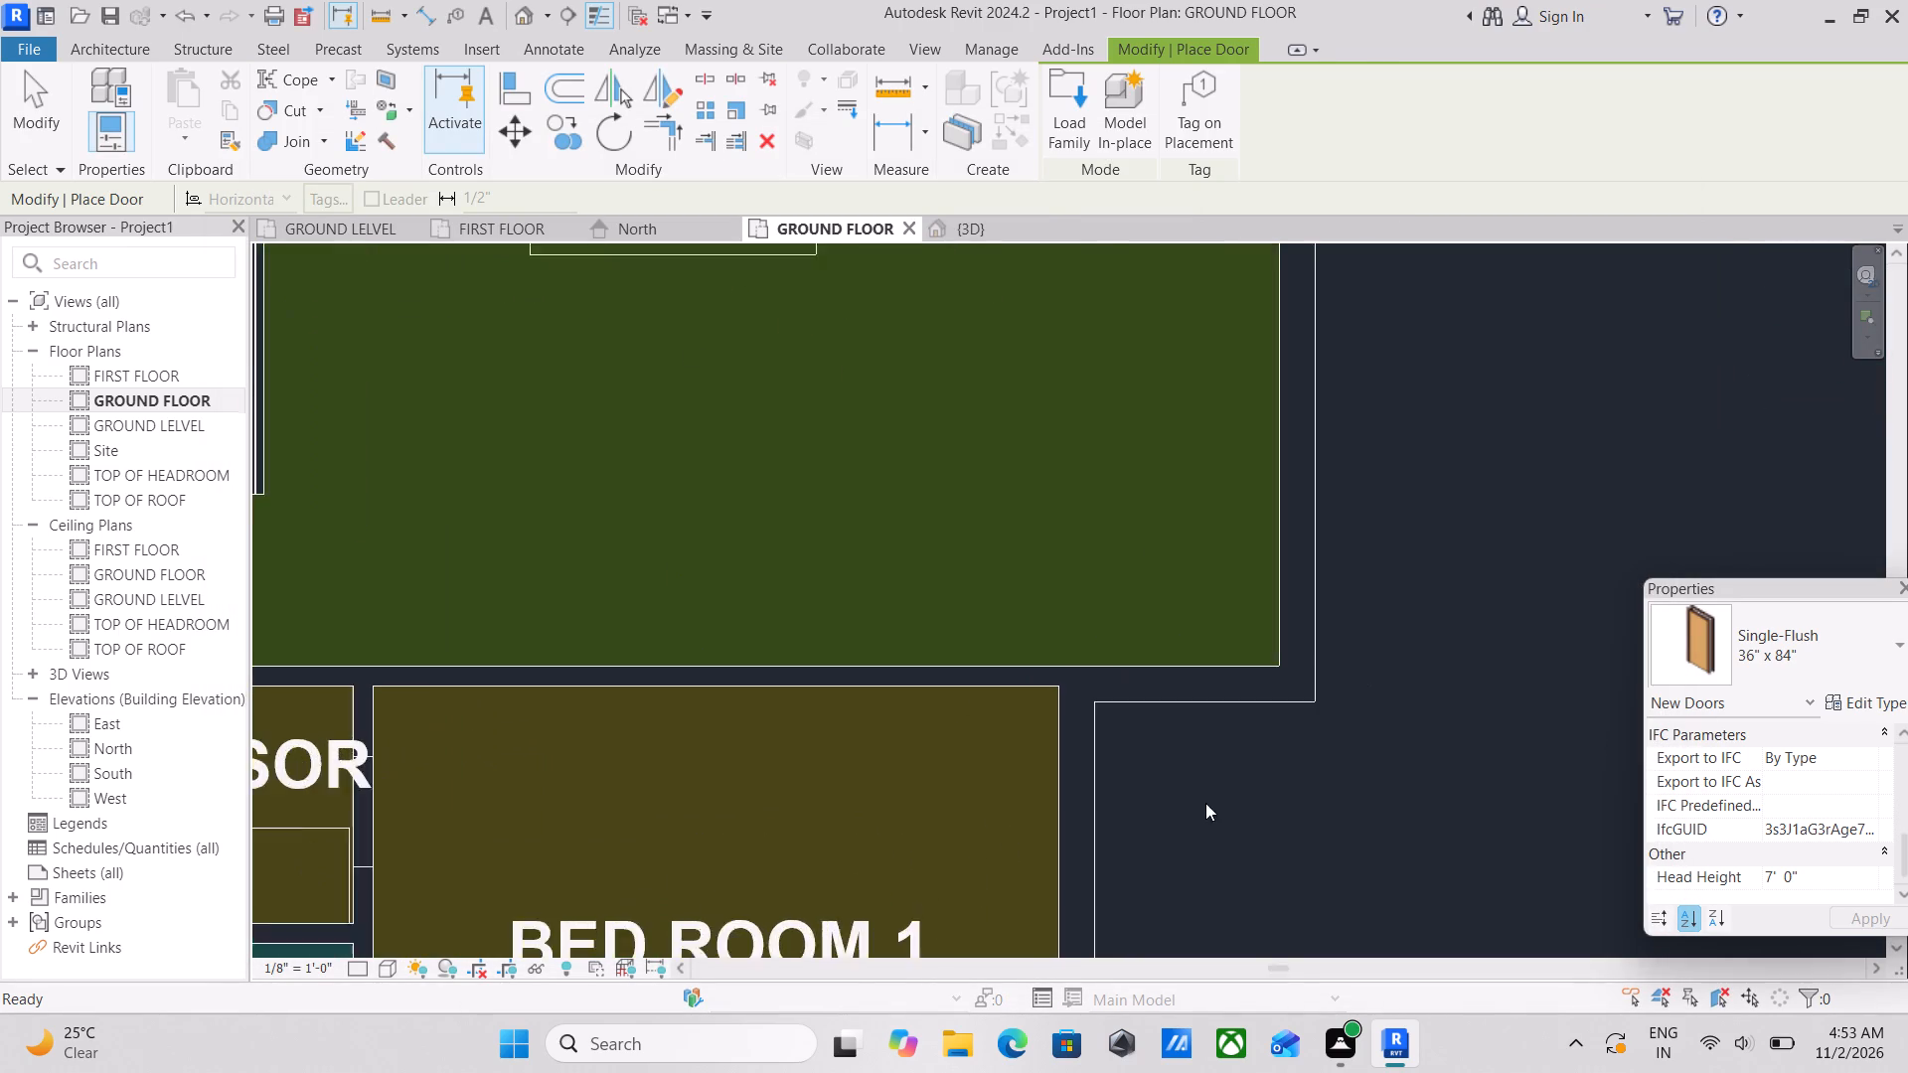
{"action": "scroll", "coordinate": [1205, 803], "scroll_direction": "up", "scroll_amount": 2}
{"action": "scroll", "coordinate": [1060, 501], "scroll_direction": "up", "scroll_amount": 2}
{"action": "middle_click_drag", "start_coordinate": [1046, 481], "coordinate": [864, 742]}
{"action": "scroll", "coordinate": [905, 532], "scroll_direction": "down", "scroll_amount": 4}
{"action": "middle_click_drag", "start_coordinate": [910, 536], "coordinate": [1056, 612]}
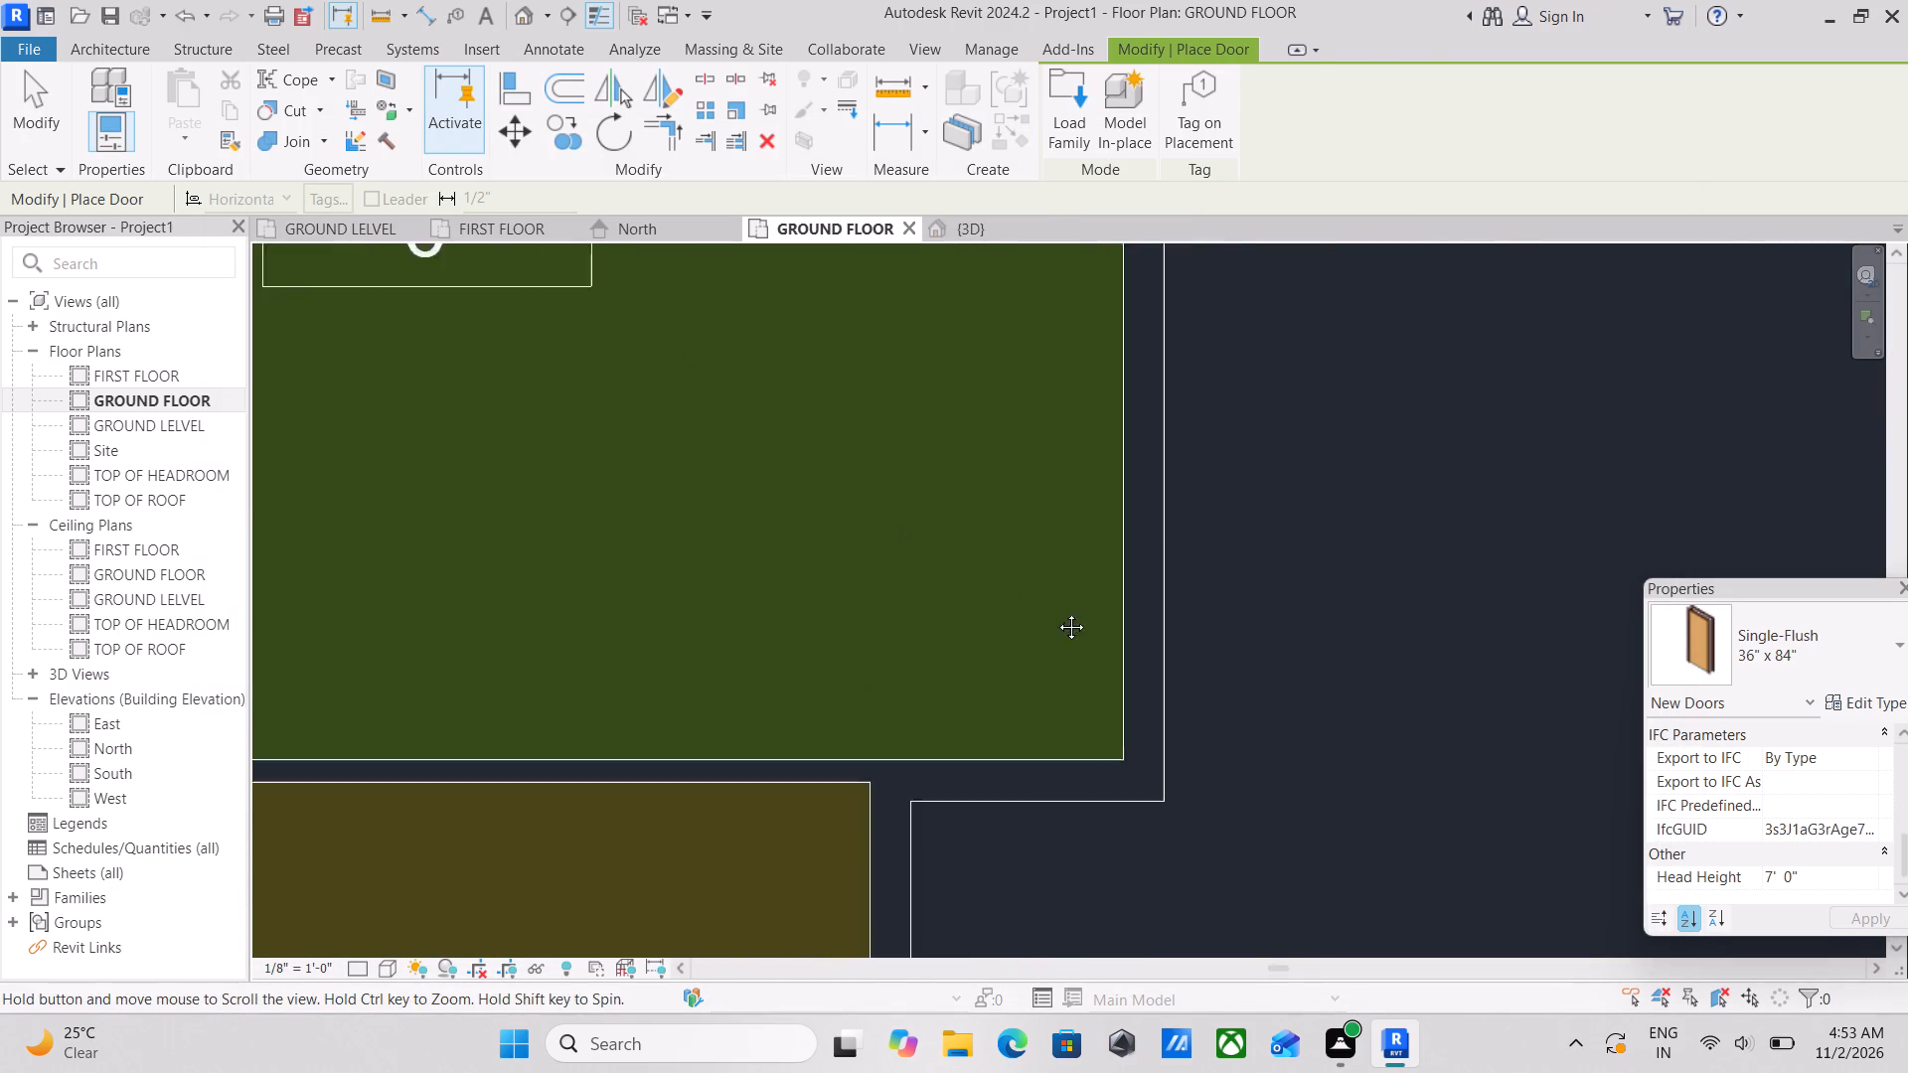
{"action": "middle_click_drag", "start_coordinate": [1056, 612], "coordinate": [1164, 597]}
{"action": "scroll", "coordinate": [1164, 597], "scroll_direction": "up", "scroll_amount": 1}
{"action": "scroll", "coordinate": [1176, 728], "scroll_direction": "down", "scroll_amount": 2}
{"action": "middle_click_drag", "start_coordinate": [1171, 723], "coordinate": [1216, 510]}
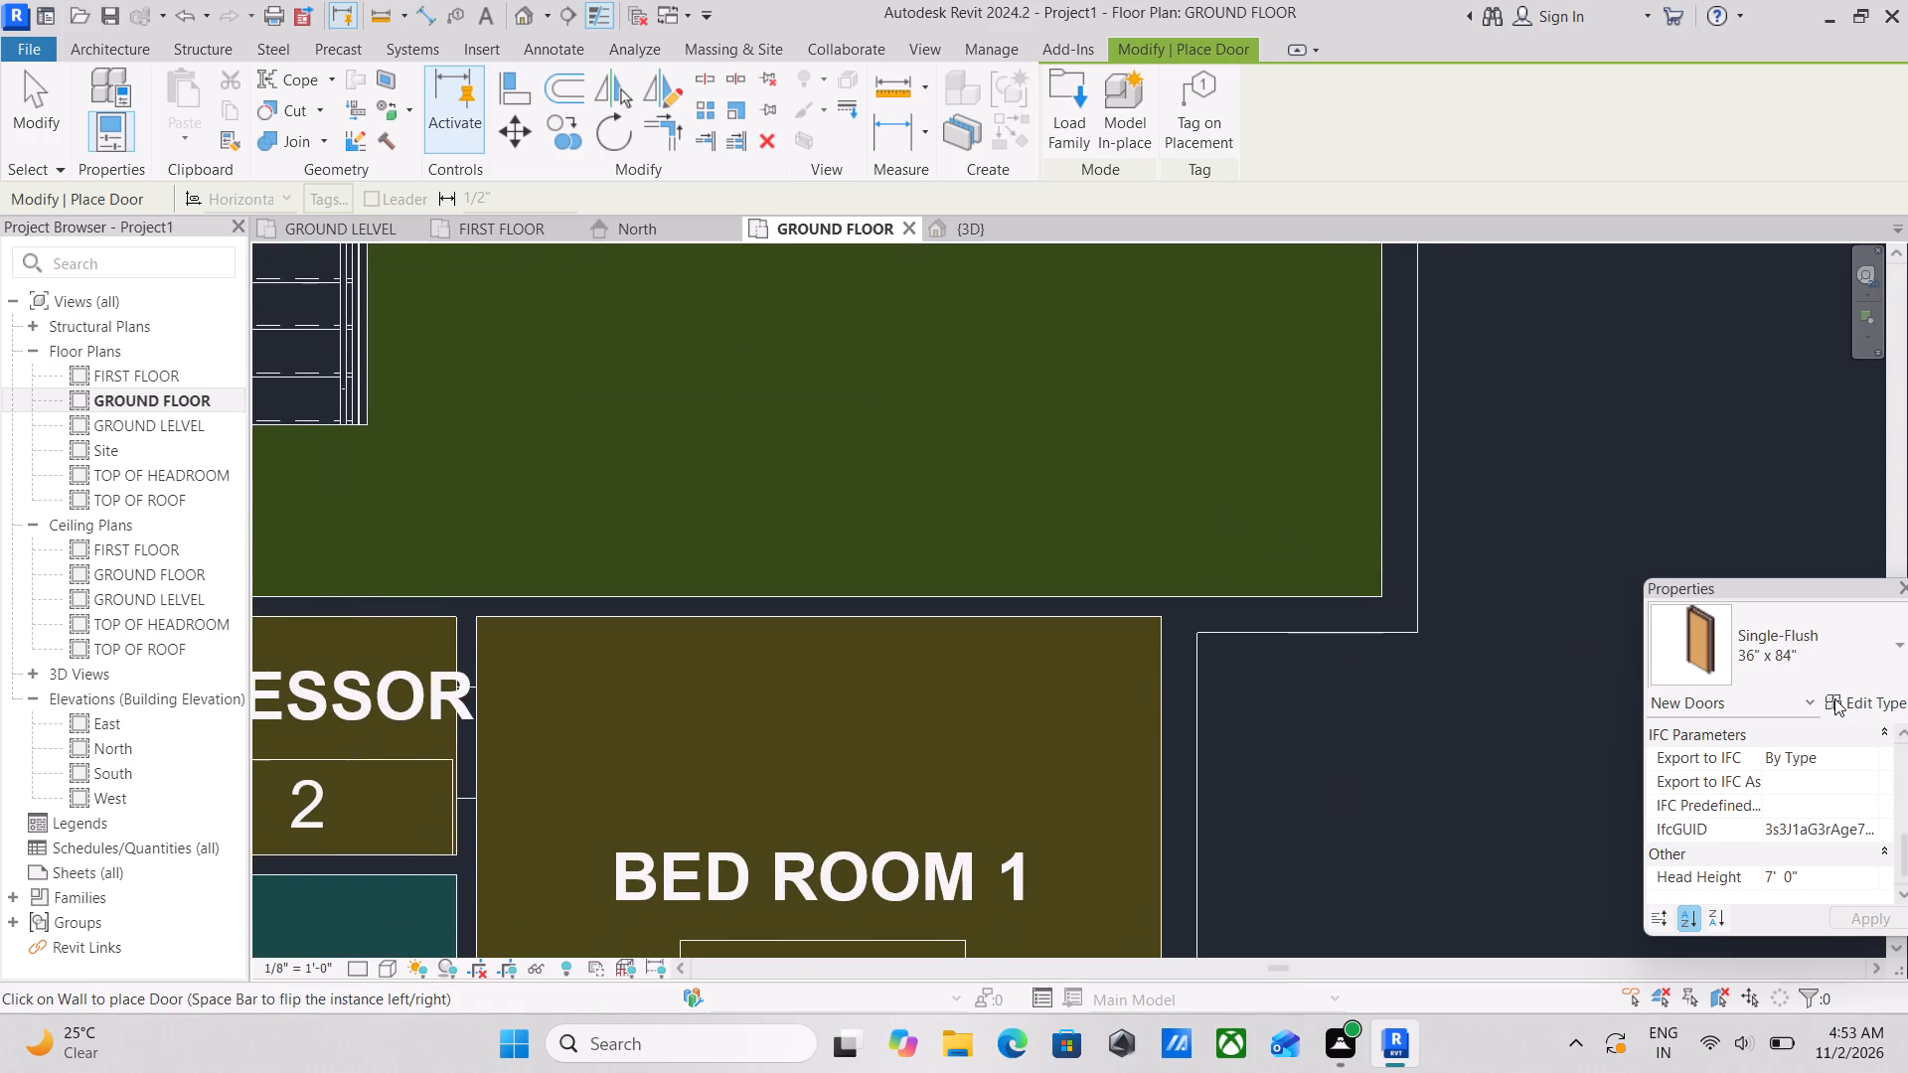
{"action": "left_click", "coordinate": [1835, 698]}
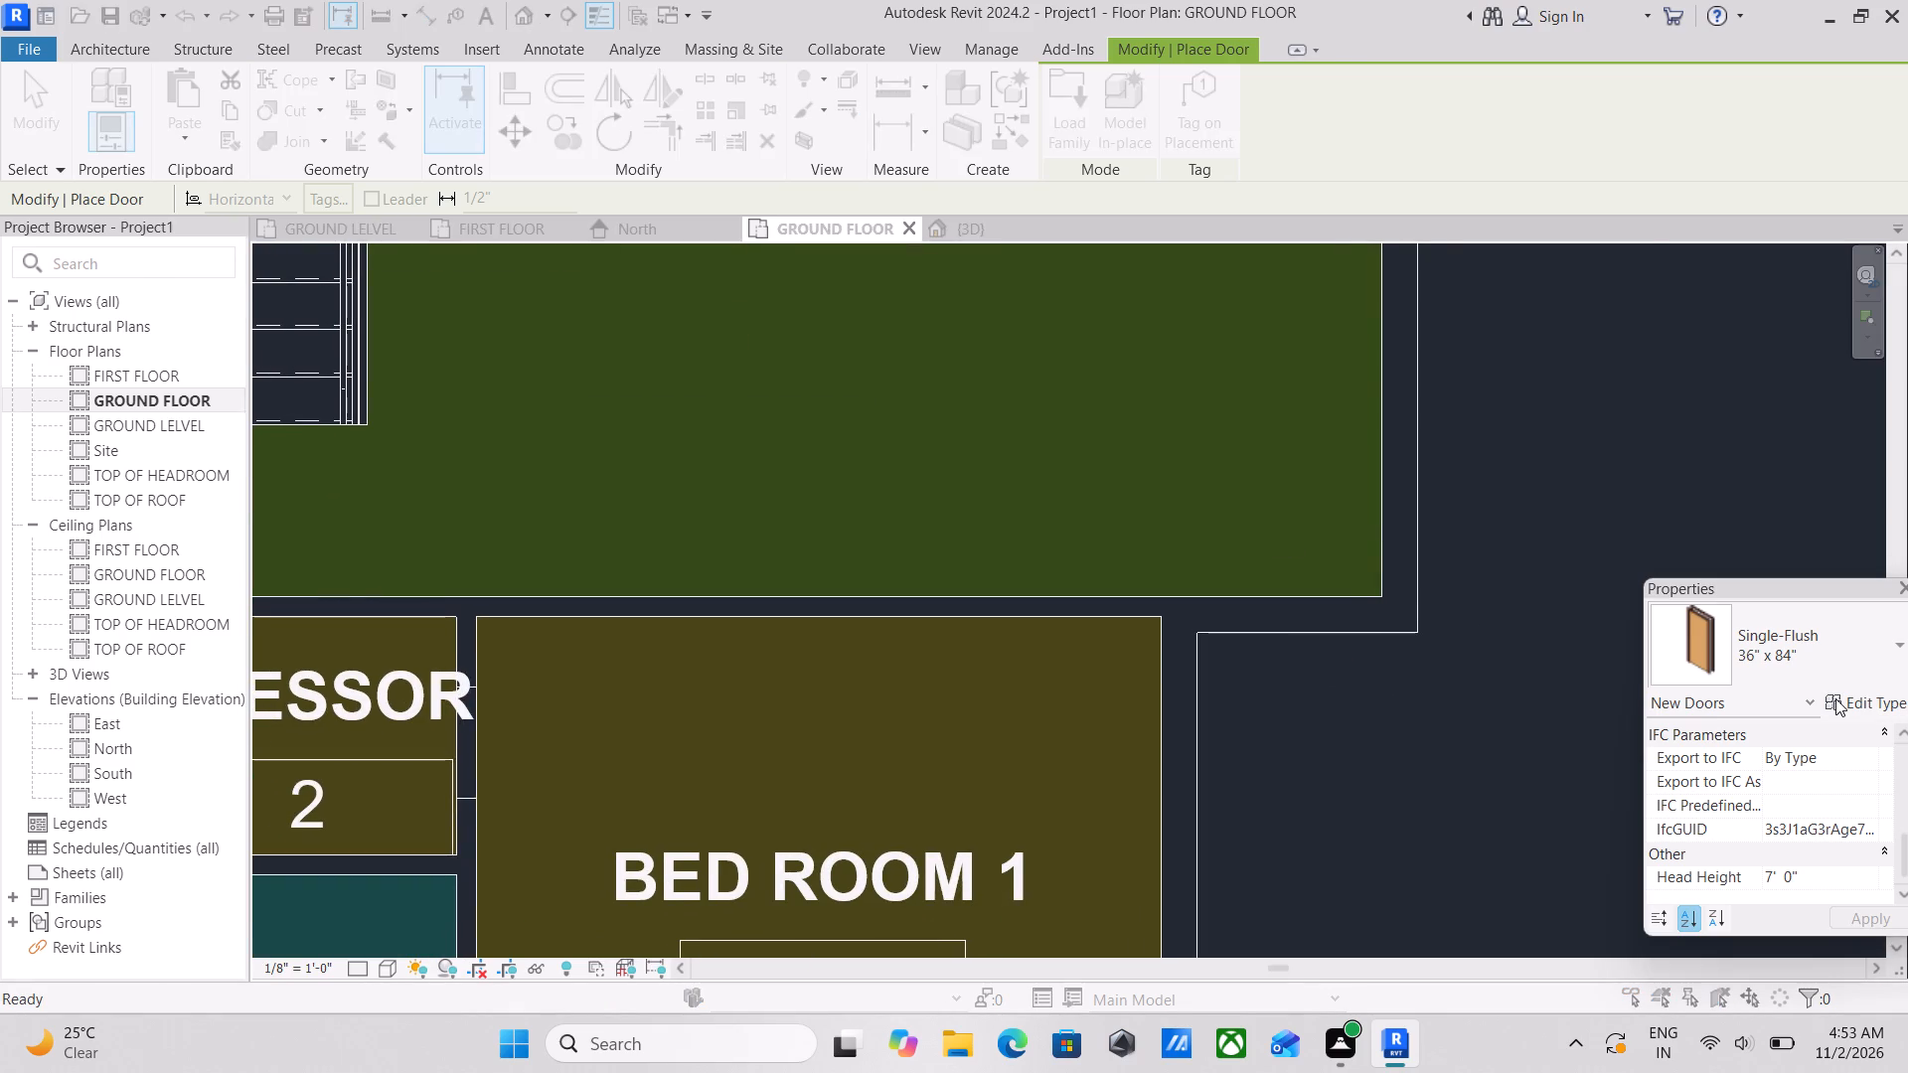
{"action": "left_click", "coordinate": [1642, 169]}
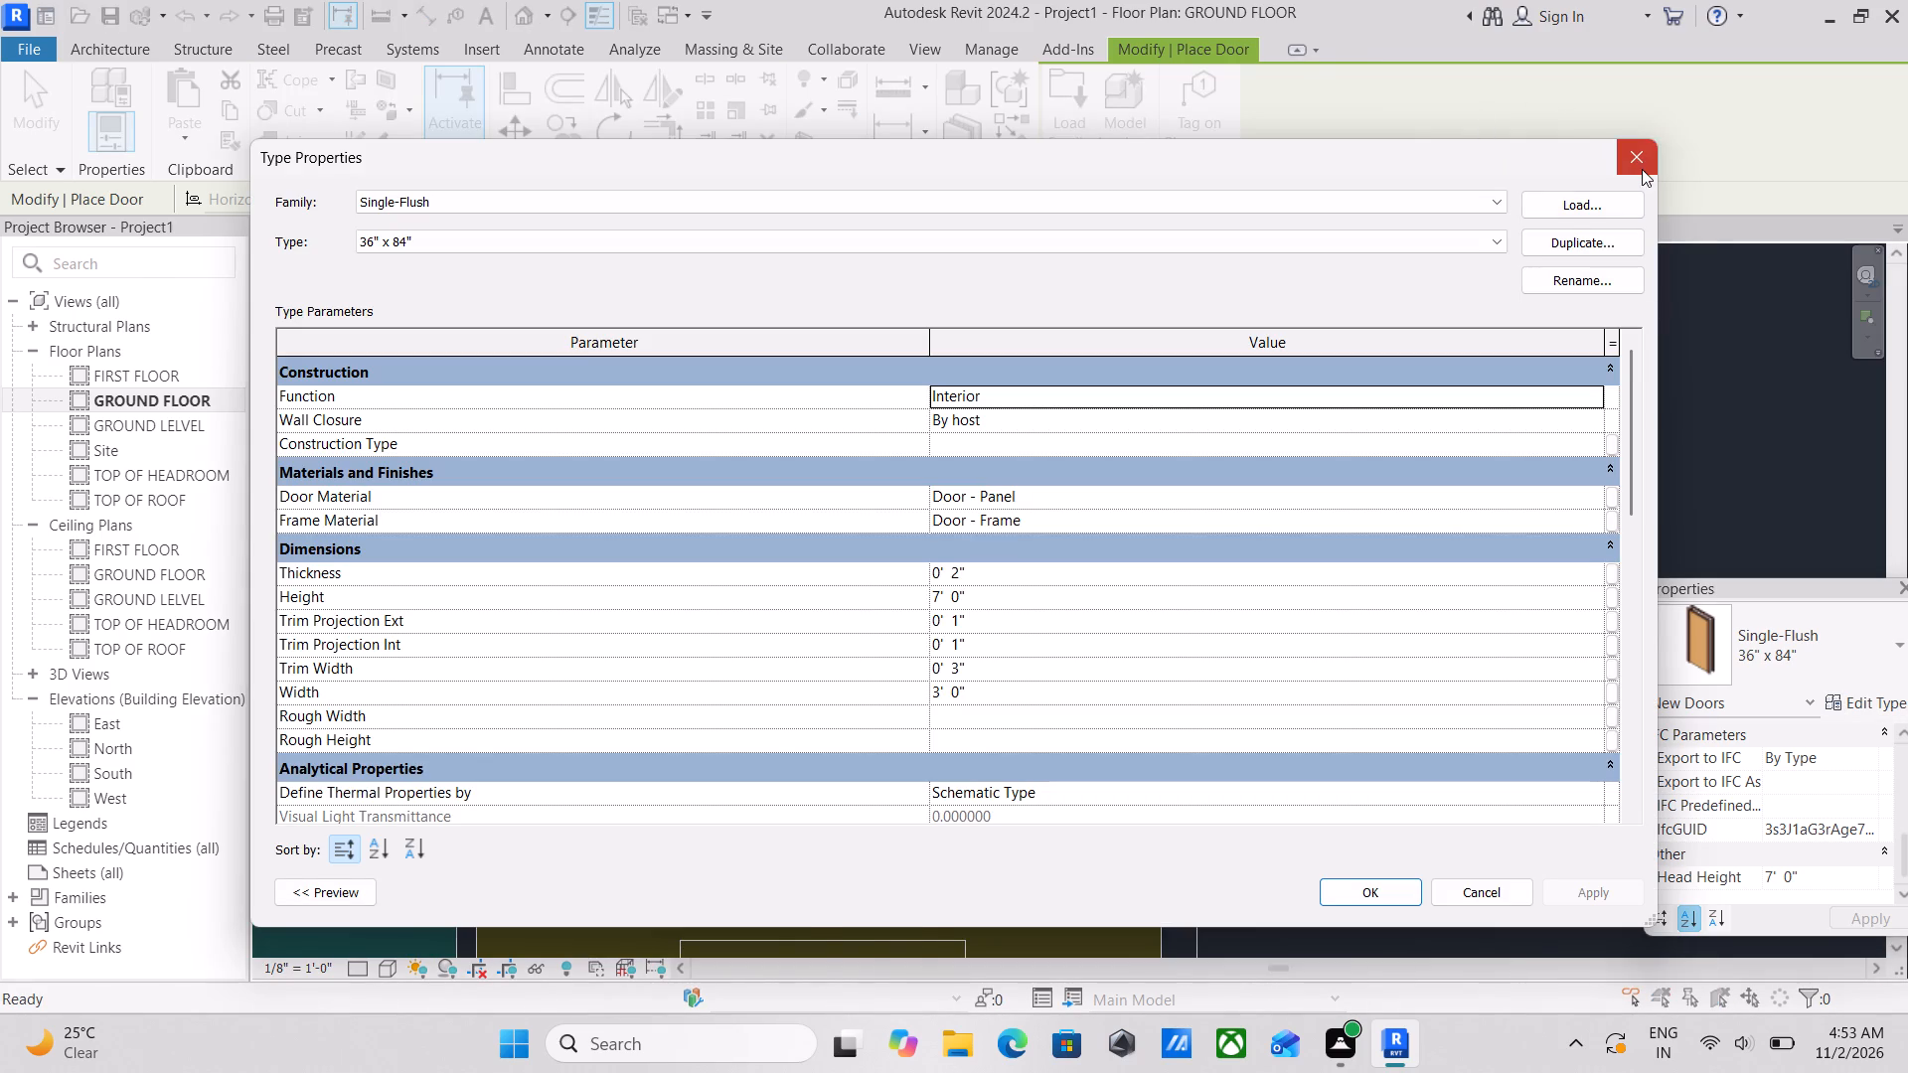
Begin loading a door family, browsing the US library to the Residential folder within Doors and previewing single doors on the way.
{"action": "left_click", "coordinate": [1060, 121]}
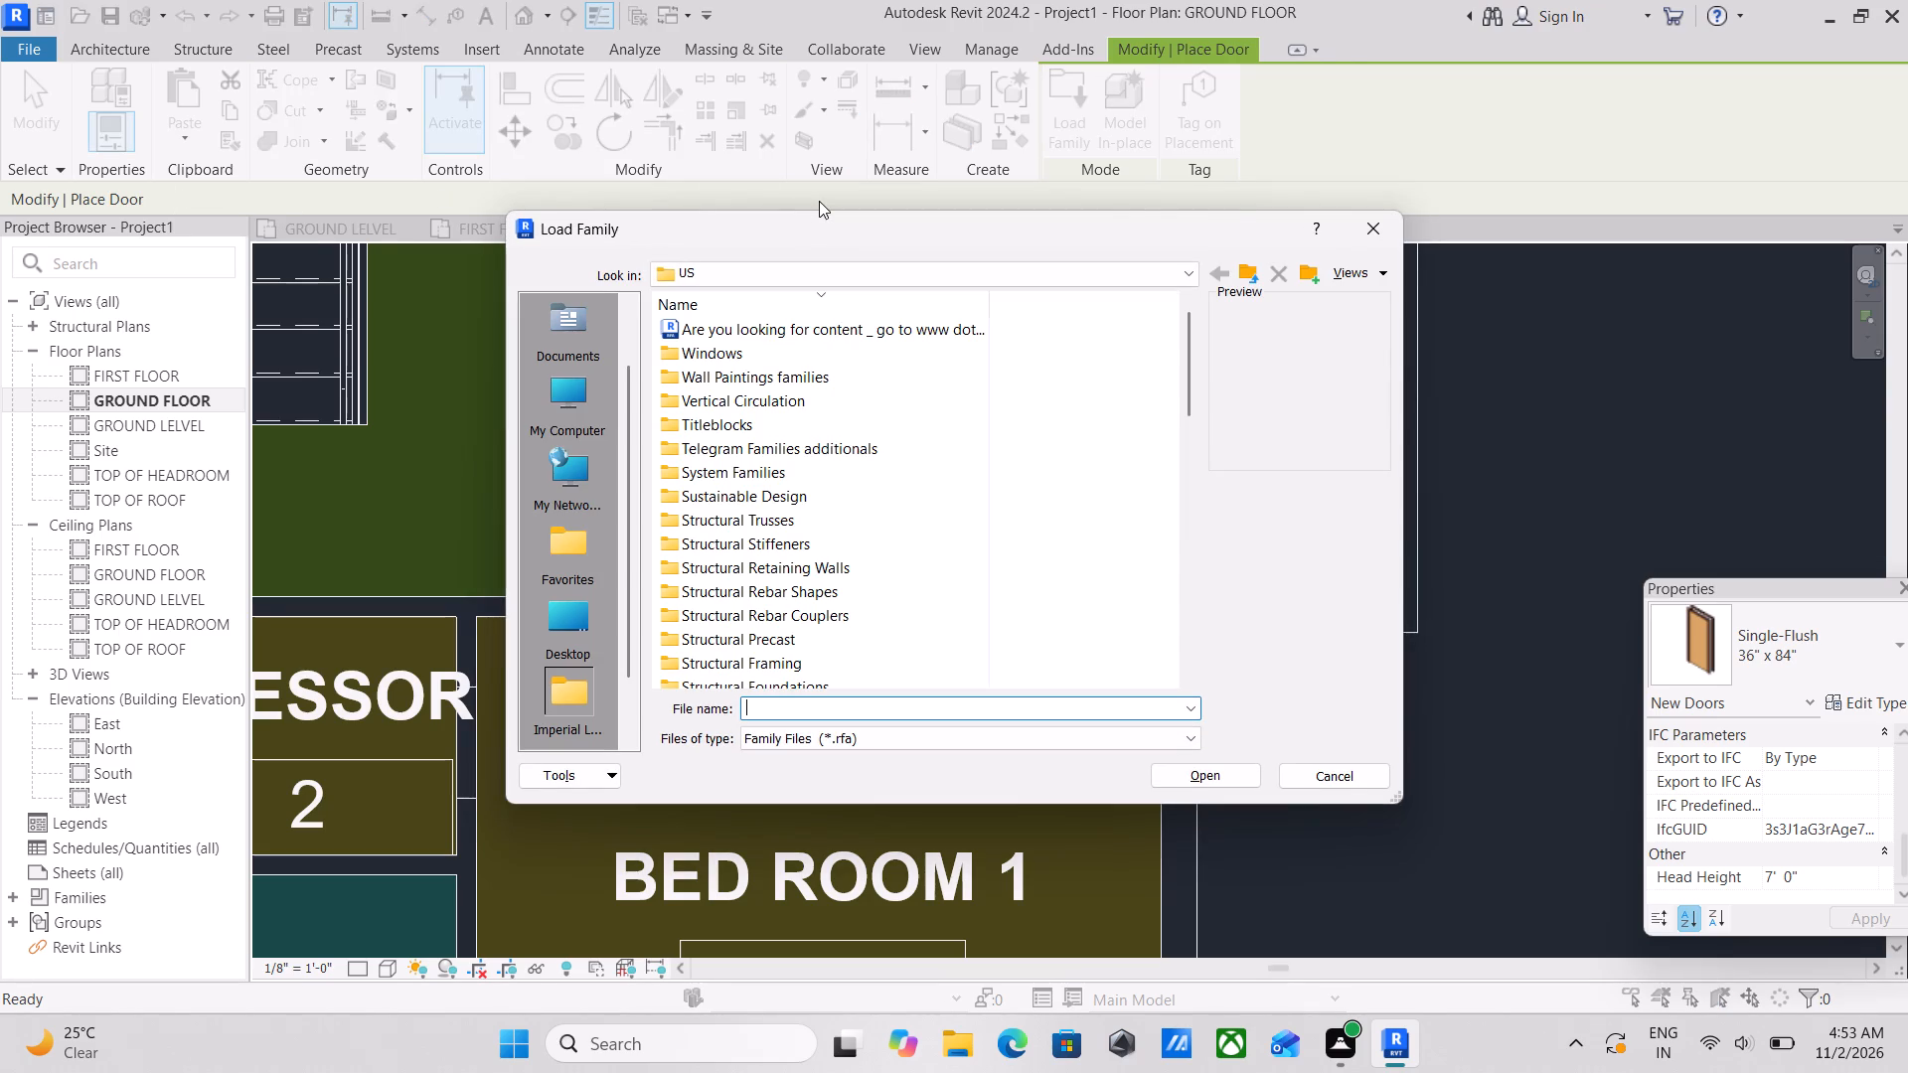
{"action": "scroll", "coordinate": [700, 430], "scroll_direction": "up", "scroll_amount": 5}
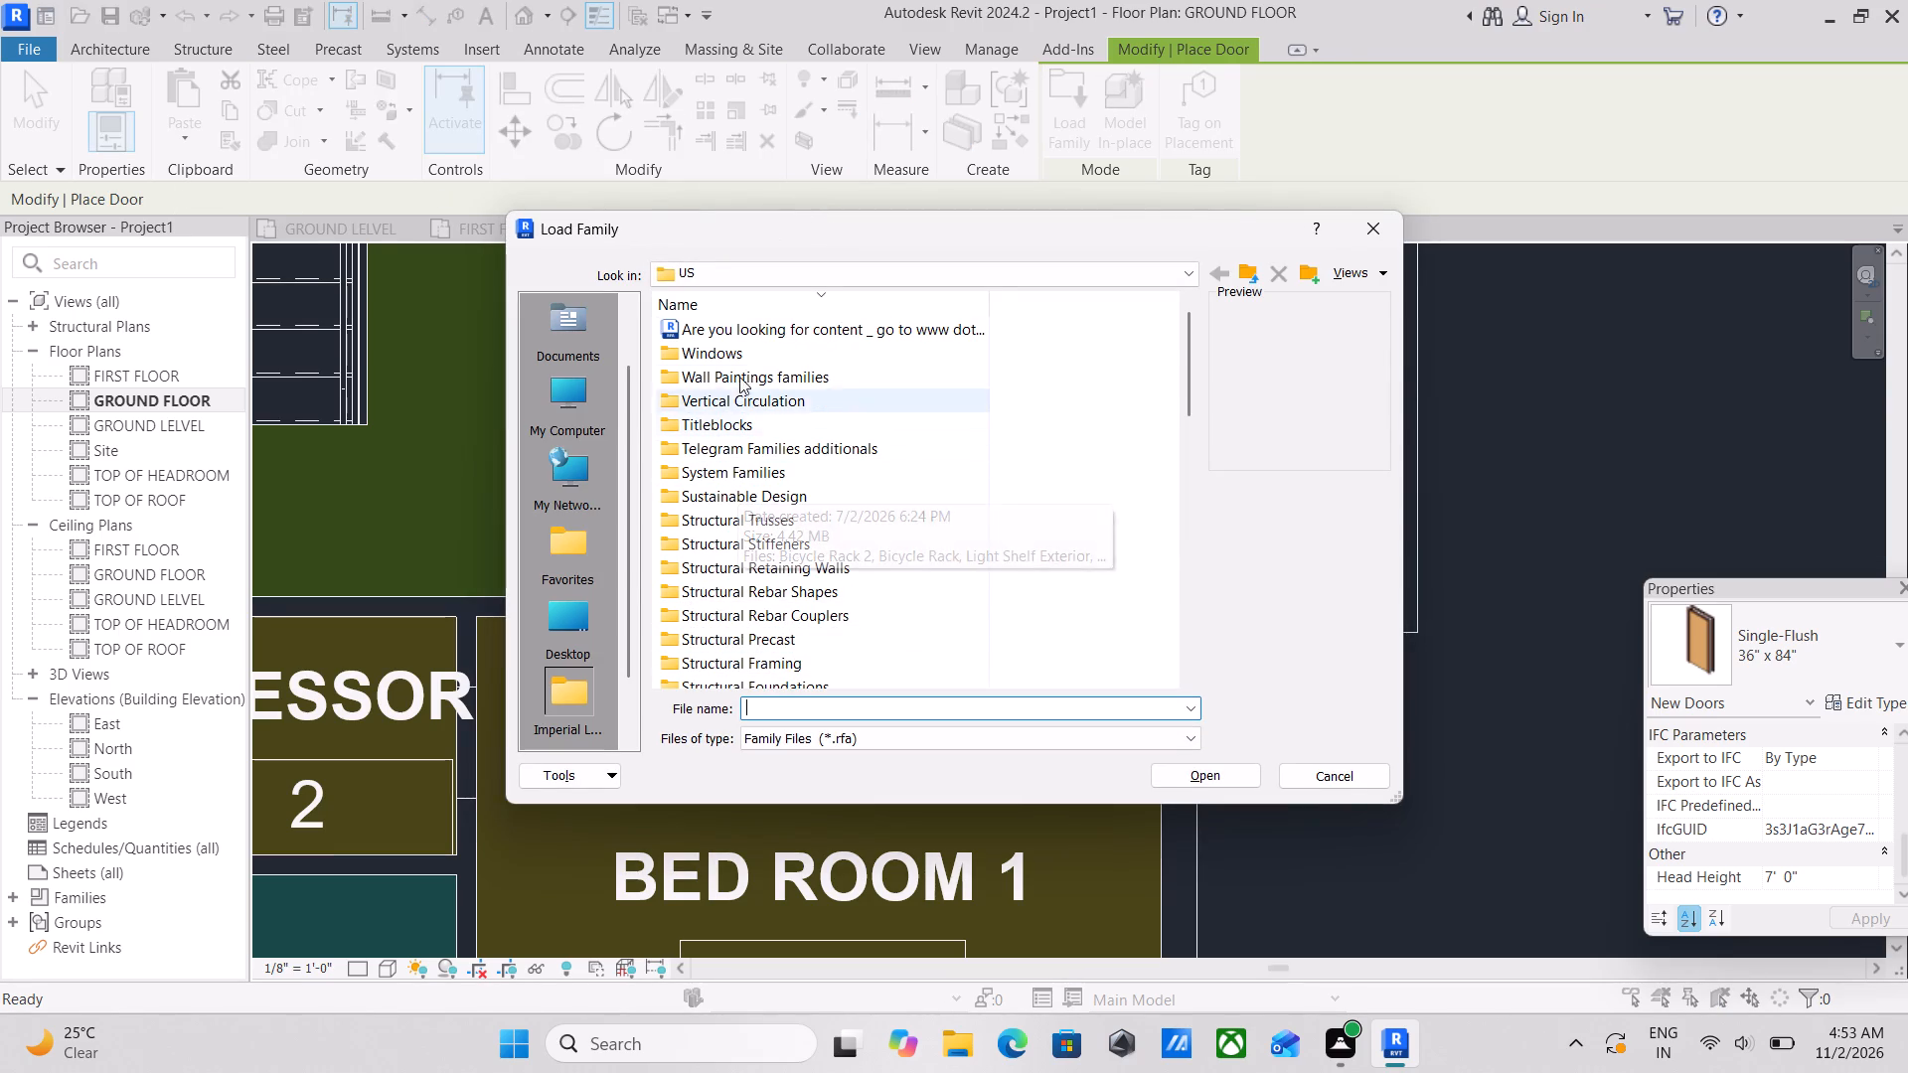
{"action": "scroll", "coordinate": [741, 566], "scroll_direction": "down", "scroll_amount": 6}
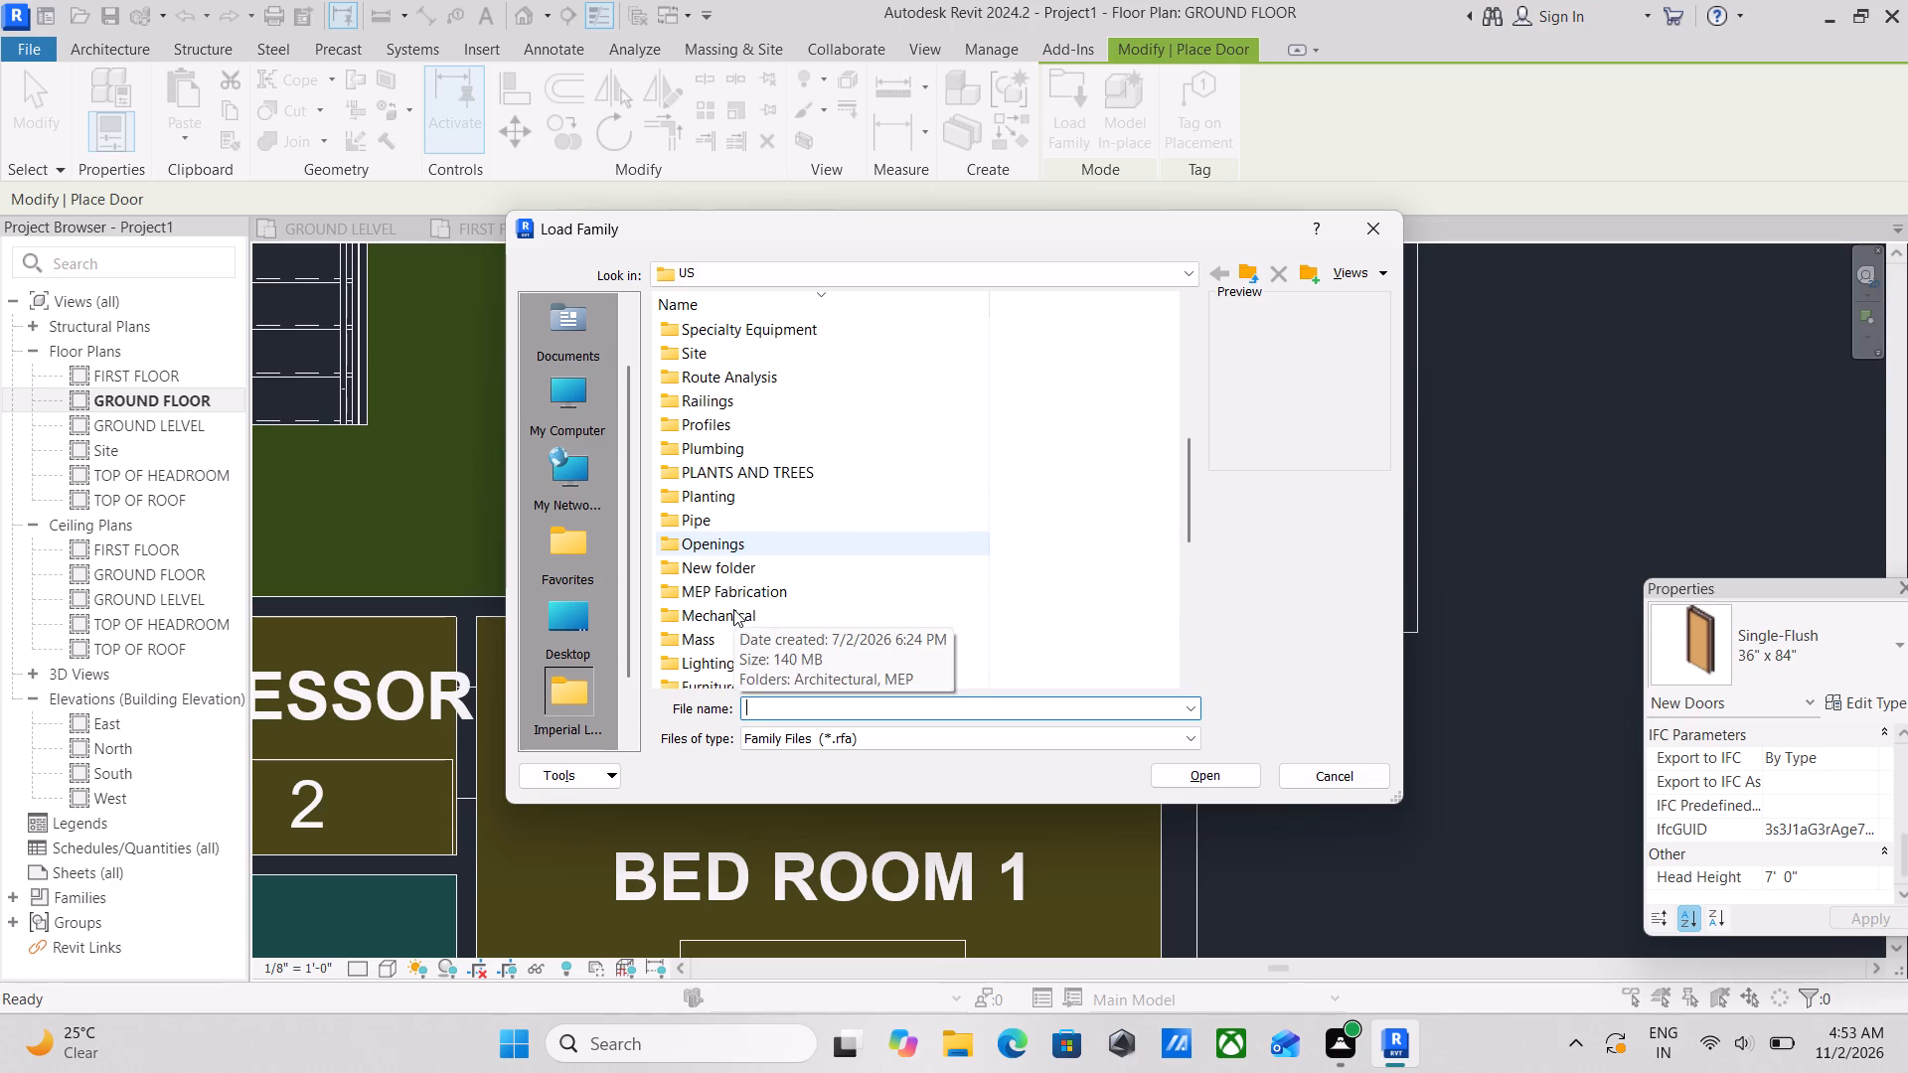
{"action": "scroll", "coordinate": [733, 609], "scroll_direction": "down", "scroll_amount": 4}
{"action": "double_click", "coordinate": [725, 569]}
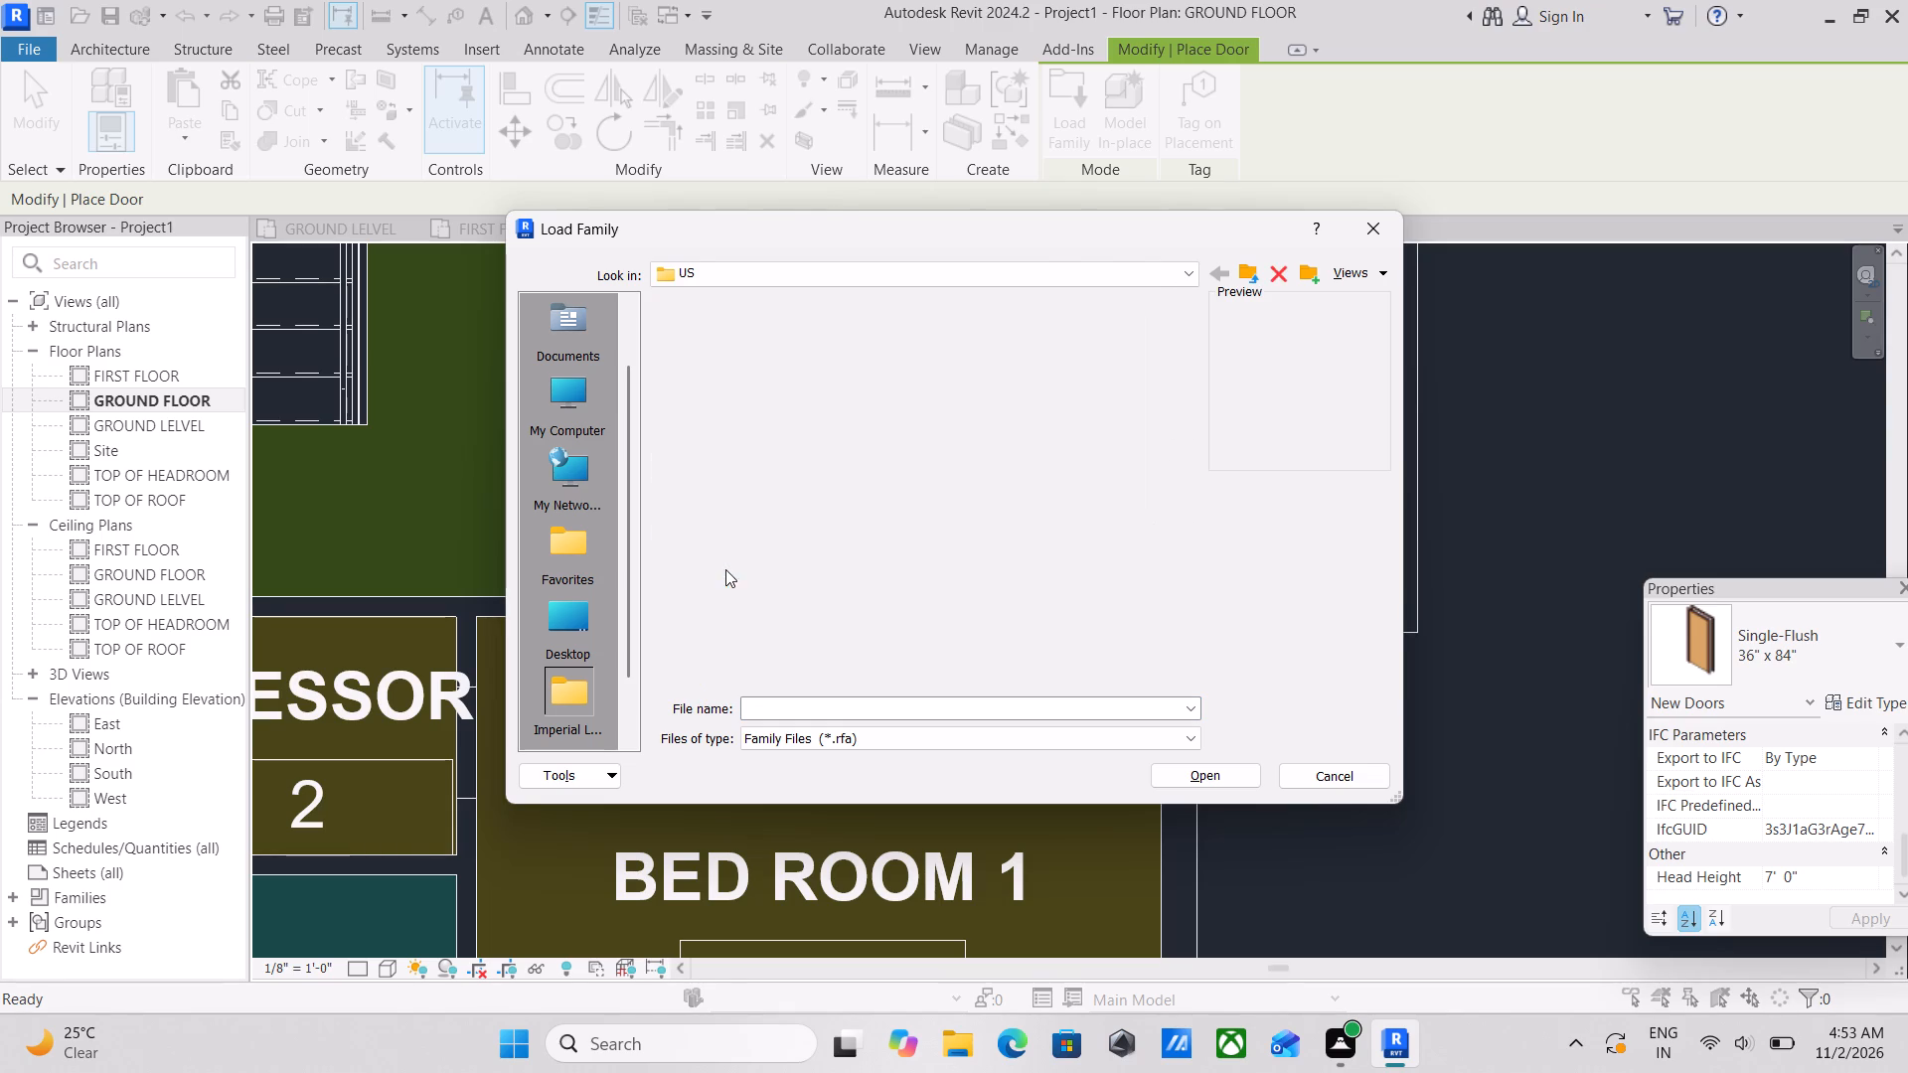
{"action": "left_click", "coordinate": [715, 386]}
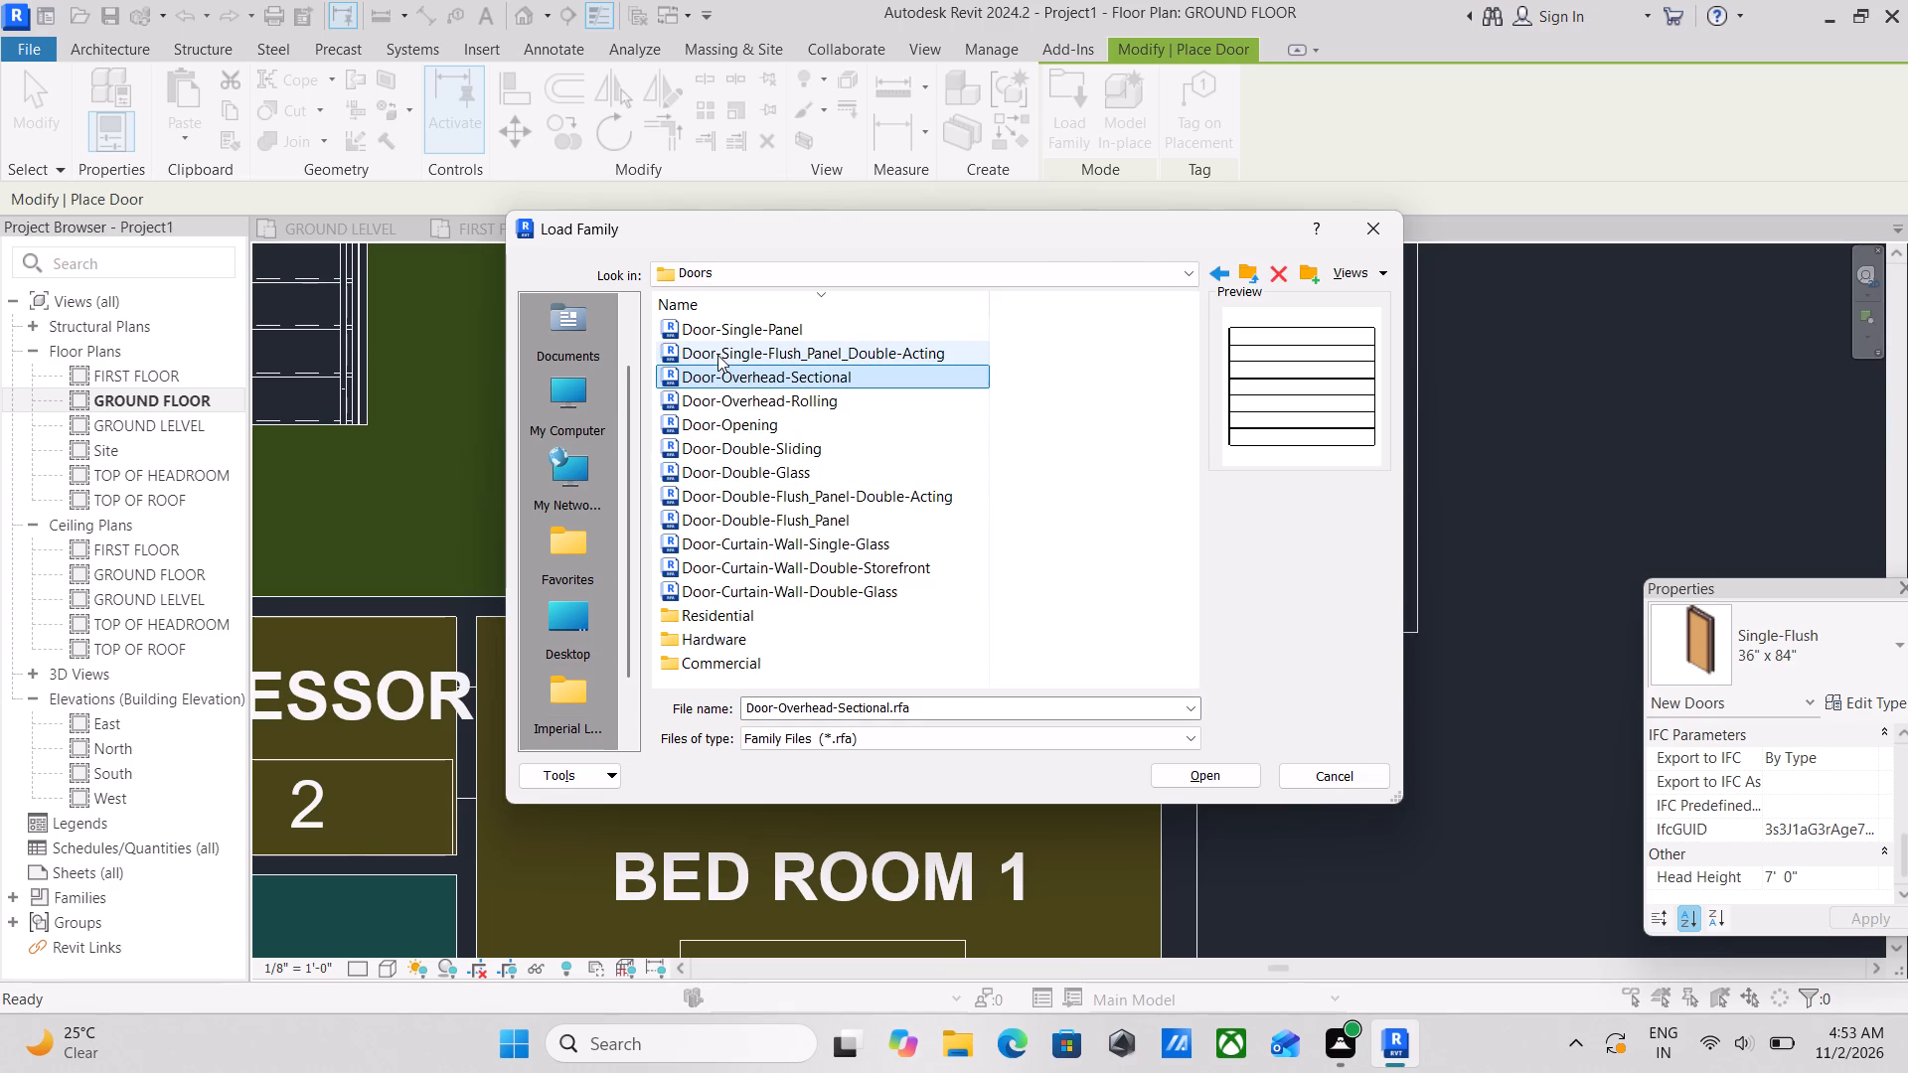
{"action": "left_click", "coordinate": [717, 353]}
{"action": "left_click", "coordinate": [715, 331]}
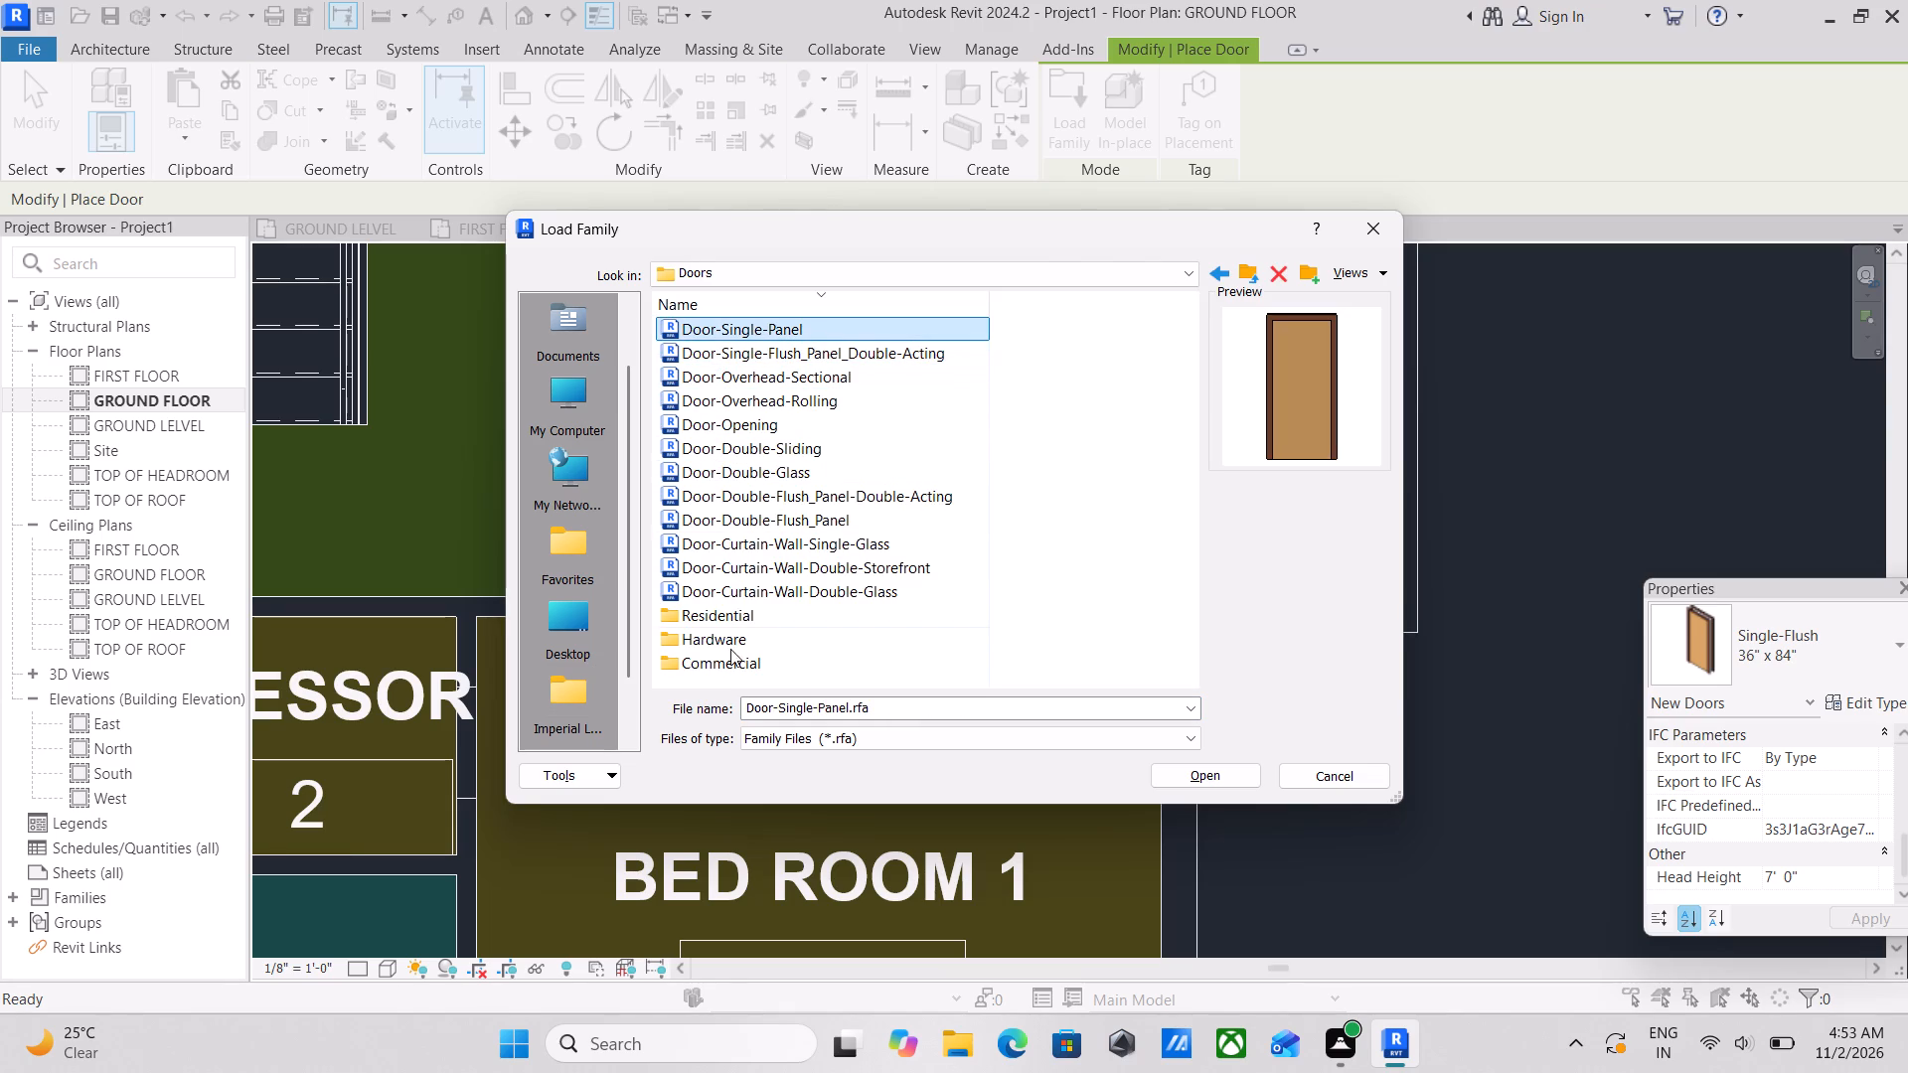
{"action": "double_click", "coordinate": [730, 614]}
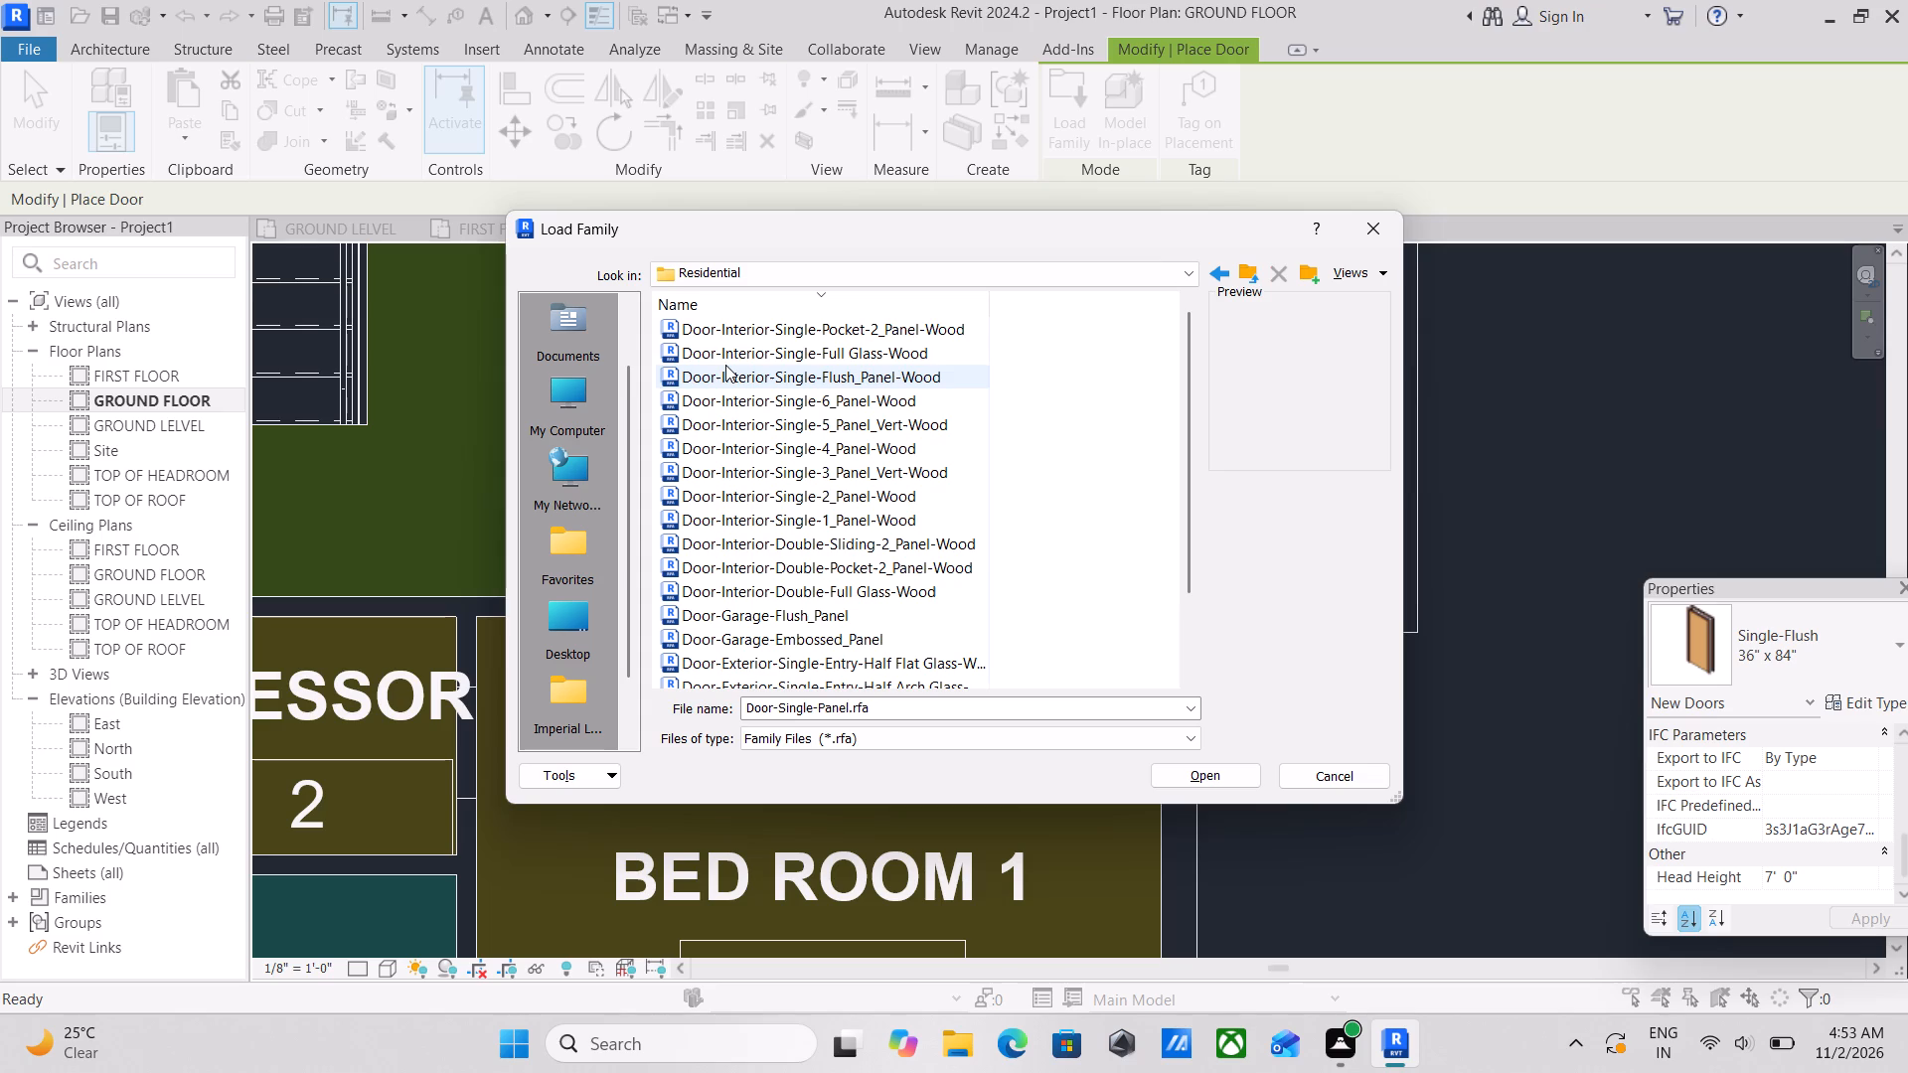
Compare the previews of the residential interior wood doors, mainly Single-Full Glass, Single-Flush_Panel and Single-6_Panel.
{"action": "left_click", "coordinate": [725, 362]}
{"action": "left_click", "coordinate": [747, 388]}
{"action": "left_click", "coordinate": [744, 363]}
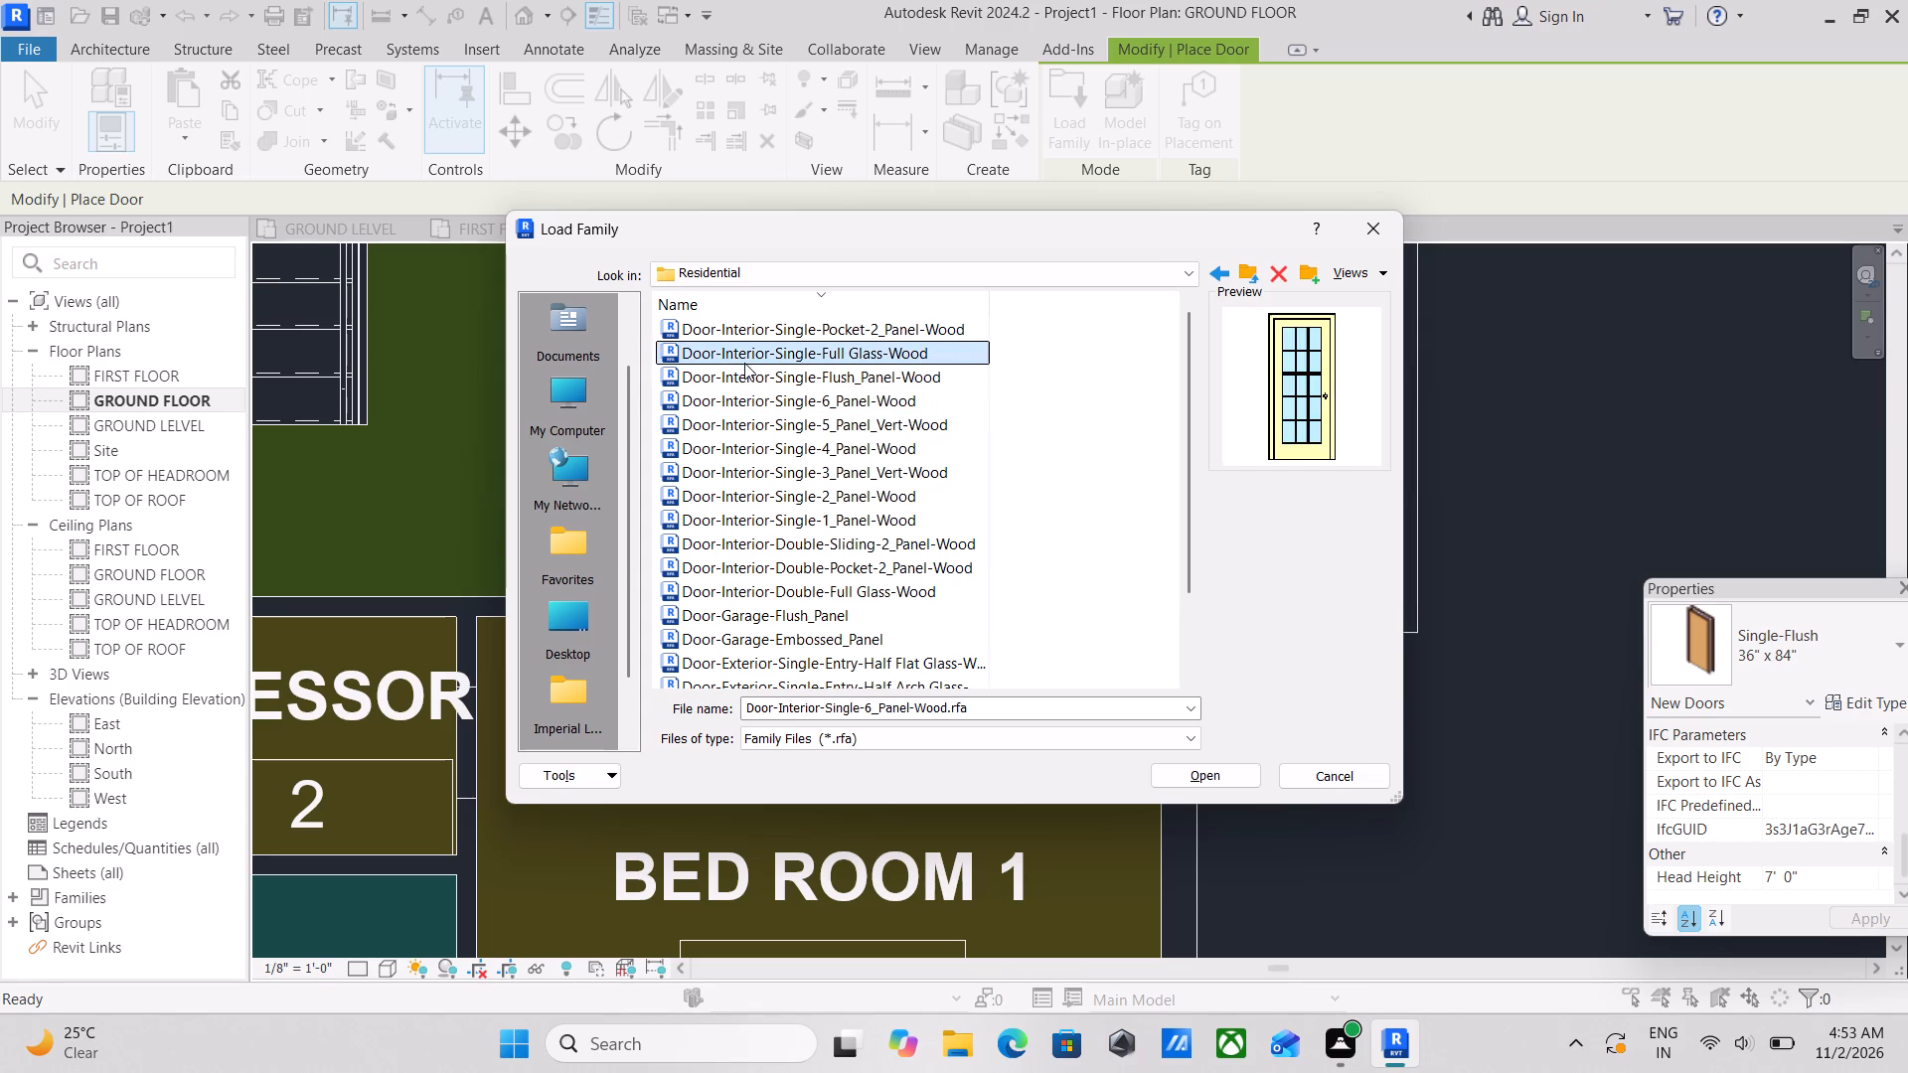
{"action": "left_click", "coordinate": [761, 323]}
{"action": "left_click", "coordinate": [777, 355]}
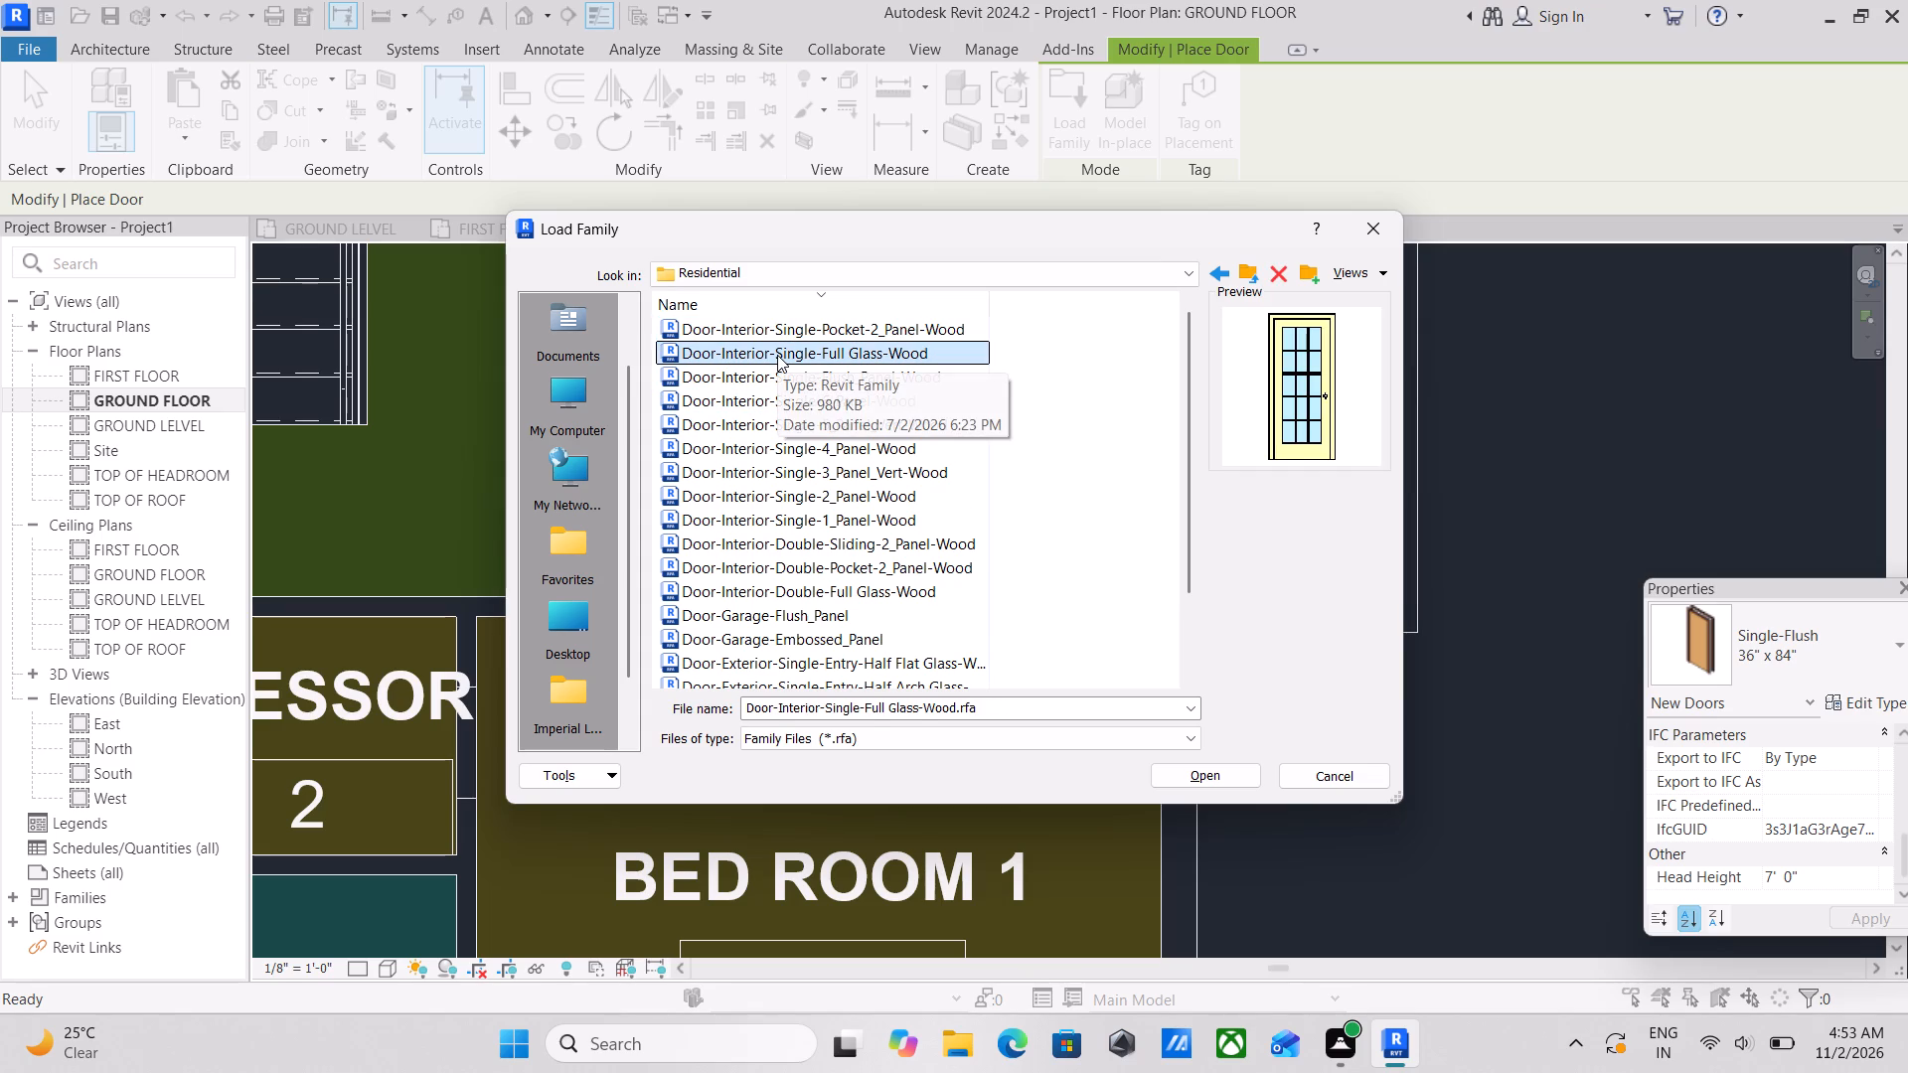
{"action": "left_click", "coordinate": [760, 384]}
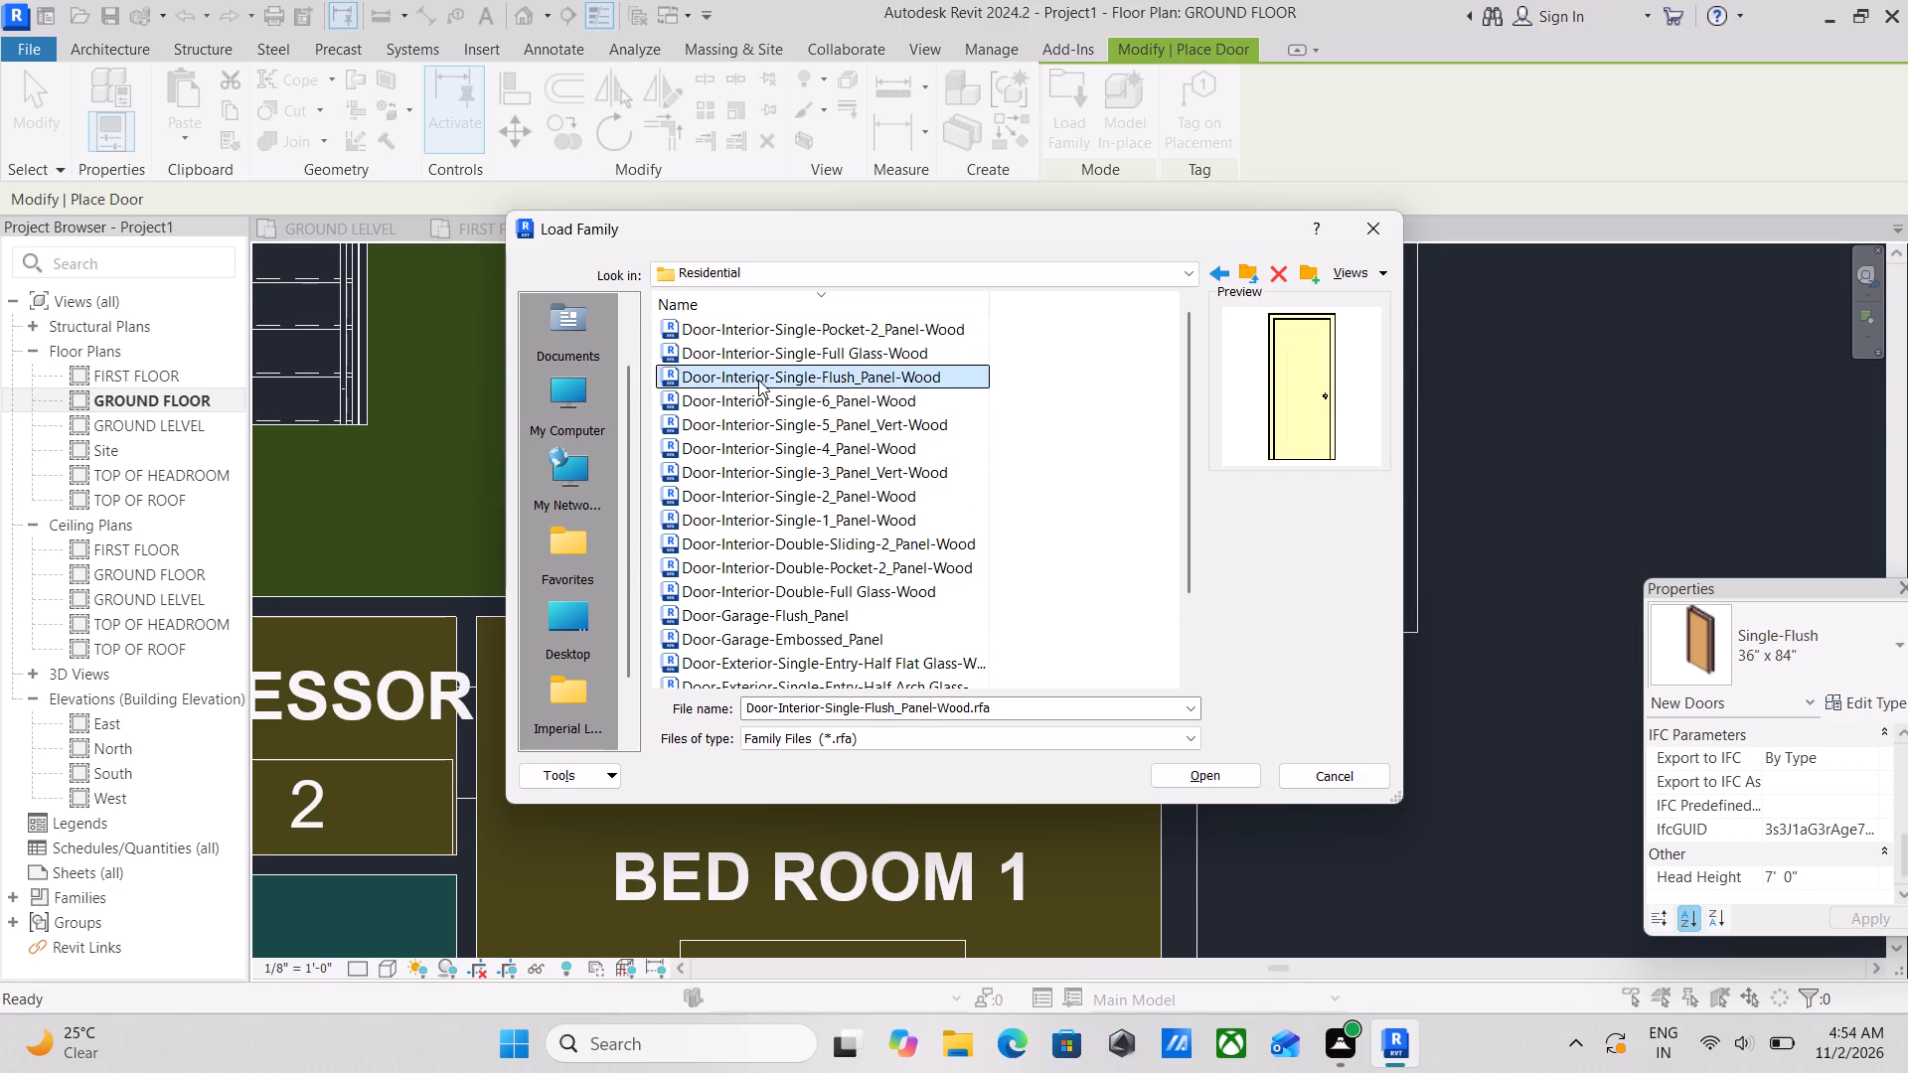
{"action": "left_click", "coordinate": [864, 342]}
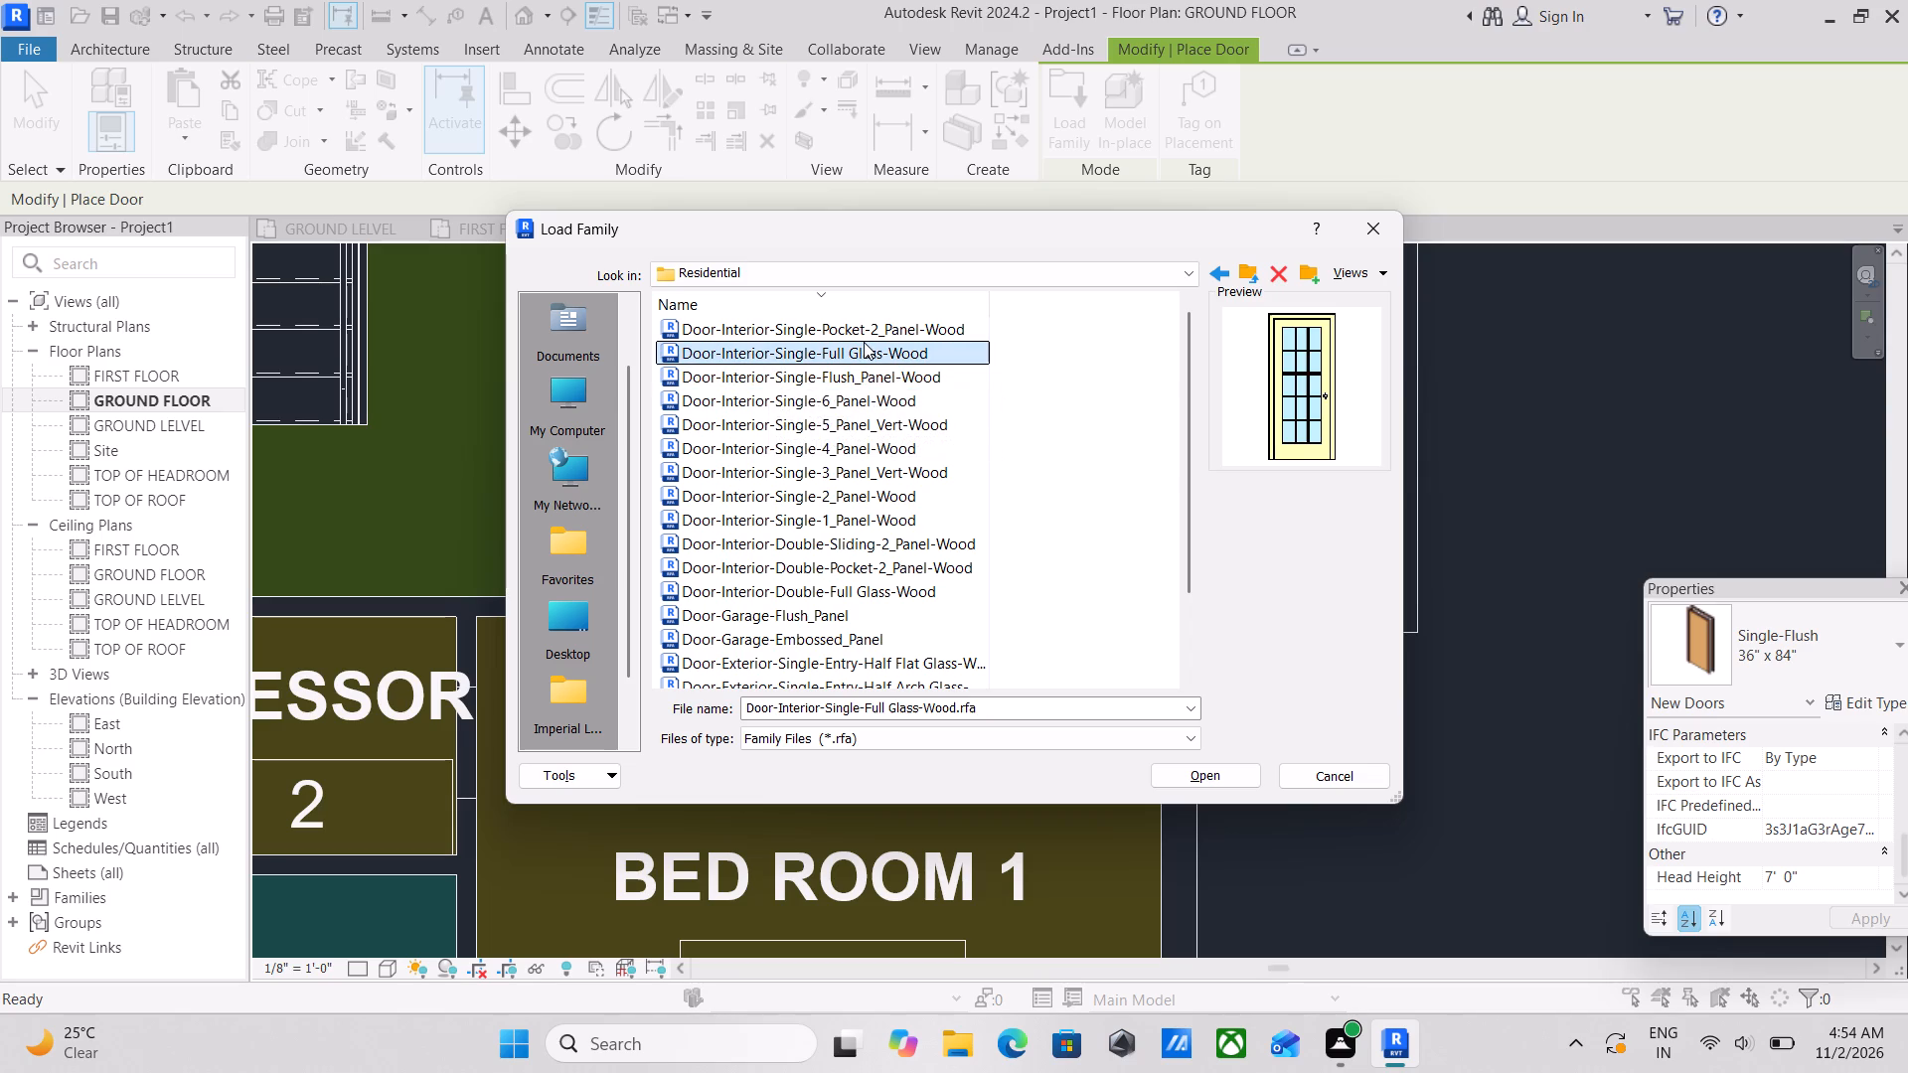
{"action": "left_click", "coordinate": [814, 407]}
{"action": "left_click", "coordinate": [817, 377]}
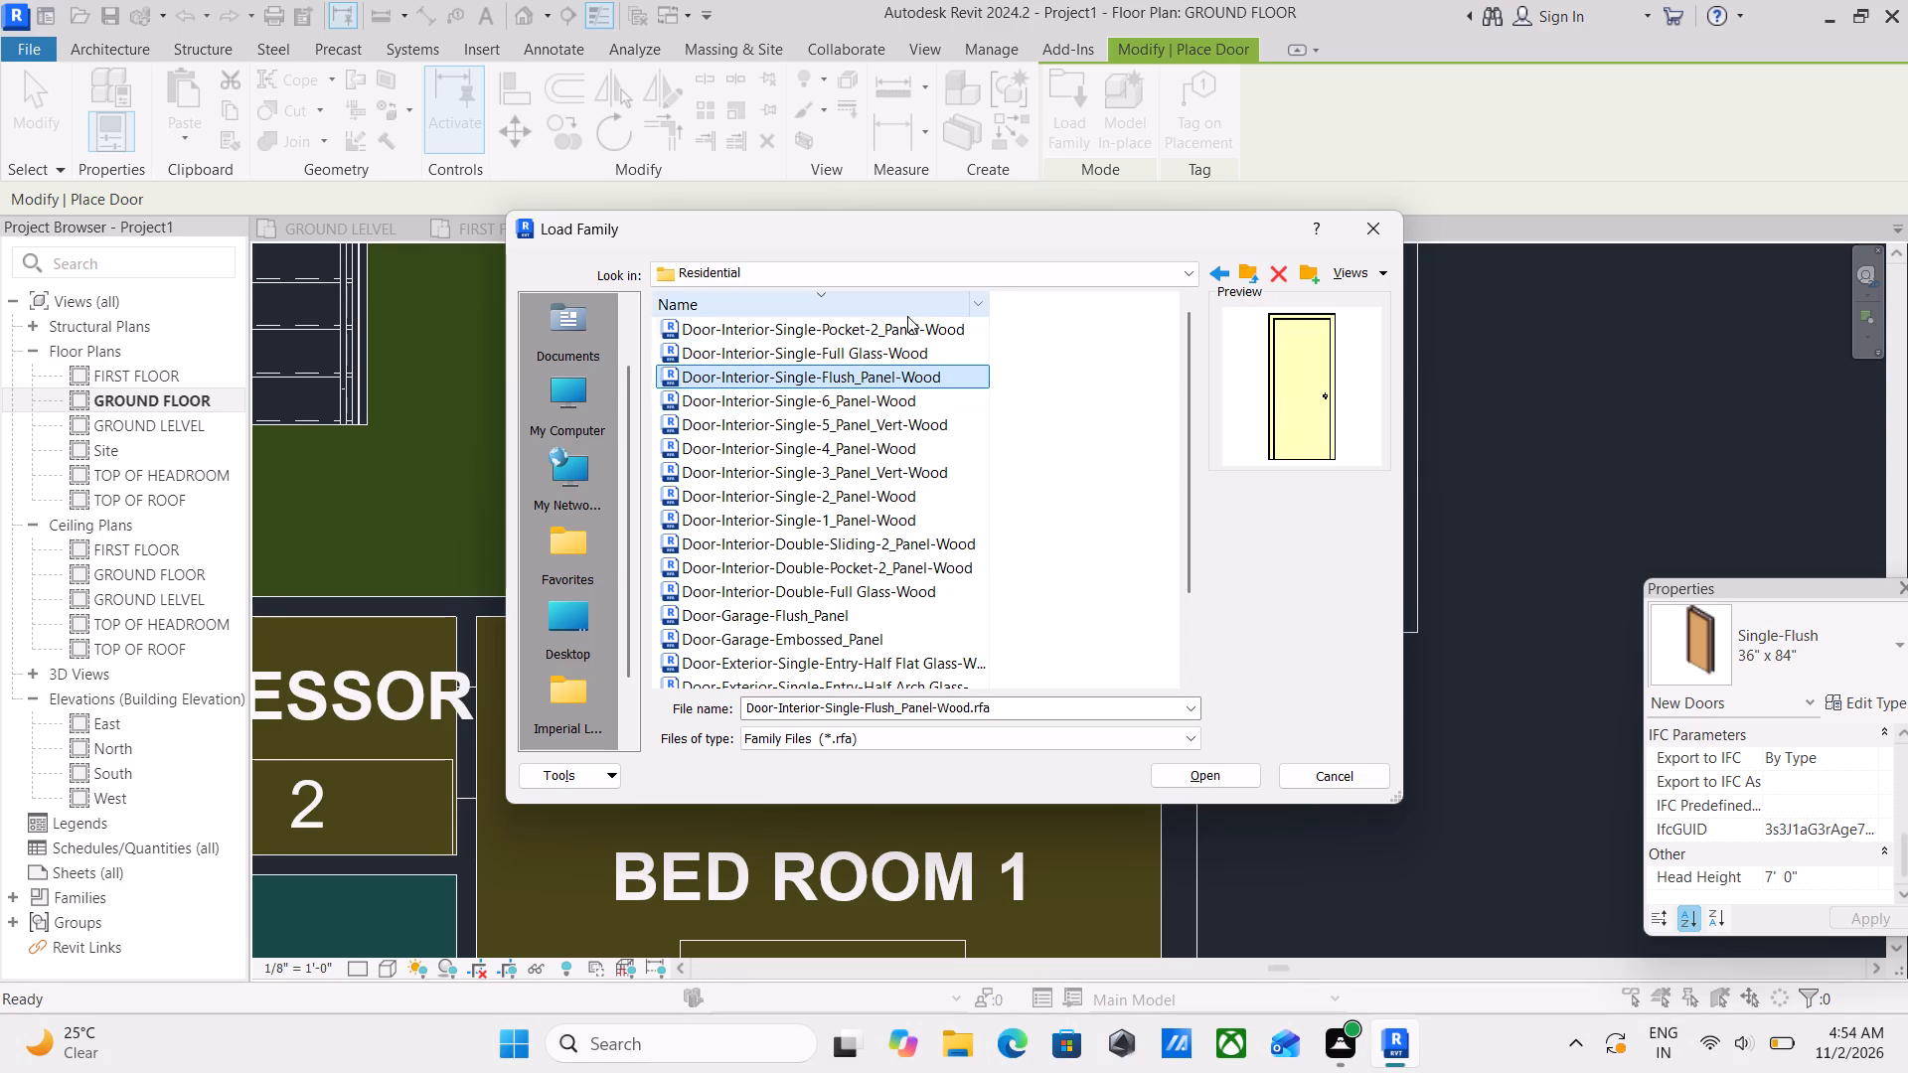
{"action": "left_click", "coordinate": [906, 354]}
{"action": "left_click", "coordinate": [869, 377]}
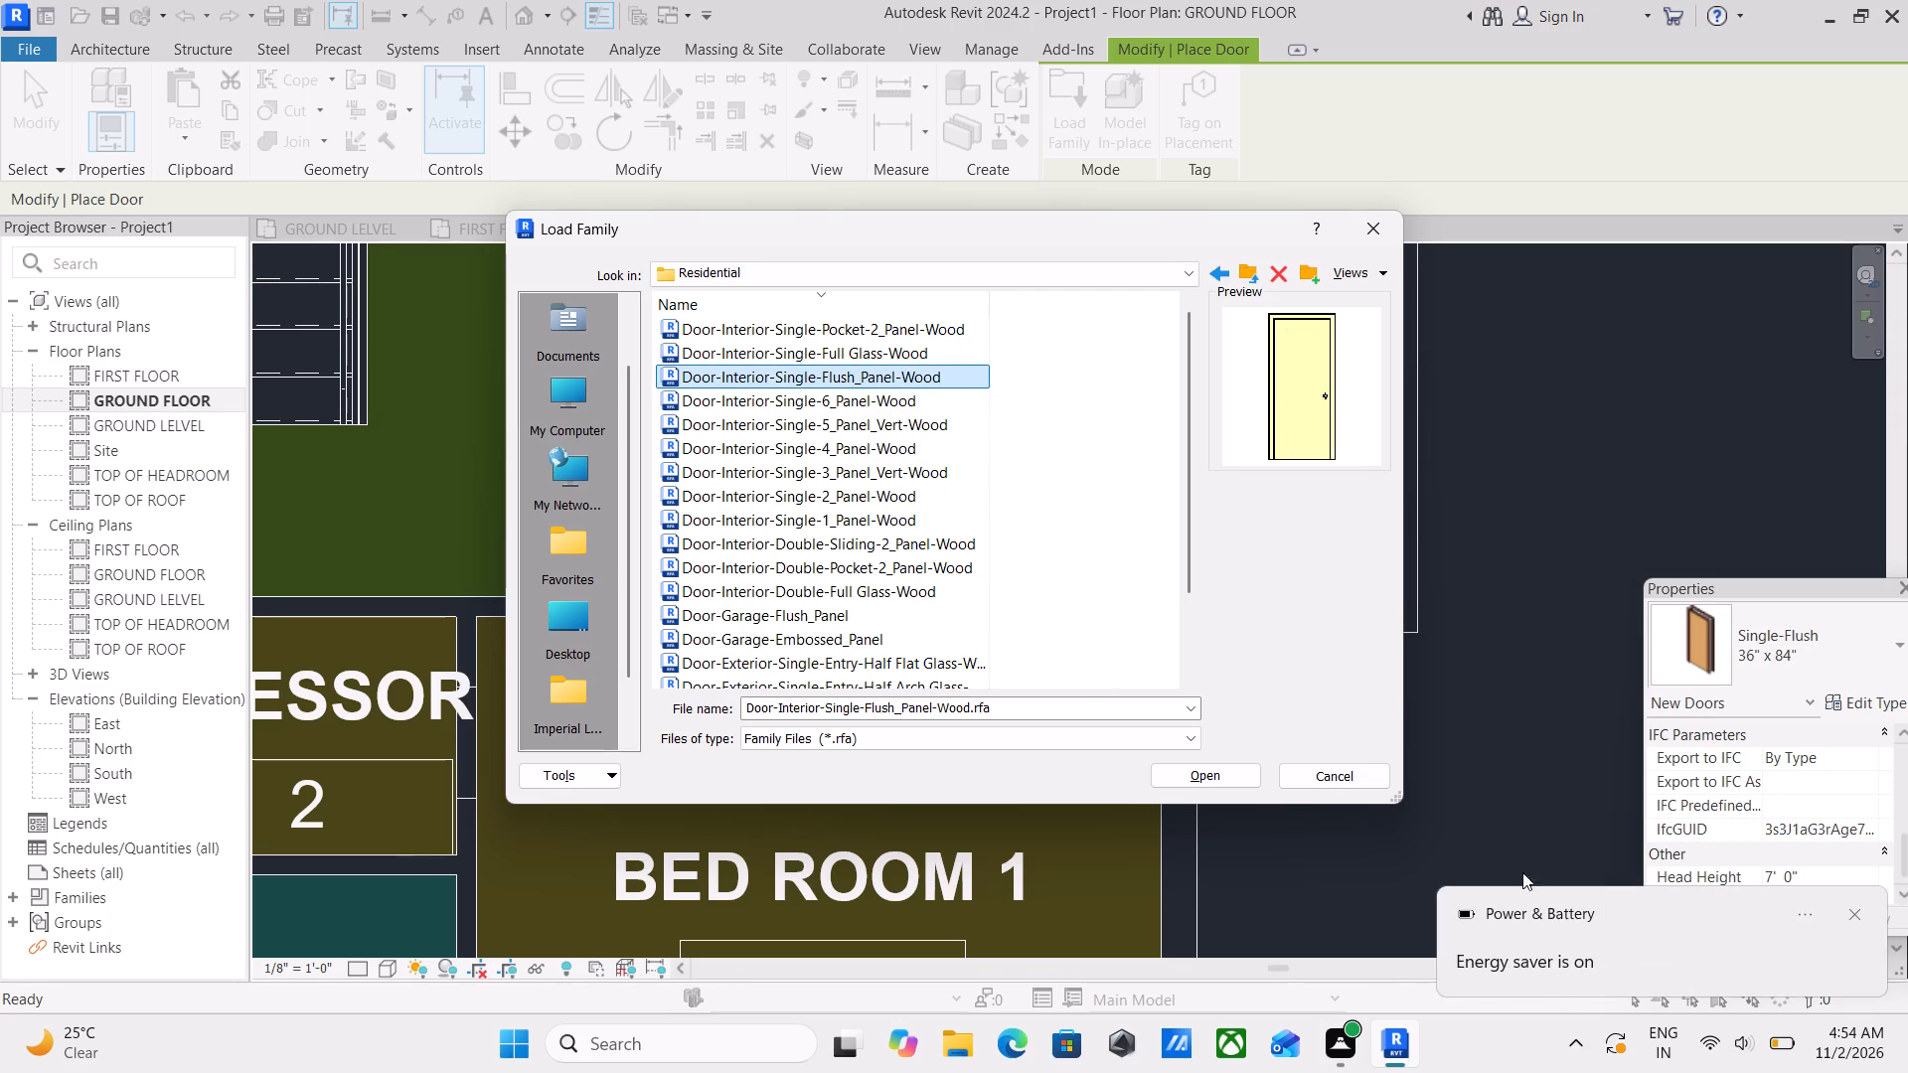
{"action": "left_click", "coordinate": [878, 353]}
{"action": "left_click", "coordinate": [822, 514]}
{"action": "left_click", "coordinate": [839, 540]}
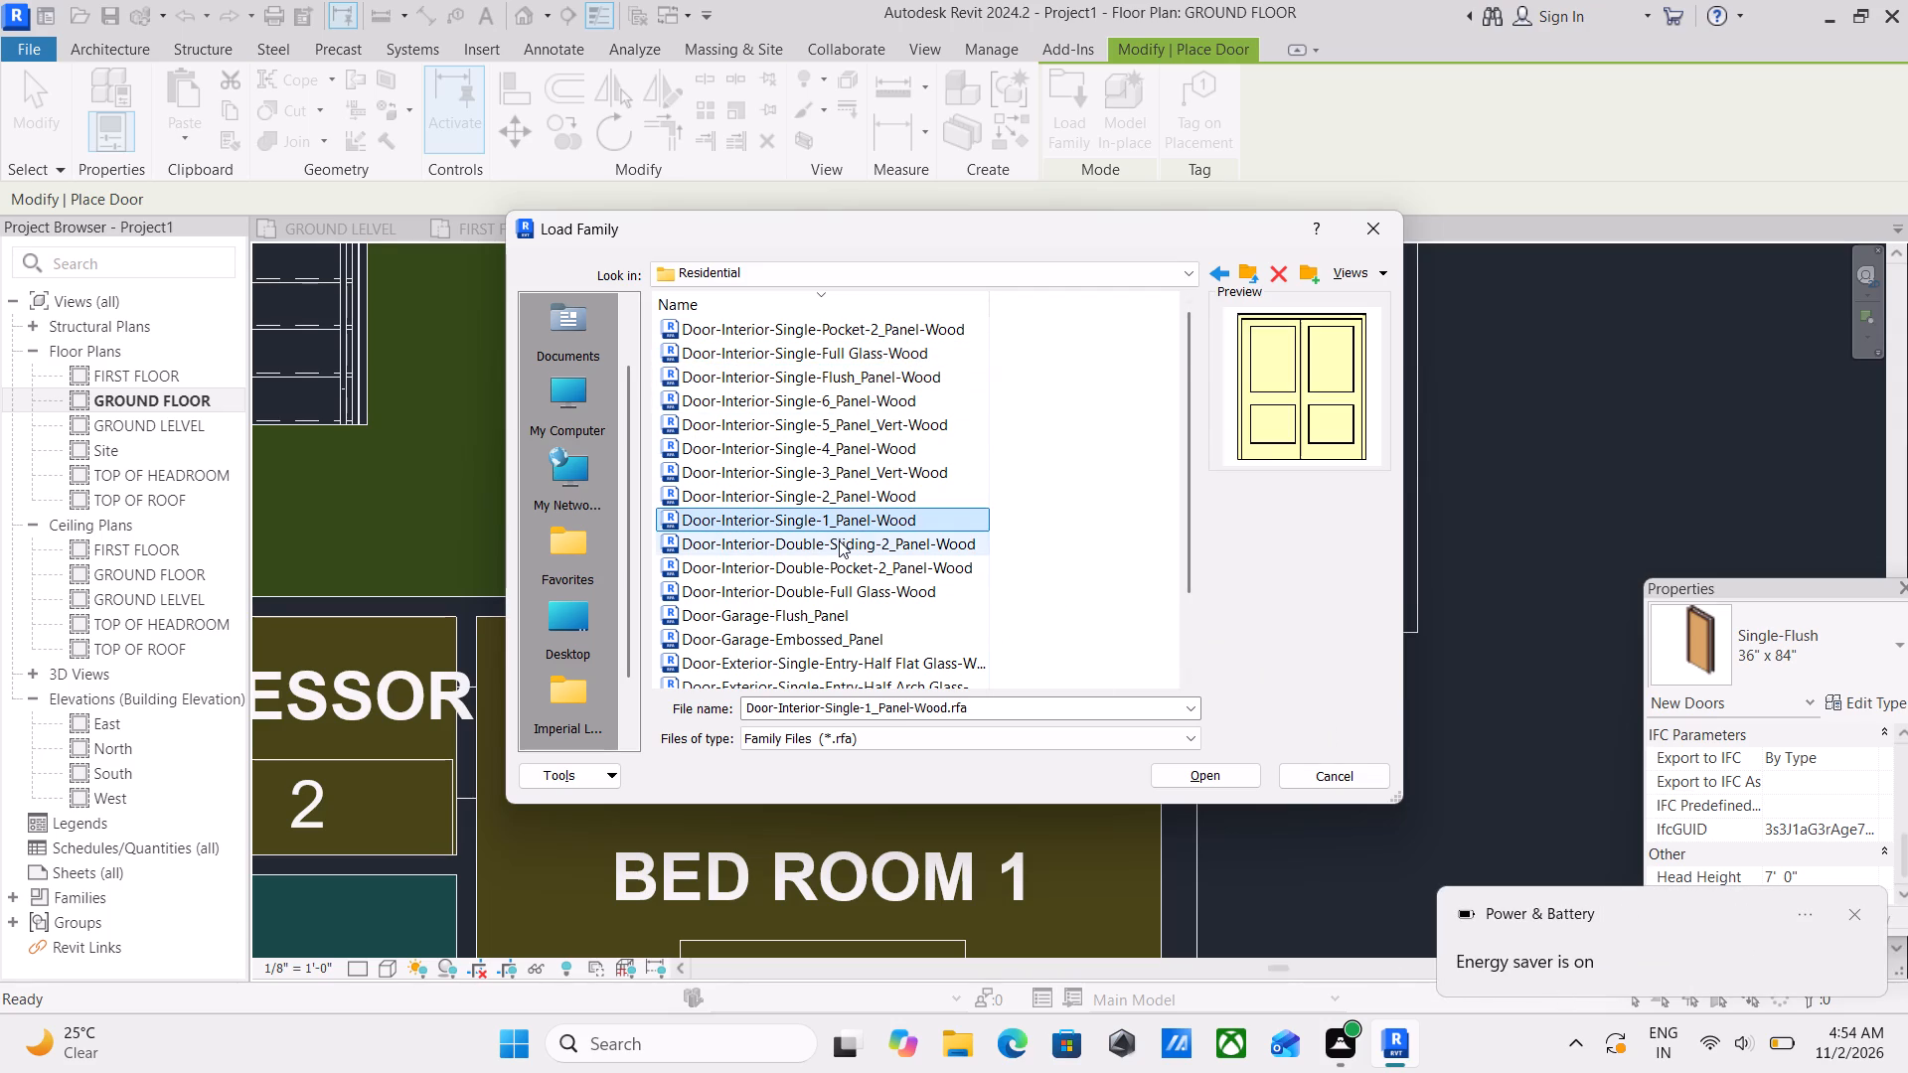
Load the Door-Exterior-Single-Entry-Half Flat Glass-Wood_Clad residential family with its 36" x 84" type.
{"action": "scroll", "coordinate": [806, 576], "scroll_direction": "down", "scroll_amount": 1}
{"action": "left_click", "coordinate": [799, 587]}
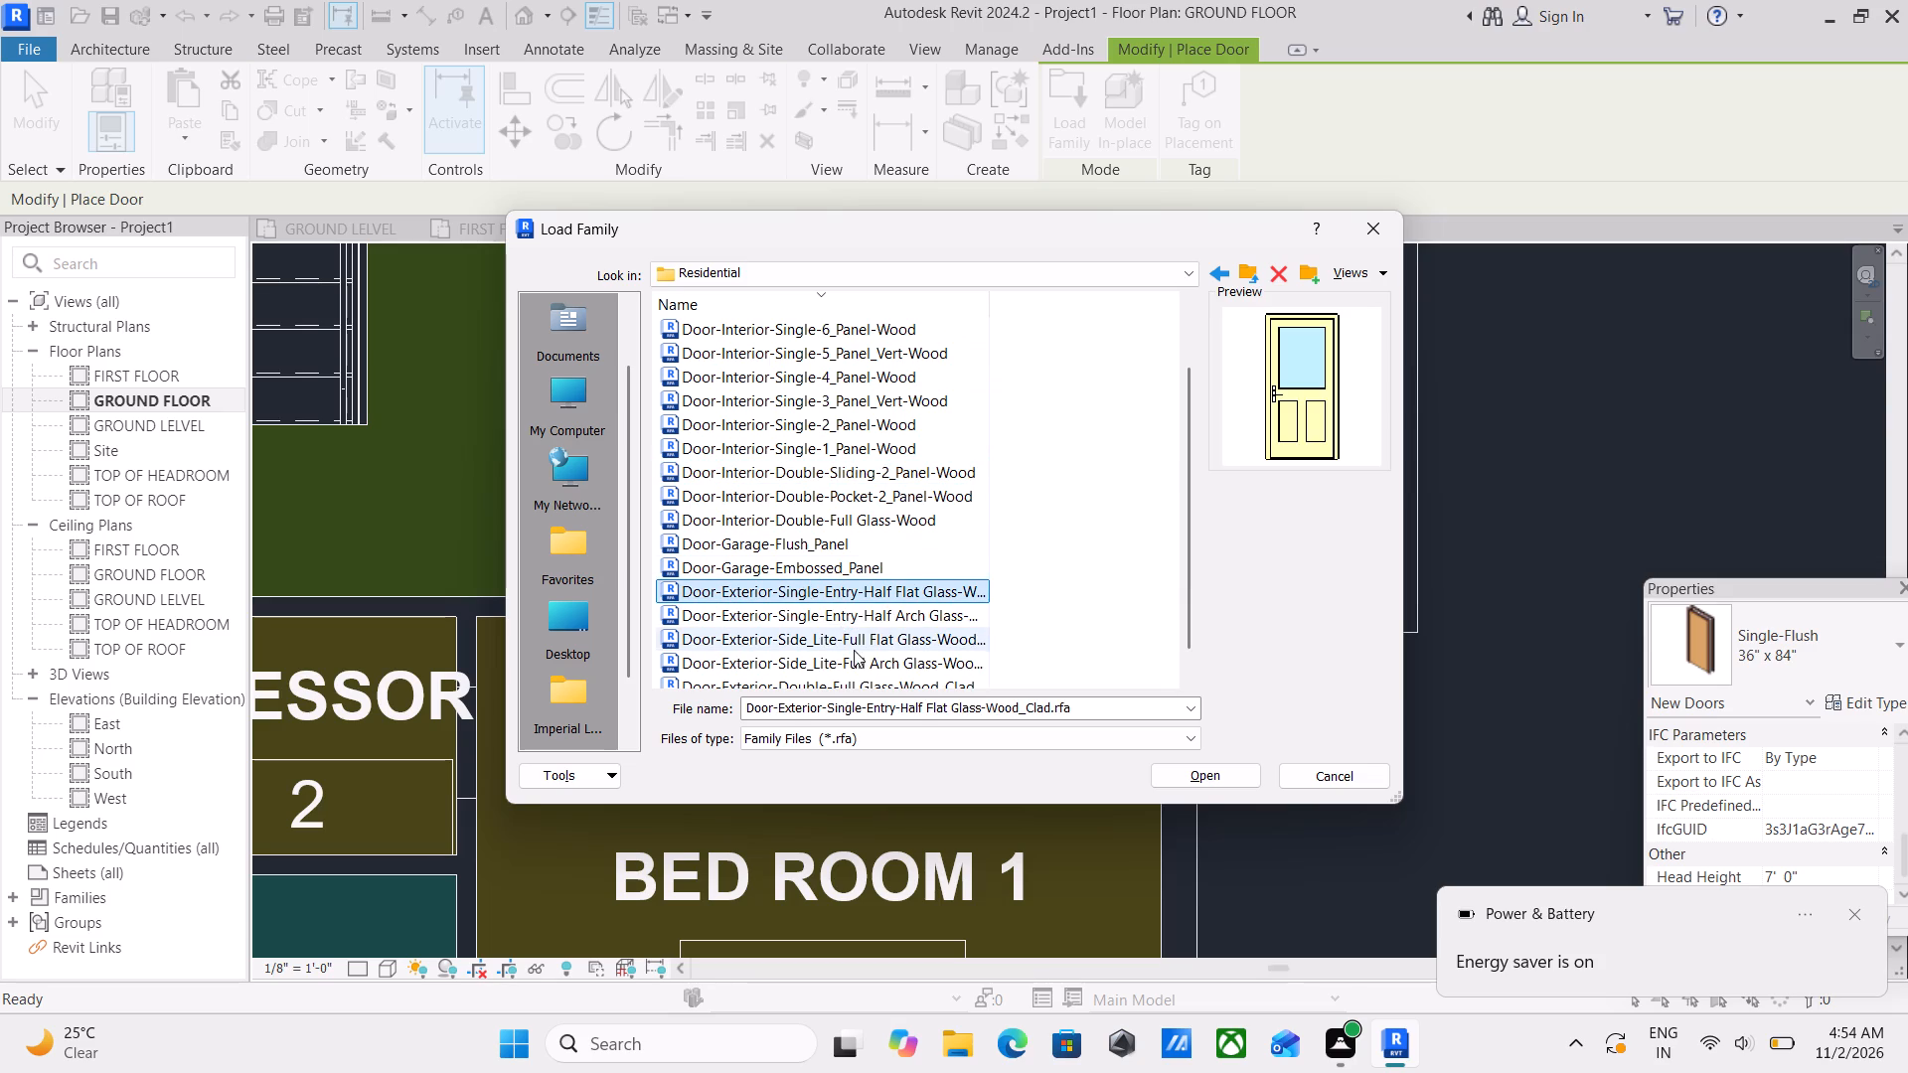
{"action": "left_click", "coordinate": [1199, 779]}
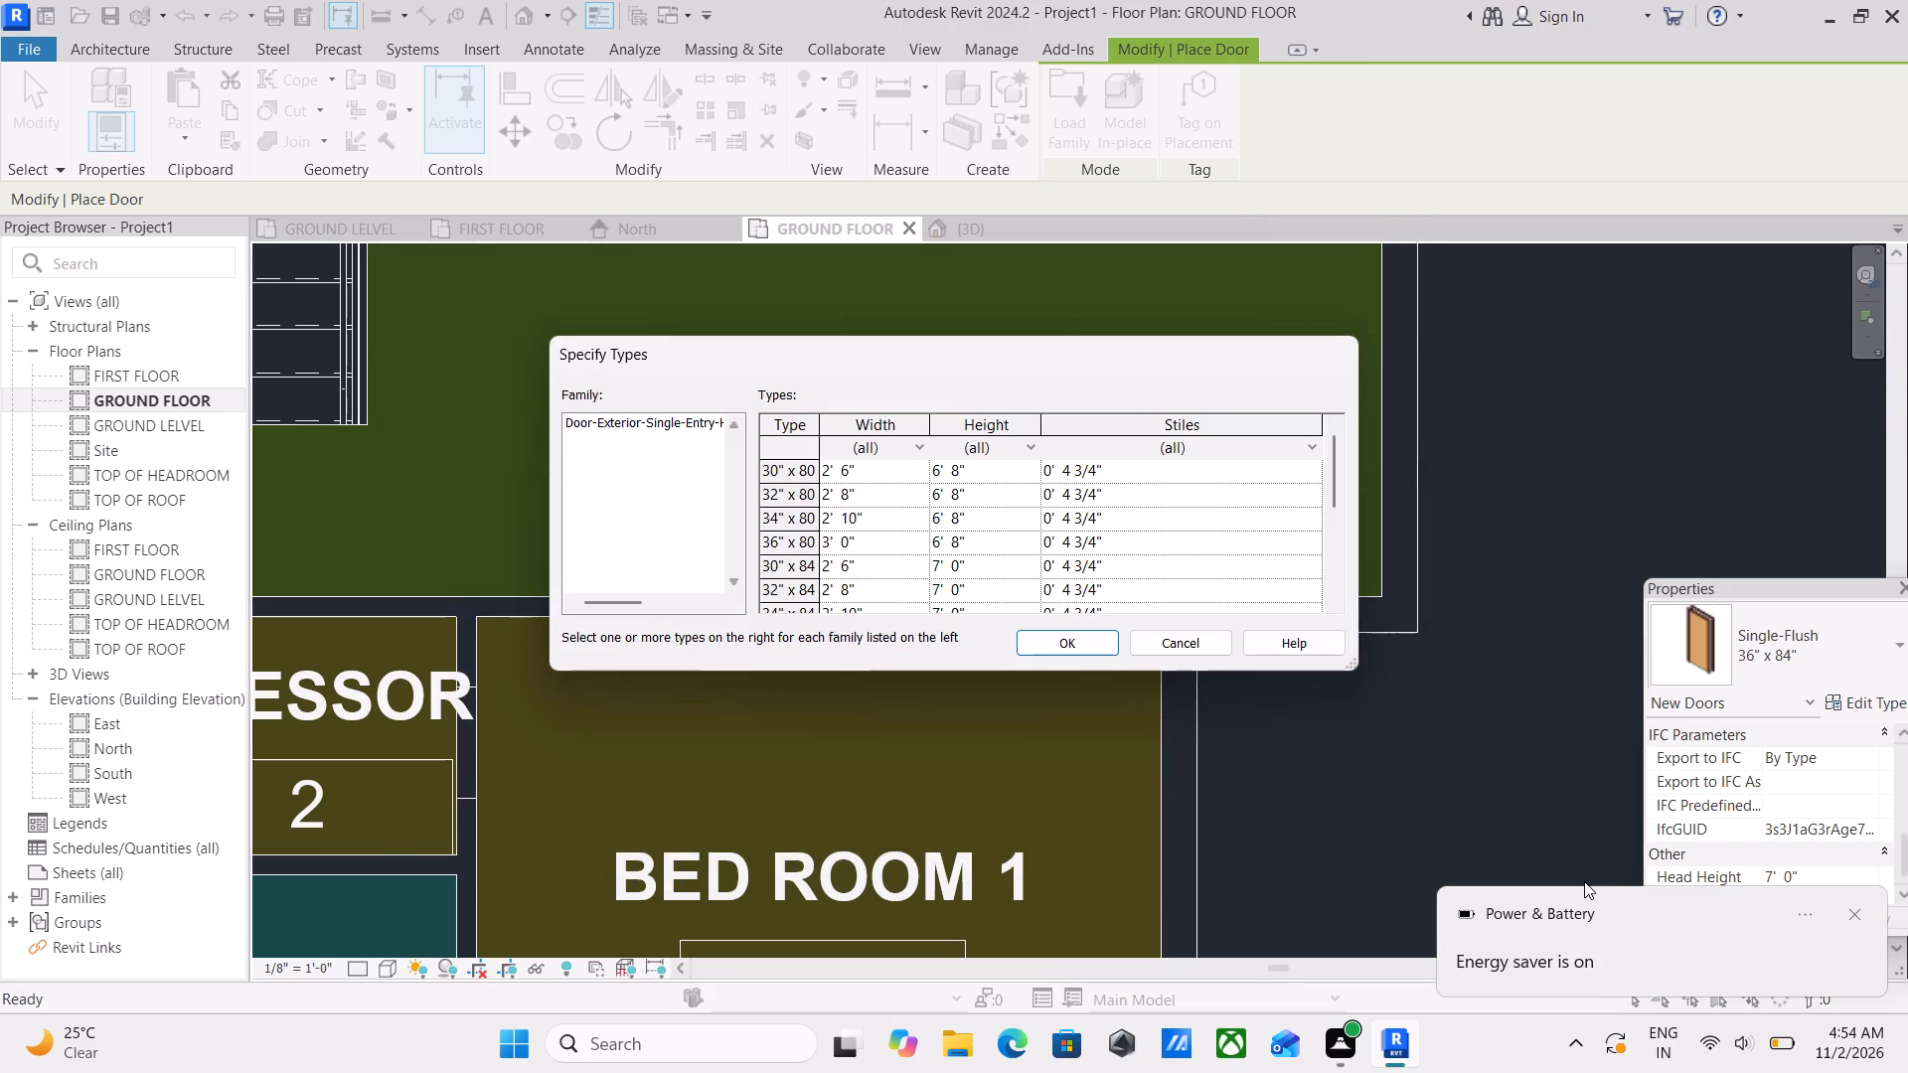
{"action": "left_click_drag", "start_coordinate": [774, 0], "coordinate": [664, 10]}
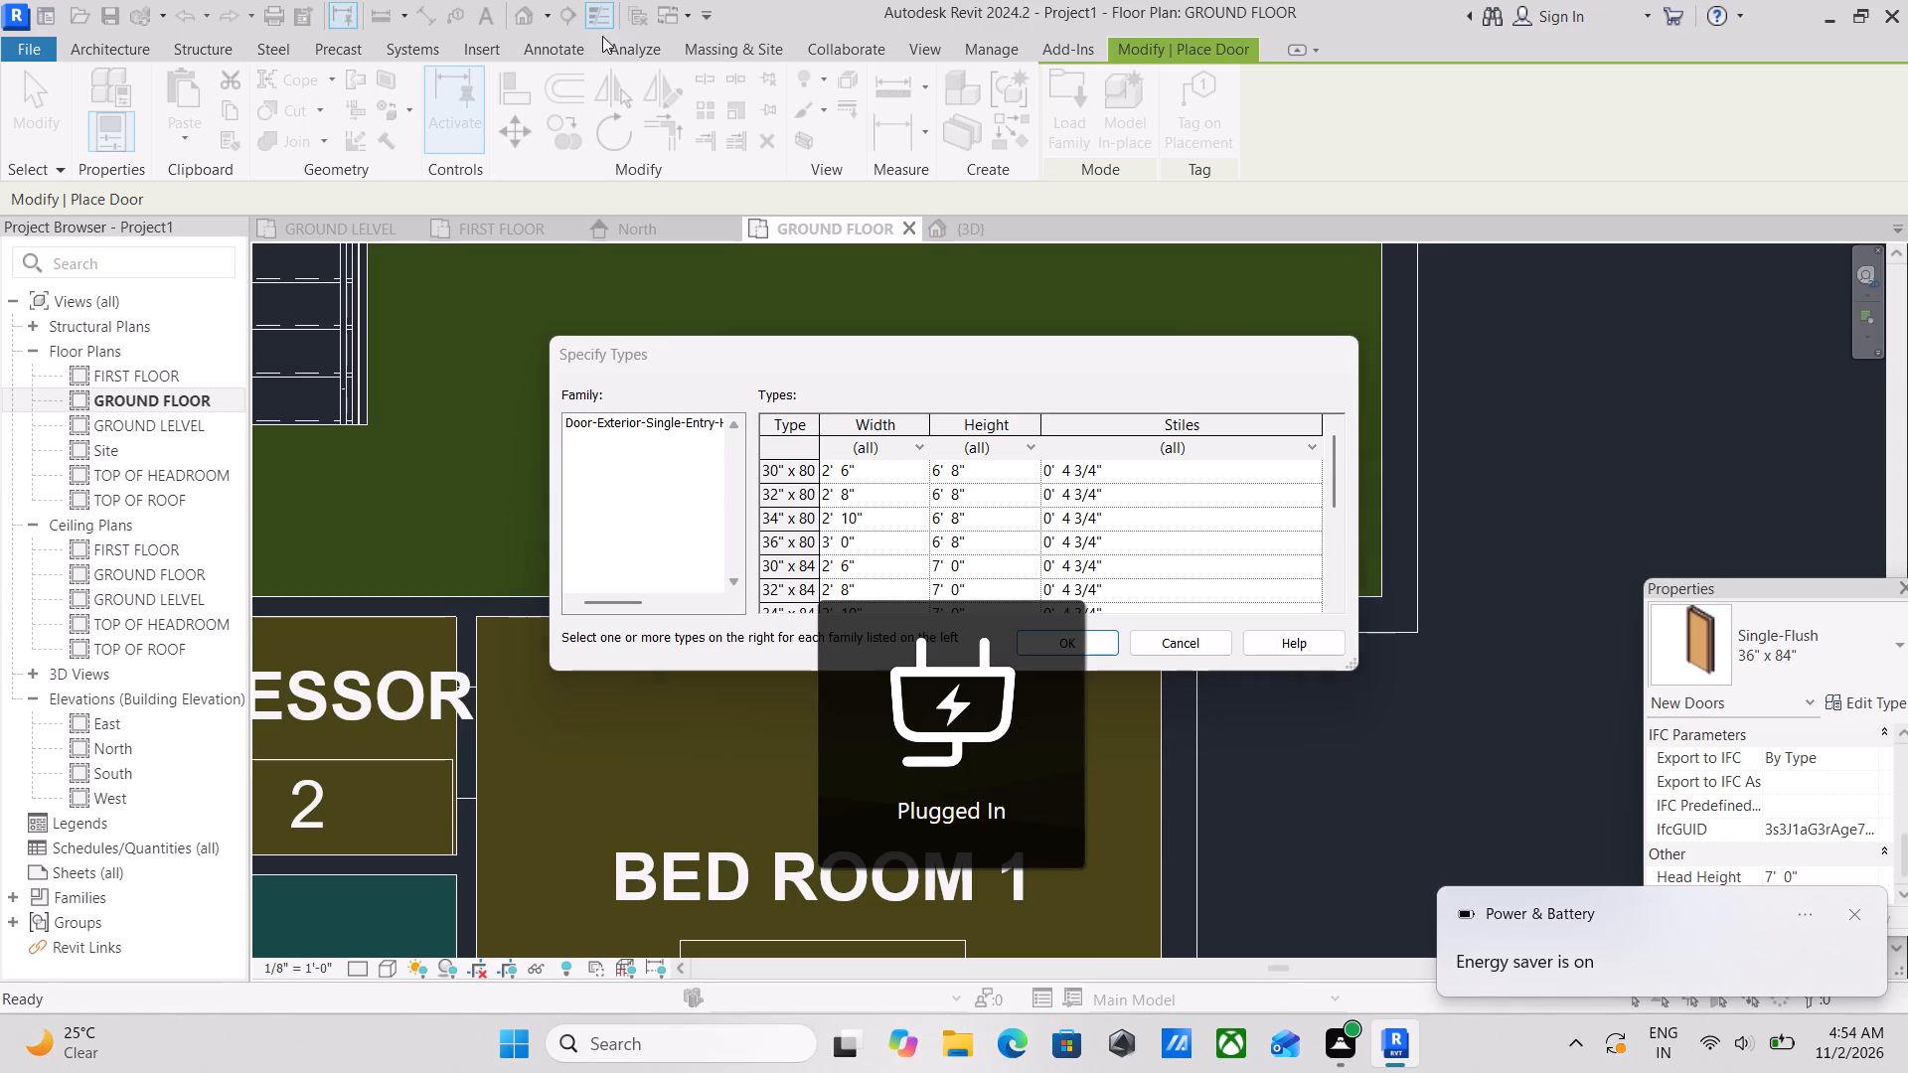
{"action": "scroll", "coordinate": [909, 446], "scroll_direction": "up", "scroll_amount": 1}
{"action": "scroll", "coordinate": [909, 448], "scroll_direction": "down", "scroll_amount": 2}
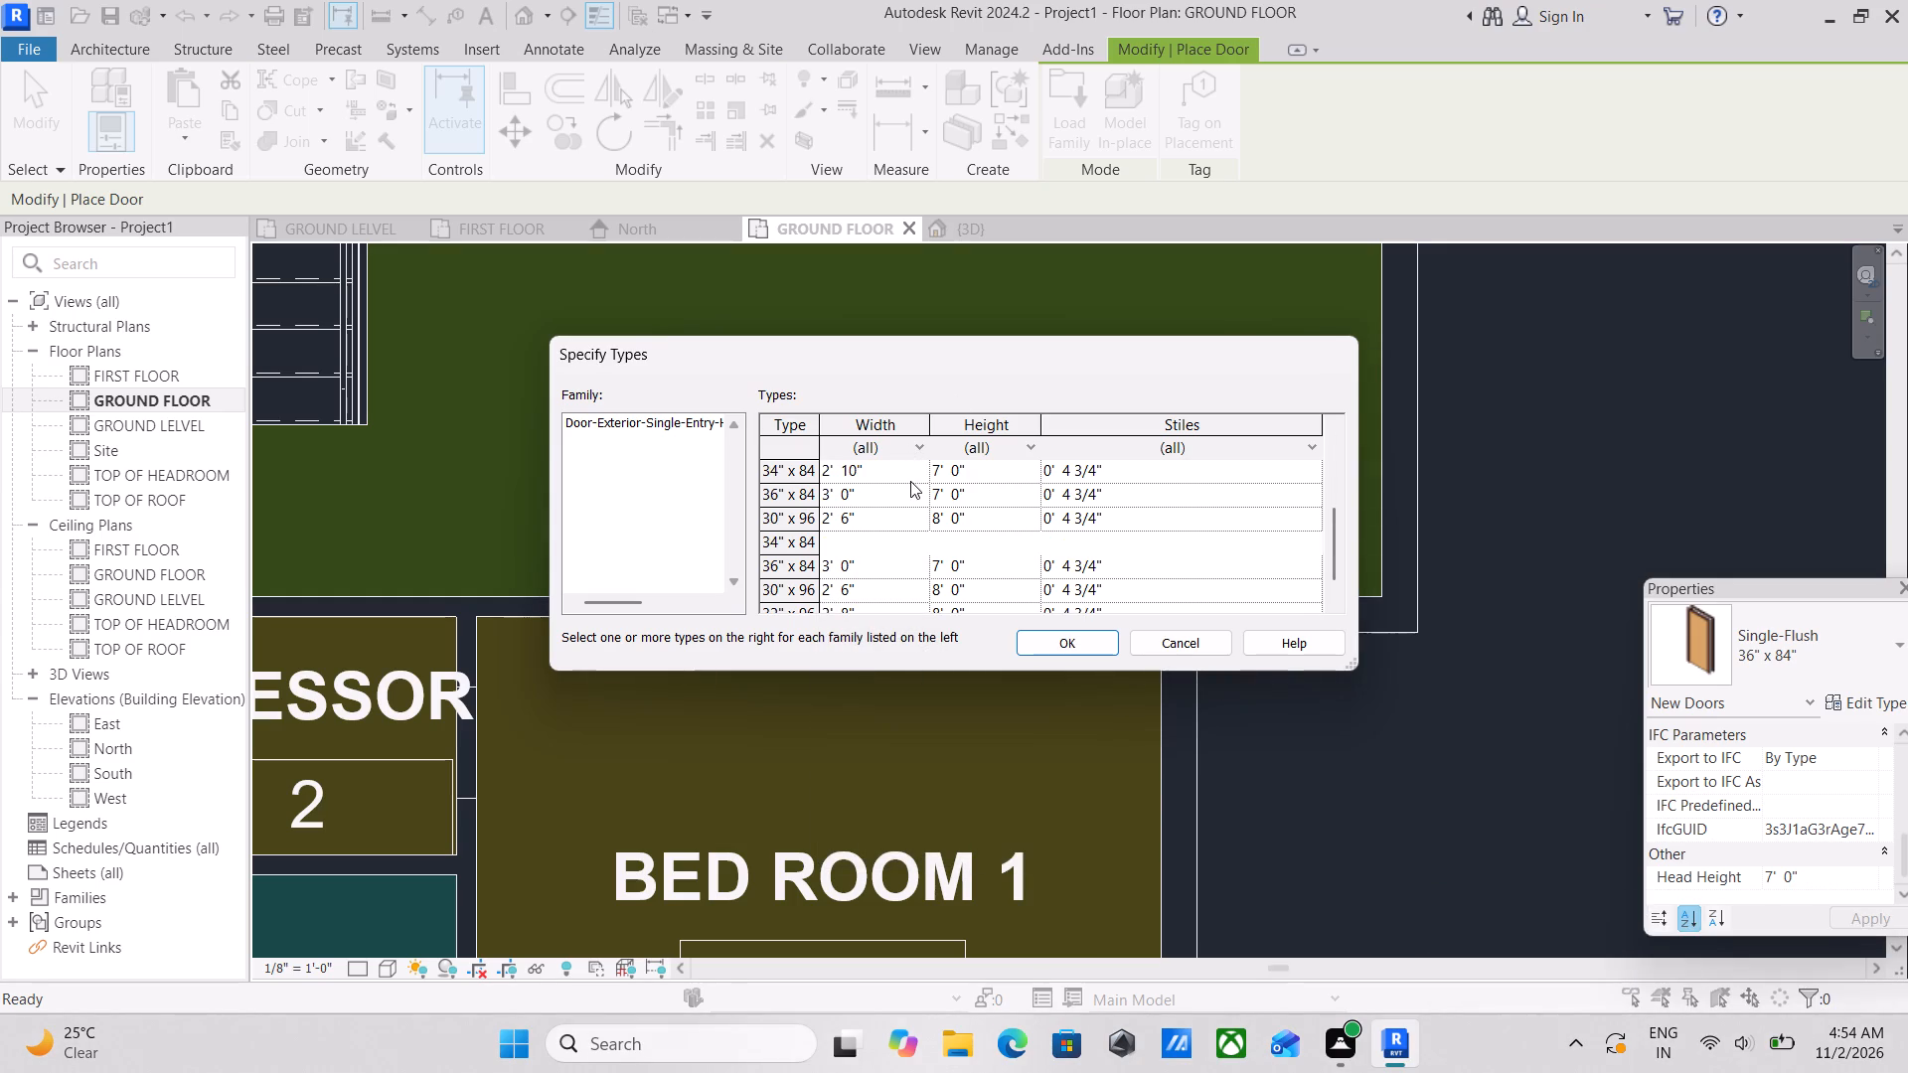
{"action": "left_click", "coordinate": [891, 492]}
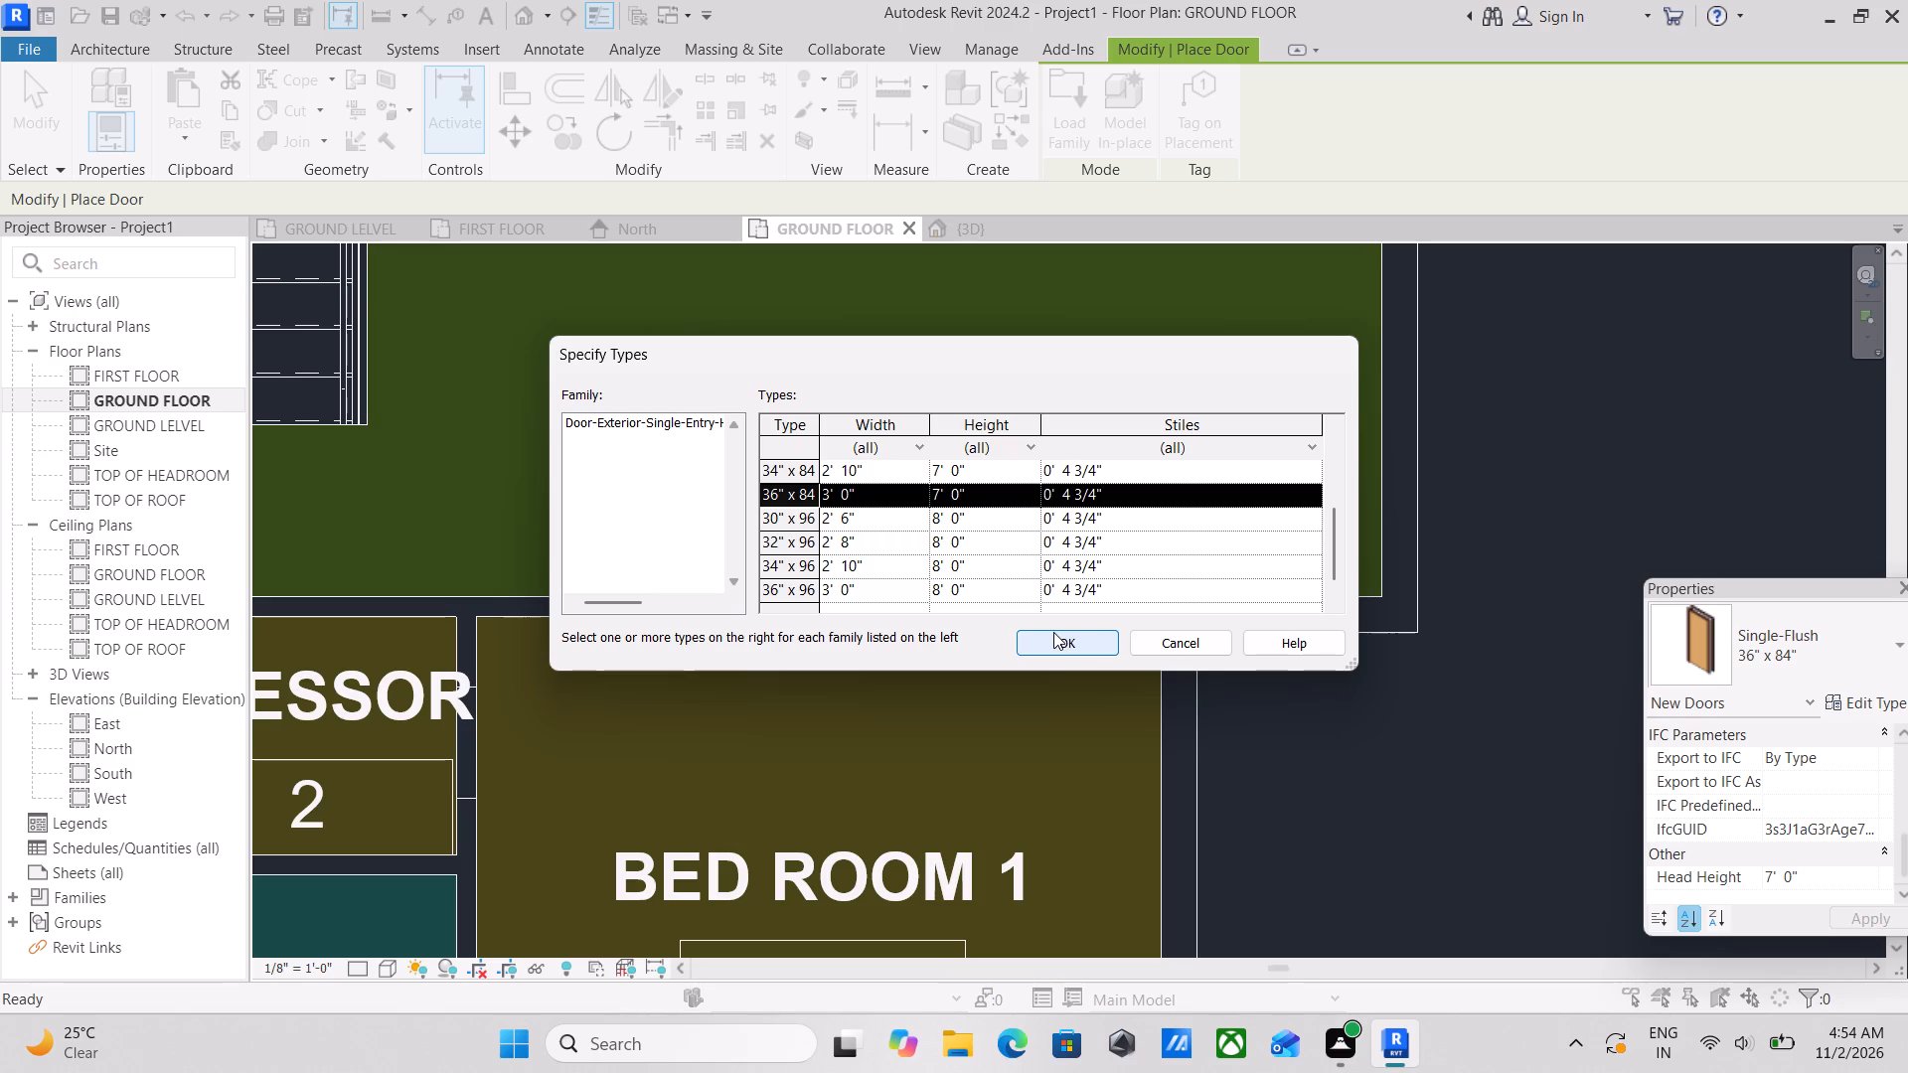
{"action": "left_click", "coordinate": [1057, 650]}
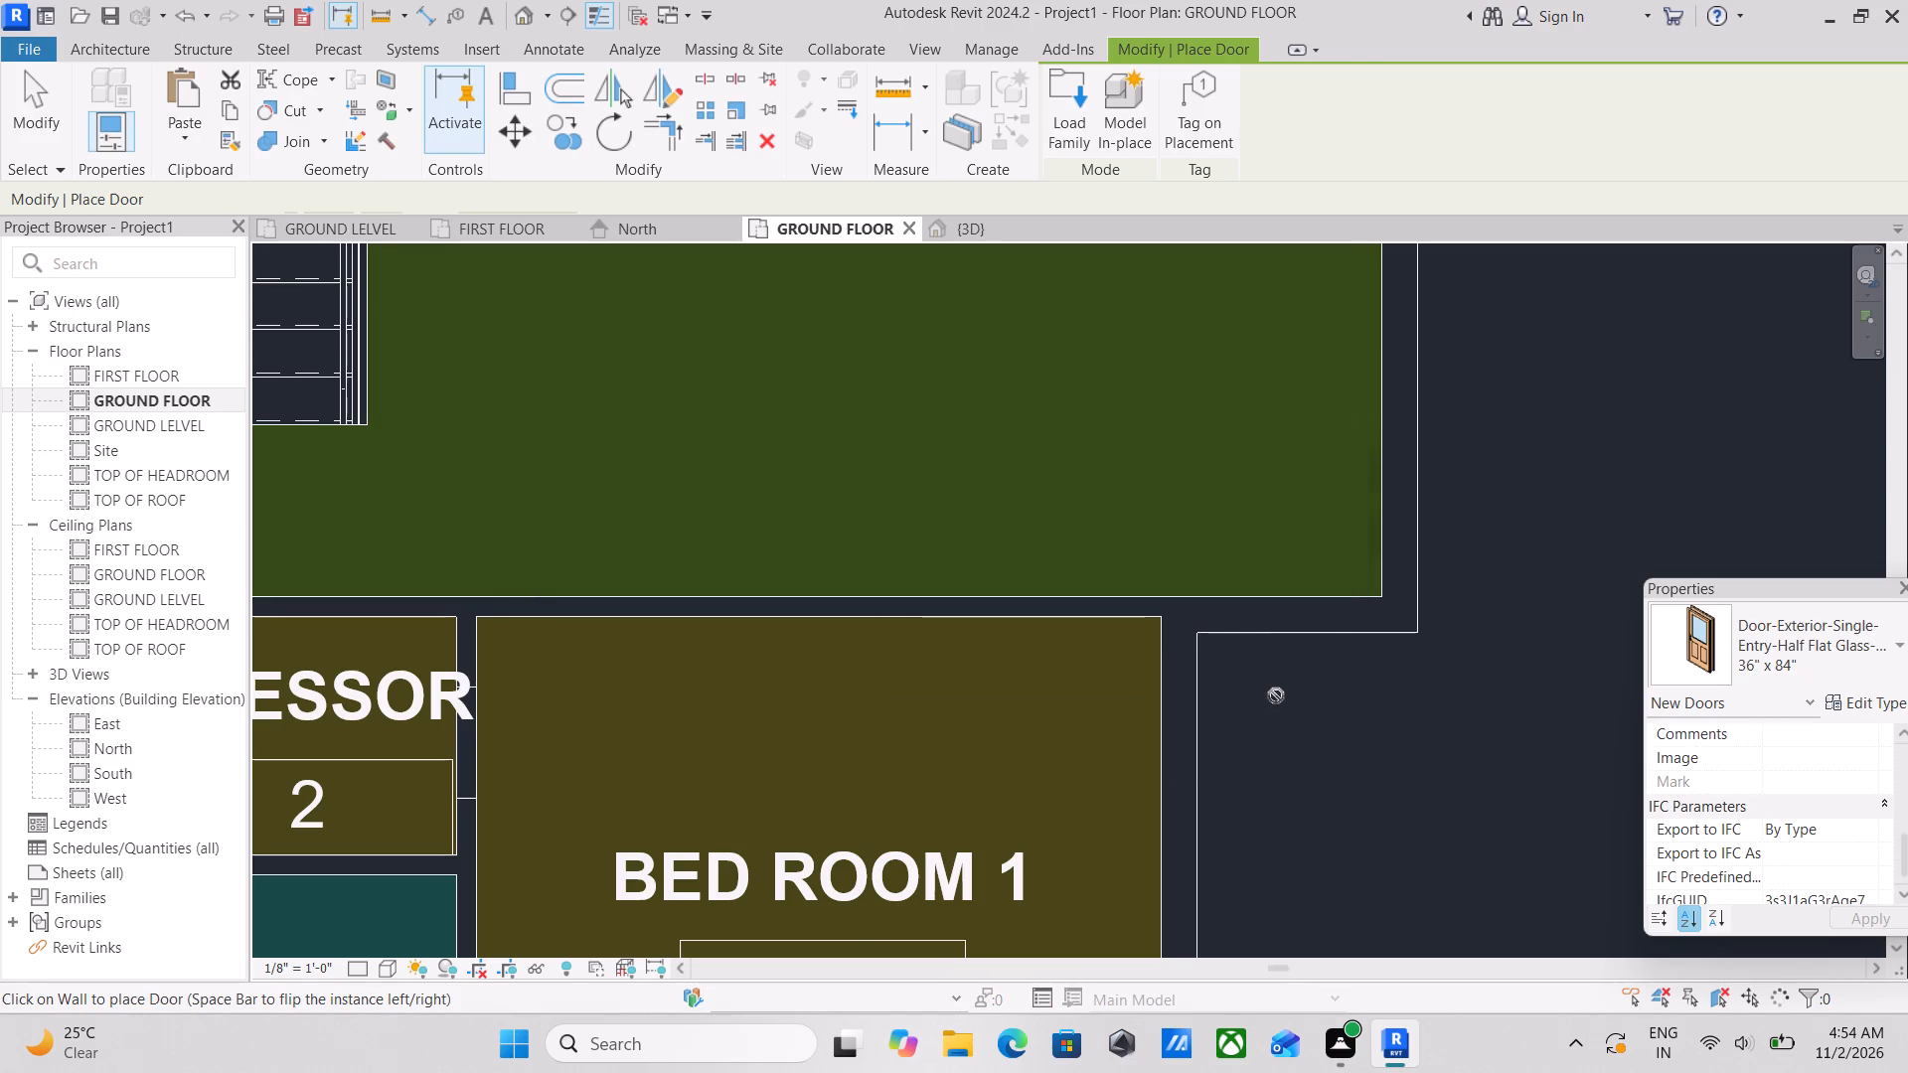
Place the half-glass exterior door in the short outer wall beside BED ROOM 1, swinging into the living hall, centred about 2' 3 3/4" from each side wall.
{"action": "scroll", "coordinate": [1284, 626], "scroll_direction": "up", "scroll_amount": 3}
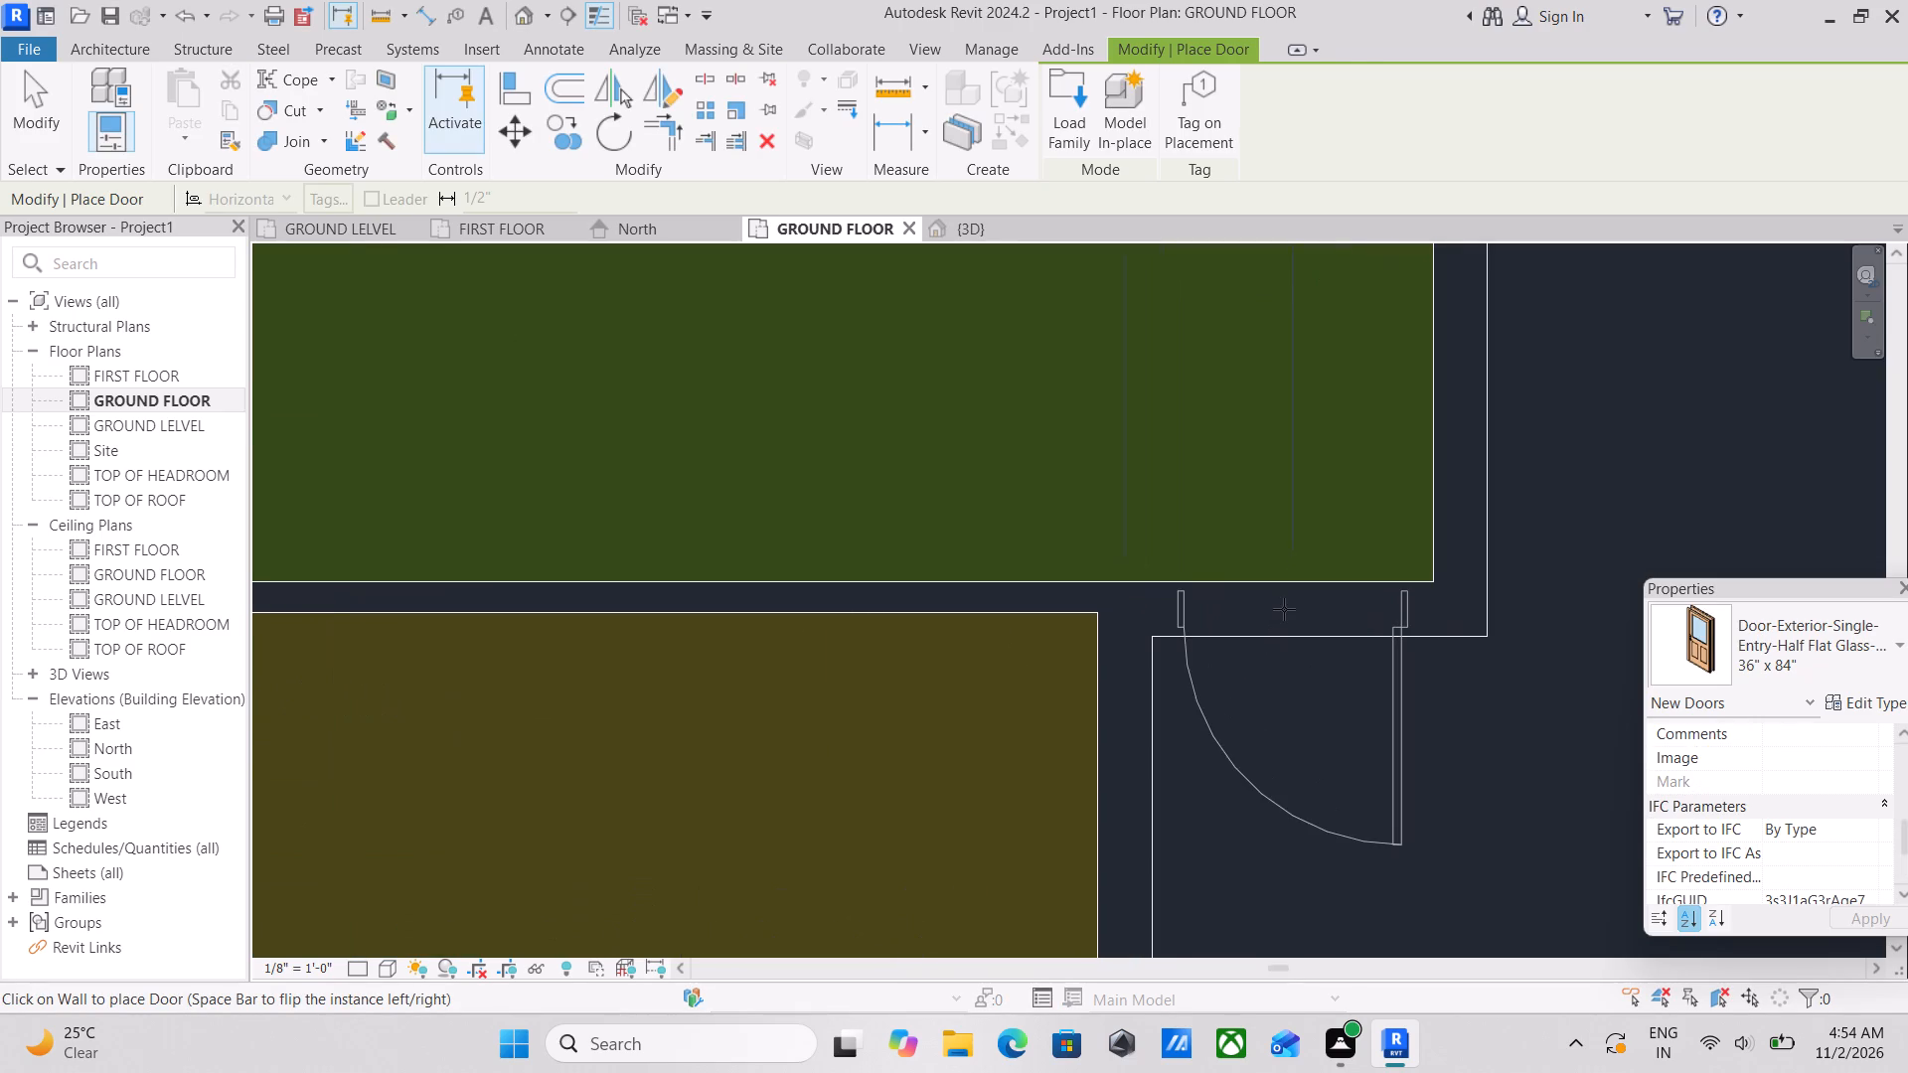
{"action": "left_click", "coordinate": [1284, 577]}
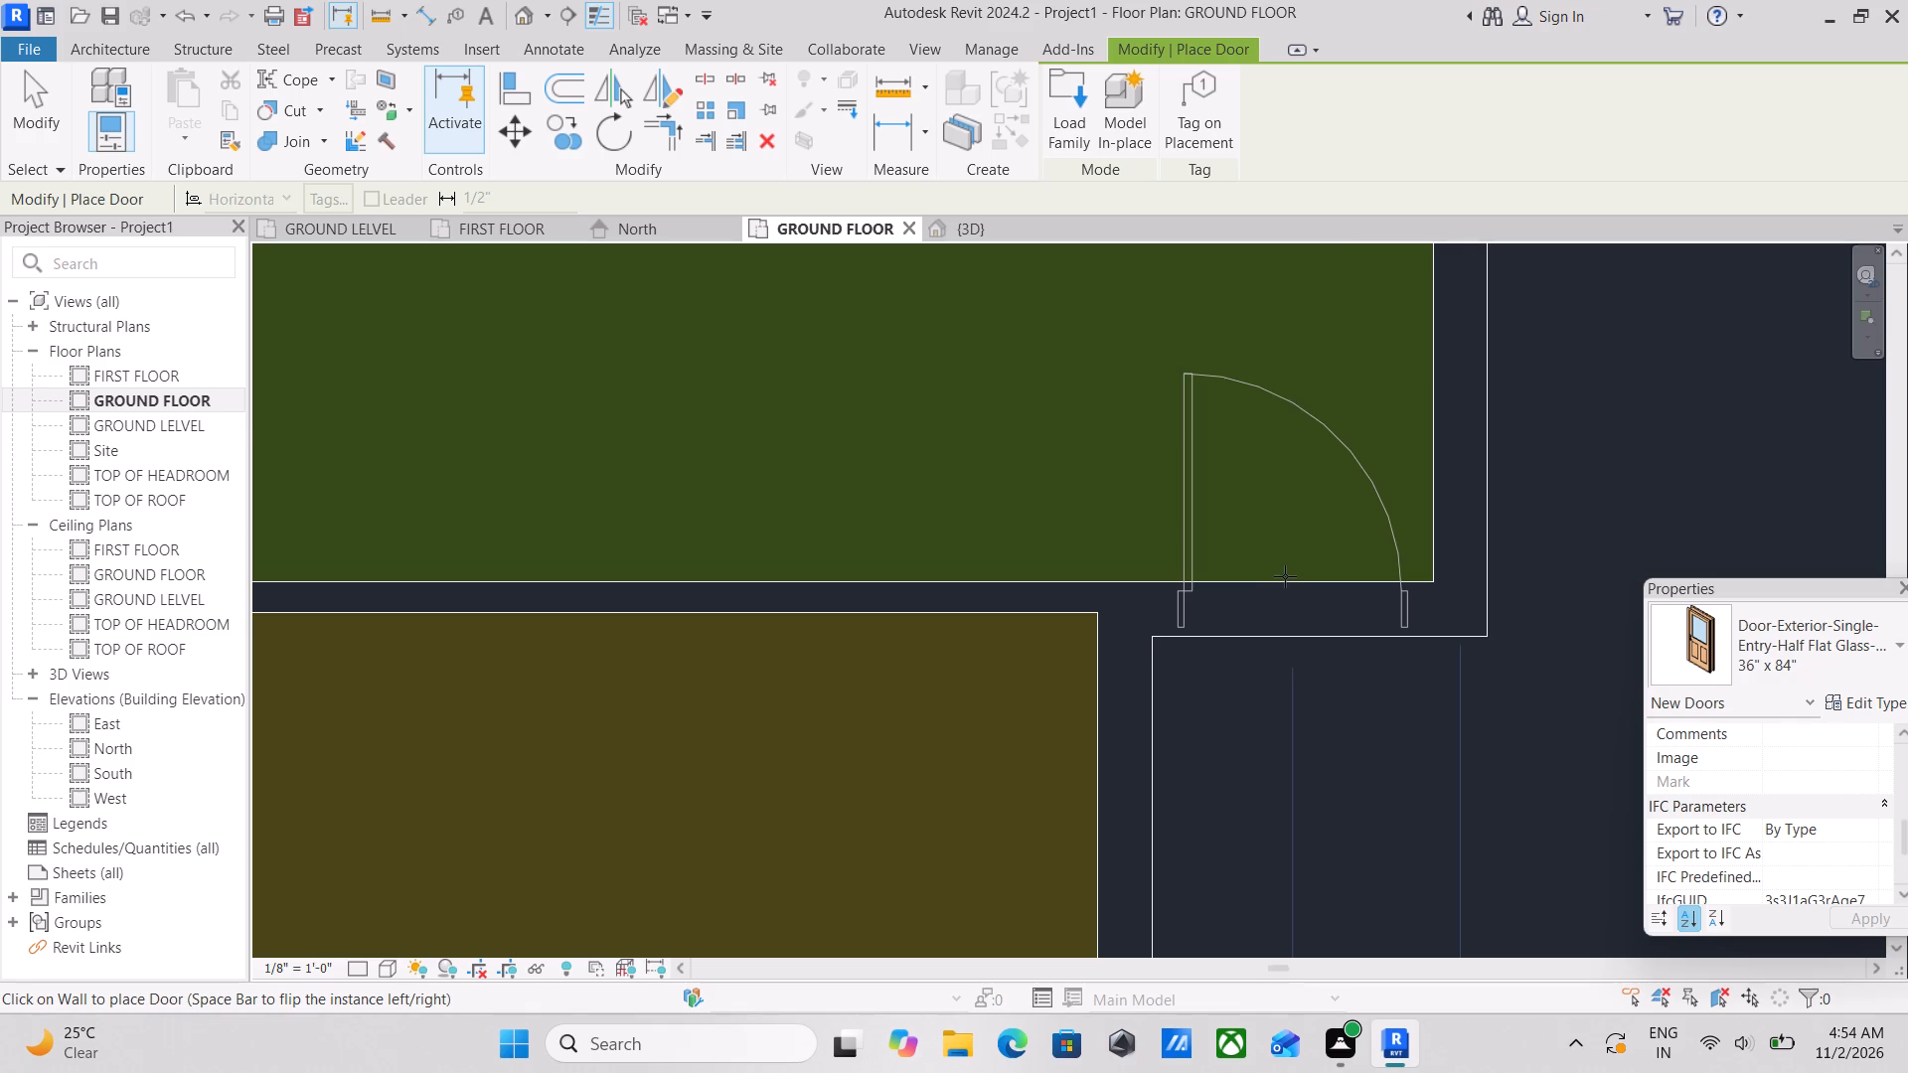
{"action": "scroll", "coordinate": [1285, 576], "scroll_direction": "down", "scroll_amount": 6}
{"action": "middle_click", "coordinate": [1285, 576]}
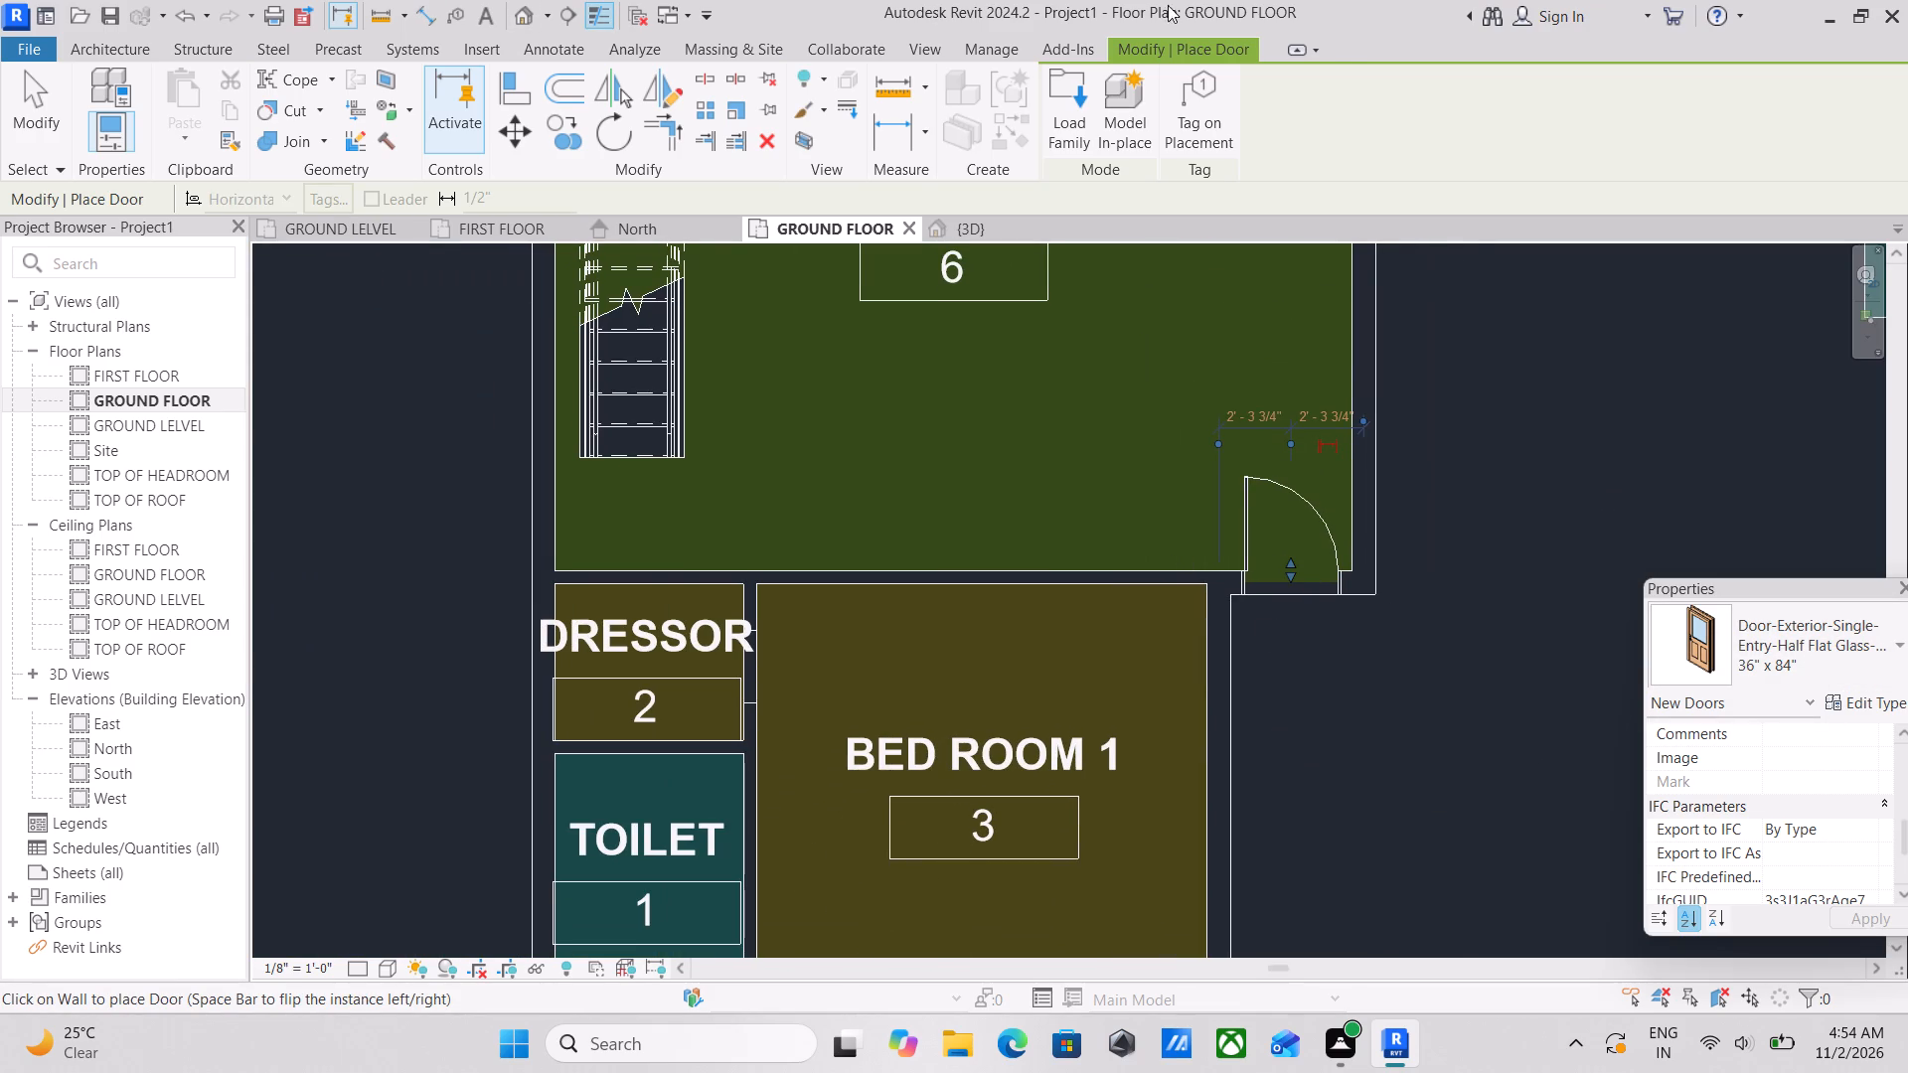
Load the Door-Interior-Single-4_Panel-Wood residential family with its 36" x 96" type.
{"action": "left_click", "coordinate": [1067, 75]}
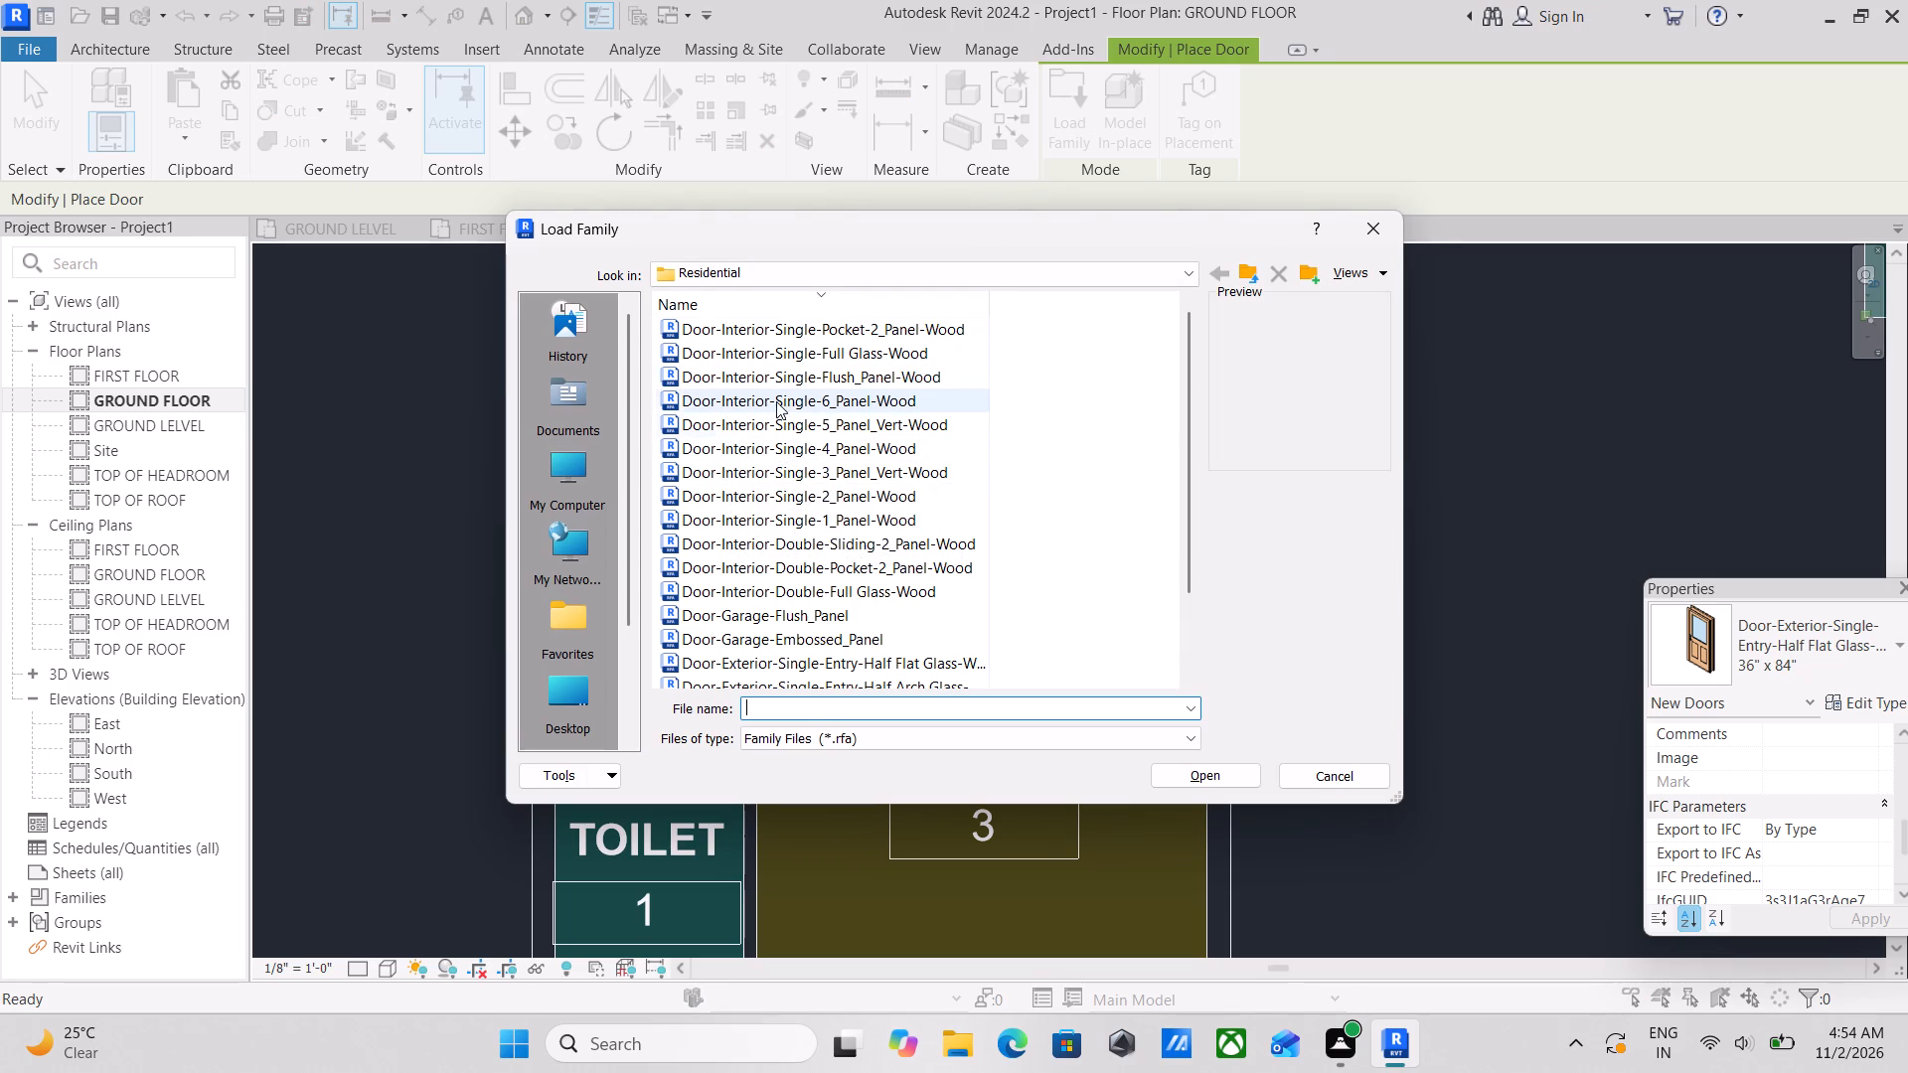
{"action": "left_click", "coordinate": [709, 364]}
{"action": "left_click", "coordinate": [752, 413]}
{"action": "left_click", "coordinate": [744, 445]}
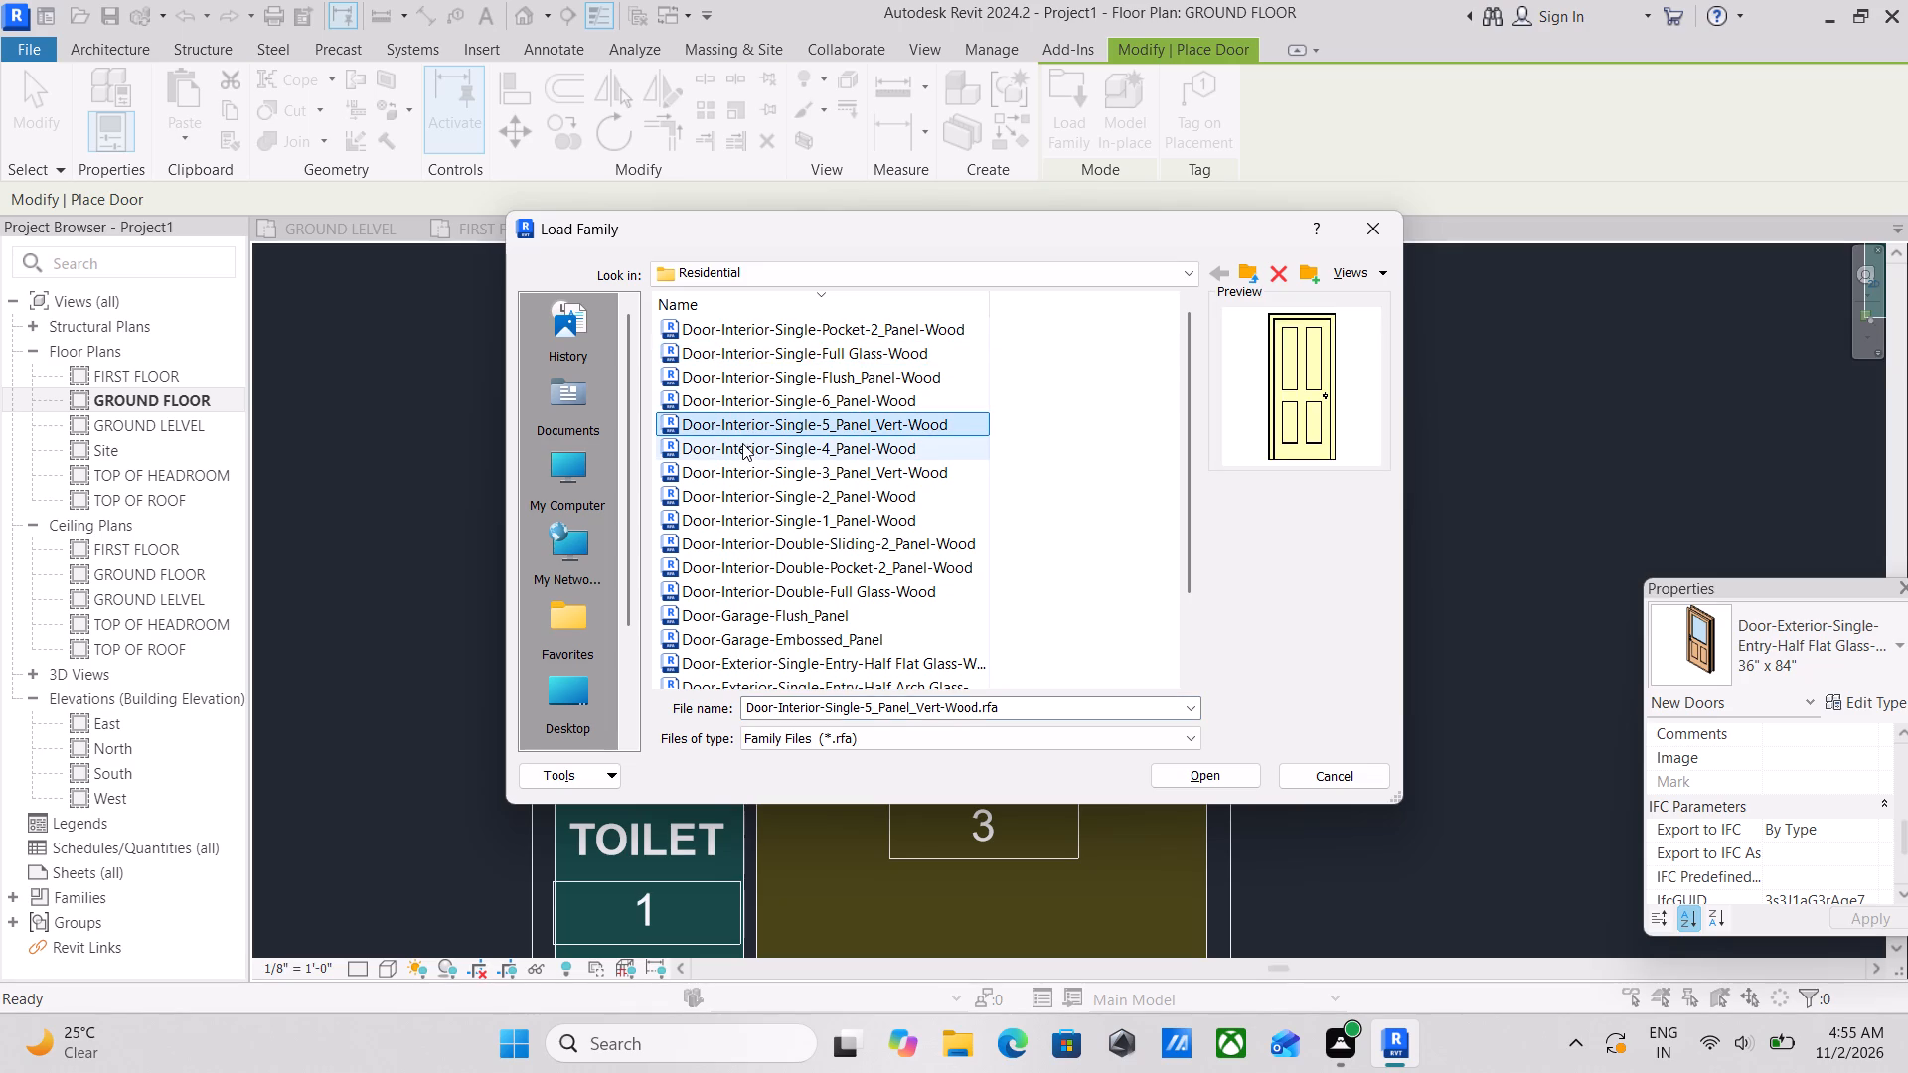
{"action": "left_click", "coordinate": [1213, 783]}
{"action": "scroll", "coordinate": [865, 405], "scroll_direction": "down", "scroll_amount": 3}
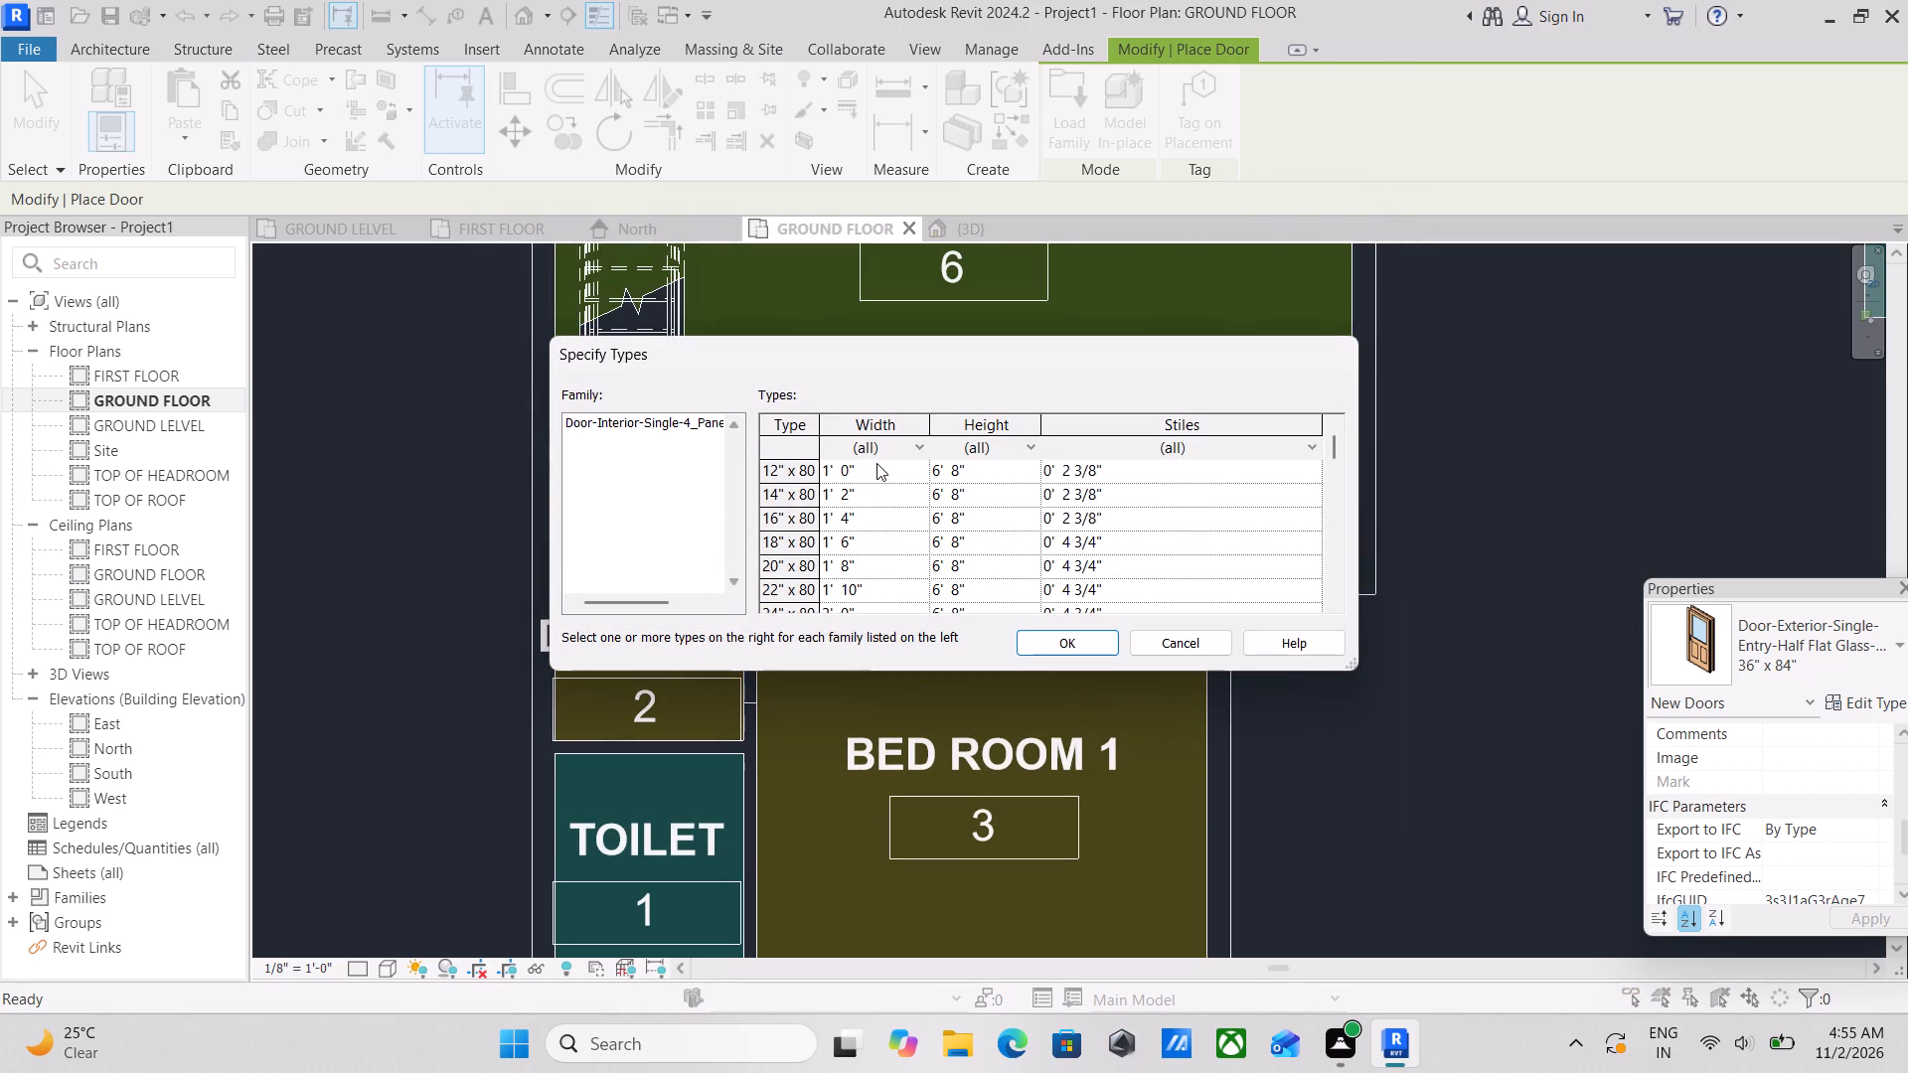
{"action": "scroll", "coordinate": [1049, 394], "scroll_direction": "down", "scroll_amount": 4}
{"action": "scroll", "coordinate": [885, 554], "scroll_direction": "down", "scroll_amount": 3}
{"action": "scroll", "coordinate": [885, 554], "scroll_direction": "up", "scroll_amount": 1}
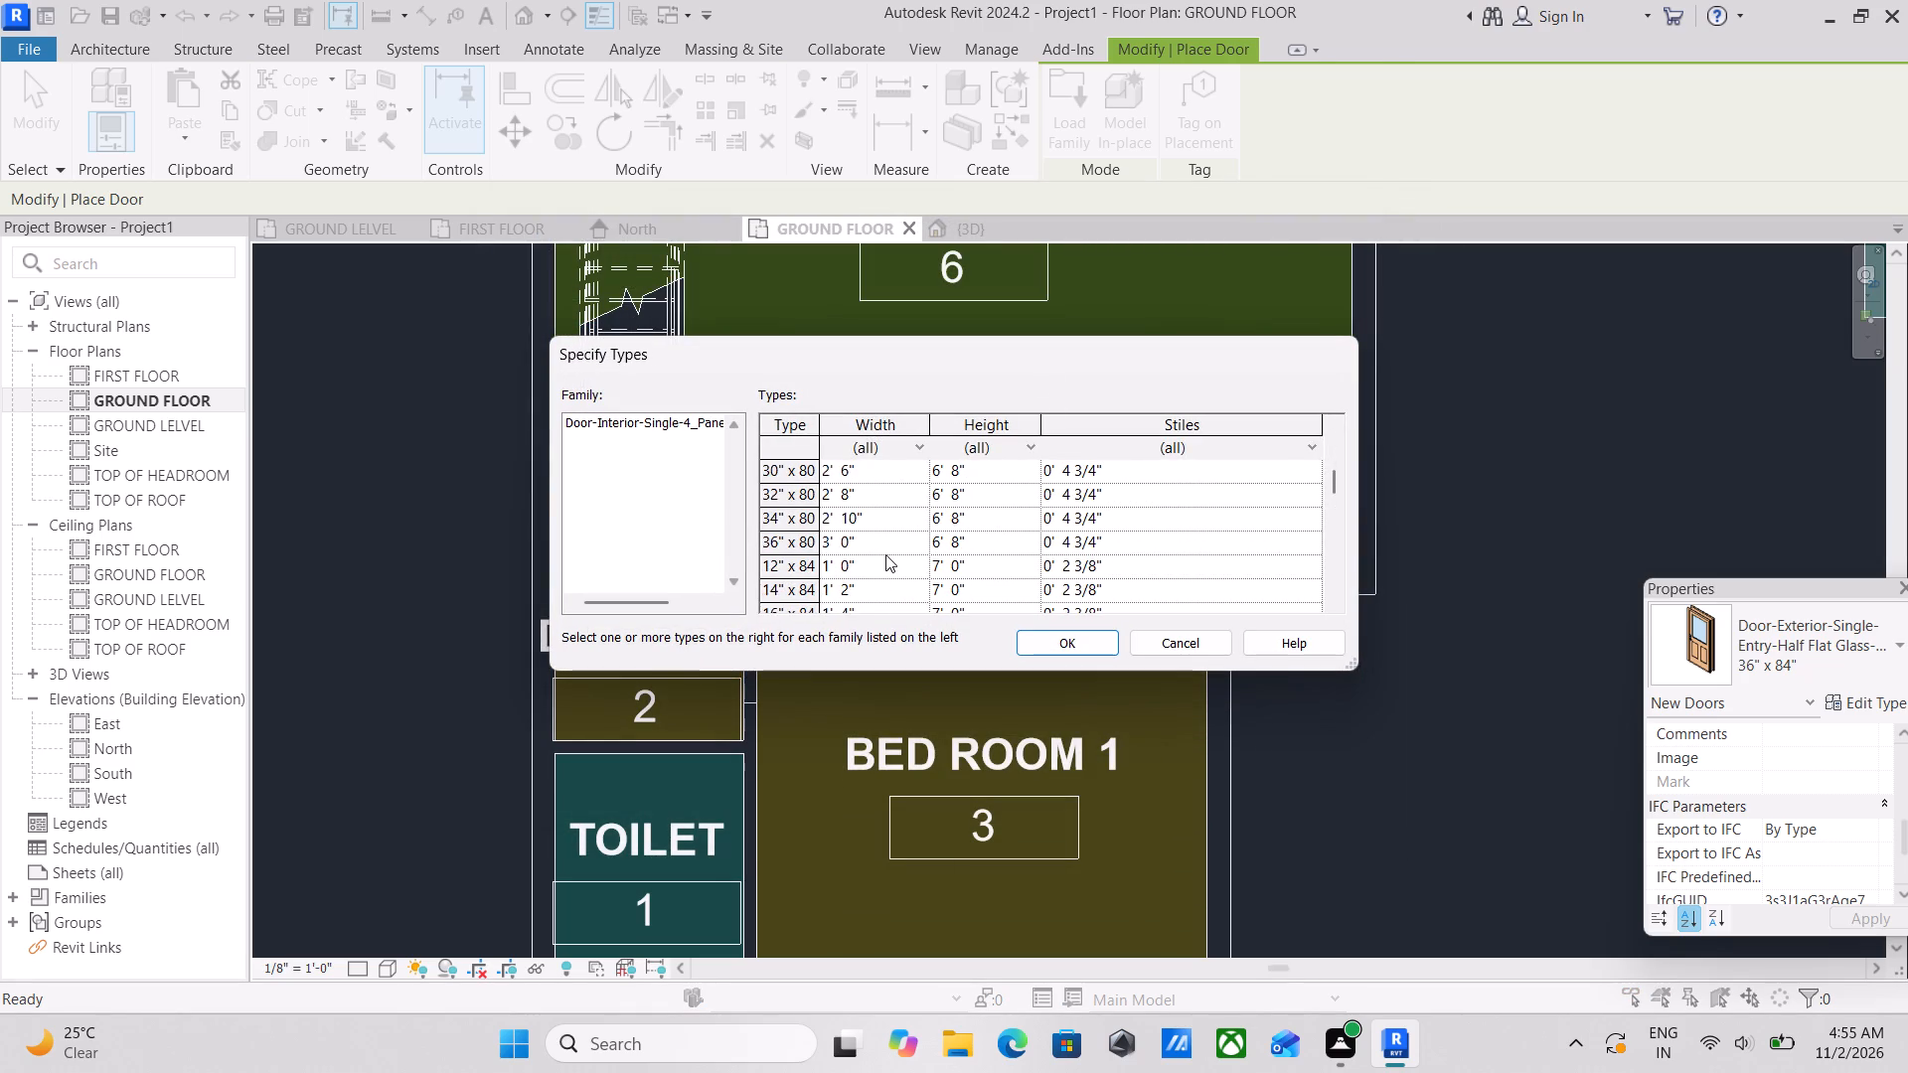
{"action": "scroll", "coordinate": [885, 554], "scroll_direction": "down", "scroll_amount": 9}
{"action": "scroll", "coordinate": [885, 554], "scroll_direction": "up", "scroll_amount": 3}
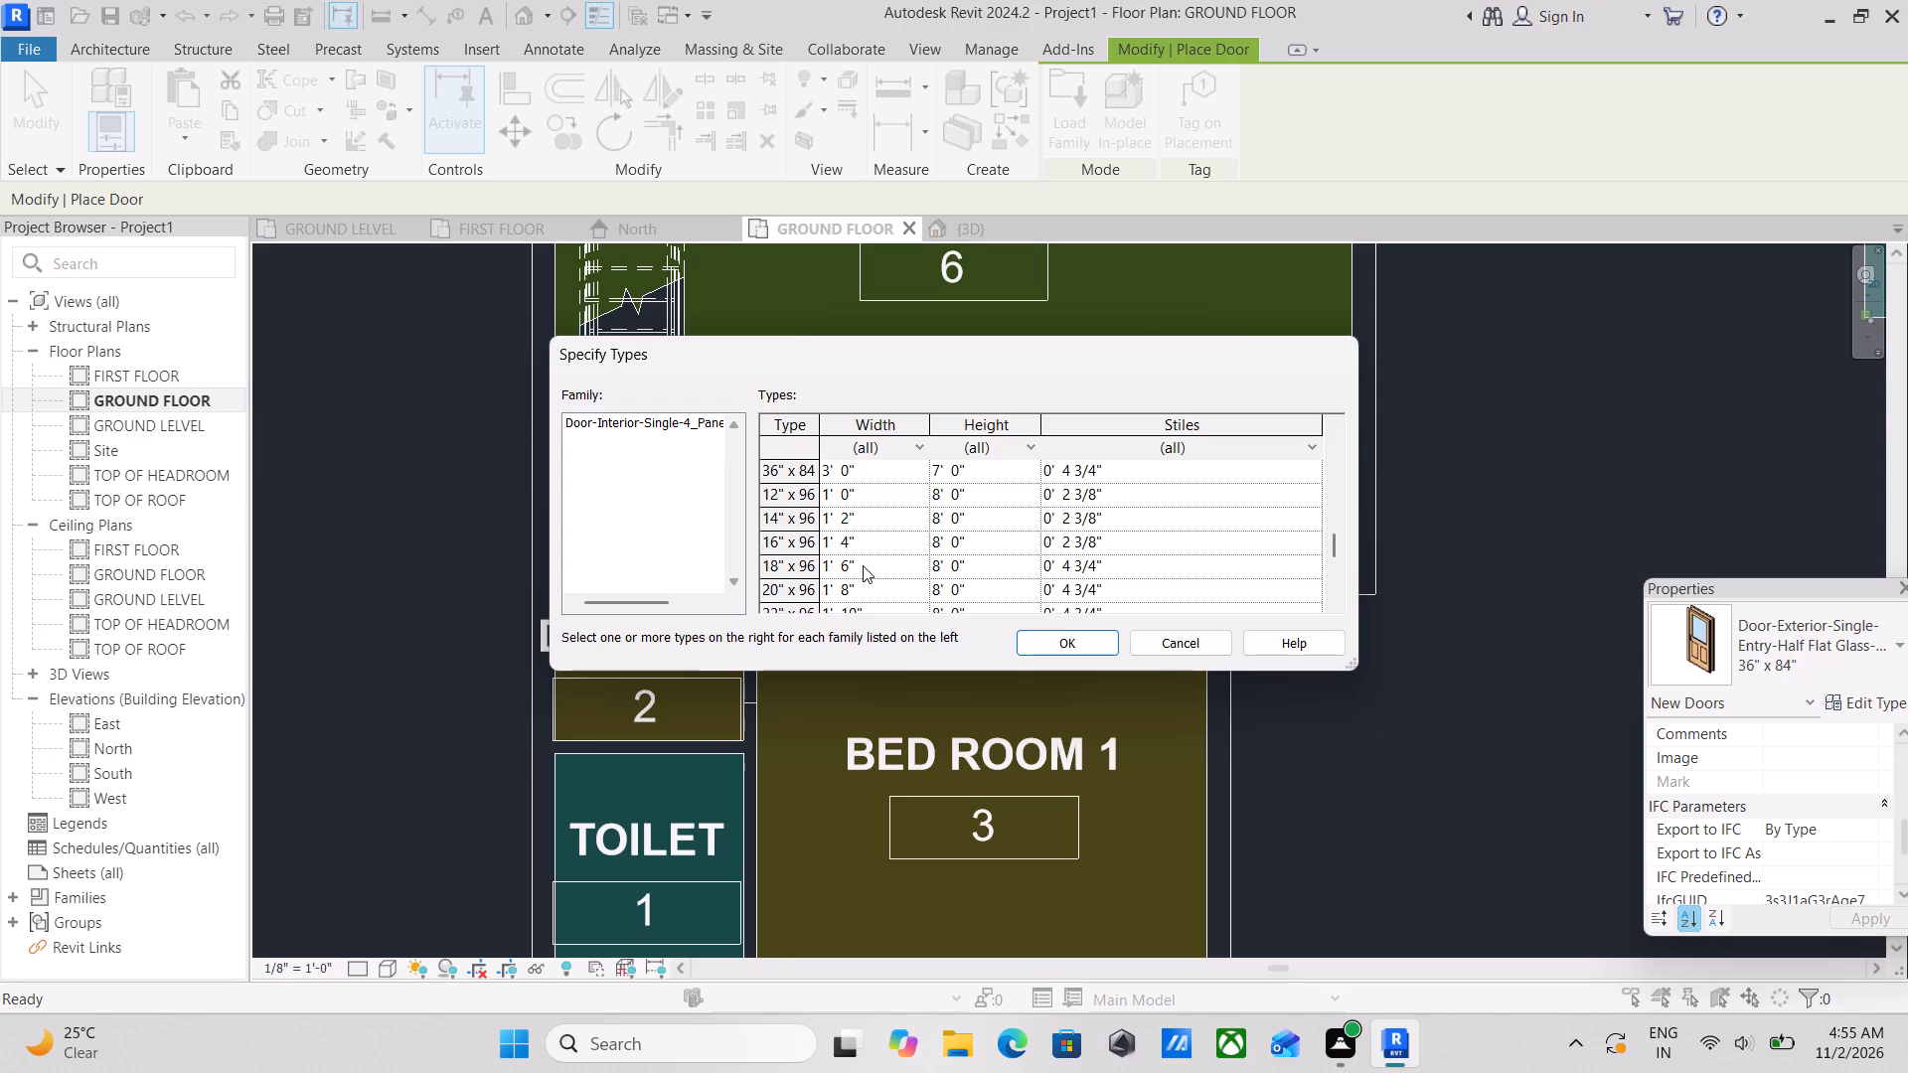
{"action": "scroll", "coordinate": [873, 564], "scroll_direction": "down", "scroll_amount": 1}
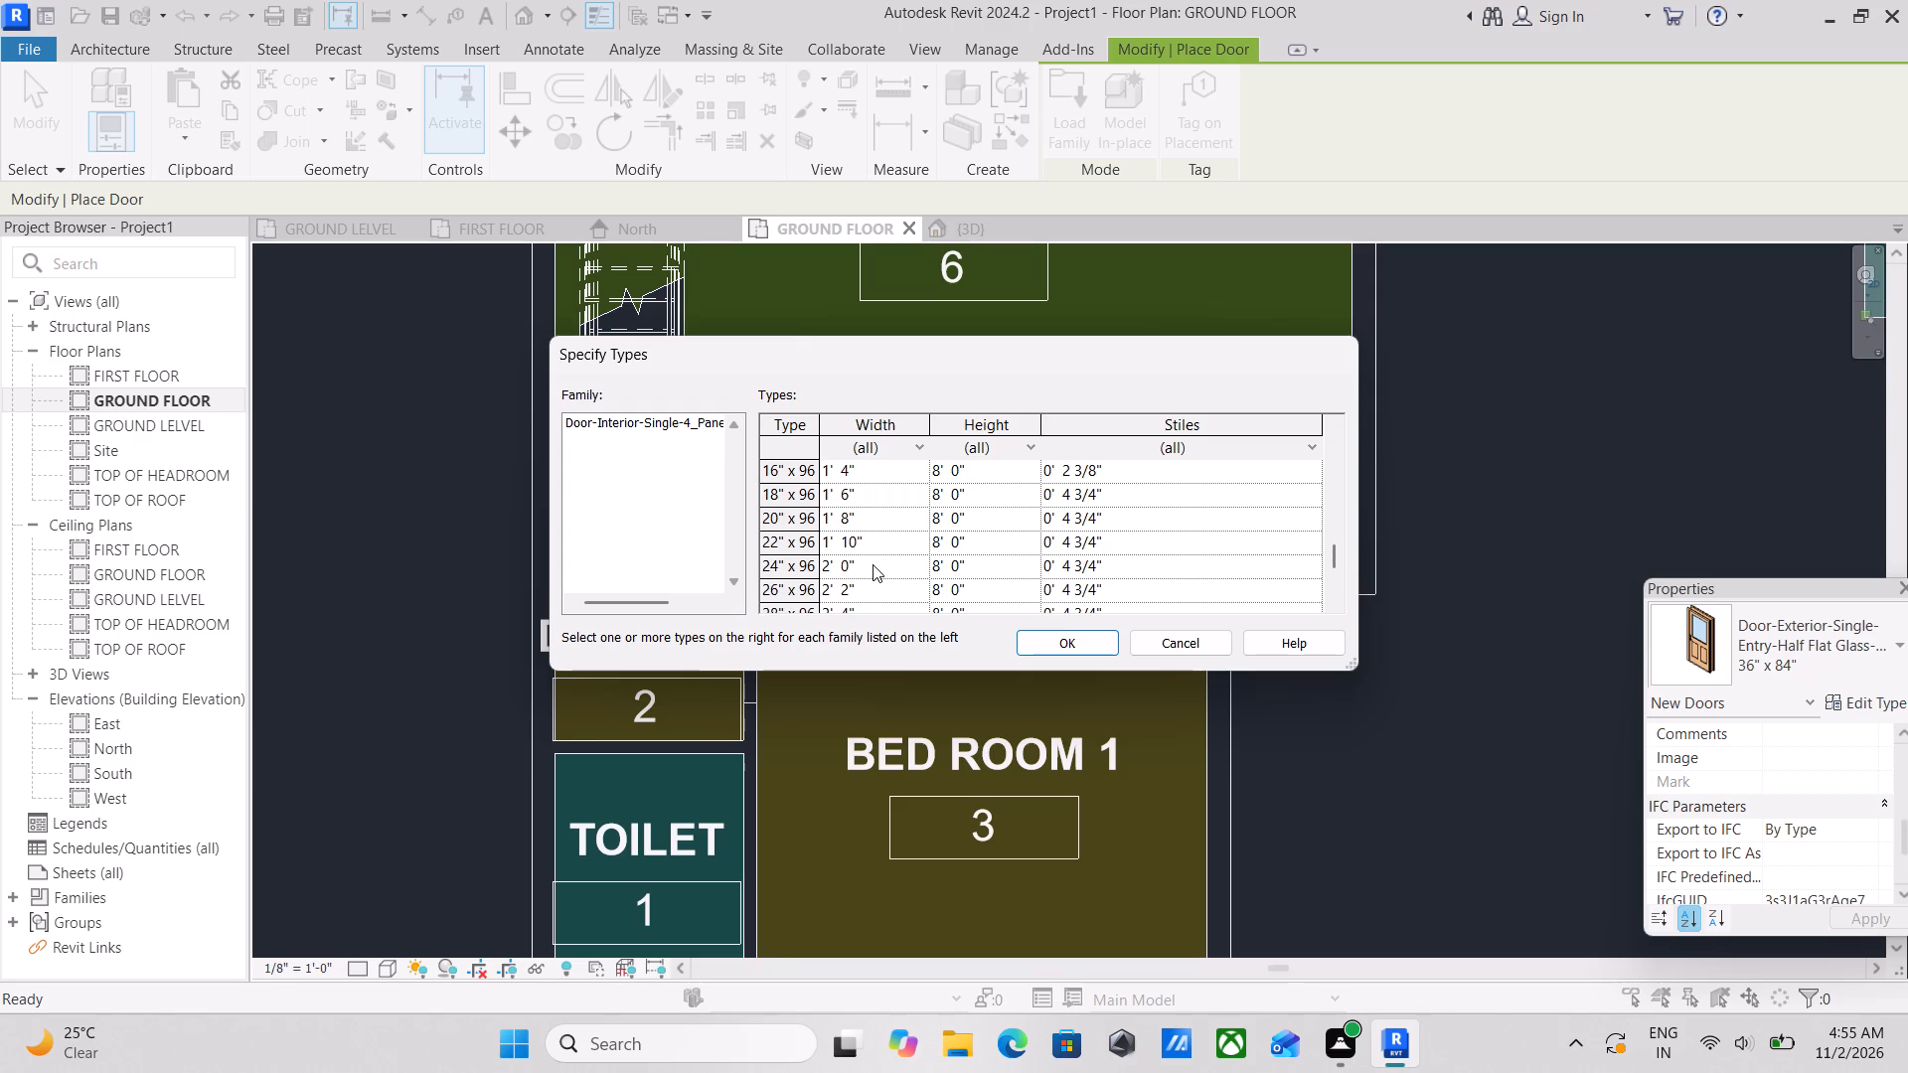
{"action": "scroll", "coordinate": [873, 564], "scroll_direction": "down", "scroll_amount": 3}
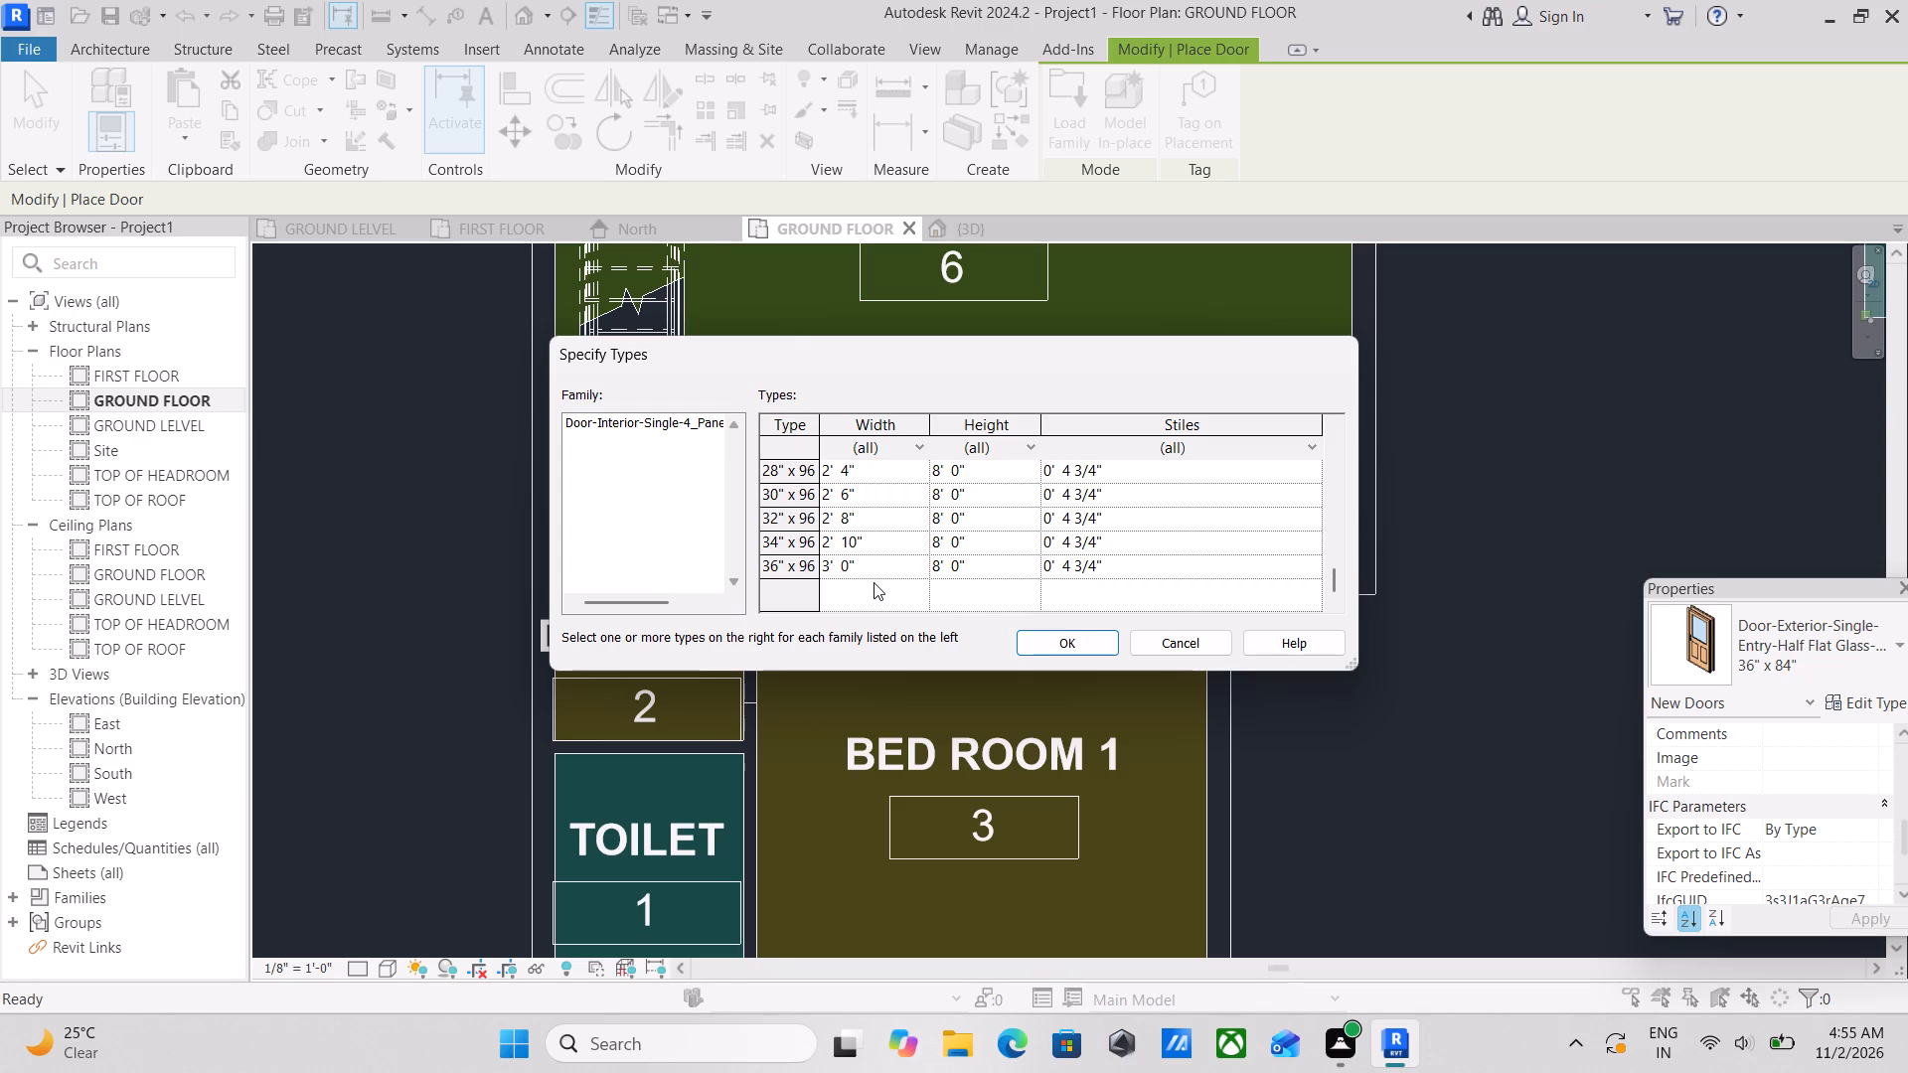
{"action": "left_click", "coordinate": [862, 559]}
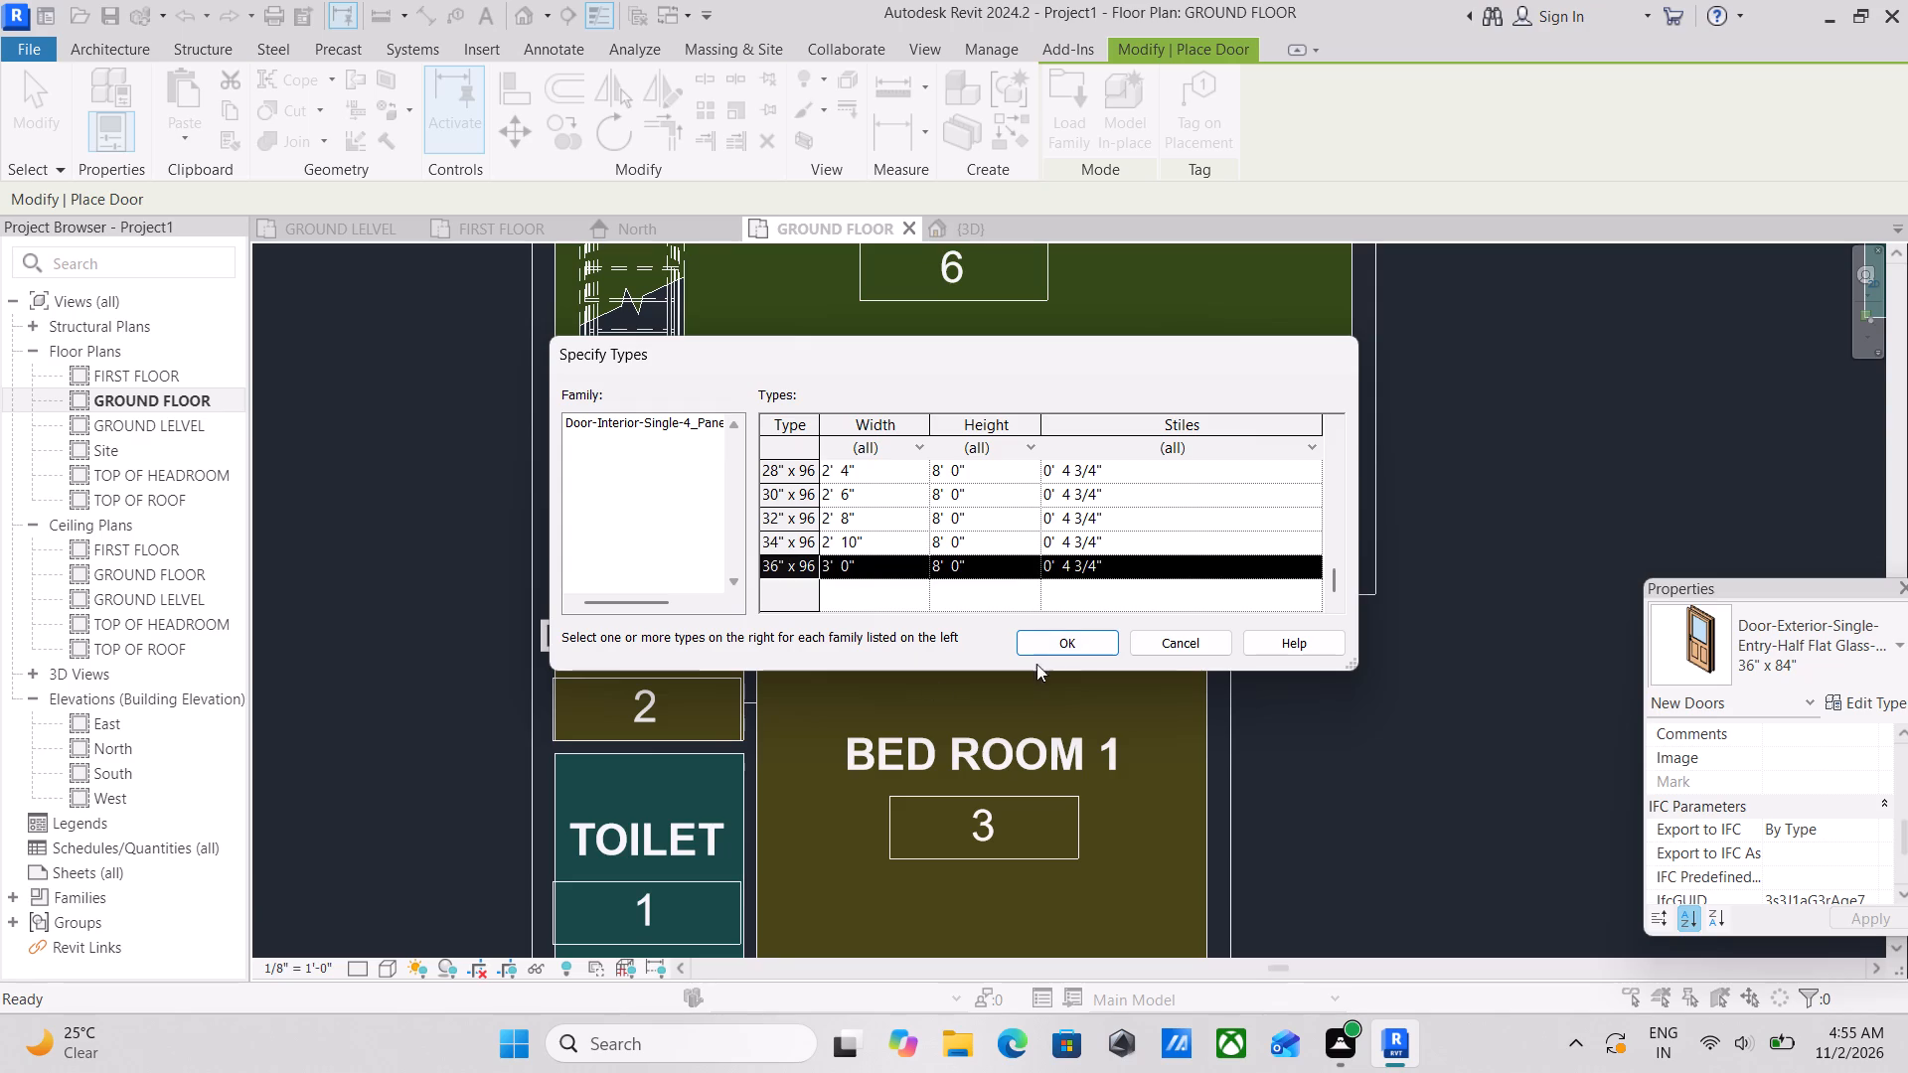
{"action": "left_click", "coordinate": [1056, 637]}
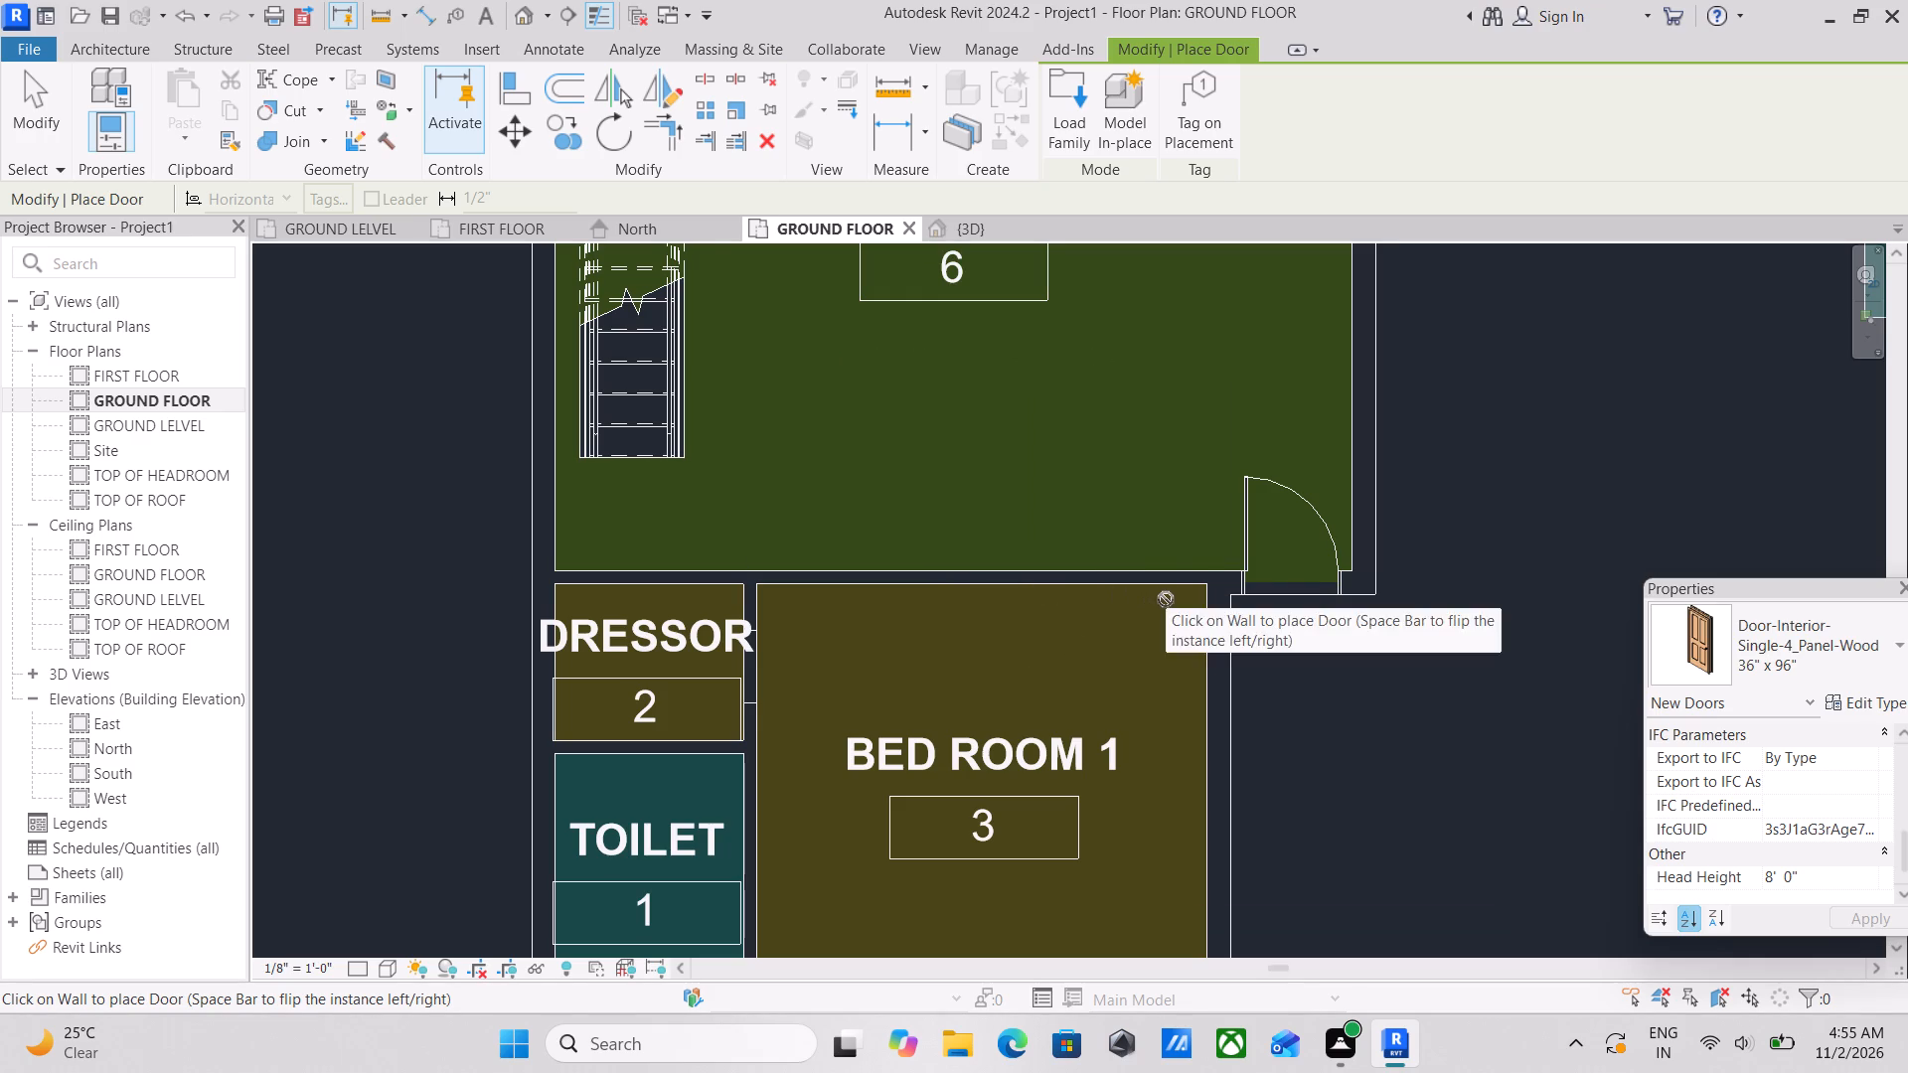
Position the four-panel interior door in the wall between the living hall and BED ROOM 1, swinging into the hall.
{"action": "scroll", "coordinate": [1123, 568], "scroll_direction": "up", "scroll_amount": 3}
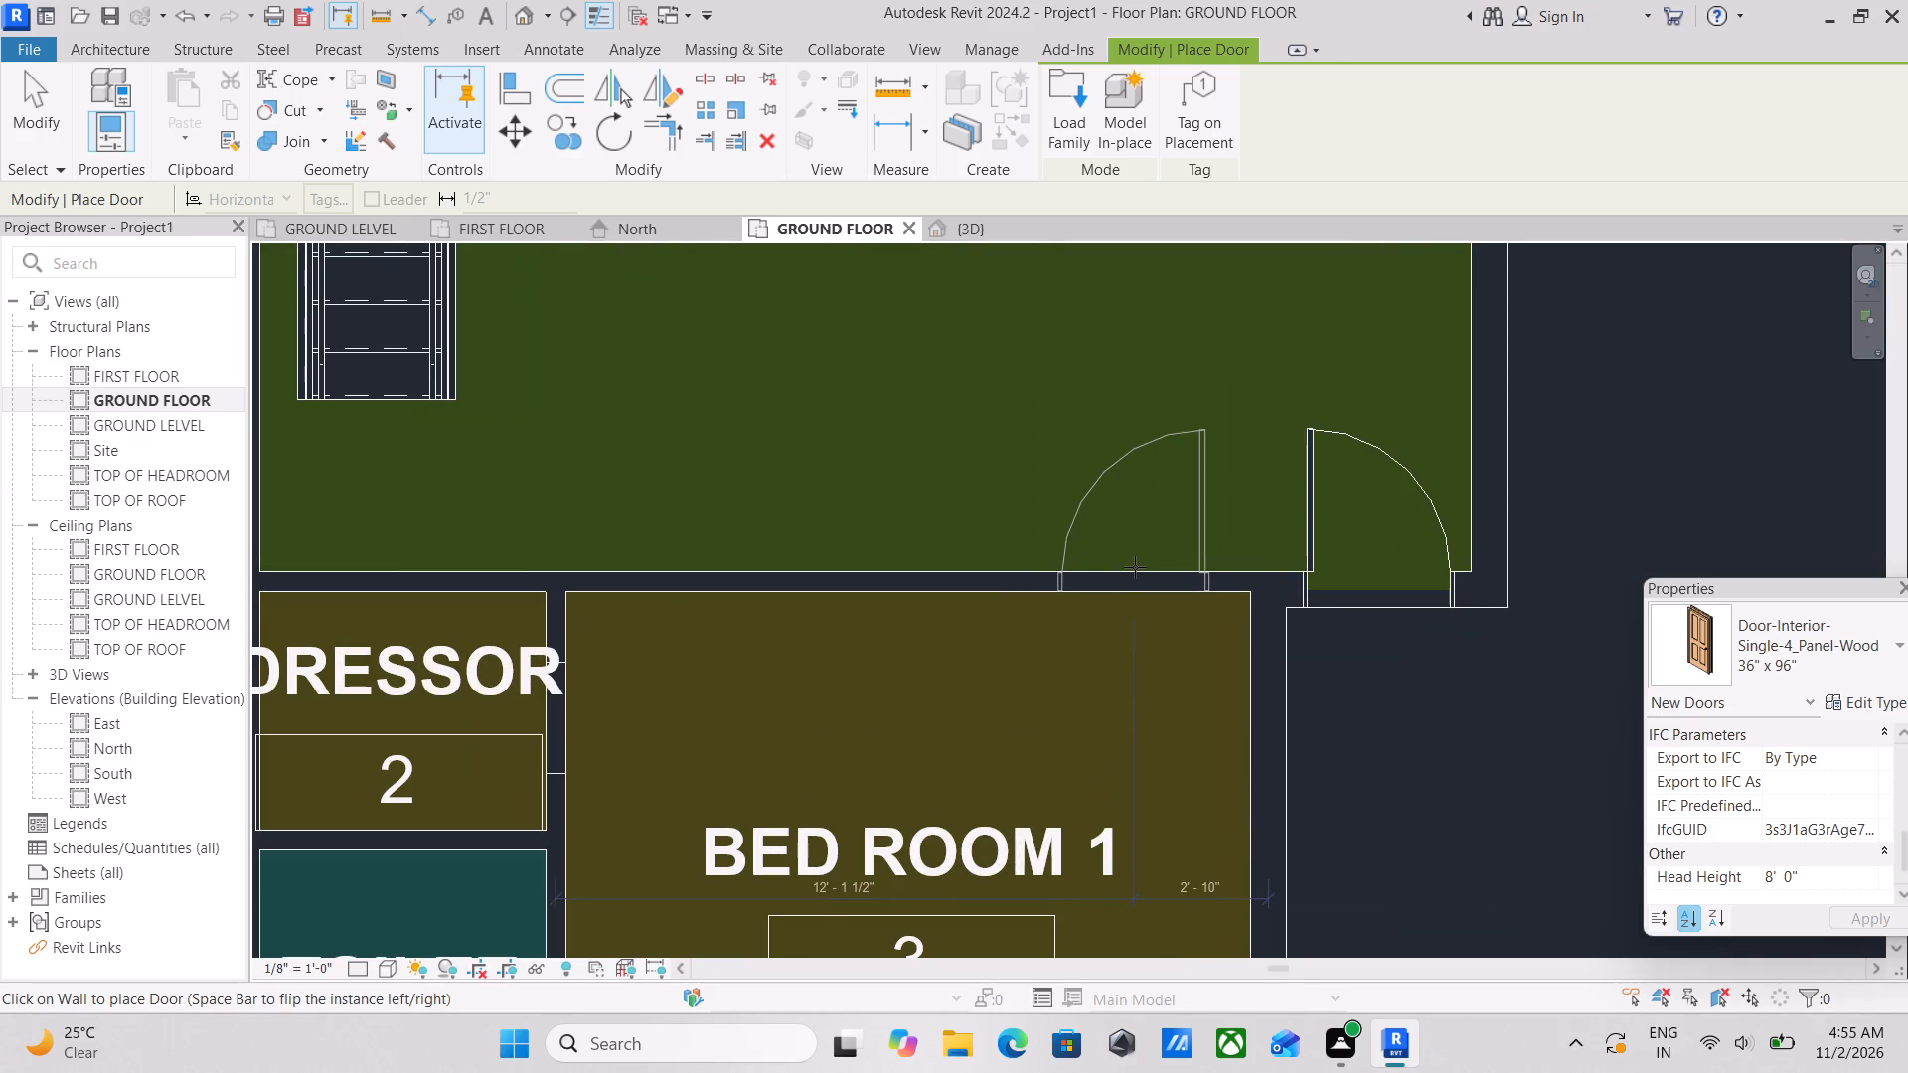
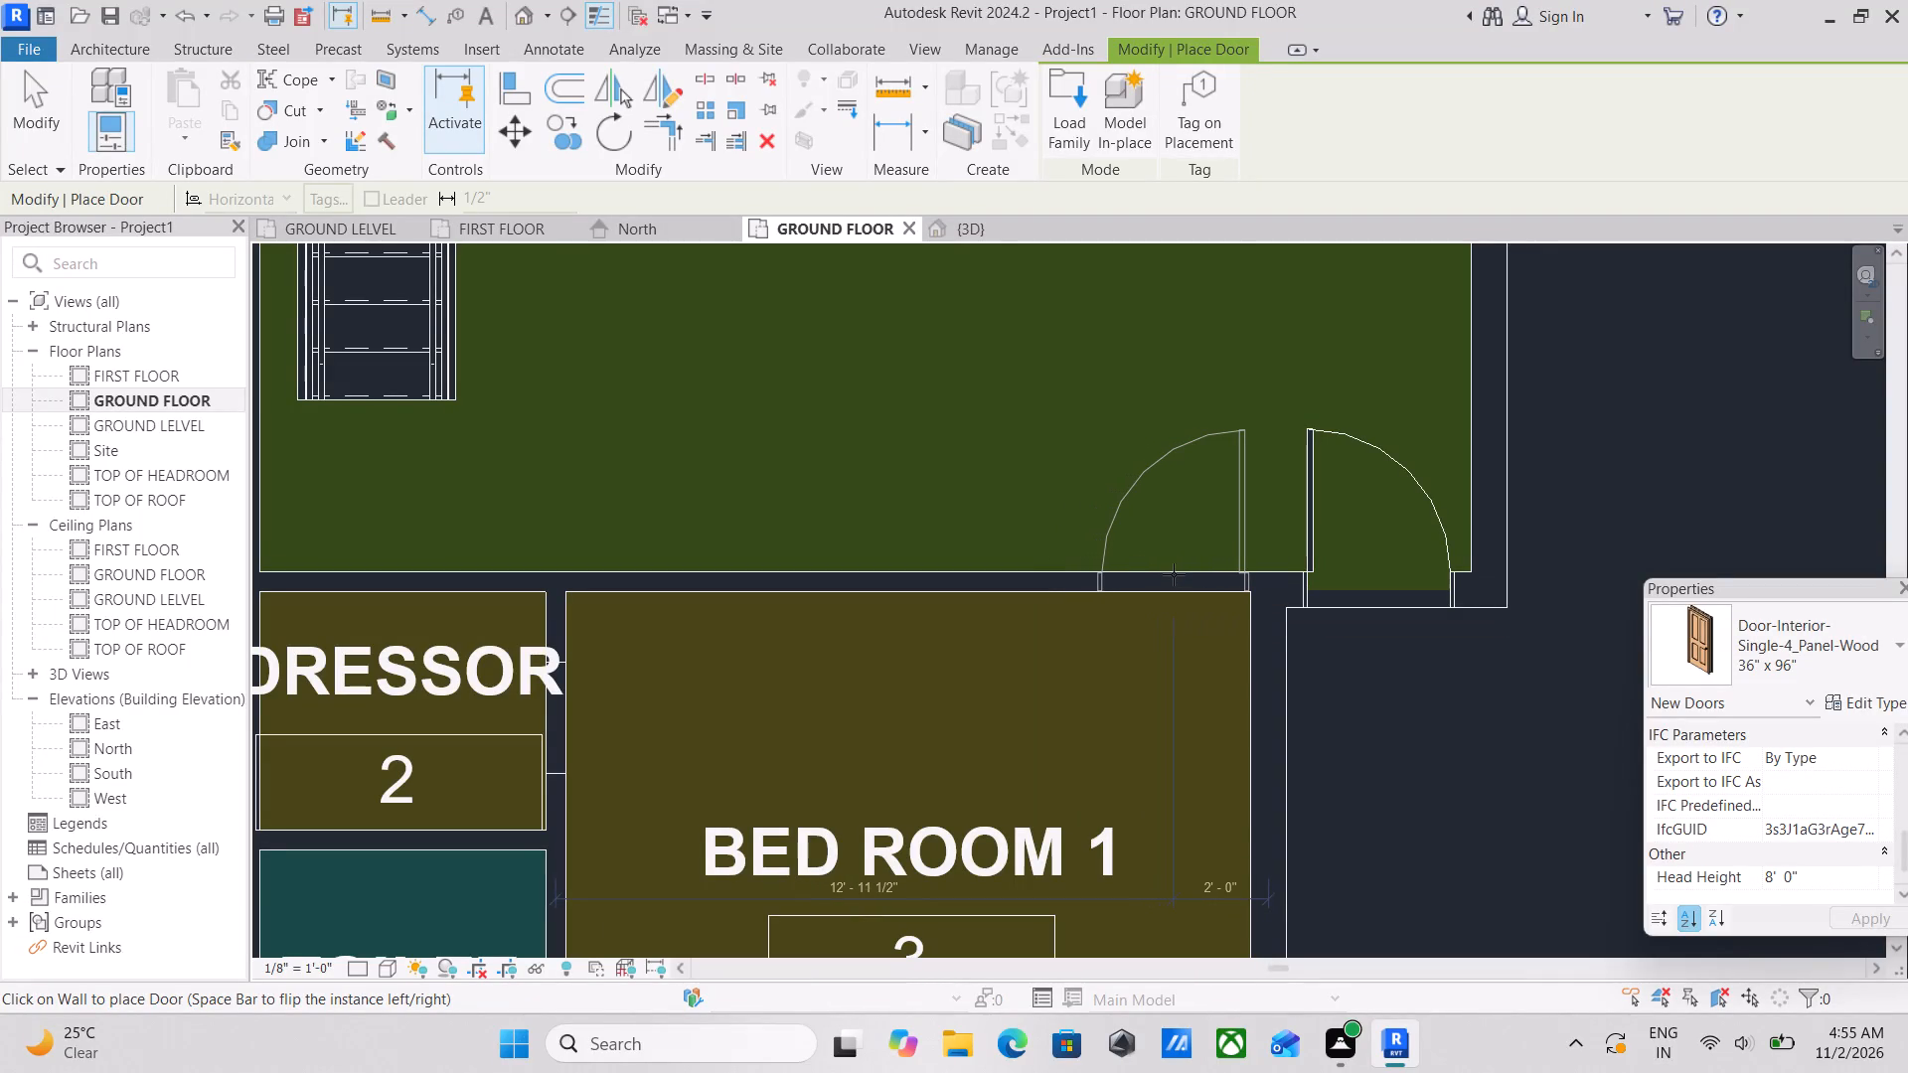
Place the four-panel 36" x 96" door in the living hall–BED ROOM 1 wall, swinging into the bedroom, about 2' 7" from the bedroom's outer side wall.
{"action": "scroll", "coordinate": [1174, 574], "scroll_direction": "up", "scroll_amount": 4}
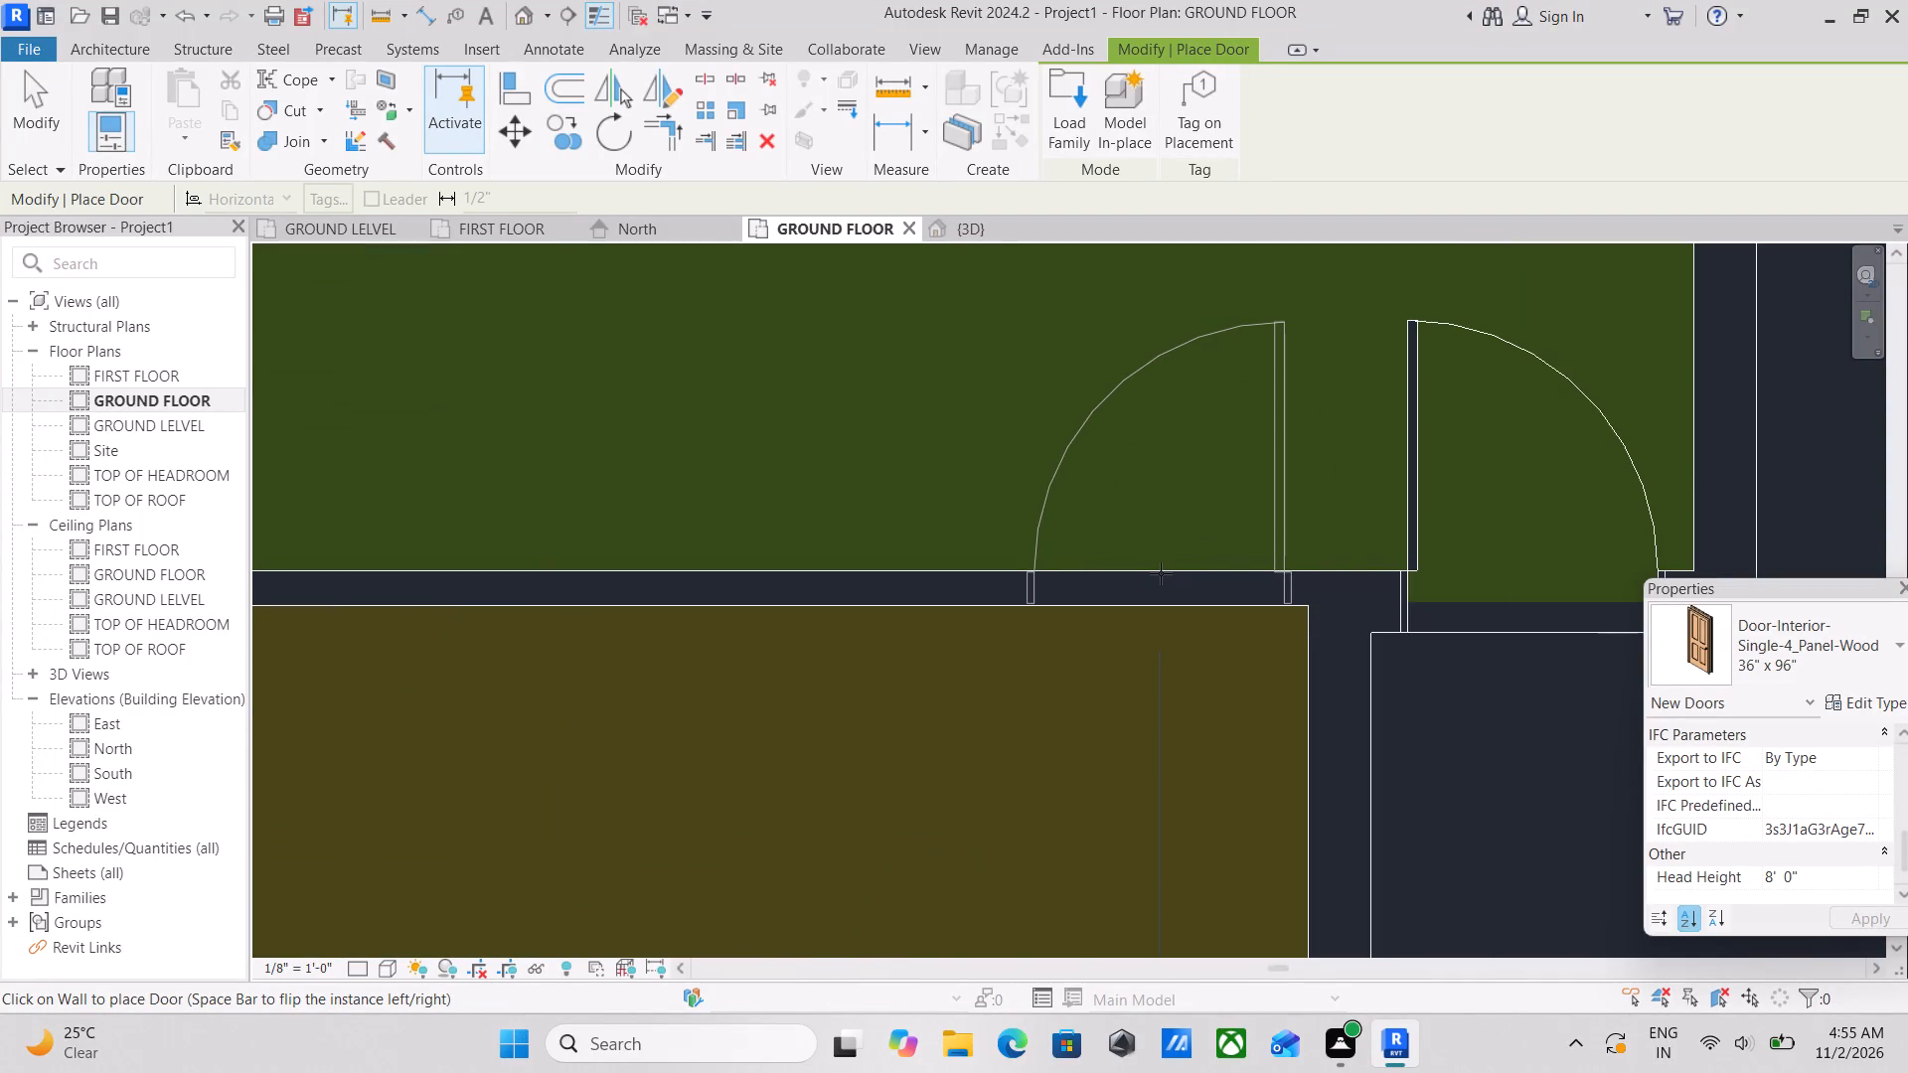
{"action": "scroll", "coordinate": [1161, 573], "scroll_direction": "down", "scroll_amount": 5}
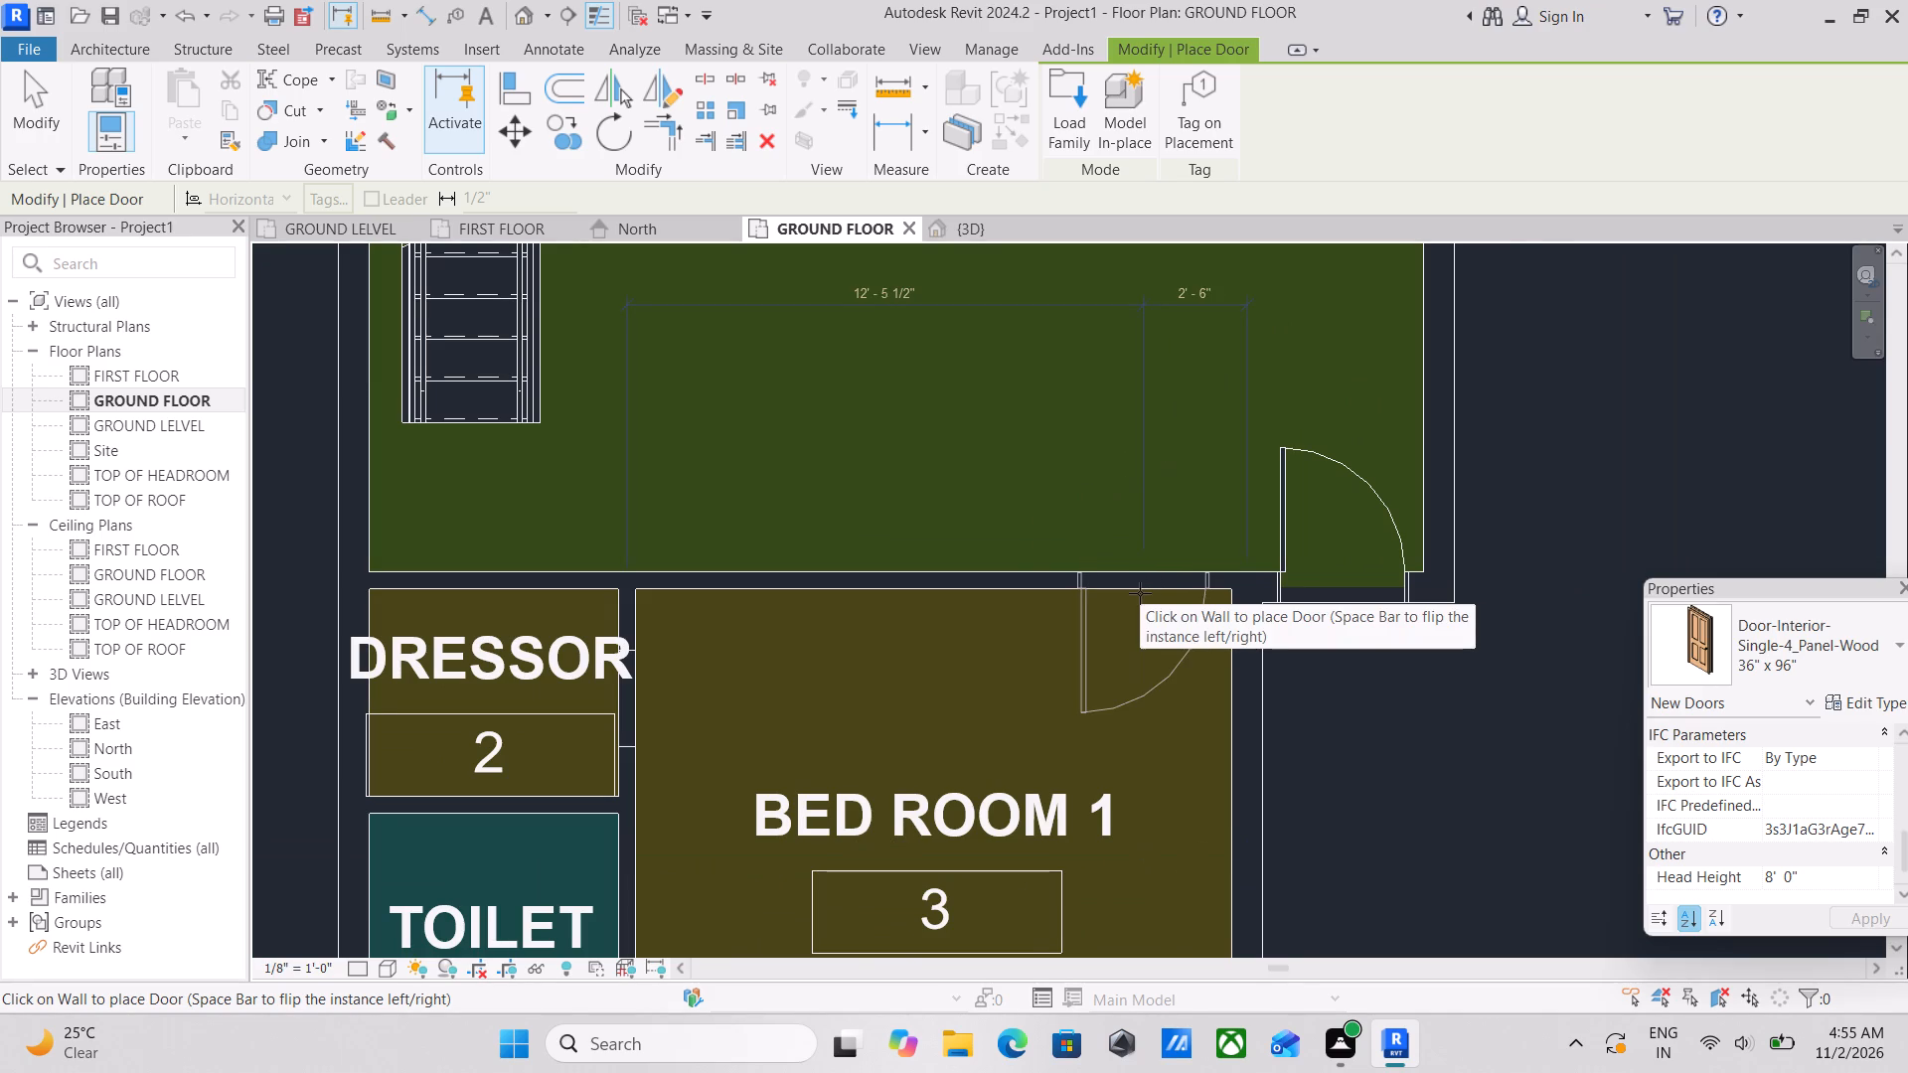
{"action": "scroll", "coordinate": [1140, 593], "scroll_direction": "up", "scroll_amount": 1}
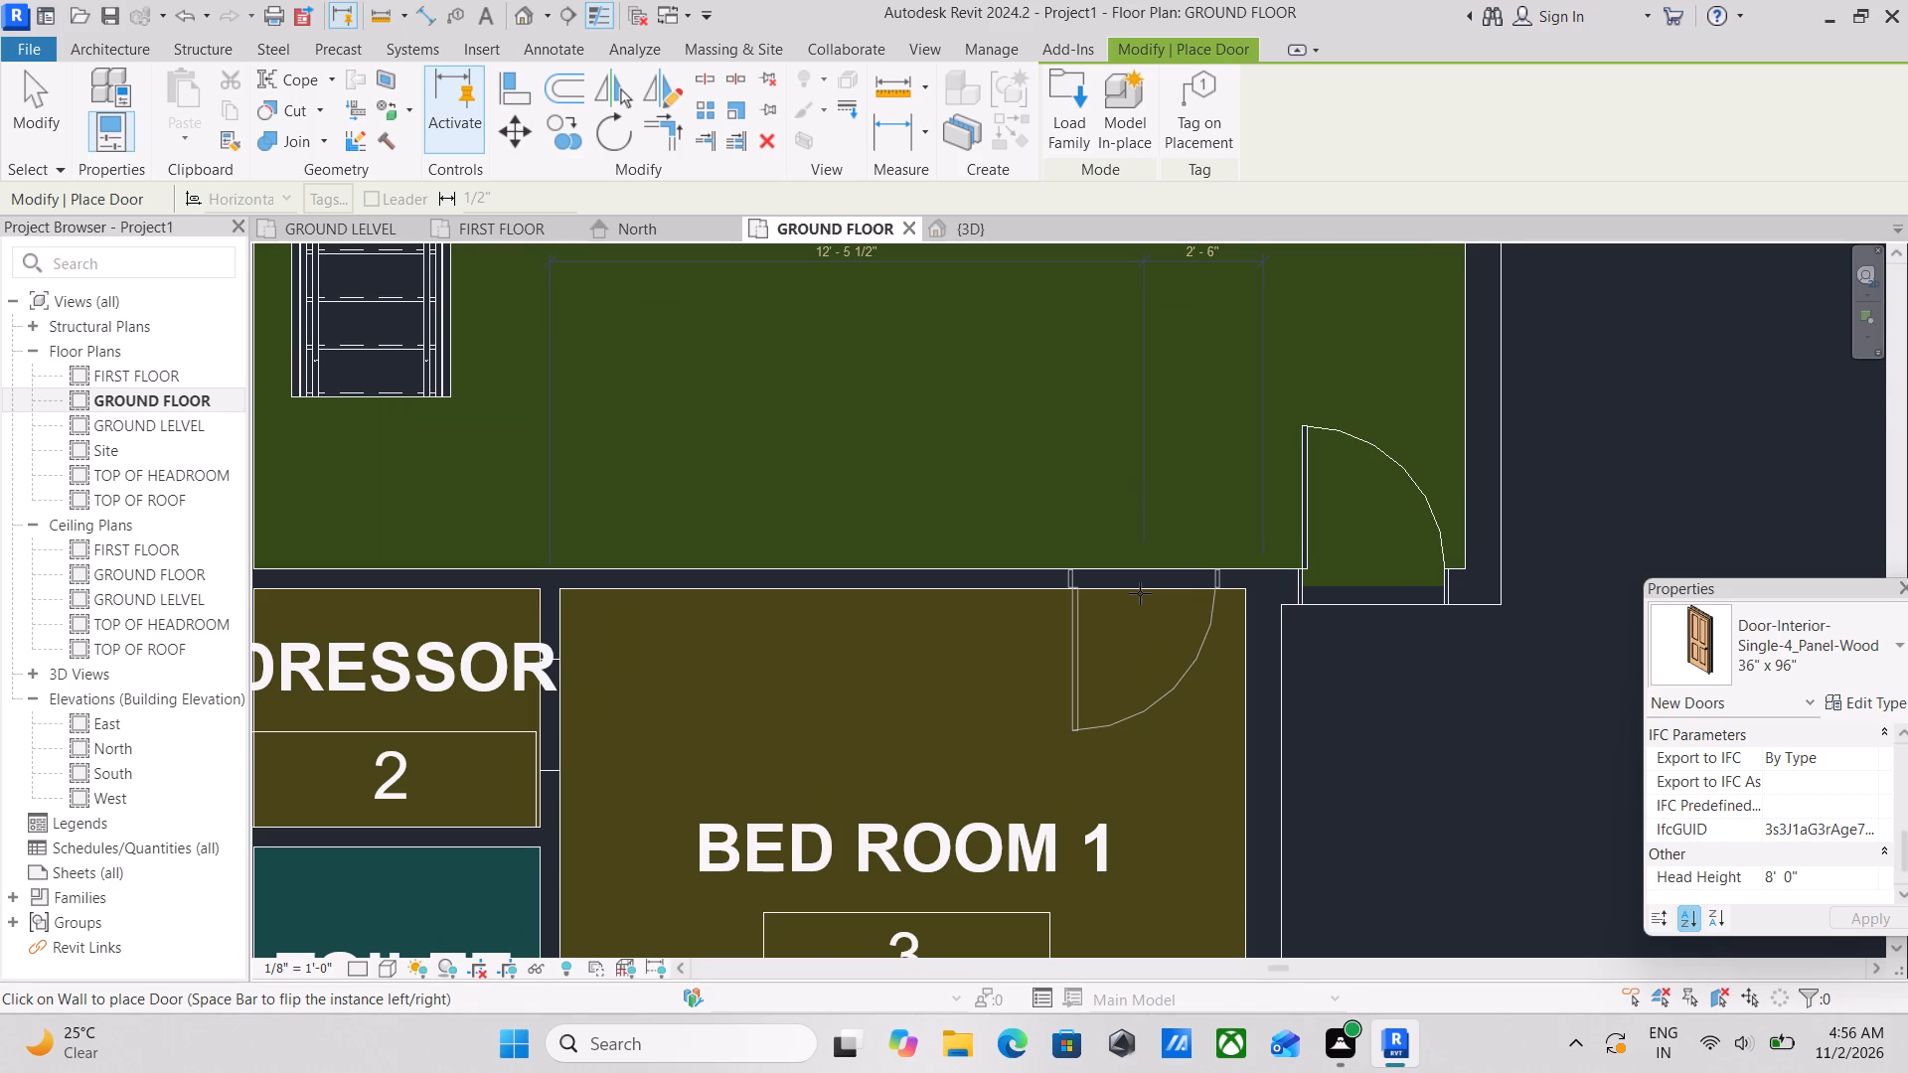
{"action": "left_click", "coordinate": [1140, 593]}
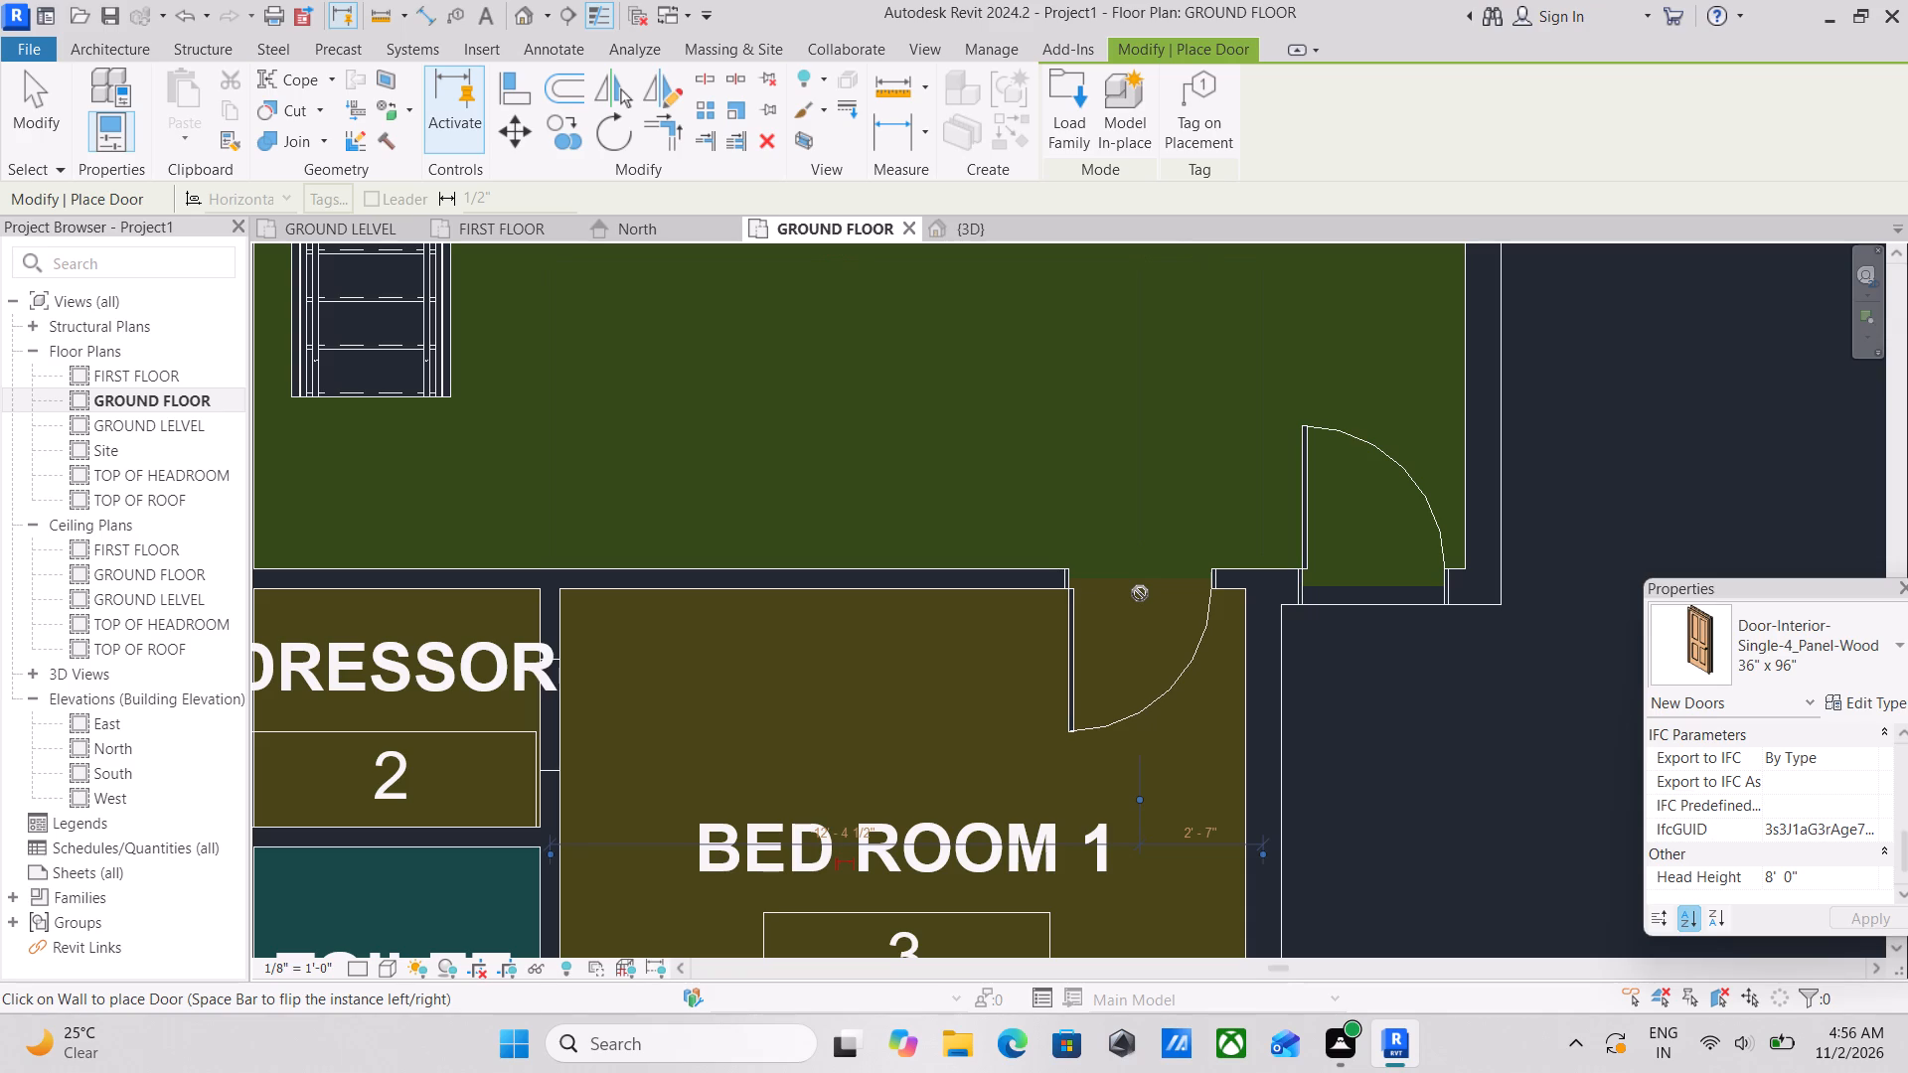
Place a four-panel door between the living hall and BED ROOM 7, swinging into the bedroom, centred about 2' 6 1/2" from each side wall.
{"action": "scroll", "coordinate": [728, 573], "scroll_direction": "down", "scroll_amount": 2}
{"action": "middle_click_drag", "start_coordinate": [729, 573], "coordinate": [735, 573]}
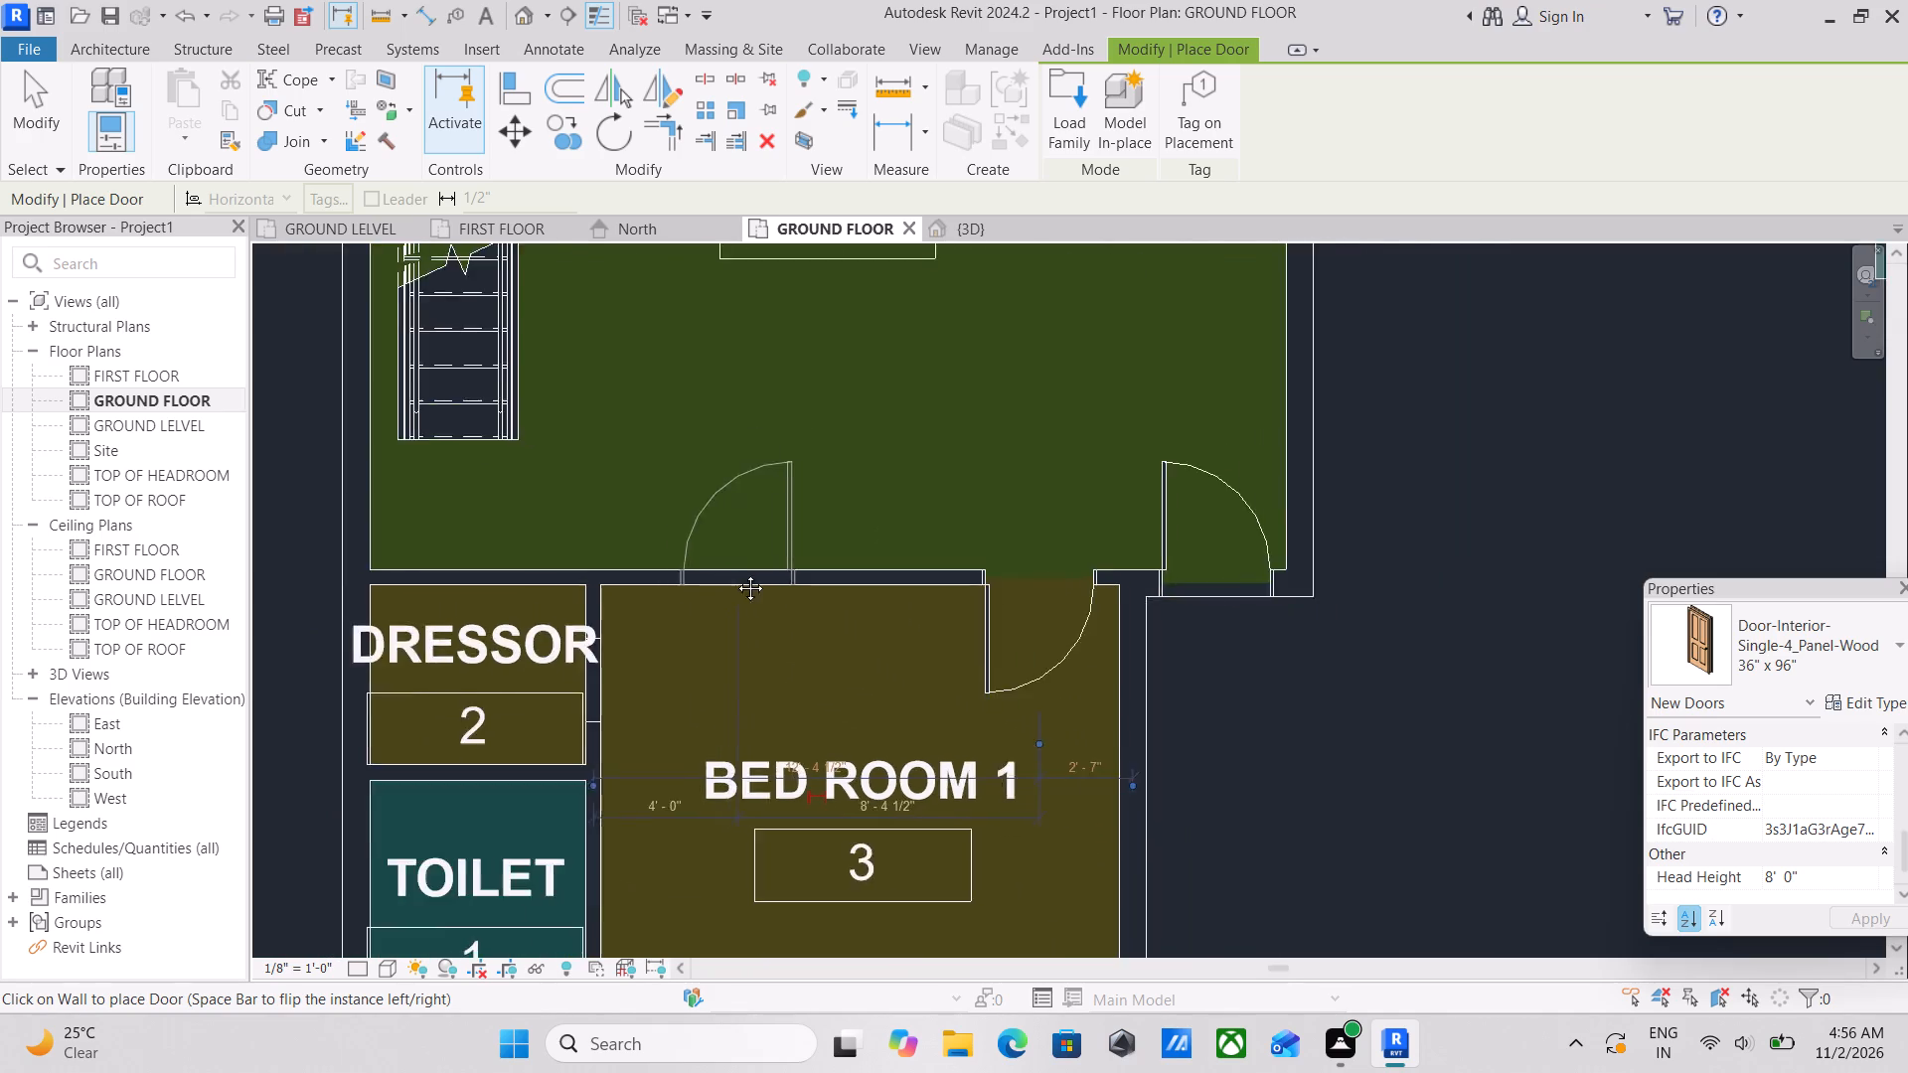
{"action": "scroll", "coordinate": [735, 573], "scroll_direction": "down", "scroll_amount": 1}
{"action": "middle_click_drag", "start_coordinate": [735, 573], "coordinate": [666, 1064]}
{"action": "scroll", "coordinate": [665, 1072], "scroll_direction": "up", "scroll_amount": 1}
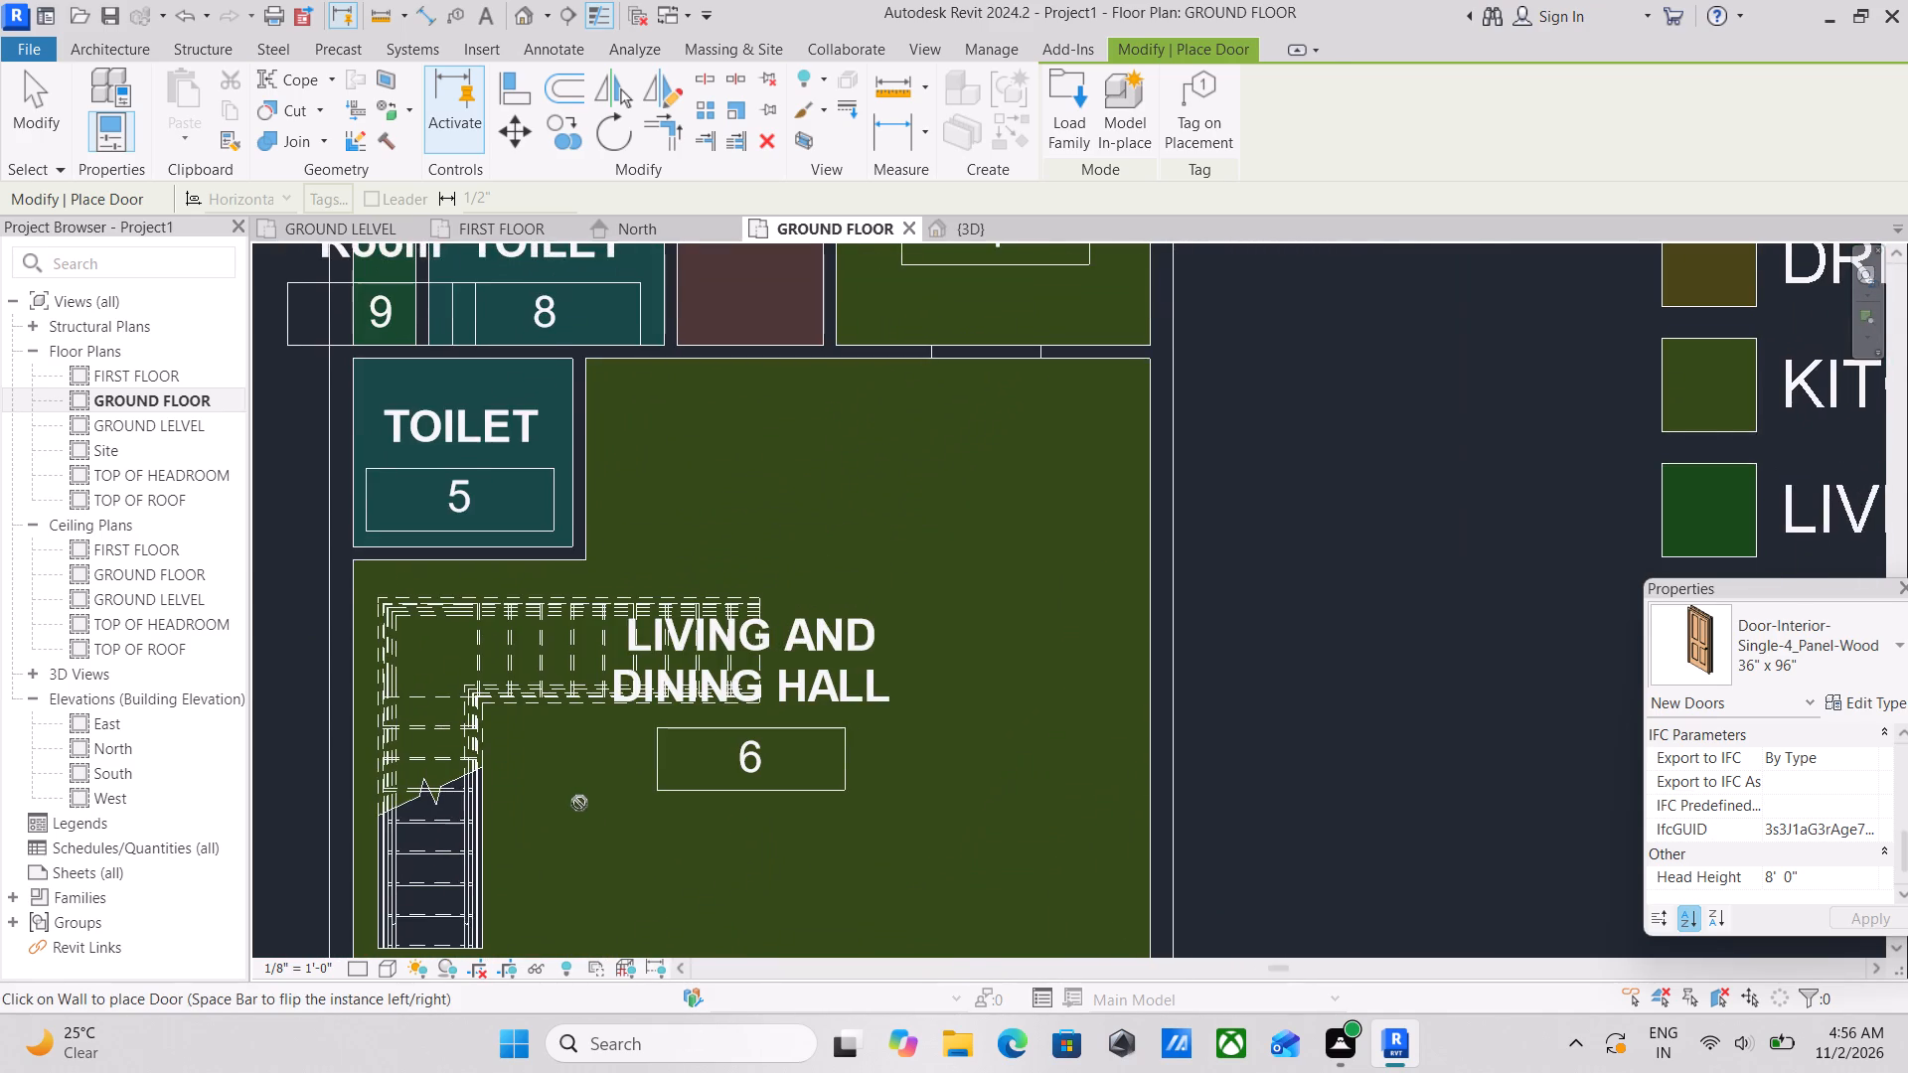
{"action": "scroll", "coordinate": [576, 794], "scroll_direction": "down", "scroll_amount": 3}
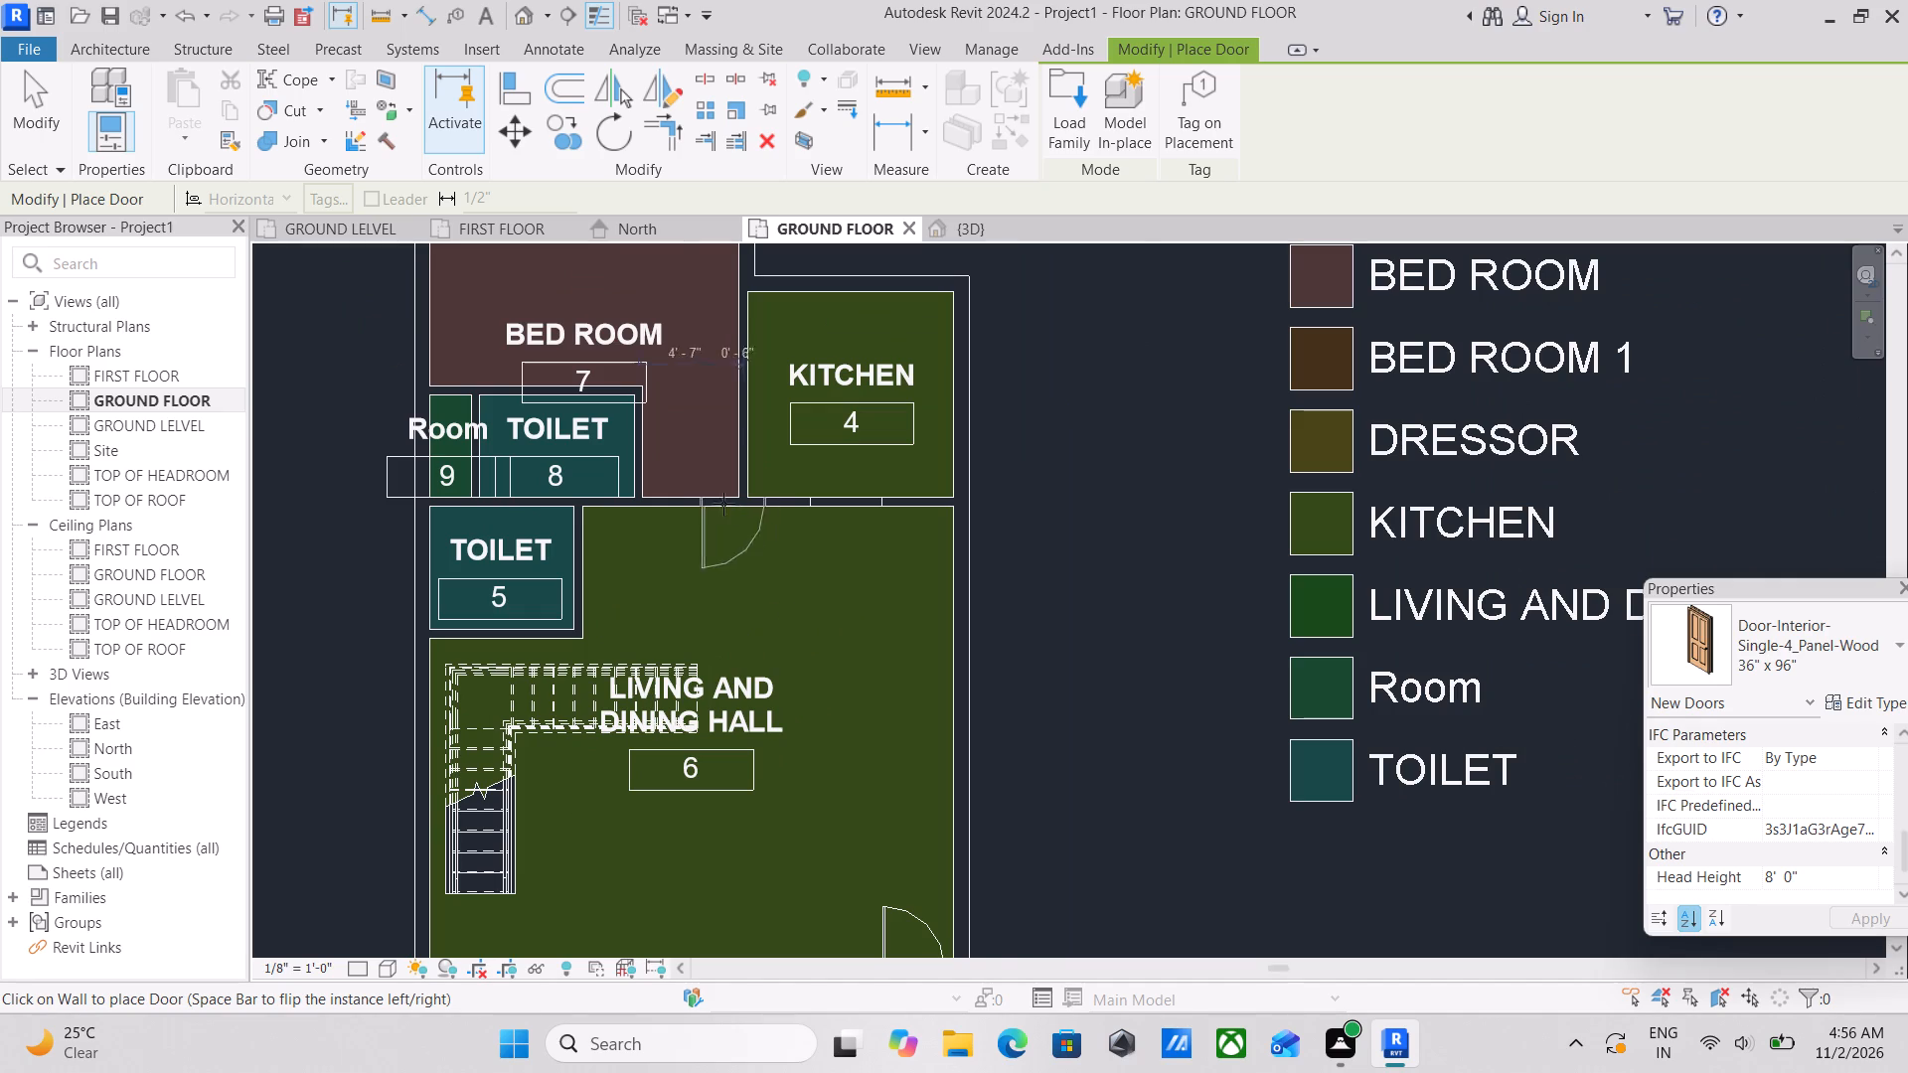
{"action": "scroll", "coordinate": [681, 497], "scroll_direction": "up", "scroll_amount": 7}
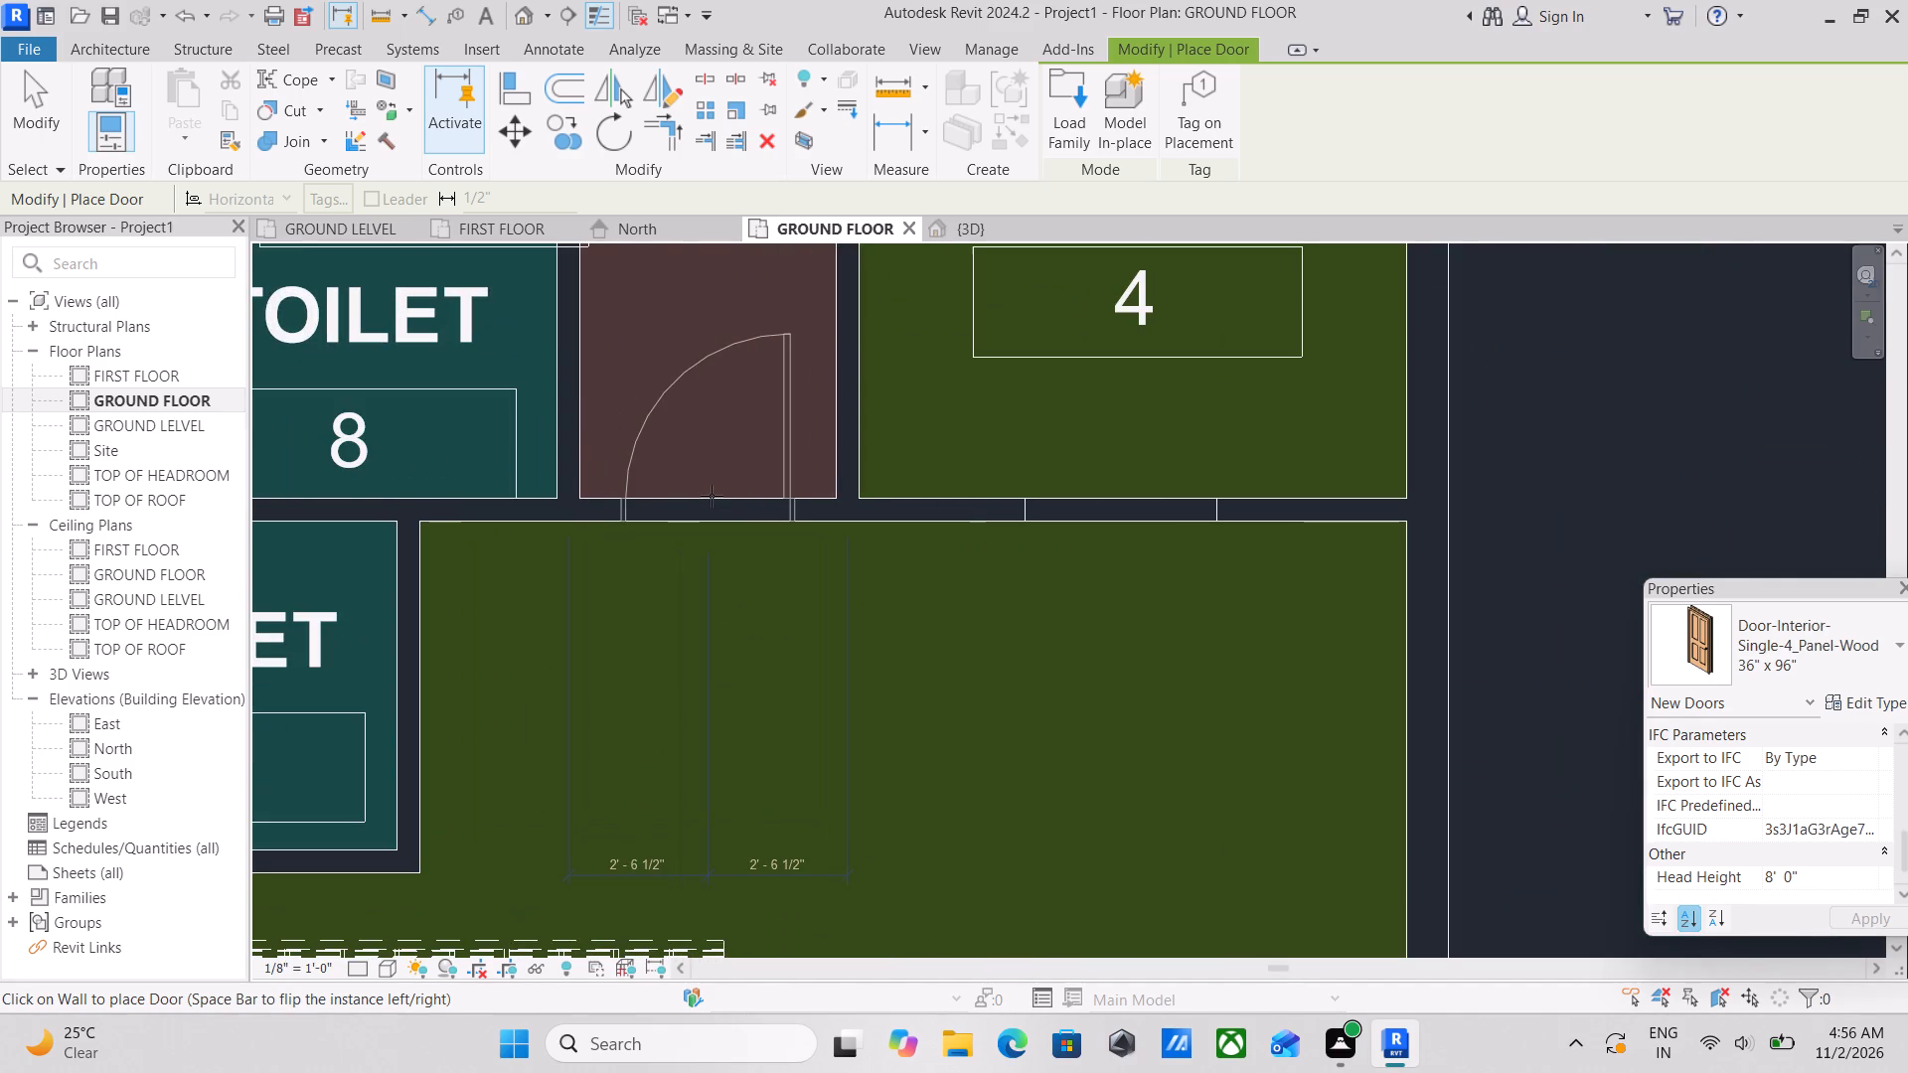
{"action": "scroll", "coordinate": [712, 496], "scroll_direction": "up", "scroll_amount": 2}
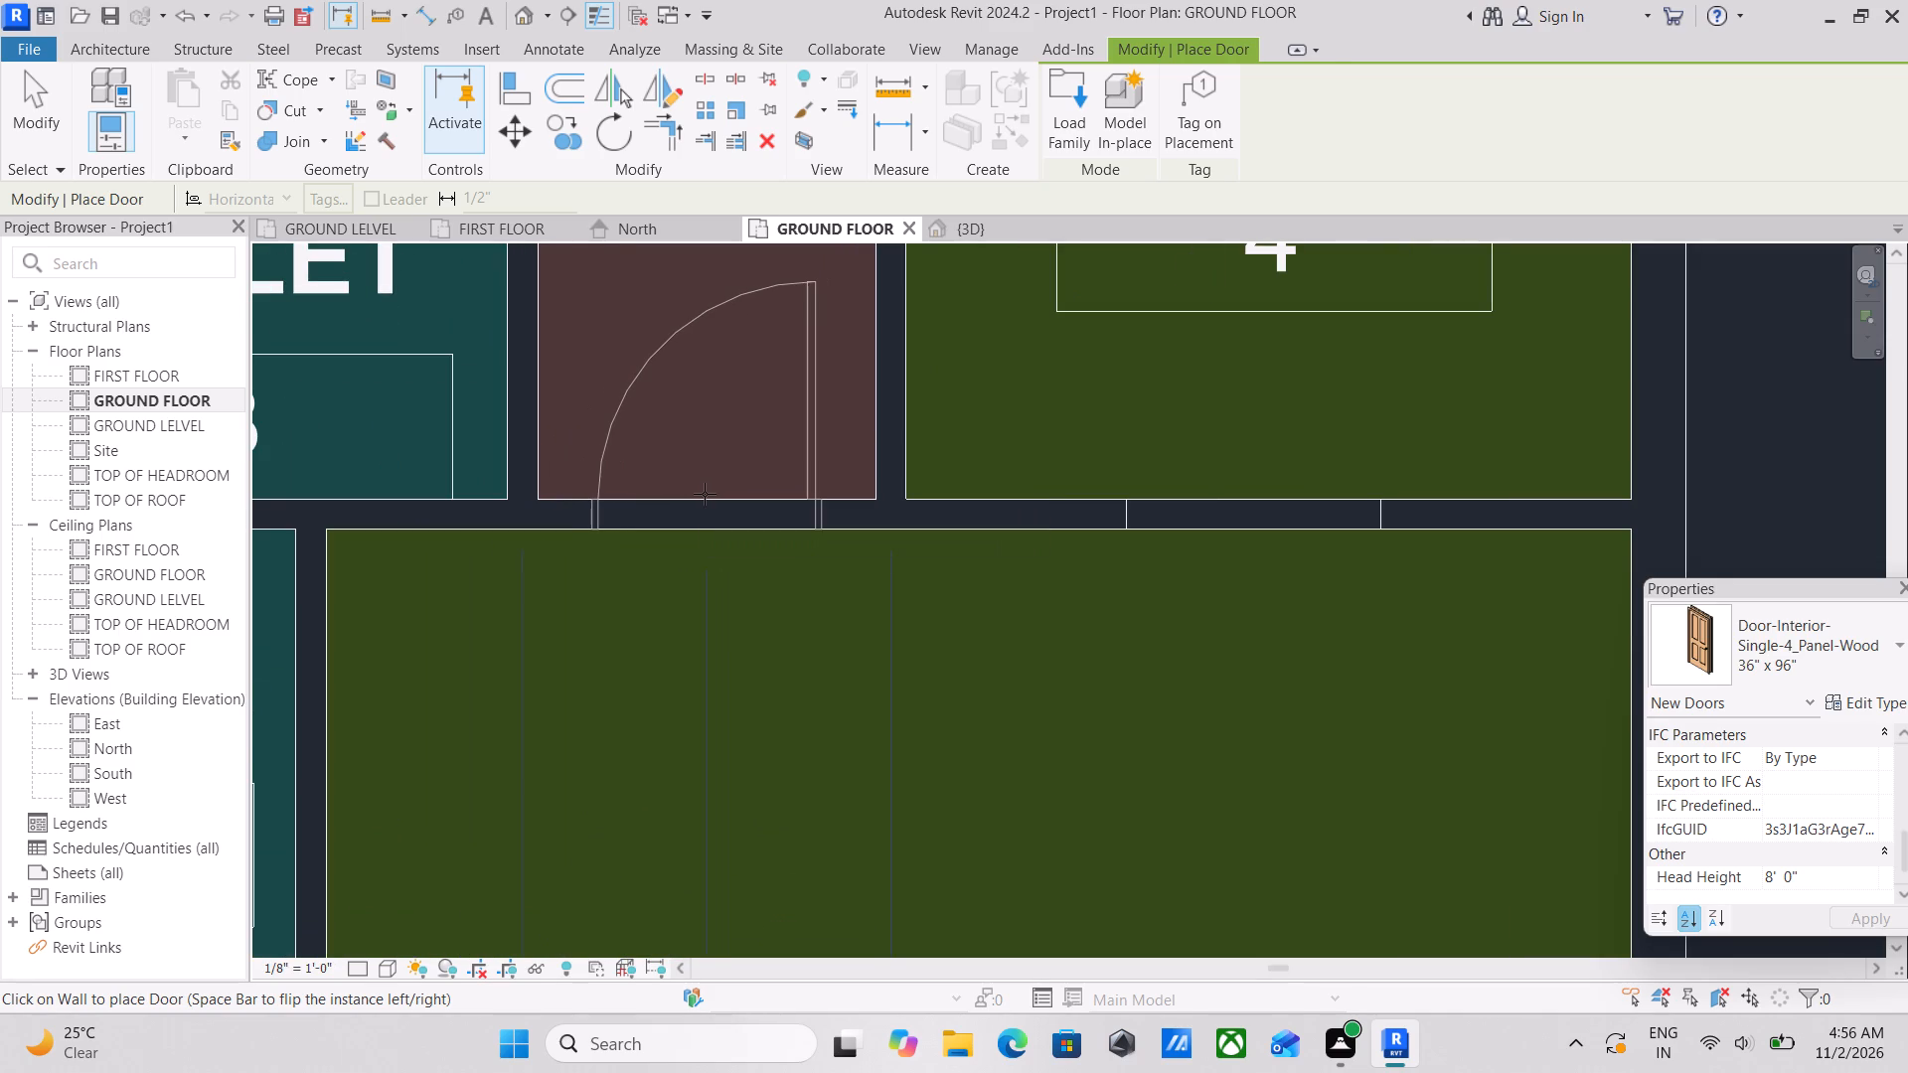
{"action": "left_click", "coordinate": [705, 494]}
Place a four-panel door in the KITCHEN's outer wall opposite the hall, swinging outward, about 2' 3" from the bedroom-side wall.
{"action": "scroll", "coordinate": [705, 494], "scroll_direction": "down", "scroll_amount": 6}
{"action": "middle_click_drag", "start_coordinate": [705, 494], "coordinate": [763, 500]}
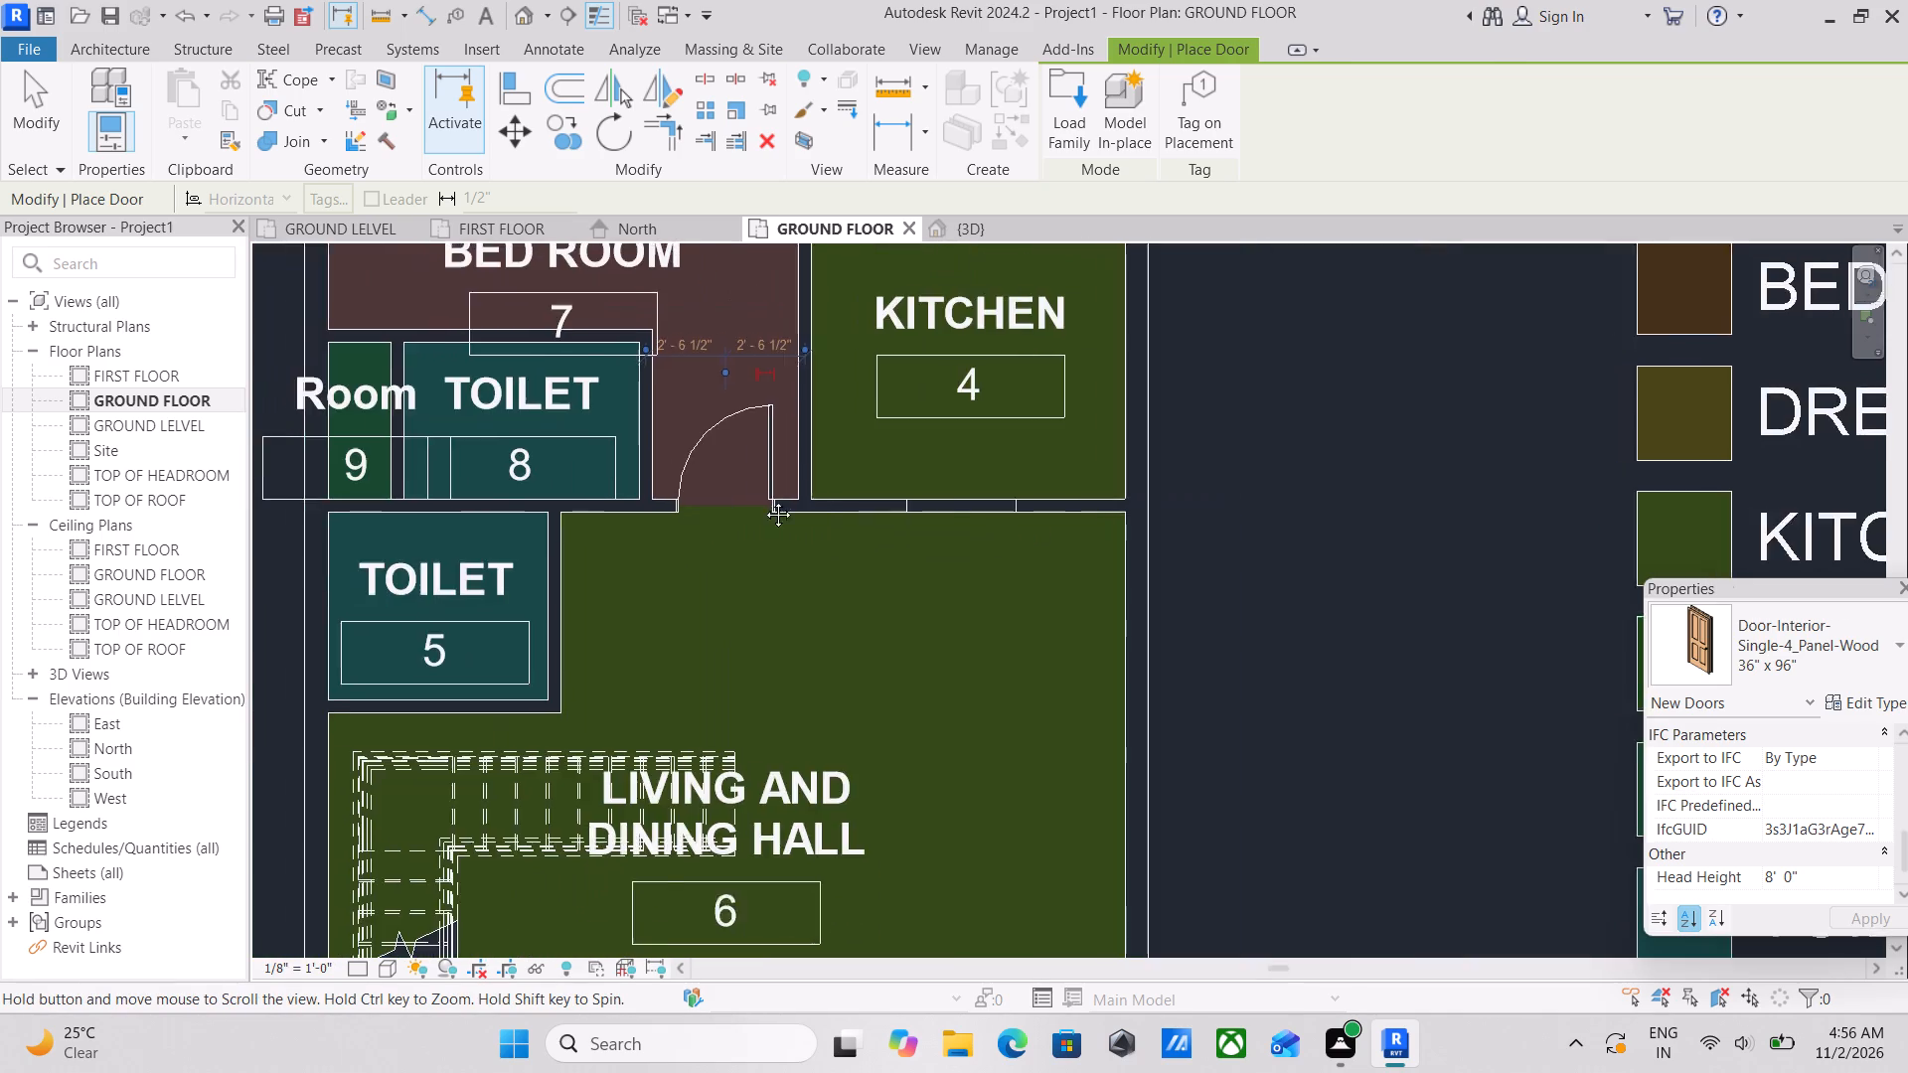
{"action": "middle_click_drag", "start_coordinate": [763, 500], "coordinate": [898, 463]}
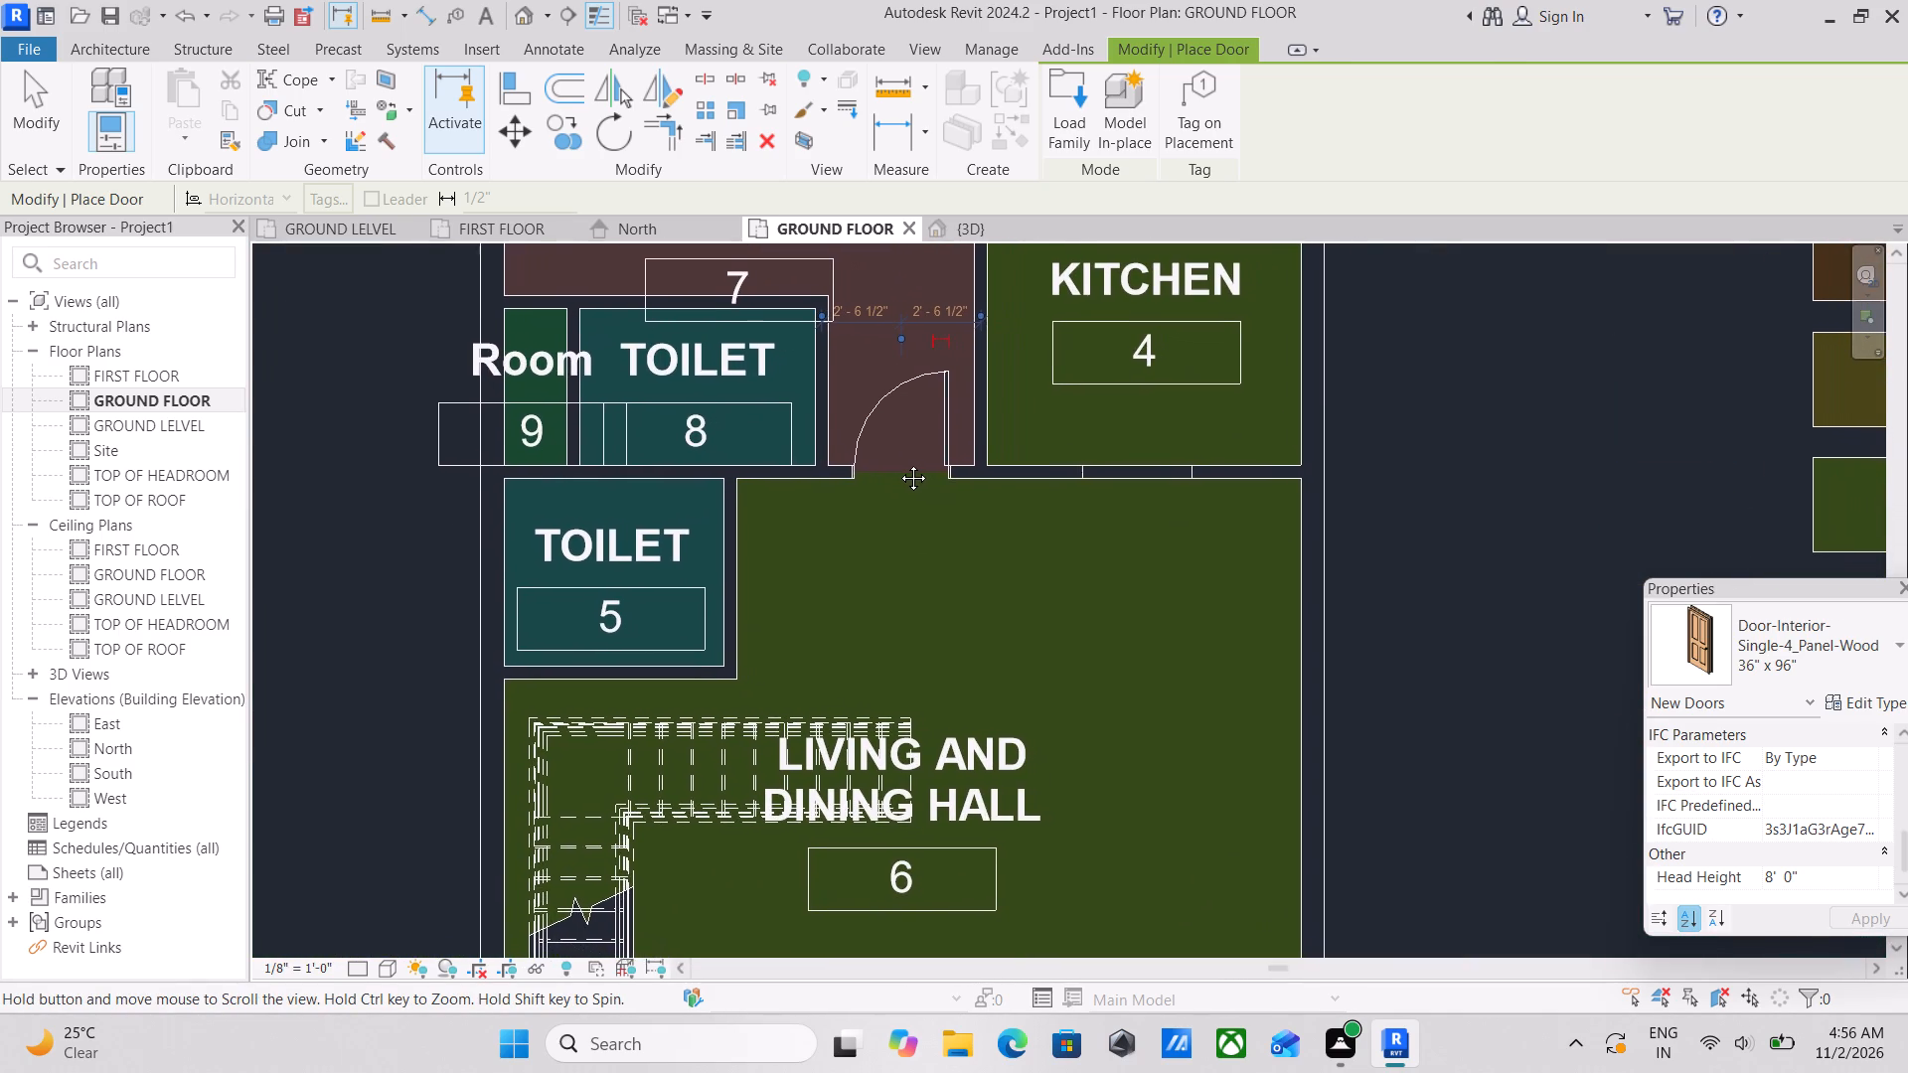
{"action": "middle_click_drag", "start_coordinate": [898, 463], "coordinate": [896, 738]}
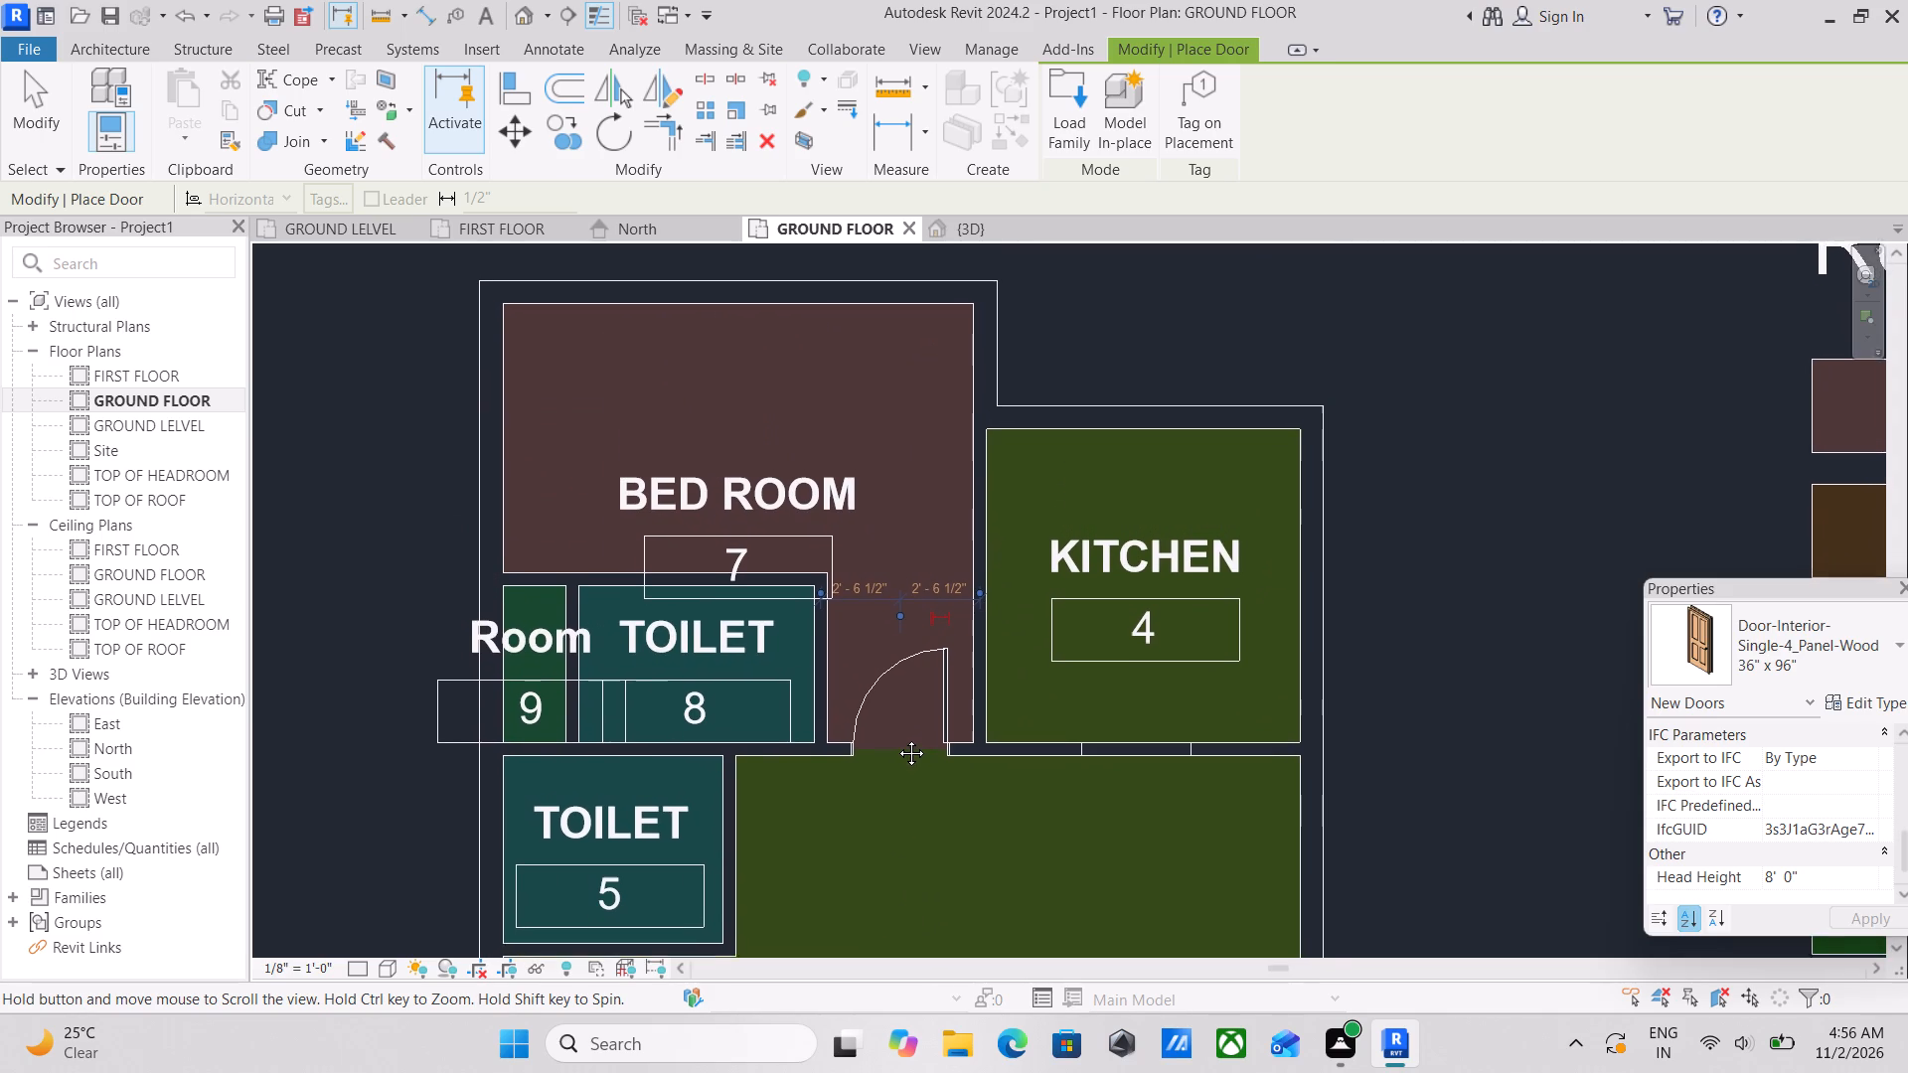
{"action": "middle_click_drag", "start_coordinate": [896, 738], "coordinate": [894, 735]}
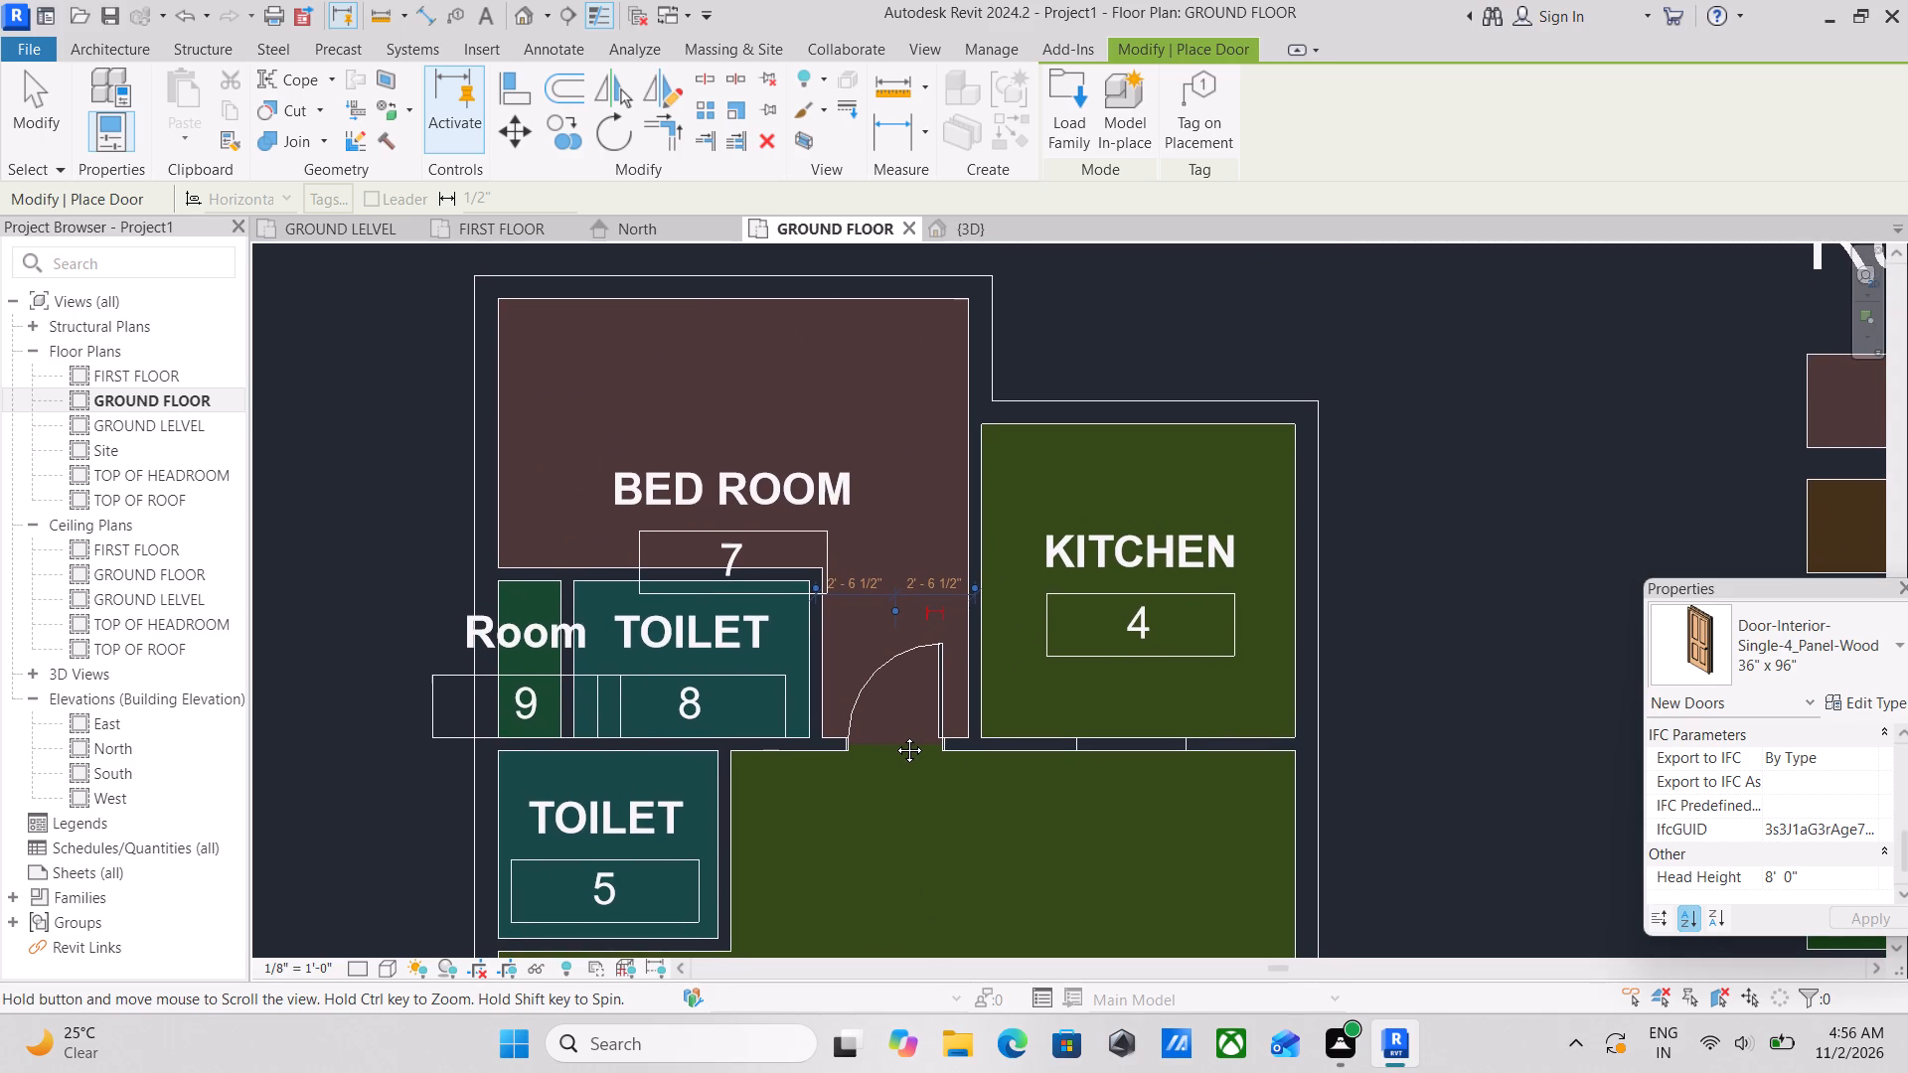
{"action": "middle_click_drag", "start_coordinate": [894, 735], "coordinate": [864, 803]}
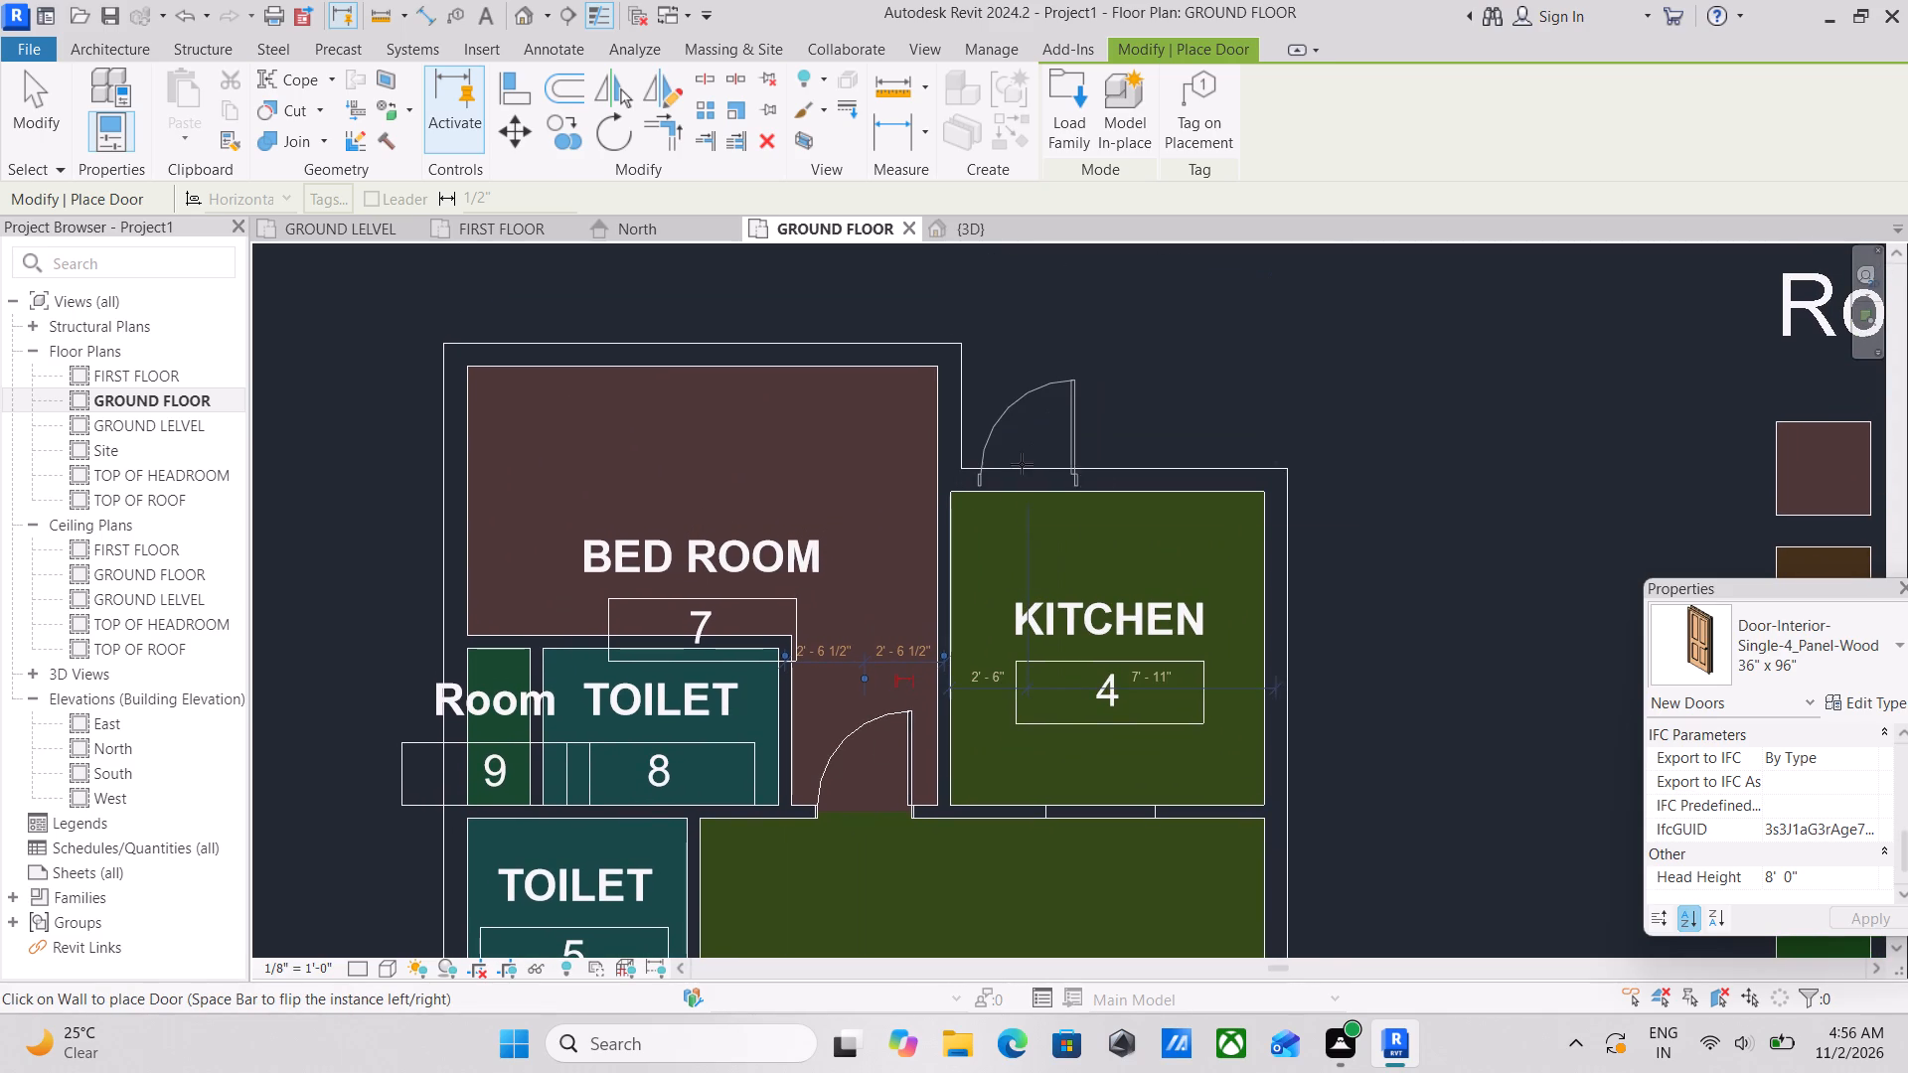
{"action": "scroll", "coordinate": [1017, 471], "scroll_direction": "up", "scroll_amount": 3}
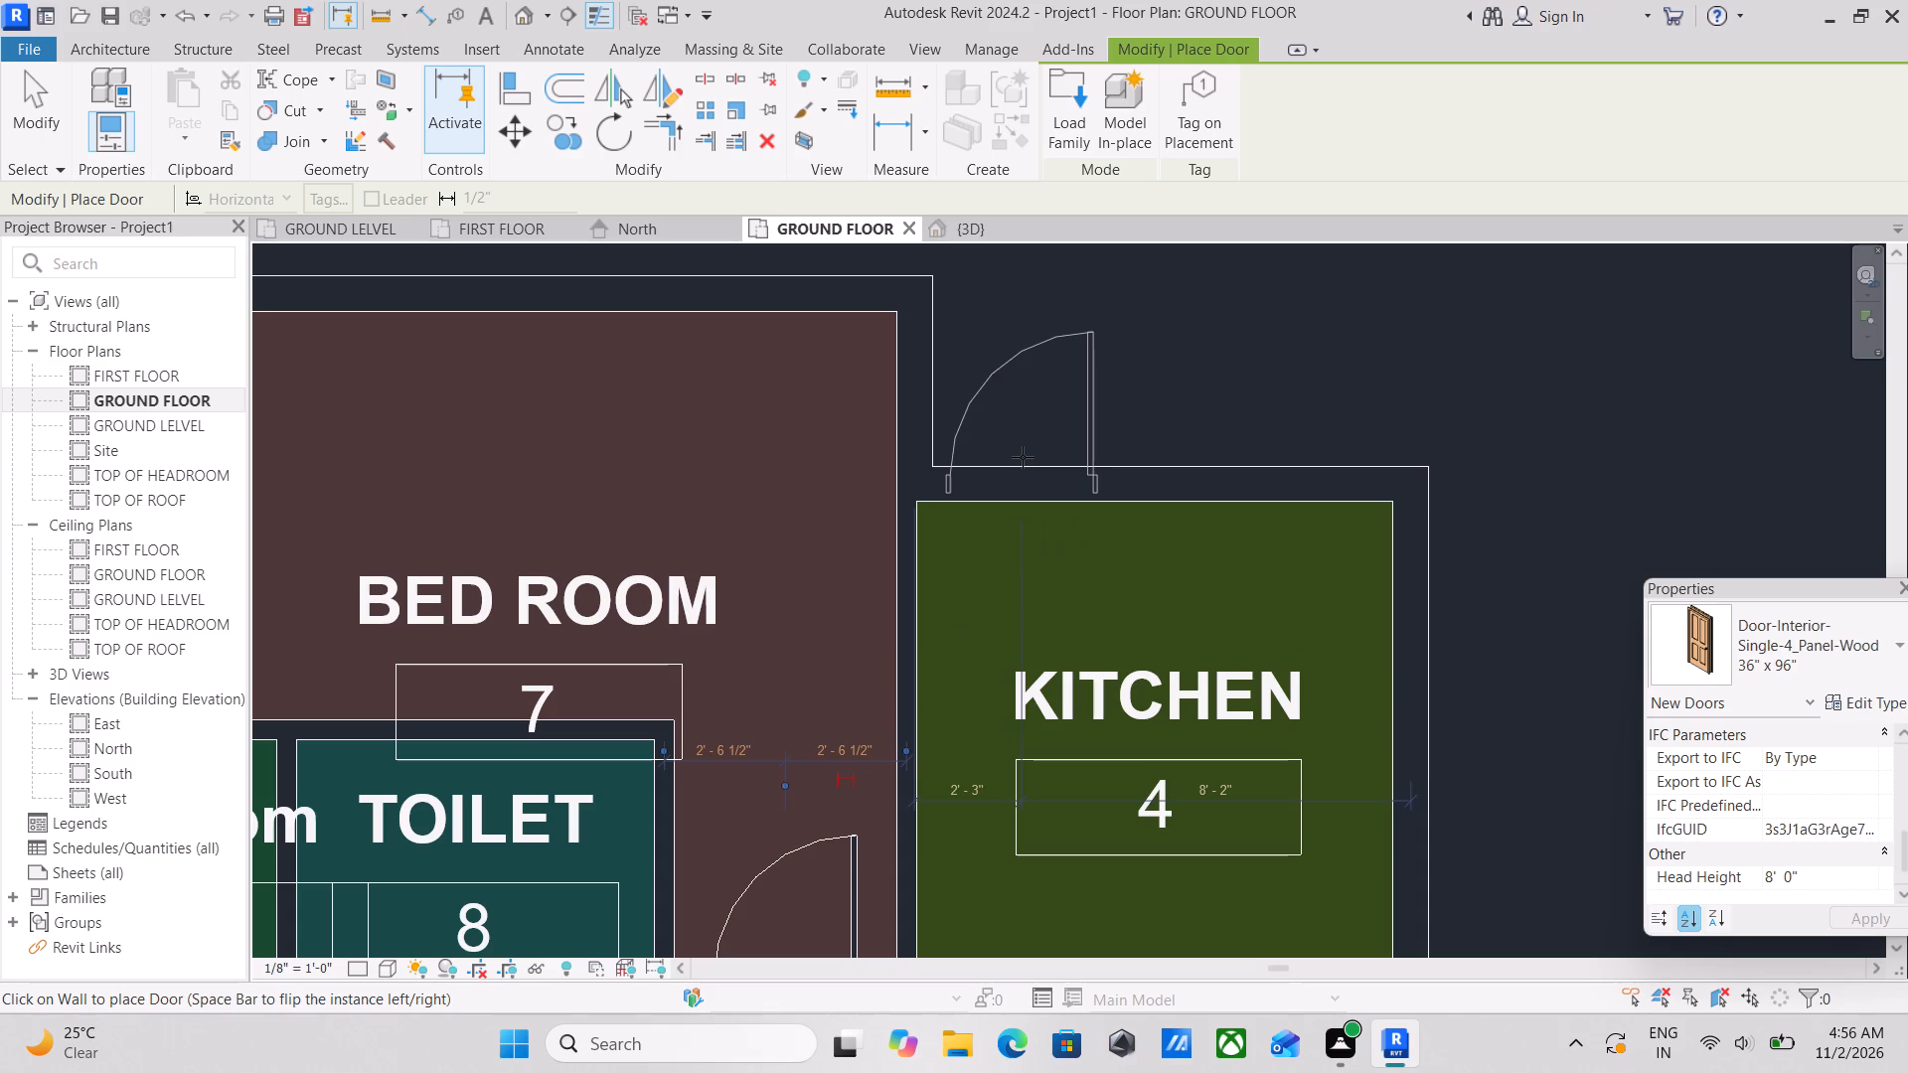
{"action": "left_click", "coordinate": [1023, 457]}
Place a Single-Flush 30" x 80" door between TOILET 5 and the living hall, swinging into the toilet, about 1' 8" from the TOILET 8 side wall.
{"action": "scroll", "coordinate": [1023, 457], "scroll_direction": "down", "scroll_amount": 3}
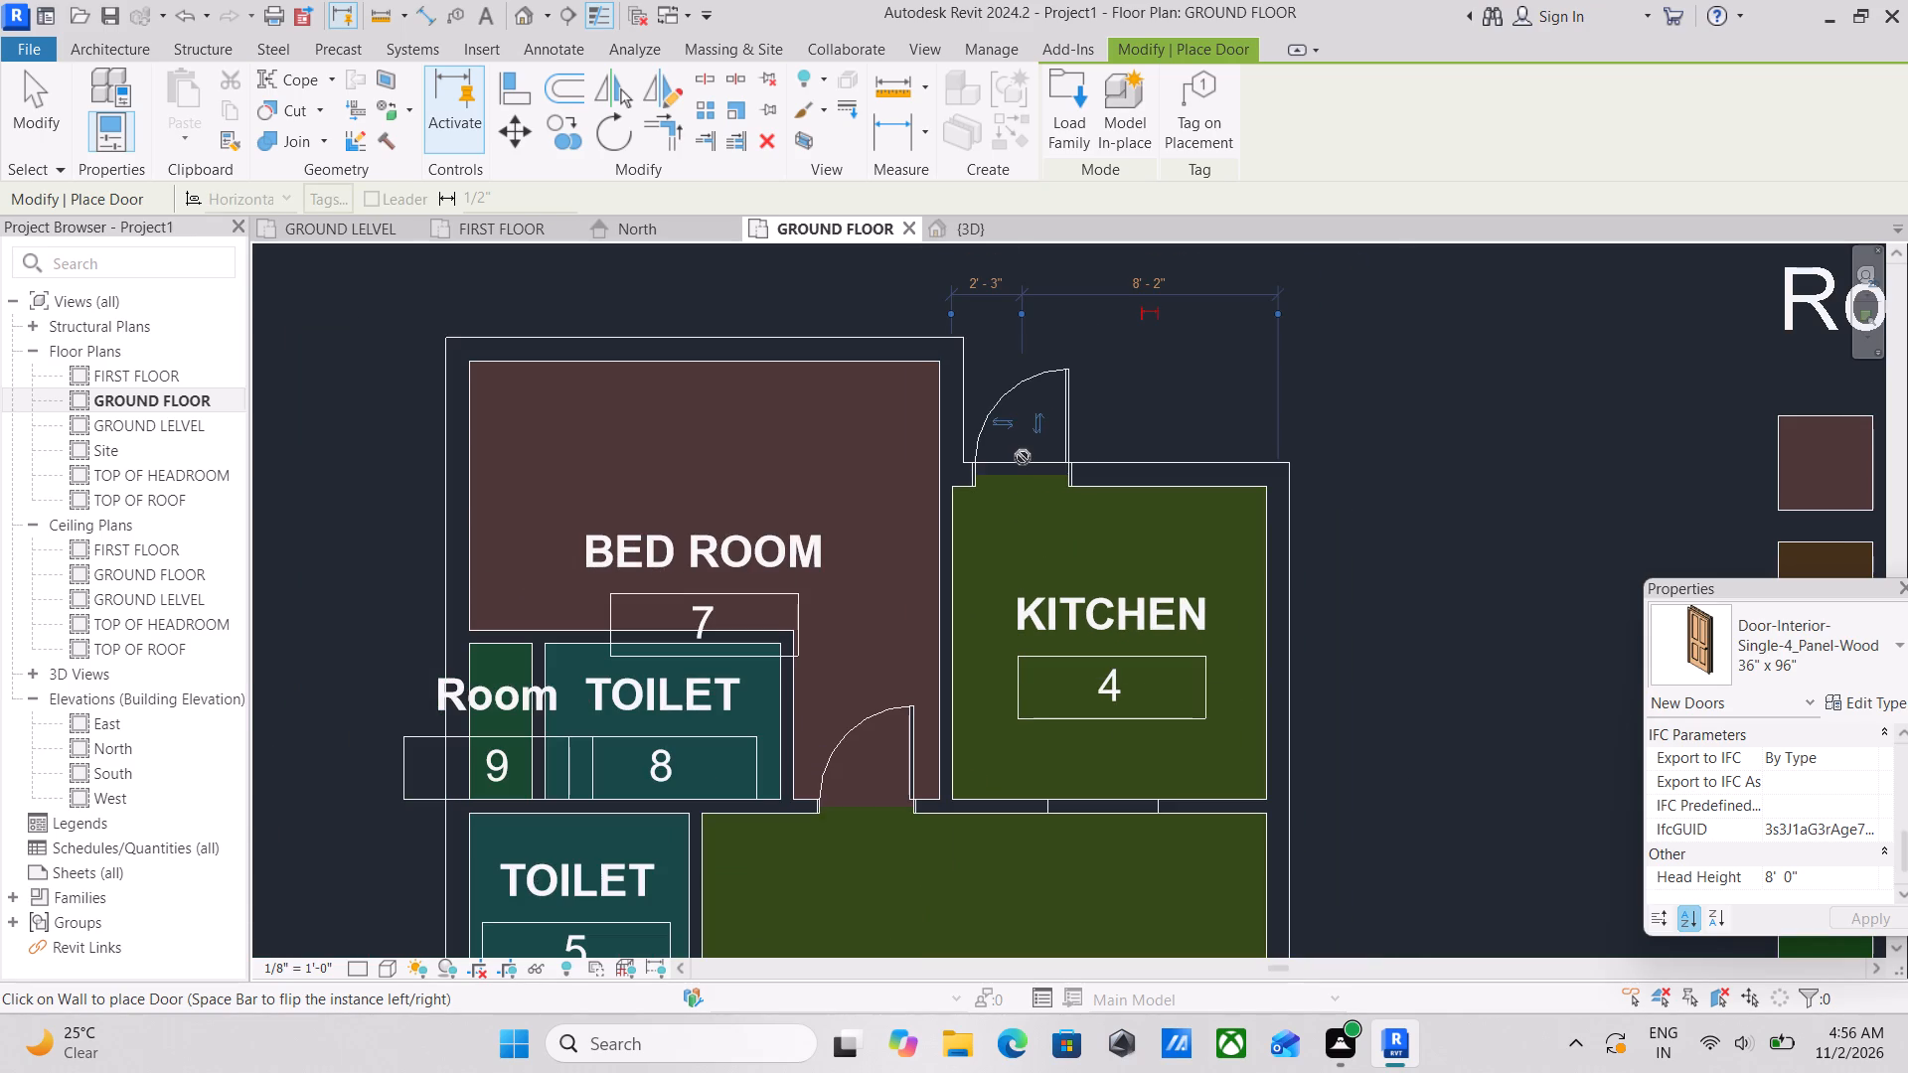
{"action": "scroll", "coordinate": [1023, 457], "scroll_direction": "down", "scroll_amount": 3}
{"action": "middle_click_drag", "start_coordinate": [1023, 457], "coordinate": [1041, 405]}
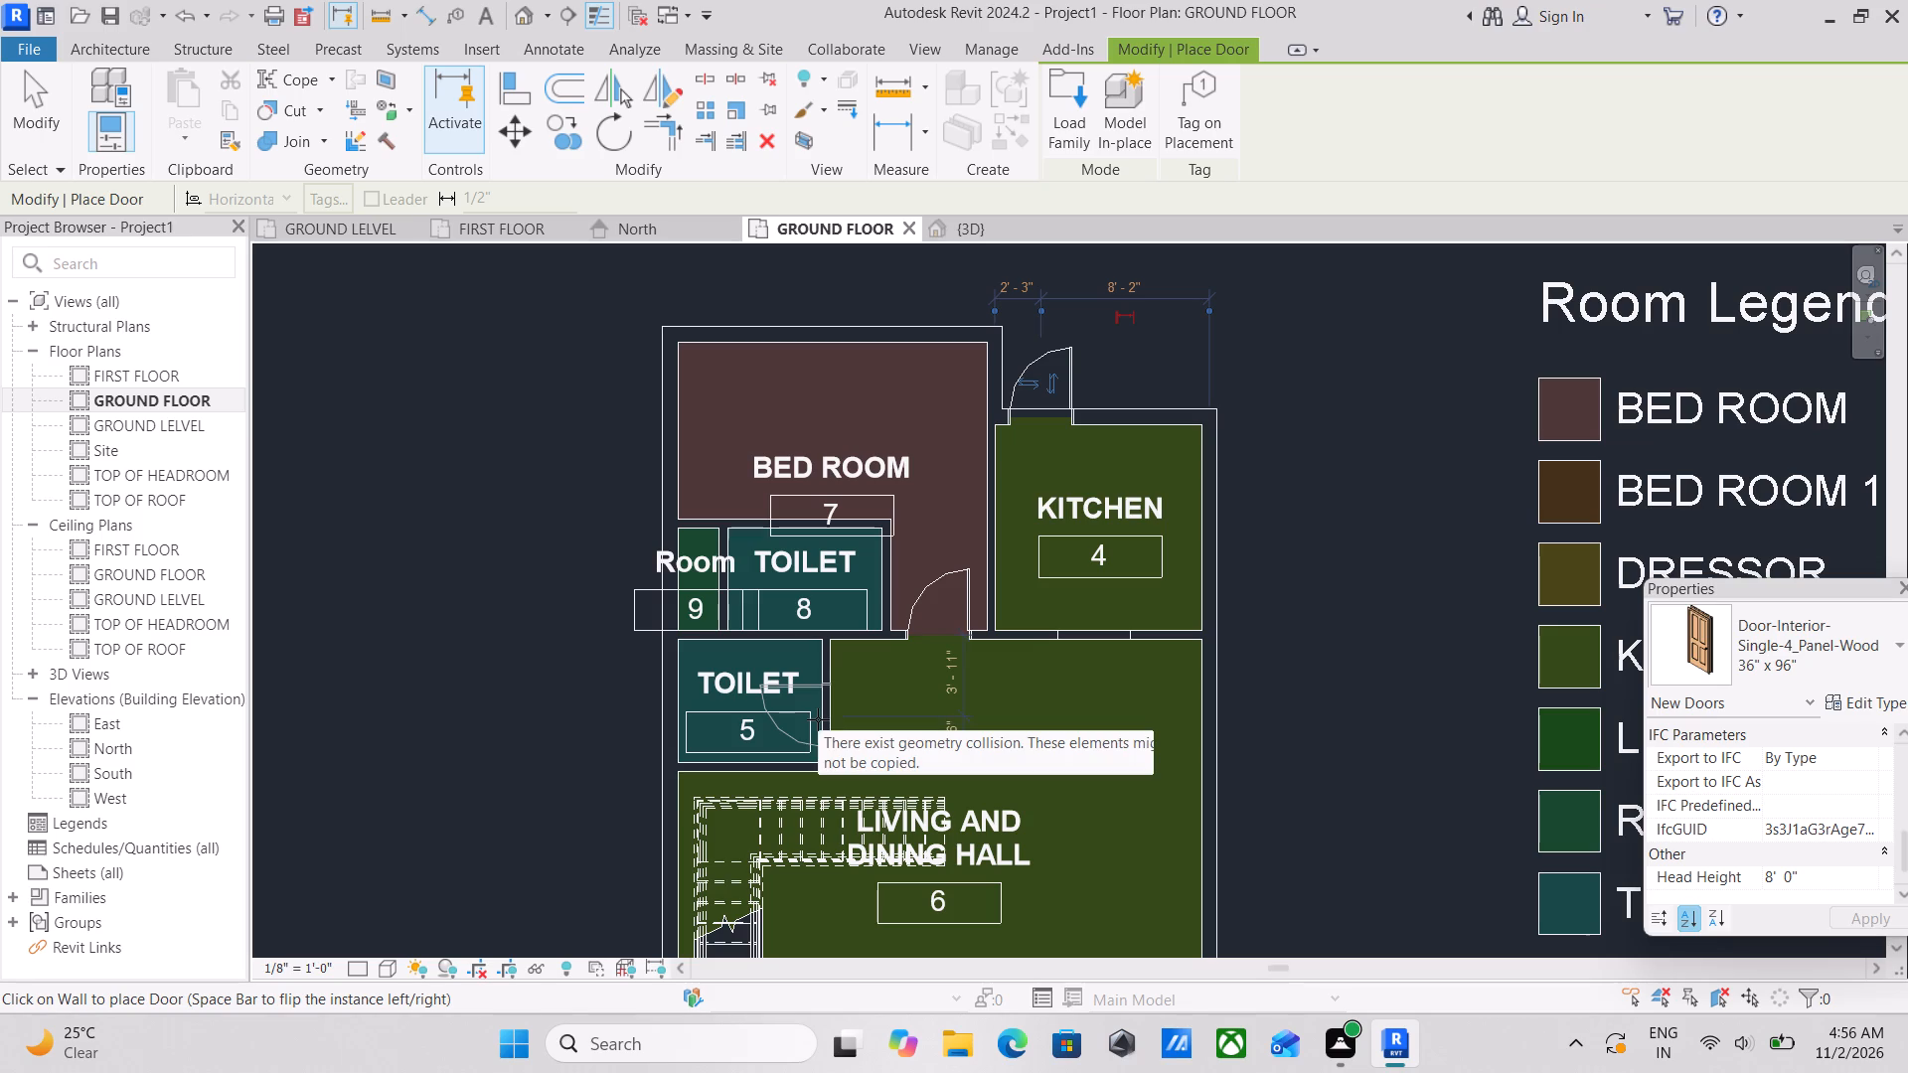
{"action": "scroll", "coordinate": [772, 791], "scroll_direction": "up", "scroll_amount": 3}
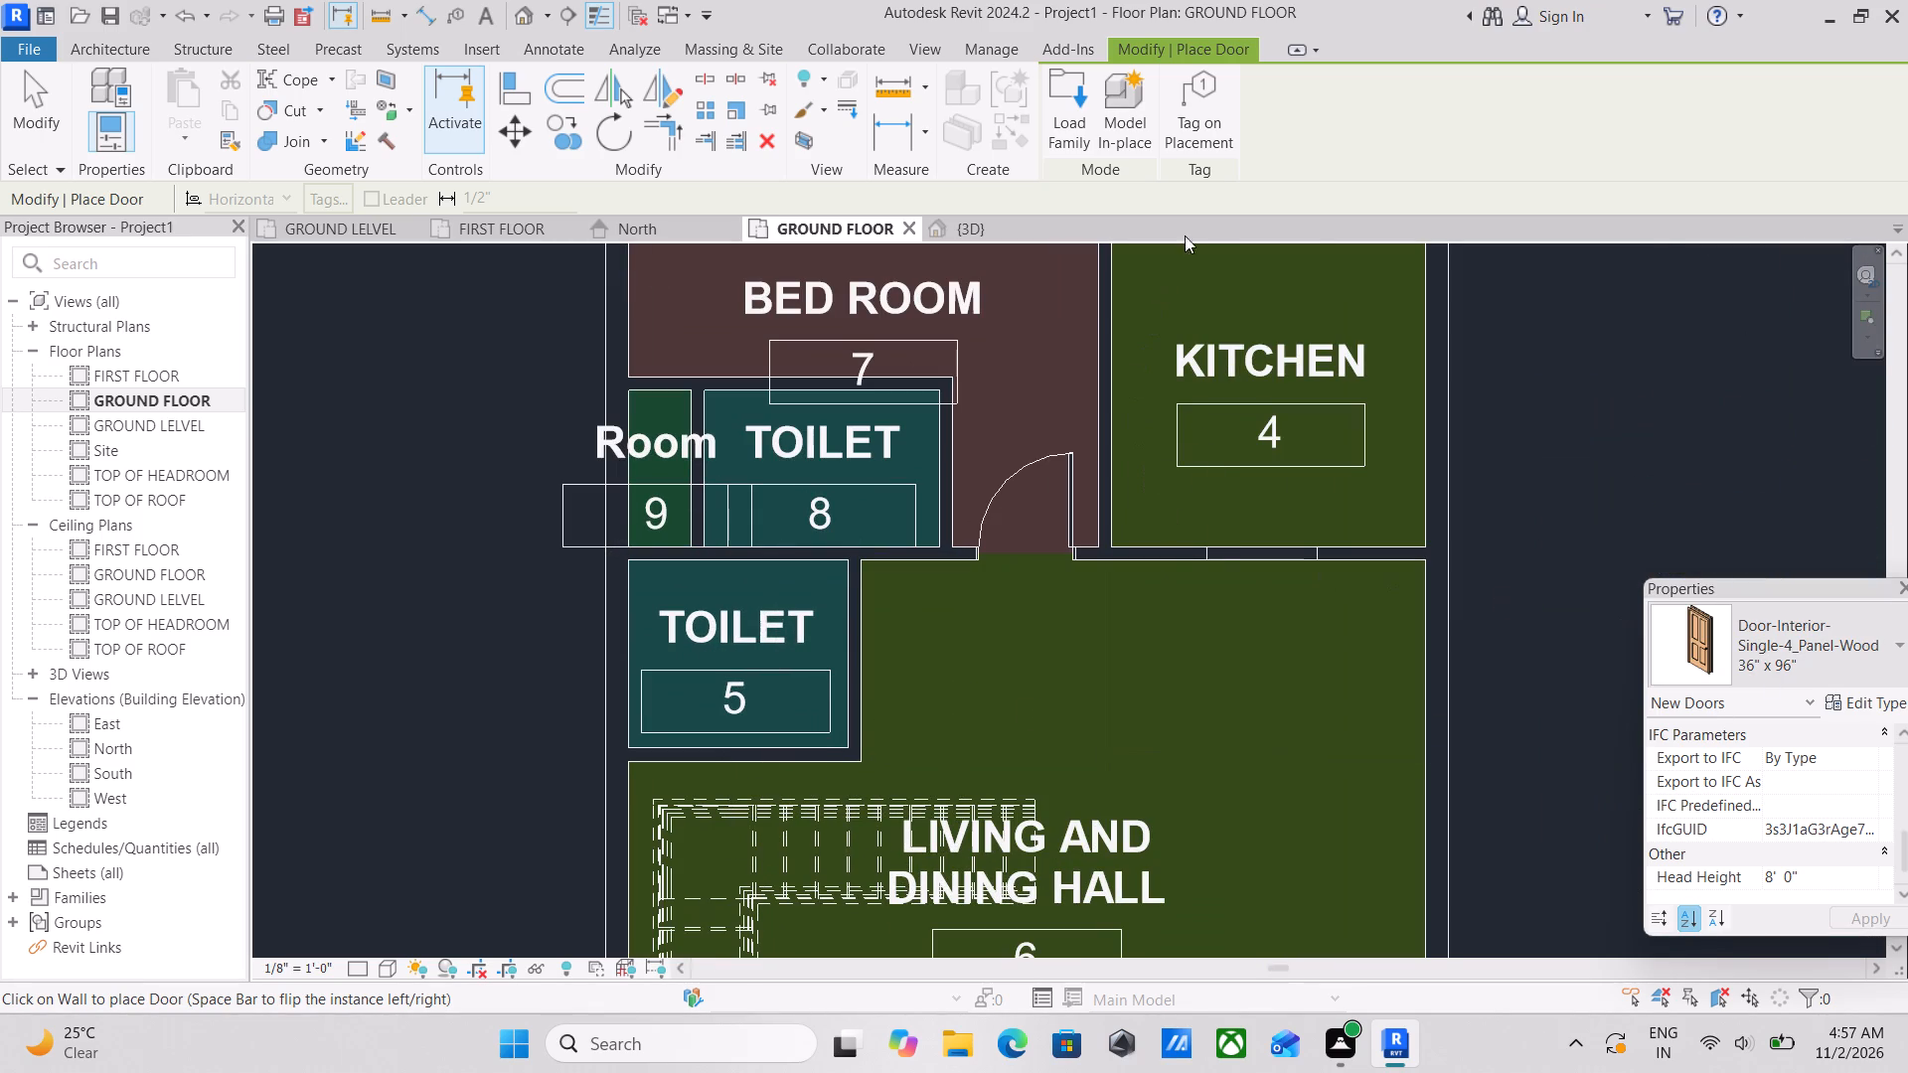
{"action": "left_click", "coordinate": [1797, 677]}
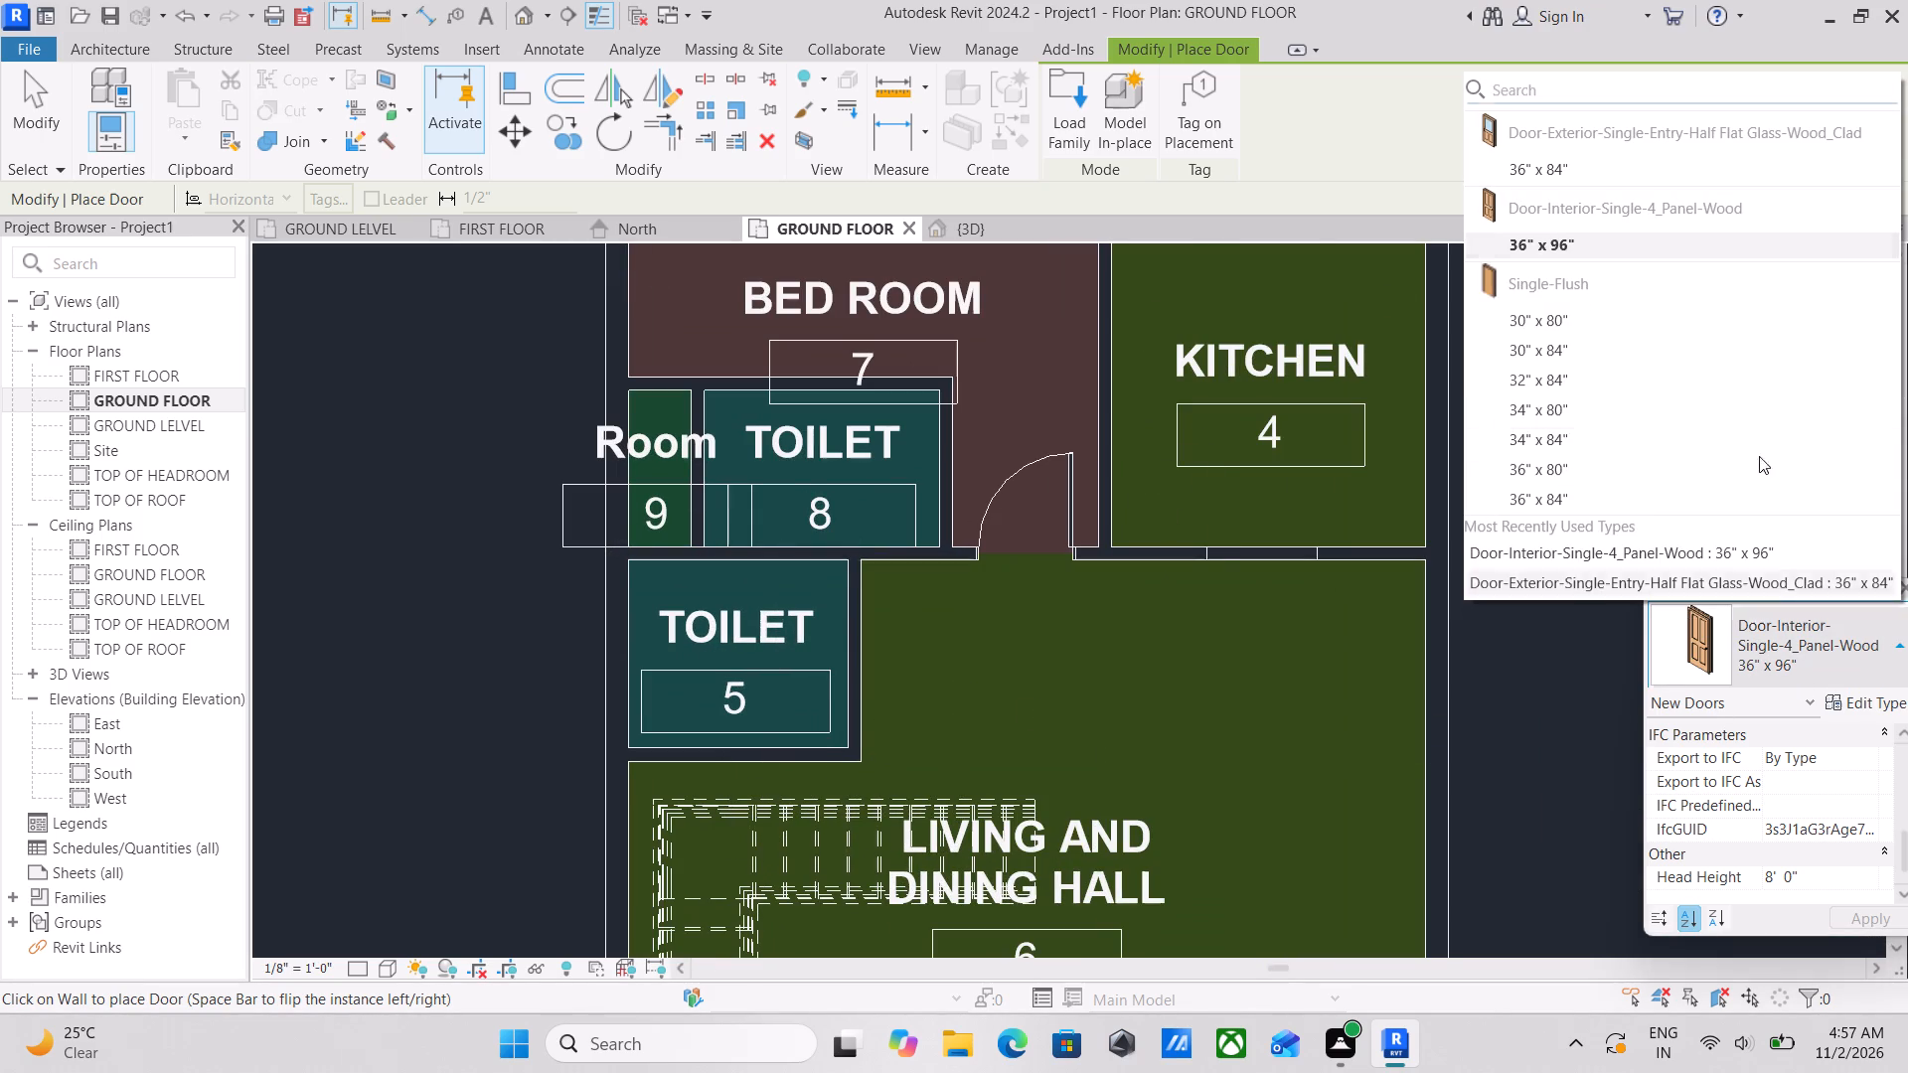
{"action": "scroll", "coordinate": [1535, 307], "scroll_direction": "up", "scroll_amount": 2}
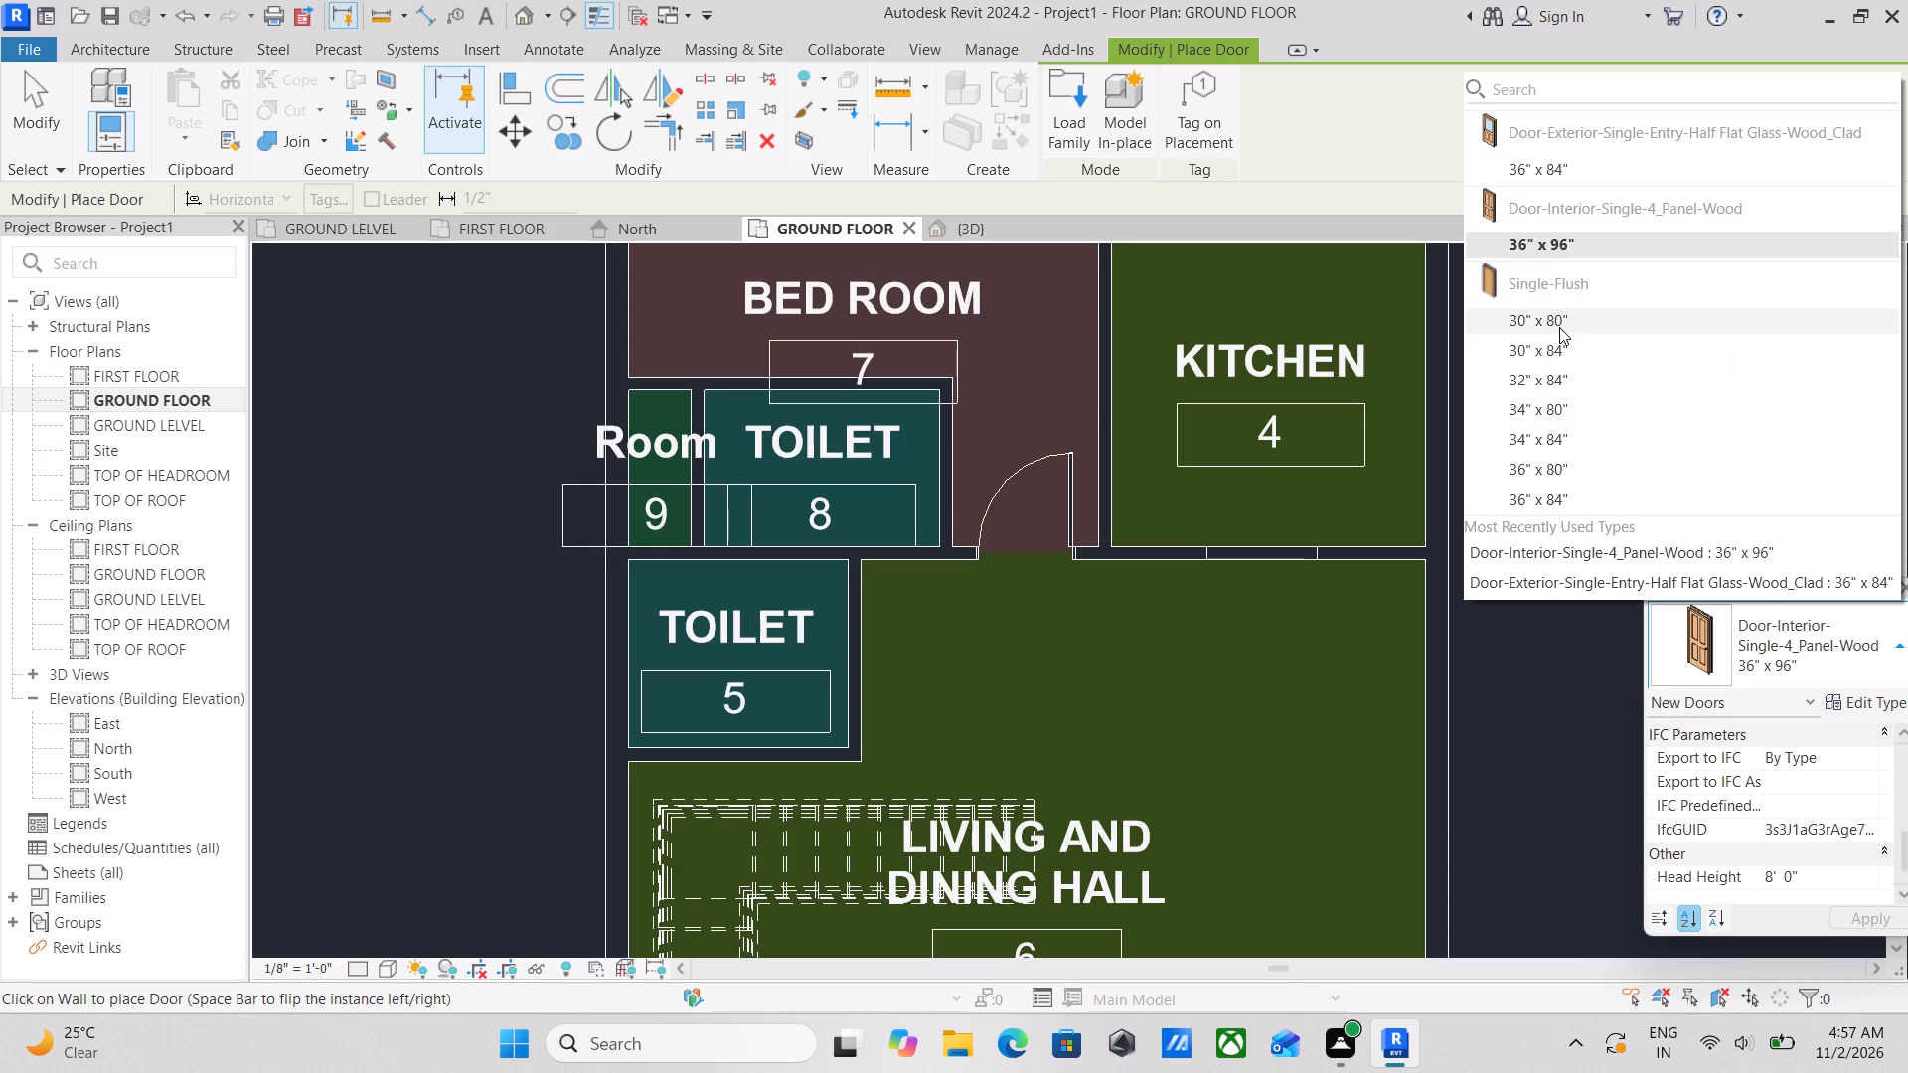
{"action": "scroll", "coordinate": [1546, 439], "scroll_direction": "down", "scroll_amount": 4}
{"action": "left_click", "coordinate": [1549, 327]}
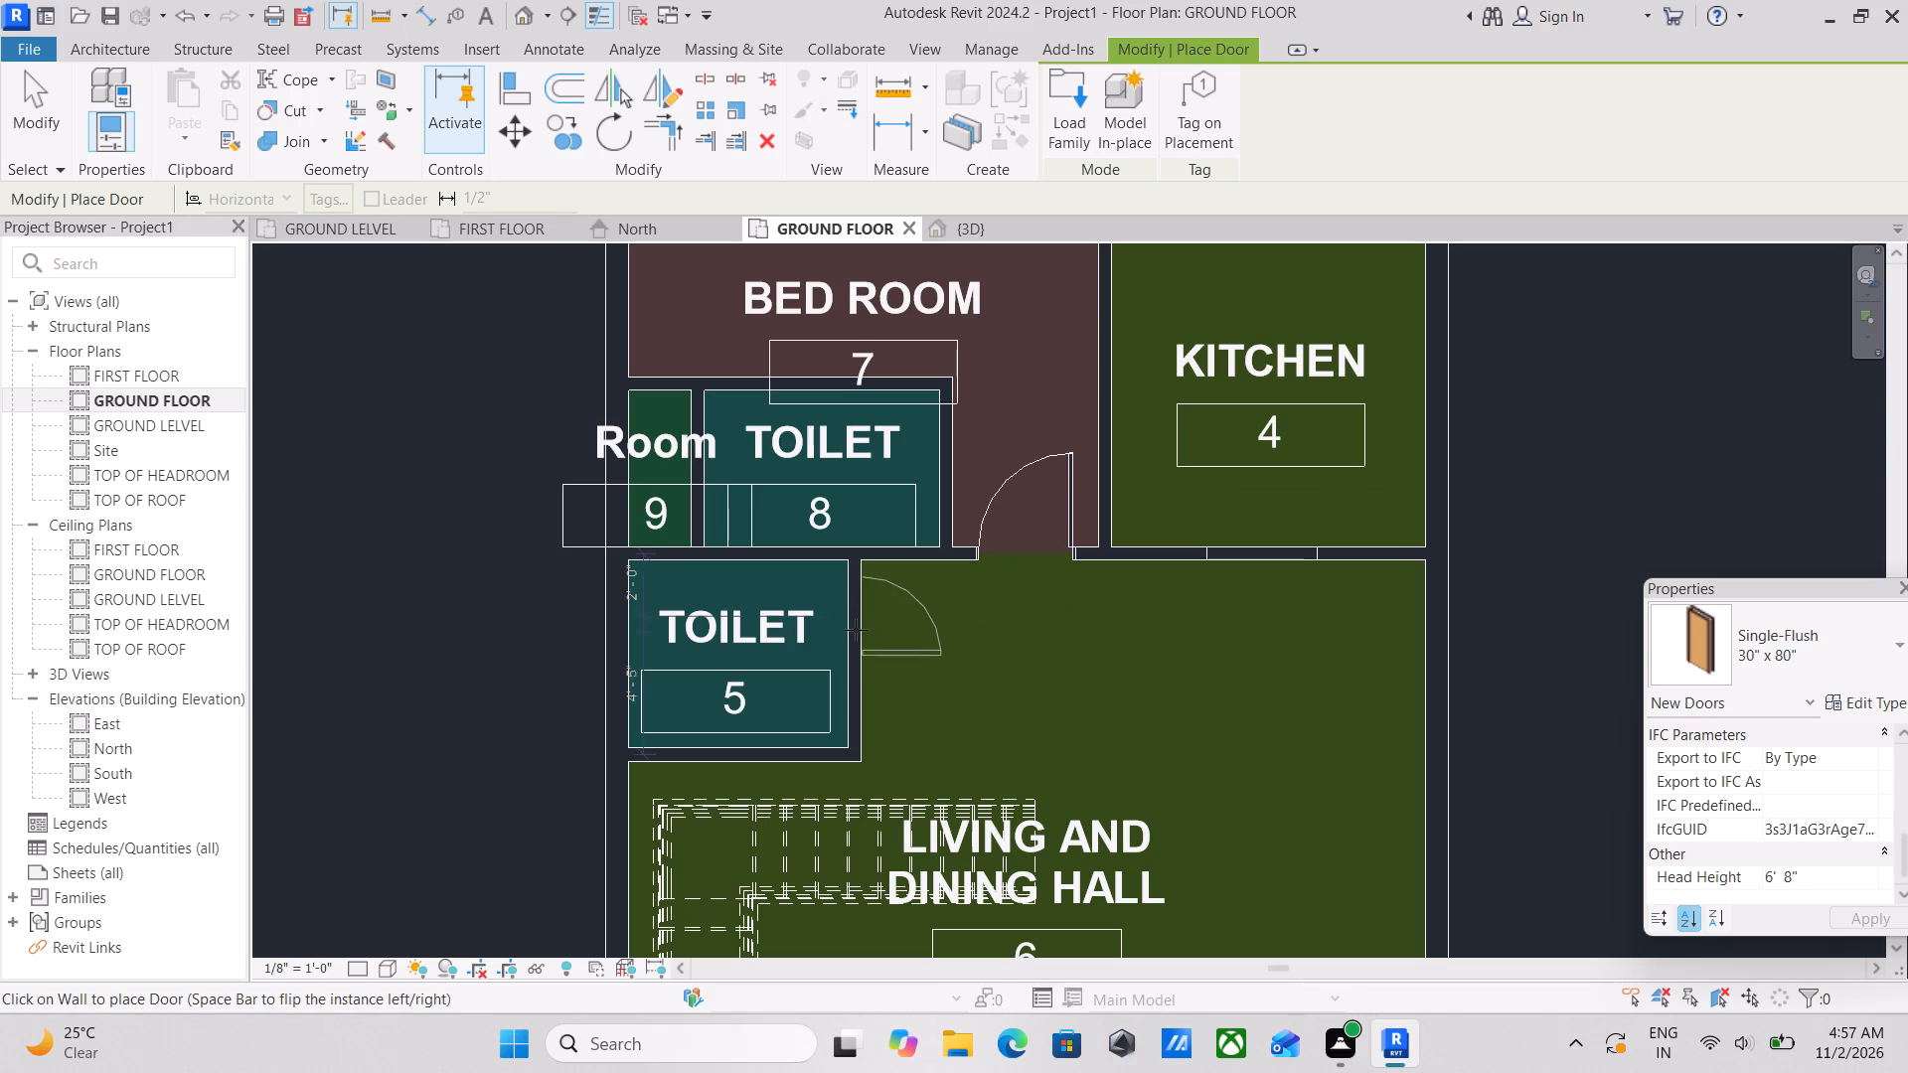
{"action": "scroll", "coordinate": [856, 640], "scroll_direction": "up", "scroll_amount": 3}
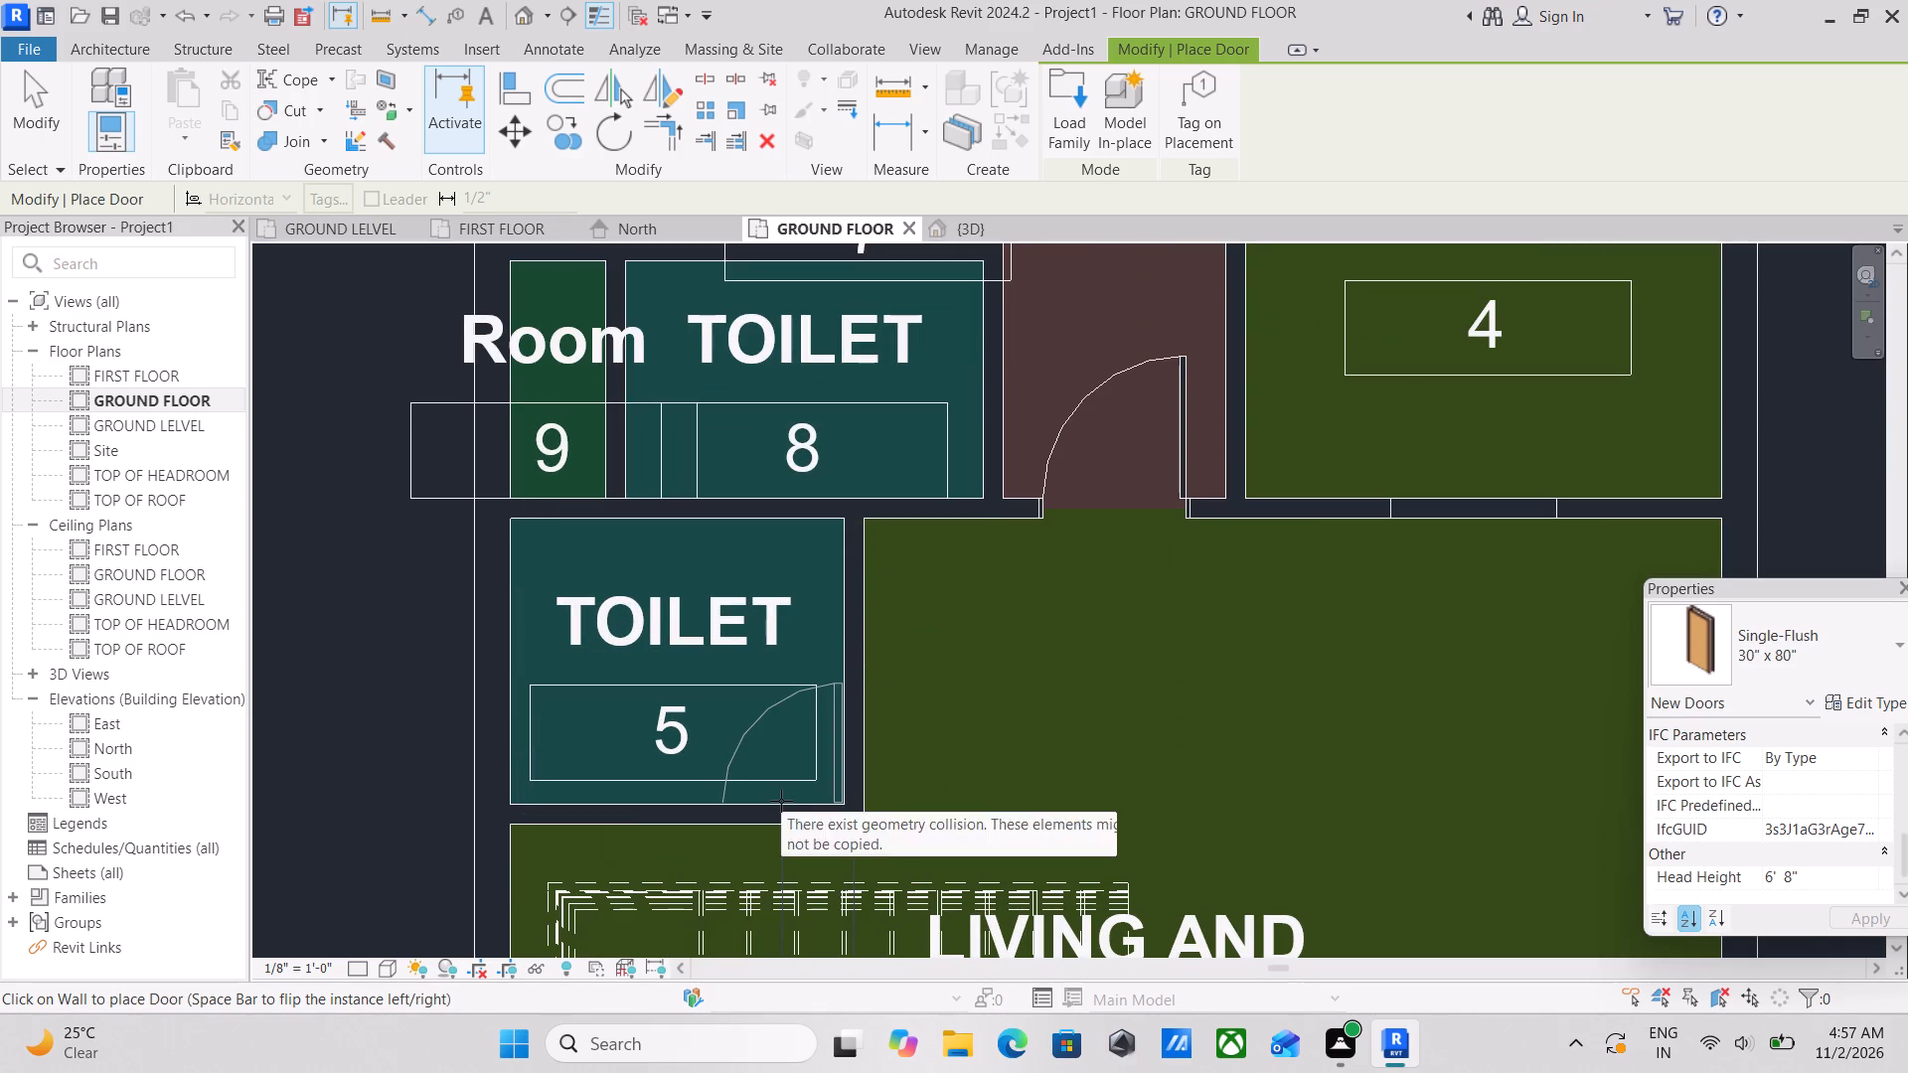
{"action": "scroll", "coordinate": [771, 802], "scroll_direction": "down", "scroll_amount": 2}
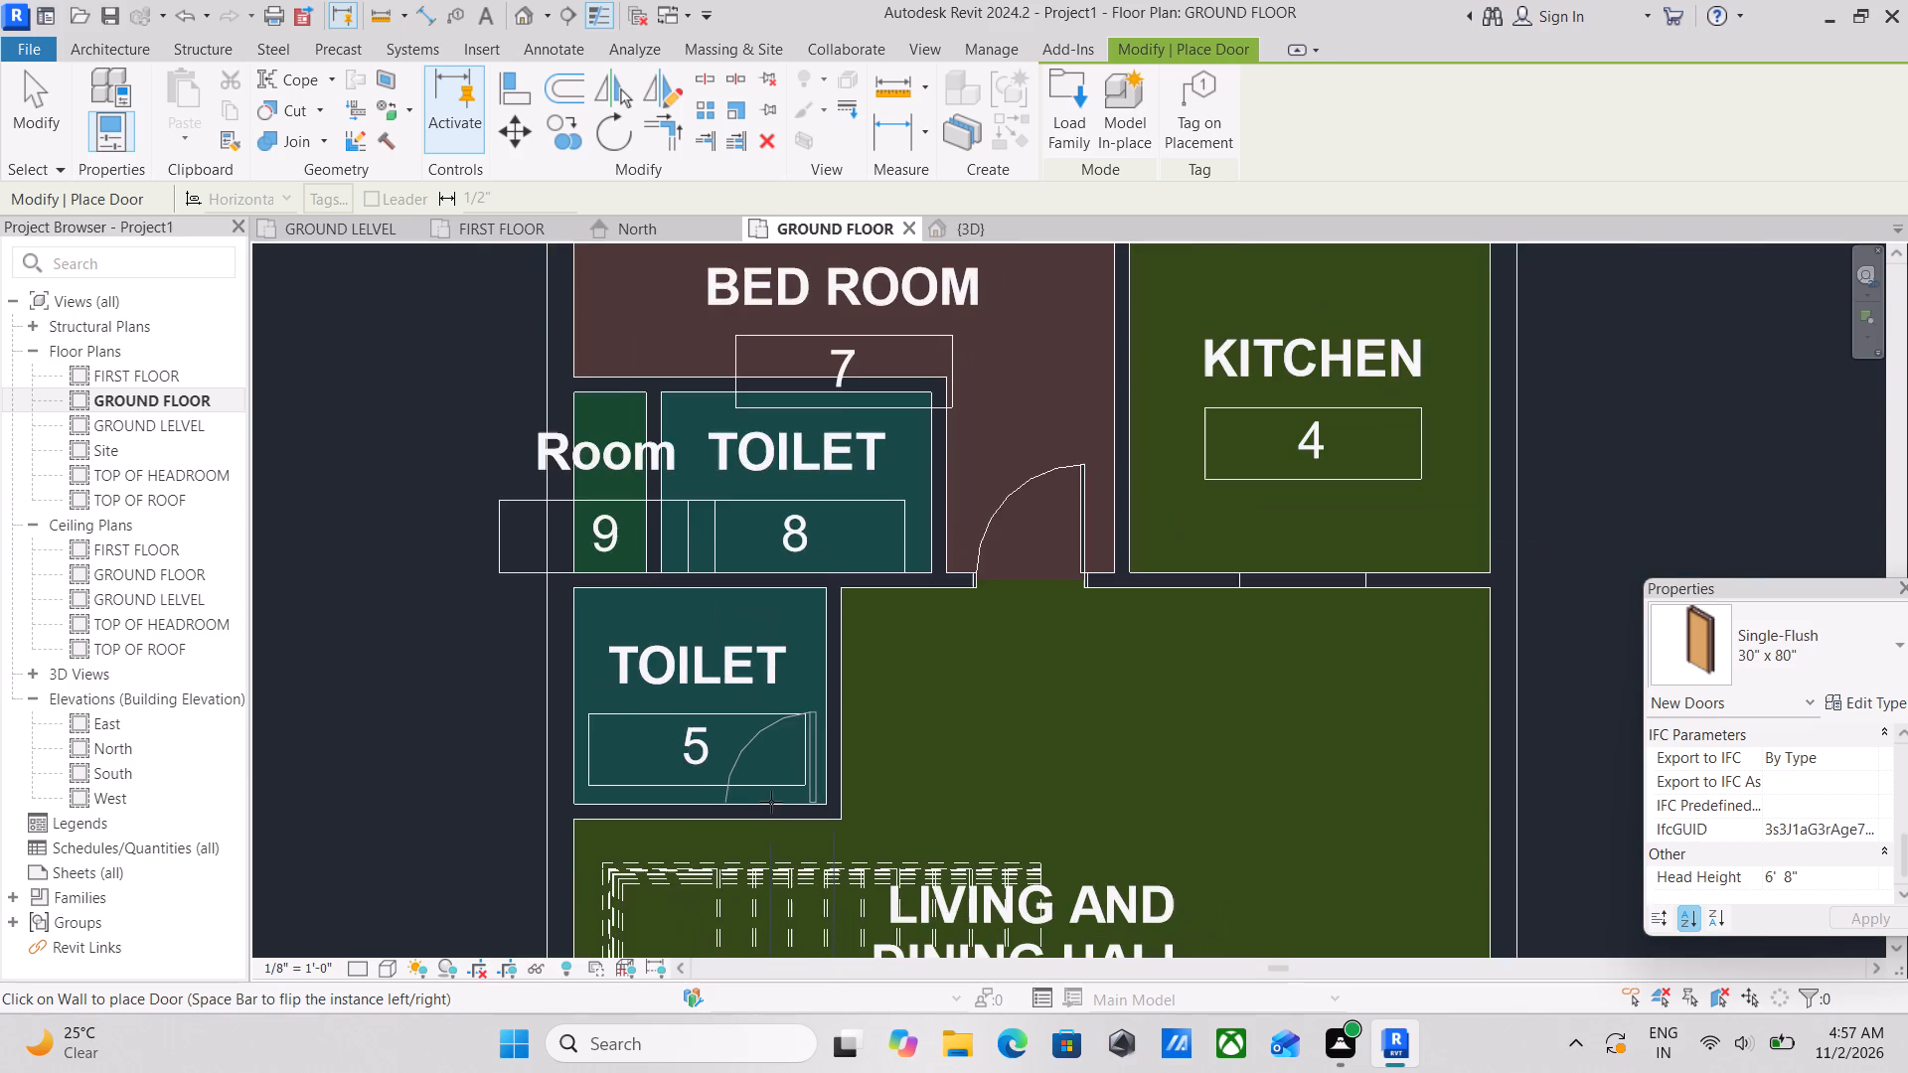
{"action": "scroll", "coordinate": [771, 802], "scroll_direction": "down", "scroll_amount": 6}
{"action": "scroll", "coordinate": [771, 802], "scroll_direction": "up", "scroll_amount": 3}
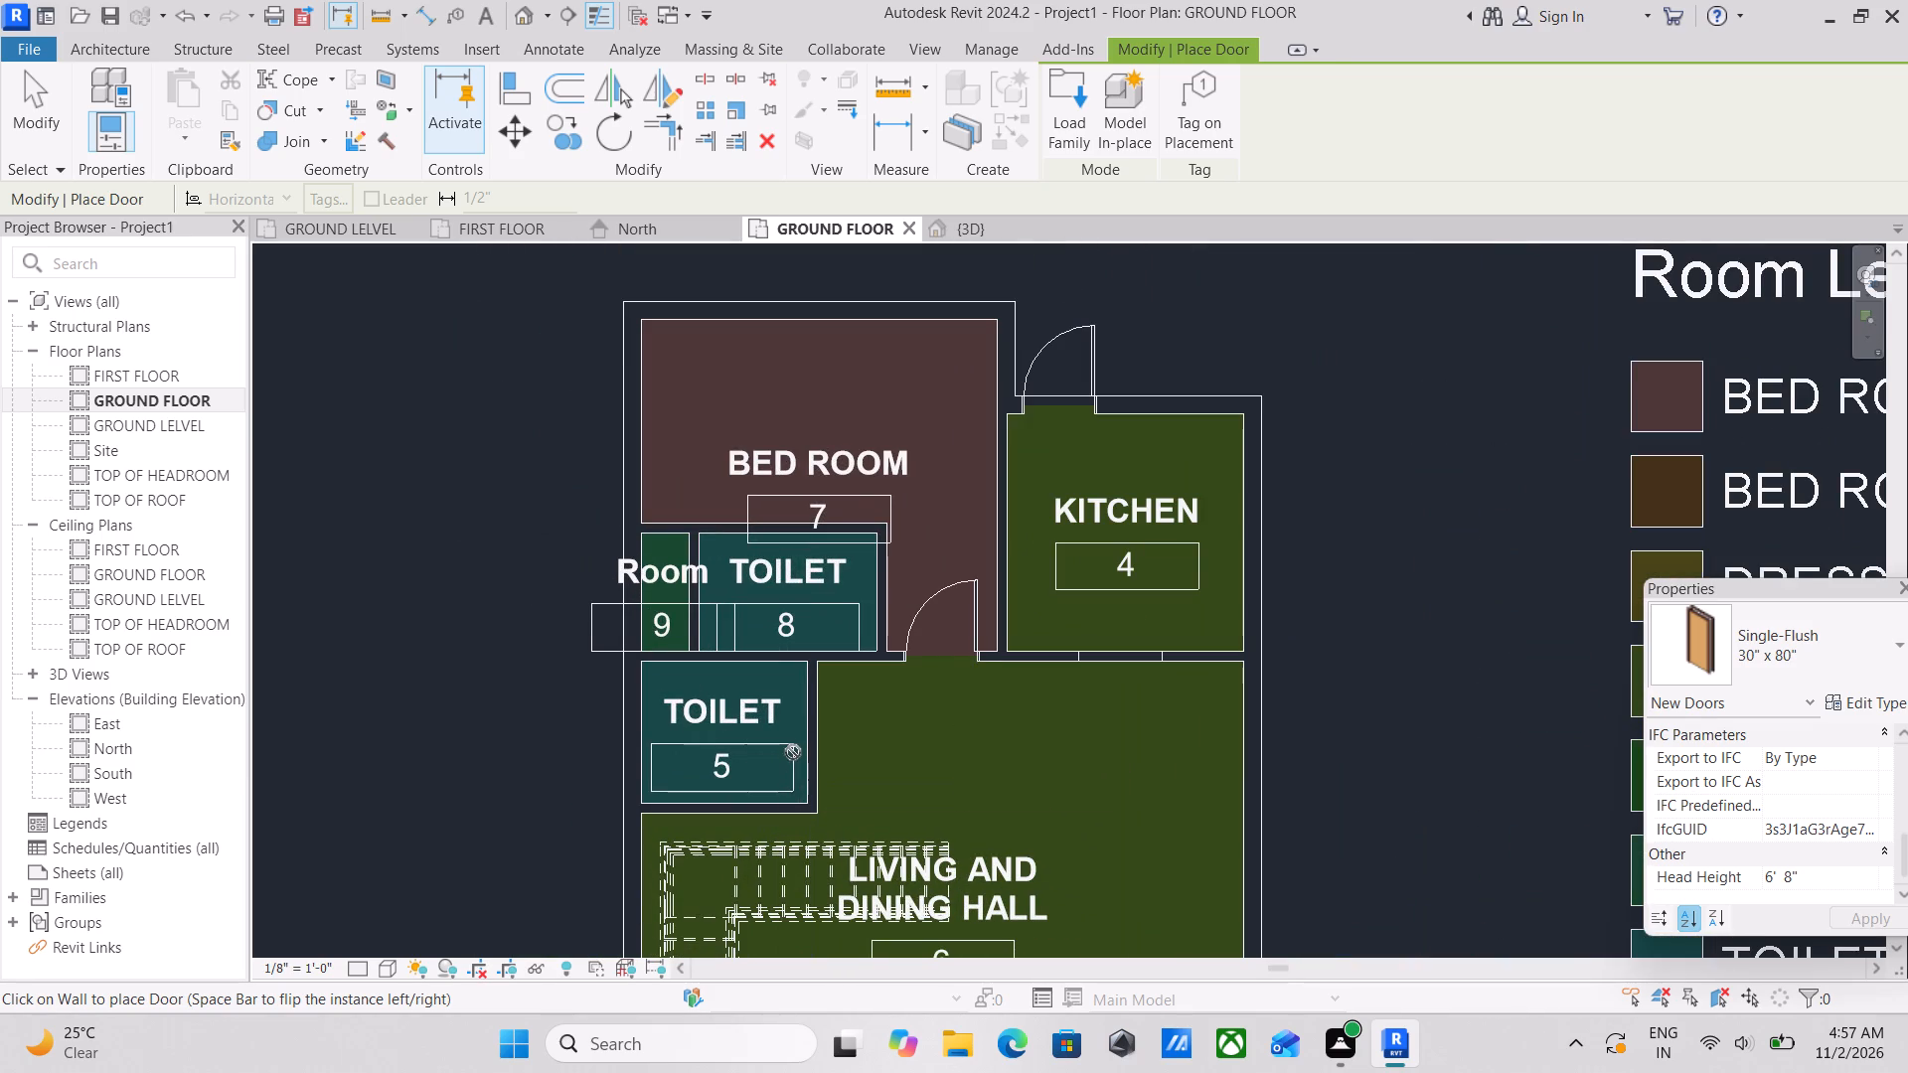
{"action": "scroll", "coordinate": [802, 698], "scroll_direction": "up", "scroll_amount": 6}
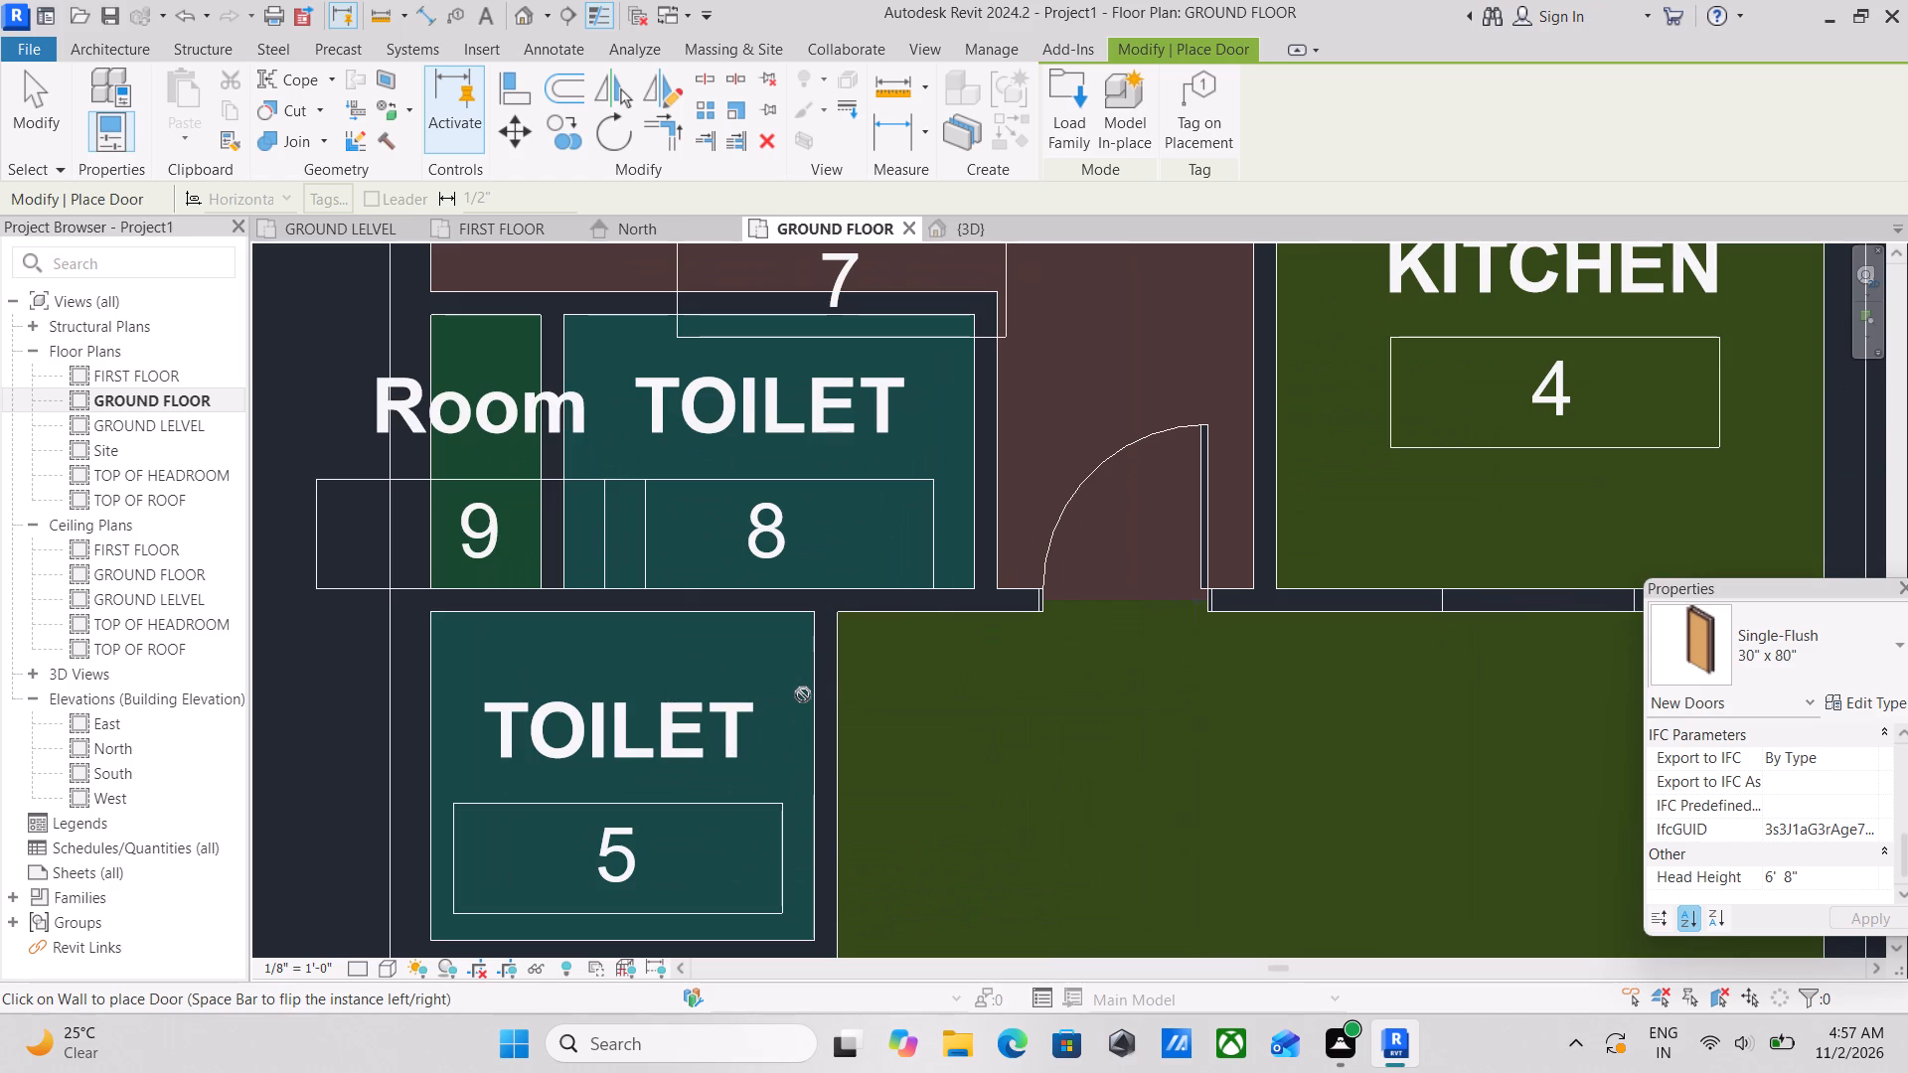
{"action": "left_click", "coordinate": [808, 690]}
Place a Single-Flush 30" x 80" door between TOILET 8 and BED ROOM 7, swinging into the toilet, about 1' 9" from the toilet's upper wall.
{"action": "scroll", "coordinate": [808, 690], "scroll_direction": "down", "scroll_amount": 1}
{"action": "middle_click_drag", "start_coordinate": [808, 690], "coordinate": [803, 704]}
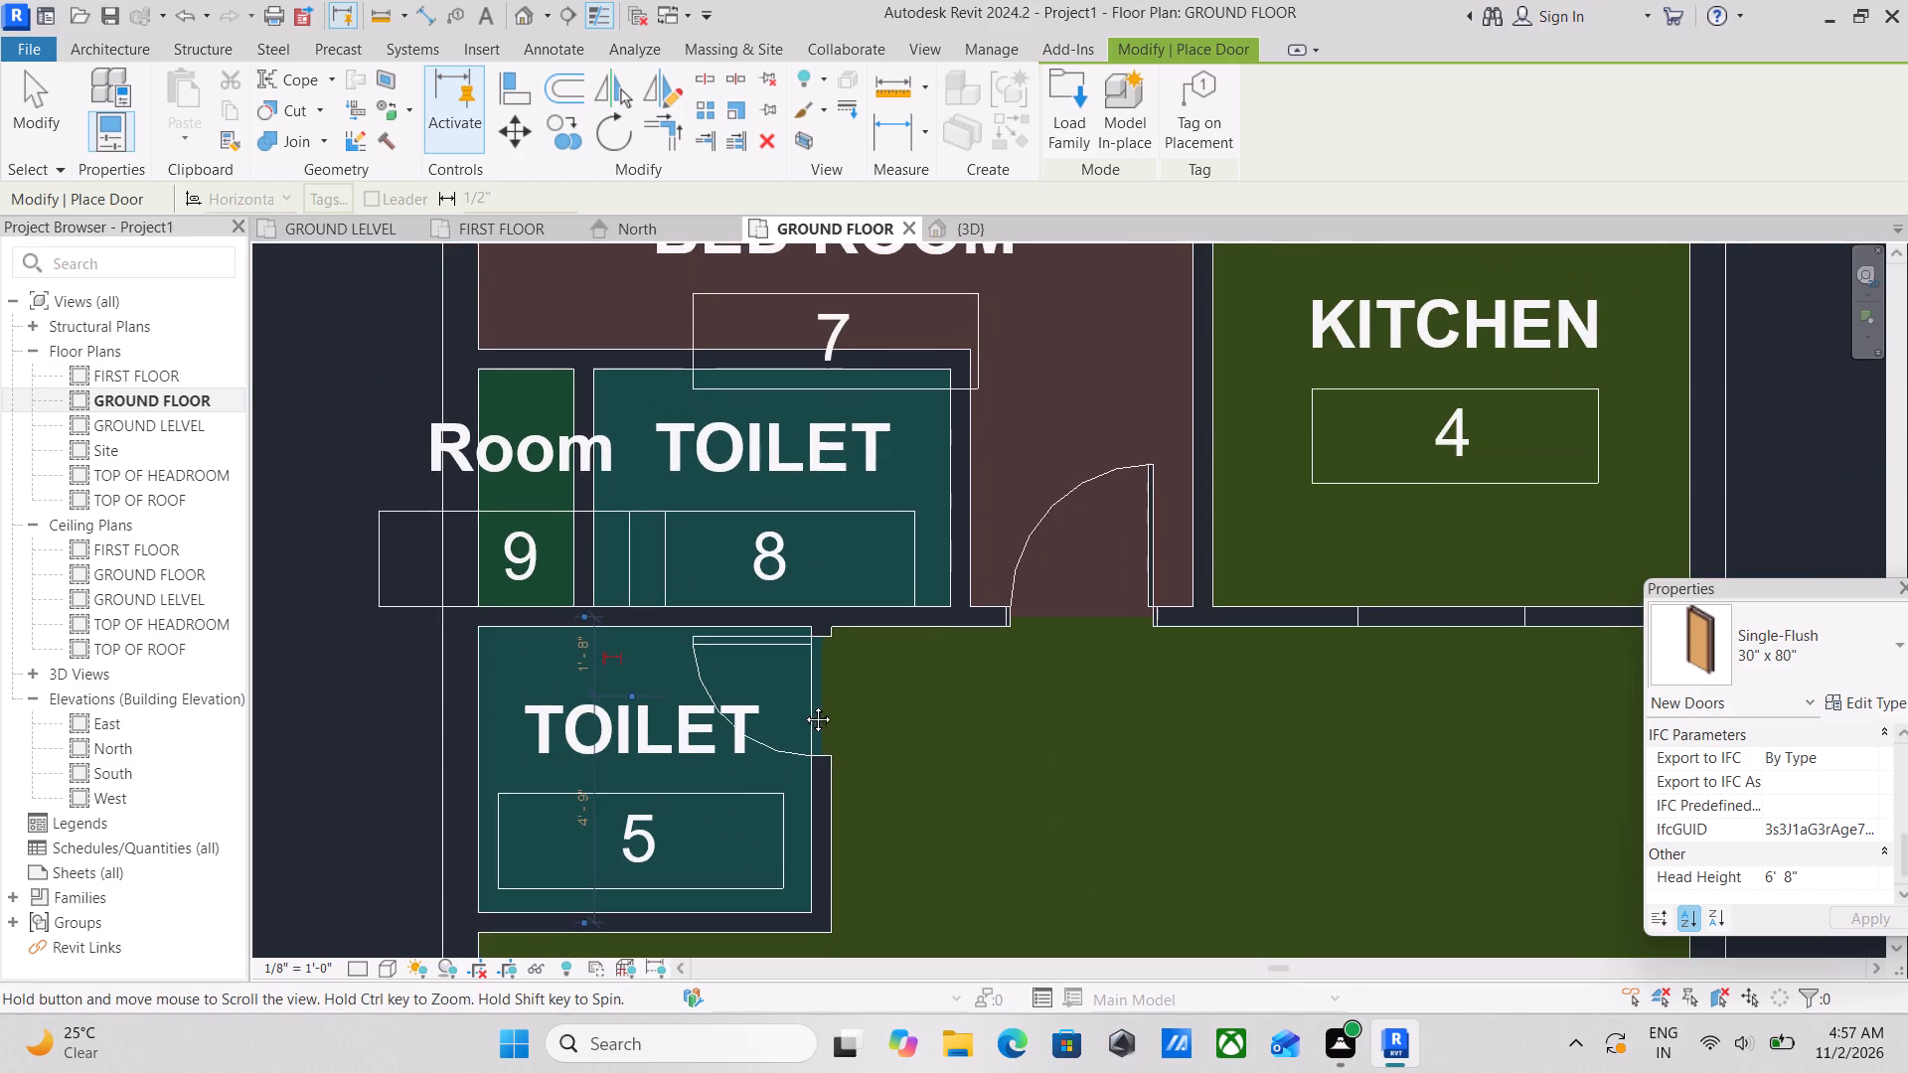
{"action": "middle_click_drag", "start_coordinate": [803, 704], "coordinate": [761, 853]}
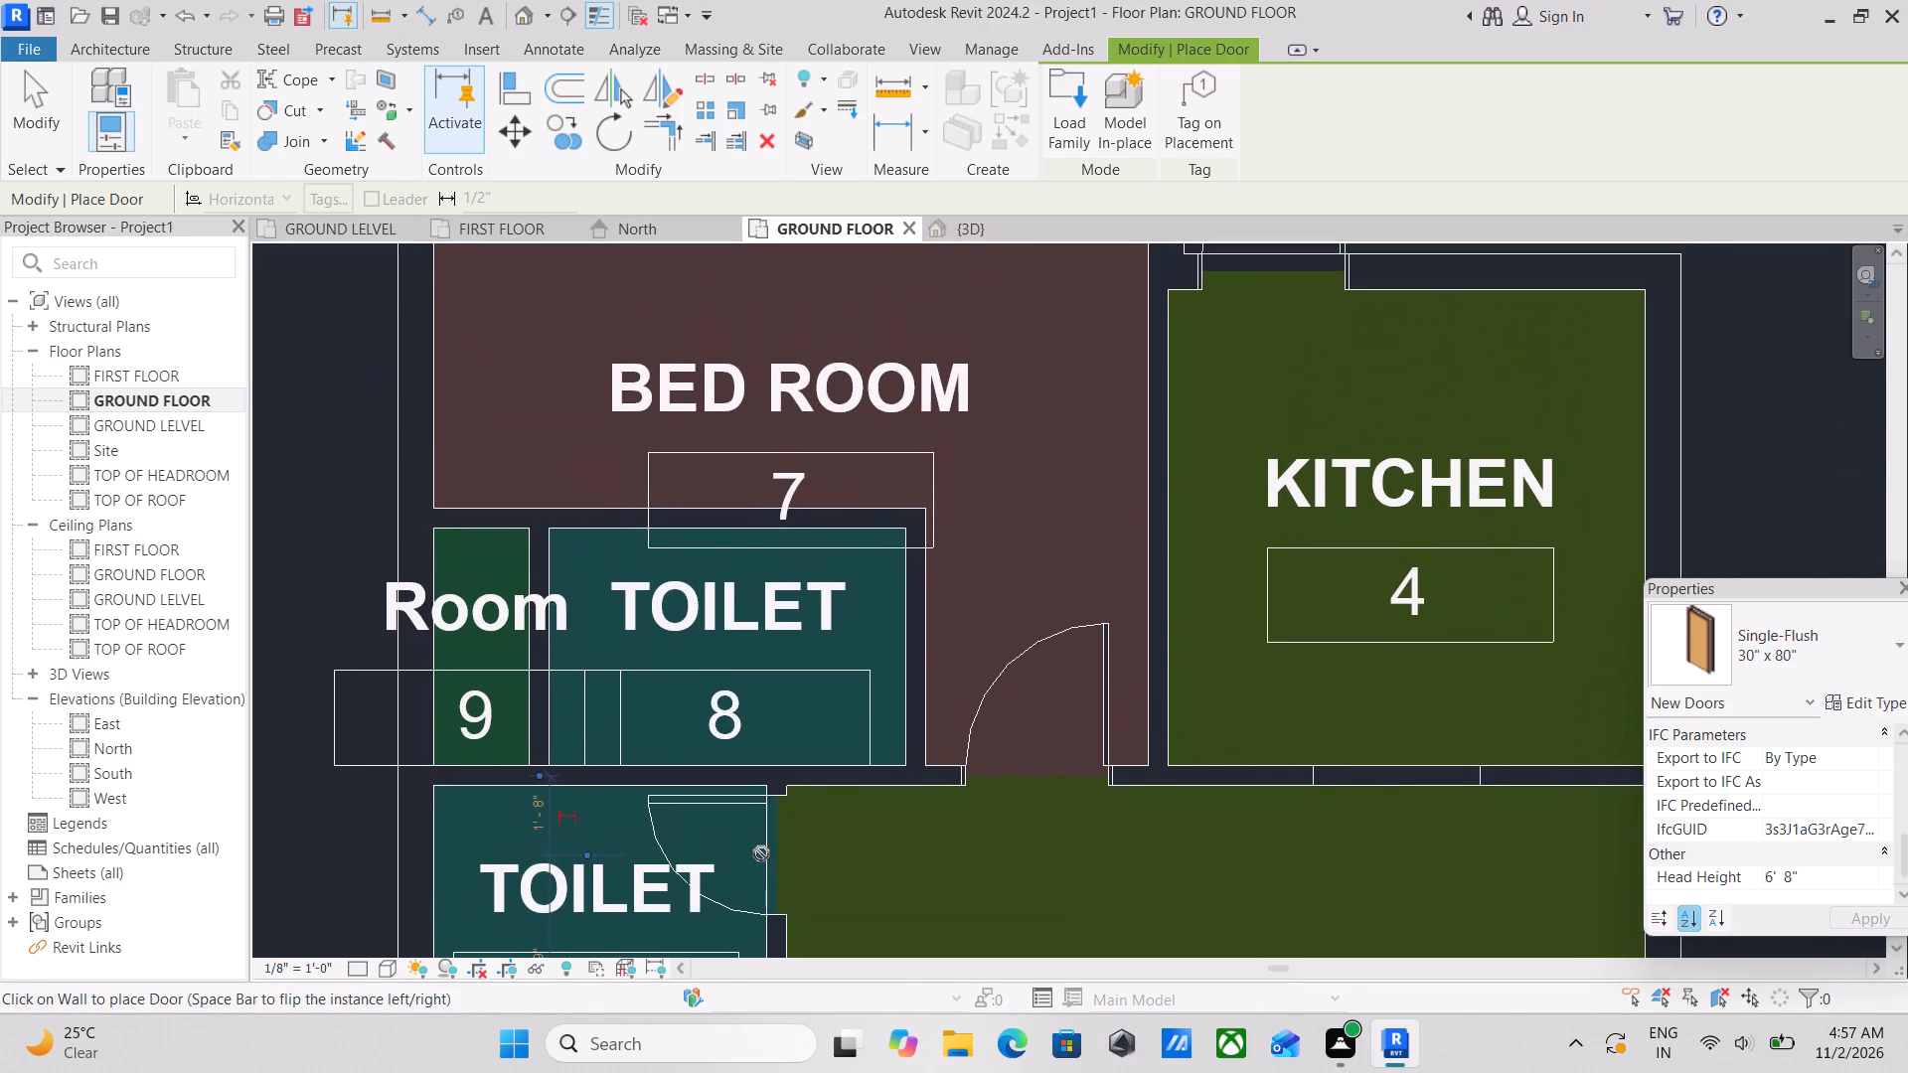
{"action": "left_click", "coordinate": [908, 601]}
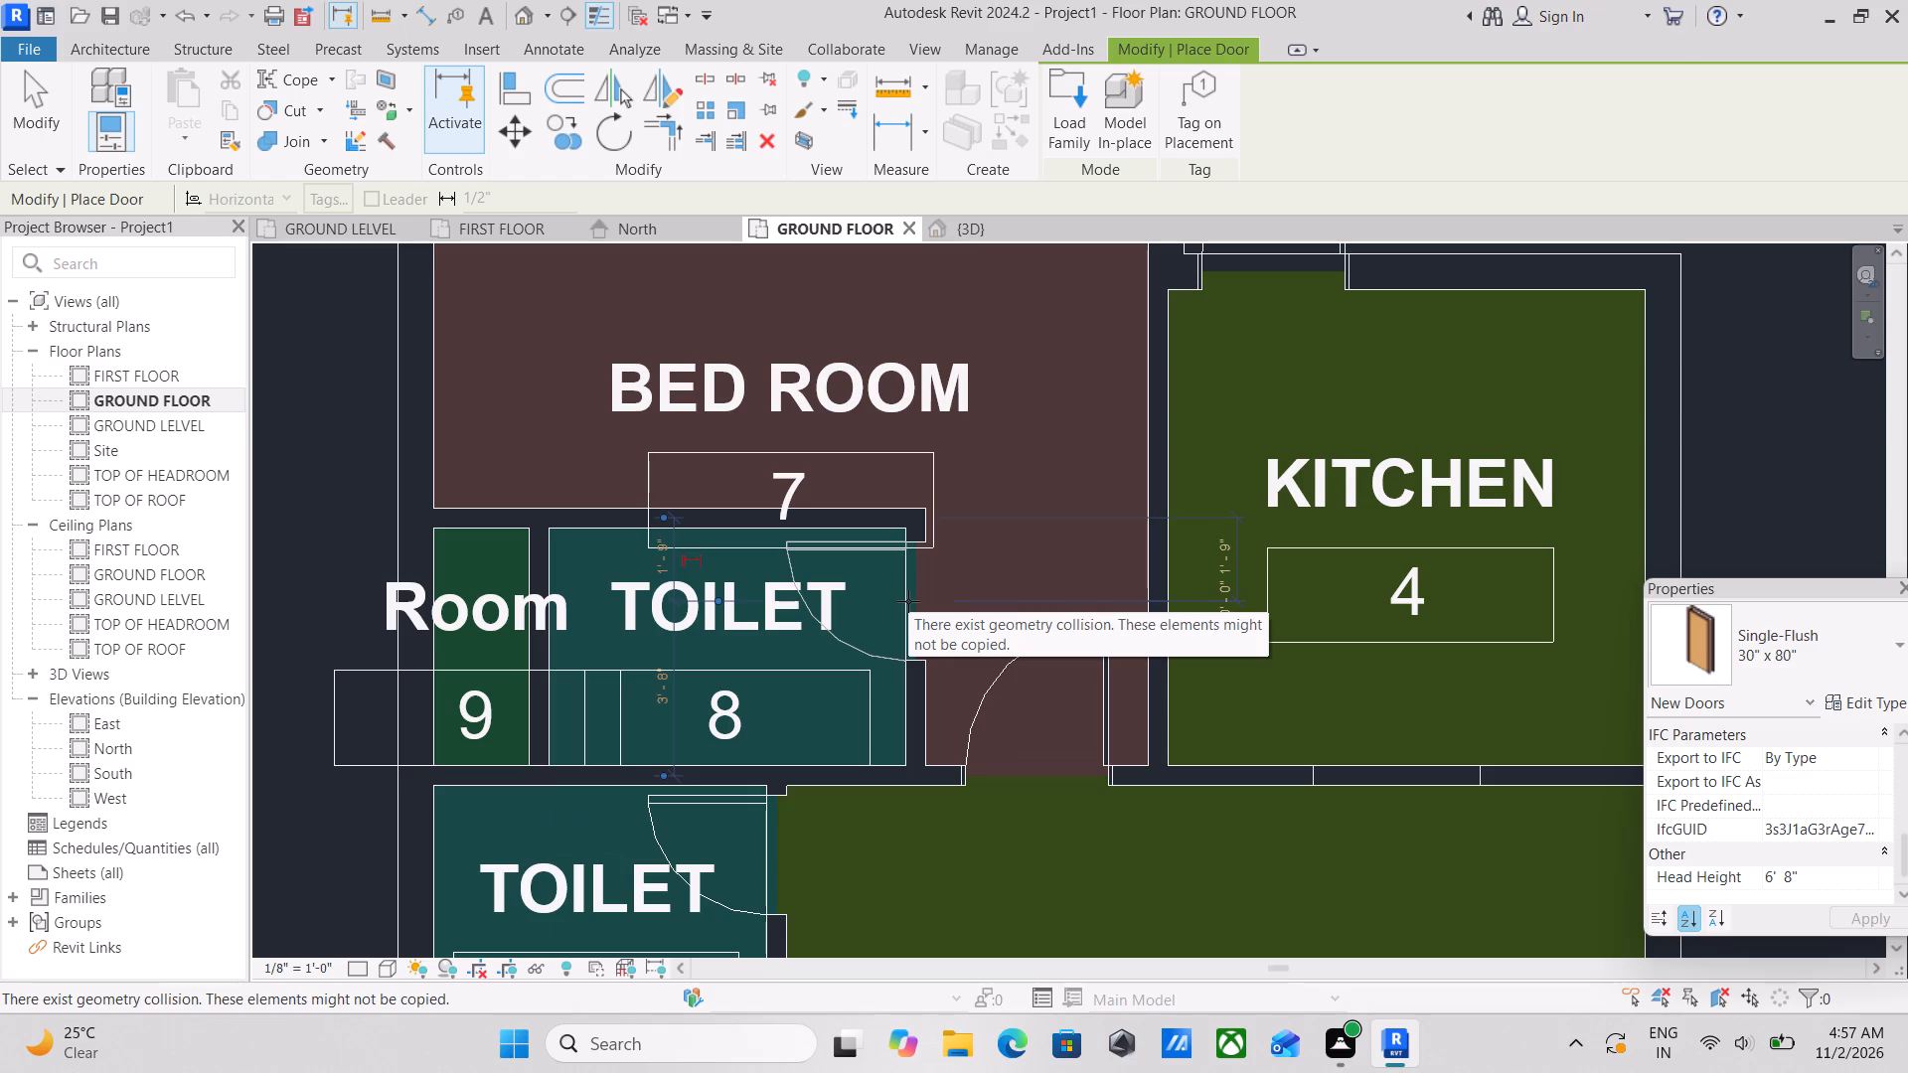
Place a Single-Flush 30" x 80" door between DRESSOR 2 and TOILET 1, swinging into the toilet, about 1' 6" from the BED ROOM 1 side wall.
{"action": "scroll", "coordinate": [908, 601], "scroll_direction": "down", "scroll_amount": 3}
{"action": "middle_click_drag", "start_coordinate": [889, 603], "coordinate": [768, 586]}
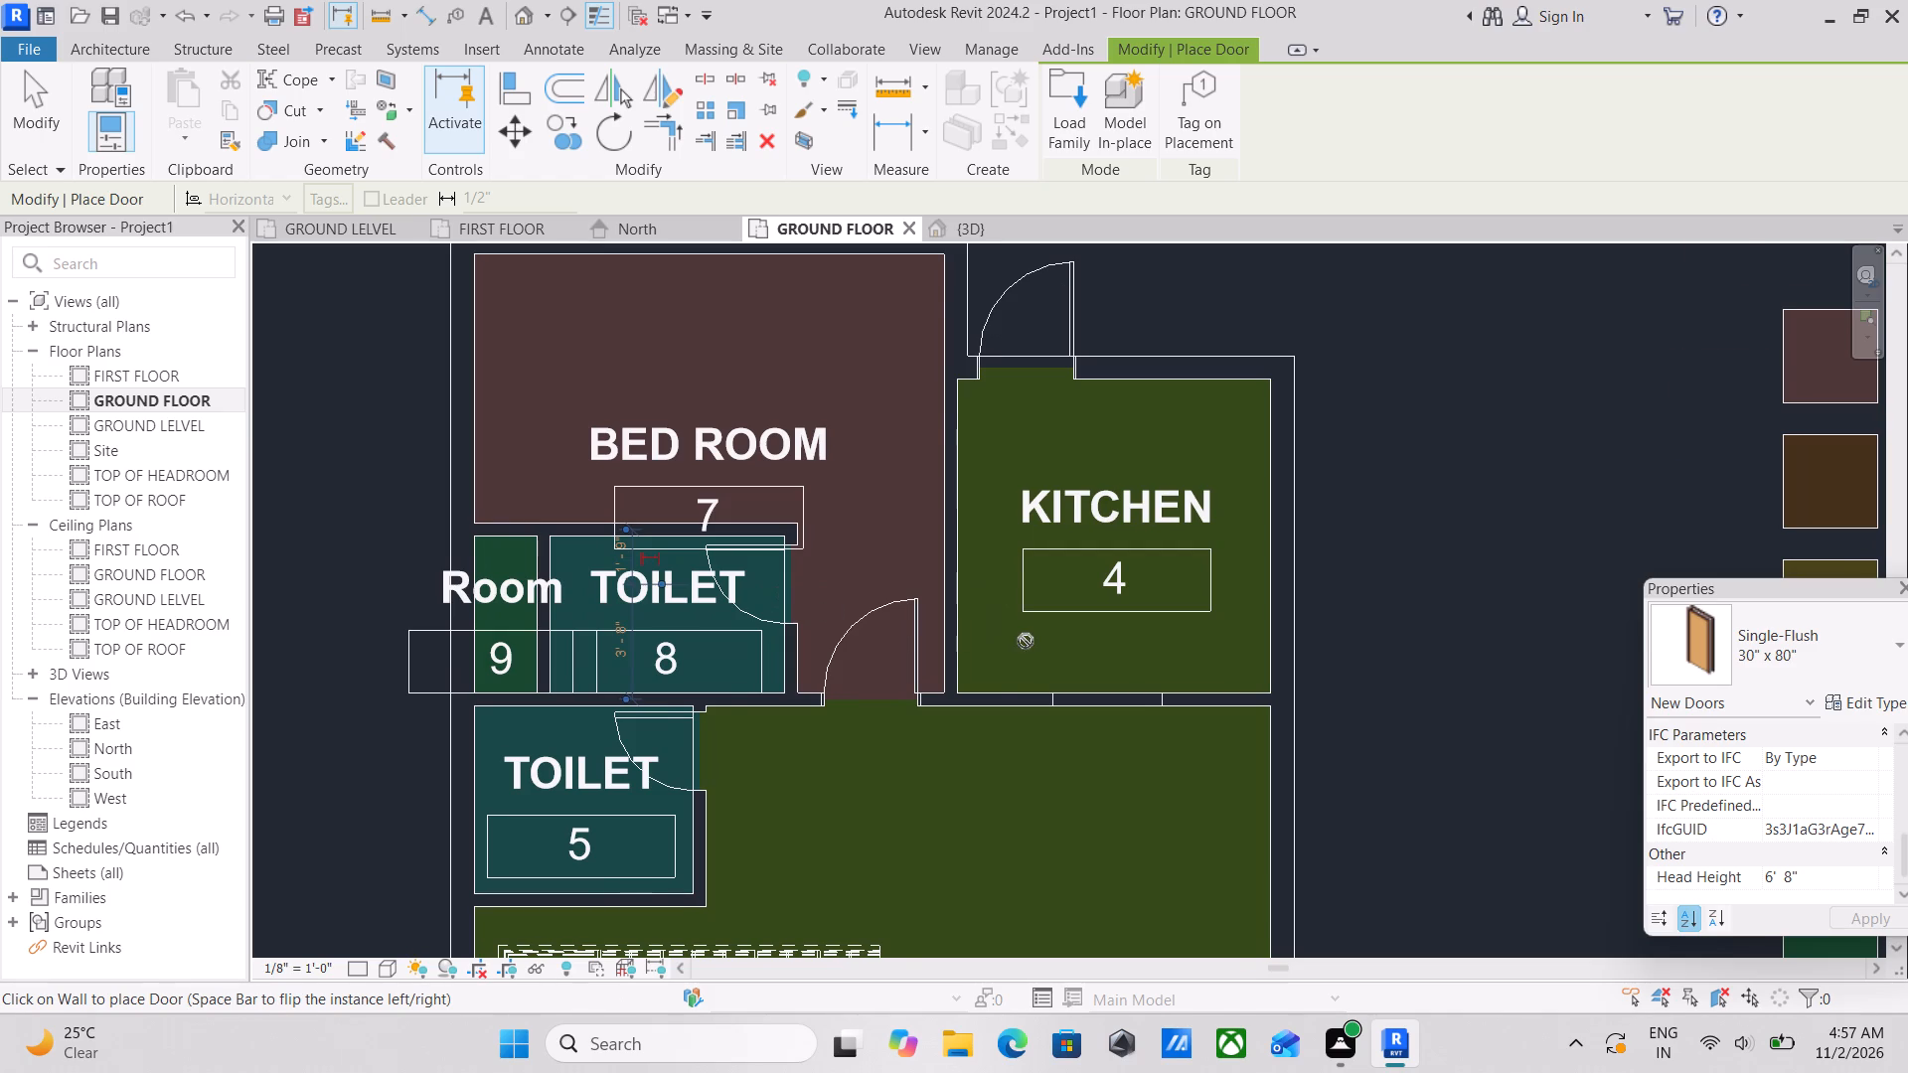
{"action": "scroll", "coordinate": [1026, 641], "scroll_direction": "down", "scroll_amount": 1}
{"action": "middle_click_drag", "start_coordinate": [1025, 640], "coordinate": [871, 445]}
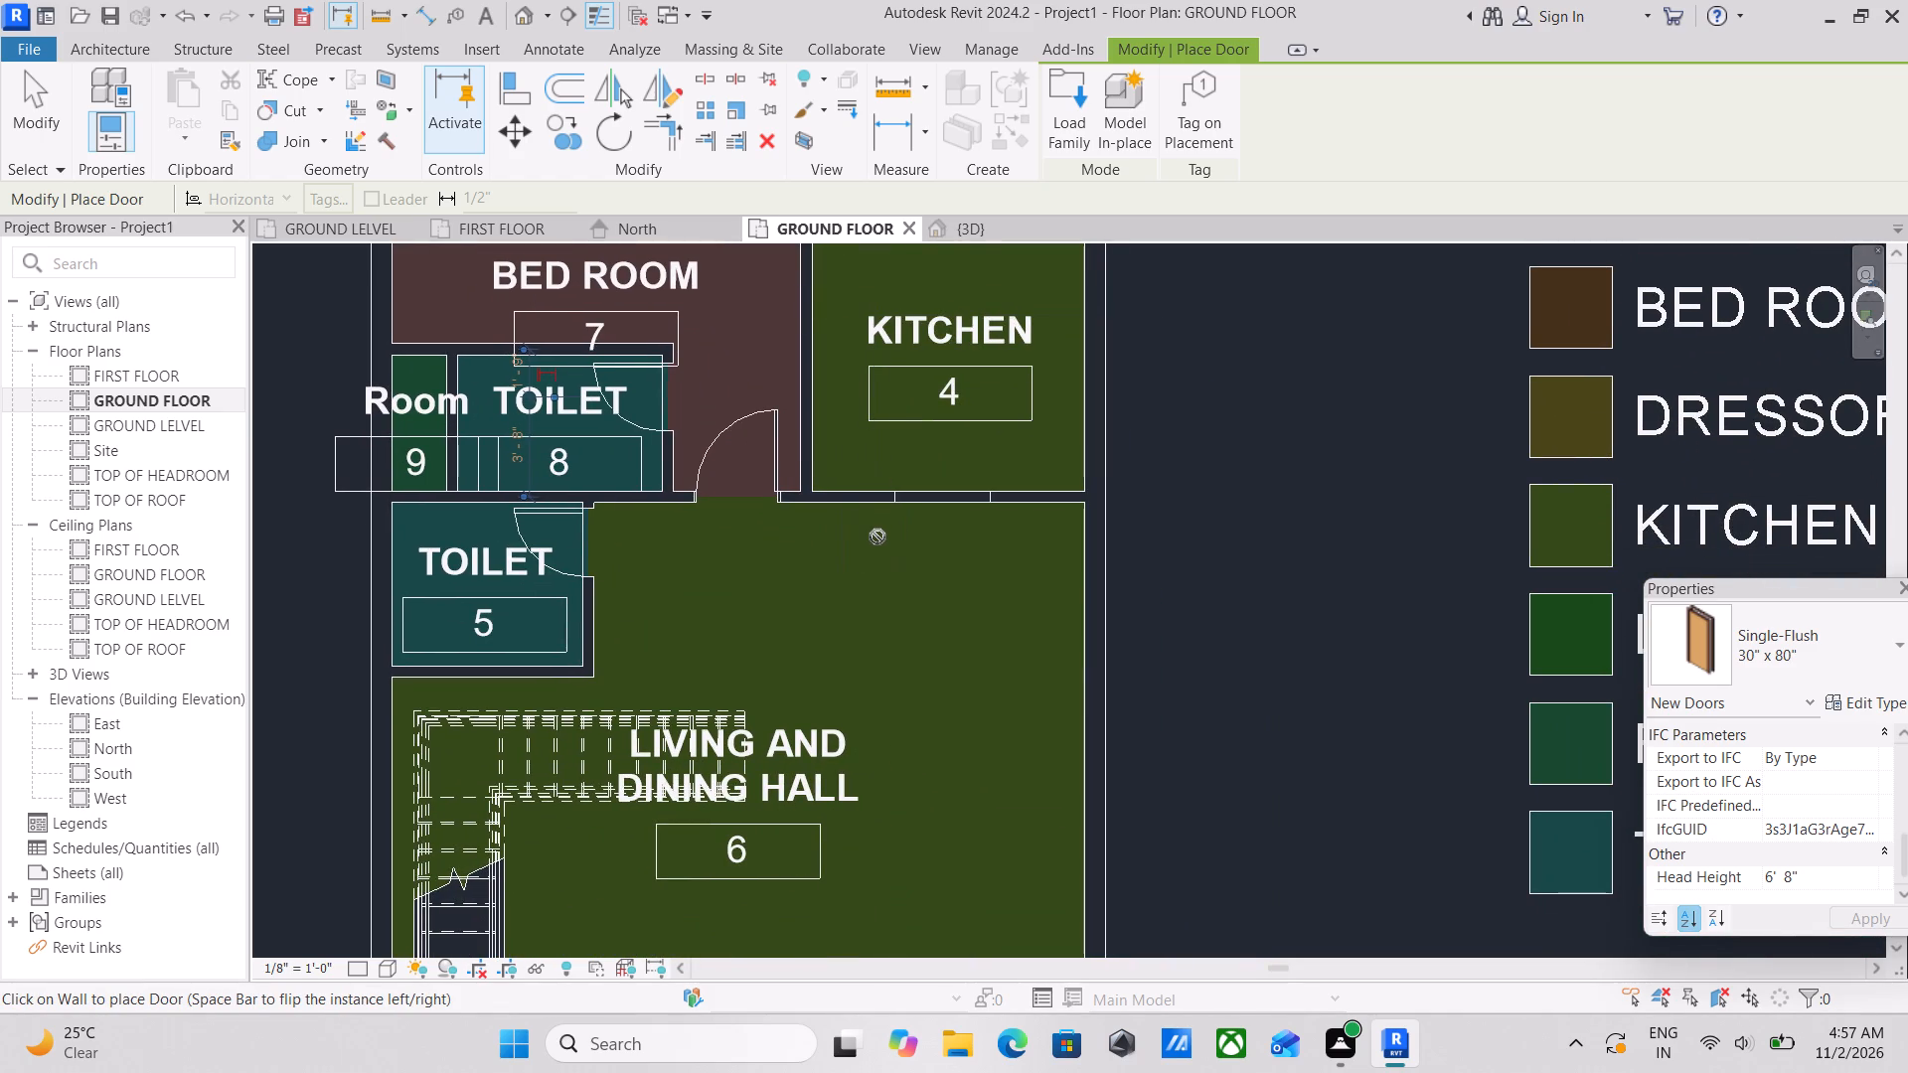
{"action": "scroll", "coordinate": [1005, 654], "scroll_direction": "down", "scroll_amount": 2}
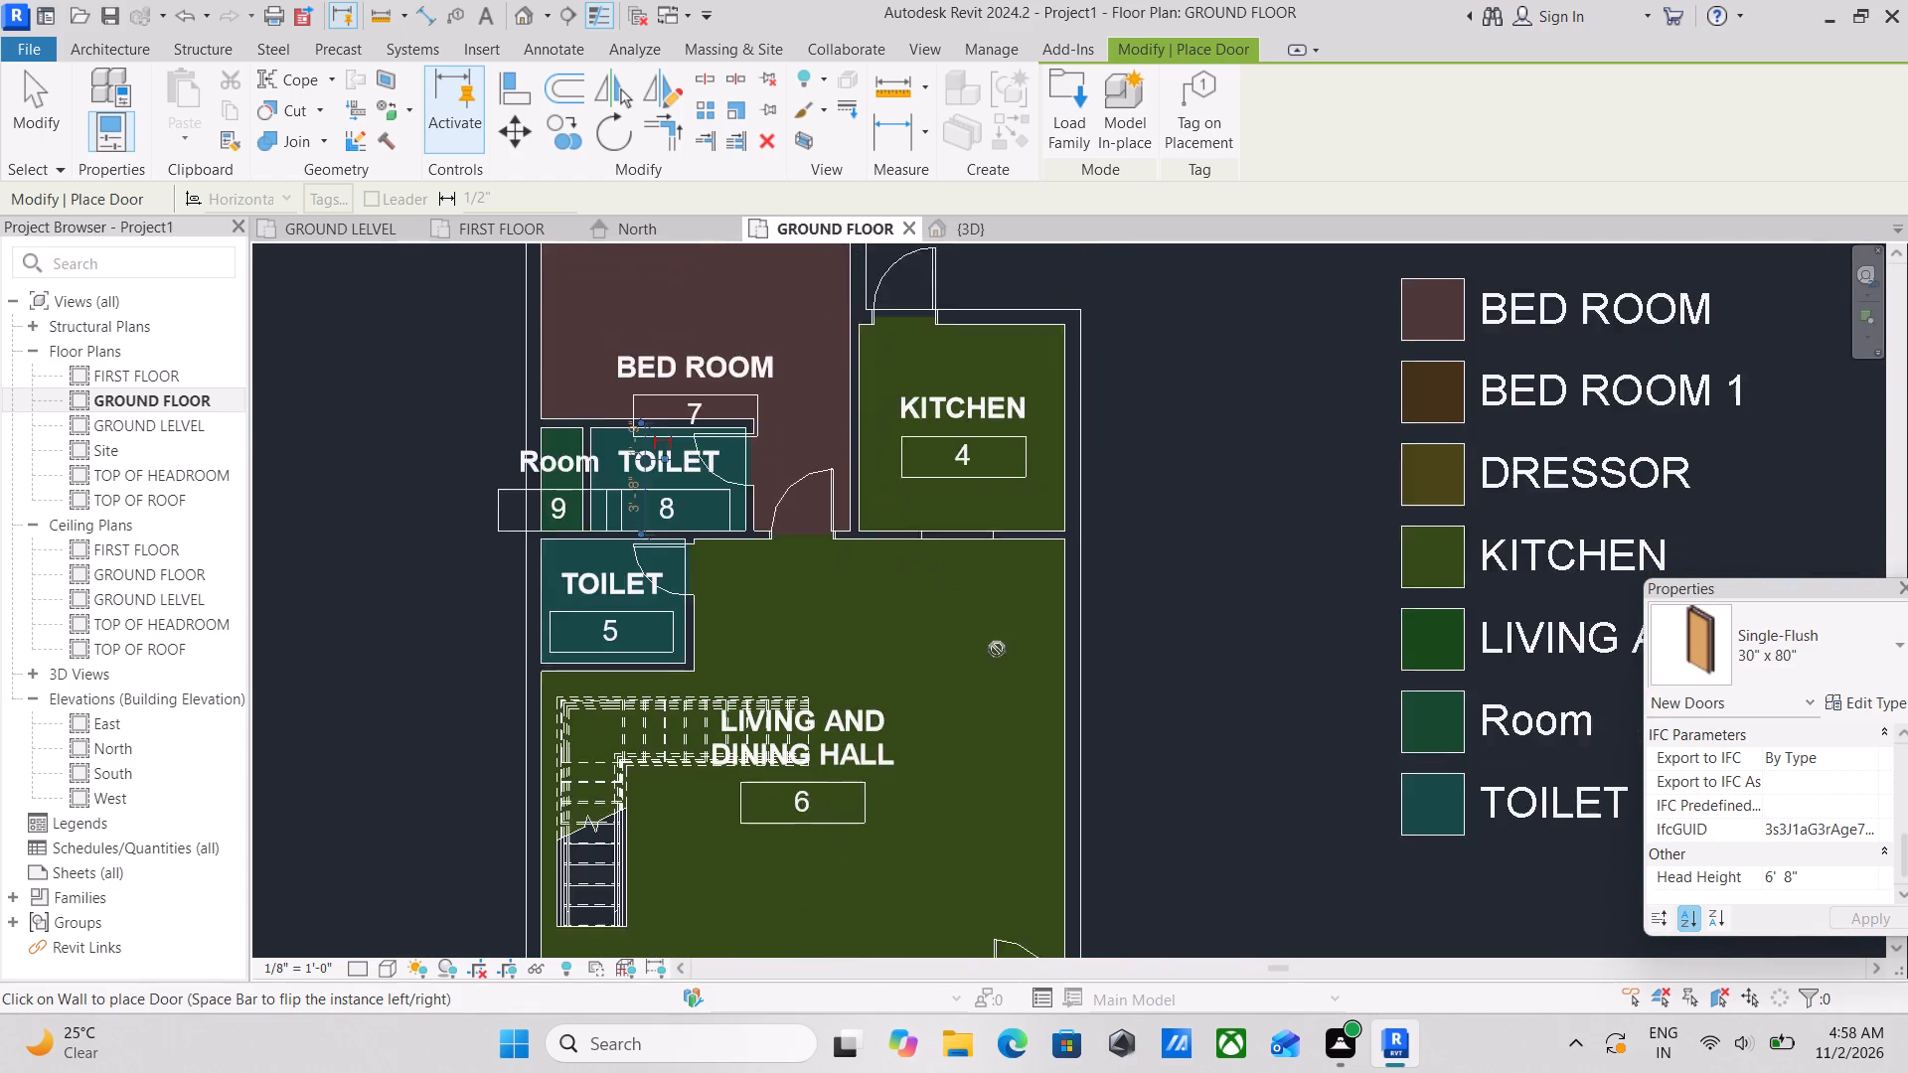
{"action": "middle_click_drag", "start_coordinate": [995, 645], "coordinate": [955, 299]}
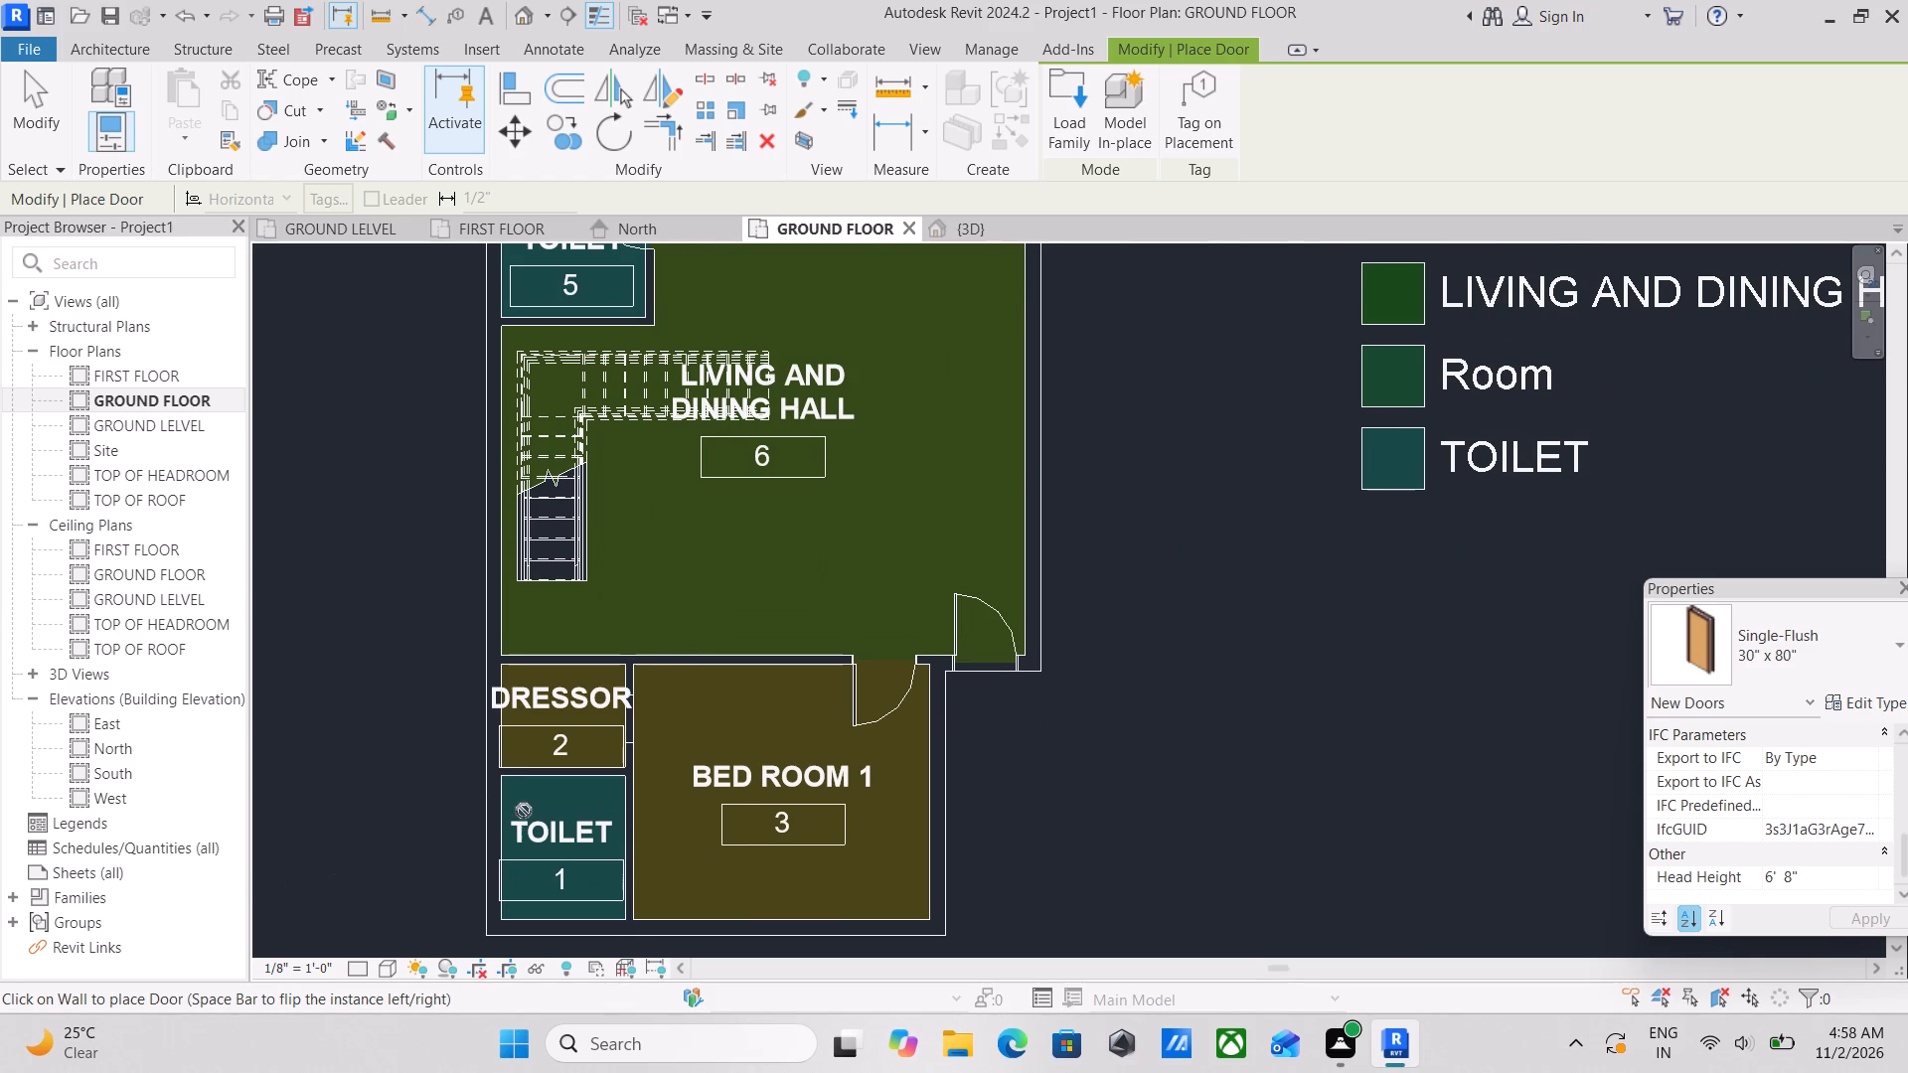
{"action": "scroll", "coordinate": [524, 811], "scroll_direction": "up", "scroll_amount": 3}
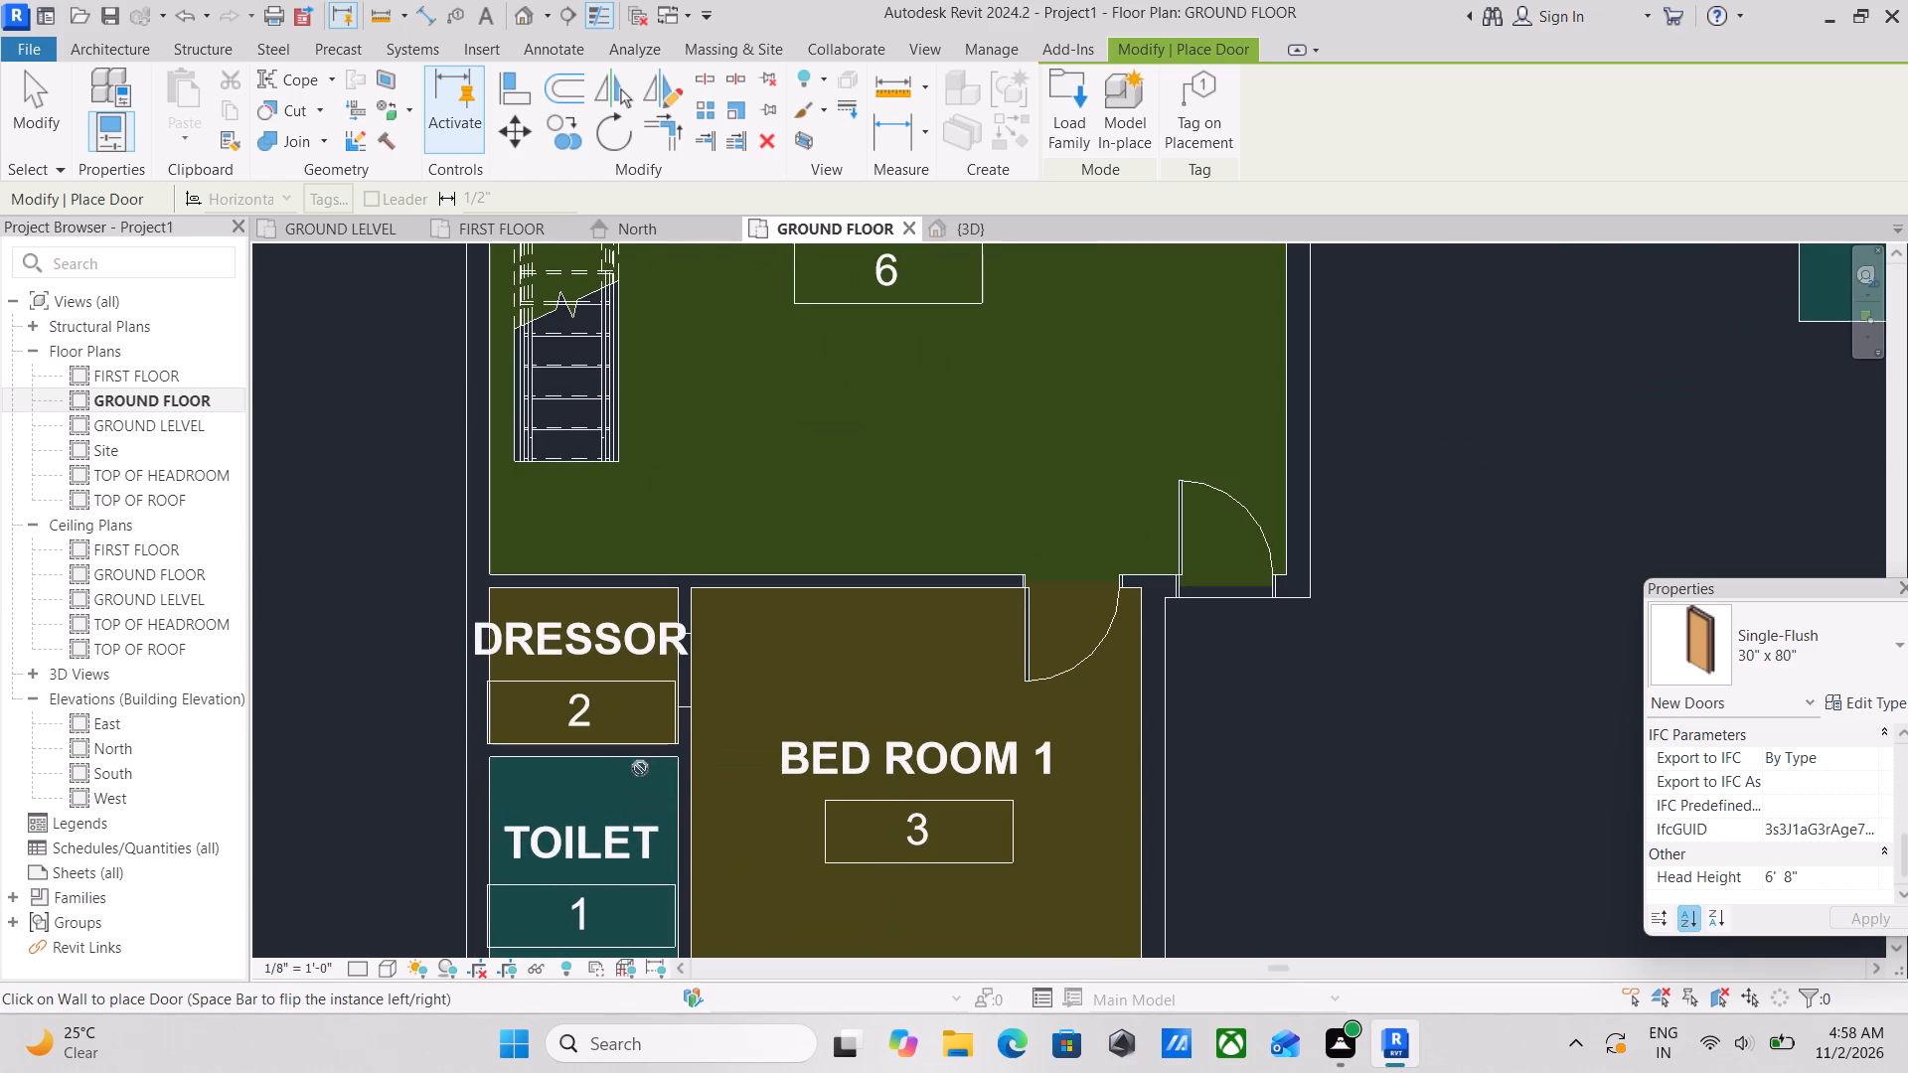
{"action": "scroll", "coordinate": [603, 760], "scroll_direction": "up", "scroll_amount": 2}
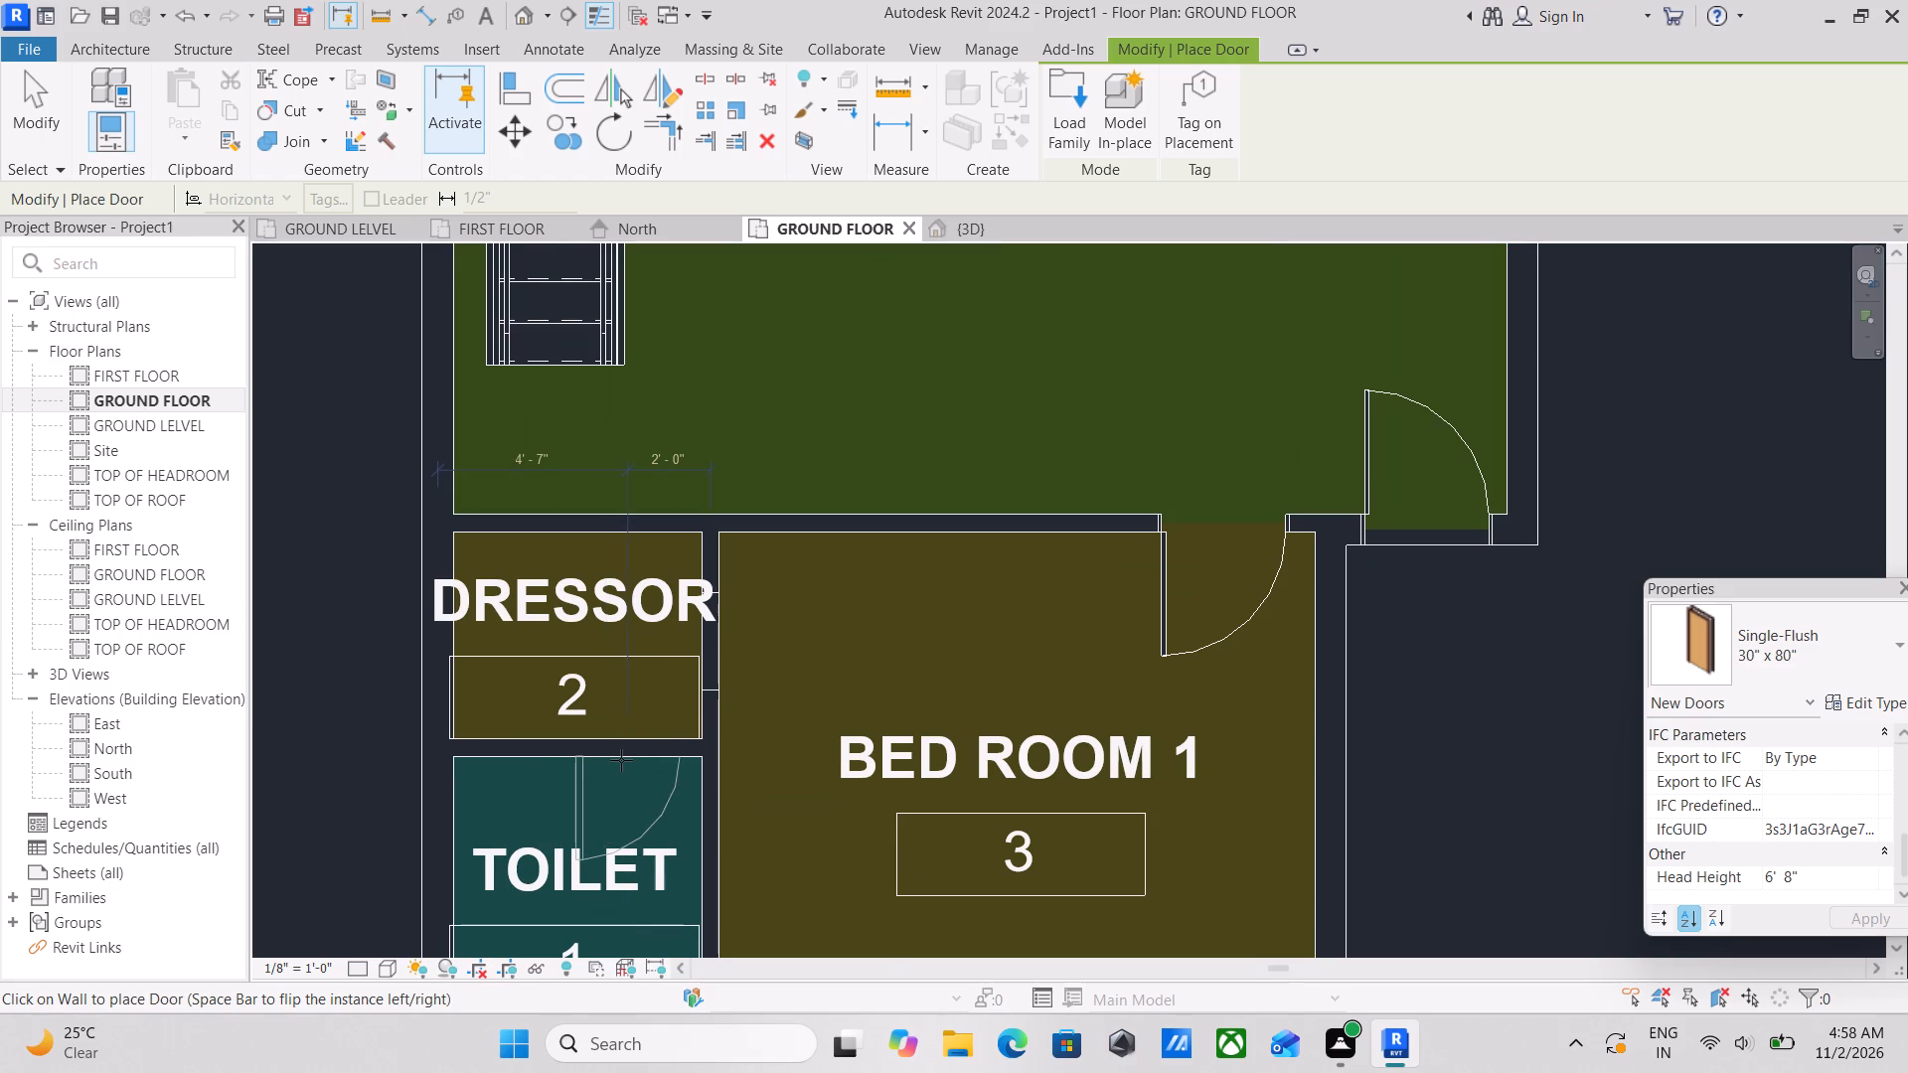
{"action": "scroll", "coordinate": [623, 760], "scroll_direction": "down", "scroll_amount": 5}
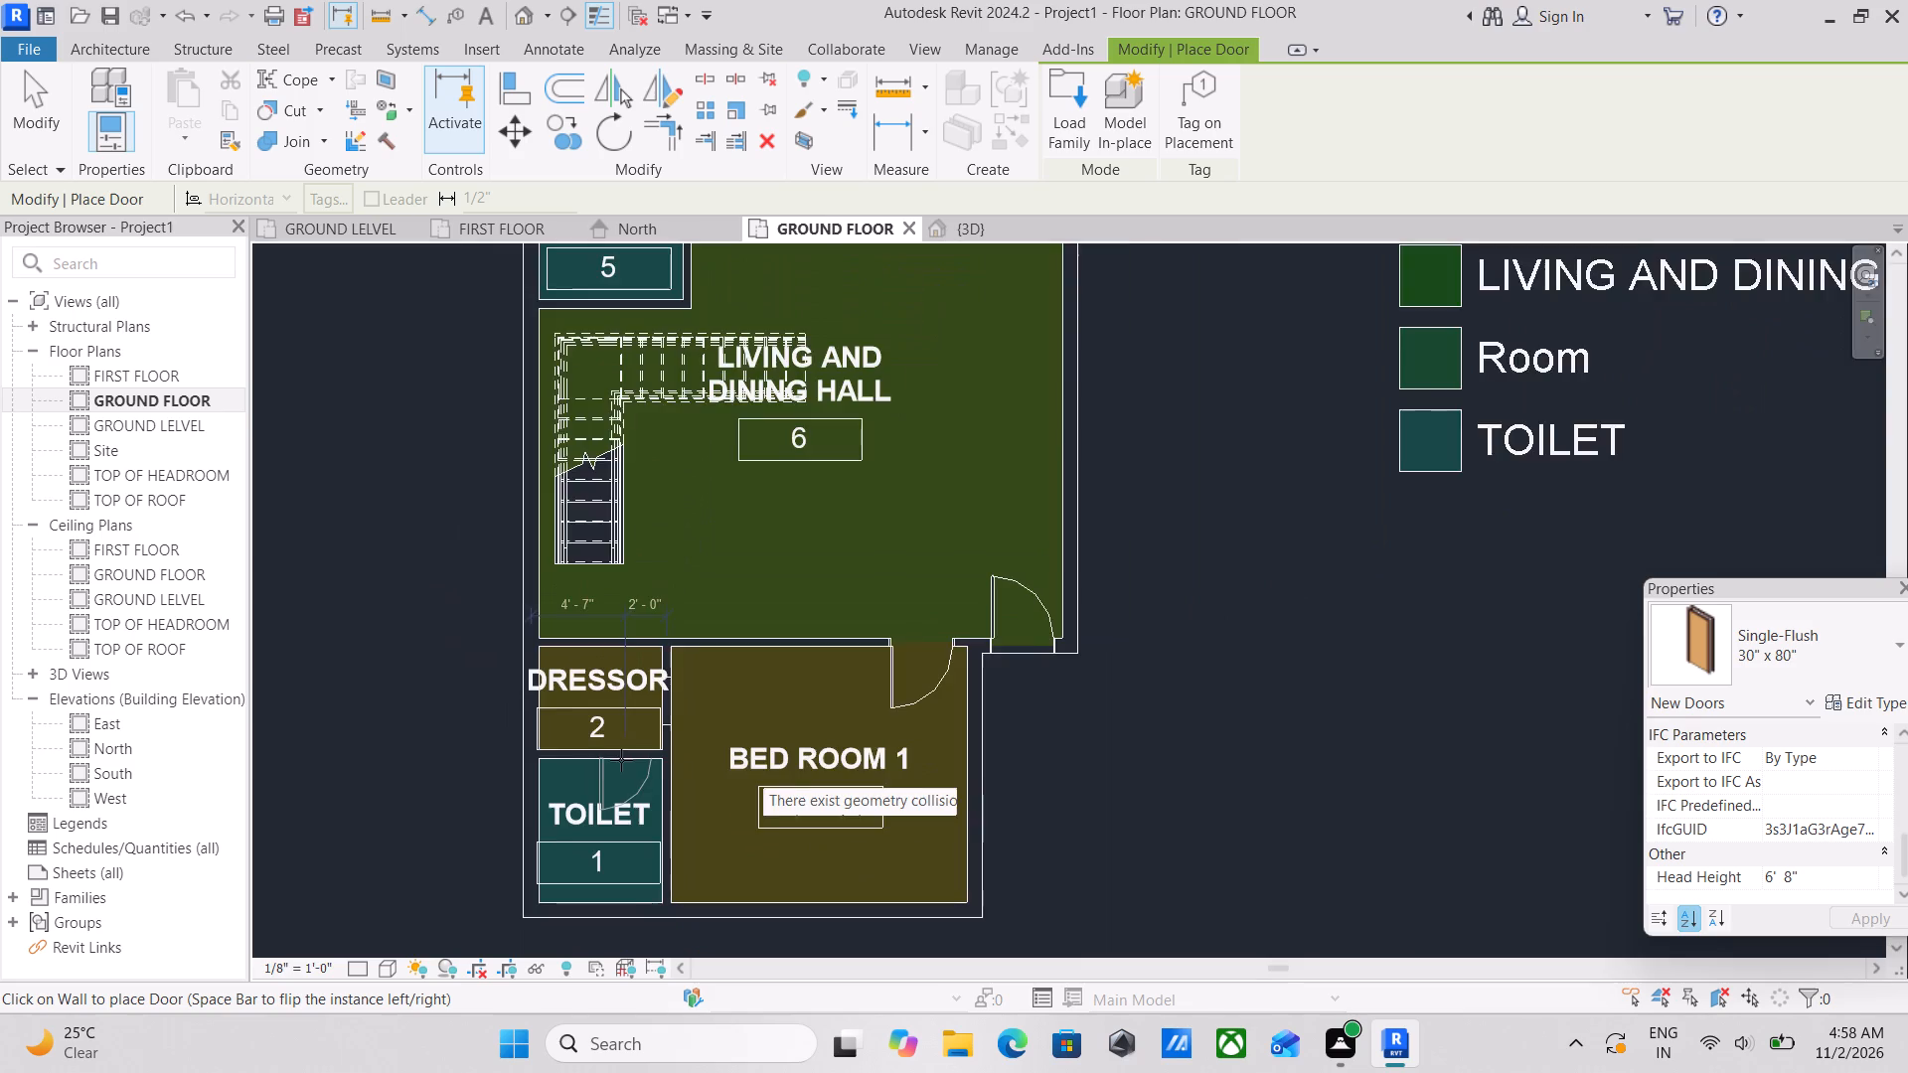
{"action": "scroll", "coordinate": [621, 760], "scroll_direction": "up", "scroll_amount": 12}
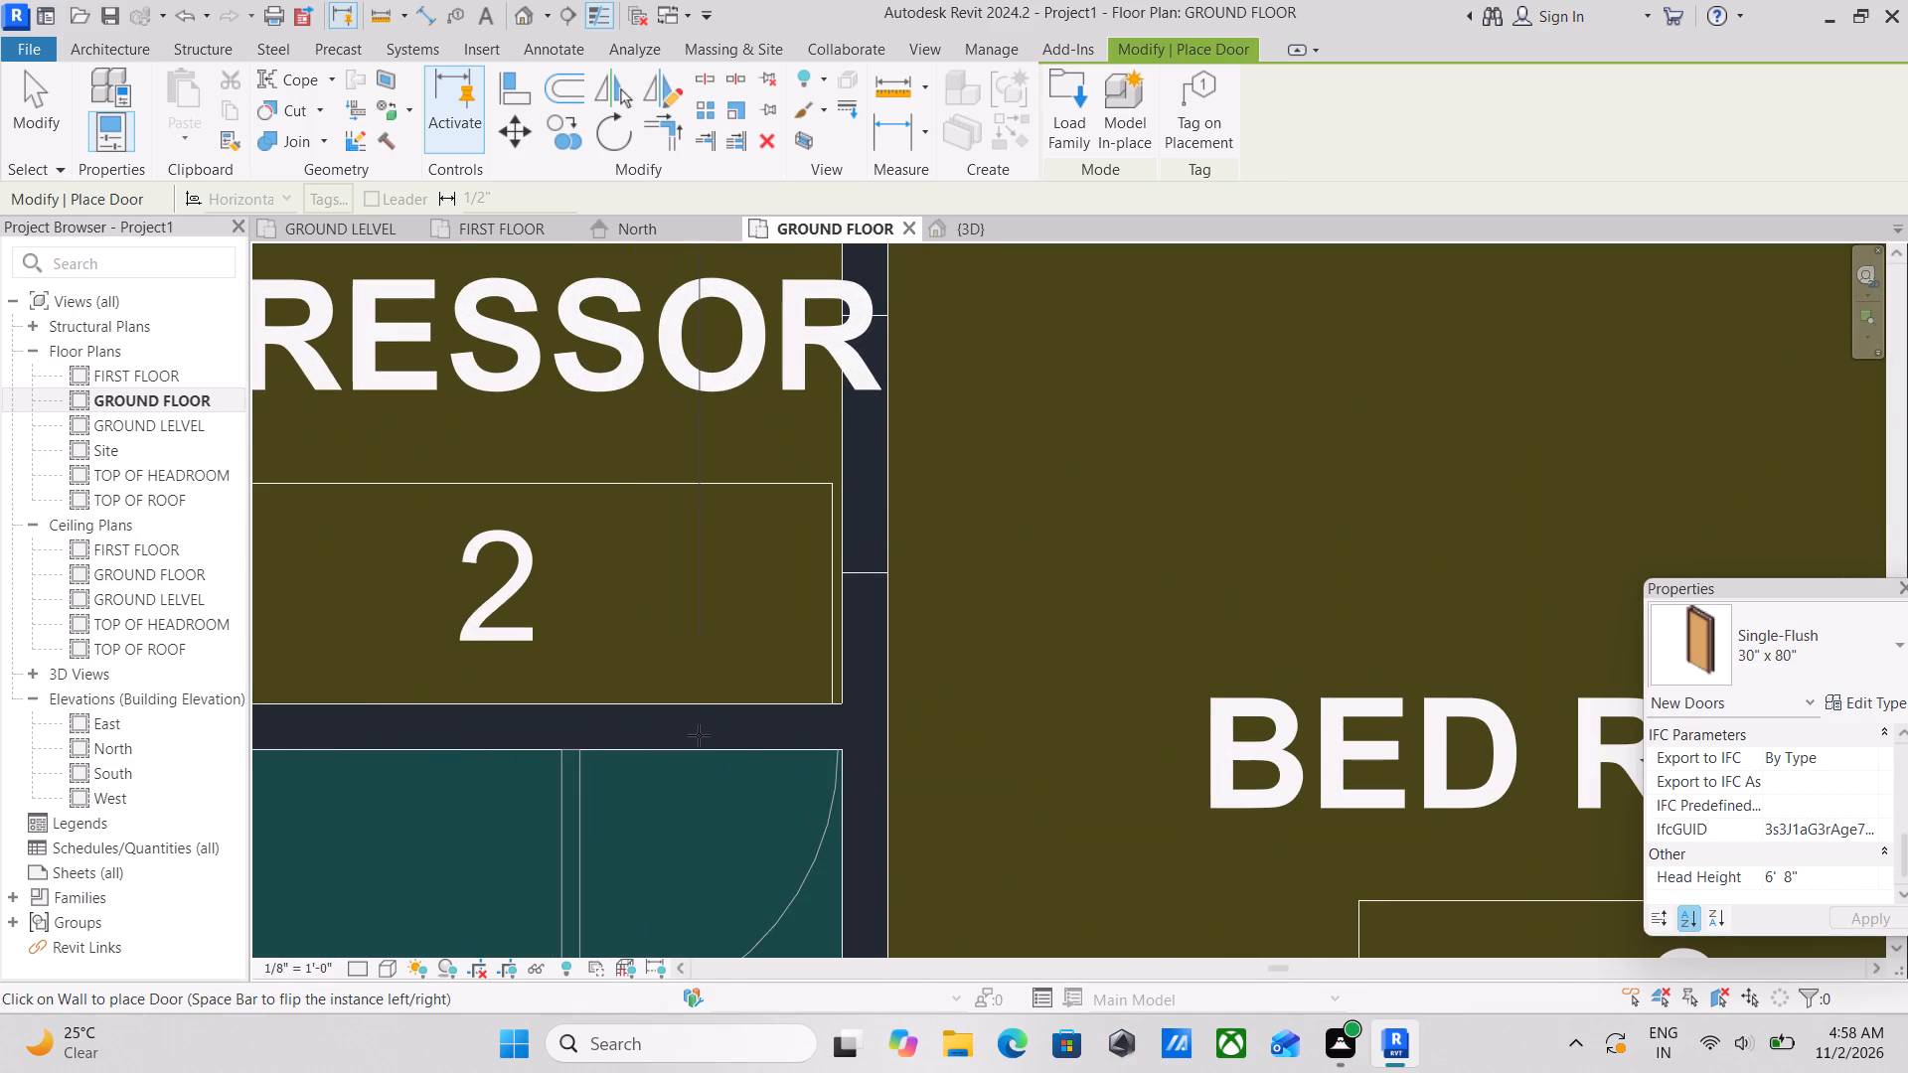
{"action": "left_click", "coordinate": [699, 735]}
{"action": "scroll", "coordinate": [699, 735], "scroll_direction": "down", "scroll_amount": 6}
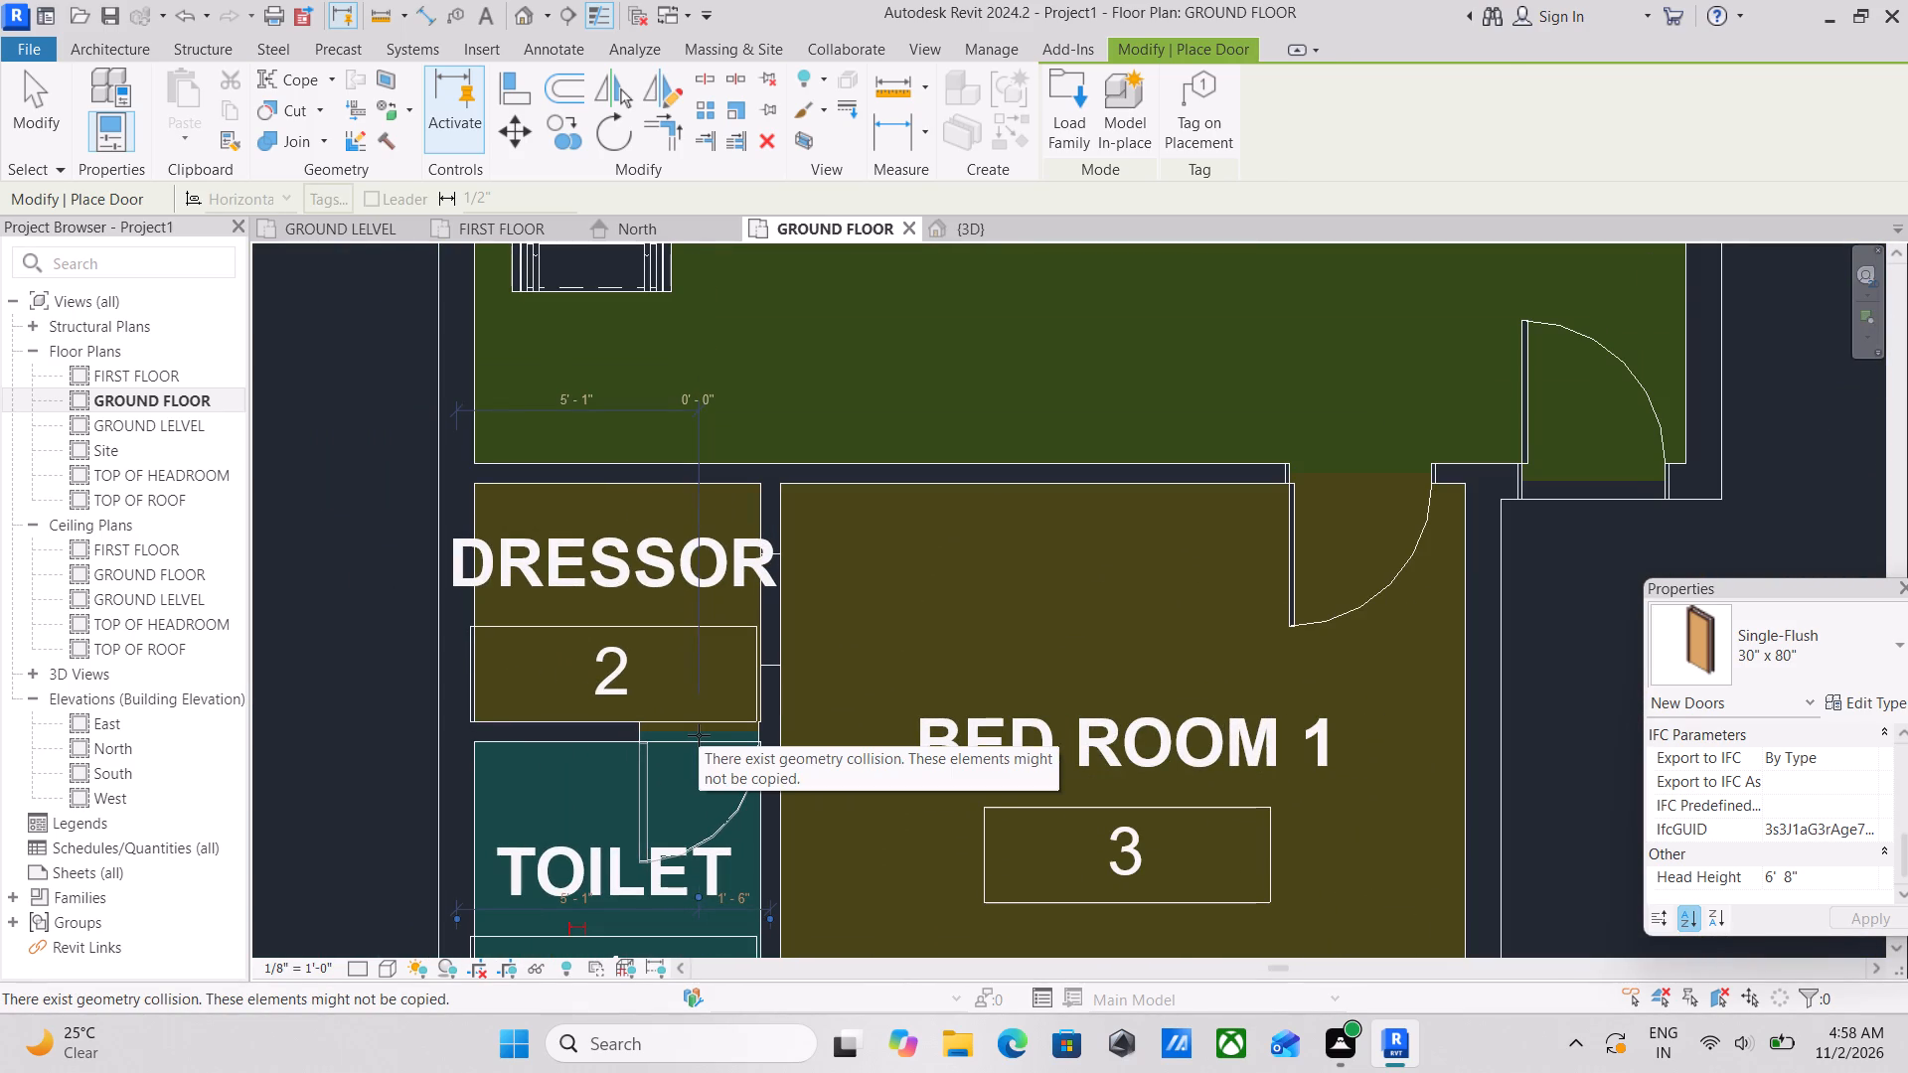
{"action": "key", "text": "Escape"}
{"action": "key", "text": "Escape"}
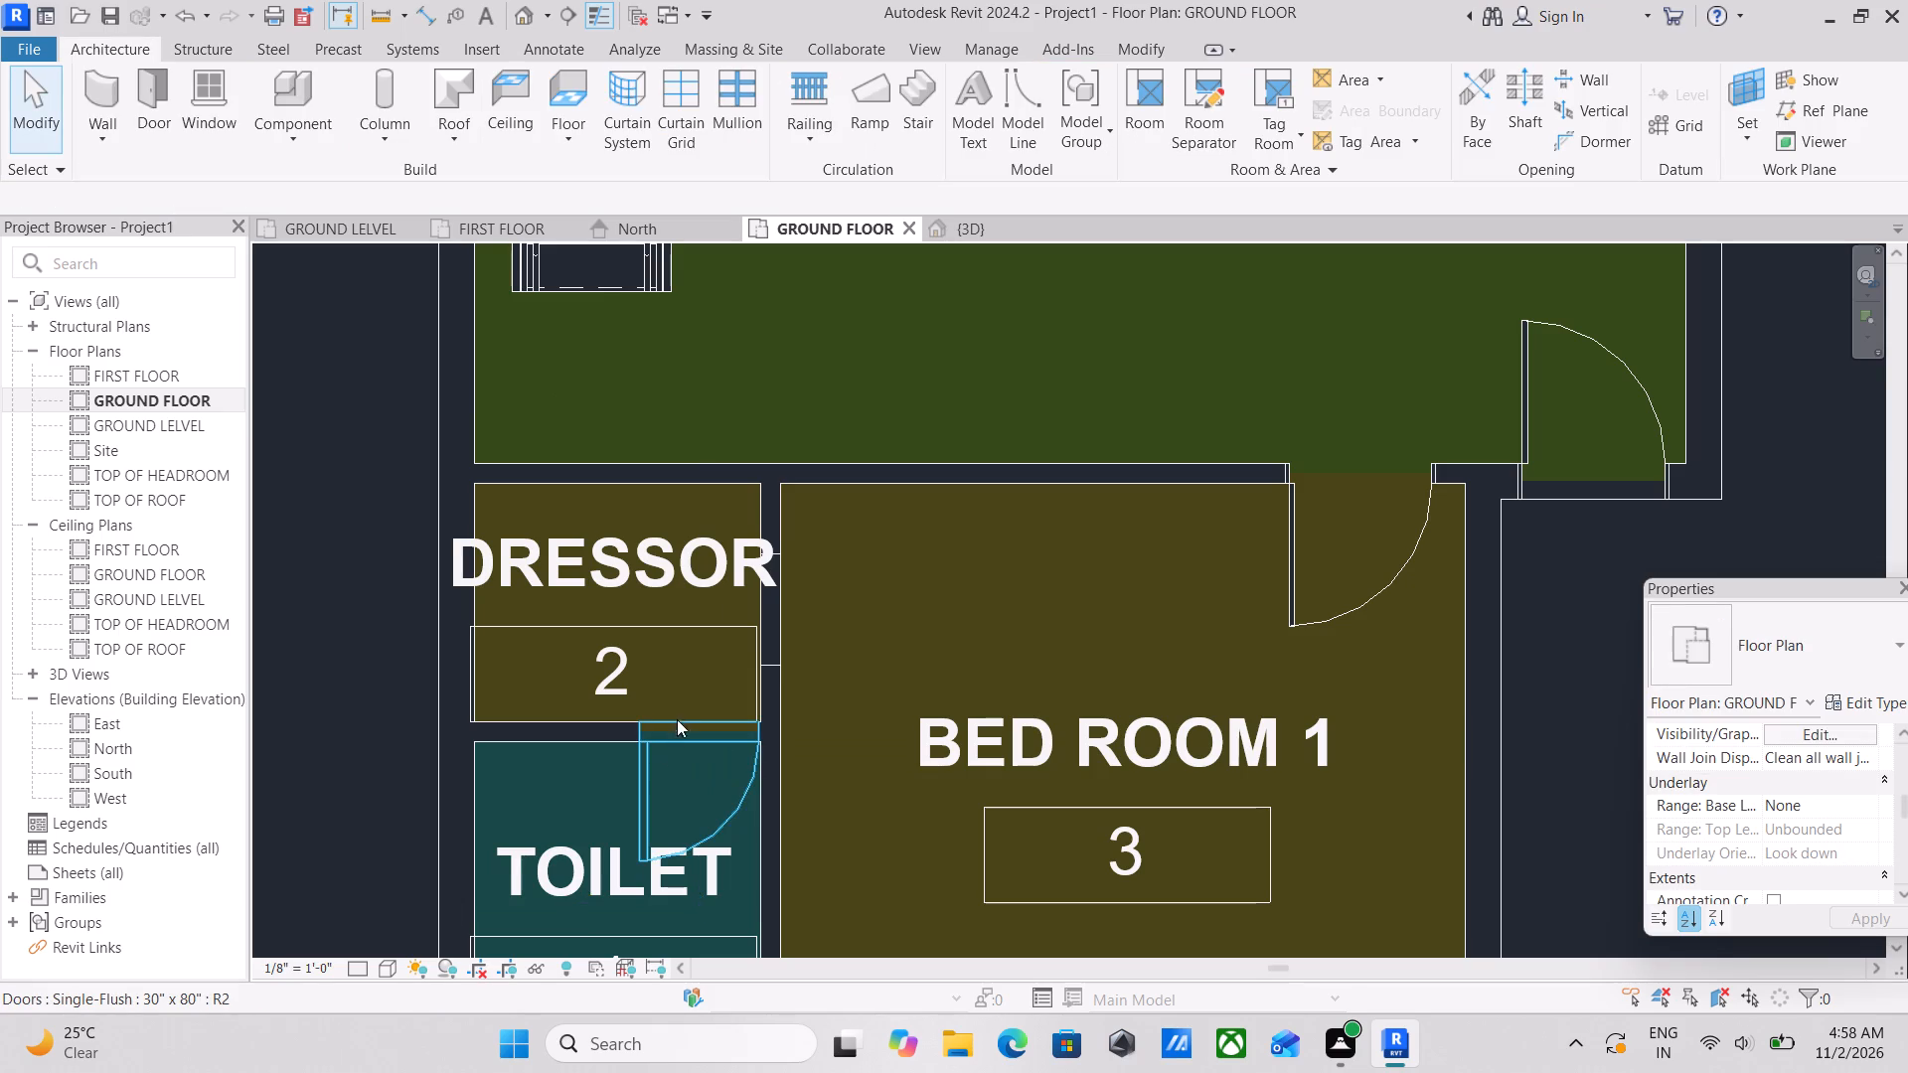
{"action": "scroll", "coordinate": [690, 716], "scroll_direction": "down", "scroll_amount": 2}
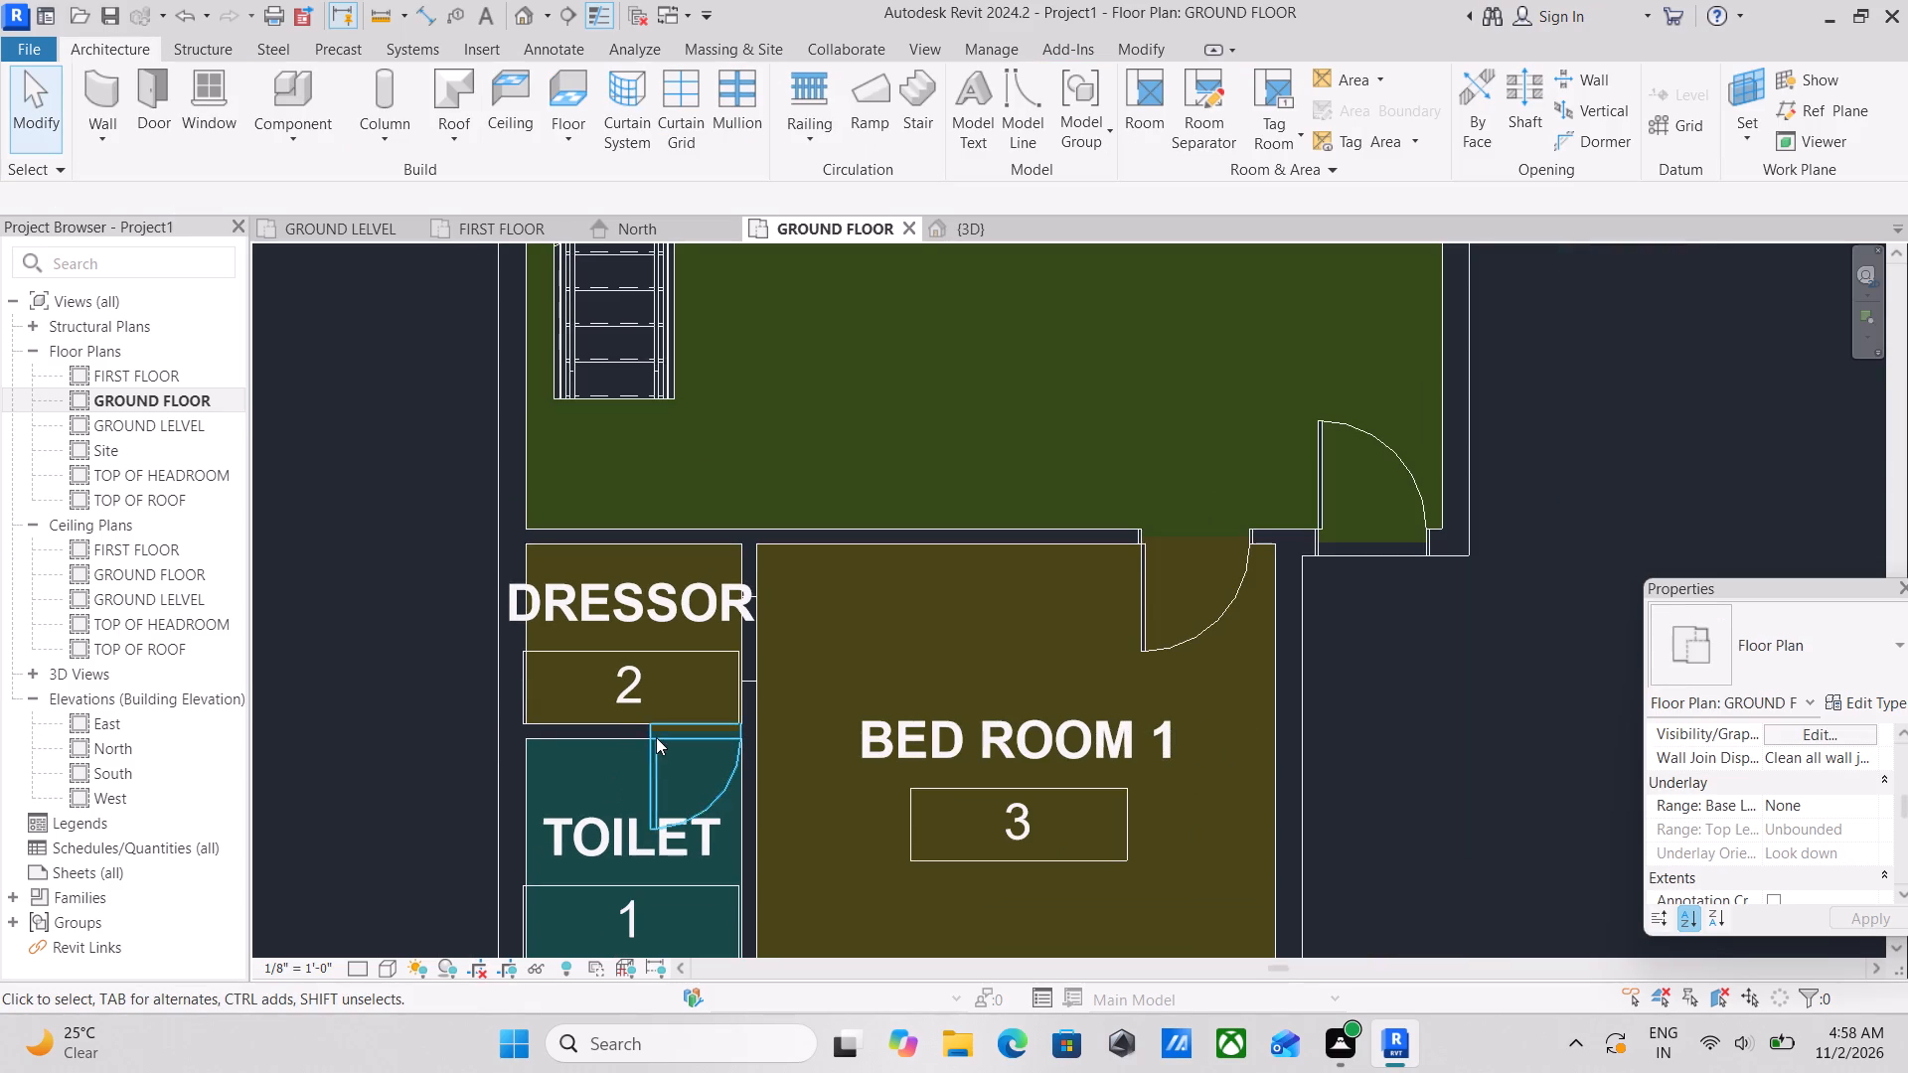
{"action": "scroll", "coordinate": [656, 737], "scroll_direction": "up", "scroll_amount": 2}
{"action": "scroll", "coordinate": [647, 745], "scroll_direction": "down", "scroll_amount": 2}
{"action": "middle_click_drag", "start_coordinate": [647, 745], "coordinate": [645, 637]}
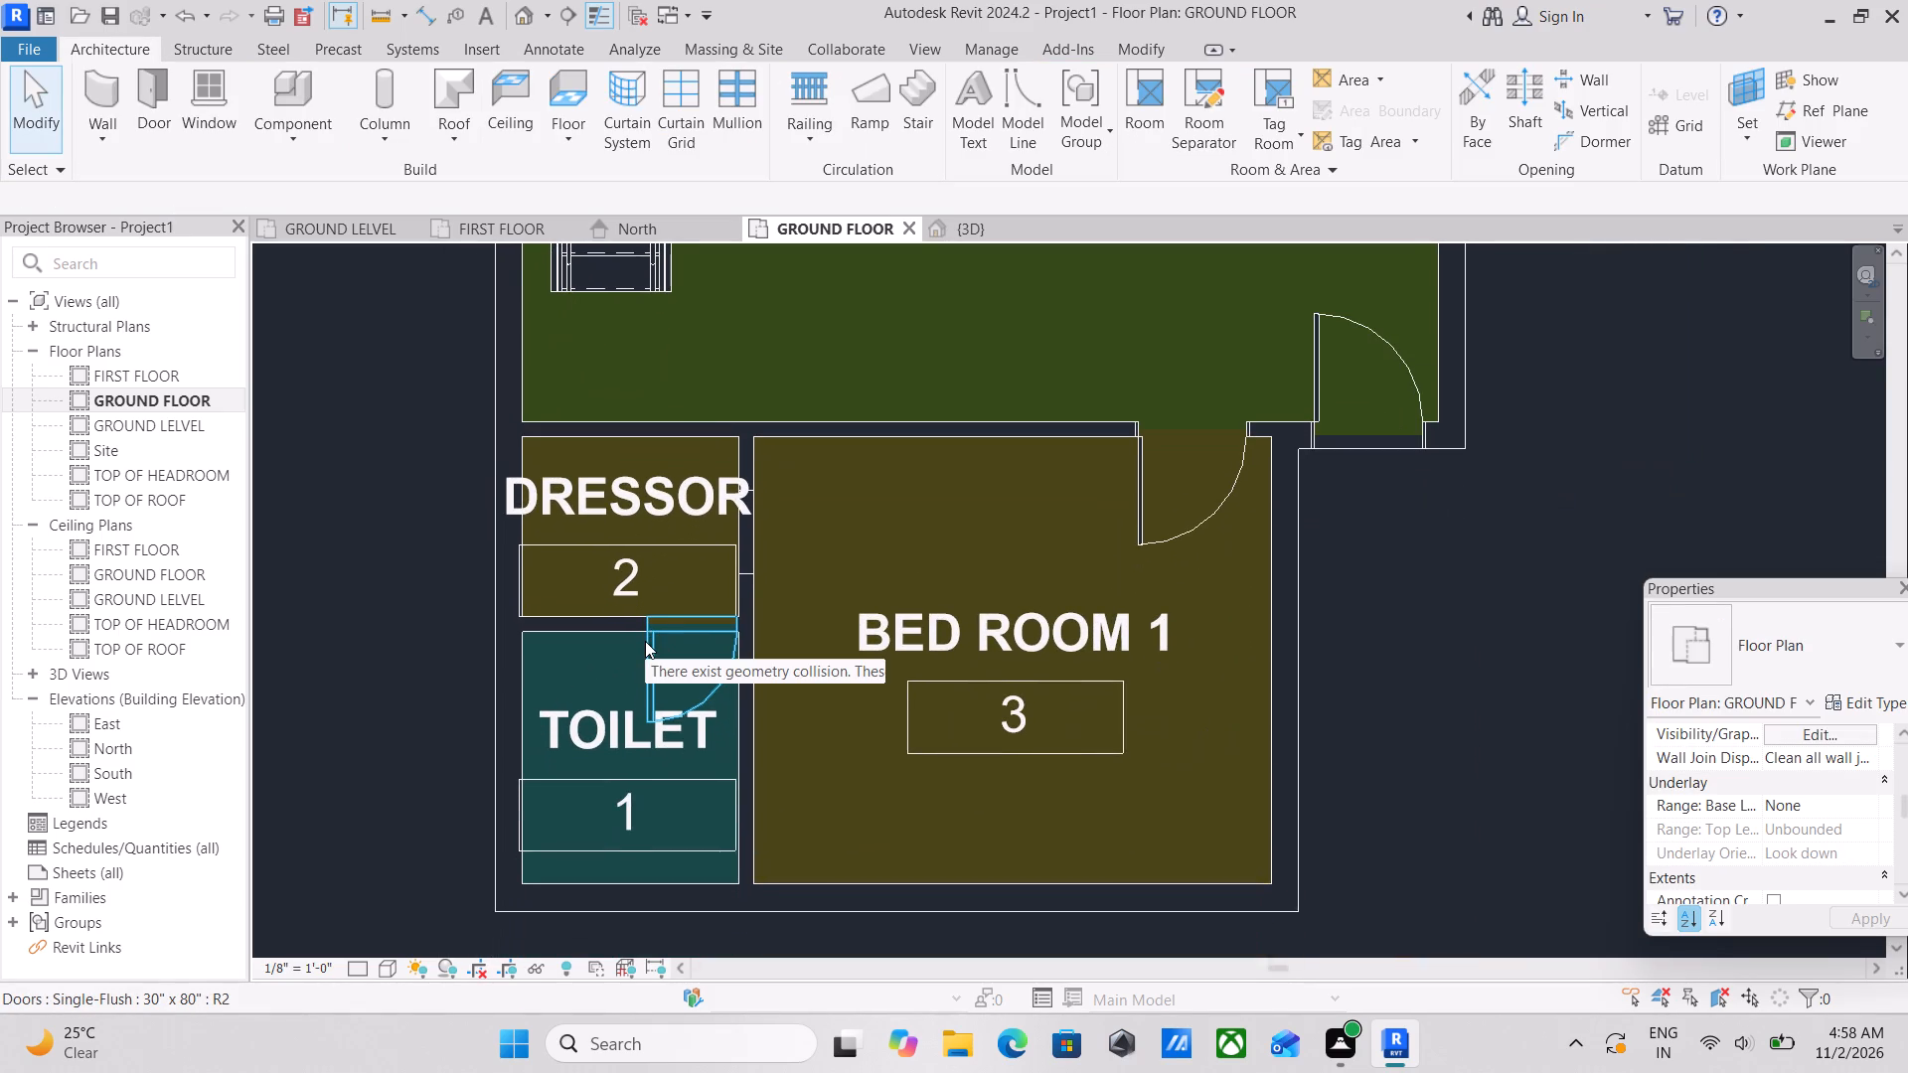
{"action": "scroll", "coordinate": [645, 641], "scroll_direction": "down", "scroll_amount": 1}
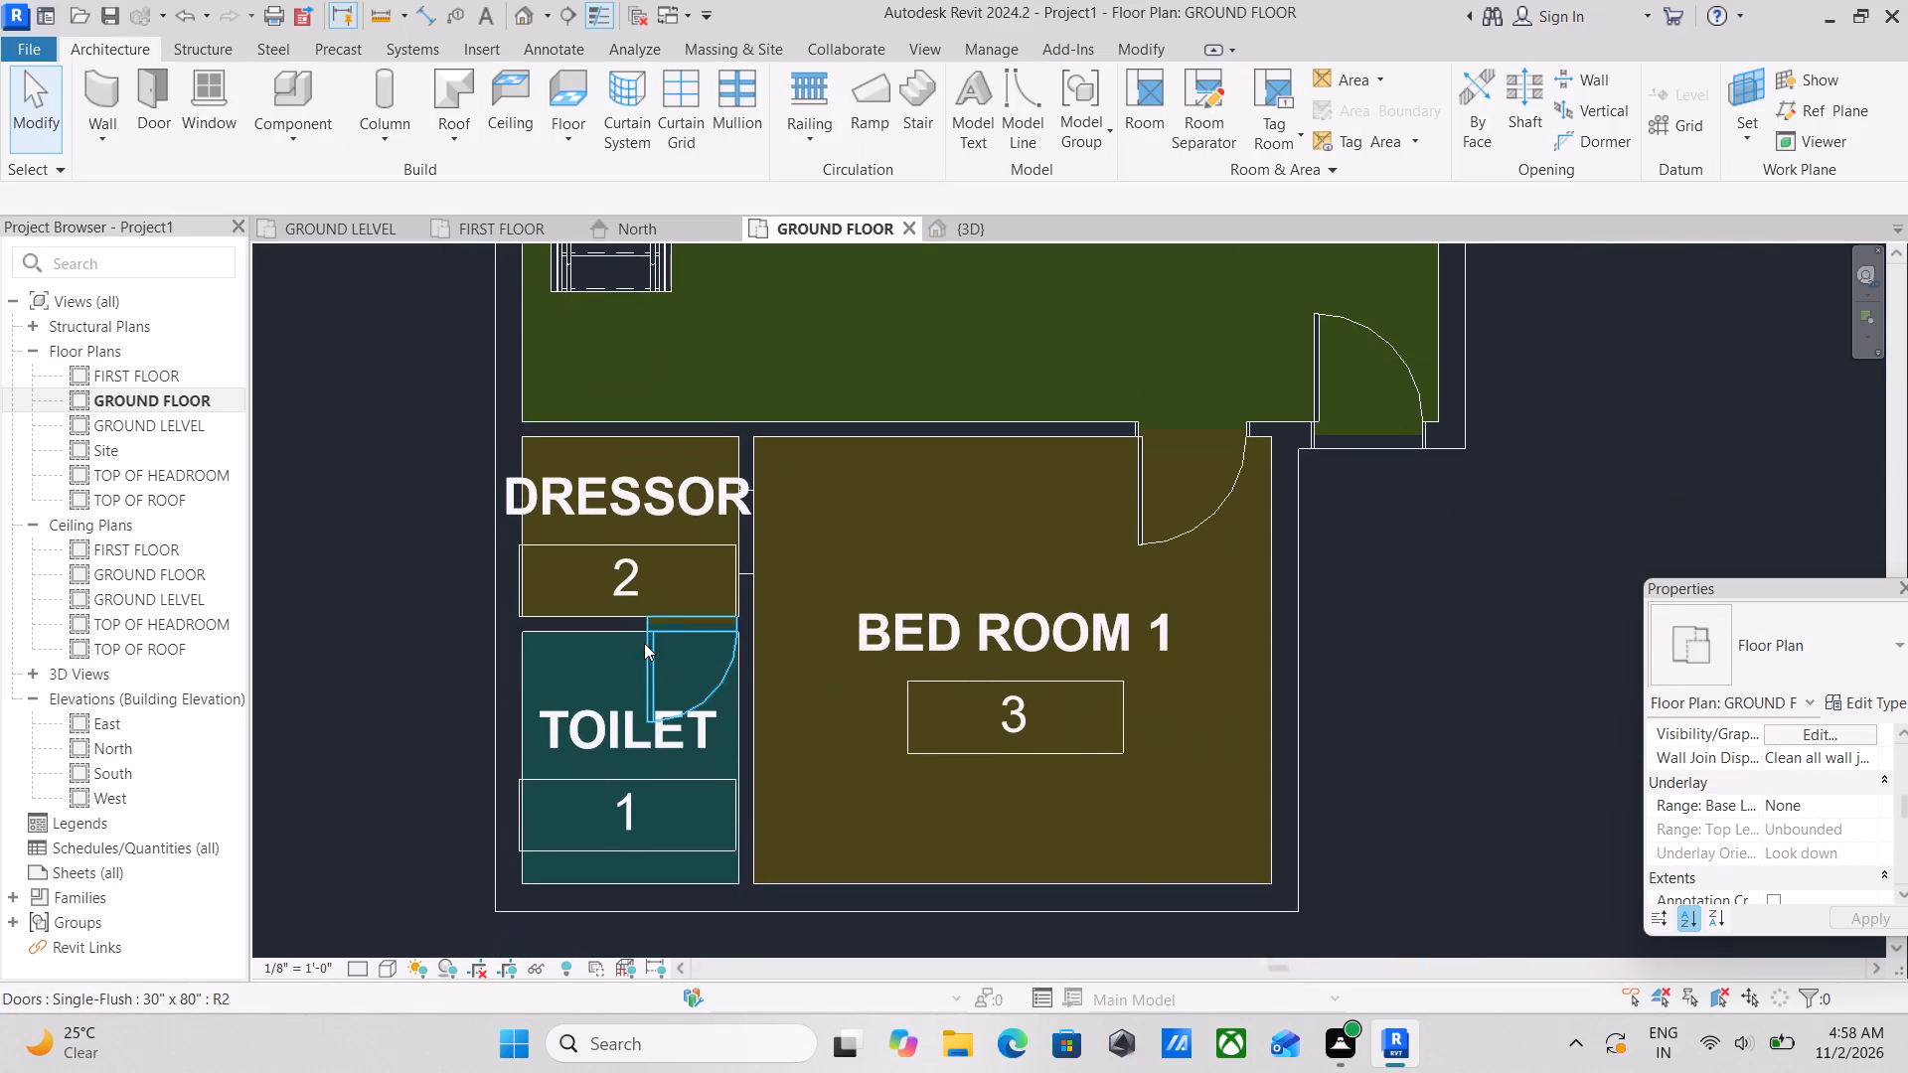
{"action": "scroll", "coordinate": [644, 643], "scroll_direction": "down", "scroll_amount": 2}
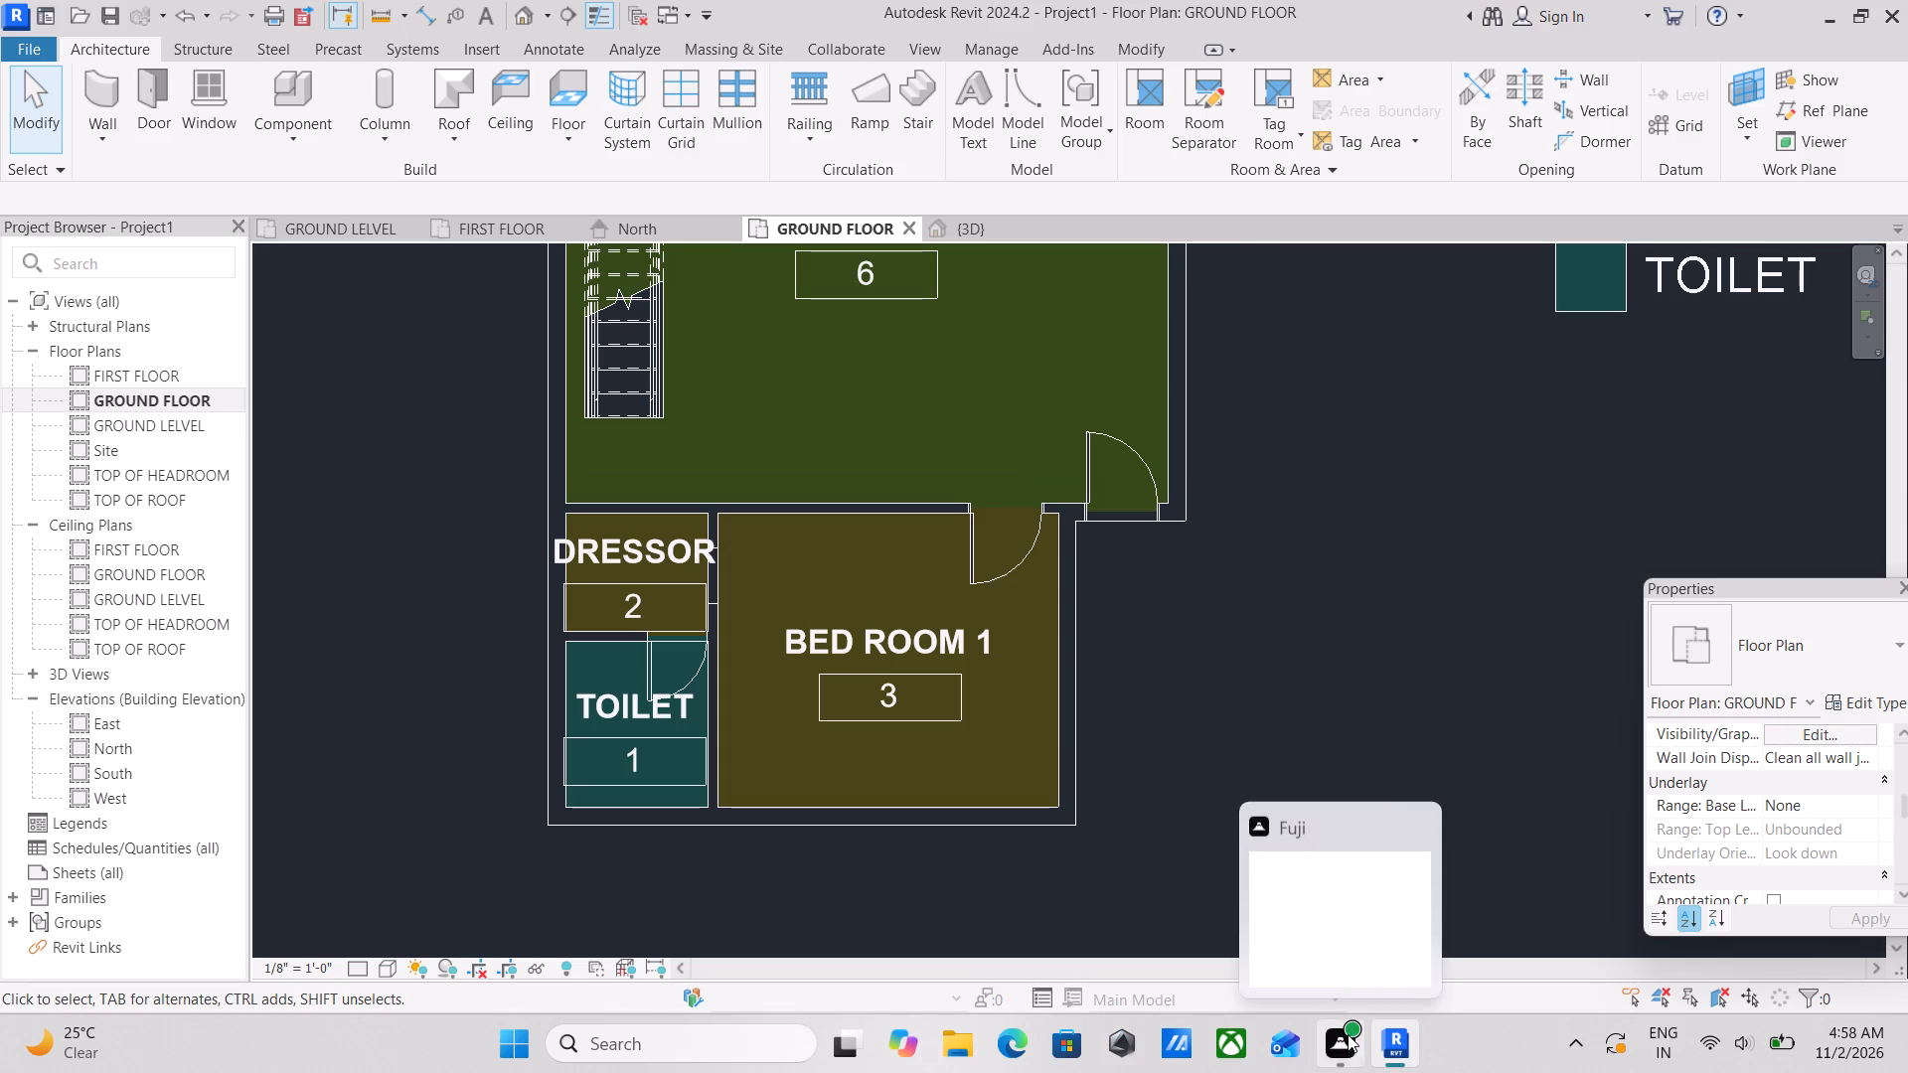
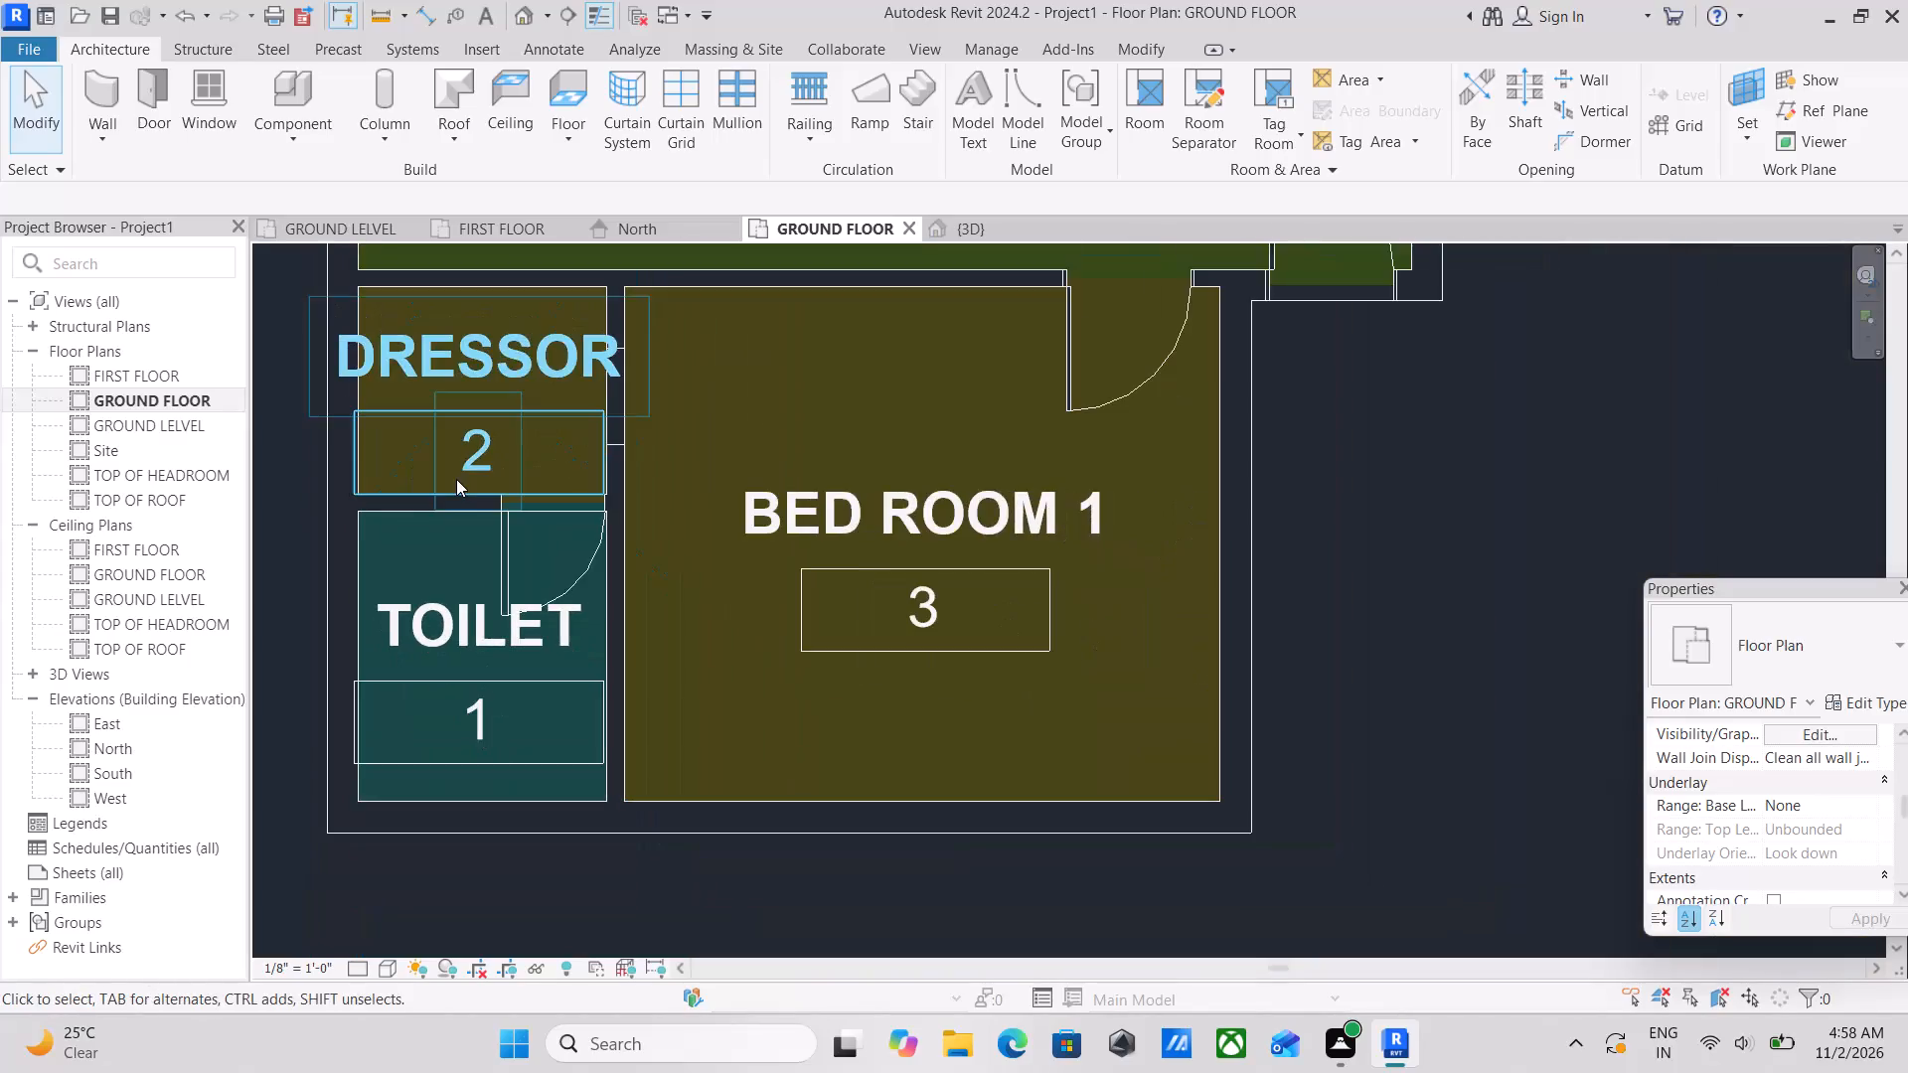
Nudge the L-shaped stair in the living hall two increments left and four up, towards the outer wall and TOILET 5's lower wall.
{"action": "scroll", "coordinate": [456, 479], "scroll_direction": "down", "scroll_amount": 4}
{"action": "middle_click_drag", "start_coordinate": [456, 479], "coordinate": [475, 572]}
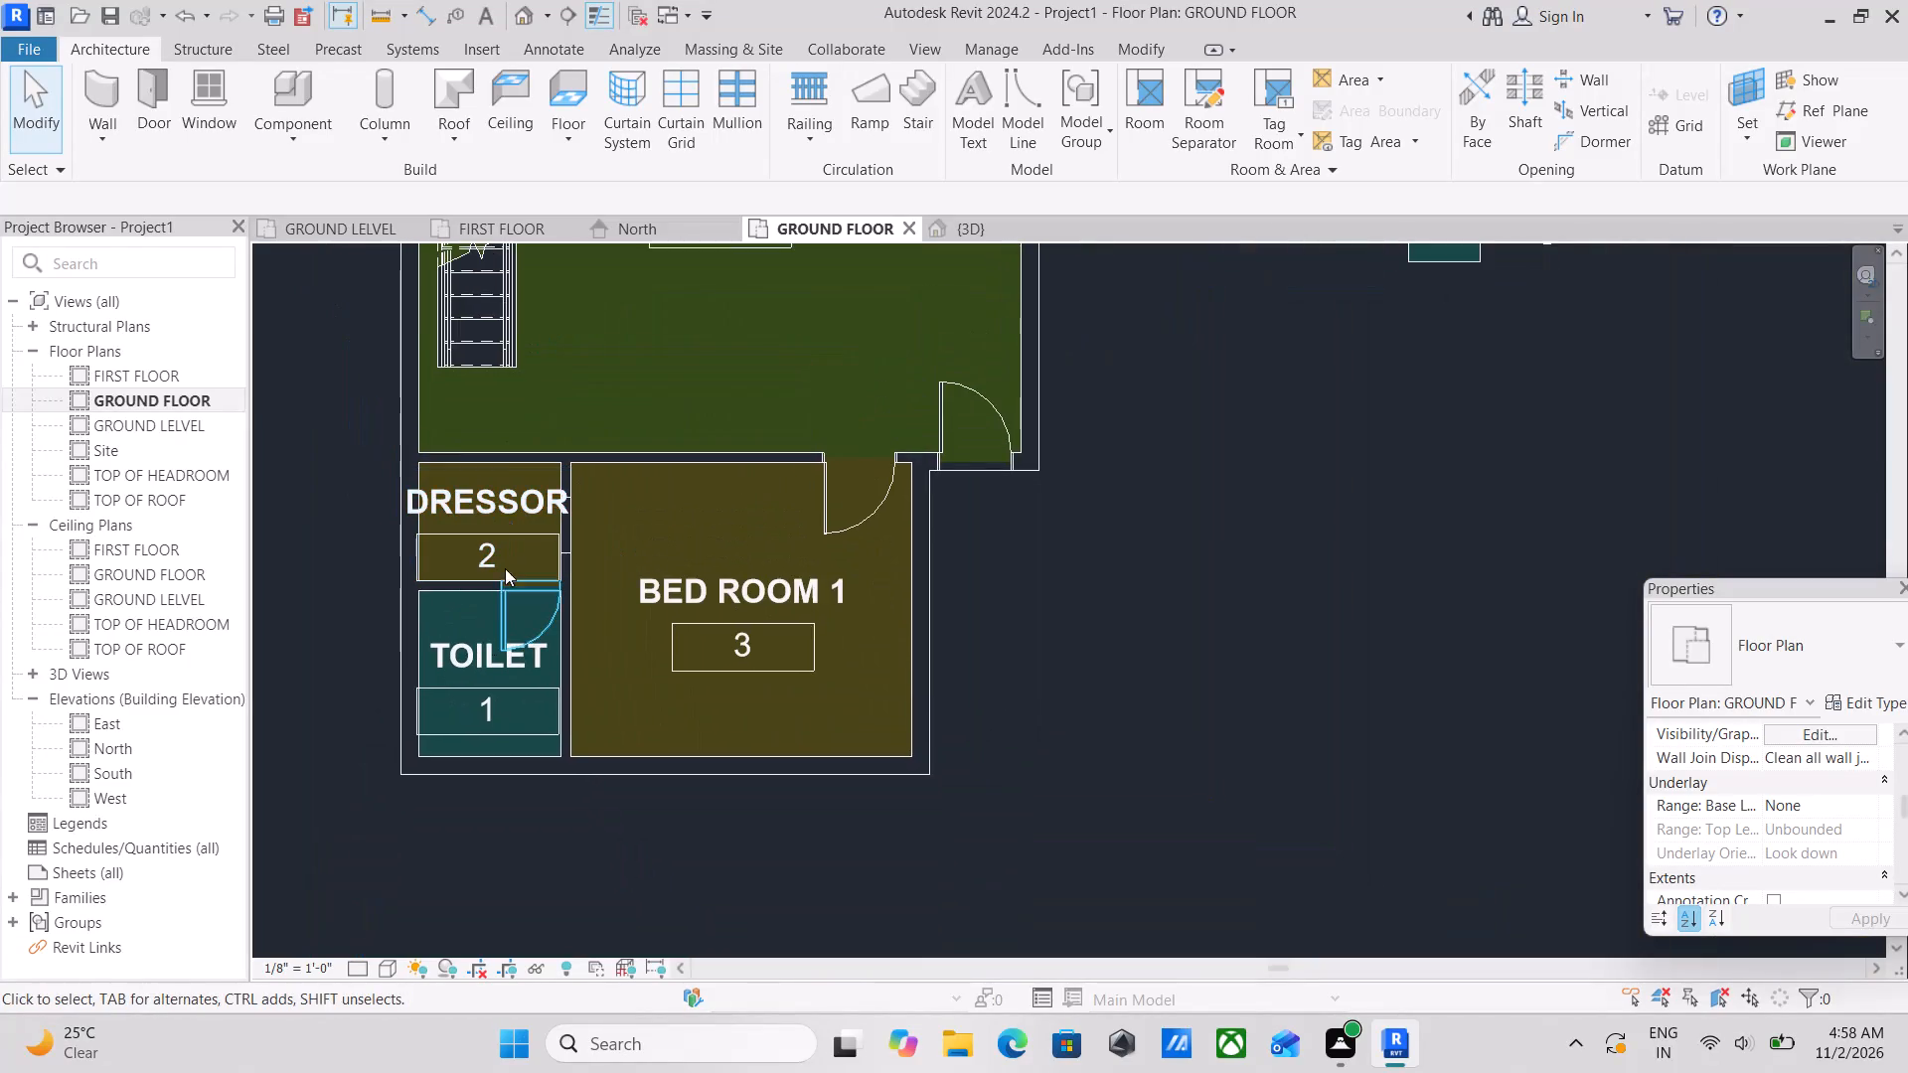
{"action": "scroll", "coordinate": [570, 421], "scroll_direction": "up", "scroll_amount": 2}
{"action": "middle_click_drag", "start_coordinate": [570, 418], "coordinate": [595, 807]}
{"action": "scroll", "coordinate": [570, 423], "scroll_direction": "down", "scroll_amount": 1}
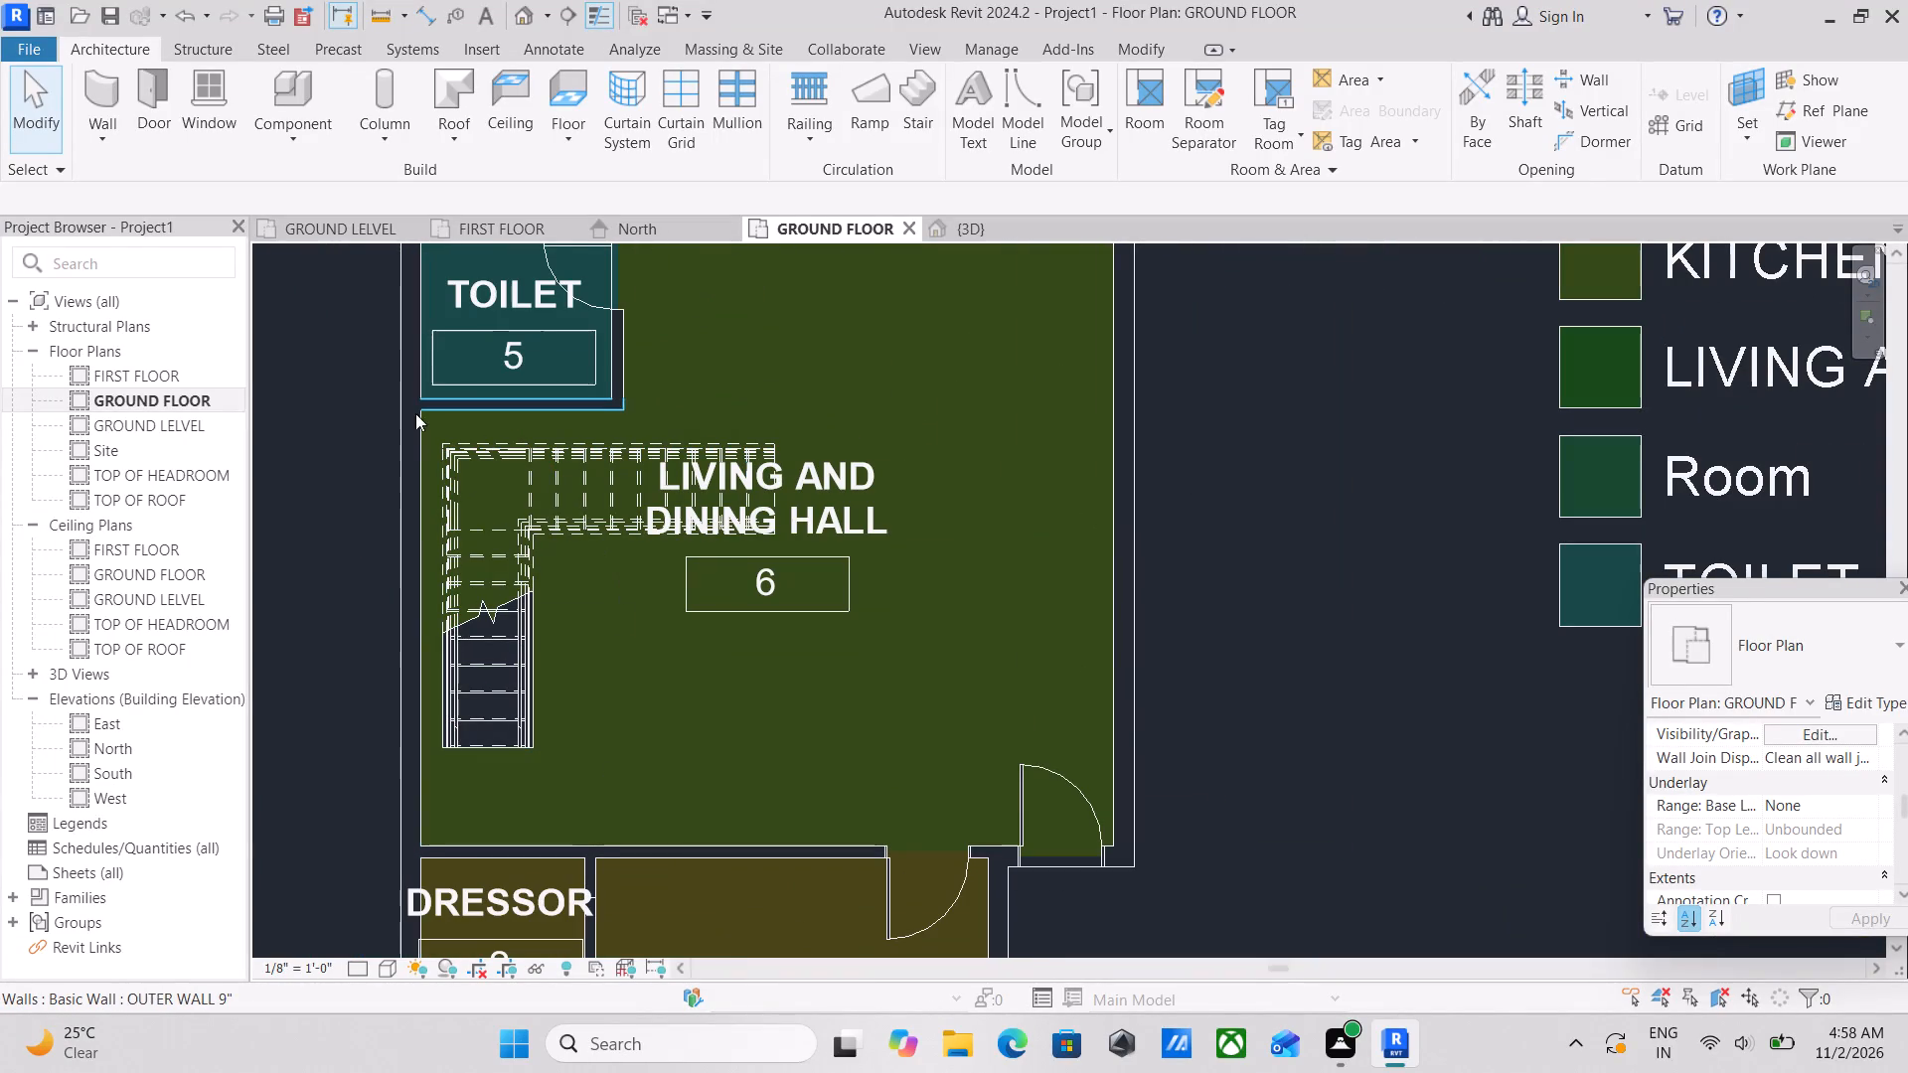
{"action": "left_click", "coordinate": [450, 454]}
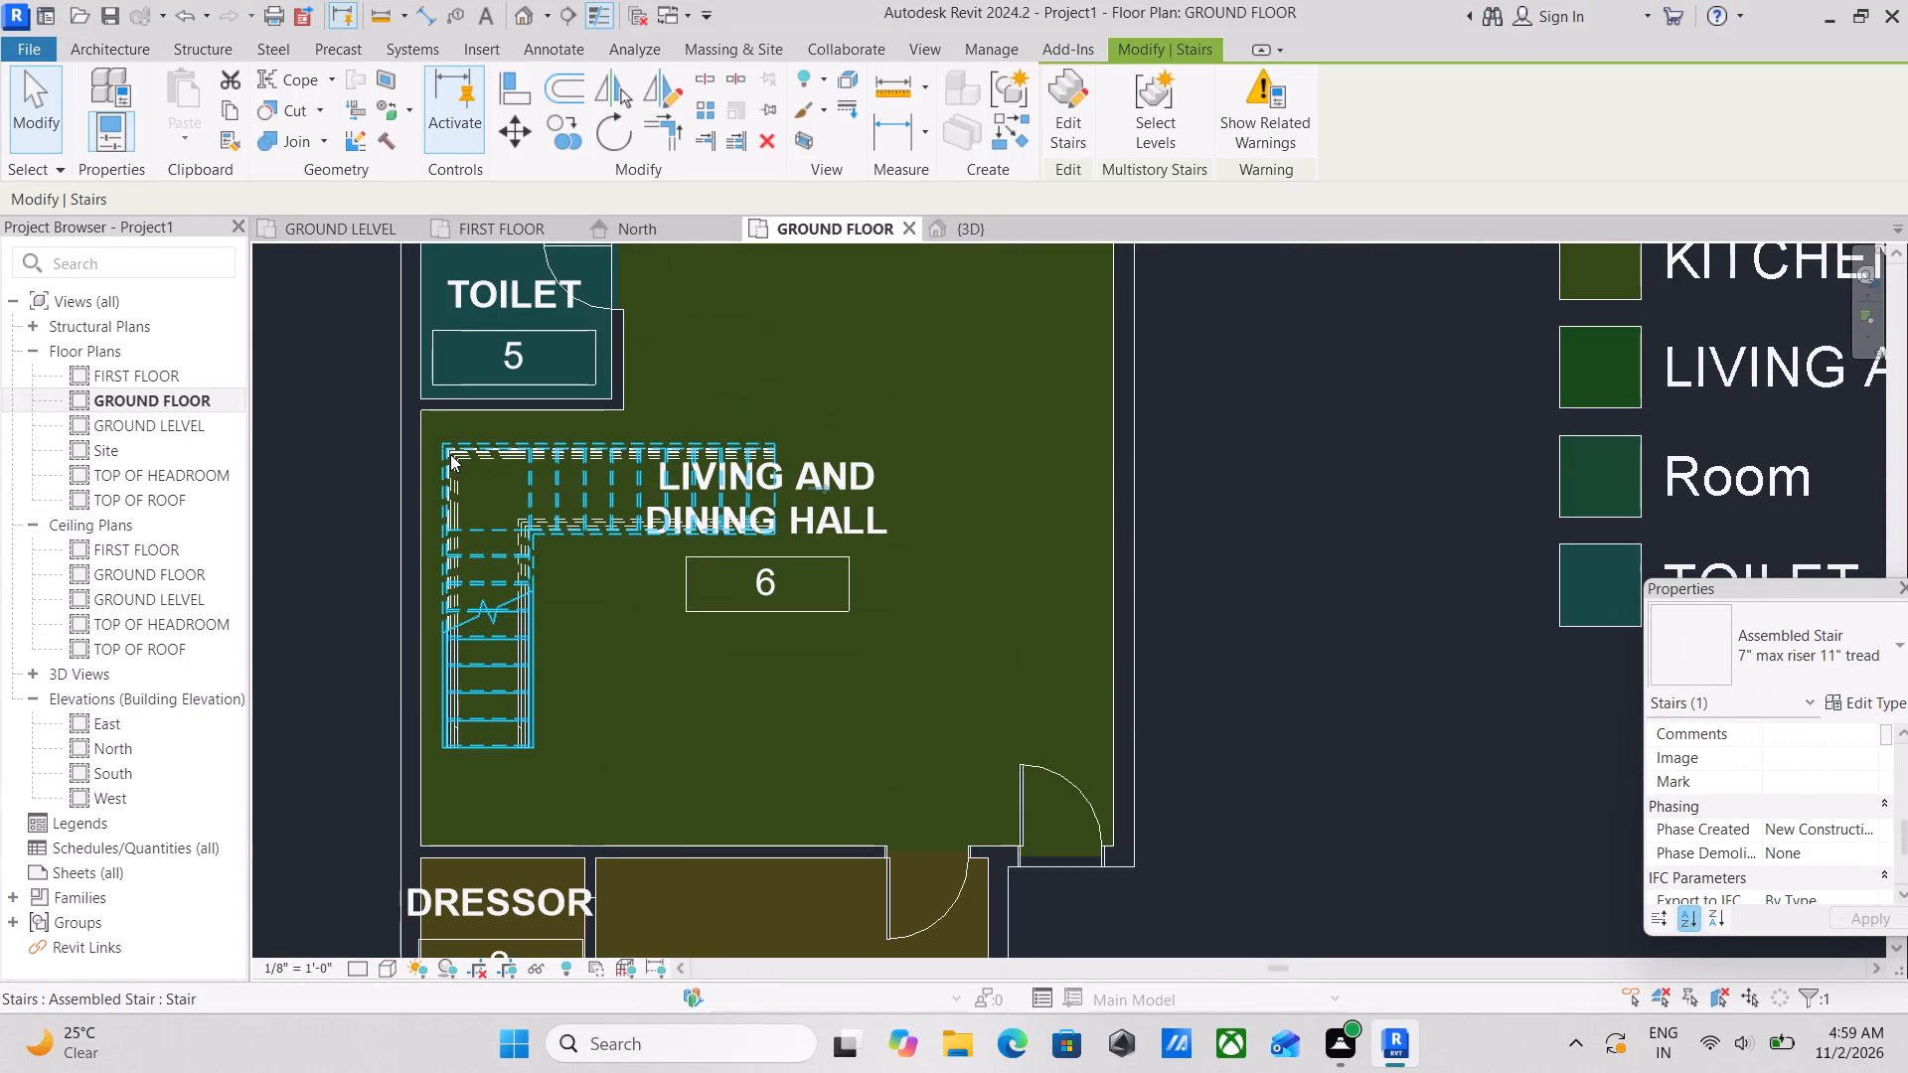
{"action": "scroll", "coordinate": [512, 416], "scroll_direction": "up", "scroll_amount": 4}
{"action": "scroll", "coordinate": [531, 401], "scroll_direction": "down", "scroll_amount": 4}
{"action": "middle_click_drag", "start_coordinate": [531, 401], "coordinate": [536, 576]}
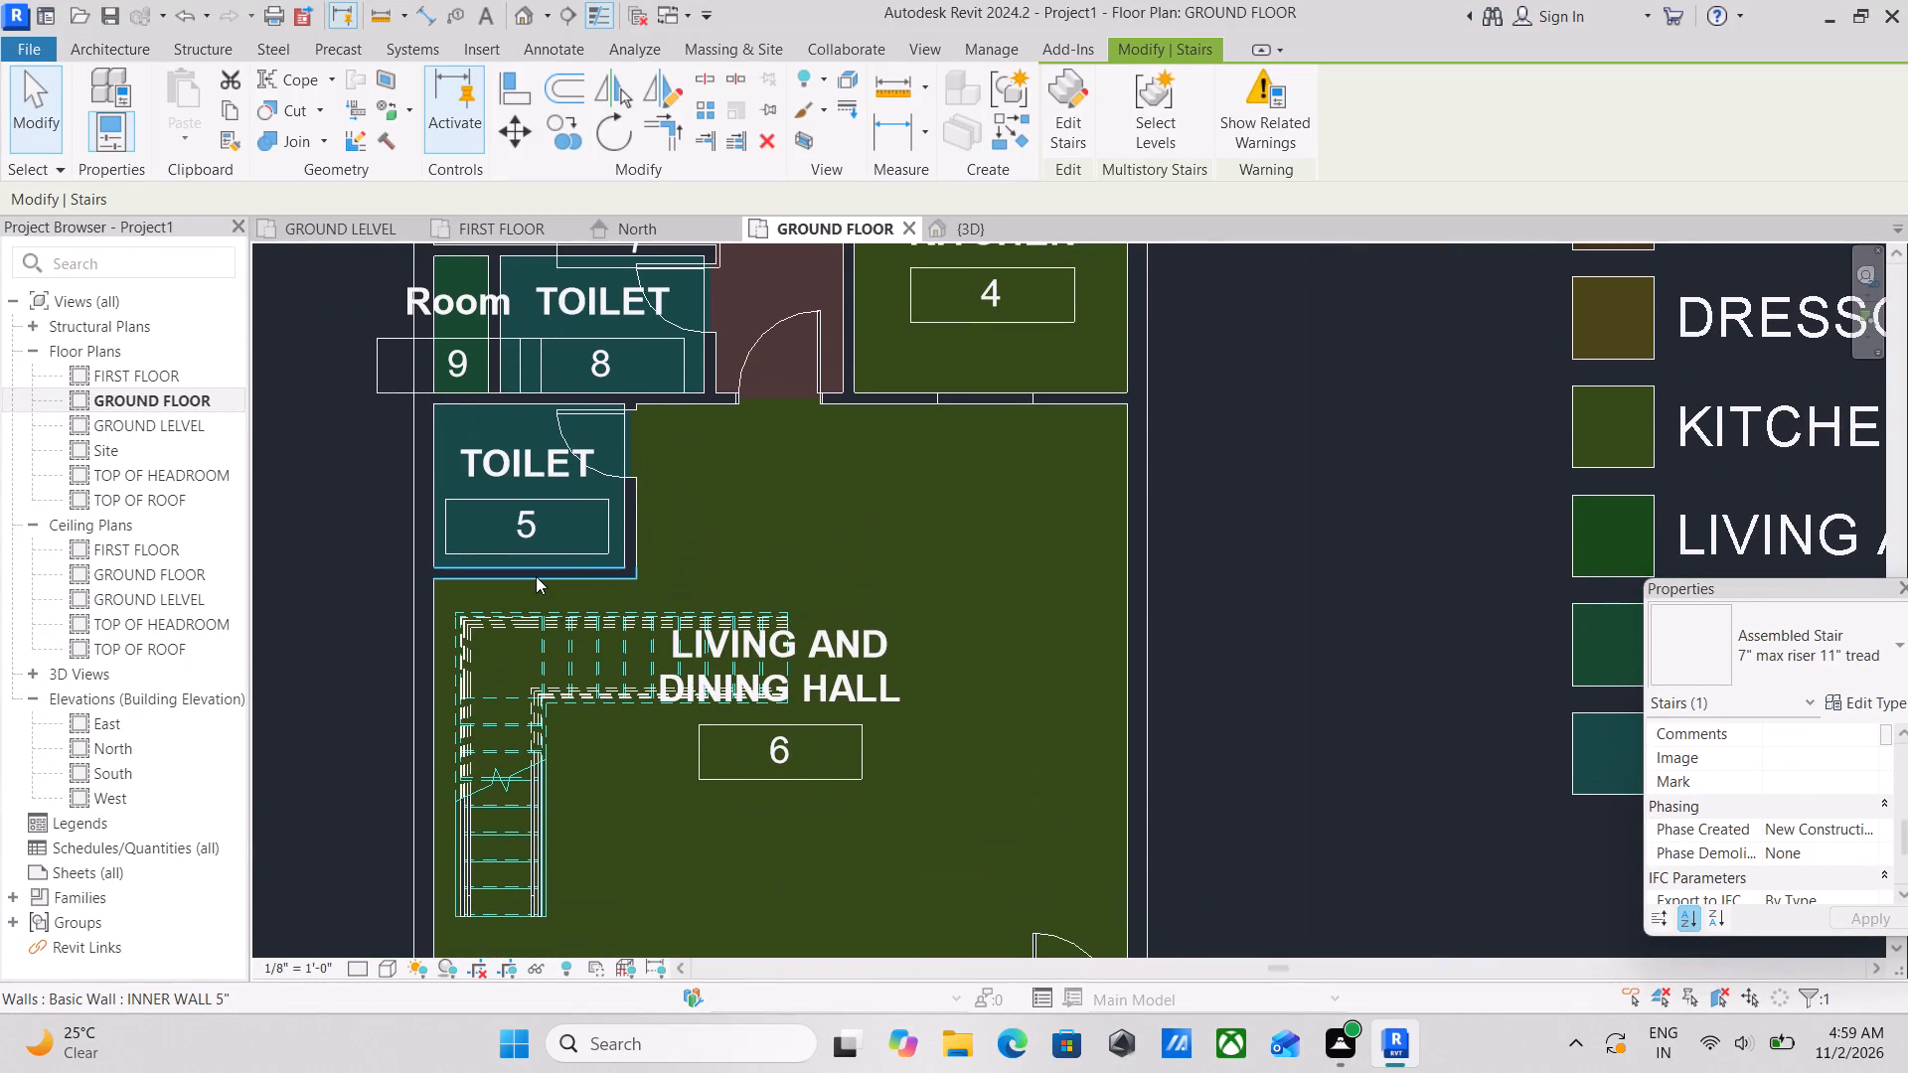
{"action": "scroll", "coordinate": [460, 754], "scroll_direction": "up", "scroll_amount": 1}
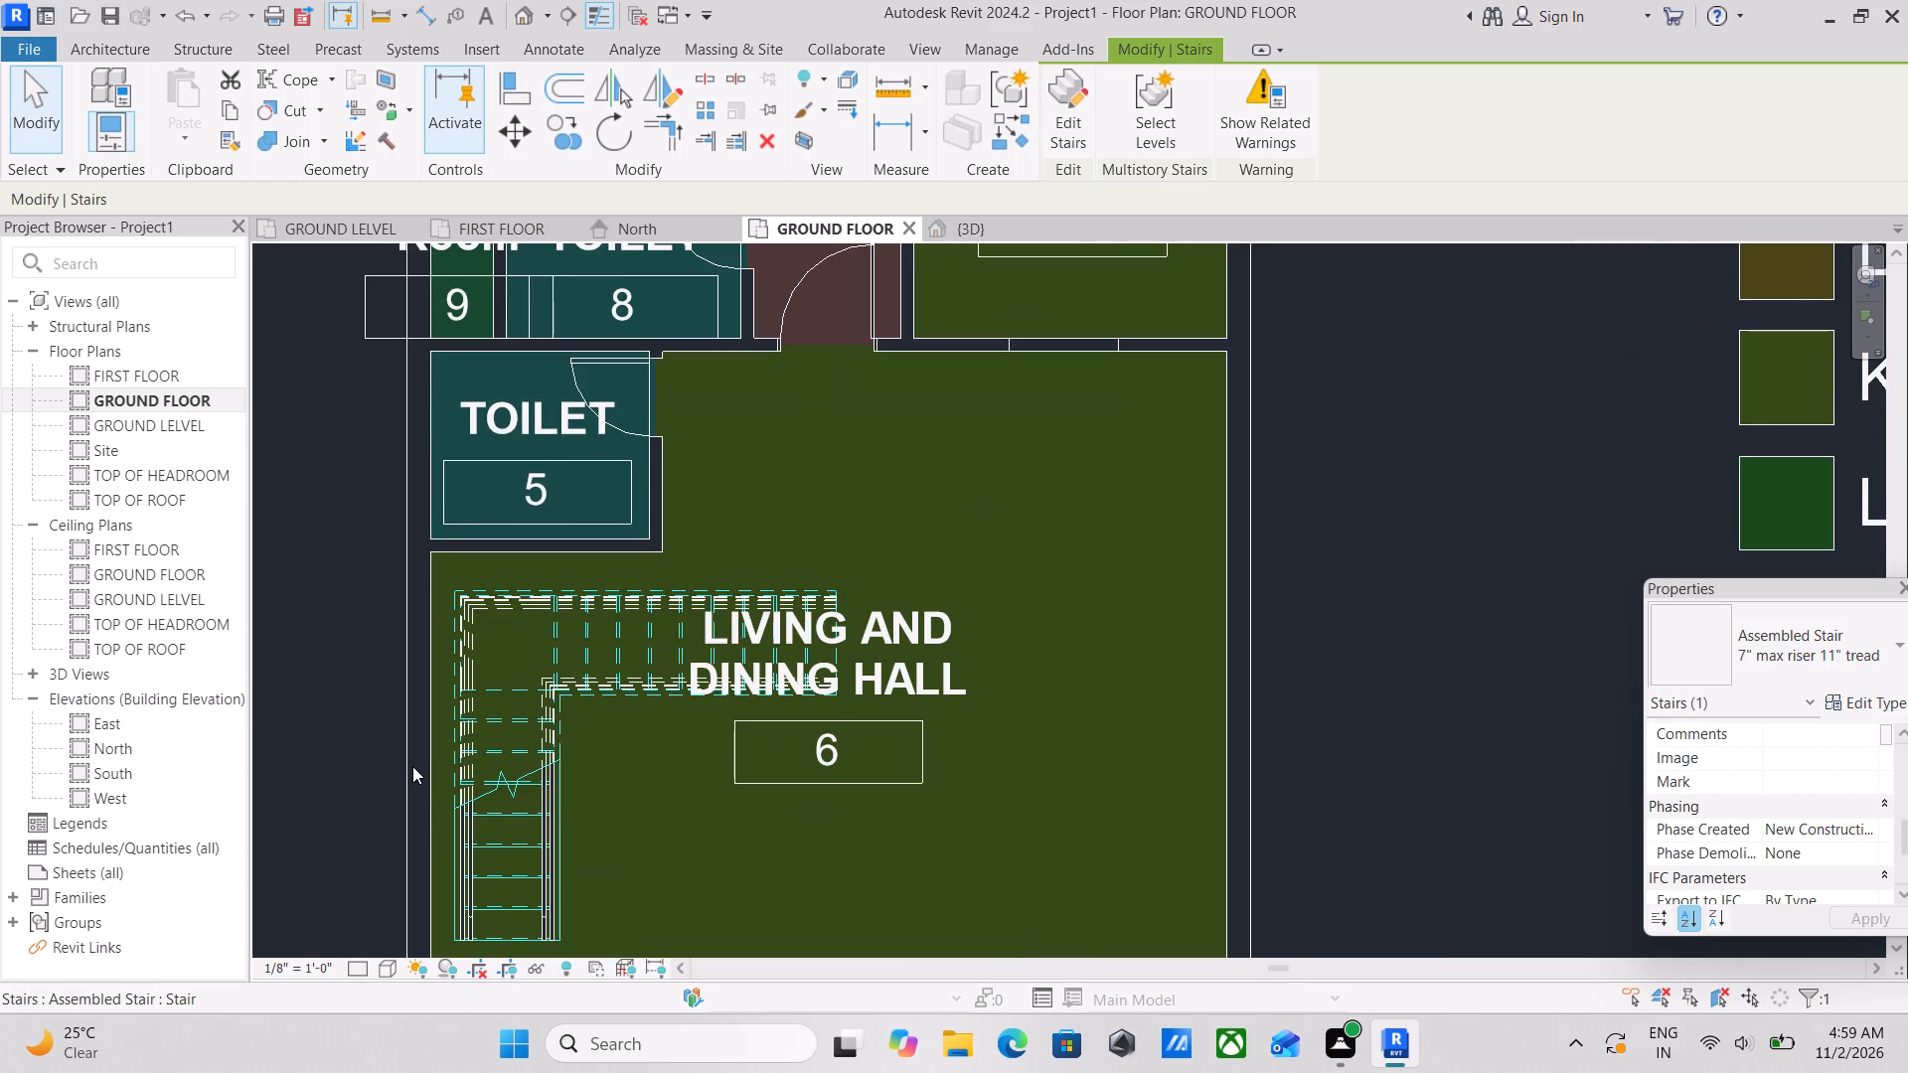
{"action": "scroll", "coordinate": [521, 617], "scroll_direction": "up", "scroll_amount": 3}
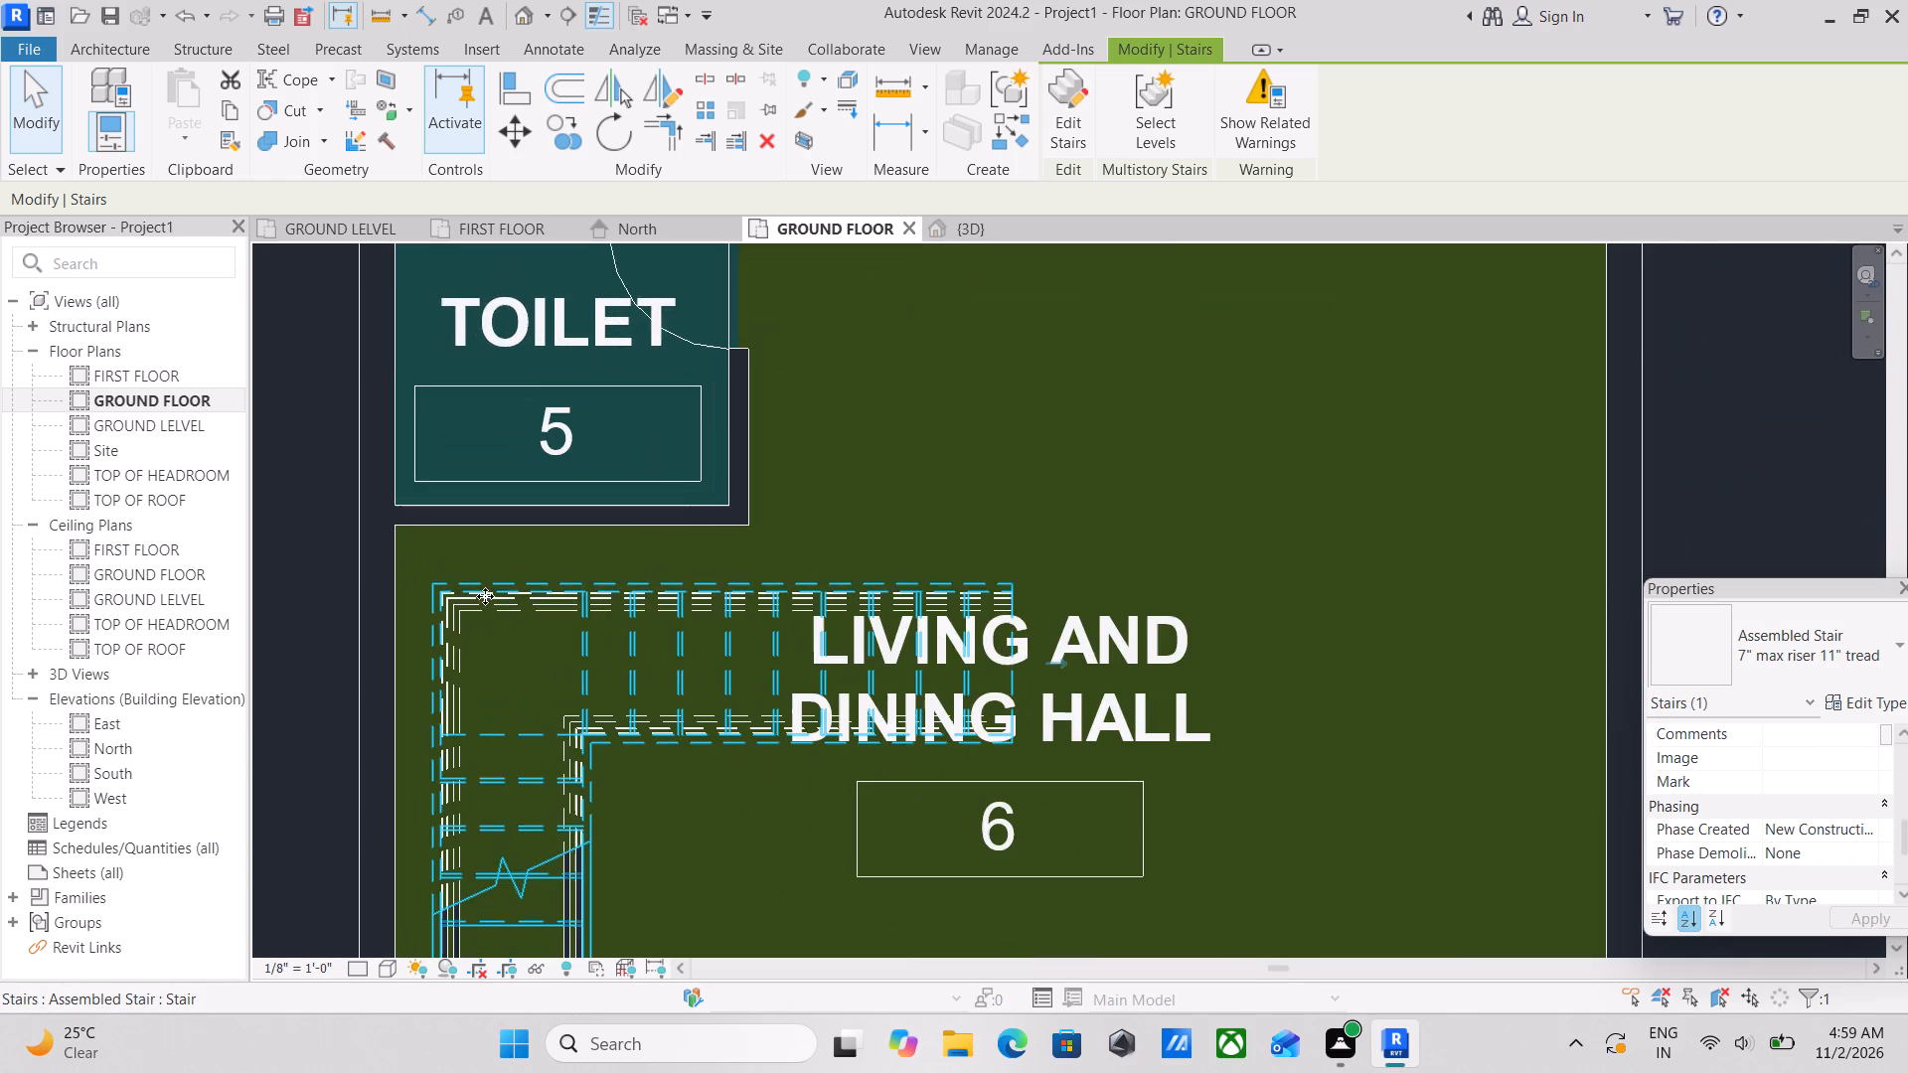
{"action": "scroll", "coordinate": [555, 580], "scroll_direction": "up", "scroll_amount": 3}
{"action": "scroll", "coordinate": [717, 565], "scroll_direction": "down", "scroll_amount": 4}
{"action": "middle_click_drag", "start_coordinate": [717, 565], "coordinate": [803, 547]}
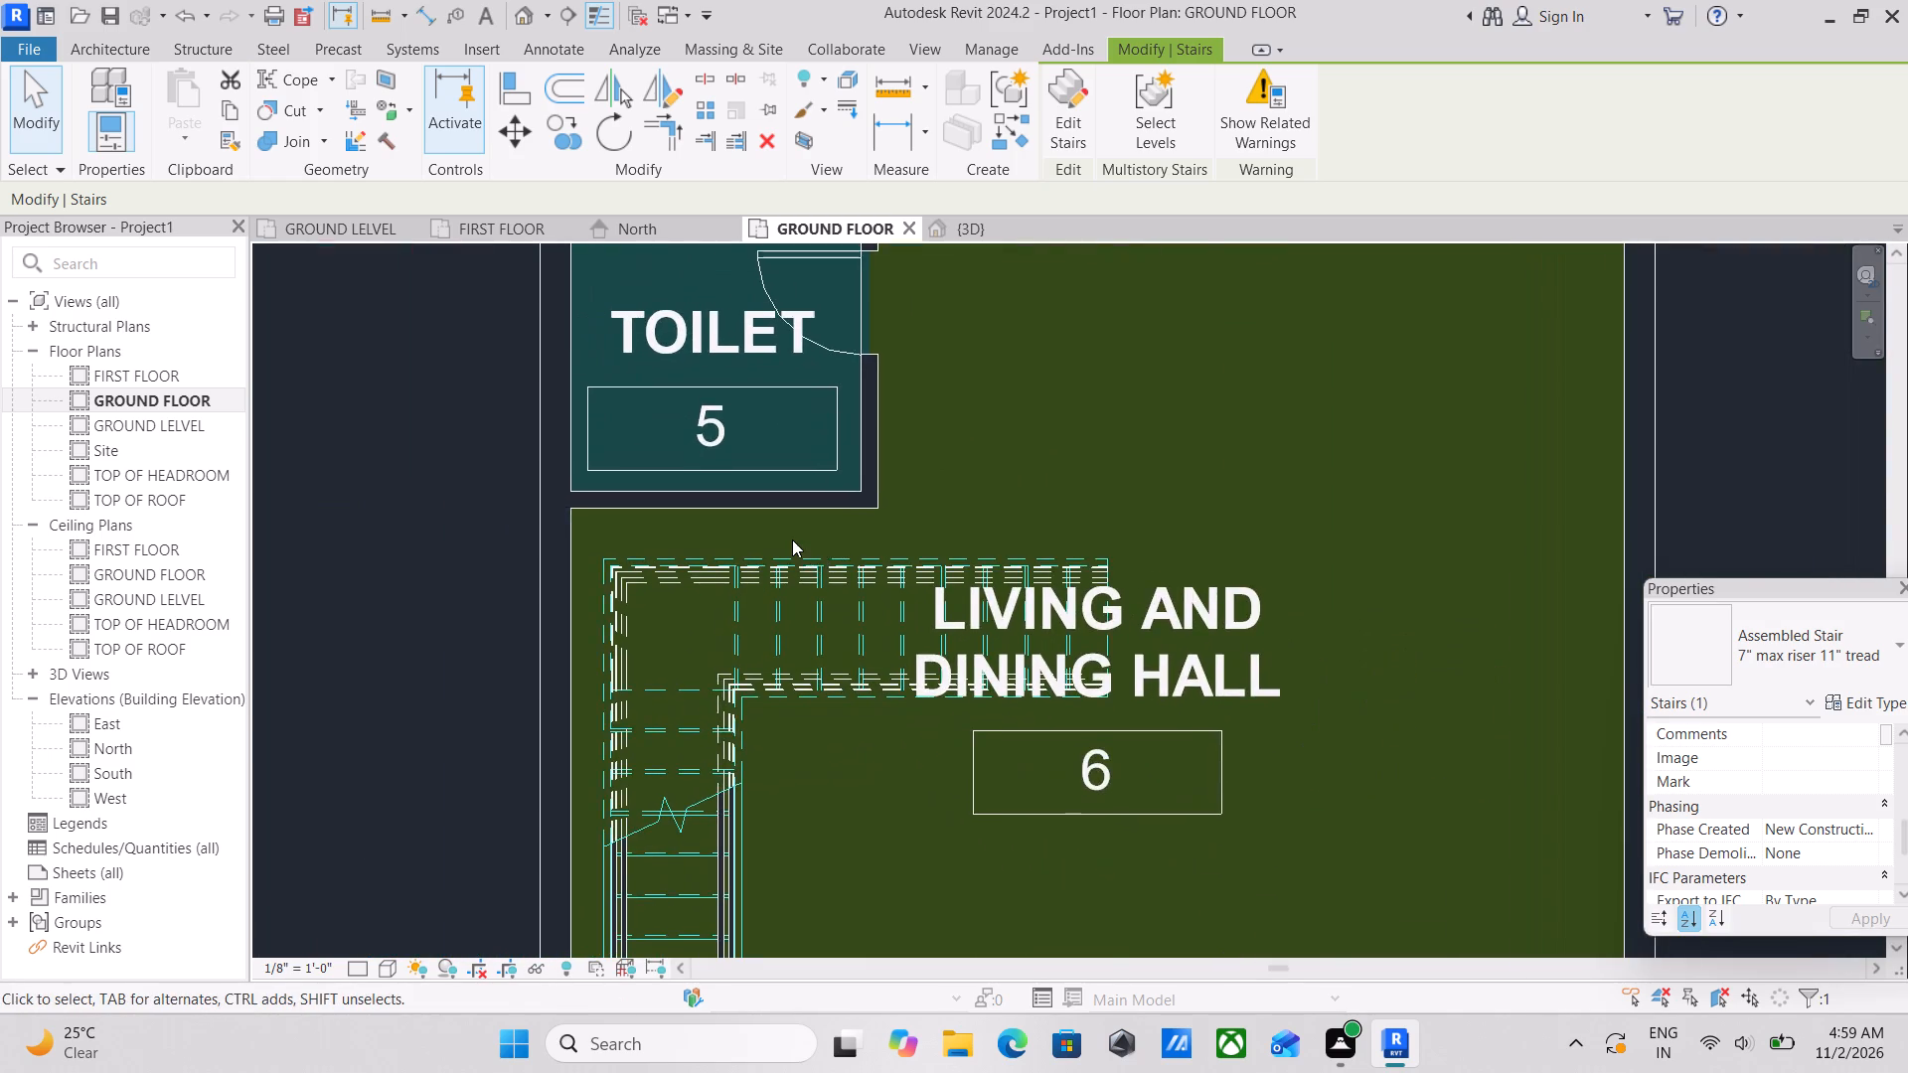
{"action": "scroll", "coordinate": [792, 539], "scroll_direction": "down", "scroll_amount": 4}
{"action": "middle_click_drag", "start_coordinate": [792, 539], "coordinate": [793, 617]}
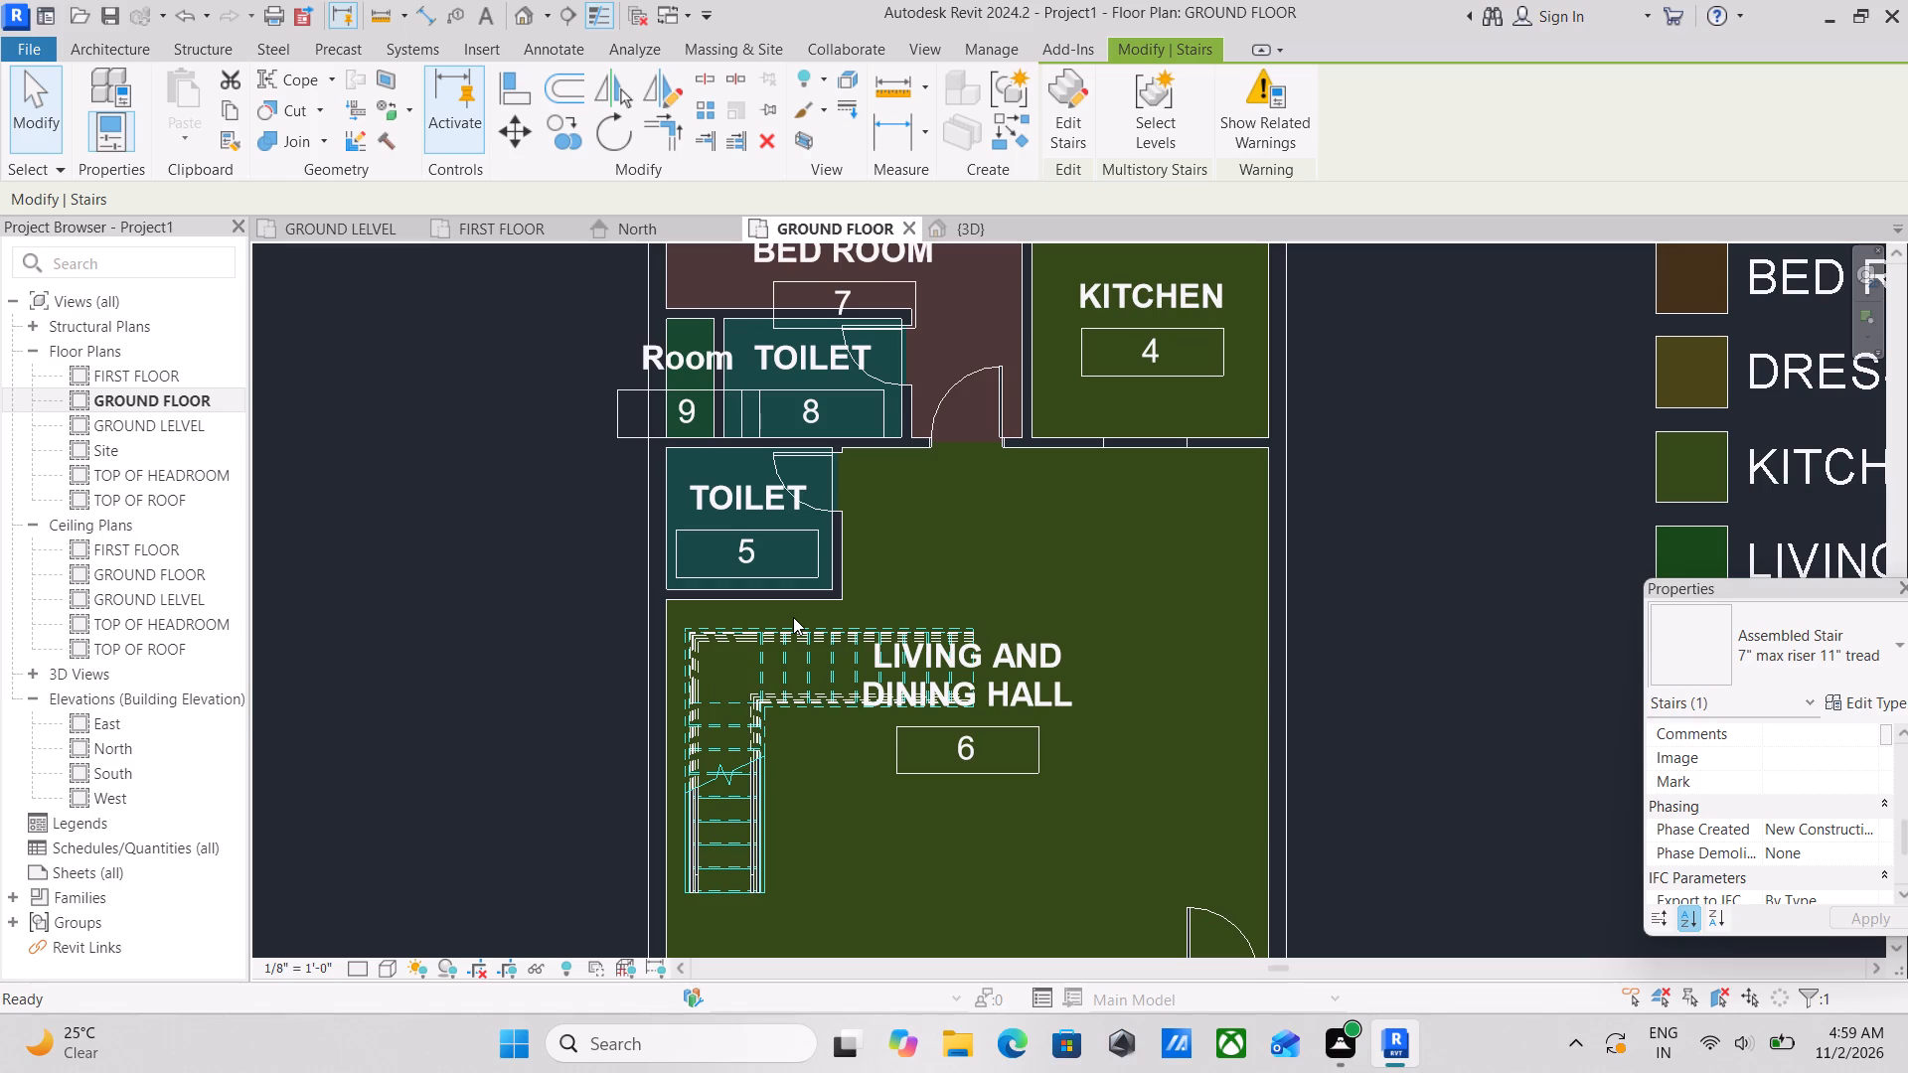
{"action": "key", "text": "Left"}
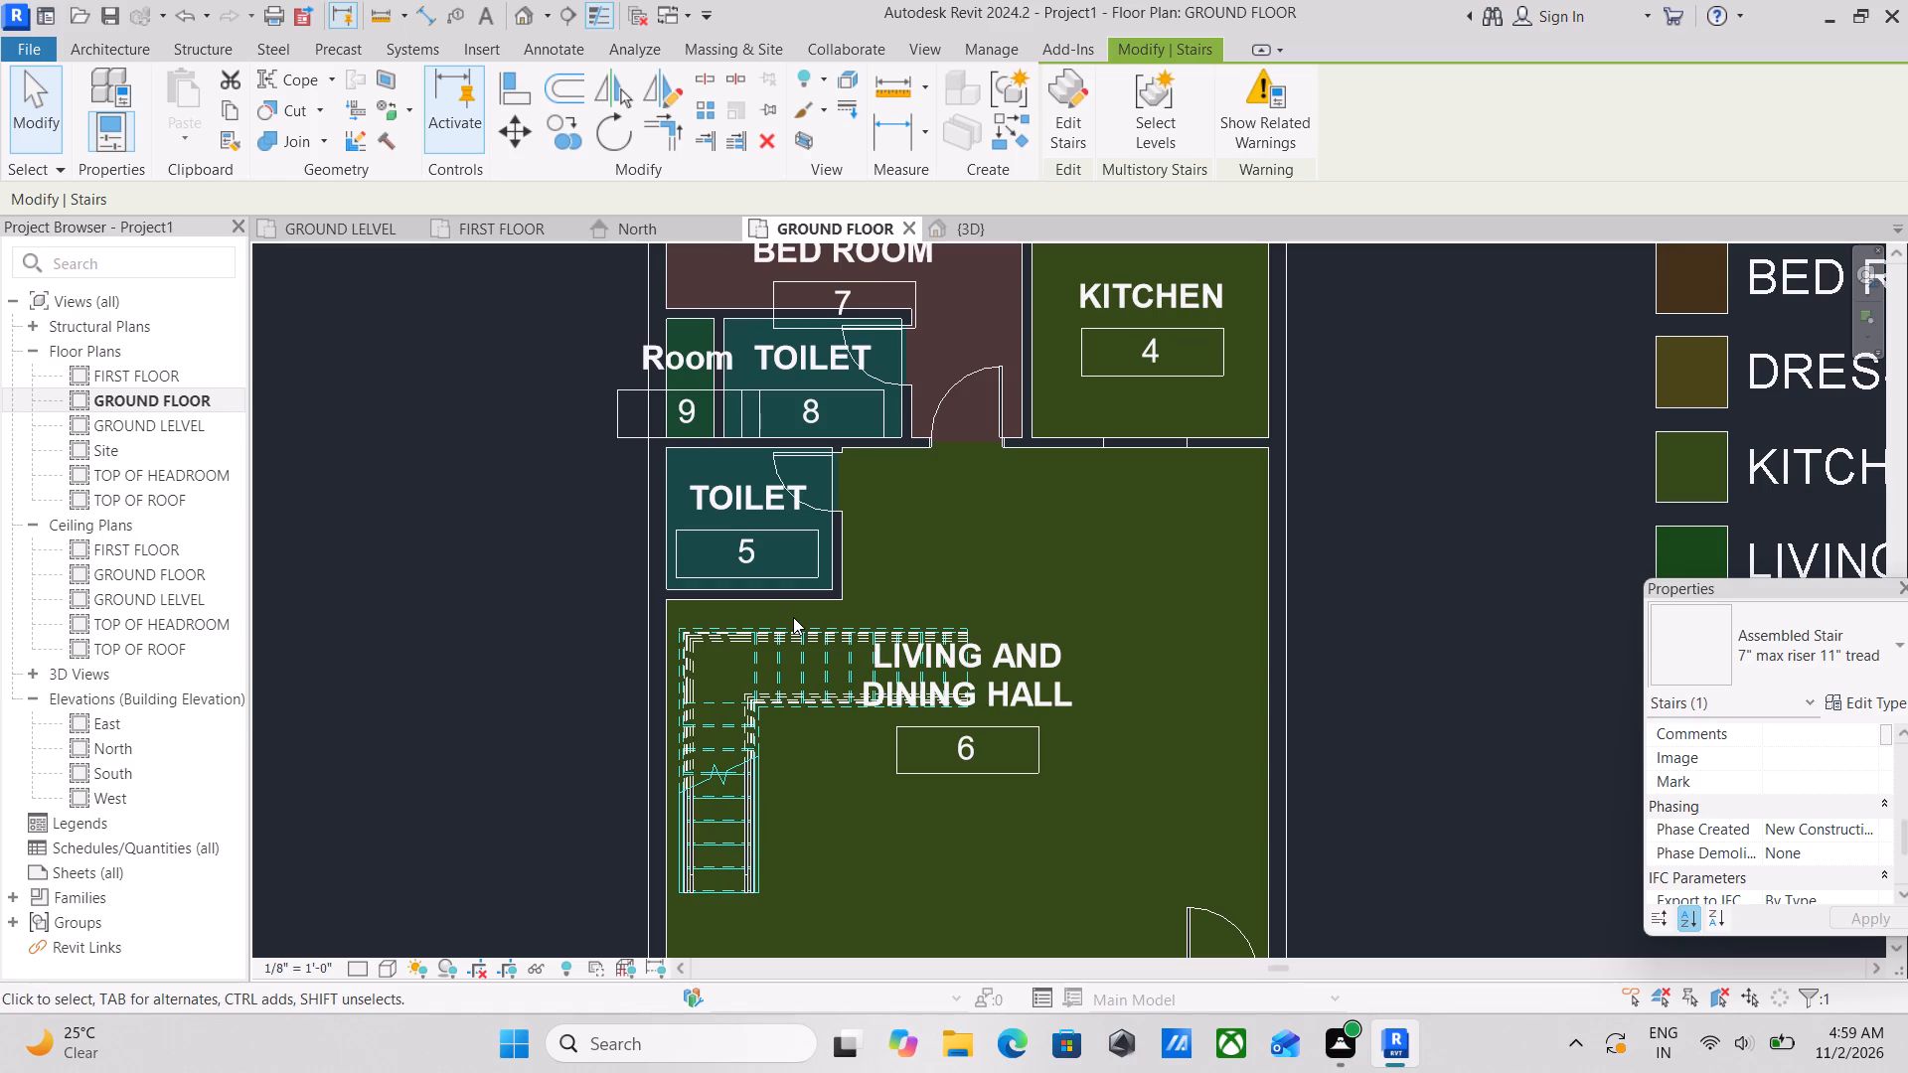
{"action": "key", "text": "Left"}
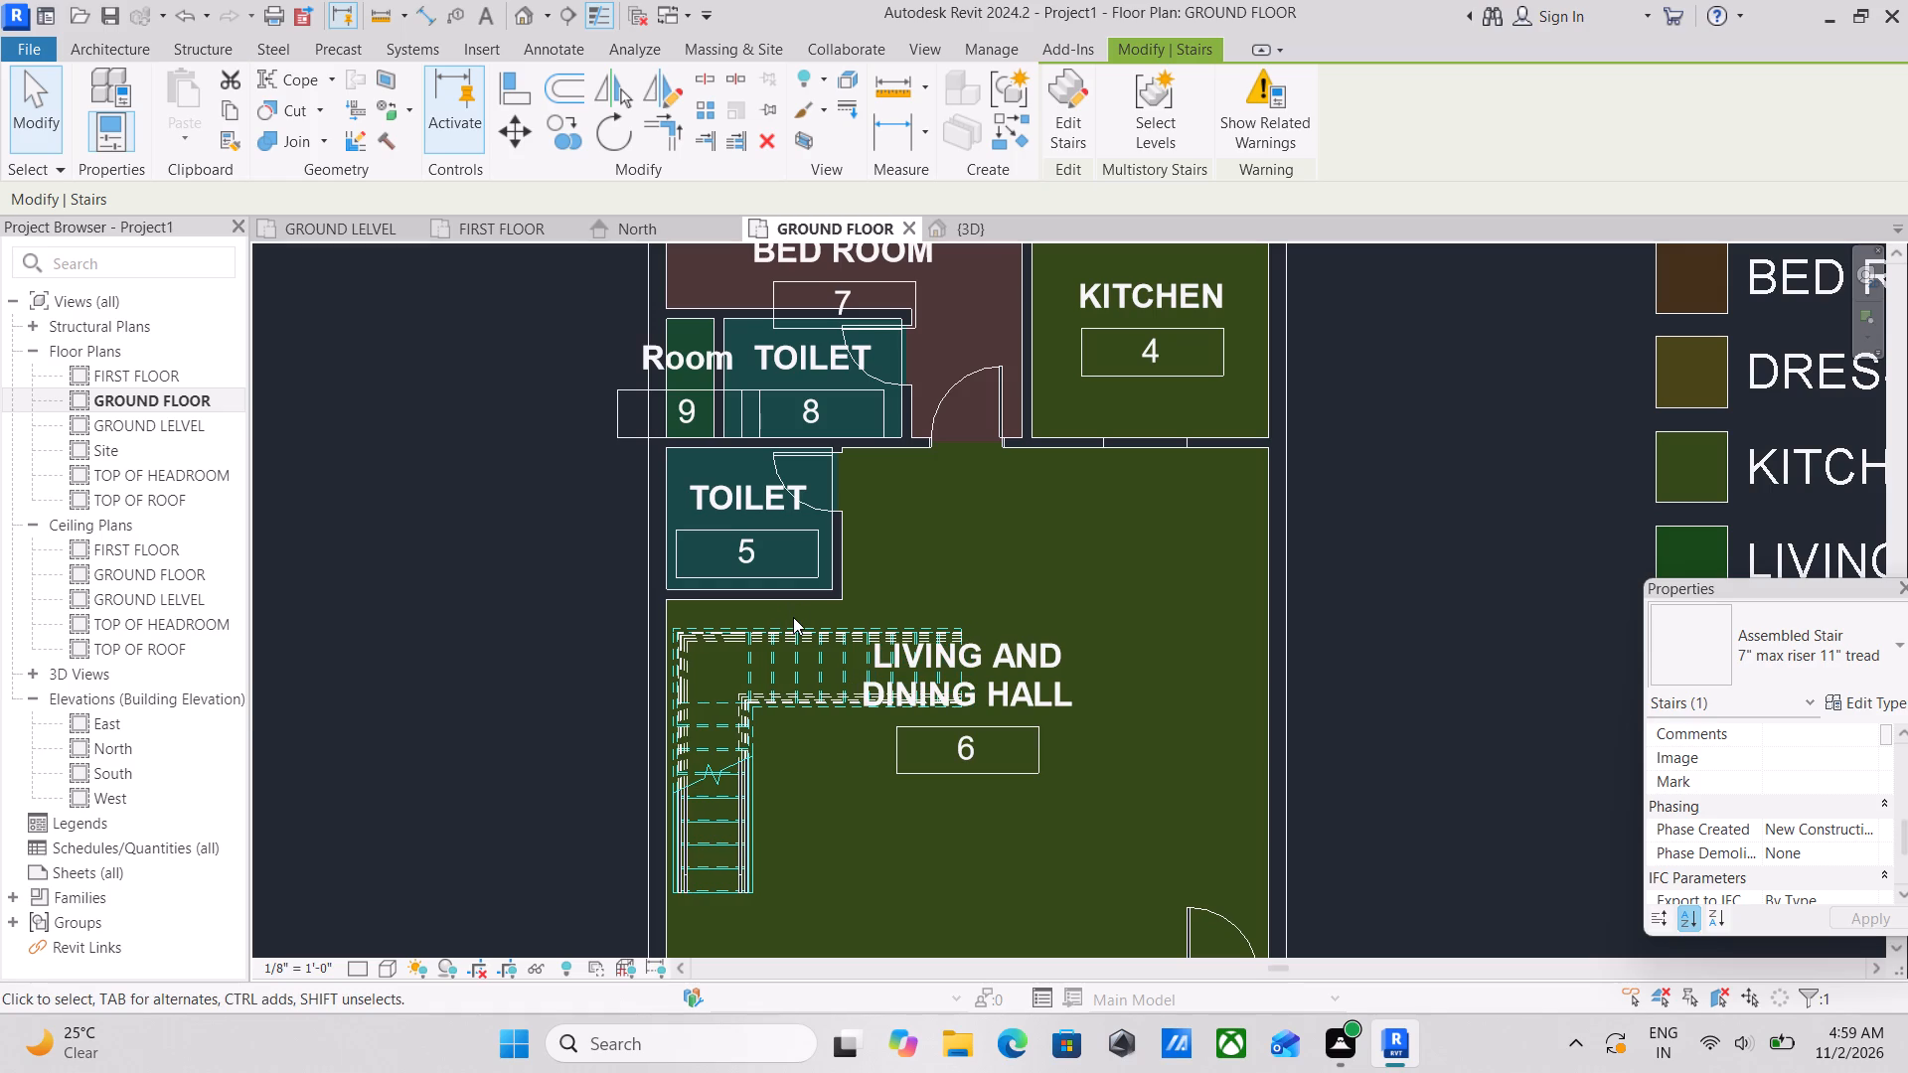
{"action": "key", "text": "Up"}
{"action": "key", "text": "Up"}
{"action": "key", "text": "Up"}
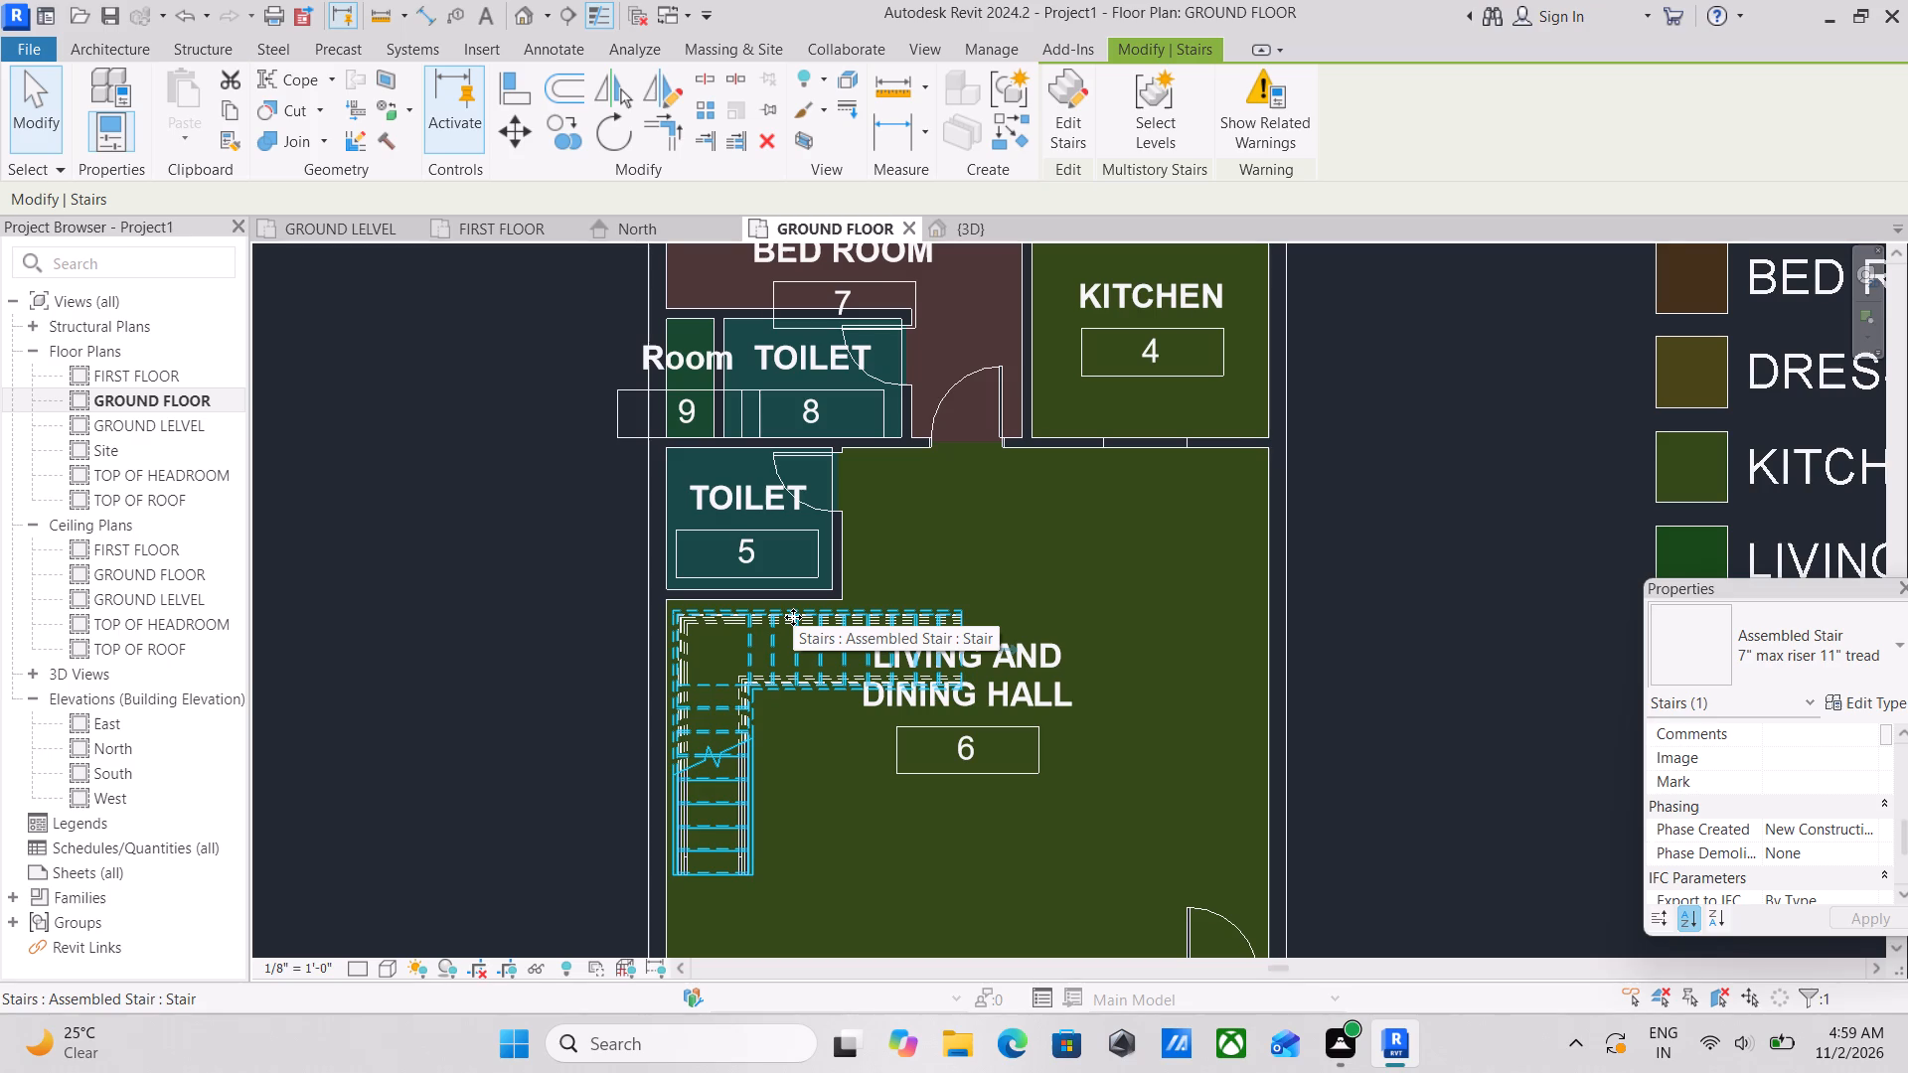
{"action": "key", "text": "Up"}
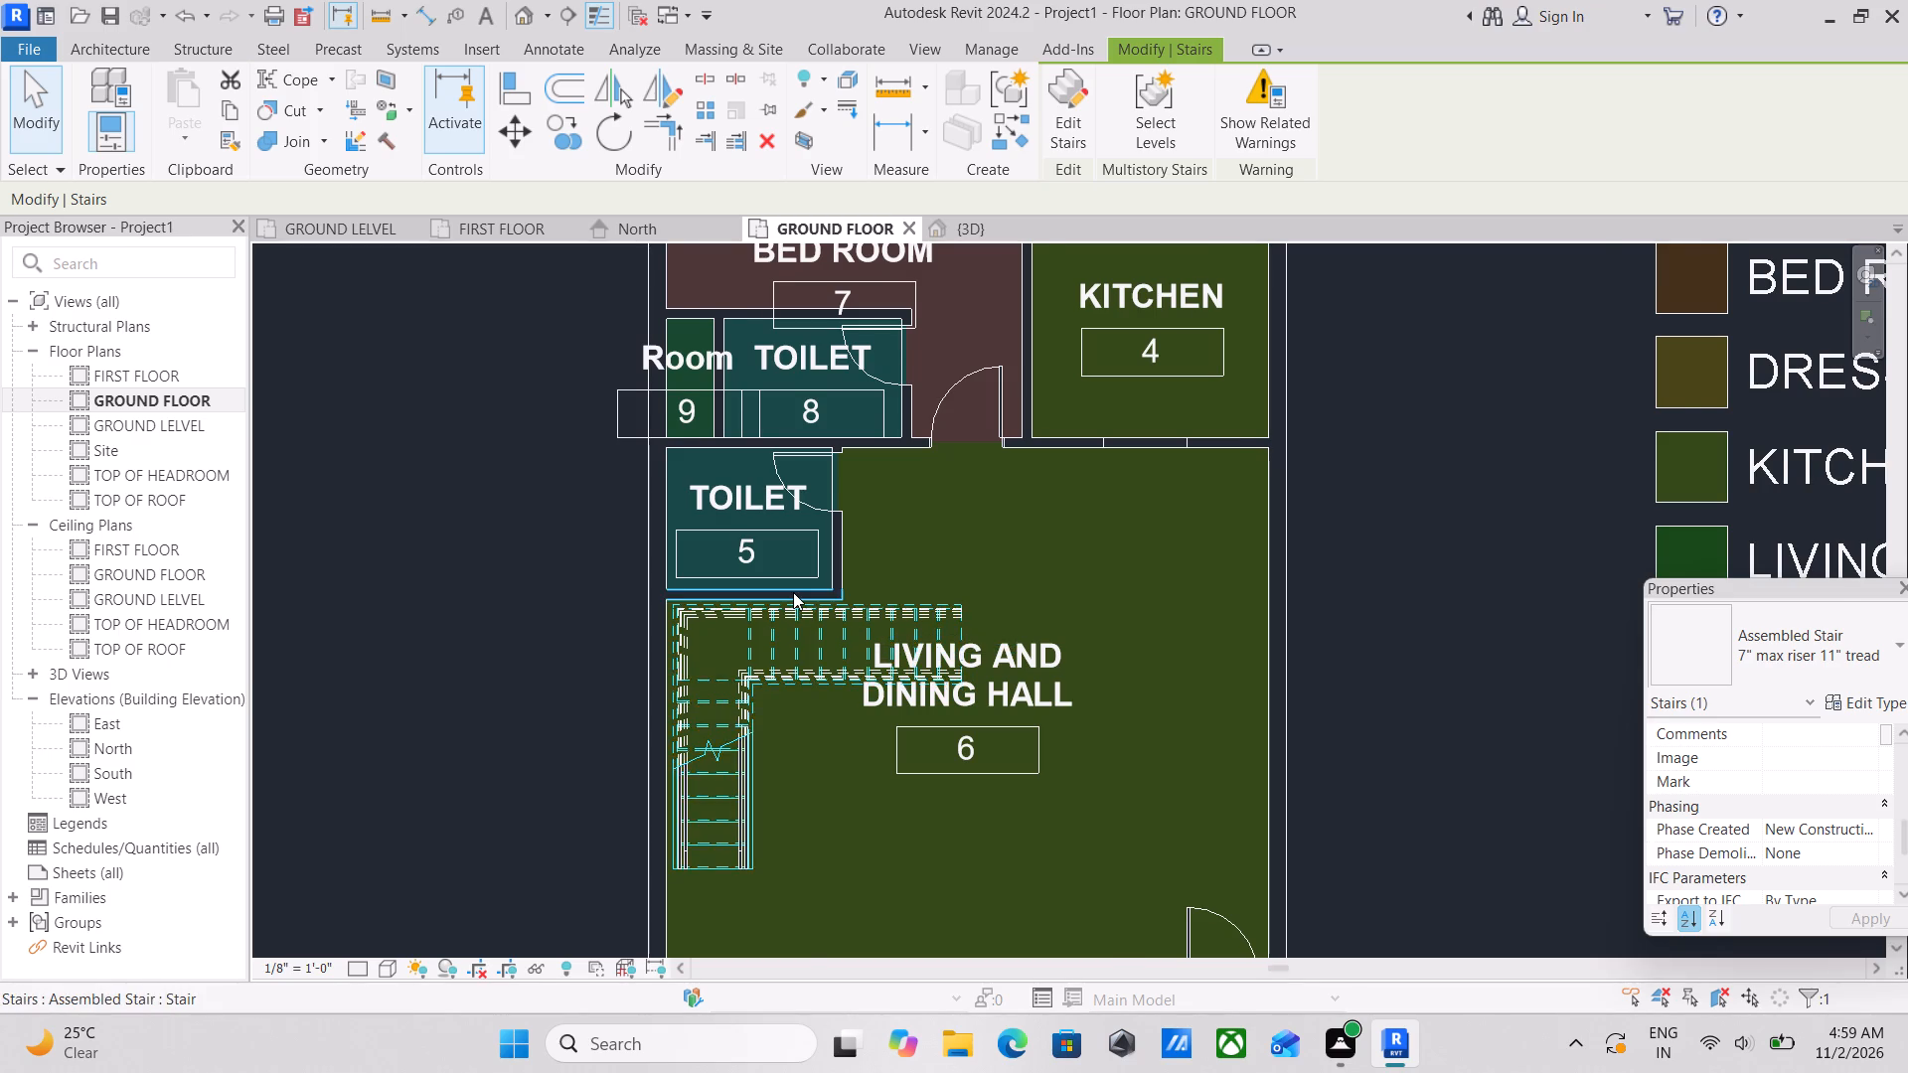
Review the ground floor plan from the kitchen and living hall down to the entrance door, BED ROOM 1 and TOILET 1.
{"action": "scroll", "coordinate": [793, 592], "scroll_direction": "down", "scroll_amount": 2}
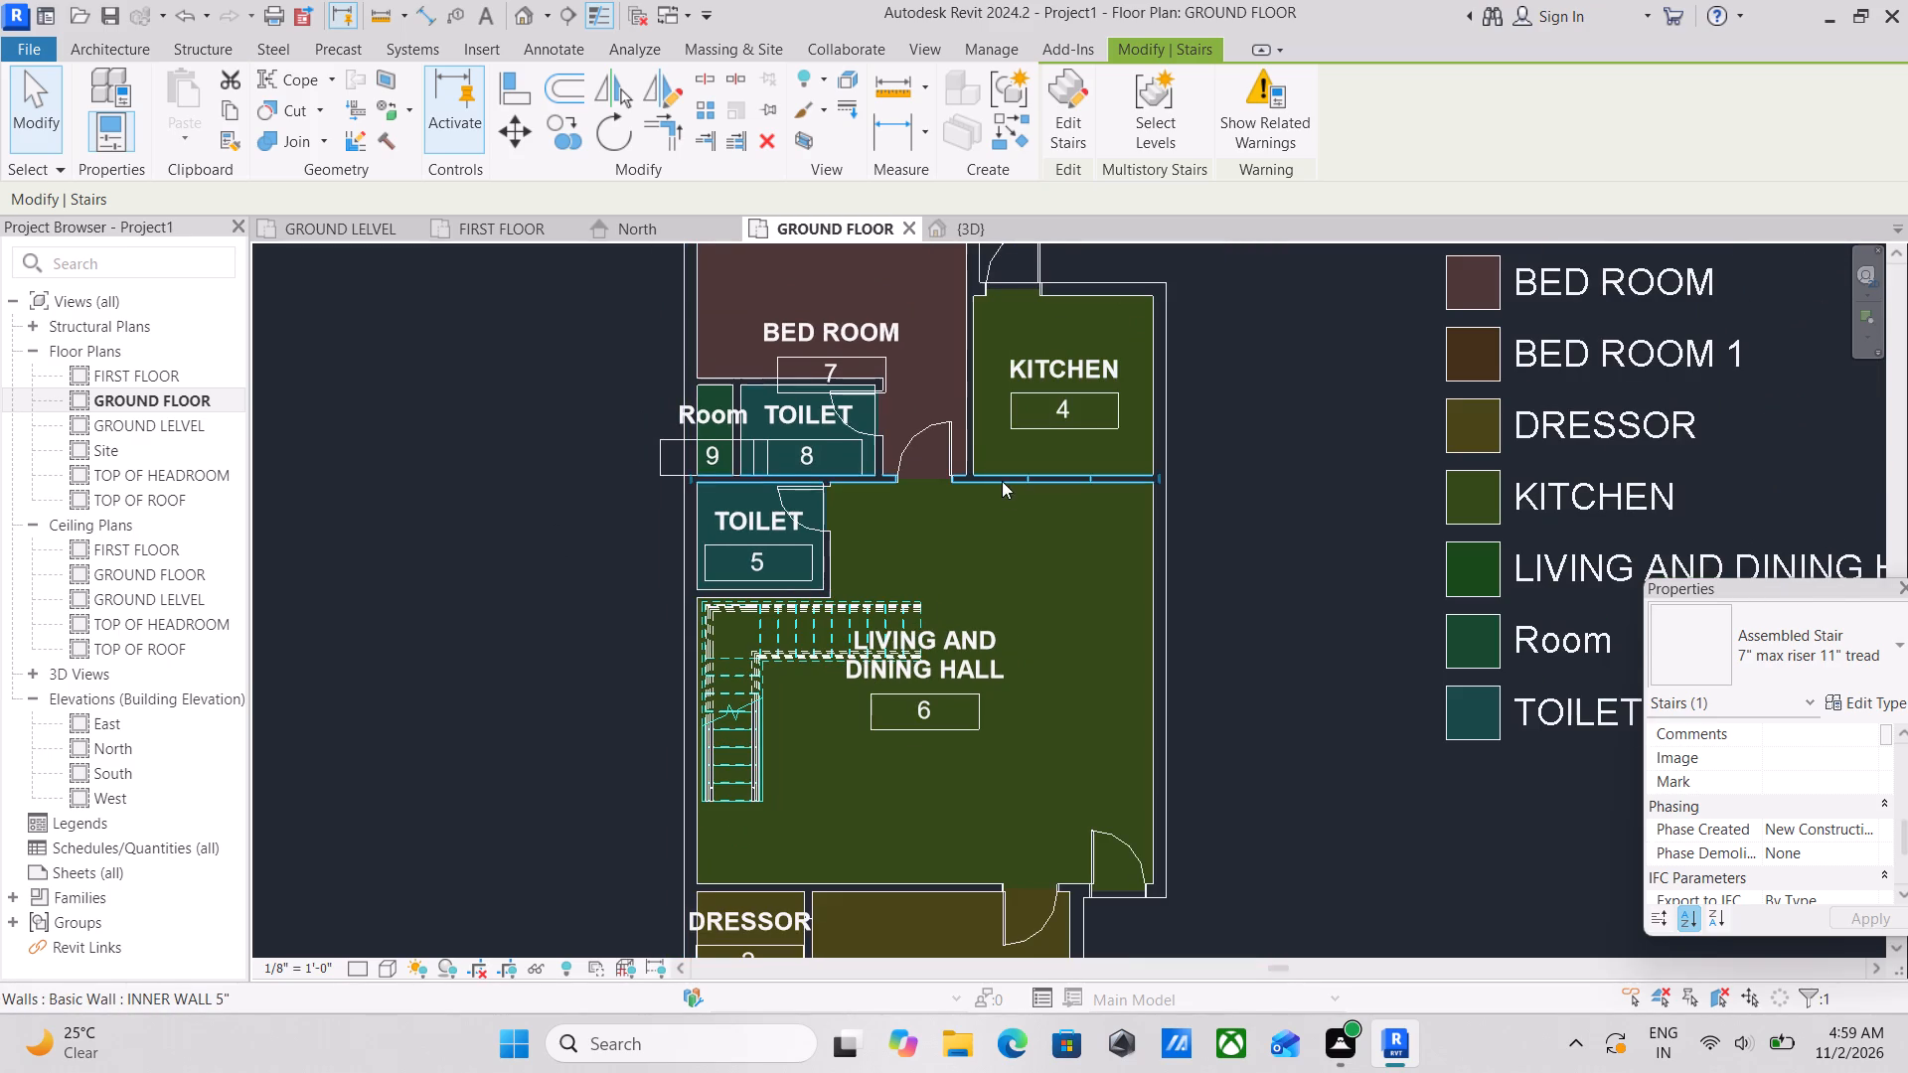
{"action": "scroll", "coordinate": [829, 573], "scroll_direction": "up", "scroll_amount": 3}
{"action": "scroll", "coordinate": [1108, 517], "scroll_direction": "down", "scroll_amount": 4}
{"action": "middle_click_drag", "start_coordinate": [977, 594], "coordinate": [919, 654]}
{"action": "scroll", "coordinate": [919, 653], "scroll_direction": "up", "scroll_amount": 1}
{"action": "scroll", "coordinate": [1154, 617], "scroll_direction": "down", "scroll_amount": 3}
{"action": "middle_click_drag", "start_coordinate": [1146, 612], "coordinate": [884, 627]}
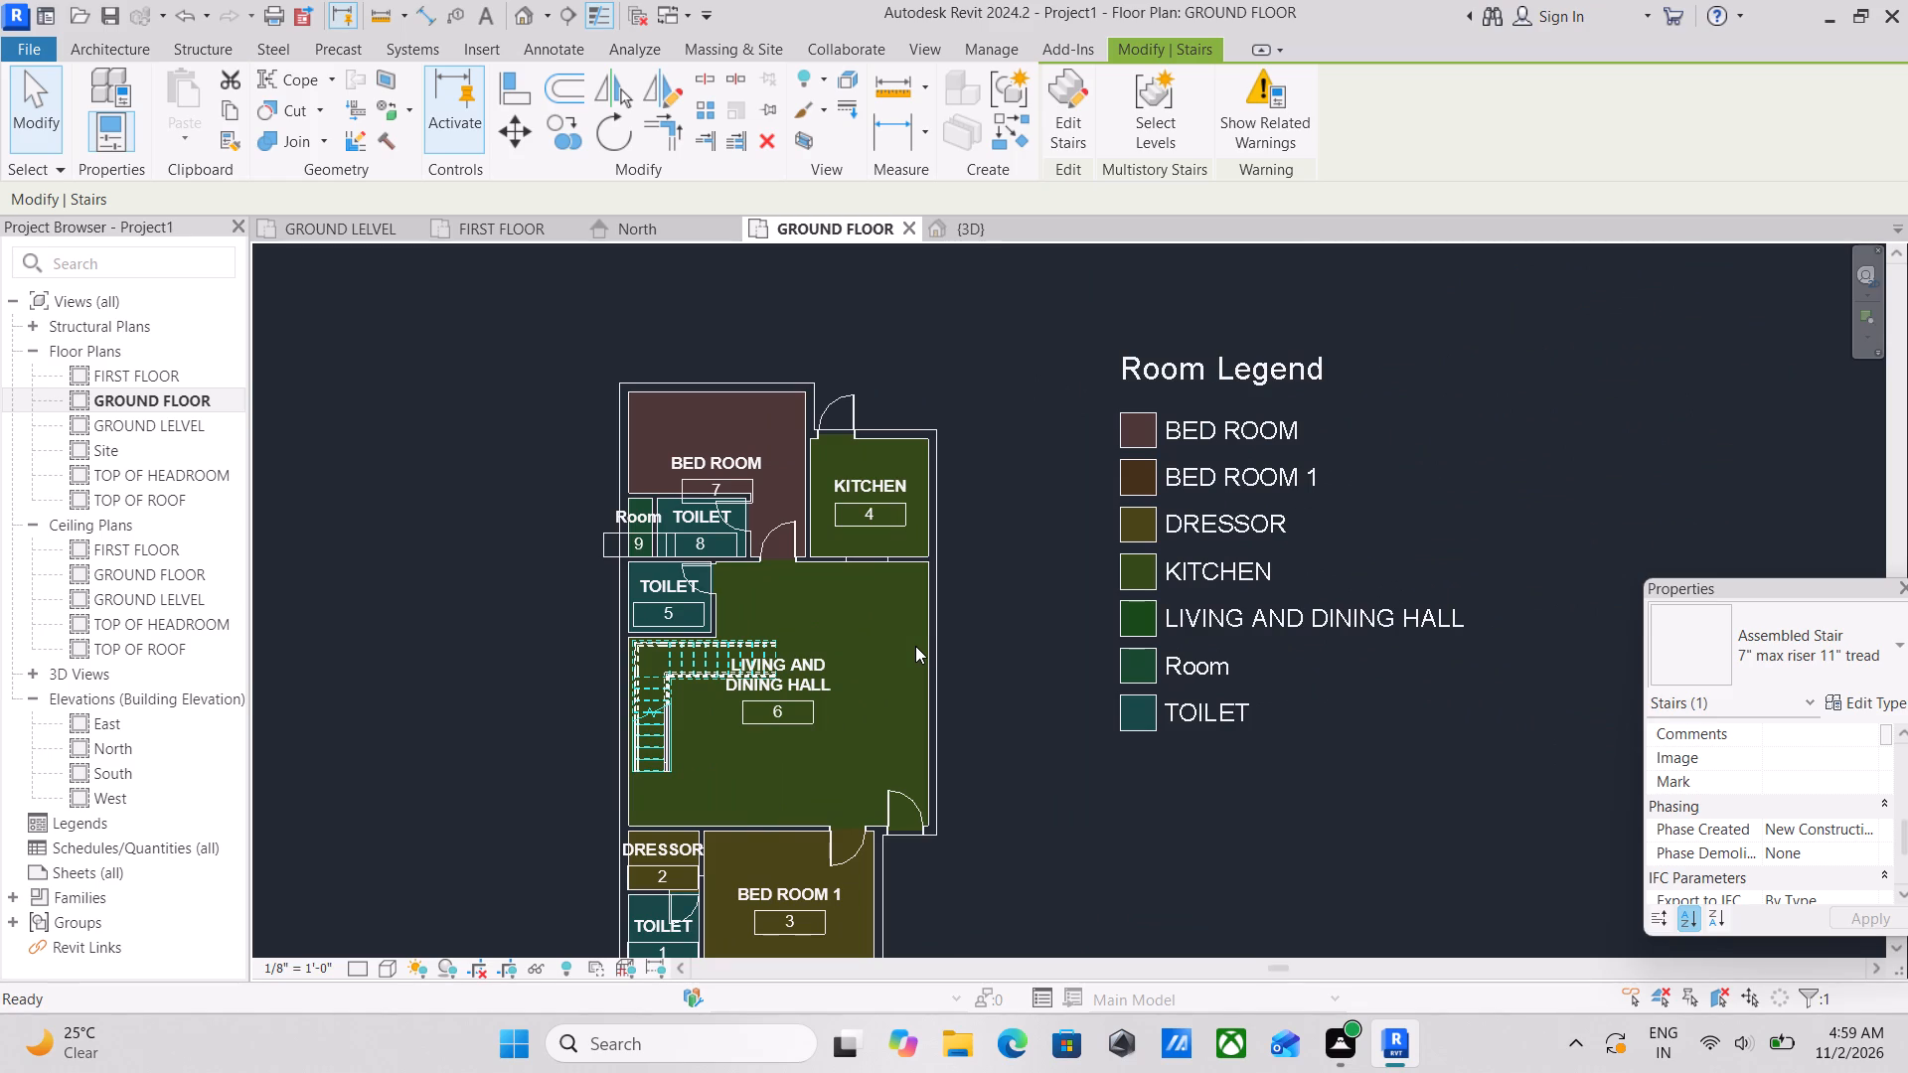
{"action": "scroll", "coordinate": [924, 809], "scroll_direction": "up", "scroll_amount": 4}
{"action": "scroll", "coordinate": [1034, 831], "scroll_direction": "up", "scroll_amount": 3}
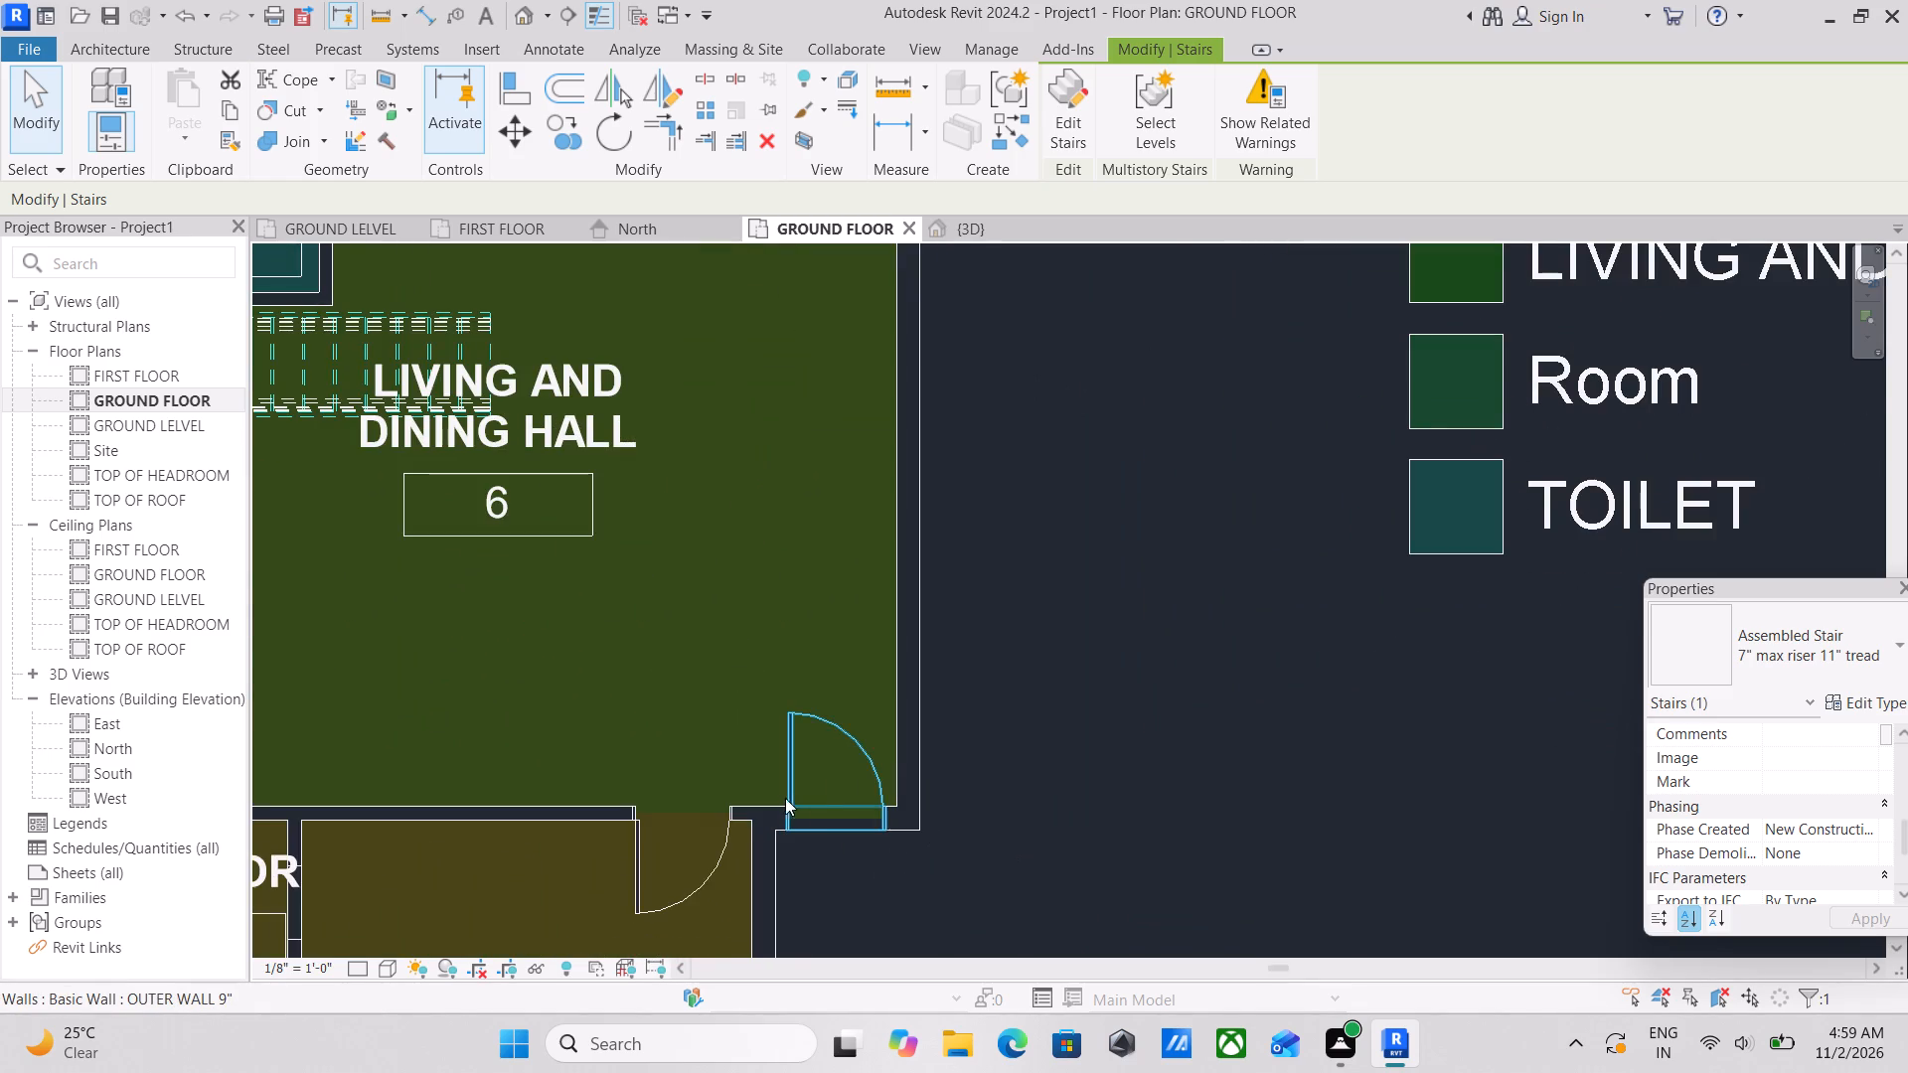
{"action": "scroll", "coordinate": [780, 795], "scroll_direction": "down", "scroll_amount": 4}
{"action": "scroll", "coordinate": [616, 810], "scroll_direction": "up", "scroll_amount": 1}
{"action": "middle_click_drag", "start_coordinate": [616, 810], "coordinate": [762, 474]}
{"action": "scroll", "coordinate": [804, 451], "scroll_direction": "up", "scroll_amount": 1}
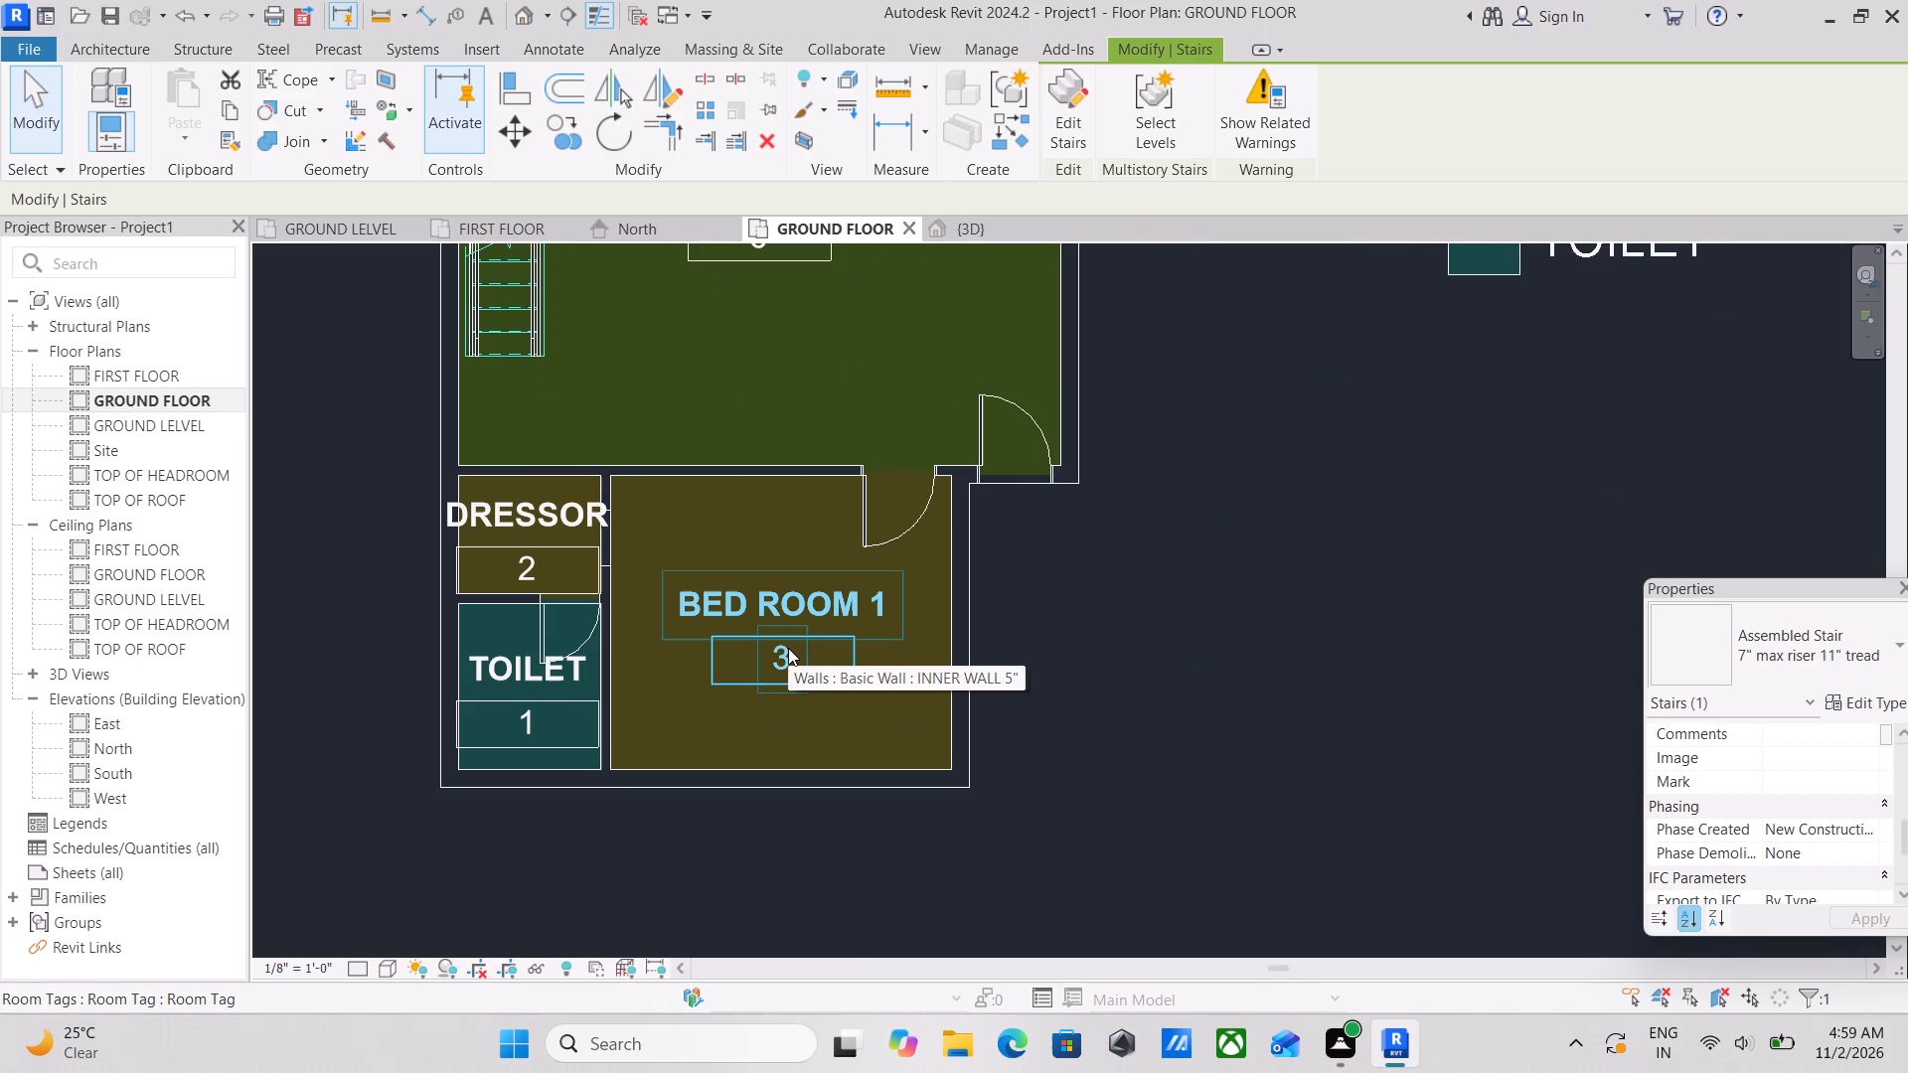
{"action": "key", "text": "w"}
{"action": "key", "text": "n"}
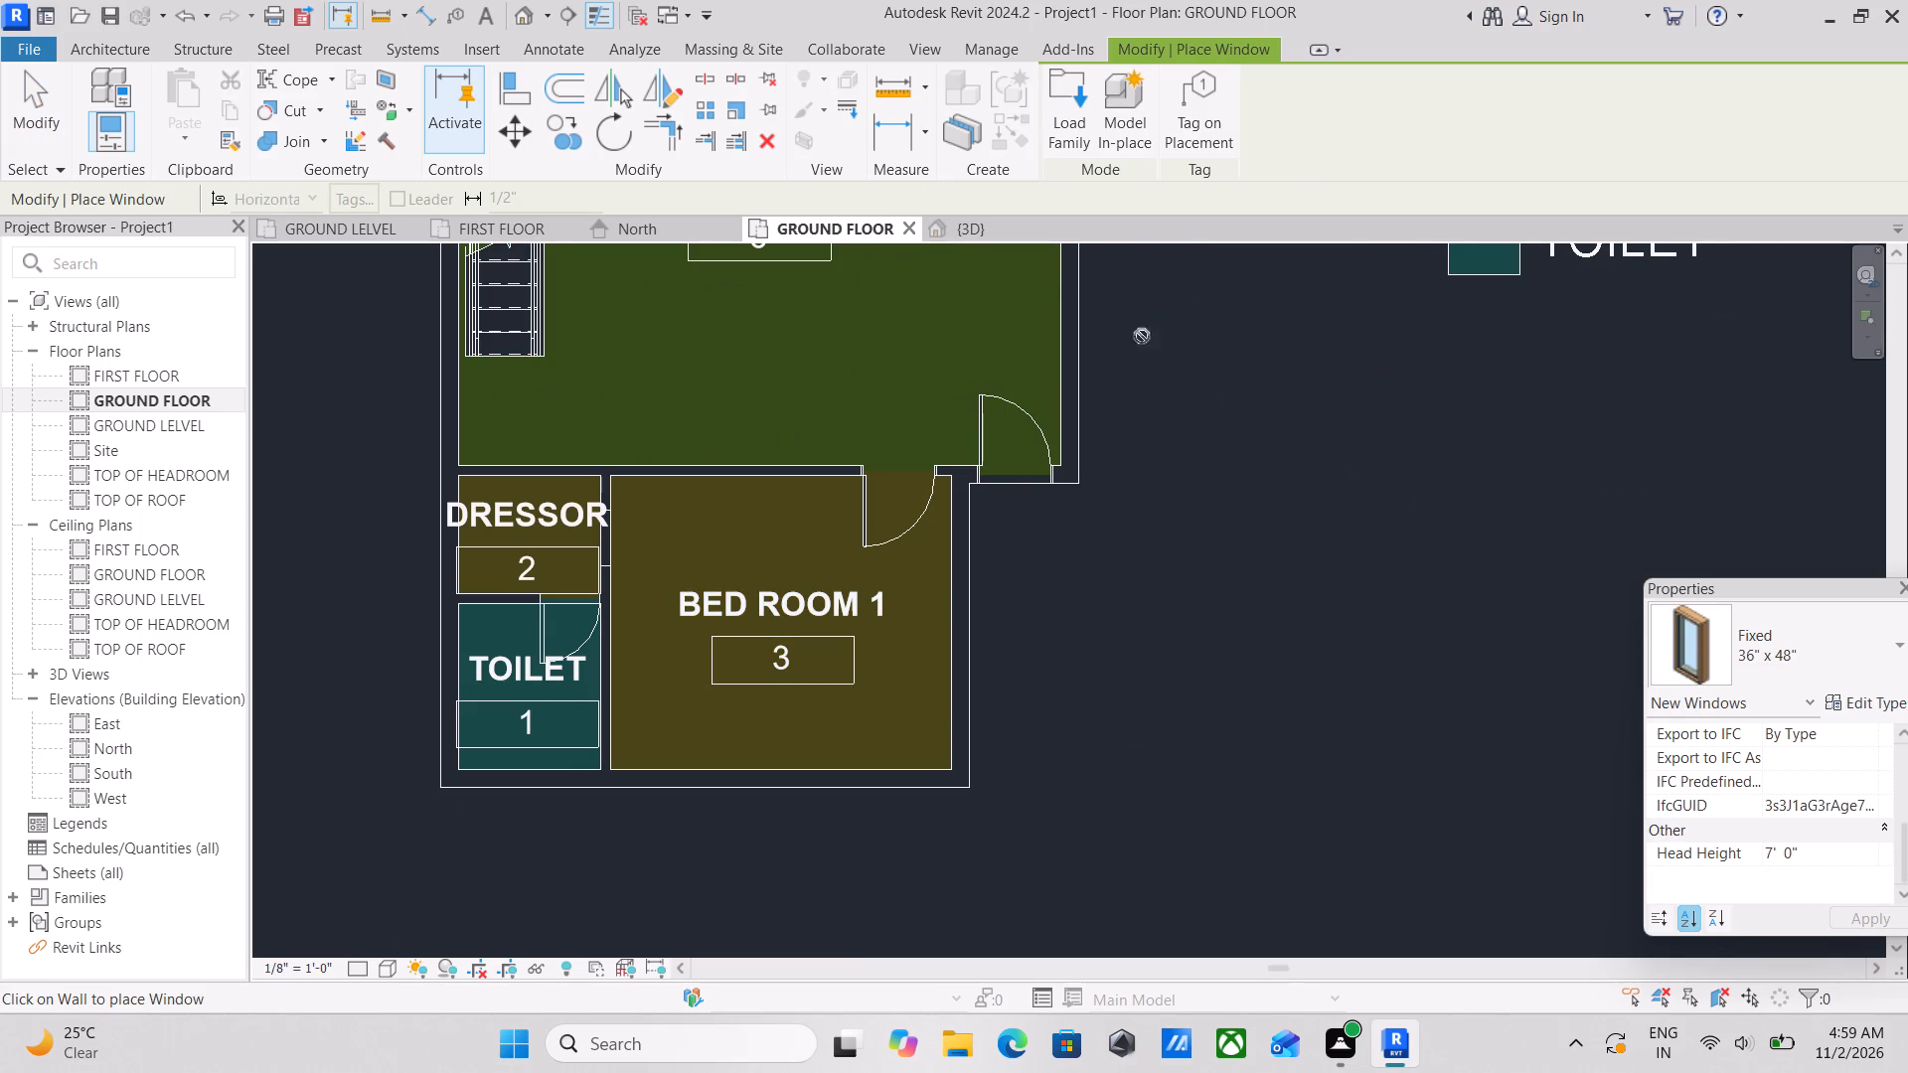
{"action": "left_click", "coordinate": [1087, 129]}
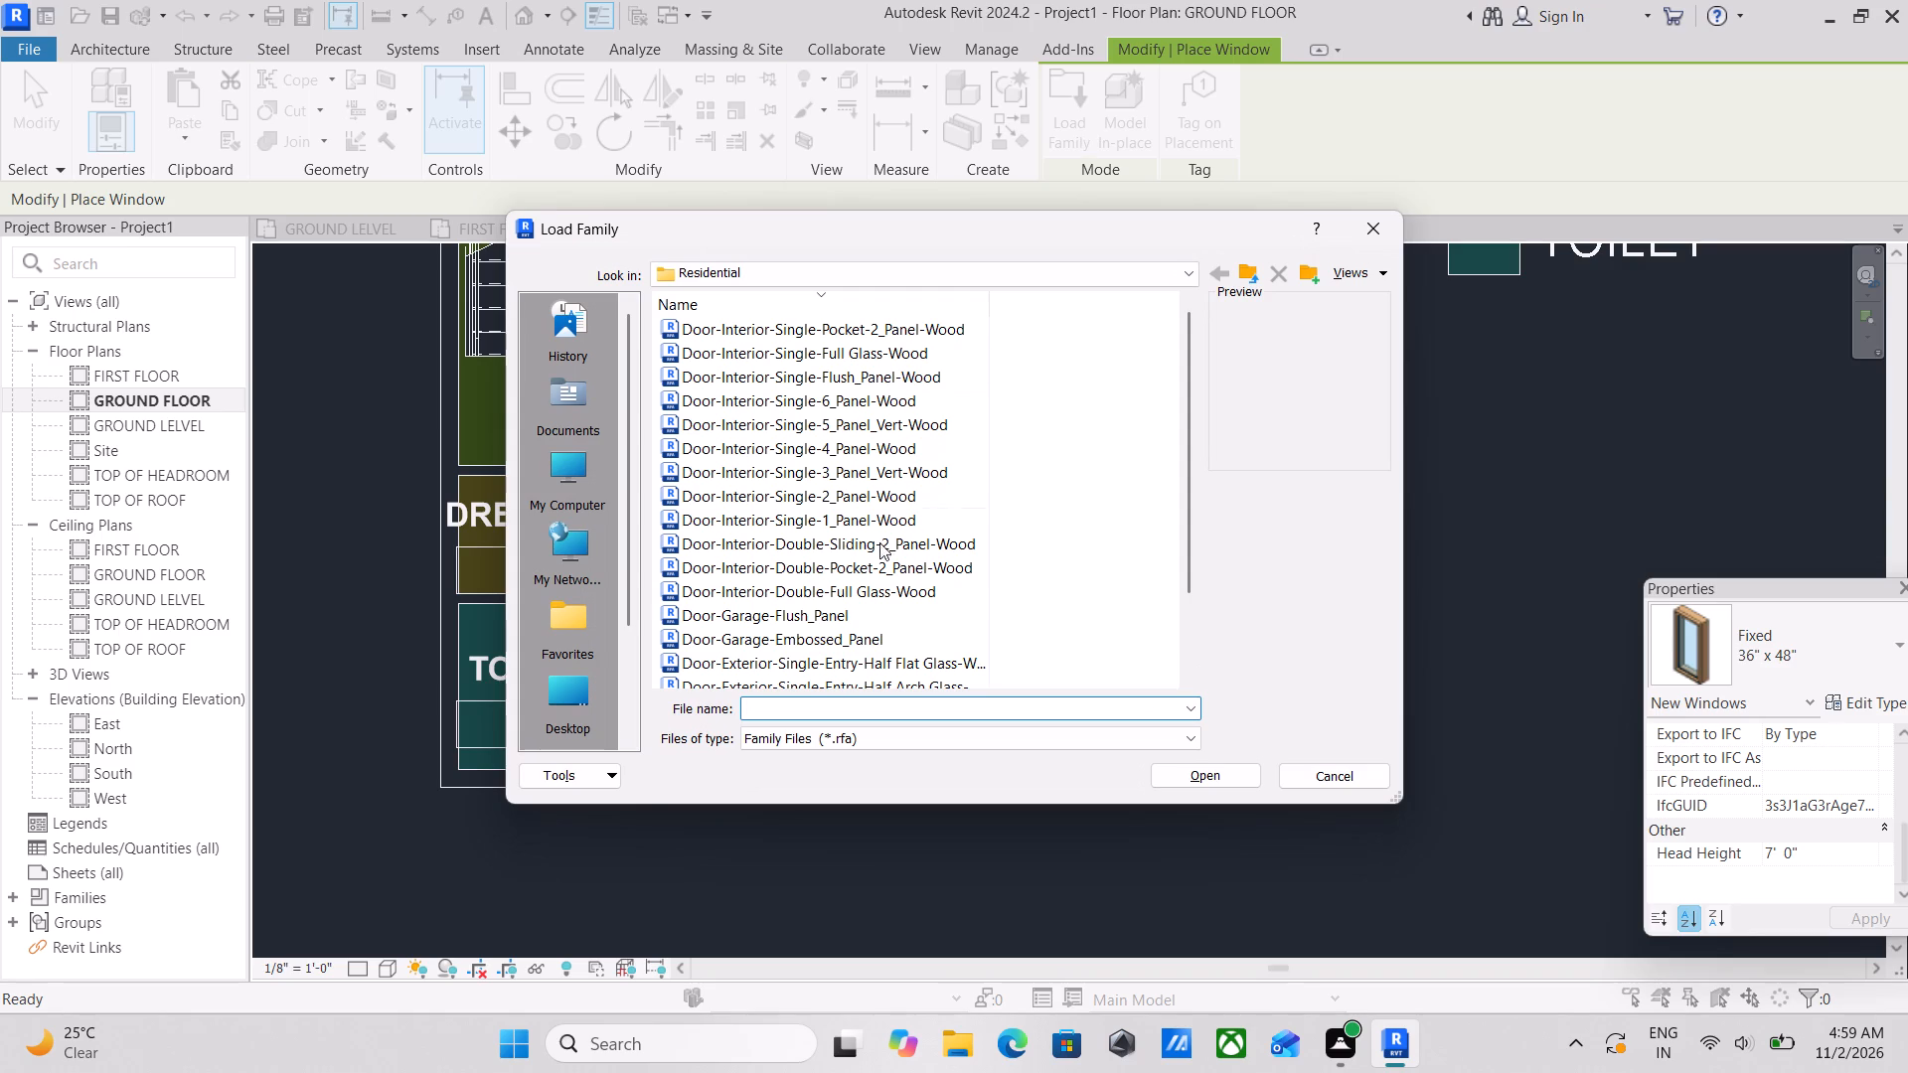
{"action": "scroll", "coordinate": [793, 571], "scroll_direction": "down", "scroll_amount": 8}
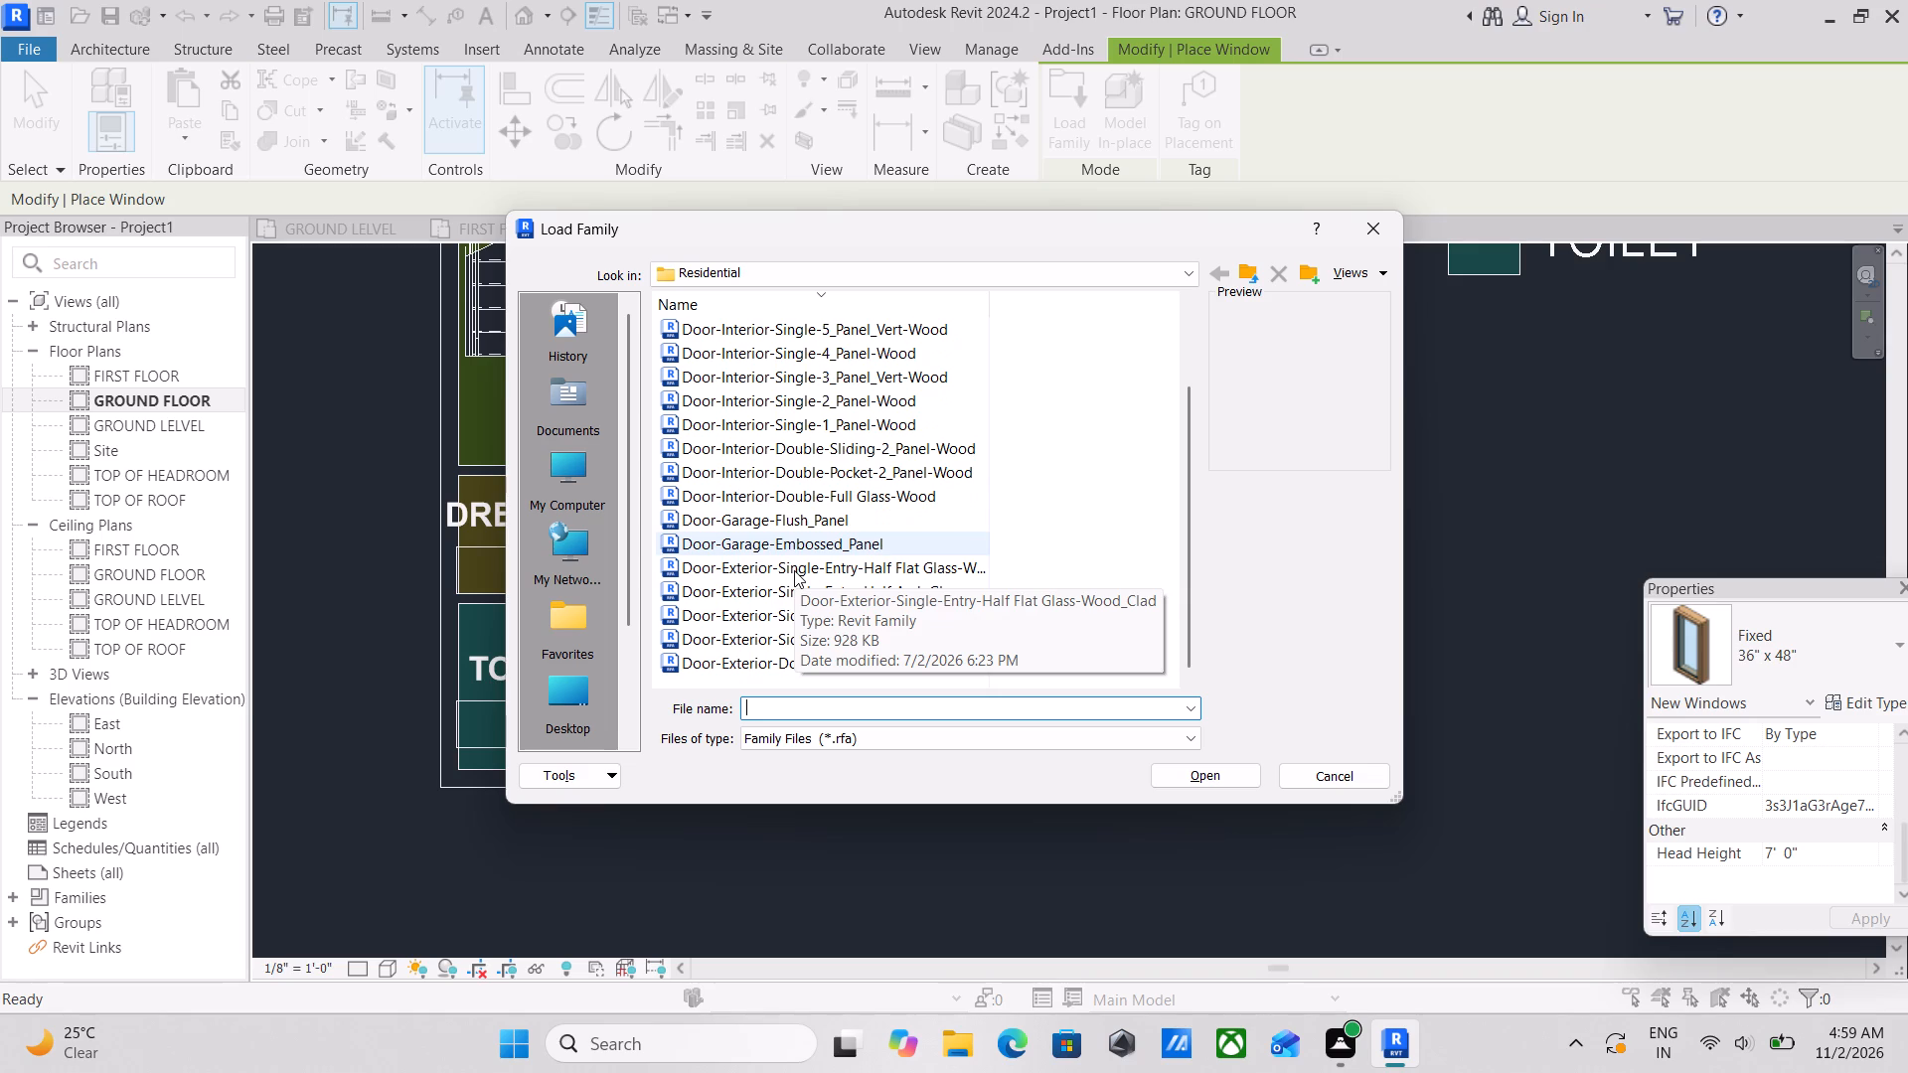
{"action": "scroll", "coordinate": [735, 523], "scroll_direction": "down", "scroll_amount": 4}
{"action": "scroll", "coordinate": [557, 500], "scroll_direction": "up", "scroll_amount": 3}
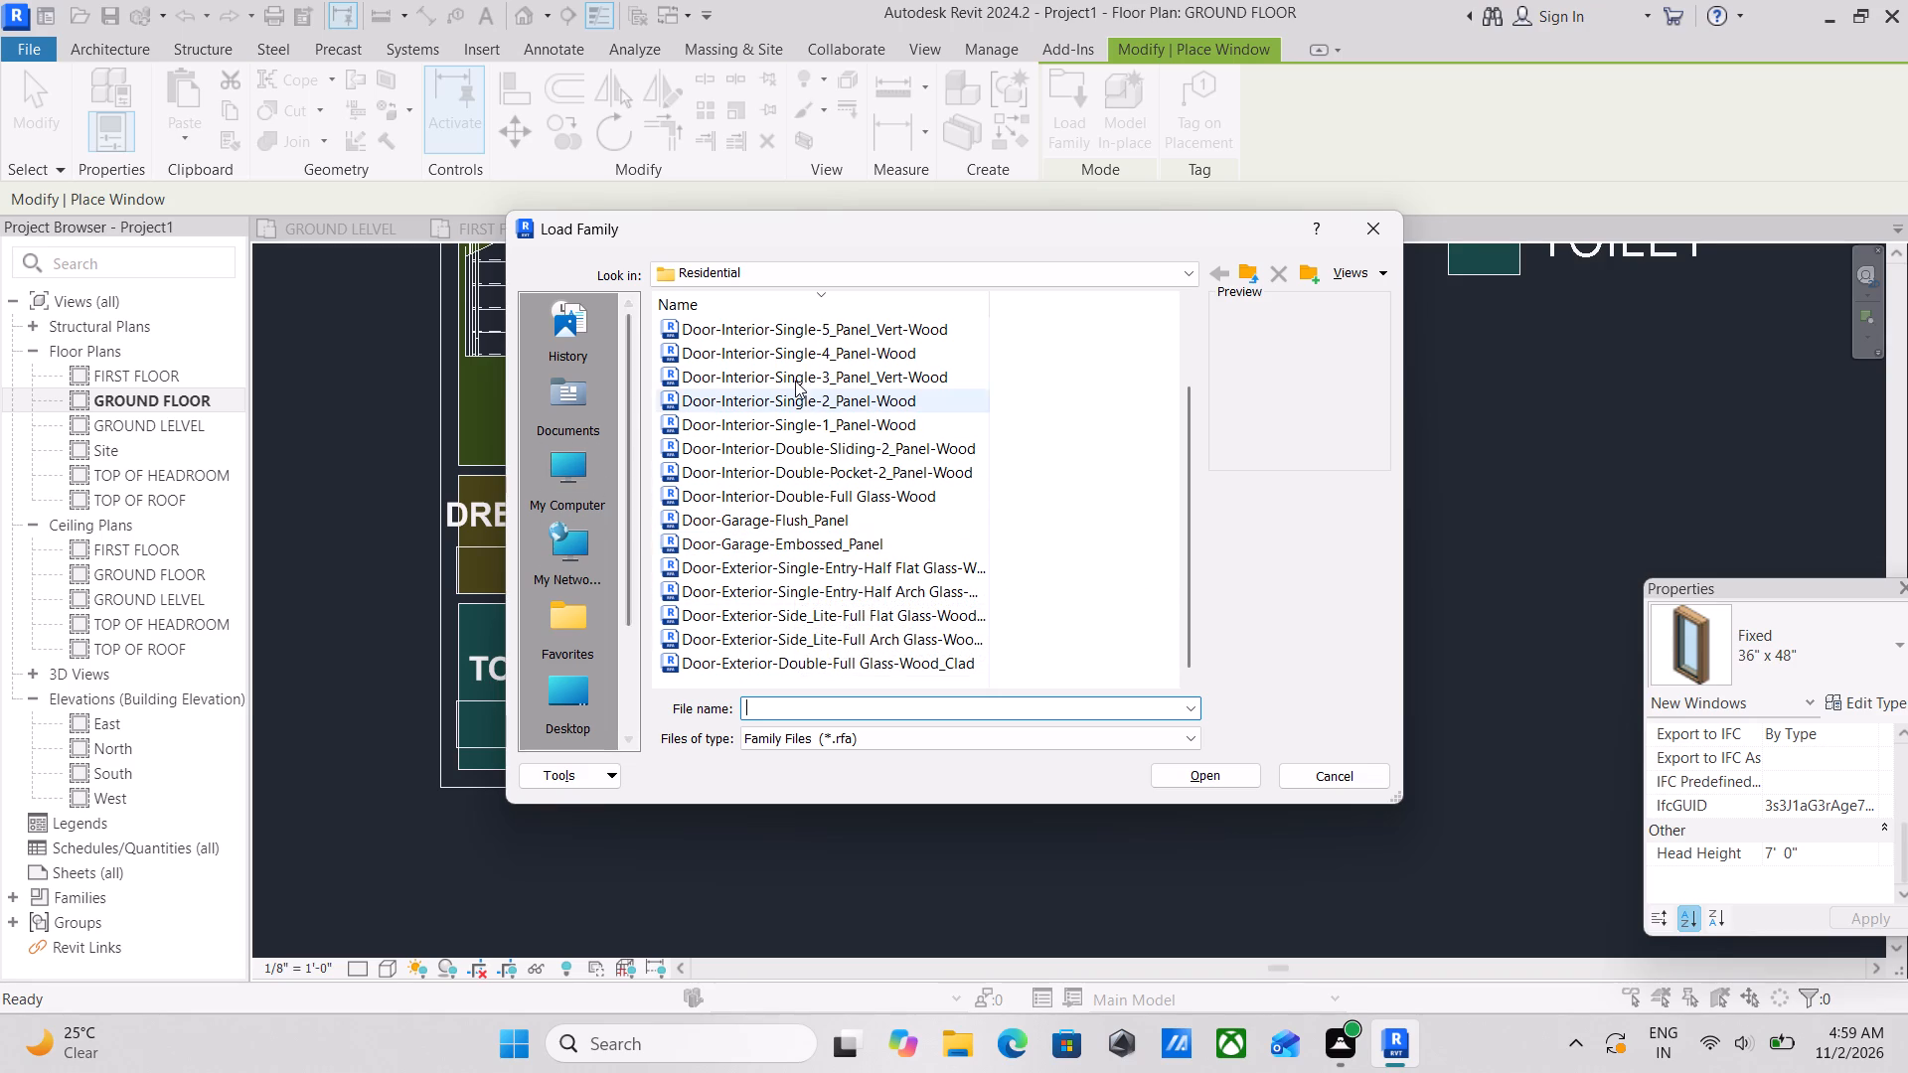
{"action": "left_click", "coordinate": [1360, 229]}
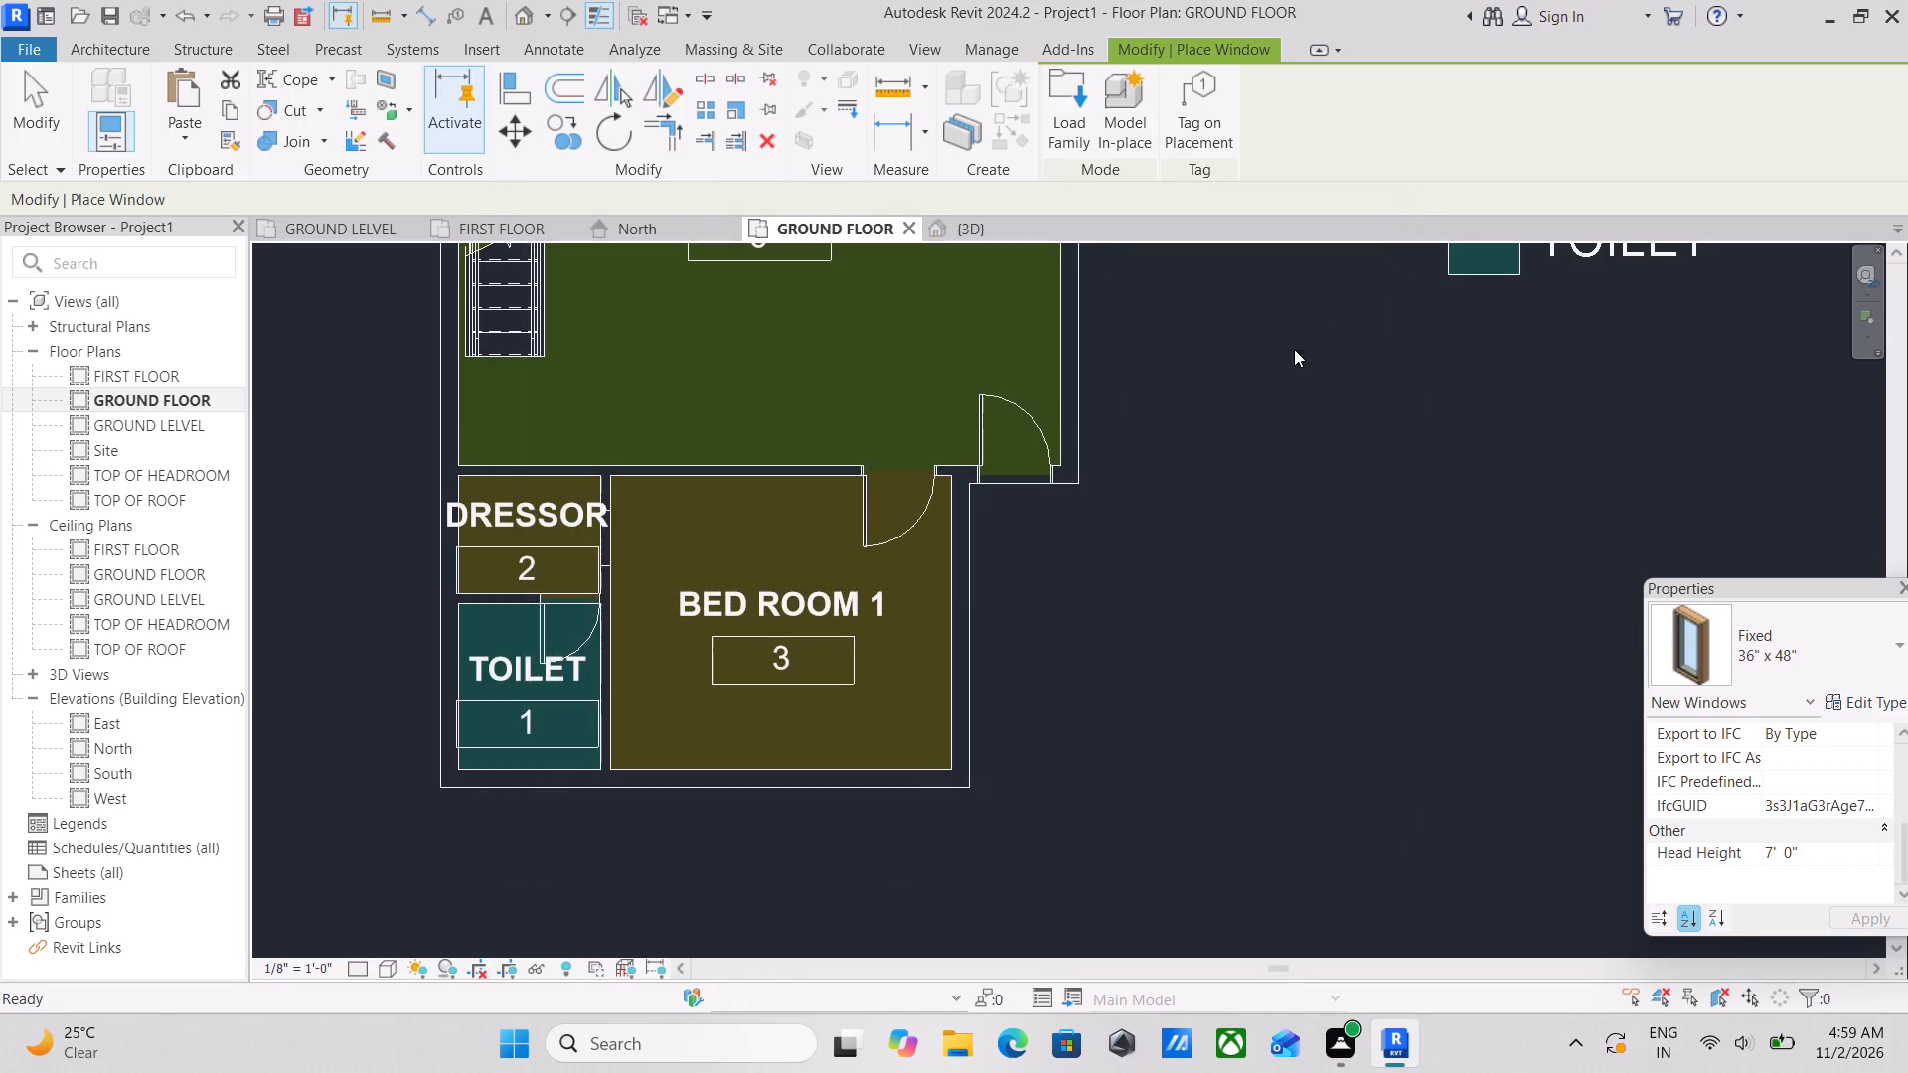
Start placing a window and open the Imperial Library's US folder to load a window family.
{"action": "key", "text": "w"}
{"action": "key", "text": "n"}
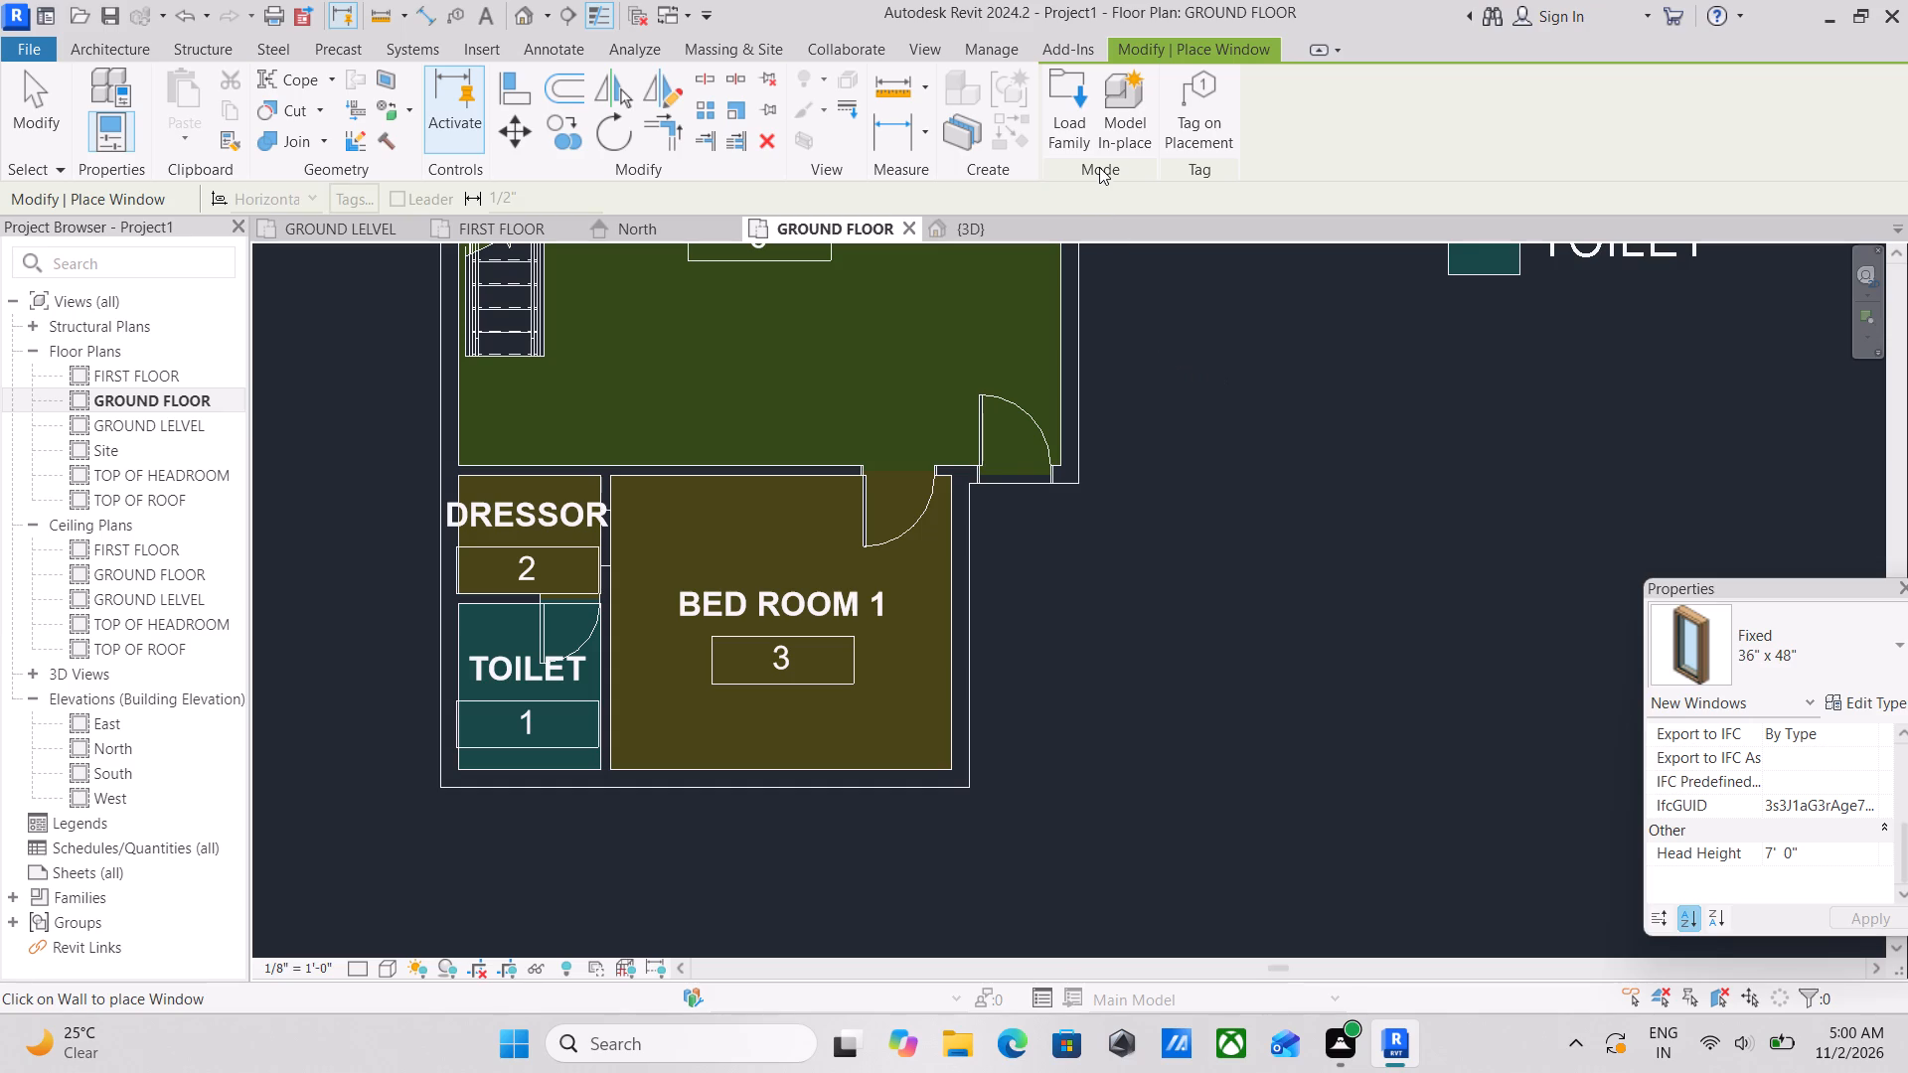
{"action": "left_click", "coordinate": [1073, 124]}
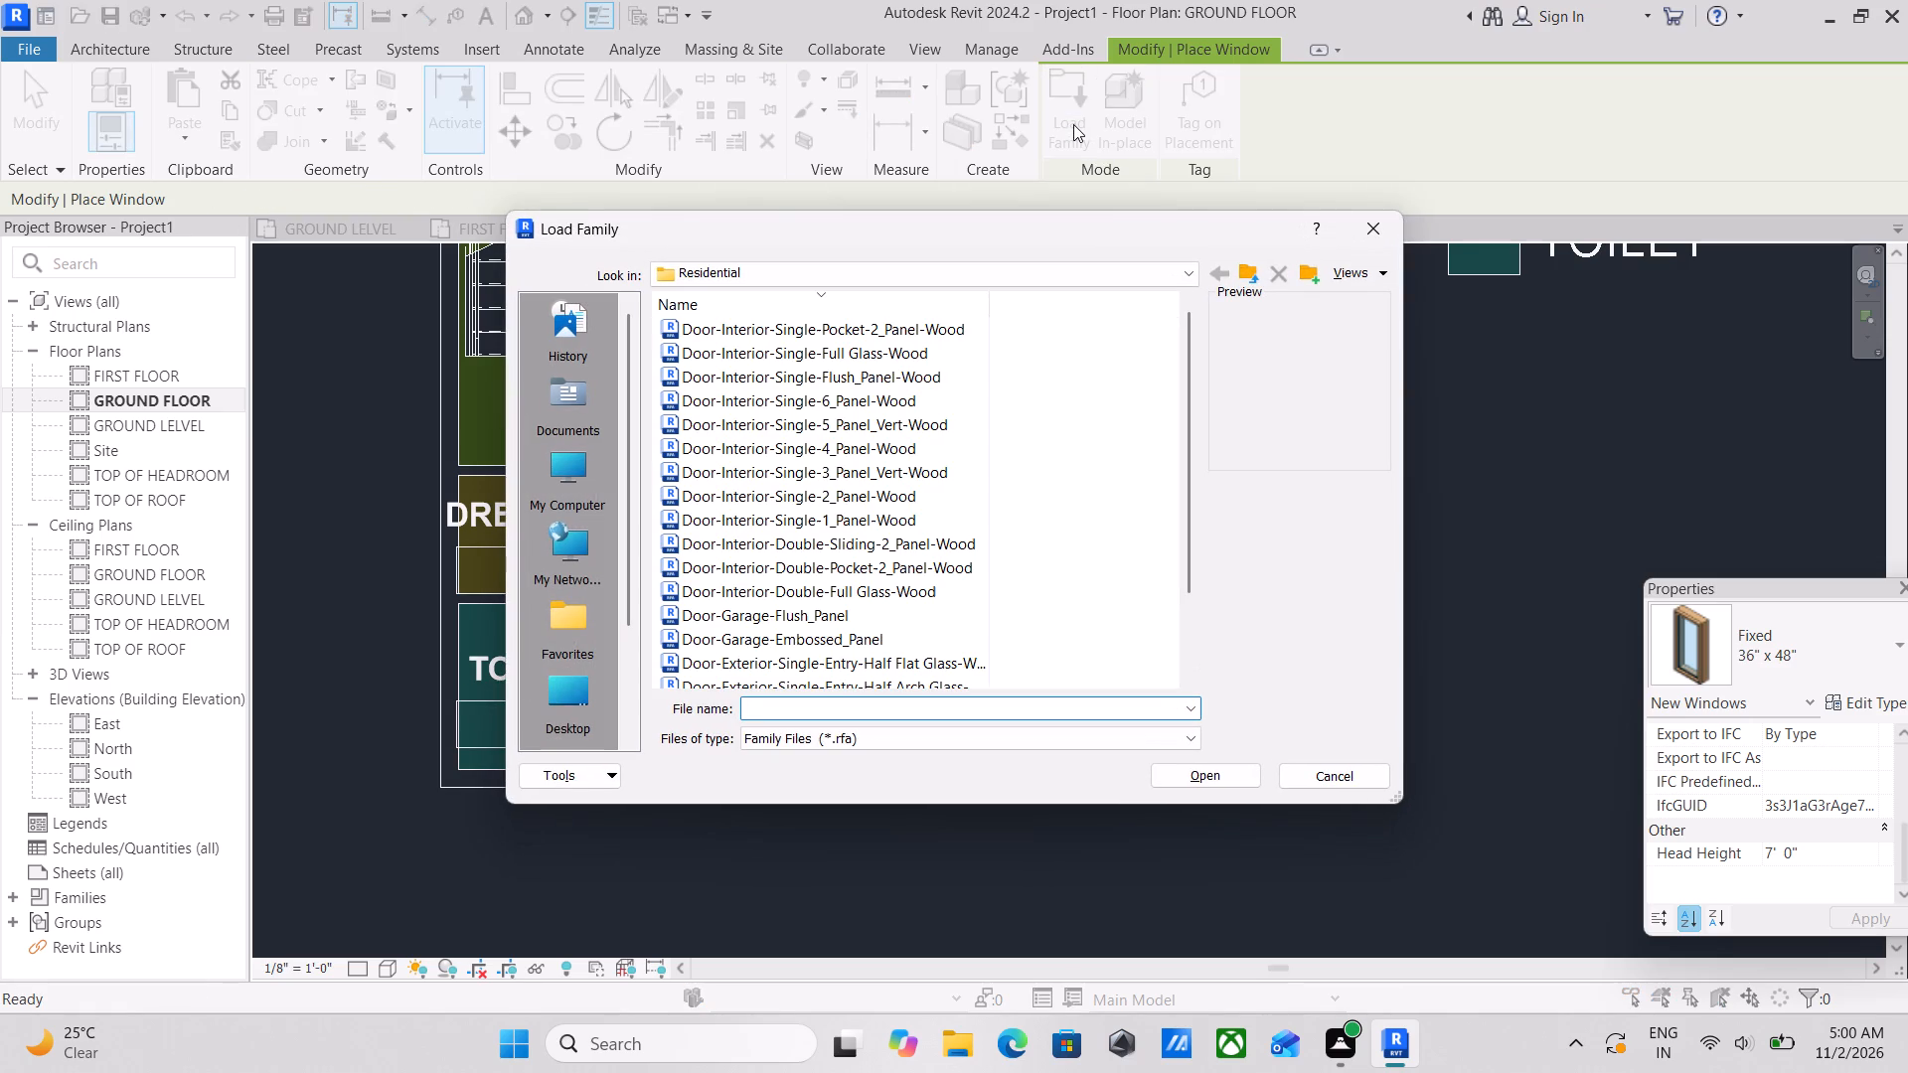
{"action": "scroll", "coordinate": [811, 569], "scroll_direction": "down", "scroll_amount": 4}
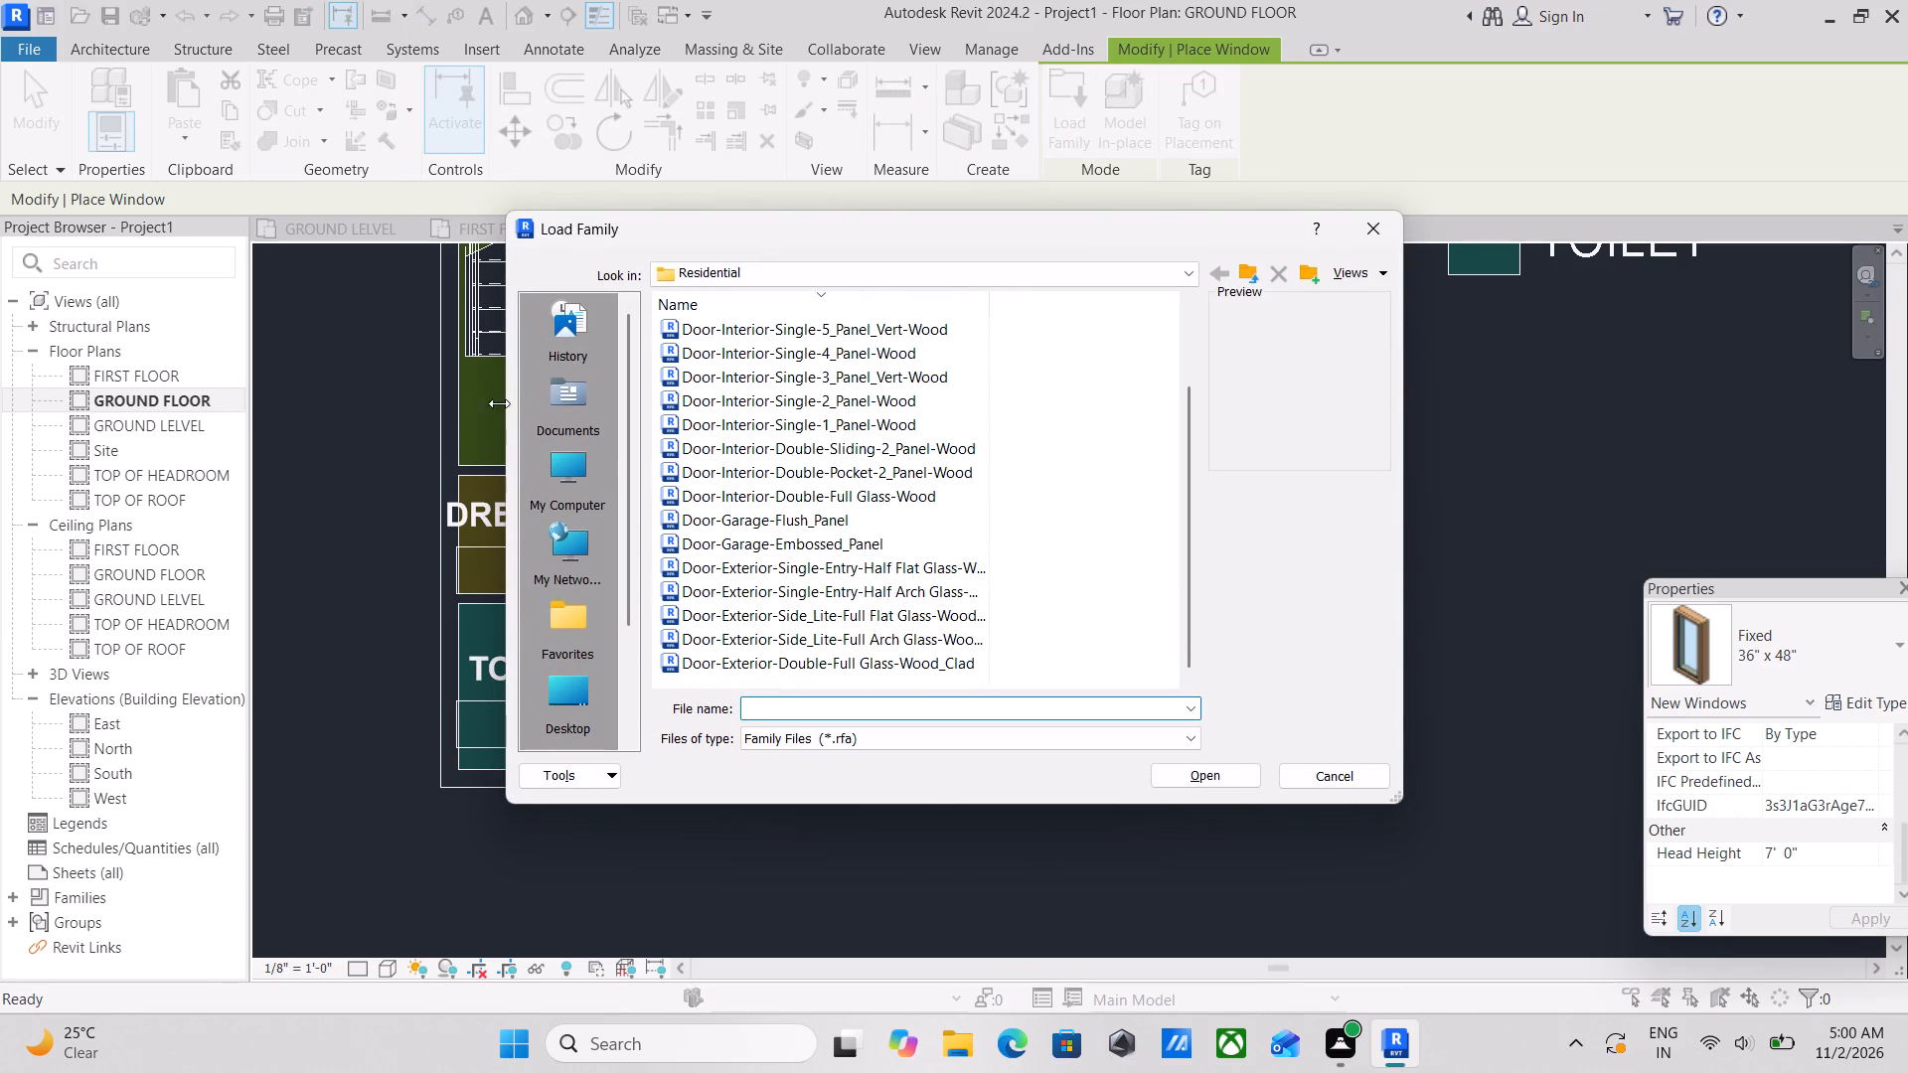
{"action": "scroll", "coordinate": [585, 443], "scroll_direction": "up", "scroll_amount": 2}
{"action": "left_click", "coordinate": [566, 470]}
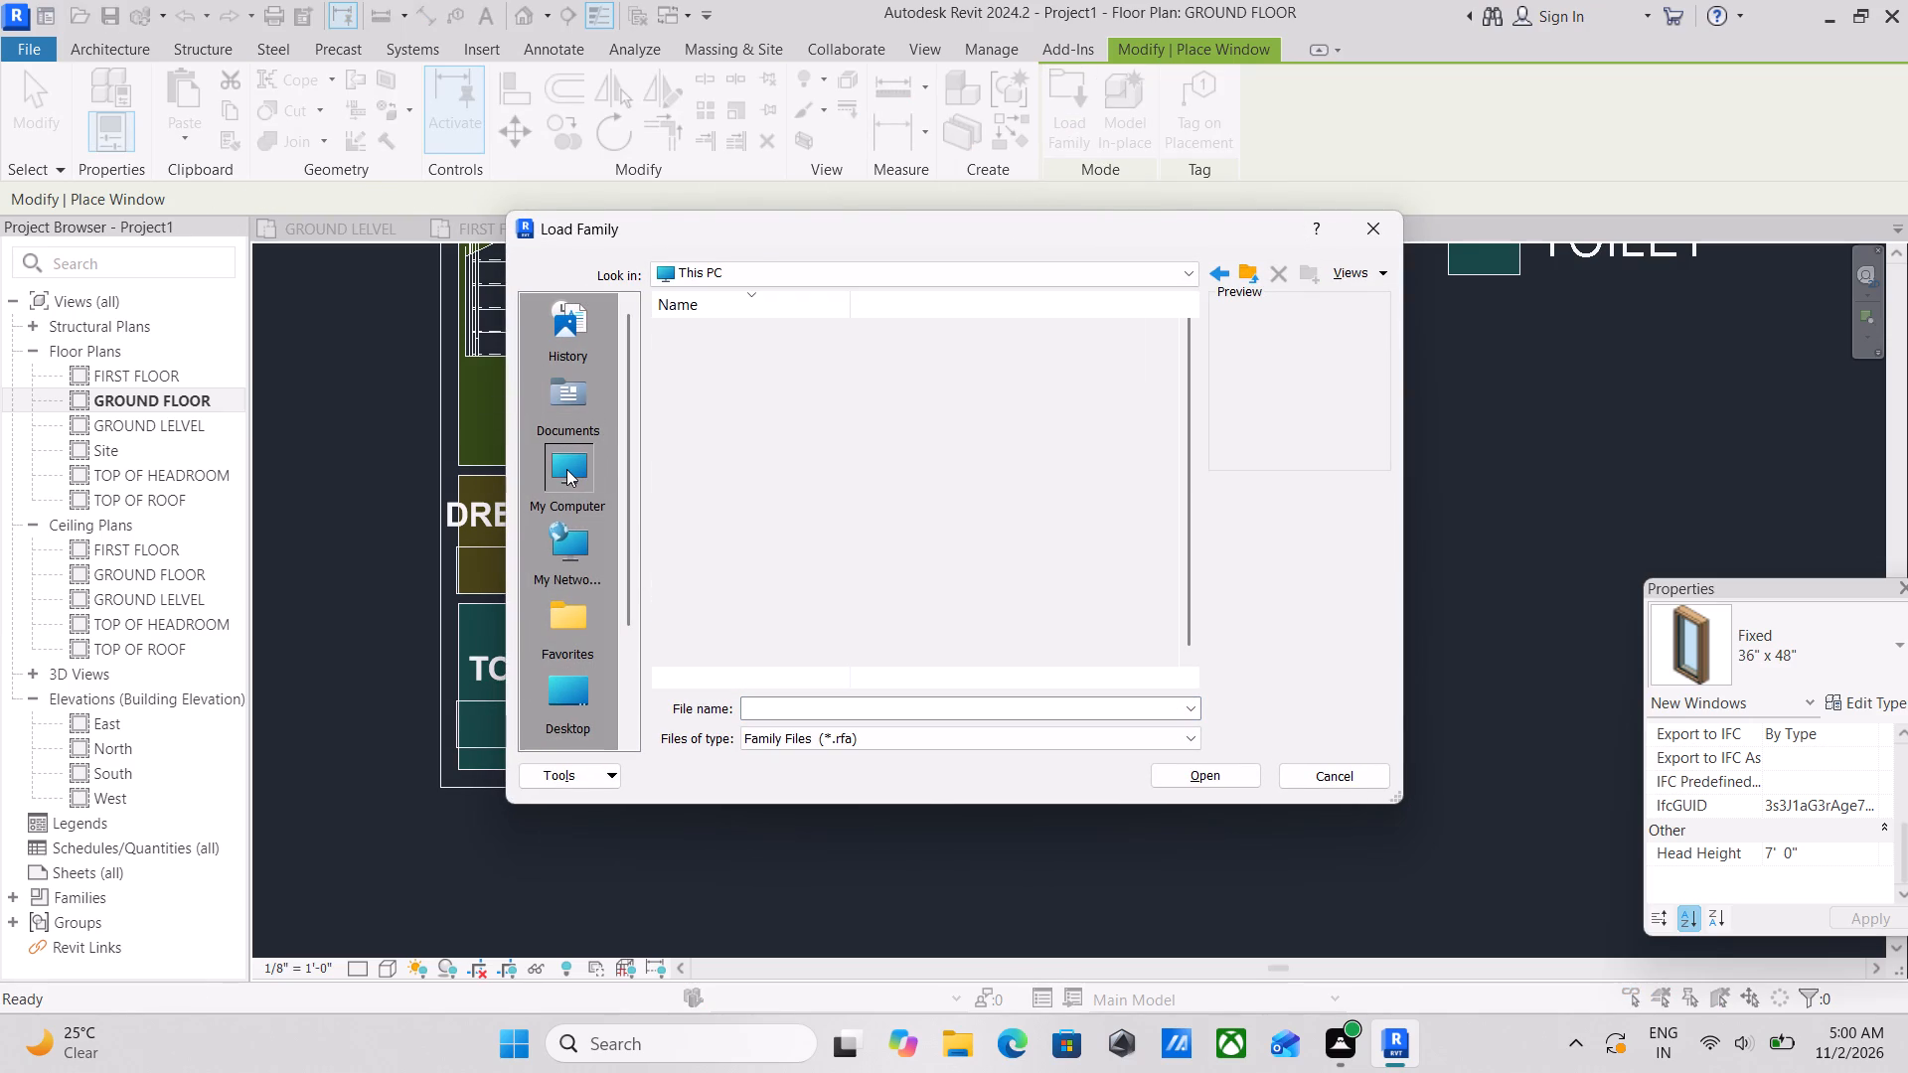
{"action": "left_click", "coordinate": [567, 377]}
{"action": "left_click", "coordinate": [567, 376]}
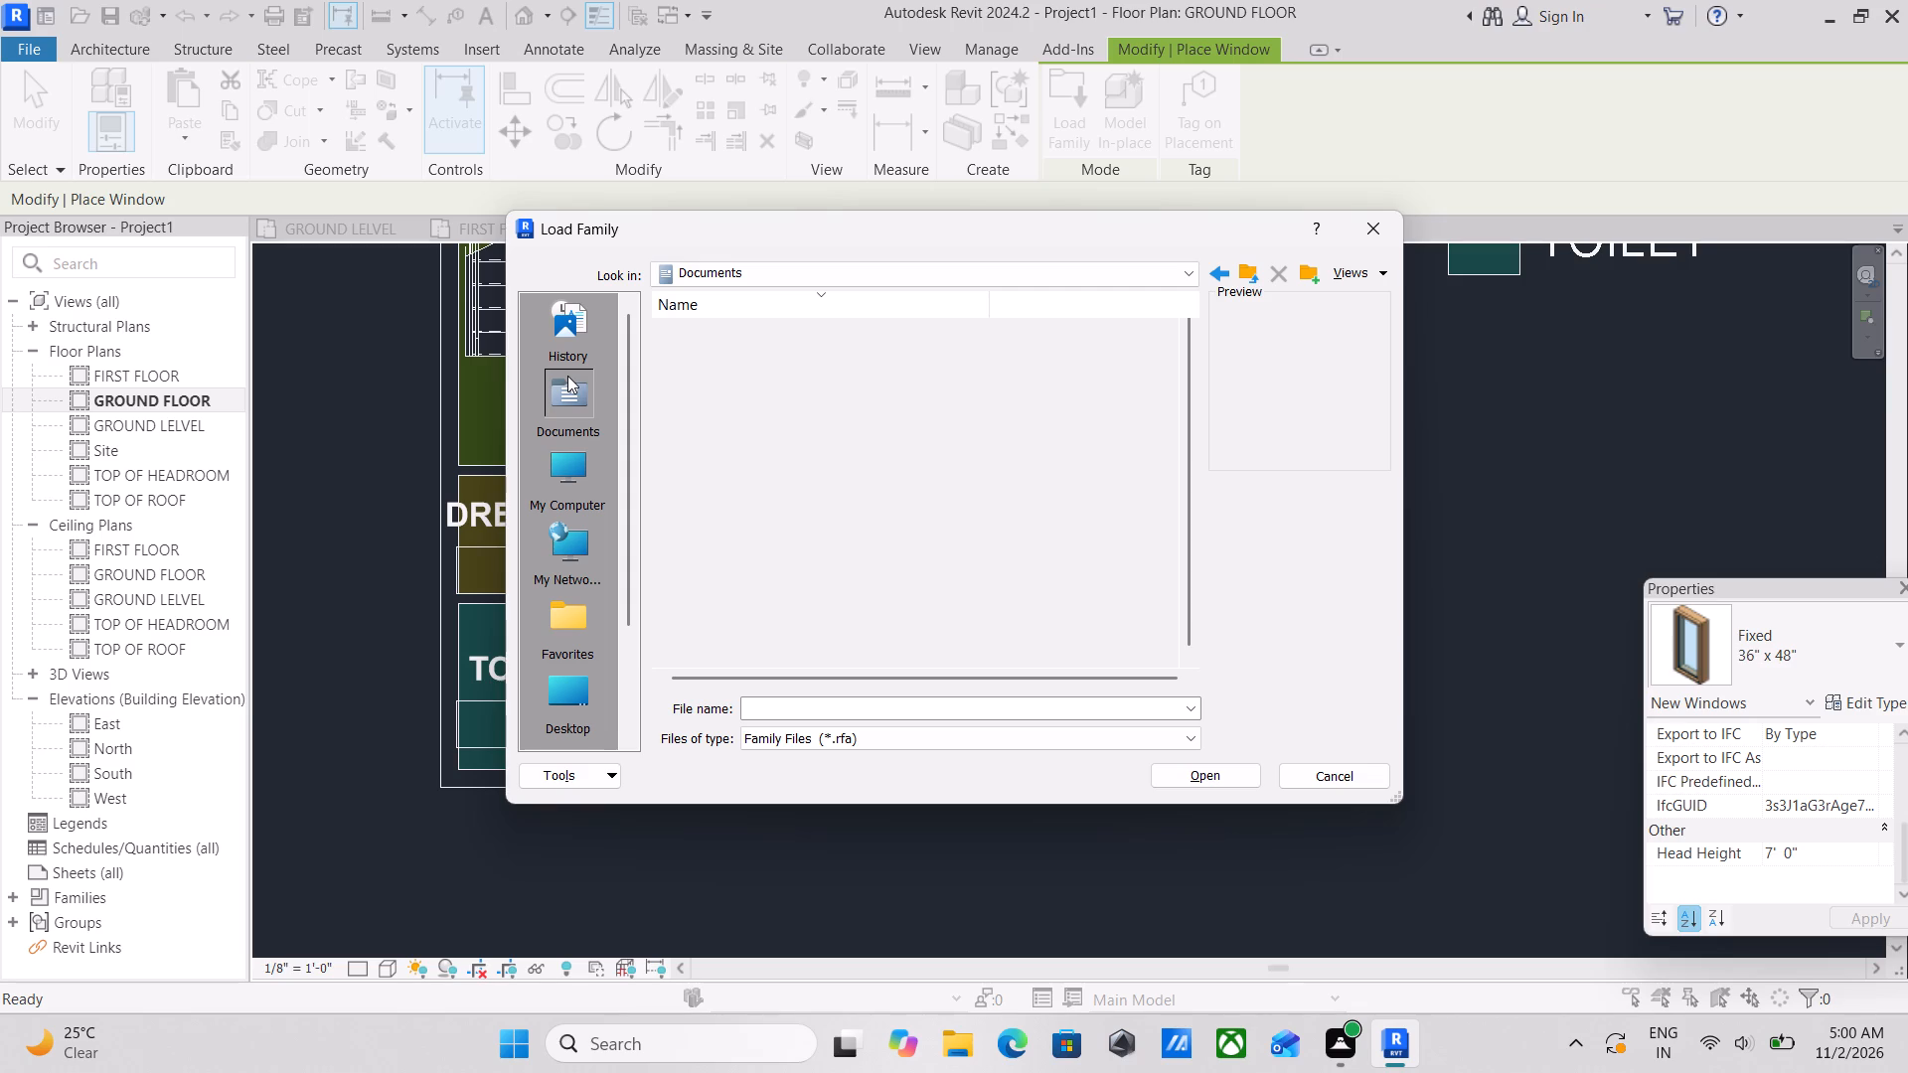
{"action": "scroll", "coordinate": [603, 697], "scroll_direction": "down", "scroll_amount": 2}
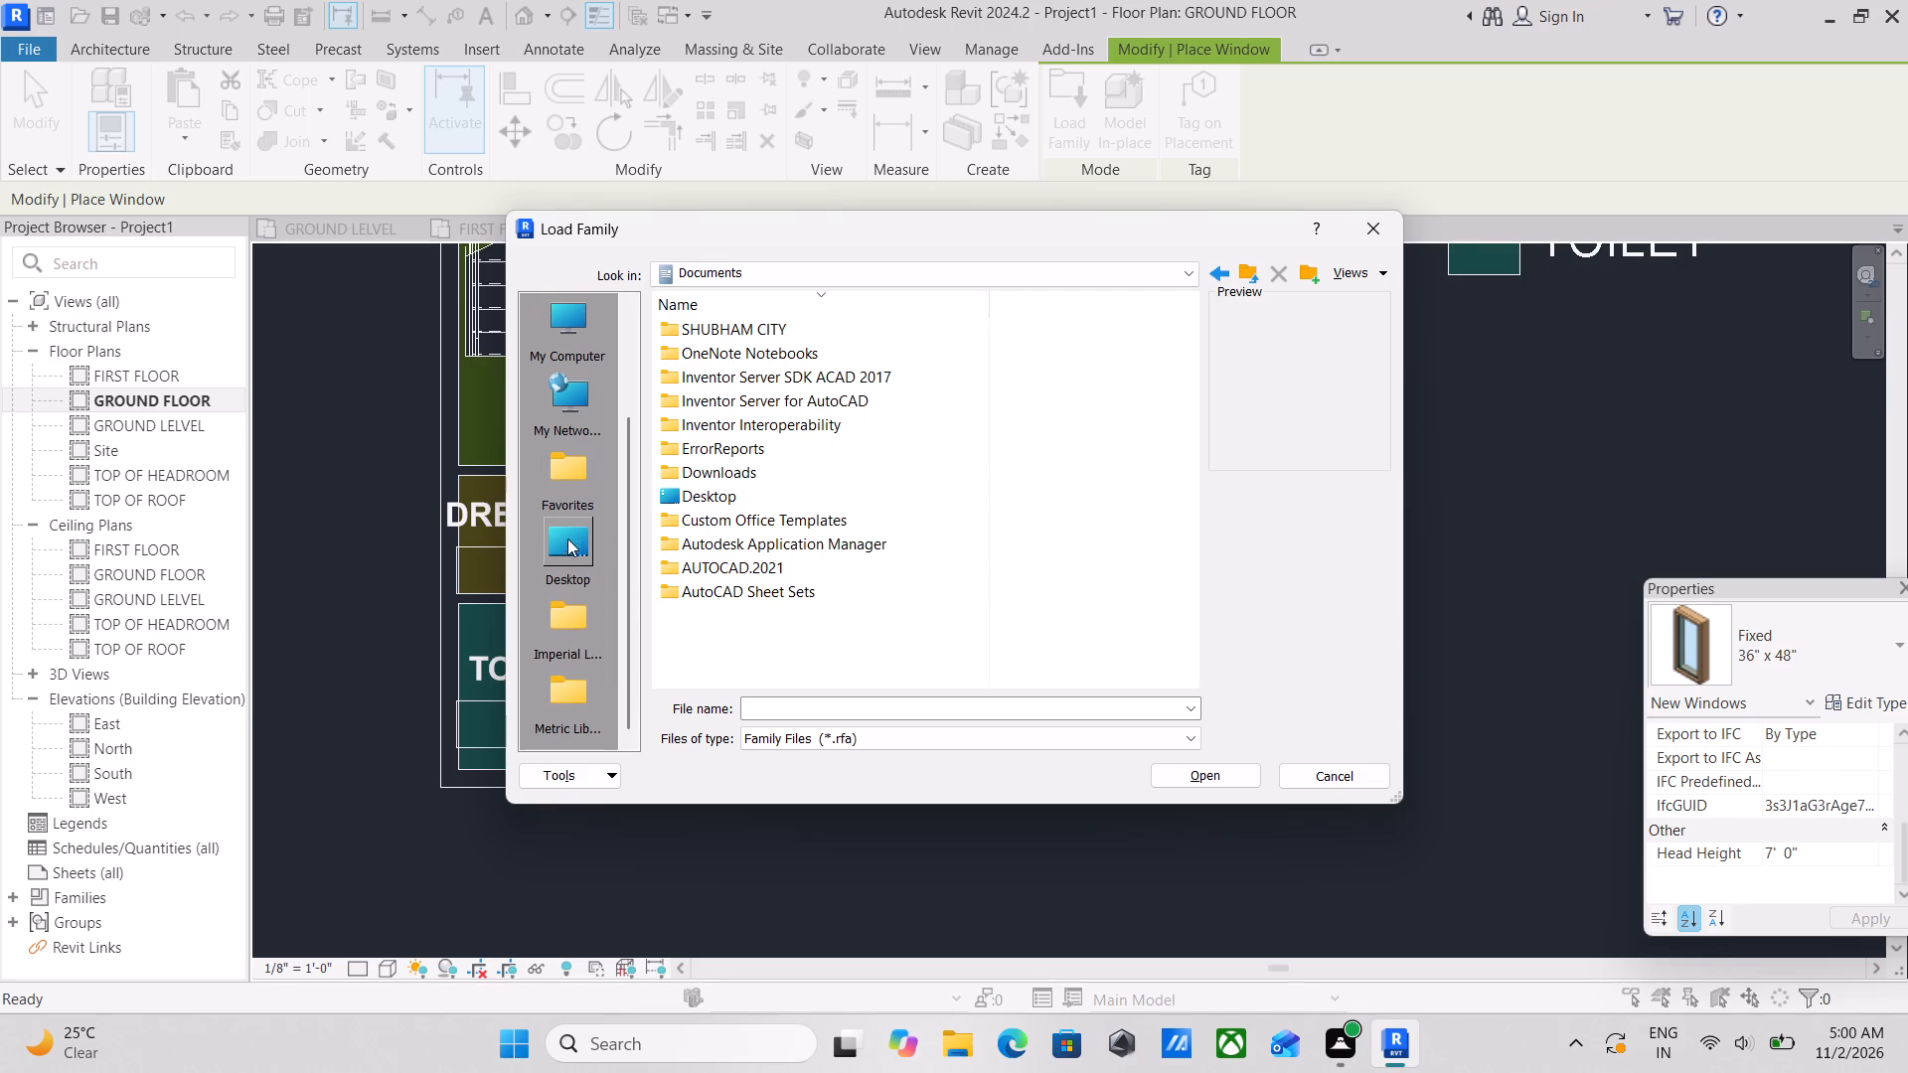
{"action": "double_click", "coordinate": [567, 541]}
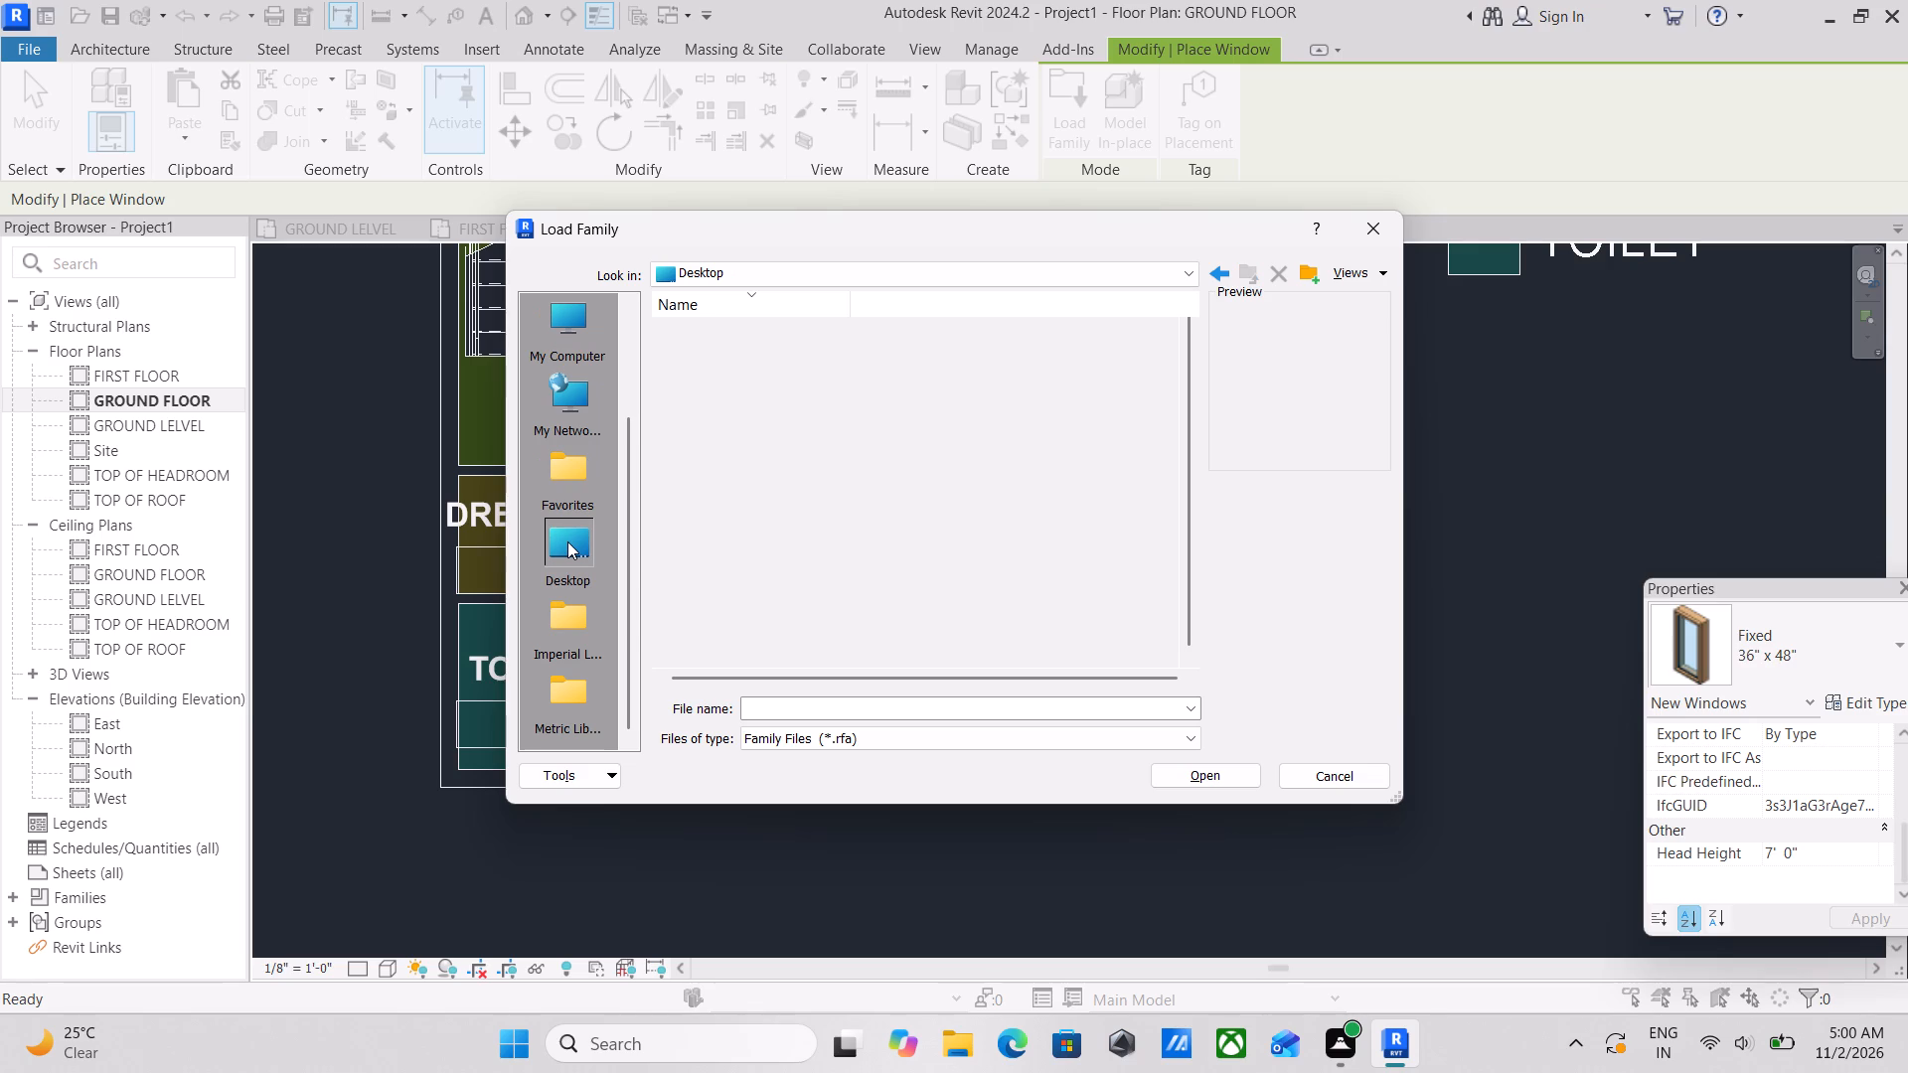
{"action": "scroll", "coordinate": [576, 626], "scroll_direction": "up", "scroll_amount": 4}
{"action": "scroll", "coordinate": [571, 472], "scroll_direction": "up", "scroll_amount": 1}
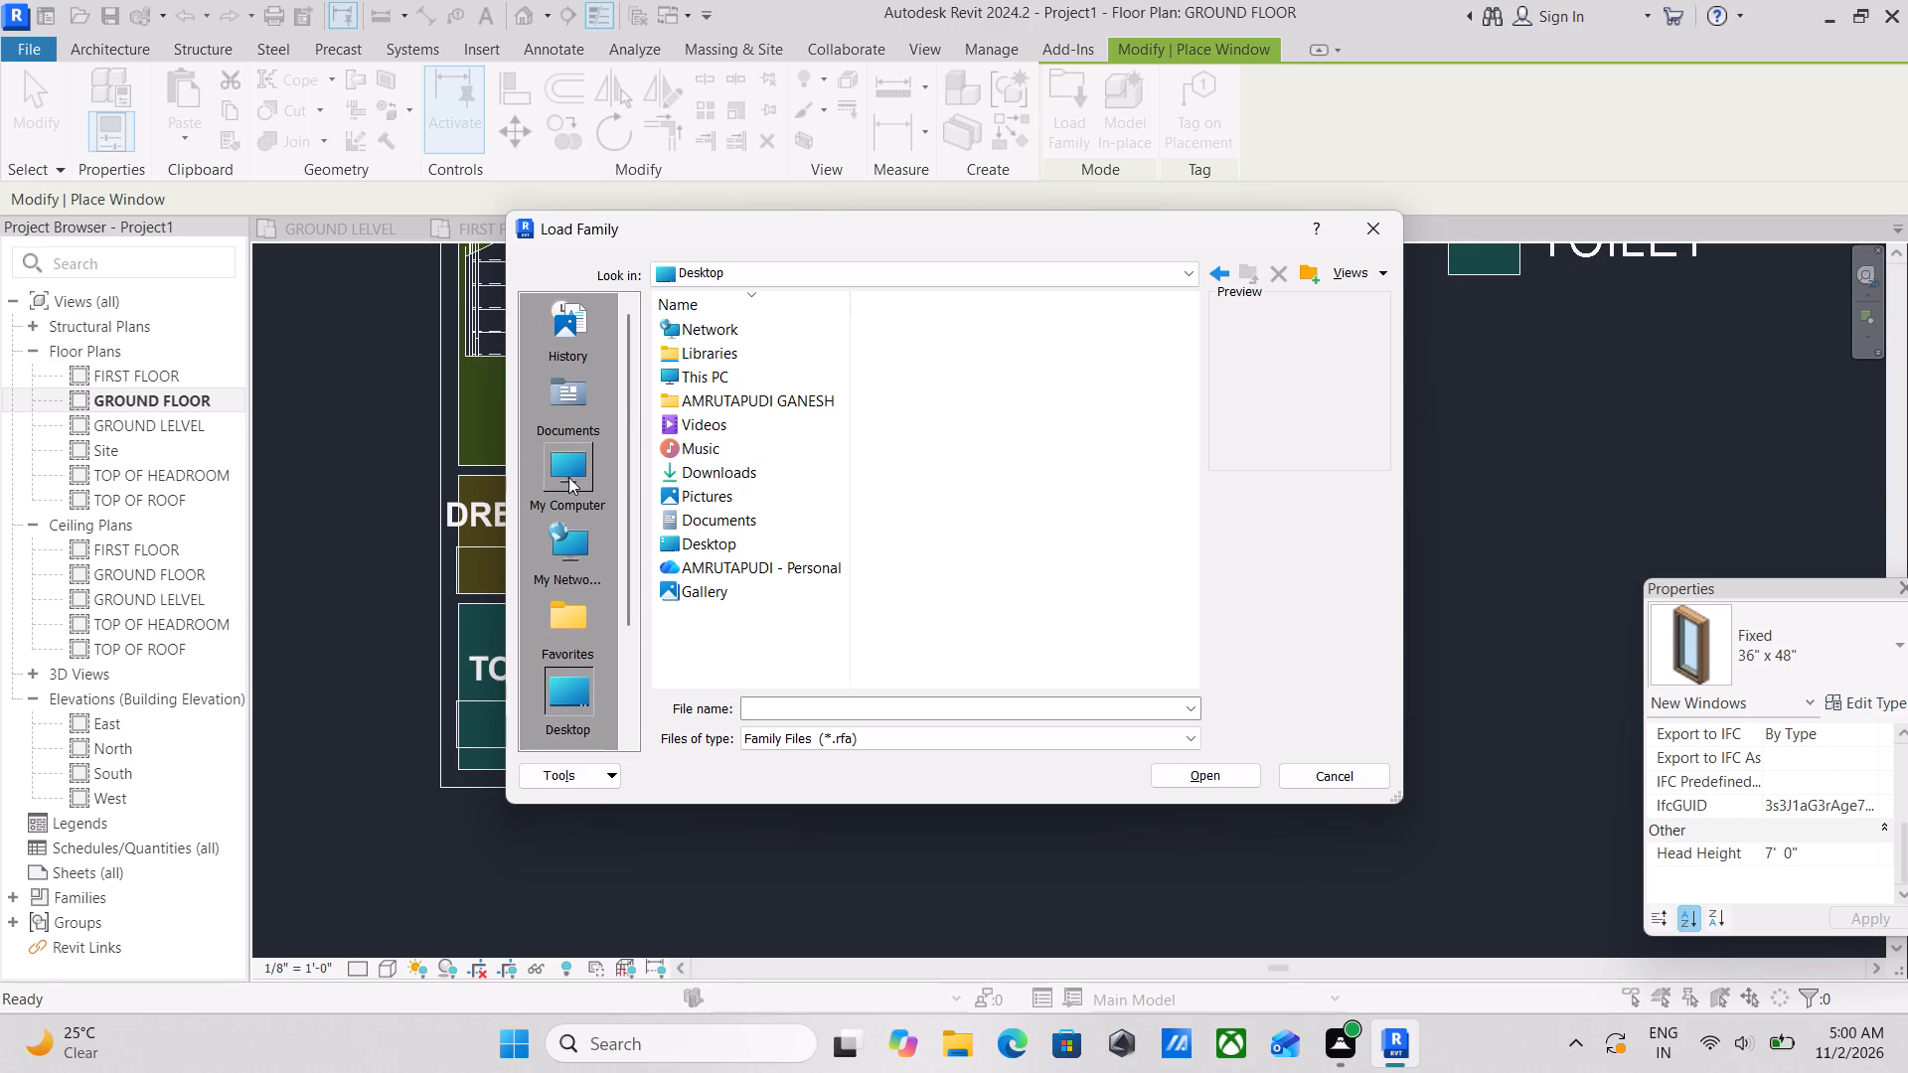
{"action": "scroll", "coordinate": [568, 477], "scroll_direction": "up", "scroll_amount": 1}
{"action": "scroll", "coordinate": [558, 531], "scroll_direction": "down", "scroll_amount": 3}
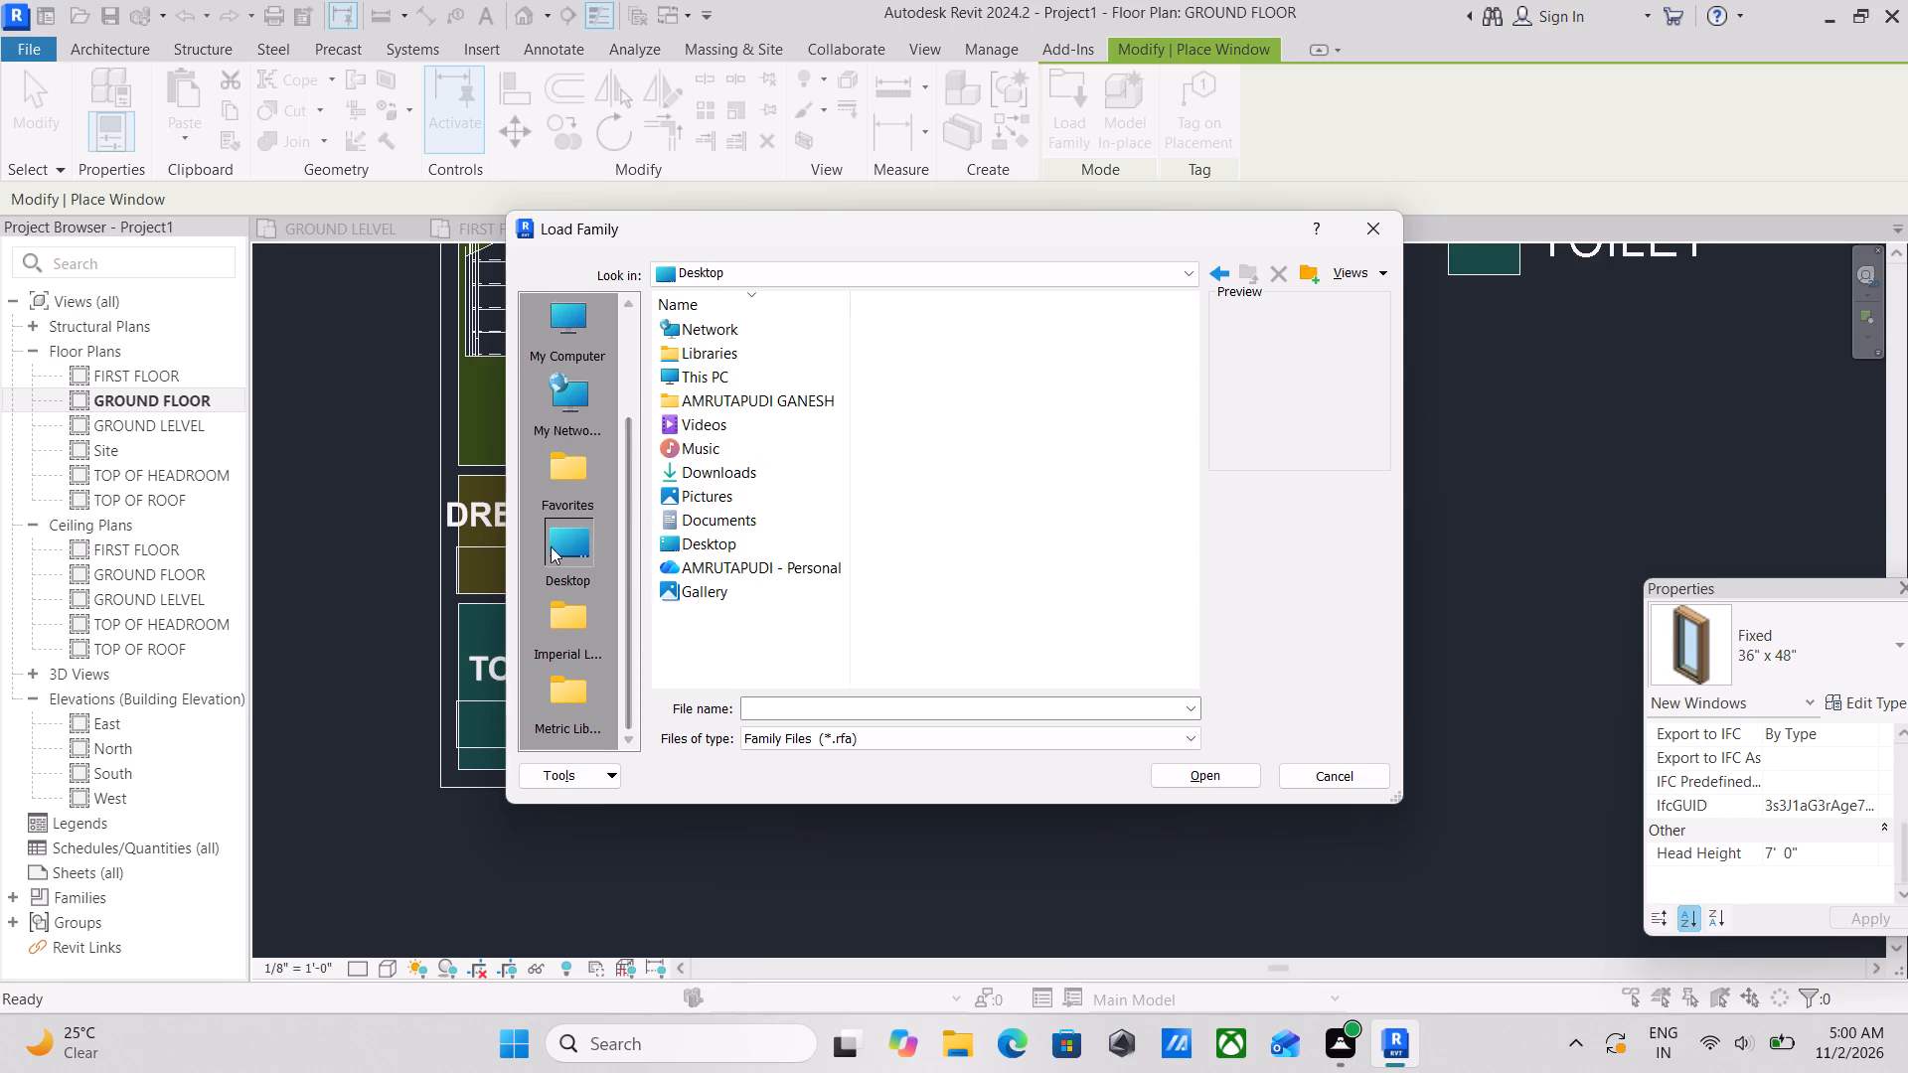
{"action": "scroll", "coordinate": [553, 503], "scroll_direction": "up", "scroll_amount": 6}
{"action": "scroll", "coordinate": [557, 677], "scroll_direction": "down", "scroll_amount": 4}
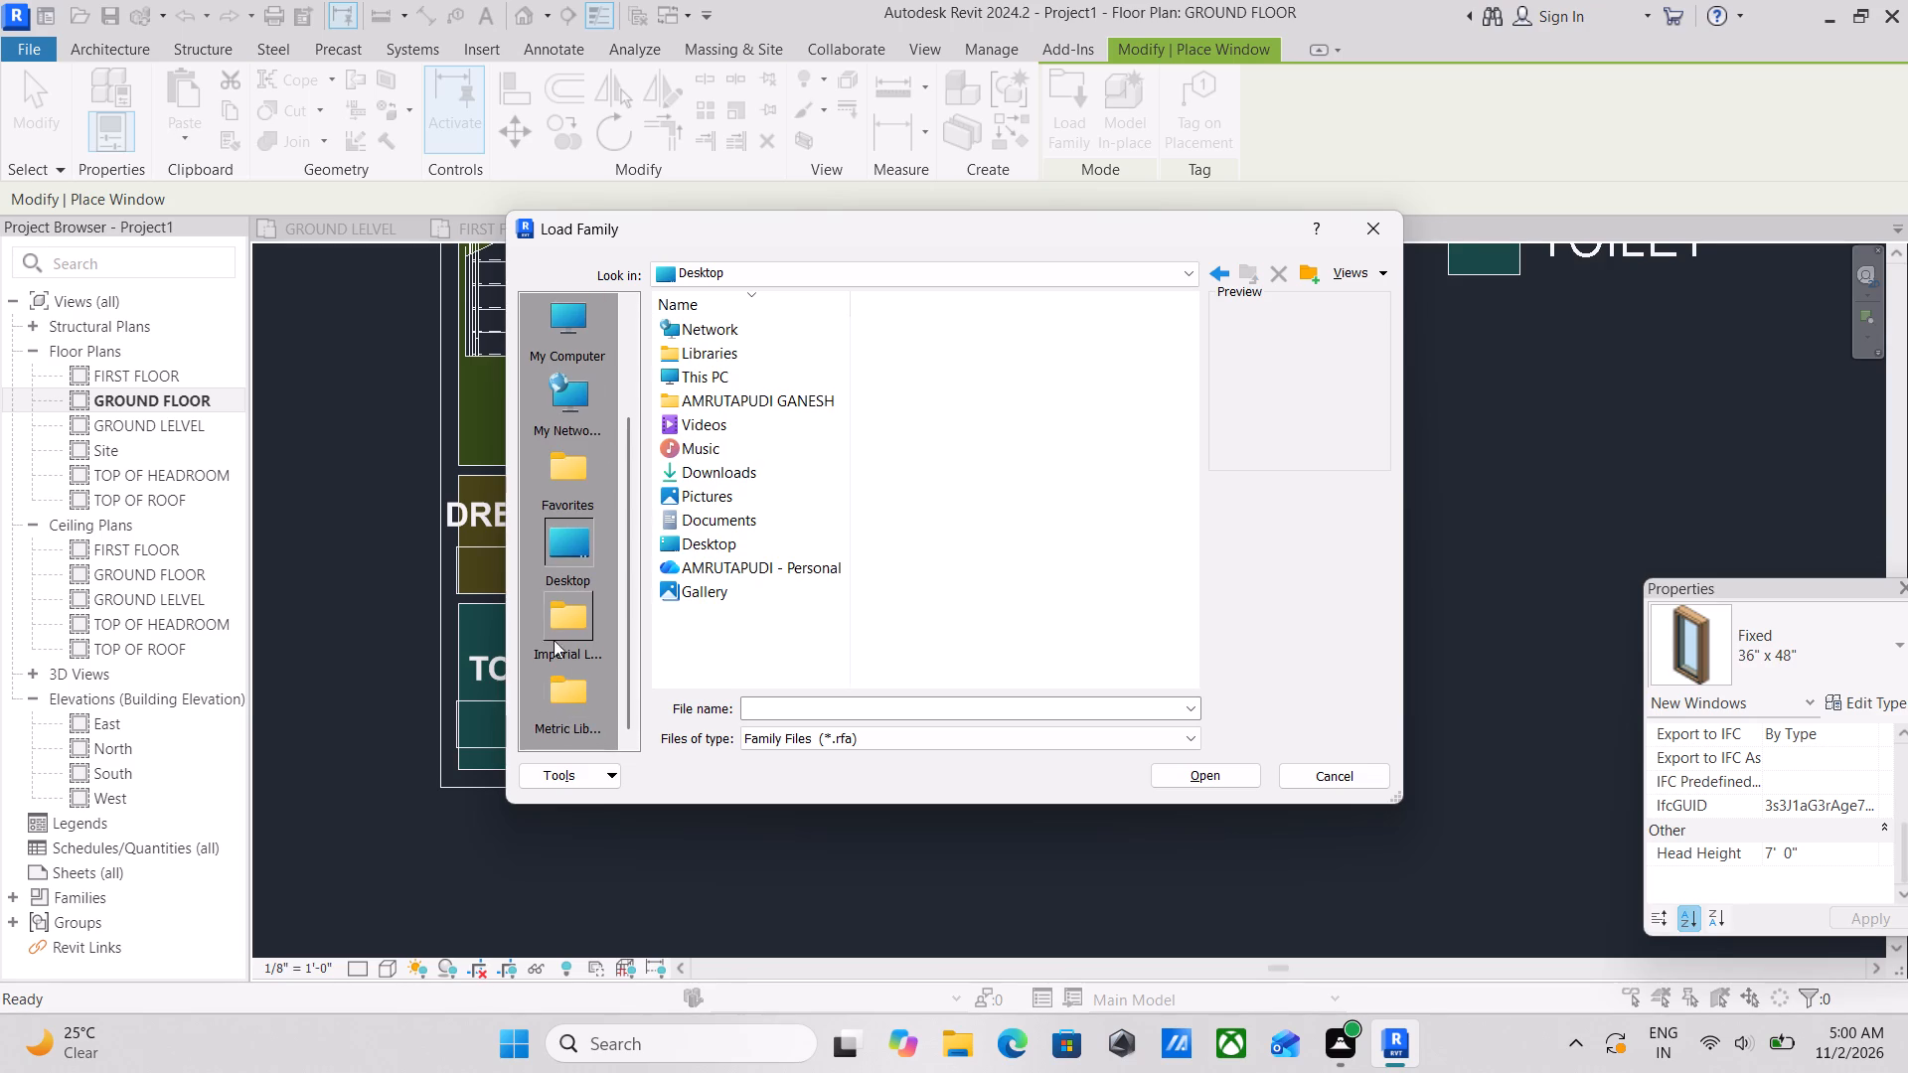
{"action": "double_click", "coordinate": [551, 627]}
Browse the US library's Doors folder and preview its opening, double-glass, double-flush panel and curtain-wall door families.
{"action": "scroll", "coordinate": [801, 532], "scroll_direction": "down", "scroll_amount": 1}
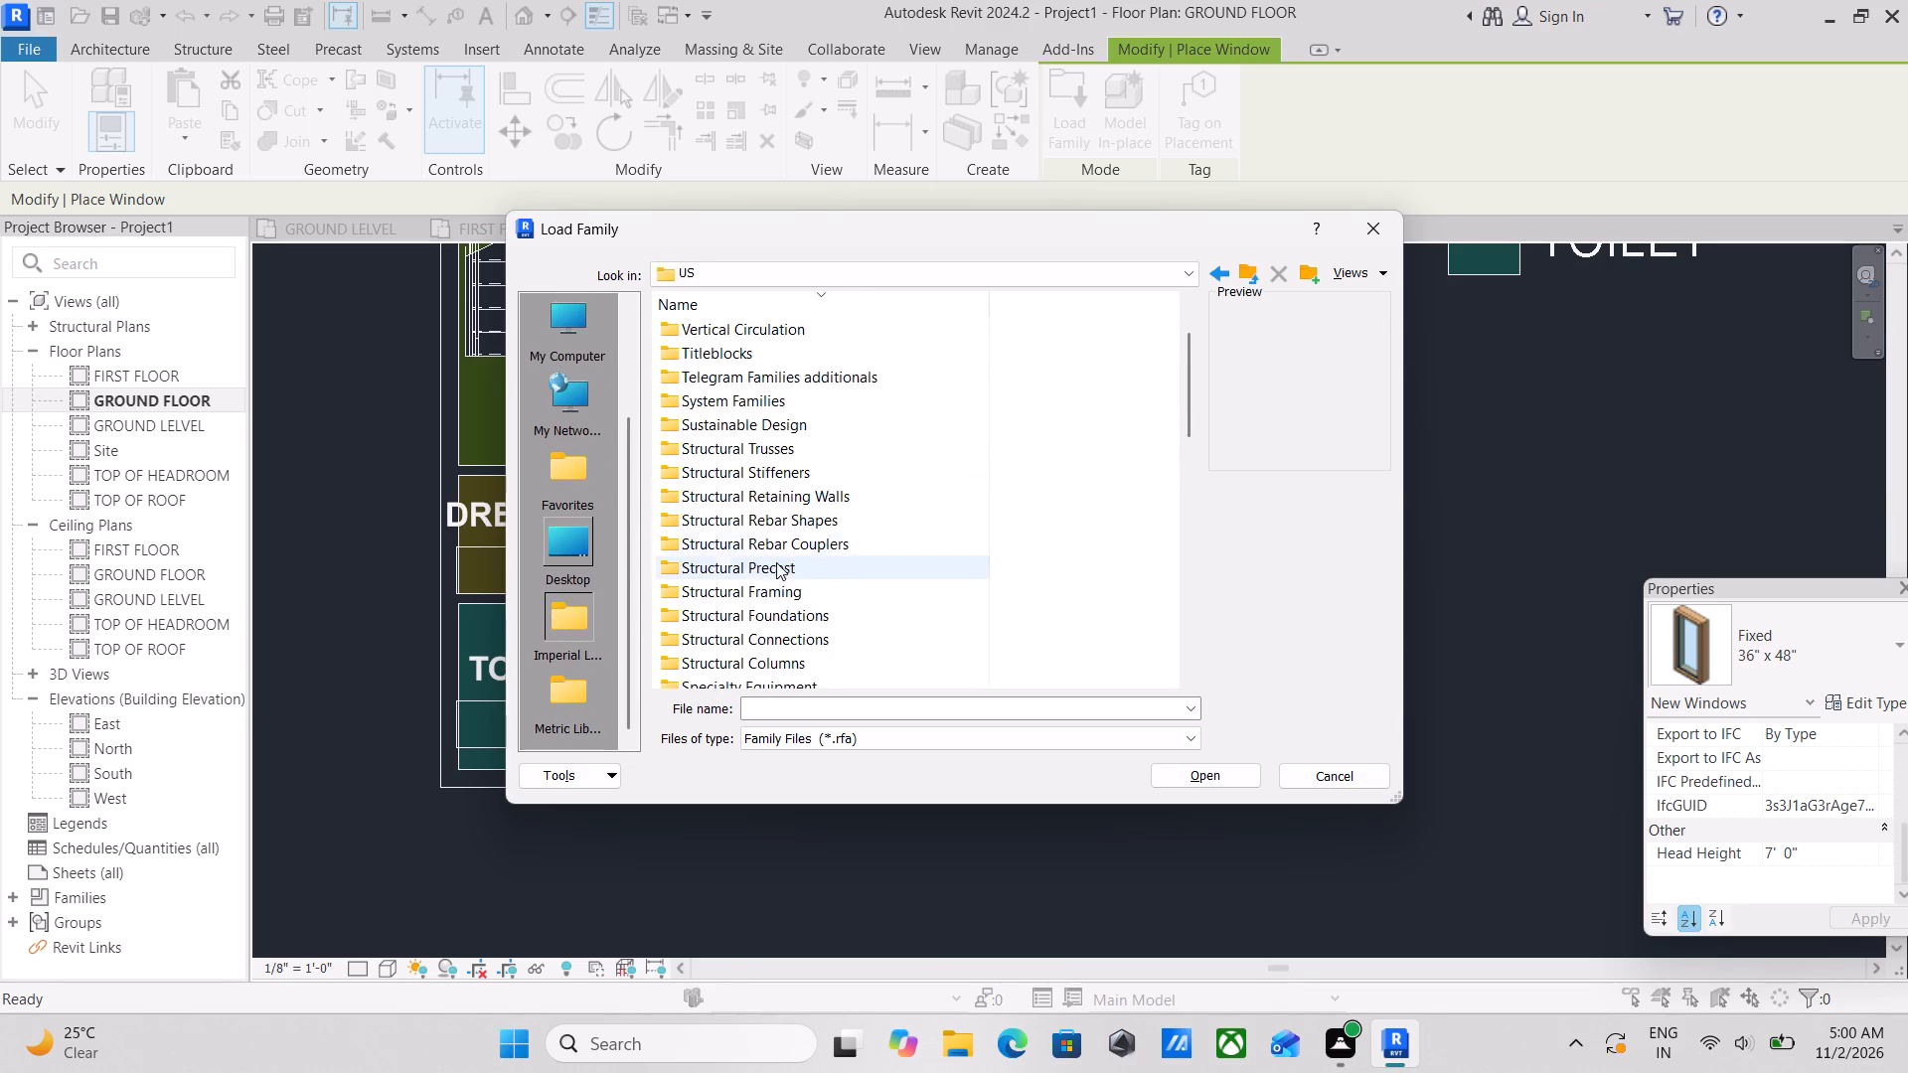
{"action": "scroll", "coordinate": [776, 562], "scroll_direction": "down", "scroll_amount": 2}
{"action": "scroll", "coordinate": [726, 438], "scroll_direction": "down", "scroll_amount": 3}
{"action": "scroll", "coordinate": [724, 591], "scroll_direction": "down", "scroll_amount": 1}
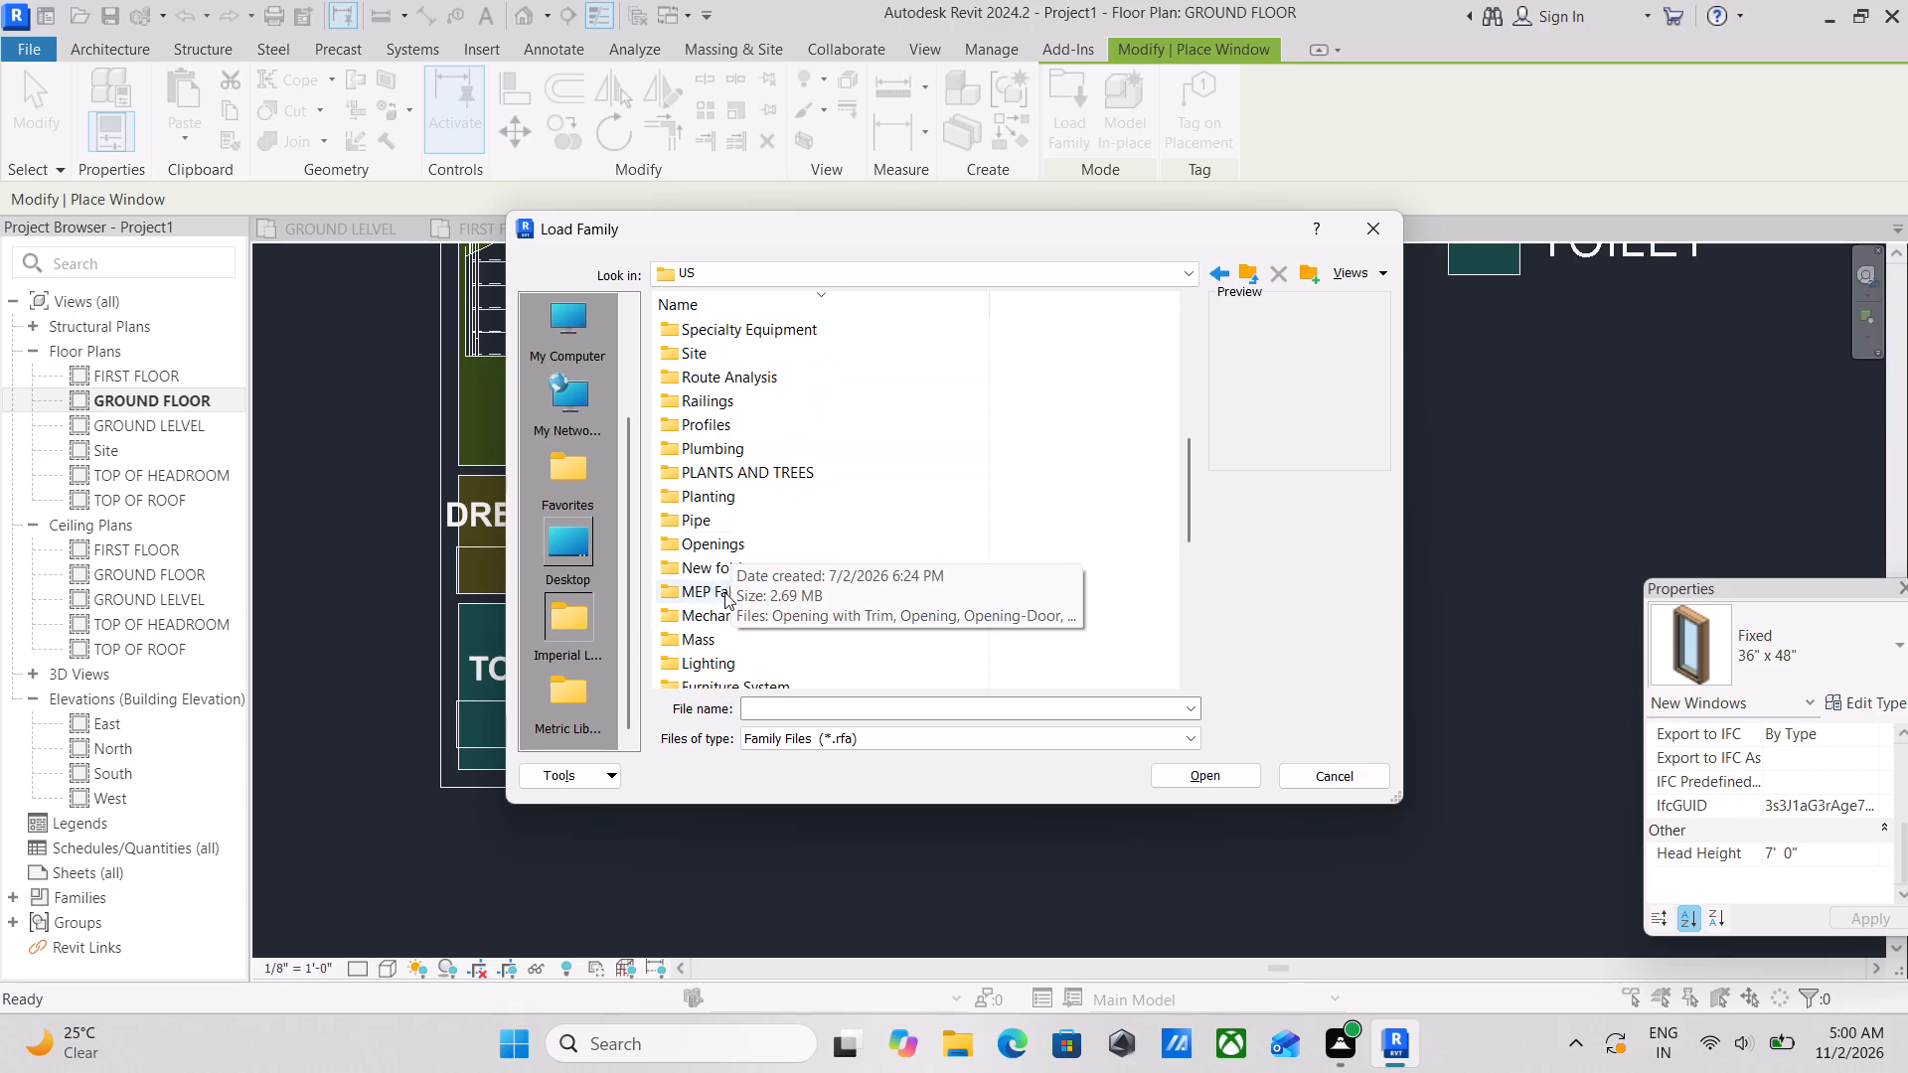
{"action": "scroll", "coordinate": [724, 592], "scroll_direction": "down", "scroll_amount": 2}
{"action": "scroll", "coordinate": [719, 496], "scroll_direction": "down", "scroll_amount": 3}
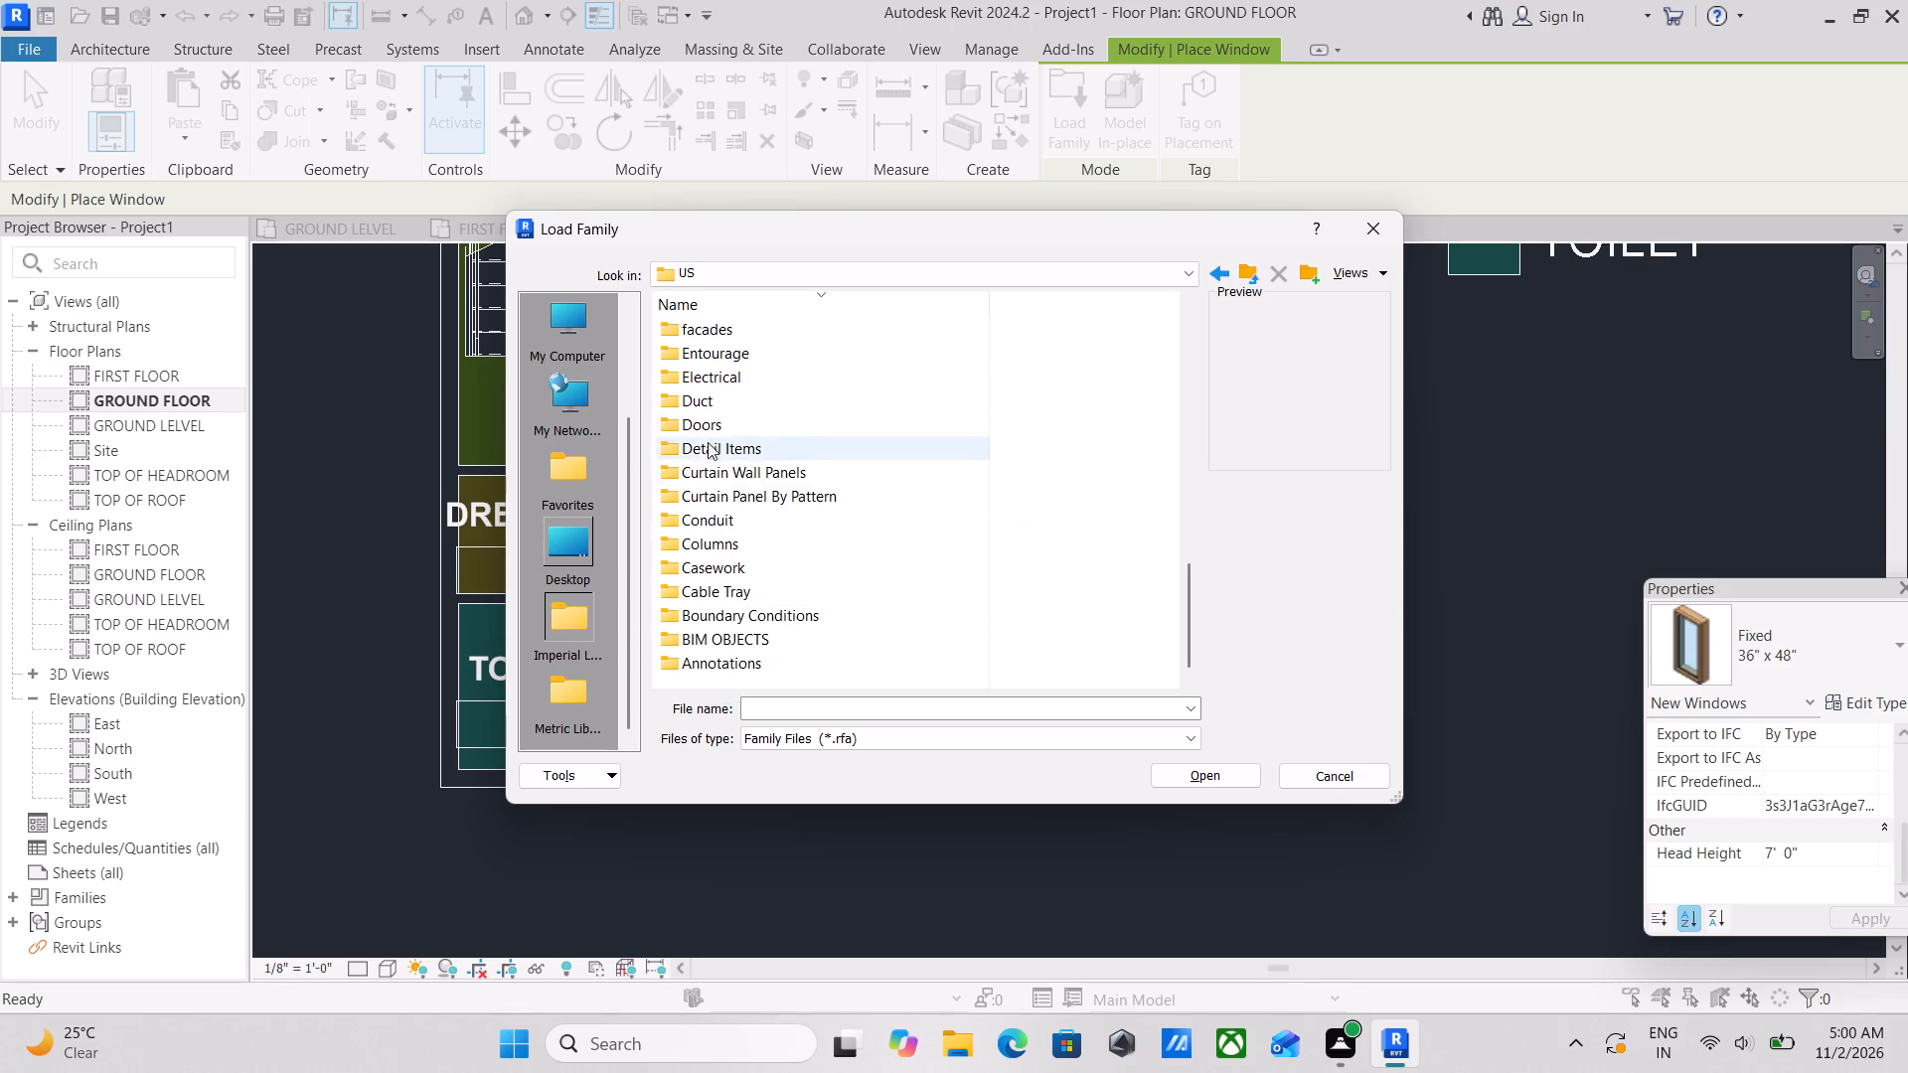
{"action": "double_click", "coordinate": [689, 426]}
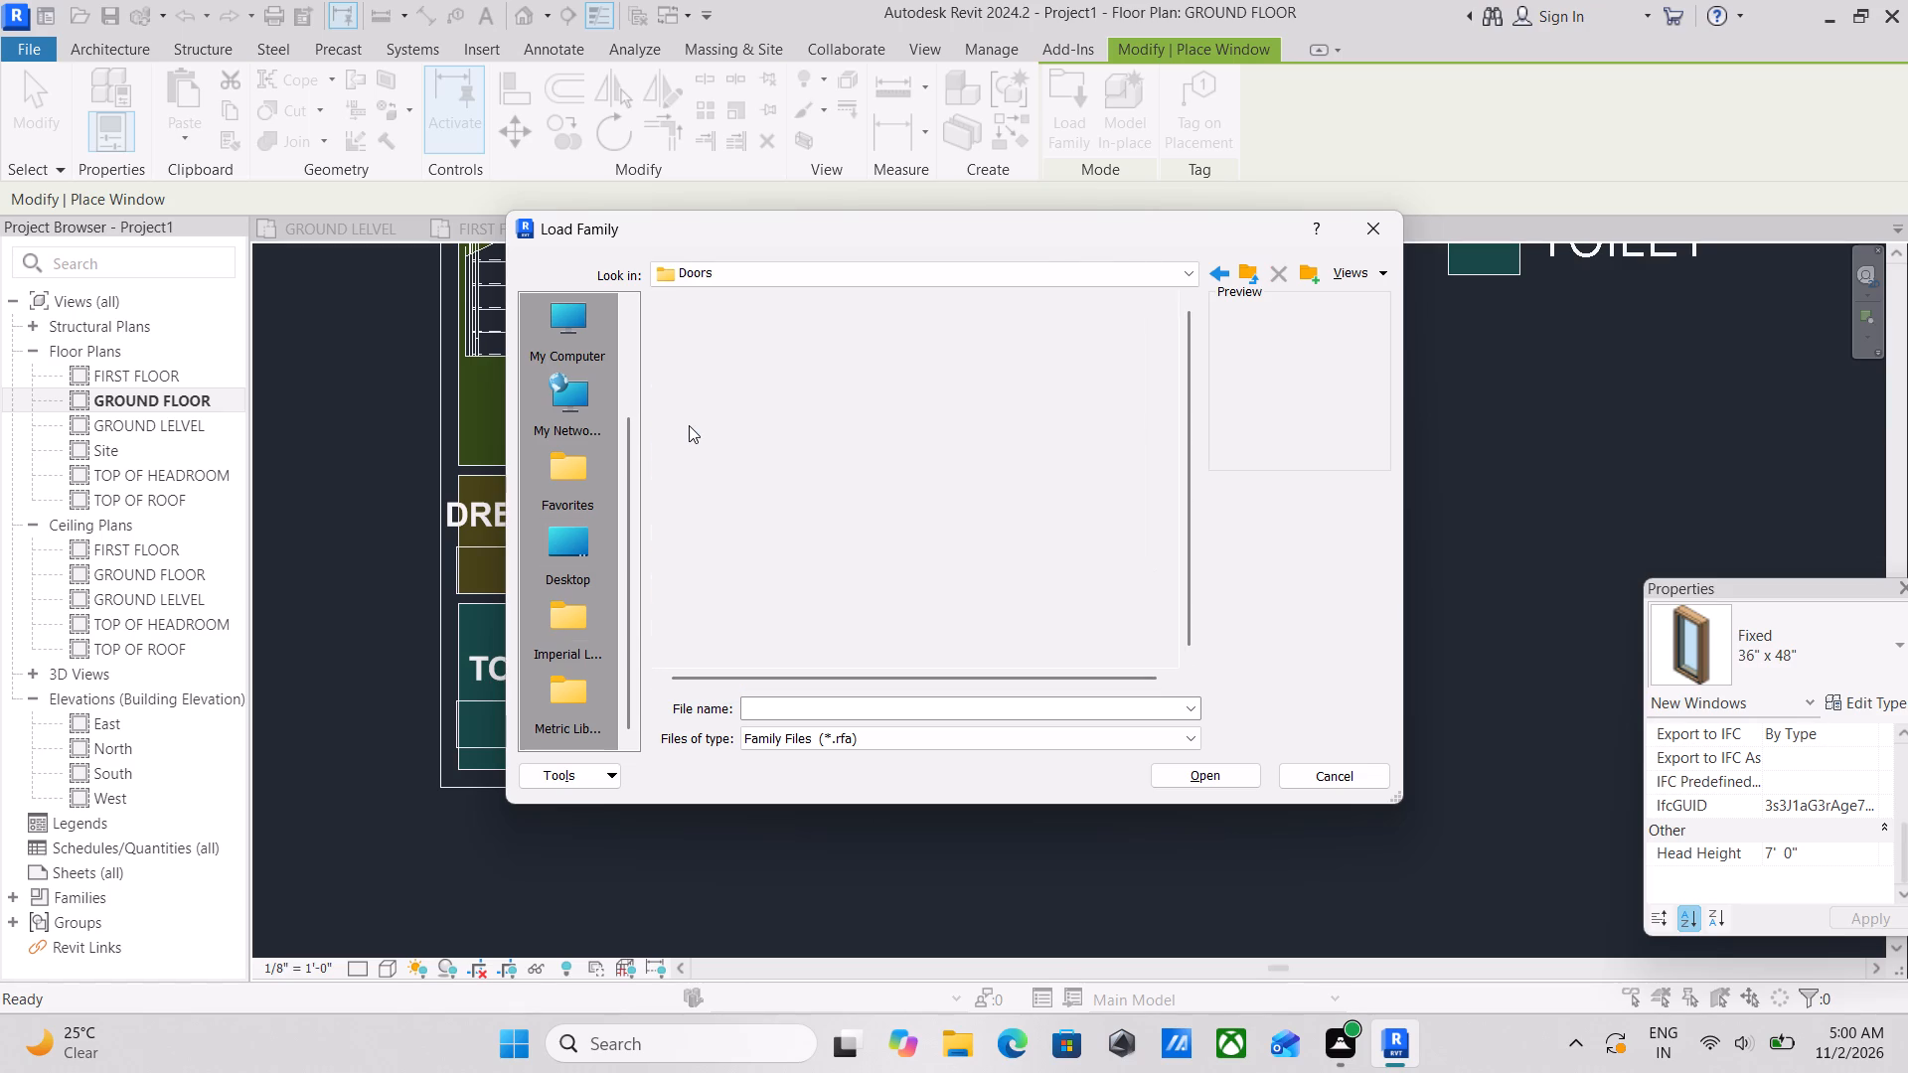
{"action": "left_click", "coordinate": [689, 425]}
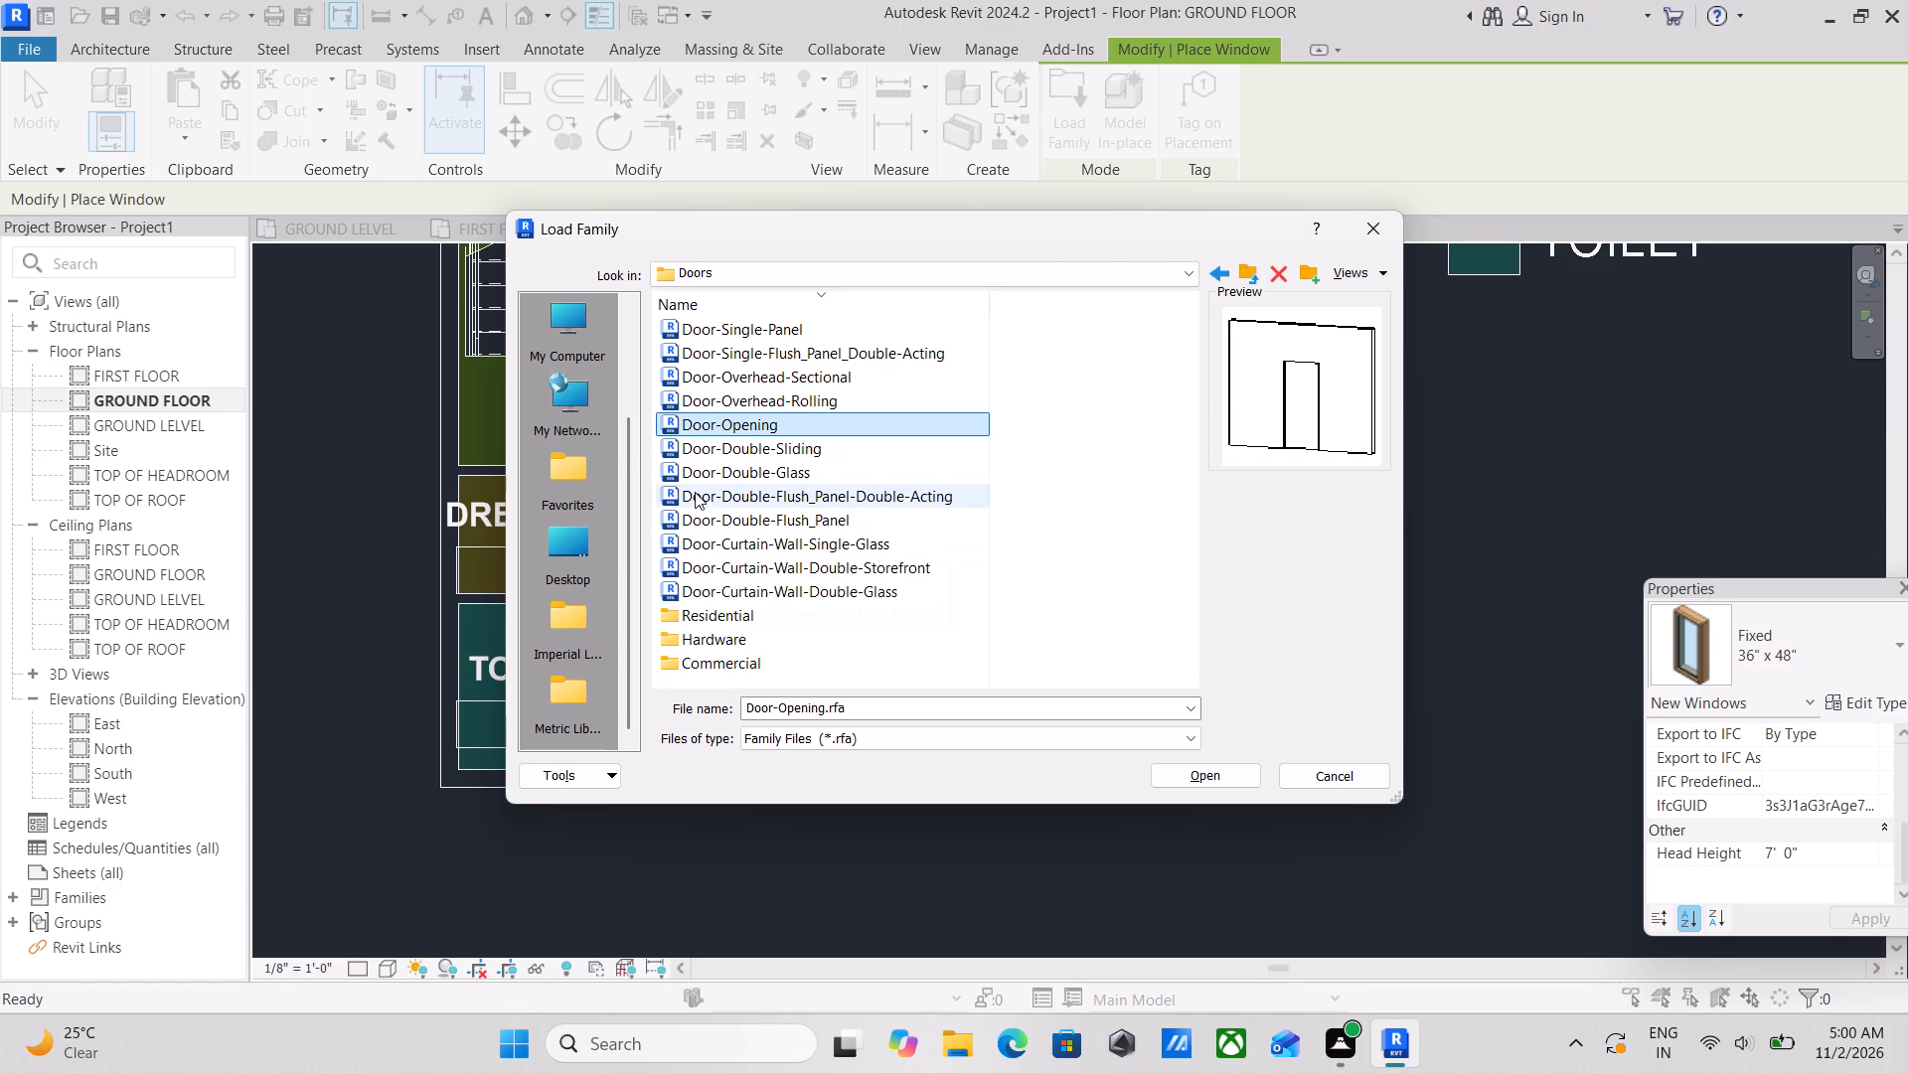
{"action": "left_click", "coordinate": [679, 462]}
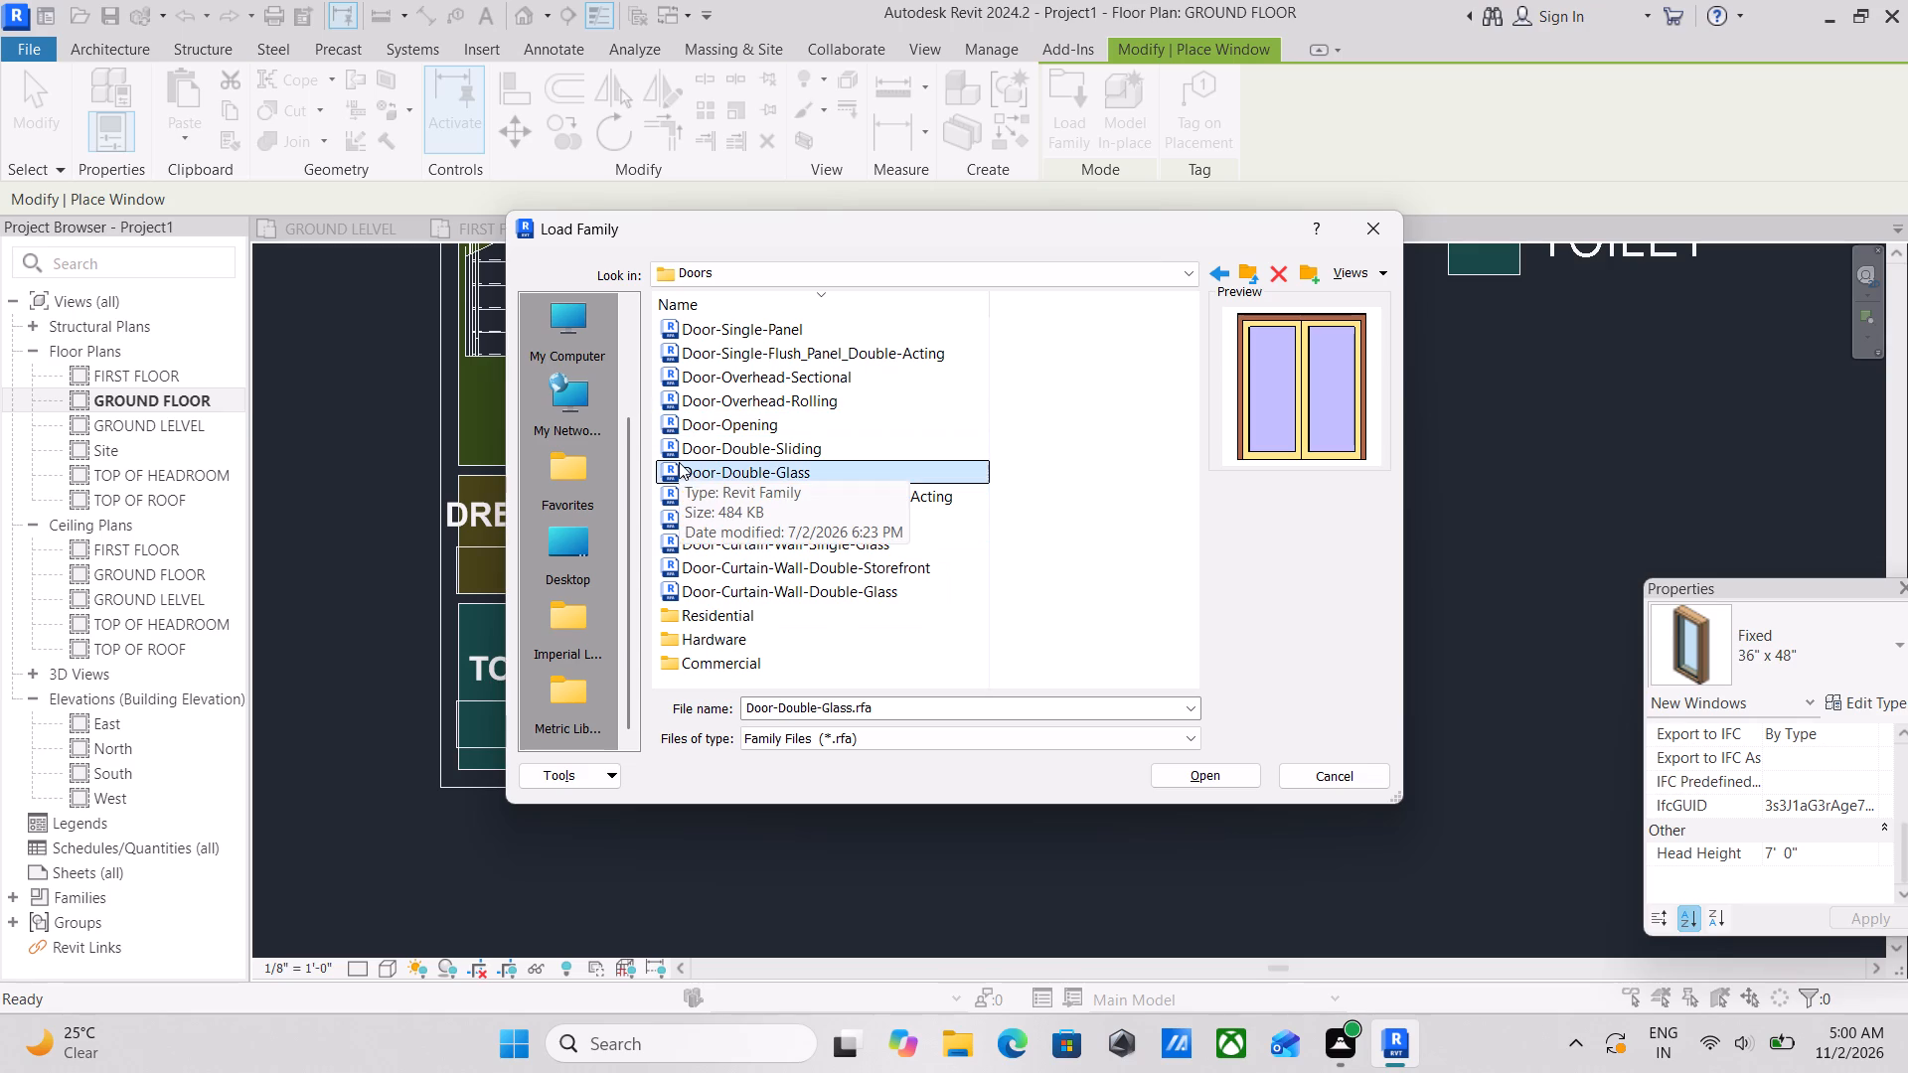
{"action": "left_click", "coordinate": [706, 489]}
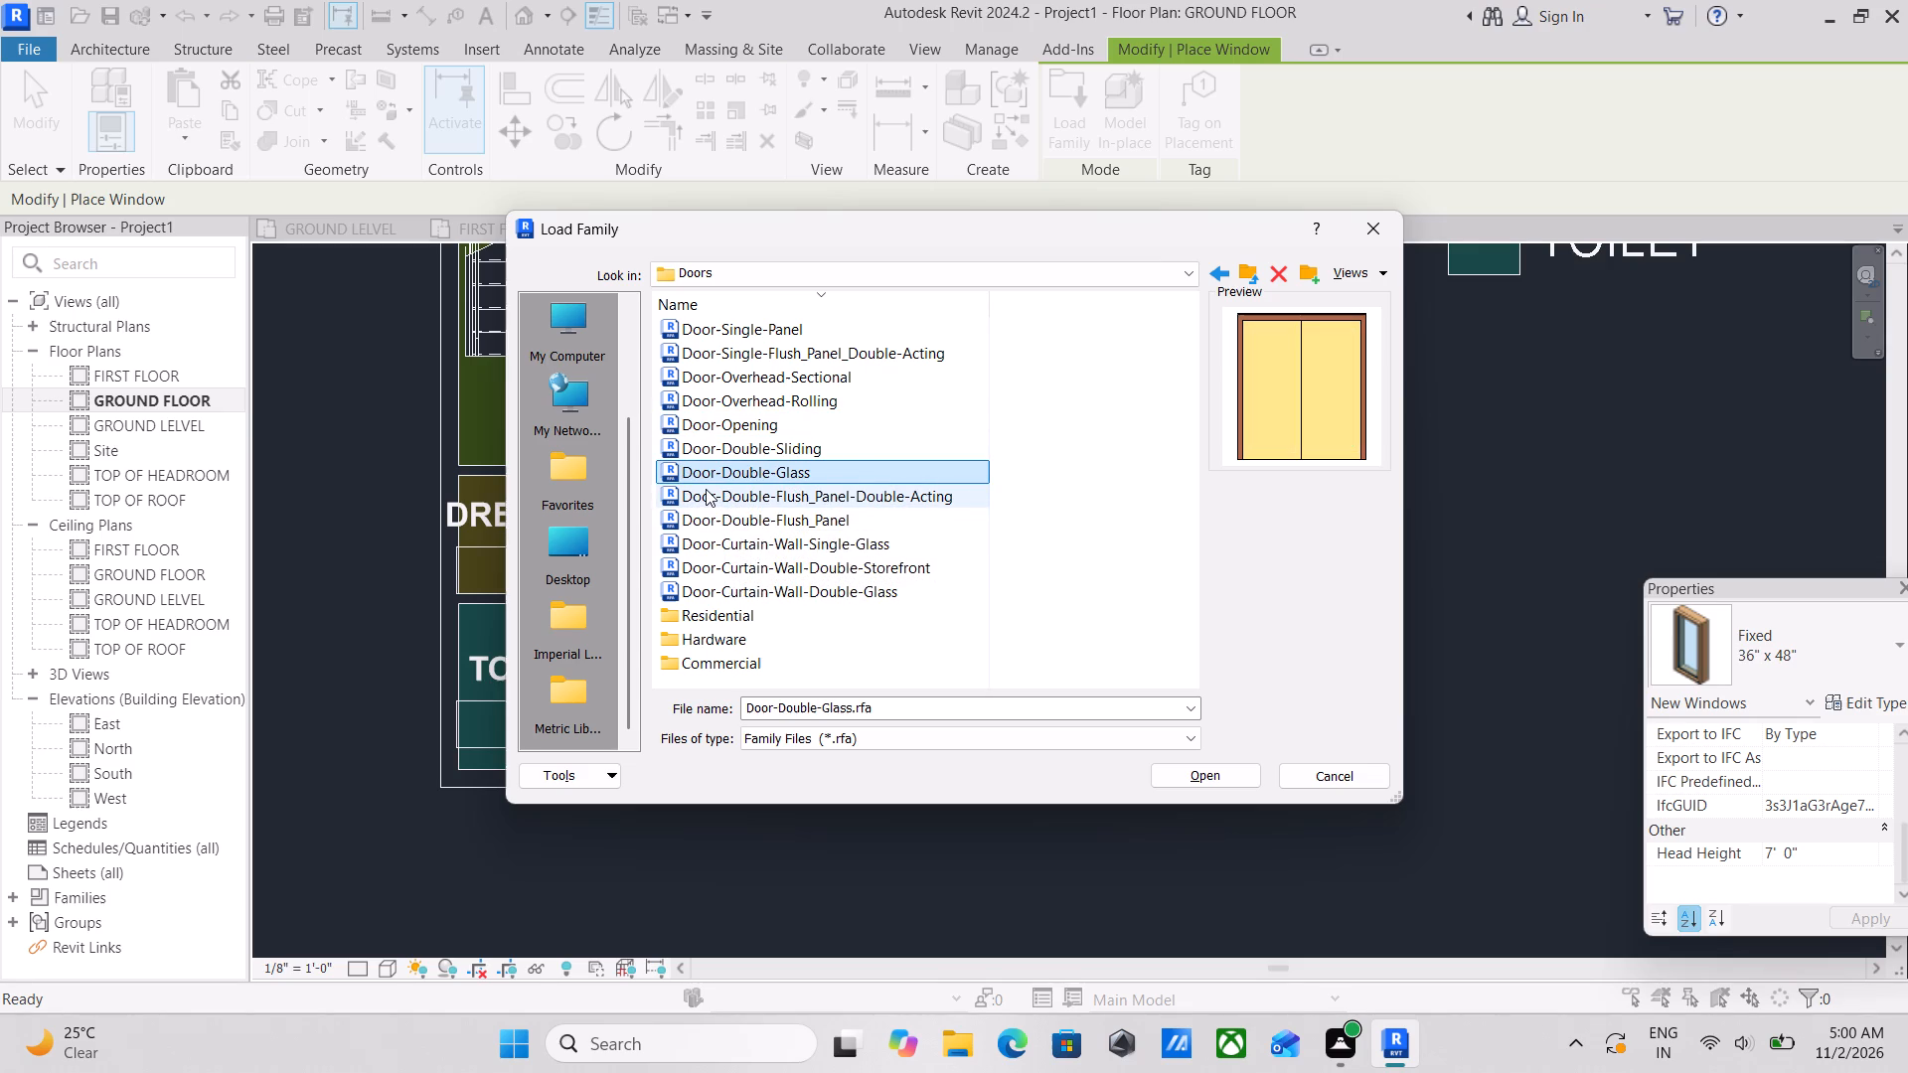
{"action": "left_click", "coordinate": [725, 509]}
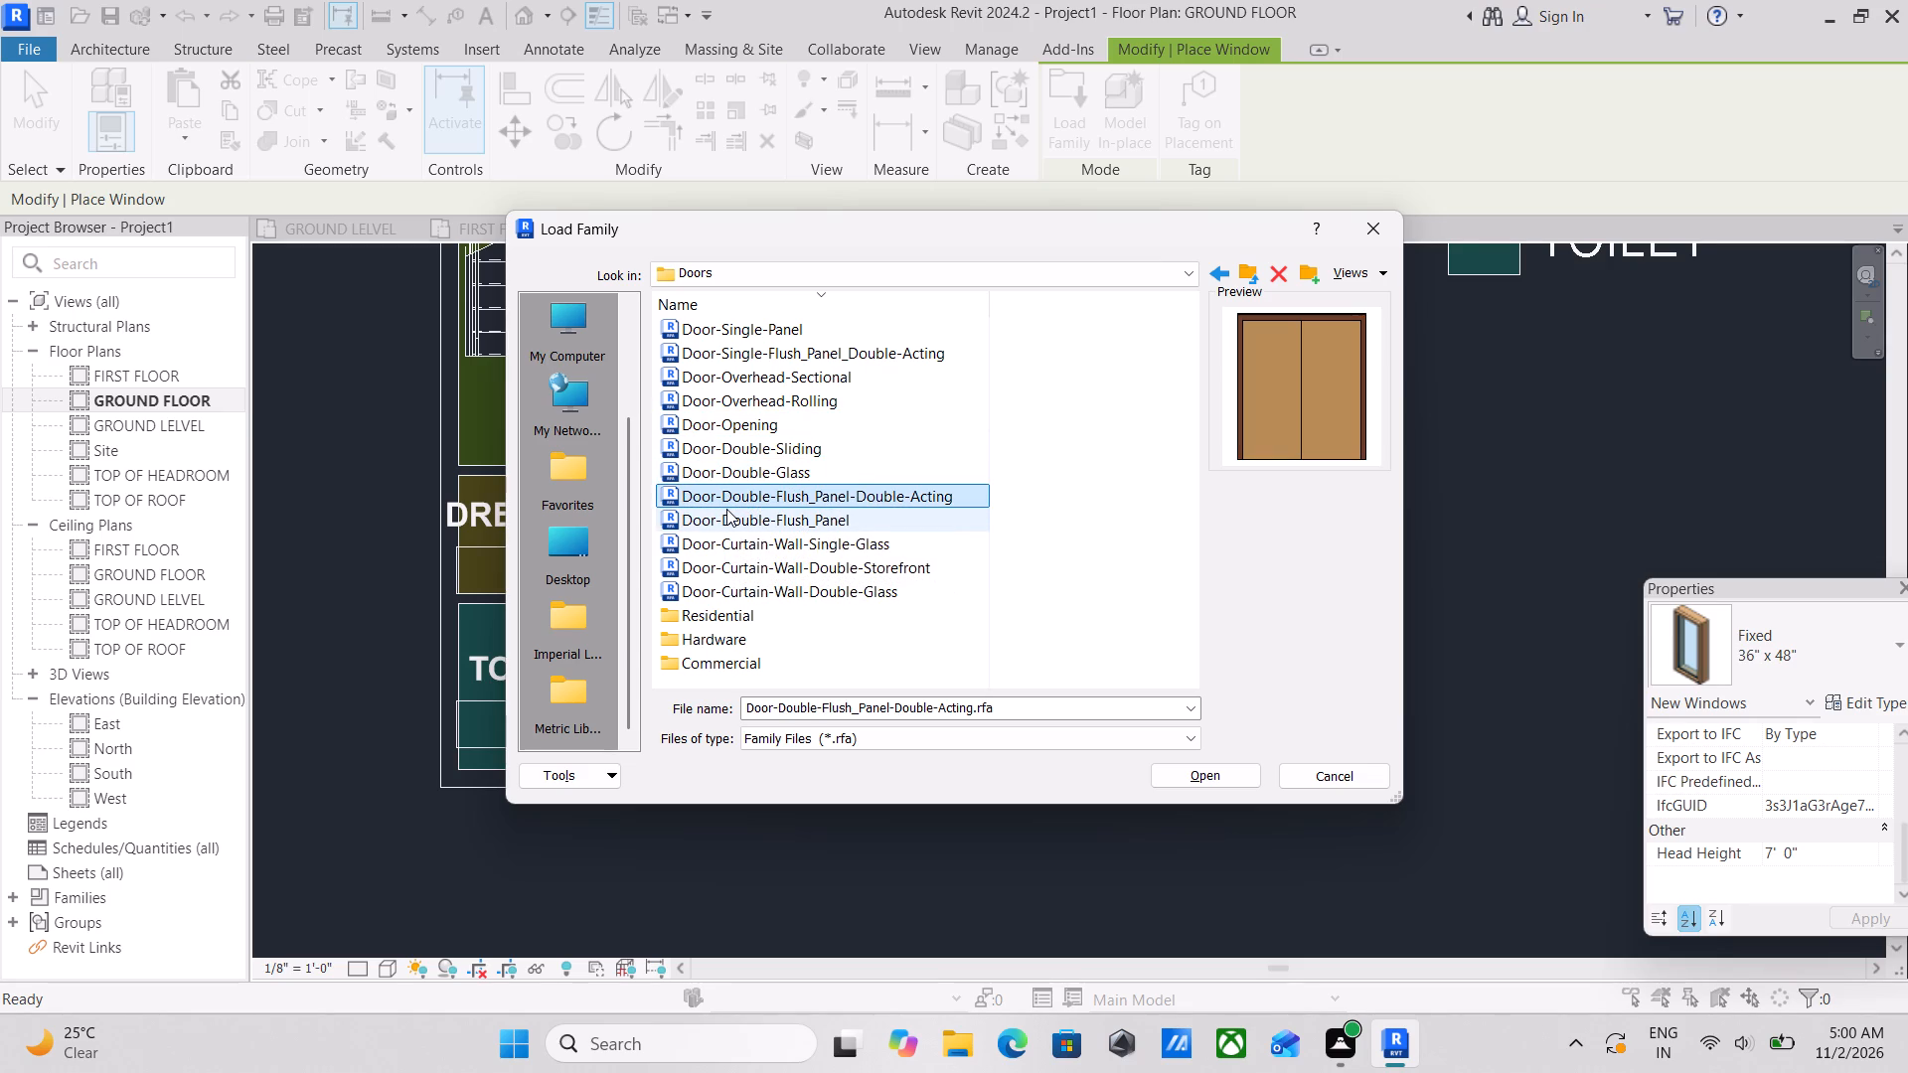
{"action": "left_click", "coordinate": [731, 487]}
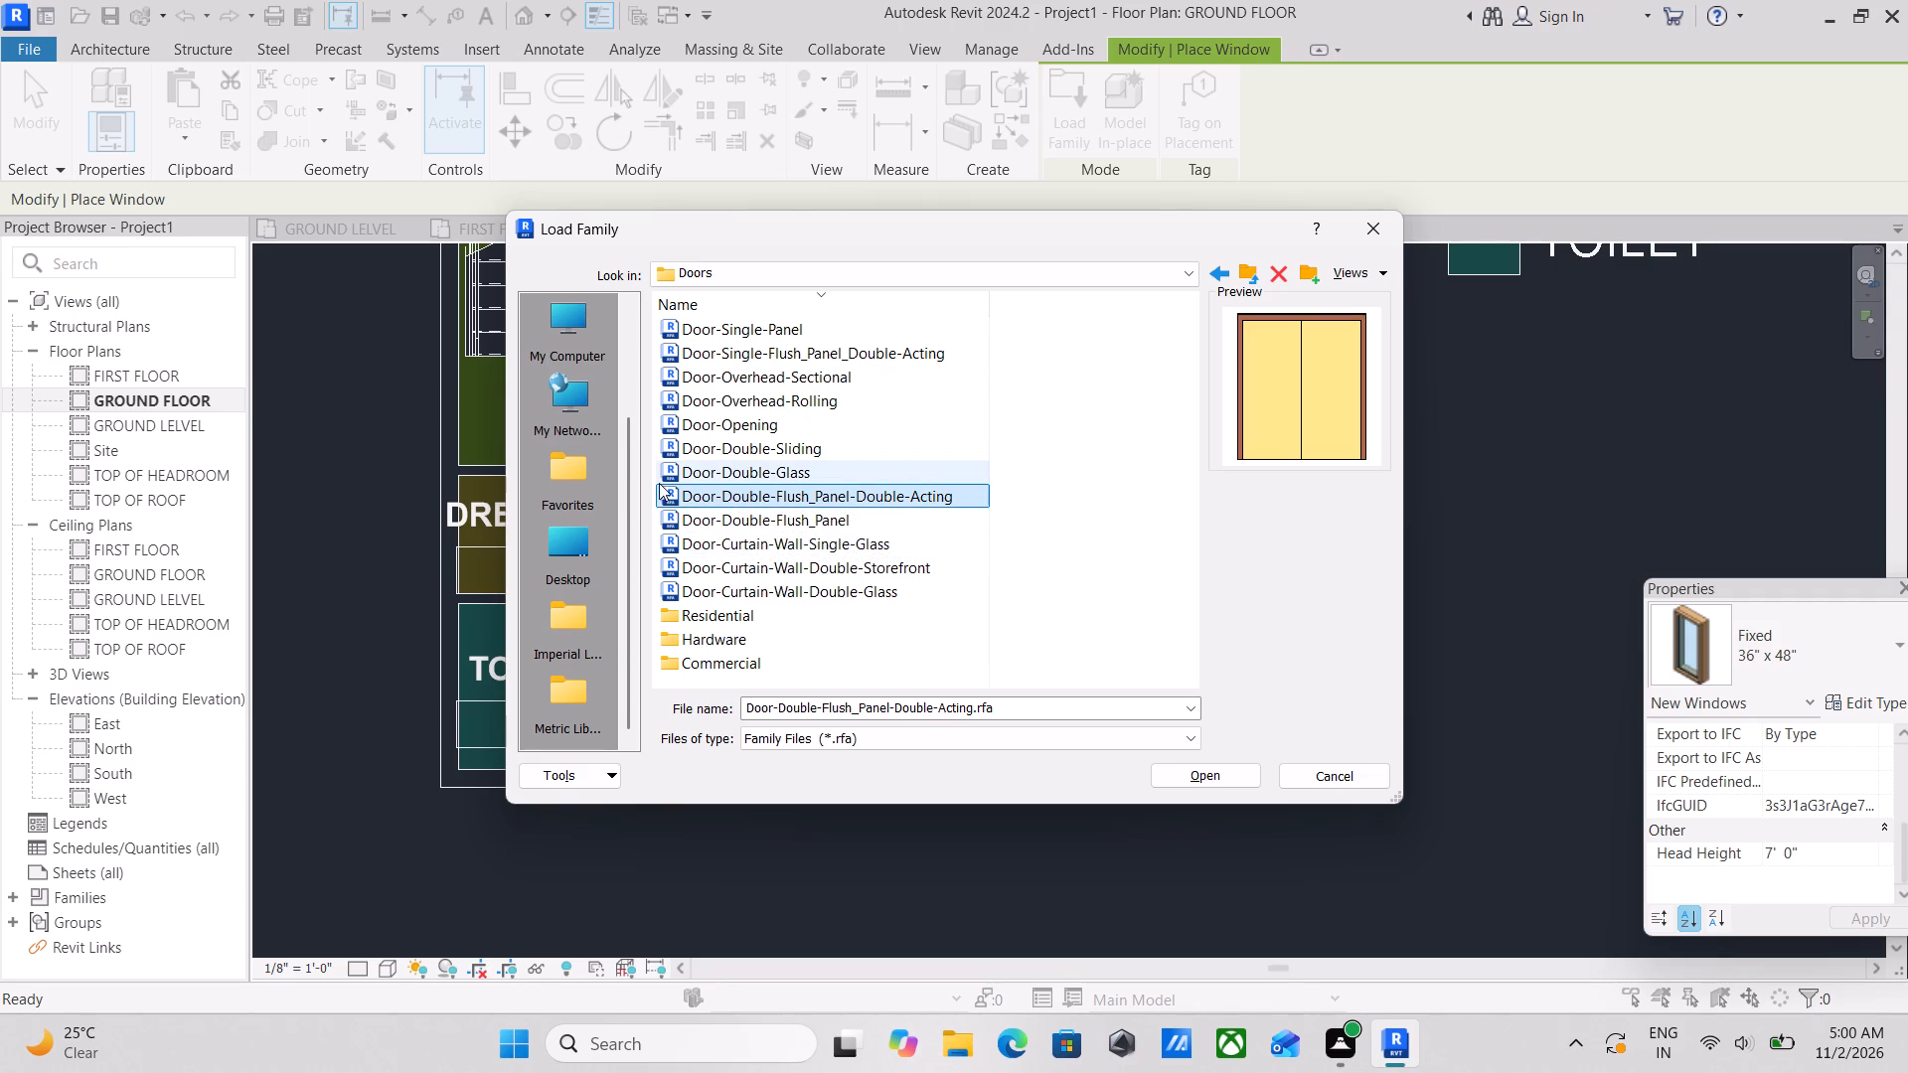
{"action": "left_click", "coordinate": [683, 525]}
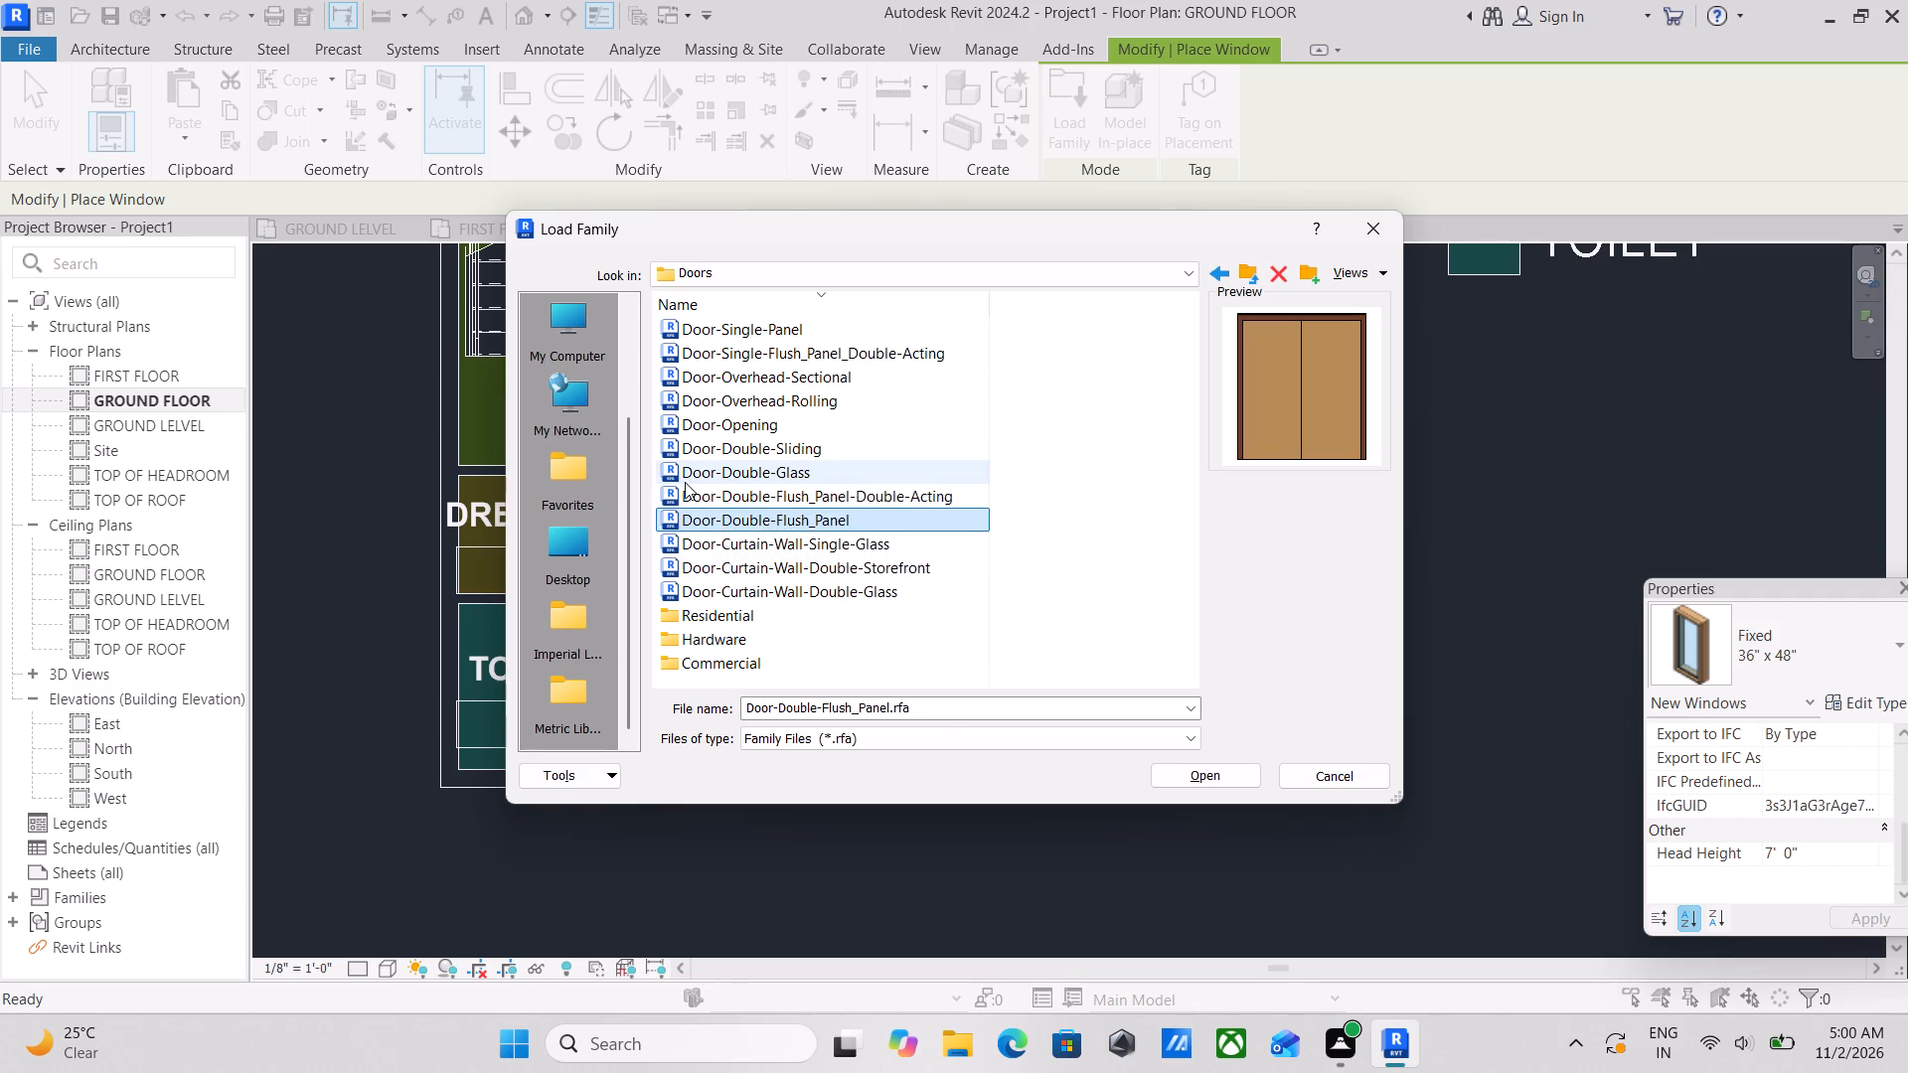
{"action": "left_click", "coordinate": [677, 506]}
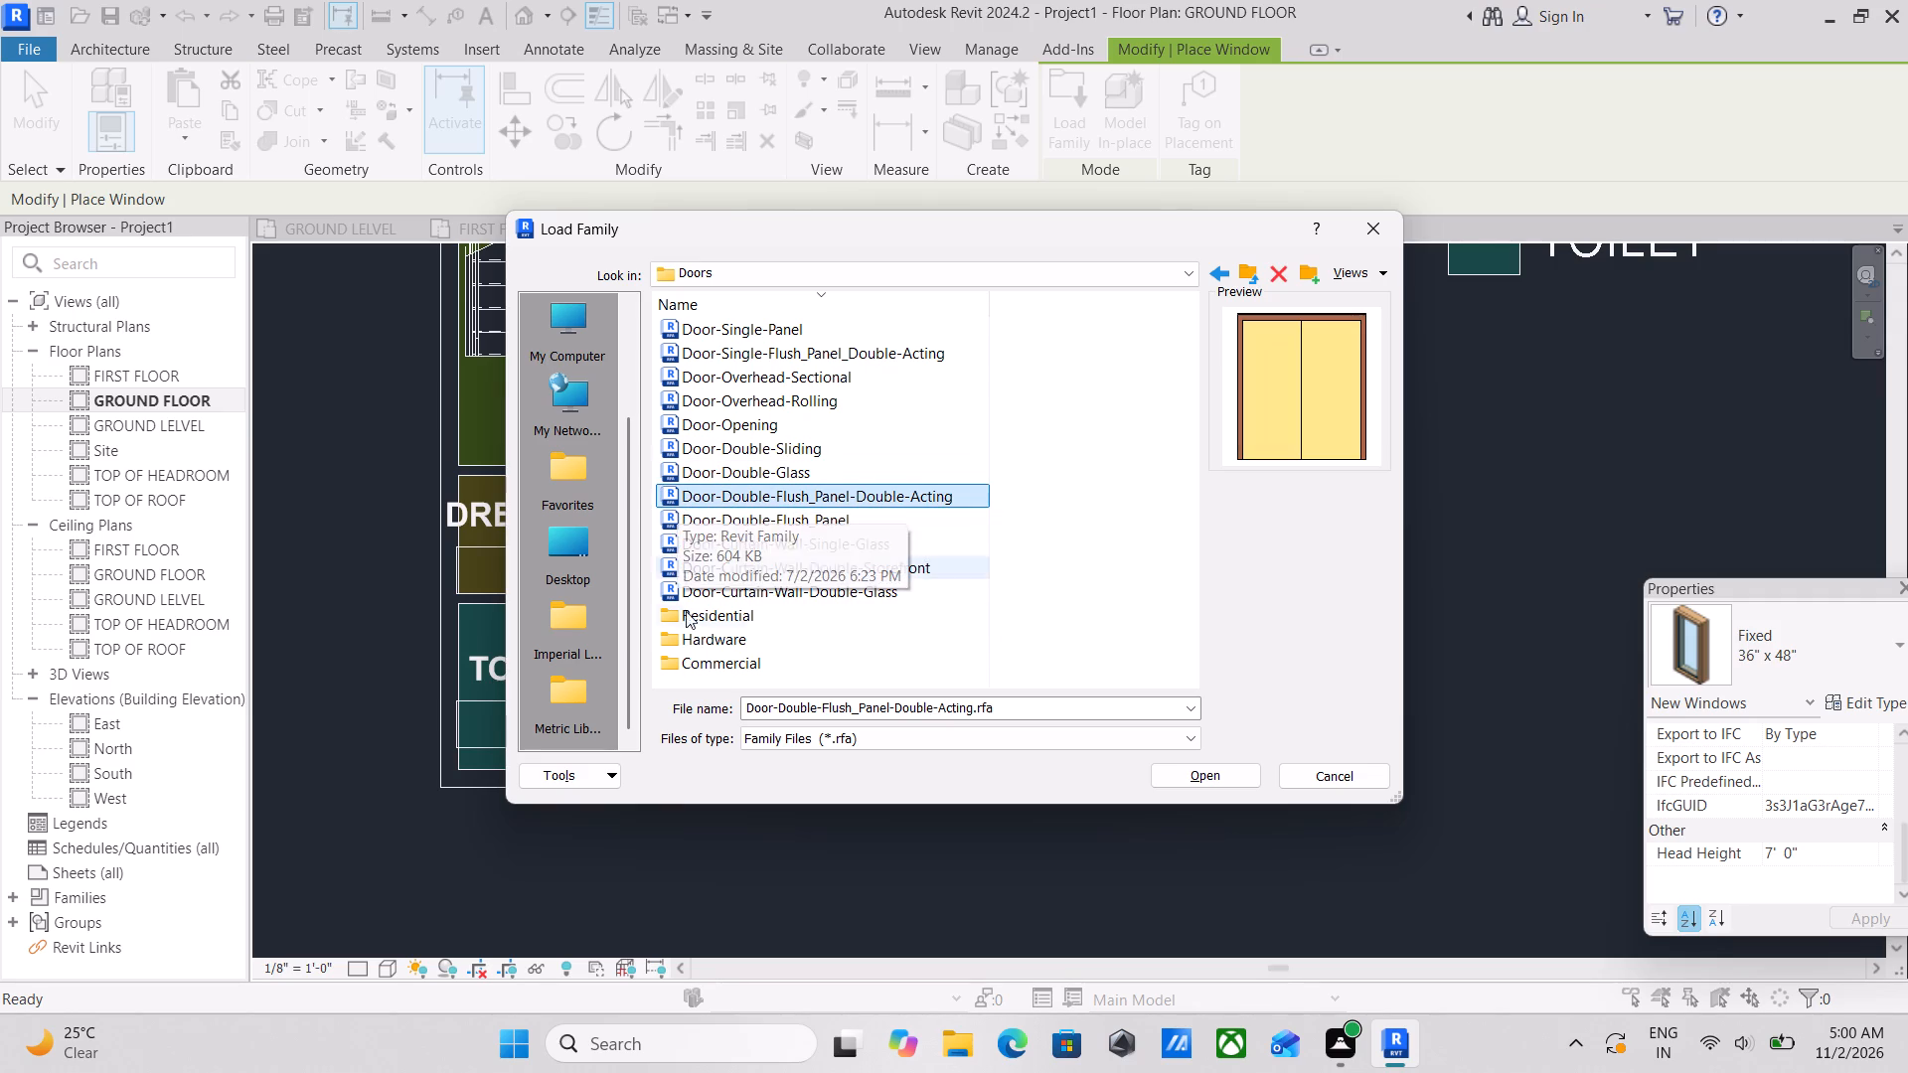
{"action": "left_click", "coordinate": [680, 570]}
{"action": "left_click", "coordinate": [703, 611]}
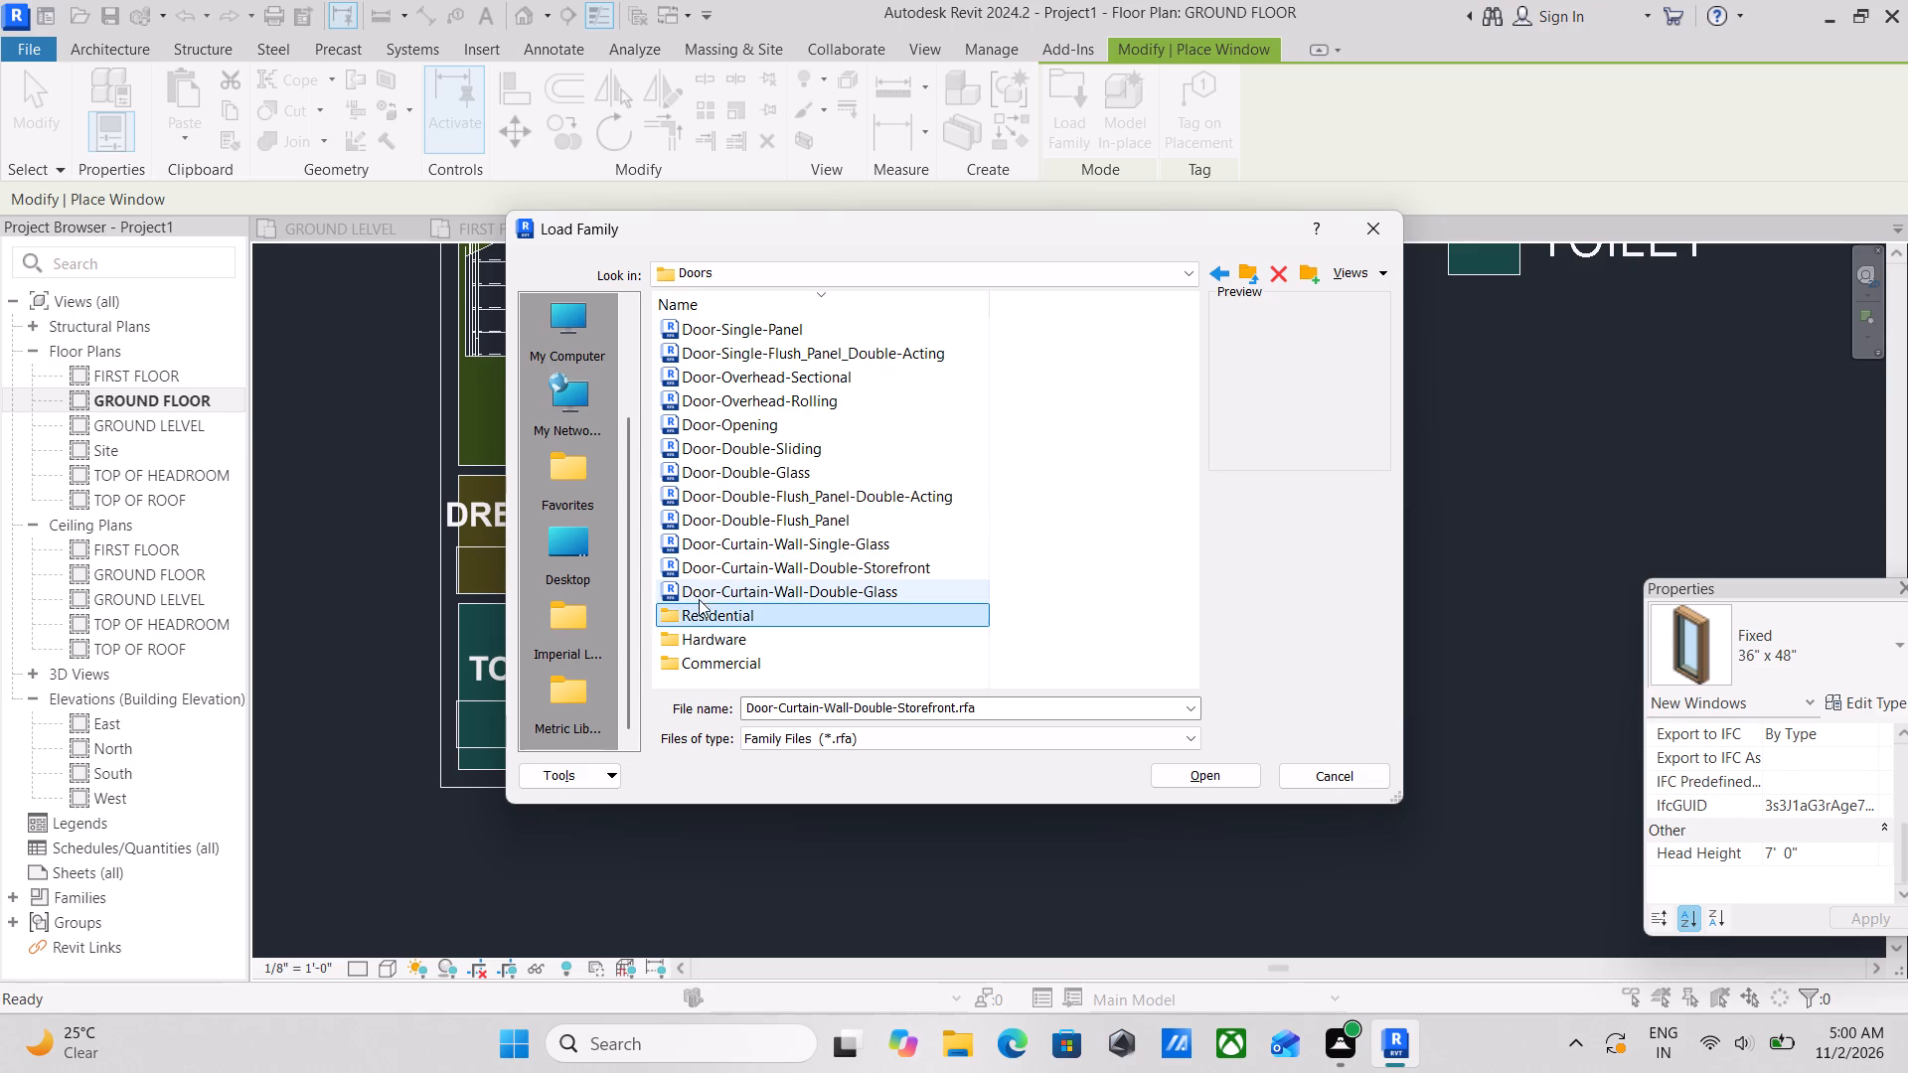
{"action": "scroll", "coordinate": [700, 564], "scroll_direction": "down", "scroll_amount": 2}
{"action": "scroll", "coordinate": [724, 399], "scroll_direction": "up", "scroll_amount": 2}
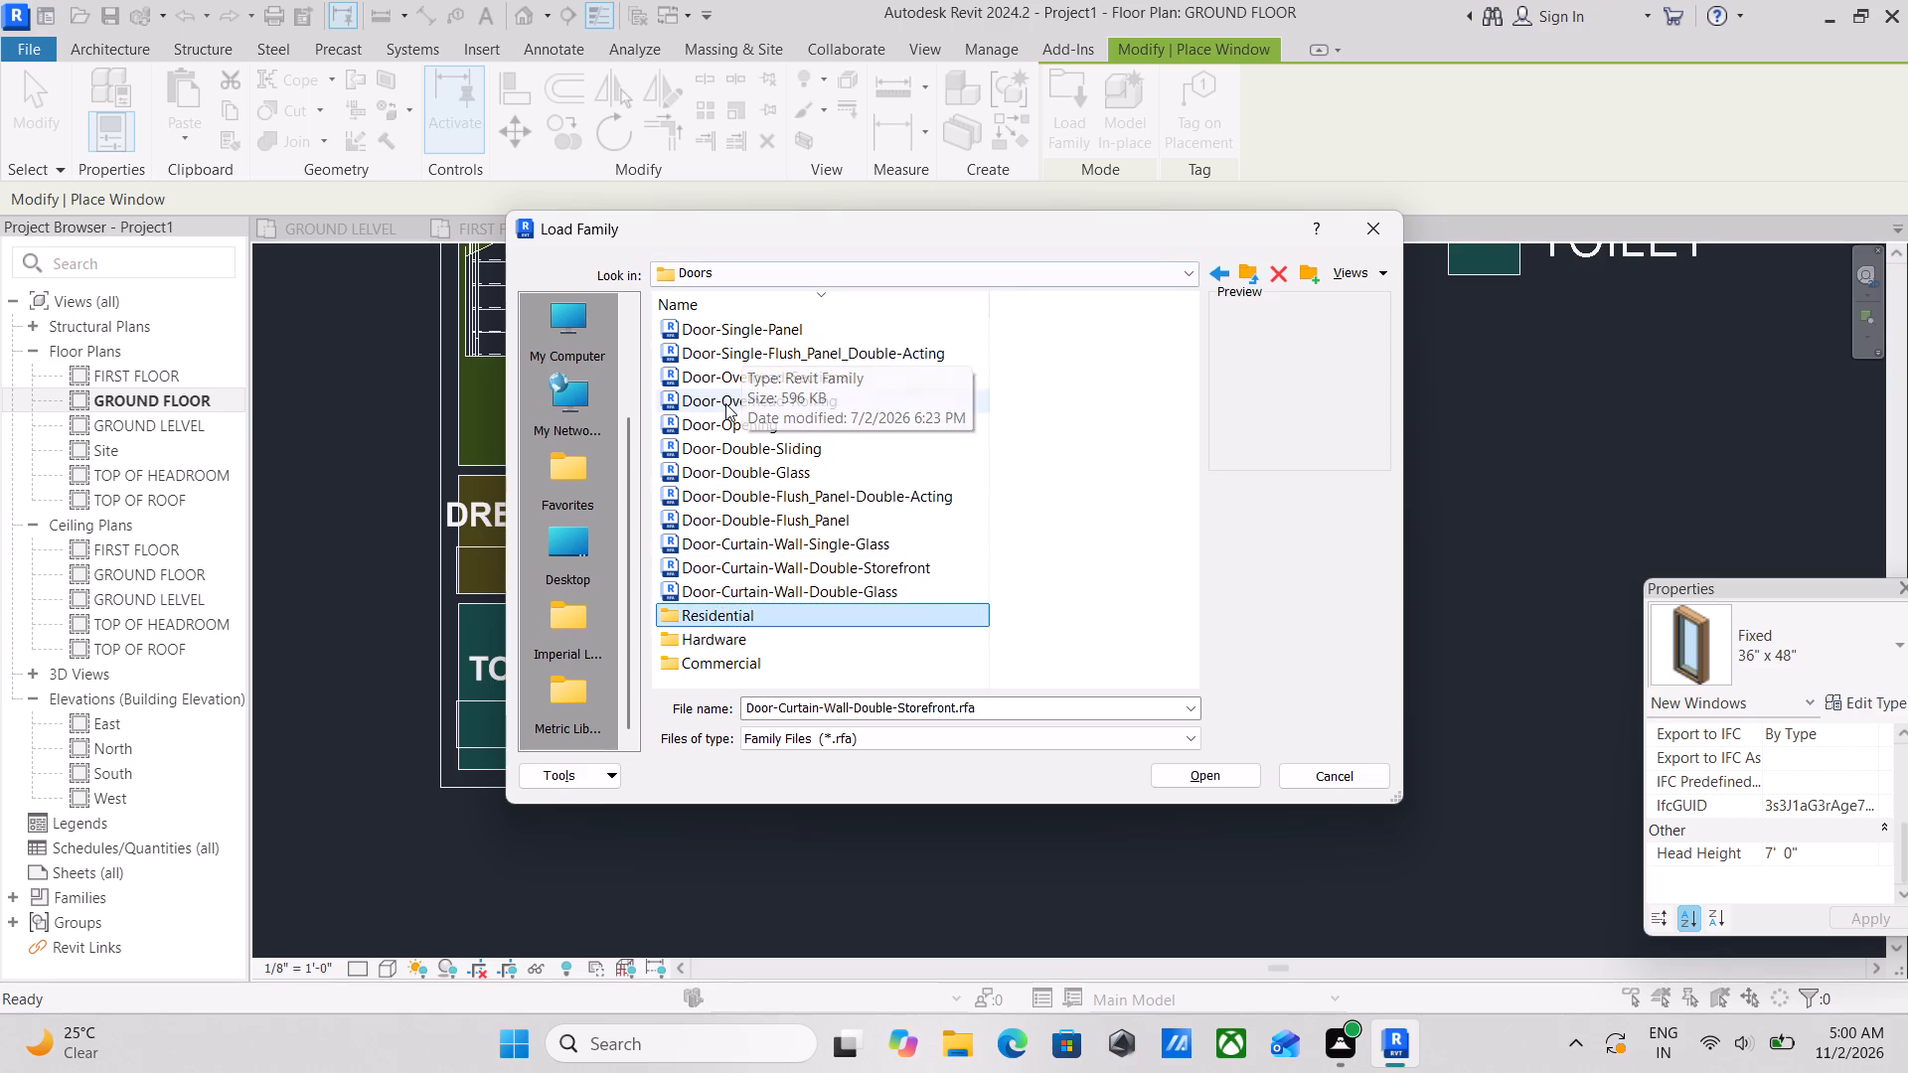
{"action": "scroll", "coordinate": [725, 403], "scroll_direction": "up", "scroll_amount": 1}
{"action": "scroll", "coordinate": [738, 447], "scroll_direction": "down", "scroll_amount": 3}
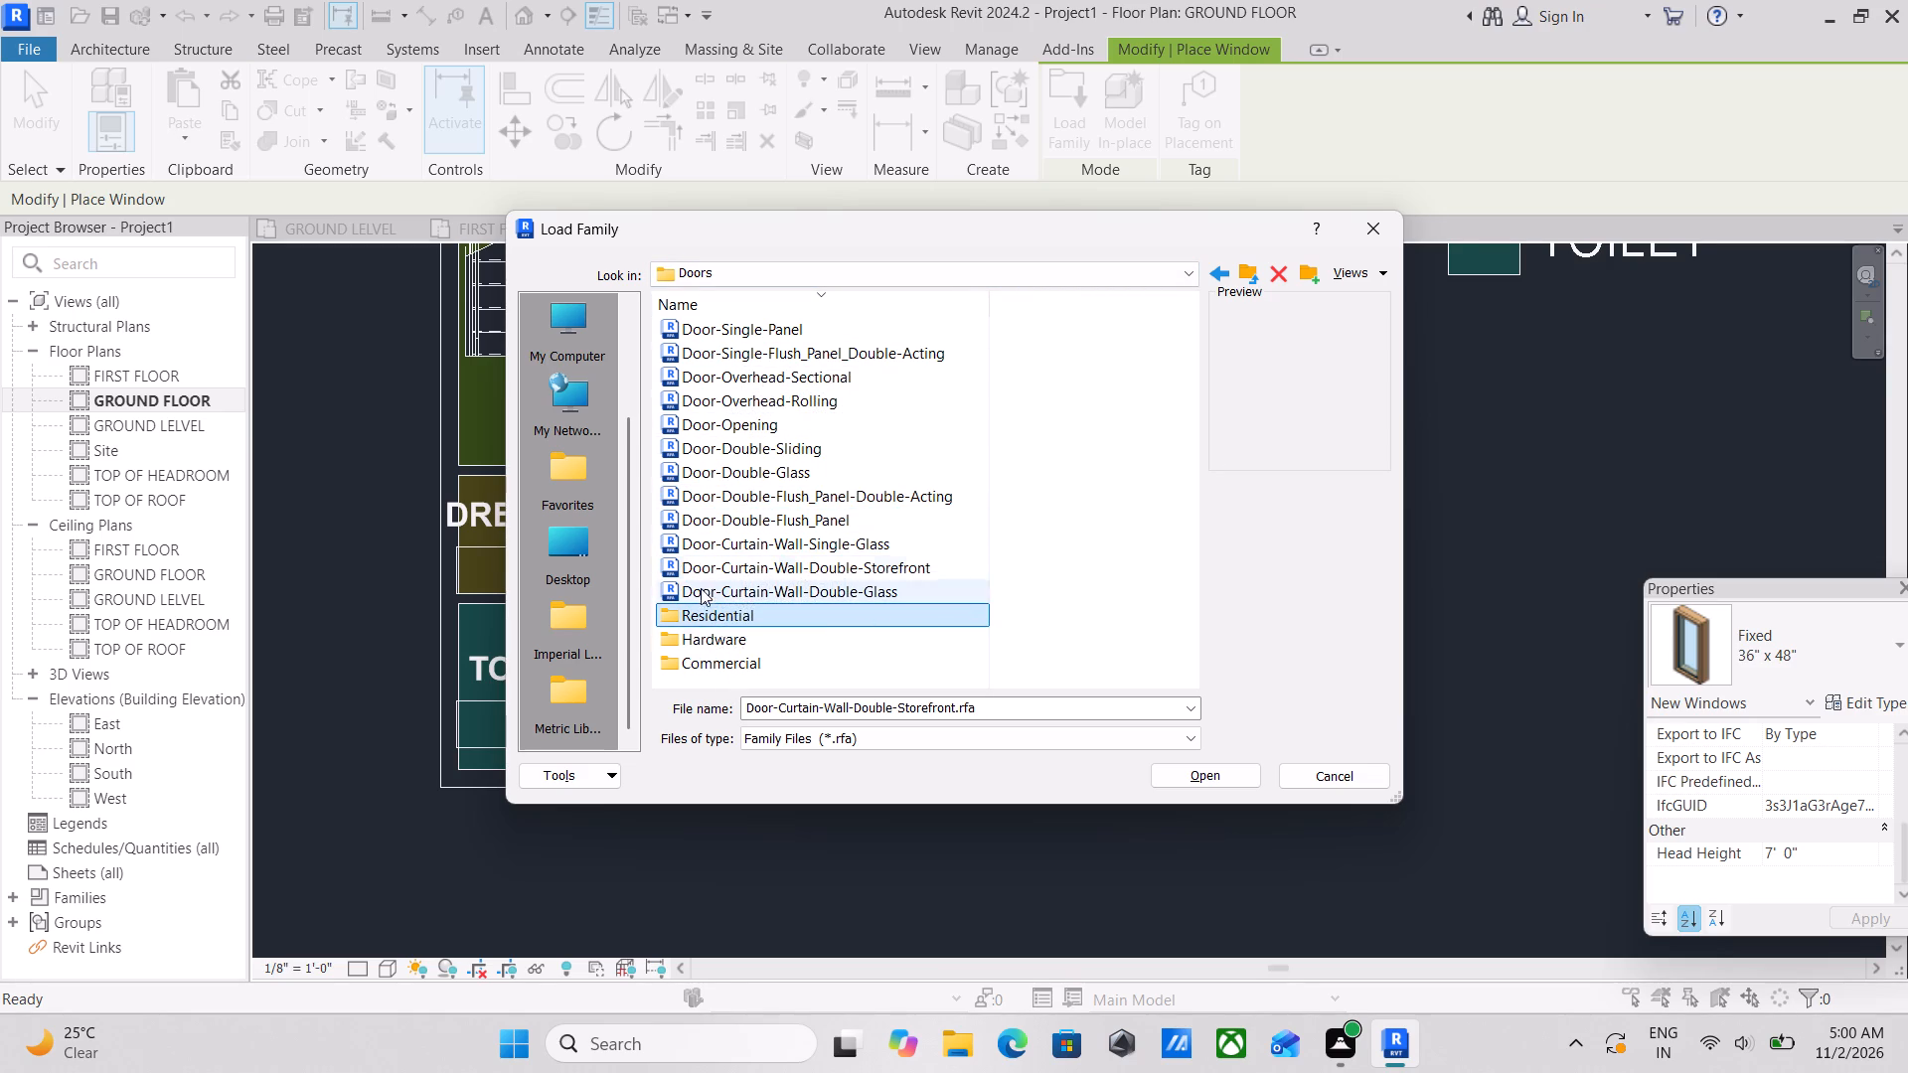
{"action": "scroll", "coordinate": [688, 409], "scroll_direction": "up", "scroll_amount": 3}
Return to the US library folder and open its Windows folder.
{"action": "left_click", "coordinate": [1206, 269]}
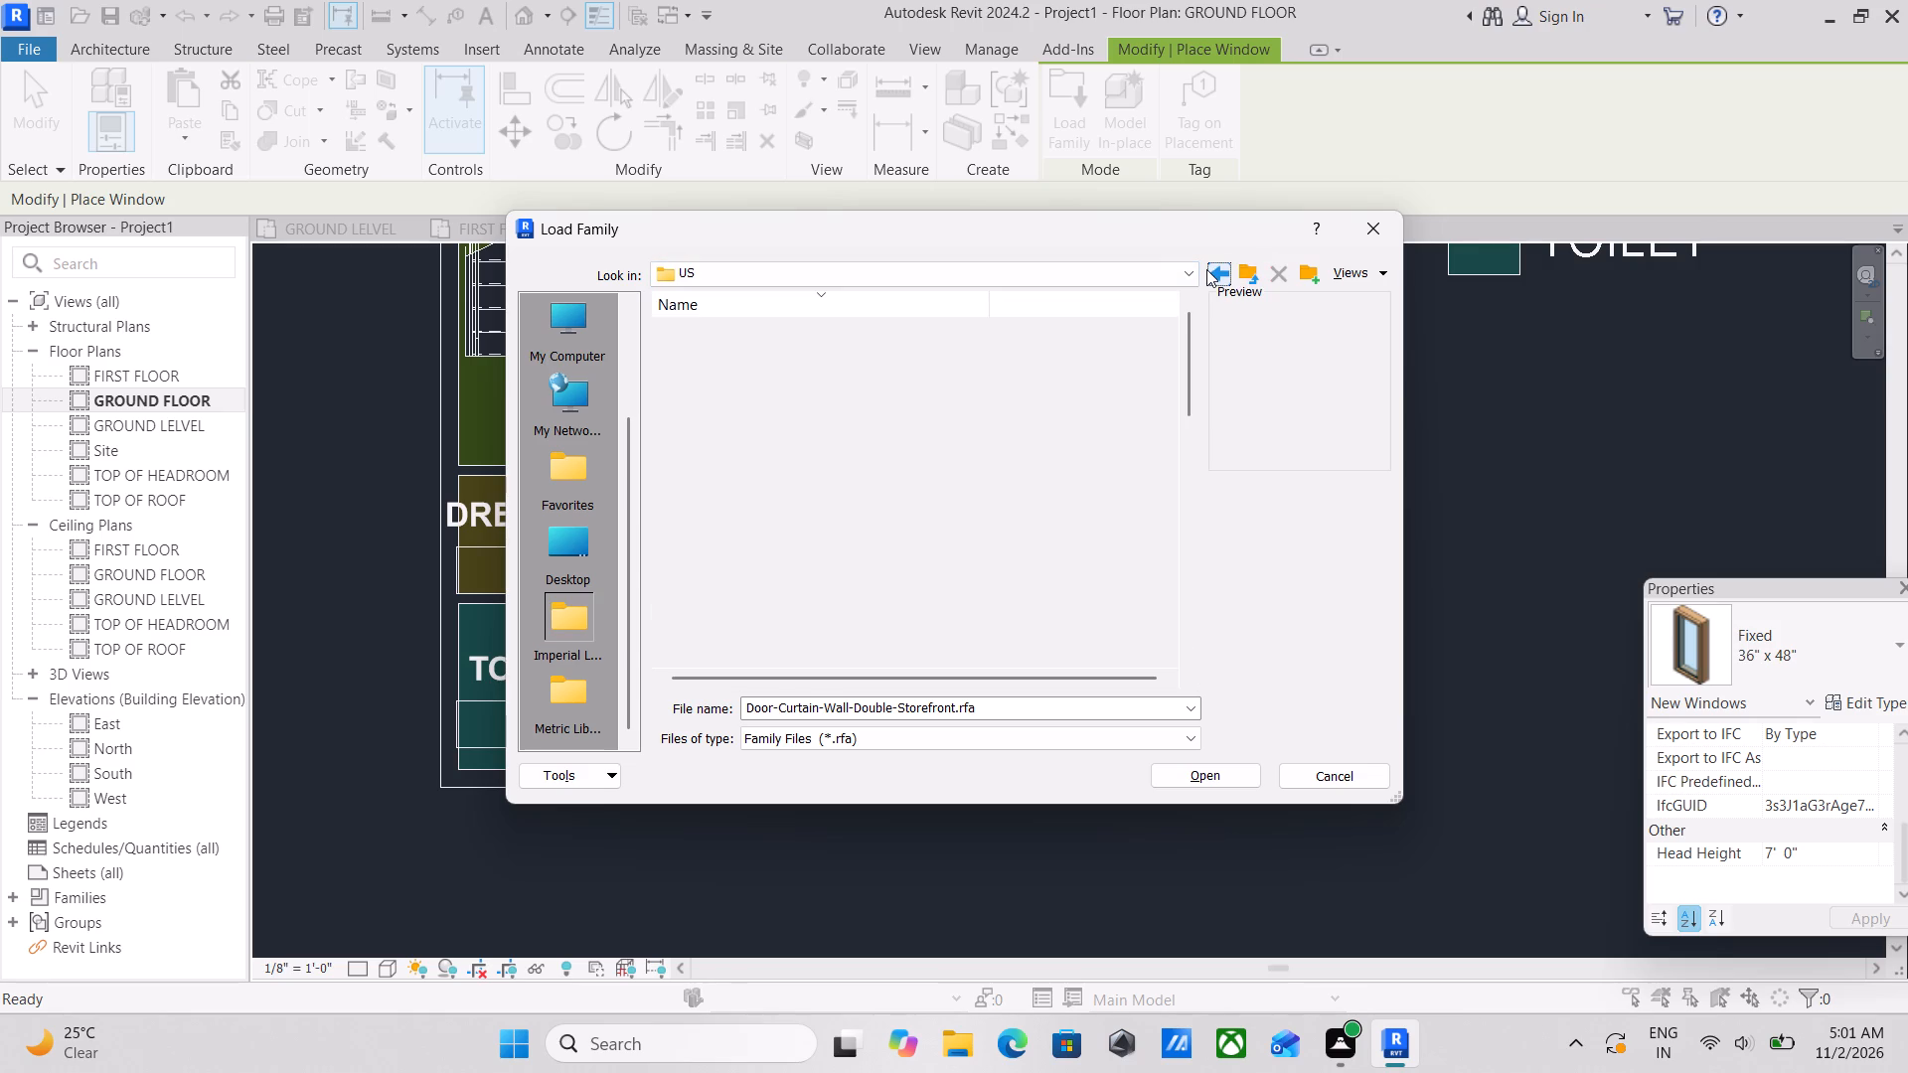
{"action": "scroll", "coordinate": [706, 634], "scroll_direction": "up", "scroll_amount": 1}
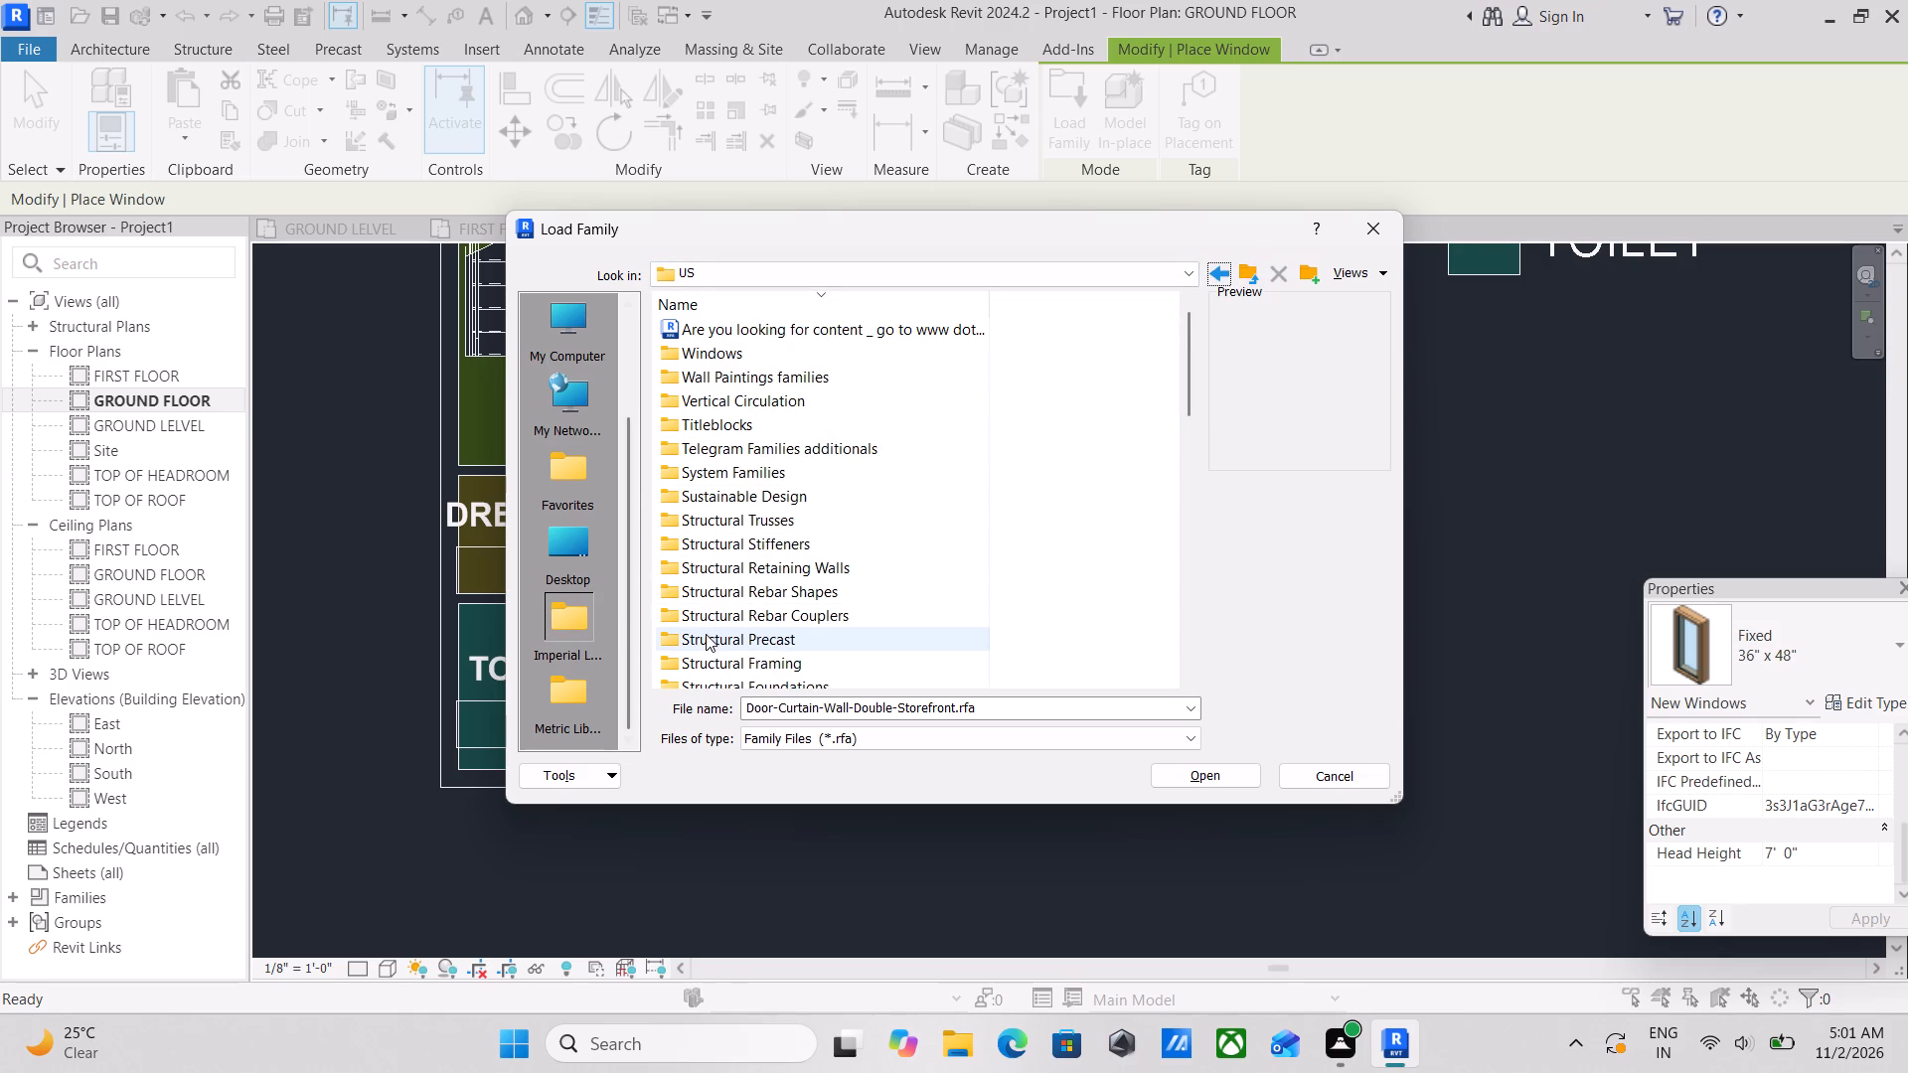
{"action": "scroll", "coordinate": [706, 634], "scroll_direction": "up", "scroll_amount": 2}
{"action": "scroll", "coordinate": [723, 634], "scroll_direction": "down", "scroll_amount": 5}
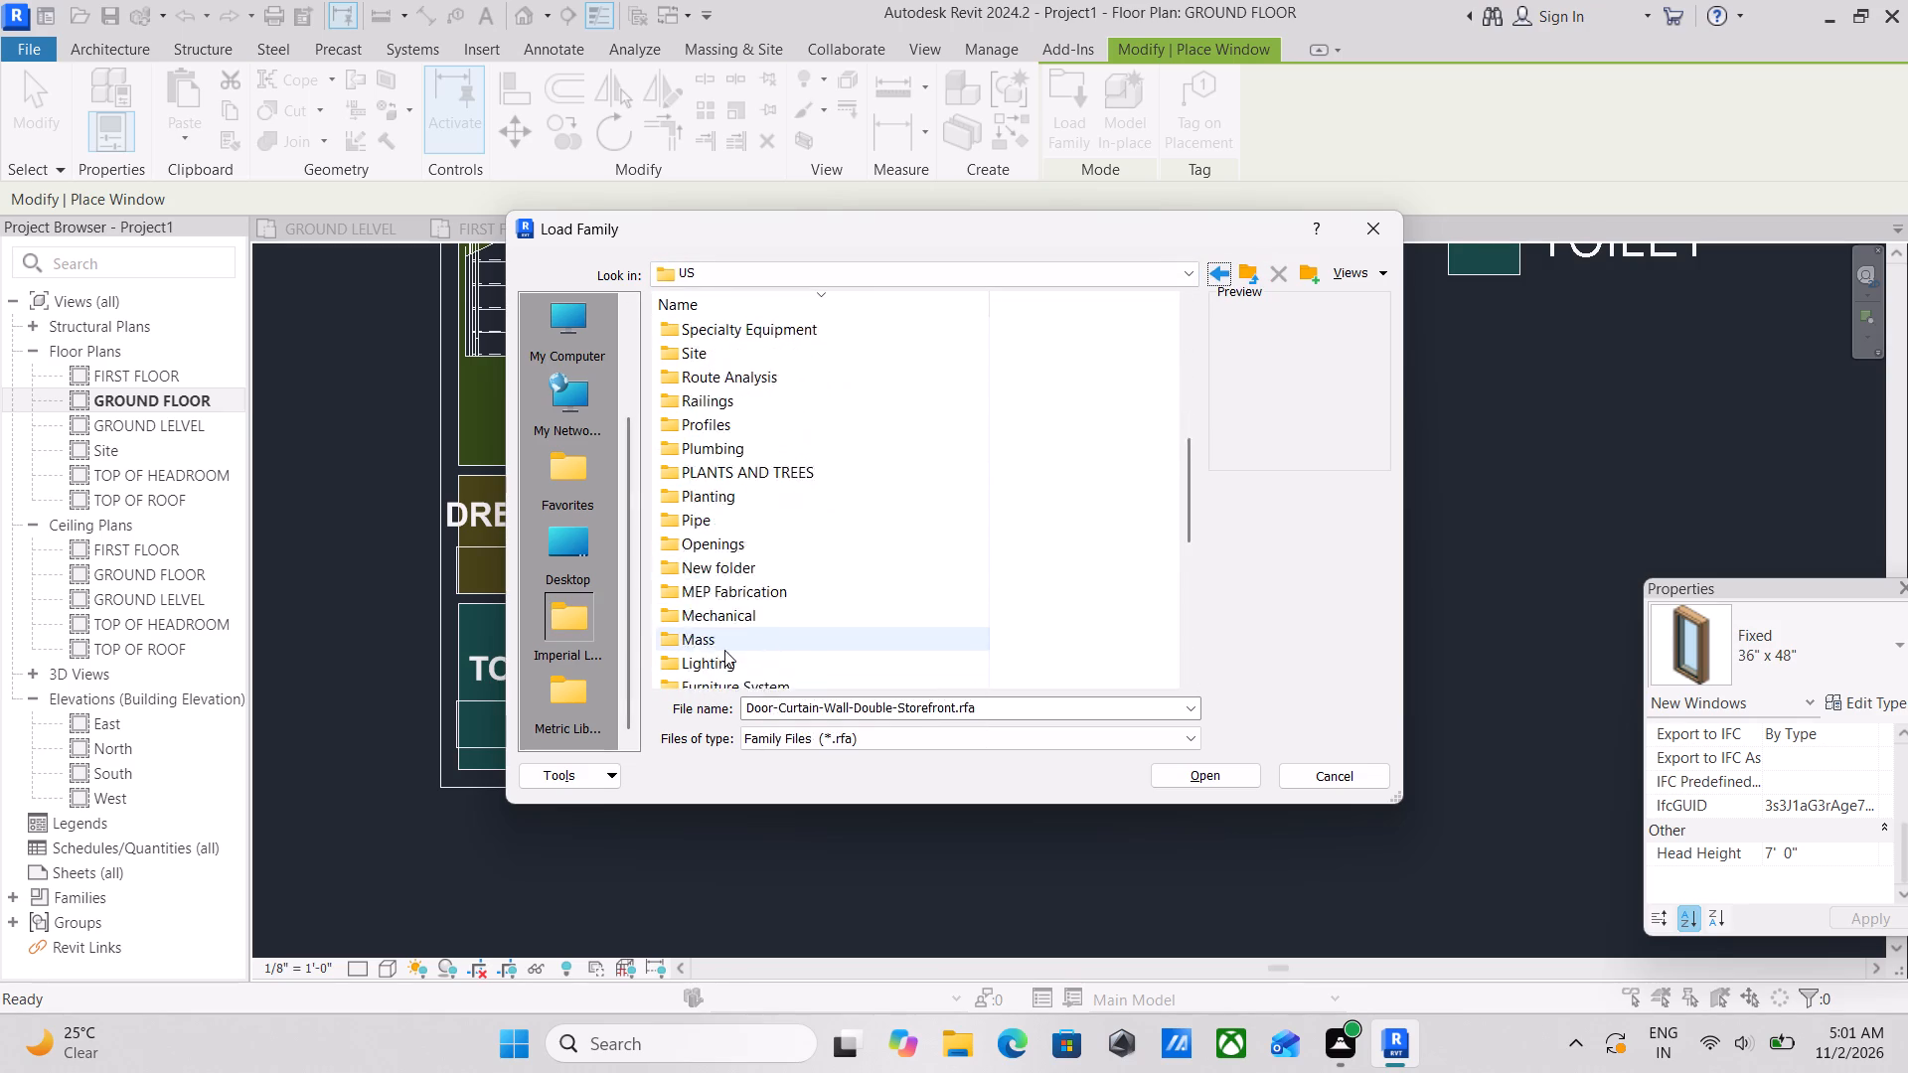
{"action": "scroll", "coordinate": [724, 650], "scroll_direction": "down", "scroll_amount": 9}
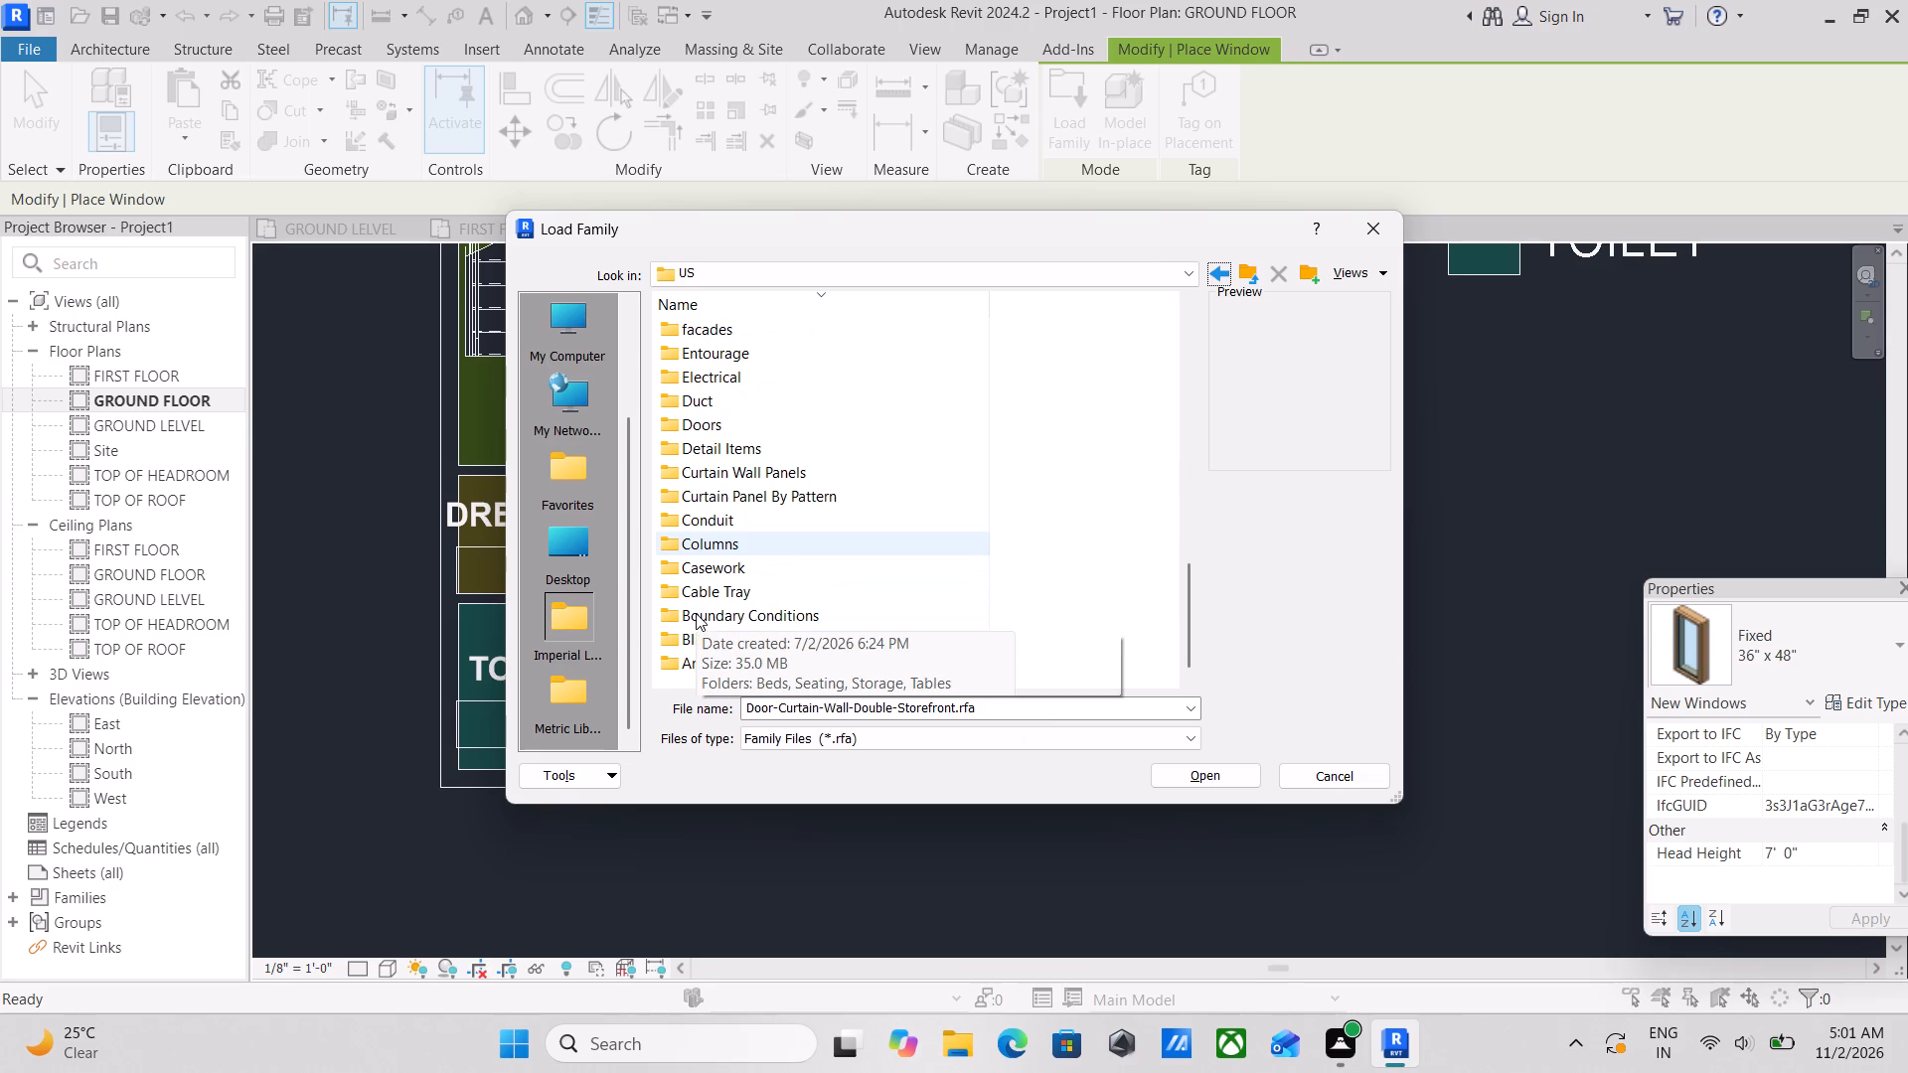
{"action": "scroll", "coordinate": [673, 577], "scroll_direction": "up", "scroll_amount": 3}
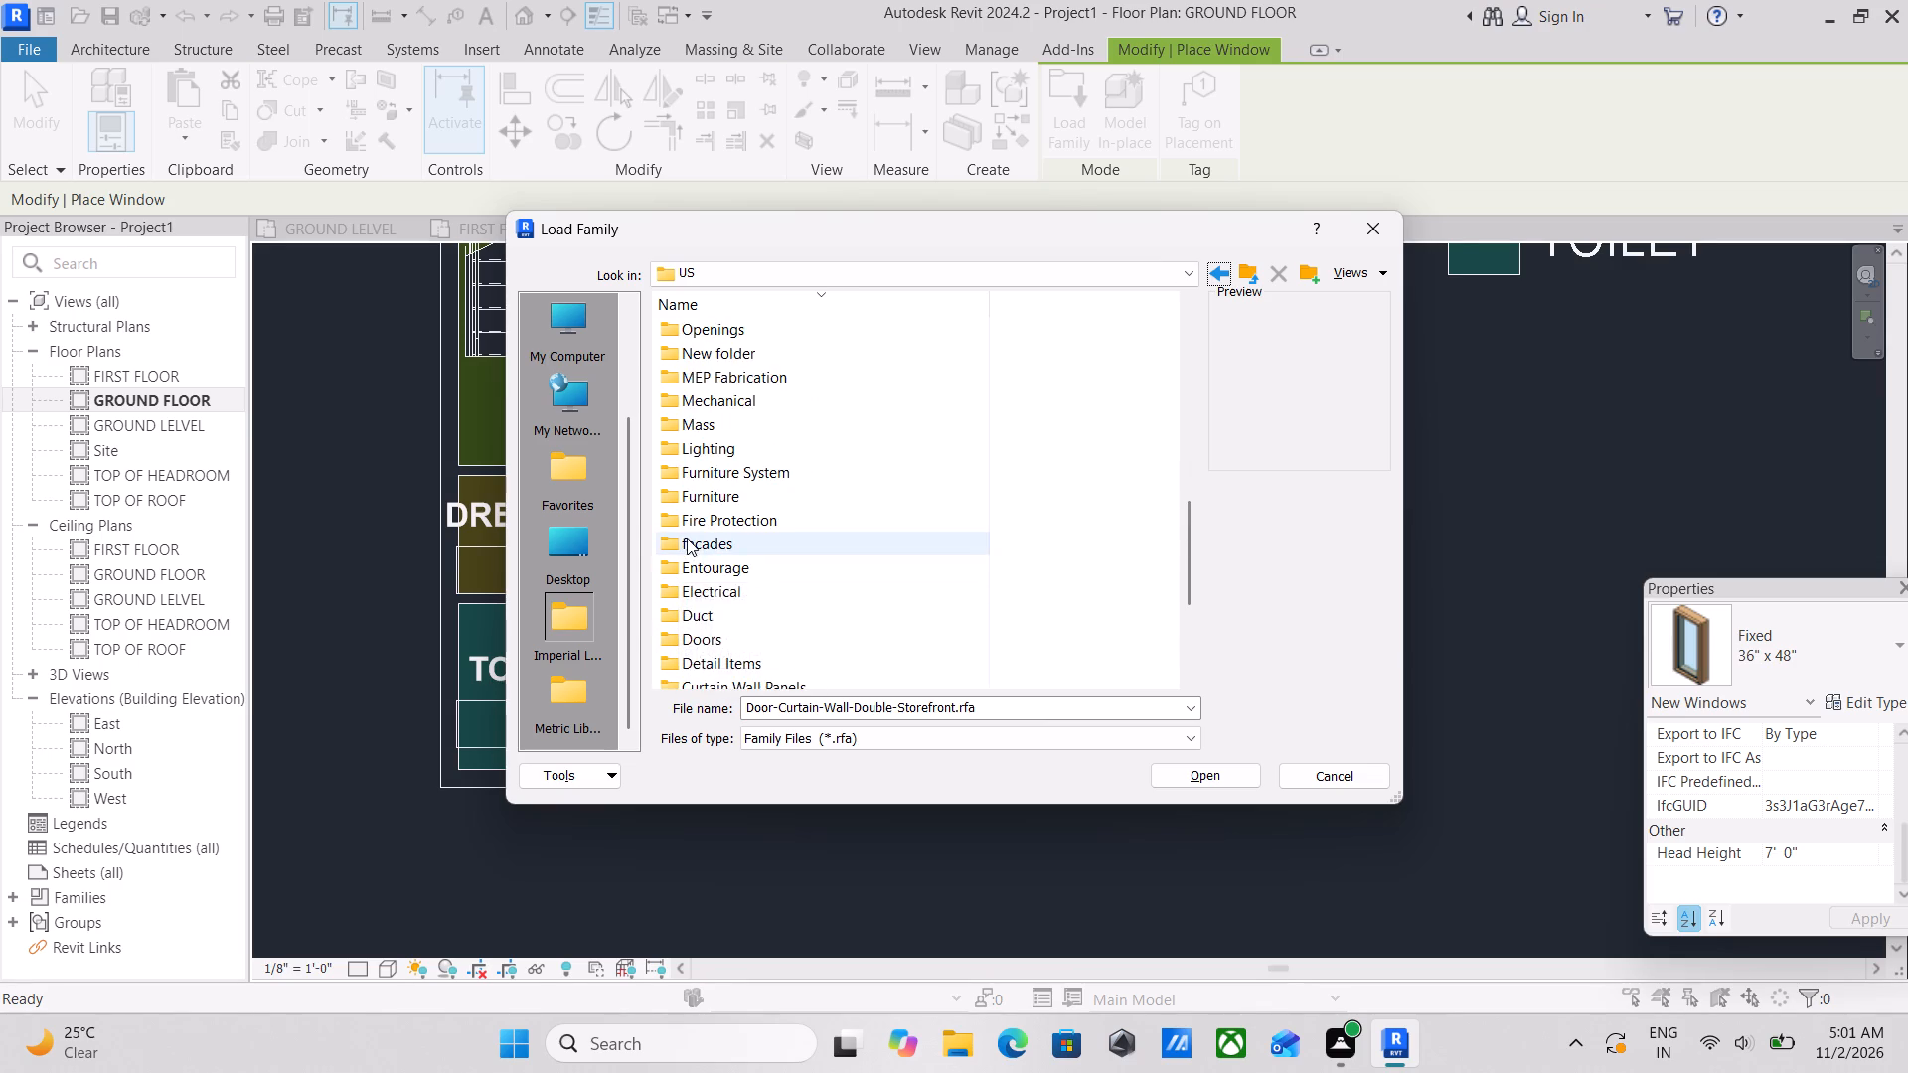
{"action": "scroll", "coordinate": [687, 538], "scroll_direction": "down", "scroll_amount": 3}
{"action": "scroll", "coordinate": [691, 543], "scroll_direction": "up", "scroll_amount": 10}
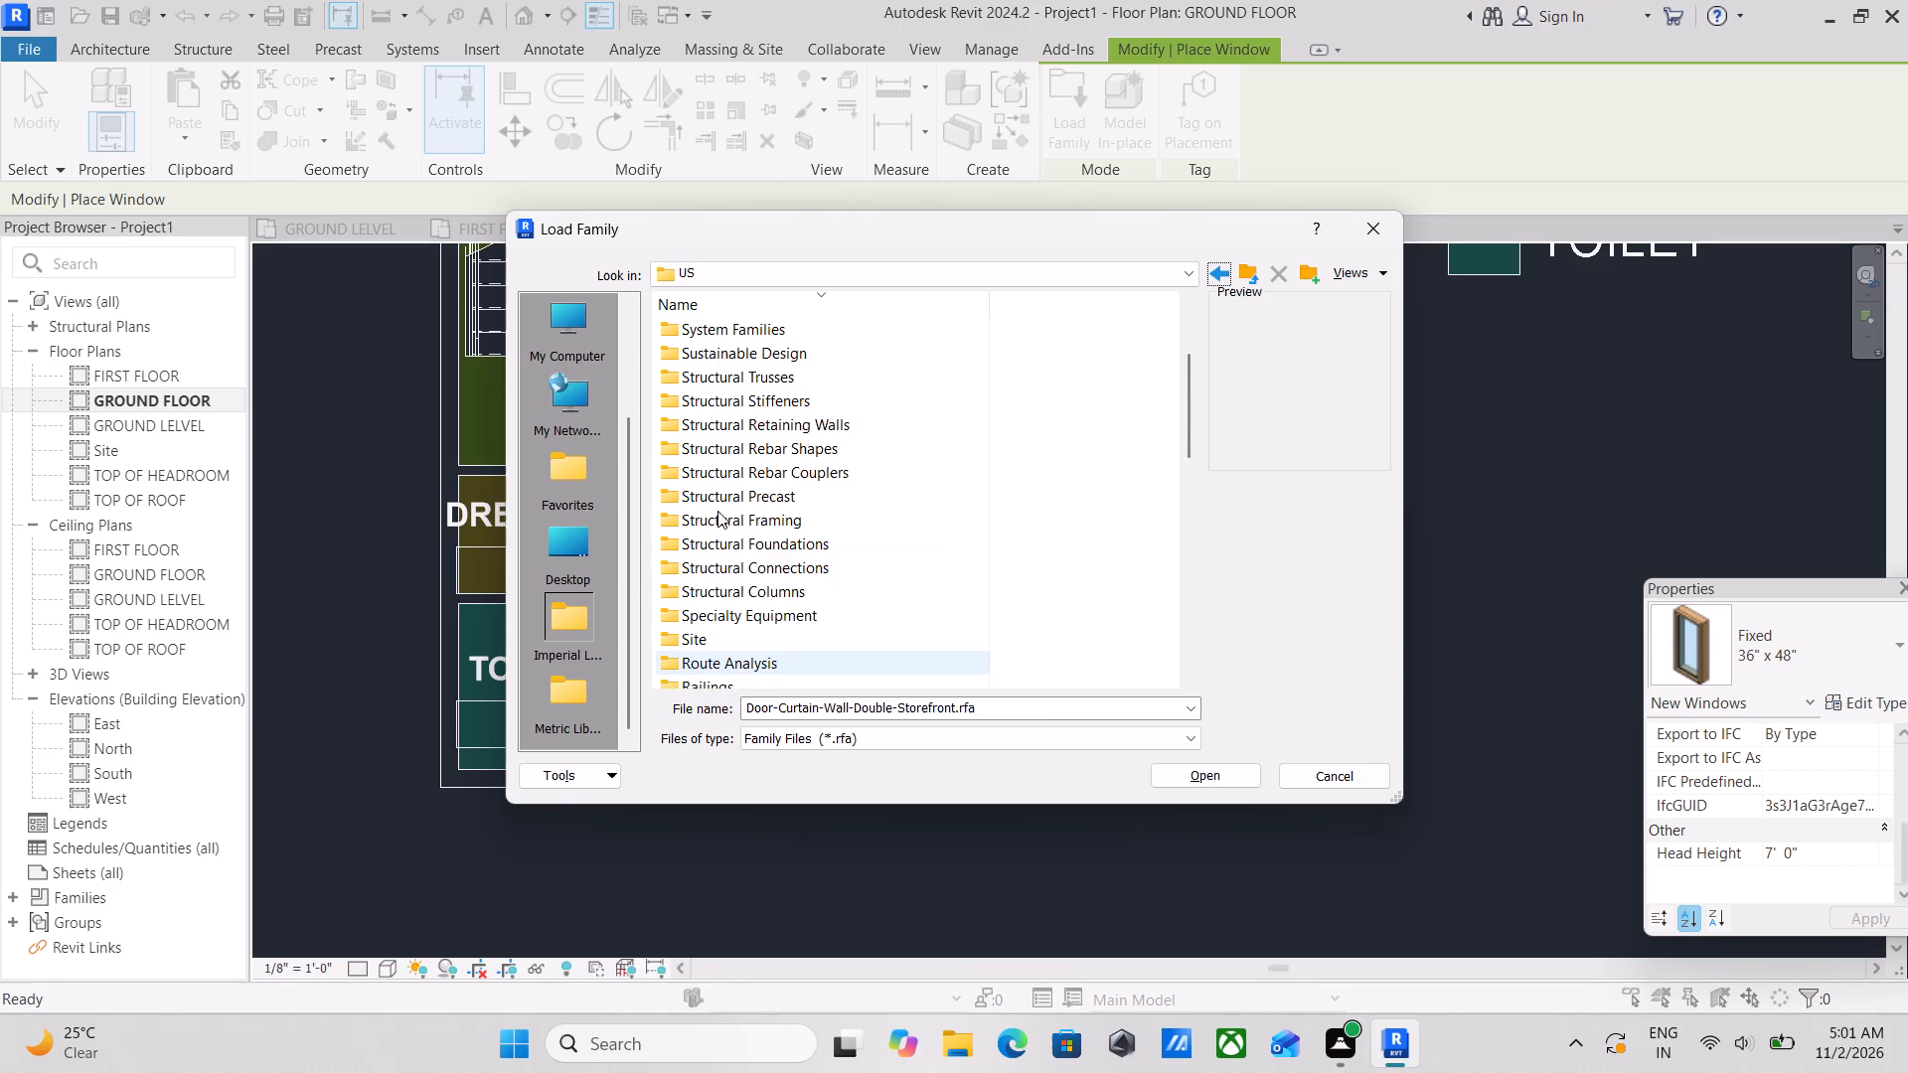
{"action": "scroll", "coordinate": [717, 513], "scroll_direction": "up", "scroll_amount": 8}
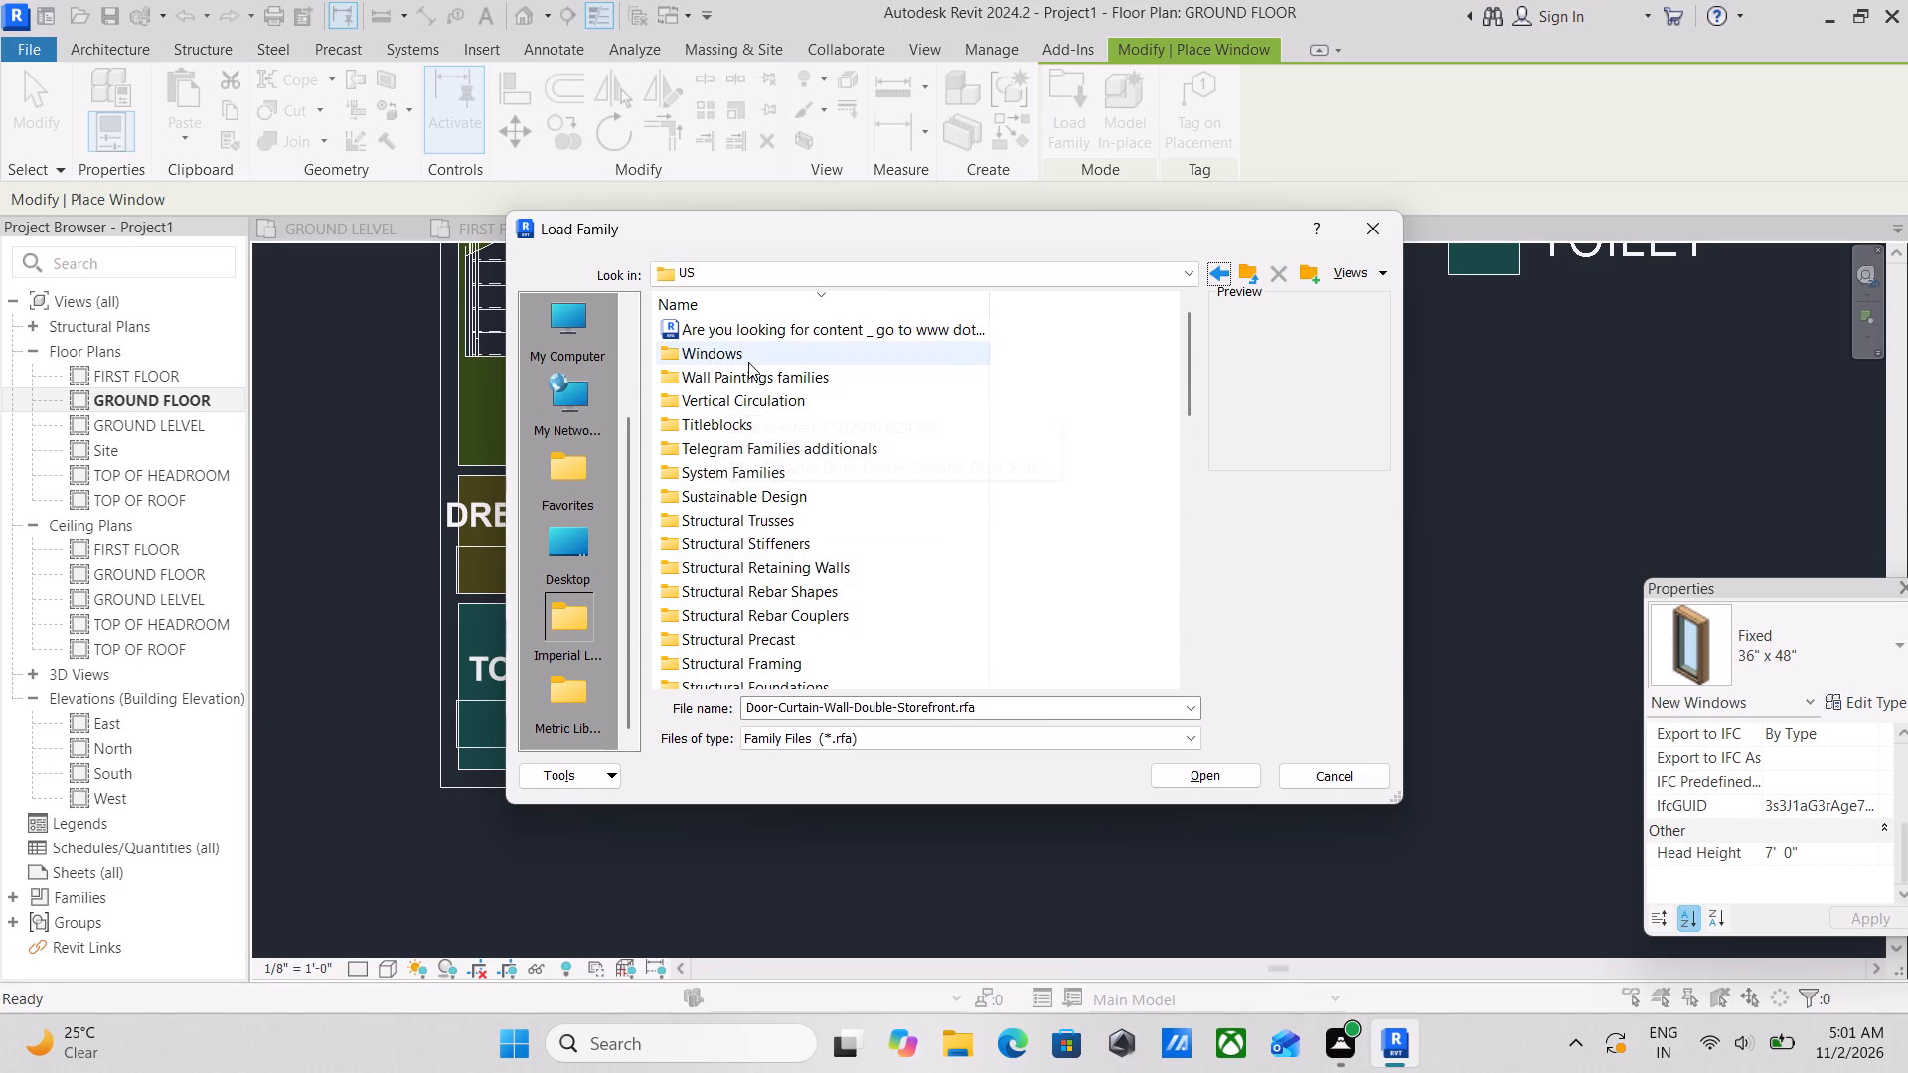
{"action": "double_click", "coordinate": [748, 362]}
{"action": "left_click", "coordinate": [748, 362]}
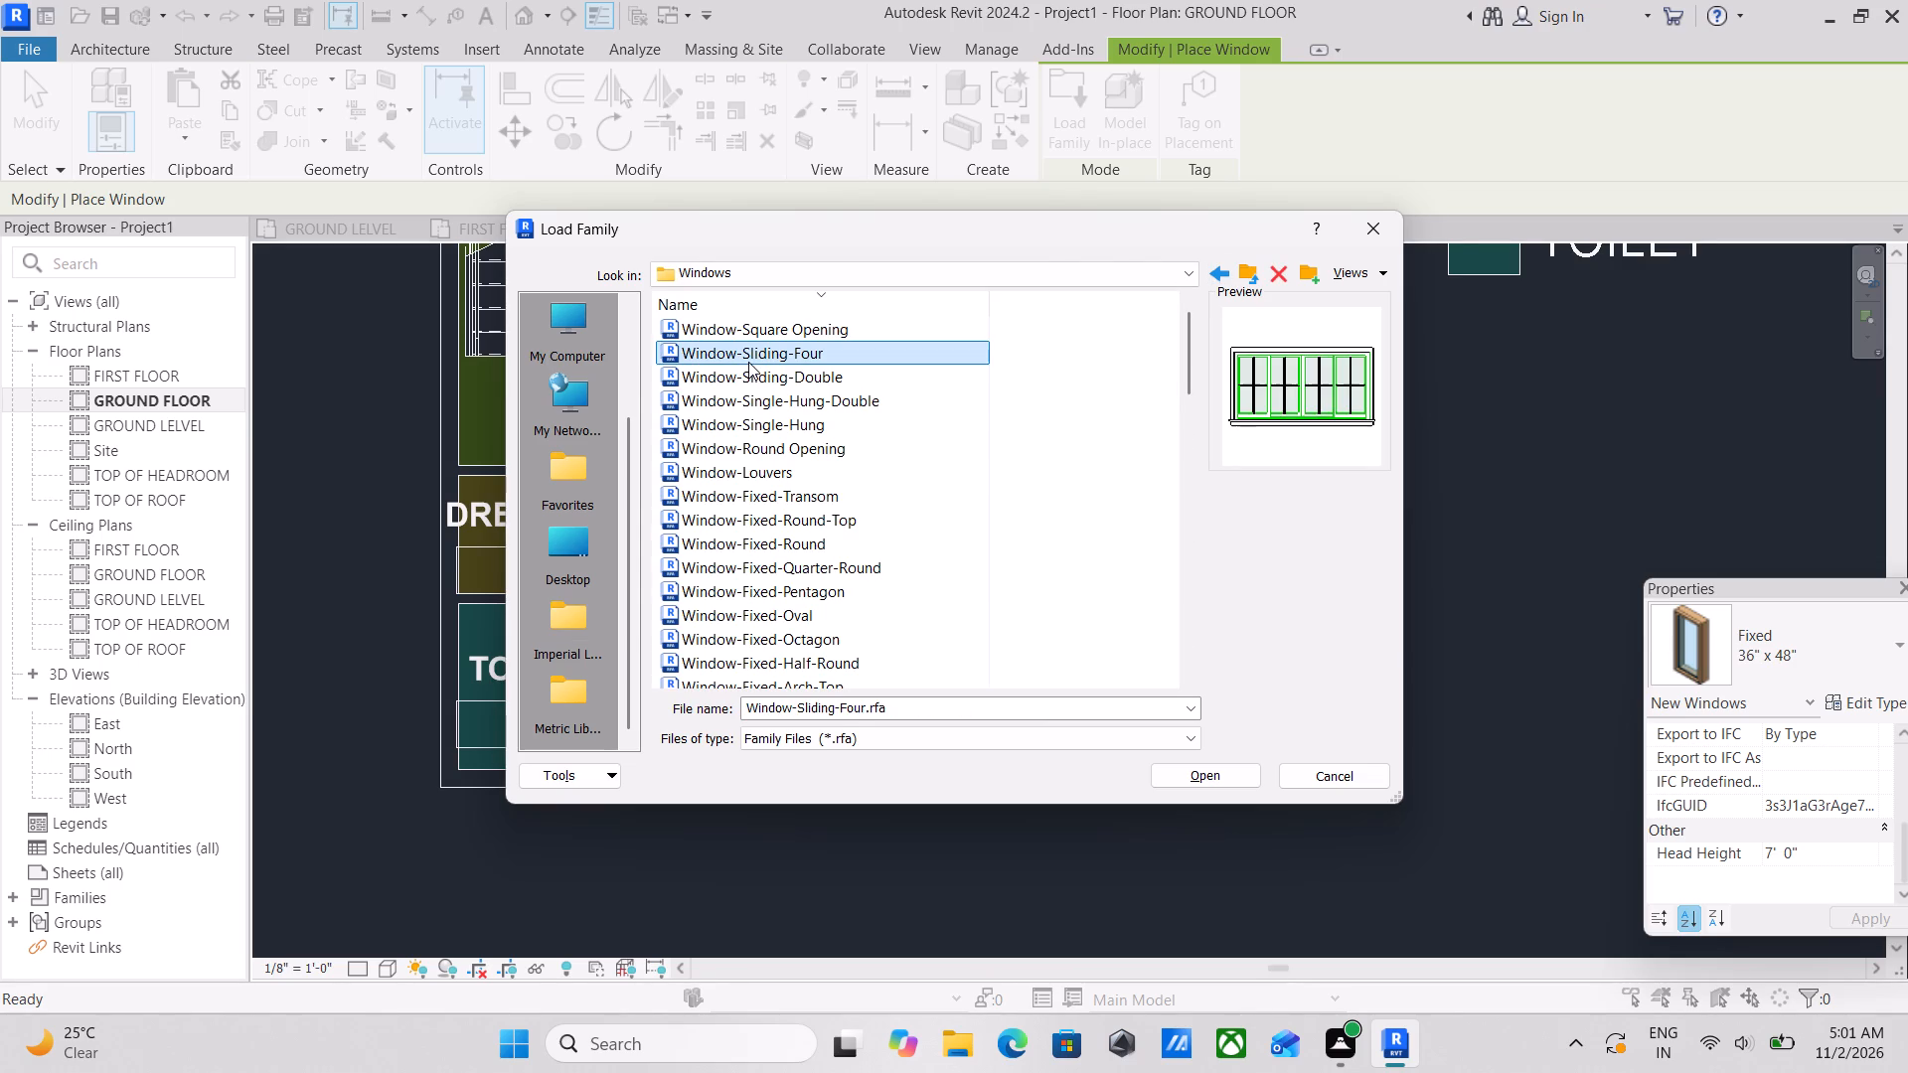
Browse the Windows folder and preview its arched and sliding door, exhaust fan, instance, casement and flat skylight families.
{"action": "scroll", "coordinate": [688, 555], "scroll_direction": "down", "scroll_amount": 16}
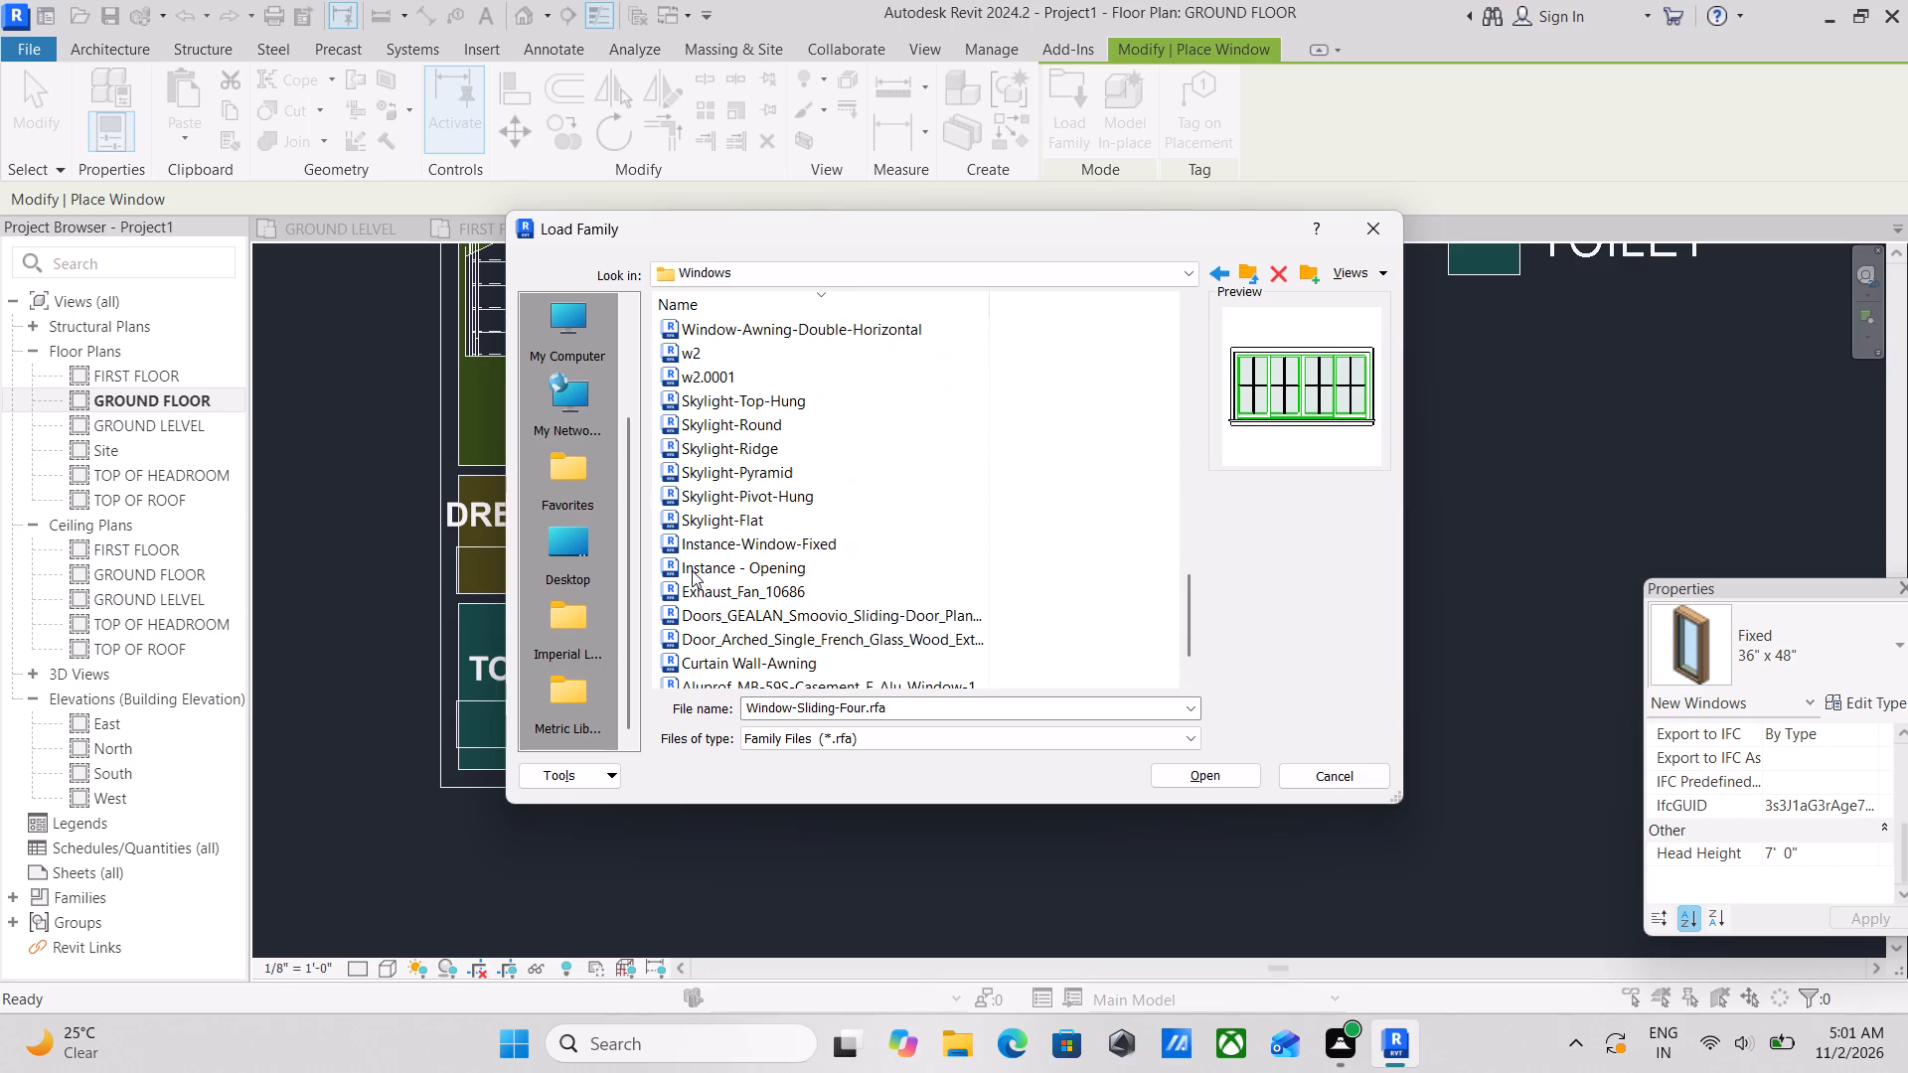
{"action": "scroll", "coordinate": [727, 587], "scroll_direction": "down", "scroll_amount": 3}
{"action": "left_click", "coordinate": [732, 598]}
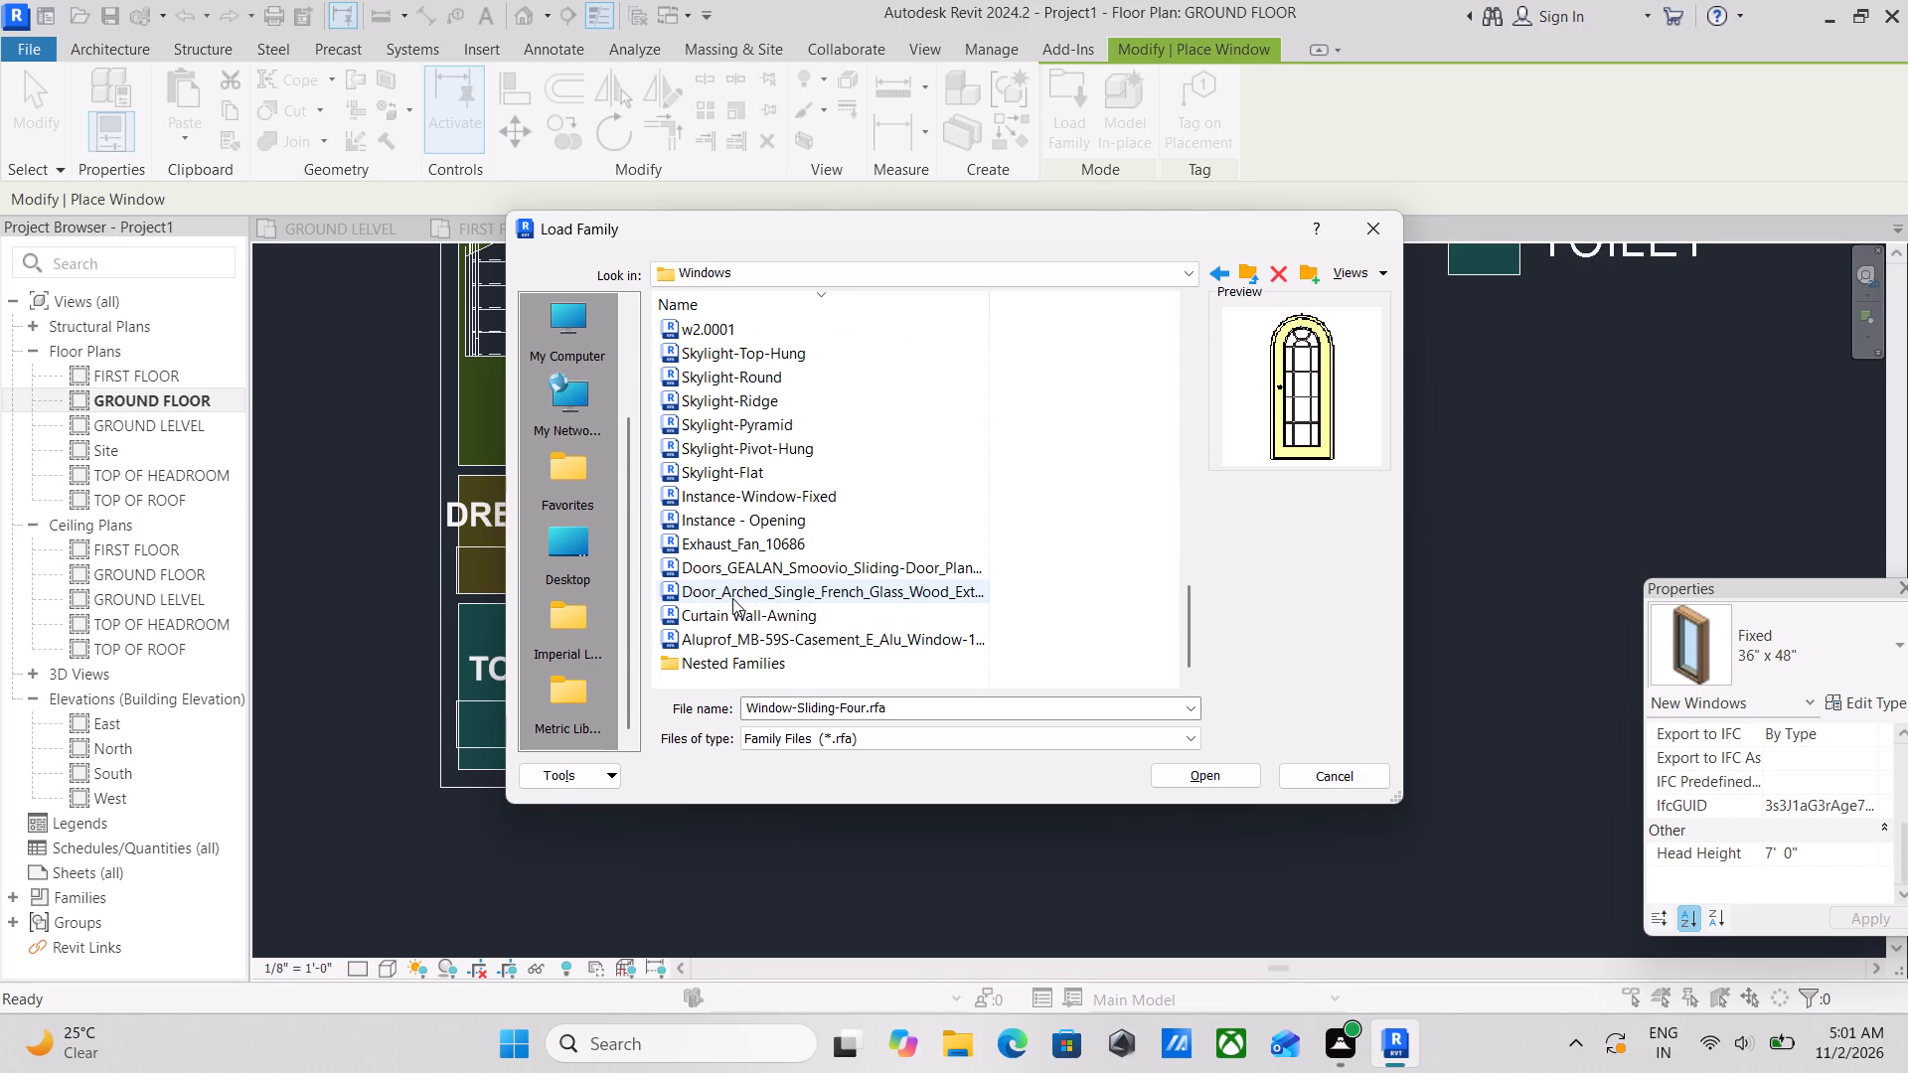
{"action": "left_click", "coordinate": [715, 567]}
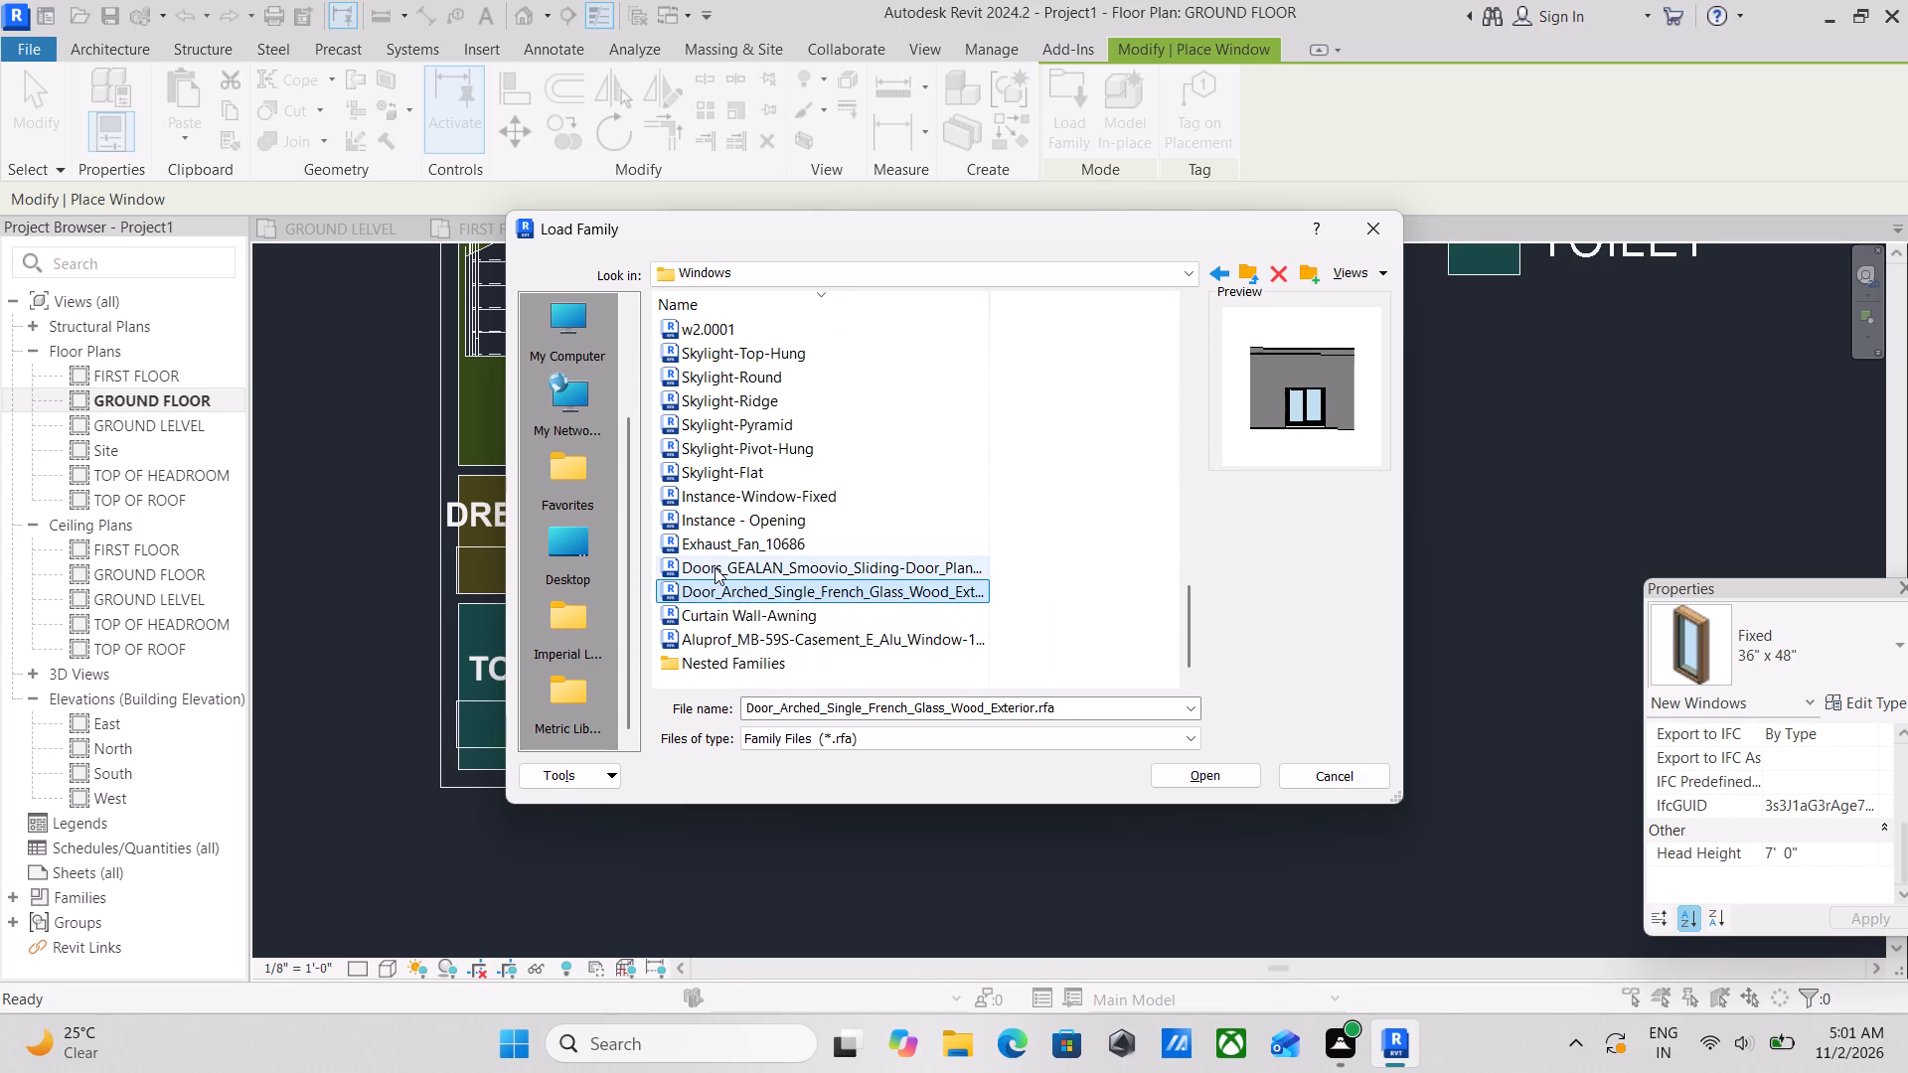
{"action": "left_click", "coordinate": [705, 535]}
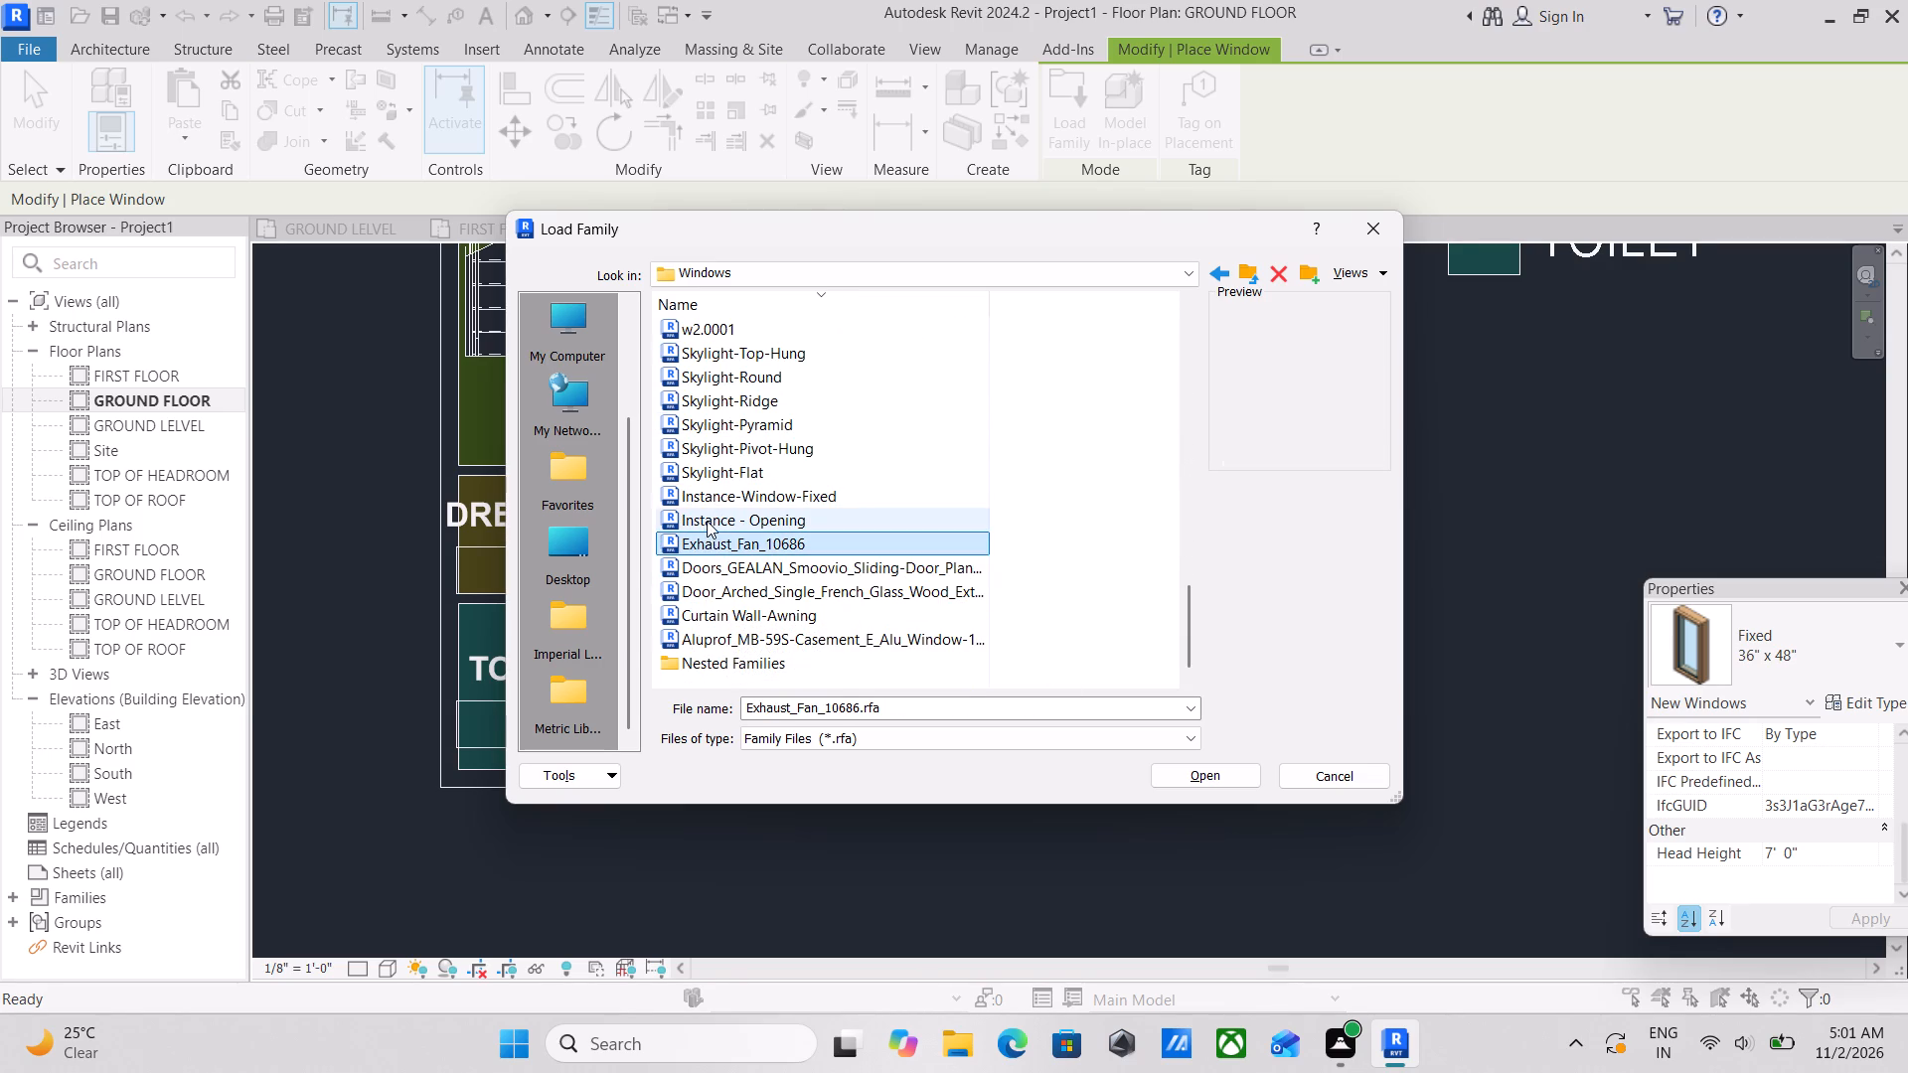
{"action": "left_click", "coordinate": [707, 521]}
{"action": "left_click", "coordinate": [707, 494]}
{"action": "scroll", "coordinate": [715, 616], "scroll_direction": "down", "scroll_amount": 2}
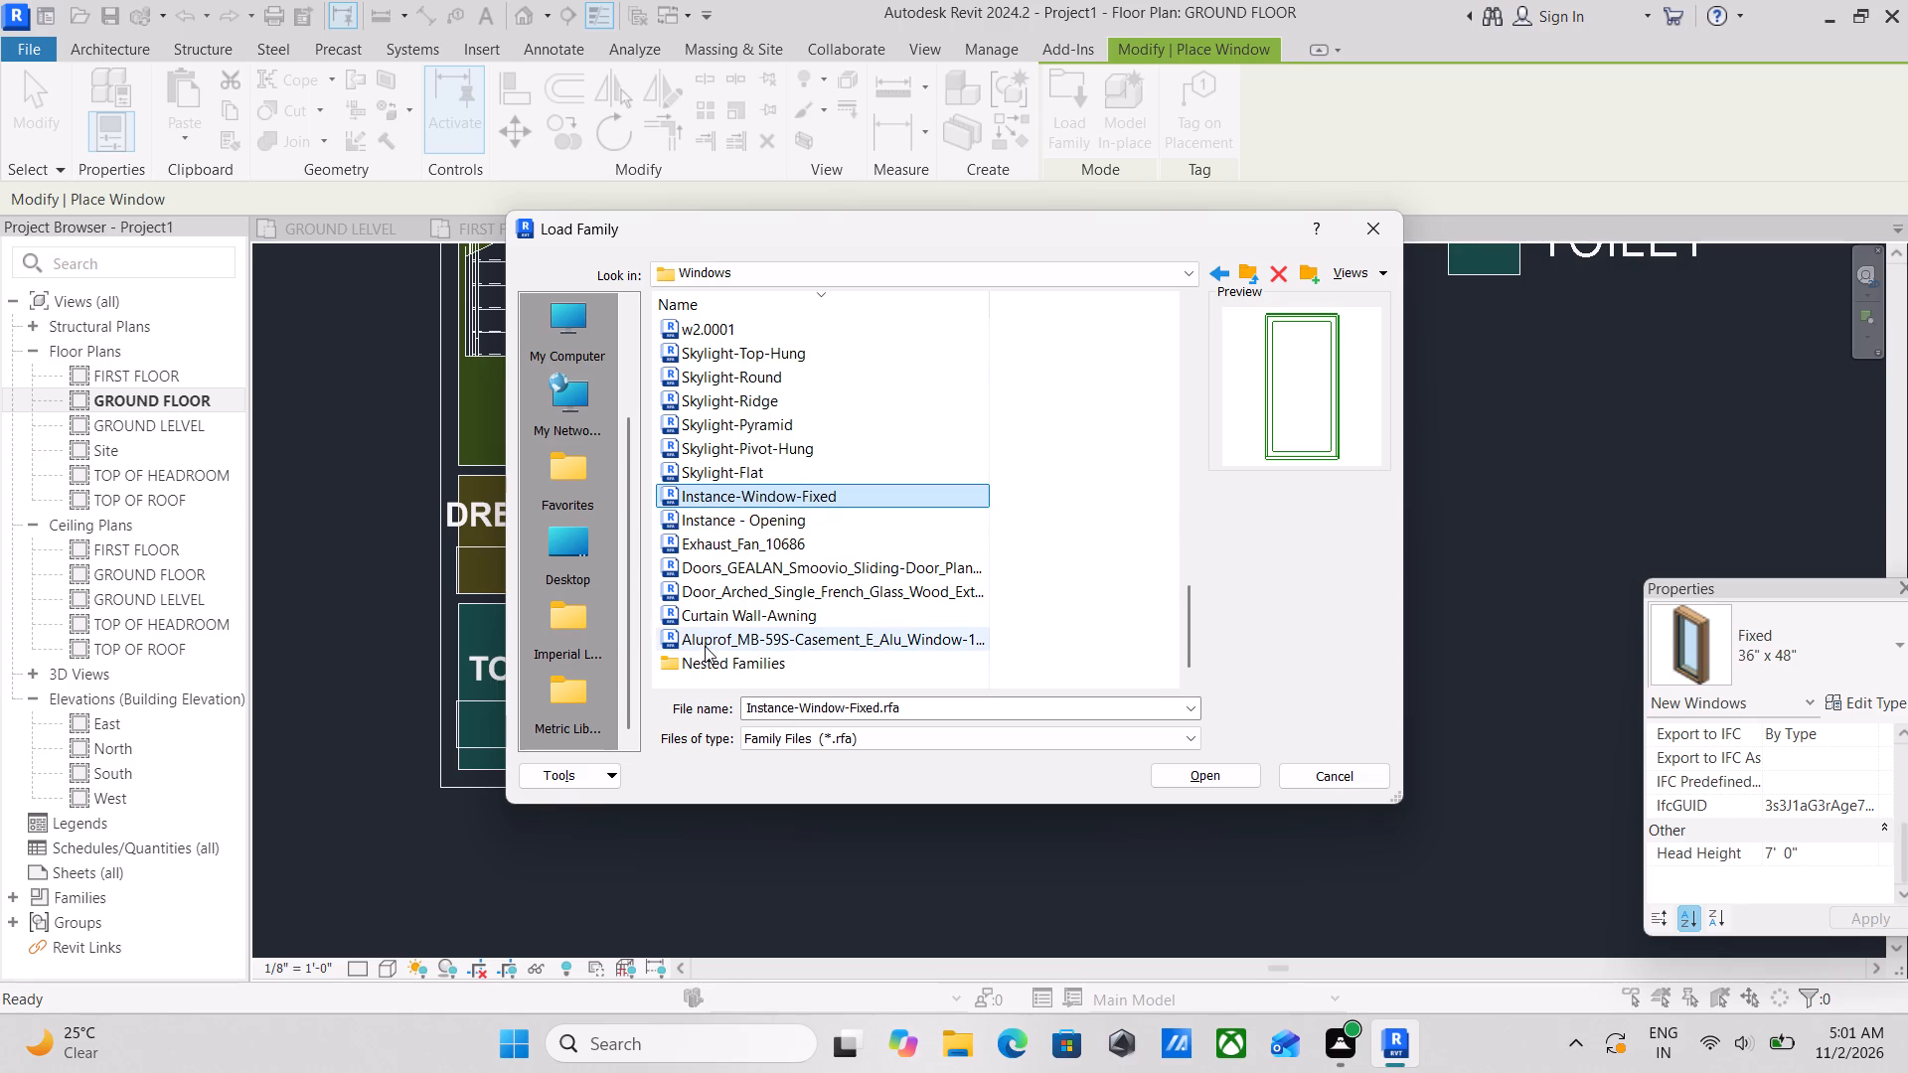
{"action": "left_click", "coordinate": [713, 636]}
{"action": "left_click", "coordinate": [715, 620]}
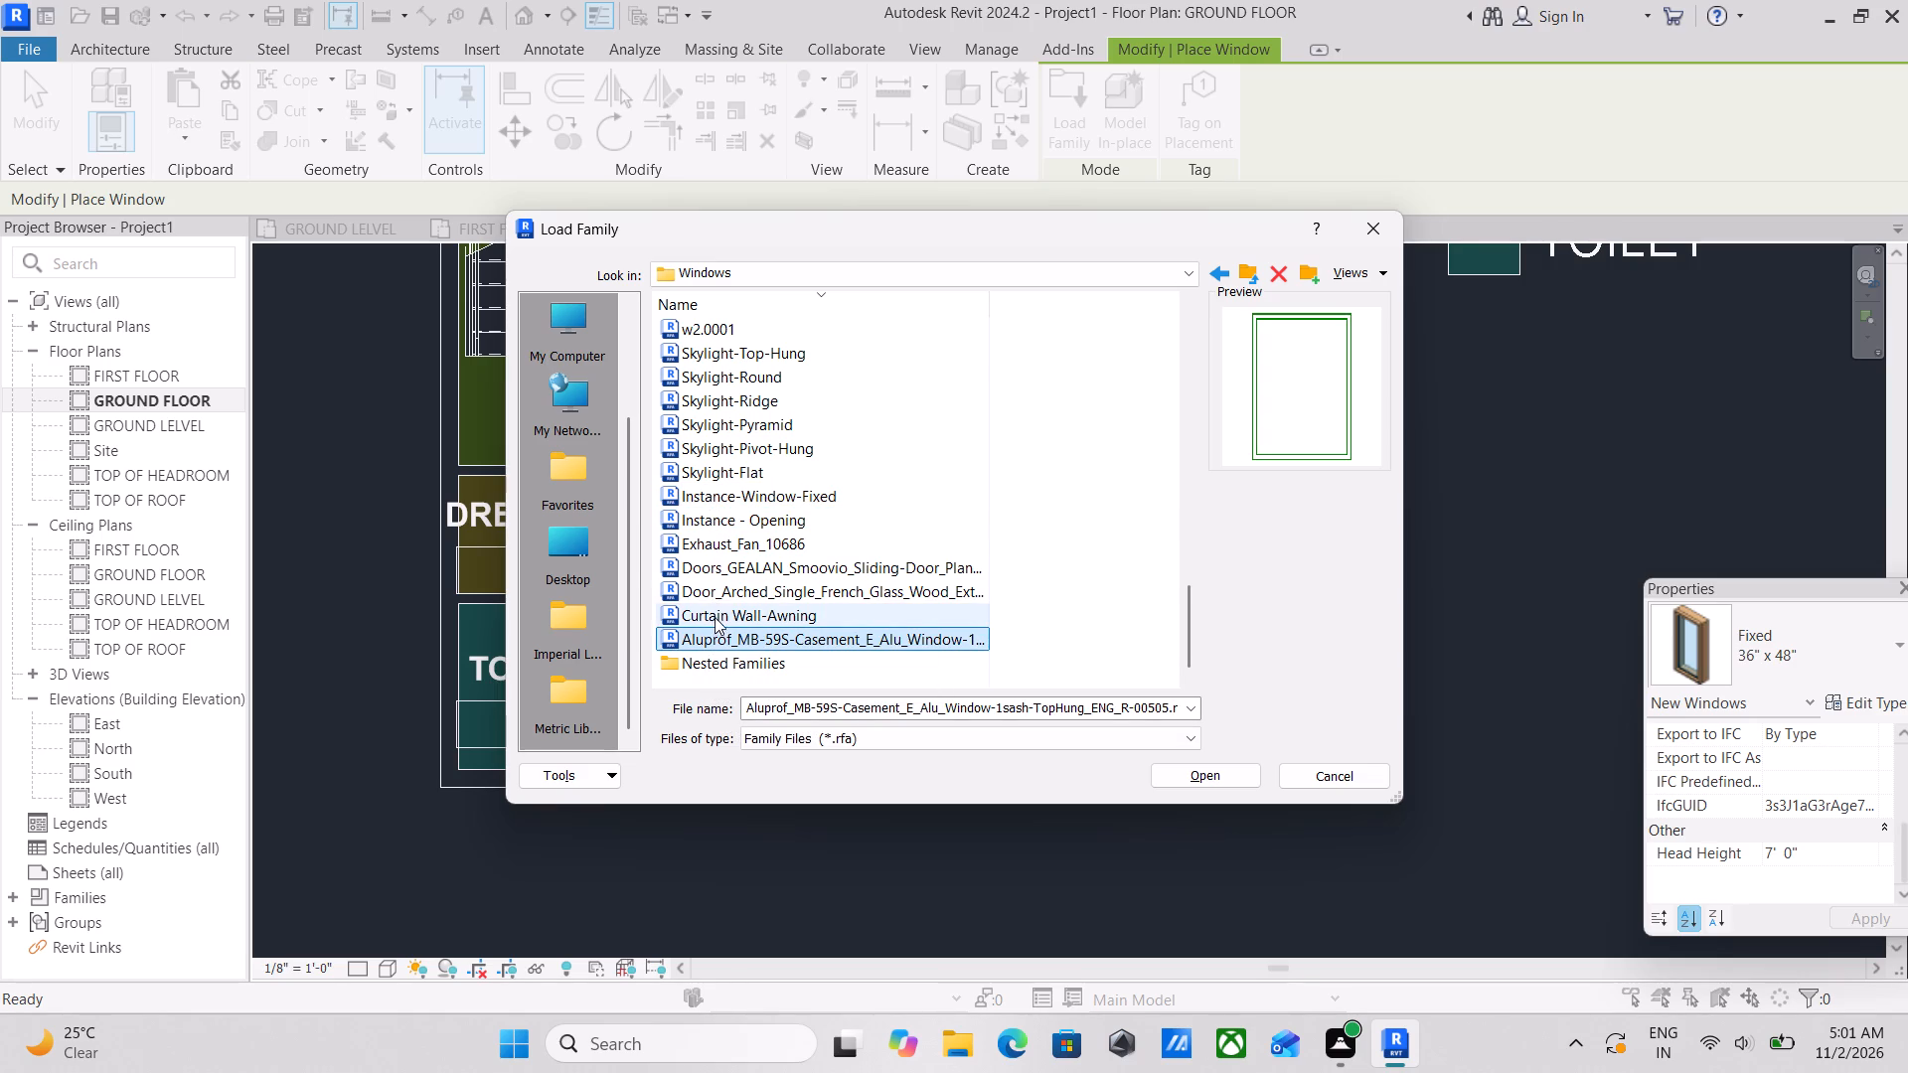
{"action": "left_click", "coordinate": [712, 588]}
{"action": "left_click", "coordinate": [712, 570]}
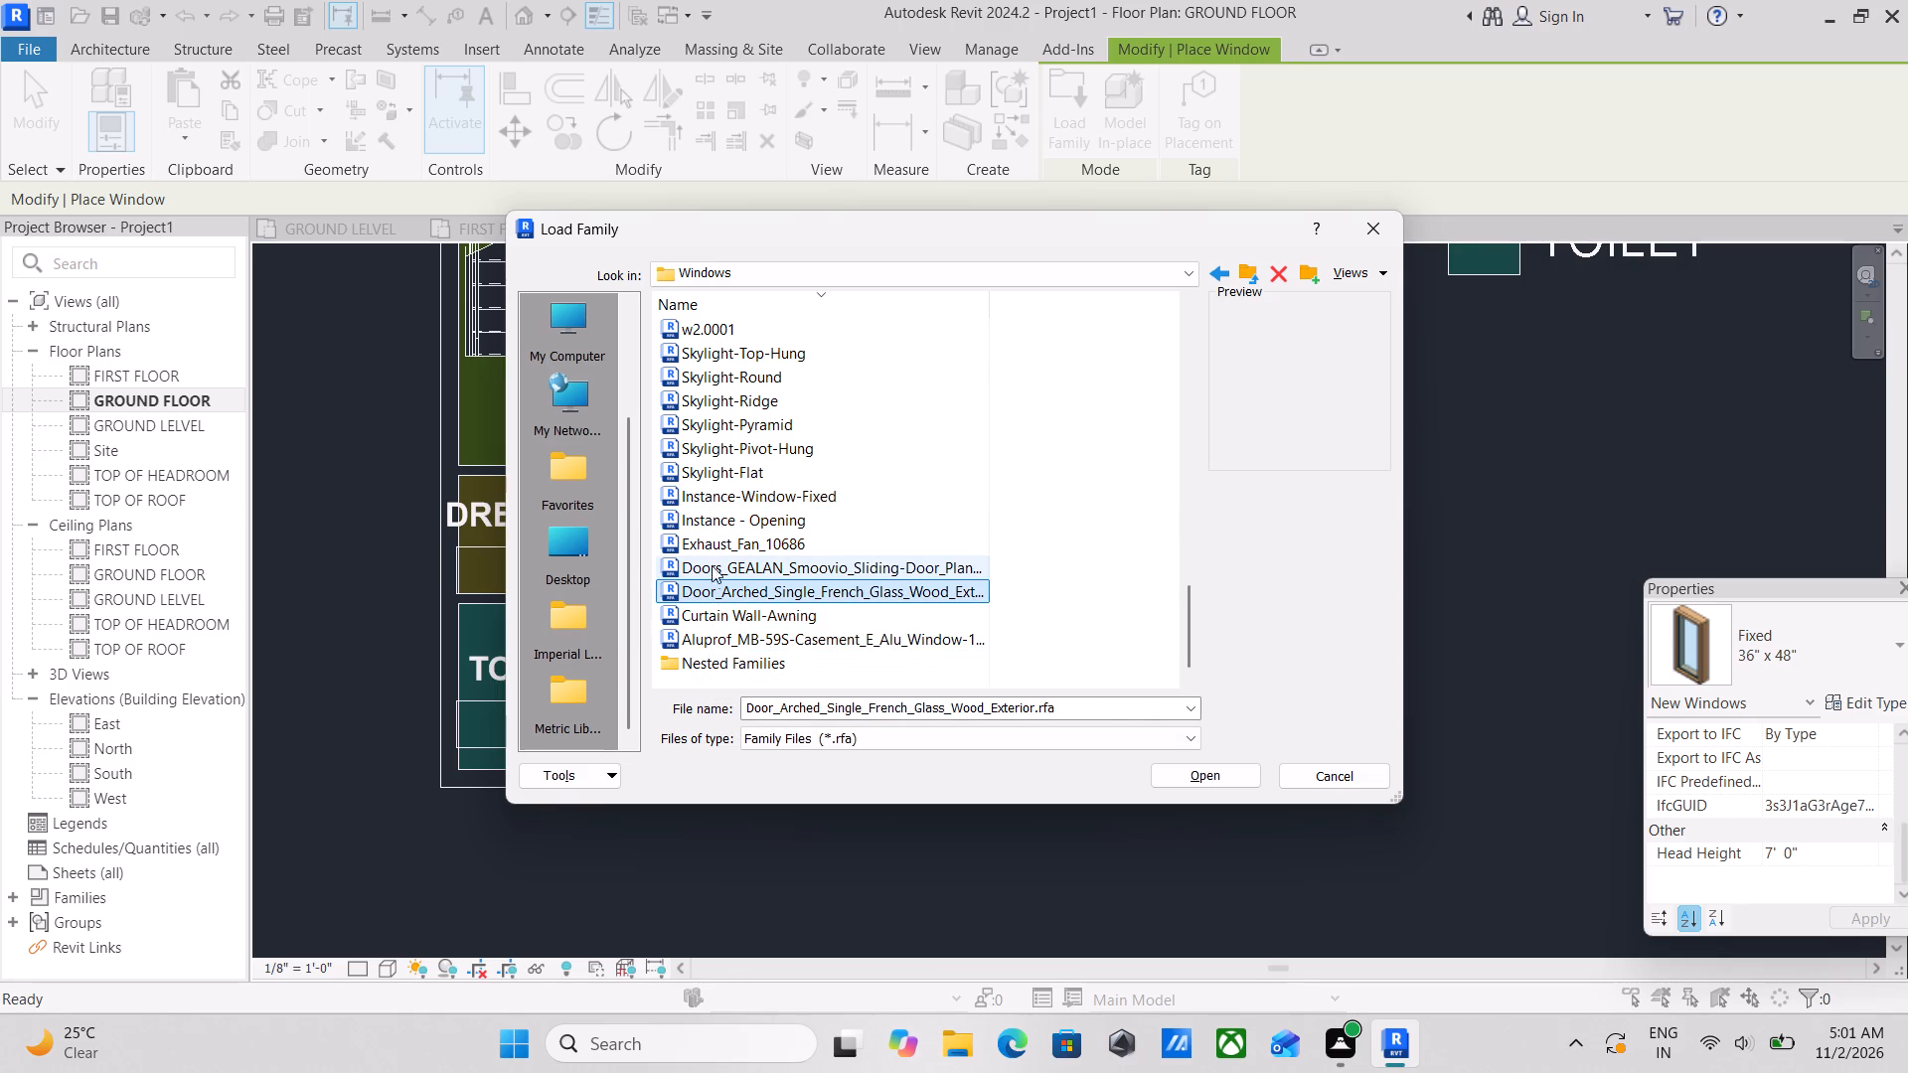
{"action": "left_click", "coordinate": [712, 536]}
{"action": "left_click", "coordinate": [712, 524]}
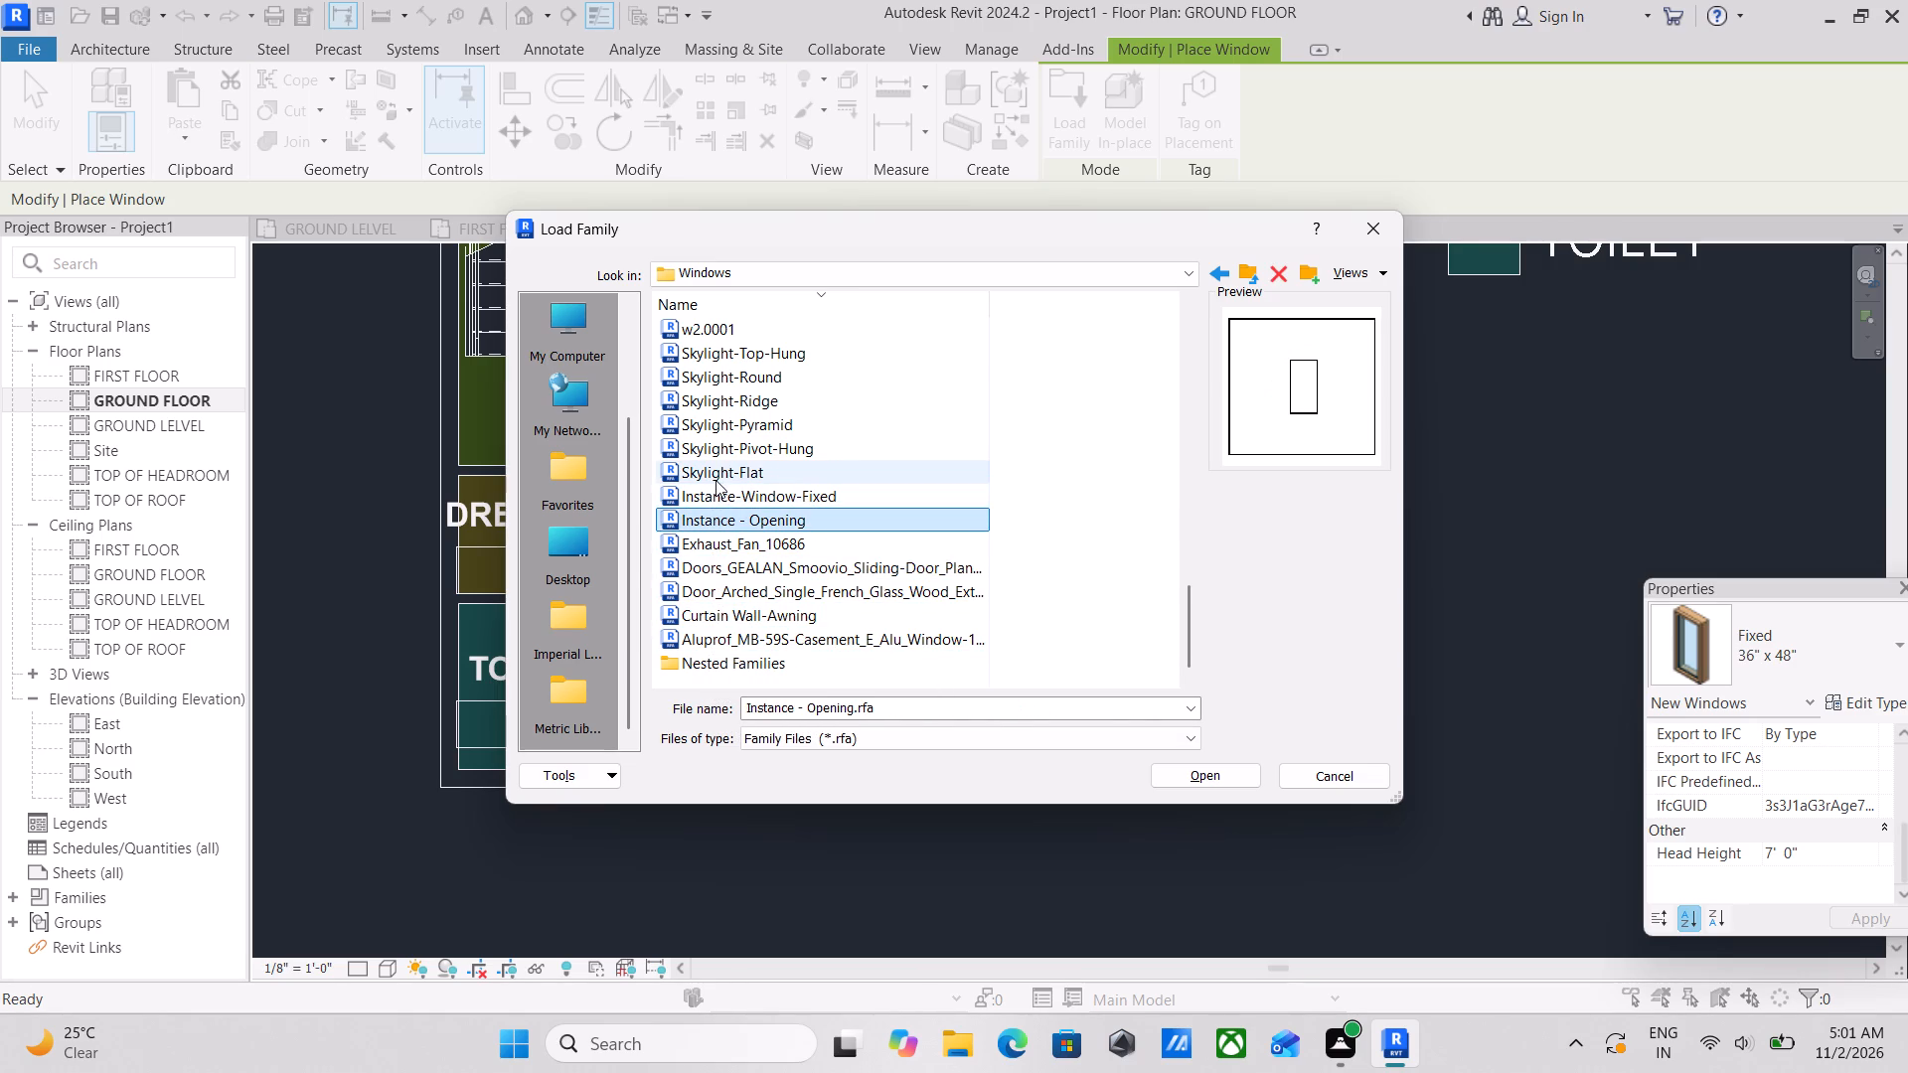
{"action": "left_click", "coordinate": [715, 466]}
{"action": "scroll", "coordinate": [717, 461], "scroll_direction": "up", "scroll_amount": 2}
Compare the previews of the w2 and w2.0001 window families and load w2 into the project.
{"action": "left_click", "coordinate": [718, 456]}
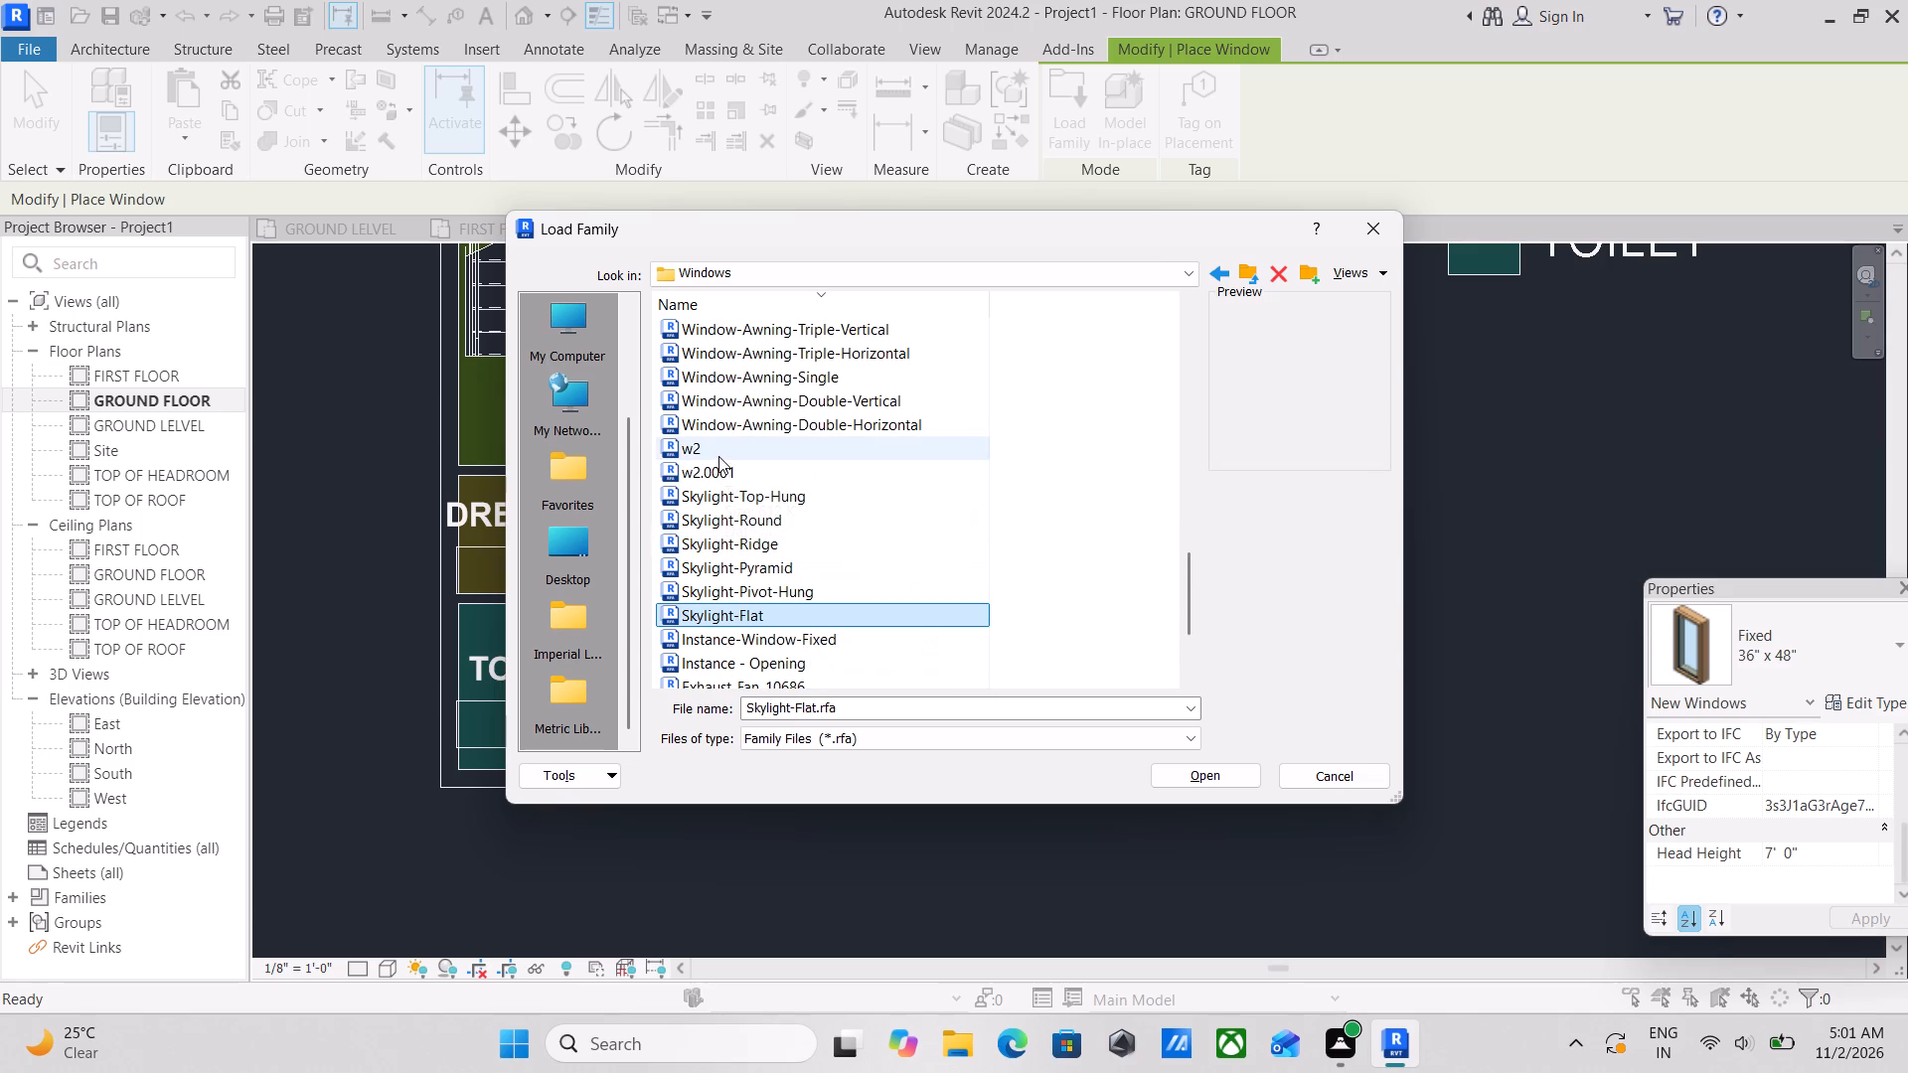
{"action": "left_click", "coordinate": [715, 482]}
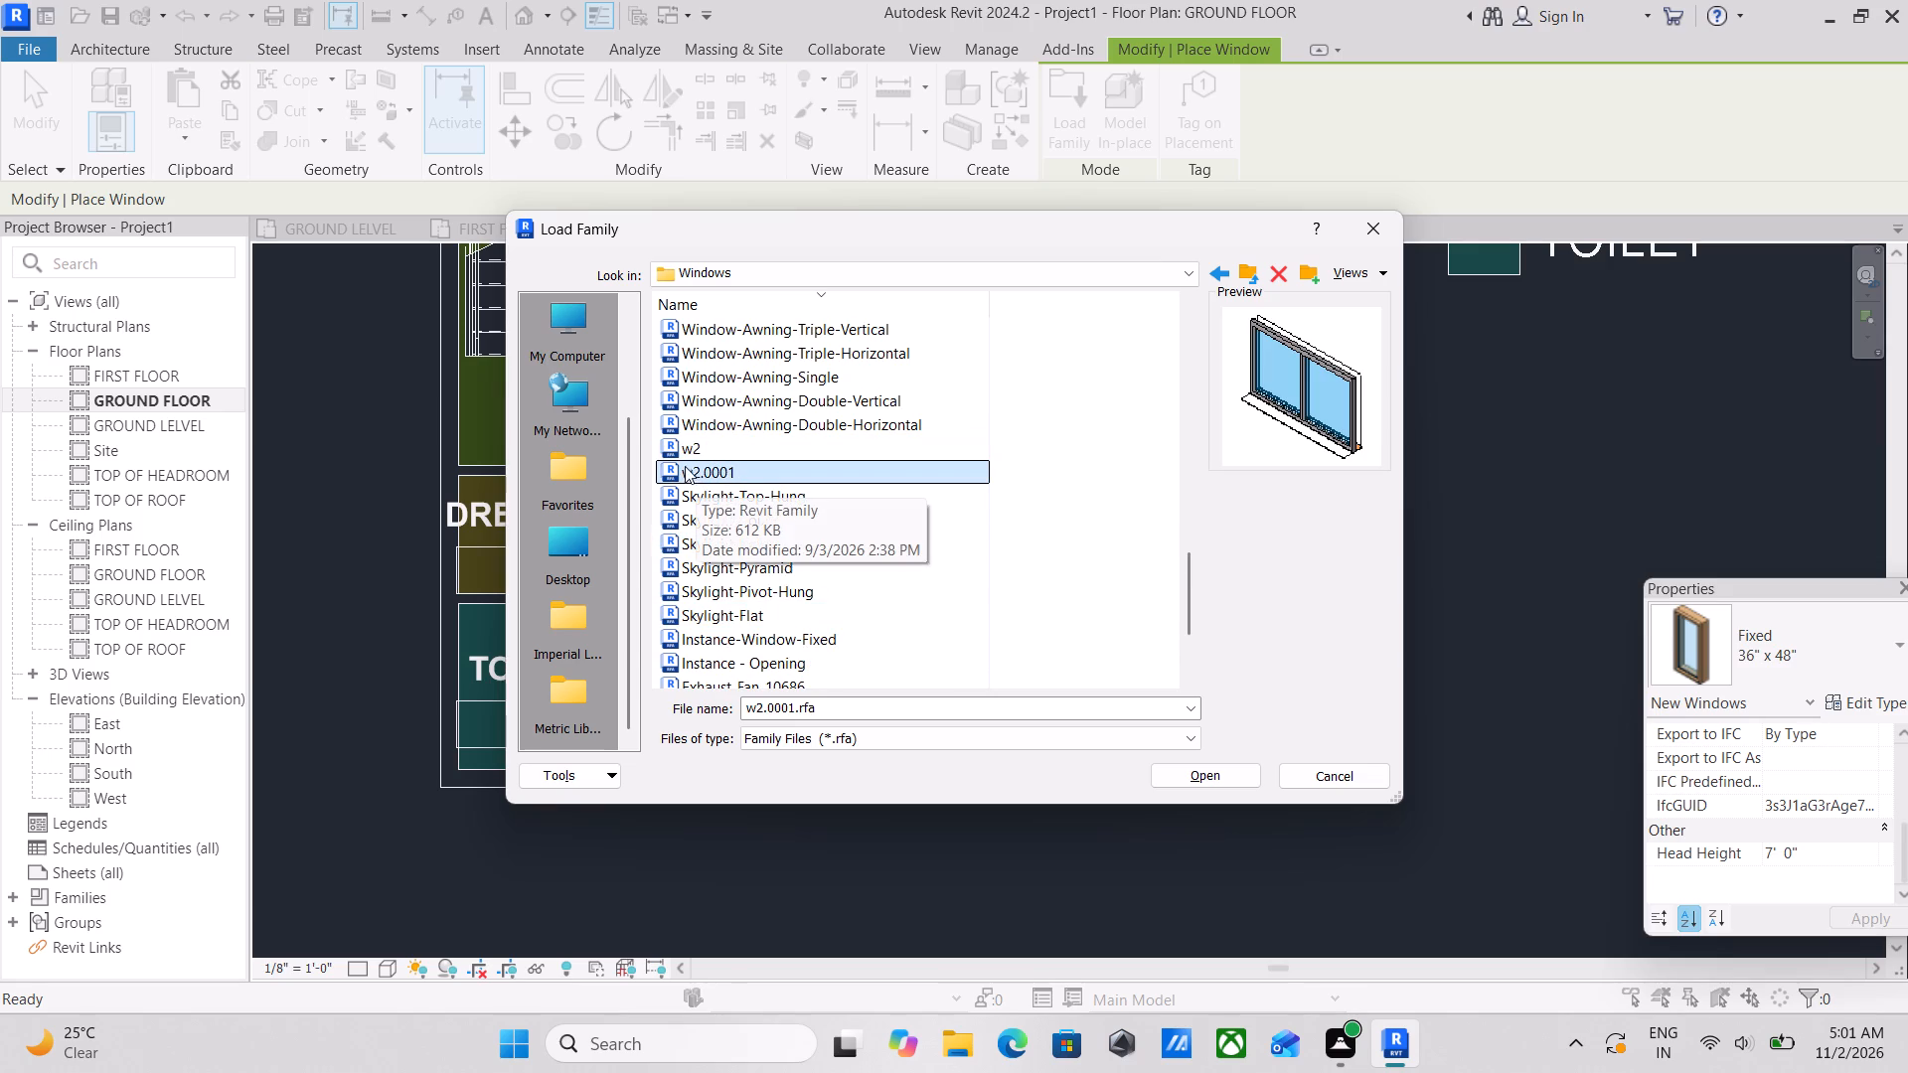
{"action": "left_click", "coordinate": [683, 453]}
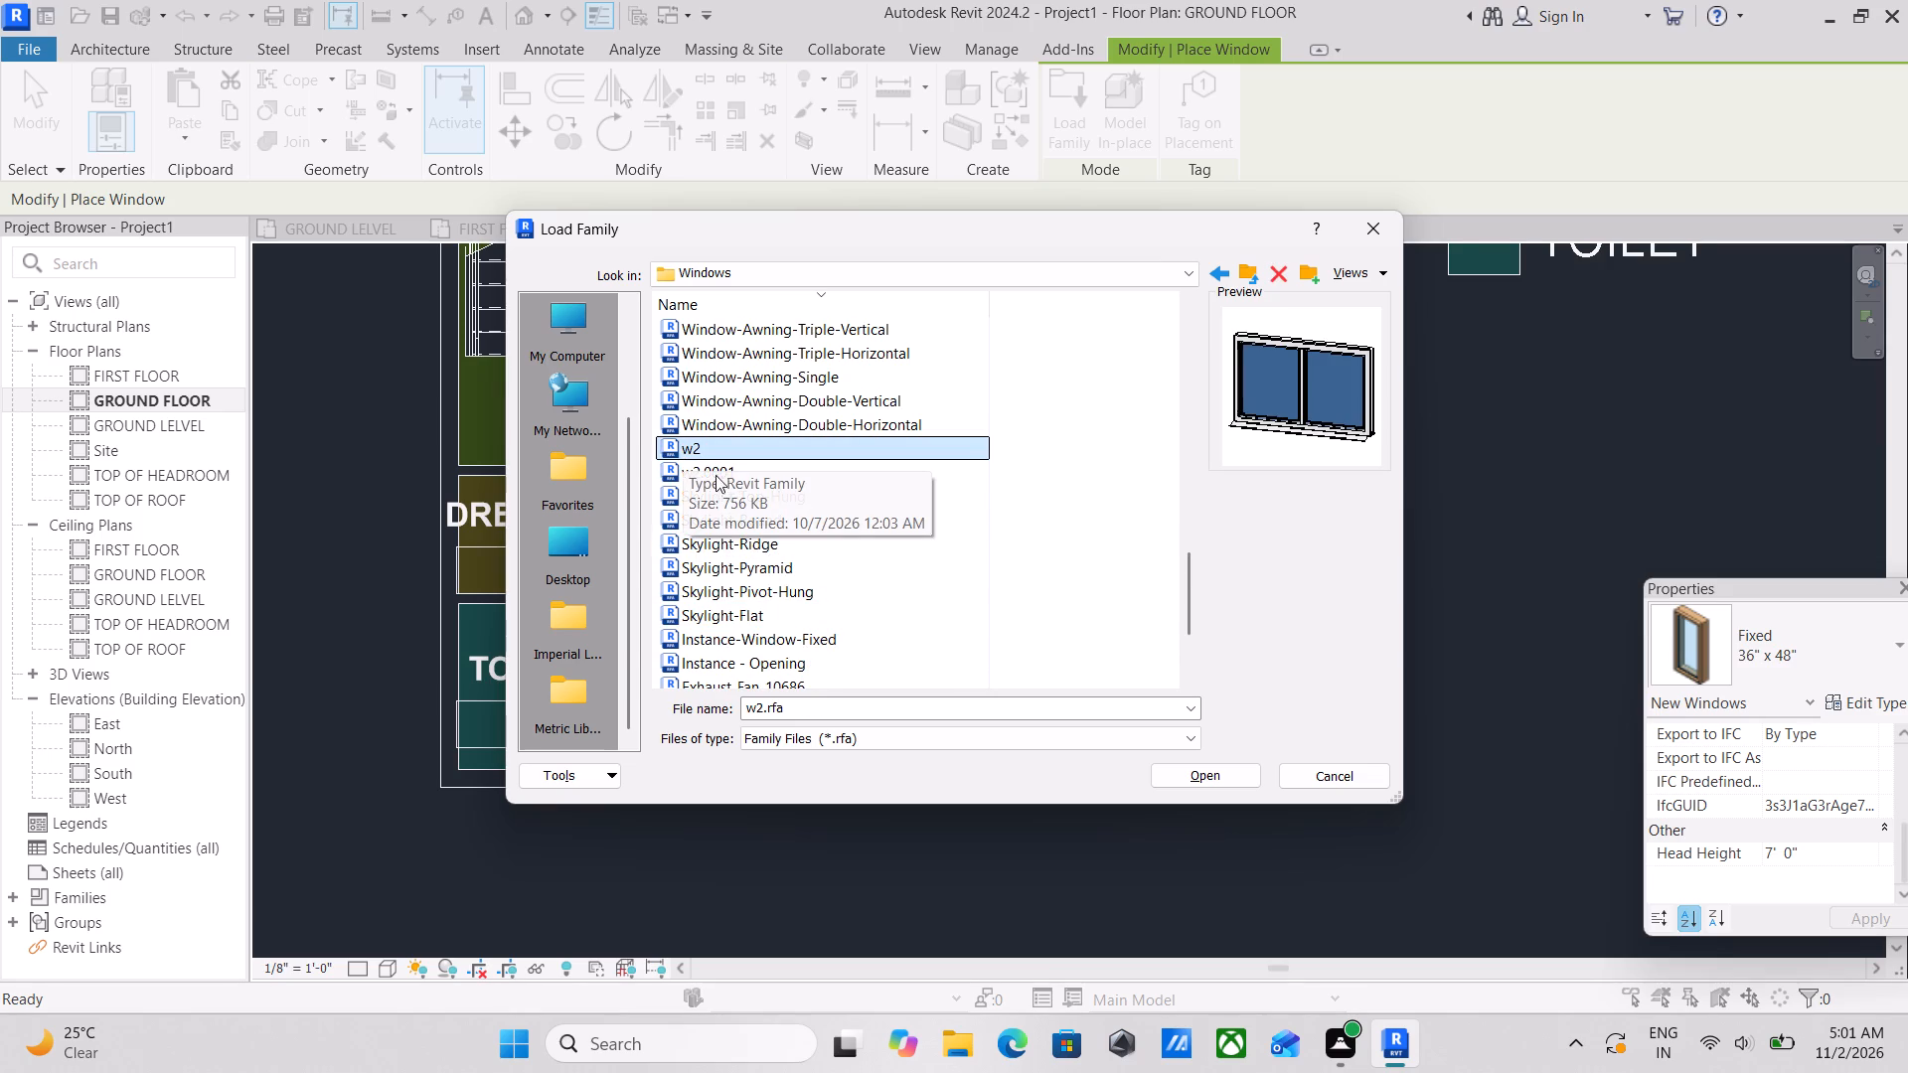
{"action": "left_click", "coordinate": [696, 463]}
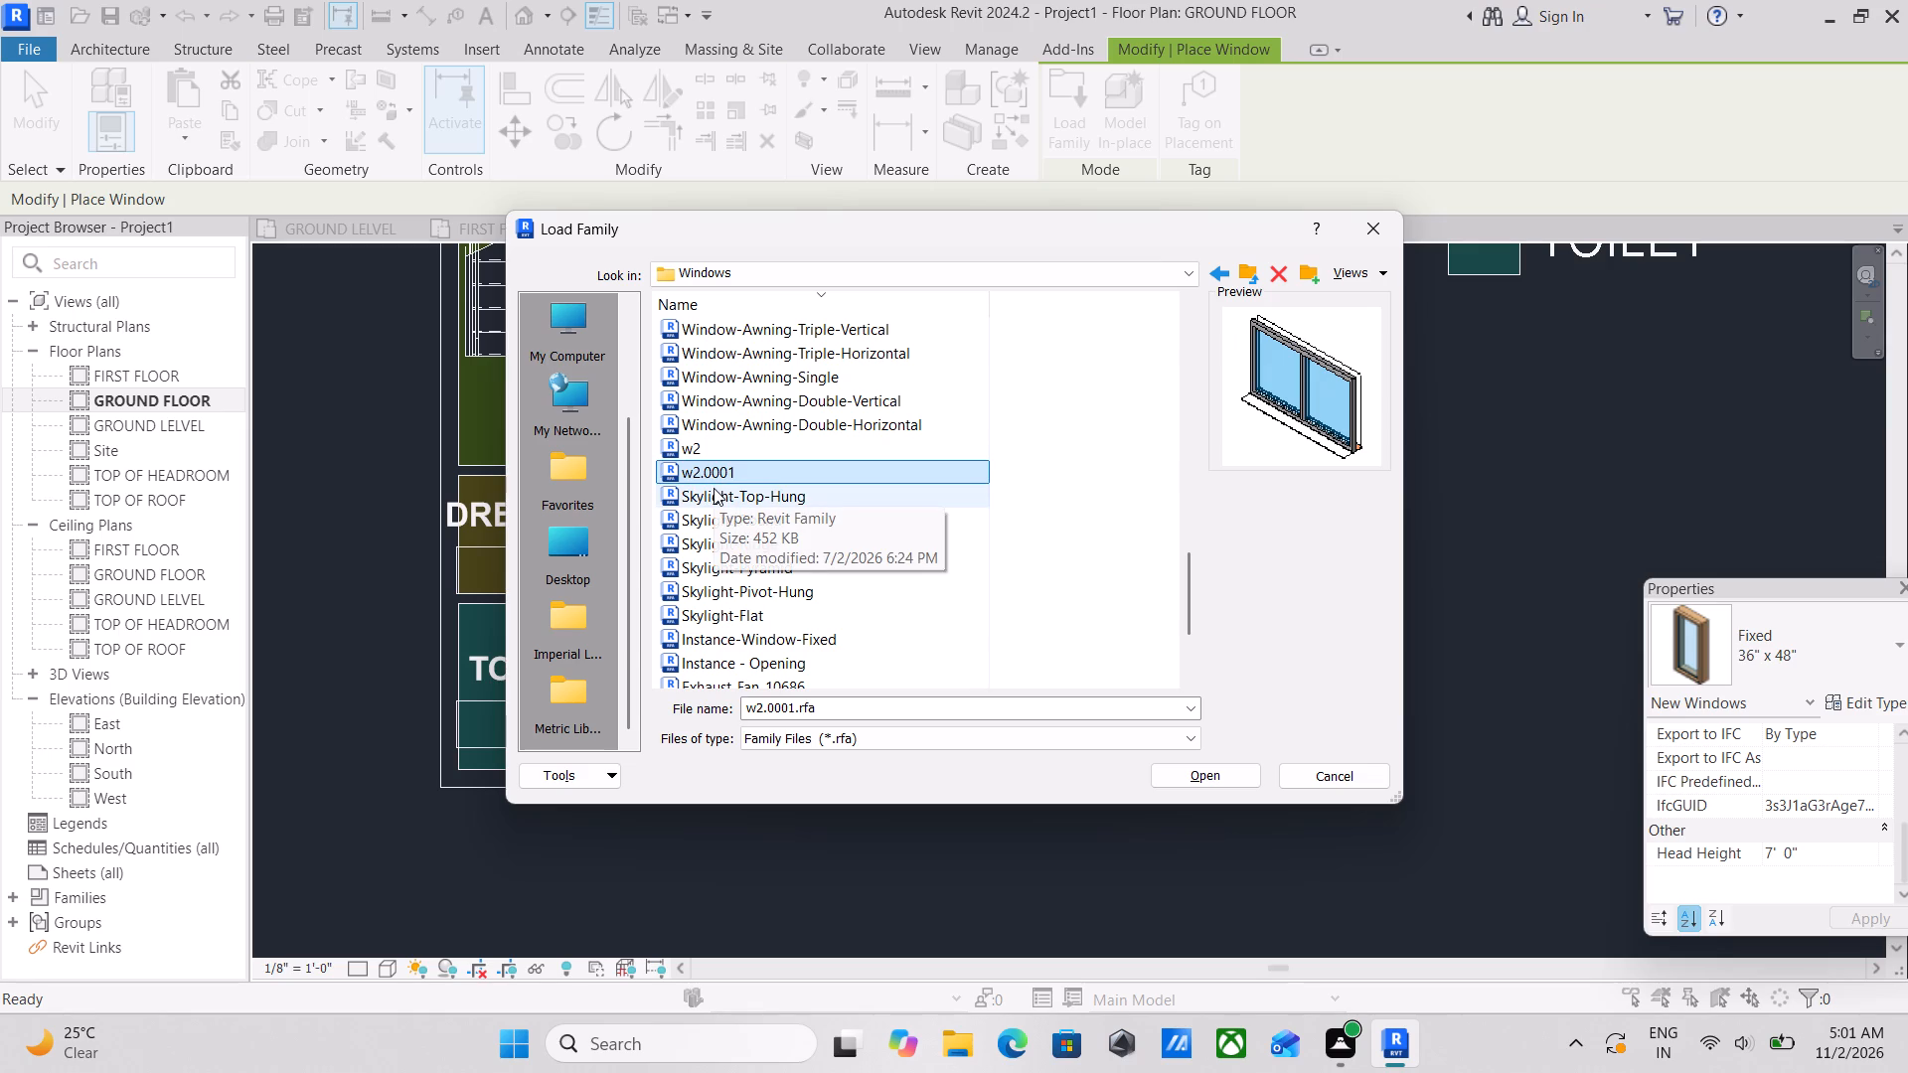
{"action": "left_click", "coordinate": [687, 446]}
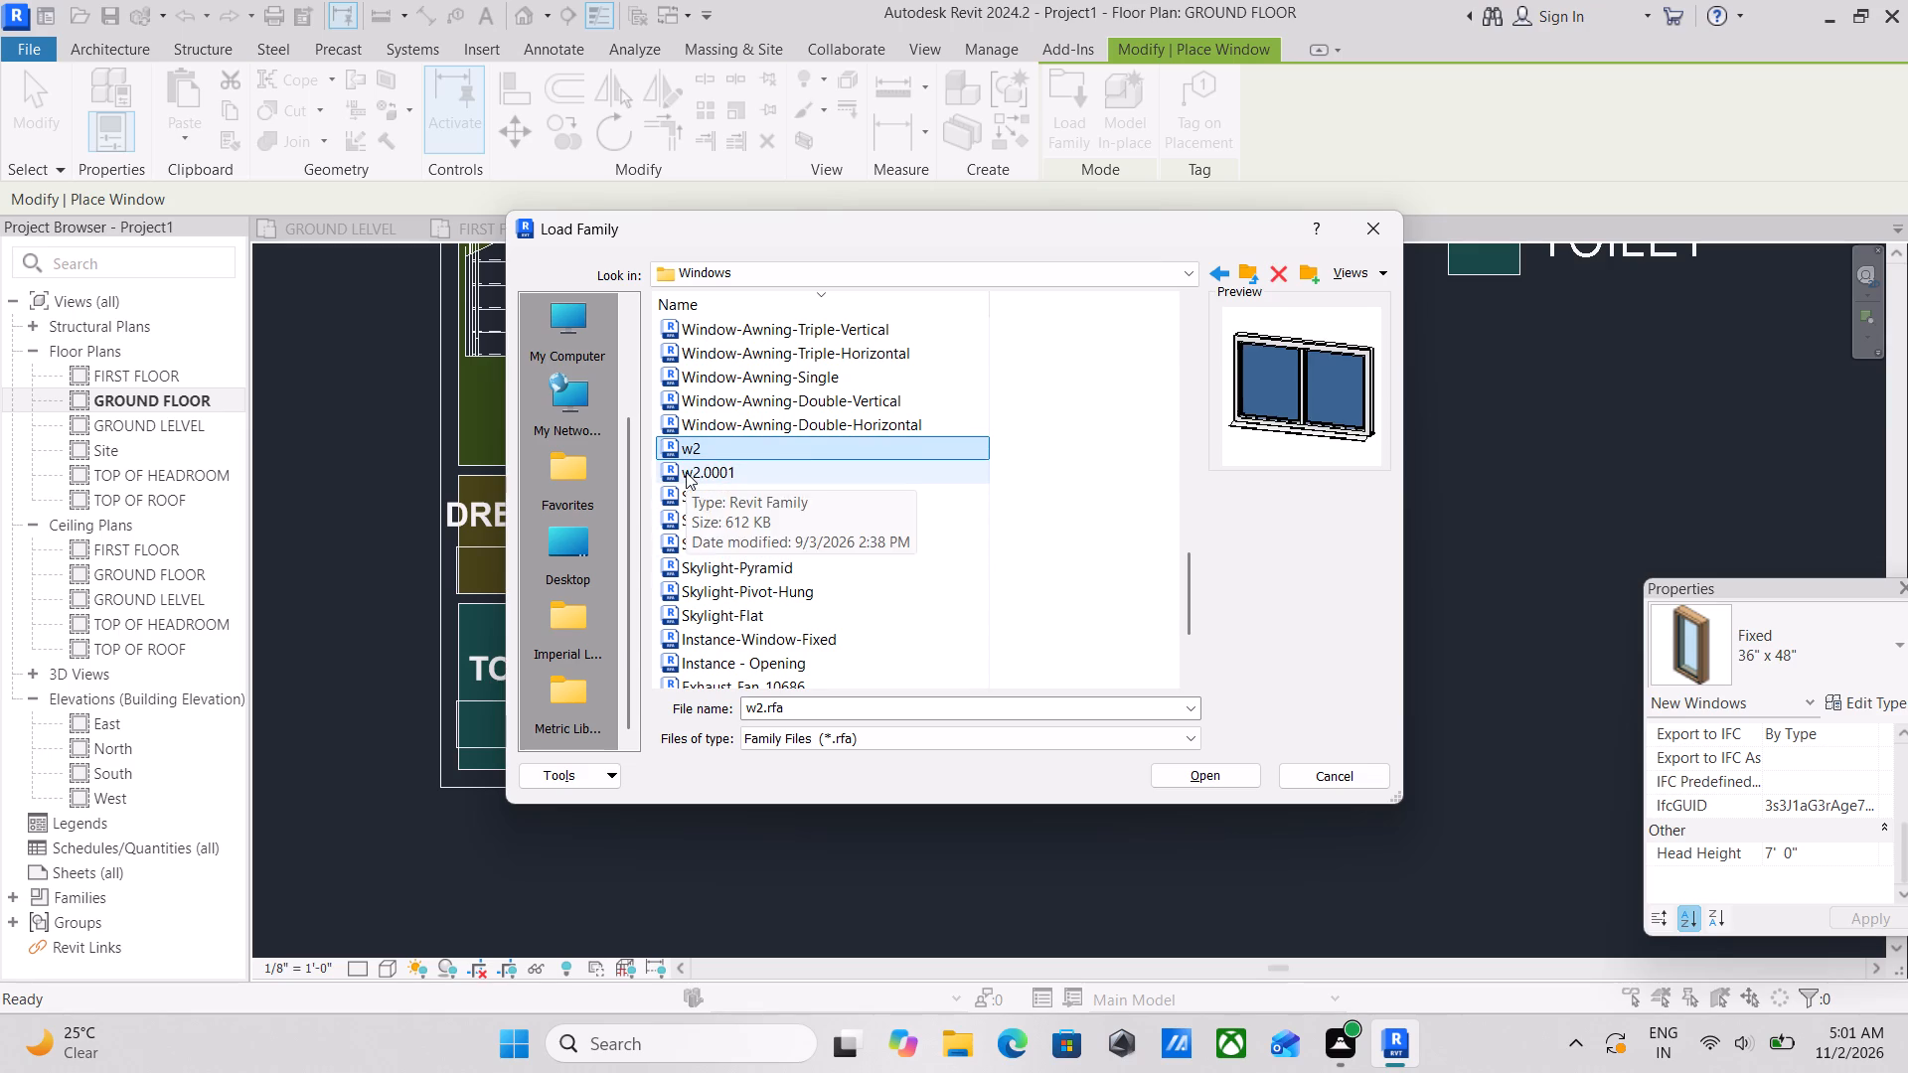
{"action": "left_click", "coordinate": [686, 472]}
{"action": "left_click", "coordinate": [667, 449]}
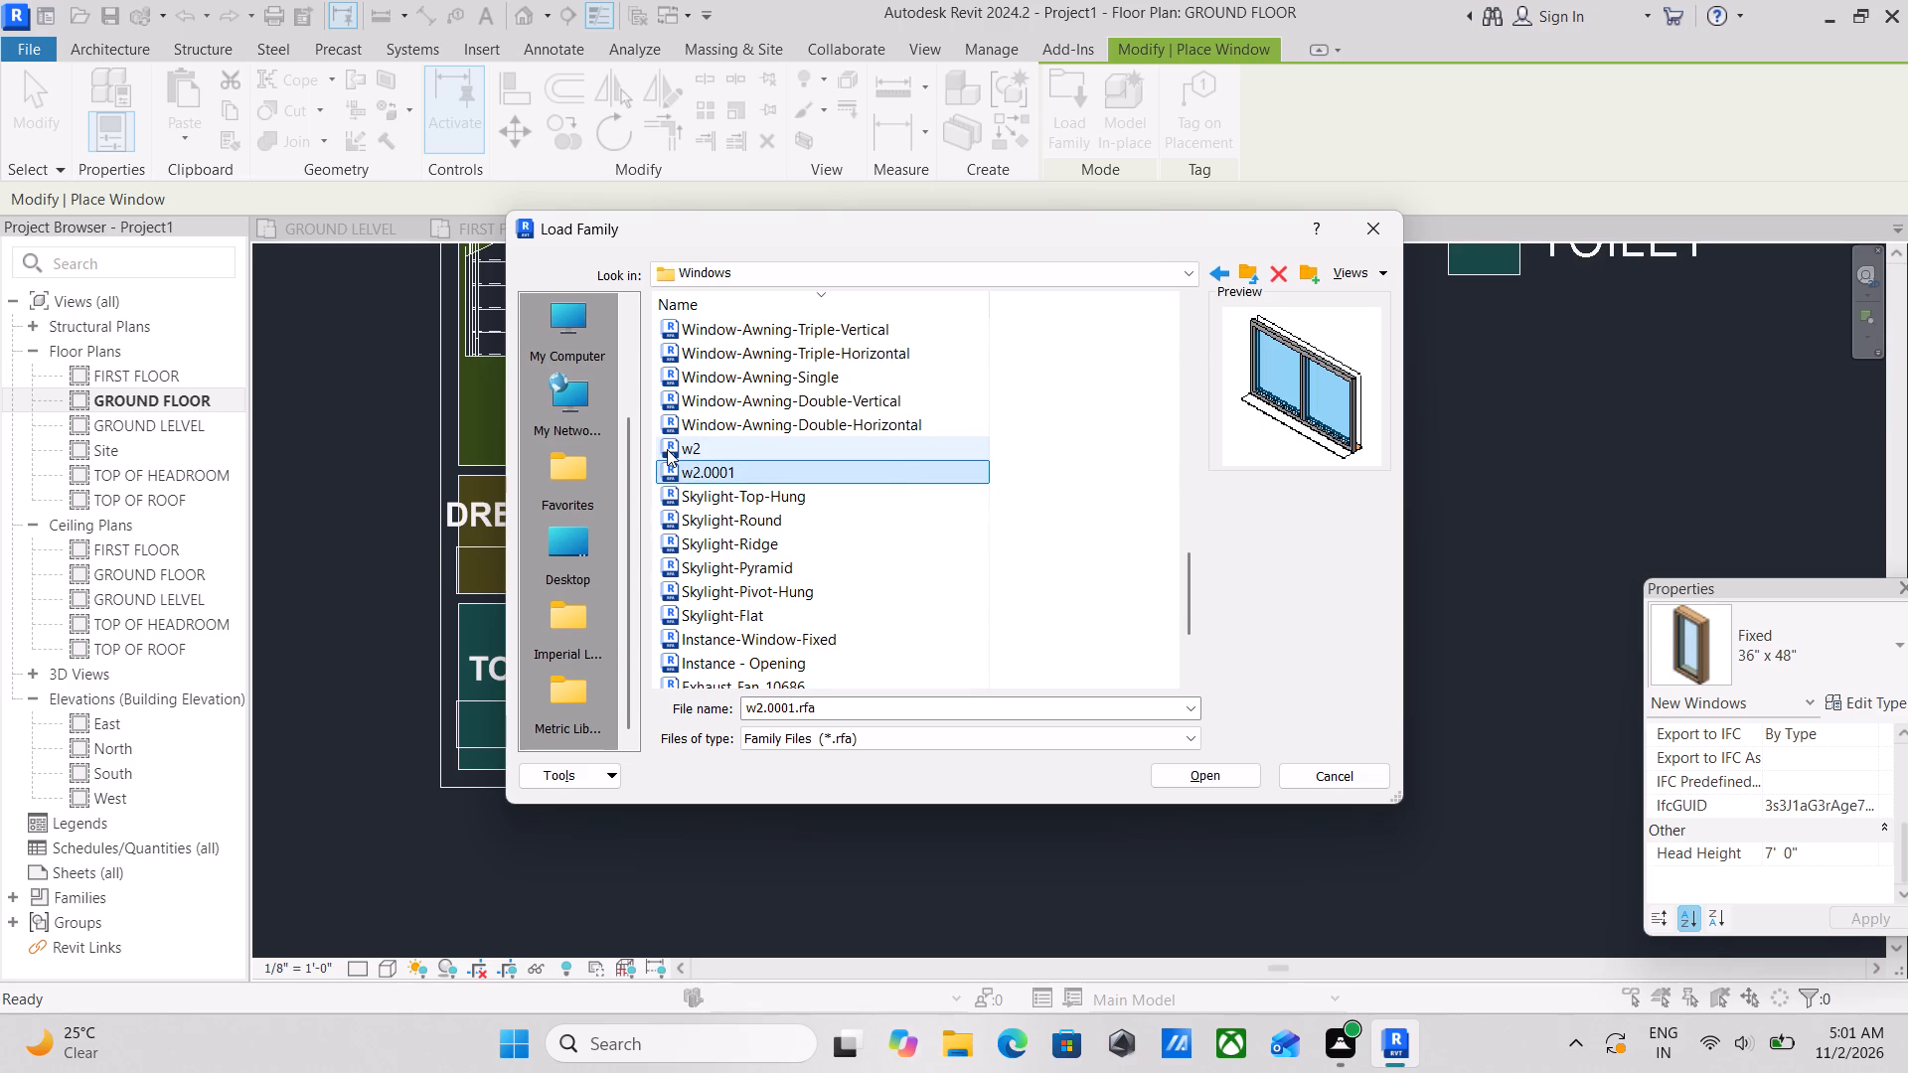
{"action": "left_click", "coordinate": [1190, 780]}
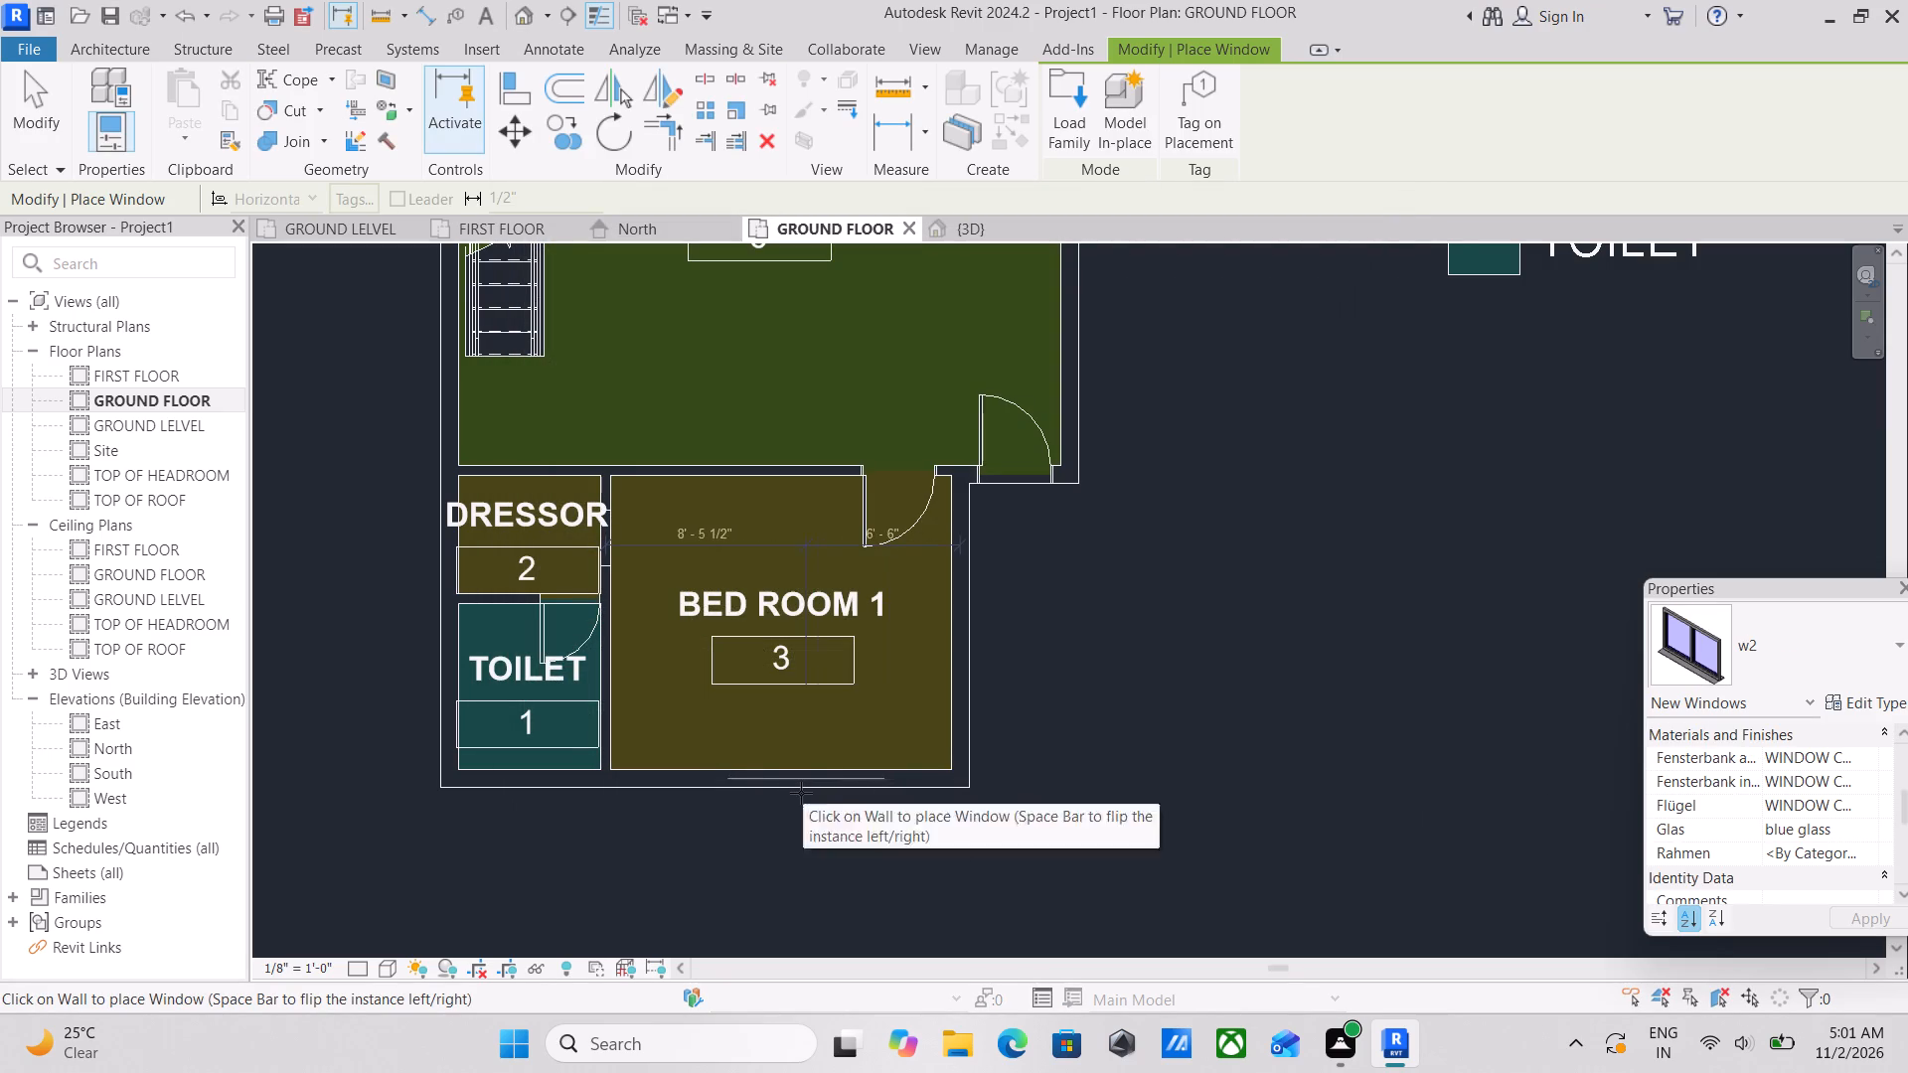
Review the type properties of the w2 window, including its construction and dimension parameters.
{"action": "scroll", "coordinate": [794, 793], "scroll_direction": "up", "scroll_amount": 3}
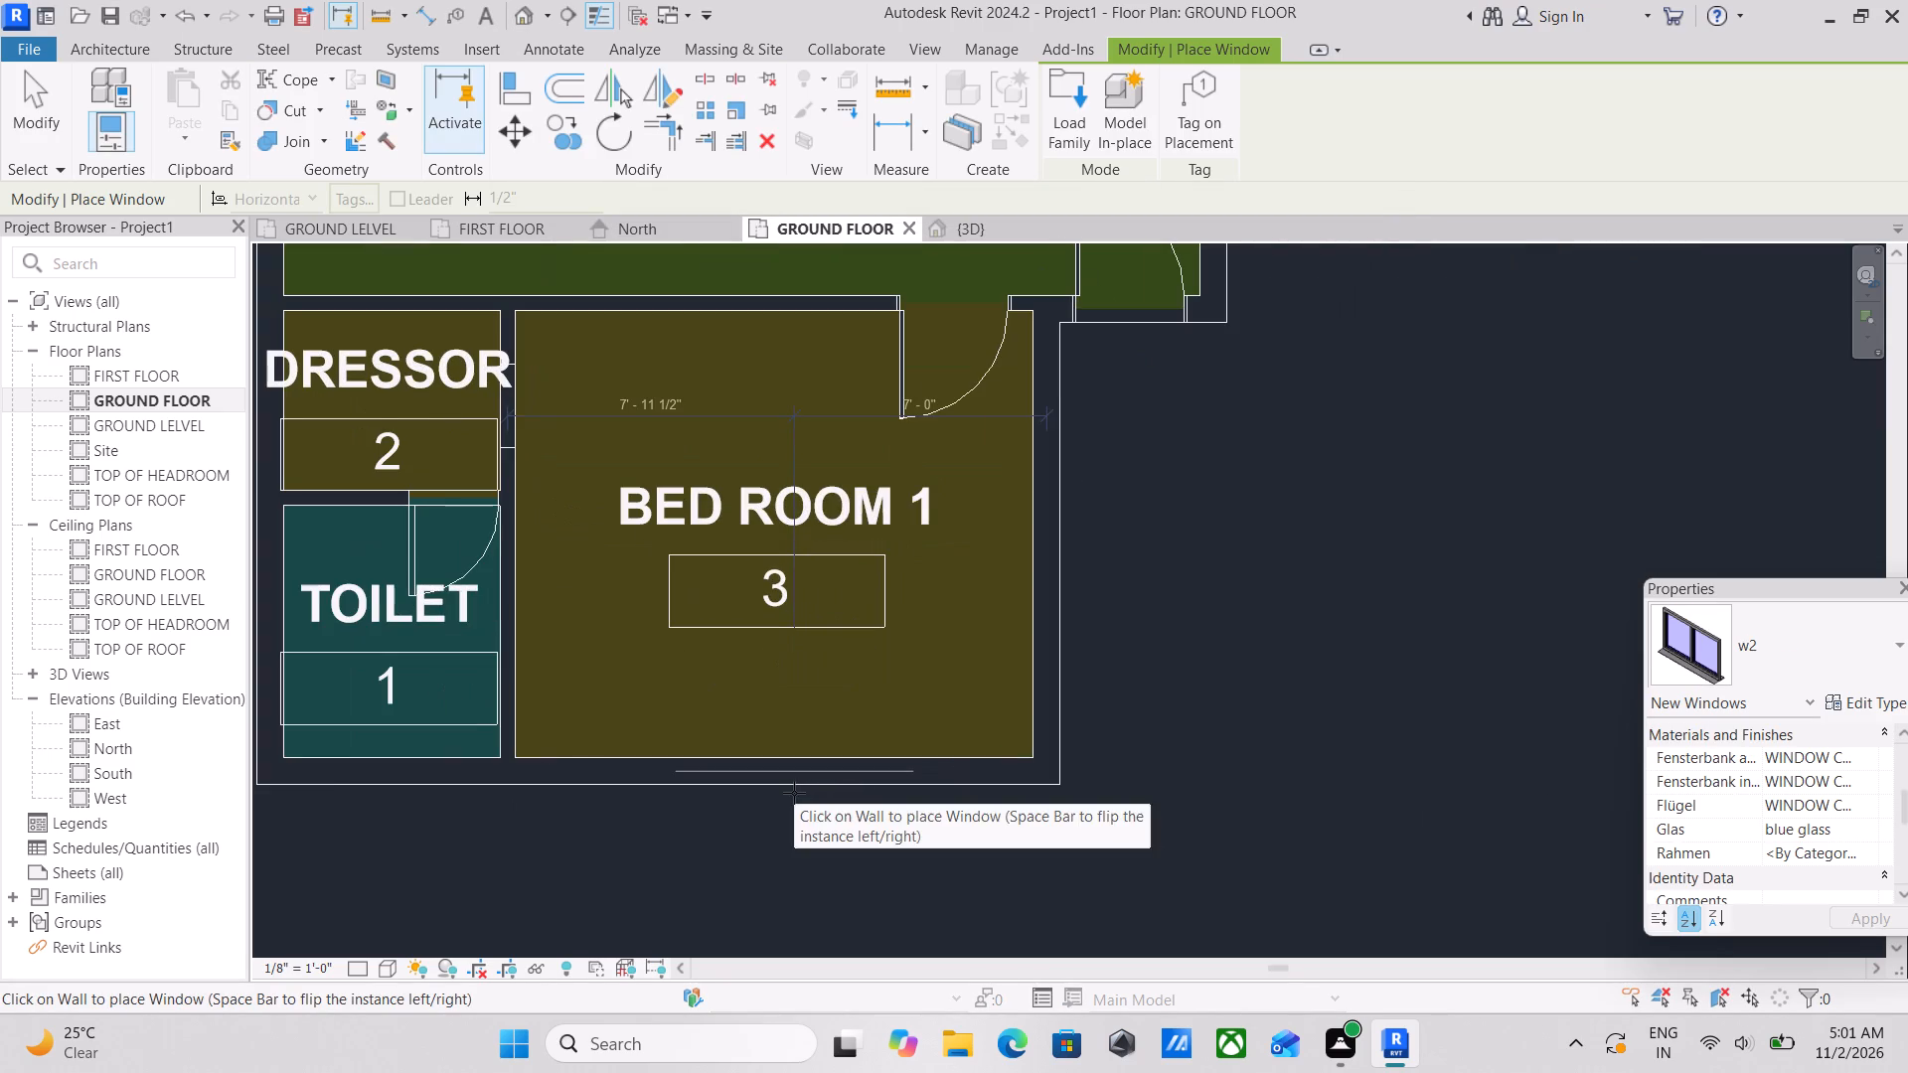
{"action": "scroll", "coordinate": [794, 793], "scroll_direction": "up", "scroll_amount": 4}
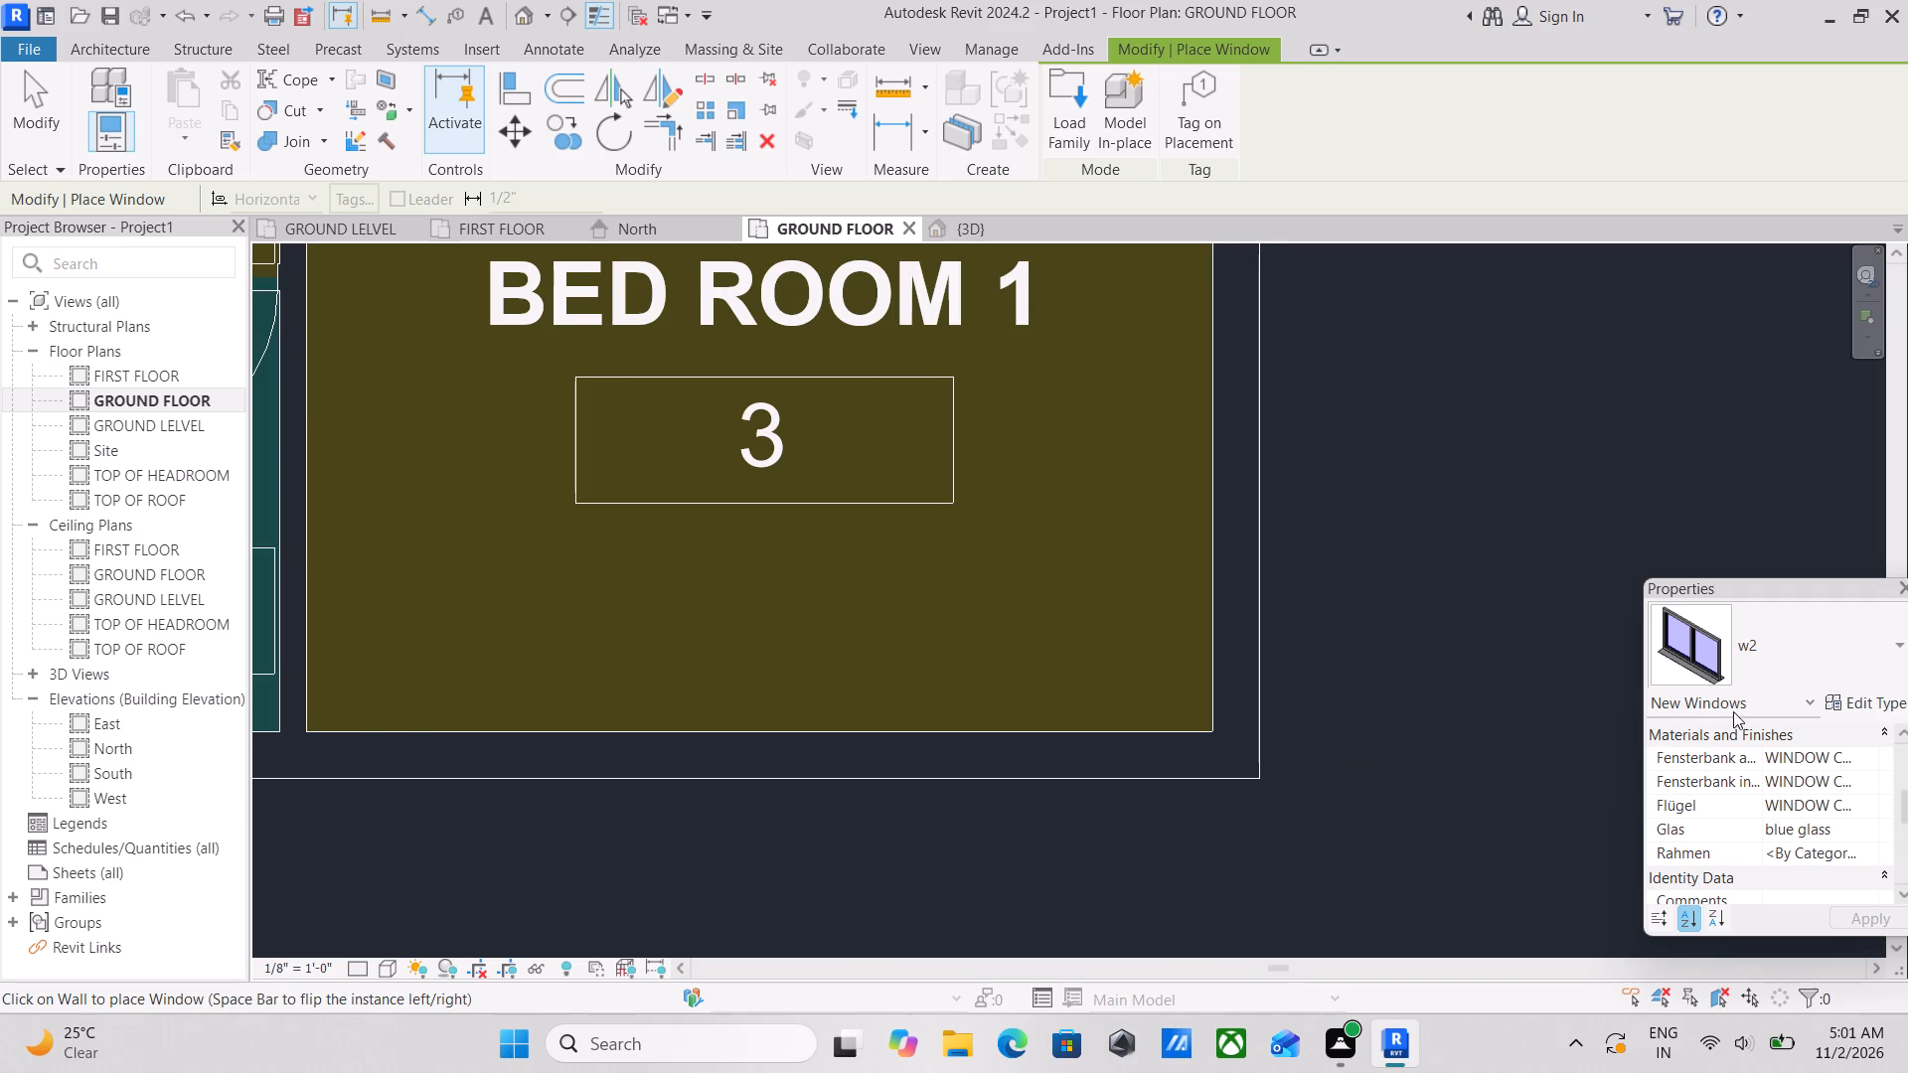
{"action": "left_click", "coordinate": [1875, 646]}
{"action": "left_click", "coordinate": [1875, 646]}
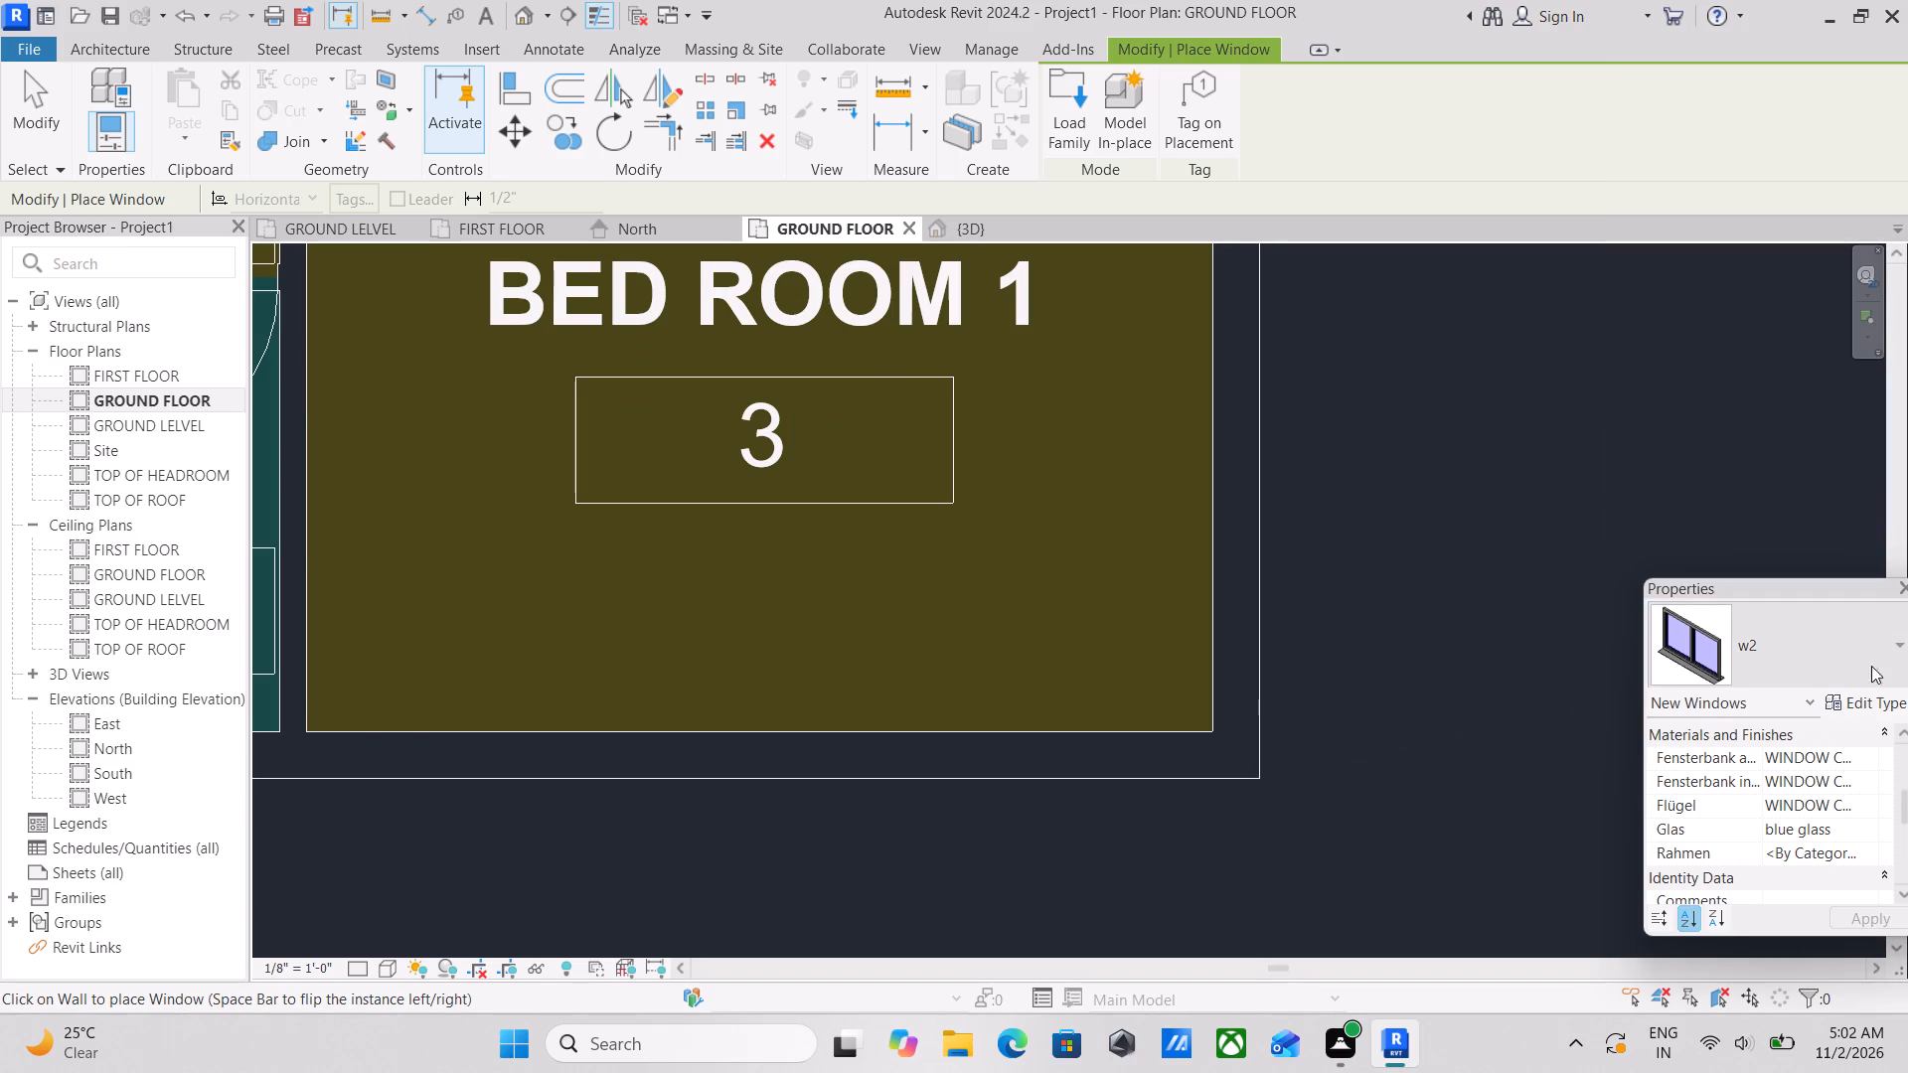
{"action": "left_click", "coordinate": [1854, 701]}
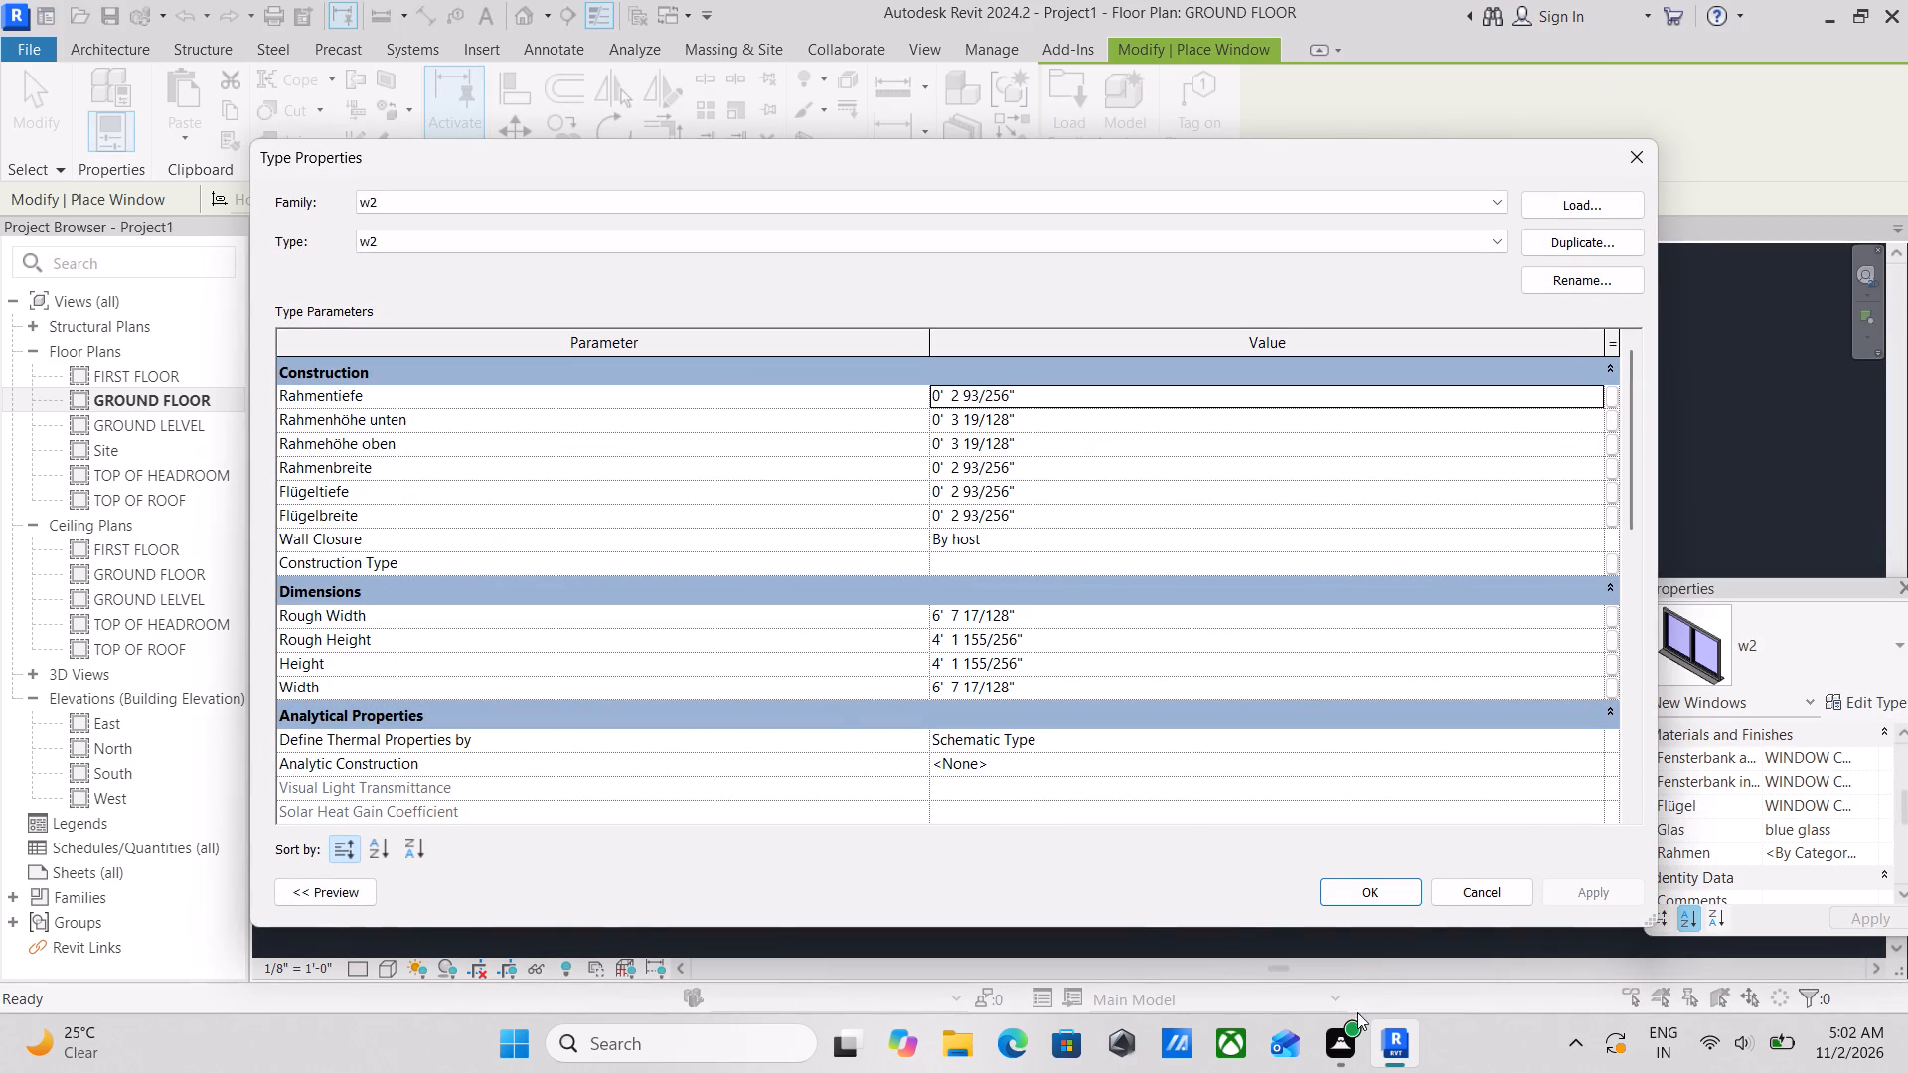
{"action": "left_click", "coordinate": [1383, 899]}
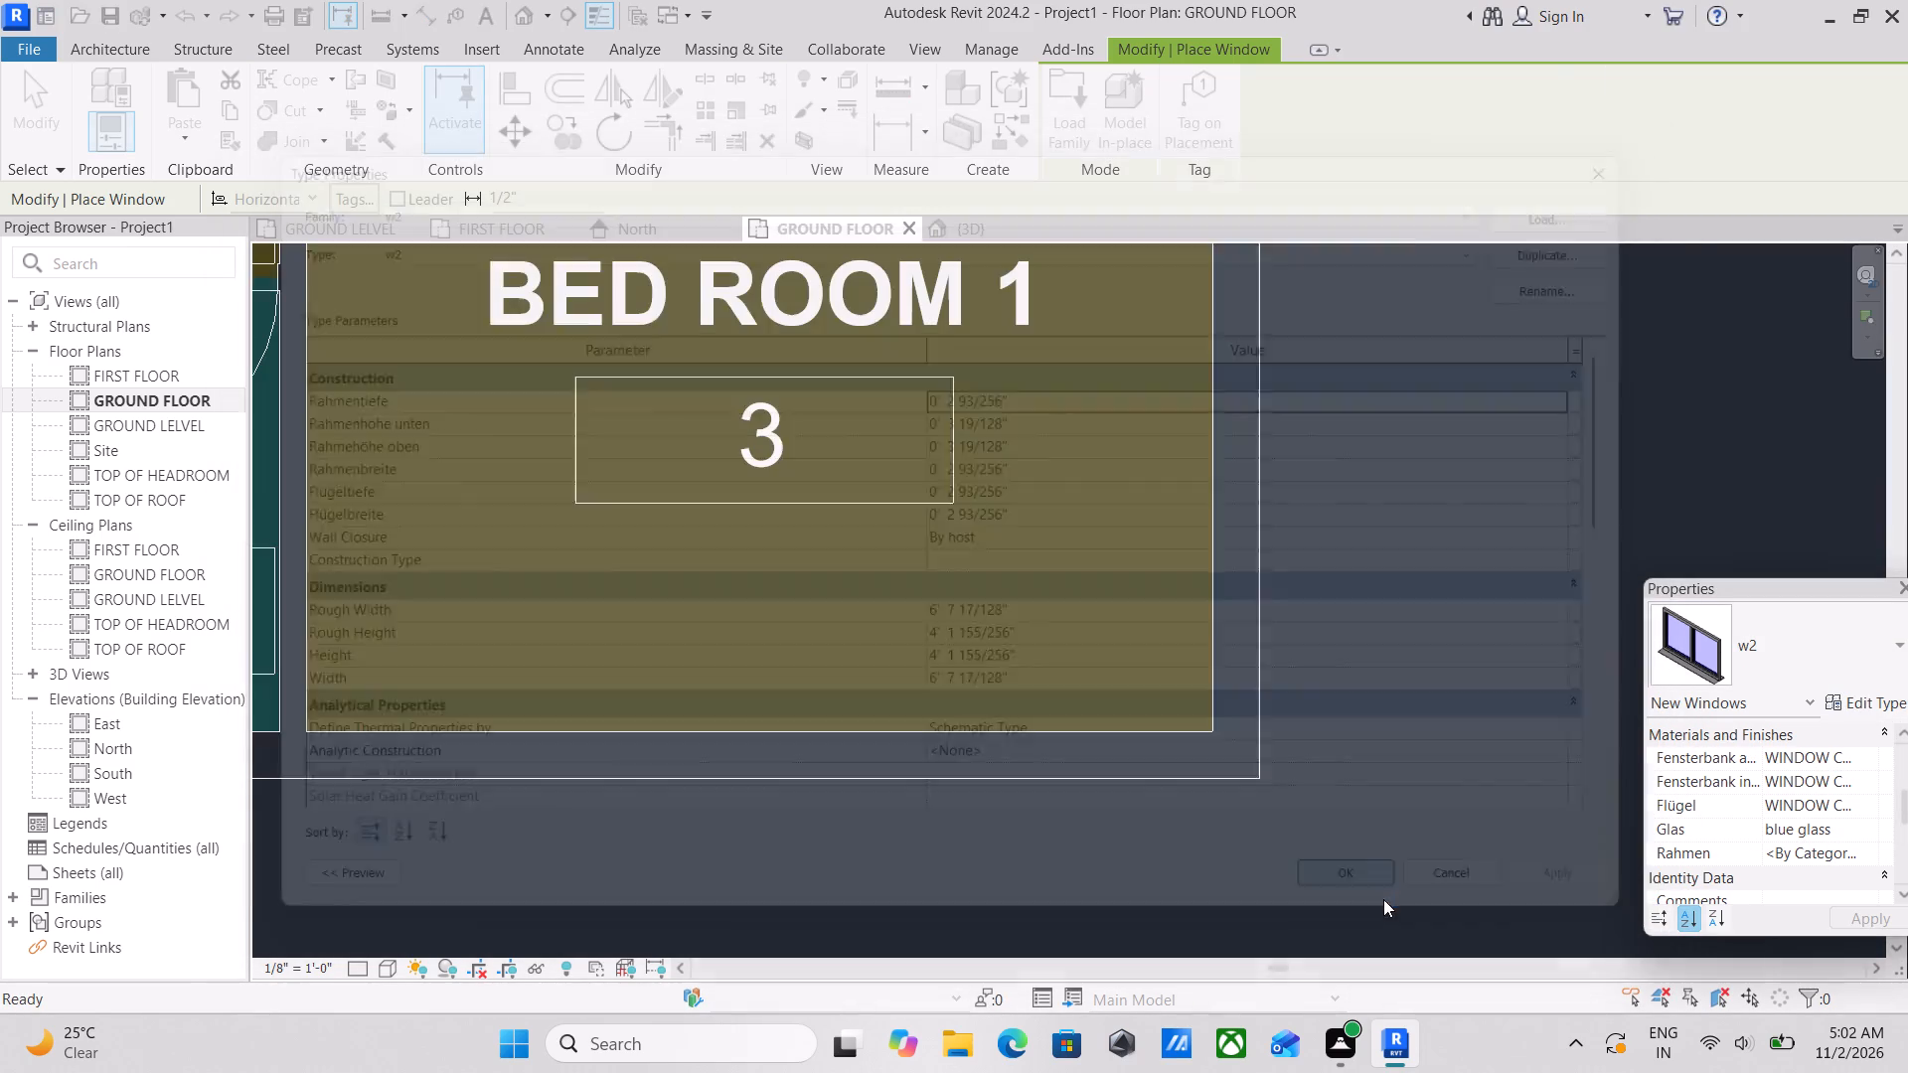
Place a w2 window in BED ROOM 1's lower exterior wall, about 4' 9" from the room's outer side wall.
{"action": "scroll", "coordinate": [829, 765], "scroll_direction": "down", "scroll_amount": 3}
{"action": "middle_click_drag", "start_coordinate": [829, 765], "coordinate": [1022, 784]}
{"action": "scroll", "coordinate": [1022, 784], "scroll_direction": "up", "scroll_amount": 1}
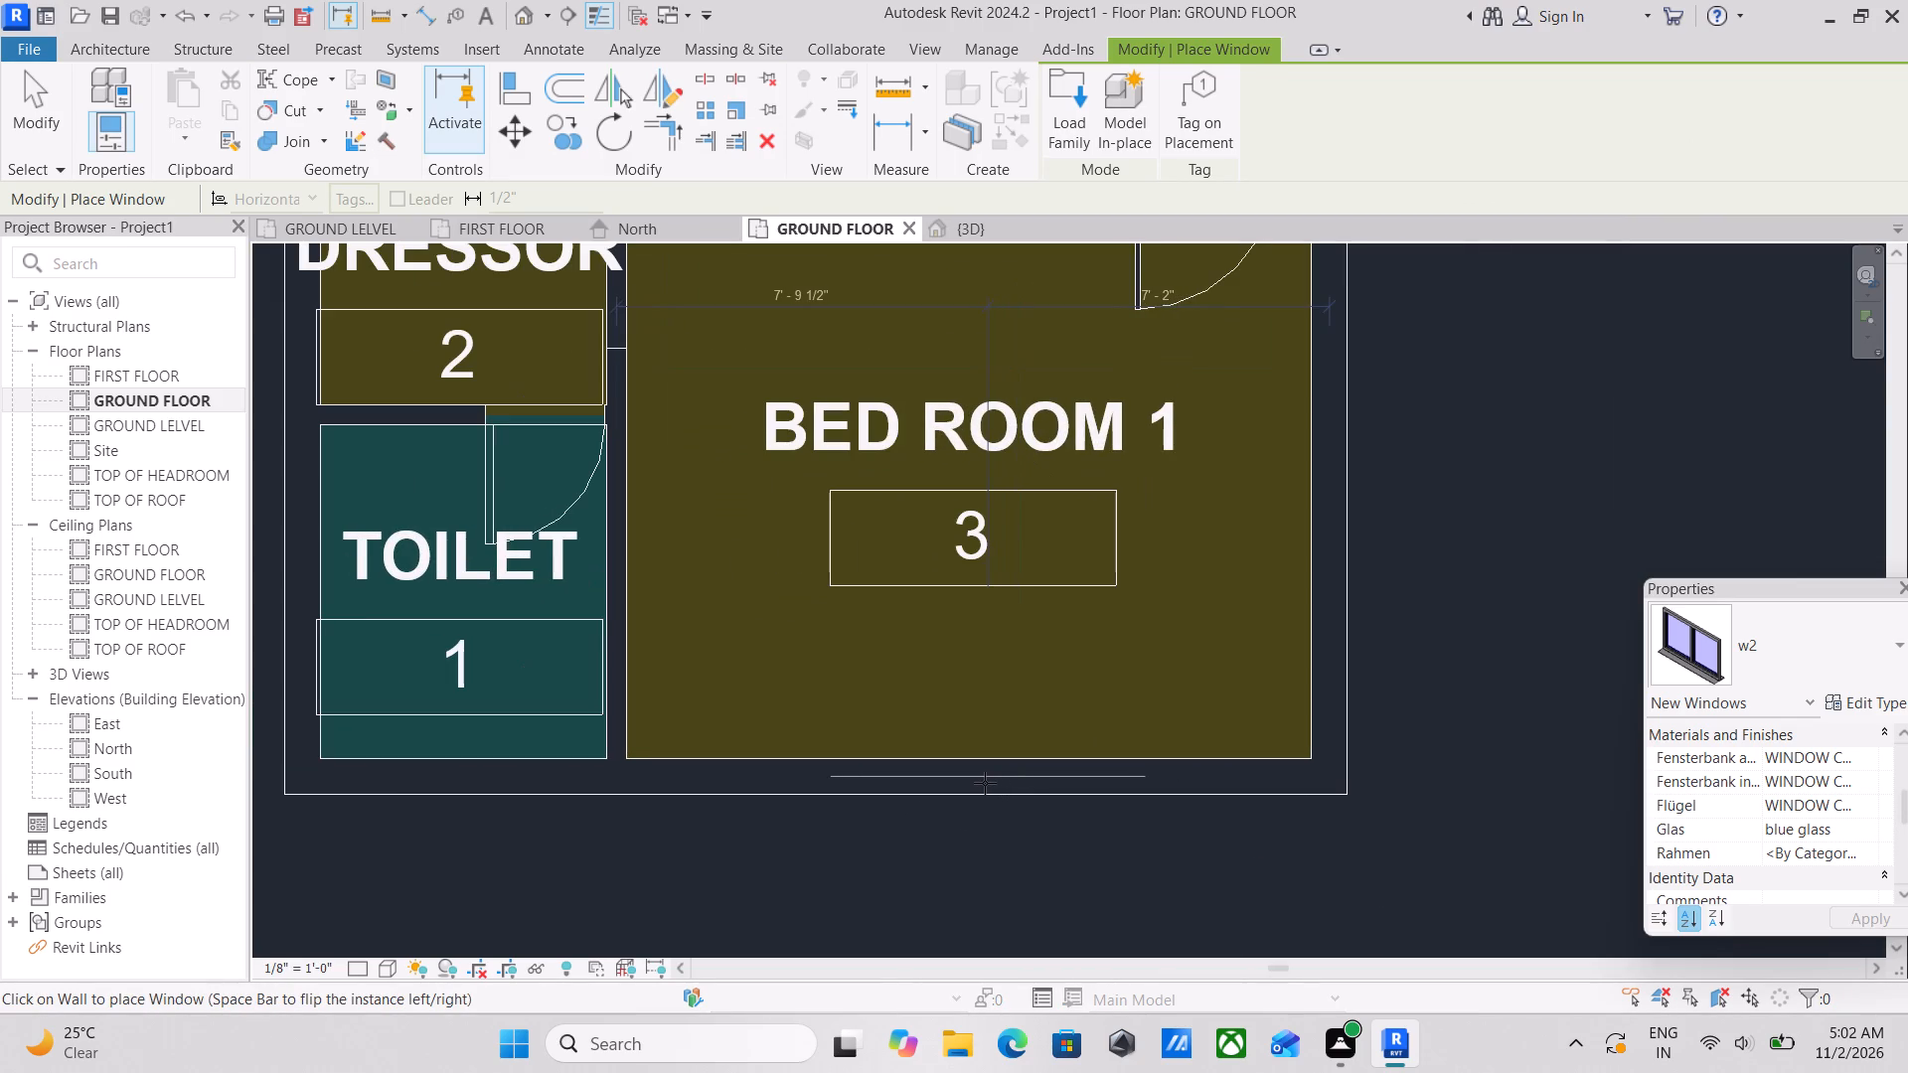
{"action": "scroll", "coordinate": [985, 783], "scroll_direction": "up", "scroll_amount": 2}
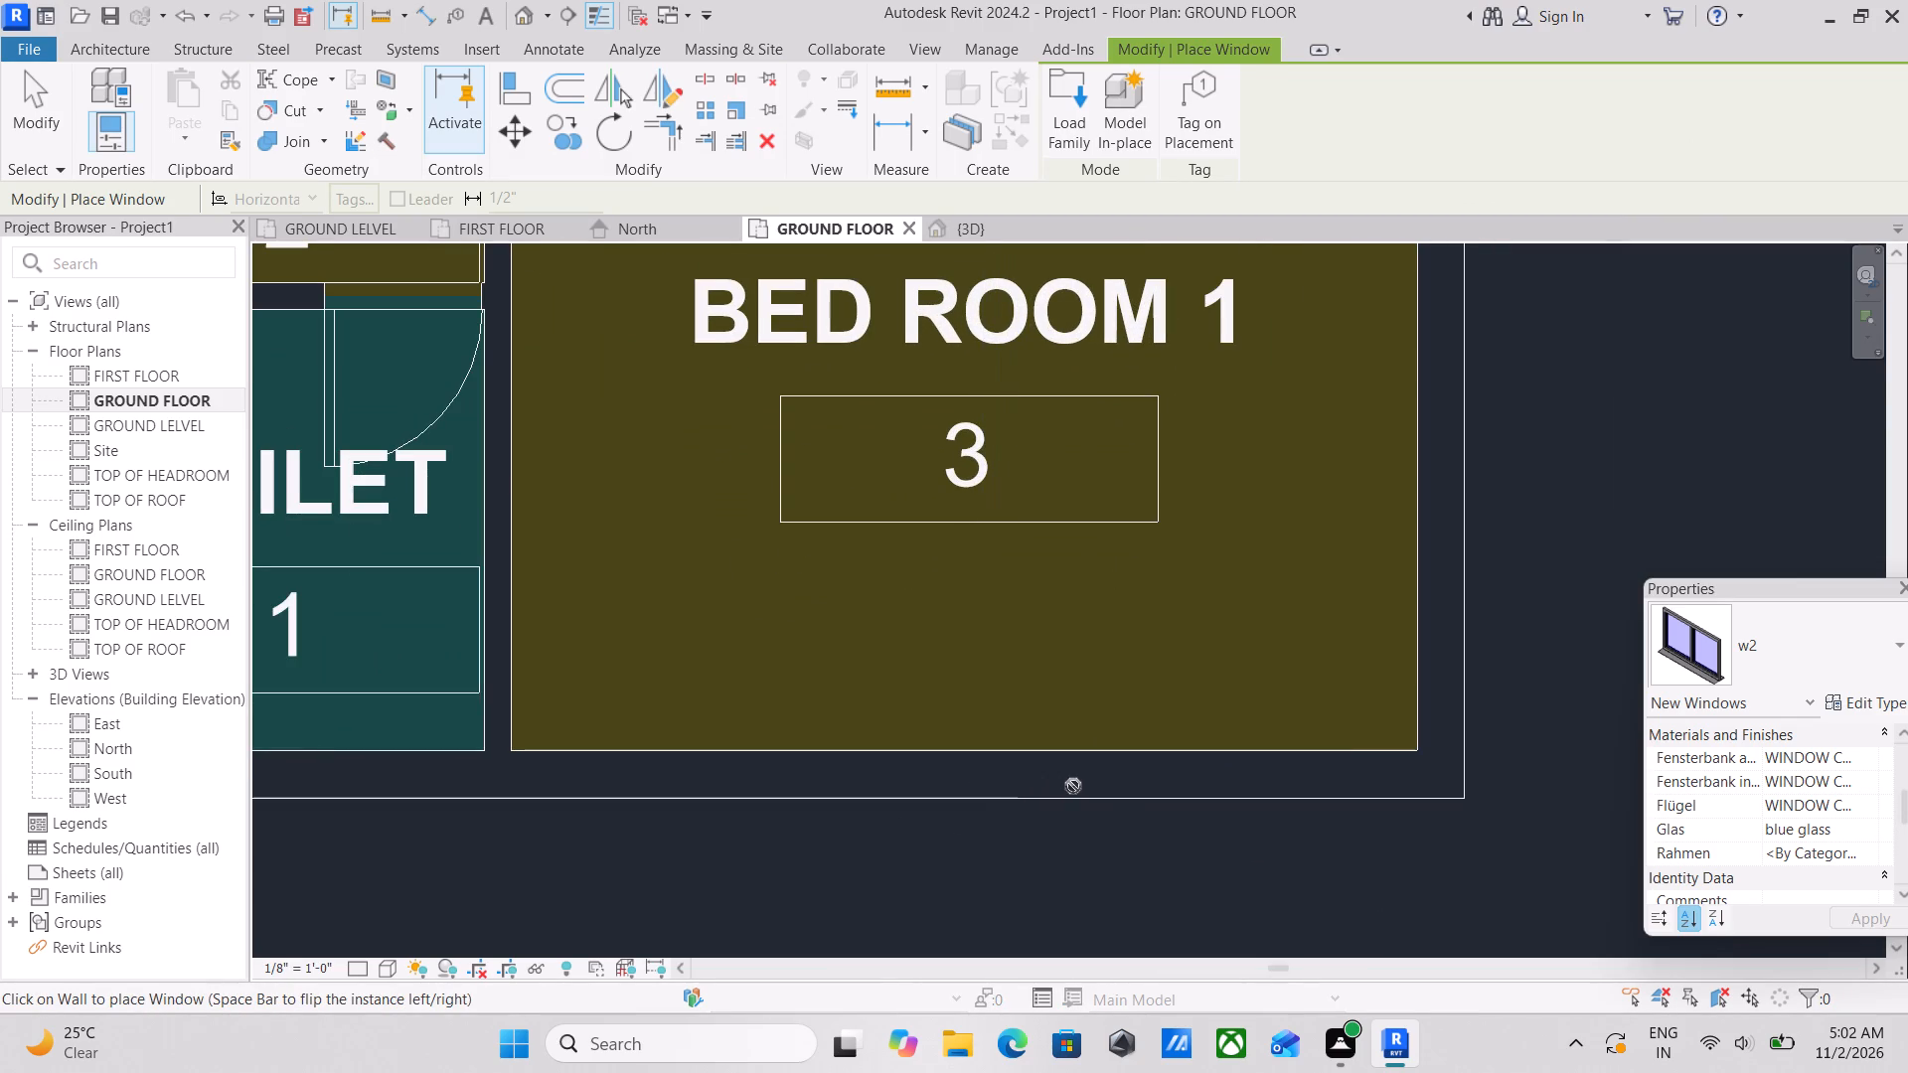
{"action": "scroll", "coordinate": [1132, 772], "scroll_direction": "down", "scroll_amount": 2}
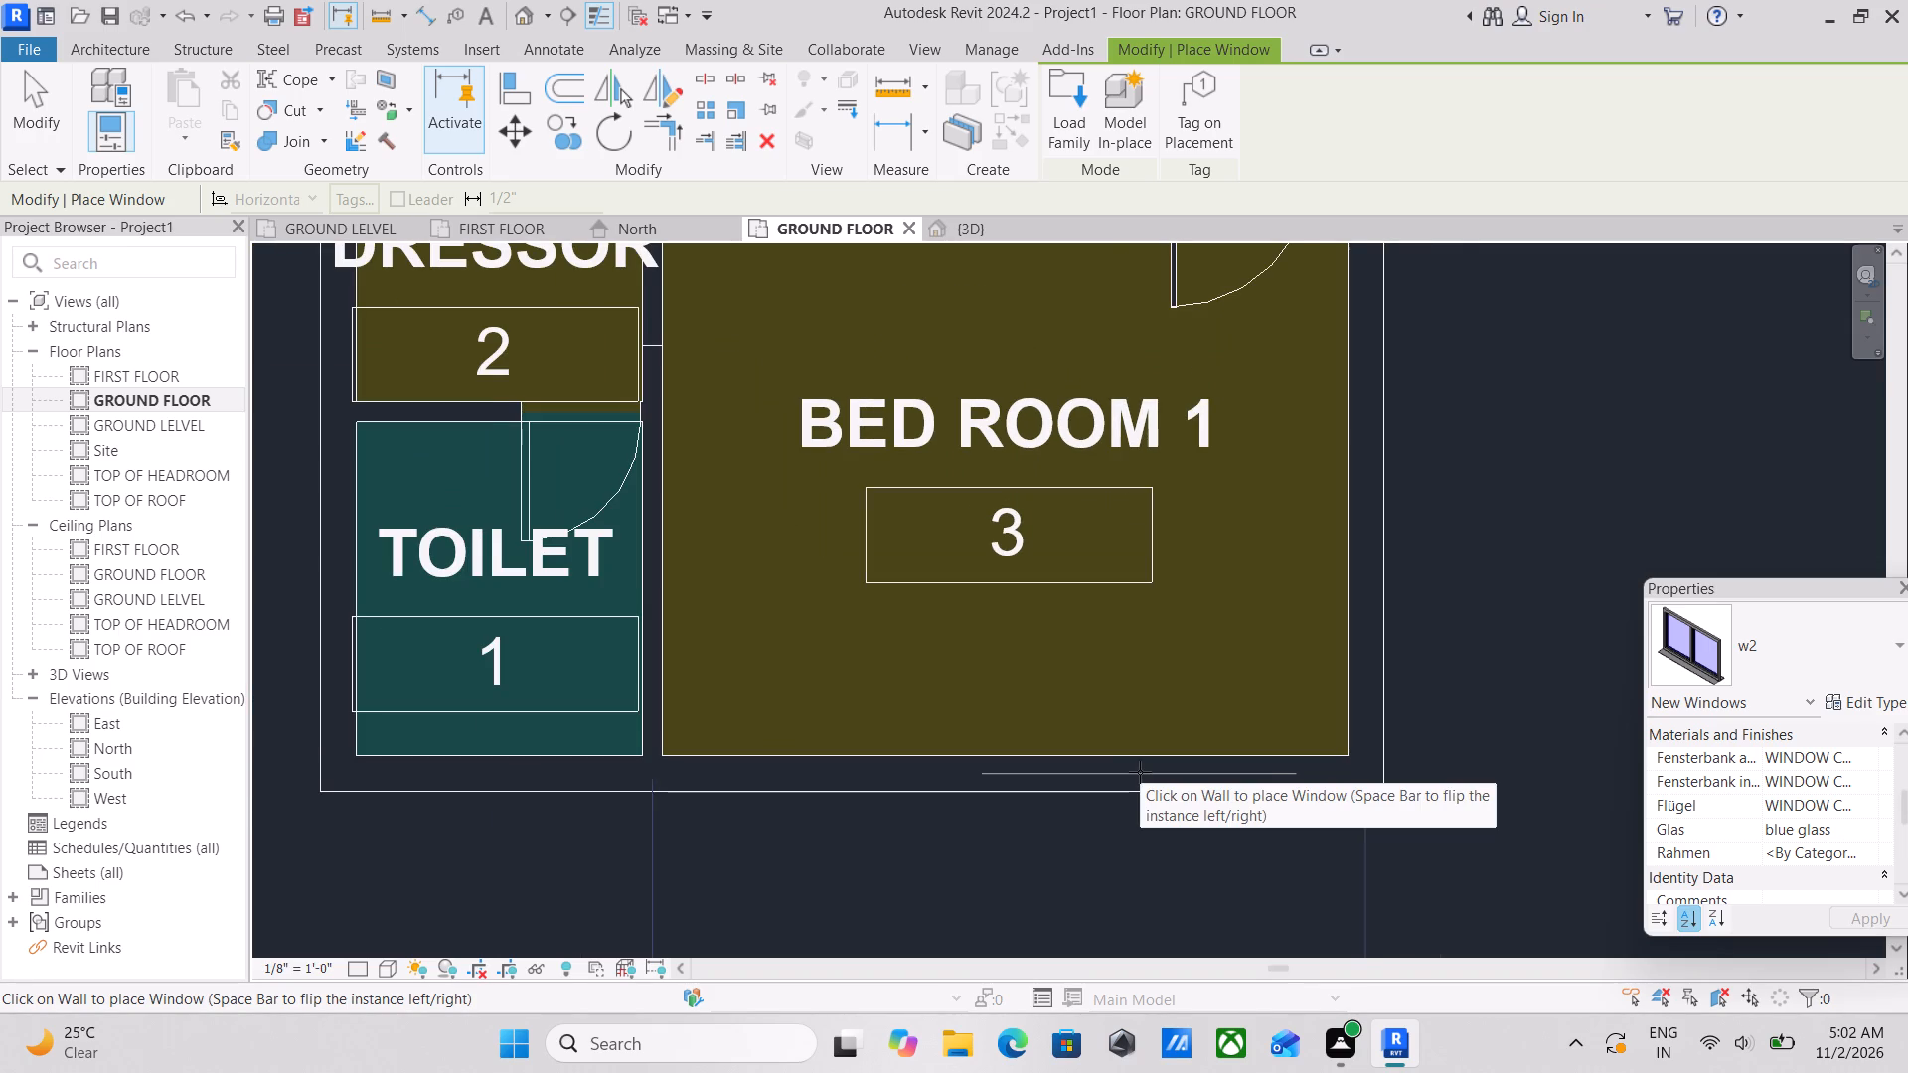
{"action": "left_click", "coordinate": [1140, 772]}
Duplicate the w2 window type under the name window 4' x 4'.
{"action": "scroll", "coordinate": [1140, 772], "scroll_direction": "down", "scroll_amount": 2}
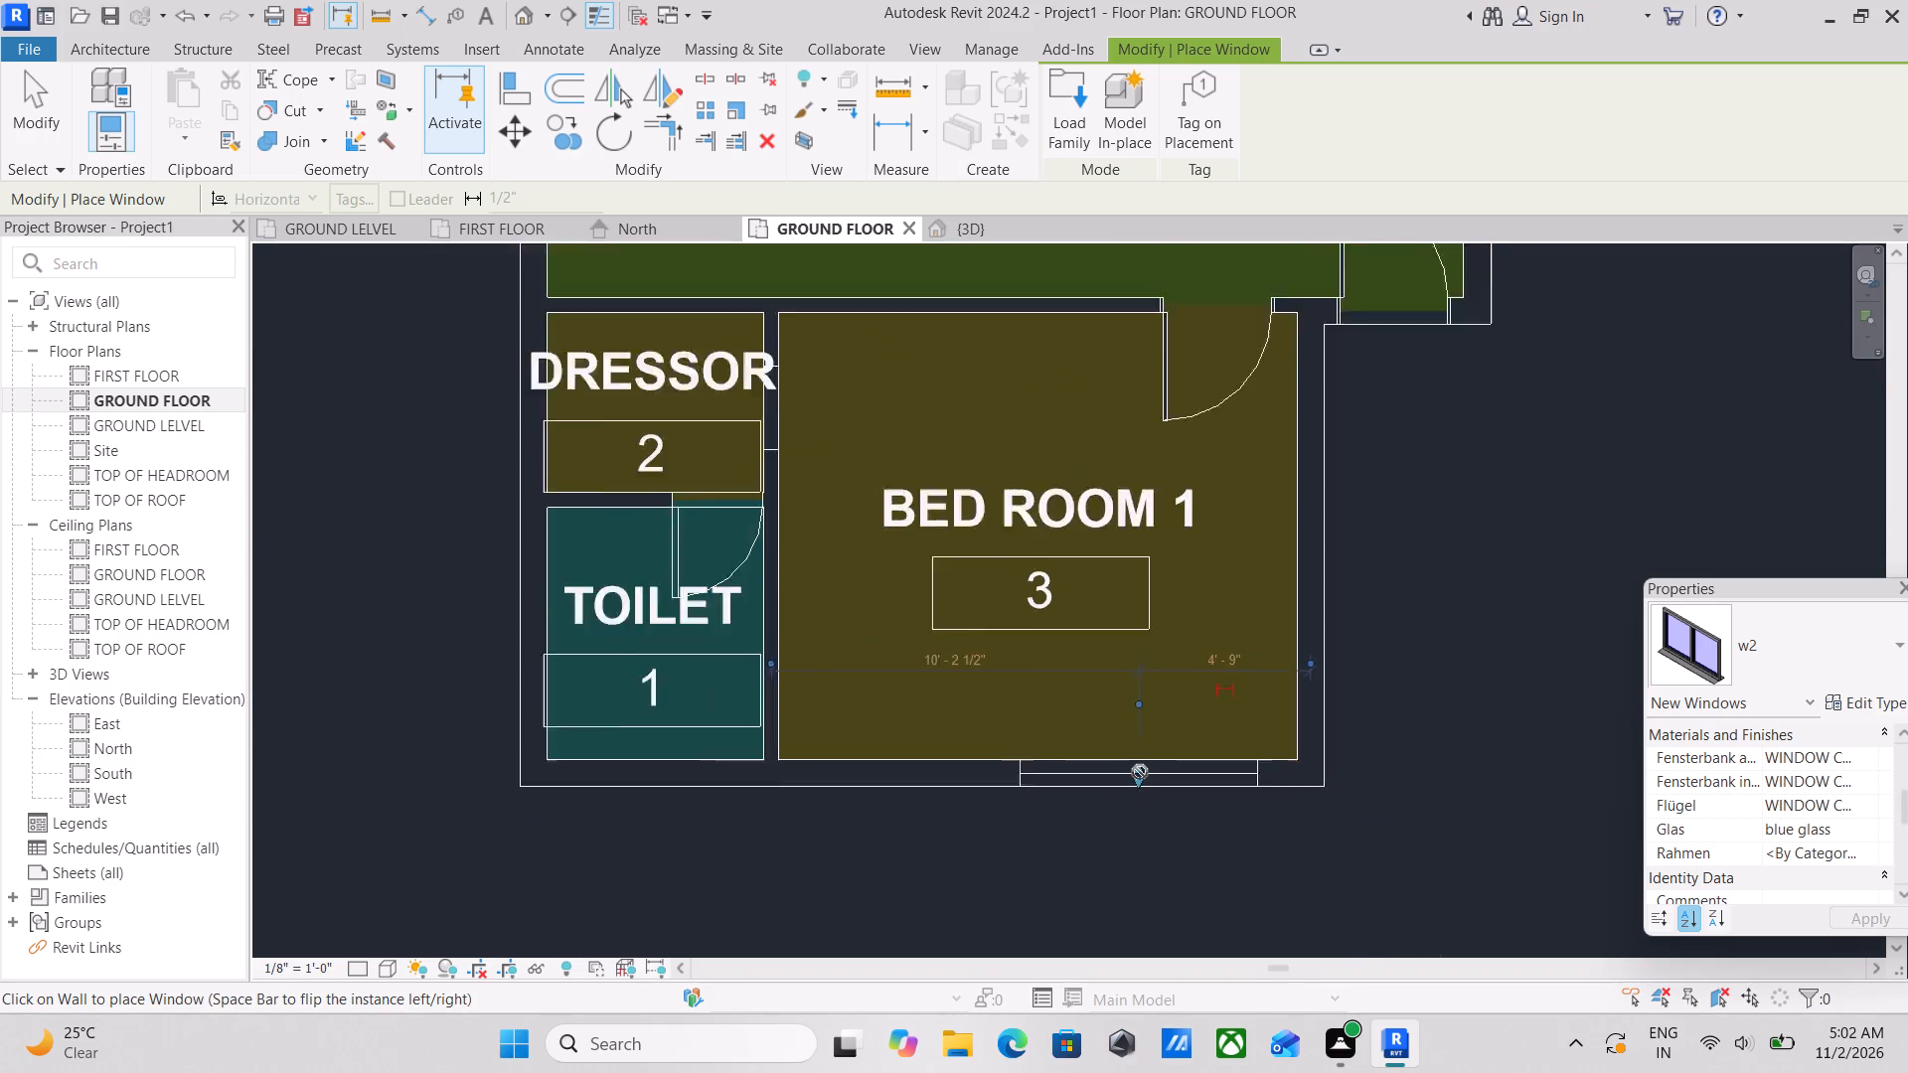
{"action": "scroll", "coordinate": [1140, 772], "scroll_direction": "down", "scroll_amount": 2}
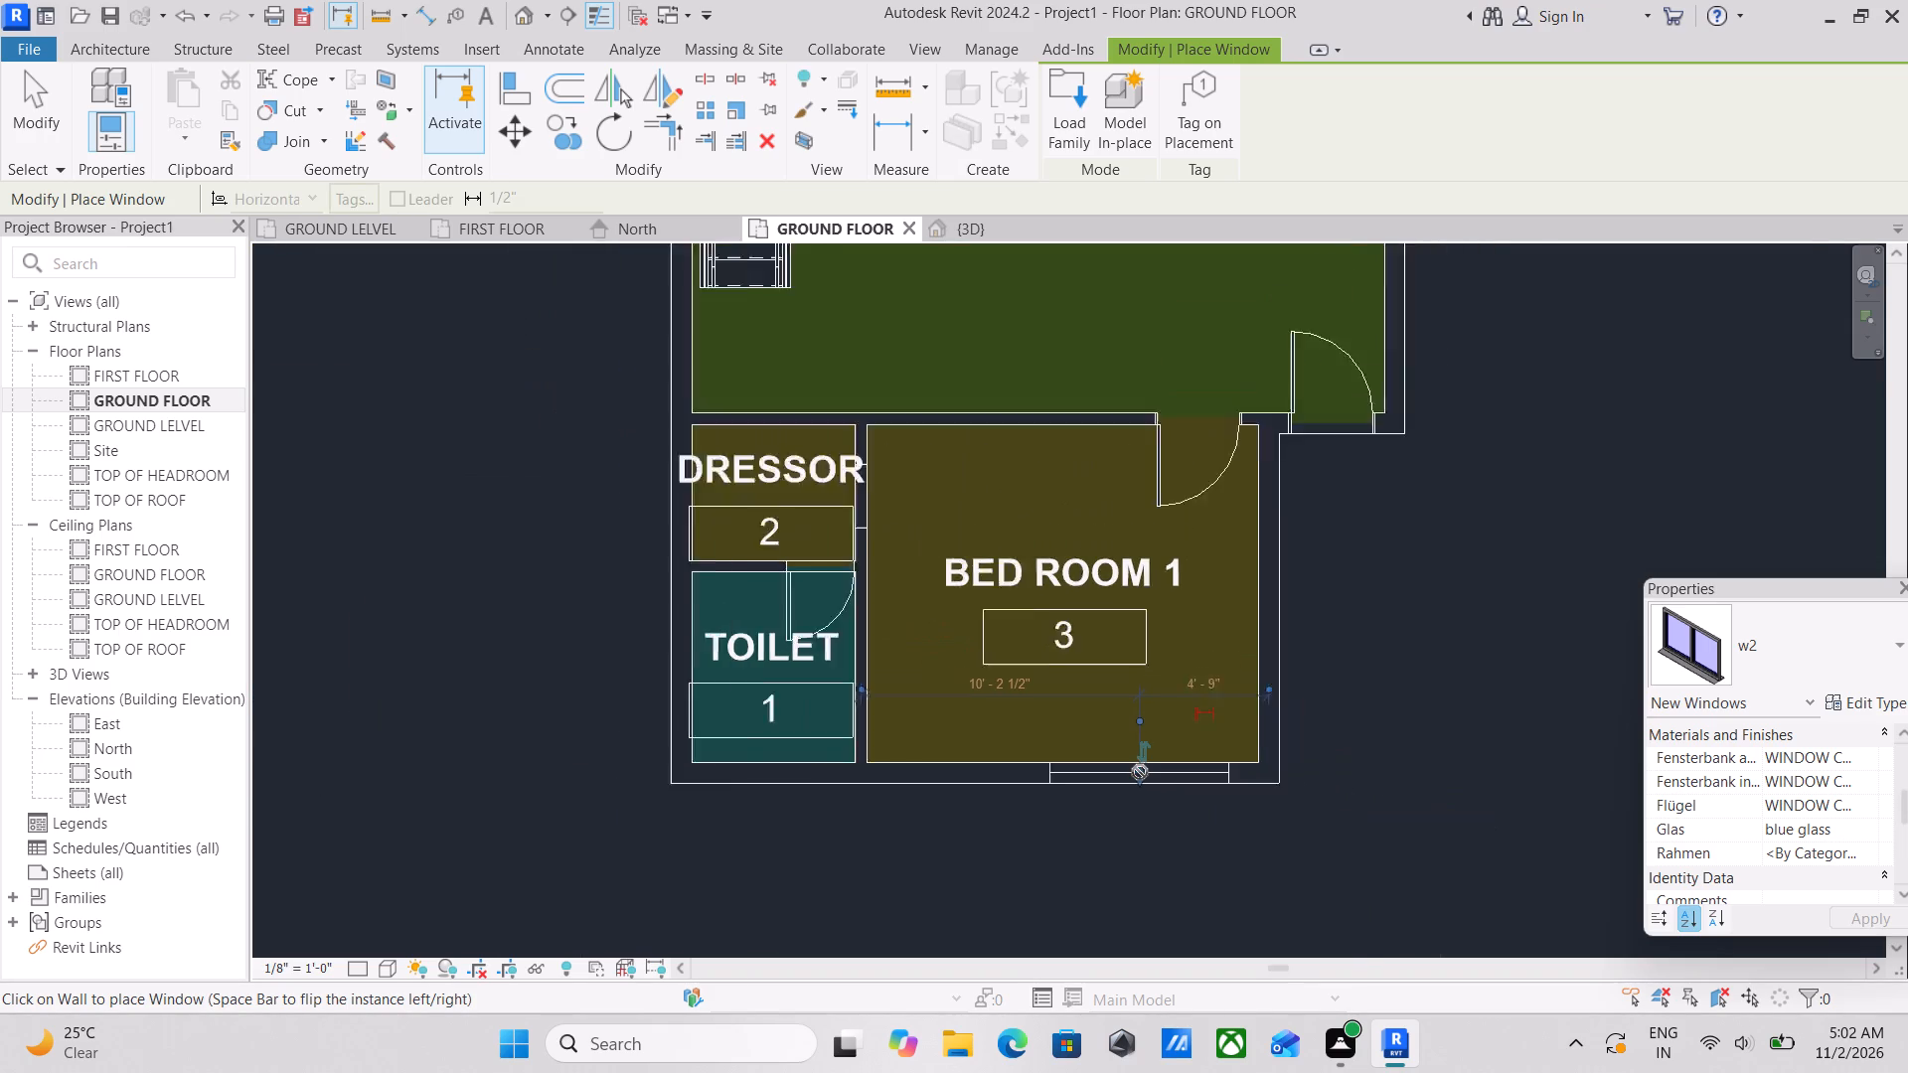
{"action": "scroll", "coordinate": [1140, 772], "scroll_direction": "down", "scroll_amount": 1}
{"action": "left_click", "coordinate": [1858, 701]}
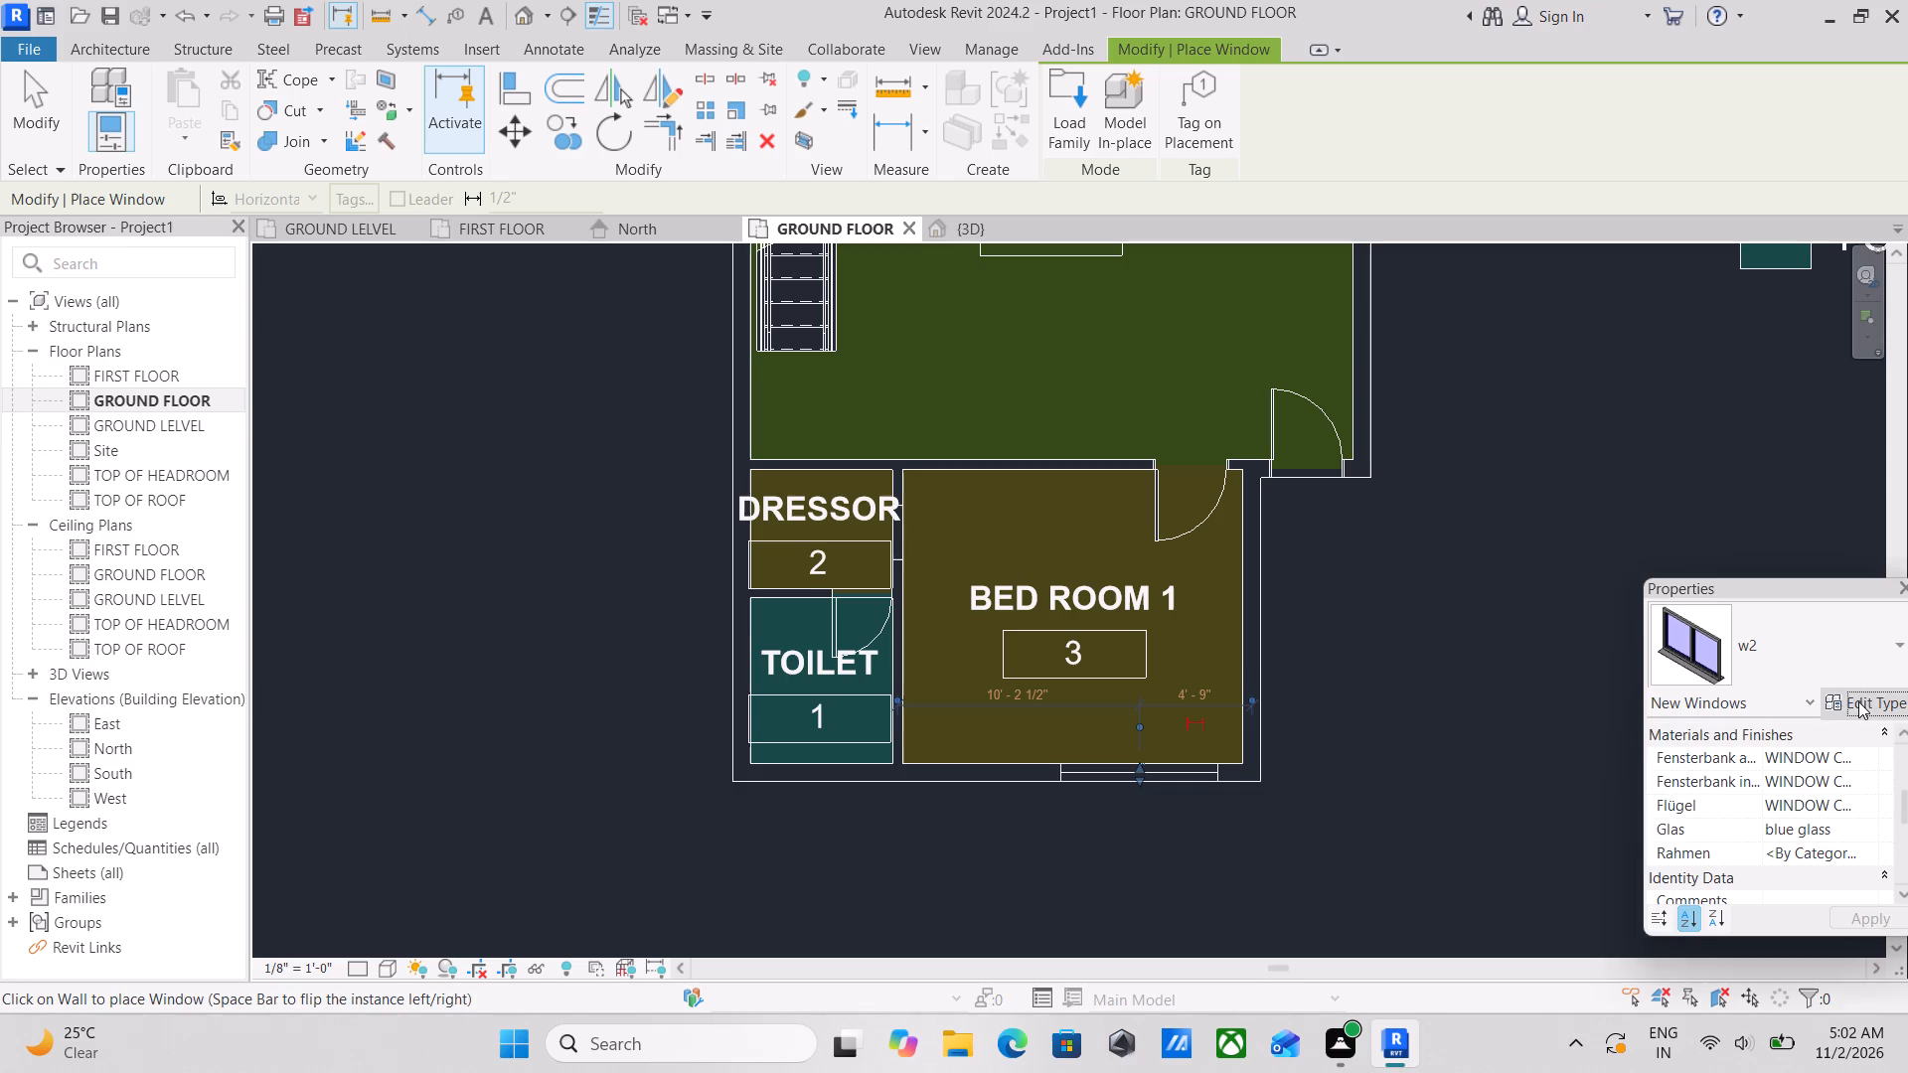
{"action": "left_click", "coordinate": [1607, 241]}
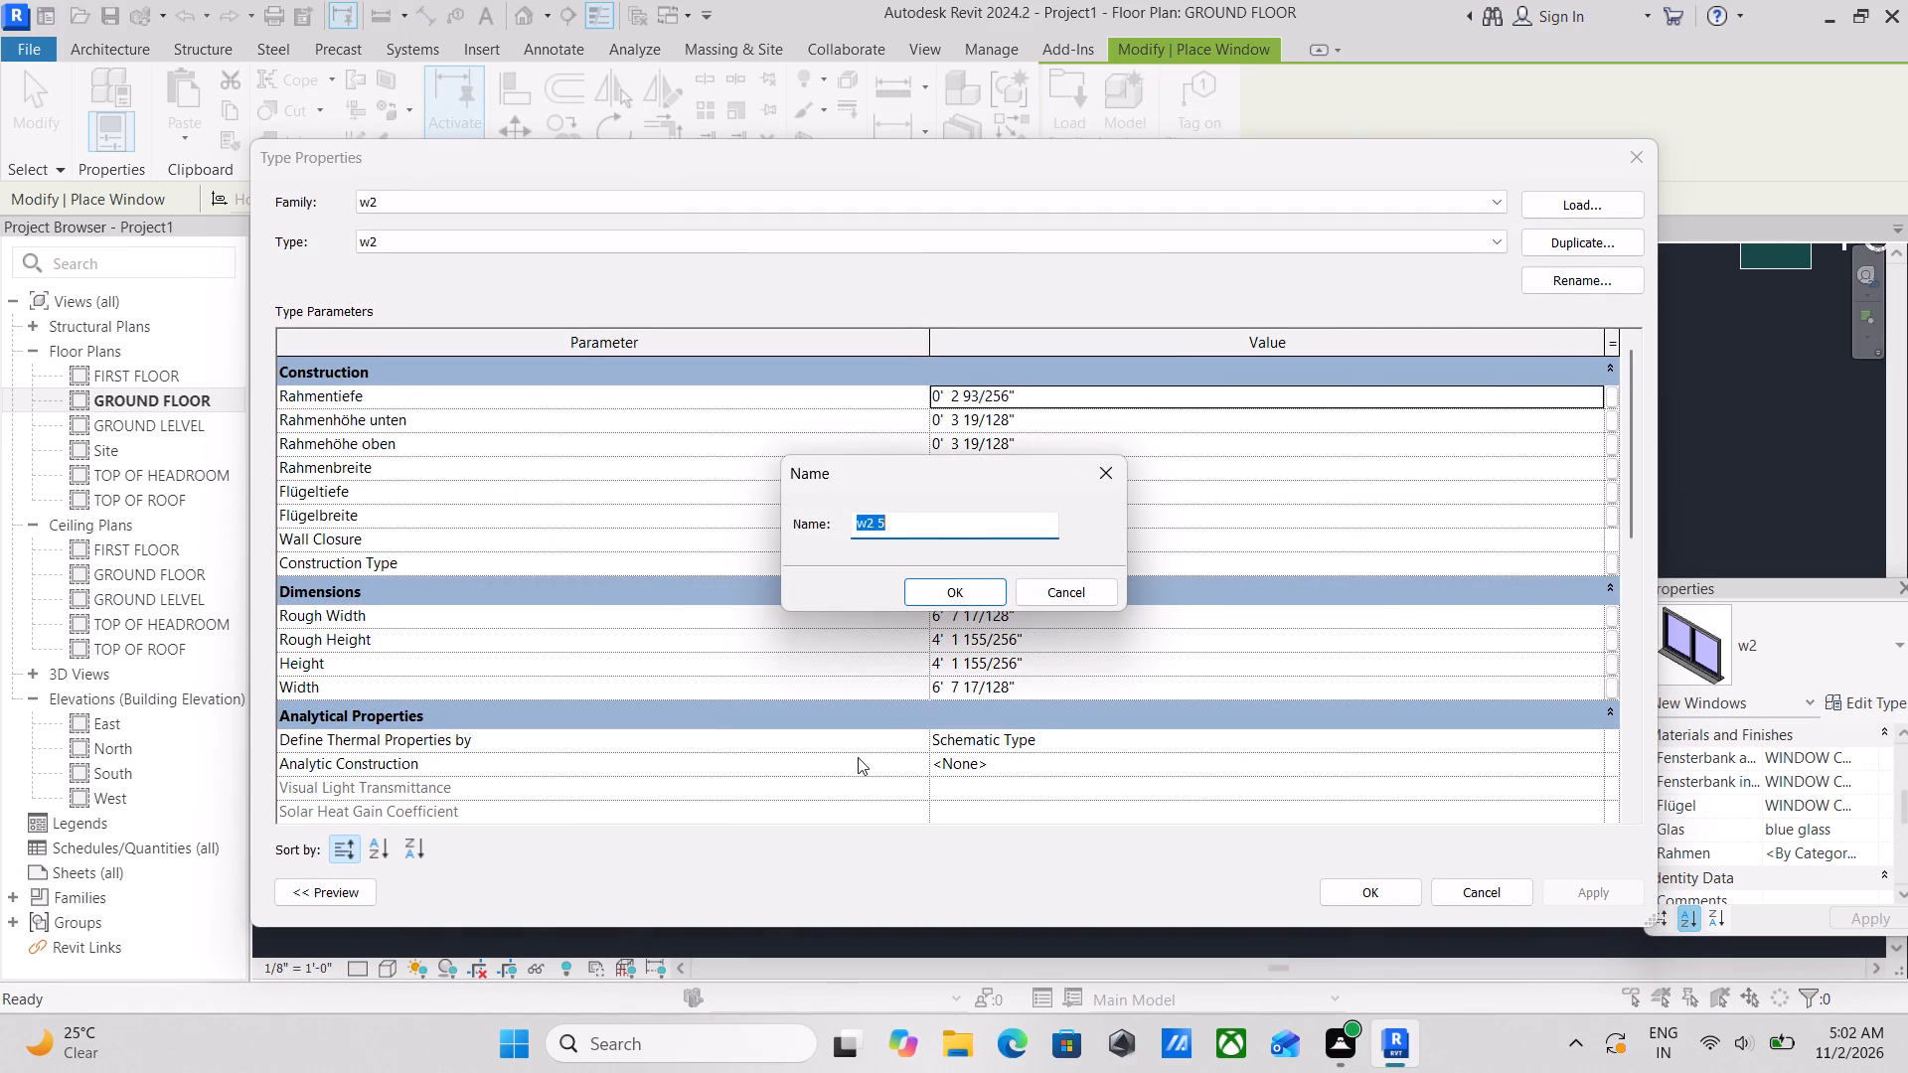
{"action": "key", "text": "BackSpace"}
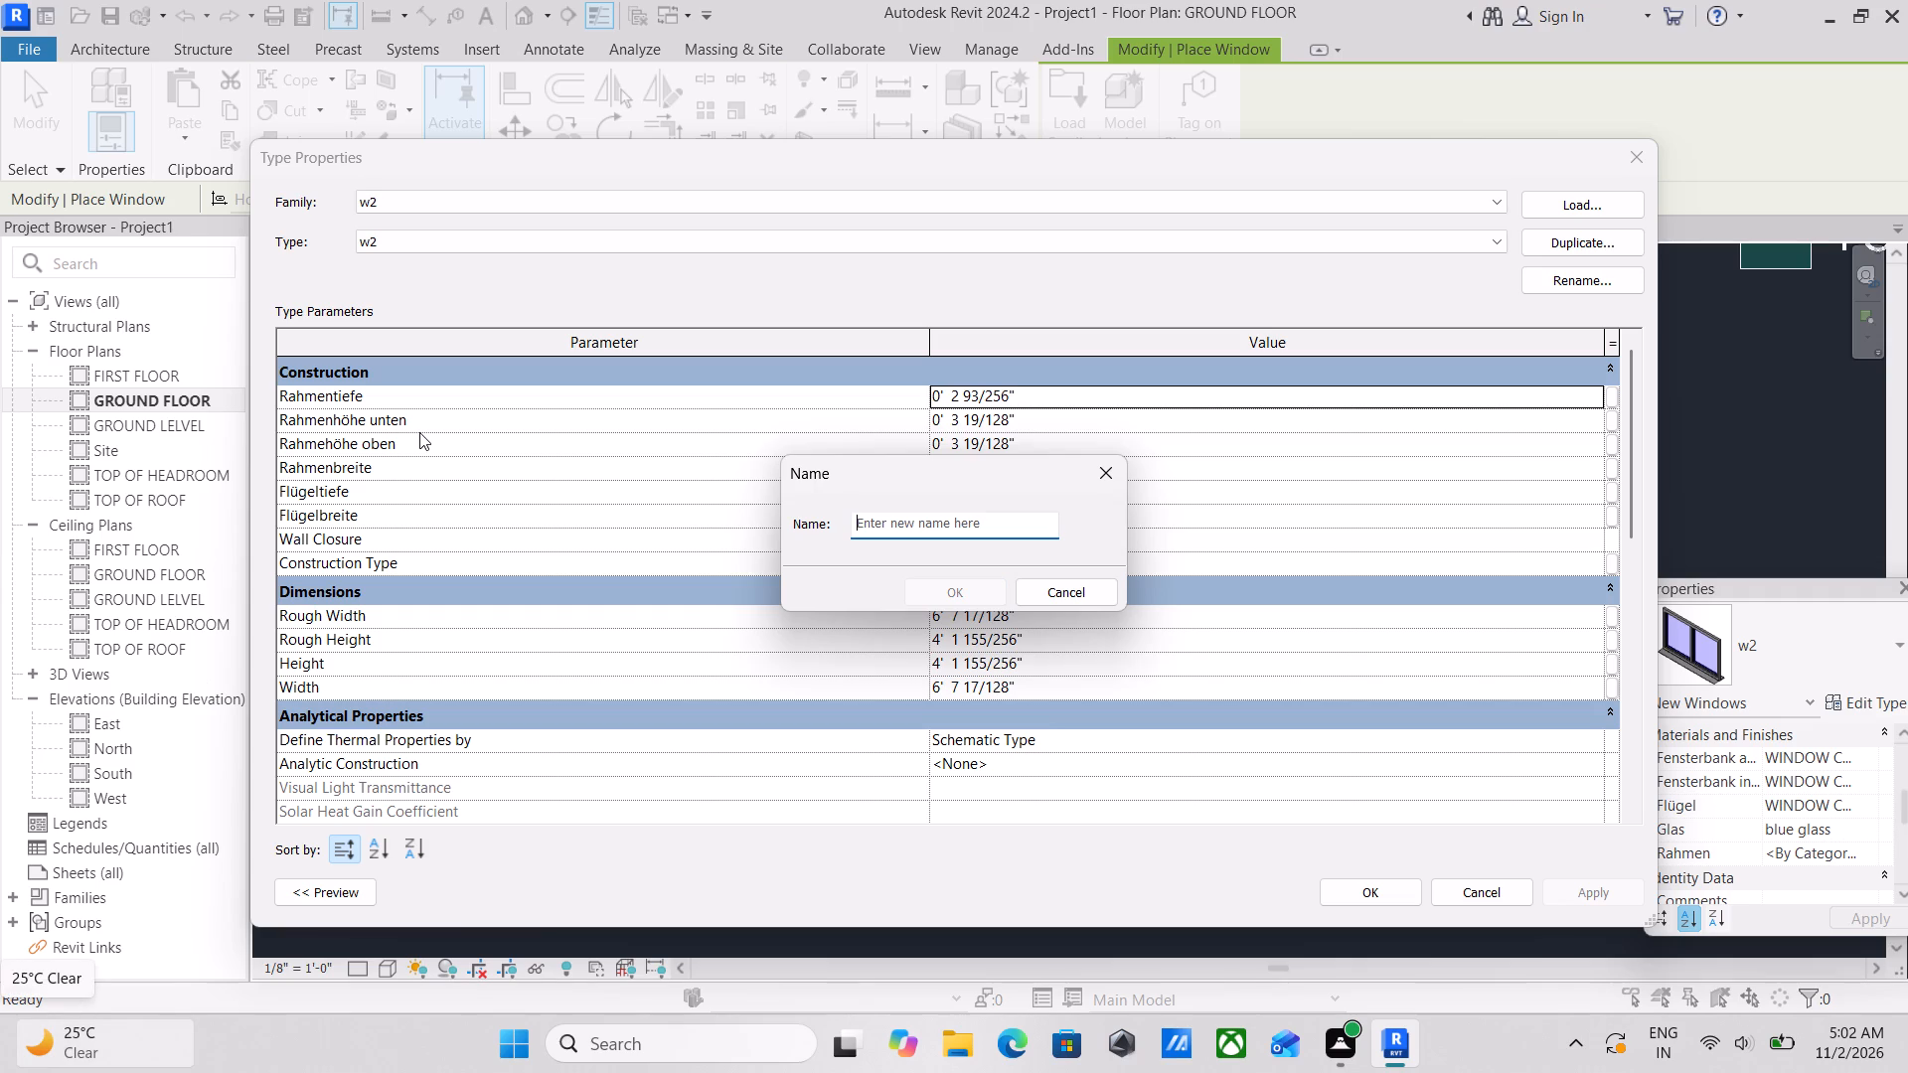
{"action": "key", "text": "w"}
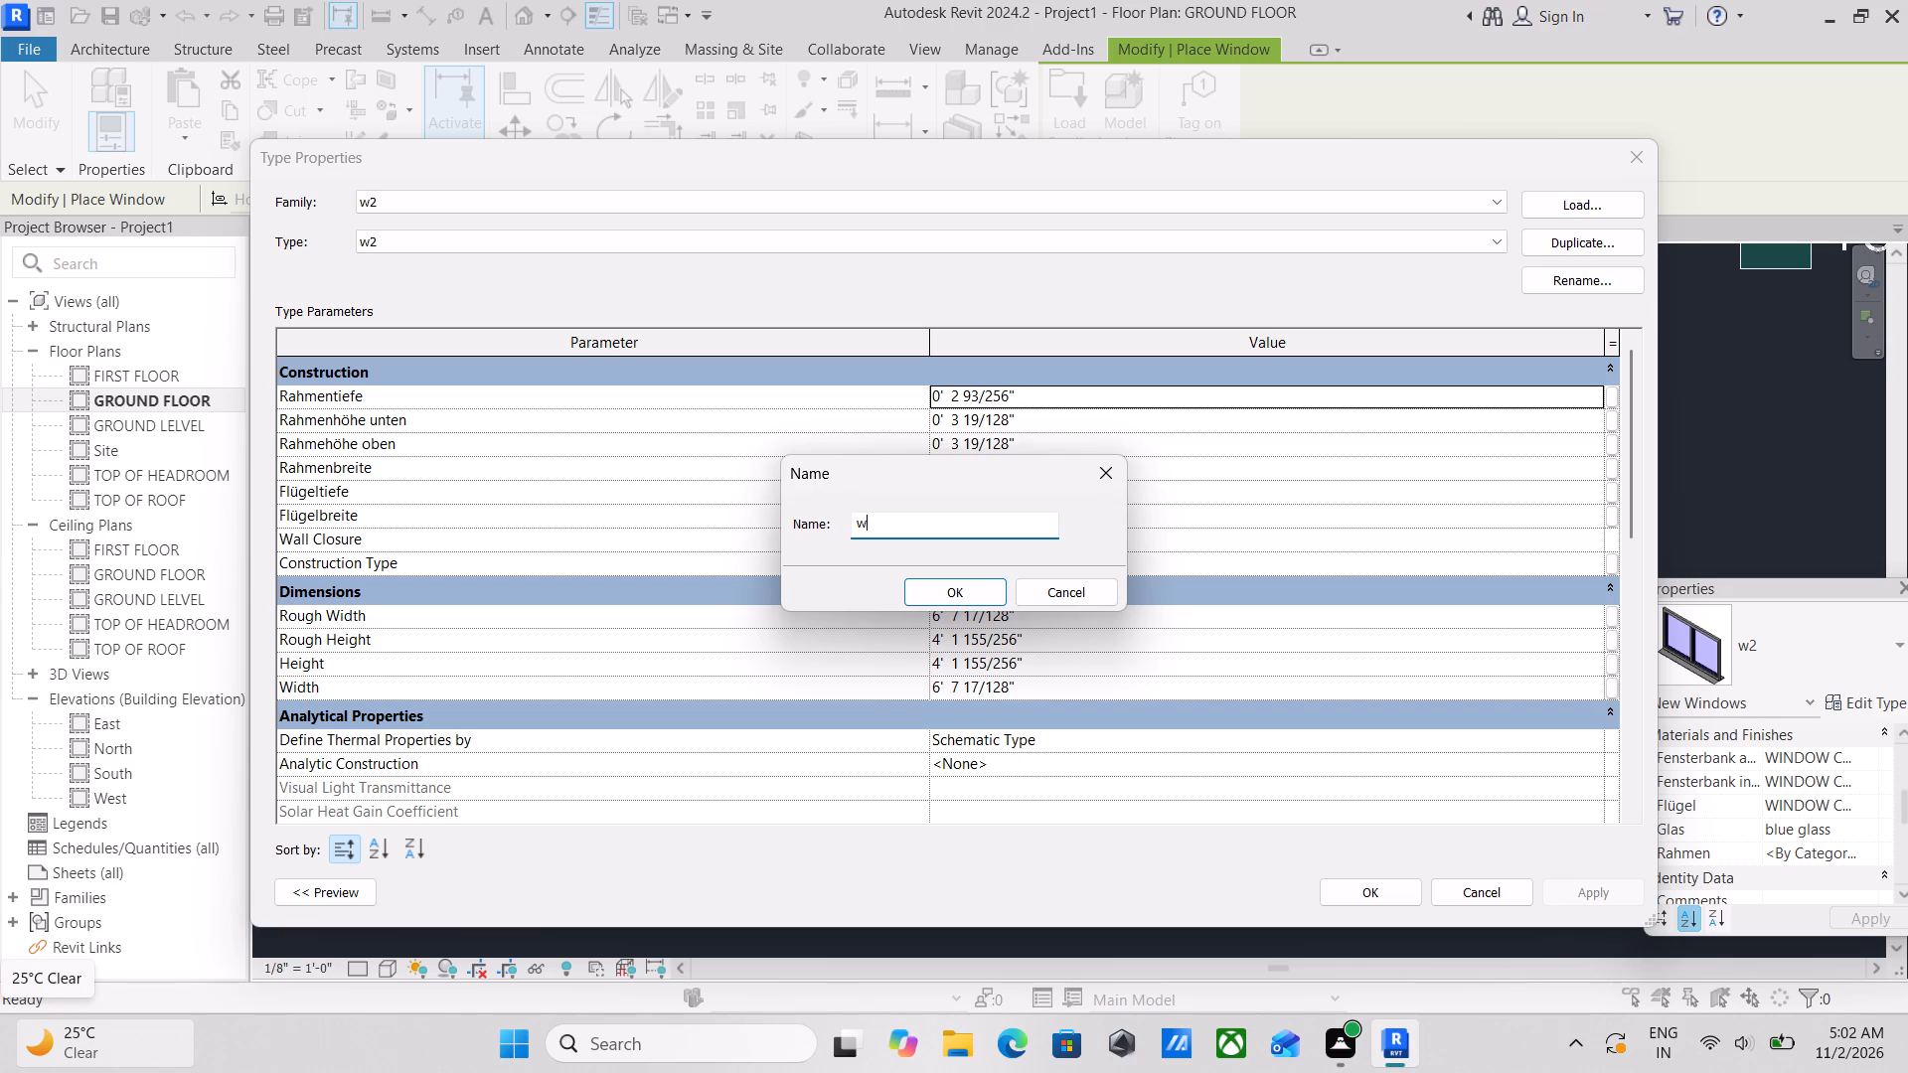
{"action": "key", "text": "BackSpace"}
{"action": "type", "text": "wo"}
{"action": "key", "text": "BackSpace"}
{"action": "key", "text": "BackSpace"}
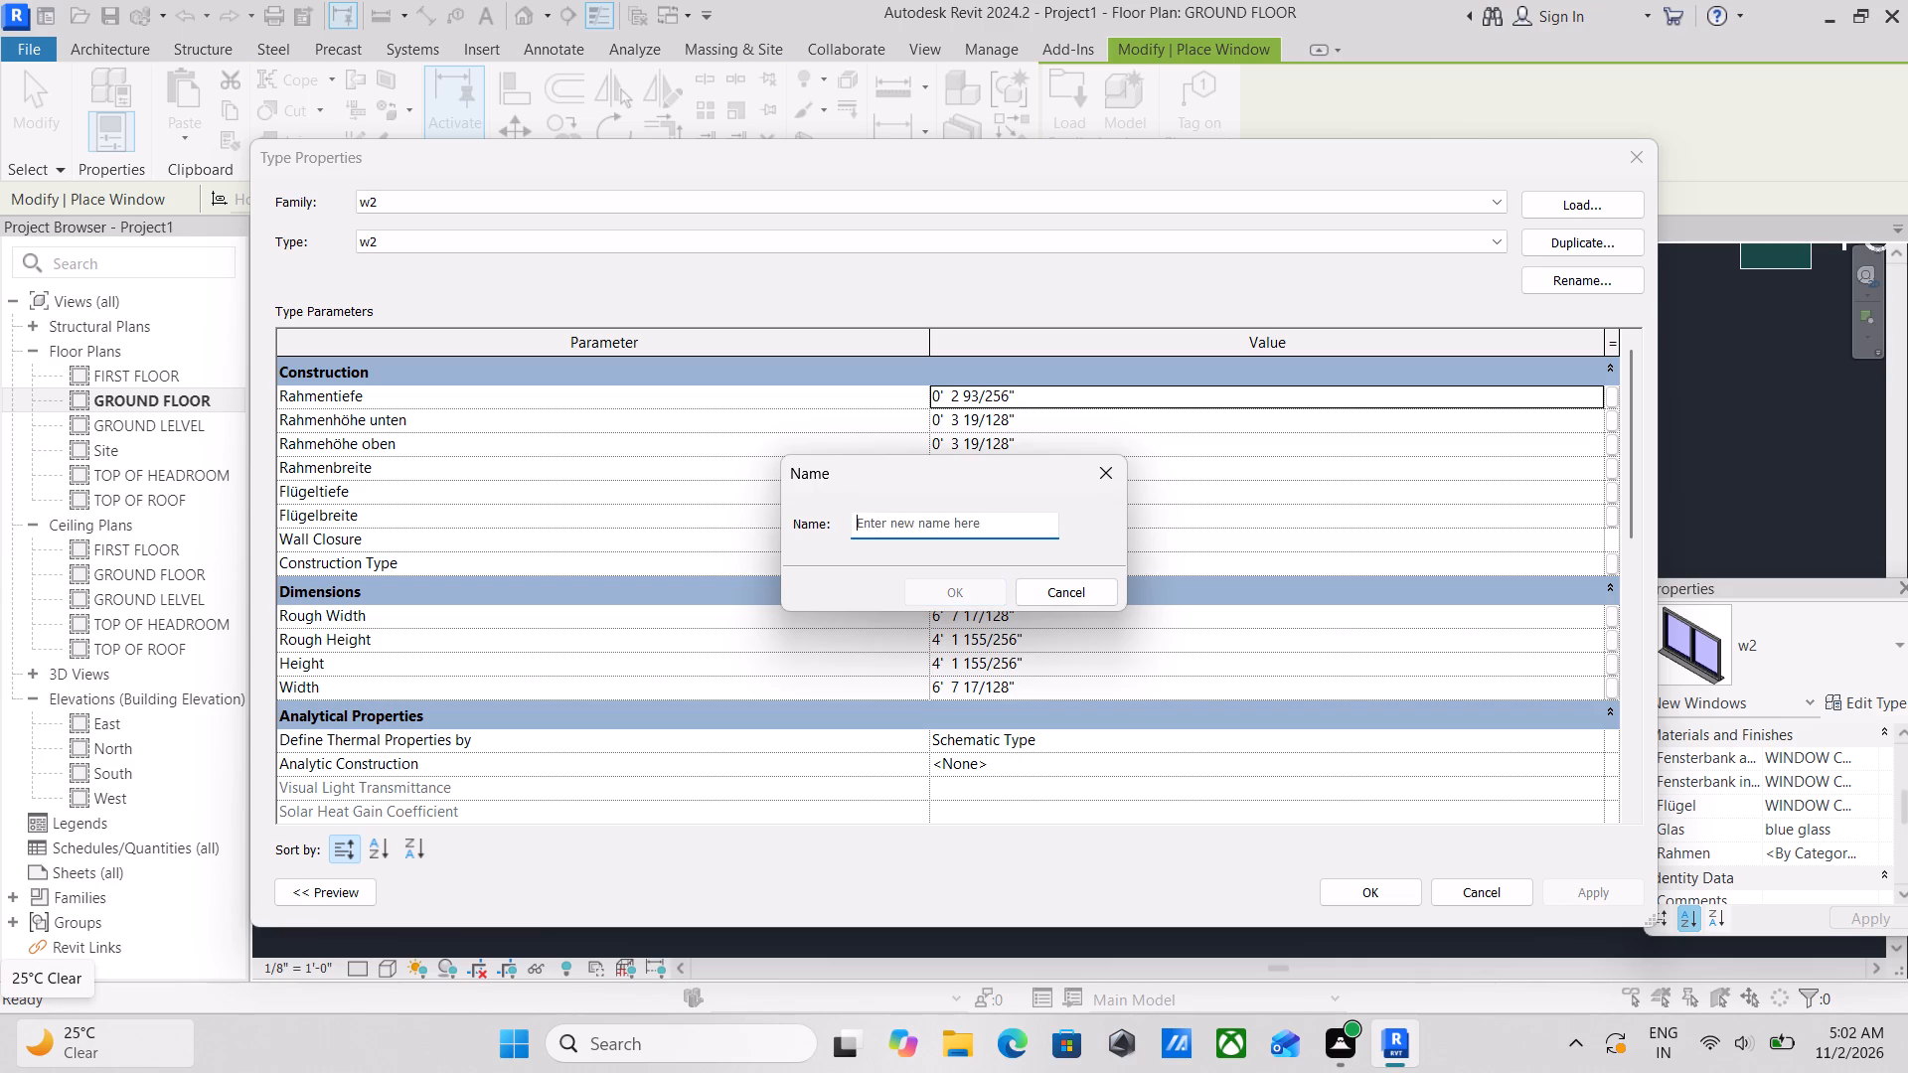
{"action": "type", "text": "wind"}
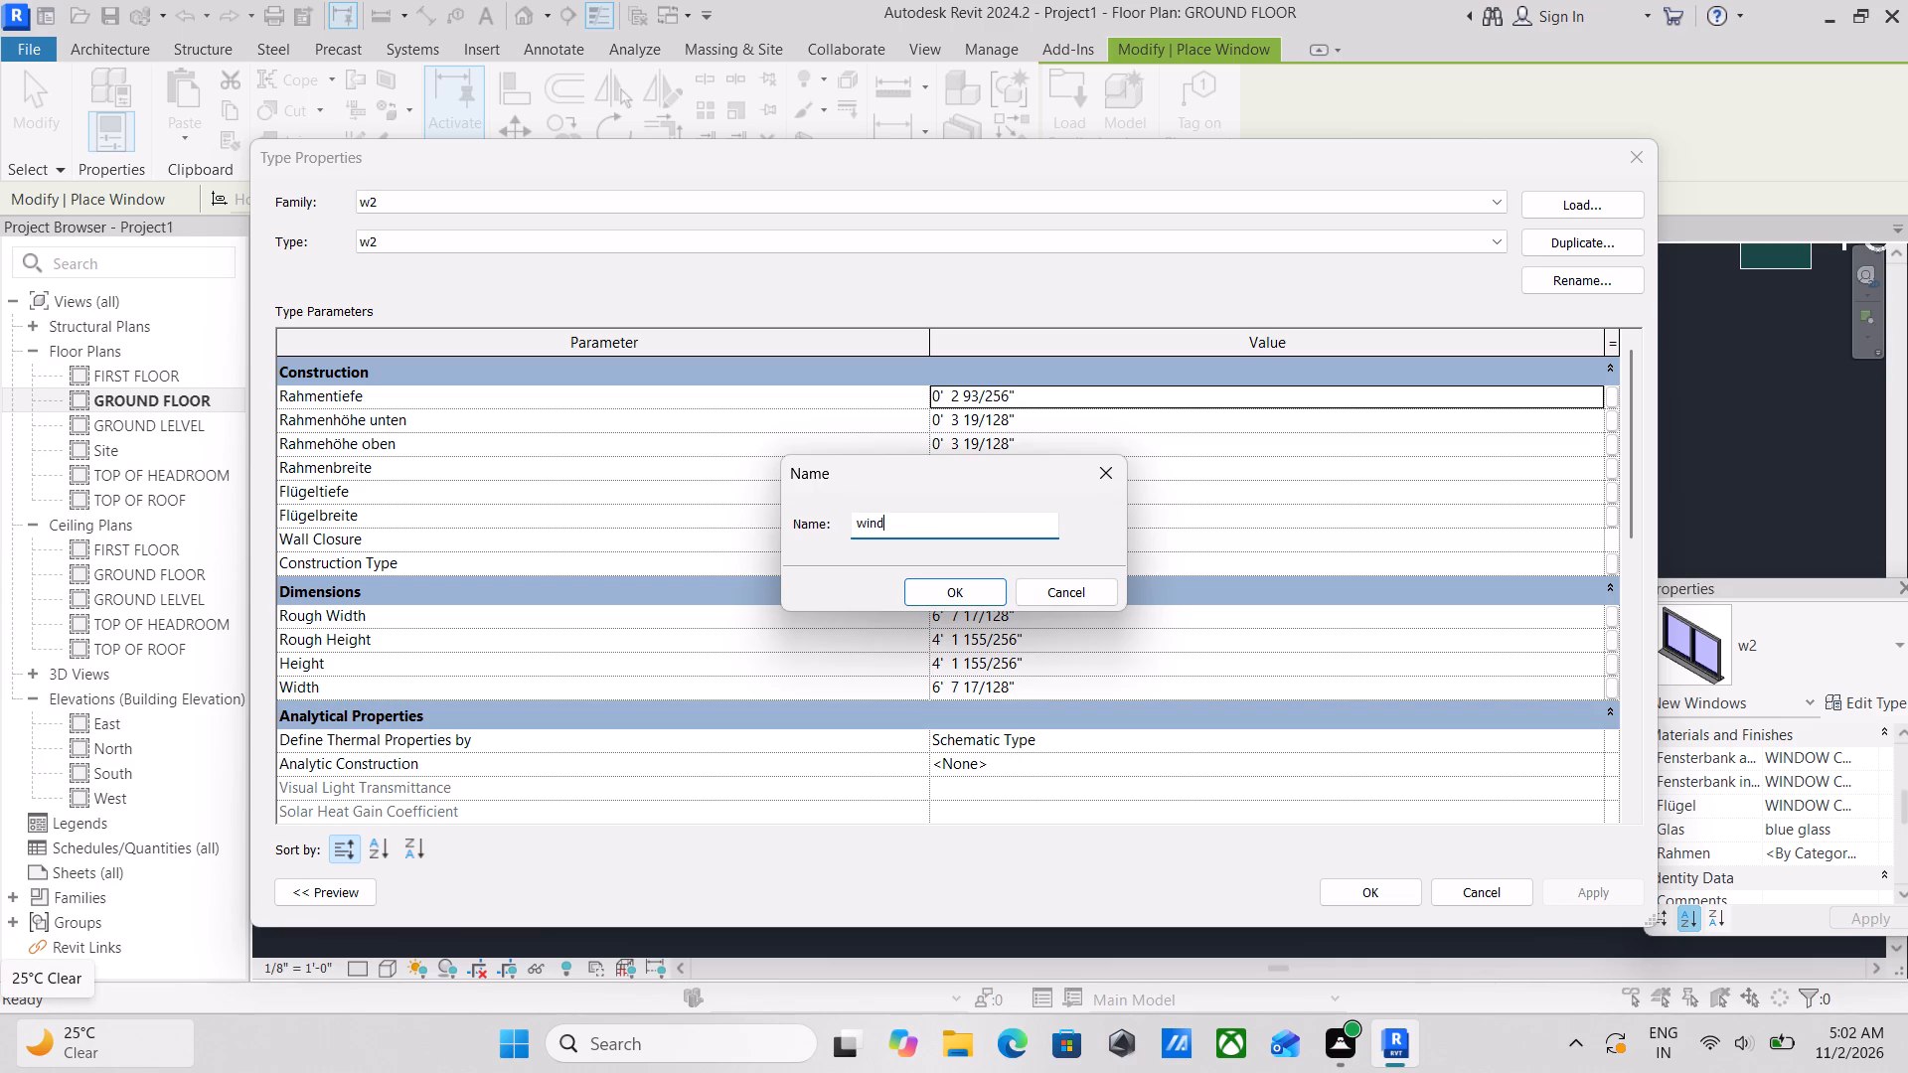
{"action": "type", "text": "ow"}
{"action": "key", "text": "space"}
{"action": "type", "text": "4"}
{"action": "key", "text": "apostrophe"}
{"action": "key", "text": "space"}
{"action": "type", "text": "x"}
{"action": "key", "text": "space"}
{"action": "type", "text": "4'"}
{"action": "scroll", "coordinate": [419, 432], "scroll_direction": "up", "scroll_amount": 4}
{"action": "left_click", "coordinate": [938, 602]}
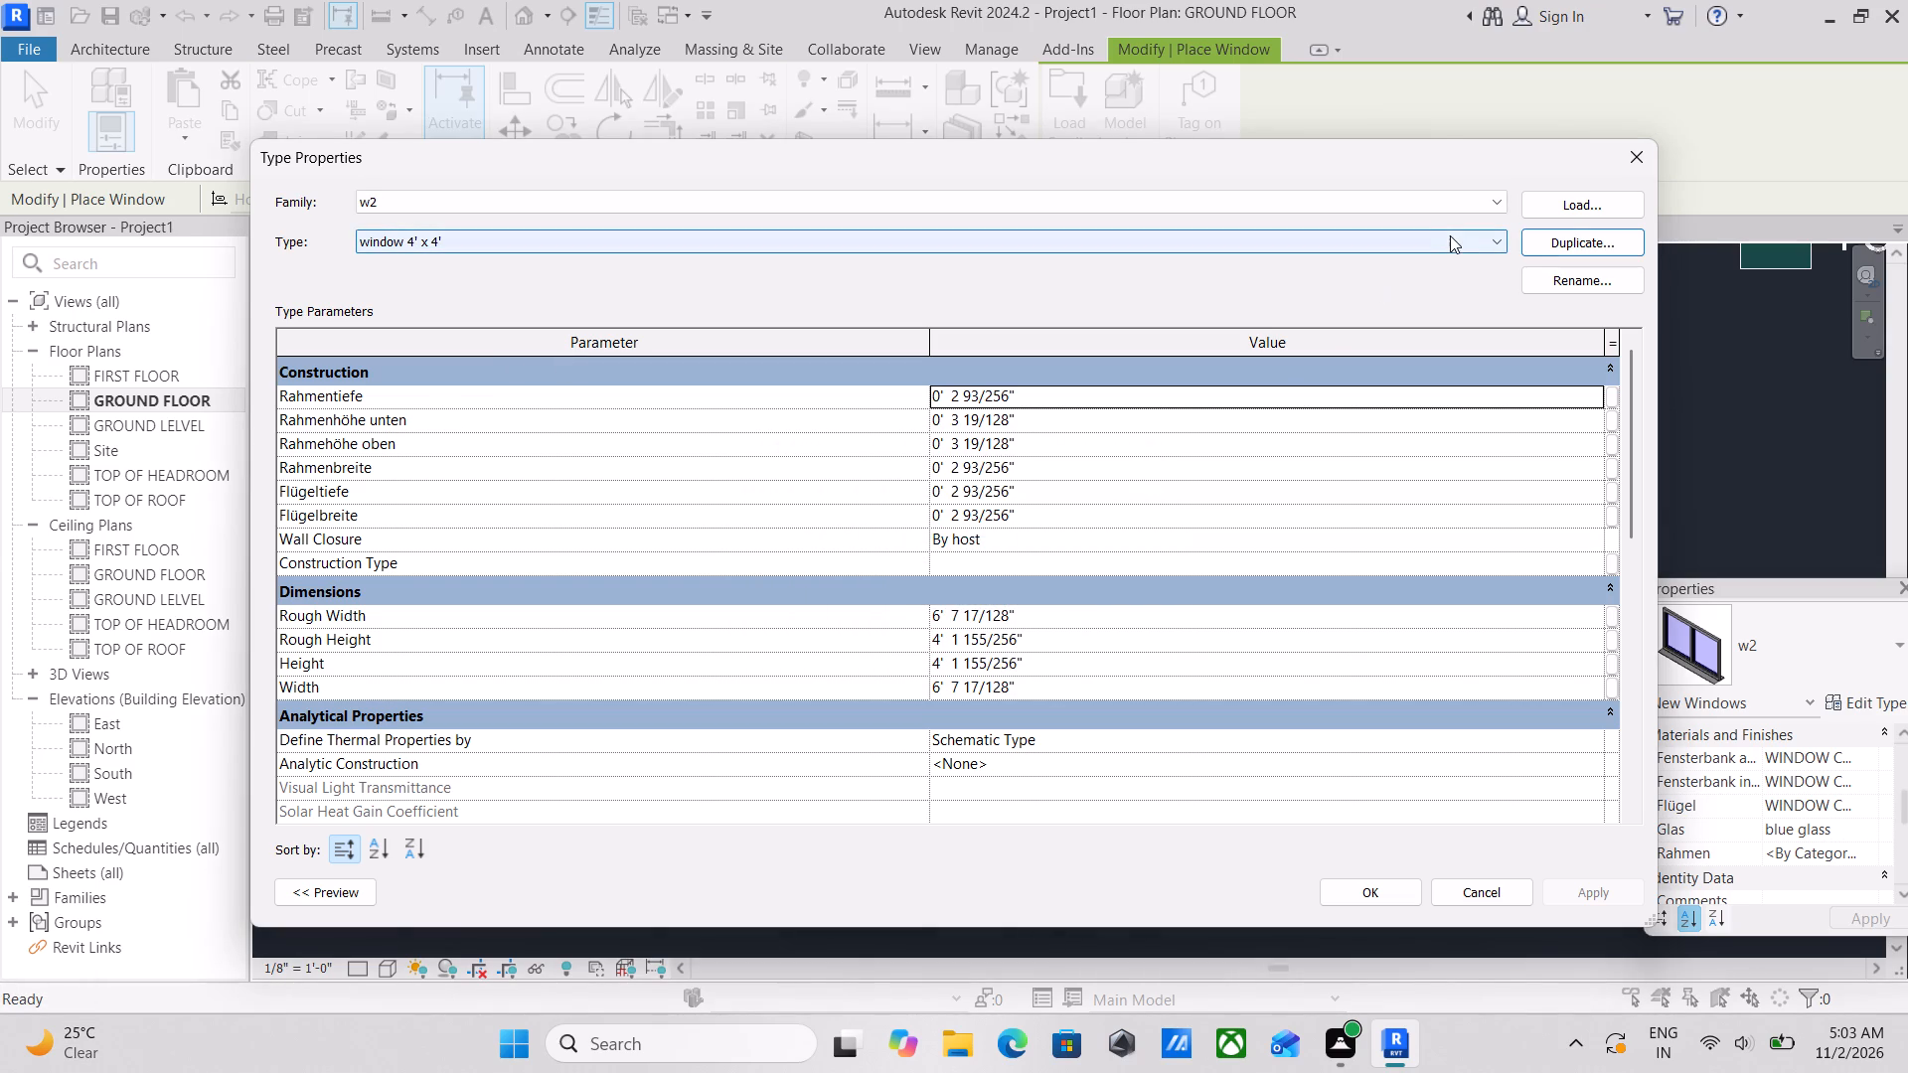
Set the window 4' x 4' type's rough width and rough height to 4' each and apply the changes.
{"action": "left_click", "coordinate": [1045, 609]}
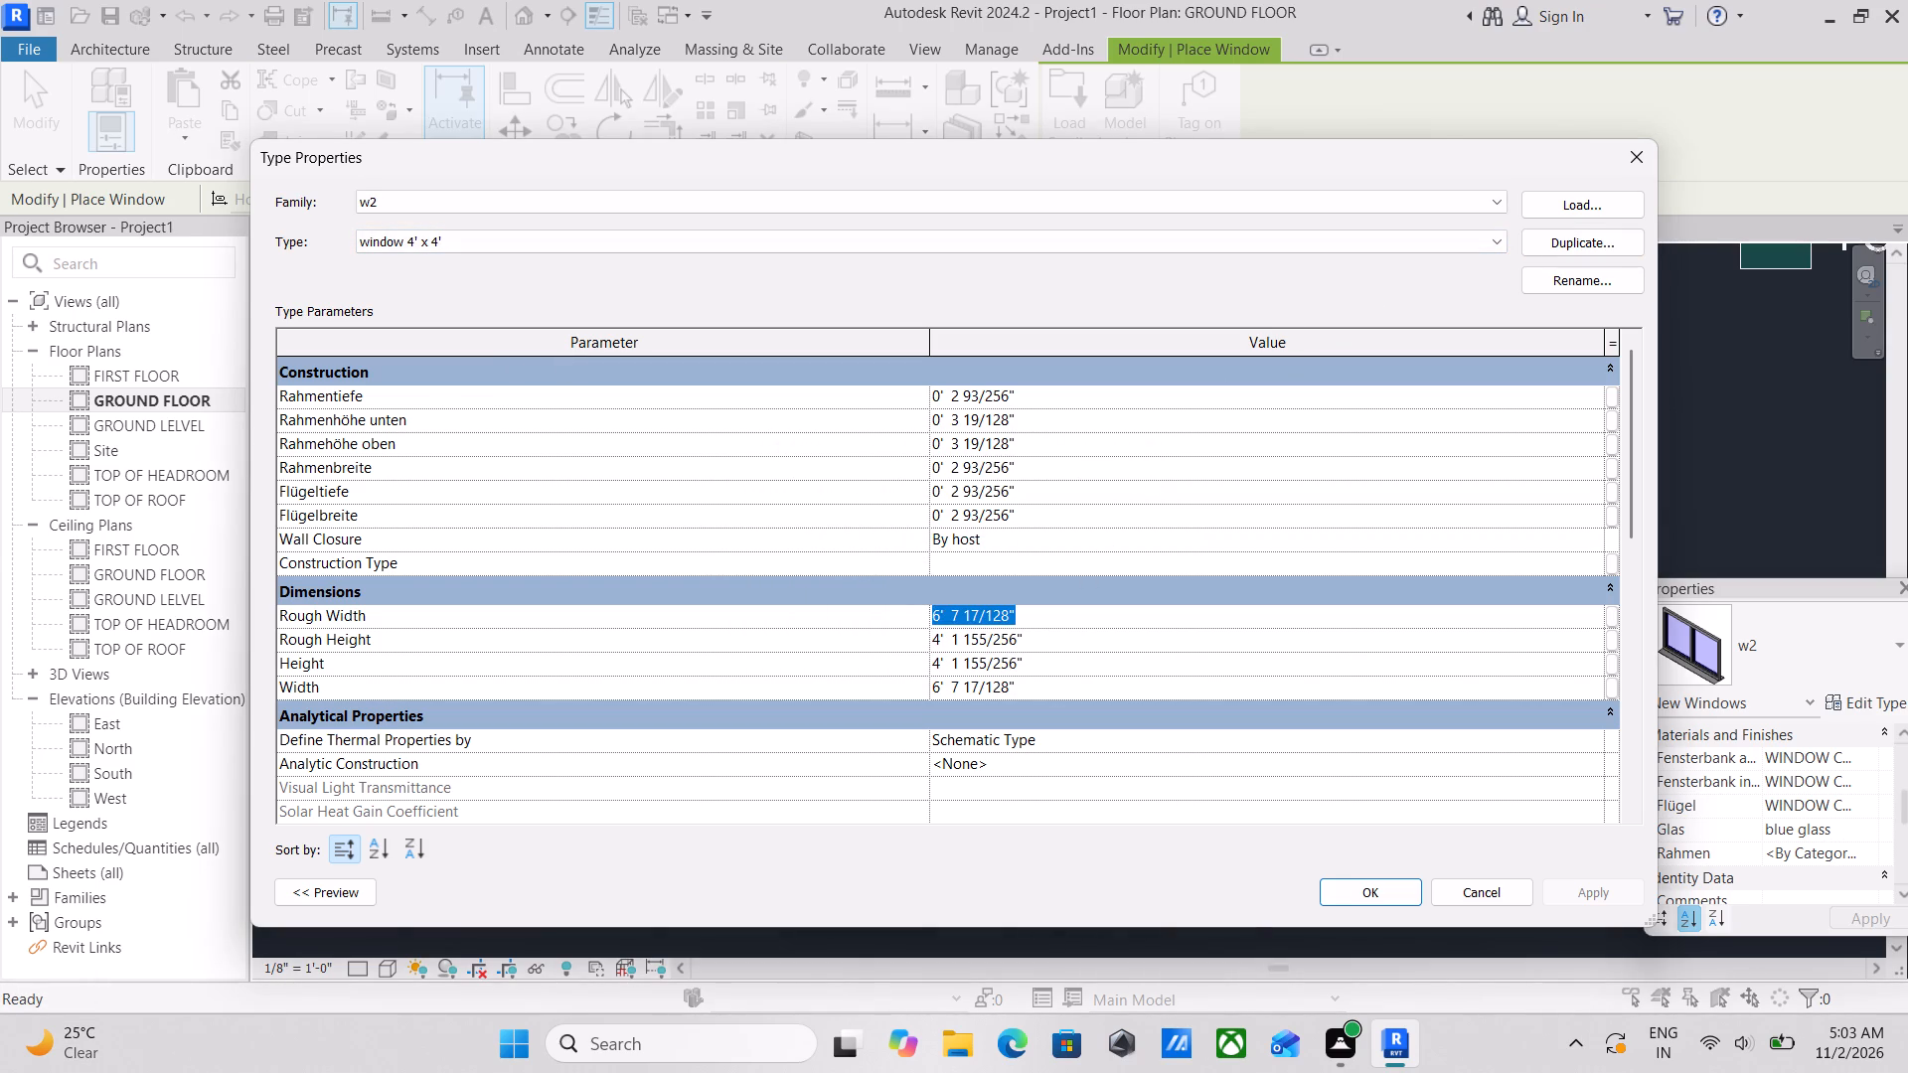
{"action": "key", "text": "4"}
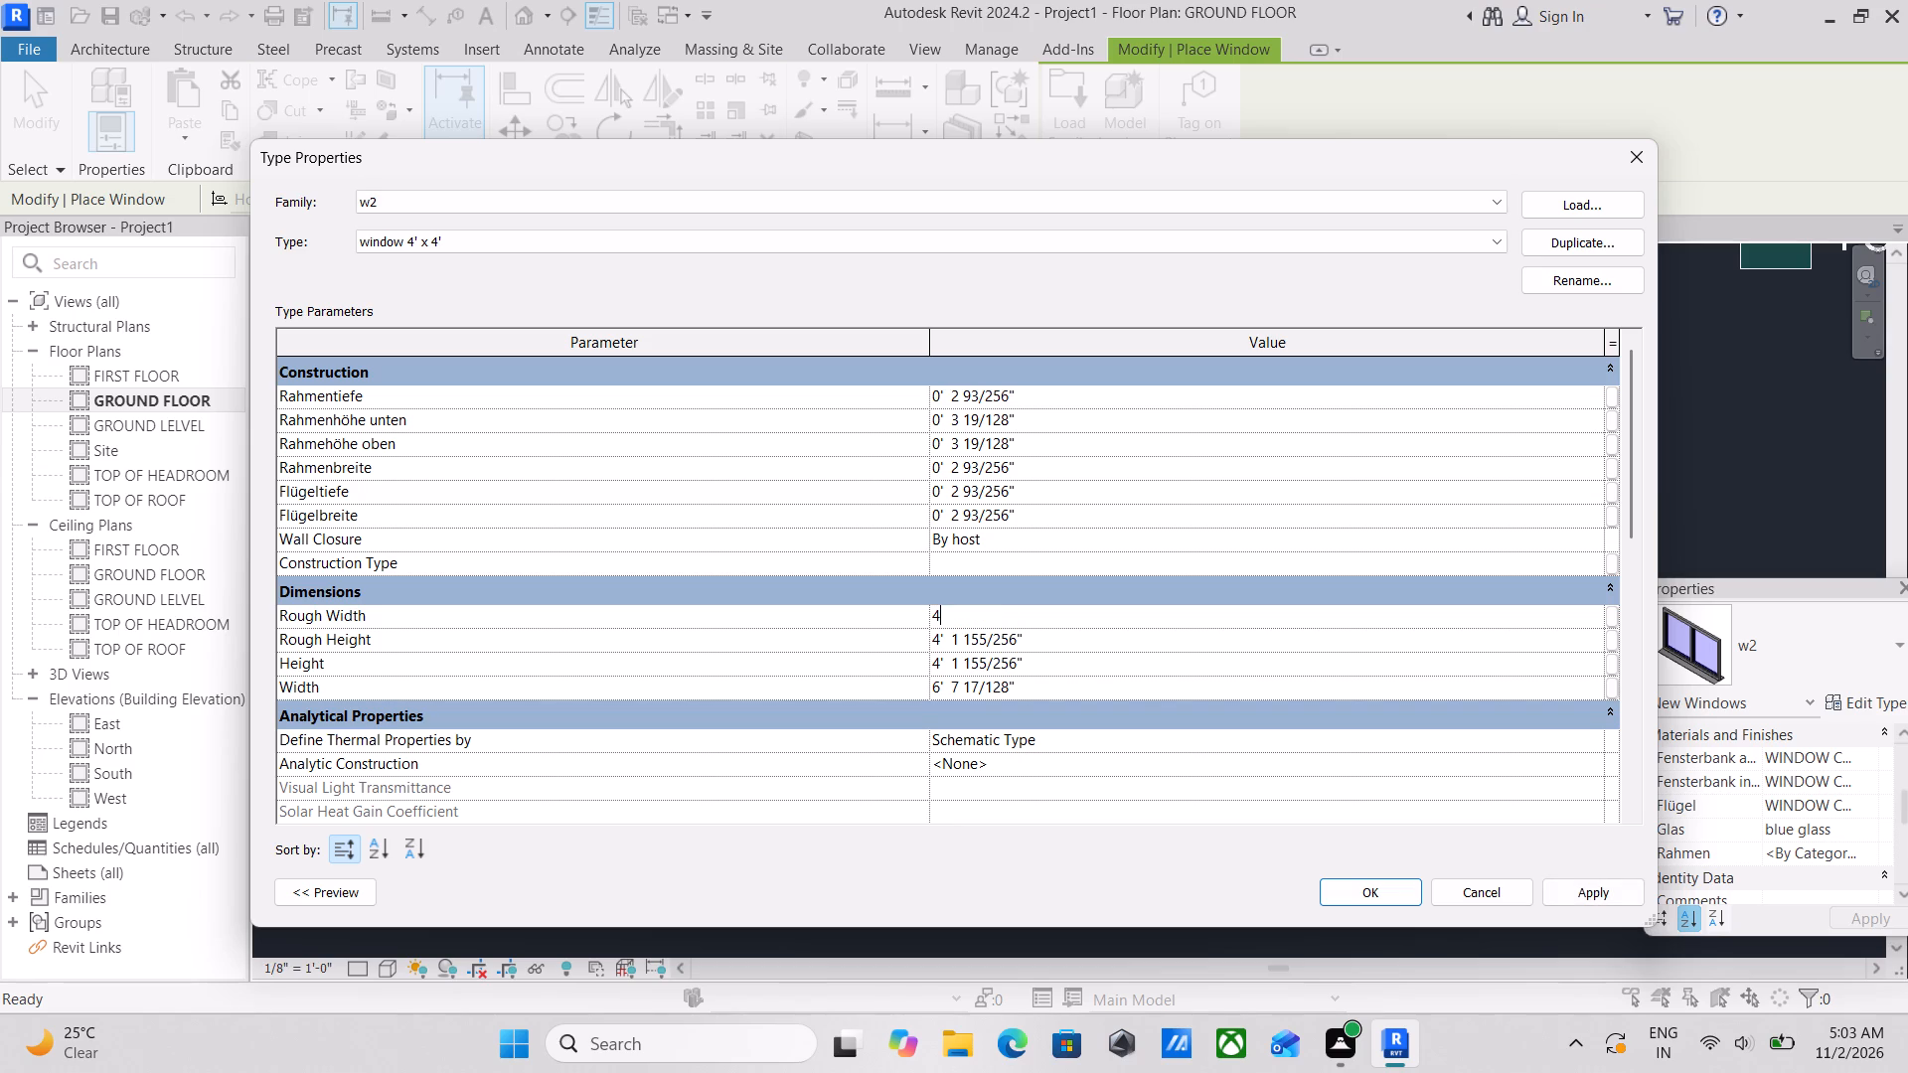
{"action": "key", "text": "apostrophe"}
{"action": "left_click", "coordinate": [1033, 637]}
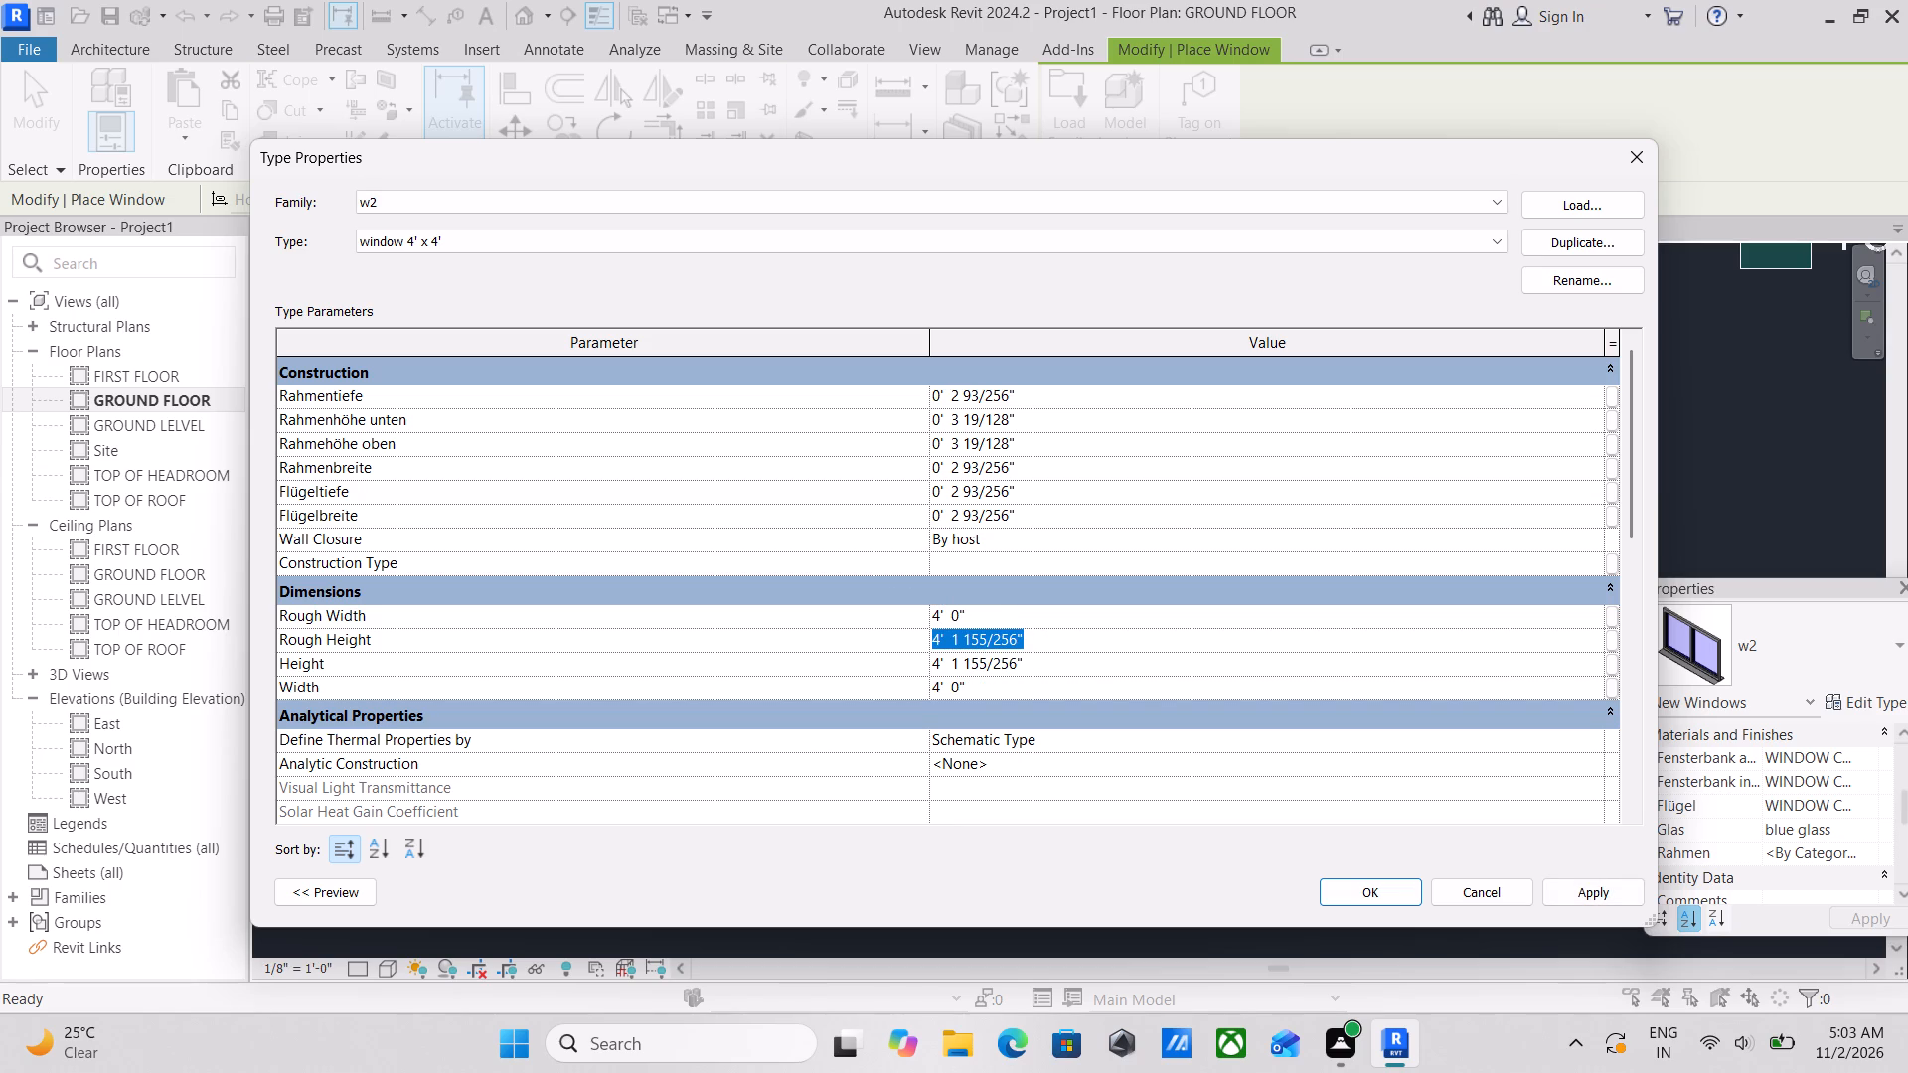
{"action": "type", "text": "4'"}
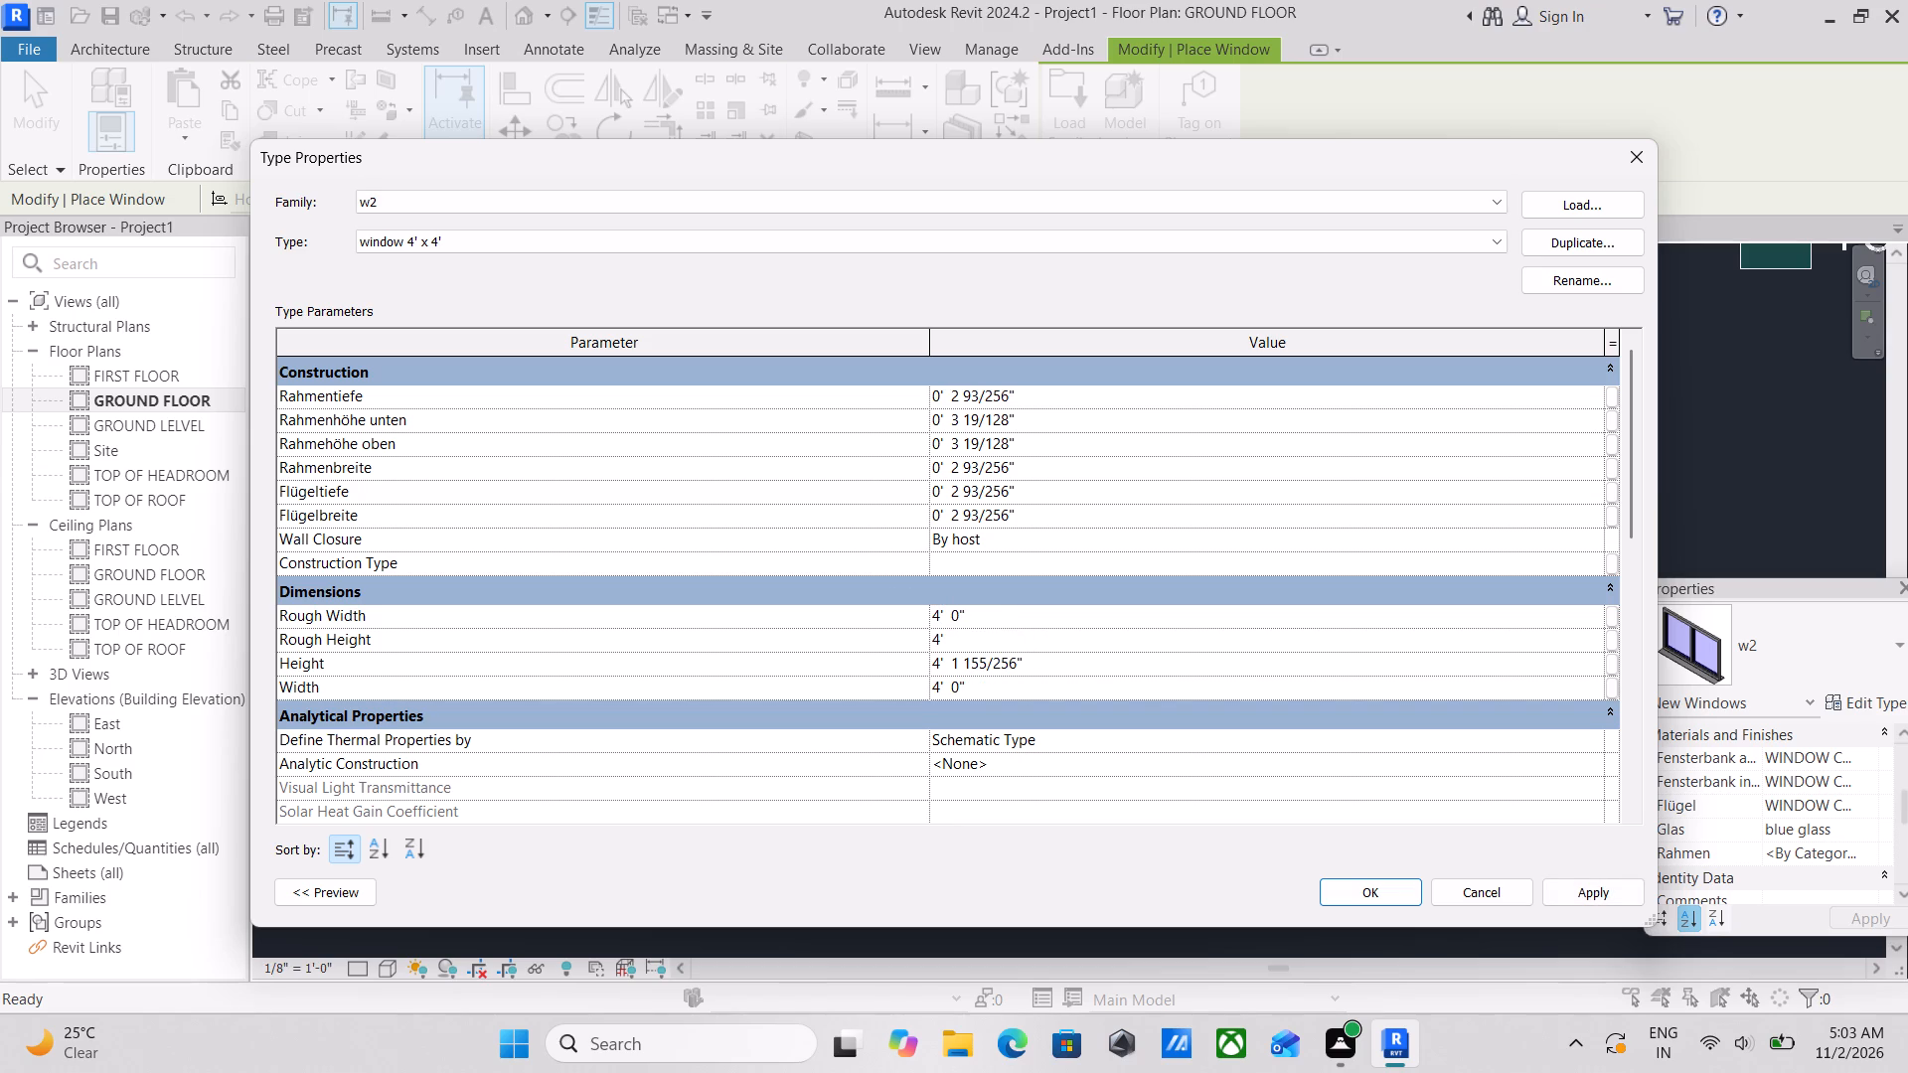
{"action": "key", "text": "Return"}
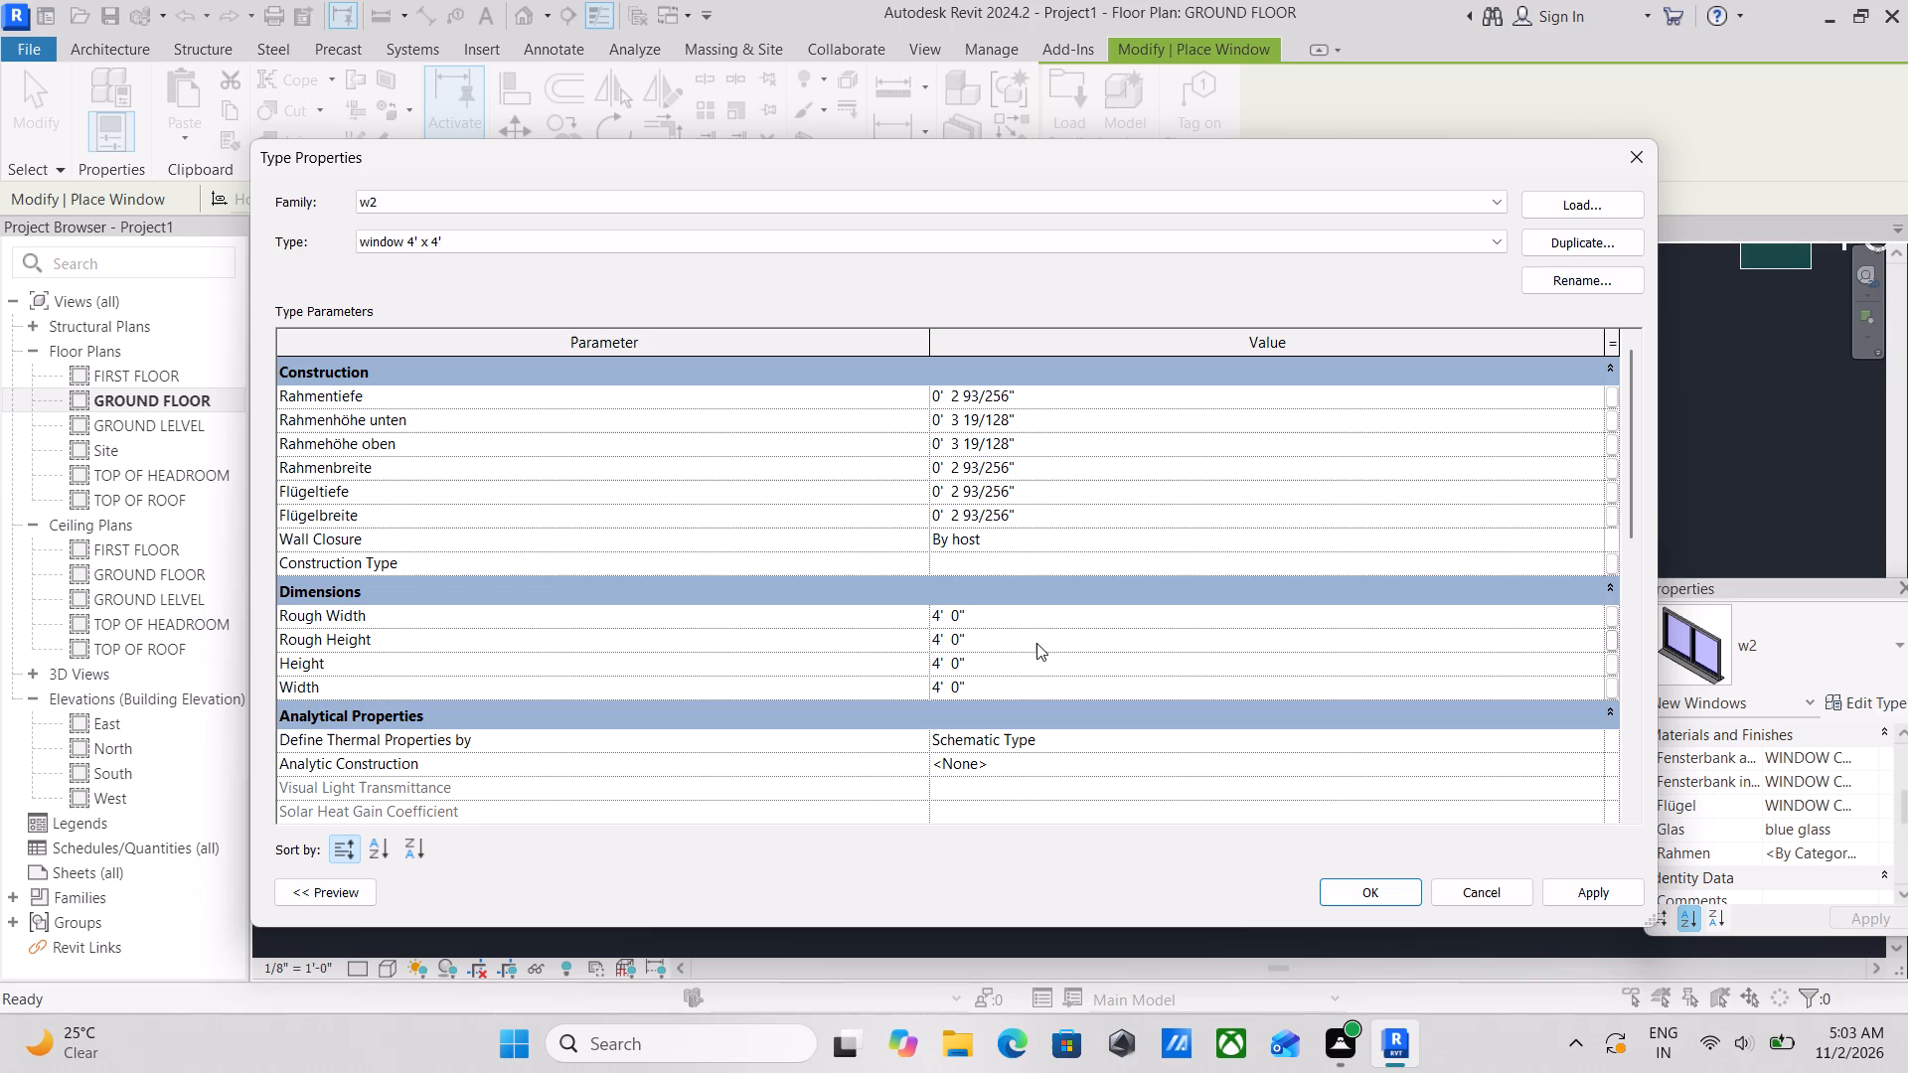
{"action": "left_click", "coordinate": [1601, 887]}
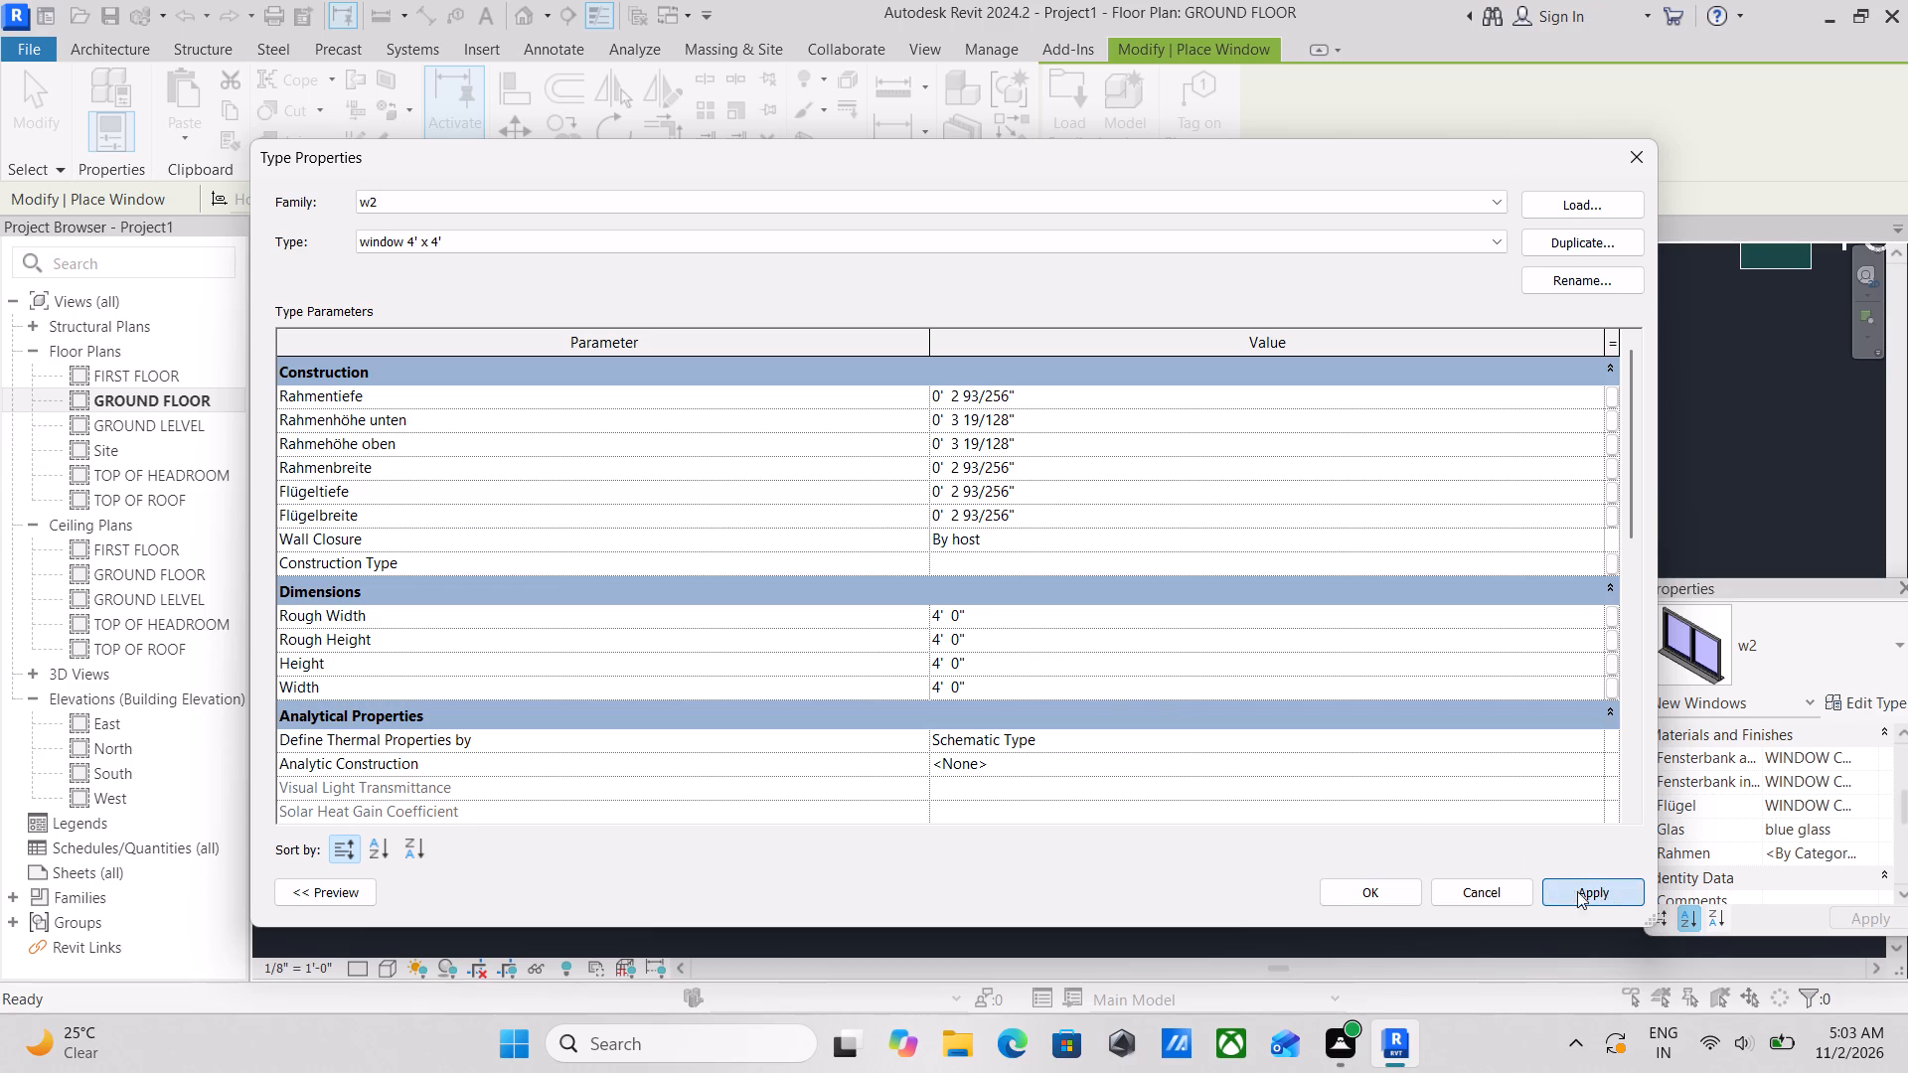
{"action": "left_click", "coordinate": [1334, 893]}
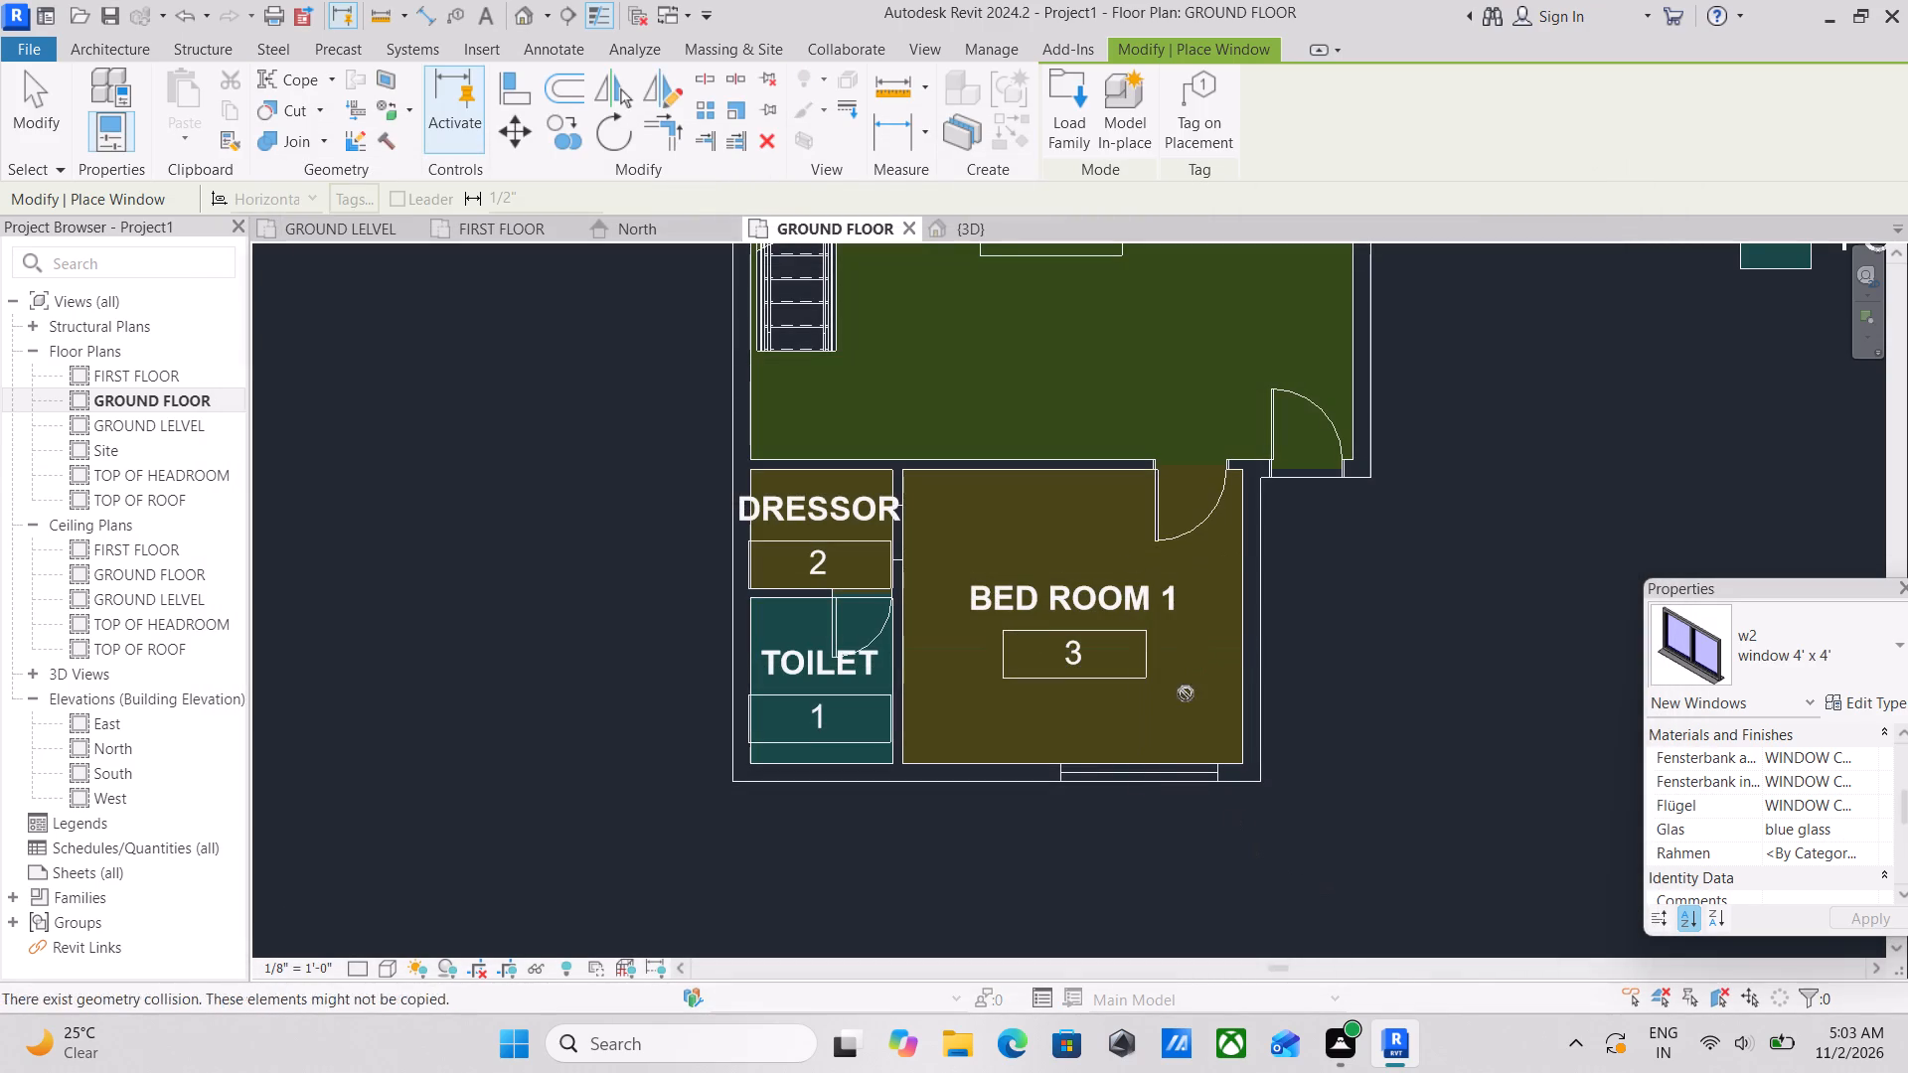
Place a window 4' x 4' in BED ROOM 7's short exterior wall beside the kitchen's outside door, centred 2' 0" from each end.
{"action": "scroll", "coordinate": [1008, 469], "scroll_direction": "up", "scroll_amount": 2}
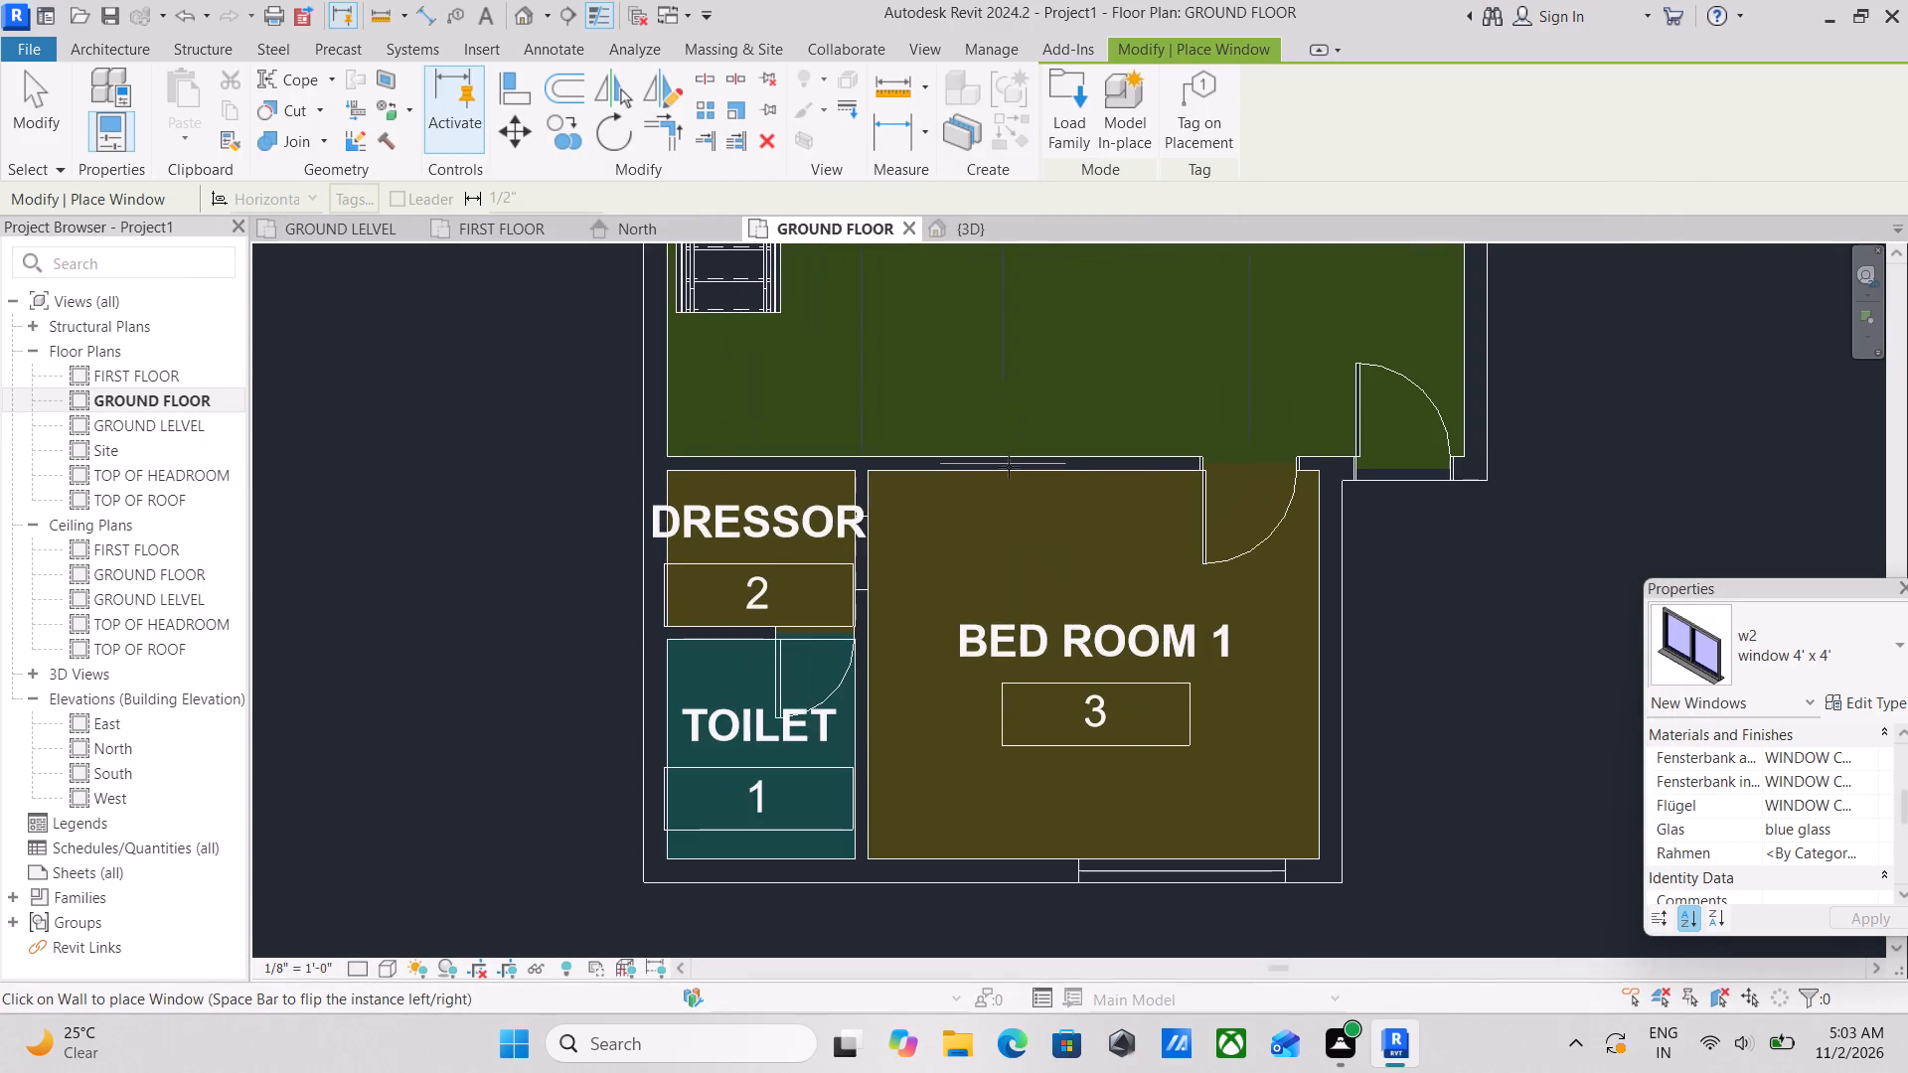
{"action": "scroll", "coordinate": [1049, 428], "scroll_direction": "down", "scroll_amount": 4}
{"action": "middle_click_drag", "start_coordinate": [1049, 427], "coordinate": [821, 694]}
{"action": "scroll", "coordinate": [988, 414], "scroll_direction": "down", "scroll_amount": 3}
{"action": "middle_click_drag", "start_coordinate": [988, 414], "coordinate": [952, 557]}
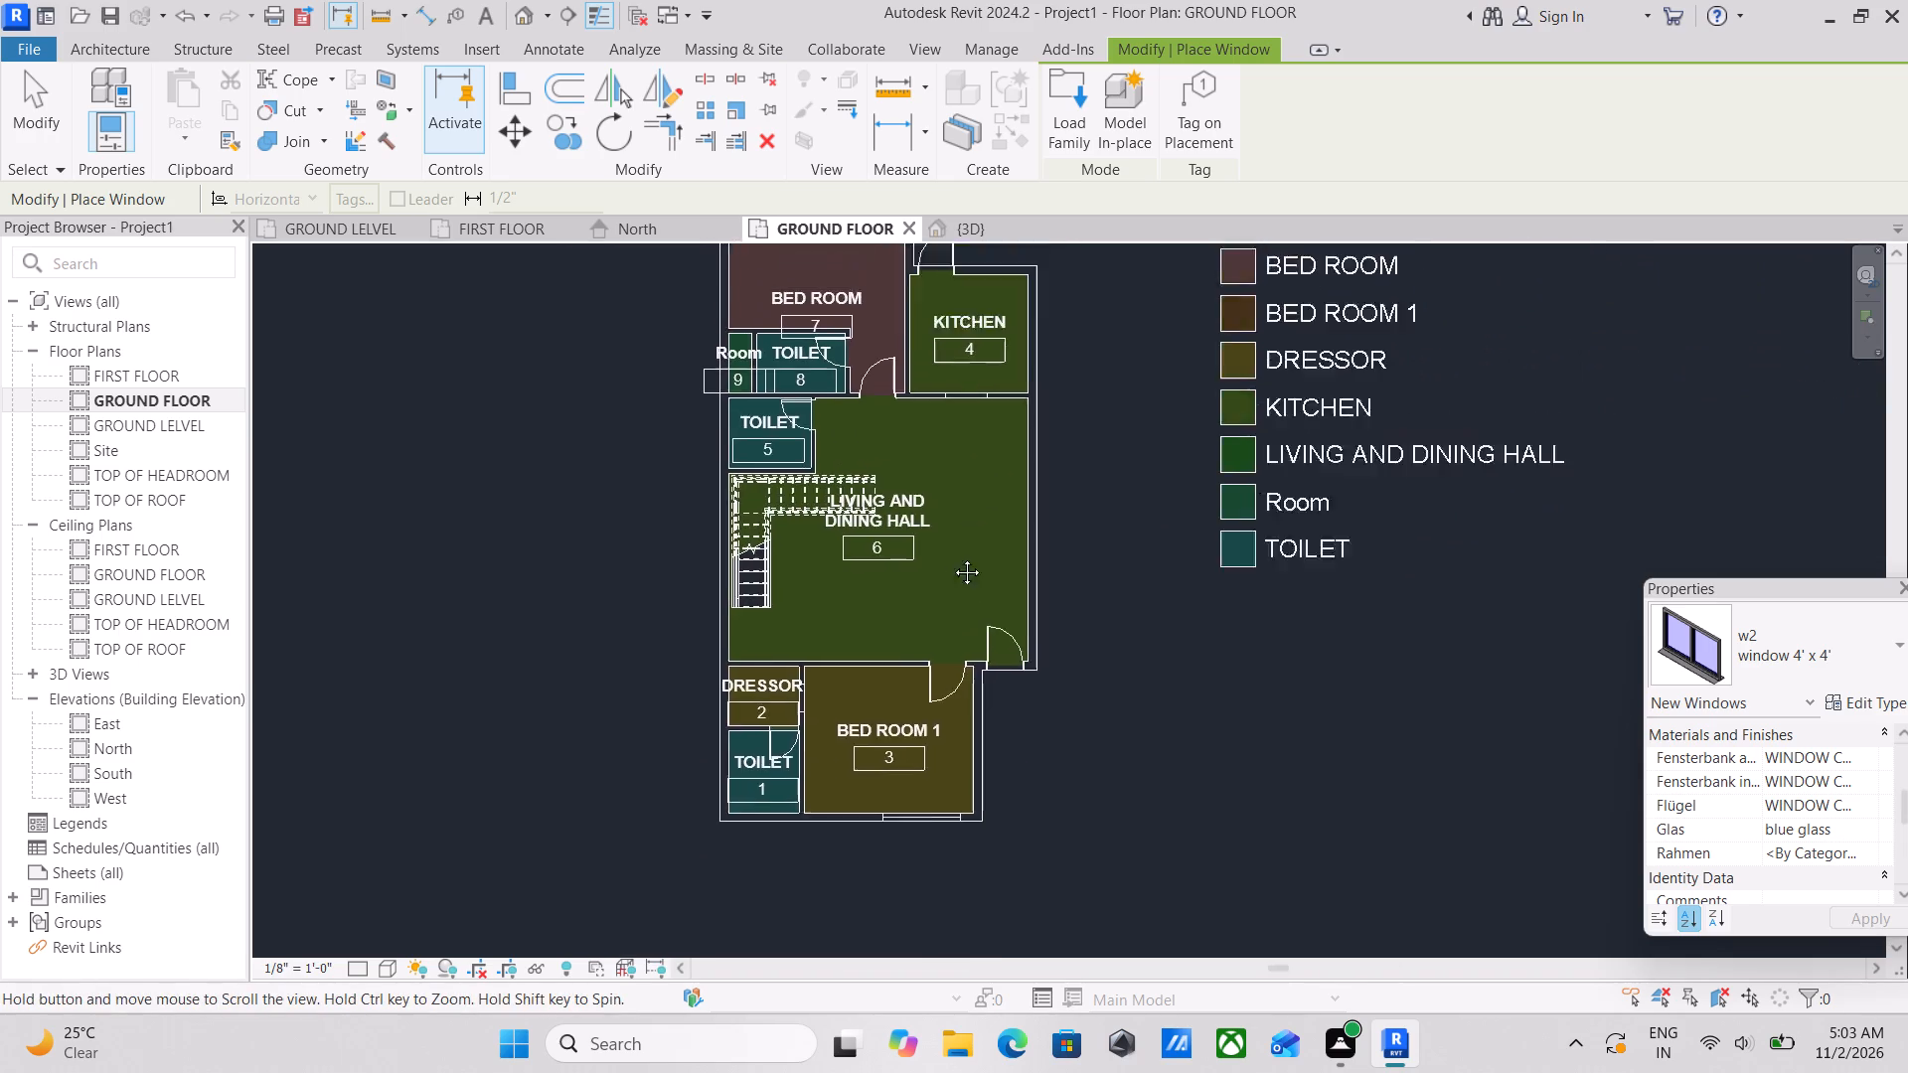
{"action": "middle_click_drag", "start_coordinate": [952, 557], "coordinate": [913, 670]}
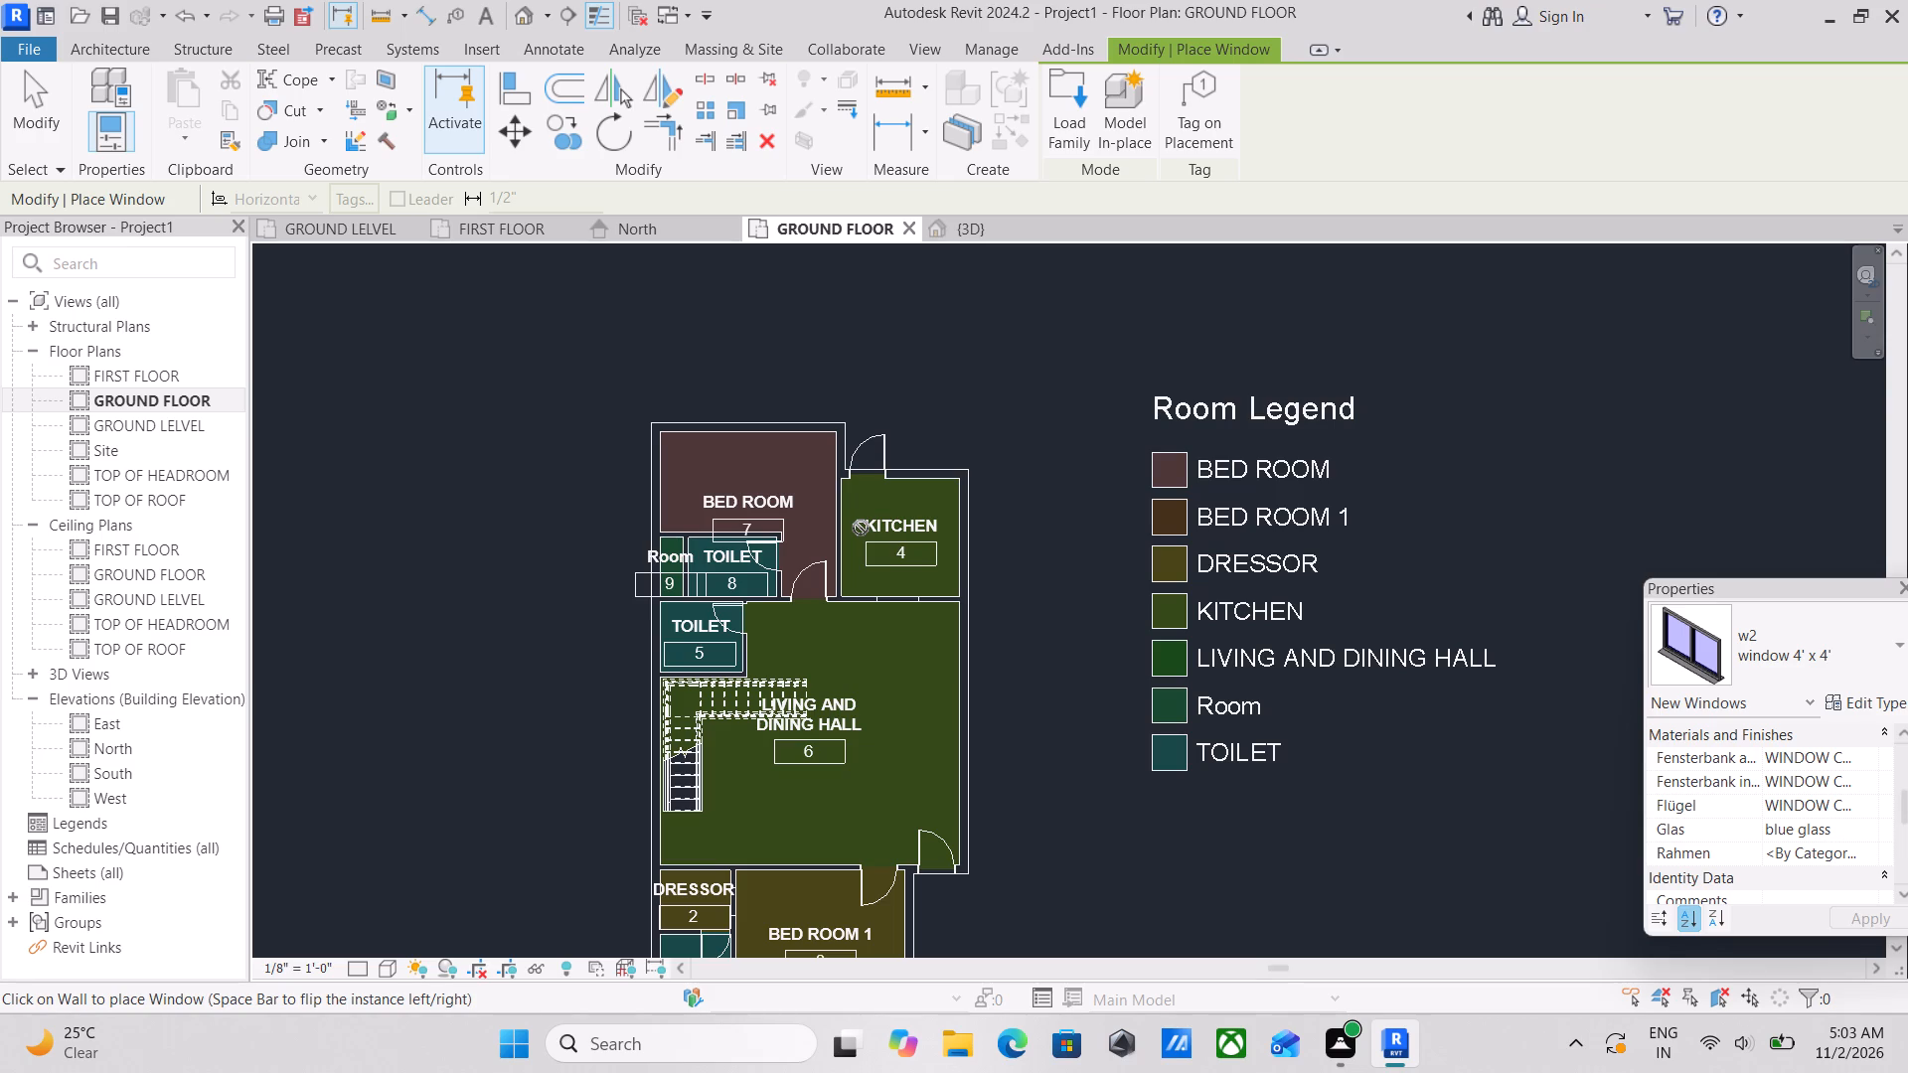
{"action": "scroll", "coordinate": [818, 465], "scroll_direction": "up", "scroll_amount": 3}
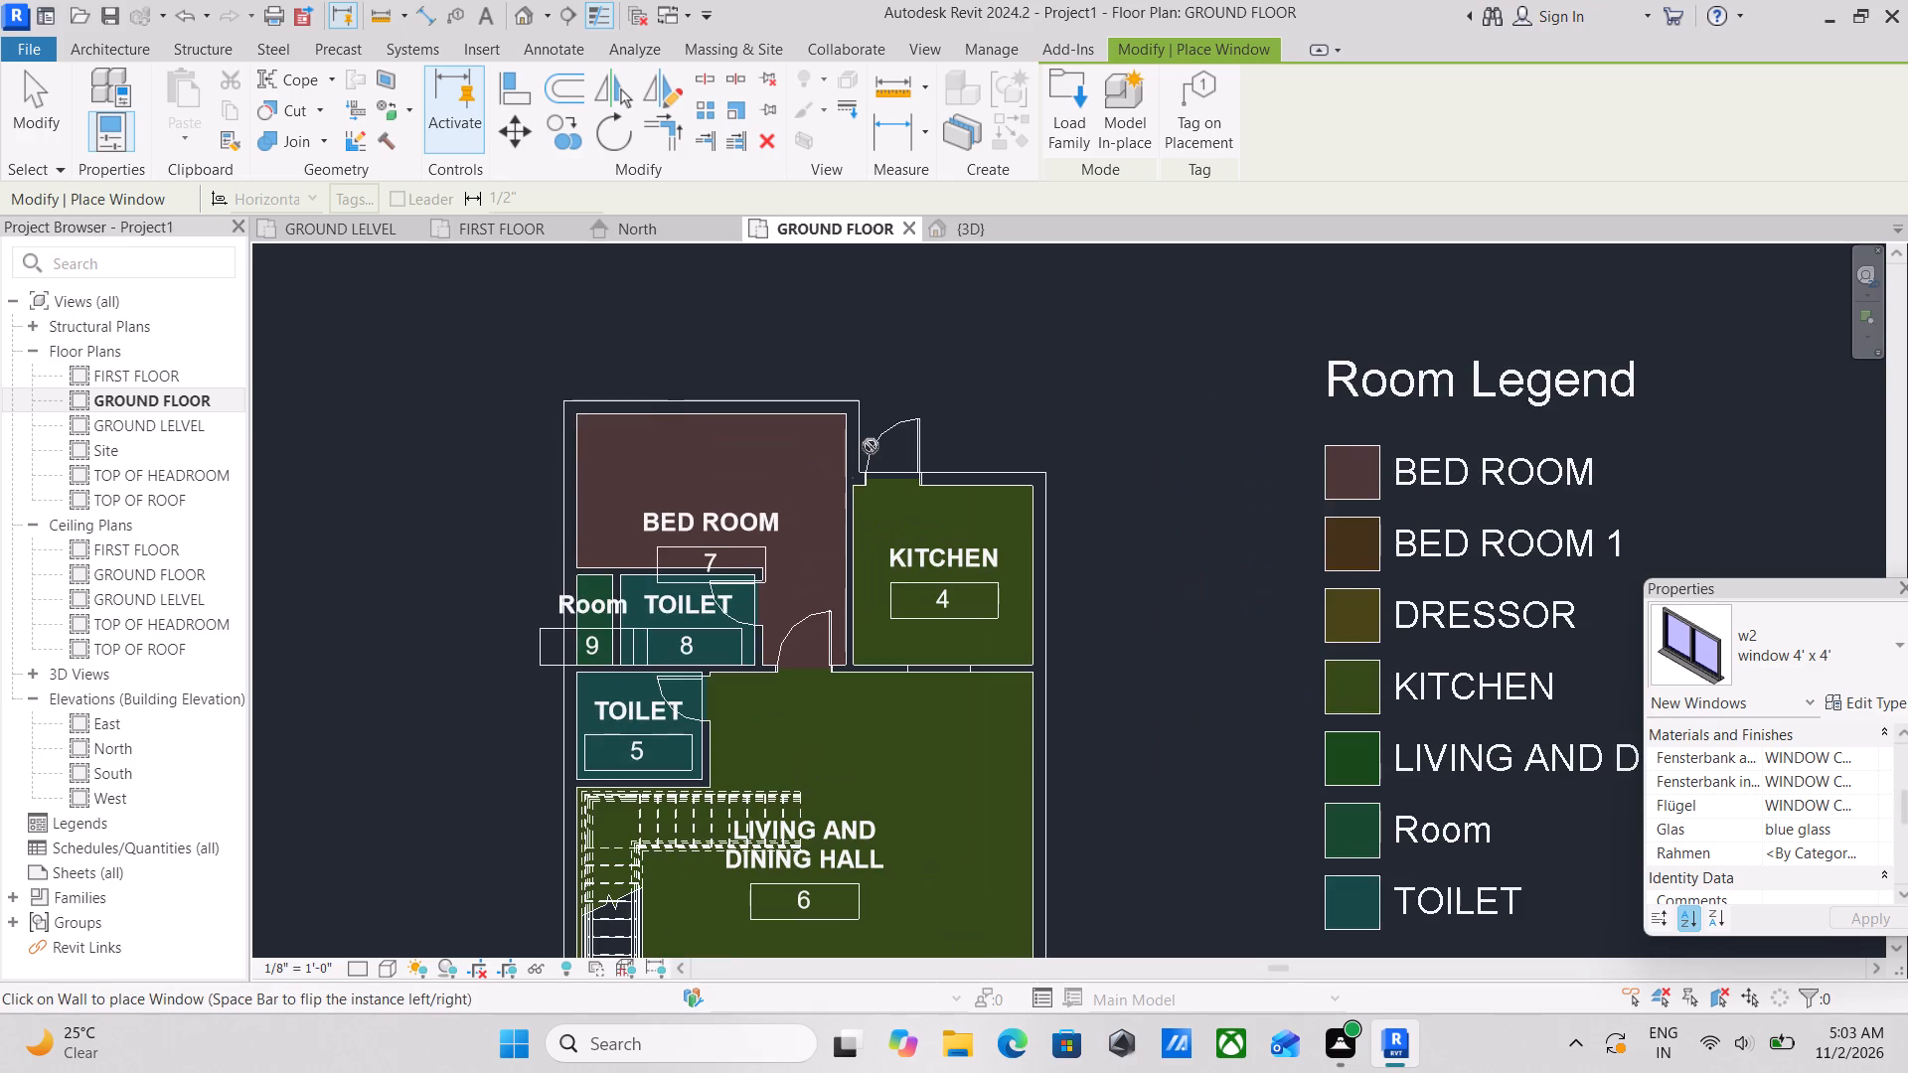
{"action": "scroll", "coordinate": [867, 446], "scroll_direction": "up", "scroll_amount": 7}
{"action": "left_click", "coordinate": [864, 446]}
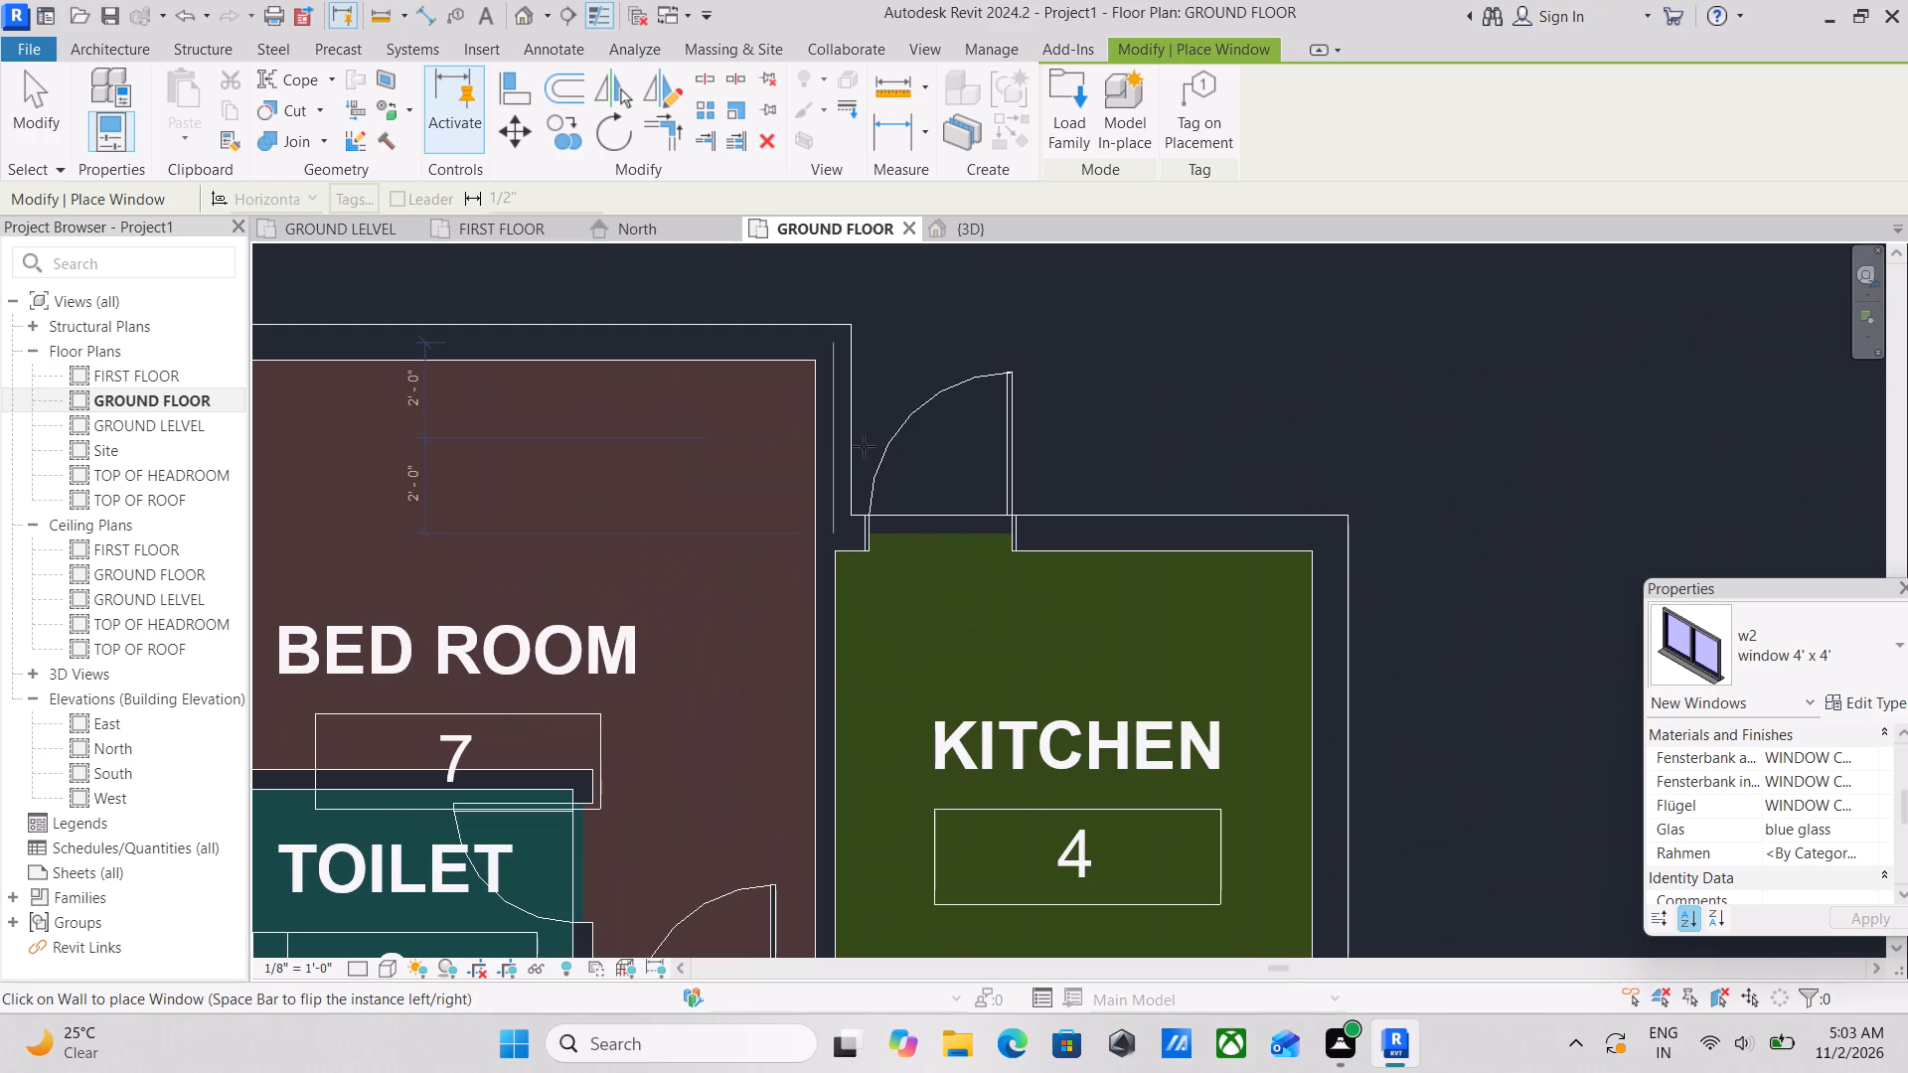
{"action": "left_click", "coordinate": [829, 446]}
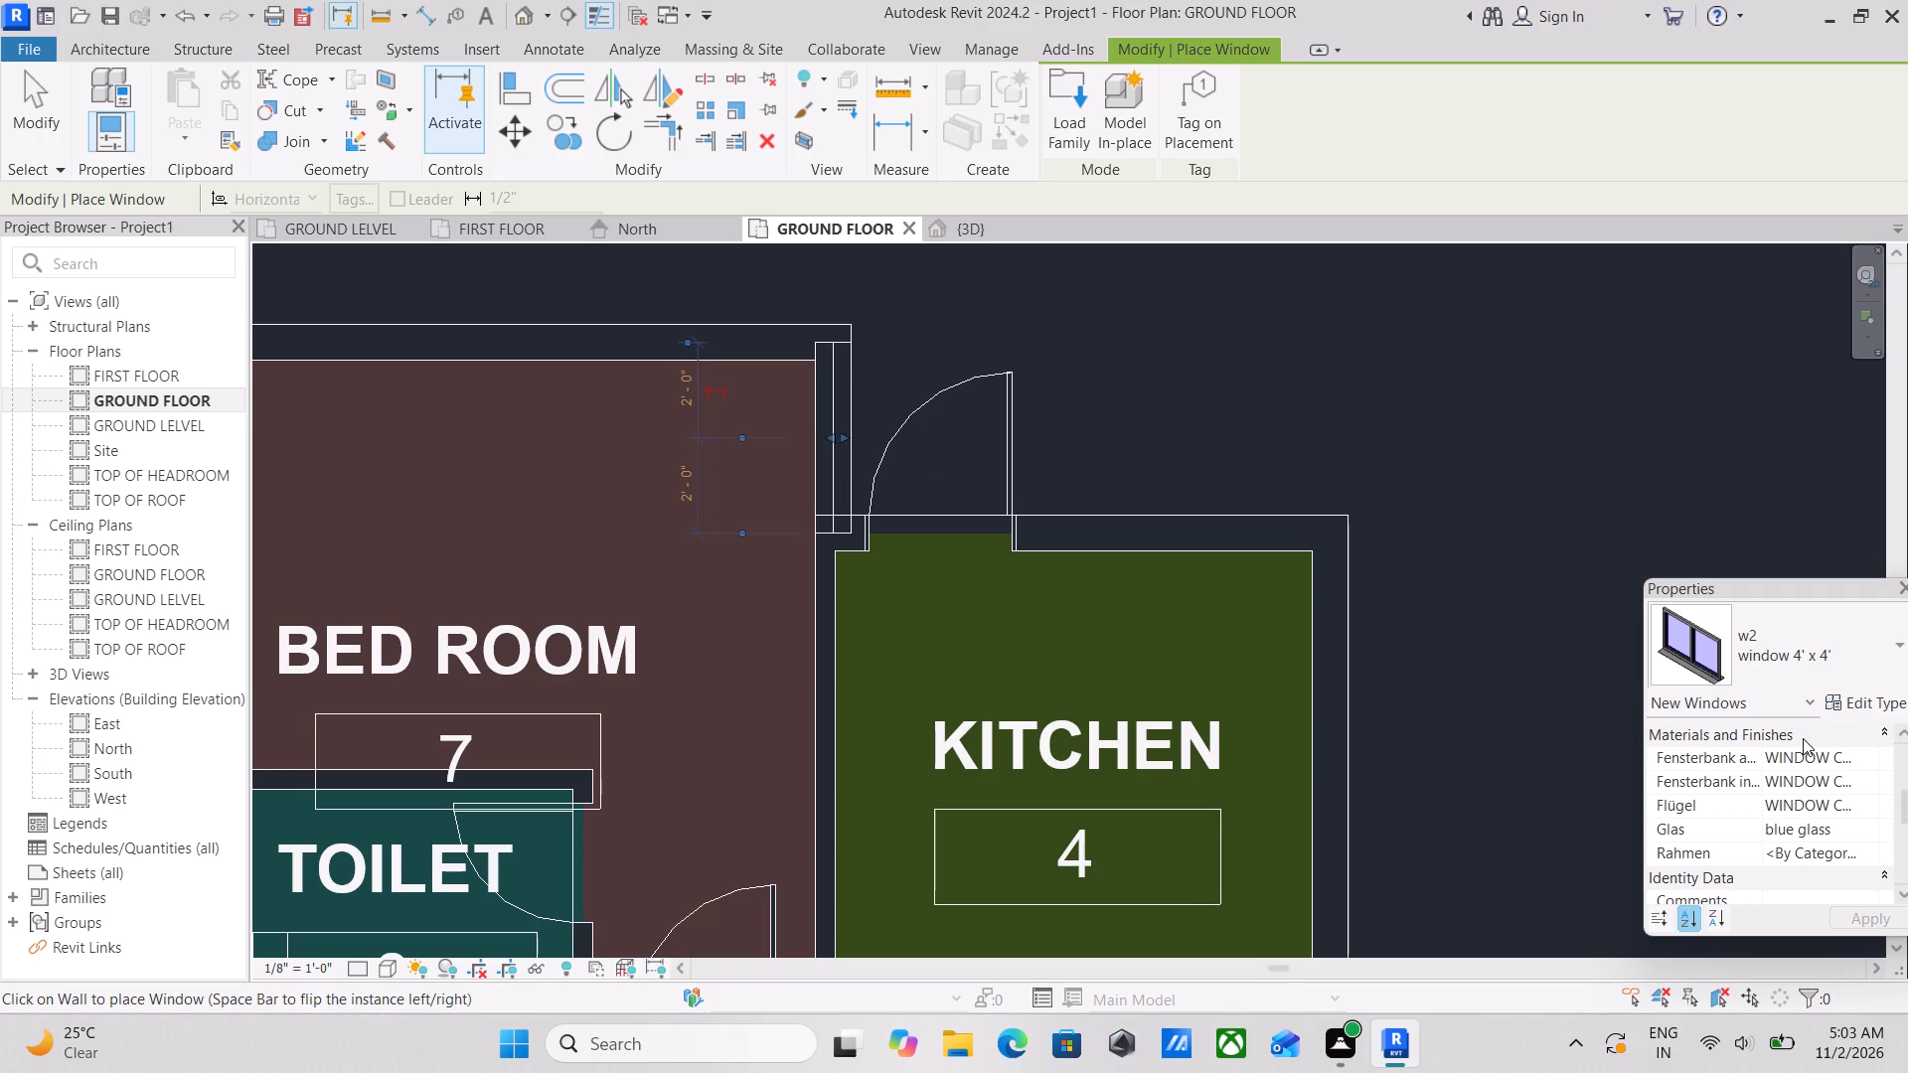
Place a Fixed 24" x 24" window in TOILET 1's lower exterior wall, about 4' 11" from the outer side wall and 1' 8" from the bedroom partition.
{"action": "left_click", "coordinate": [1846, 662]}
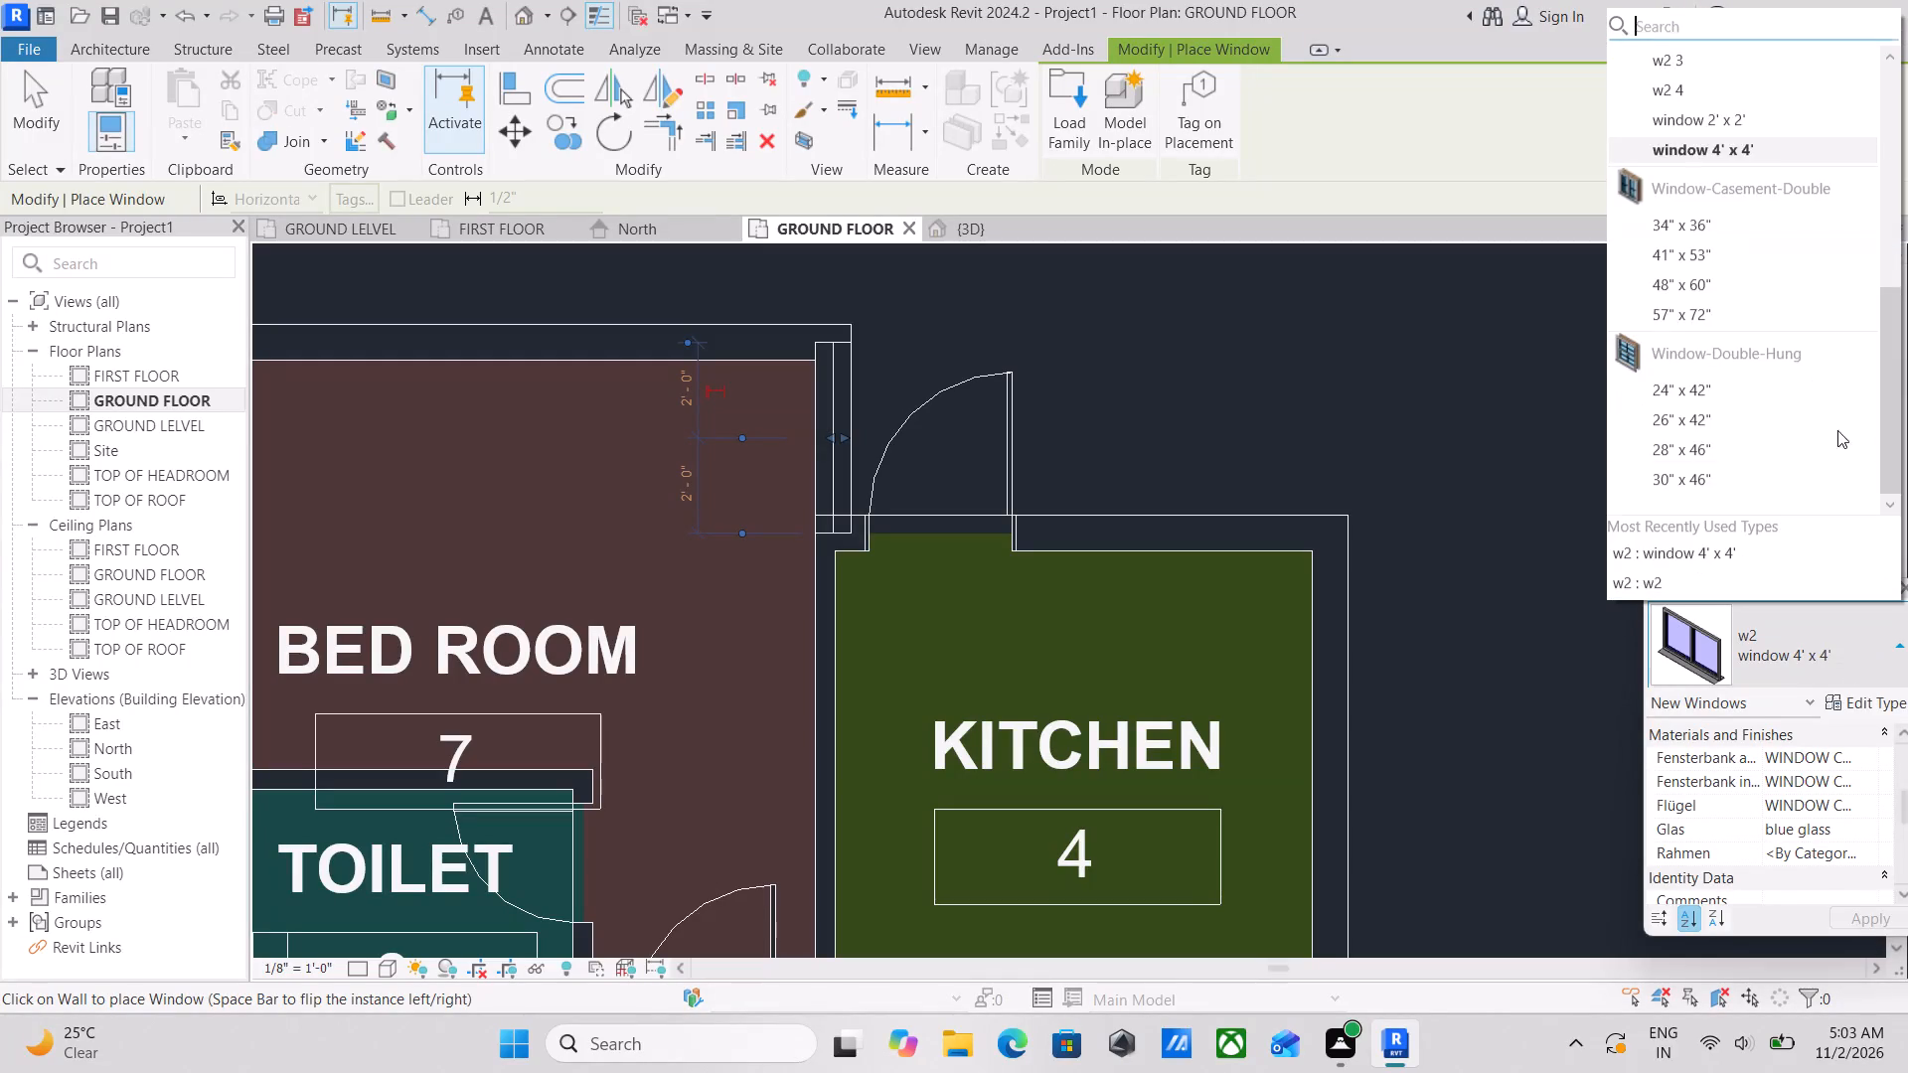
{"action": "scroll", "coordinate": [1740, 149], "scroll_direction": "up", "scroll_amount": 9}
{"action": "left_click", "coordinate": [1694, 196]}
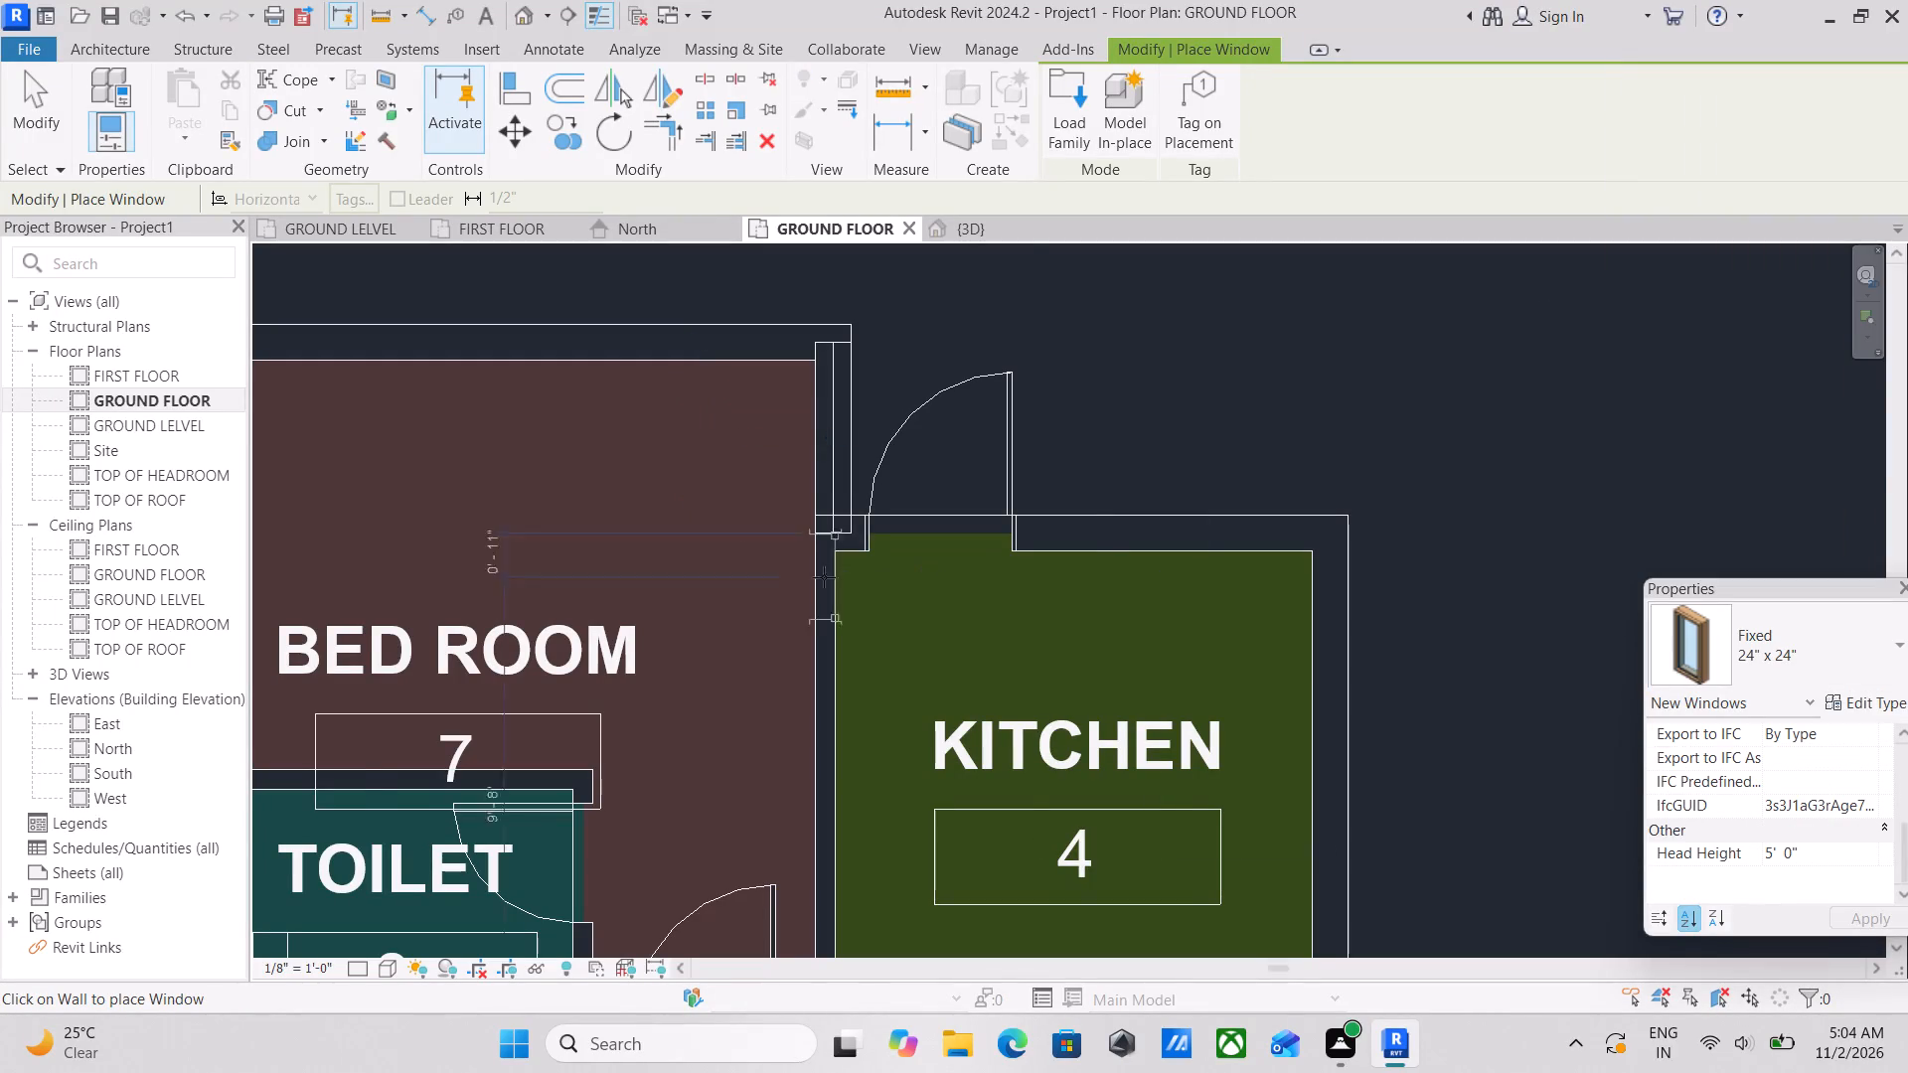
{"action": "scroll", "coordinate": [823, 577], "scroll_direction": "down", "scroll_amount": 3}
{"action": "middle_click_drag", "start_coordinate": [821, 577], "coordinate": [1405, 20]}
{"action": "scroll", "coordinate": [1063, 526], "scroll_direction": "down", "scroll_amount": 3}
{"action": "middle_click_drag", "start_coordinate": [1061, 521], "coordinate": [1070, 210]}
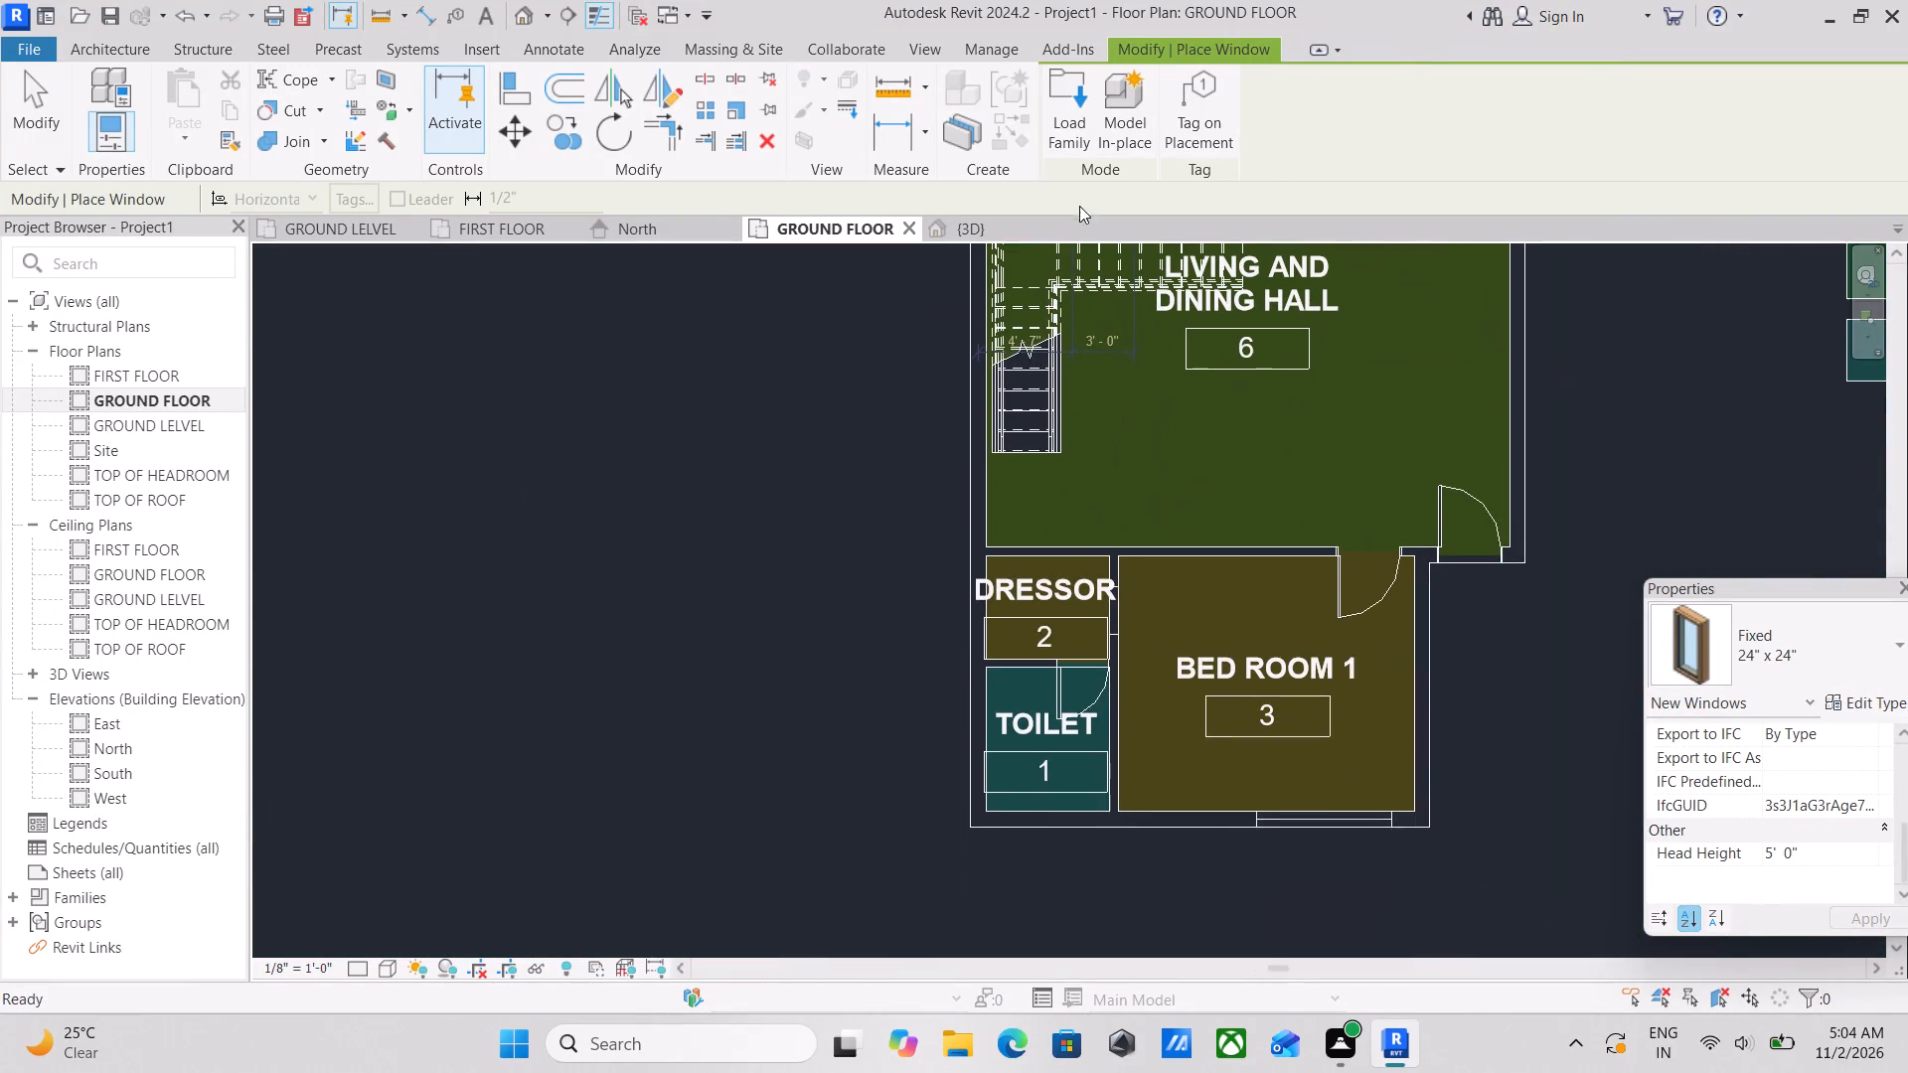
{"action": "middle_click_drag", "start_coordinate": [980, 634], "coordinate": [1028, 424]}
{"action": "scroll", "coordinate": [1209, 848], "scroll_direction": "up", "scroll_amount": 1}
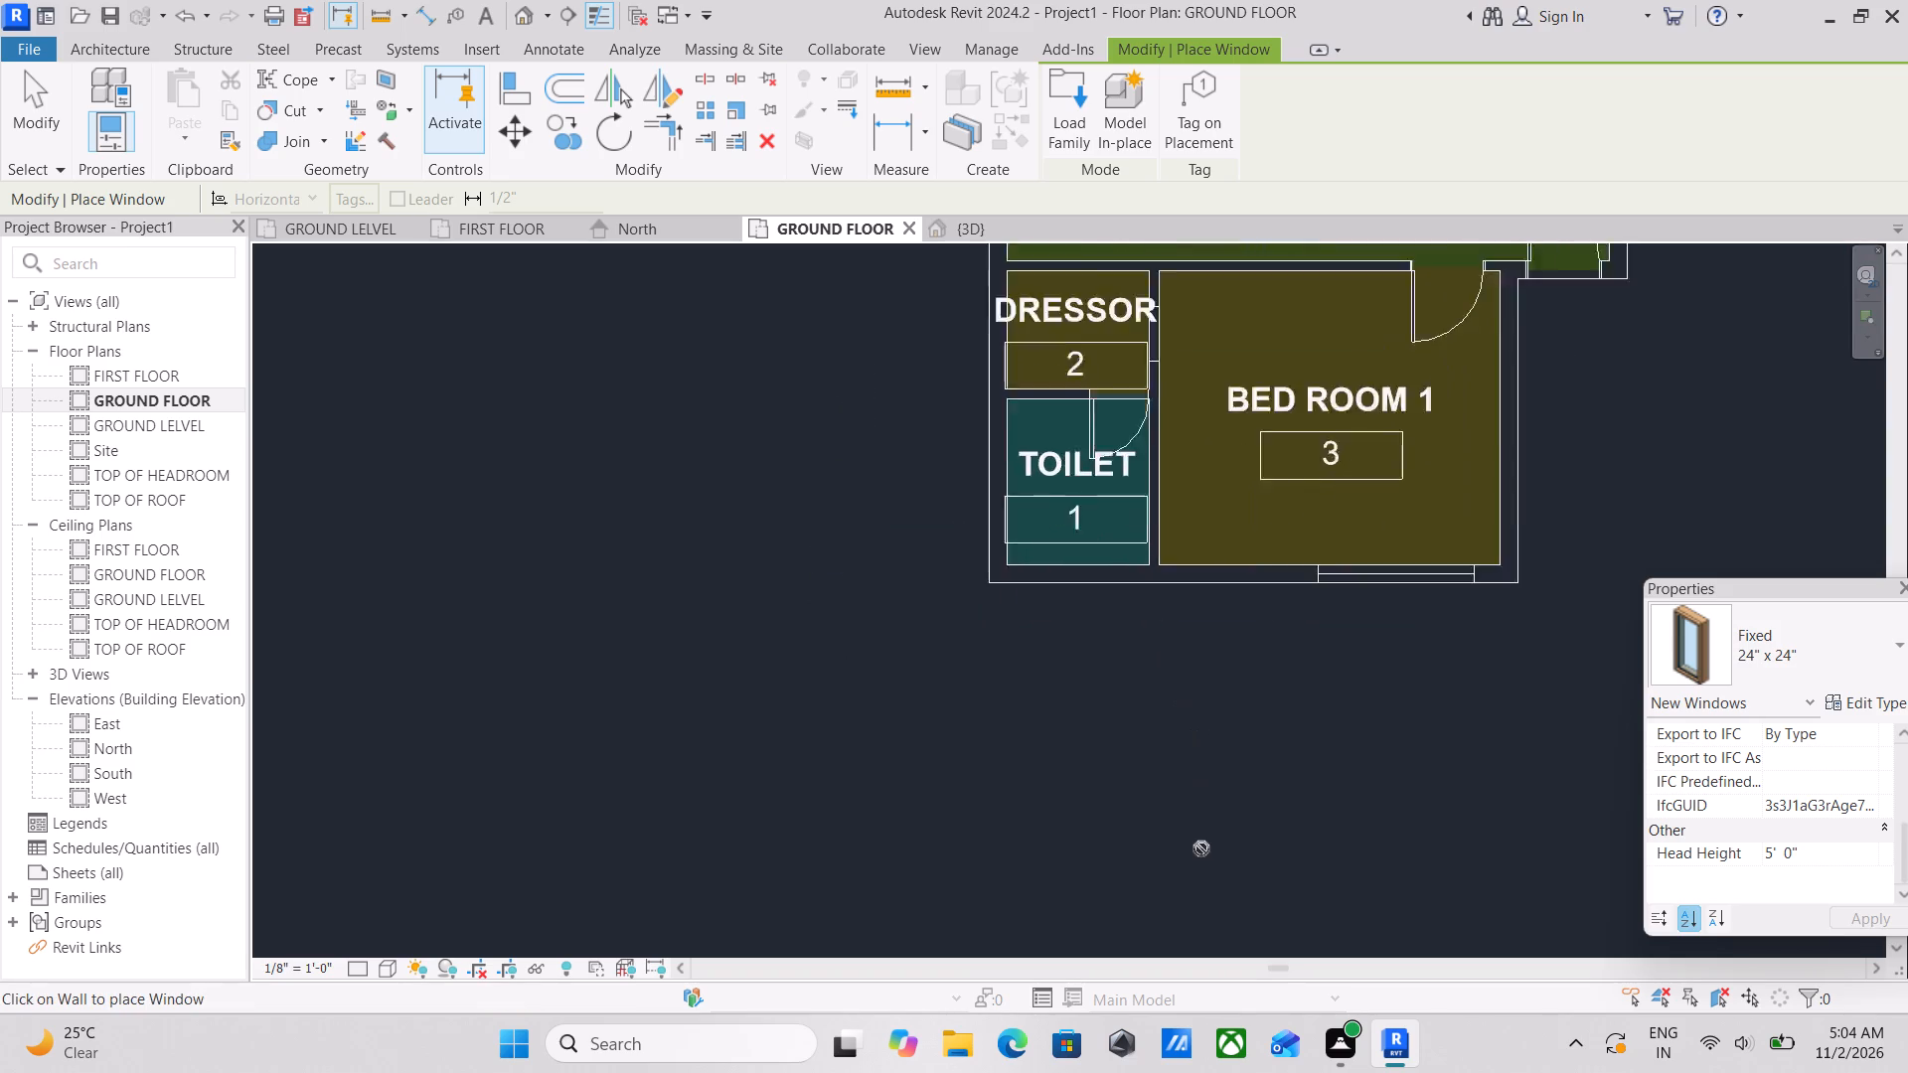
{"action": "scroll", "coordinate": [1201, 848], "scroll_direction": "up", "scroll_amount": 1}
{"action": "scroll", "coordinate": [1011, 536], "scroll_direction": "up", "scroll_amount": 1}
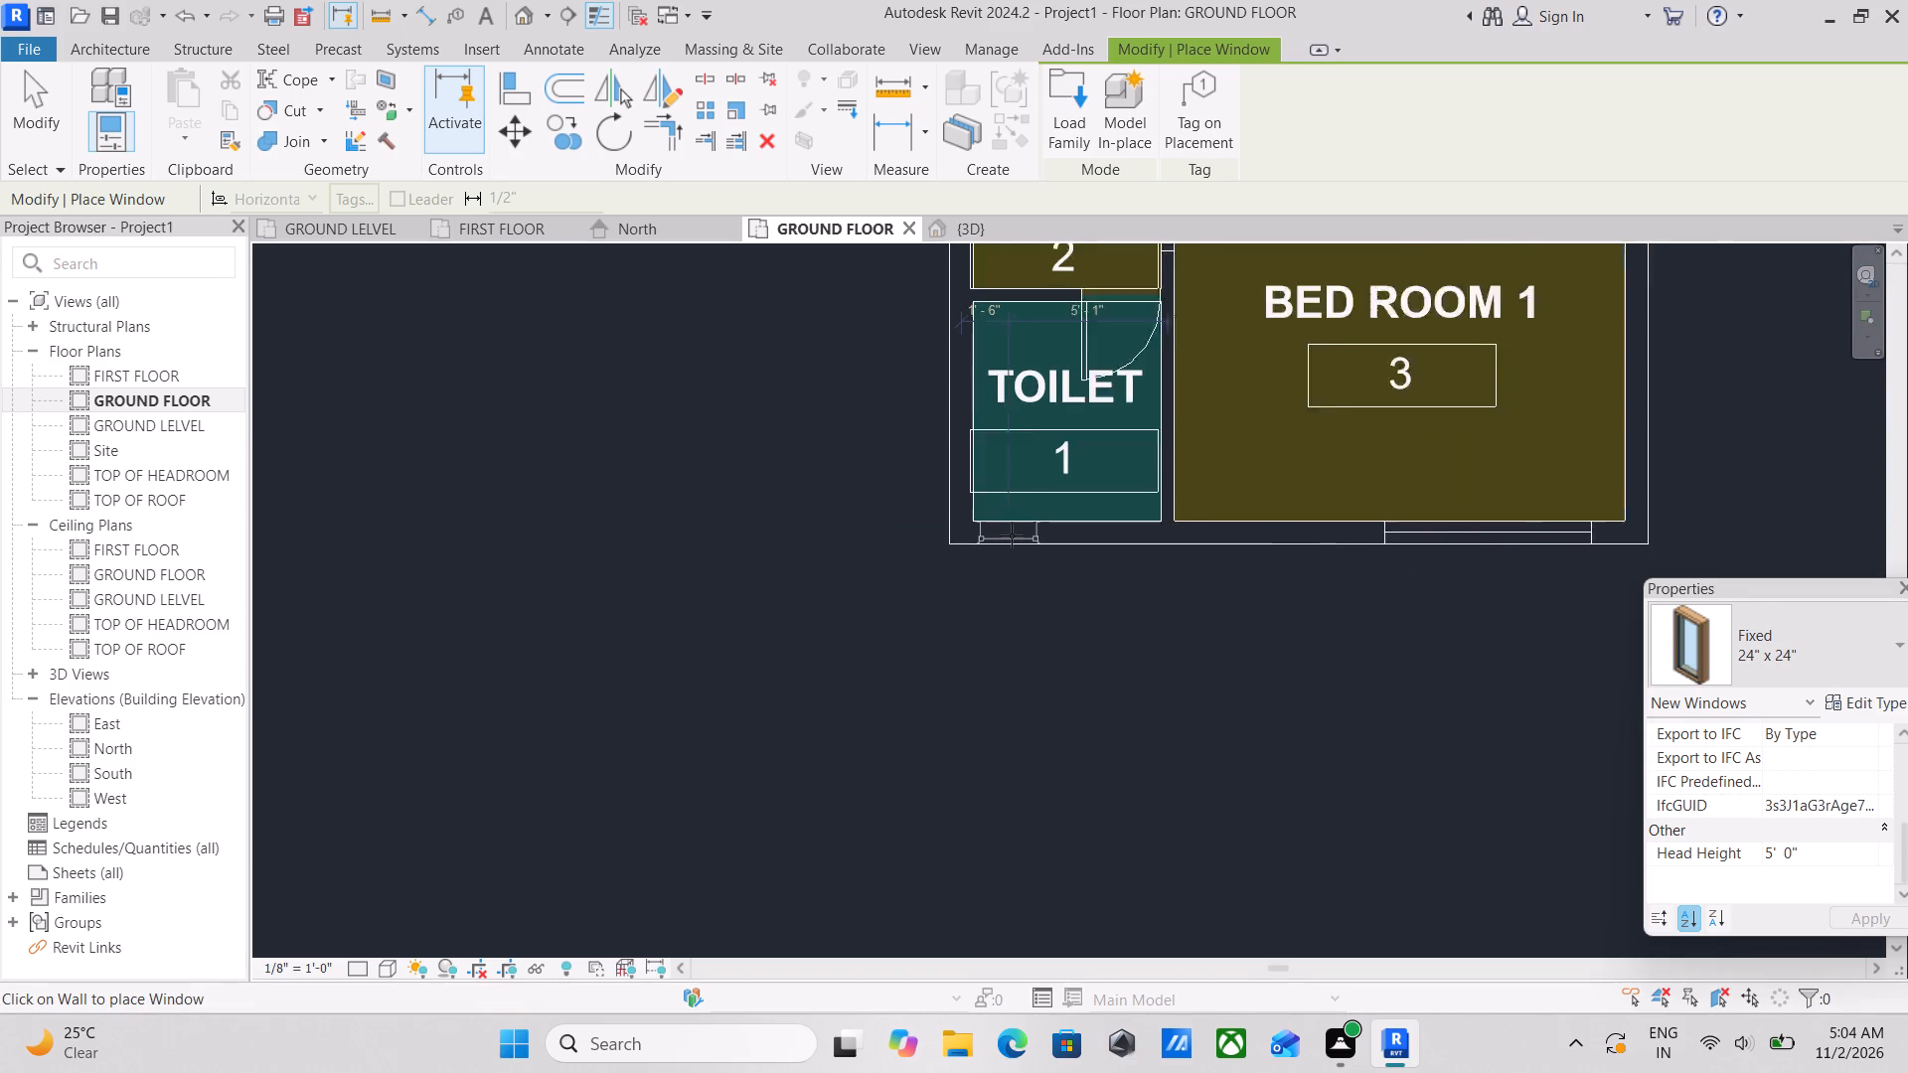
{"action": "scroll", "coordinate": [1012, 536], "scroll_direction": "up", "scroll_amount": 1}
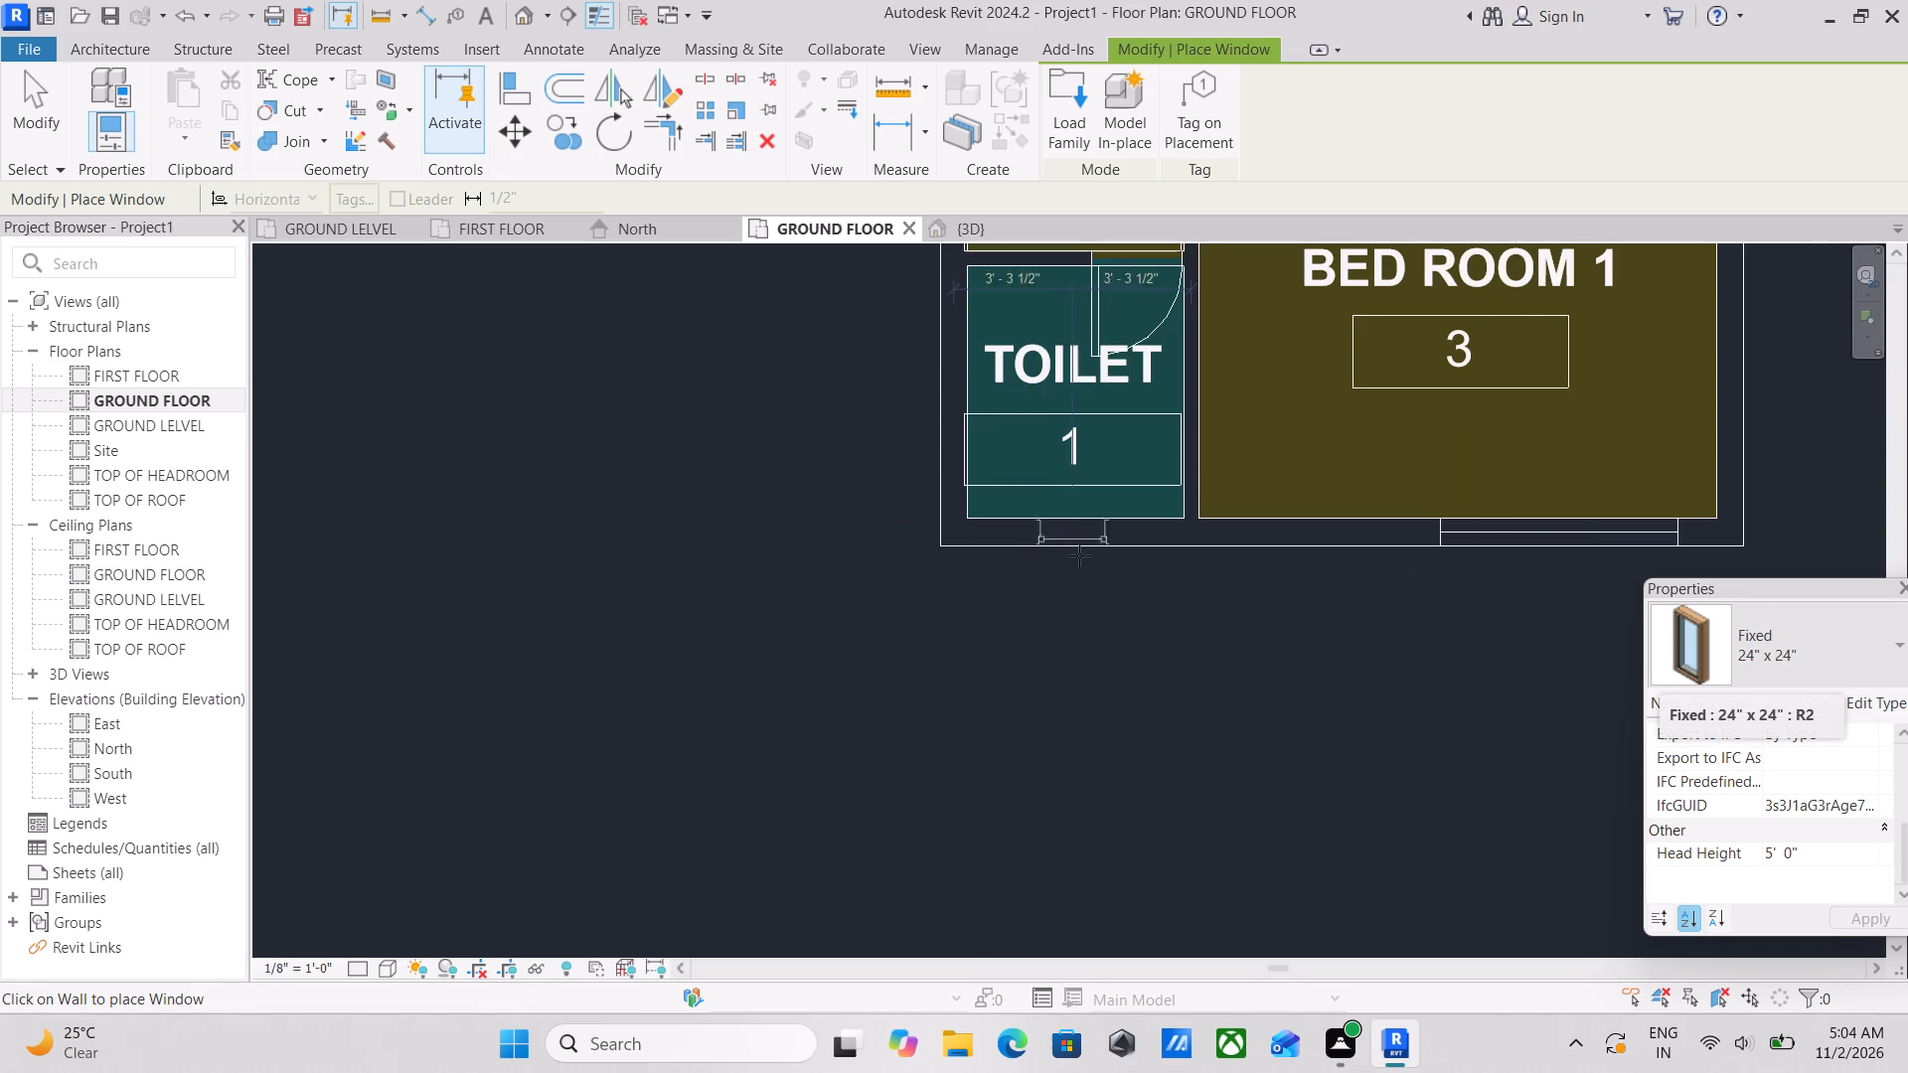
{"action": "scroll", "coordinate": [1079, 555], "scroll_direction": "up", "scroll_amount": 6}
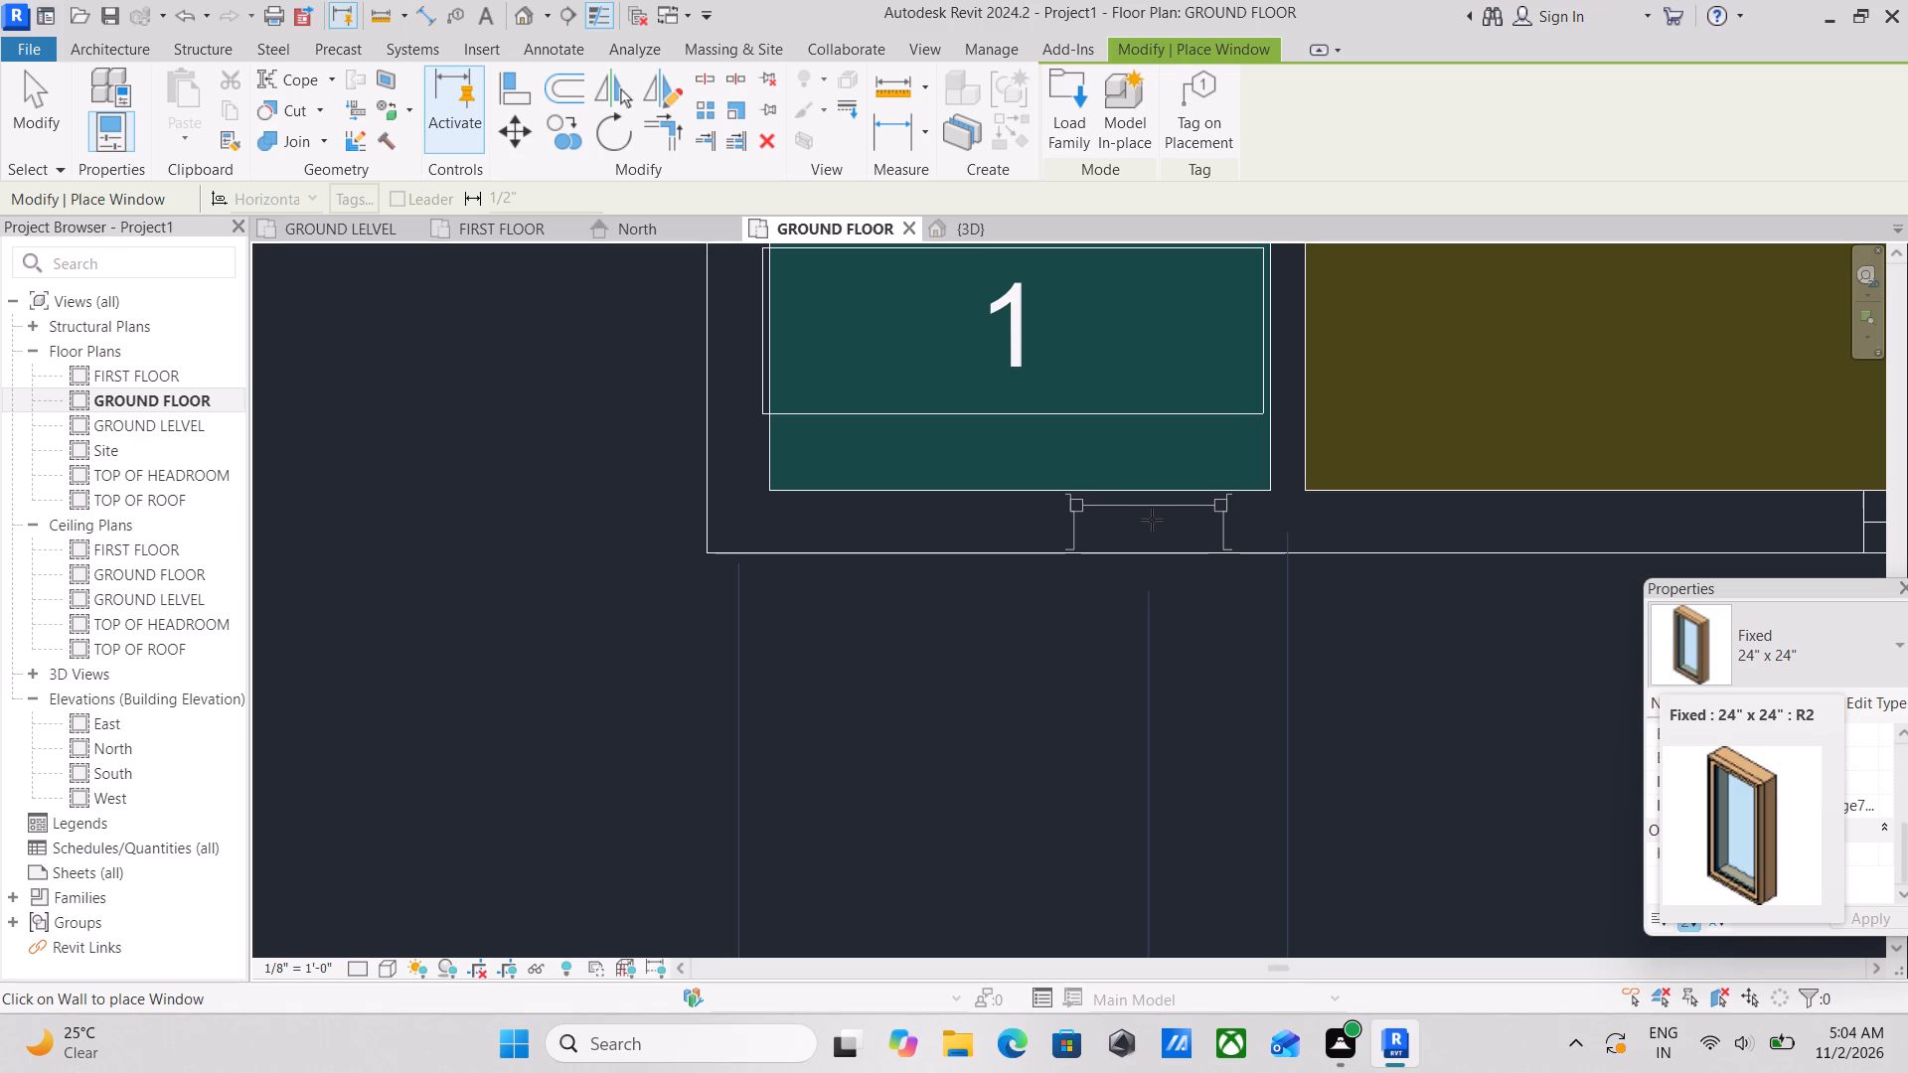
{"action": "left_click", "coordinate": [1152, 520]}
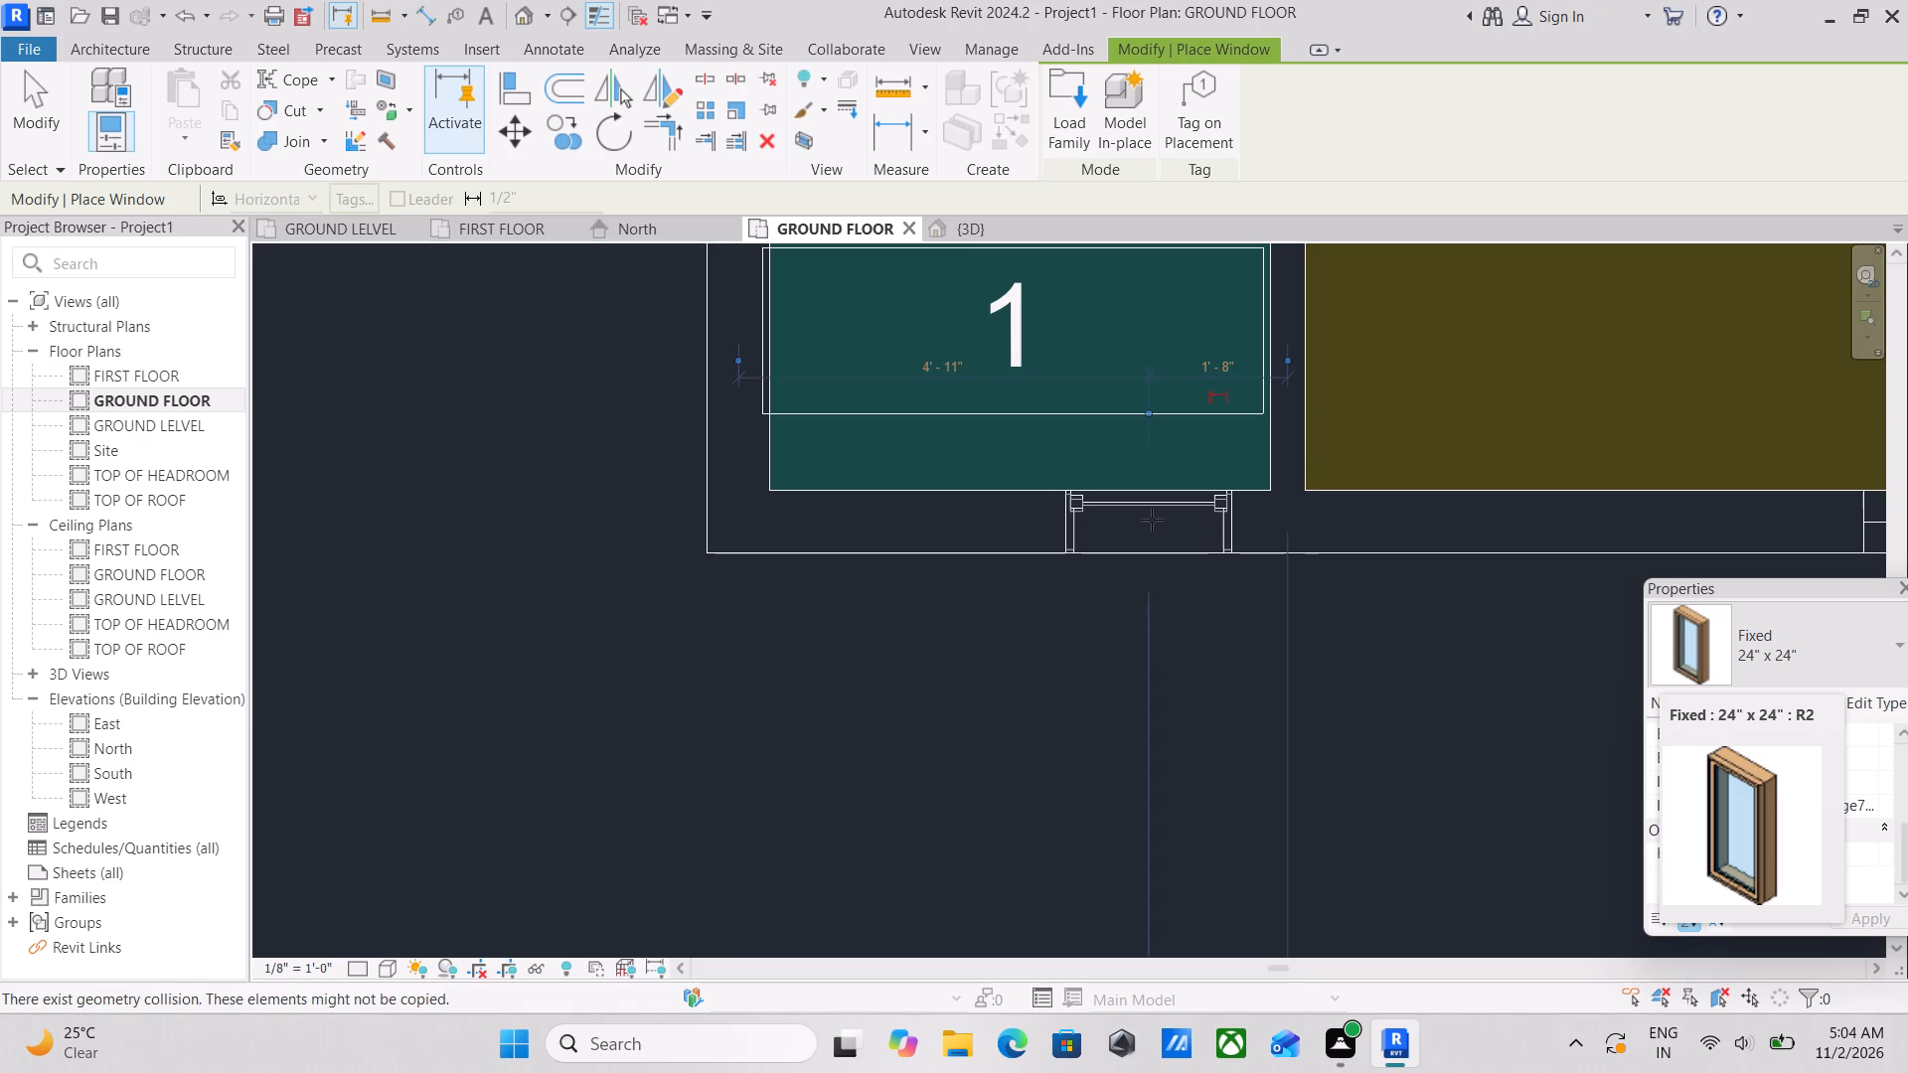
{"action": "key", "text": "Escape"}
{"action": "key", "text": "Escape"}
{"action": "key", "text": "Escape"}
{"action": "left_click", "coordinate": [1150, 495]}
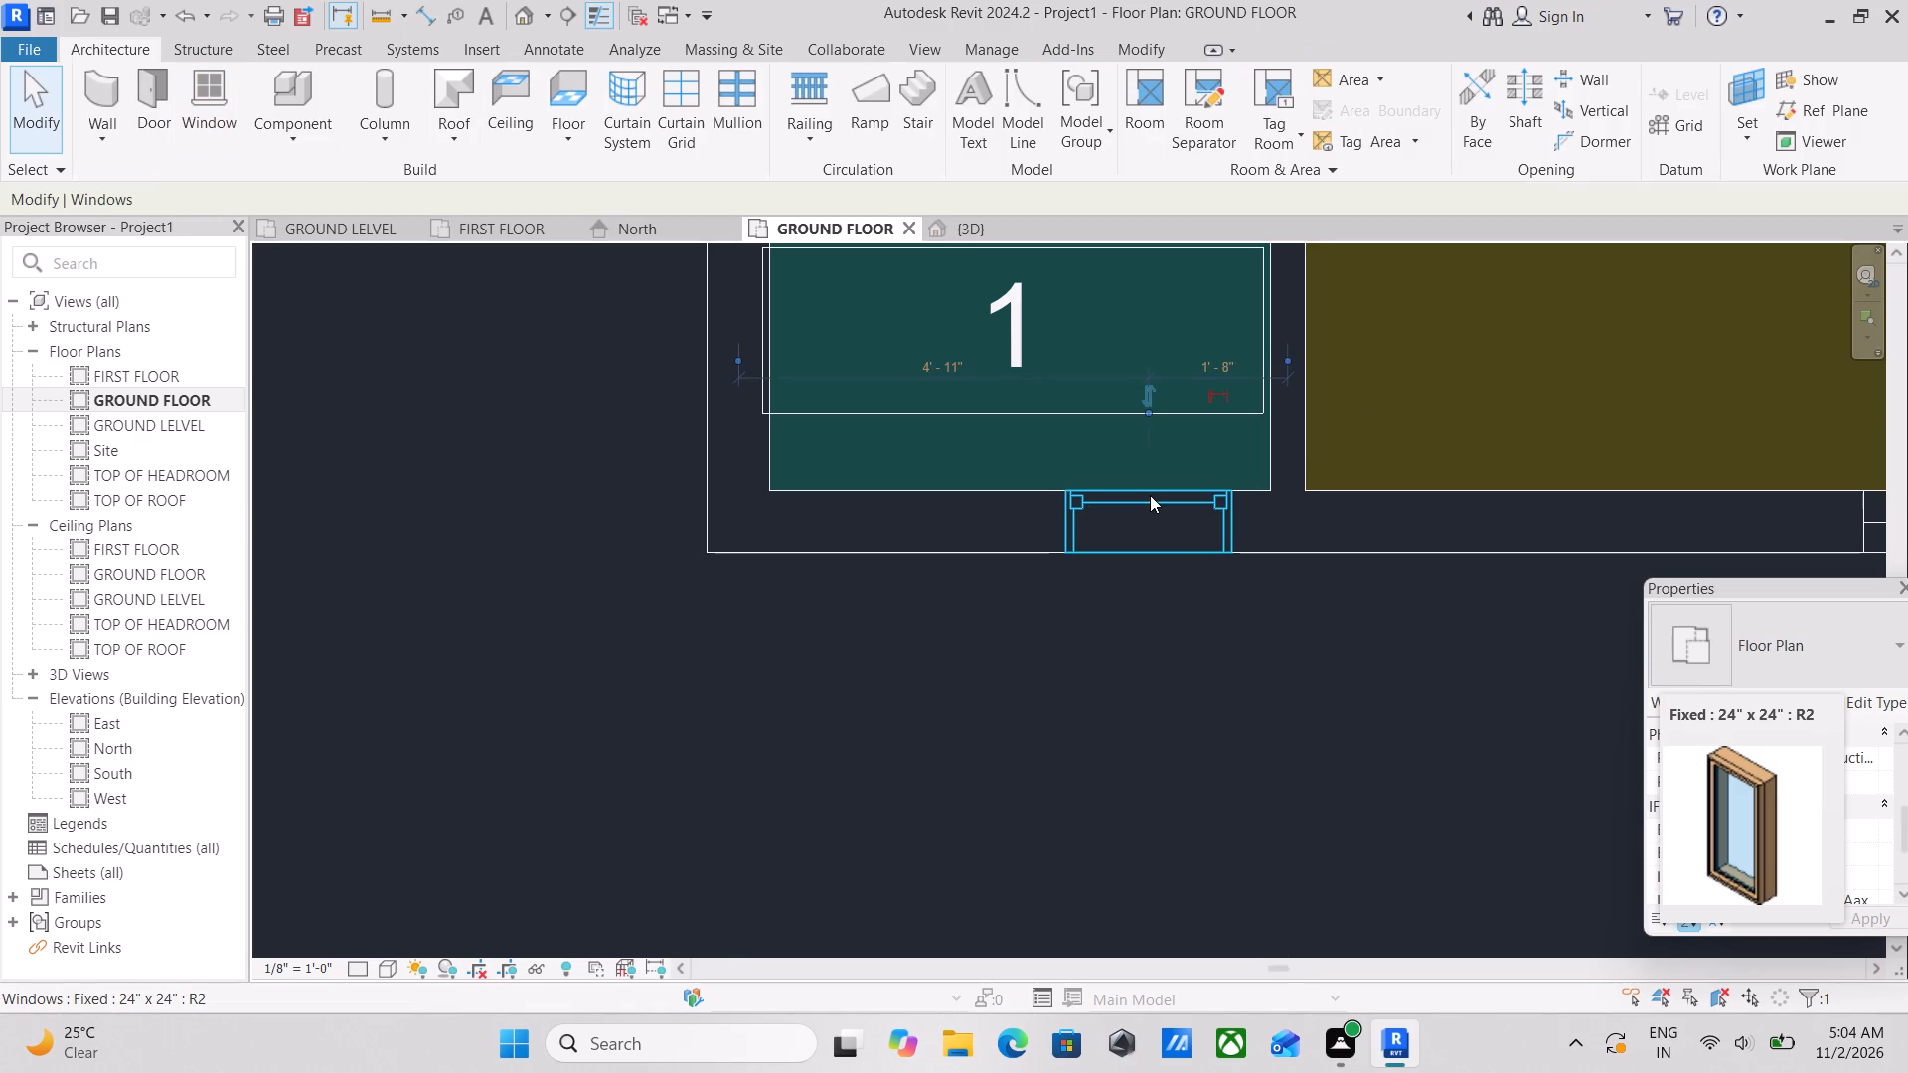
{"action": "key", "text": "Escape"}
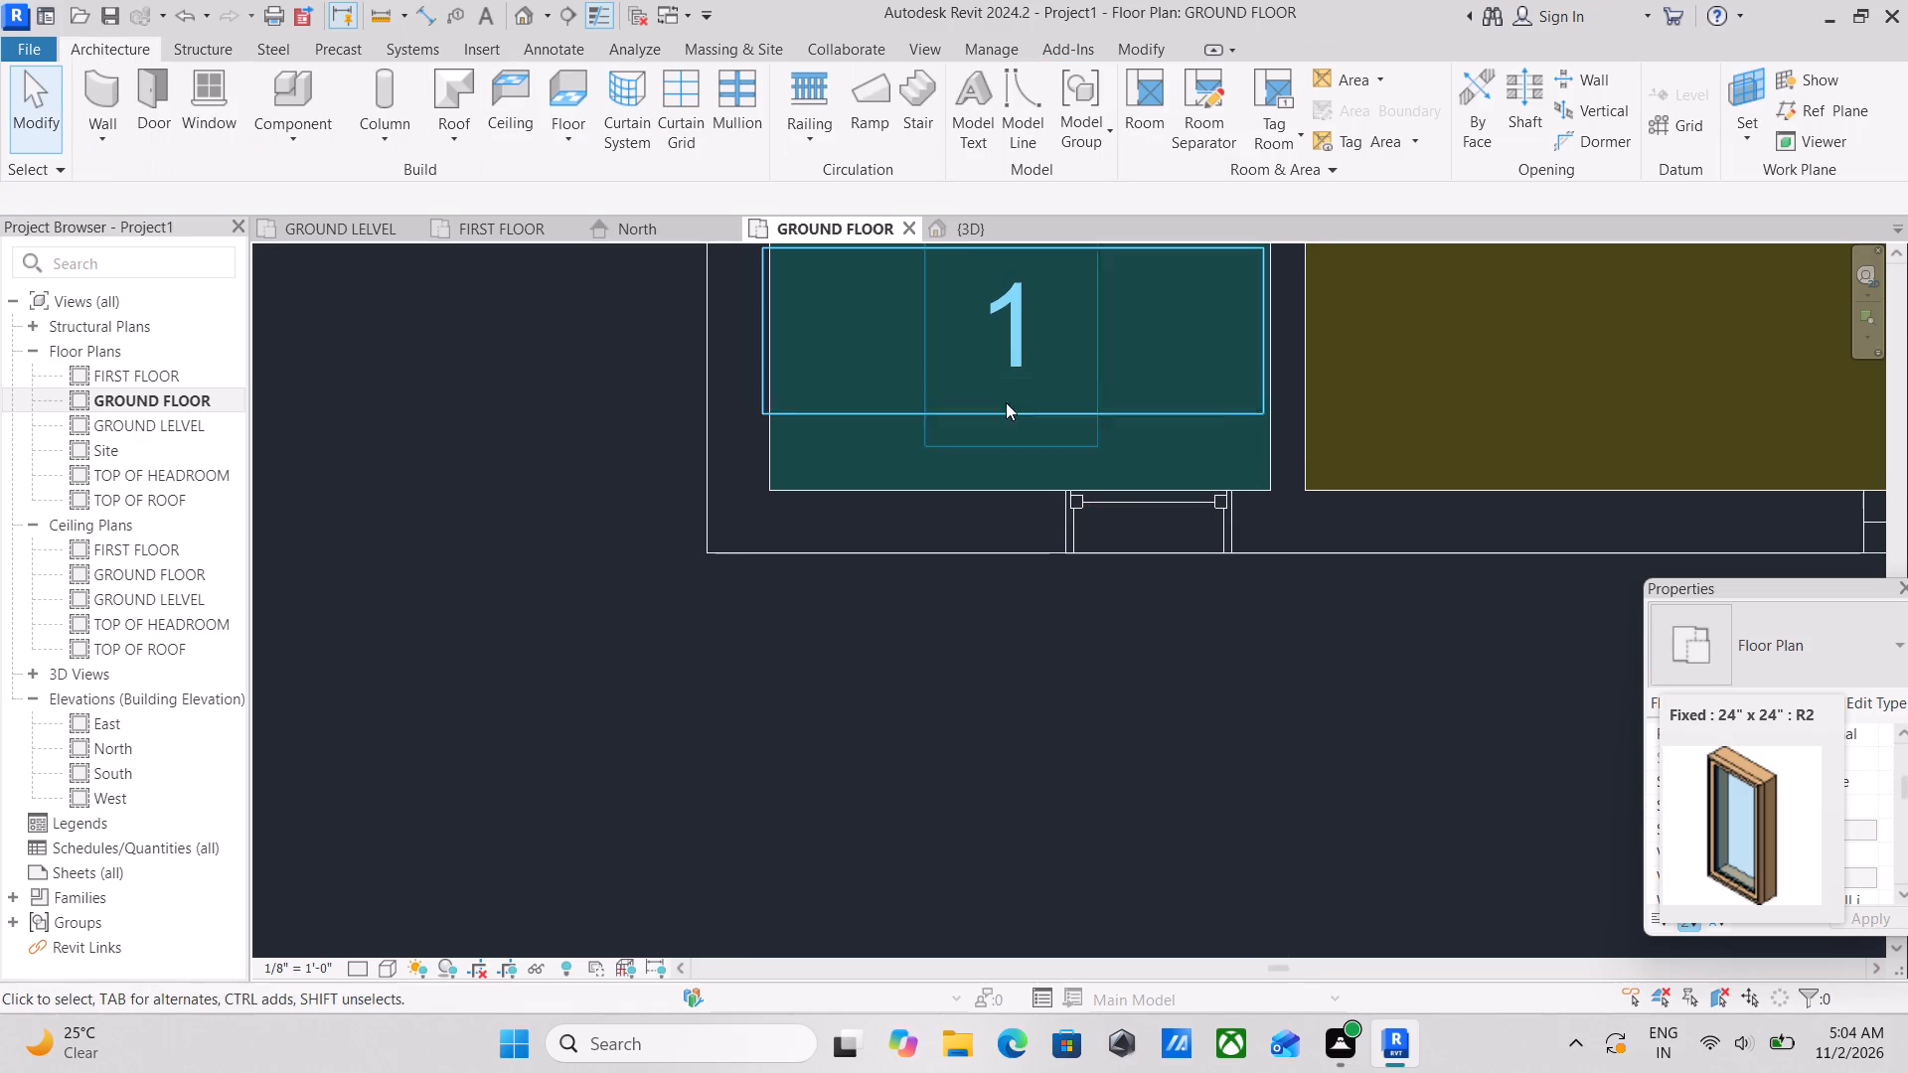
Switch to the 3D view and examine the toilet window and the bedroom window in the front exterior wall.
{"action": "left_click", "coordinate": [981, 224]}
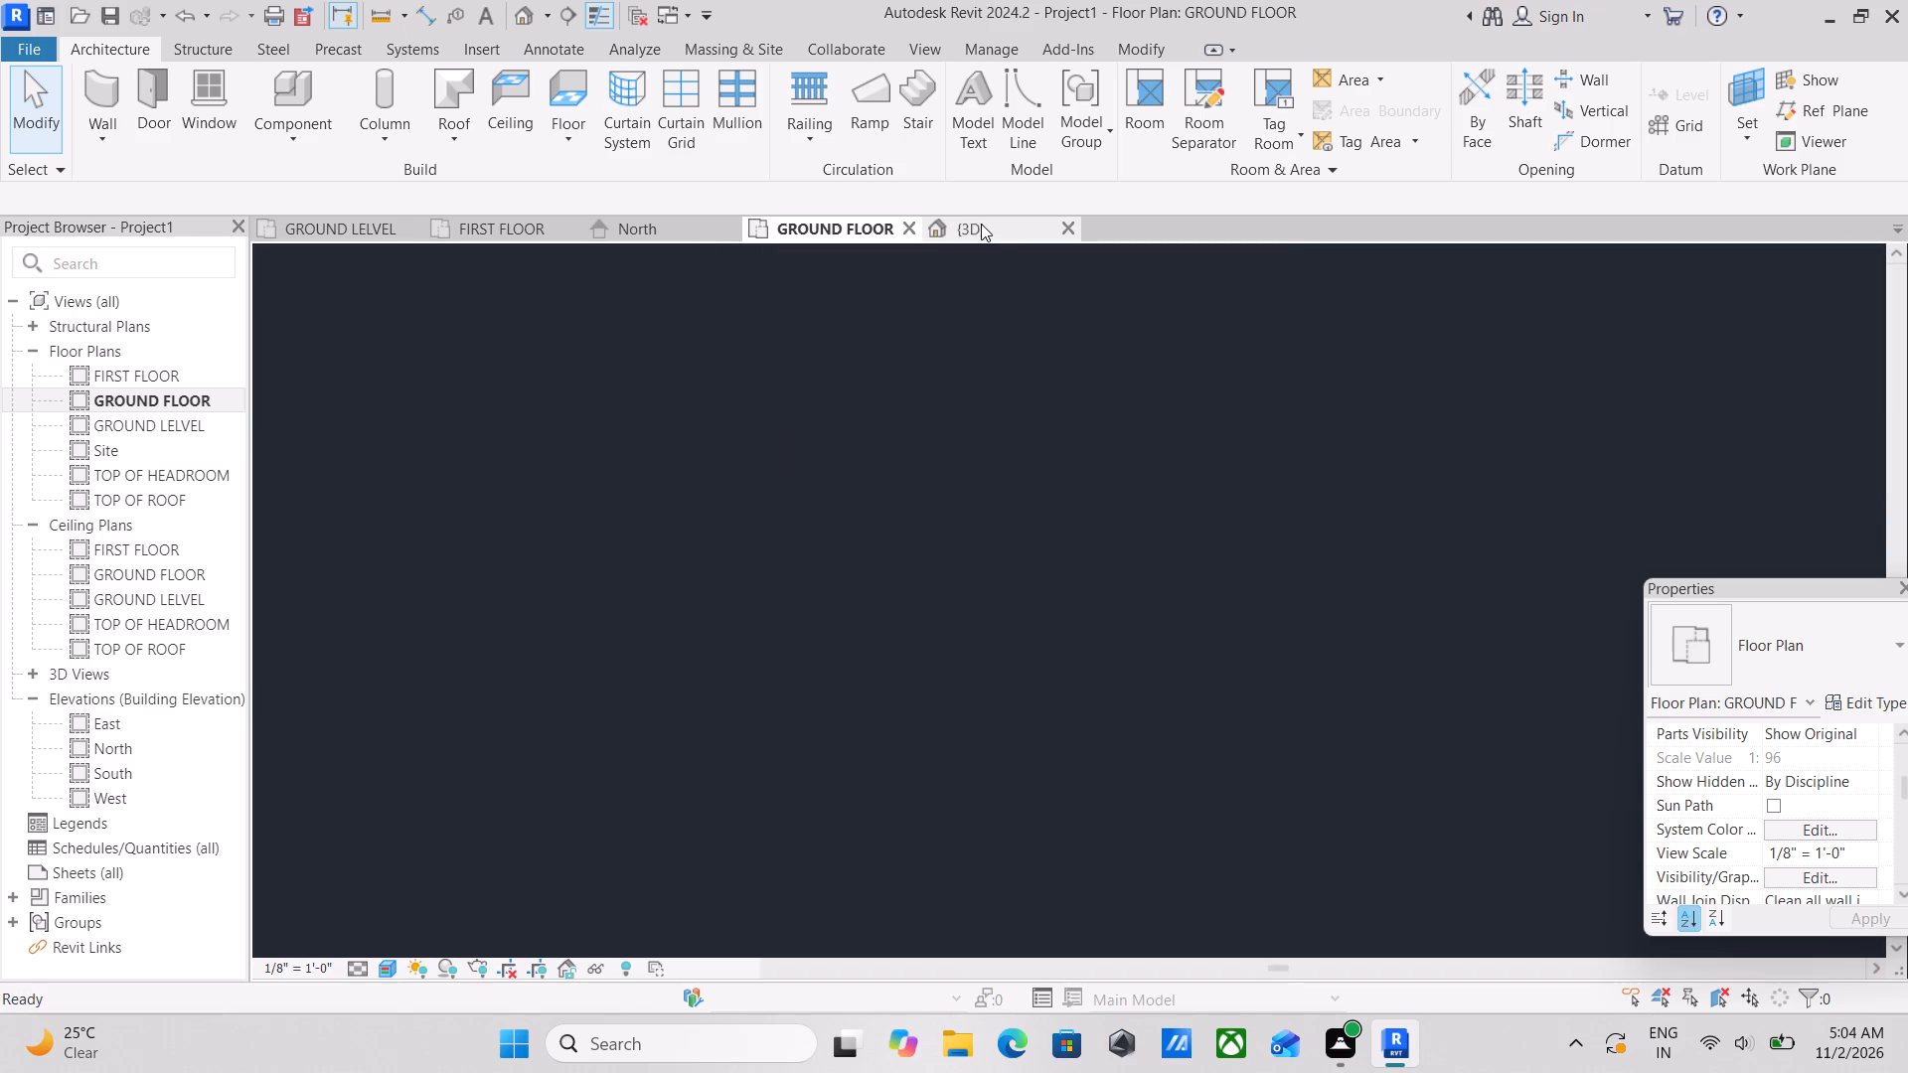
{"action": "middle_click_drag", "start_coordinate": [909, 452], "coordinate": [1065, 270]}
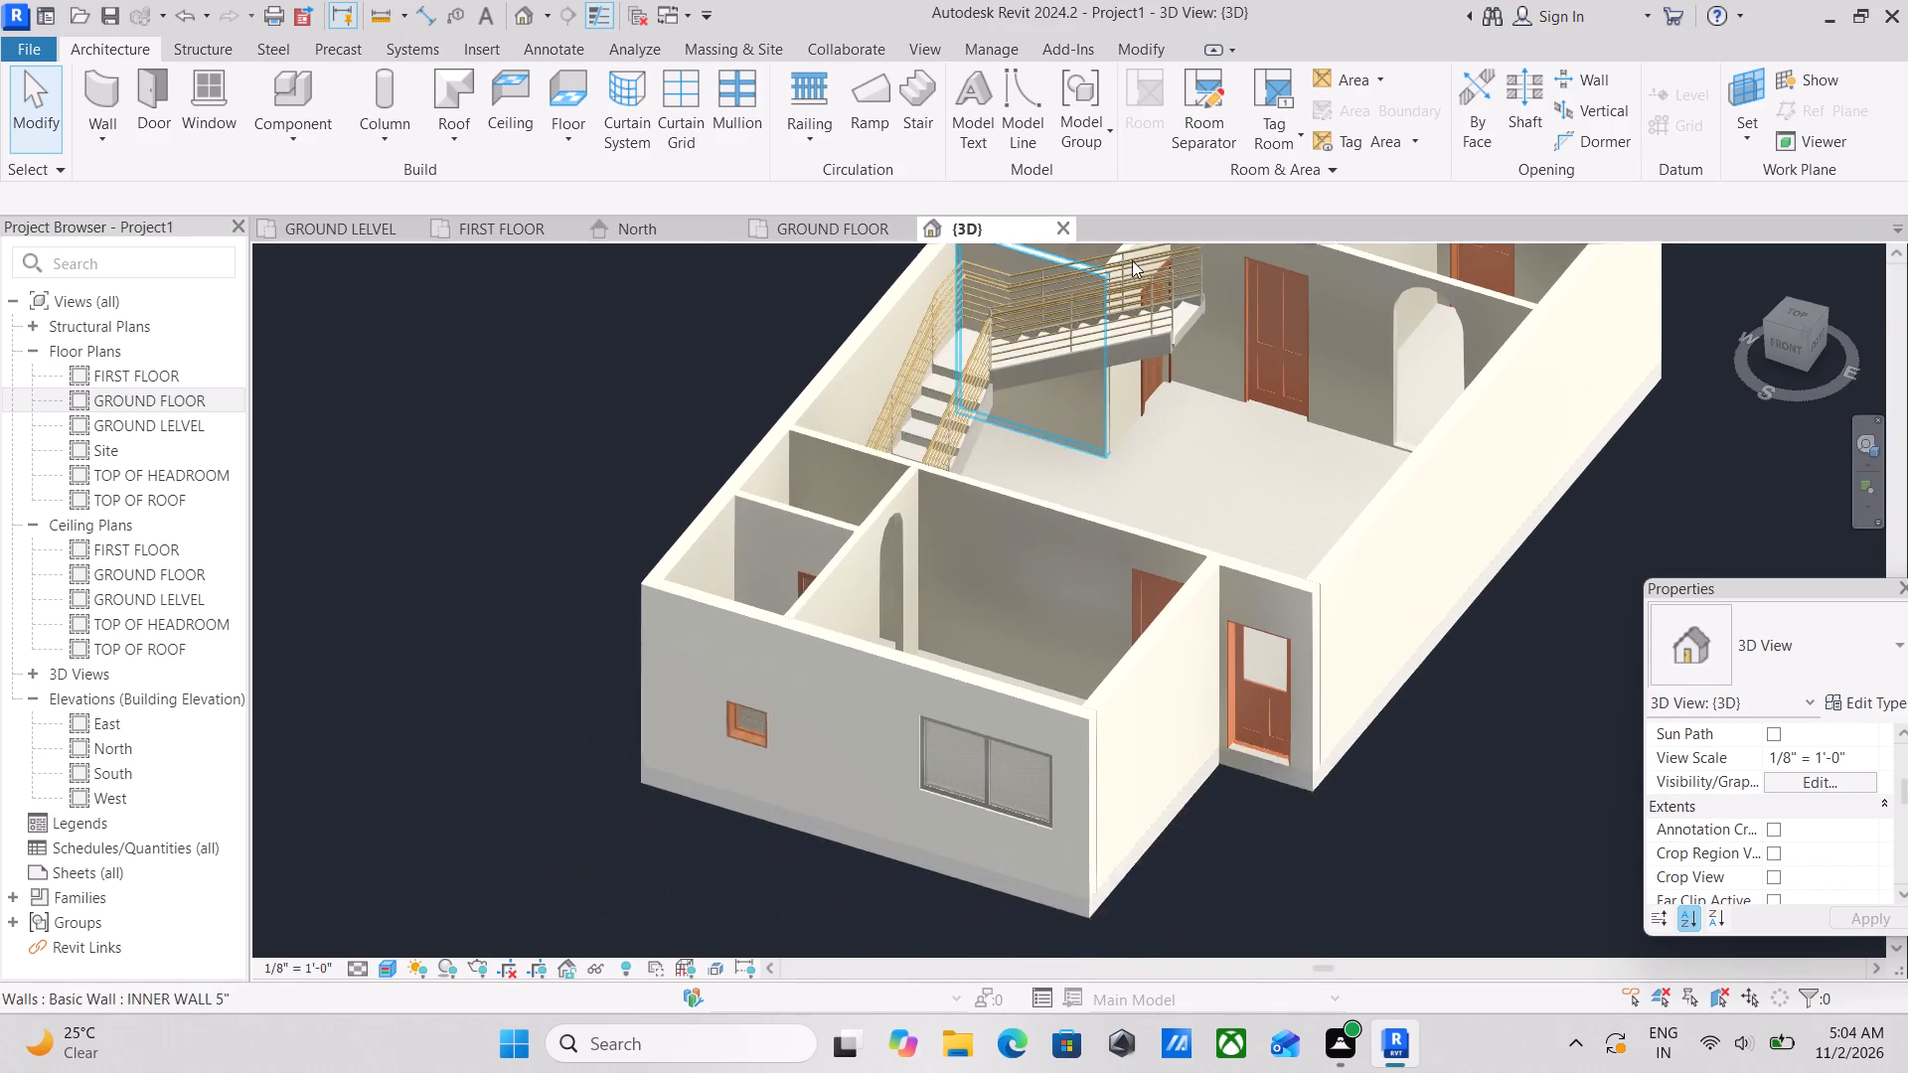
{"action": "scroll", "coordinate": [877, 714], "scroll_direction": "up", "scroll_amount": 7}
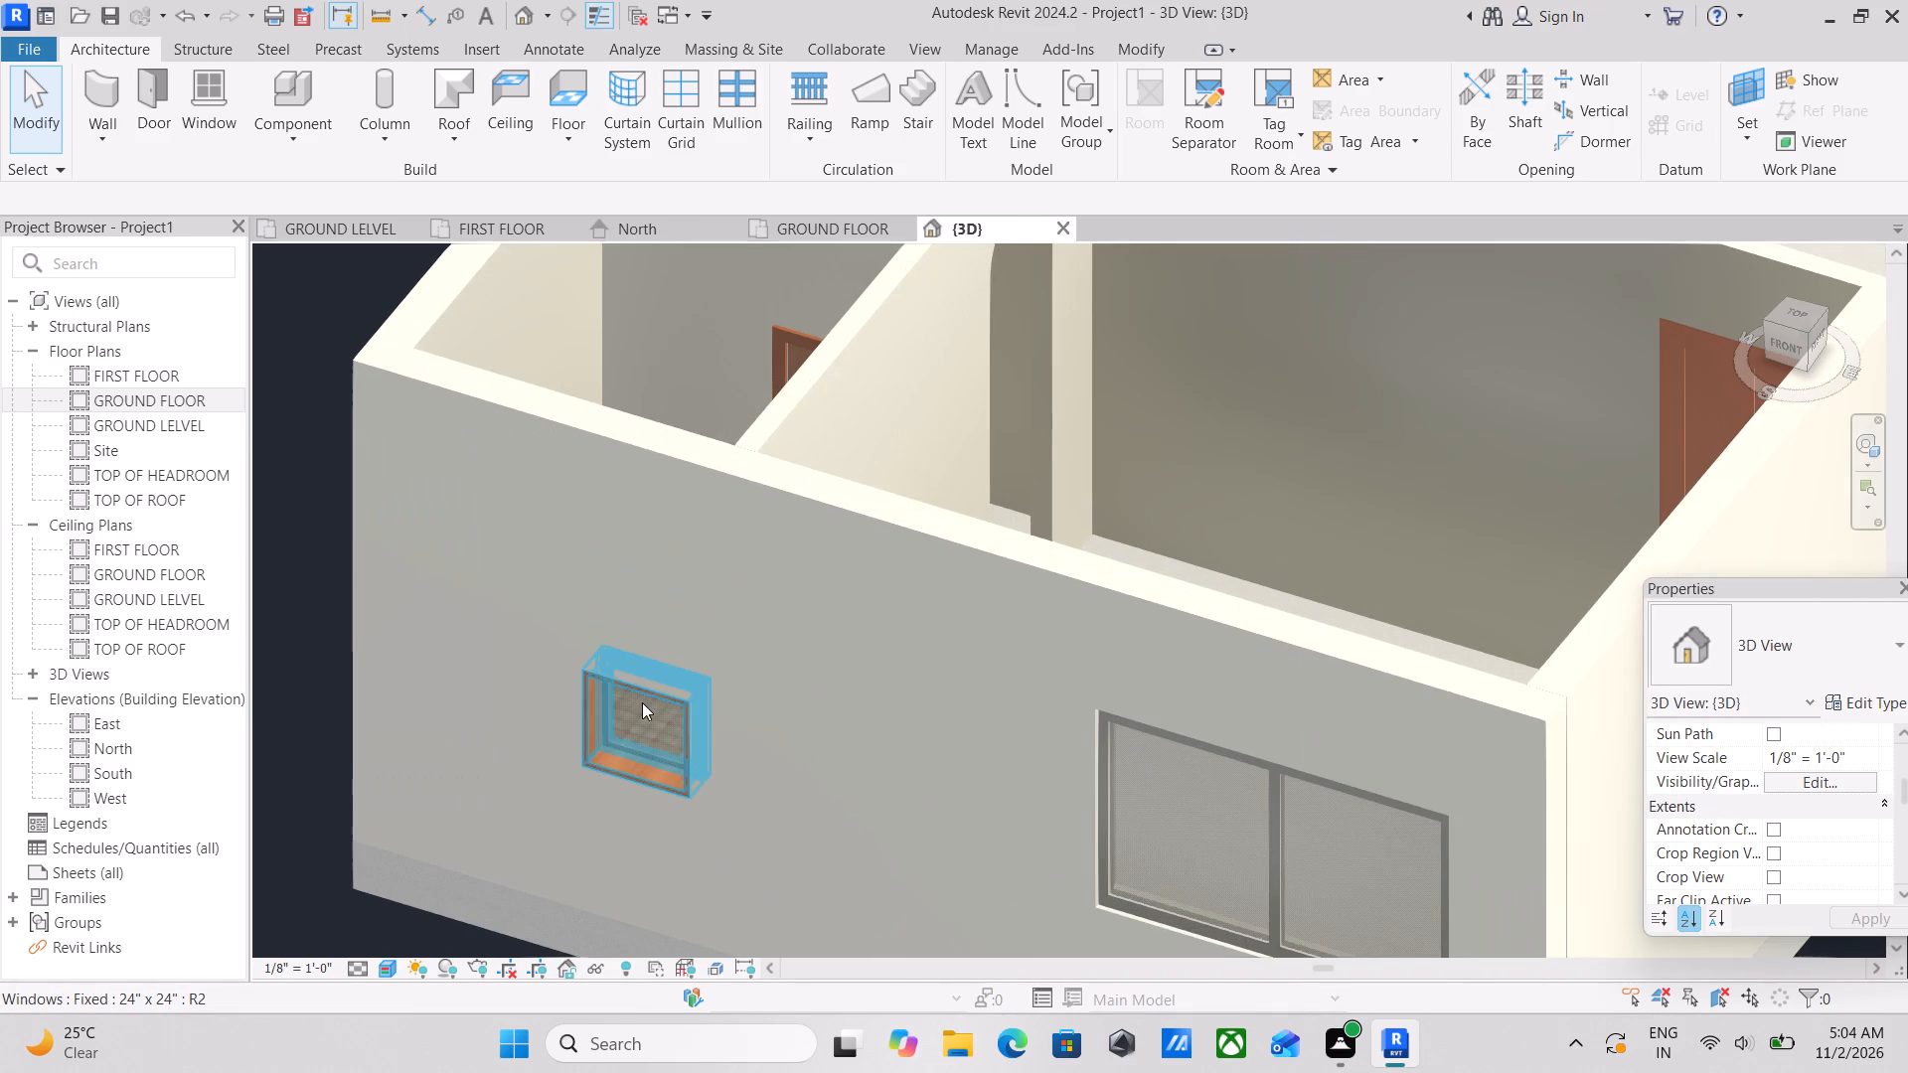
{"action": "left_click", "coordinate": [637, 704]}
{"action": "scroll", "coordinate": [637, 704], "scroll_direction": "down", "scroll_amount": 3}
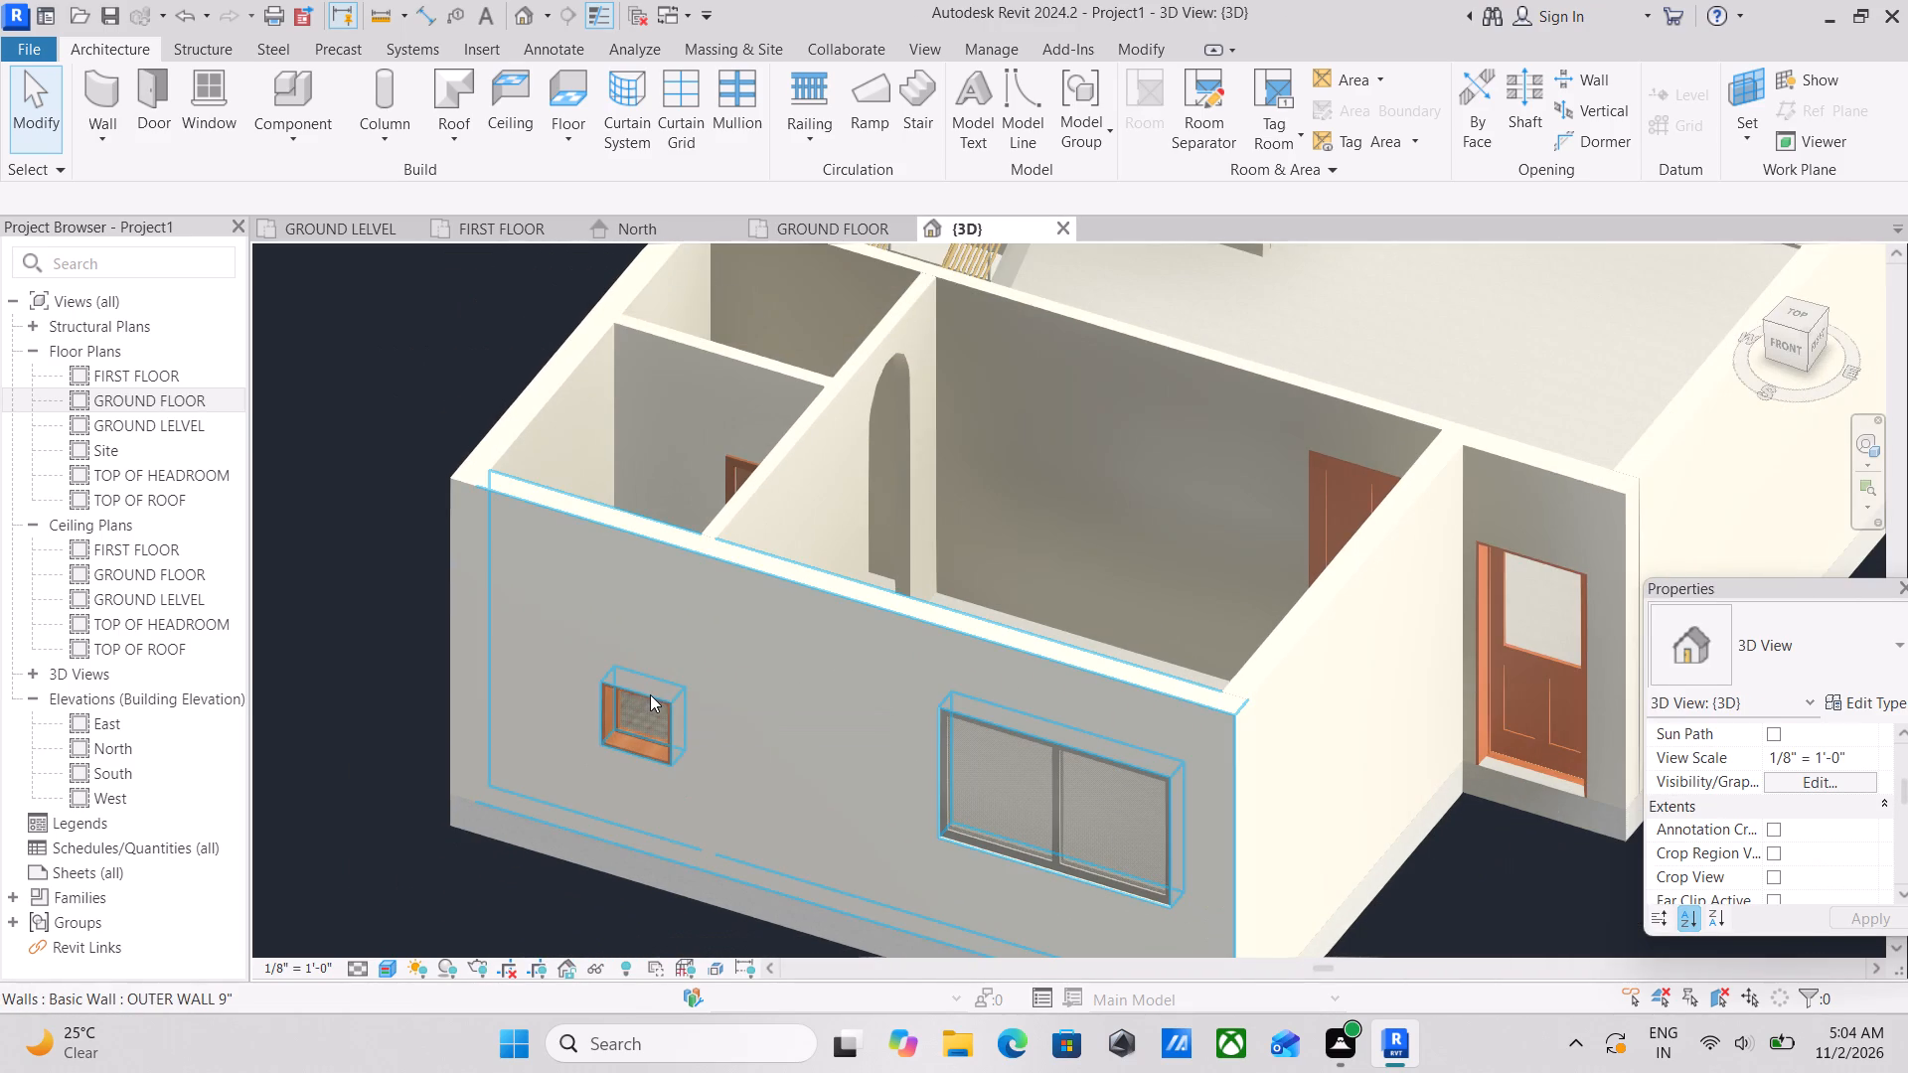
{"action": "left_click", "coordinate": [650, 692]}
{"action": "scroll", "coordinate": [650, 692], "scroll_direction": "down", "scroll_amount": 2}
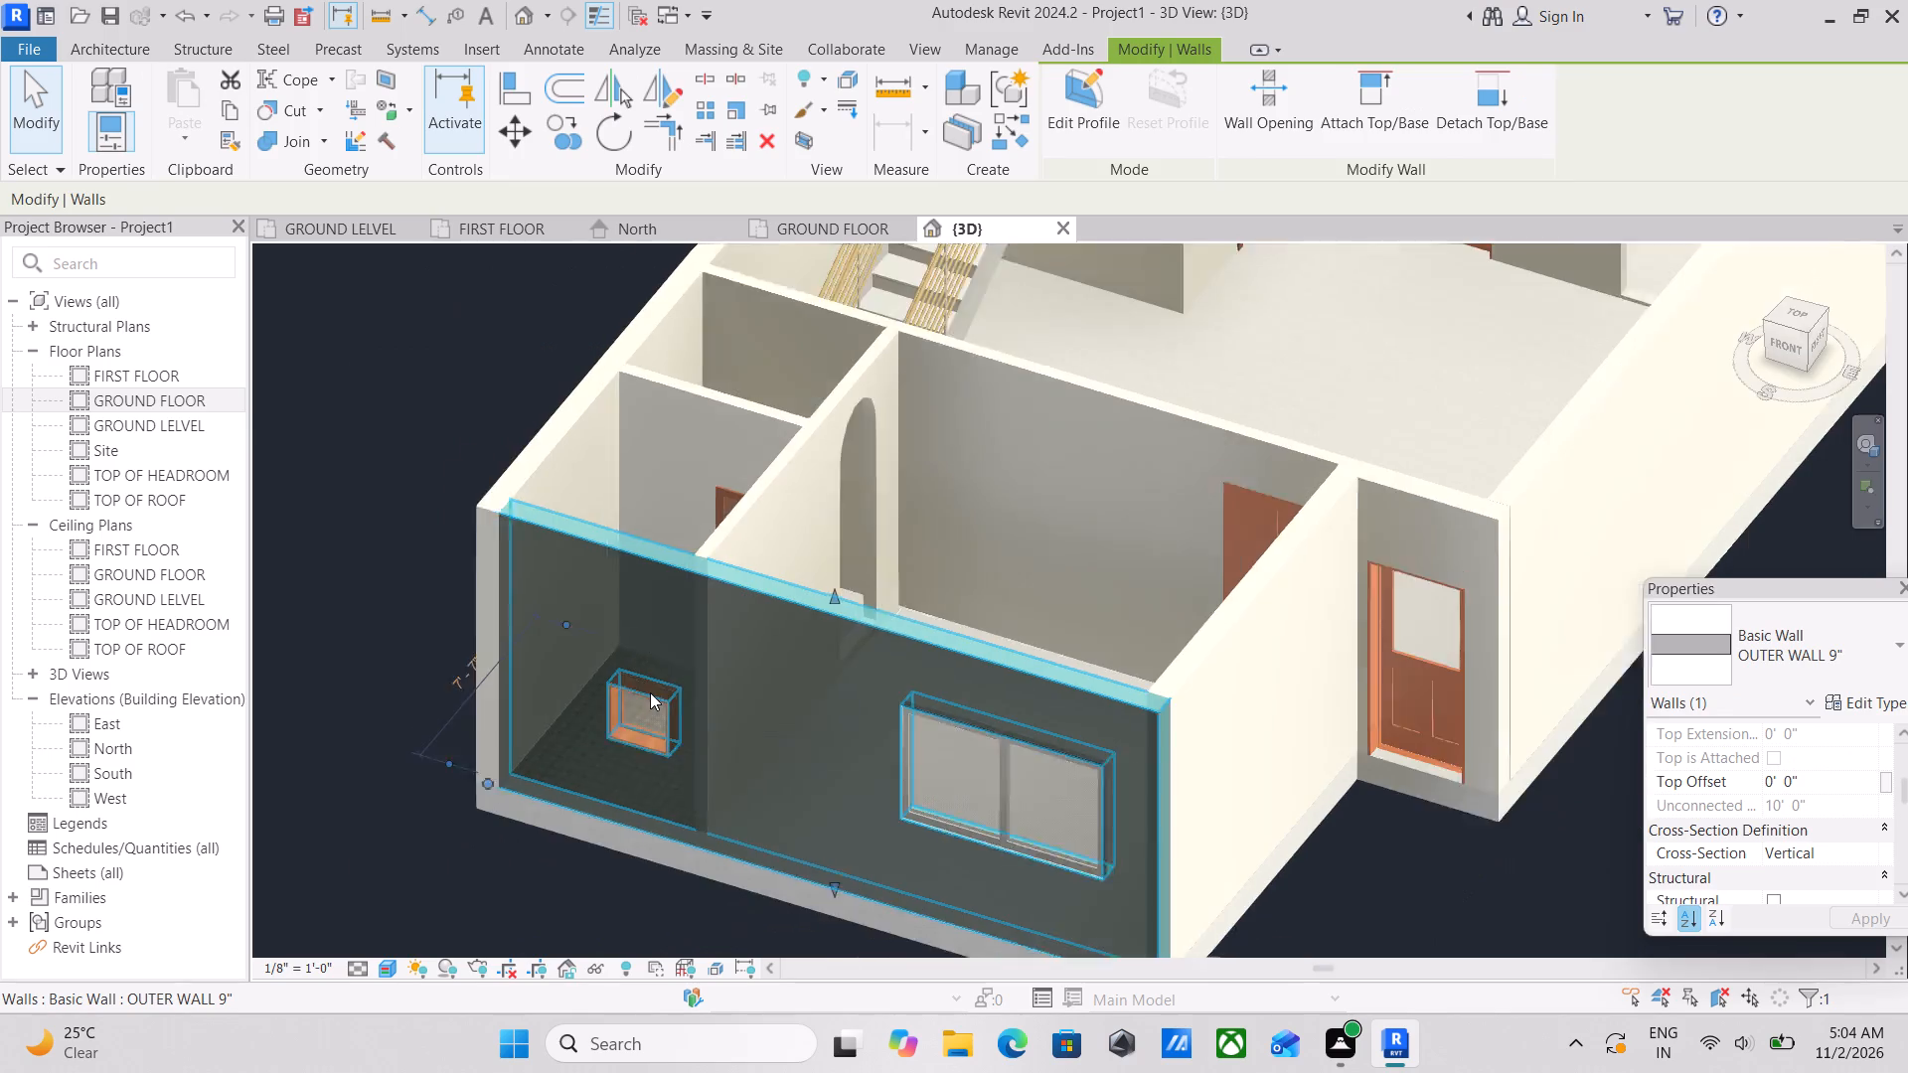
{"action": "scroll", "coordinate": [650, 692], "scroll_direction": "down", "scroll_amount": 1}
{"action": "key", "text": "Escape"}
{"action": "scroll", "coordinate": [650, 692], "scroll_direction": "down", "scroll_amount": 4}
{"action": "middle_click_drag", "start_coordinate": [650, 692], "coordinate": [948, 675]}
{"action": "scroll", "coordinate": [1015, 870], "scroll_direction": "up", "scroll_amount": 5}
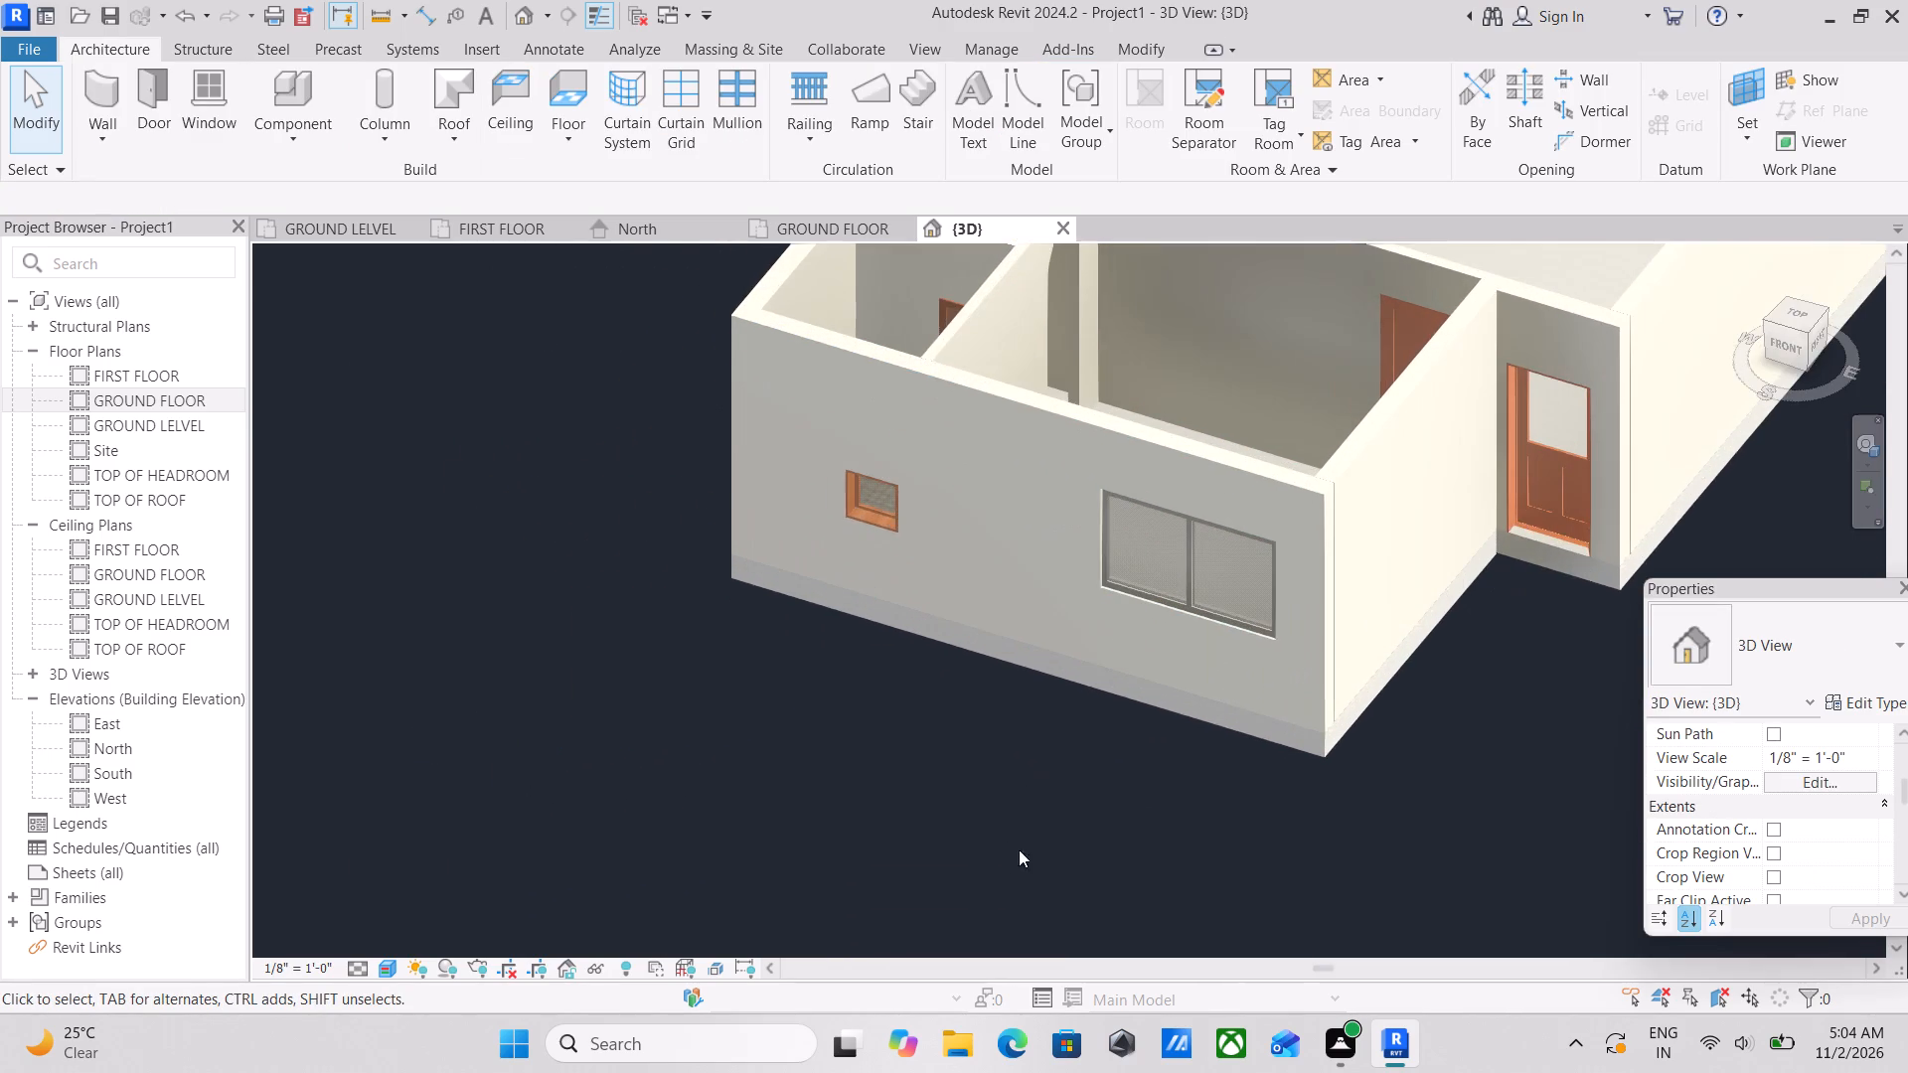
{"action": "scroll", "coordinate": [1020, 764], "scroll_direction": "up", "scroll_amount": 2}
{"action": "scroll", "coordinate": [1022, 727], "scroll_direction": "down", "scroll_amount": 3}
{"action": "middle_click_drag", "start_coordinate": [1022, 727], "coordinate": [1016, 828]}
{"action": "scroll", "coordinate": [1016, 823], "scroll_direction": "up", "scroll_amount": 4}
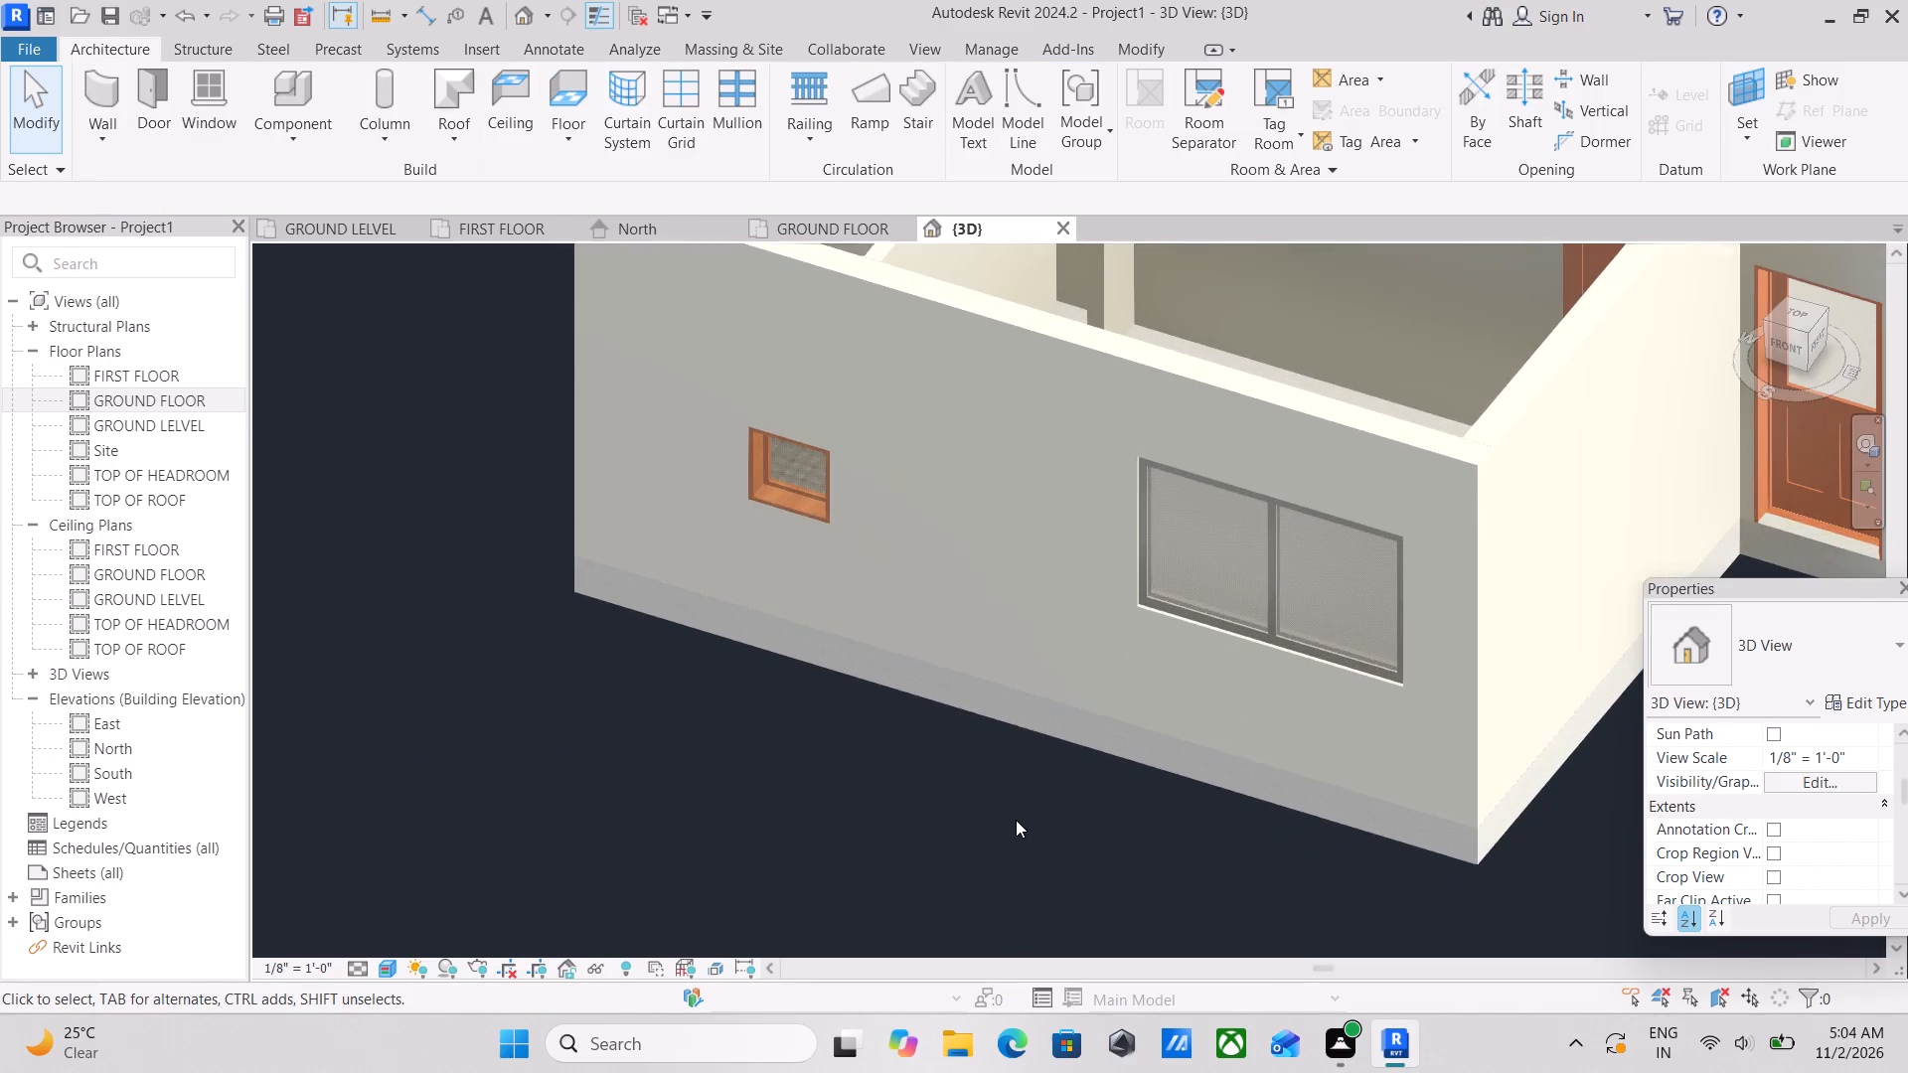
{"action": "scroll", "coordinate": [857, 616], "scroll_direction": "up", "scroll_amount": 4}
Set the sill height of the Fixed 24" x 24" toilet window in the front wall to 7'.
{"action": "left_click", "coordinate": [753, 433]}
{"action": "scroll", "coordinate": [769, 433], "scroll_direction": "down", "scroll_amount": 3}
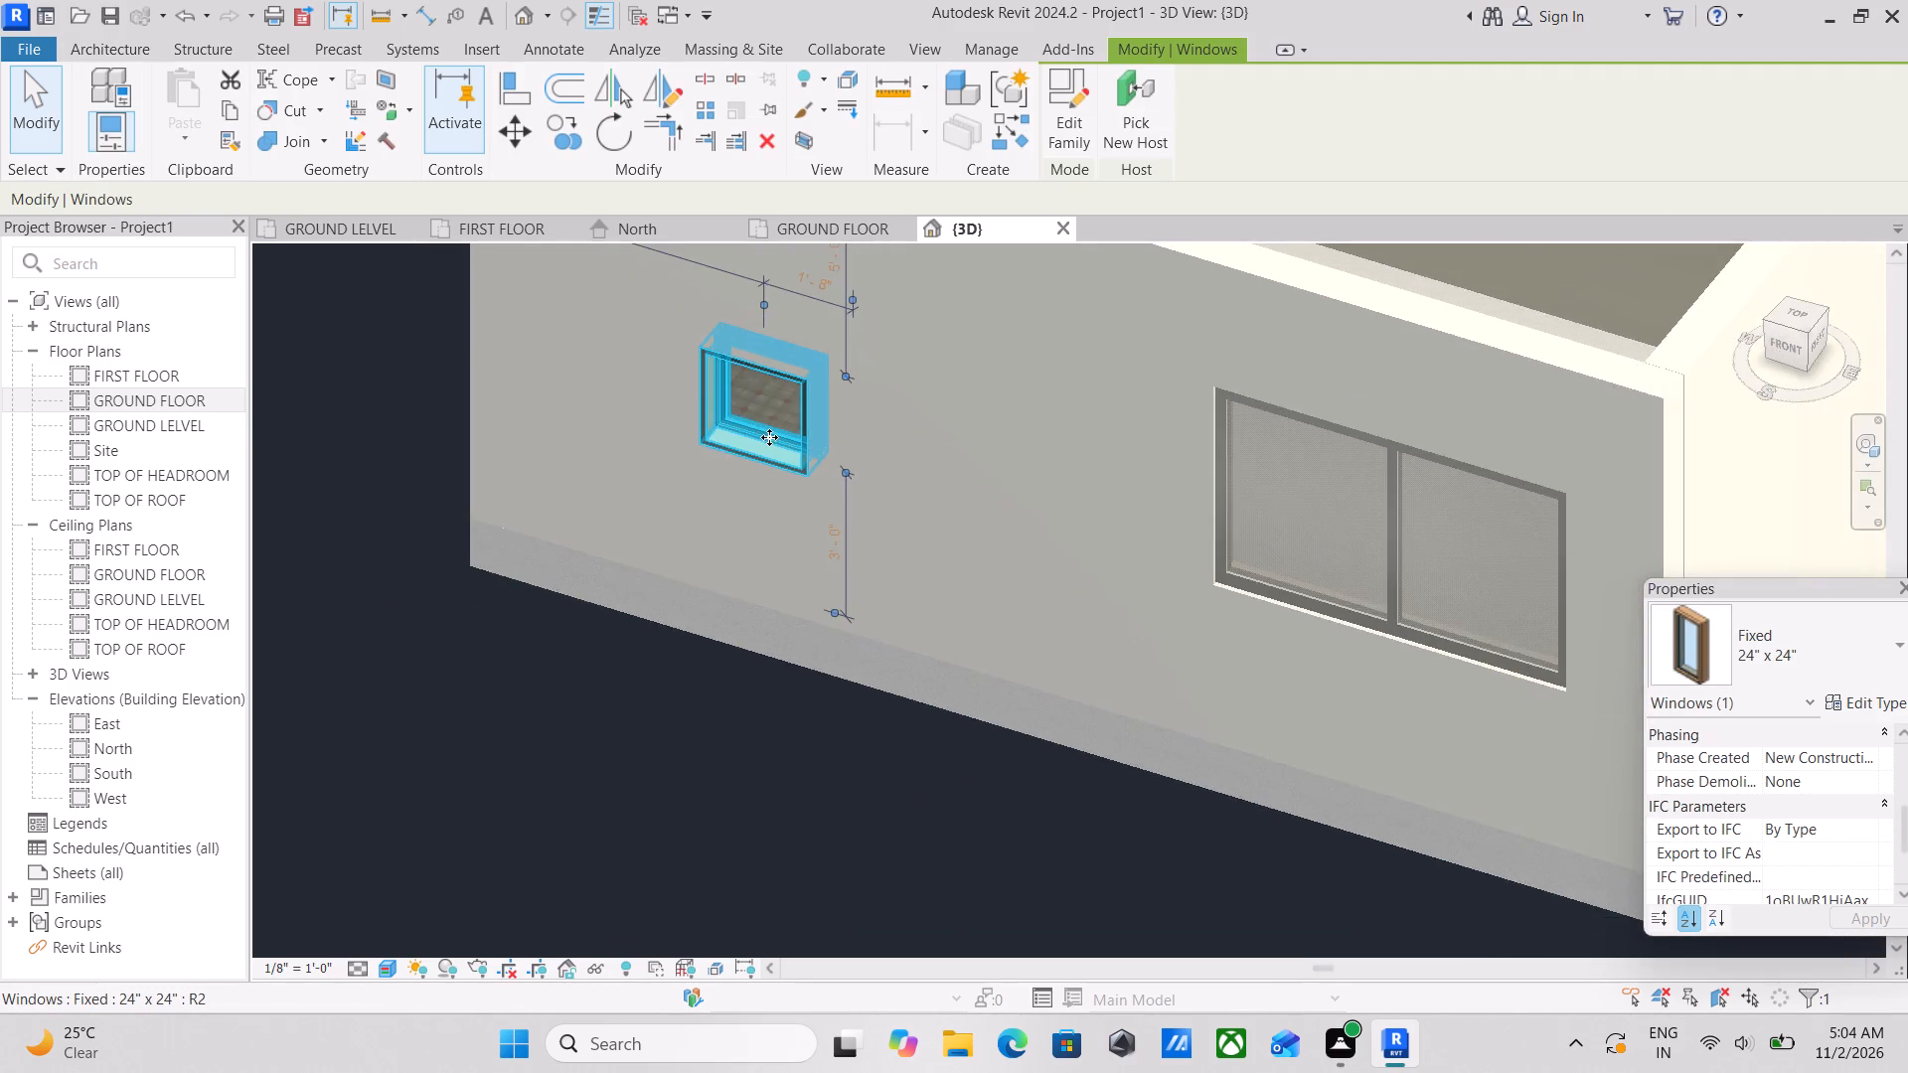
{"action": "scroll", "coordinate": [771, 439], "scroll_direction": "down", "scroll_amount": 3}
{"action": "middle_click_drag", "start_coordinate": [721, 479], "coordinate": [610, 597]}
{"action": "scroll", "coordinate": [649, 391], "scroll_direction": "up", "scroll_amount": 5}
{"action": "scroll", "coordinate": [574, 727], "scroll_direction": "up", "scroll_amount": 1}
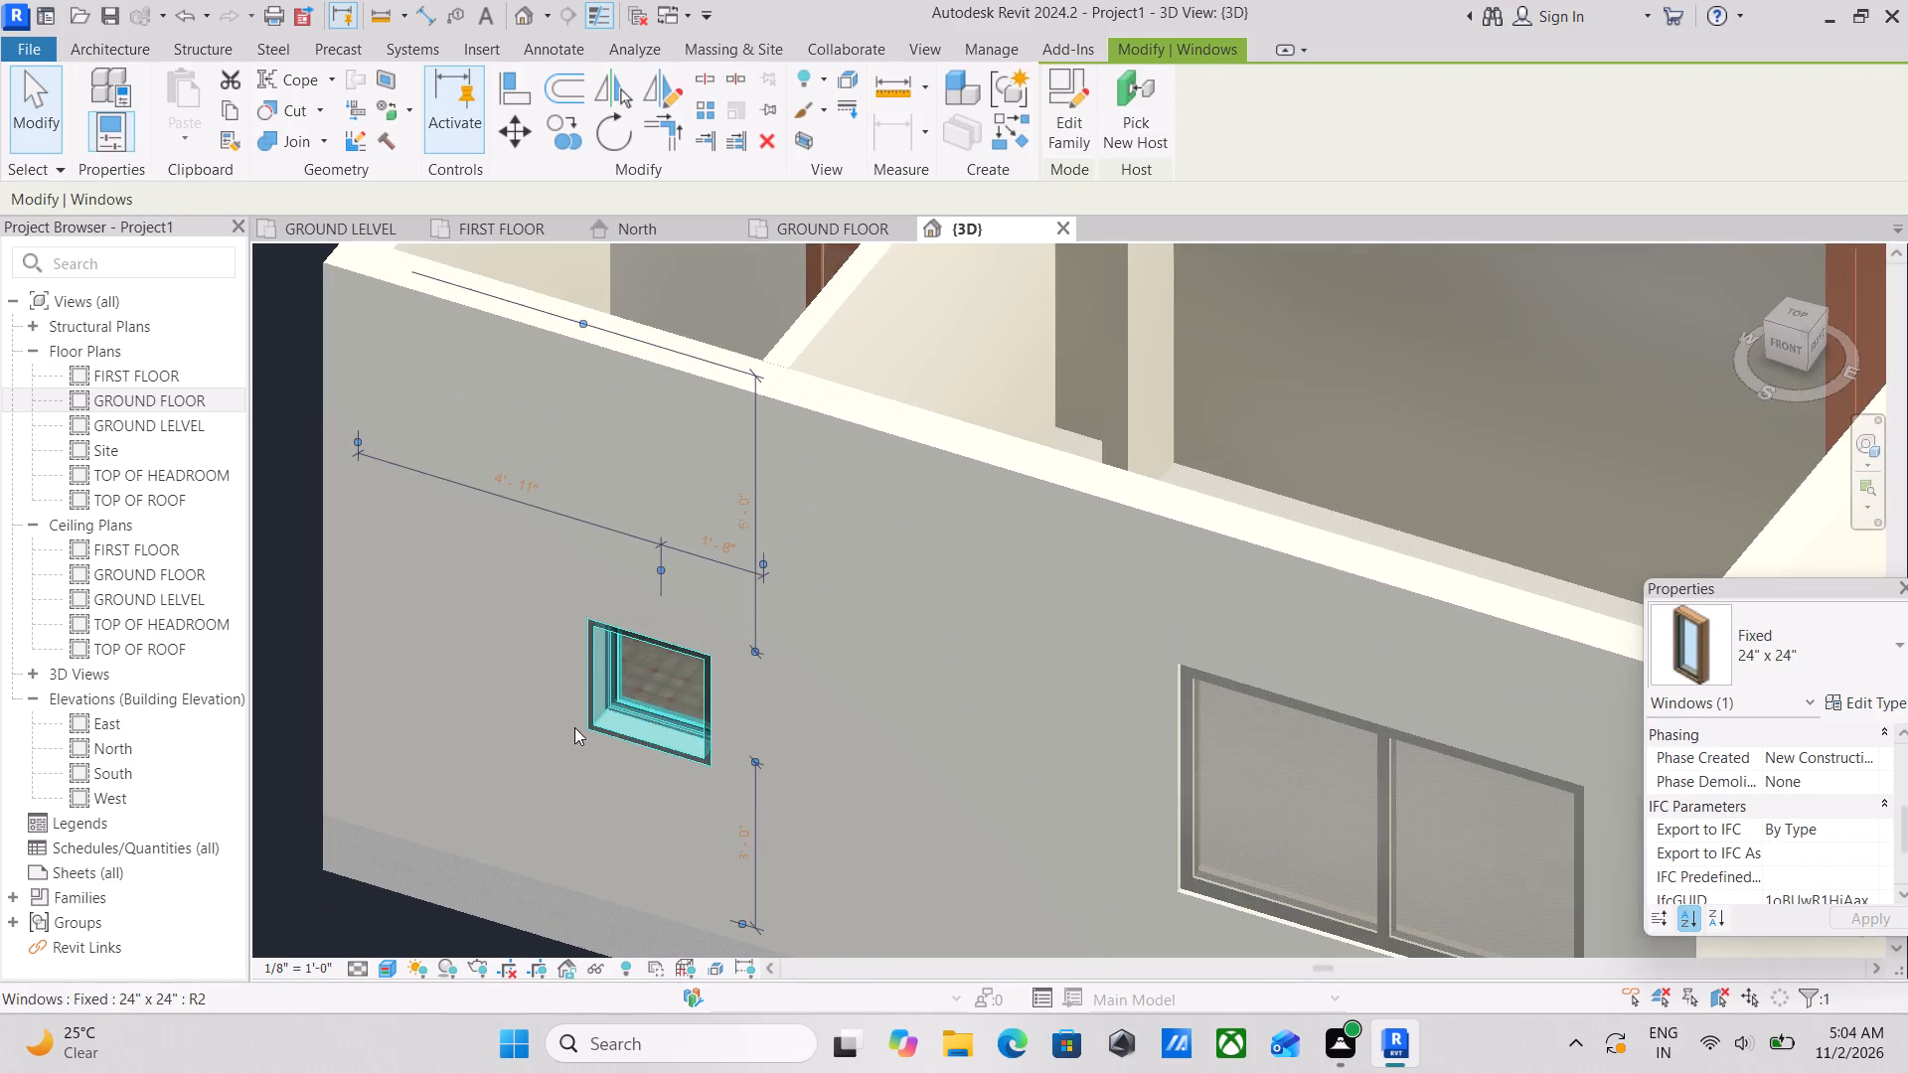
{"action": "scroll", "coordinate": [574, 727], "scroll_direction": "up", "scroll_amount": 2}
{"action": "scroll", "coordinate": [1846, 677], "scroll_direction": "down", "scroll_amount": 3}
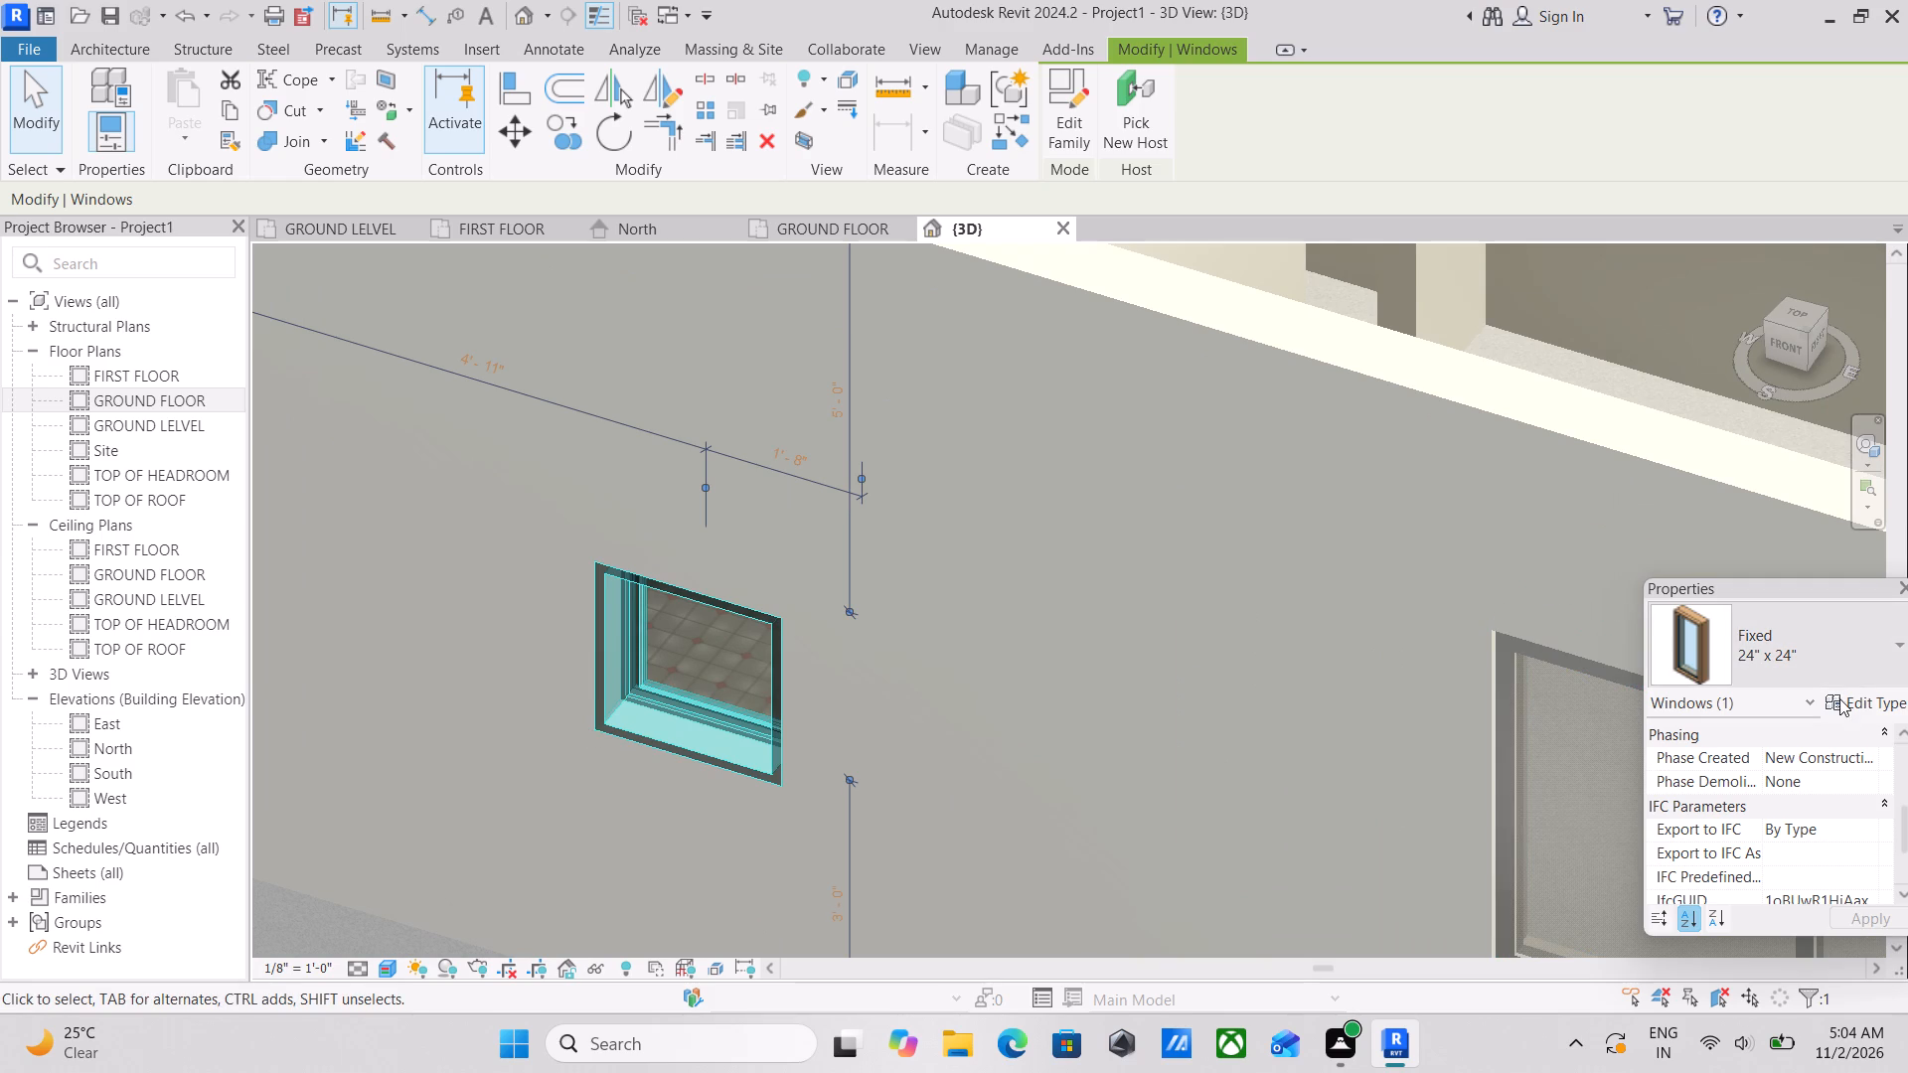
{"action": "scroll", "coordinate": [1839, 698], "scroll_direction": "down", "scroll_amount": 4}
{"action": "scroll", "coordinate": [1803, 727], "scroll_direction": "up", "scroll_amount": 3}
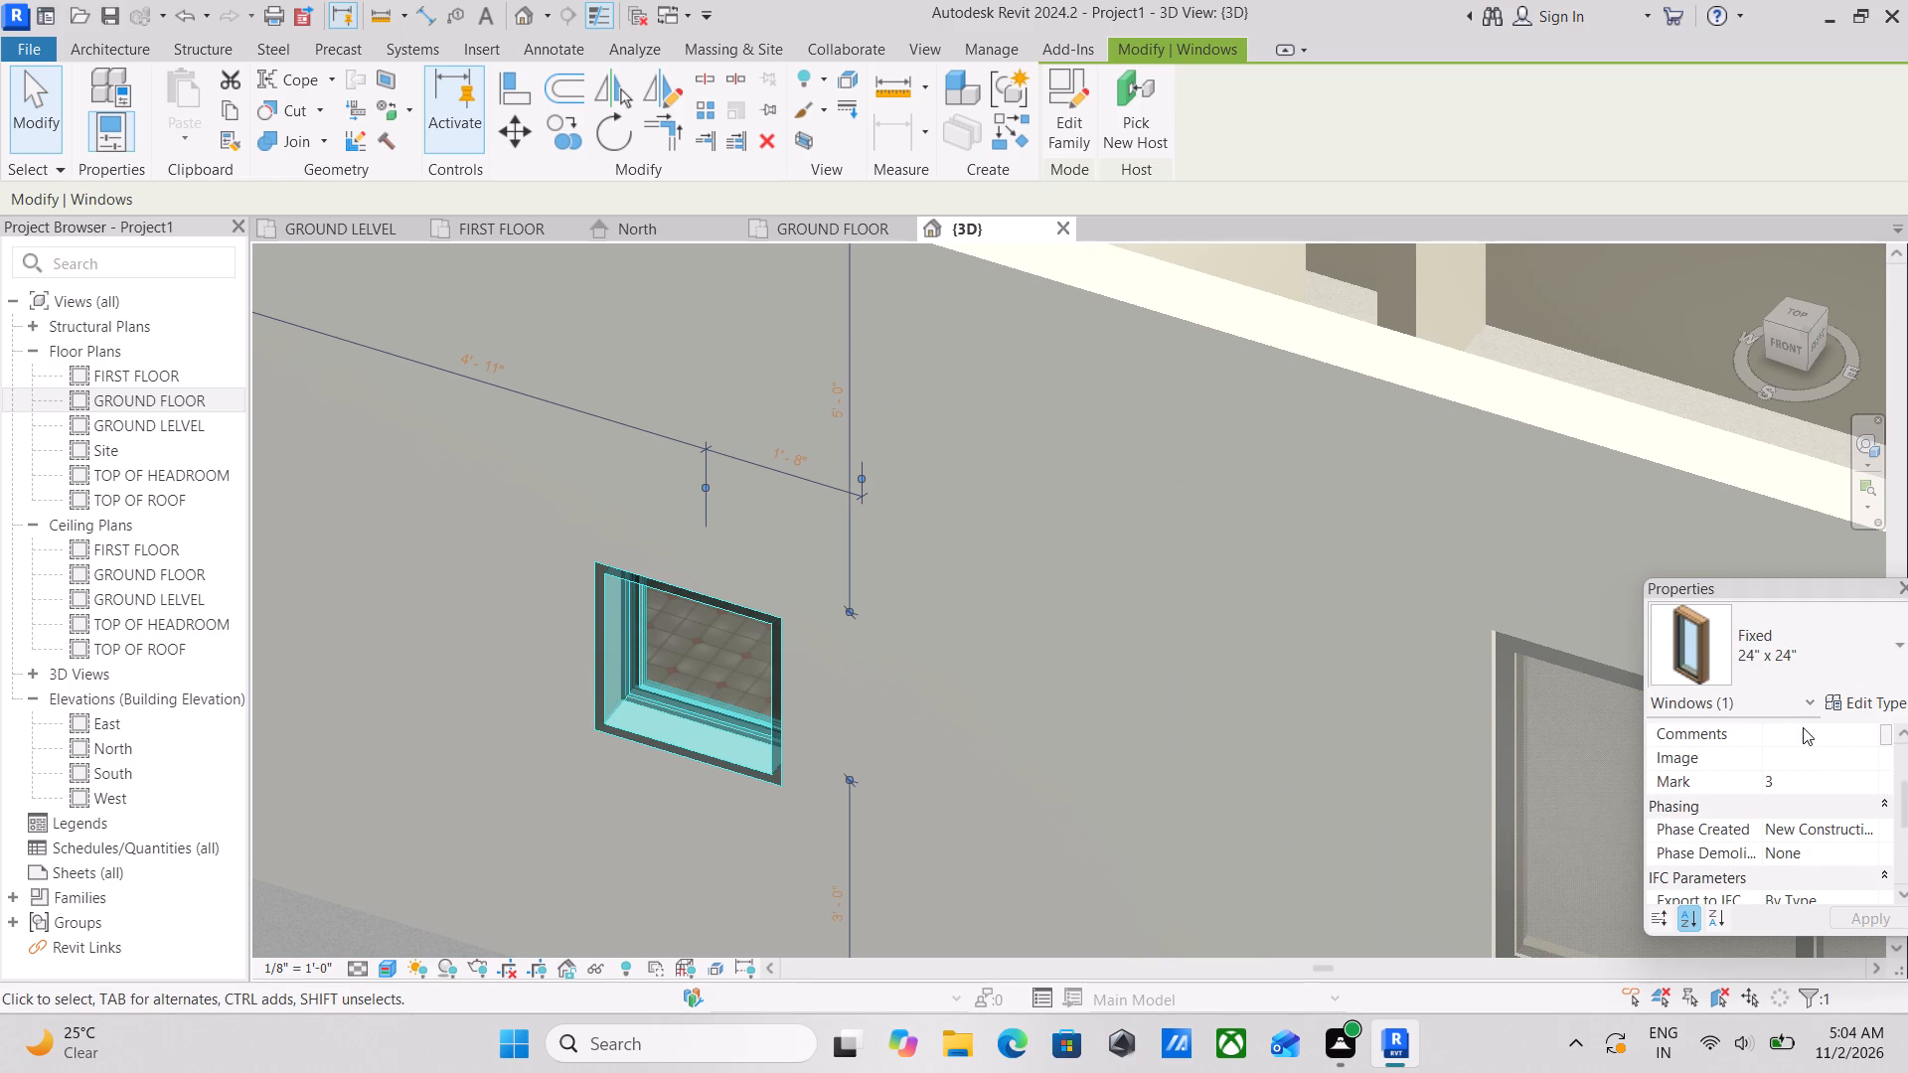
{"action": "scroll", "coordinate": [1906, 801], "scroll_direction": "down", "scroll_amount": 2}
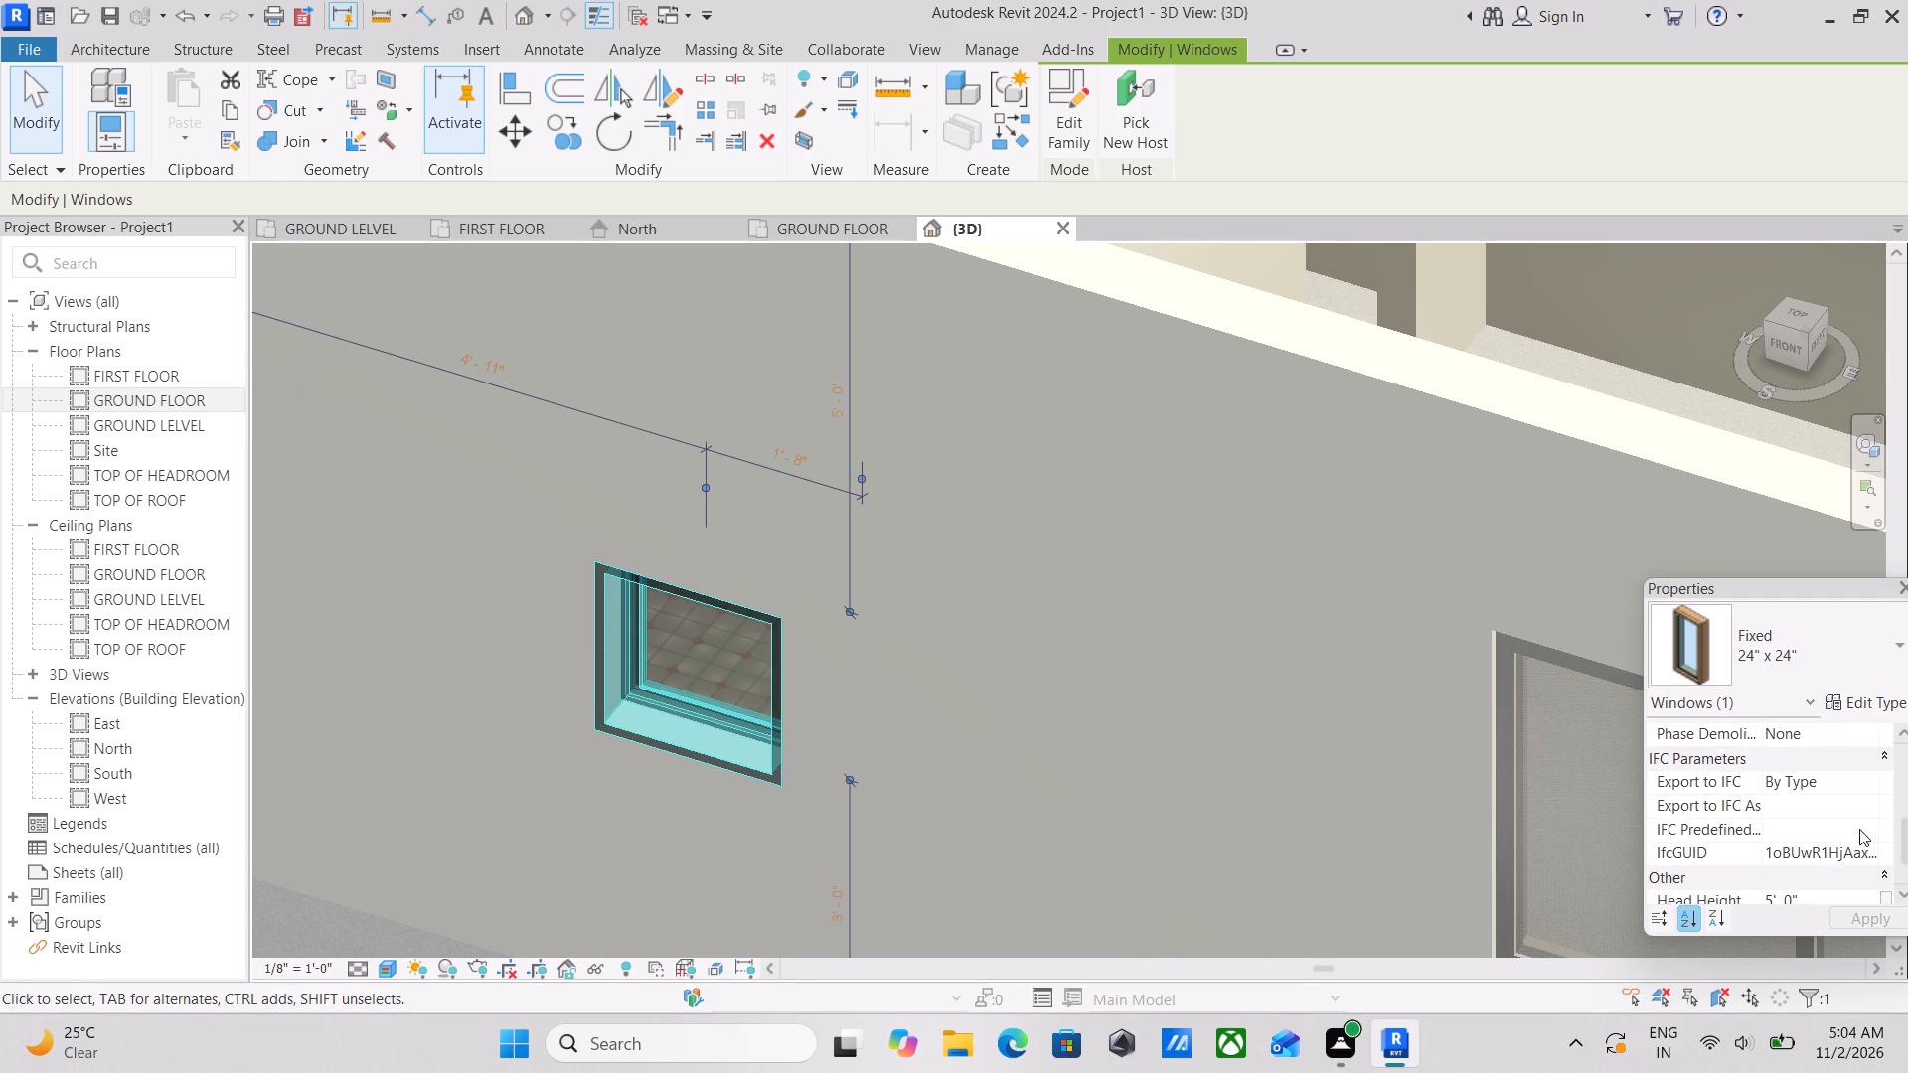
{"action": "scroll", "coordinate": [1830, 818], "scroll_direction": "up", "scroll_amount": 4}
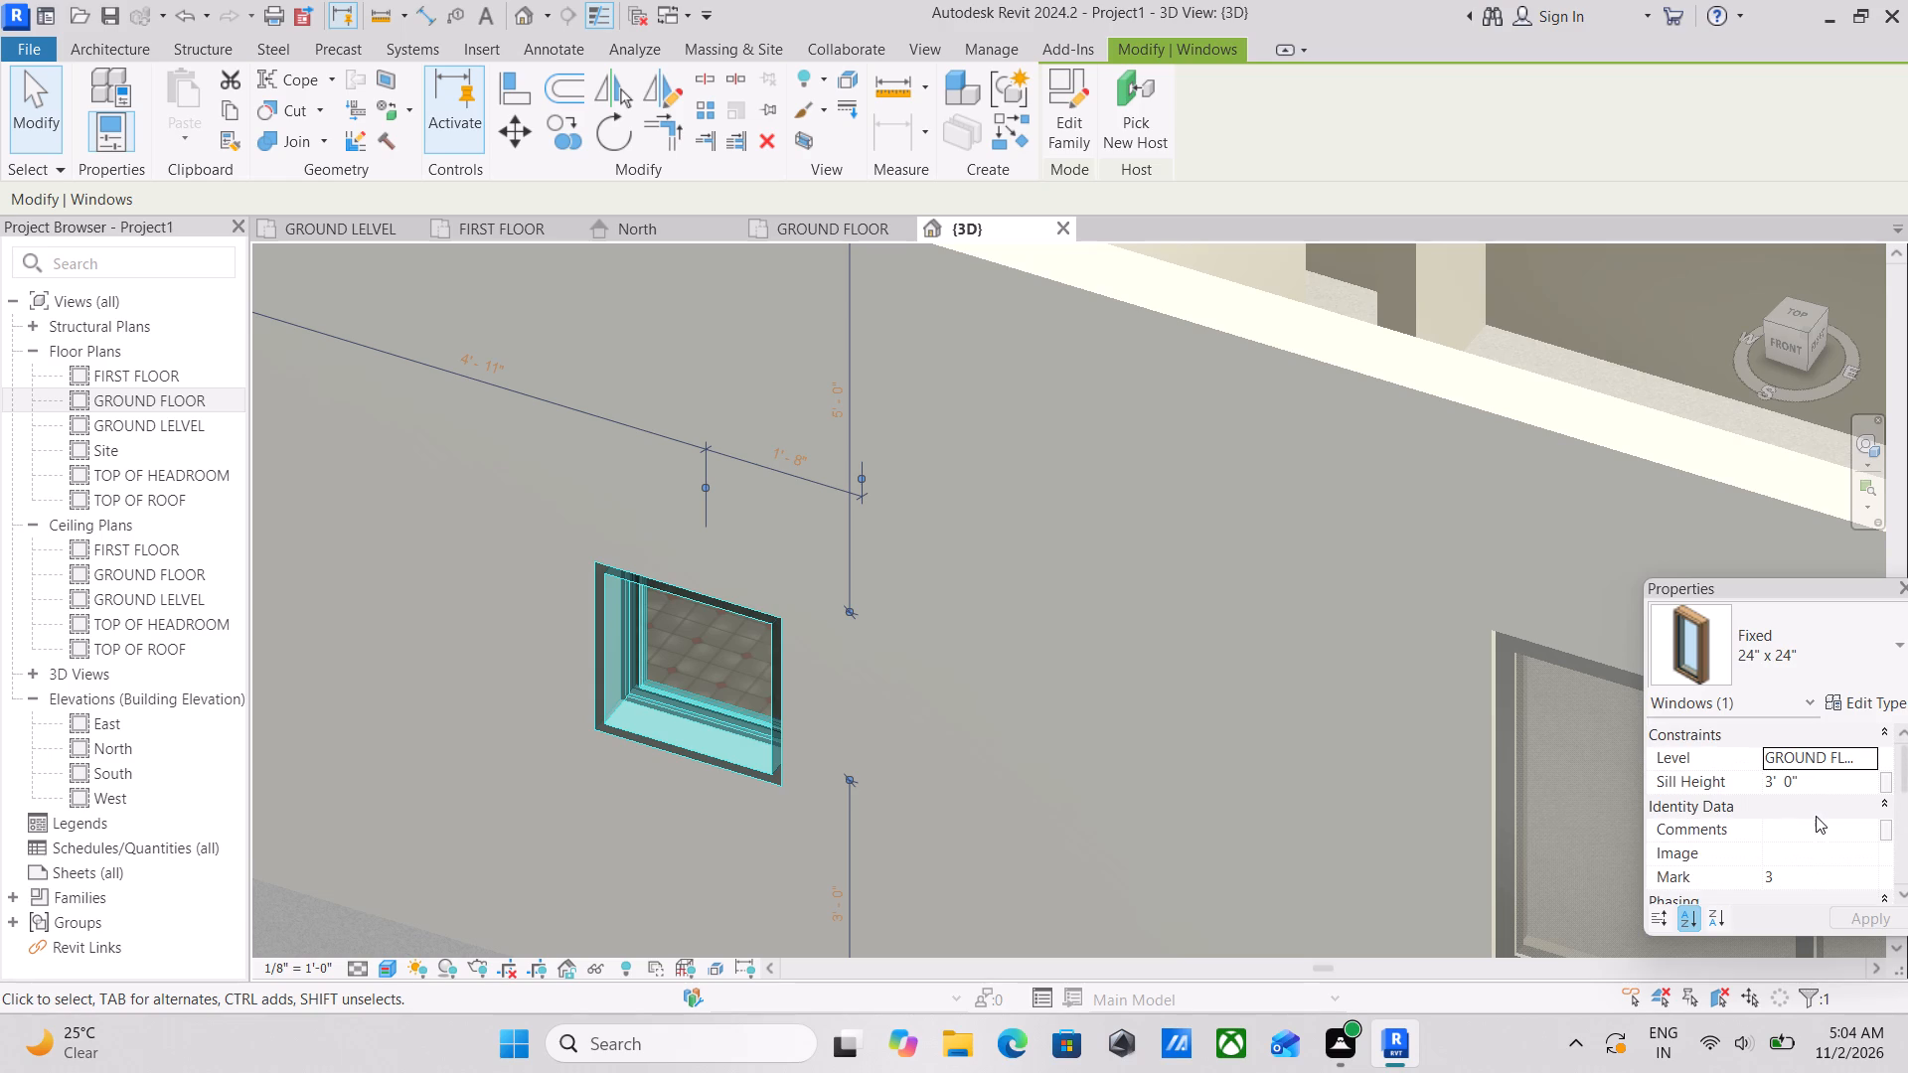
{"action": "left_click", "coordinate": [1814, 781]}
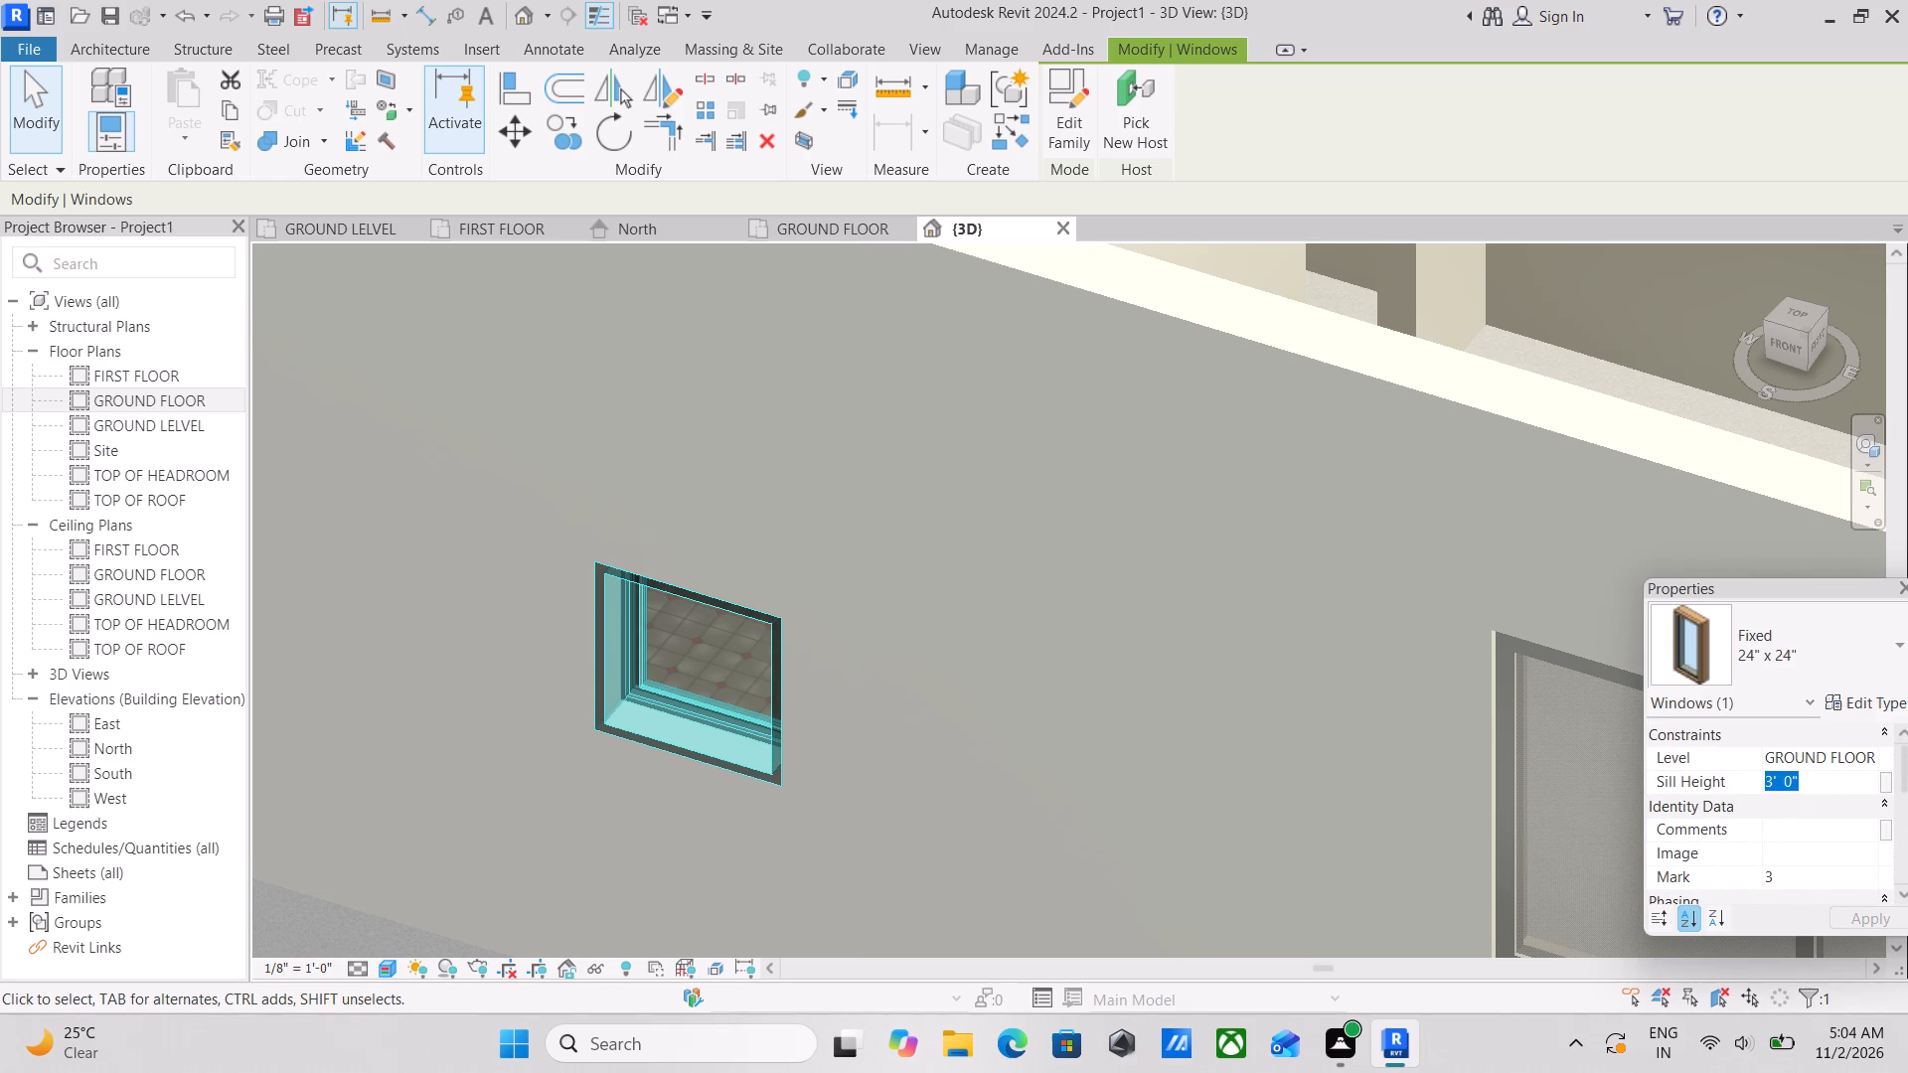
{"action": "type", "text": "7'"}
{"action": "key", "text": "Return"}
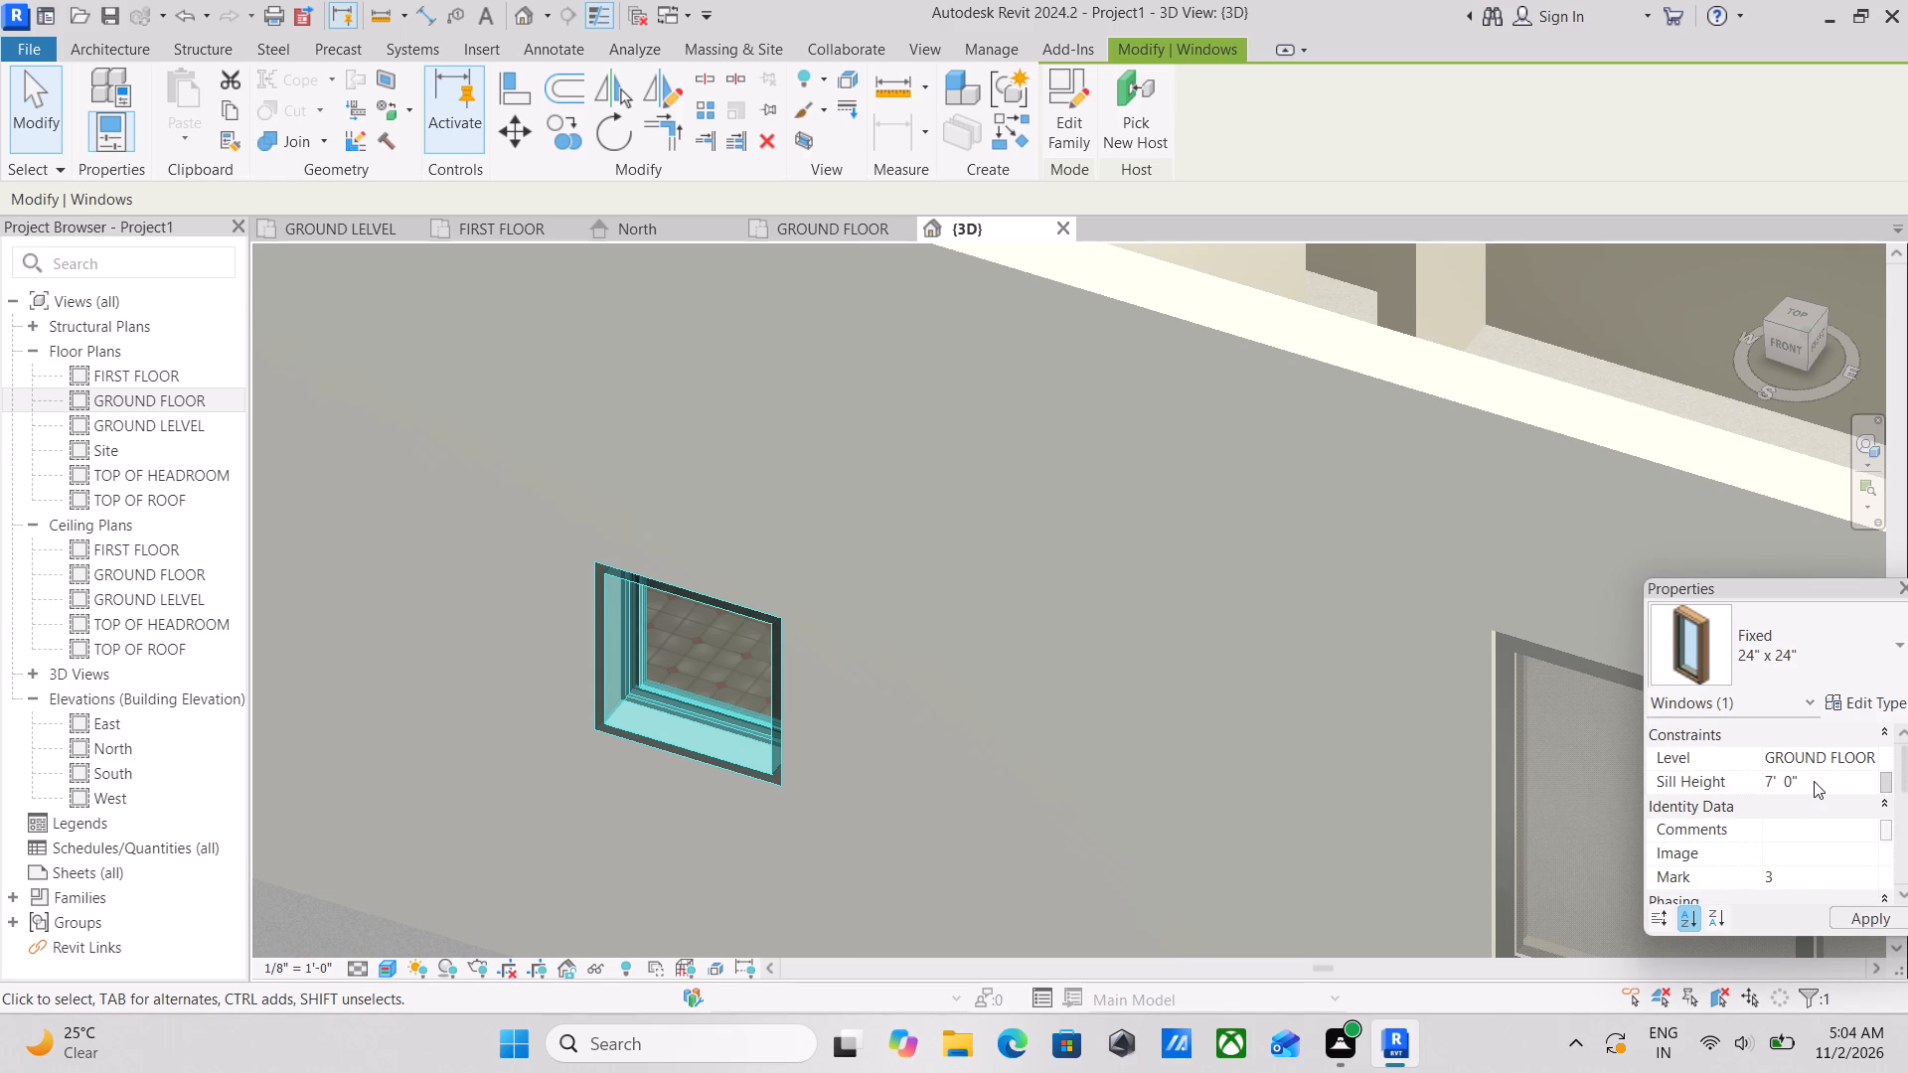
{"action": "scroll", "coordinate": [1306, 754], "scroll_direction": "down", "scroll_amount": 7}
{"action": "key", "text": "Escape"}
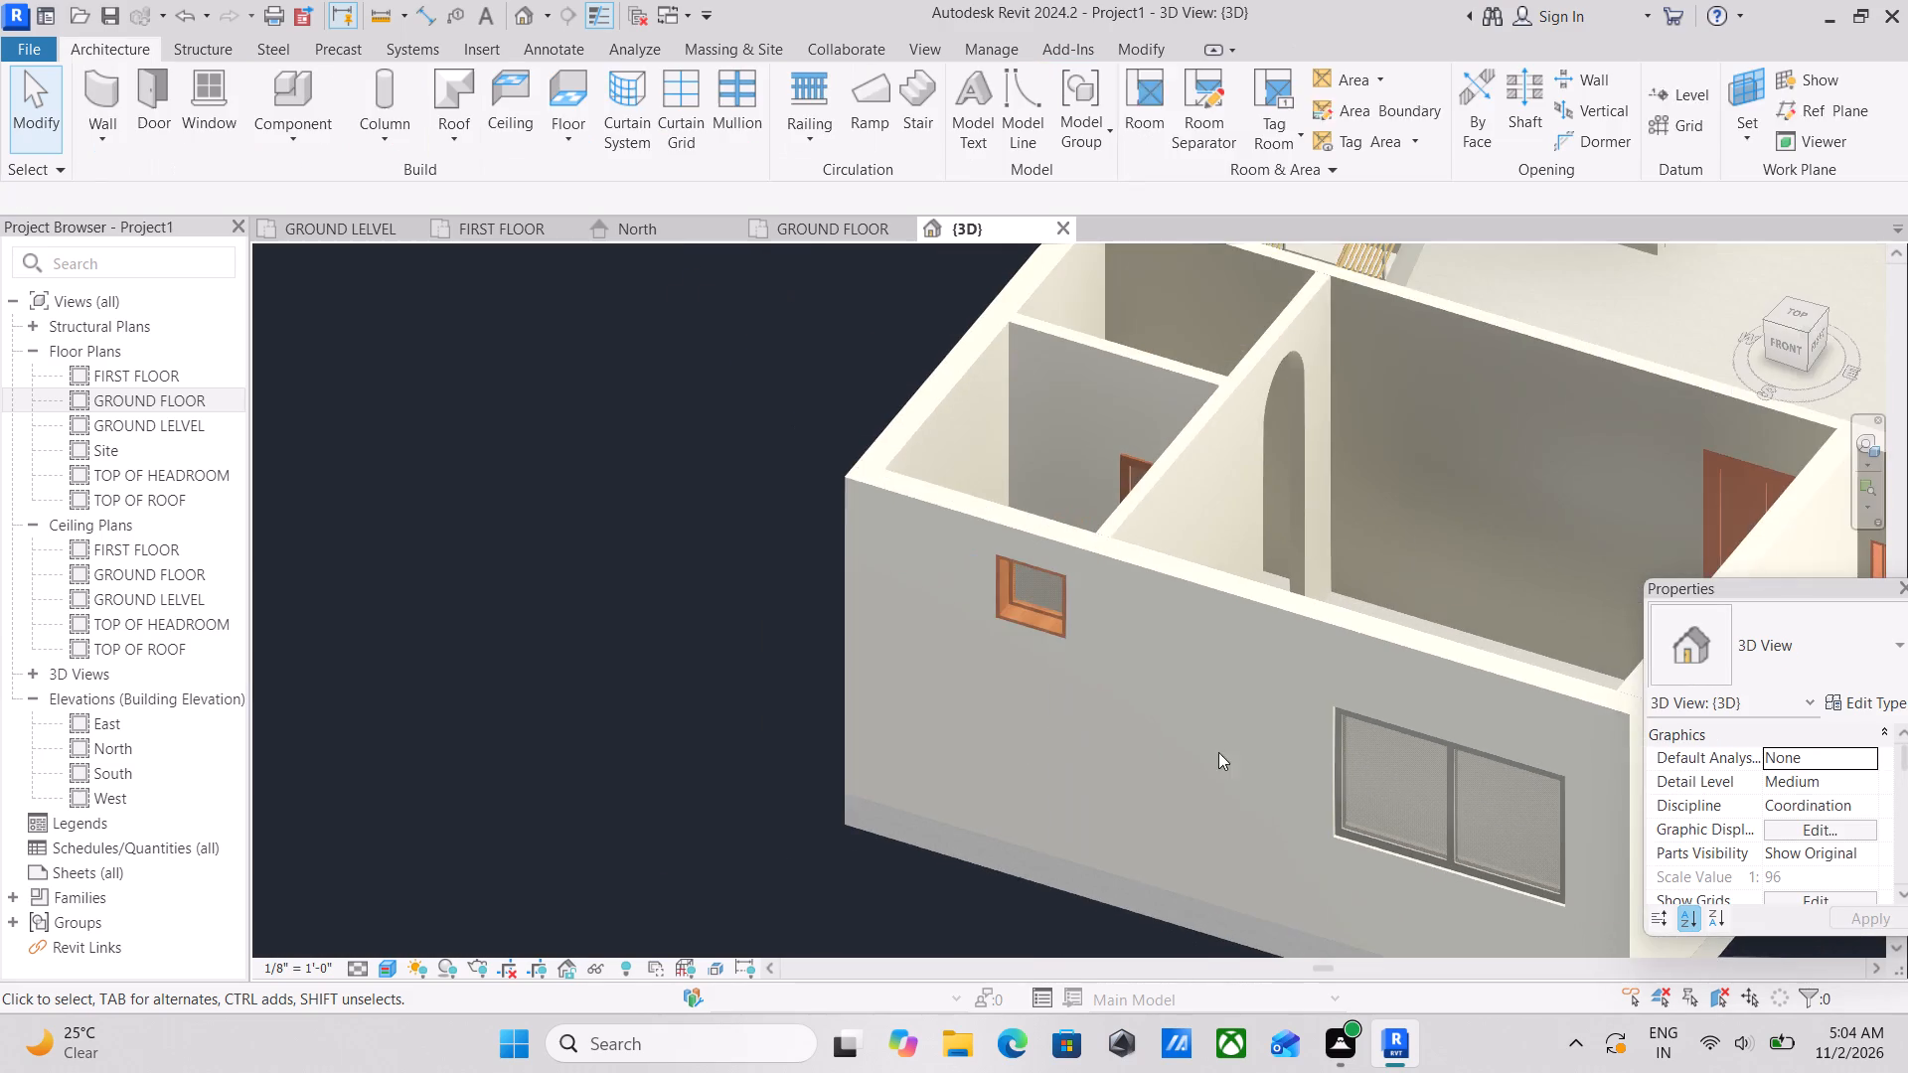
Nudge the Fixed 24" x 24" toilet window five increments along the front wall, away from the bedroom partition.
{"action": "scroll", "coordinate": [1185, 691], "scroll_direction": "down", "scroll_amount": 6}
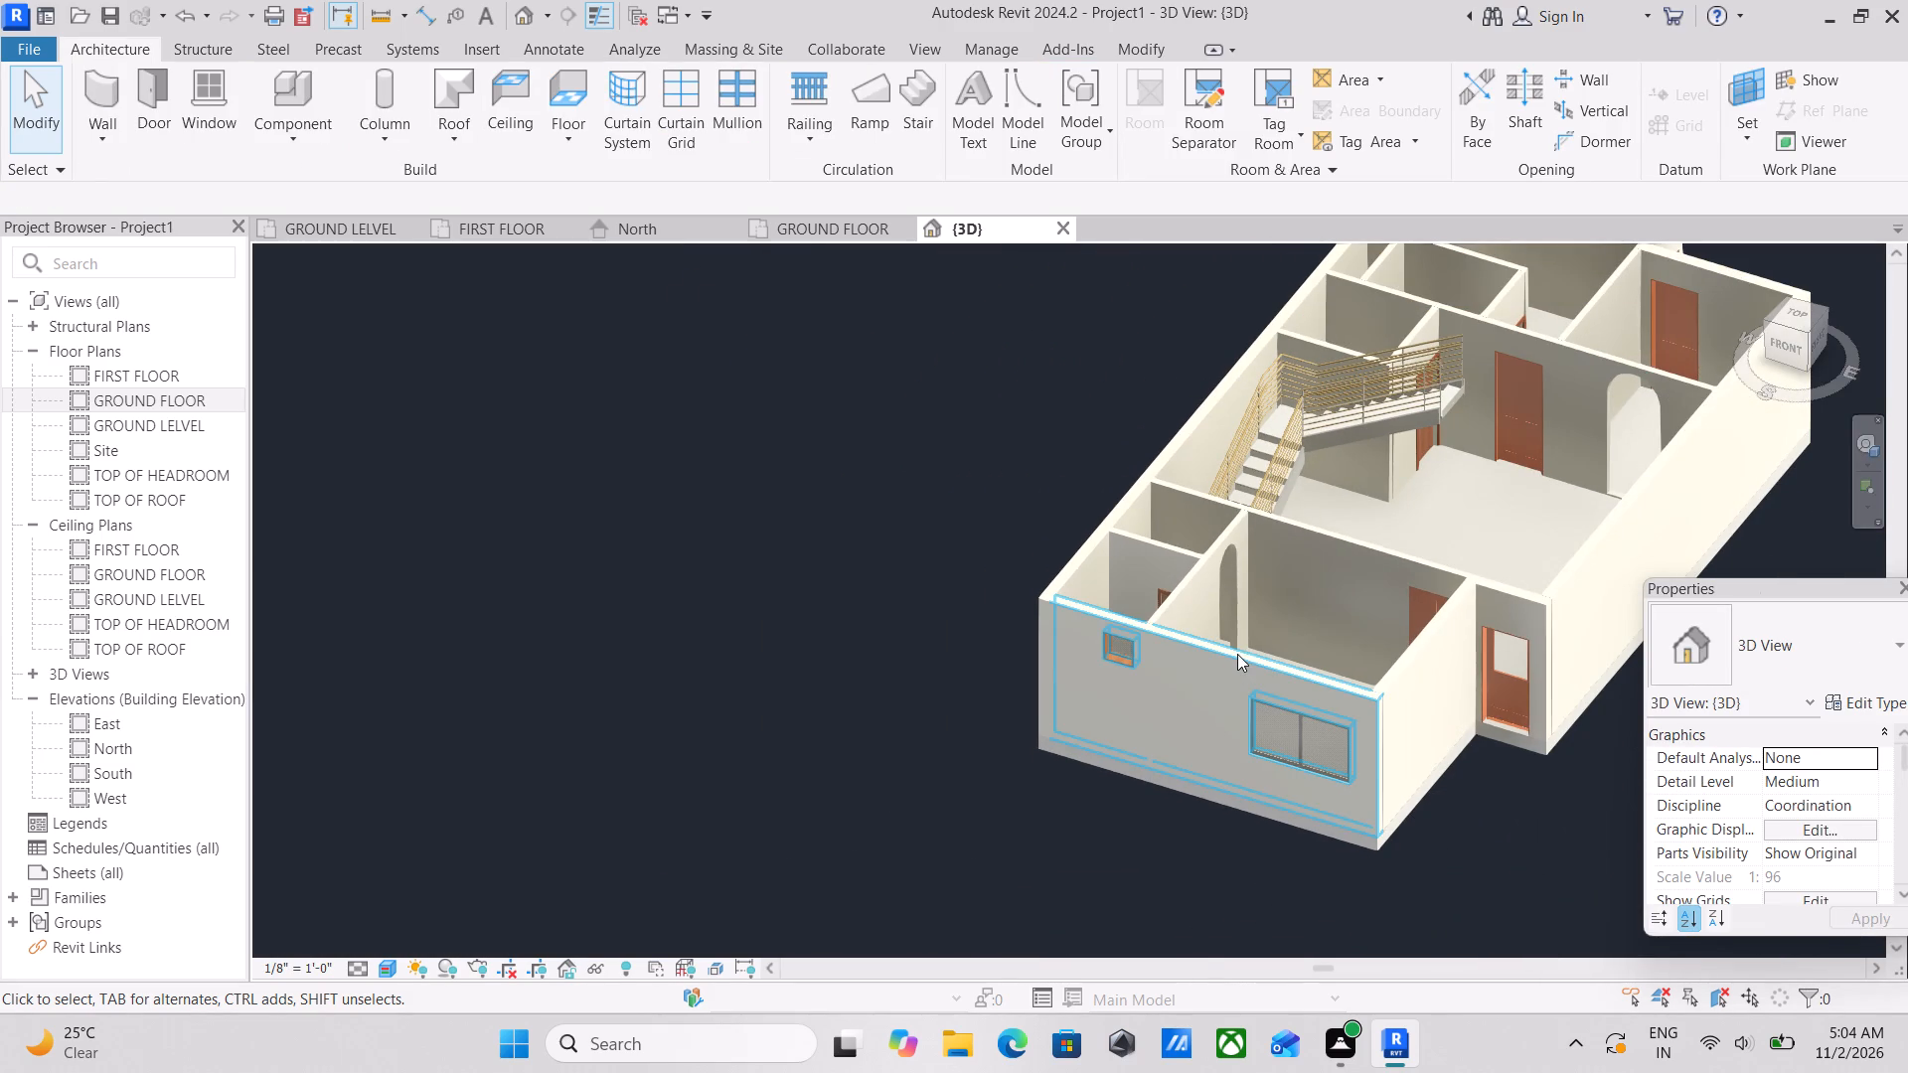
{"action": "middle_click_drag", "start_coordinate": [1238, 651], "coordinate": [1353, 807], "text": "shift"}
{"action": "scroll", "coordinate": [1296, 785], "scroll_direction": "up", "scroll_amount": 3}
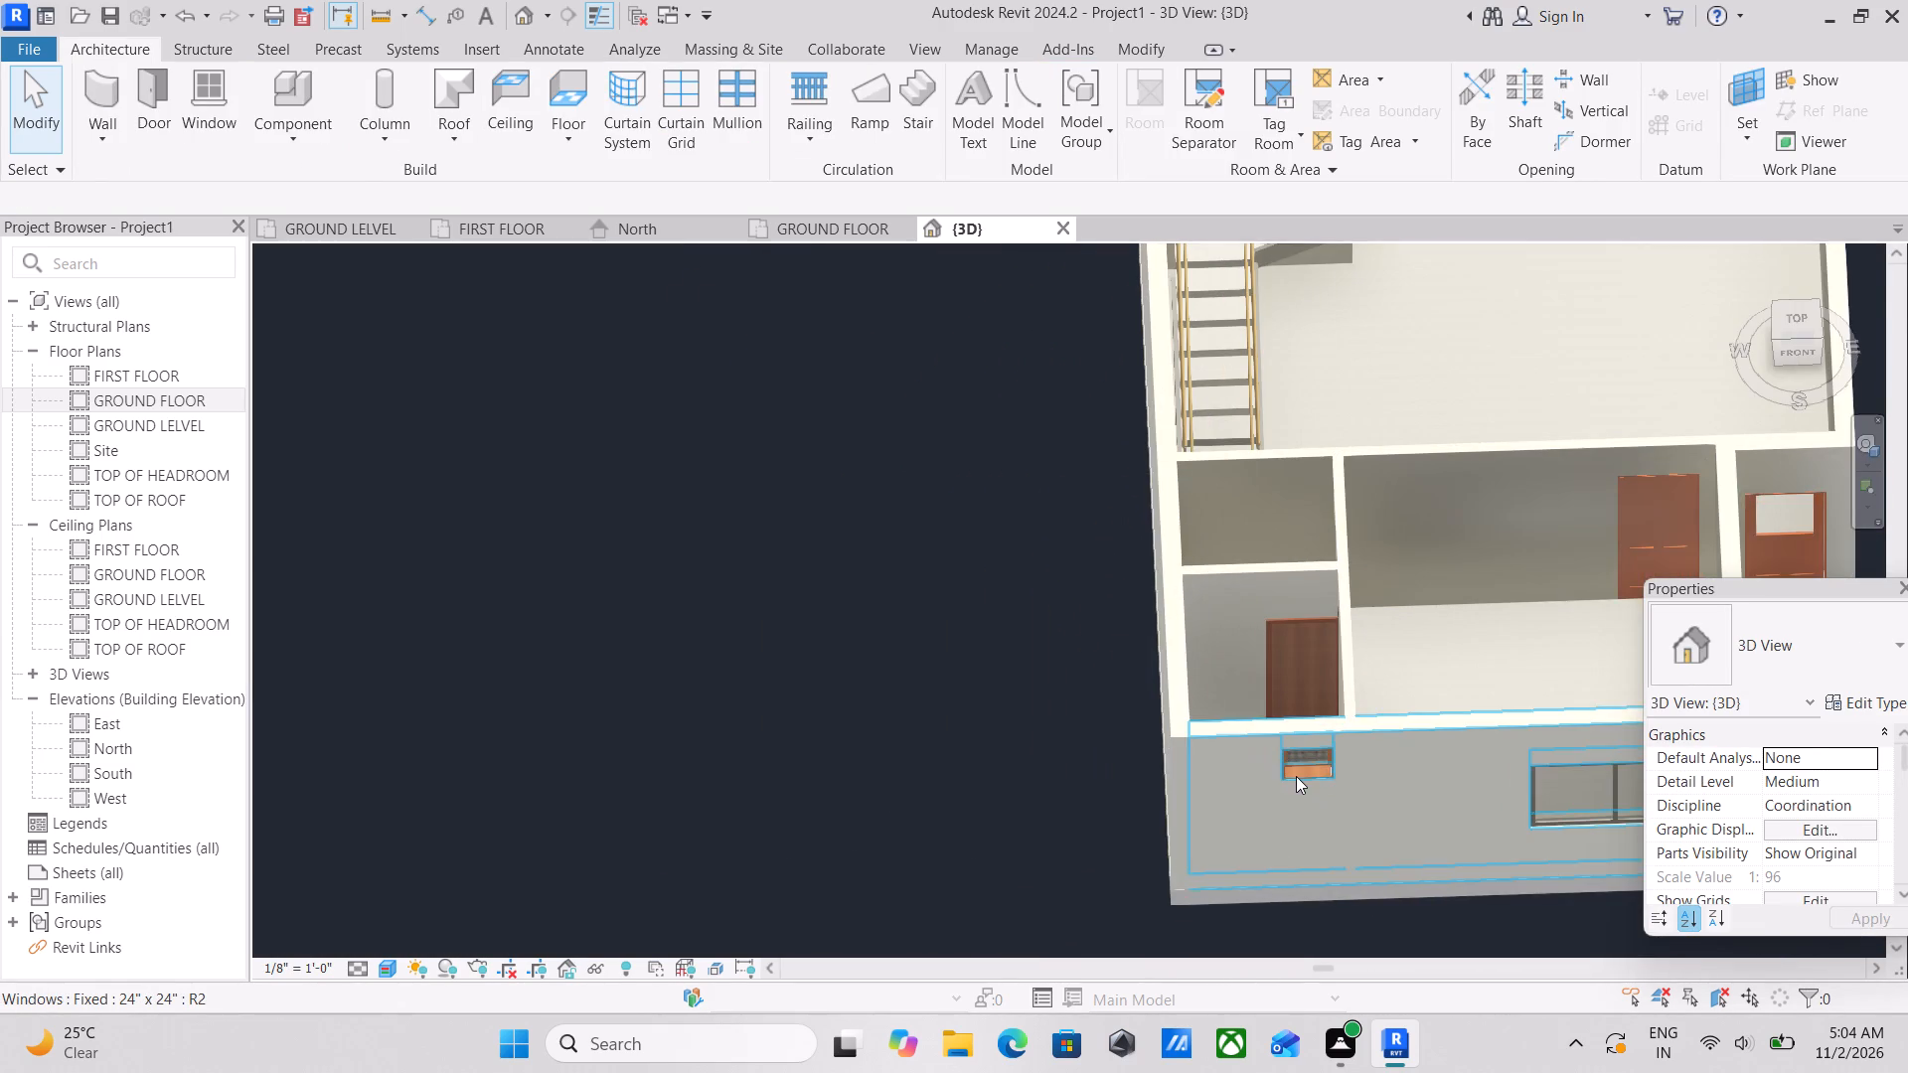
{"action": "left_click", "coordinate": [1296, 766]}
{"action": "key", "text": "Left"}
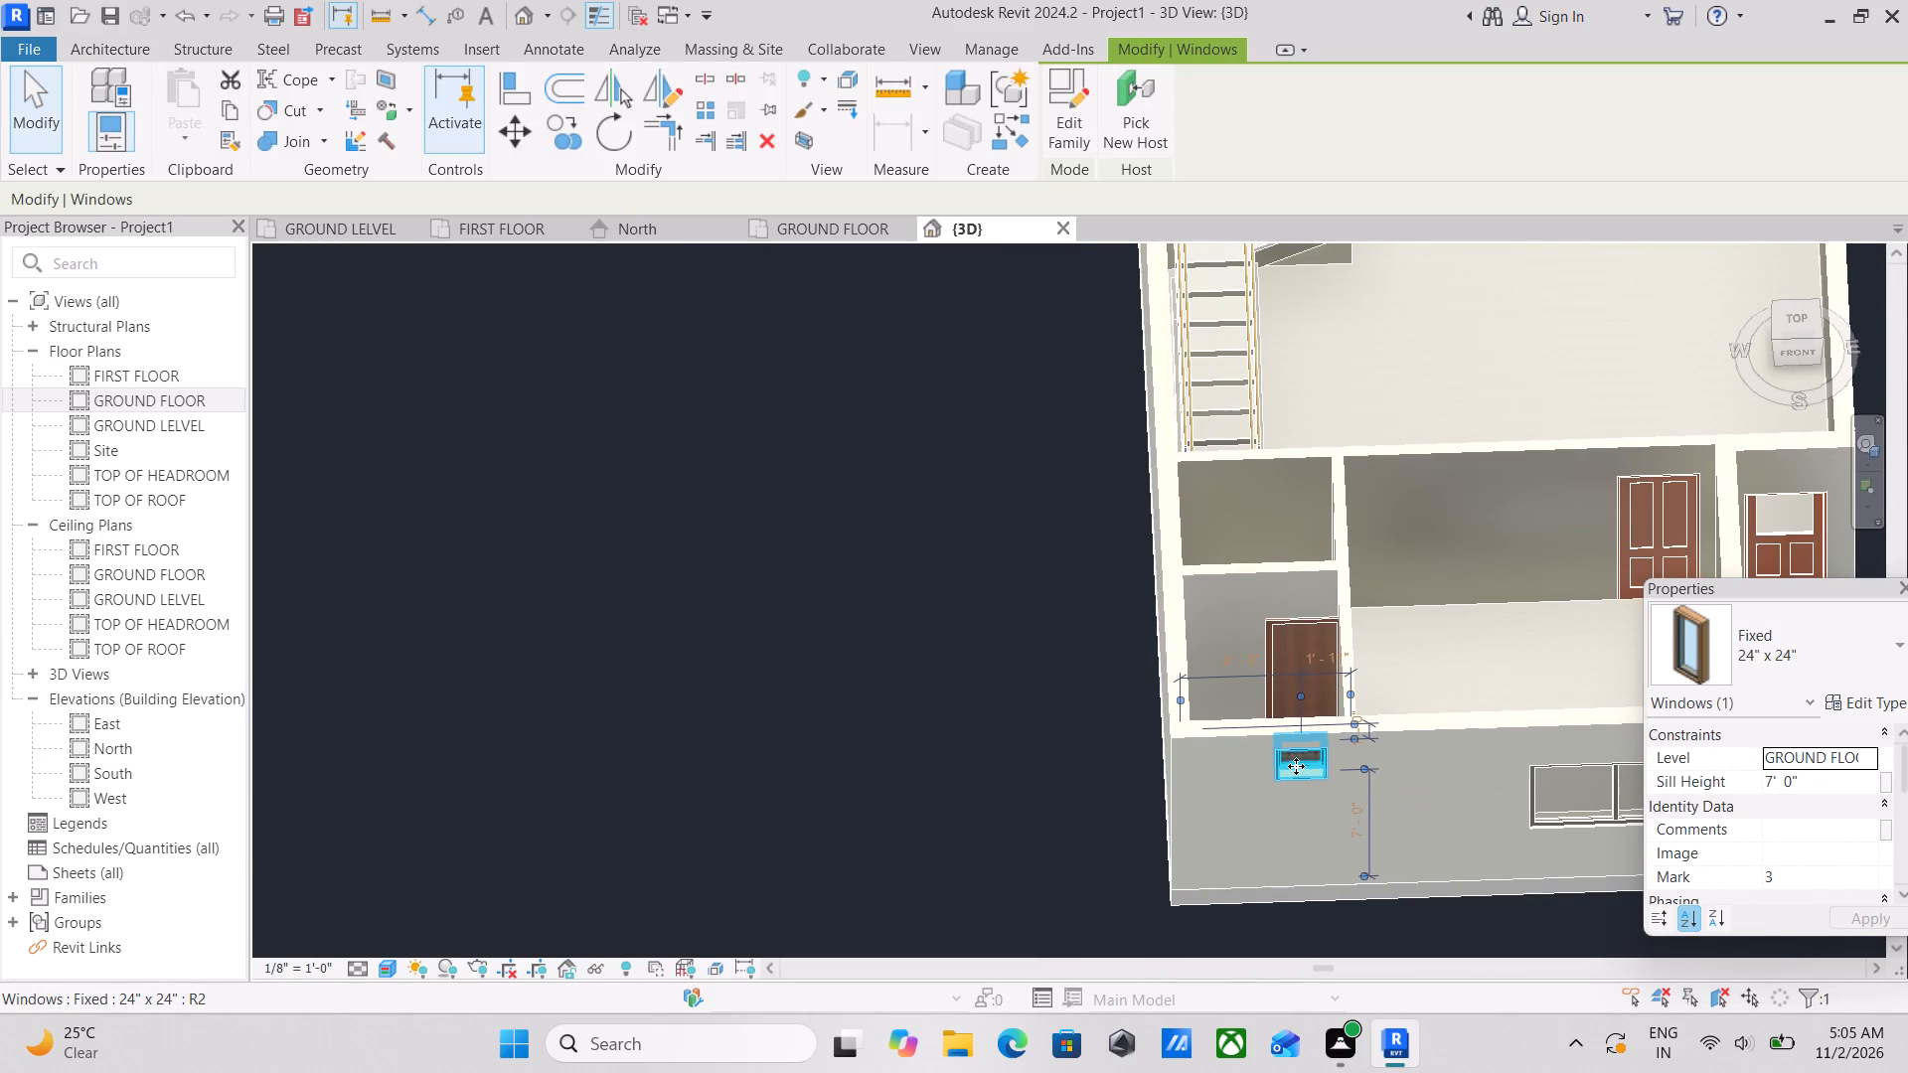
{"action": "key", "text": "Left"}
{"action": "key", "text": "Left"}
{"action": "key", "text": "Left"}
{"action": "key", "text": "Left"}
{"action": "scroll", "coordinate": [1349, 749], "scroll_direction": "down", "scroll_amount": 4}
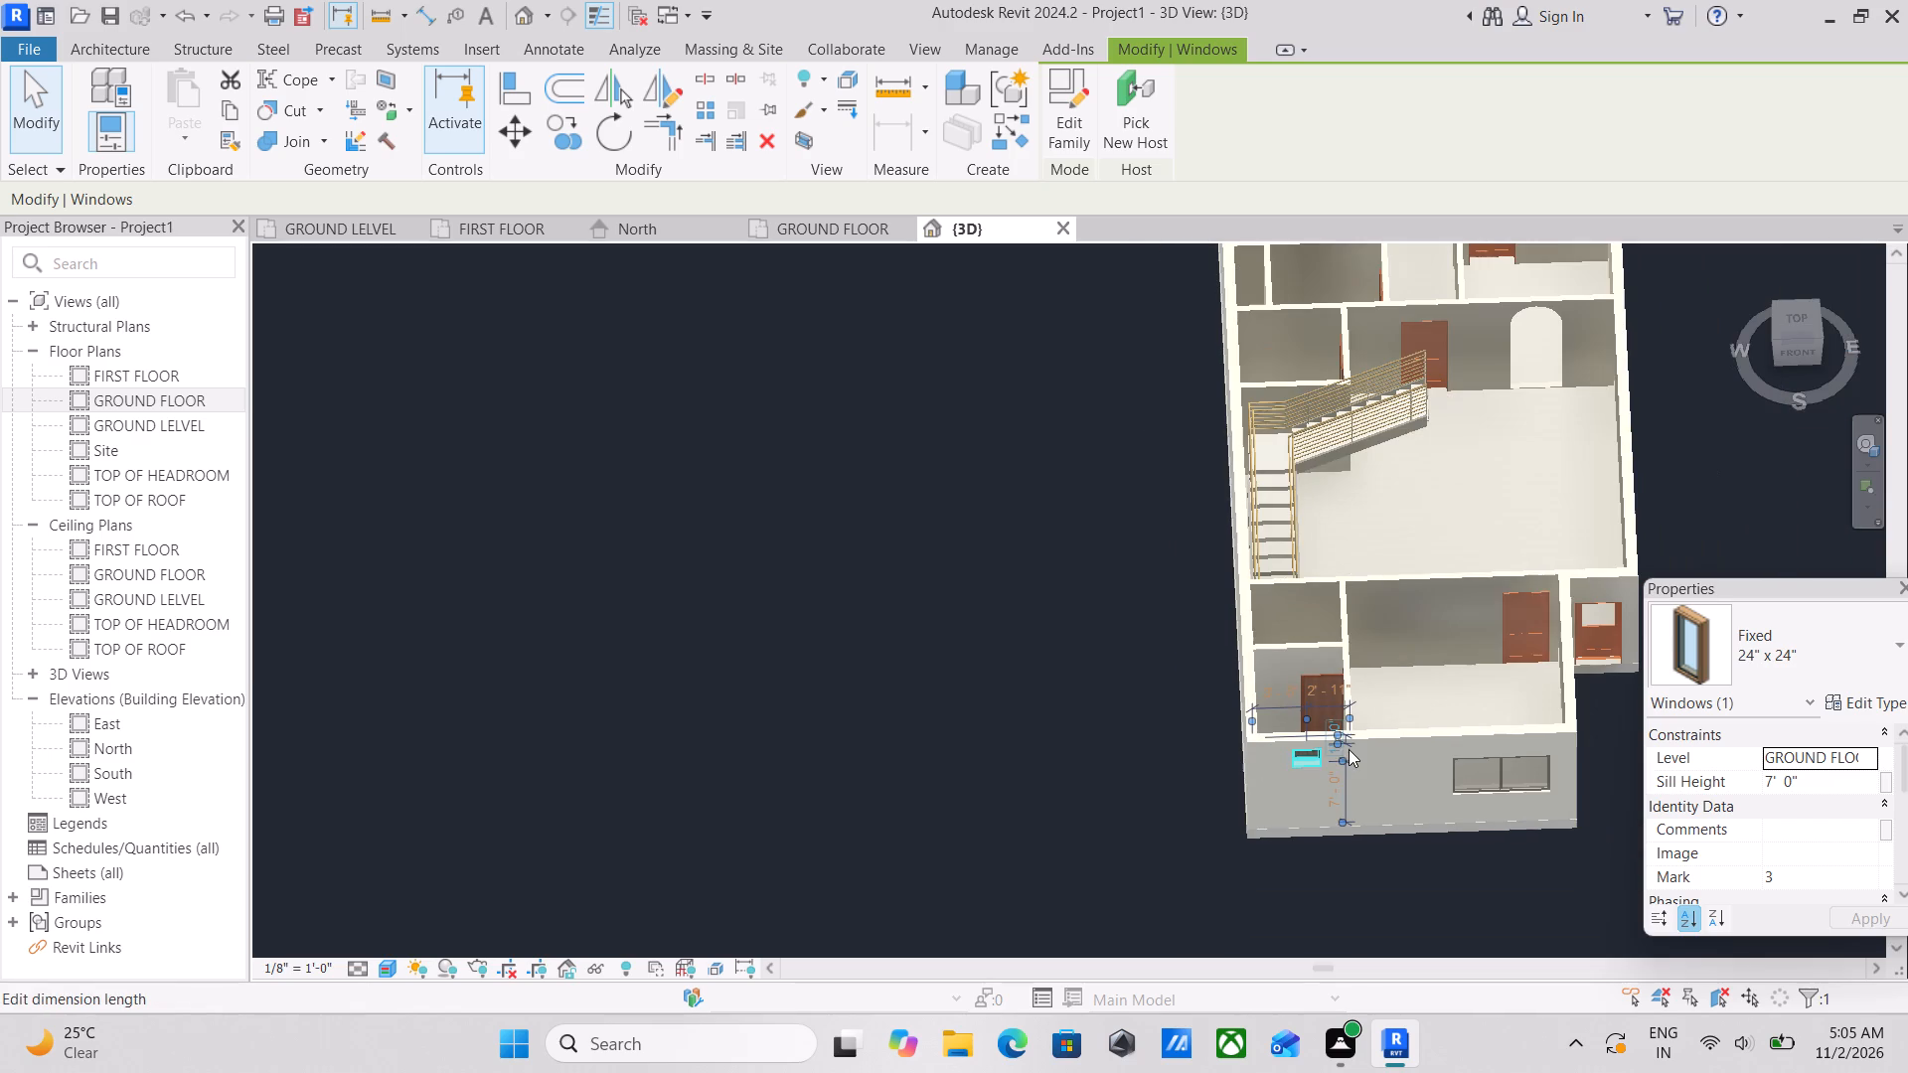
{"action": "key", "text": "Escape"}
Place a Fixed 24" x 24" window in the partition between Room 9 and TOILET 8, about 2' 4" from the wall shared with TOILET 5.
{"action": "scroll", "coordinate": [1419, 645], "scroll_direction": "down", "scroll_amount": 2}
{"action": "scroll", "coordinate": [1410, 618], "scroll_direction": "up", "scroll_amount": 1}
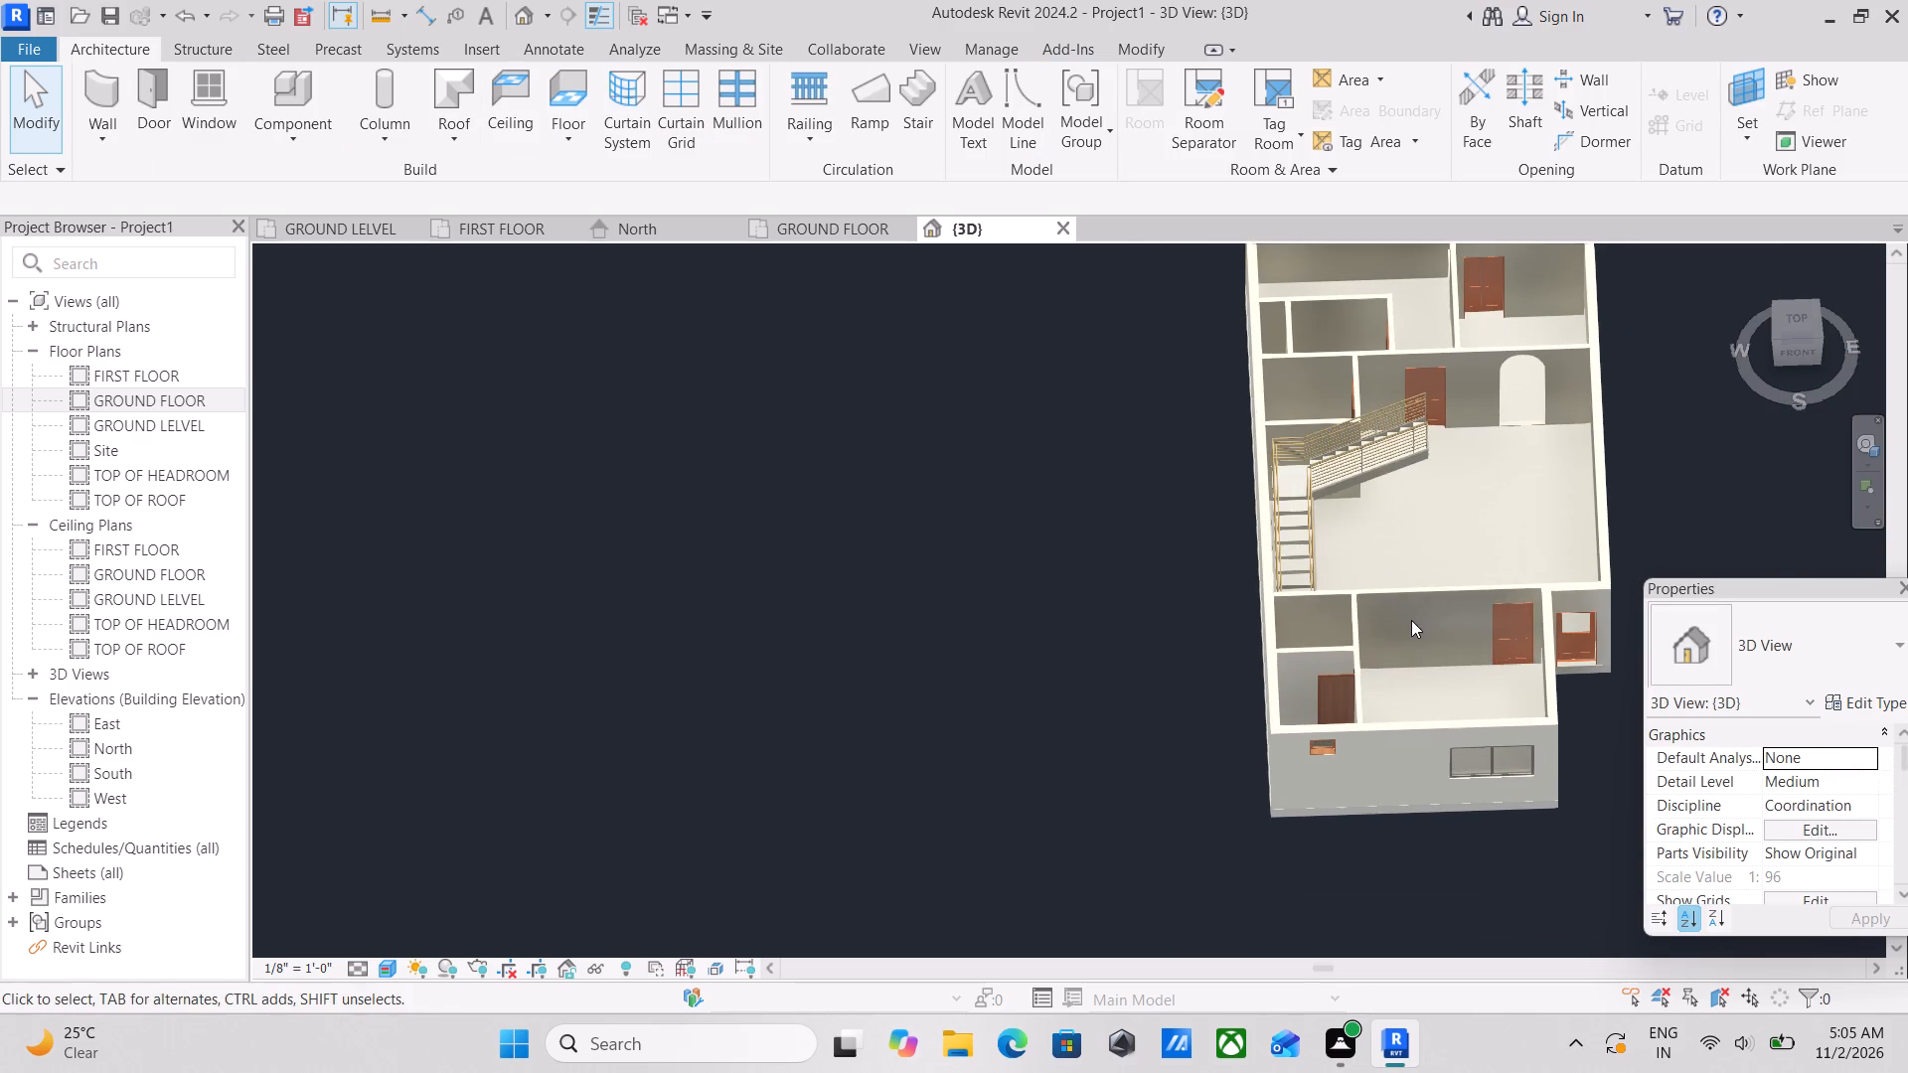
{"action": "middle_click_drag", "start_coordinate": [1404, 599], "coordinate": [1421, 523], "text": "shift"}
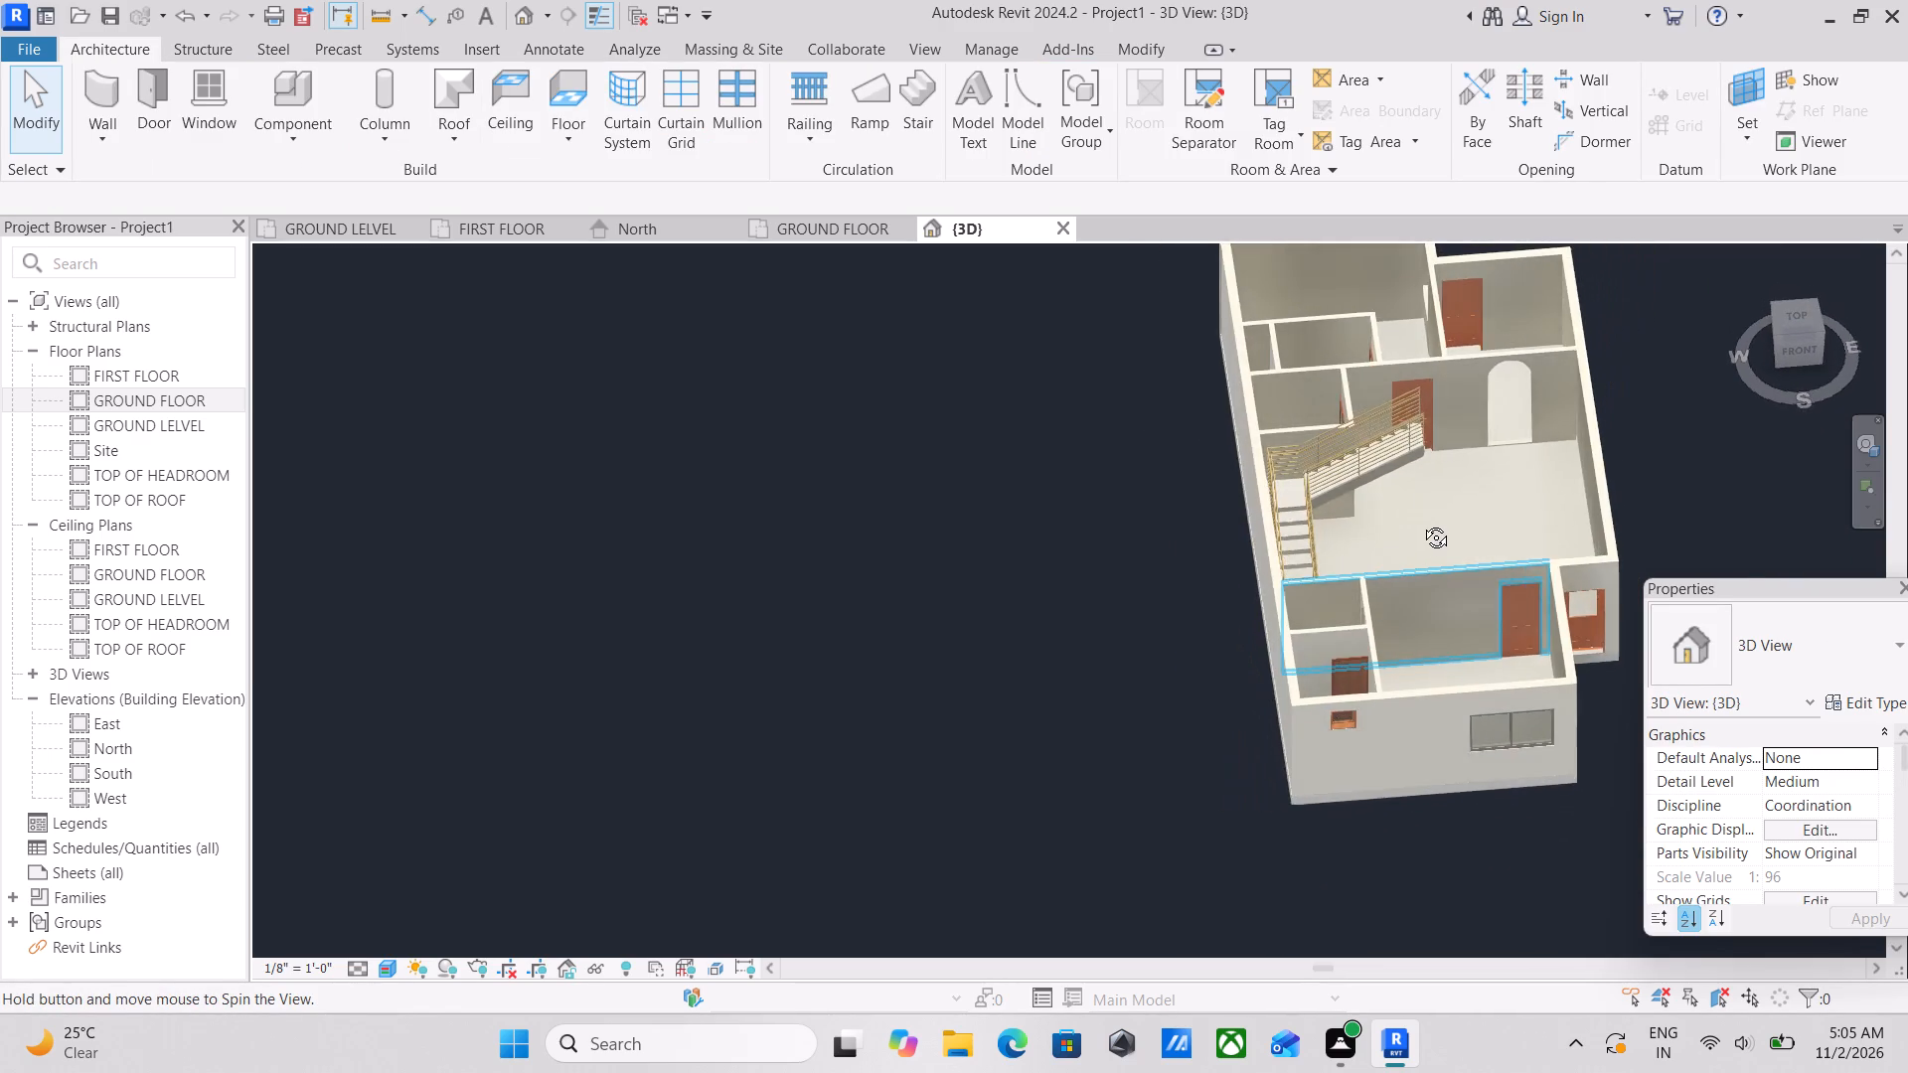
{"action": "middle_click_drag", "start_coordinate": [1421, 523], "coordinate": [1434, 612], "text": "shift"}
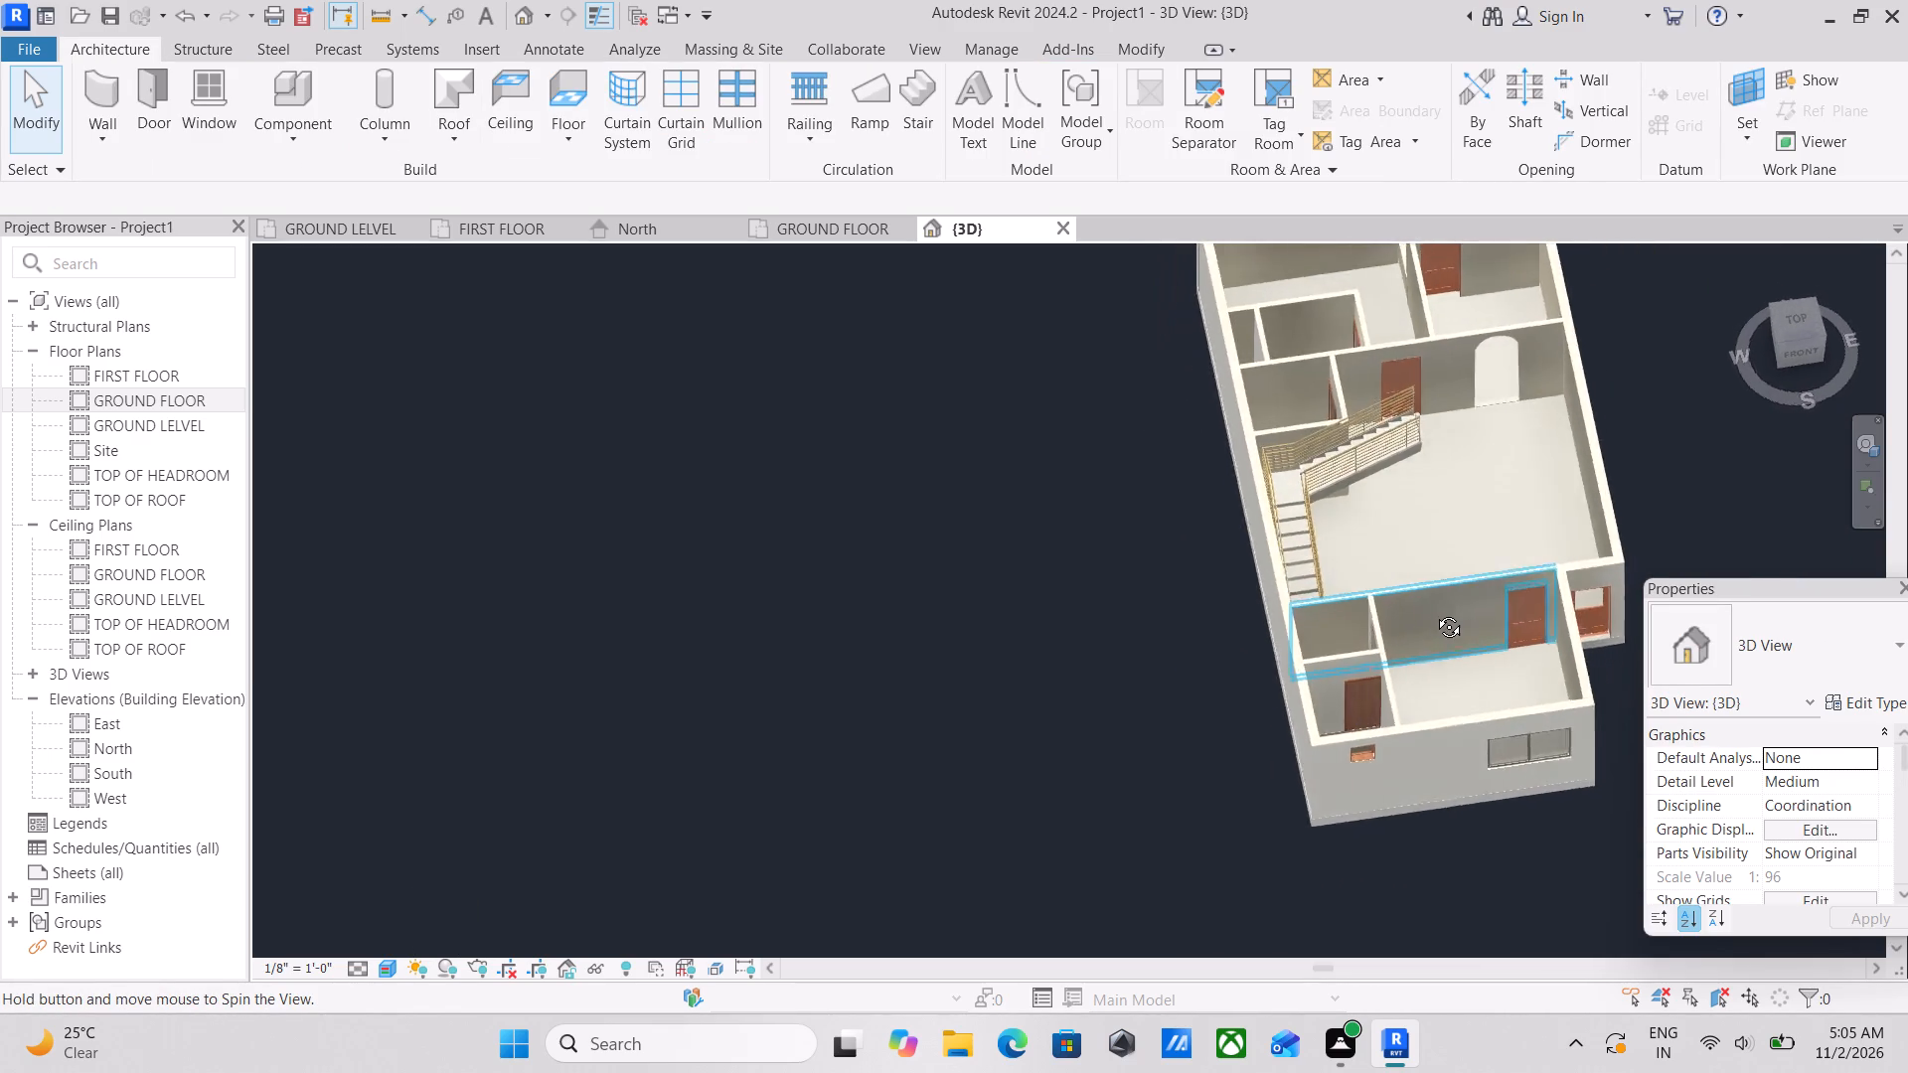
{"action": "middle_click_drag", "start_coordinate": [1434, 612], "coordinate": [1402, 769], "text": "shift"}
{"action": "middle_click_drag", "start_coordinate": [1477, 560], "coordinate": [1472, 935]}
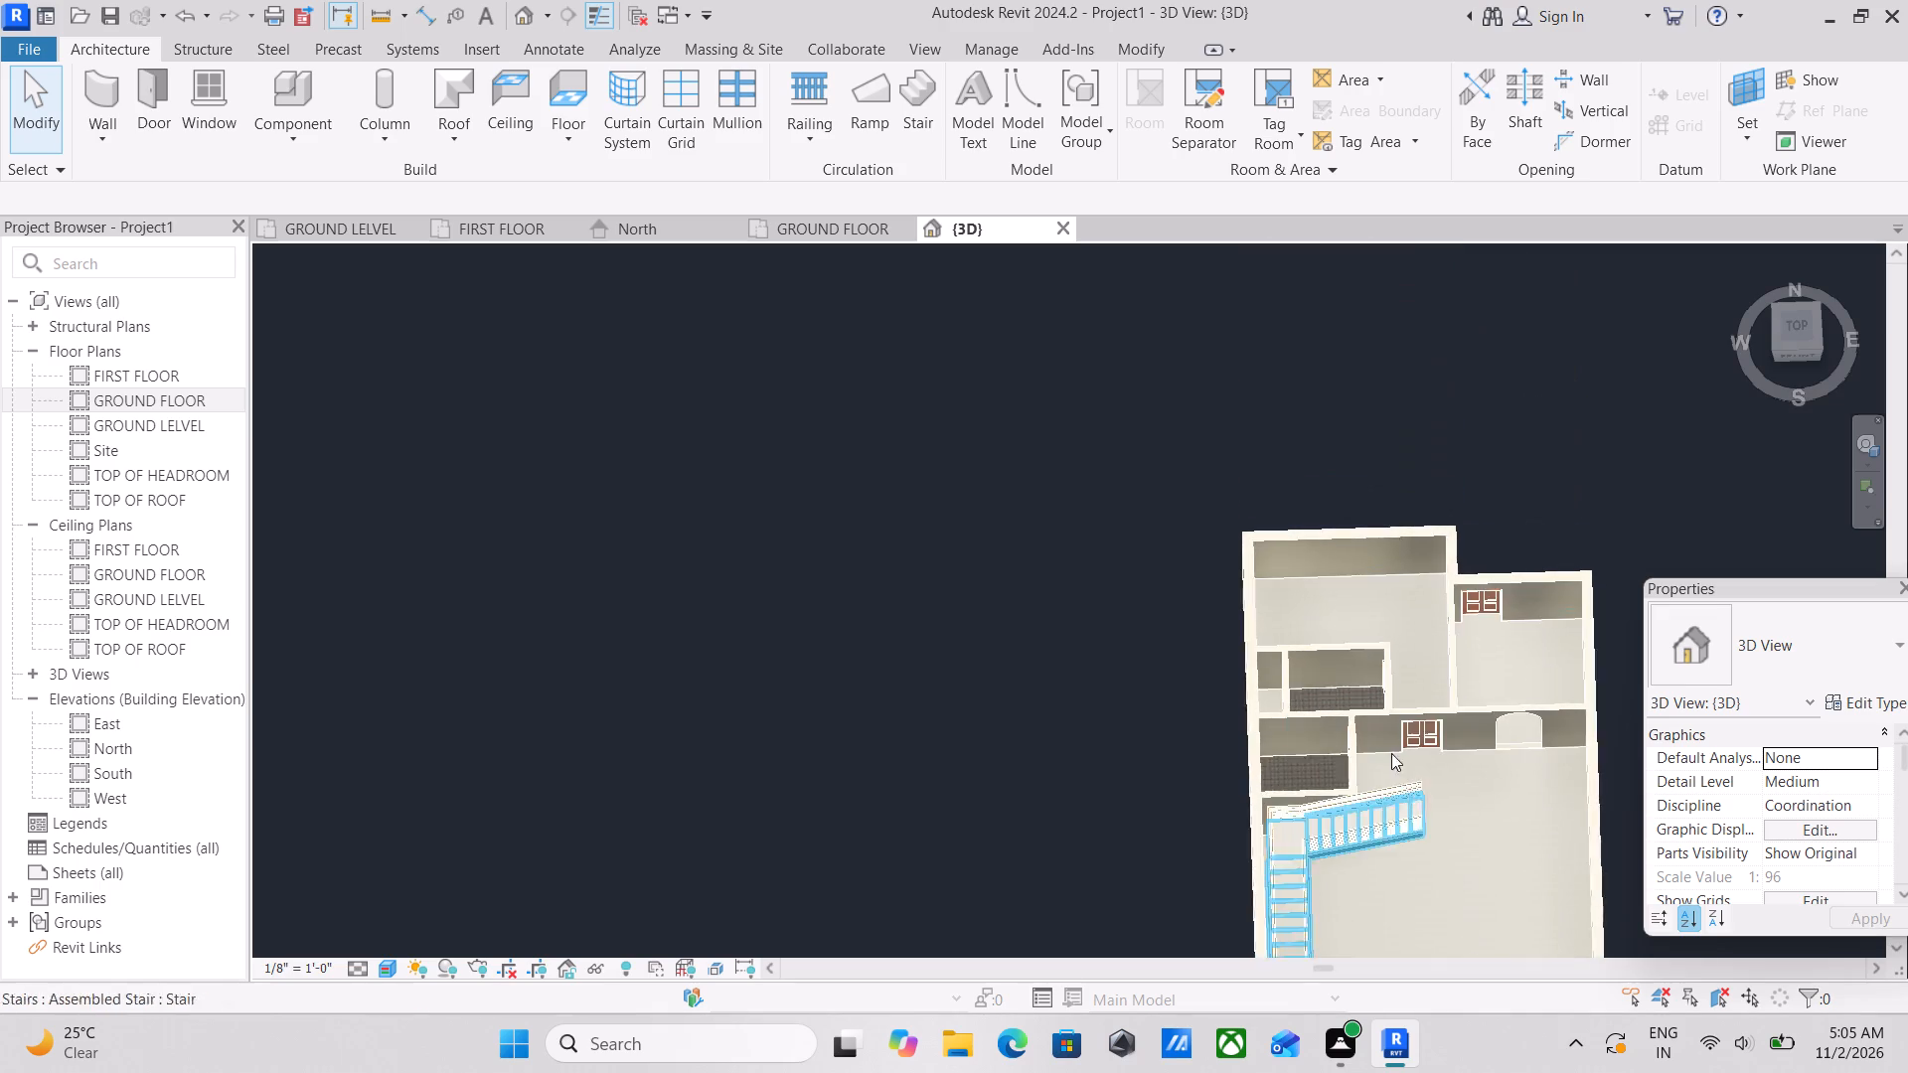
{"action": "middle_click_drag", "start_coordinate": [1380, 730], "coordinate": [1360, 973], "text": "shift"}
{"action": "scroll", "coordinate": [1355, 792], "scroll_direction": "up", "scroll_amount": 2}
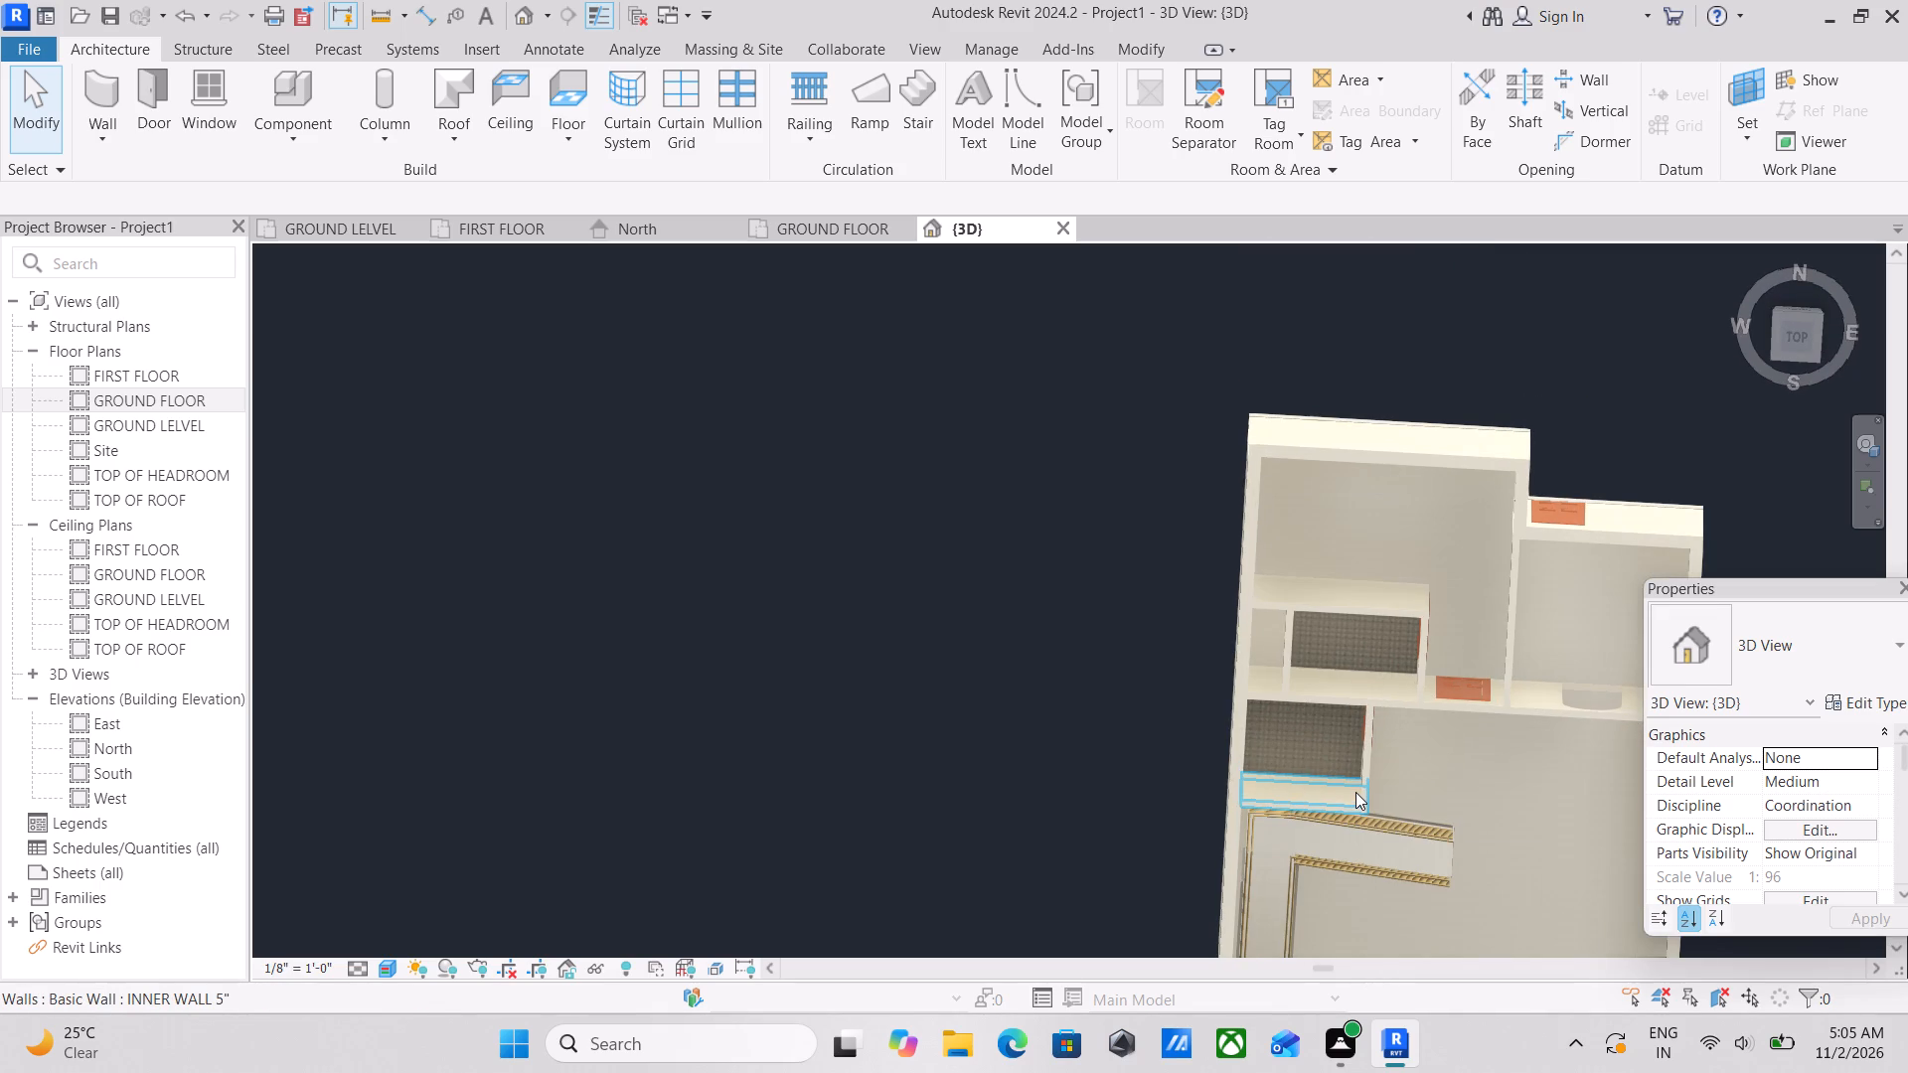
{"action": "key", "text": "w"}
{"action": "key", "text": "n"}
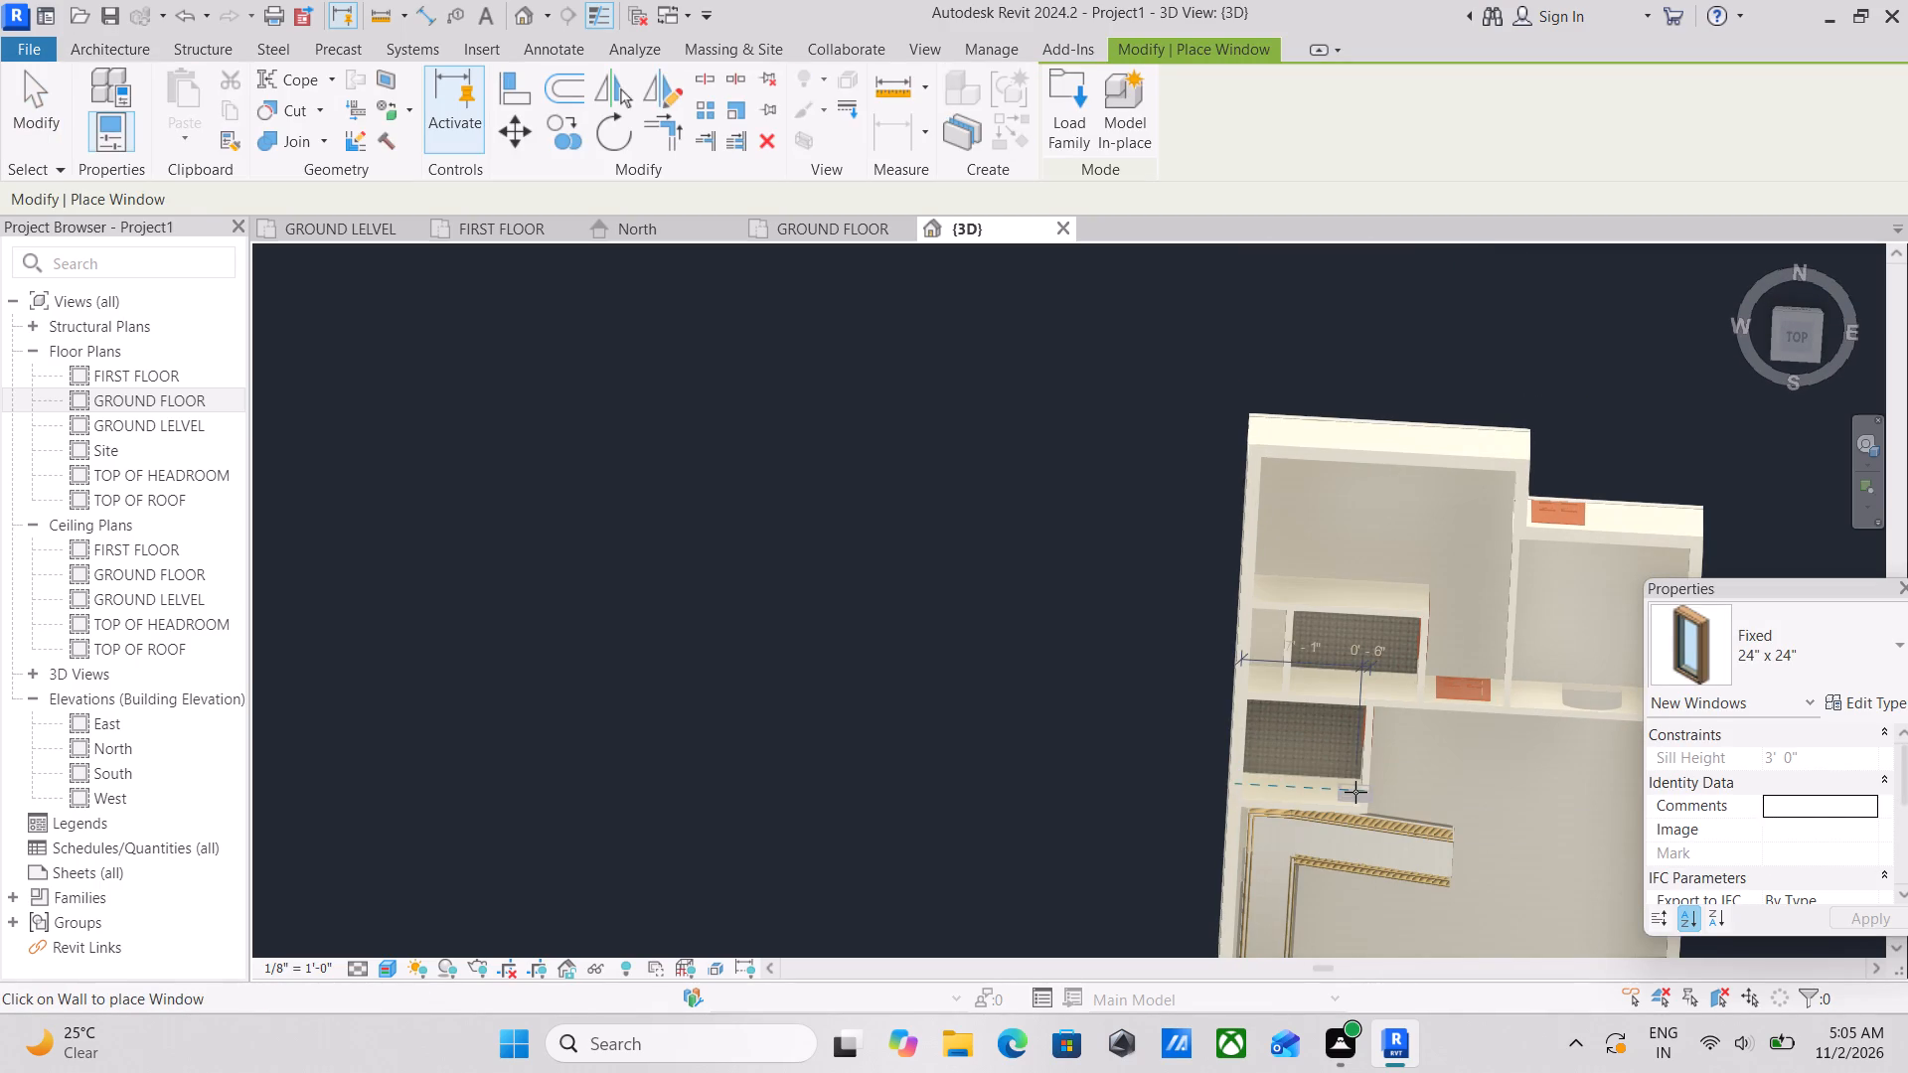
{"action": "scroll", "coordinate": [1299, 618], "scroll_direction": "up", "scroll_amount": 3}
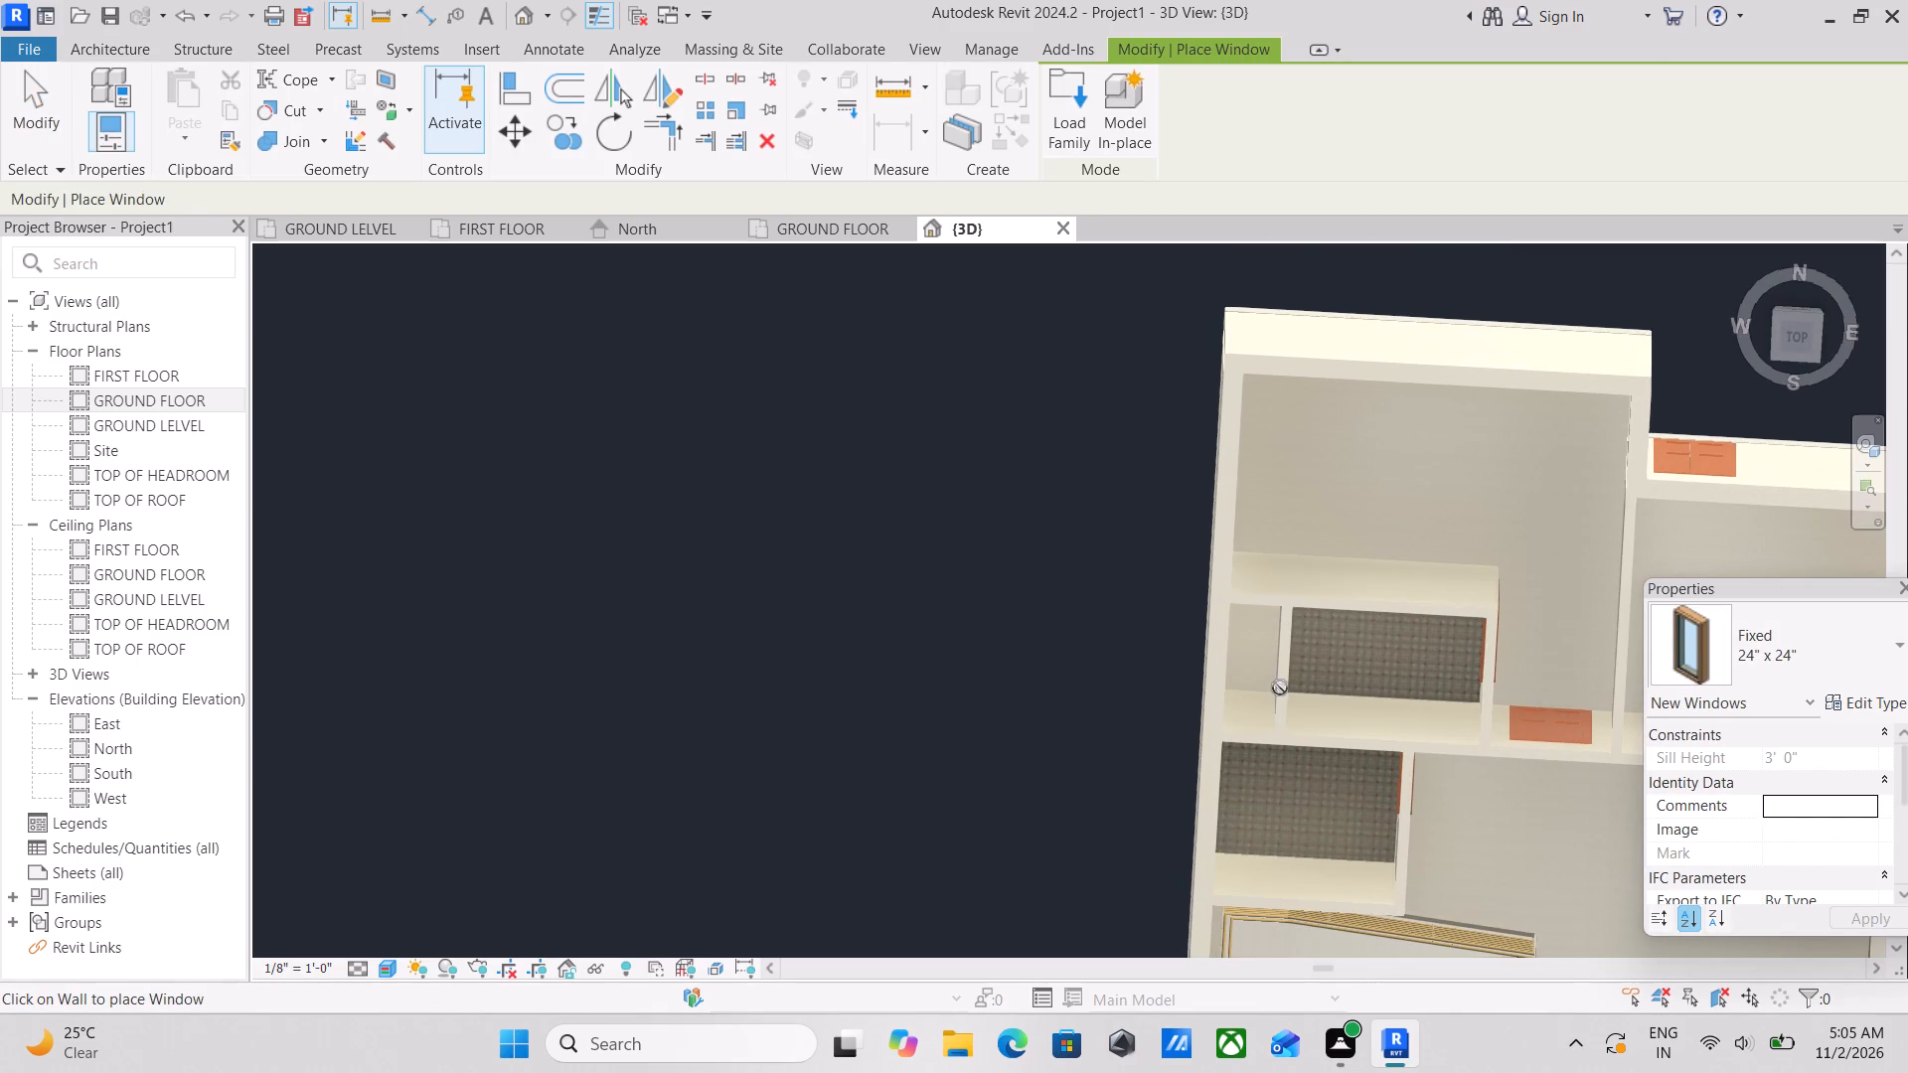
{"action": "scroll", "coordinate": [1280, 689], "scroll_direction": "up", "scroll_amount": 3}
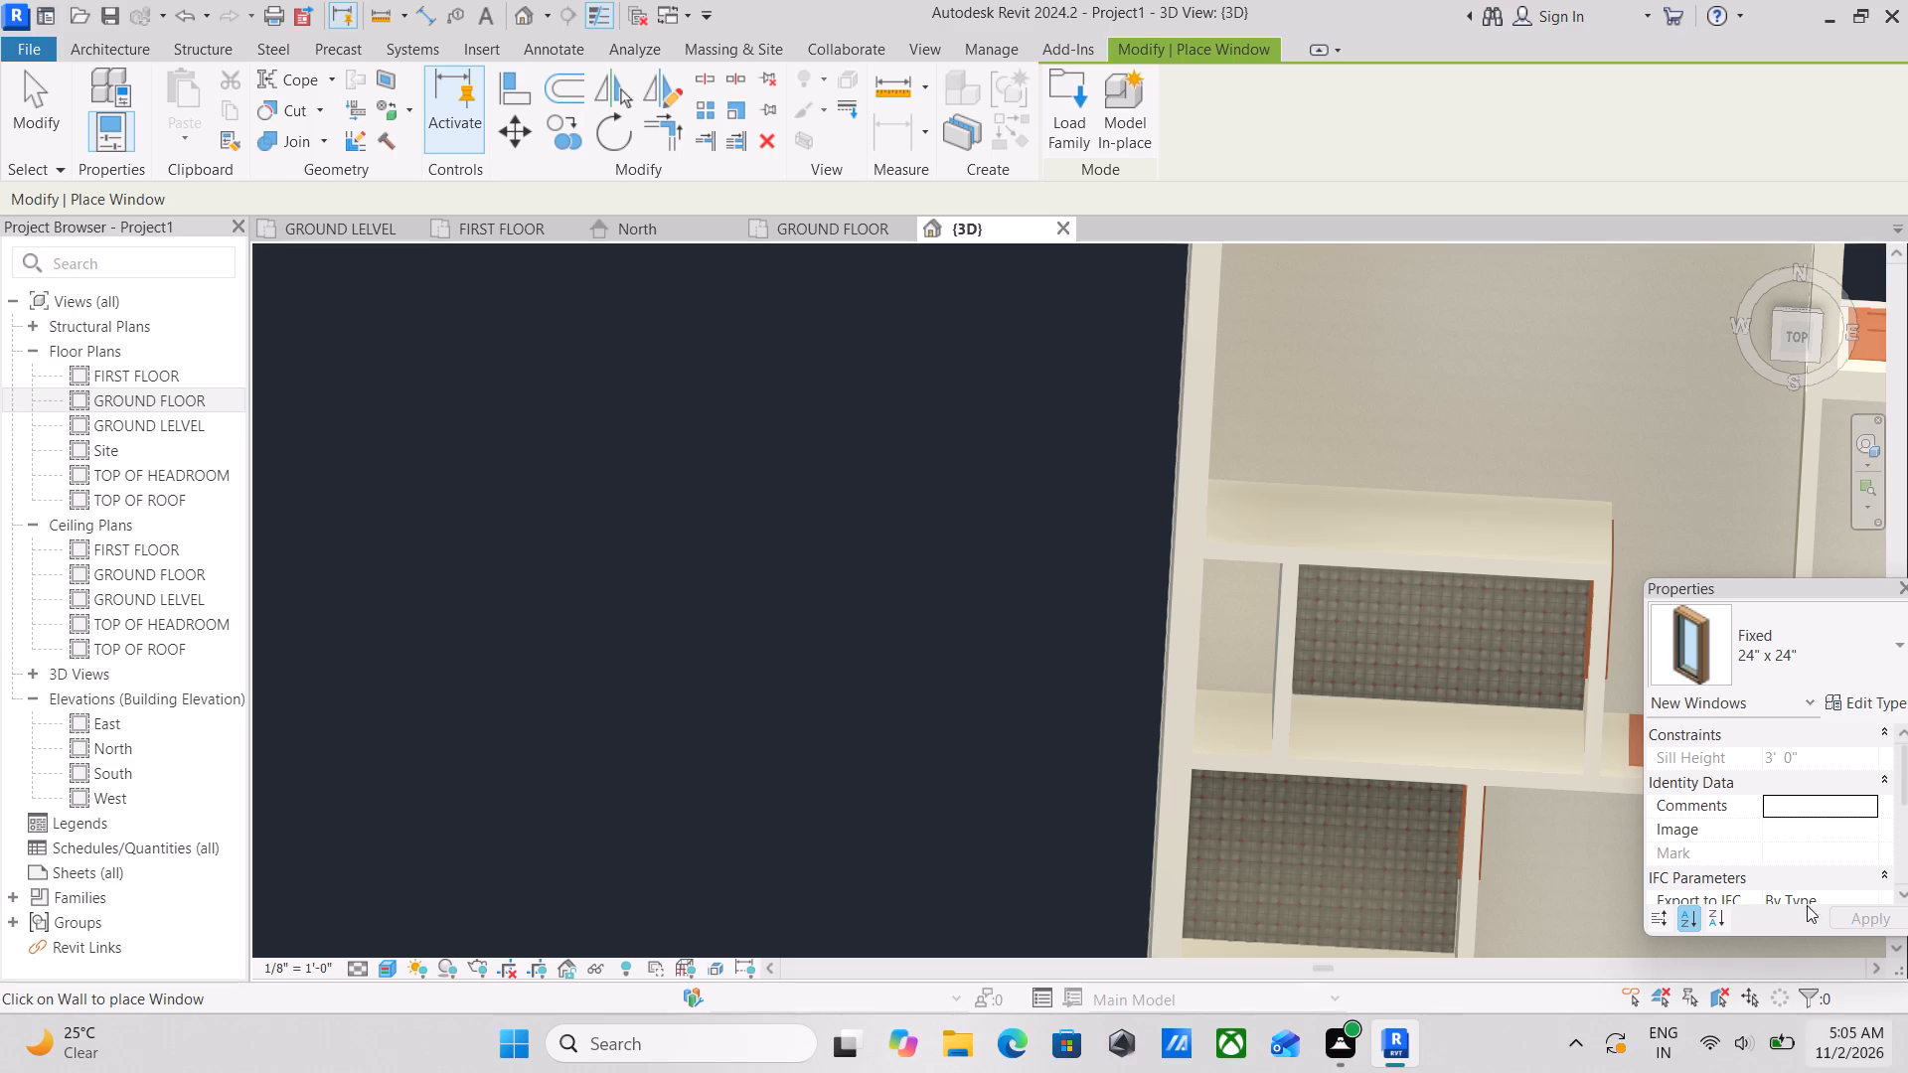
{"action": "left_click", "coordinate": [777, 227]}
{"action": "scroll", "coordinate": [963, 685], "scroll_direction": "down", "scroll_amount": 6}
{"action": "middle_click_drag", "start_coordinate": [963, 680], "coordinate": [871, 1069]}
{"action": "scroll", "coordinate": [965, 409], "scroll_direction": "down", "scroll_amount": 3}
{"action": "middle_click_drag", "start_coordinate": [963, 410], "coordinate": [842, 894]}
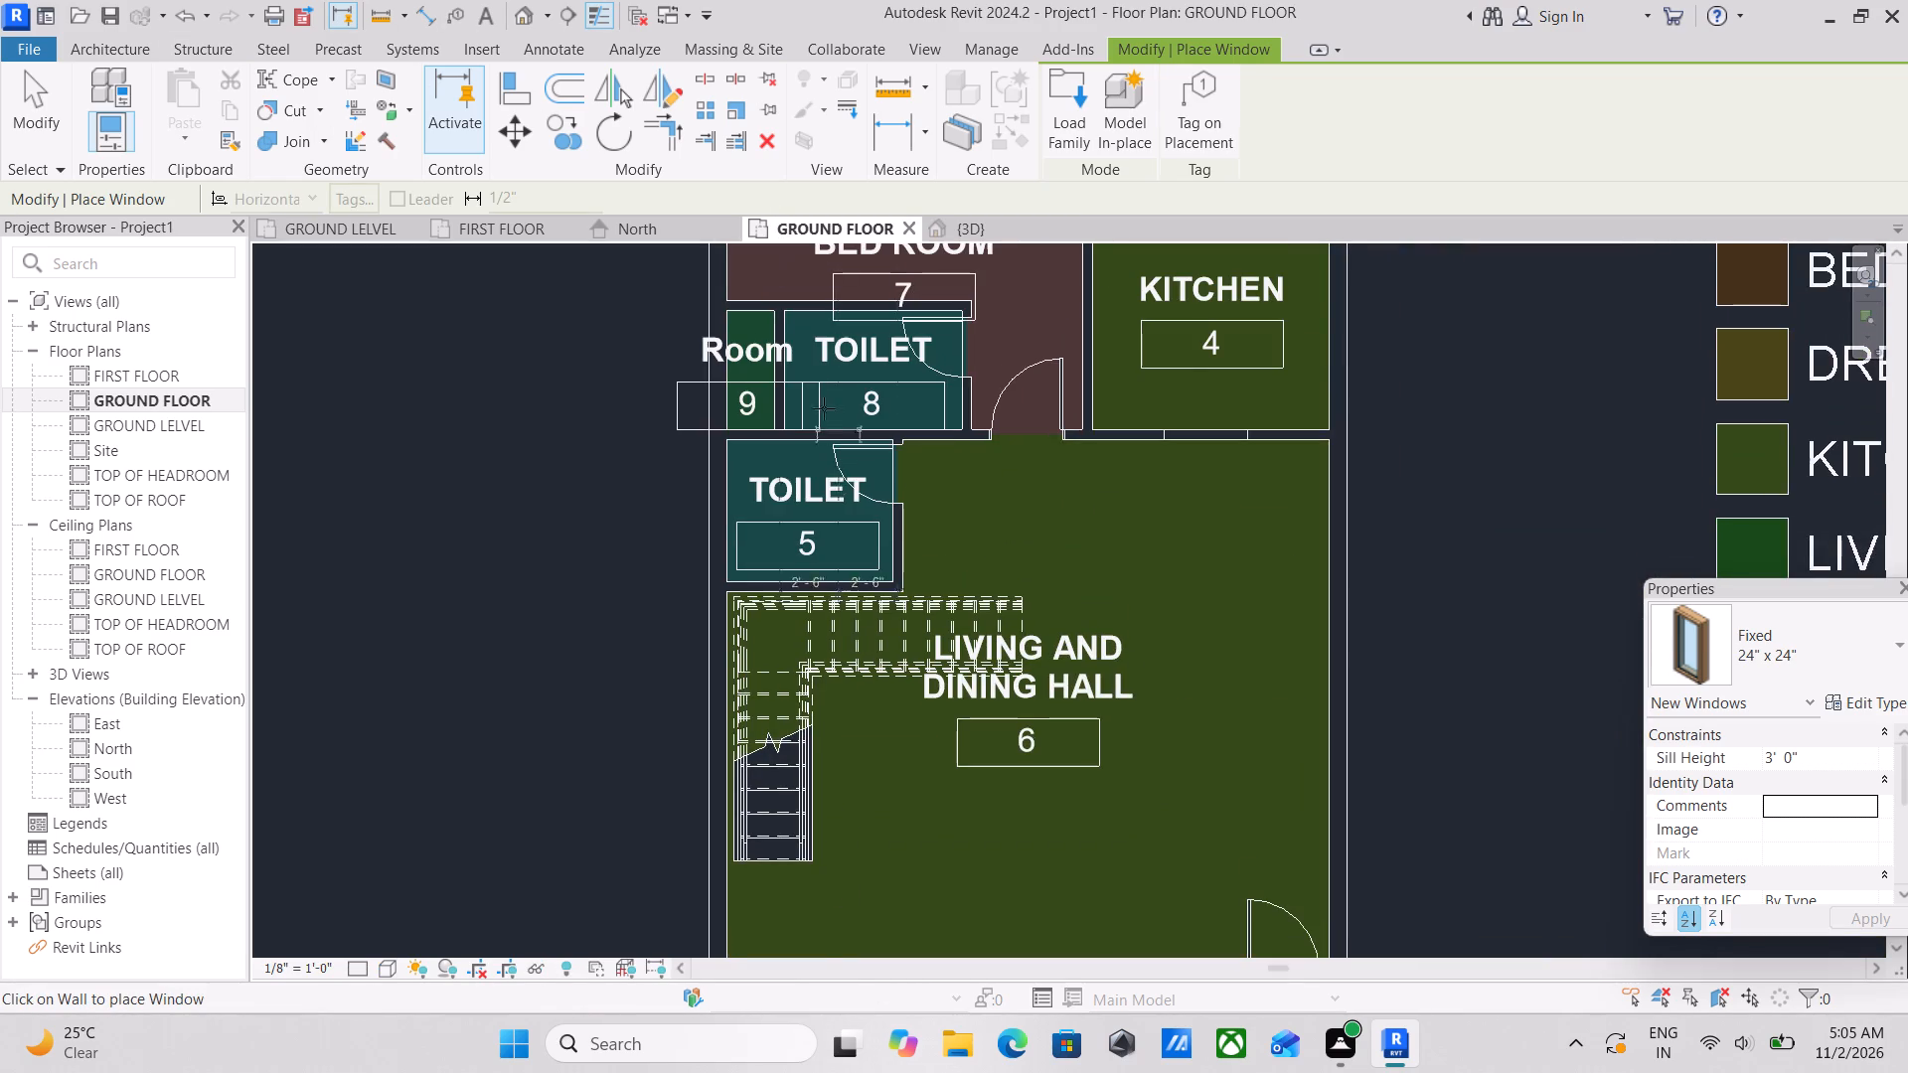
{"action": "scroll", "coordinate": [787, 365], "scroll_direction": "up", "scroll_amount": 8}
{"action": "middle_click_drag", "start_coordinate": [780, 400], "coordinate": [770, 607]}
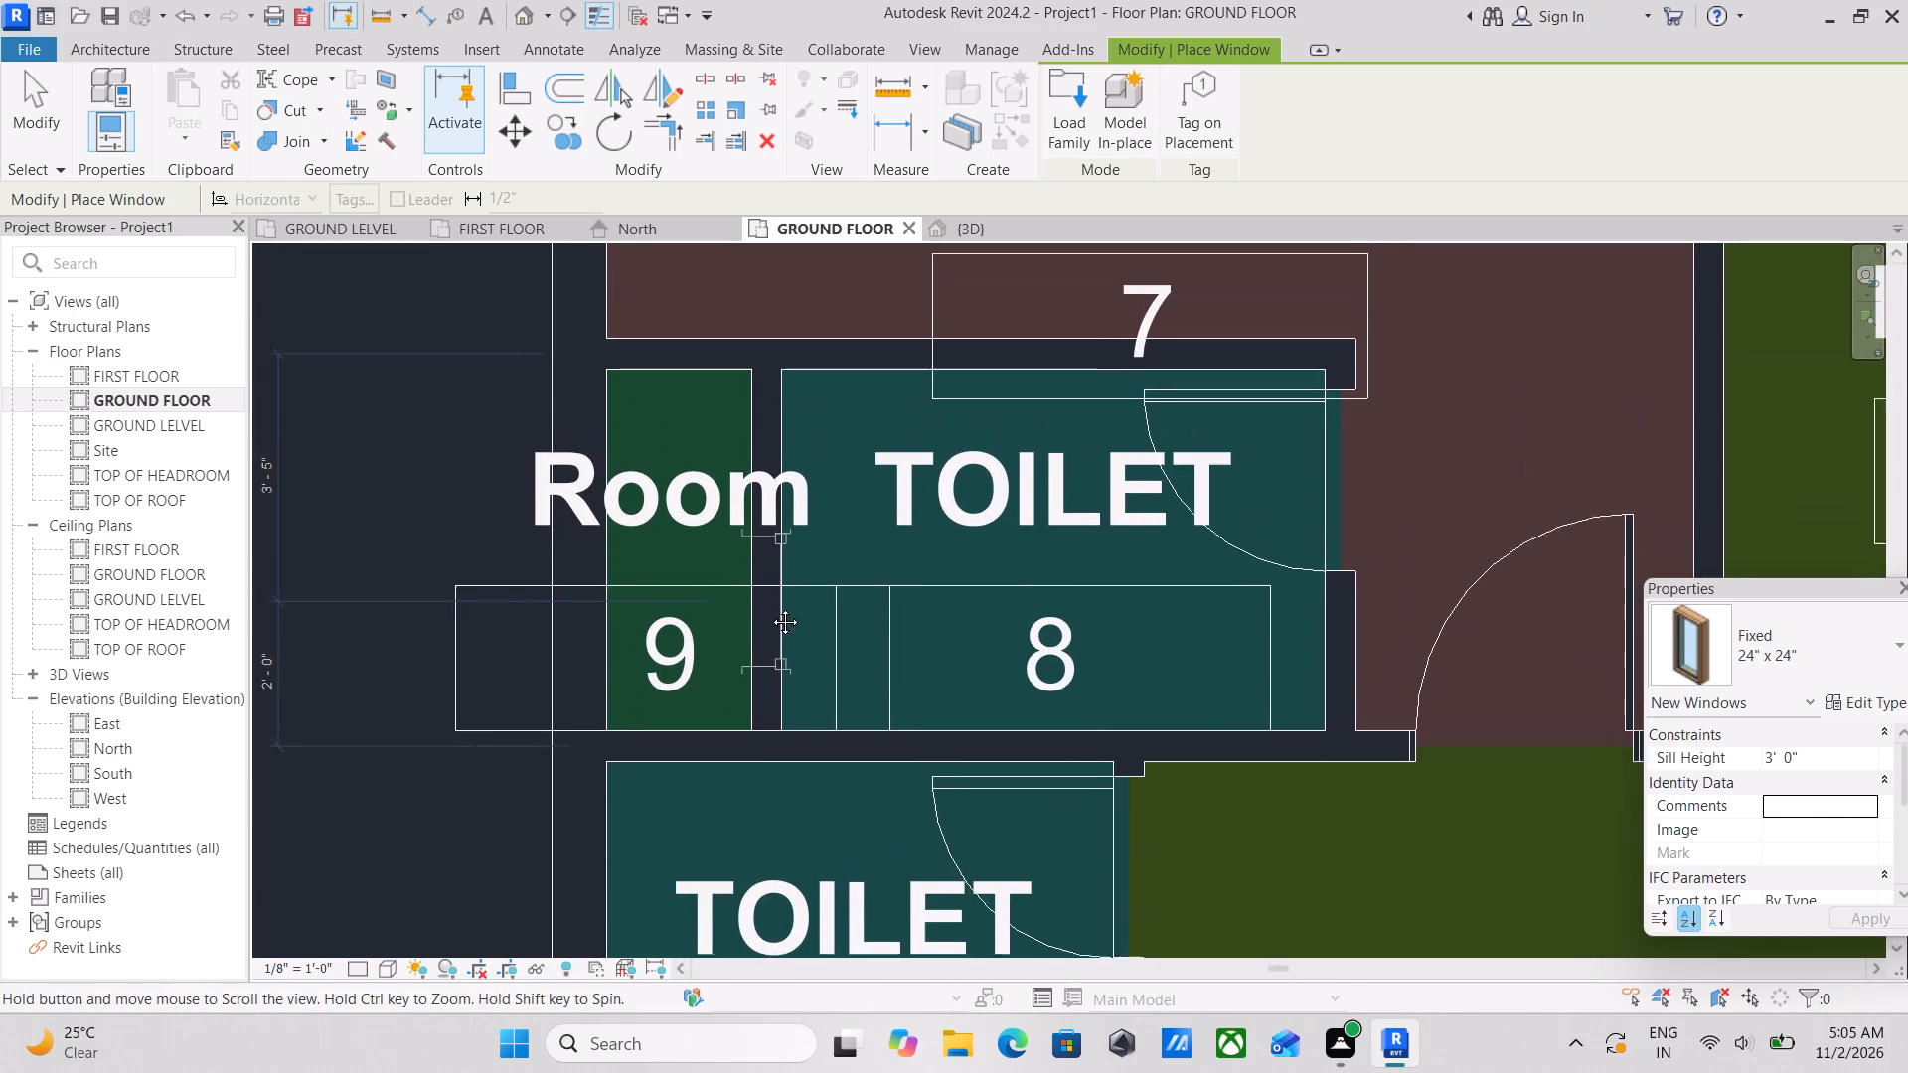
{"action": "middle_click_drag", "start_coordinate": [770, 607], "coordinate": [769, 609]}
{"action": "left_click", "coordinate": [770, 585]}
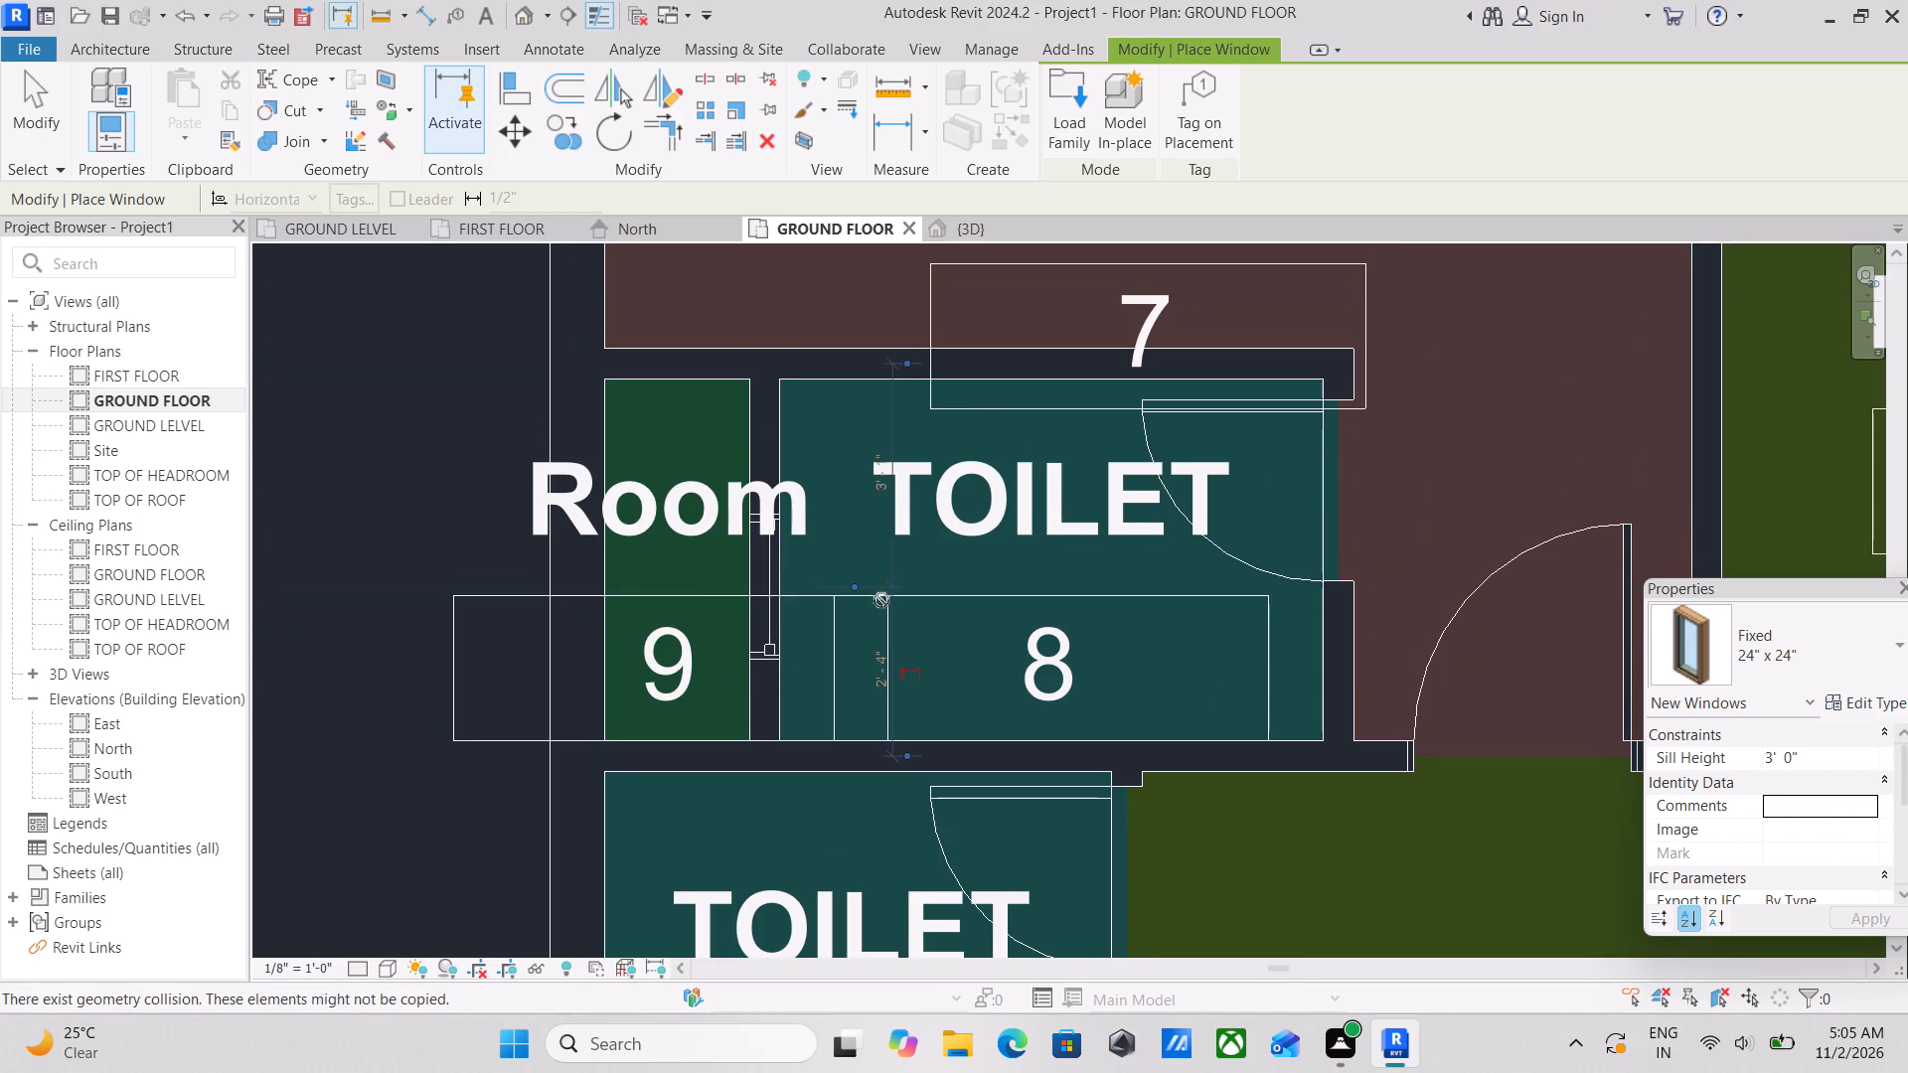
{"action": "key", "text": "Escape"}
{"action": "key", "text": "Escape"}
{"action": "key", "text": "Escape"}
Set the sill height of the Fixed 24" x 24" window between Room 9 and TOILET 8 to 7'.
{"action": "left_click", "coordinate": [768, 640]}
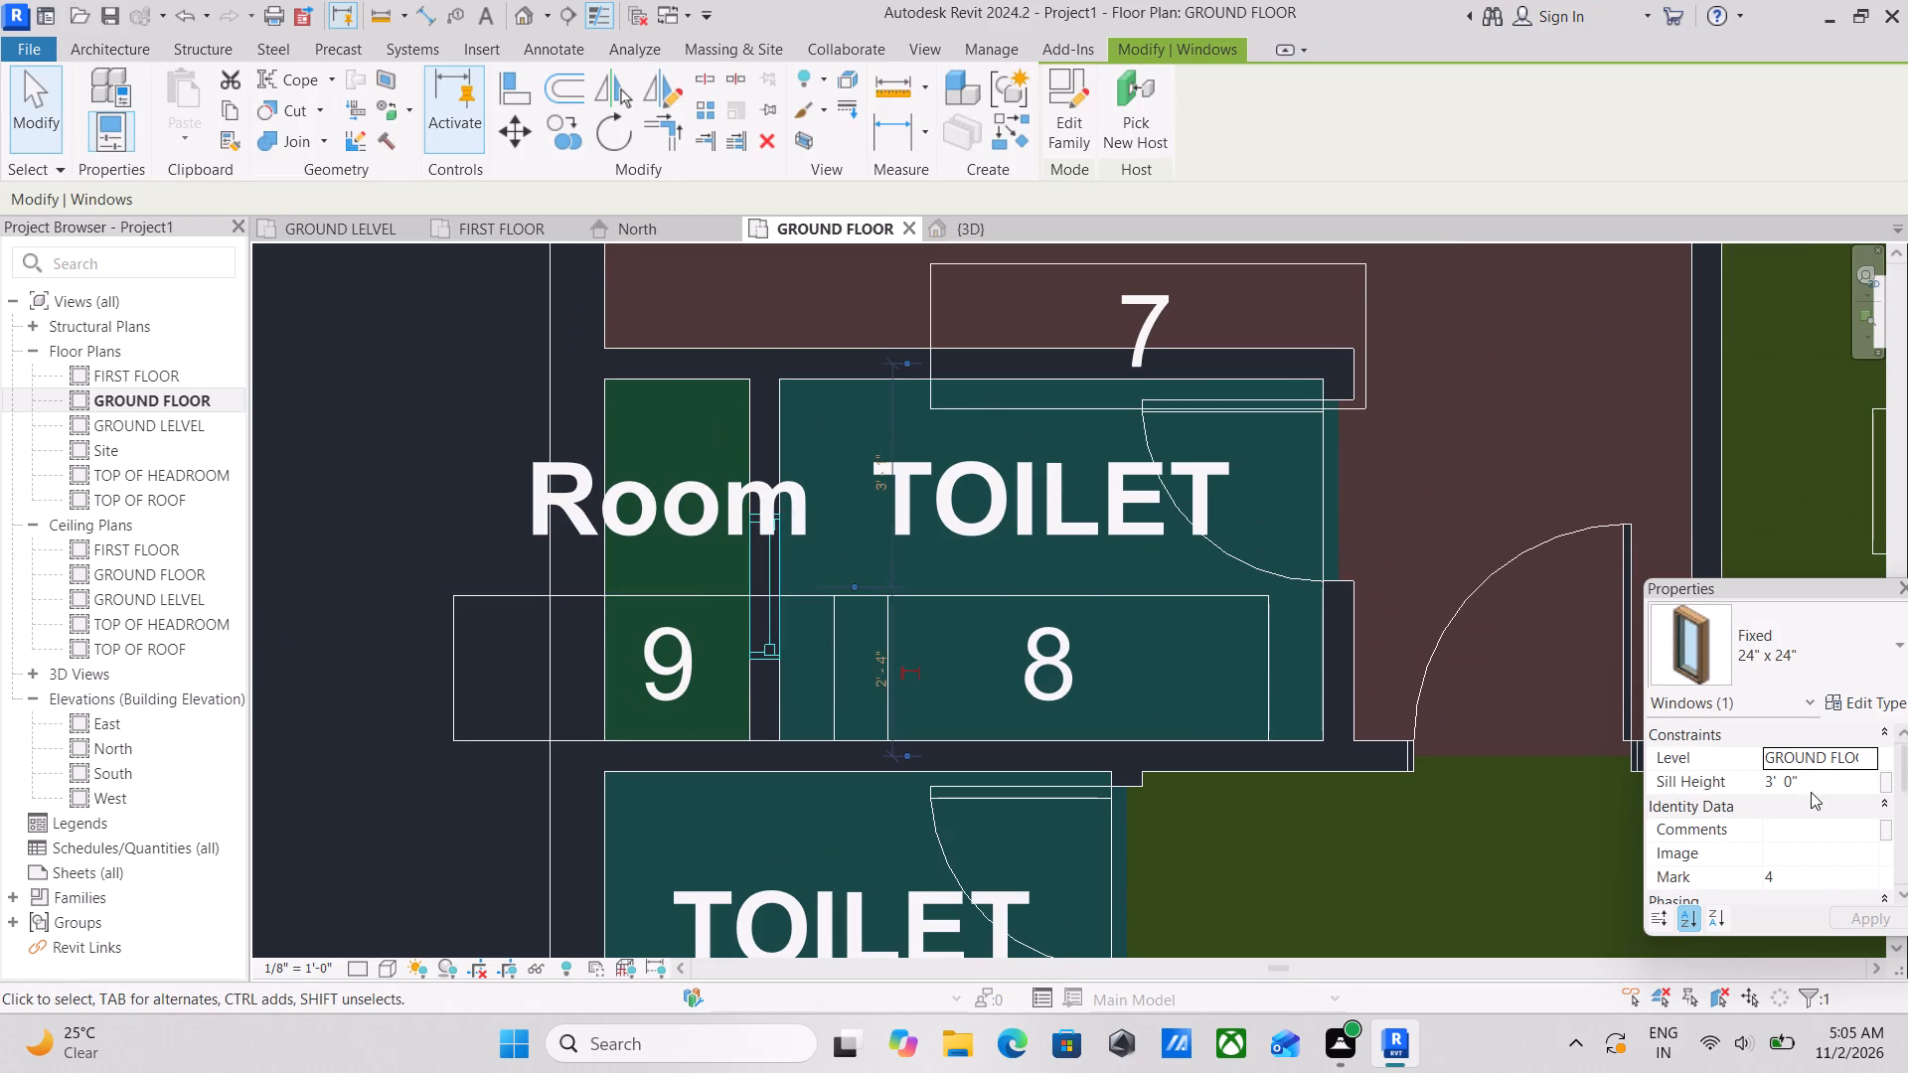
{"action": "left_click", "coordinate": [1840, 787]}
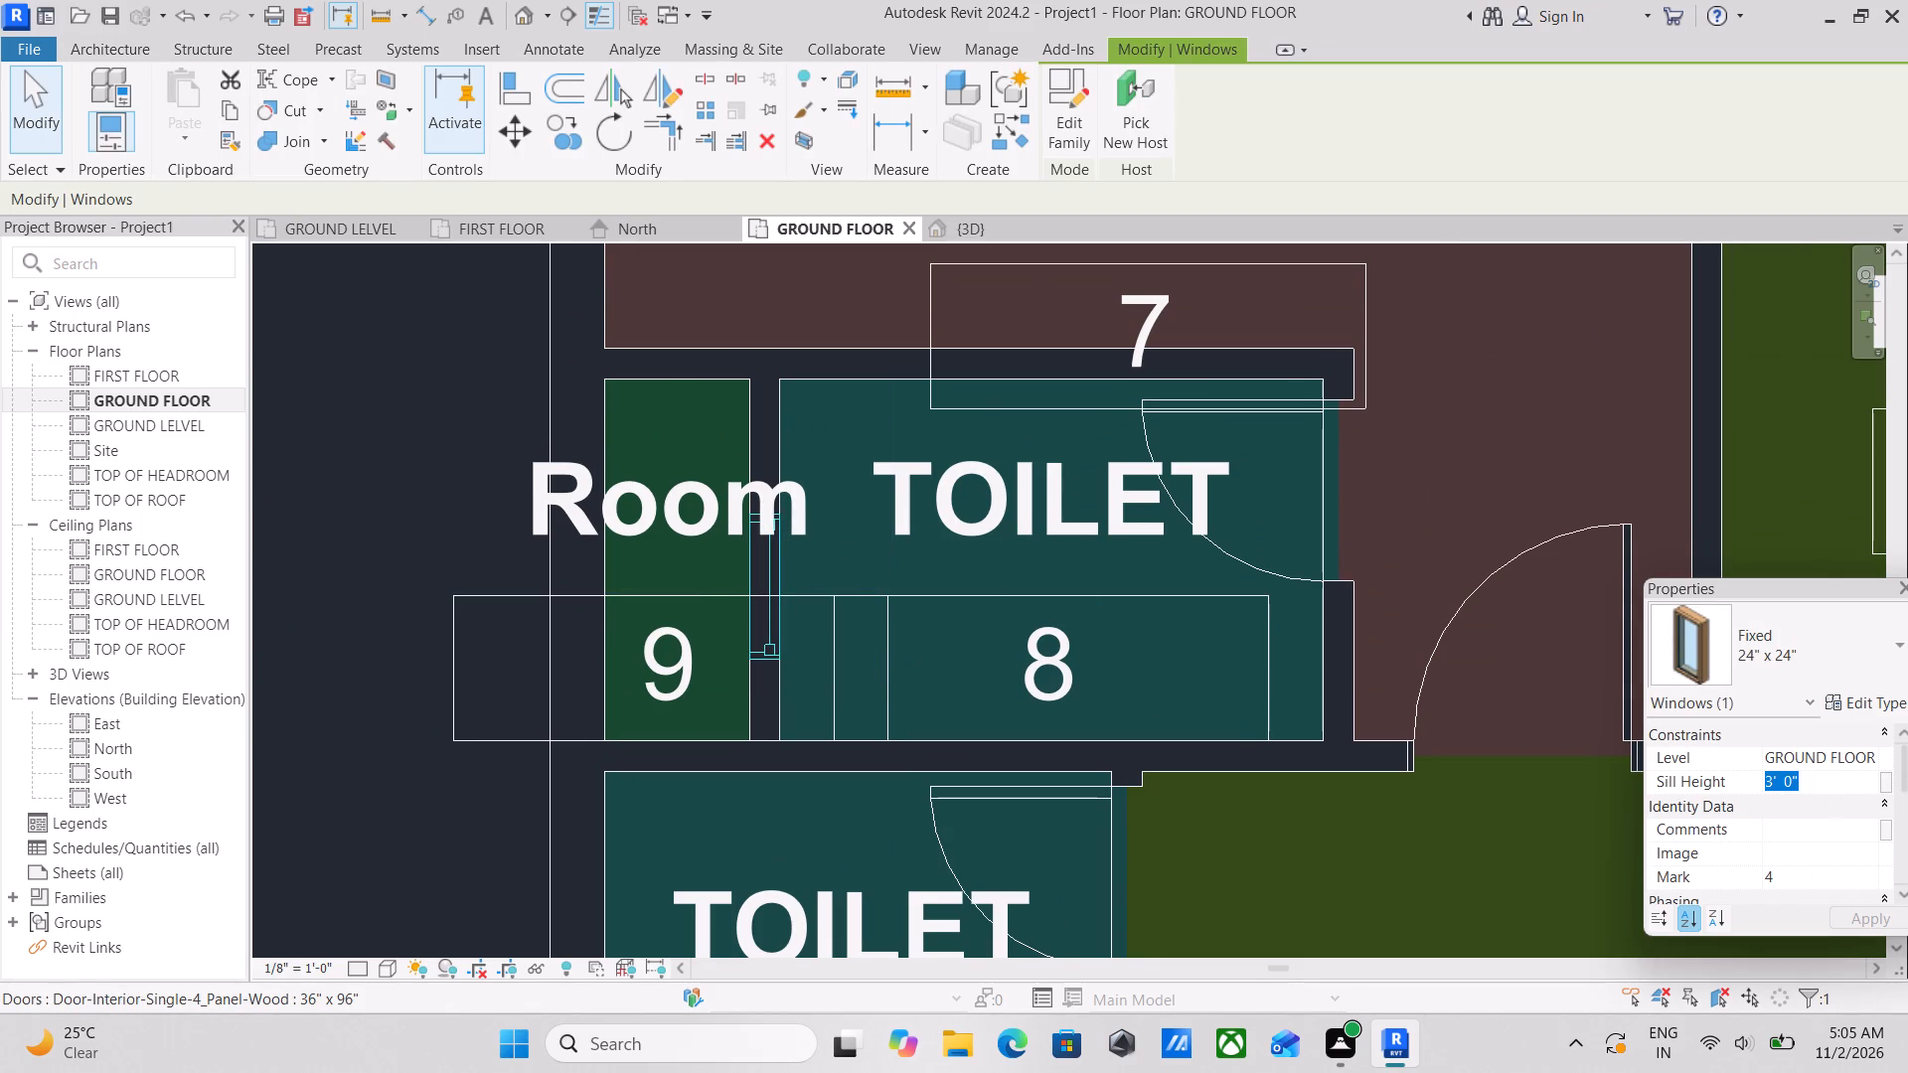
{"action": "type", "text": "7'"}
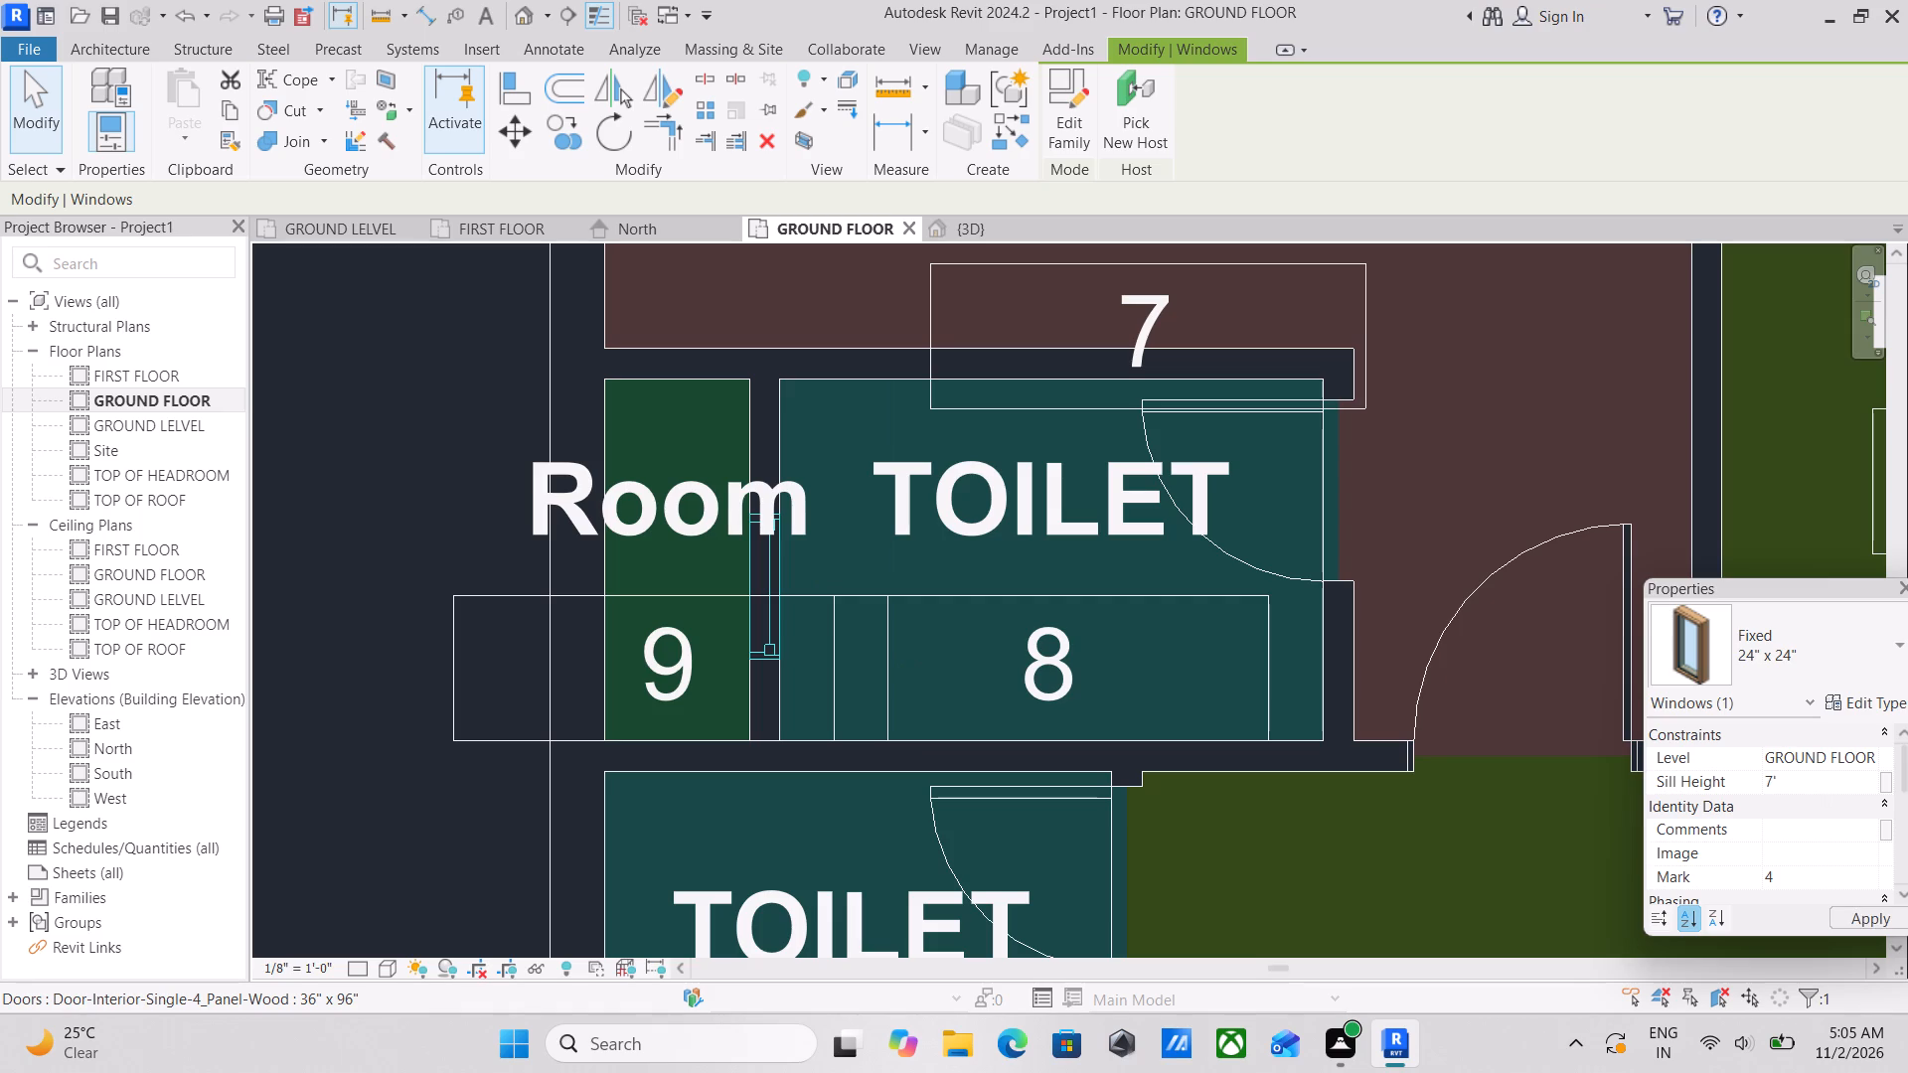
{"action": "key", "text": "Return"}
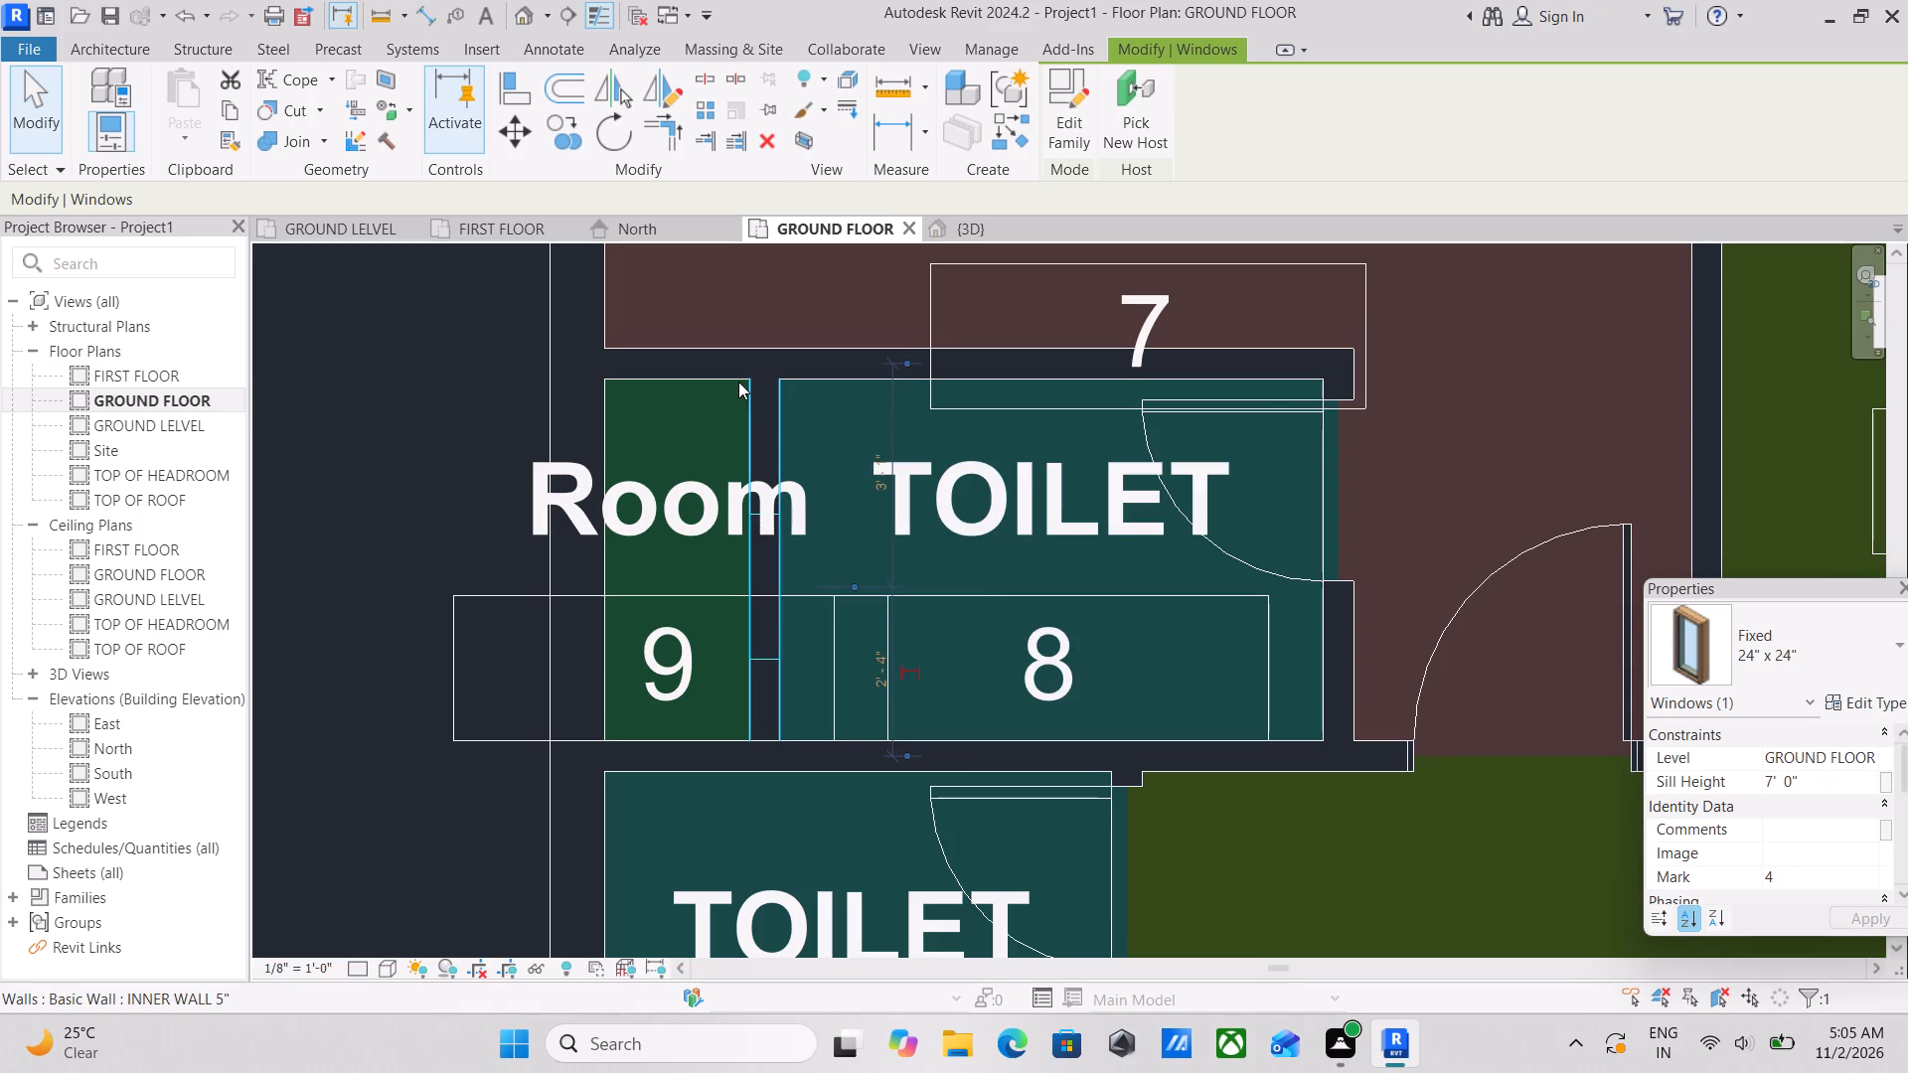
{"action": "scroll", "coordinate": [738, 382], "scroll_direction": "down", "scroll_amount": 3}
{"action": "key", "text": "Escape"}
{"action": "scroll", "coordinate": [714, 309], "scroll_direction": "down", "scroll_amount": 1}
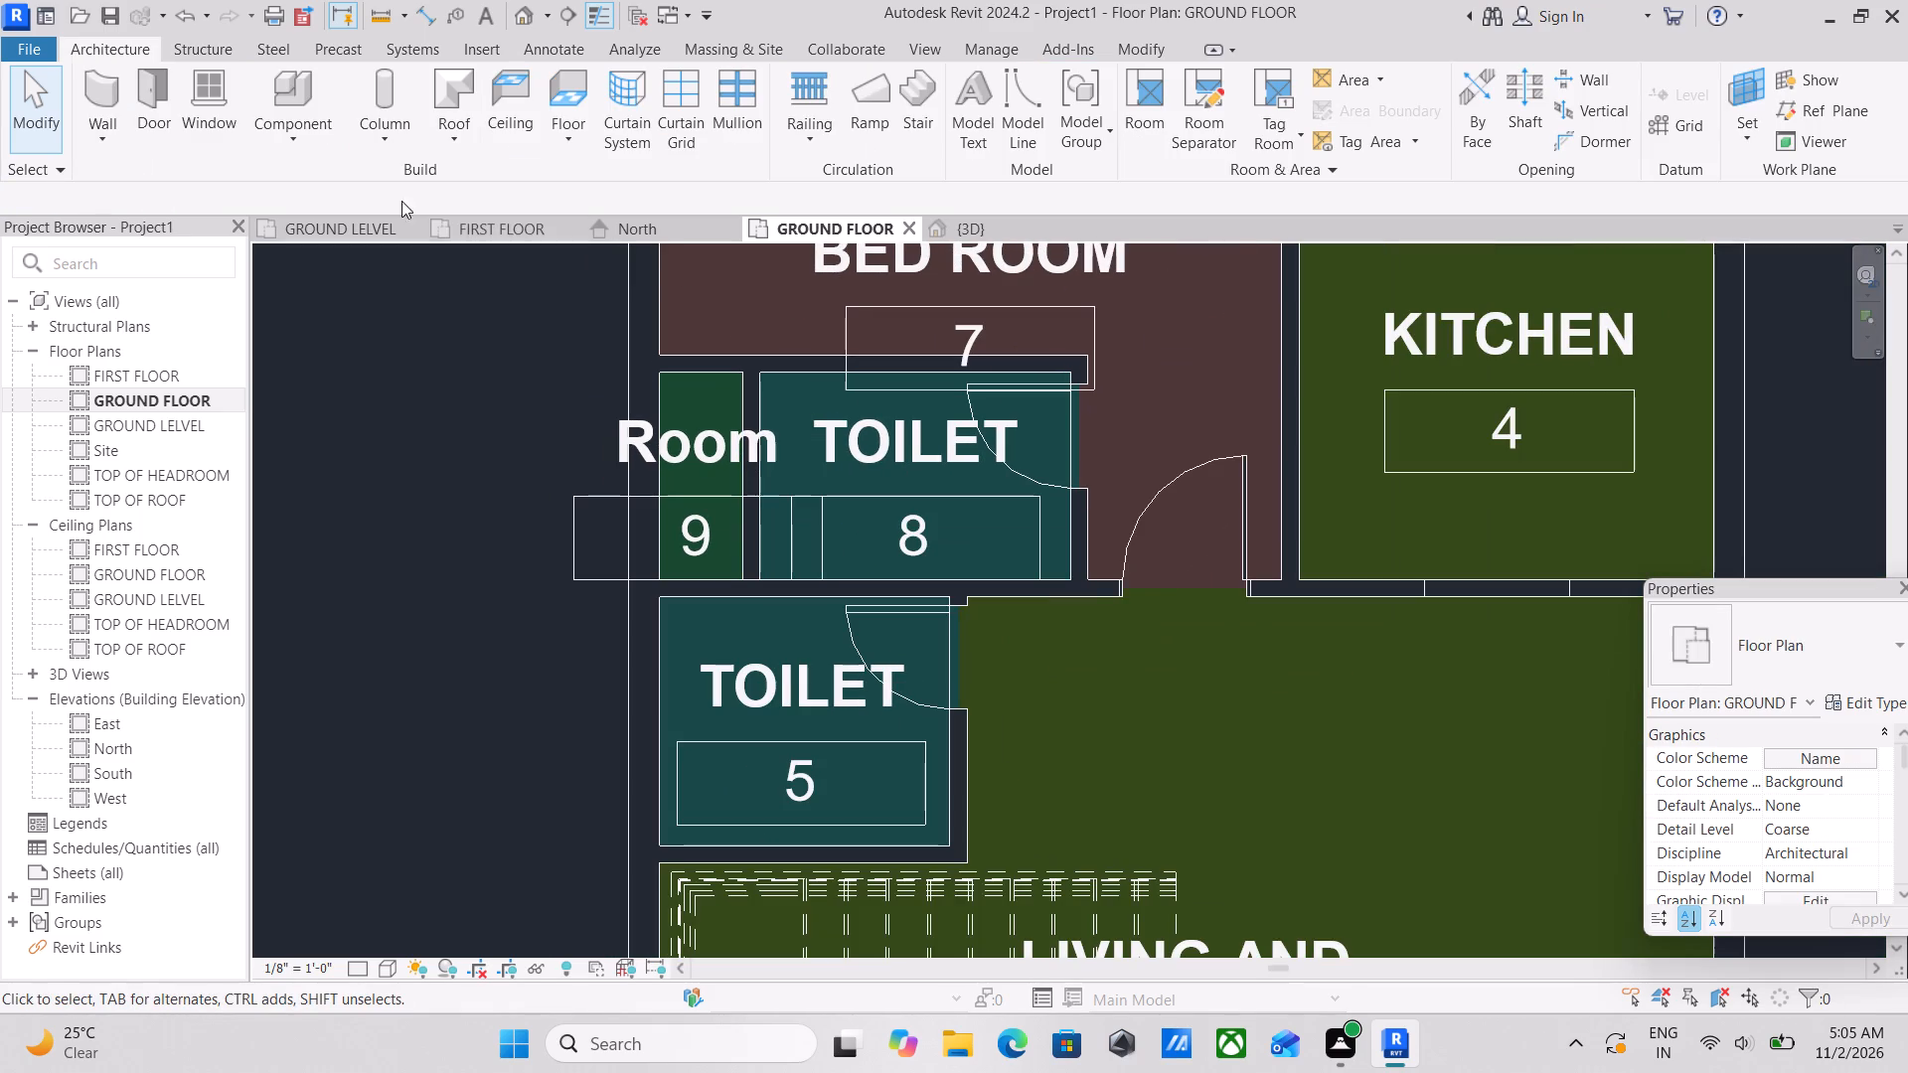
Switch to the 3D view and examine the new toilet window, then the exterior around the kitchen door and bedroom window.
{"action": "left_click", "coordinate": [964, 228]}
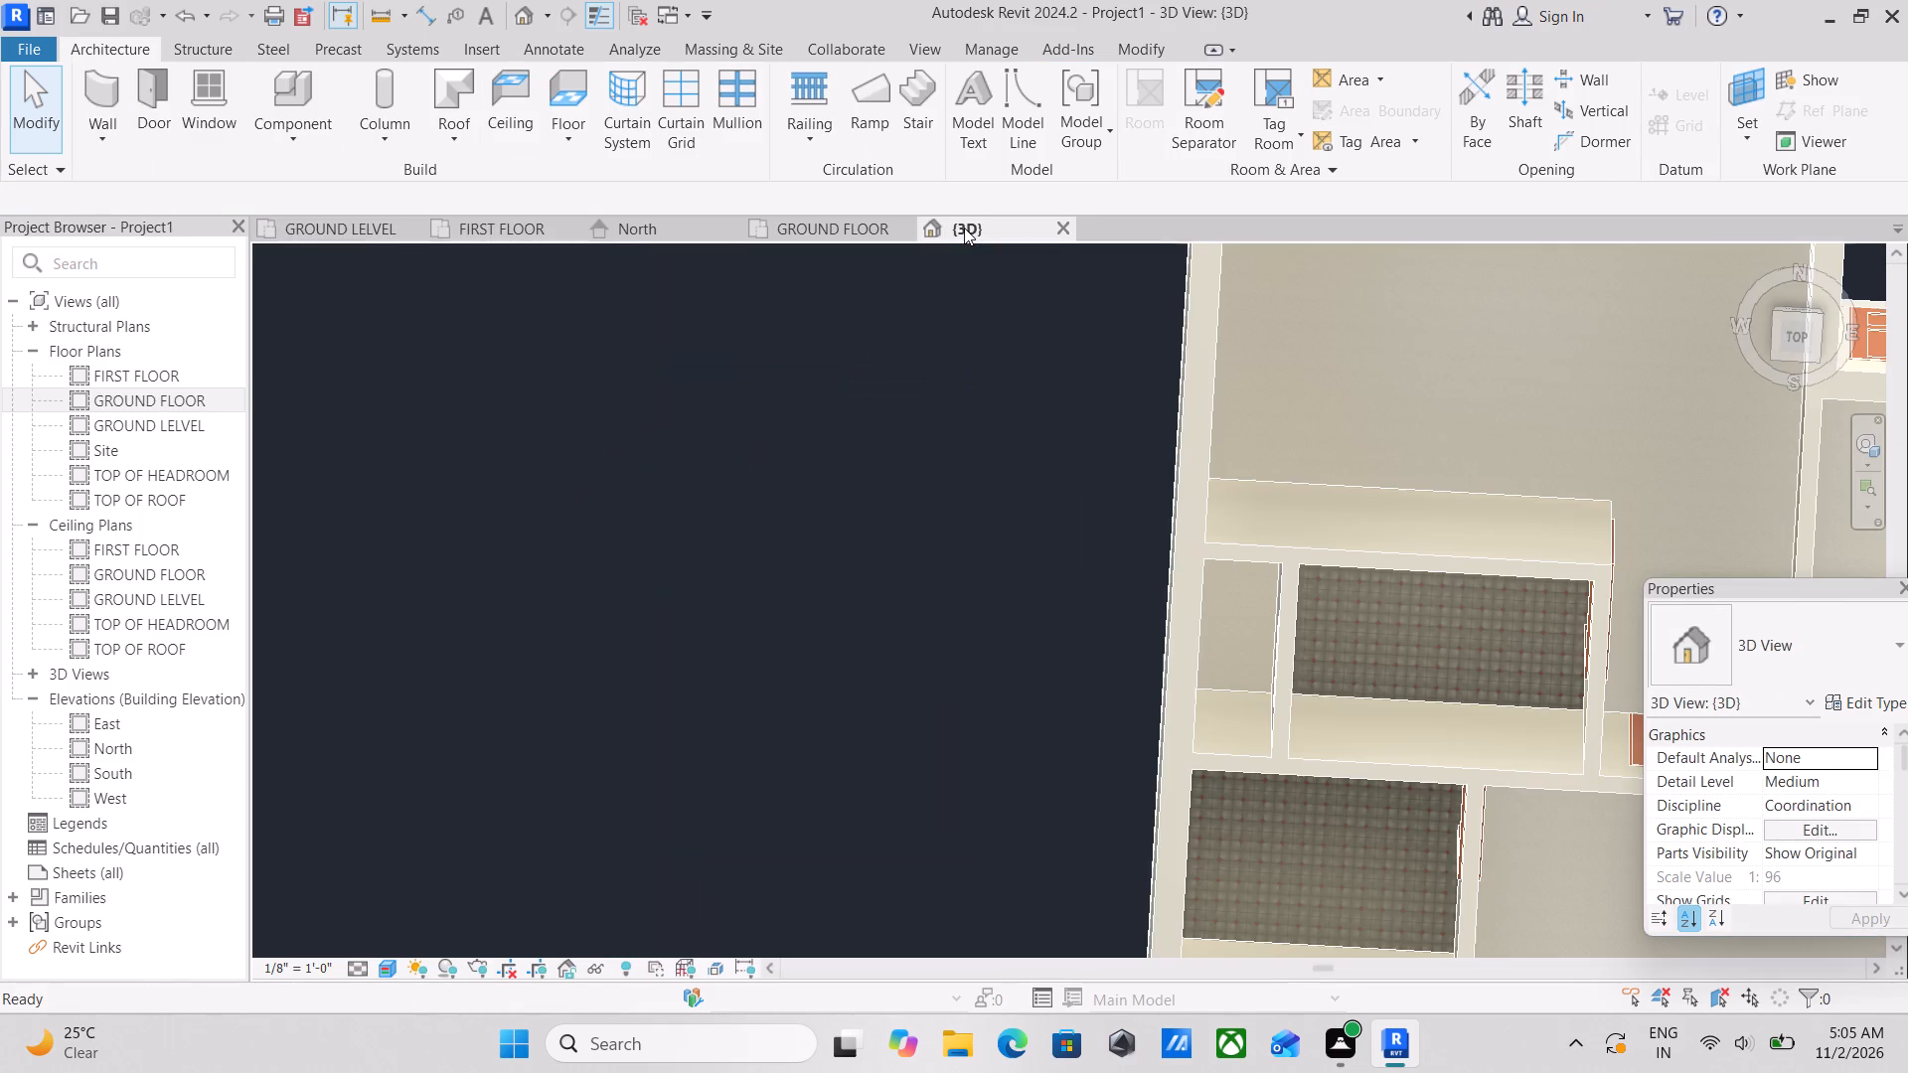
{"action": "scroll", "coordinate": [1161, 490], "scroll_direction": "down", "scroll_amount": 5}
{"action": "scroll", "coordinate": [1255, 553], "scroll_direction": "down", "scroll_amount": 2}
{"action": "middle_click_drag", "start_coordinate": [1264, 606], "coordinate": [1263, 582], "text": "shift"}
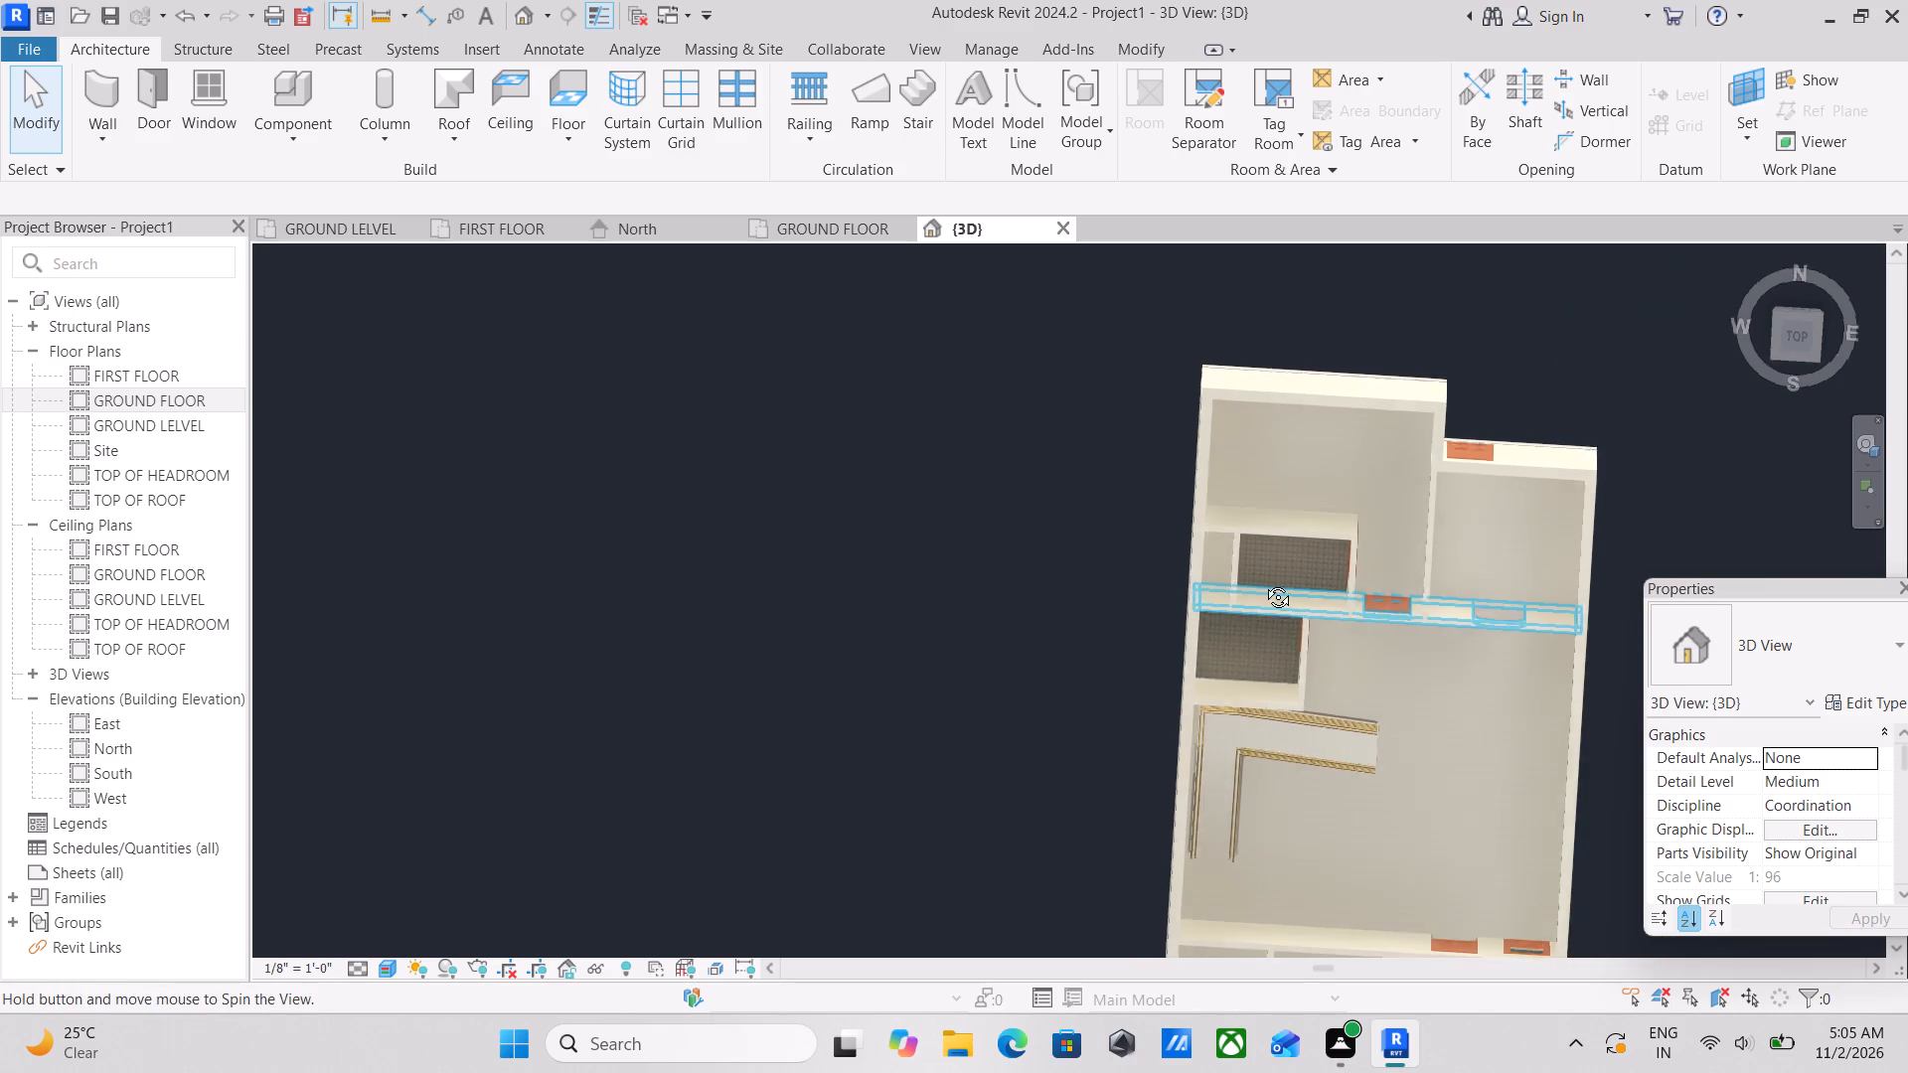
{"action": "middle_click_drag", "start_coordinate": [1263, 582], "coordinate": [1453, 199], "text": "shift"}
{"action": "middle_click_drag", "start_coordinate": [1166, 574], "coordinate": [1253, 396], "text": "shift"}
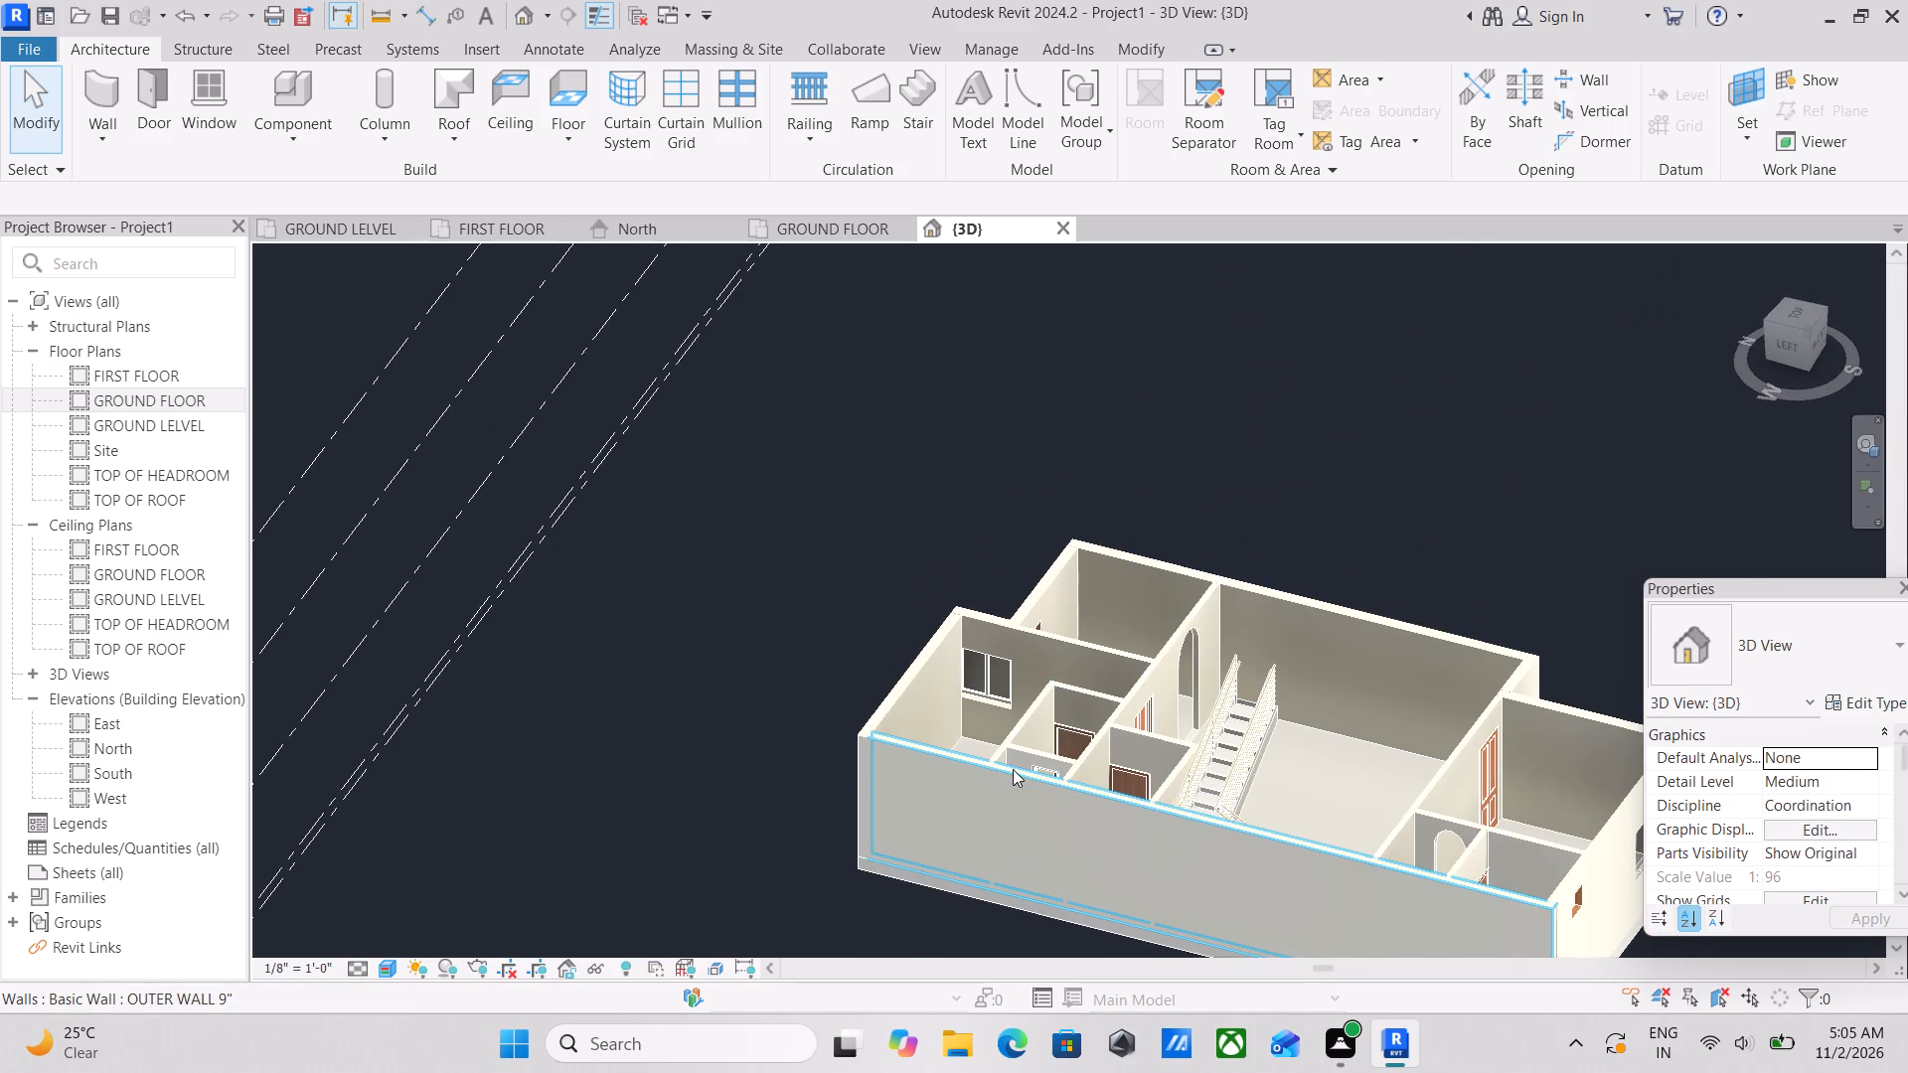
{"action": "scroll", "coordinate": [1015, 774], "scroll_direction": "up", "scroll_amount": 5}
{"action": "key", "text": "Escape"}
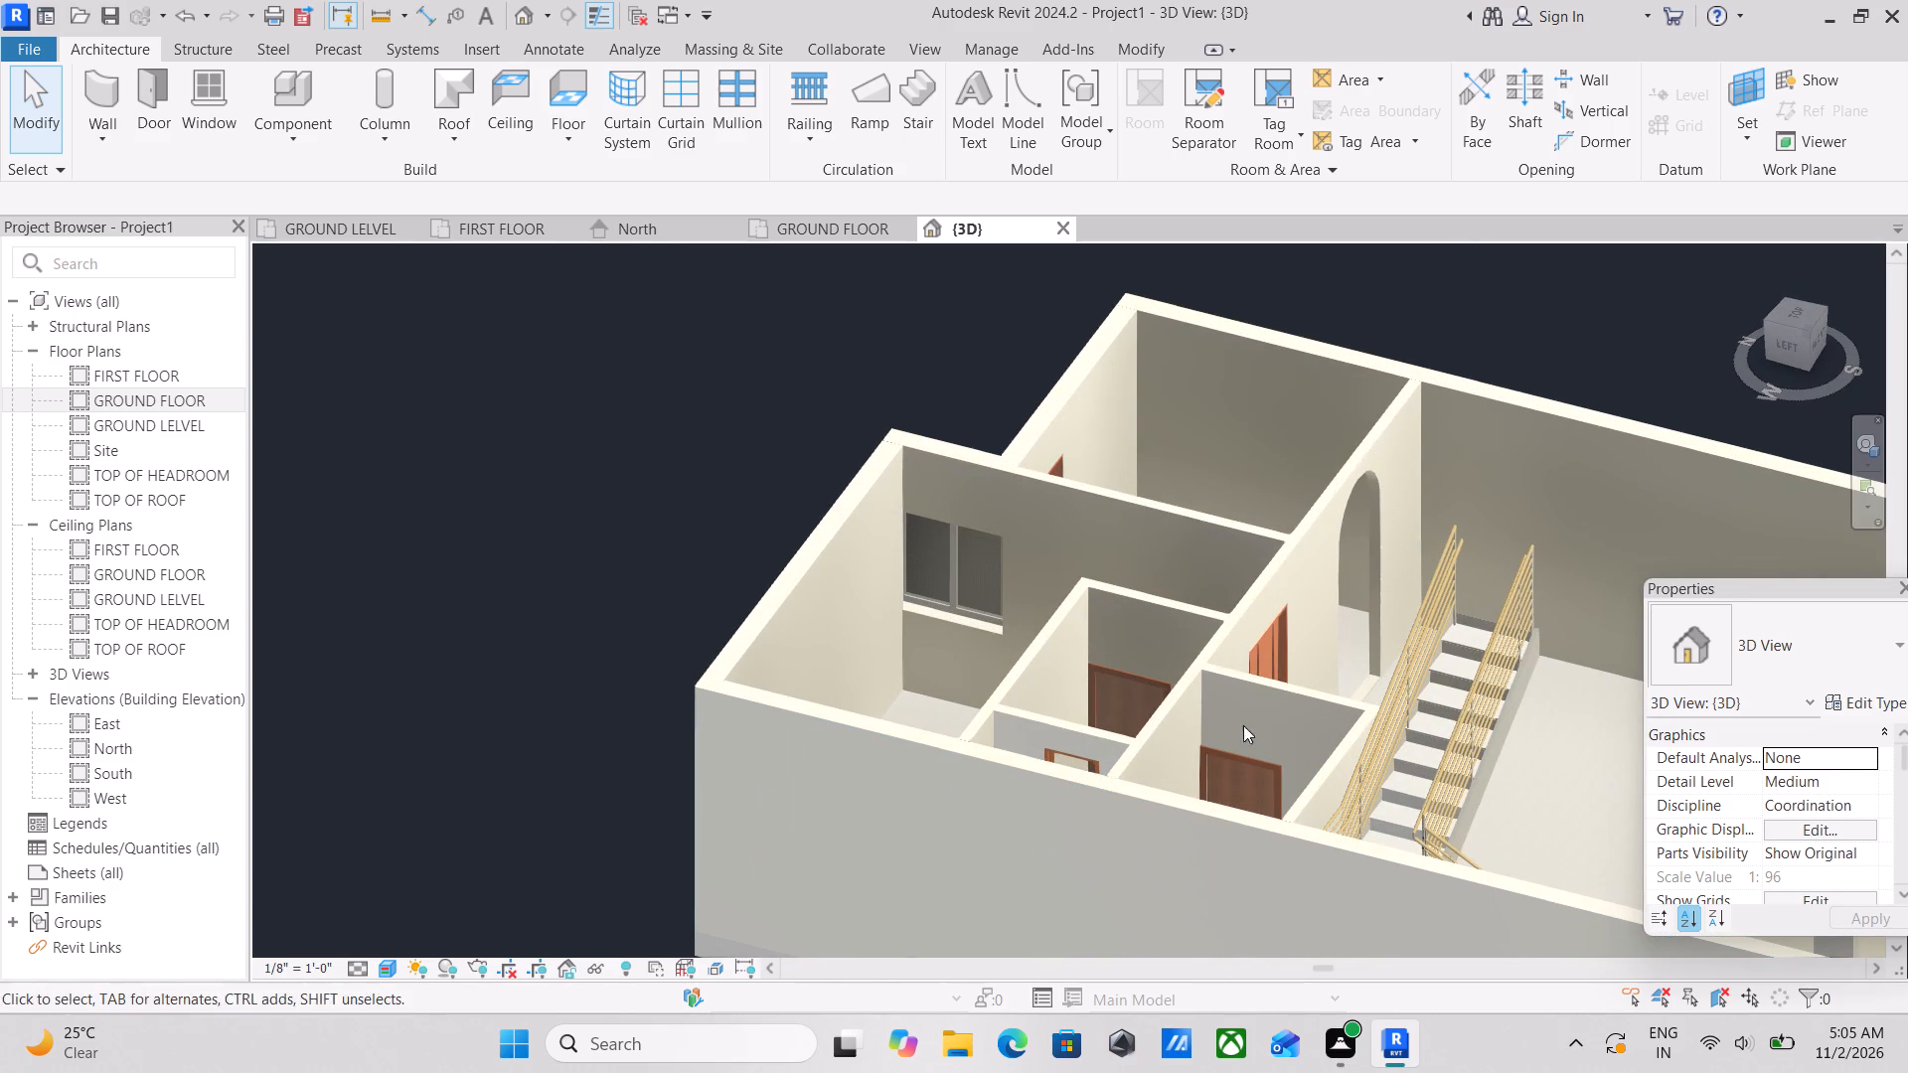
{"action": "scroll", "coordinate": [1299, 688], "scroll_direction": "down", "scroll_amount": 4}
{"action": "middle_click_drag", "start_coordinate": [1241, 659], "coordinate": [1202, 714], "text": "shift"}
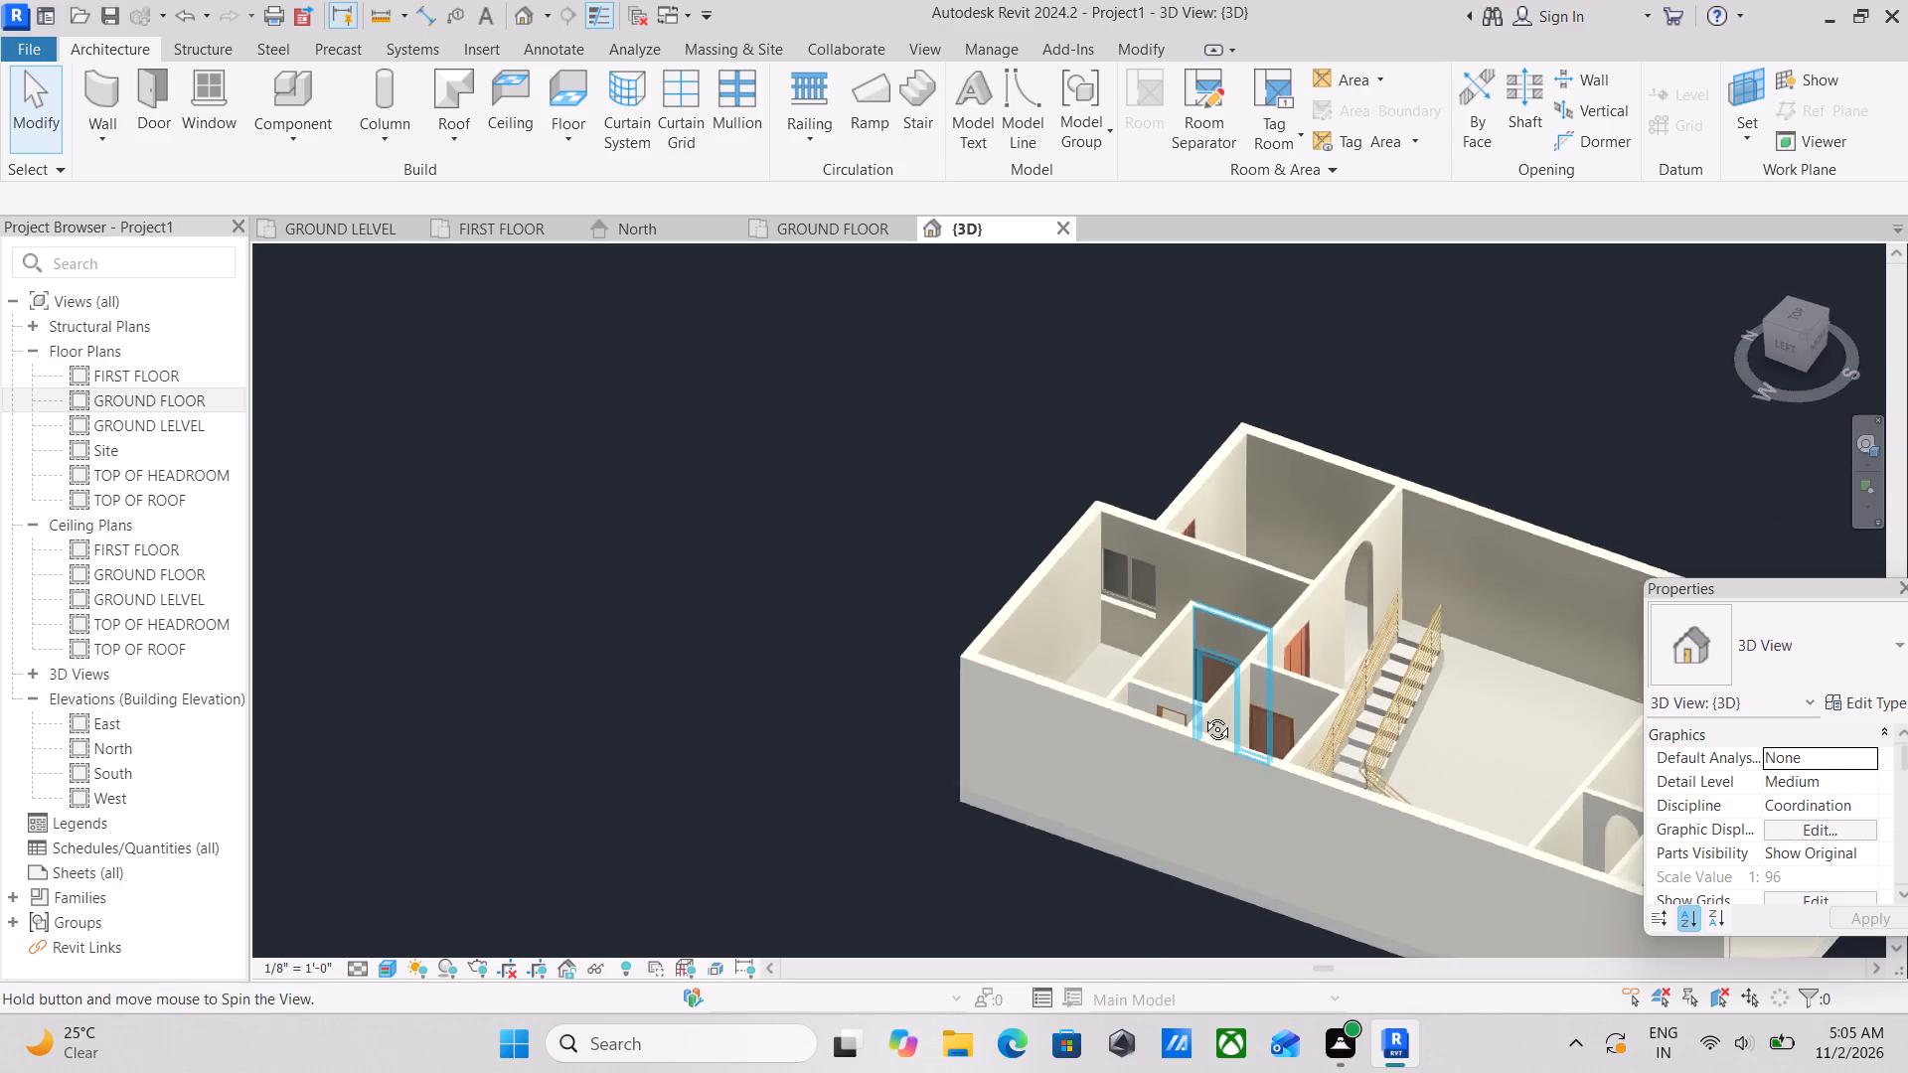
{"action": "middle_click_drag", "start_coordinate": [1202, 714], "coordinate": [1243, 649], "text": "shift"}
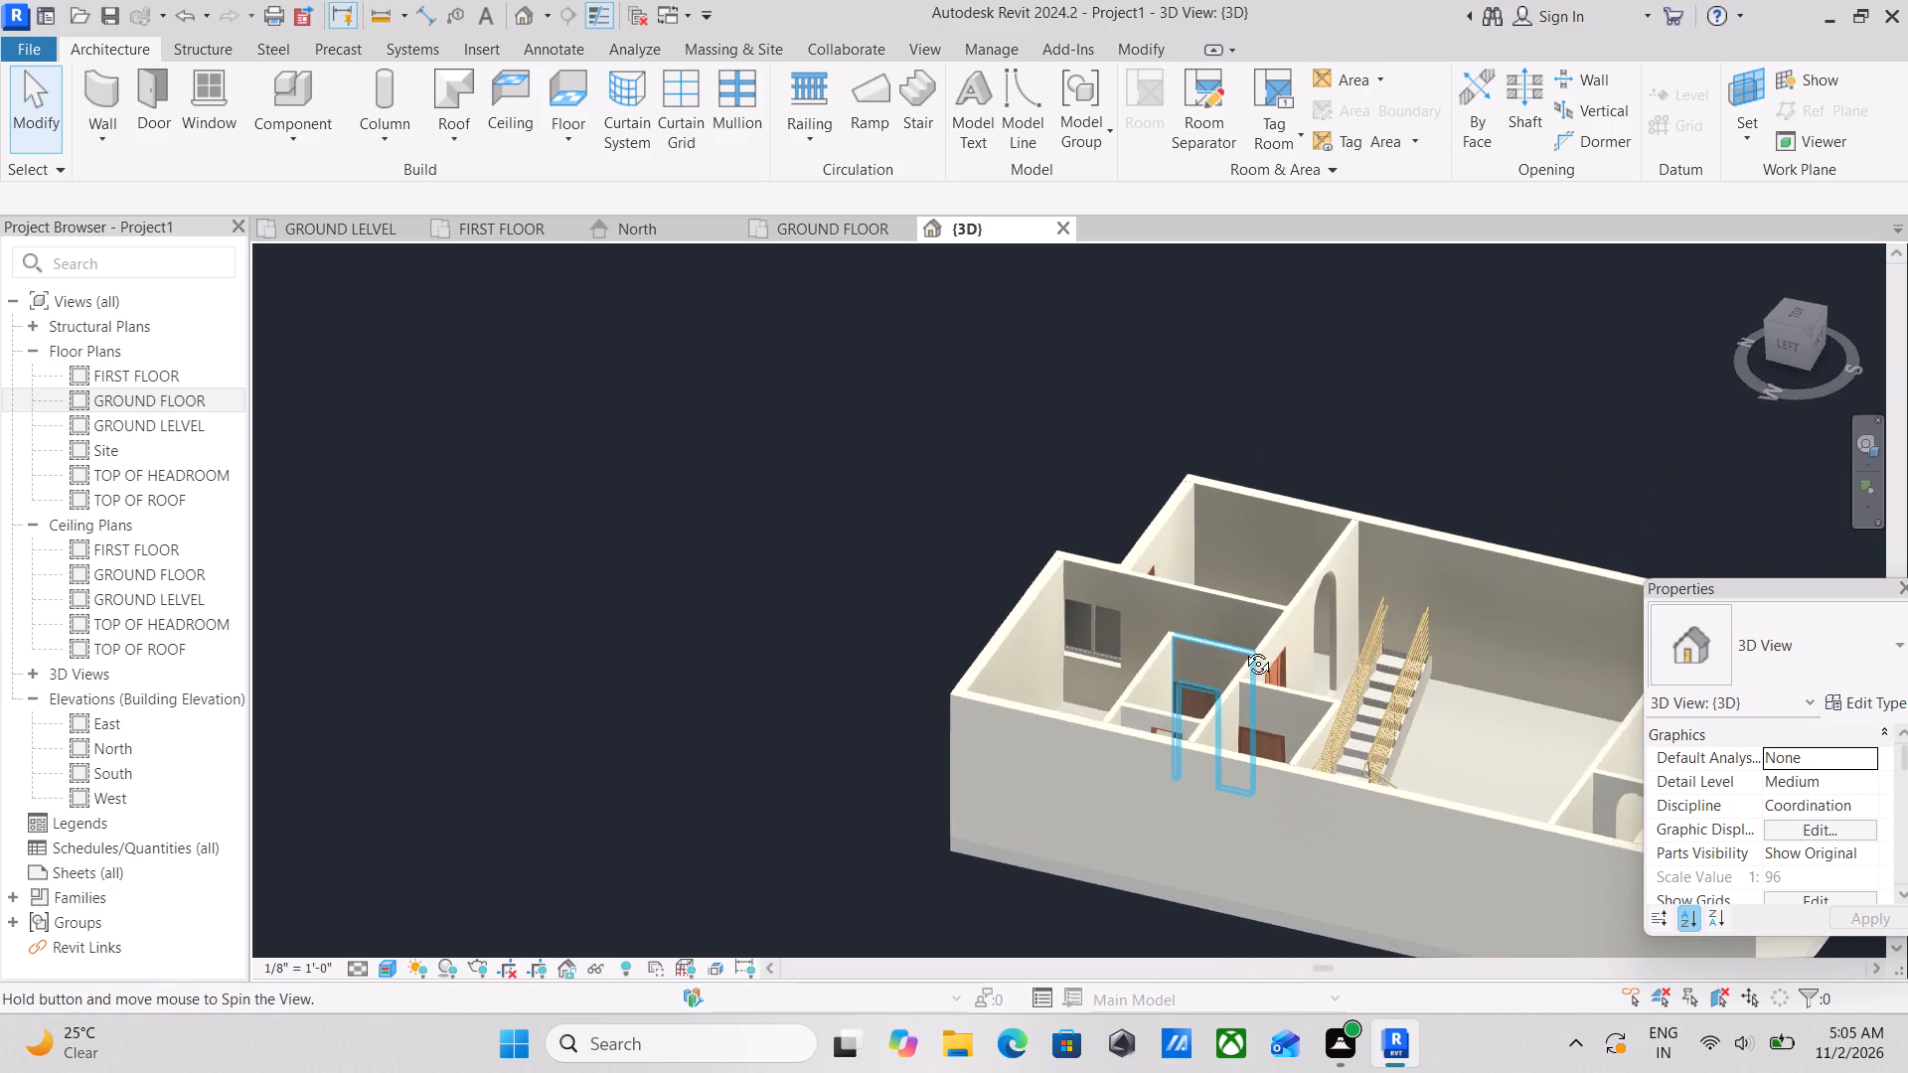
{"action": "middle_click_drag", "start_coordinate": [1243, 649], "coordinate": [1458, 533], "text": "shift"}
{"action": "middle_click_drag", "start_coordinate": [1123, 724], "coordinate": [1679, 645], "text": "shift"}
{"action": "scroll", "coordinate": [1194, 632], "scroll_direction": "up", "scroll_amount": 1}
{"action": "middle_click_drag", "start_coordinate": [1194, 632], "coordinate": [741, 464]}
{"action": "middle_click_drag", "start_coordinate": [1292, 725], "coordinate": [1169, 687]}
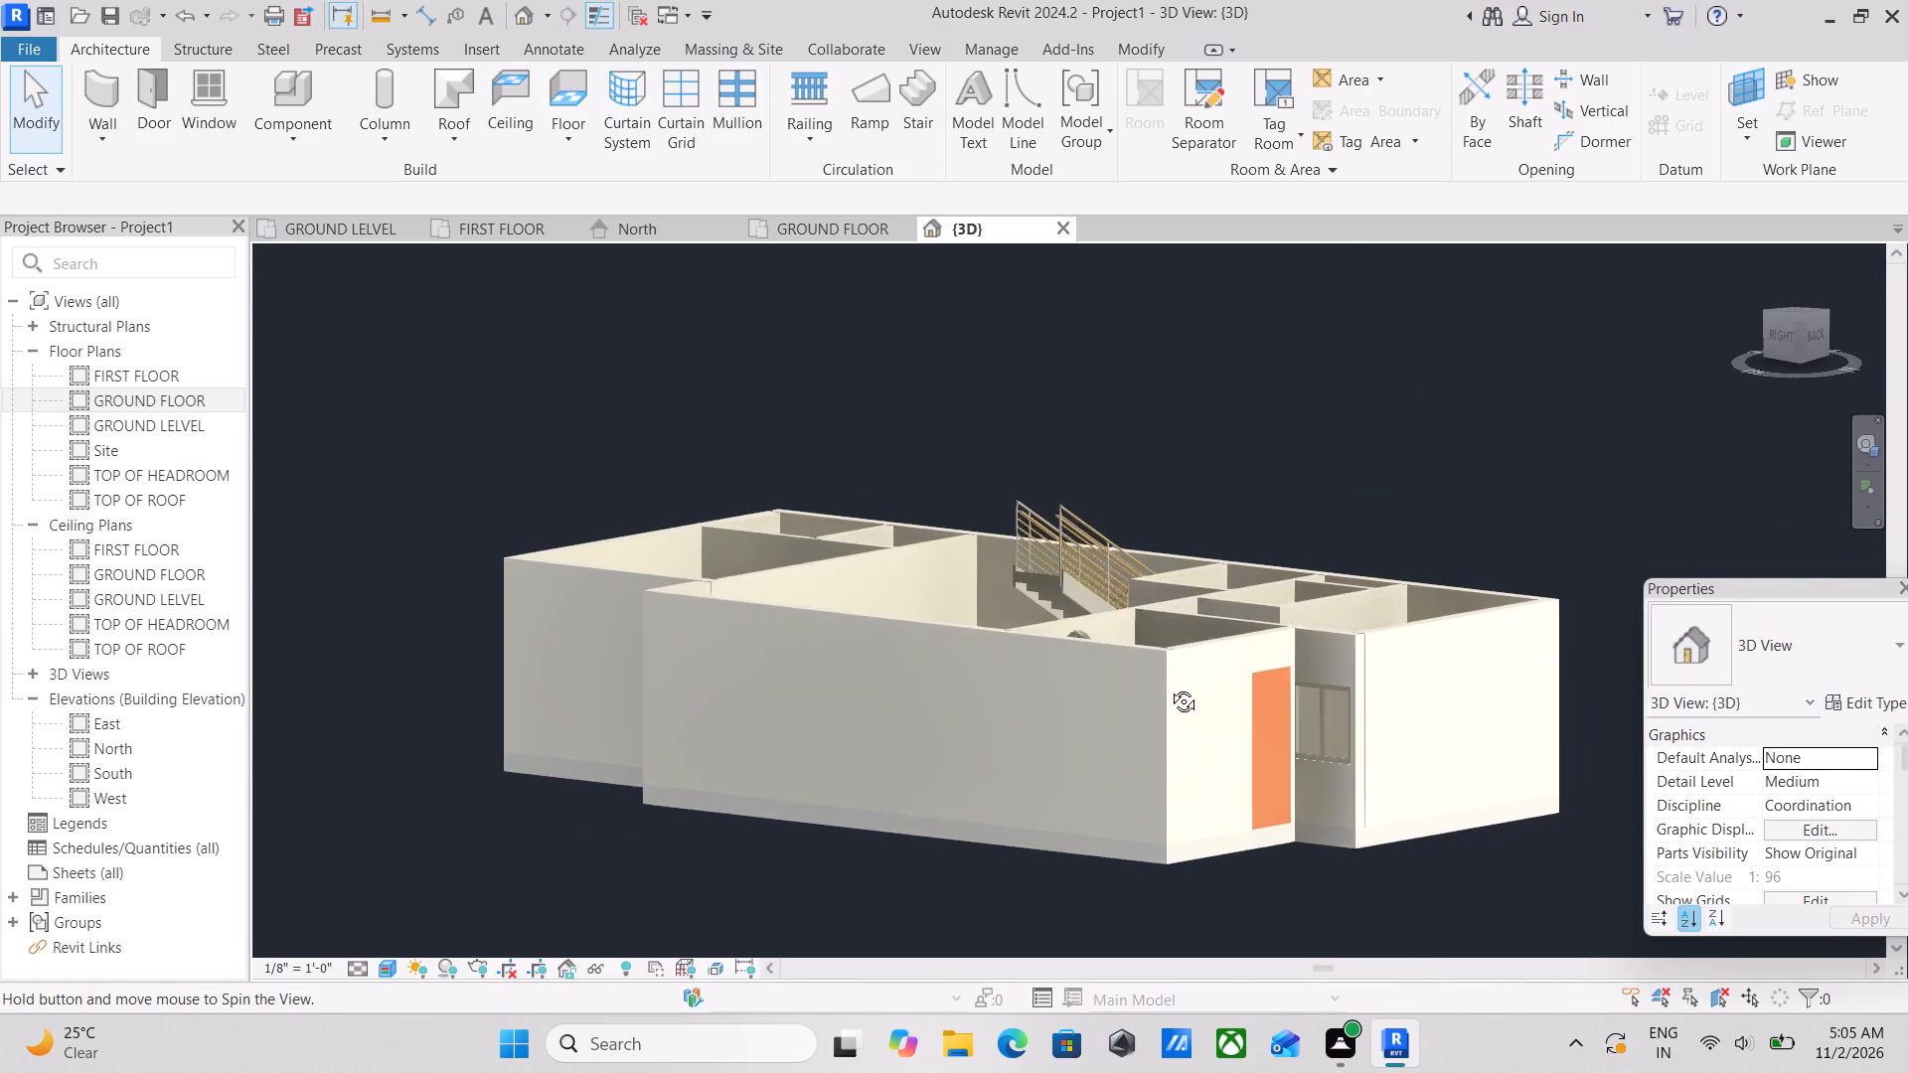
{"action": "middle_click_drag", "start_coordinate": [1169, 687], "coordinate": [1195, 723]}
{"action": "scroll", "coordinate": [1565, 832], "scroll_direction": "up", "scroll_amount": 3}
{"action": "scroll", "coordinate": [1291, 683], "scroll_direction": "up", "scroll_amount": 4}
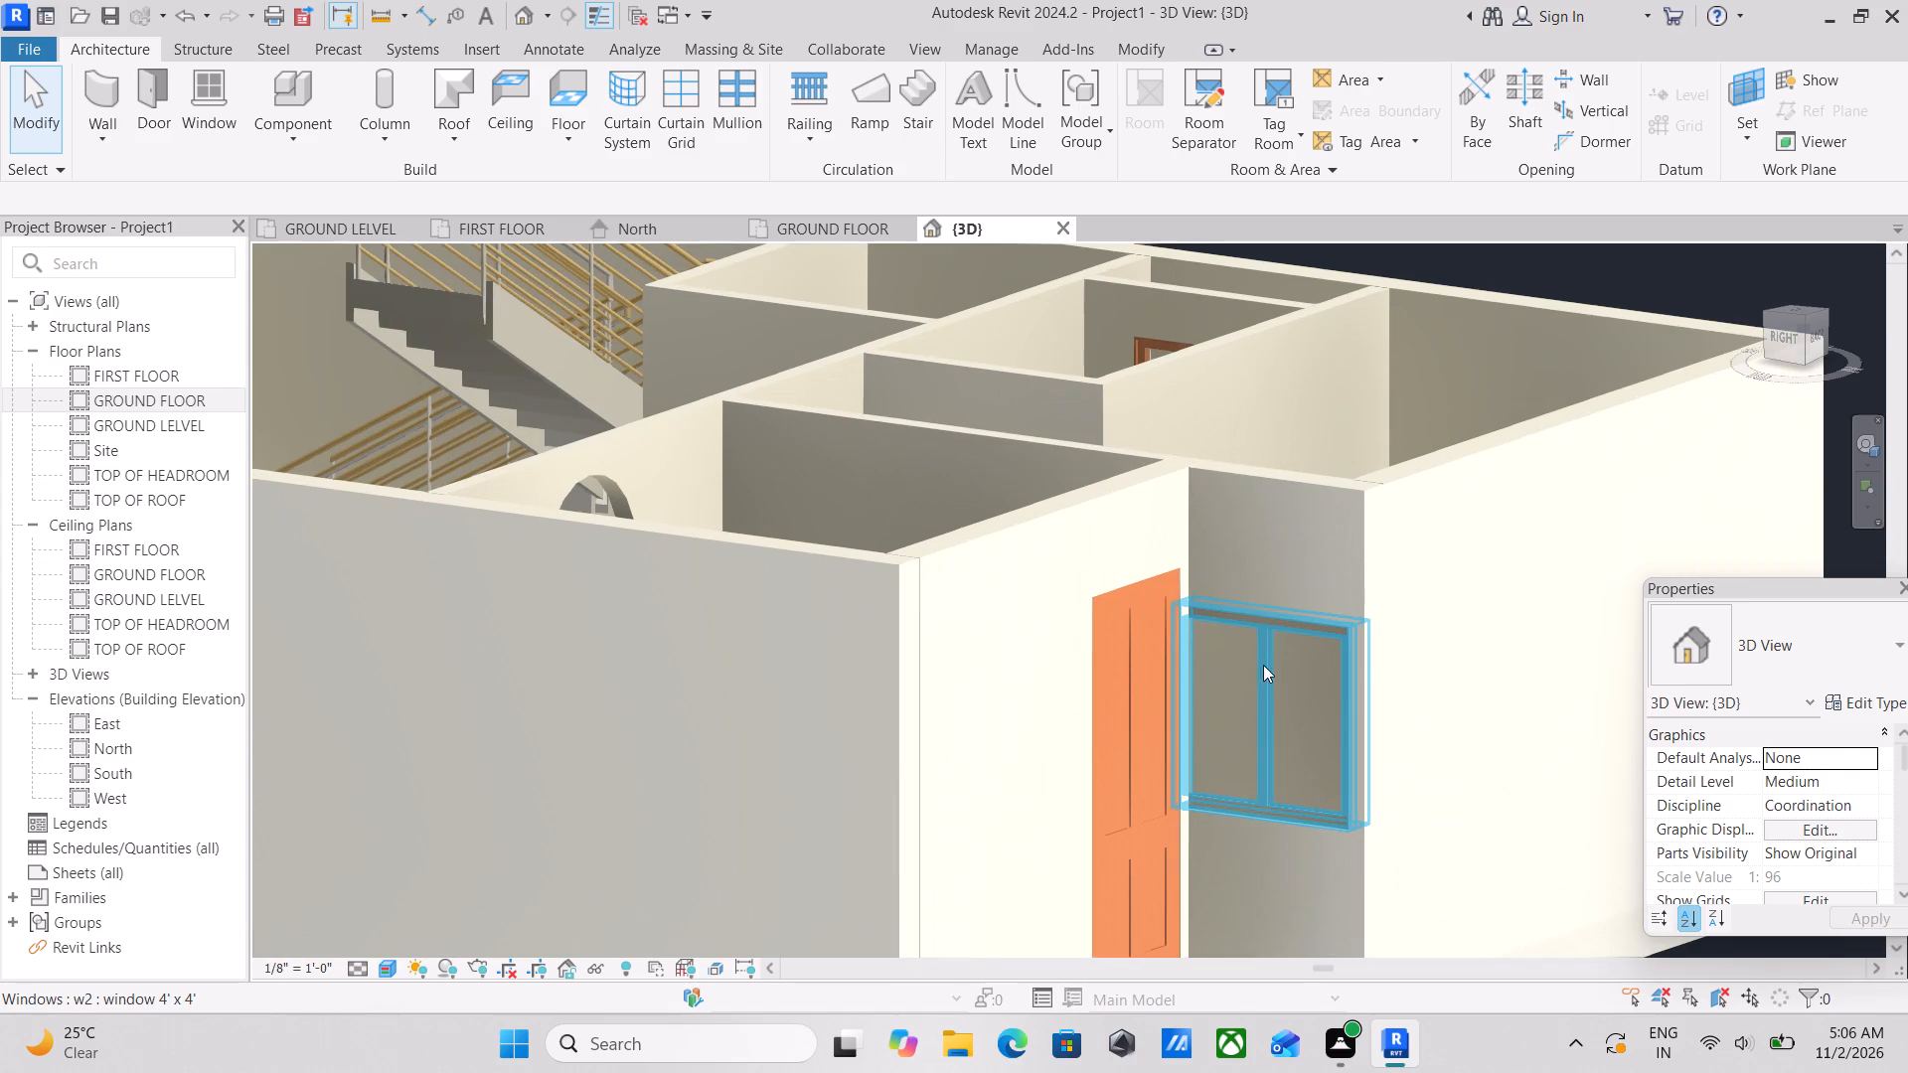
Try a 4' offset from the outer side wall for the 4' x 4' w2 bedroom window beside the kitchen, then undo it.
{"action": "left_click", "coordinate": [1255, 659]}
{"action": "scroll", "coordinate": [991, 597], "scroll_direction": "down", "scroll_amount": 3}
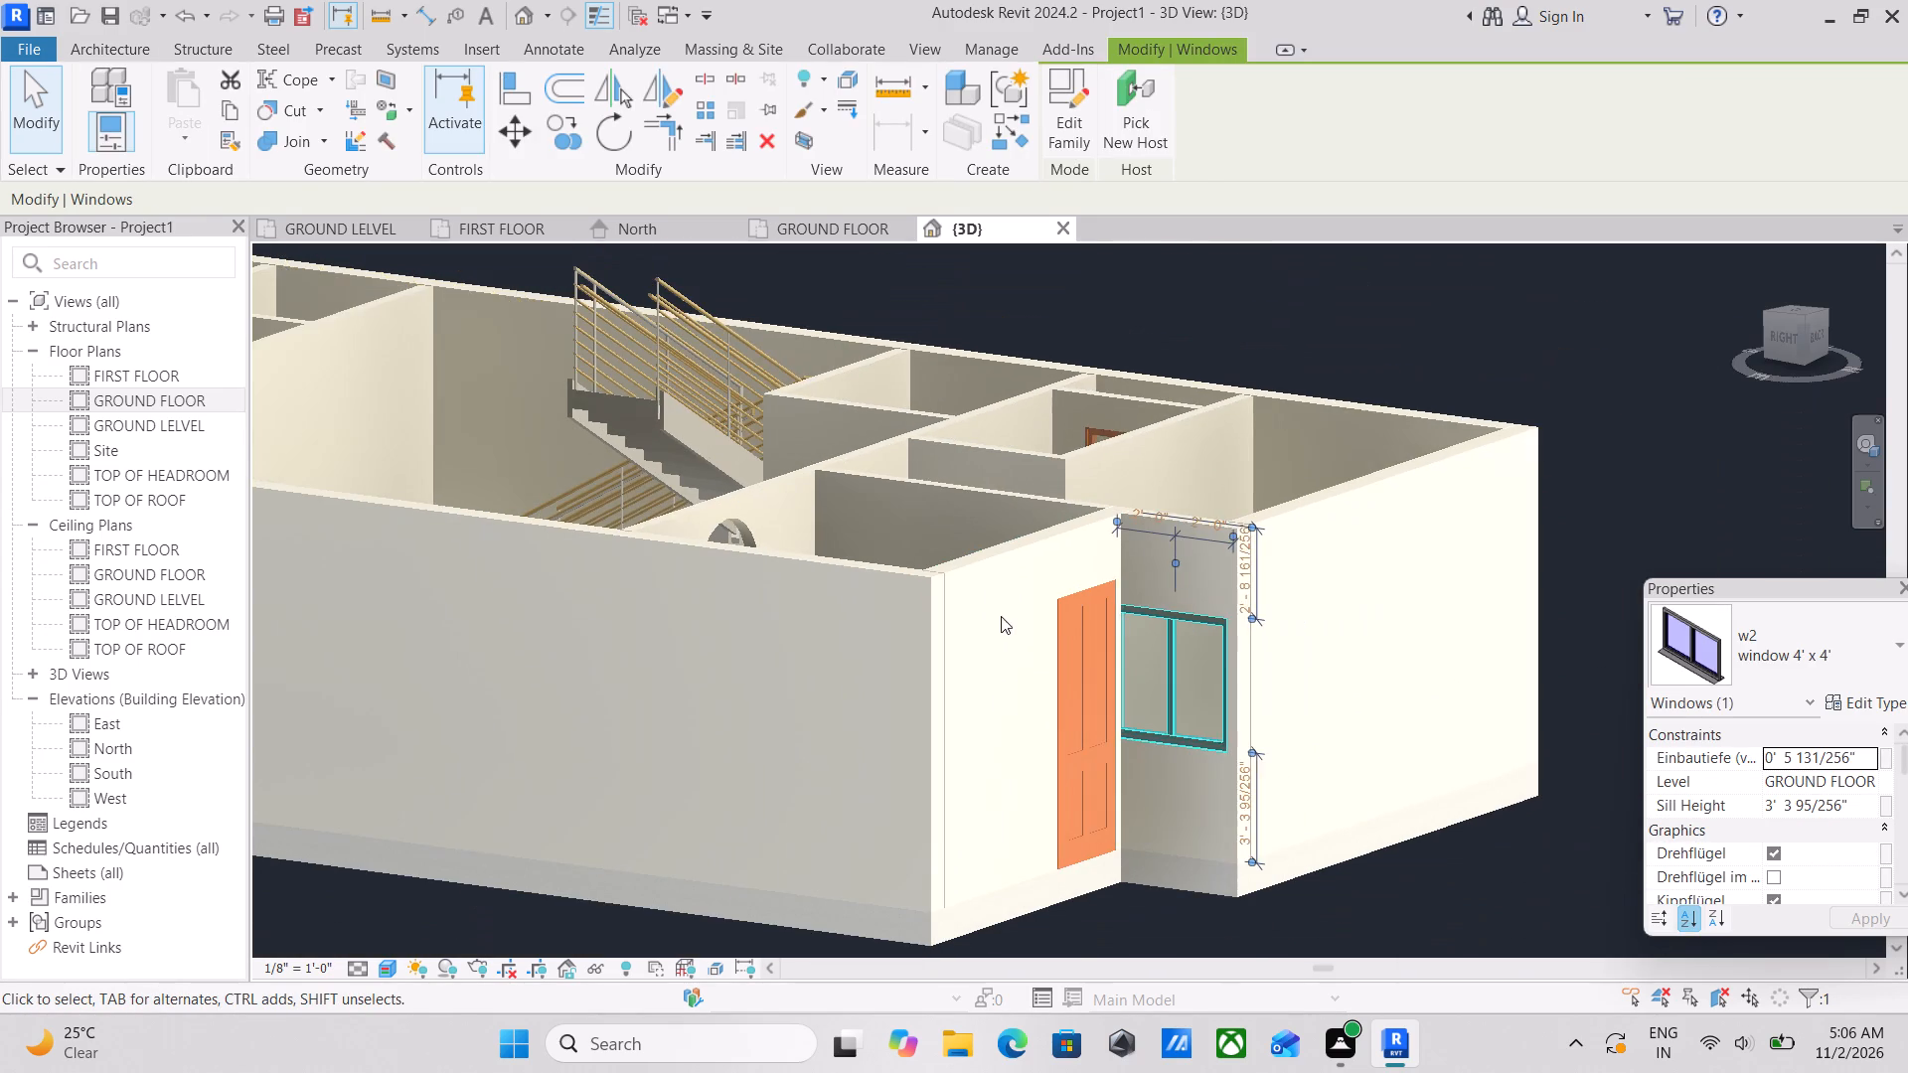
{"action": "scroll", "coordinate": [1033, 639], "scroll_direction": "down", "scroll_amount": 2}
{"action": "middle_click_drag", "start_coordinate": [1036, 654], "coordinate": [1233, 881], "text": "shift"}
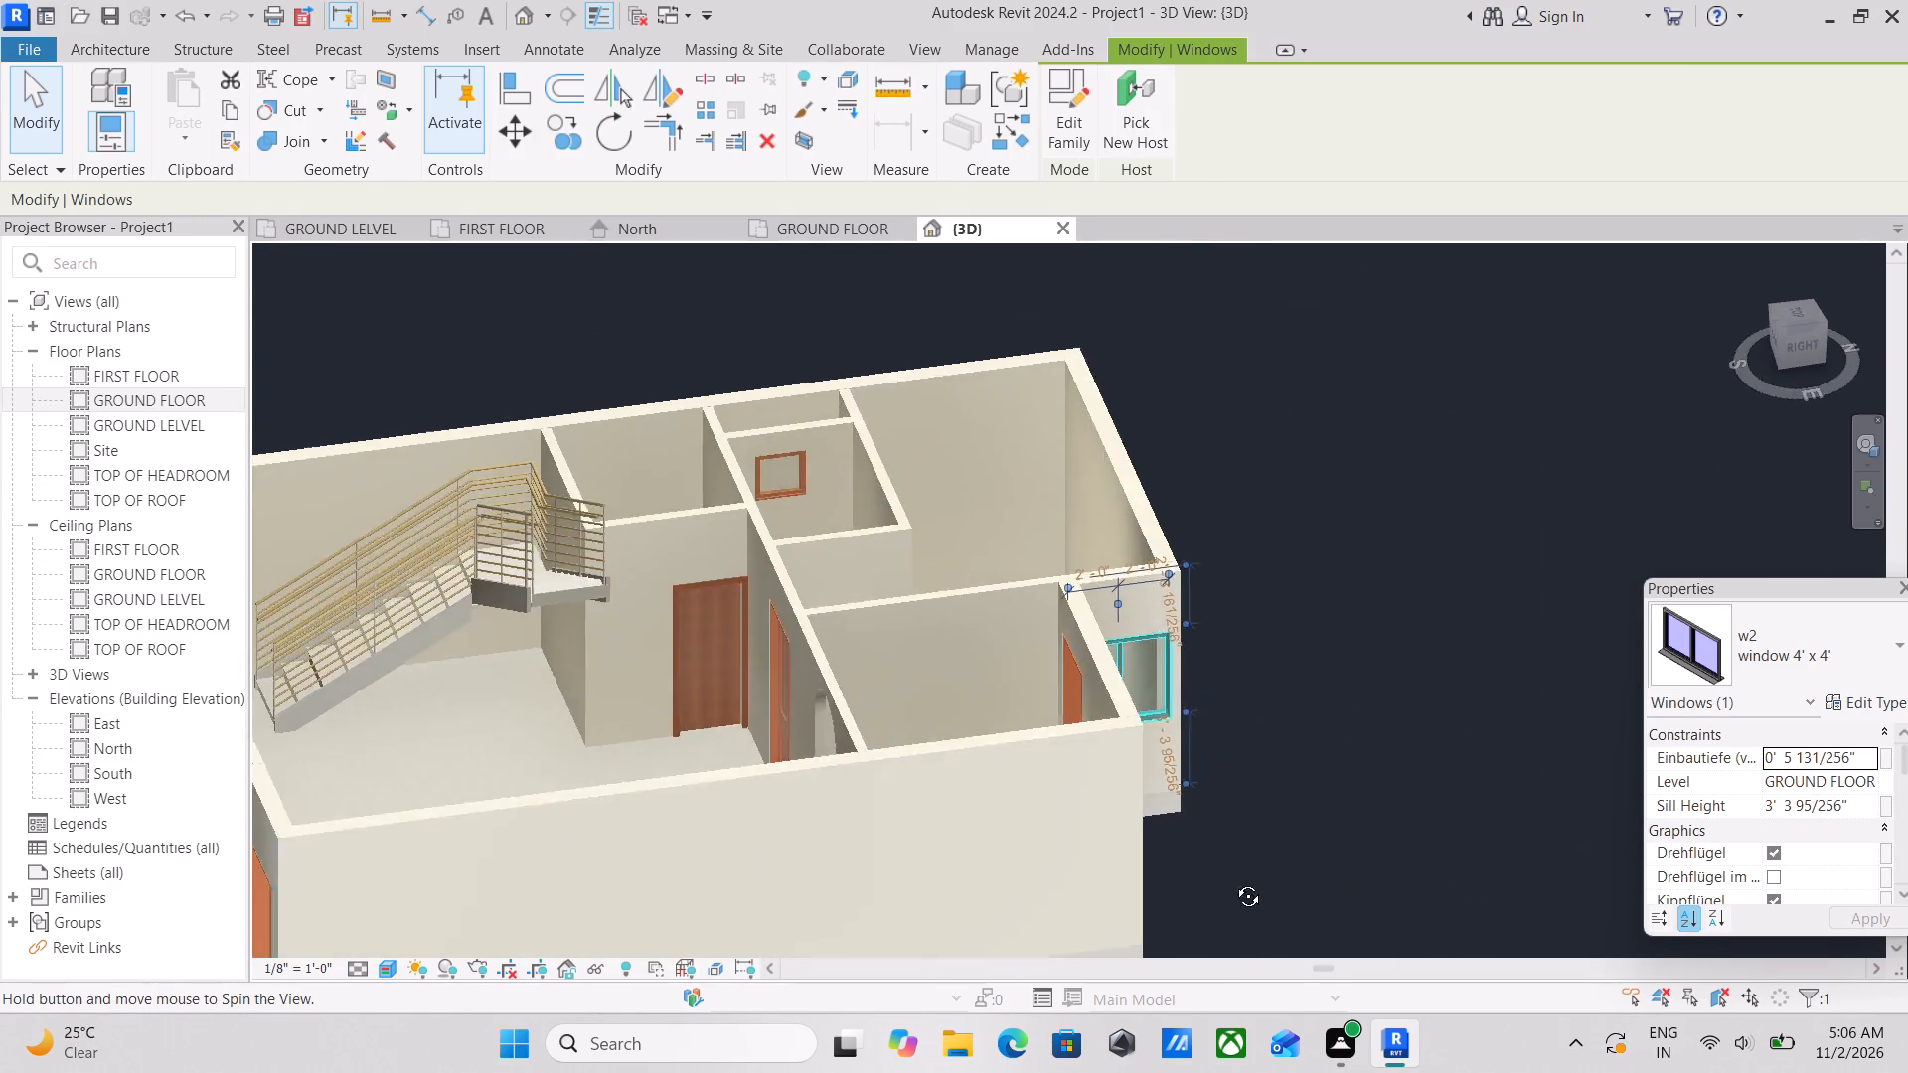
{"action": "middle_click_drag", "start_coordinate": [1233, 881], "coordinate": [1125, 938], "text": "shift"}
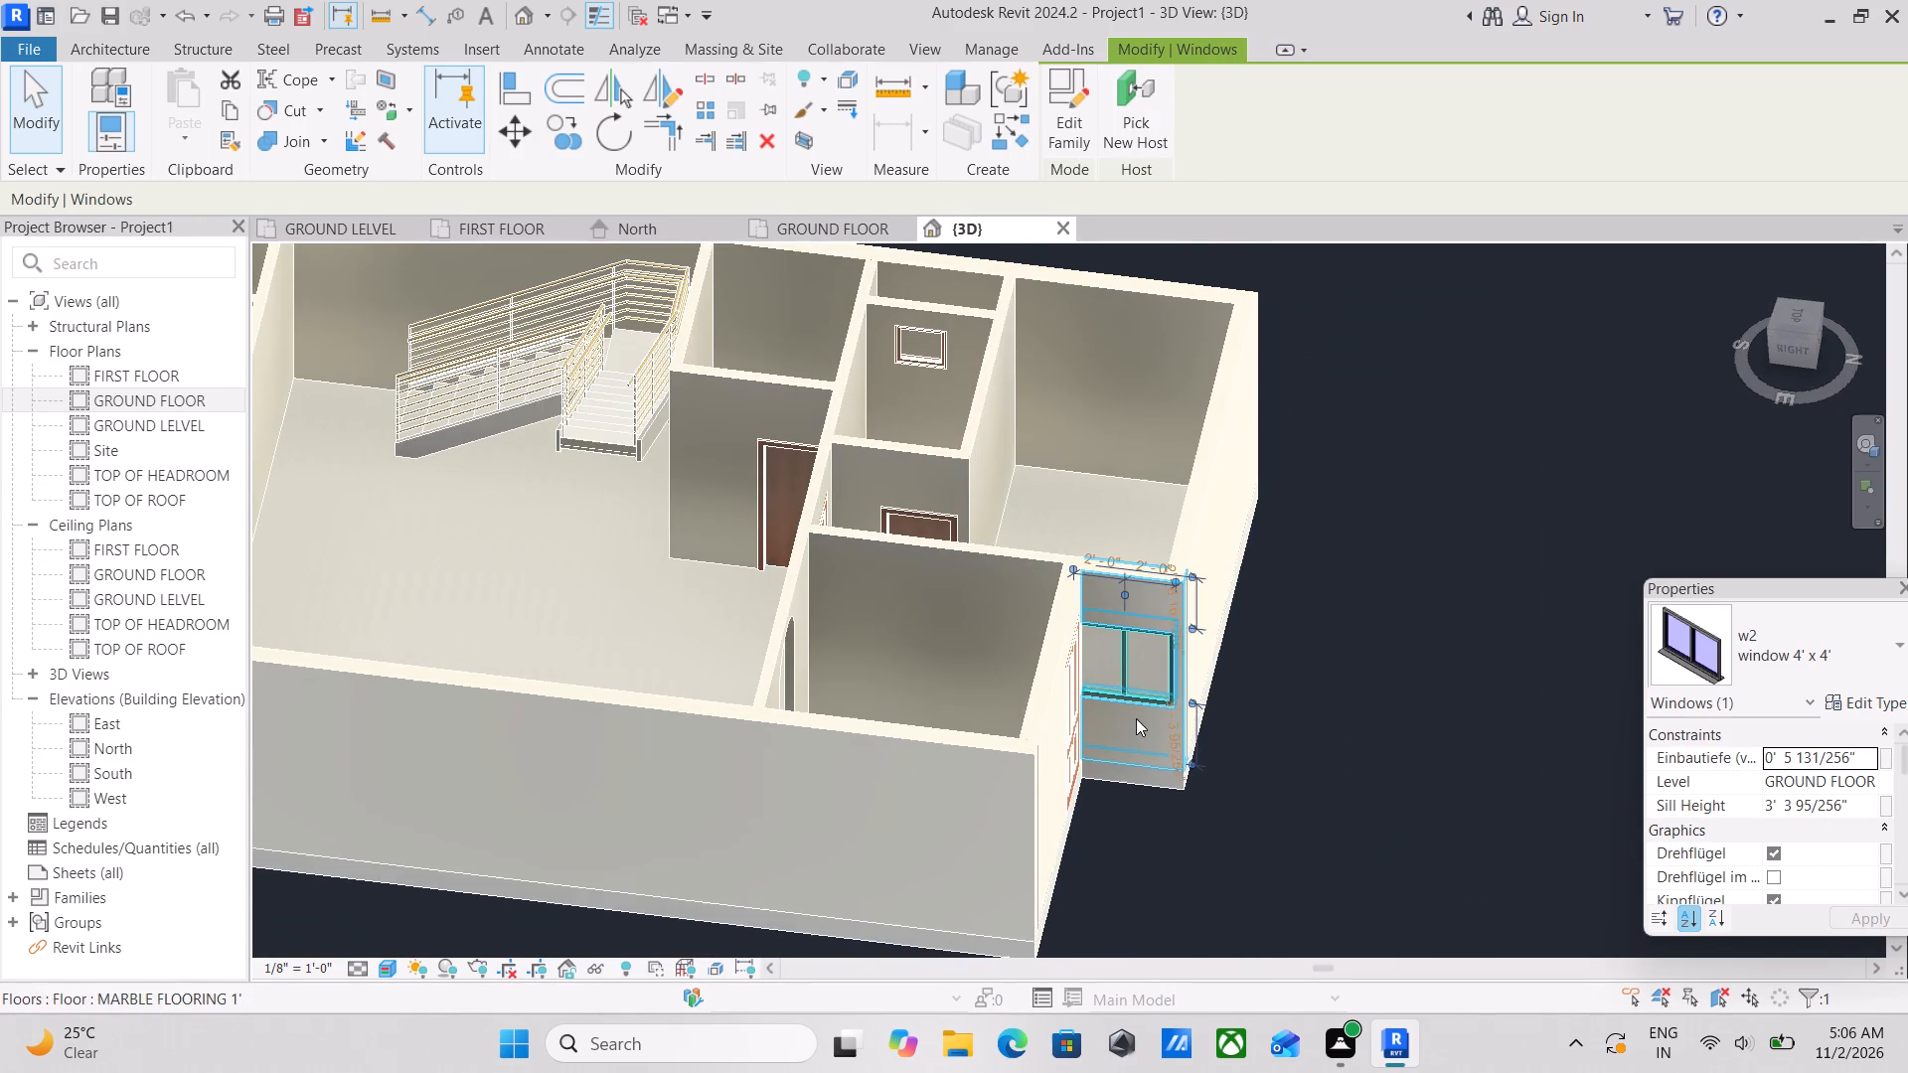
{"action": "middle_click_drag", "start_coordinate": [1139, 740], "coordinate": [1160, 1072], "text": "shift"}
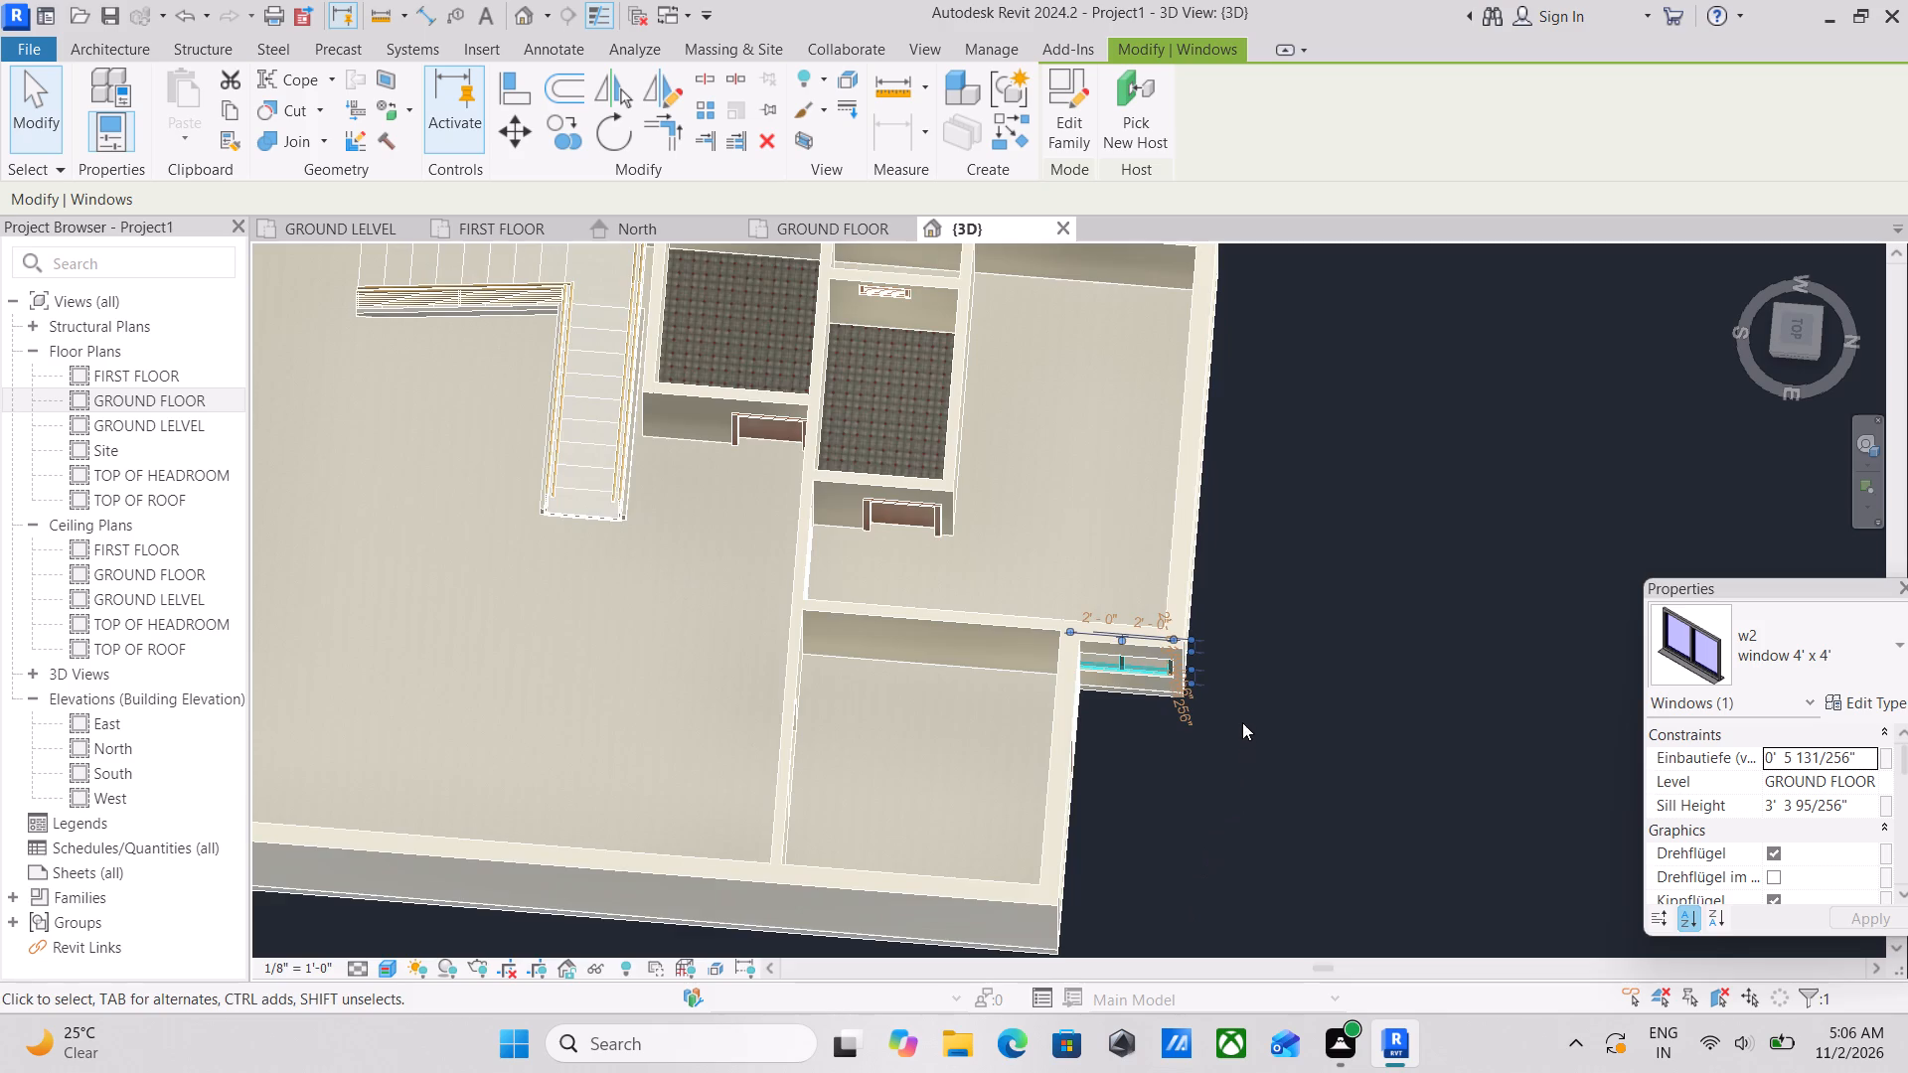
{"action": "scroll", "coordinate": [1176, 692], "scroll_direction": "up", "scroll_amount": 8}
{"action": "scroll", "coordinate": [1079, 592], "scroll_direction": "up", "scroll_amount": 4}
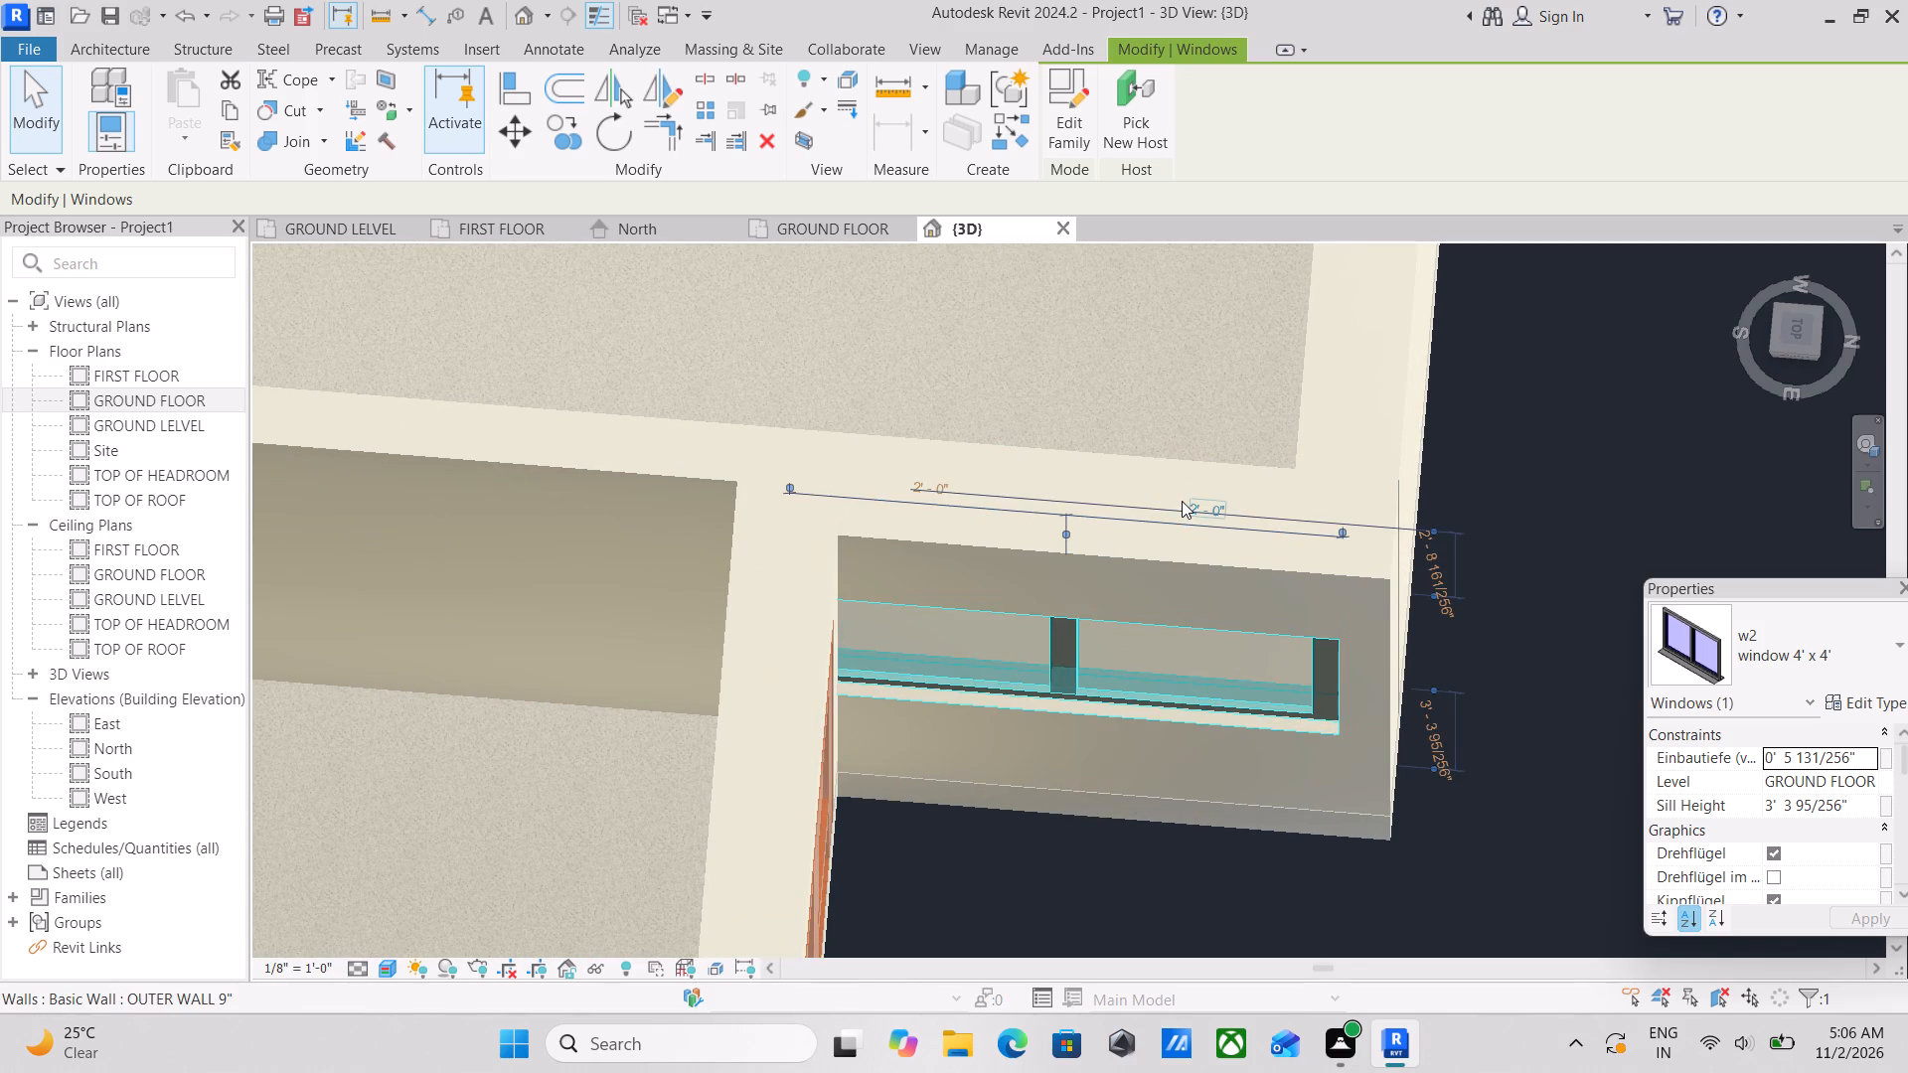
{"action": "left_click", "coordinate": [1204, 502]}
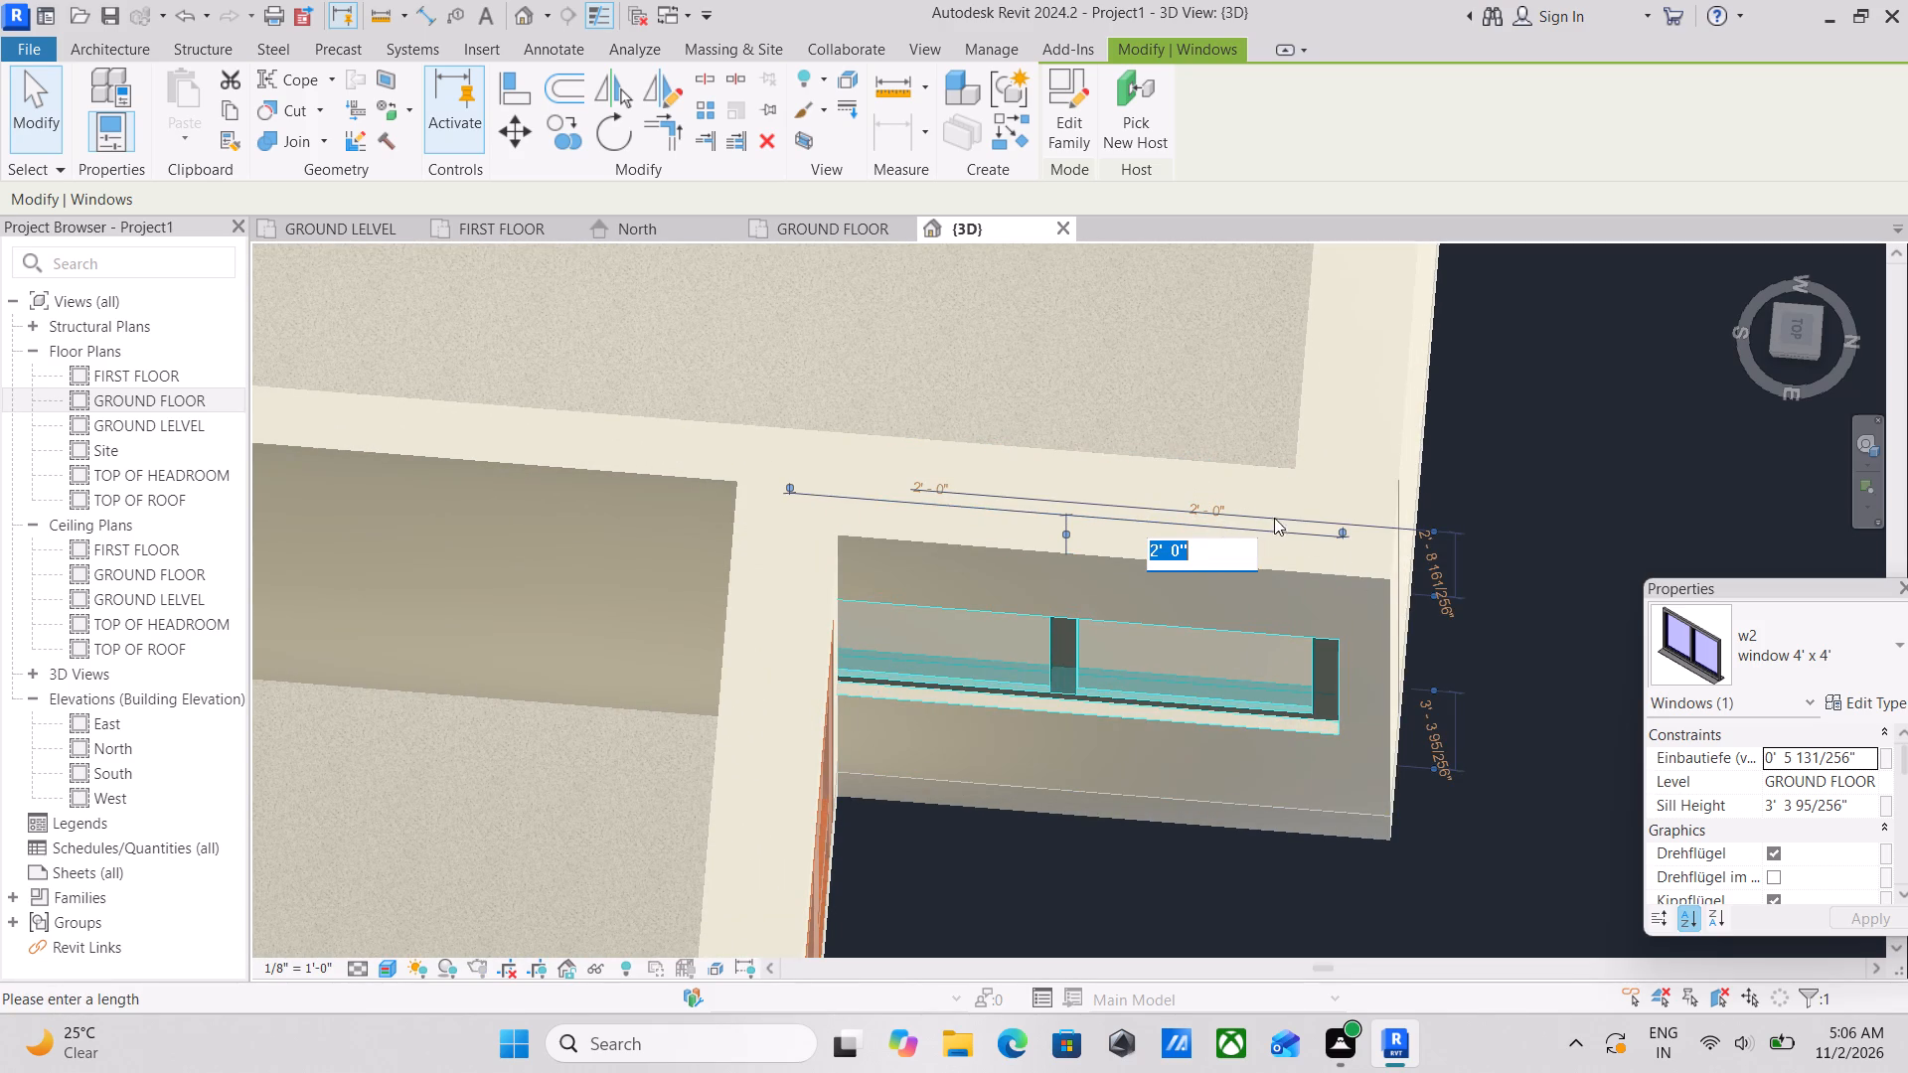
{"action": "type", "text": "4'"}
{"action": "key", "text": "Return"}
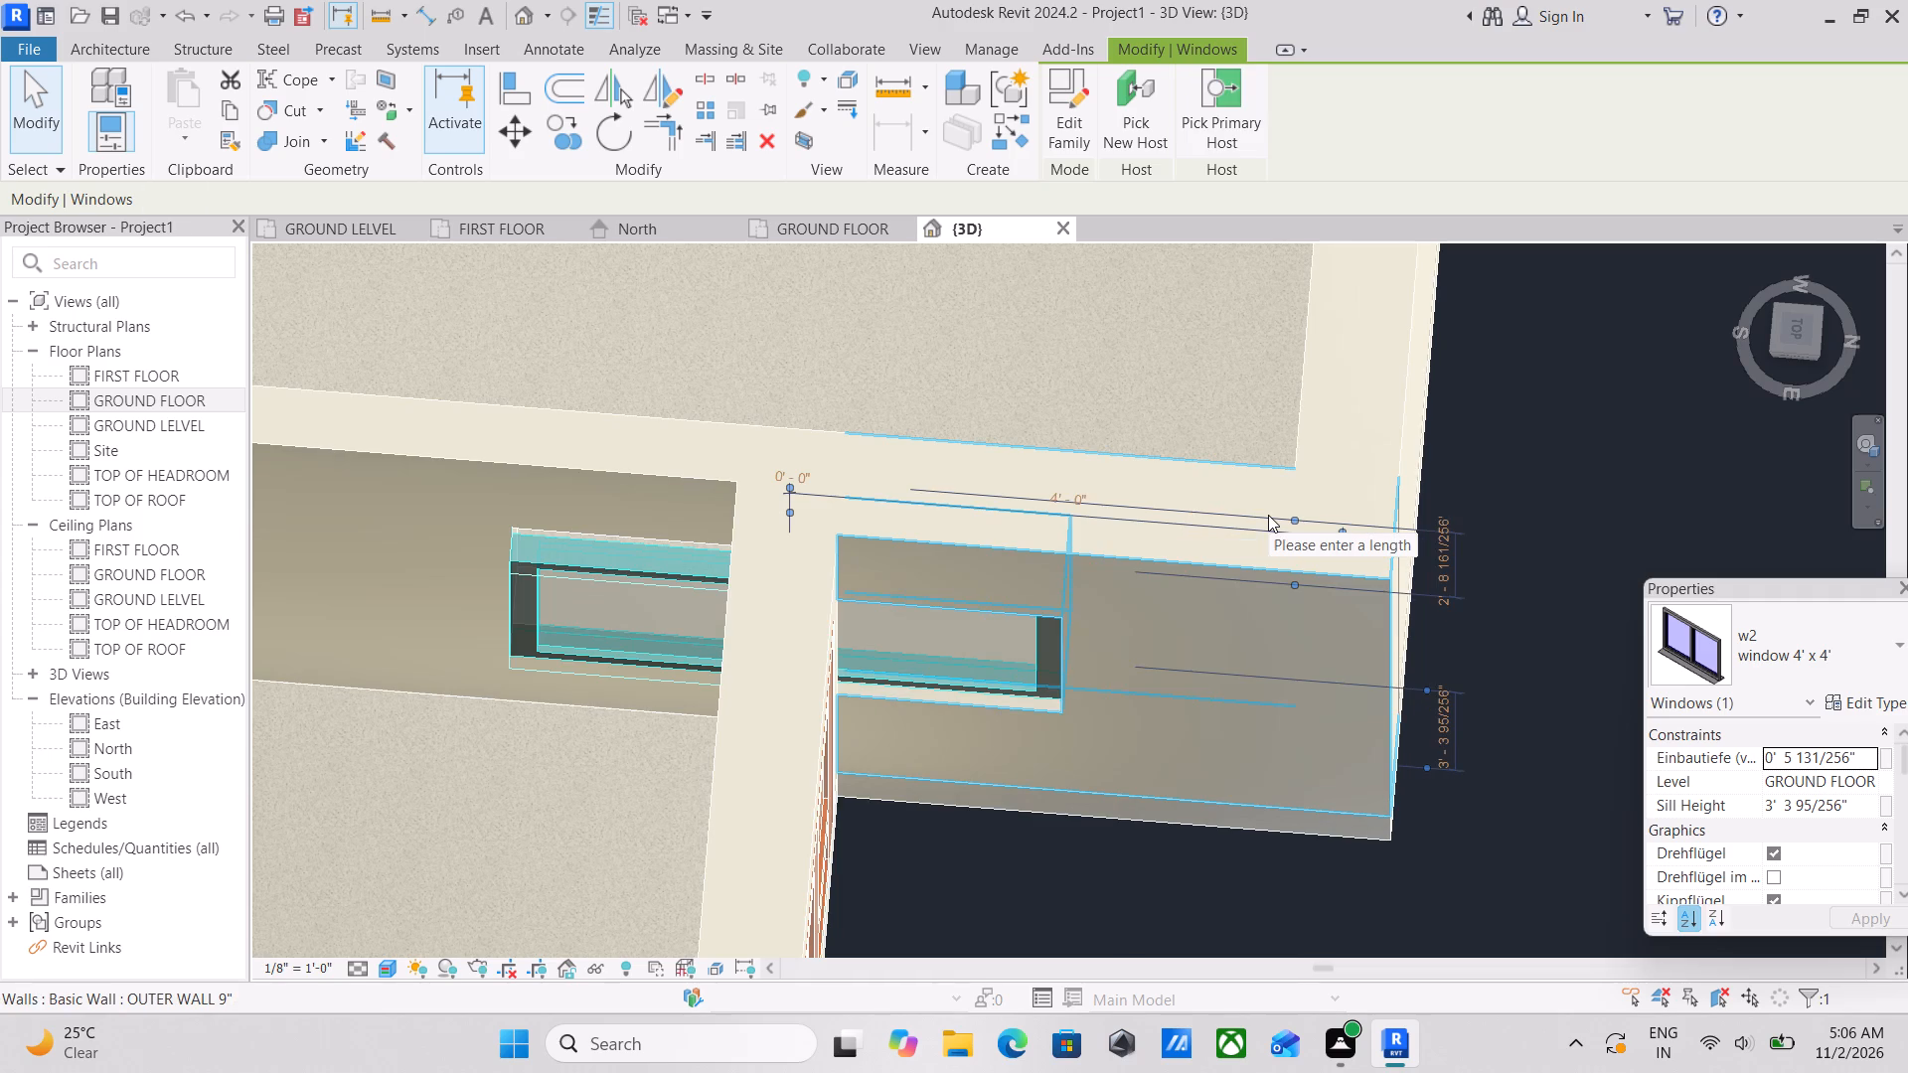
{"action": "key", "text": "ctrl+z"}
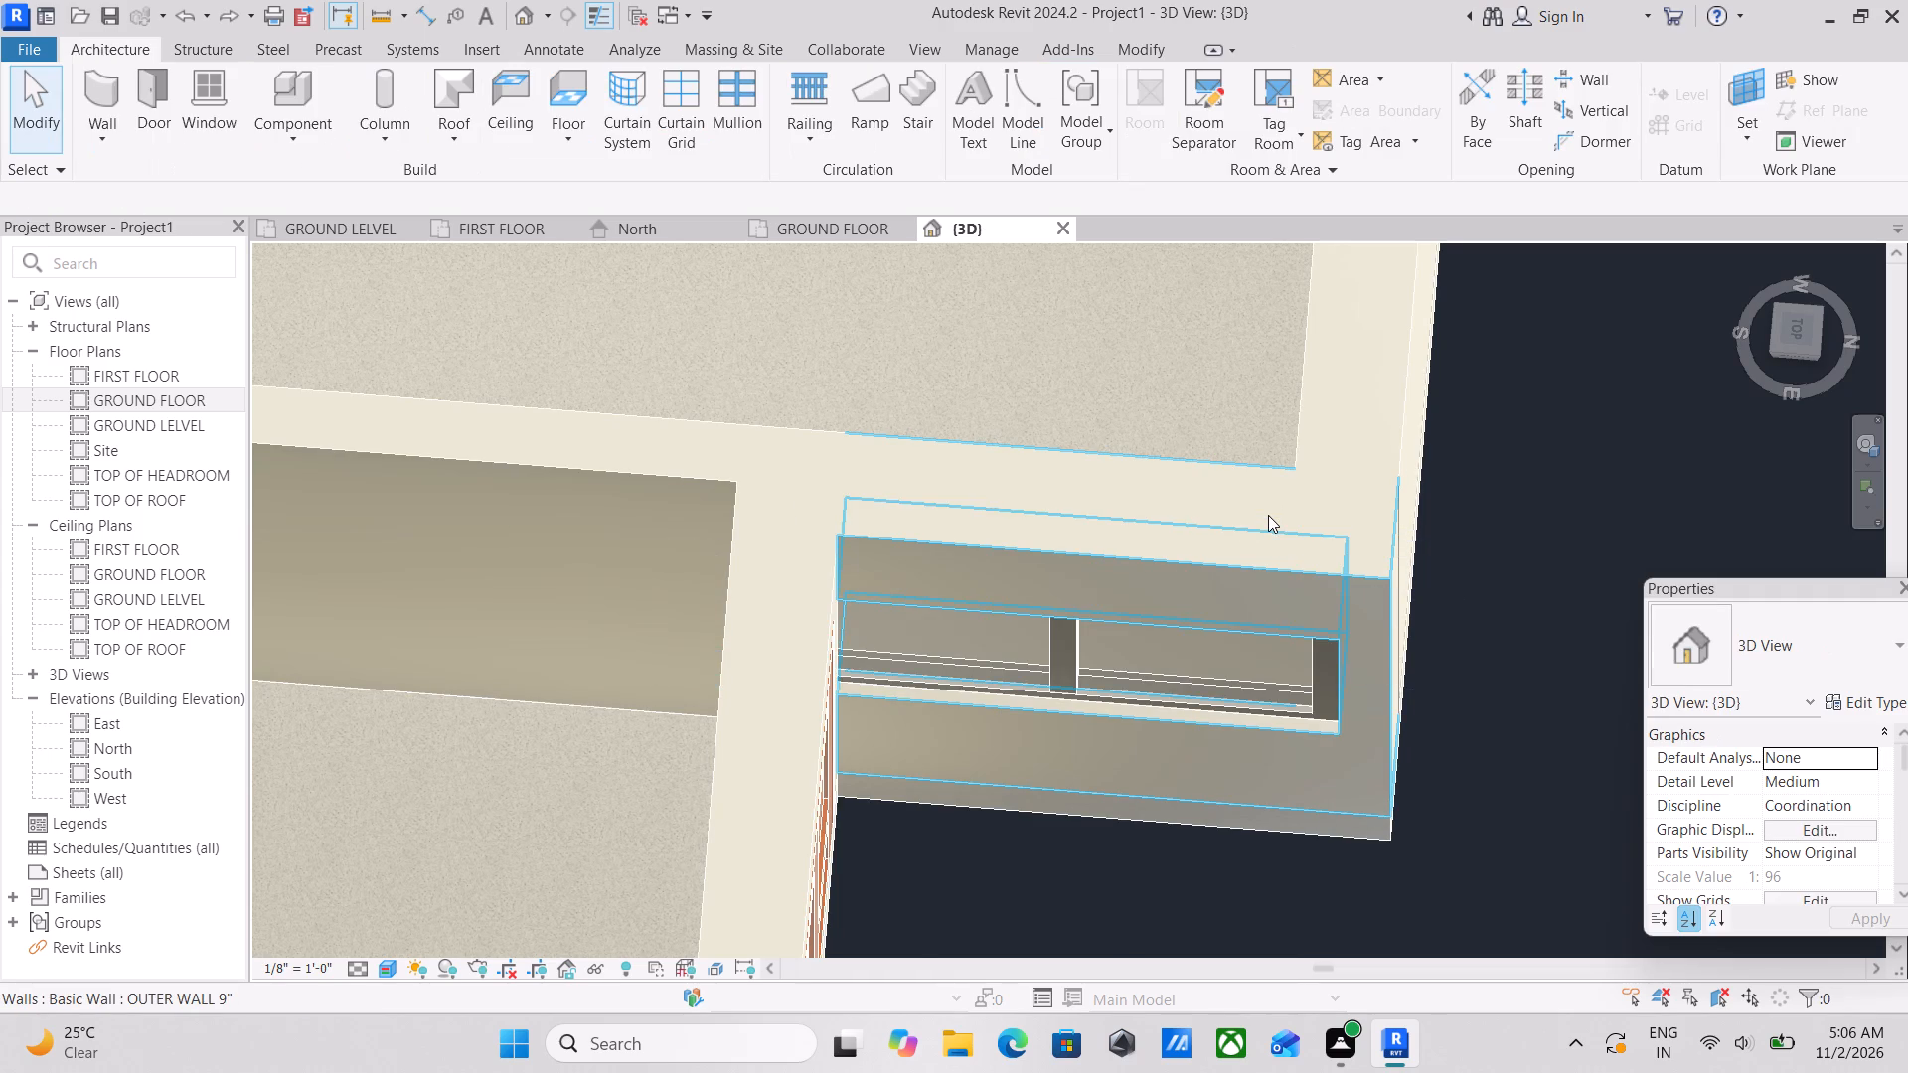
Nudge the 4' x 4' w2 bedroom window four increments, about 3" in total, away from the kitchen wall toward the outer corner.
{"action": "scroll", "coordinate": [1268, 515], "scroll_direction": "down", "scroll_amount": 2}
{"action": "left_click", "coordinate": [1319, 652]}
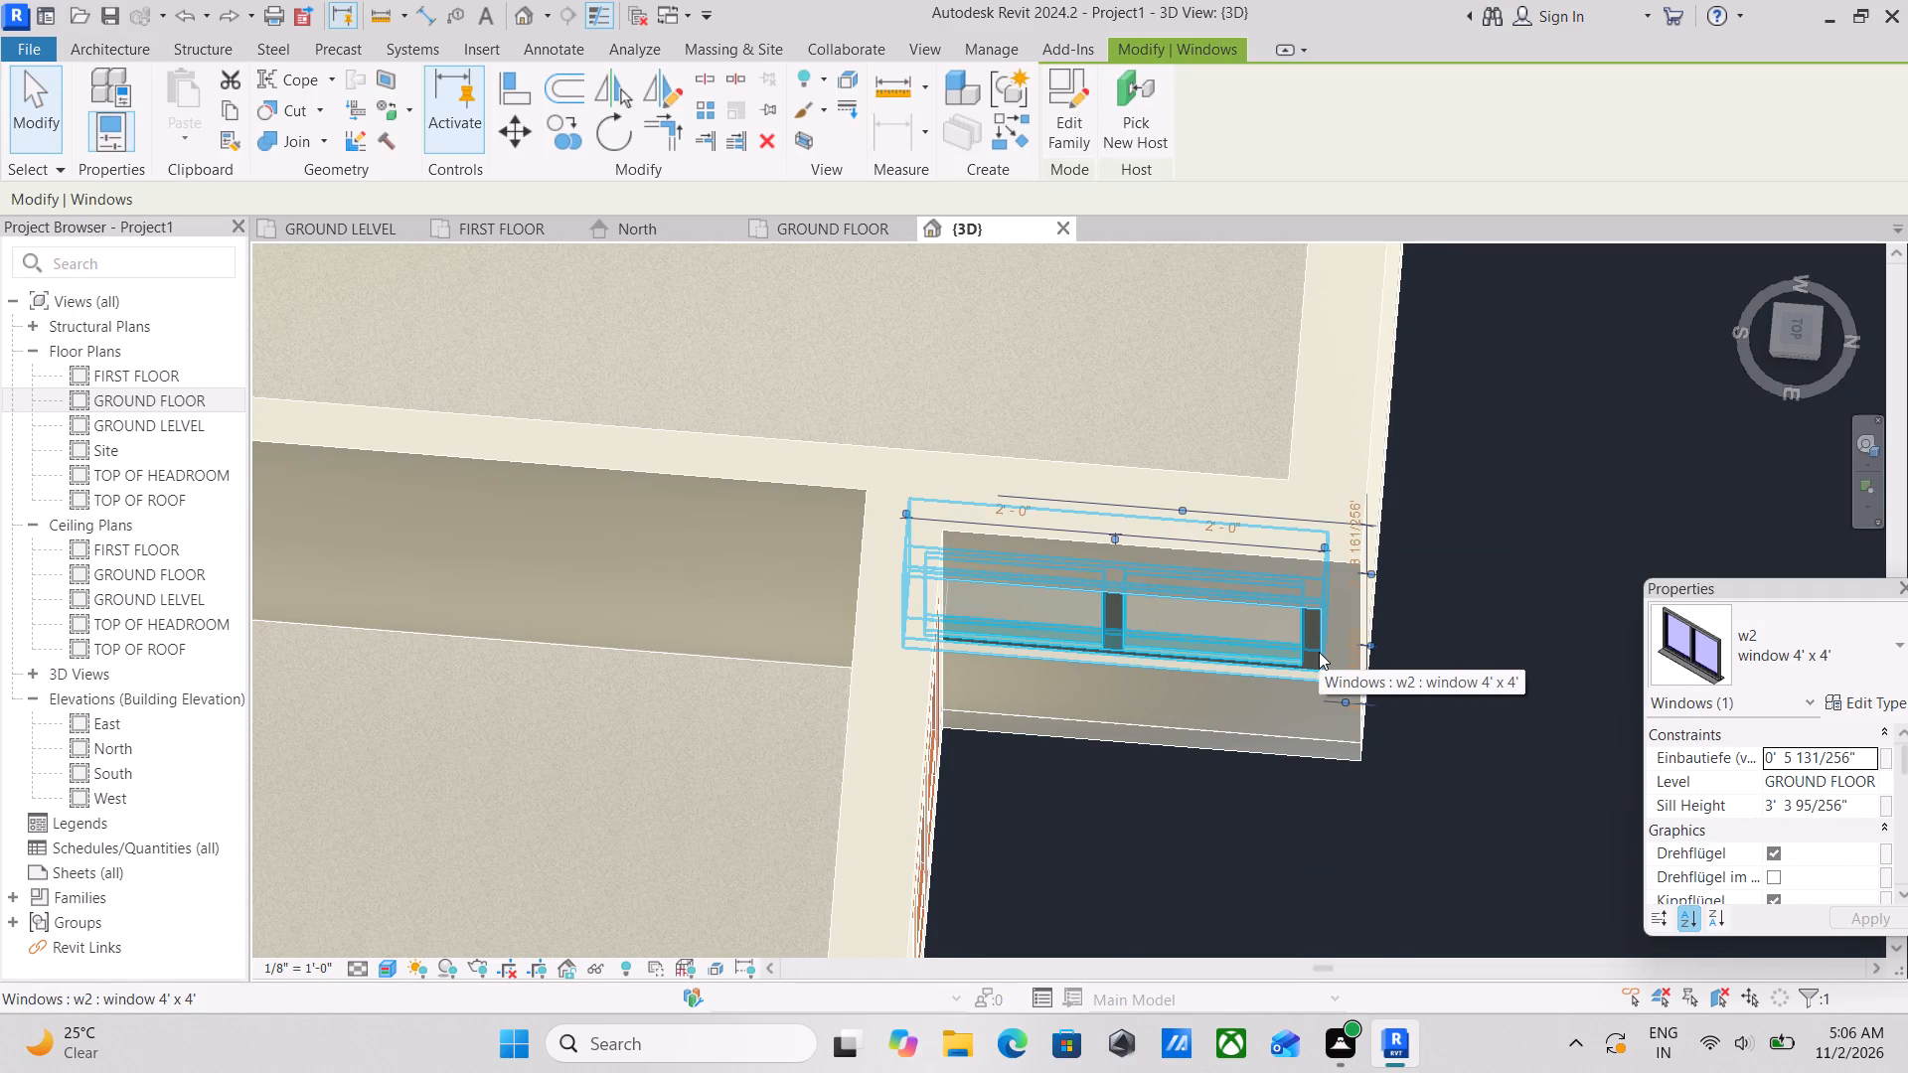
{"action": "key", "text": "Right"}
{"action": "key", "text": "Right"}
{"action": "key", "text": "Right"}
{"action": "key", "text": "Right"}
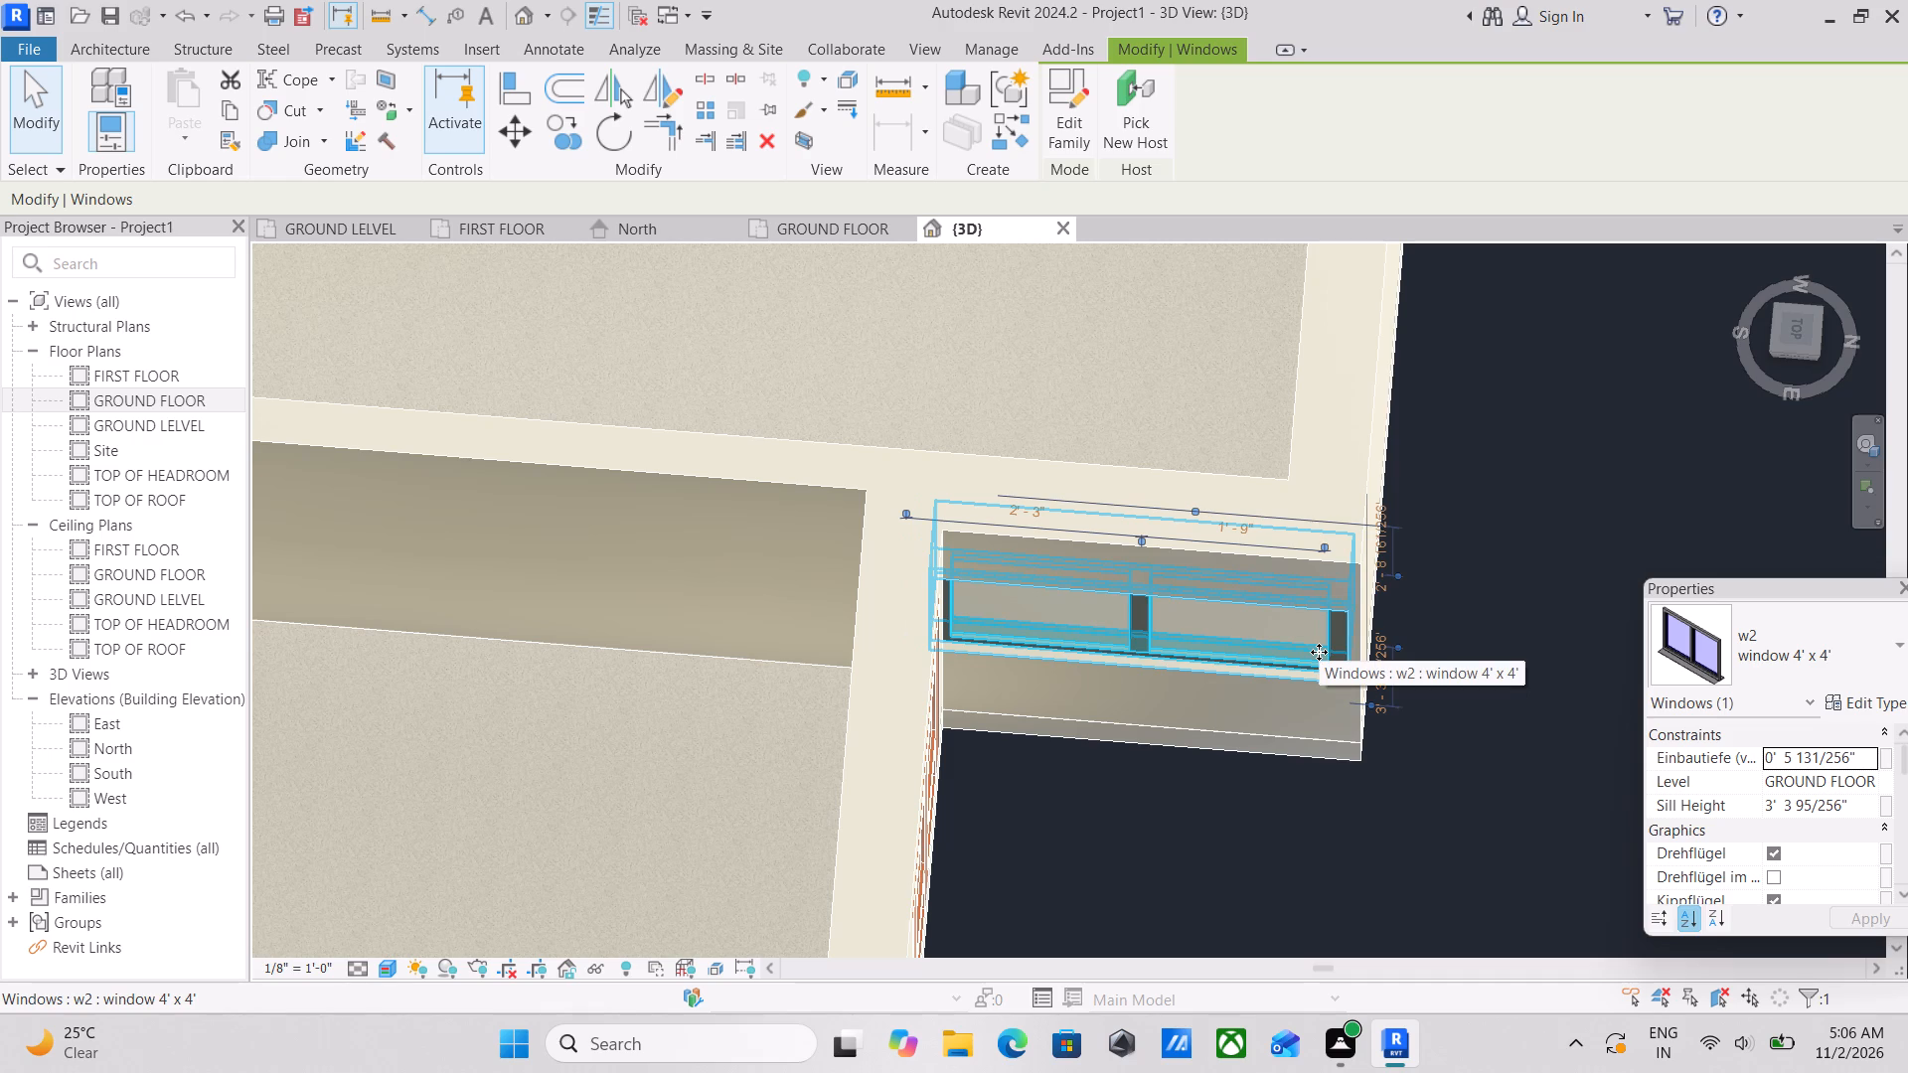
{"action": "scroll", "coordinate": [1309, 643], "scroll_direction": "down", "scroll_amount": 3}
{"action": "key", "text": "Escape"}
{"action": "scroll", "coordinate": [1317, 630], "scroll_direction": "down", "scroll_amount": 4}
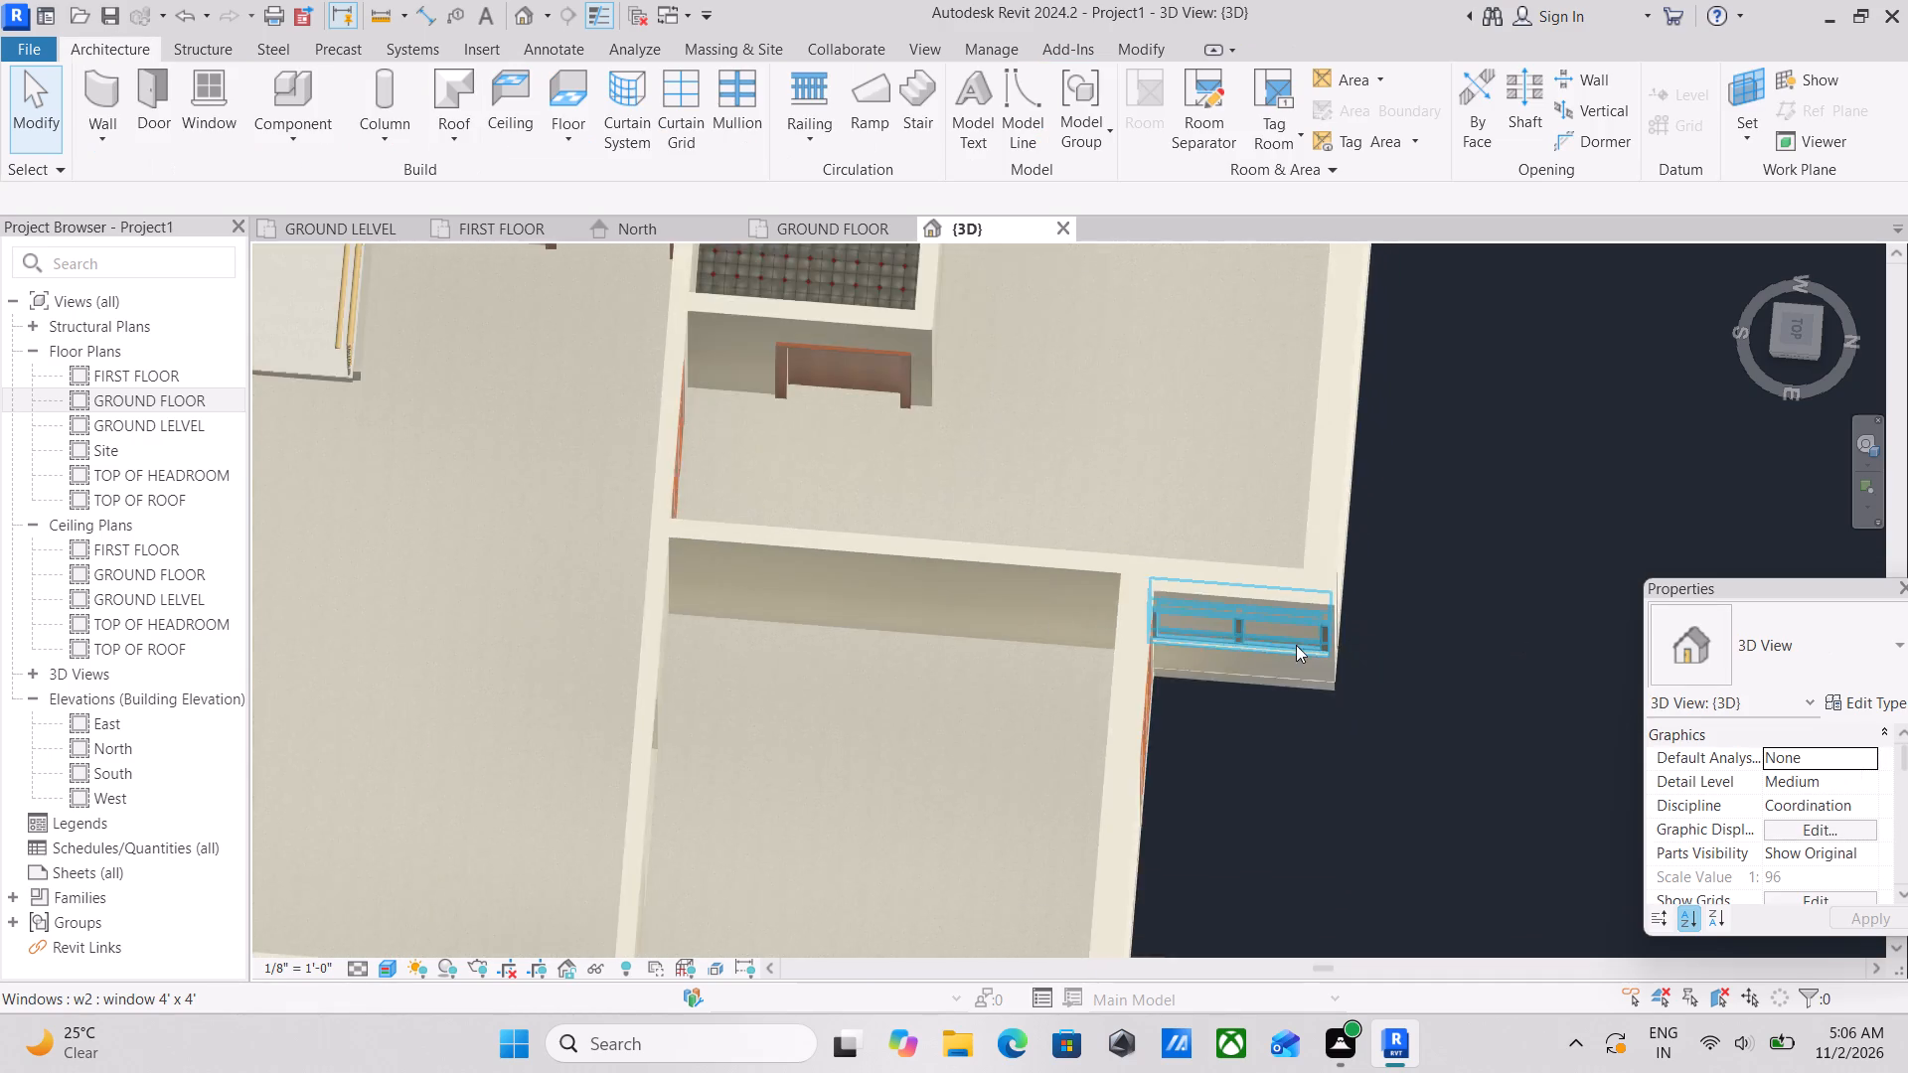
Examine the ground-floor rooms in 3D and check the sill height of the existing Fixed 24" x 24" toilet window.
{"action": "scroll", "coordinate": [1138, 704], "scroll_direction": "down", "scroll_amount": 4}
{"action": "scroll", "coordinate": [1170, 715], "scroll_direction": "up", "scroll_amount": 3}
{"action": "scroll", "coordinate": [1175, 721], "scroll_direction": "down", "scroll_amount": 3}
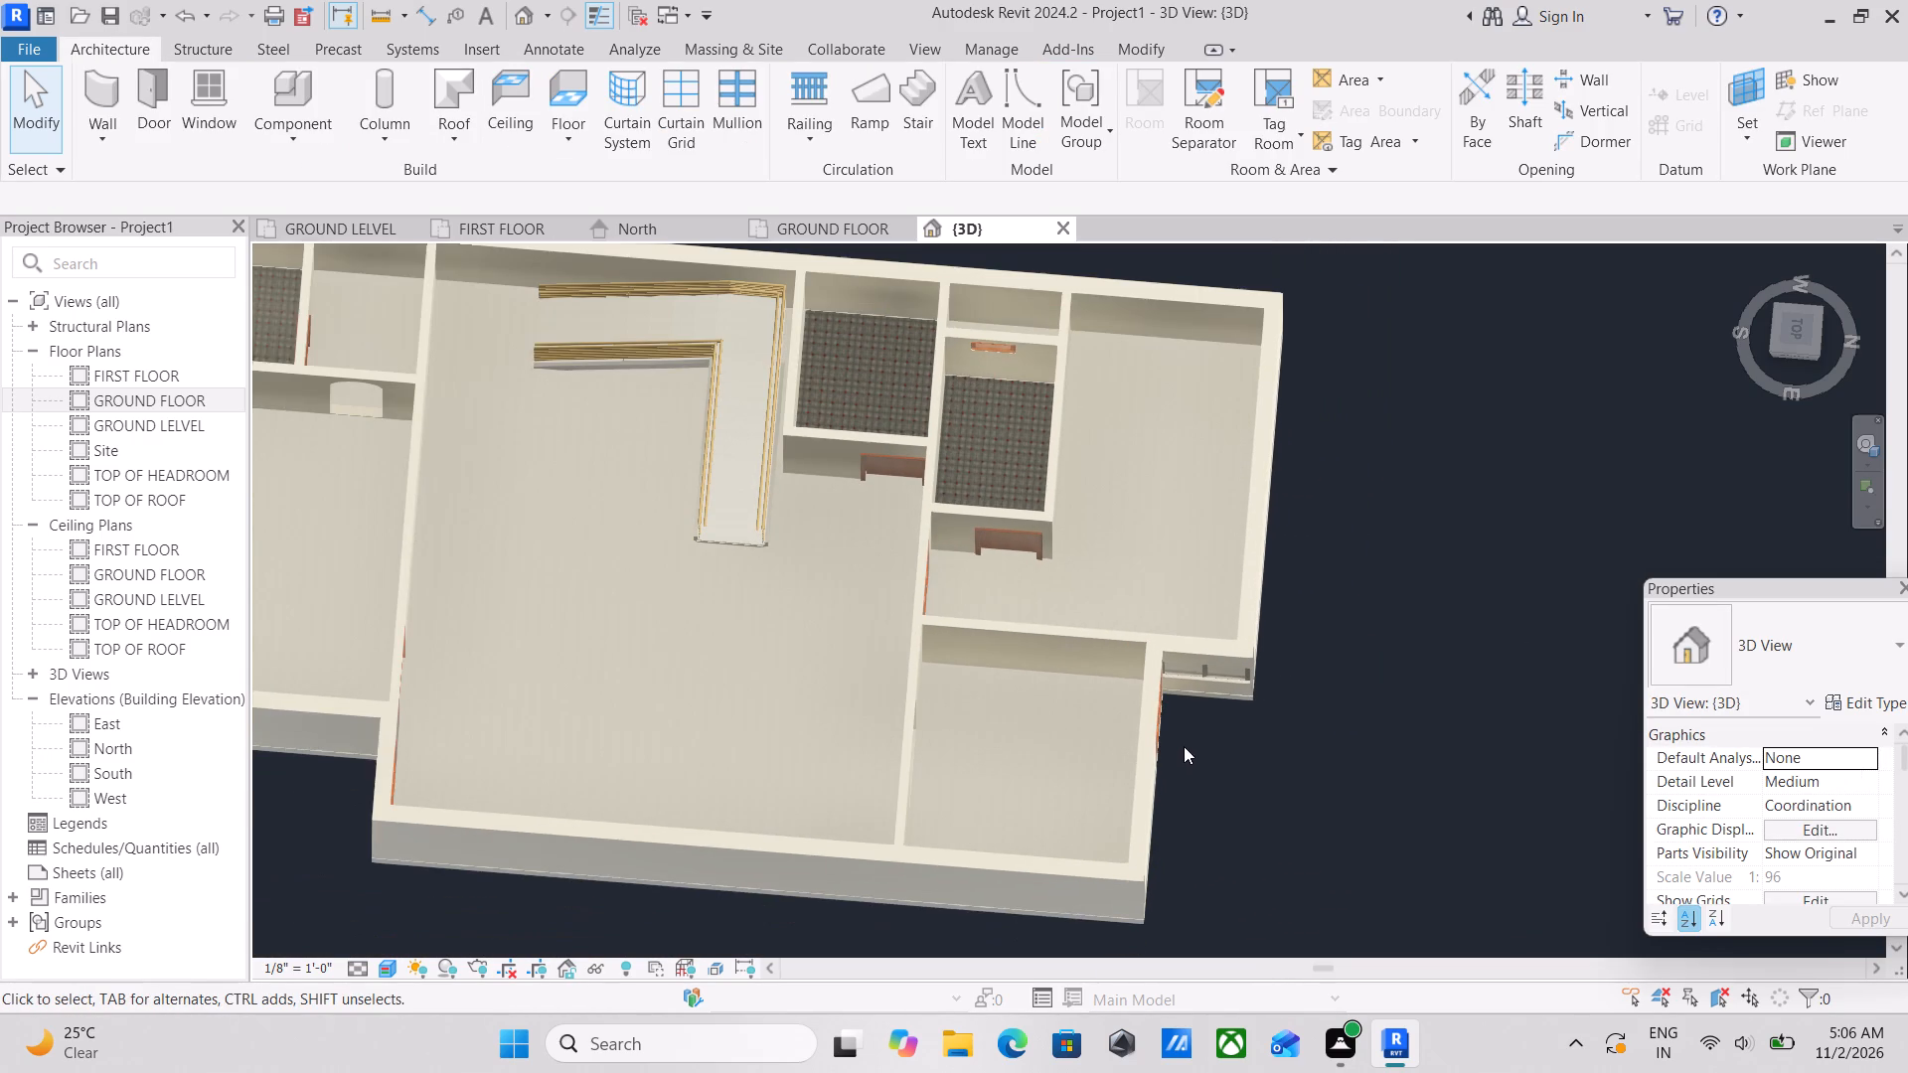
{"action": "middle_click_drag", "start_coordinate": [1040, 711], "coordinate": [1110, 528], "text": "shift"}
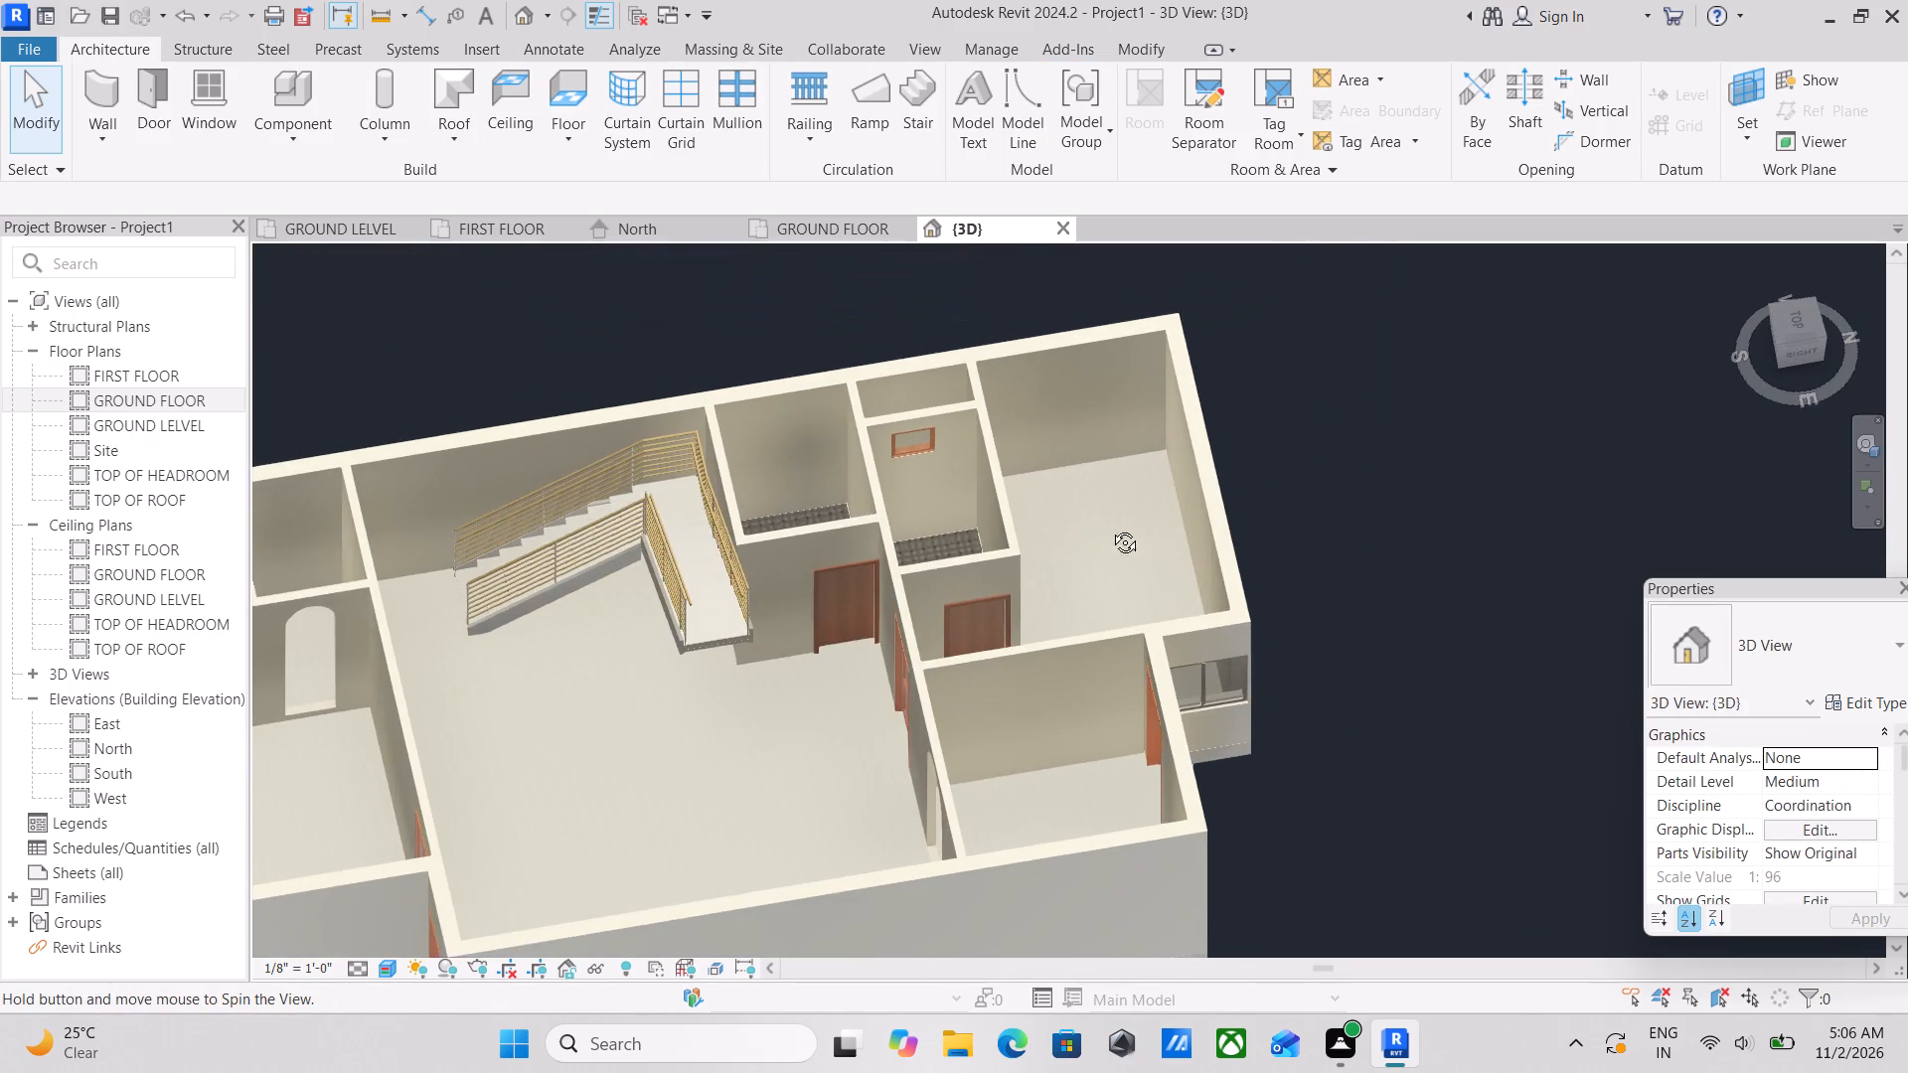
{"action": "middle_click_drag", "start_coordinate": [1110, 528], "coordinate": [1084, 642], "text": "shift"}
{"action": "middle_click_drag", "start_coordinate": [1010, 572], "coordinate": [1141, 526]}
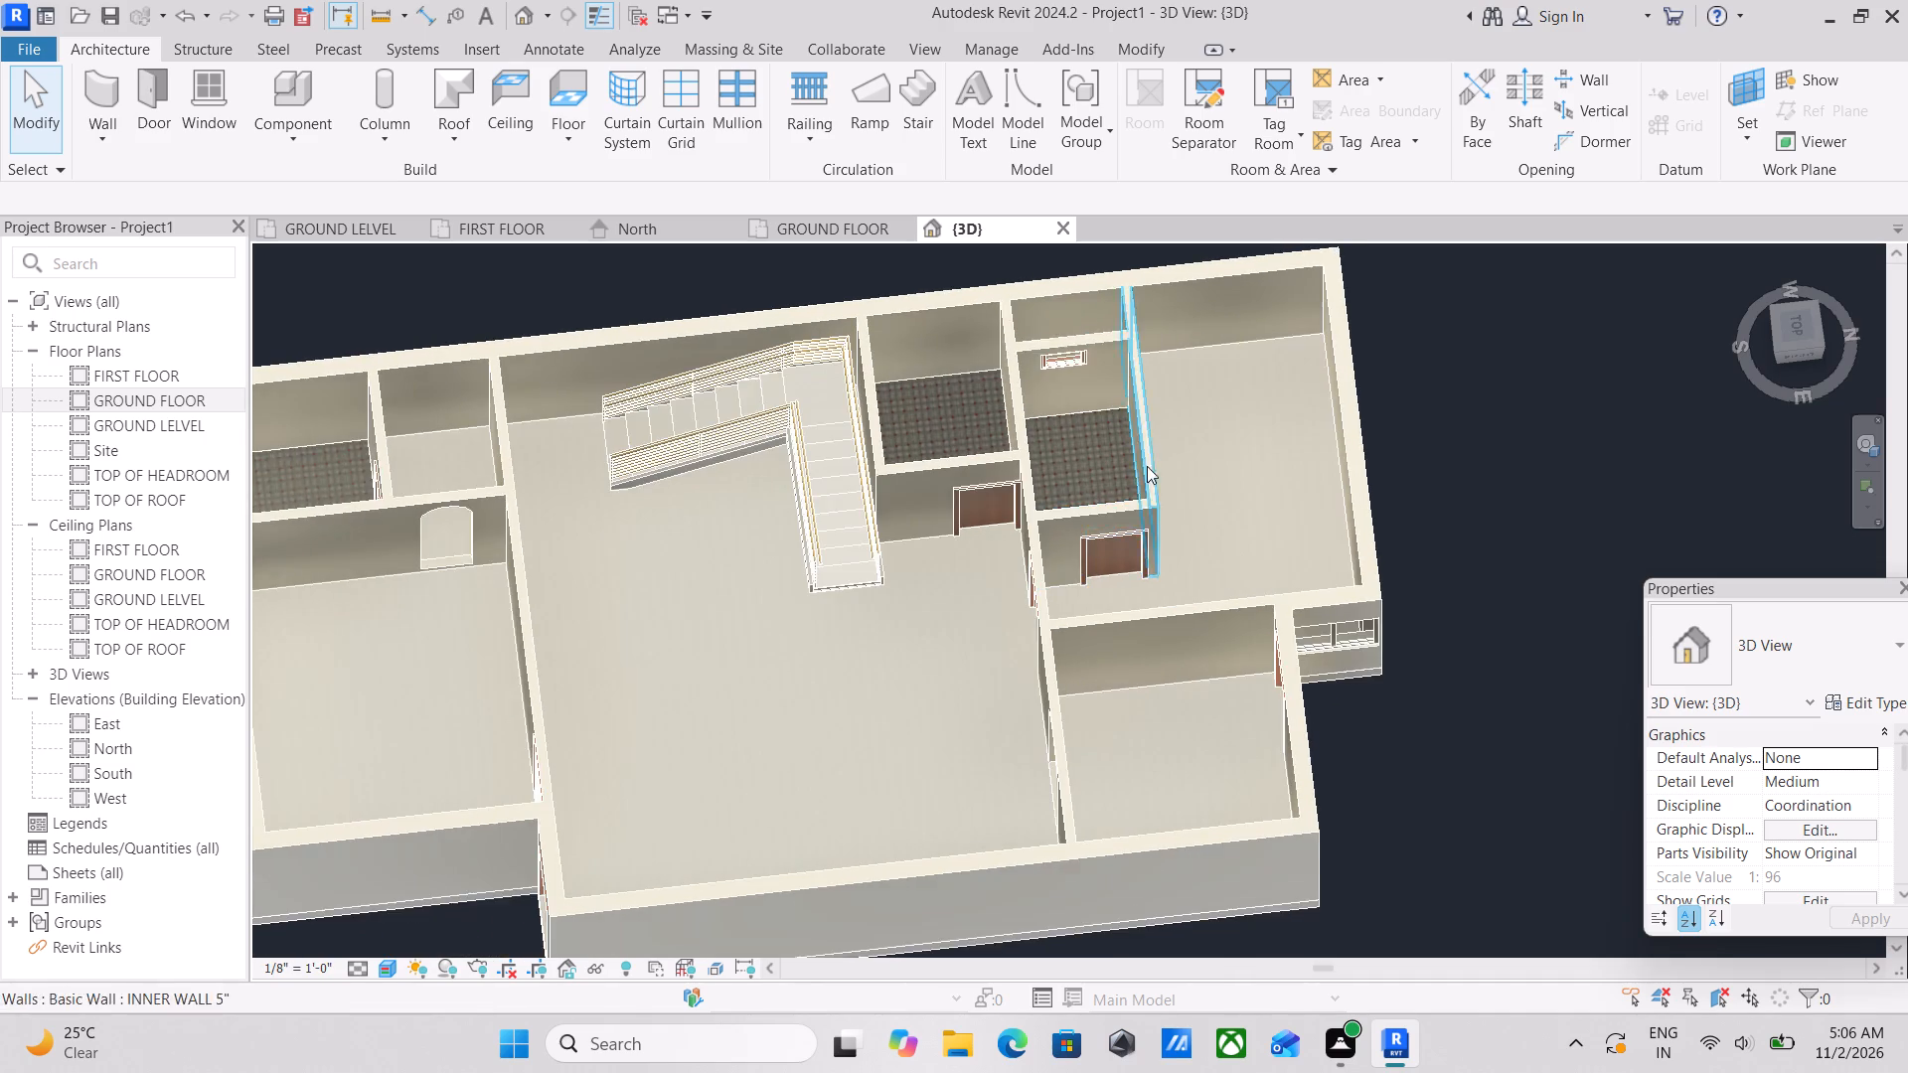
{"action": "scroll", "coordinate": [1079, 299], "scroll_direction": "up", "scroll_amount": 5}
{"action": "scroll", "coordinate": [1064, 423], "scroll_direction": "up", "scroll_amount": 4}
{"action": "left_click", "coordinate": [1049, 390]}
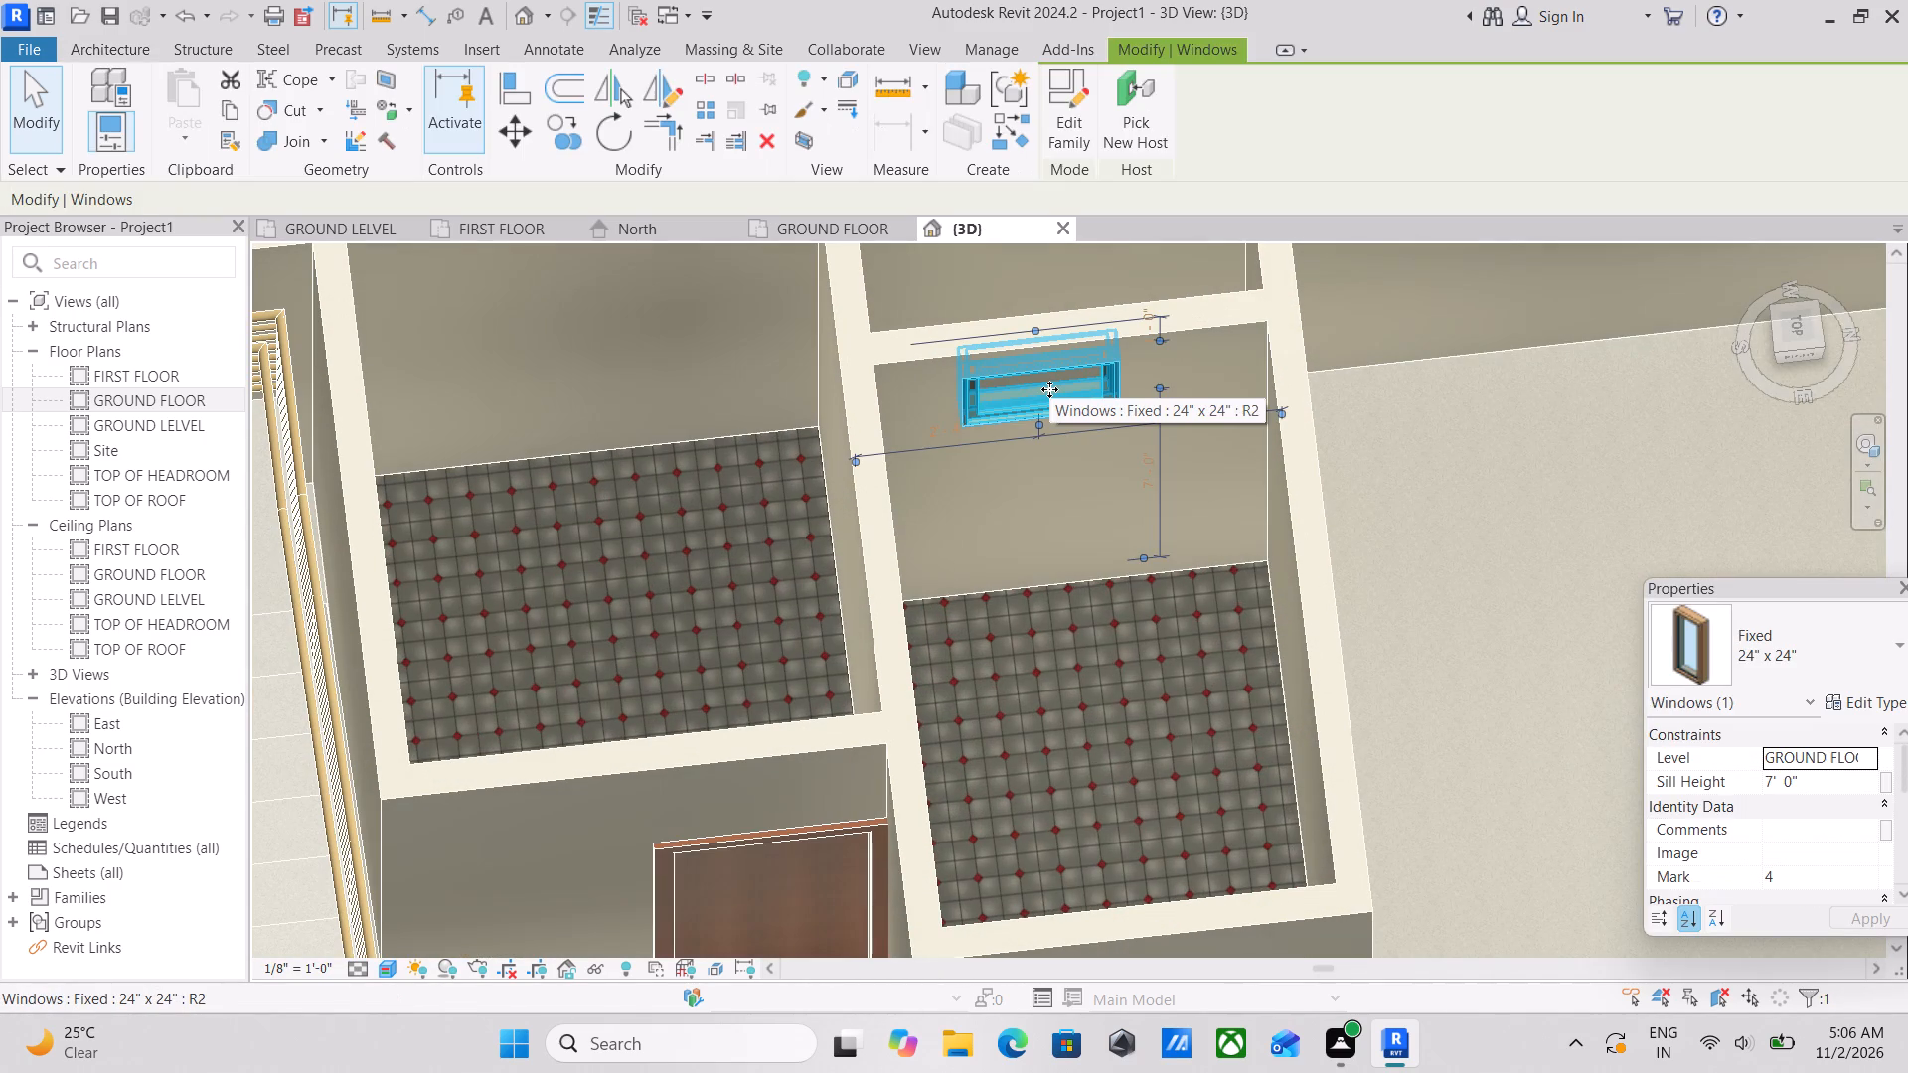
{"action": "scroll", "coordinate": [1049, 389], "scroll_direction": "down", "scroll_amount": 4}
{"action": "key", "text": "Escape"}
{"action": "scroll", "coordinate": [1080, 507], "scroll_direction": "down", "scroll_amount": 5}
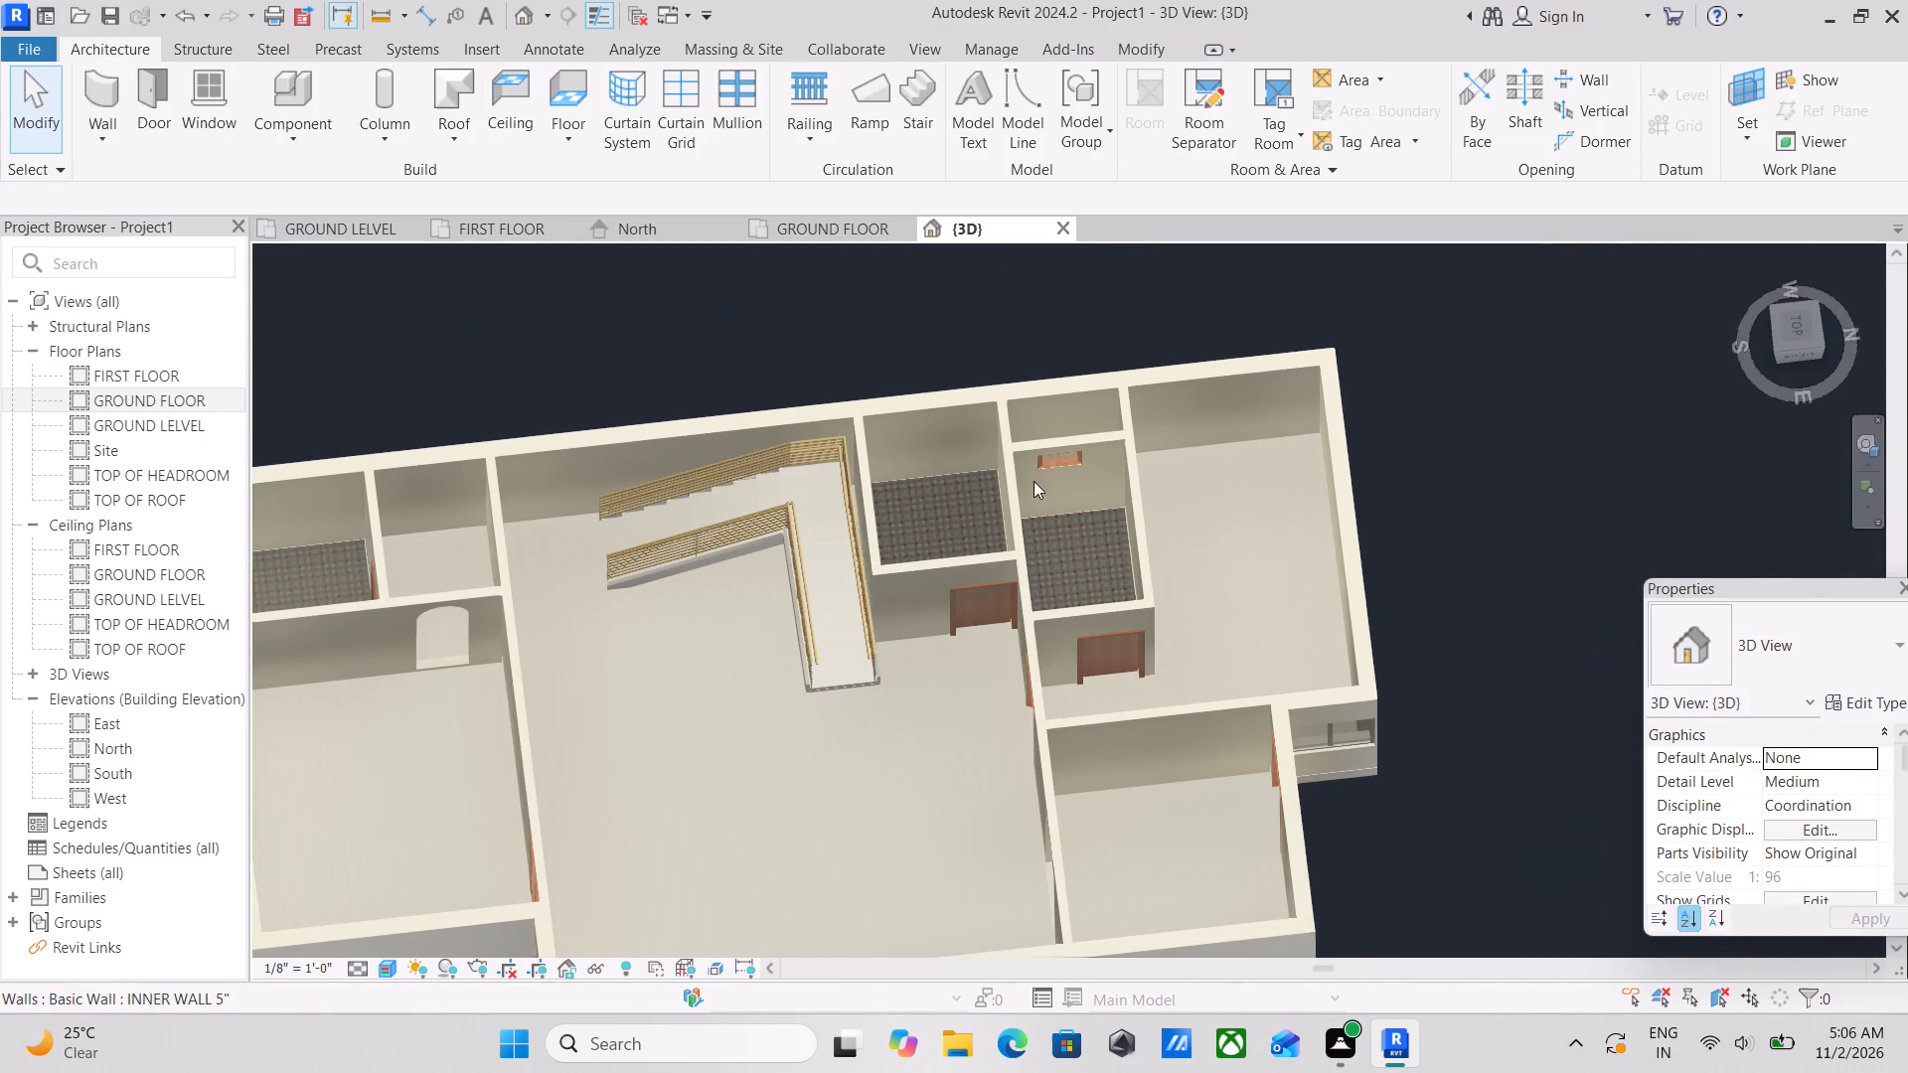
{"action": "scroll", "coordinate": [1077, 482], "scroll_direction": "down", "scroll_amount": 2}
Place a Fixed 24" x 24" window in the outer wall of the tiled toilet beside the staircase.
{"action": "middle_click_drag", "start_coordinate": [971, 474], "coordinate": [961, 689]}
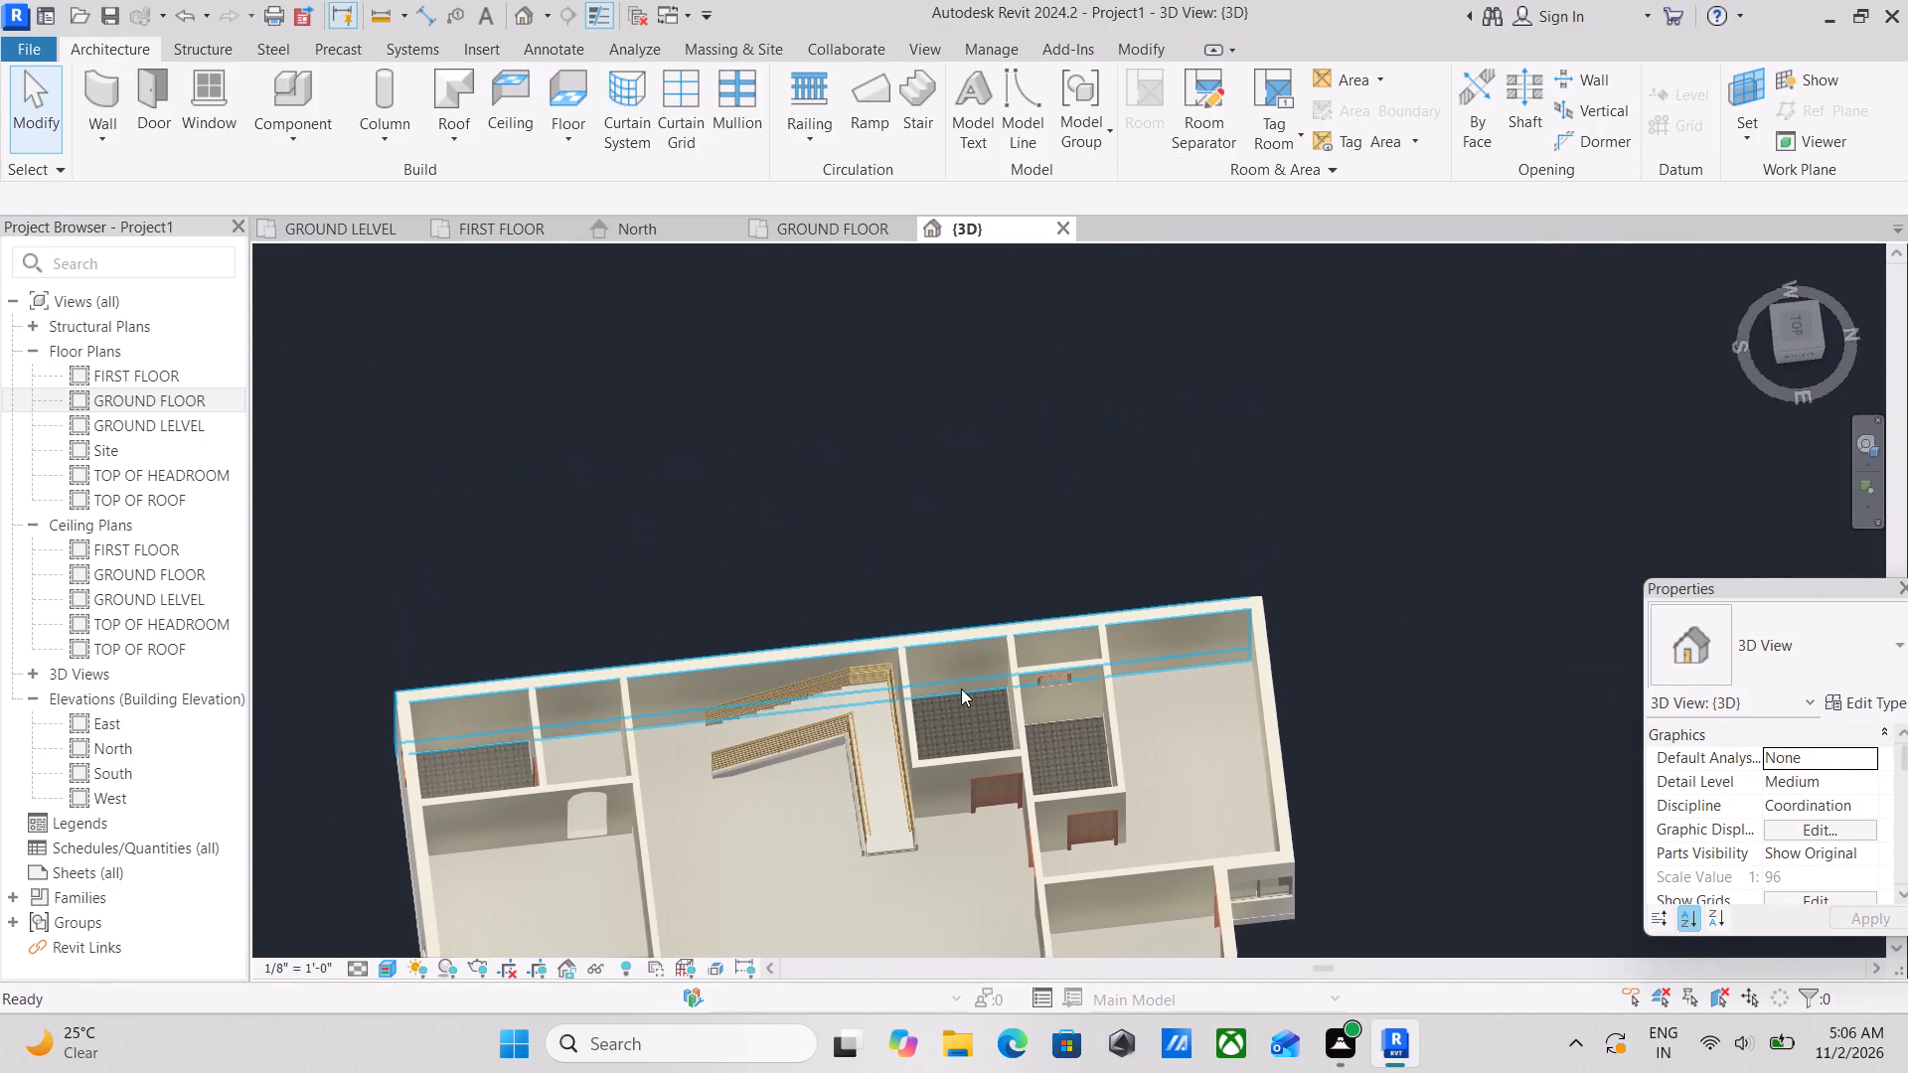
{"action": "type", "text": "wn"}
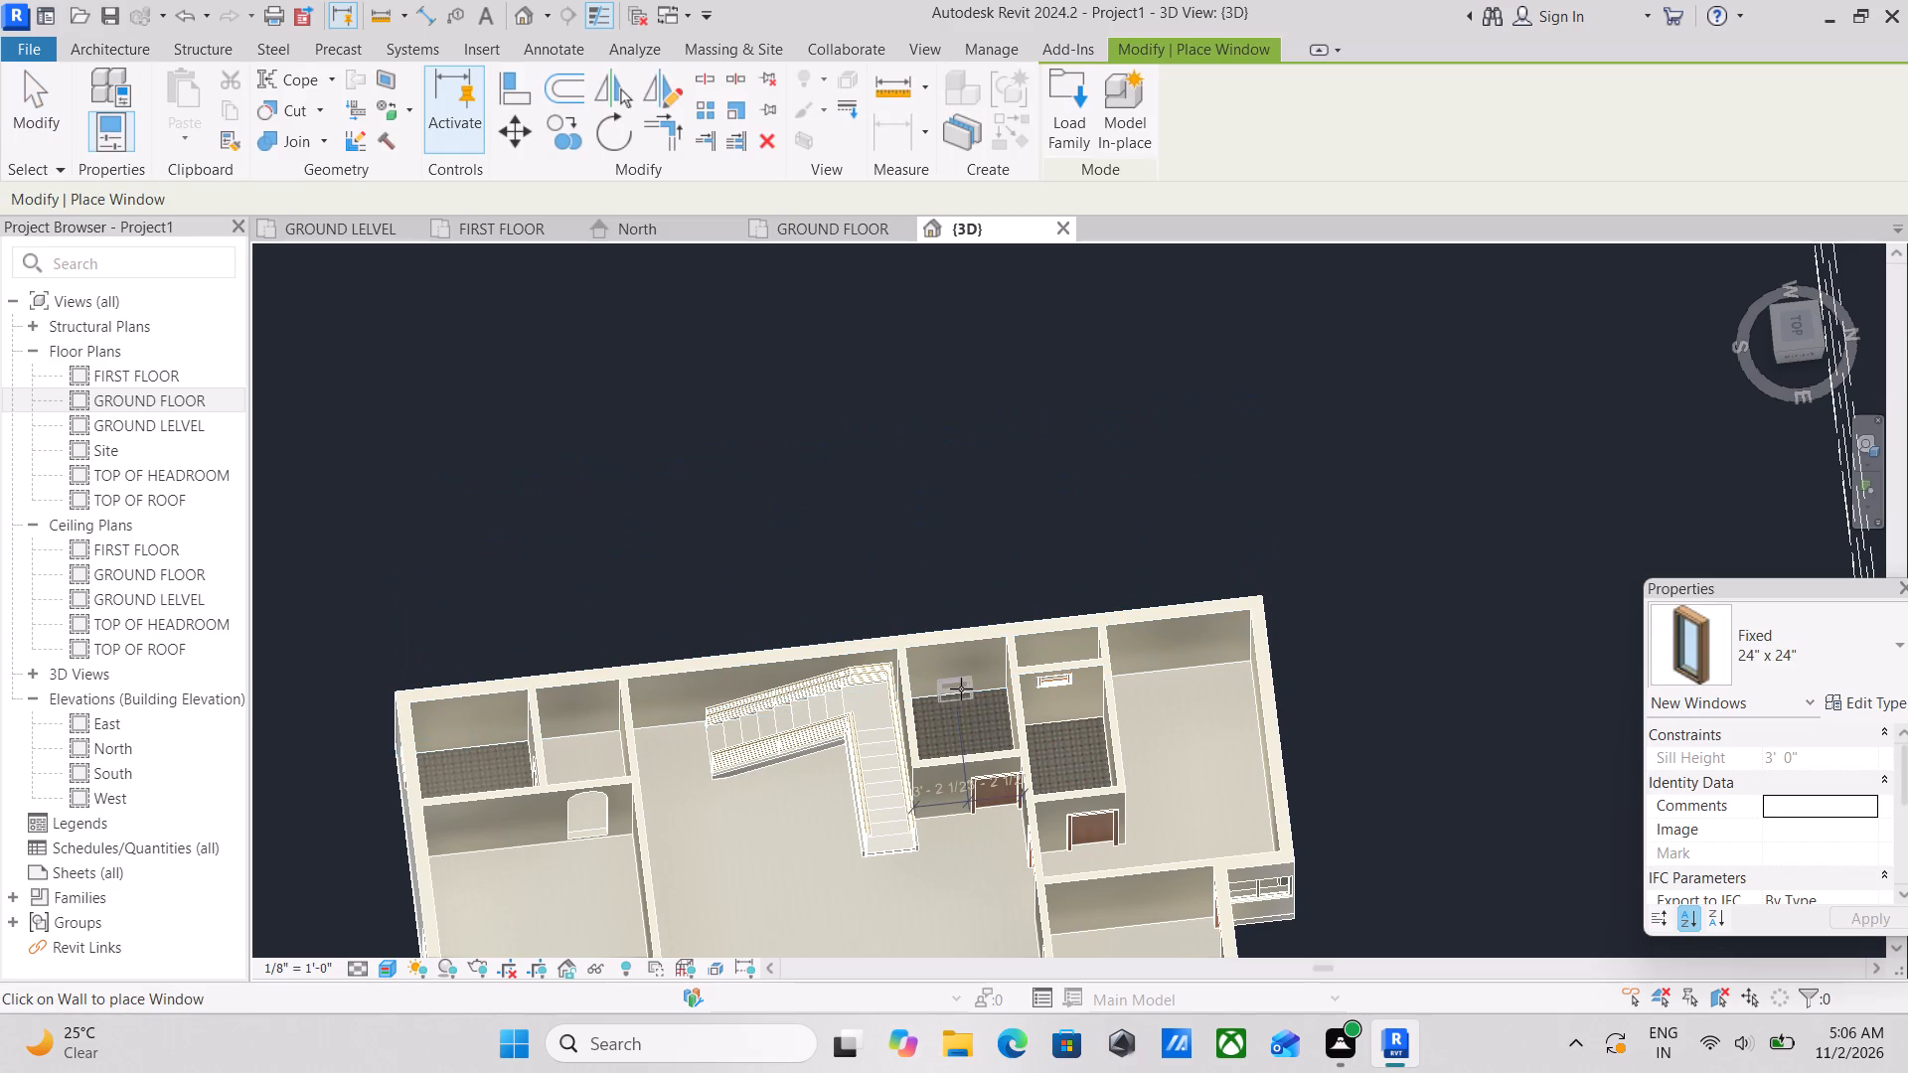
{"action": "scroll", "coordinate": [947, 652], "scroll_direction": "up", "scroll_amount": 4}
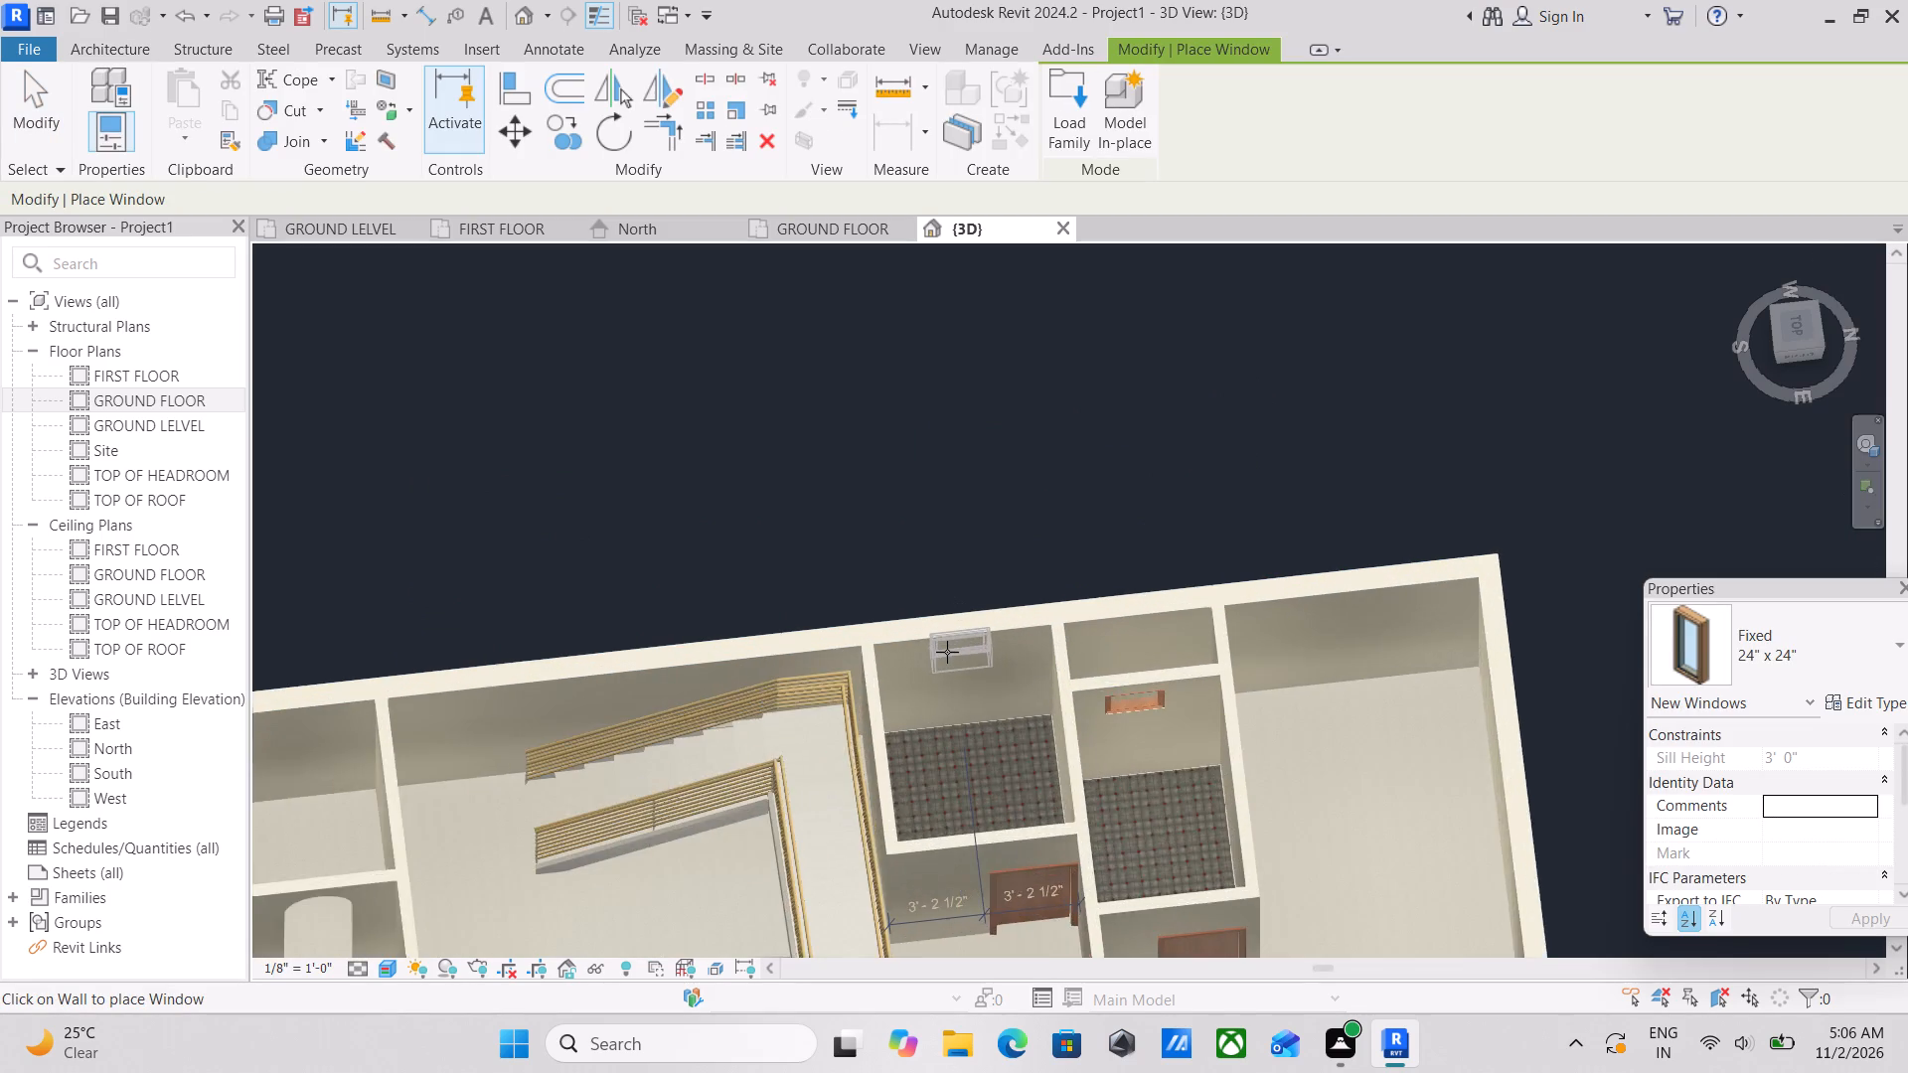
{"action": "scroll", "coordinate": [947, 652], "scroll_direction": "up", "scroll_amount": 4}
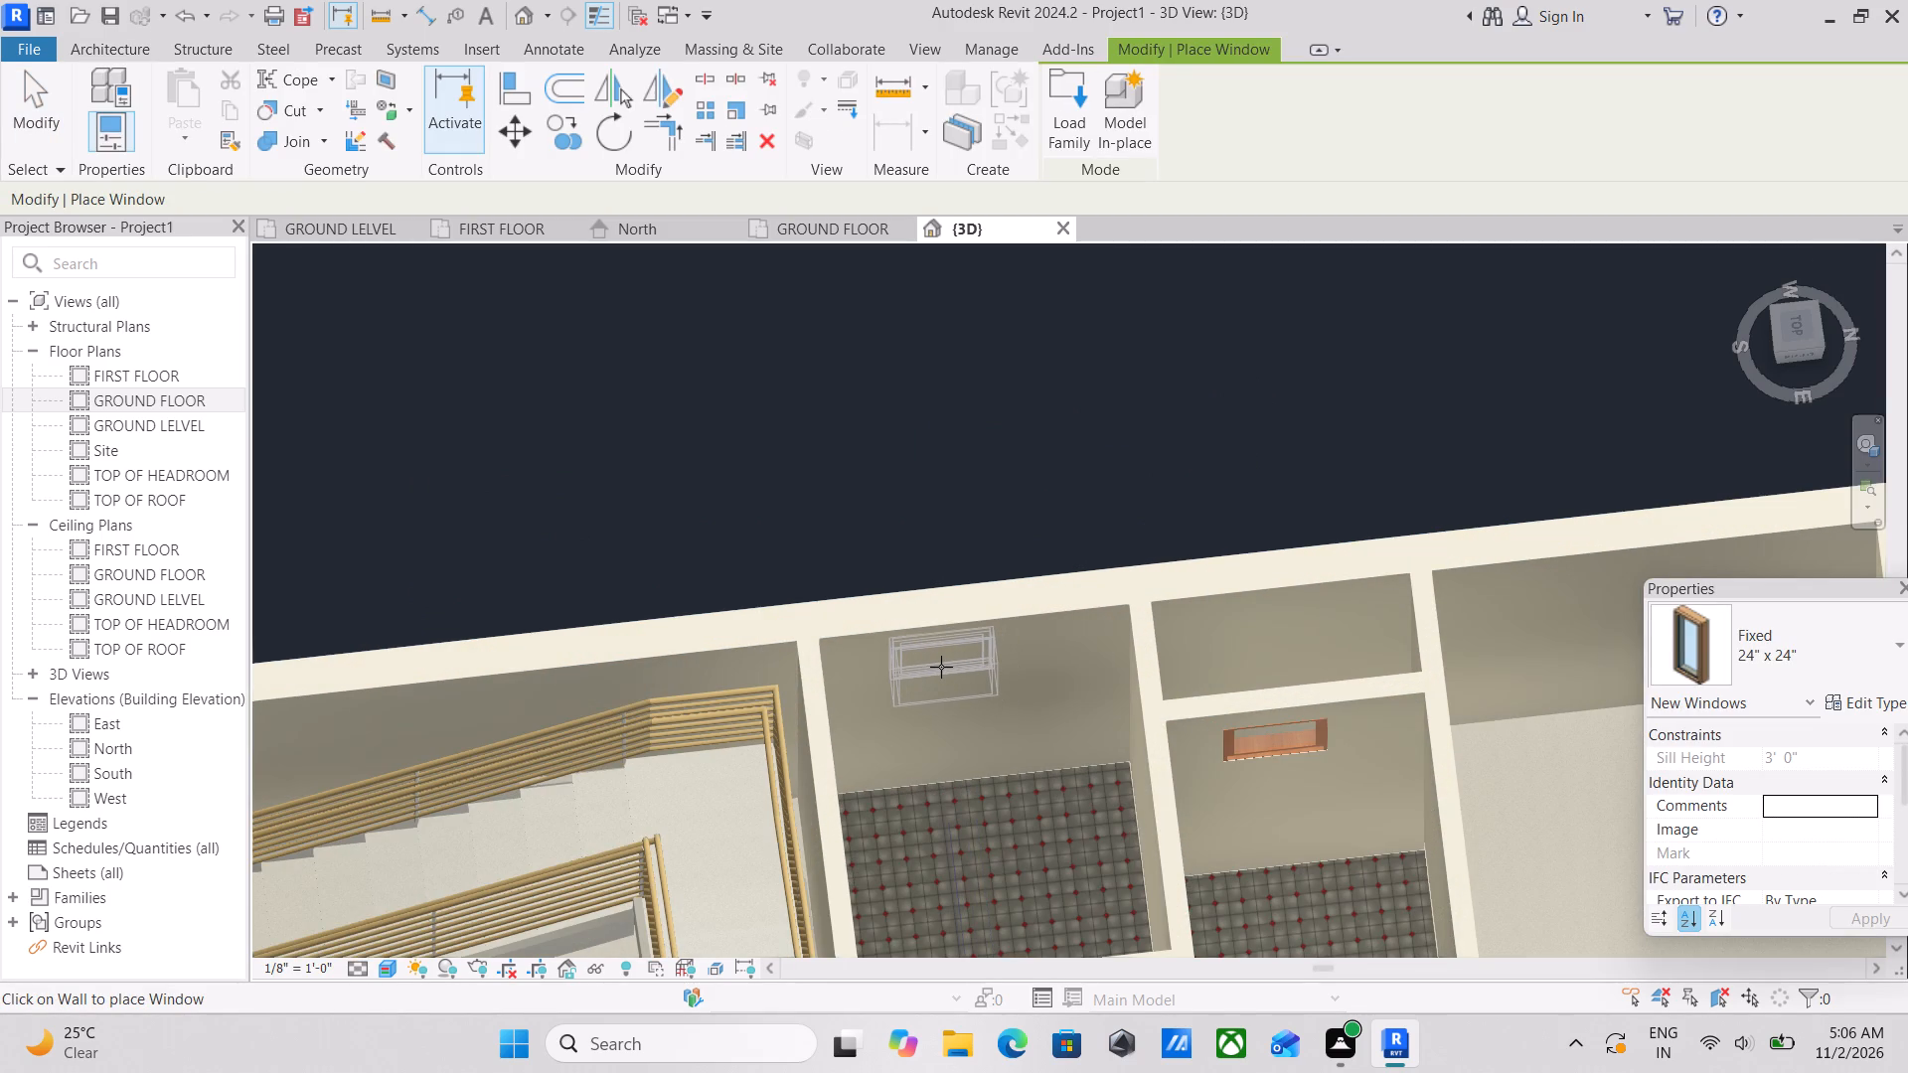
{"action": "left_click", "coordinate": [943, 666]}
{"action": "key", "text": "Escape"}
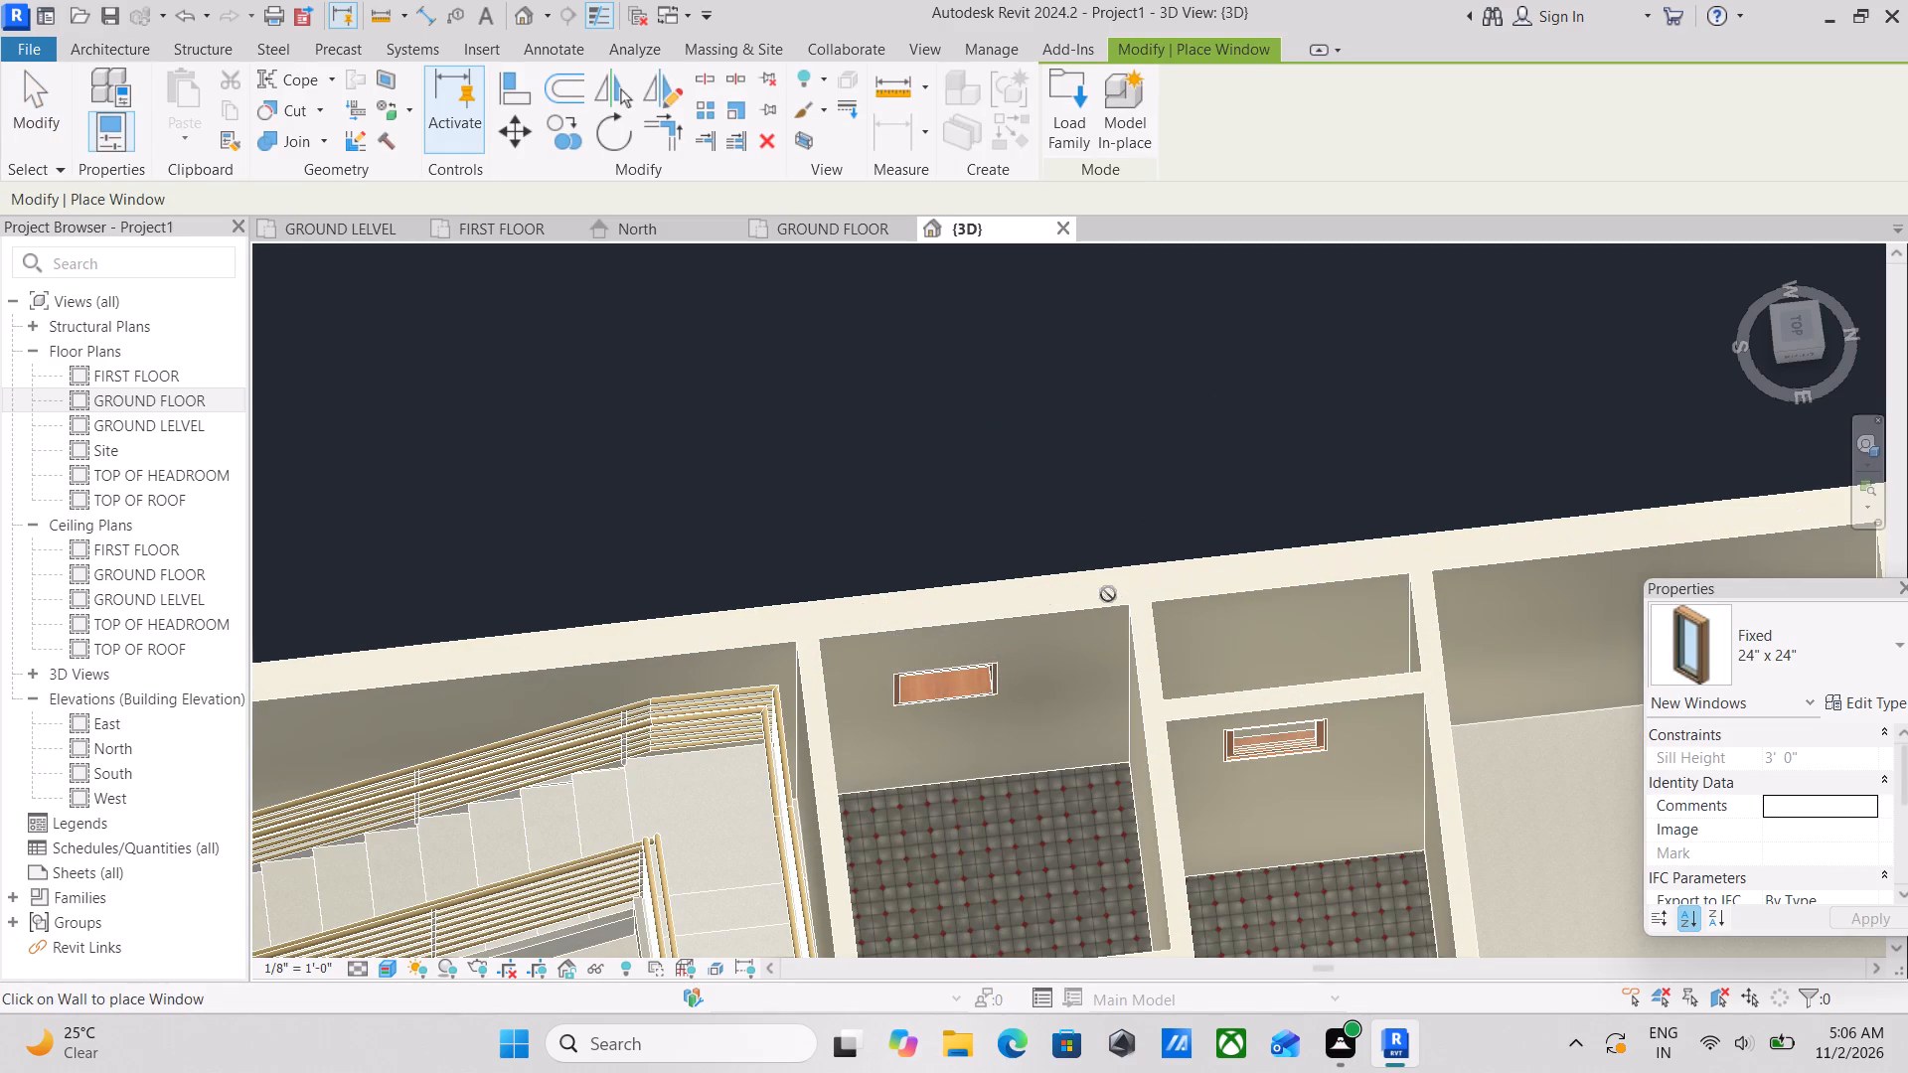
{"action": "key", "text": "Escape"}
Set the sill height of the new Fixed 24" x 24" window in the toilet beside the staircase to 7'.
{"action": "scroll", "coordinate": [972, 722], "scroll_direction": "up", "scroll_amount": 14}
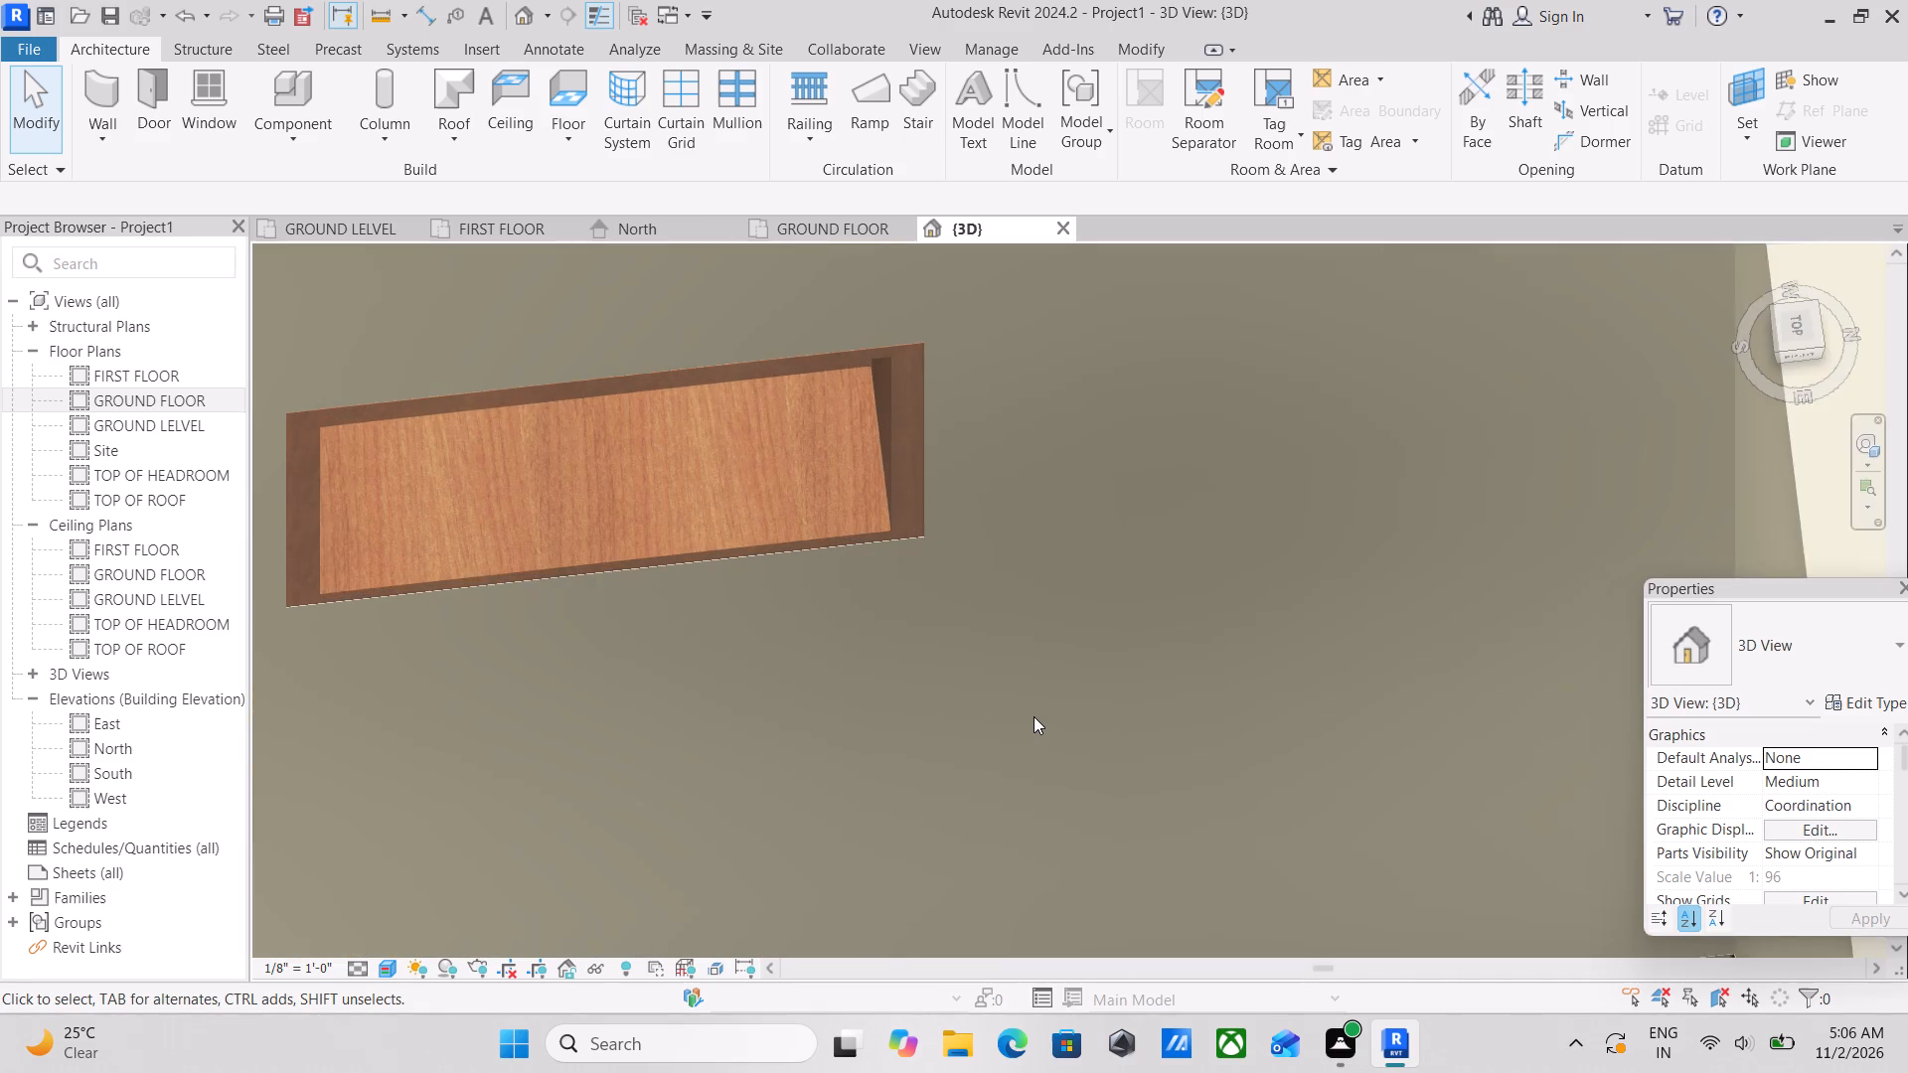
{"action": "left_click", "coordinate": [906, 490]}
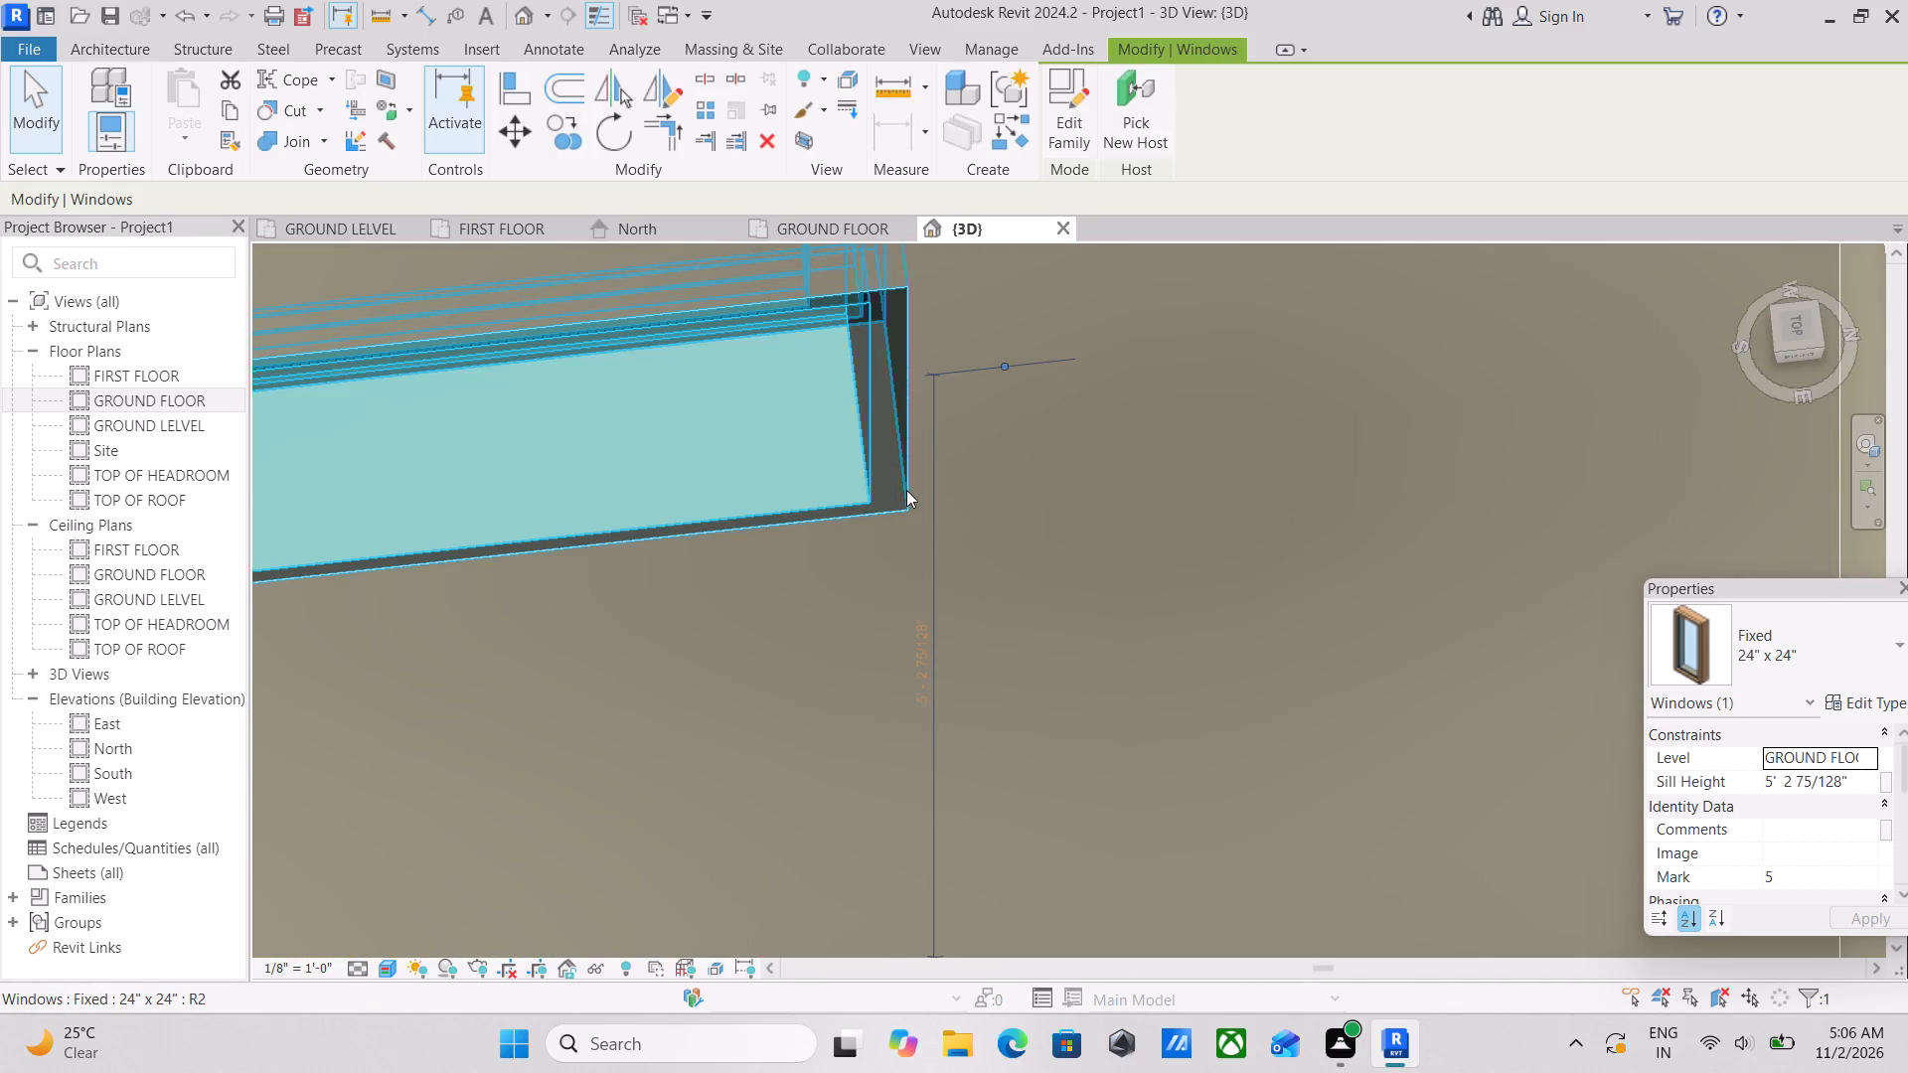
{"action": "scroll", "coordinate": [1765, 761], "scroll_direction": "down", "scroll_amount": 2}
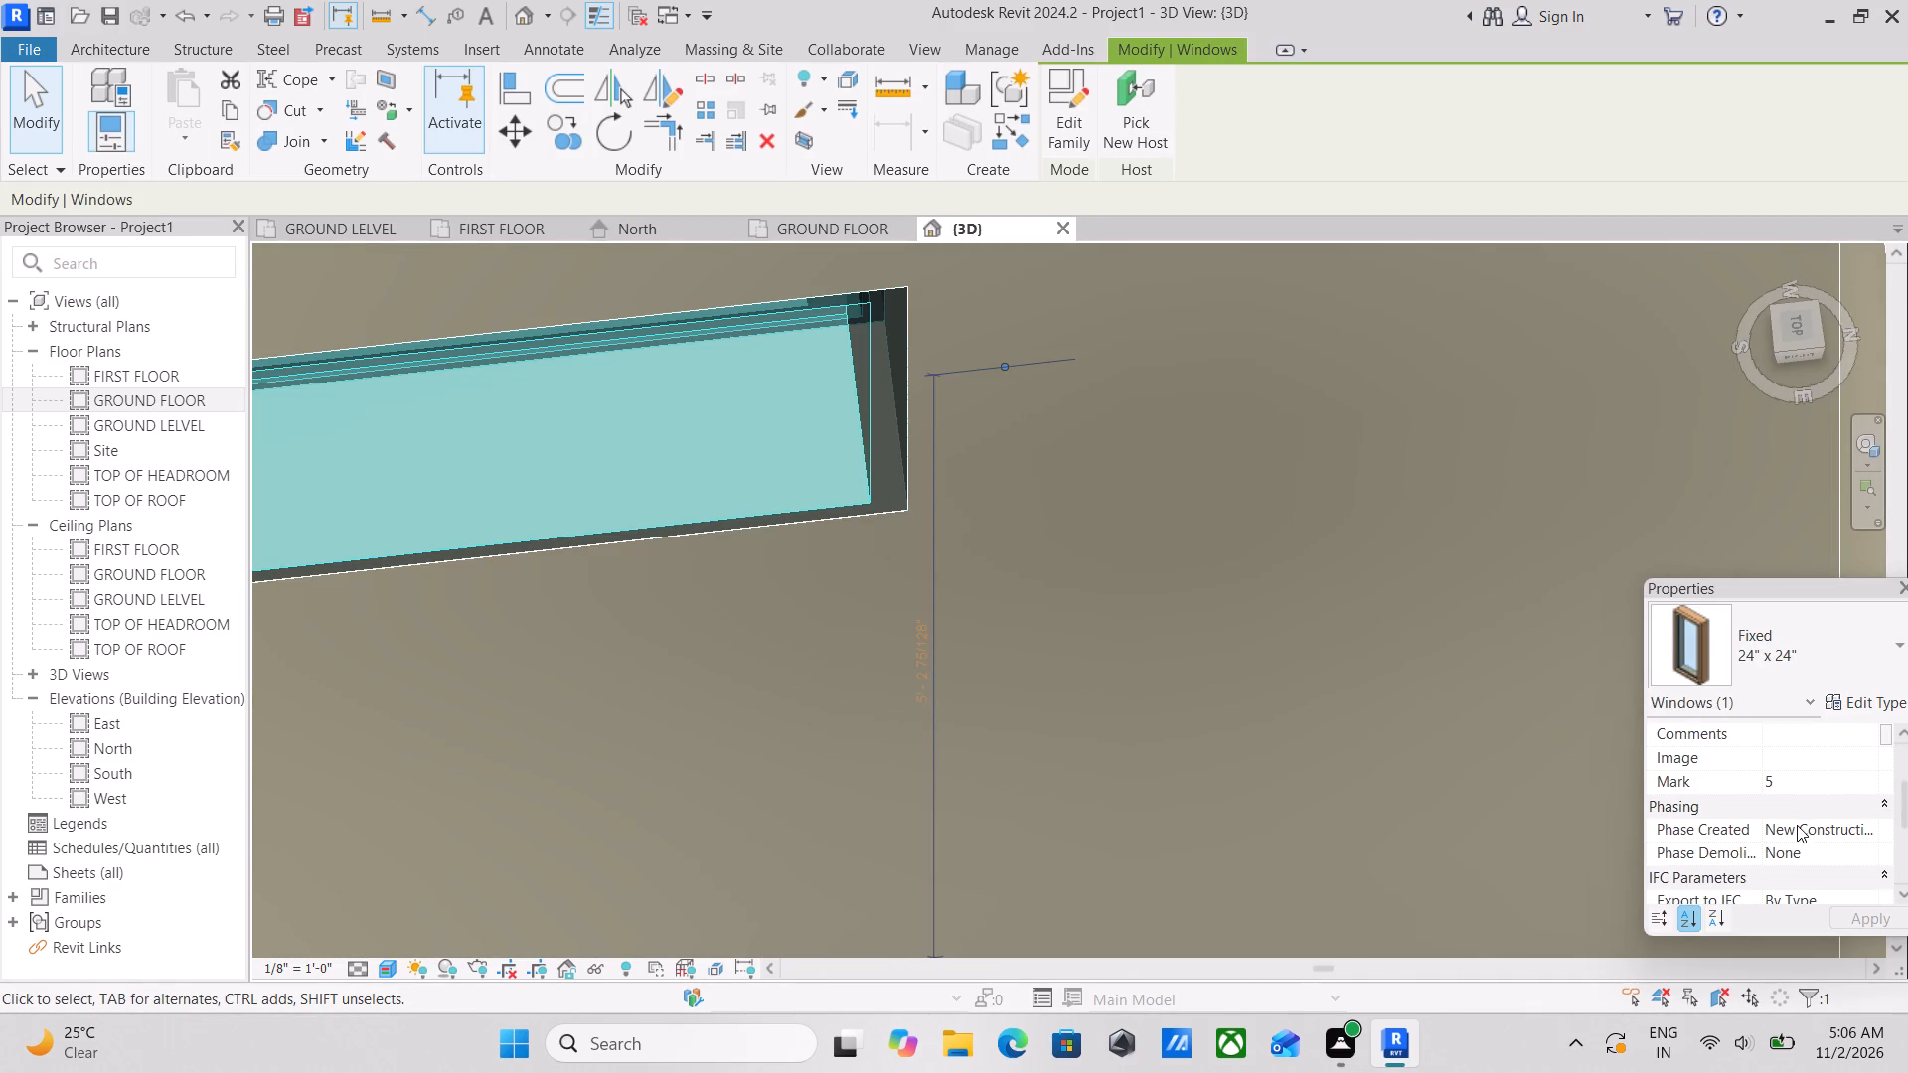
{"action": "scroll", "coordinate": [1797, 825], "scroll_direction": "up", "scroll_amount": 2}
{"action": "left_click", "coordinate": [1844, 783]}
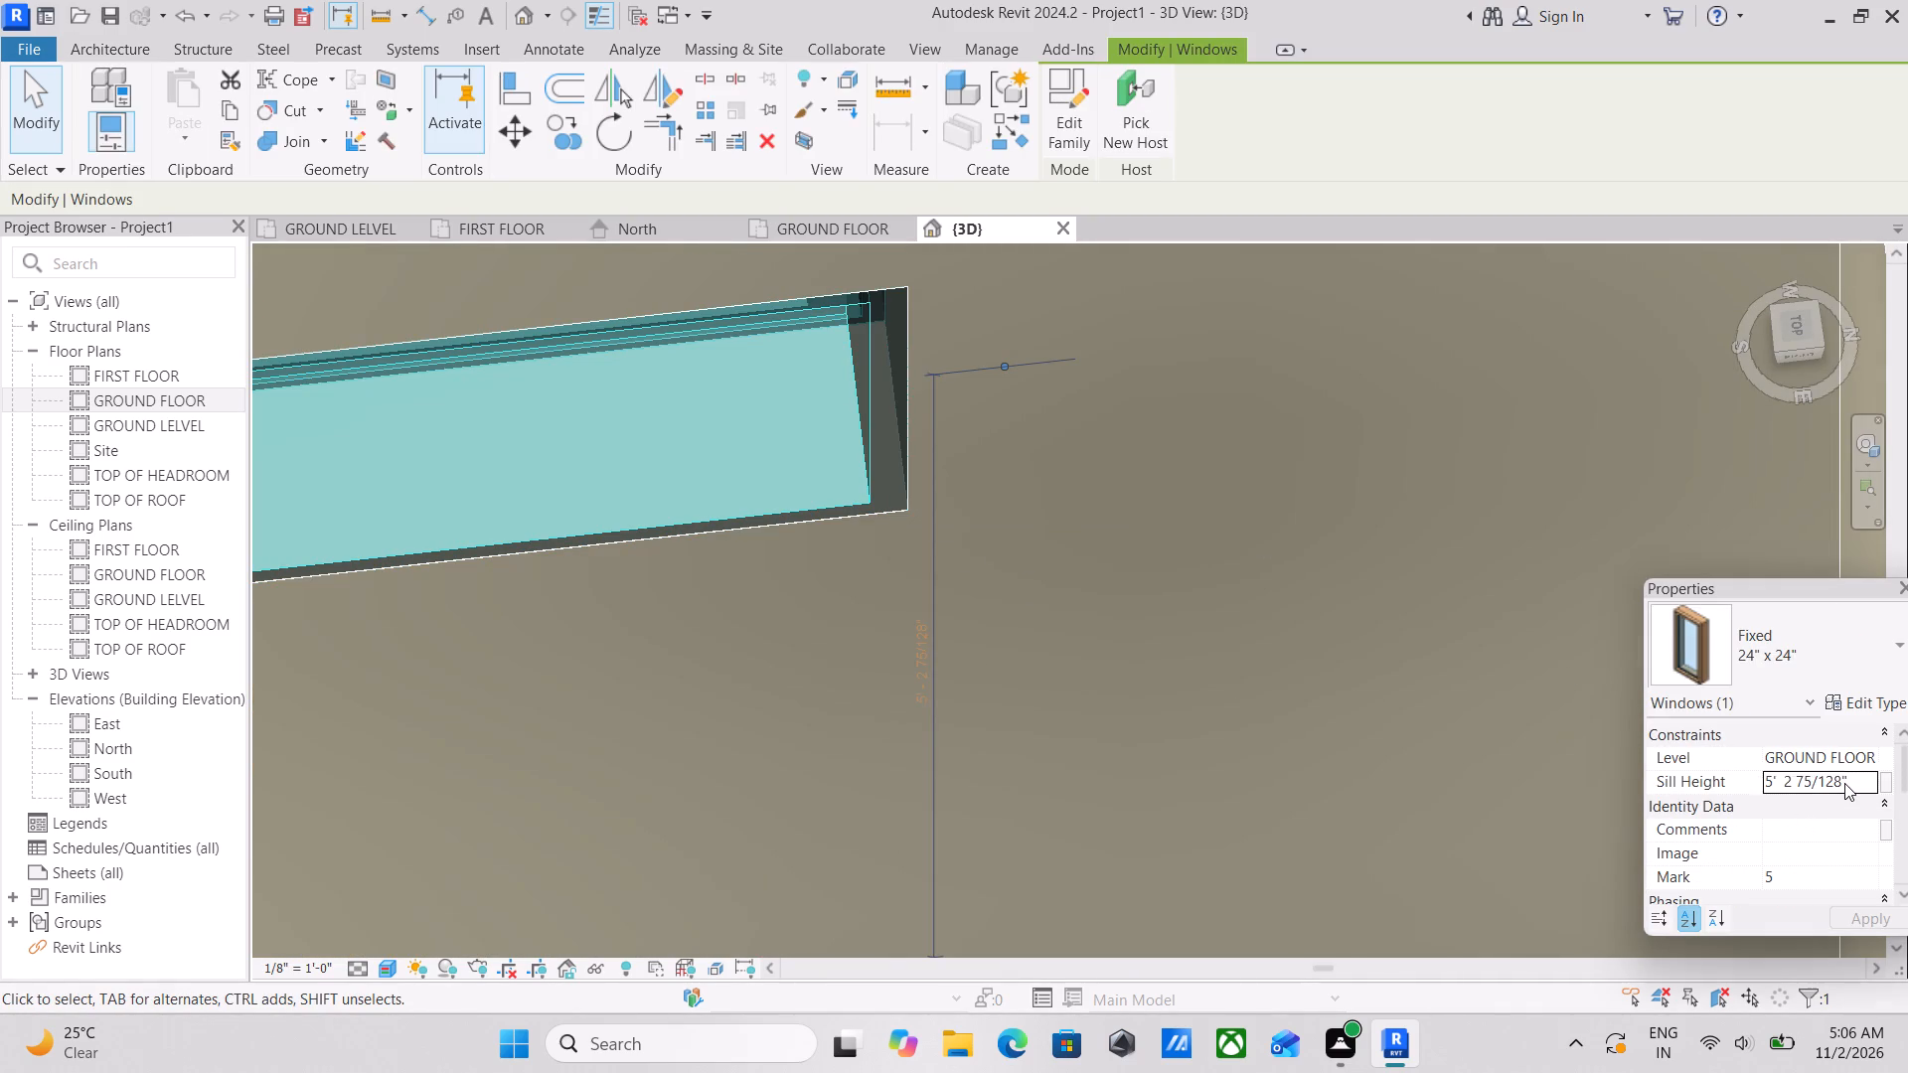
{"action": "left_click_drag", "start_coordinate": [1855, 783], "coordinate": [1719, 777]}
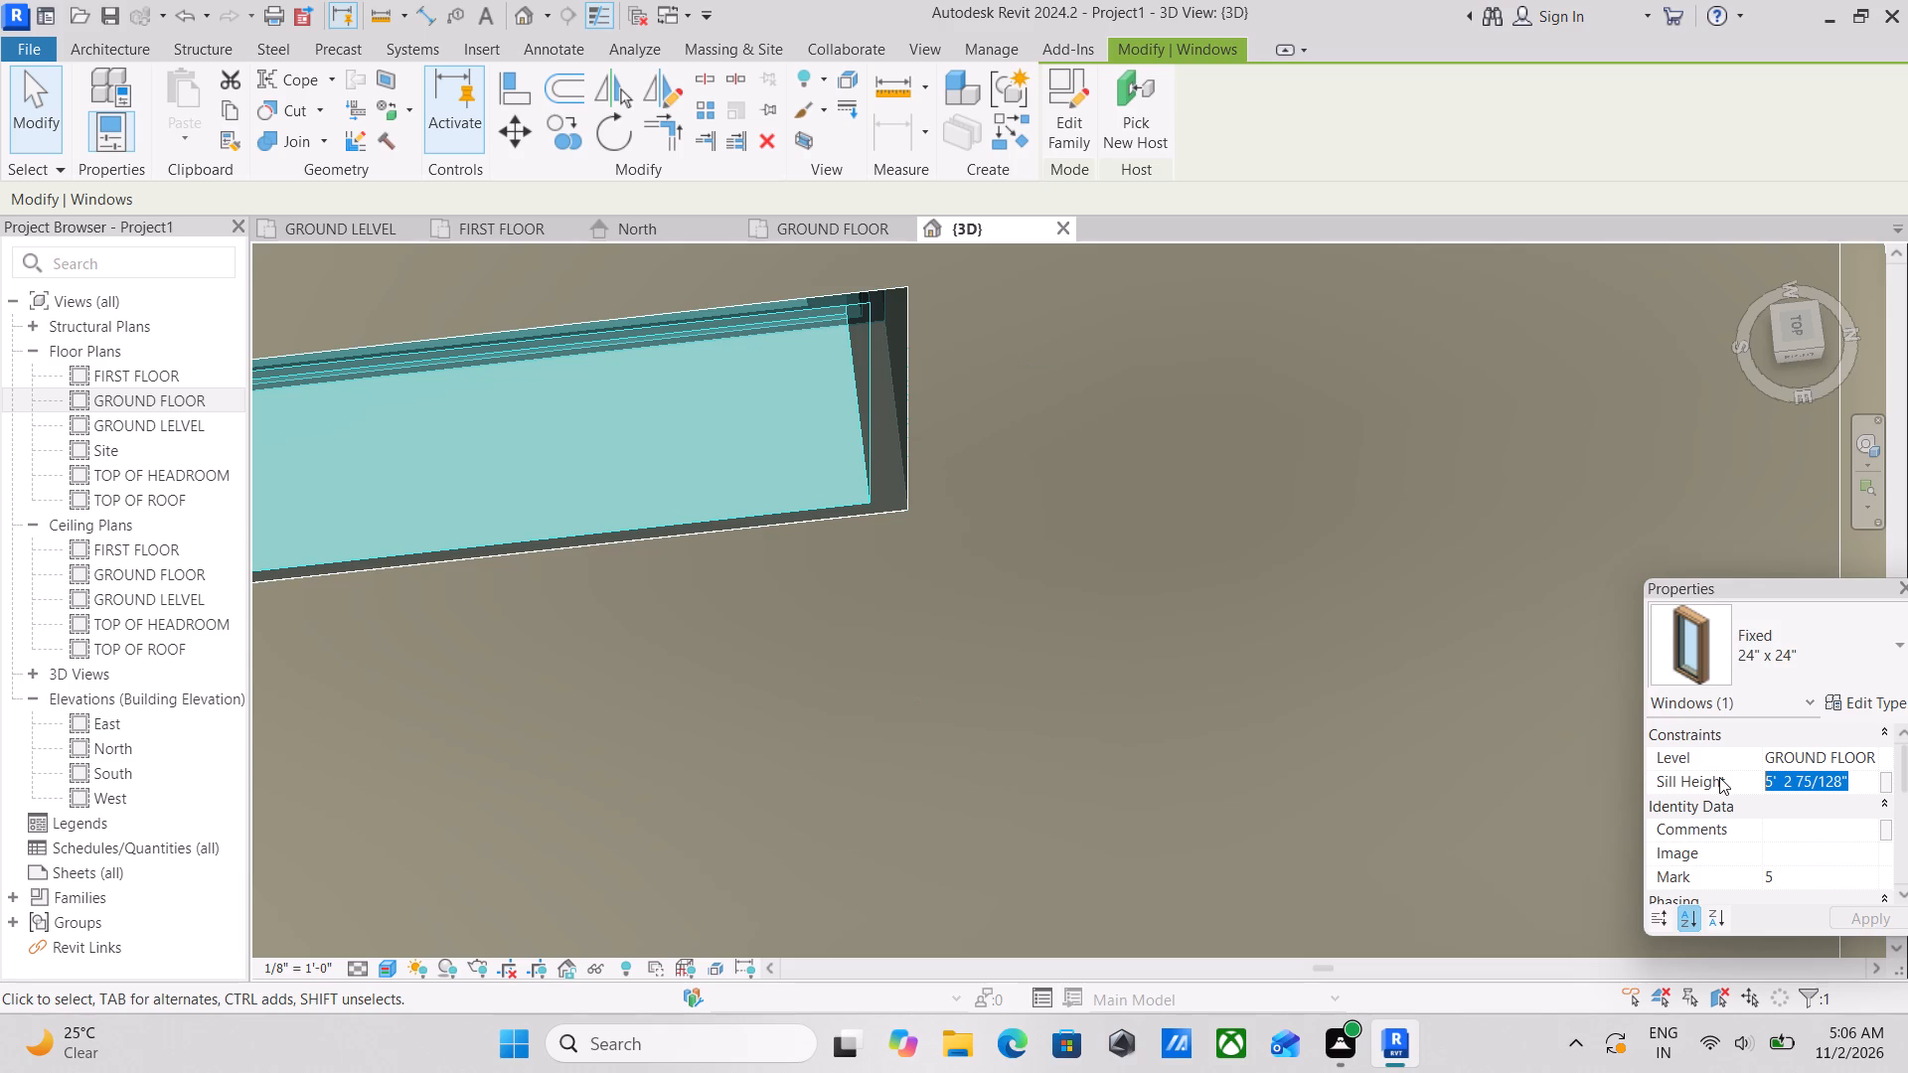
{"action": "type", "text": "7'"}
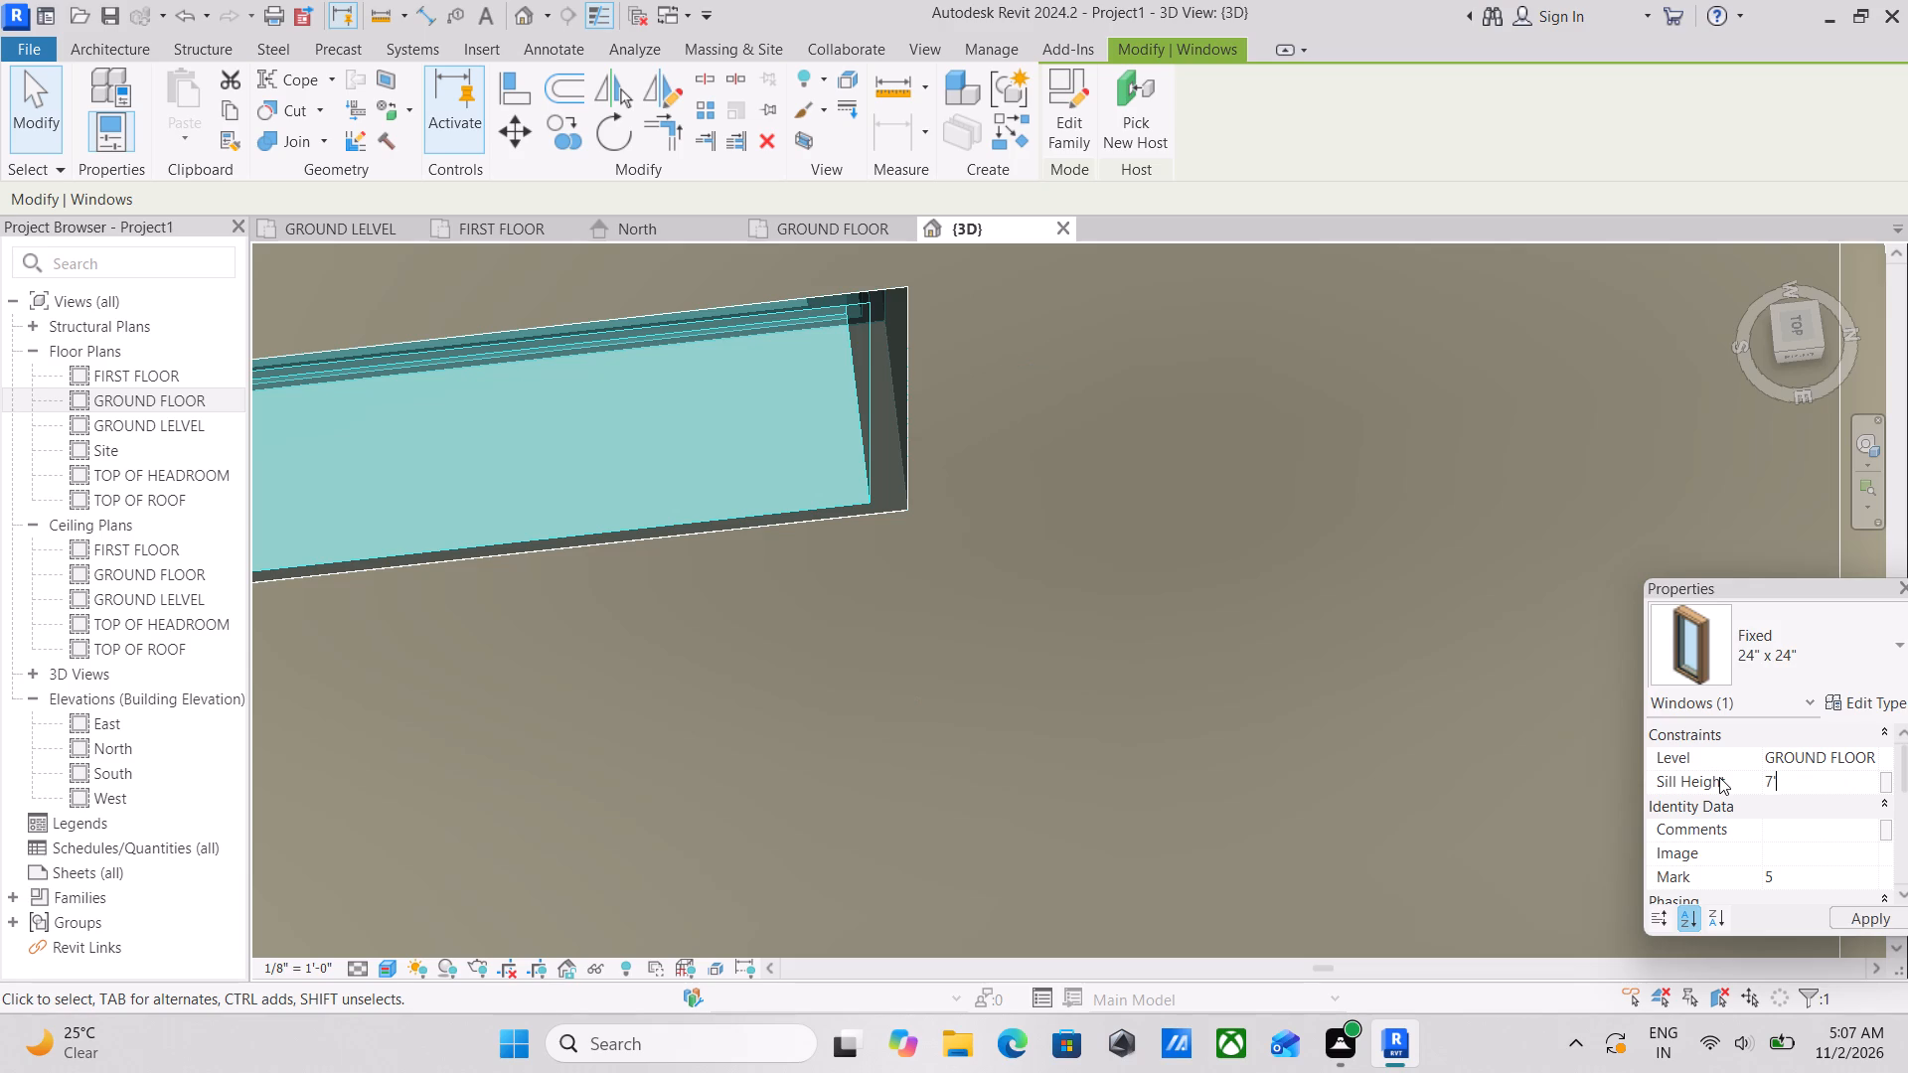
{"action": "key", "text": "Return"}
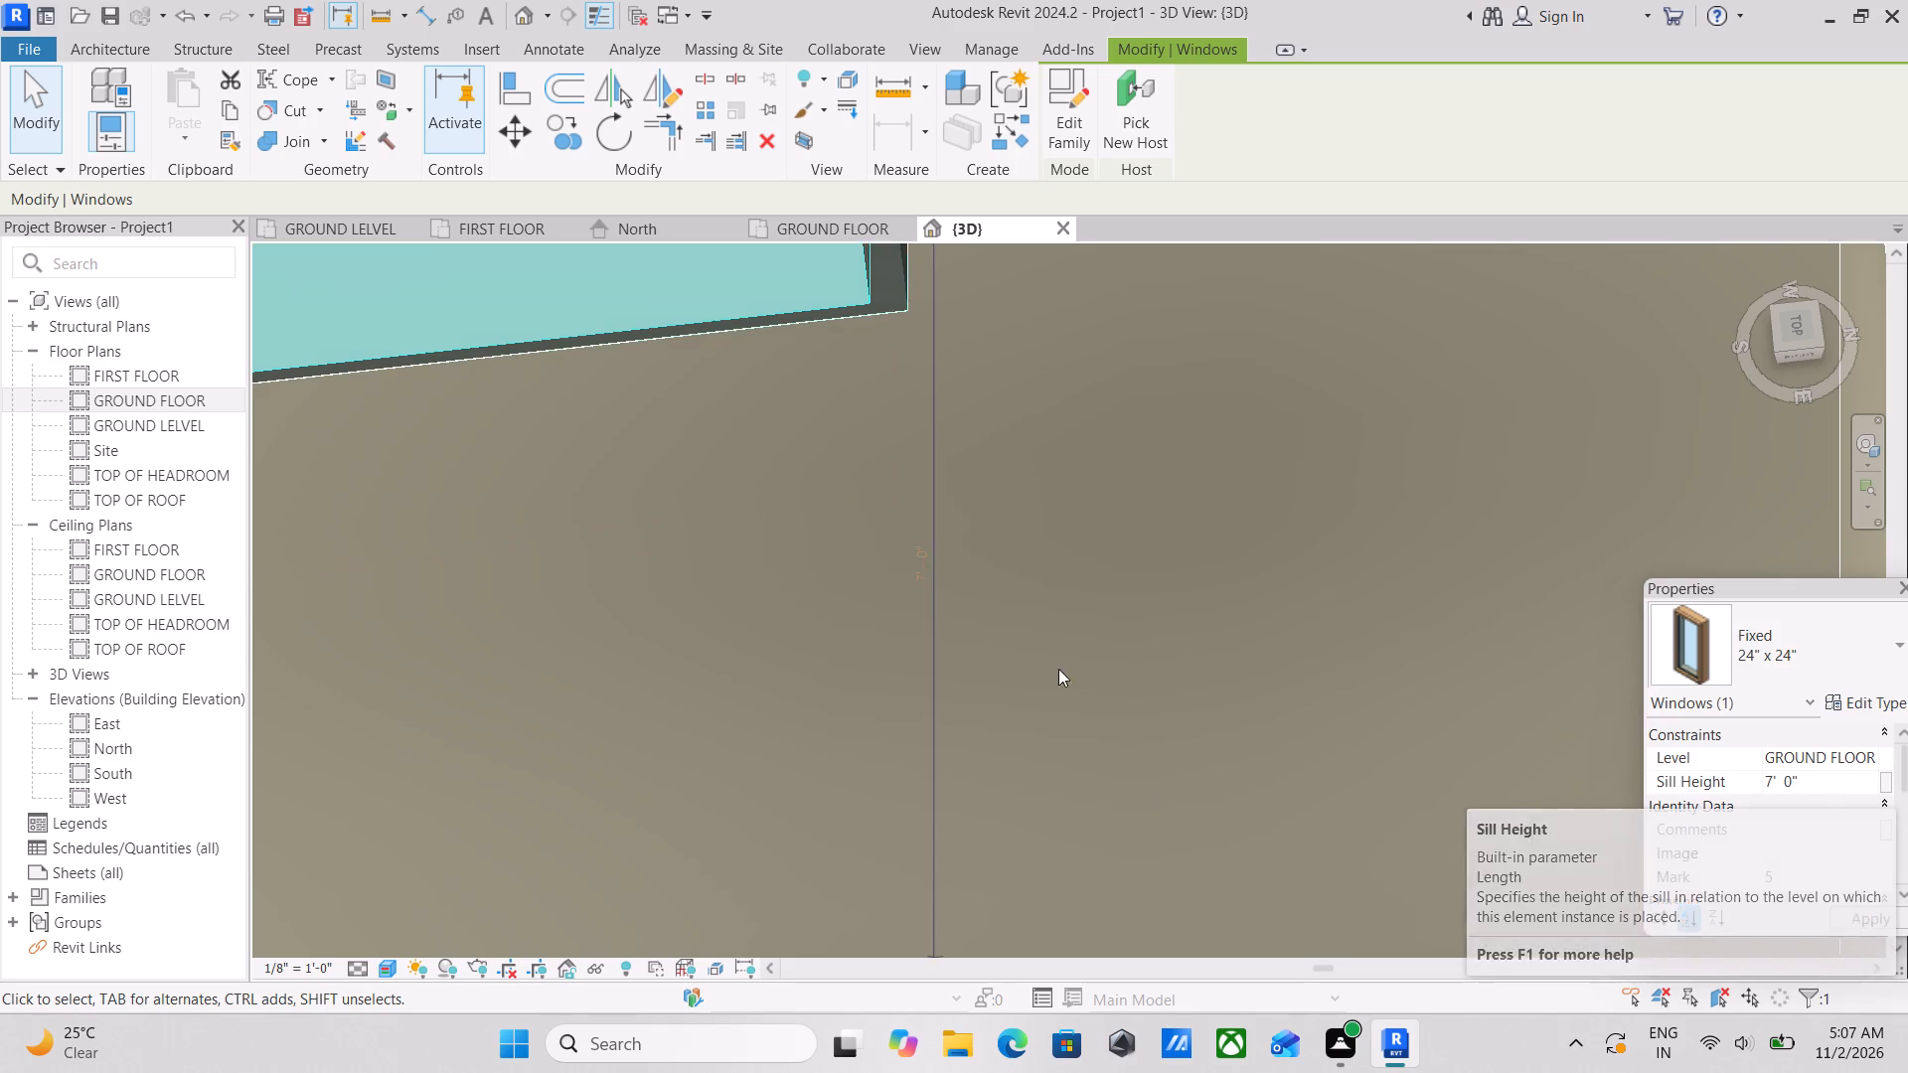
{"action": "scroll", "coordinate": [863, 702], "scroll_direction": "down", "scroll_amount": 11}
{"action": "key", "text": "Escape"}
{"action": "scroll", "coordinate": [895, 618], "scroll_direction": "down", "scroll_amount": 5}
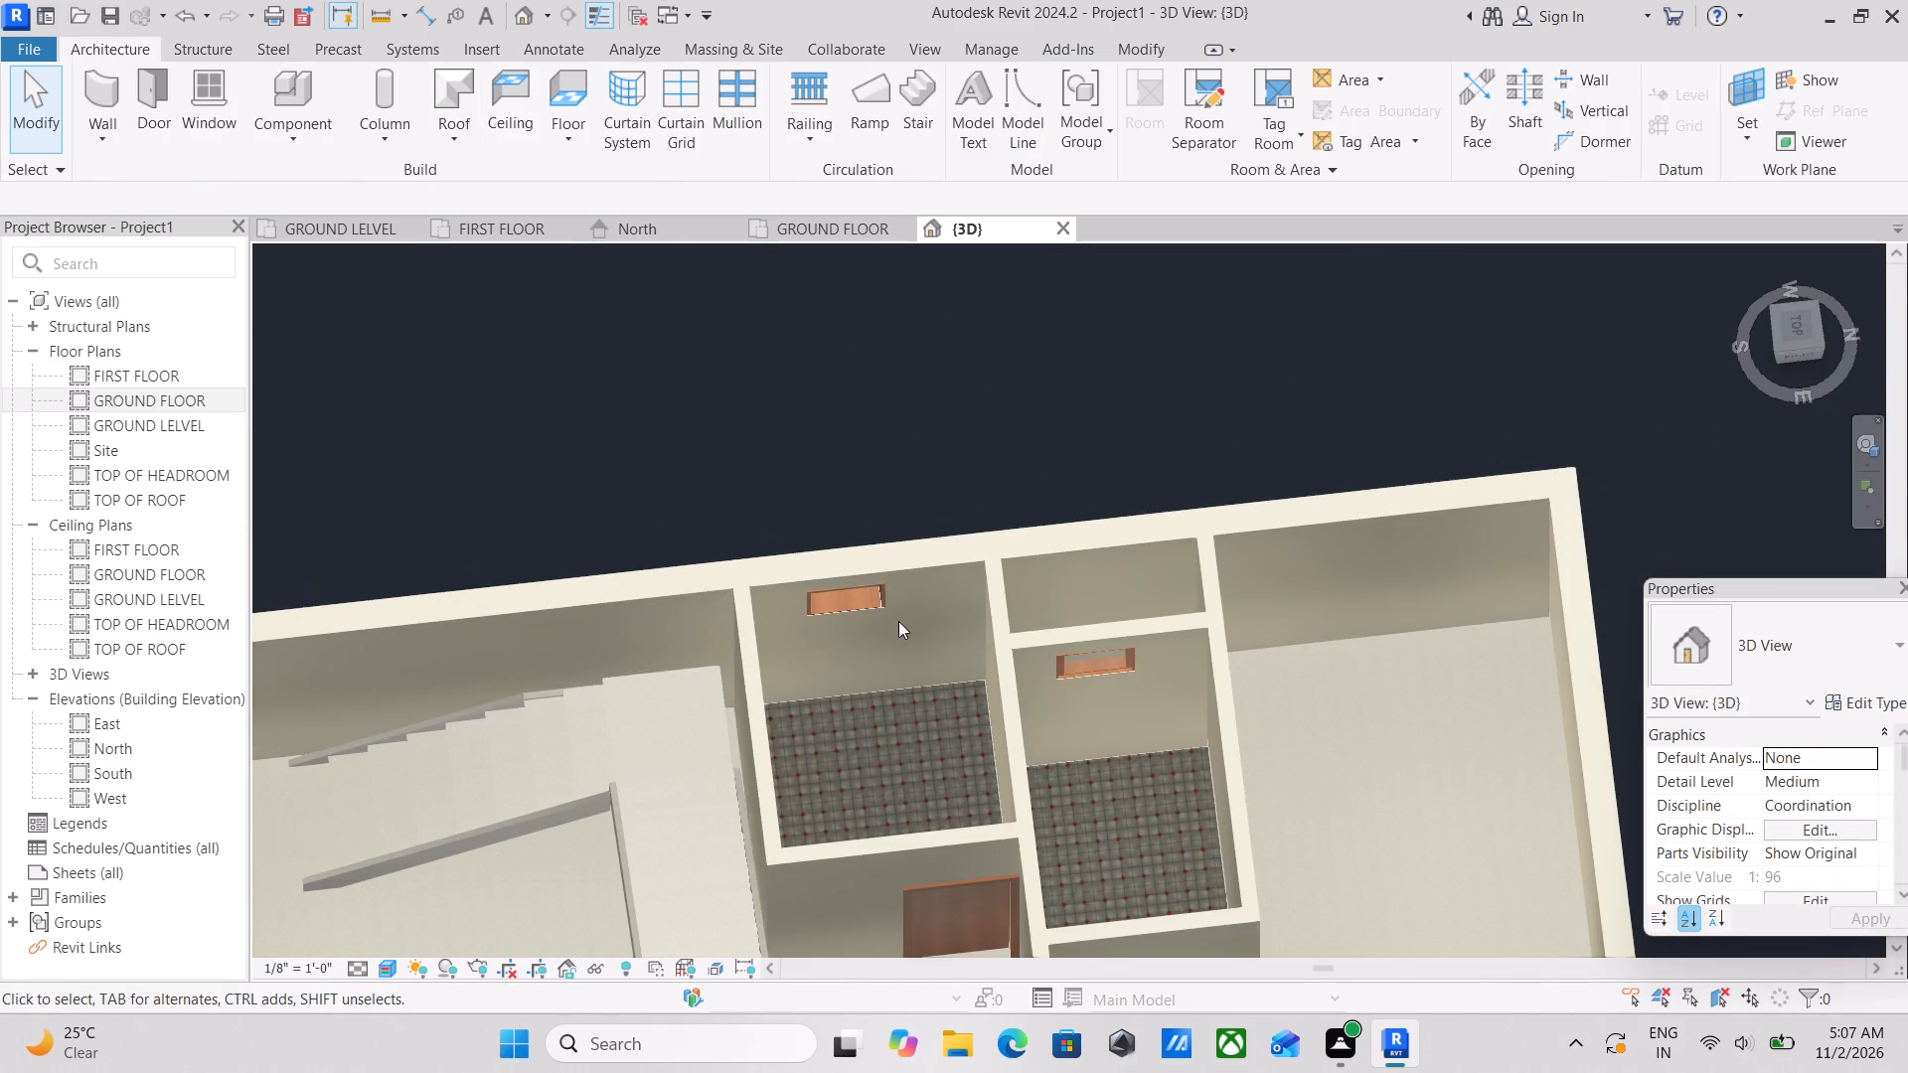
Examine the house in 3D from the opposite end, around the bedroom with the wide window and its toilet.
{"action": "scroll", "coordinate": [898, 624], "scroll_direction": "down", "scroll_amount": 5}
{"action": "scroll", "coordinate": [912, 747], "scroll_direction": "down", "scroll_amount": 4}
{"action": "middle_click_drag", "start_coordinate": [873, 775], "coordinate": [1112, 393], "text": "shift"}
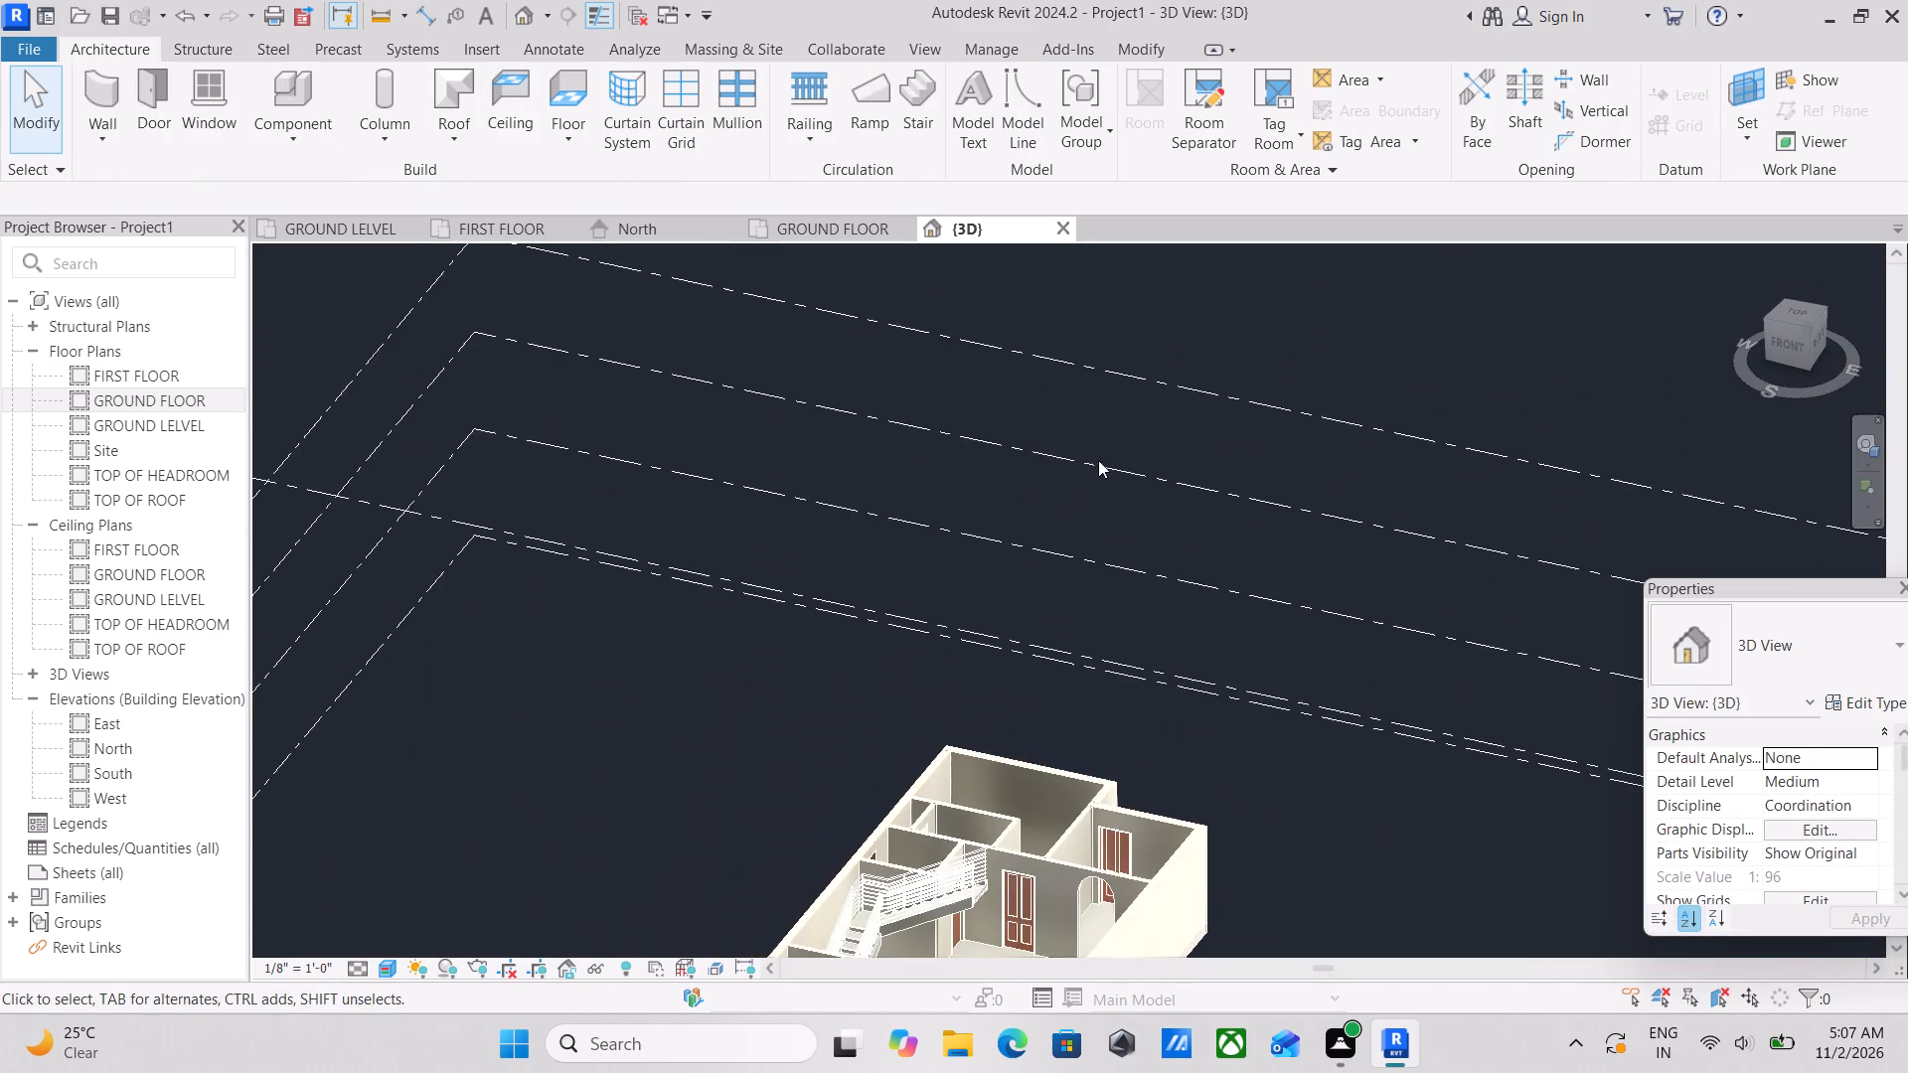
{"action": "middle_click_drag", "start_coordinate": [1069, 572], "coordinate": [1236, 132]}
{"action": "middle_click_drag", "start_coordinate": [1095, 512], "coordinate": [1124, 688], "text": "shift"}
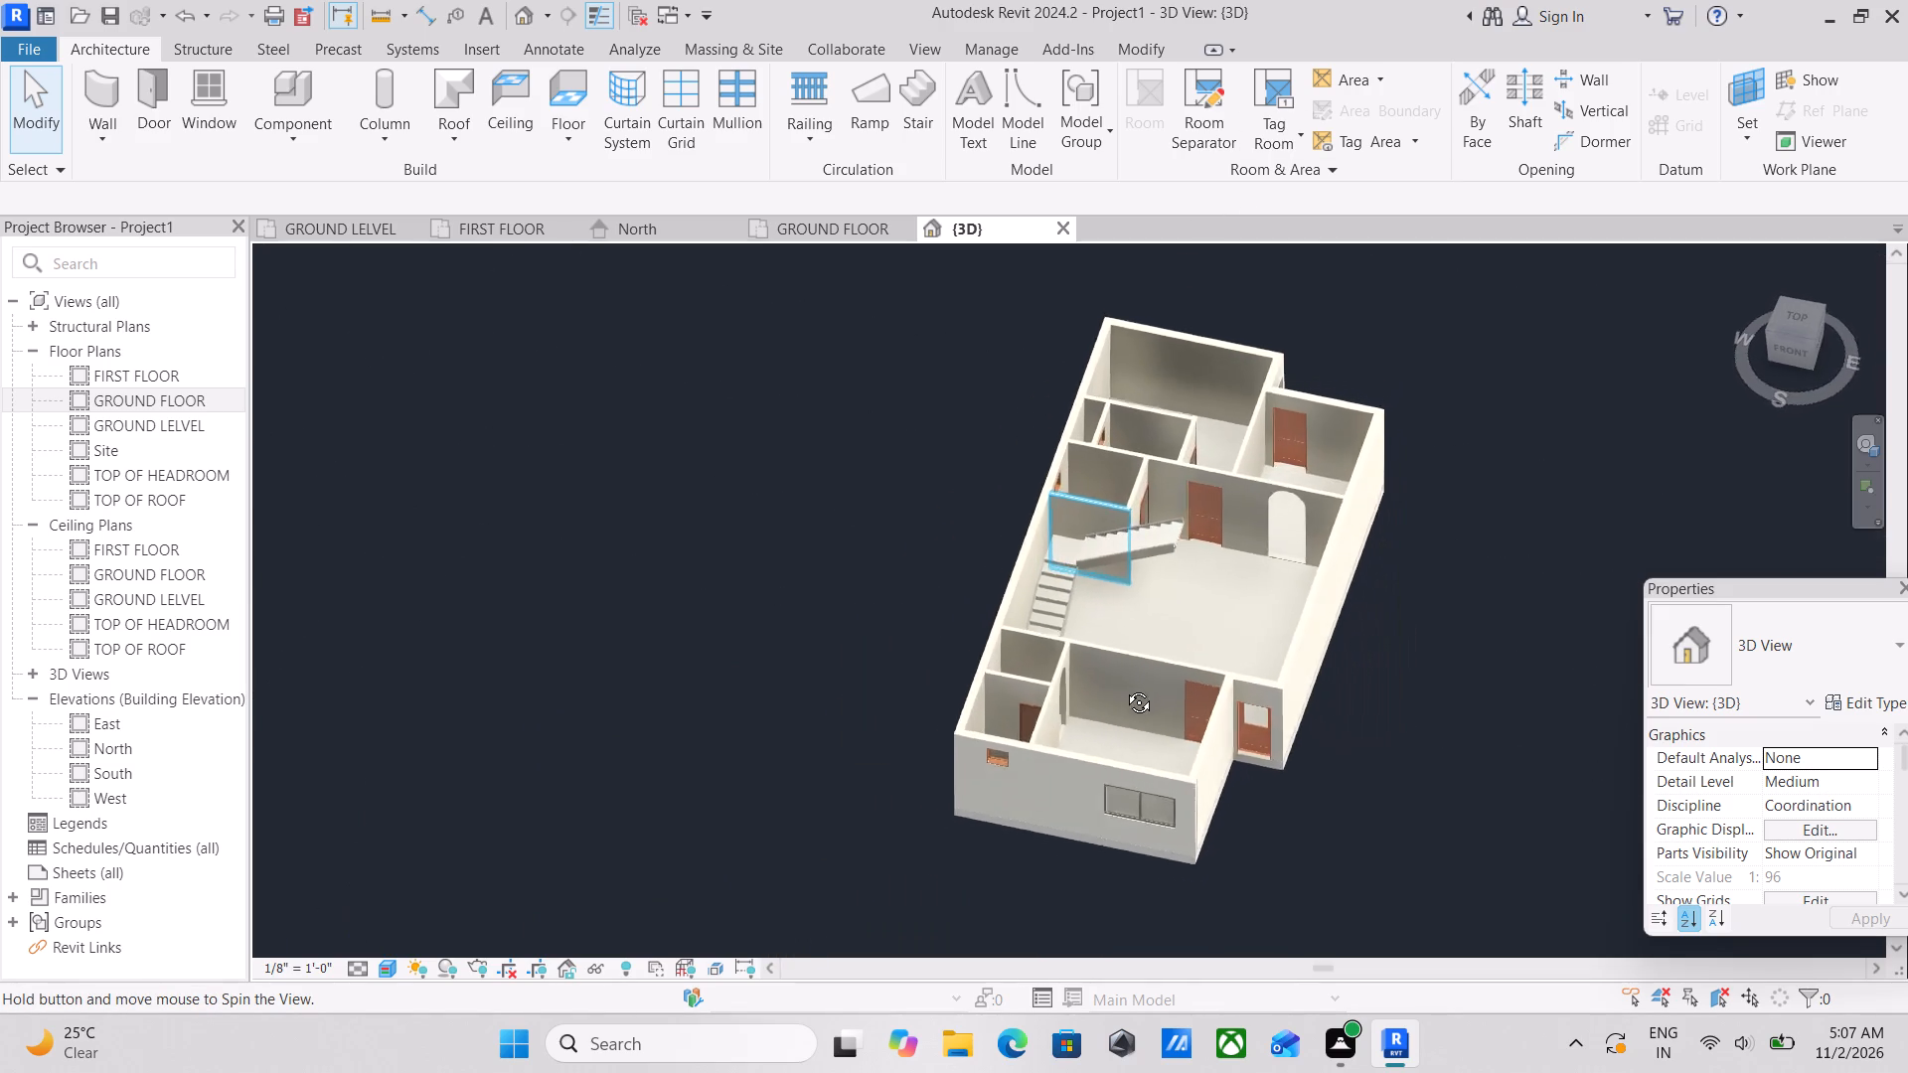
{"action": "middle_click_drag", "start_coordinate": [1124, 688], "coordinate": [1059, 706], "text": "shift"}
{"action": "scroll", "coordinate": [1007, 680], "scroll_direction": "up", "scroll_amount": 3}
{"action": "scroll", "coordinate": [890, 681], "scroll_direction": "up", "scroll_amount": 3}
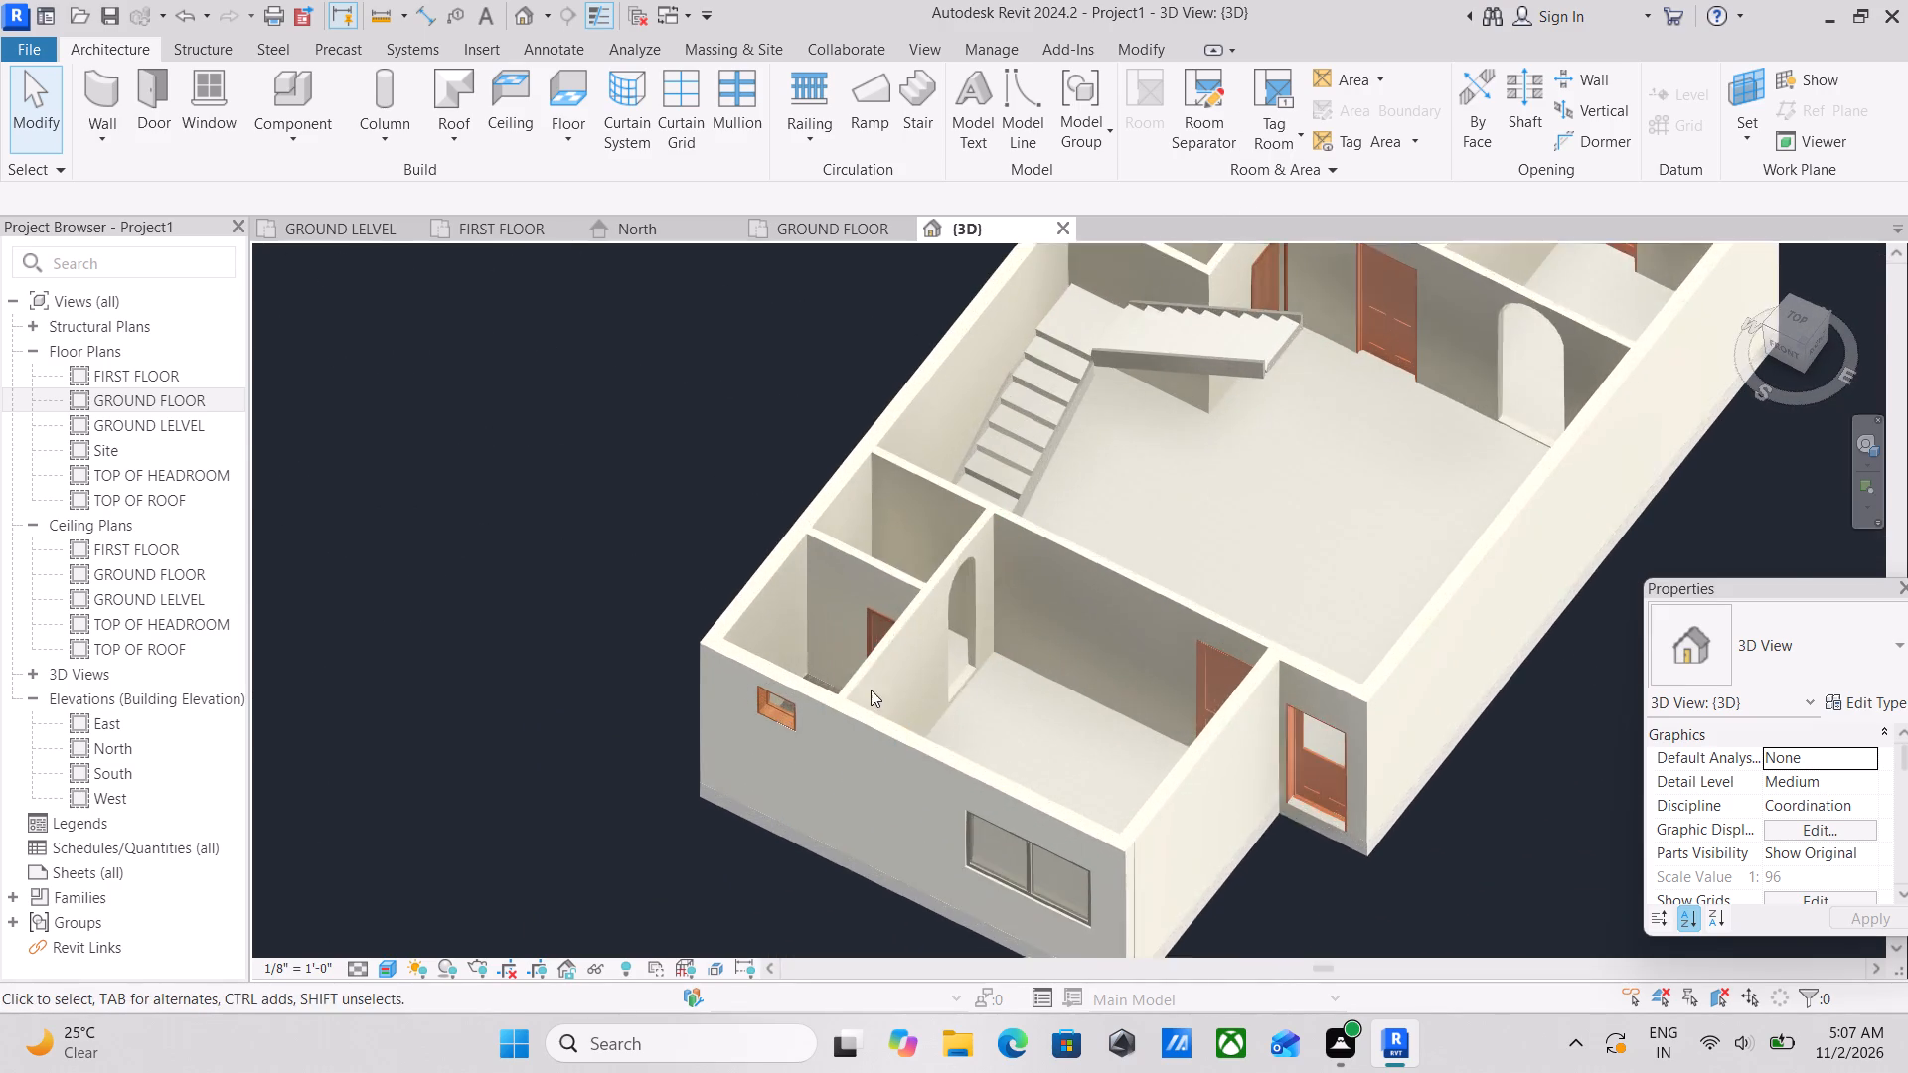
{"action": "scroll", "coordinate": [869, 680], "scroll_direction": "up", "scroll_amount": 4}
{"action": "scroll", "coordinate": [1283, 563], "scroll_direction": "down", "scroll_amount": 9}
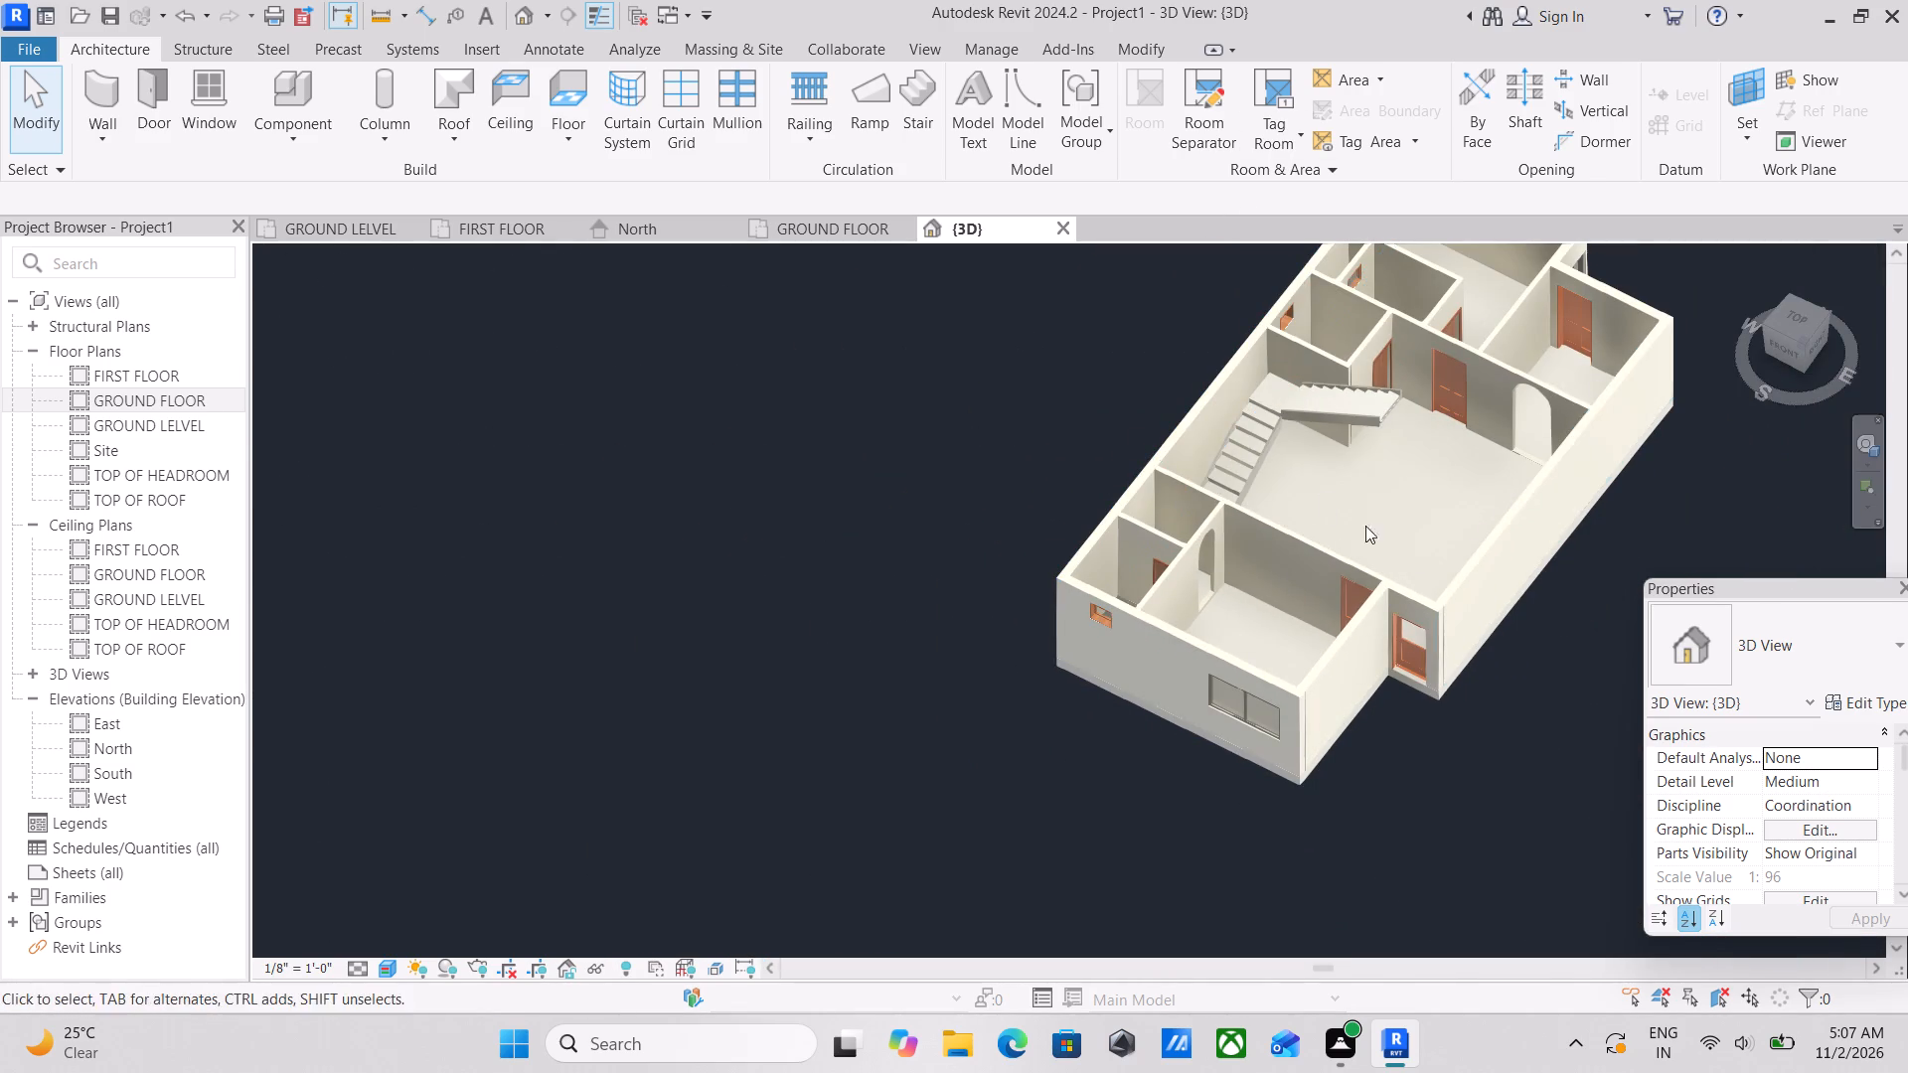
Duplicate the w2 type of the wide window in the bedroom's end wall as "window 6' x 4'".
{"action": "scroll", "coordinate": [1229, 718], "scroll_direction": "up", "scroll_amount": 7}
{"action": "left_click", "coordinate": [1229, 718]}
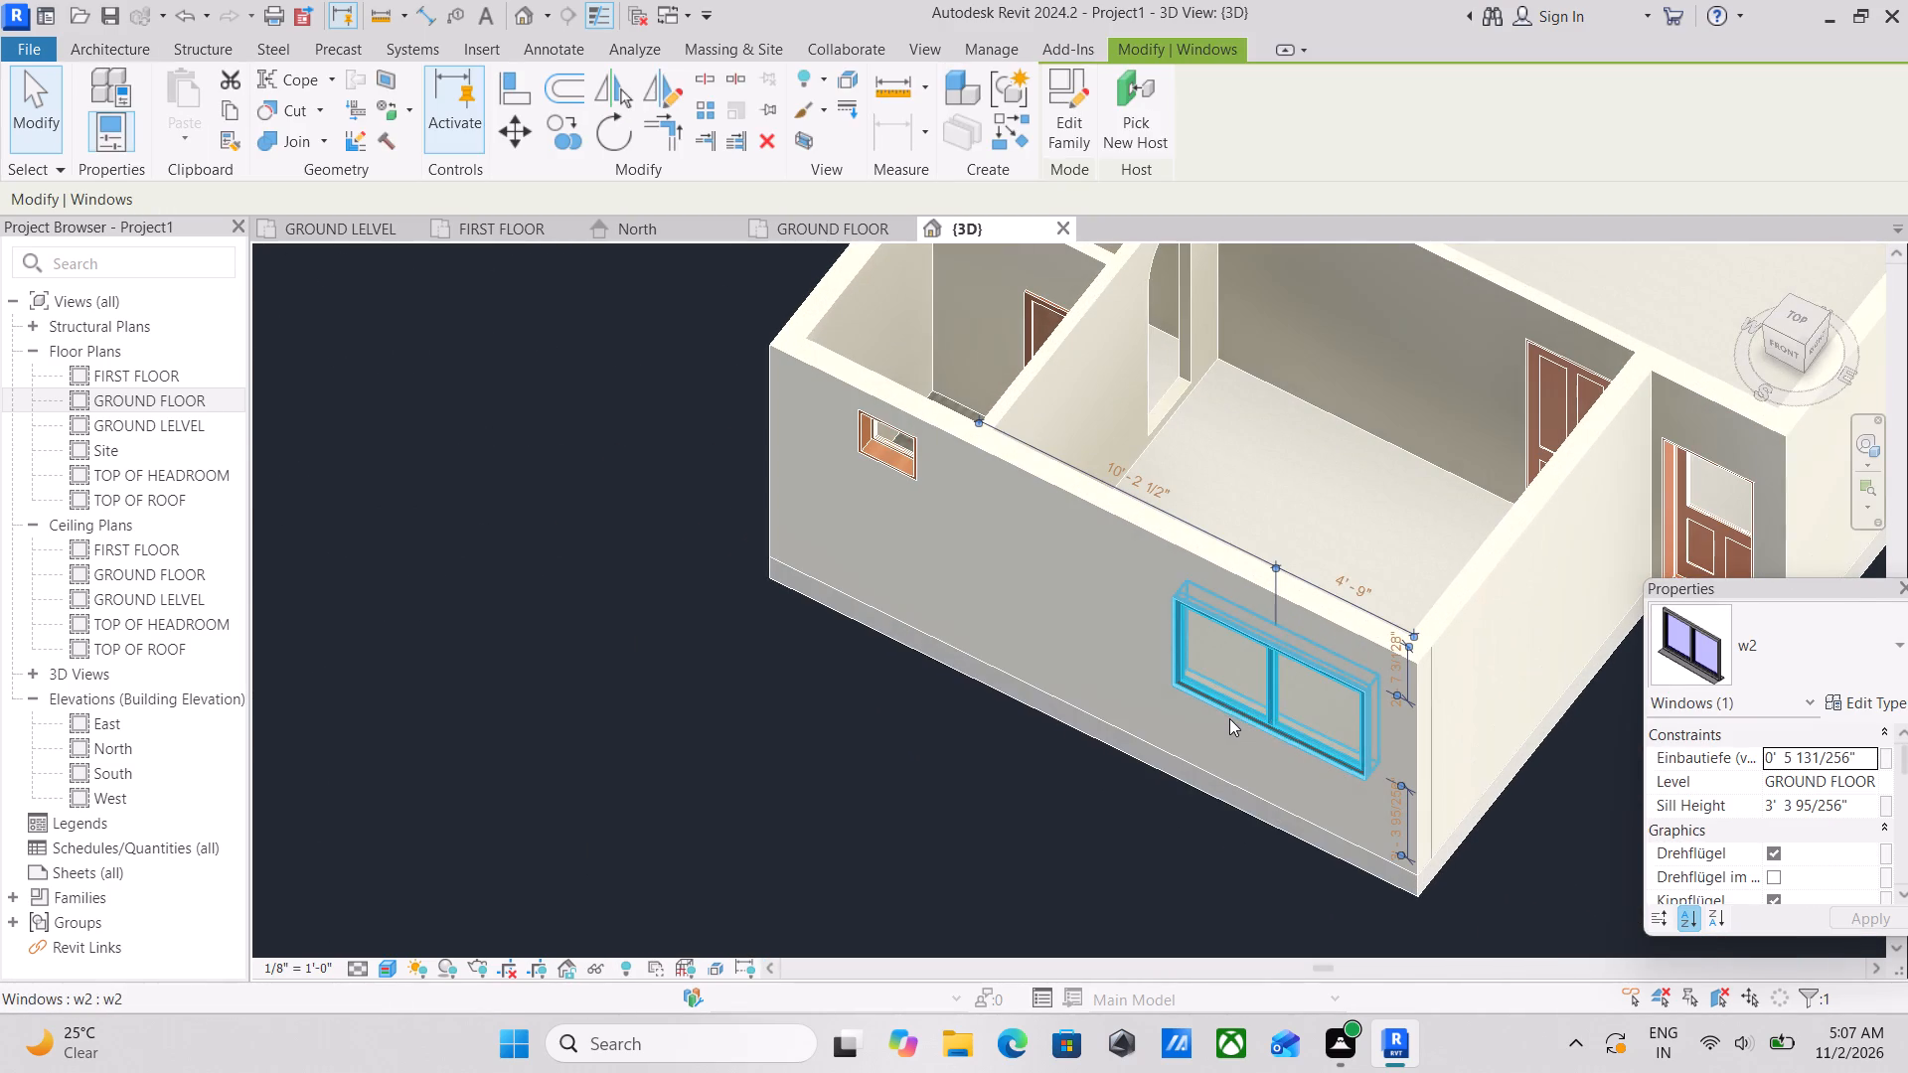
{"action": "left_click", "coordinate": [1858, 714]}
{"action": "left_click", "coordinate": [1607, 250]}
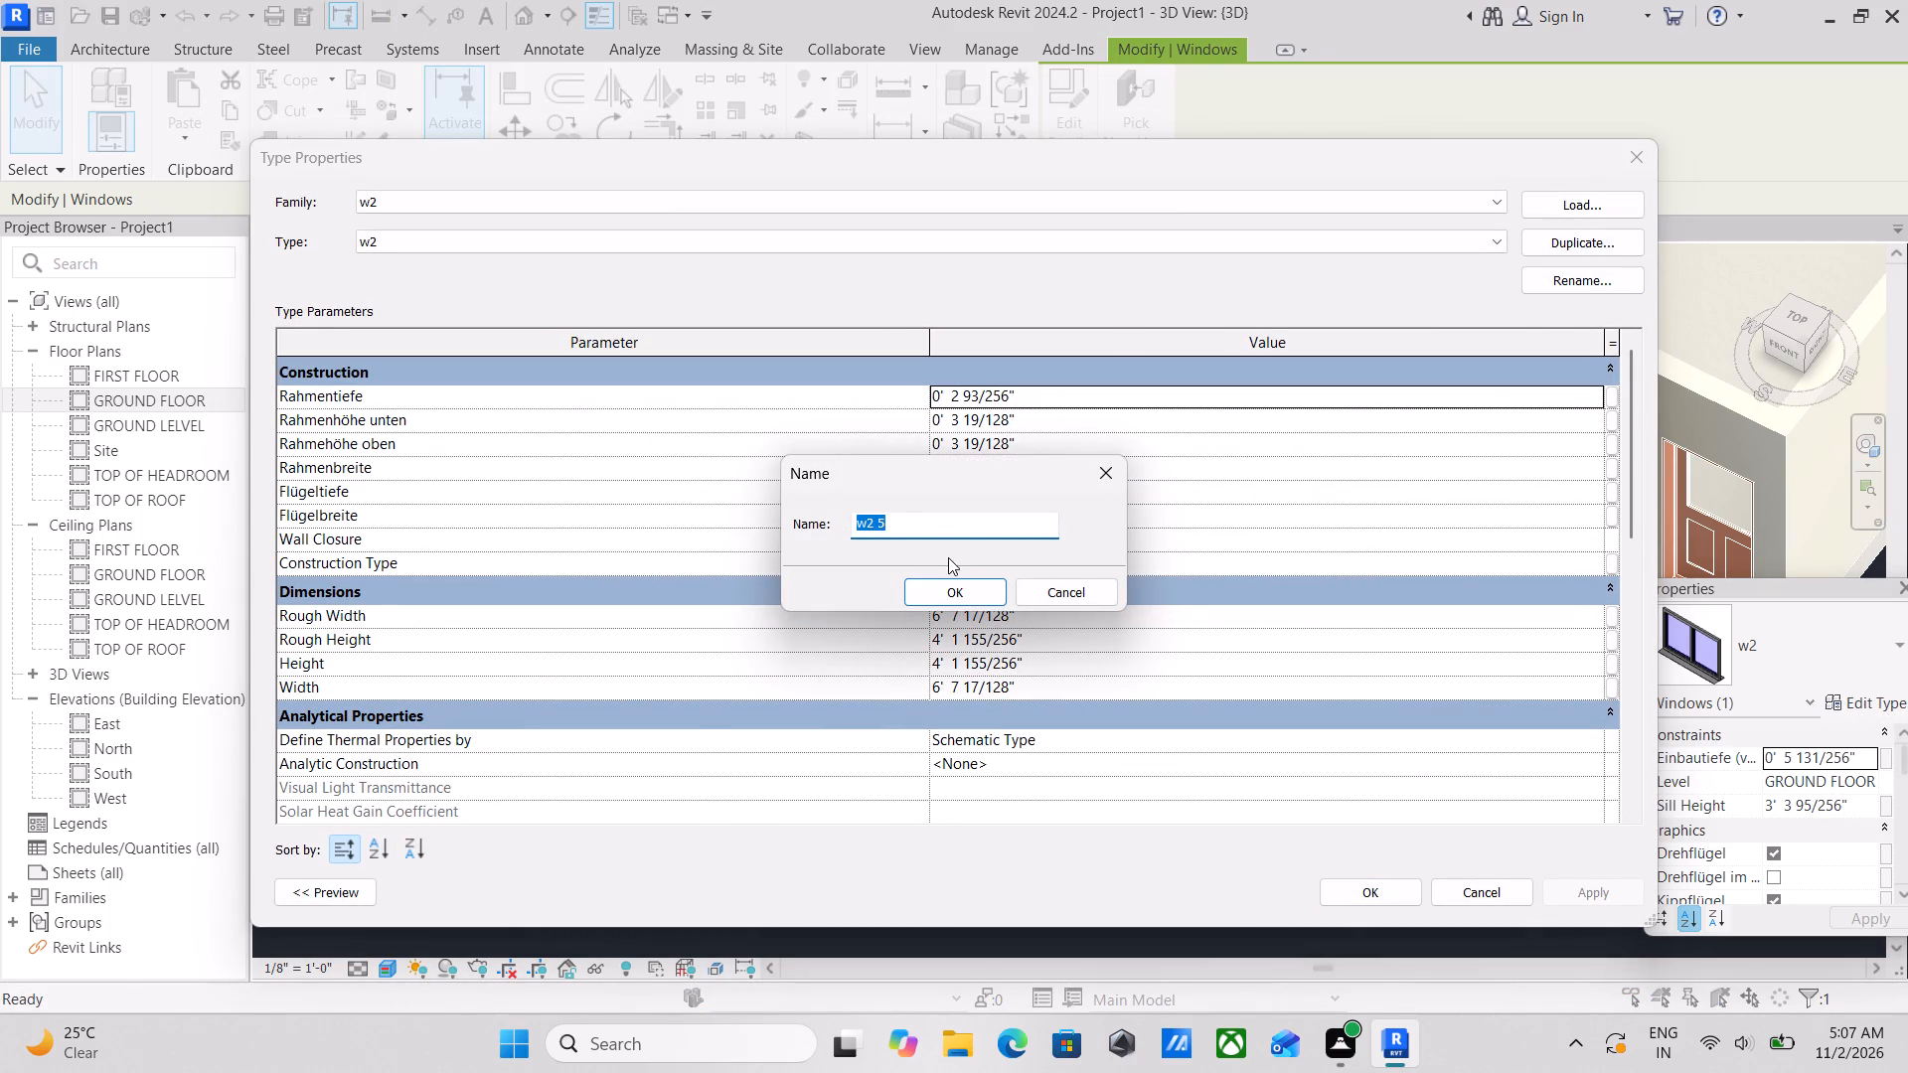
{"action": "key", "text": "BackSpace"}
{"action": "type", "text": "wind"}
{"action": "type", "text": "ow"}
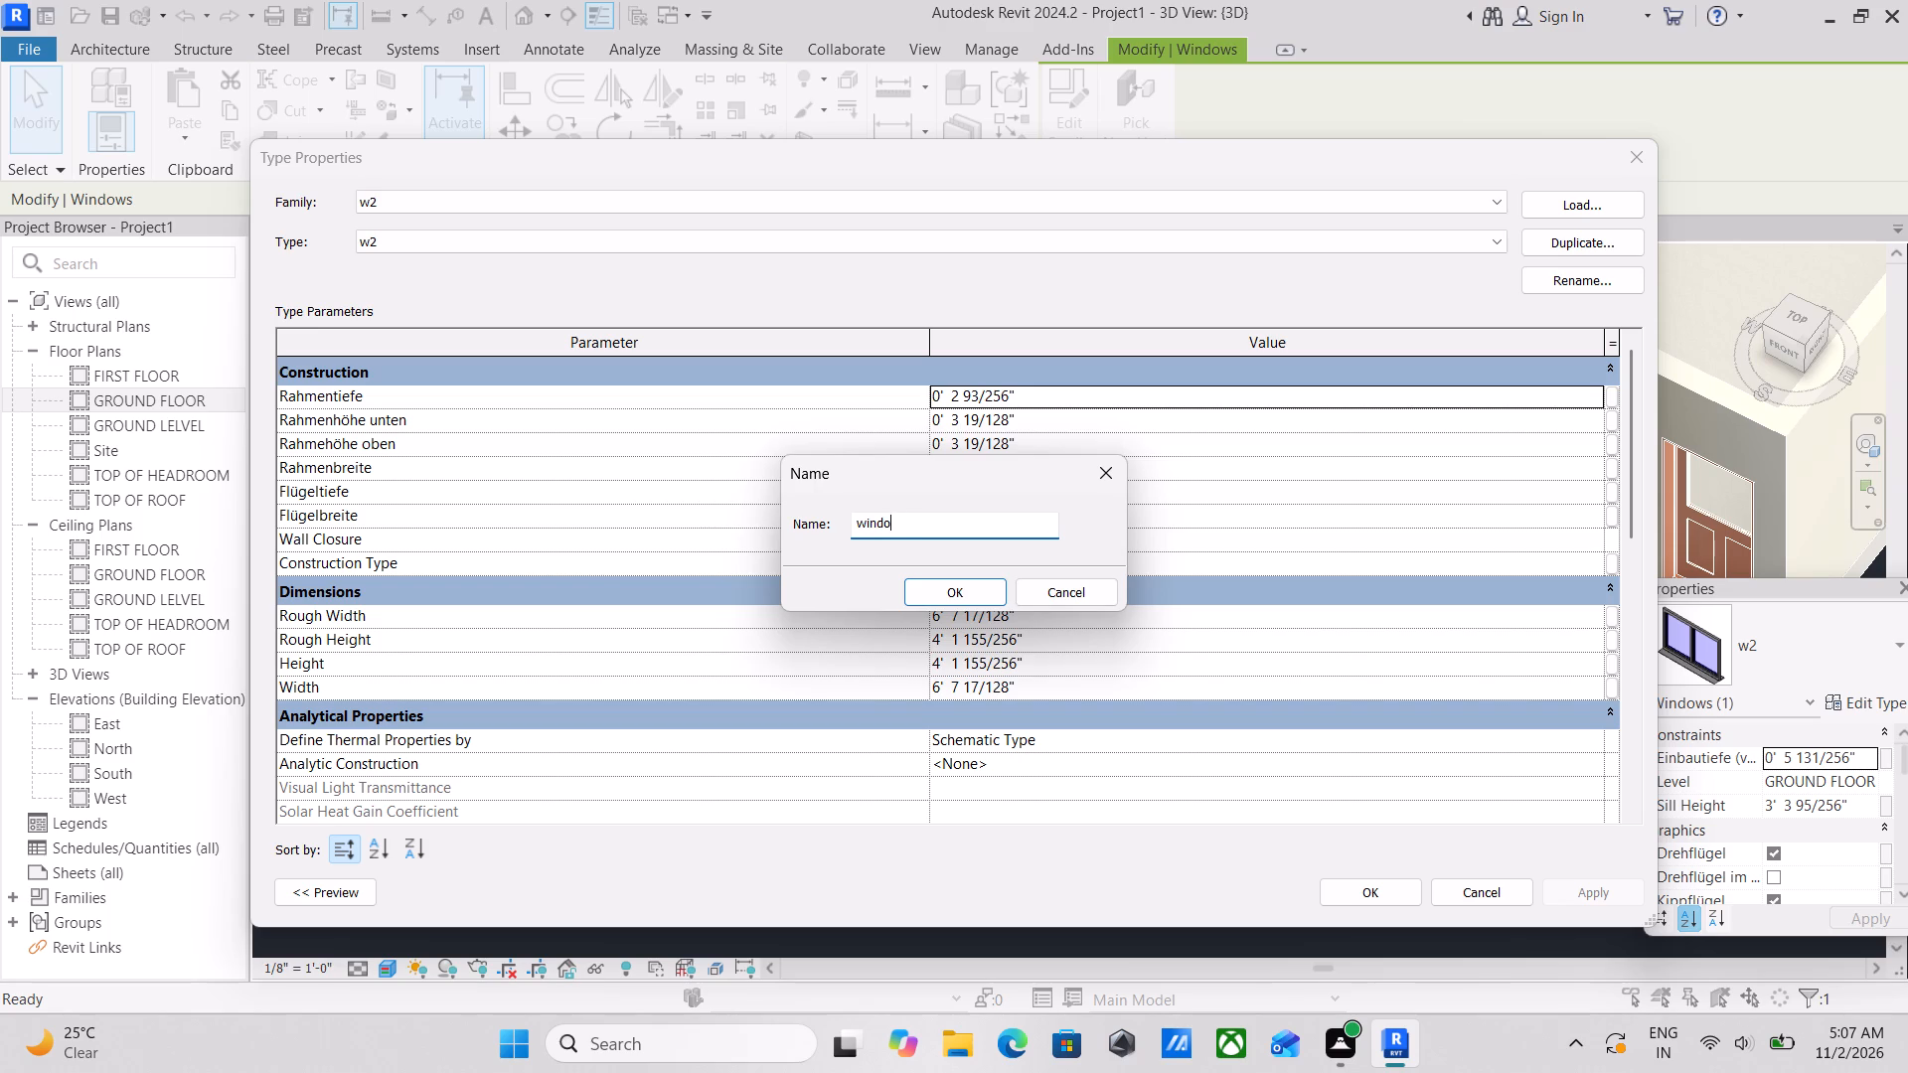
{"action": "key", "text": "space"}
{"action": "type", "text": "4'"}
{"action": "key", "text": "BackSpace"}
{"action": "key", "text": "BackSpace"}
{"action": "type", "text": "6'"}
{"action": "key", "text": "space"}
{"action": "type", "text": "x"}
{"action": "key", "text": "space"}
{"action": "type", "text": "4'"}
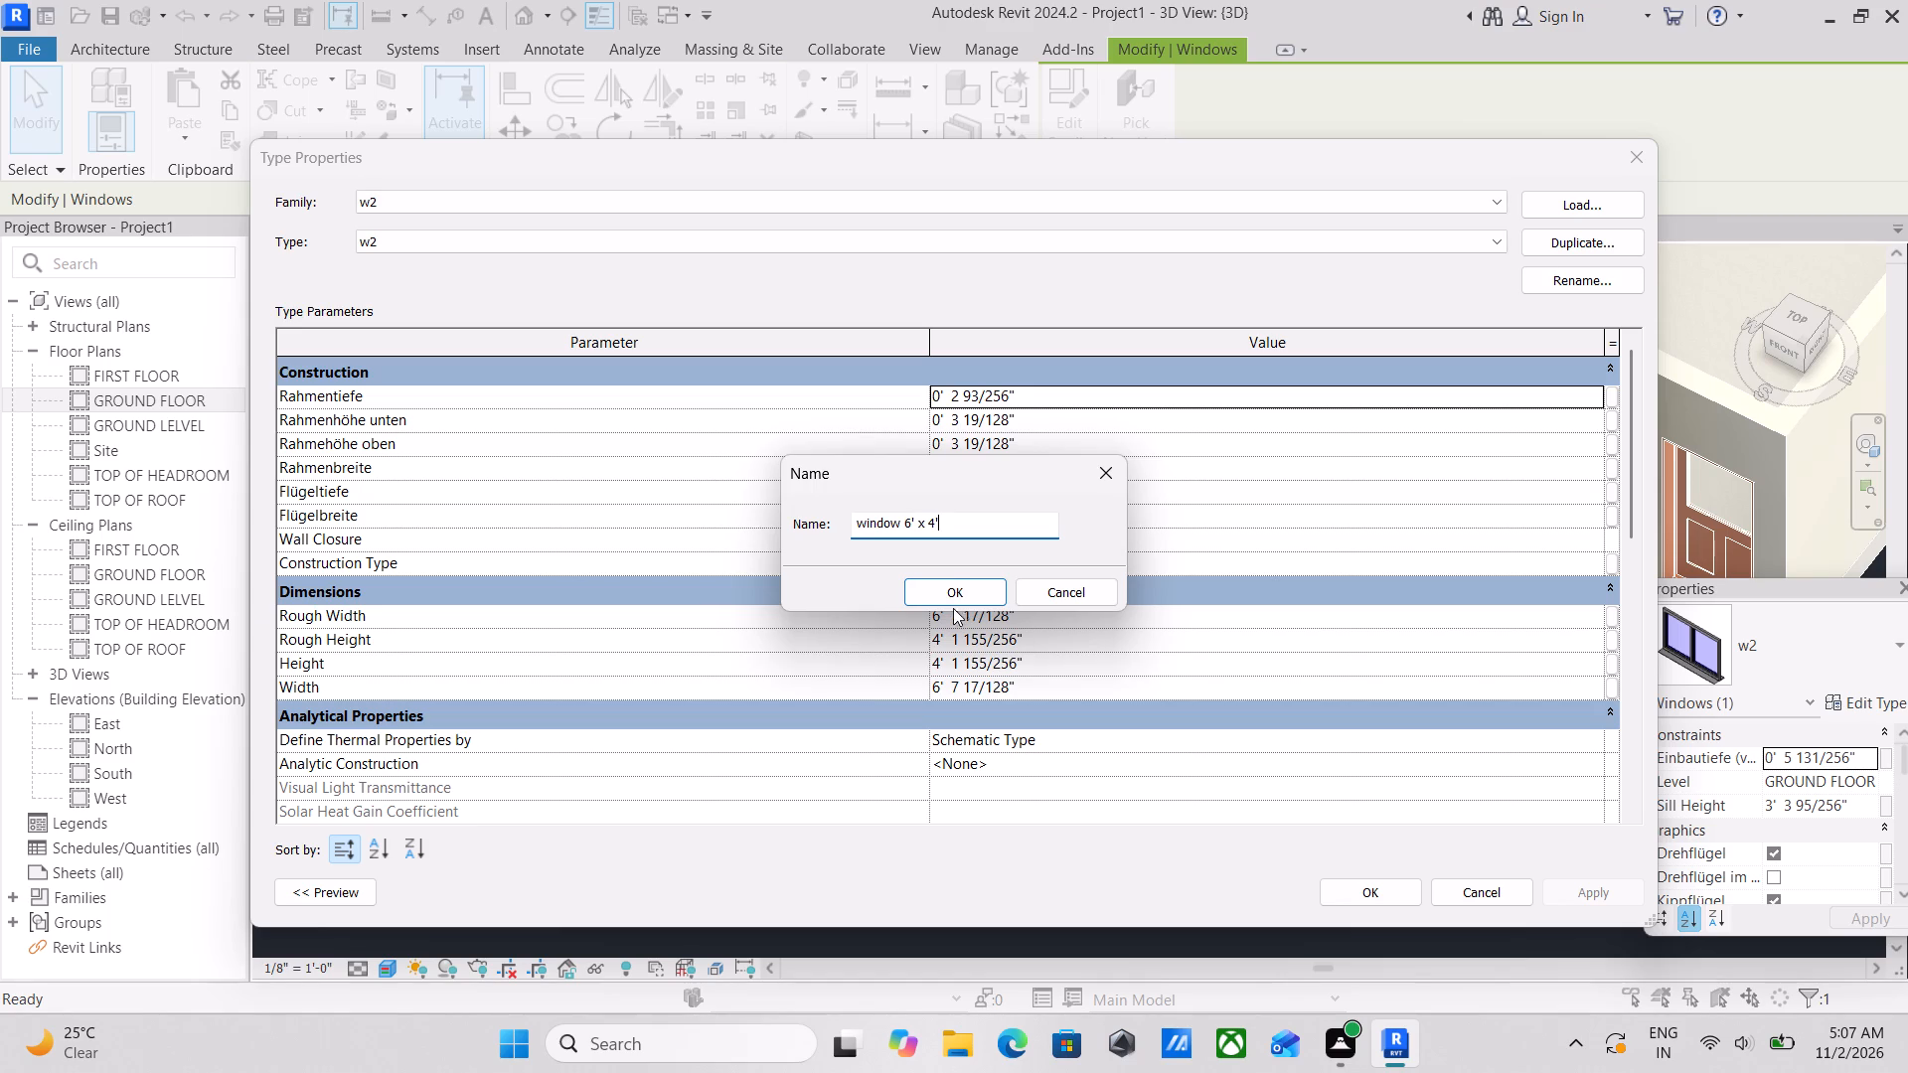
{"action": "left_click", "coordinate": [952, 584]}
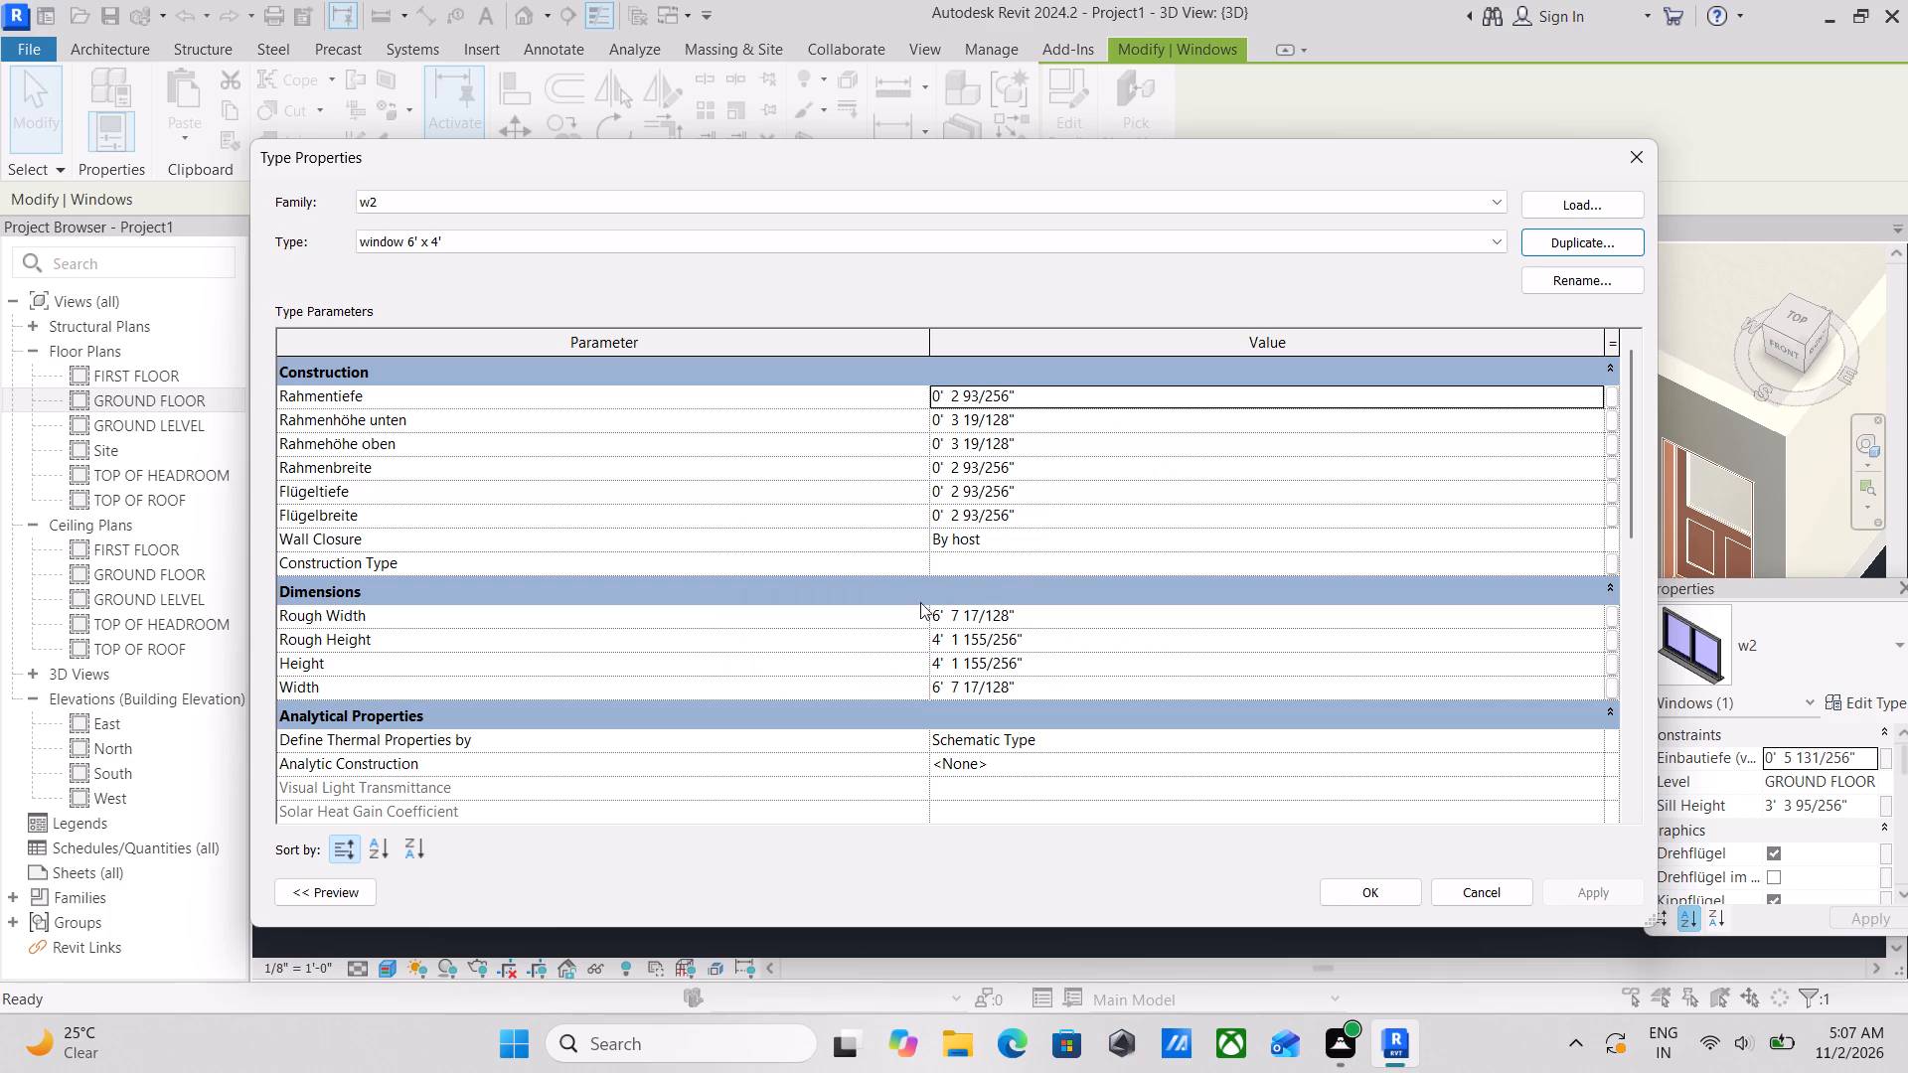
Review the construction and dimension parameters of the new "window 6' x 4'" type and accept it.
{"action": "scroll", "coordinate": [807, 543], "scroll_direction": "down", "scroll_amount": 4}
{"action": "scroll", "coordinate": [1074, 664], "scroll_direction": "up", "scroll_amount": 5}
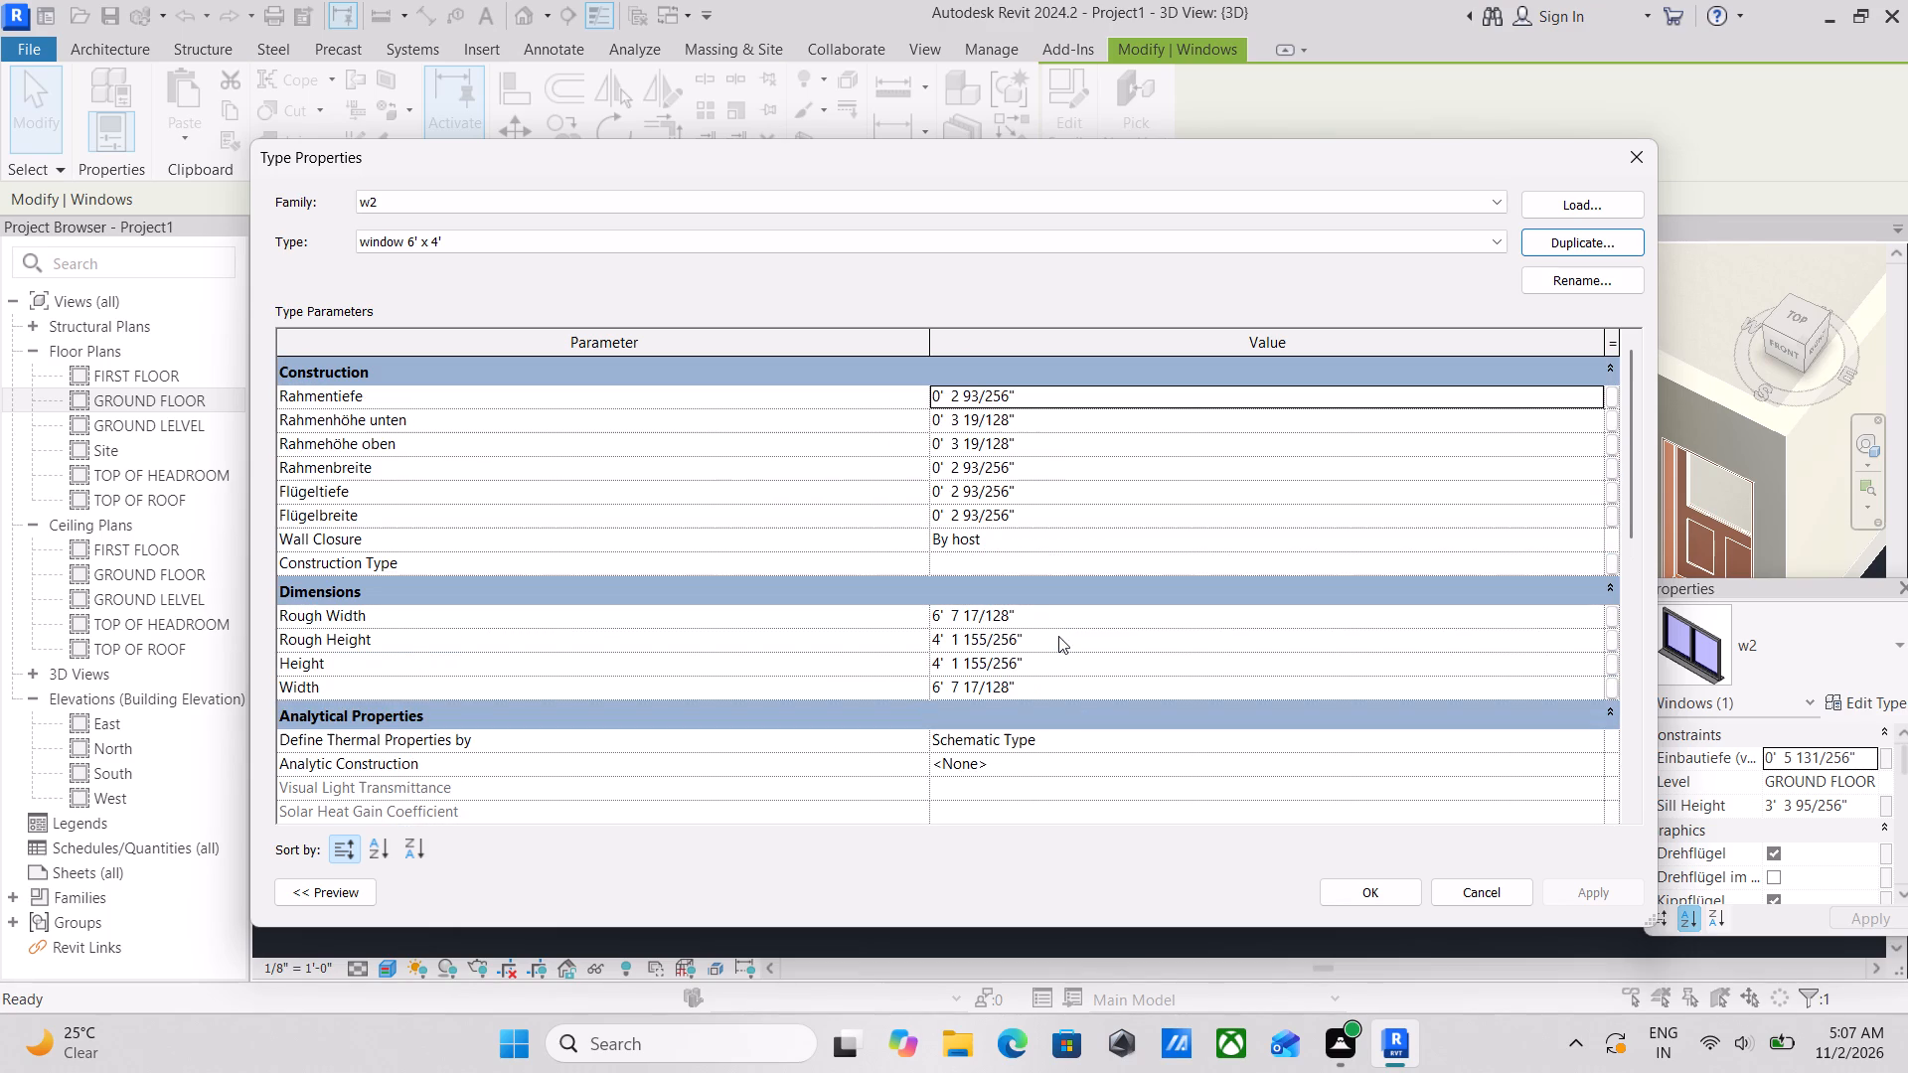
{"action": "scroll", "coordinate": [1058, 636], "scroll_direction": "up", "scroll_amount": 5}
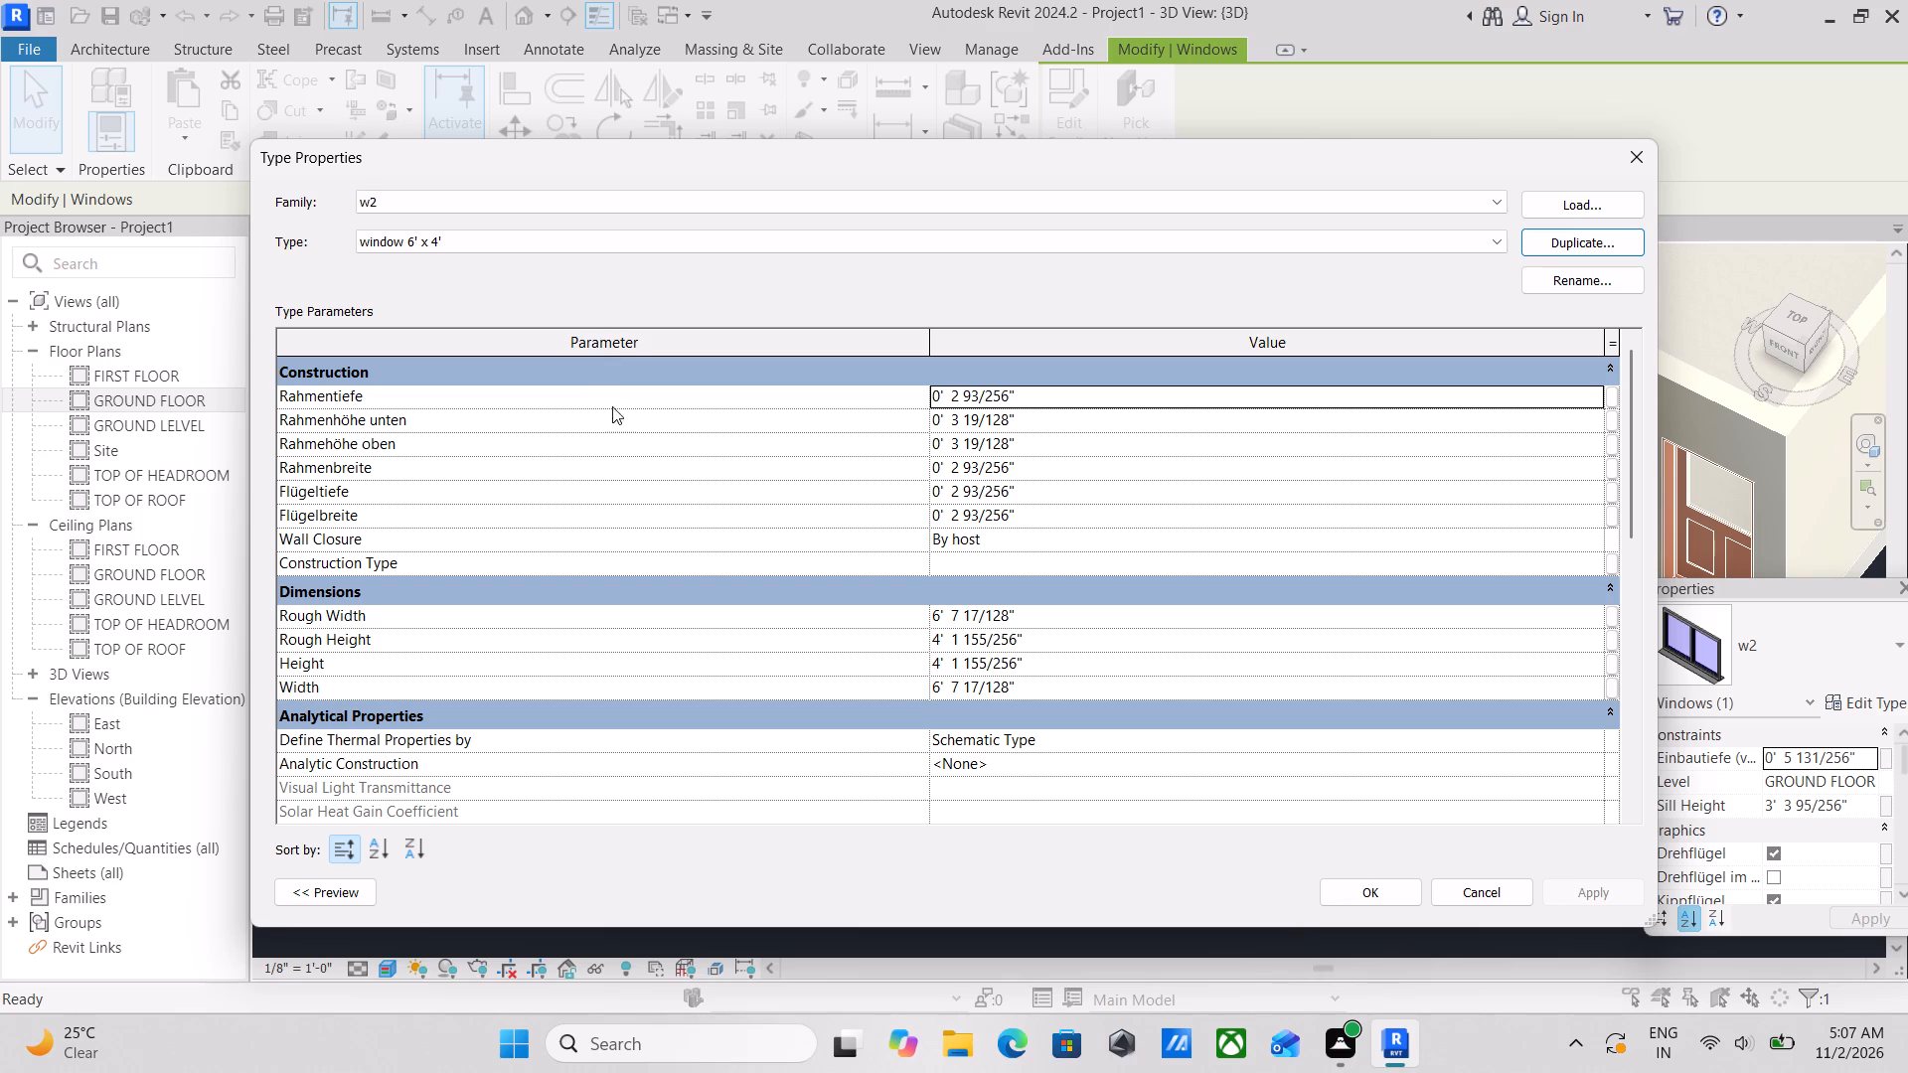
{"action": "scroll", "coordinate": [1048, 451], "scroll_direction": "up", "scroll_amount": 3}
{"action": "scroll", "coordinate": [775, 433], "scroll_direction": "down", "scroll_amount": 4}
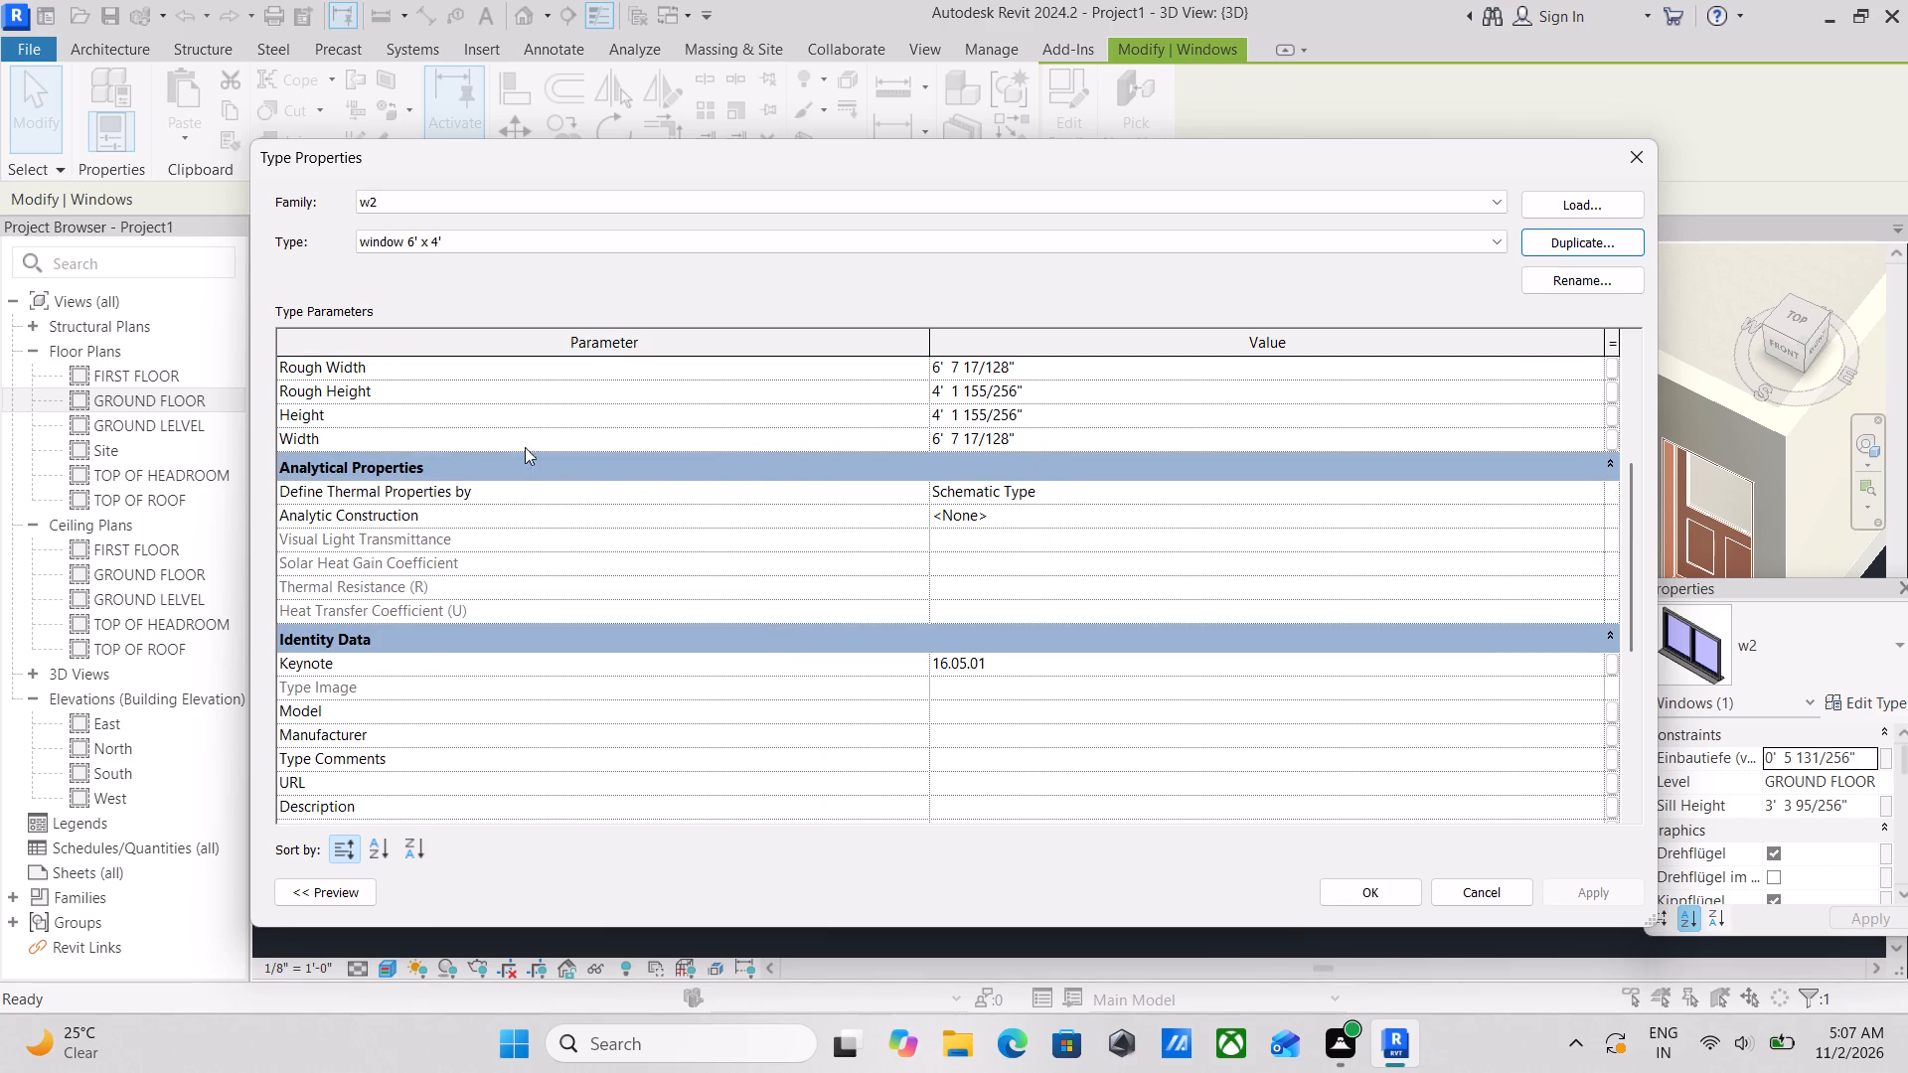
{"action": "scroll", "coordinate": [1066, 681], "scroll_direction": "up", "scroll_amount": 3}
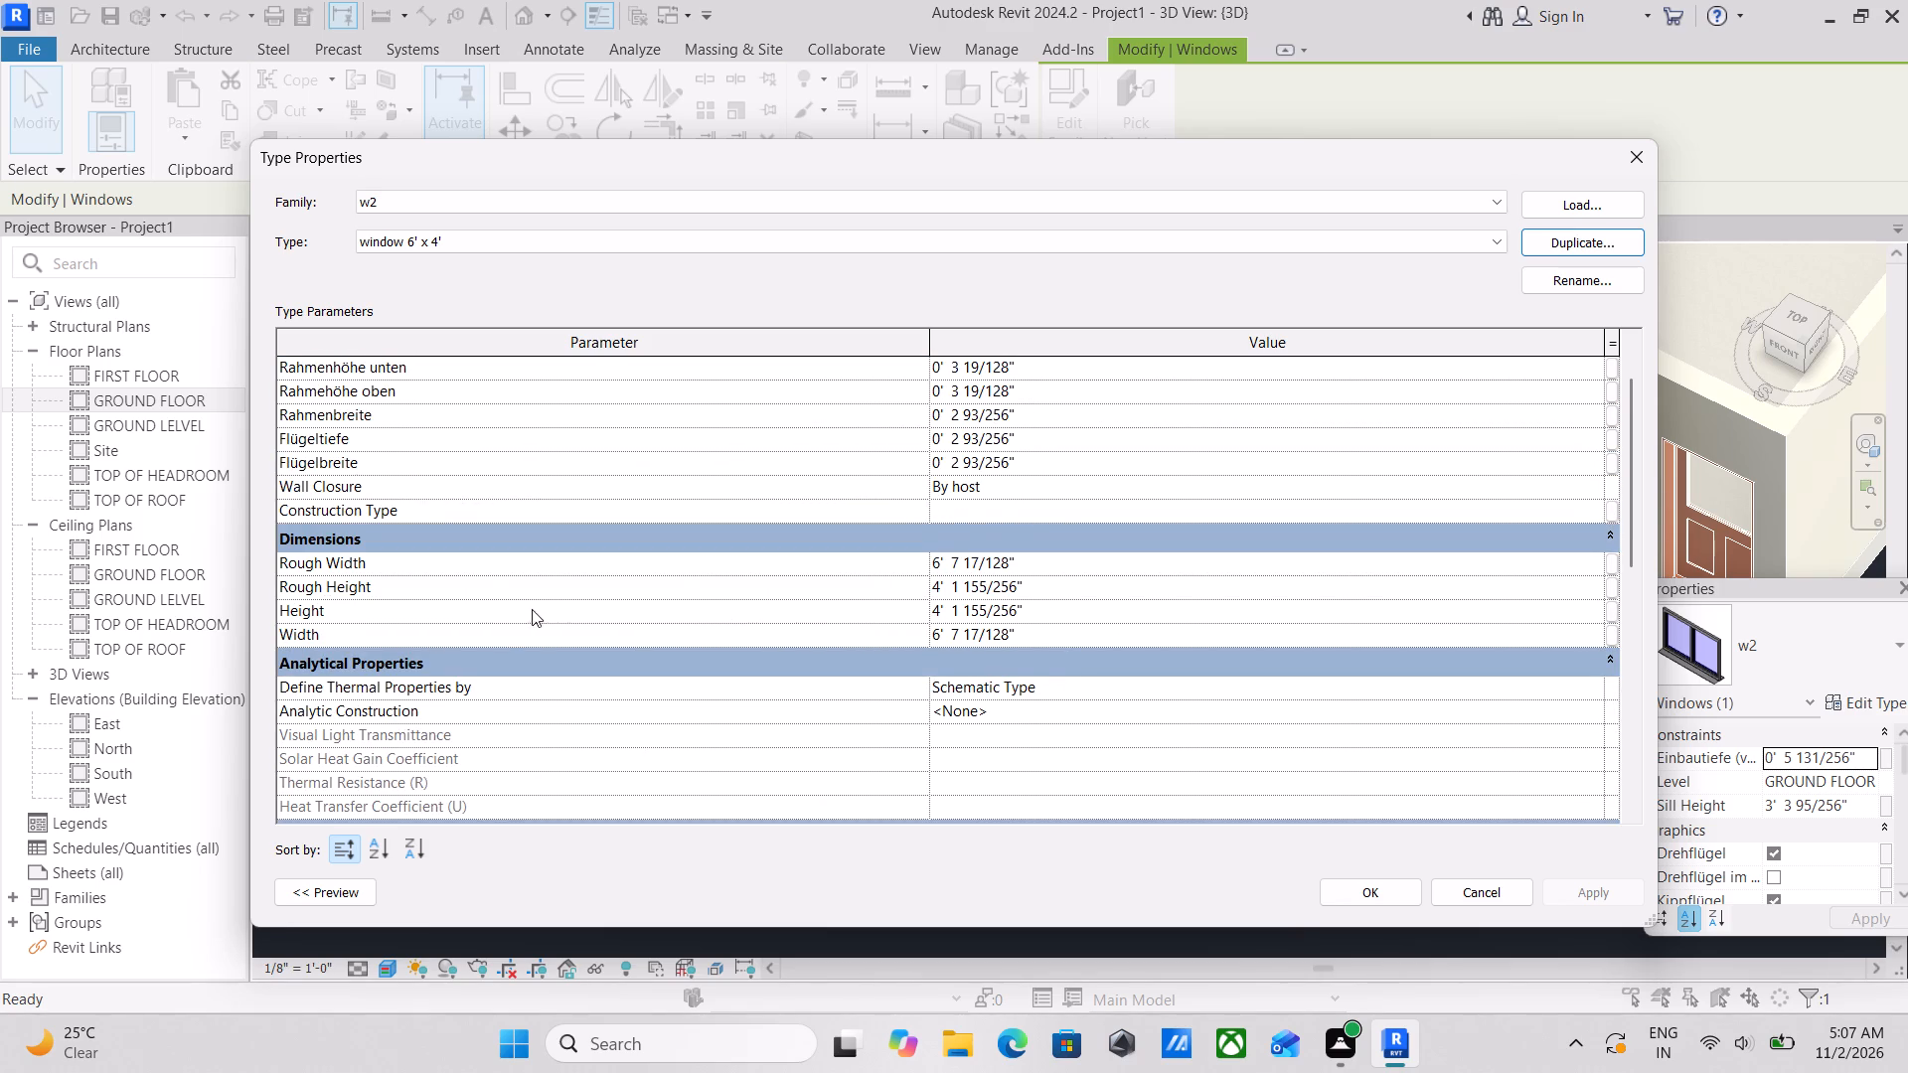
{"action": "scroll", "coordinate": [408, 508], "scroll_direction": "up", "scroll_amount": 1}
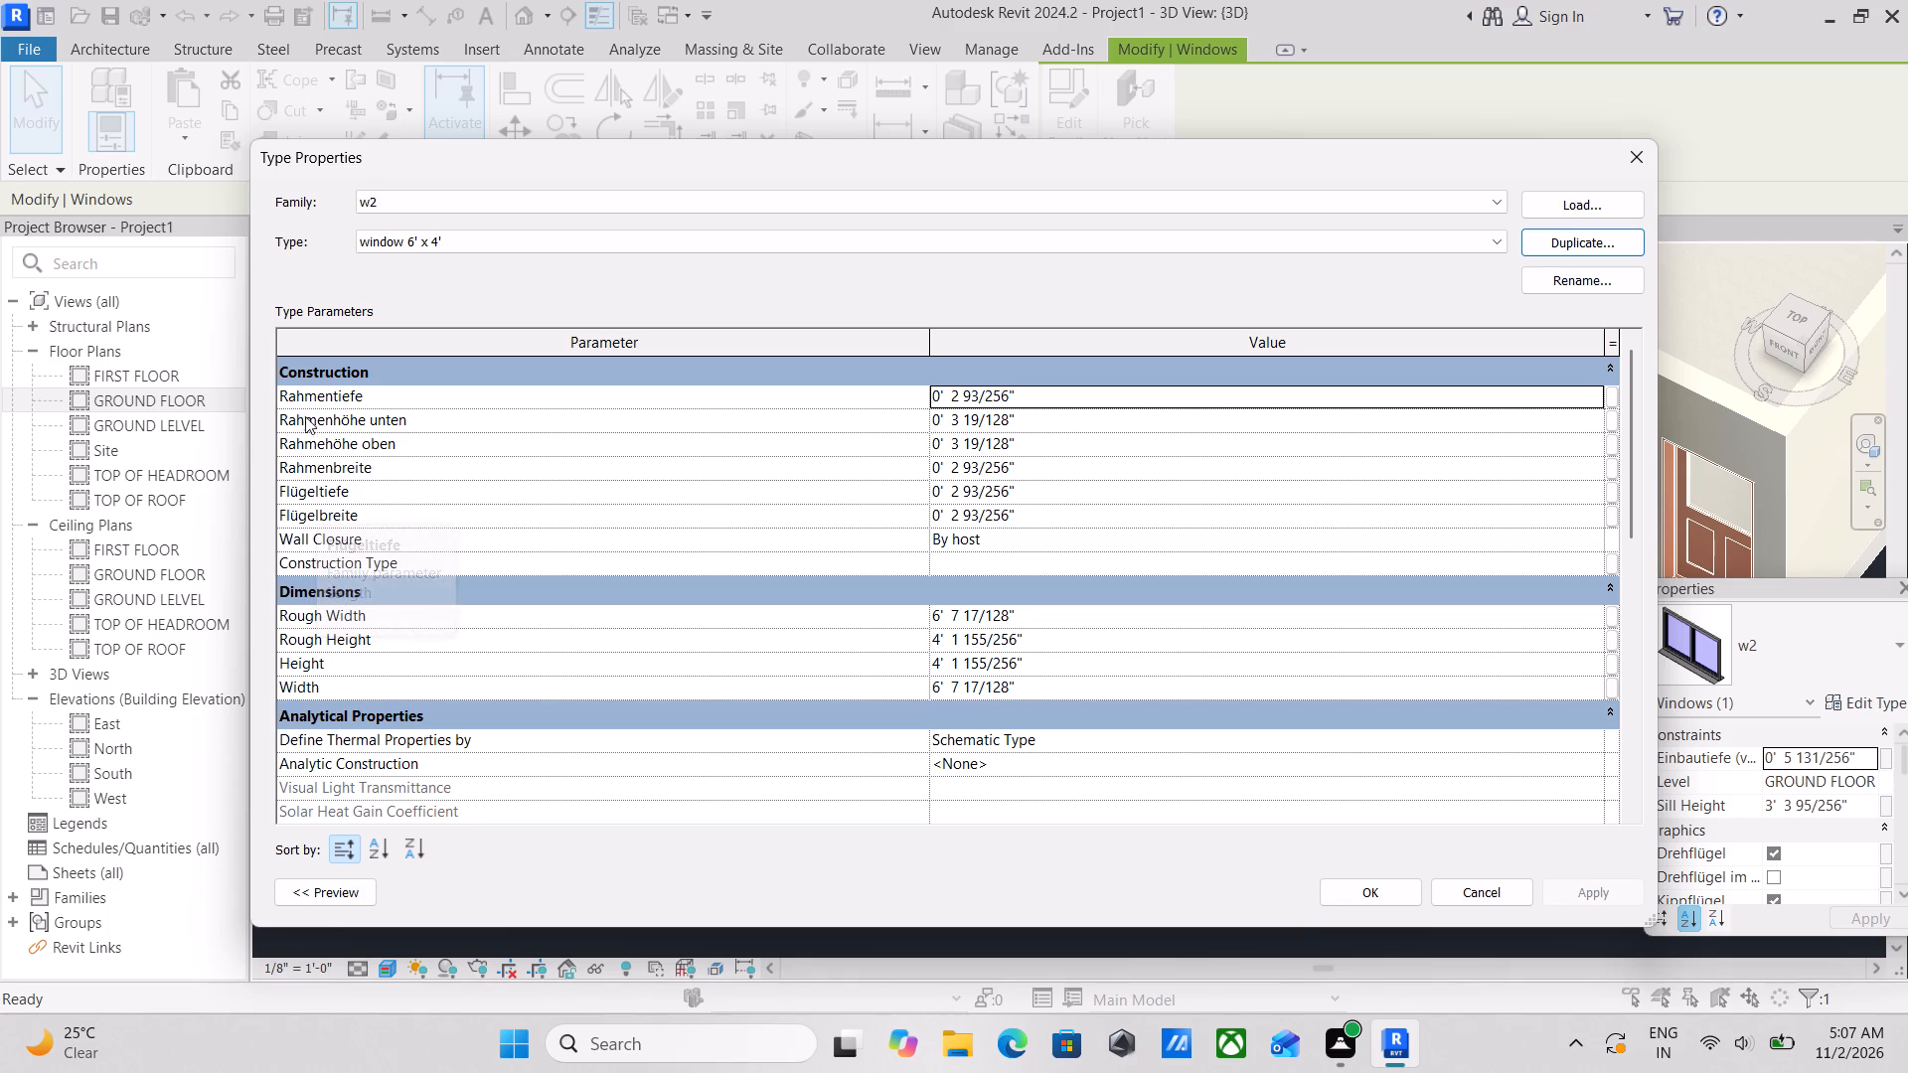
{"action": "scroll", "coordinate": [408, 438], "scroll_direction": "up", "scroll_amount": 3}
{"action": "scroll", "coordinate": [373, 520], "scroll_direction": "up", "scroll_amount": 1}
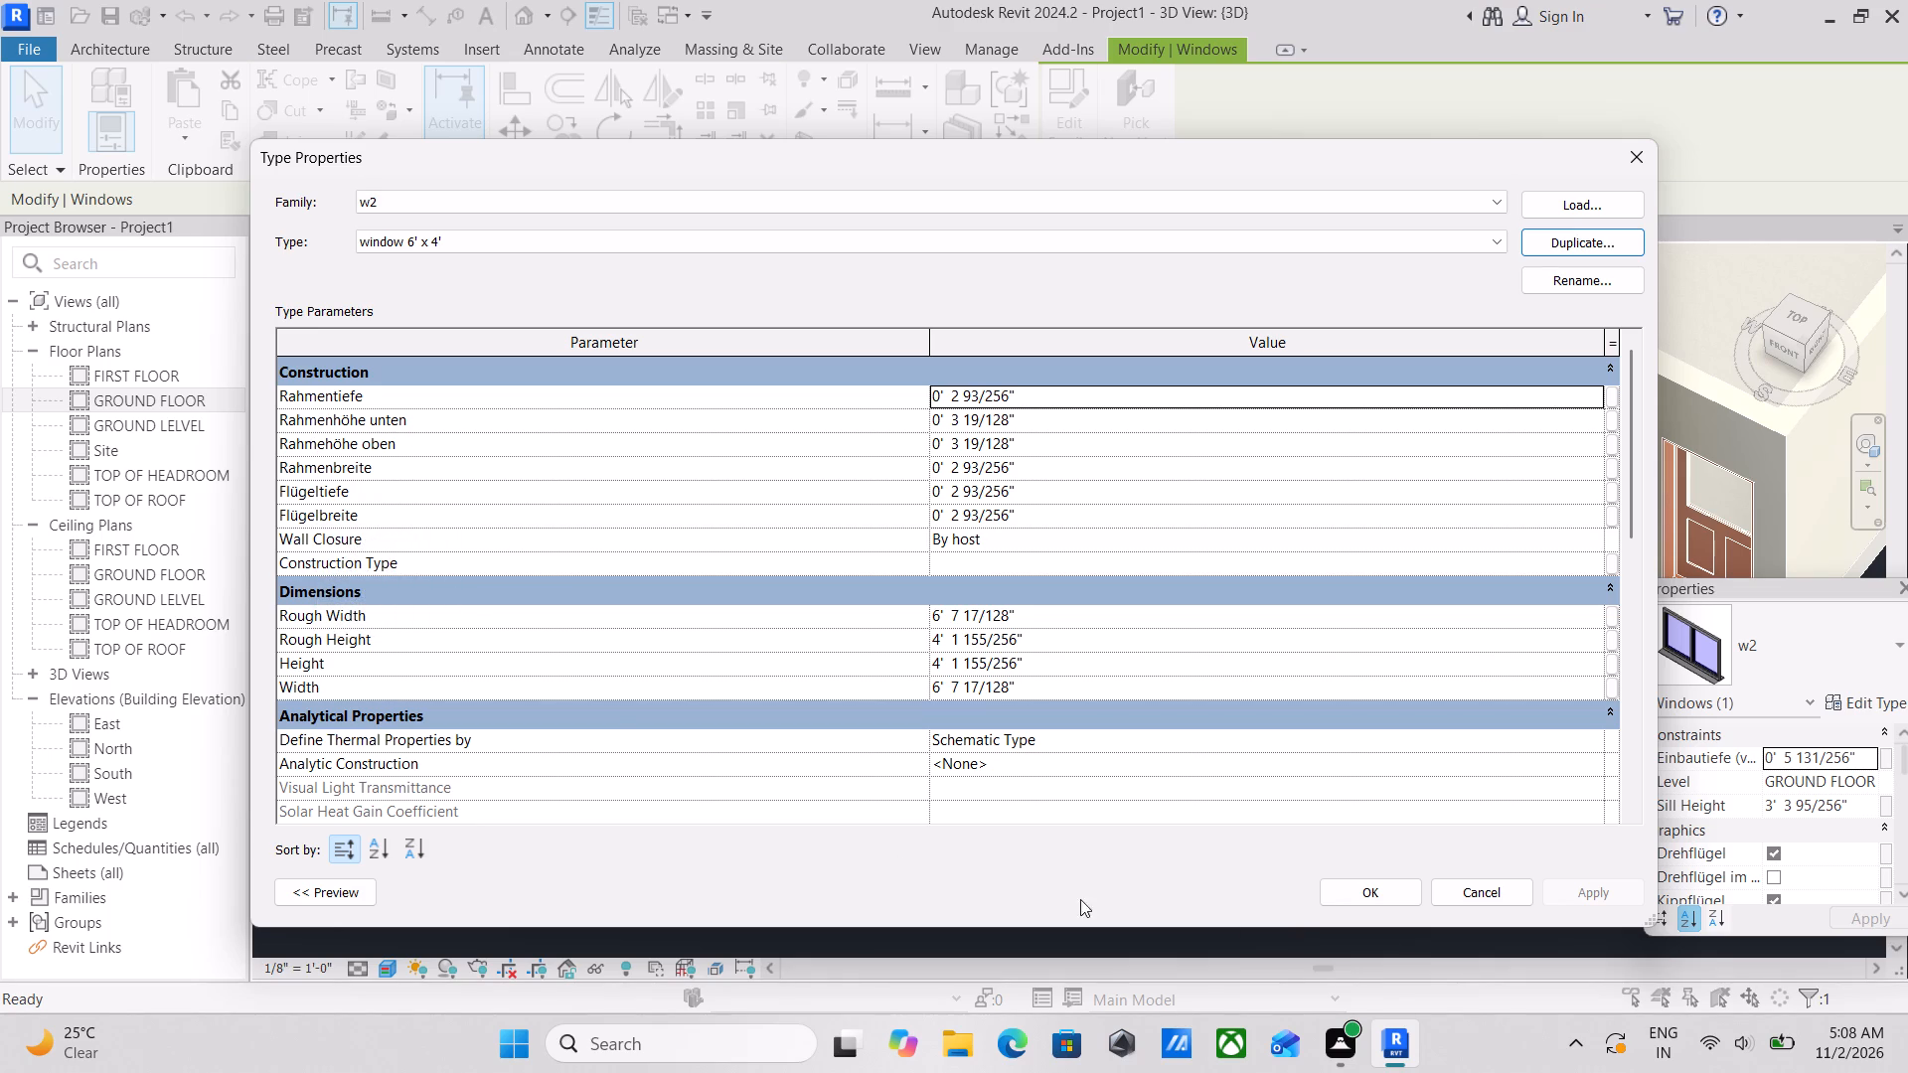
{"action": "left_click", "coordinate": [1384, 883]}
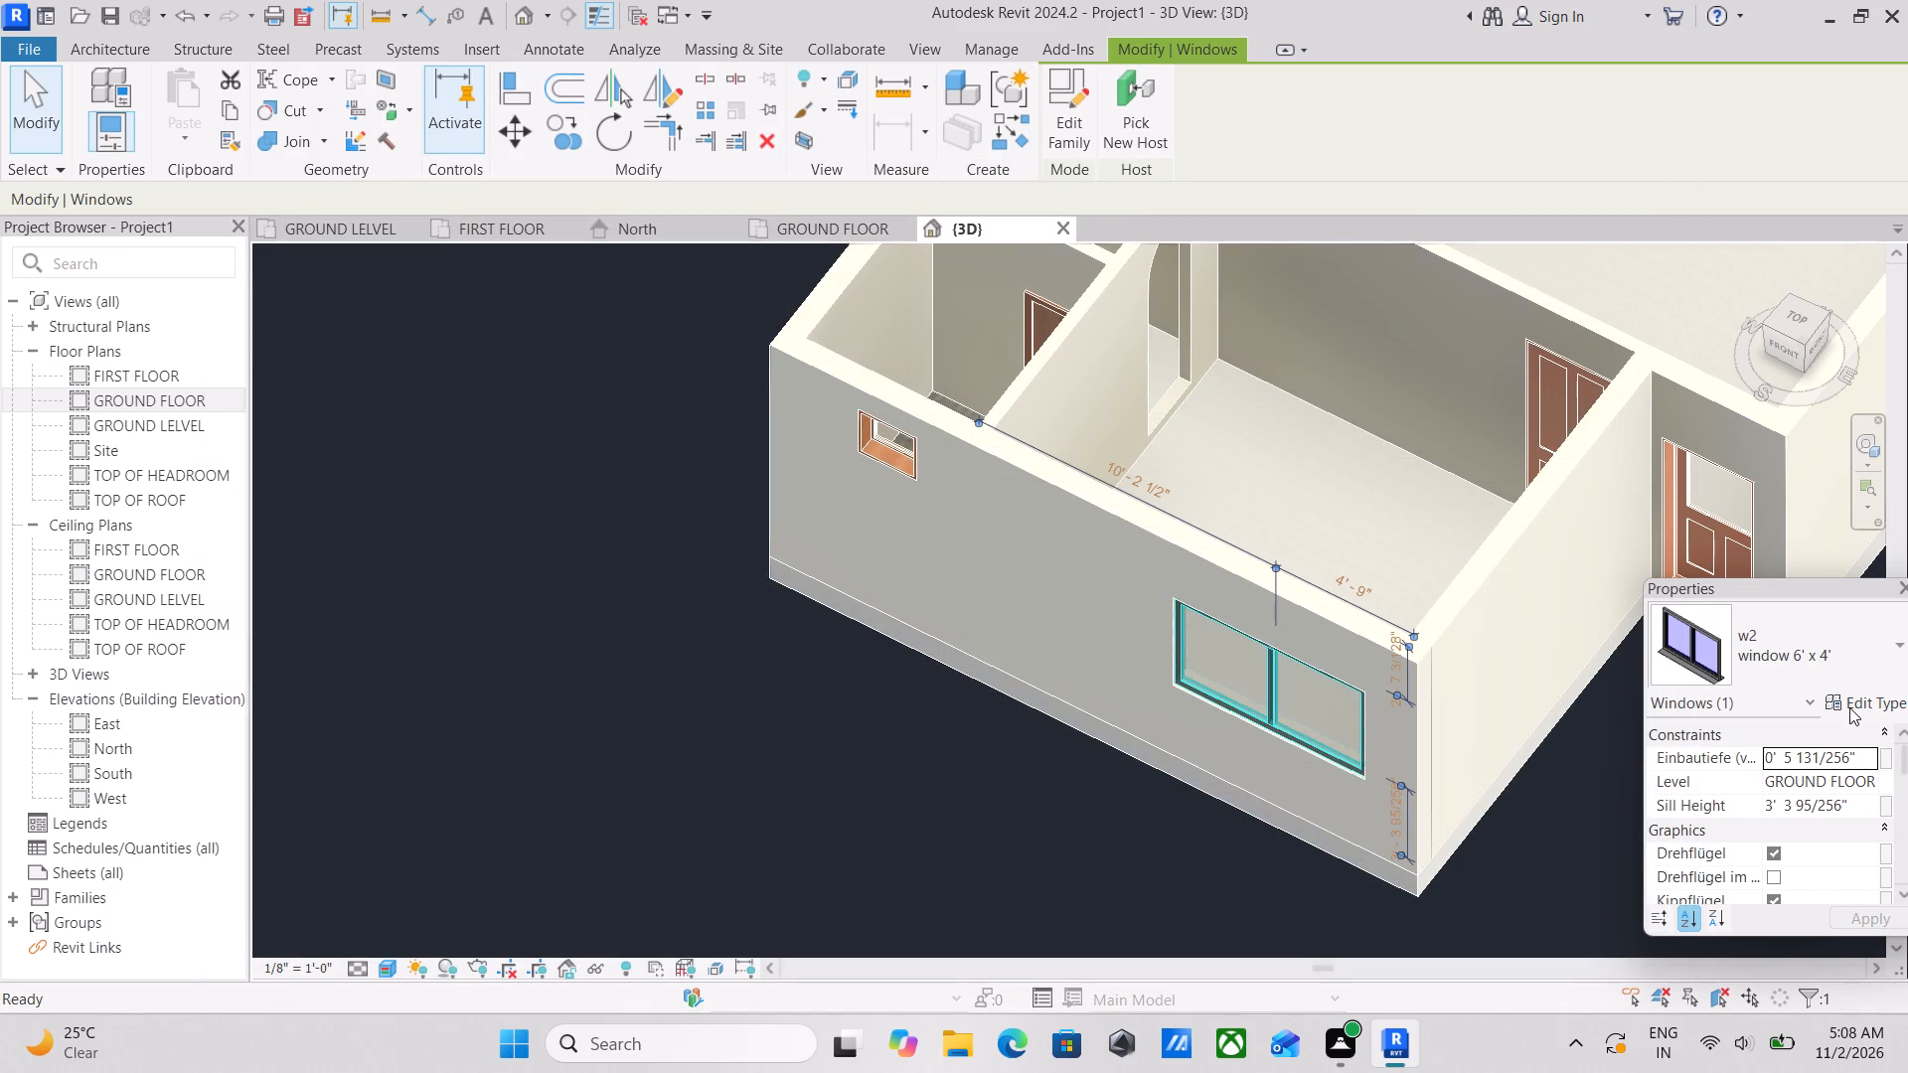
Examine all type parameters of the wide bedroom window, from construction down to the IFC parameters.
{"action": "left_click", "coordinate": [1888, 696]}
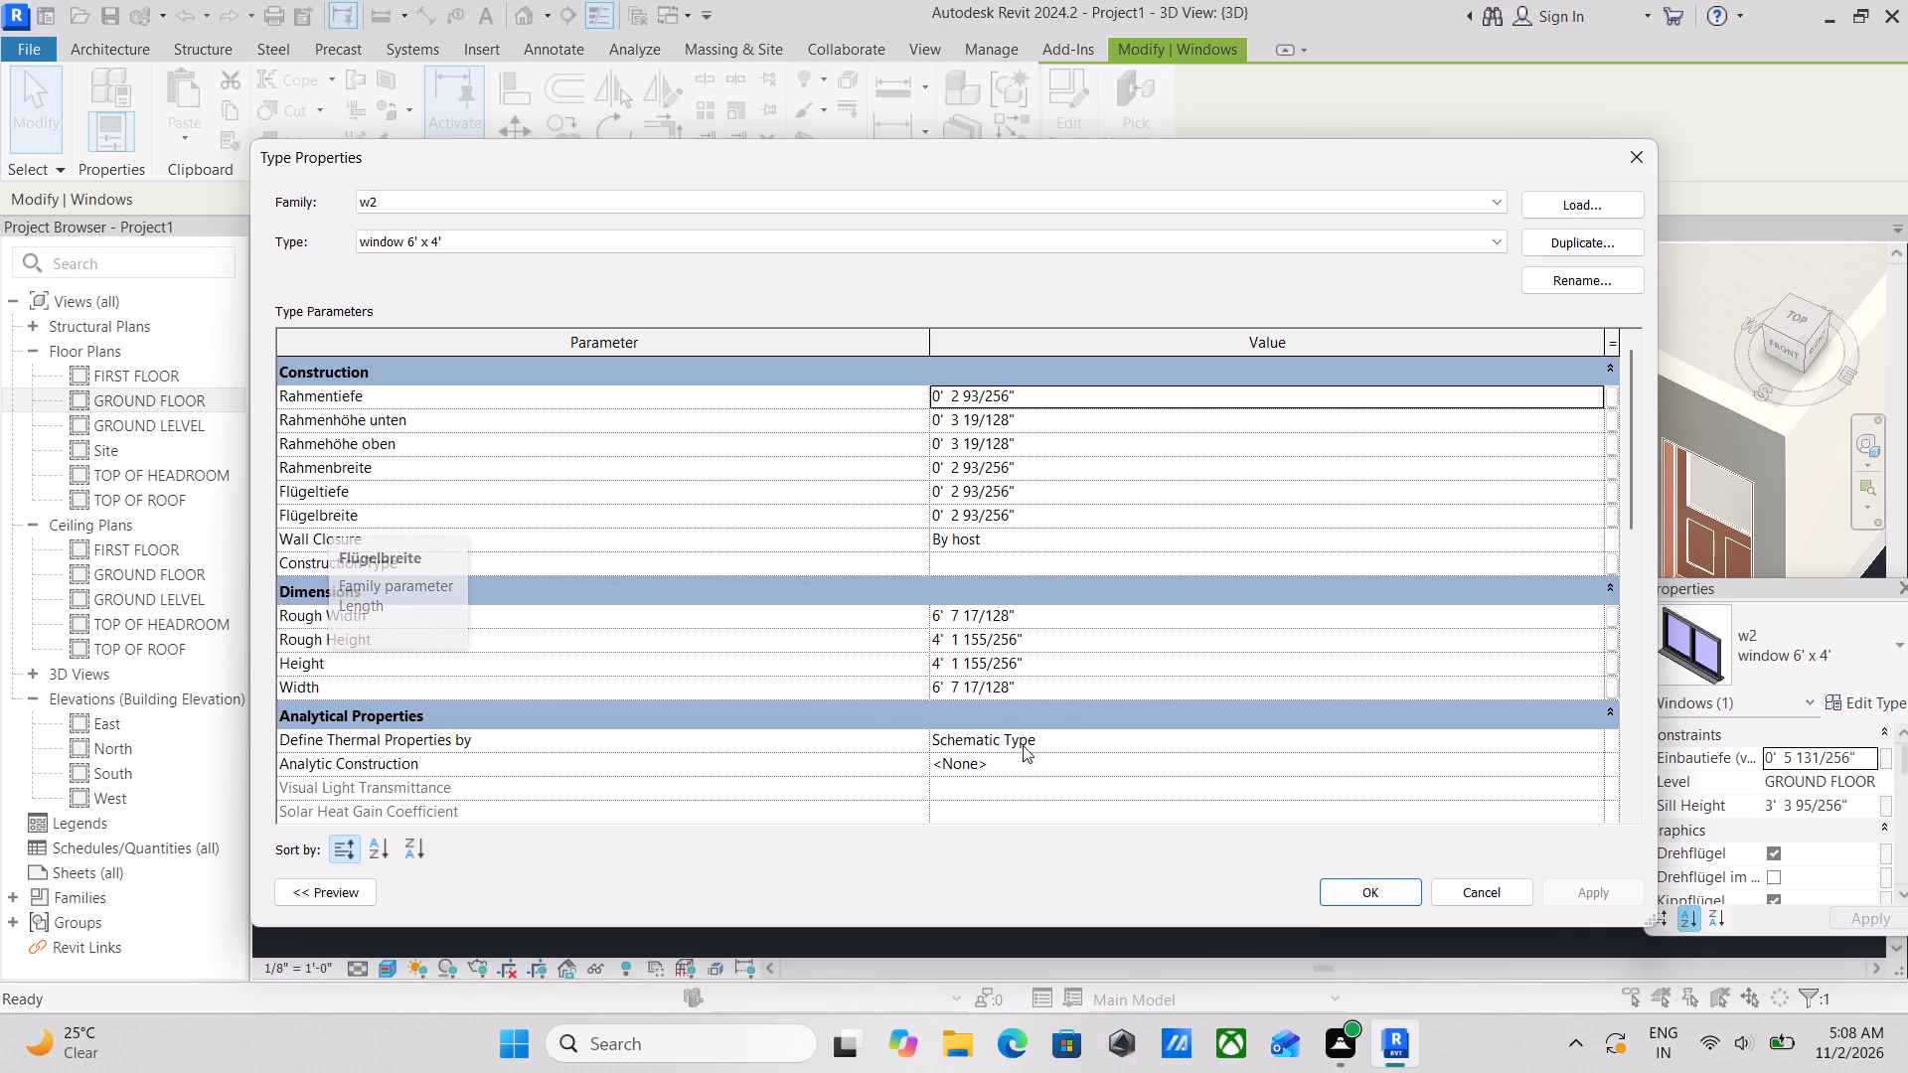
{"action": "scroll", "coordinate": [983, 648], "scroll_direction": "down", "scroll_amount": 3}
{"action": "scroll", "coordinate": [577, 599], "scroll_direction": "down", "scroll_amount": 2}
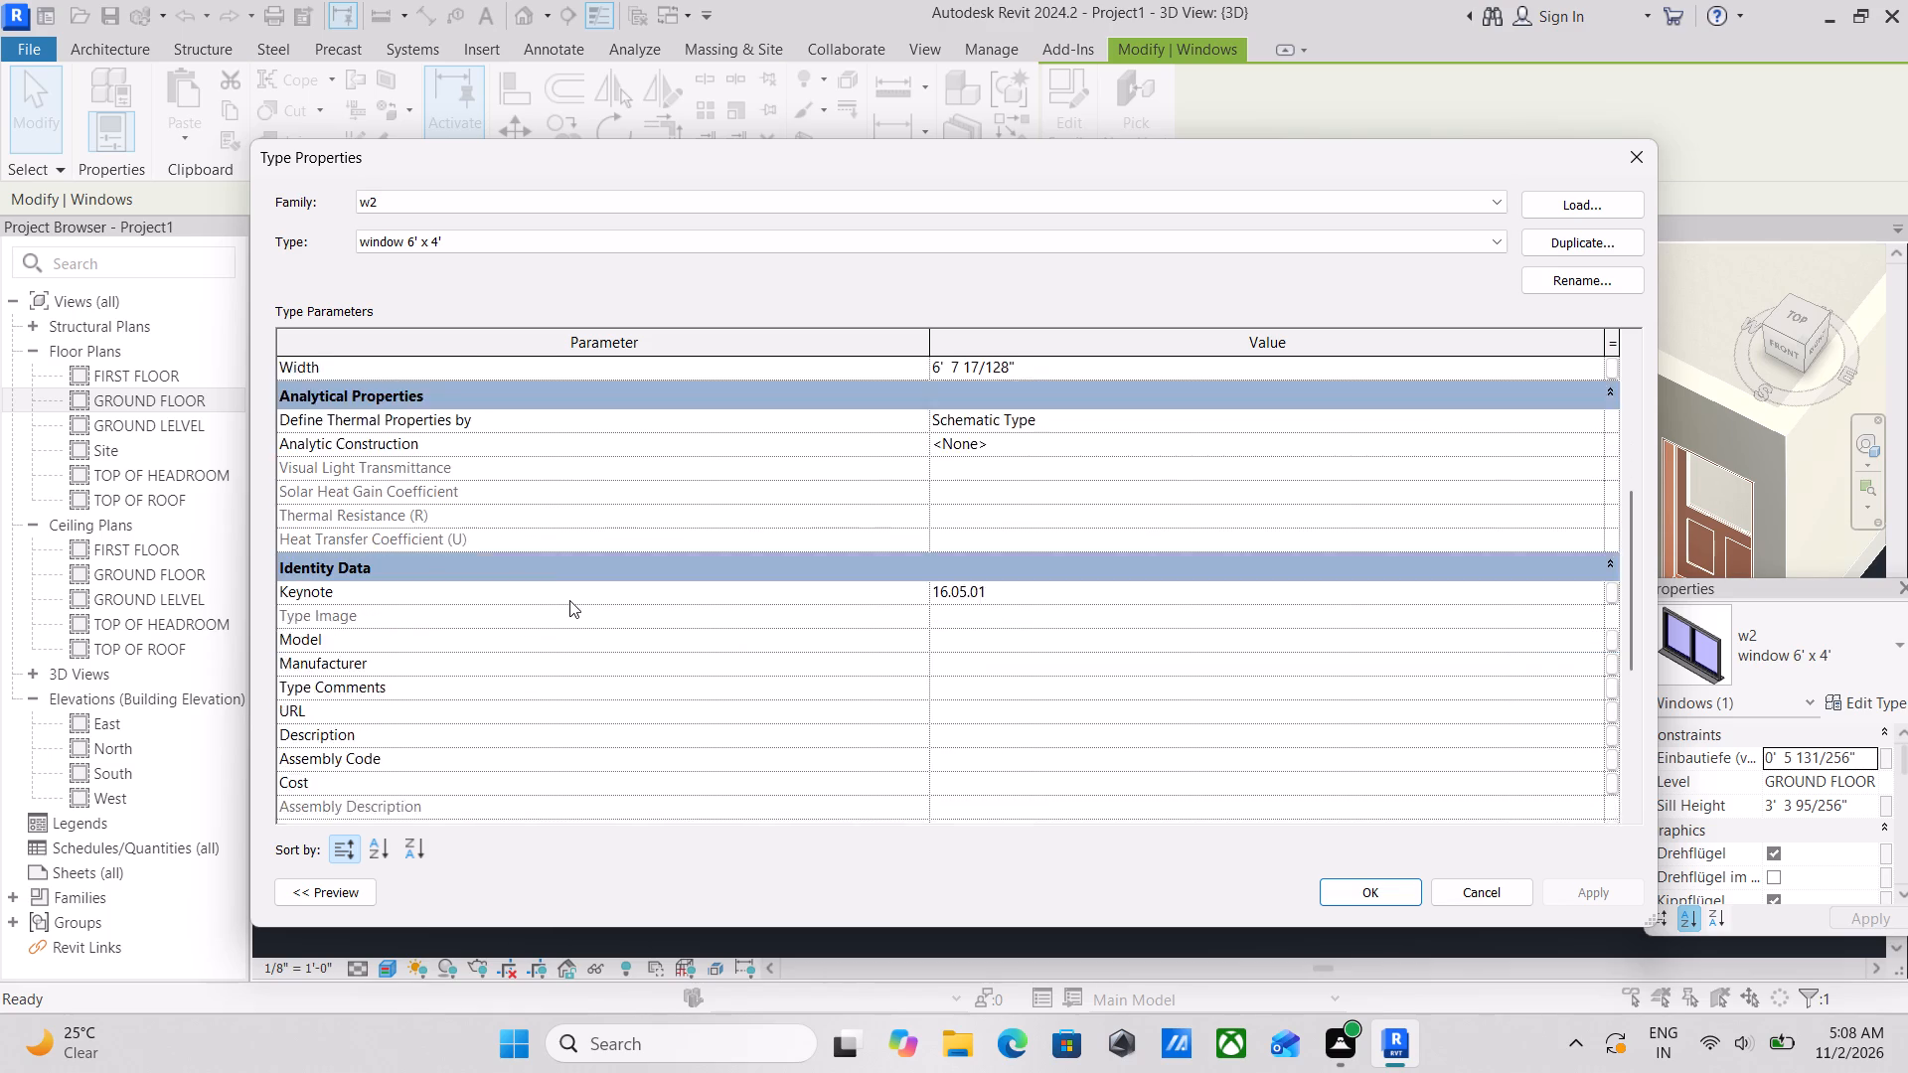
{"action": "scroll", "coordinate": [569, 600], "scroll_direction": "down", "scroll_amount": 7}
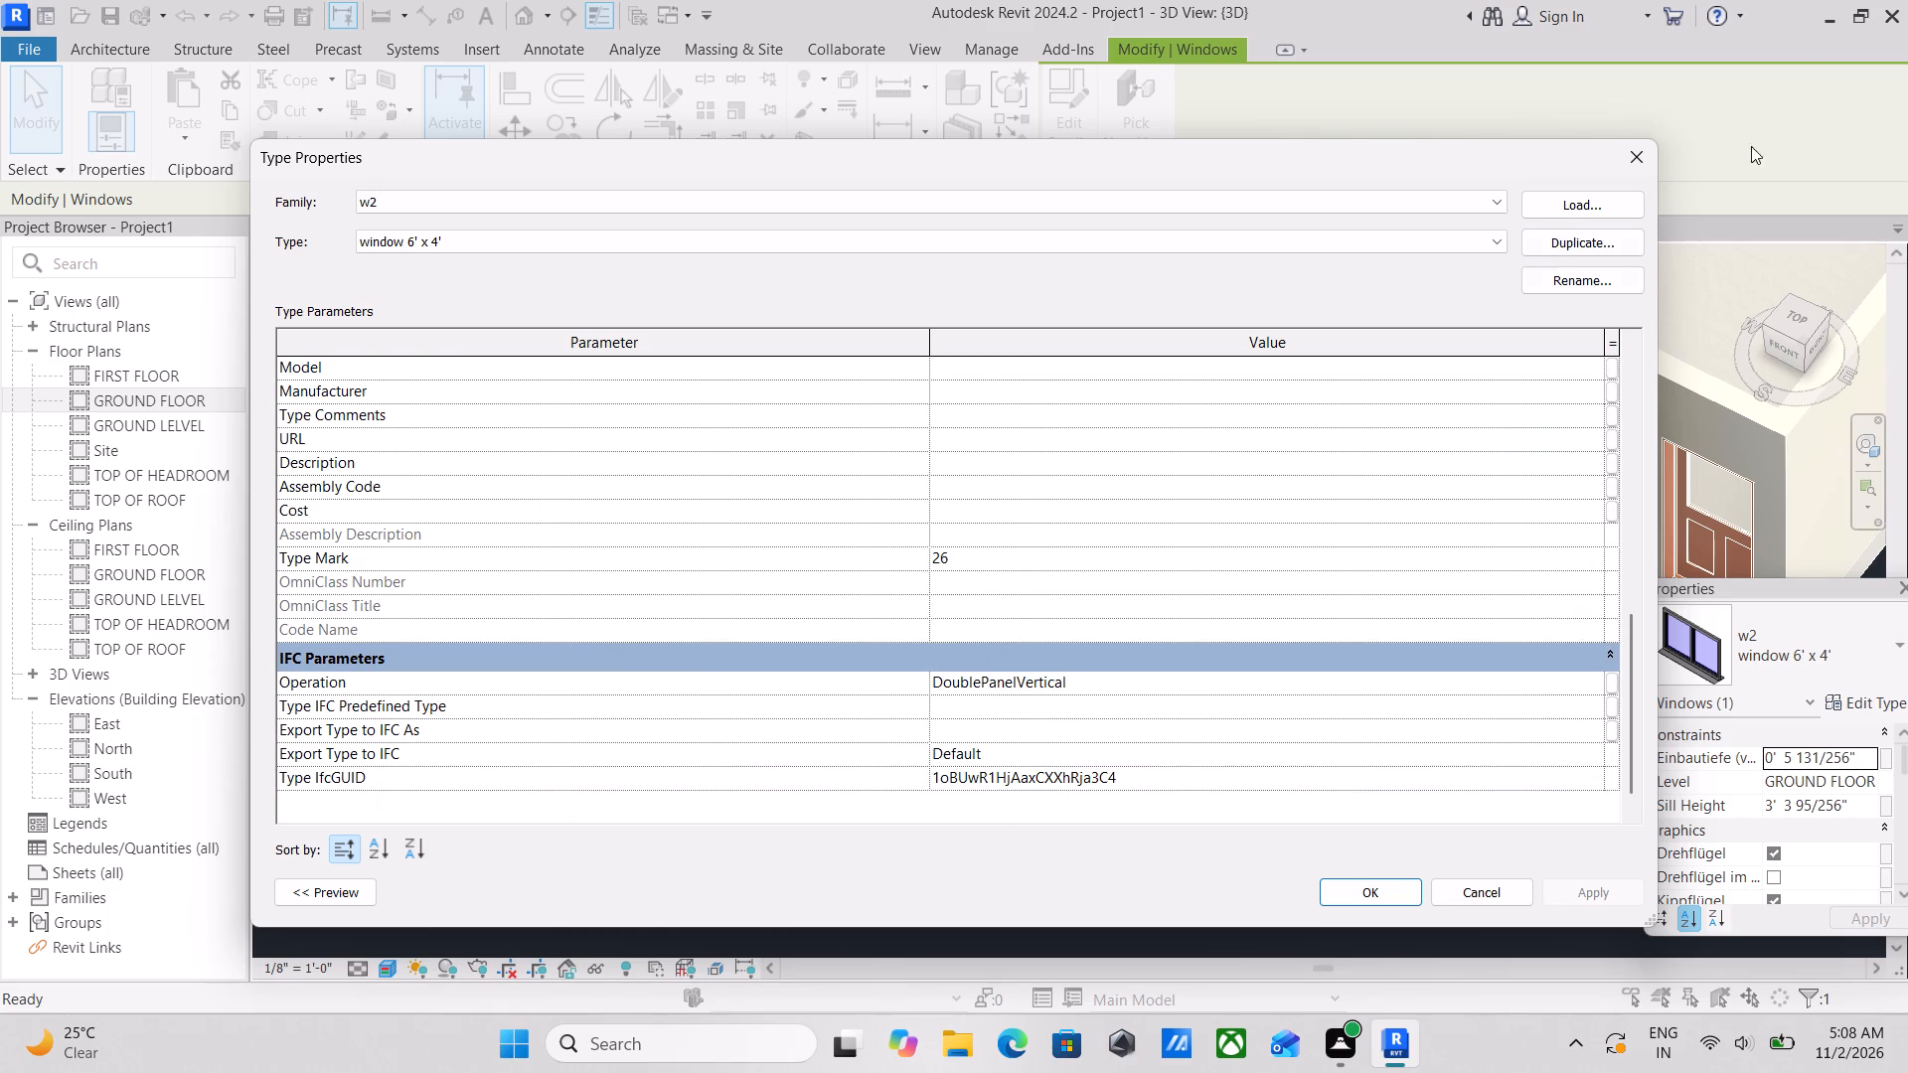
{"action": "left_click", "coordinate": [1636, 147]}
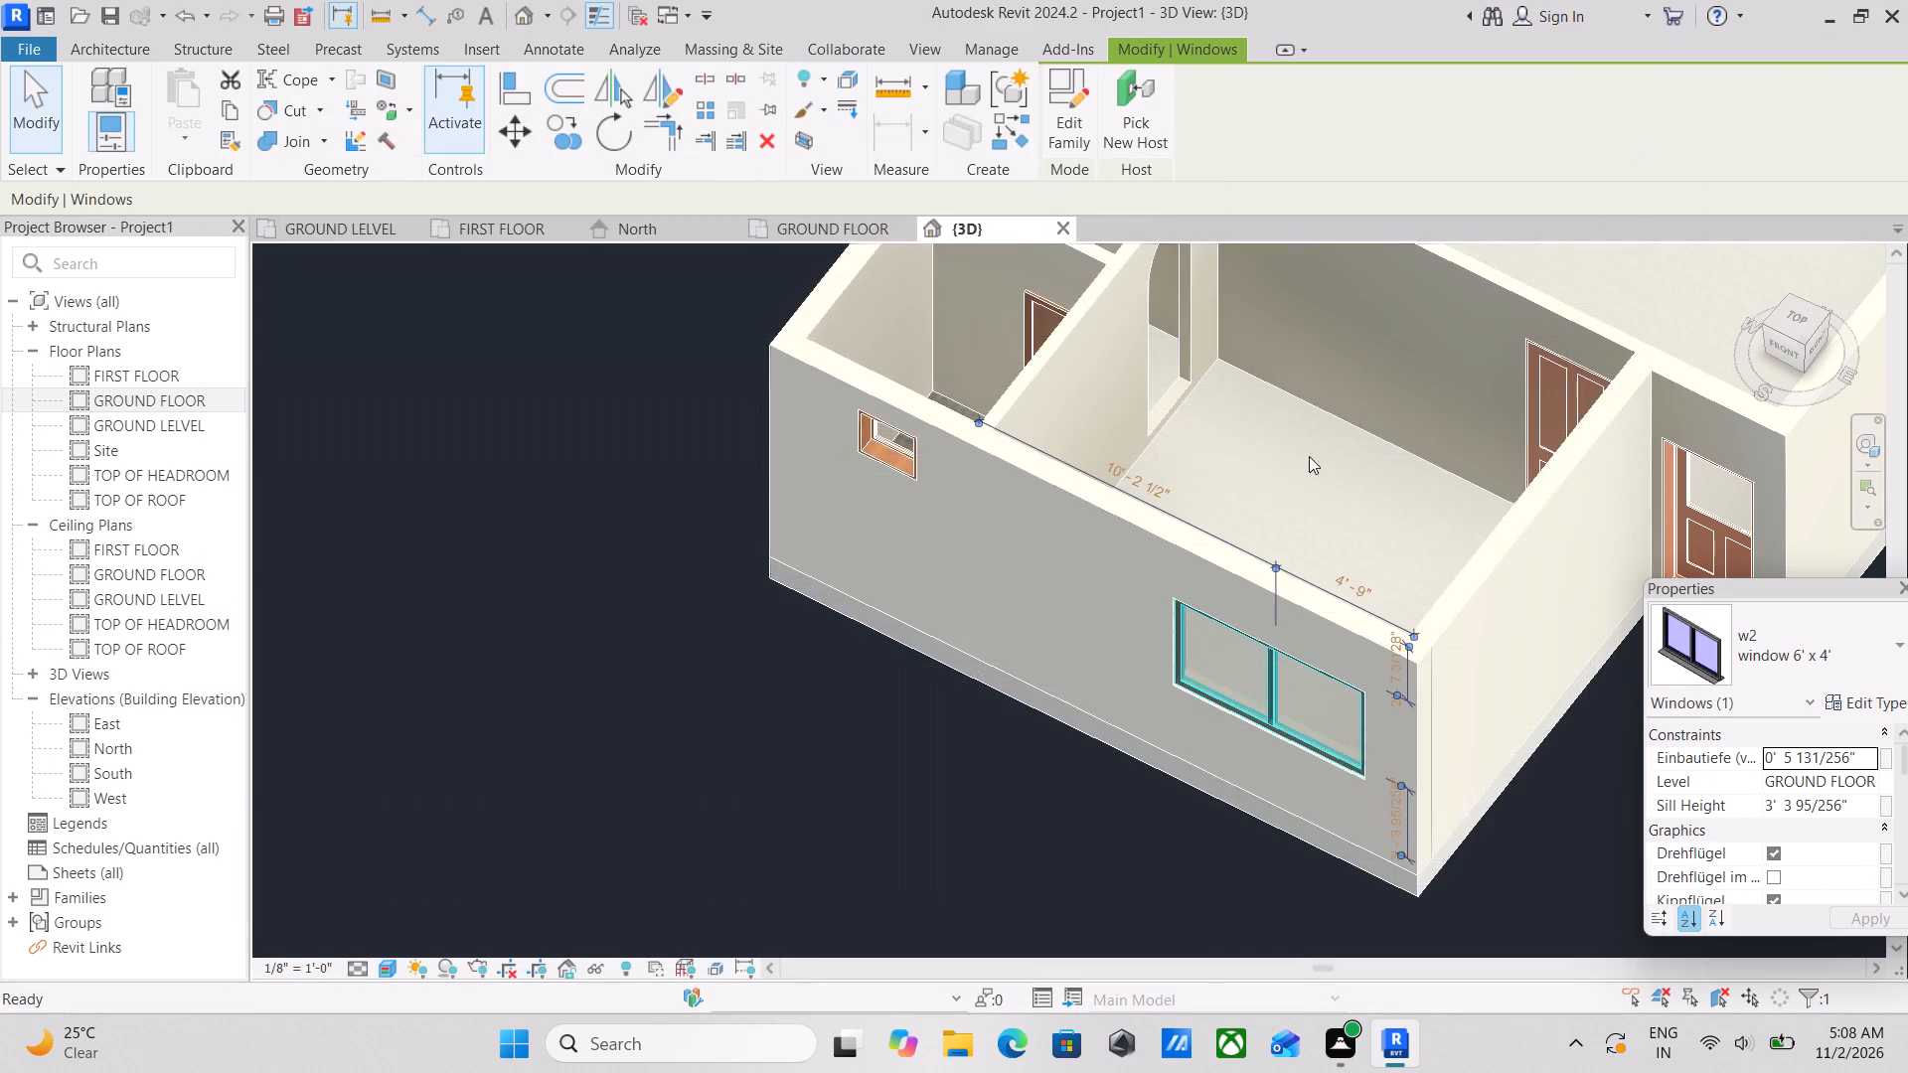
Open the w2 family of the wide bedroom window for editing.
{"action": "scroll", "coordinate": [1286, 477], "scroll_direction": "up", "scroll_amount": 3}
{"action": "scroll", "coordinate": [1163, 665], "scroll_direction": "up", "scroll_amount": 3}
{"action": "middle_click_drag", "start_coordinate": [1162, 750], "coordinate": [1148, 315]}
{"action": "scroll", "coordinate": [1148, 313], "scroll_direction": "up", "scroll_amount": 5}
{"action": "key", "text": "Escape"}
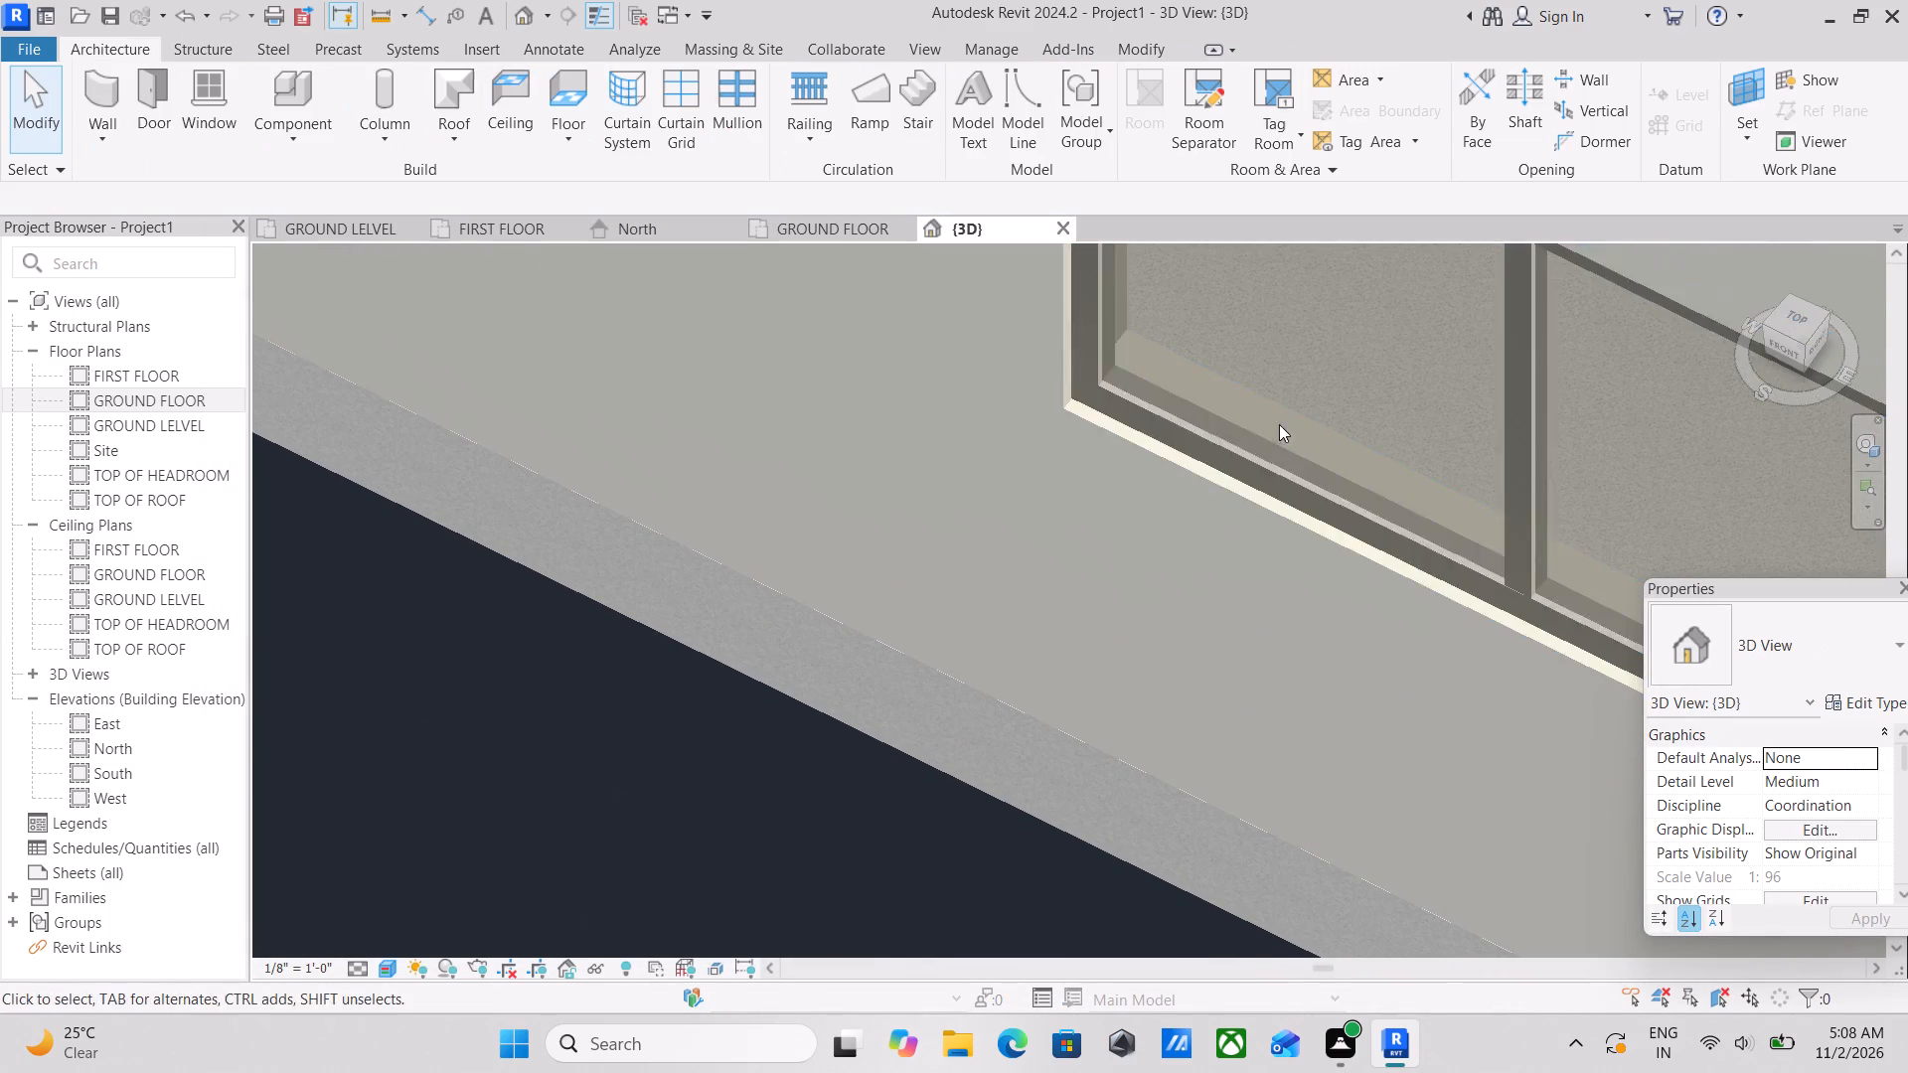
{"action": "left_click", "coordinate": [1220, 455]}
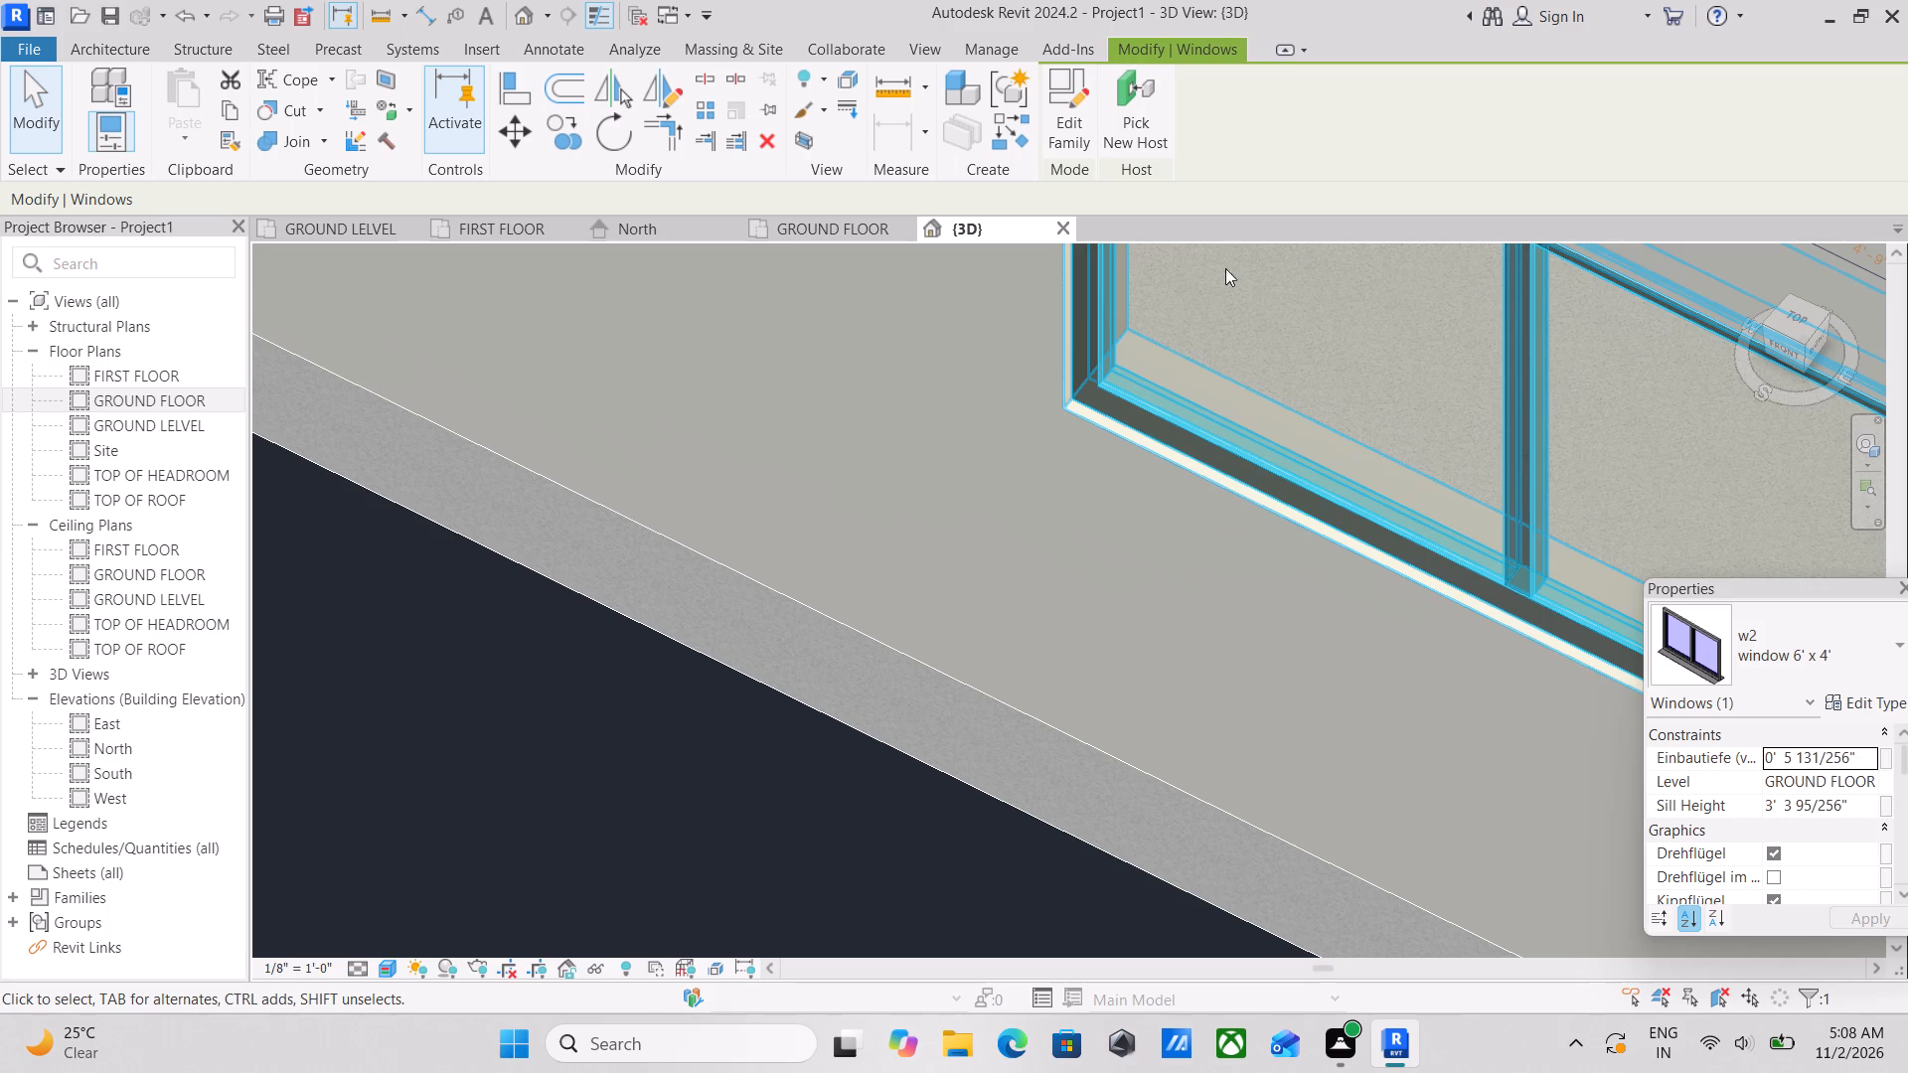
{"action": "left_click", "coordinate": [1064, 99]}
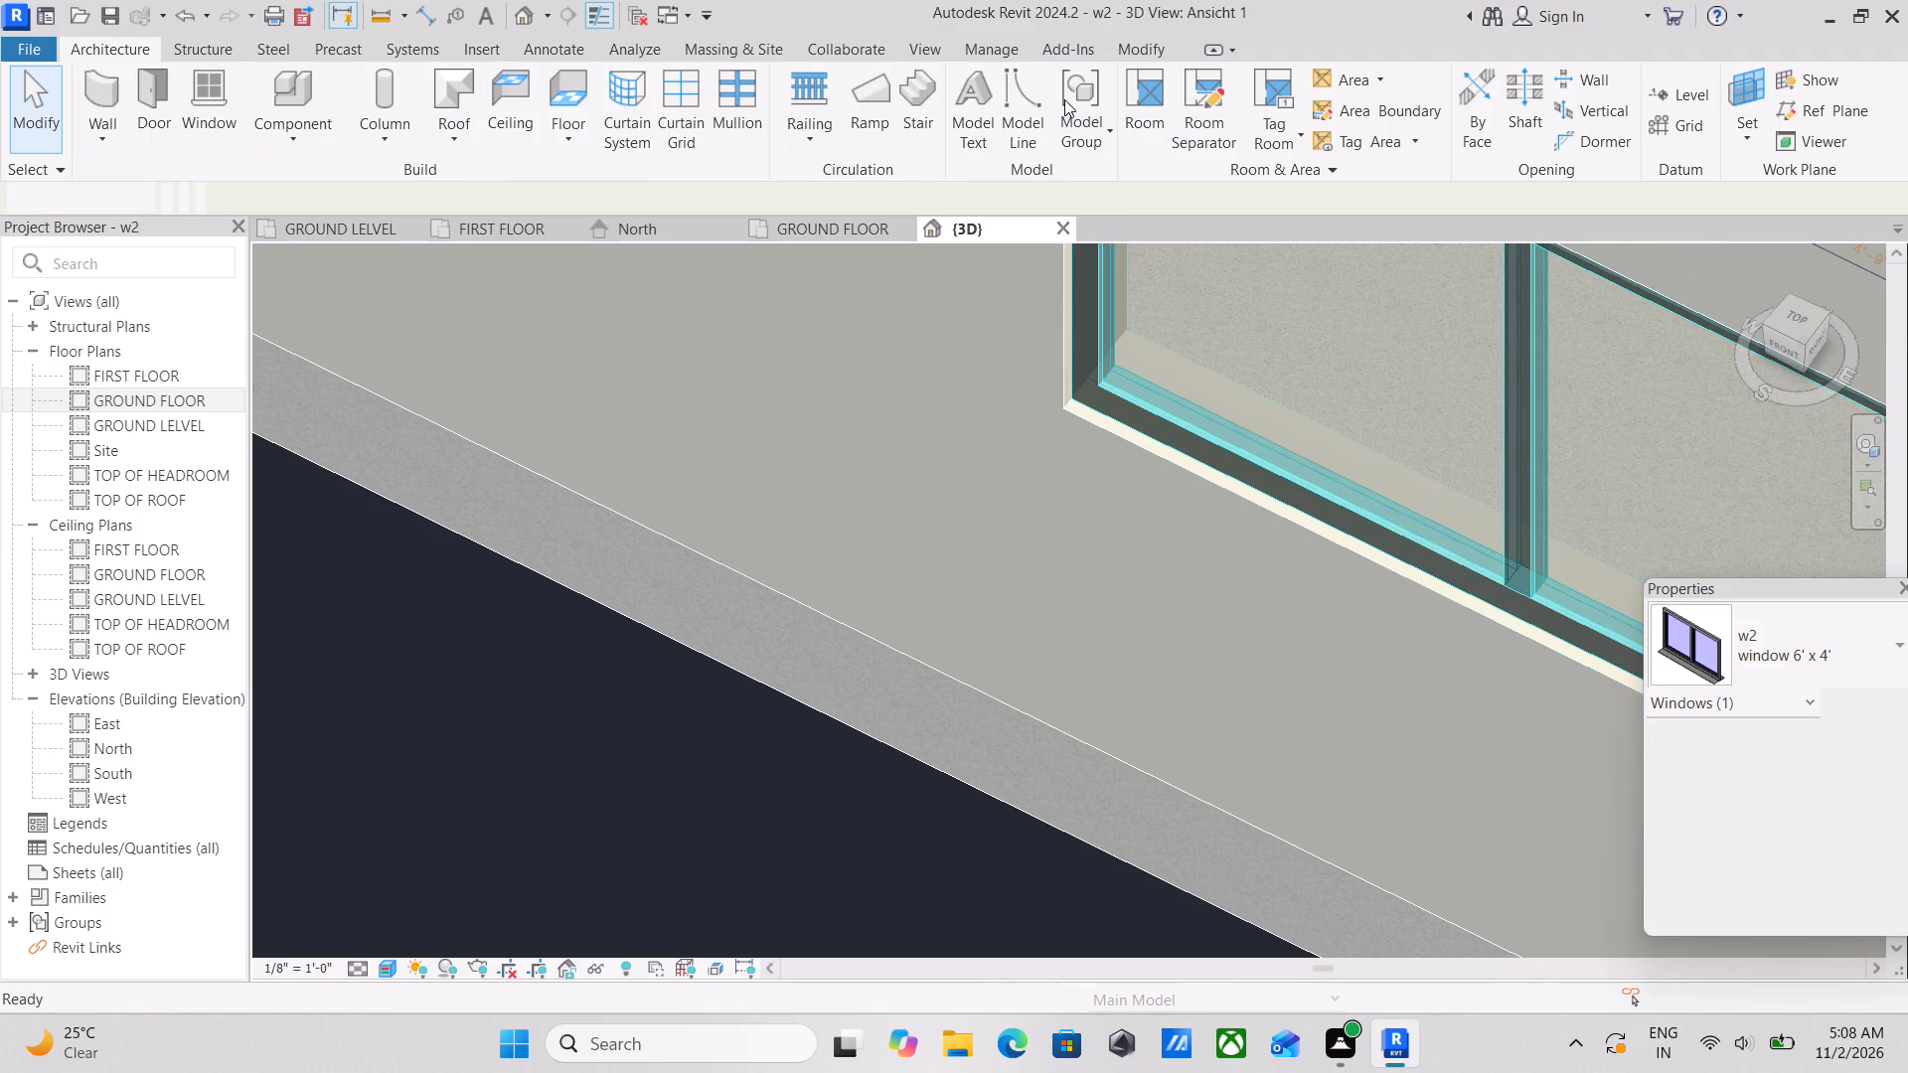
Examine the window's outer frame extrusion from both sides, including its material and subcategory properties.
{"action": "scroll", "coordinate": [980, 321], "scroll_direction": "up", "scroll_amount": 3}
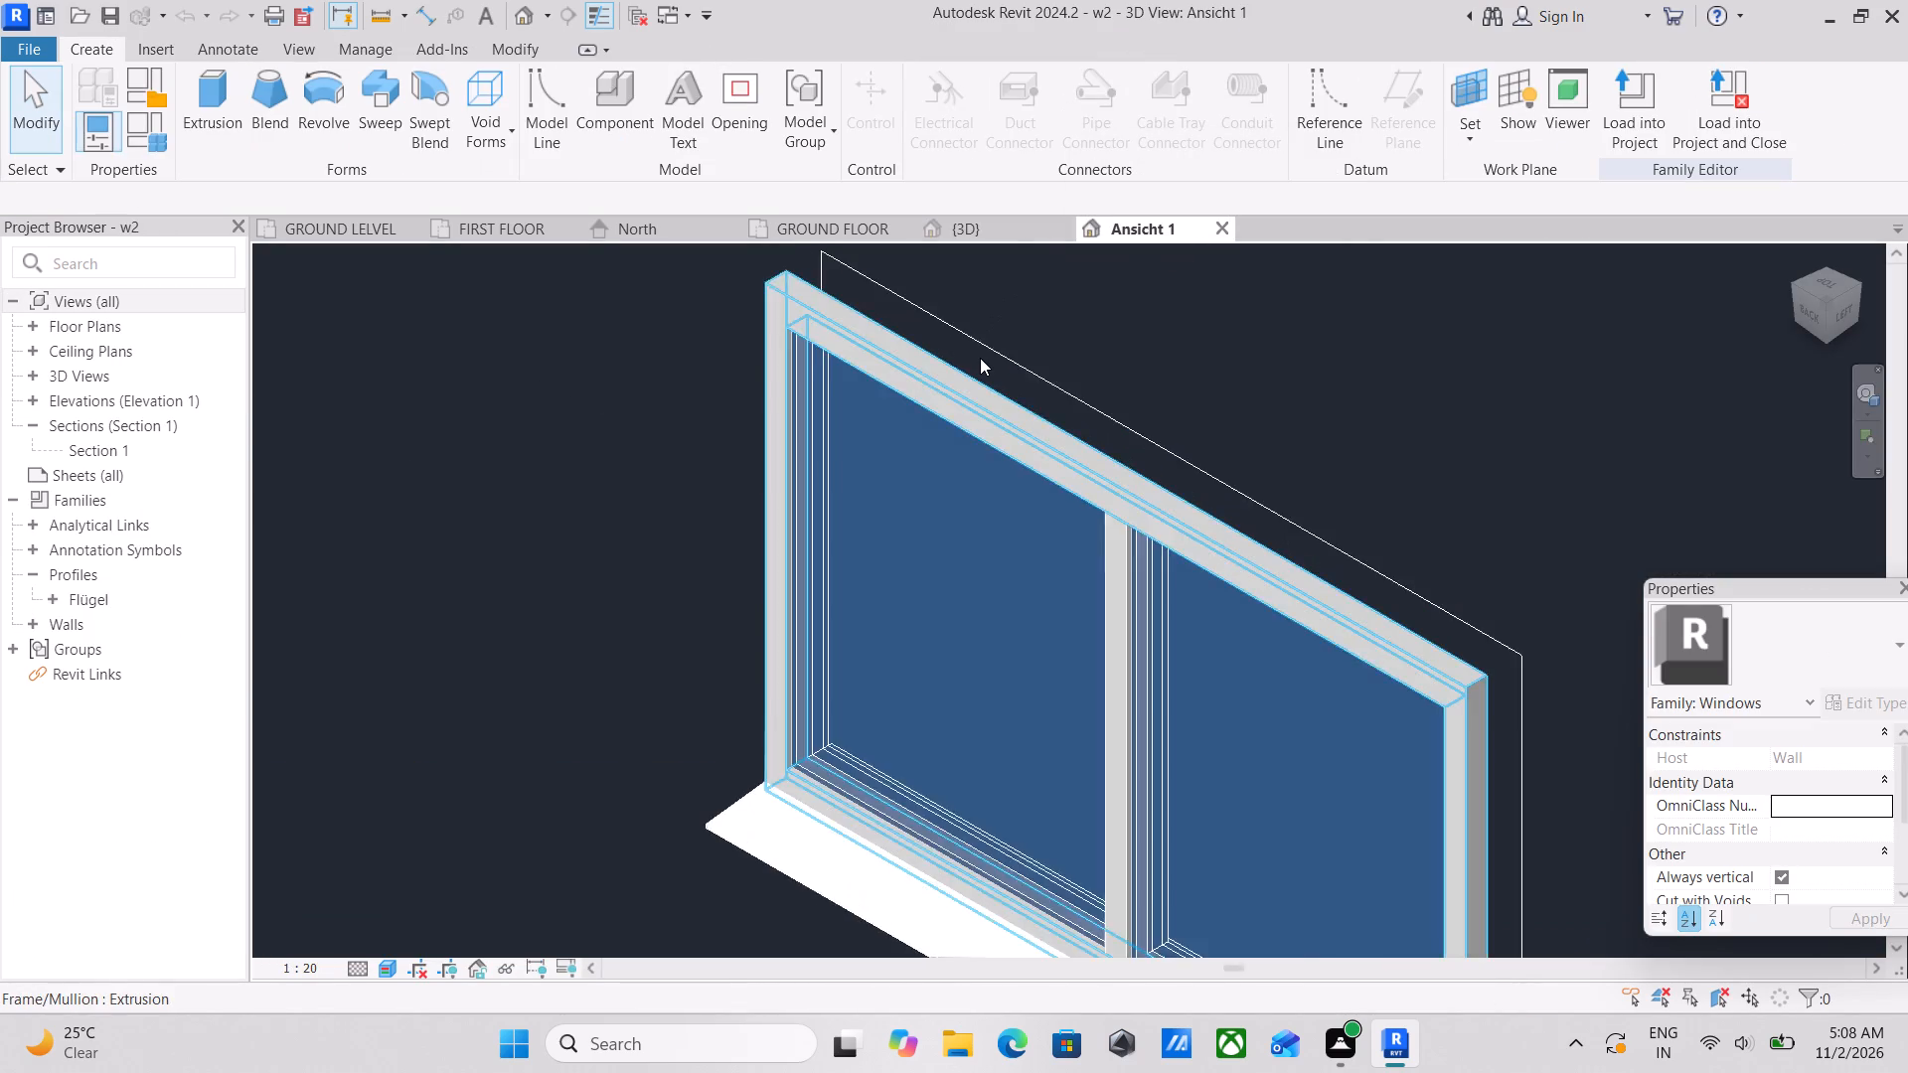
{"action": "scroll", "coordinate": [980, 358], "scroll_direction": "down", "scroll_amount": 2}
{"action": "middle_click_drag", "start_coordinate": [999, 398], "coordinate": [865, 411], "text": "shift"}
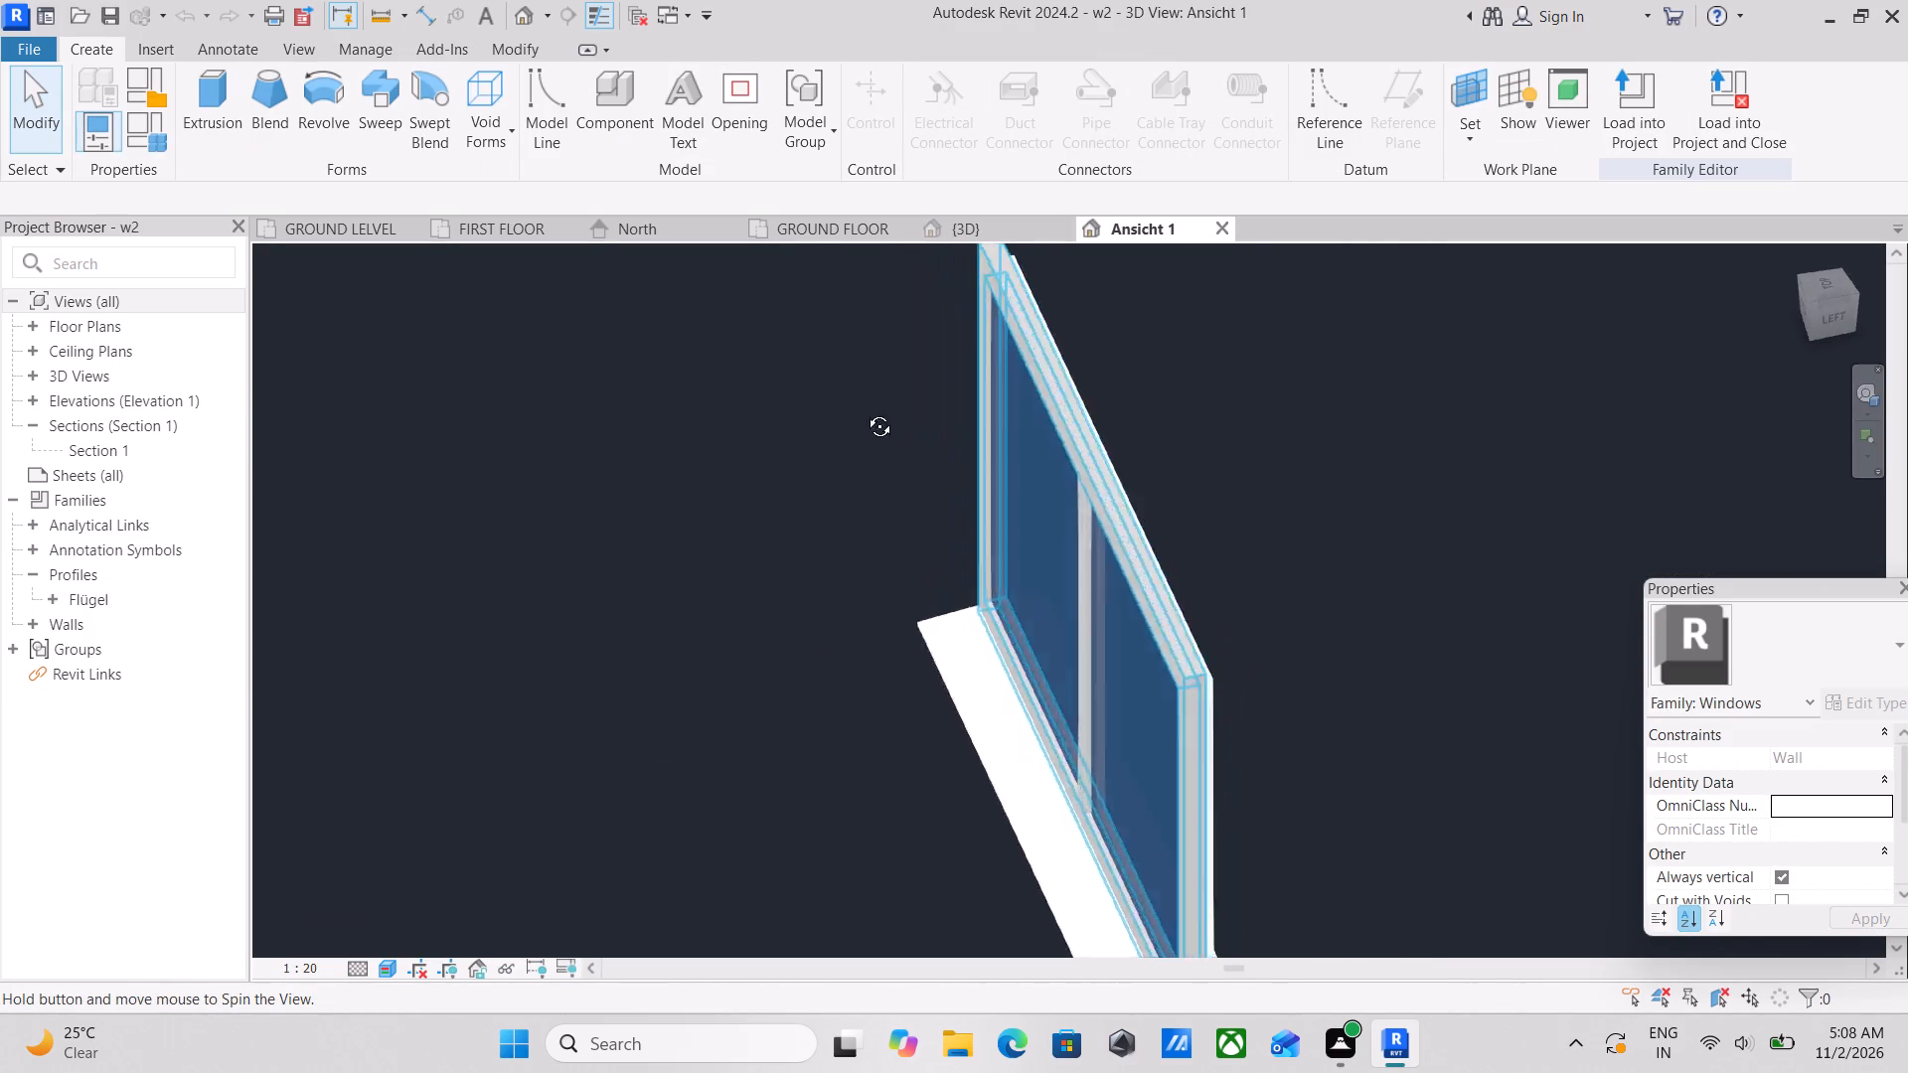
{"action": "middle_click_drag", "start_coordinate": [865, 411], "coordinate": [635, 436], "text": "shift"}
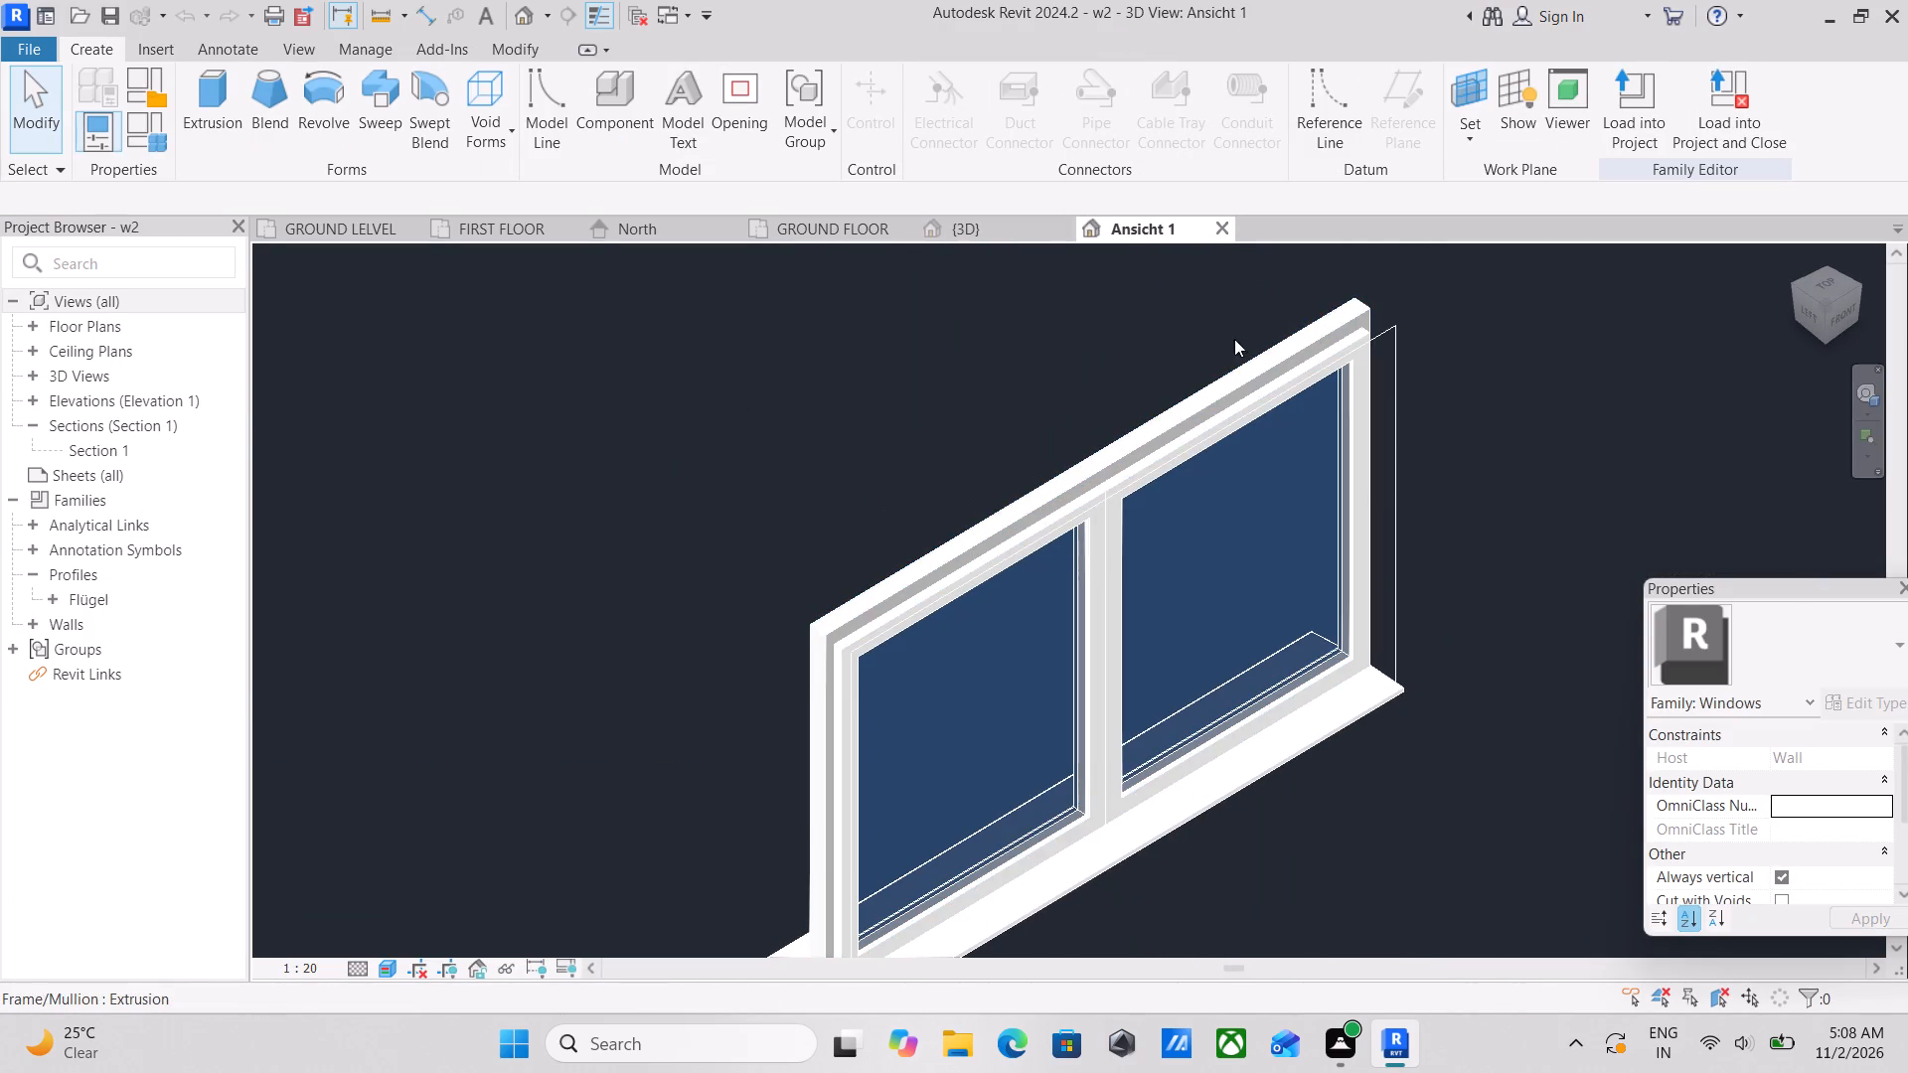
{"action": "left_click", "coordinate": [1368, 313]}
{"action": "scroll", "coordinate": [1576, 454], "scroll_direction": "up", "scroll_amount": 1}
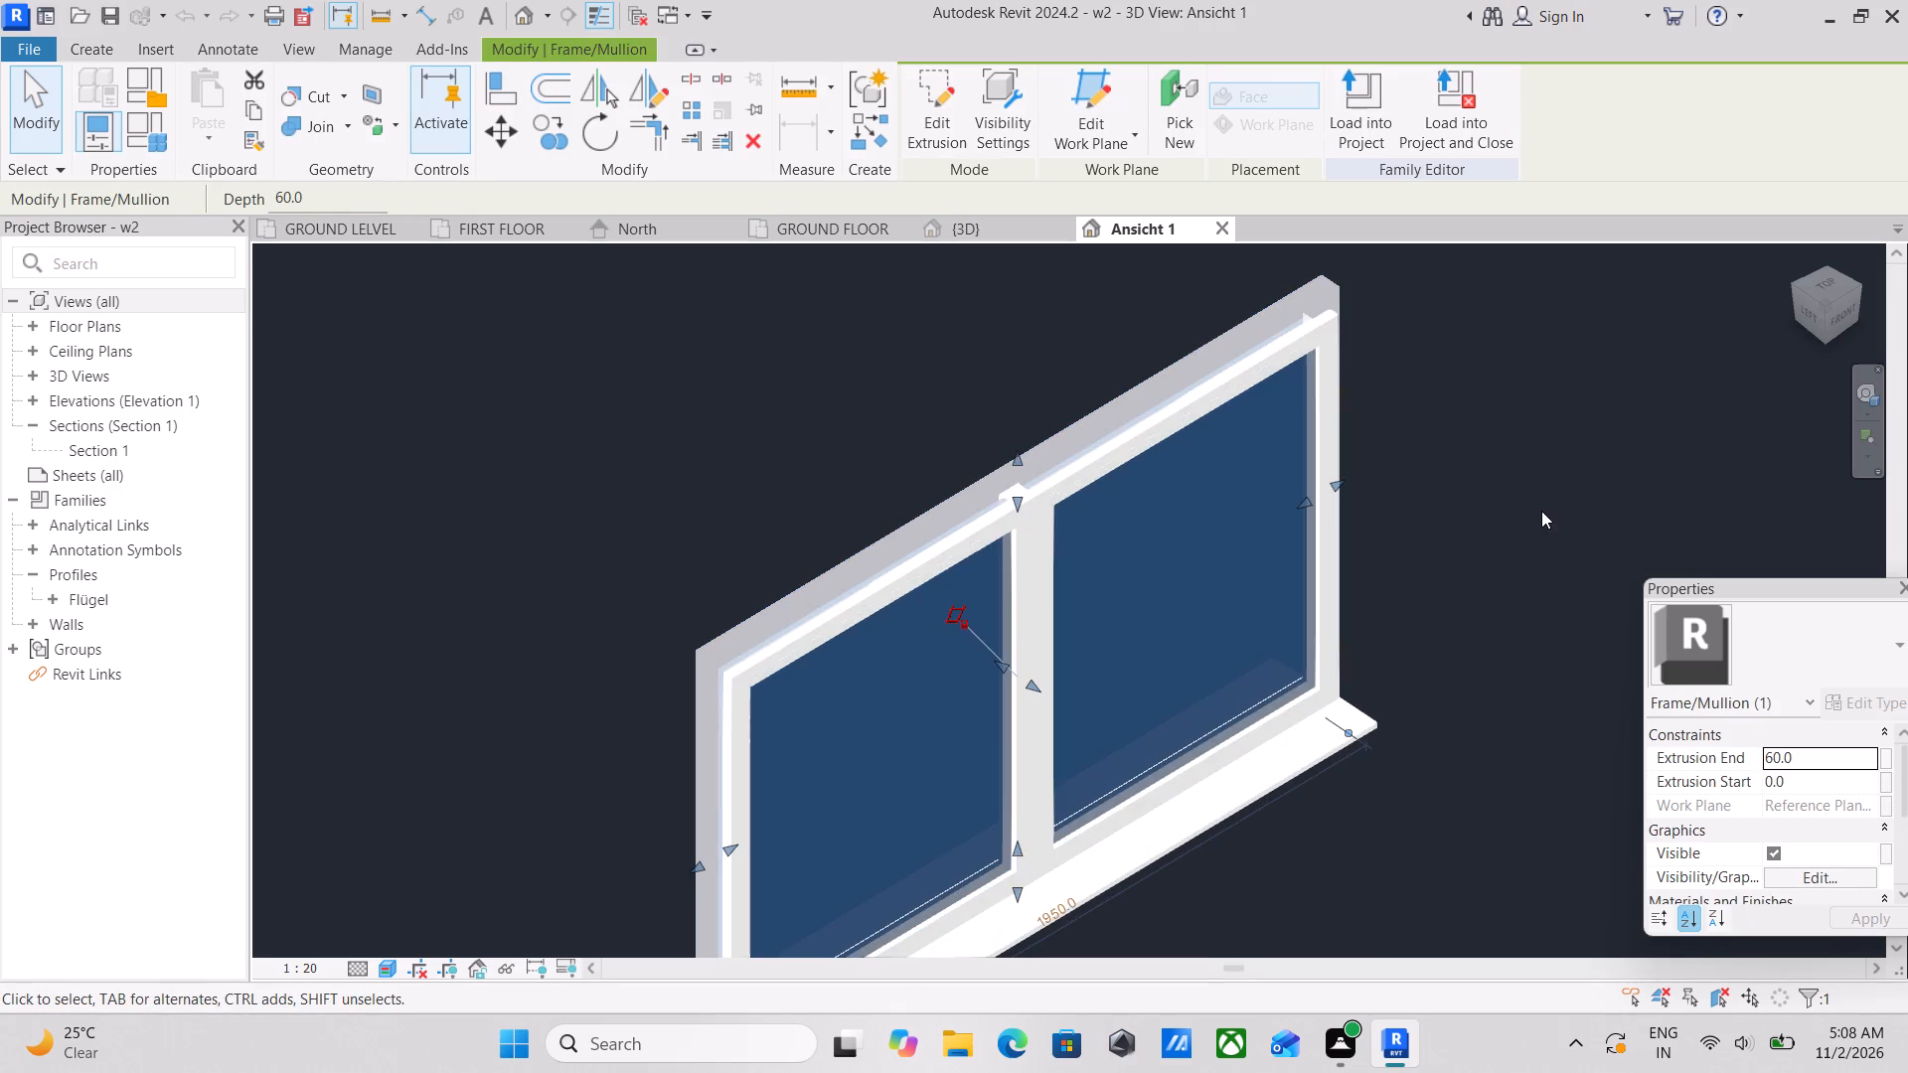
{"action": "scroll", "coordinate": [1554, 503], "scroll_direction": "down", "scroll_amount": 3}
{"action": "middle_click_drag", "start_coordinate": [1533, 453], "coordinate": [1498, 353]}
{"action": "scroll", "coordinate": [1500, 357], "scroll_direction": "up", "scroll_amount": 1}
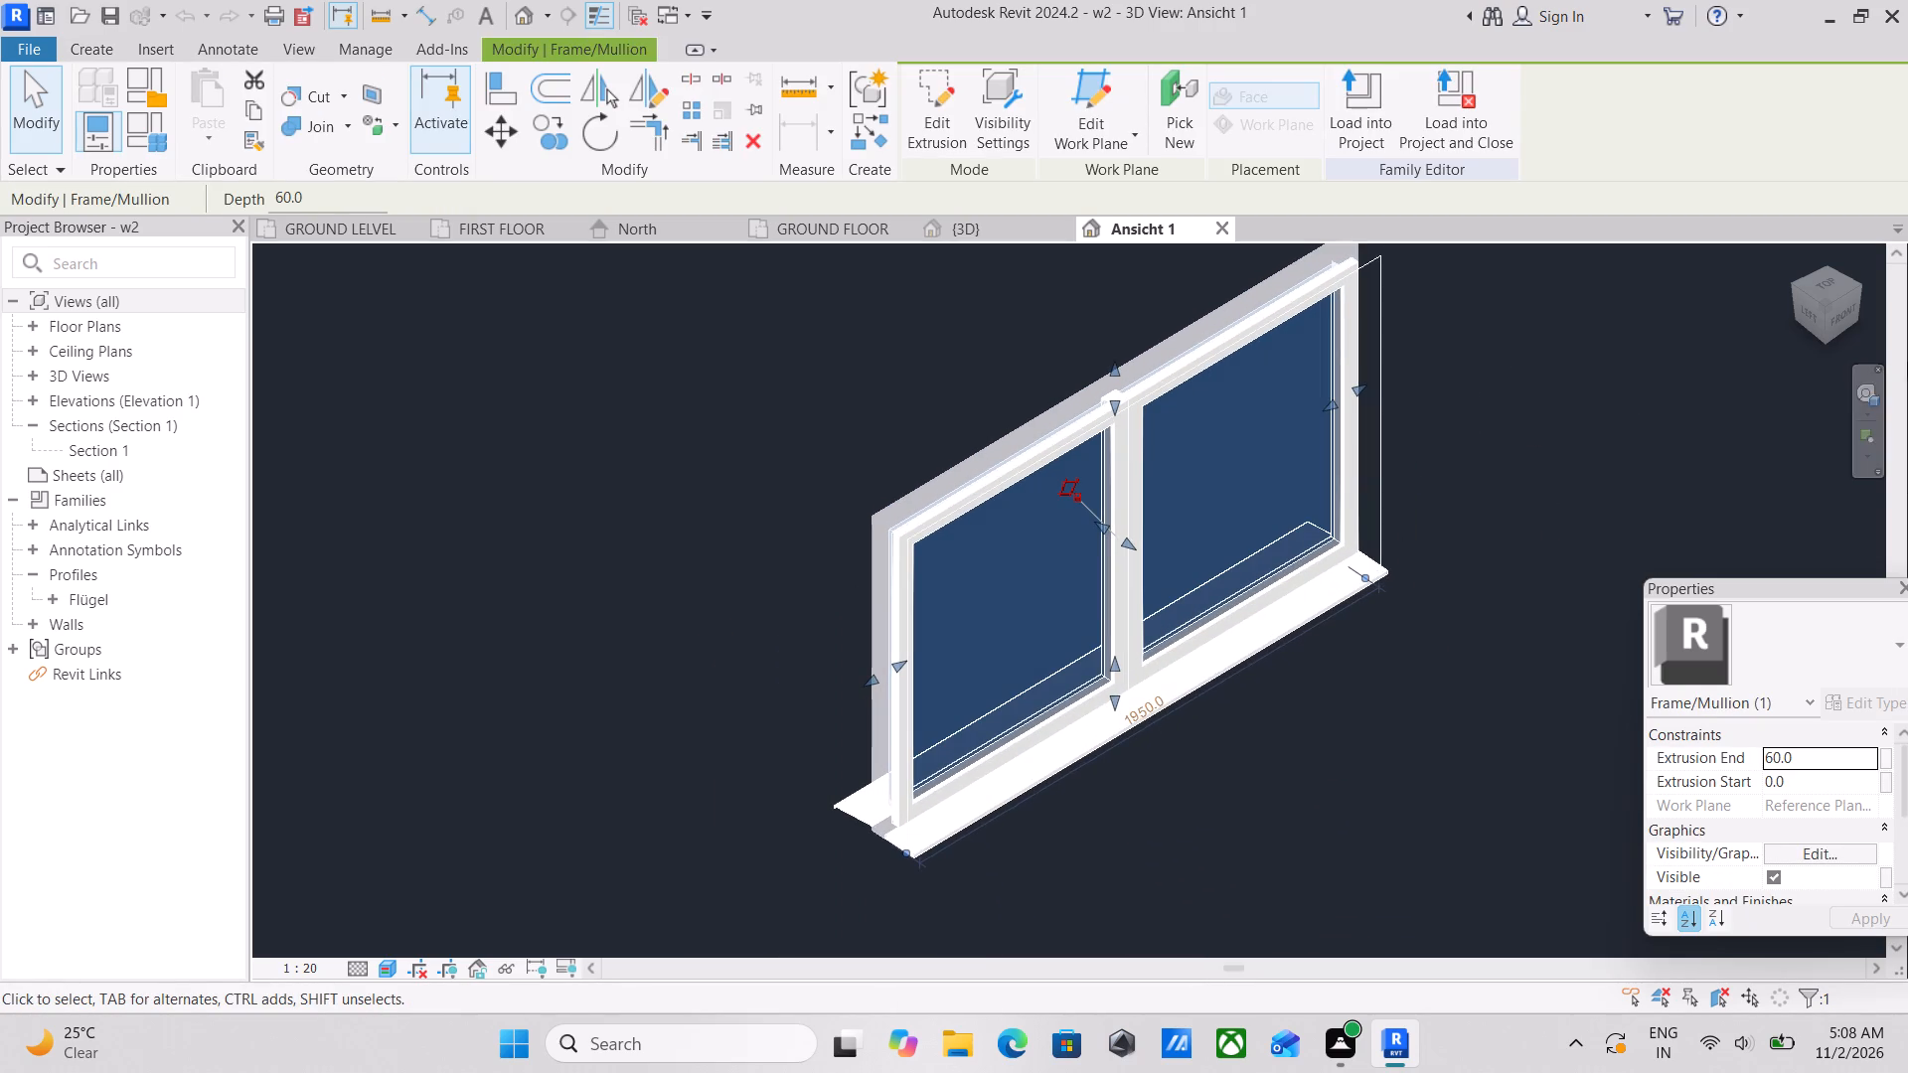
{"action": "scroll", "coordinate": [446, 287], "scroll_direction": "down", "scroll_amount": 1}
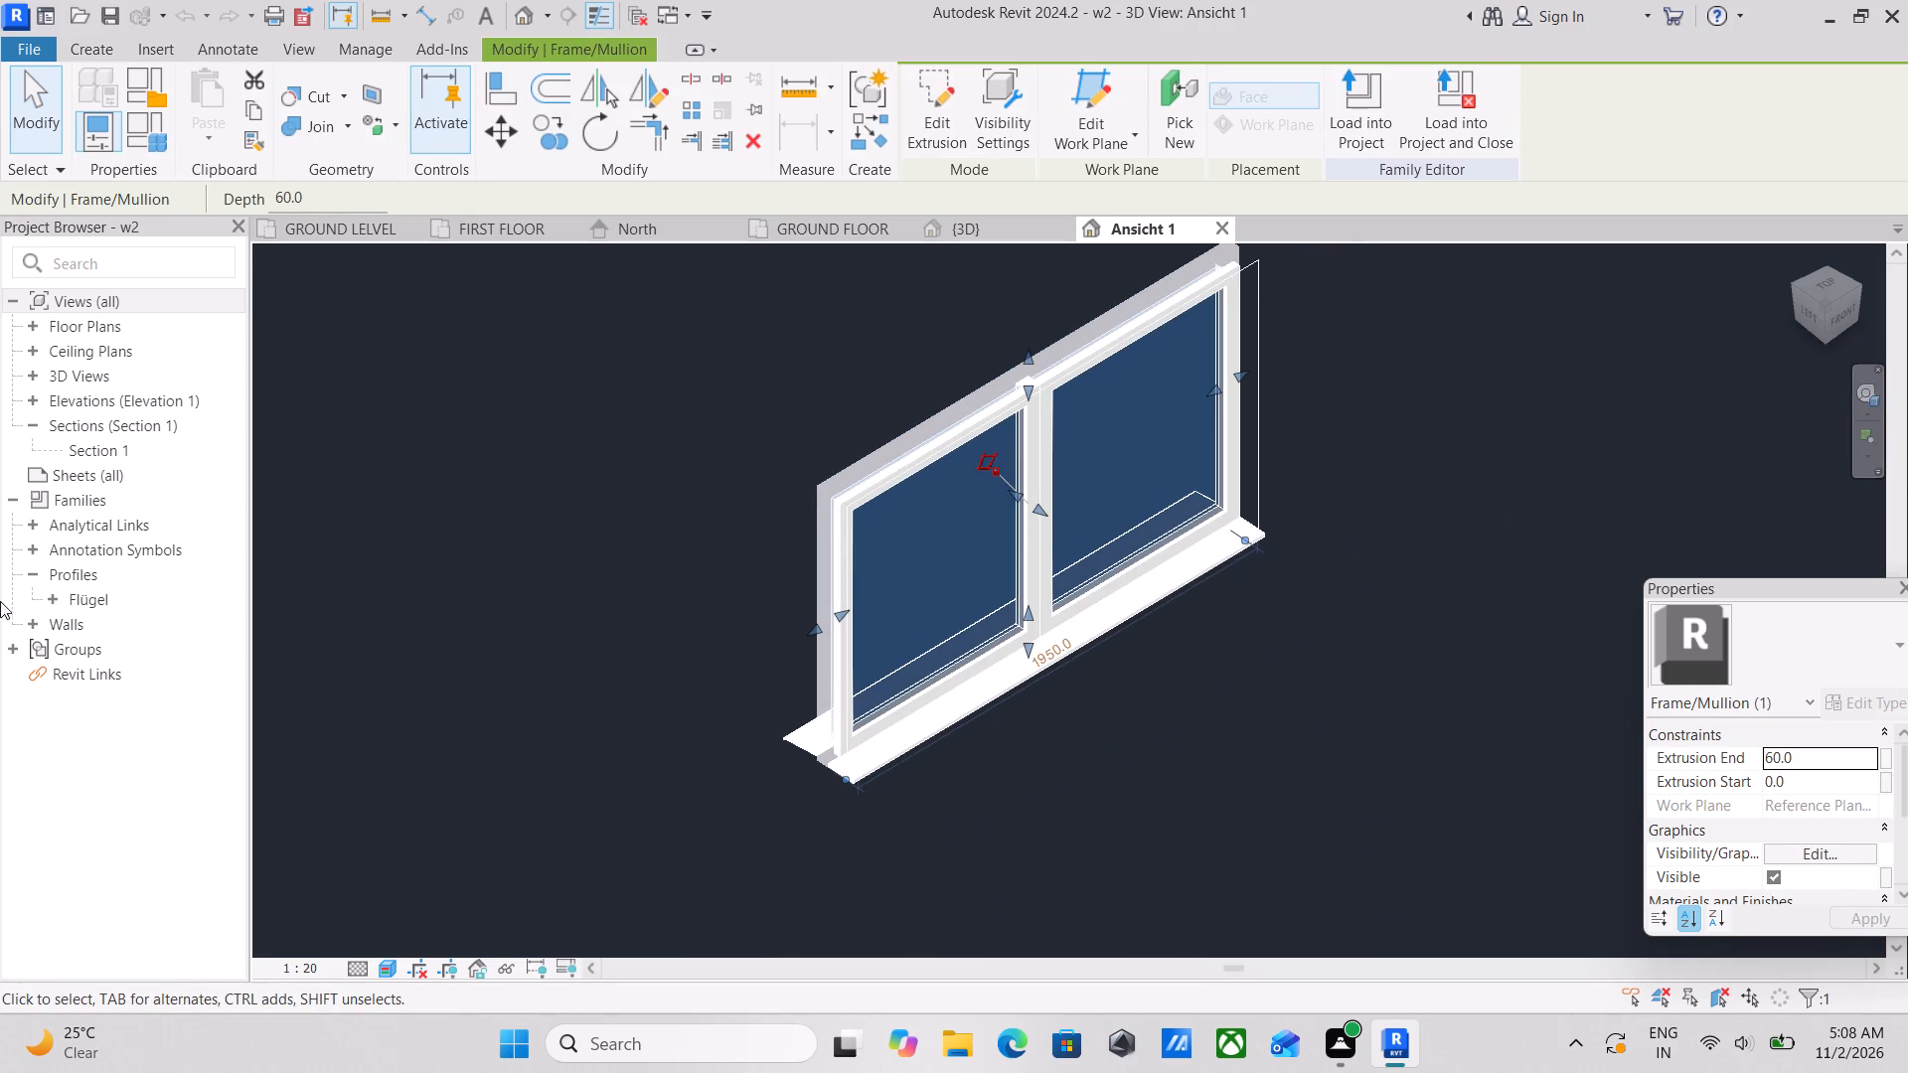
{"action": "scroll", "coordinate": [1868, 735], "scroll_direction": "down", "scroll_amount": 3}
{"action": "scroll", "coordinate": [1803, 808], "scroll_direction": "down", "scroll_amount": 2}
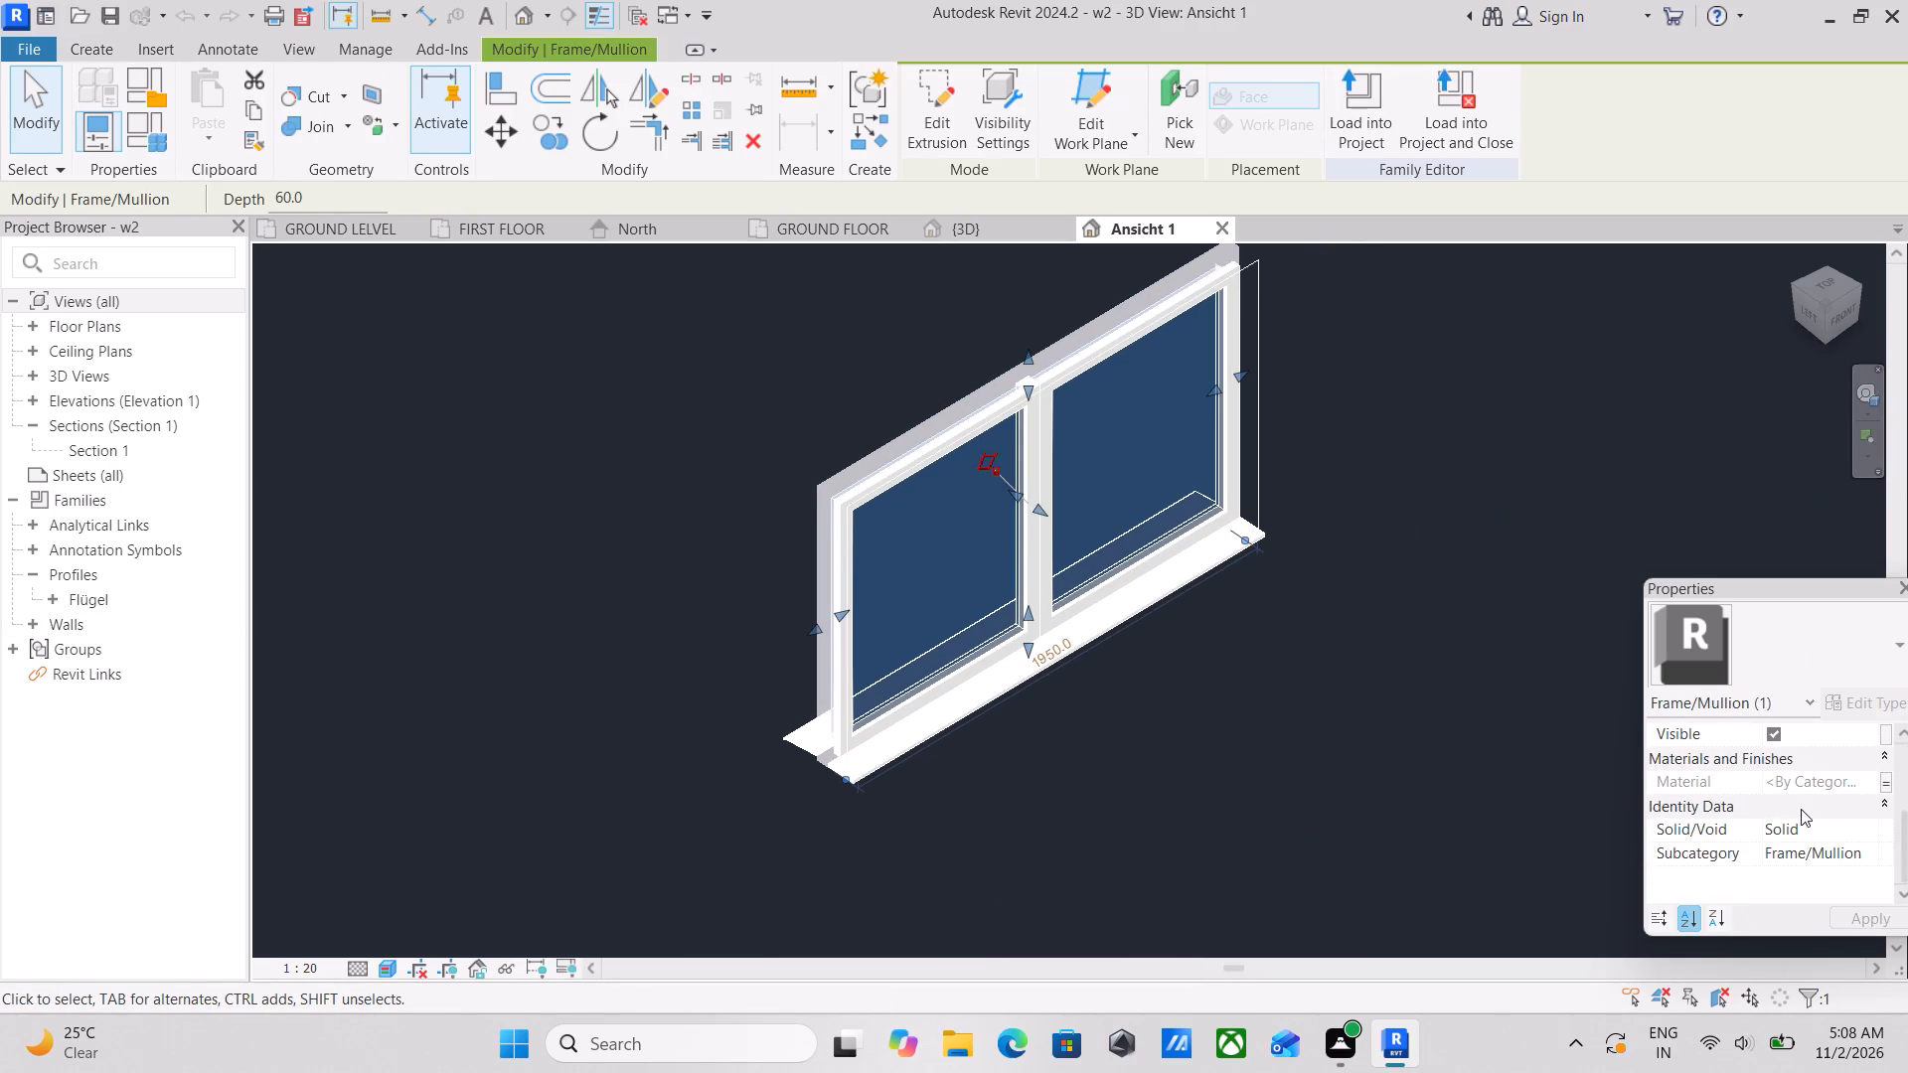
{"action": "left_click", "coordinate": [1879, 861]}
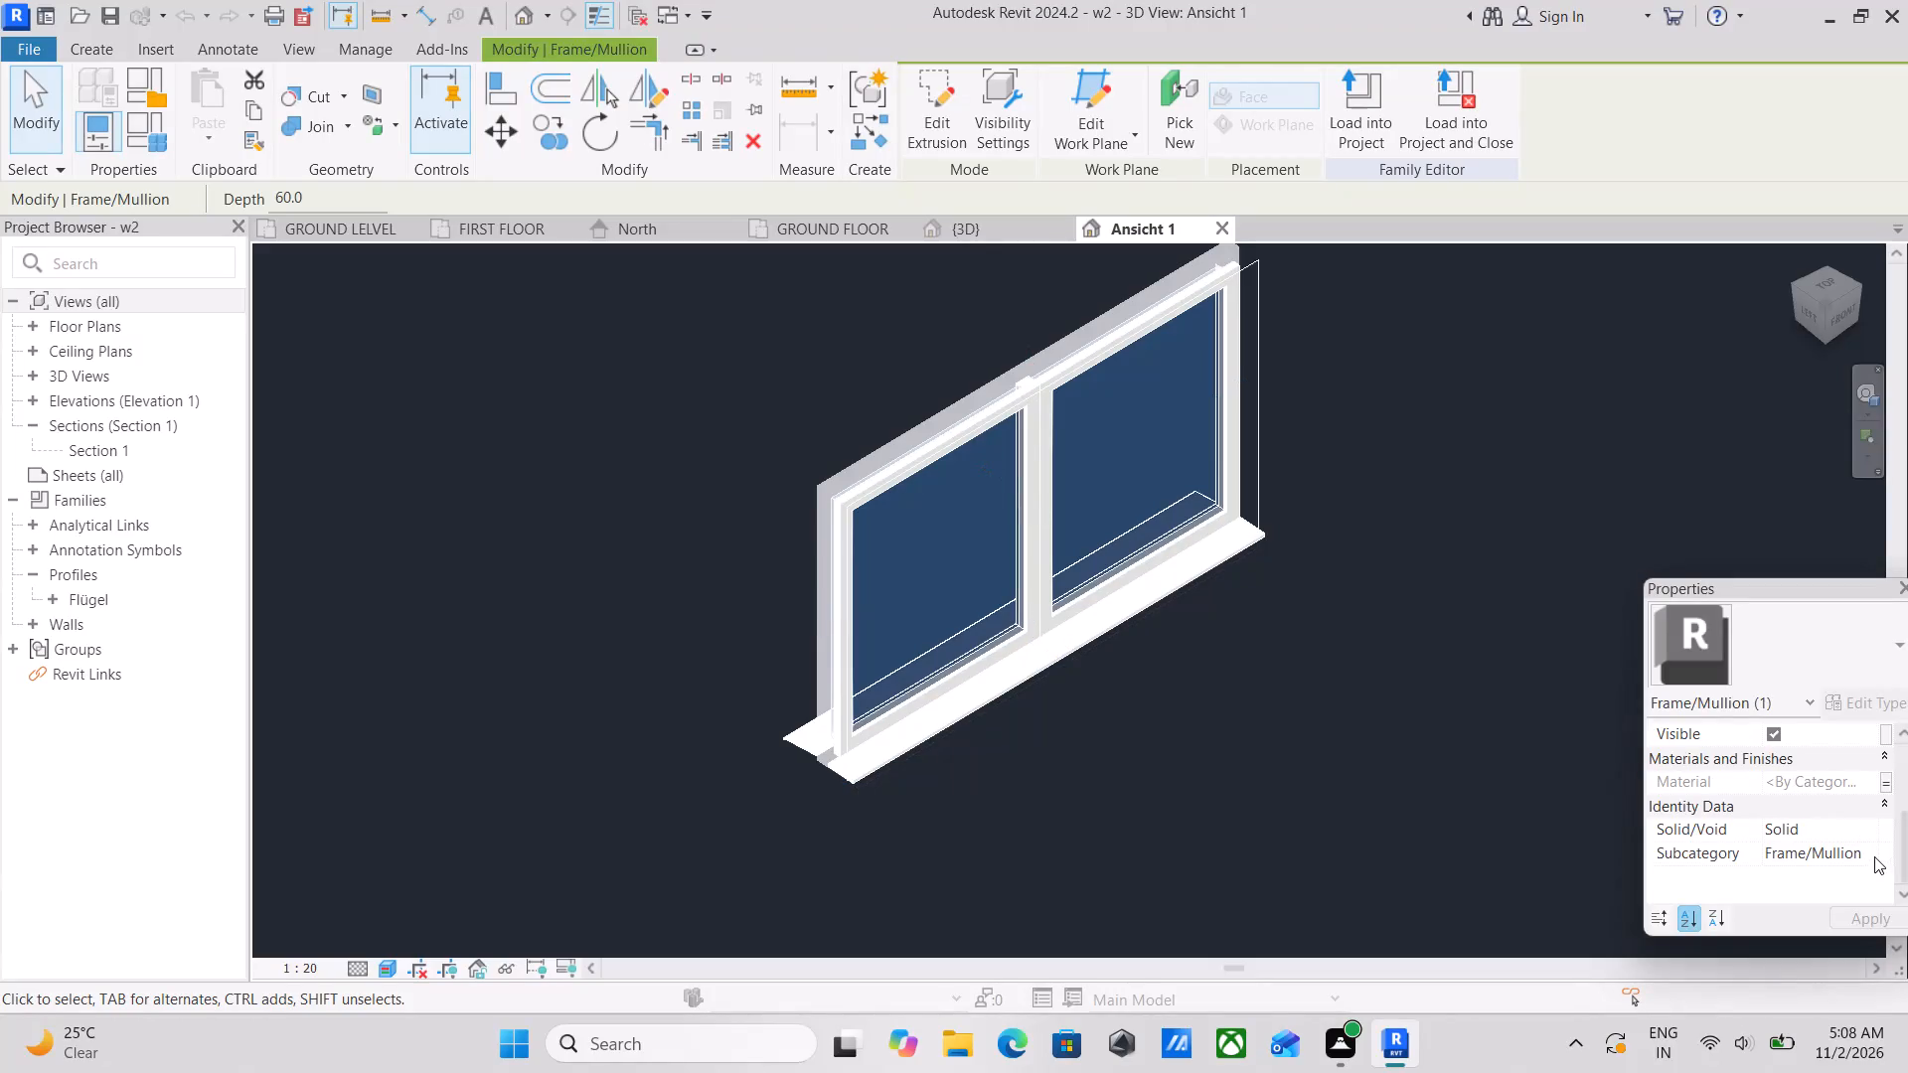
{"action": "left_click", "coordinate": [1868, 849]}
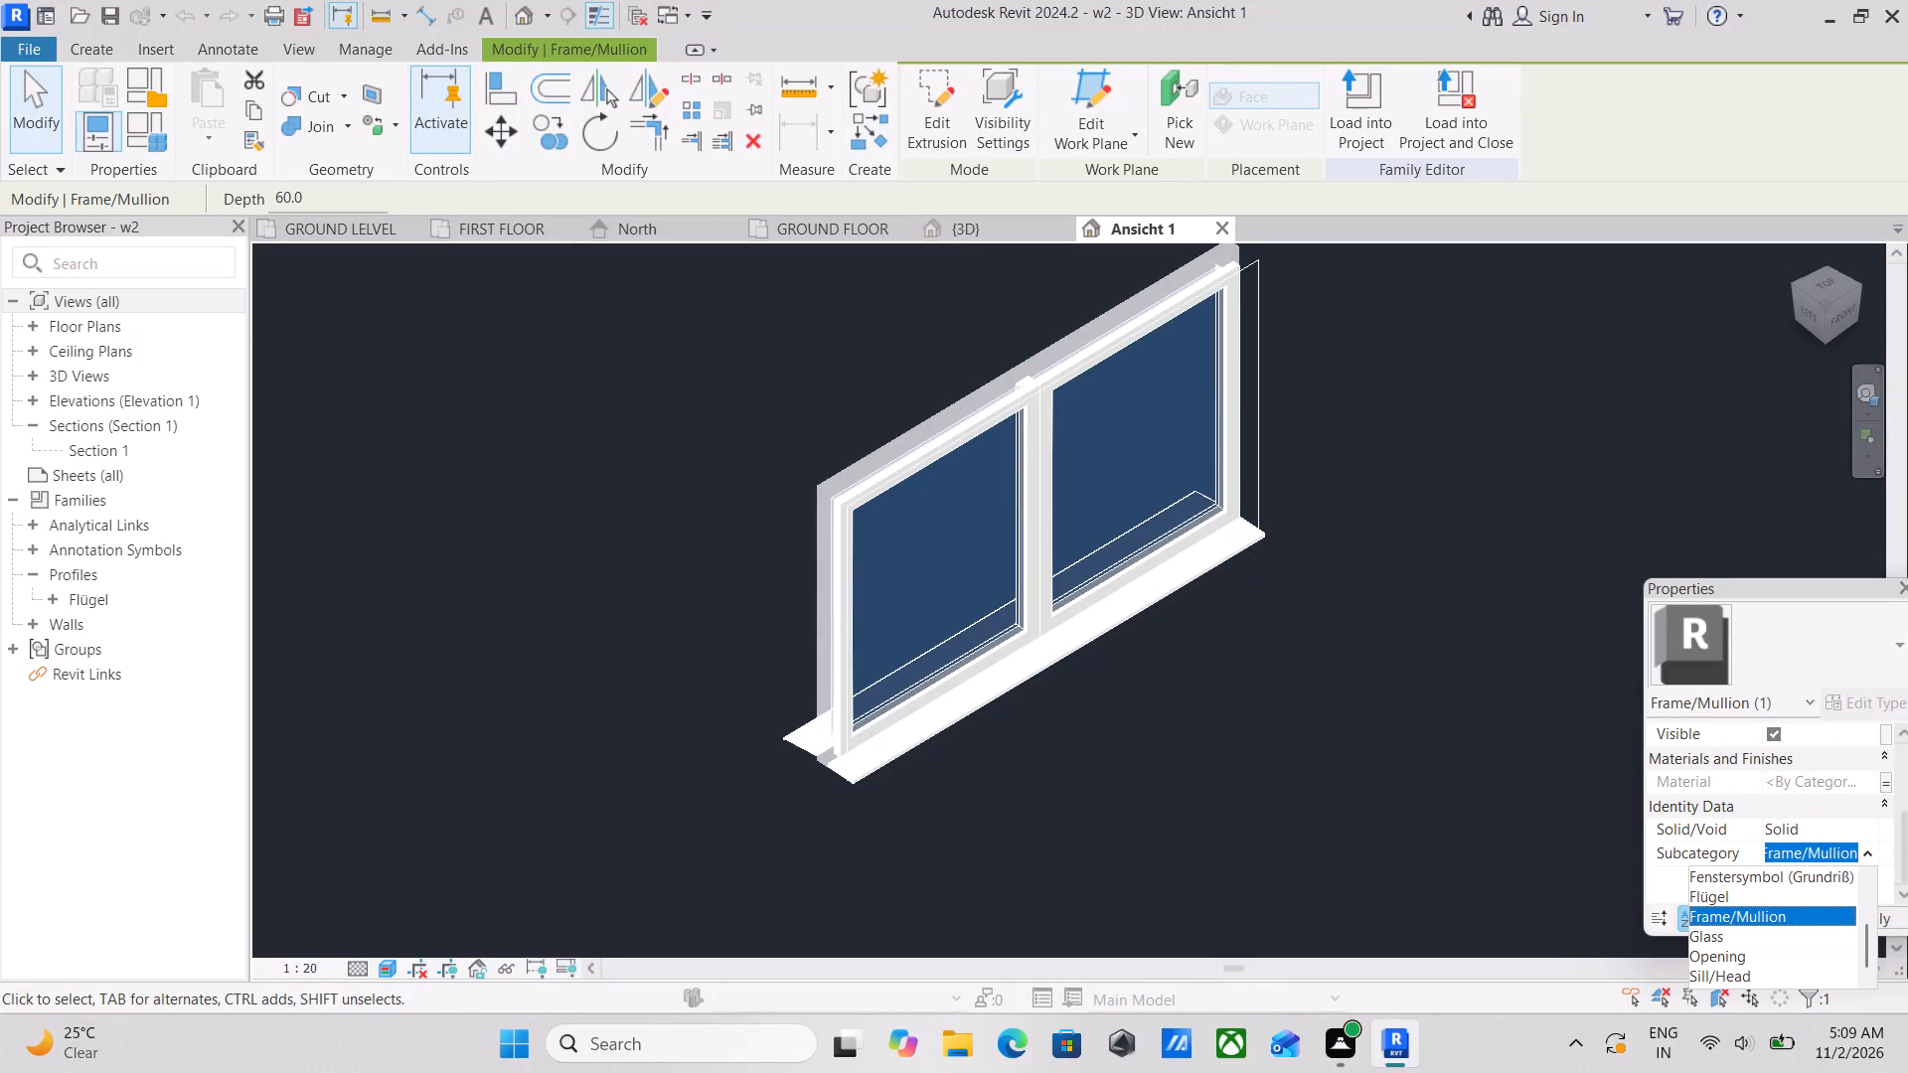
{"action": "key", "text": "Escape"}
{"action": "key", "text": "Escape"}
{"action": "scroll", "coordinate": [870, 349], "scroll_direction": "up", "scroll_amount": 3}
{"action": "scroll", "coordinate": [899, 570], "scroll_direction": "up", "scroll_amount": 2}
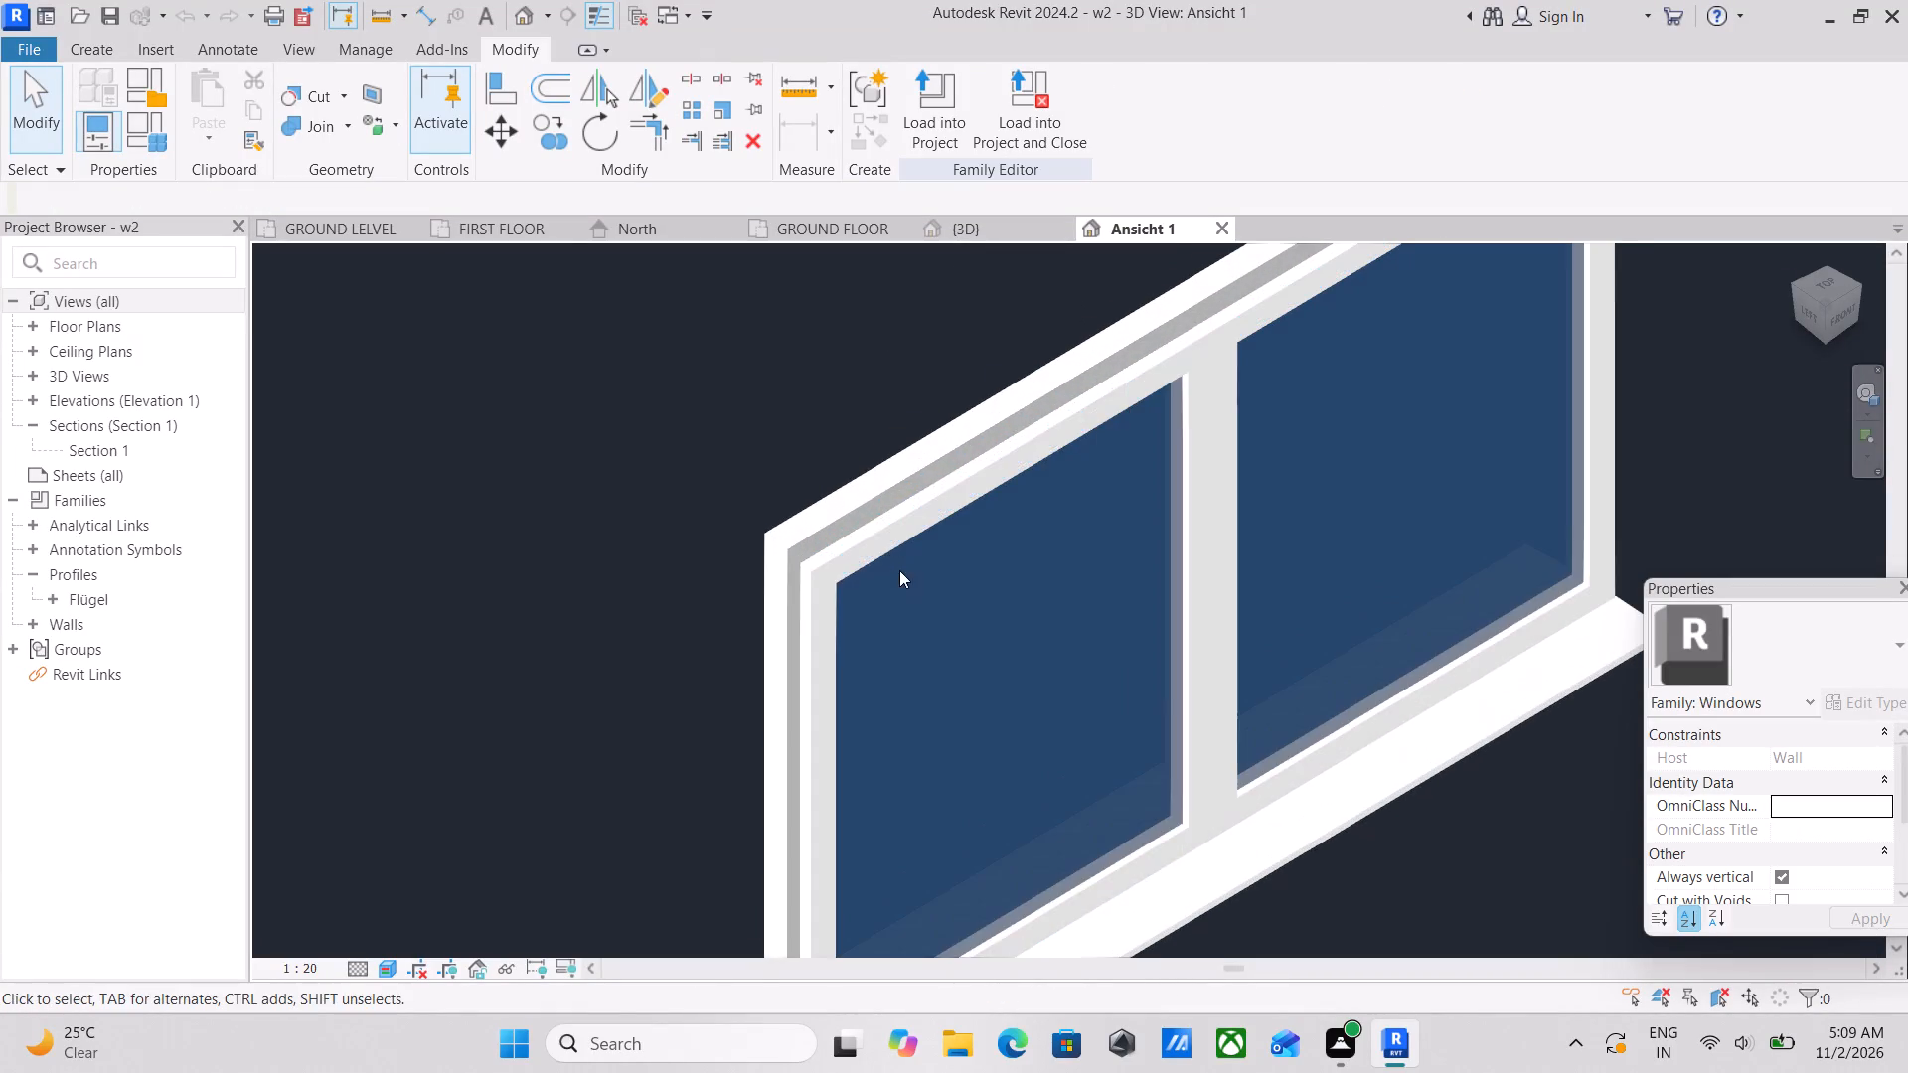
{"action": "middle_click_drag", "start_coordinate": [869, 501], "coordinate": [1375, 508], "text": "shift"}
{"action": "scroll", "coordinate": [1375, 508], "scroll_direction": "up", "scroll_amount": 1}
{"action": "middle_click_drag", "start_coordinate": [1167, 480], "coordinate": [1125, 689]}
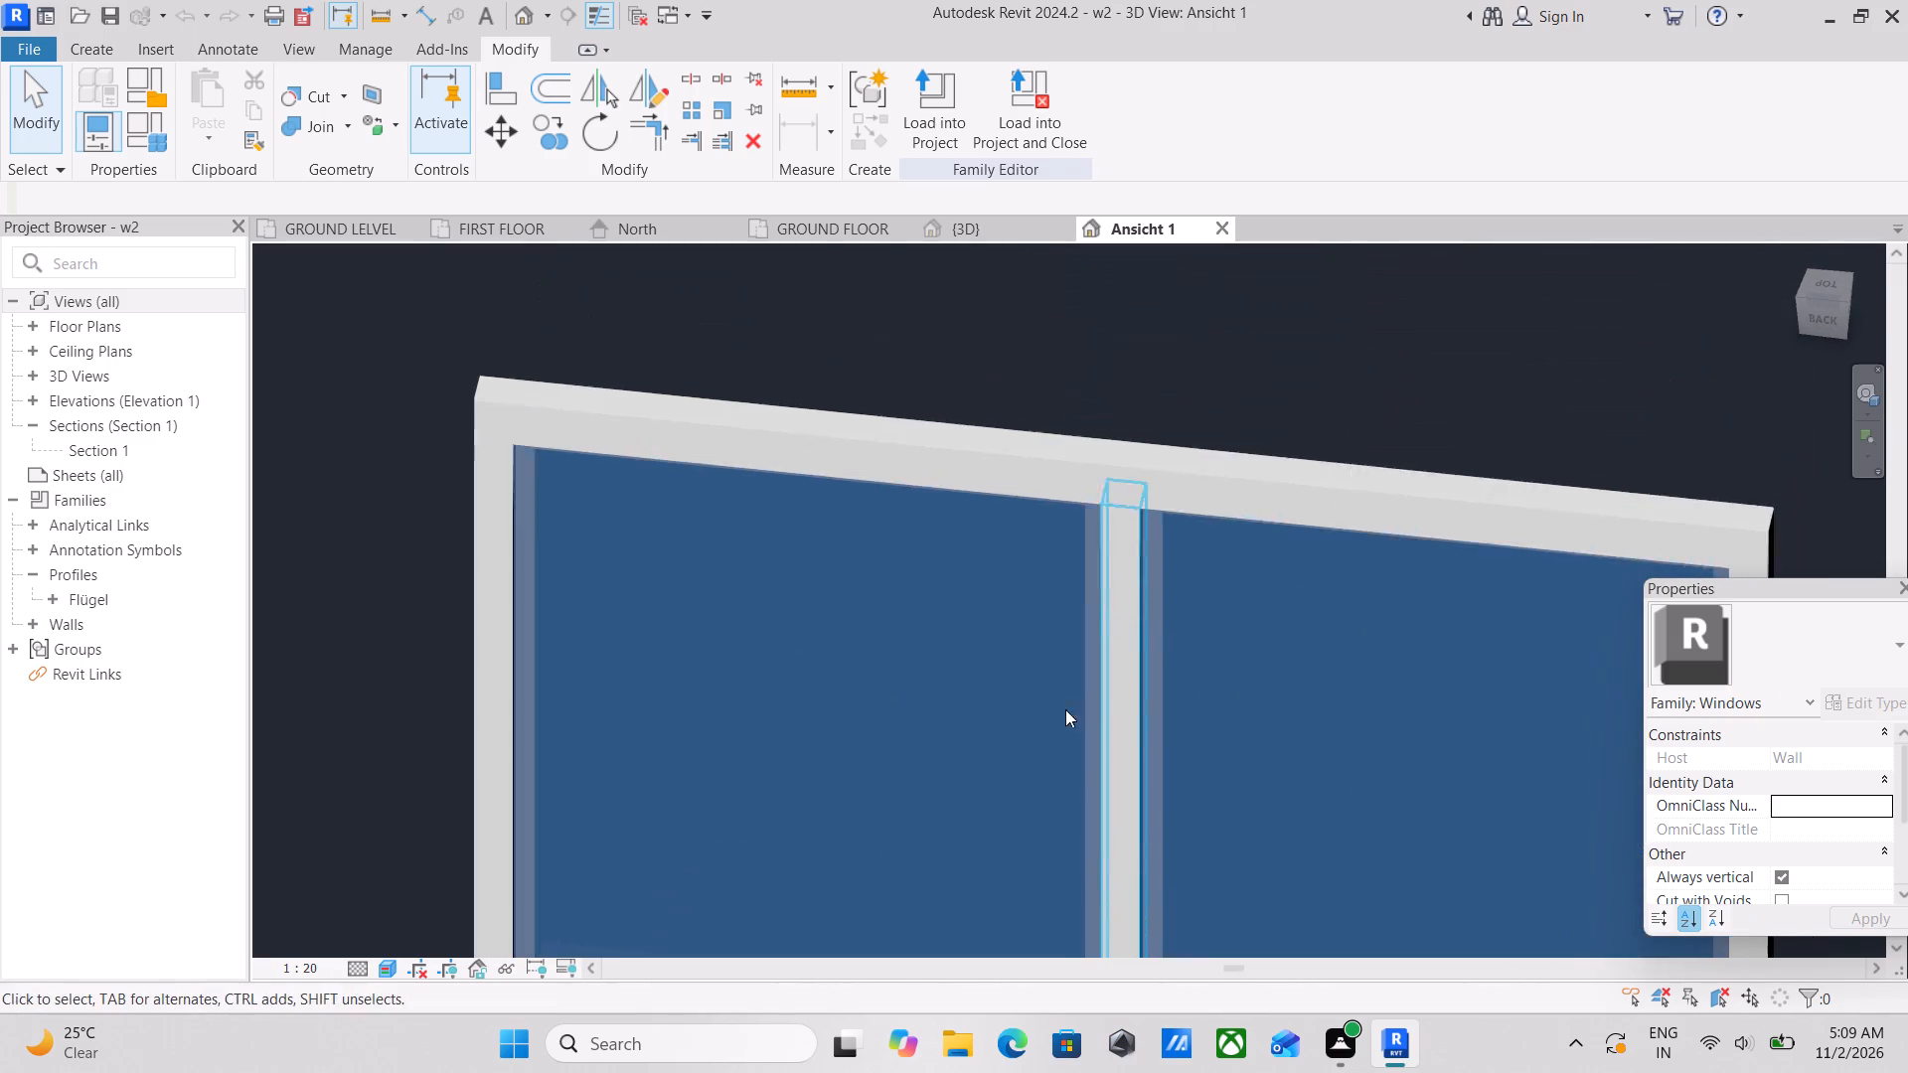
{"action": "left_click", "coordinate": [482, 407]}
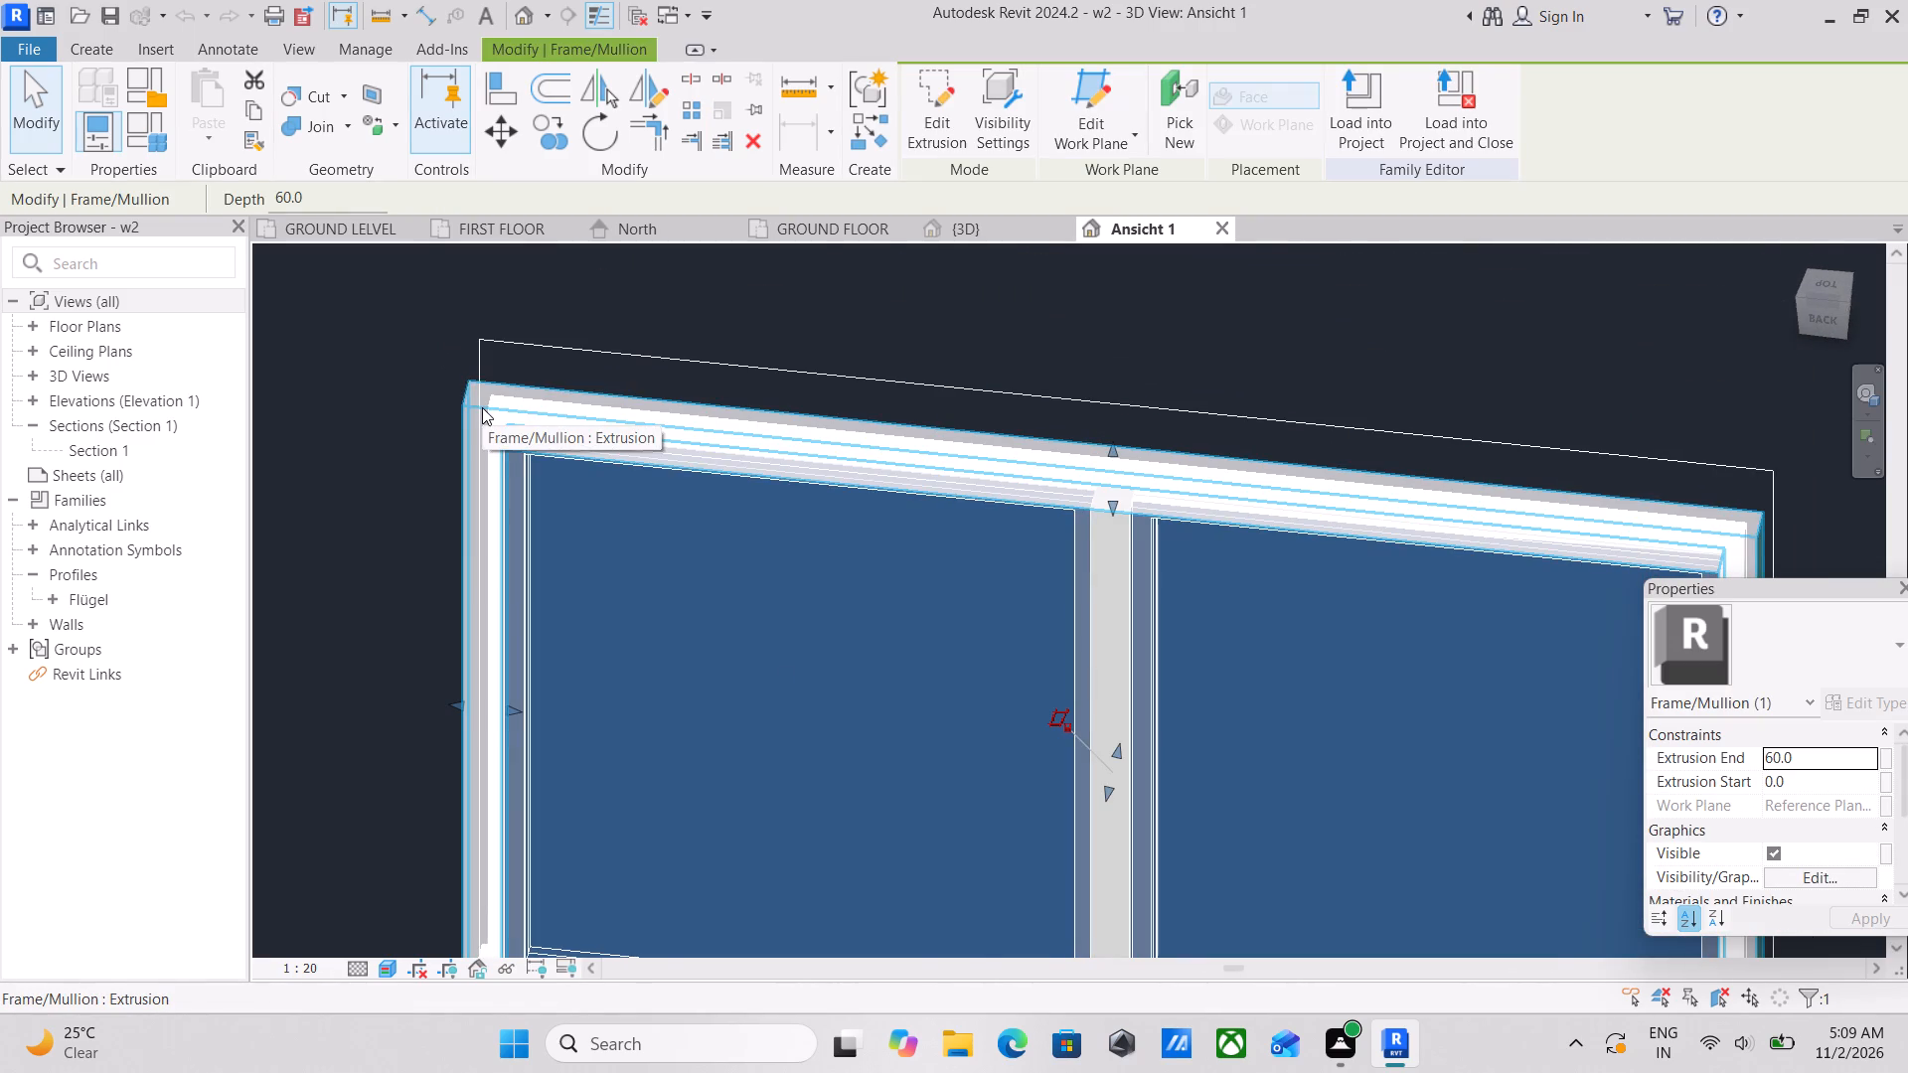
{"action": "scroll", "coordinate": [496, 395], "scroll_direction": "down", "scroll_amount": 1}
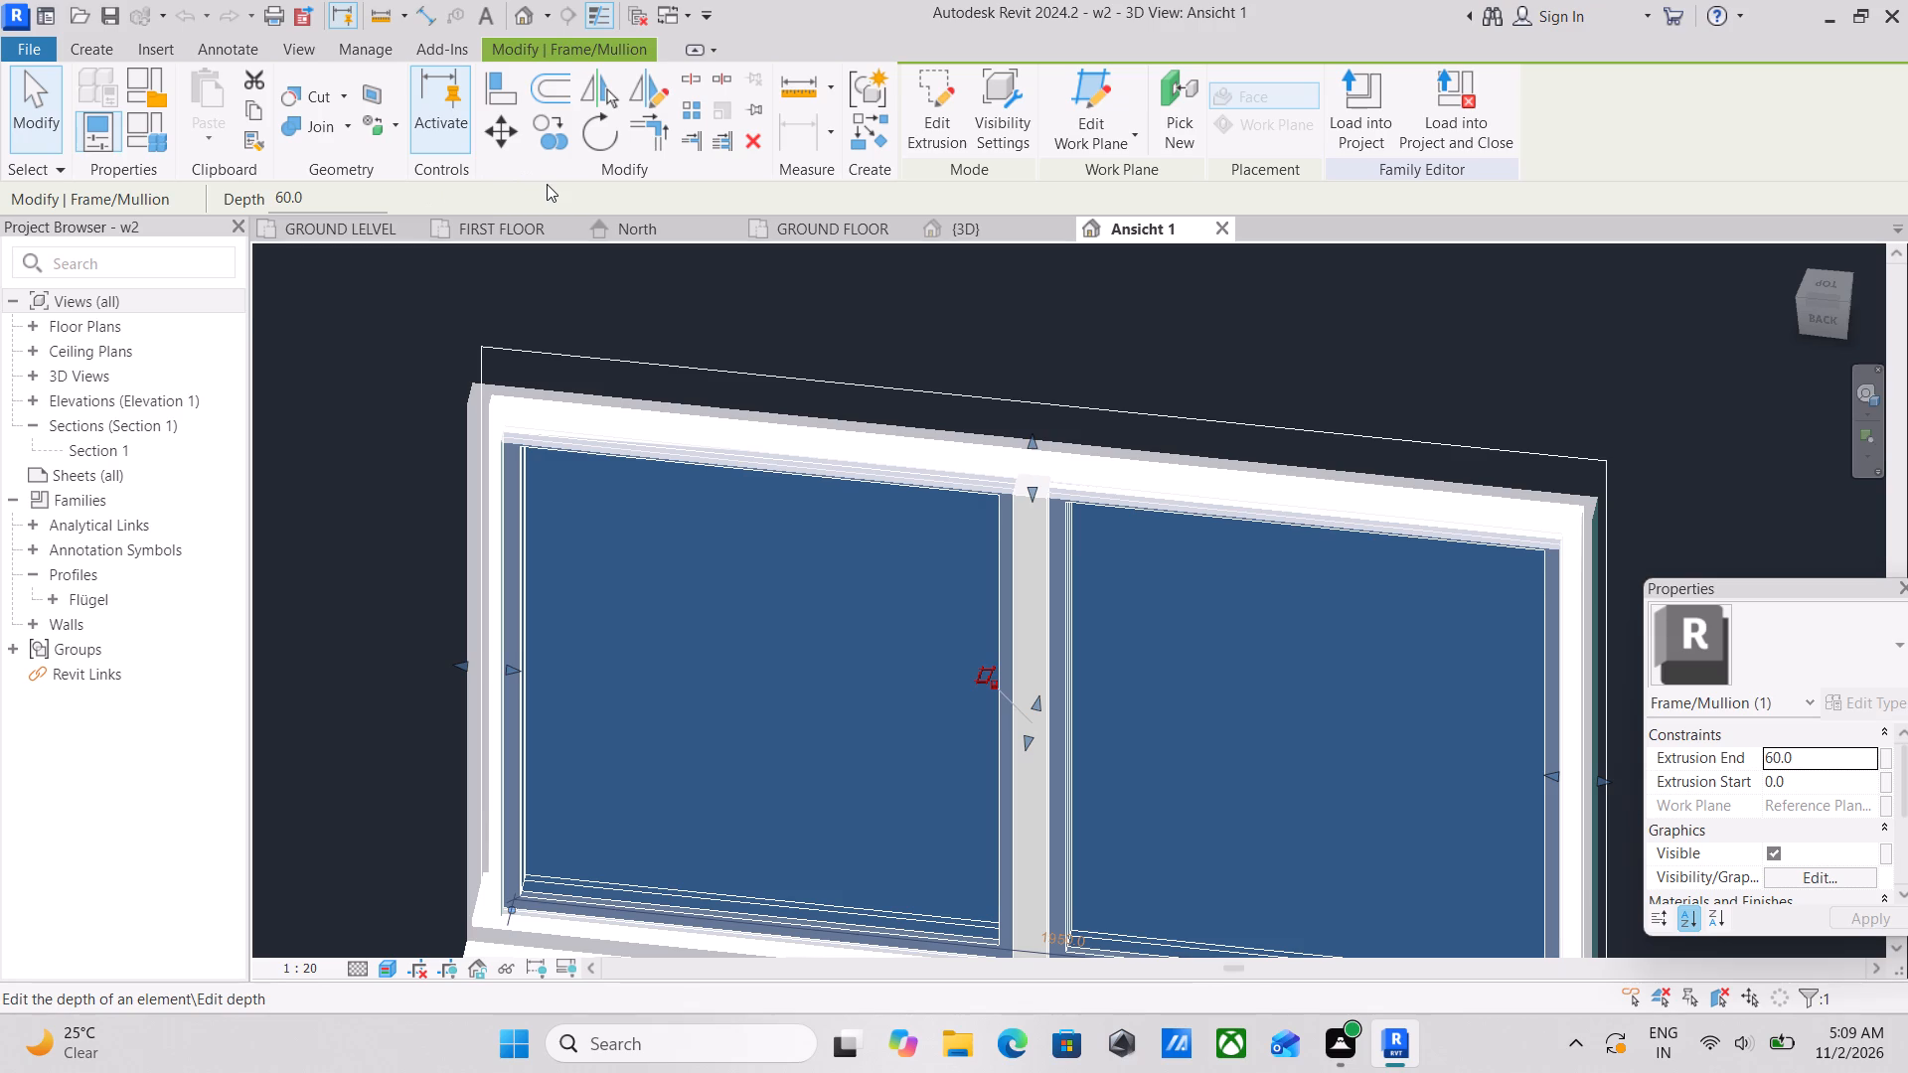
Open the material assigned to the Flügel parameter in the w2 family types.
{"action": "left_click", "coordinate": [146, 133]}
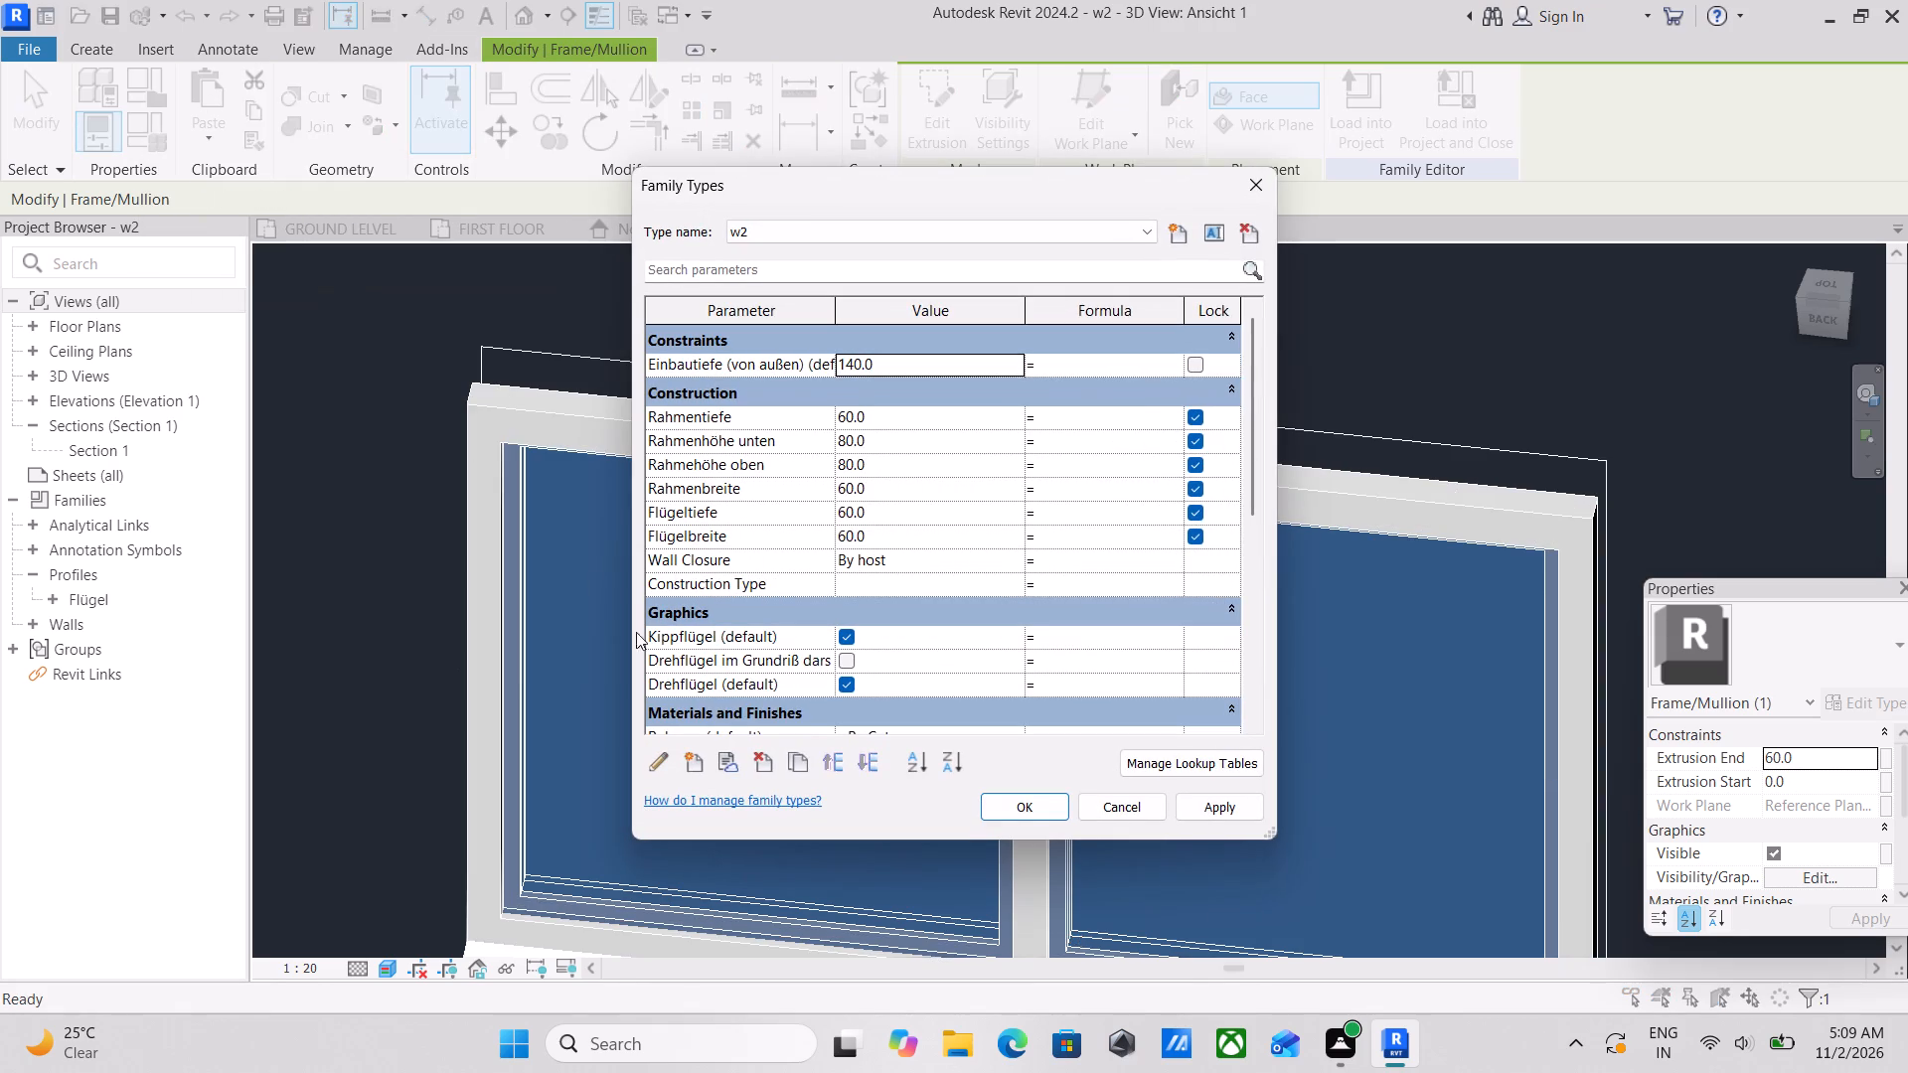
{"action": "scroll", "coordinate": [864, 496], "scroll_direction": "down", "scroll_amount": 2}
{"action": "scroll", "coordinate": [674, 500], "scroll_direction": "down", "scroll_amount": 1}
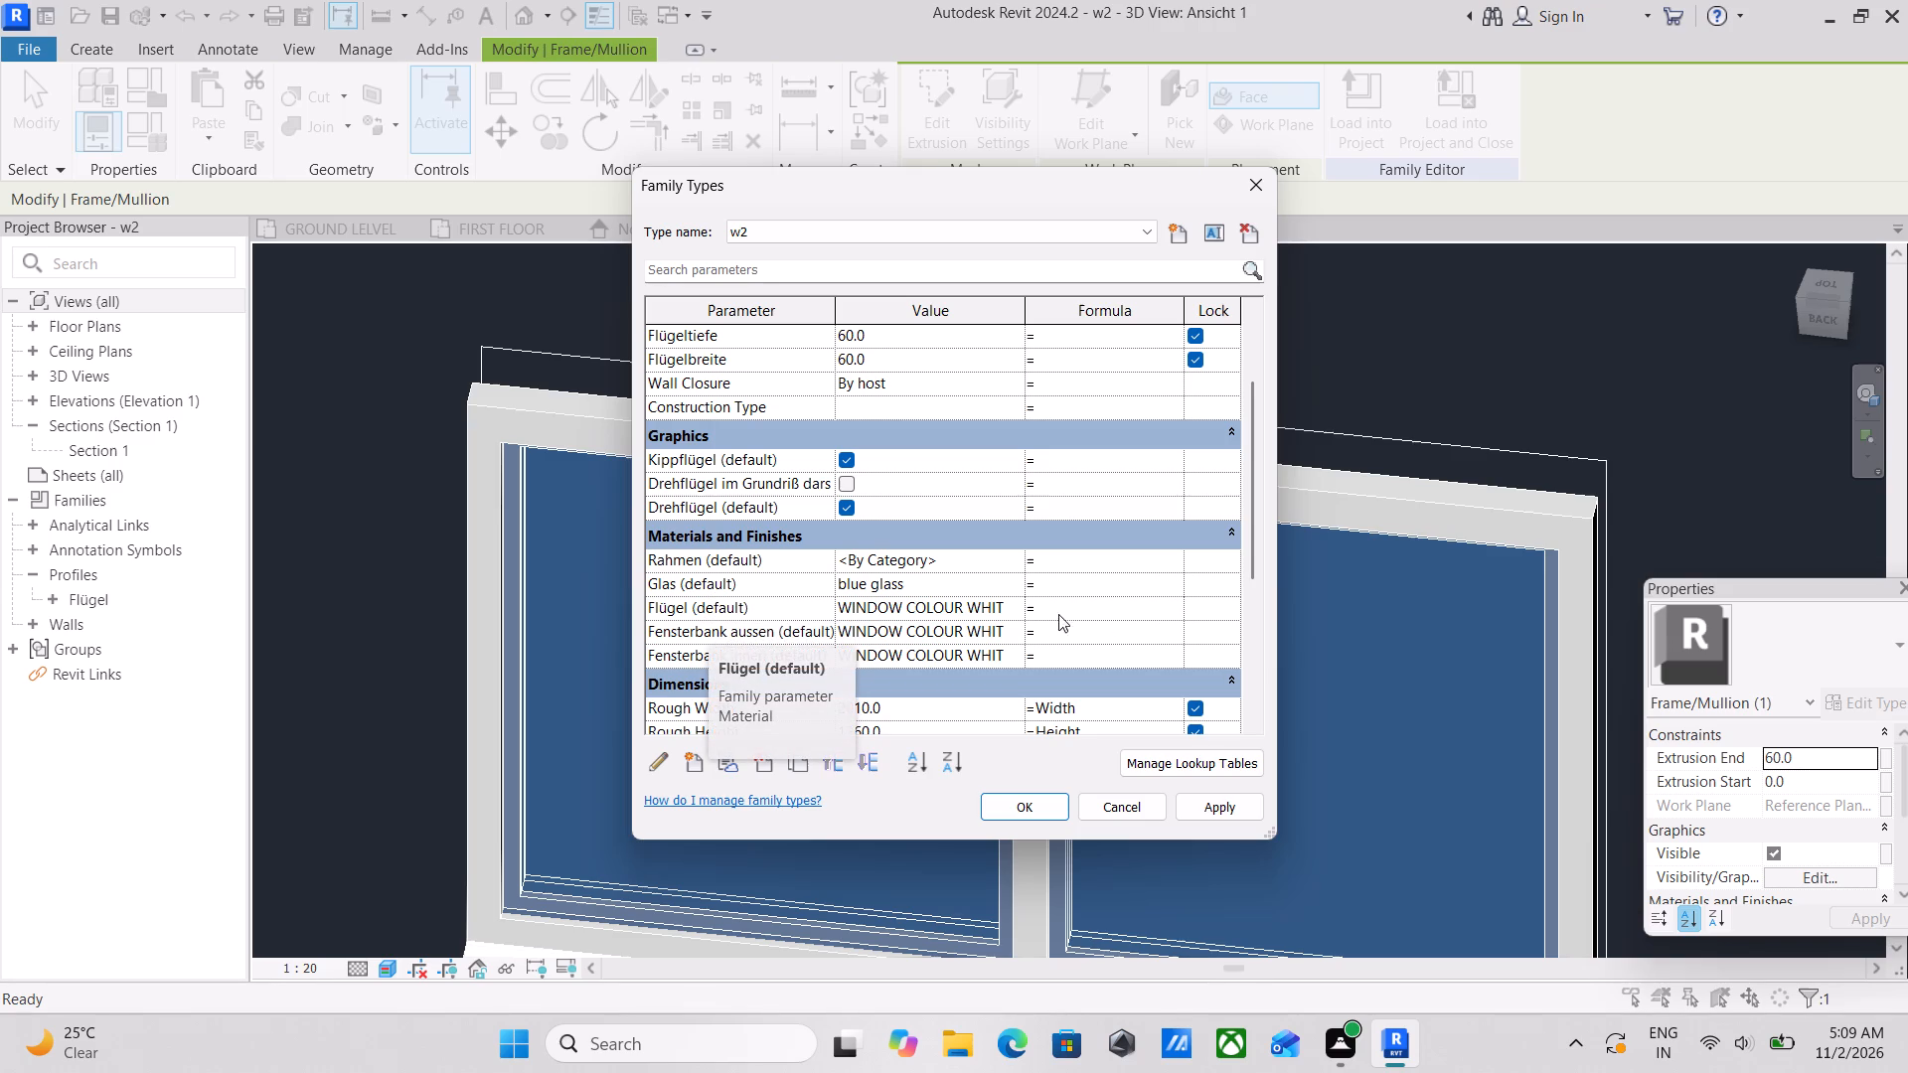
{"action": "left_click", "coordinate": [994, 607]}
{"action": "left_click", "coordinate": [1014, 605]}
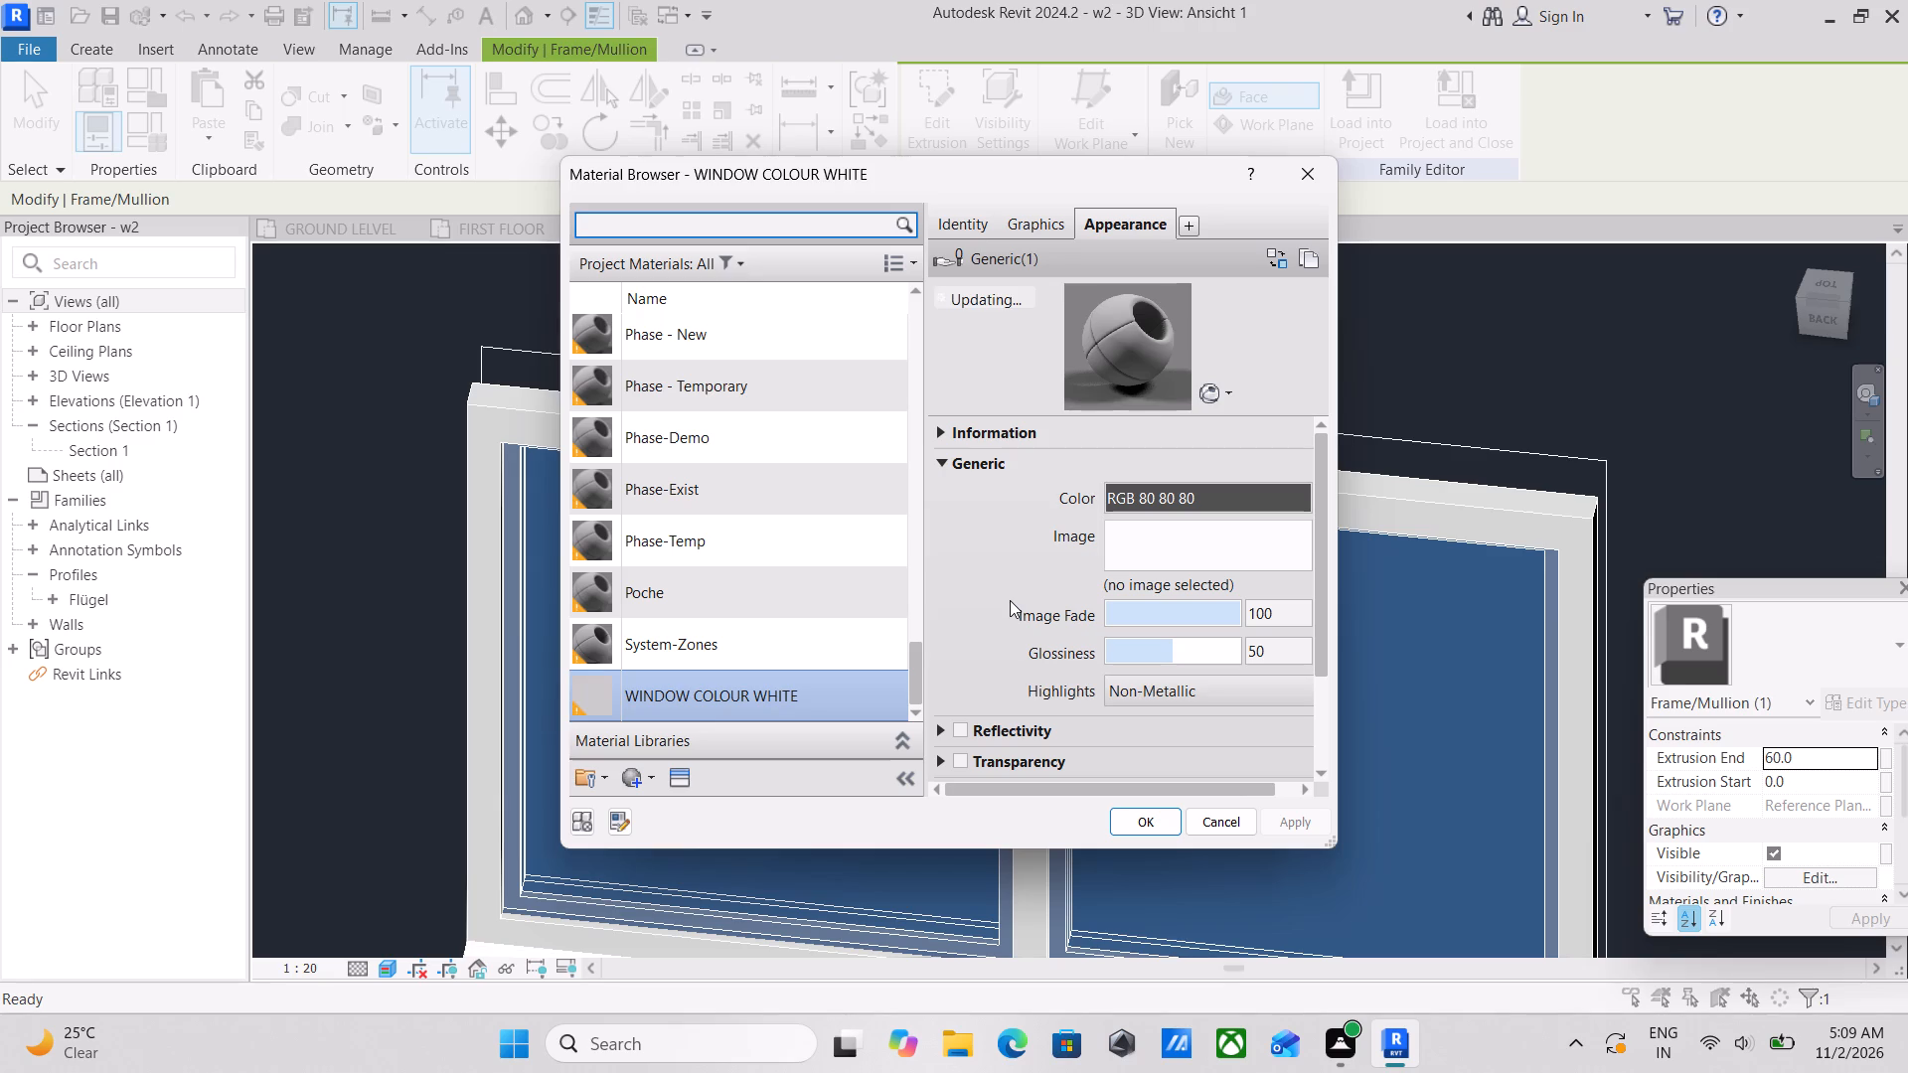
Create a new material for the Flügel parameter and name it "black colur".
{"action": "left_click", "coordinate": [639, 789]}
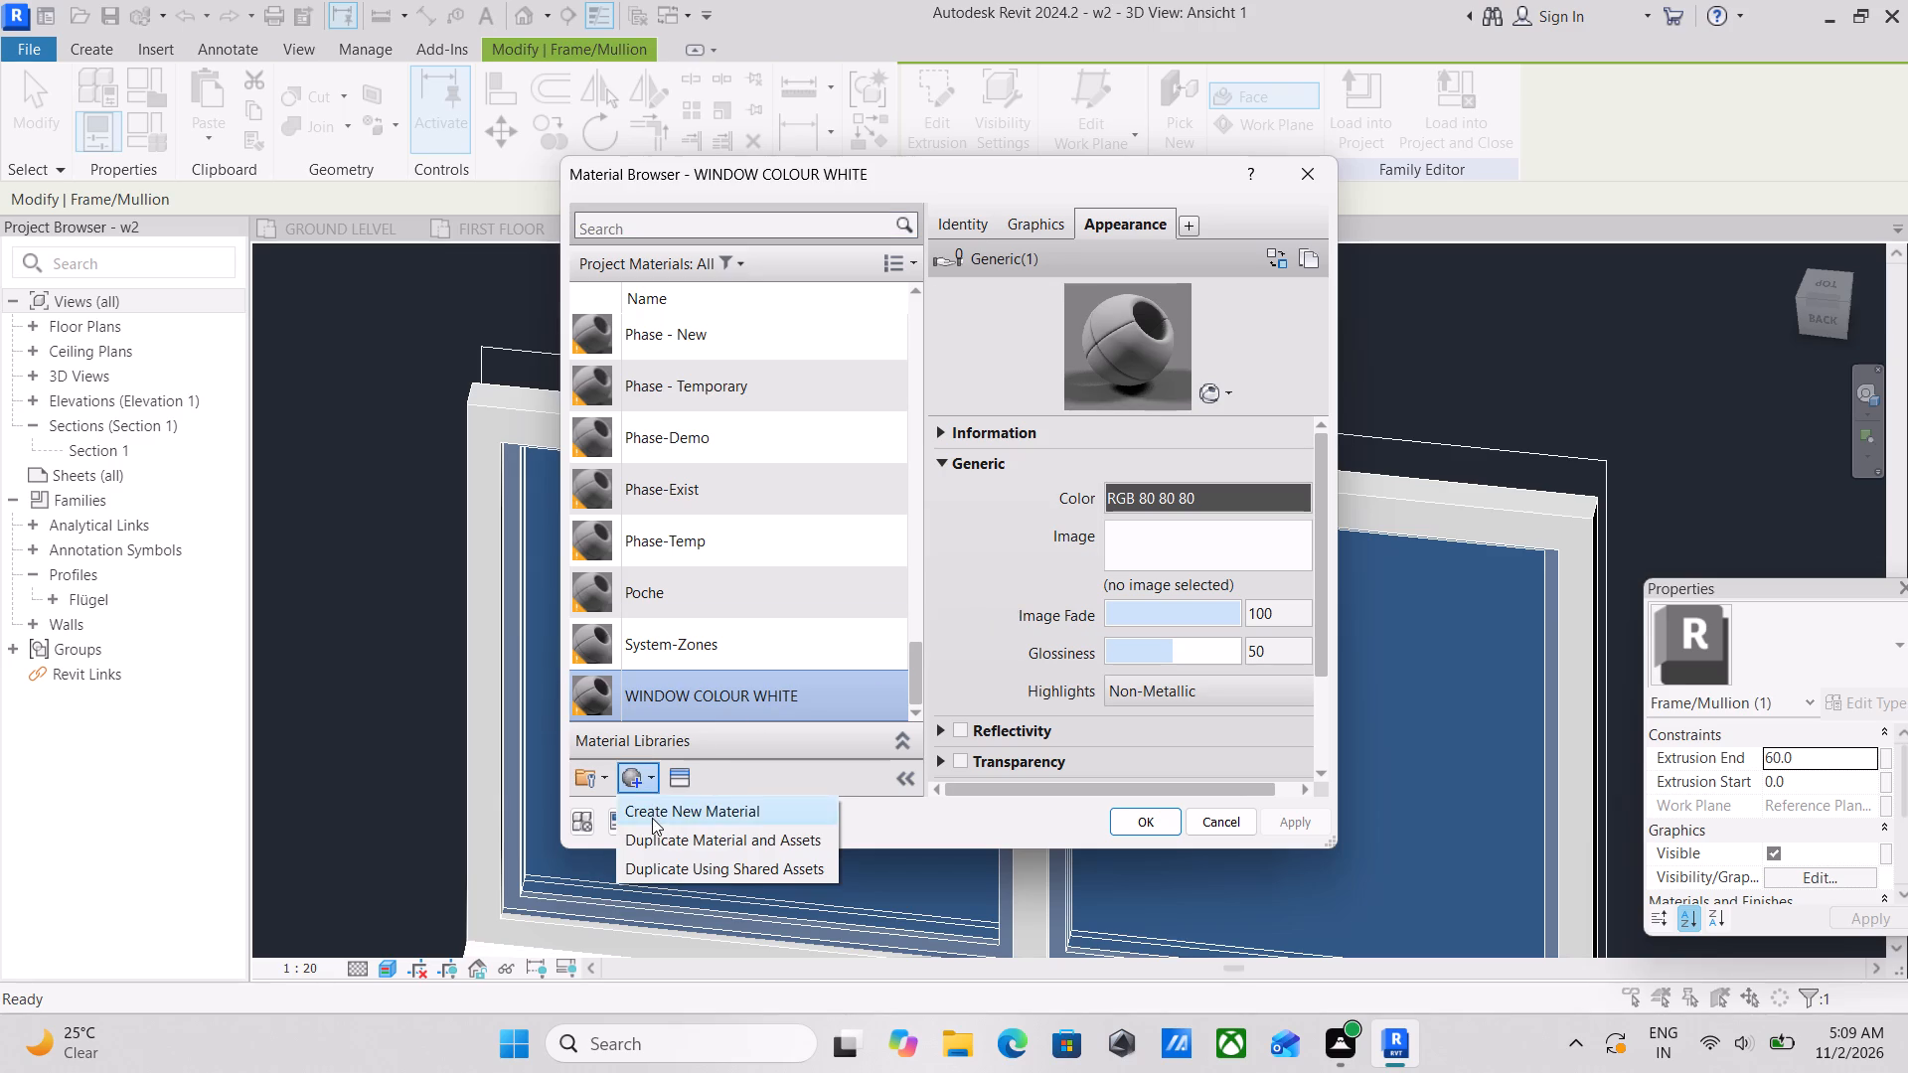
{"action": "left_click", "coordinate": [652, 817]}
{"action": "right_click", "coordinate": [677, 487]}
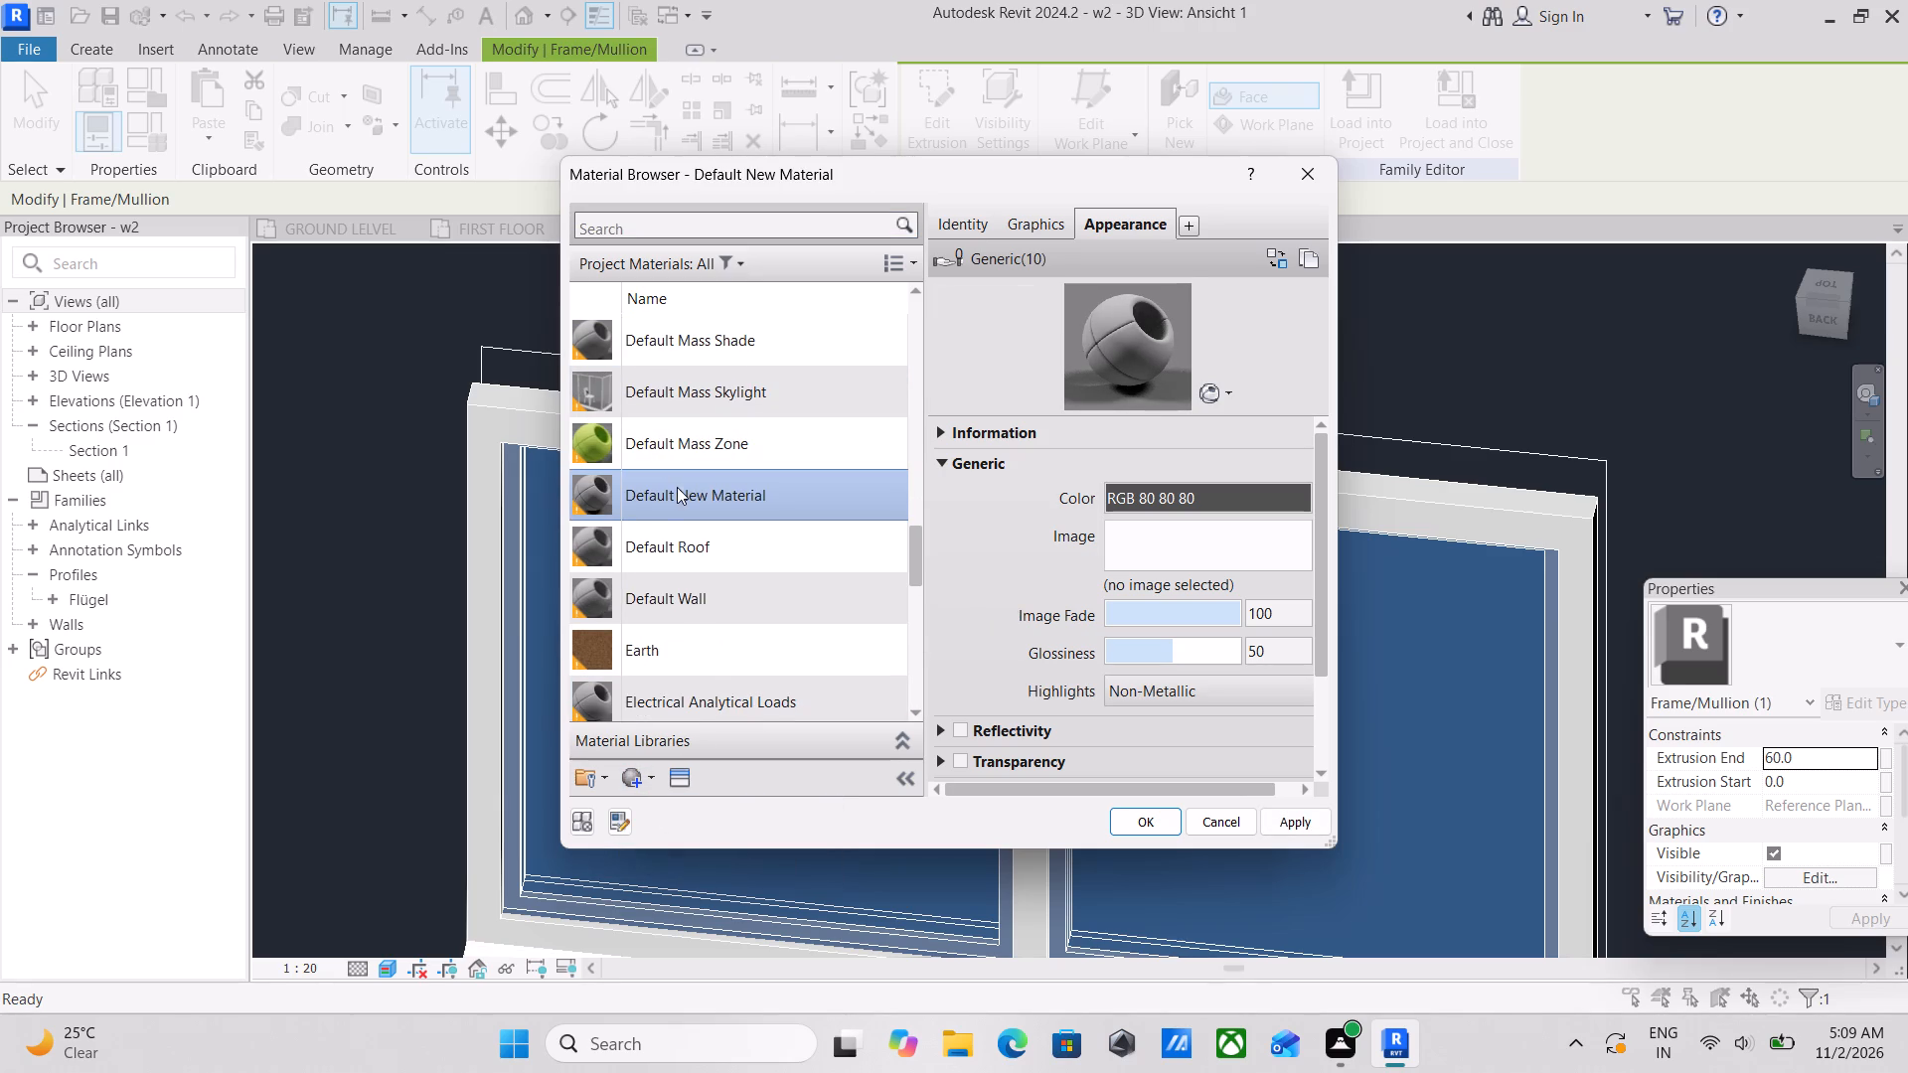
{"action": "left_click", "coordinate": [771, 587]}
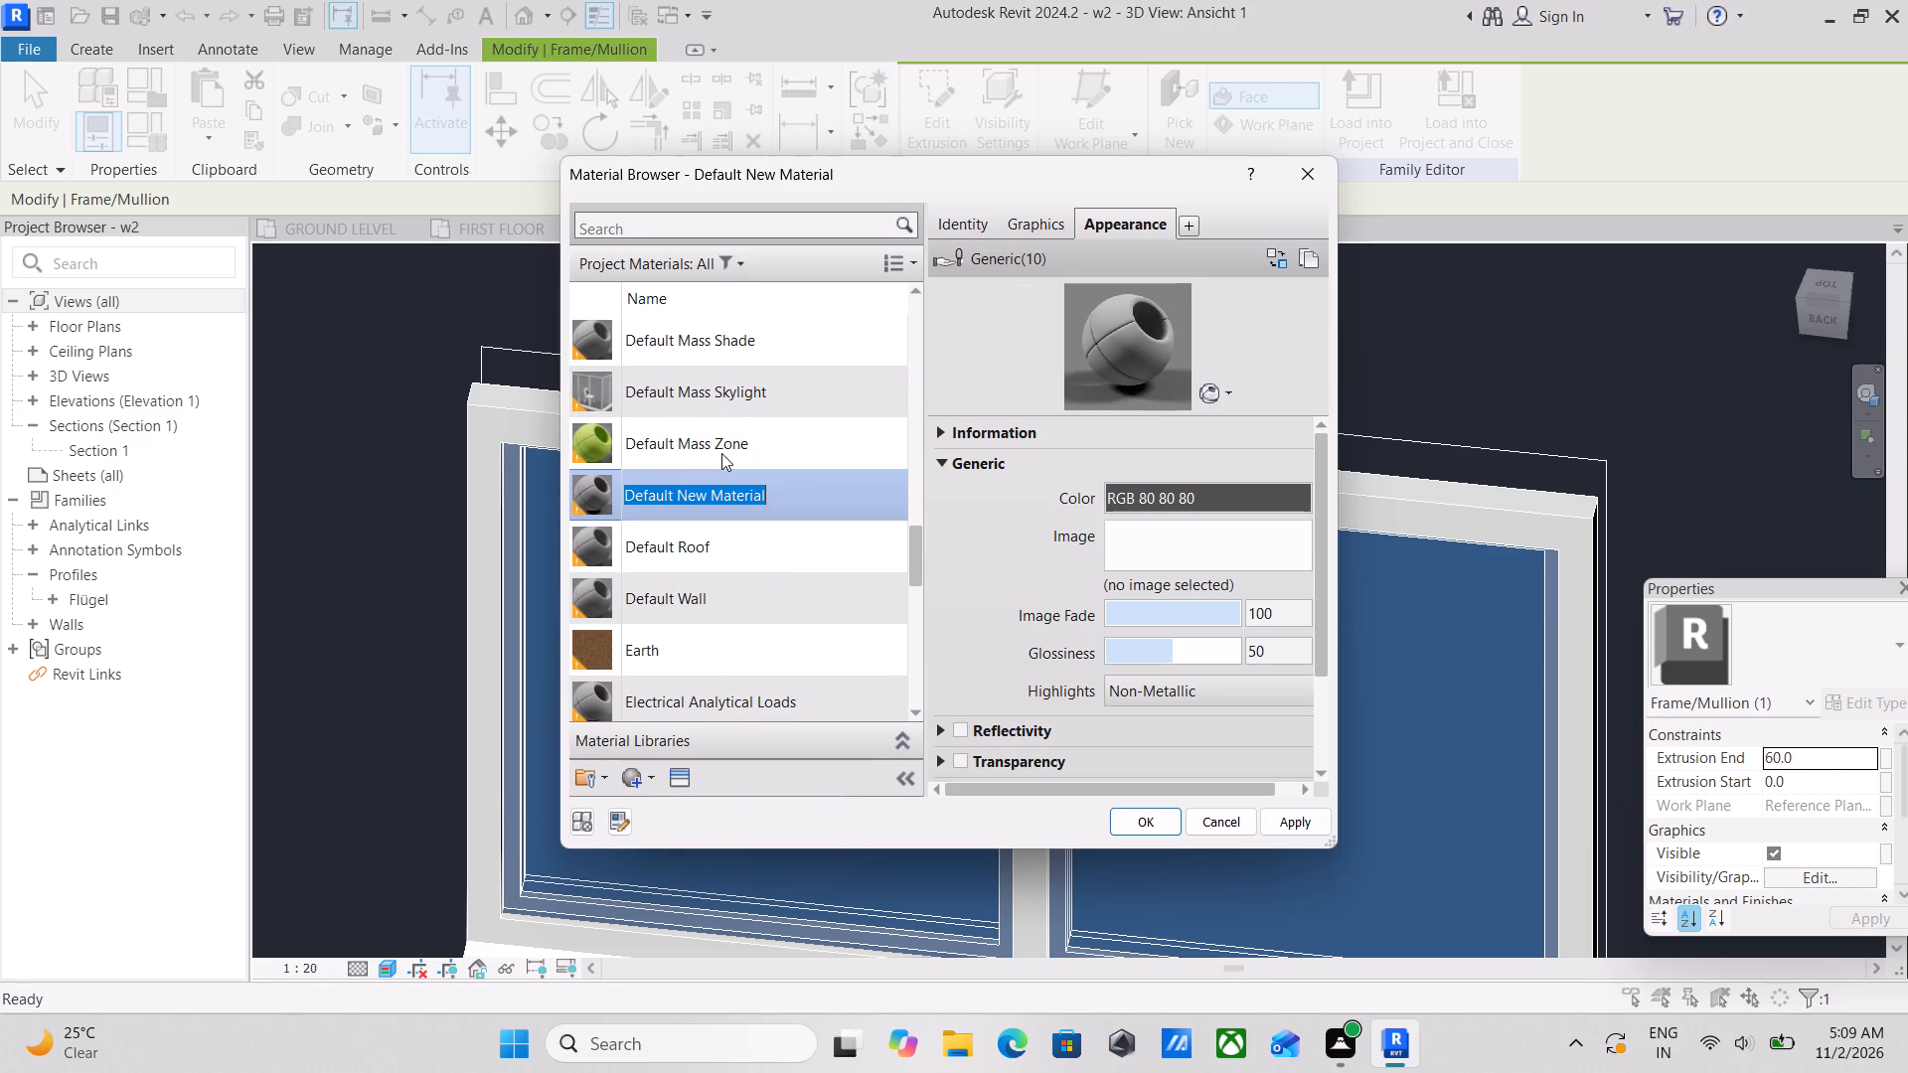
{"action": "type", "text": "bla"}
{"action": "type", "text": "ck"}
{"action": "key", "text": "space"}
{"action": "type", "text": "colur"}
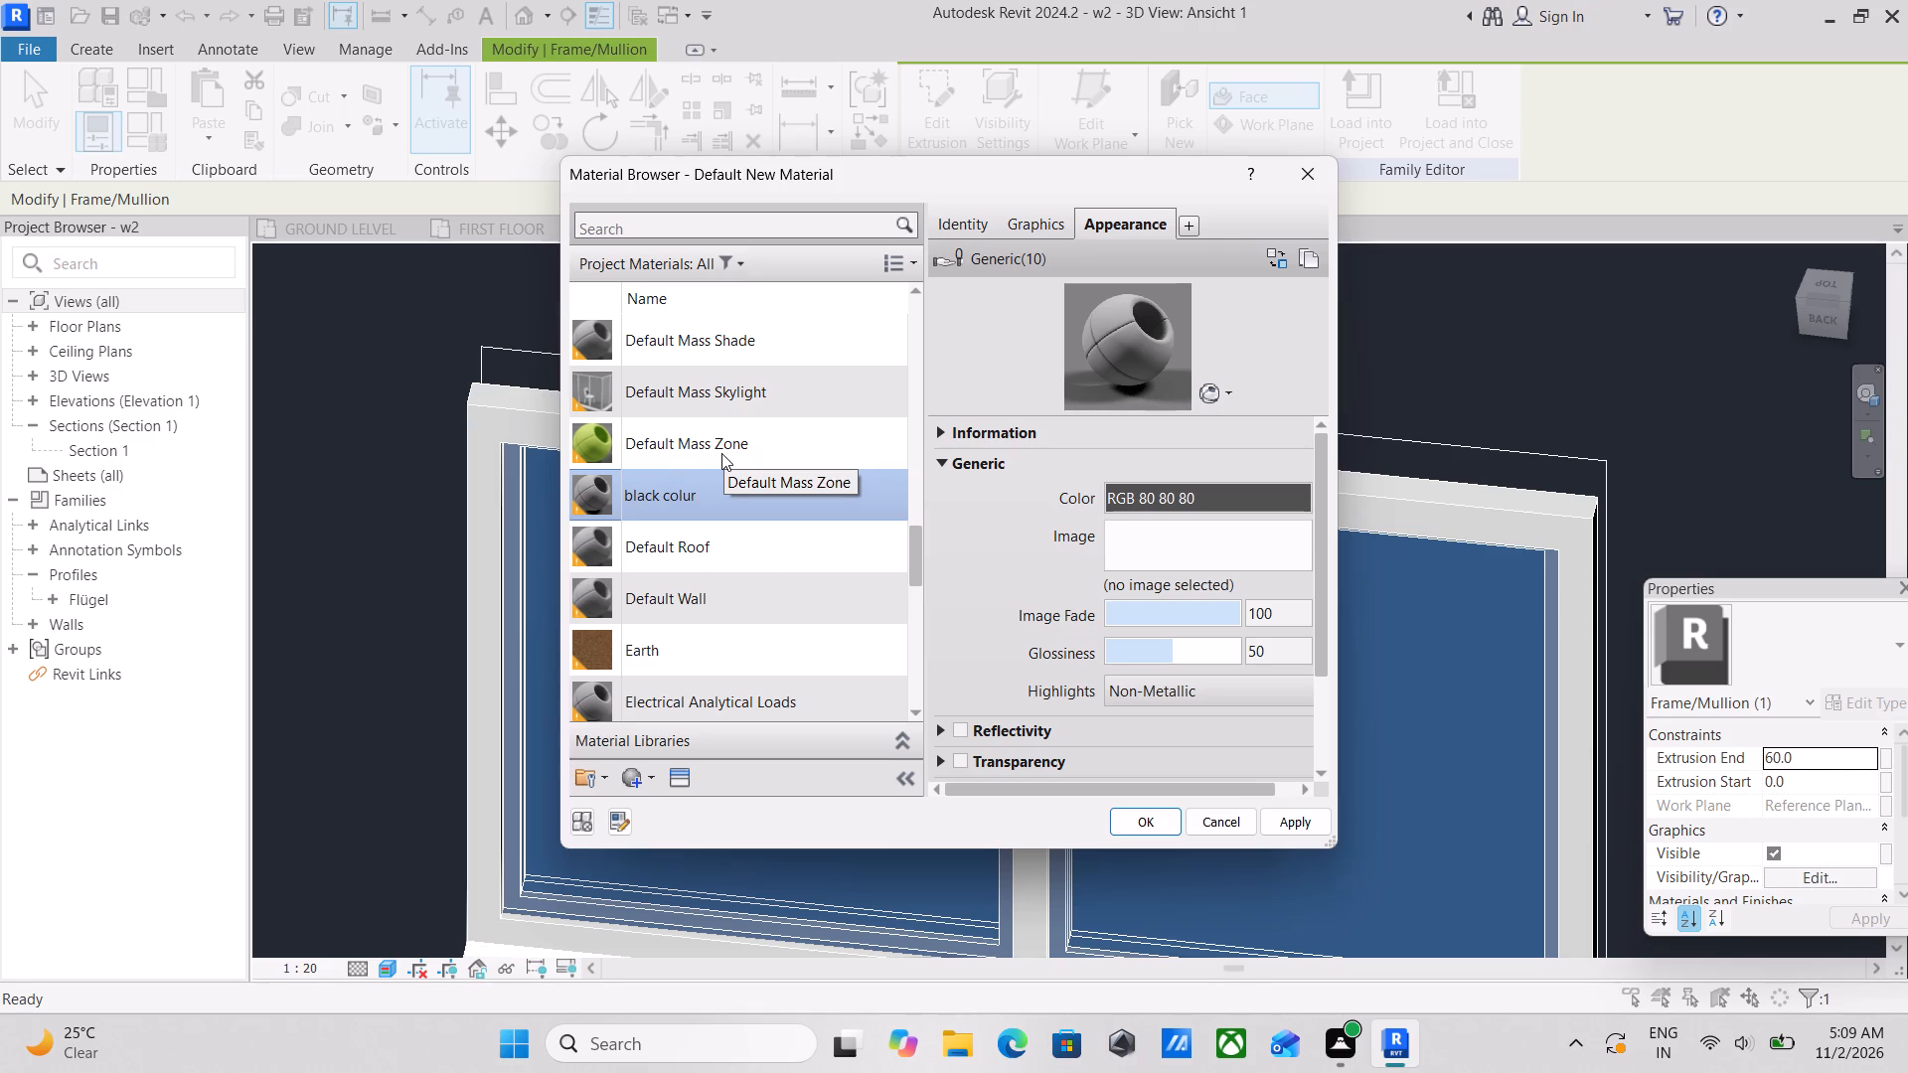
Set the black colur material's appearance colour to RAL 000 30 00 from the RAL DESIGN colour book and assign the material to Flügel.
{"action": "left_click", "coordinate": [1183, 503]}
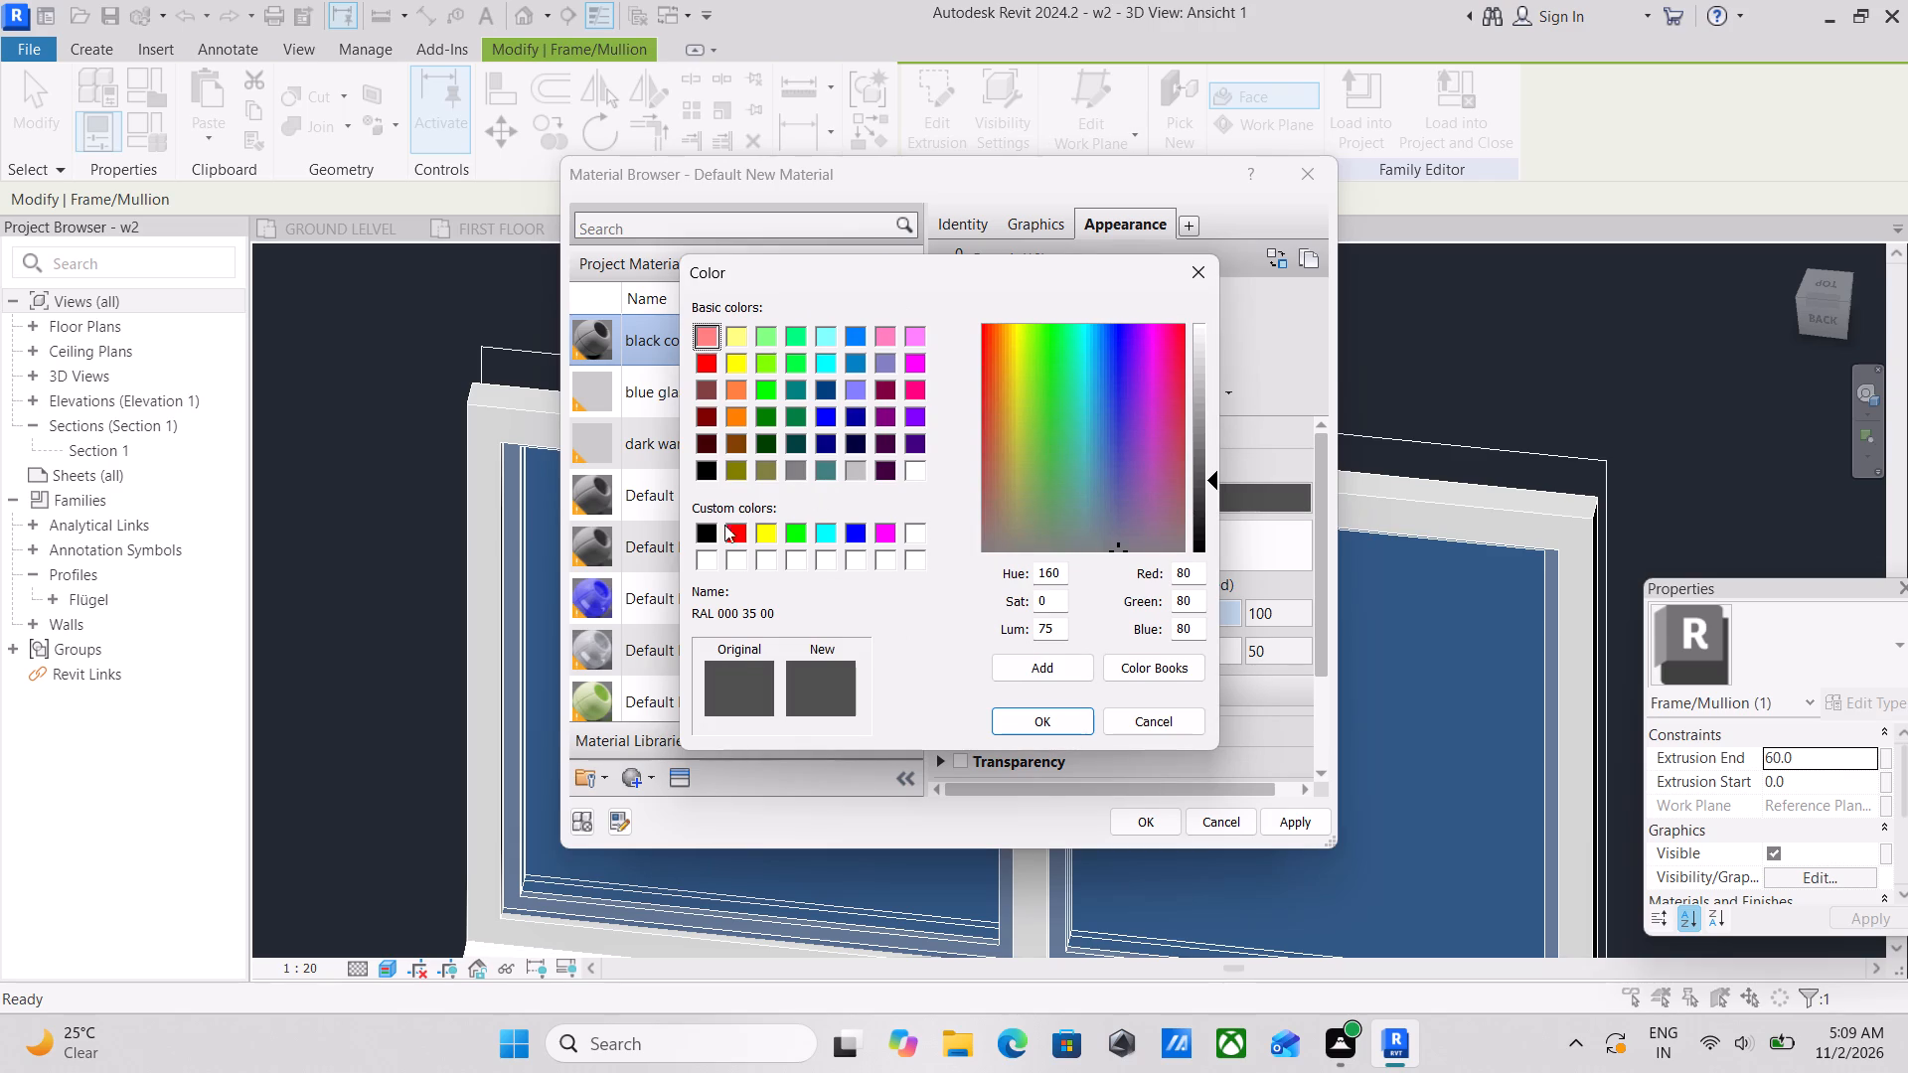
{"action": "left_click", "coordinate": [704, 533]}
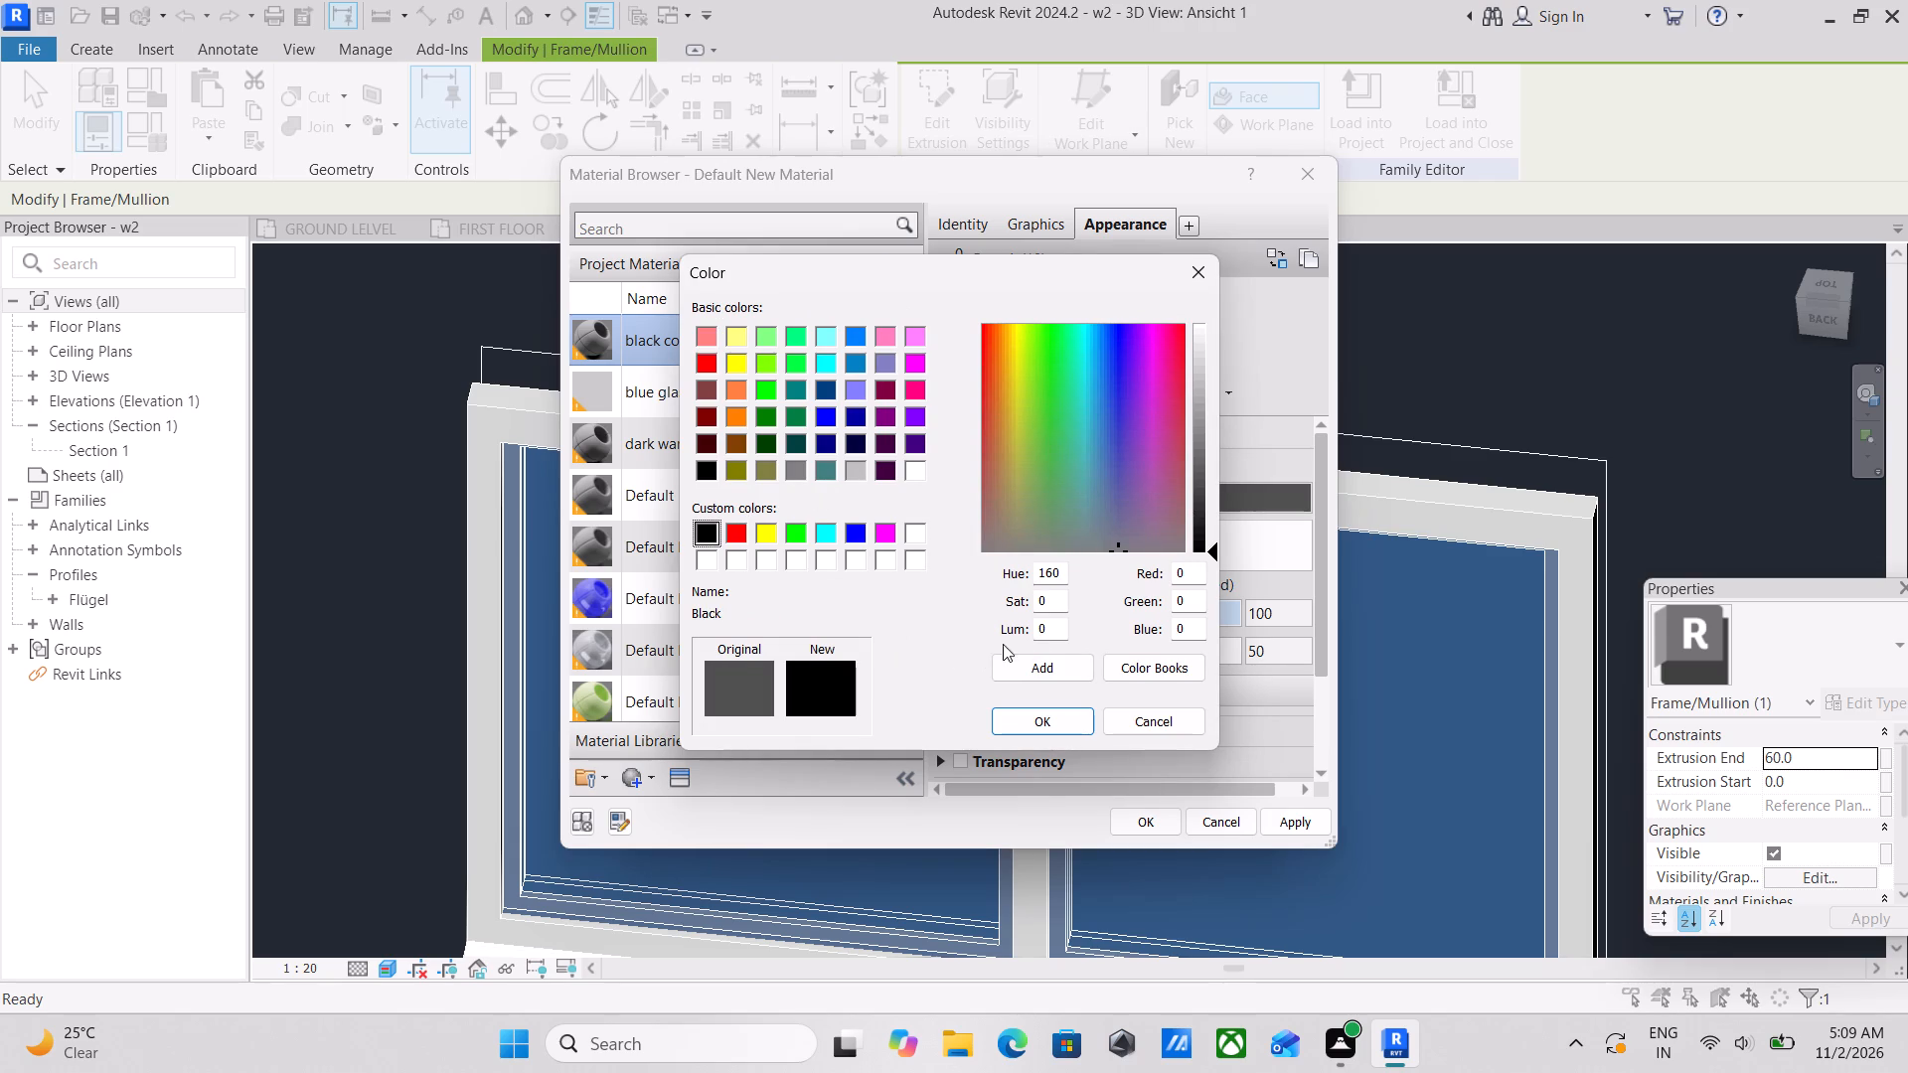
{"action": "left_click", "coordinate": [1118, 663]}
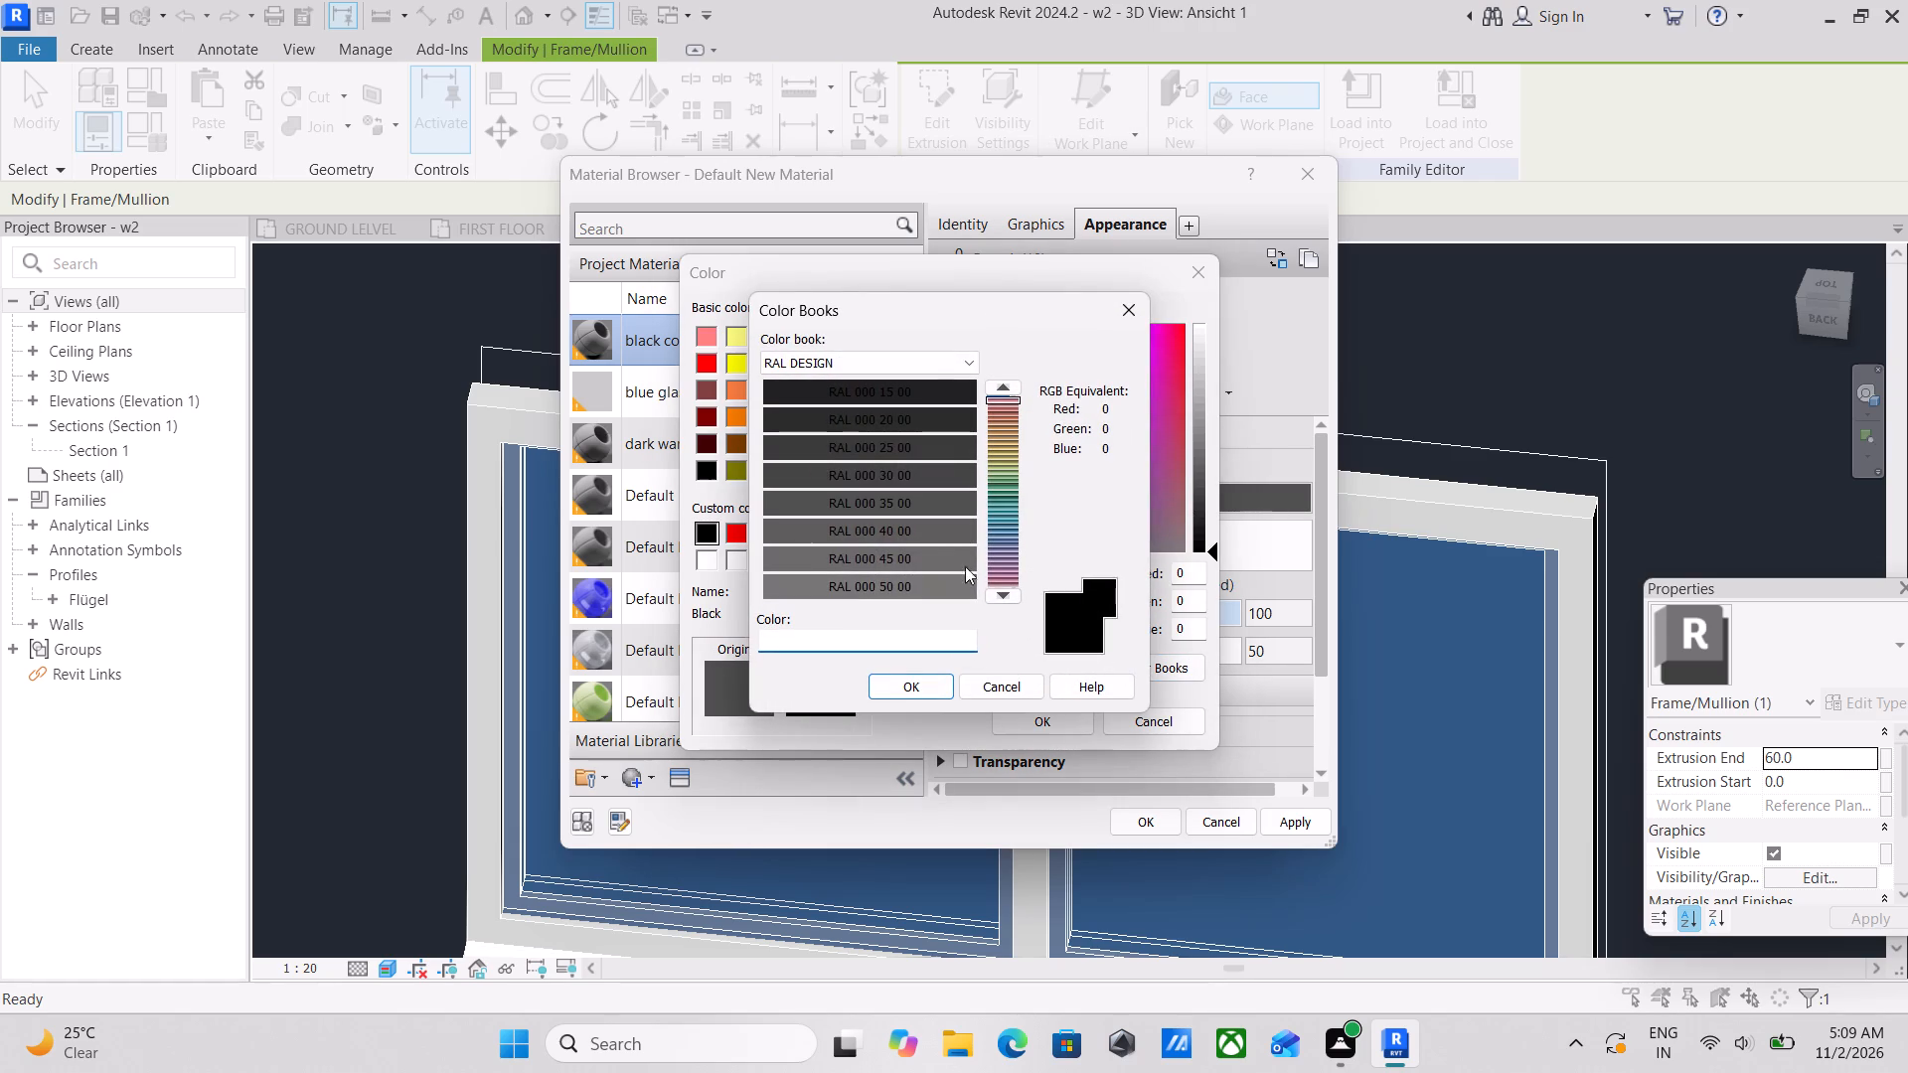
{"action": "left_click", "coordinate": [859, 505]}
{"action": "left_click", "coordinate": [868, 464]}
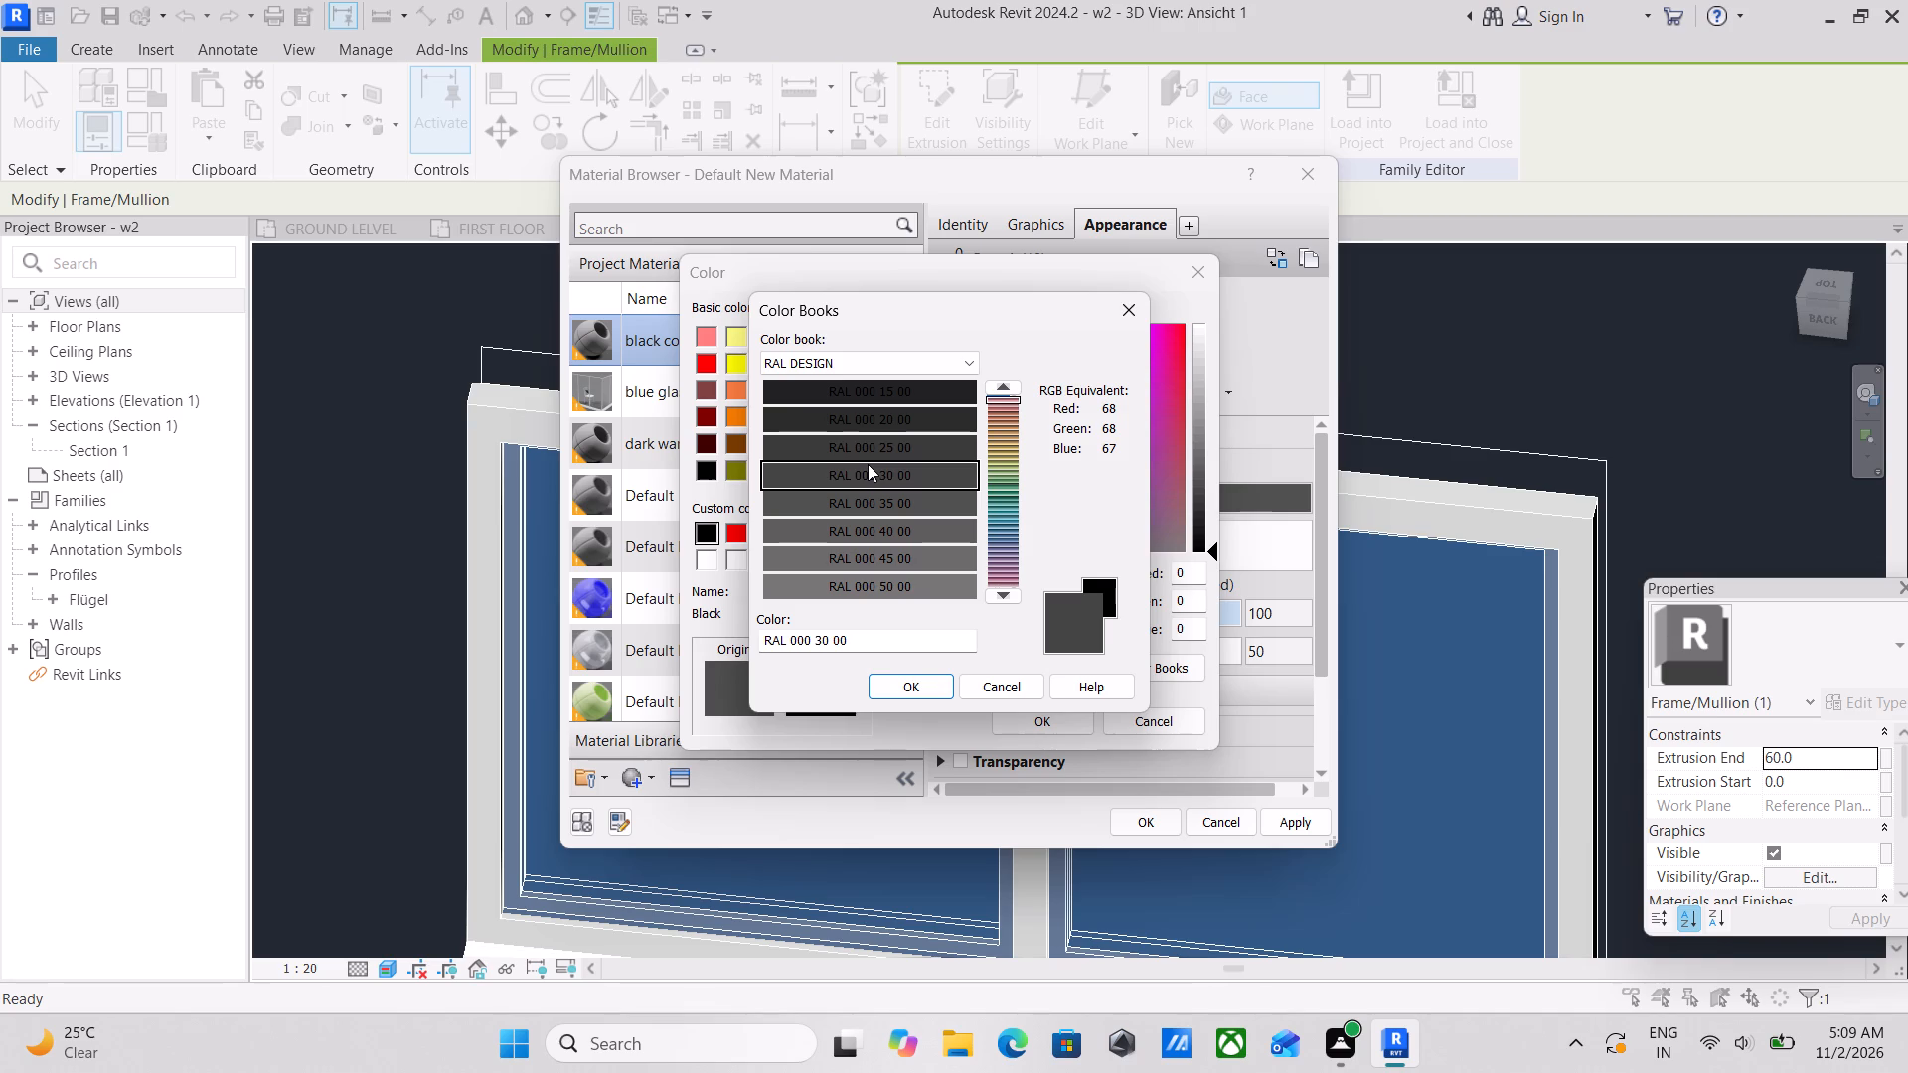
{"action": "scroll", "coordinate": [868, 462], "scroll_direction": "up", "scroll_amount": 2}
{"action": "left_click", "coordinate": [867, 445]}
{"action": "left_click", "coordinate": [868, 422]}
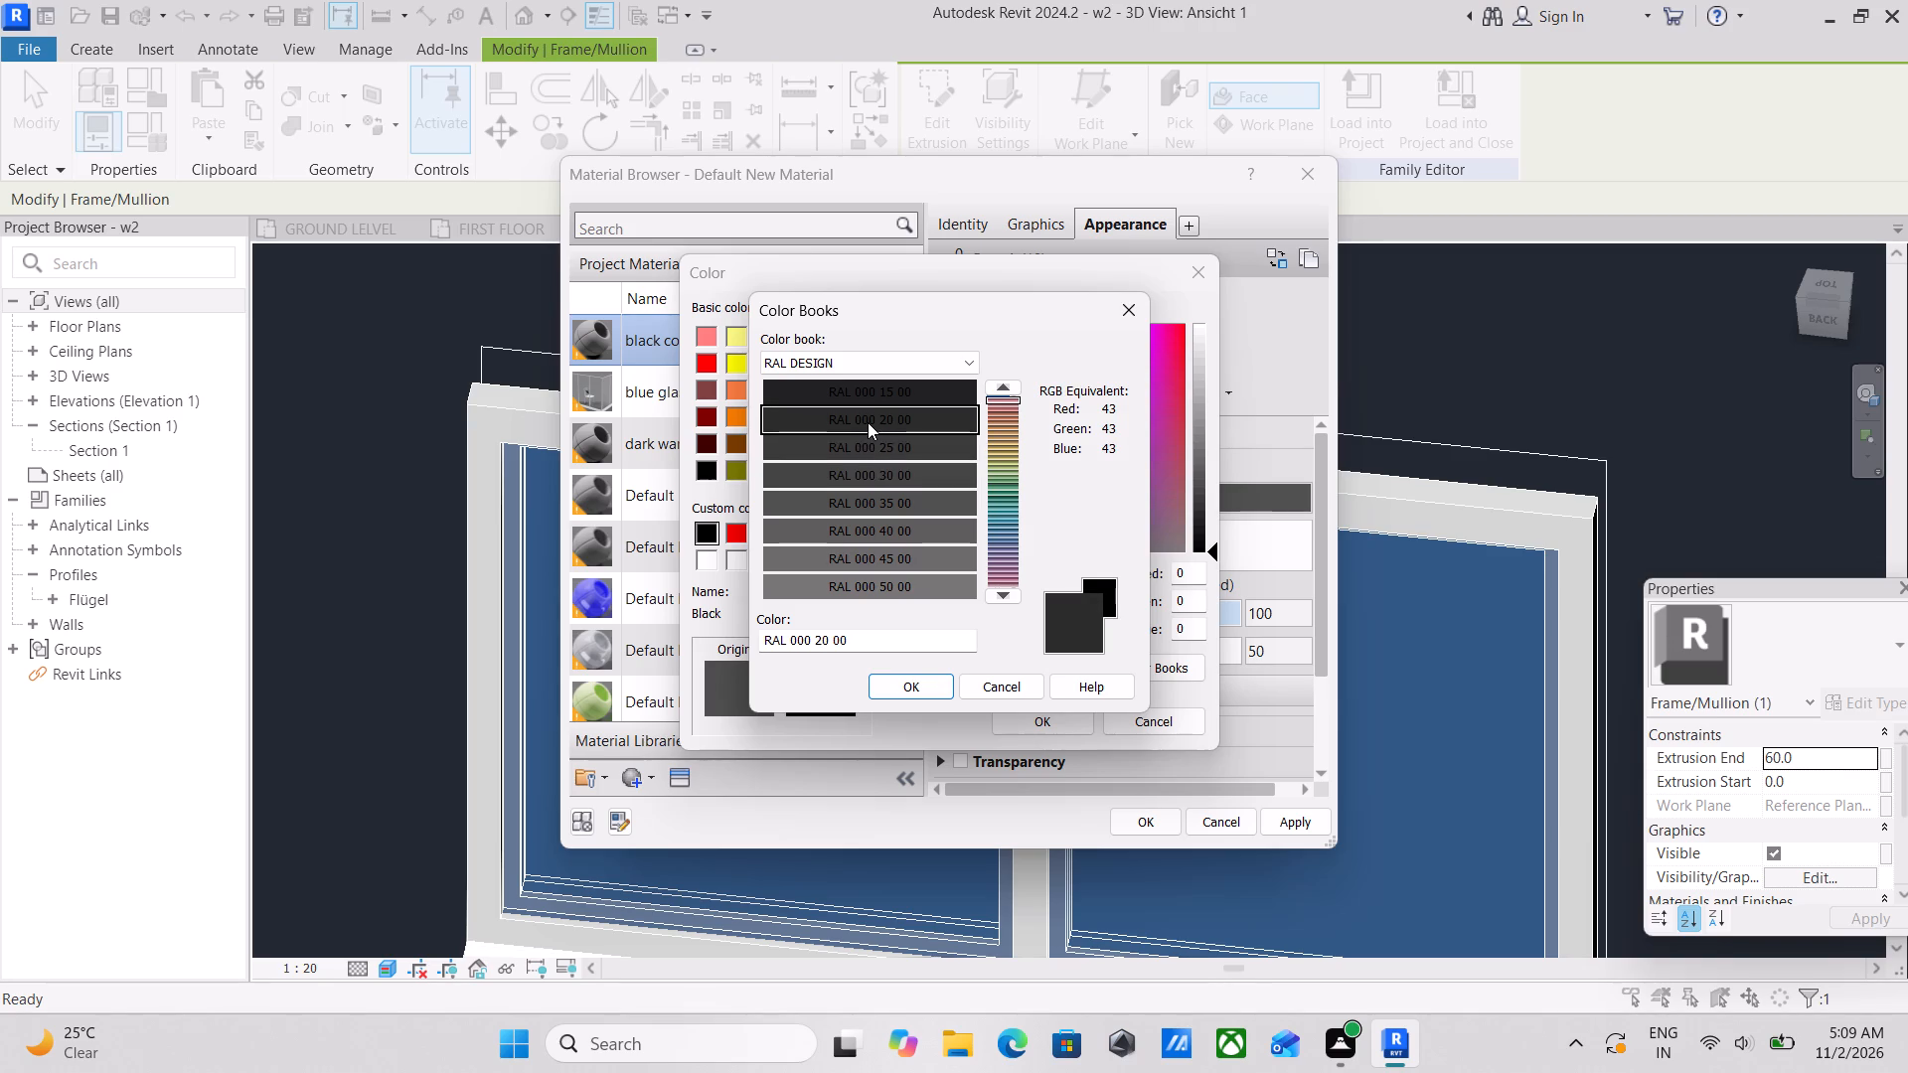
{"action": "left_click", "coordinate": [863, 379]}
{"action": "left_click", "coordinate": [864, 523]}
{"action": "left_click", "coordinate": [870, 489]}
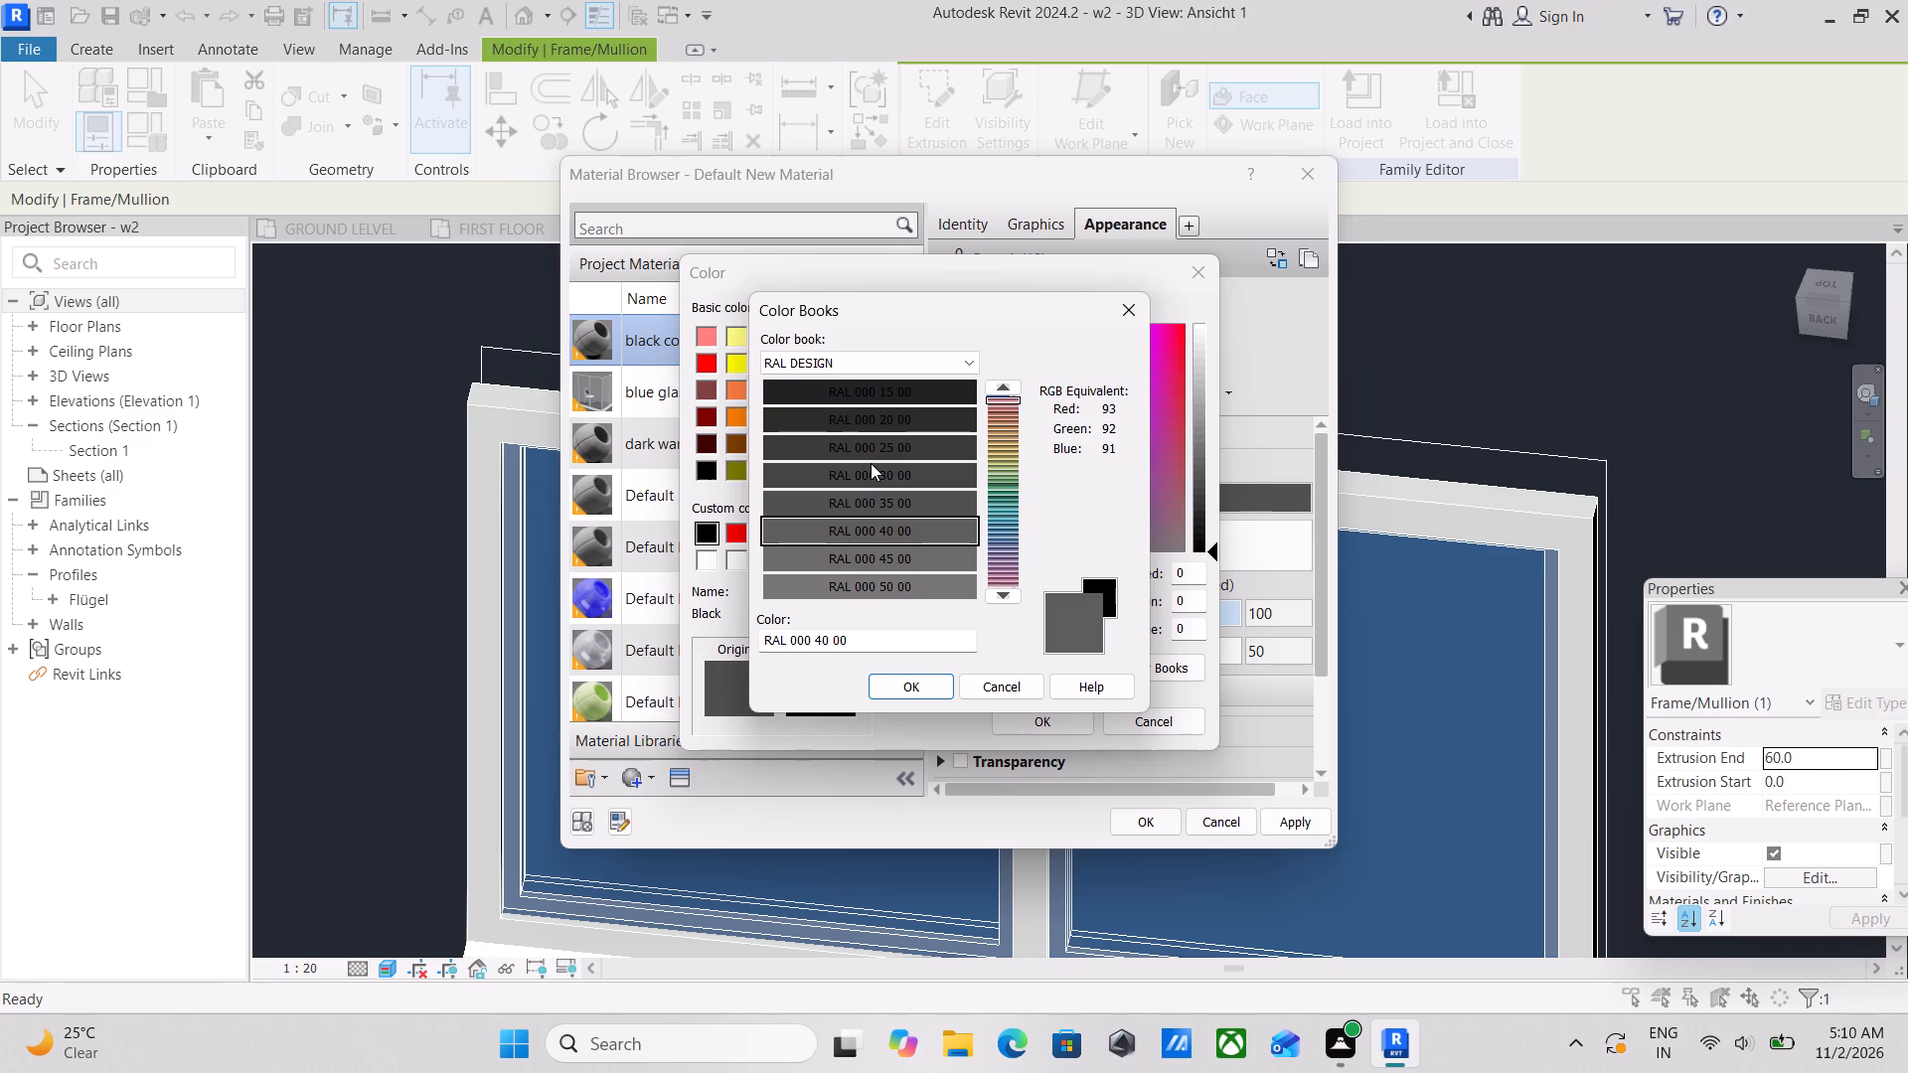
{"action": "left_click", "coordinate": [871, 463]}
{"action": "left_click", "coordinate": [934, 688]}
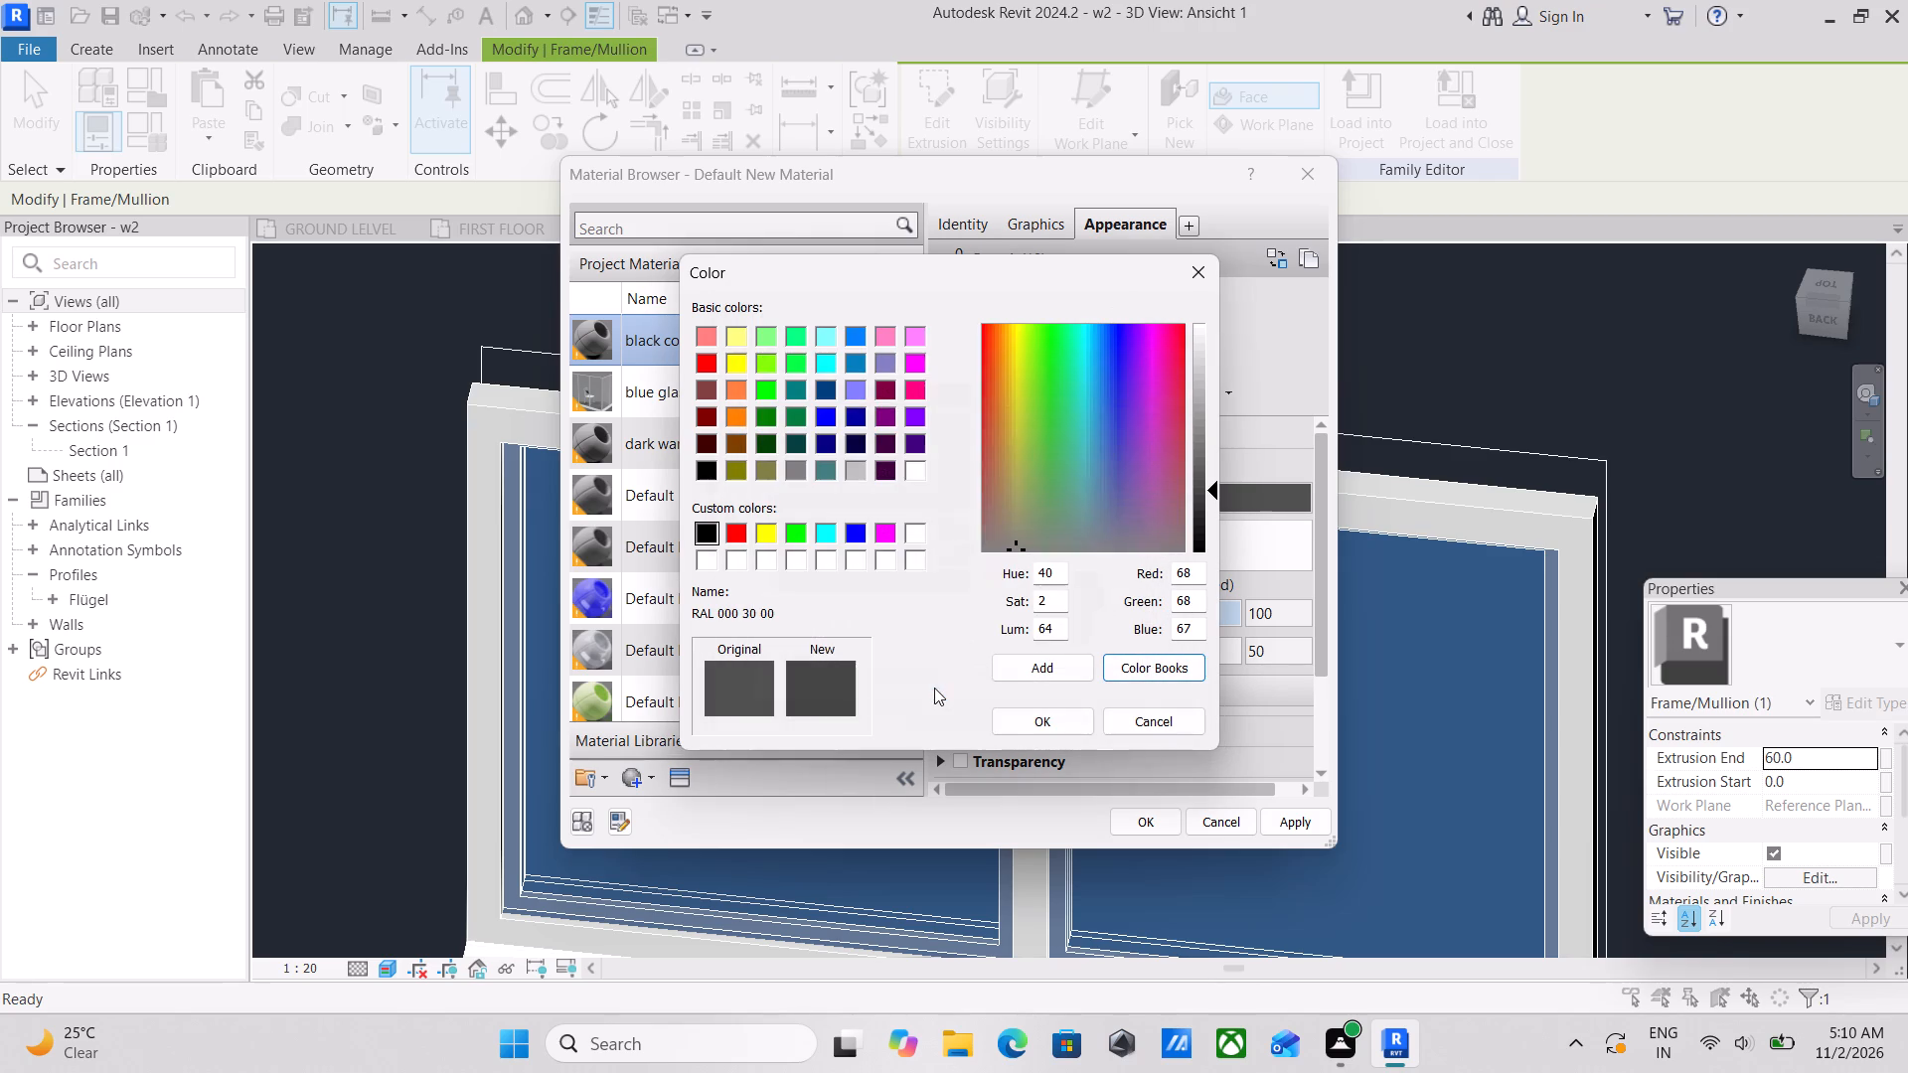
{"action": "left_click", "coordinate": [1069, 723]}
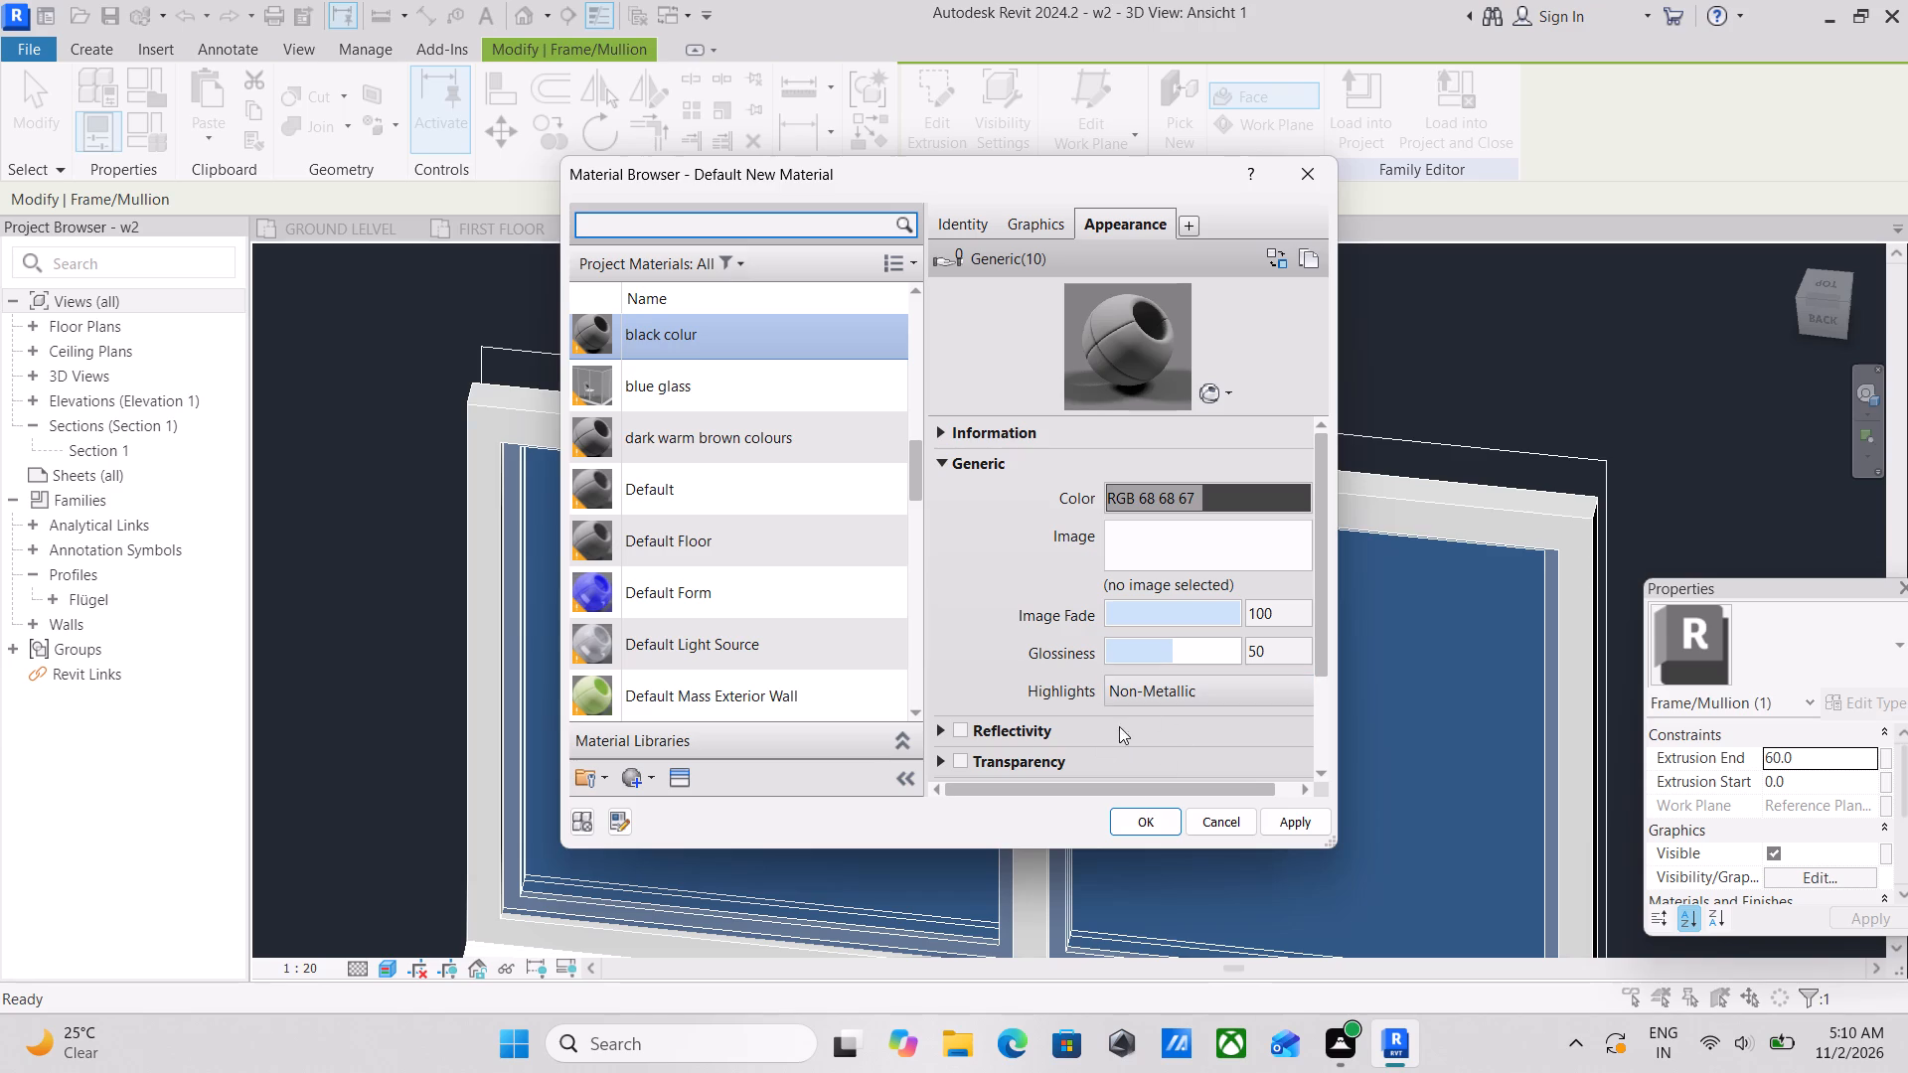
{"action": "left_click", "coordinate": [1133, 820]}
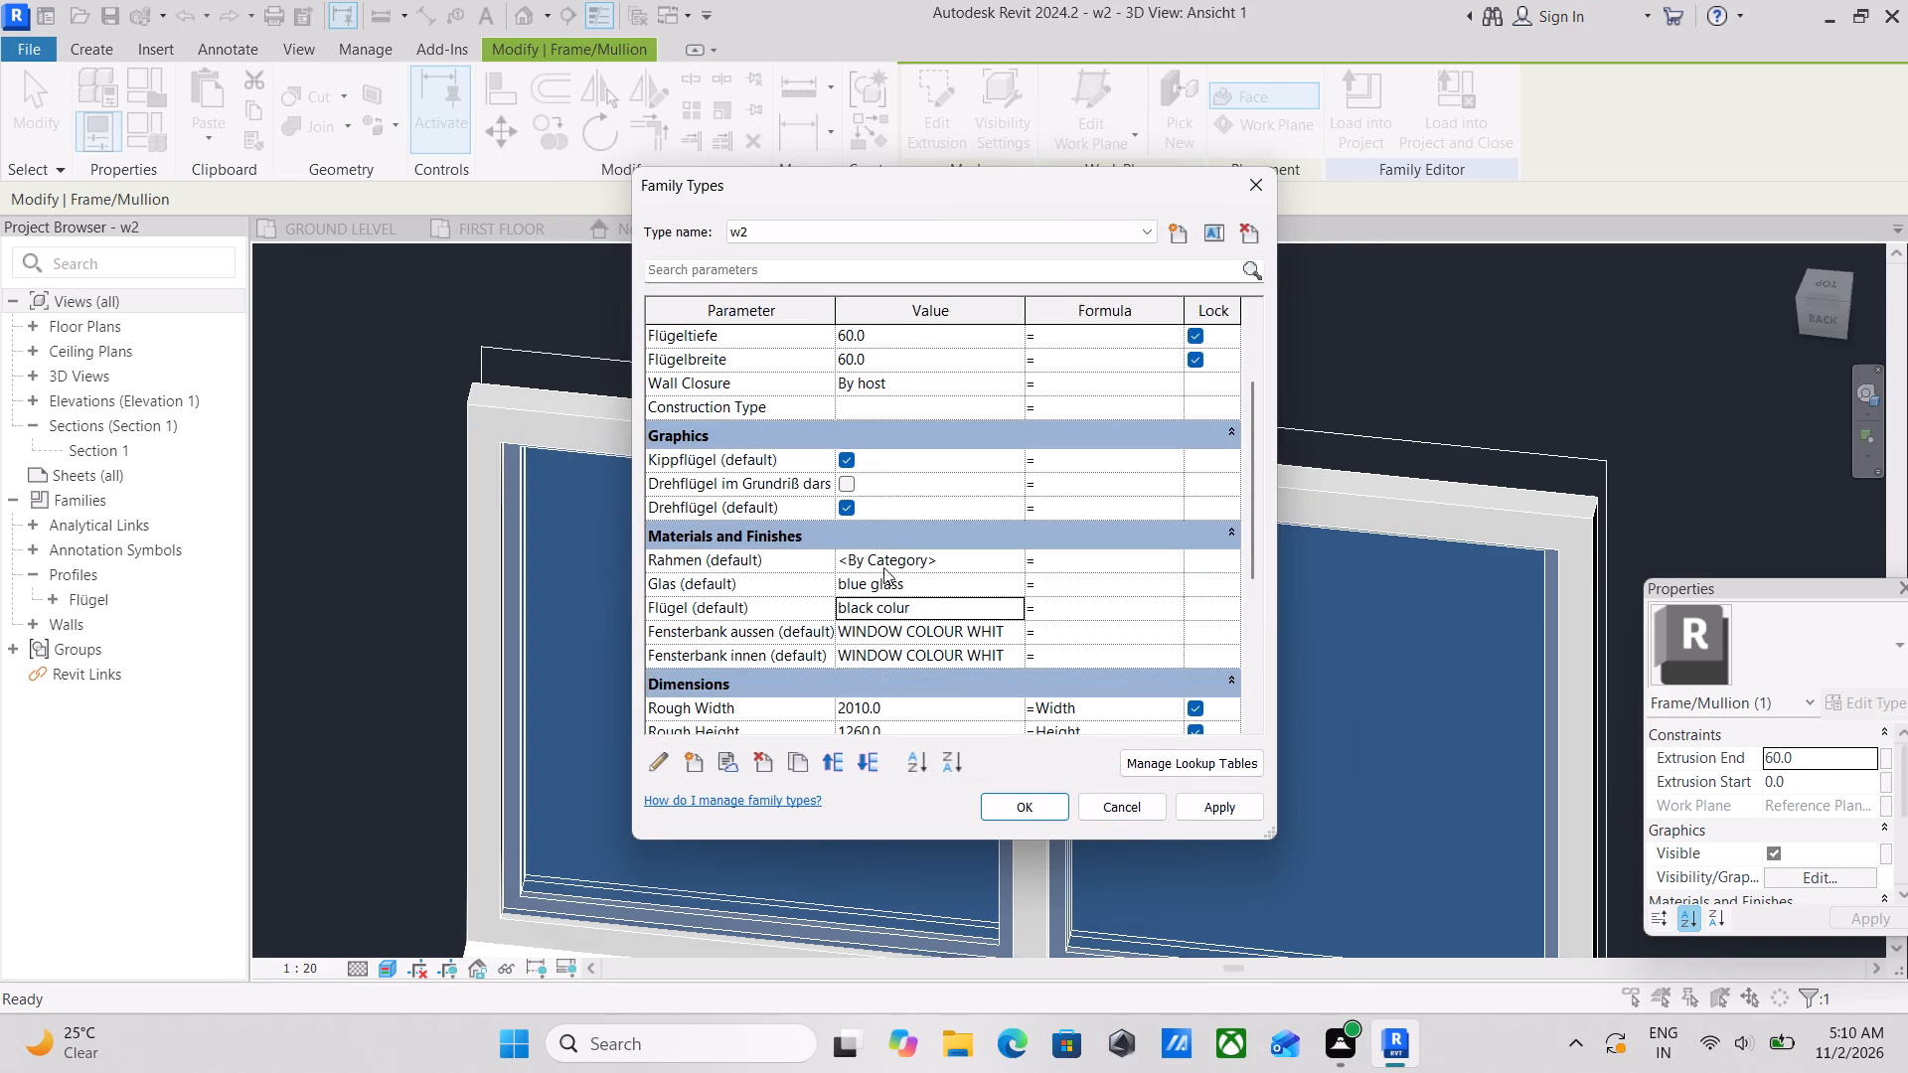
Assign the black colur material to the Rahmen parameter.
{"action": "left_click", "coordinate": [997, 551]}
{"action": "left_click", "coordinate": [1014, 555]}
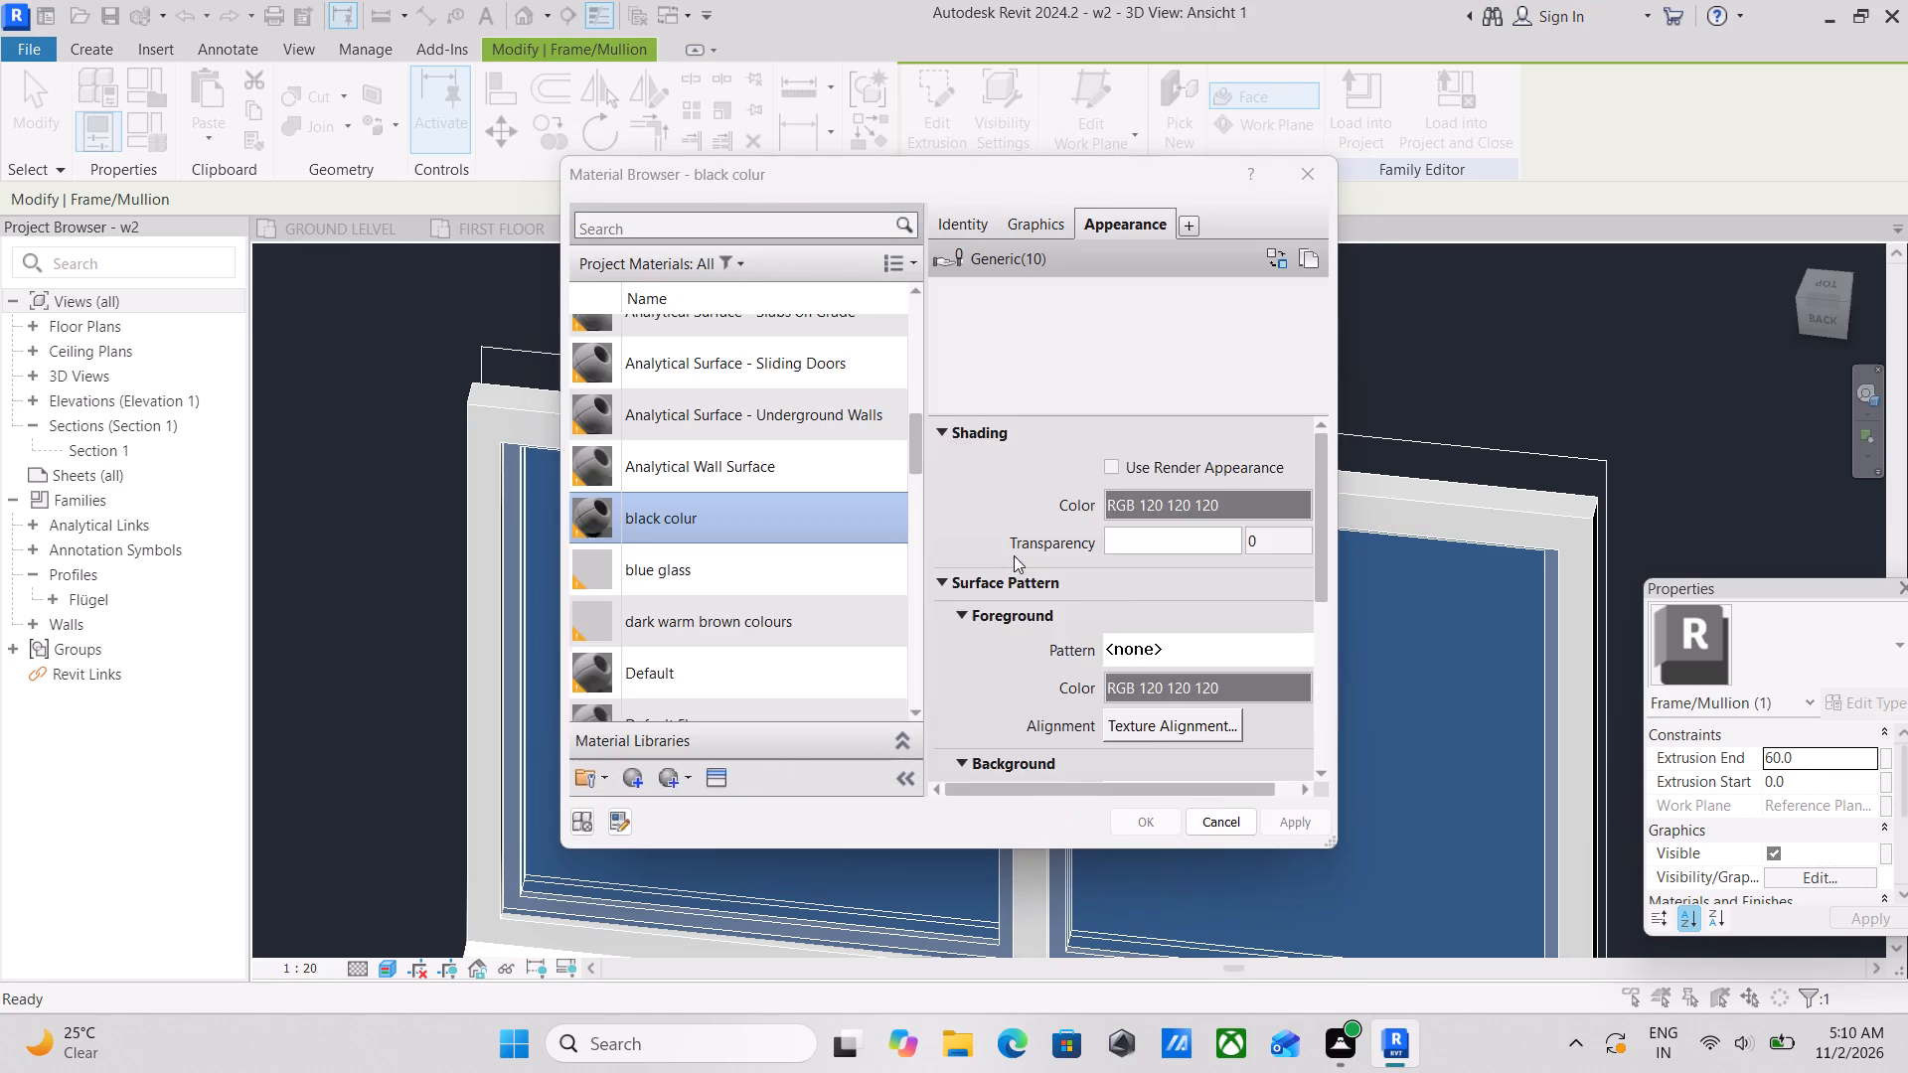
{"action": "left_click", "coordinate": [1149, 819]}
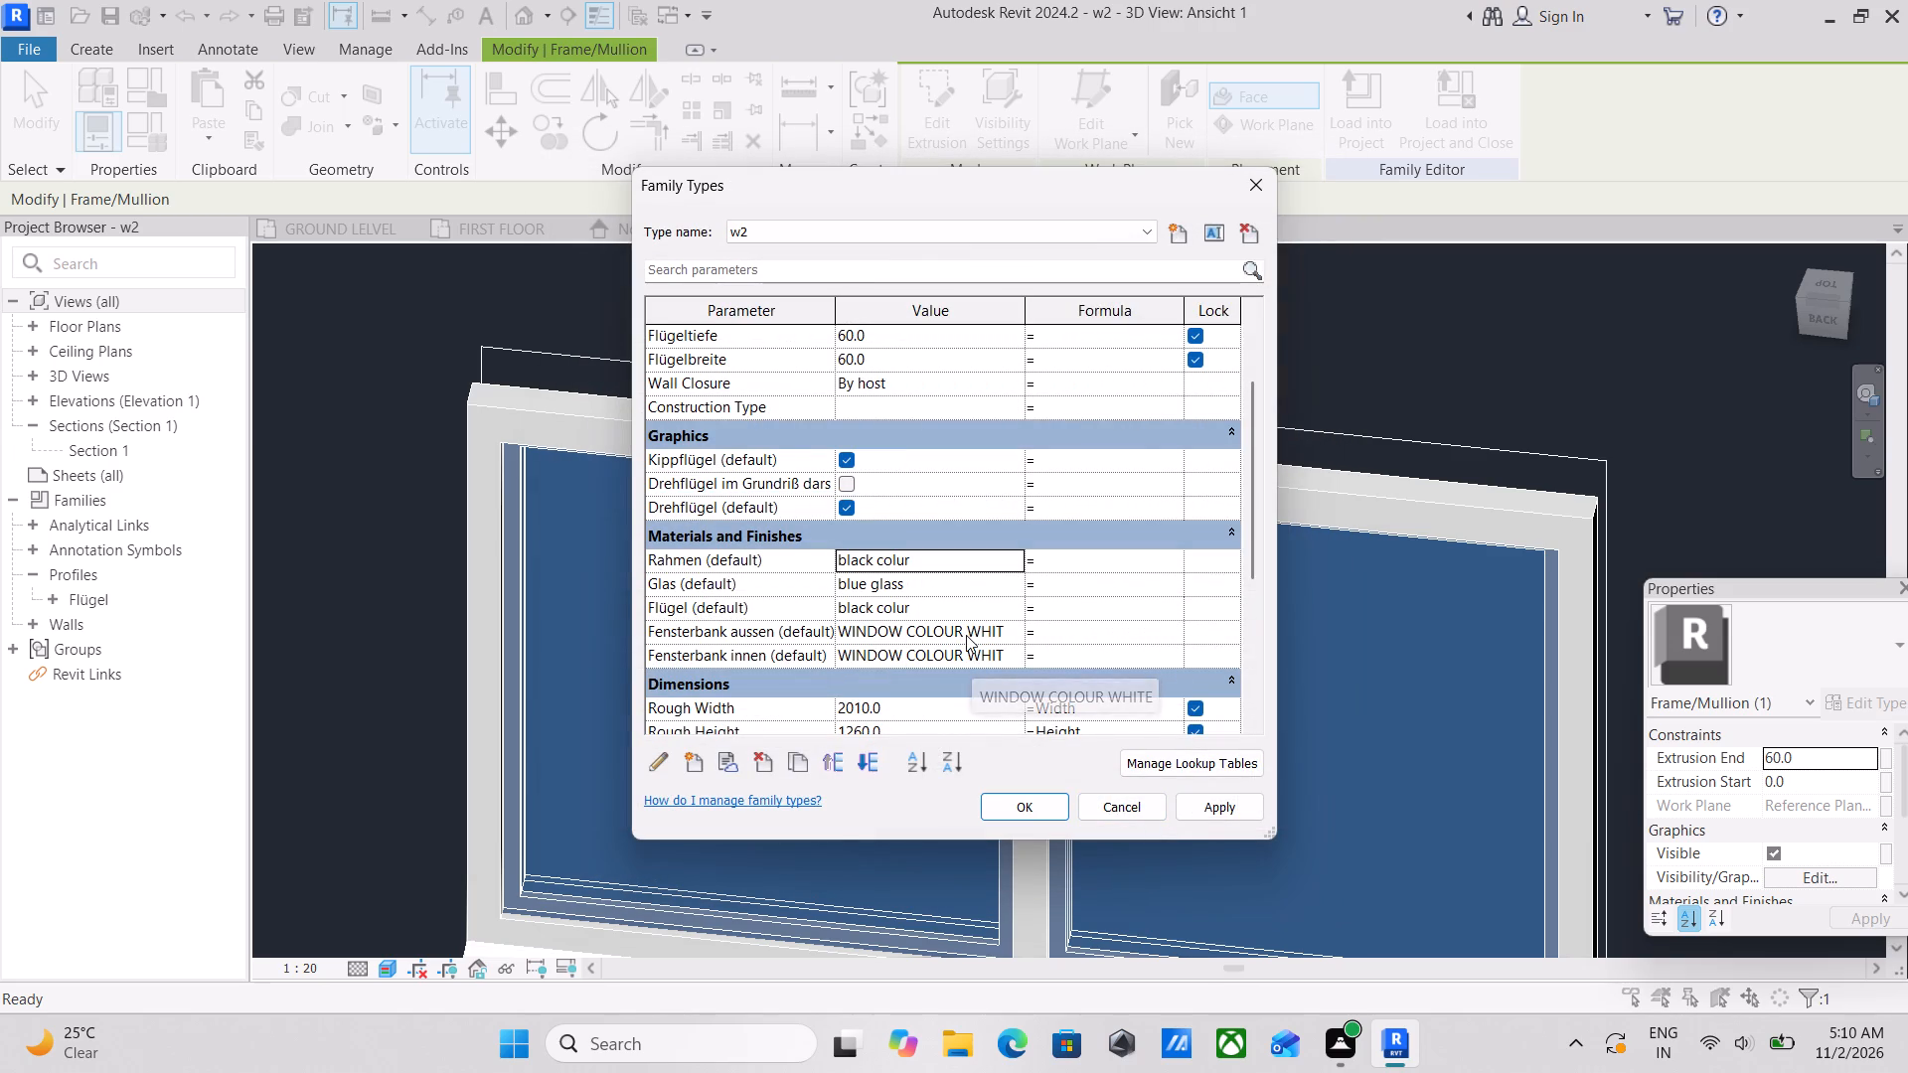
Find the black colur material and assign it to the outer sill parameter, Fensterbank aussen.
{"action": "left_click", "coordinate": [994, 634]}
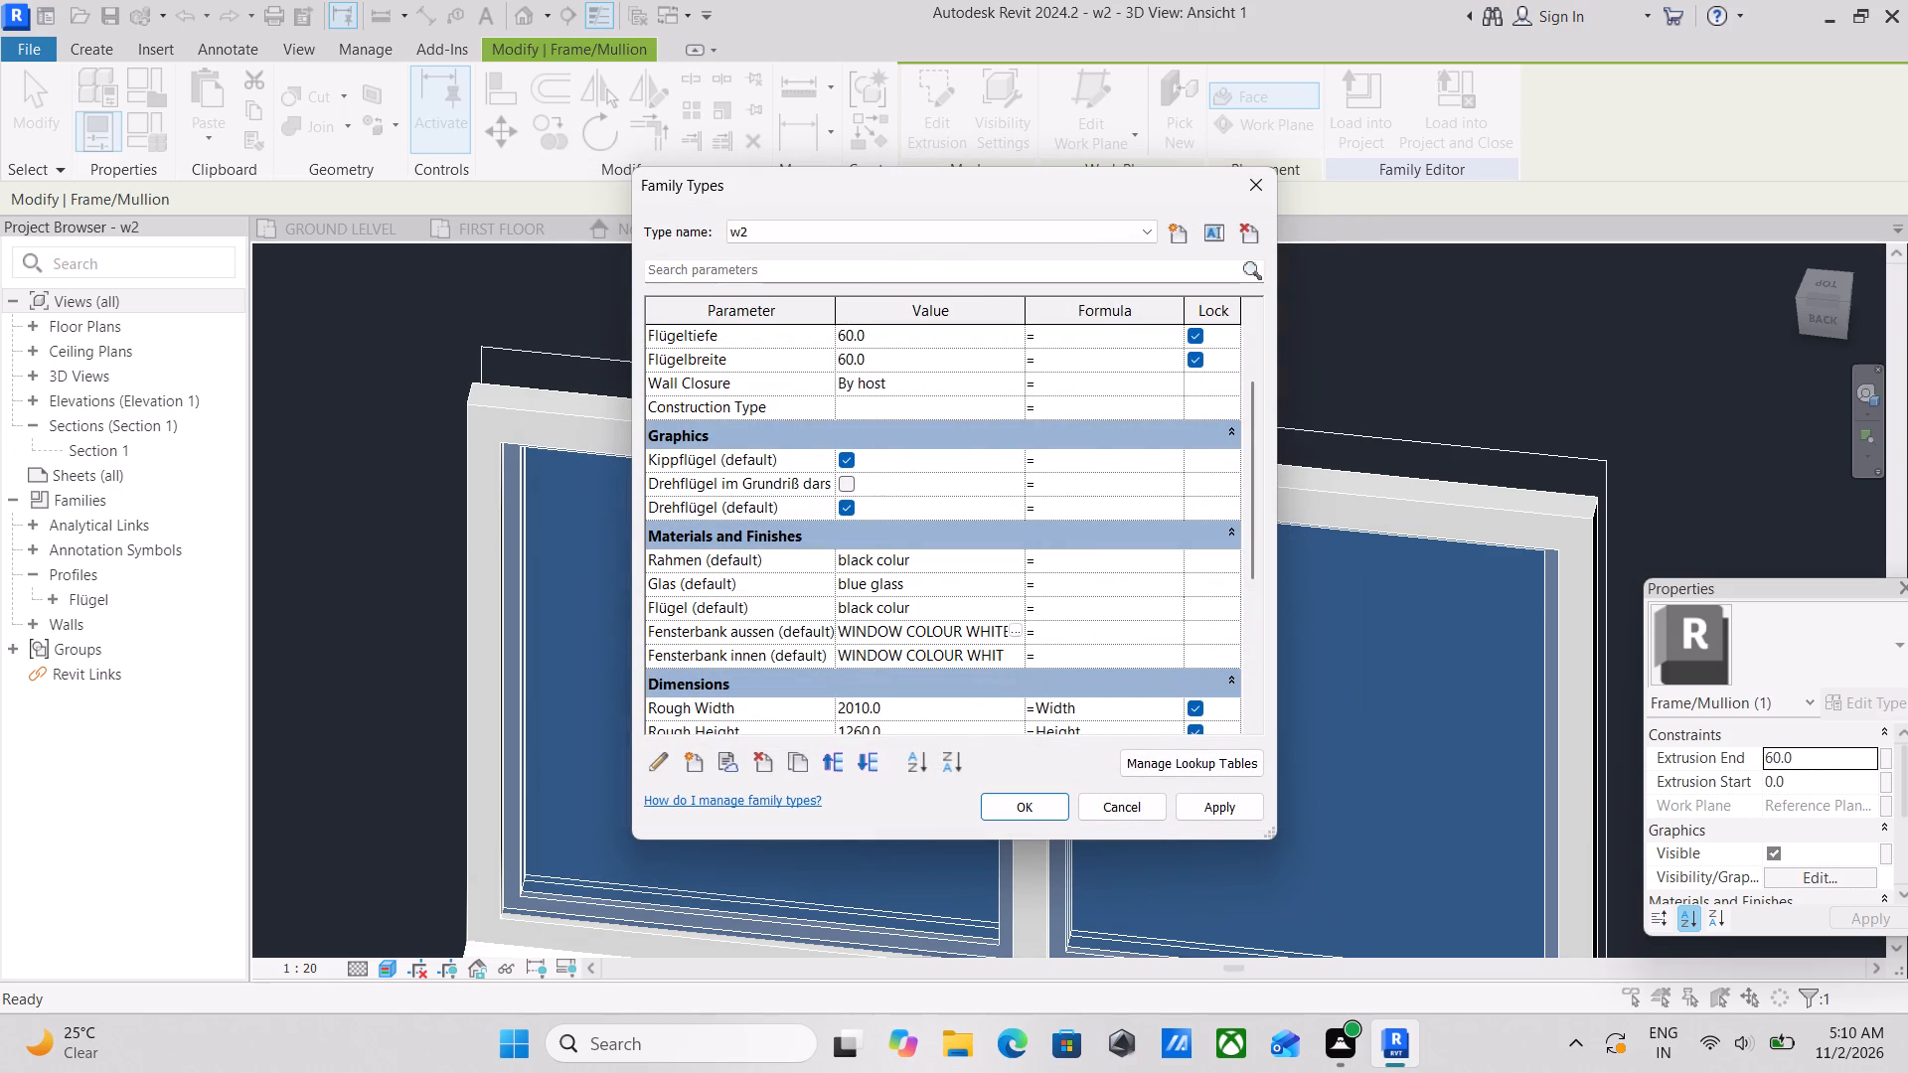
{"action": "left_click", "coordinate": [1018, 631]}
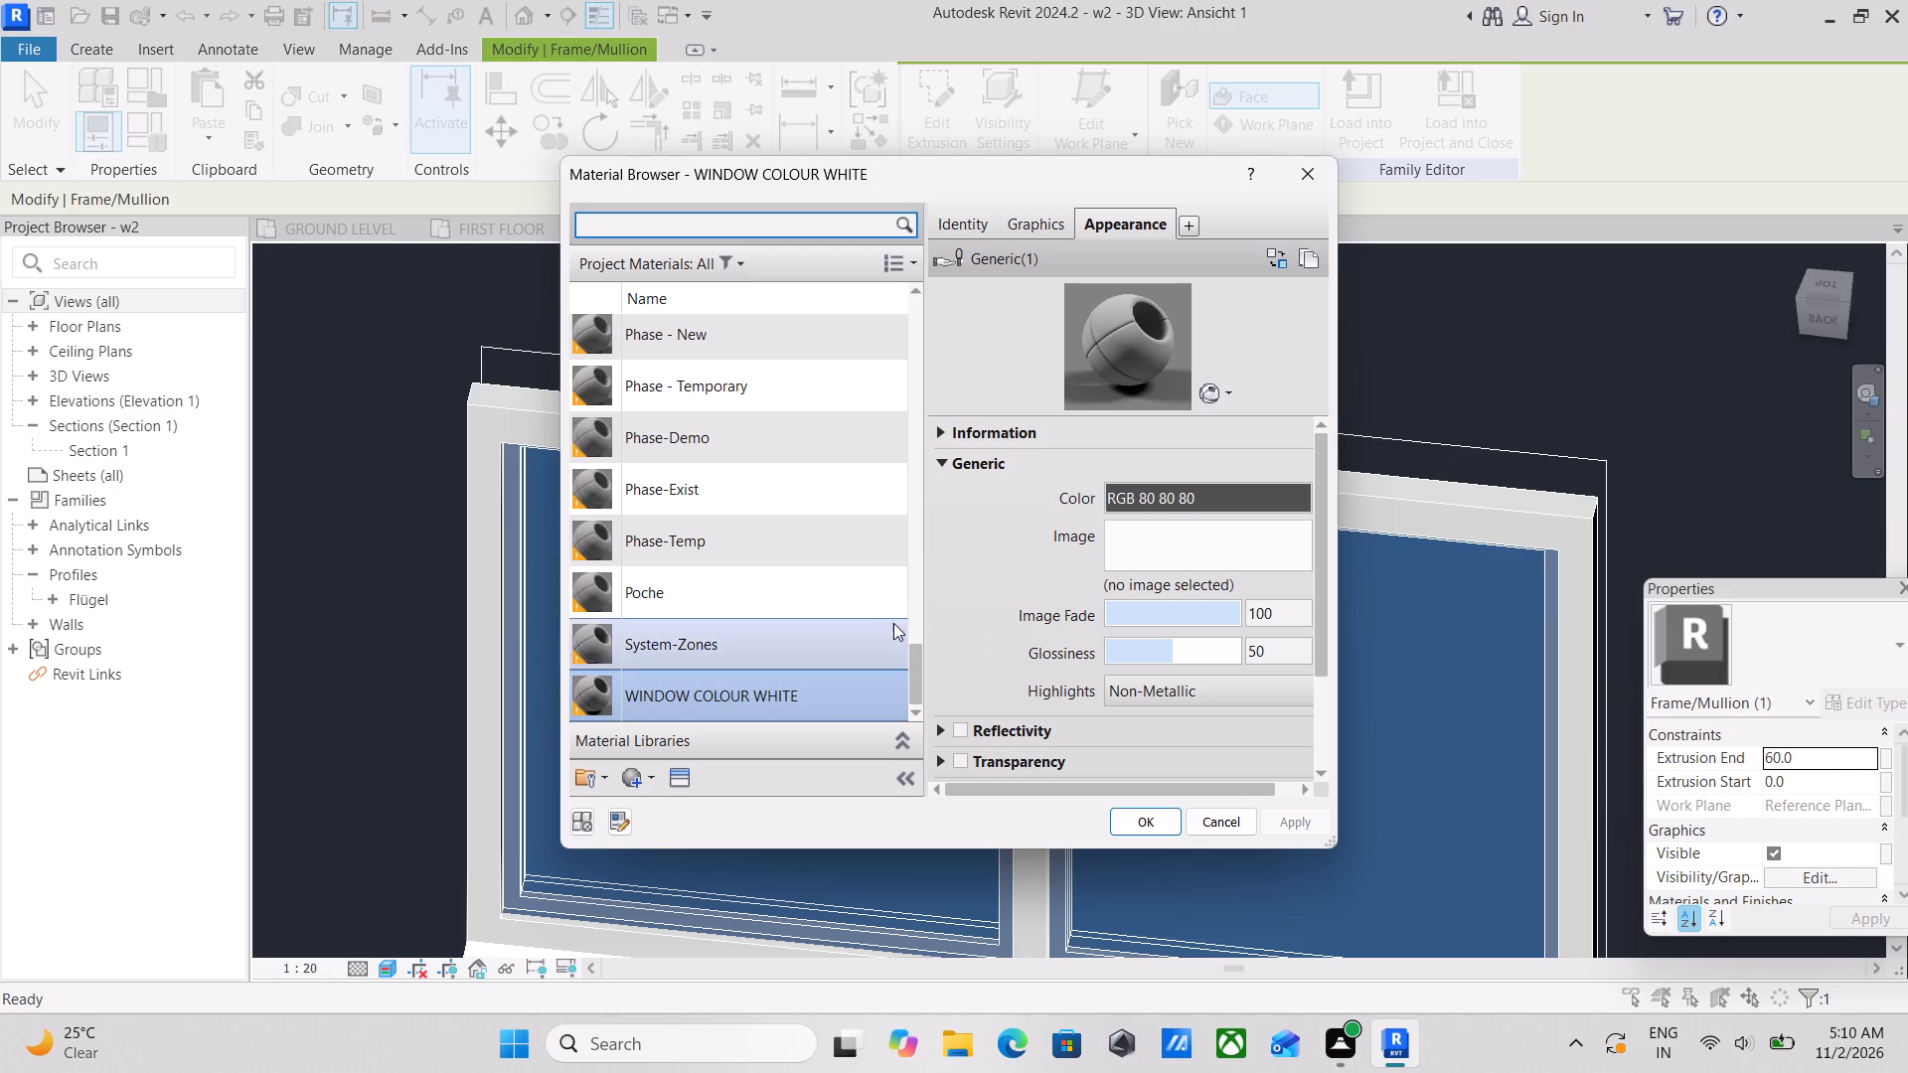
{"action": "left_click", "coordinate": [753, 228]}
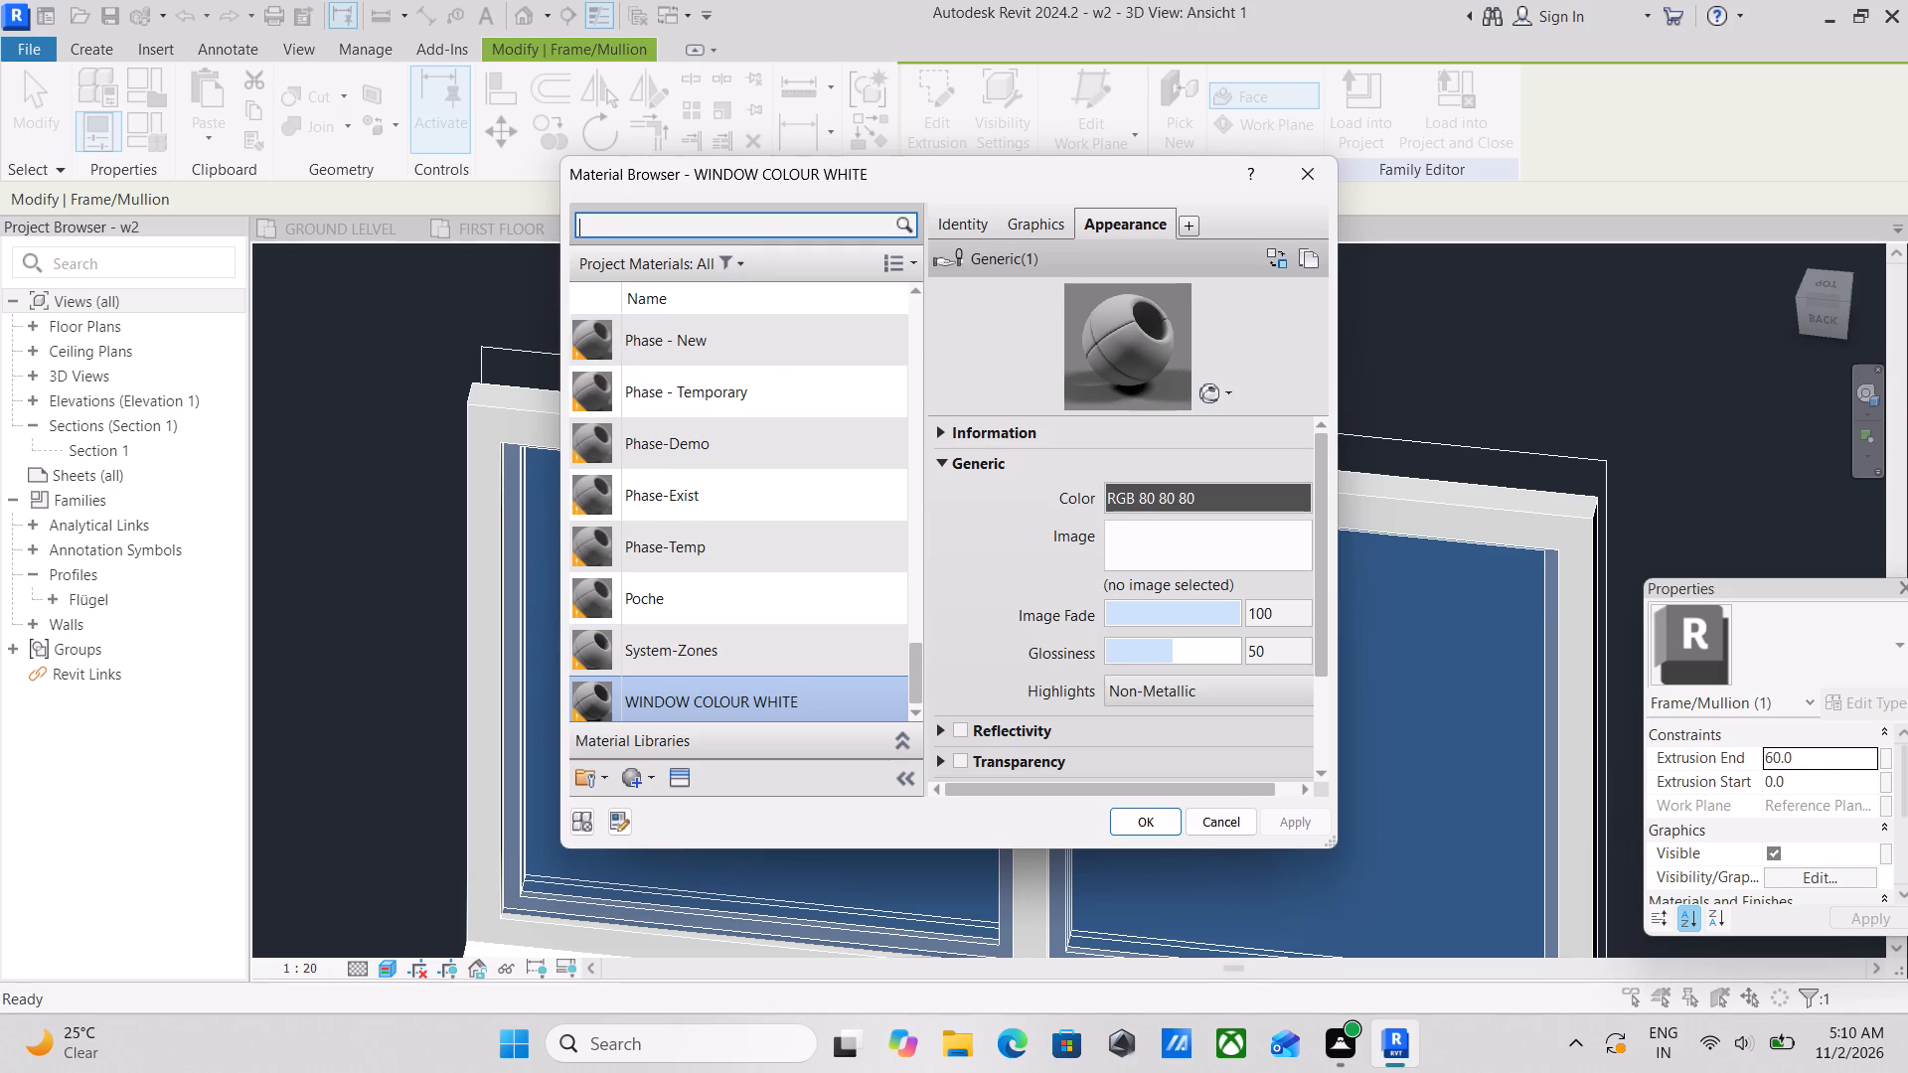
{"action": "type", "text": "bl"}
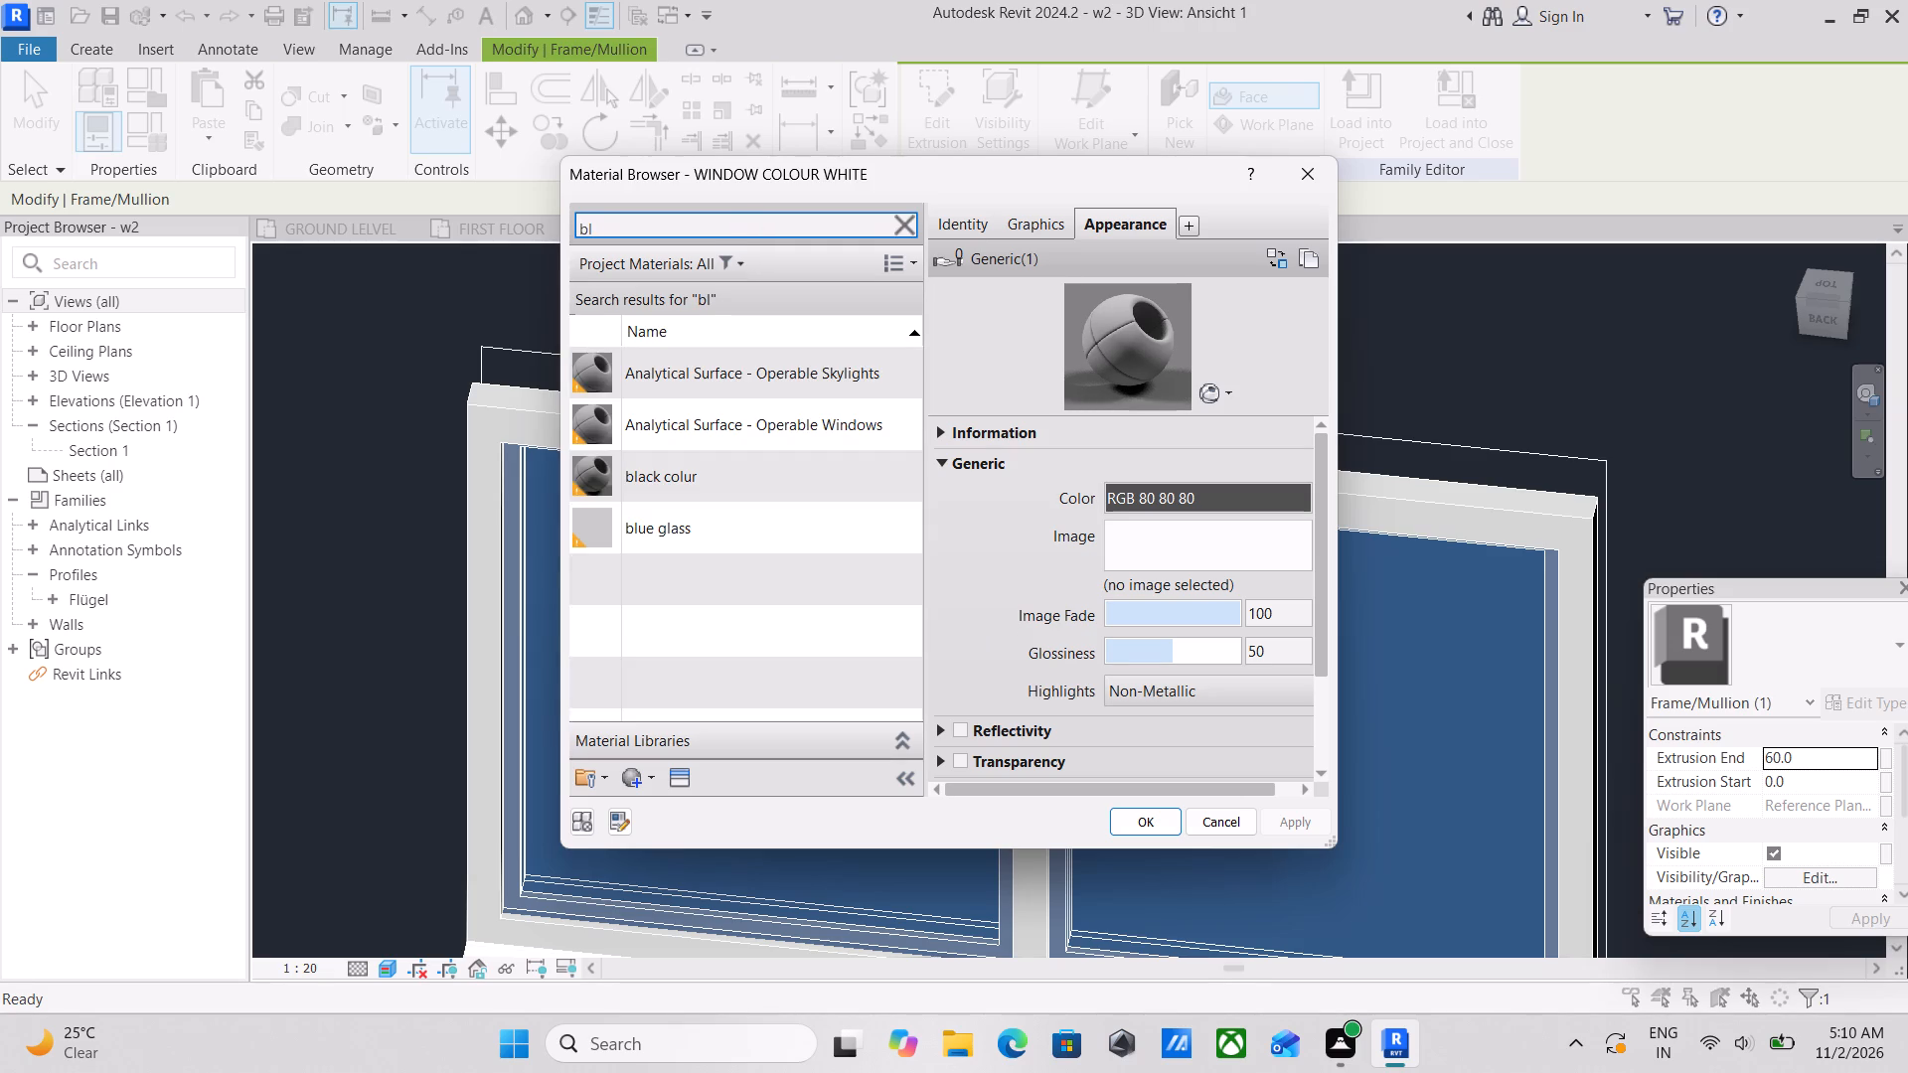
{"action": "type", "text": "ac"}
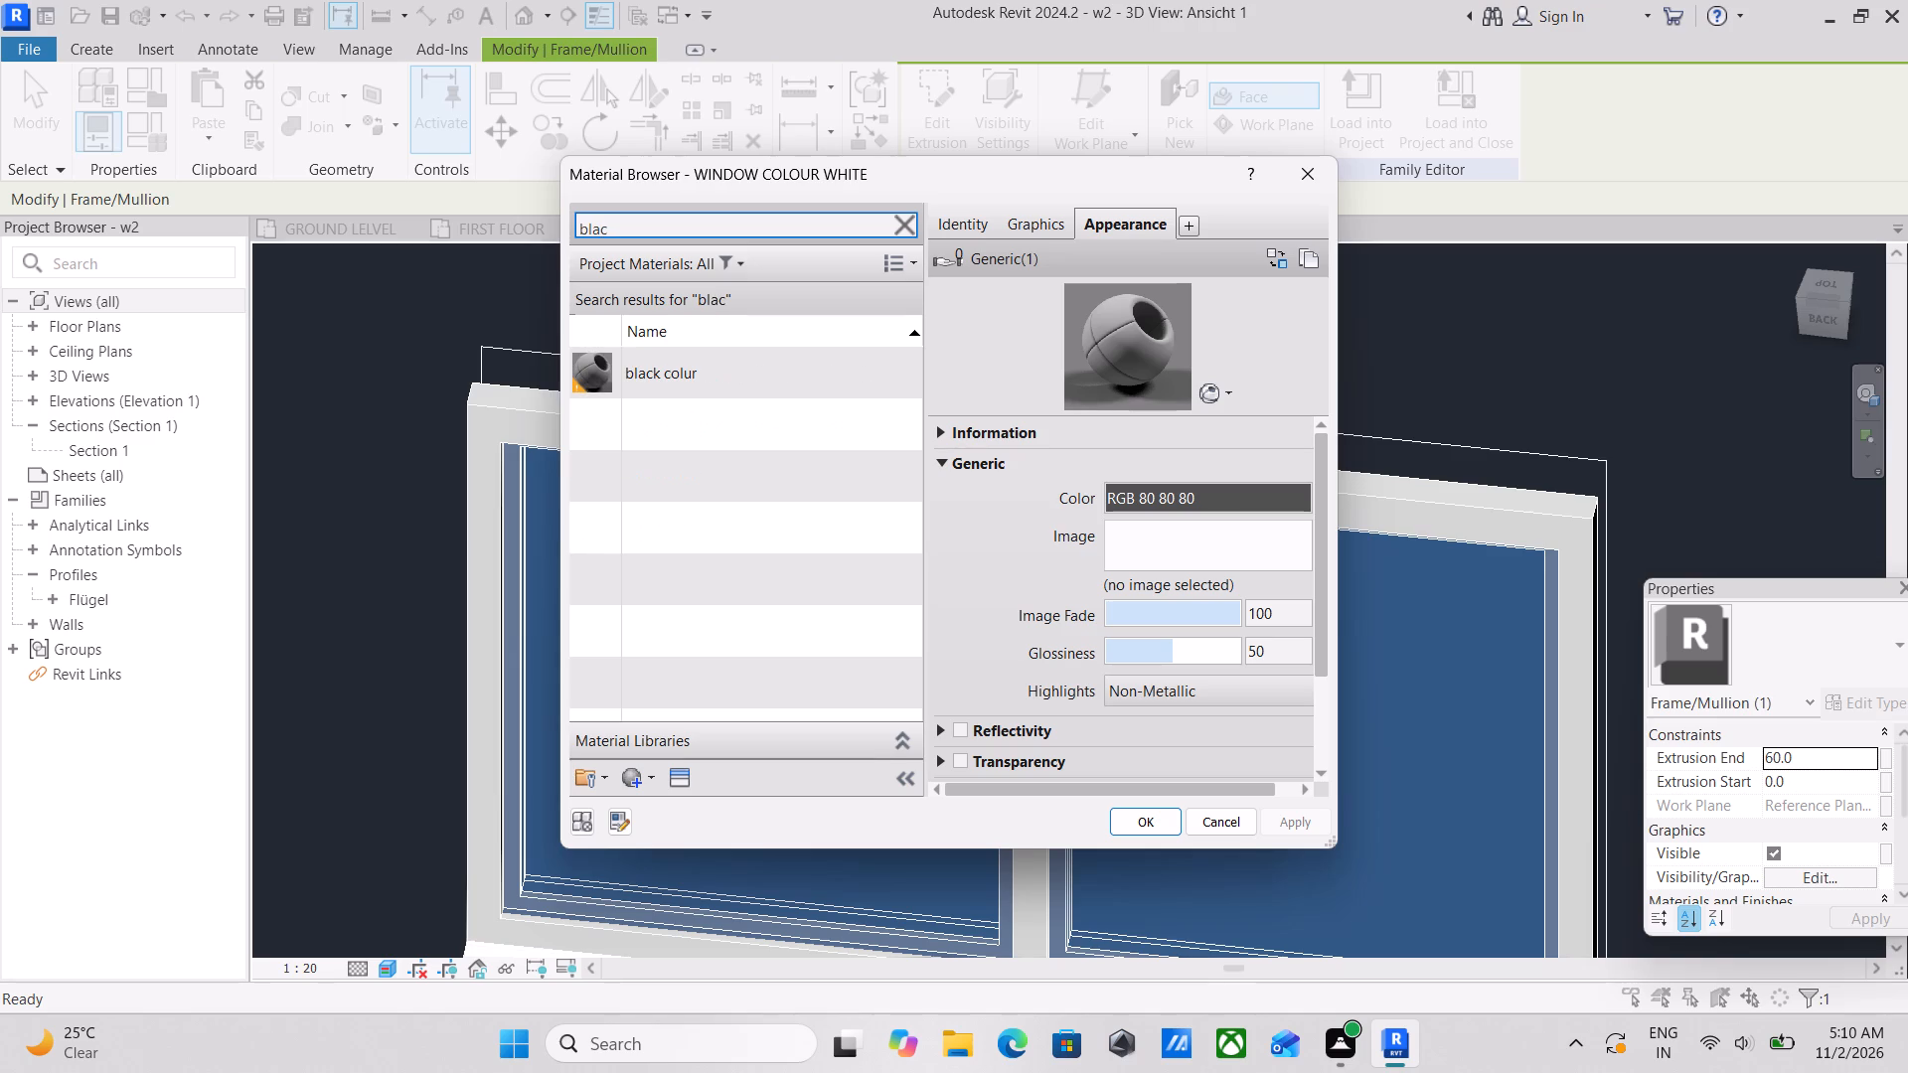
{"action": "left_click", "coordinate": [695, 370]}
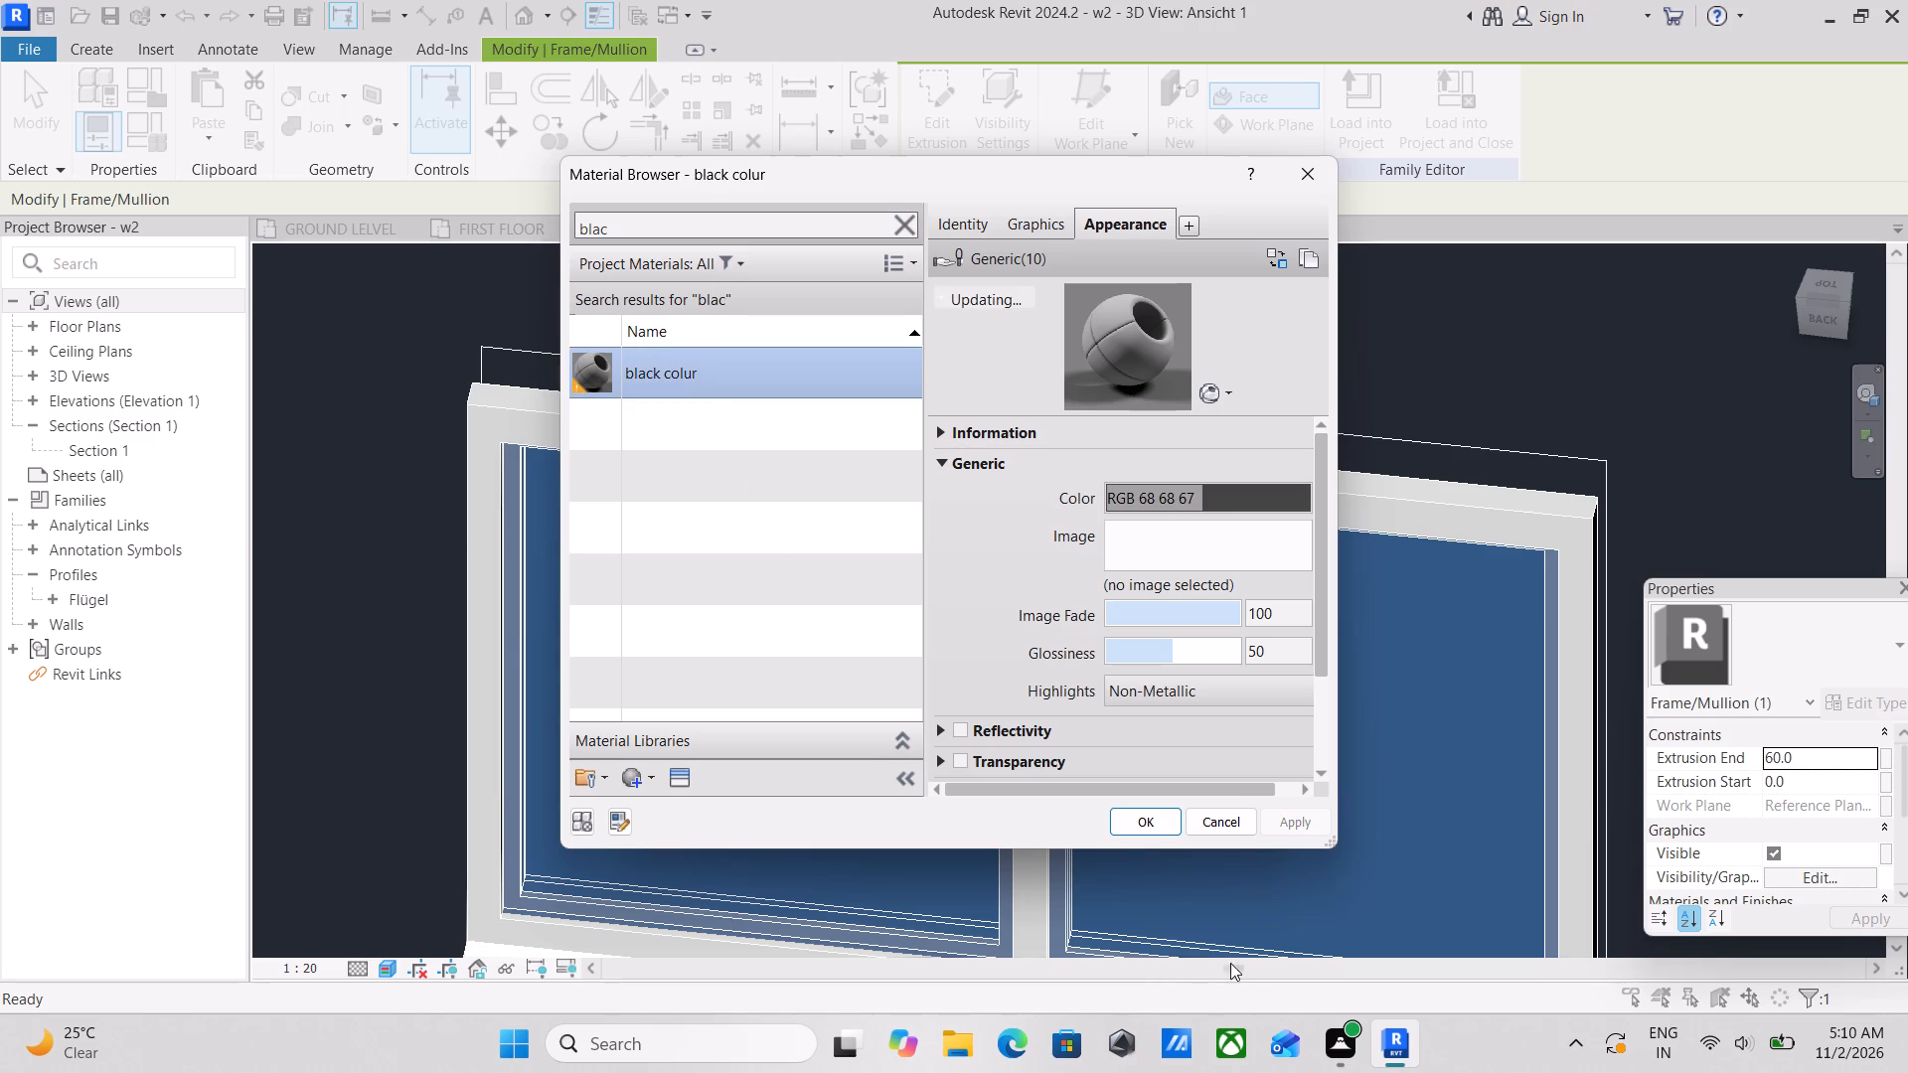
{"action": "left_click", "coordinate": [1135, 826]}
Assign the black colur material to the inner sill parameter, Fensterbank innen, and apply the family type changes.
{"action": "scroll", "coordinate": [994, 646], "scroll_direction": "down", "scroll_amount": 1}
{"action": "left_click", "coordinate": [1014, 586]}
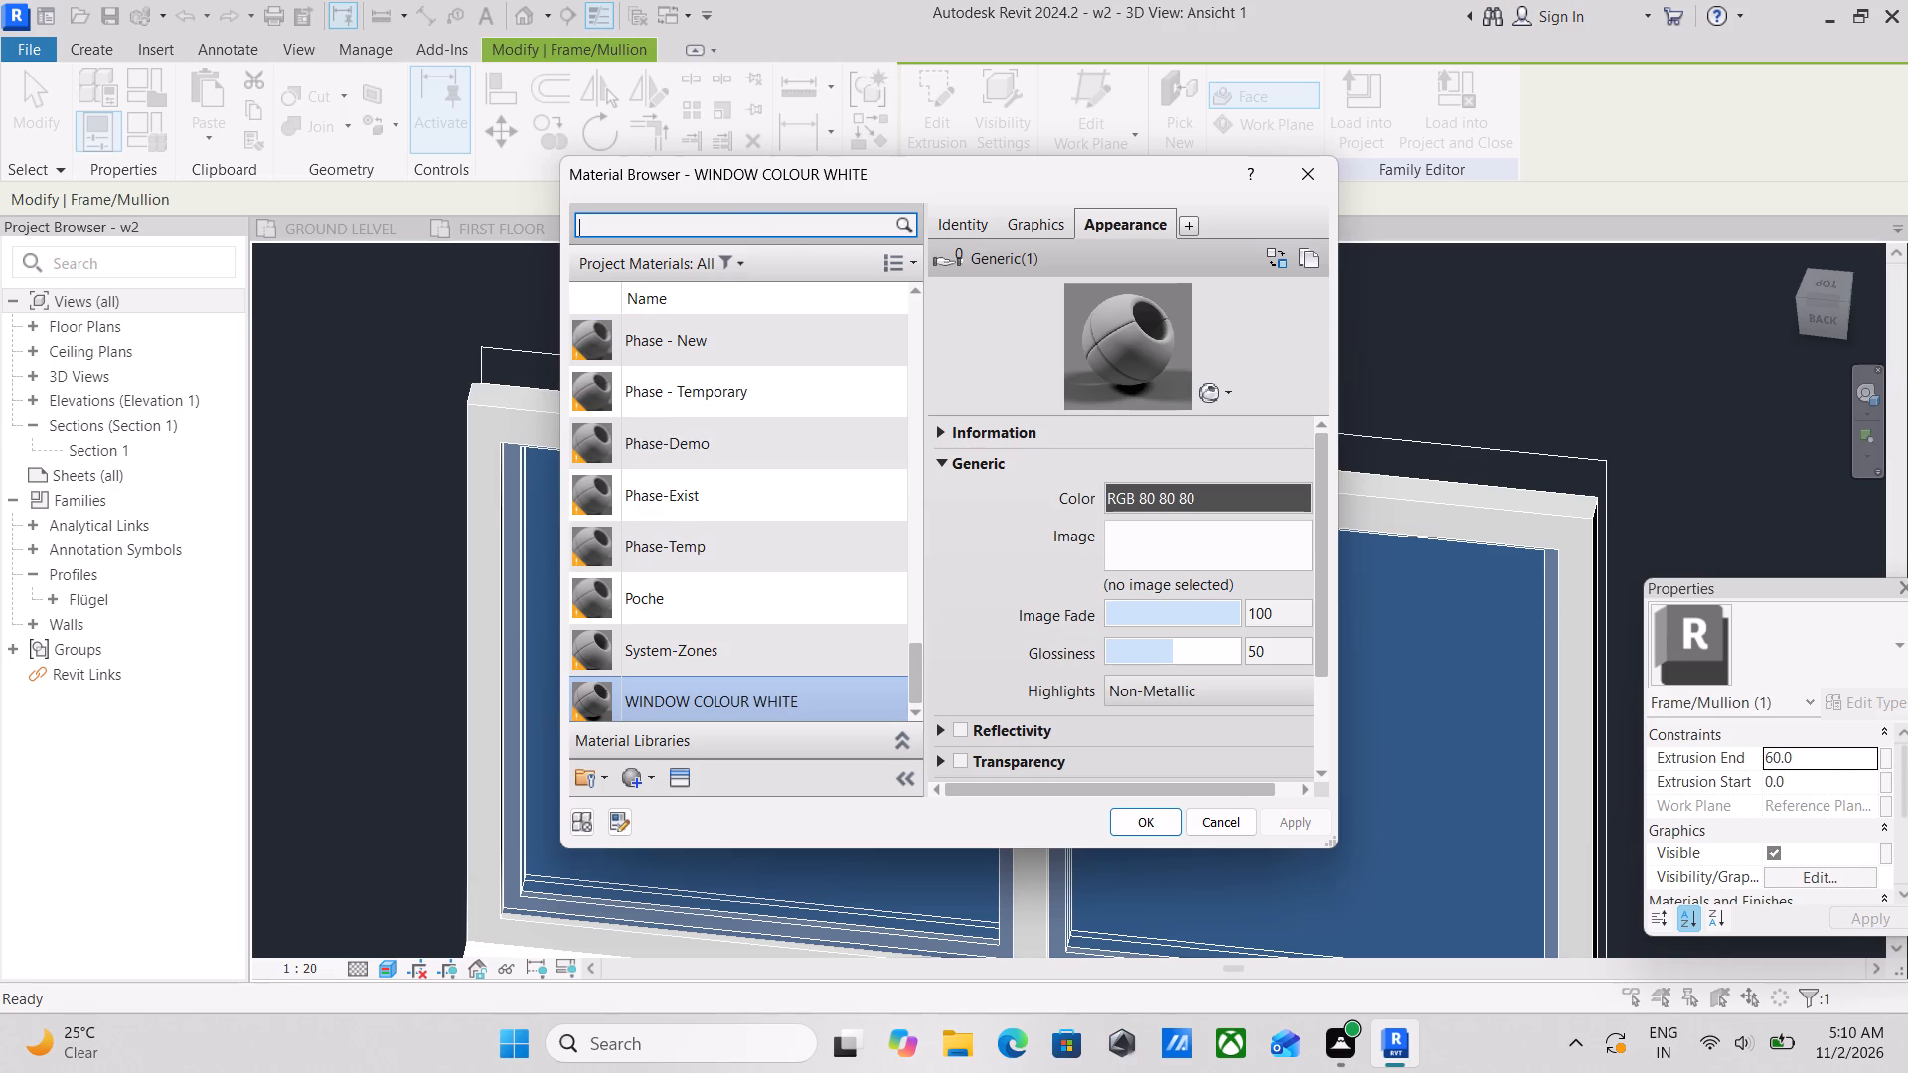
{"action": "type", "text": "bl"}
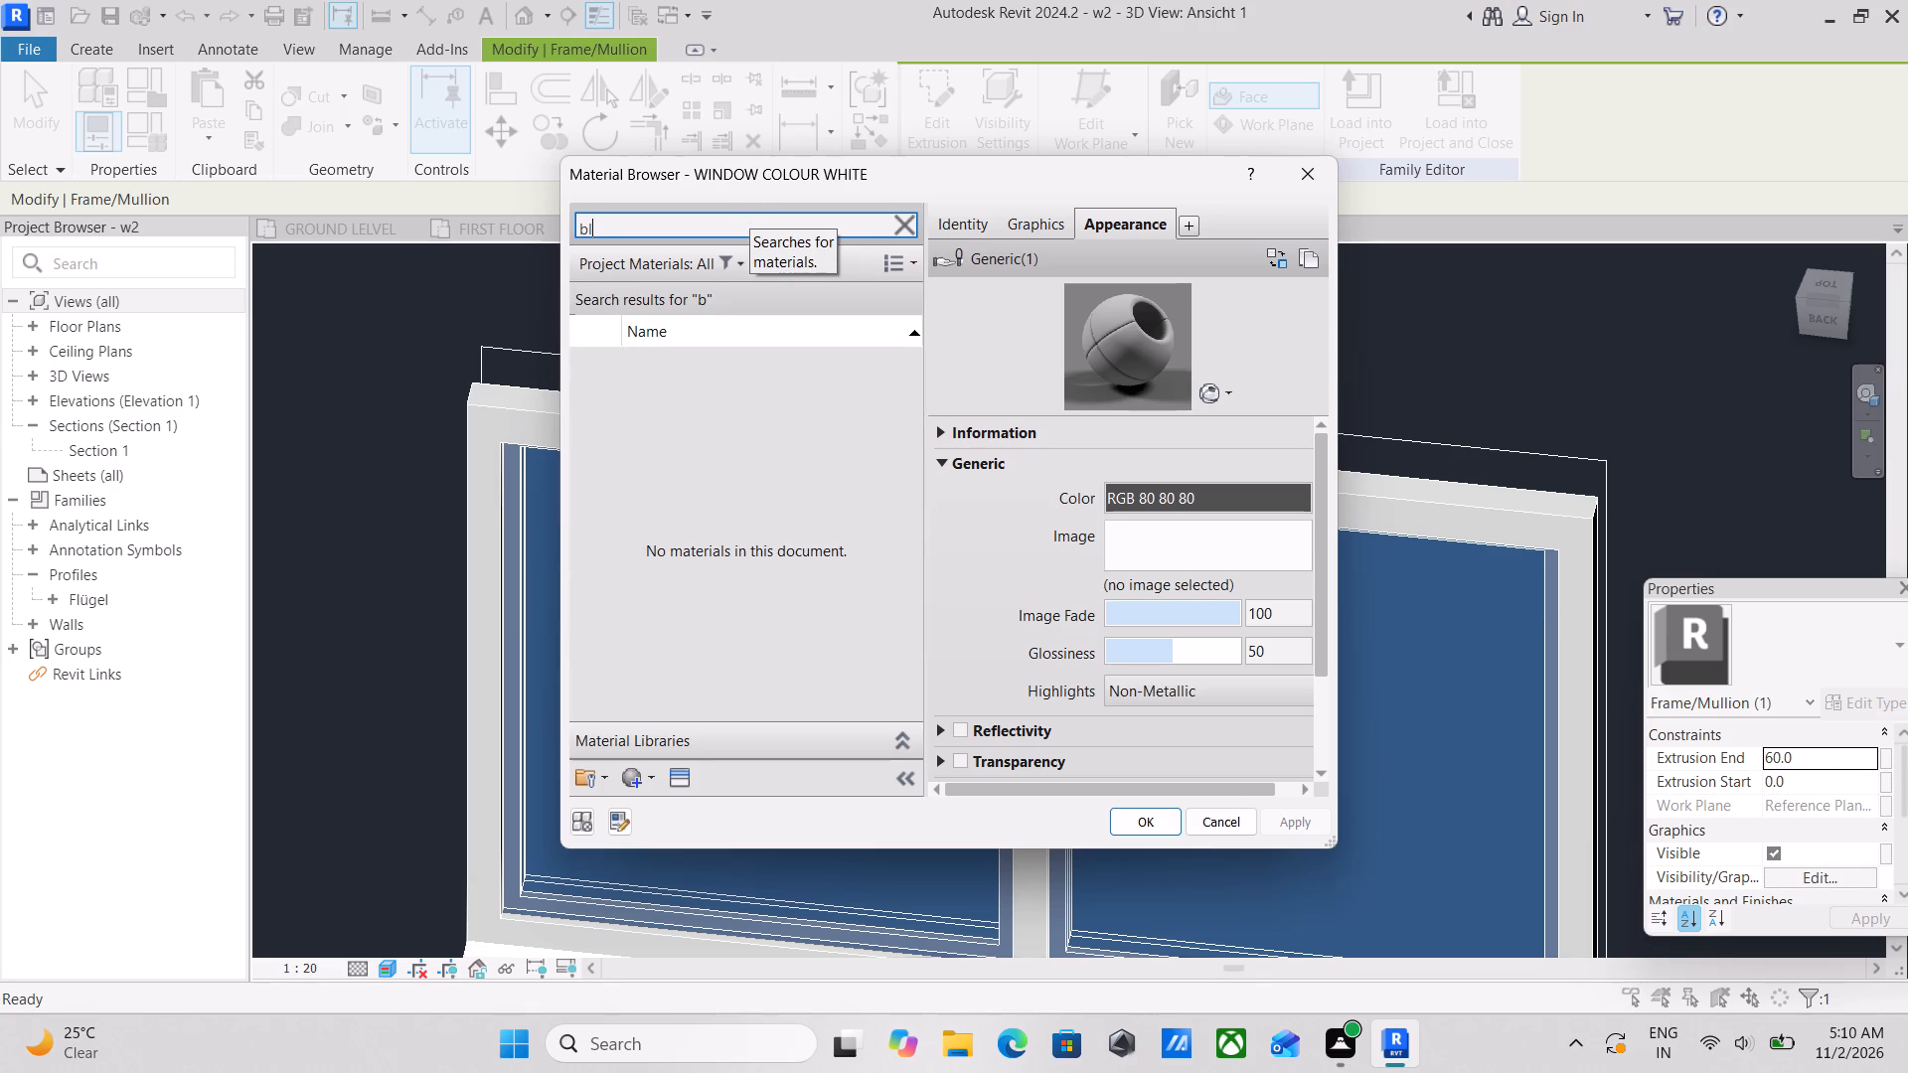
{"action": "type", "text": "ack"}
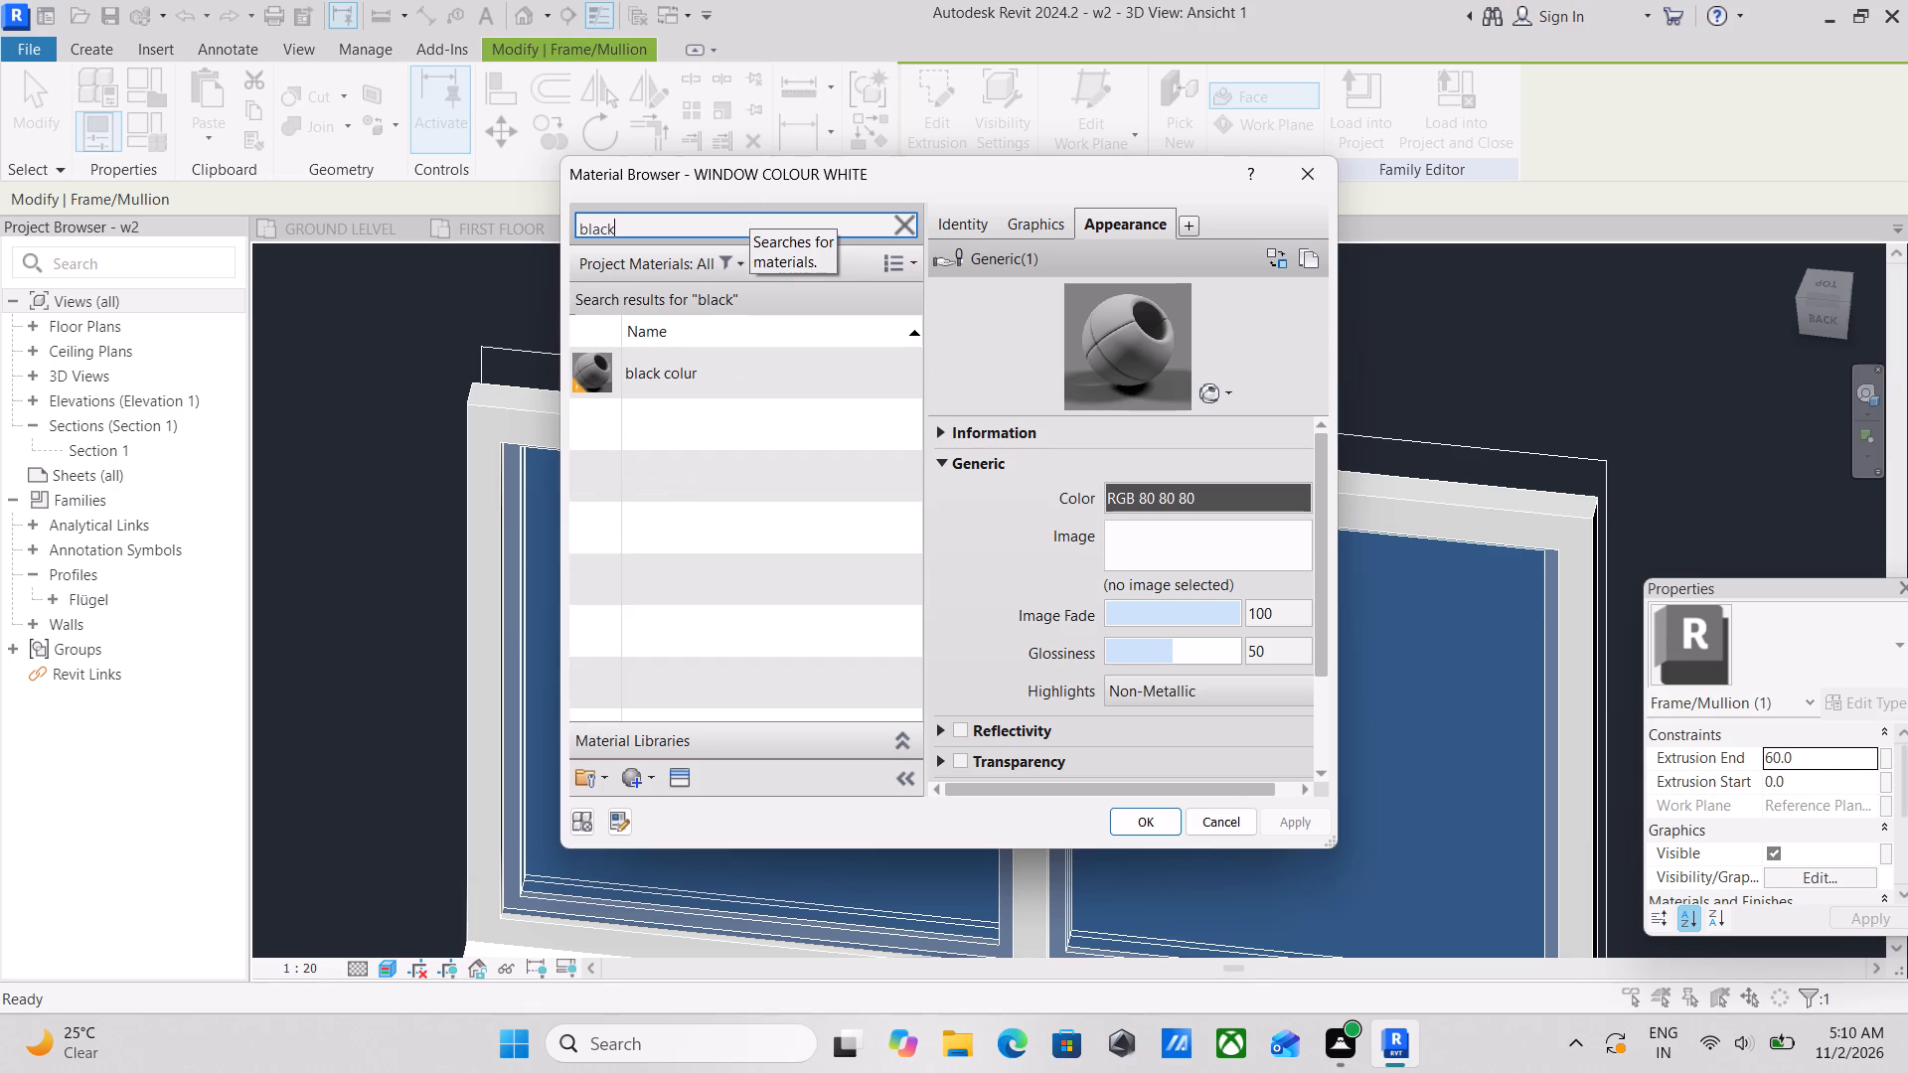
{"action": "key", "text": "space"}
{"action": "type", "text": "colu"}
{"action": "key", "text": "r"}
{"action": "left_click", "coordinate": [711, 378]}
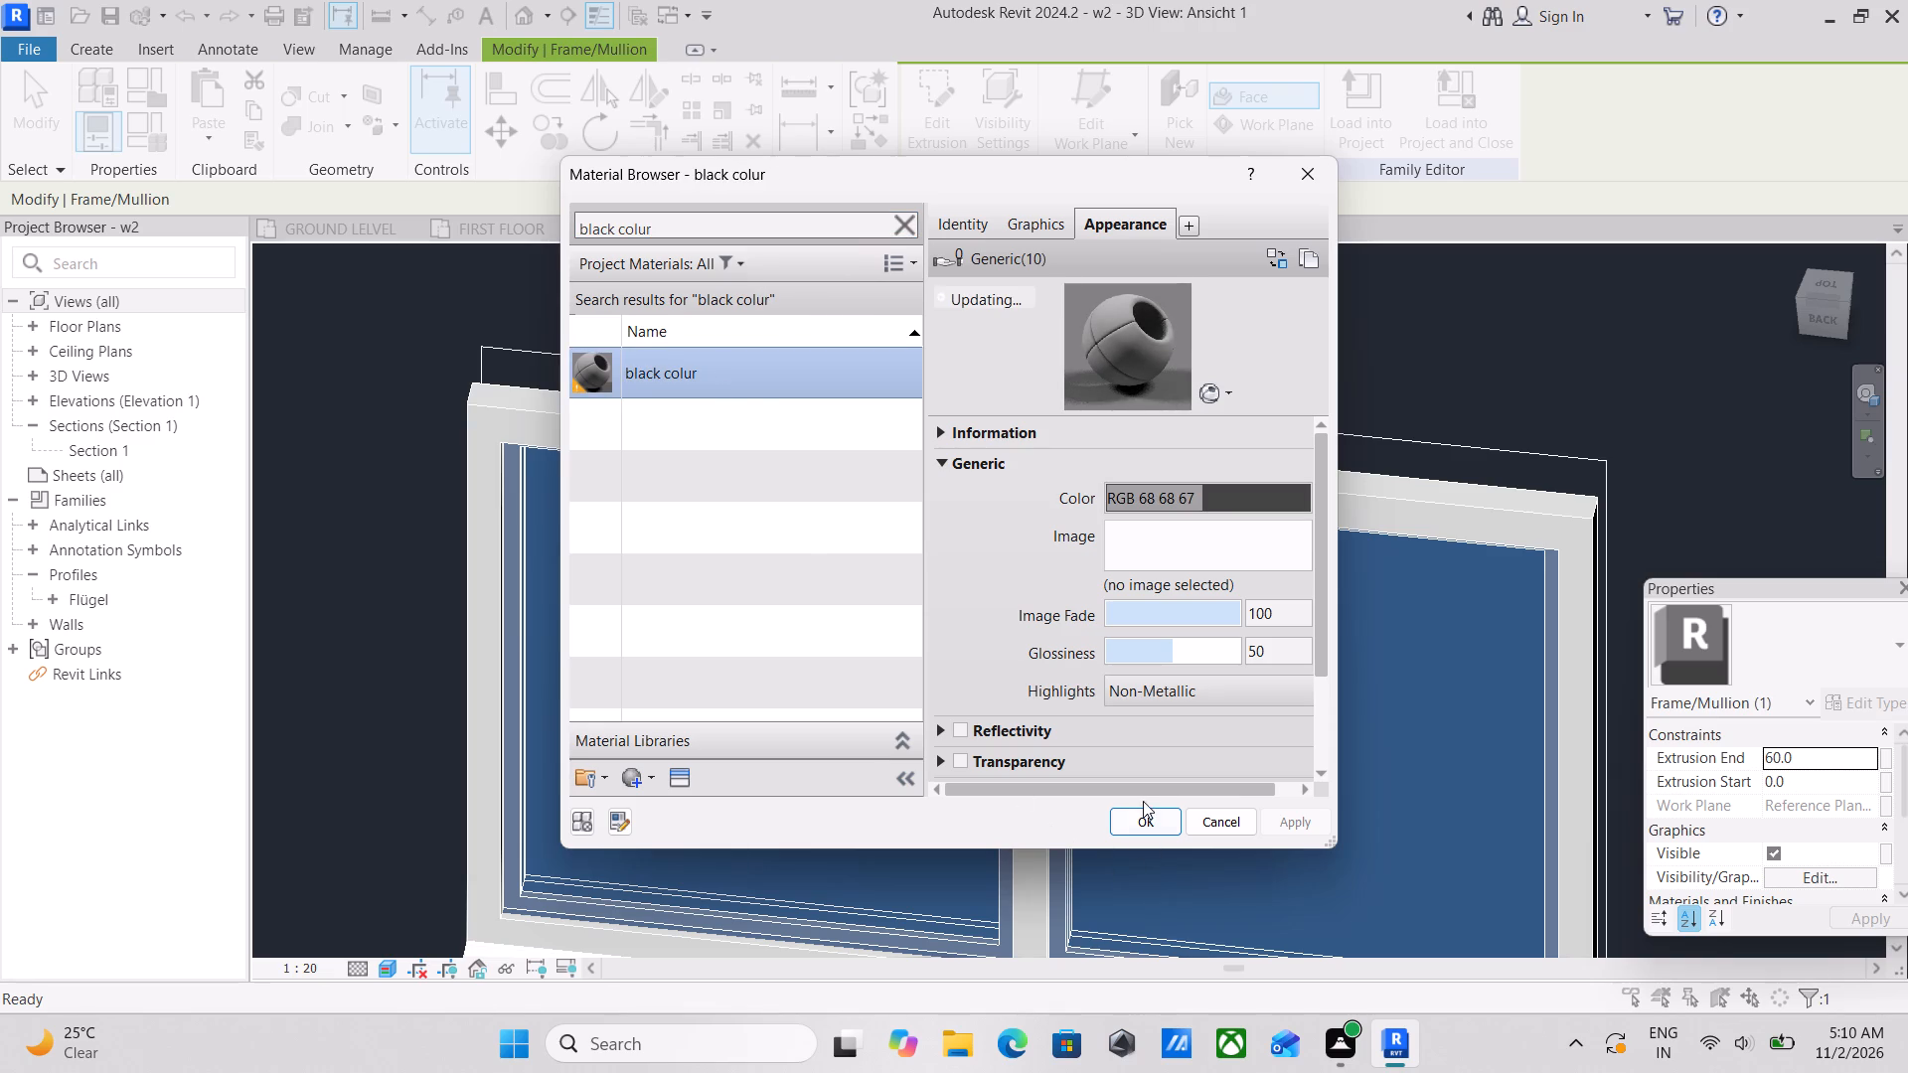
{"action": "left_click", "coordinate": [1142, 811]}
{"action": "left_click", "coordinate": [1206, 811]}
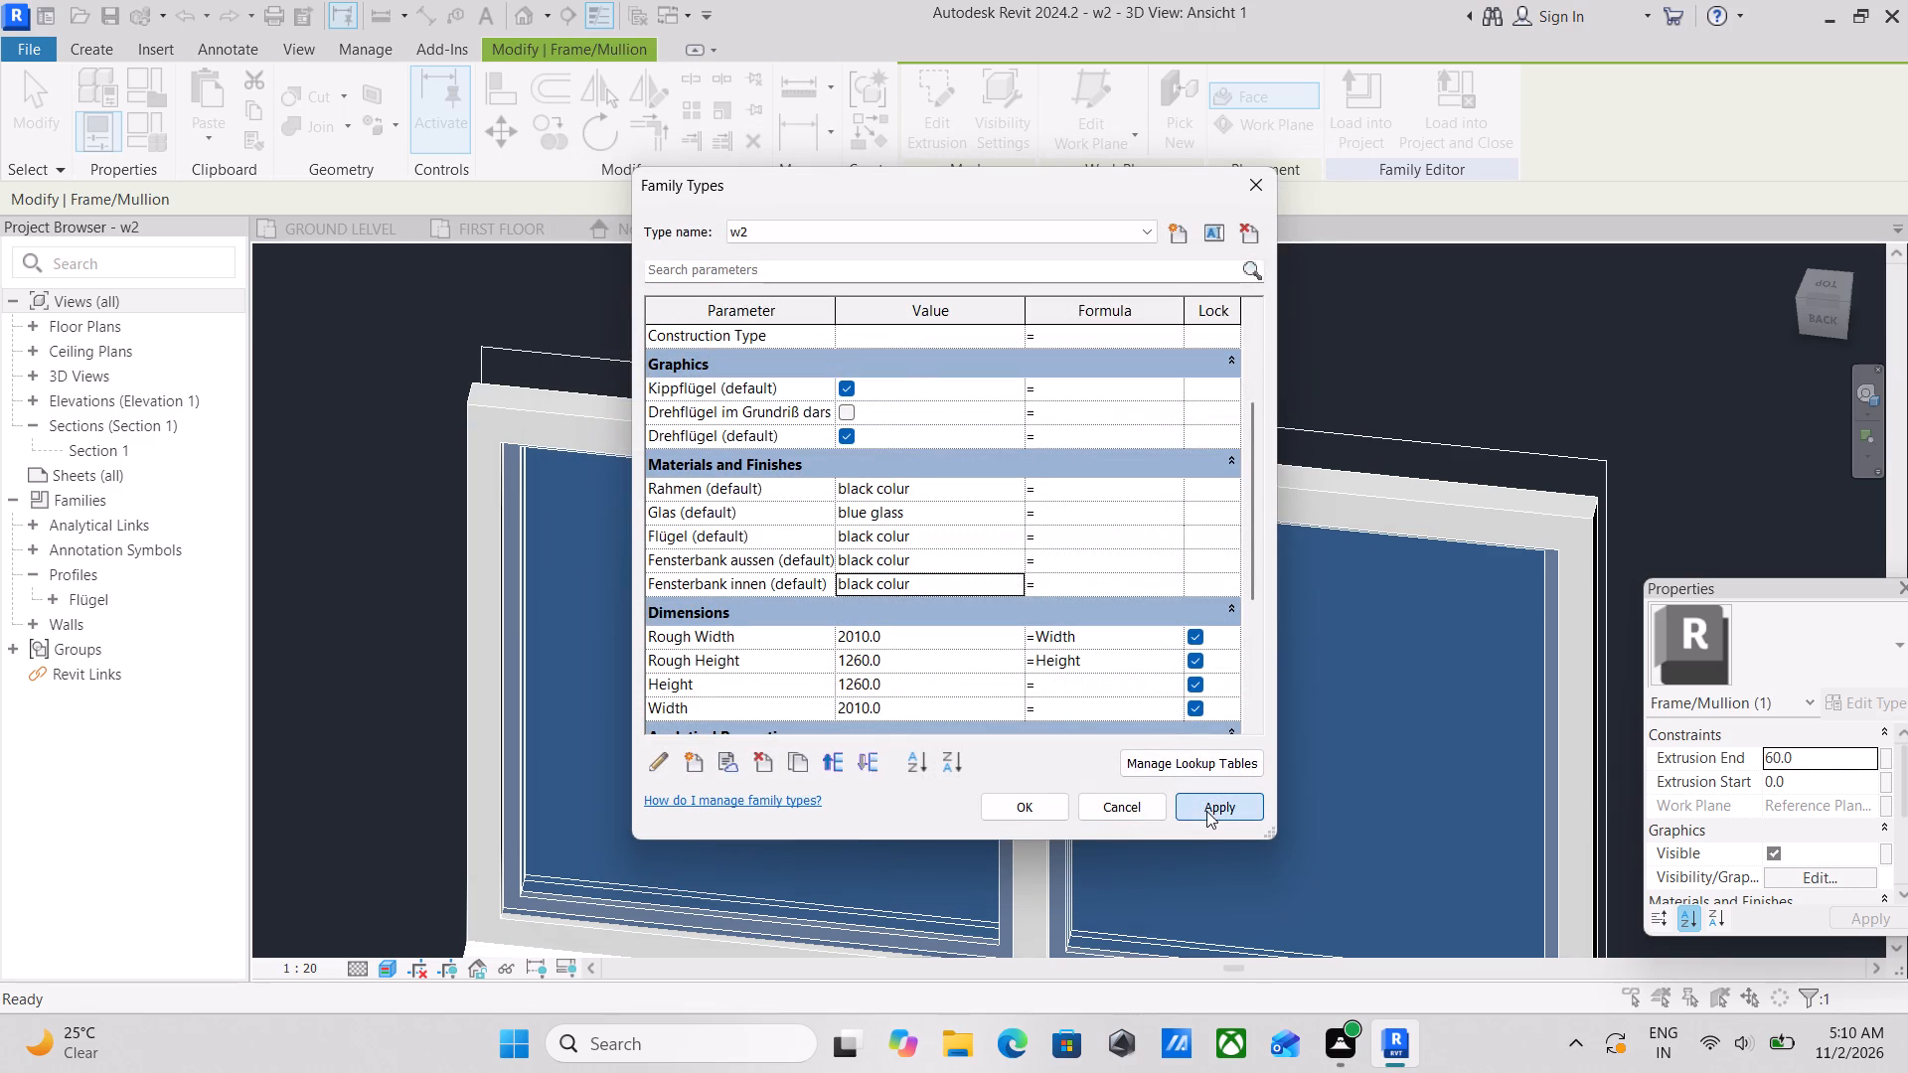
{"action": "left_click", "coordinate": [1025, 814]}
Examine the recoloured window's frame, sashes and sills in 3D from the back, corner and front.
{"action": "scroll", "coordinate": [1159, 669], "scroll_direction": "down", "scroll_amount": 3}
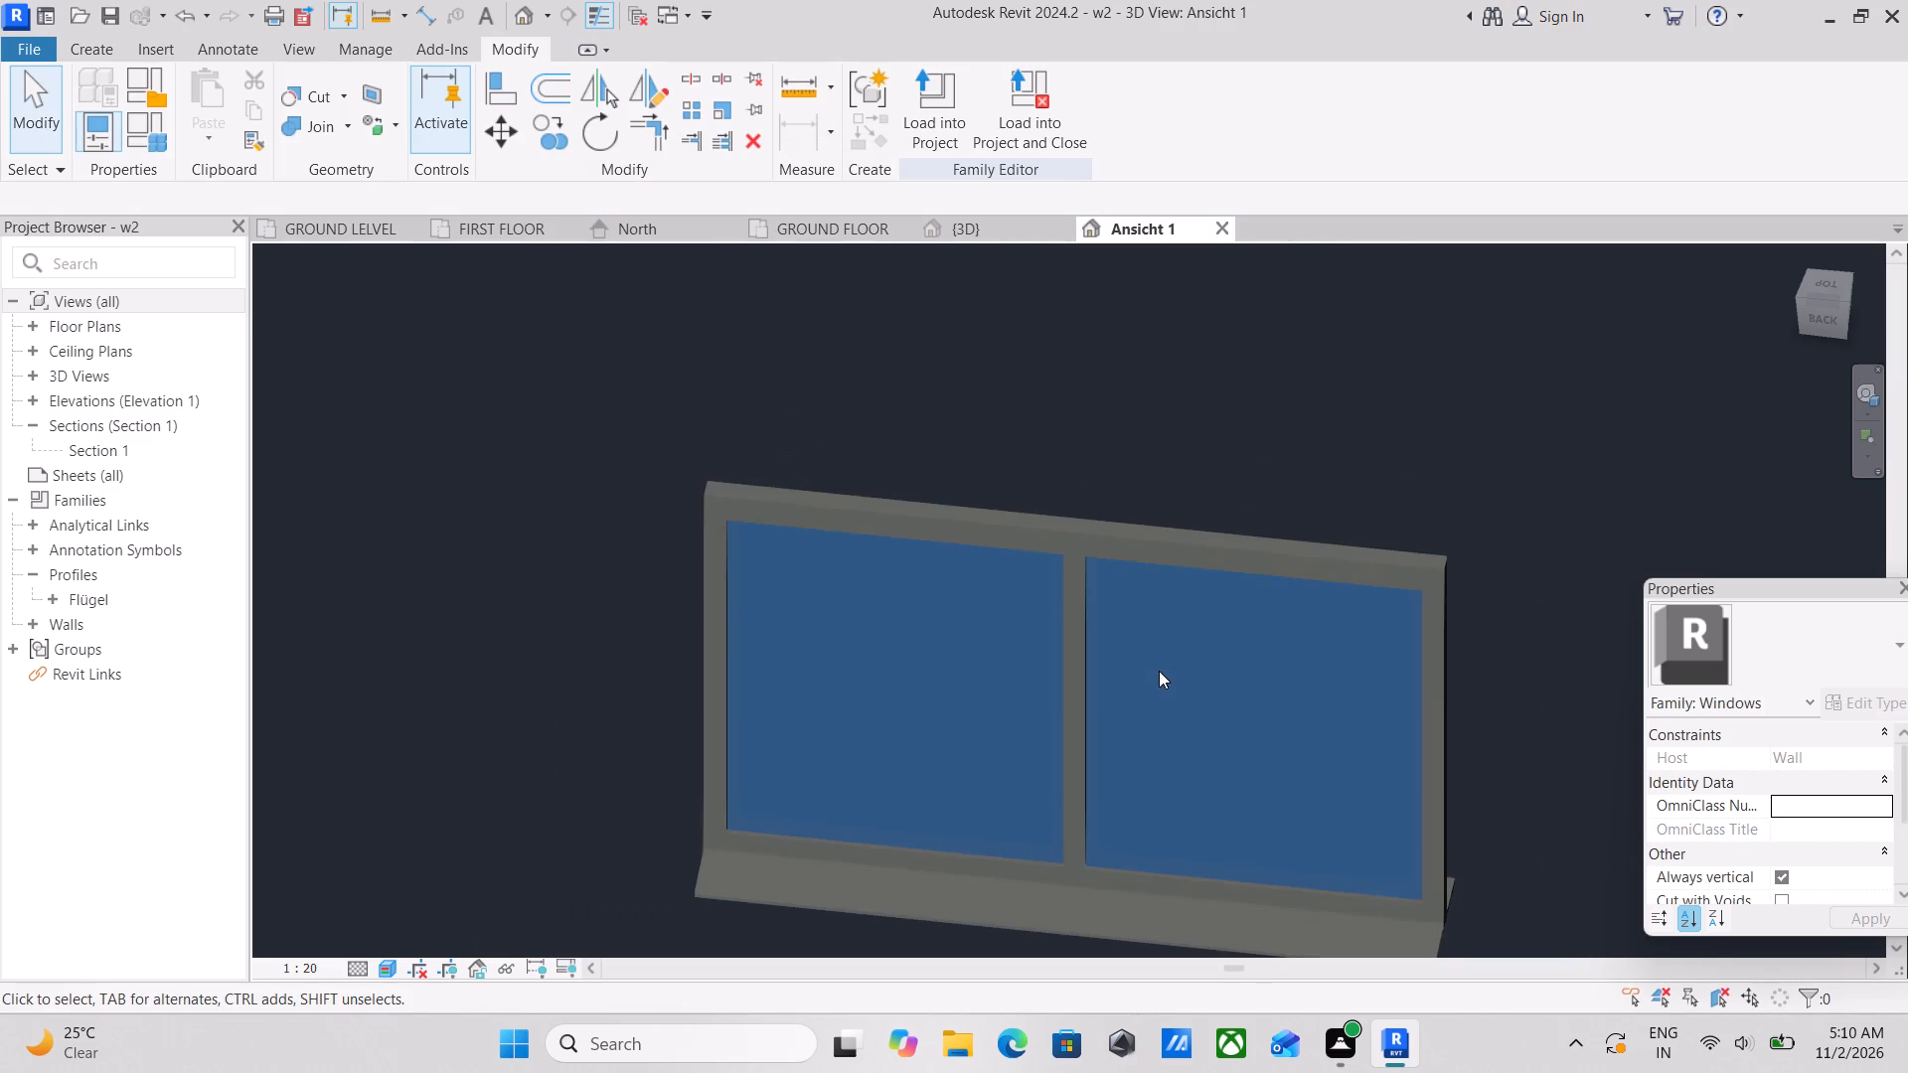
{"action": "scroll", "coordinate": [1167, 667], "scroll_direction": "down", "scroll_amount": 2}
{"action": "middle_click_drag", "start_coordinate": [1152, 653], "coordinate": [951, 485]}
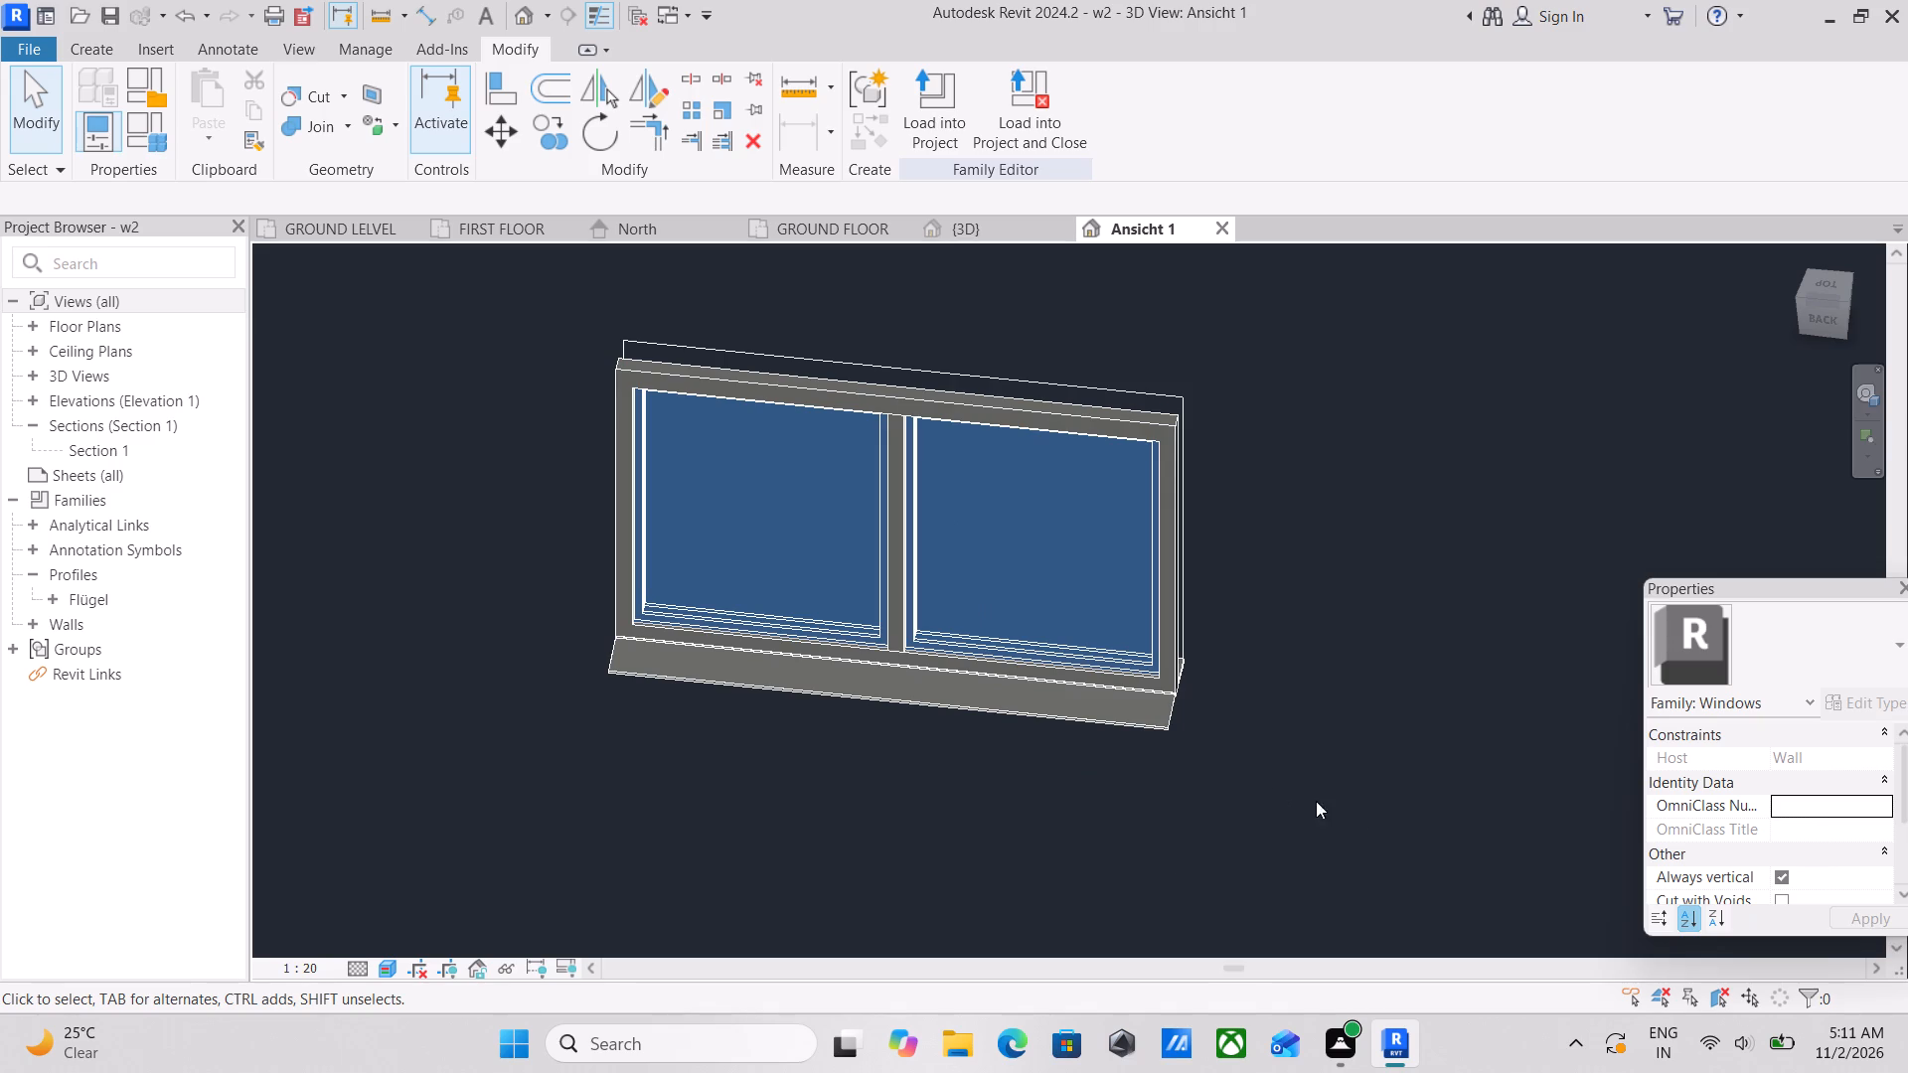
{"action": "scroll", "coordinate": [1408, 823], "scroll_direction": "up", "scroll_amount": 1}
{"action": "scroll", "coordinate": [1078, 721], "scroll_direction": "down", "scroll_amount": 2}
{"action": "middle_click_drag", "start_coordinate": [1075, 719], "coordinate": [1105, 818]}
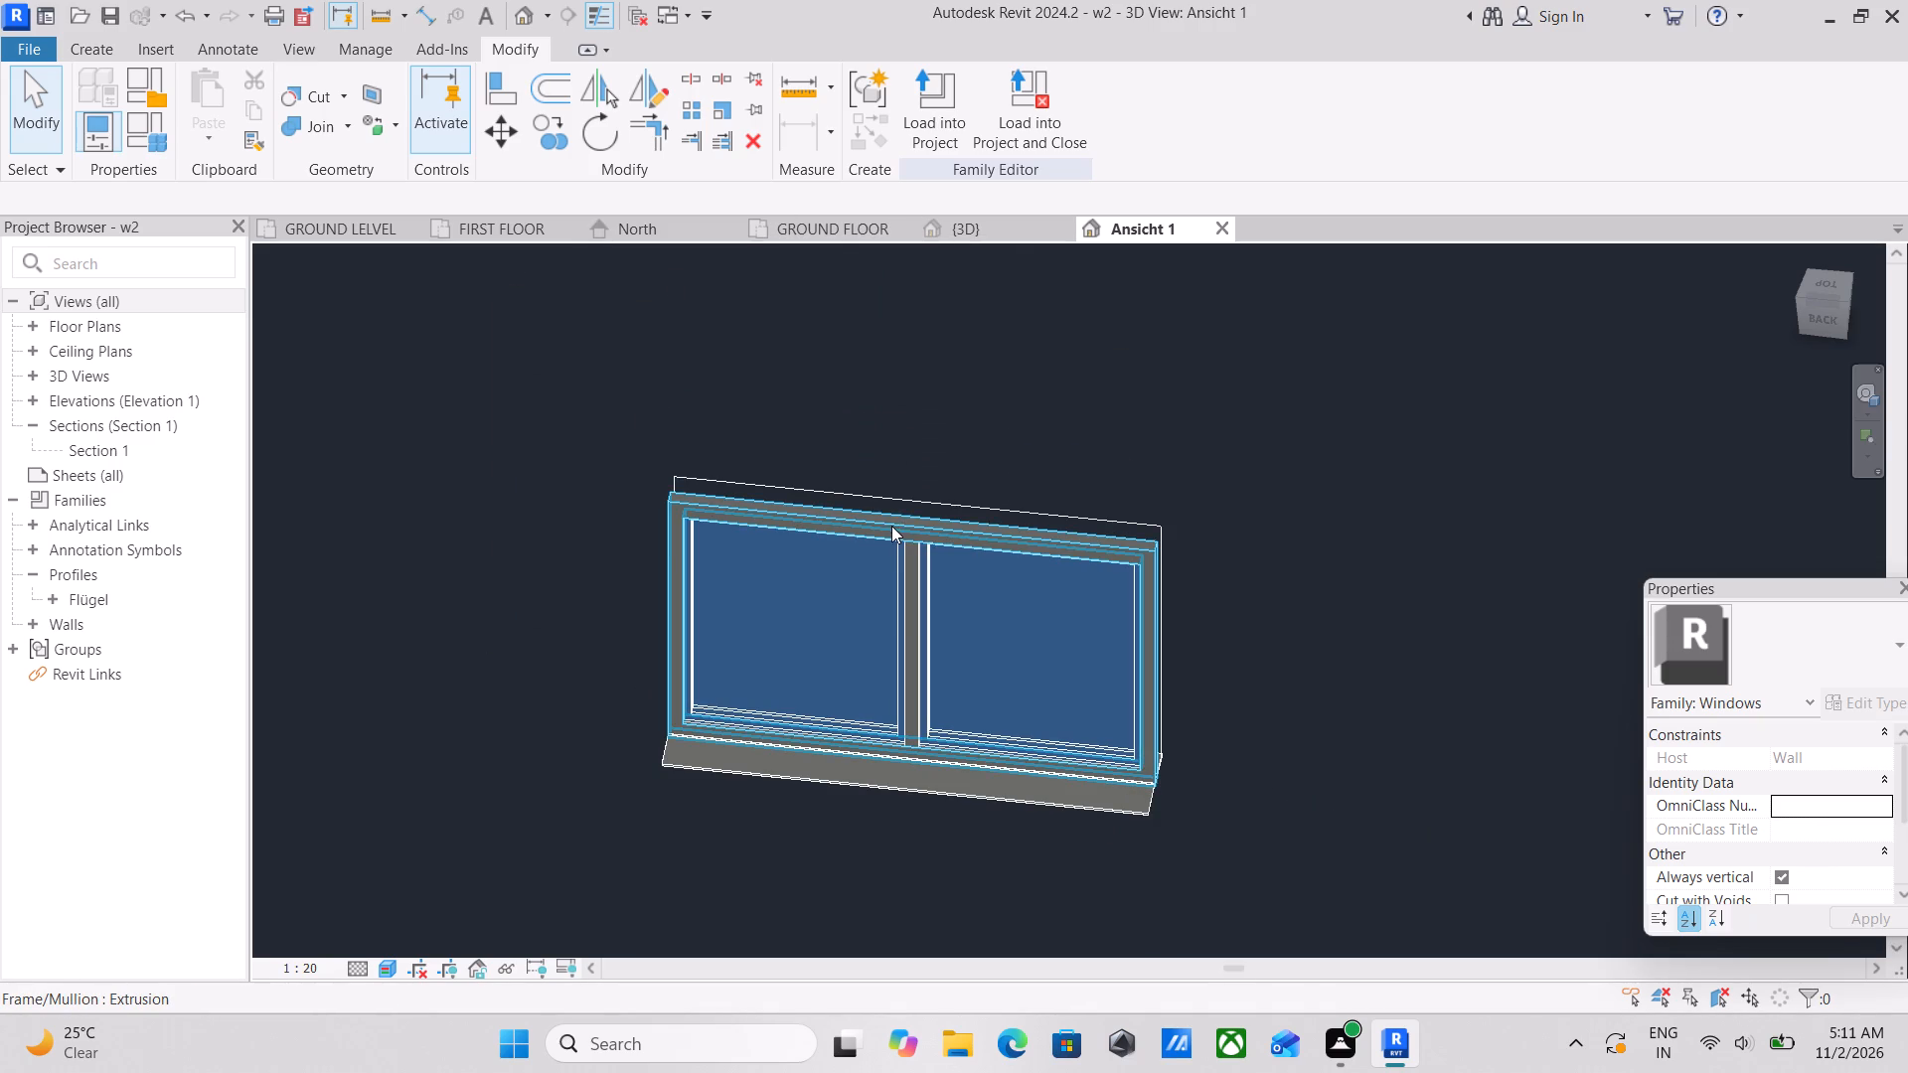
{"action": "scroll", "coordinate": [891, 525], "scroll_direction": "up", "scroll_amount": 3}
{"action": "scroll", "coordinate": [1033, 503], "scroll_direction": "down", "scroll_amount": 4}
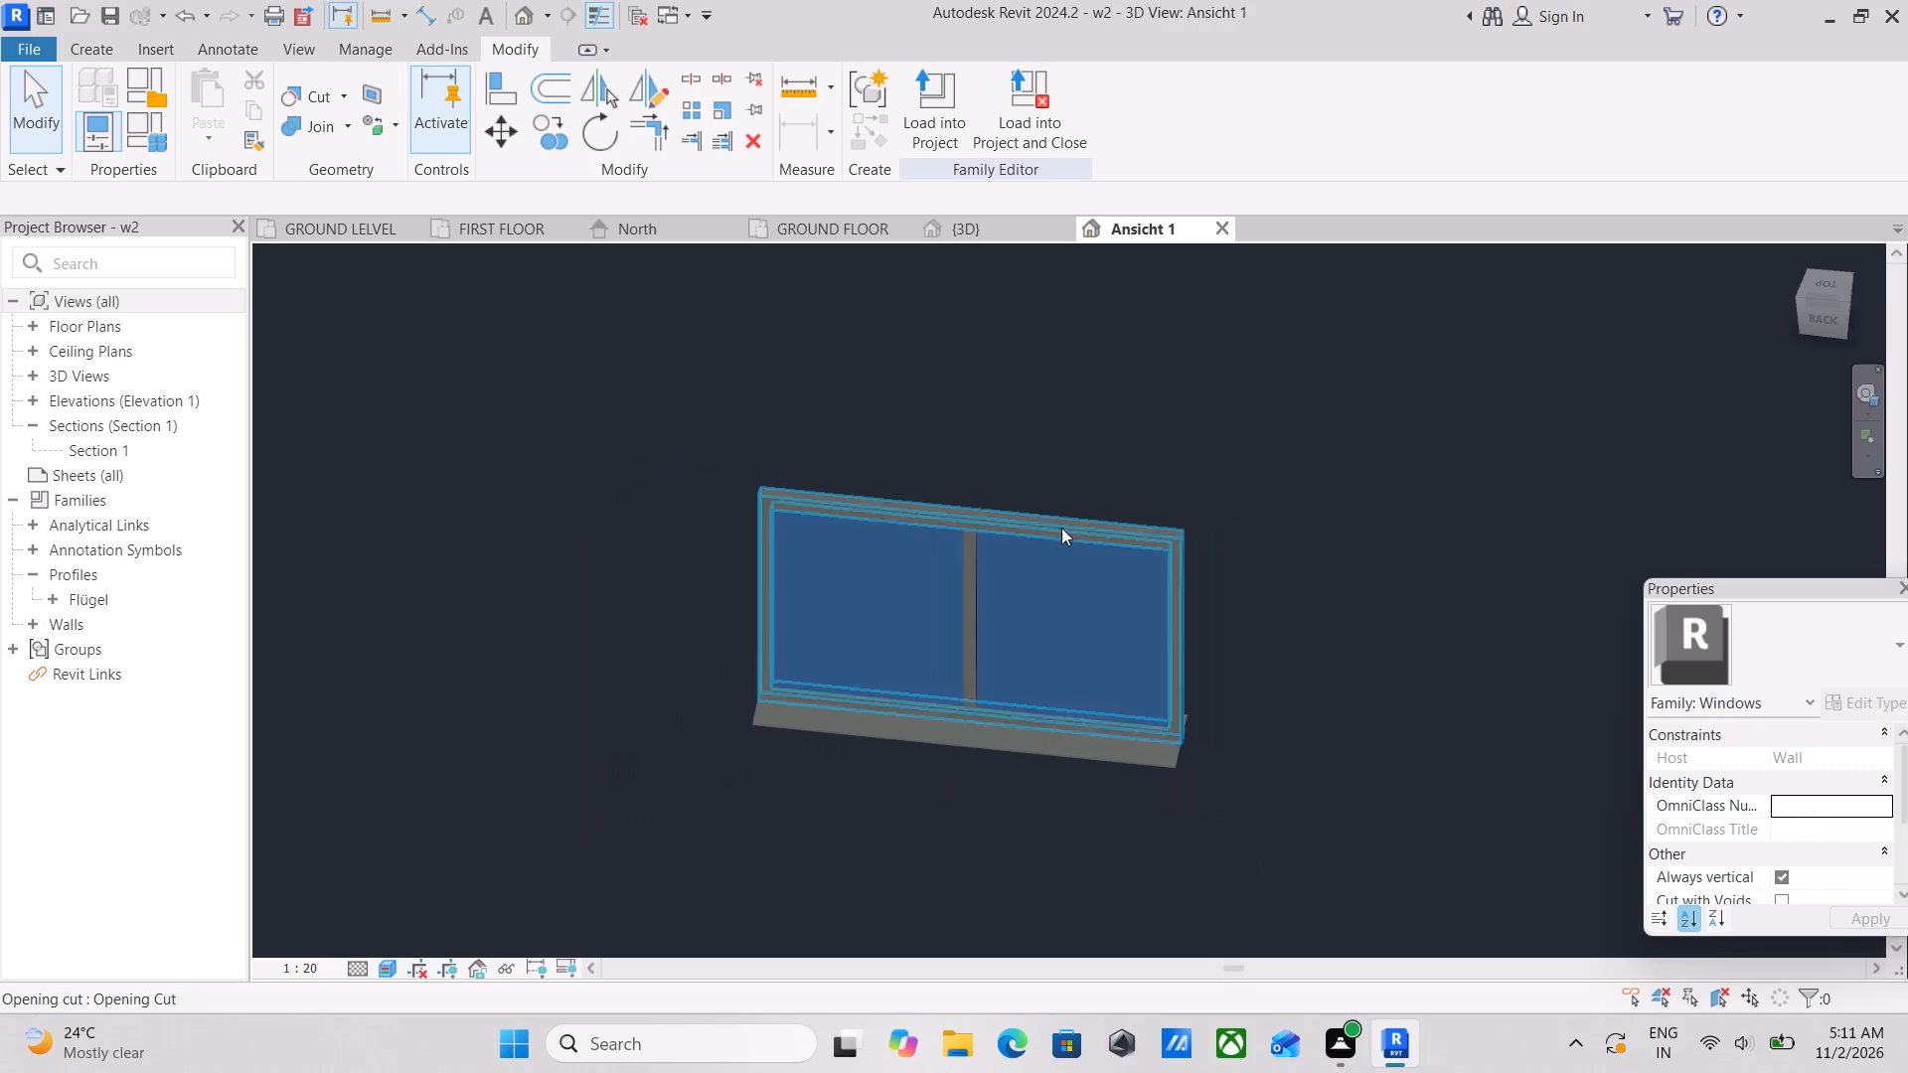
{"action": "middle_click_drag", "start_coordinate": [1086, 683], "coordinate": [956, 662], "text": "shift"}
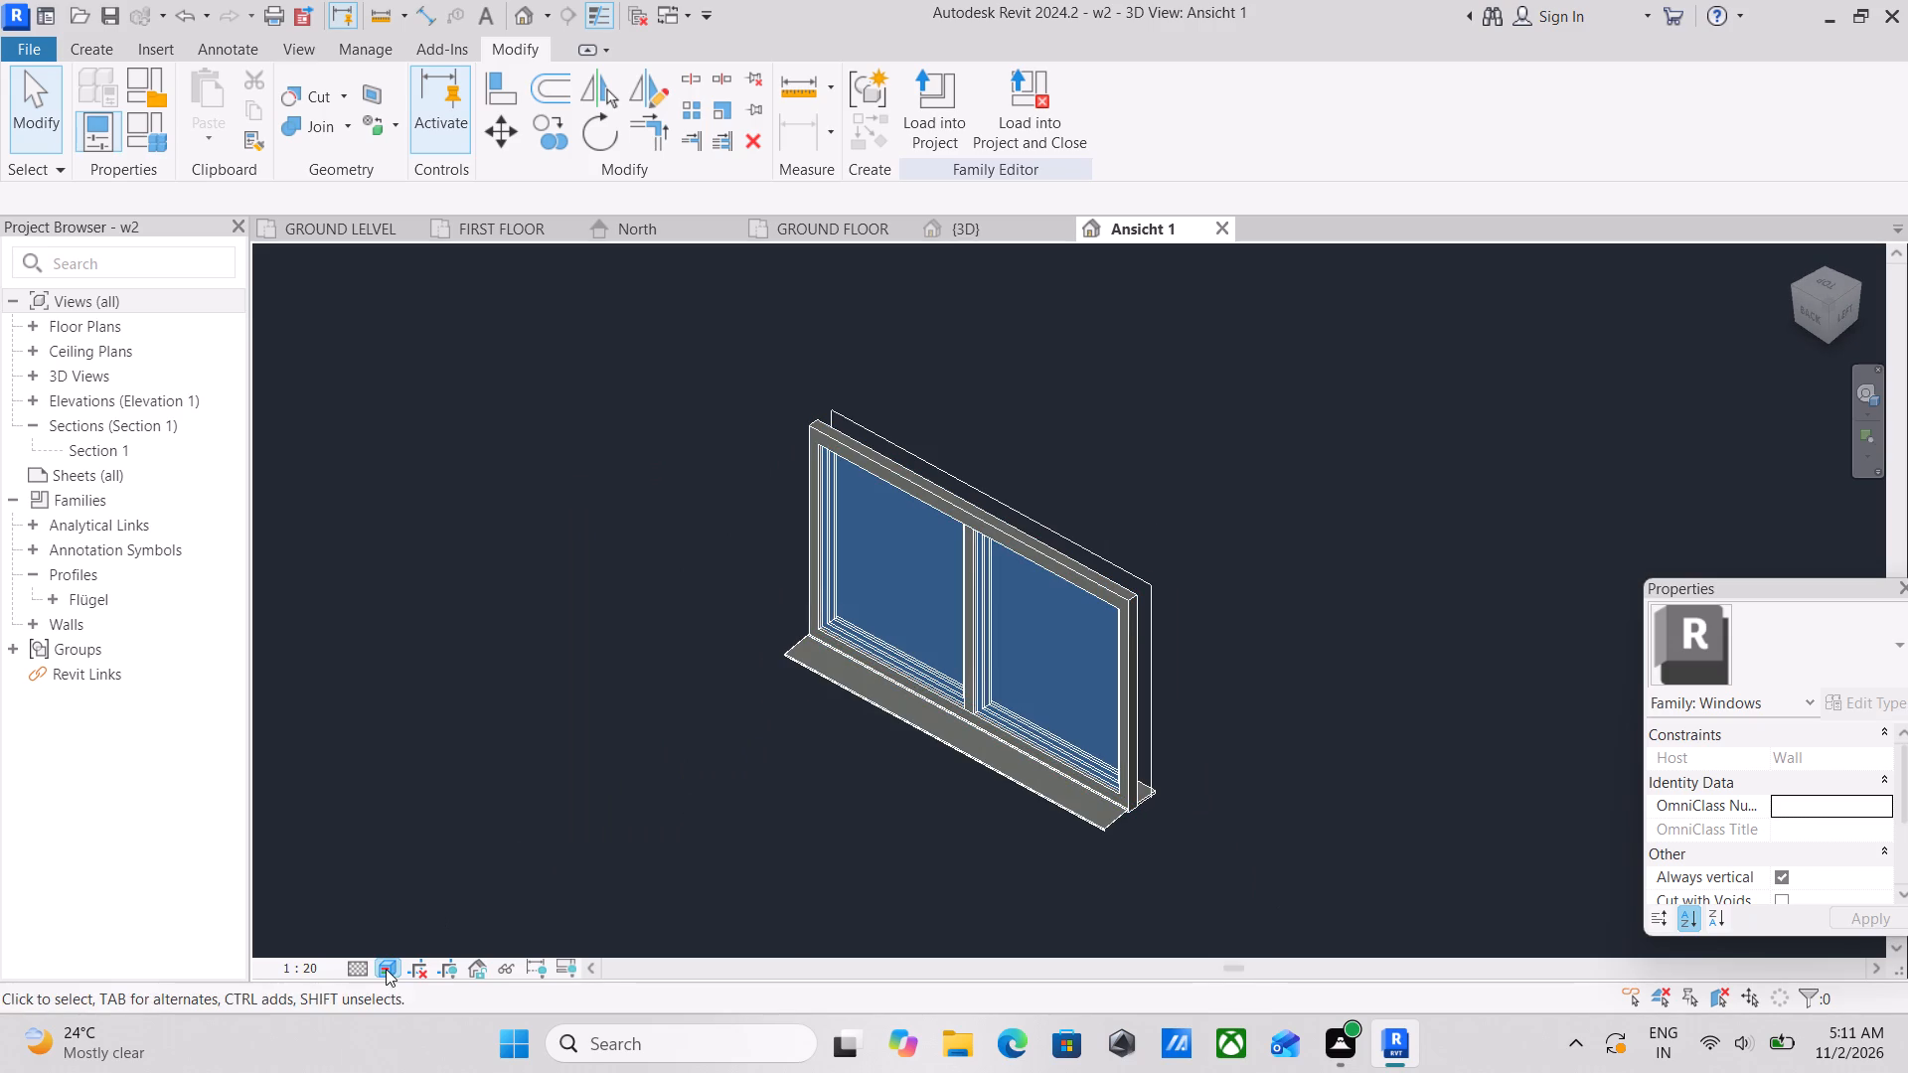
{"action": "left_click", "coordinate": [381, 969]}
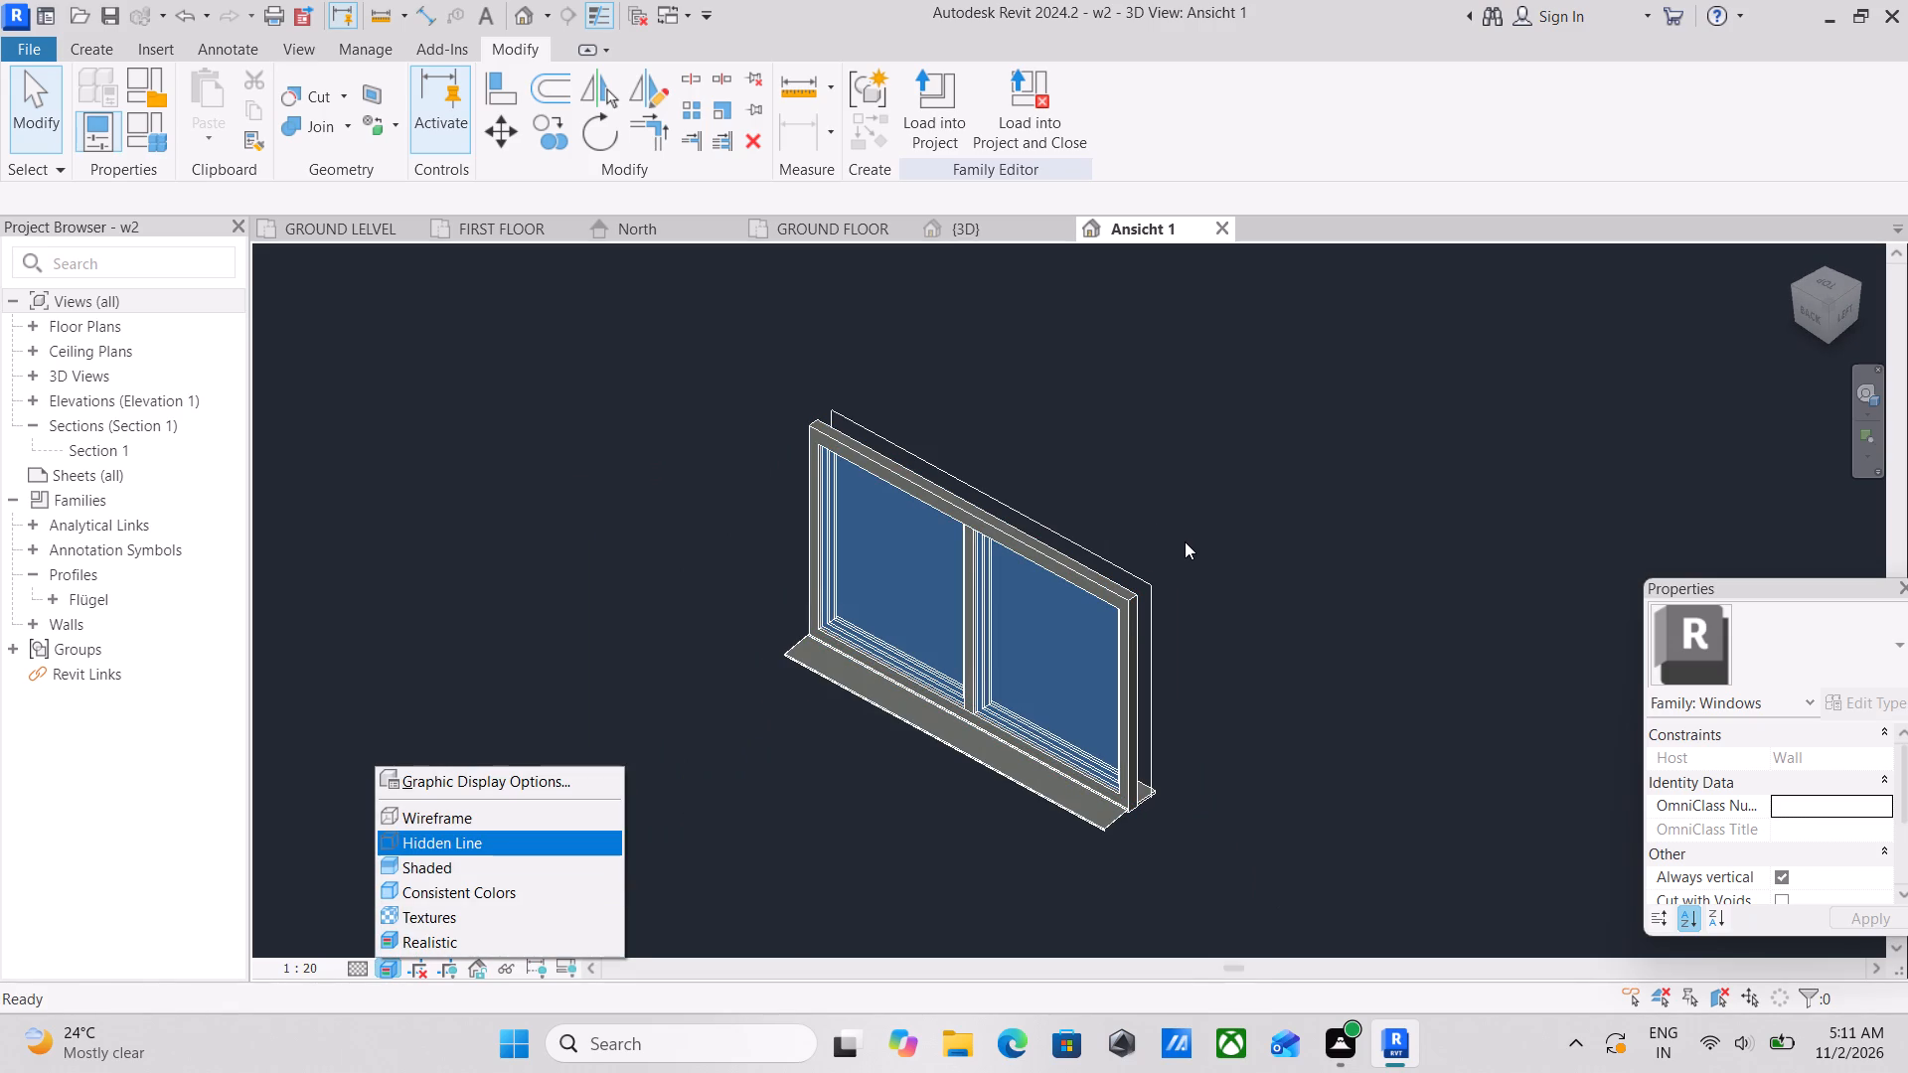
{"action": "key", "text": "Escape"}
{"action": "scroll", "coordinate": [1168, 566], "scroll_direction": "down", "scroll_amount": 1}
{"action": "middle_click_drag", "start_coordinate": [1138, 605], "coordinate": [643, 499], "text": "shift"}
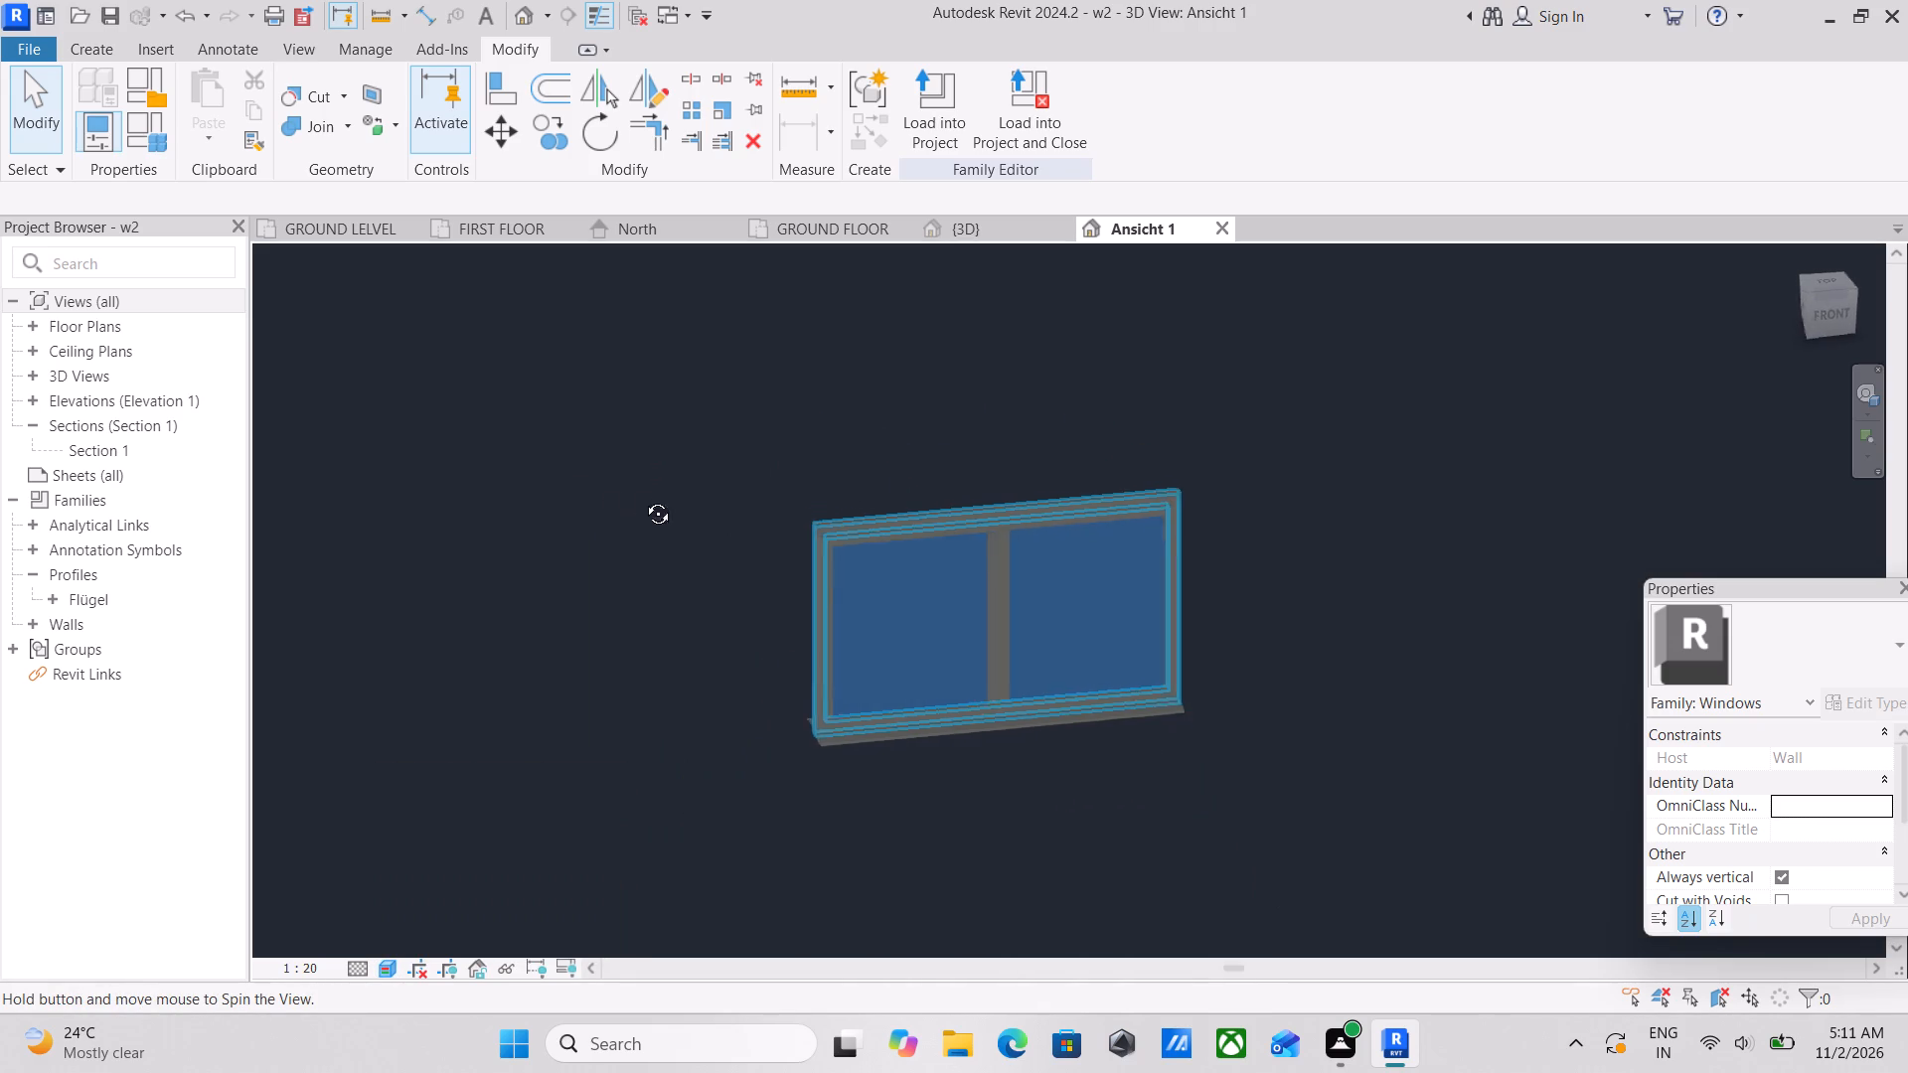
Load the edited w2 window family into Project1, overwriting the existing version and its parameter values.
{"action": "middle_click_drag", "start_coordinate": [643, 499], "coordinate": [989, 614], "text": "shift"}
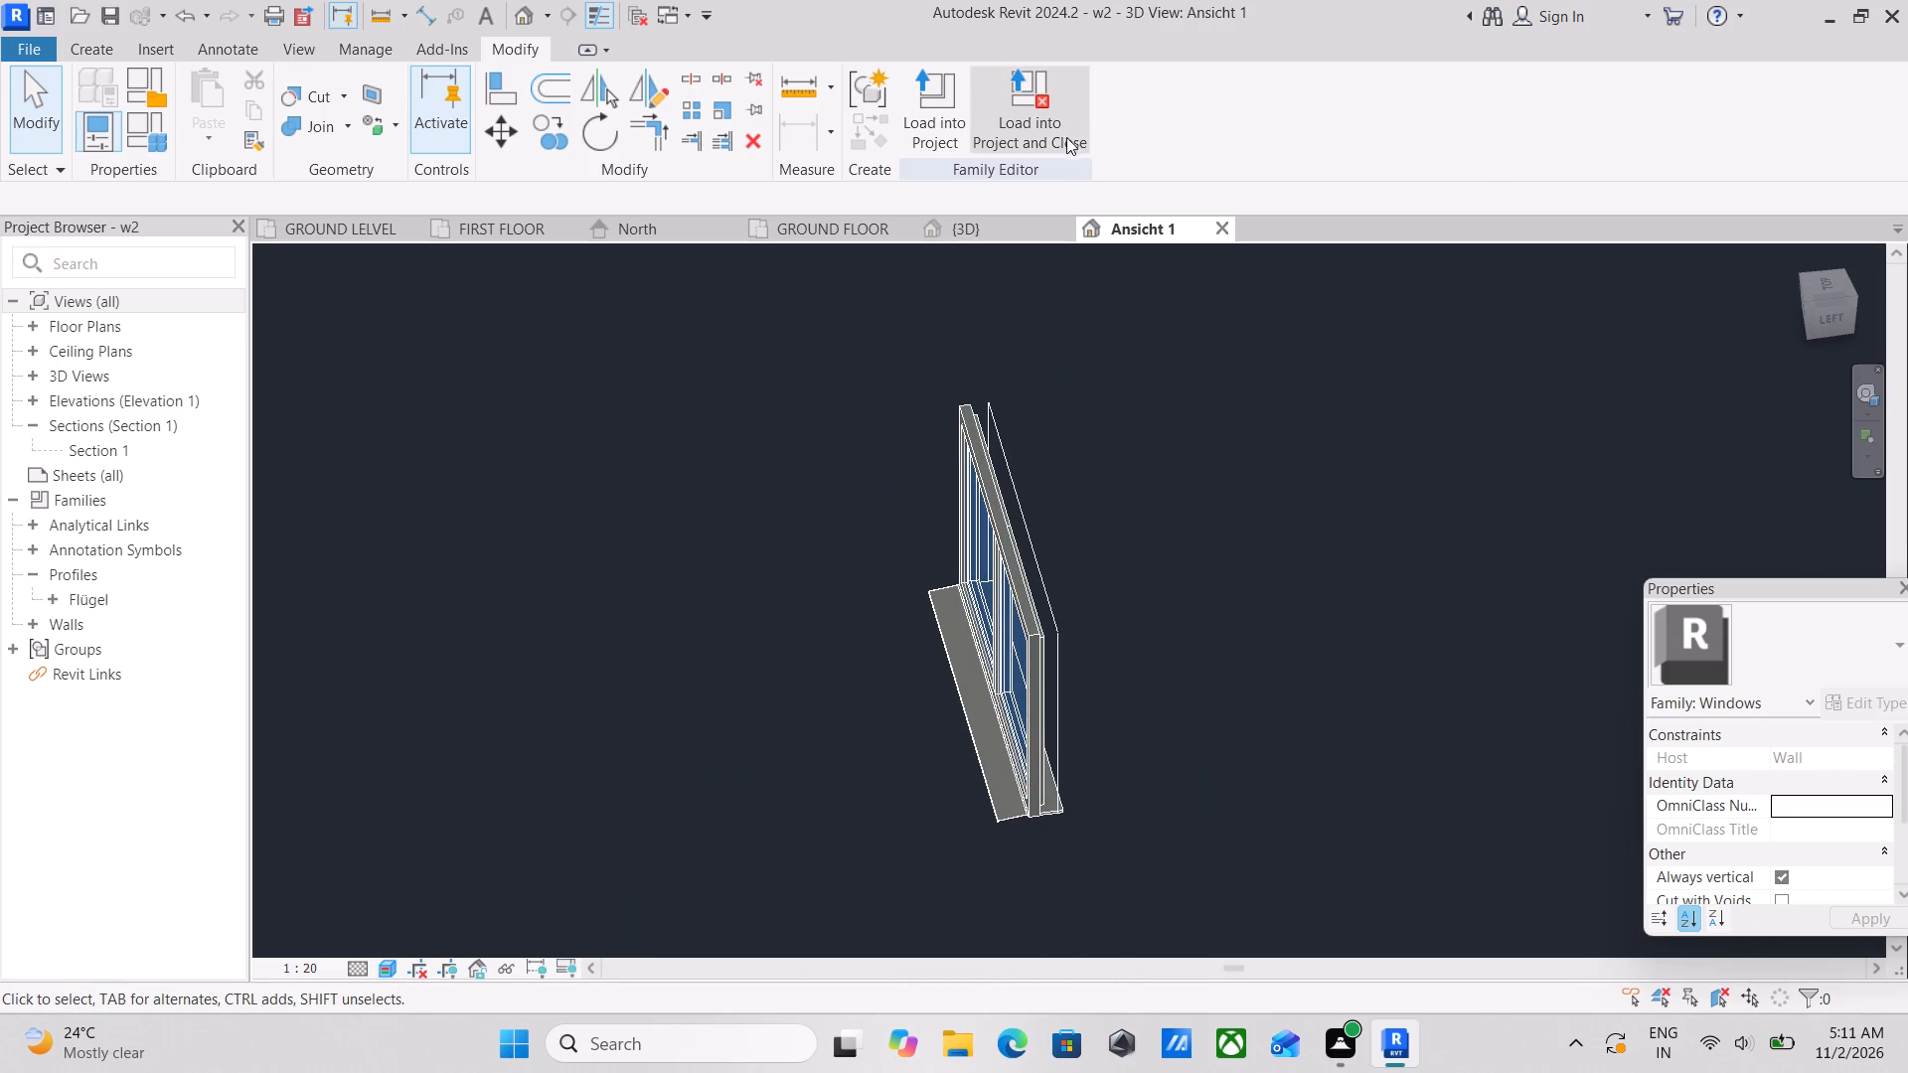
{"action": "left_click", "coordinate": [955, 114]}
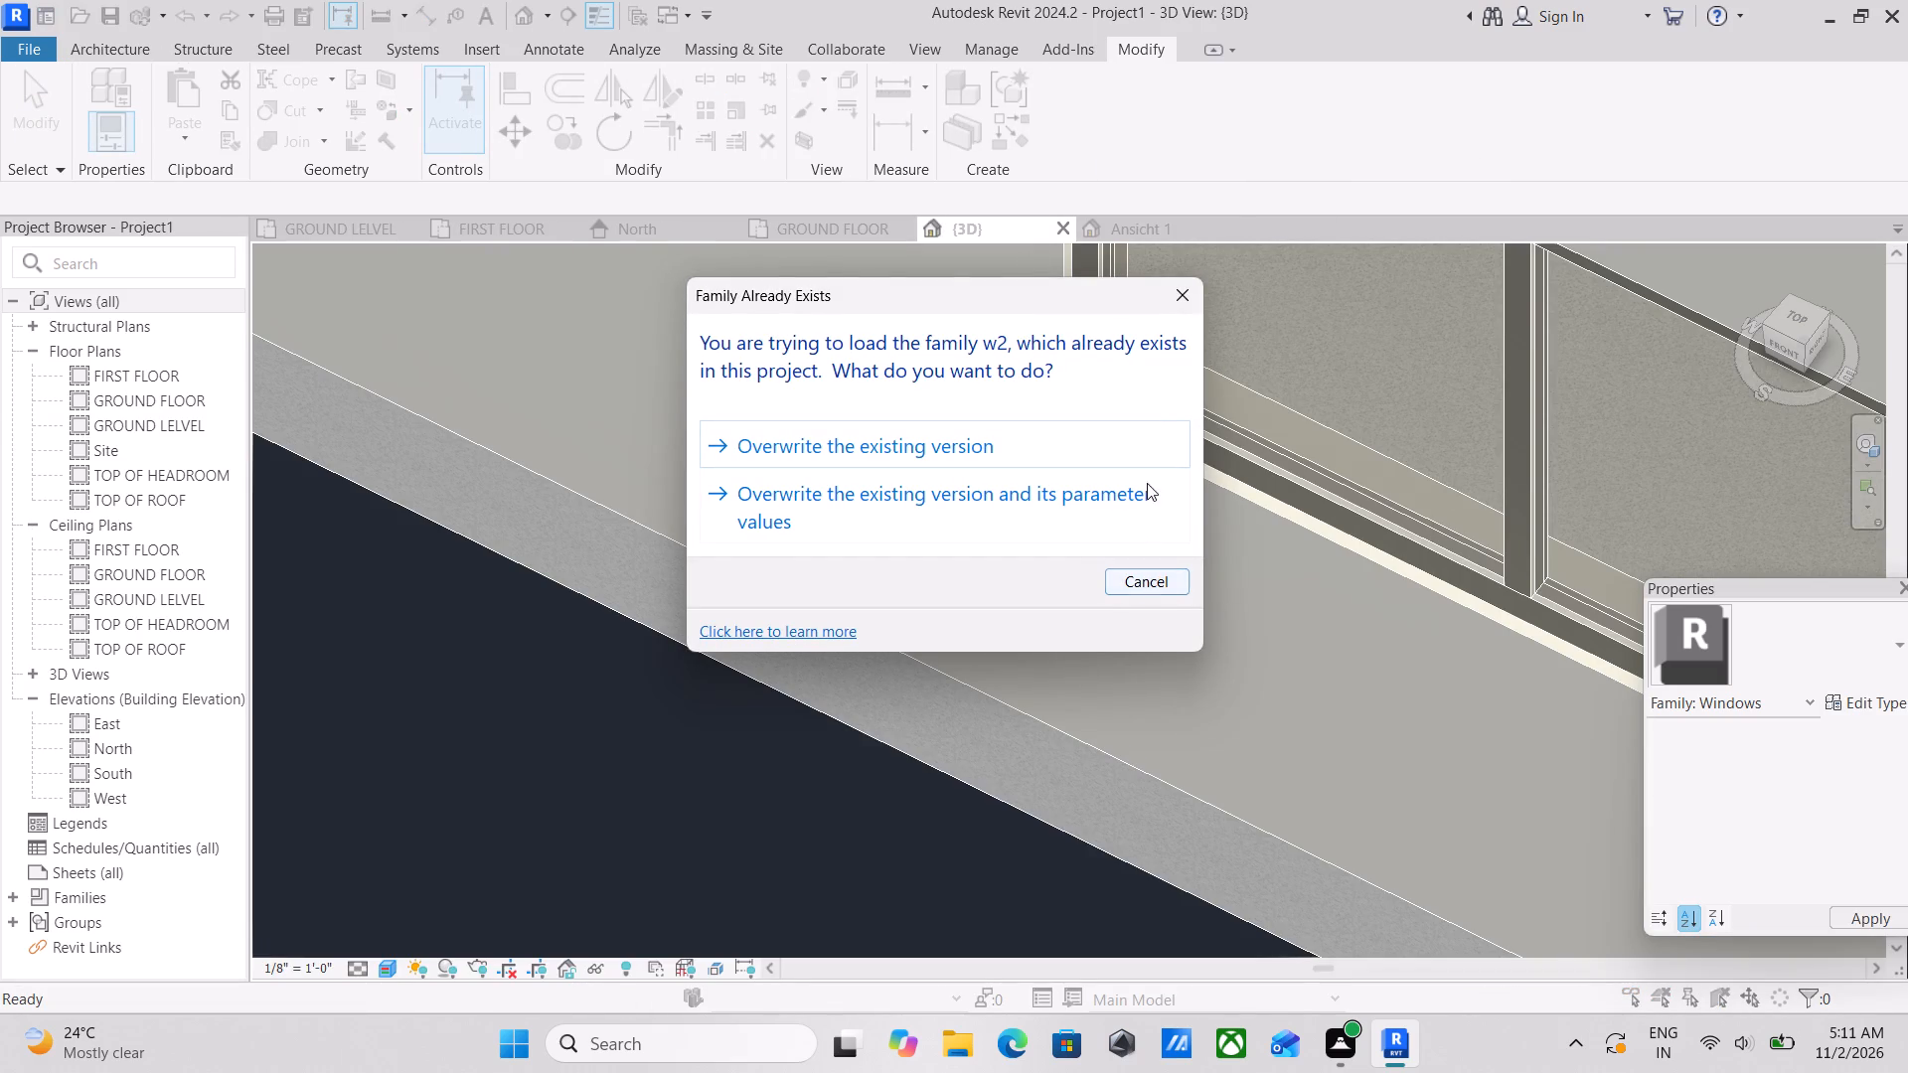
{"action": "left_click", "coordinate": [916, 481]}
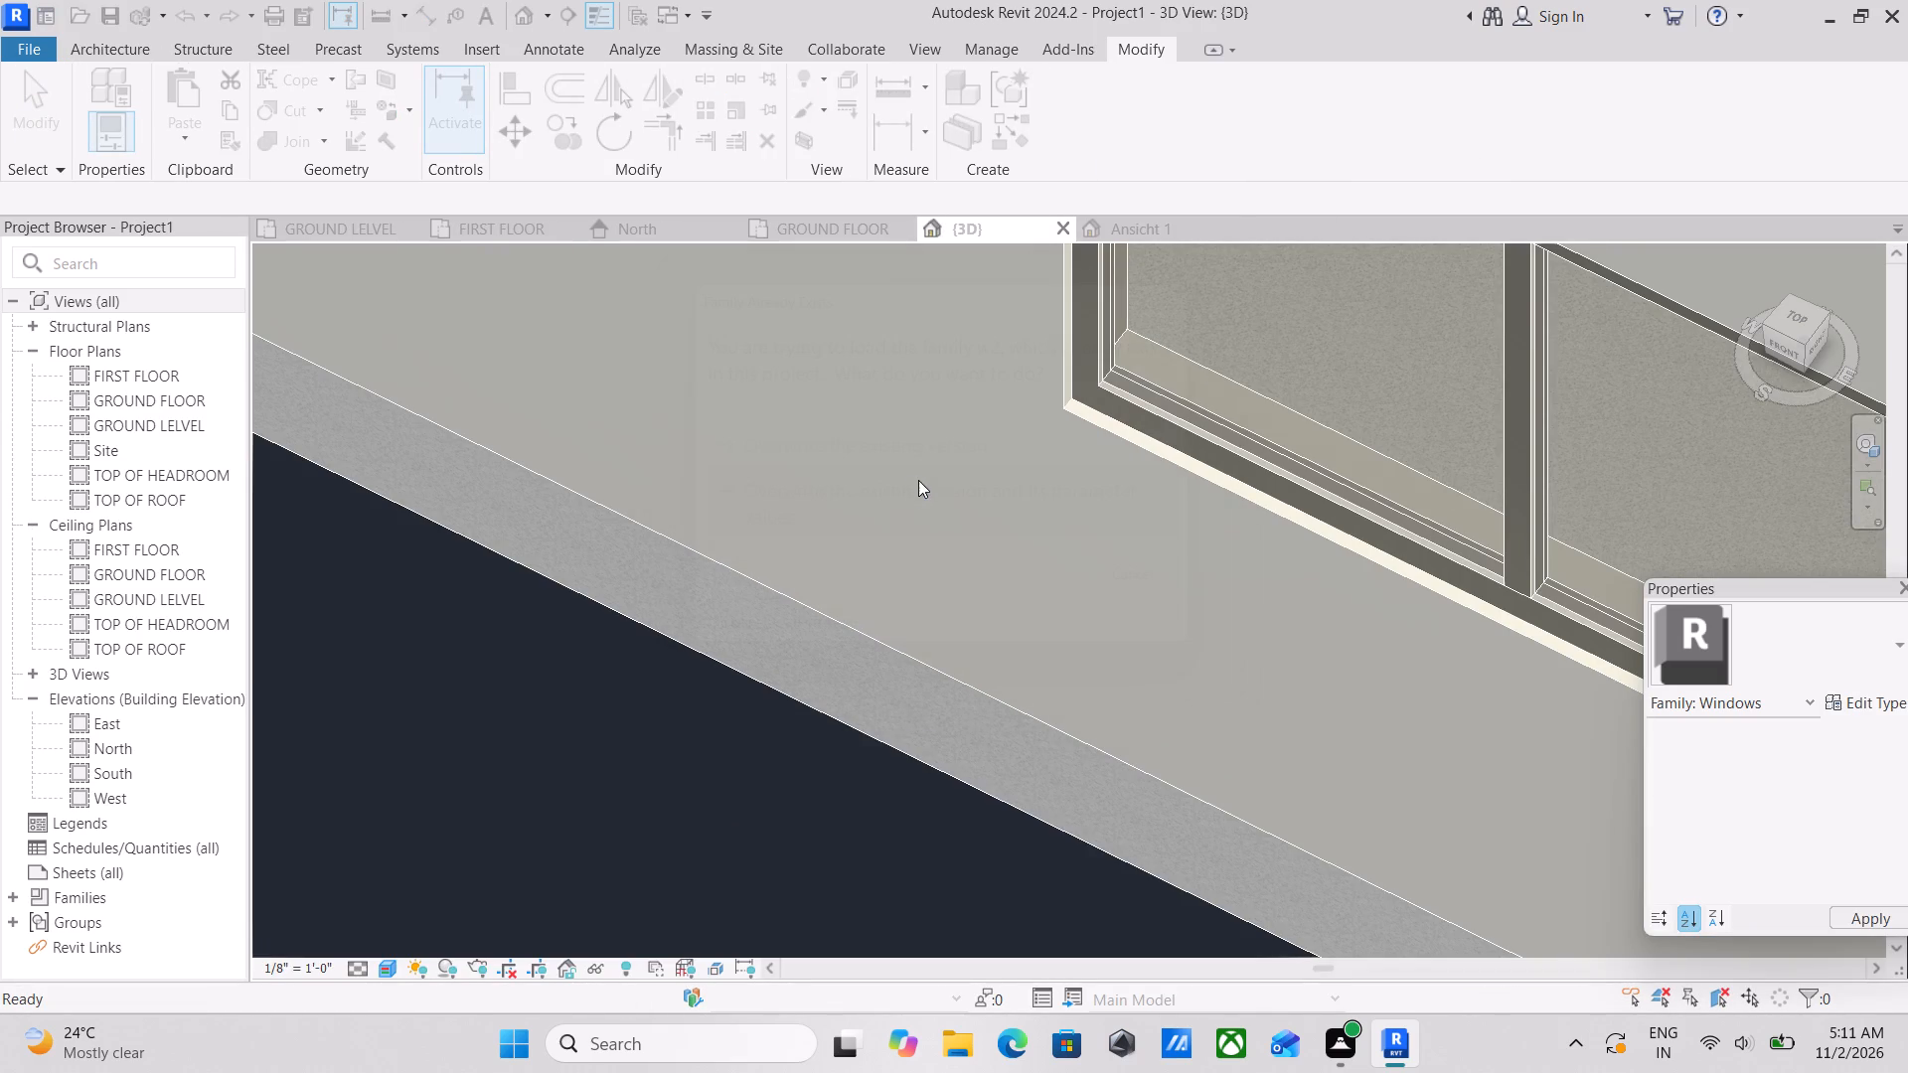
Examine the frame, sashes and sill of the reloaded w2 window in the house's front wall in 3D.
{"action": "scroll", "coordinate": [1154, 428], "scroll_direction": "down", "scroll_amount": 3}
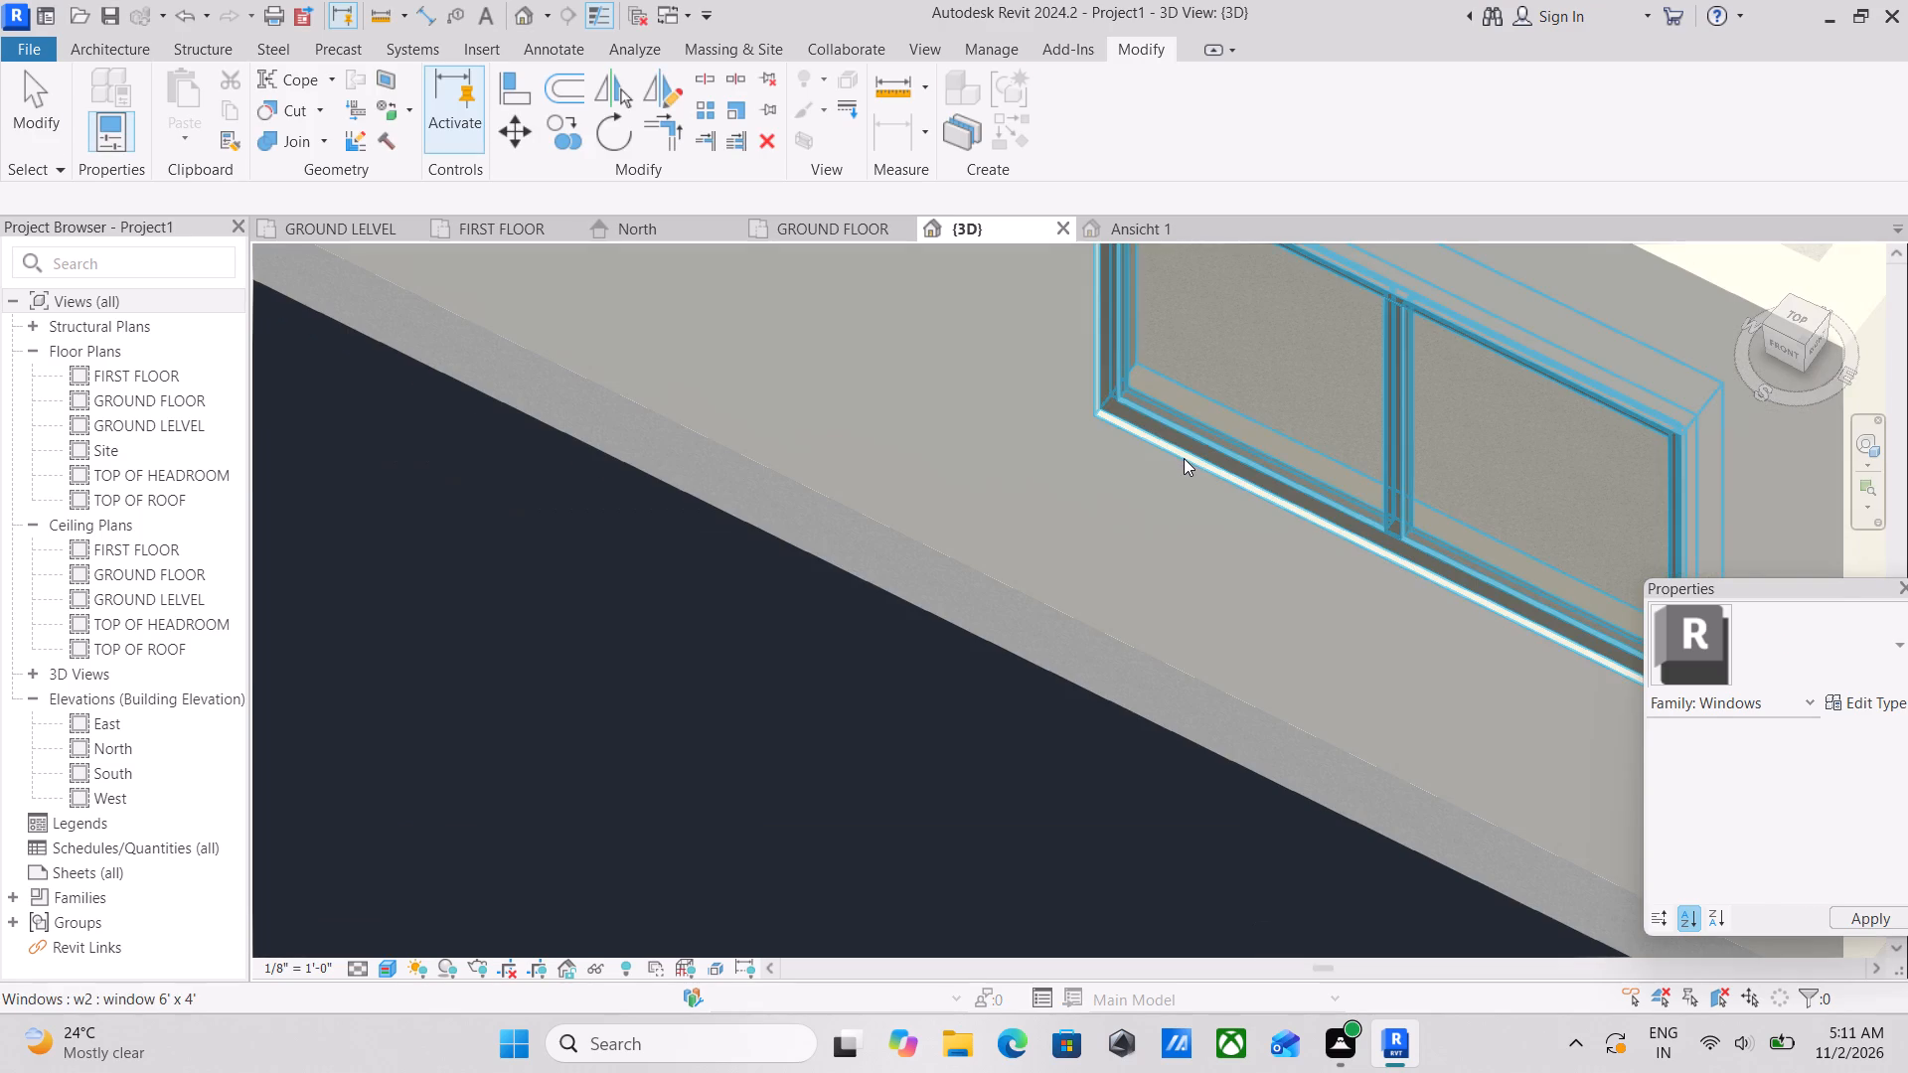
{"action": "scroll", "coordinate": [1459, 474], "scroll_direction": "up", "scroll_amount": 4}
{"action": "scroll", "coordinate": [1374, 580], "scroll_direction": "up", "scroll_amount": 4}
{"action": "scroll", "coordinate": [1373, 673], "scroll_direction": "up", "scroll_amount": 4}
{"action": "scroll", "coordinate": [1439, 455], "scroll_direction": "down", "scroll_amount": 3}
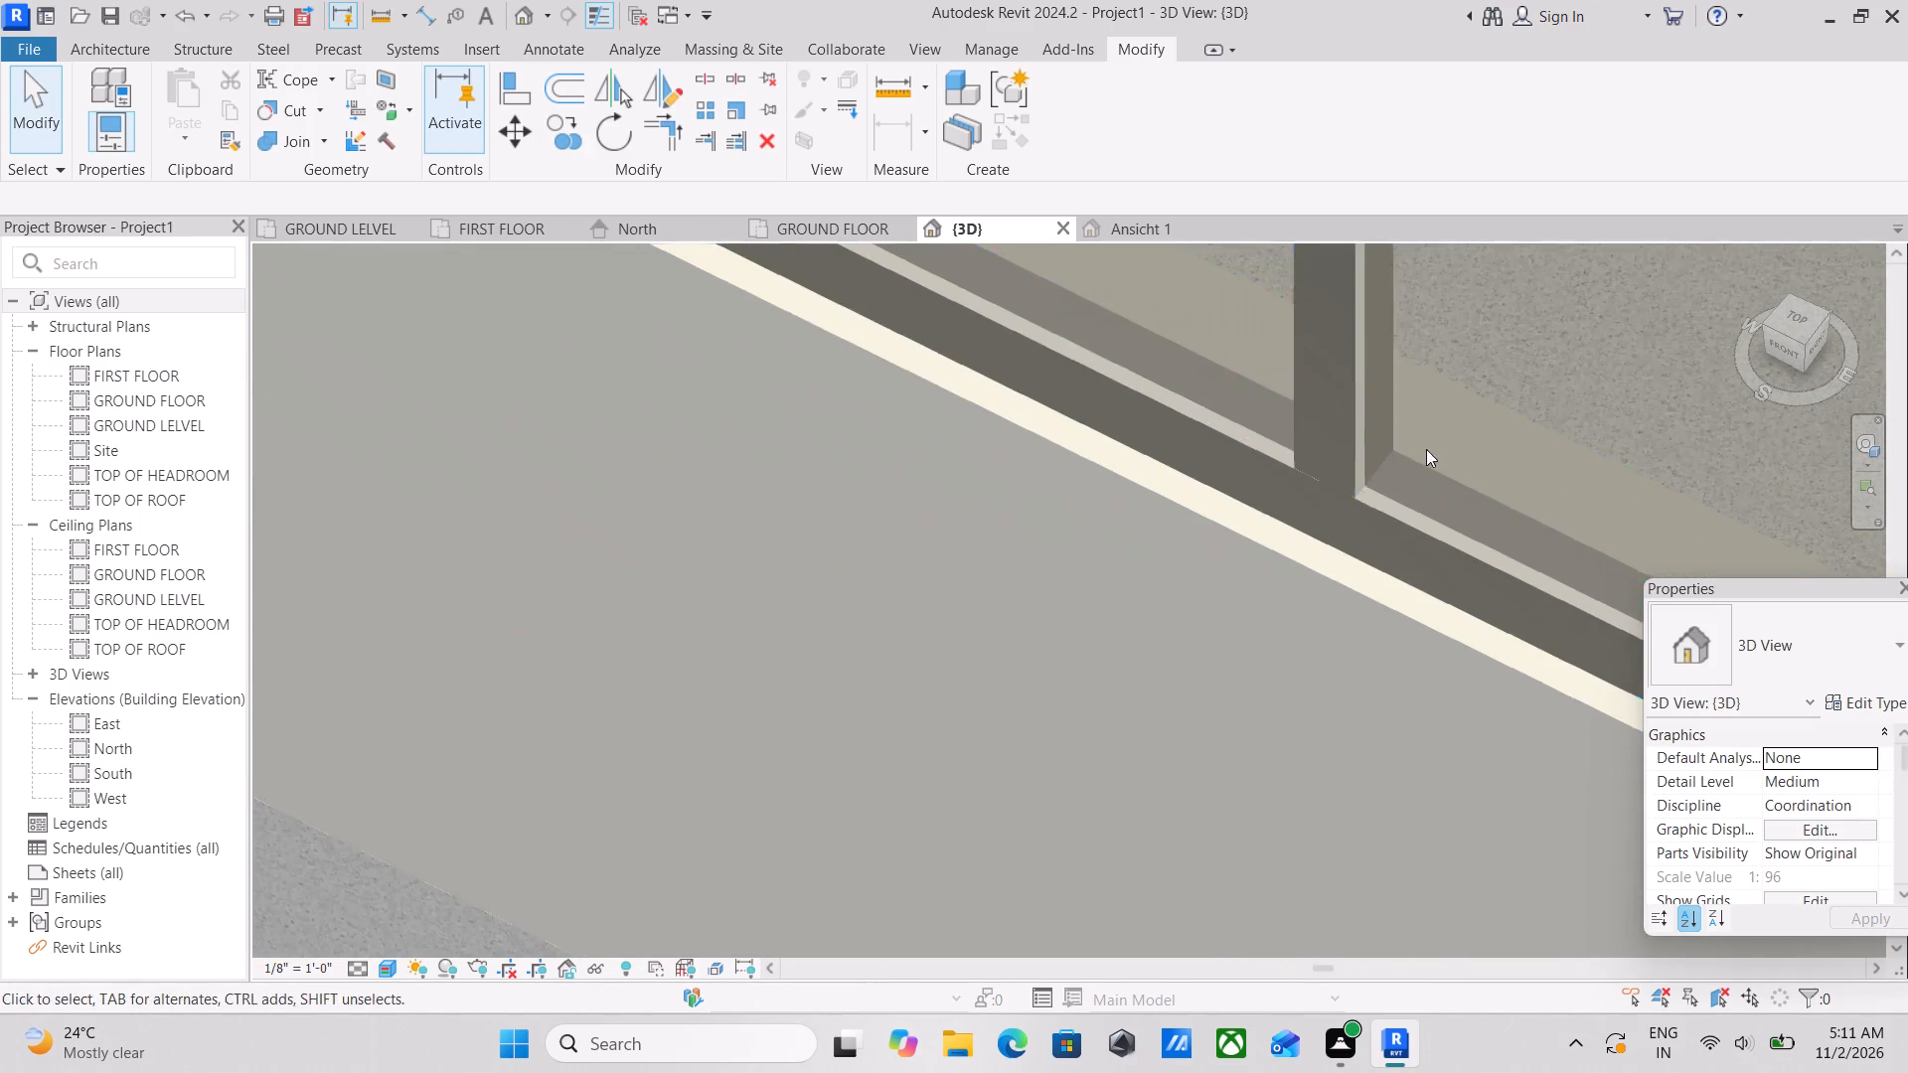
{"action": "scroll", "coordinate": [1426, 449], "scroll_direction": "down", "scroll_amount": 7}
{"action": "middle_click_drag", "start_coordinate": [1409, 436], "coordinate": [486, 789]}
{"action": "scroll", "coordinate": [408, 841], "scroll_direction": "up", "scroll_amount": 4}
{"action": "scroll", "coordinate": [482, 694], "scroll_direction": "down", "scroll_amount": 3}
{"action": "middle_click_drag", "start_coordinate": [490, 685], "coordinate": [611, 571]}
{"action": "key", "text": "Escape"}
{"action": "scroll", "coordinate": [597, 690], "scroll_direction": "up", "scroll_amount": 4}
{"action": "scroll", "coordinate": [574, 817], "scroll_direction": "up", "scroll_amount": 11}
{"action": "scroll", "coordinate": [574, 817], "scroll_direction": "down", "scroll_amount": 9}
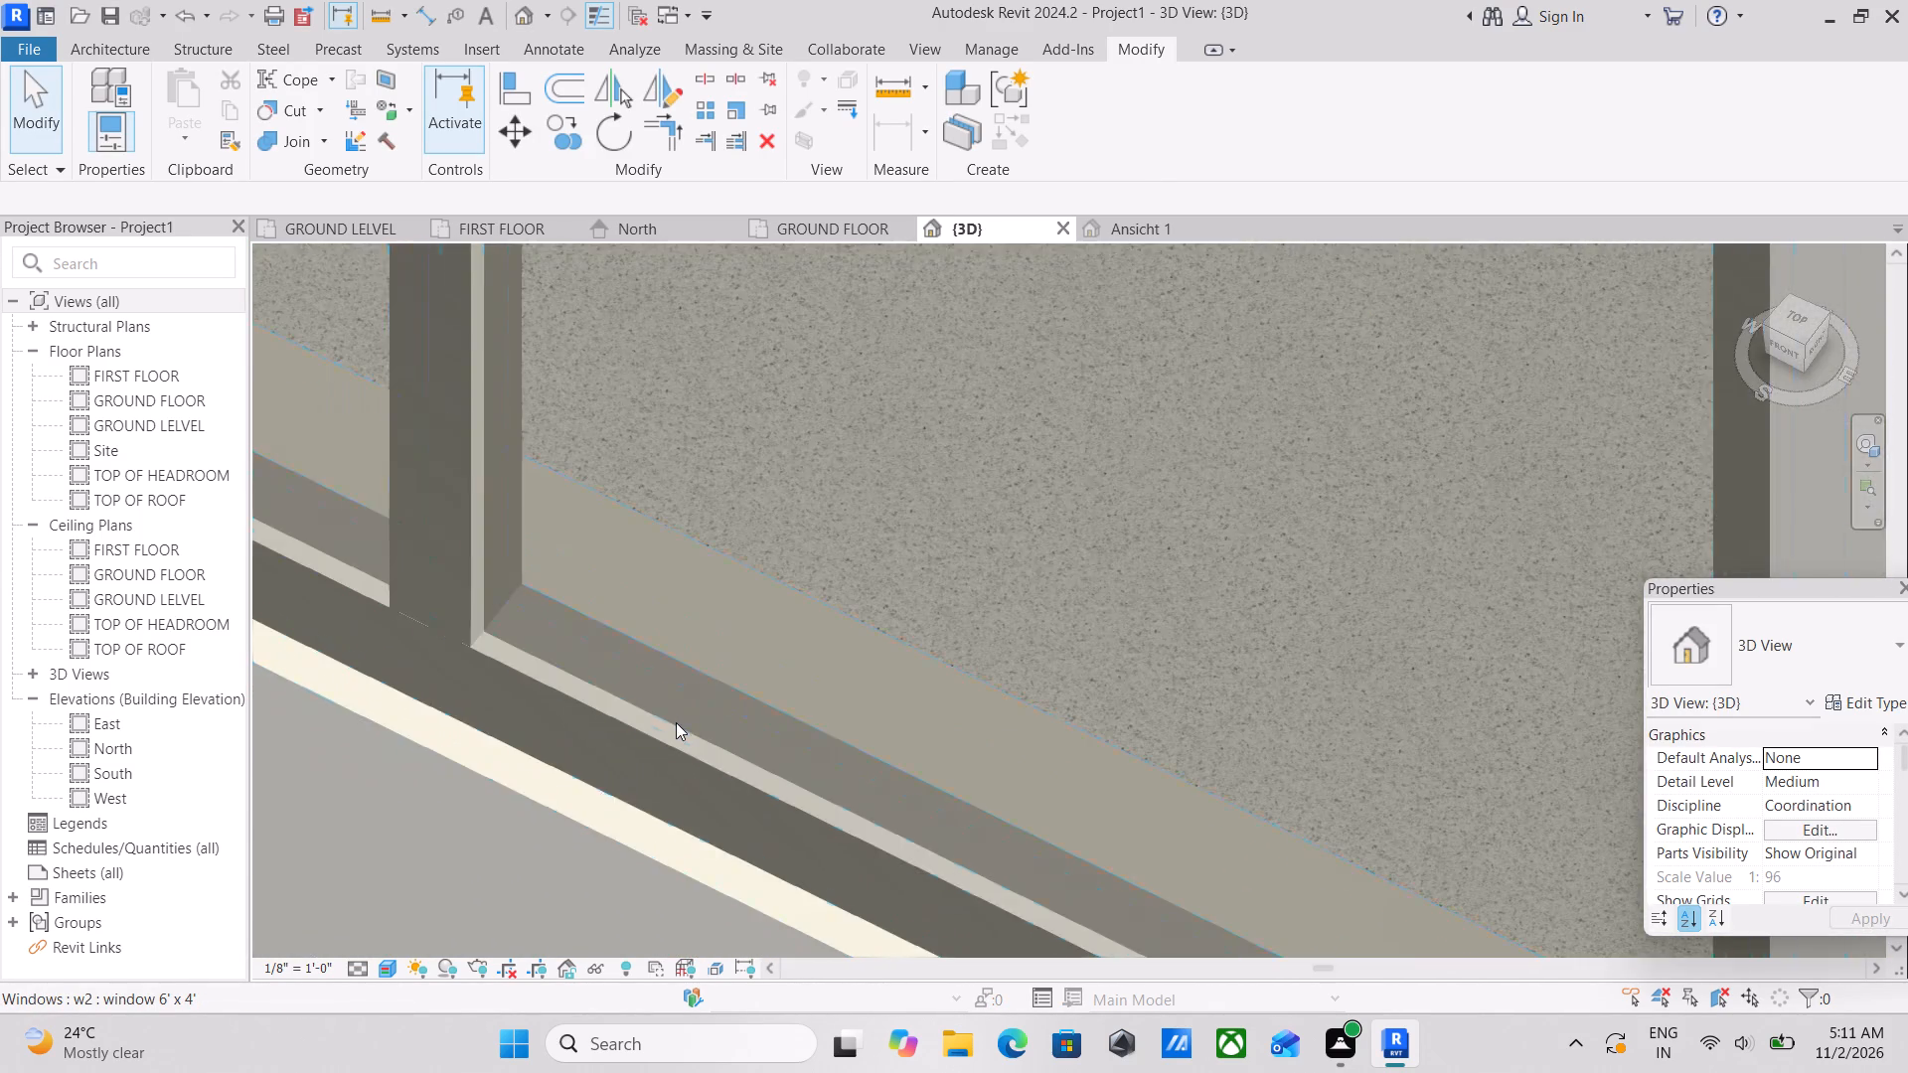
{"action": "scroll", "coordinate": [676, 722], "scroll_direction": "down", "scroll_amount": 18}
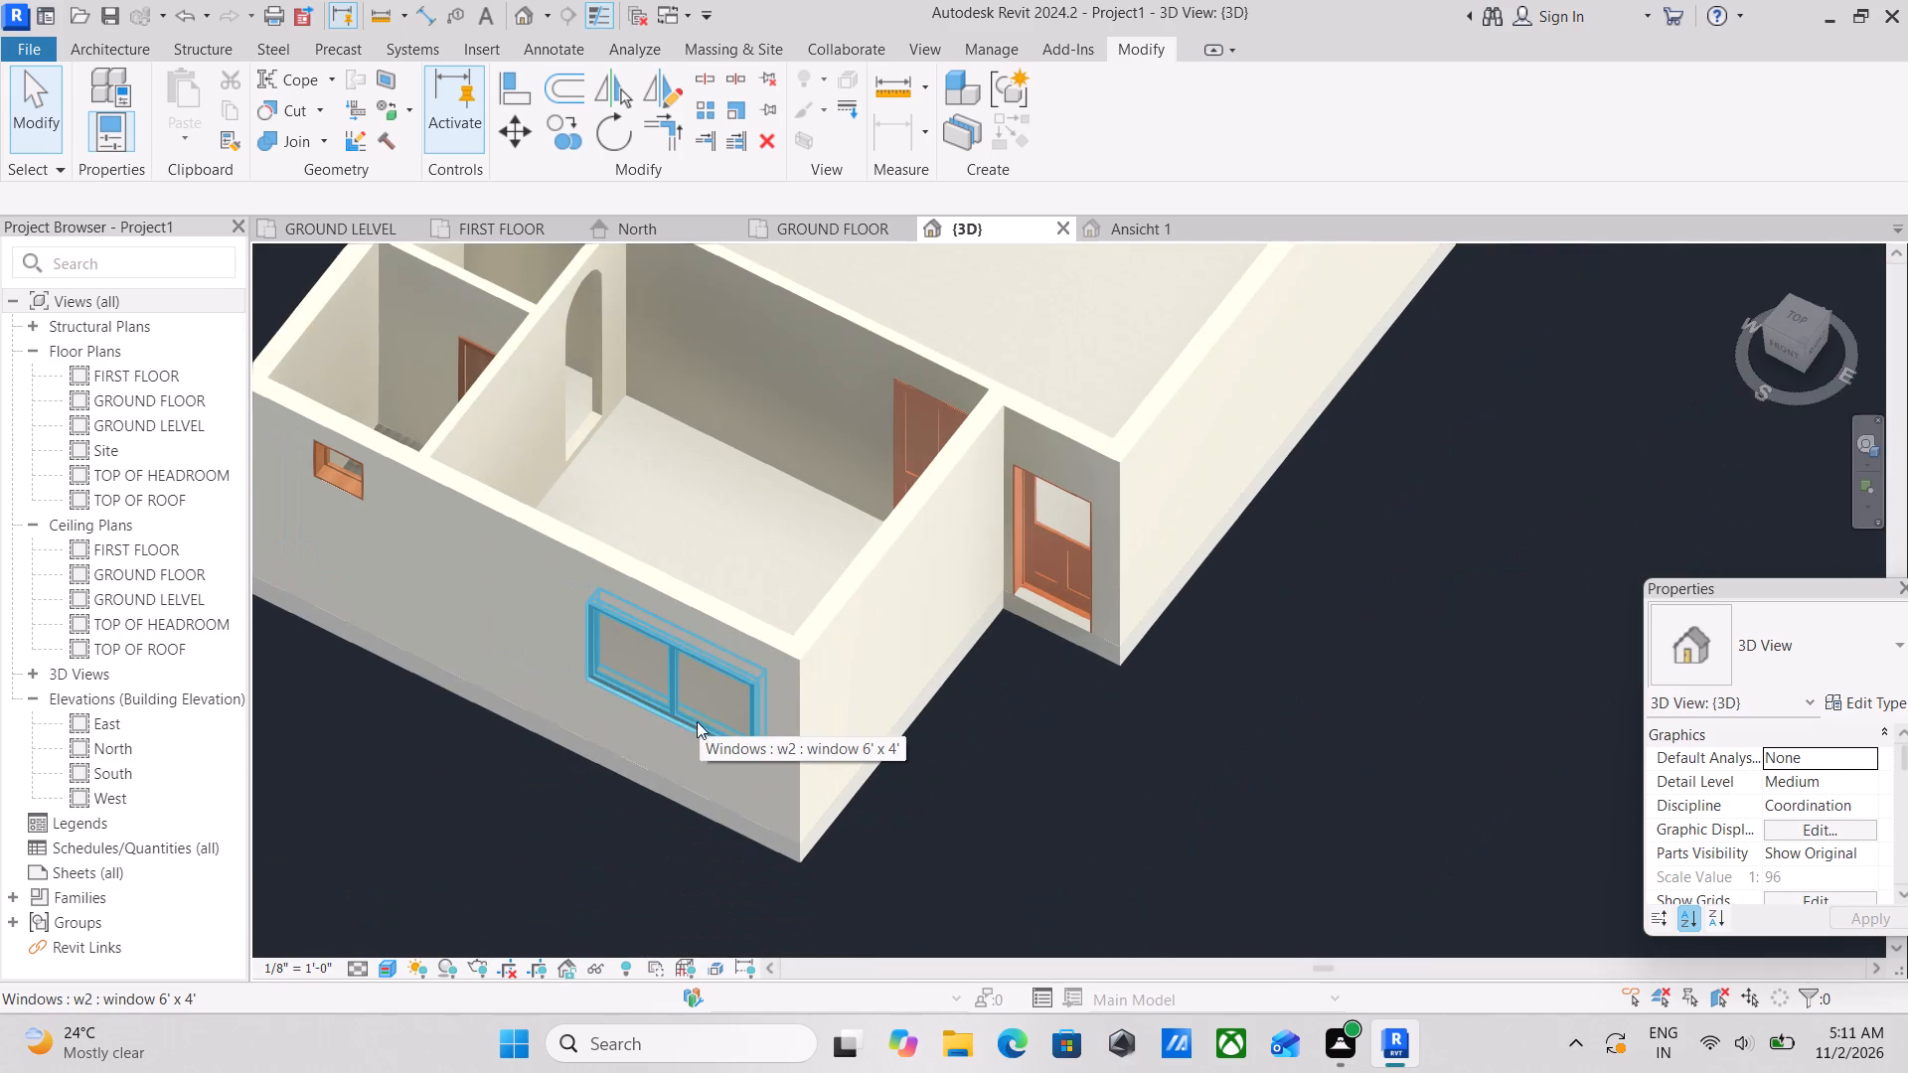
{"action": "middle_click_drag", "start_coordinate": [700, 733], "coordinate": [831, 550], "text": "shift"}
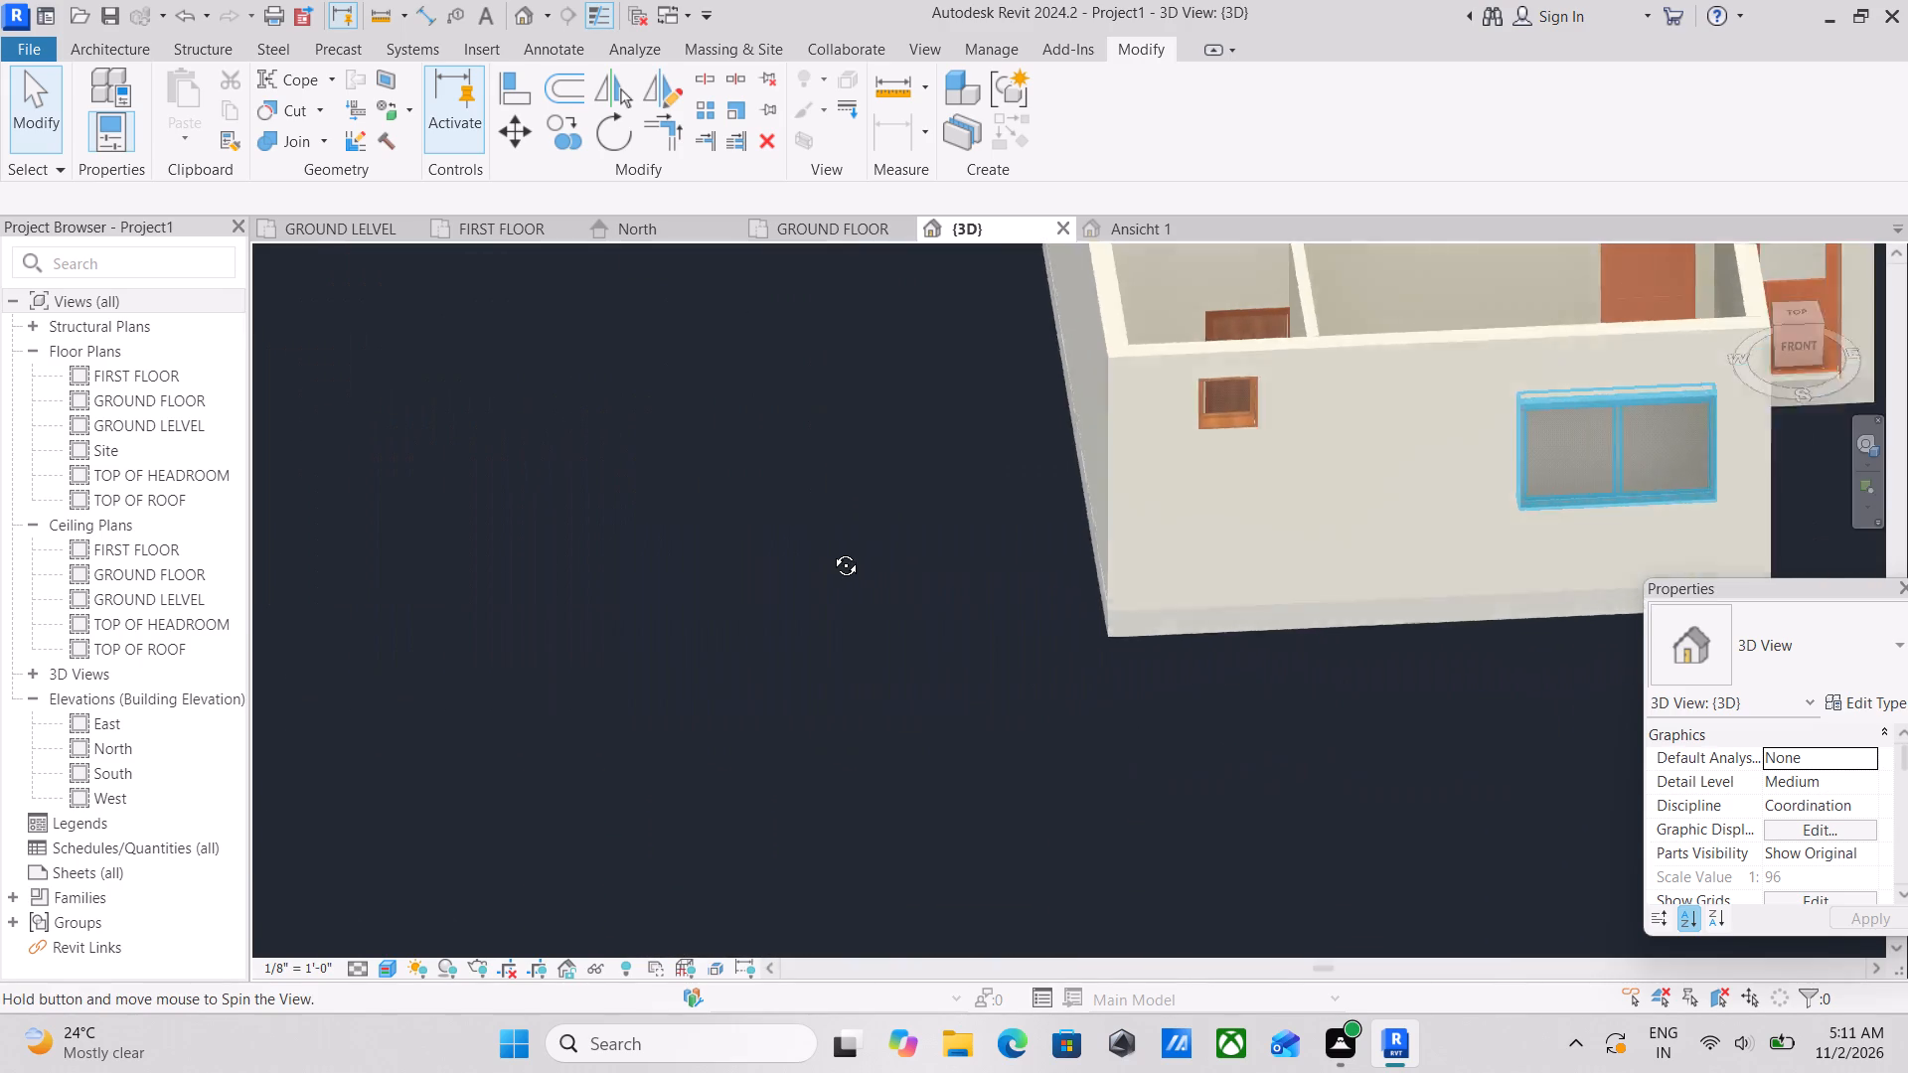
{"action": "middle_click_drag", "start_coordinate": [831, 550], "coordinate": [812, 550], "text": "shift"}
{"action": "scroll", "coordinate": [1284, 494], "scroll_direction": "up", "scroll_amount": 14}
{"action": "scroll", "coordinate": [1455, 619], "scroll_direction": "up", "scroll_amount": 6}
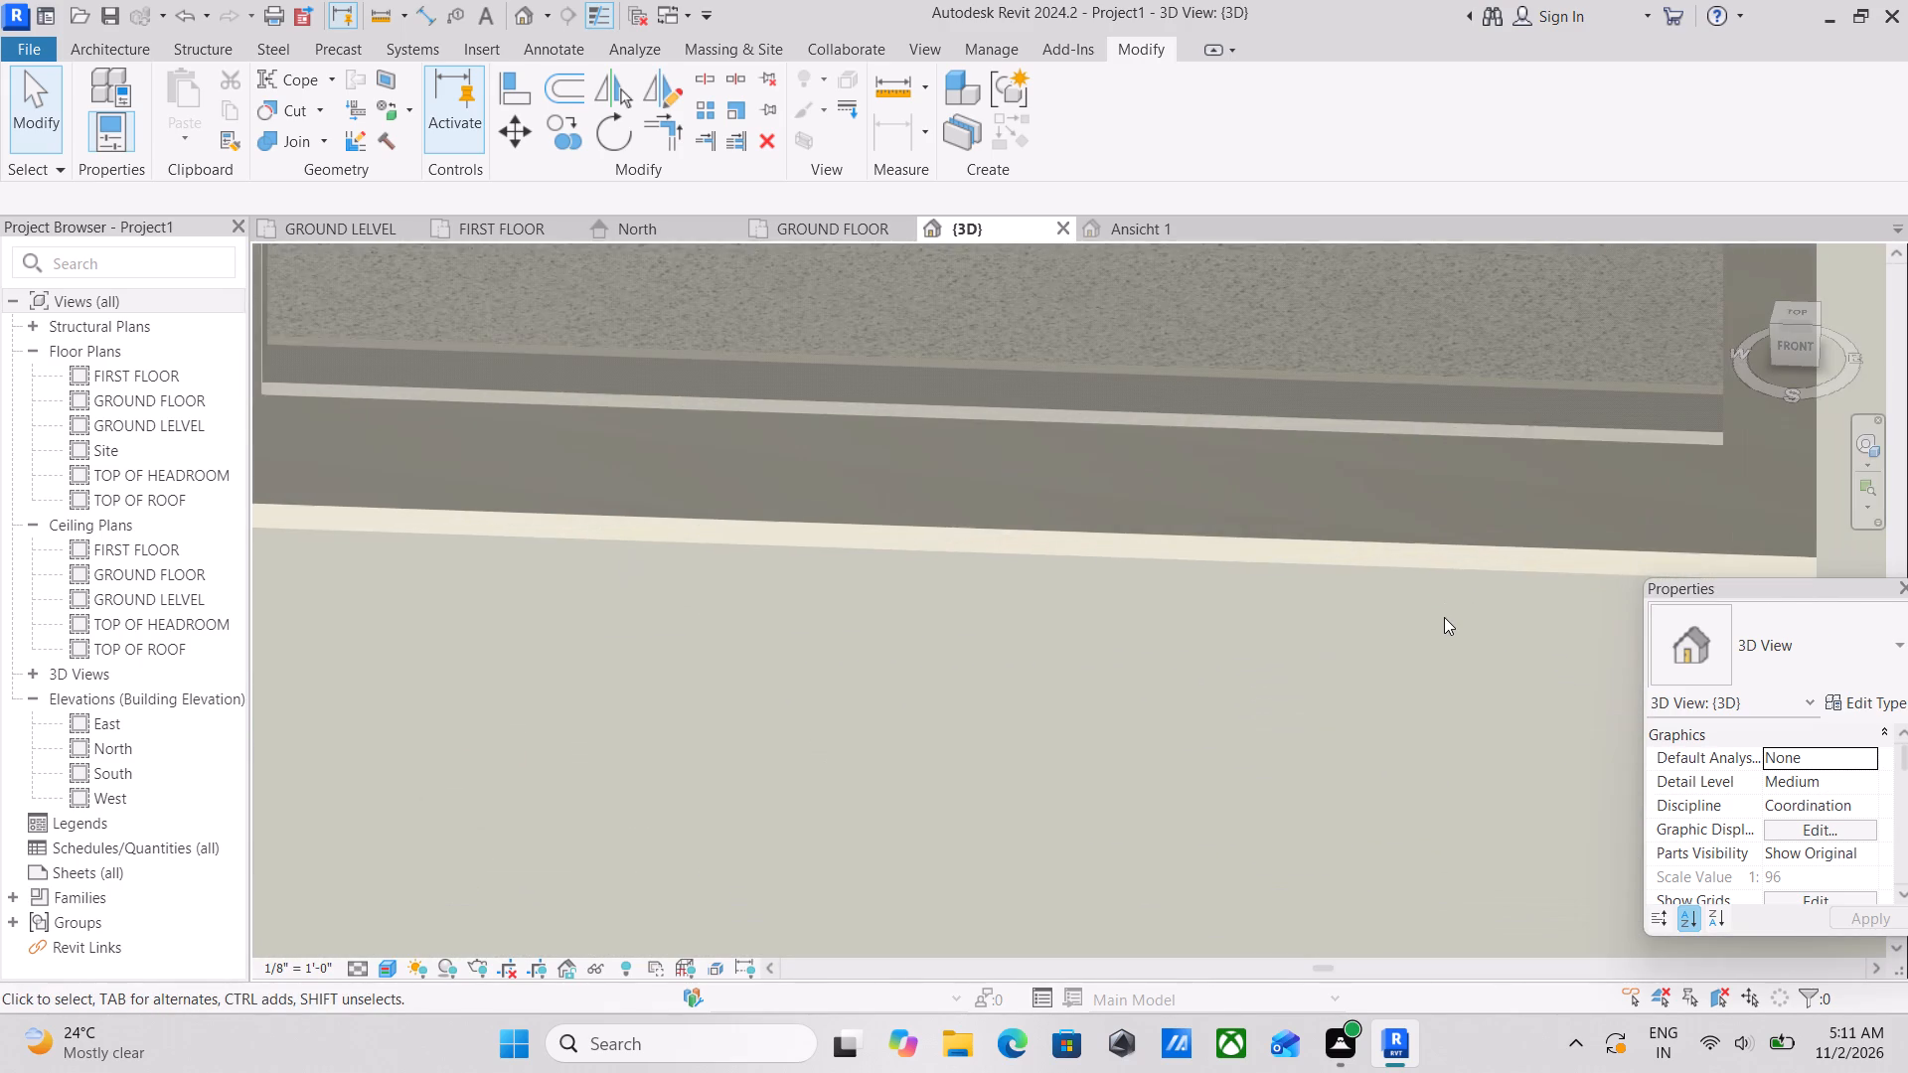
{"action": "scroll", "coordinate": [1444, 617], "scroll_direction": "up", "scroll_amount": 6}
{"action": "scroll", "coordinate": [1444, 617], "scroll_direction": "down", "scroll_amount": 6}
{"action": "scroll", "coordinate": [1048, 505], "scroll_direction": "down", "scroll_amount": 5}
{"action": "scroll", "coordinate": [953, 495], "scroll_direction": "down", "scroll_amount": 6}
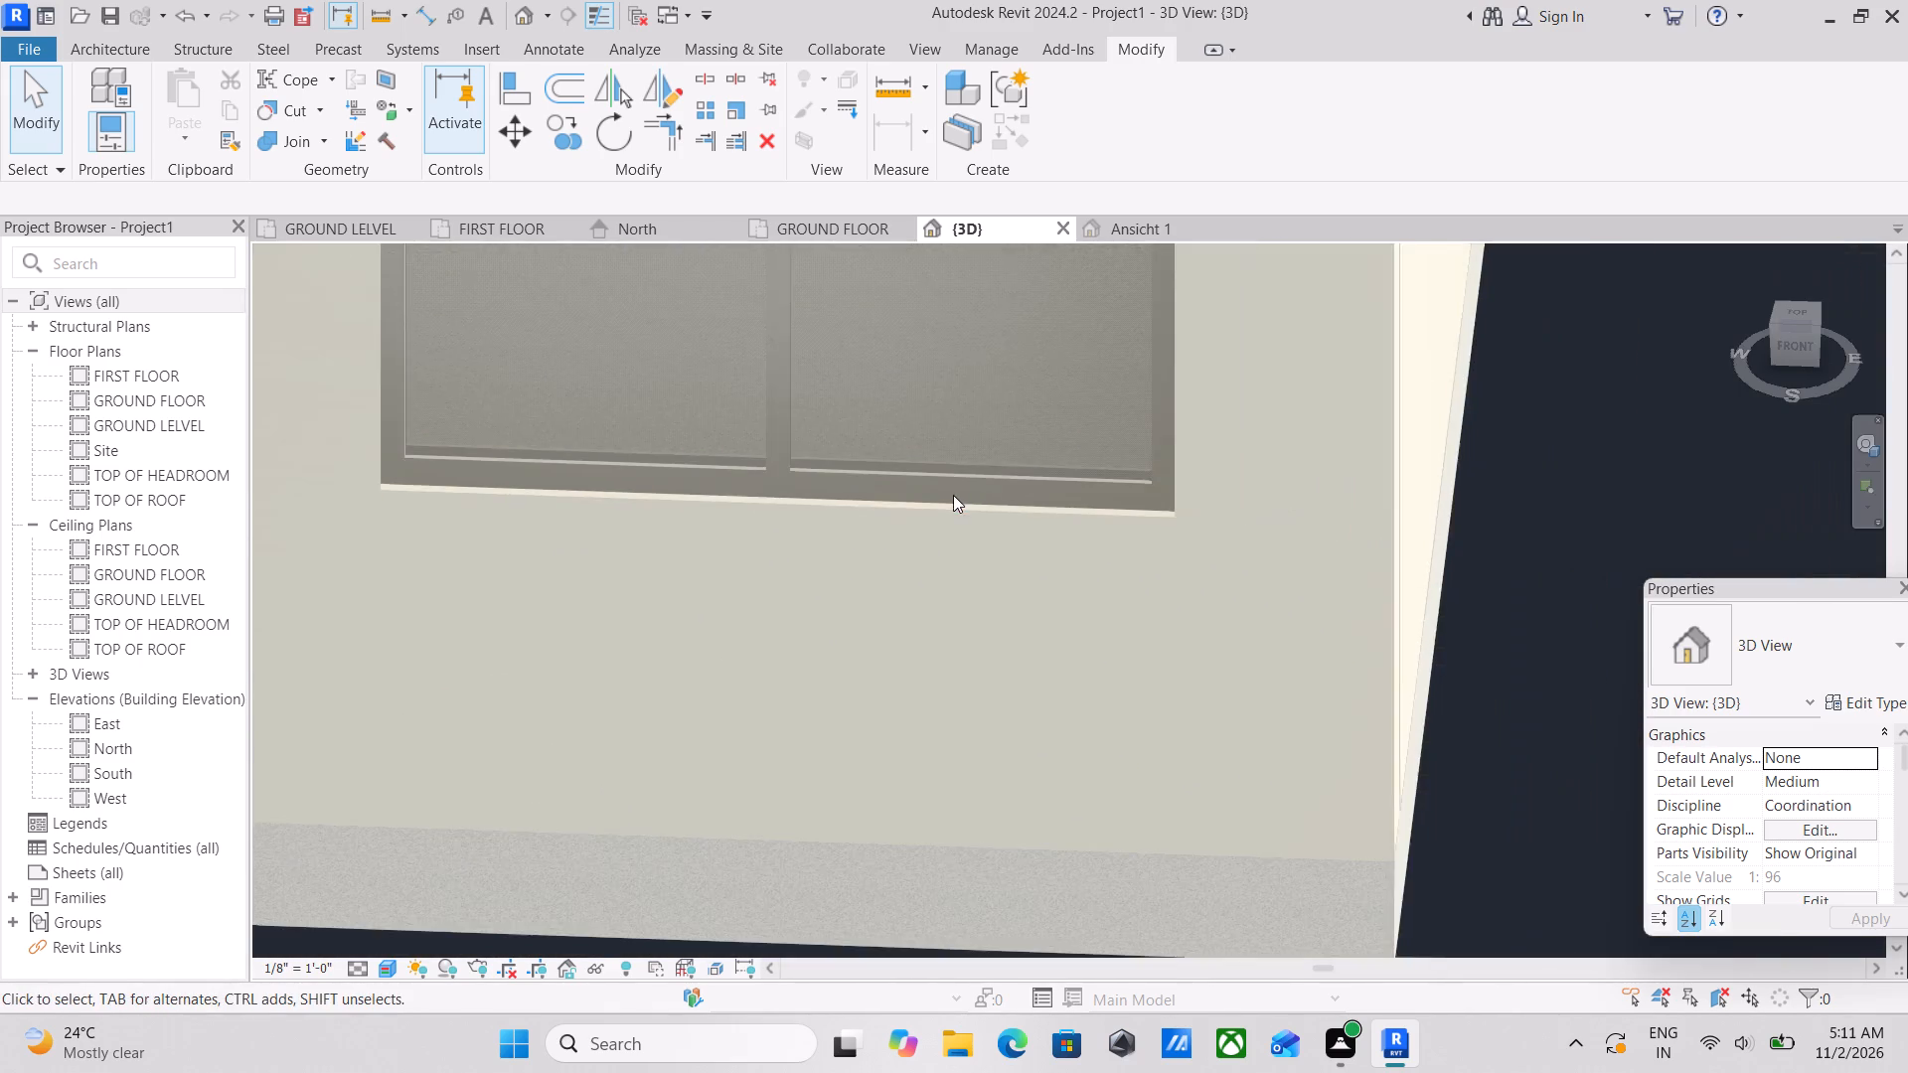
{"action": "scroll", "coordinate": [953, 495], "scroll_direction": "down", "scroll_amount": 9}
Examine the w2 window beside the kitchen's exterior door at the back of the house in 3D.
{"action": "middle_click_drag", "start_coordinate": [913, 481], "coordinate": [742, 642], "text": "shift"}
{"action": "scroll", "coordinate": [850, 503], "scroll_direction": "down", "scroll_amount": 3}
{"action": "middle_click_drag", "start_coordinate": [868, 659], "coordinate": [983, 1072]}
{"action": "scroll", "coordinate": [945, 591], "scroll_direction": "up", "scroll_amount": 3}
{"action": "middle_click_drag", "start_coordinate": [909, 618], "coordinate": [979, 771]}
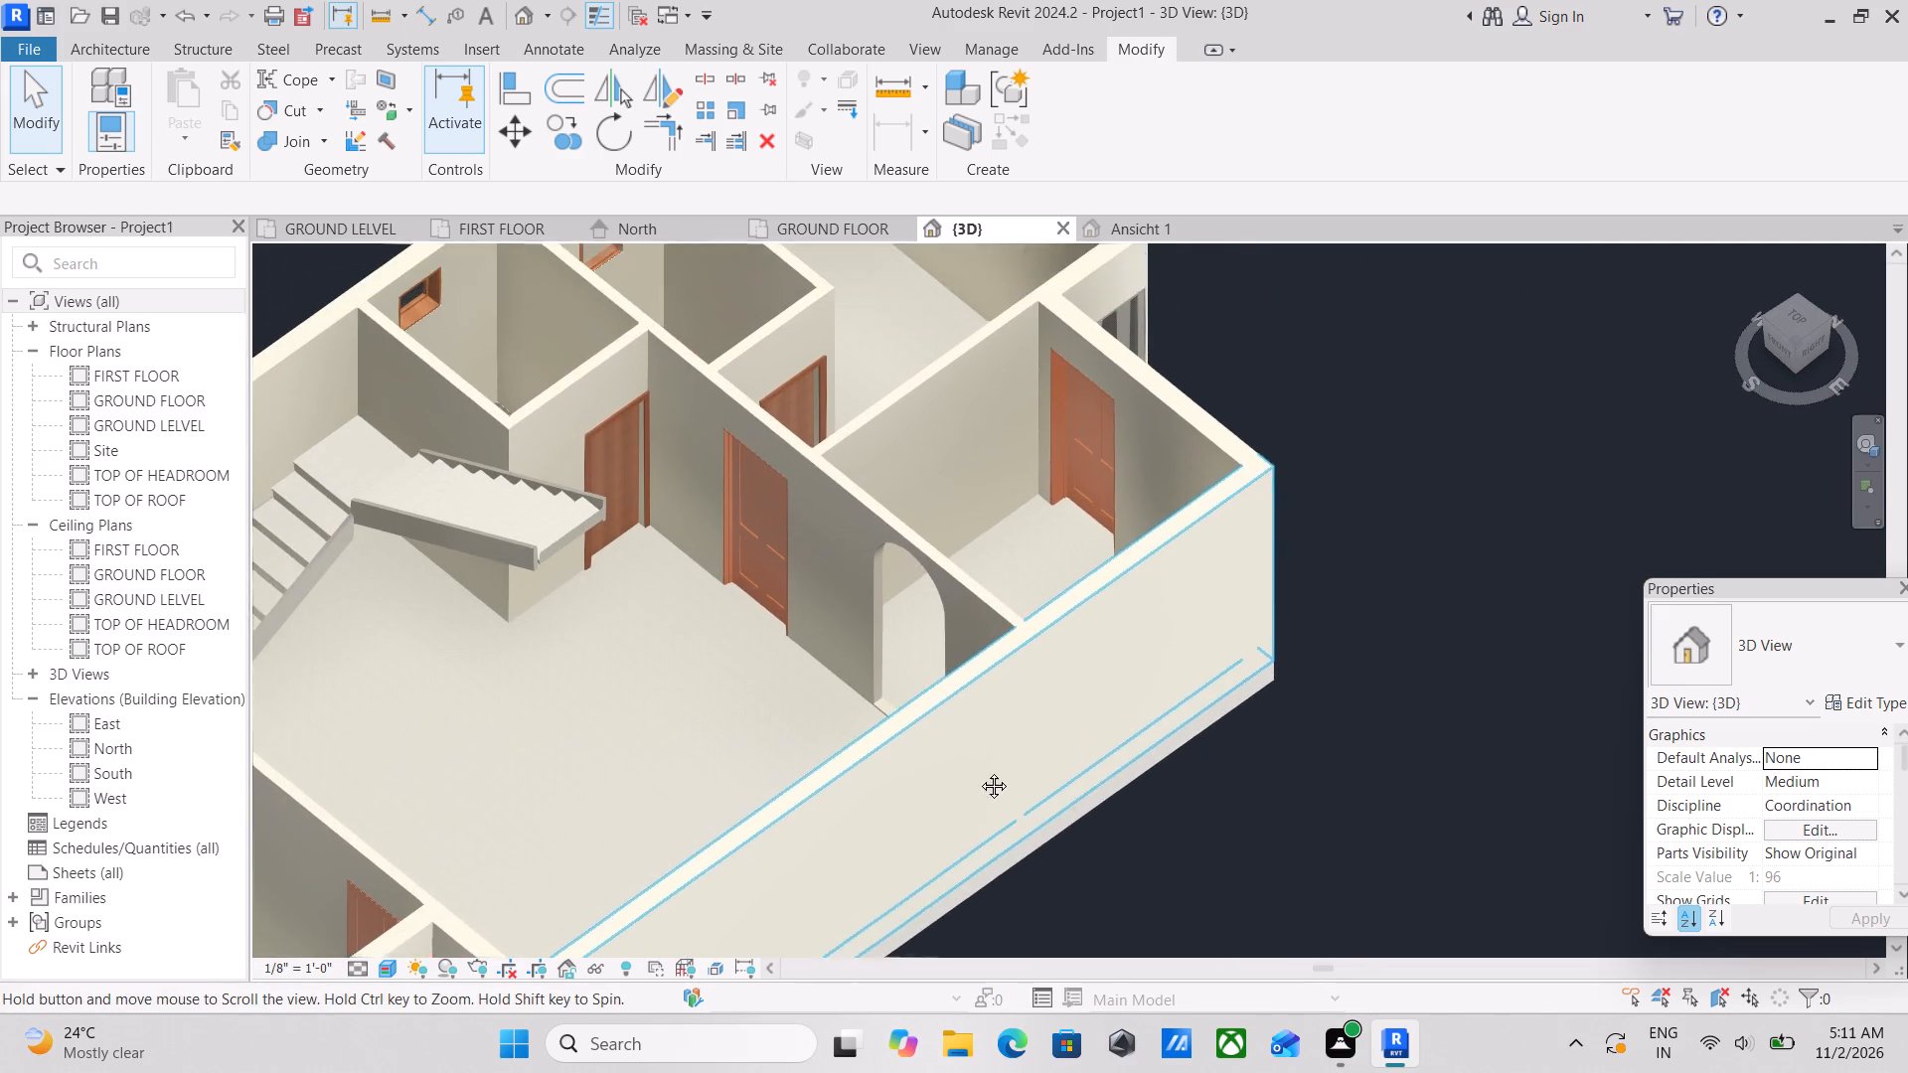
{"action": "middle_click_drag", "start_coordinate": [979, 771], "coordinate": [1054, 976]}
{"action": "scroll", "coordinate": [1076, 807], "scroll_direction": "up", "scroll_amount": 2}
{"action": "scroll", "coordinate": [1464, 547], "scroll_direction": "up", "scroll_amount": 8}
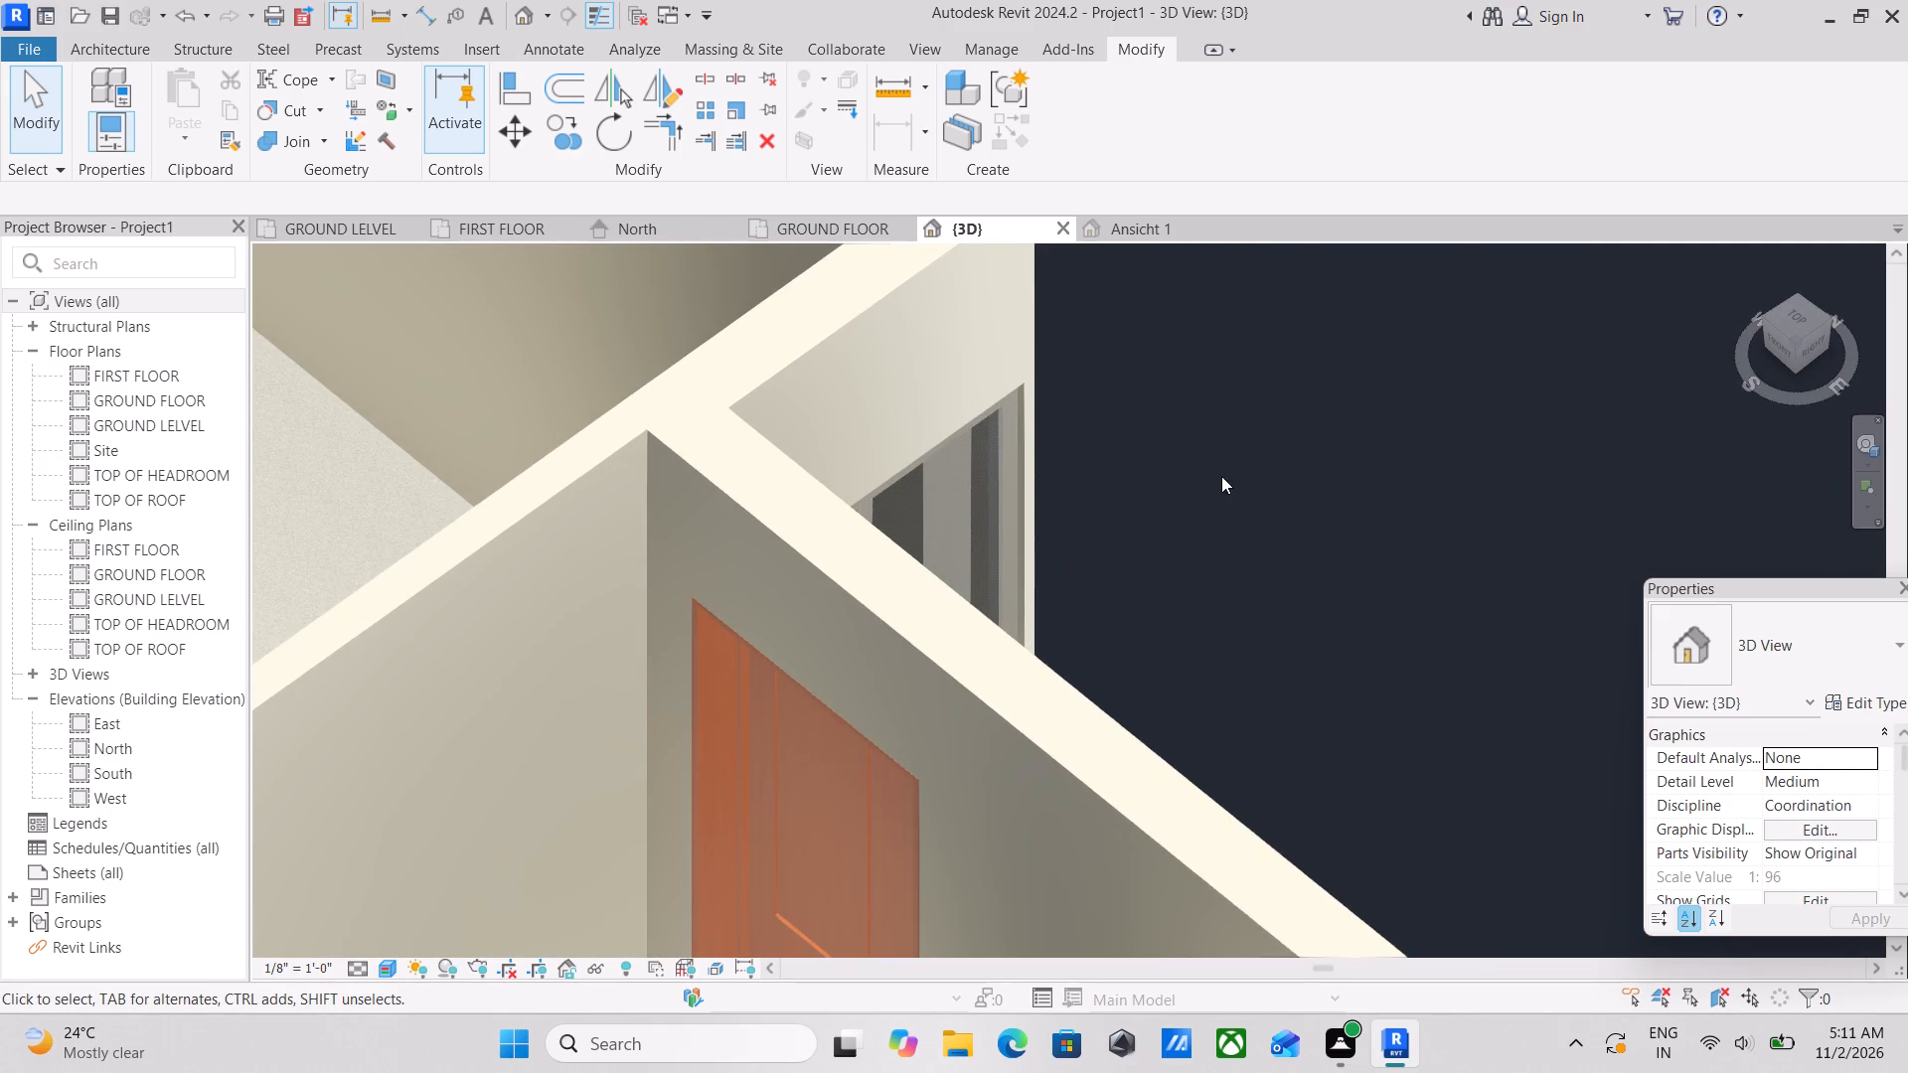
{"action": "middle_click_drag", "start_coordinate": [1198, 489], "coordinate": [840, 424], "text": "shift"}
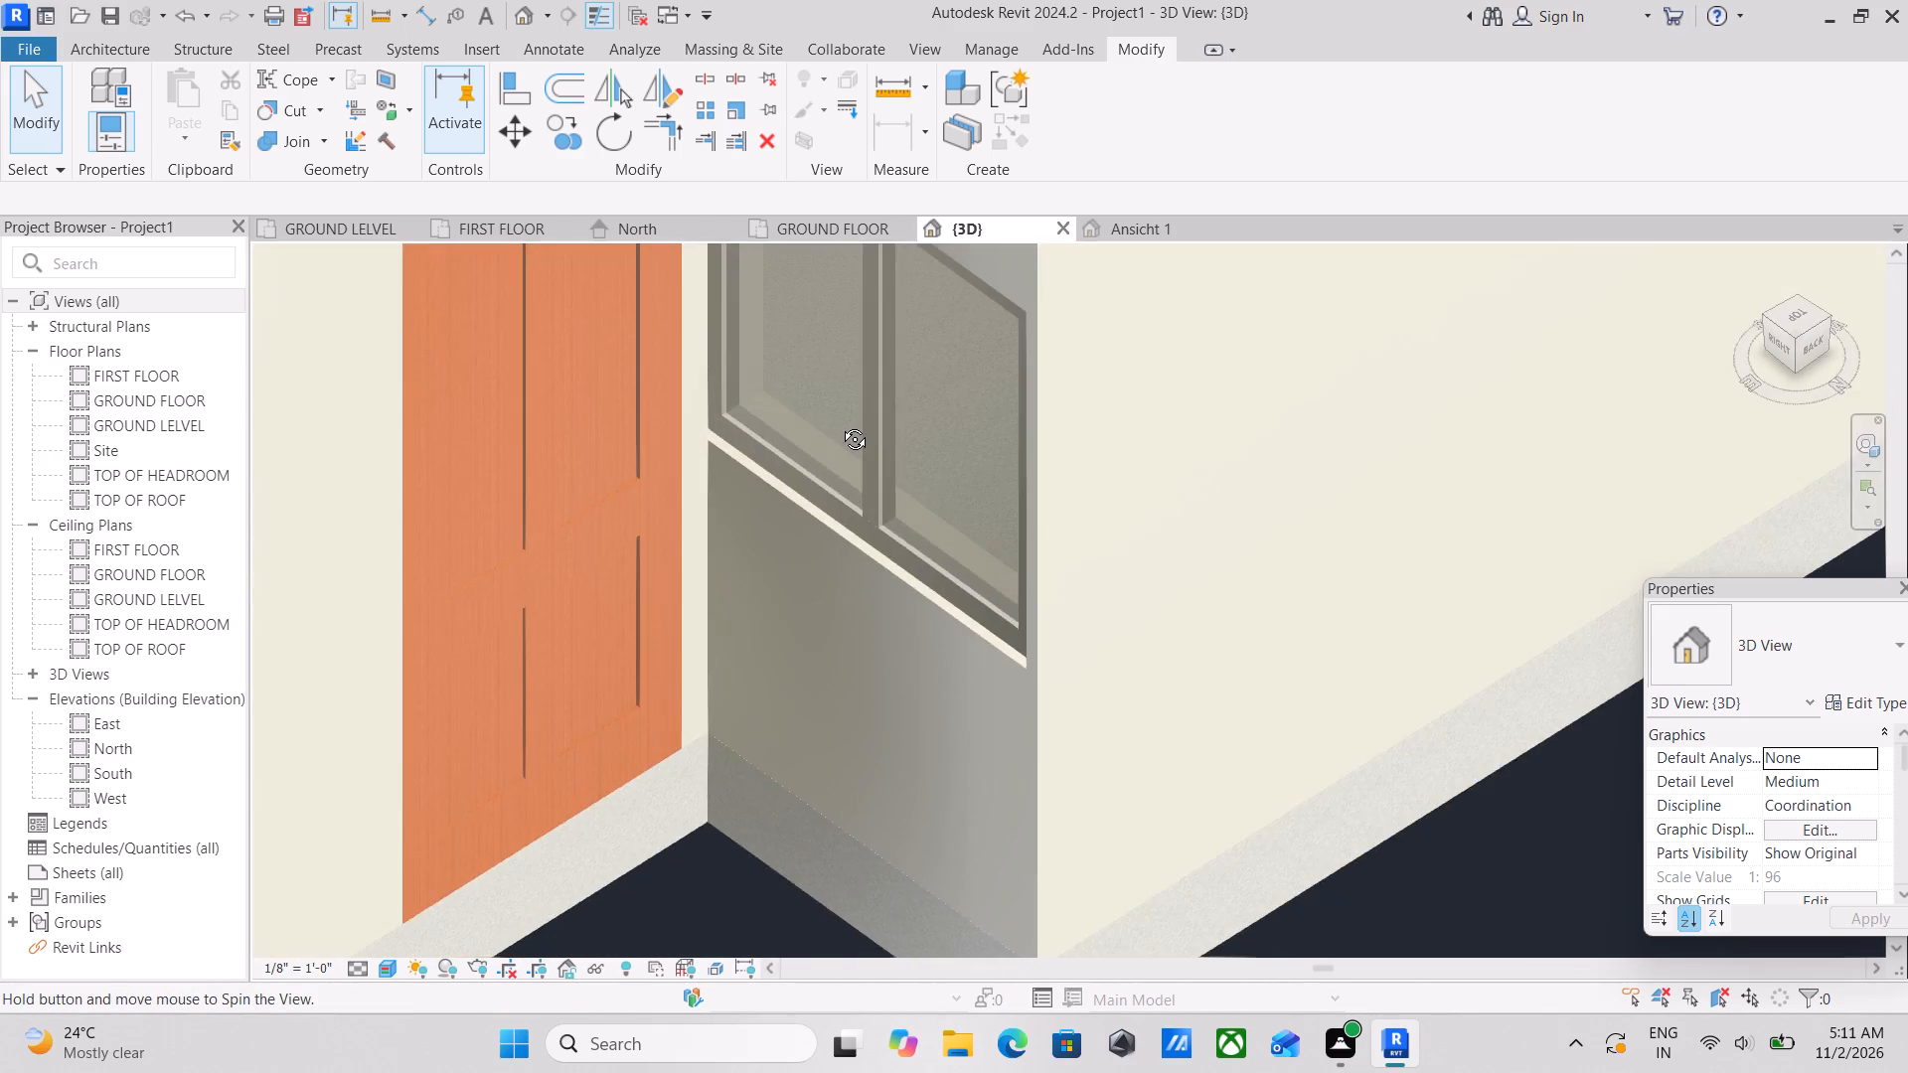
{"action": "middle_click_drag", "start_coordinate": [840, 424], "coordinate": [1135, 445], "text": "shift"}
{"action": "scroll", "coordinate": [885, 588], "scroll_direction": "down", "scroll_amount": 10}
{"action": "middle_click_drag", "start_coordinate": [784, 627], "coordinate": [784, 626]}
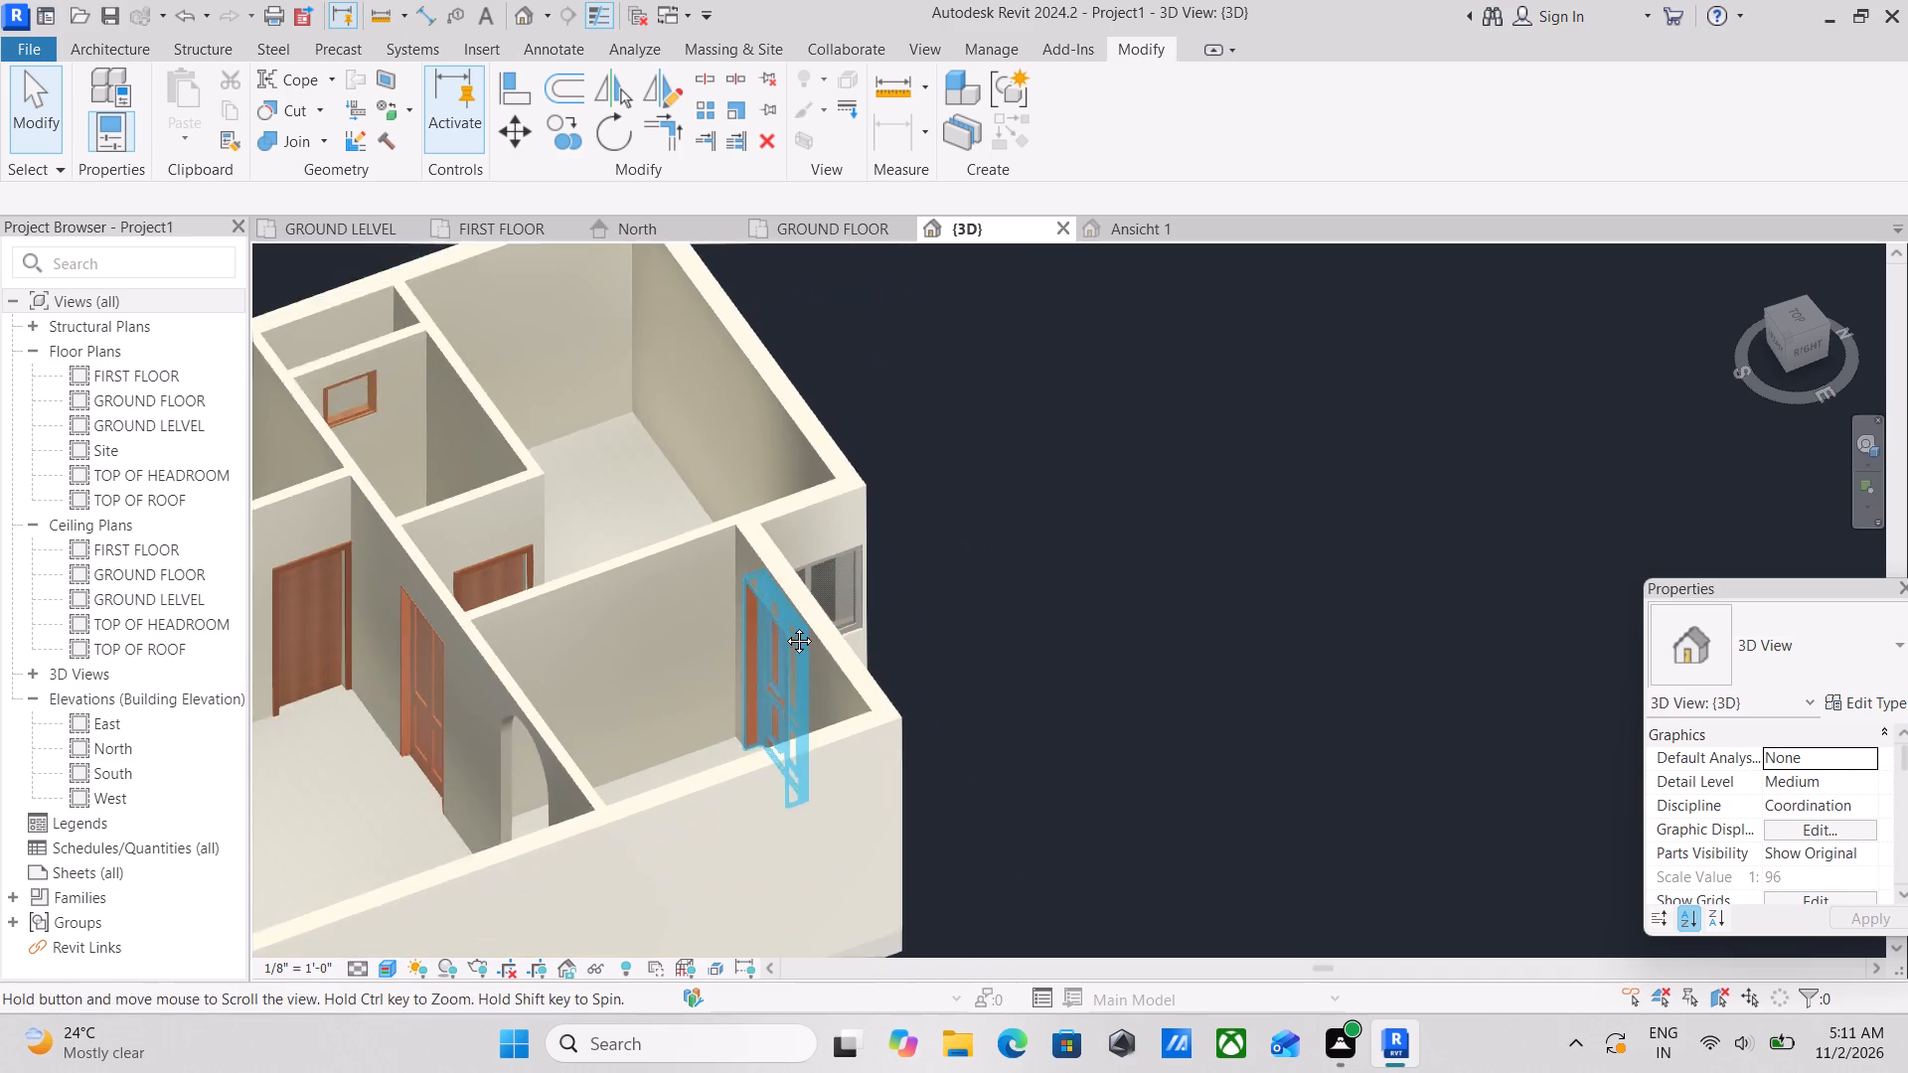
{"action": "middle_click_drag", "start_coordinate": [784, 626], "coordinate": [1423, 351]}
Examine the whole ground floor's rooms, stair, doors and windows in 3D, from the front corner and from above.
{"action": "scroll", "coordinate": [1120, 475], "scroll_direction": "down", "scroll_amount": 4}
{"action": "middle_click_drag", "start_coordinate": [1151, 449], "coordinate": [1359, 394]}
{"action": "middle_click_drag", "start_coordinate": [989, 425], "coordinate": [1110, 536], "text": "shift"}
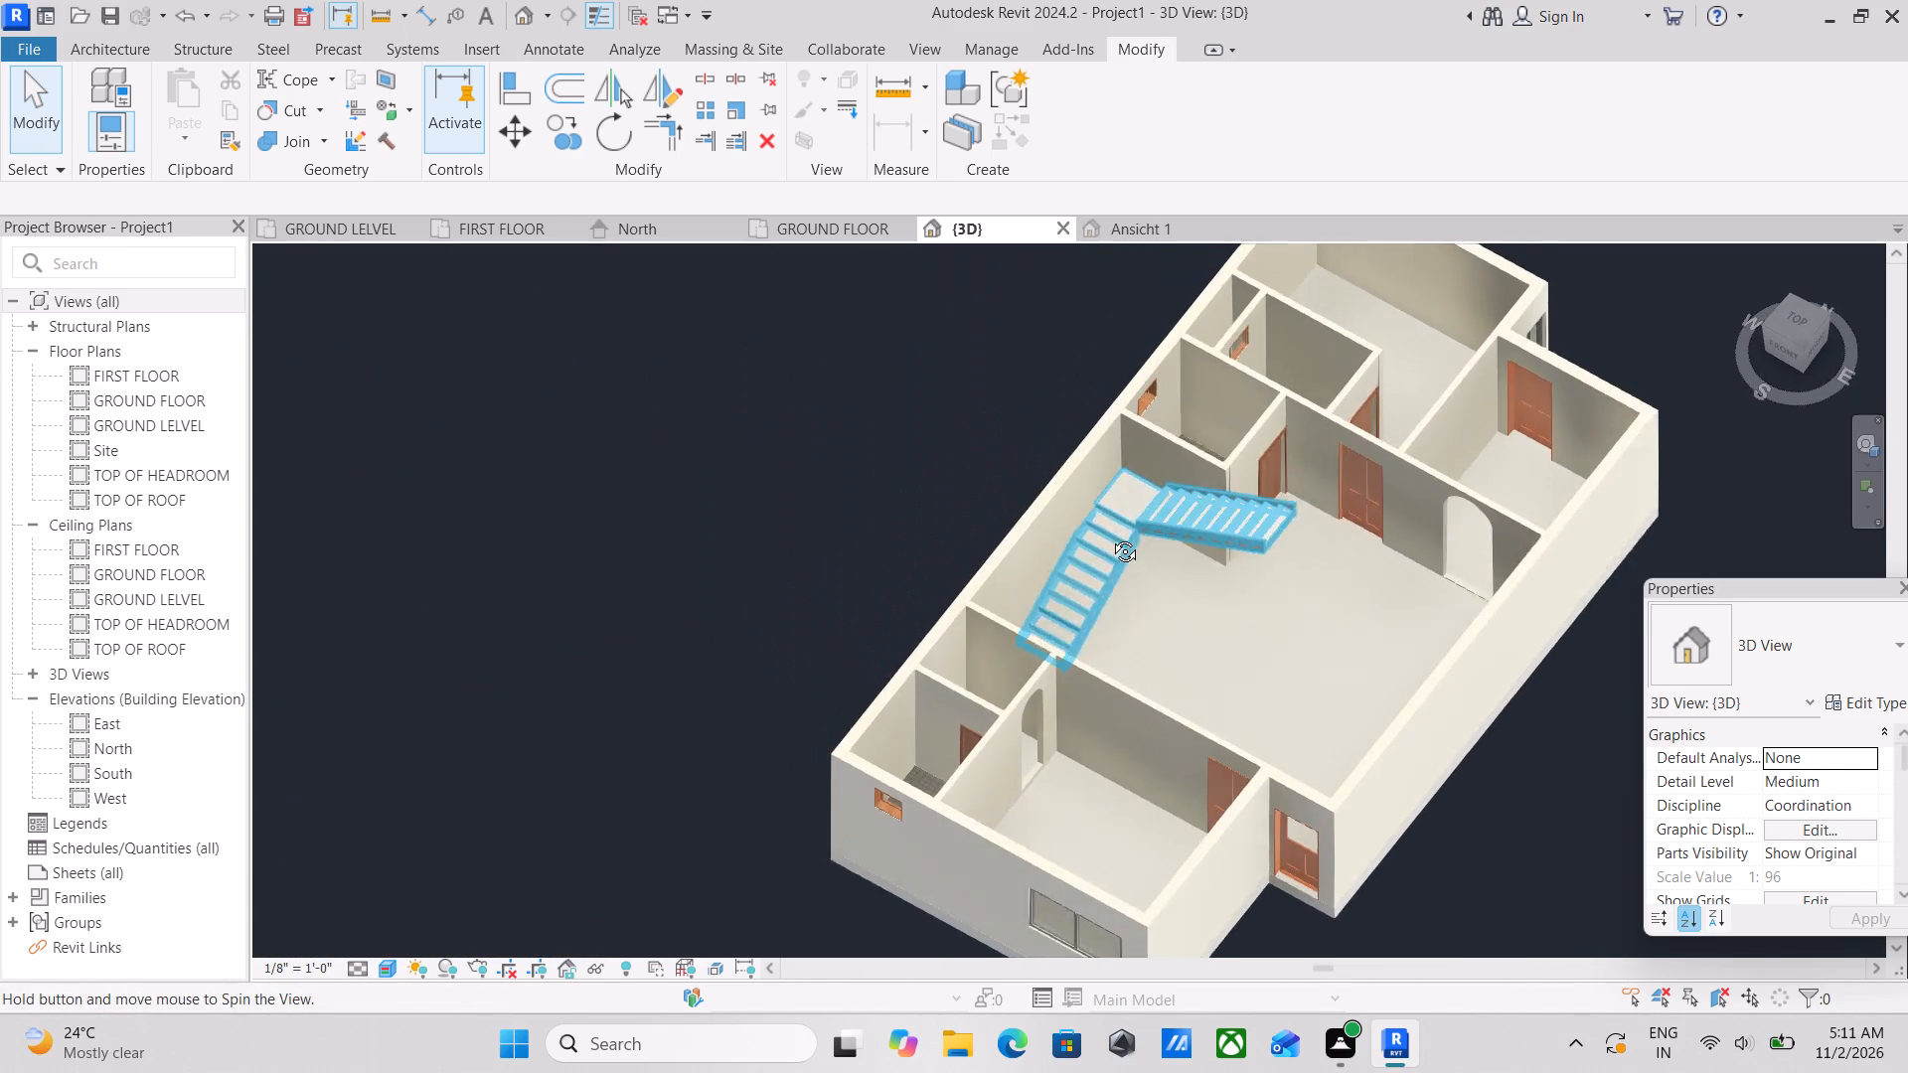
{"action": "middle_click_drag", "start_coordinate": [1110, 536], "coordinate": [1112, 542], "text": "shift"}
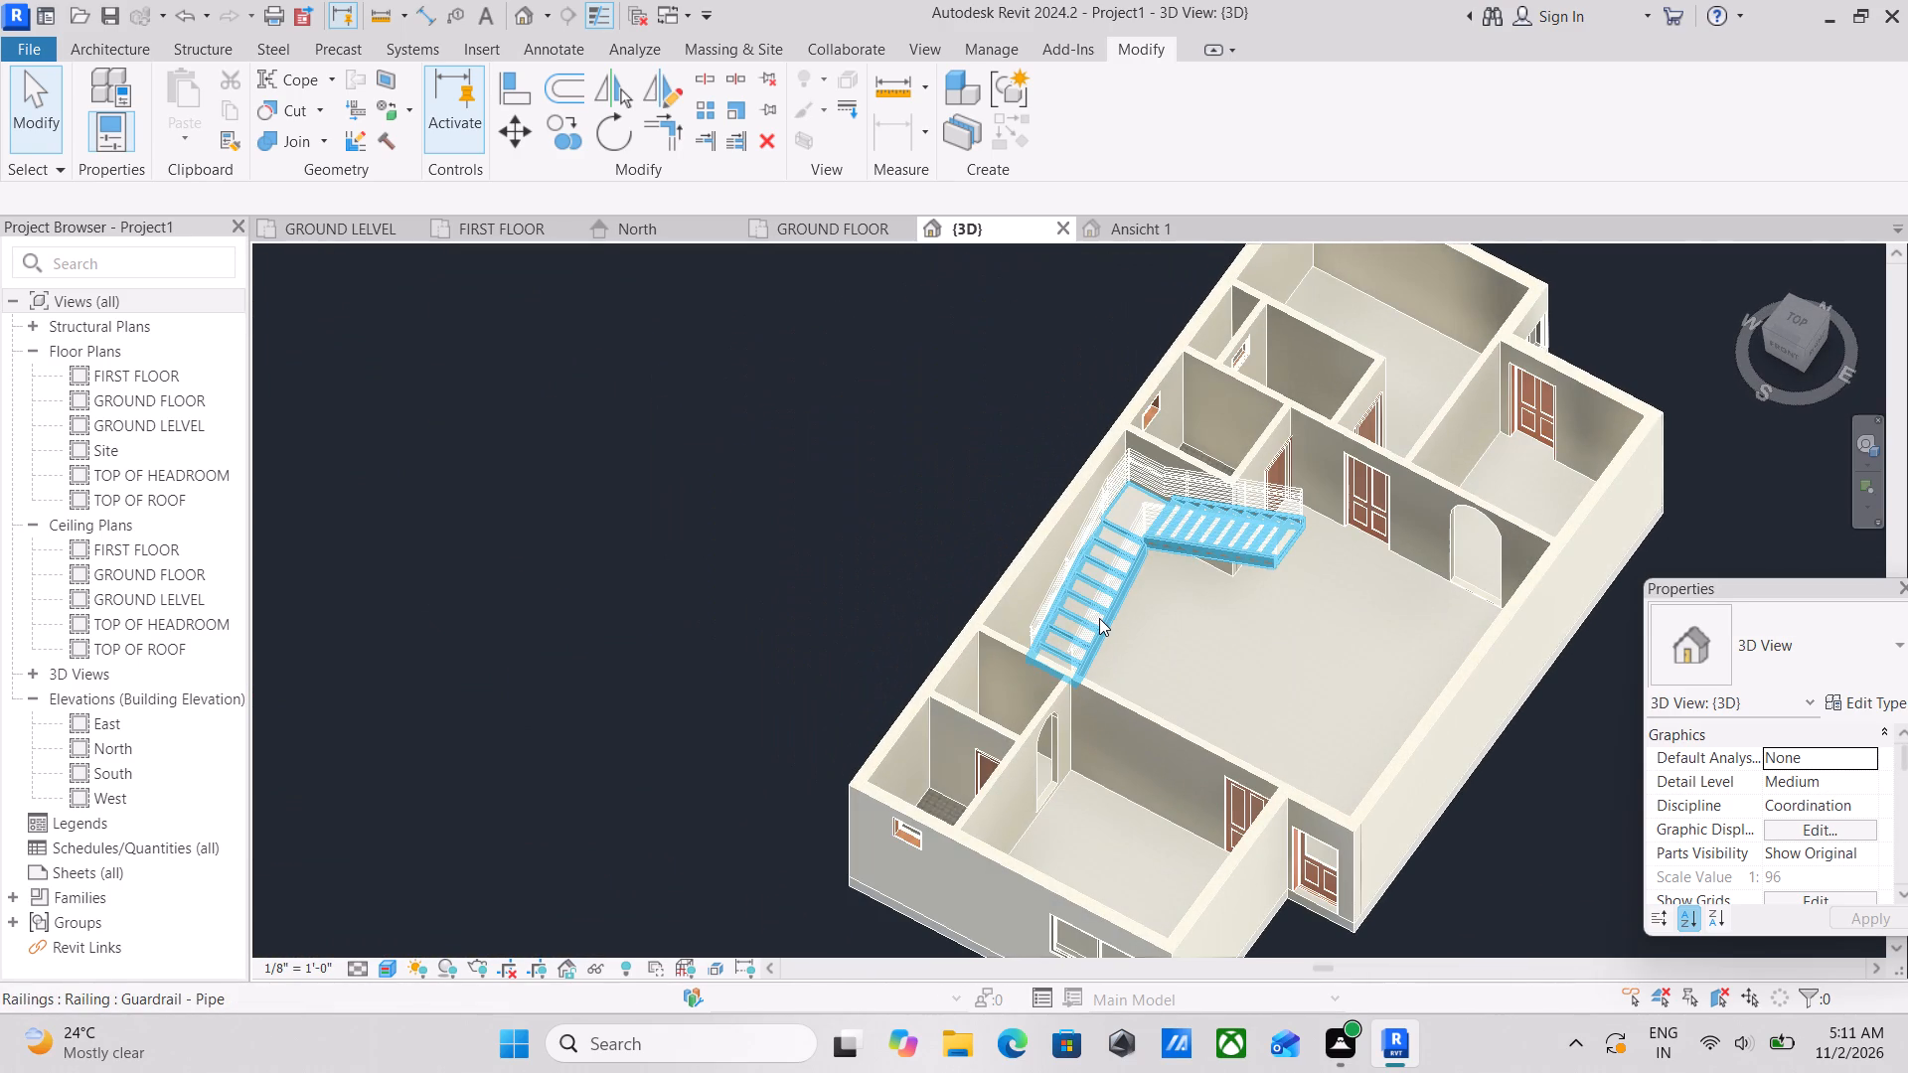
{"action": "scroll", "coordinate": [876, 713], "scroll_direction": "down", "scroll_amount": 2}
{"action": "middle_click_drag", "start_coordinate": [872, 729], "coordinate": [965, 565]}
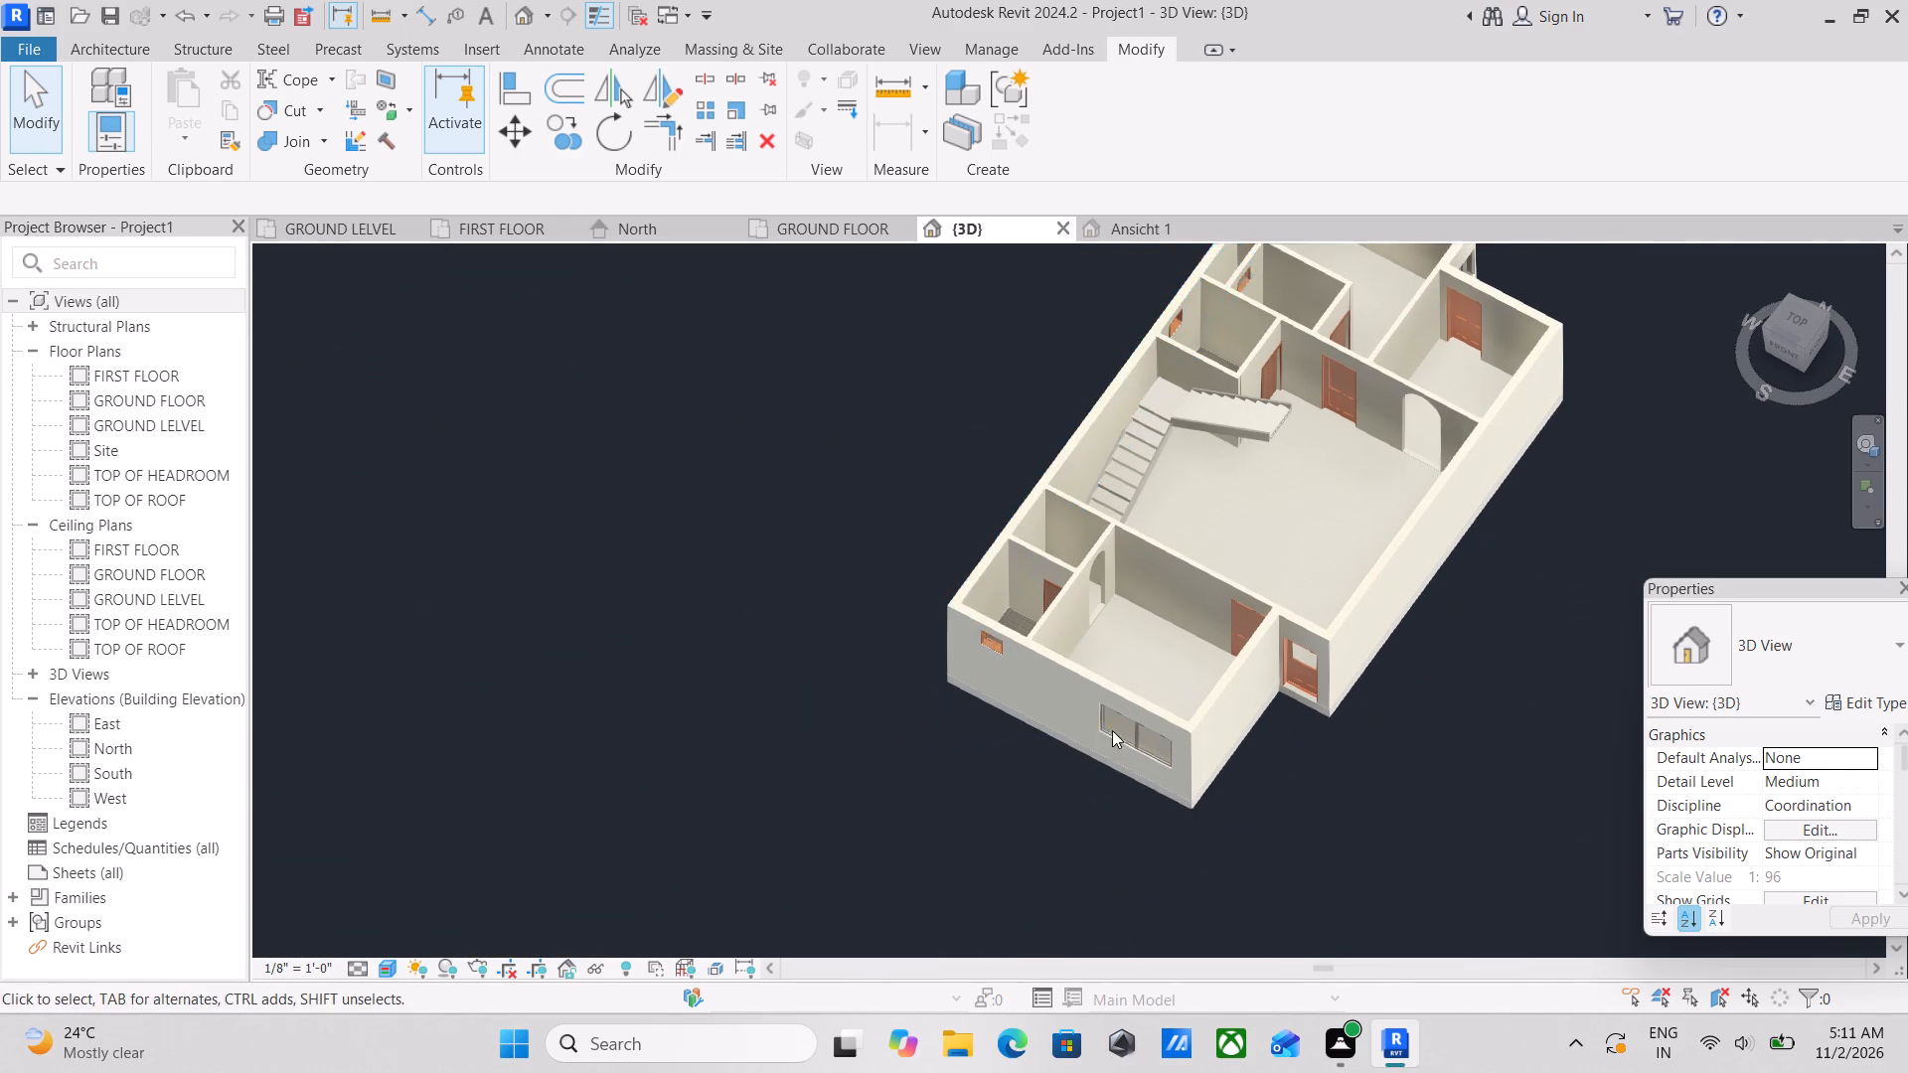
{"action": "scroll", "coordinate": [1120, 734], "scroll_direction": "up", "scroll_amount": 2}
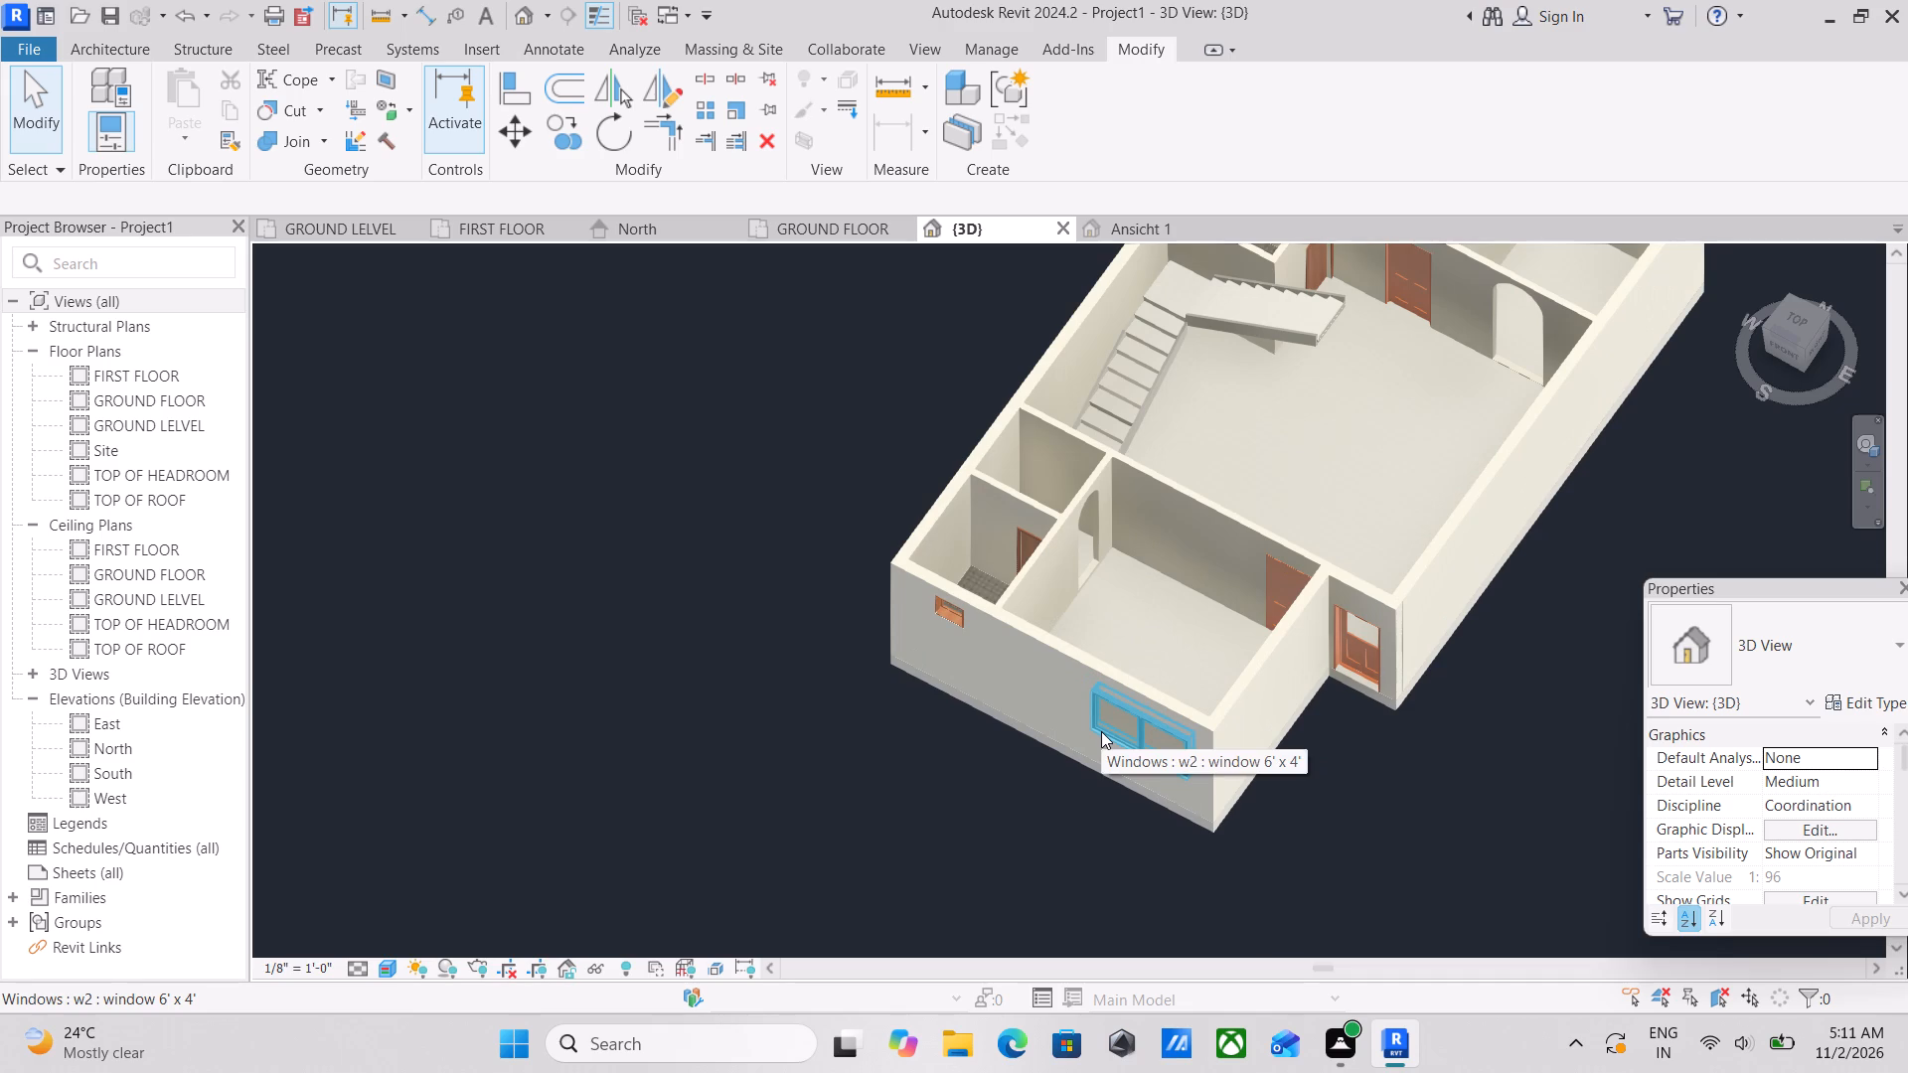
{"action": "scroll", "coordinate": [1099, 745], "scroll_direction": "down", "scroll_amount": 1}
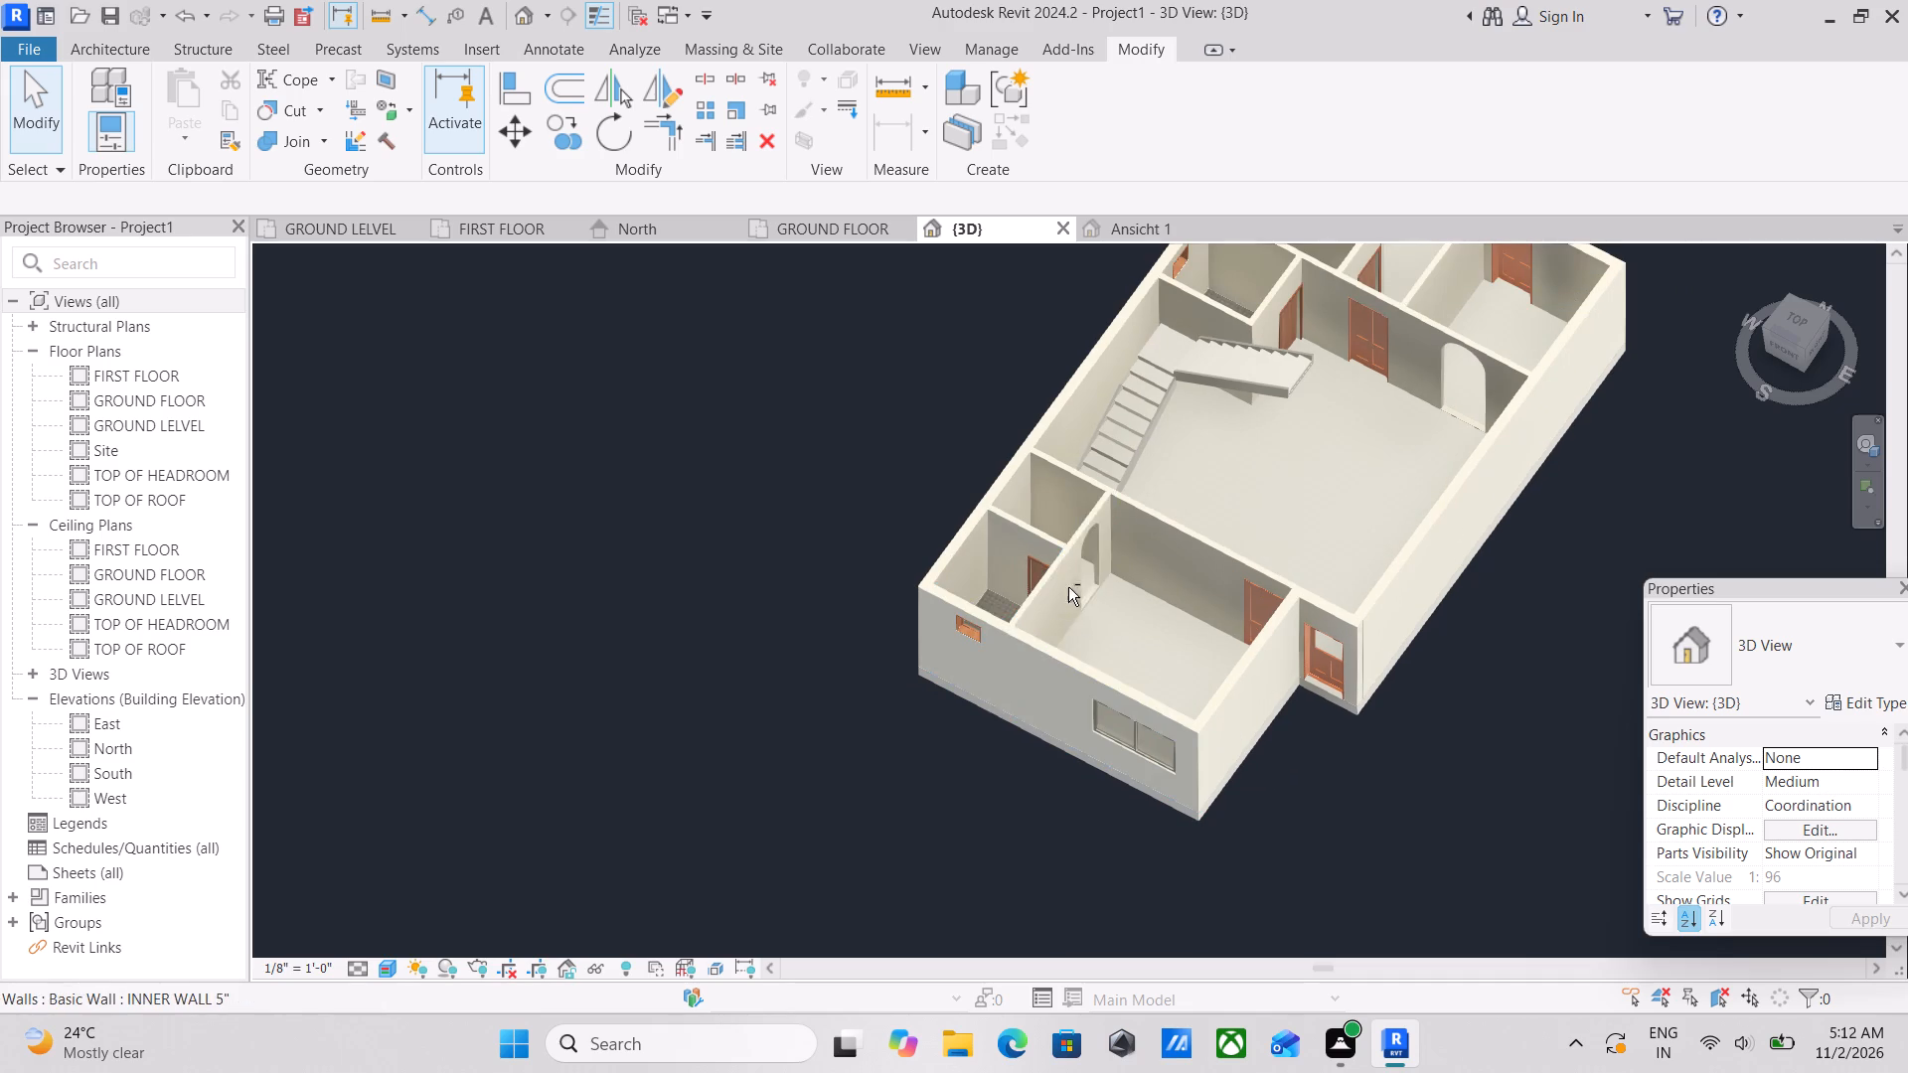
{"action": "middle_click_drag", "start_coordinate": [1078, 590], "coordinate": [1110, 771], "text": "shift"}
{"action": "scroll", "coordinate": [1260, 599], "scroll_direction": "up", "scroll_amount": 3}
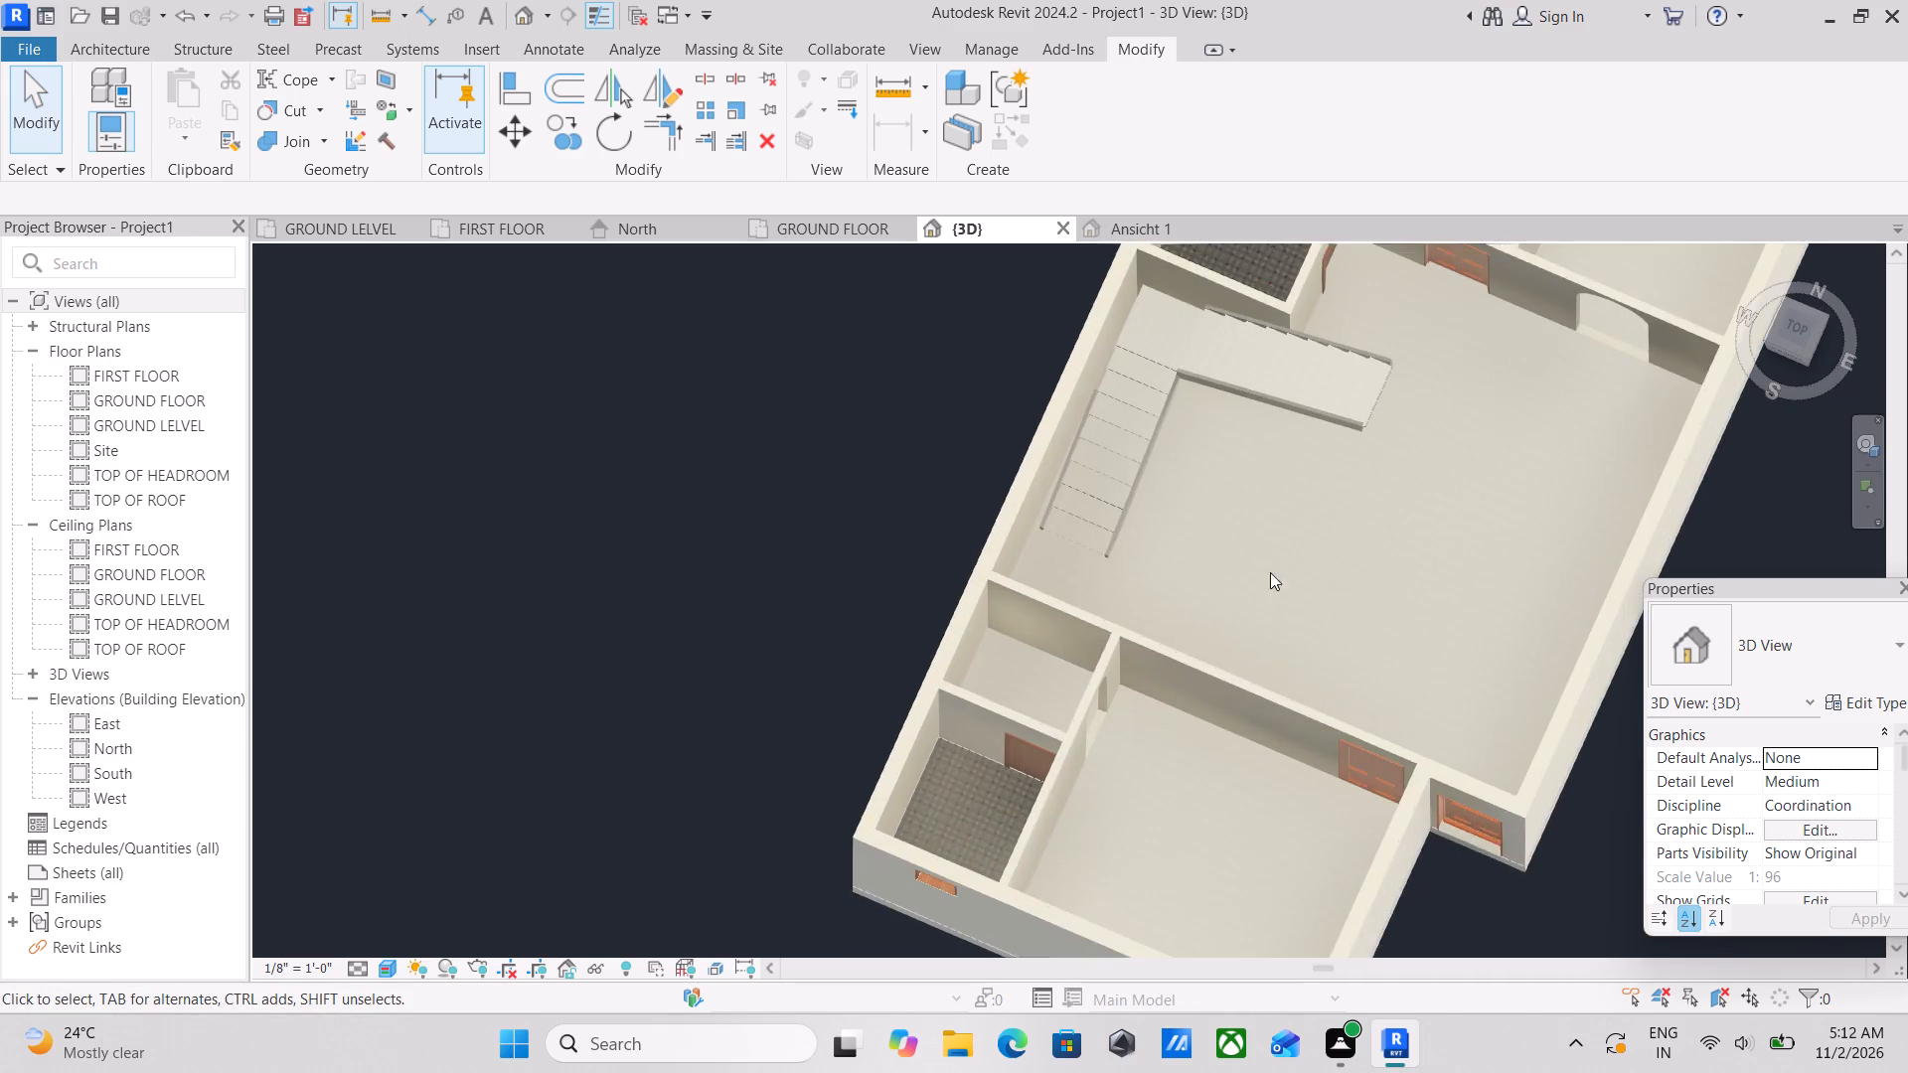
{"action": "scroll", "coordinate": [1237, 560], "scroll_direction": "up", "scroll_amount": 10}
{"action": "scroll", "coordinate": [963, 480], "scroll_direction": "down", "scroll_amount": 6}
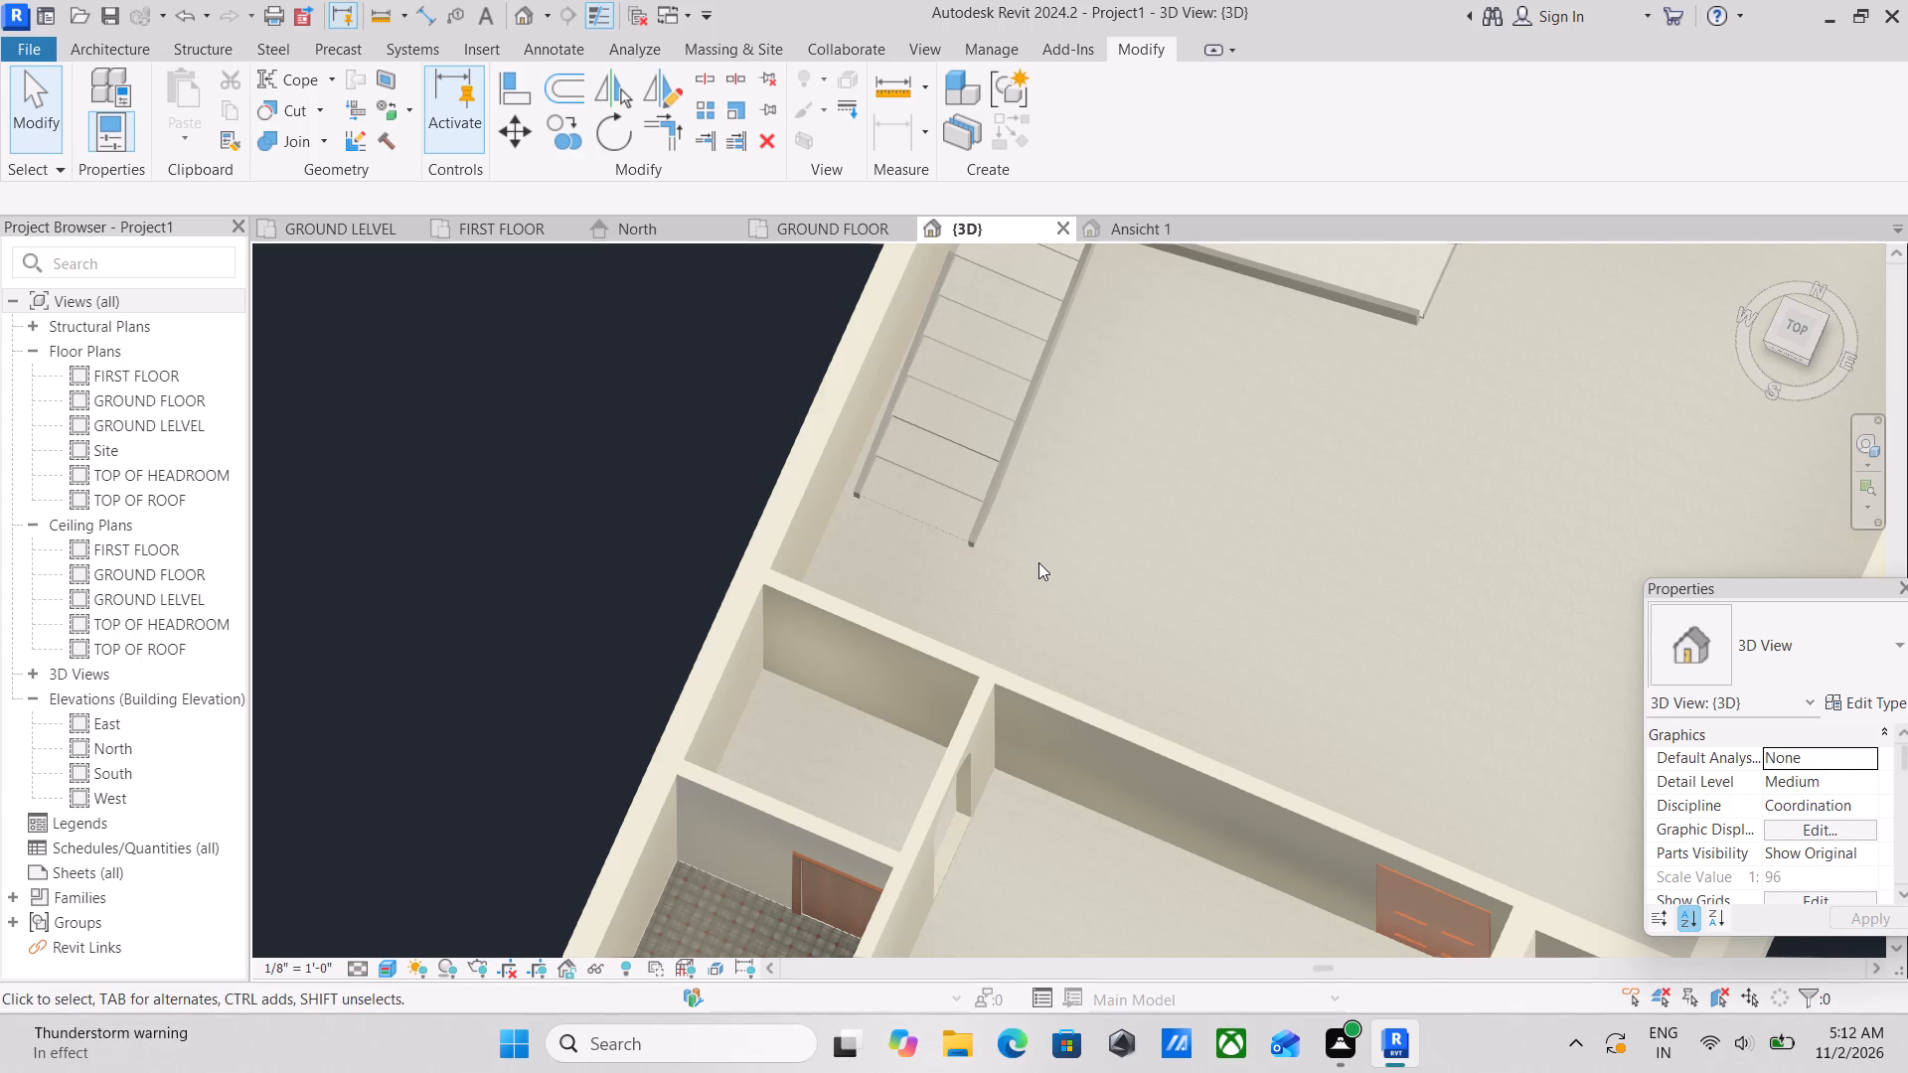
{"action": "scroll", "coordinate": [1040, 561], "scroll_direction": "down", "scroll_amount": 7}
{"action": "middle_click_drag", "start_coordinate": [1068, 545], "coordinate": [901, 566]}
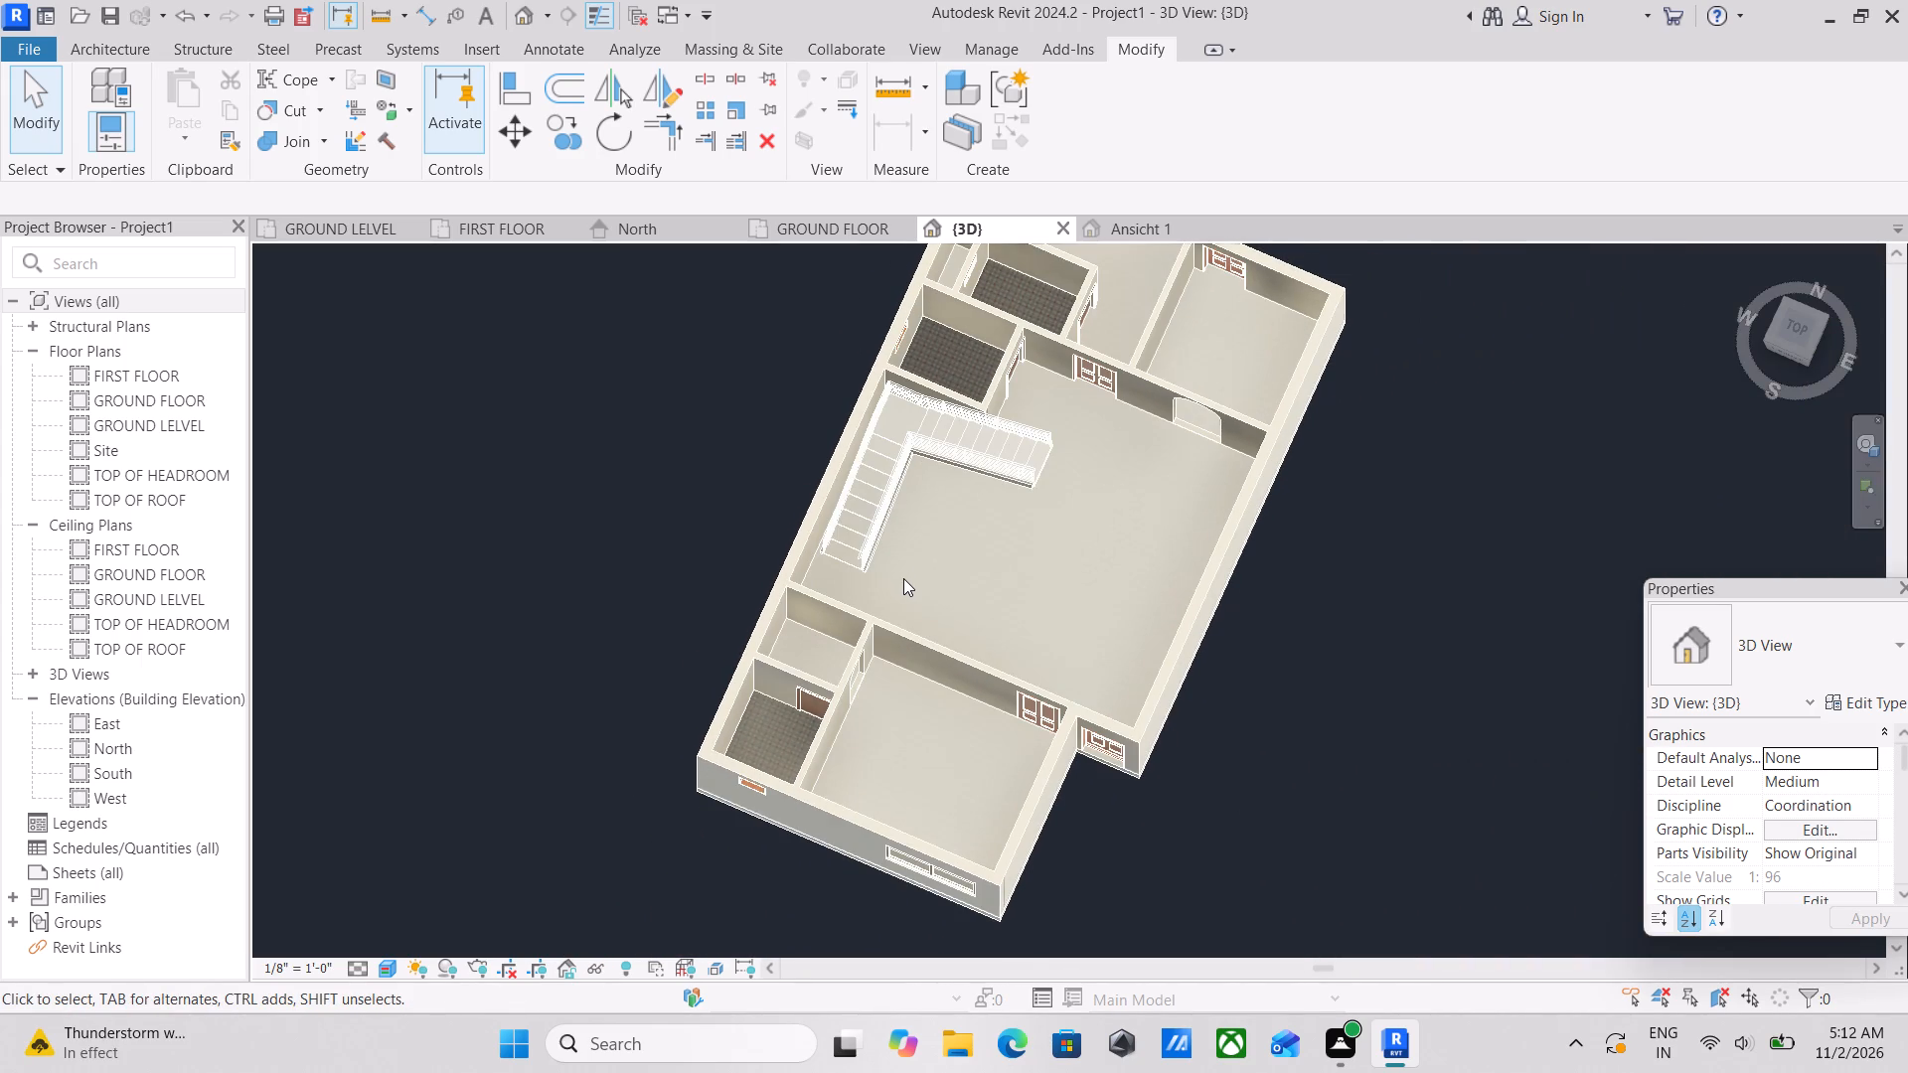
{"action": "scroll", "coordinate": [793, 559], "scroll_direction": "down", "scroll_amount": 1}
{"action": "middle_click_drag", "start_coordinate": [818, 582], "coordinate": [907, 775], "text": "shift"}
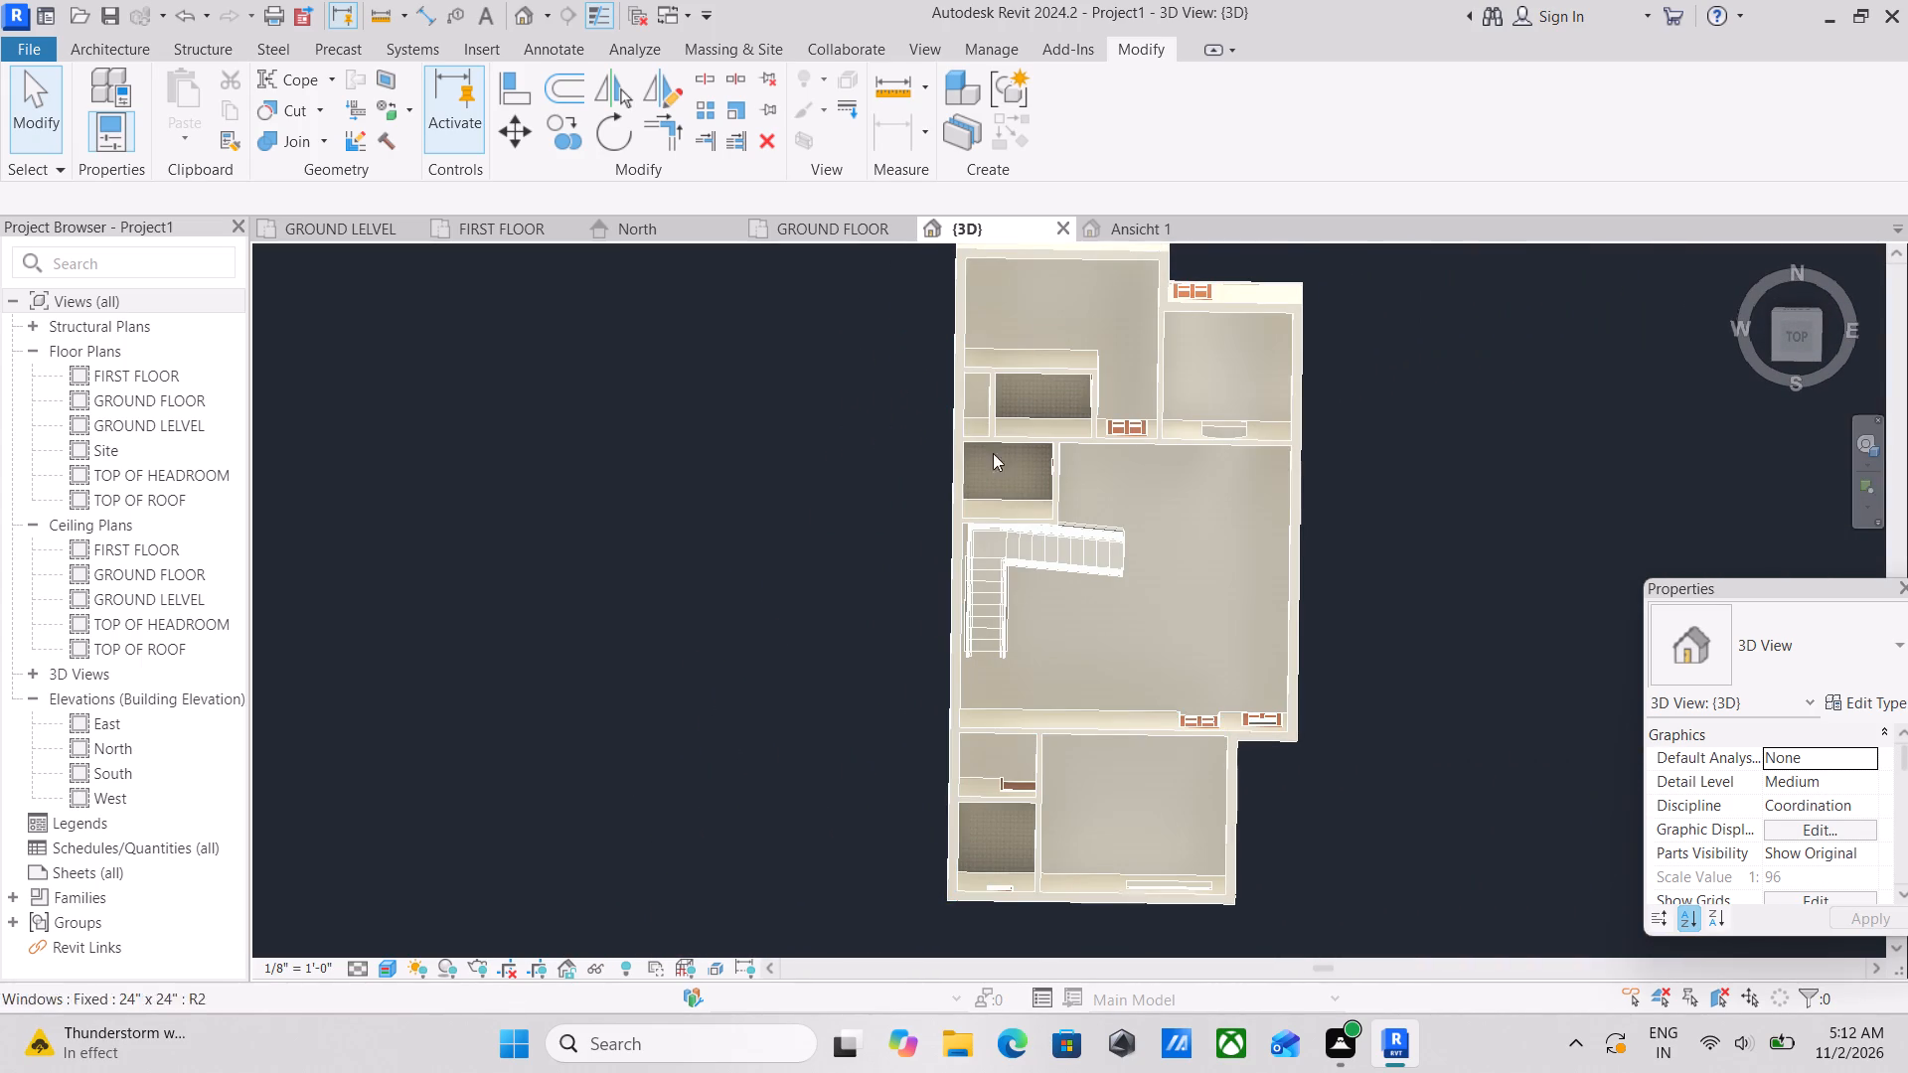
In the GROUND FLOOR plan, select all instances of the room tag and temporarily hide them.
{"action": "left_click", "coordinate": [835, 227]}
{"action": "scroll", "coordinate": [1072, 498], "scroll_direction": "down", "scroll_amount": 6}
{"action": "middle_click_drag", "start_coordinate": [1139, 491], "coordinate": [1042, 494]}
{"action": "left_click", "coordinate": [919, 385]}
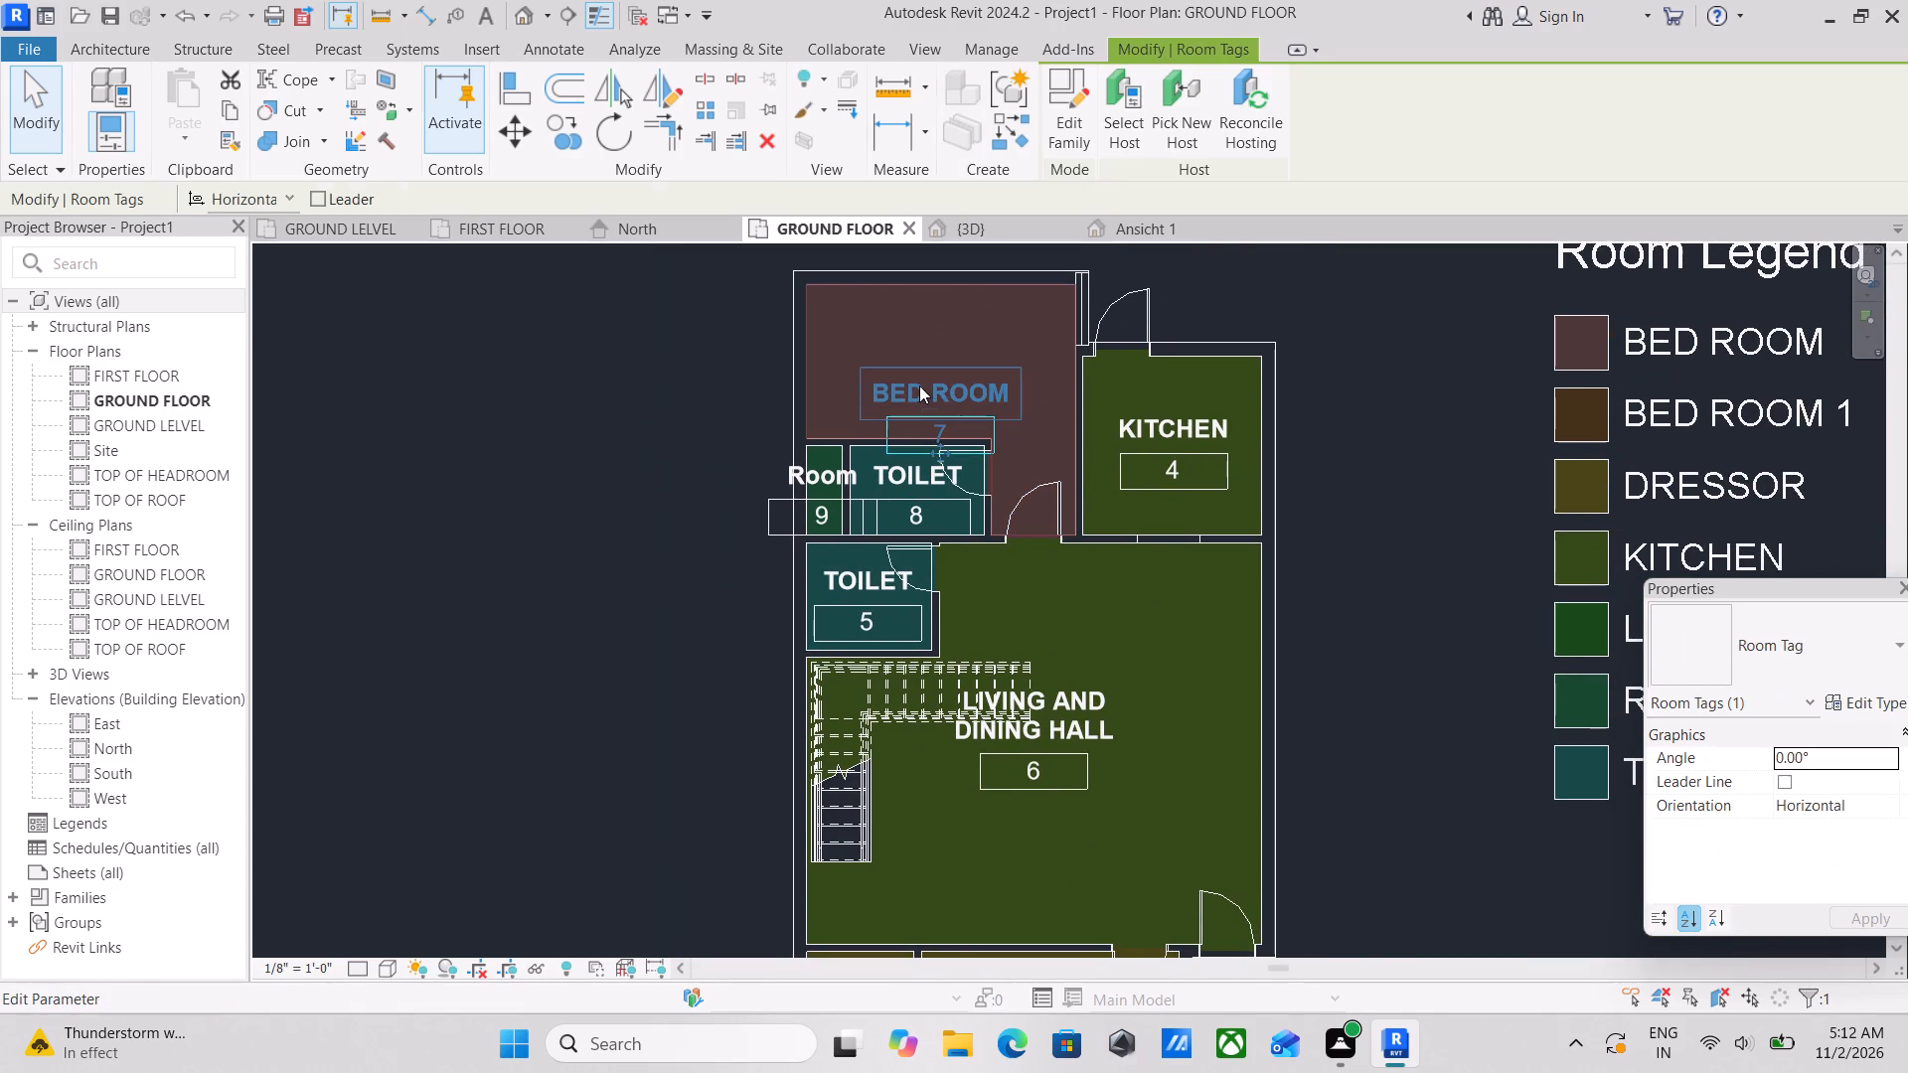
{"action": "type", "text": "sa"}
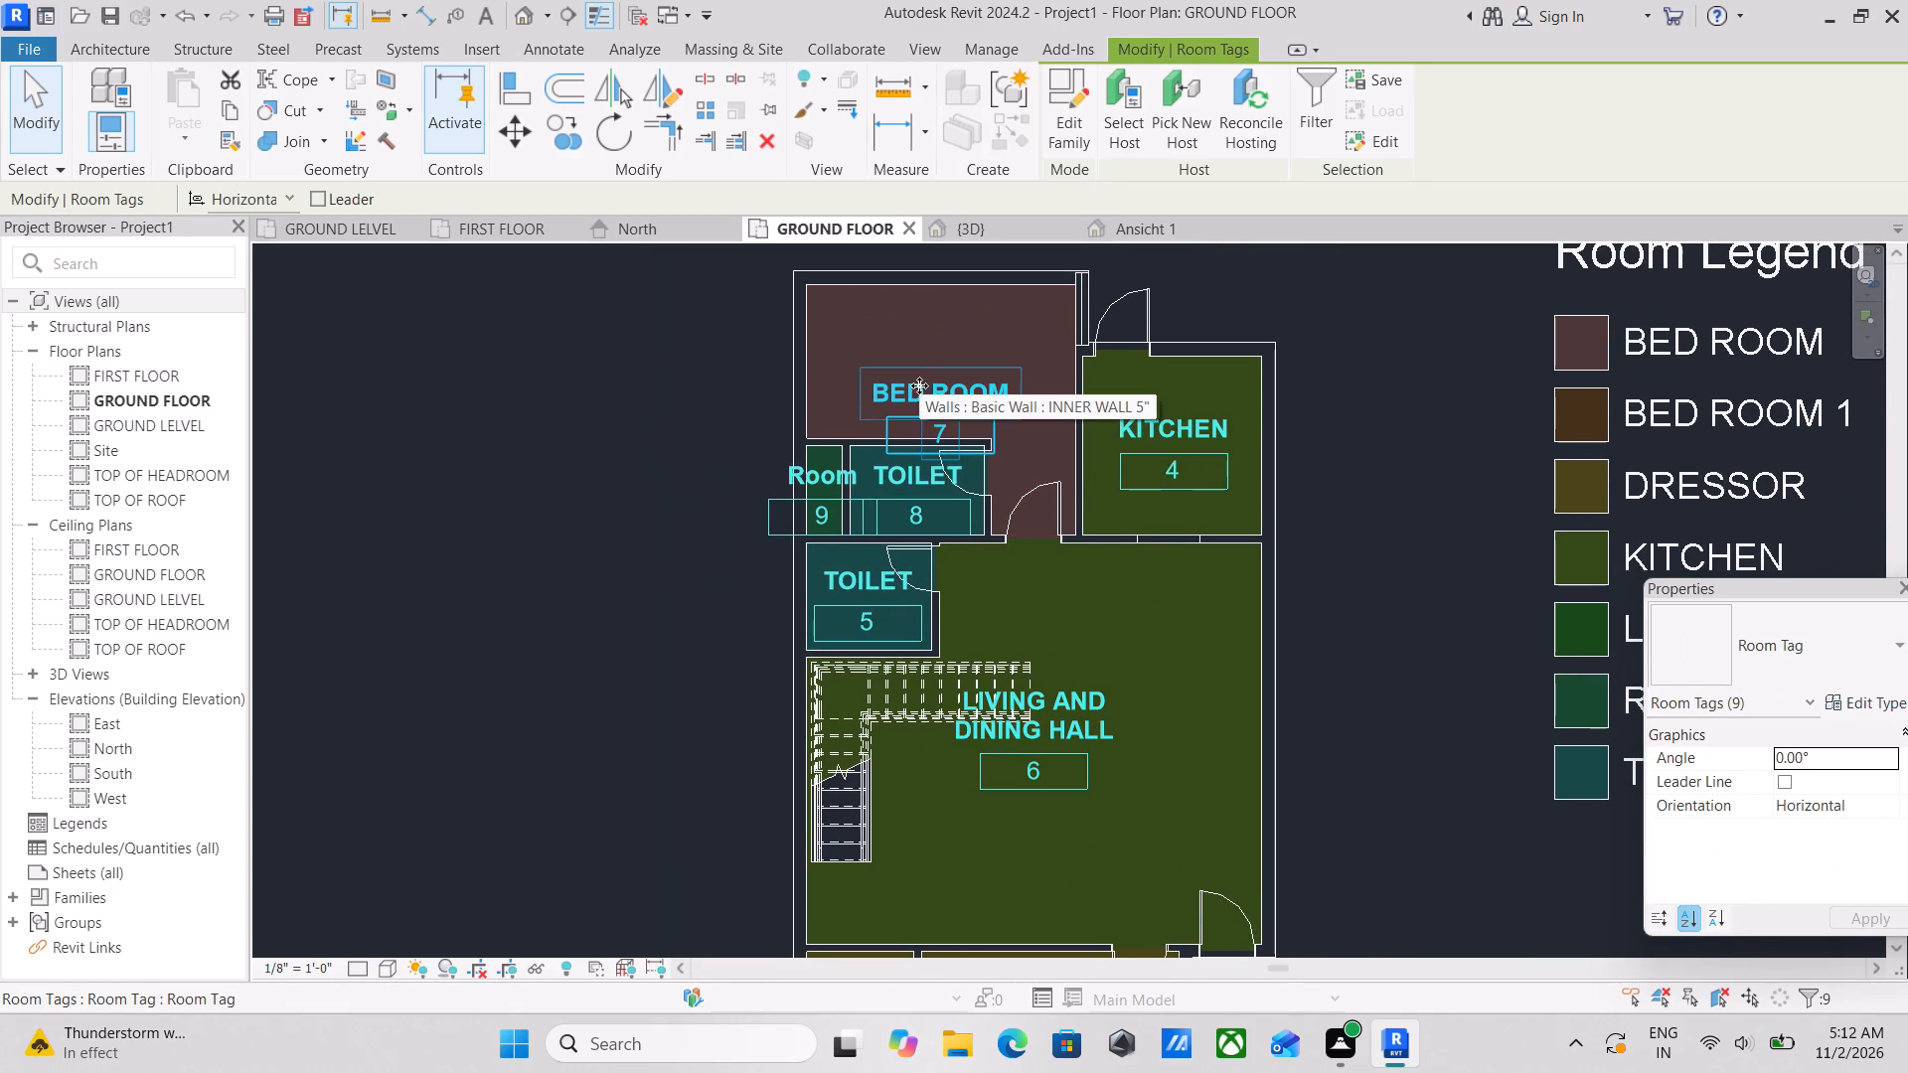
{"action": "type", "text": "hh"}
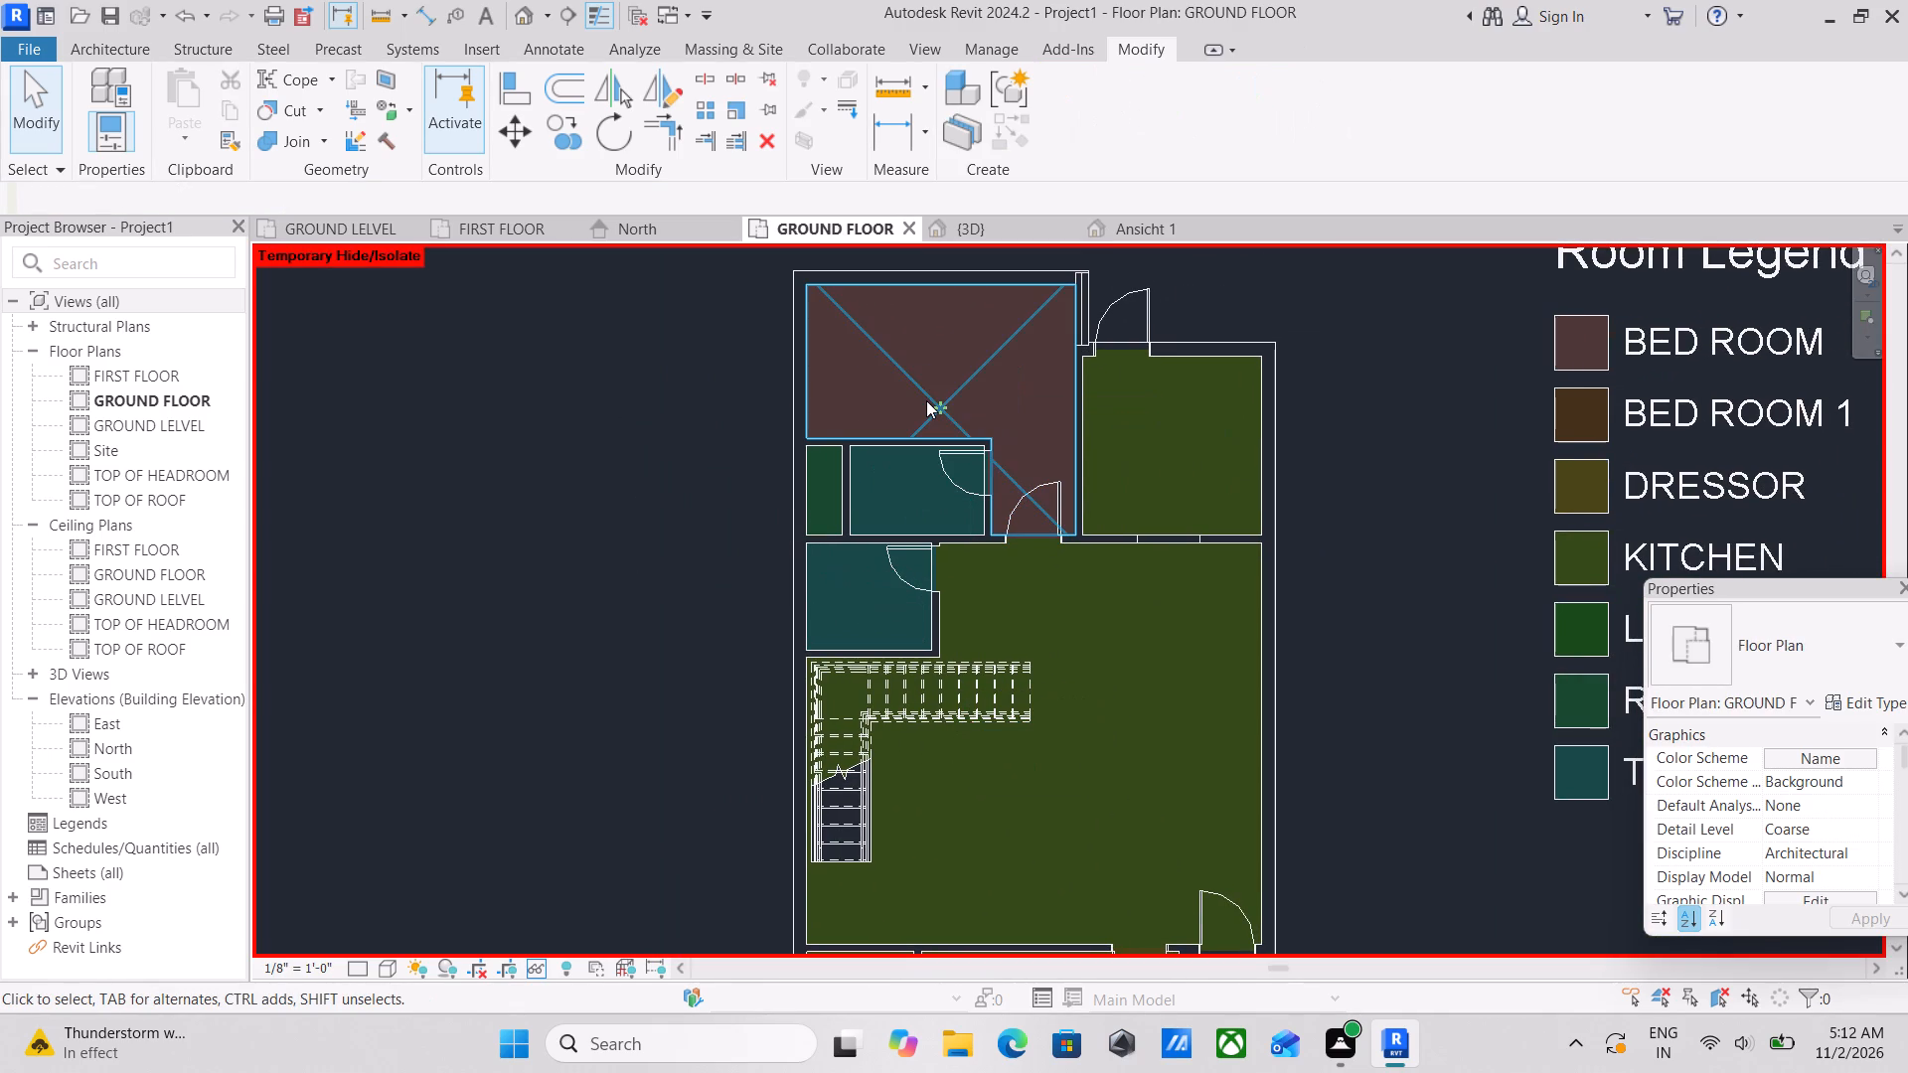
Select all room objects in the ground floor plan and temporarily hide them, leaving the plan without colour fills.
{"action": "left_click", "coordinate": [830, 369]}
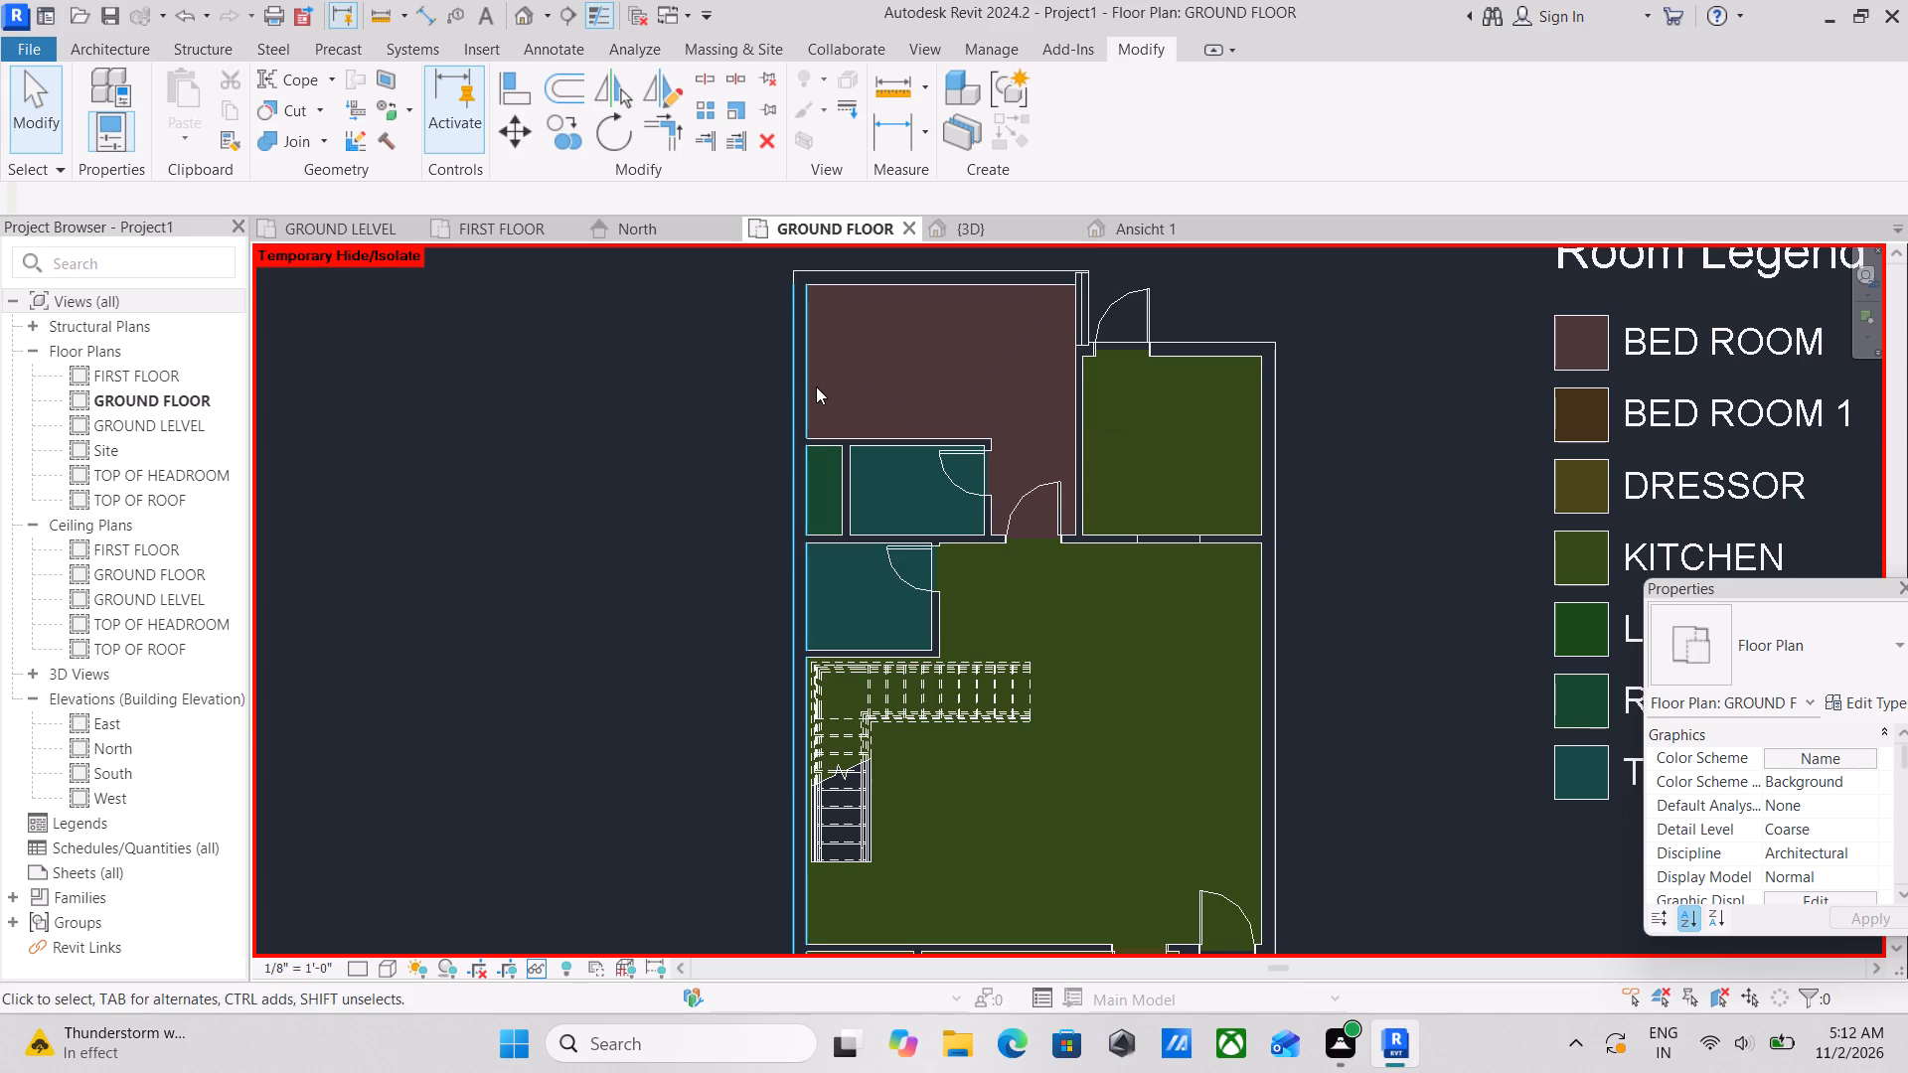
{"action": "left_click", "coordinate": [860, 389]}
{"action": "left_click", "coordinate": [938, 397]}
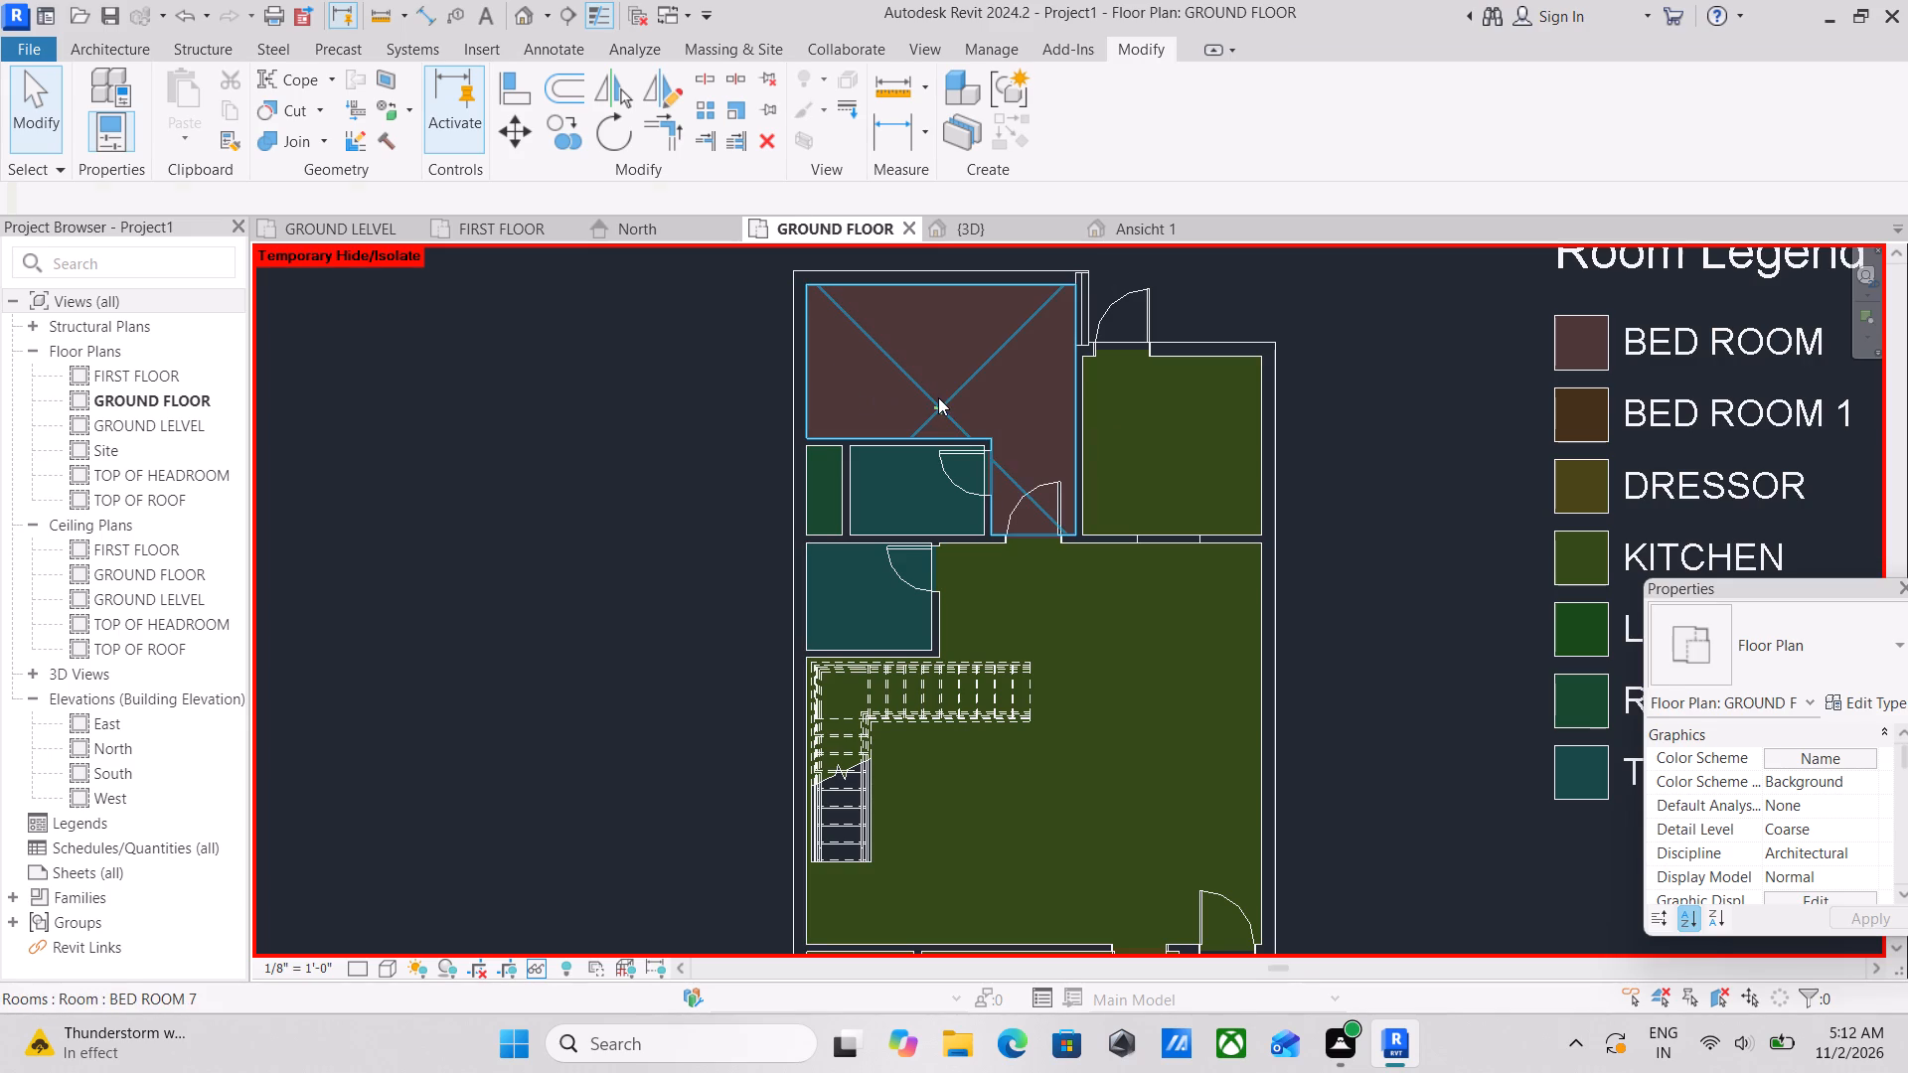
{"action": "type", "text": "sa"}
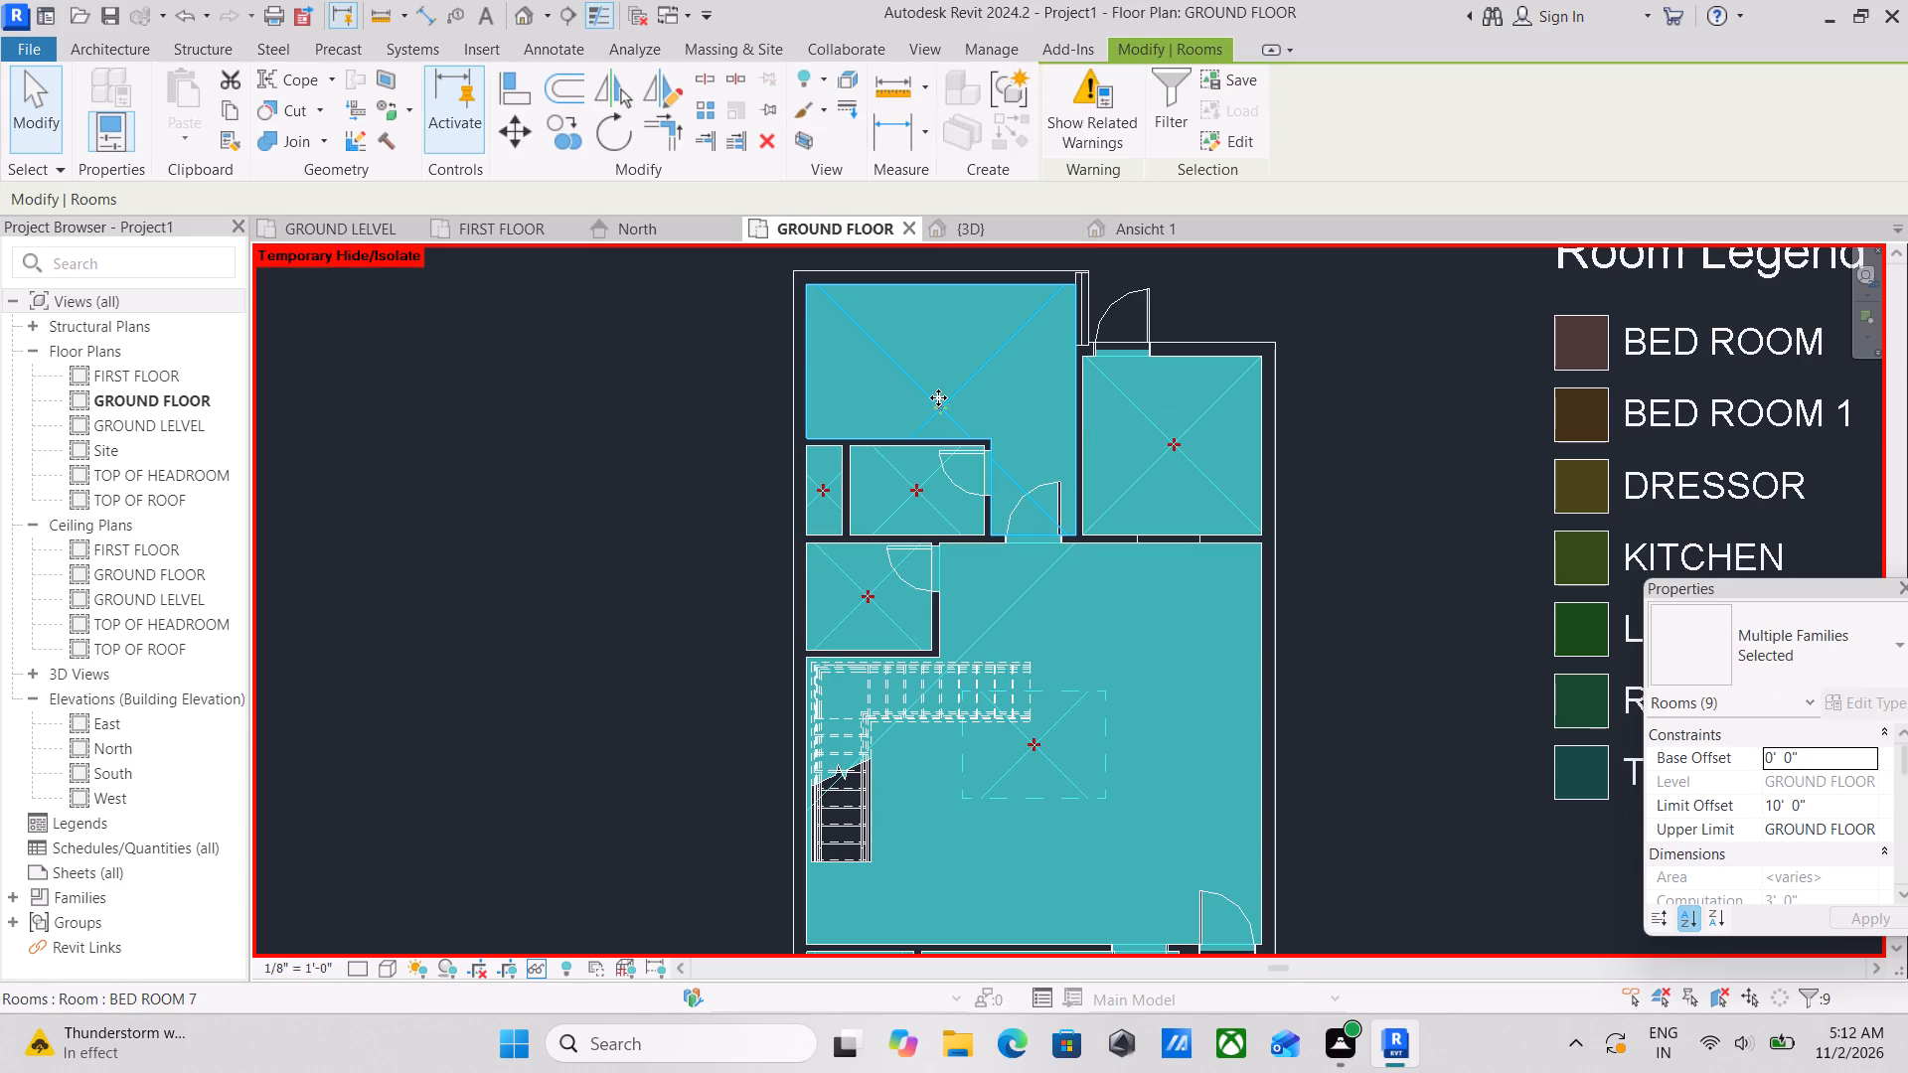
{"action": "type", "text": "hh"}
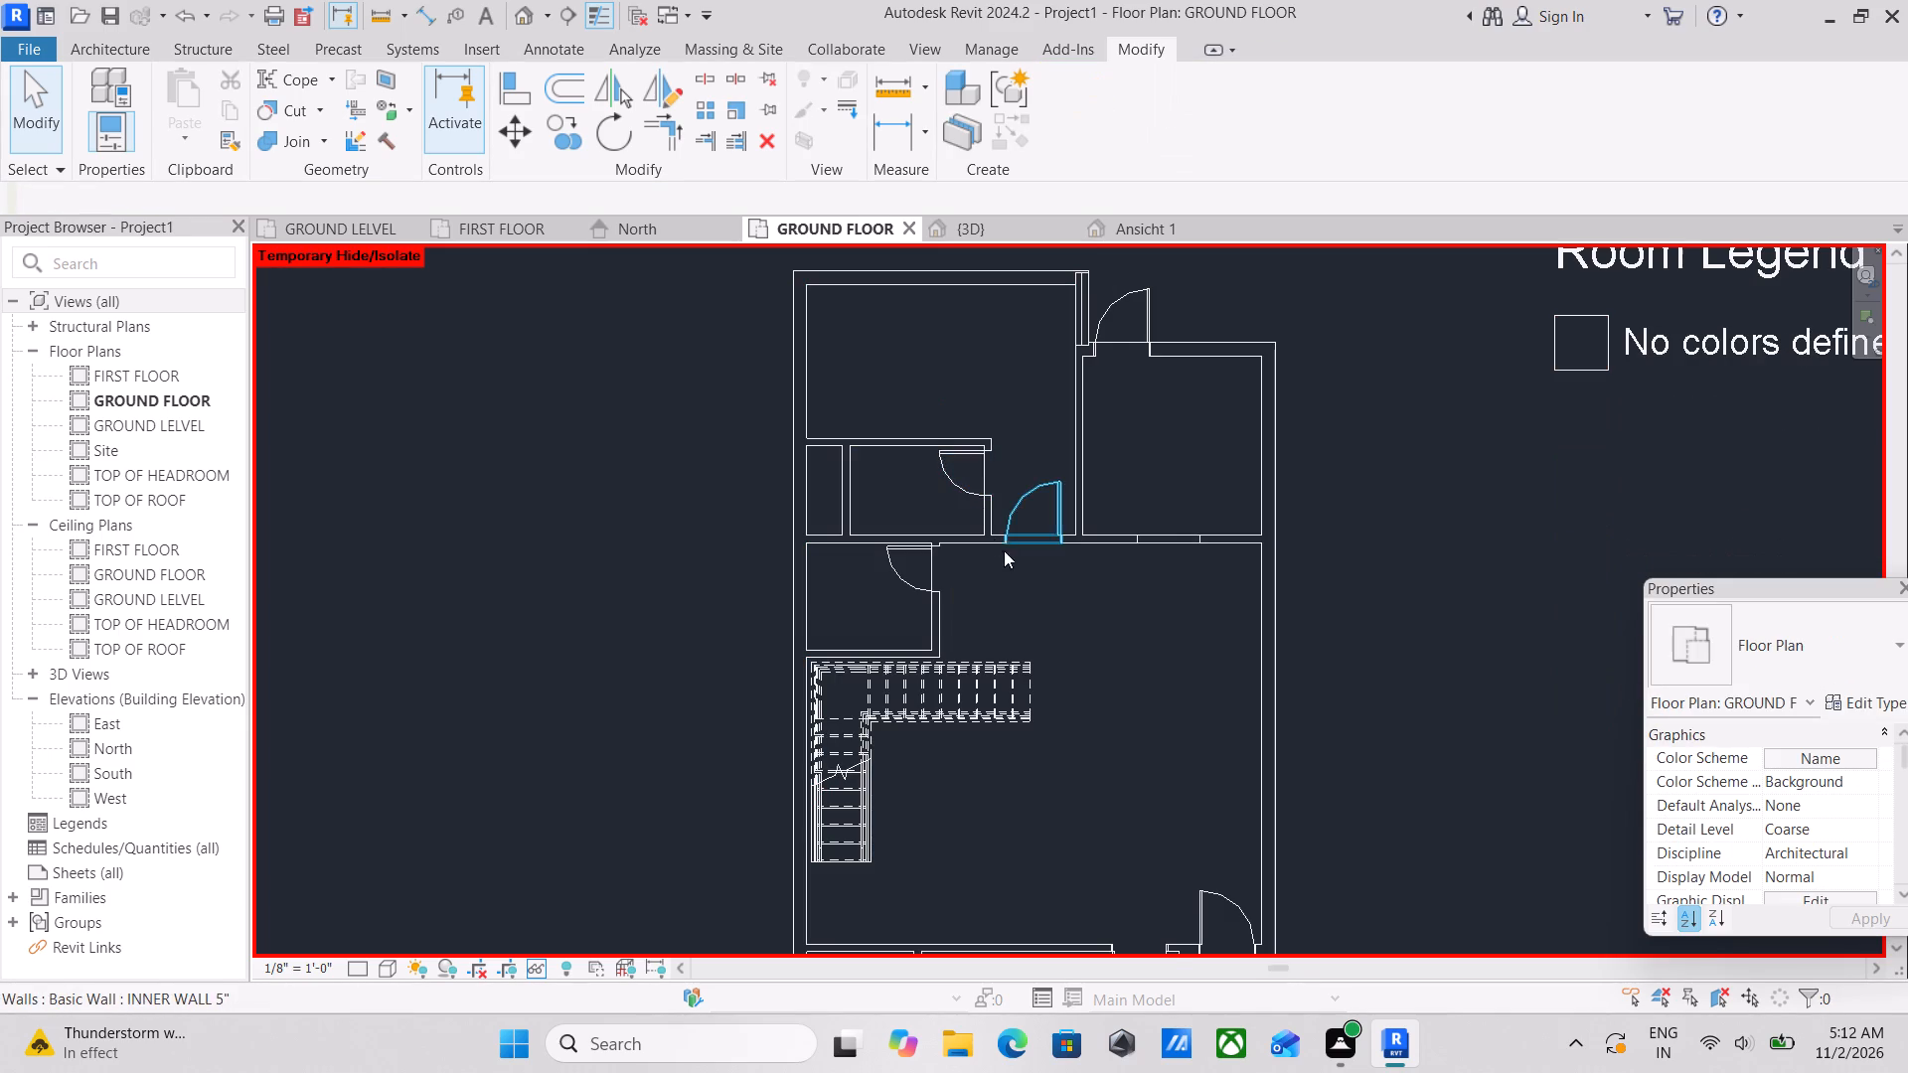
Examine the decluttered ground floor plan from the back rooms past the stair to the front rooms.
{"action": "middle_click_drag", "start_coordinate": [1023, 557], "coordinate": [922, 393]}
{"action": "scroll", "coordinate": [932, 415], "scroll_direction": "down", "scroll_amount": 1}
{"action": "middle_click_drag", "start_coordinate": [932, 415], "coordinate": [999, 657]}
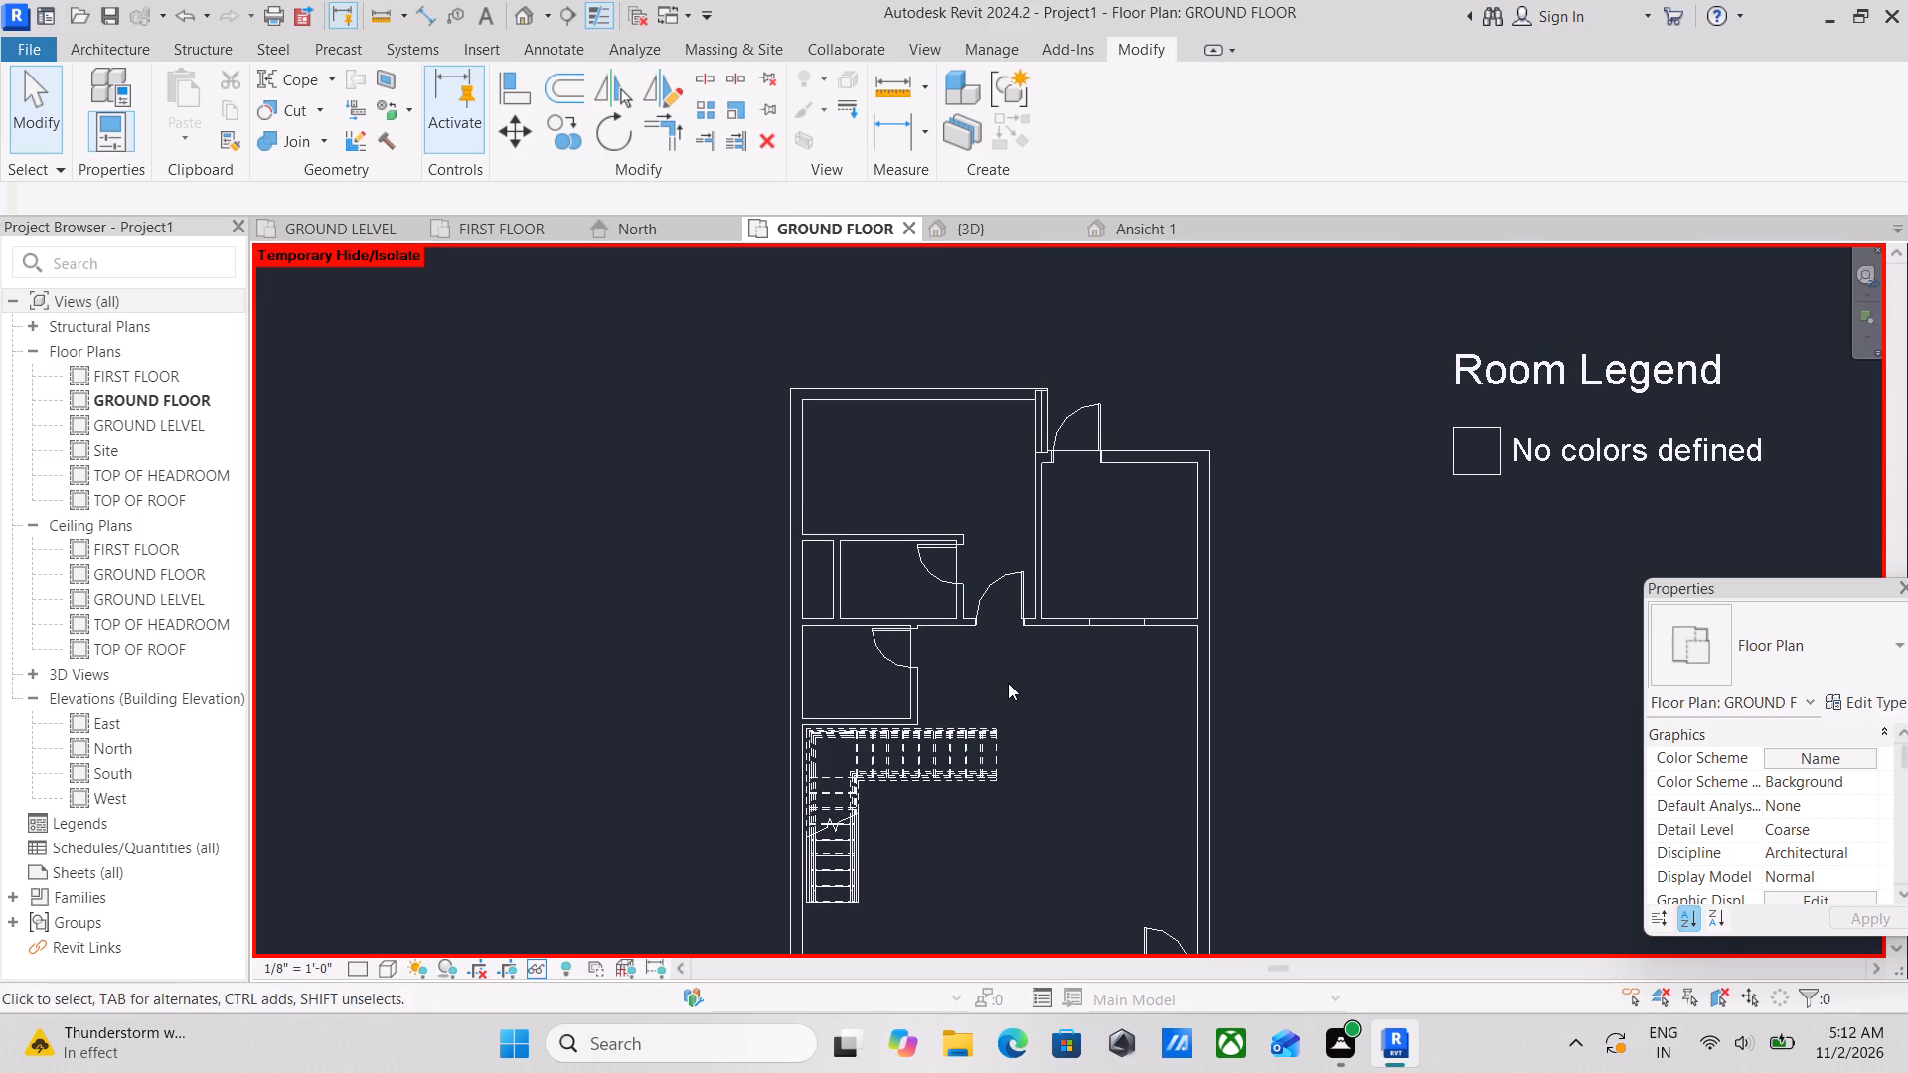
{"action": "scroll", "coordinate": [1041, 491], "scroll_direction": "up", "scroll_amount": 1}
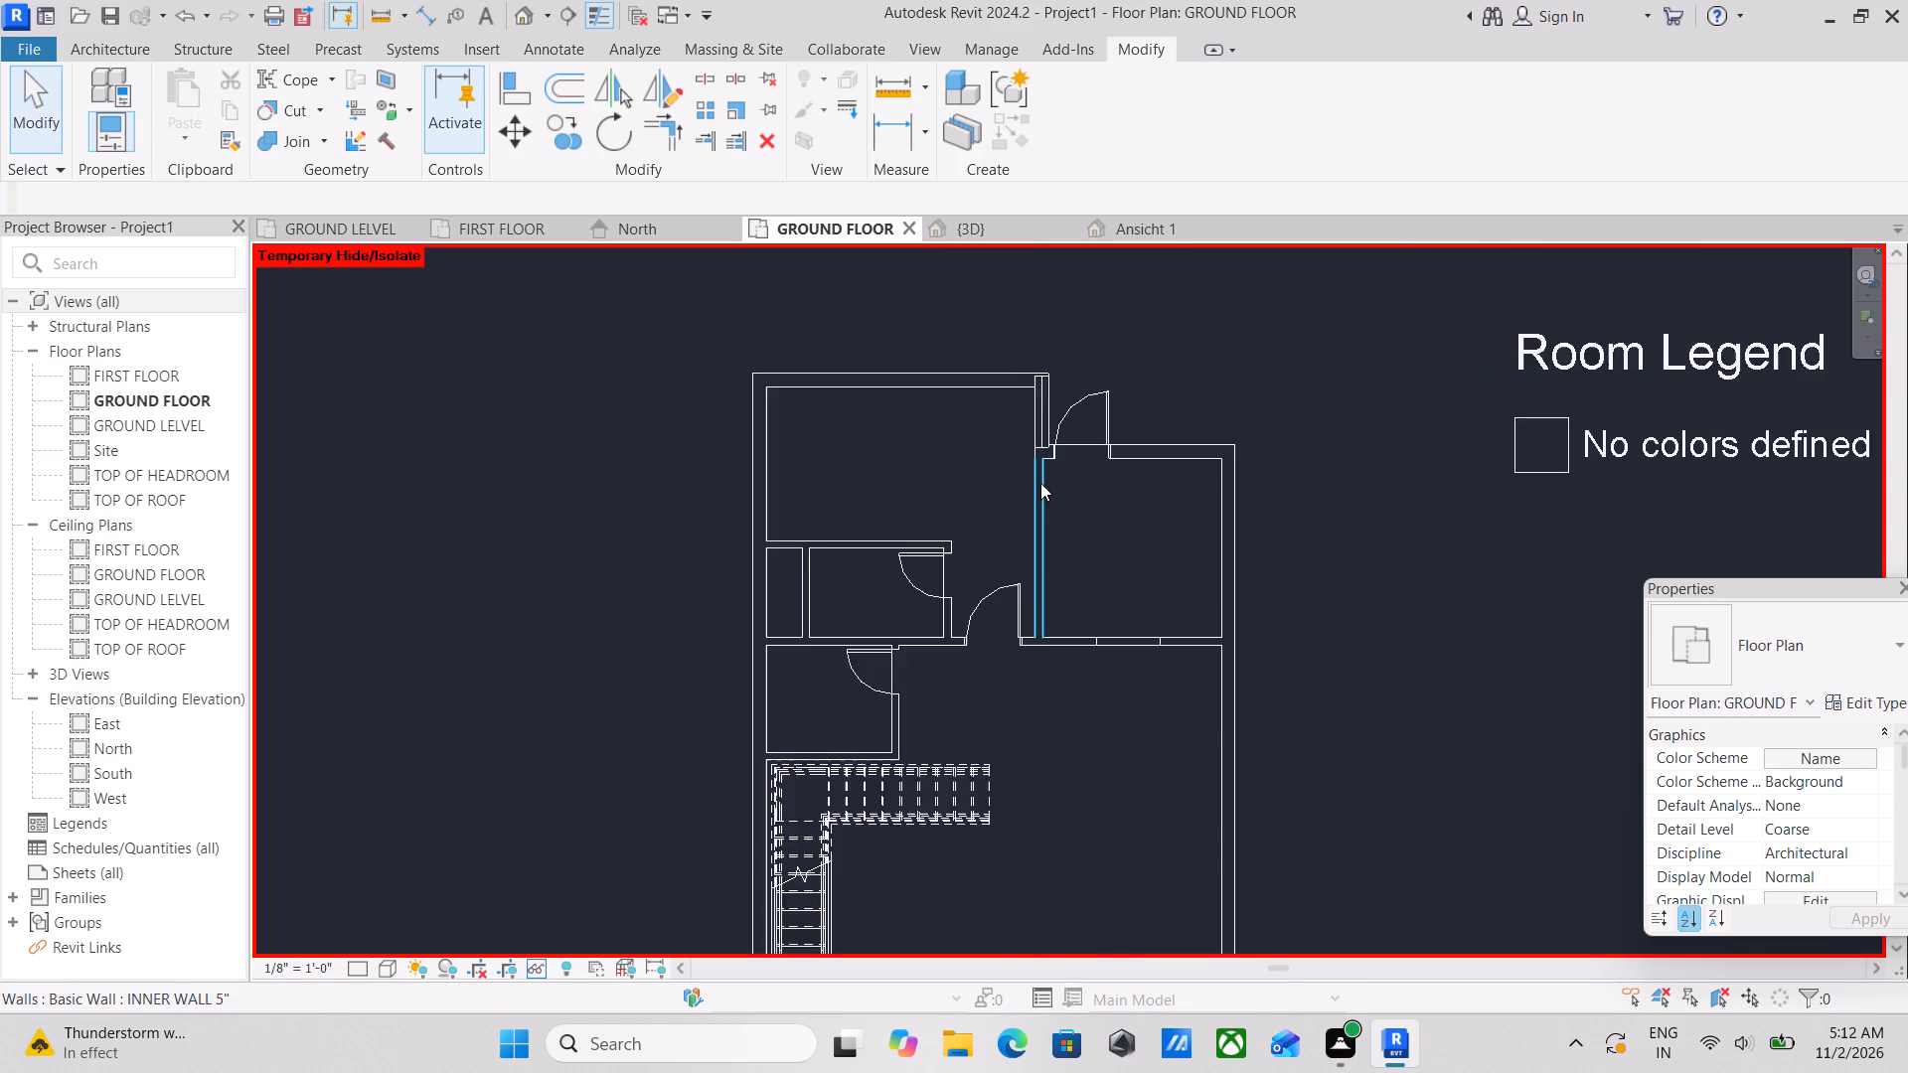
{"action": "scroll", "coordinate": [1040, 483], "scroll_direction": "up", "scroll_amount": 1}
{"action": "scroll", "coordinate": [1045, 678], "scroll_direction": "up", "scroll_amount": 3}
{"action": "scroll", "coordinate": [581, 516], "scroll_direction": "up", "scroll_amount": 1}
{"action": "middle_click_drag", "start_coordinate": [656, 588], "coordinate": [708, 786]}
{"action": "middle_click_drag", "start_coordinate": [750, 680], "coordinate": [756, 819]}
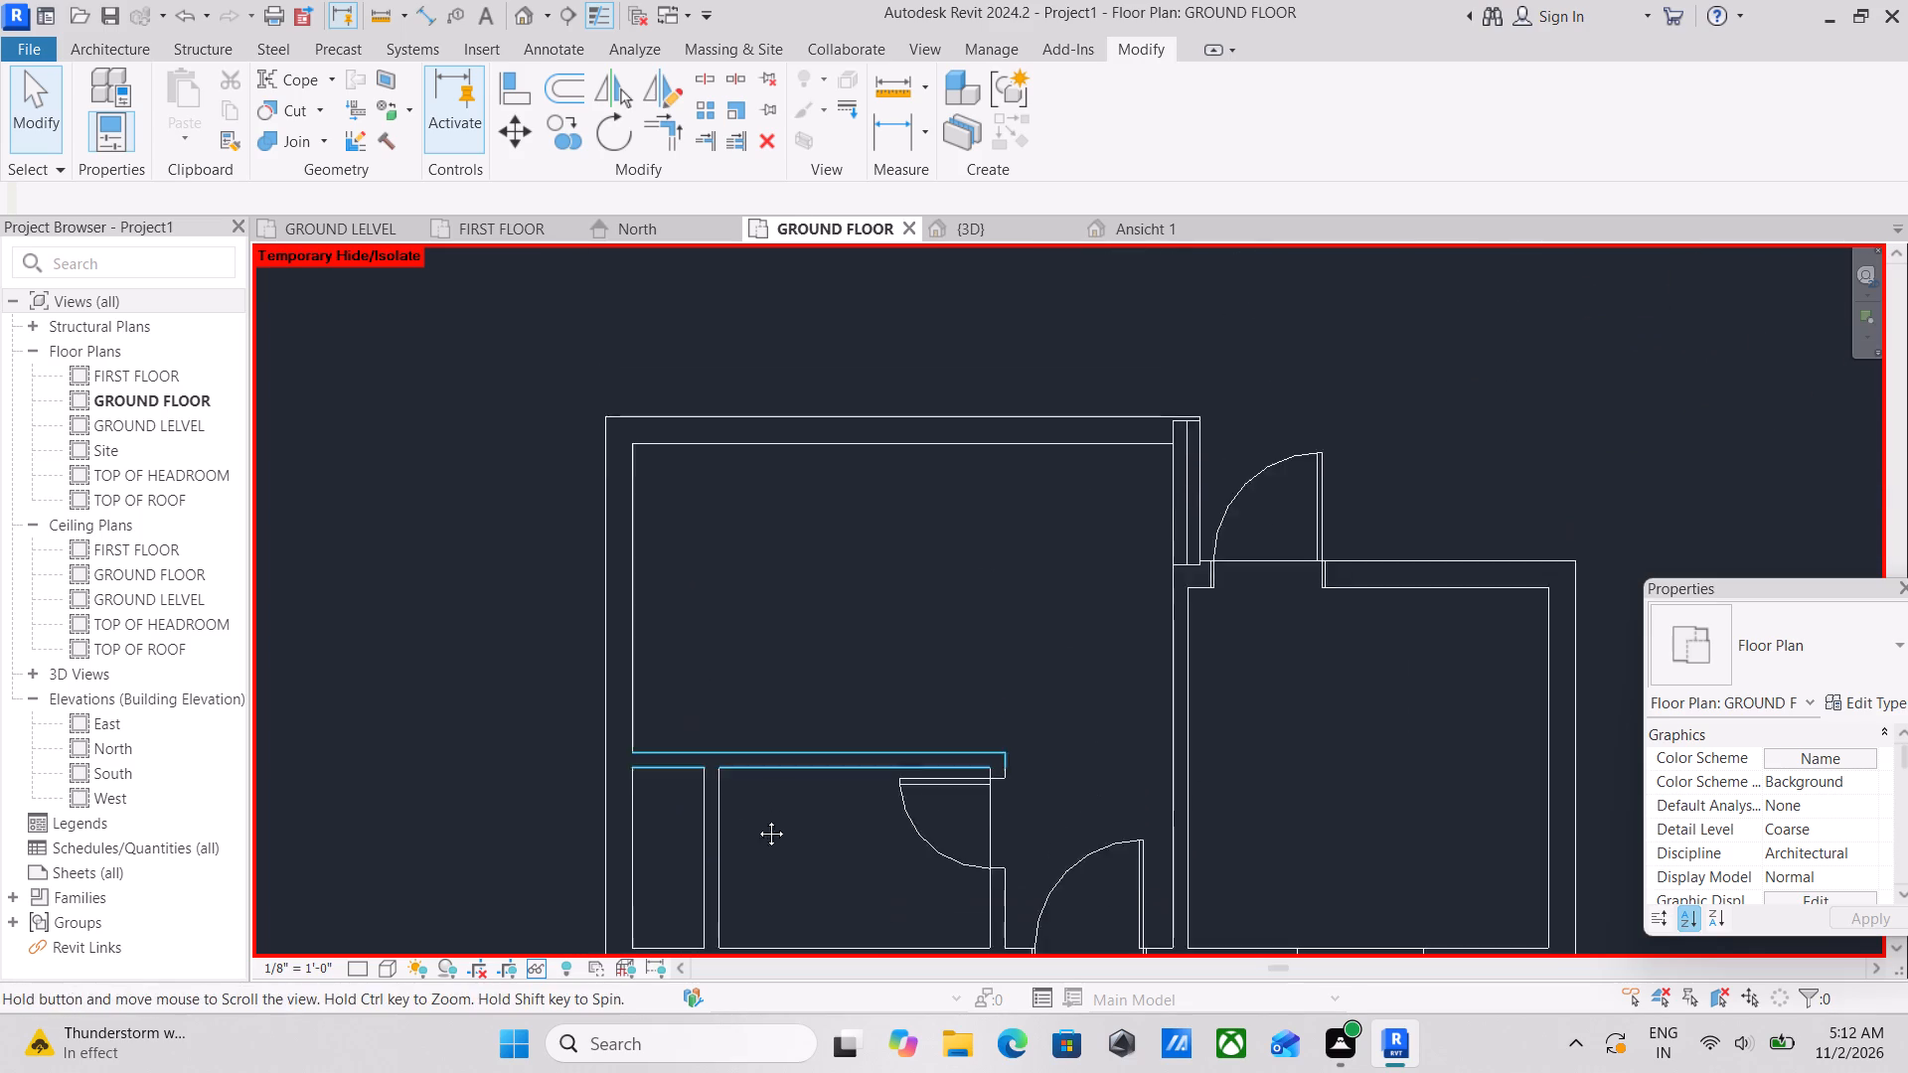
{"action": "middle_click_drag", "start_coordinate": [756, 819], "coordinate": [752, 860]}
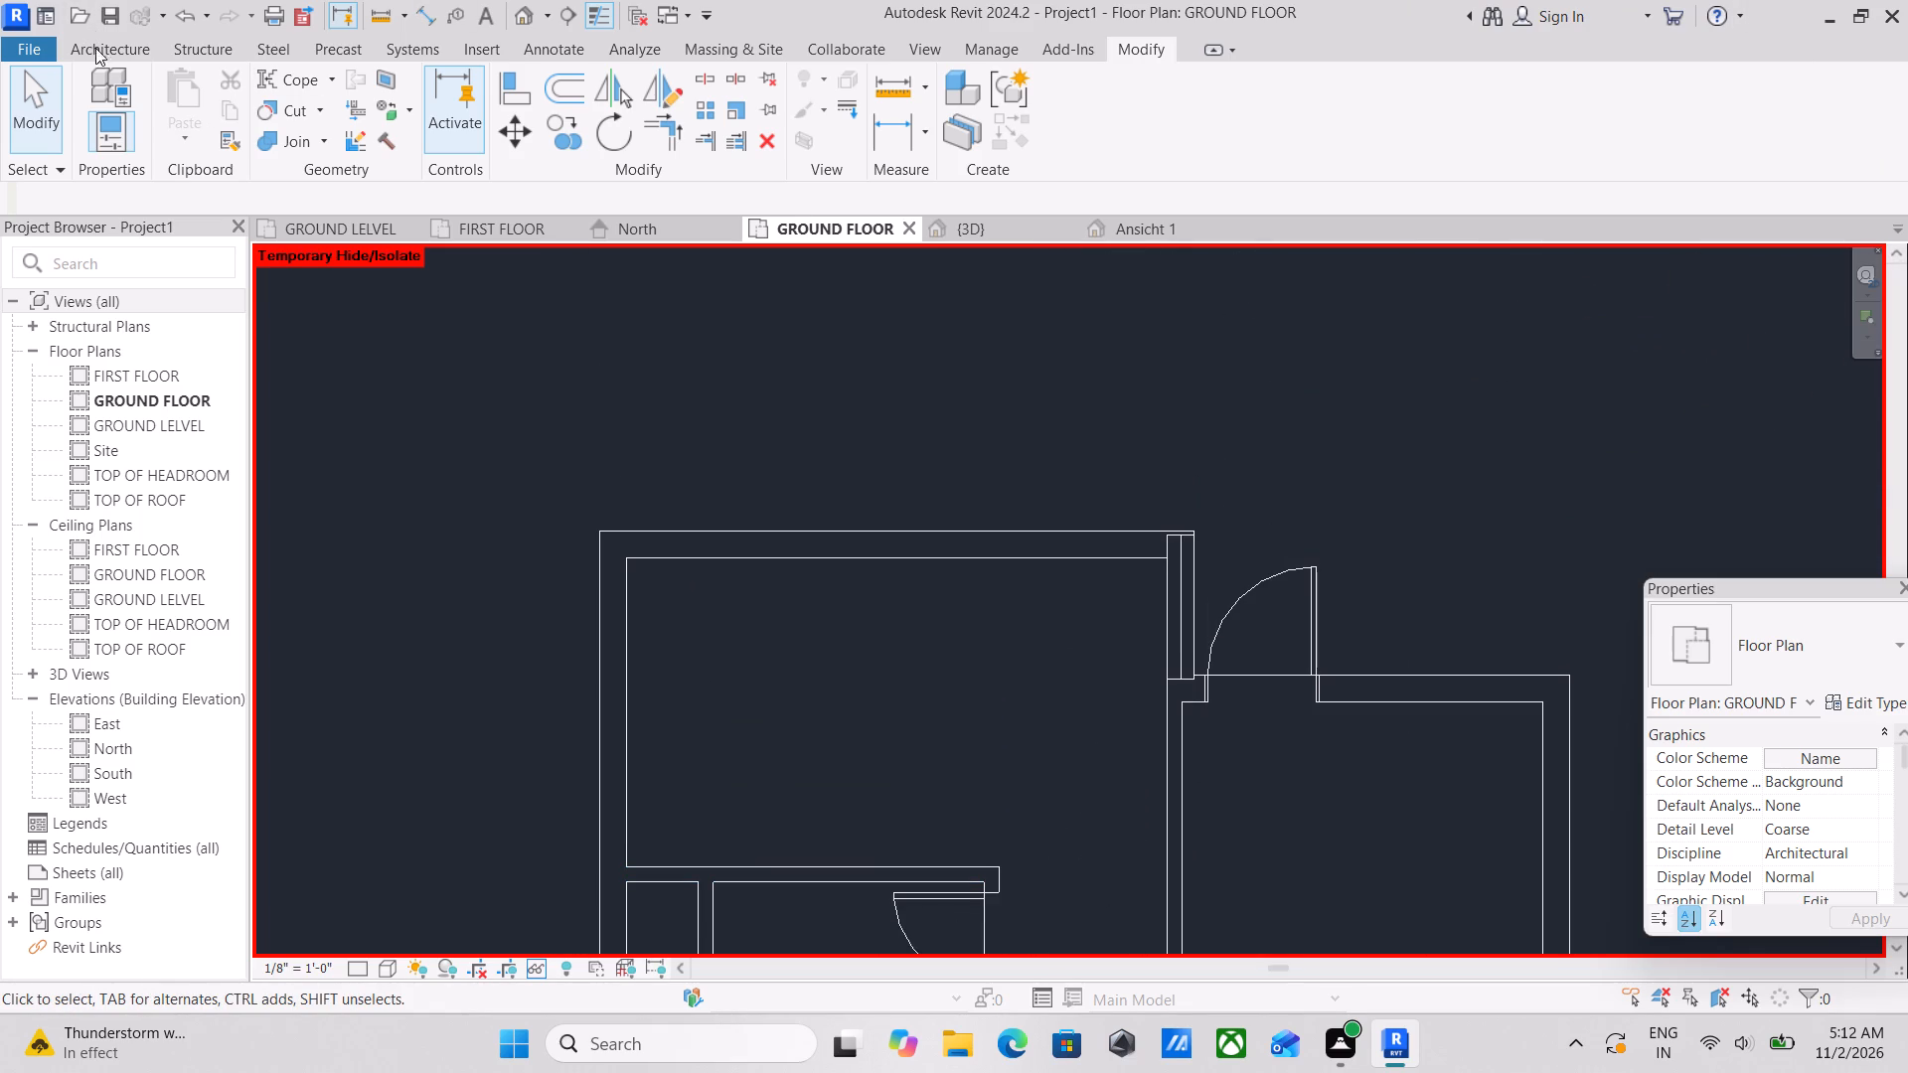
{"action": "left_click", "coordinate": [102, 46]}
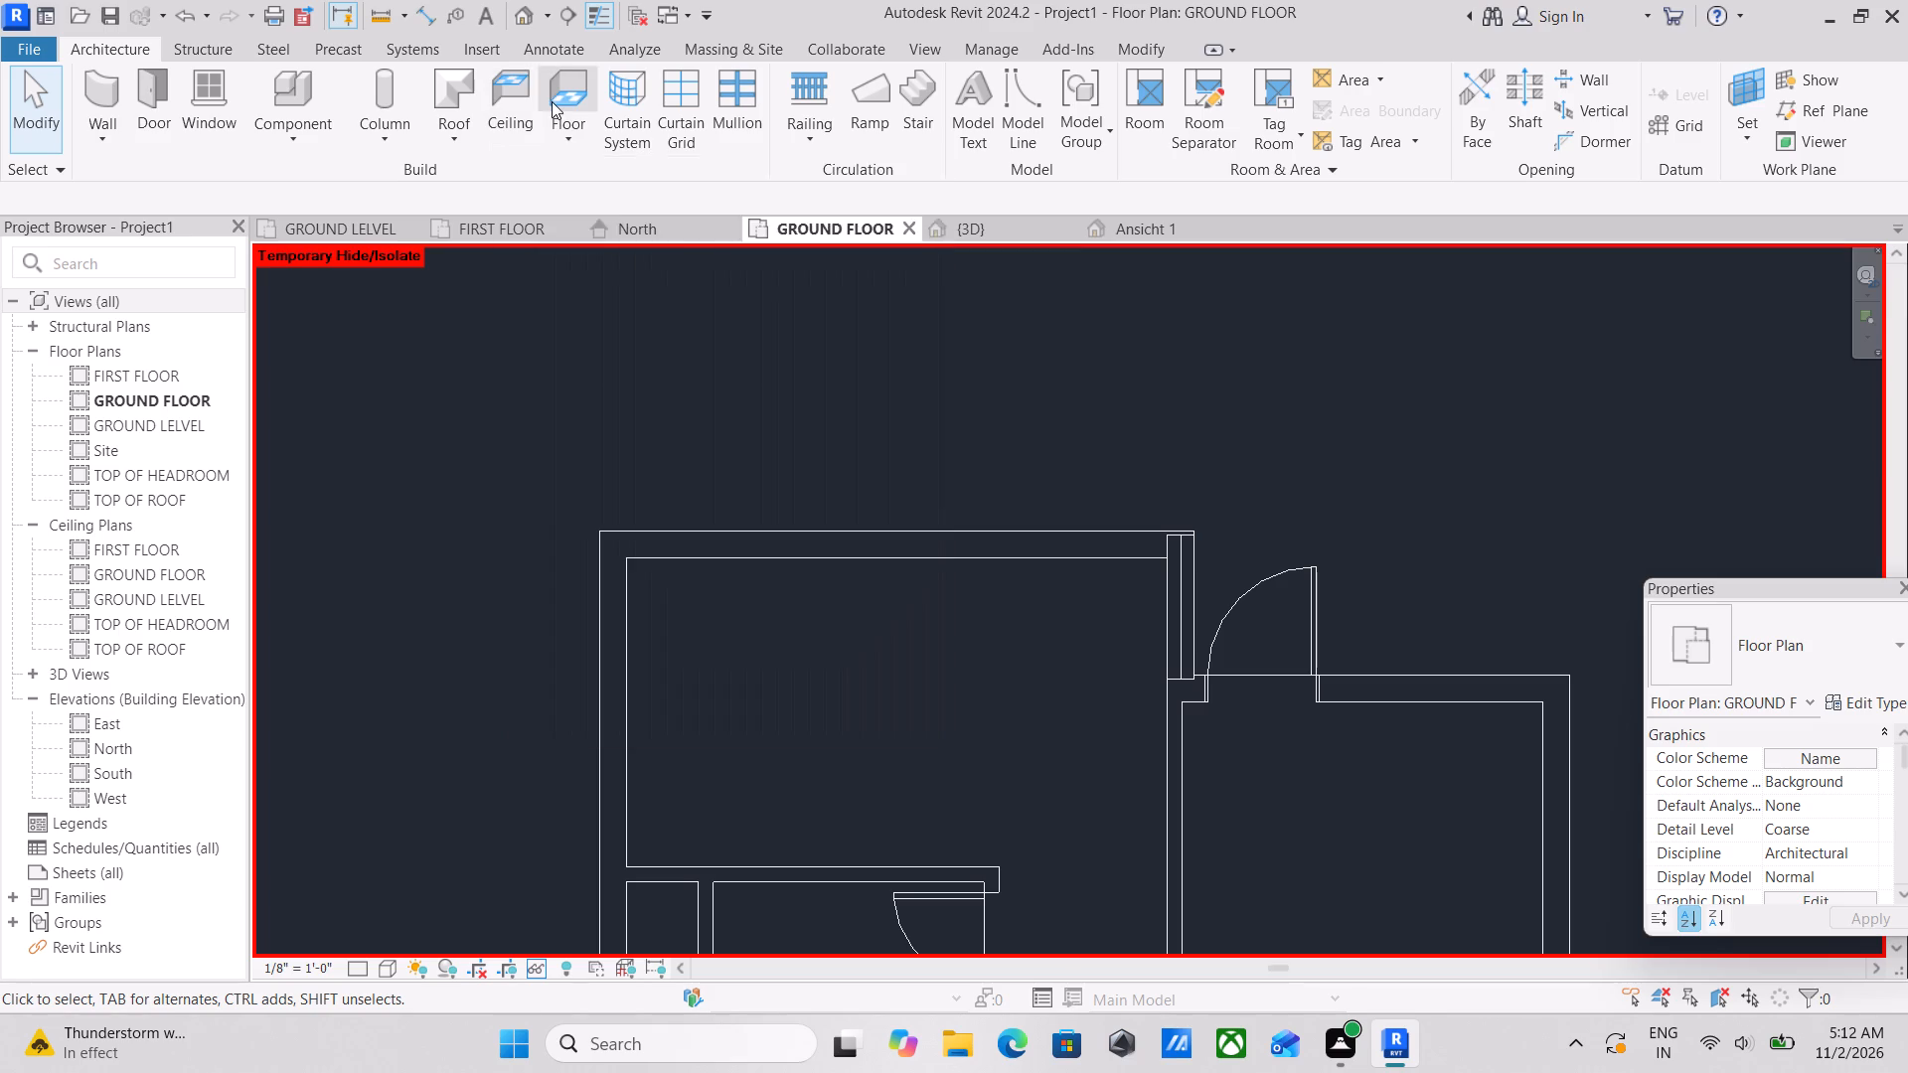
{"action": "scroll", "coordinate": [740, 250], "scroll_direction": "down", "scroll_amount": 1}
{"action": "middle_click_drag", "start_coordinate": [740, 249], "coordinate": [743, 172]}
{"action": "middle_click_drag", "start_coordinate": [747, 392], "coordinate": [742, 355]}
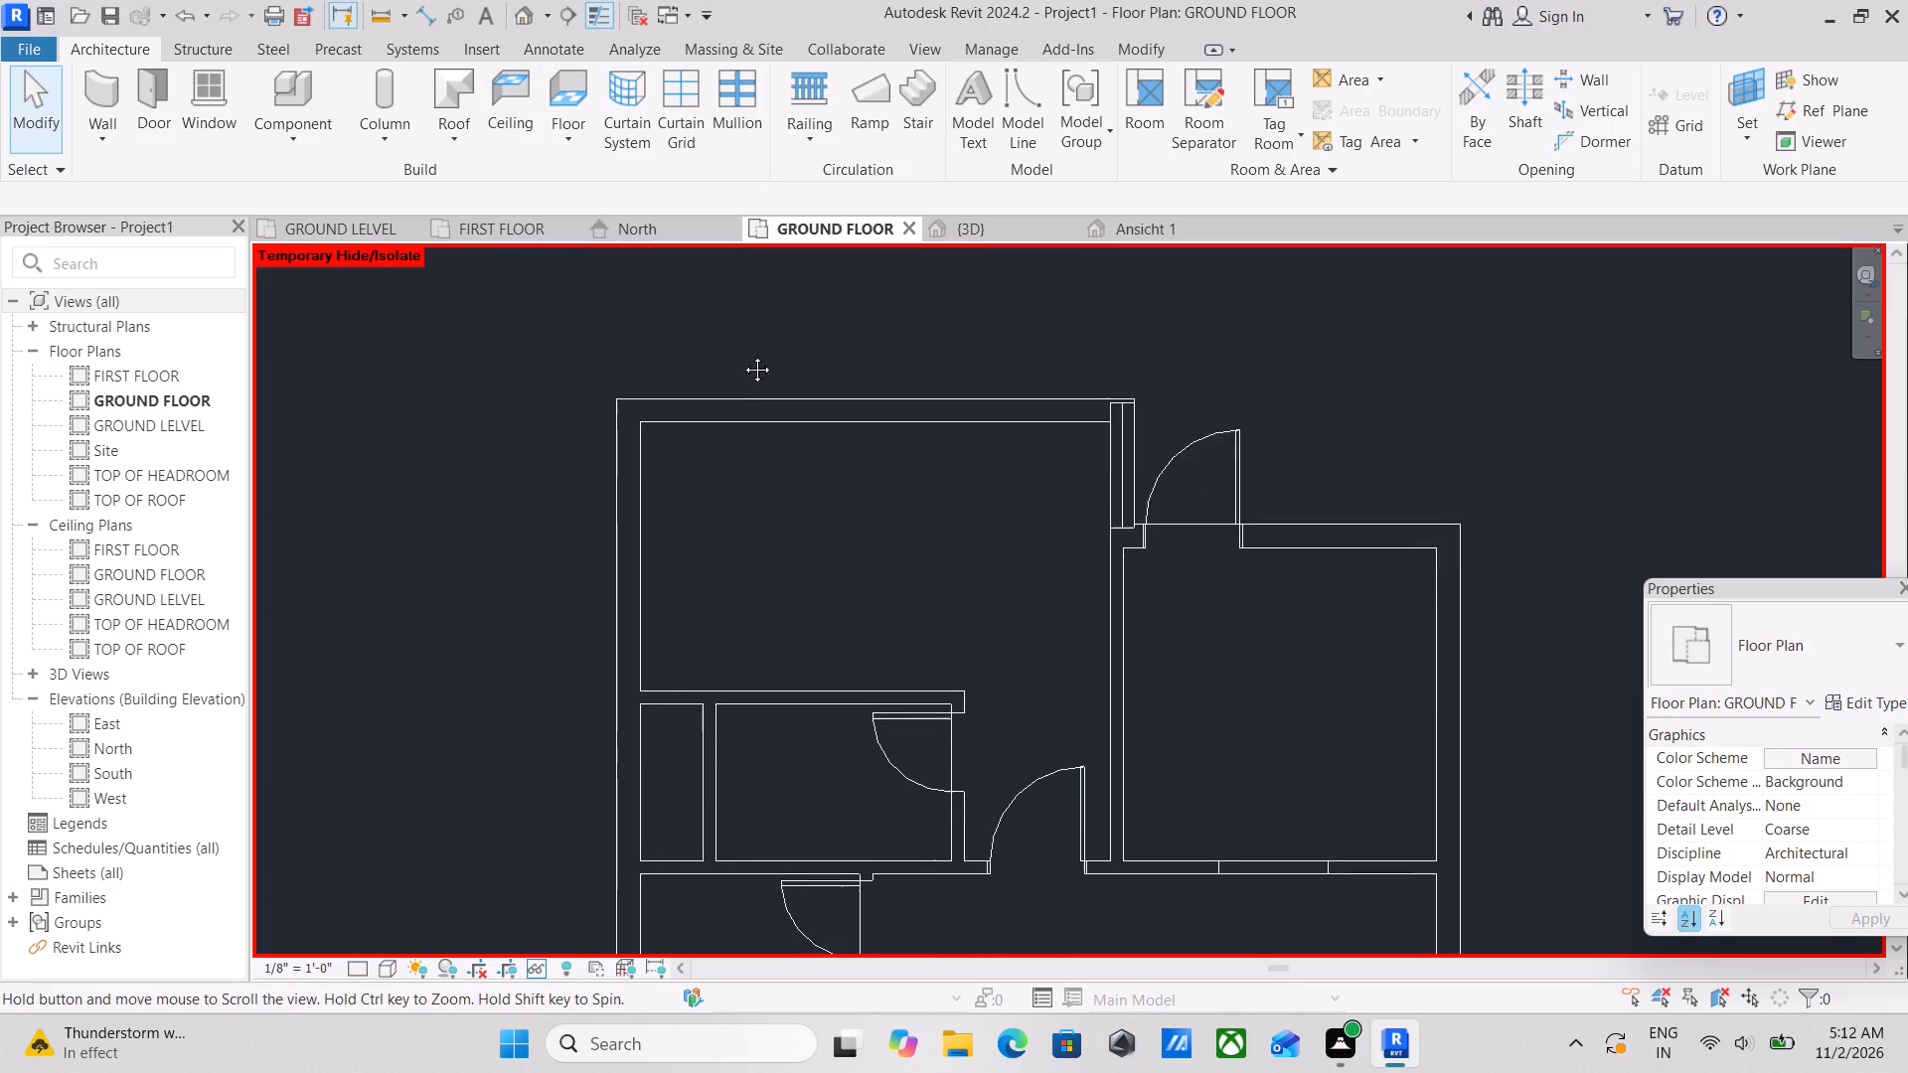
{"action": "middle_click_drag", "start_coordinate": [742, 355], "coordinate": [743, 310]}
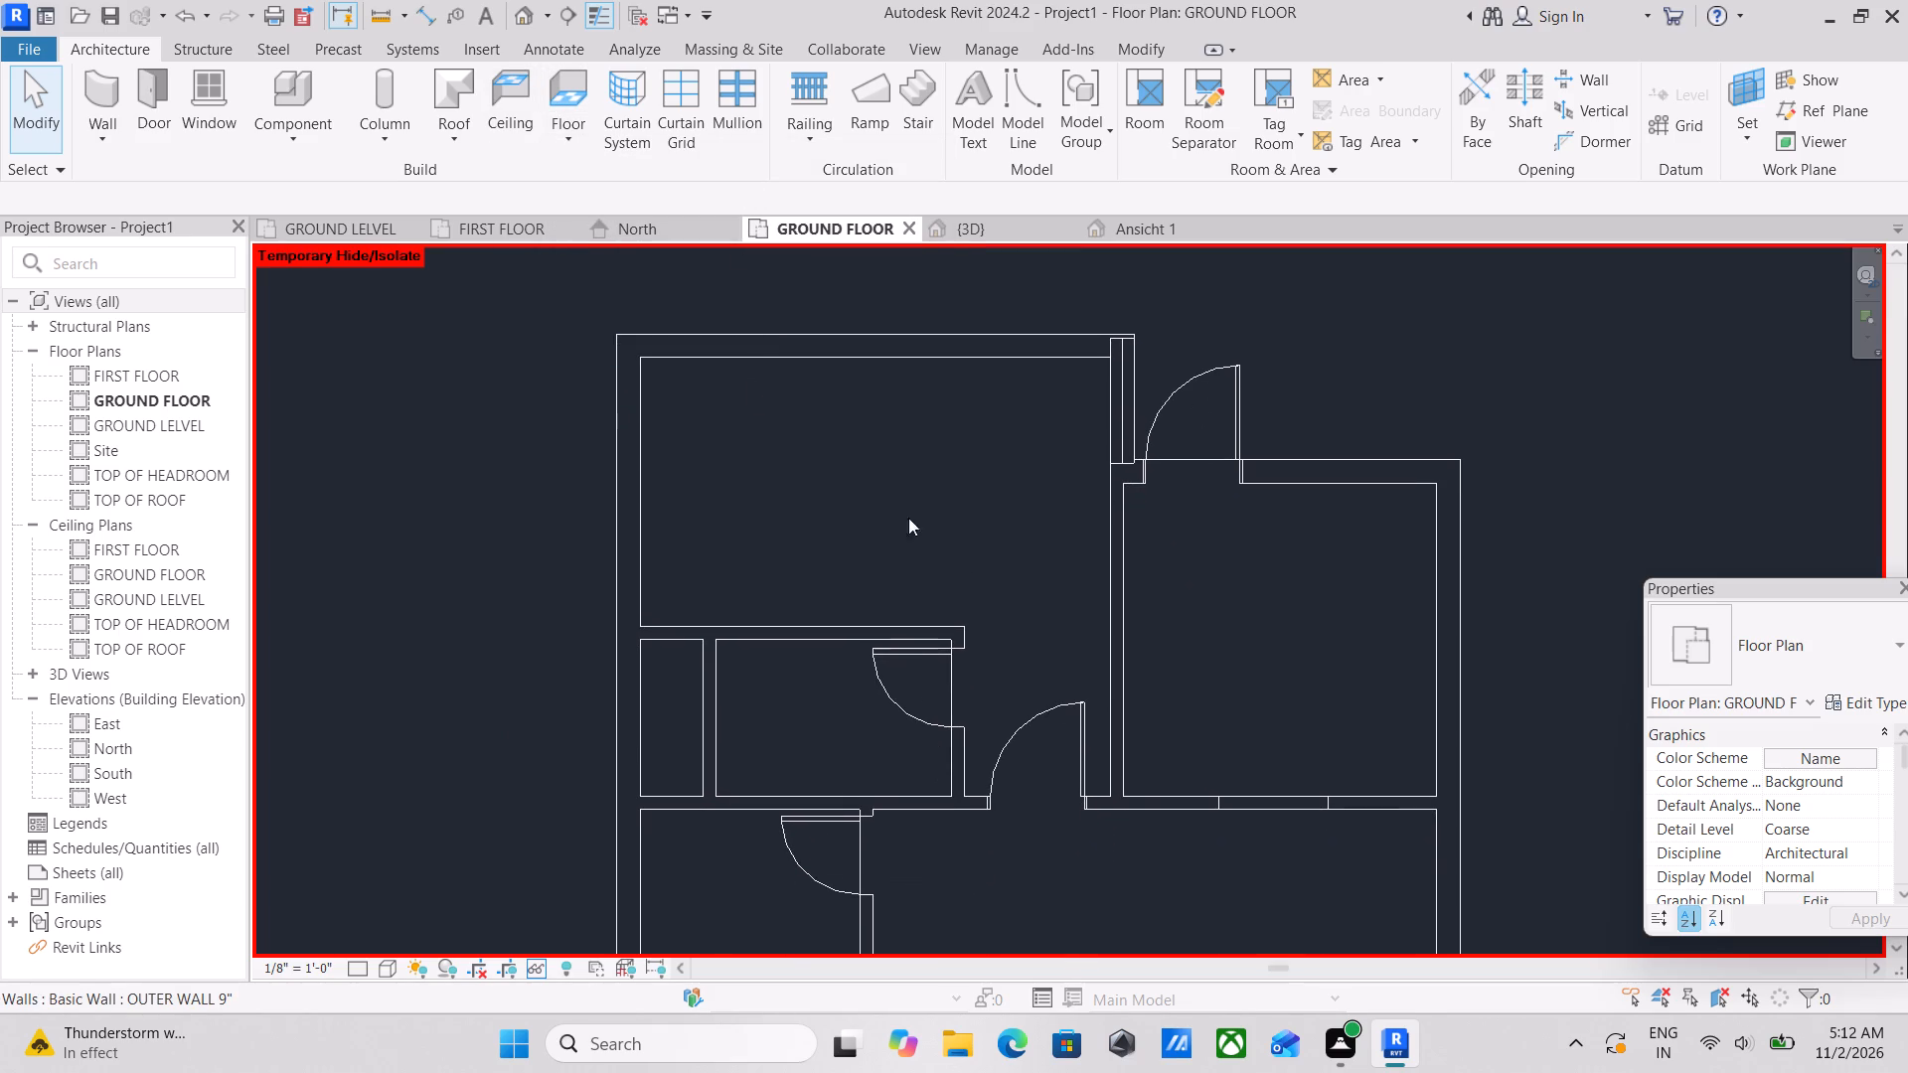
{"action": "scroll", "coordinate": [998, 605], "scroll_direction": "down", "scroll_amount": 3}
{"action": "middle_click_drag", "start_coordinate": [987, 597], "coordinate": [894, 395]}
{"action": "scroll", "coordinate": [937, 611], "scroll_direction": "down", "scroll_amount": 1}
{"action": "middle_click_drag", "start_coordinate": [937, 611], "coordinate": [936, 305]}
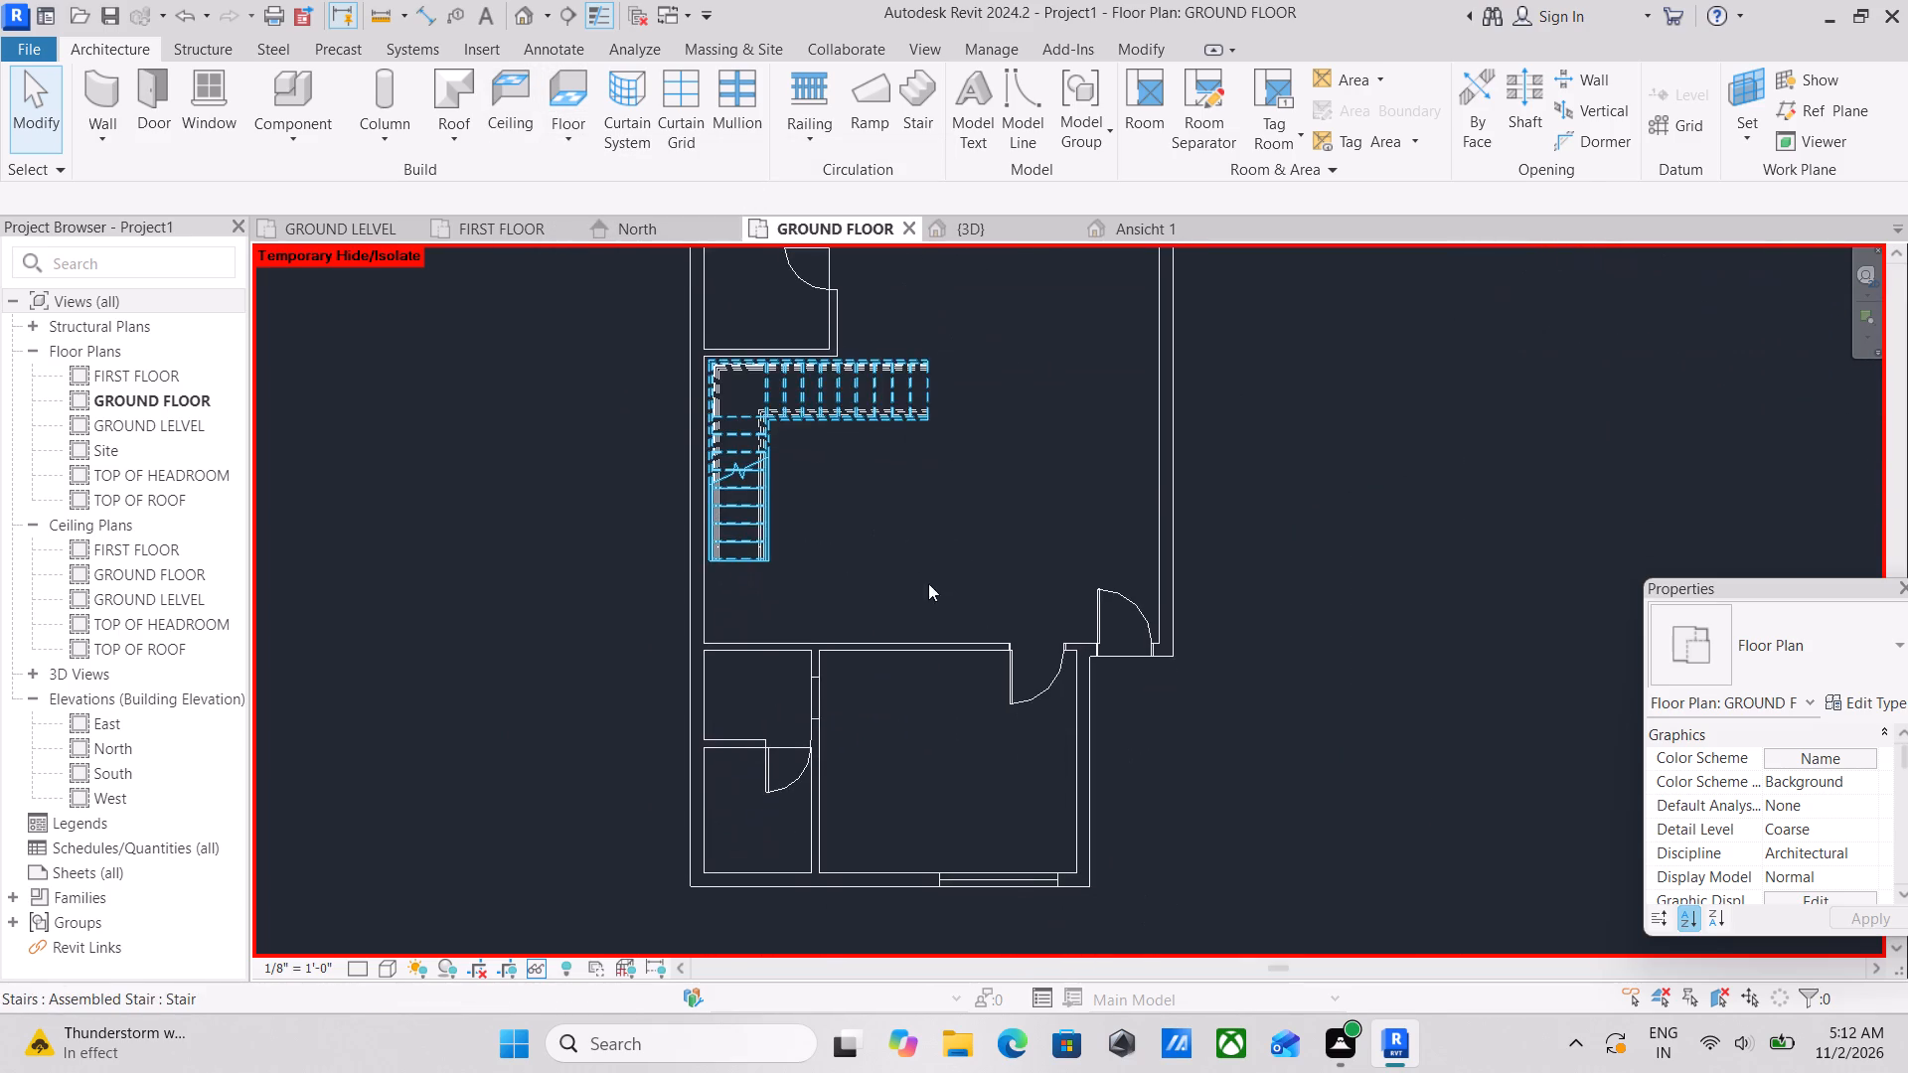
{"action": "middle_click_drag", "start_coordinate": [927, 581], "coordinate": [919, 406]}
{"action": "scroll", "coordinate": [945, 569], "scroll_direction": "up", "scroll_amount": 2}
{"action": "middle_click_drag", "start_coordinate": [982, 530], "coordinate": [999, 600]}
{"action": "middle_click_drag", "start_coordinate": [996, 649], "coordinate": [1019, 670]}
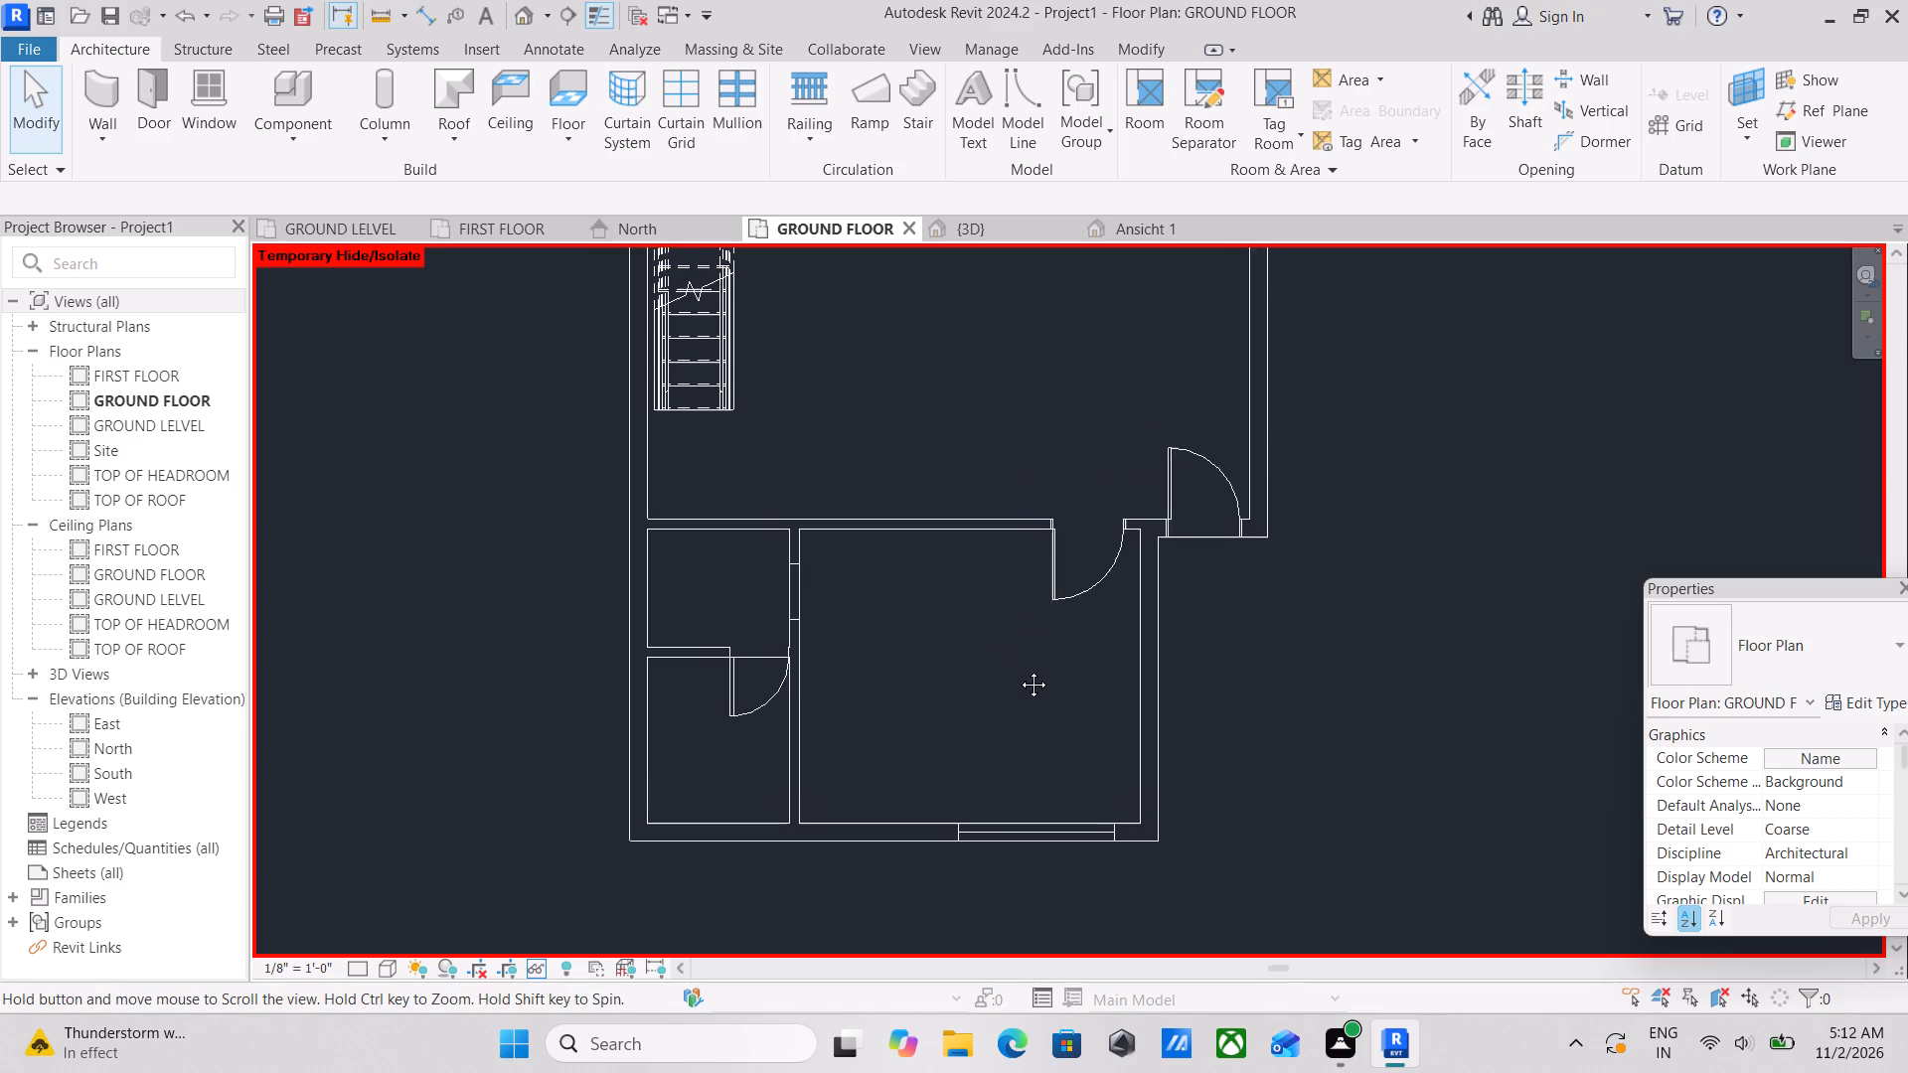
{"action": "middle_click_drag", "start_coordinate": [1019, 670], "coordinate": [1025, 678]}
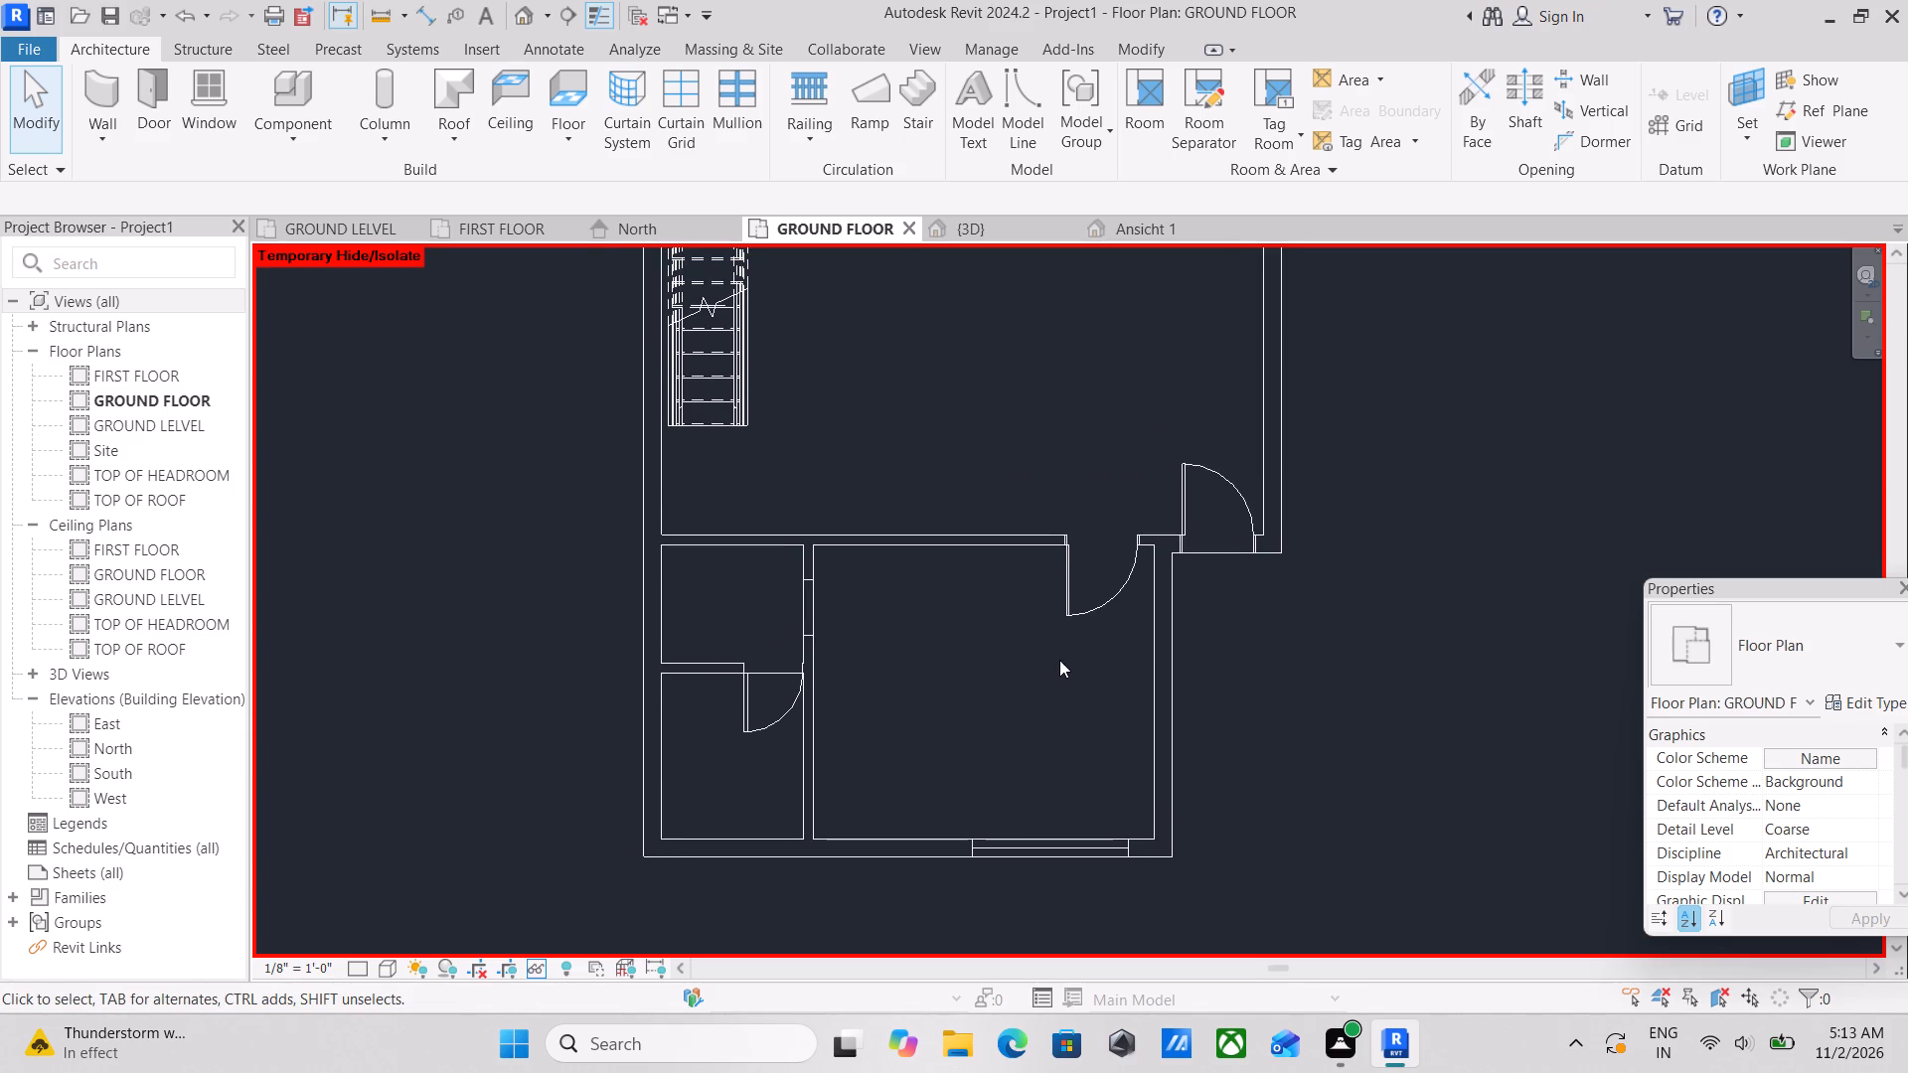
{"action": "scroll", "coordinate": [1025, 699], "scroll_direction": "down", "scroll_amount": 1}
{"action": "middle_click_drag", "start_coordinate": [1025, 699], "coordinate": [1100, 729]}
{"action": "middle_click_drag", "start_coordinate": [1049, 716], "coordinate": [1056, 760]}
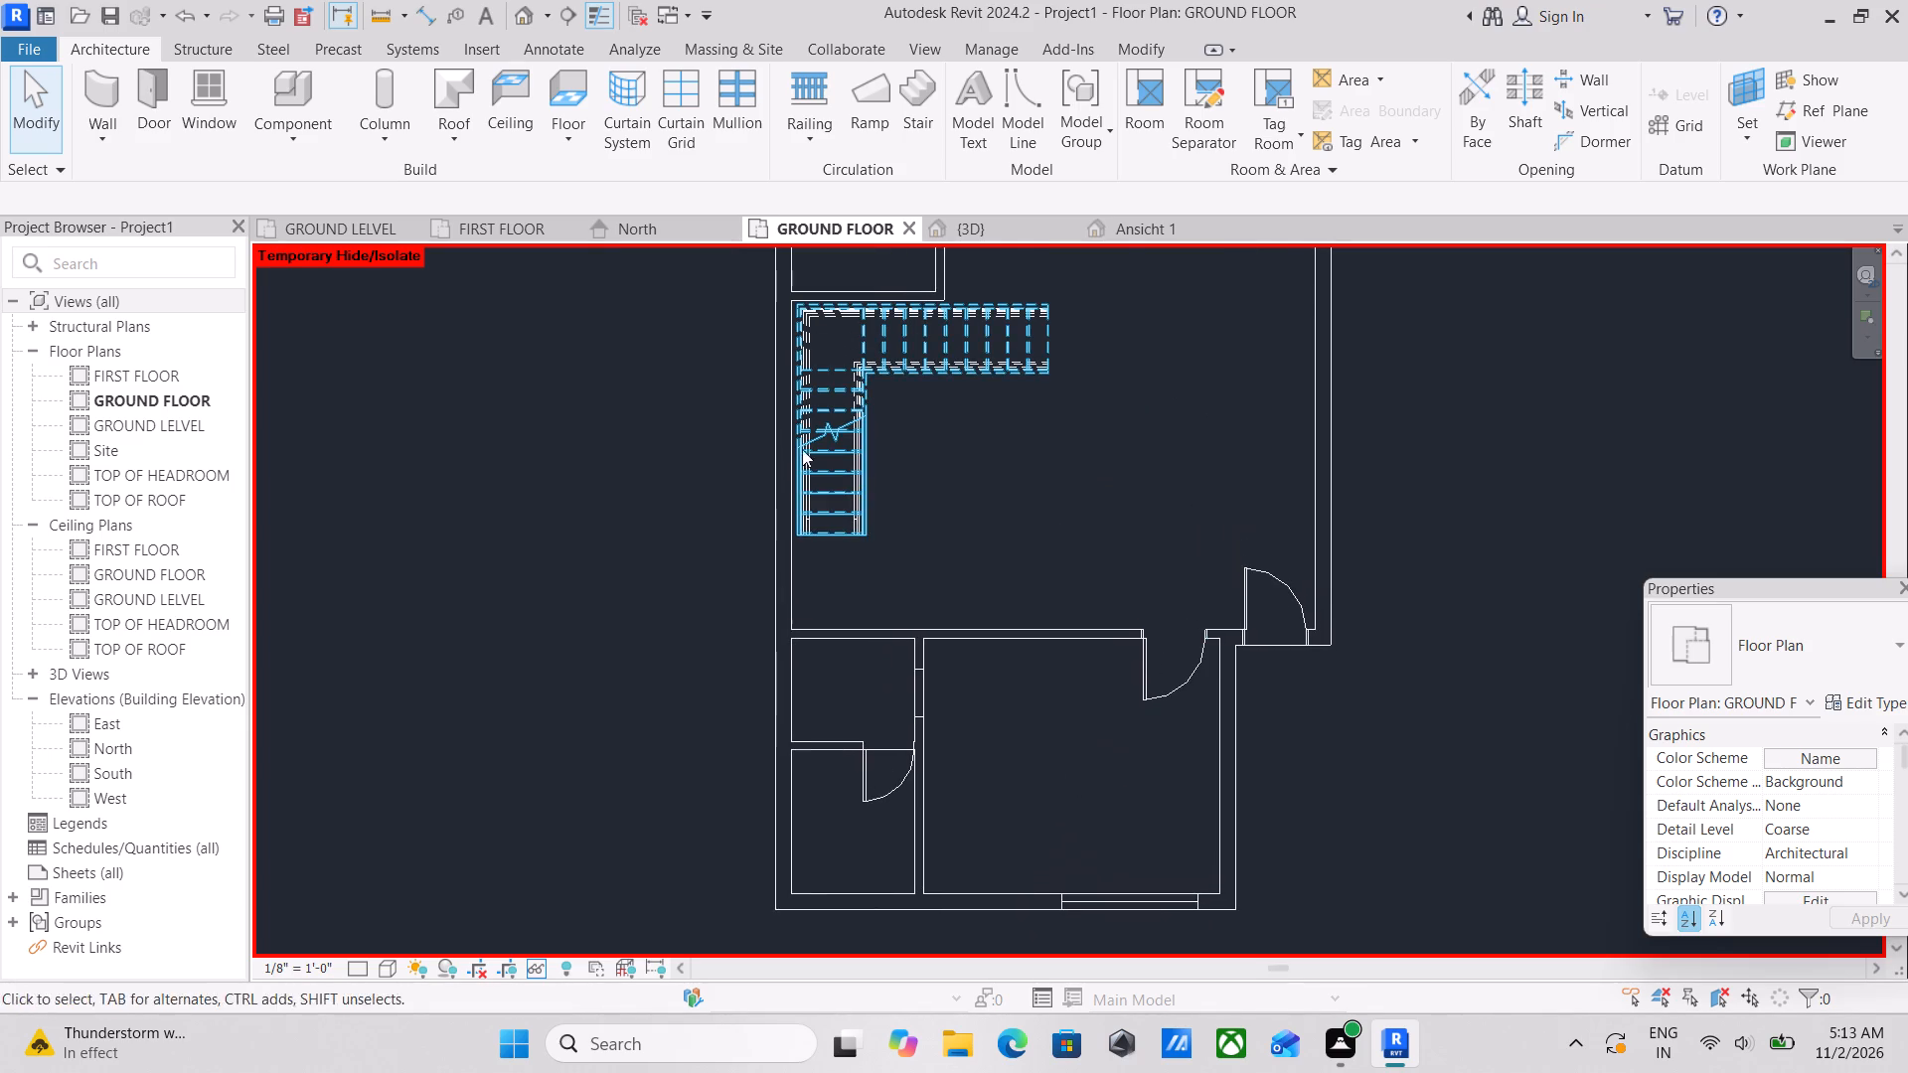
Start an automatic ceiling on the GROUND FLOOR level using the GWB on Mtl. Stud compound ceiling type.
{"action": "left_click", "coordinate": [560, 145]}
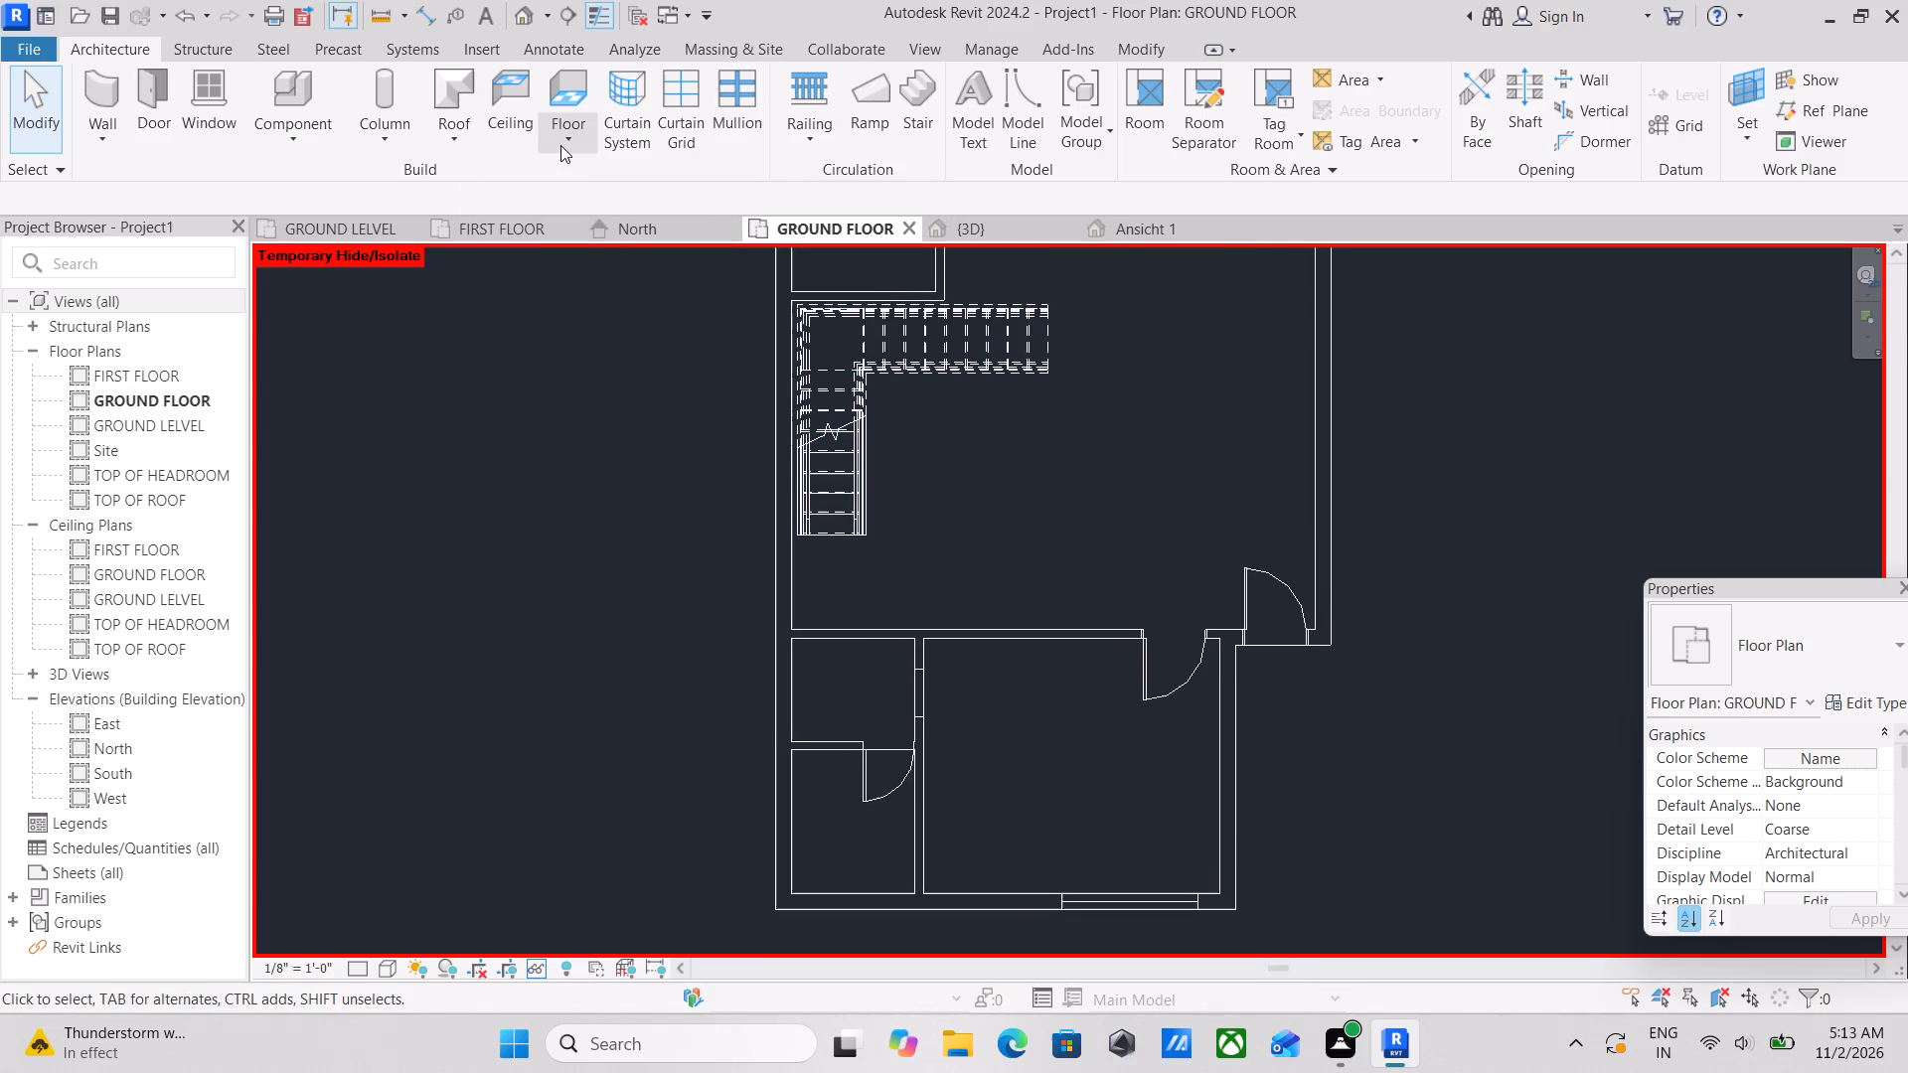
{"action": "left_click", "coordinate": [560, 145]}
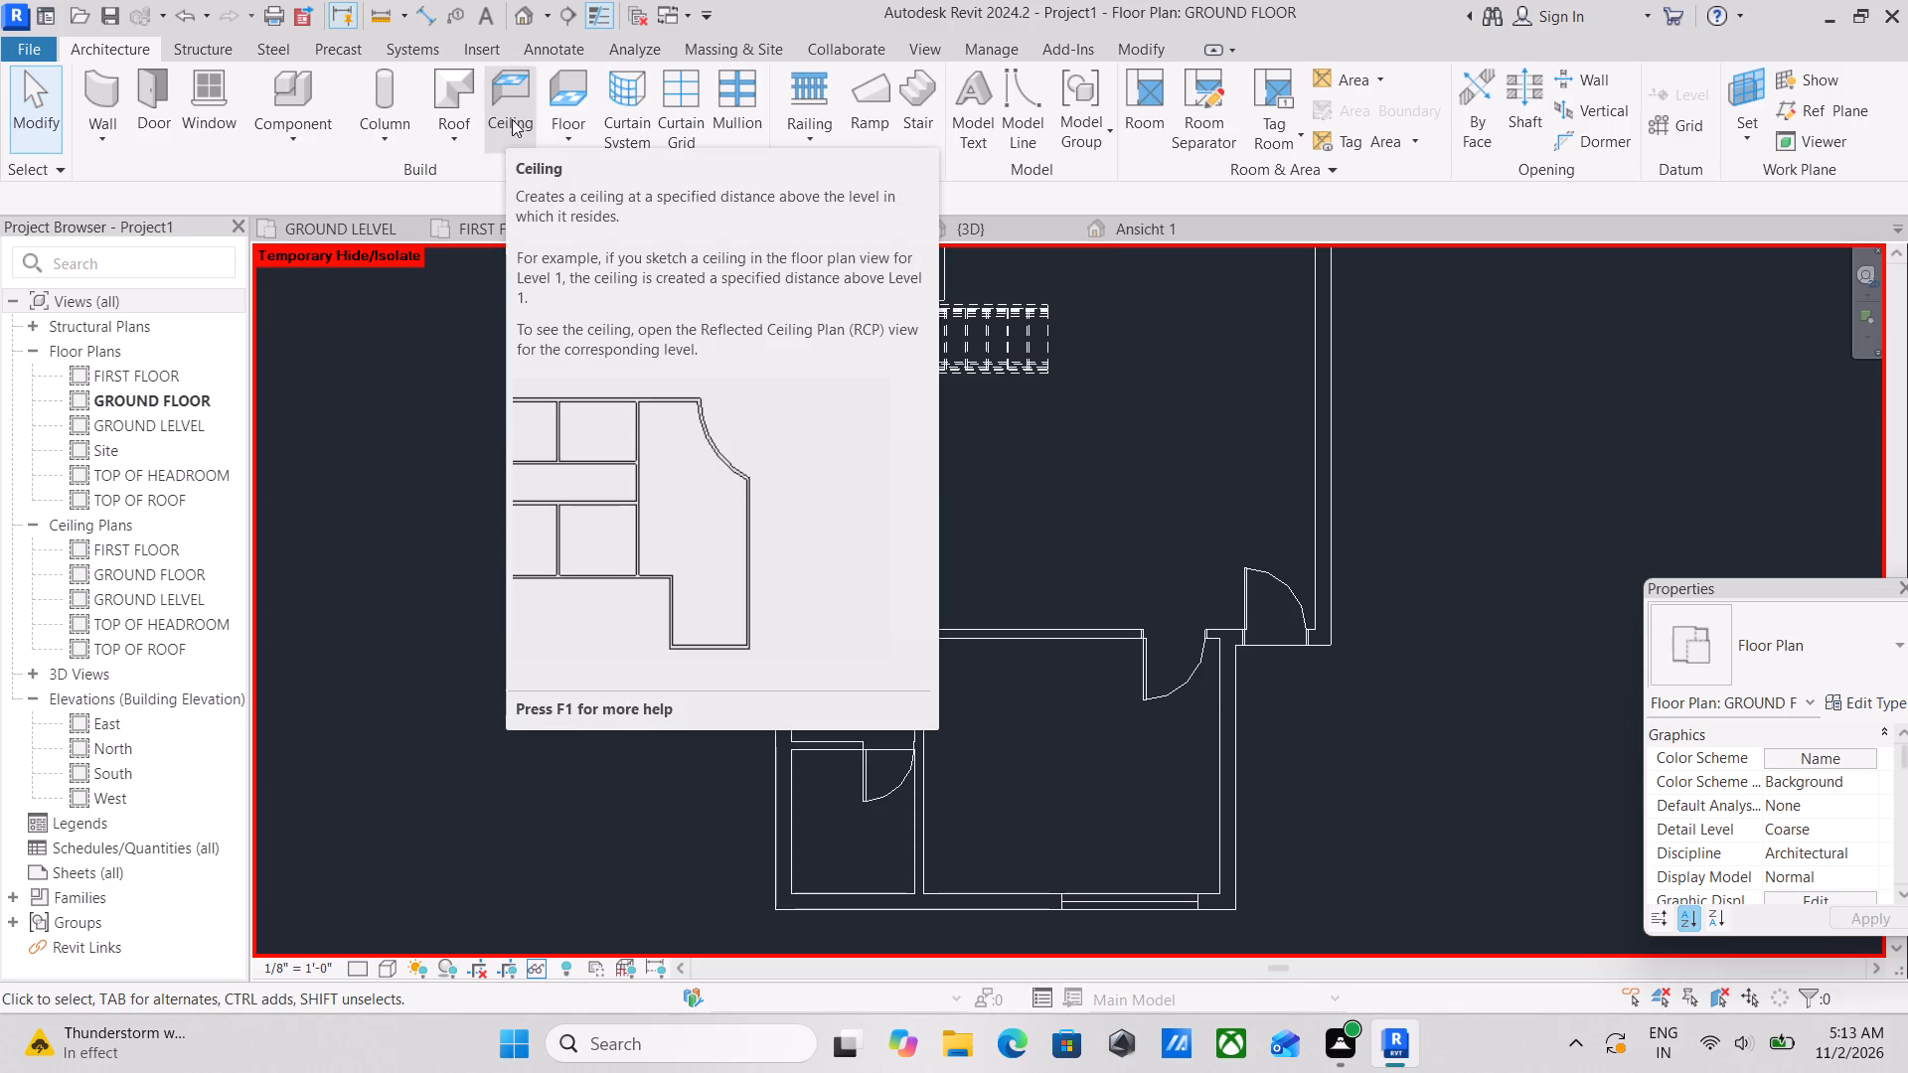
{"action": "left_click", "coordinate": [500, 99]}
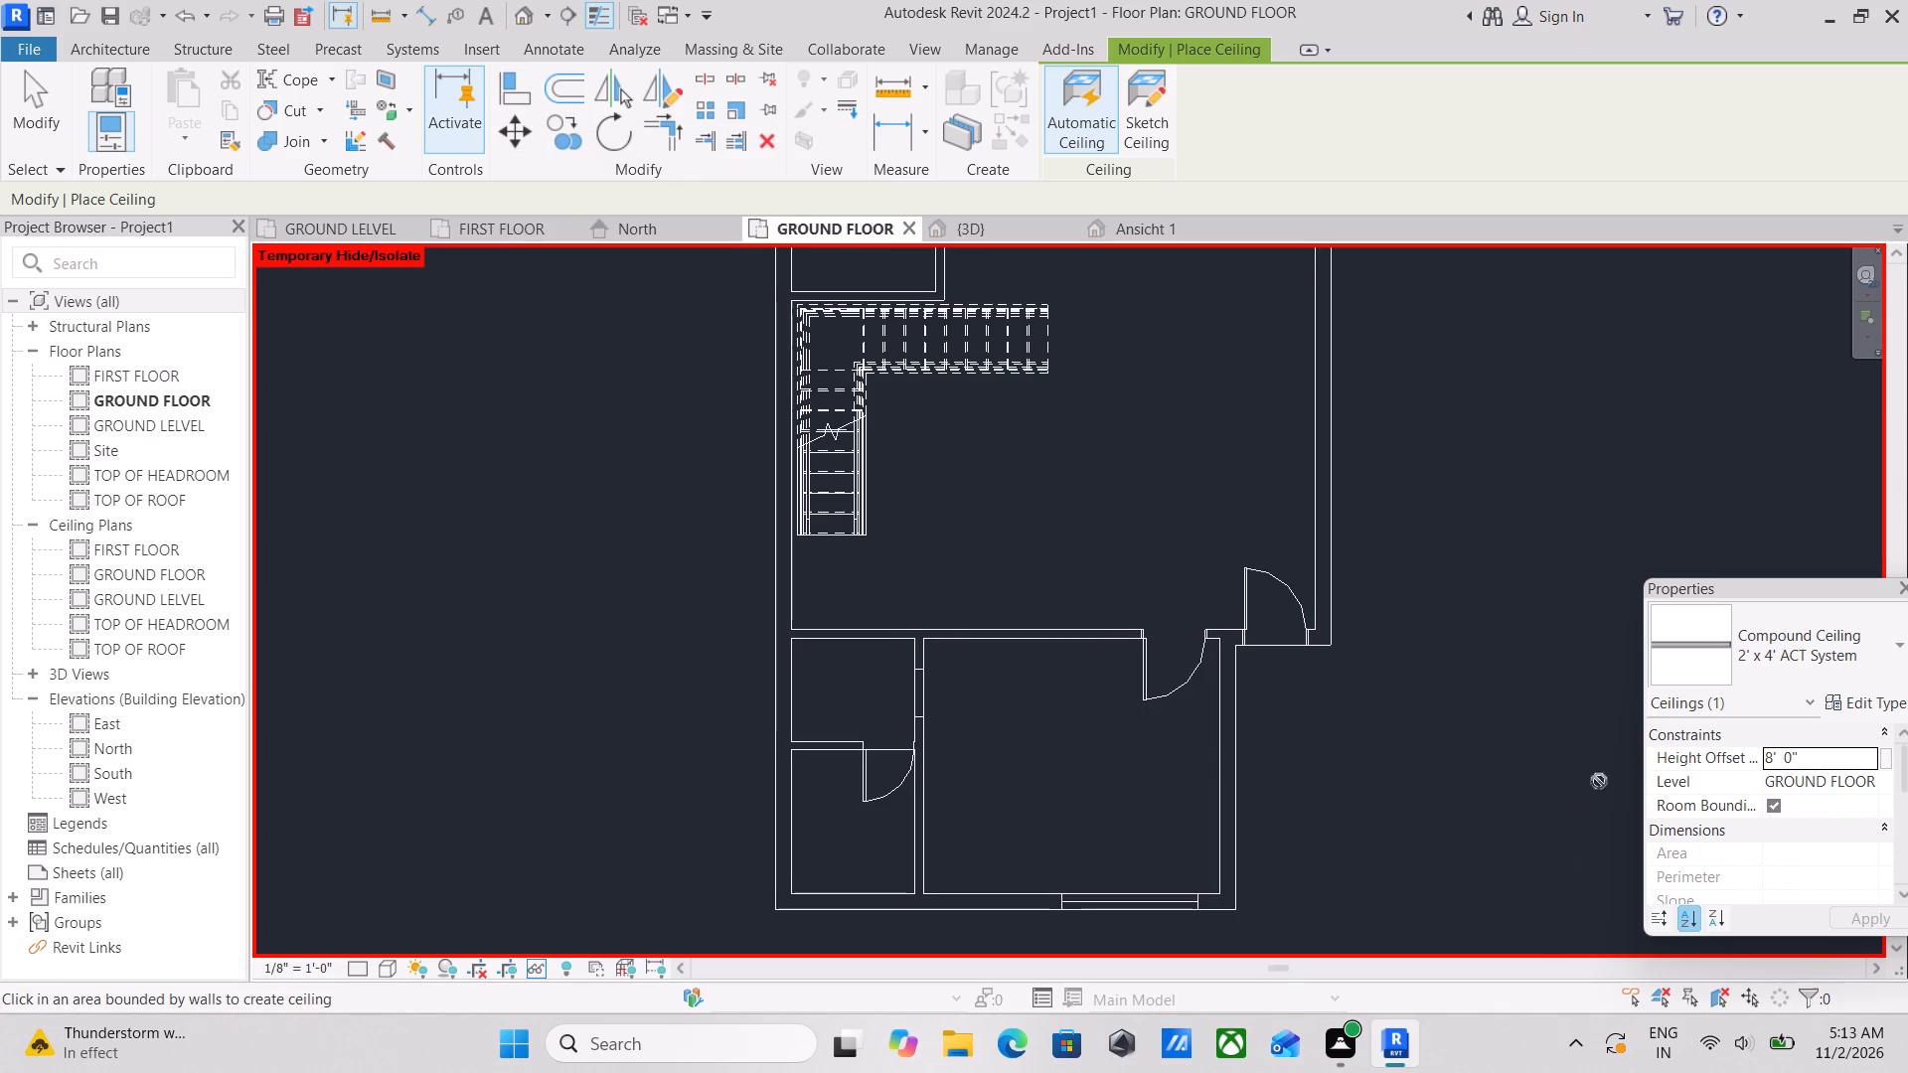
{"action": "left_click", "coordinate": [1898, 663]}
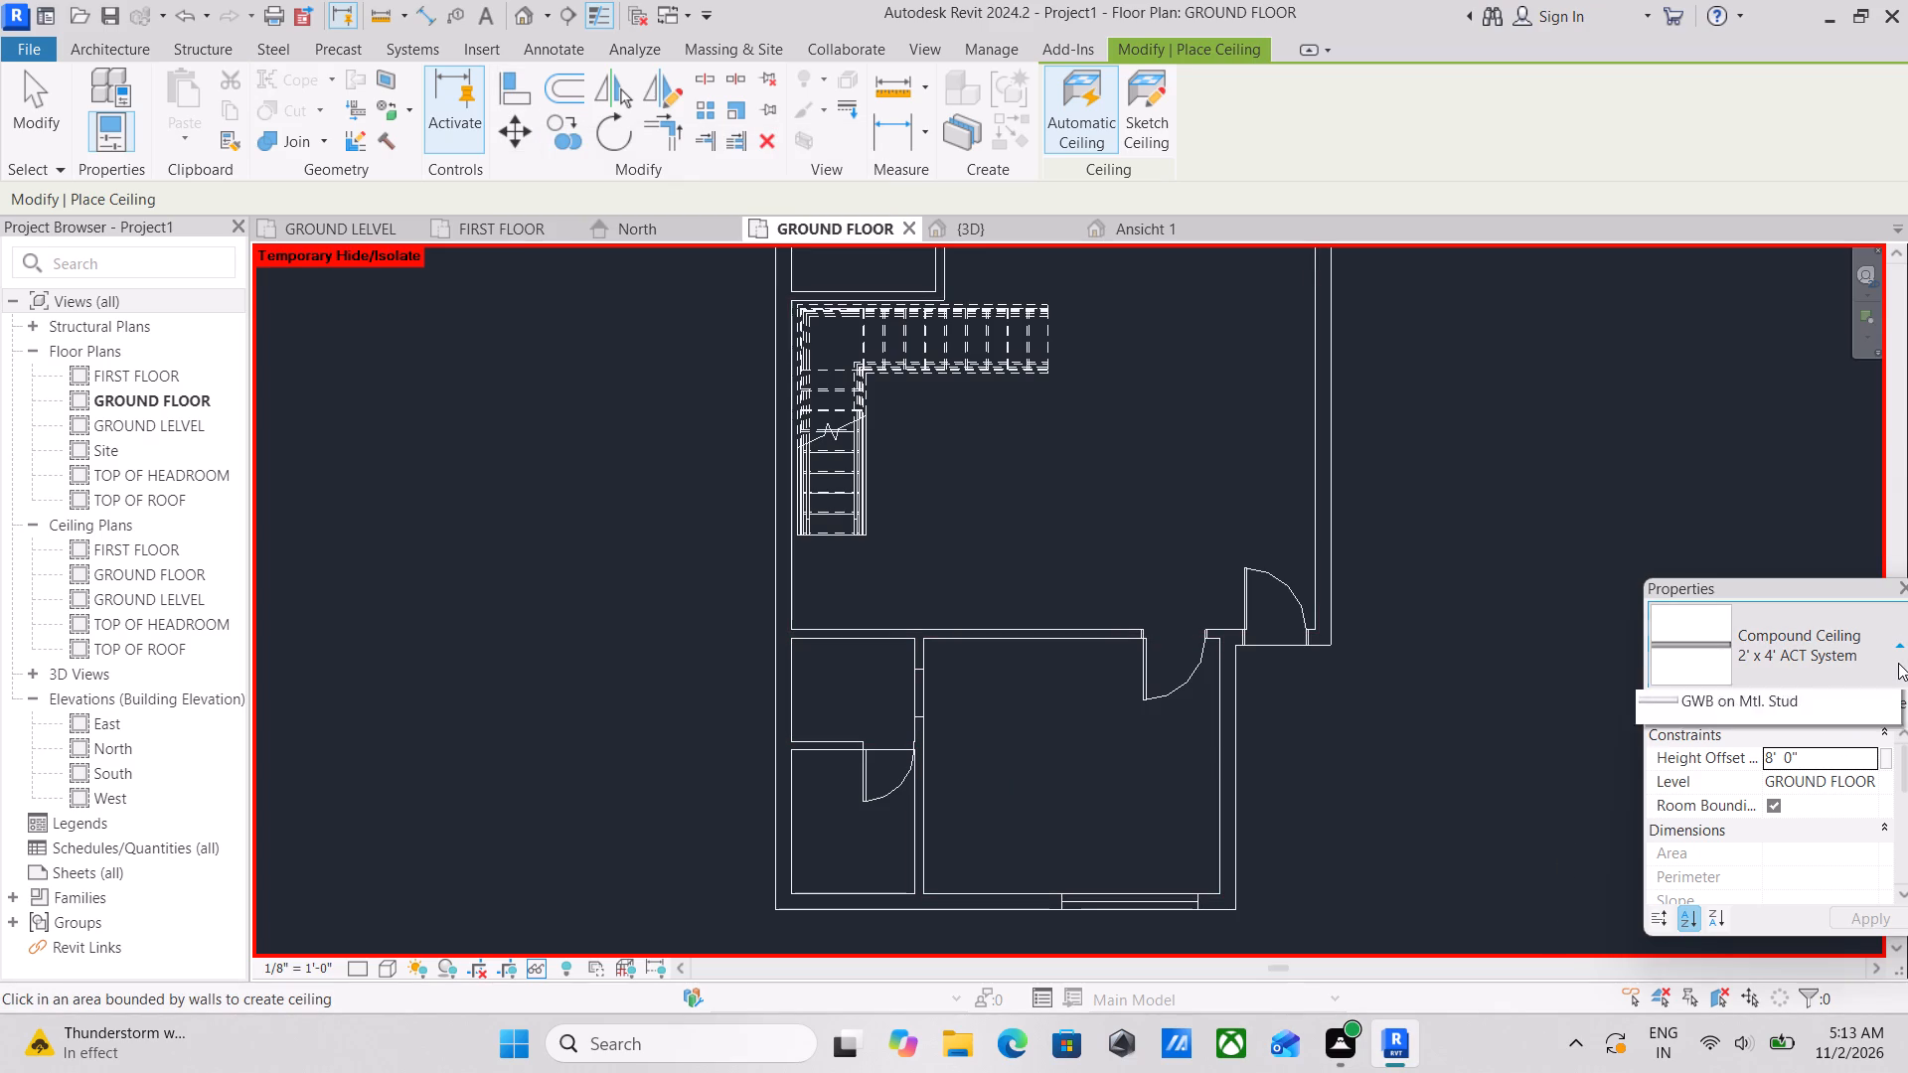
{"action": "scroll", "coordinate": [1739, 933], "scroll_direction": "down", "scroll_amount": 2}
{"action": "left_click", "coordinate": [1737, 951]}
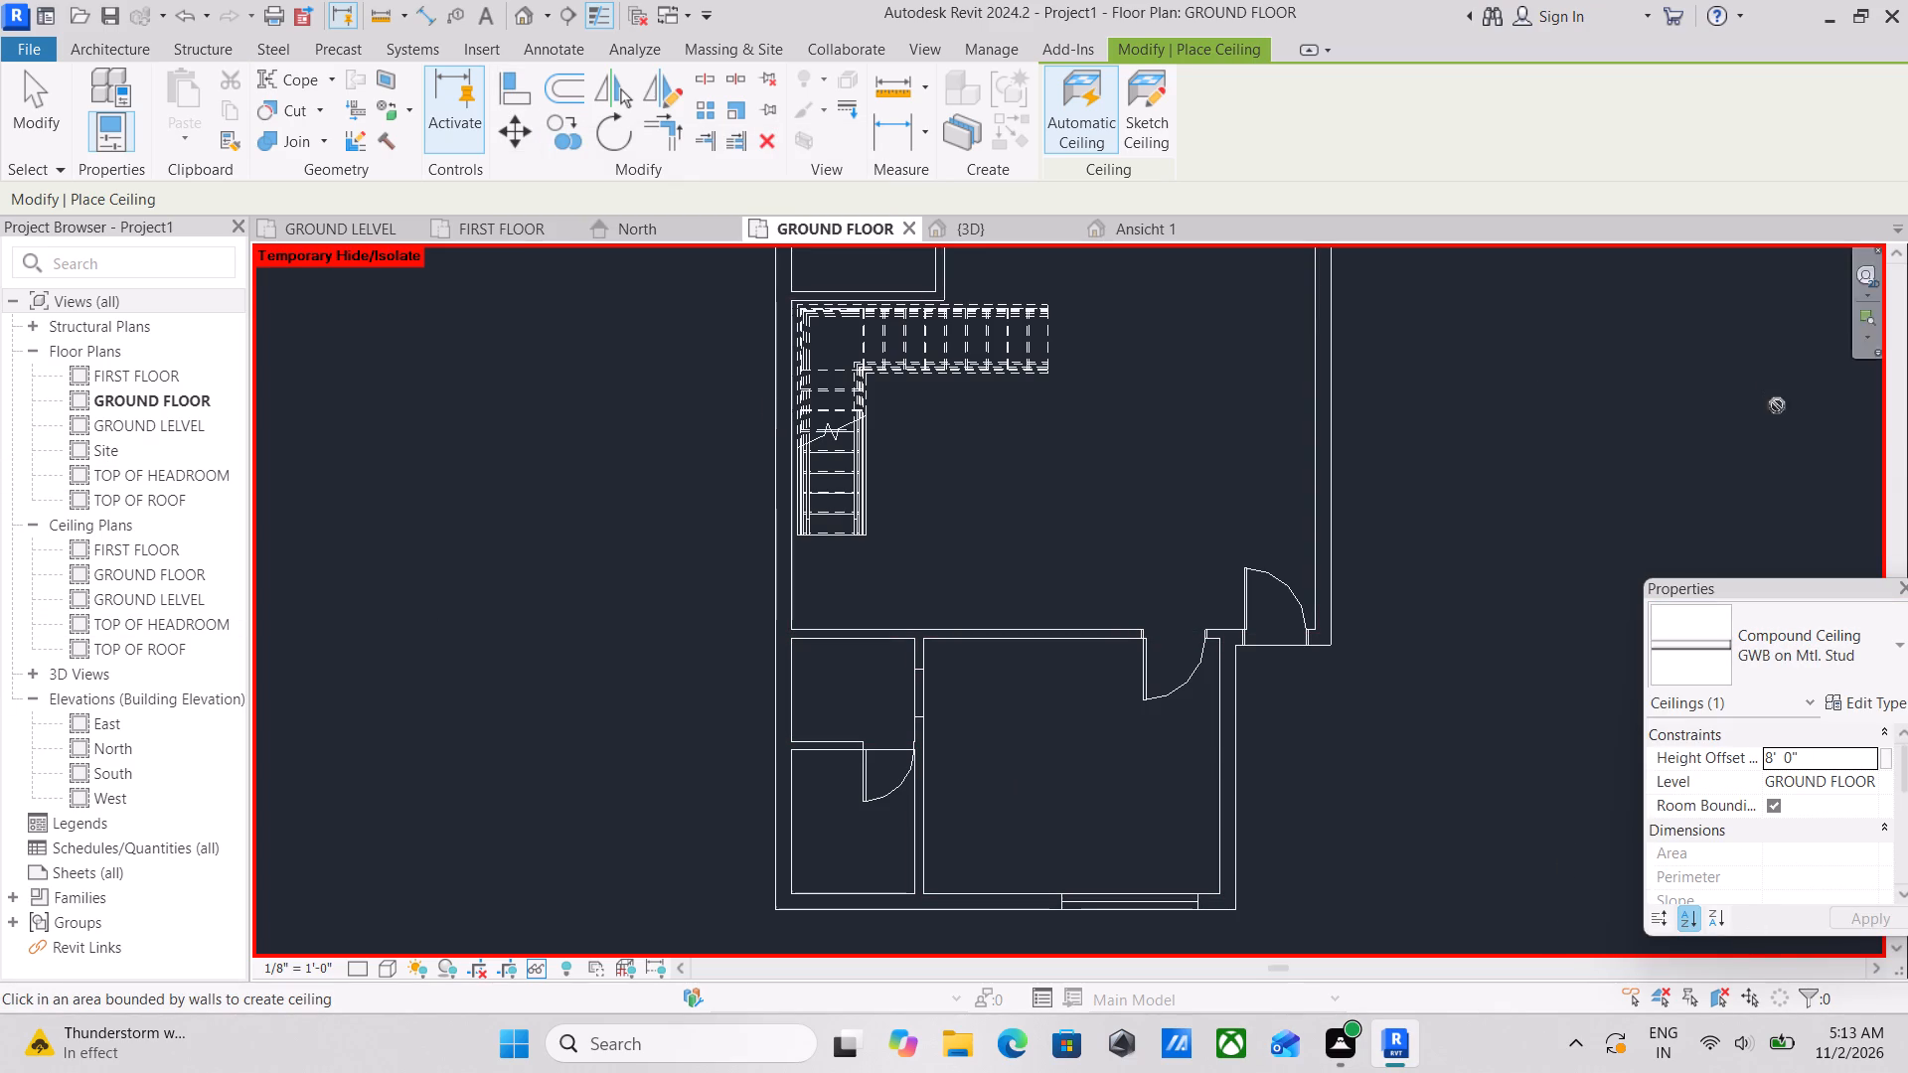
Duplicate the GWB on Mtl. Stud ceiling type under the name METAL STUD WHITE CEILING.
{"action": "left_click", "coordinate": [1895, 713]}
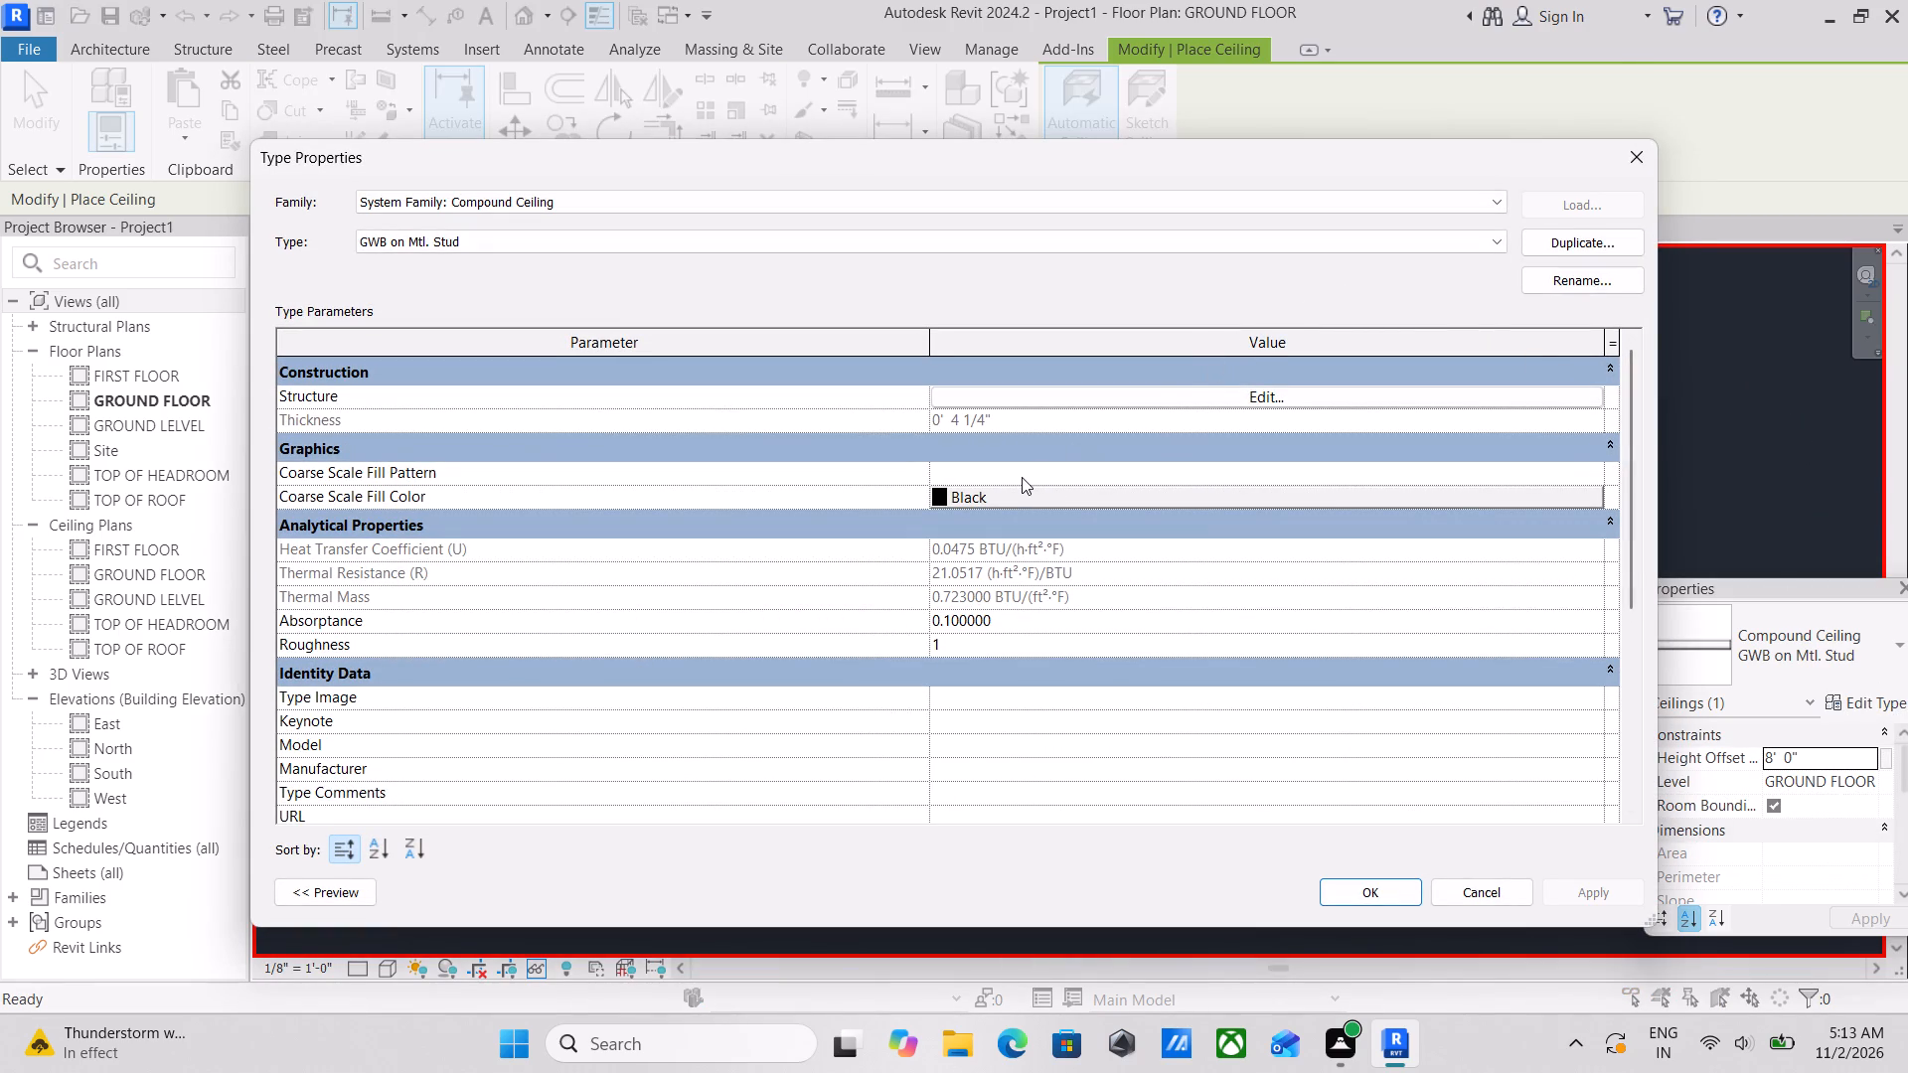
{"action": "left_click", "coordinate": [1540, 238]}
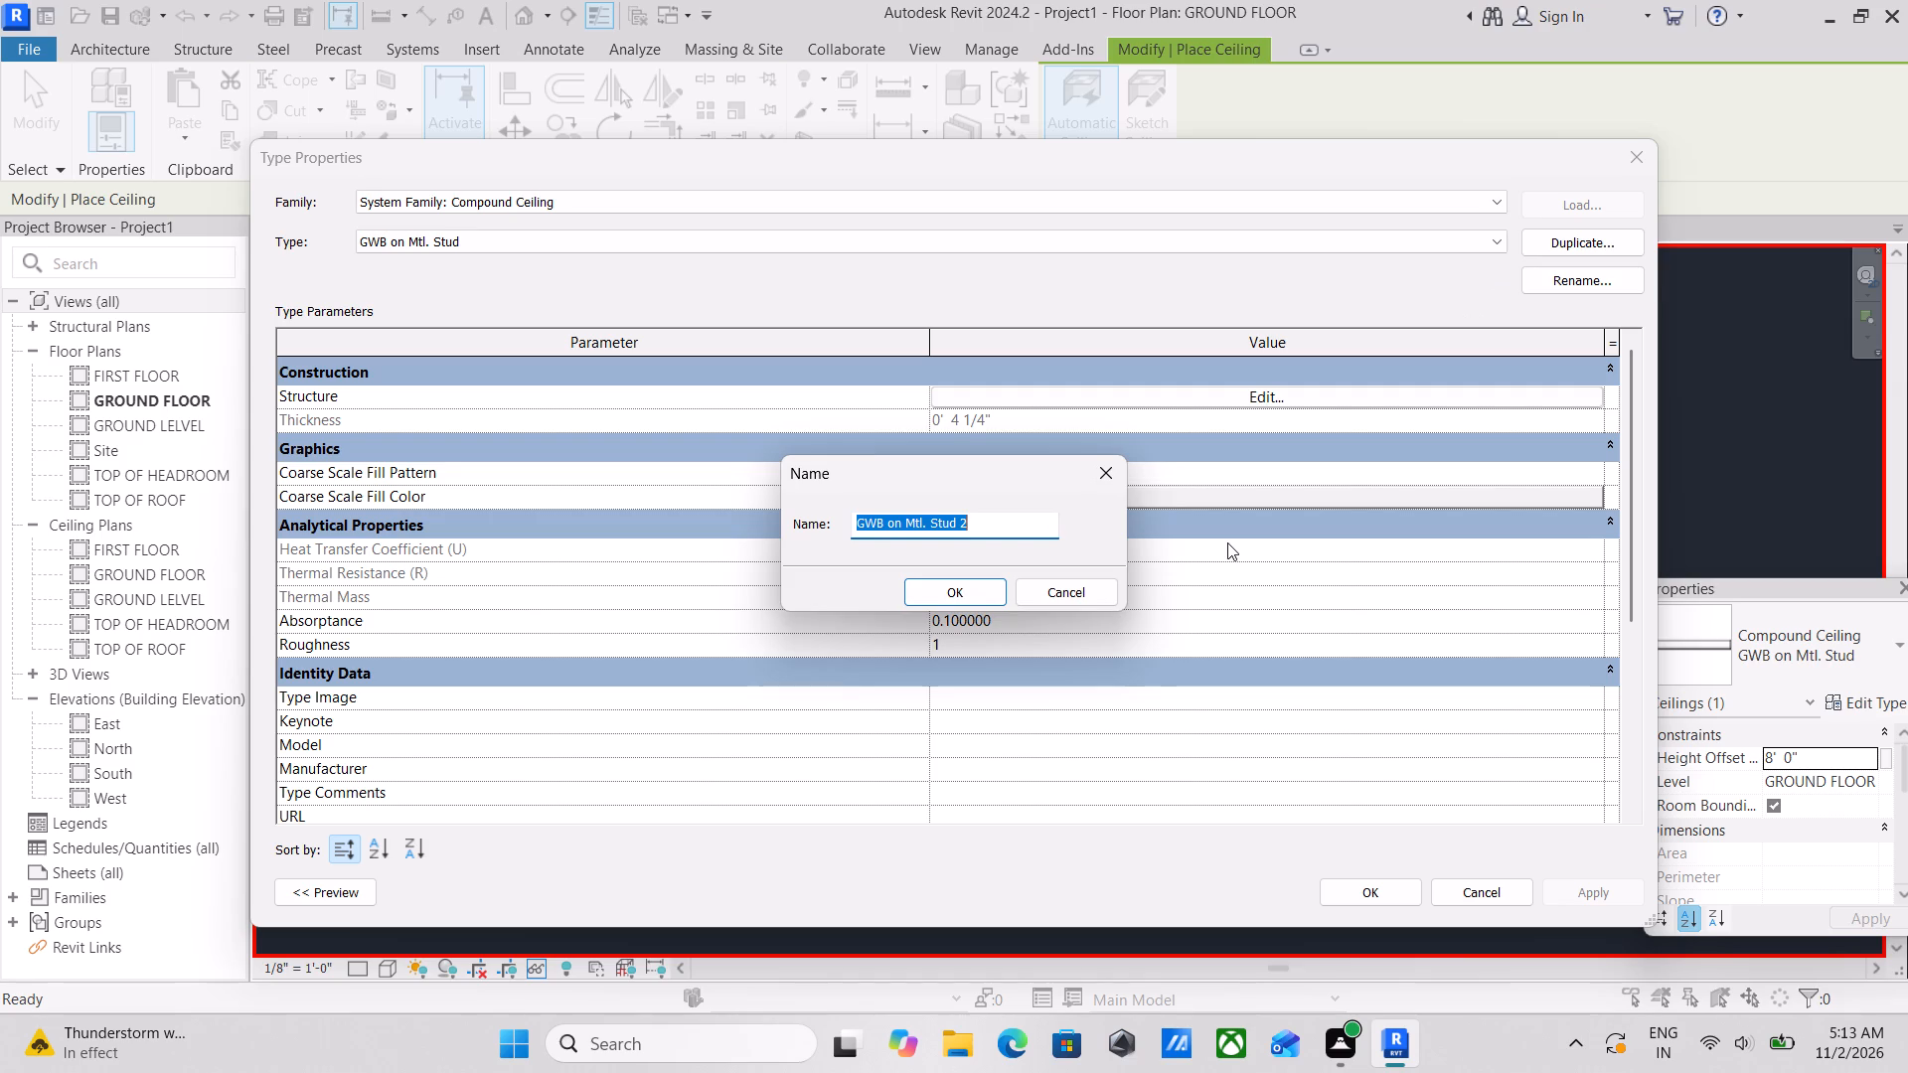
{"action": "key", "text": "BackSpace"}
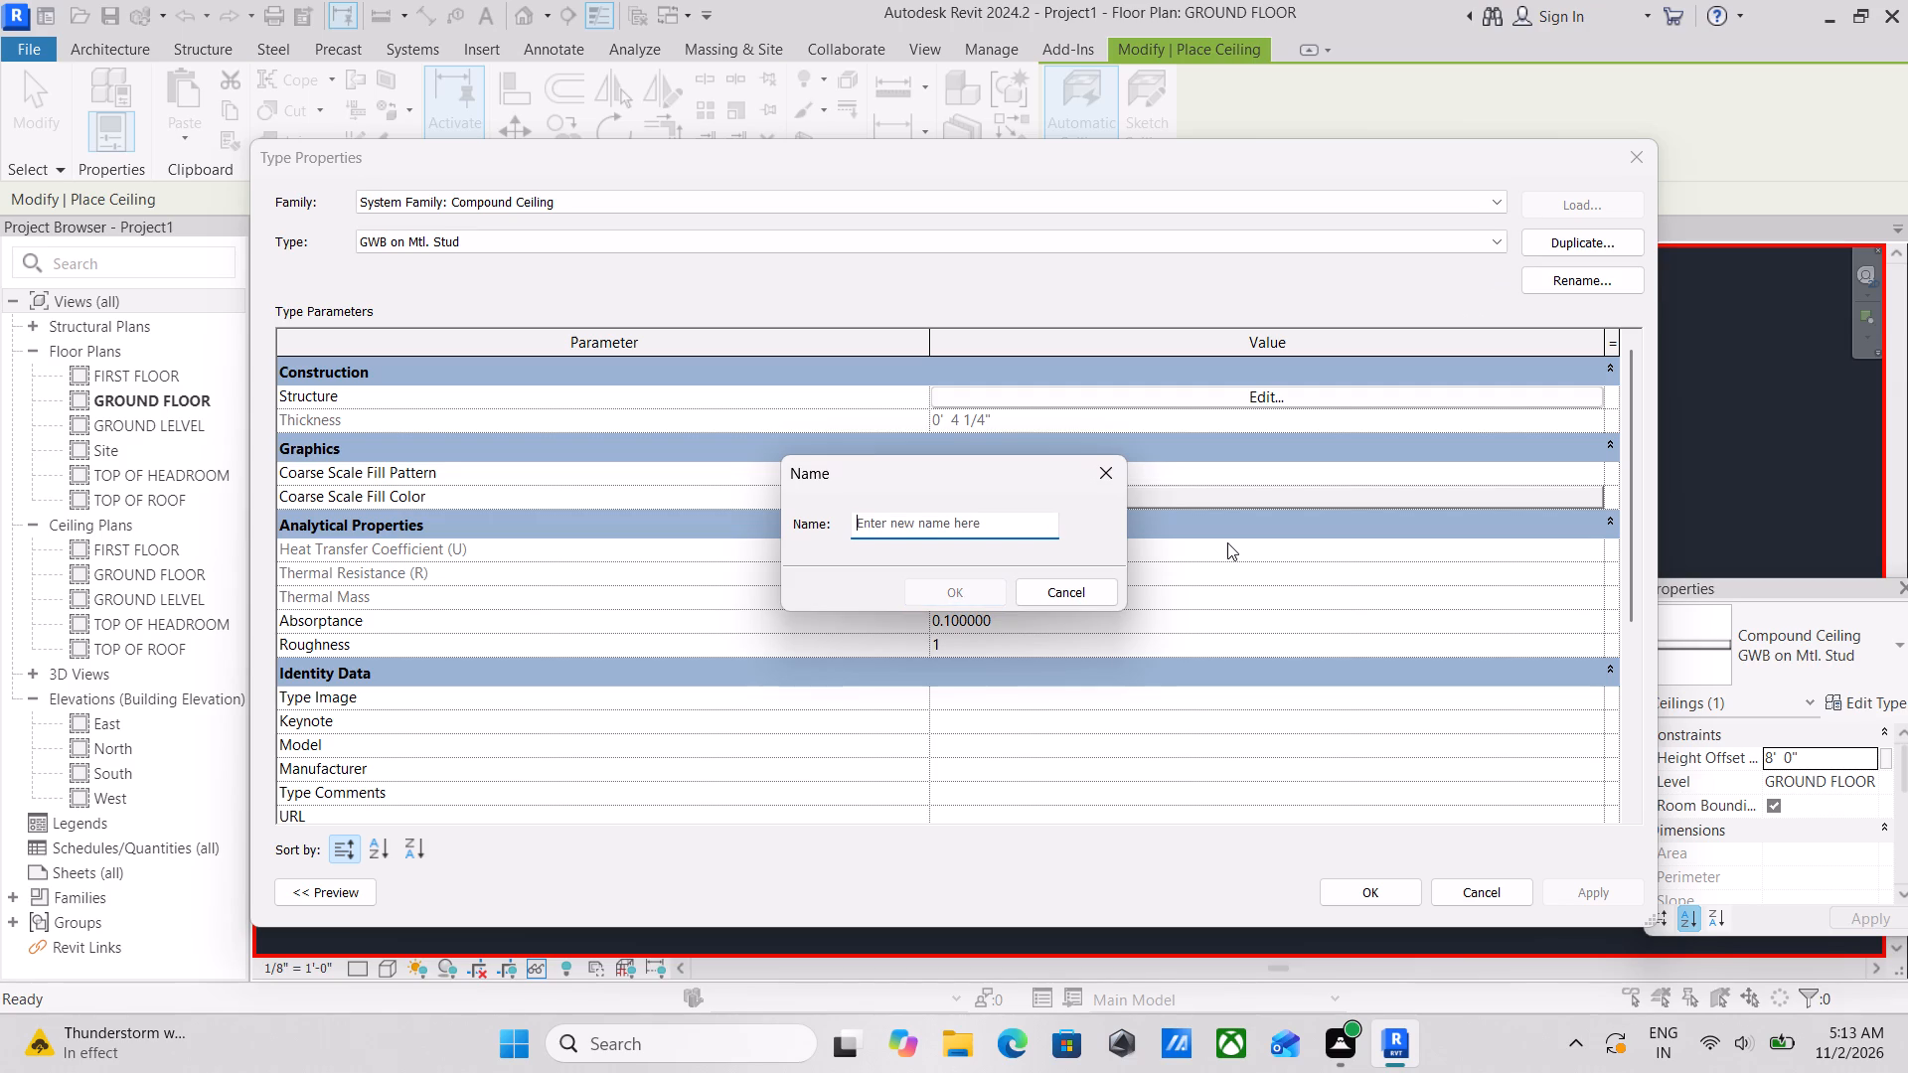
{"action": "type", "text": "metal"}
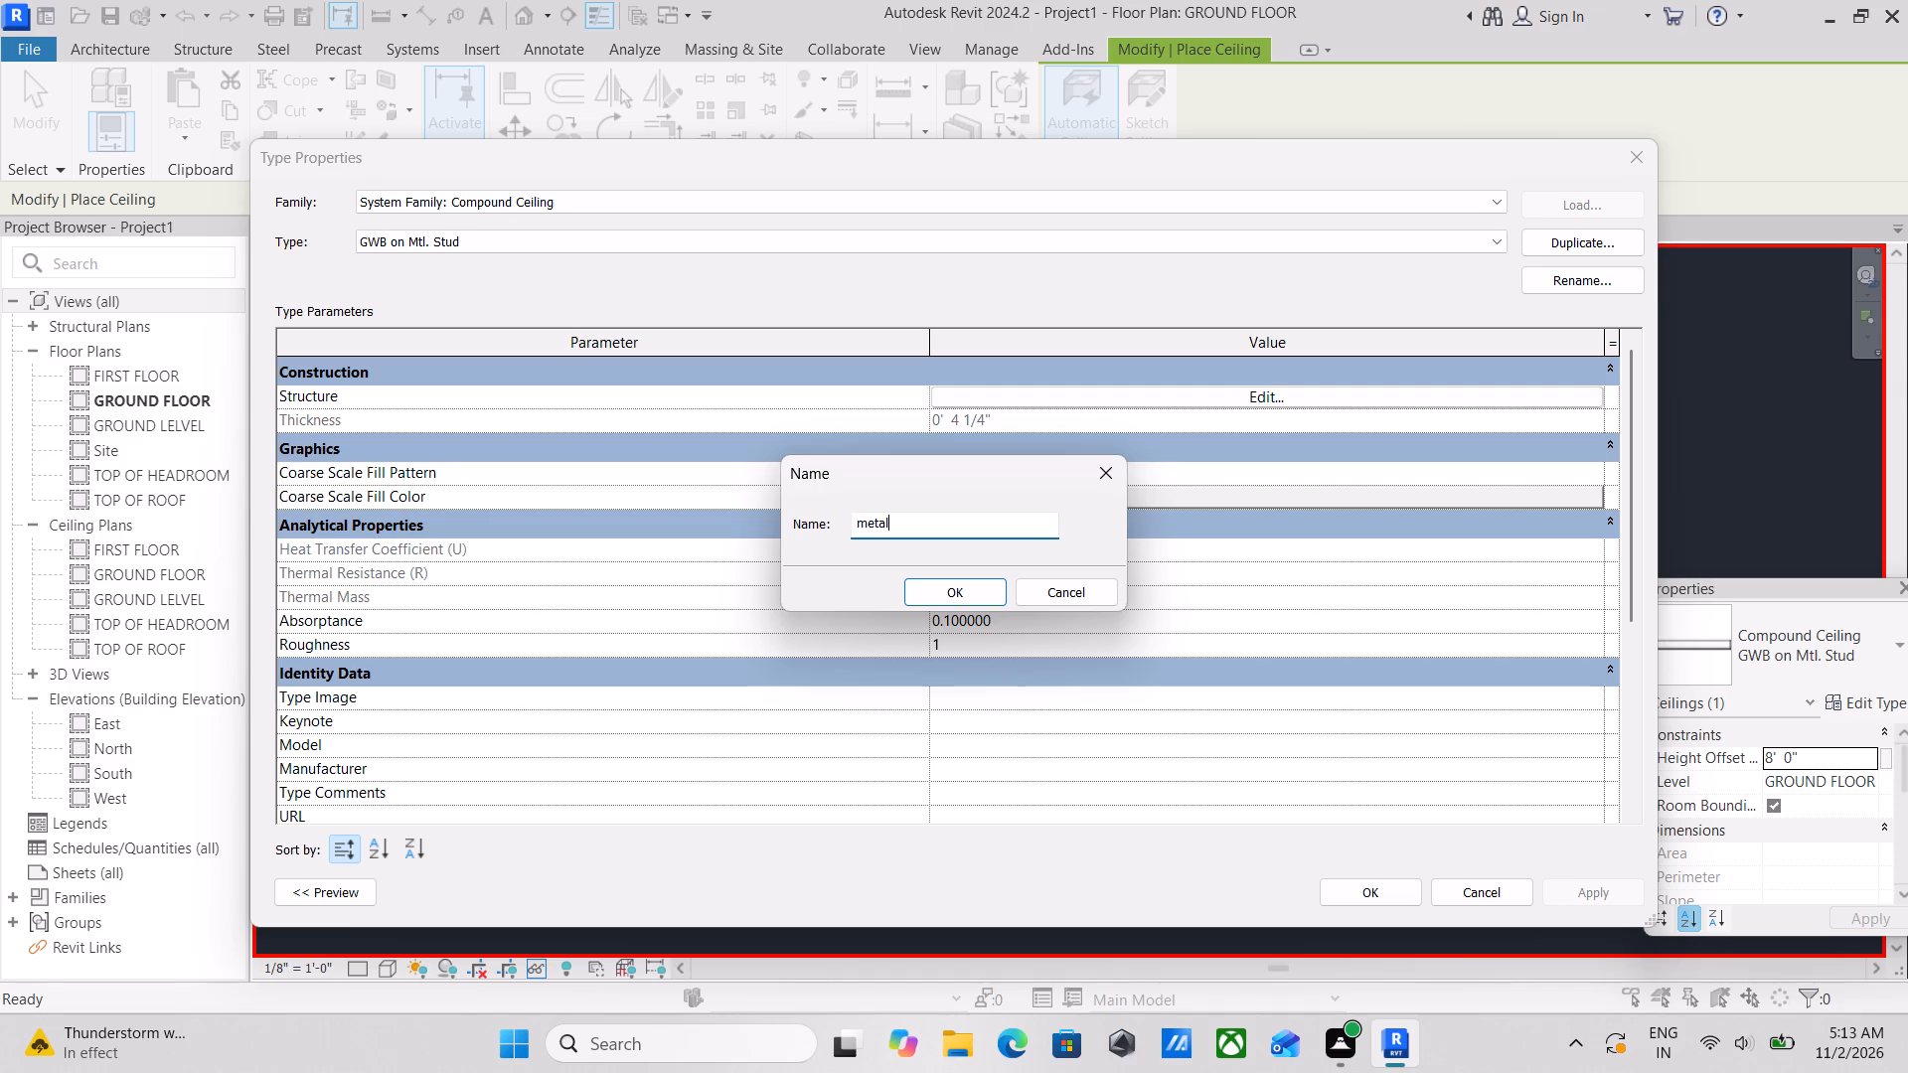
{"action": "key", "text": "BackSpace"}
{"action": "key", "text": "BackSpace"}
{"action": "key", "text": "BackSpace"}
{"action": "key", "text": "BackSpace"}
{"action": "key", "text": "BackSpace"}
{"action": "key", "text": "BackSpace"}
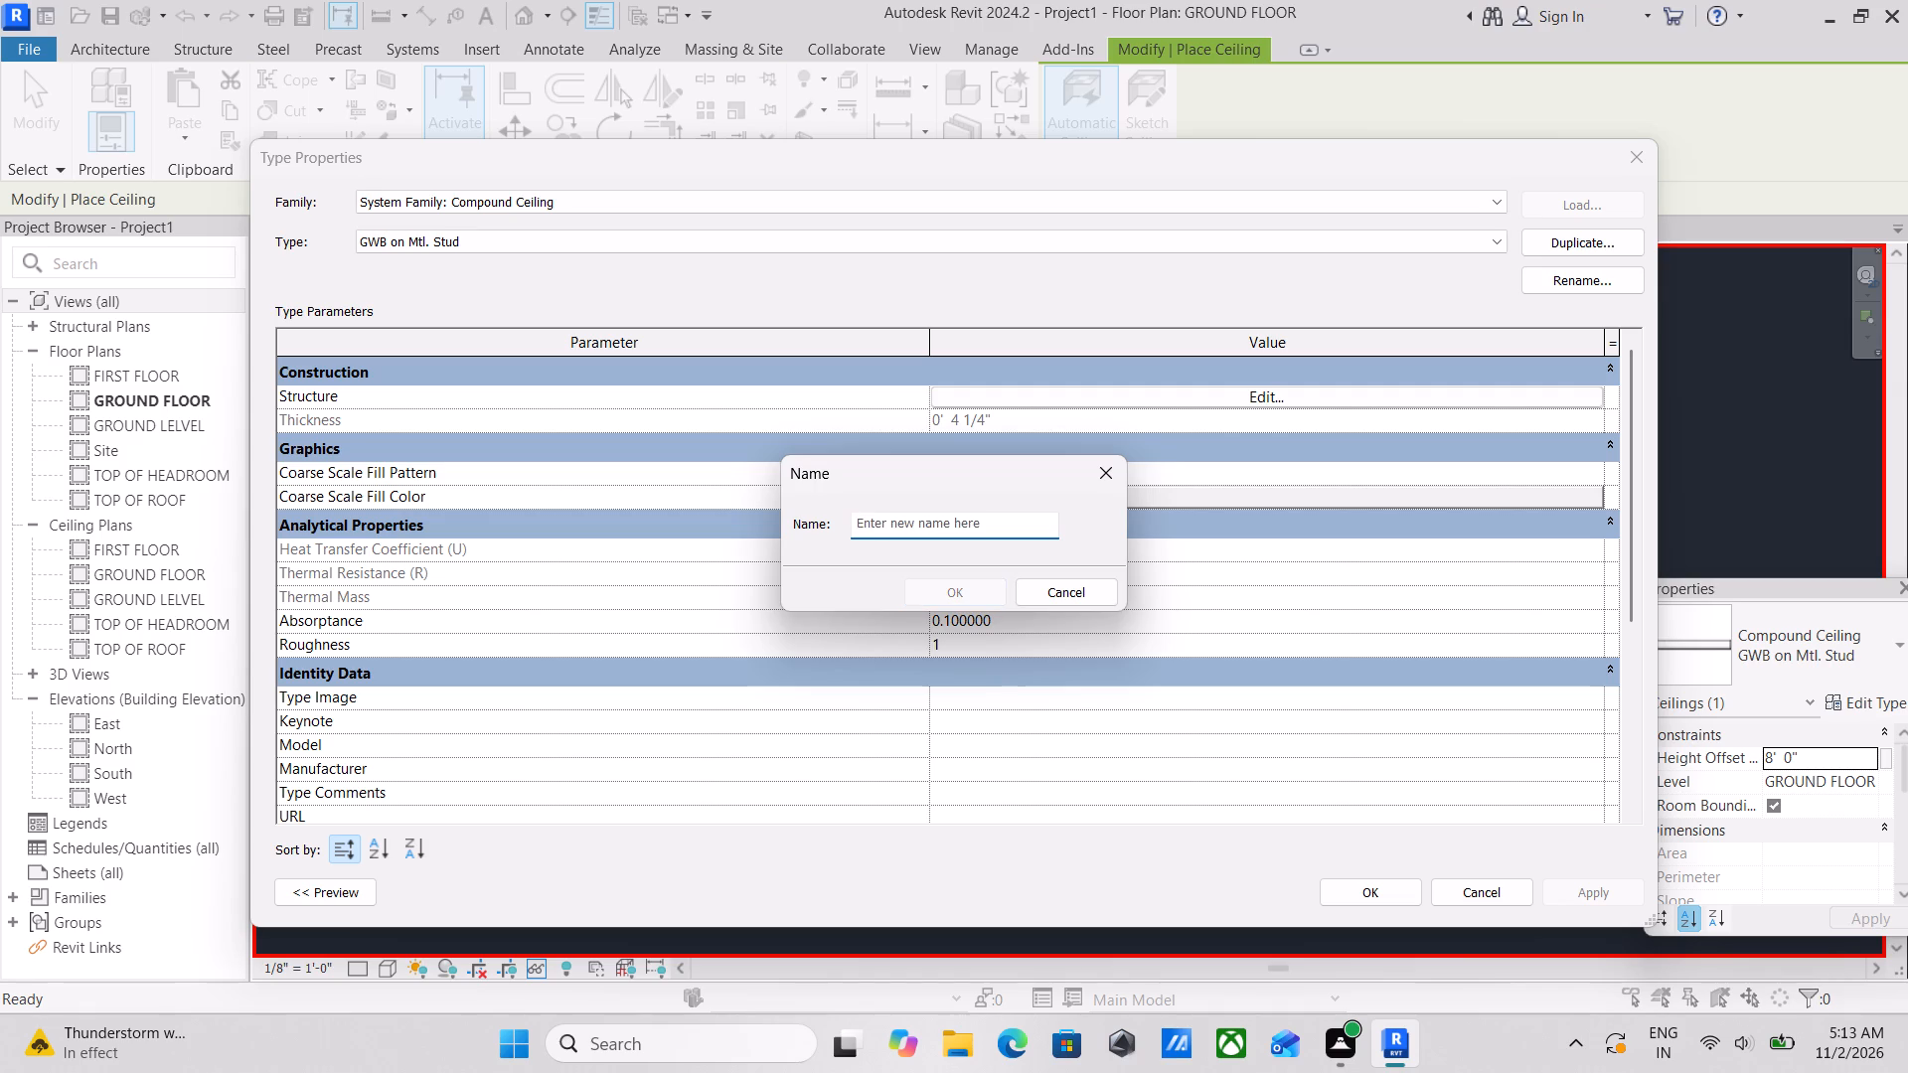
{"action": "type", "text": "METAL STUD"}
{"action": "key", "text": "space"}
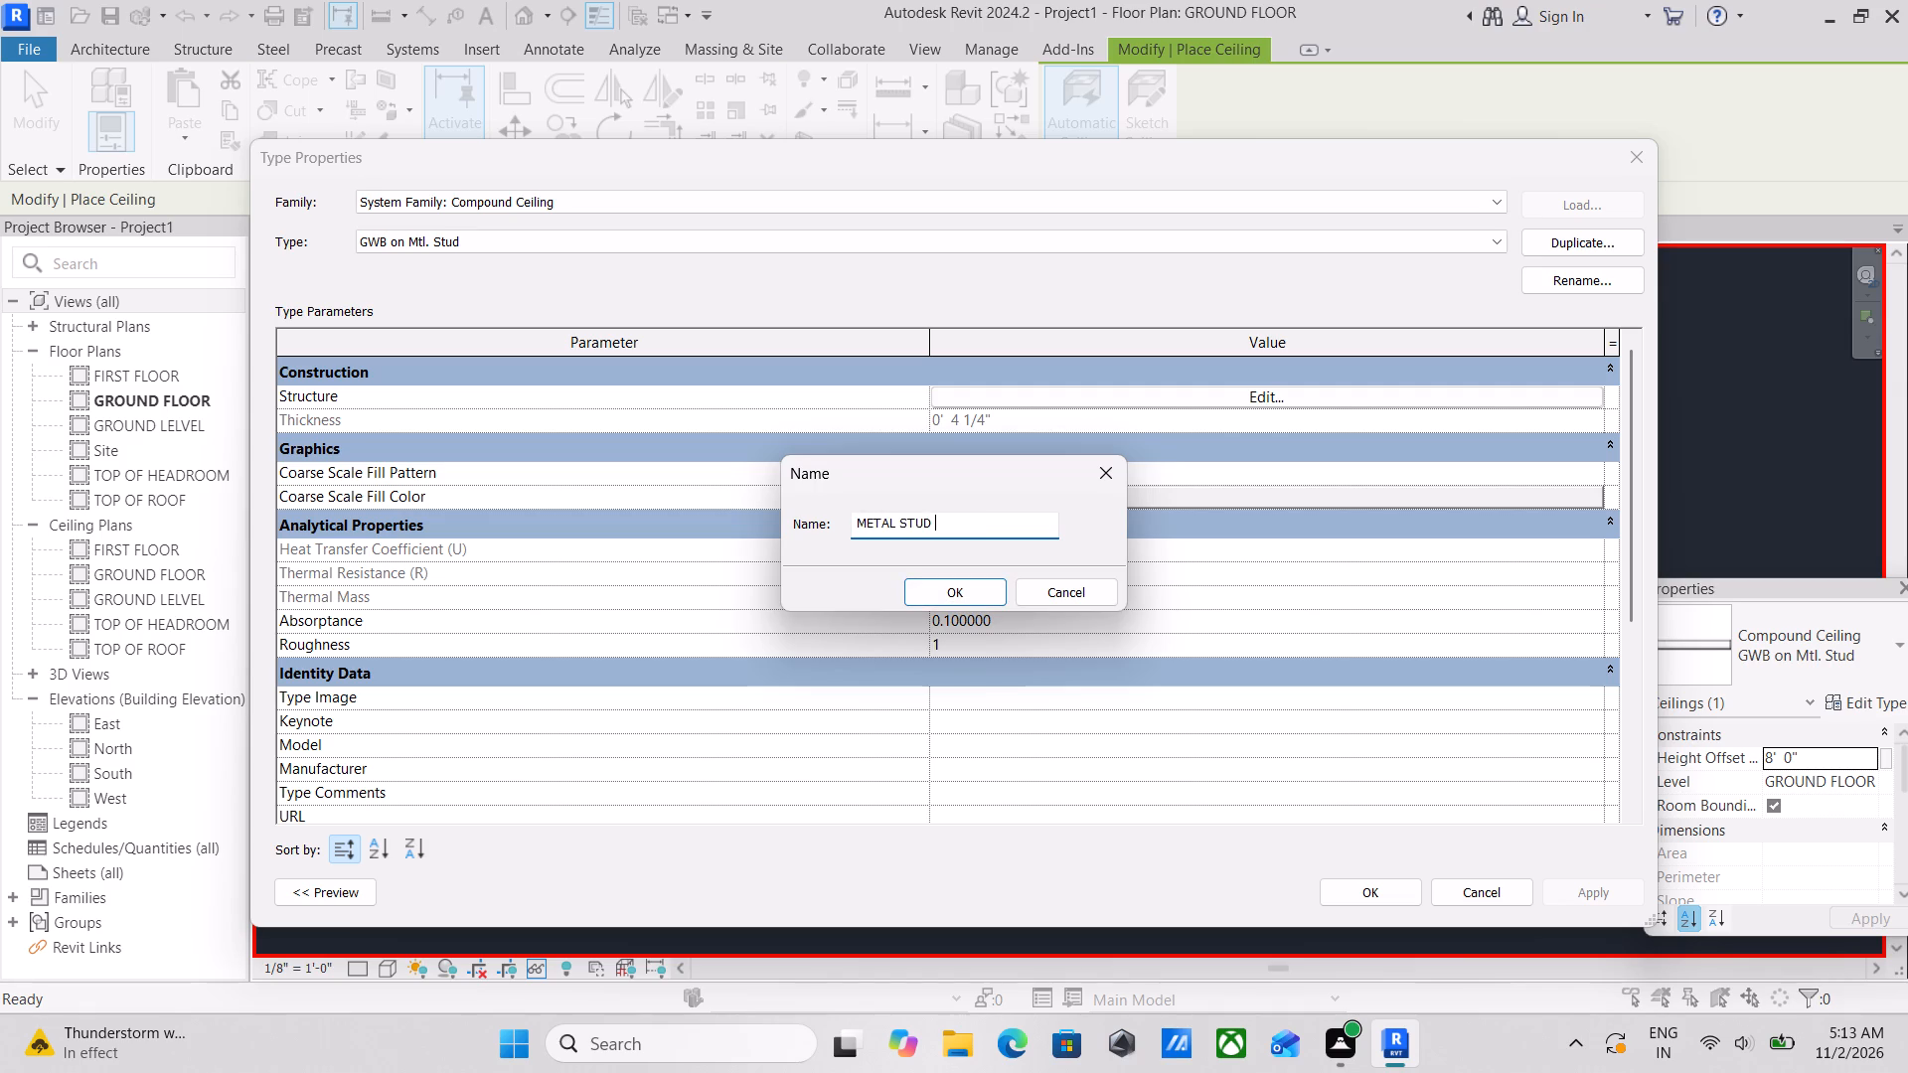
{"action": "type", "text": "WHITE"}
{"action": "key", "text": "space"}
{"action": "type", "text": "CEILING"}
{"action": "key", "text": "space"}
{"action": "type", "text": "1'"}
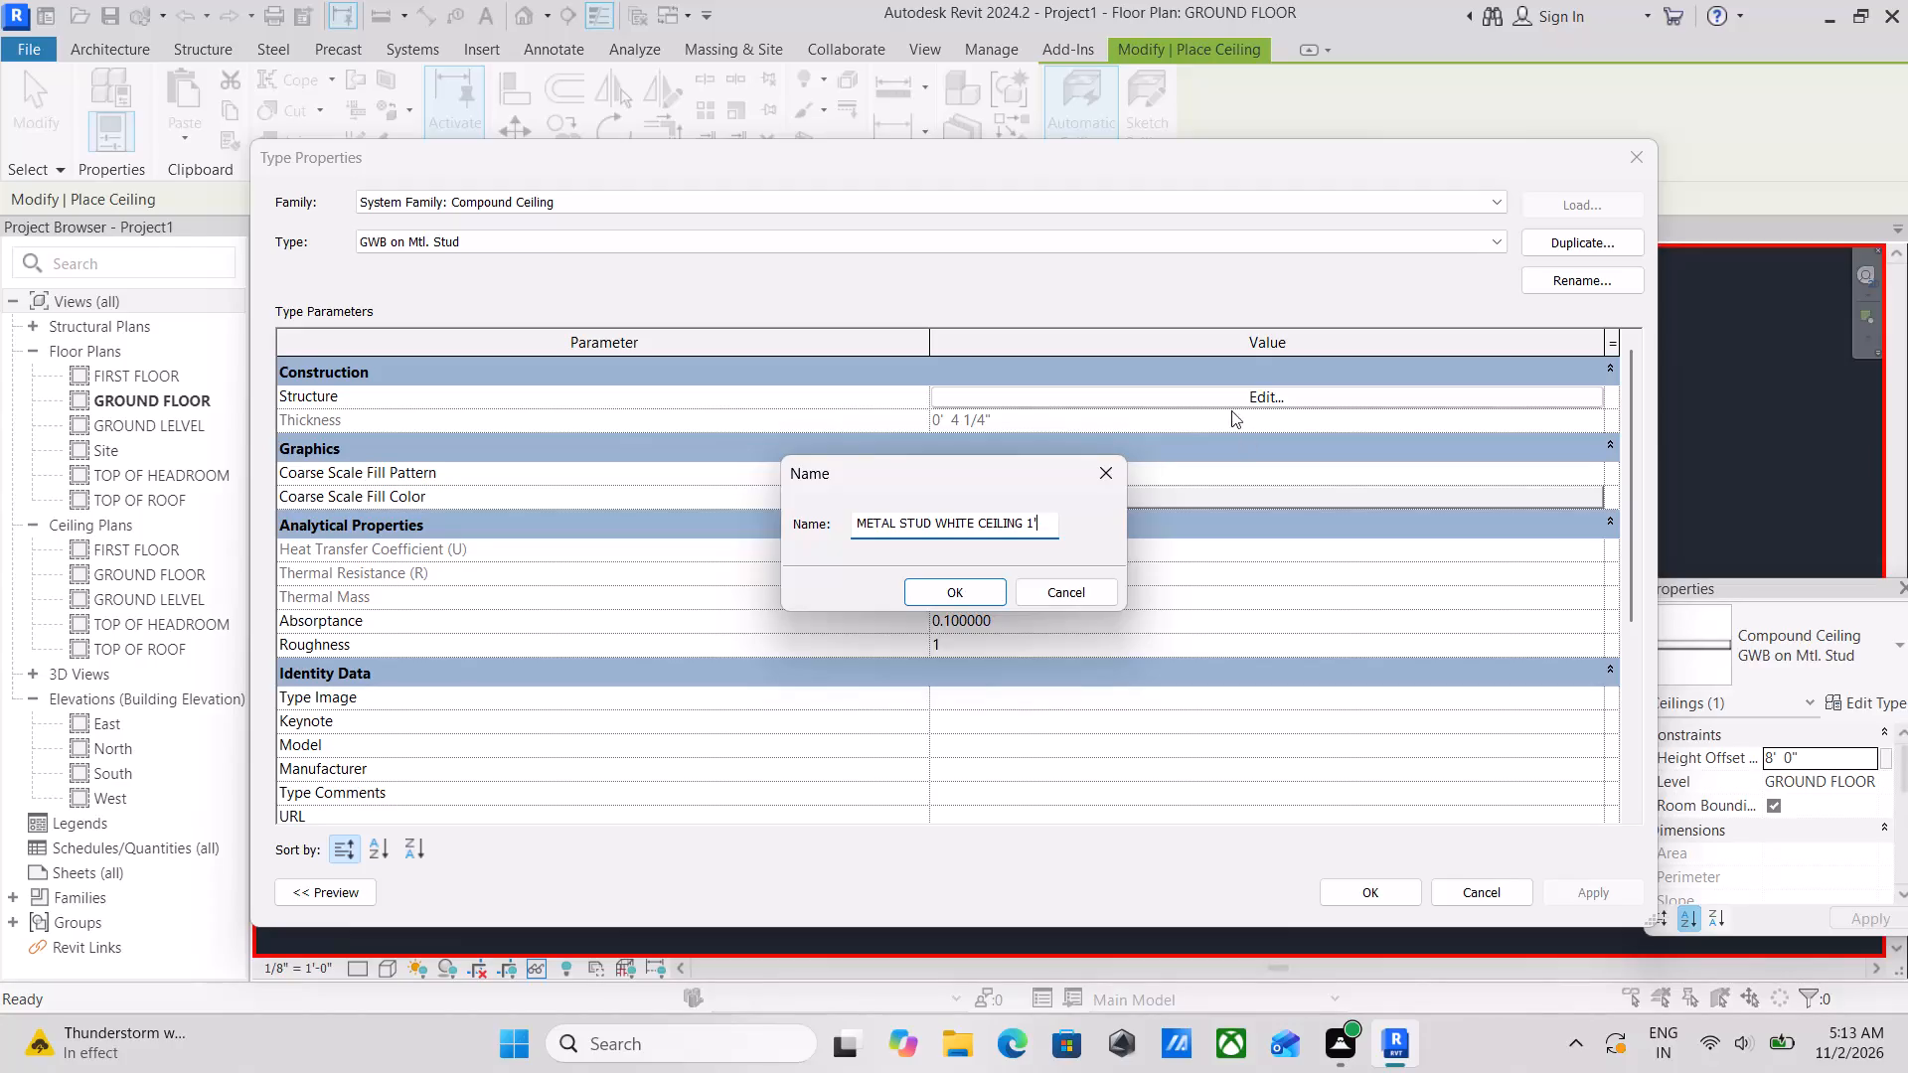
{"action": "left_click_drag", "start_coordinate": [1040, 522], "coordinate": [1017, 522]}
{"action": "left_click", "coordinate": [1024, 523]}
{"action": "left_click_drag", "start_coordinate": [1043, 519], "coordinate": [1028, 519]}
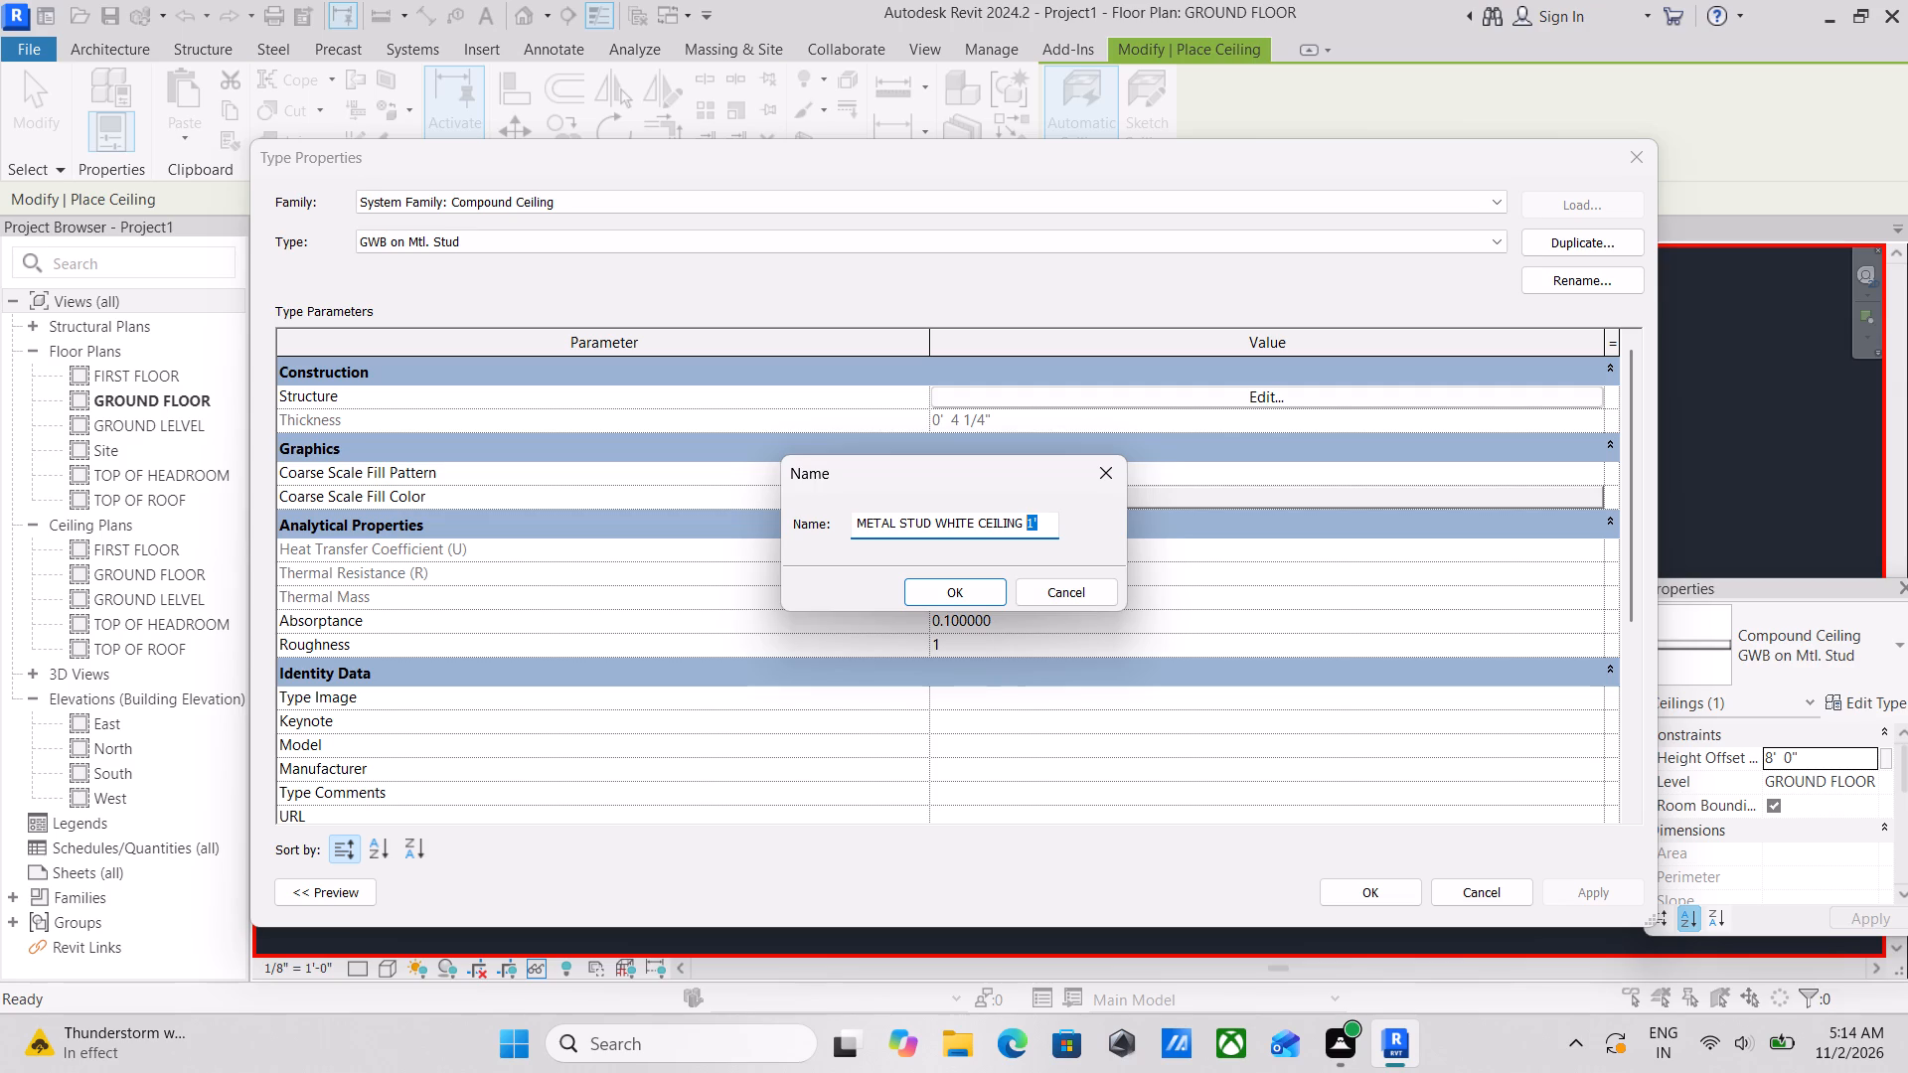
{"action": "key", "text": "BackSpace"}
{"action": "left_click", "coordinate": [936, 594]}
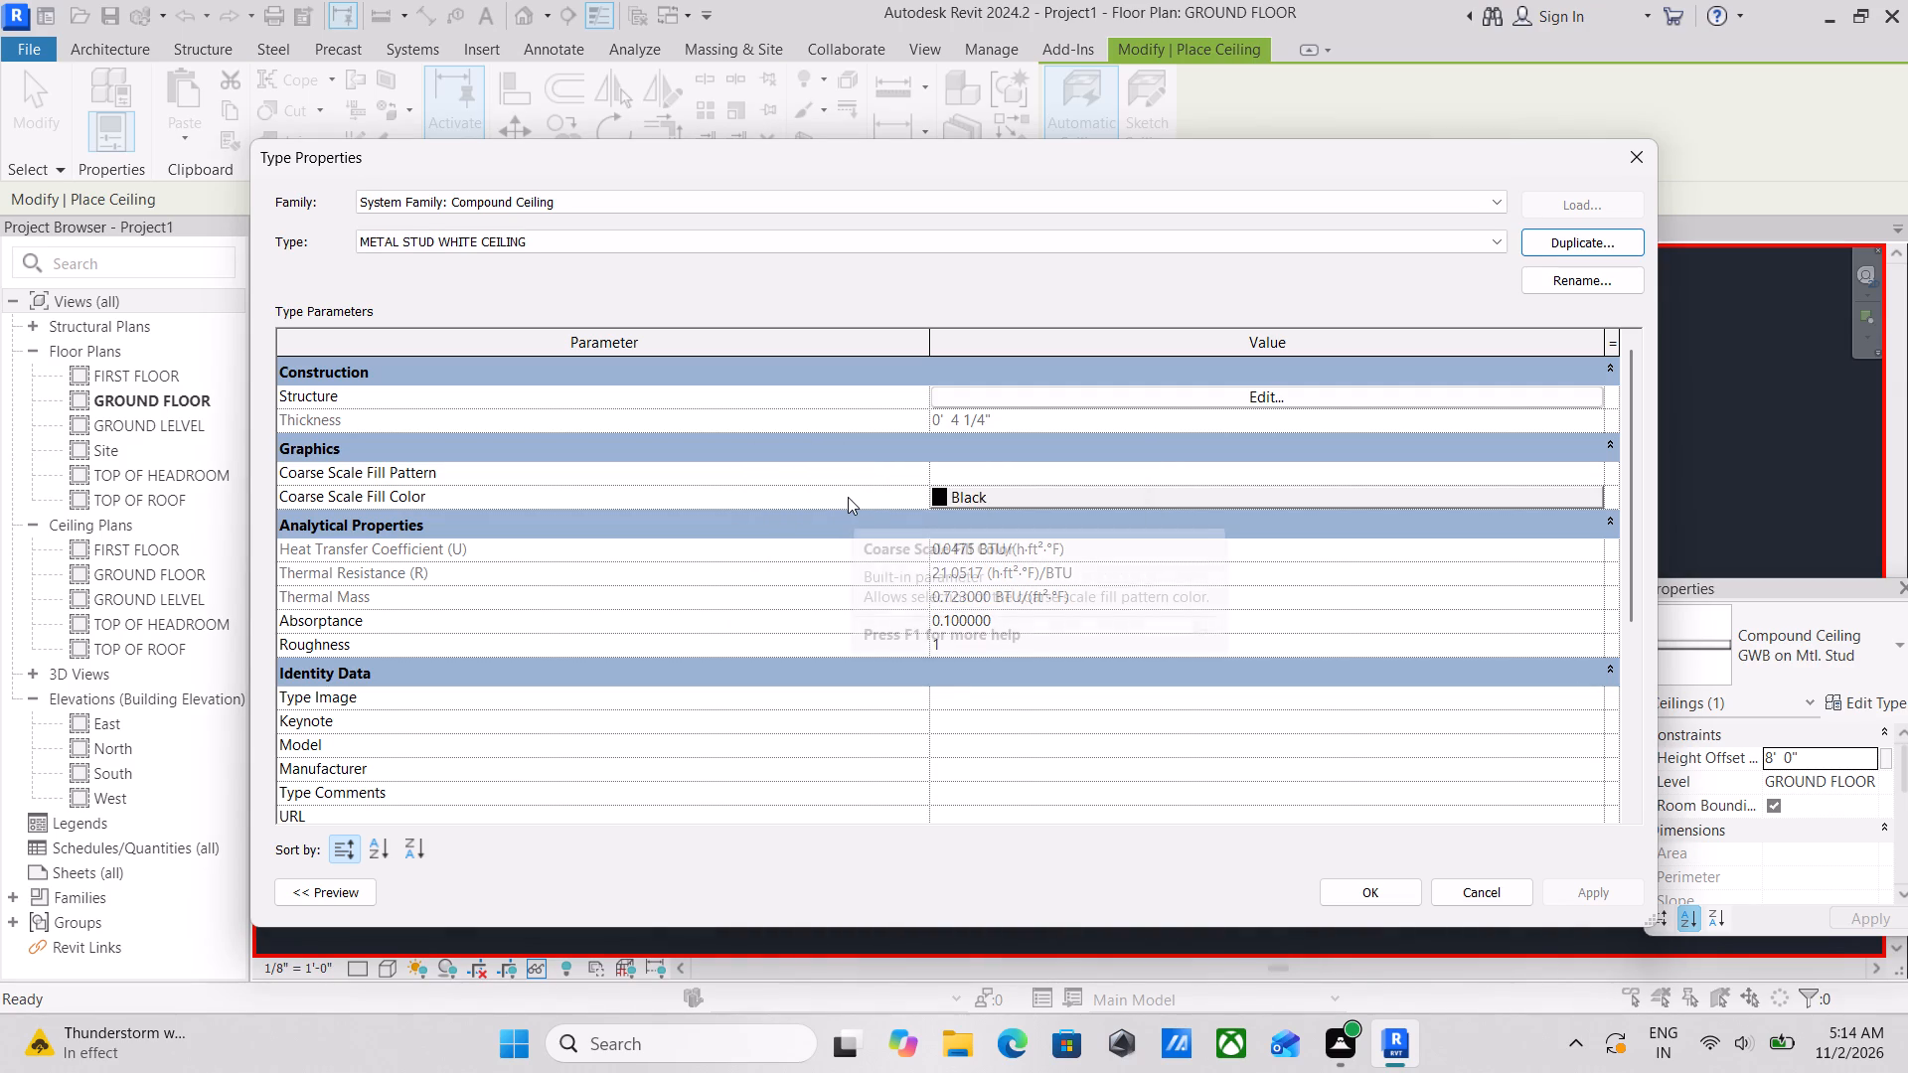
In the new ceiling type's structure, open the Finish 2 layer's material choice and create a new material.
{"action": "left_click", "coordinate": [1254, 391]}
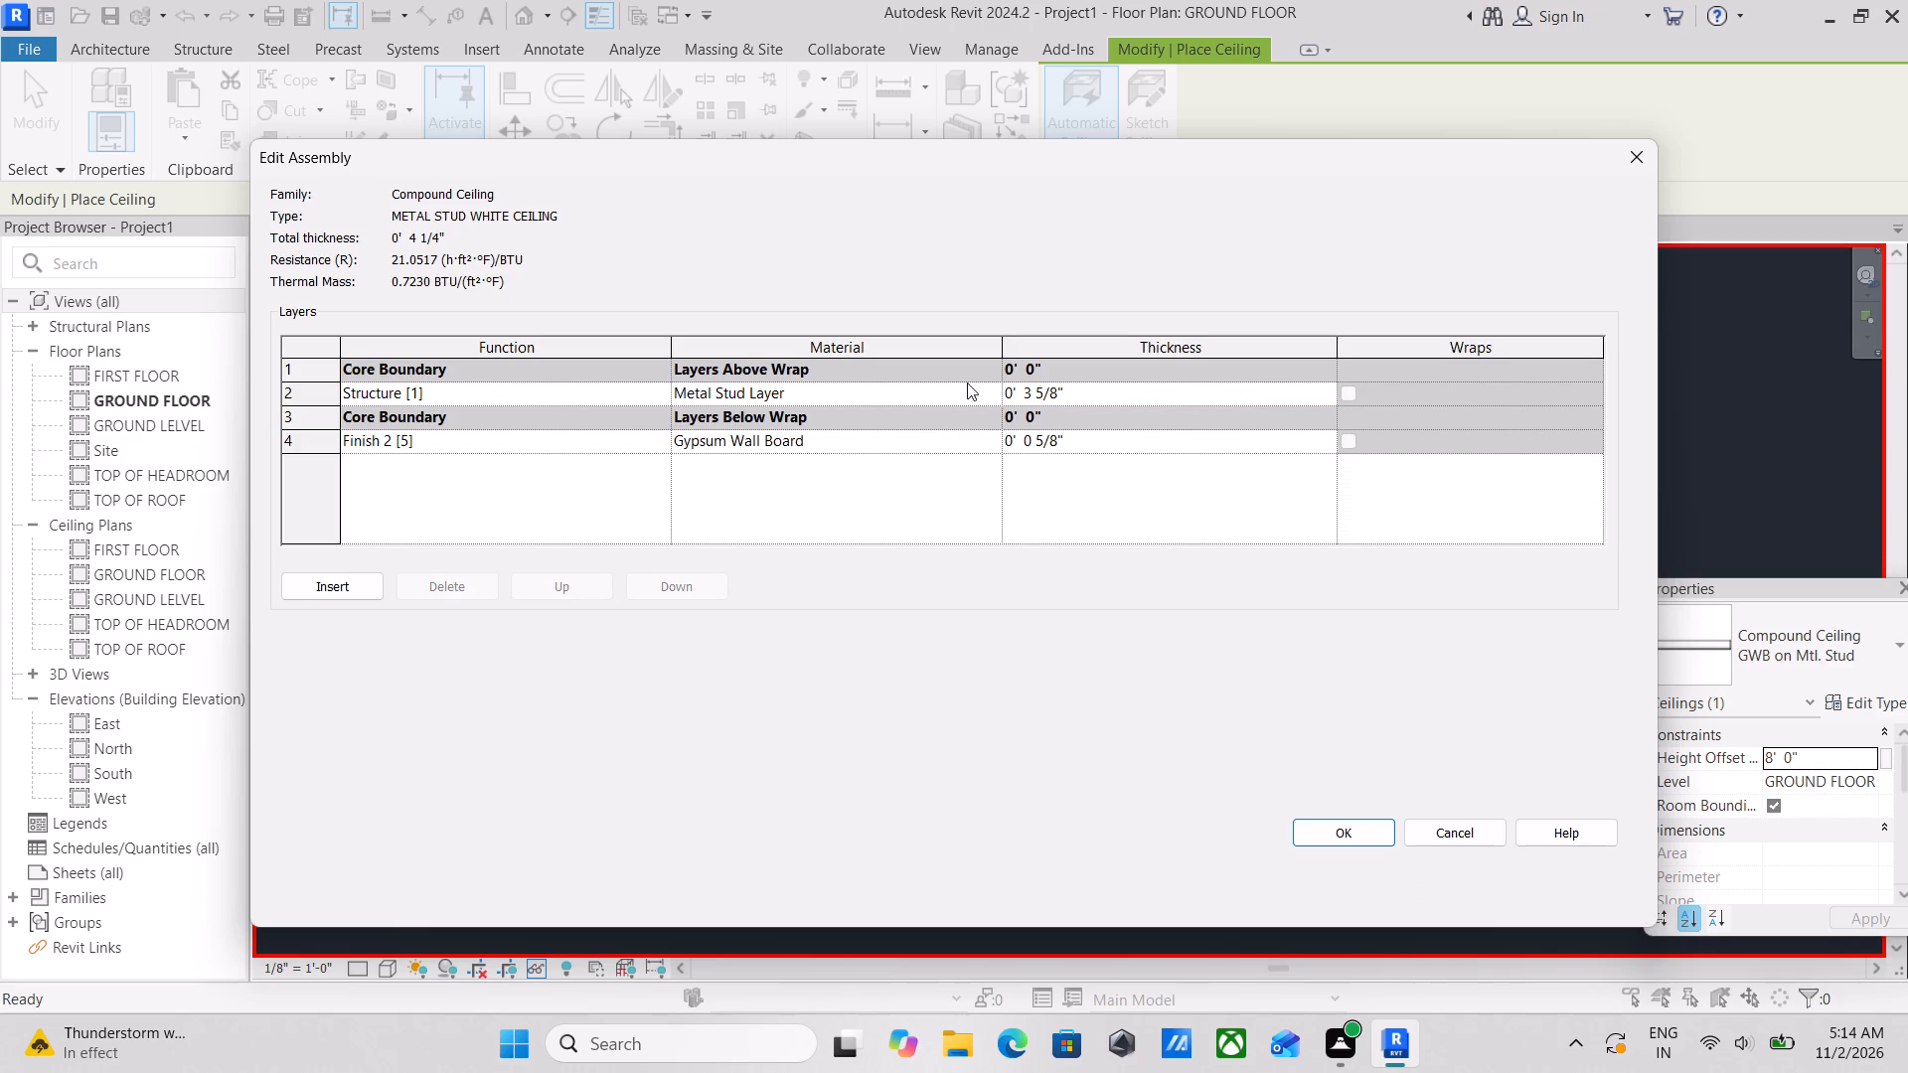
{"action": "left_click", "coordinate": [1161, 437]}
{"action": "left_click", "coordinate": [869, 440]}
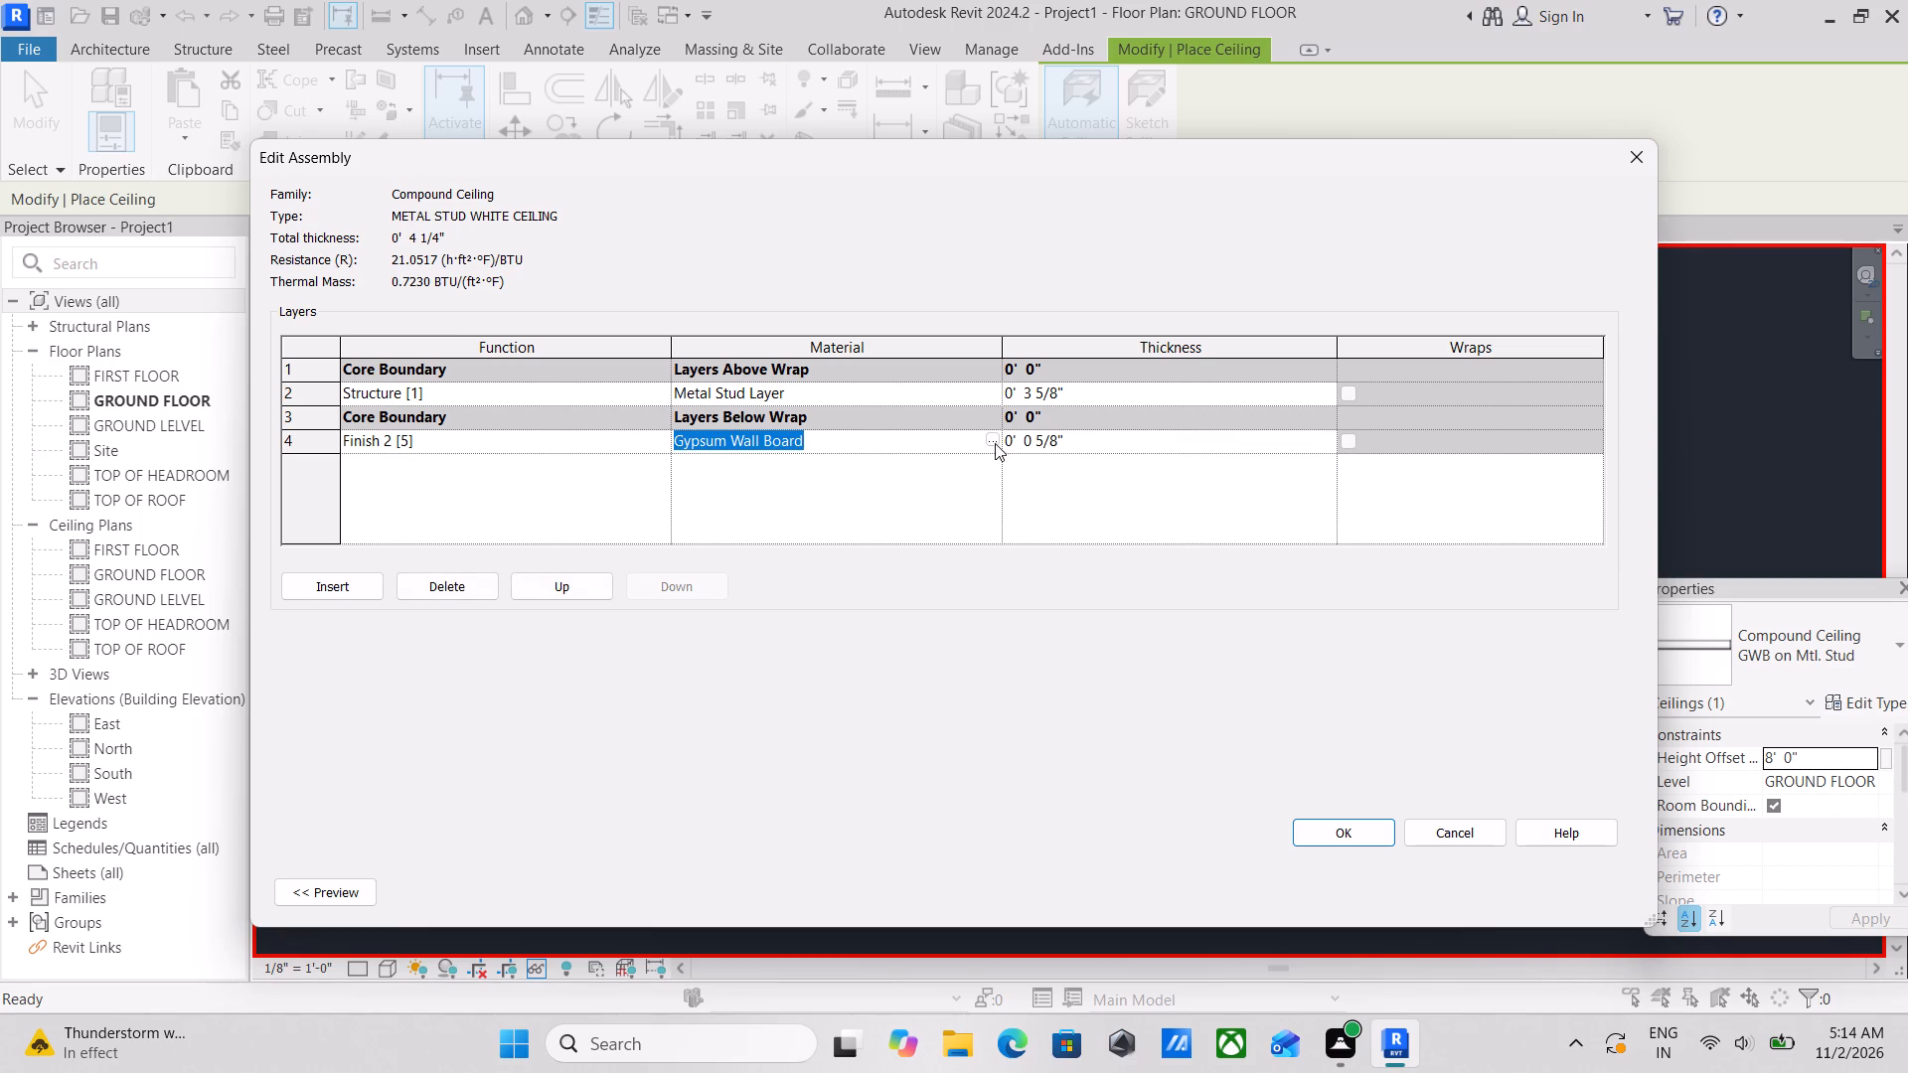
{"action": "left_click", "coordinate": [988, 435]}
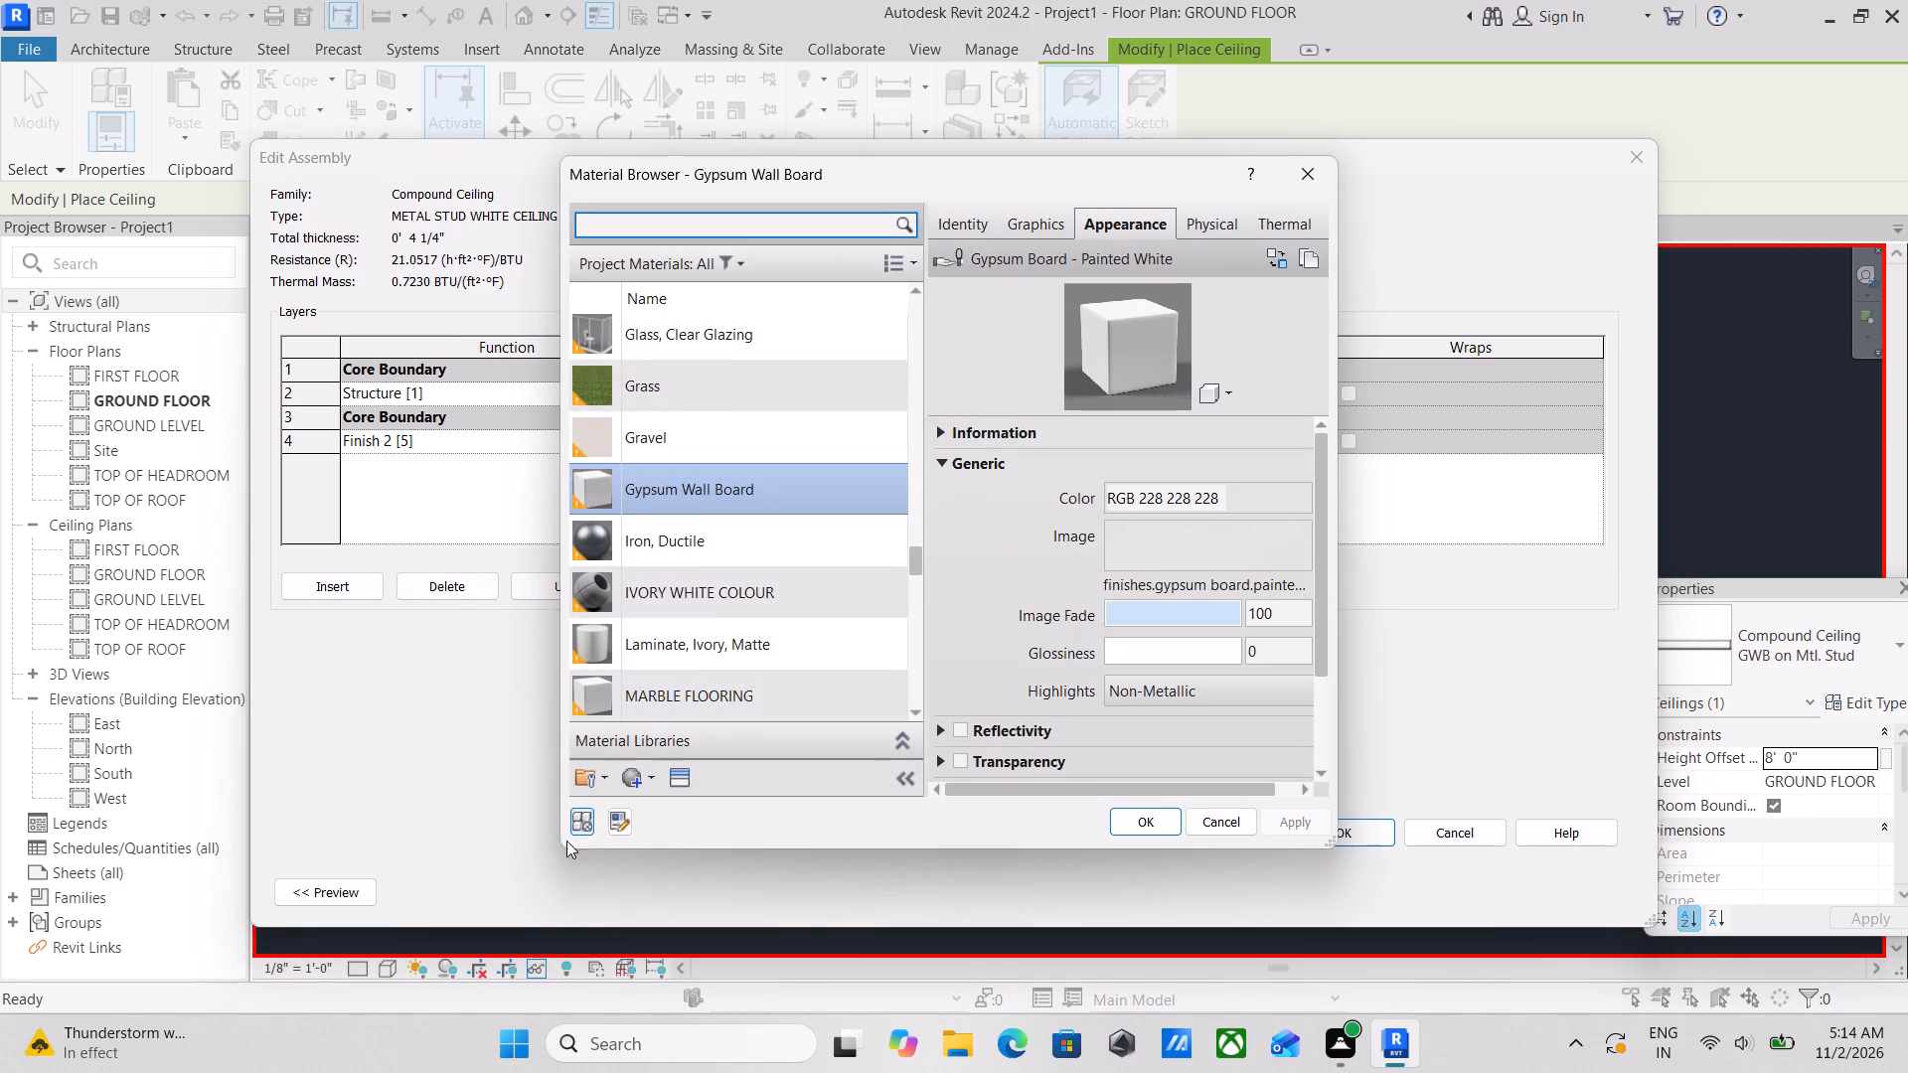
{"action": "left_click", "coordinate": [628, 766]}
{"action": "left_click", "coordinate": [653, 803]}
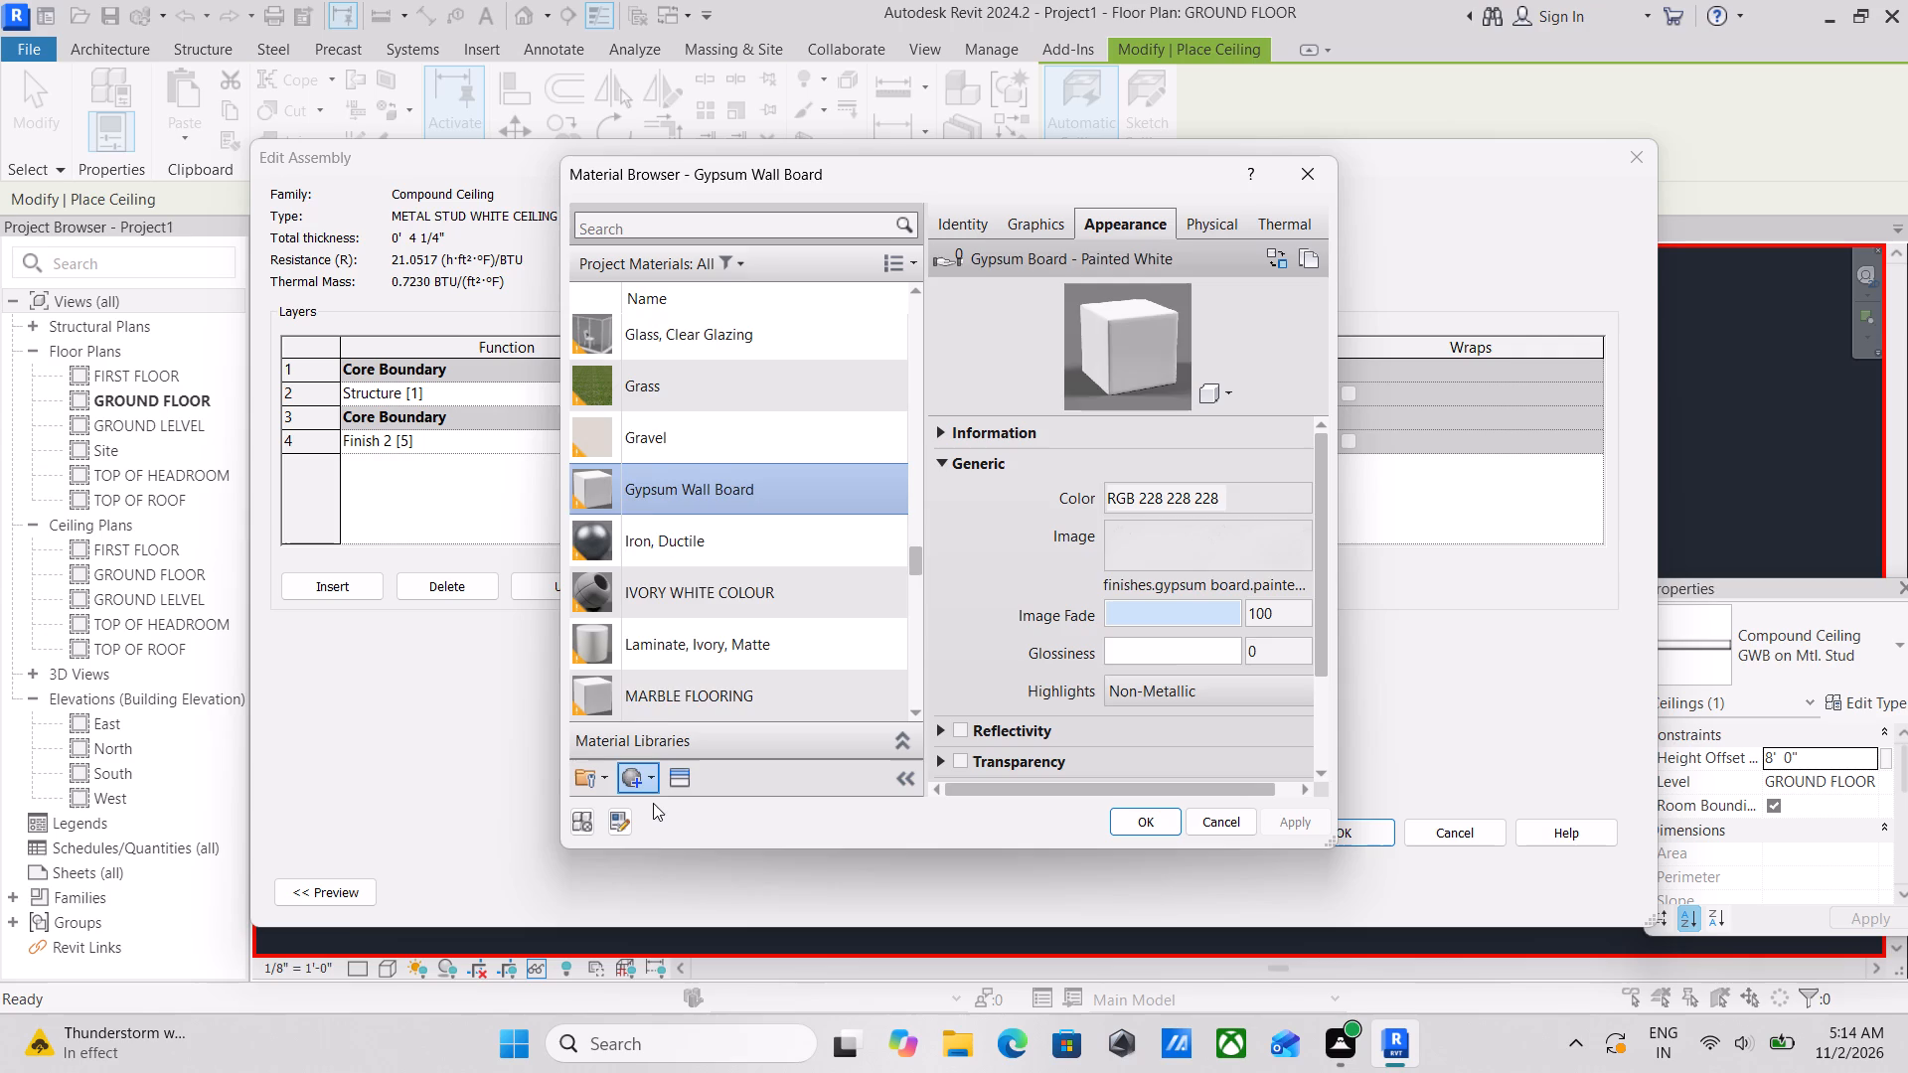
Assign the Laminate, Ivory, Matte material to the Finish 2 layer and apply the METAL STUD WHITE CEILING type.
{"action": "left_click", "coordinate": [704, 232]}
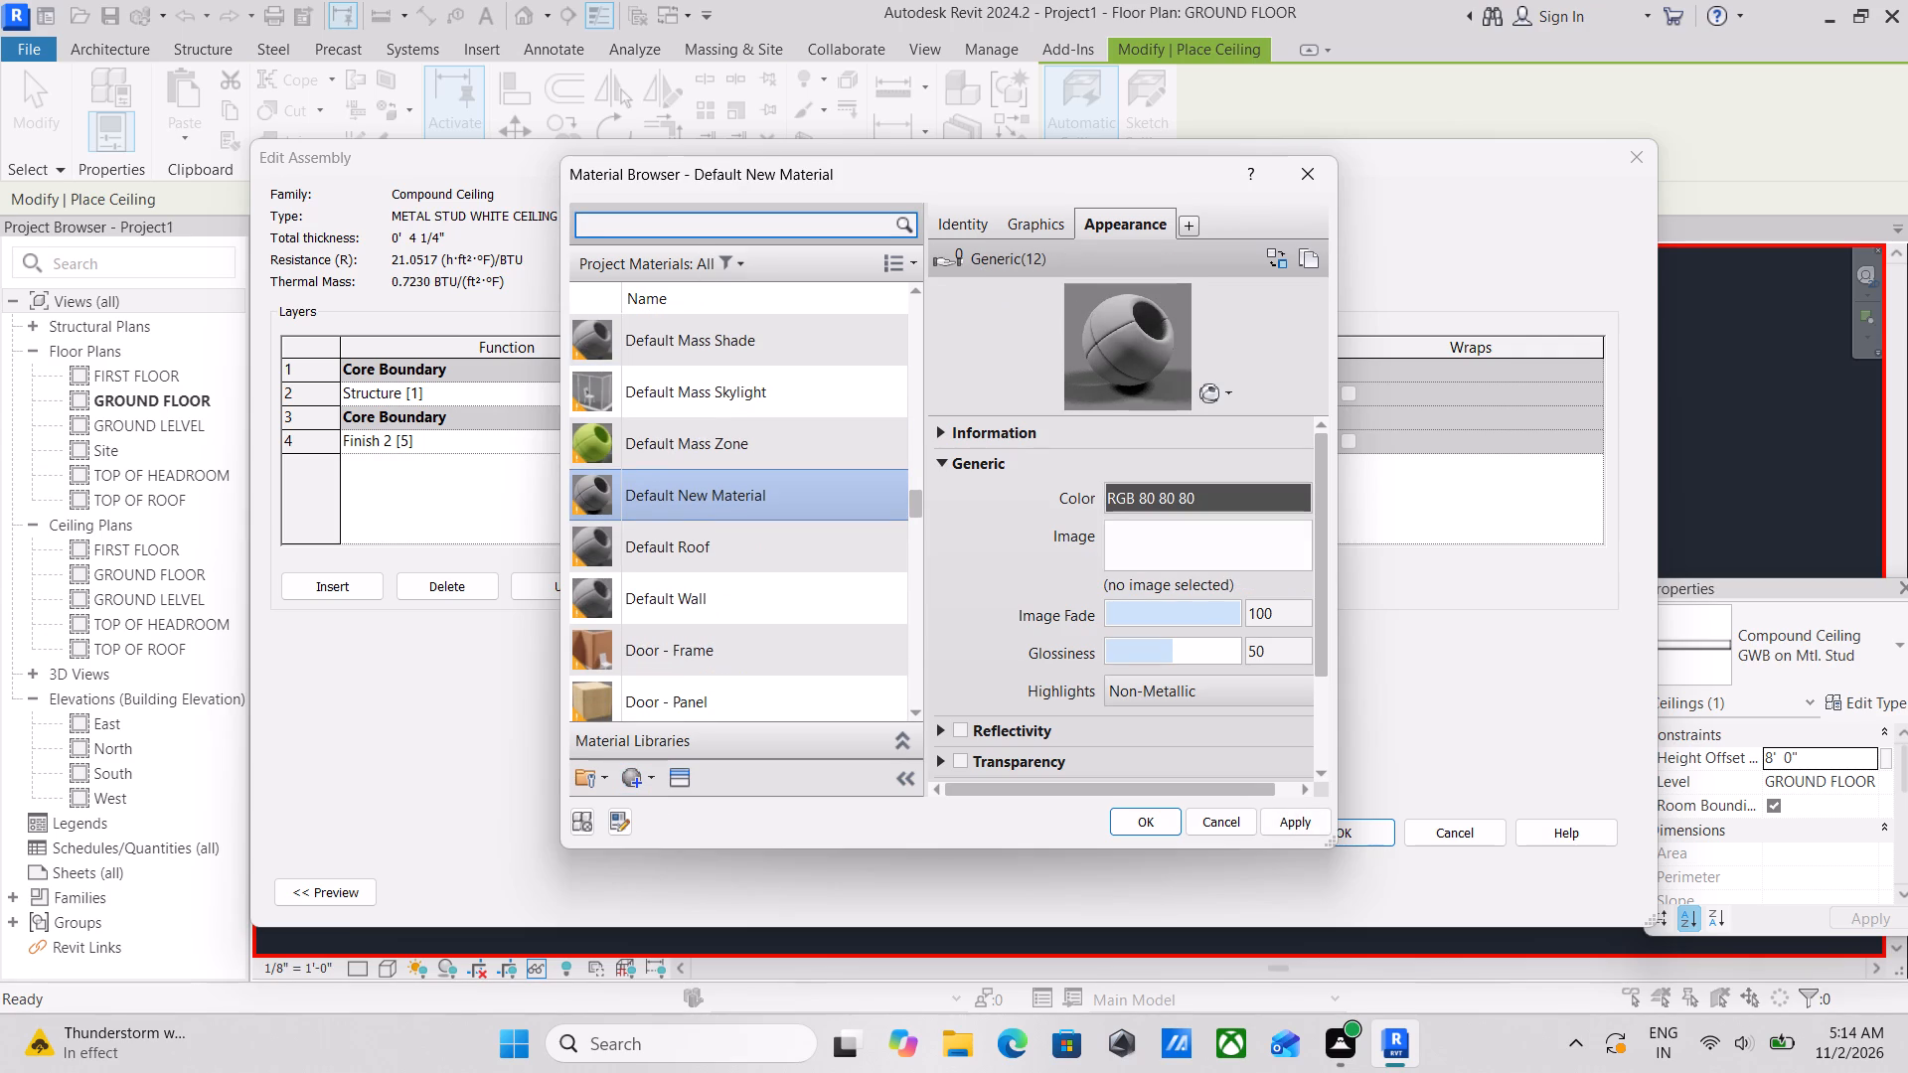
{"action": "key", "text": "i"}
{"action": "key", "text": "v"}
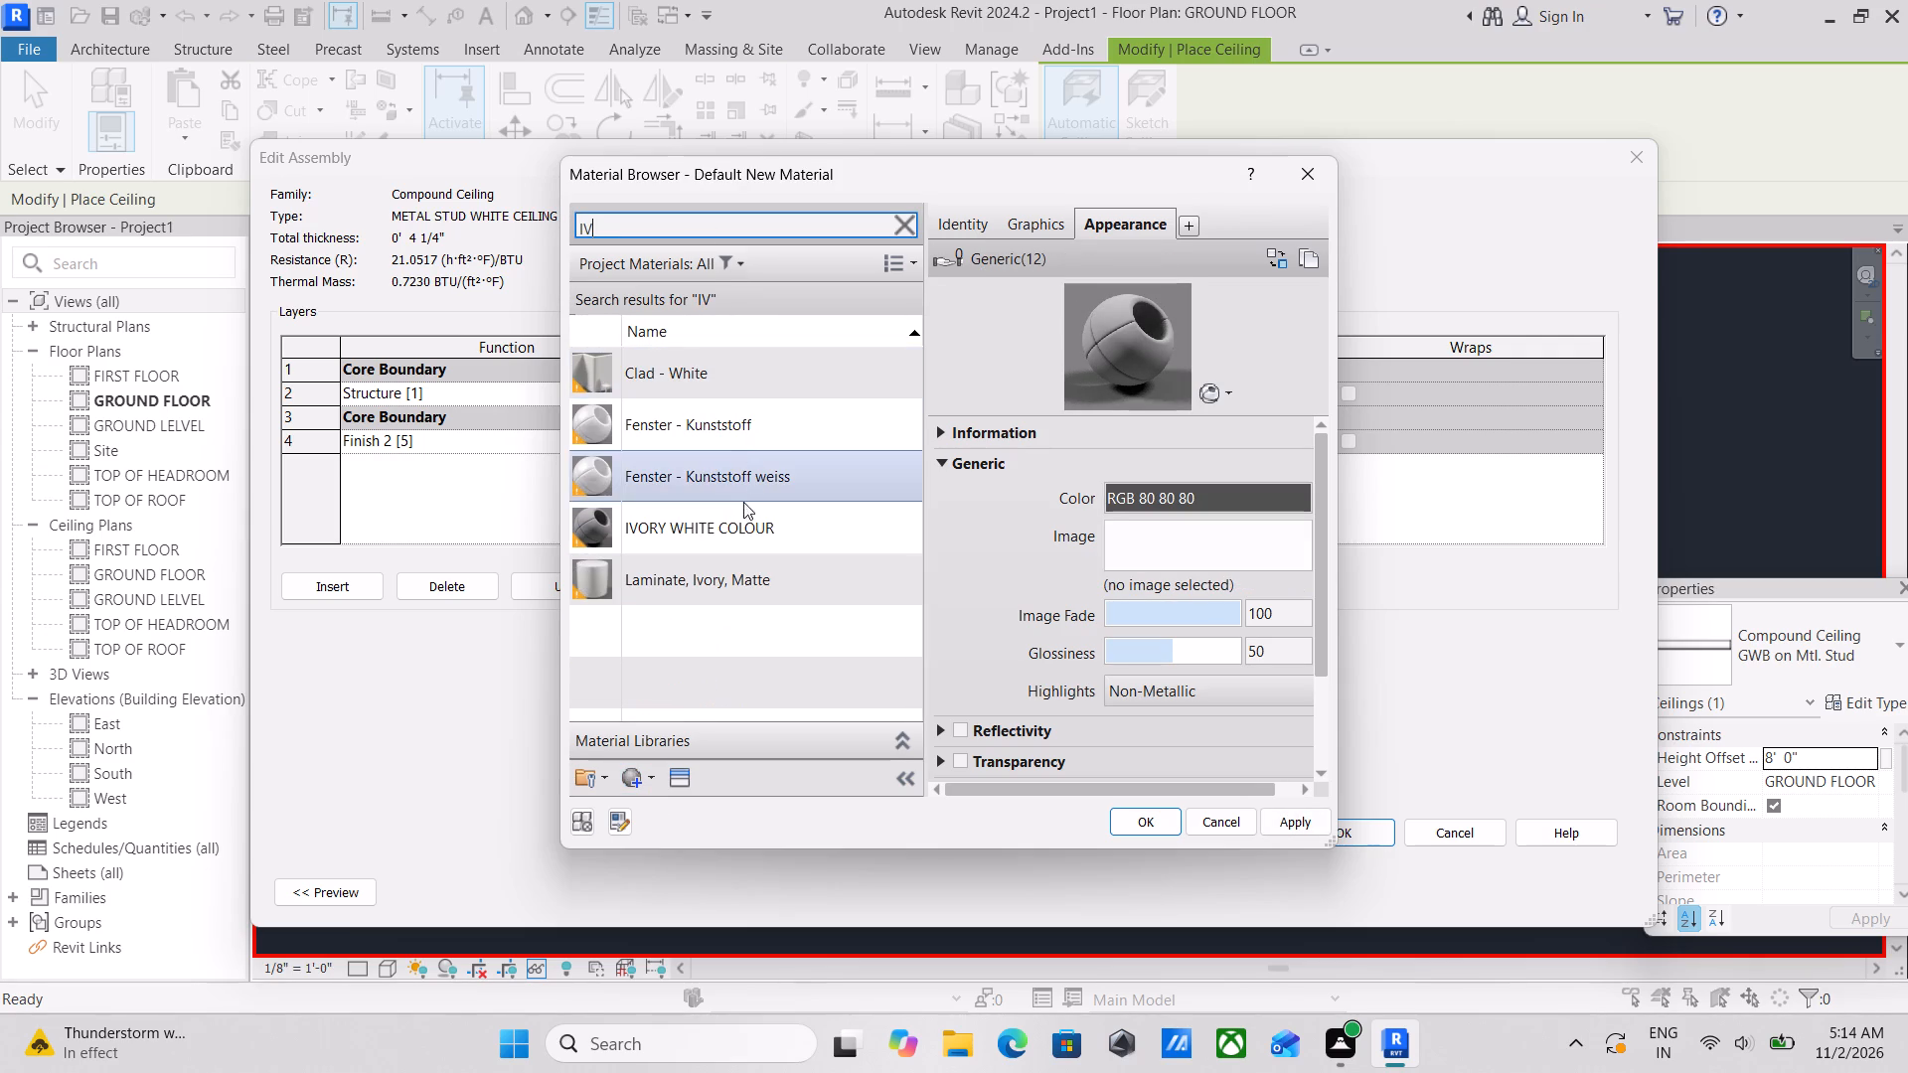
{"action": "double_click", "coordinate": [711, 594]}
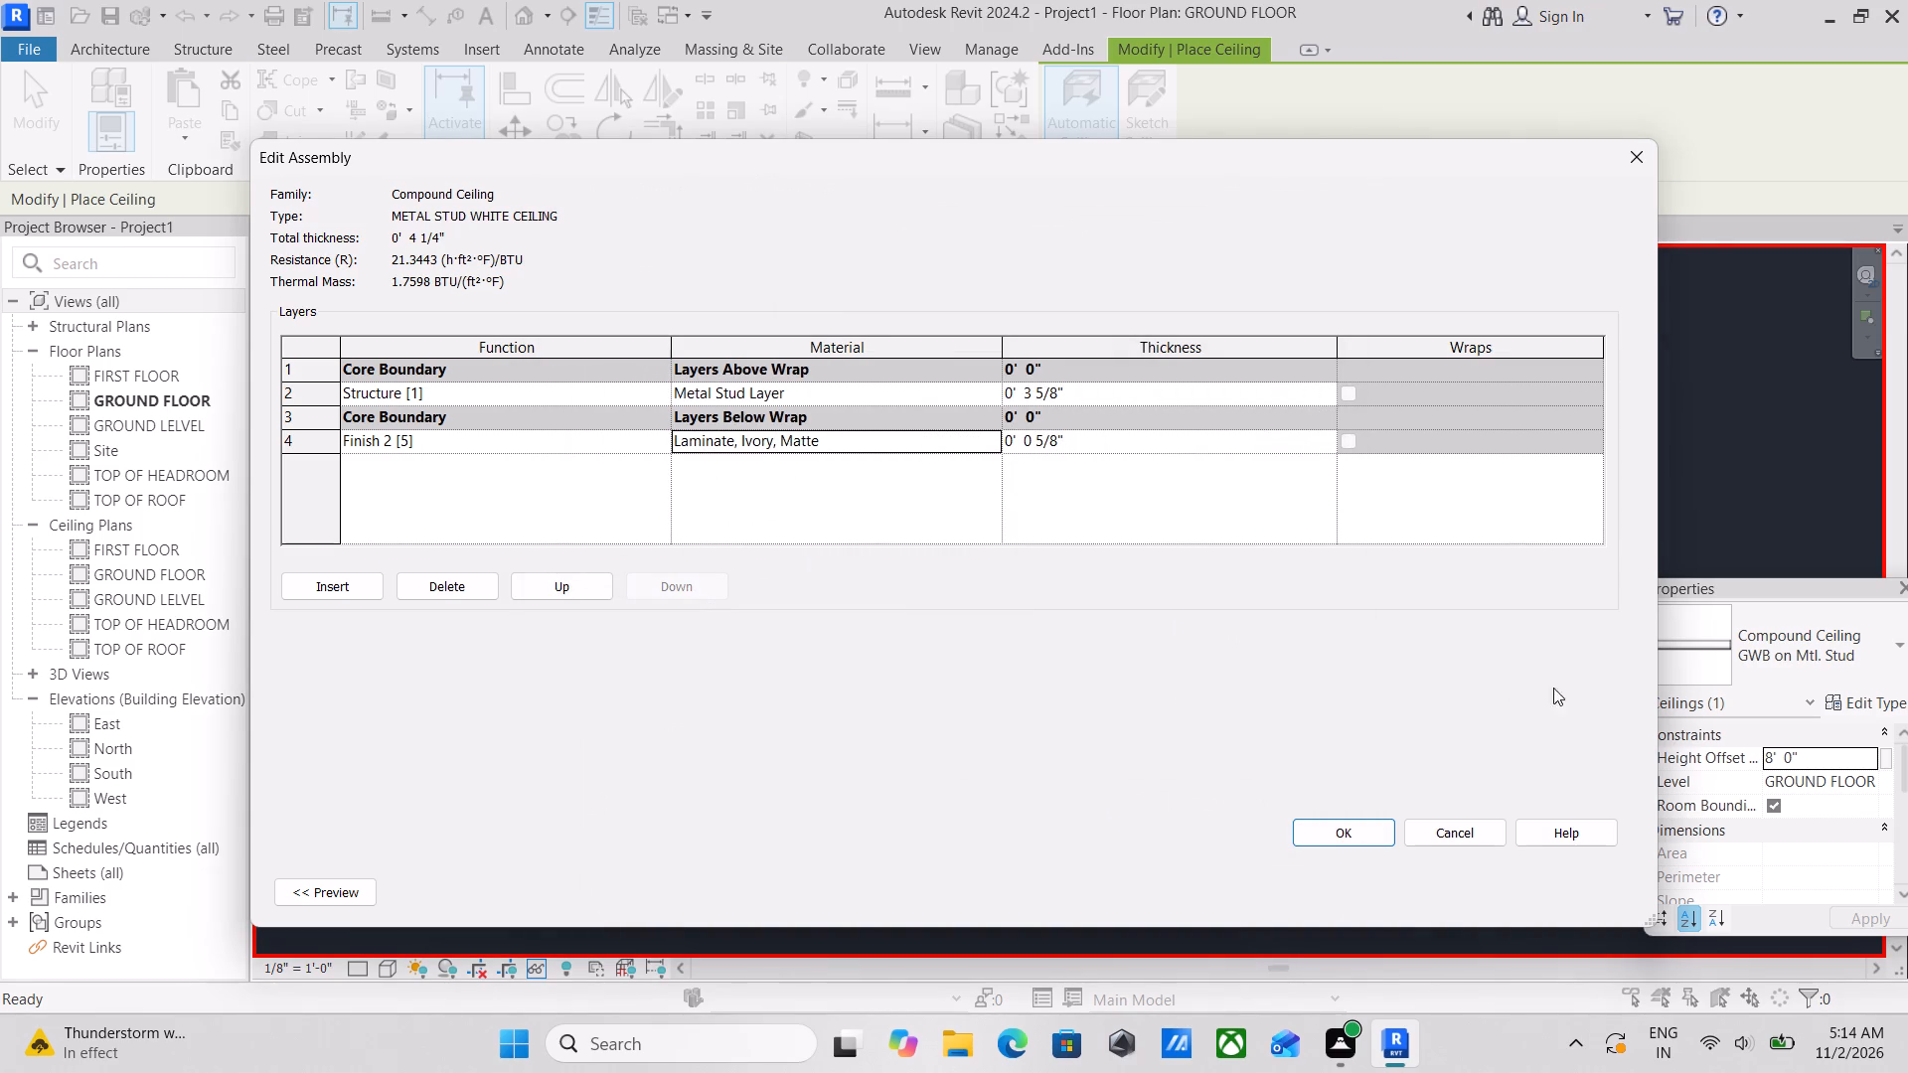
{"action": "left_click", "coordinate": [1344, 832]}
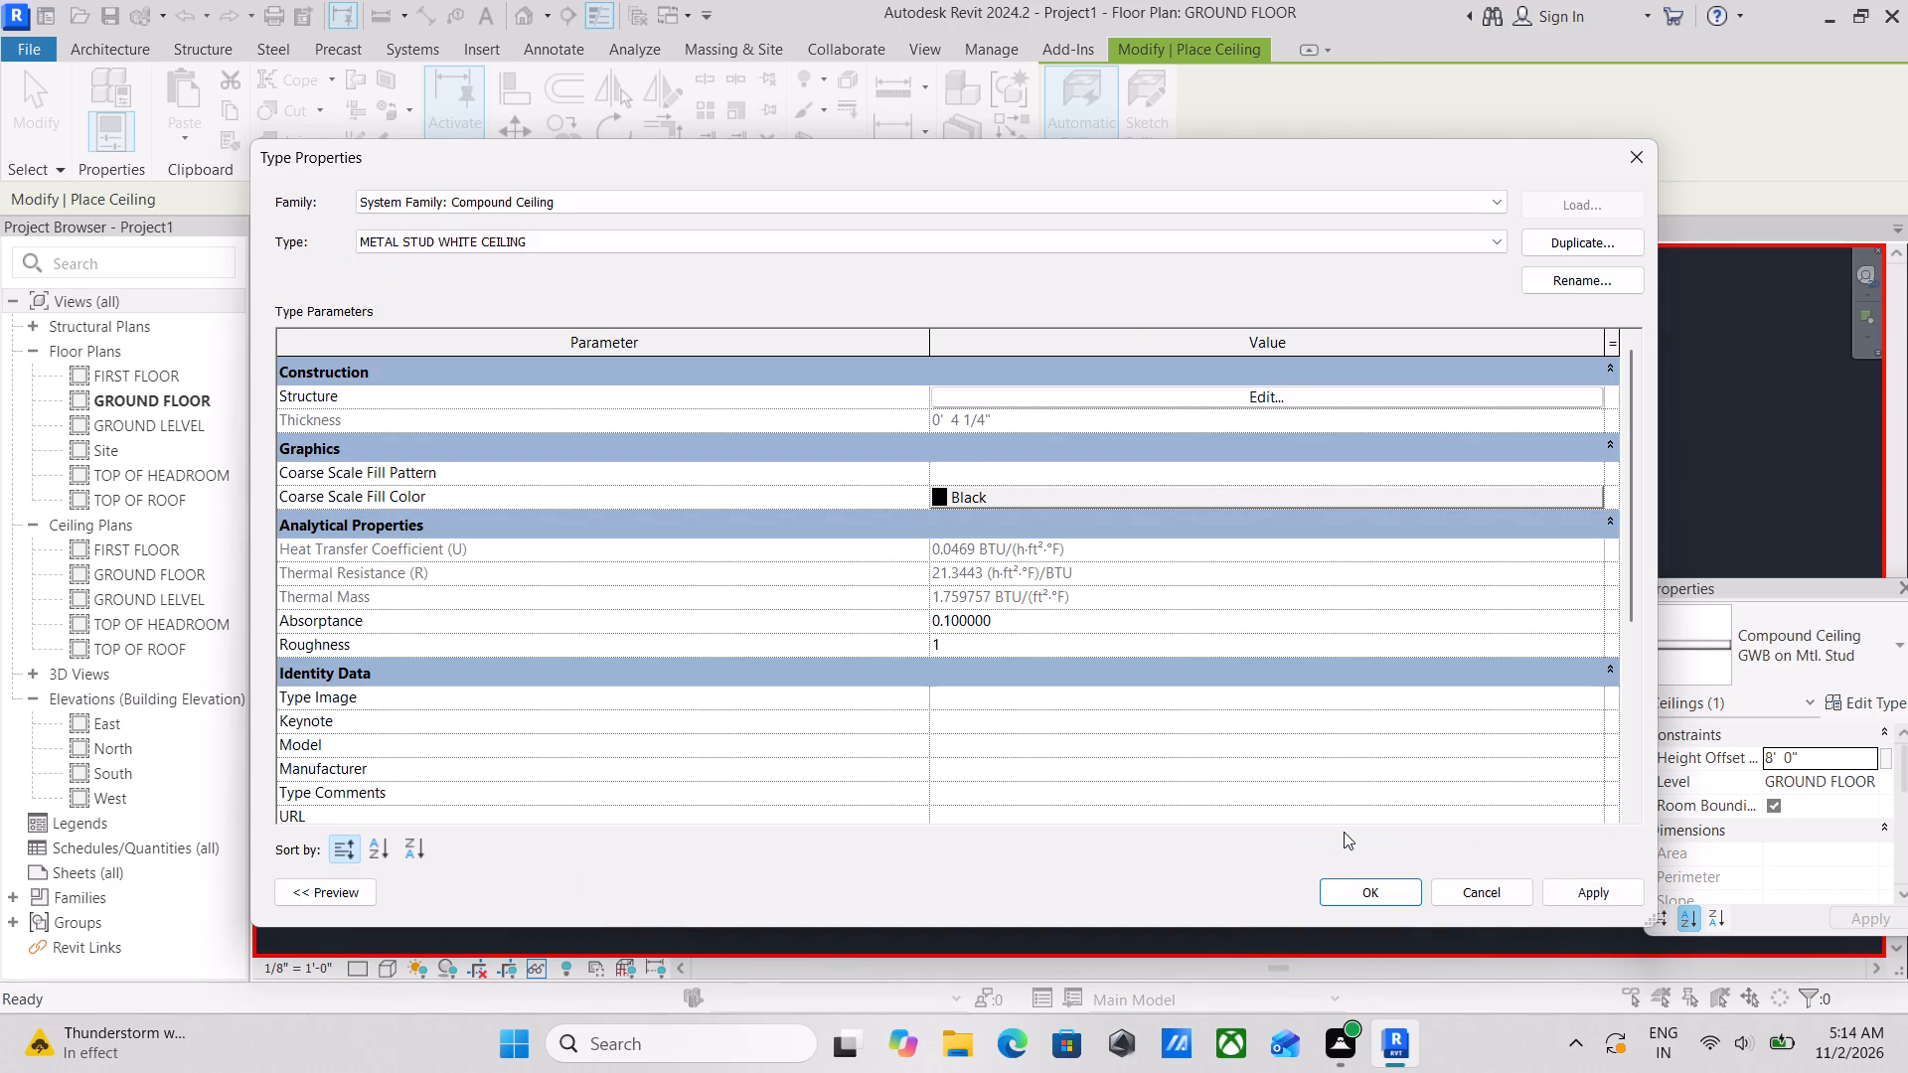
{"action": "left_click", "coordinate": [1595, 899]}
{"action": "left_click", "coordinate": [1350, 880]}
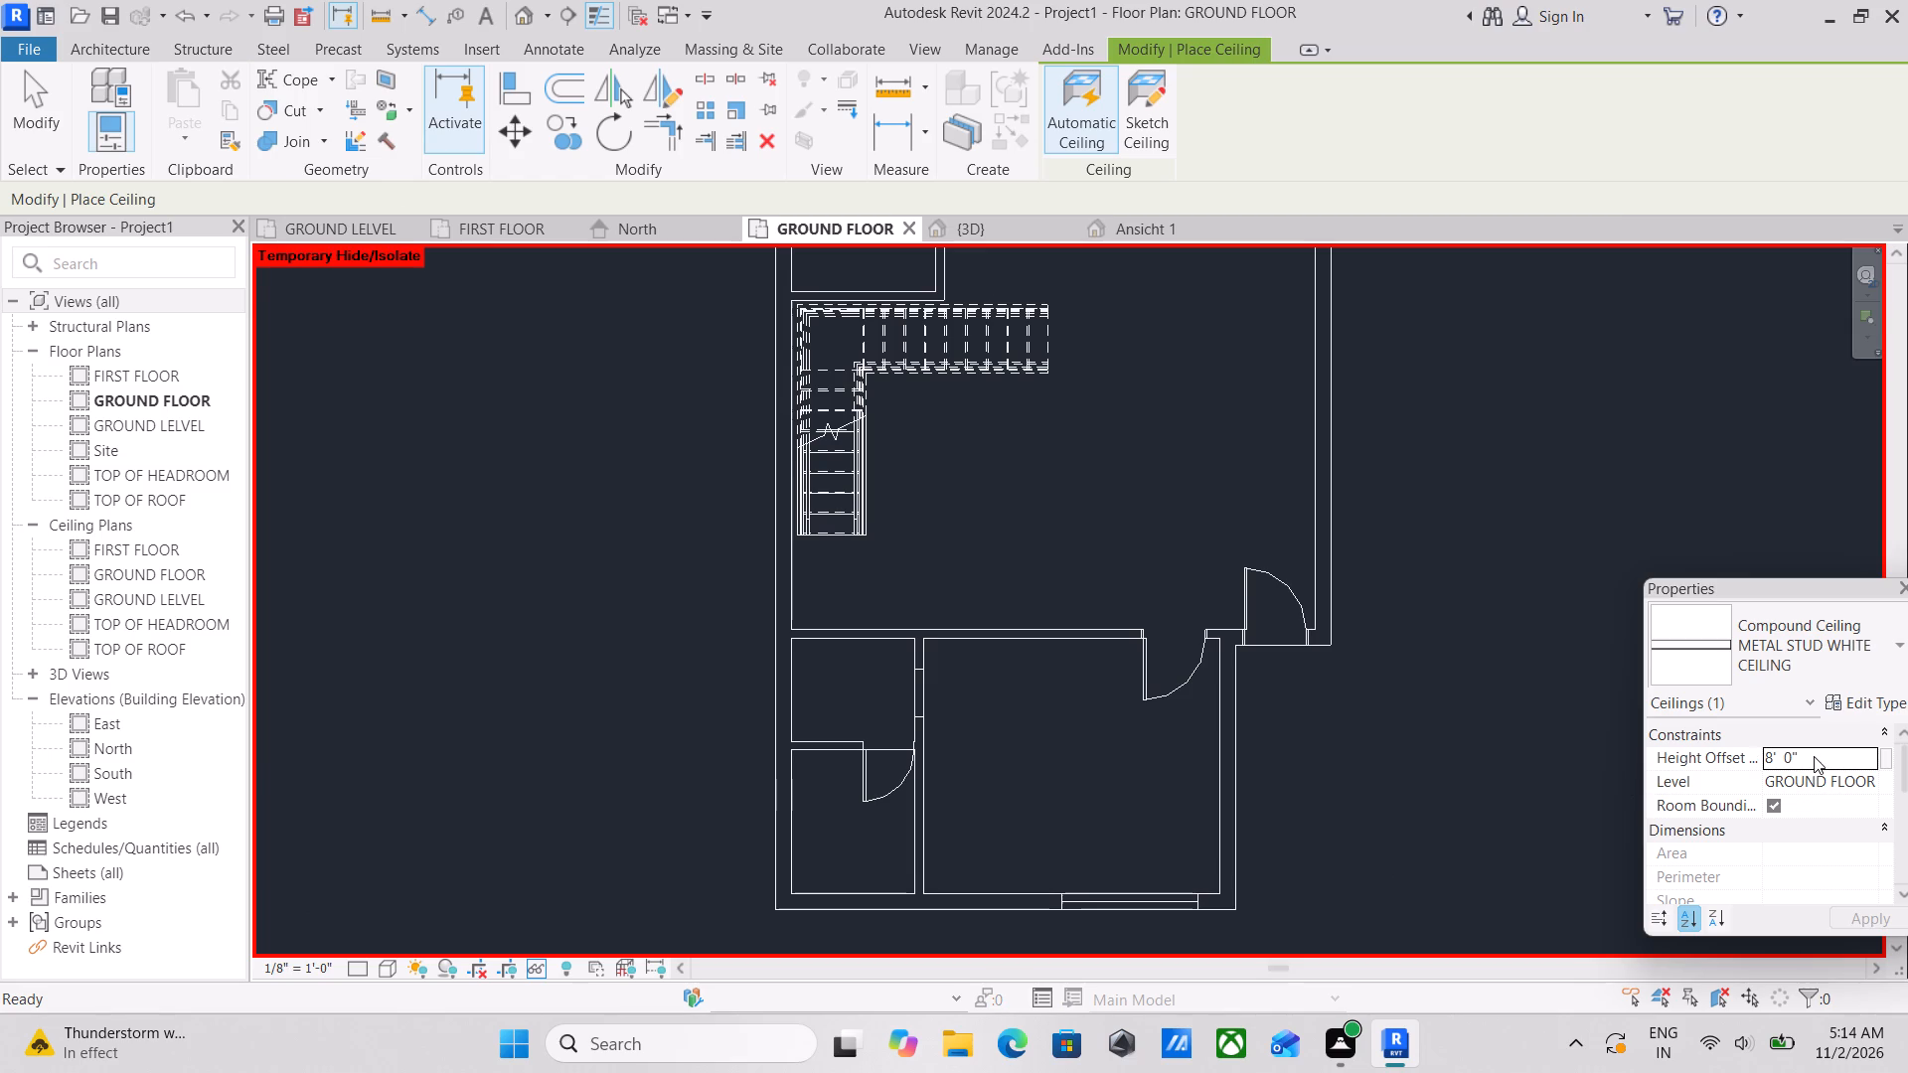
Place an automatic METAL STUD WHITE CEILING in the large front room with a height offset of 9' 5".
{"action": "left_click", "coordinate": [1814, 756]}
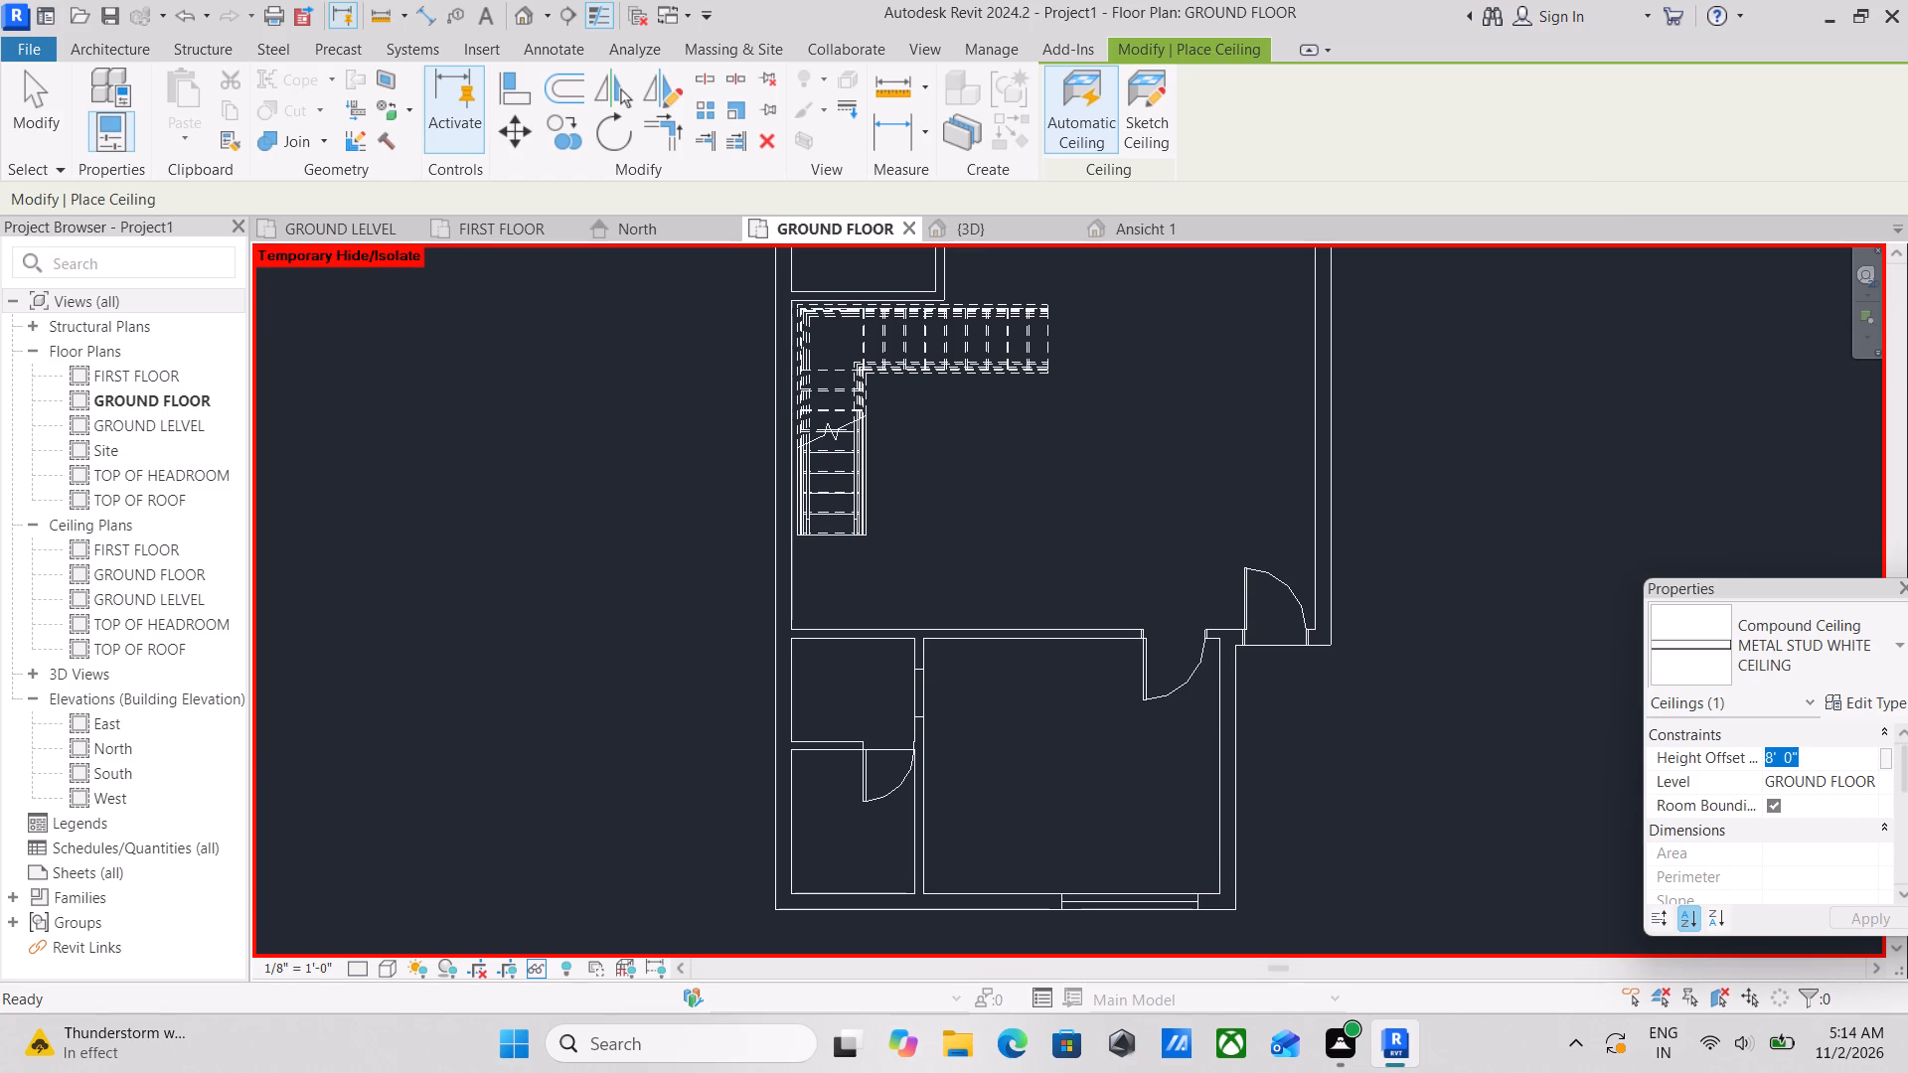
{"action": "type", "text": "9'"}
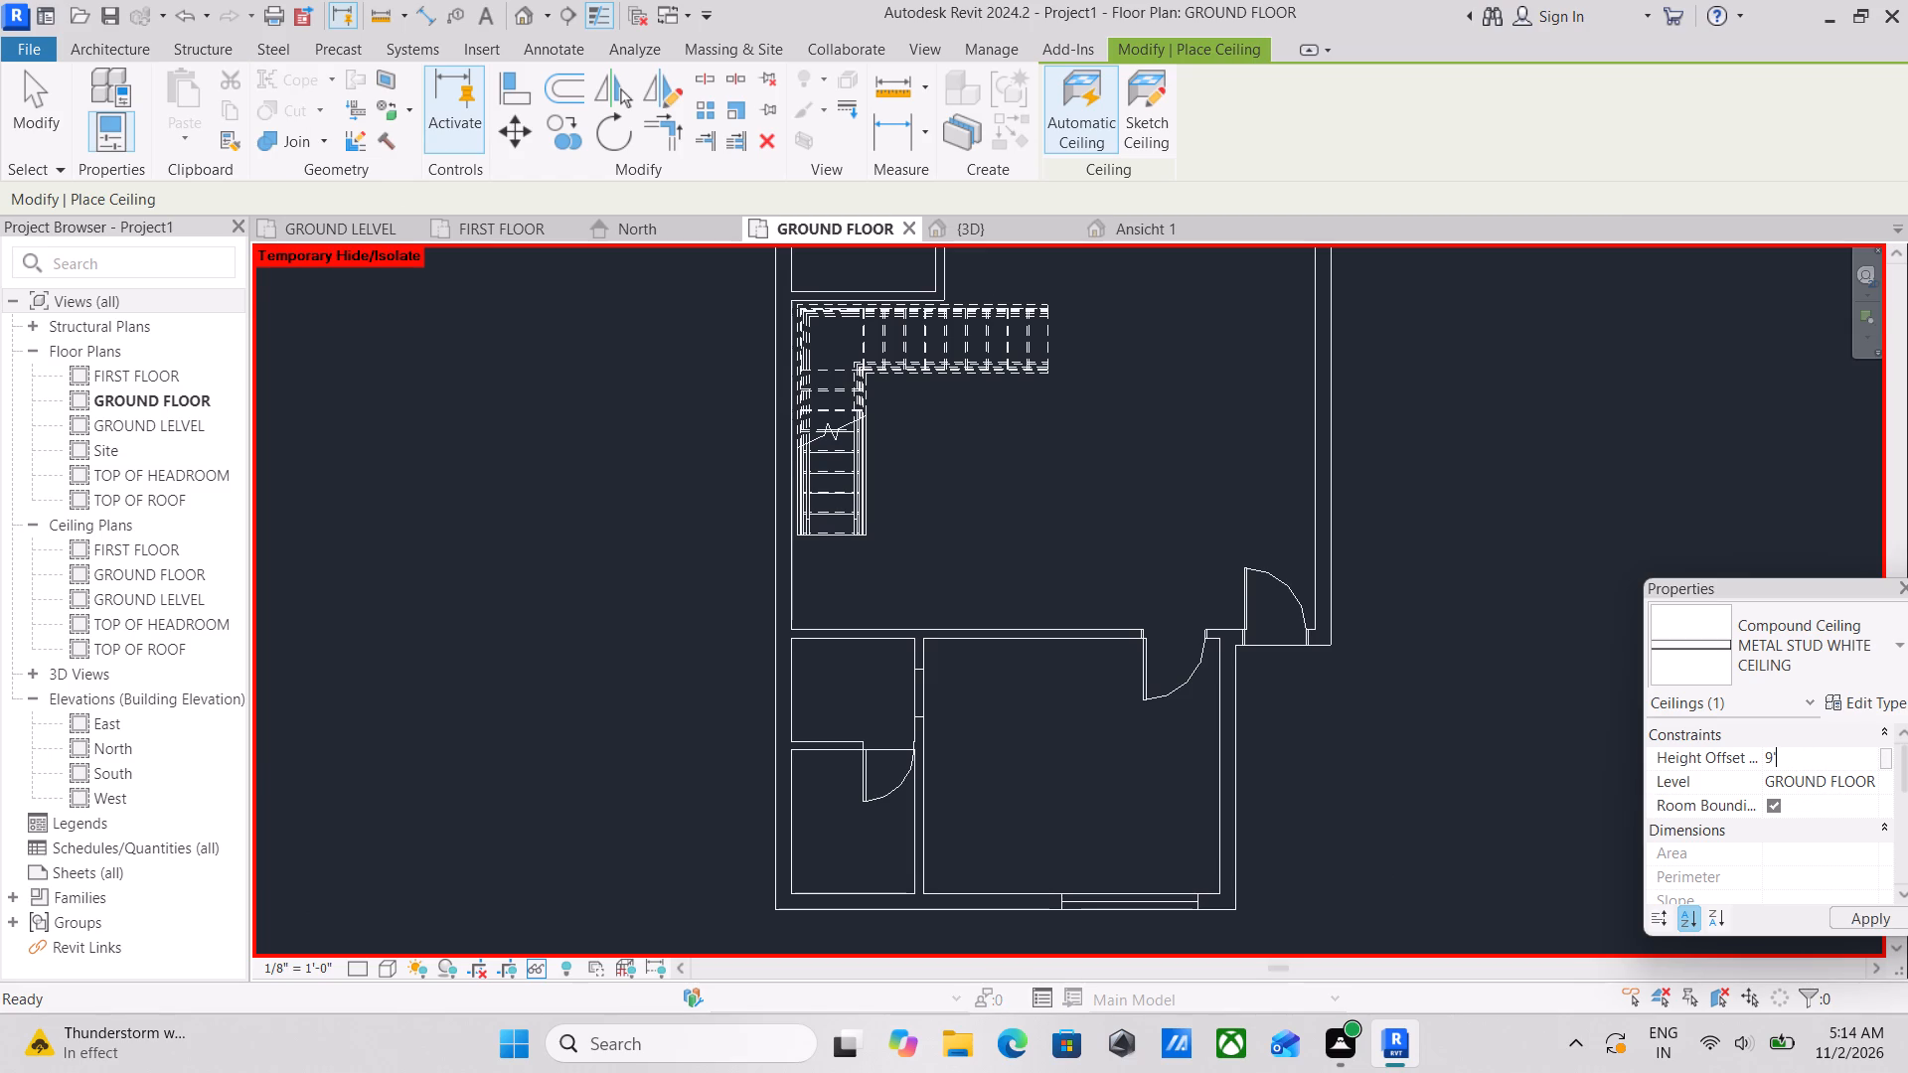
{"action": "key", "text": "5"}
{"action": "key", "text": "shift+quotedbl"}
{"action": "key", "text": "Return"}
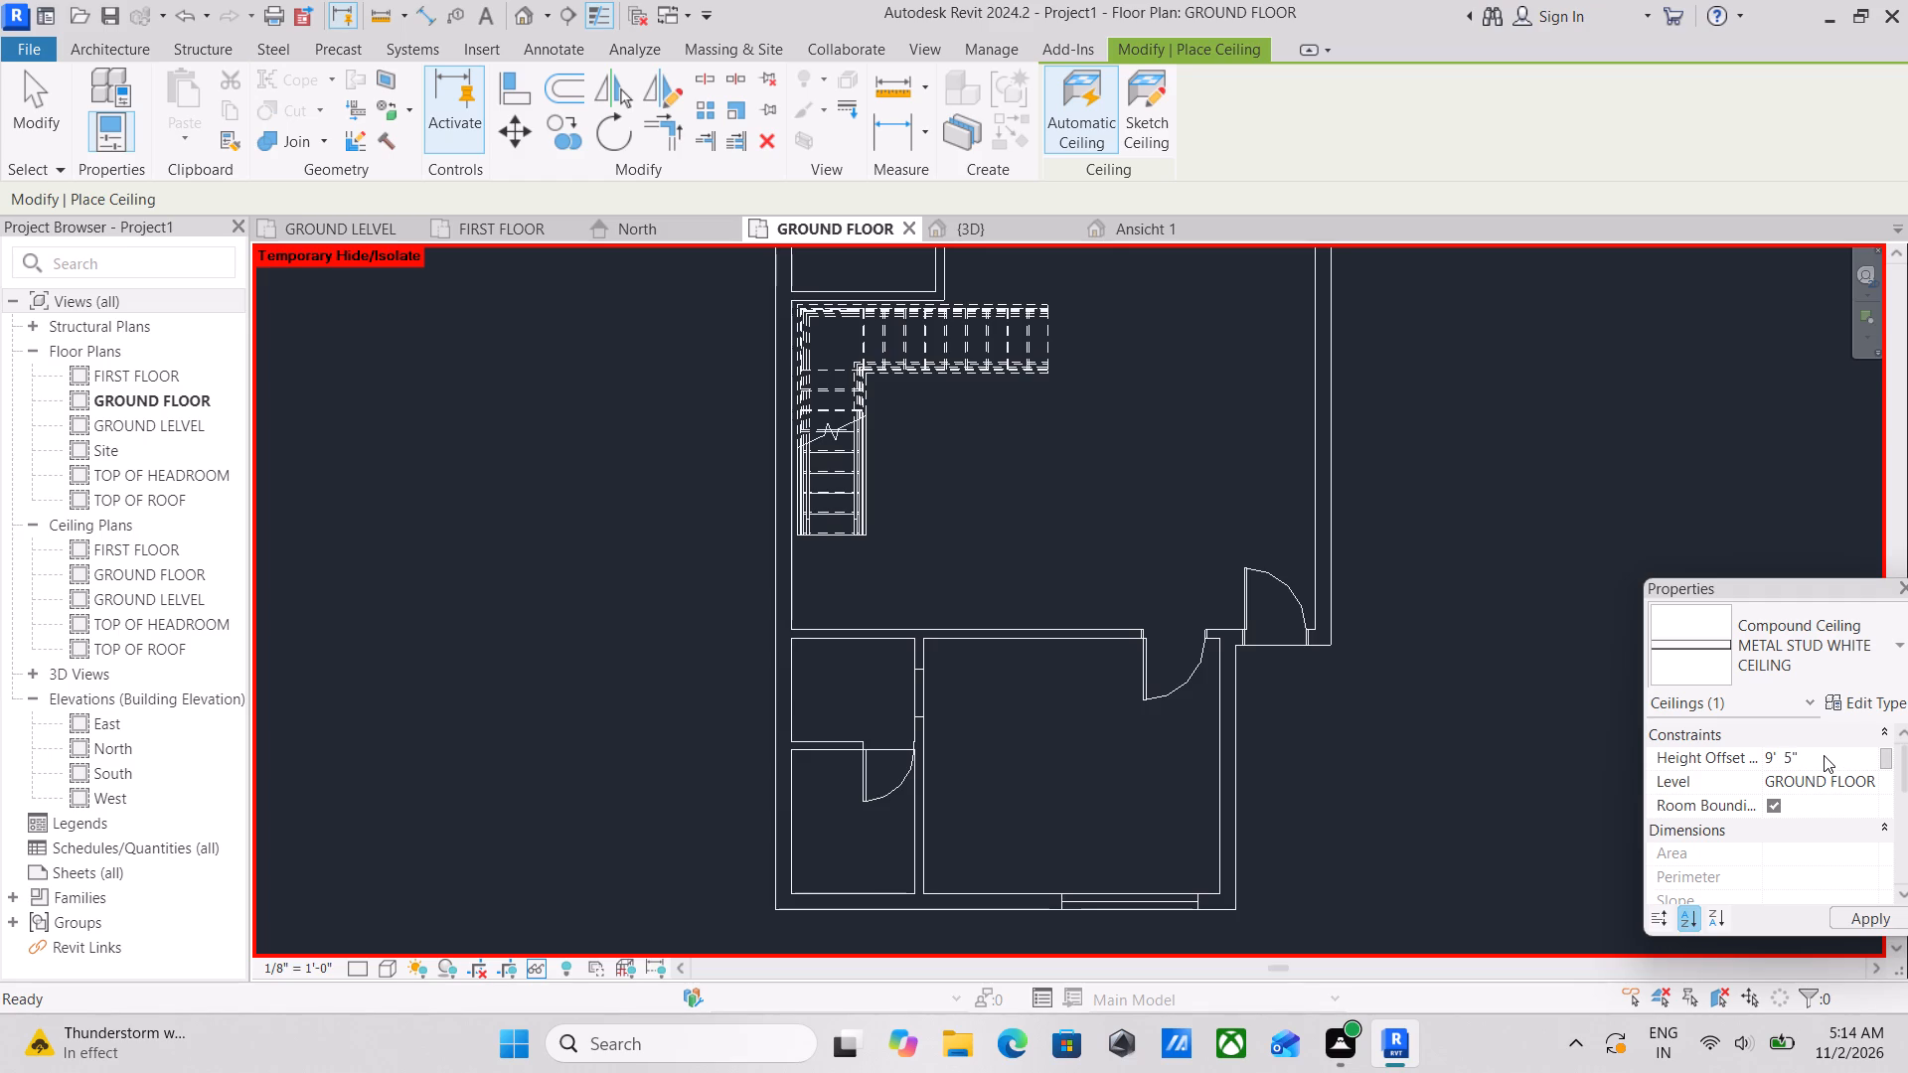
{"action": "scroll", "coordinate": [996, 710], "scroll_direction": "up", "scroll_amount": 5}
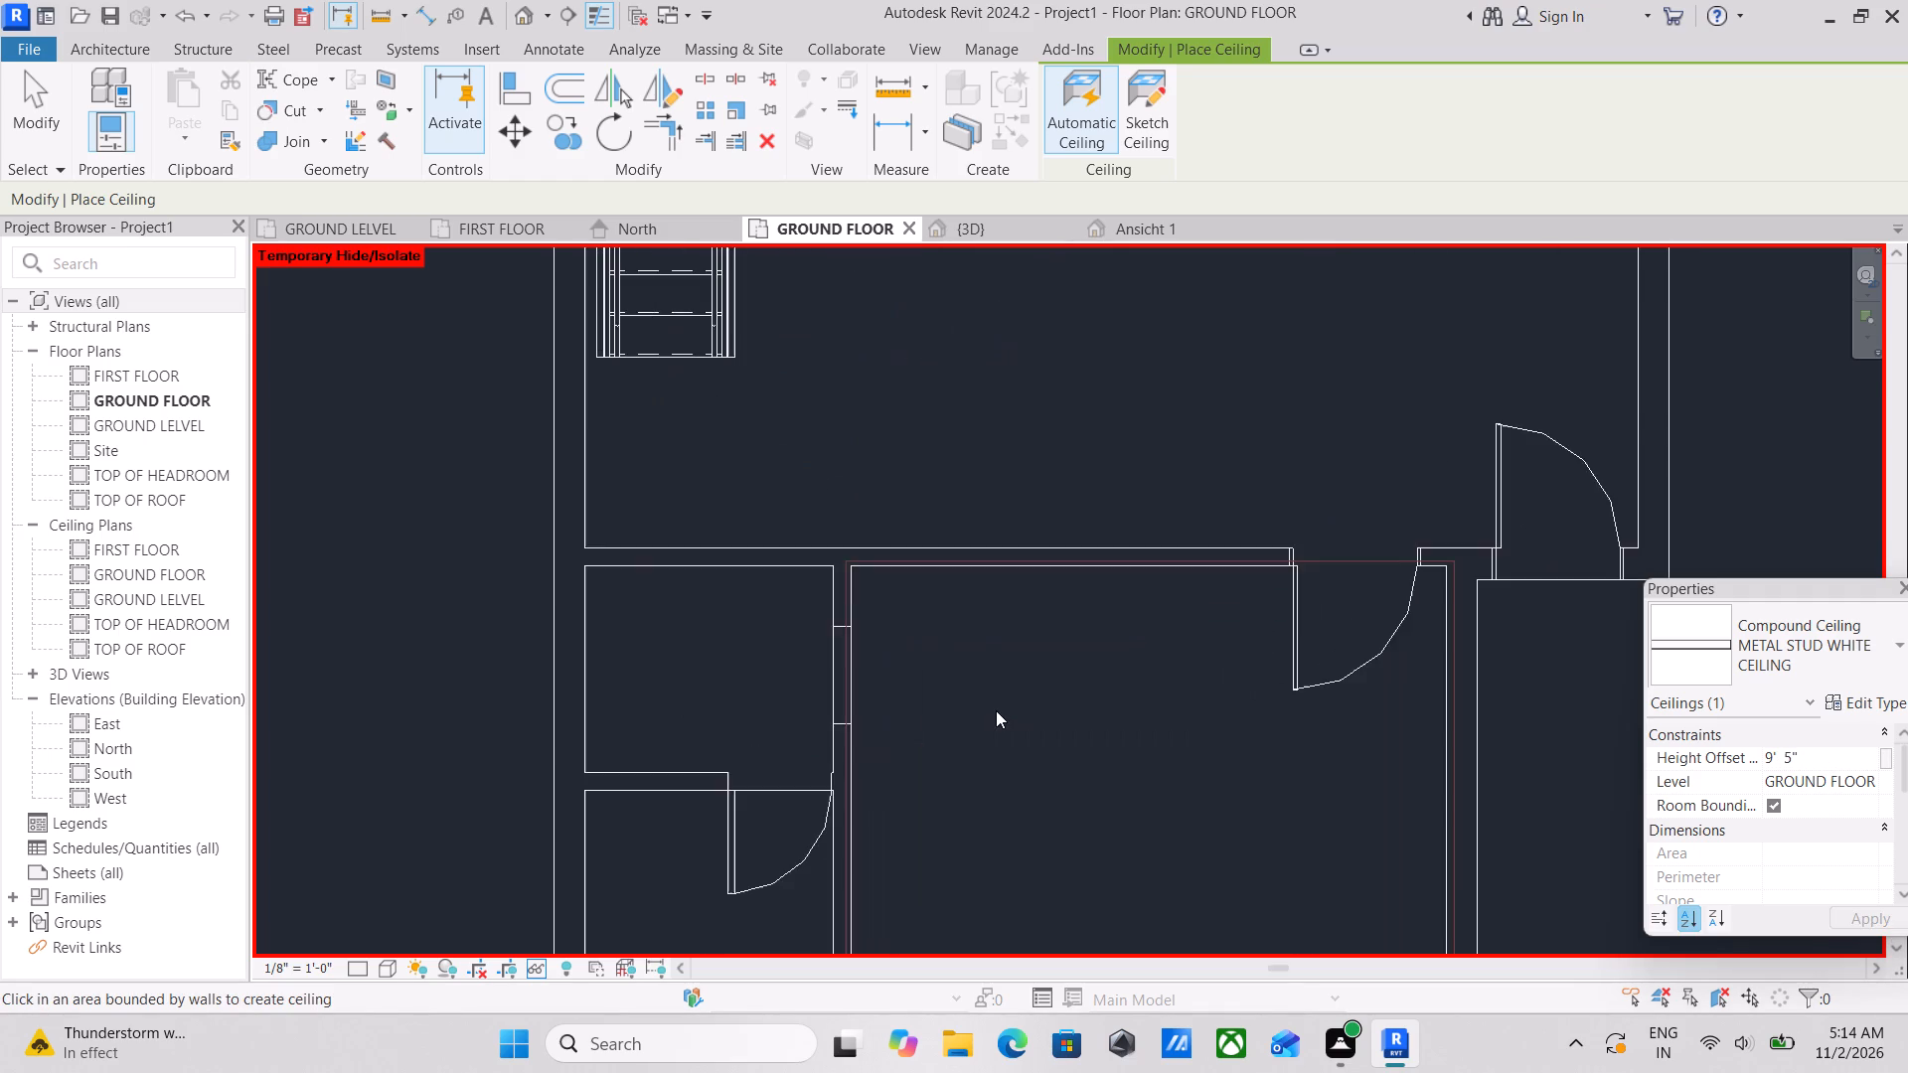
{"action": "scroll", "coordinate": [996, 710], "scroll_direction": "up", "scroll_amount": 5}
{"action": "scroll", "coordinate": [996, 710], "scroll_direction": "down", "scroll_amount": 5}
{"action": "middle_click_drag", "start_coordinate": [996, 709], "coordinate": [975, 643]}
{"action": "scroll", "coordinate": [989, 704], "scroll_direction": "down", "scroll_amount": 1}
{"action": "scroll", "coordinate": [979, 643], "scroll_direction": "up", "scroll_amount": 2}
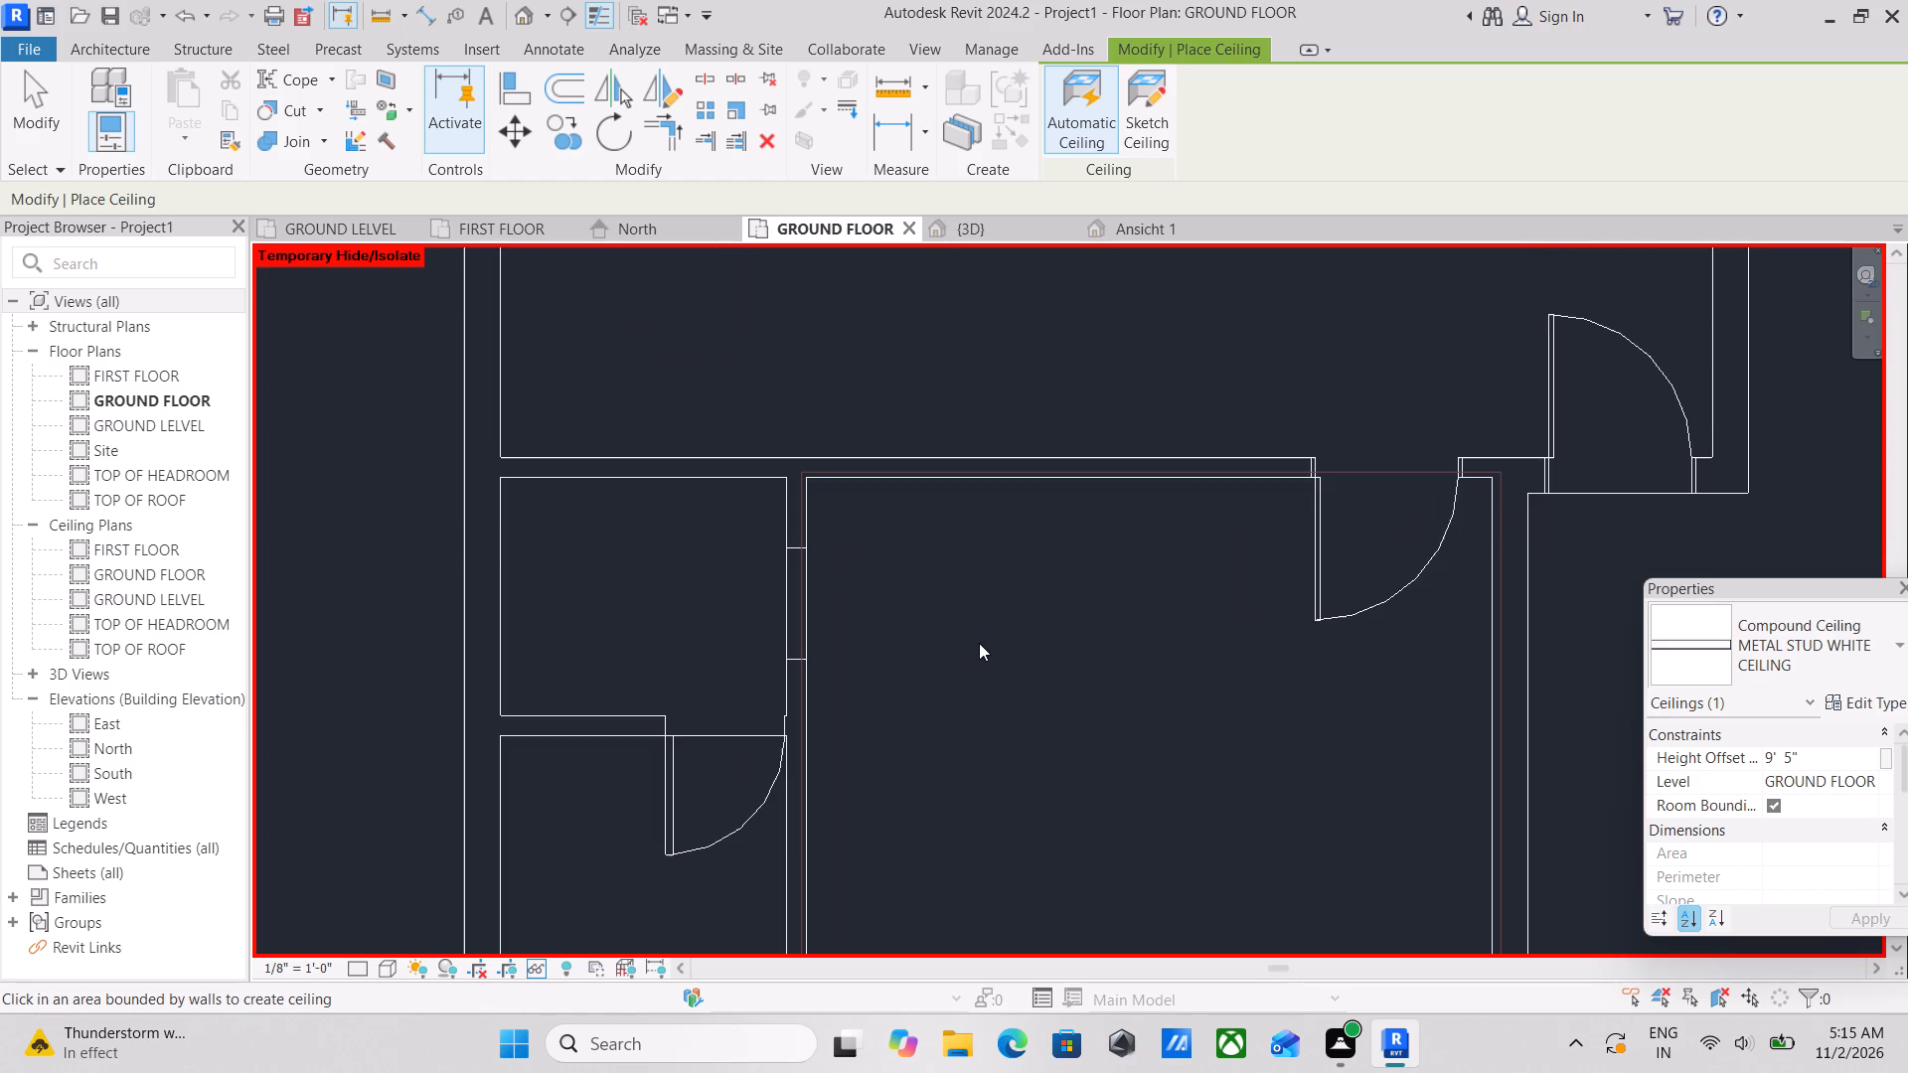
{"action": "left_click", "coordinate": [979, 643]}
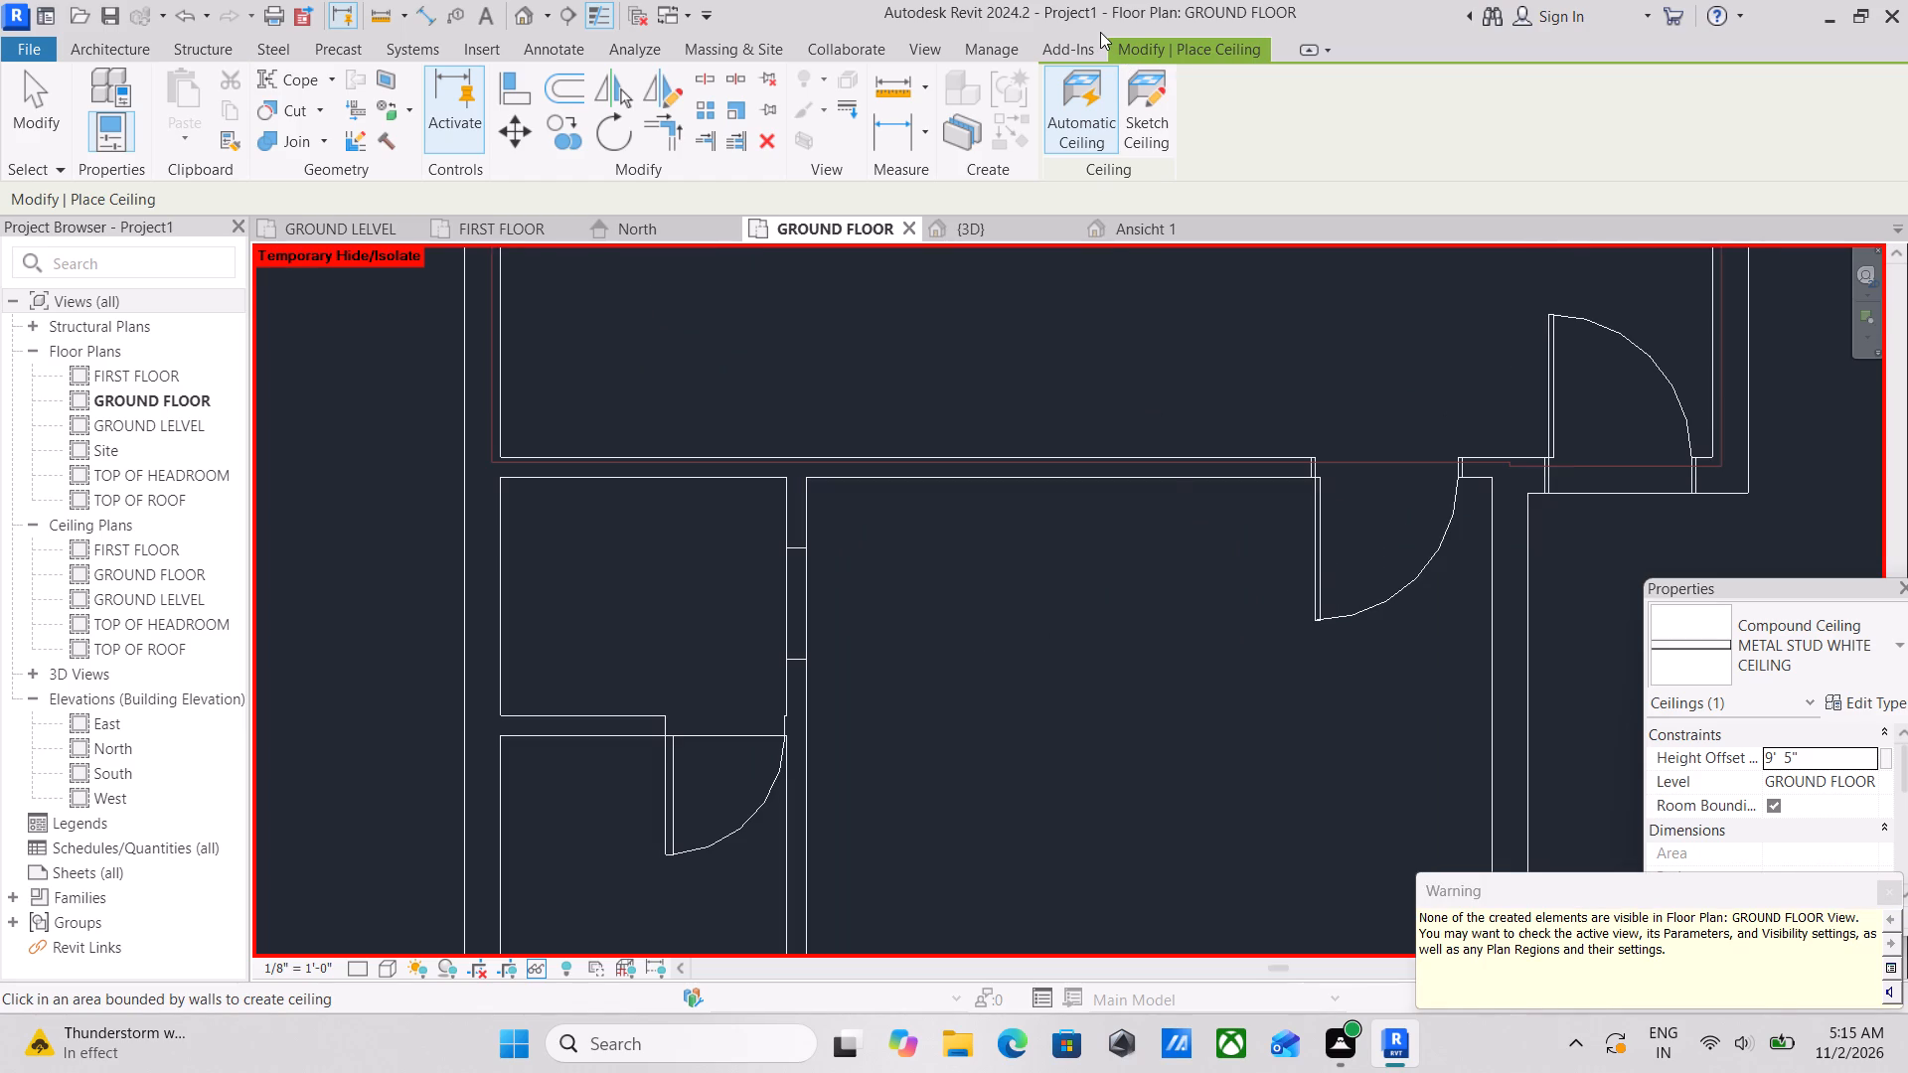
Start a sketched ceiling on the GROUND FLOOR level with a height offset of 9' 0".
{"action": "left_click", "coordinate": [1864, 785]}
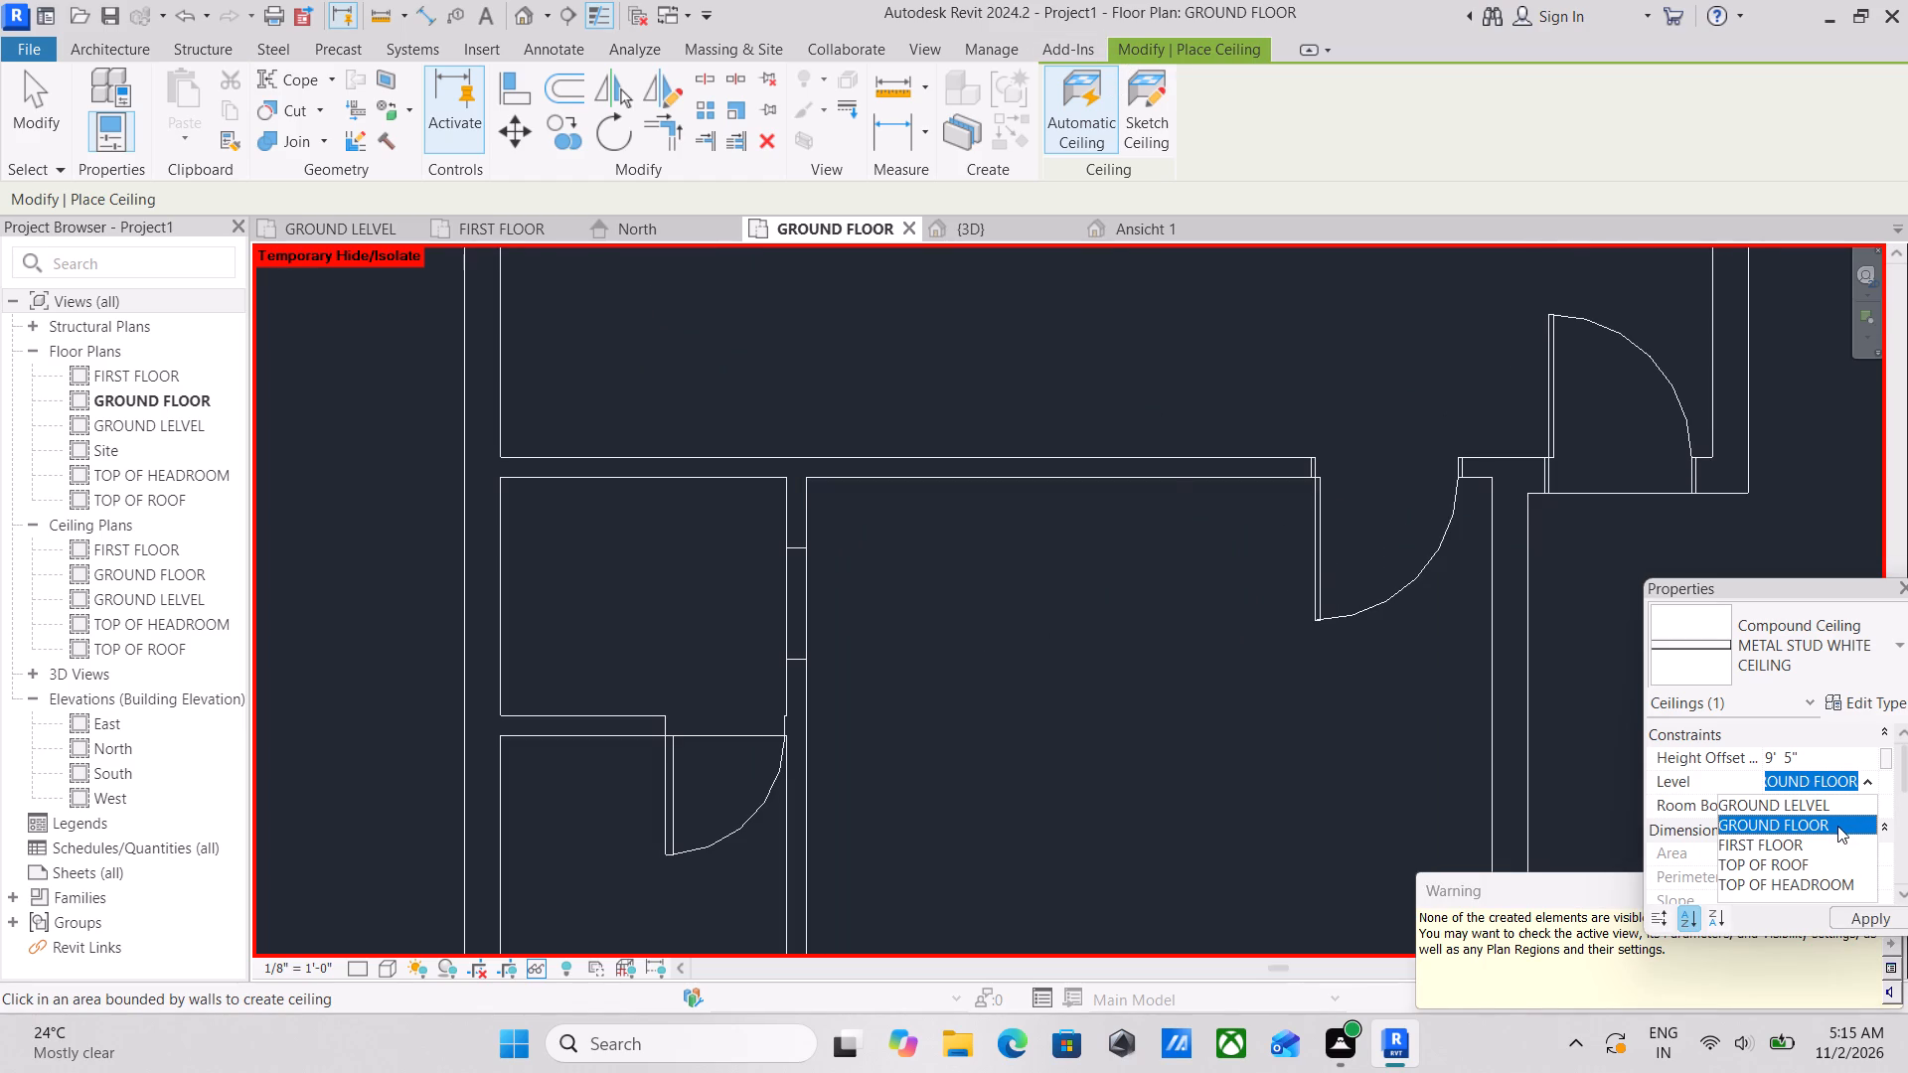
{"action": "left_click", "coordinate": [1836, 826]}
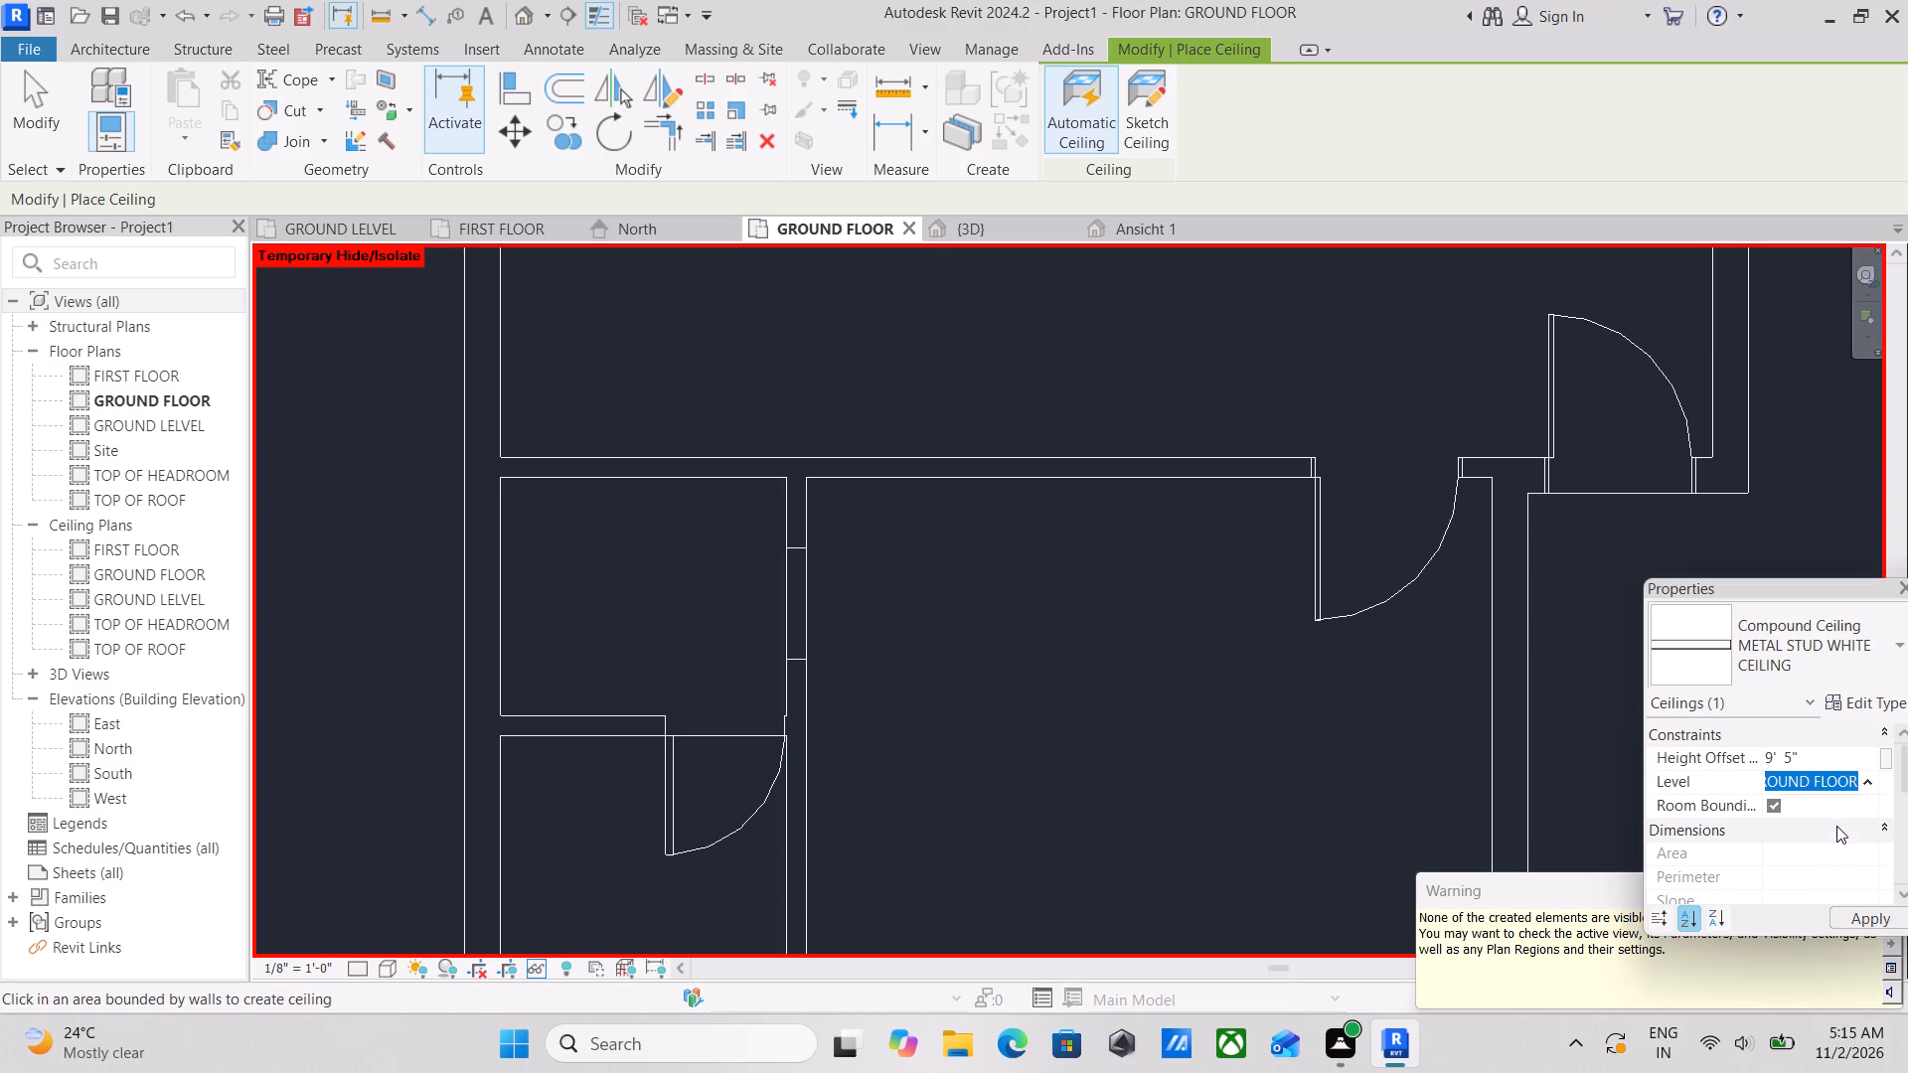
{"action": "left_click", "coordinate": [1134, 135]}
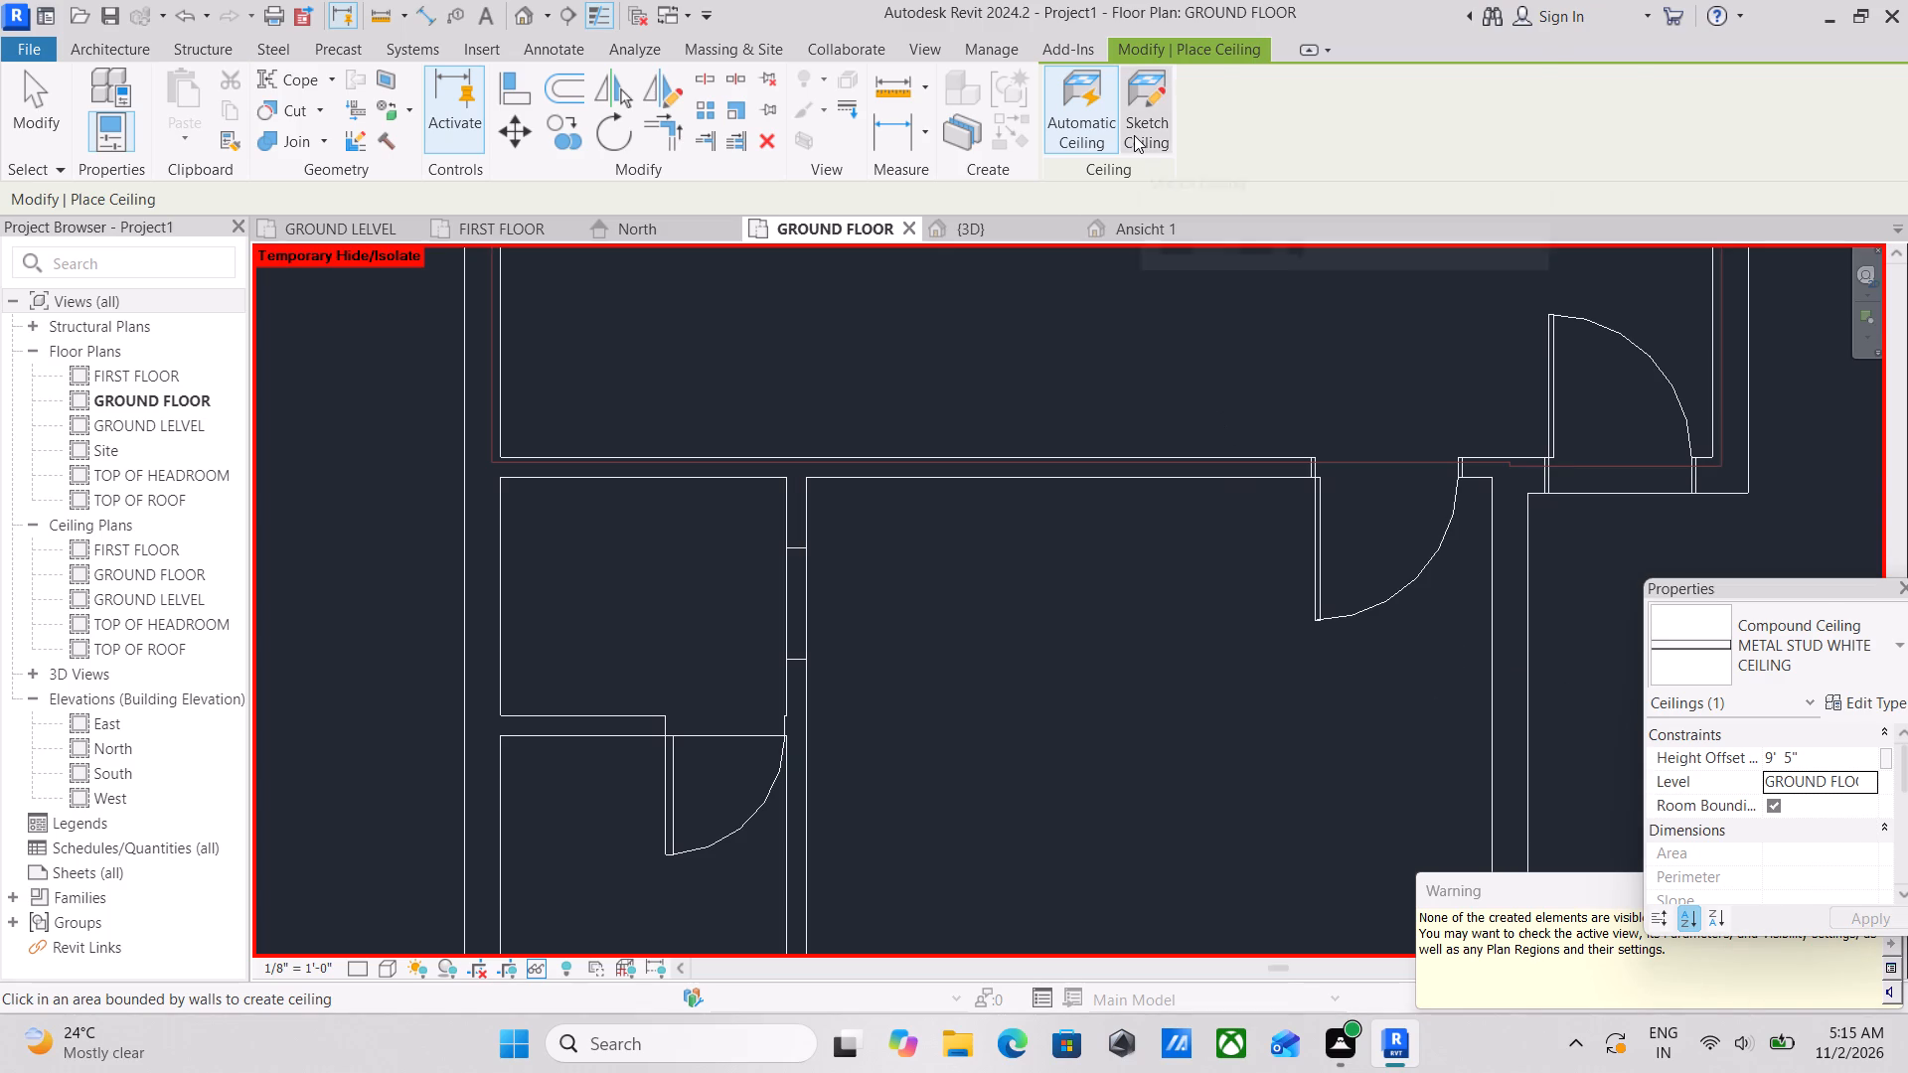
{"action": "scroll", "coordinate": [951, 605], "scroll_direction": "down", "scroll_amount": 2}
{"action": "middle_click_drag", "start_coordinate": [927, 567], "coordinate": [789, 449]}
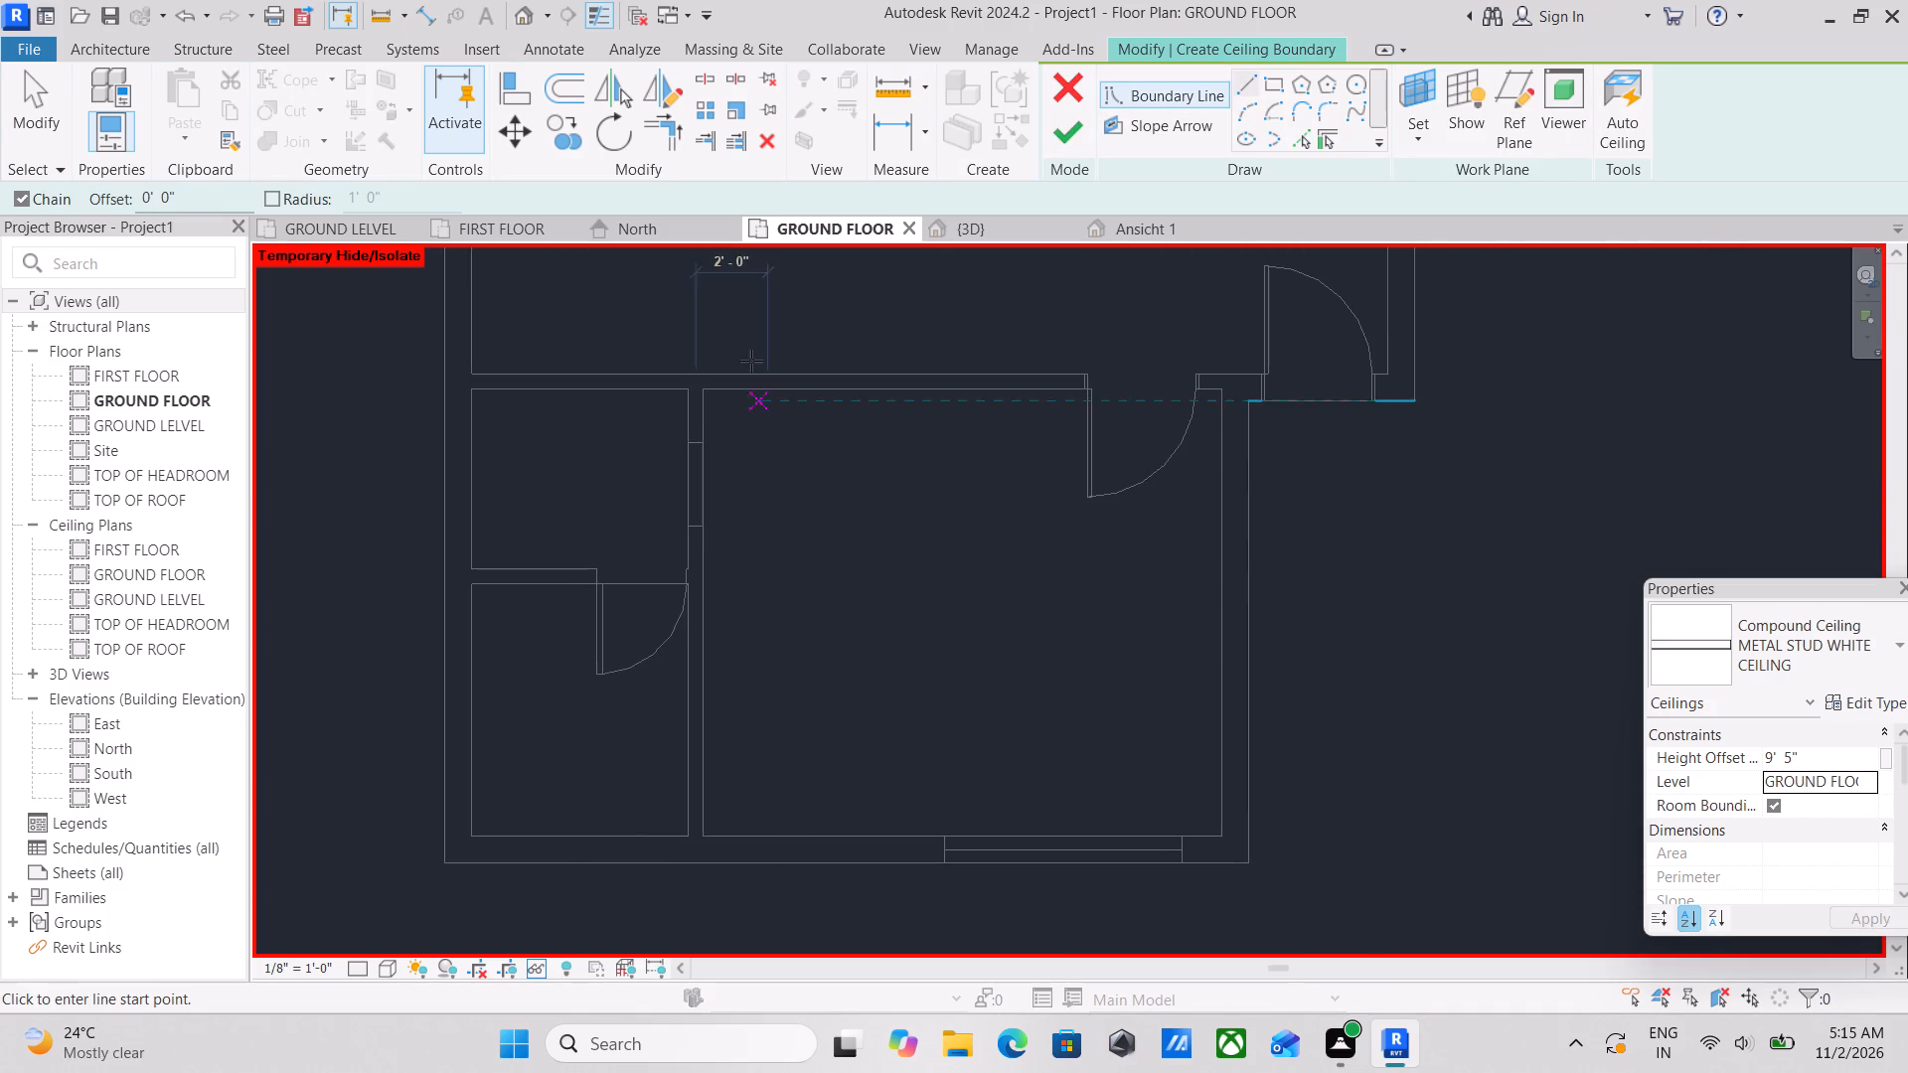
{"action": "left_click", "coordinate": [981, 230]}
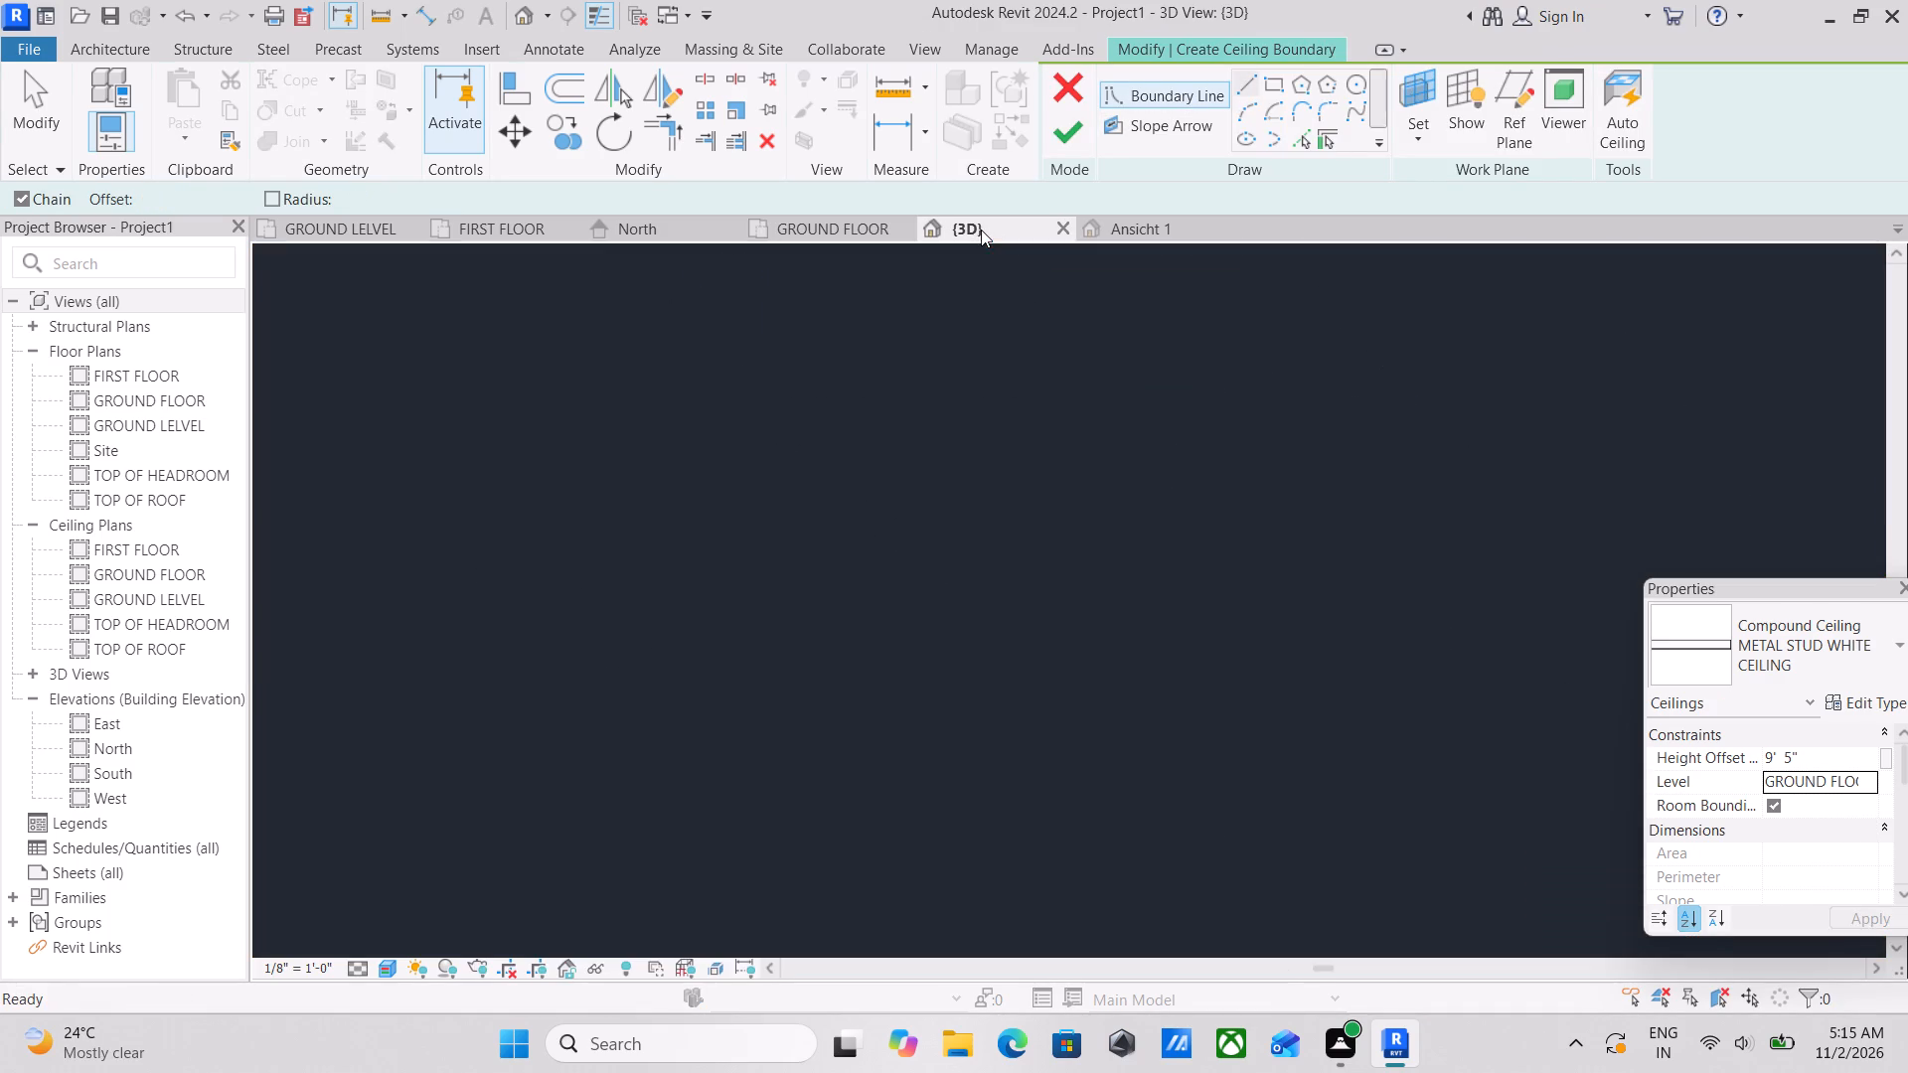
{"action": "scroll", "coordinate": [1127, 880], "scroll_direction": "up", "scroll_amount": 6}
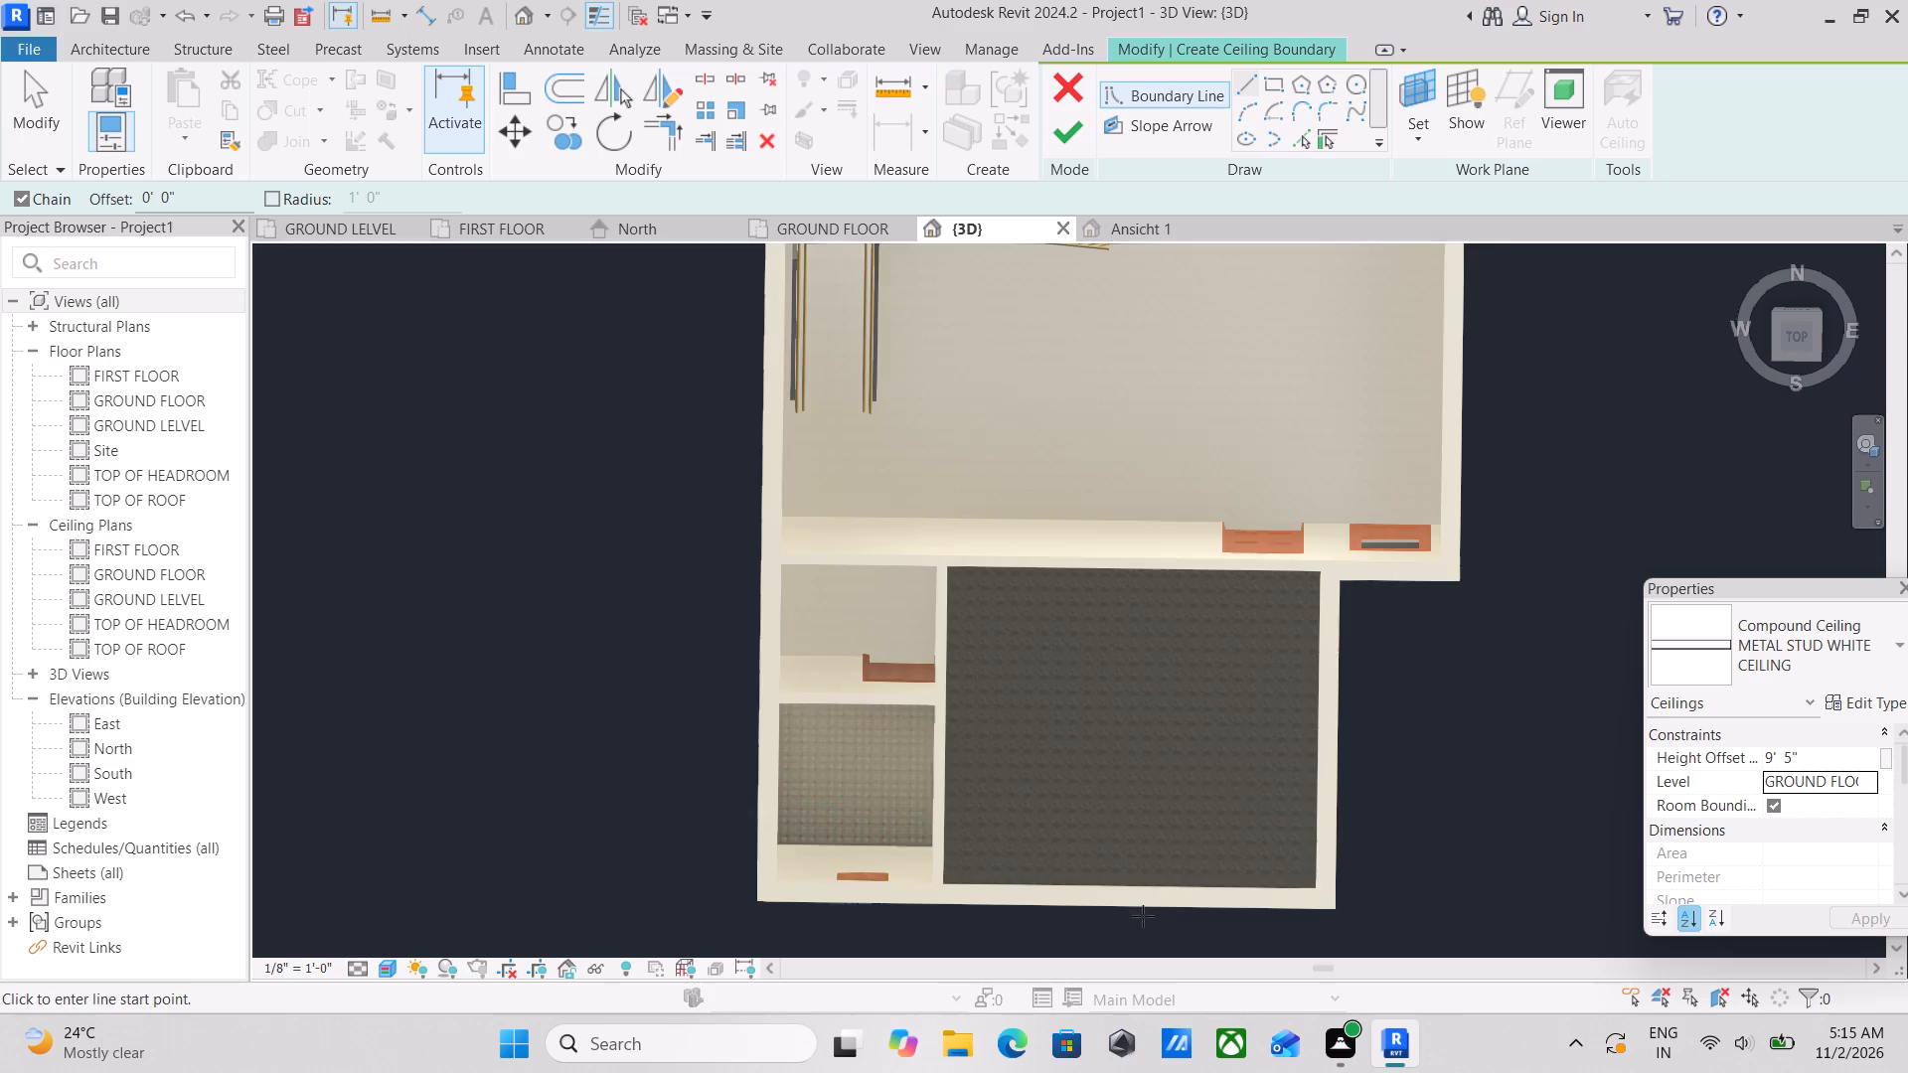
{"action": "scroll", "coordinate": [1143, 916], "scroll_direction": "up", "scroll_amount": 4}
{"action": "scroll", "coordinate": [1148, 874], "scroll_direction": "down", "scroll_amount": 4}
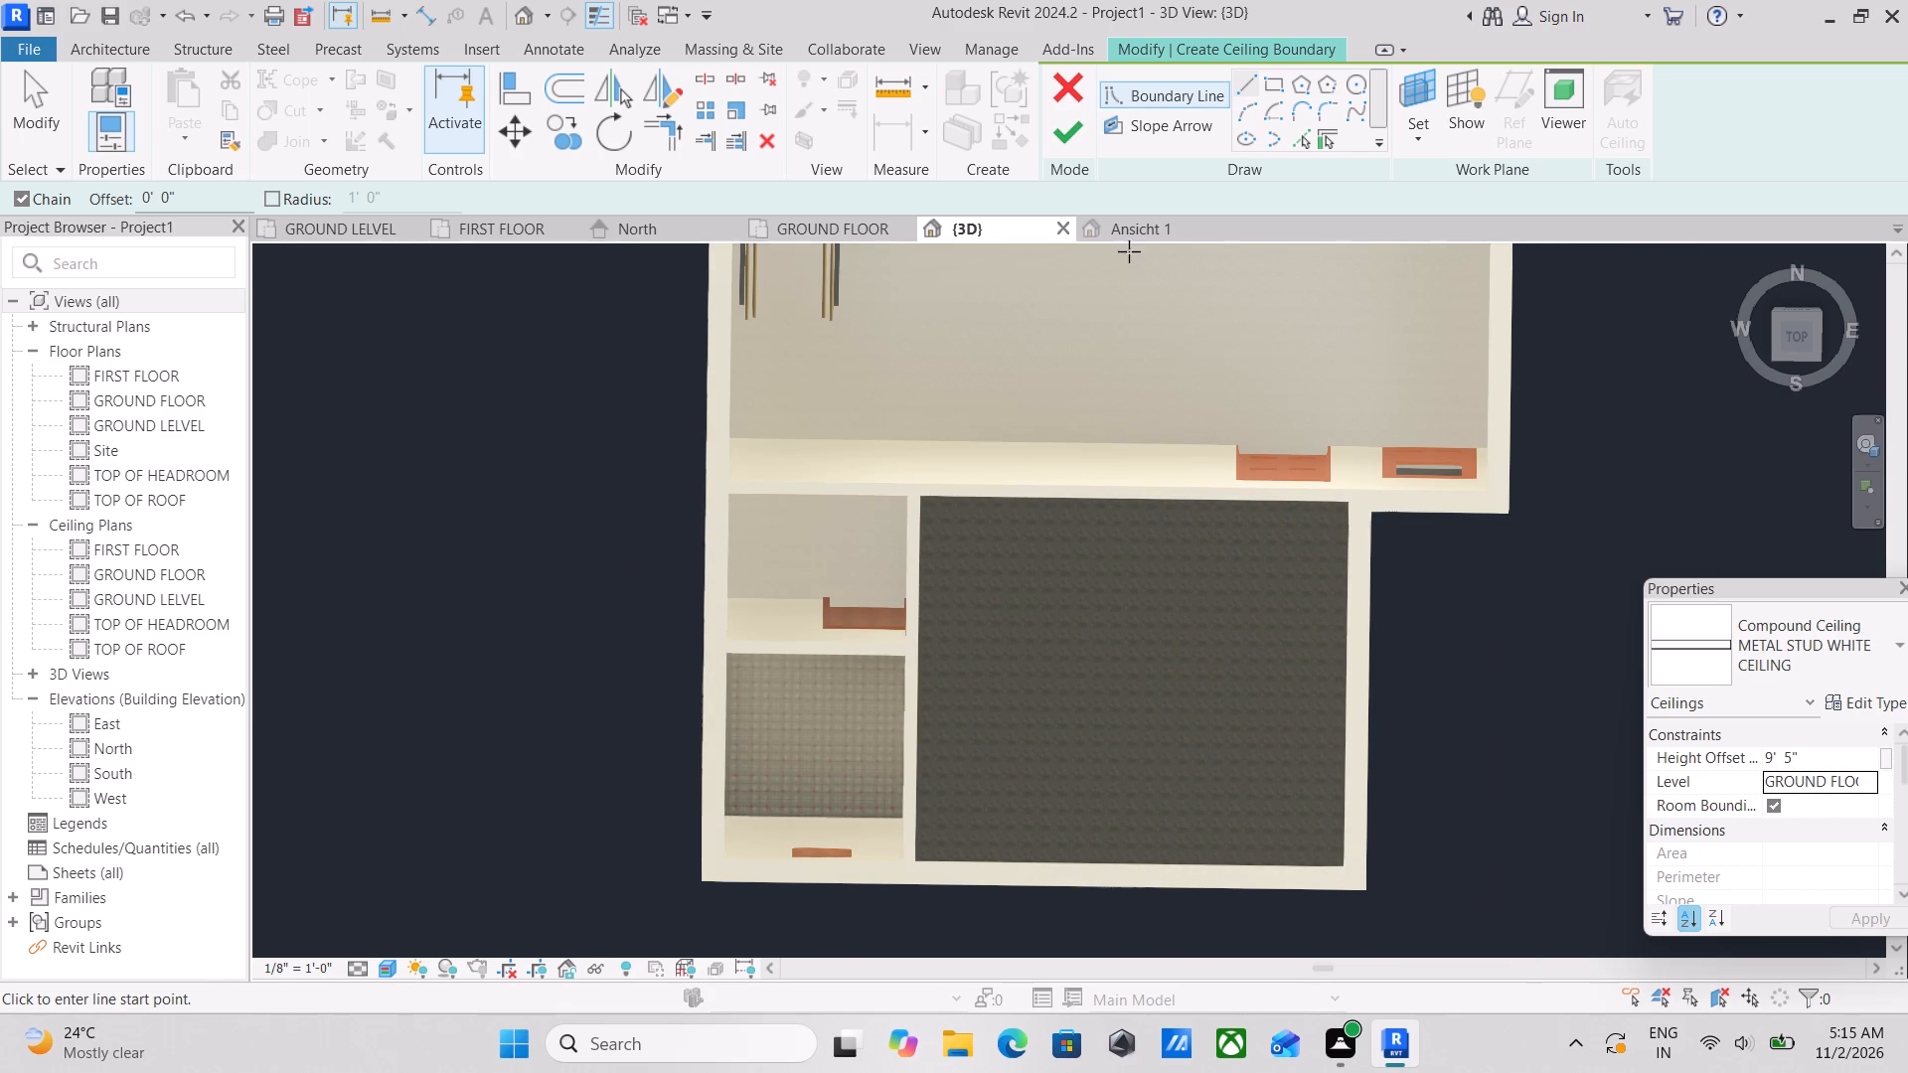
{"action": "left_click", "coordinate": [822, 226]}
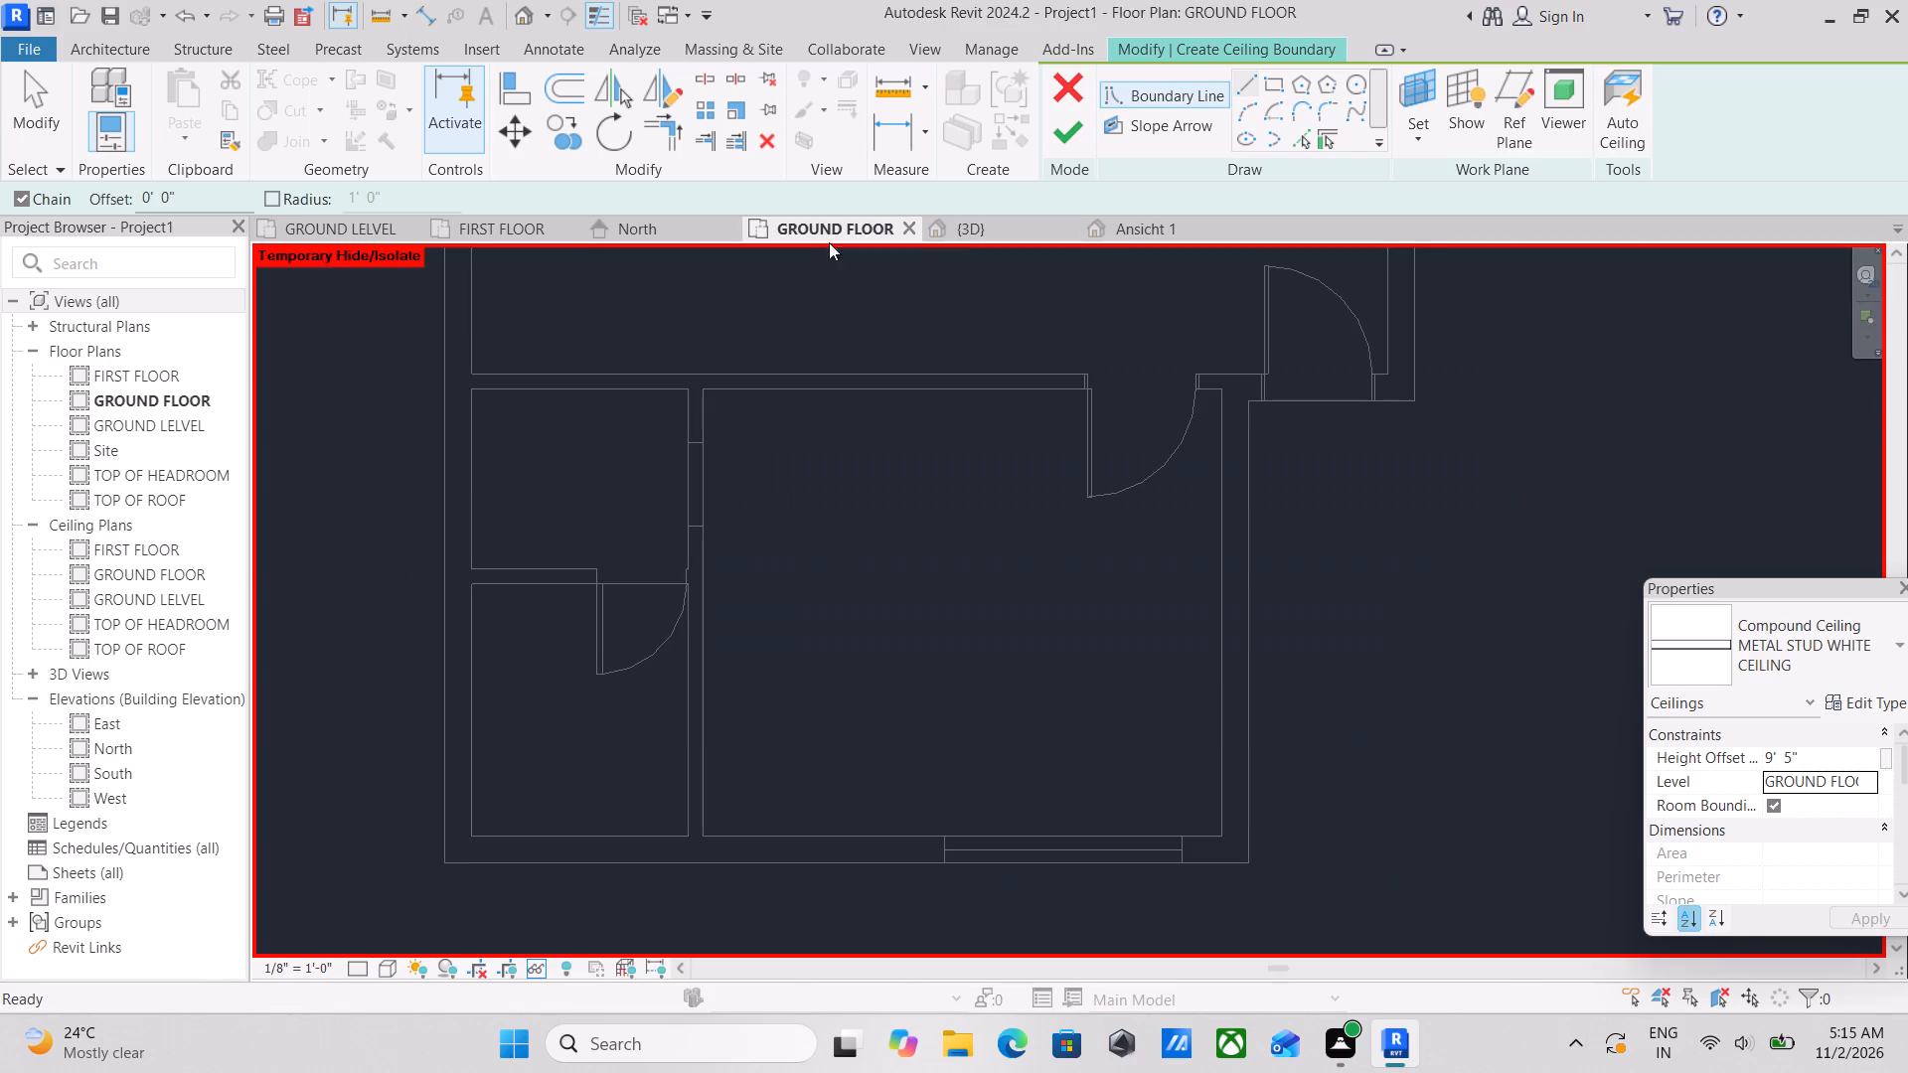
{"action": "left_click", "coordinate": [1810, 750]}
{"action": "left_click_drag", "start_coordinate": [1810, 750], "coordinate": [1708, 763]}
{"action": "type", "text": "9'"}
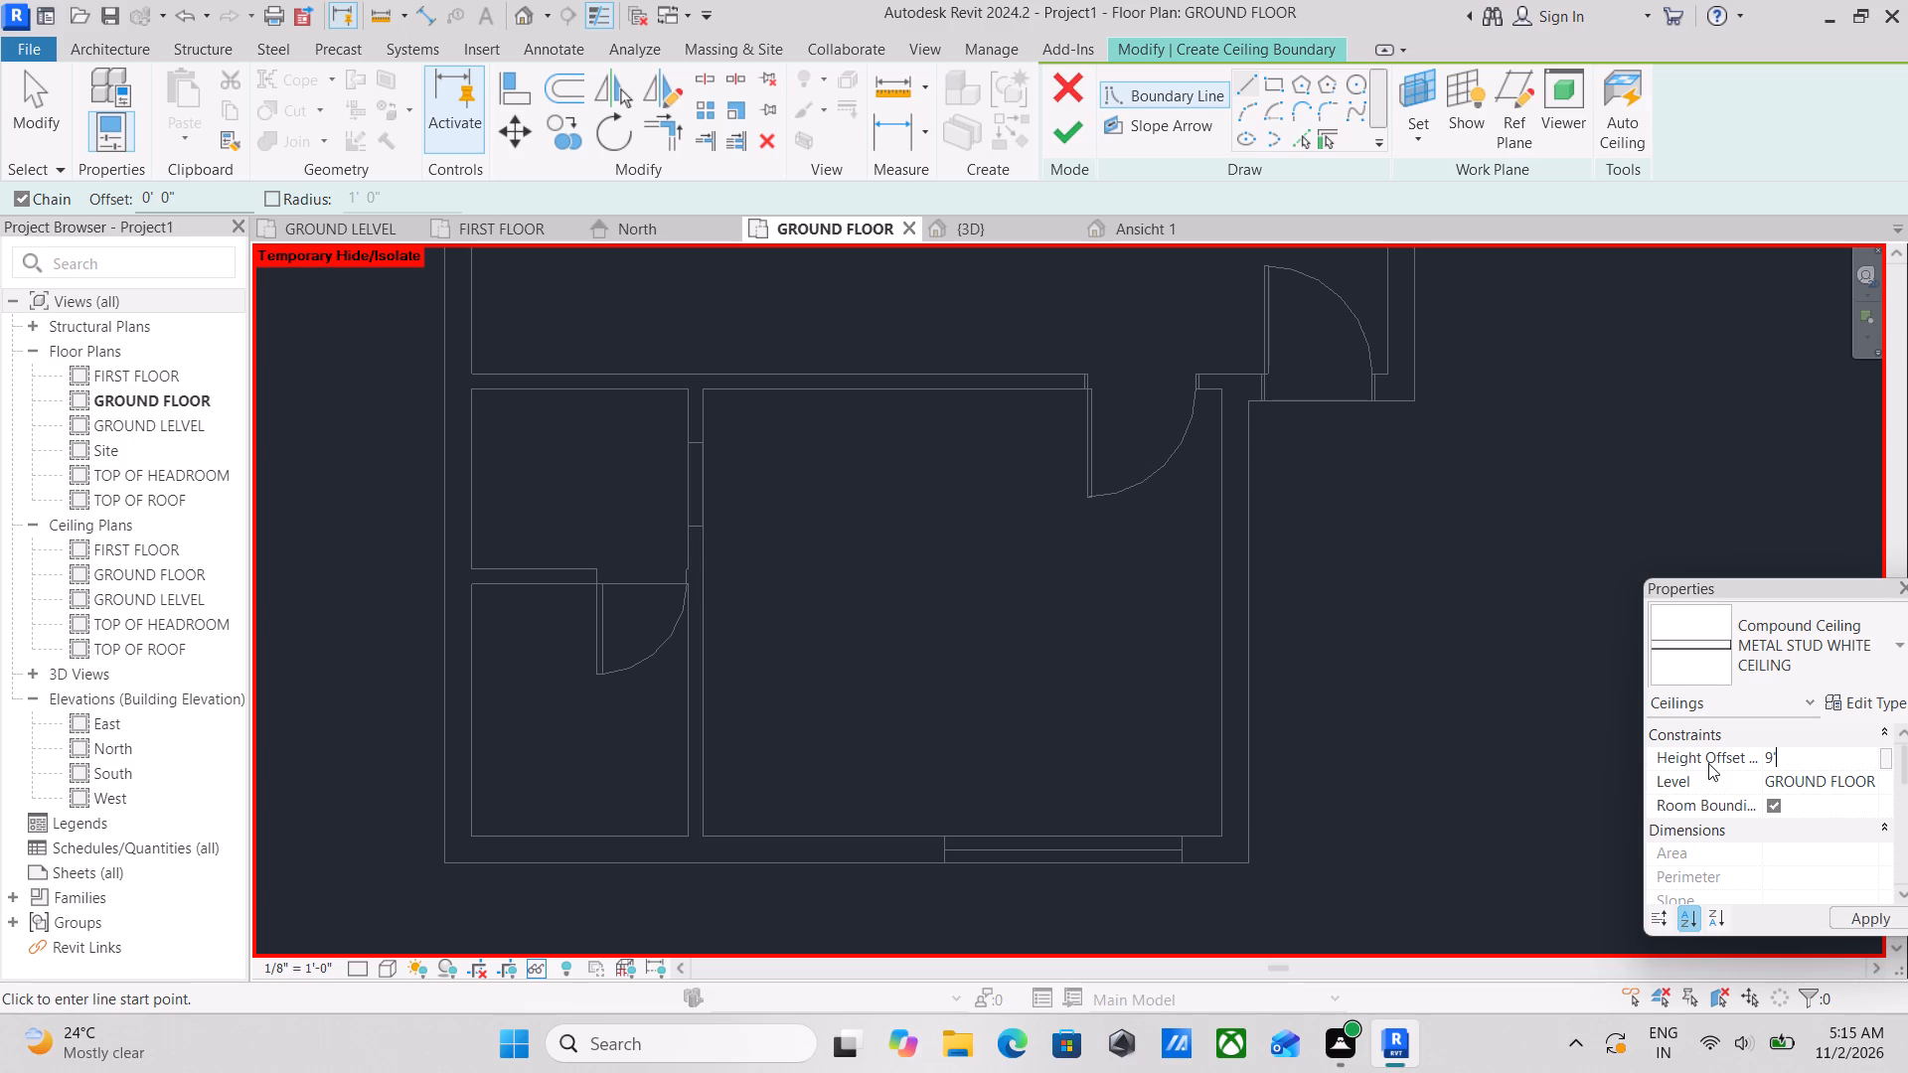
{"action": "key", "text": "Return"}
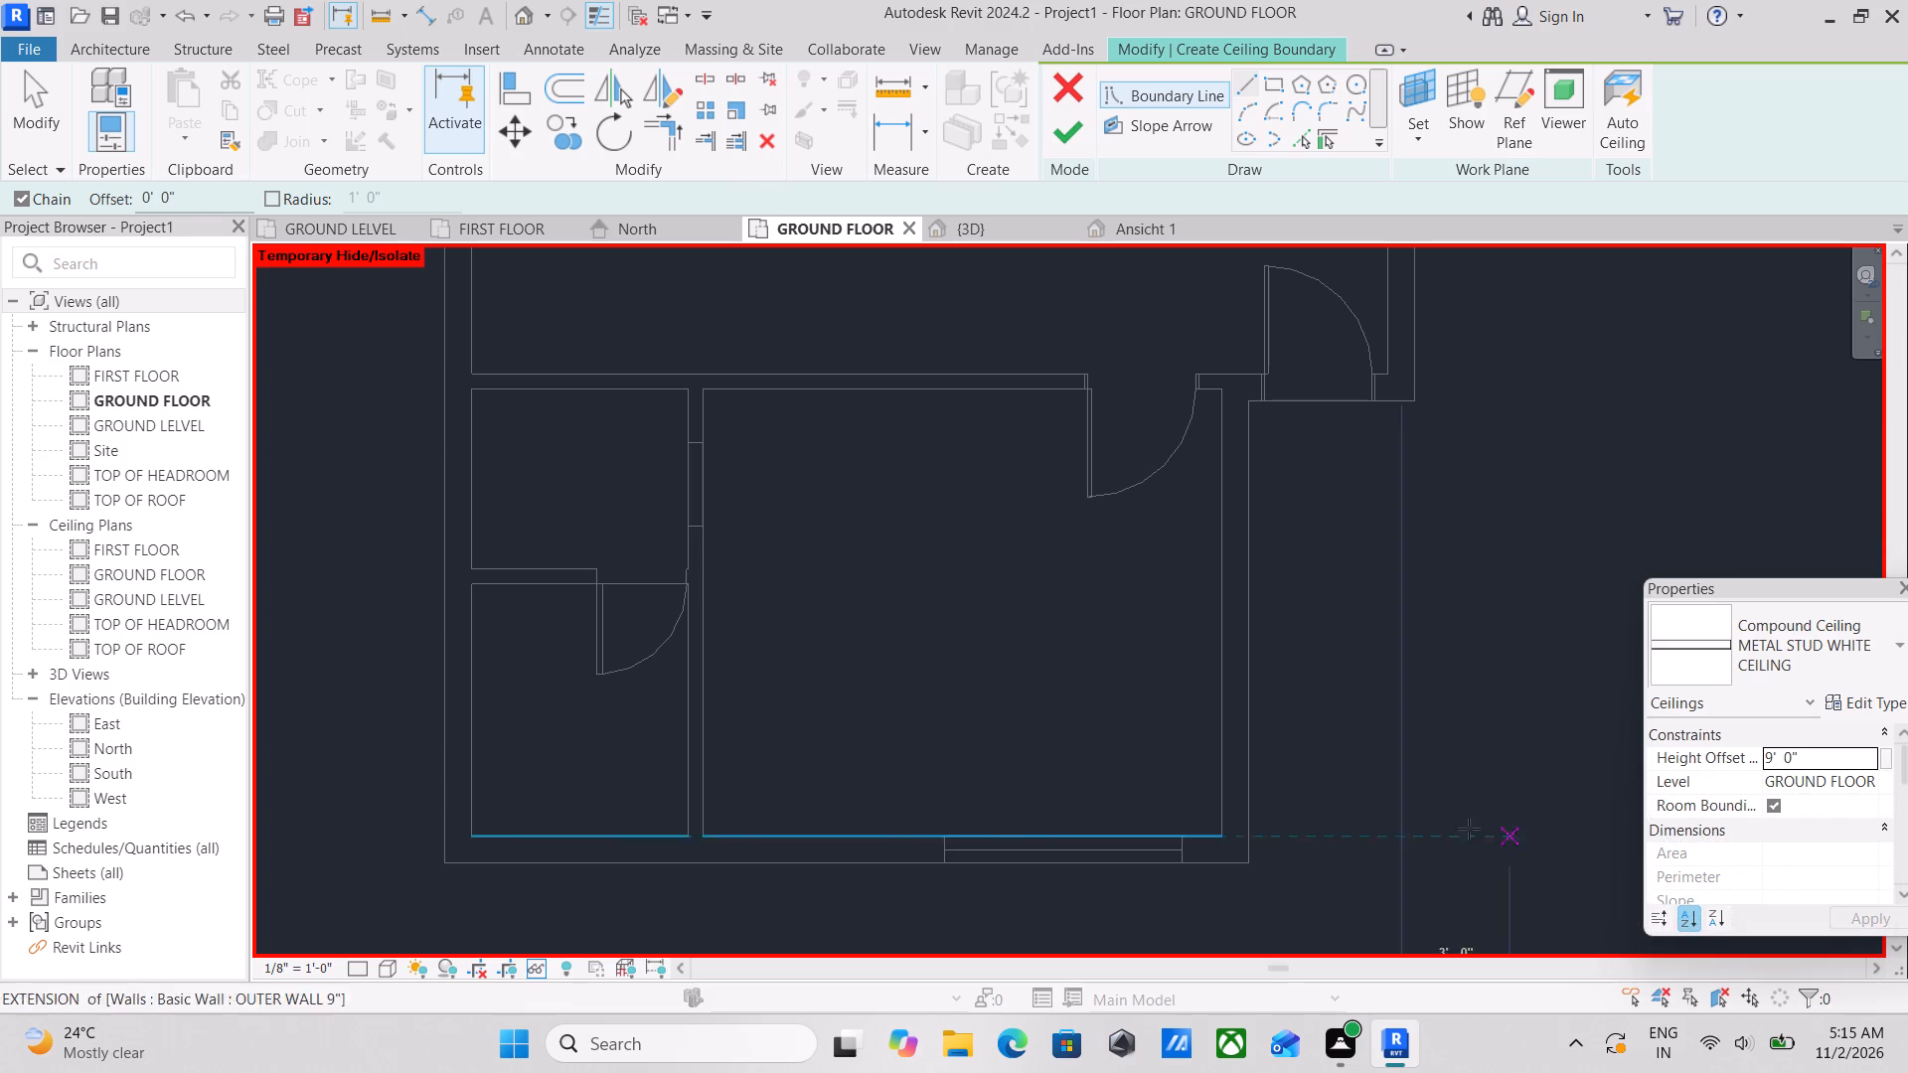
Sketch a rectangular ceiling boundary along the inner wall faces of the large front room.
{"action": "left_click", "coordinate": [1285, 81]}
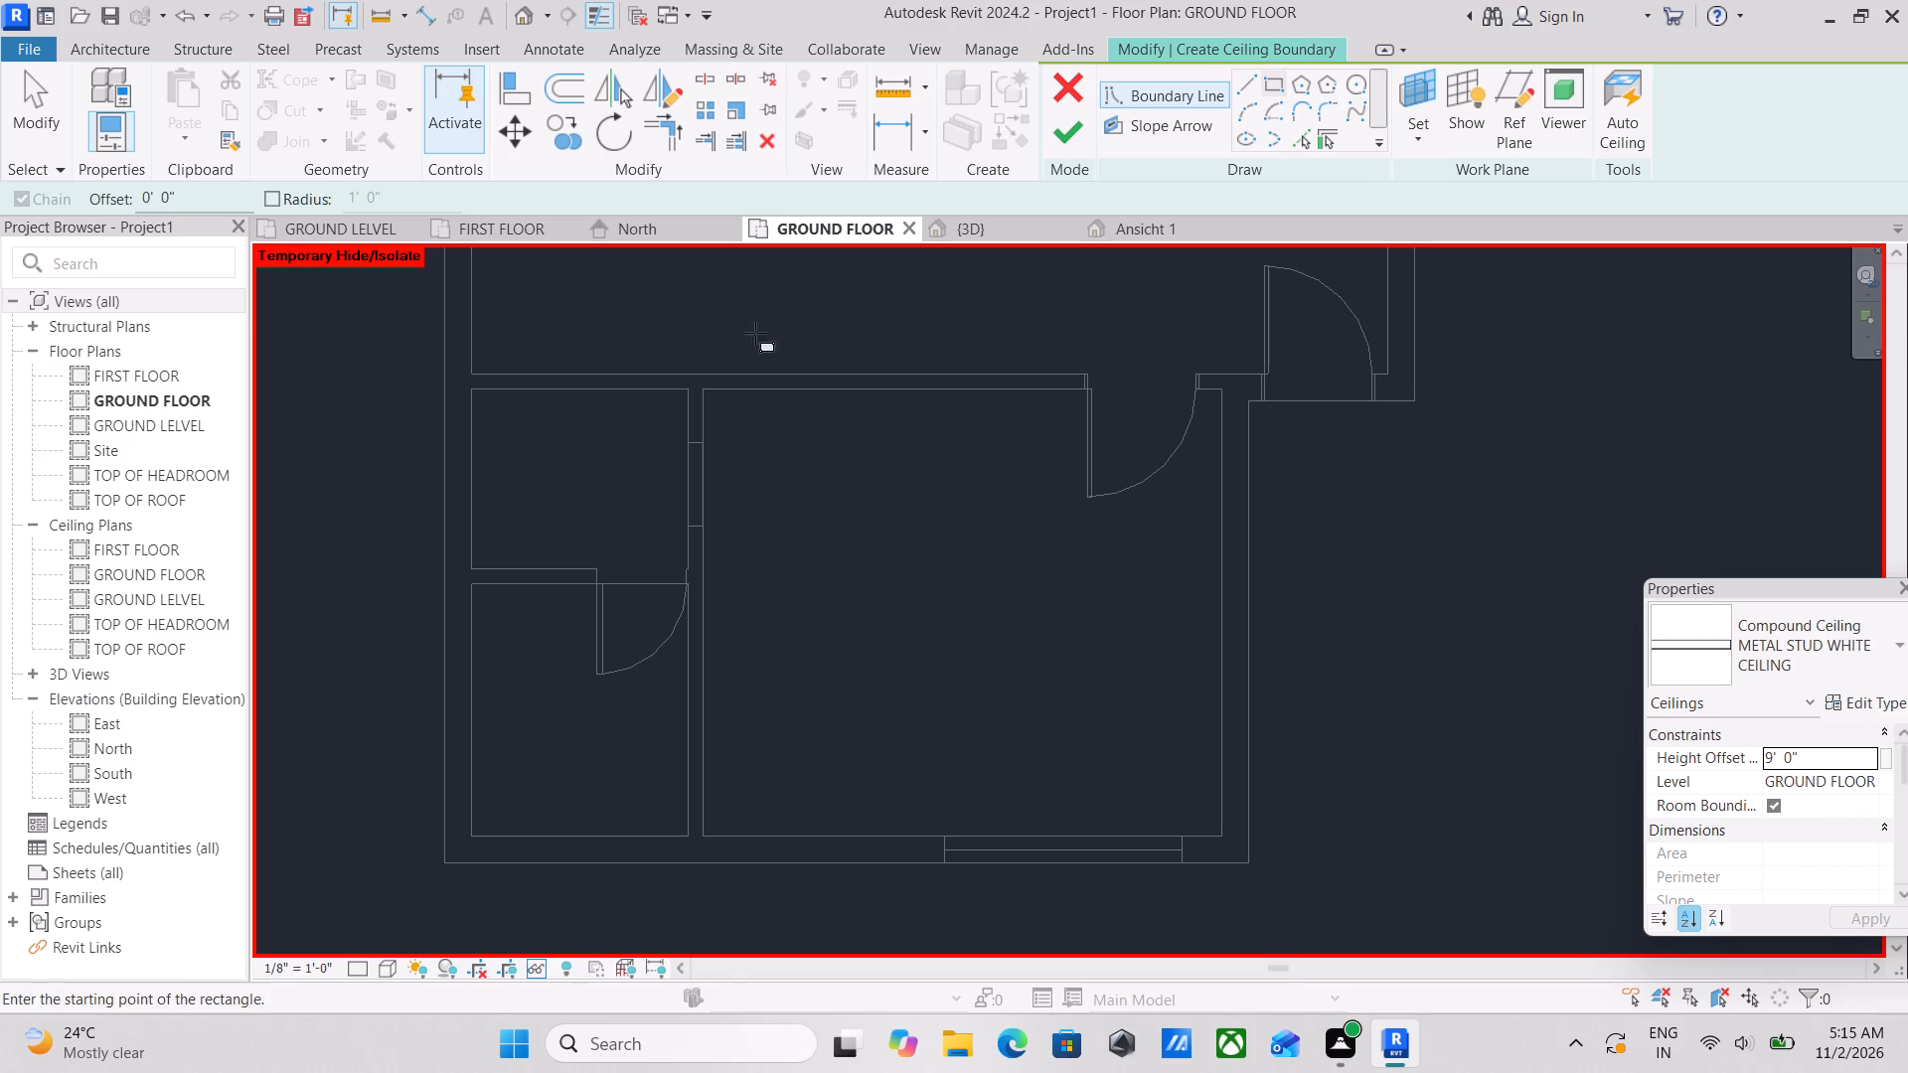
{"action": "scroll", "coordinate": [707, 419], "scroll_direction": "up", "scroll_amount": 6}
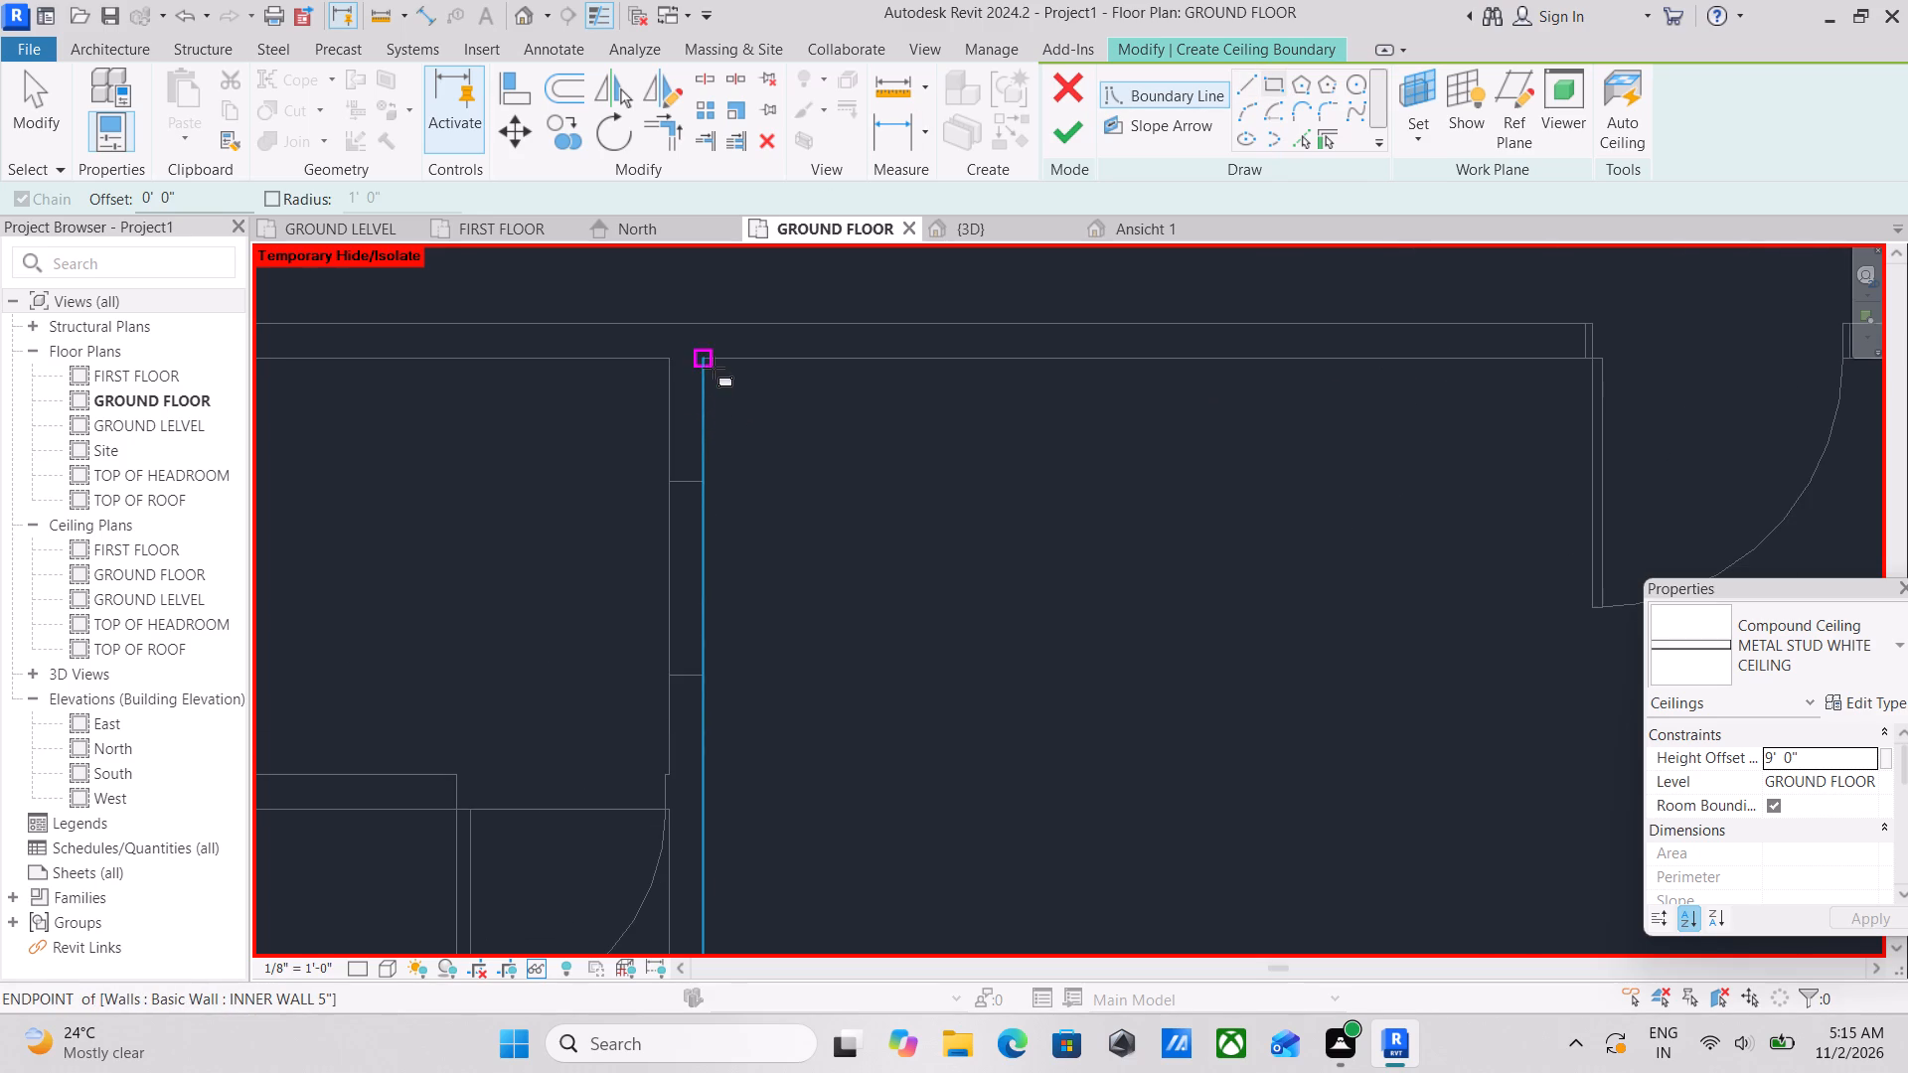
{"action": "left_click", "coordinate": [710, 364]}
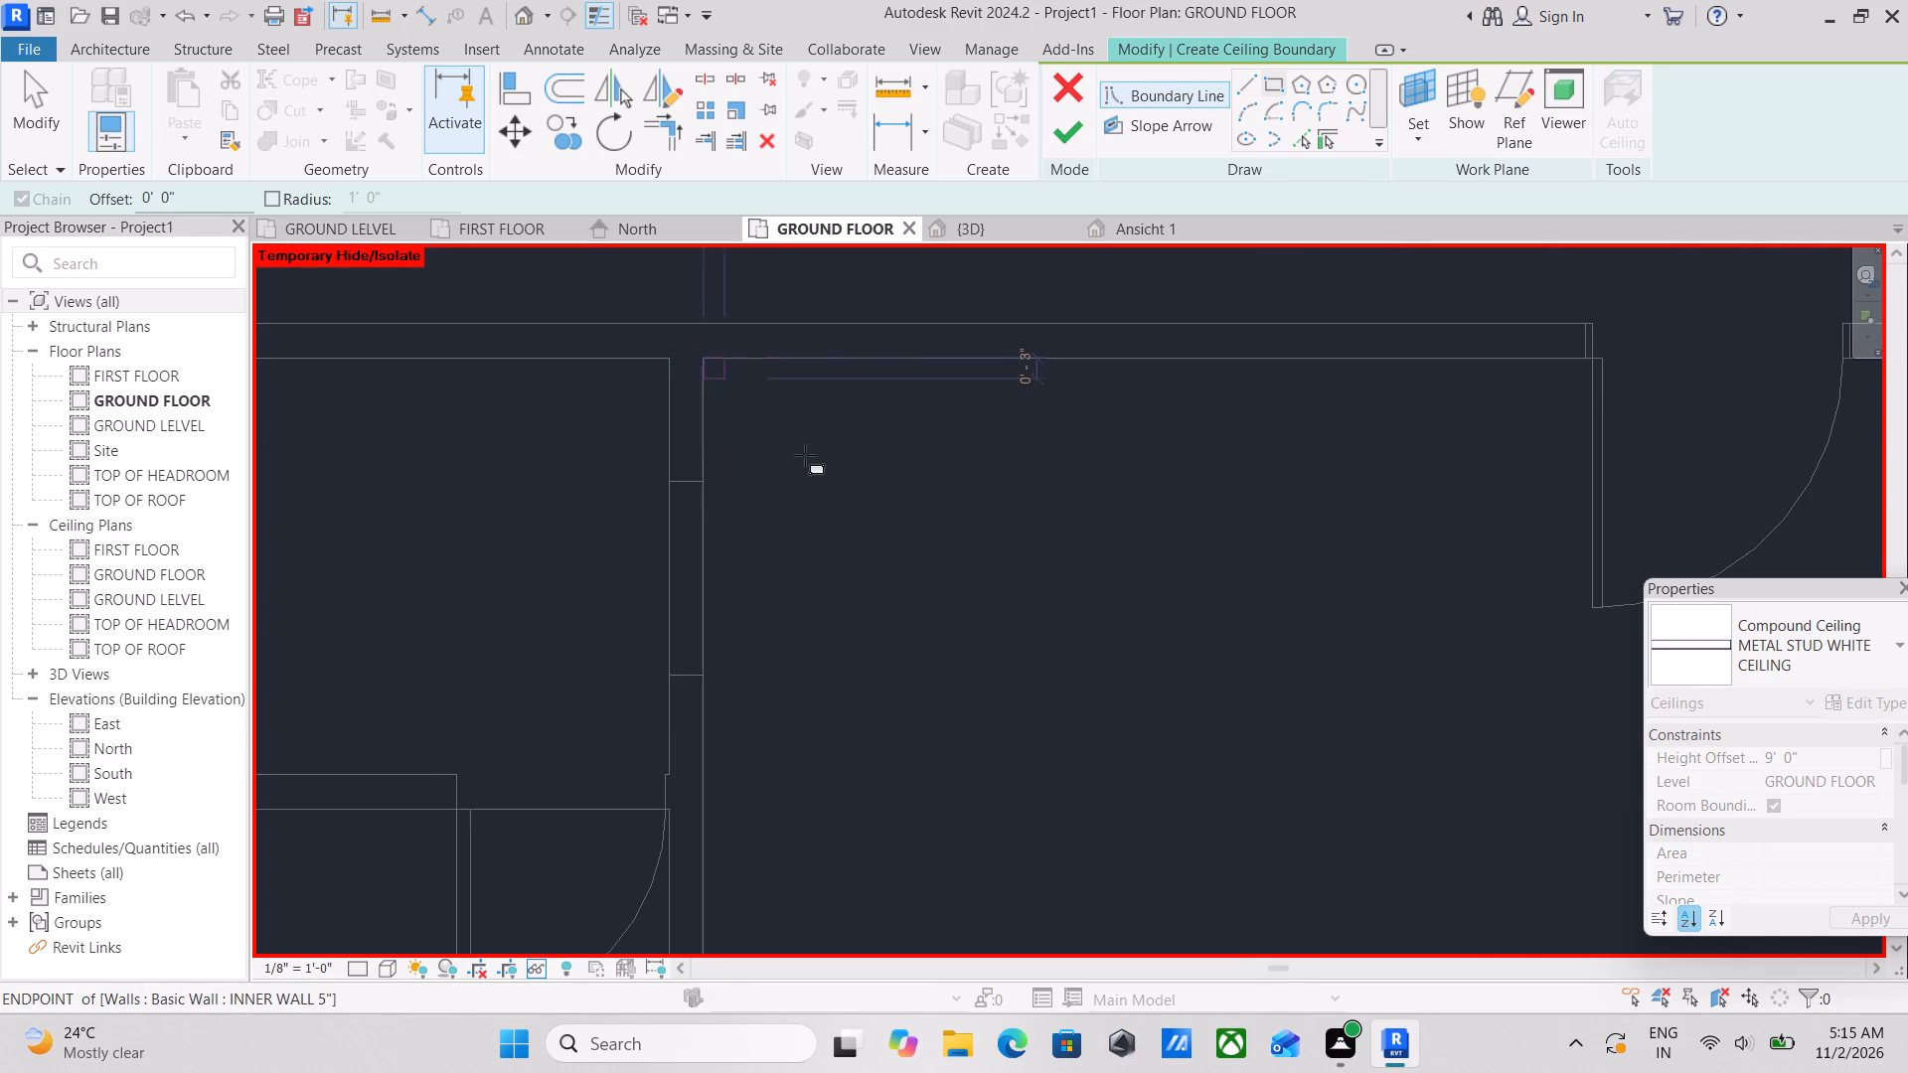
{"action": "scroll", "coordinate": [1024, 607], "scroll_direction": "down", "scroll_amount": 1}
{"action": "middle_click_drag", "start_coordinate": [1022, 607], "coordinate": [941, 342]}
{"action": "scroll", "coordinate": [1225, 563], "scroll_direction": "down", "scroll_amount": 3}
{"action": "middle_click_drag", "start_coordinate": [1190, 545], "coordinate": [788, 256]}
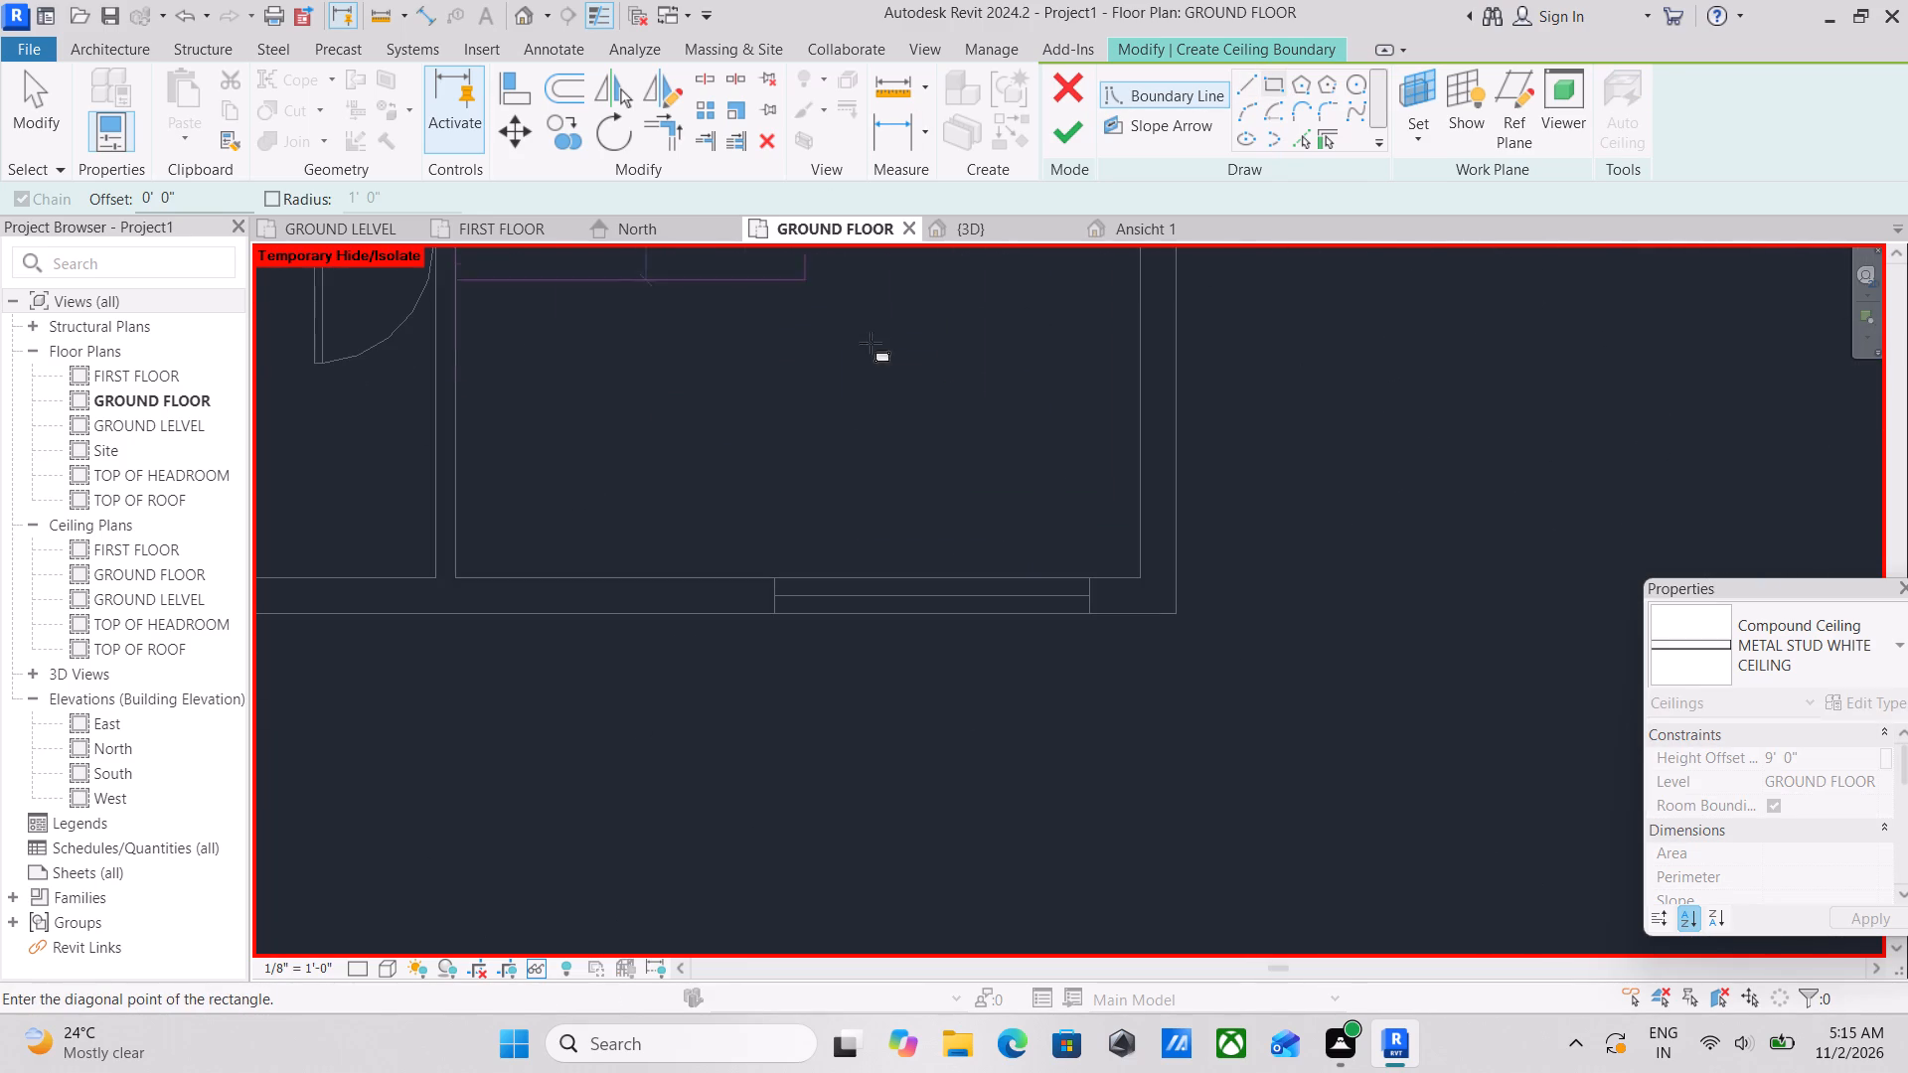
{"action": "left_click", "coordinate": [1139, 578]}
{"action": "scroll", "coordinate": [953, 422], "scroll_direction": "down", "scroll_amount": 2}
{"action": "middle_click_drag", "start_coordinate": [982, 497], "coordinate": [1069, 712]}
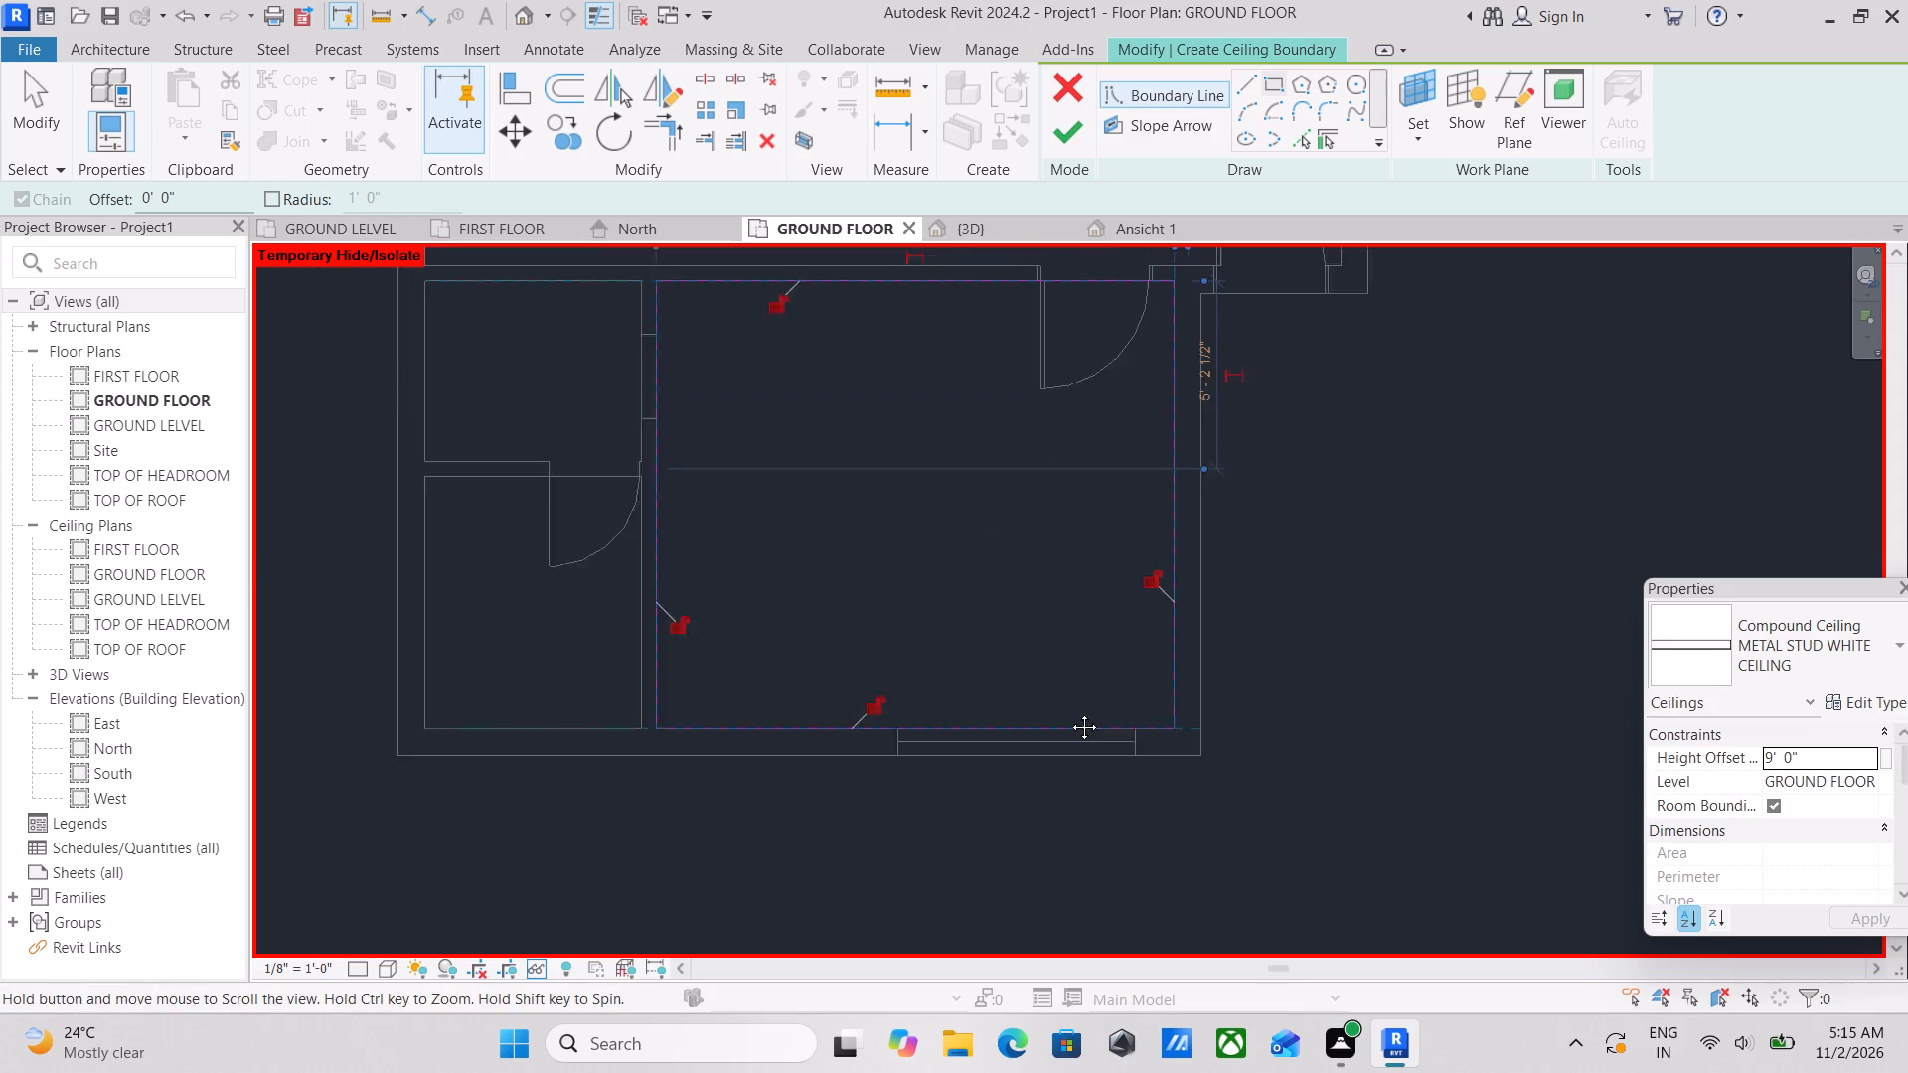
{"action": "middle_click_drag", "start_coordinate": [1069, 712], "coordinate": [1069, 713]}
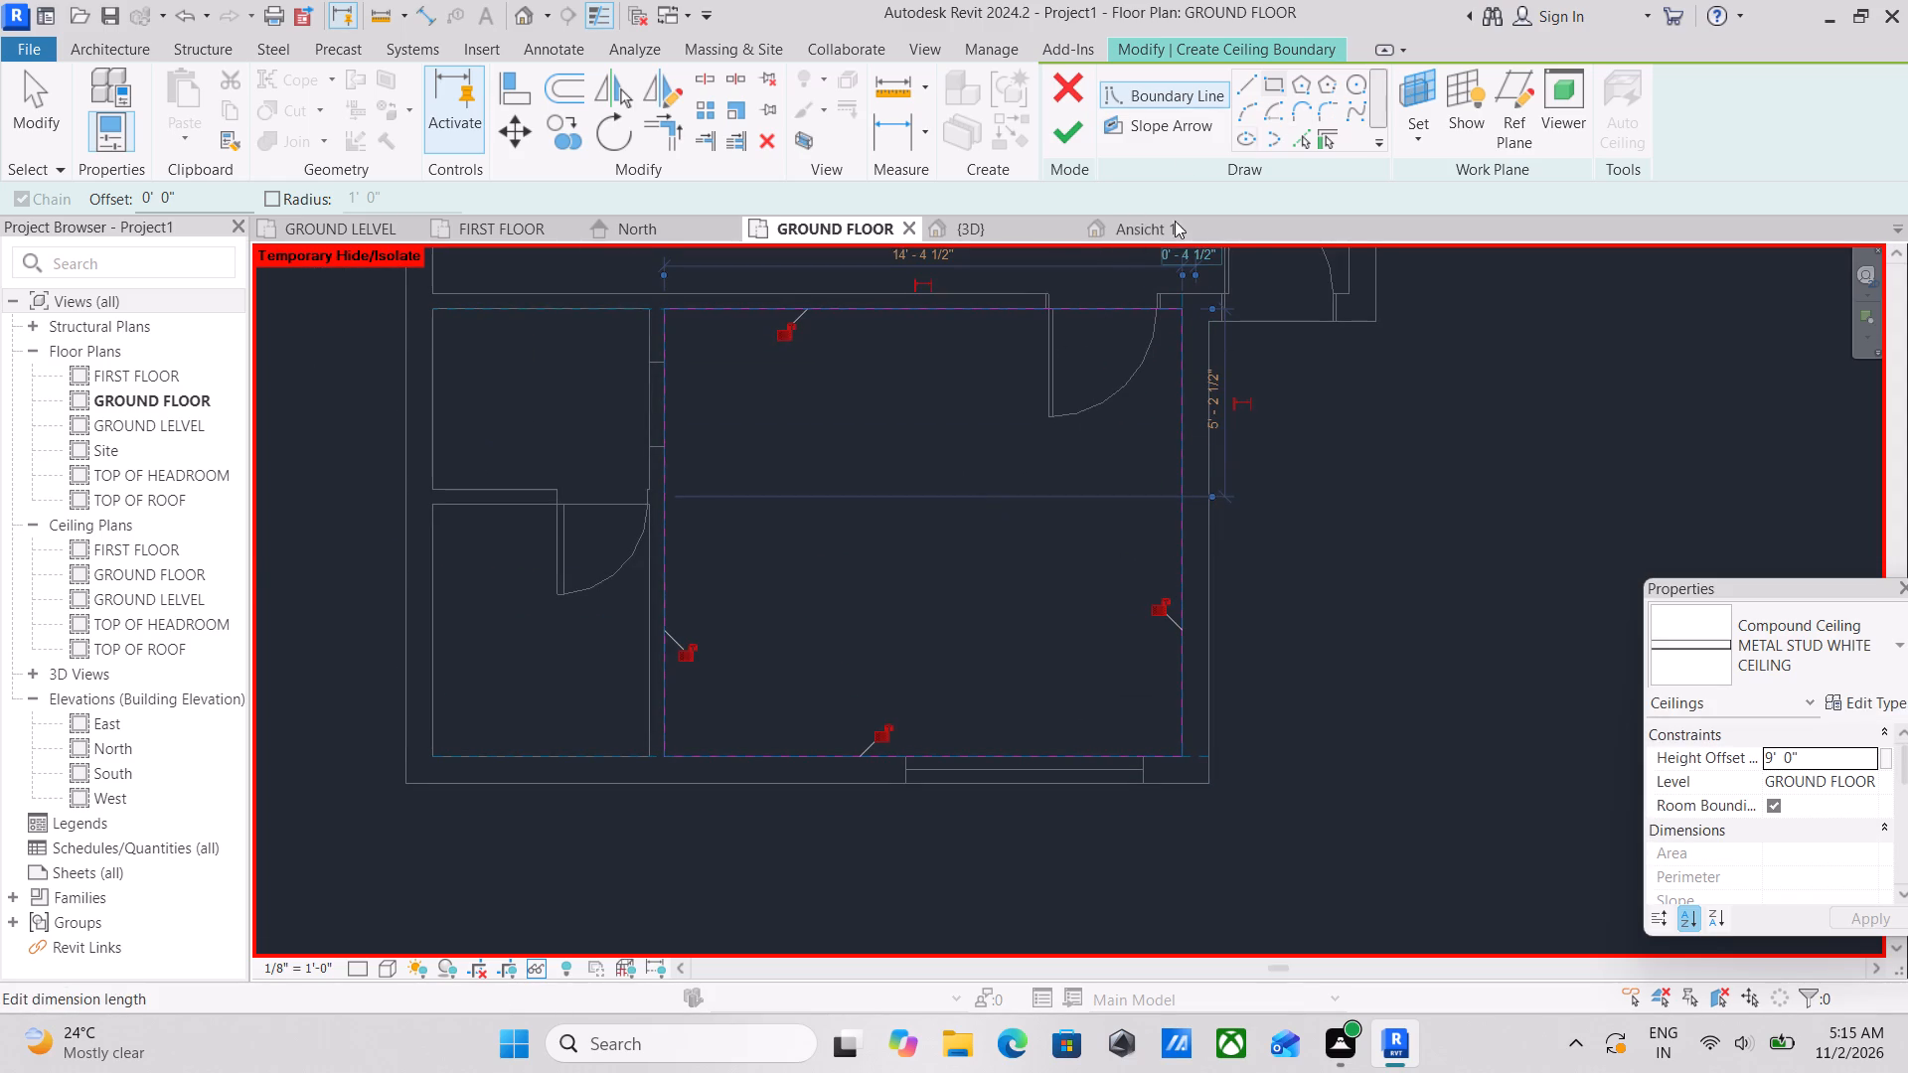
{"action": "middle_click_drag", "start_coordinate": [816, 441], "coordinate": [947, 728]}
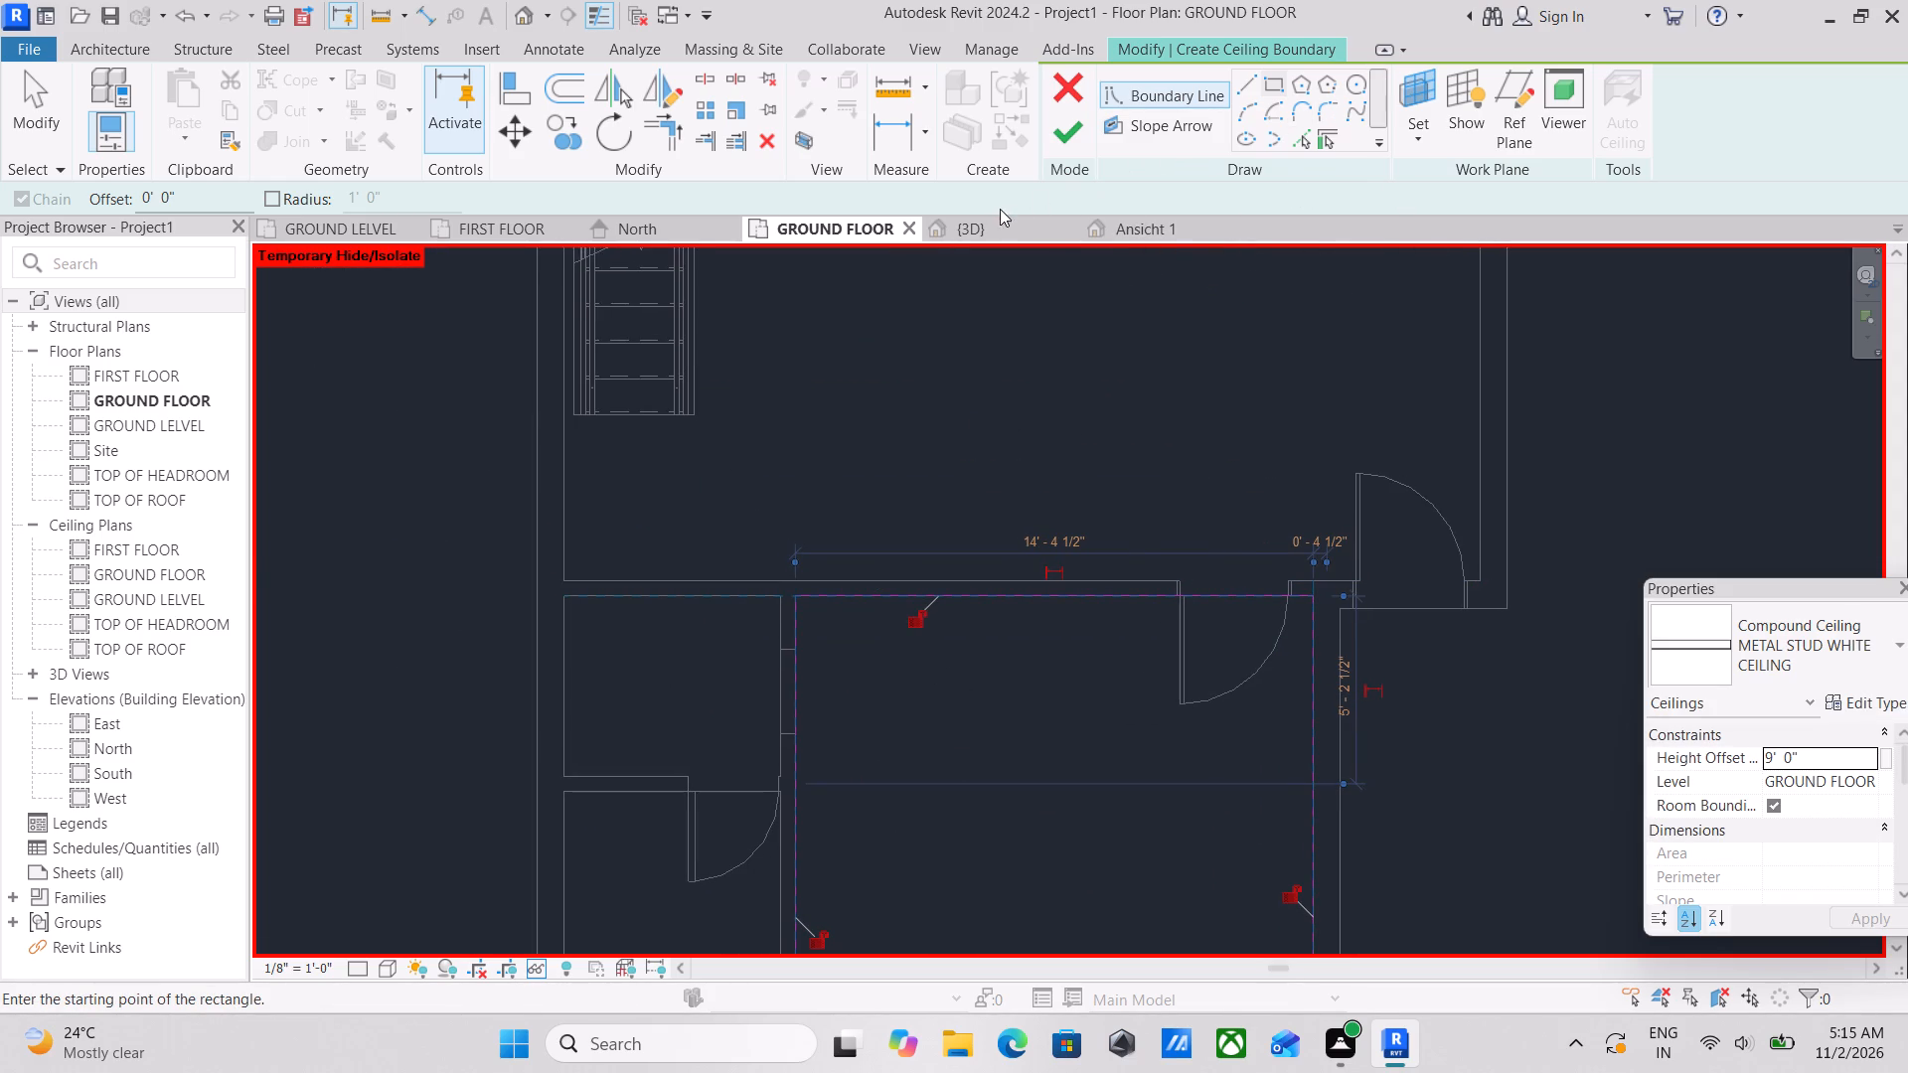
Sketch a second ceiling rectangle offset 1' 0" inside the large front room's boundary and finish the border ceiling.
{"action": "left_click_drag", "start_coordinate": [208, 191], "coordinate": [100, 213]}
{"action": "type", "text": "1'"}
{"action": "key", "text": "Return"}
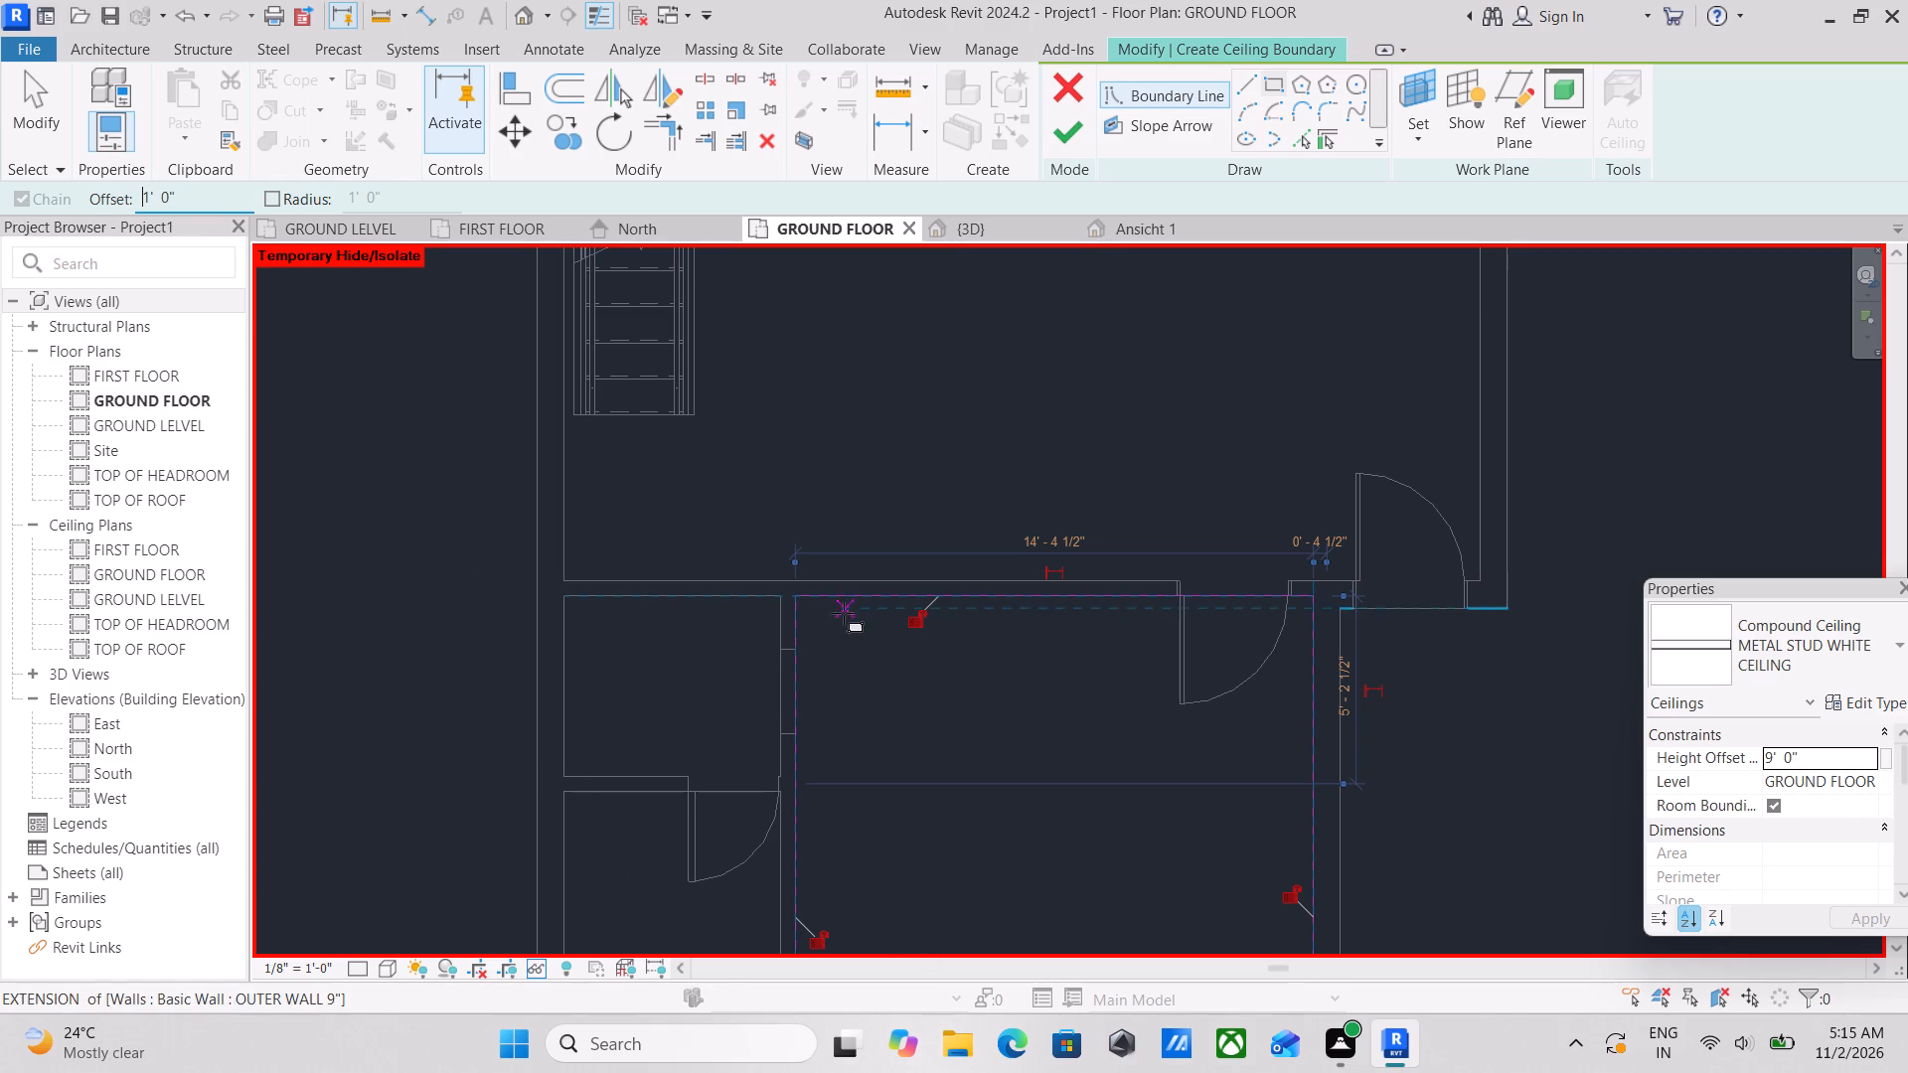
{"action": "scroll", "coordinate": [795, 634], "scroll_direction": "up", "scroll_amount": 8}
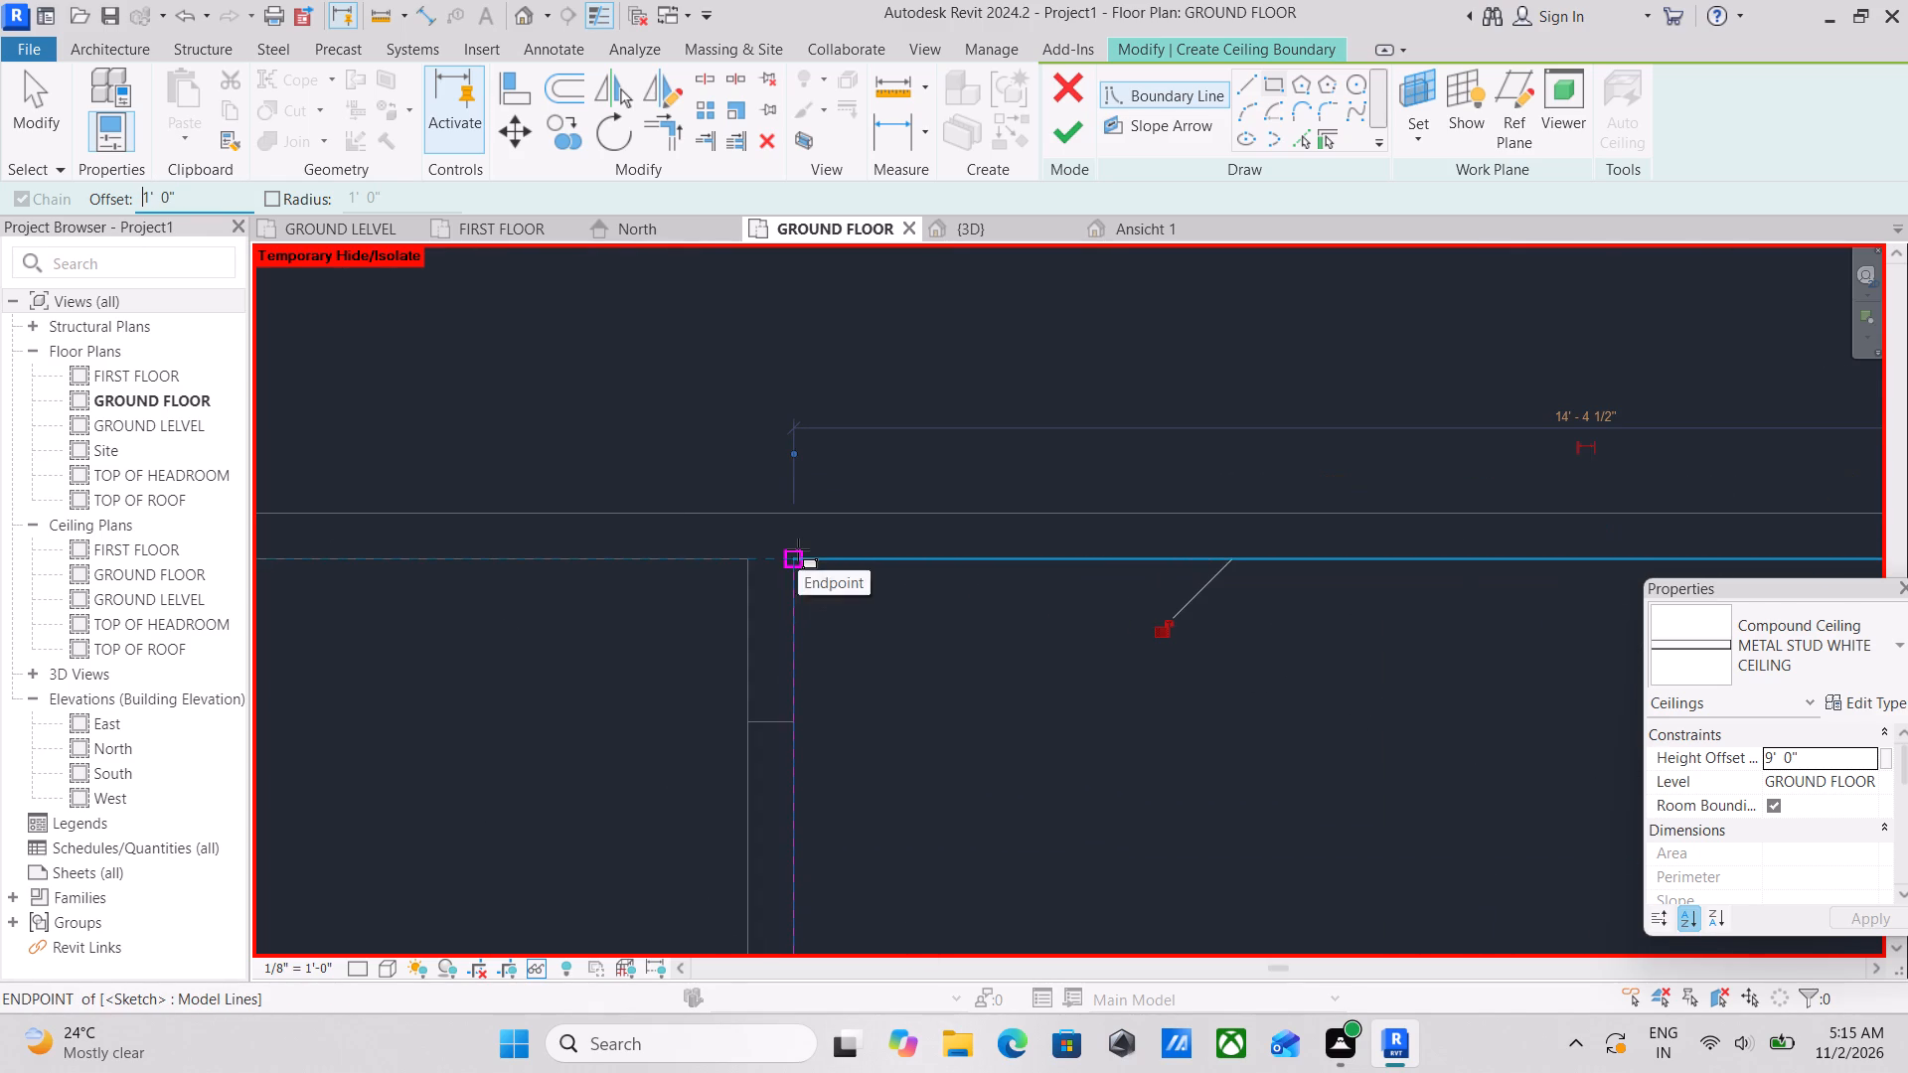
{"action": "left_click", "coordinate": [798, 549]}
{"action": "key", "text": "space"}
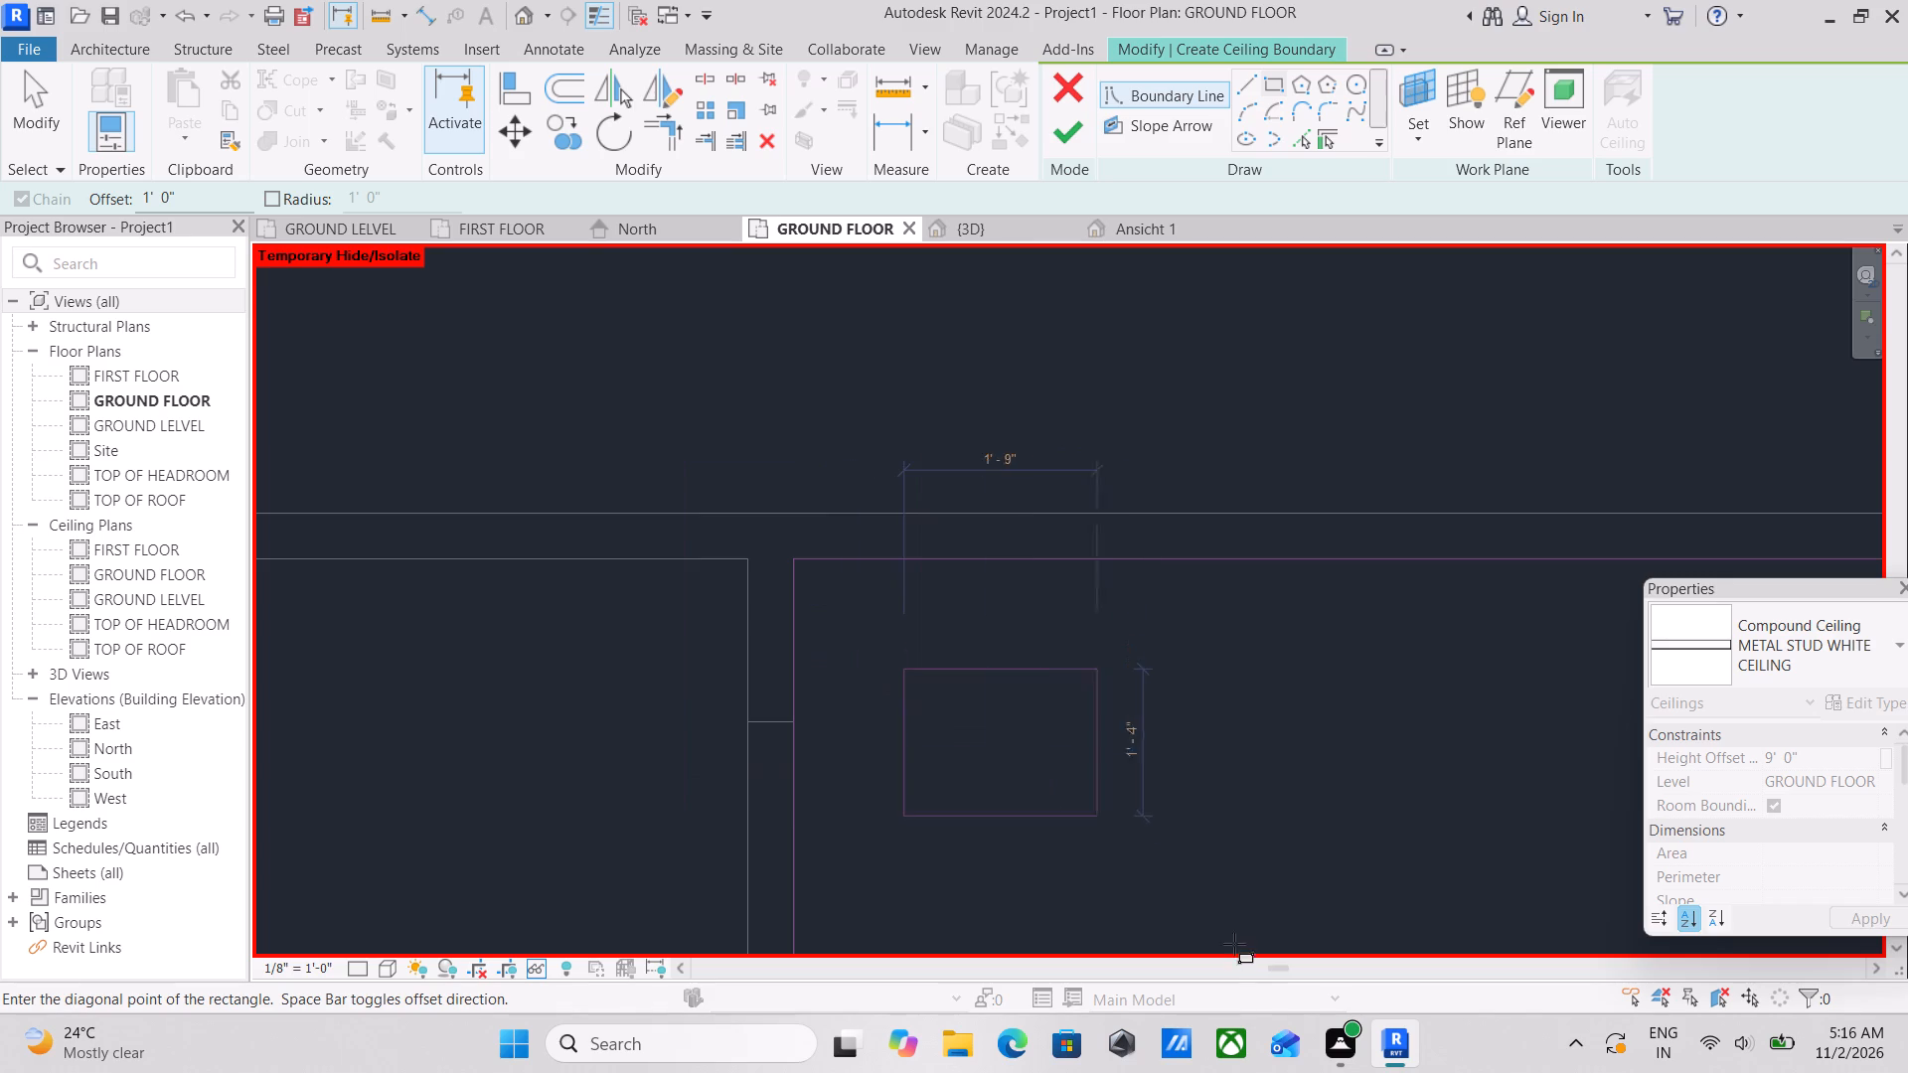
{"action": "middle_click_drag", "start_coordinate": [1226, 919], "coordinate": [1081, 617]}
{"action": "scroll", "coordinate": [1378, 971], "scroll_direction": "down", "scroll_amount": 3}
{"action": "middle_click_drag", "start_coordinate": [1355, 914], "coordinate": [1254, 634]}
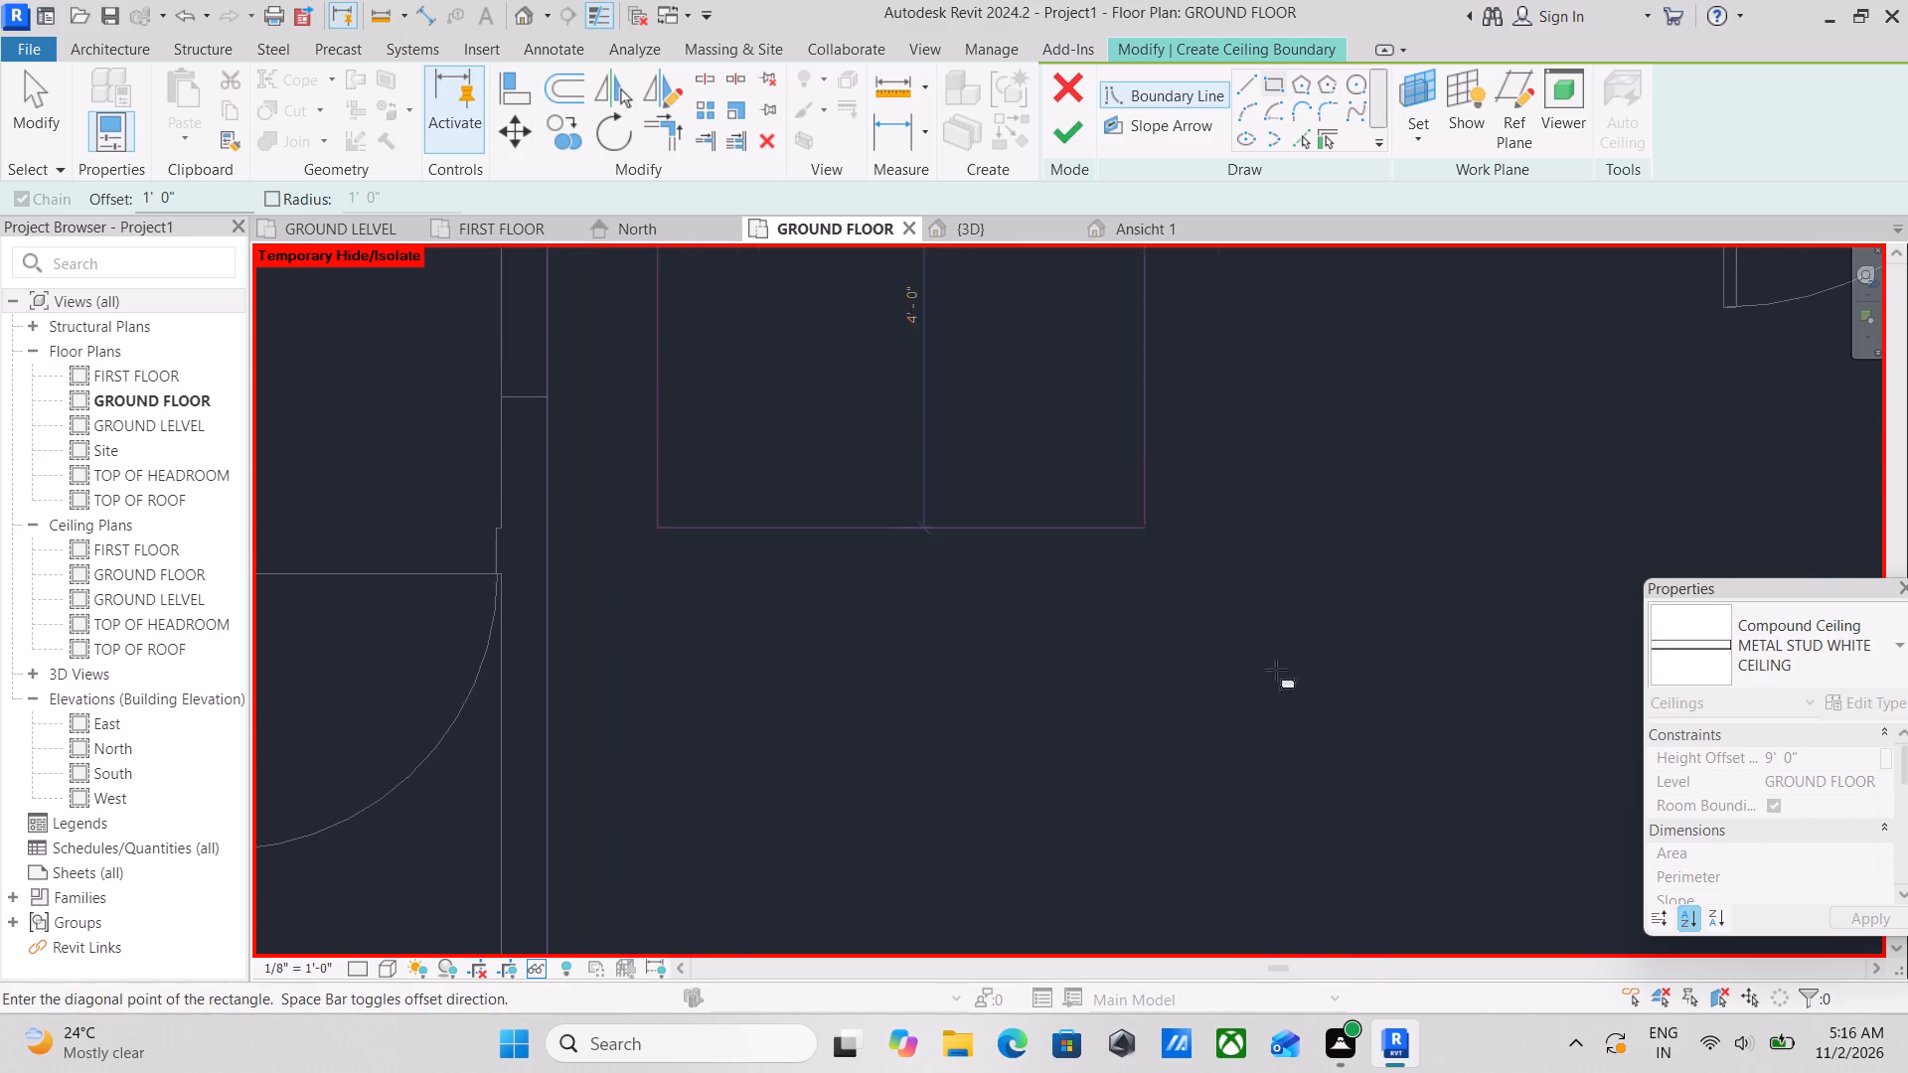
{"action": "scroll", "coordinate": [1369, 755], "scroll_direction": "down", "scroll_amount": 2}
{"action": "middle_click_drag", "start_coordinate": [1366, 760], "coordinate": [1206, 396]}
{"action": "scroll", "coordinate": [1447, 695], "scroll_direction": "down", "scroll_amount": 1}
{"action": "middle_click_drag", "start_coordinate": [1439, 687], "coordinate": [1213, 544]}
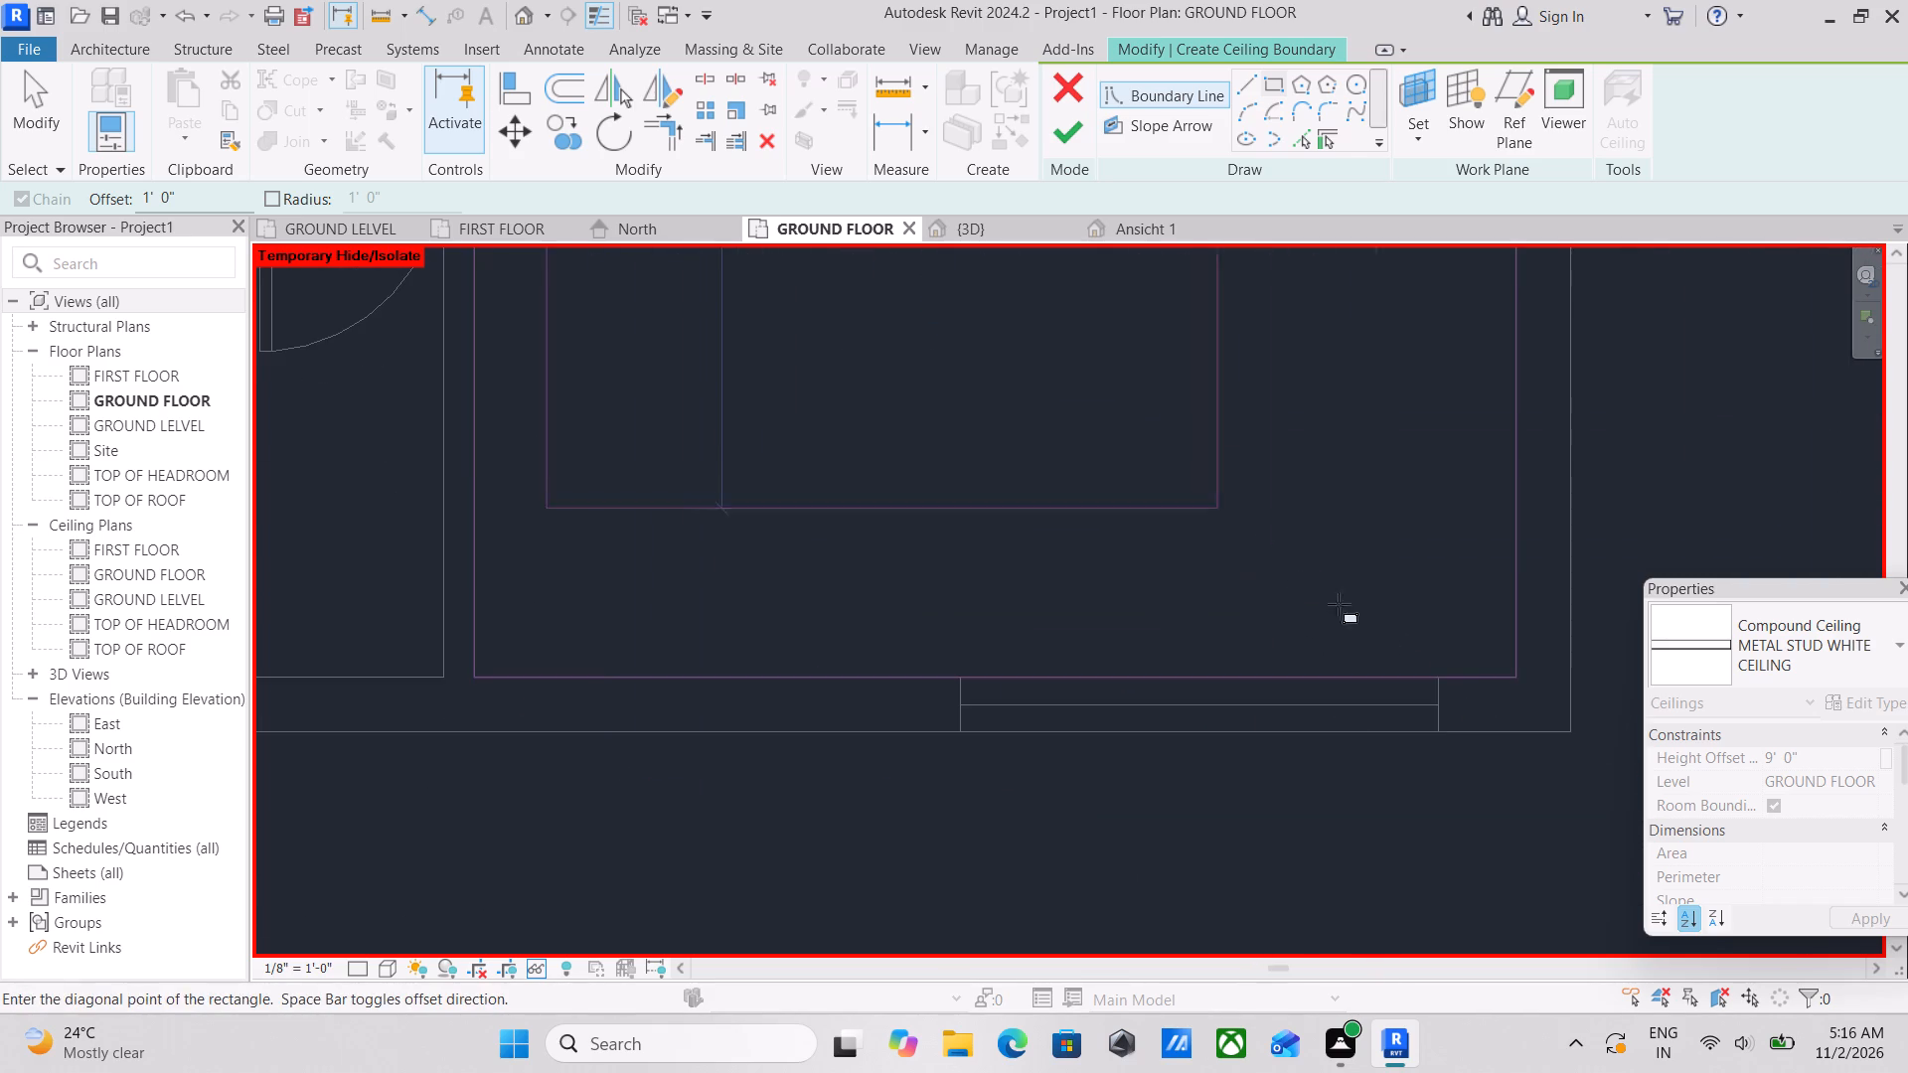
{"action": "left_click", "coordinate": [1521, 673]}
{"action": "scroll", "coordinate": [916, 349], "scroll_direction": "down", "scroll_amount": 2}
{"action": "middle_click_drag", "start_coordinate": [923, 353], "coordinate": [968, 417]}
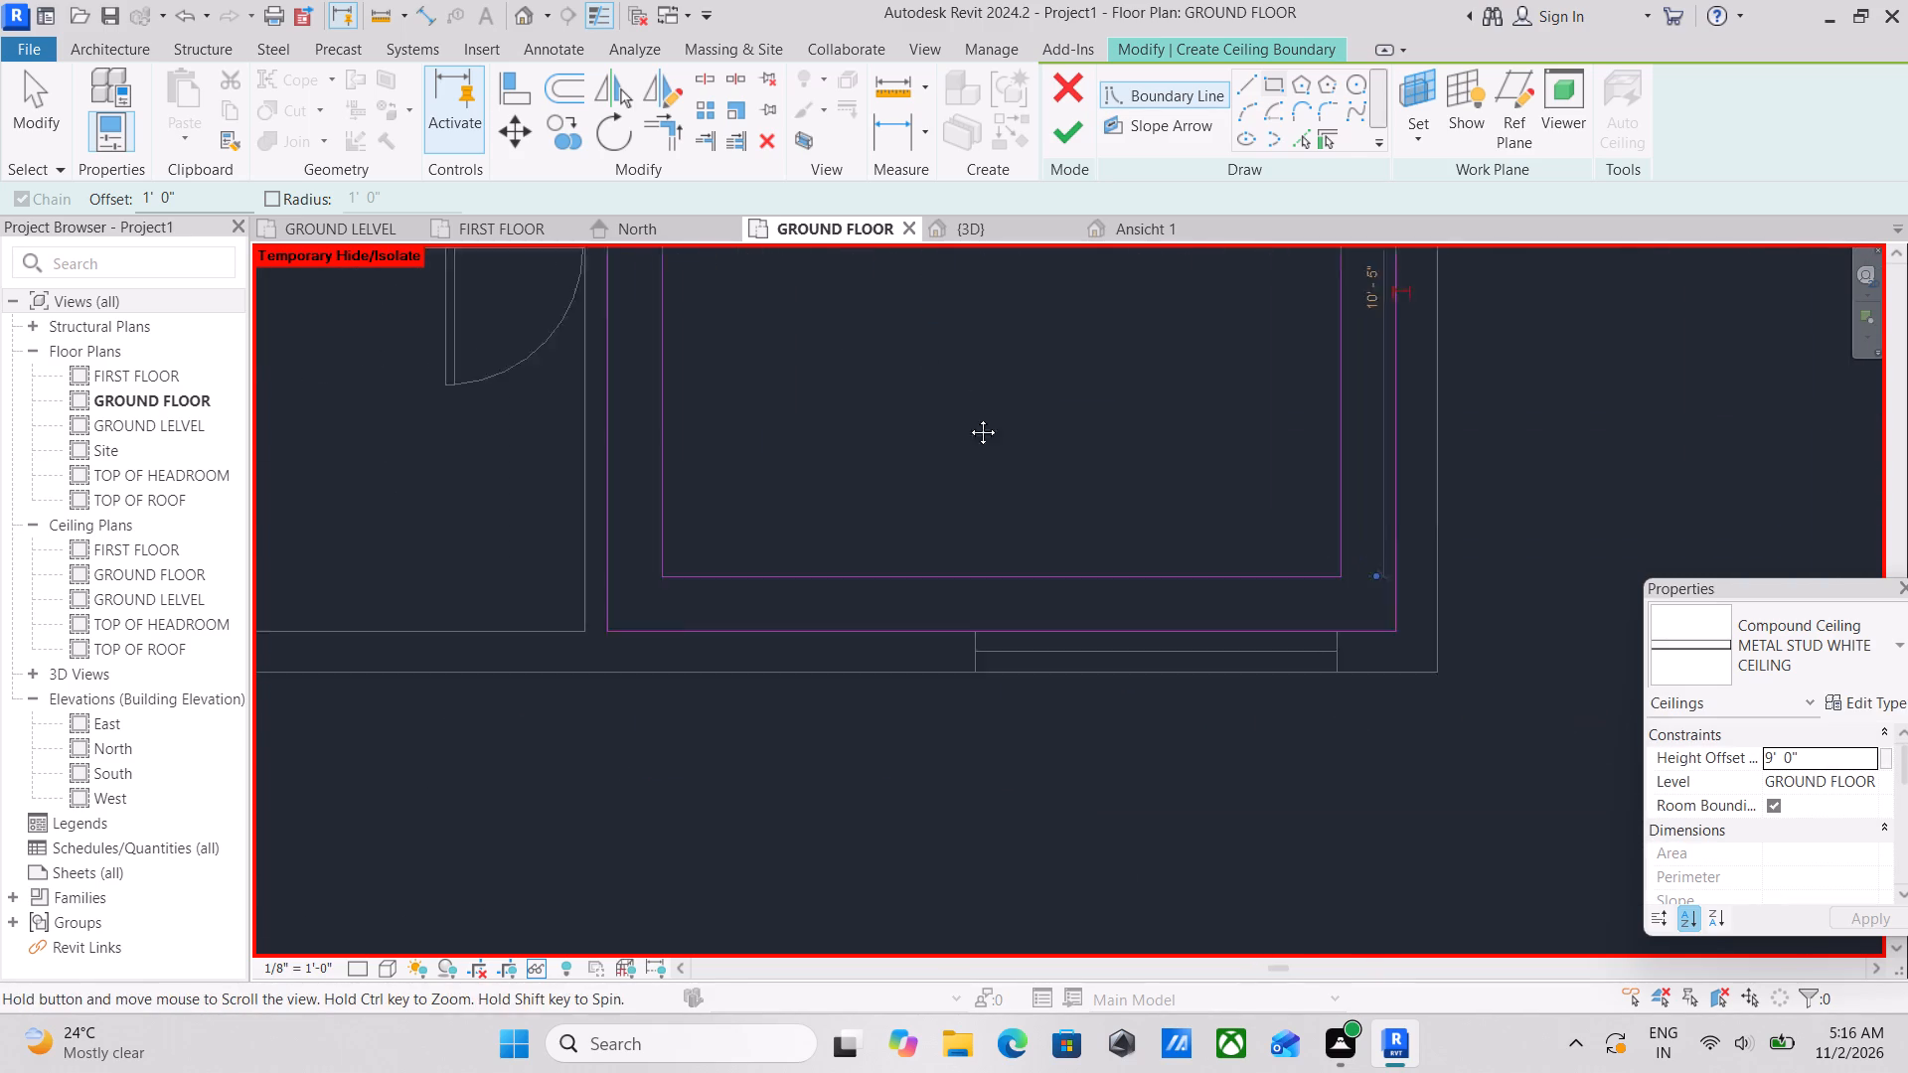
{"action": "middle_click_drag", "start_coordinate": [968, 417], "coordinate": [1174, 632]}
{"action": "middle_click_drag", "start_coordinate": [1111, 553], "coordinate": [1238, 769]}
{"action": "scroll", "coordinate": [1130, 569], "scroll_direction": "up", "scroll_amount": 3}
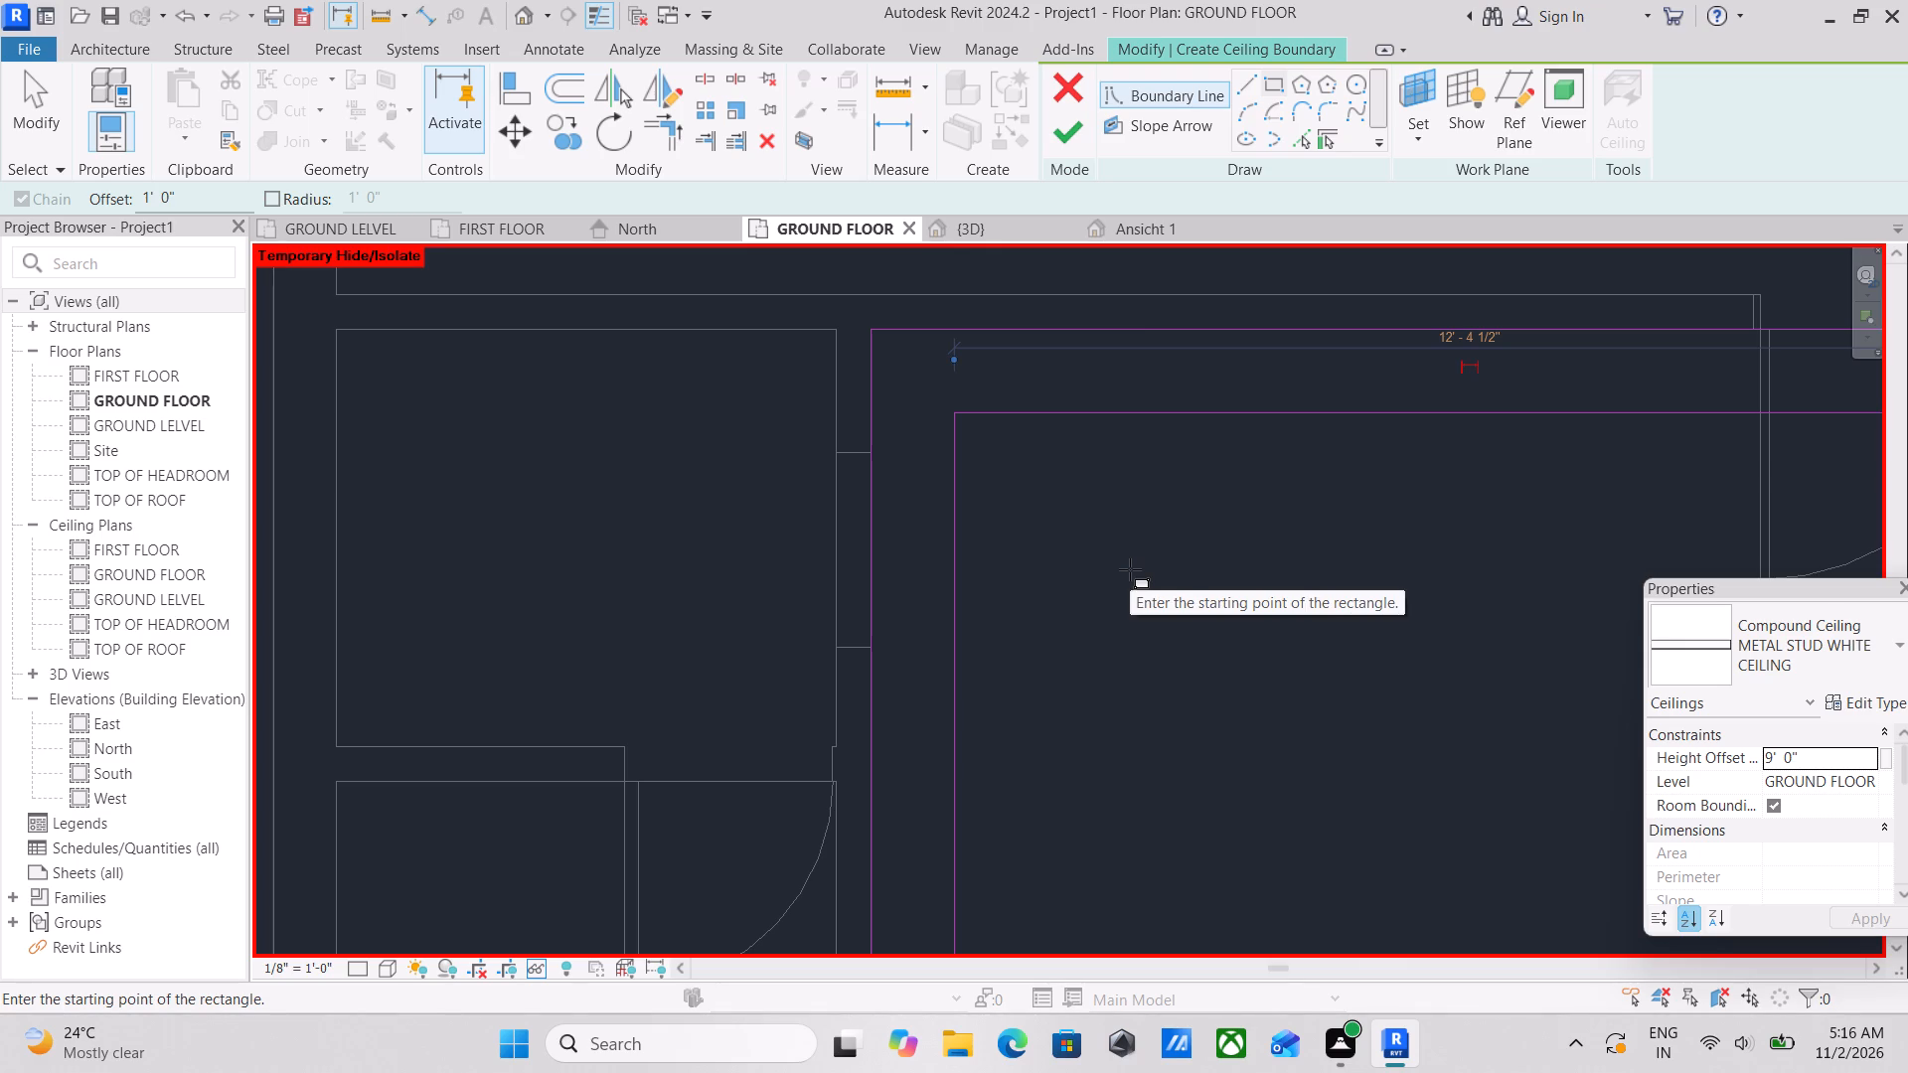
{"action": "scroll", "coordinate": [1130, 569], "scroll_direction": "down", "scroll_amount": 3}
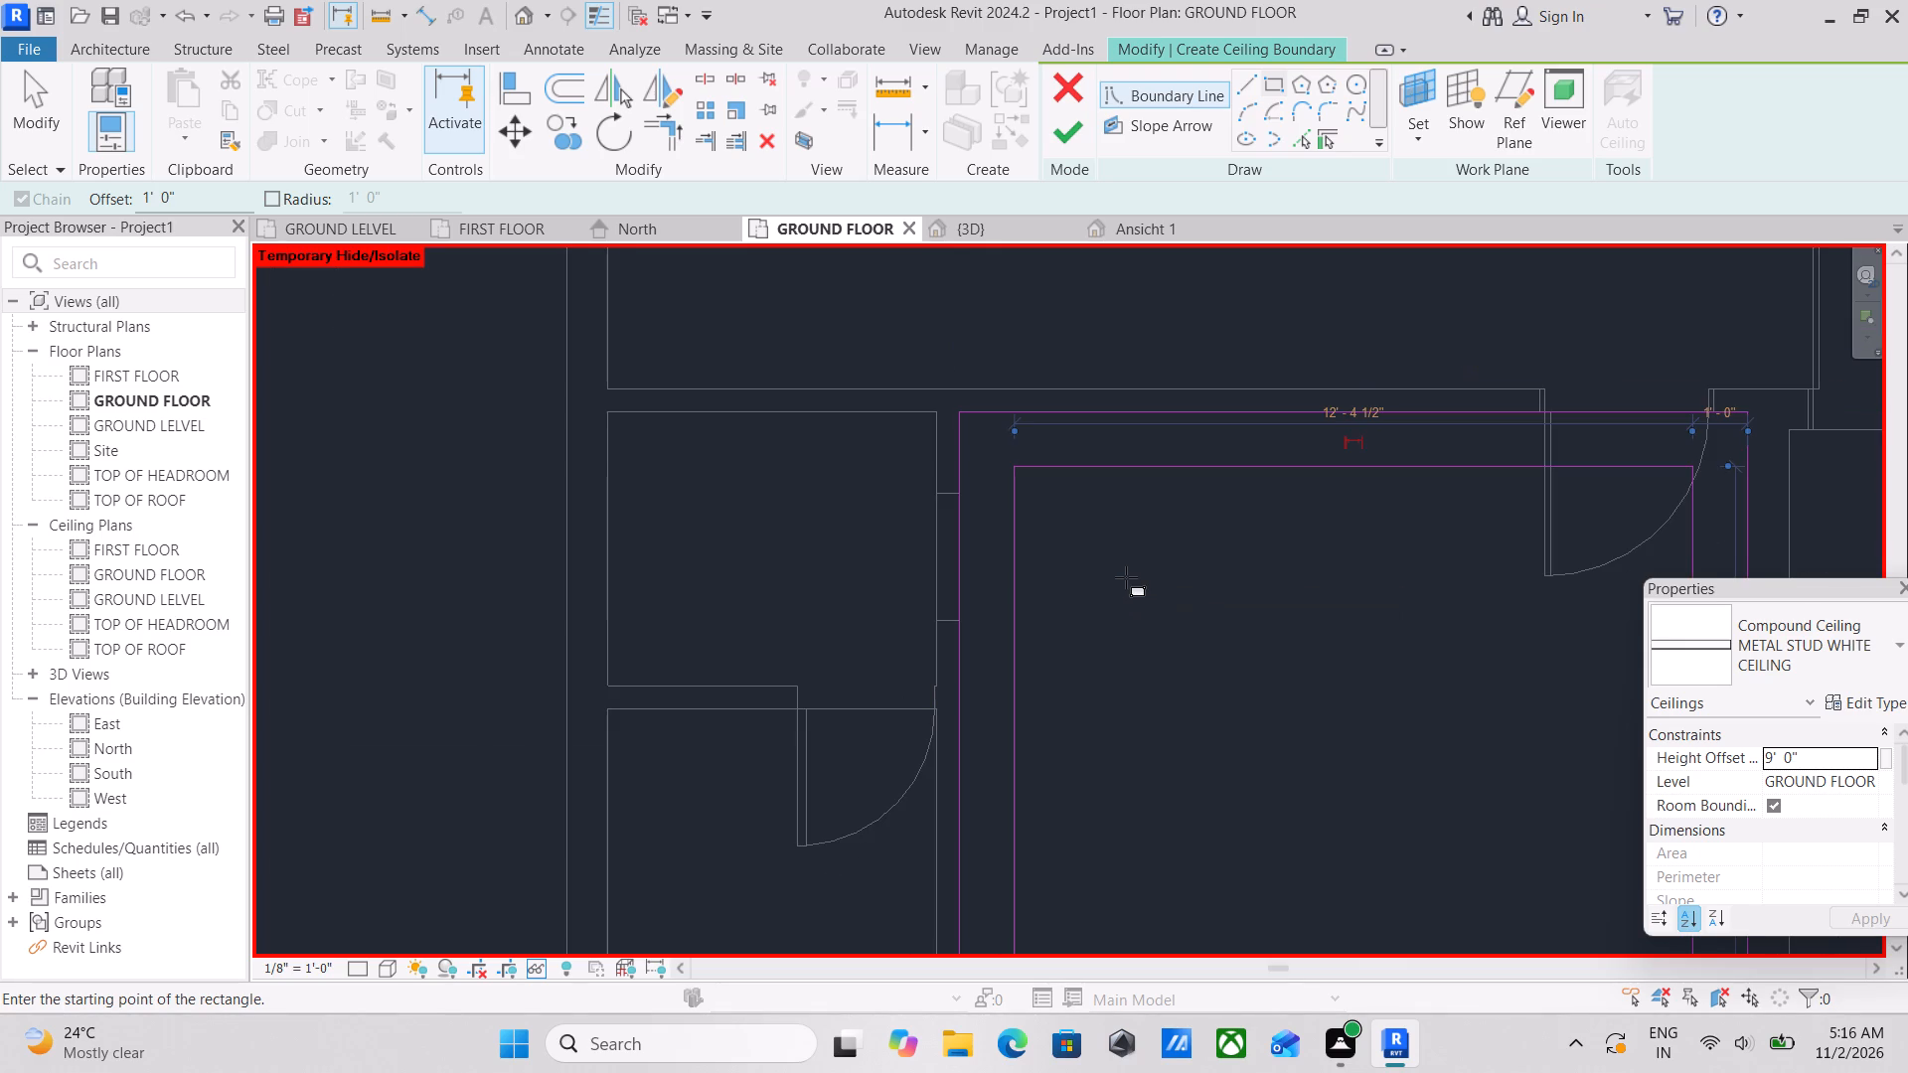
{"action": "scroll", "coordinate": [1205, 498], "scroll_direction": "down", "scroll_amount": 2}
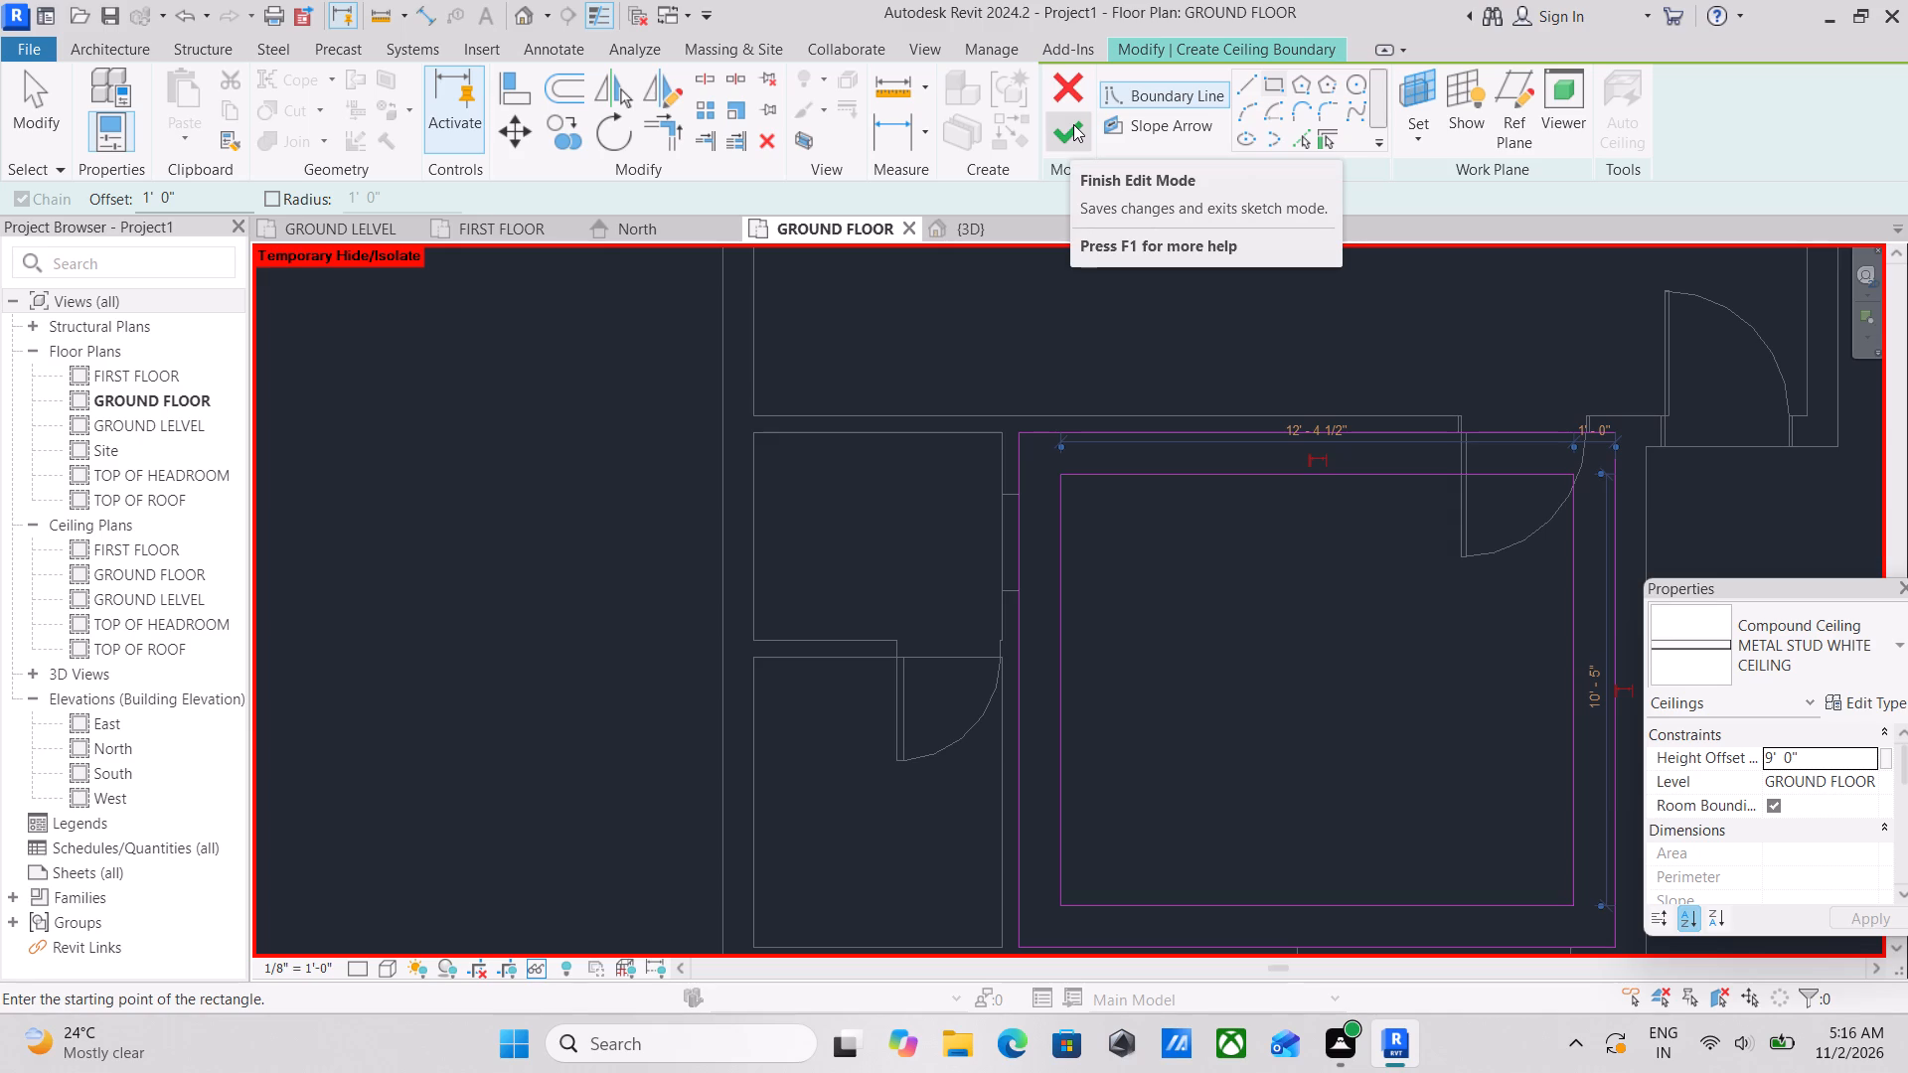
{"action": "left_click", "coordinate": [1073, 124]}
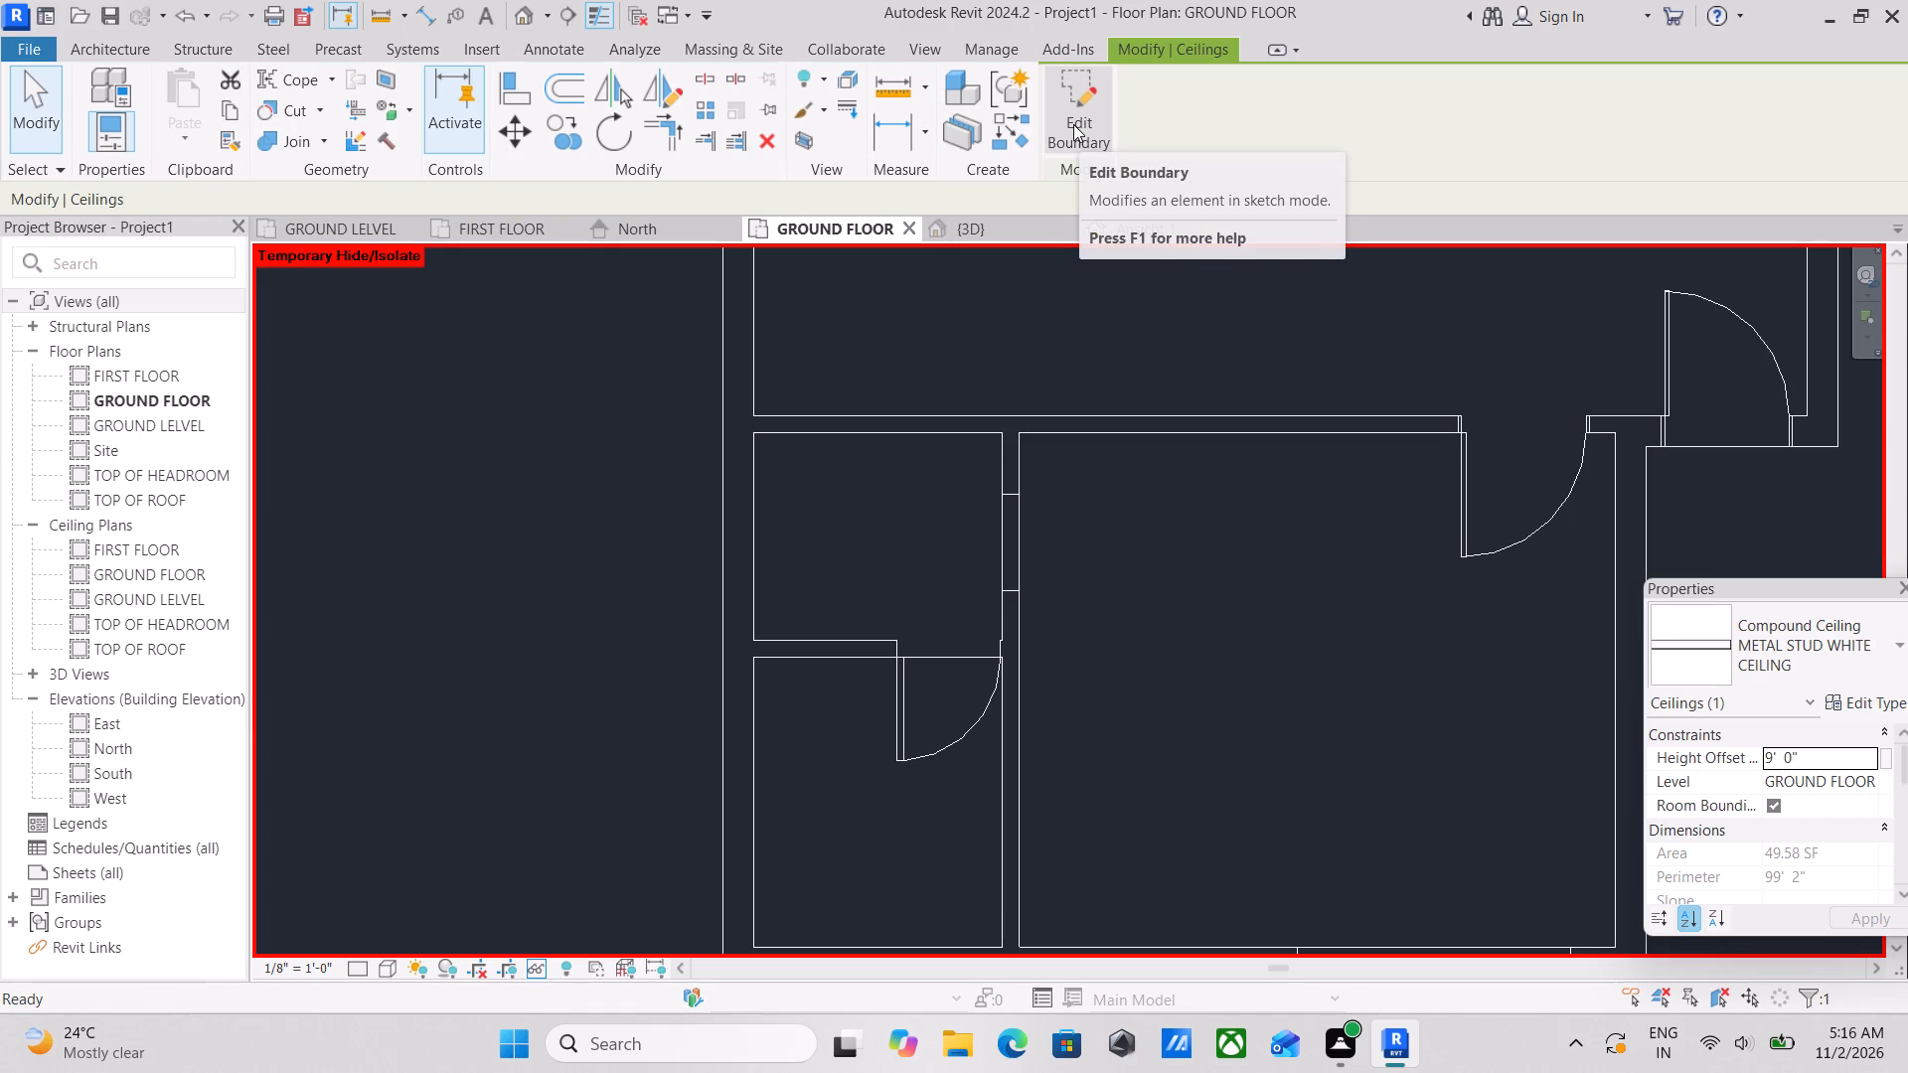
Switch to the 3D view and start a new sketched ceiling.
{"action": "left_click", "coordinate": [964, 228]}
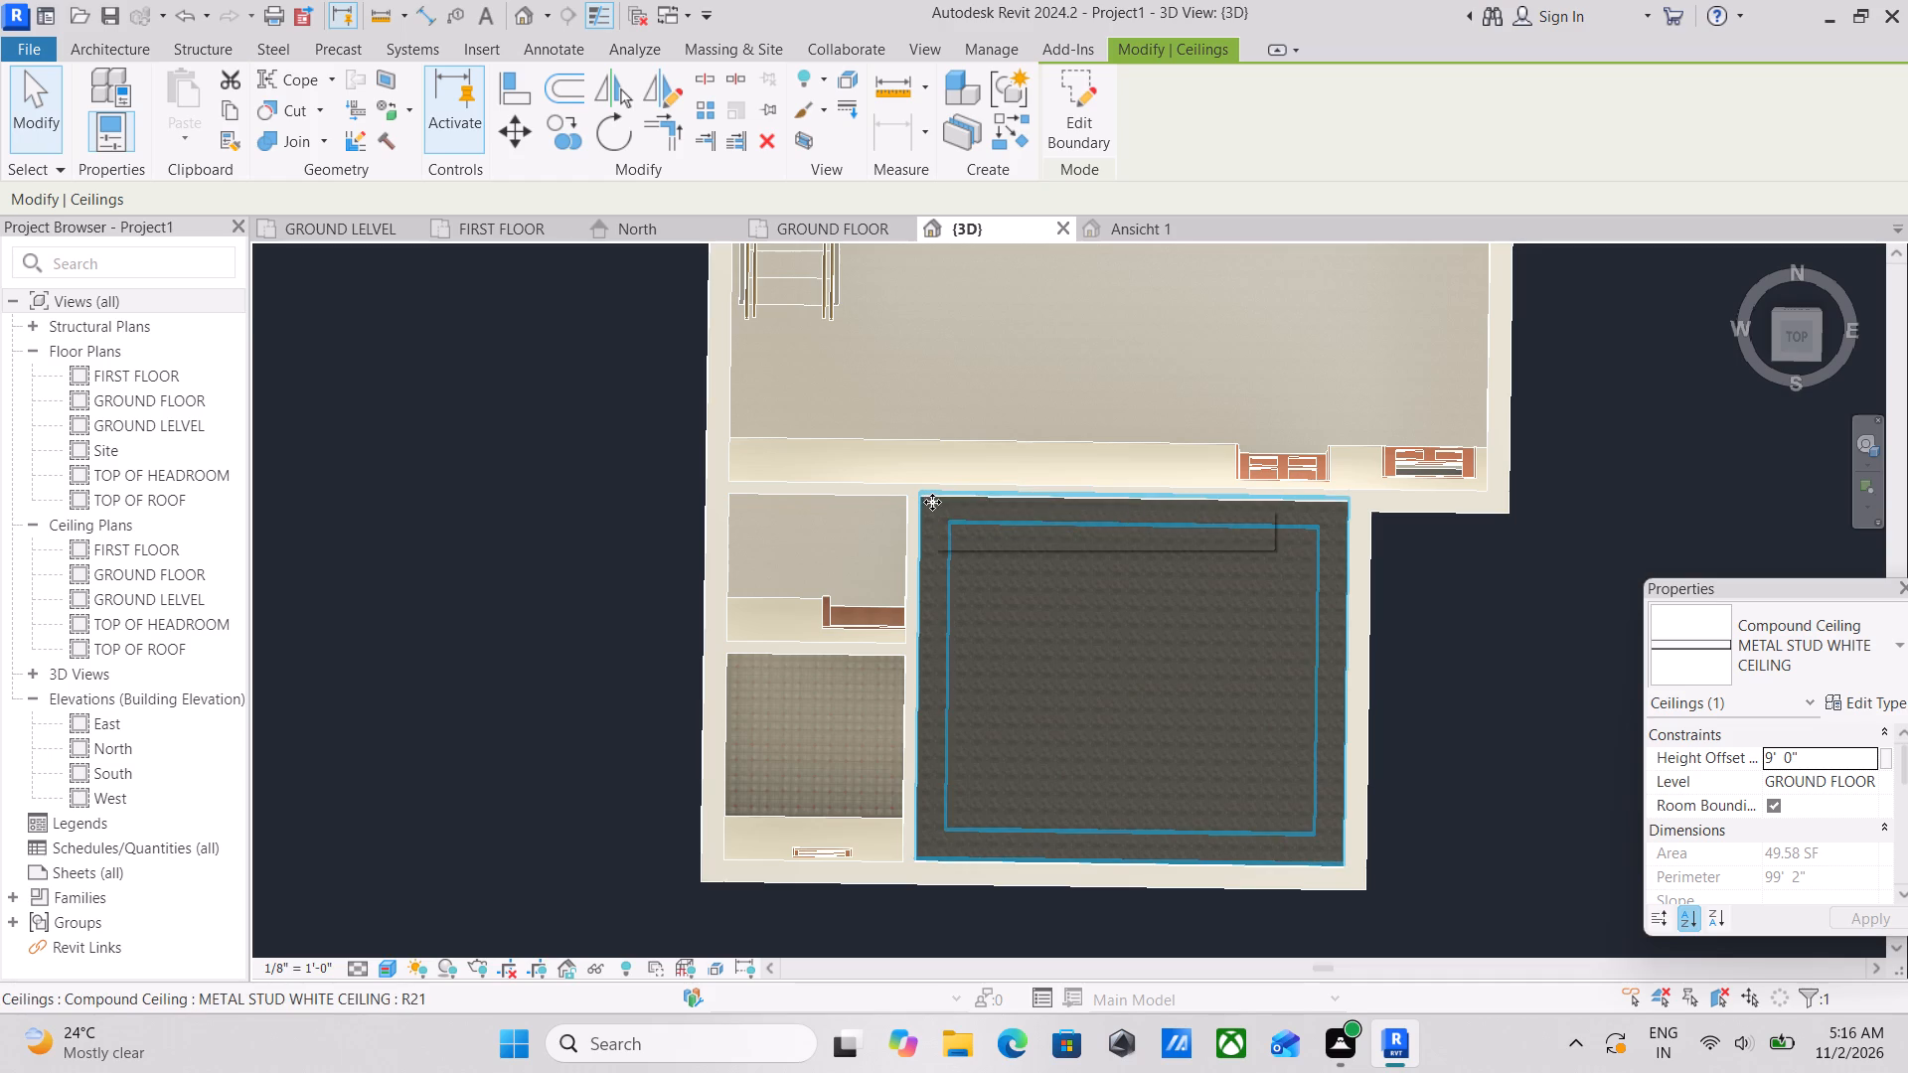
{"action": "scroll", "coordinate": [931, 507], "scroll_direction": "up", "scroll_amount": 4}
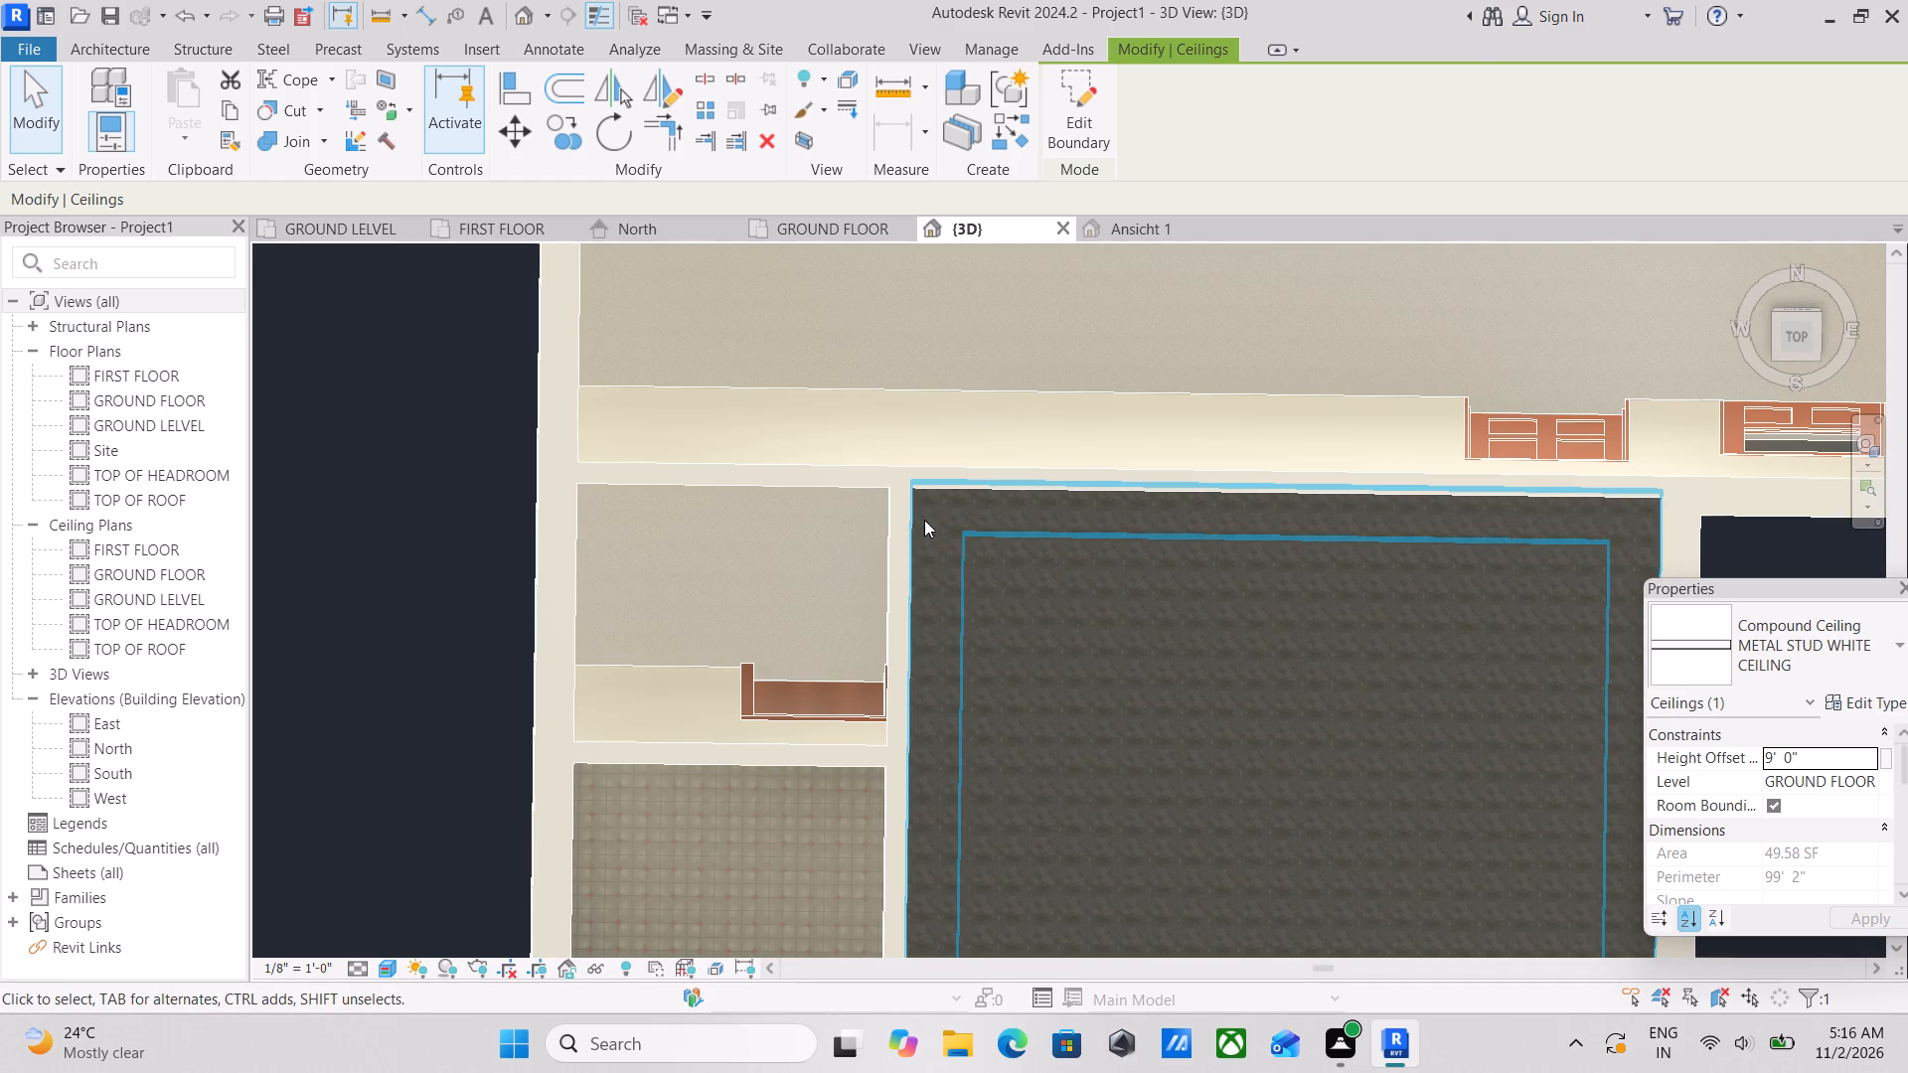
{"action": "left_click", "coordinate": [920, 498]}
{"action": "scroll", "coordinate": [1004, 552], "scroll_direction": "down", "scroll_amount": 4}
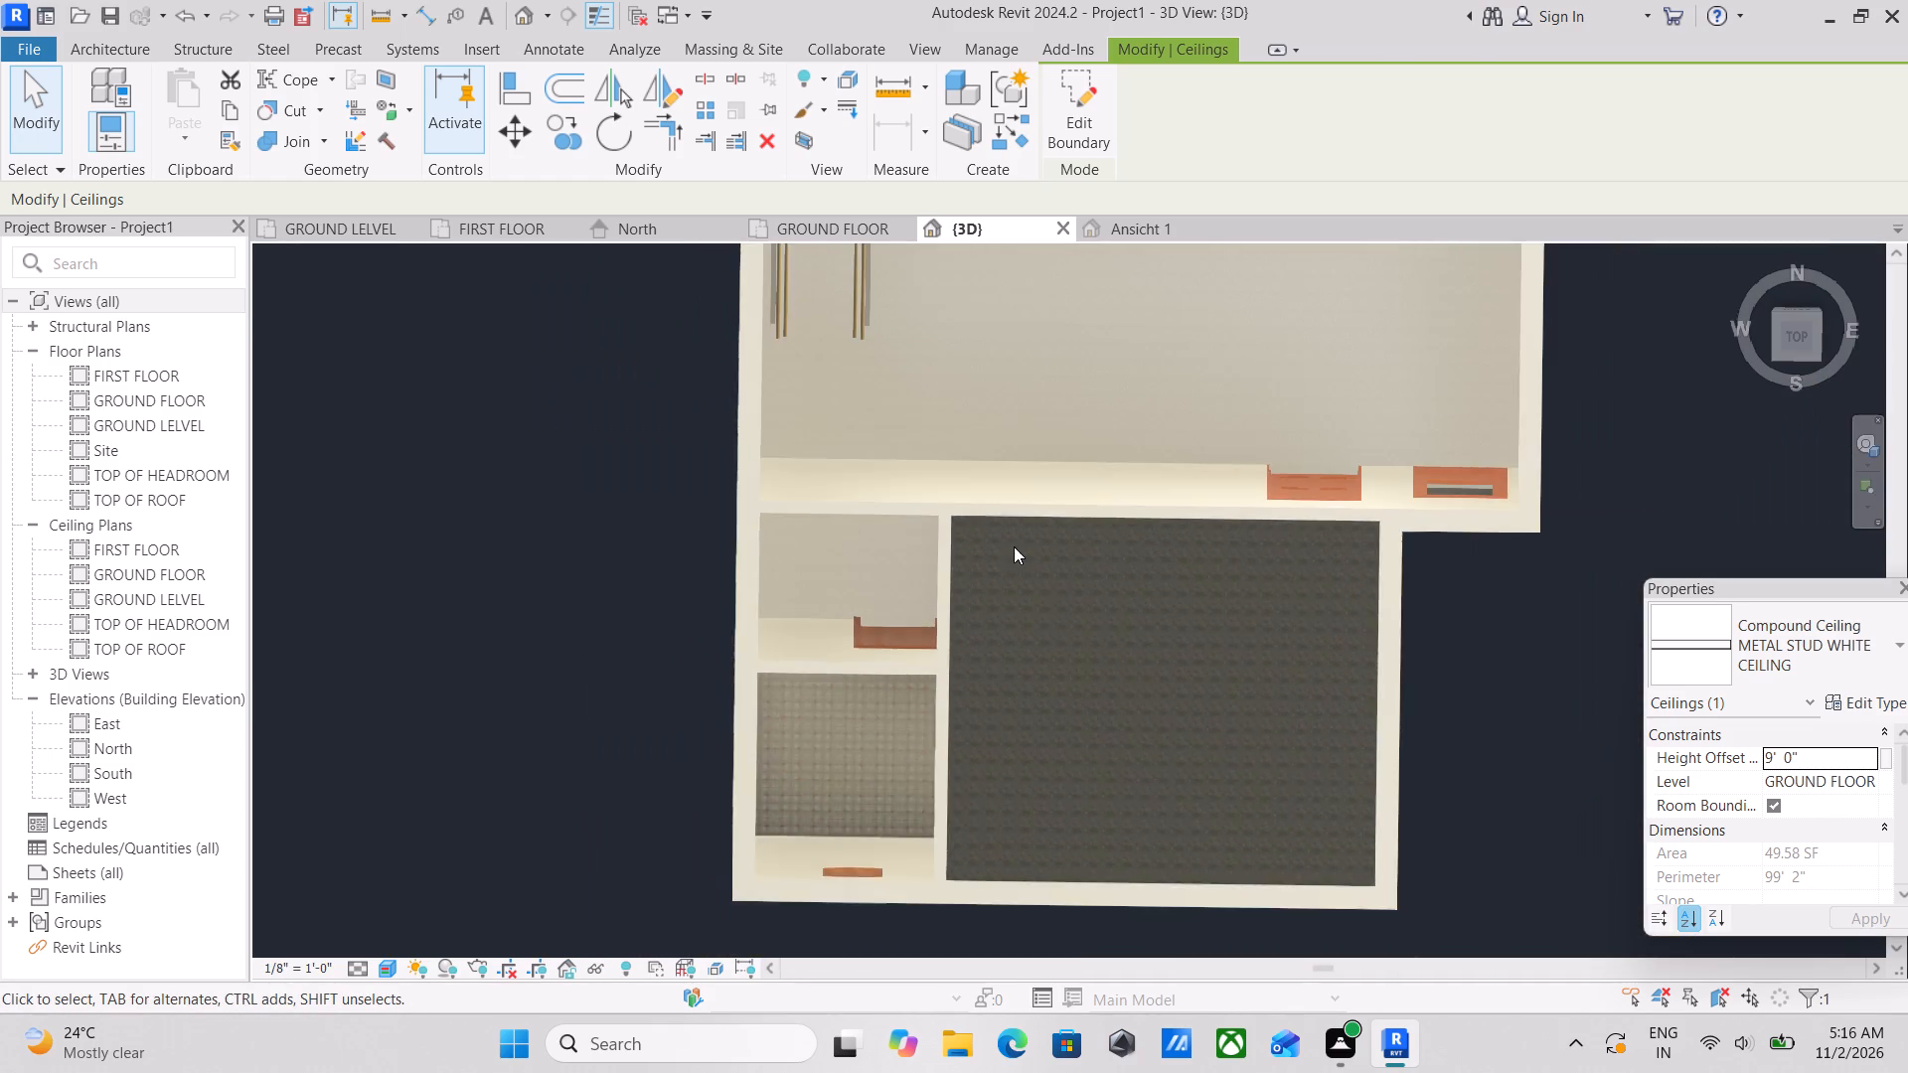
{"action": "scroll", "coordinate": [1014, 546], "scroll_direction": "down", "scroll_amount": 3}
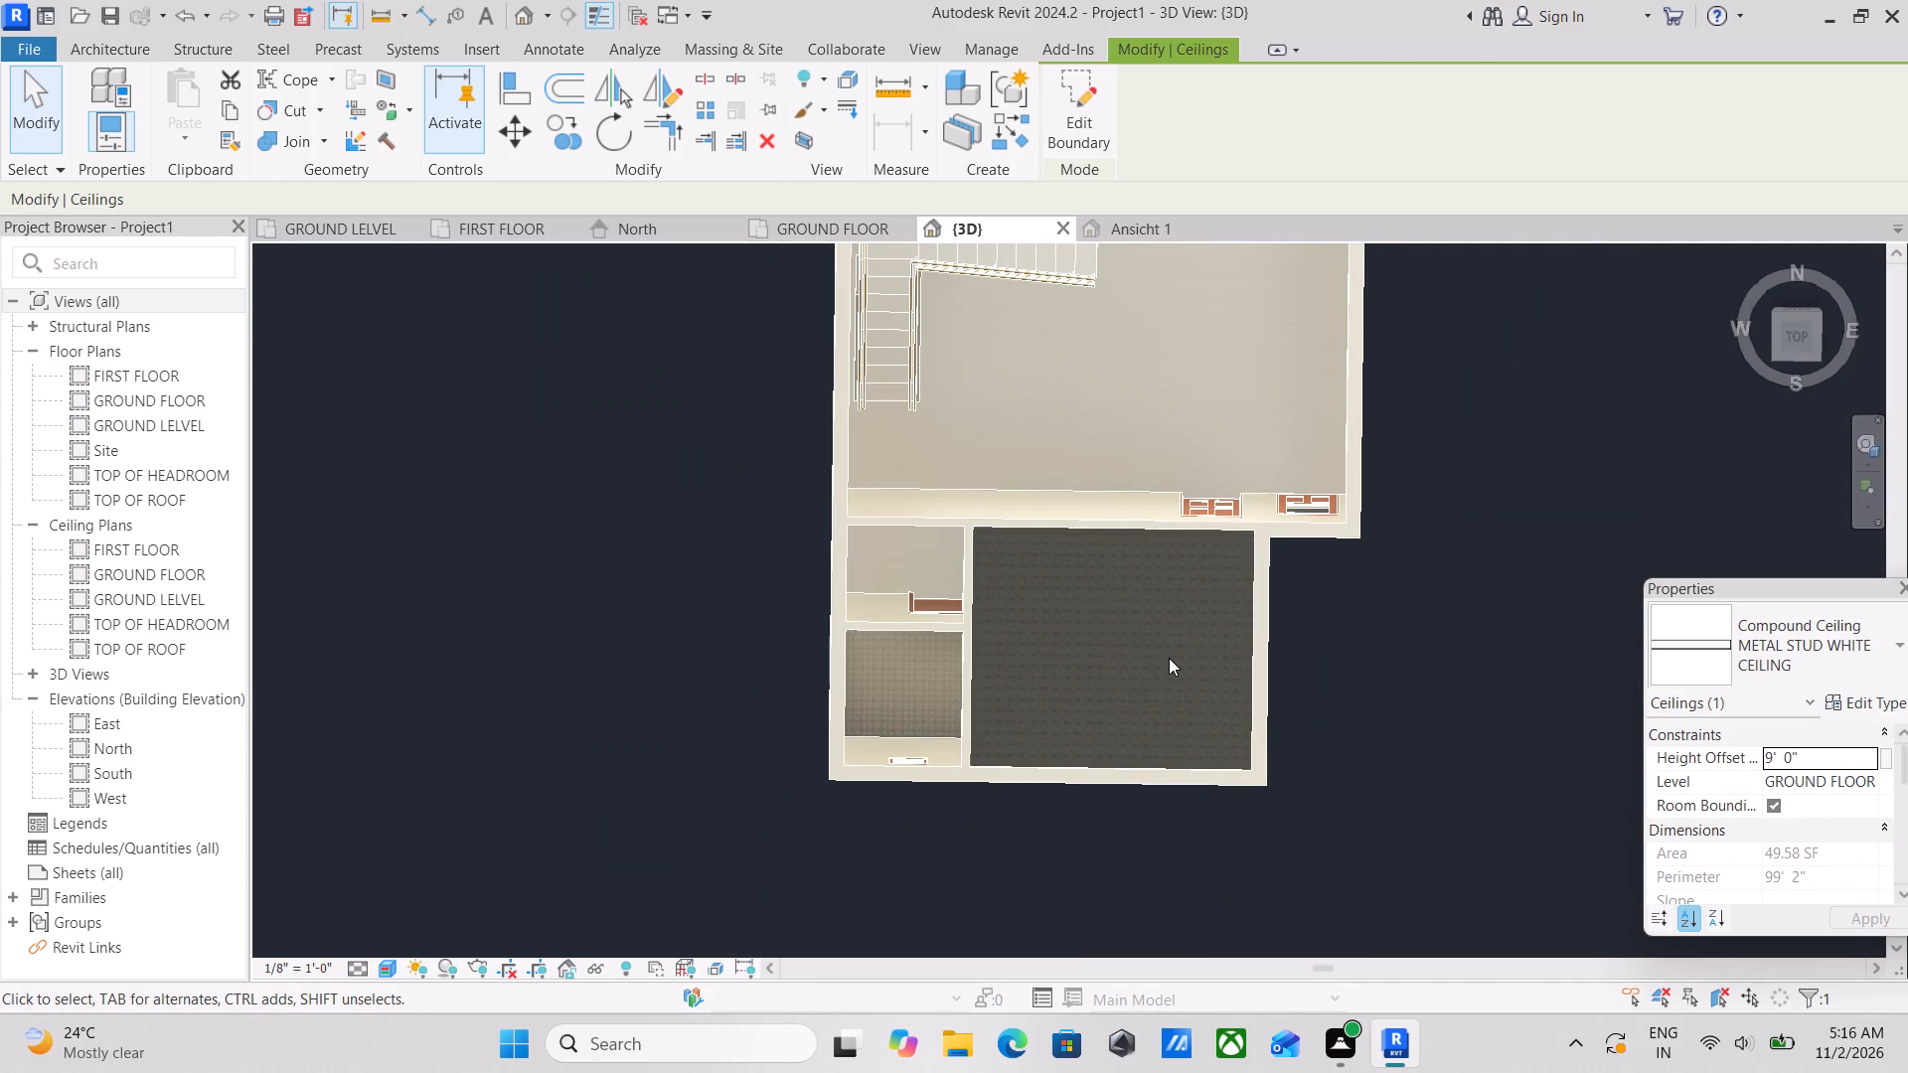
{"action": "left_click", "coordinate": [120, 38]}
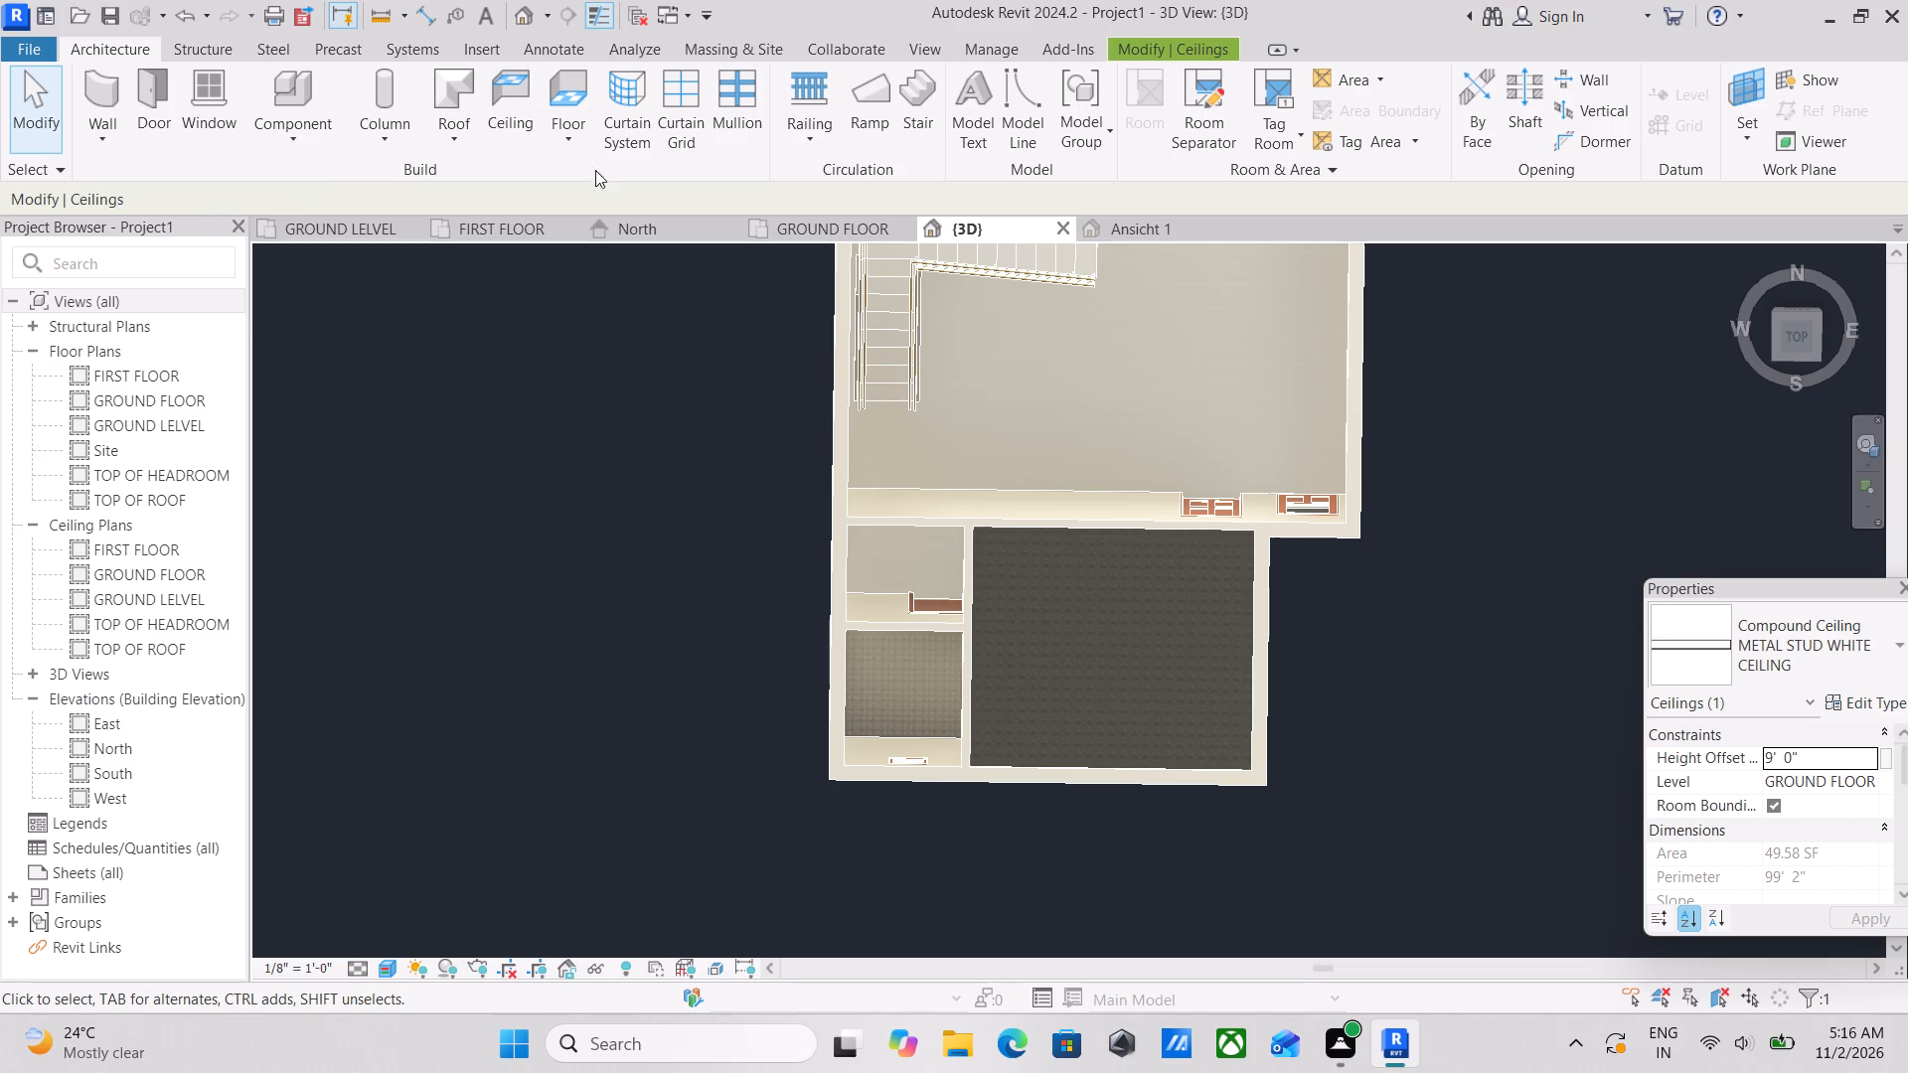
{"action": "left_click", "coordinate": [575, 136]}
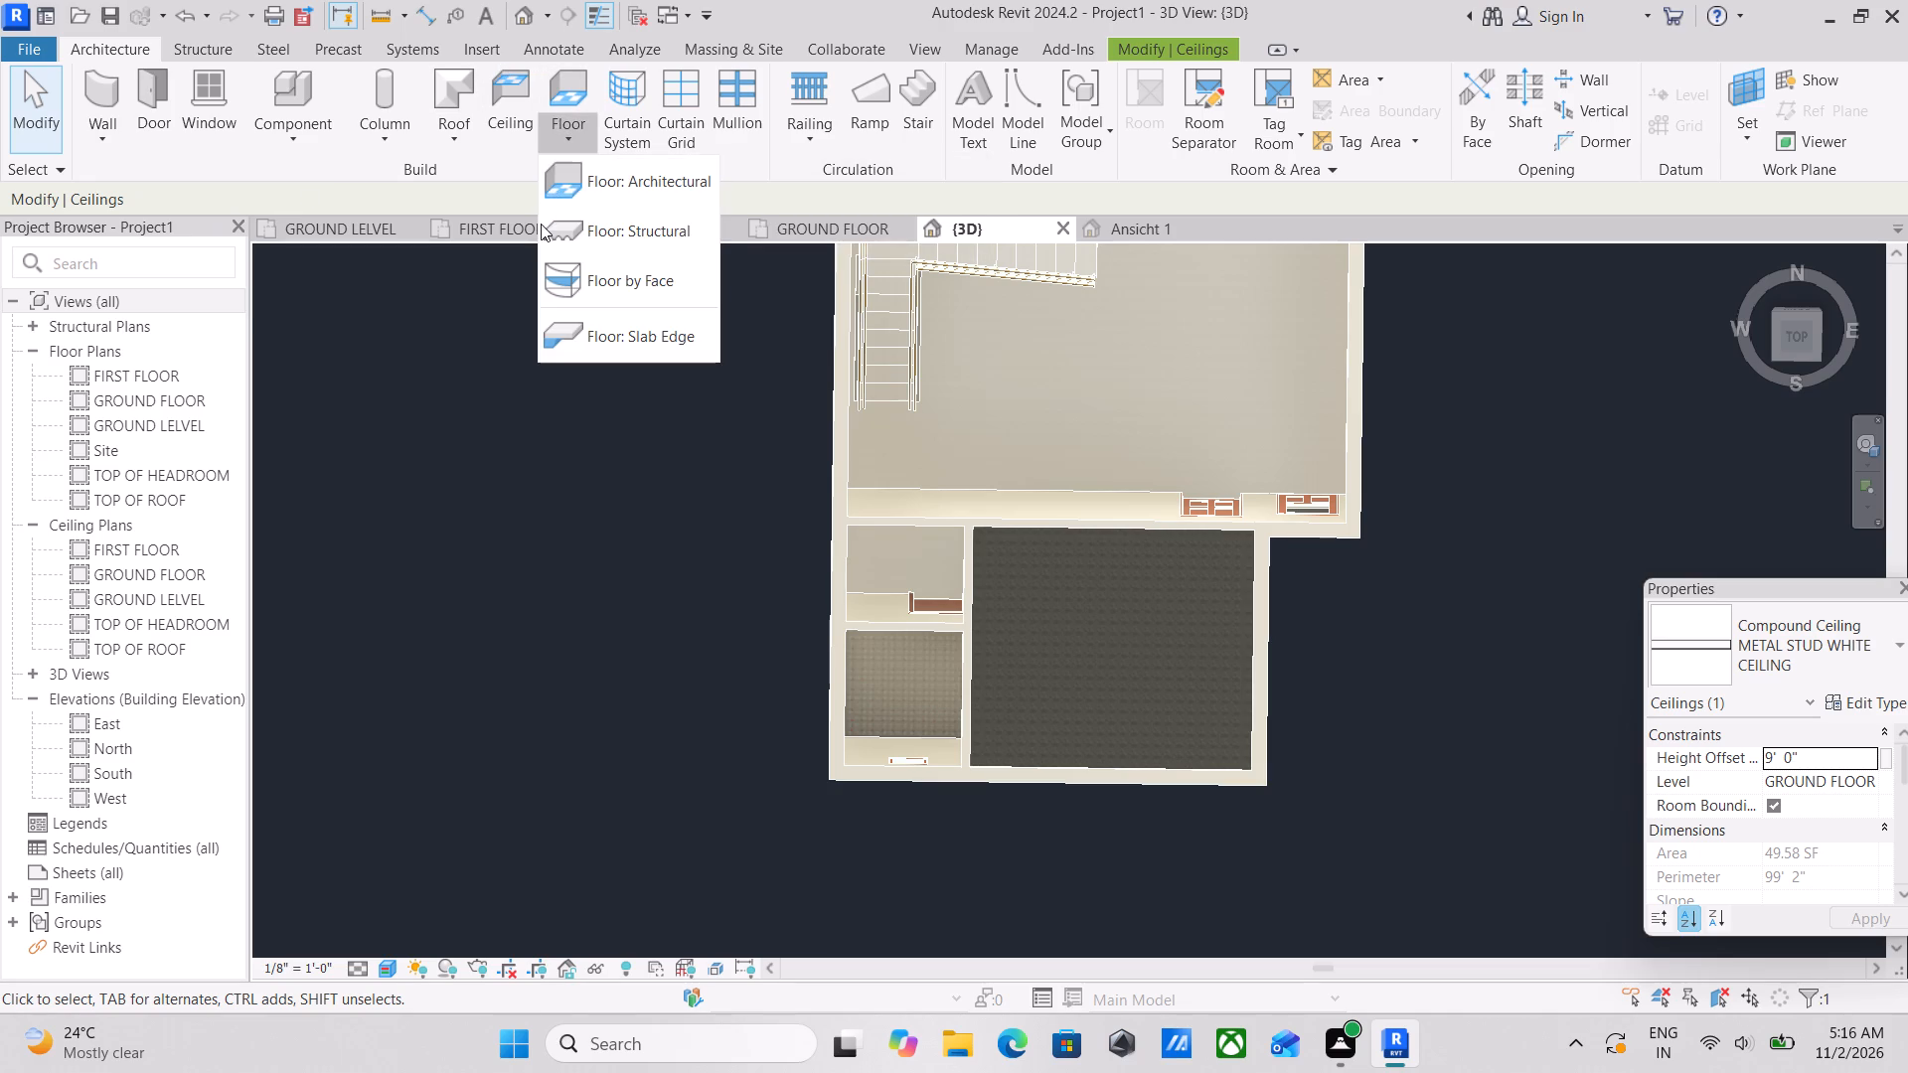
{"action": "double_click", "coordinate": [510, 89]}
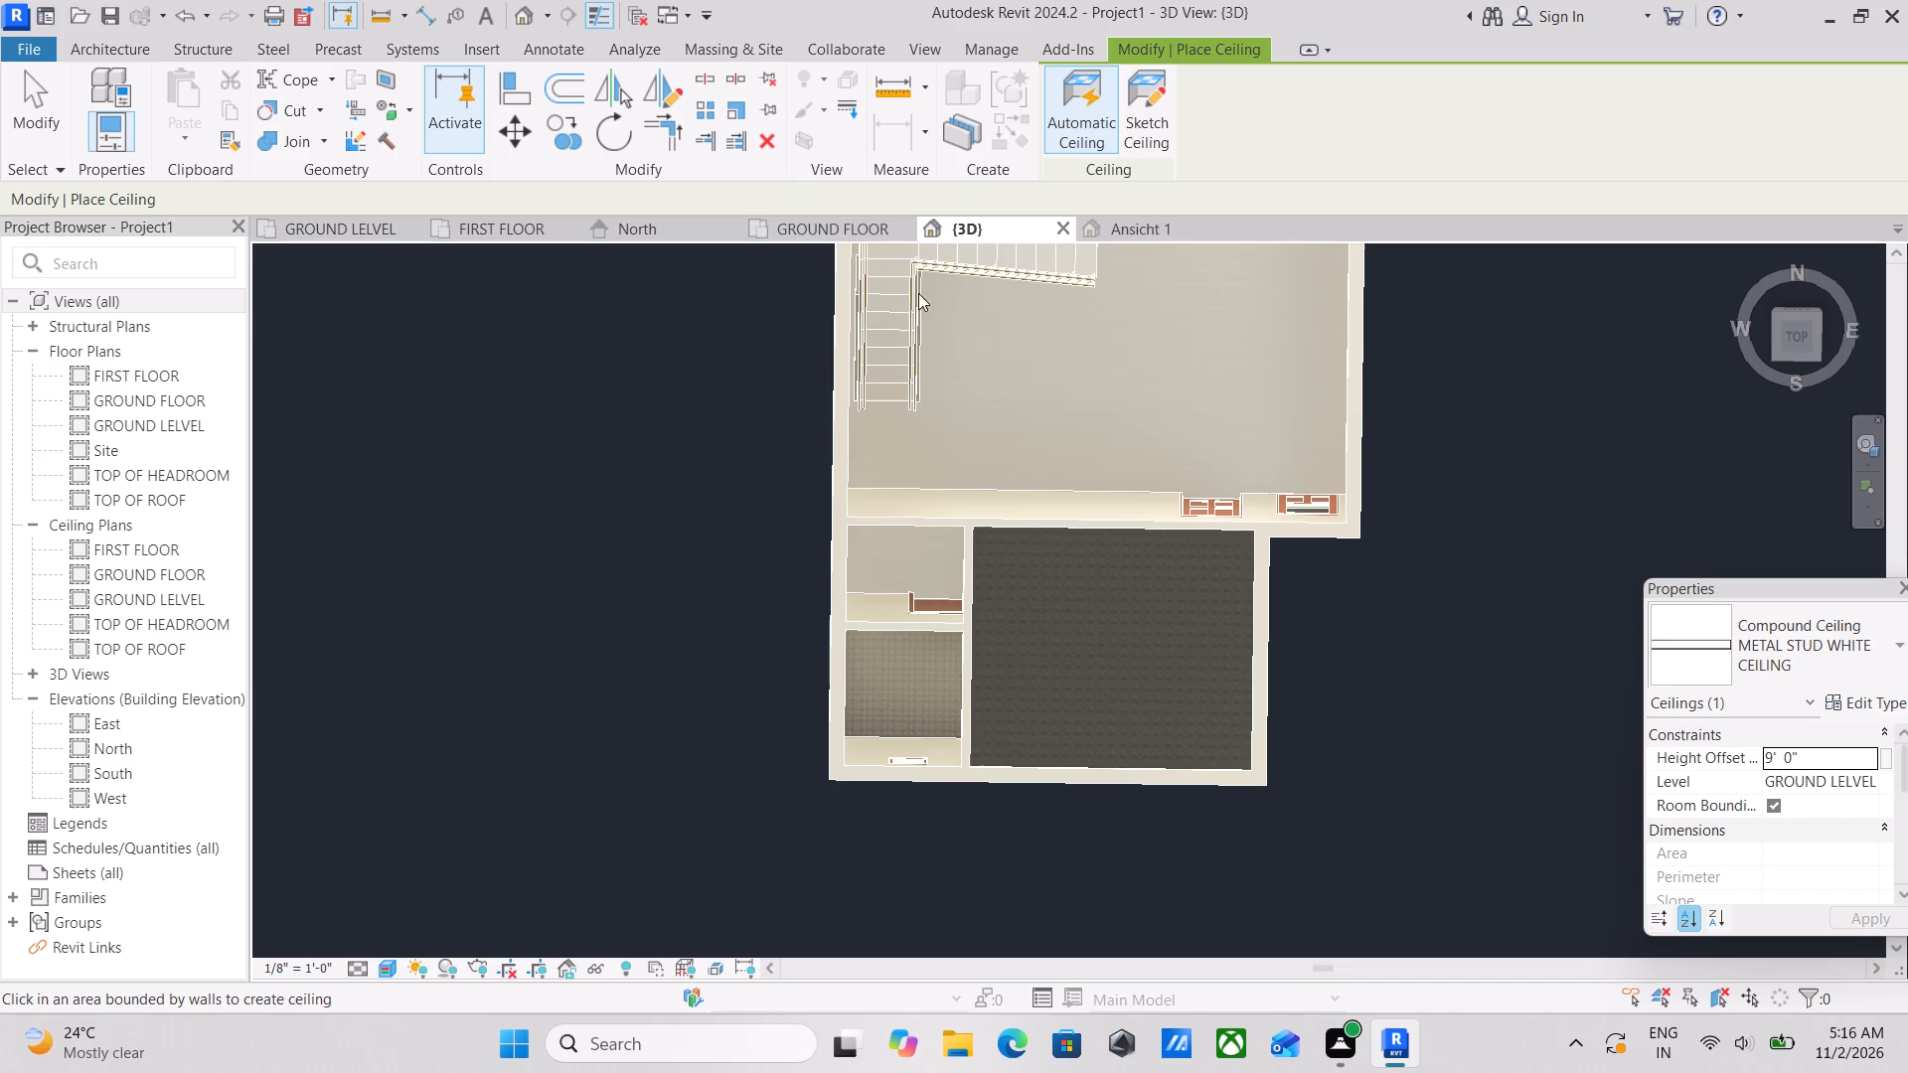
{"action": "left_click", "coordinate": [1148, 126]}
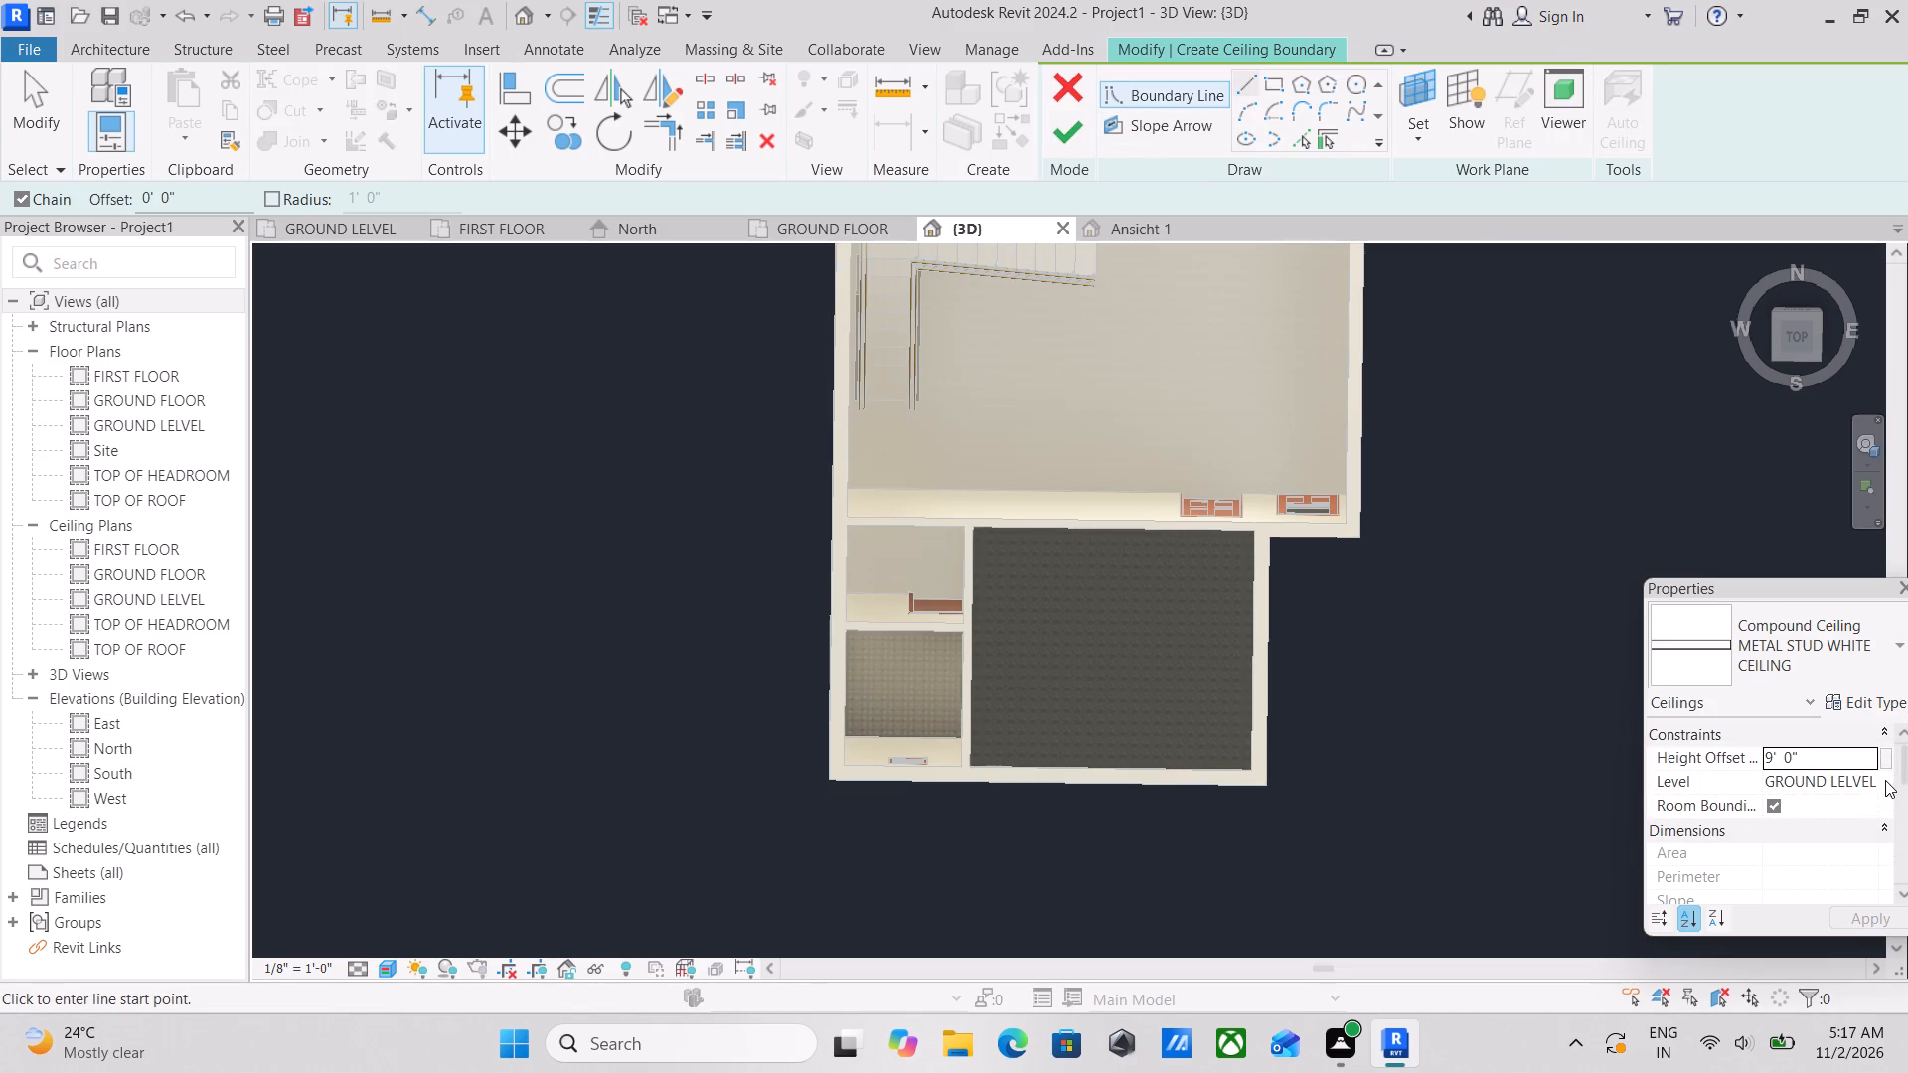
Duplicate the METAL STUD WHITE CEILING type as METAL STUD WALLNUT CEILING 2.
{"action": "left_click", "coordinate": [1886, 699]}
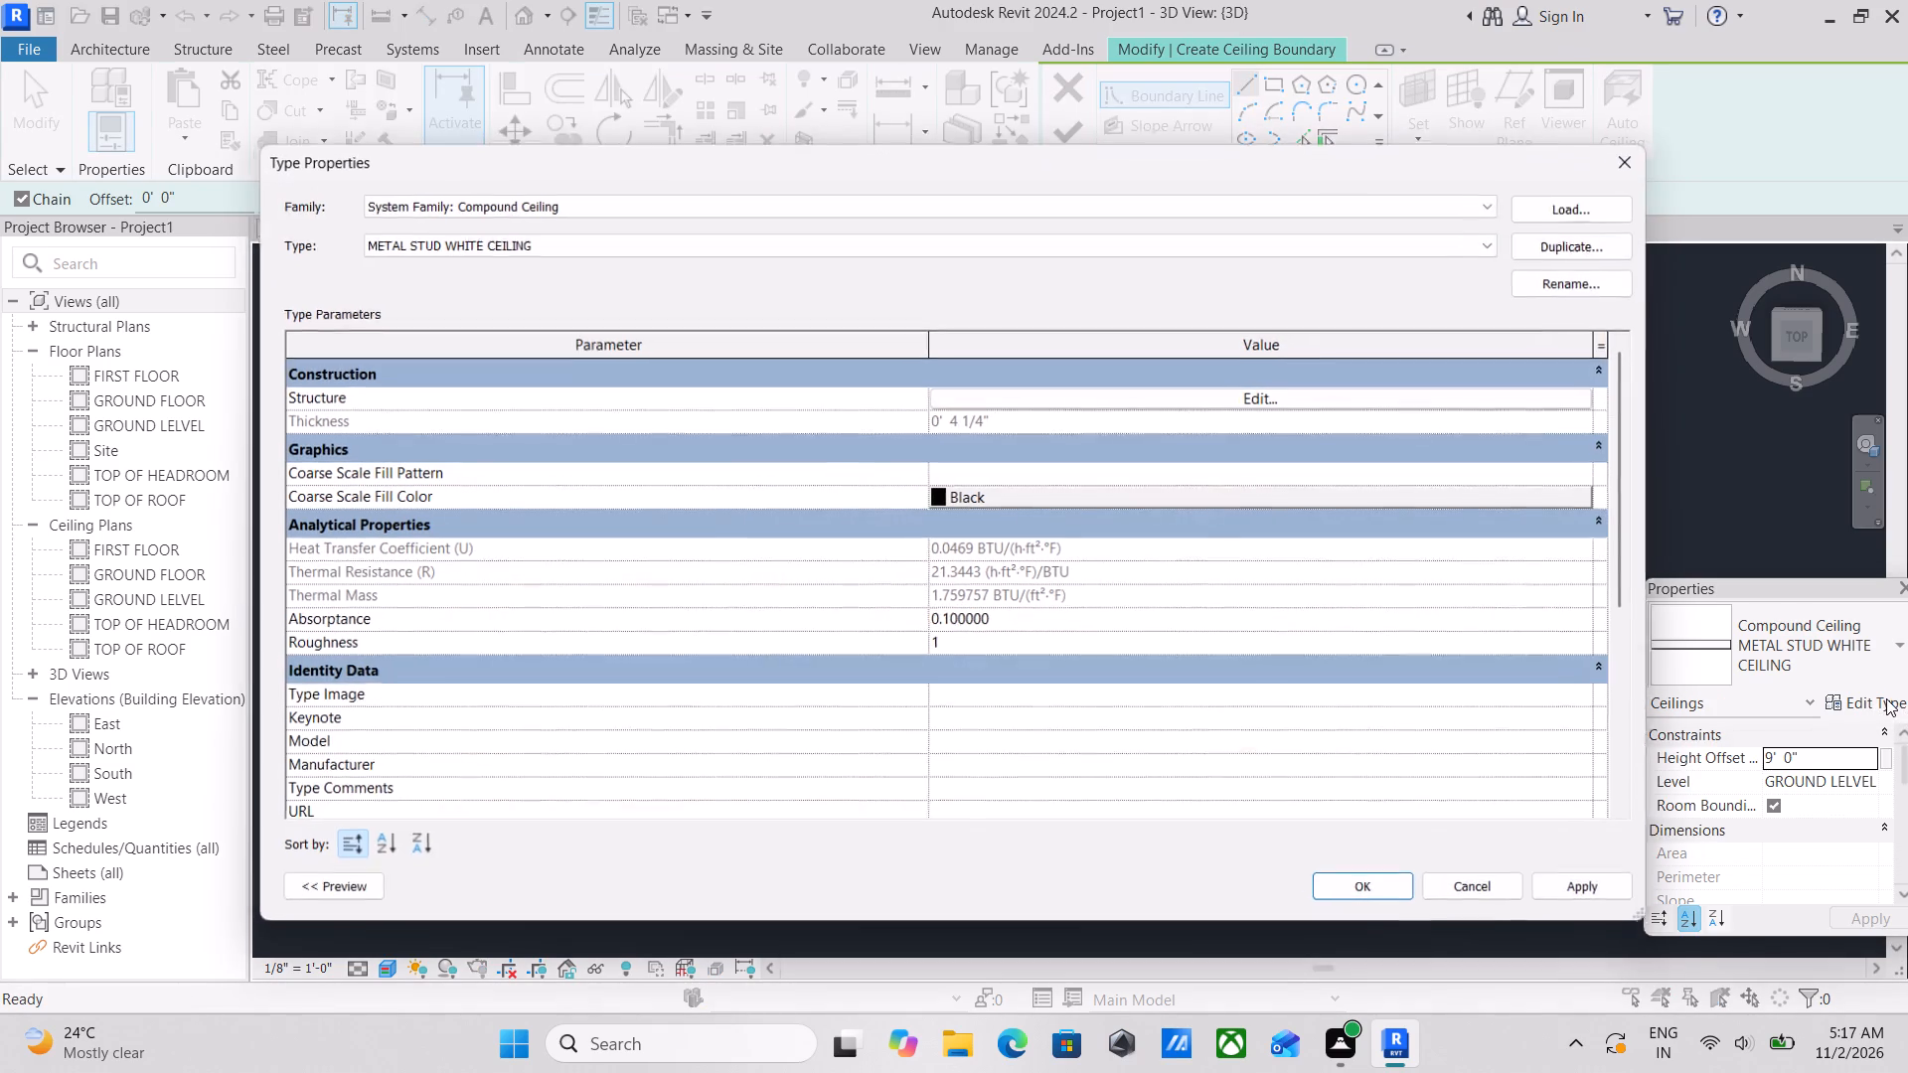
{"action": "left_click", "coordinate": [1547, 237]}
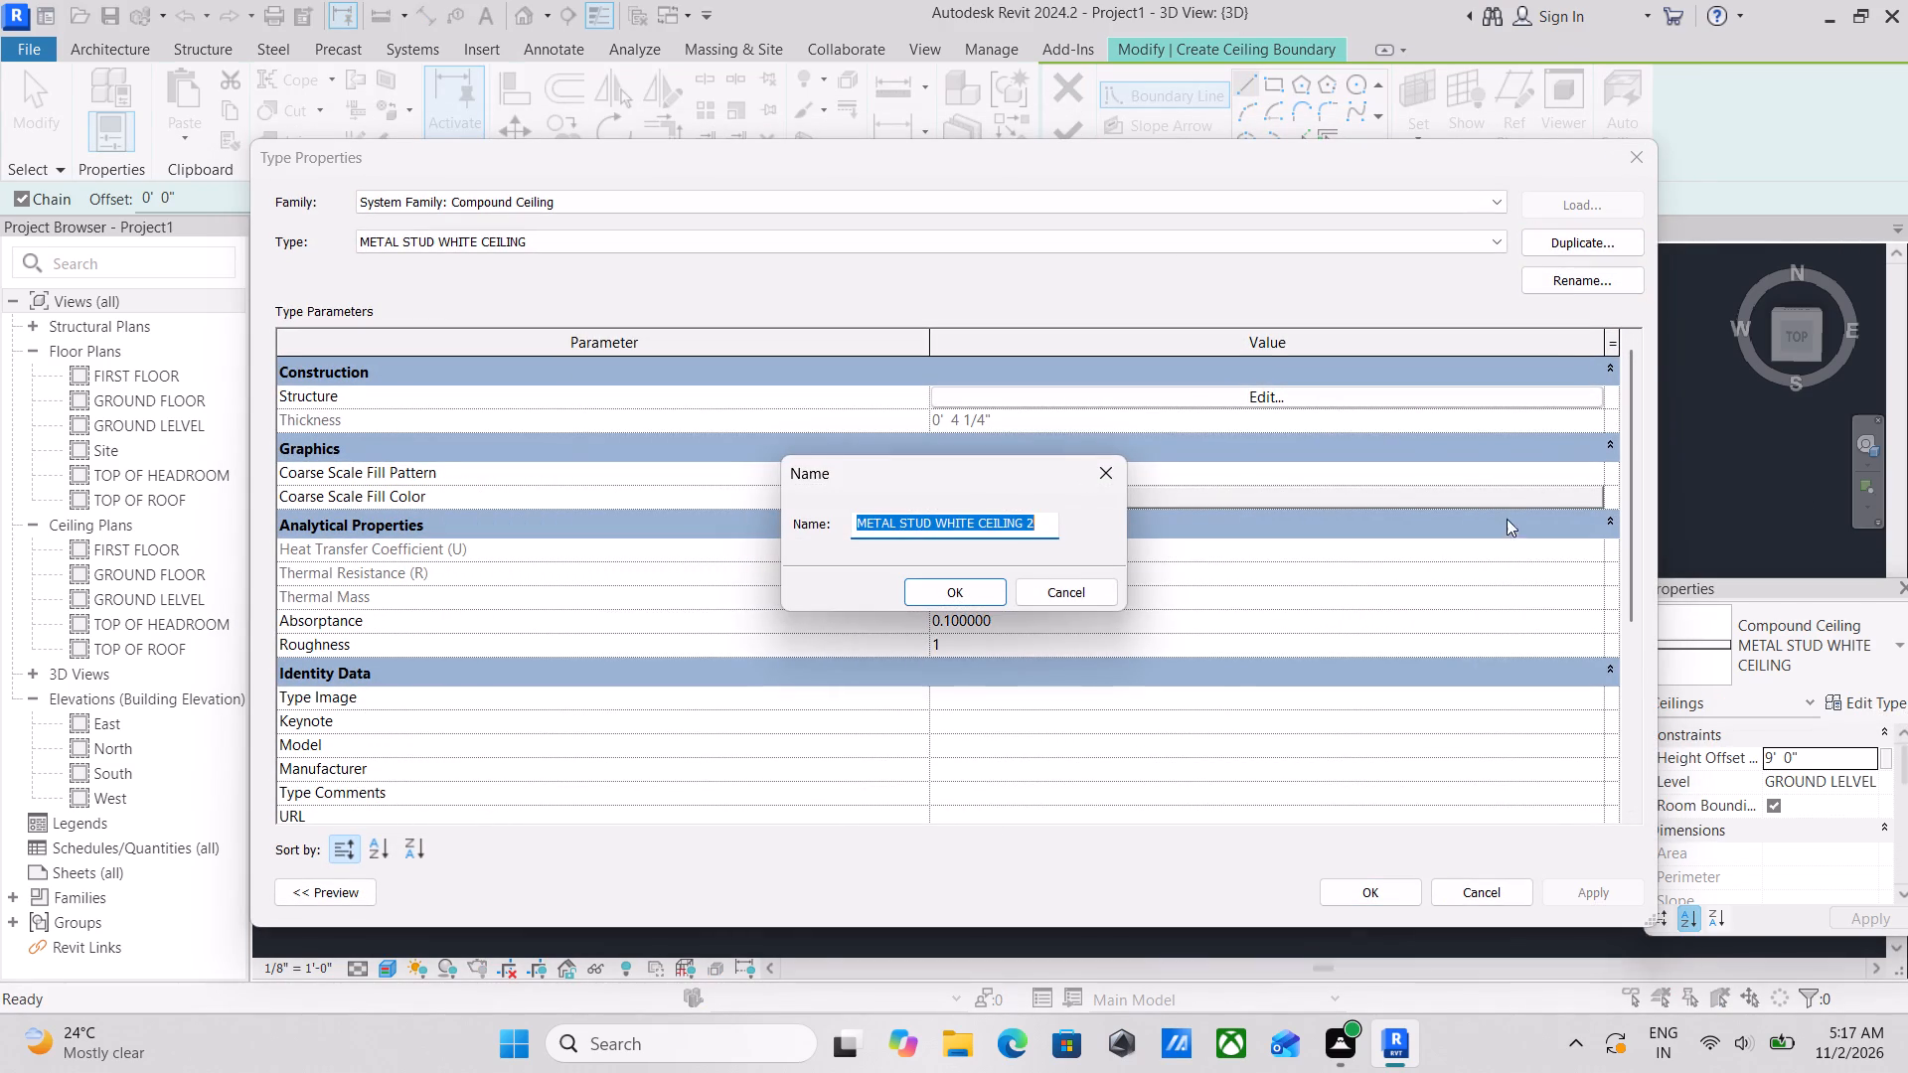
{"action": "left_click", "coordinate": [978, 522]}
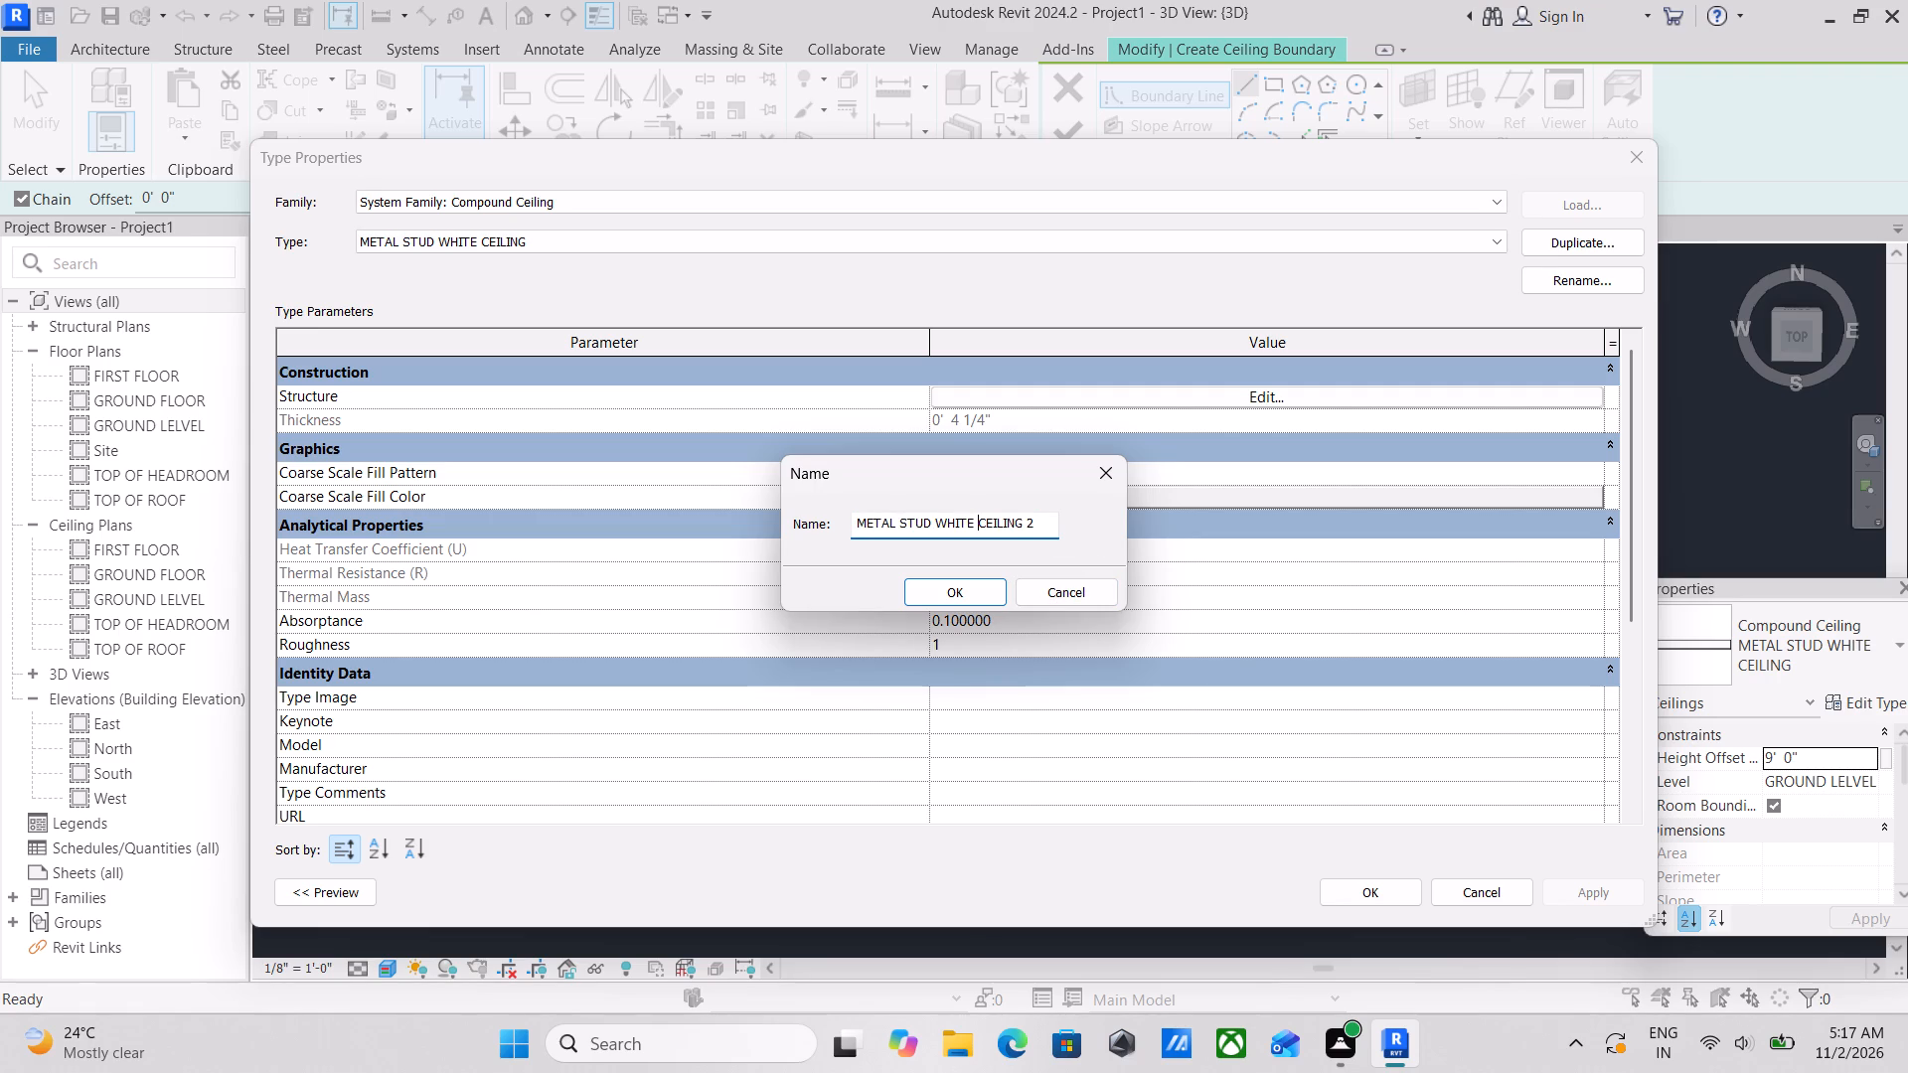
{"action": "key", "text": "BackSpace"}
{"action": "key", "text": "BackSpace"}
{"action": "key", "text": "BackSpace"}
{"action": "key", "text": "BackSpace"}
{"action": "key", "text": "BackSpace"}
{"action": "type", "text": "ALL"}
{"action": "type", "text": "NUT"}
{"action": "key", "text": "space"}
{"action": "left_click", "coordinate": [957, 589]}
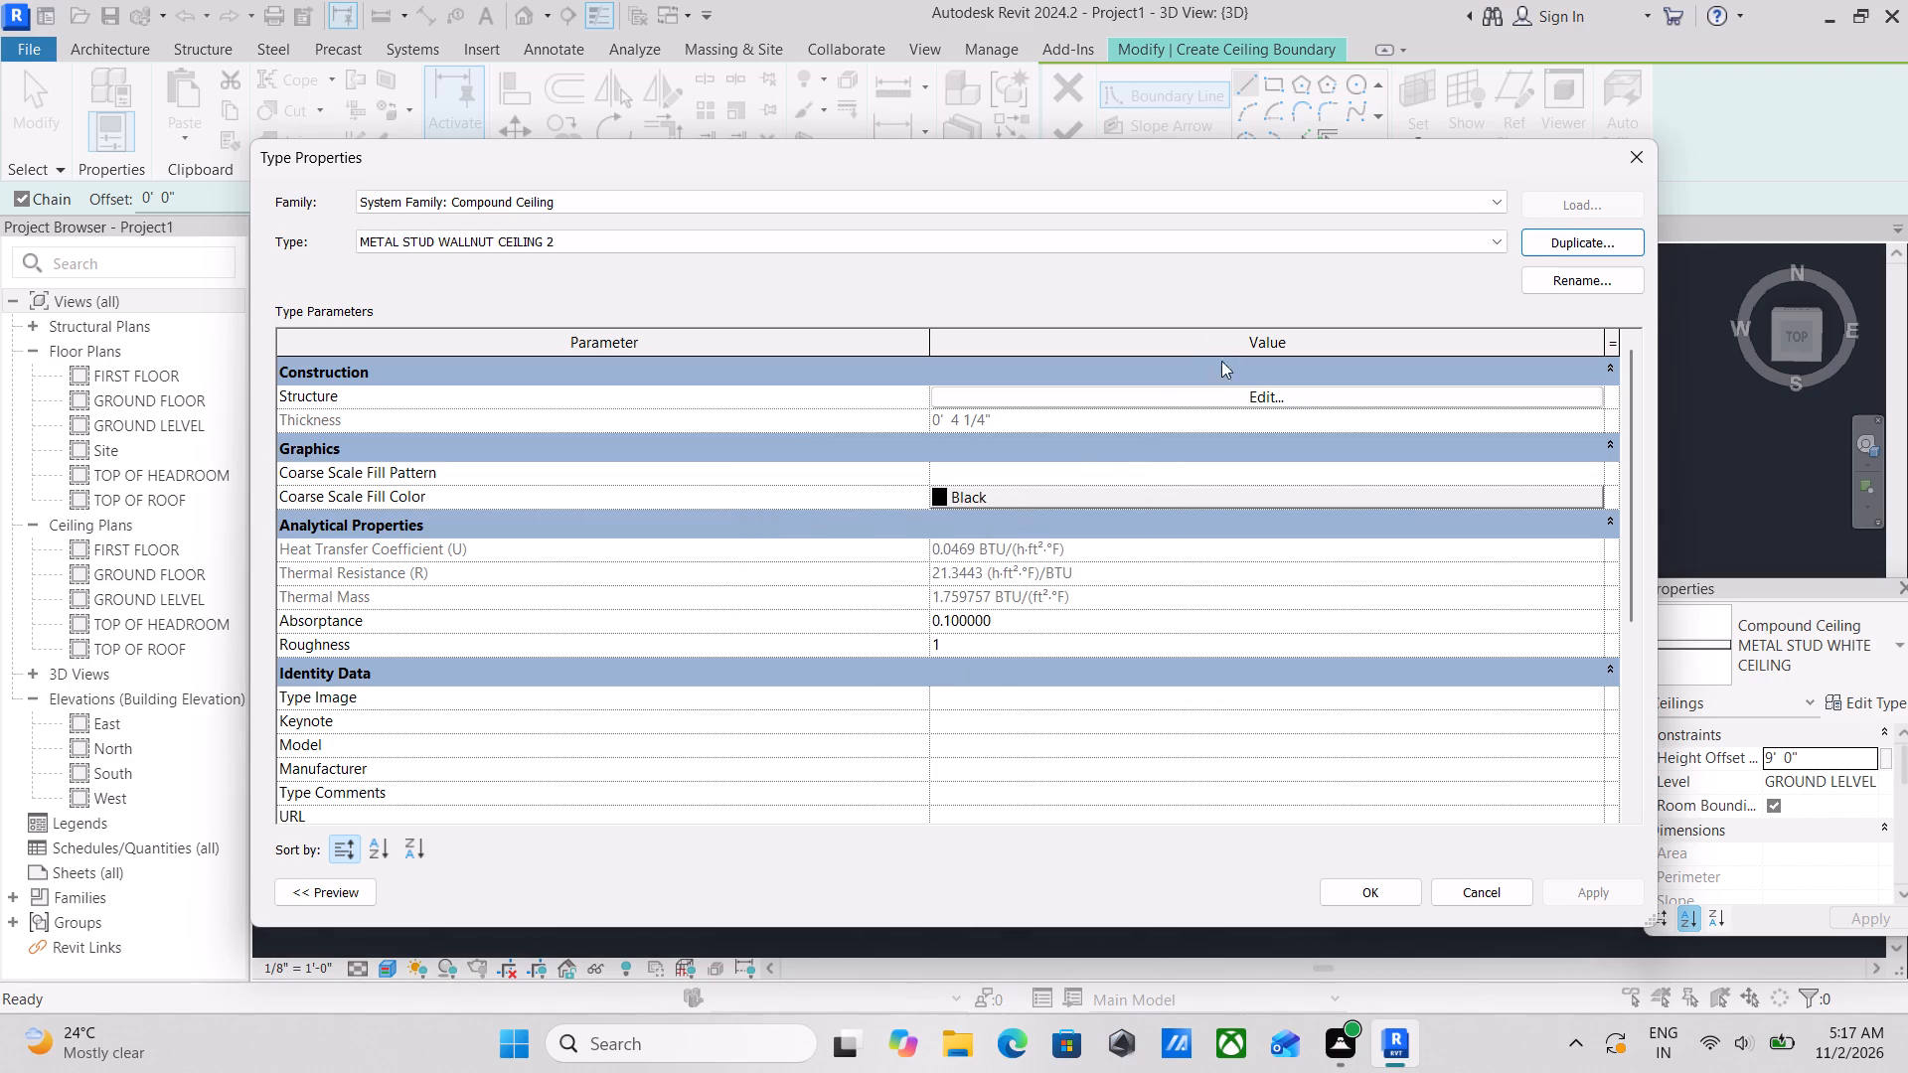
Create a new material from the Finish 2 [5] layer of the METAL STUD WALLNUT CEILING 2 structure.
{"action": "left_click", "coordinate": [1215, 393]}
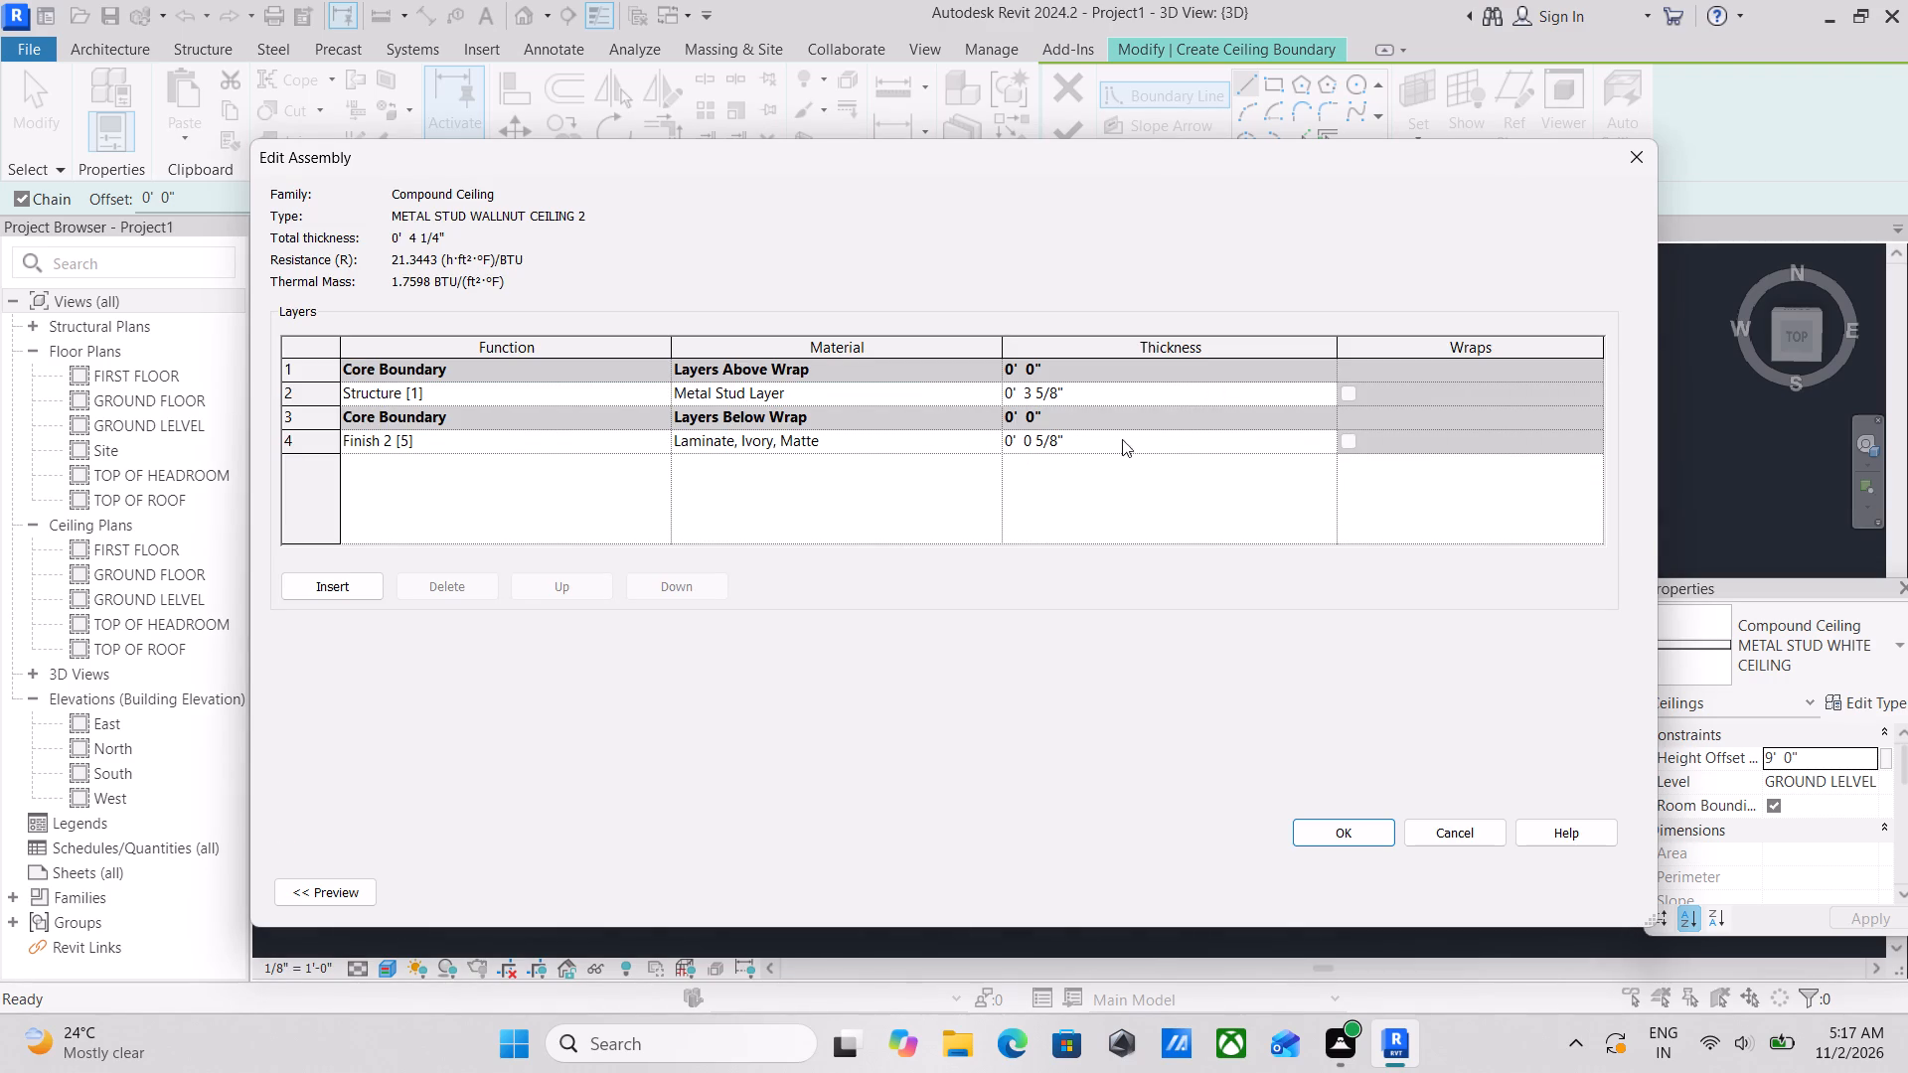
{"action": "left_click", "coordinate": [954, 433]}
{"action": "left_click", "coordinate": [997, 435]}
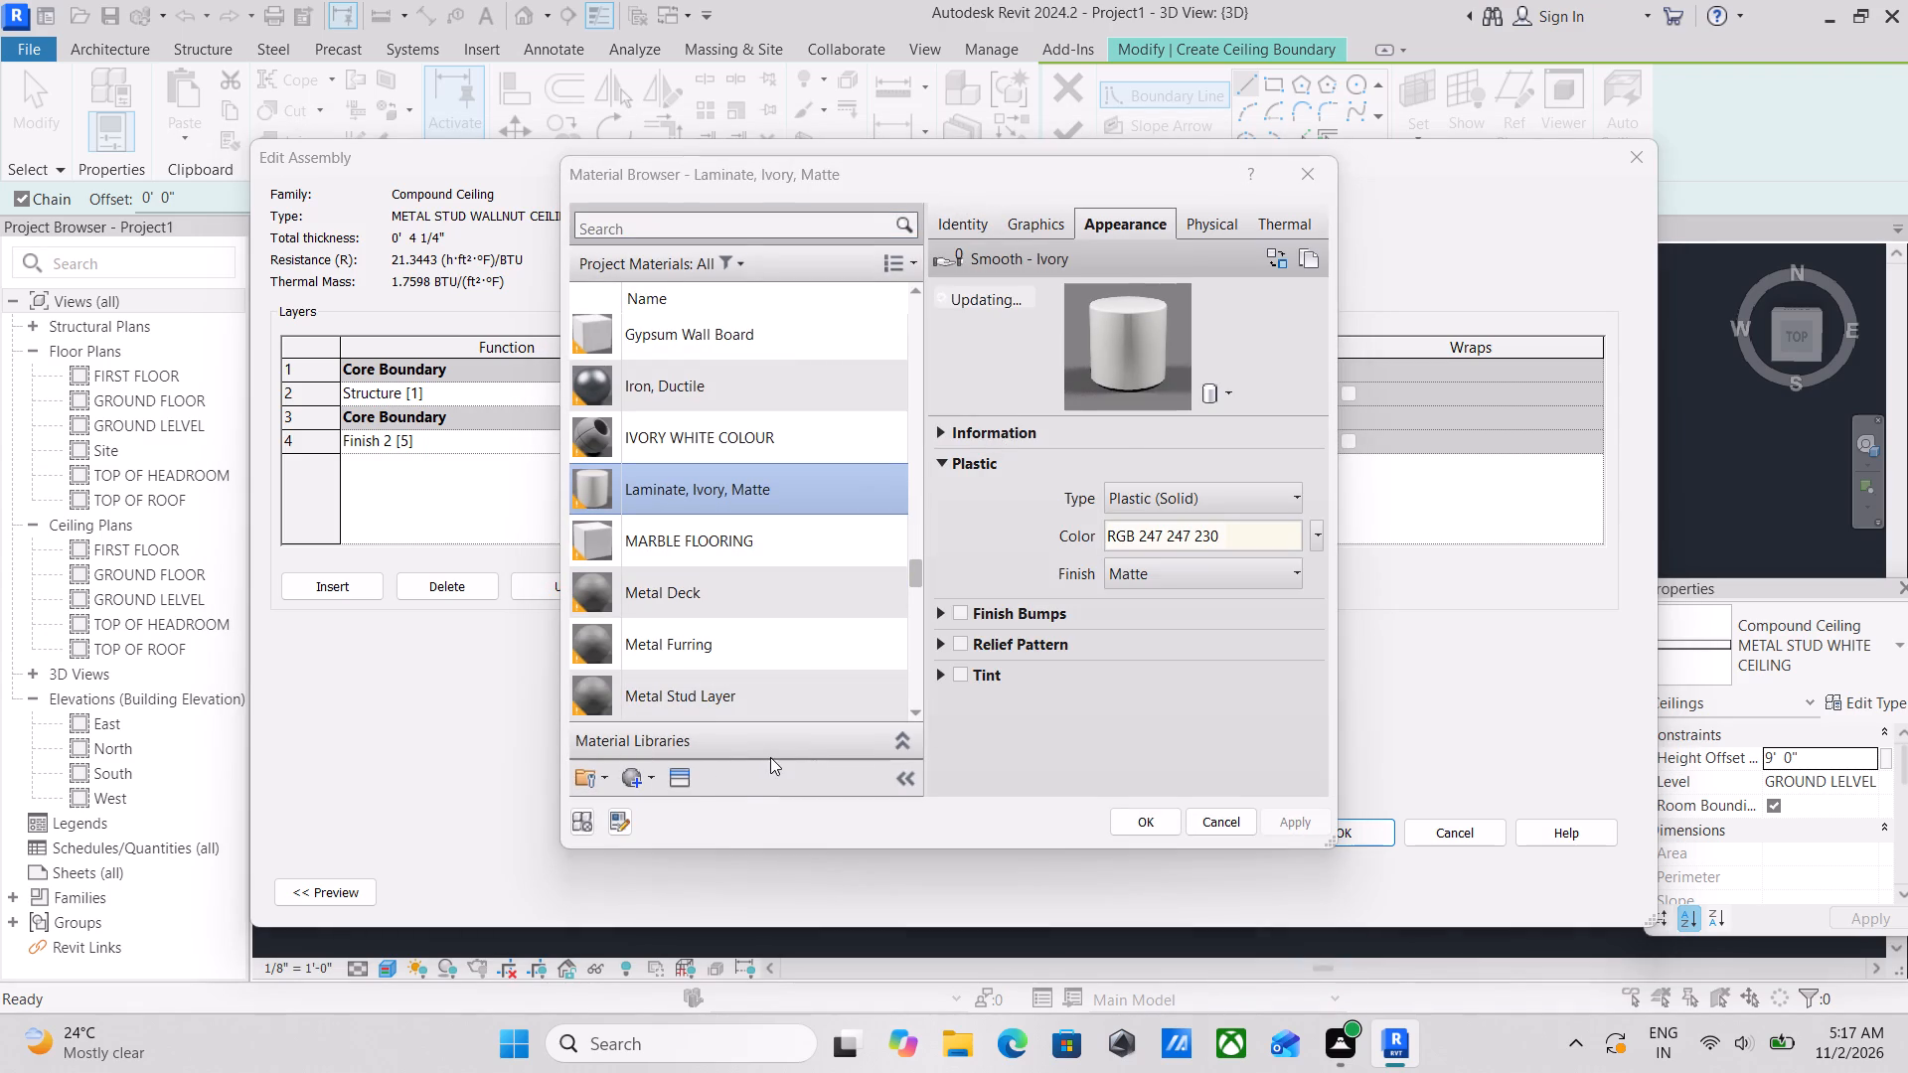
{"action": "scroll", "coordinate": [691, 785], "scroll_direction": "down", "scroll_amount": 2}
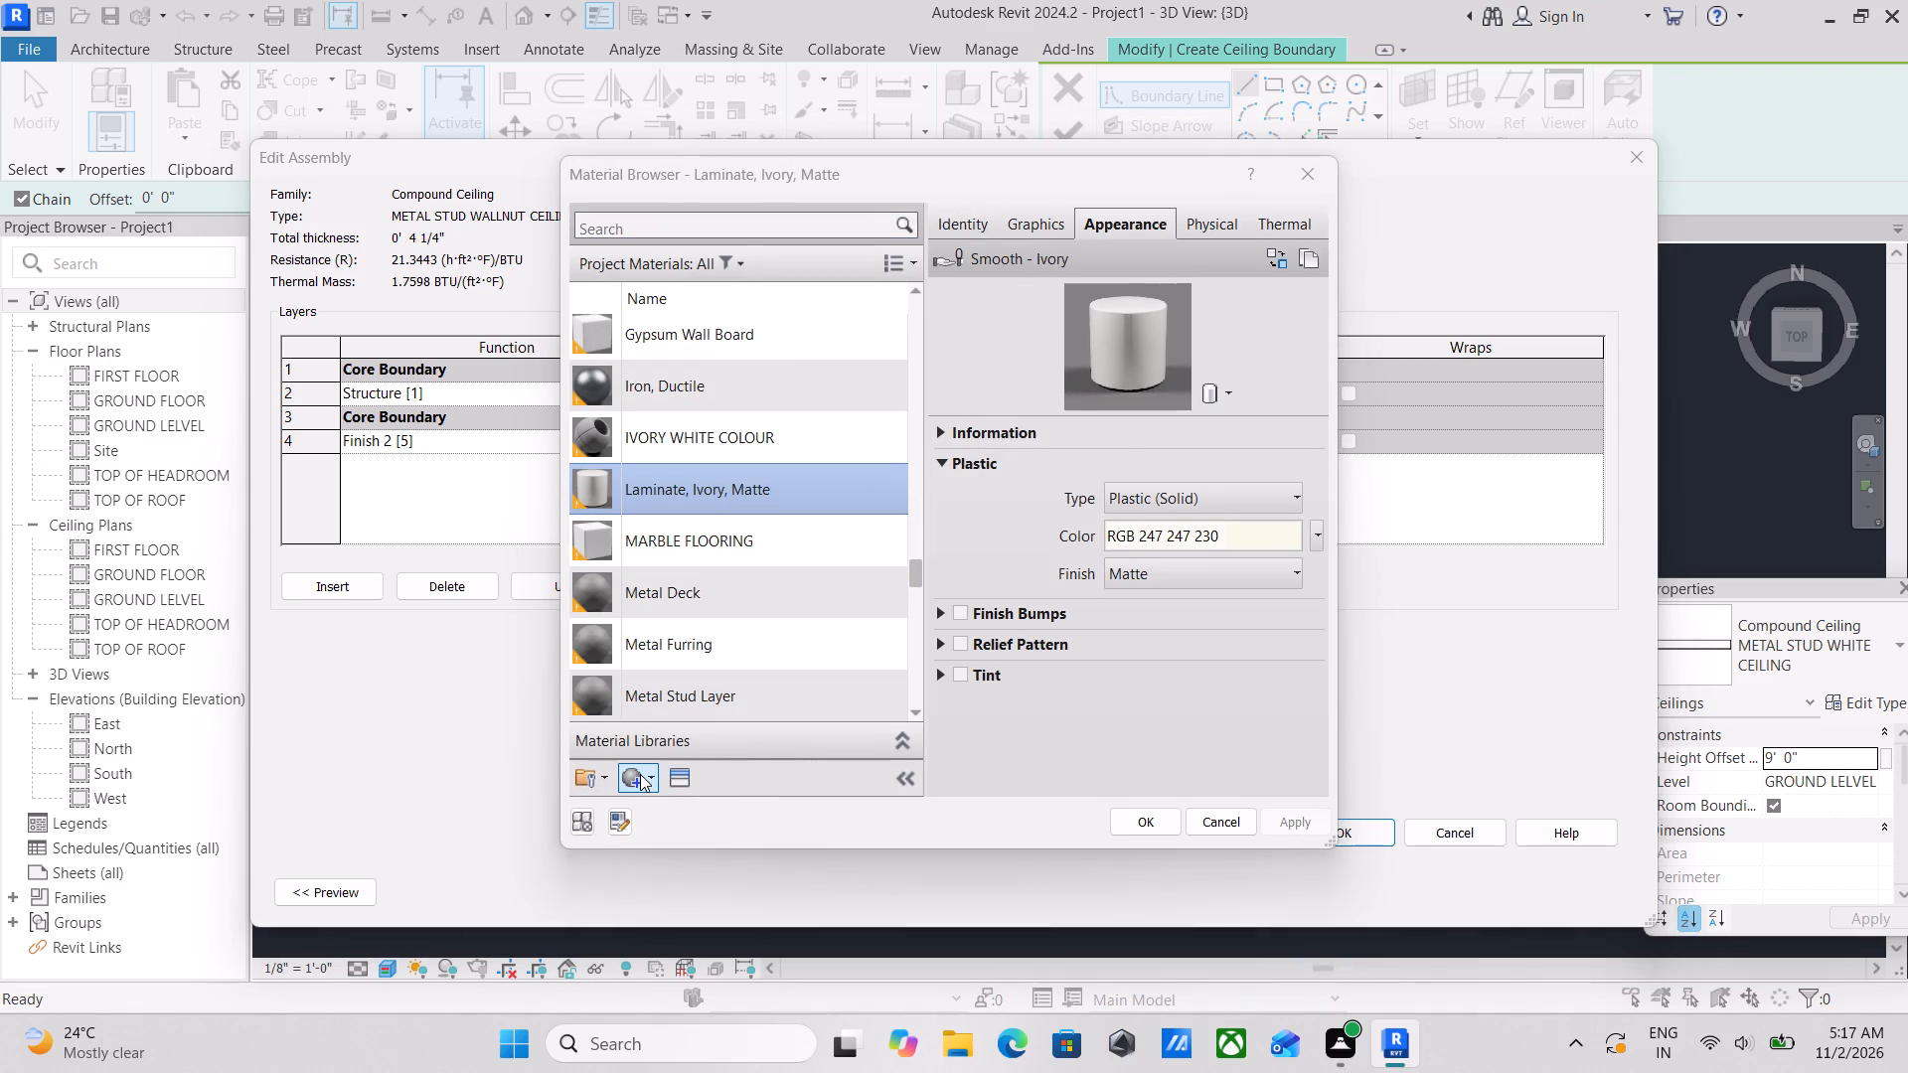
{"action": "left_click", "coordinate": [640, 774]}
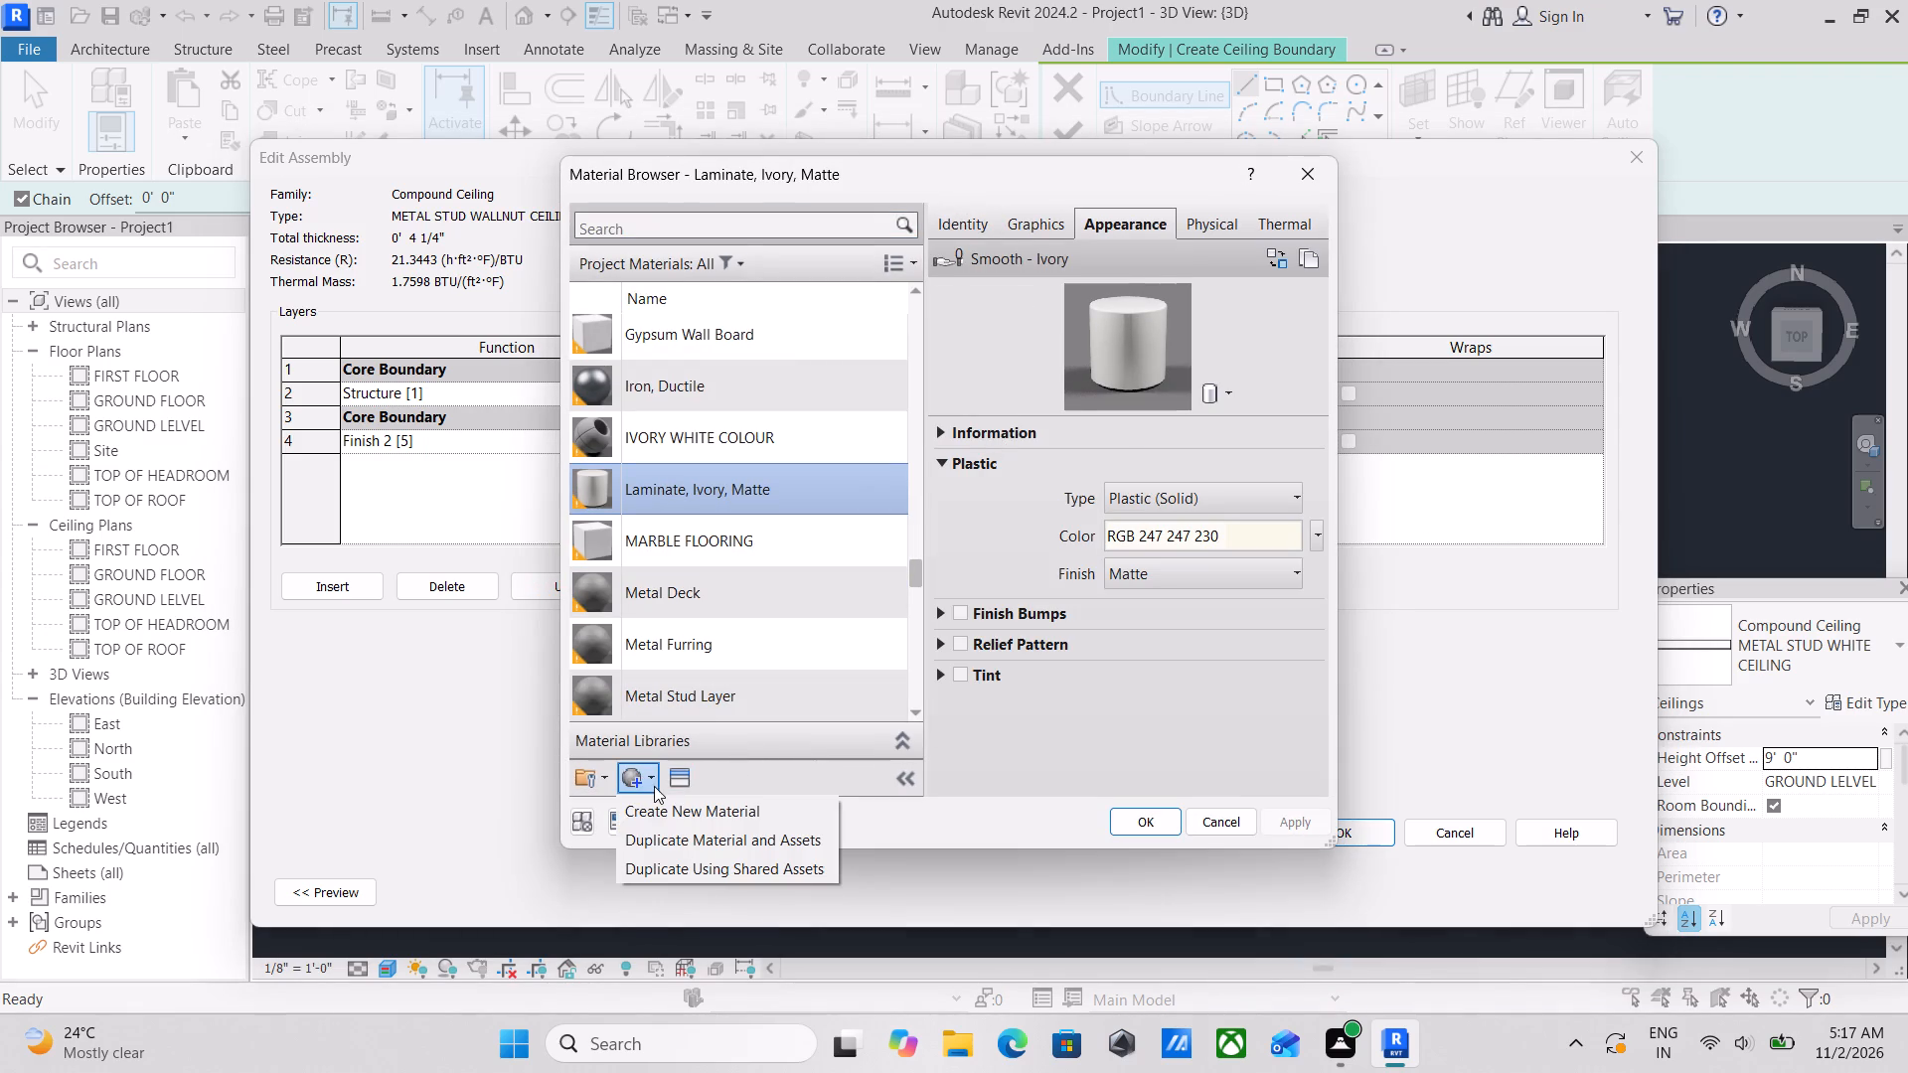
{"action": "left_click", "coordinate": [661, 799]}
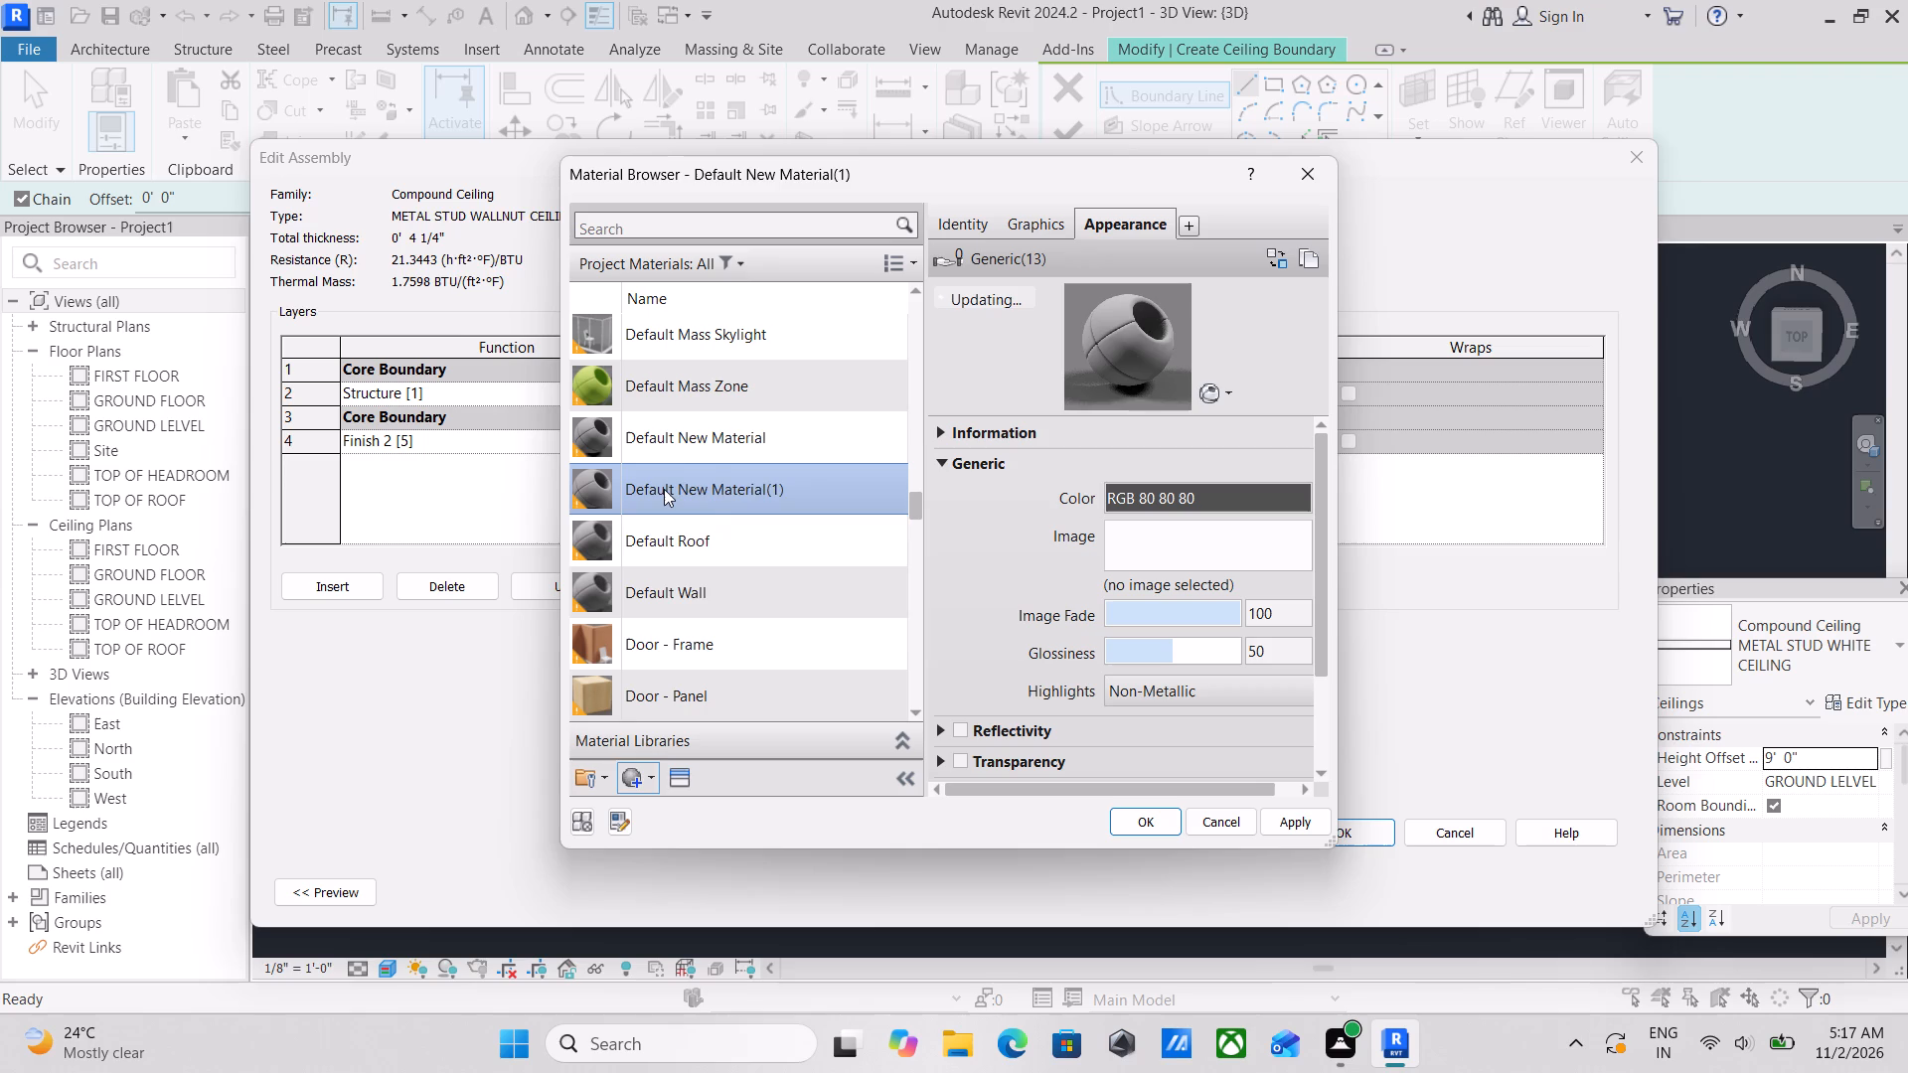
Rename the new material as WALLNUT NATURAL COLOUR.
{"action": "right_click", "coordinate": [664, 489]}
{"action": "left_click", "coordinate": [753, 584]}
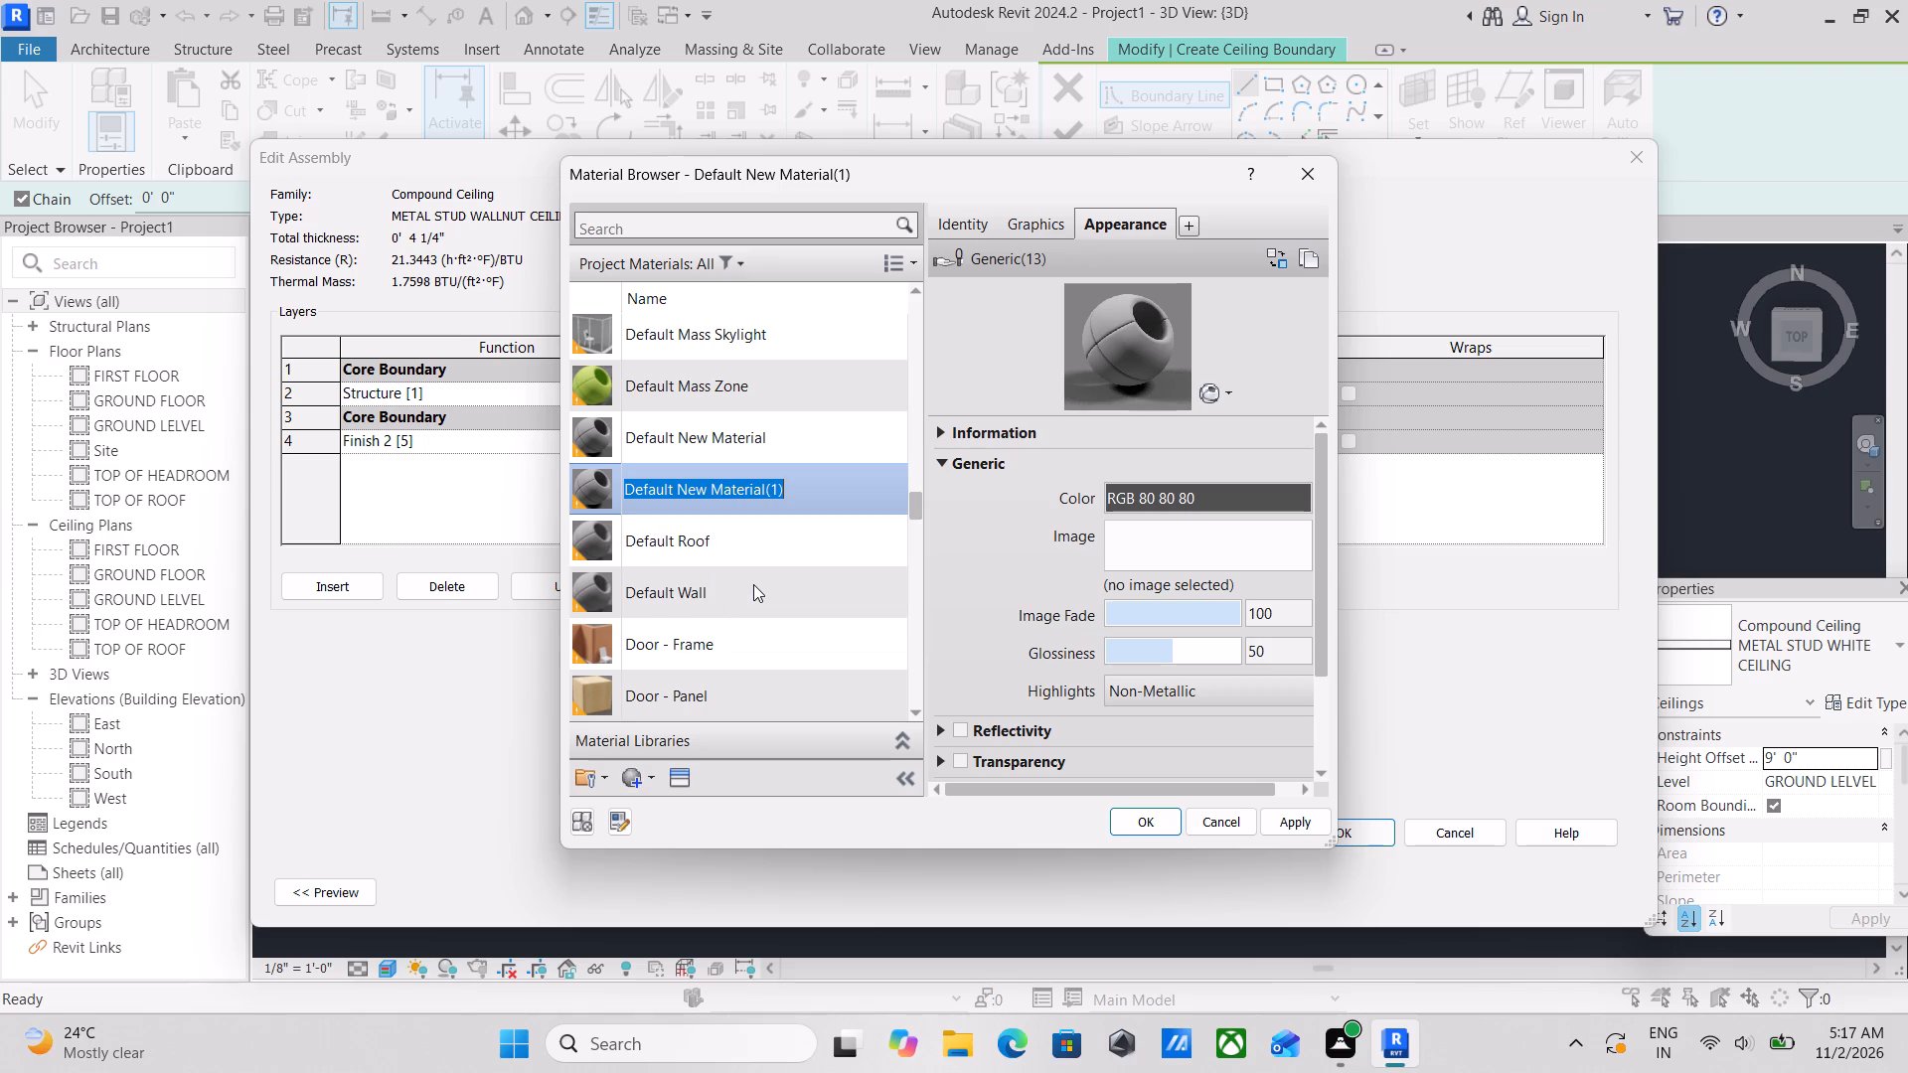
{"action": "type", "text": "WALL"}
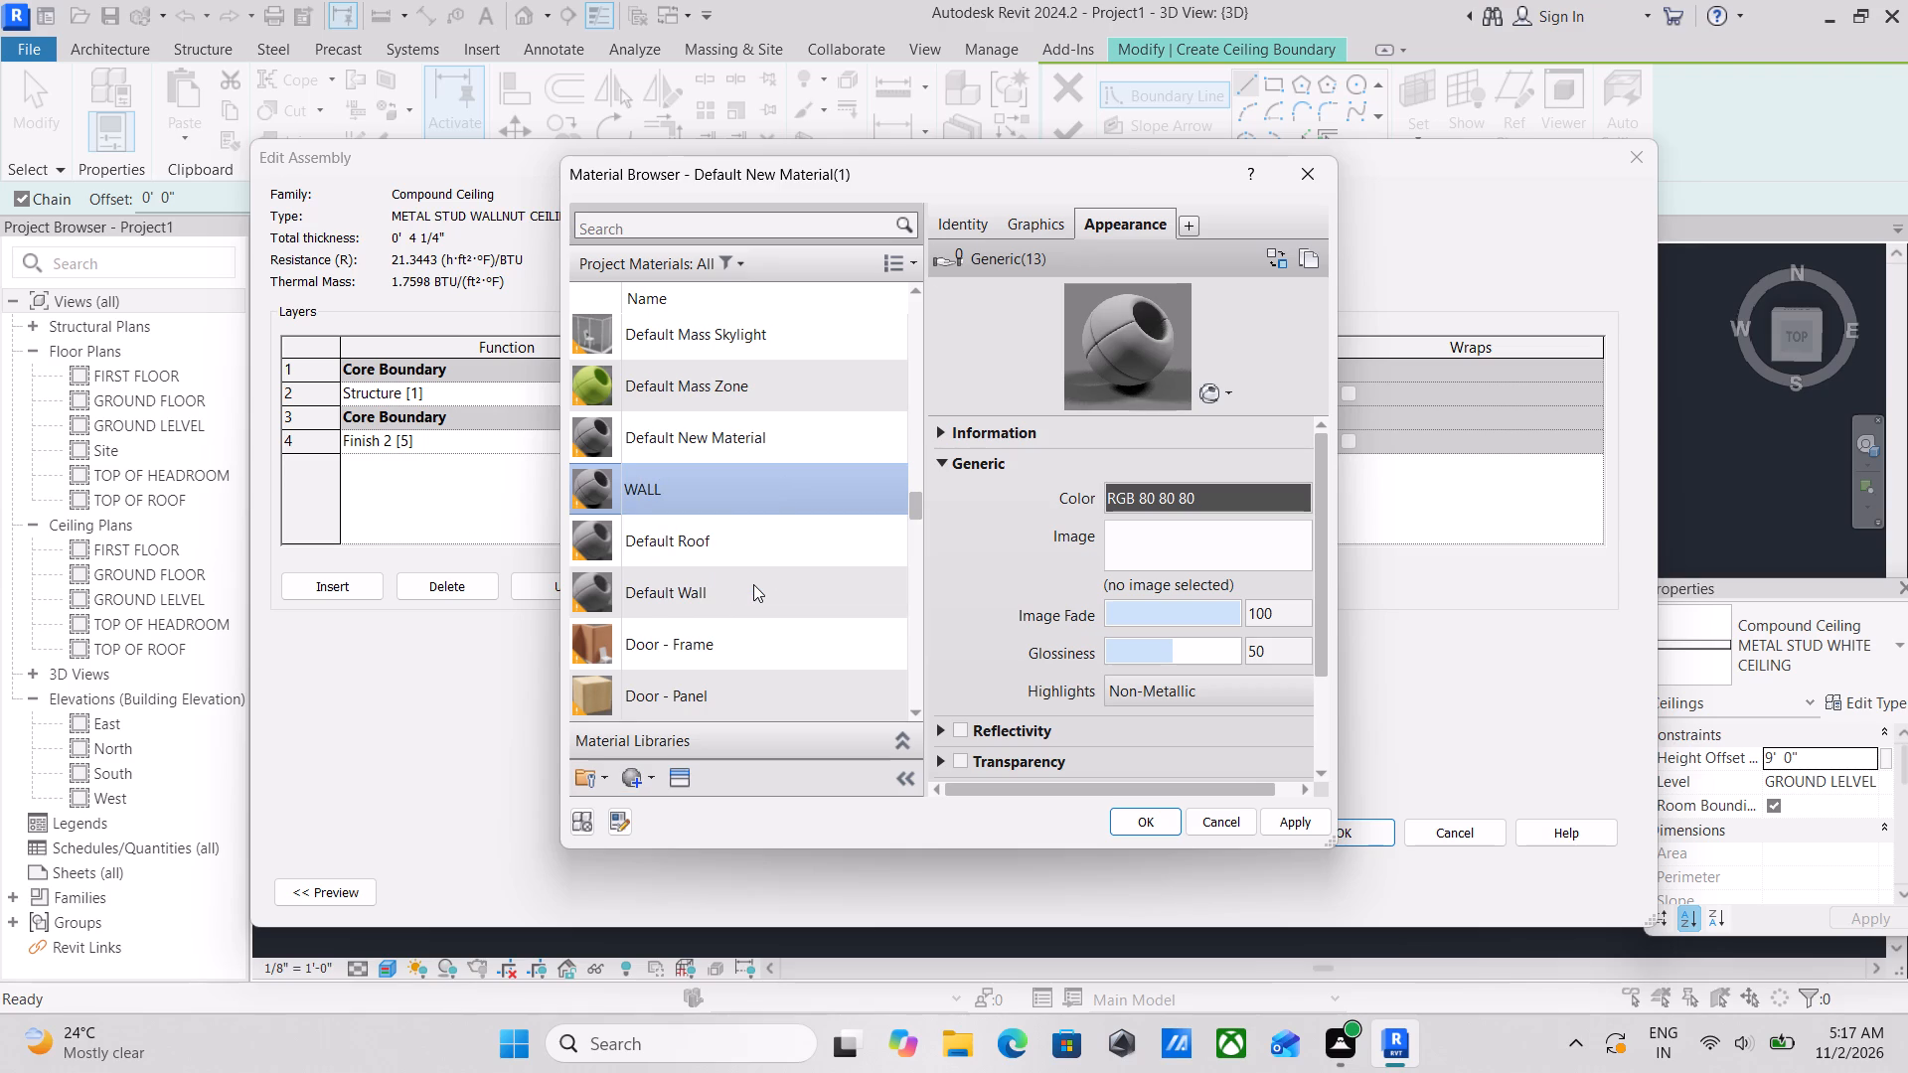
{"action": "type", "text": "NUT"}
{"action": "key", "text": "space"}
{"action": "type", "text": "MATE"}
{"action": "key", "text": "BackSpace"}
{"action": "key", "text": "BackSpace"}
{"action": "key", "text": "BackSpace"}
{"action": "key", "text": "BackSpace"}
{"action": "type", "text": "NATURAL"}
{"action": "key", "text": "space"}
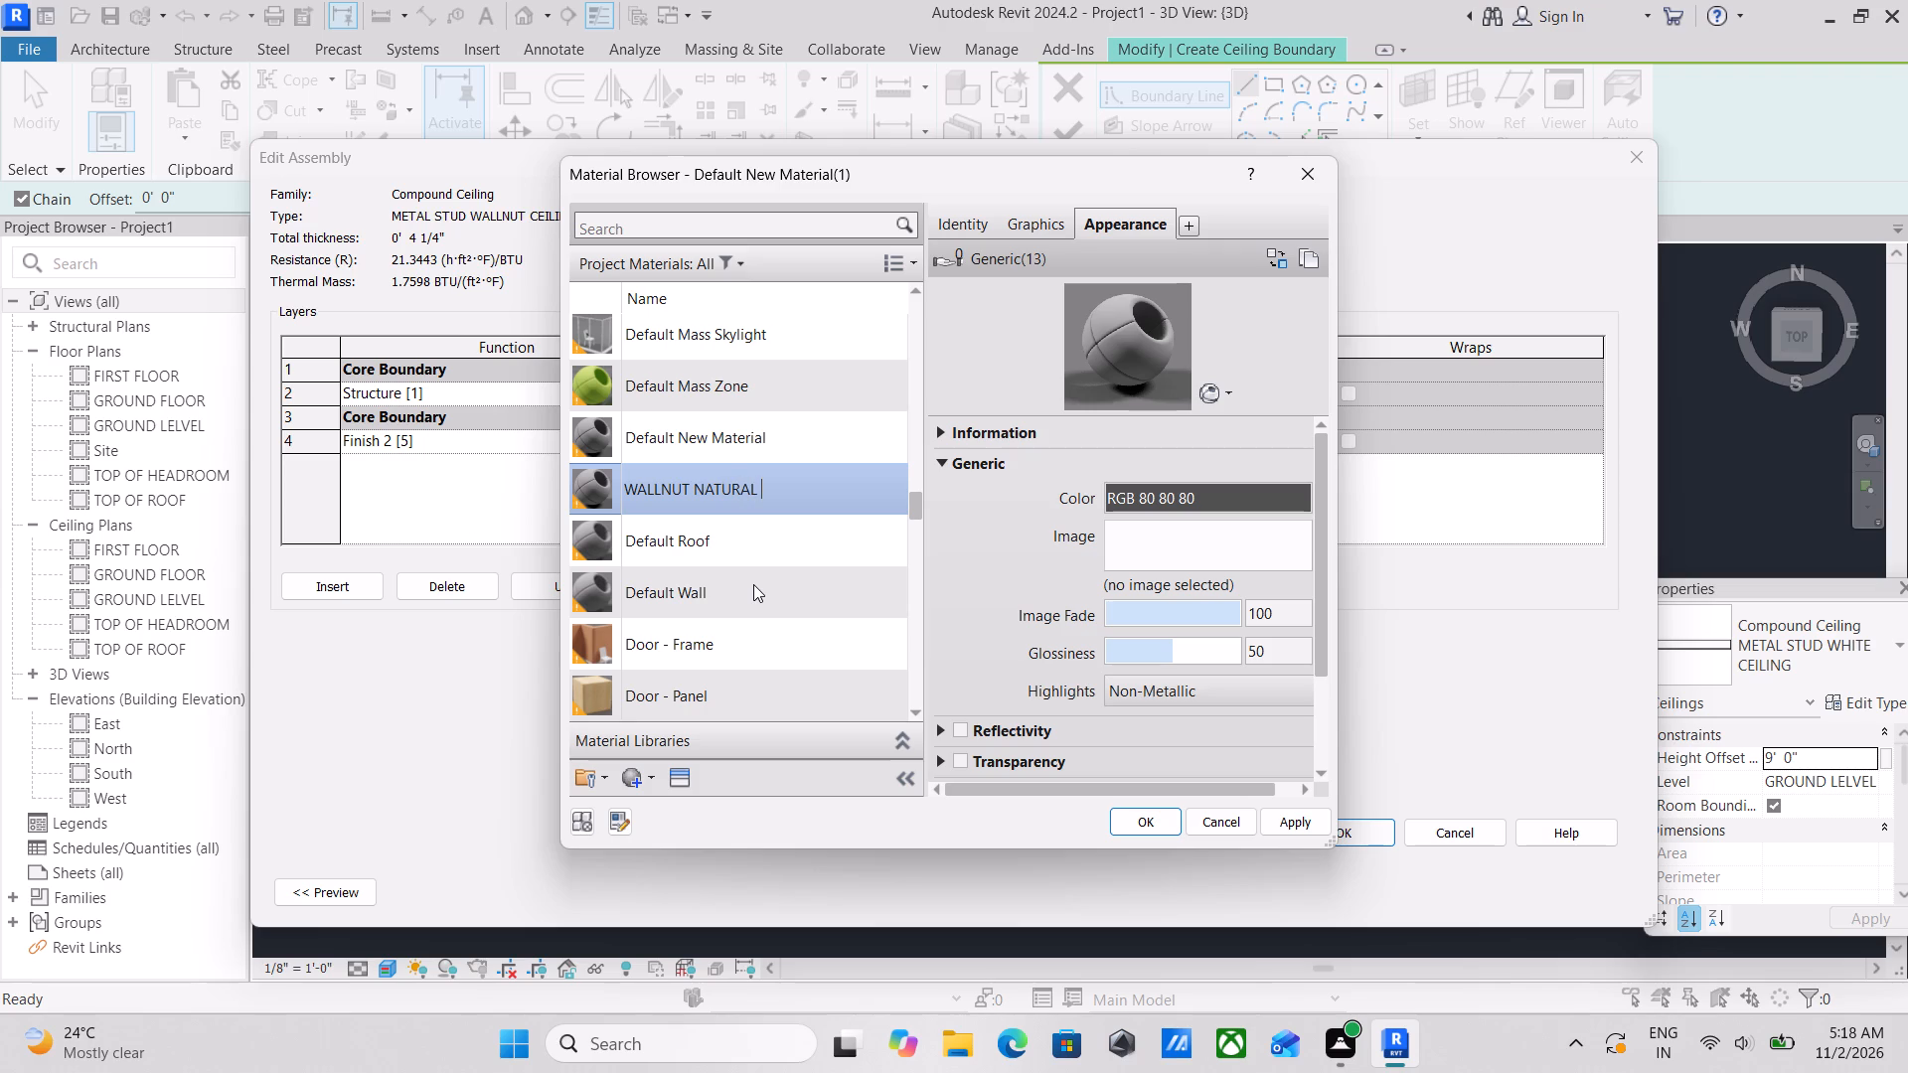
{"action": "type", "text": "CLO"}
{"action": "key", "text": "BackSpace"}
{"action": "key", "text": "BackSpace"}
{"action": "type", "text": "OLO"}
{"action": "key", "text": "BackSpace"}
{"action": "key", "text": "BackSpace"}
{"action": "type", "text": "OUR"}
{"action": "key", "text": "BackSpace"}
{"action": "key", "text": "BackSpace"}
{"action": "key", "text": "BackSpace"}
{"action": "type", "text": "LOUR"}
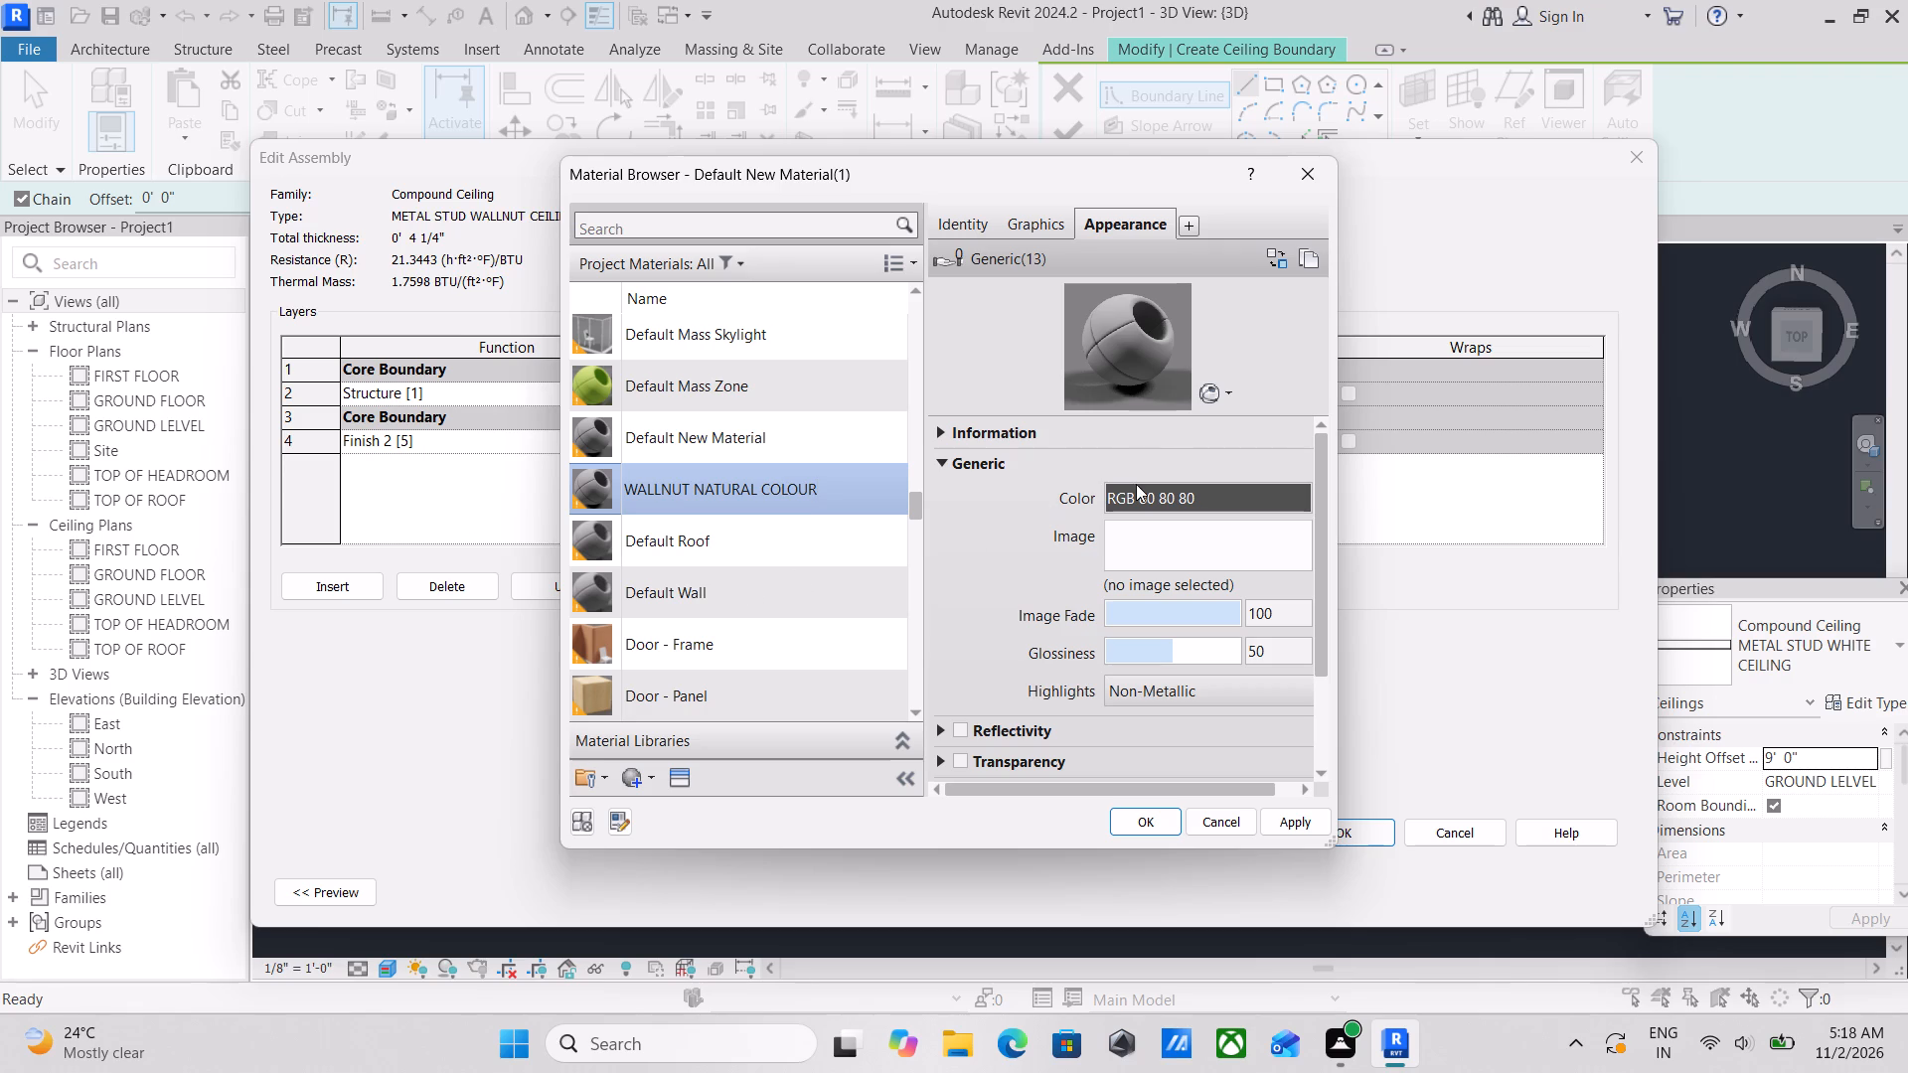
Set the walnut material's appearance color to RGB 89 53 34.
{"action": "left_click", "coordinate": [1143, 488]}
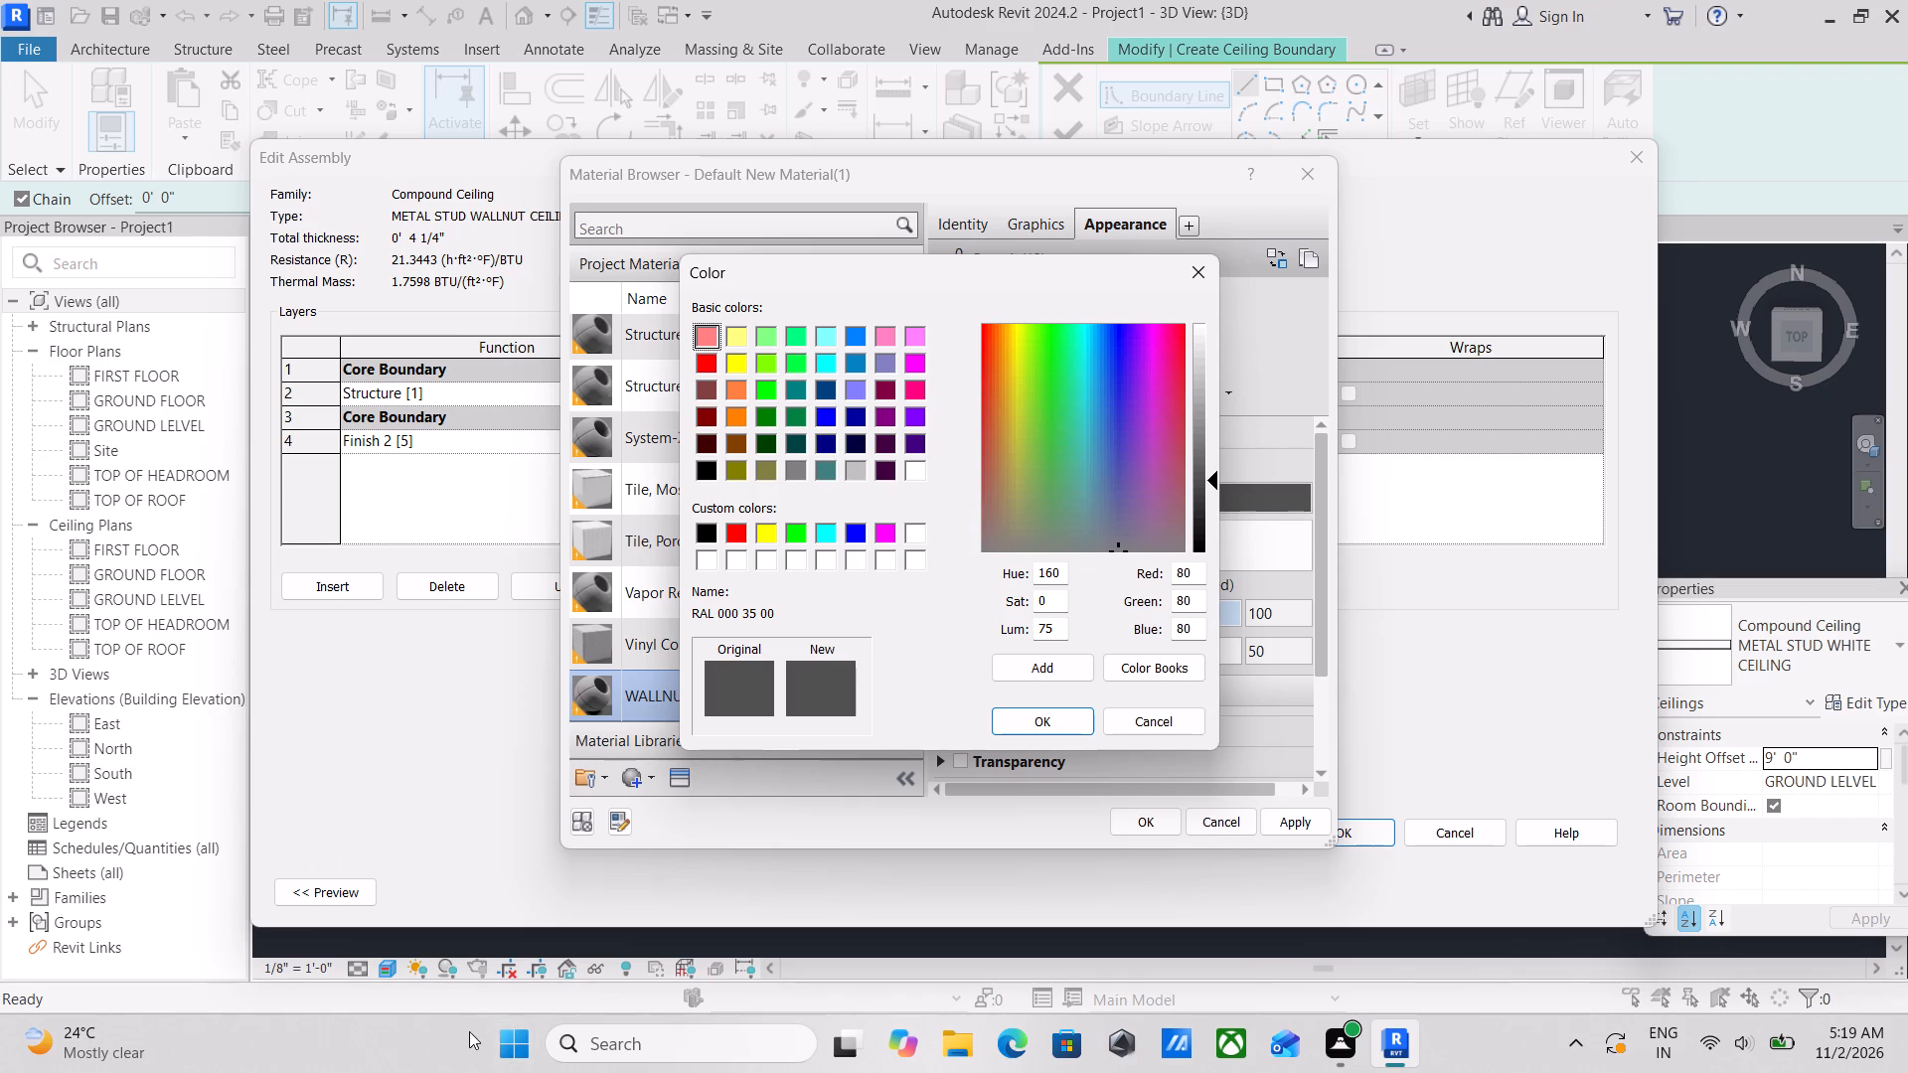
{"action": "left_click", "coordinate": [1192, 576]}
{"action": "left_click_drag", "start_coordinate": [1192, 575], "coordinate": [1016, 606]}
{"action": "type", "text": "89"}
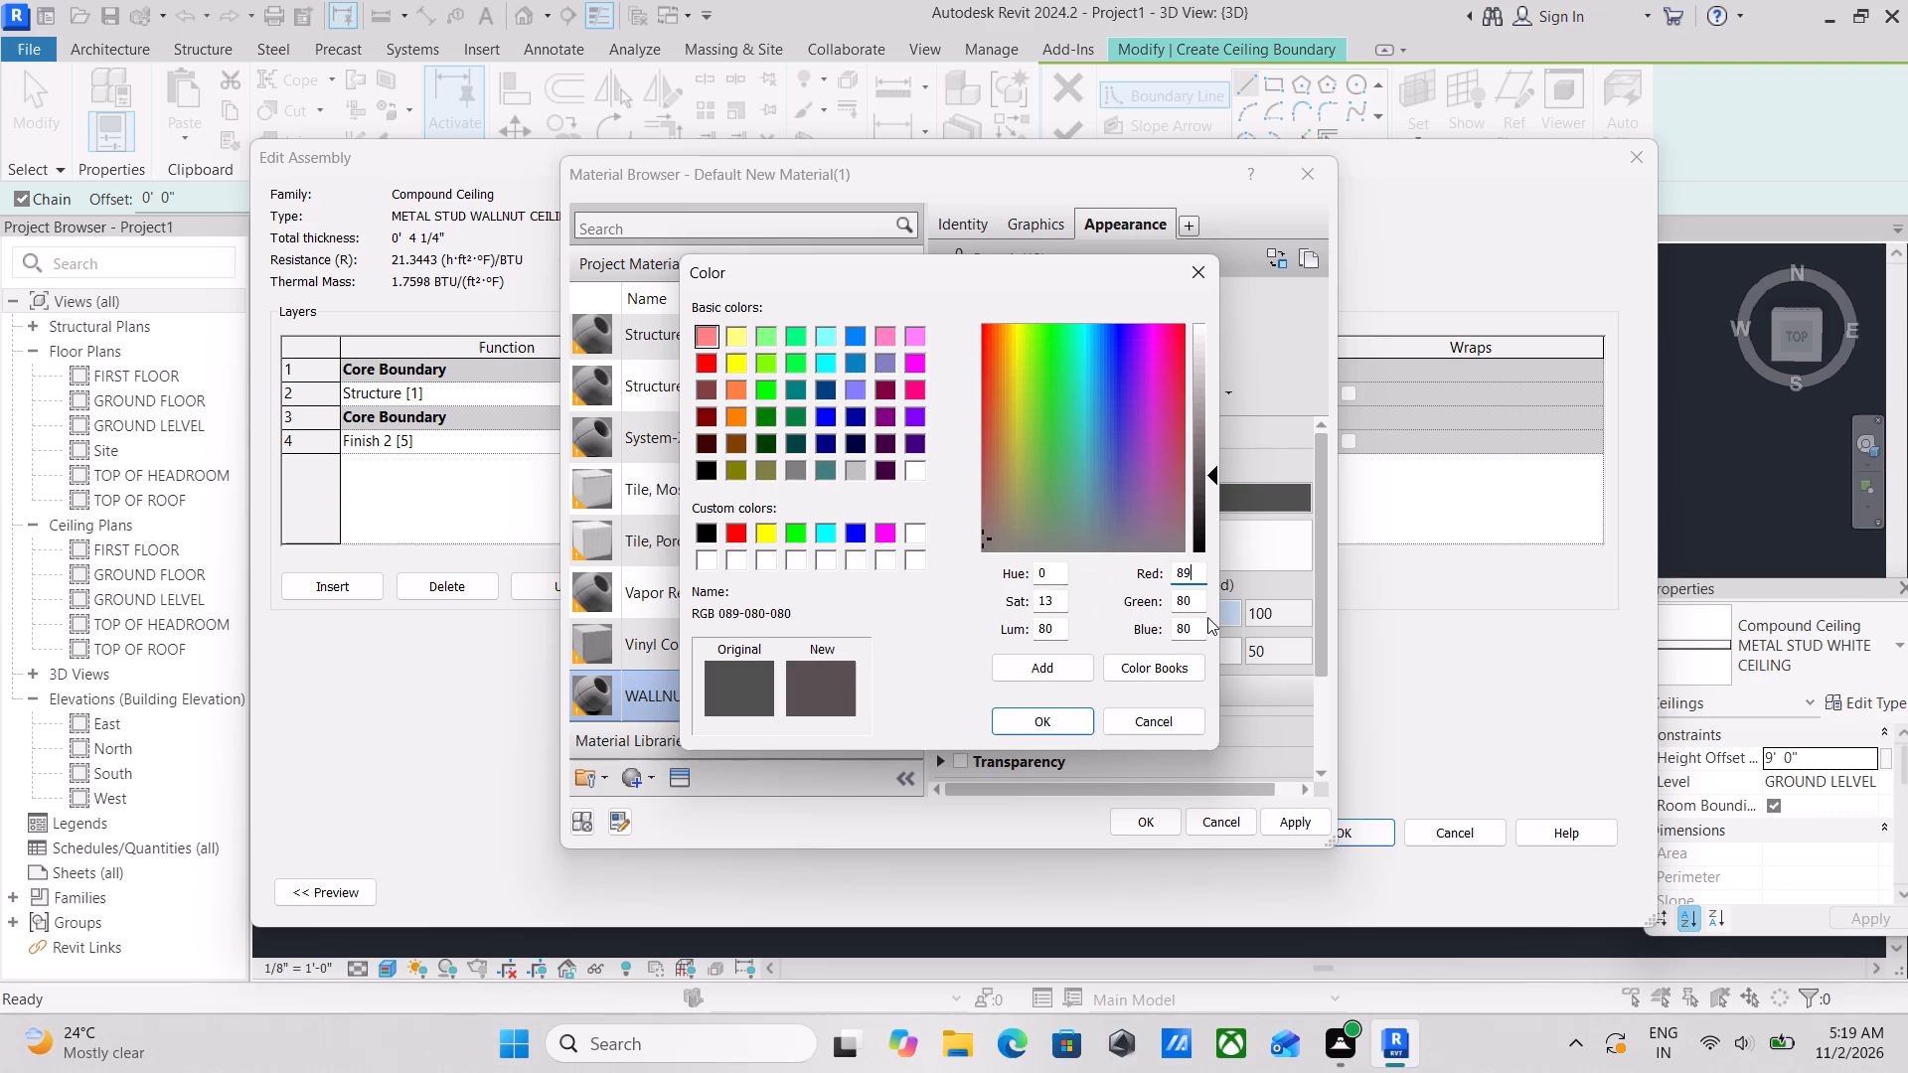
{"action": "left_click_drag", "start_coordinate": [1191, 601], "coordinate": [1108, 617]}
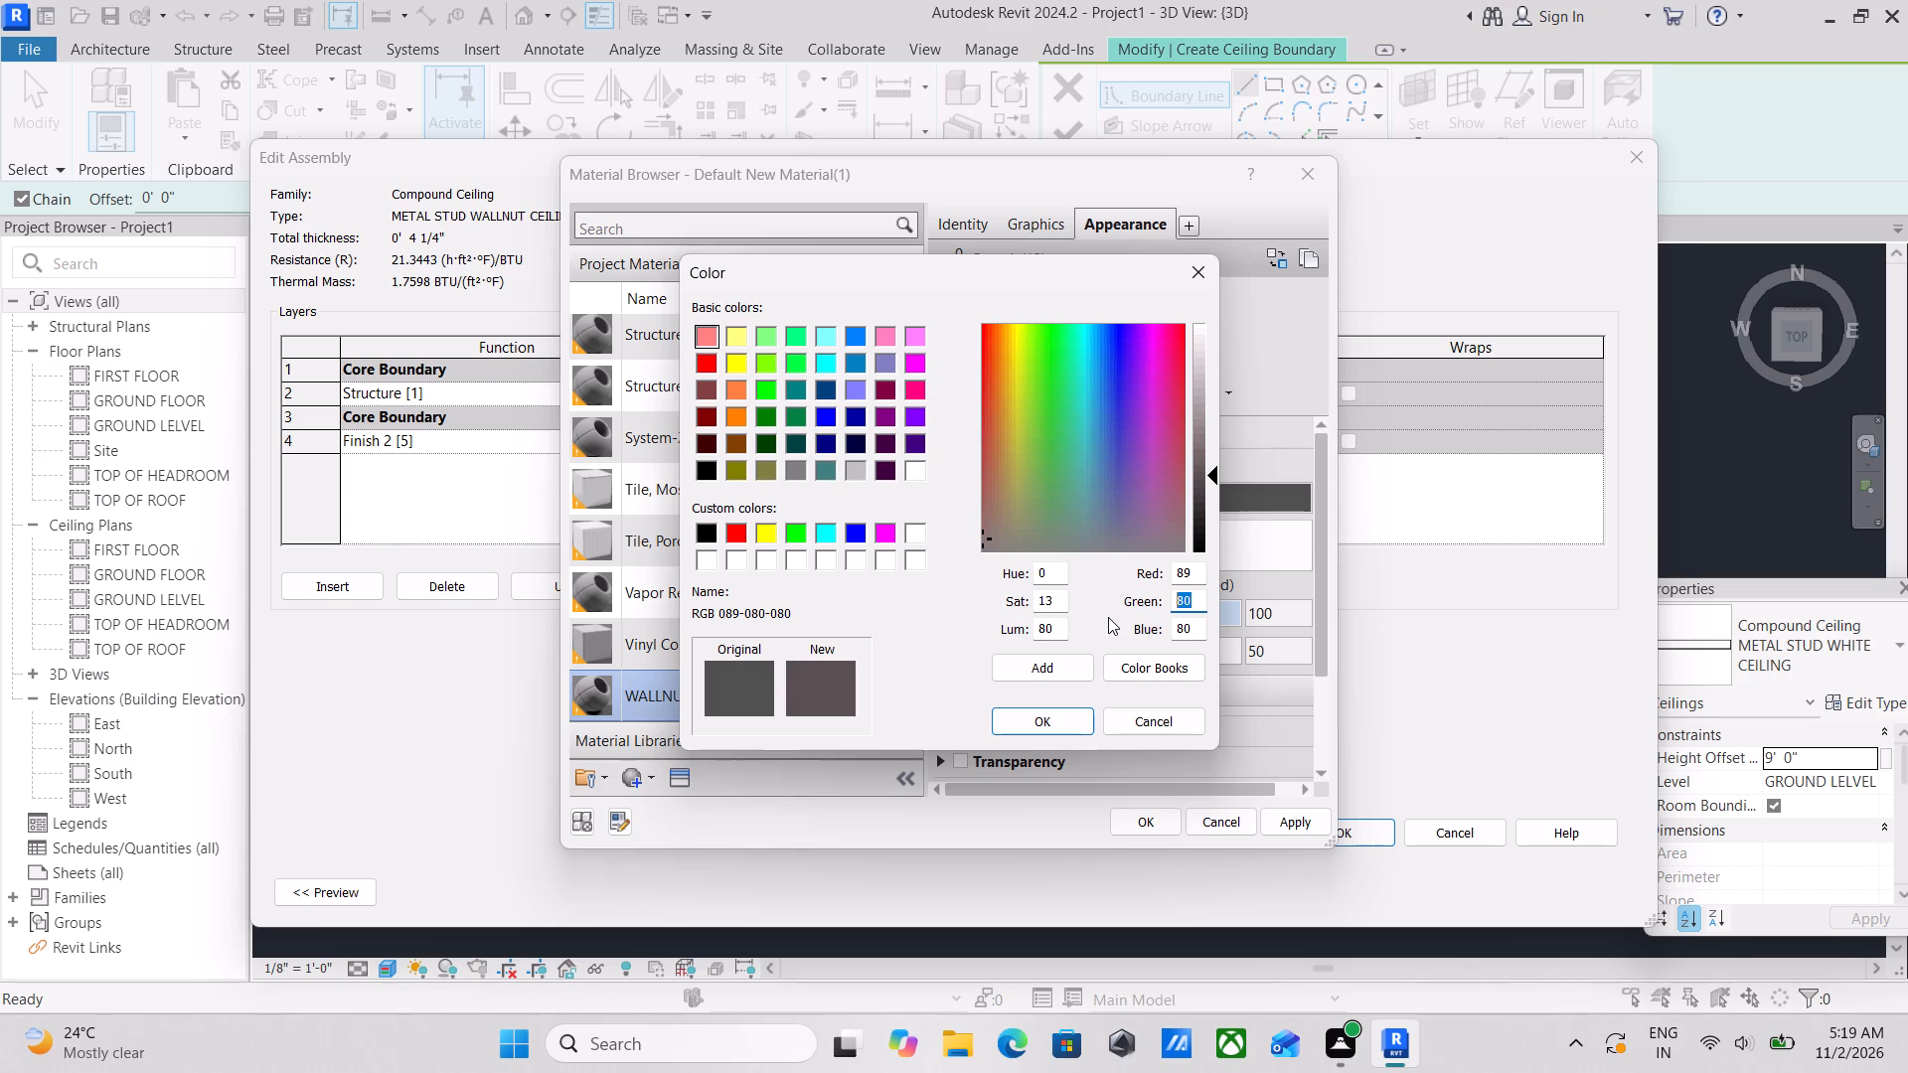
{"action": "key", "text": "5"}
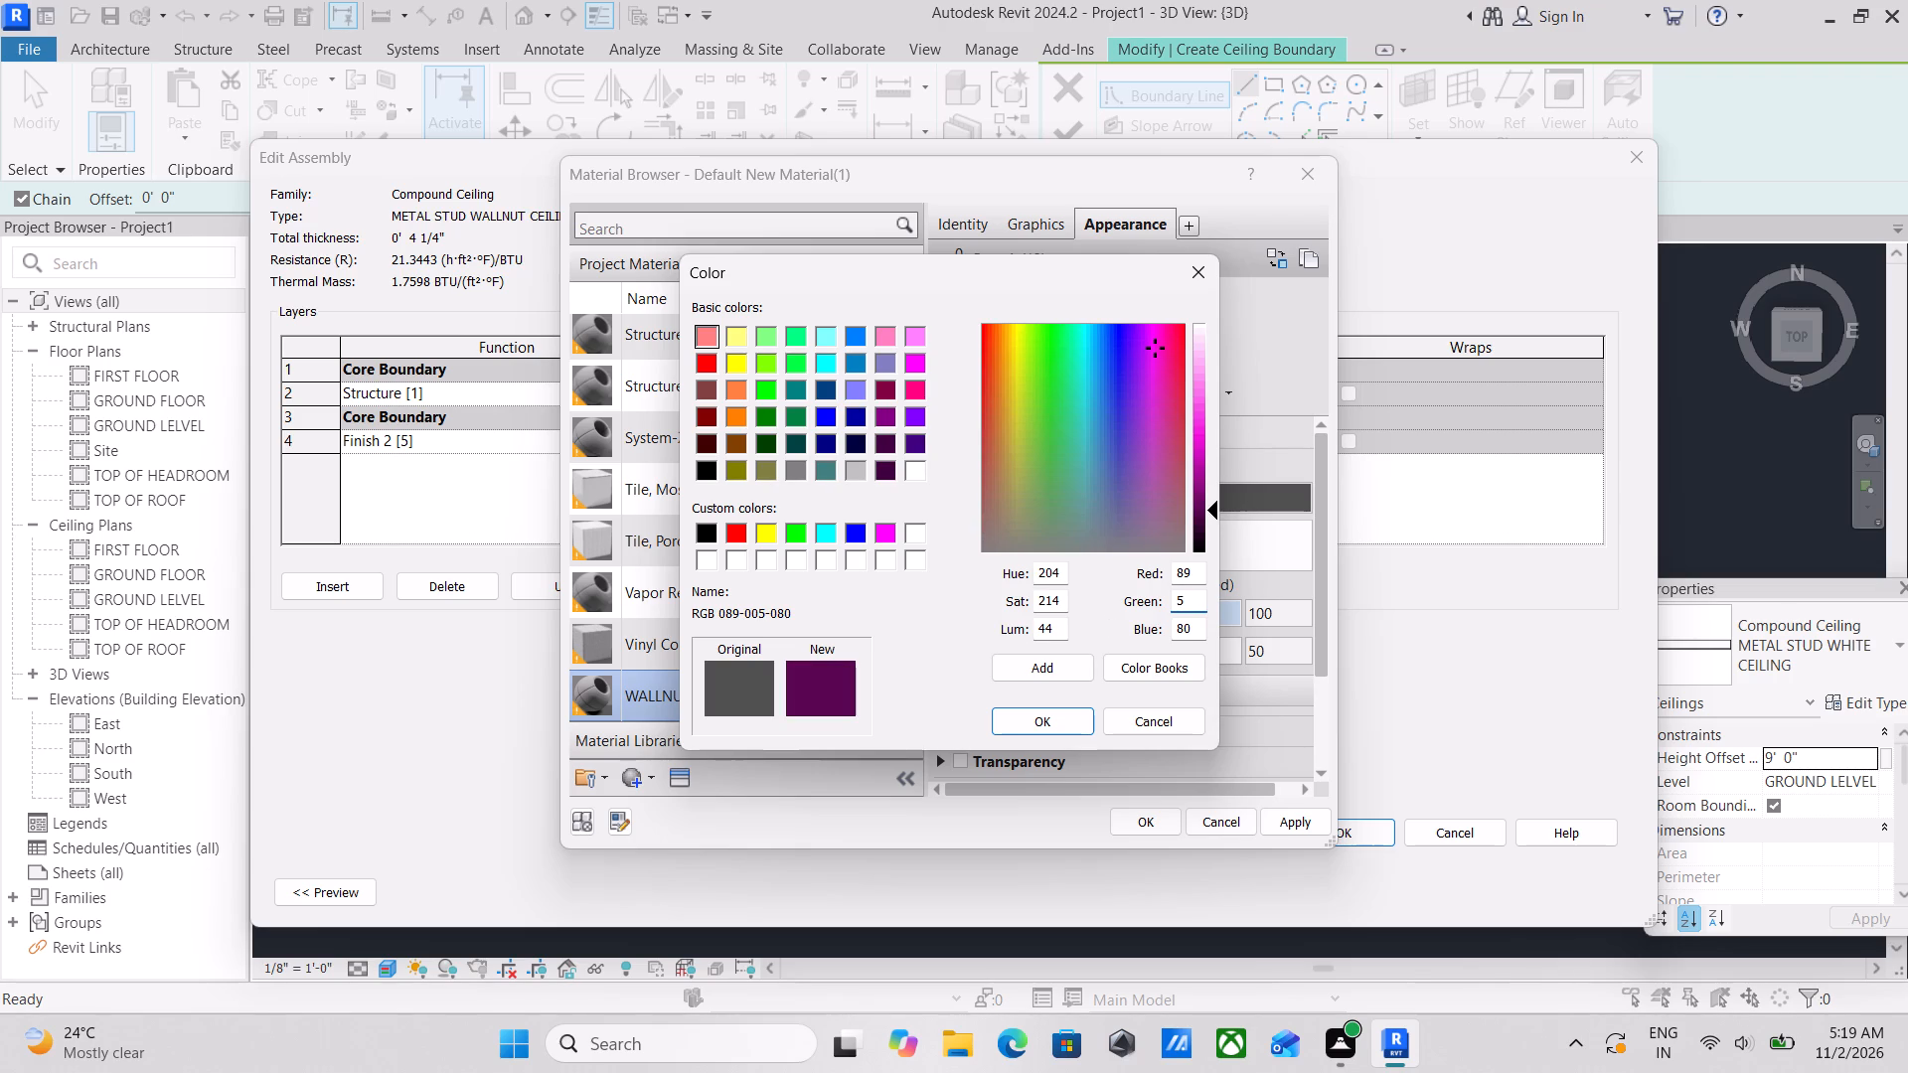
{"action": "key", "text": "3"}
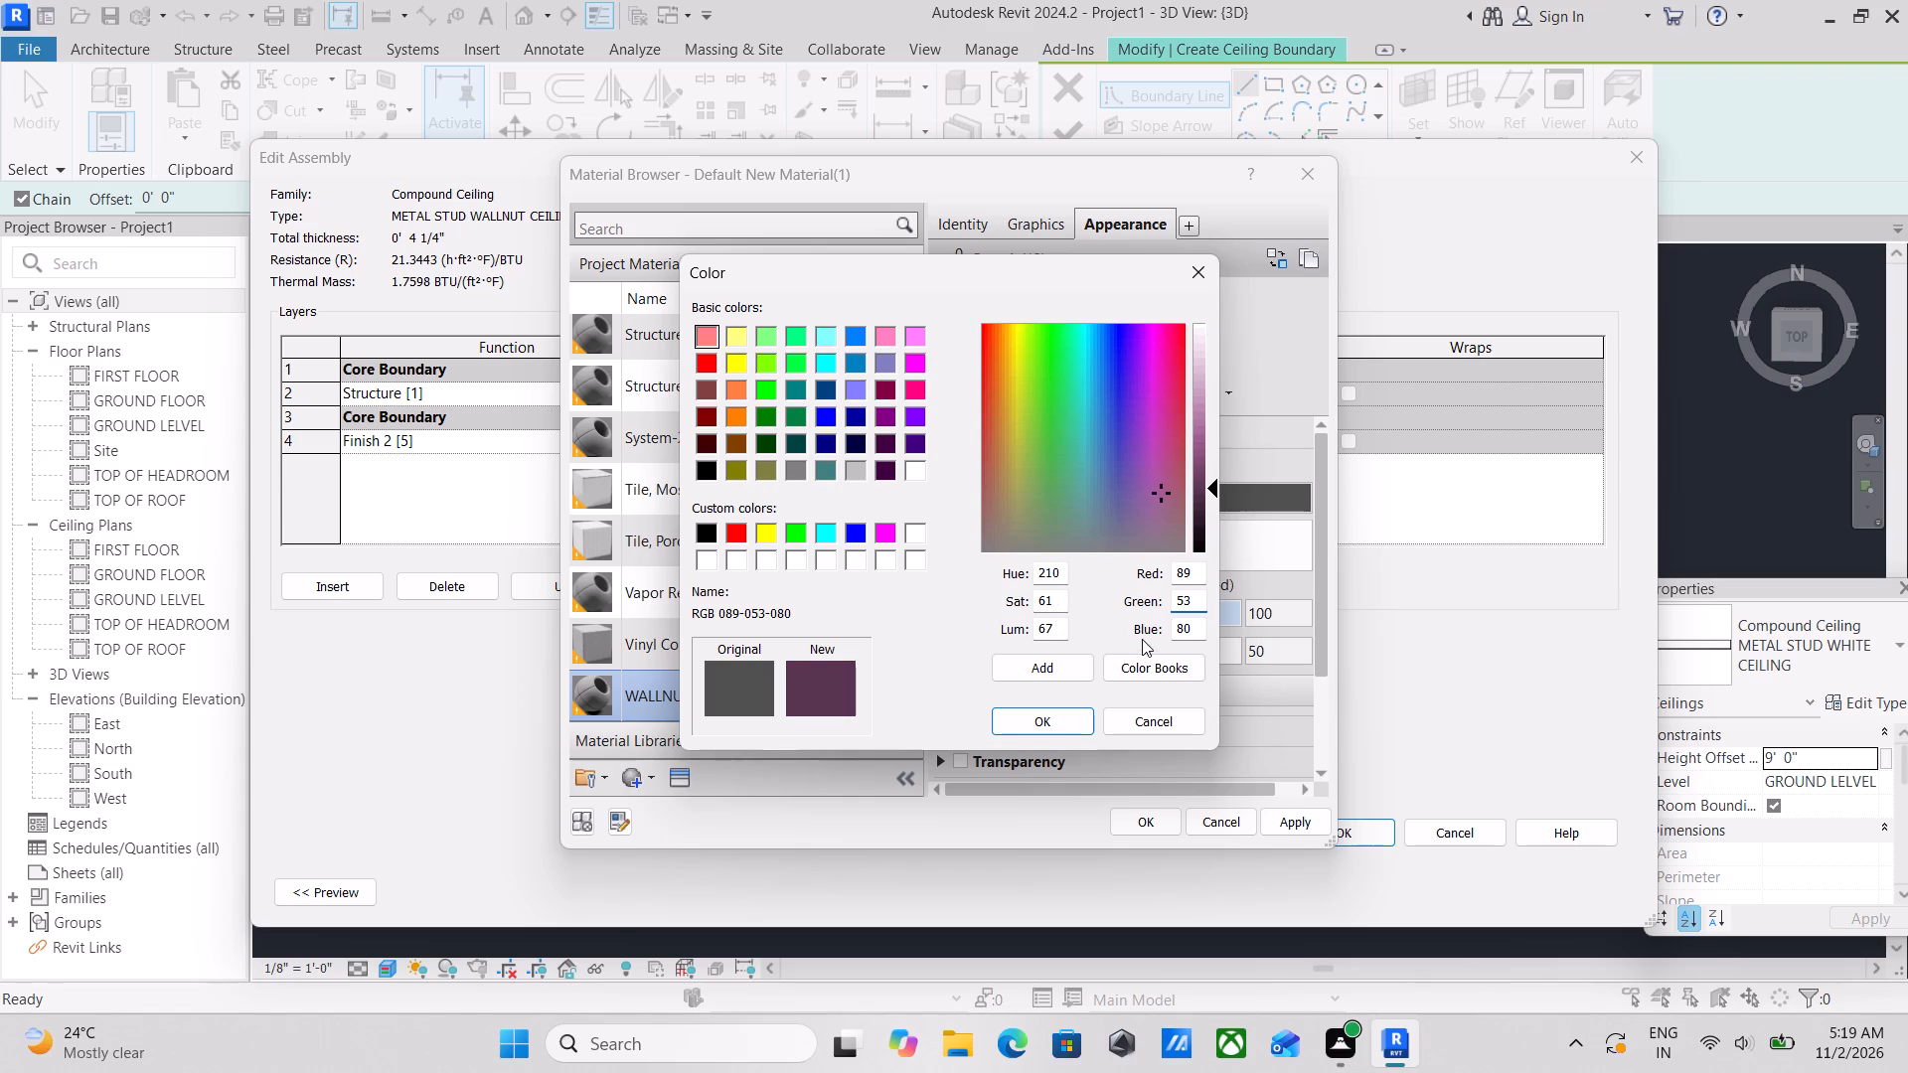
{"action": "left_click_drag", "start_coordinate": [1192, 632], "coordinate": [1120, 632]}
{"action": "type", "text": "34"}
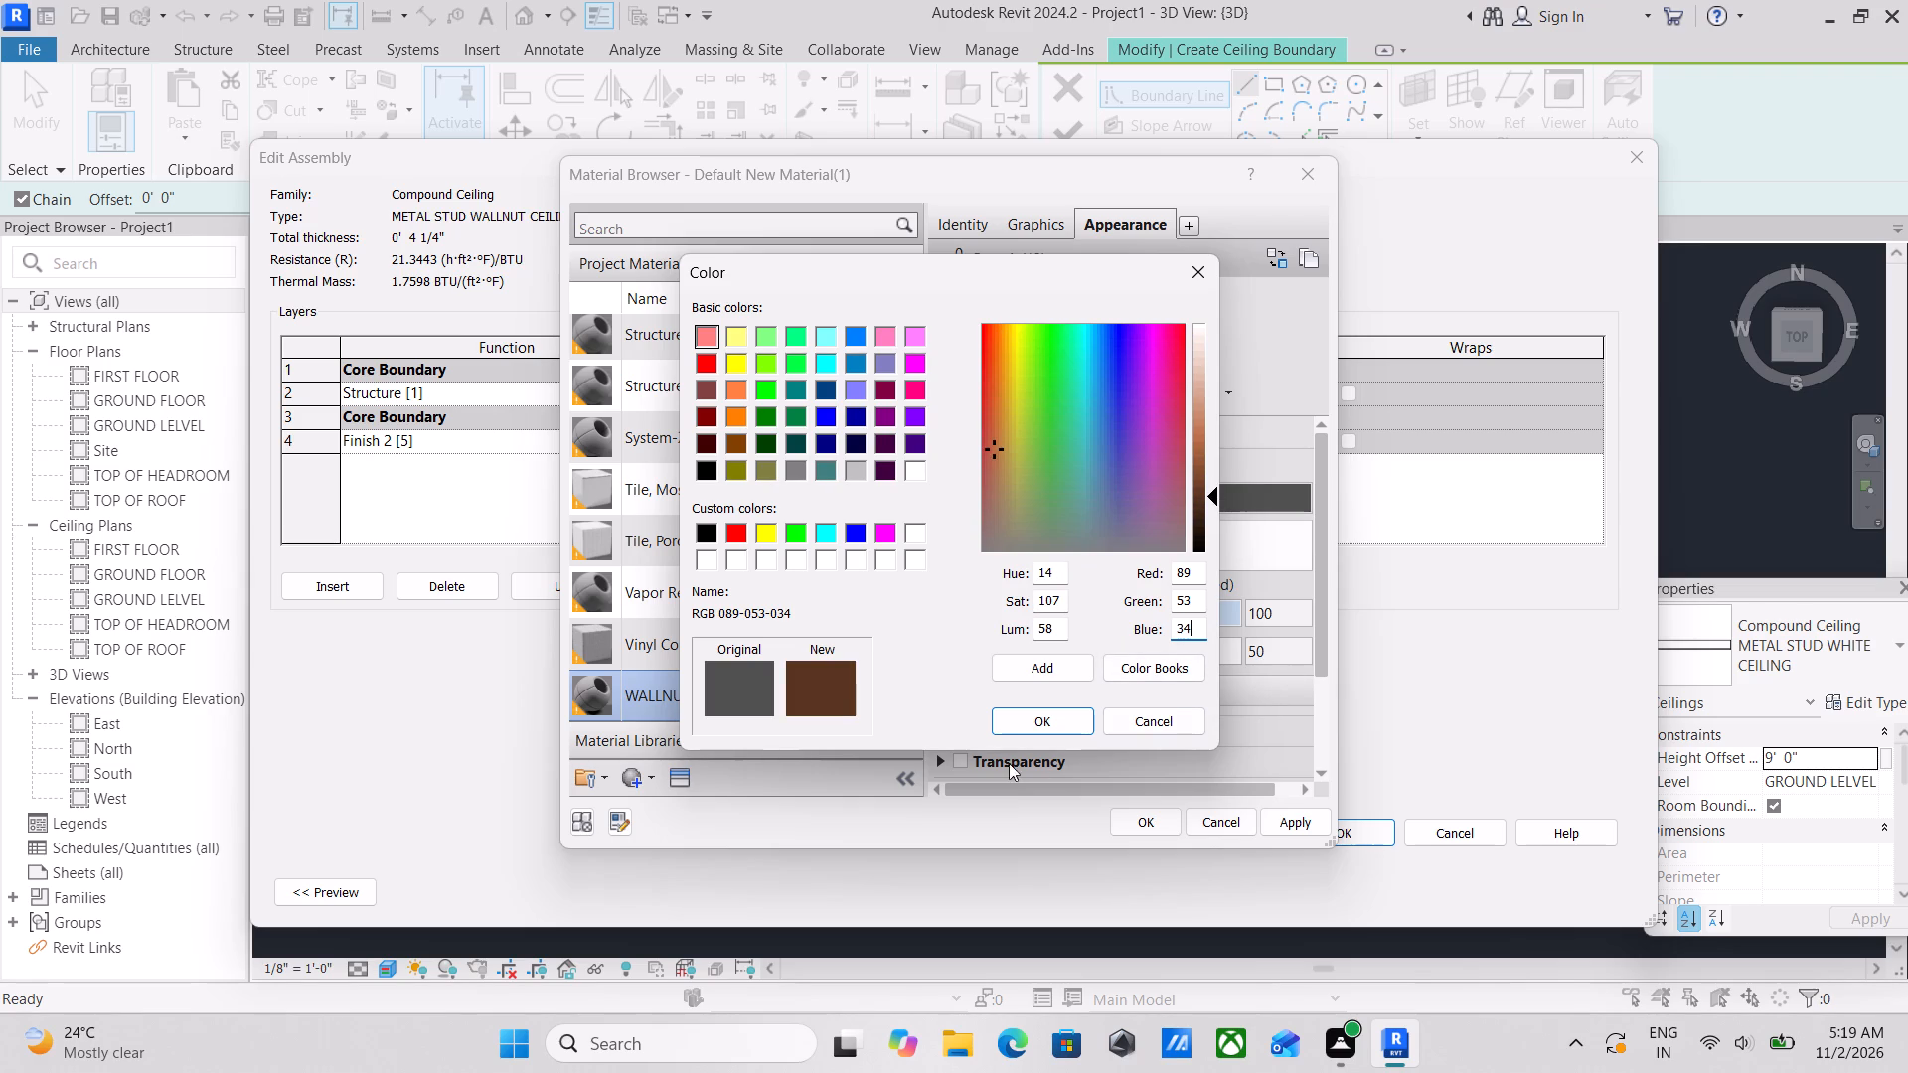
{"action": "left_click", "coordinate": [1030, 726]}
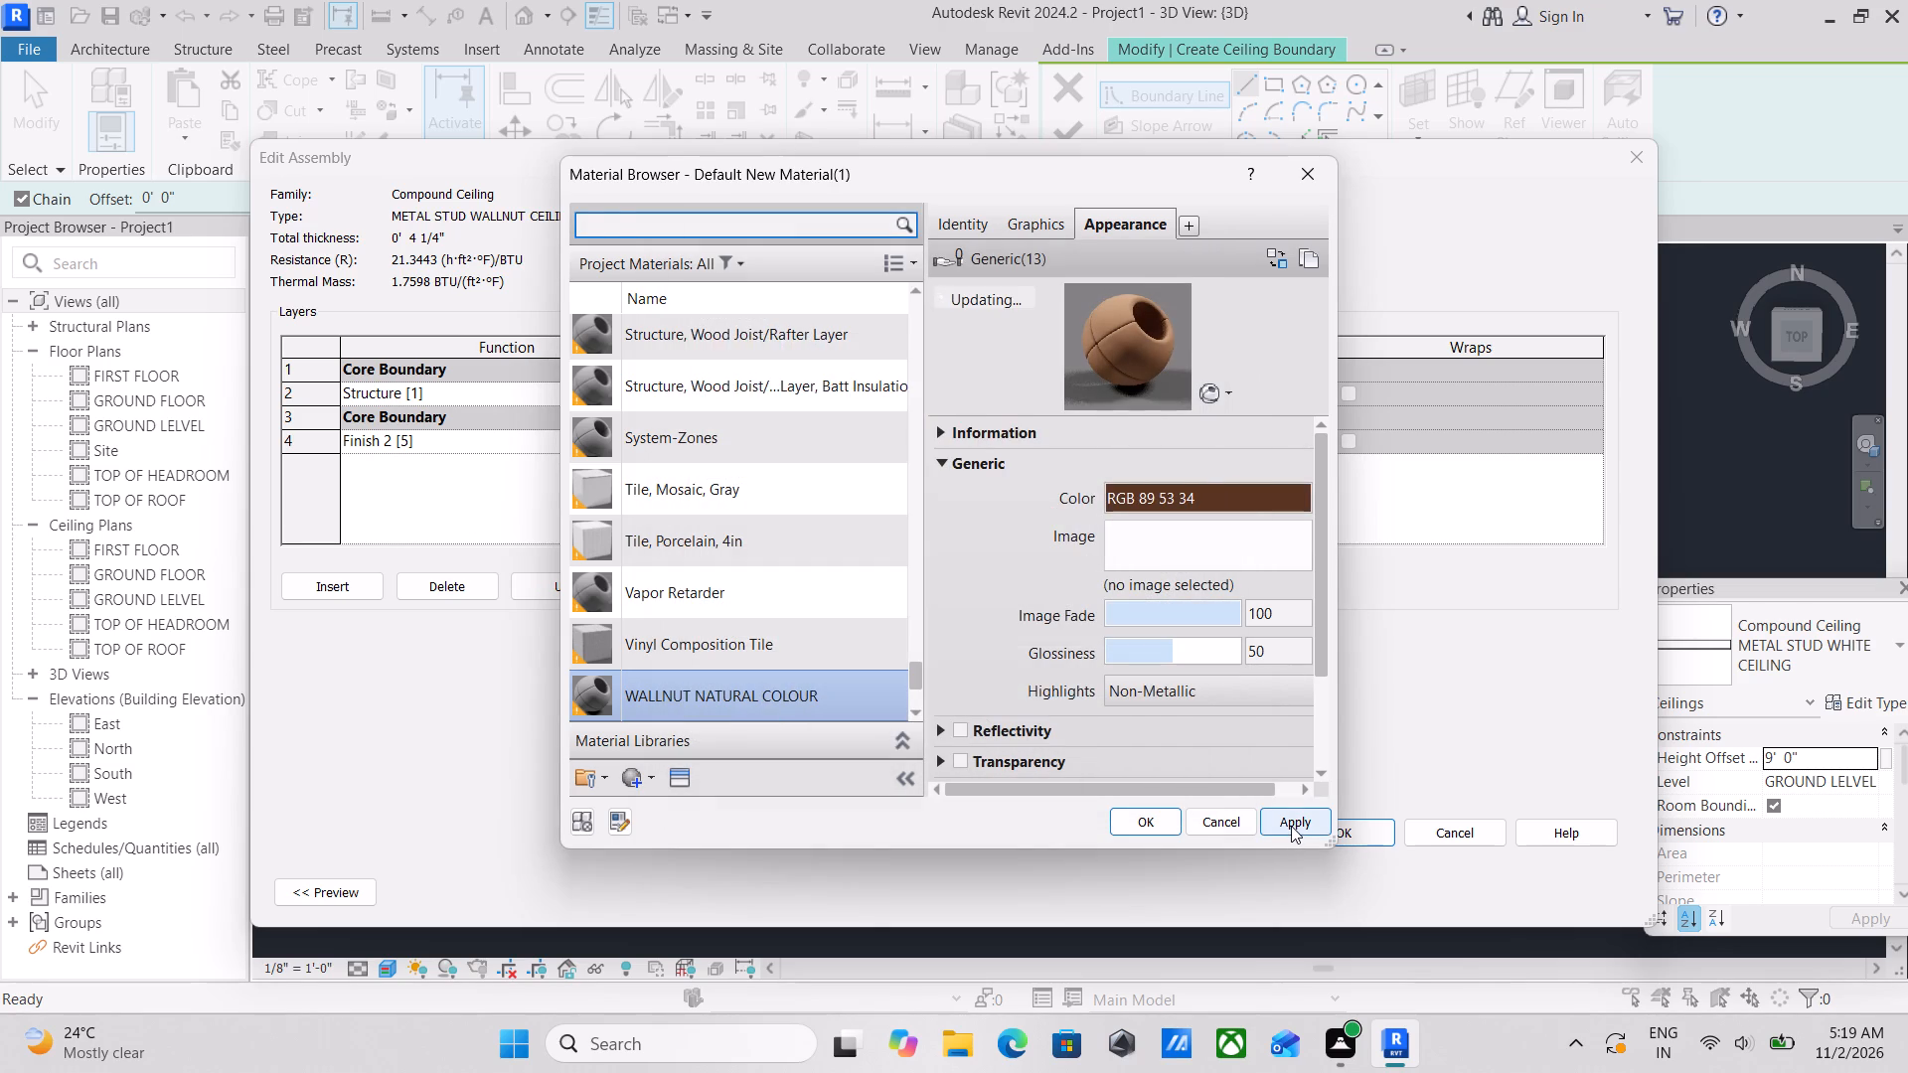
Assign WALLNUT NATURAL COLOUR to the ceiling type's finish layer and apply the type to the ceiling being sketched.
{"action": "left_click", "coordinate": [1291, 826]}
{"action": "left_click", "coordinate": [1136, 814]}
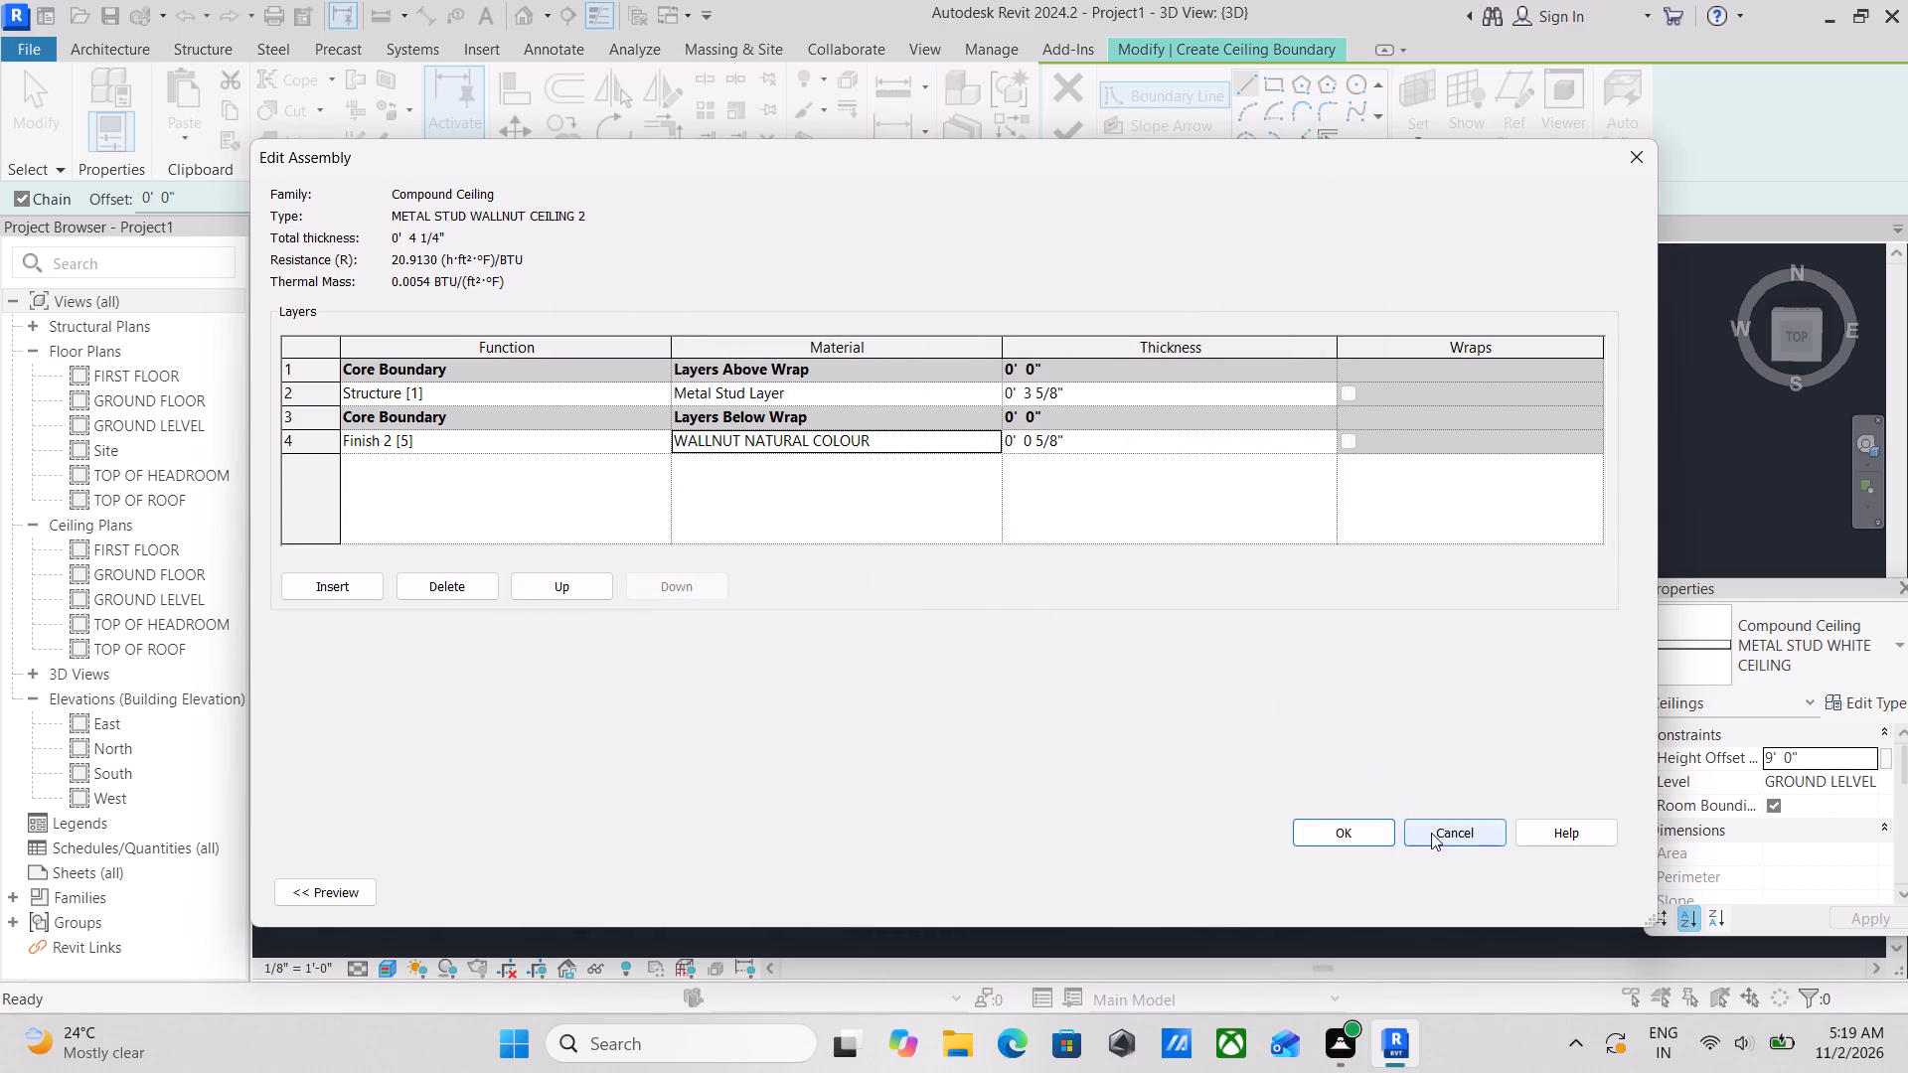
{"action": "left_click", "coordinate": [1331, 828]}
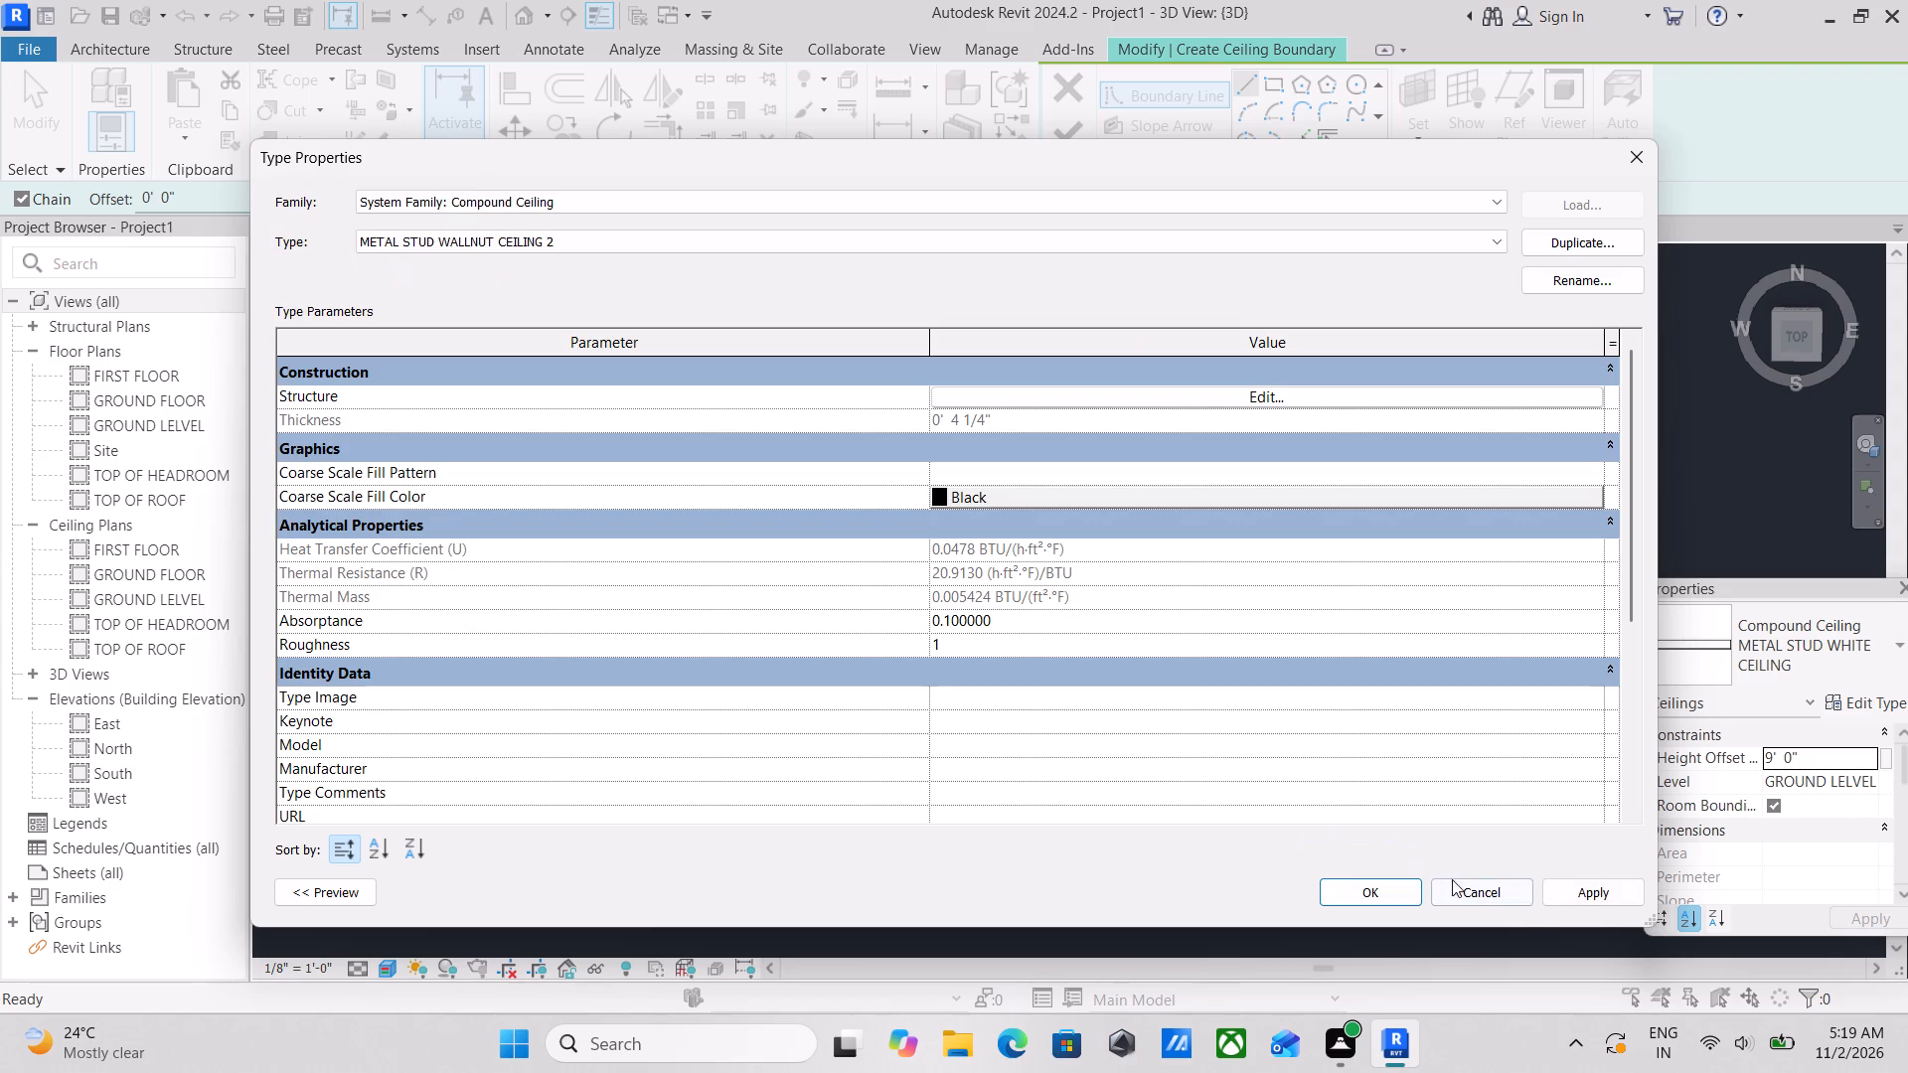
{"action": "left_click", "coordinate": [1594, 898]}
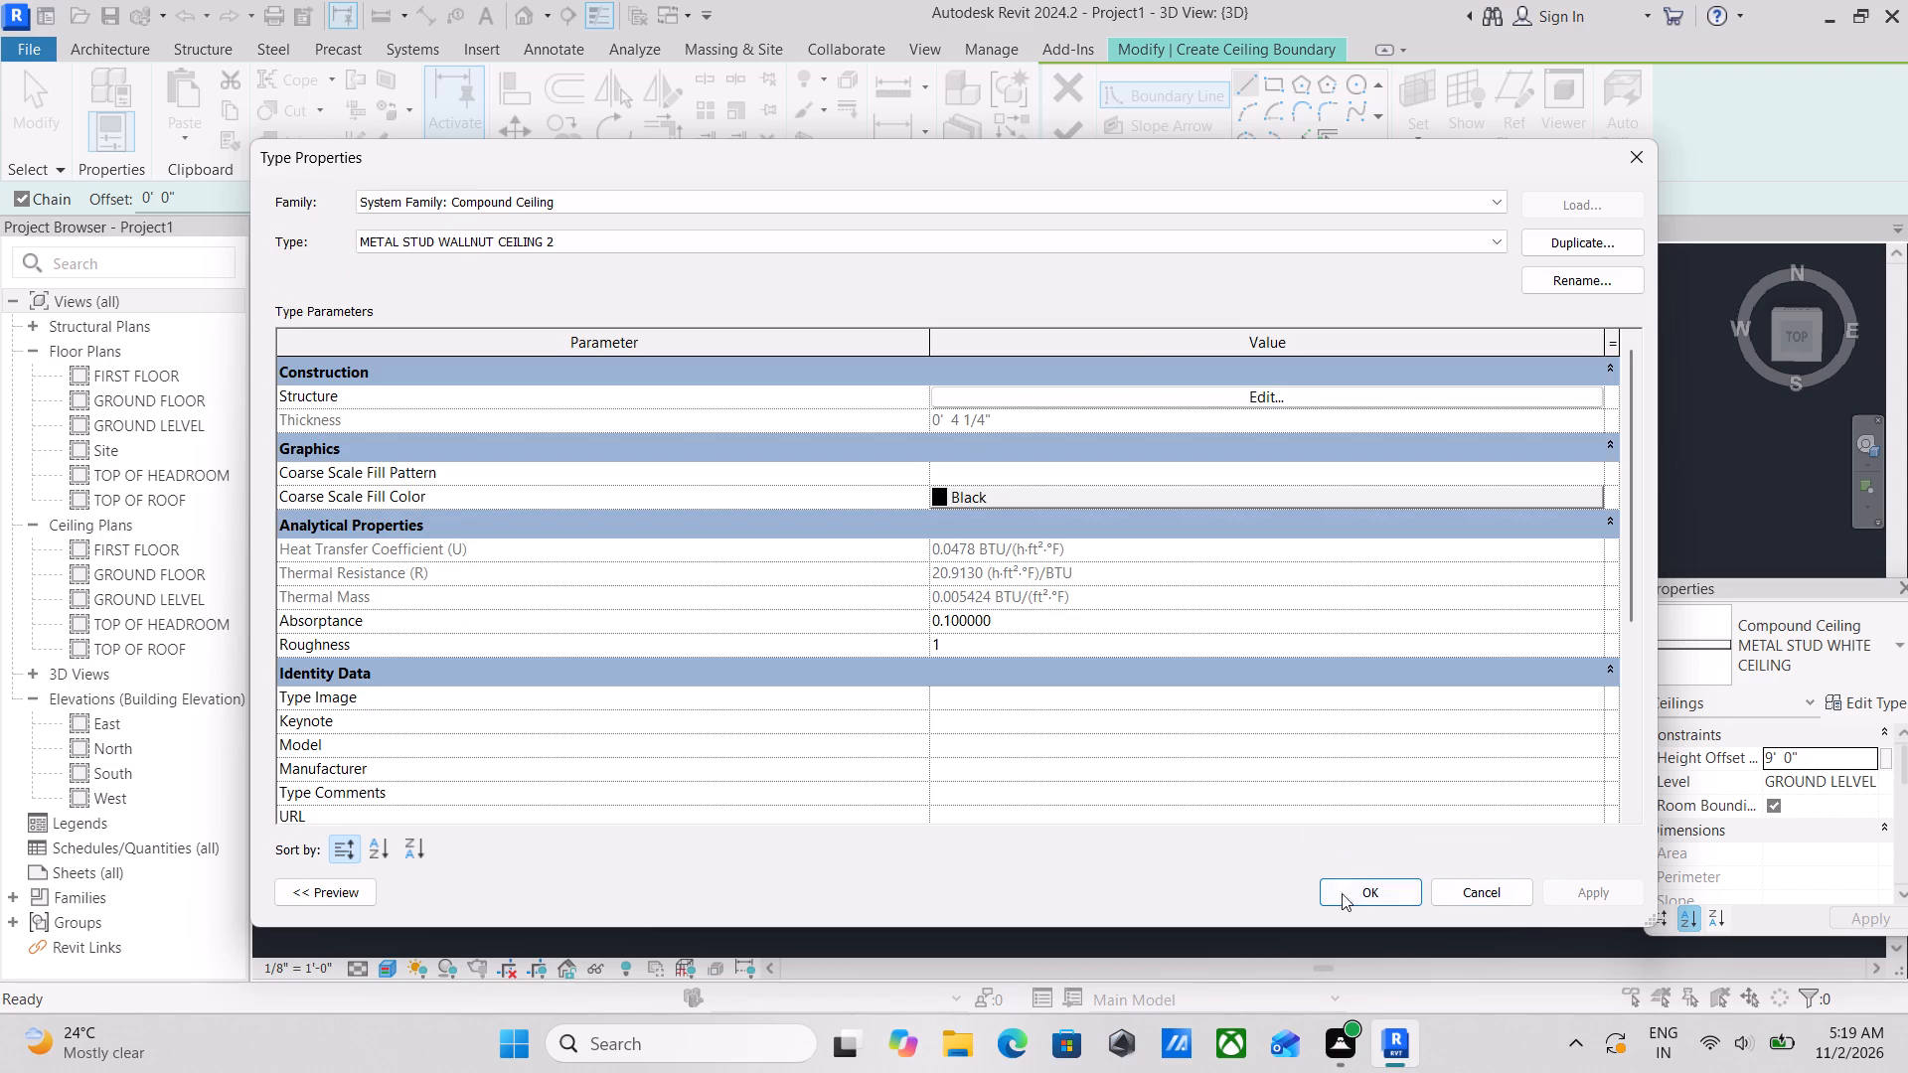
{"action": "left_click", "coordinate": [1355, 902]}
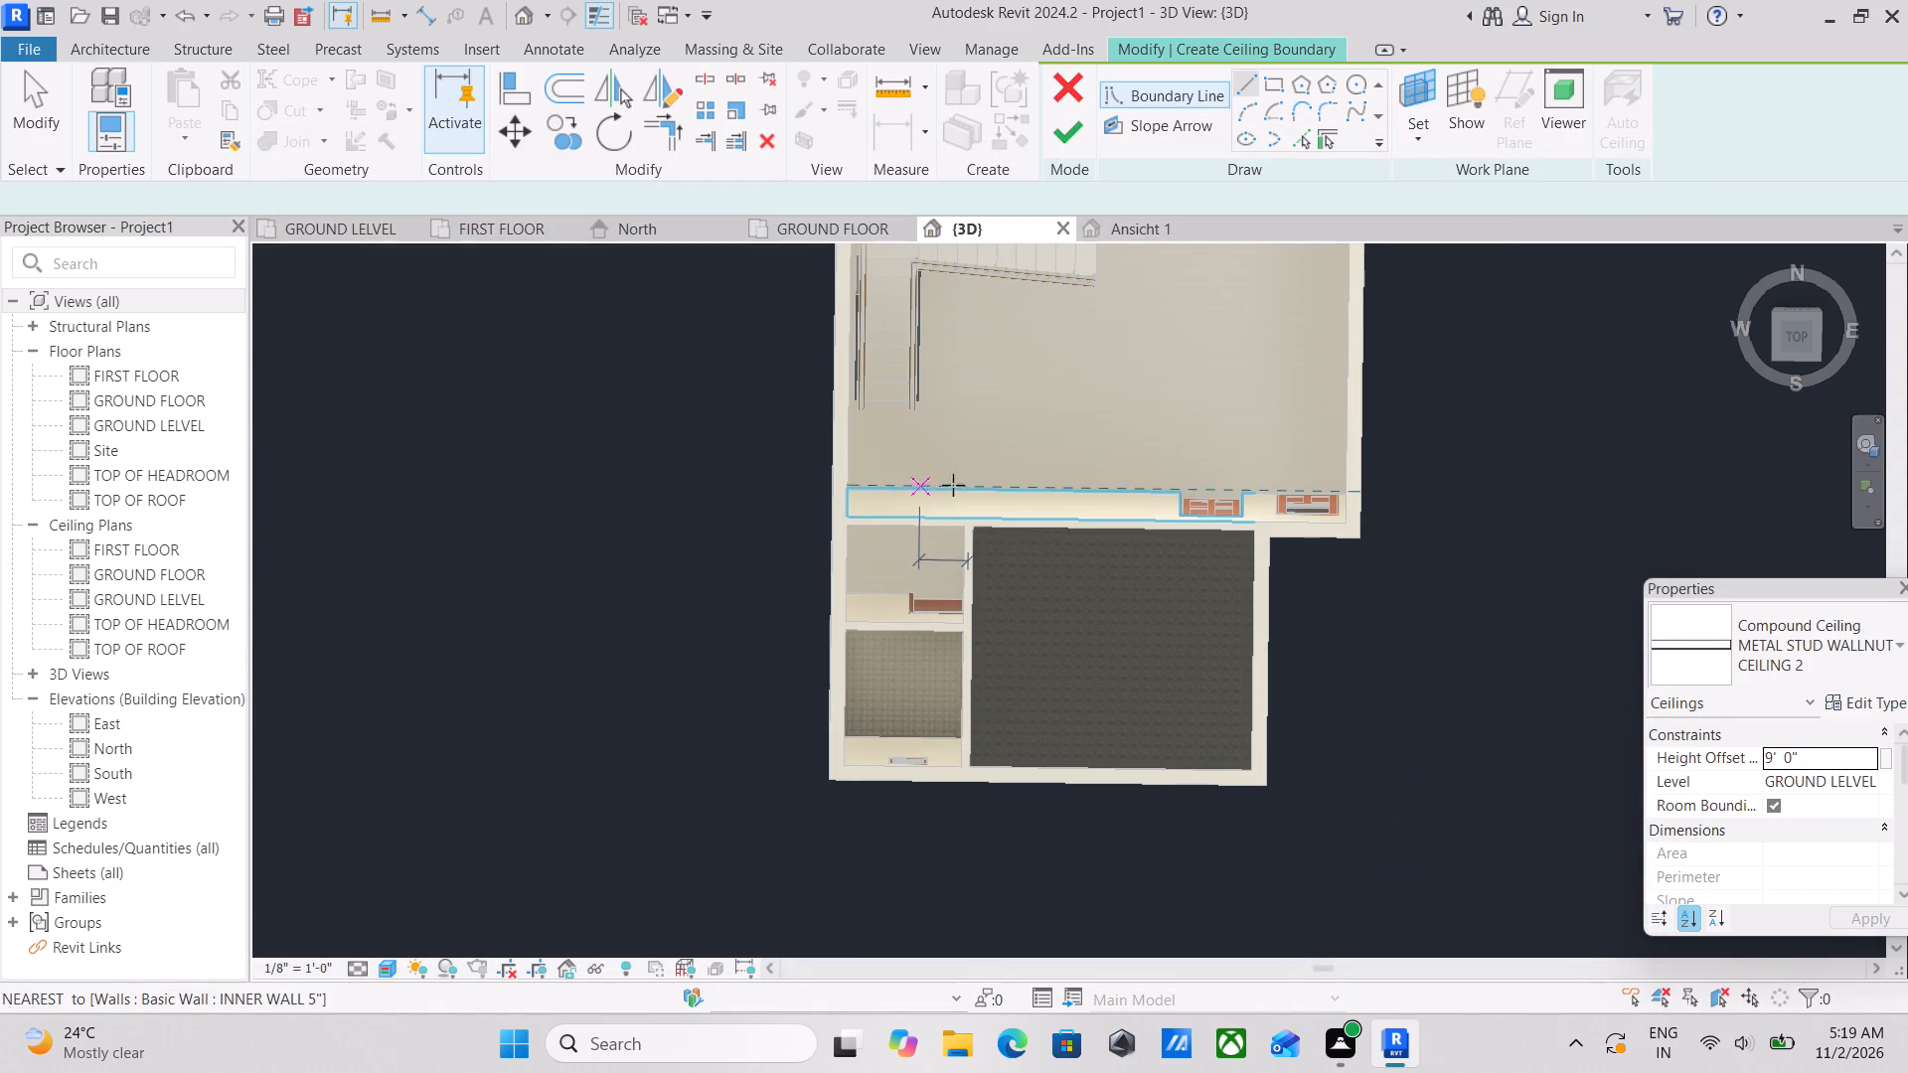
Switch to the GROUND FLOOR plan view, framed on the large front room, for sketching the ceiling boundary.
{"action": "left_click", "coordinate": [804, 233]}
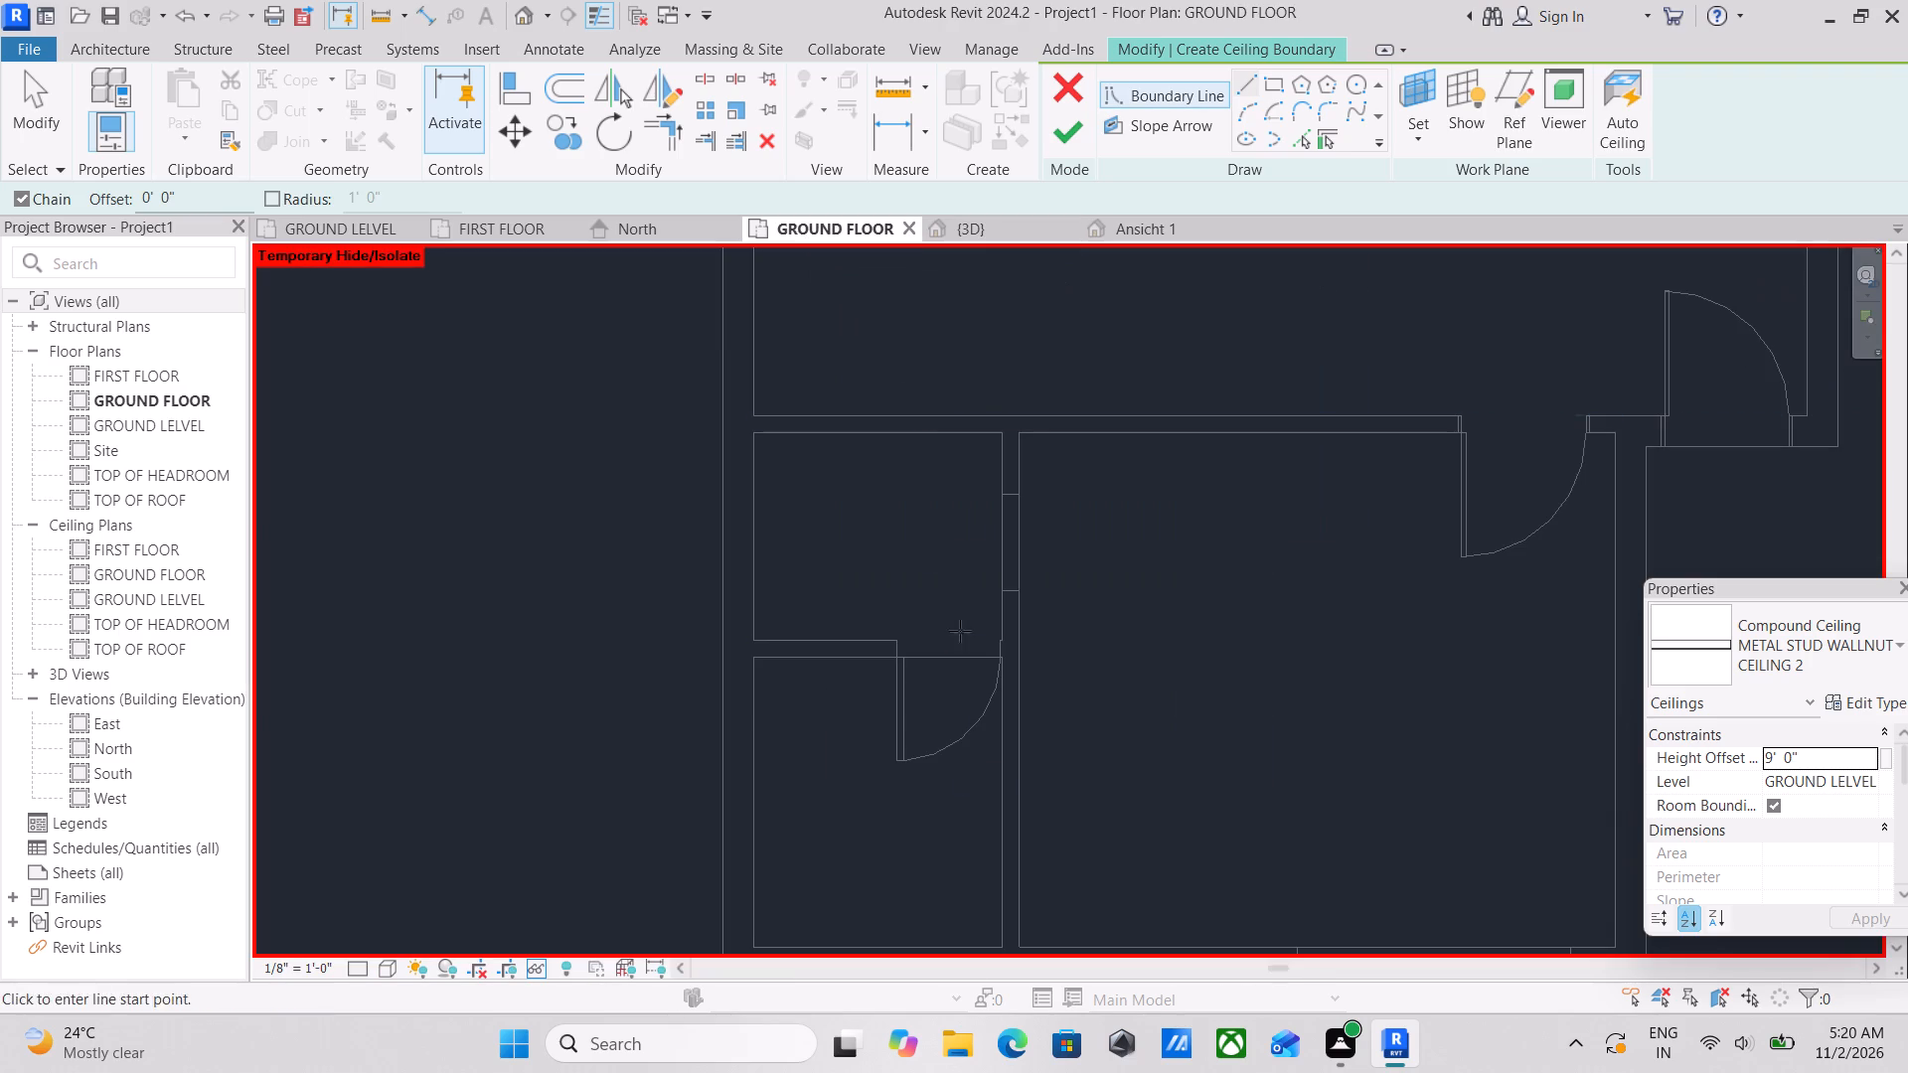
{"action": "scroll", "coordinate": [1034, 690], "scroll_direction": "down", "scroll_amount": 6}
{"action": "scroll", "coordinate": [1126, 609], "scroll_direction": "down", "scroll_amount": 2}
{"action": "middle_click_drag", "start_coordinate": [1115, 601], "coordinate": [931, 530]}
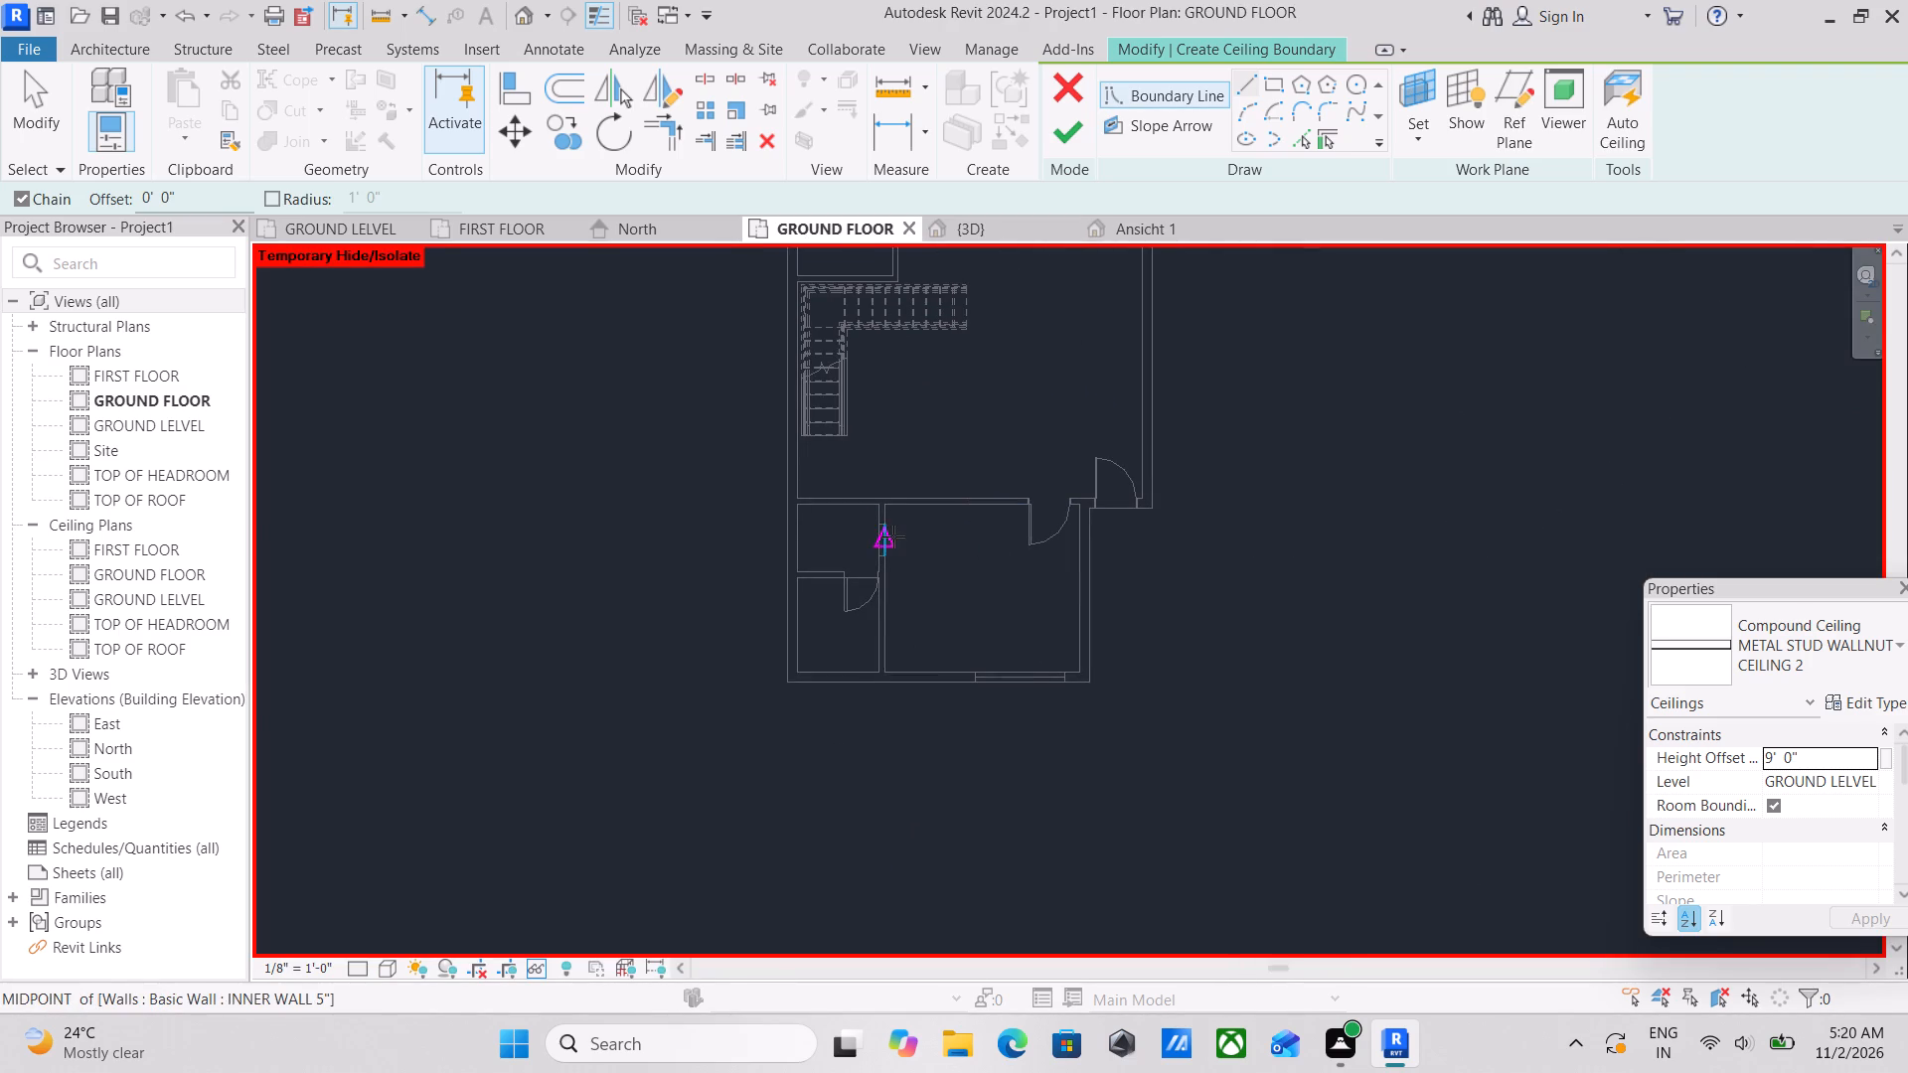
{"action": "scroll", "coordinate": [893, 536], "scroll_direction": "up", "scroll_amount": 6}
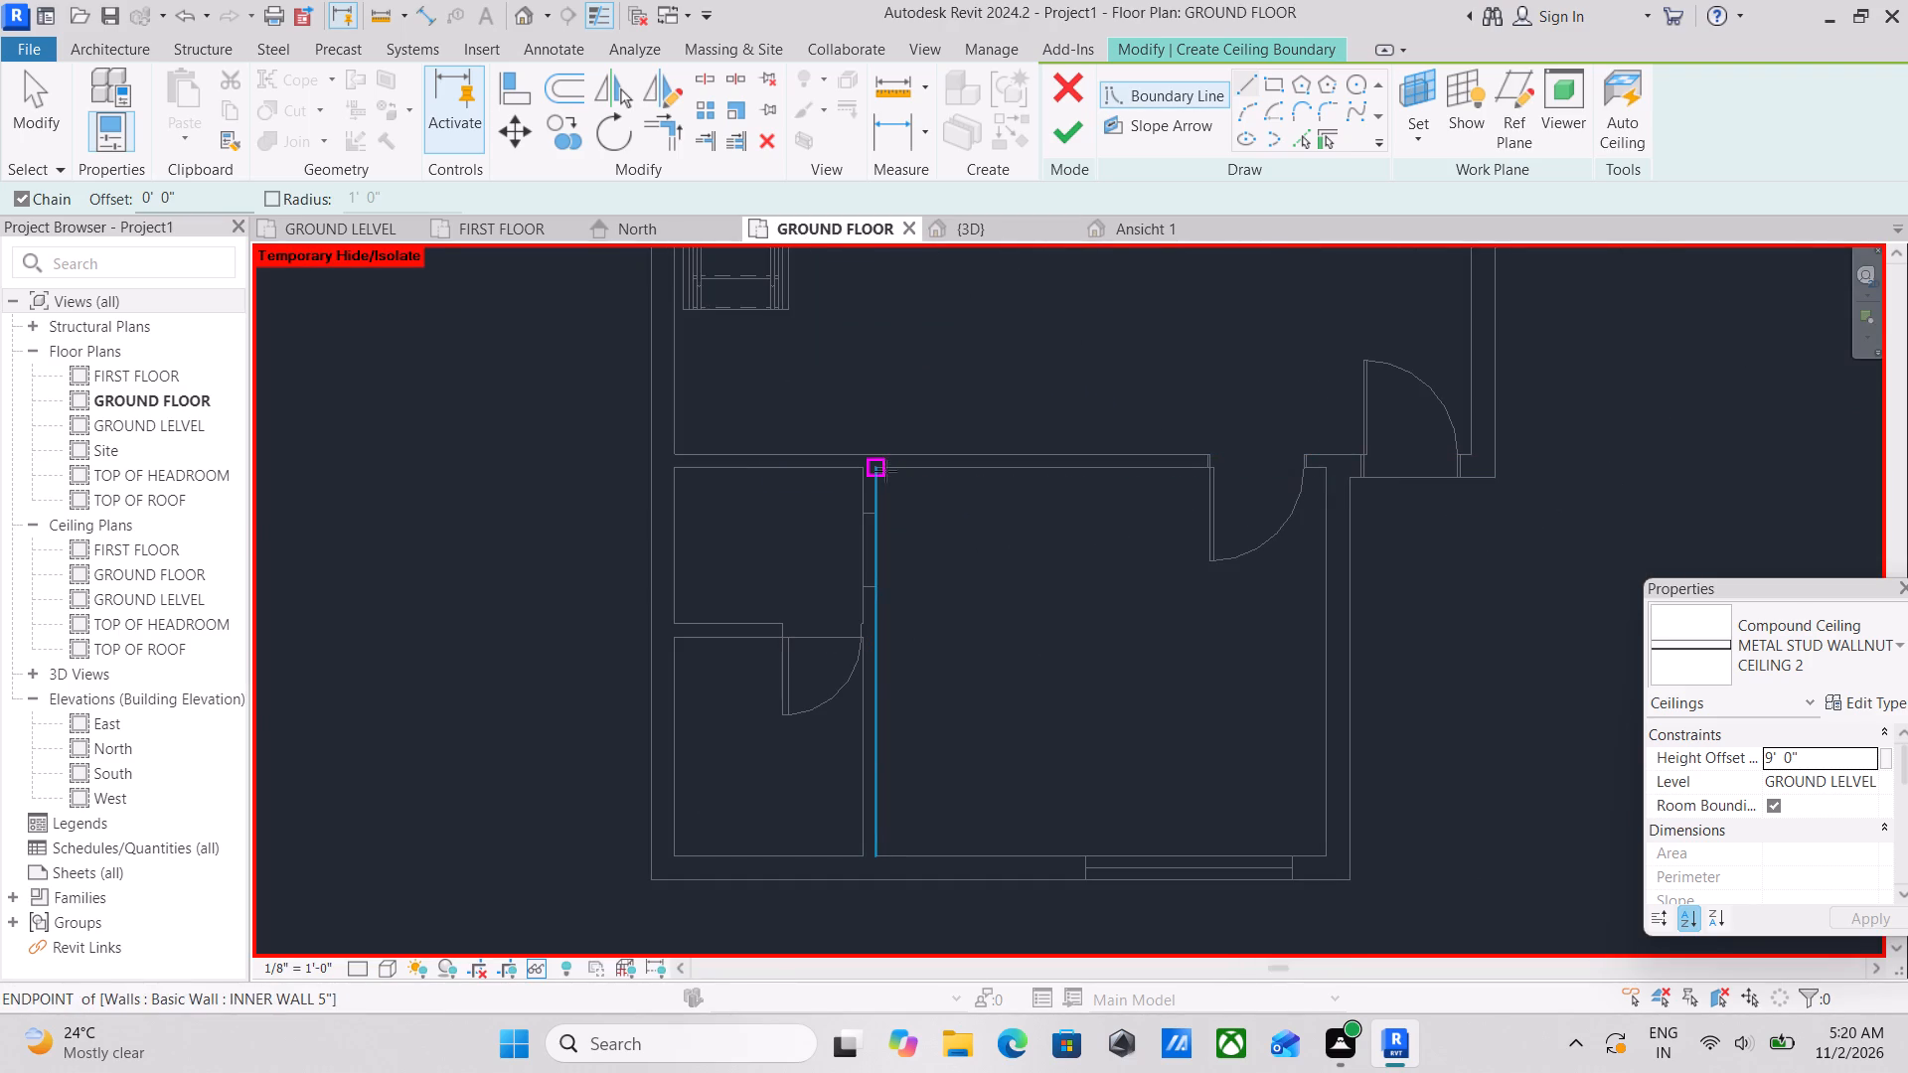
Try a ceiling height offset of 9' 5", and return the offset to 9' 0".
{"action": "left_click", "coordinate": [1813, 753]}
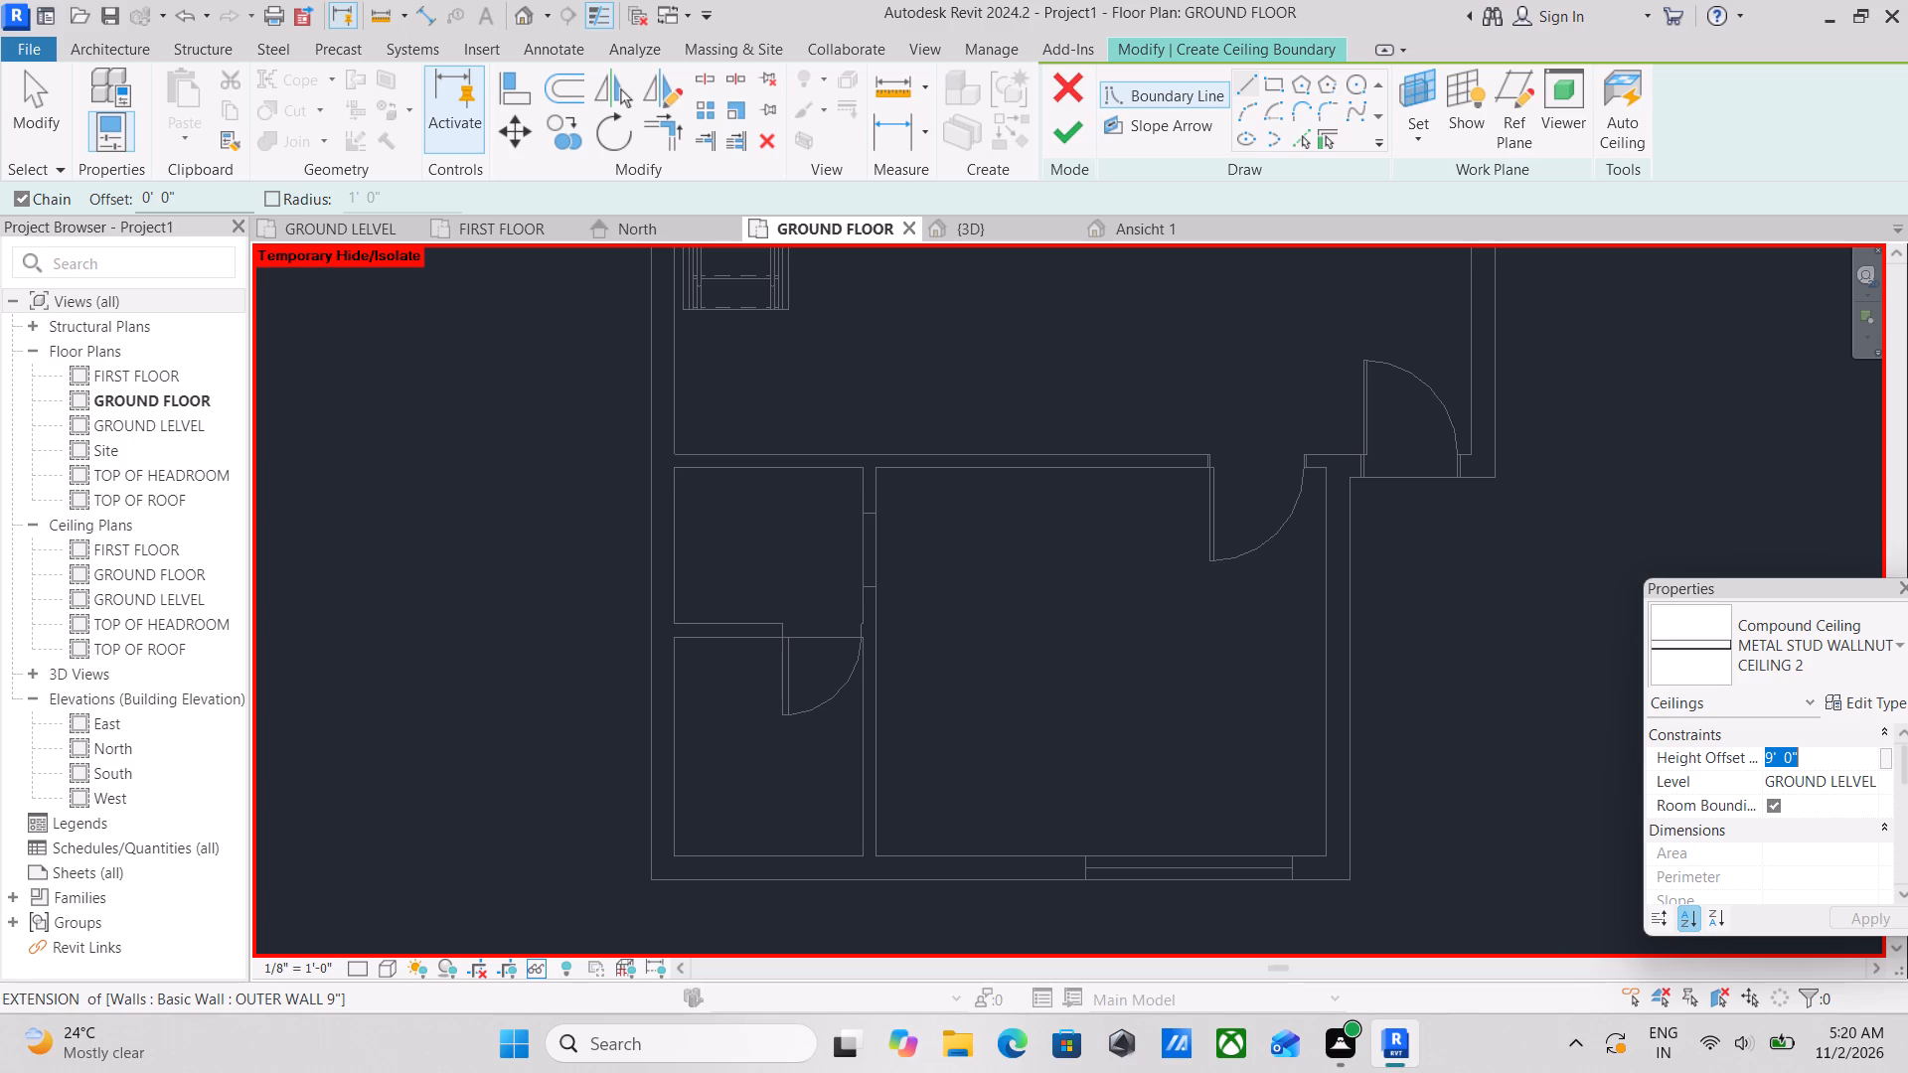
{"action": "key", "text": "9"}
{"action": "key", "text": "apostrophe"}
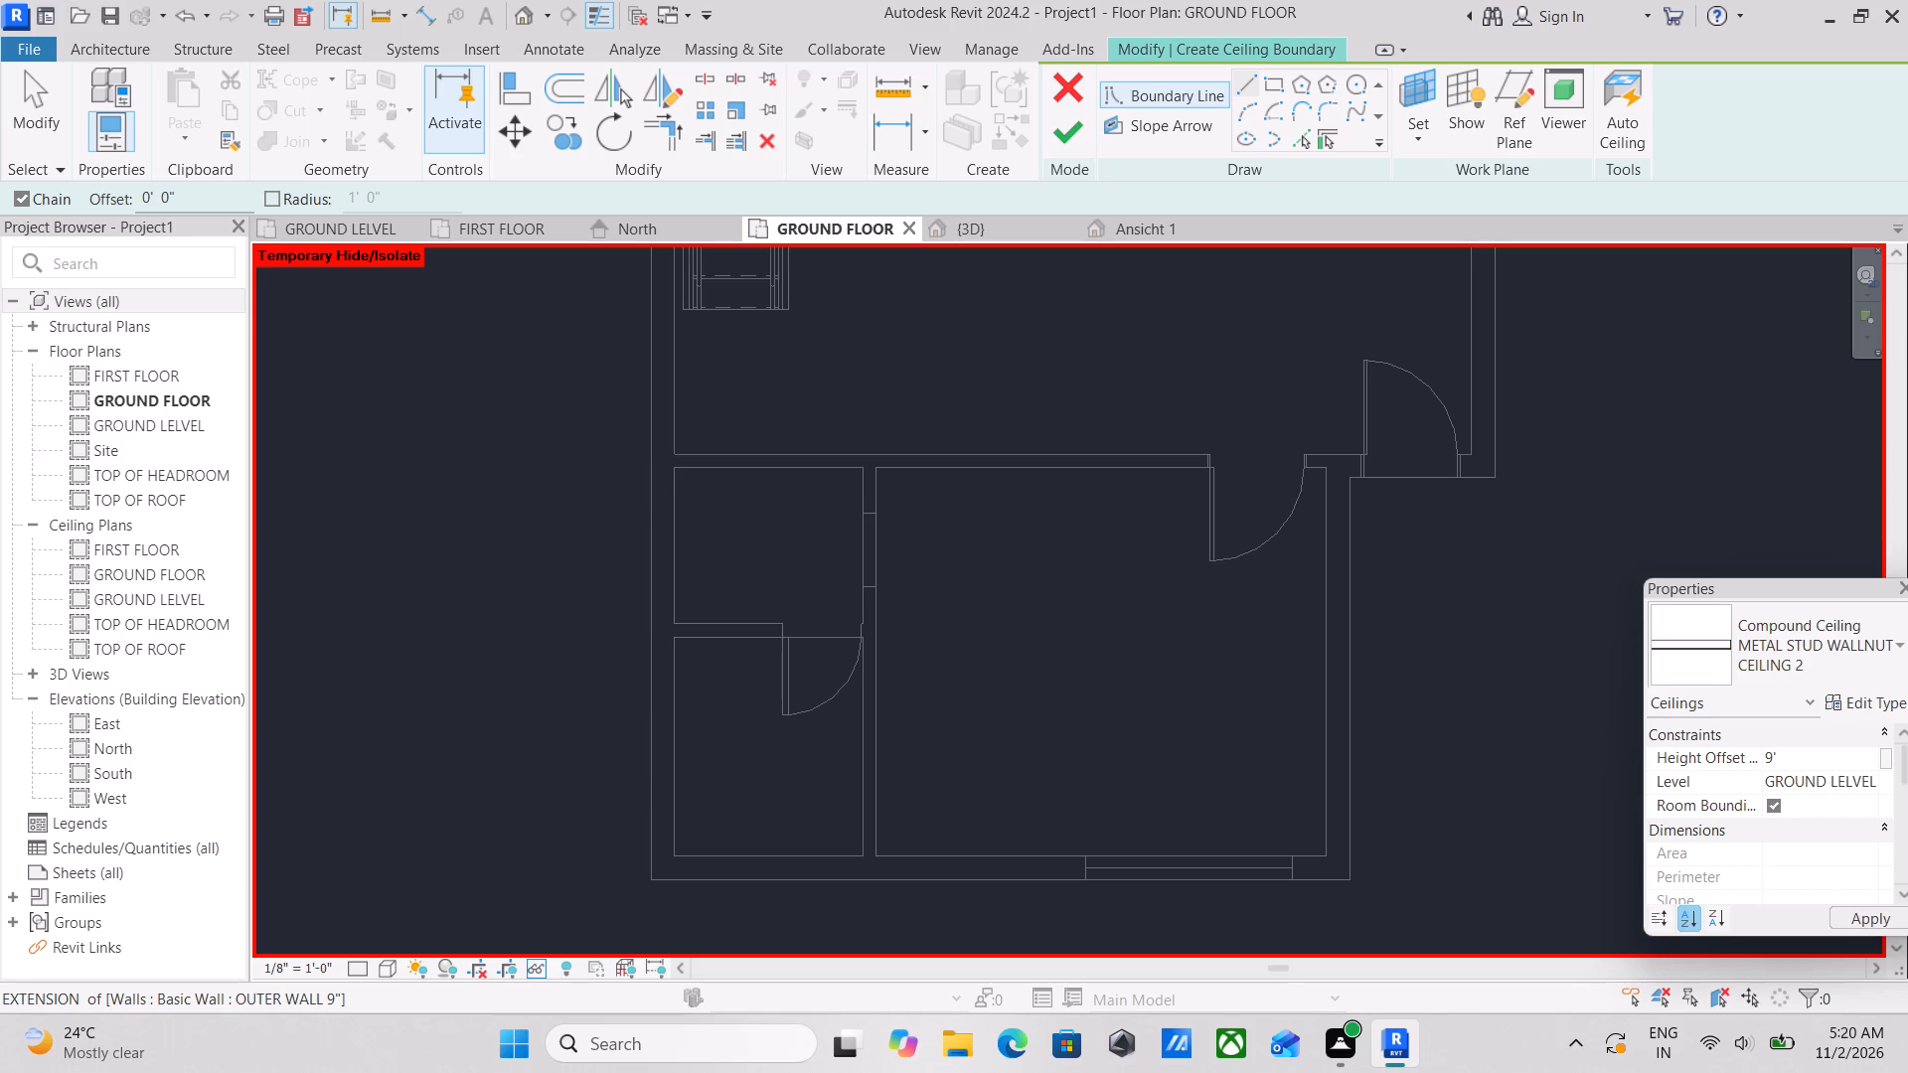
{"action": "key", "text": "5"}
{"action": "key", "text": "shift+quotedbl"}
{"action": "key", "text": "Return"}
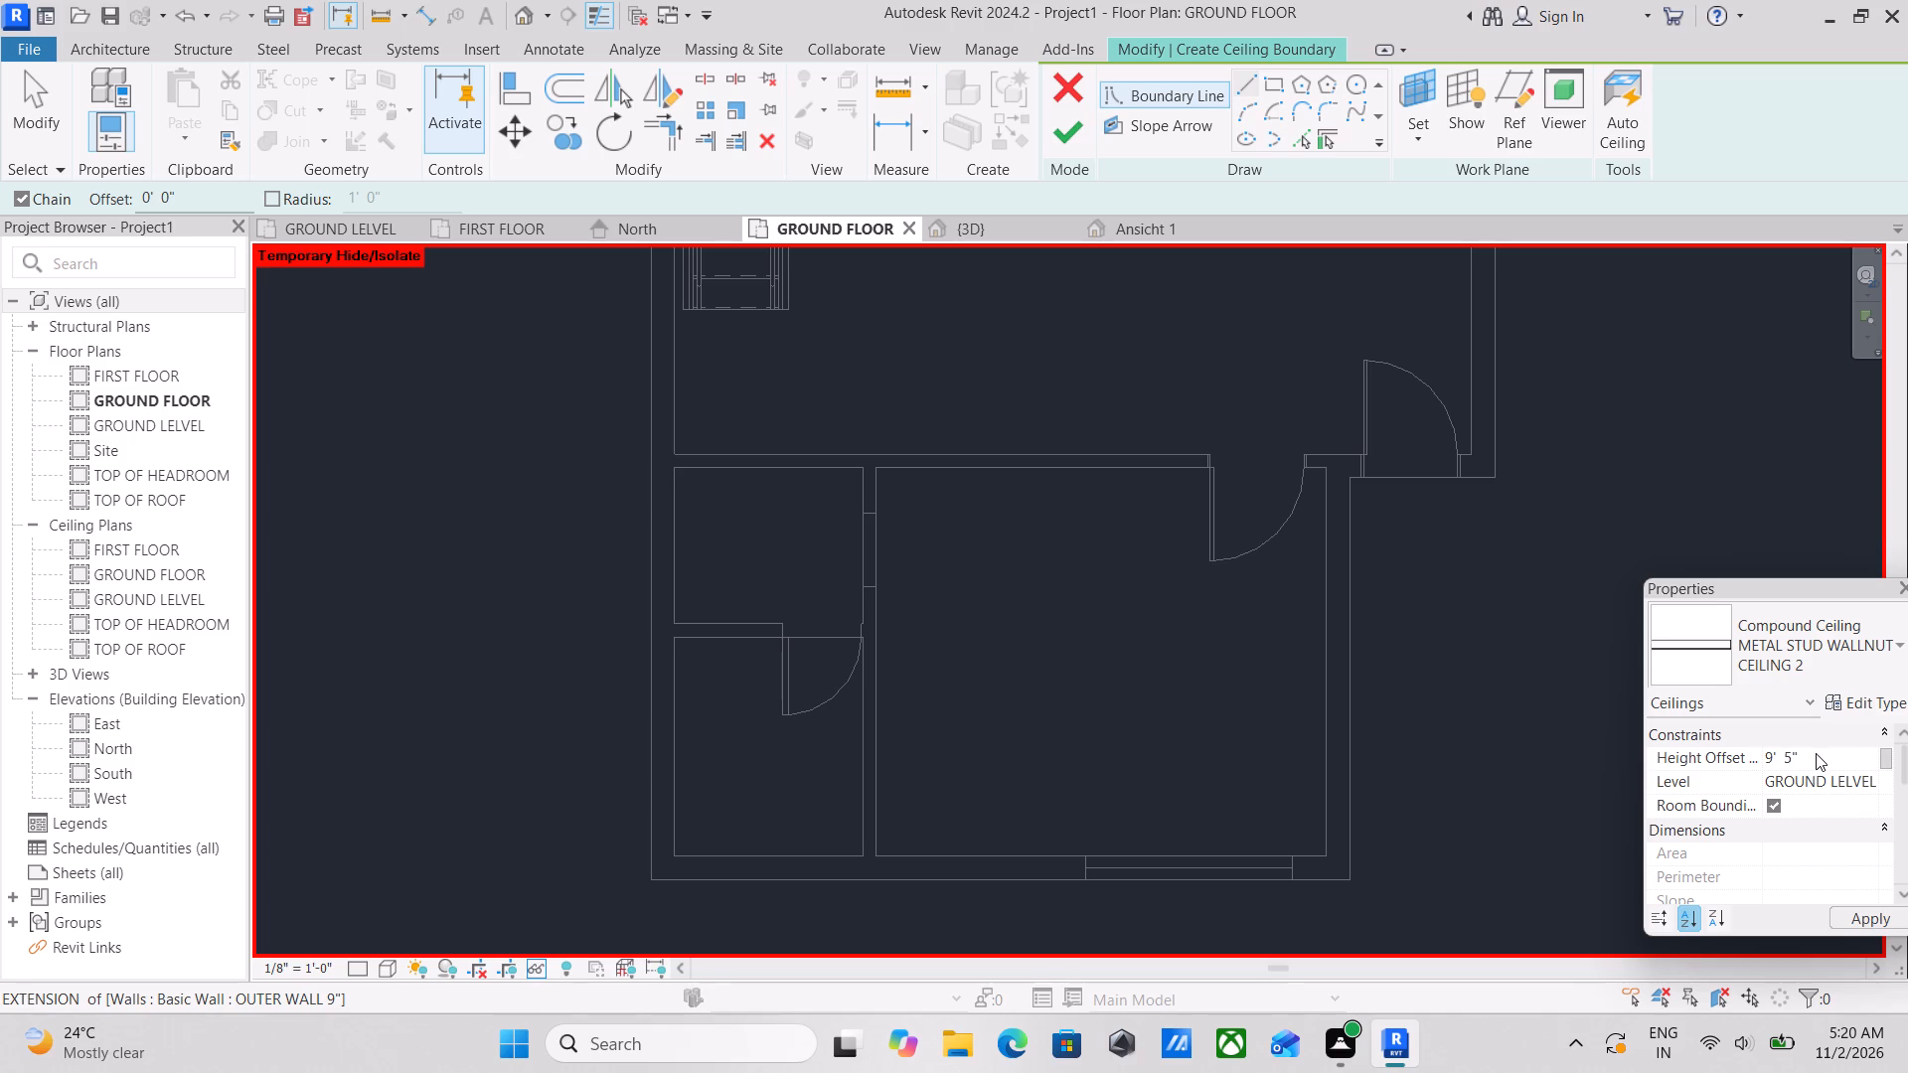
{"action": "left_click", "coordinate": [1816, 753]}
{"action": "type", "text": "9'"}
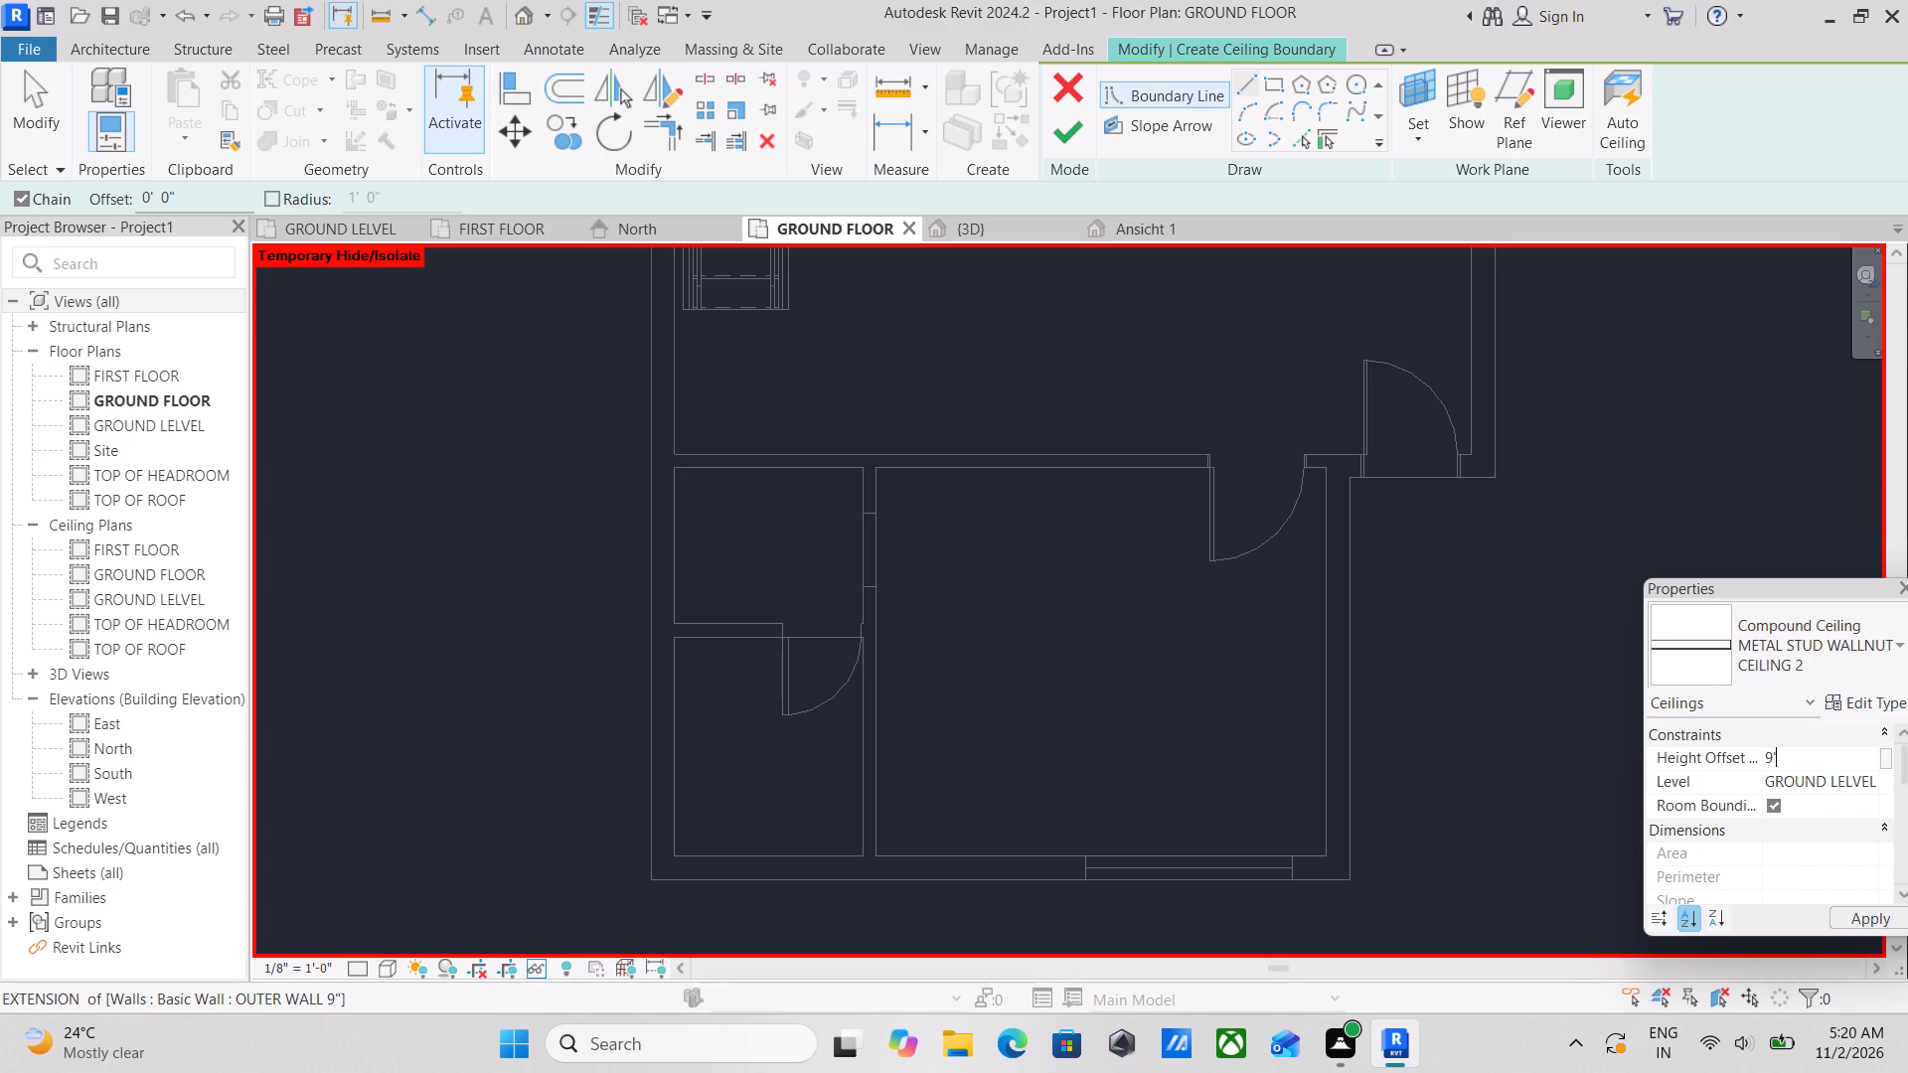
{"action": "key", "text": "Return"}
Sketch a rectangular ceiling strip about 1' wide and 9' 6" long near the front room's west wall.
{"action": "scroll", "coordinate": [888, 500], "scroll_direction": "up", "scroll_amount": 1}
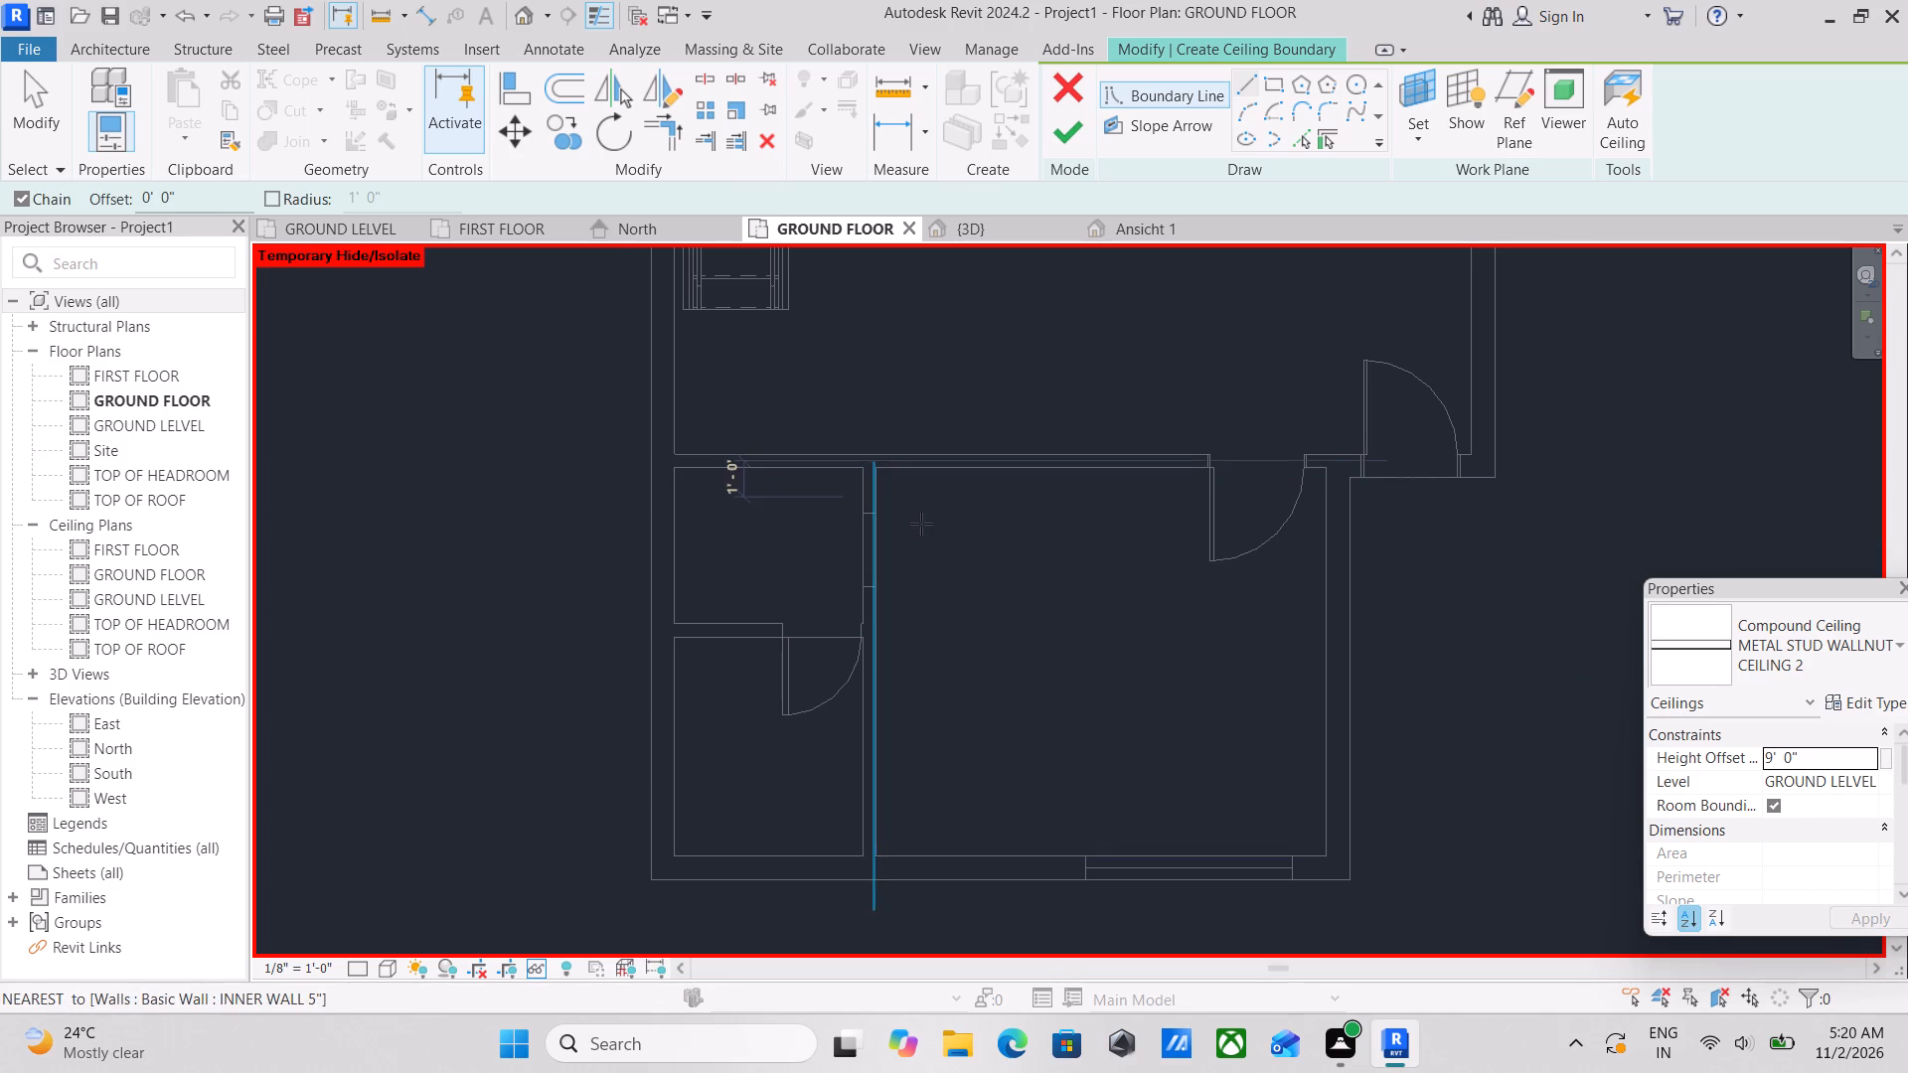
{"action": "left_click", "coordinate": [1271, 81]}
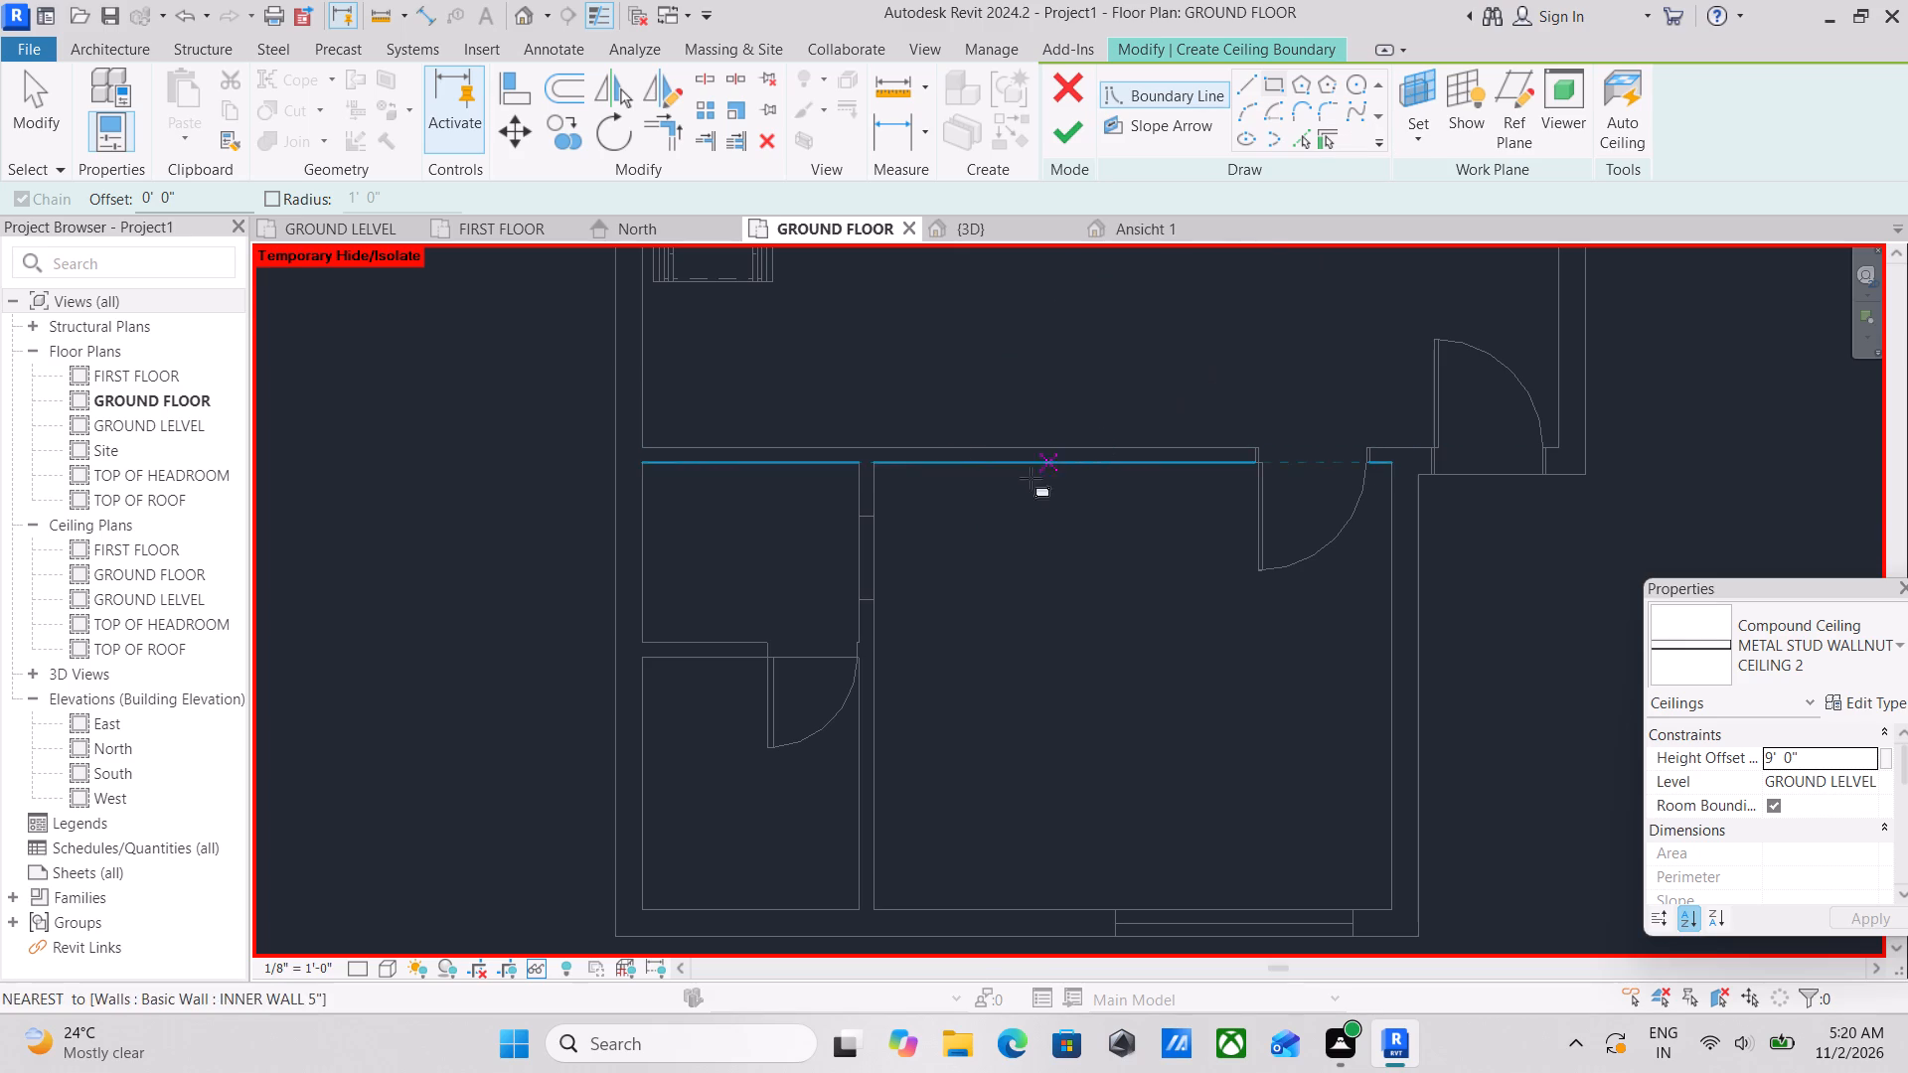
{"action": "left_click", "coordinate": [940, 527]}
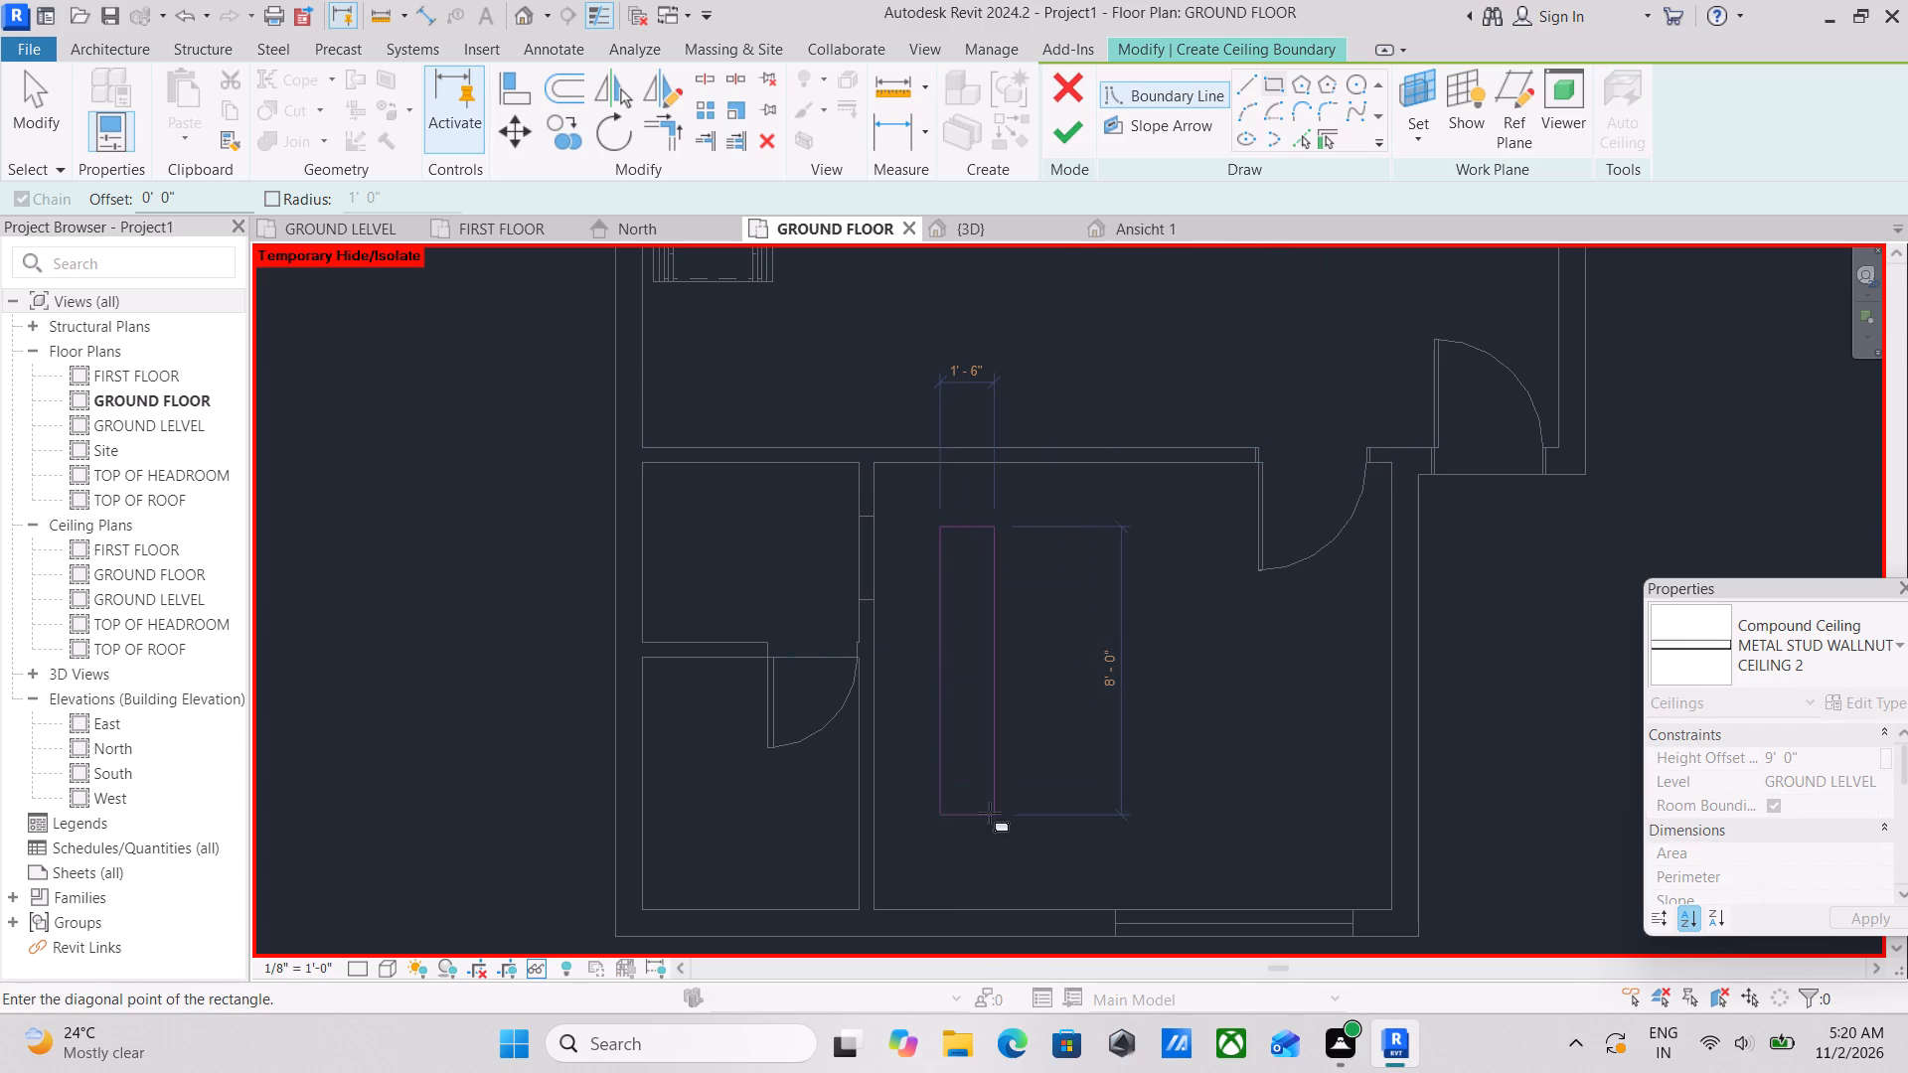
{"action": "left_click", "coordinate": [982, 862]}
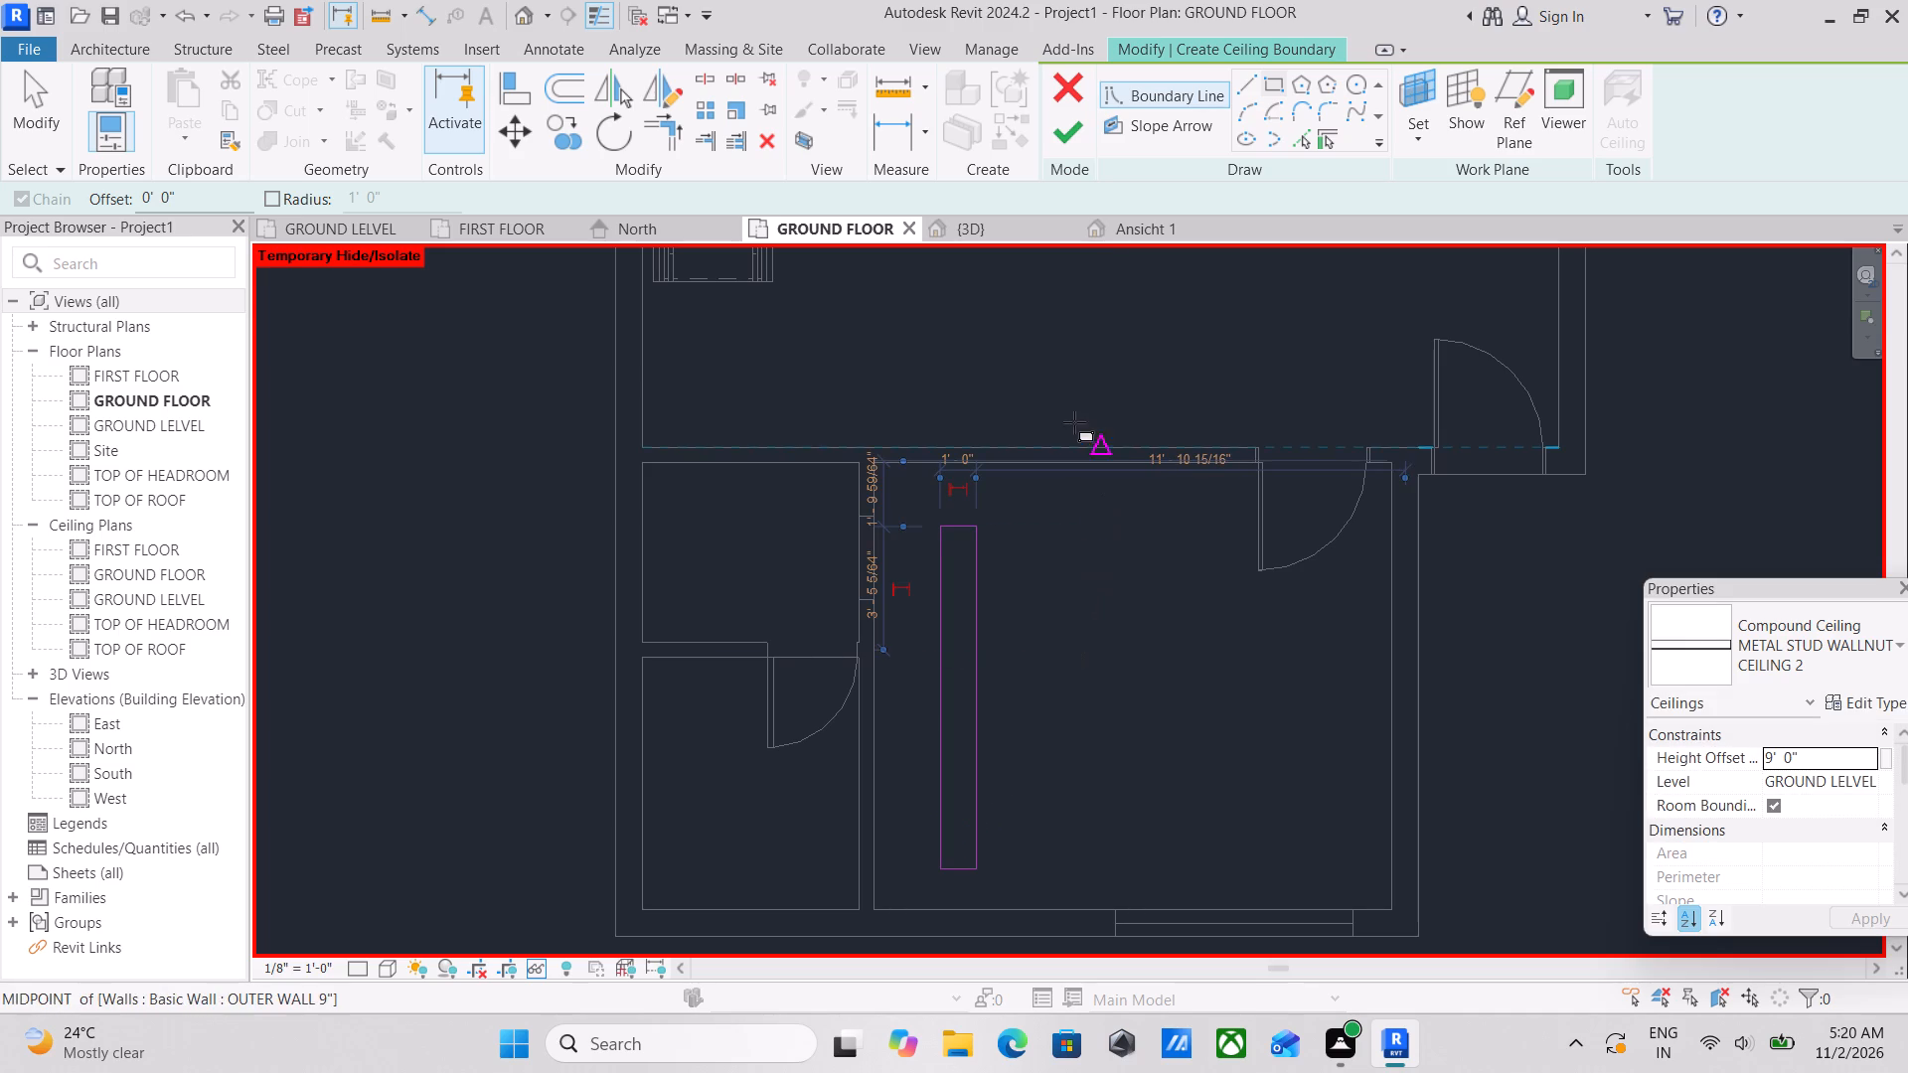
{"action": "key", "text": "Escape"}
{"action": "key", "text": "Escape"}
Copy the rectangular strip five times eastward across the front room, spaced about 2' apart.
{"action": "left_click_drag", "start_coordinate": [925, 493], "coordinate": [925, 508]}
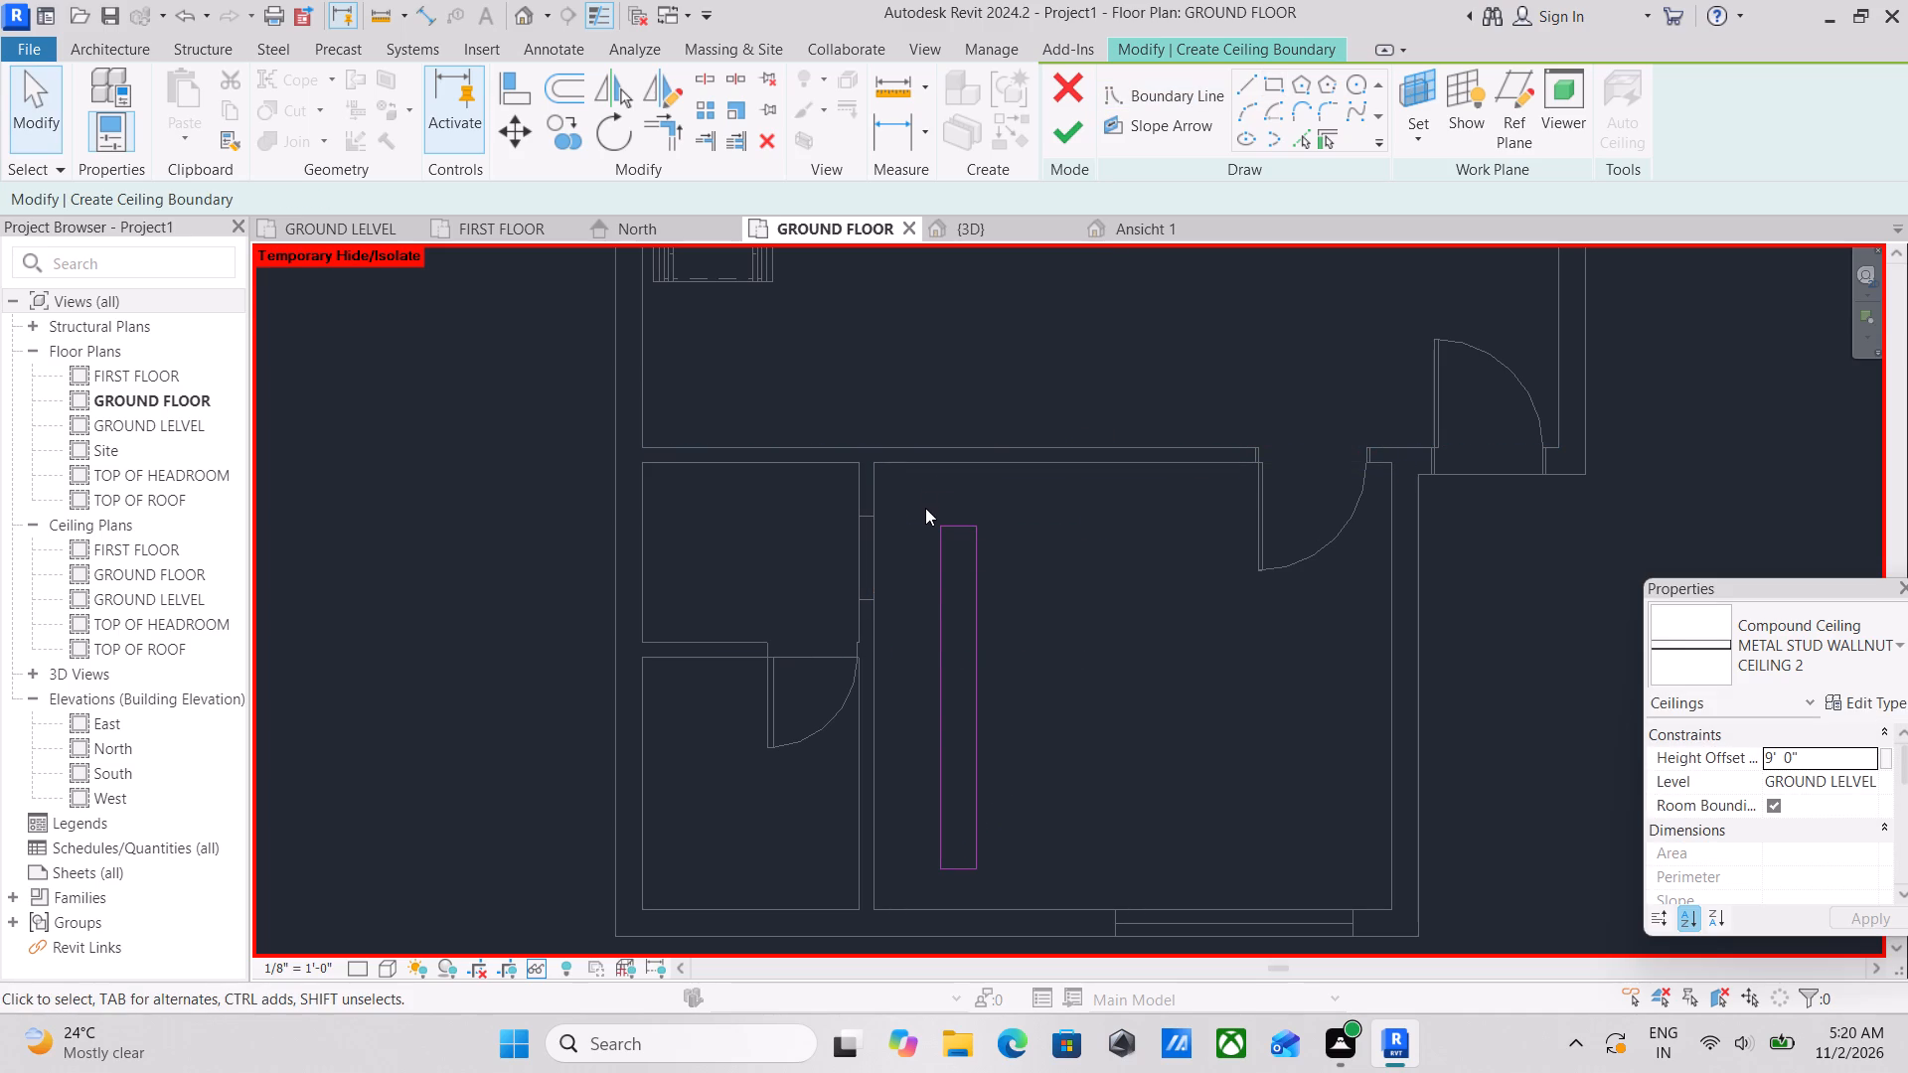
{"action": "left_click_drag", "start_coordinate": [925, 508], "coordinate": [1001, 885]}
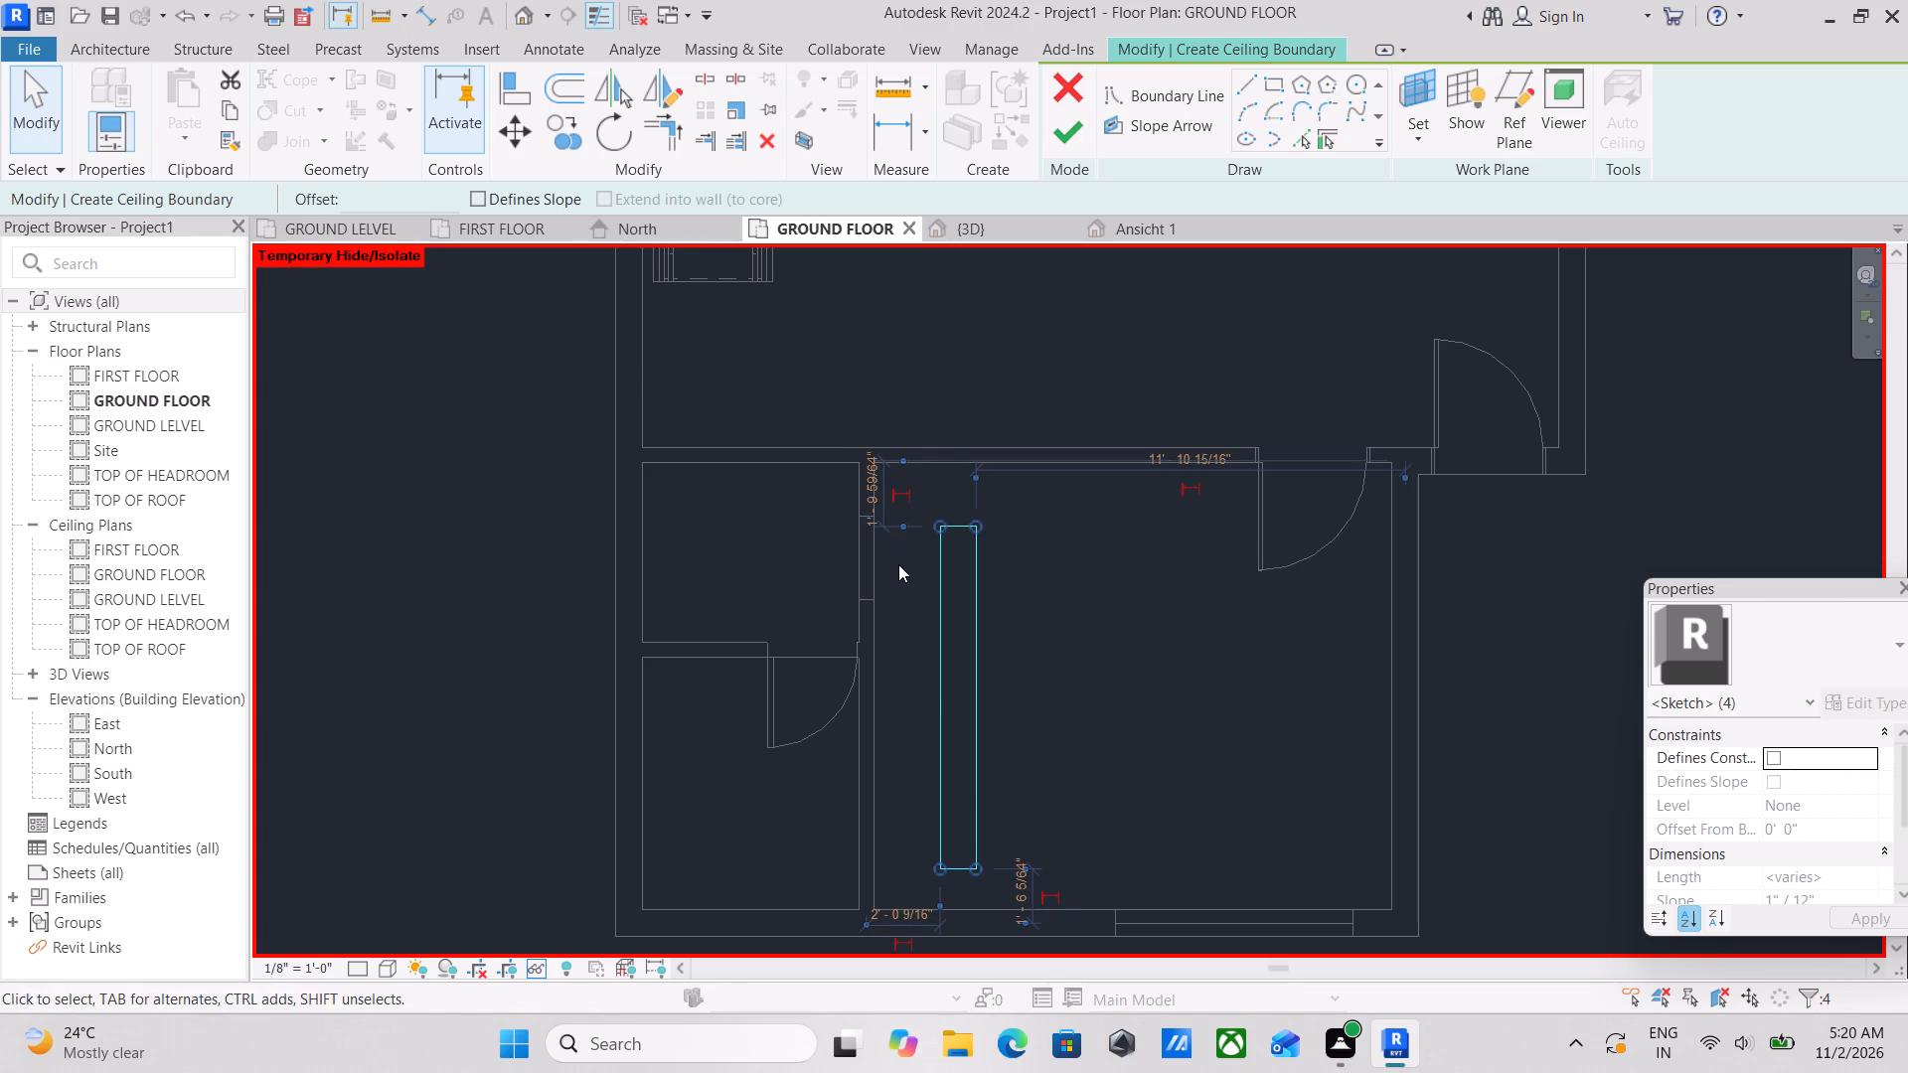
{"action": "type", "text": "CO"}
{"action": "scroll", "coordinate": [996, 832], "scroll_direction": "up", "scroll_amount": 3}
{"action": "scroll", "coordinate": [923, 942], "scroll_direction": "up", "scroll_amount": 3}
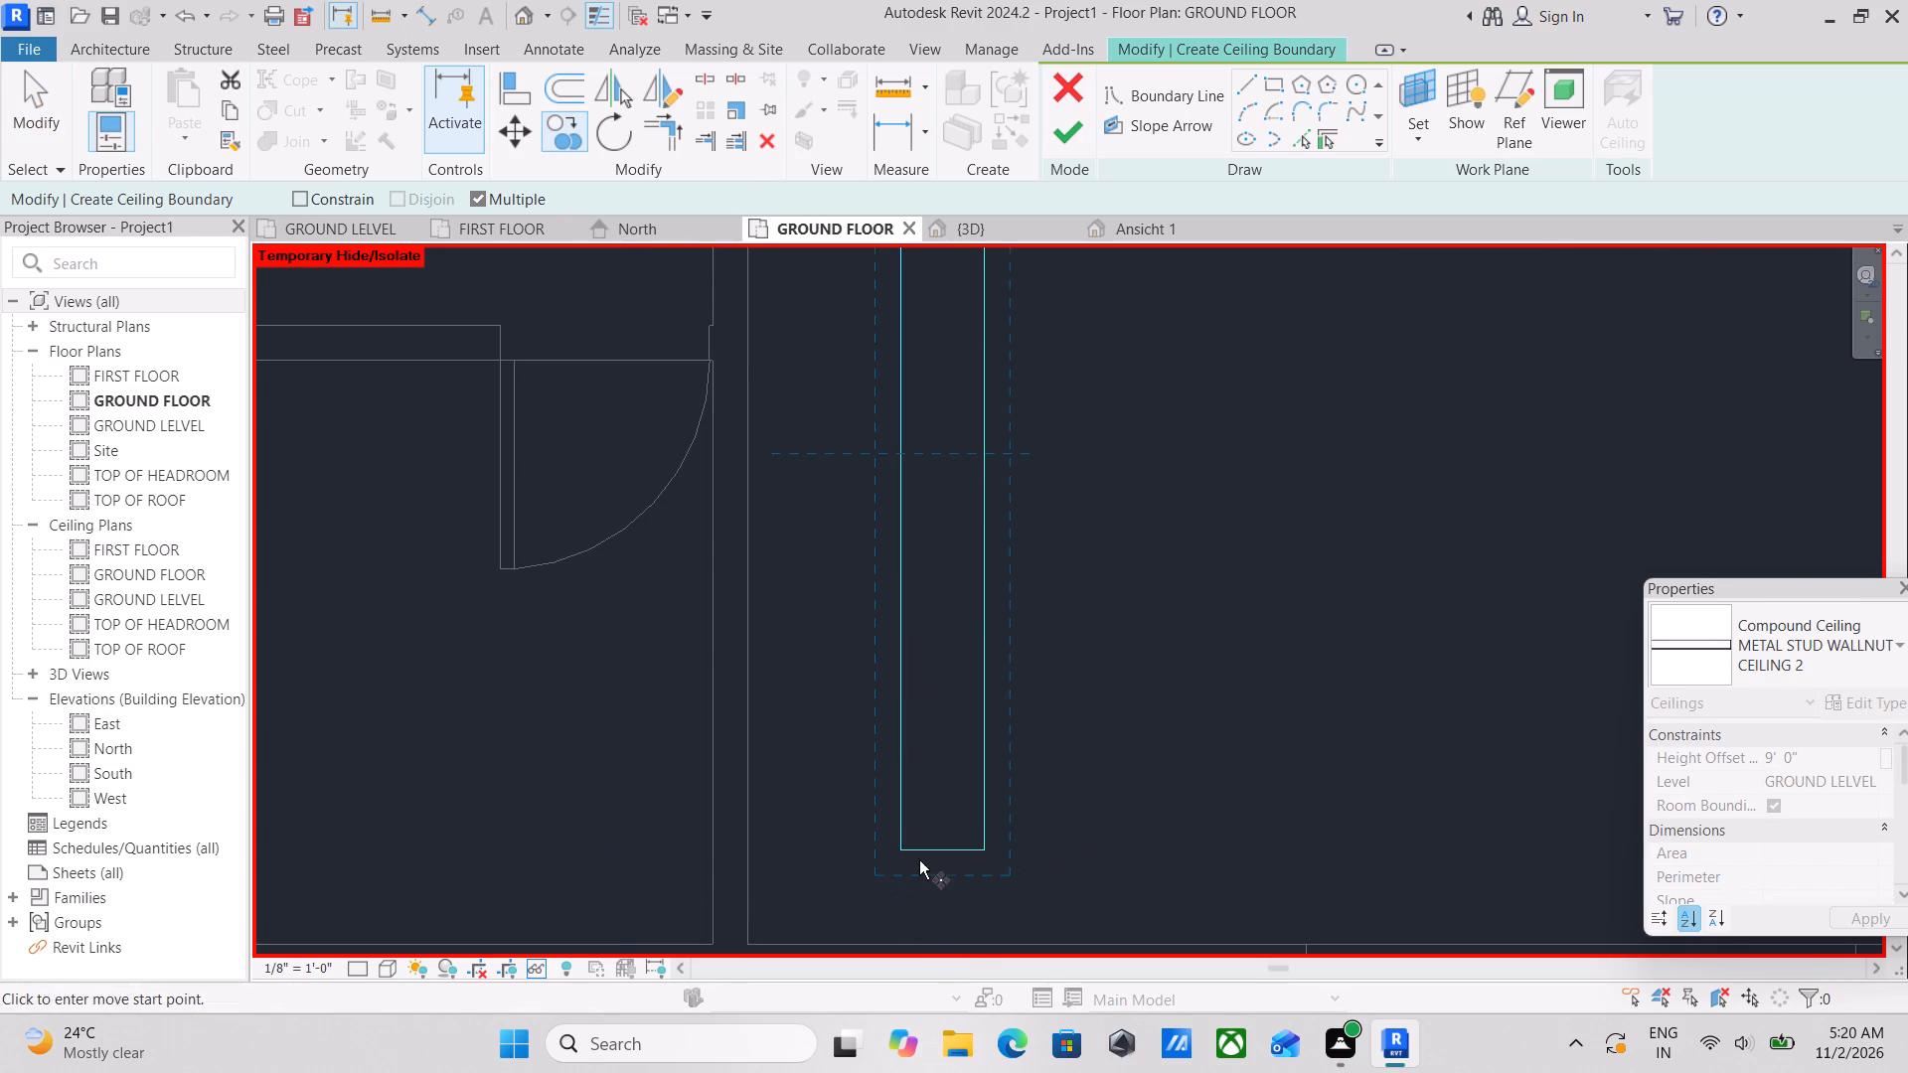
{"action": "left_click", "coordinate": [943, 848]}
{"action": "middle_click_drag", "start_coordinate": [1108, 857], "coordinate": [1029, 854]}
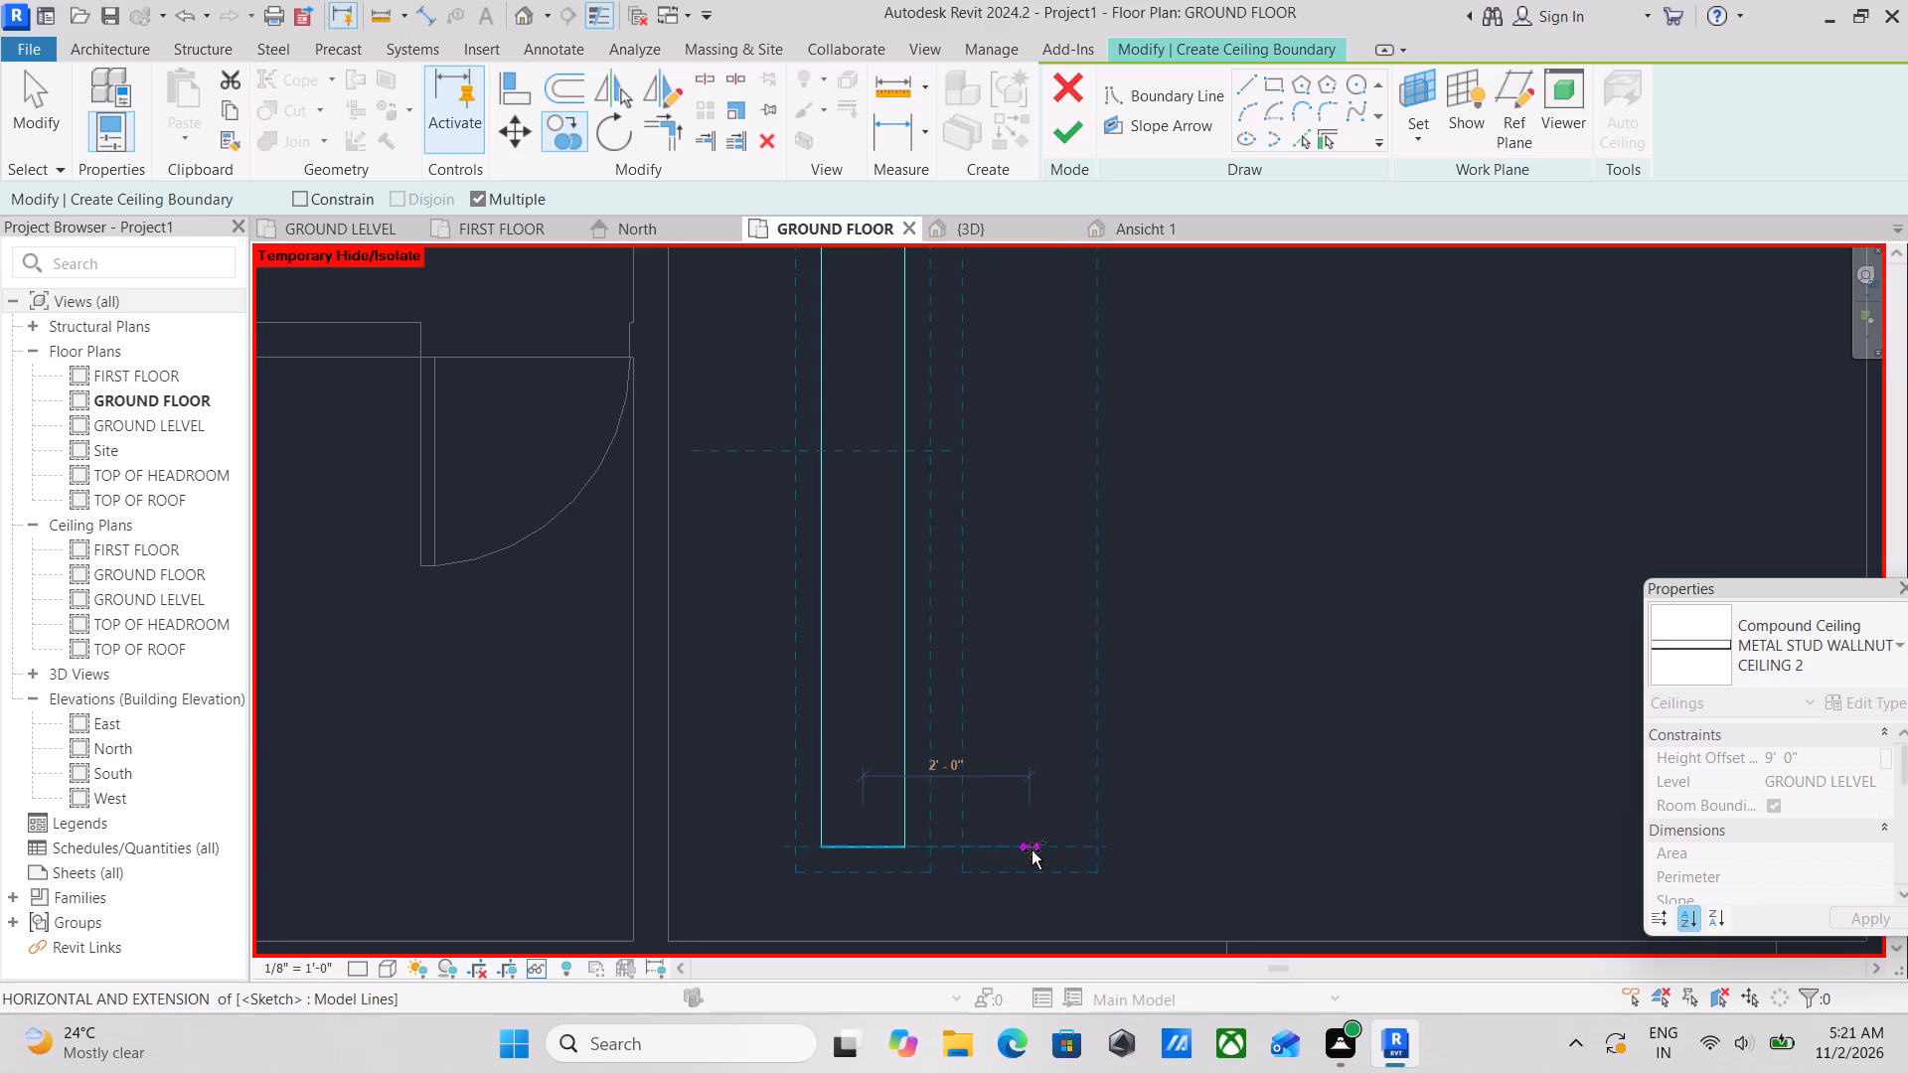
{"action": "left_click", "coordinate": [1033, 849]}
{"action": "scroll", "coordinate": [1033, 849], "scroll_direction": "down", "scroll_amount": 4}
{"action": "middle_click_drag", "start_coordinate": [1033, 849], "coordinate": [961, 848]}
{"action": "scroll", "coordinate": [961, 848], "scroll_direction": "up", "scroll_amount": 1}
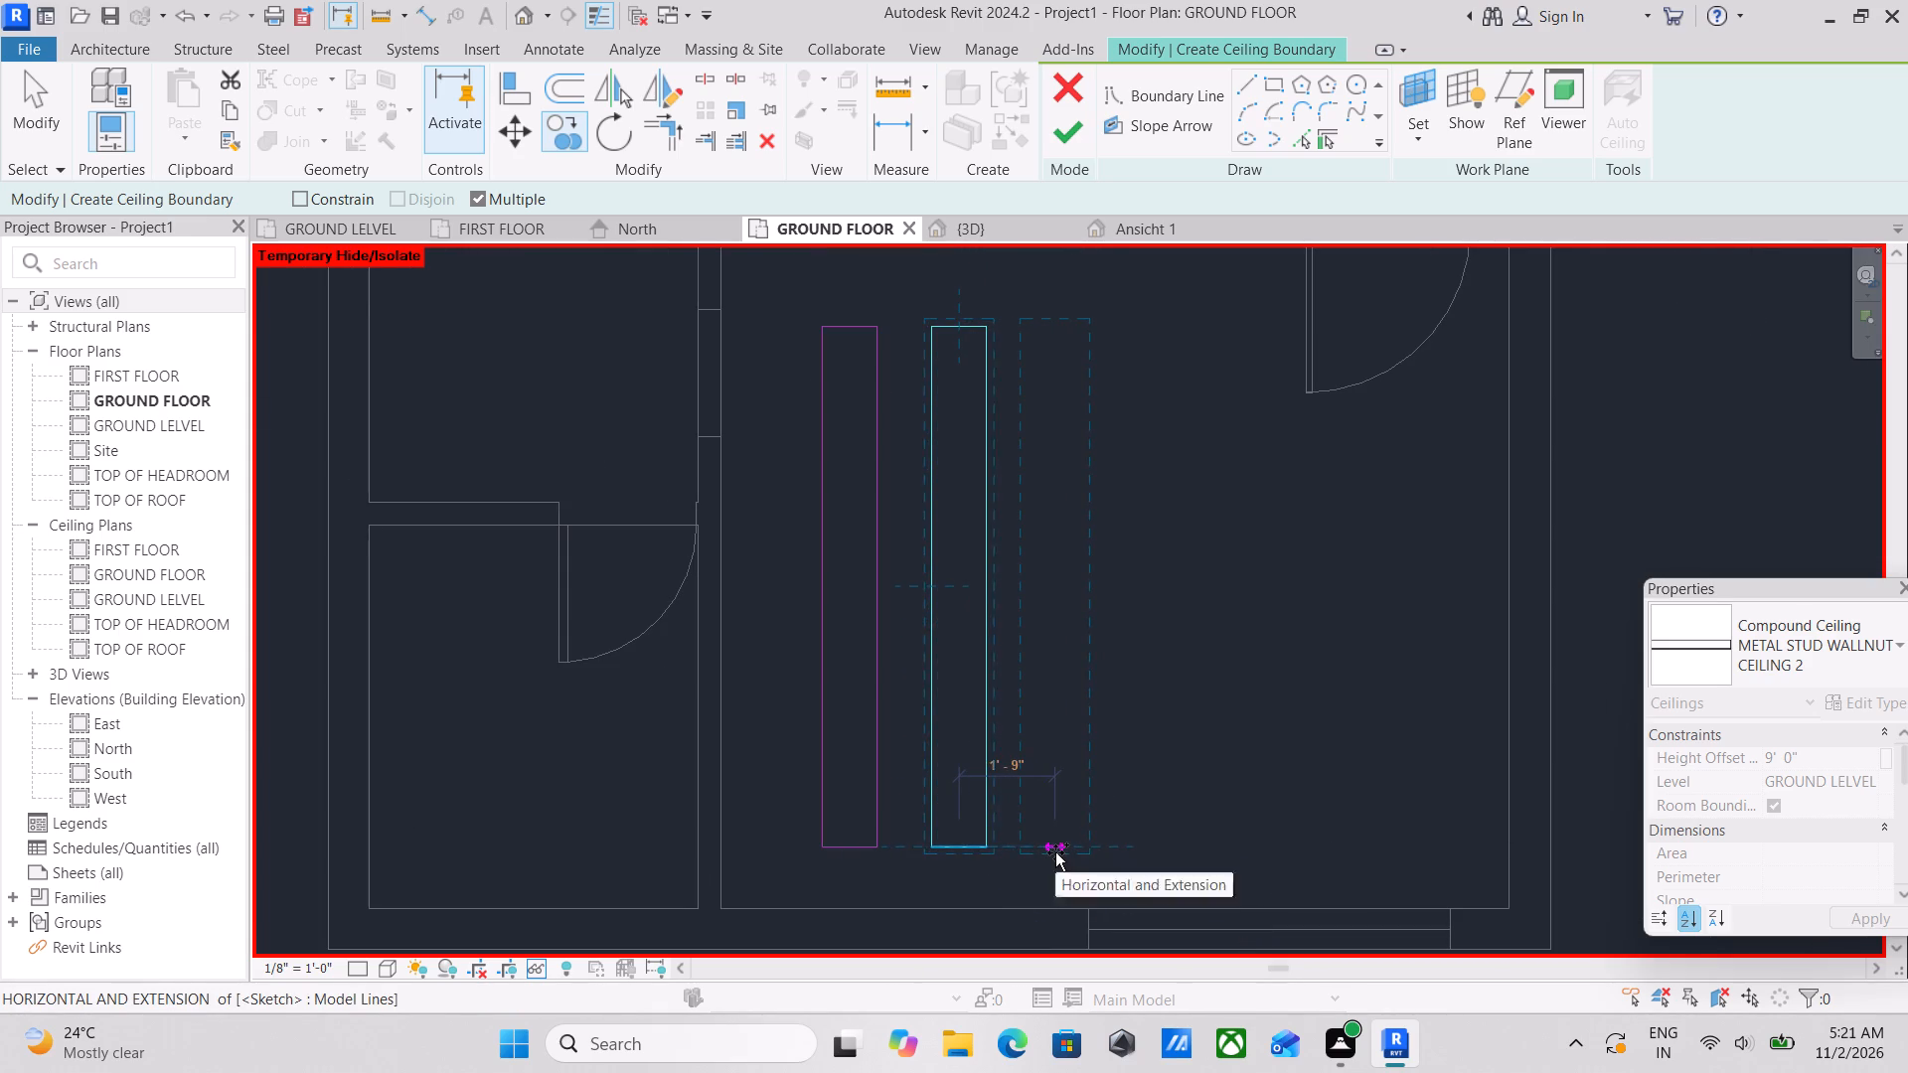
{"action": "left_click", "coordinate": [1066, 845]}
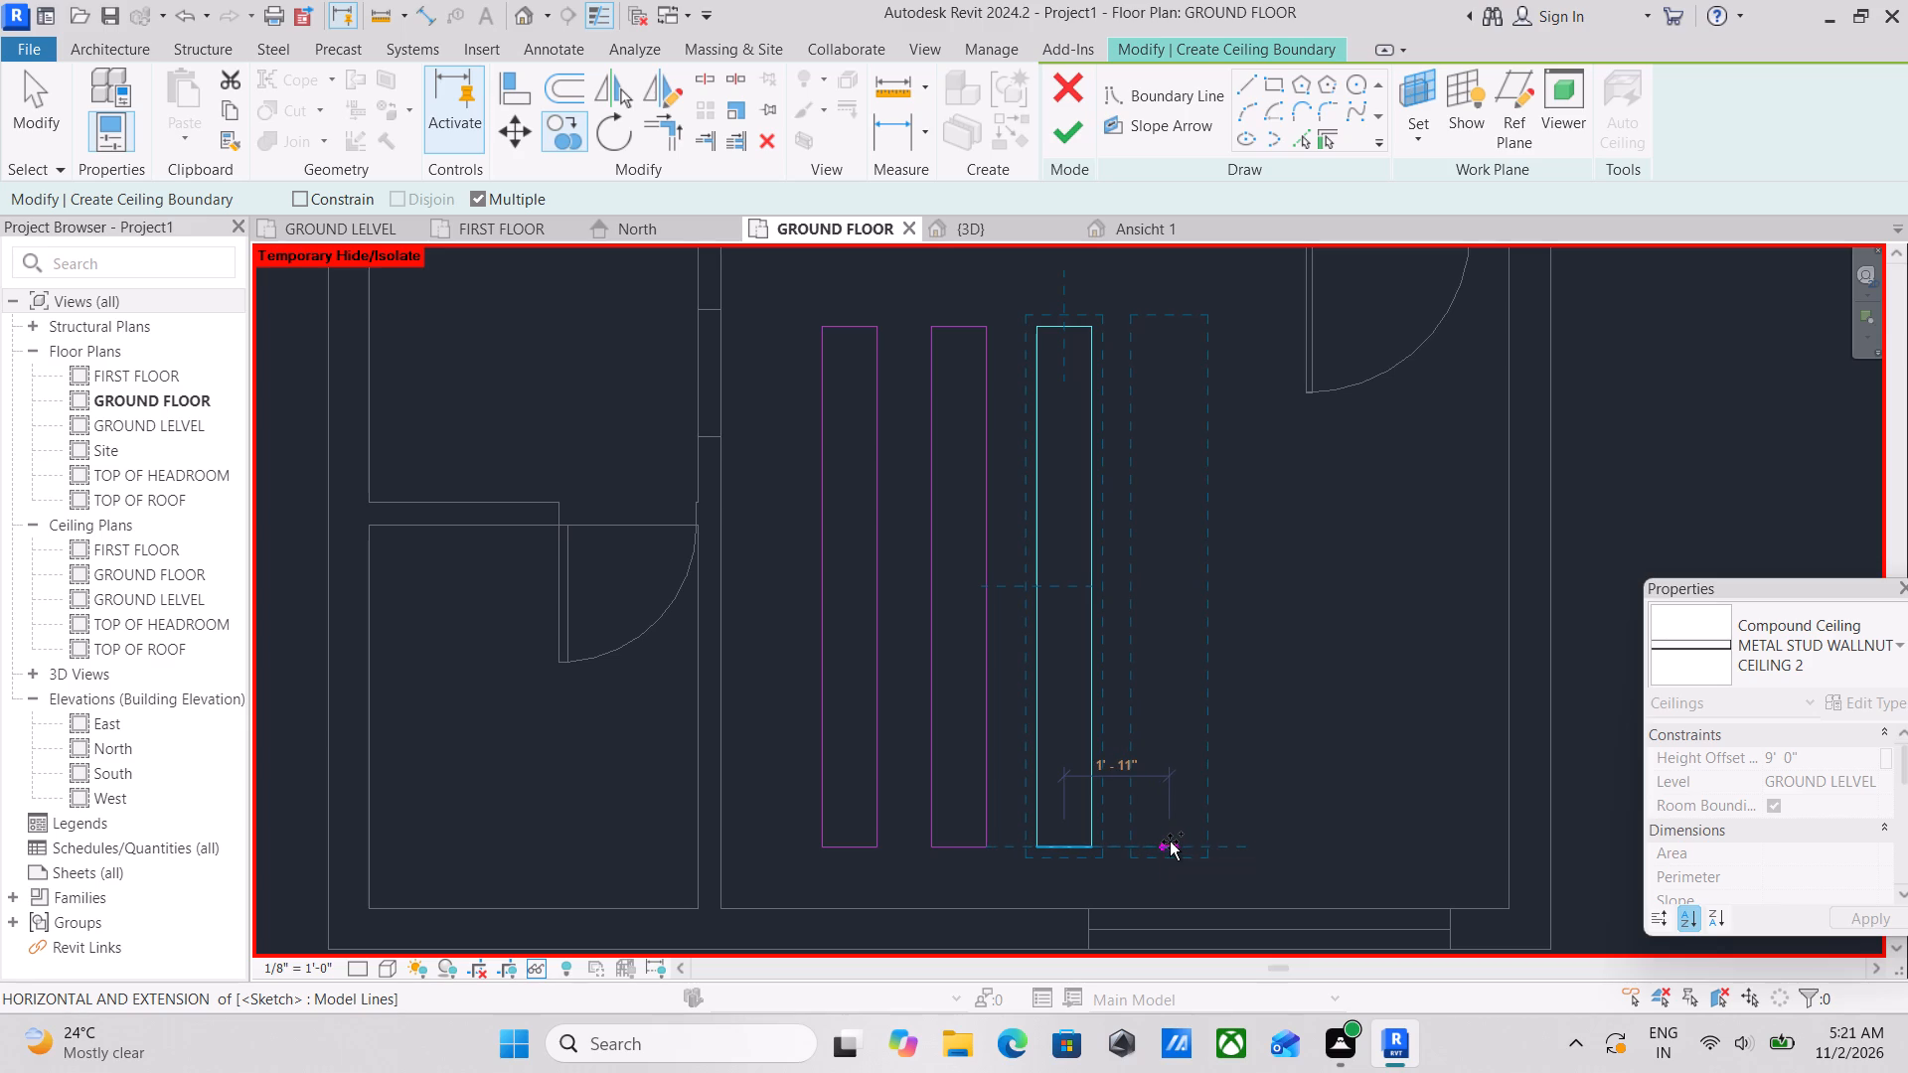
{"action": "left_click", "coordinate": [1175, 841]}
{"action": "middle_click_drag", "start_coordinate": [1207, 835], "coordinate": [1041, 830]}
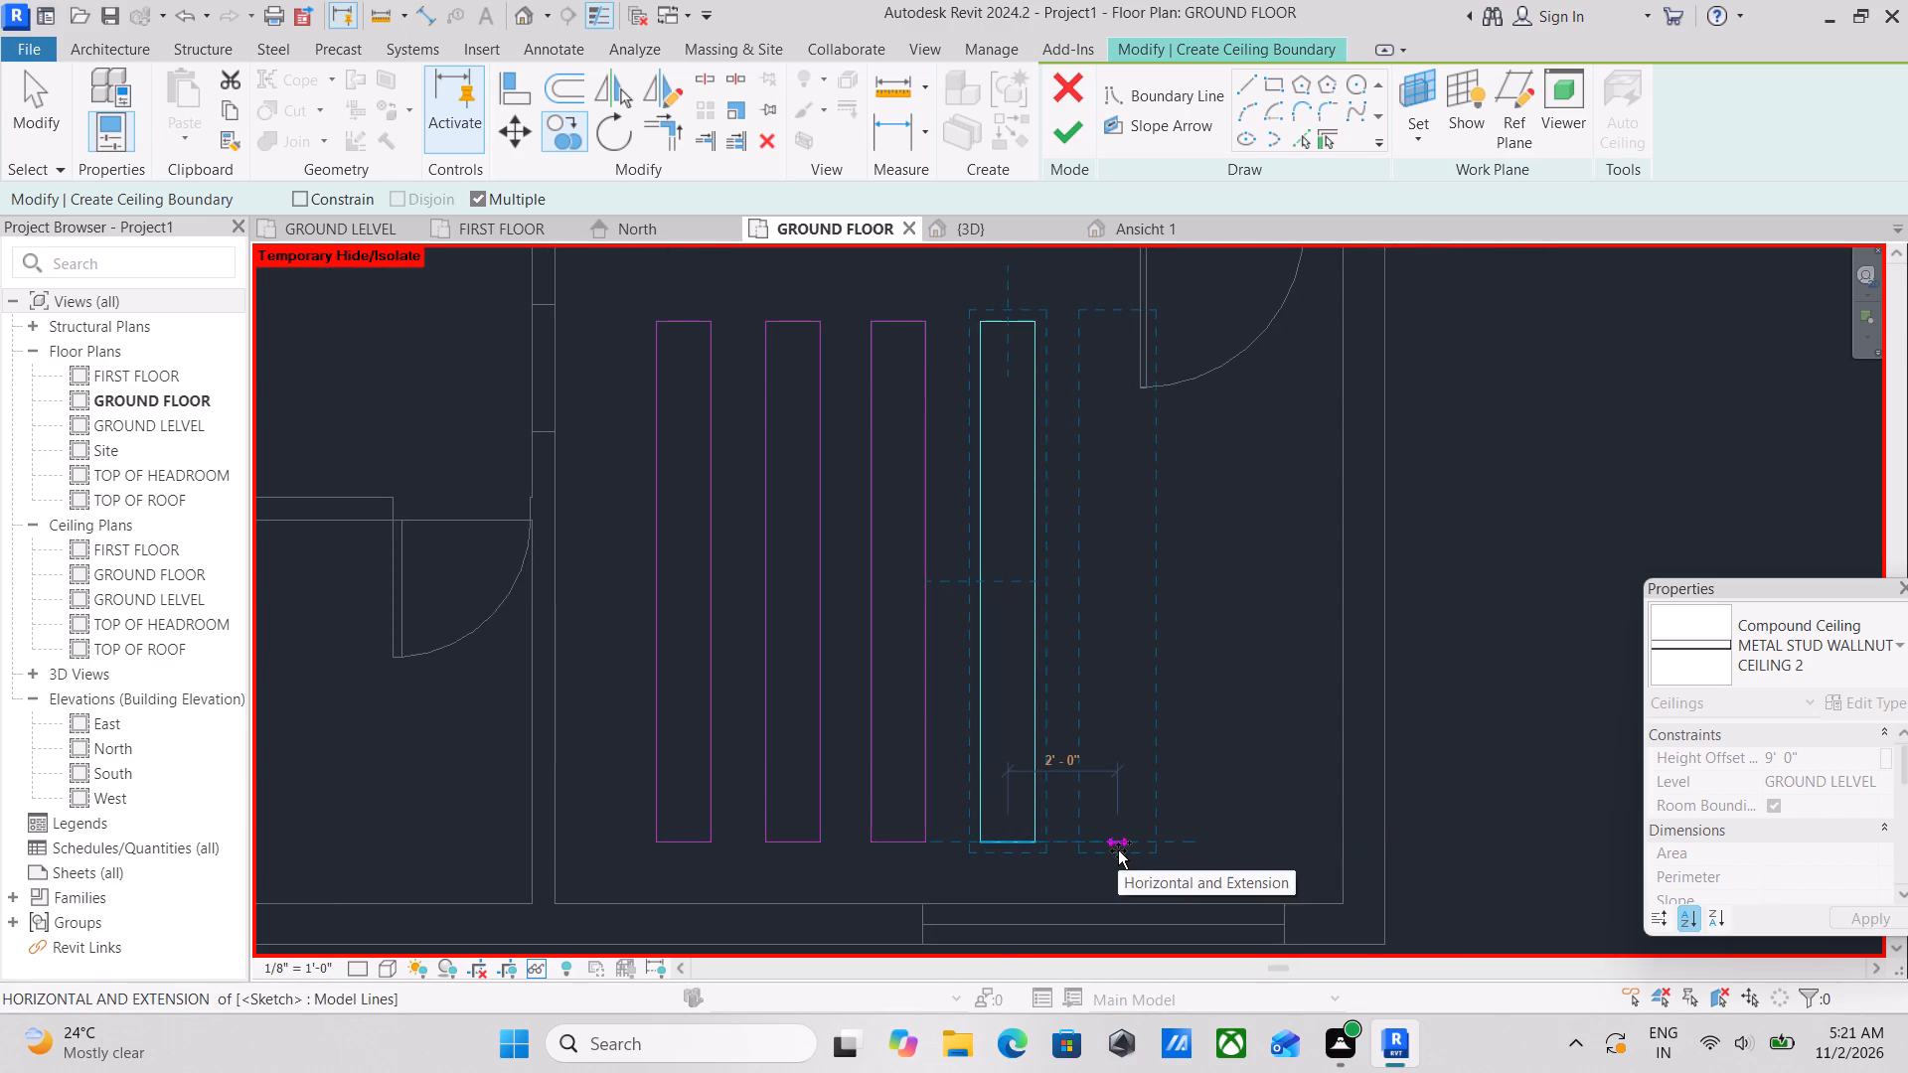
{"action": "left_click", "coordinate": [1118, 850]}
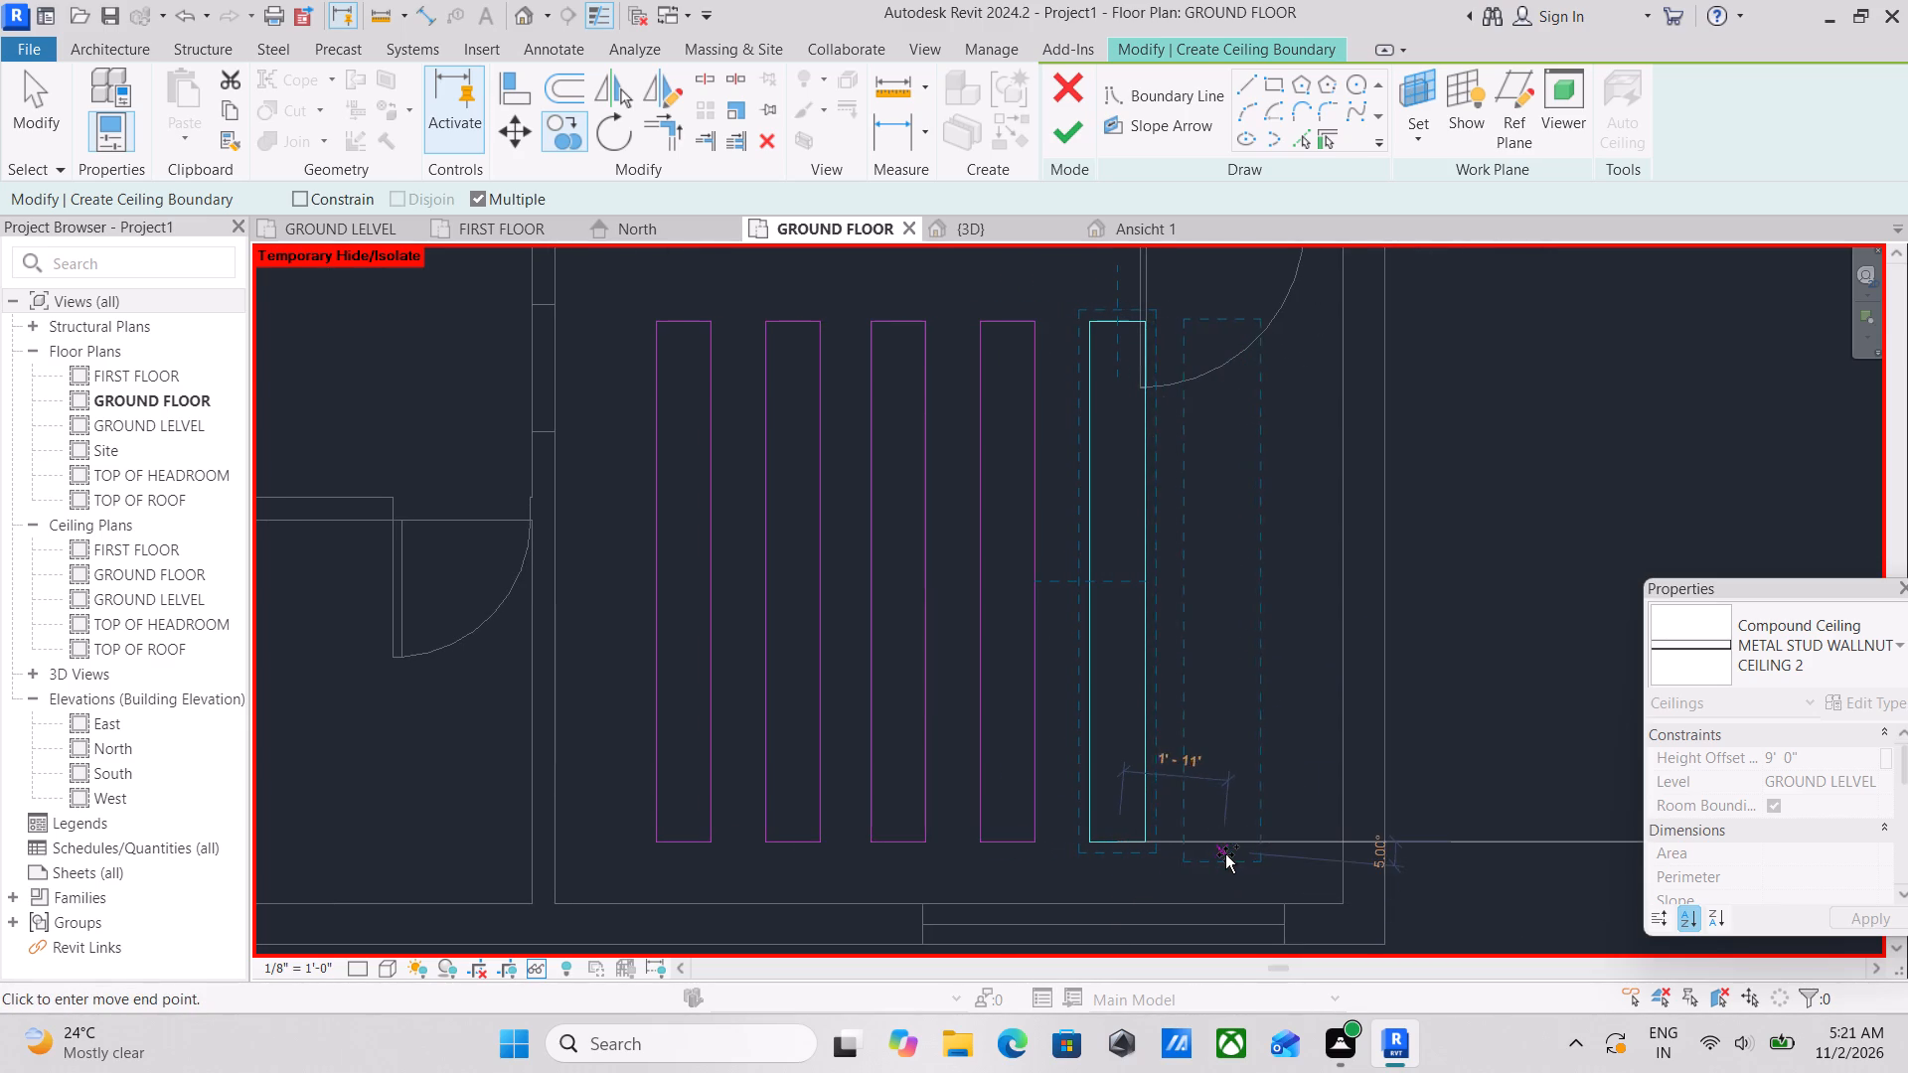
{"action": "left_click", "coordinate": [1226, 847]}
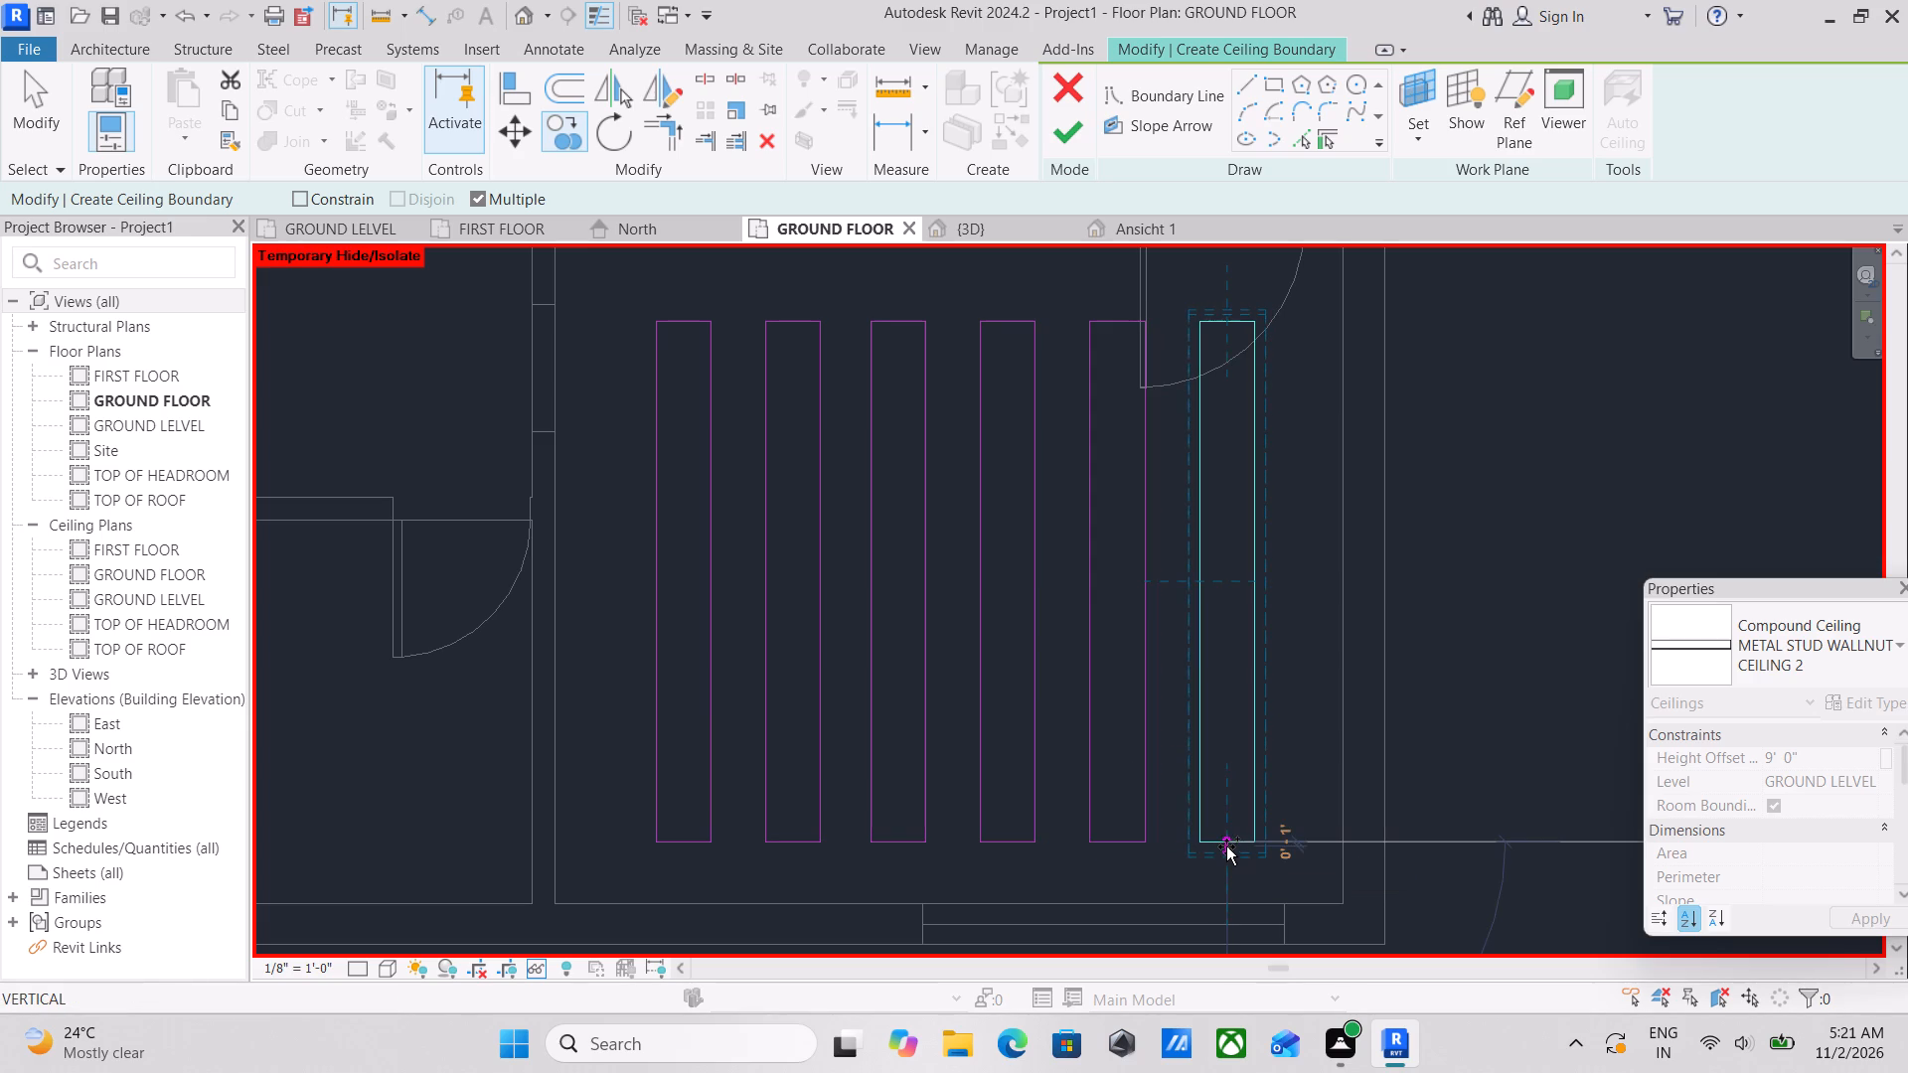
{"action": "key", "text": "Escape"}
Finish the ceiling boundary sketch and dismiss the save reminder without saving.
{"action": "scroll", "coordinate": [943, 296], "scroll_direction": "down", "scroll_amount": 3}
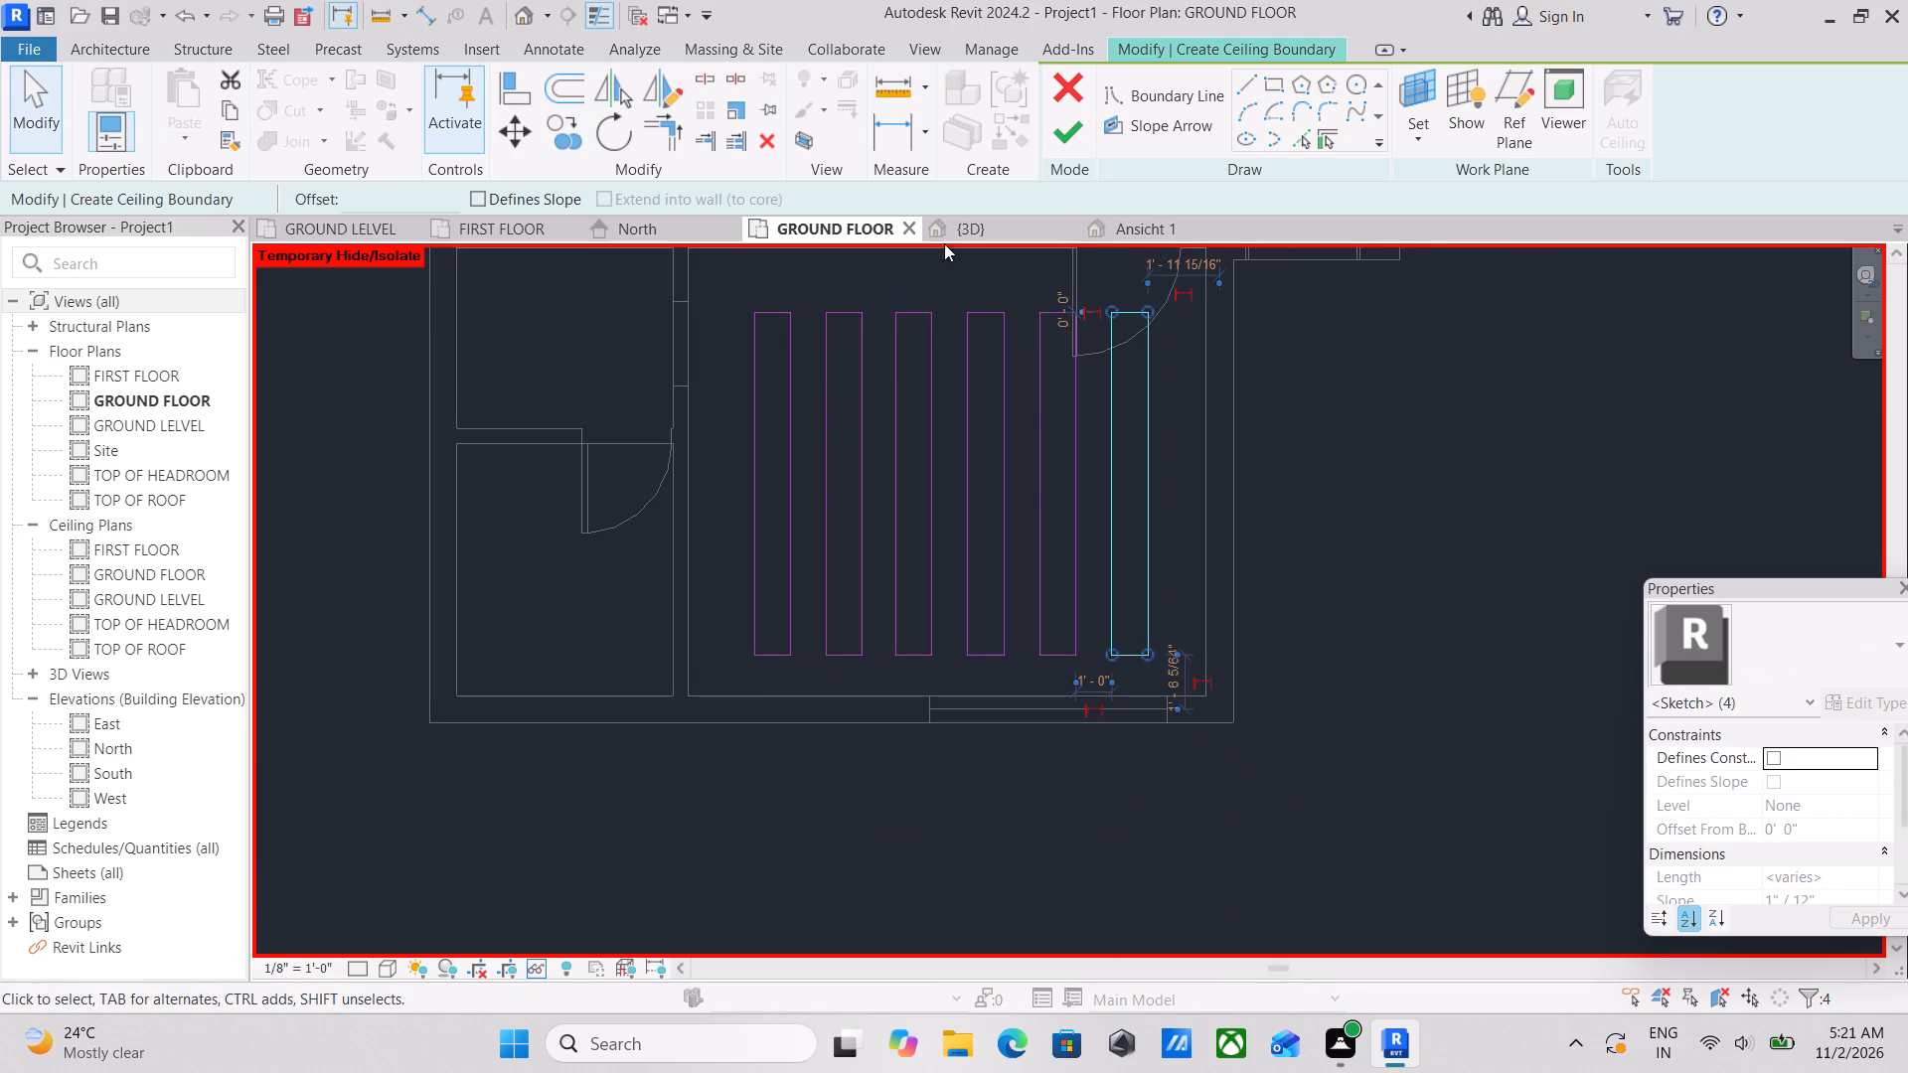
{"action": "left_click", "coordinate": [1065, 141]}
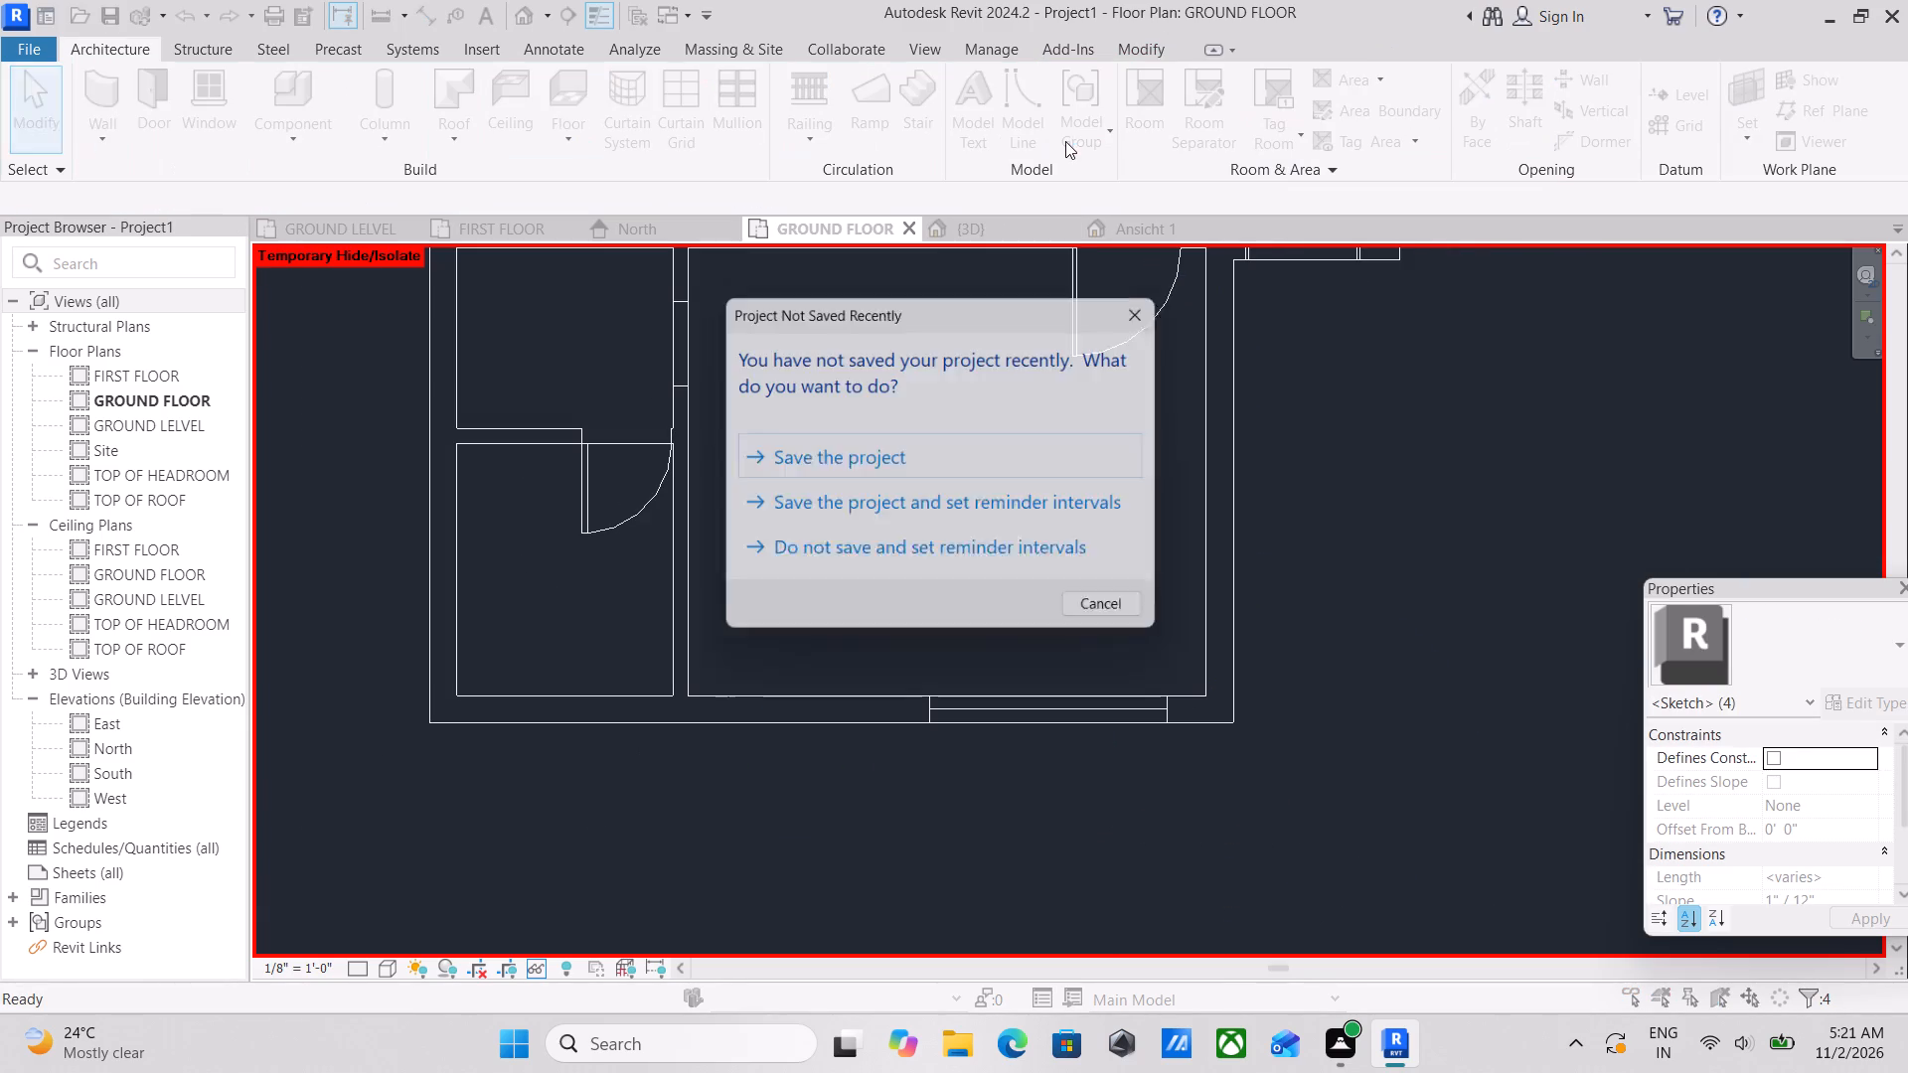
{"action": "left_click", "coordinate": [1145, 305]}
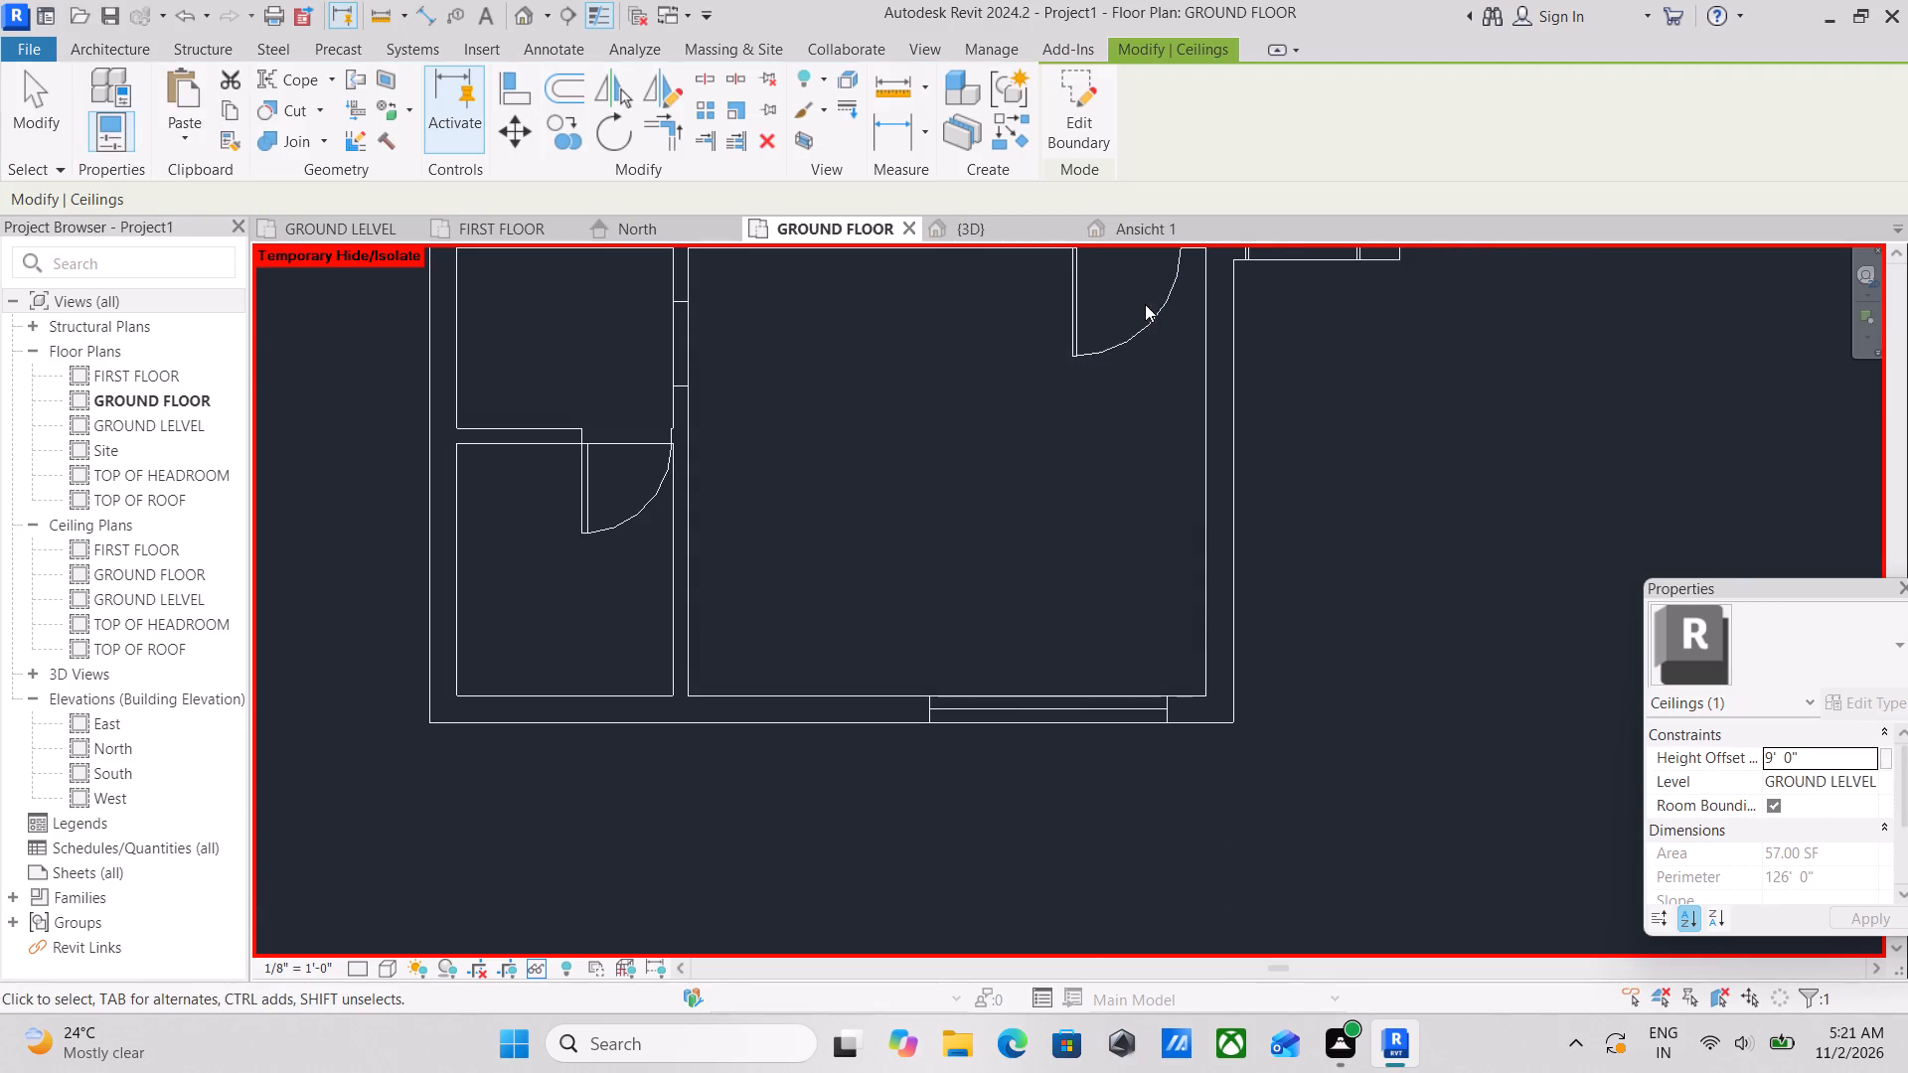
Place a perspective camera in the front room's southeast corner, aimed northwest across the room.
{"action": "scroll", "coordinate": [850, 366], "scroll_direction": "down", "scroll_amount": 3}
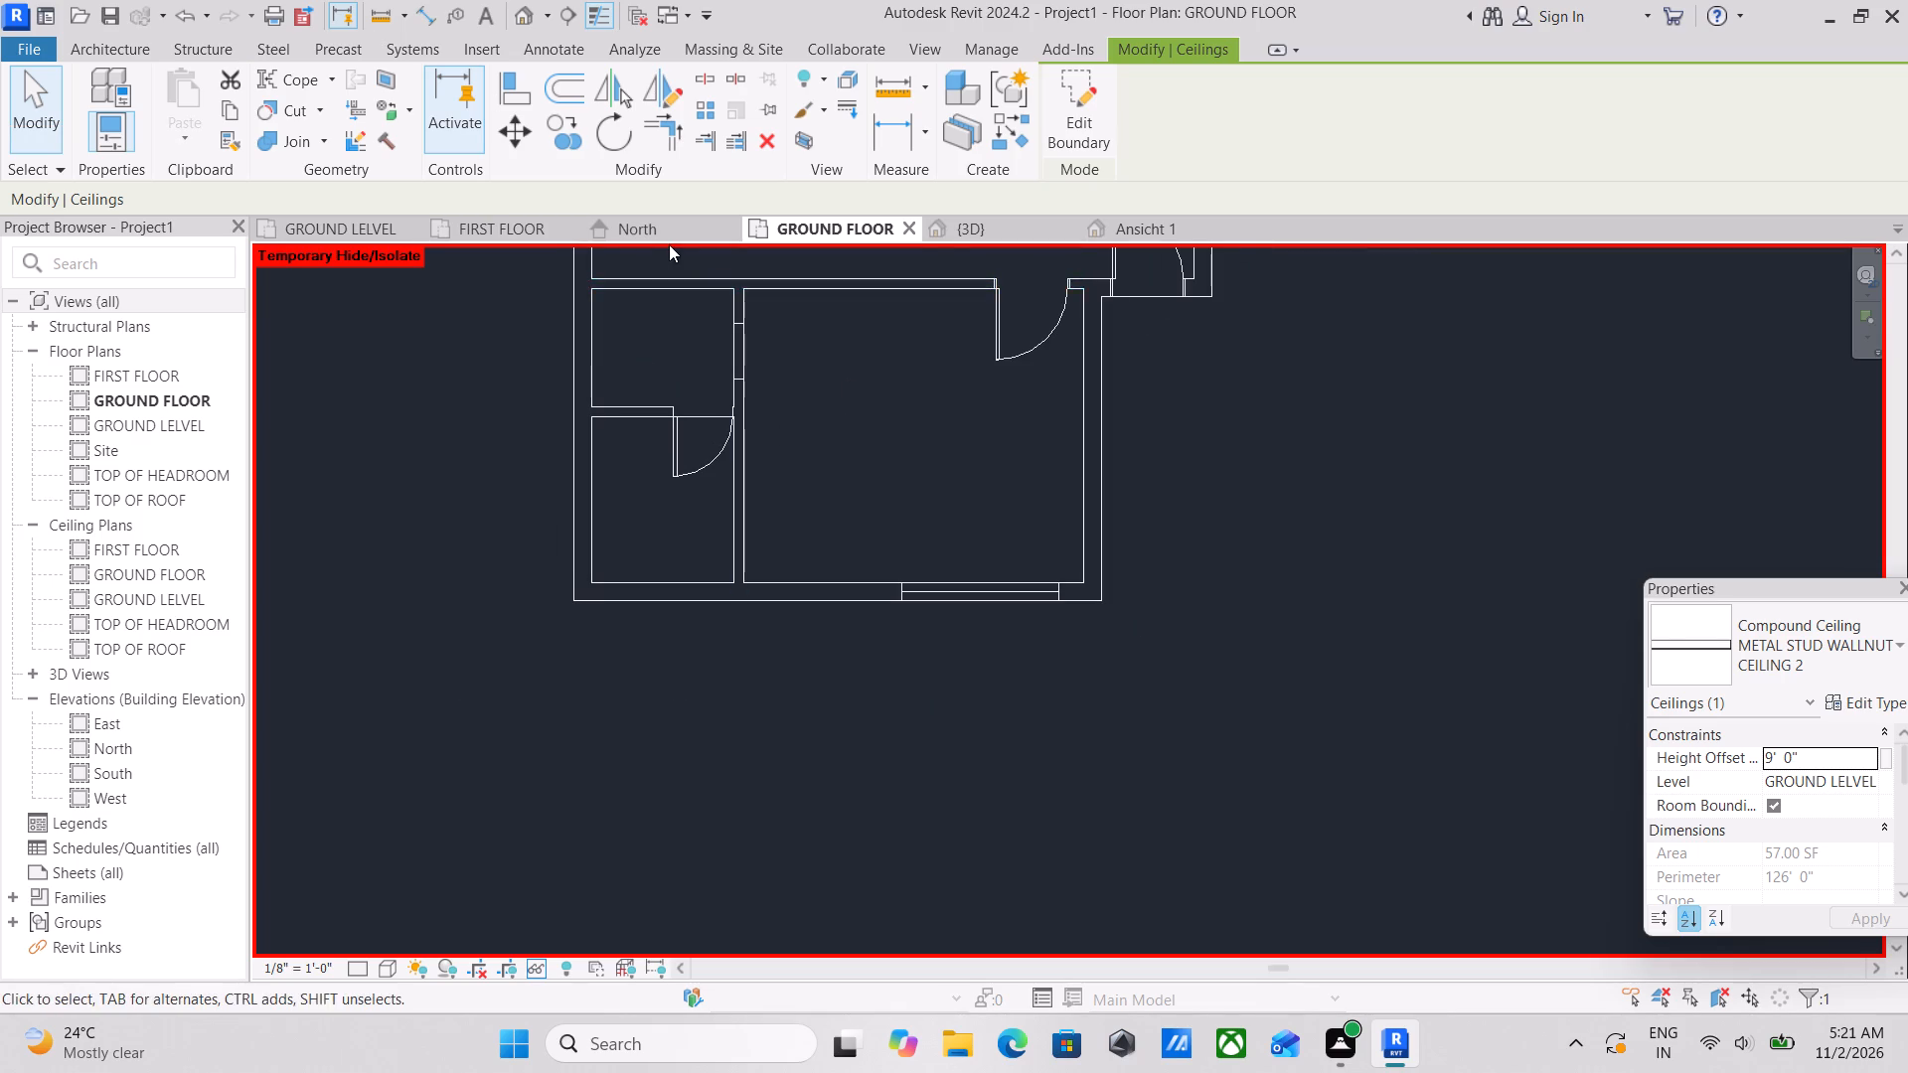
{"action": "scroll", "coordinate": [670, 244], "scroll_direction": "down", "scroll_amount": 1}
{"action": "middle_click_drag", "start_coordinate": [672, 248], "coordinate": [672, 354]}
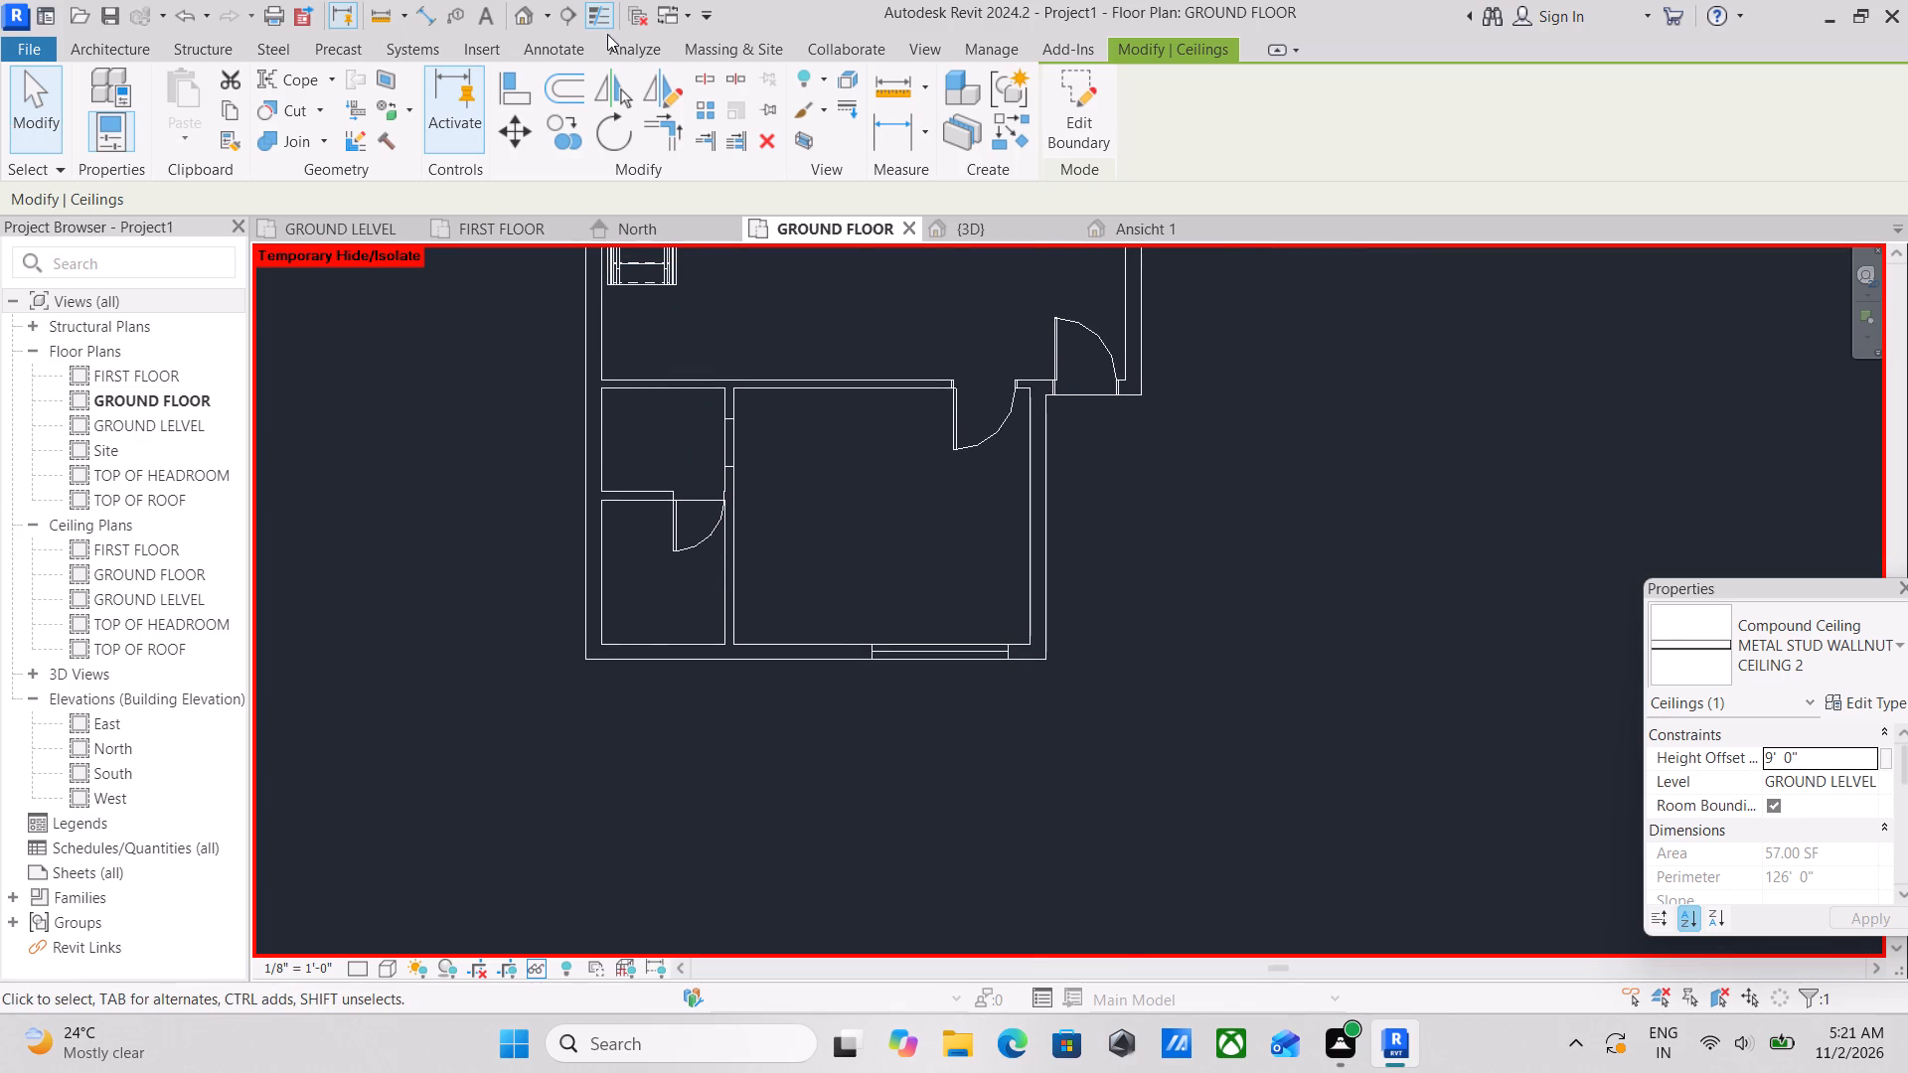
{"action": "left_click", "coordinate": [548, 13]}
{"action": "left_click", "coordinate": [561, 70]}
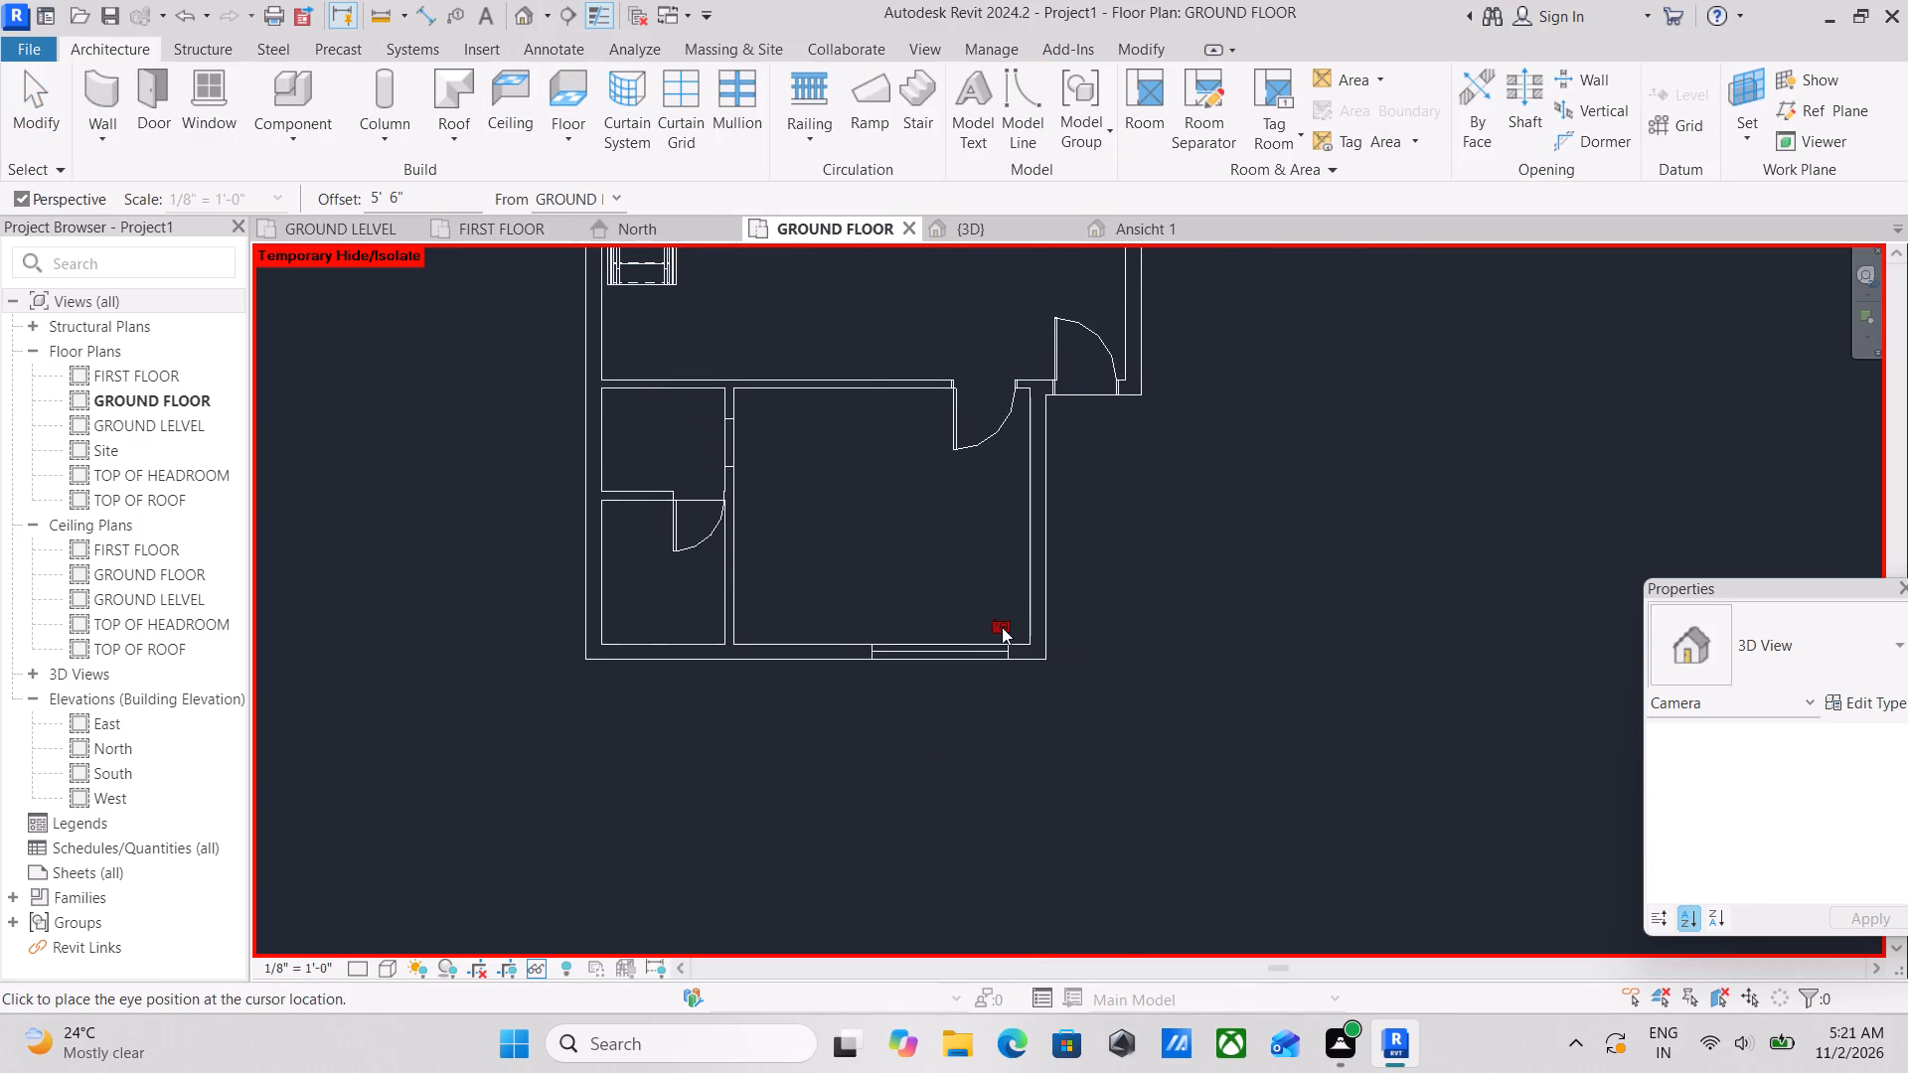
{"action": "left_click", "coordinate": [1002, 627]}
{"action": "left_click", "coordinate": [699, 355]}
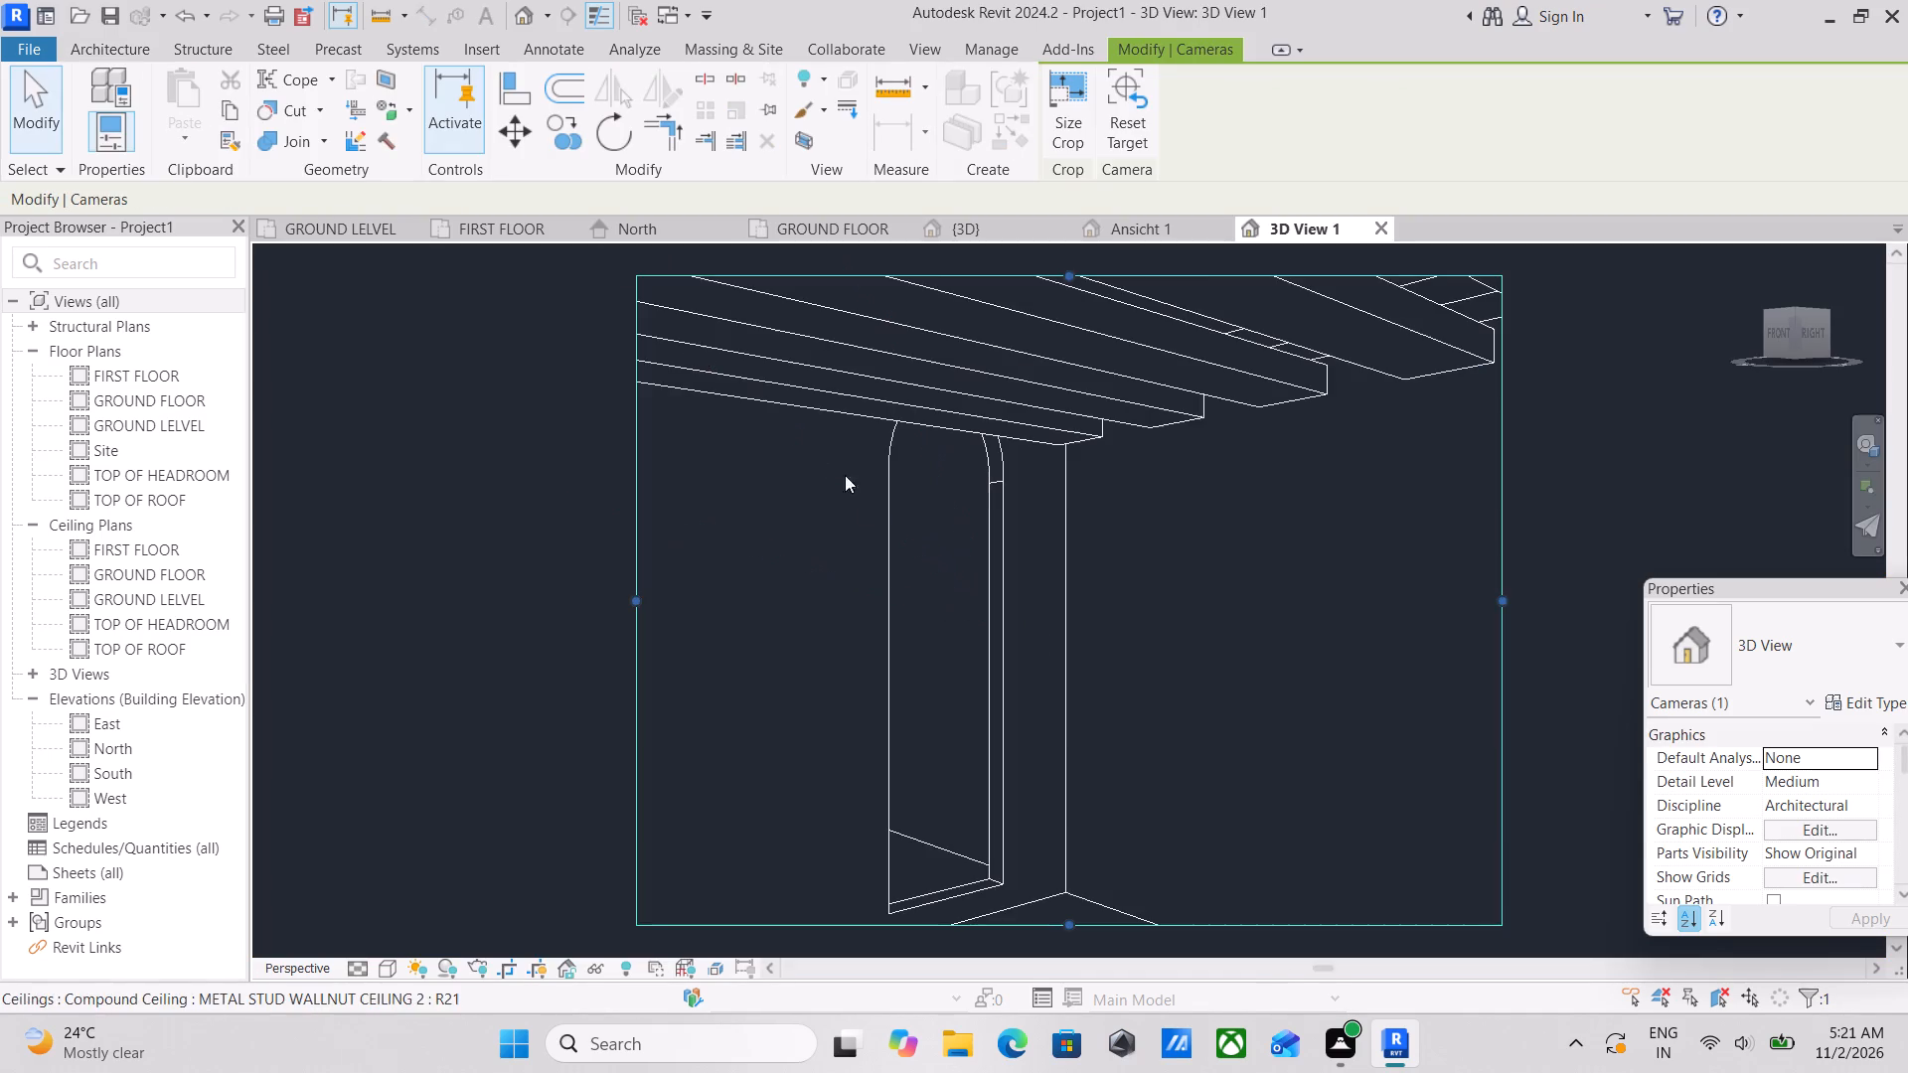
Enlarge the camera view's crop region on all four sides to take in more ceiling, floor and walls.
{"action": "scroll", "coordinate": [867, 503], "scroll_direction": "down", "scroll_amount": 3}
{"action": "middle_click_drag", "start_coordinate": [867, 503], "coordinate": [898, 400]}
{"action": "left_click_drag", "start_coordinate": [743, 463], "coordinate": [538, 474]}
{"action": "scroll", "coordinate": [746, 487], "scroll_direction": "down", "scroll_amount": 2}
{"action": "middle_click_drag", "start_coordinate": [746, 487], "coordinate": [856, 468]}
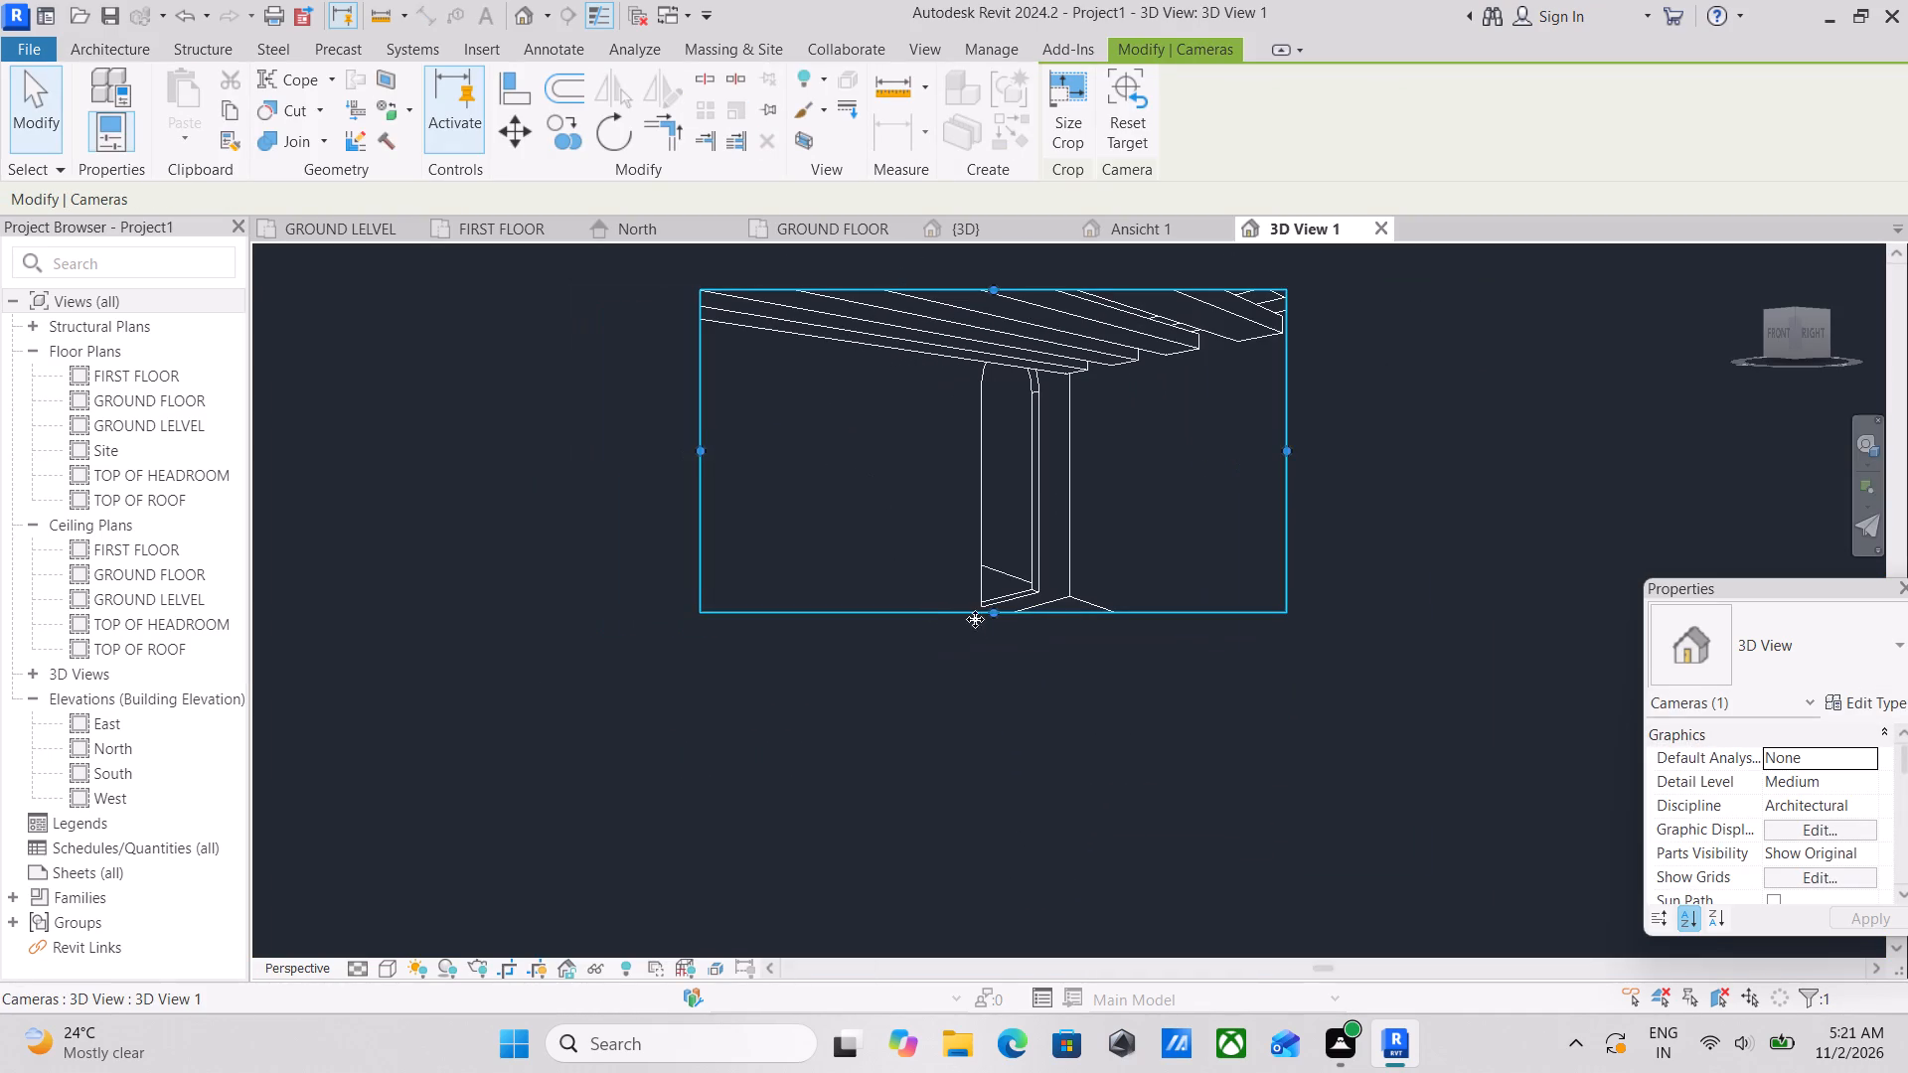
{"action": "left_click_drag", "start_coordinate": [984, 619], "coordinate": [1001, 711]}
{"action": "middle_click_drag", "start_coordinate": [1037, 468], "coordinate": [1009, 603]}
{"action": "scroll", "coordinate": [1010, 601], "scroll_direction": "down", "scroll_amount": 1}
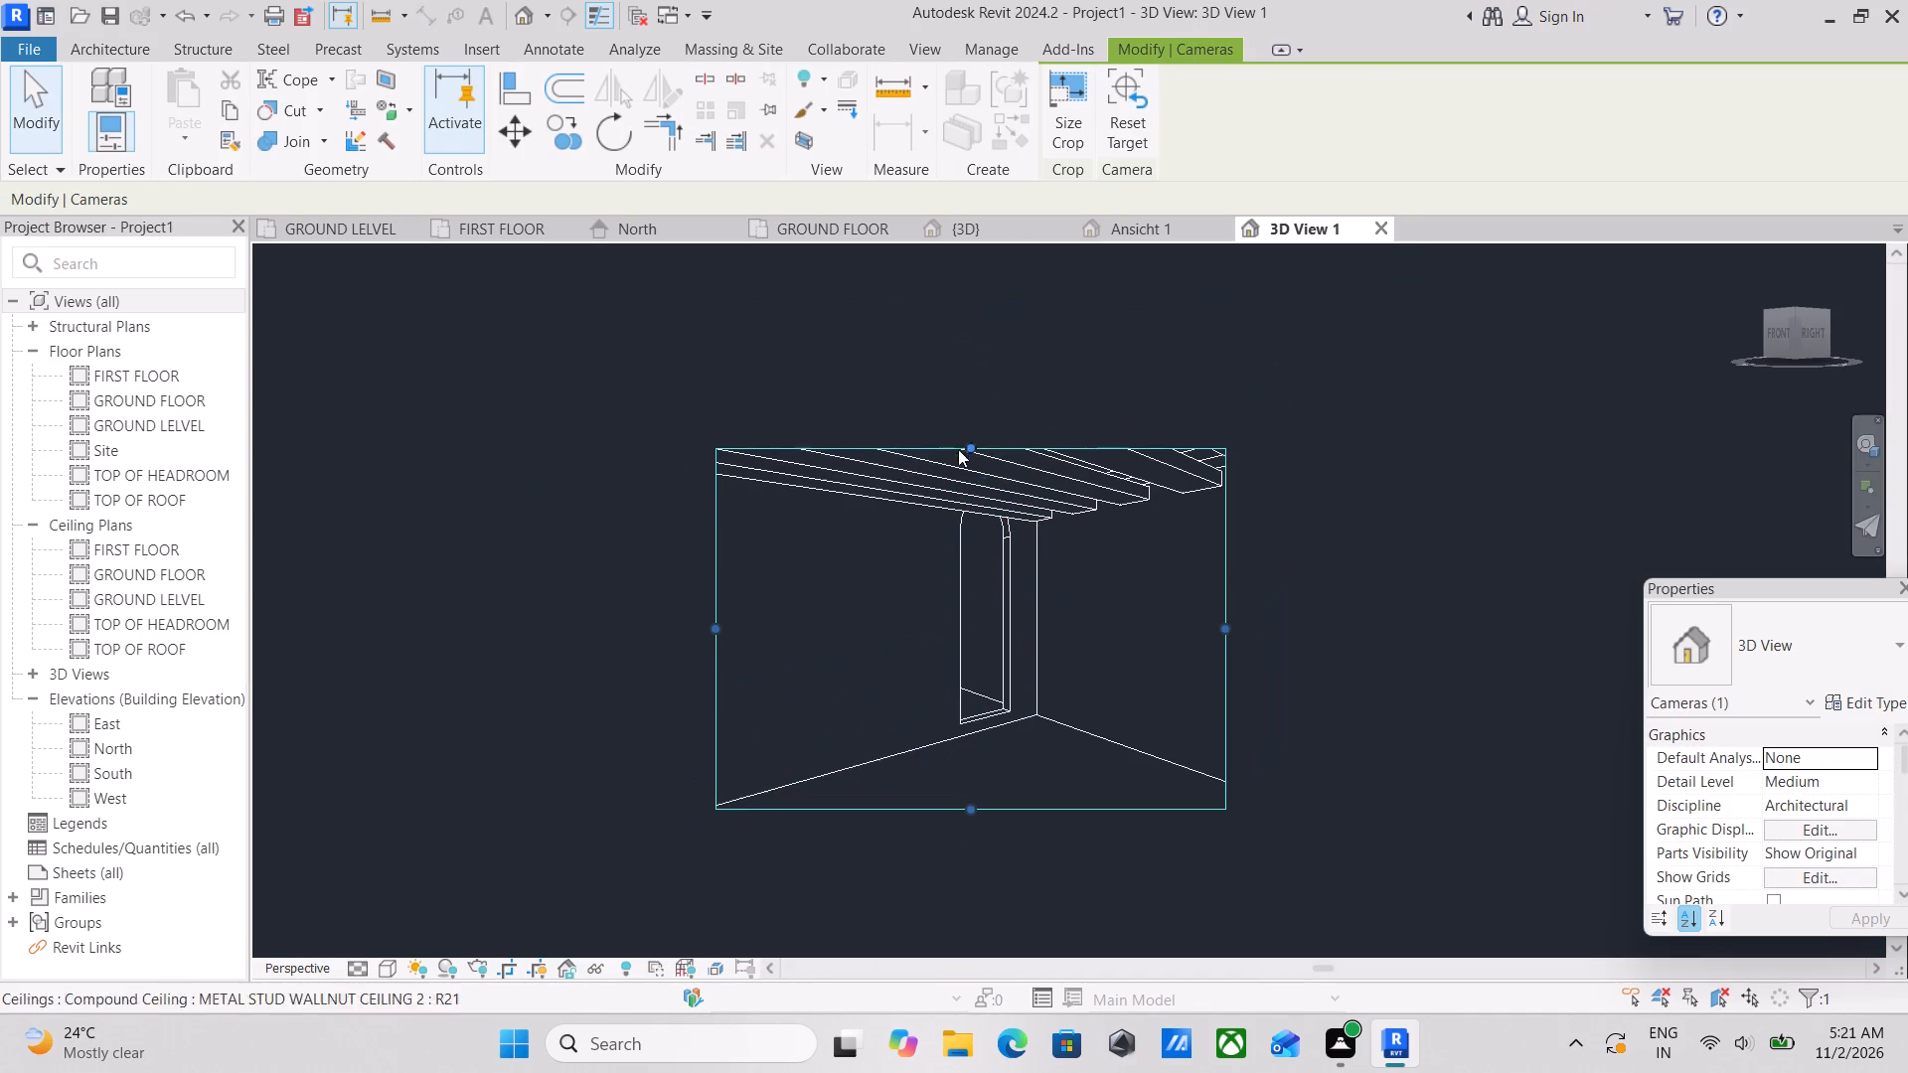
{"action": "left_click_drag", "start_coordinate": [963, 446], "coordinate": [961, 357]}
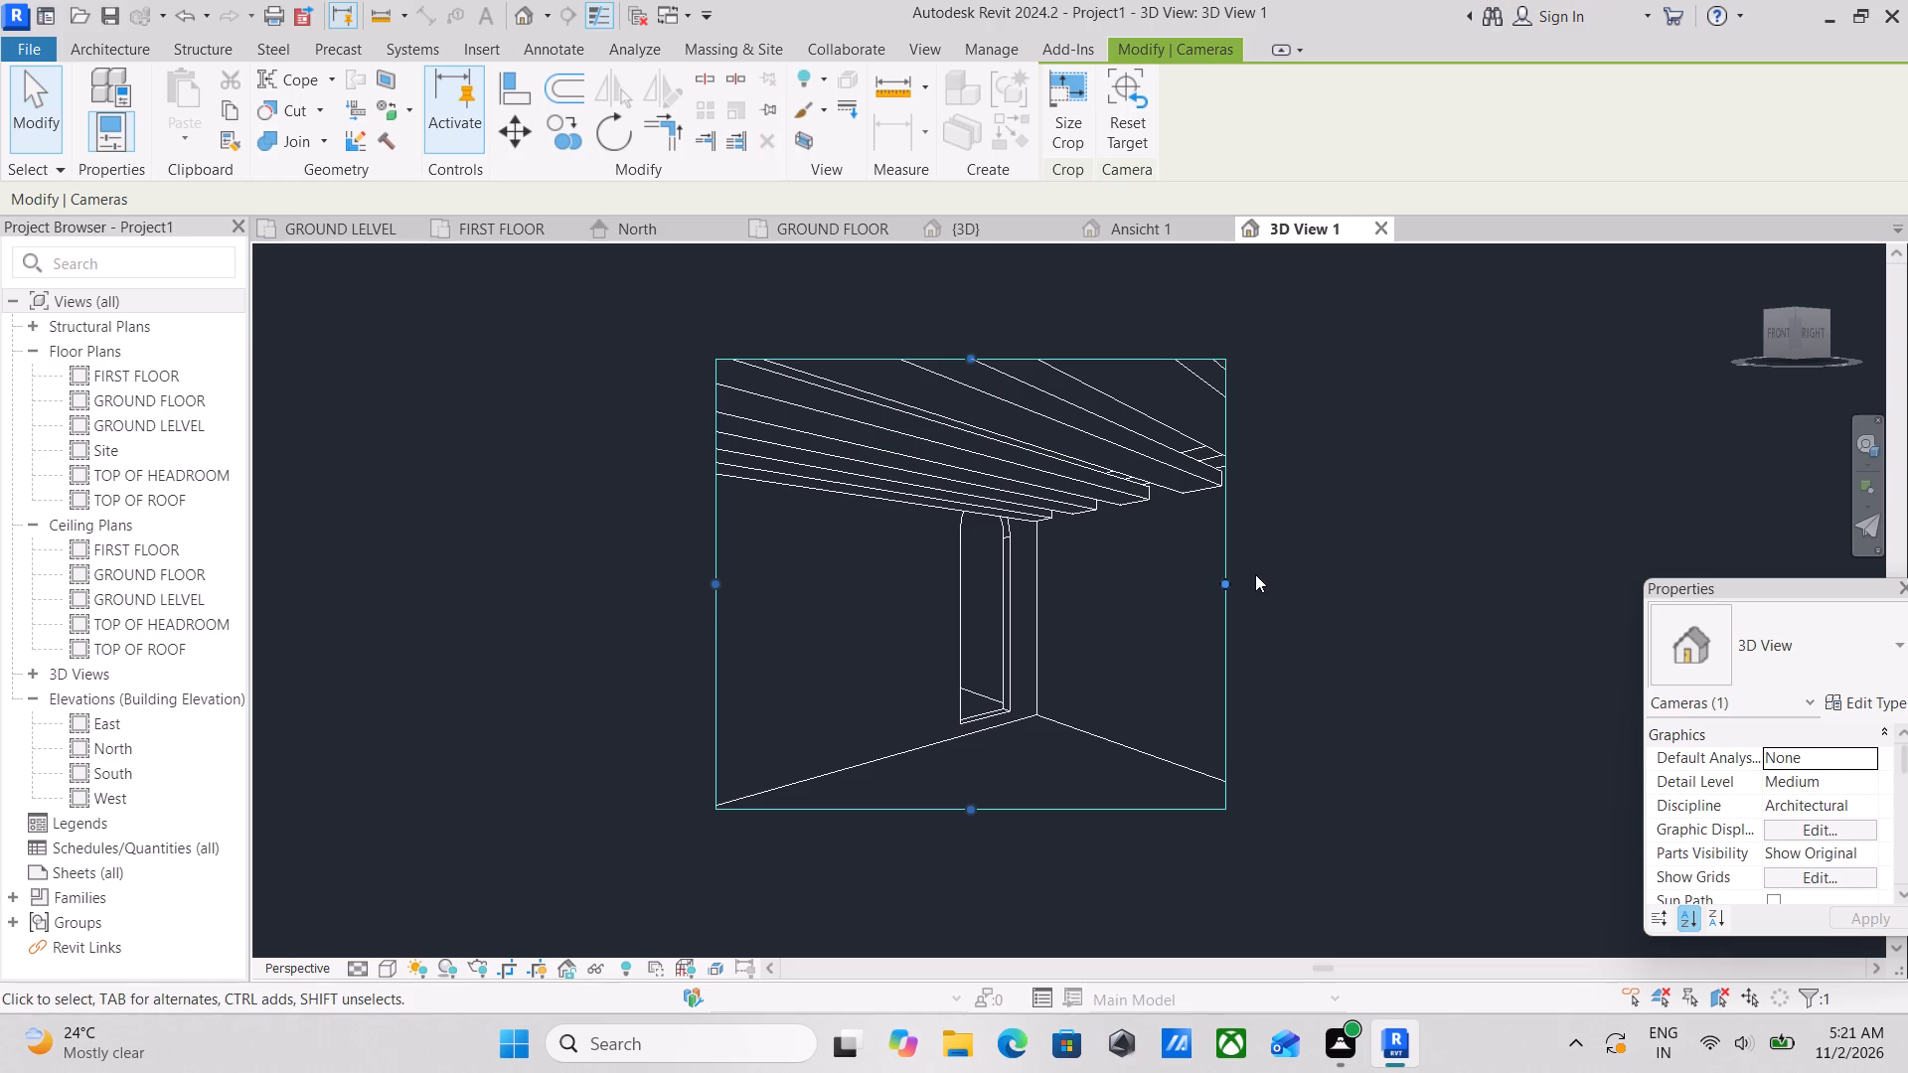
{"action": "left_click_drag", "start_coordinate": [1232, 578], "coordinate": [1371, 574]}
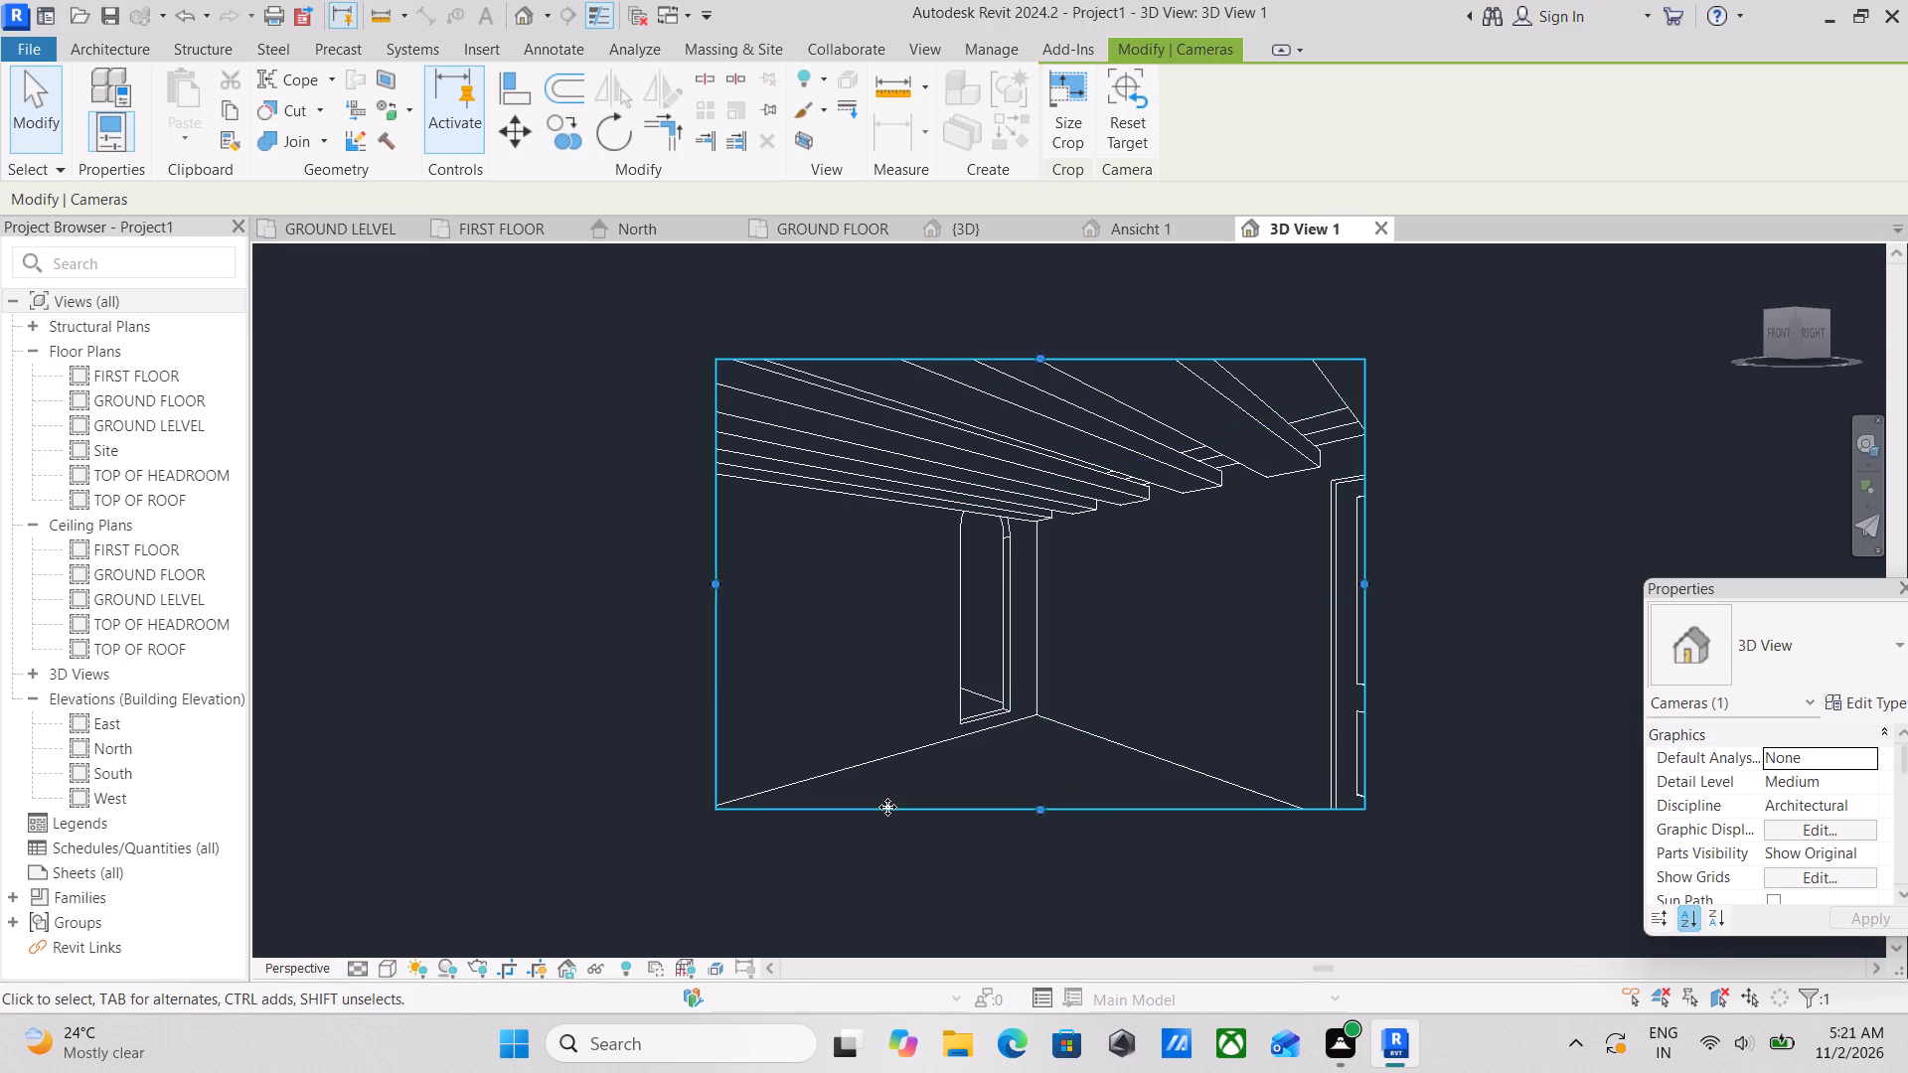
Set the camera view's visual style to Realistic.
{"action": "left_click", "coordinate": [386, 962]}
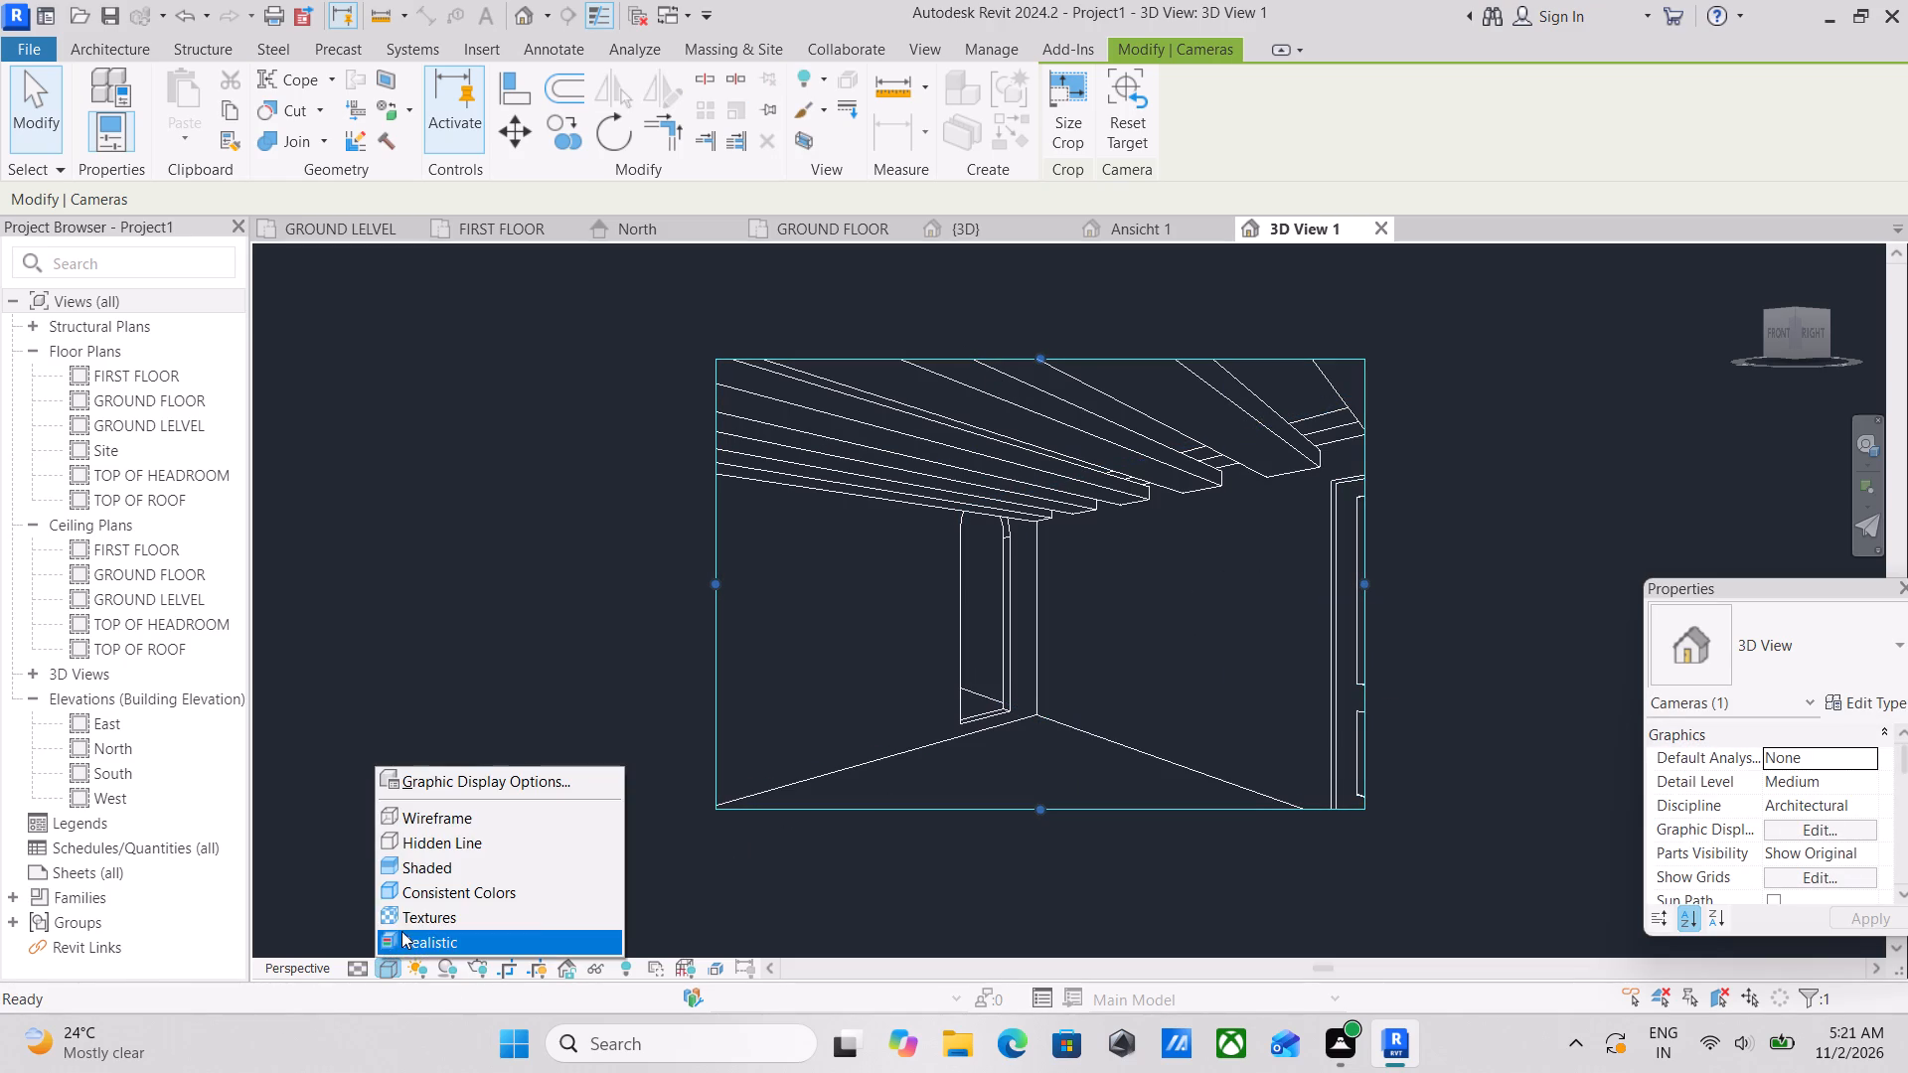
{"action": "left_click", "coordinate": [421, 940]}
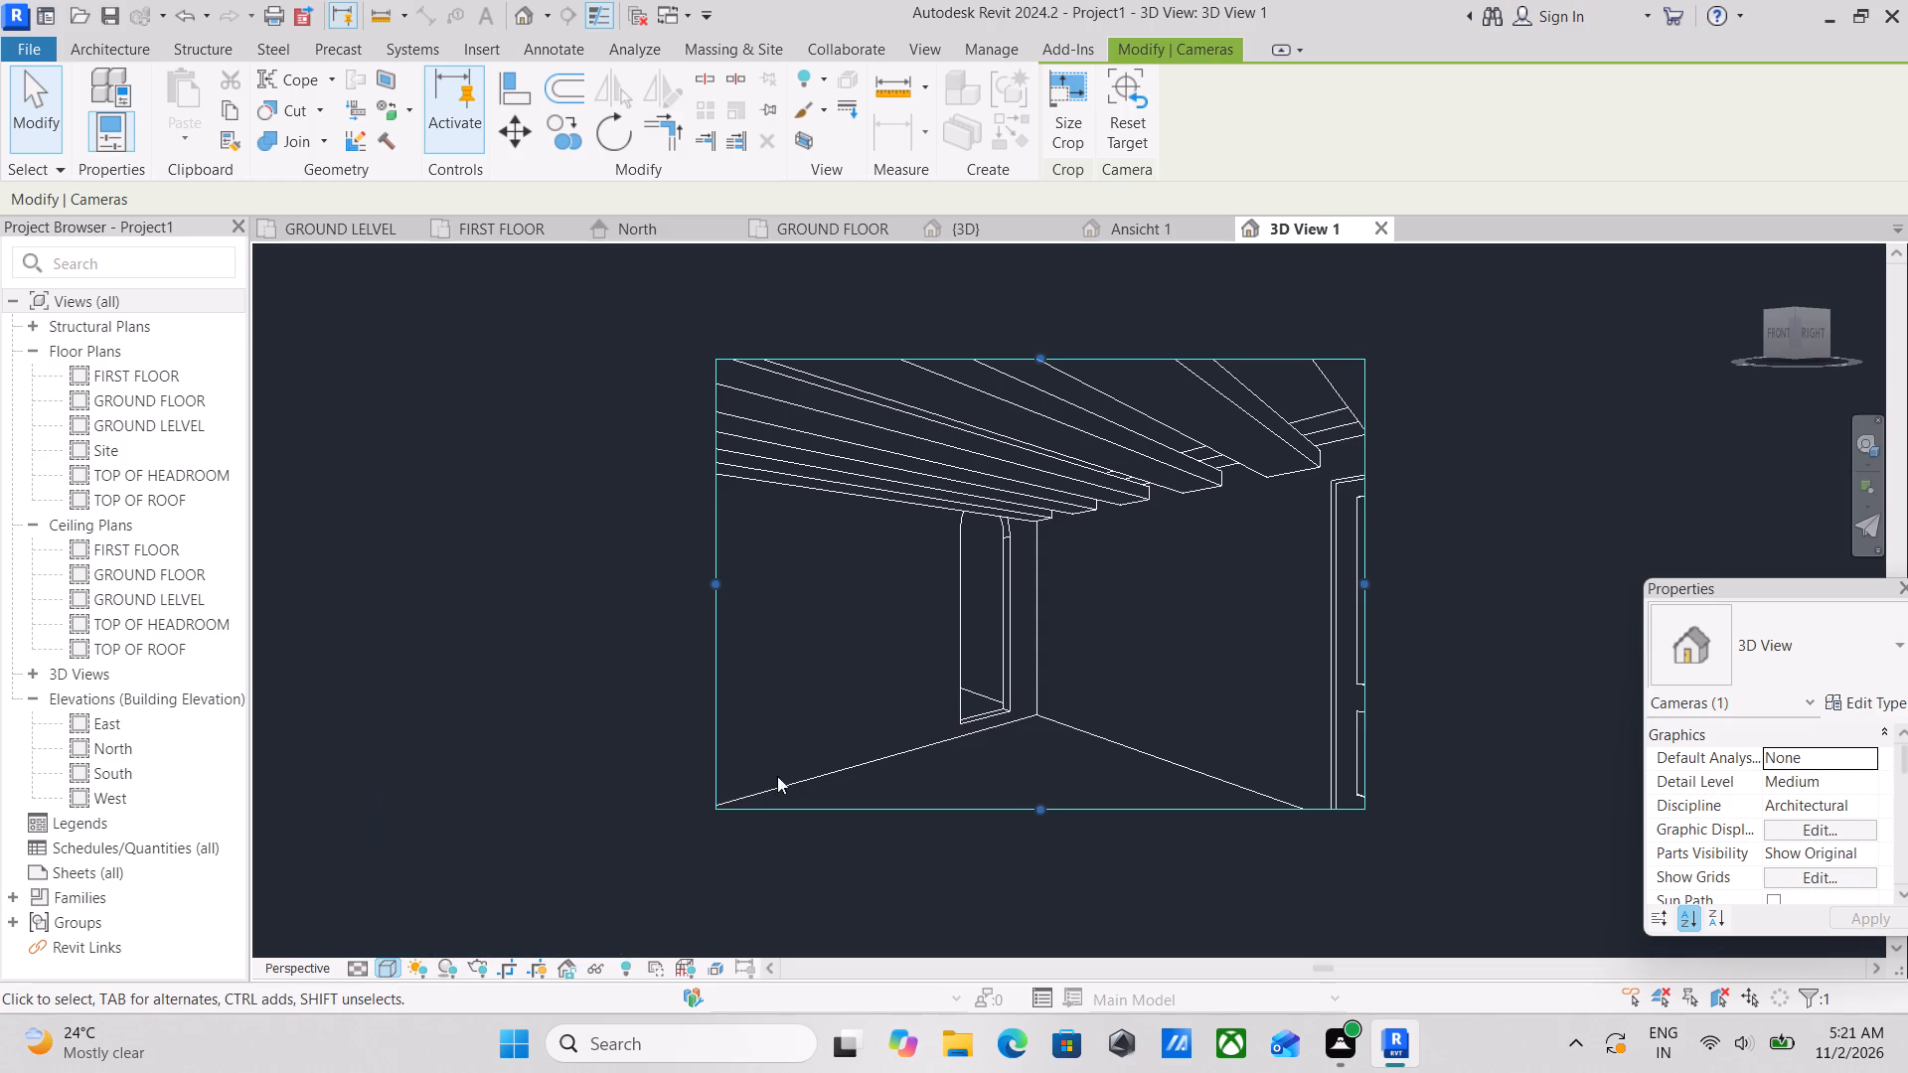
Extend the camera view's crop region at its left, top and right edges to show more of the front room.
{"action": "scroll", "coordinate": [1093, 583], "scroll_direction": "down", "scroll_amount": 3}
{"action": "middle_click_drag", "start_coordinate": [1093, 583], "coordinate": [1094, 610]}
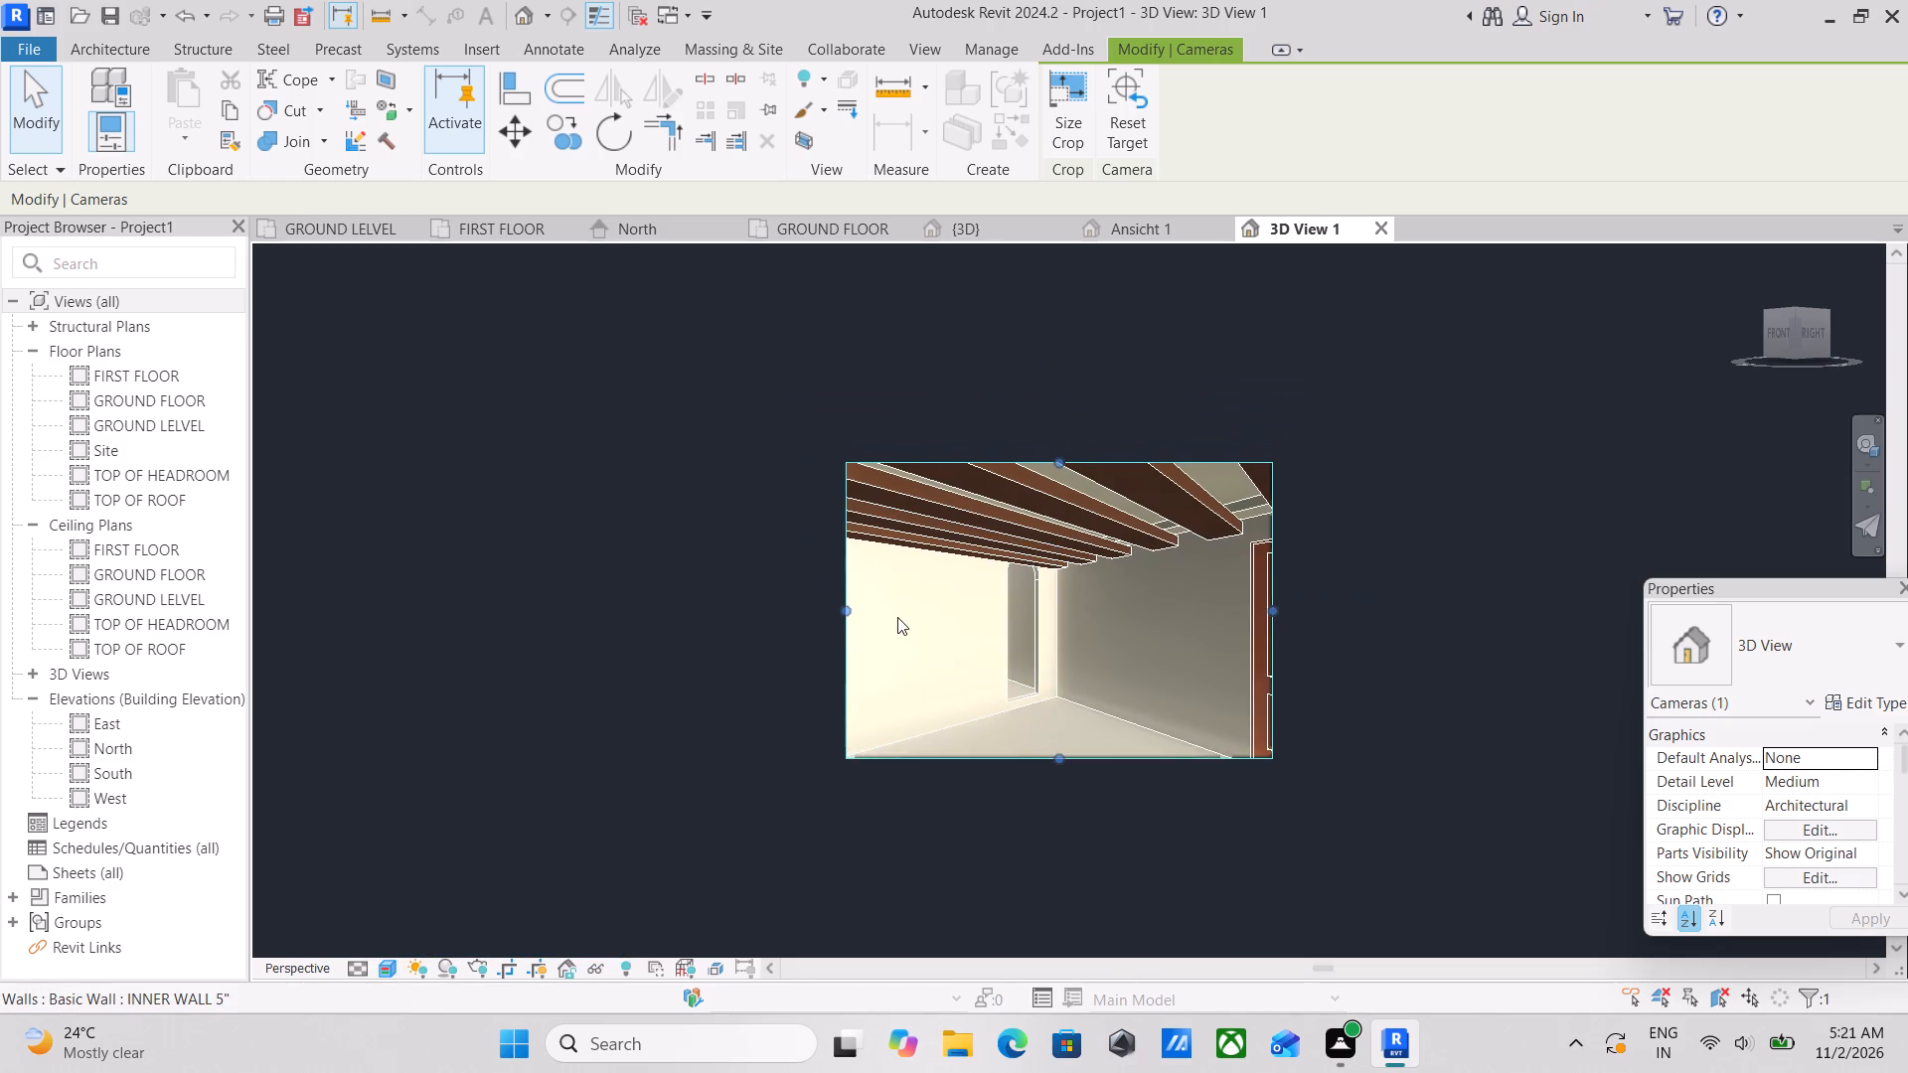
{"action": "left_click_drag", "start_coordinate": [843, 606], "coordinate": [734, 640]}
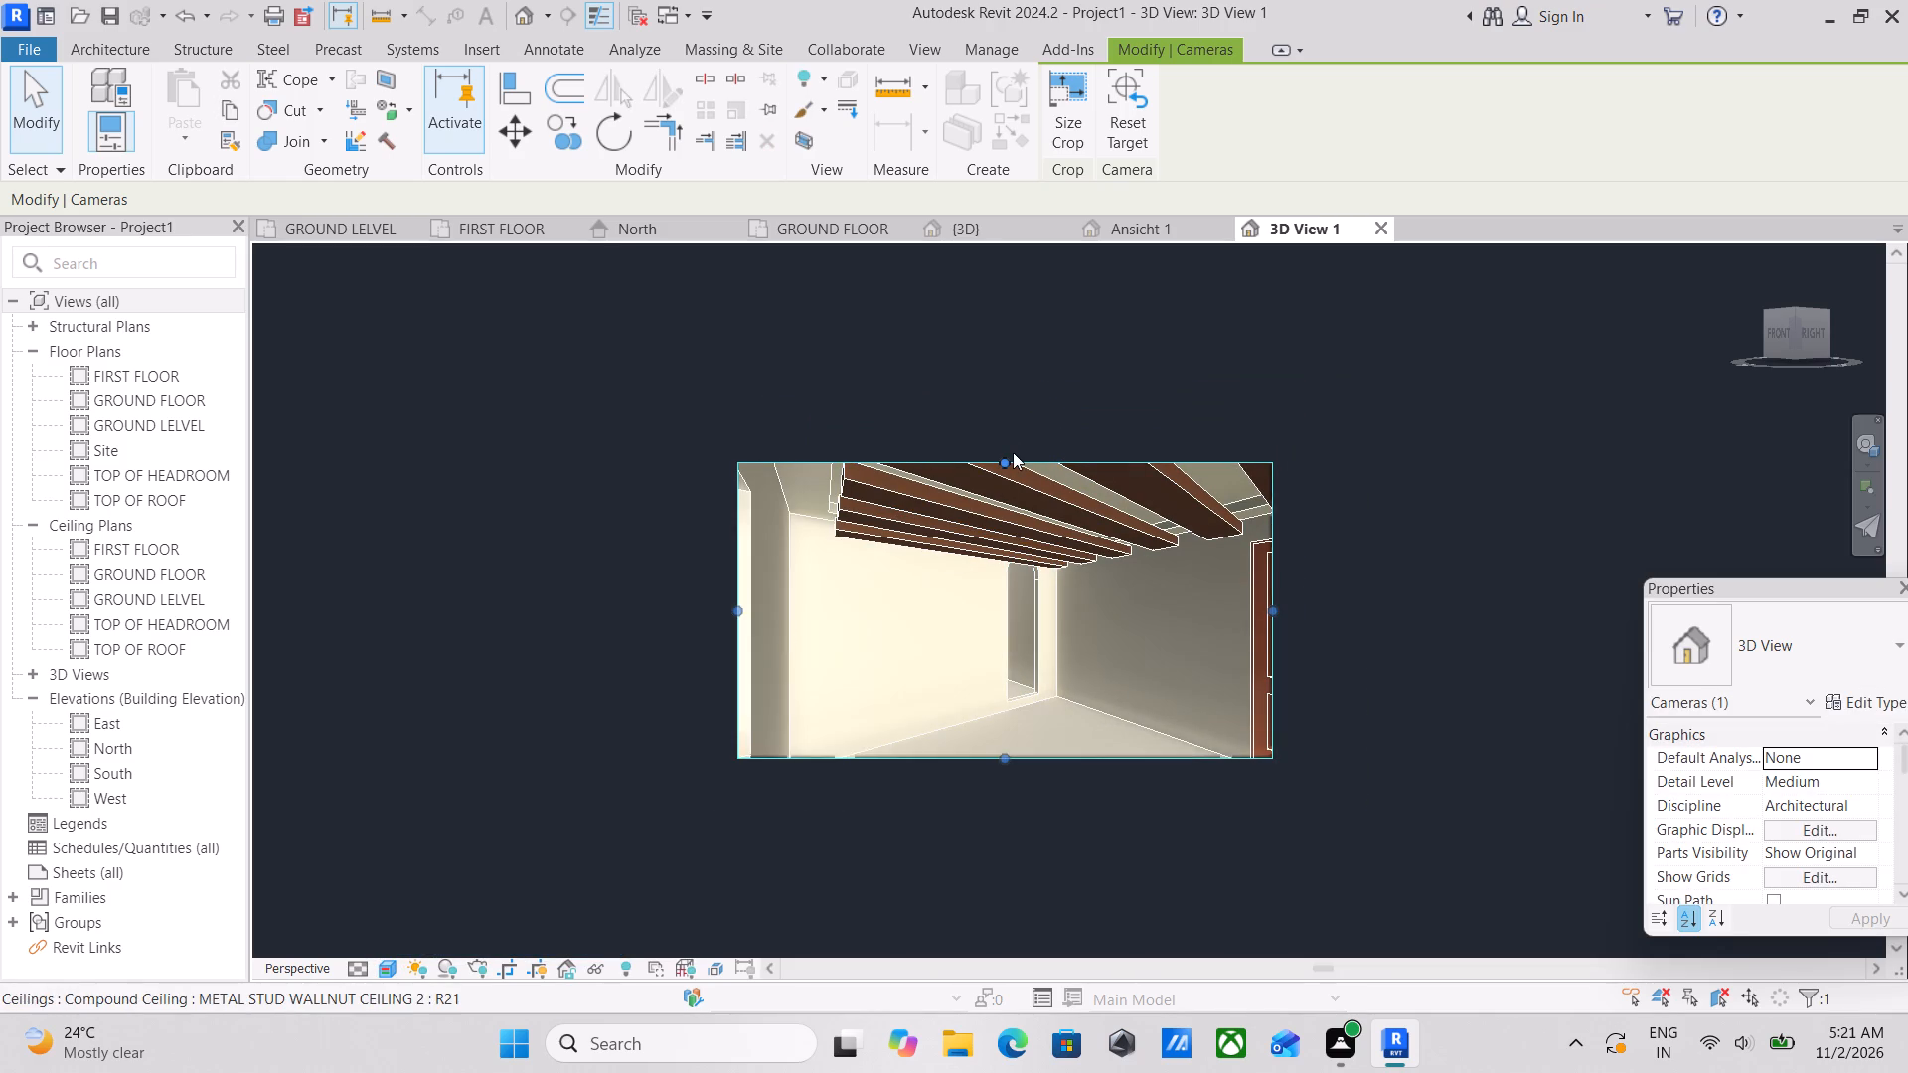
{"action": "left_click_drag", "start_coordinate": [1013, 452], "coordinate": [1007, 401]}
{"action": "scroll", "coordinate": [1191, 567], "scroll_direction": "up", "scroll_amount": 1}
{"action": "left_click_drag", "start_coordinate": [1289, 590], "coordinate": [1406, 576]}
{"action": "scroll", "coordinate": [1209, 567], "scroll_direction": "down", "scroll_amount": 1}
{"action": "middle_click_drag", "start_coordinate": [1209, 567], "coordinate": [1185, 617]}
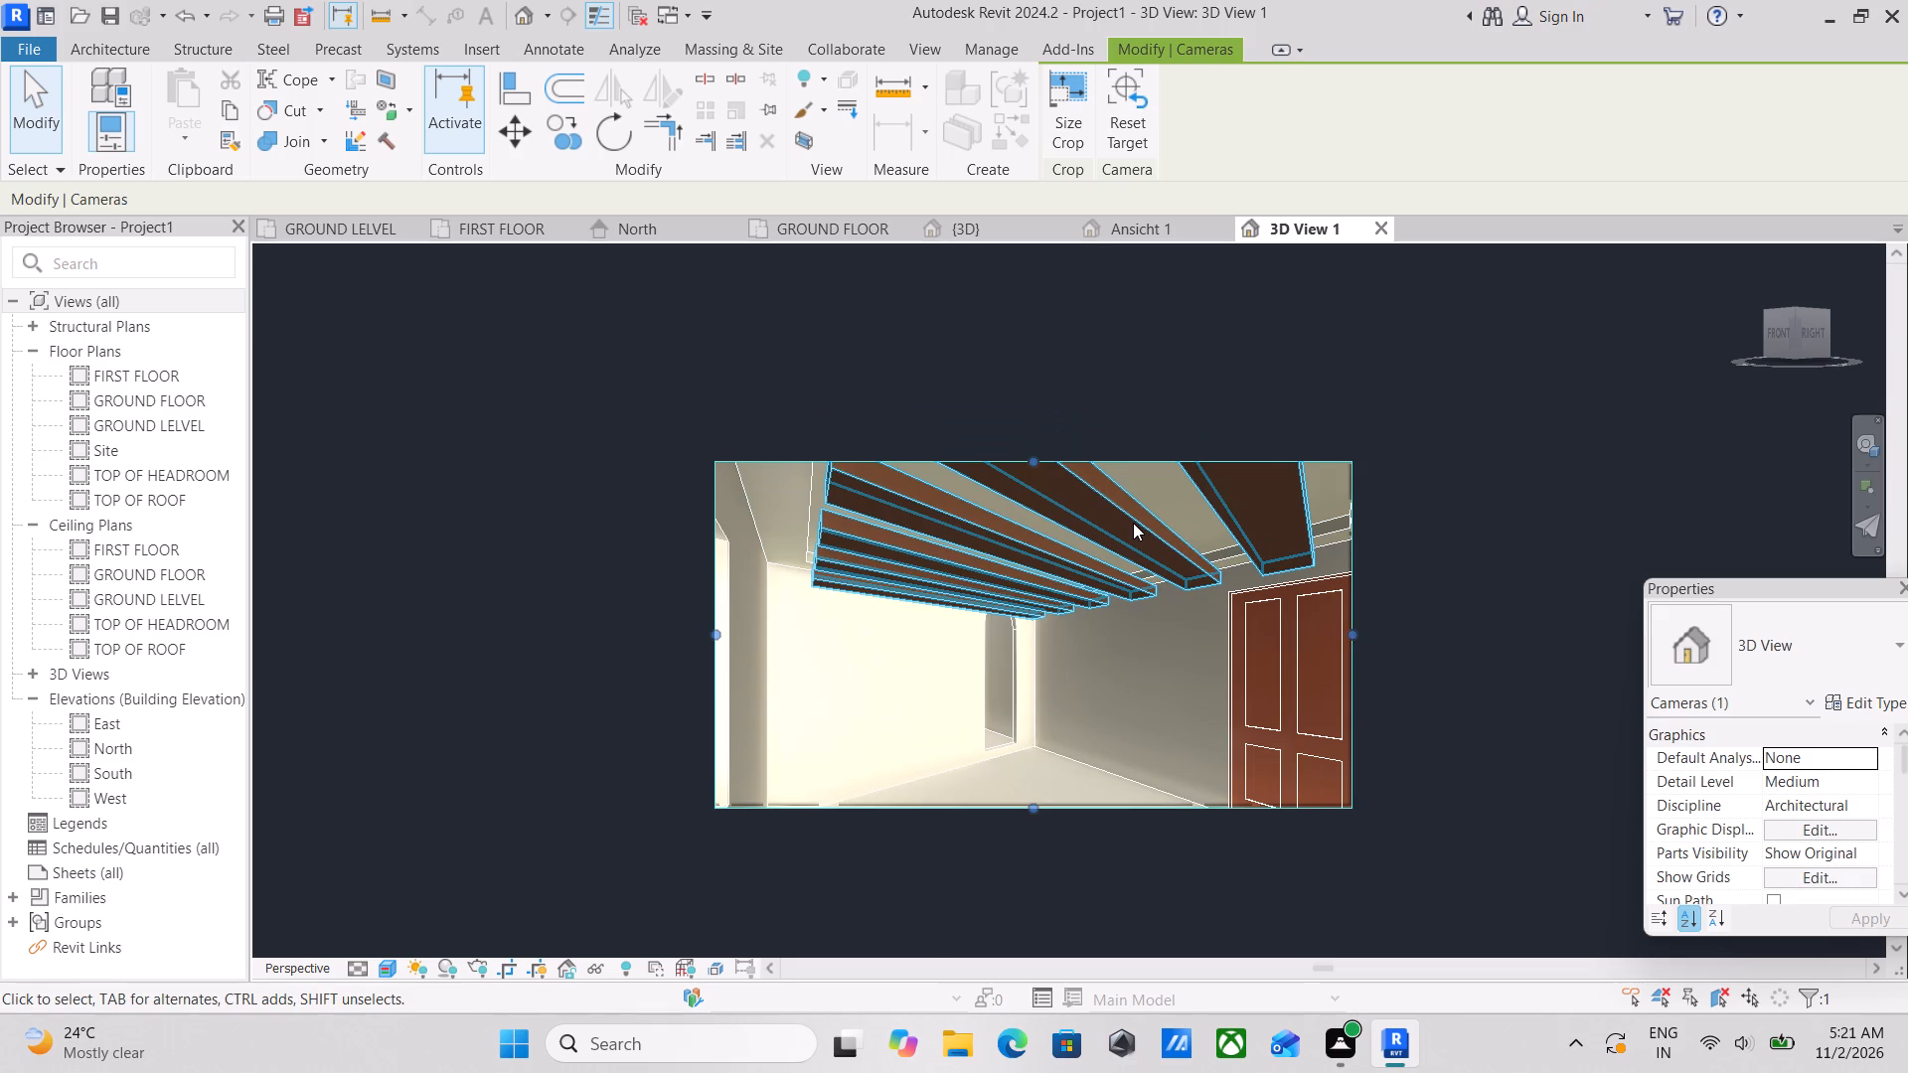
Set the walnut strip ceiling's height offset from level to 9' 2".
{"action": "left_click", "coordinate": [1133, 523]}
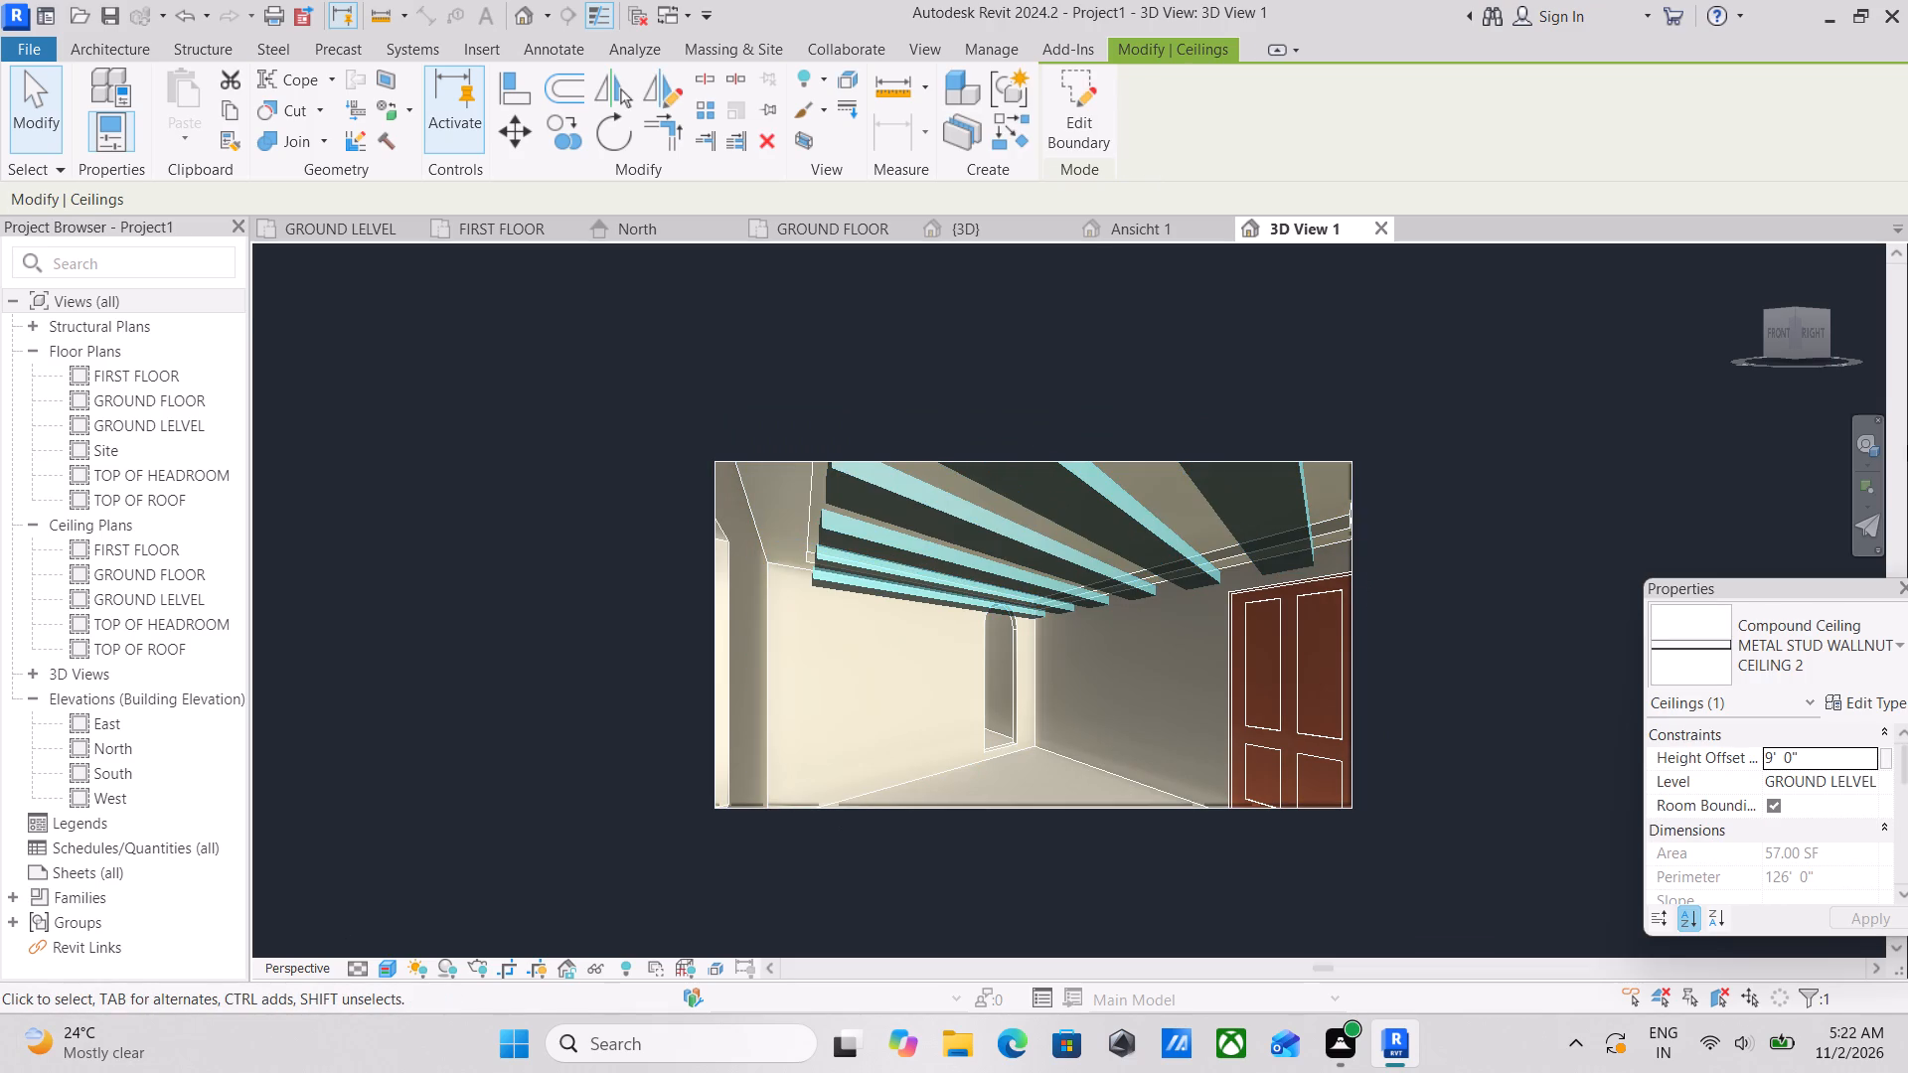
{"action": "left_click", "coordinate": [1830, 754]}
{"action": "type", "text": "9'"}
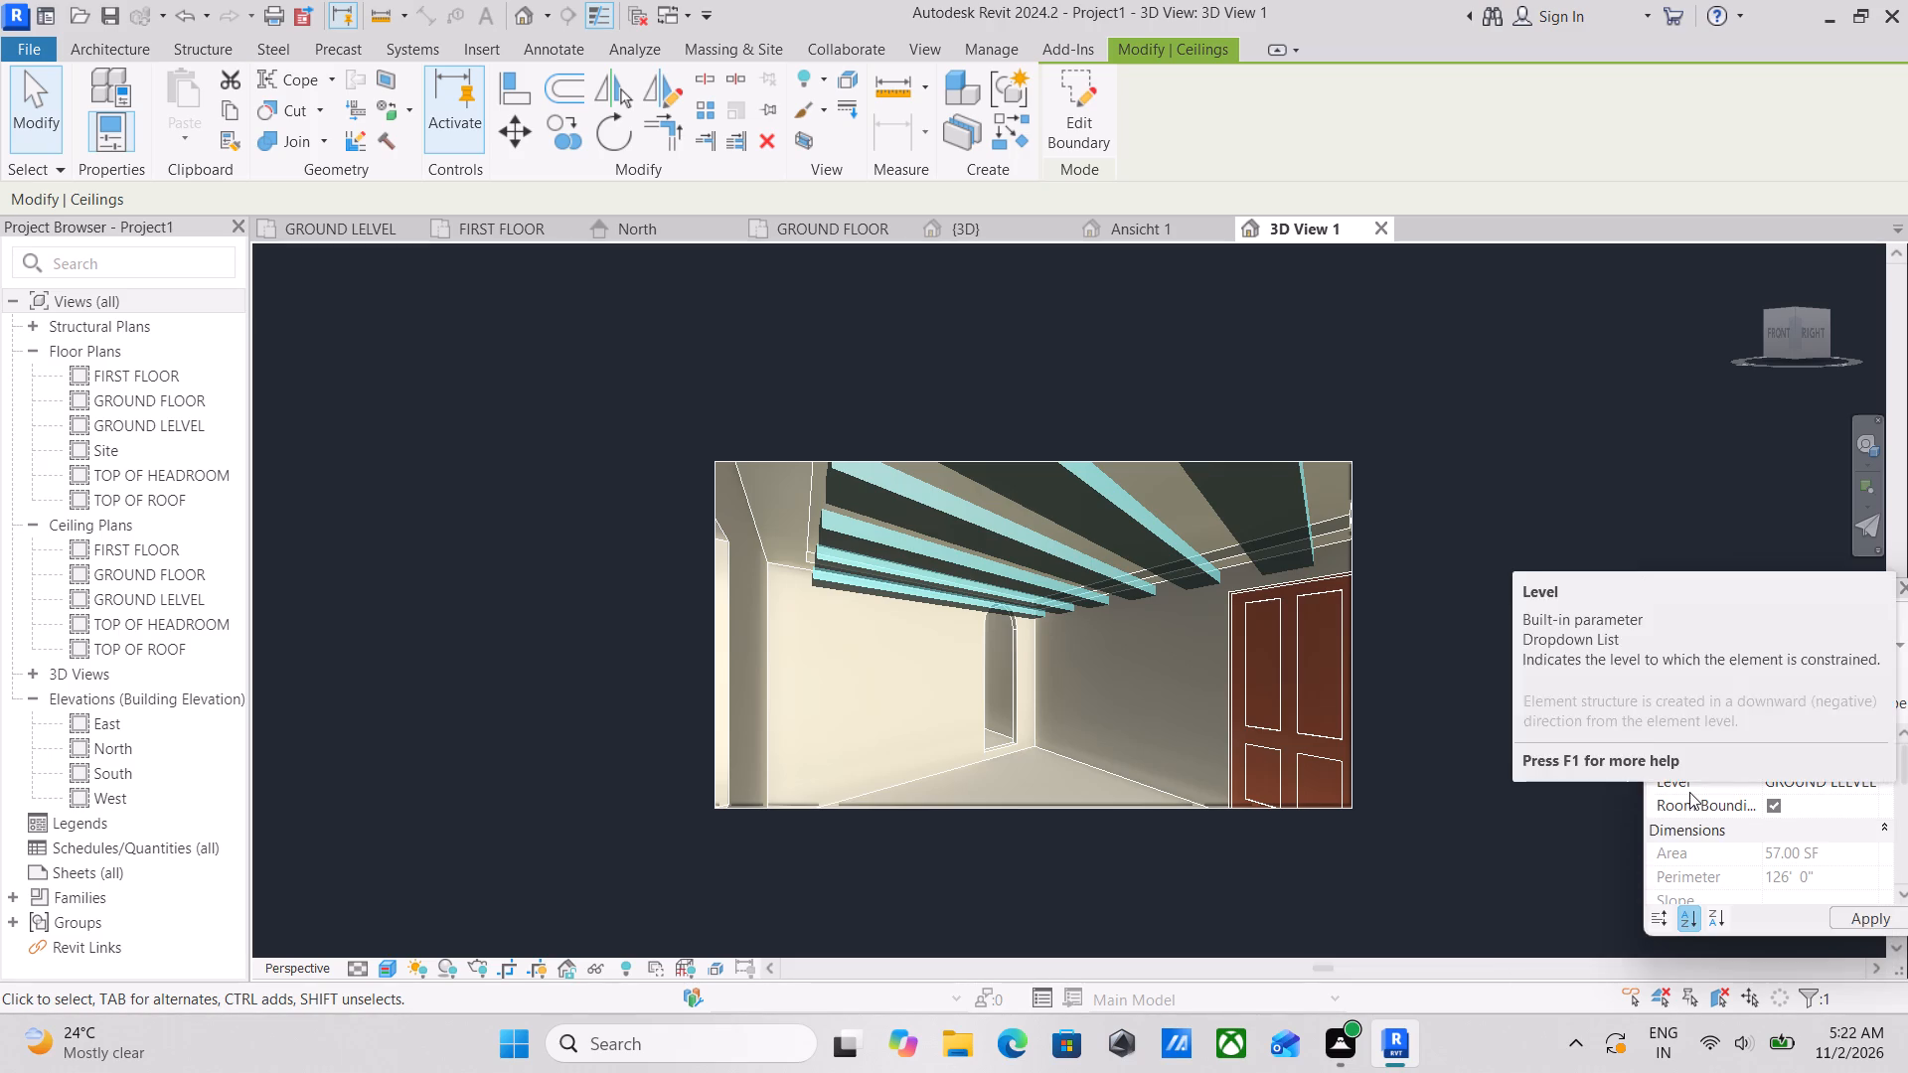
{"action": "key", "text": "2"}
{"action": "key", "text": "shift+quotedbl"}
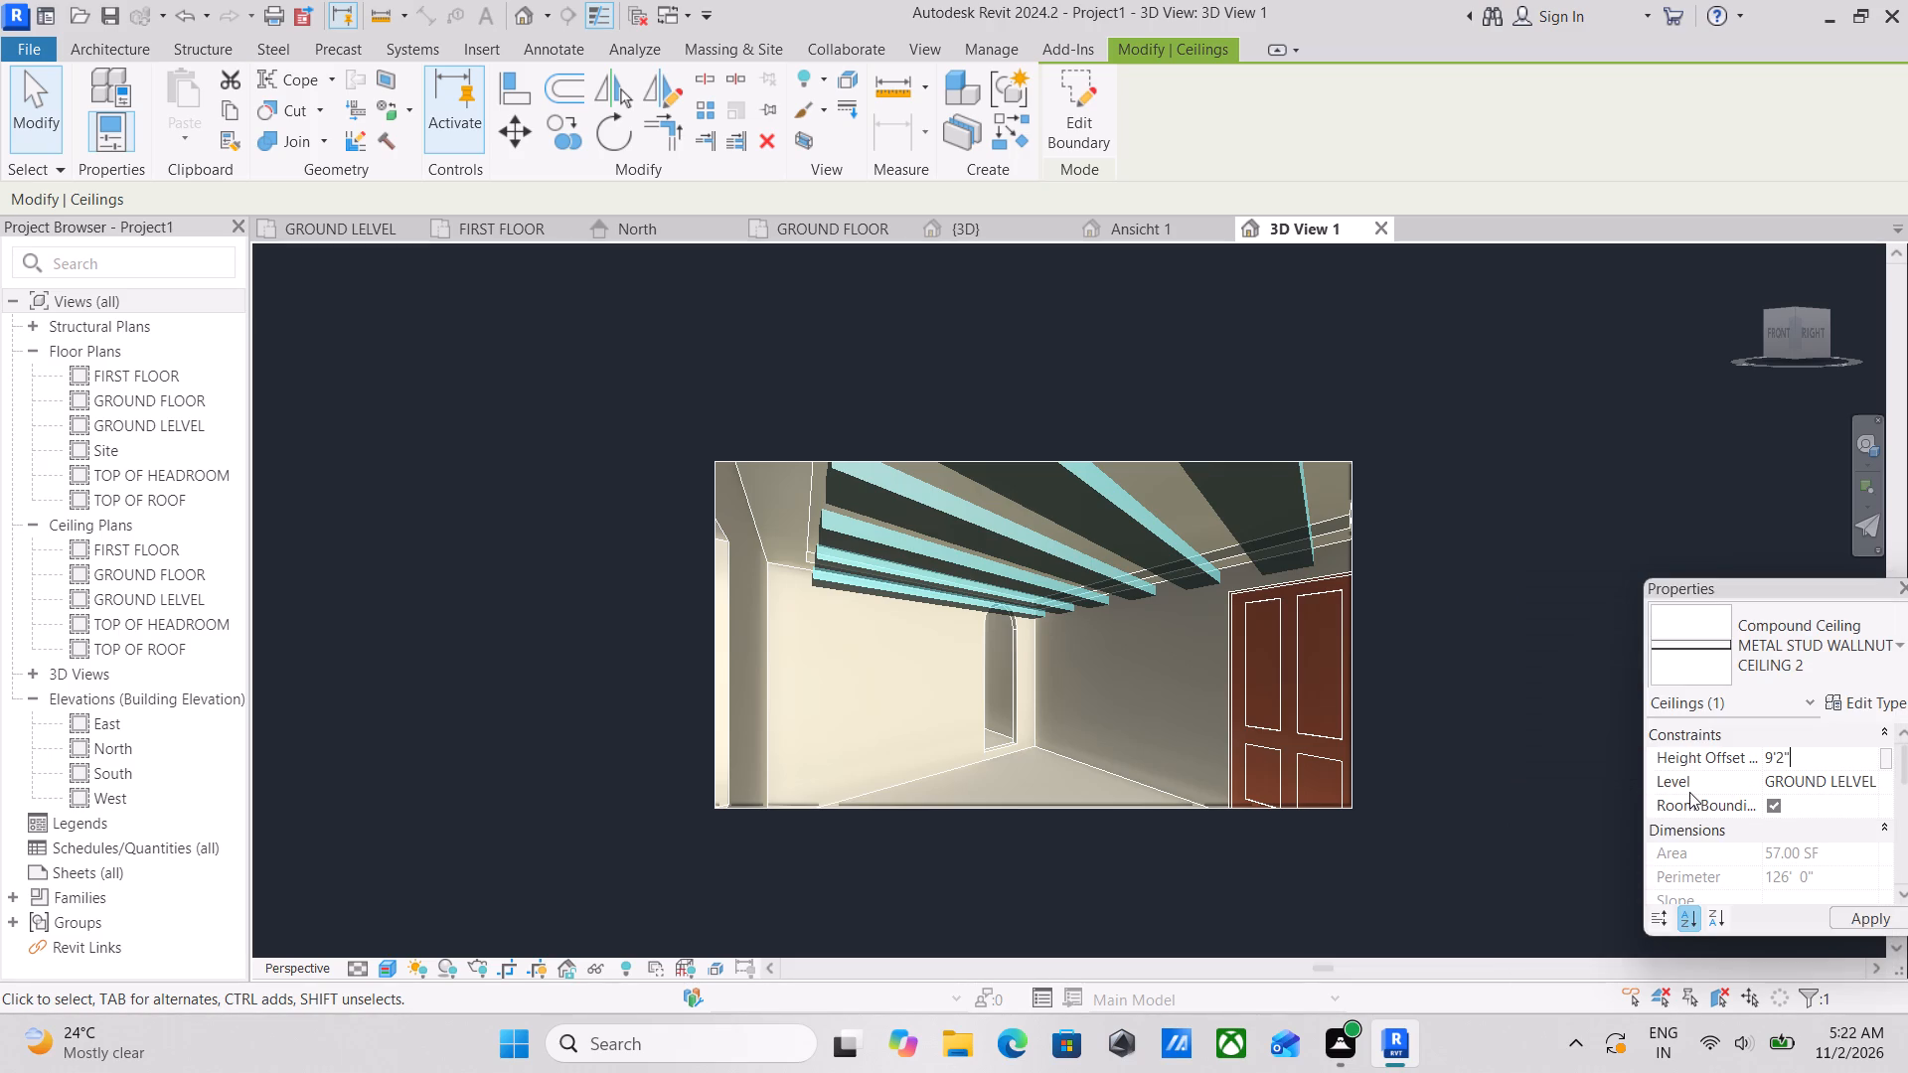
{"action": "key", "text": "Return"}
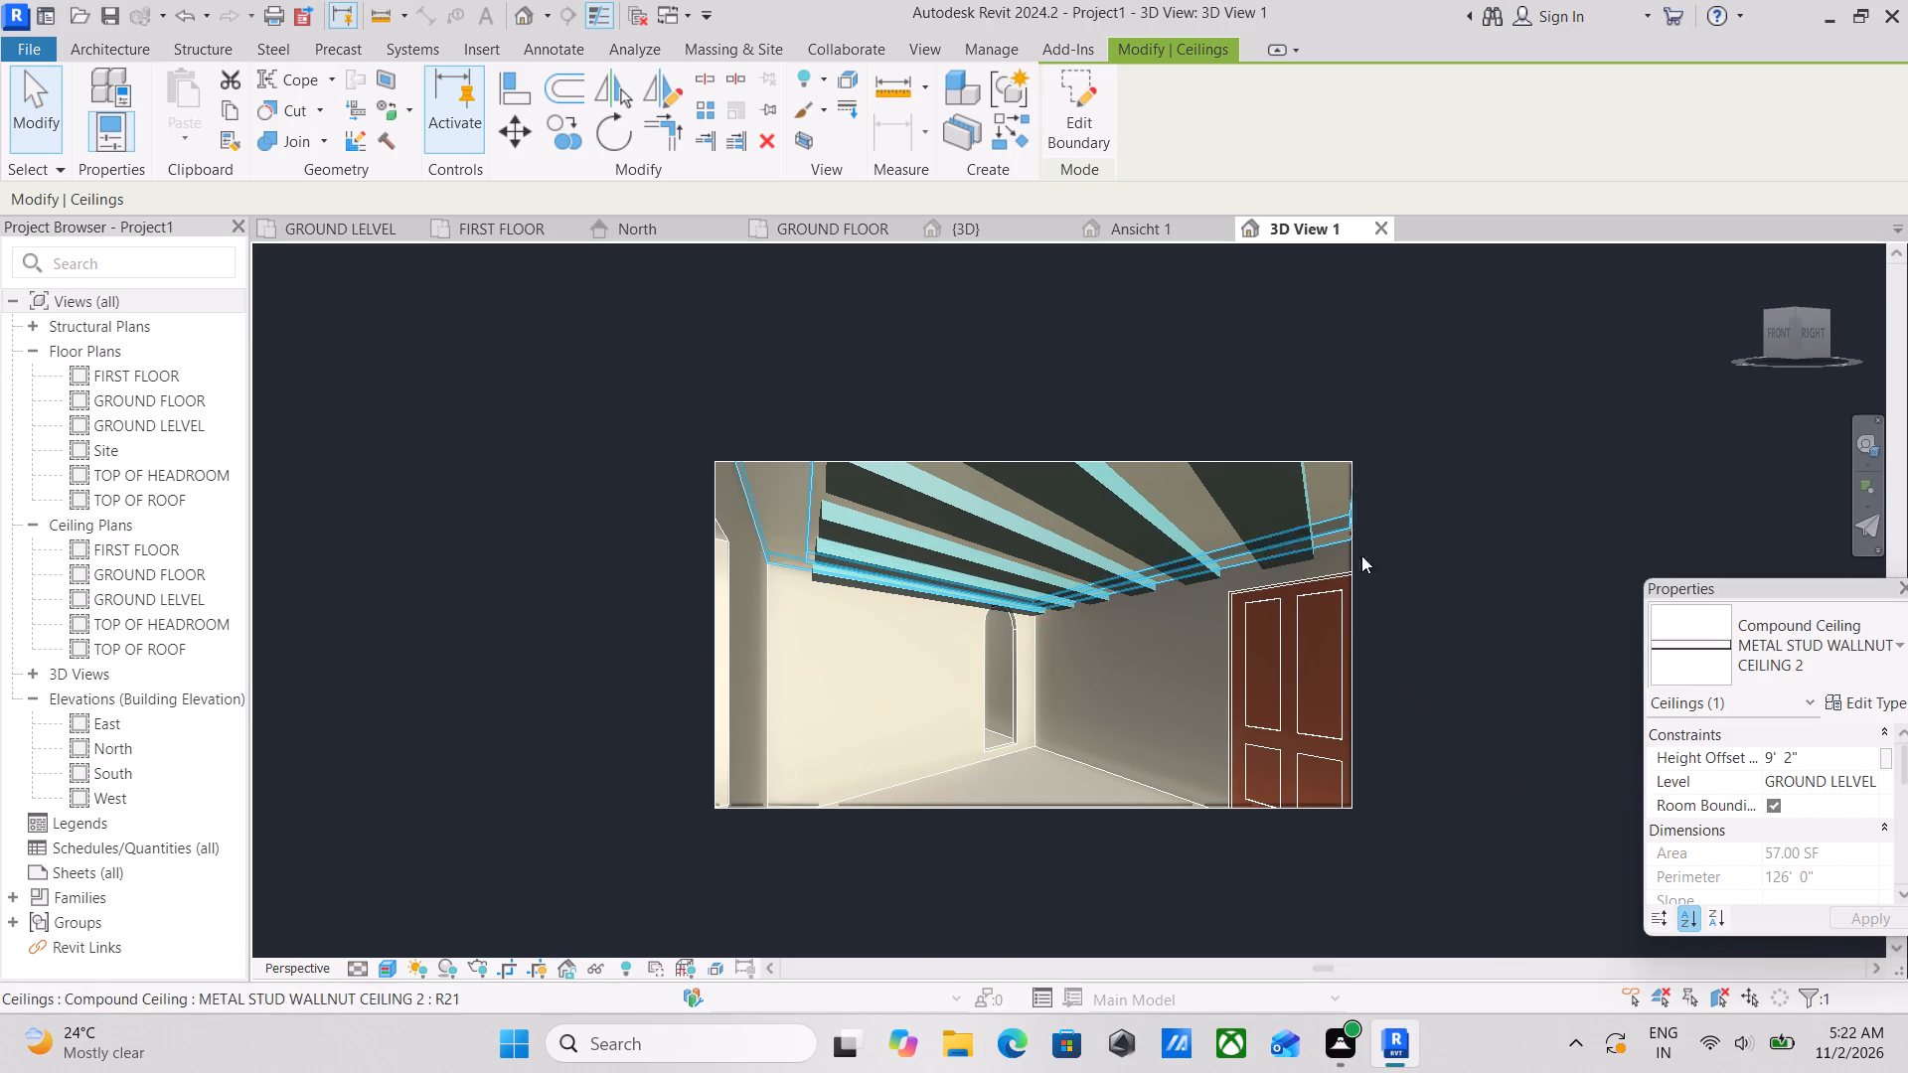
Set the walnut strip ceiling's height offset from level to 9' 5" and deselect the ceiling.
{"action": "left_click", "coordinate": [1809, 755]}
{"action": "left_click_drag", "start_coordinate": [1809, 755], "coordinate": [1718, 764]}
{"action": "key", "text": "9"}
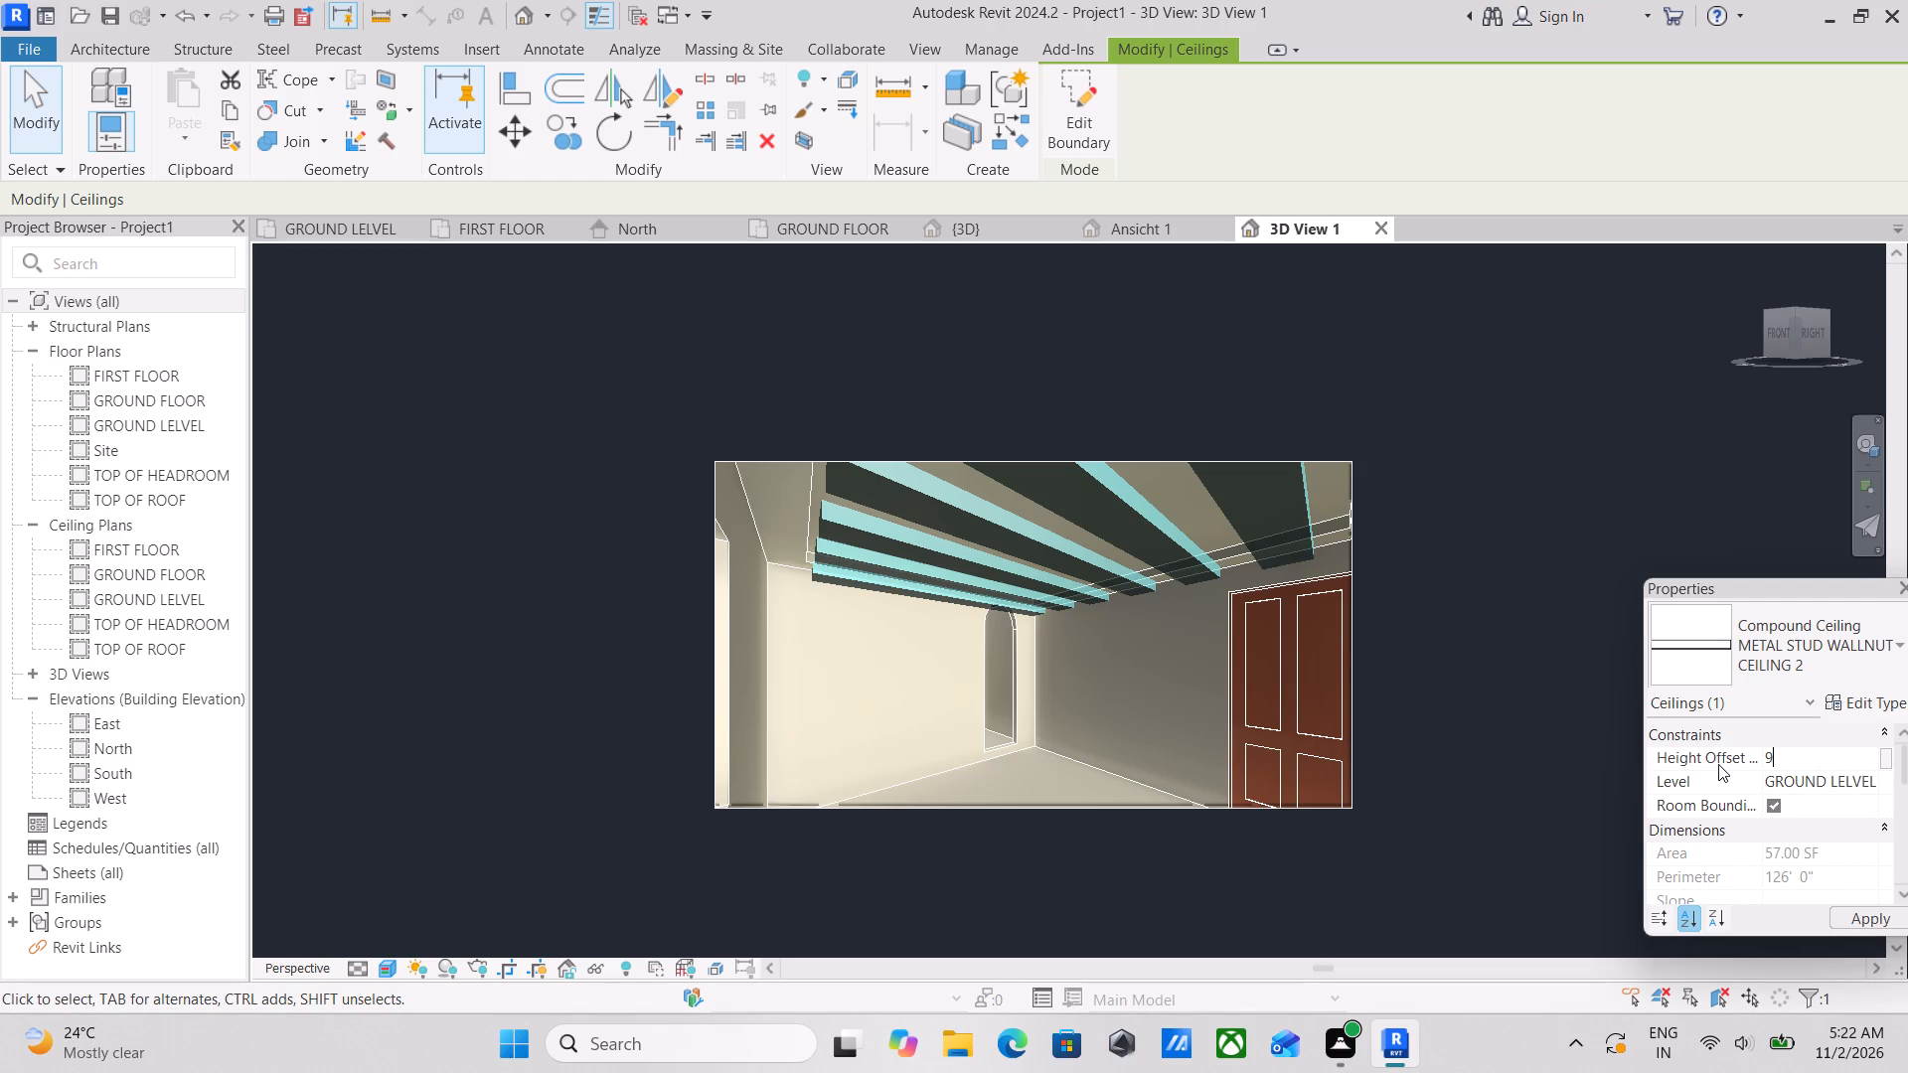
{"action": "key", "text": "apostrophe"}
{"action": "key", "text": "5"}
{"action": "key", "text": "shift+quotedbl"}
{"action": "key", "text": "Return"}
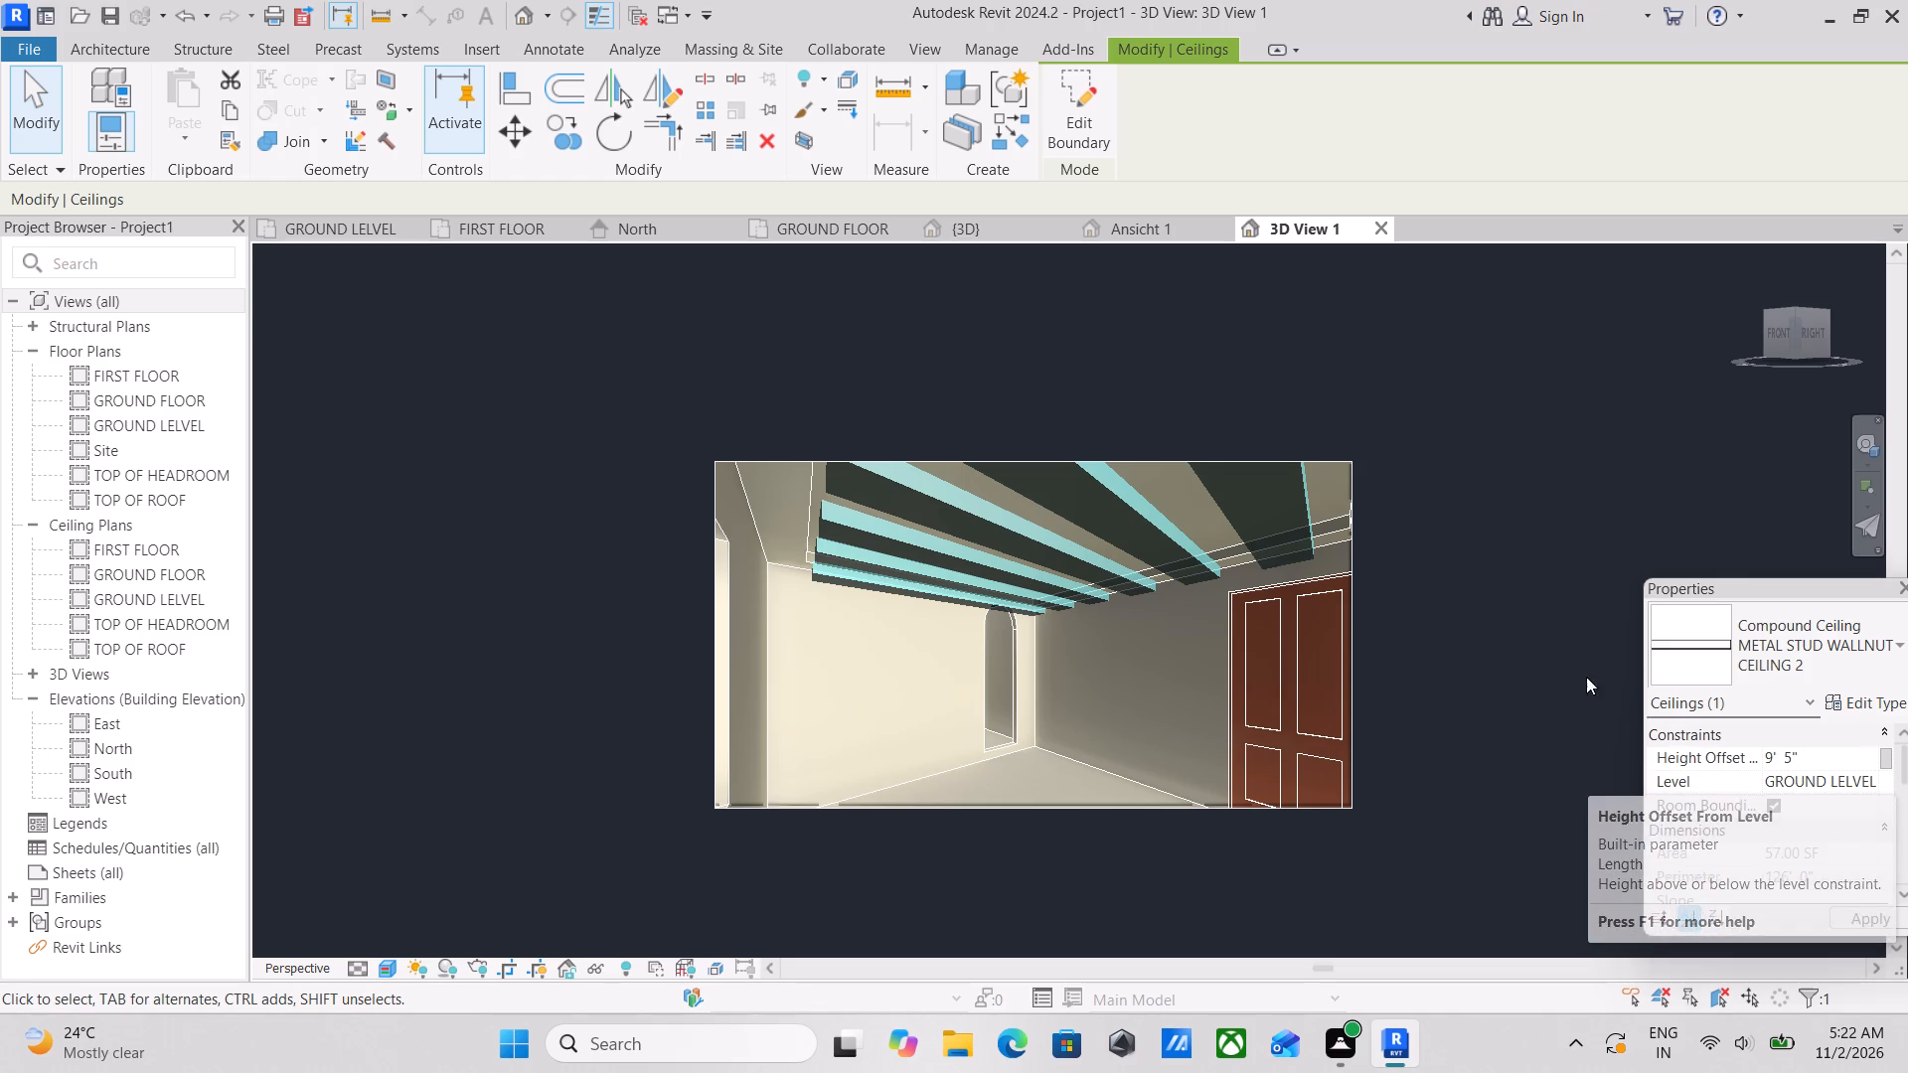
{"action": "scroll", "coordinate": [1169, 567], "scroll_direction": "down", "scroll_amount": 2}
{"action": "middle_click_drag", "start_coordinate": [1170, 573], "coordinate": [1145, 636]}
{"action": "key", "text": "Escape"}
Examine how the walnut strips meet the white ceiling and the walls in the camera view.
{"action": "scroll", "coordinate": [1179, 656], "scroll_direction": "up", "scroll_amount": 1}
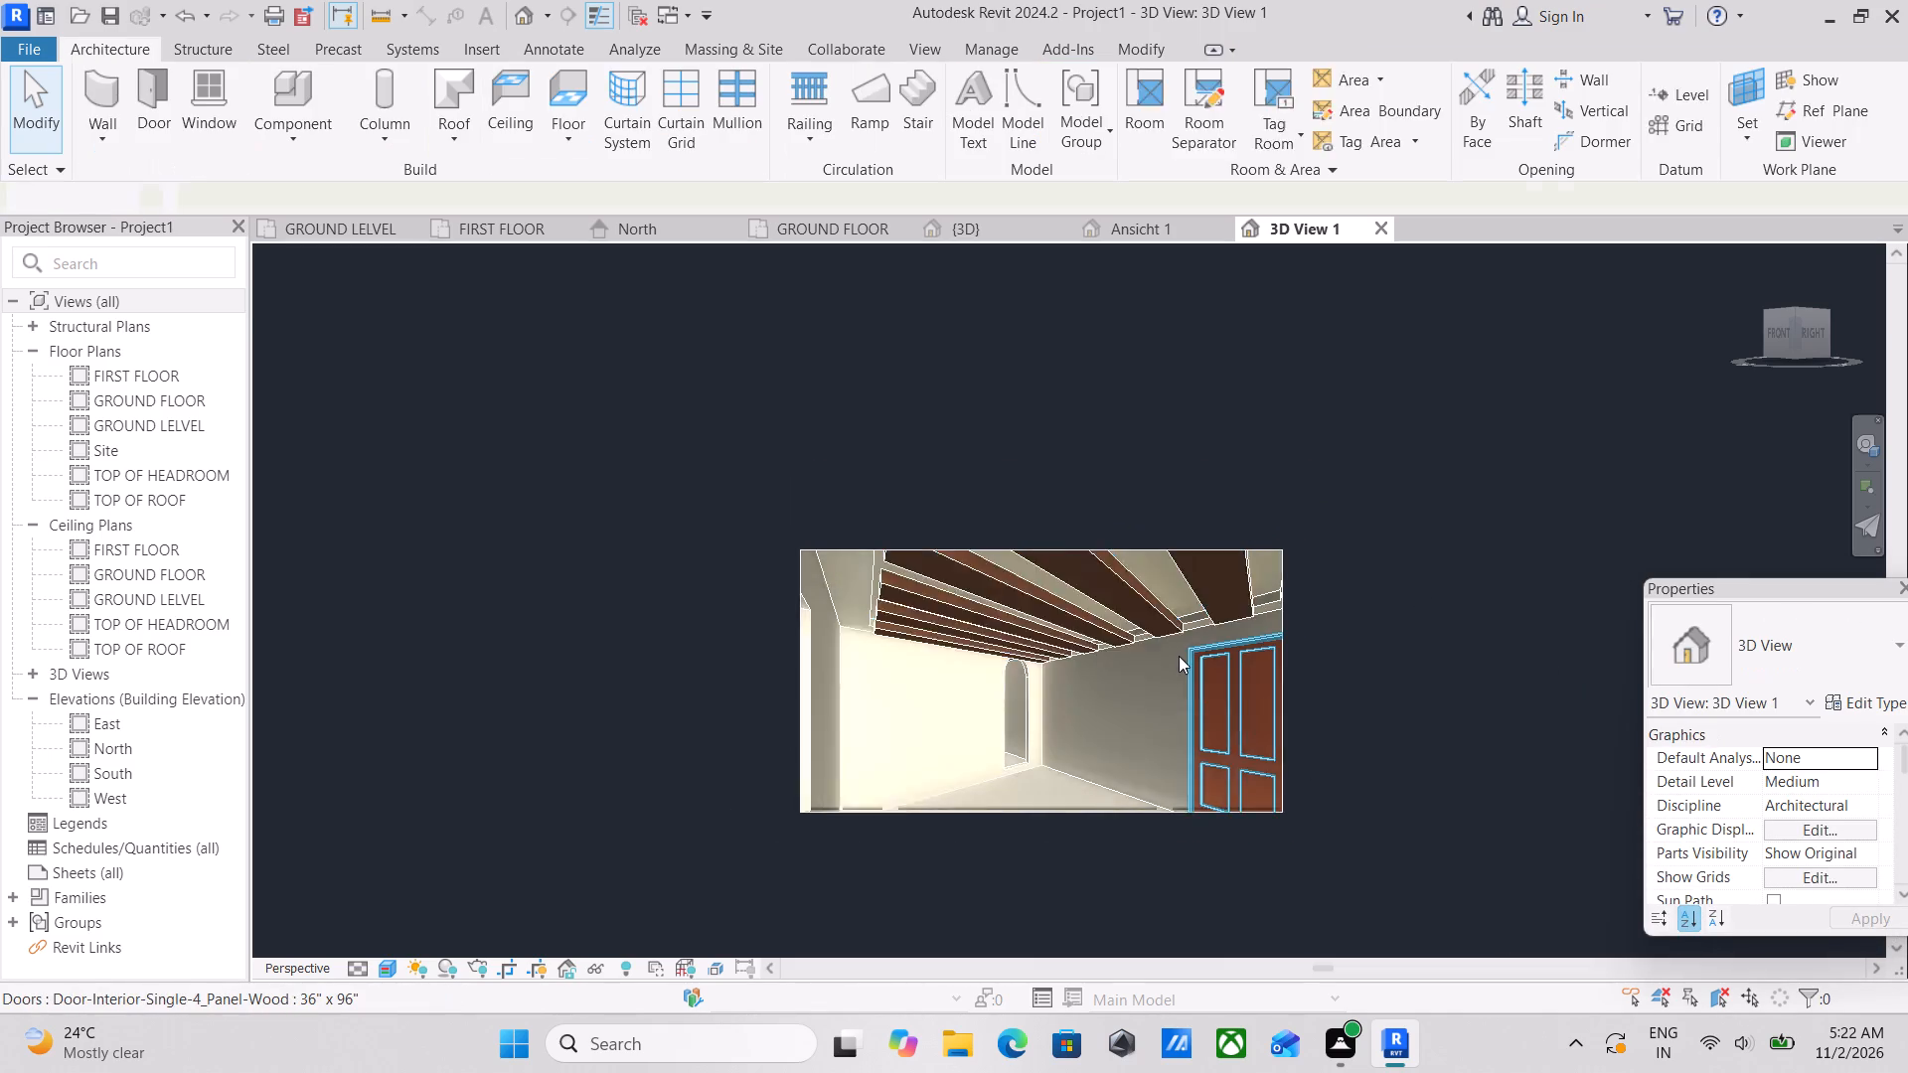
{"action": "scroll", "coordinate": [1179, 656], "scroll_direction": "up", "scroll_amount": 4}
{"action": "scroll", "coordinate": [1102, 608], "scroll_direction": "up", "scroll_amount": 4}
{"action": "scroll", "coordinate": [1269, 574], "scroll_direction": "down", "scroll_amount": 1}
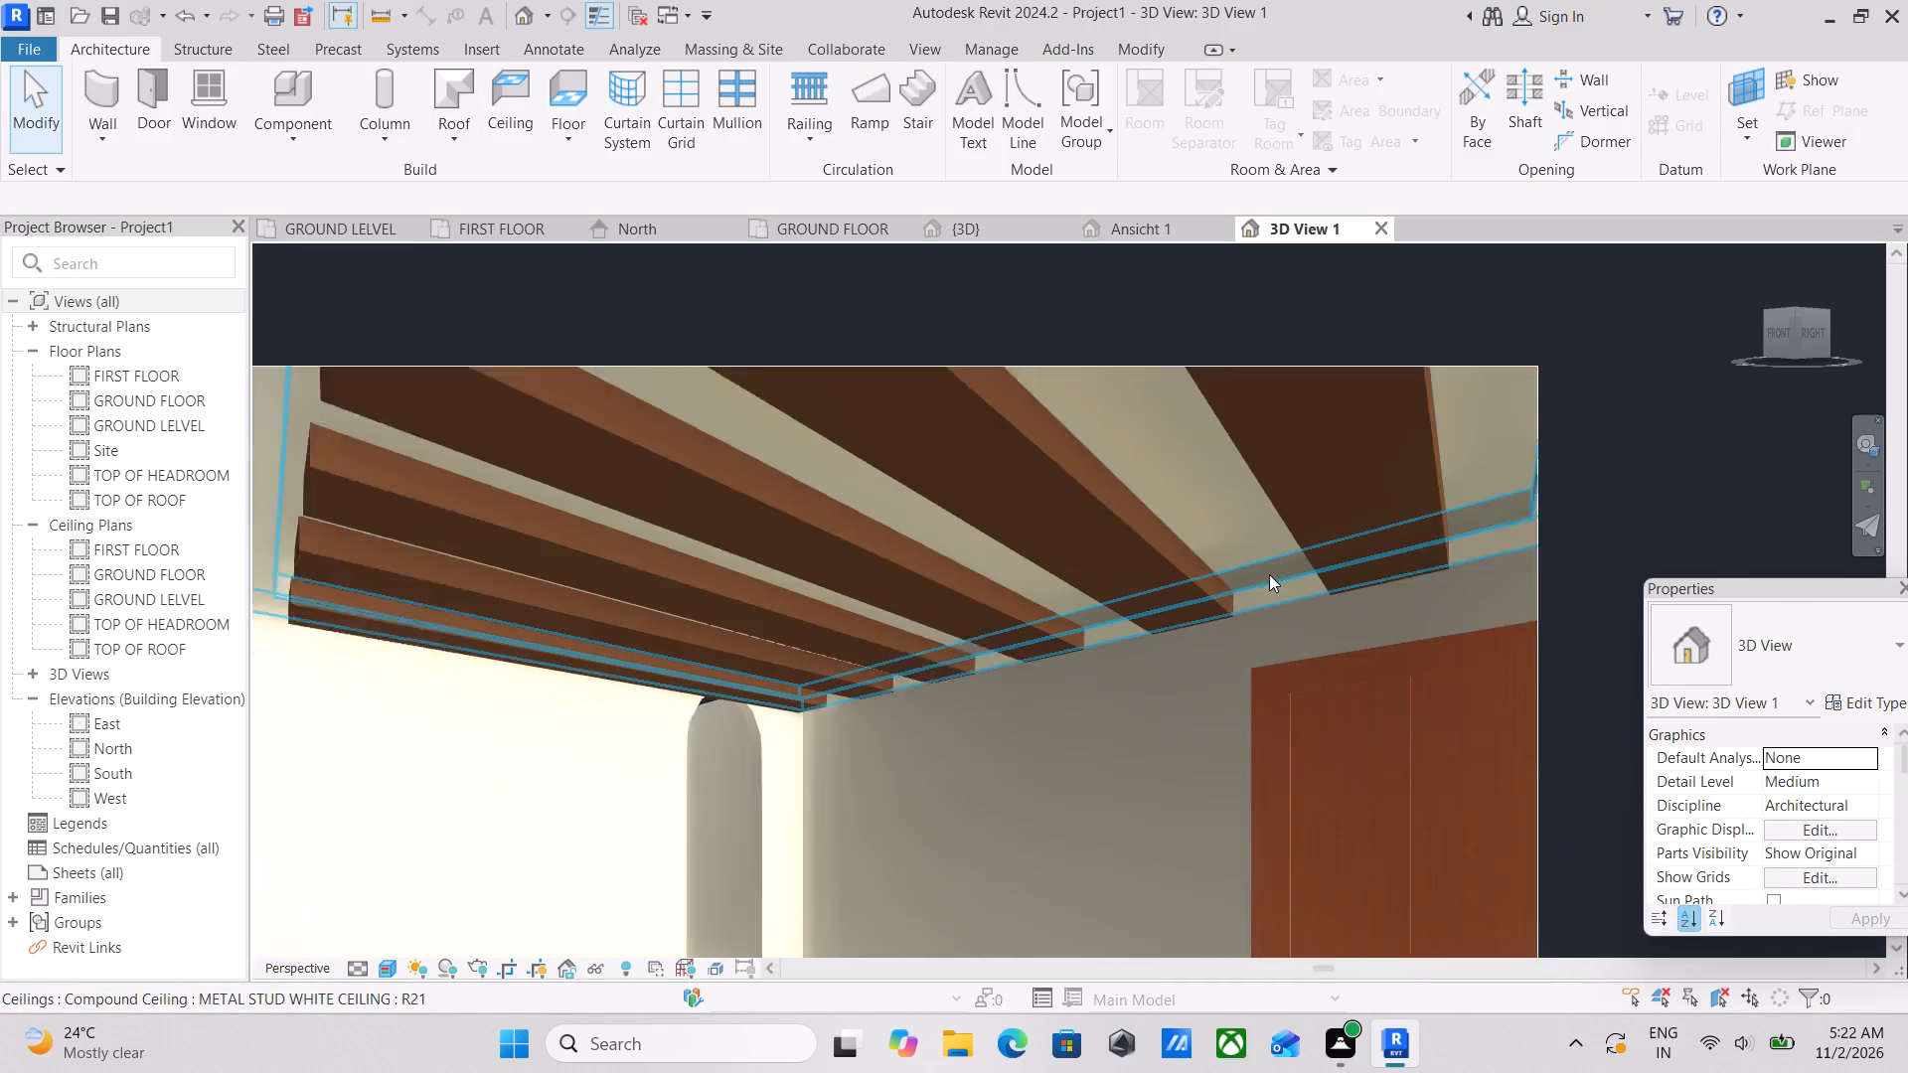
{"action": "scroll", "coordinate": [1269, 574], "scroll_direction": "down", "scroll_amount": 1}
{"action": "middle_click_drag", "start_coordinate": [1269, 574], "coordinate": [1289, 600]}
{"action": "scroll", "coordinate": [1192, 563], "scroll_direction": "up", "scroll_amount": 3}
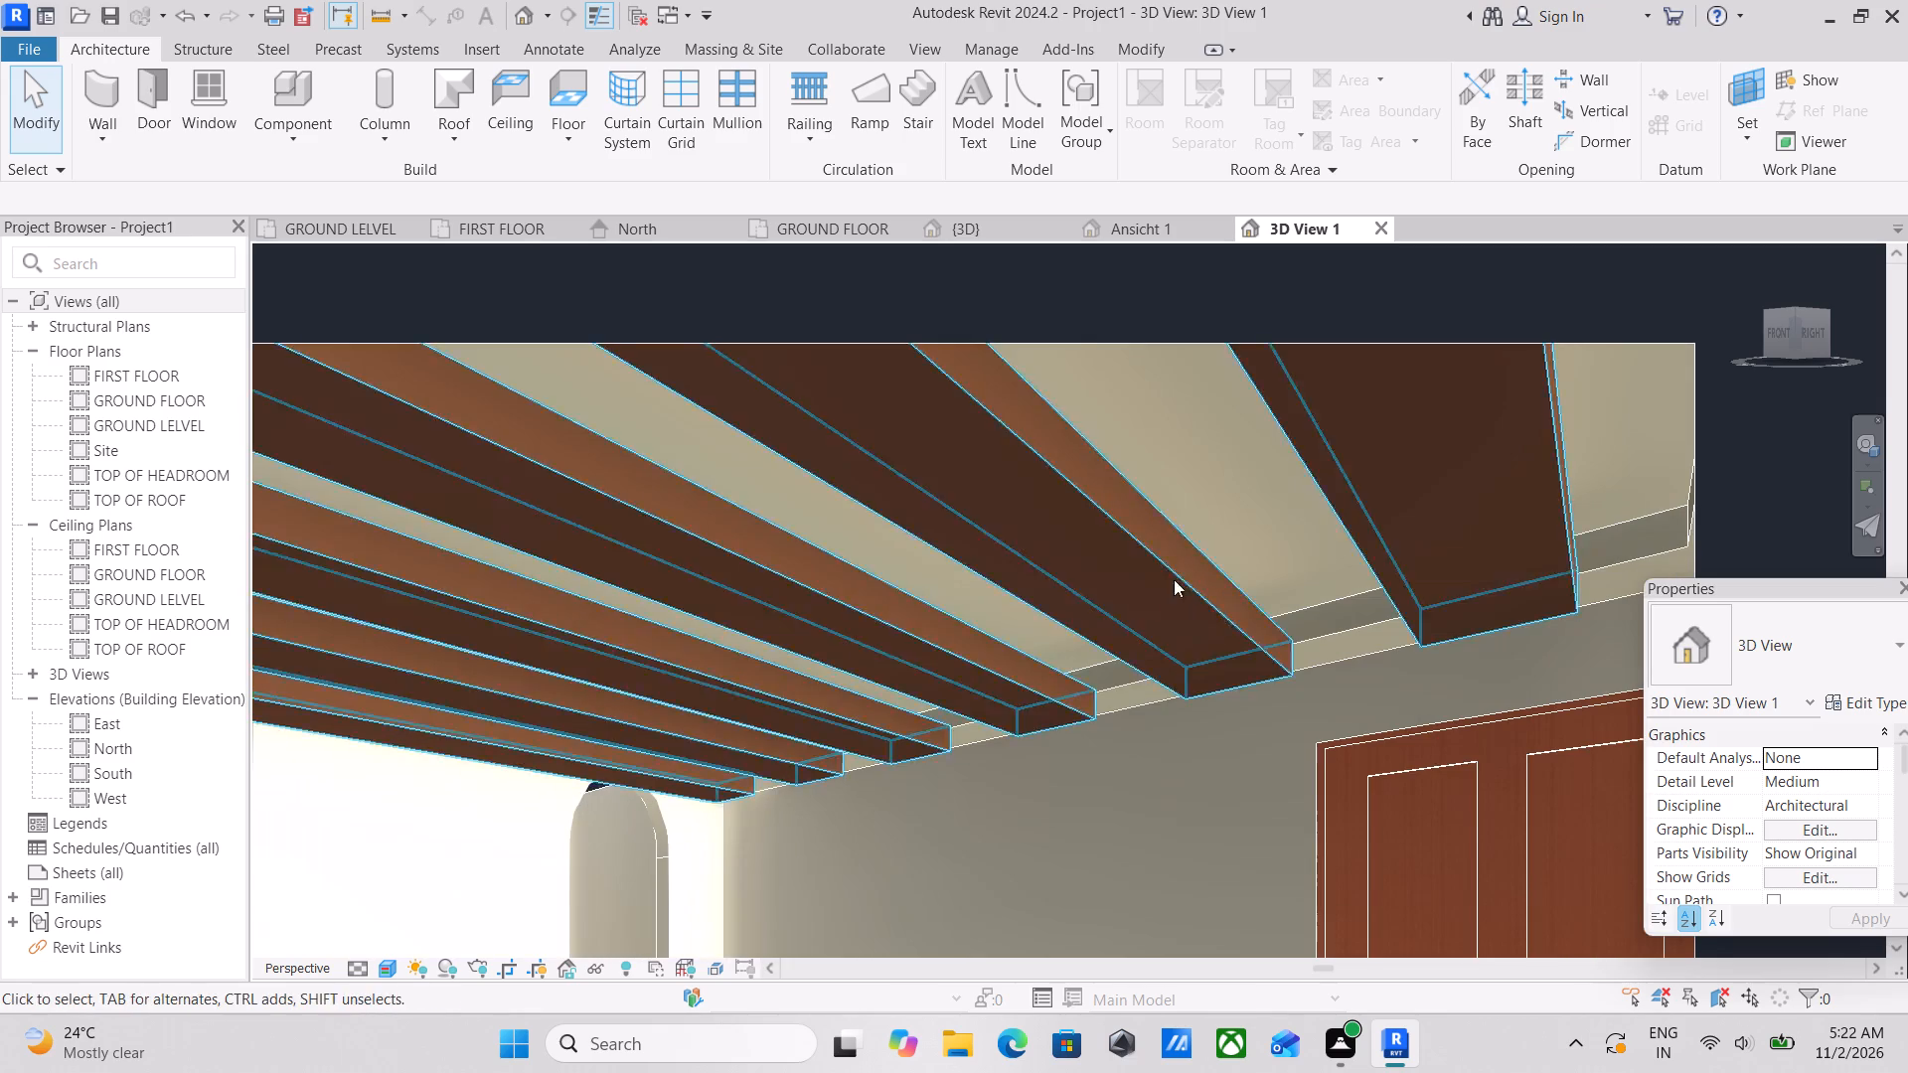
{"action": "scroll", "coordinate": [1101, 602], "scroll_direction": "down", "scroll_amount": 3}
{"action": "scroll", "coordinate": [1026, 641], "scroll_direction": "down", "scroll_amount": 2}
{"action": "middle_click_drag", "start_coordinate": [1026, 641], "coordinate": [1040, 692]}
{"action": "scroll", "coordinate": [1026, 644], "scroll_direction": "down", "scroll_amount": 1}
{"action": "scroll", "coordinate": [1441, 812], "scroll_direction": "down", "scroll_amount": 2}
{"action": "scroll", "coordinate": [1103, 690], "scroll_direction": "down", "scroll_amount": 3}
{"action": "middle_click_drag", "start_coordinate": [1089, 672], "coordinate": [1086, 658]}
{"action": "scroll", "coordinate": [1120, 694], "scroll_direction": "up", "scroll_amount": 4}
{"action": "scroll", "coordinate": [1266, 732], "scroll_direction": "up", "scroll_amount": 5}
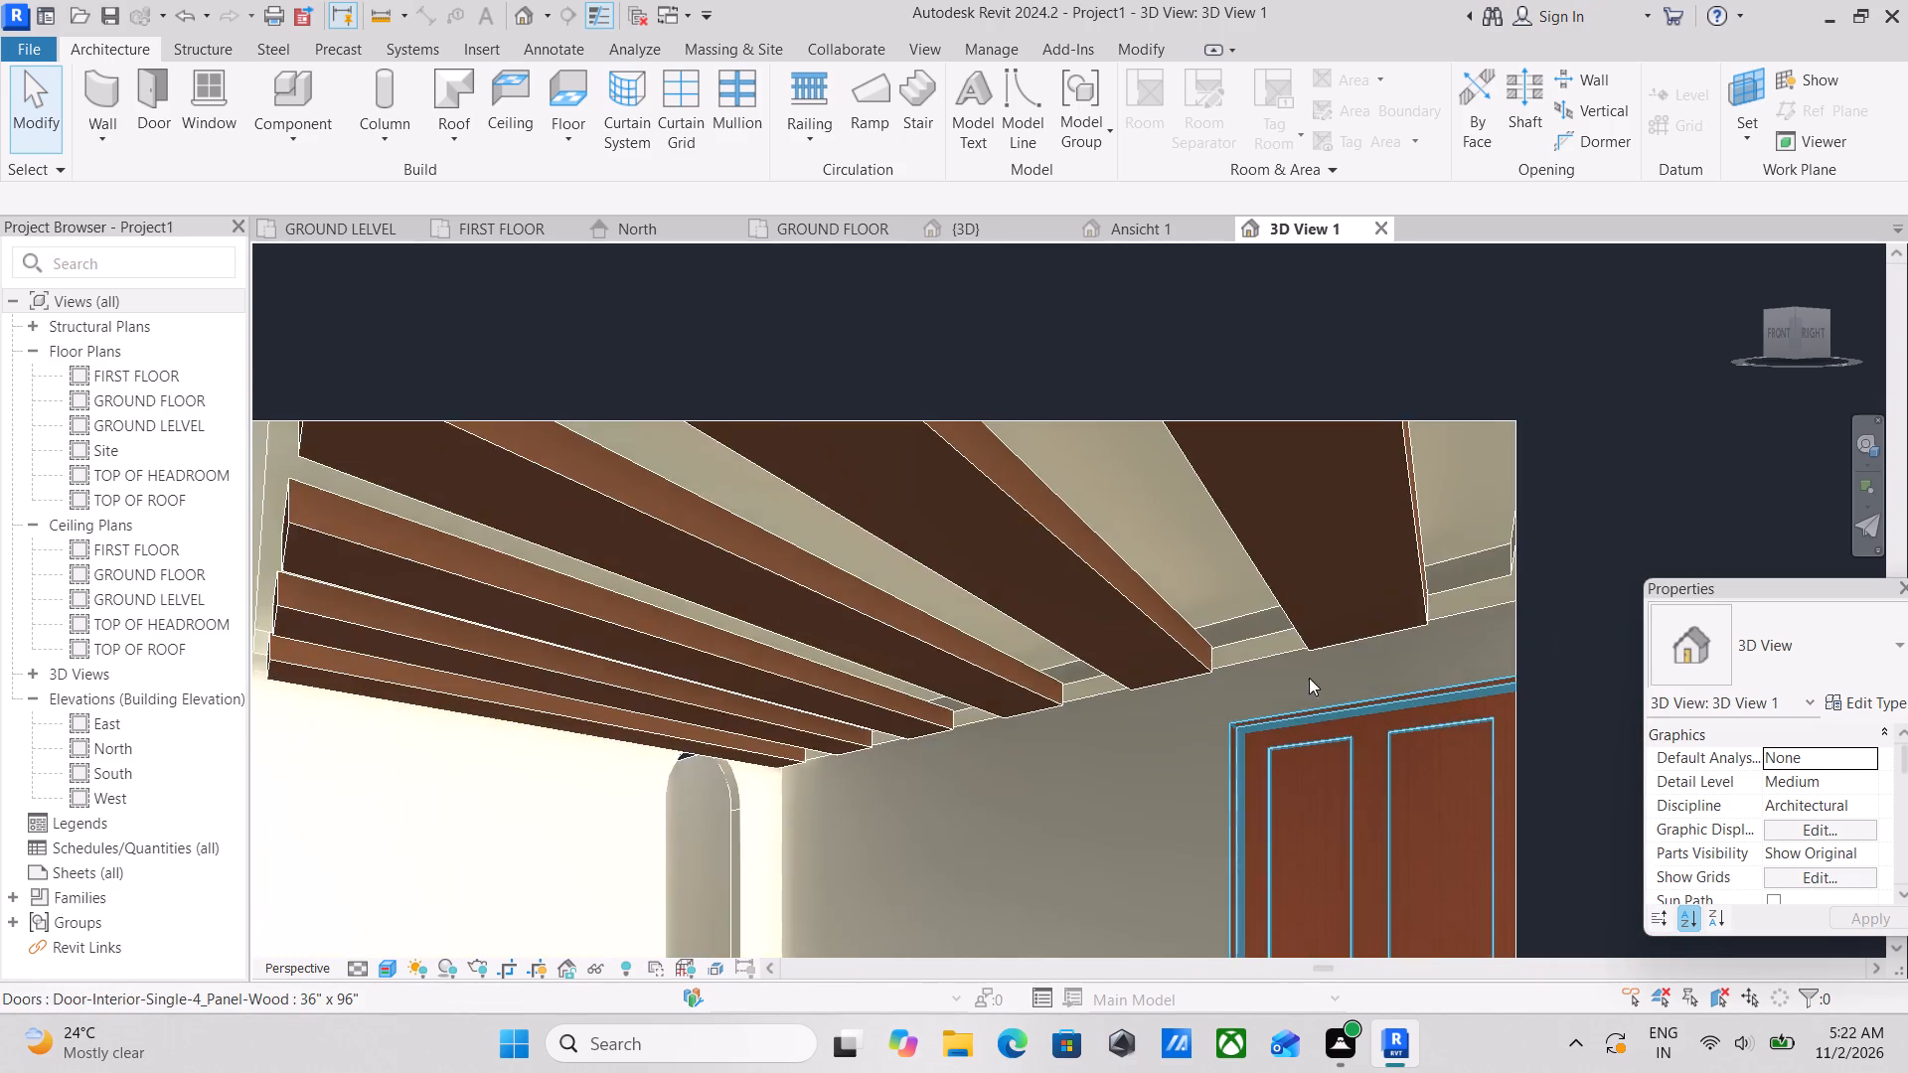
{"action": "scroll", "coordinate": [1348, 620], "scroll_direction": "up", "scroll_amount": 3}
{"action": "scroll", "coordinate": [1348, 620], "scroll_direction": "down", "scroll_amount": 2}
{"action": "middle_click_drag", "start_coordinate": [1332, 616], "coordinate": [1235, 620]}
{"action": "scroll", "coordinate": [1225, 649], "scroll_direction": "down", "scroll_amount": 2}
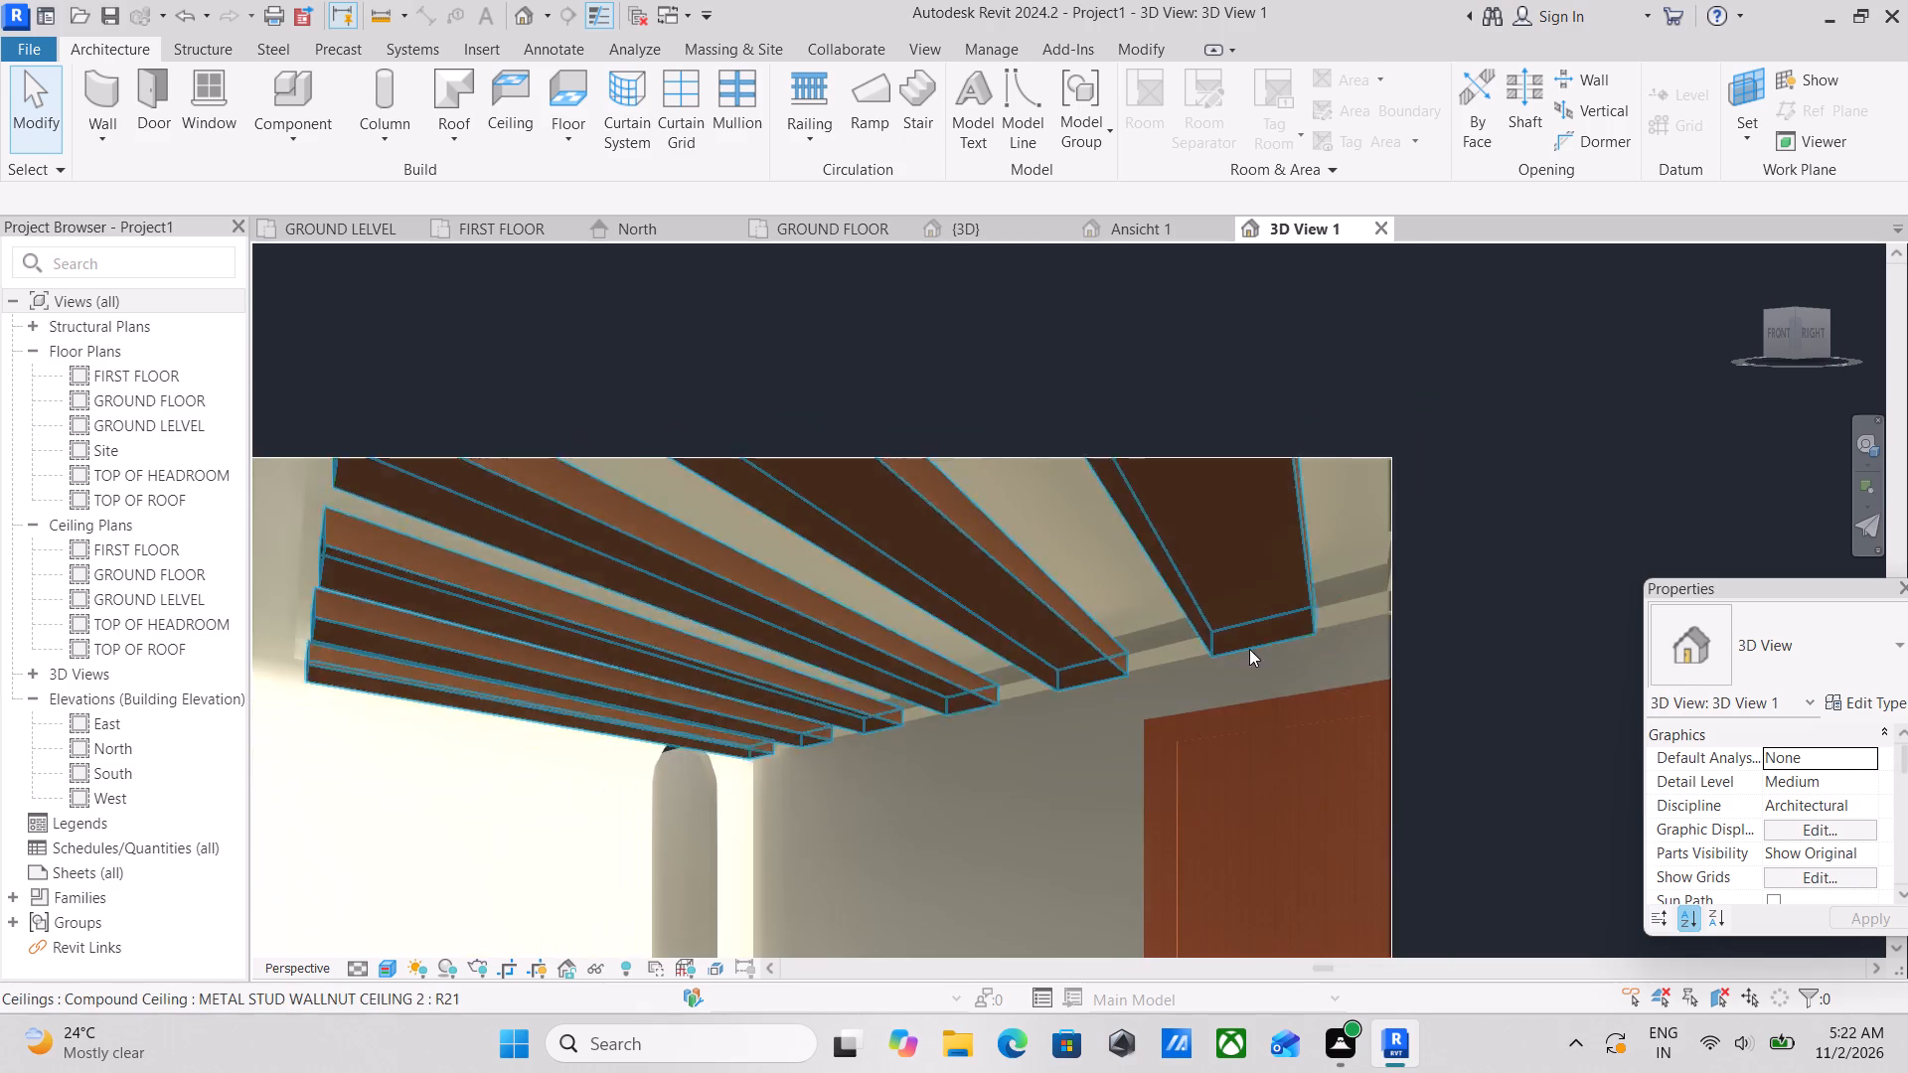
{"action": "scroll", "coordinate": [1361, 649], "scroll_direction": "down", "scroll_amount": 4}
{"action": "middle_click_drag", "start_coordinate": [1362, 646], "coordinate": [1470, 476]}
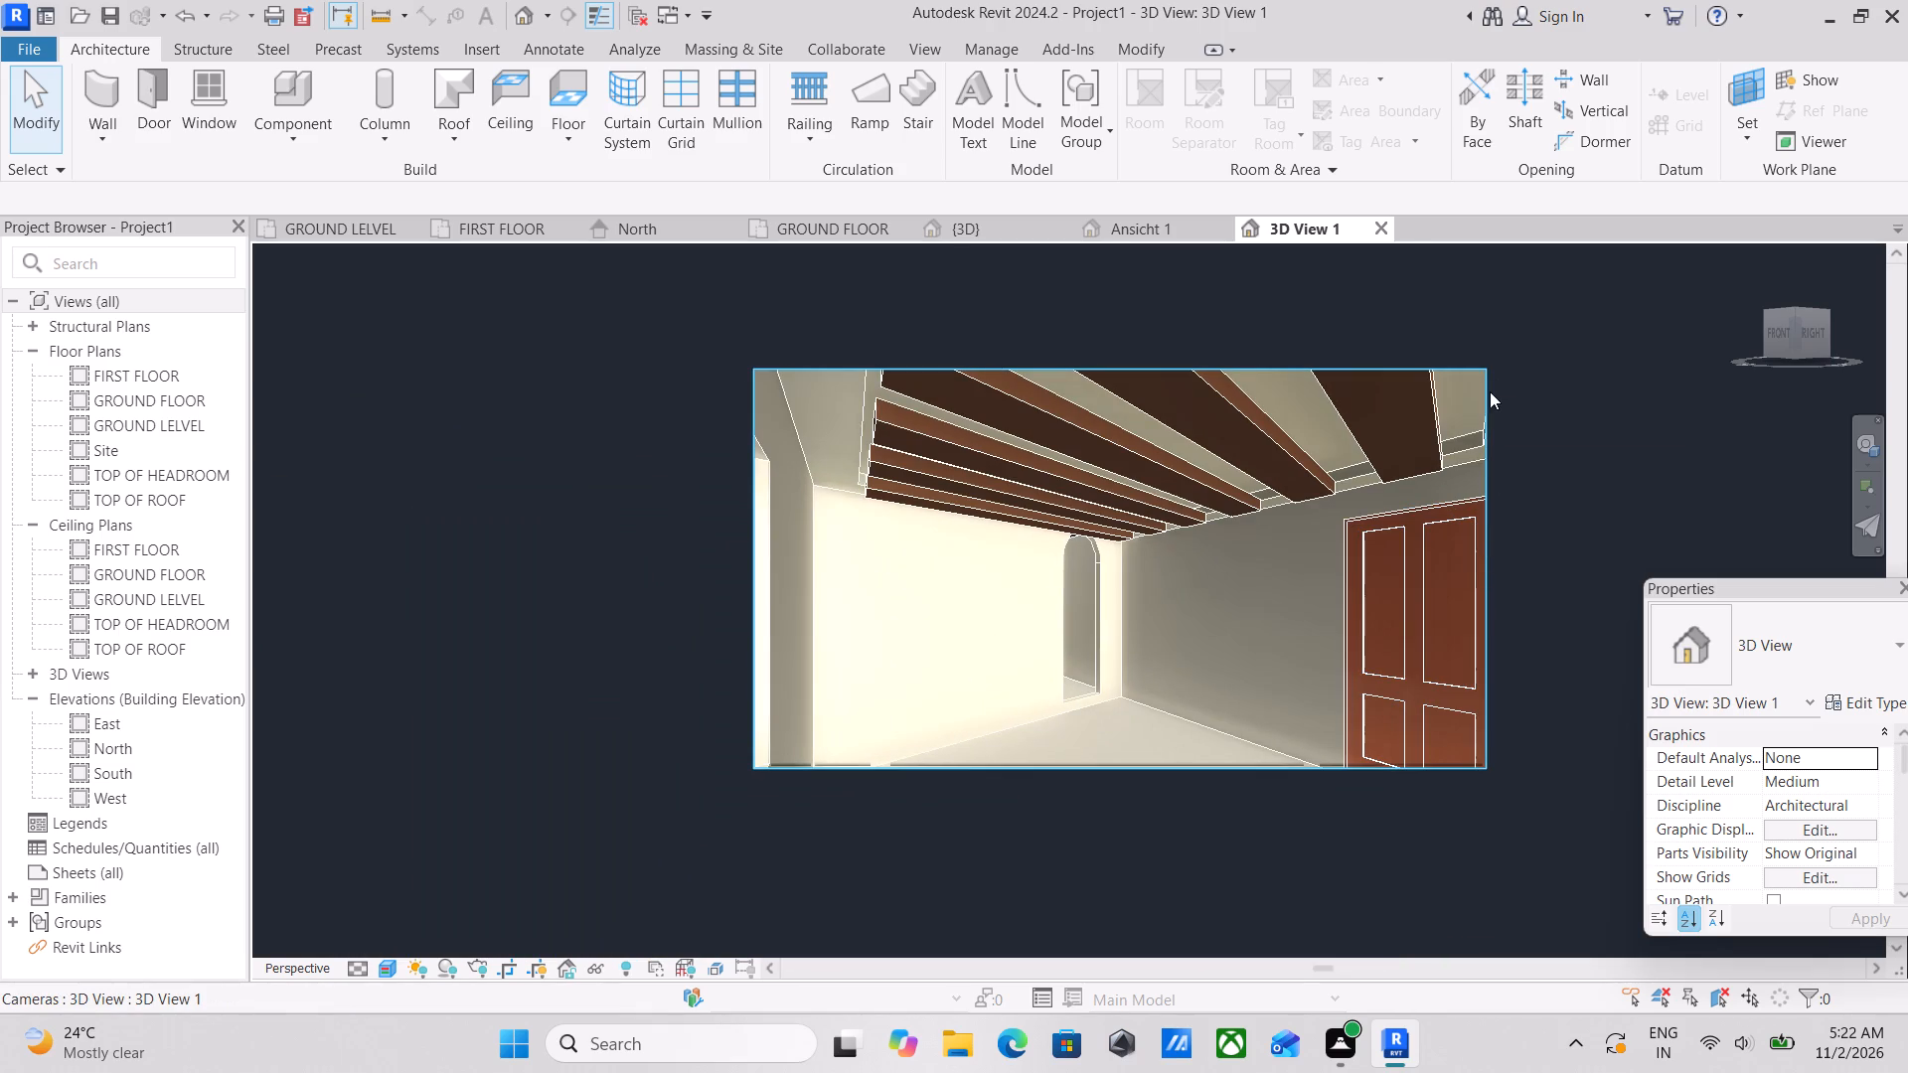
Enlarge the camera view's crop region on all four sides to include the window, side wall and more floor and ceiling.
{"action": "left_click", "coordinate": [1490, 391]}
{"action": "left_click_drag", "start_coordinate": [1480, 559], "coordinate": [1735, 587]}
{"action": "scroll", "coordinate": [1589, 573], "scroll_direction": "down", "scroll_amount": 1}
{"action": "middle_click_drag", "start_coordinate": [1589, 573], "coordinate": [1260, 499]}
{"action": "left_click", "coordinate": [1433, 511]}
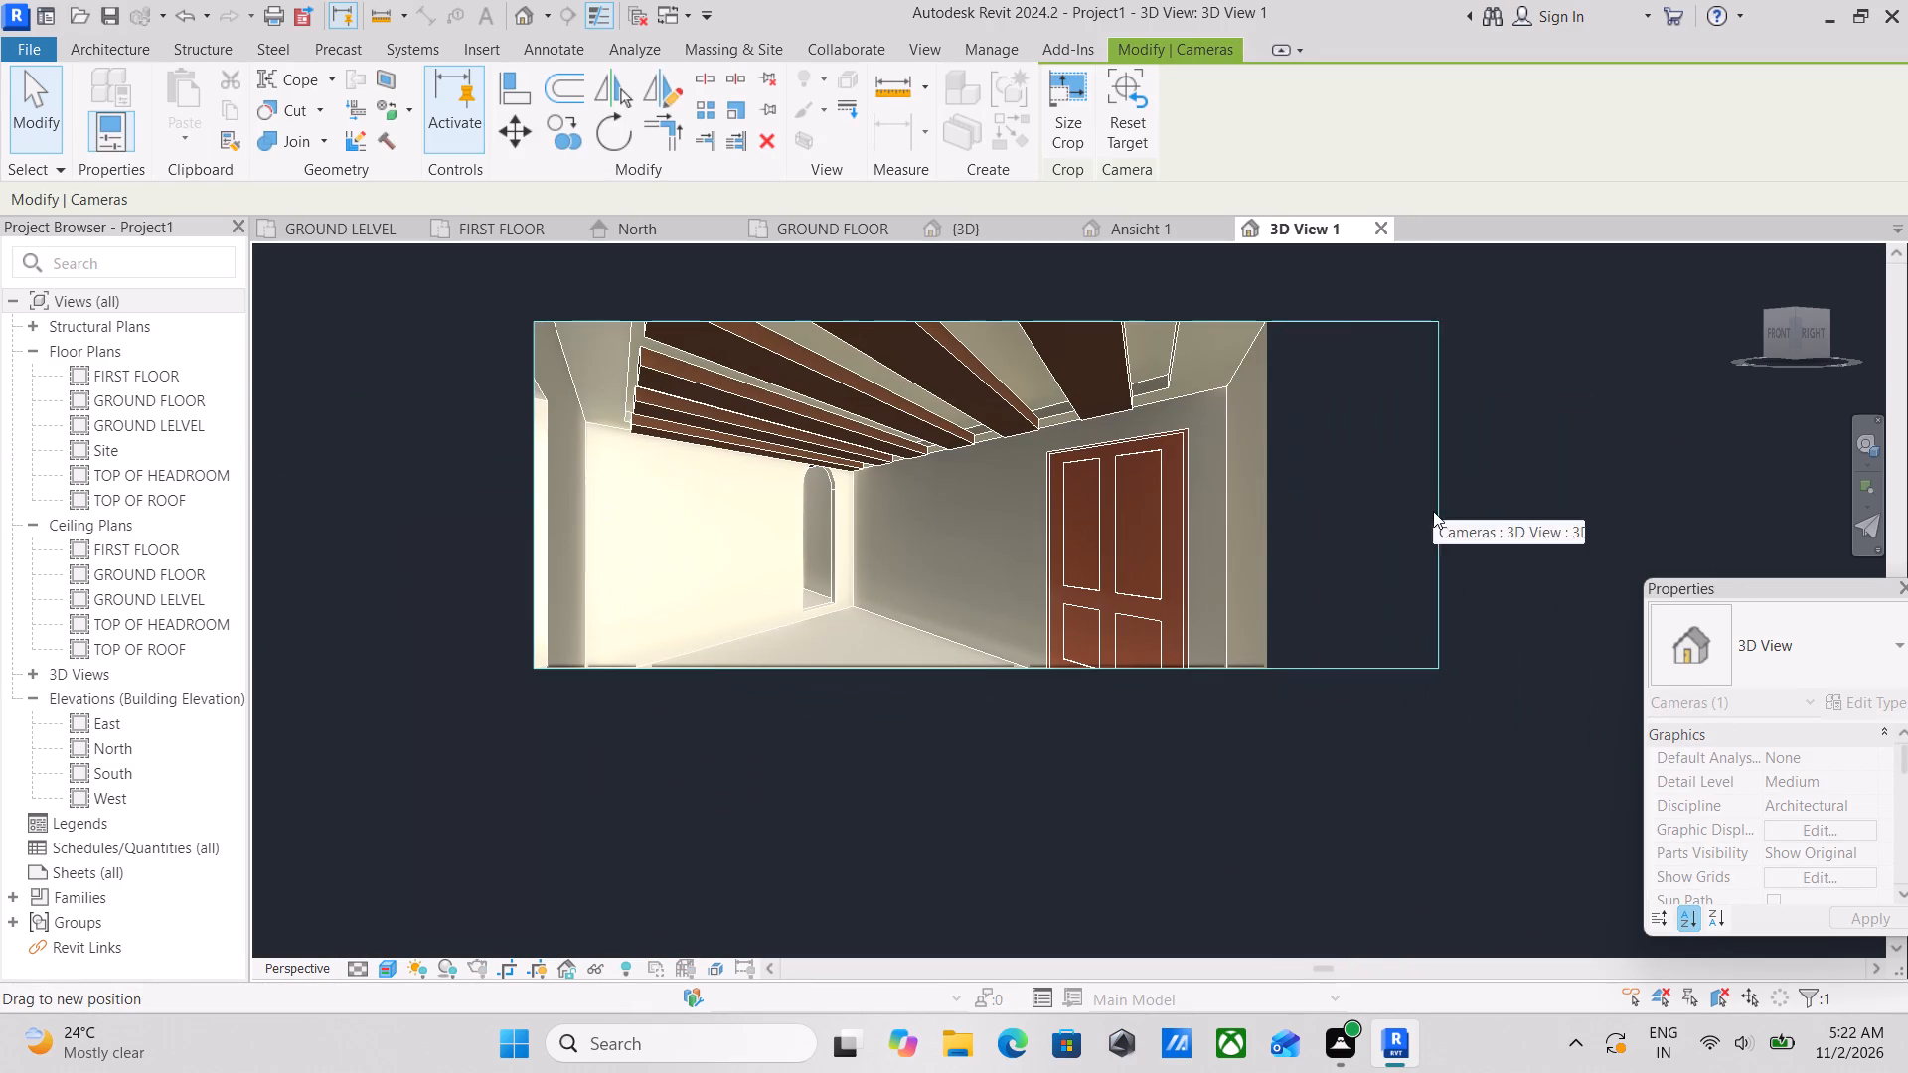
{"action": "left_click_drag", "start_coordinate": [985, 661], "coordinate": [960, 850]}
{"action": "scroll", "coordinate": [945, 751], "scroll_direction": "down", "scroll_amount": 3}
{"action": "middle_click_drag", "start_coordinate": [948, 746], "coordinate": [970, 736]}
{"action": "middle_click_drag", "start_coordinate": [846, 675], "coordinate": [1269, 746]}
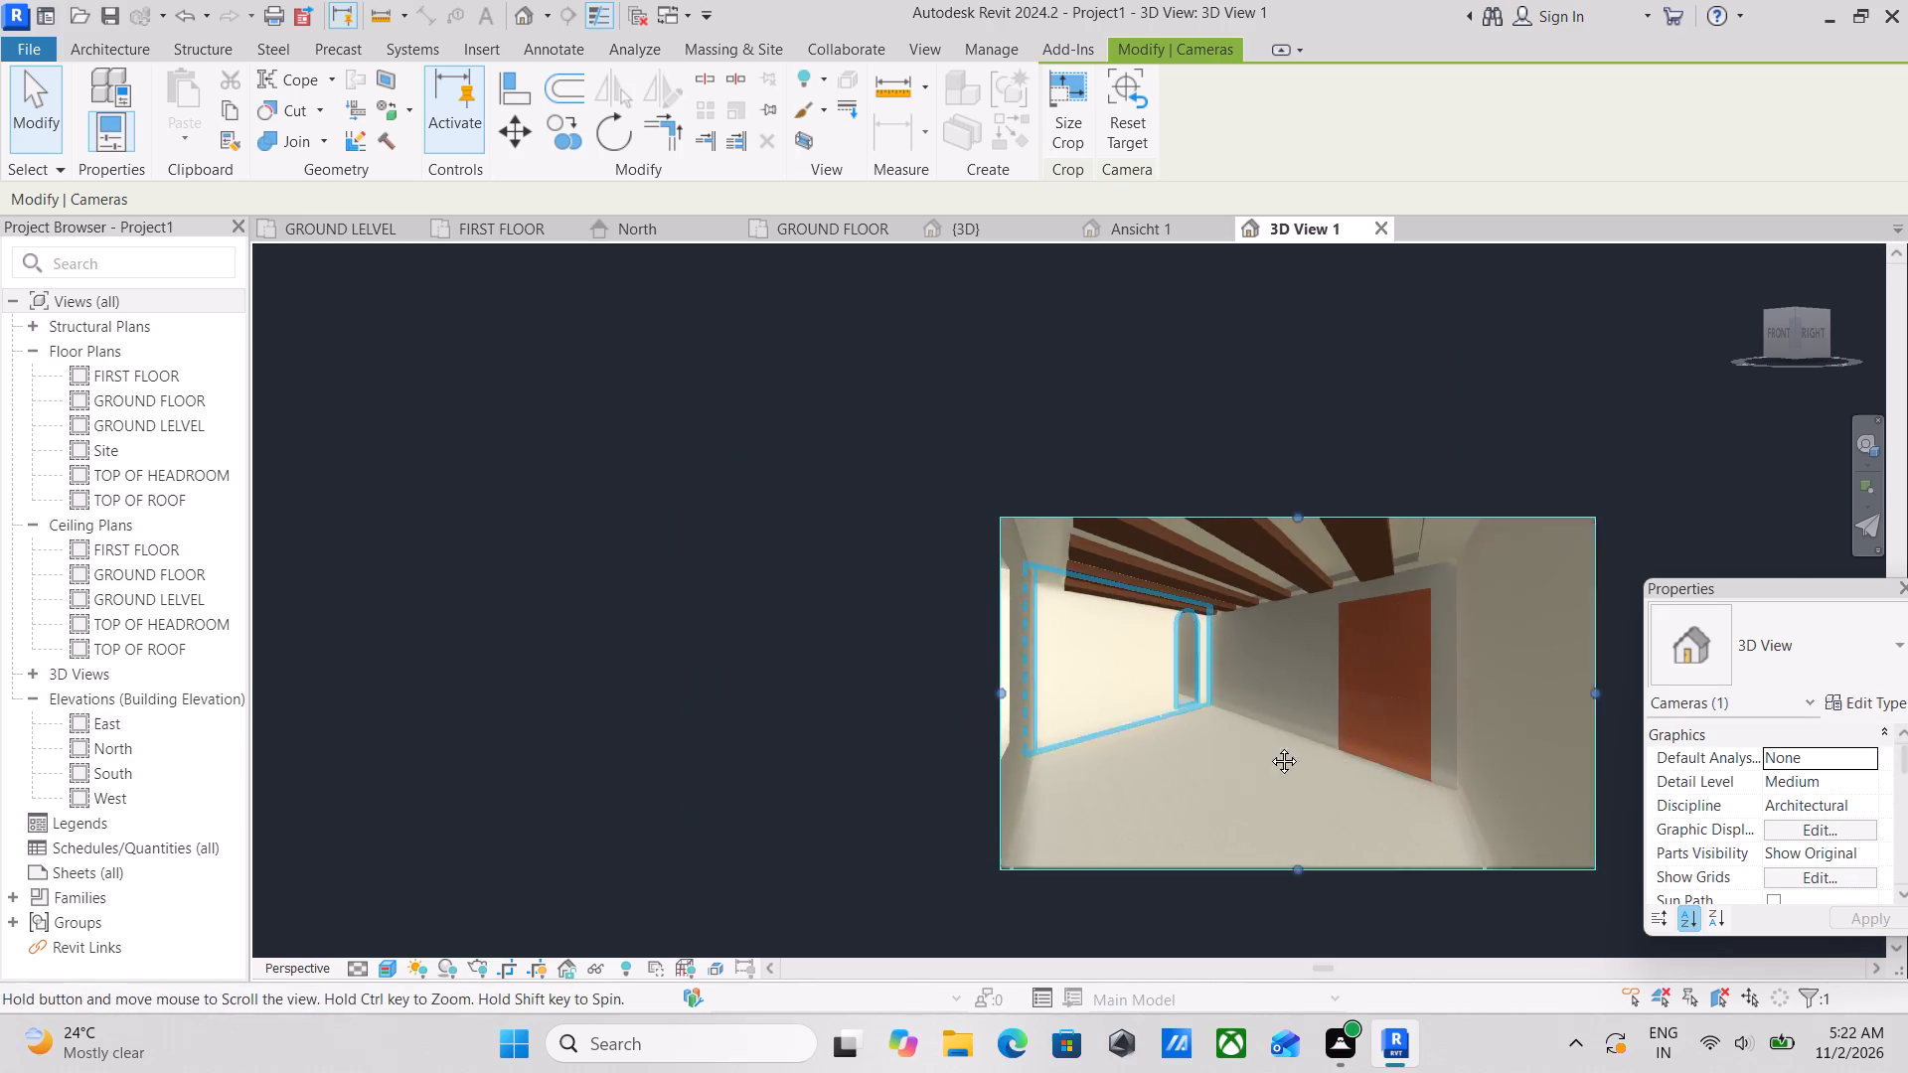
{"action": "middle_click_drag", "start_coordinate": [1269, 746], "coordinate": [1350, 753]}
{"action": "left_click_drag", "start_coordinate": [1194, 710], "coordinate": [1155, 714]}
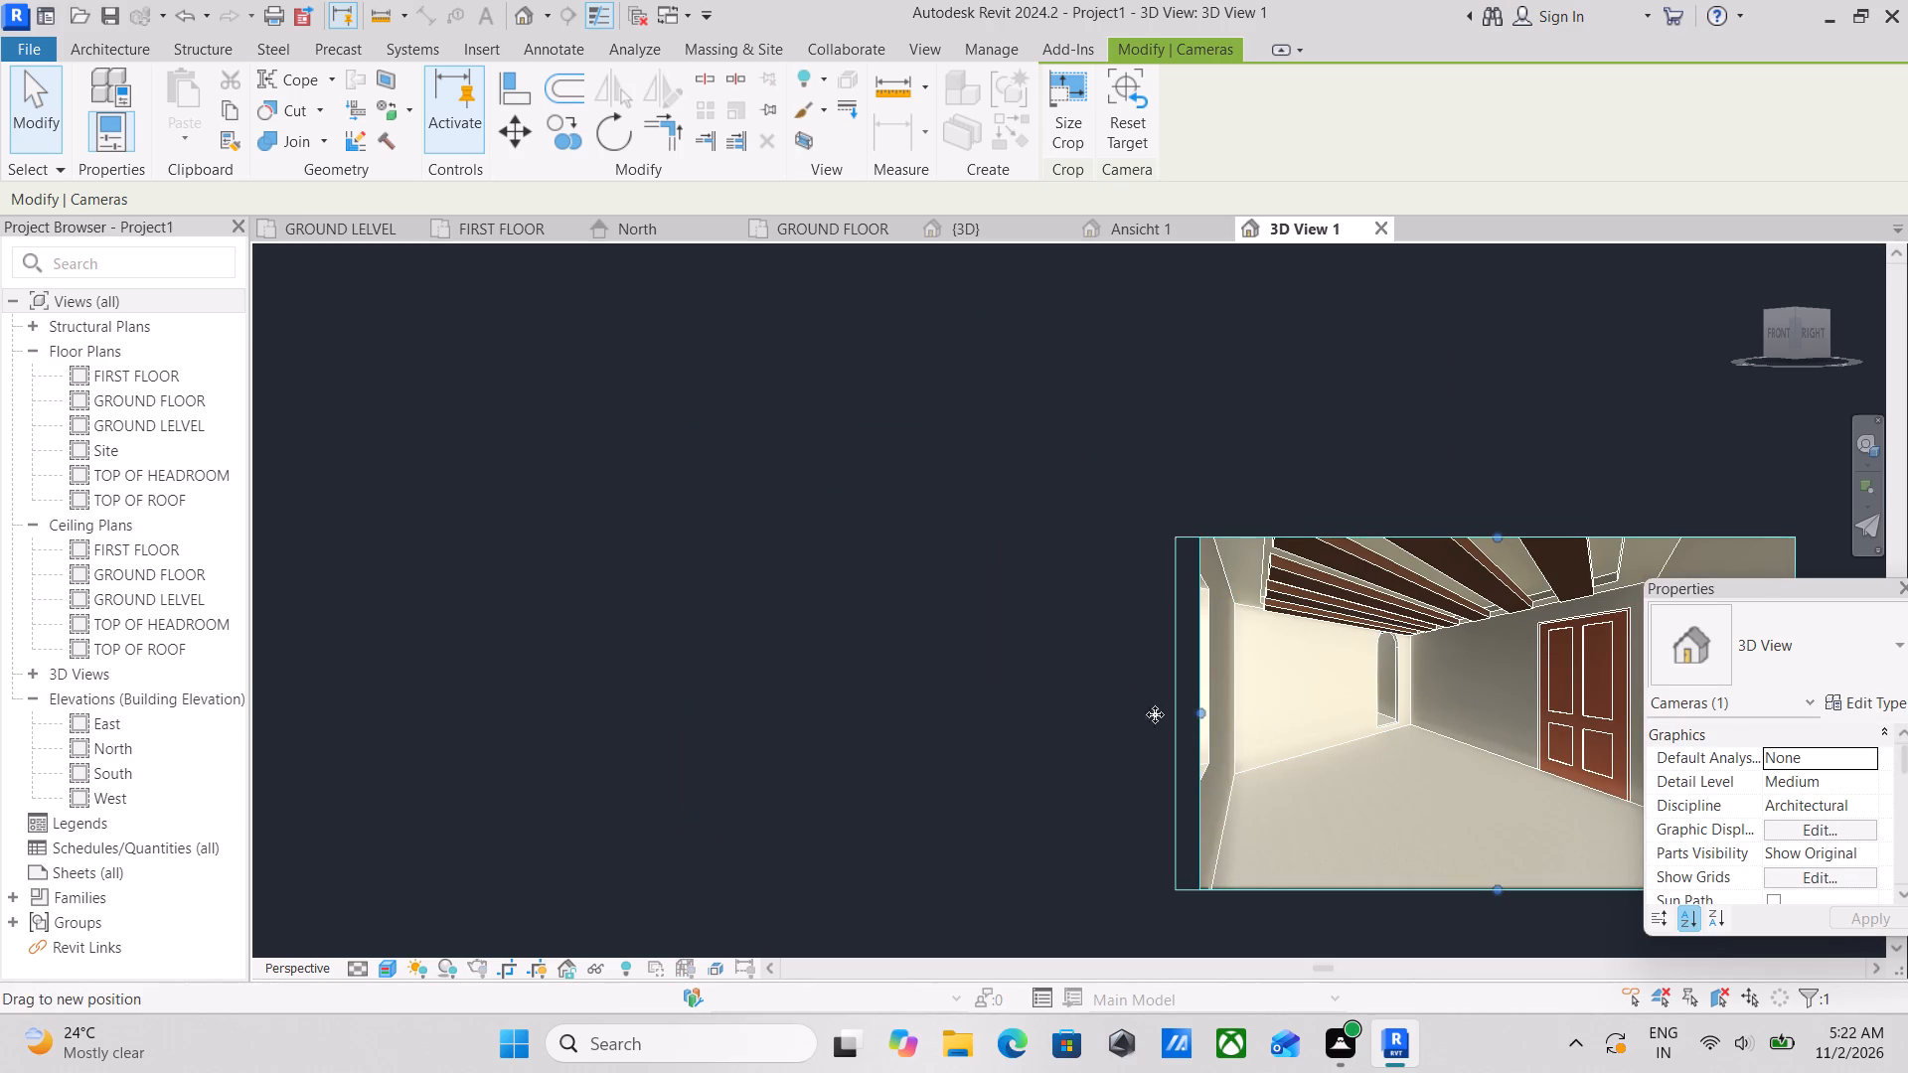
{"action": "left_click_drag", "start_coordinate": [1155, 714], "coordinate": [1035, 717]}
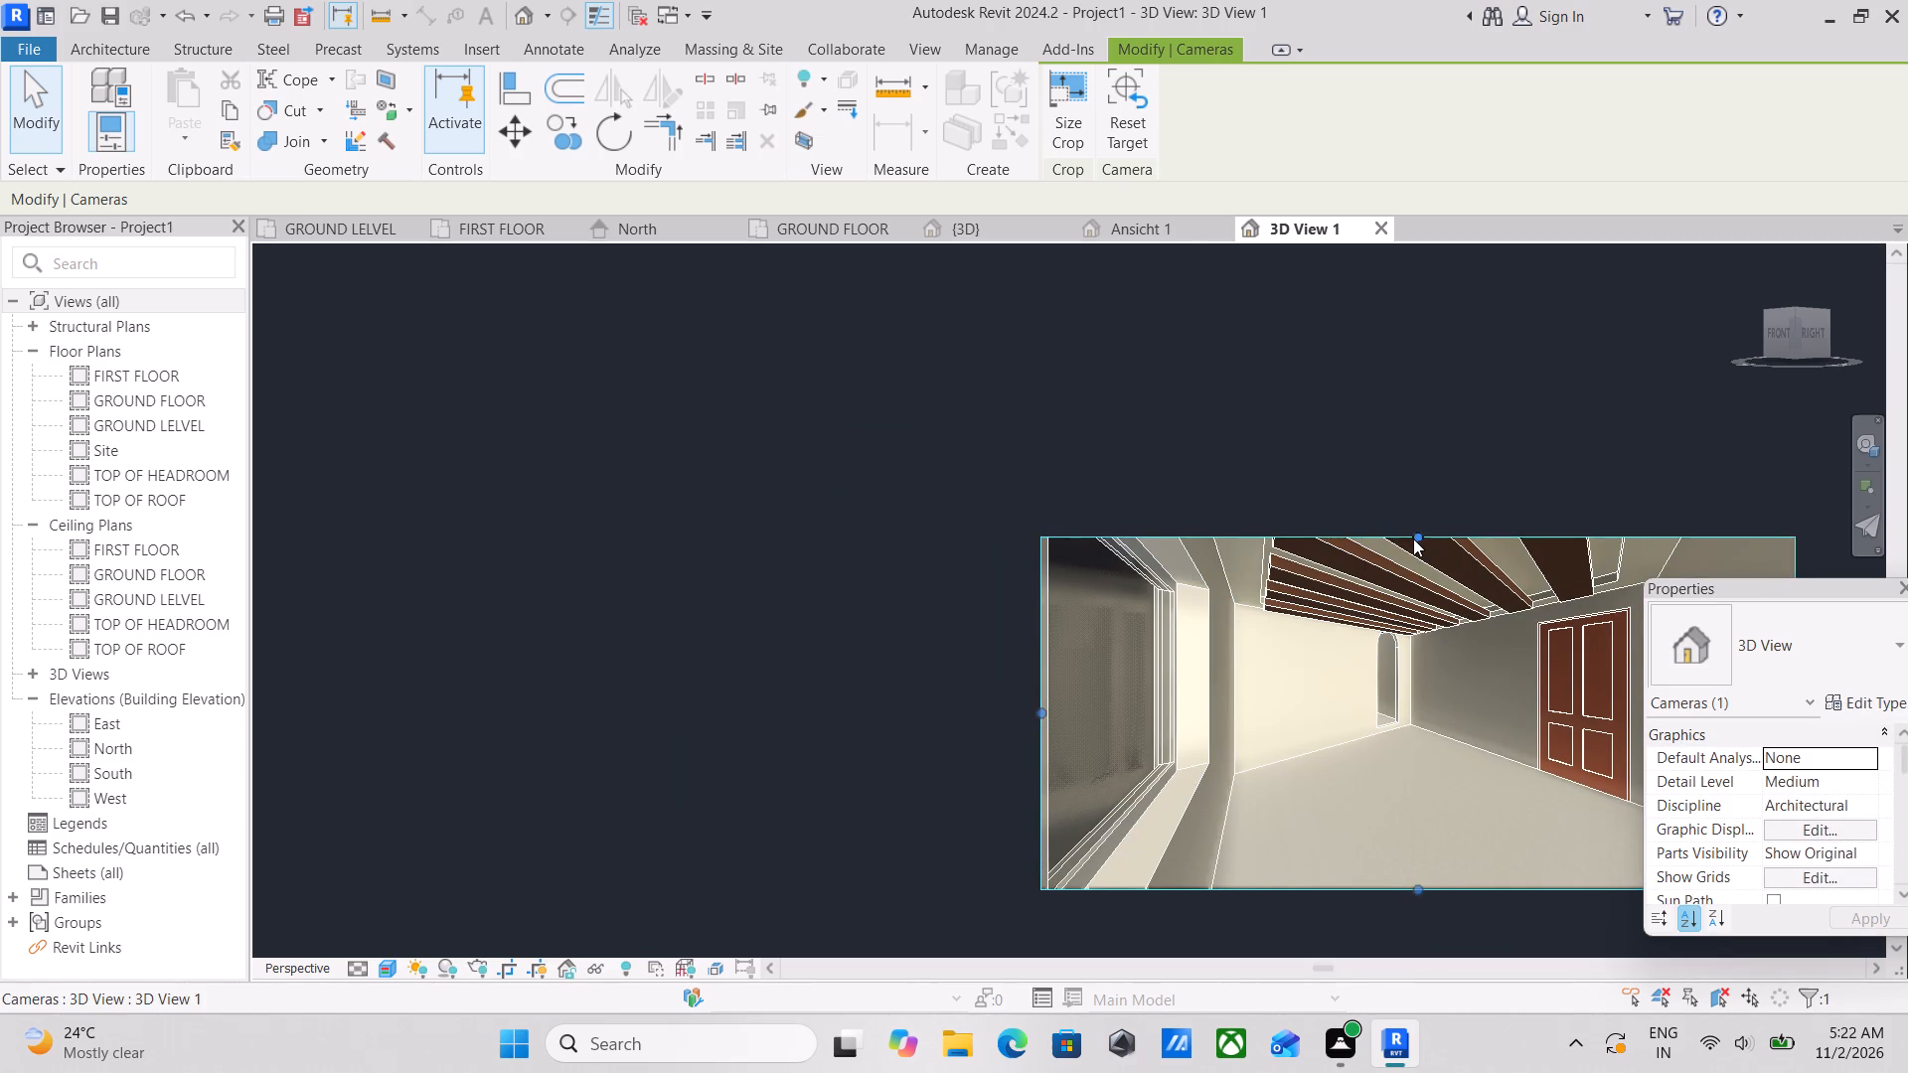
{"action": "left_click_drag", "start_coordinate": [1415, 535], "coordinate": [1448, 415]}
{"action": "scroll", "coordinate": [1448, 510], "scroll_direction": "down", "scroll_amount": 2}
{"action": "middle_click_drag", "start_coordinate": [1444, 517], "coordinate": [1353, 620]}
{"action": "scroll", "coordinate": [1396, 627], "scroll_direction": "up", "scroll_amount": 3}
{"action": "scroll", "coordinate": [1496, 601], "scroll_direction": "up", "scroll_amount": 1}
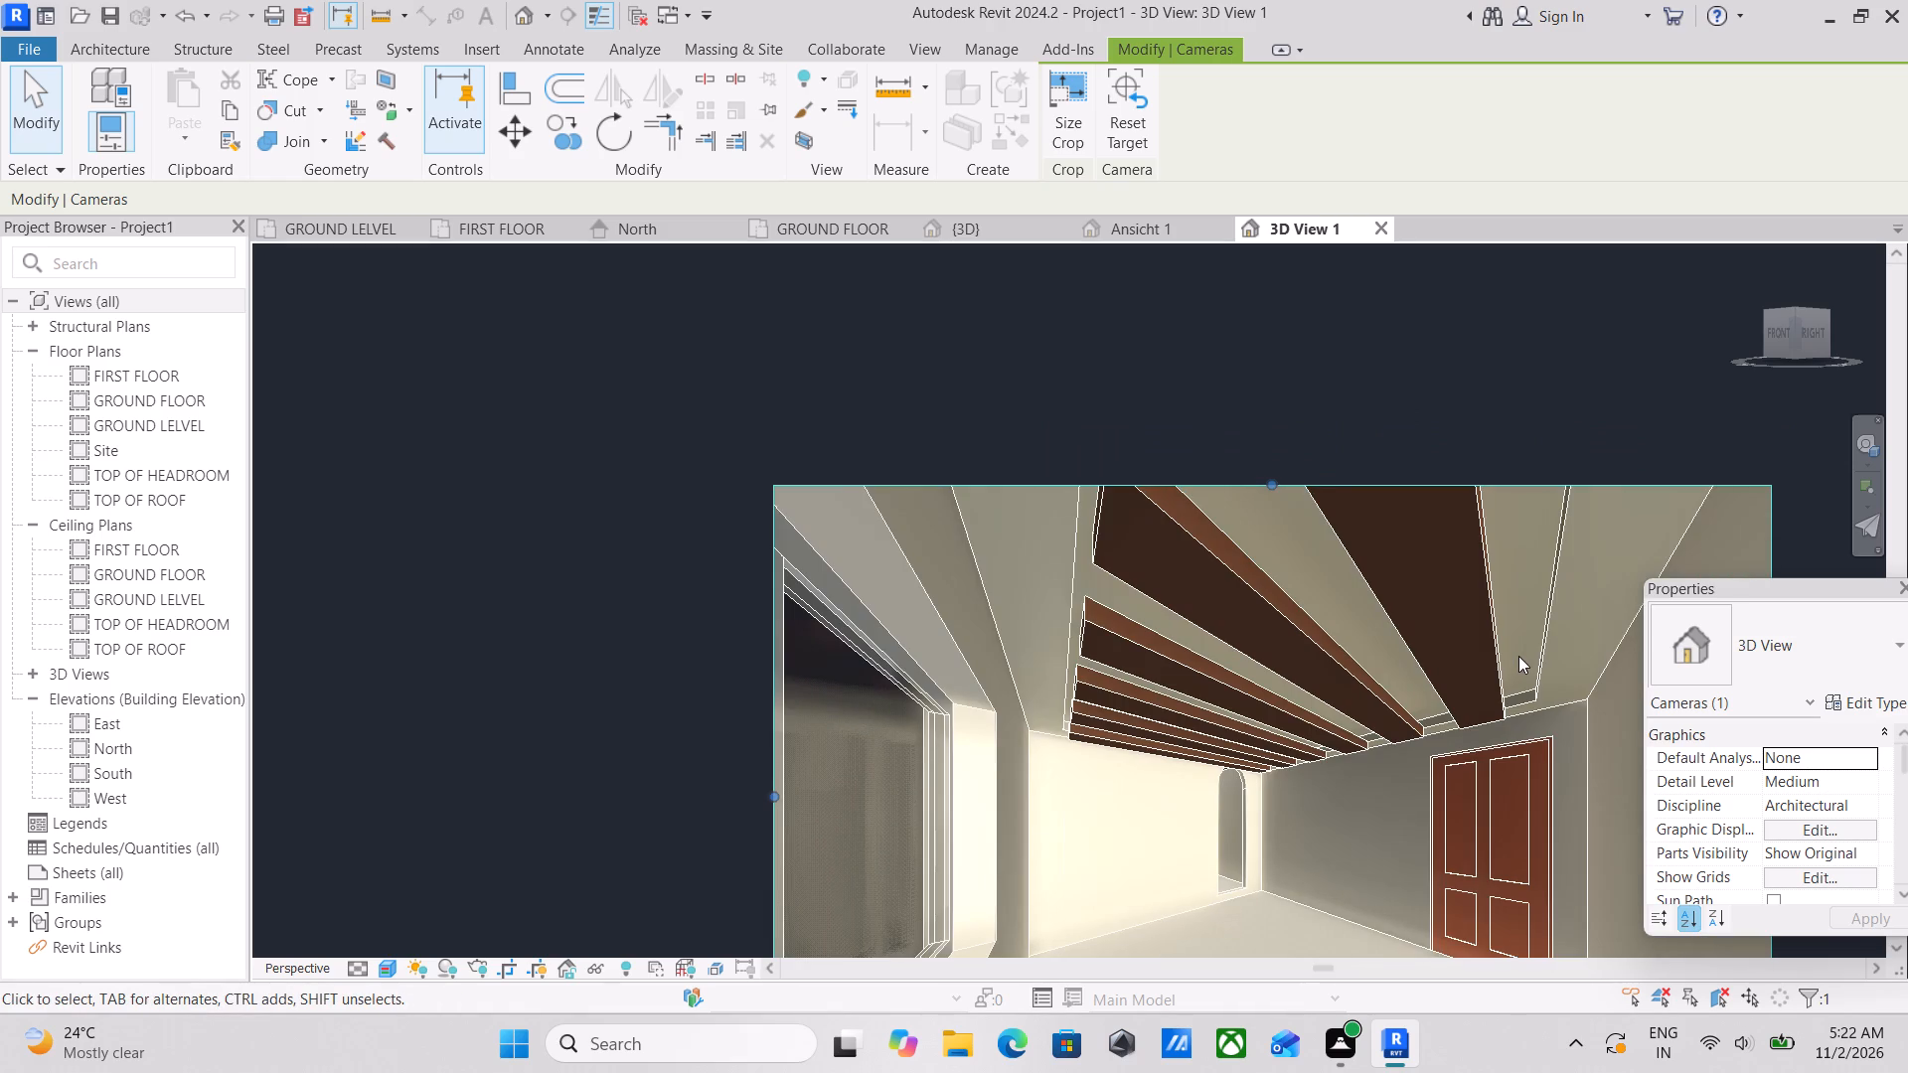
Examine the ceiling strips, walls and floor of the front room in the enlarged camera view.
{"action": "scroll", "coordinate": [1275, 672], "scroll_direction": "down", "scroll_amount": 2}
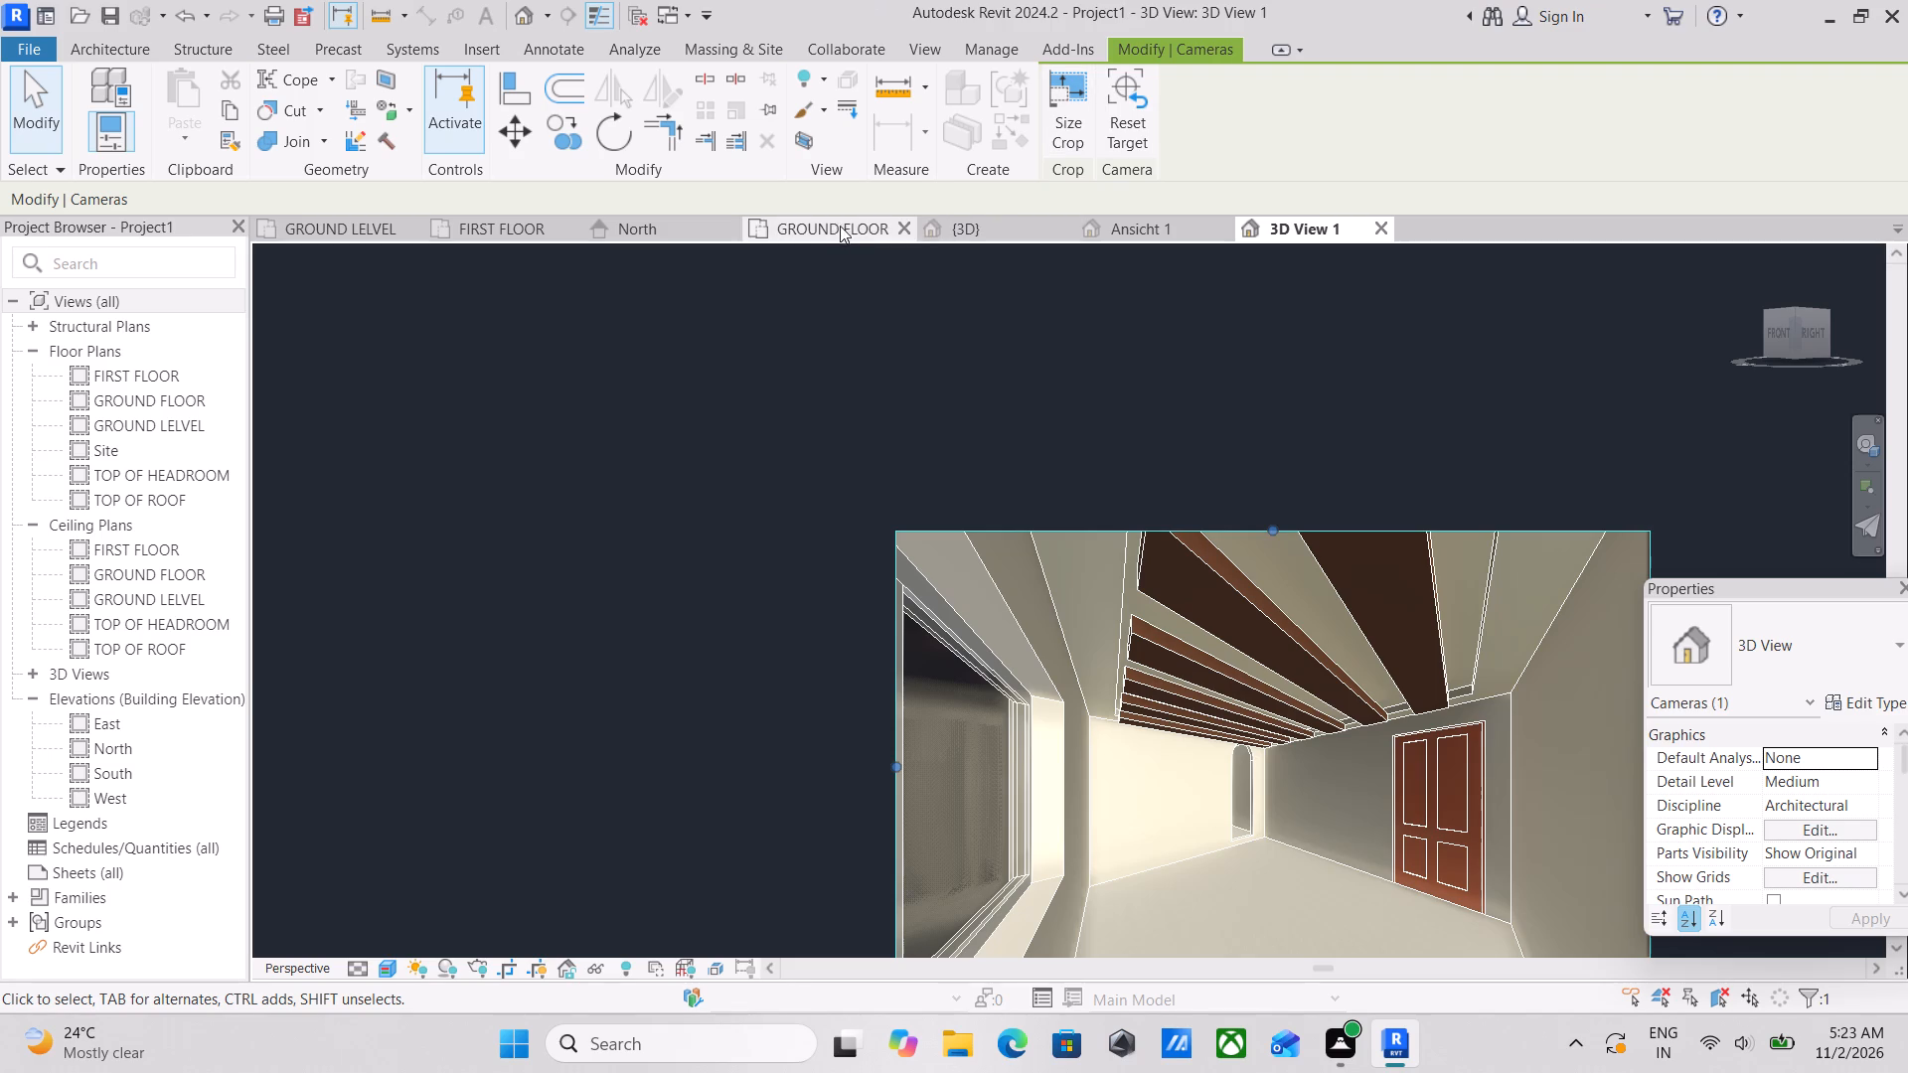
{"action": "scroll", "coordinate": [1226, 533], "scroll_direction": "up", "scroll_amount": 2}
{"action": "scroll", "coordinate": [1391, 545], "scroll_direction": "down", "scroll_amount": 2}
{"action": "middle_click_drag", "start_coordinate": [1365, 538], "coordinate": [1146, 454]}
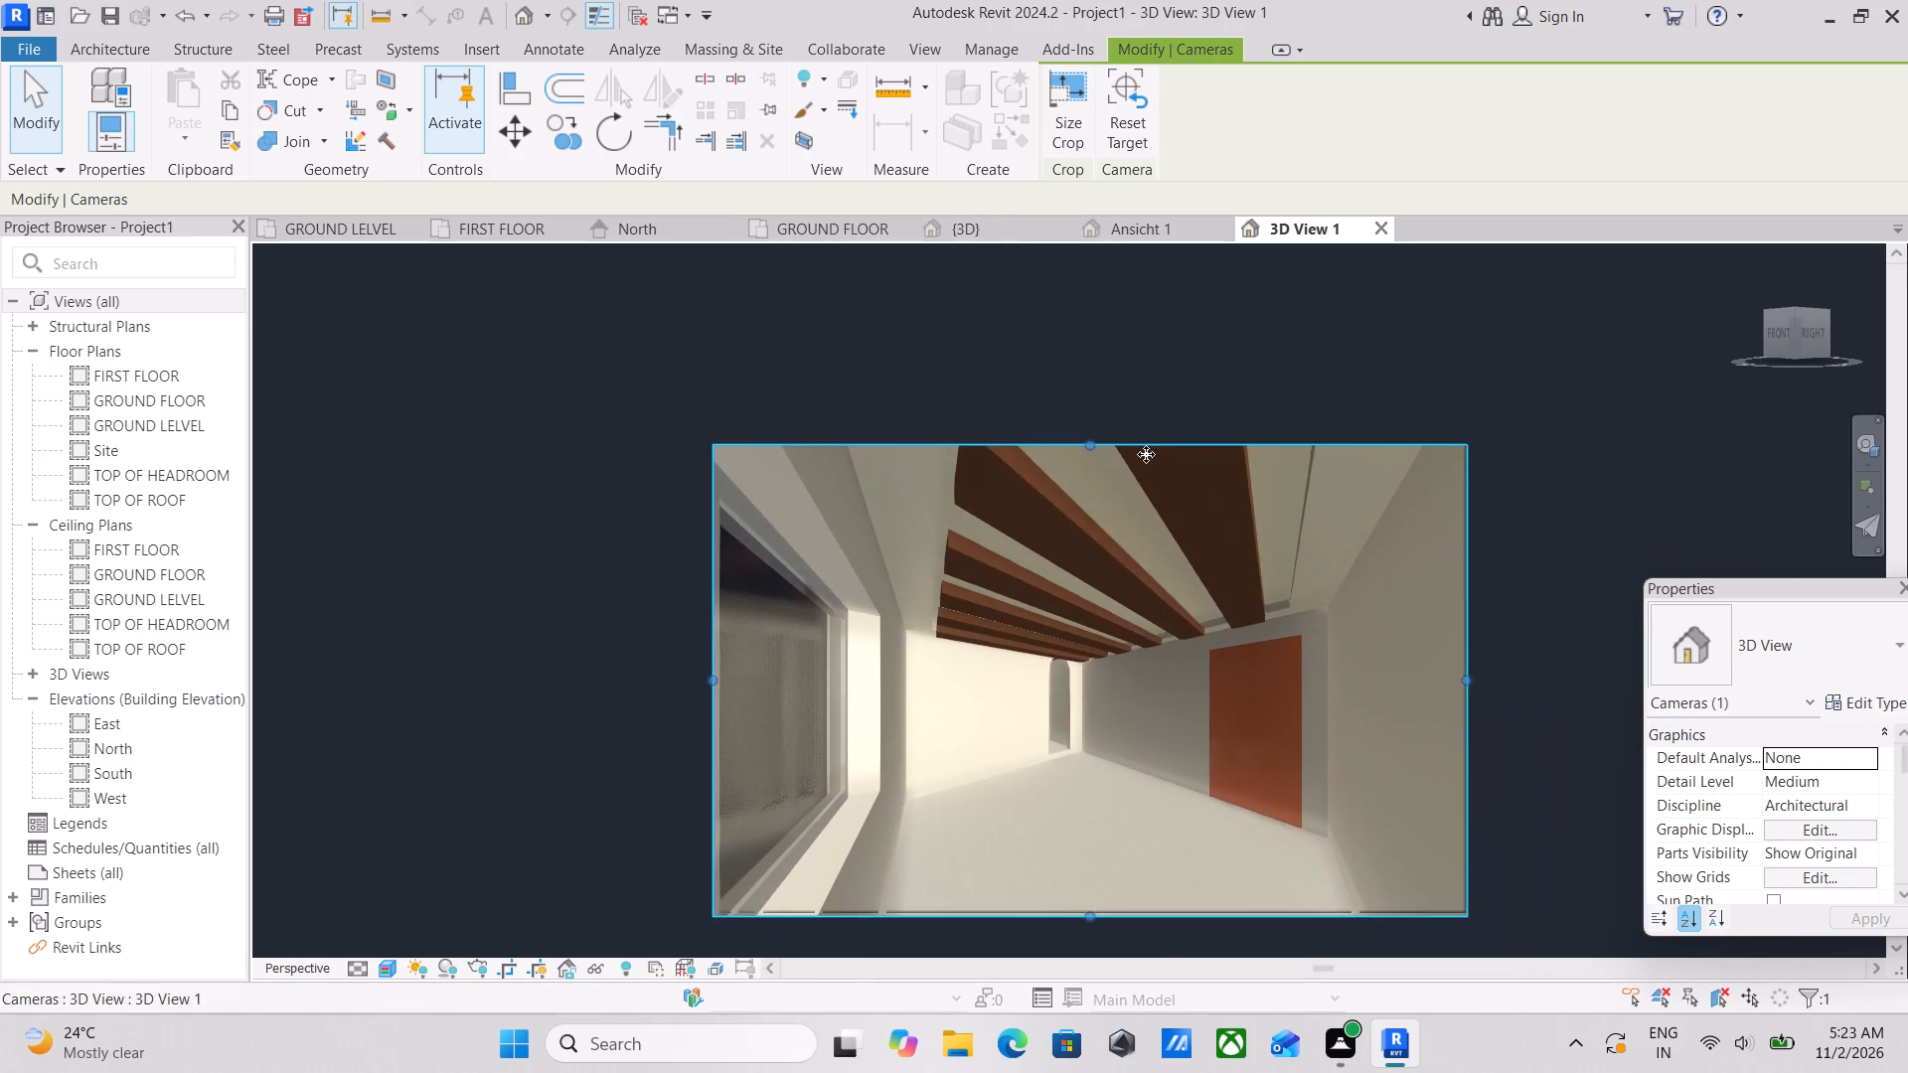
{"action": "middle_click_drag", "start_coordinate": [1105, 632], "coordinate": [1127, 501]}
{"action": "scroll", "coordinate": [1140, 501], "scroll_direction": "up", "scroll_amount": 1}
{"action": "middle_click_drag", "start_coordinate": [1120, 663], "coordinate": [1134, 628]}
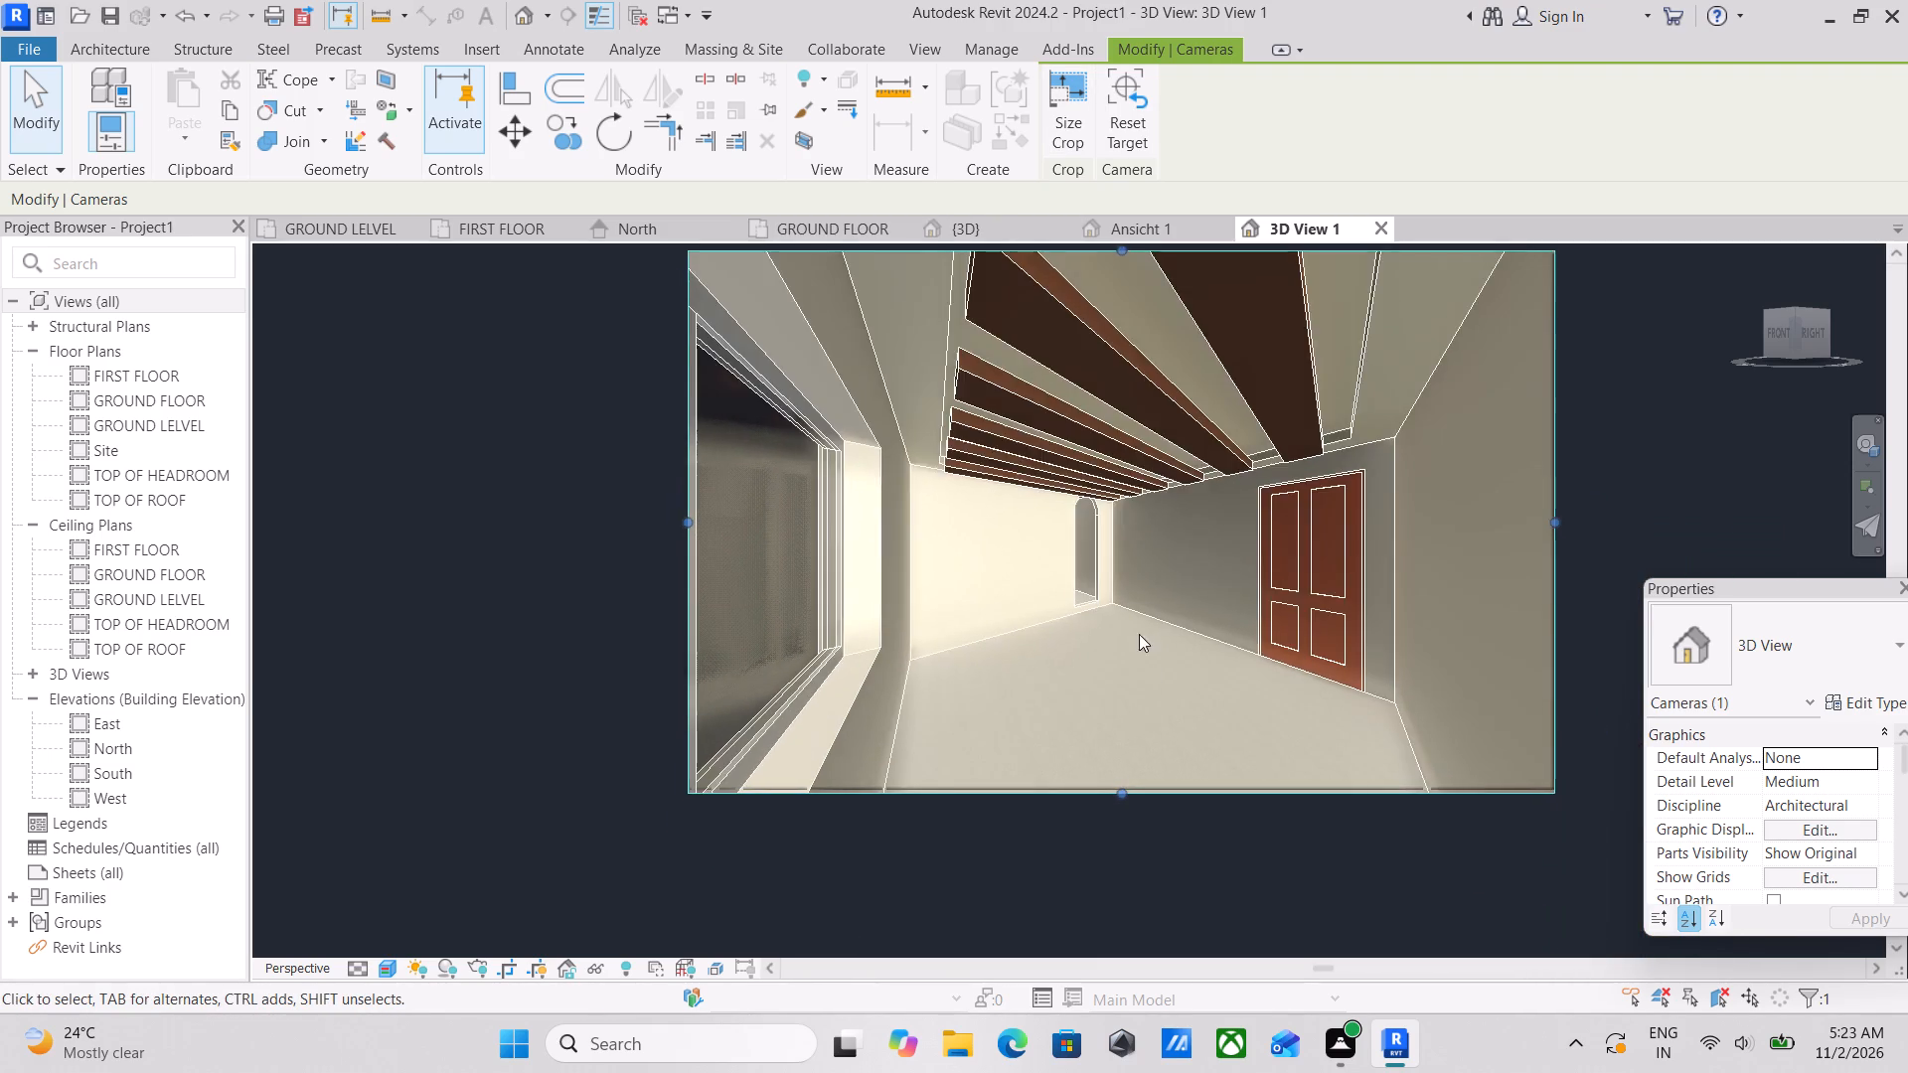
{"action": "scroll", "coordinate": [1133, 724], "scroll_direction": "up", "scroll_amount": 3}
{"action": "scroll", "coordinate": [1111, 806], "scroll_direction": "up", "scroll_amount": 6}
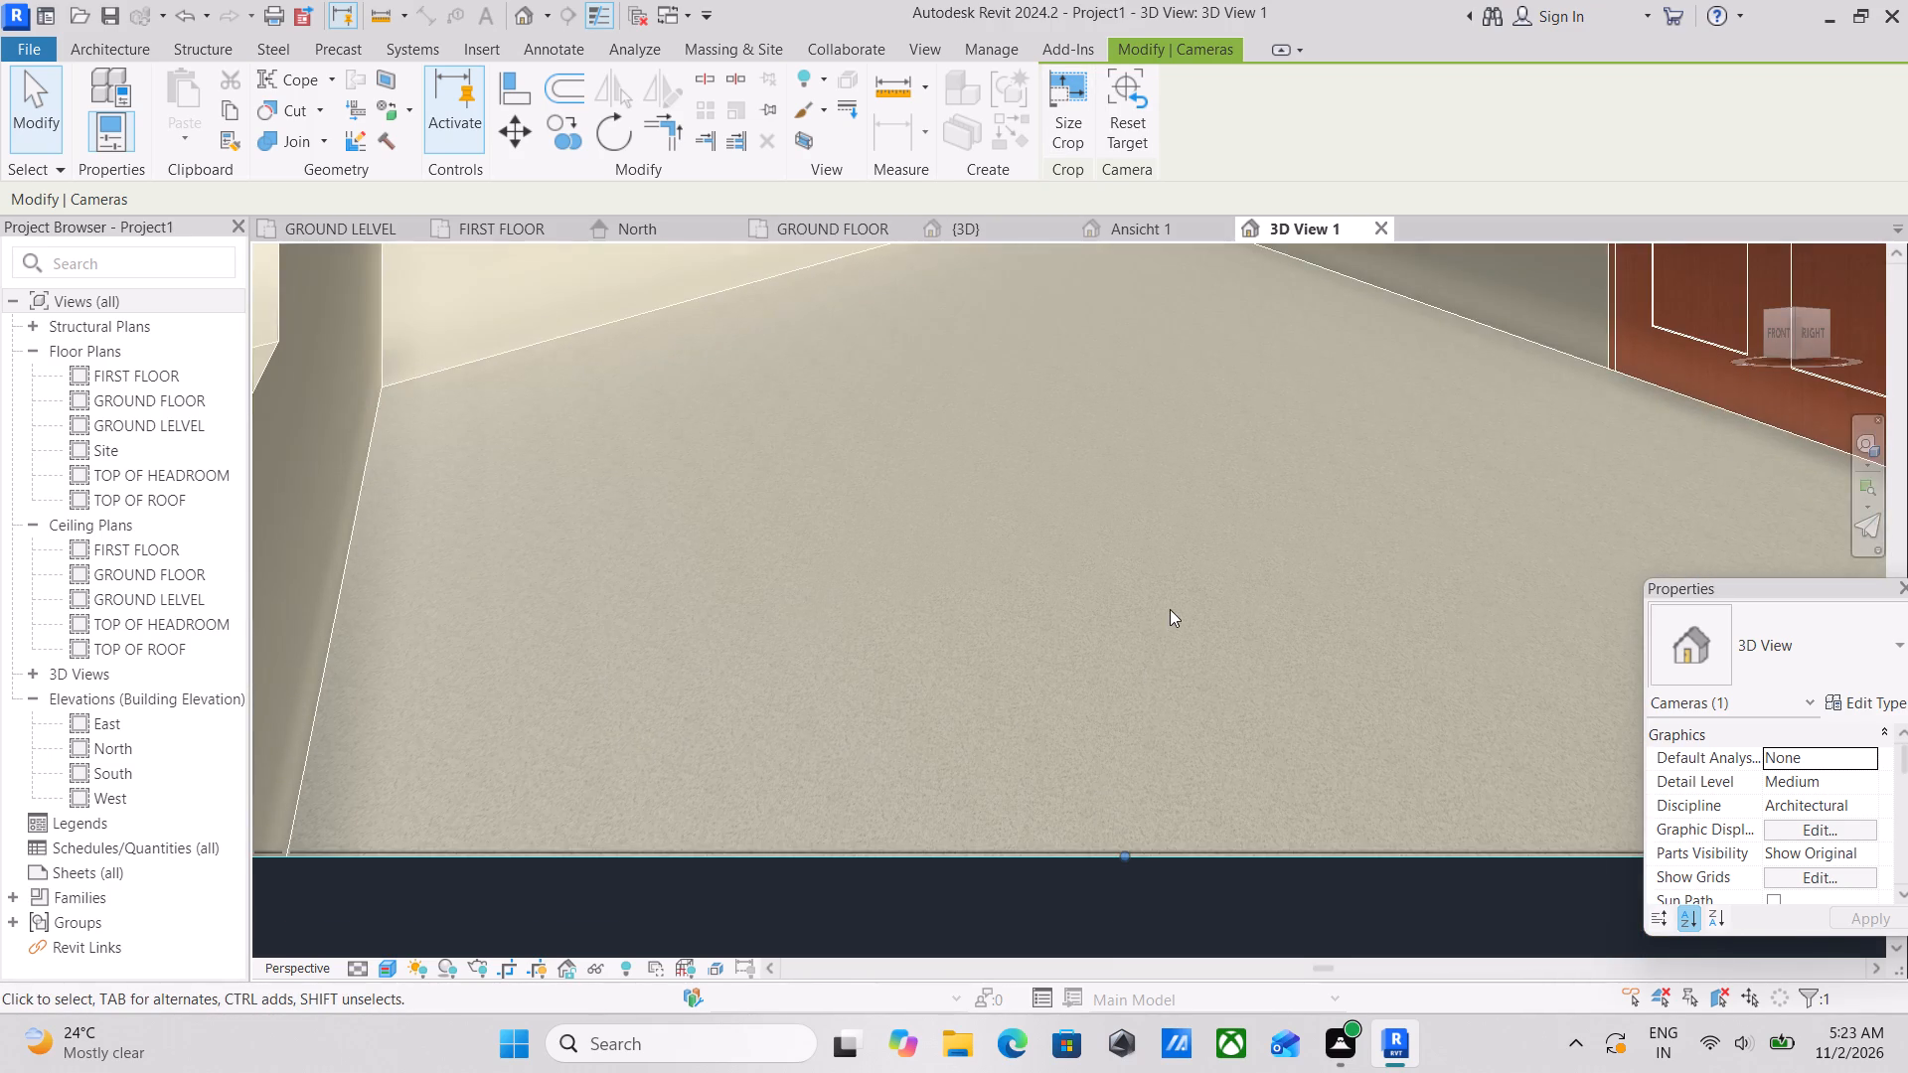
{"action": "scroll", "coordinate": [1170, 609], "scroll_direction": "down", "scroll_amount": 8}
{"action": "middle_click_drag", "start_coordinate": [1170, 609], "coordinate": [1162, 786]}
{"action": "scroll", "coordinate": [1161, 782], "scroll_direction": "up", "scroll_amount": 1}
{"action": "scroll", "coordinate": [1164, 629], "scroll_direction": "down", "scroll_amount": 2}
{"action": "middle_click_drag", "start_coordinate": [1161, 670], "coordinate": [1164, 973]}
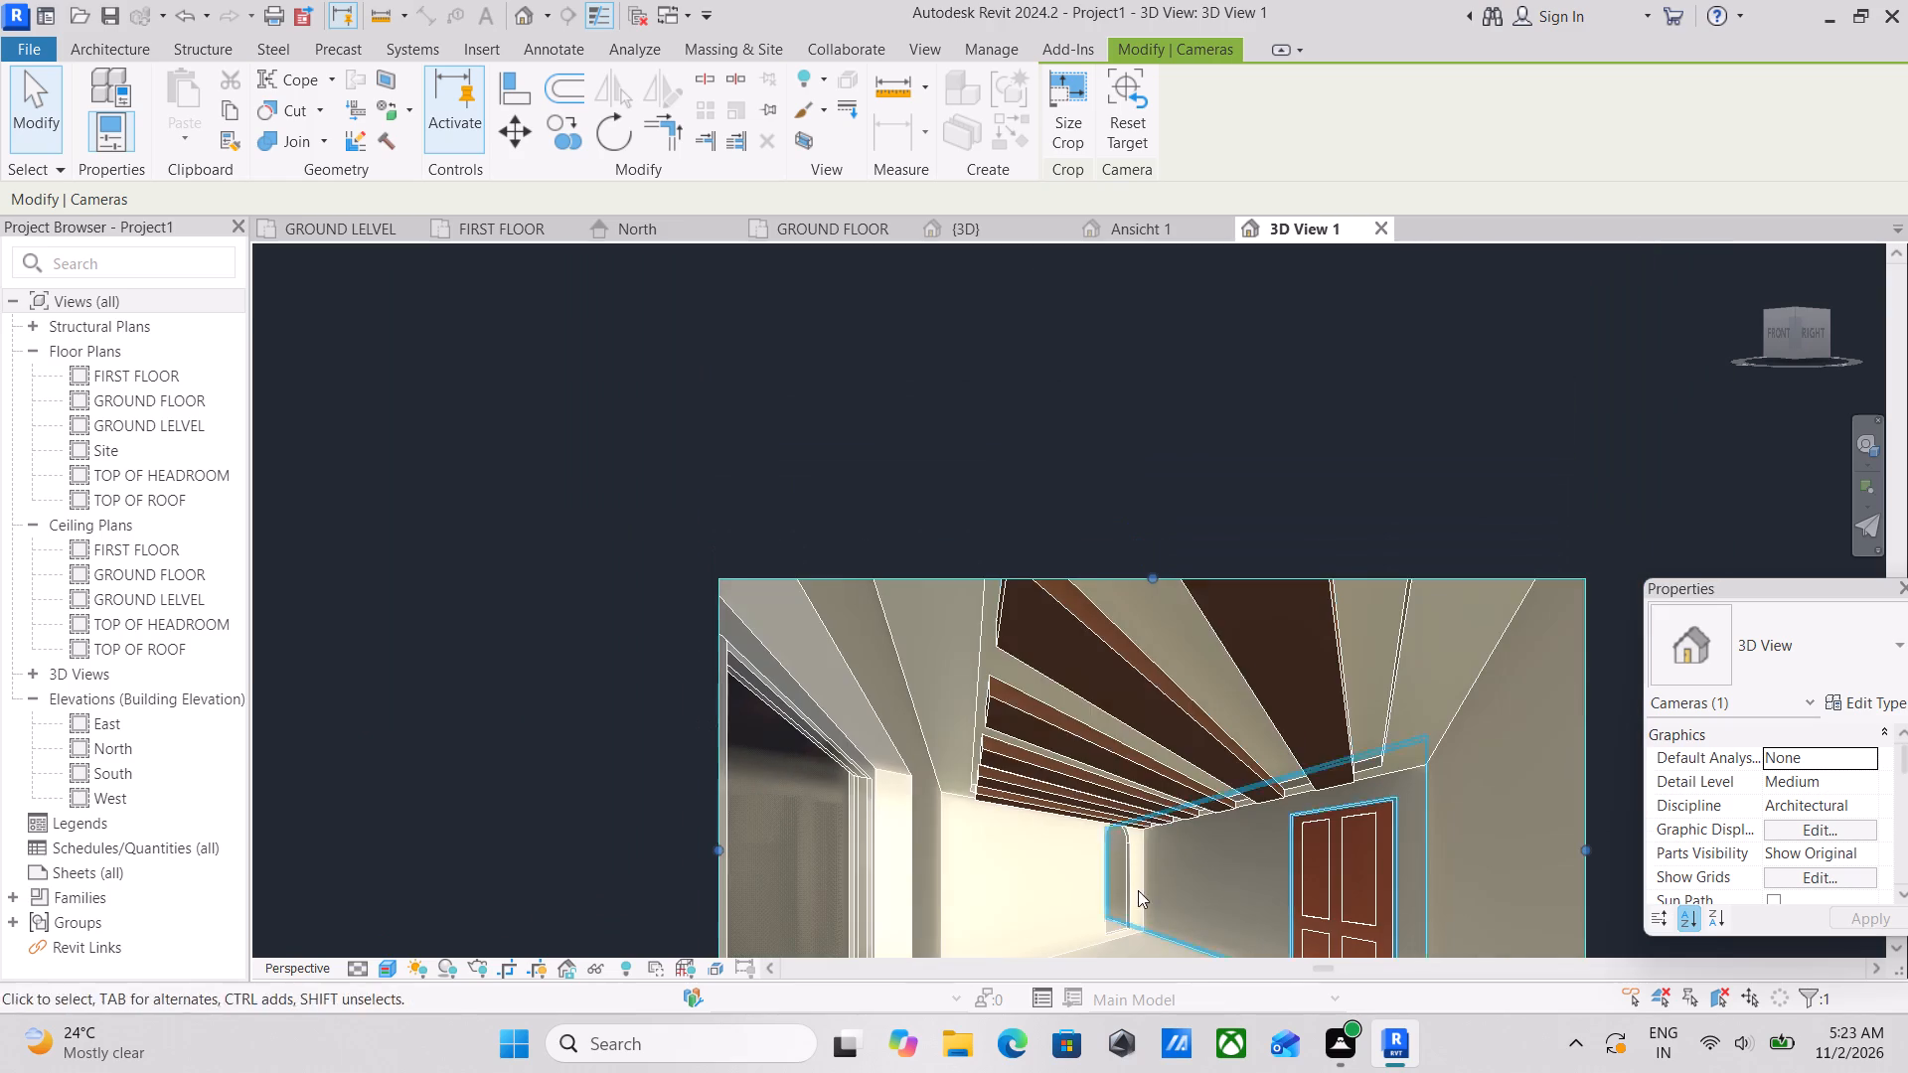
Extend the camera view's crop region further at its top and right edges to show more ceiling and wall.
{"action": "left_click_drag", "start_coordinate": [1150, 578], "coordinate": [1156, 539]}
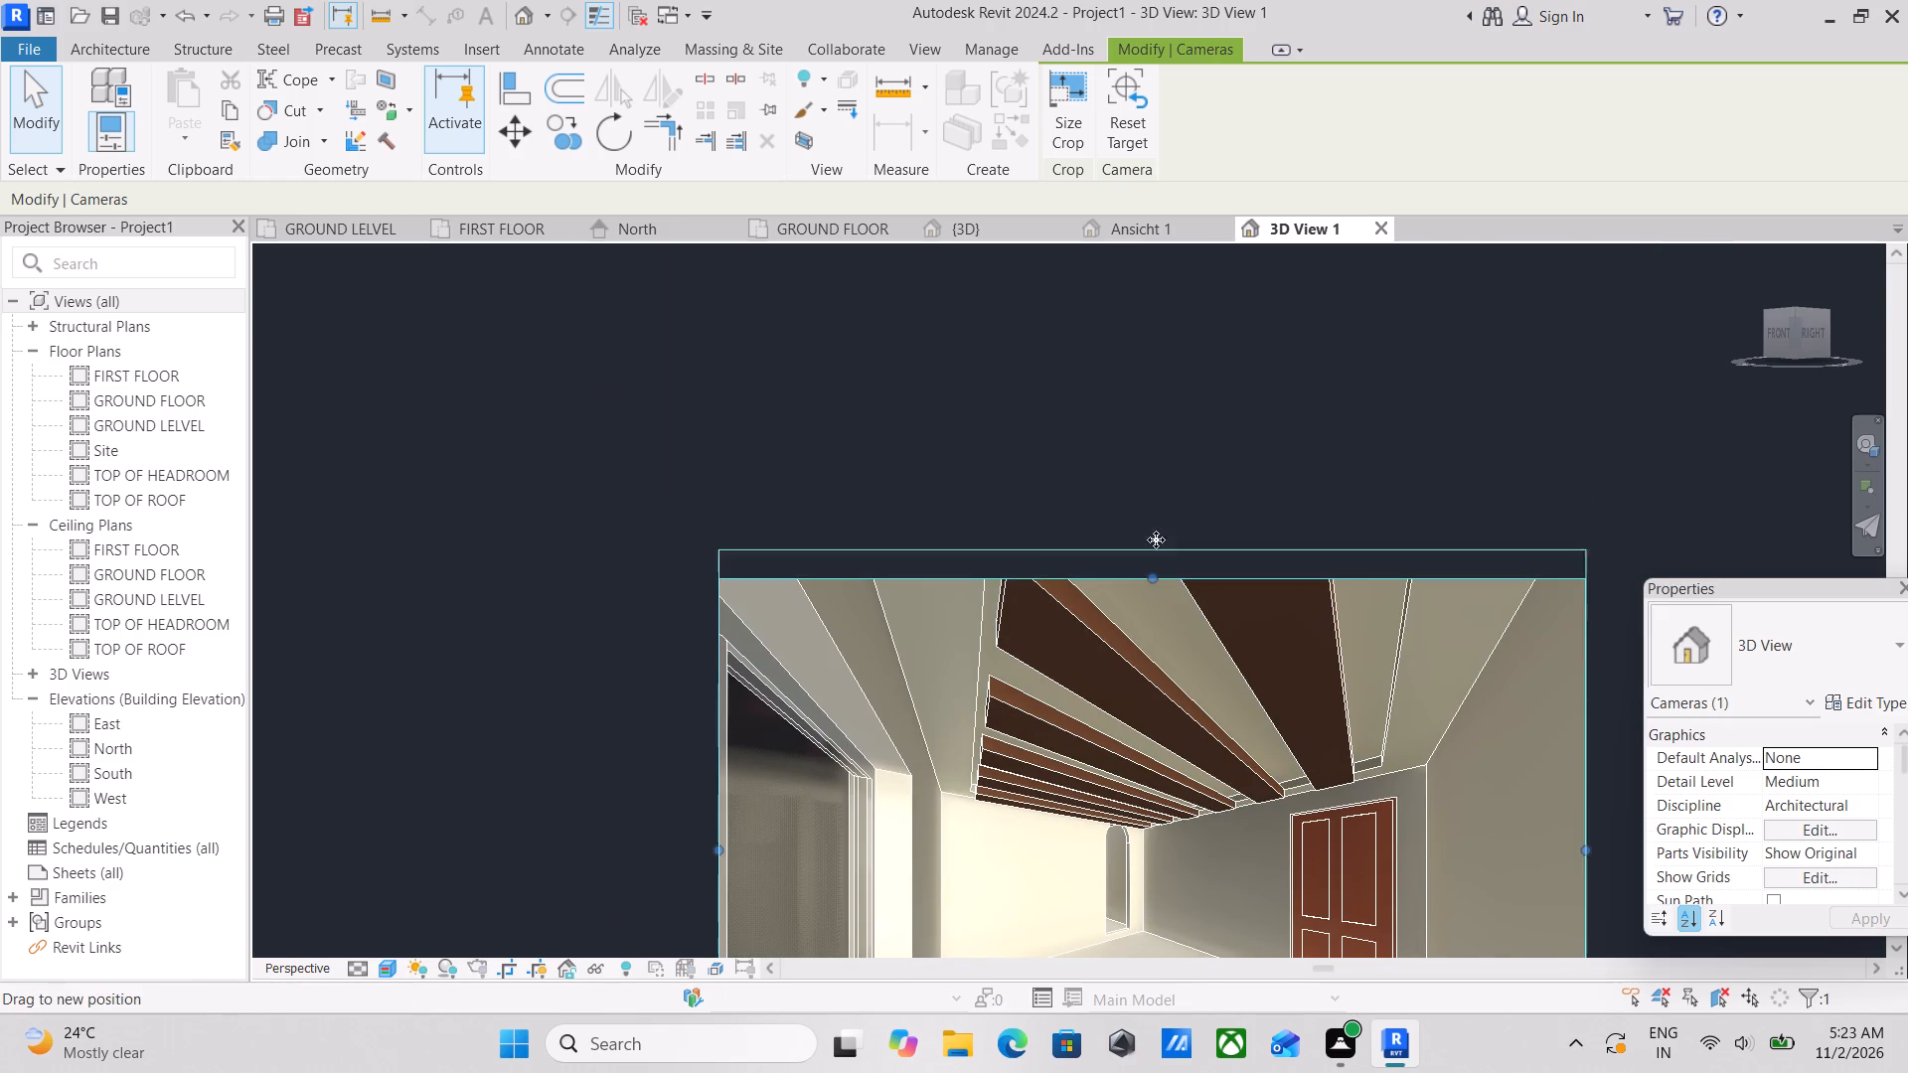
{"action": "left_click_drag", "start_coordinate": [1156, 539], "coordinate": [1158, 487]}
{"action": "left_click_drag", "start_coordinate": [1146, 475], "coordinate": [1149, 426]}
{"action": "scroll", "coordinate": [1173, 438], "scroll_direction": "down", "scroll_amount": 3}
{"action": "middle_click_drag", "start_coordinate": [1165, 437], "coordinate": [1135, 408]}
{"action": "scroll", "coordinate": [1157, 423], "scroll_direction": "up", "scroll_amount": 1}
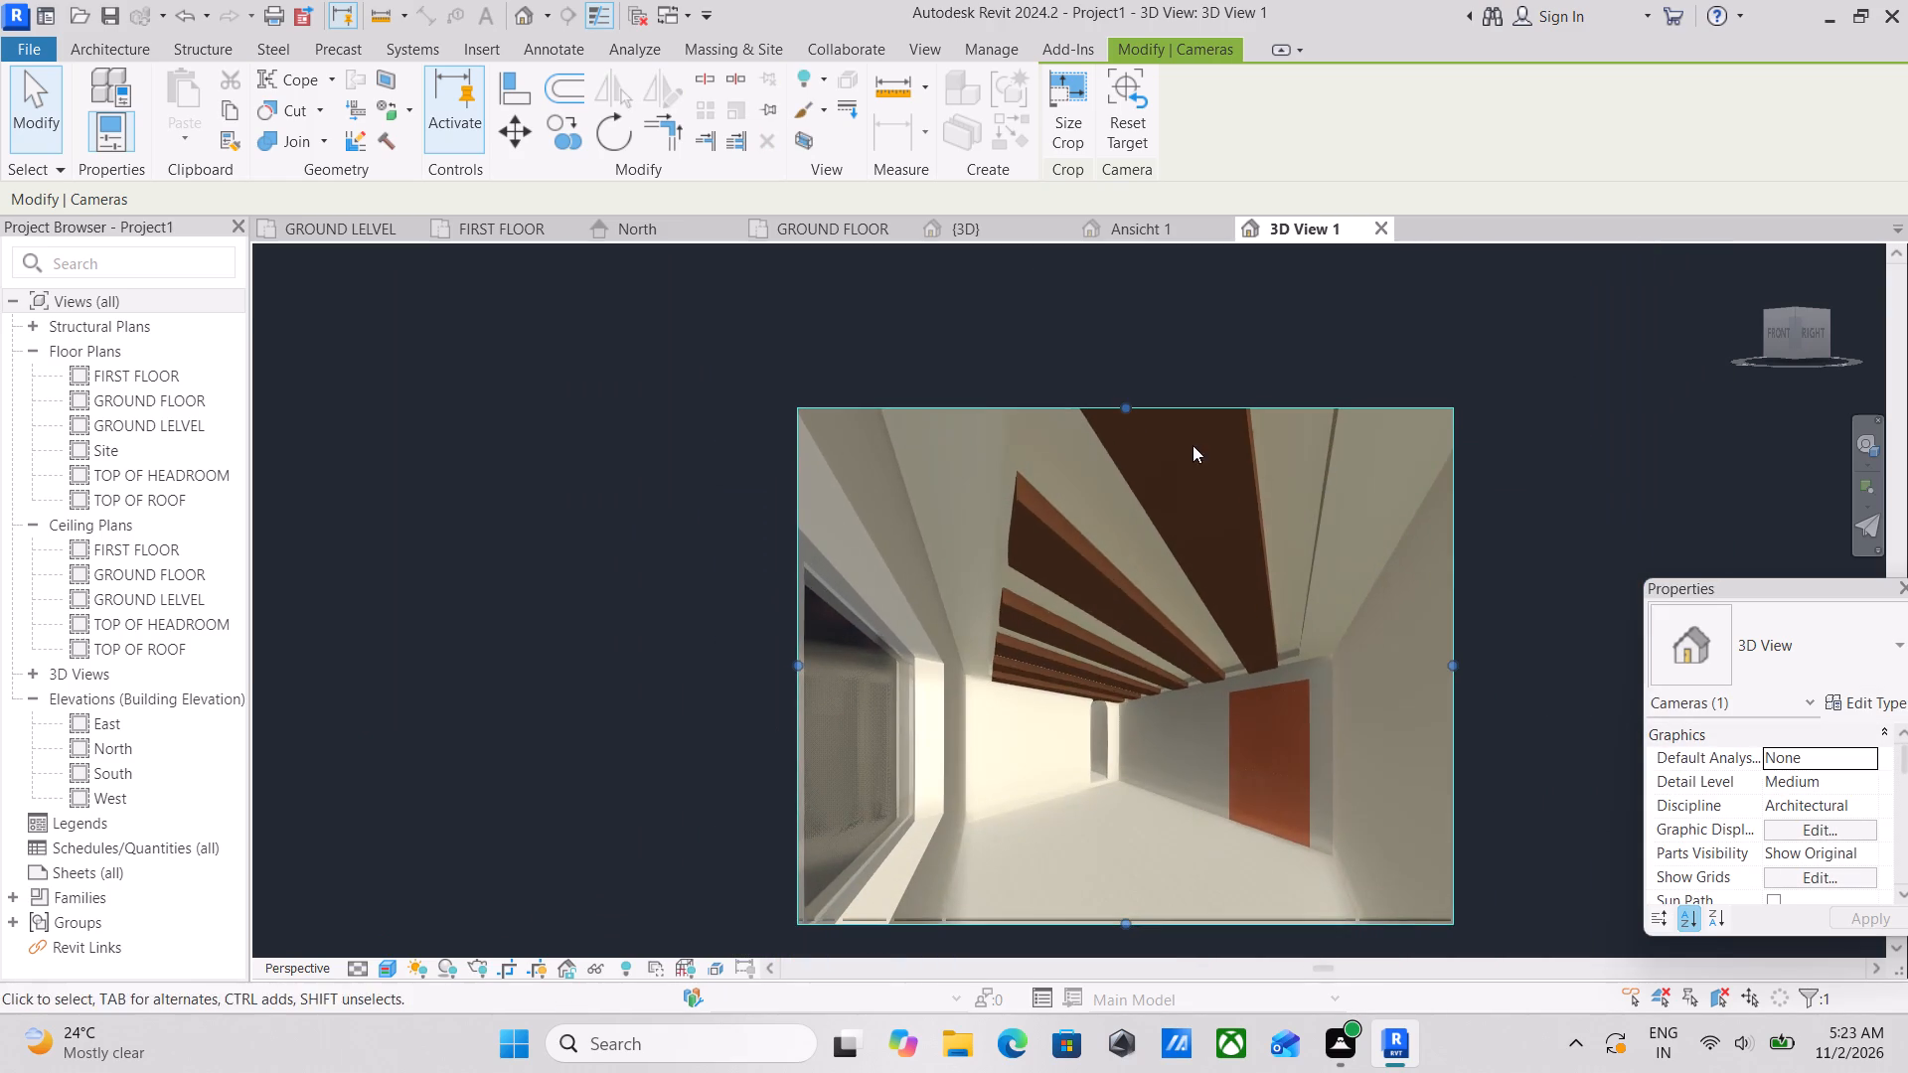
{"action": "left_click_drag", "start_coordinate": [1451, 664], "coordinate": [1540, 682]}
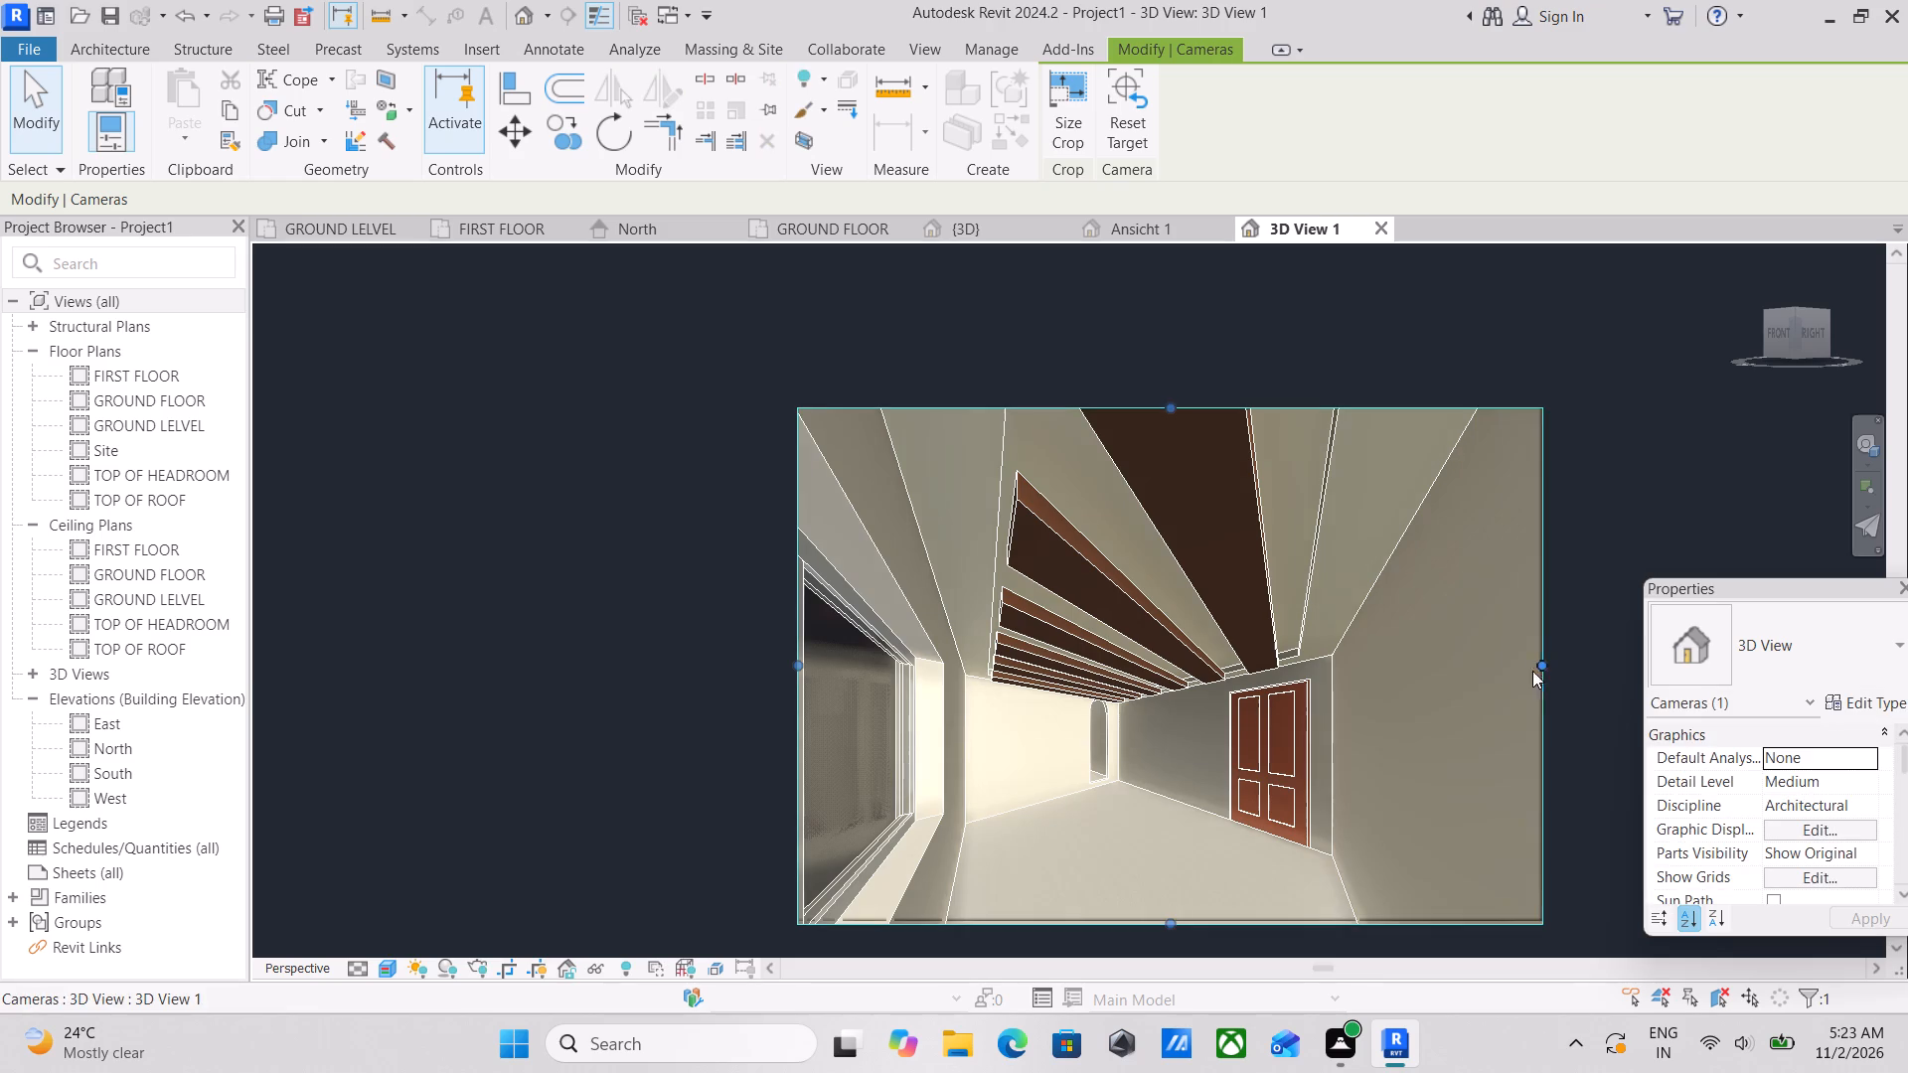
Duplicate the compound ceiling type of the front room's walnut strips, keeping the suggested name.
{"action": "scroll", "coordinate": [1431, 609], "scroll_direction": "down", "scroll_amount": 2}
{"action": "scroll", "coordinate": [1156, 713], "scroll_direction": "up", "scroll_amount": 5}
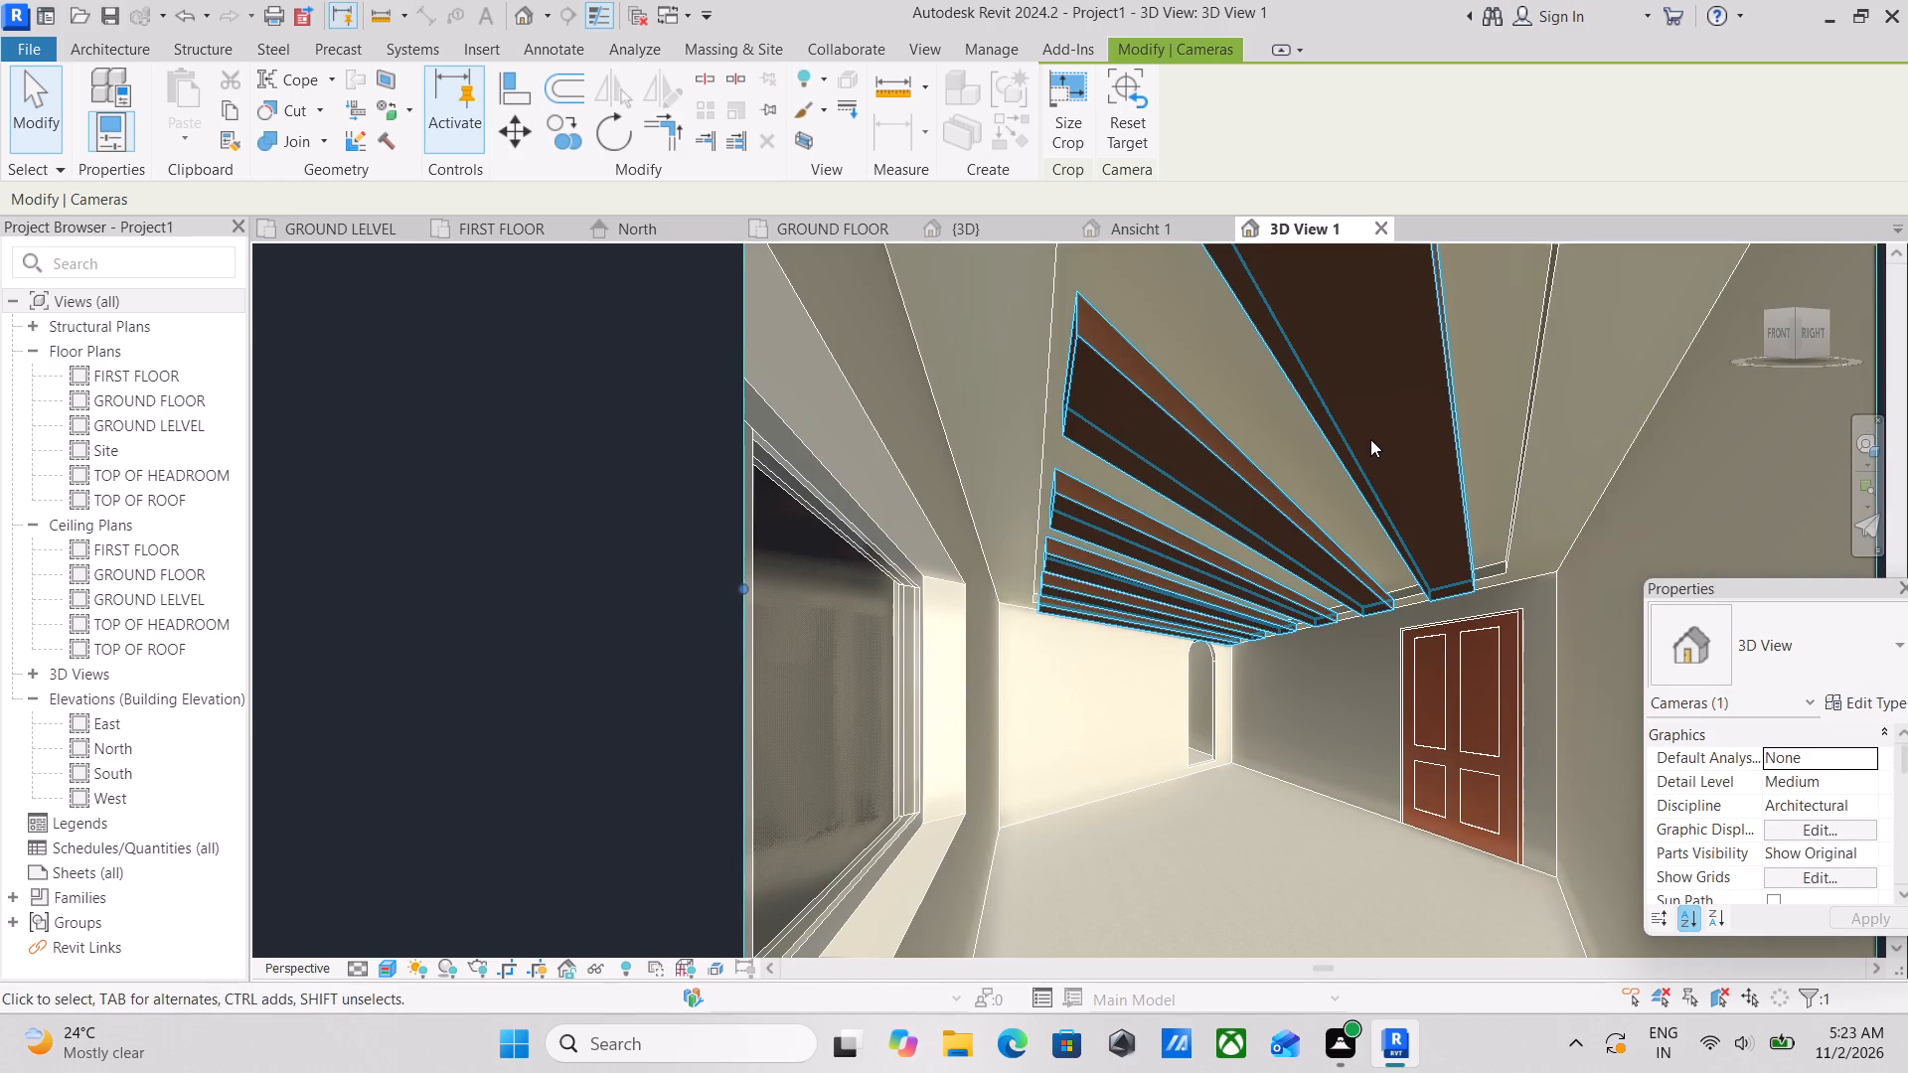
{"action": "left_click", "coordinate": [1439, 361]}
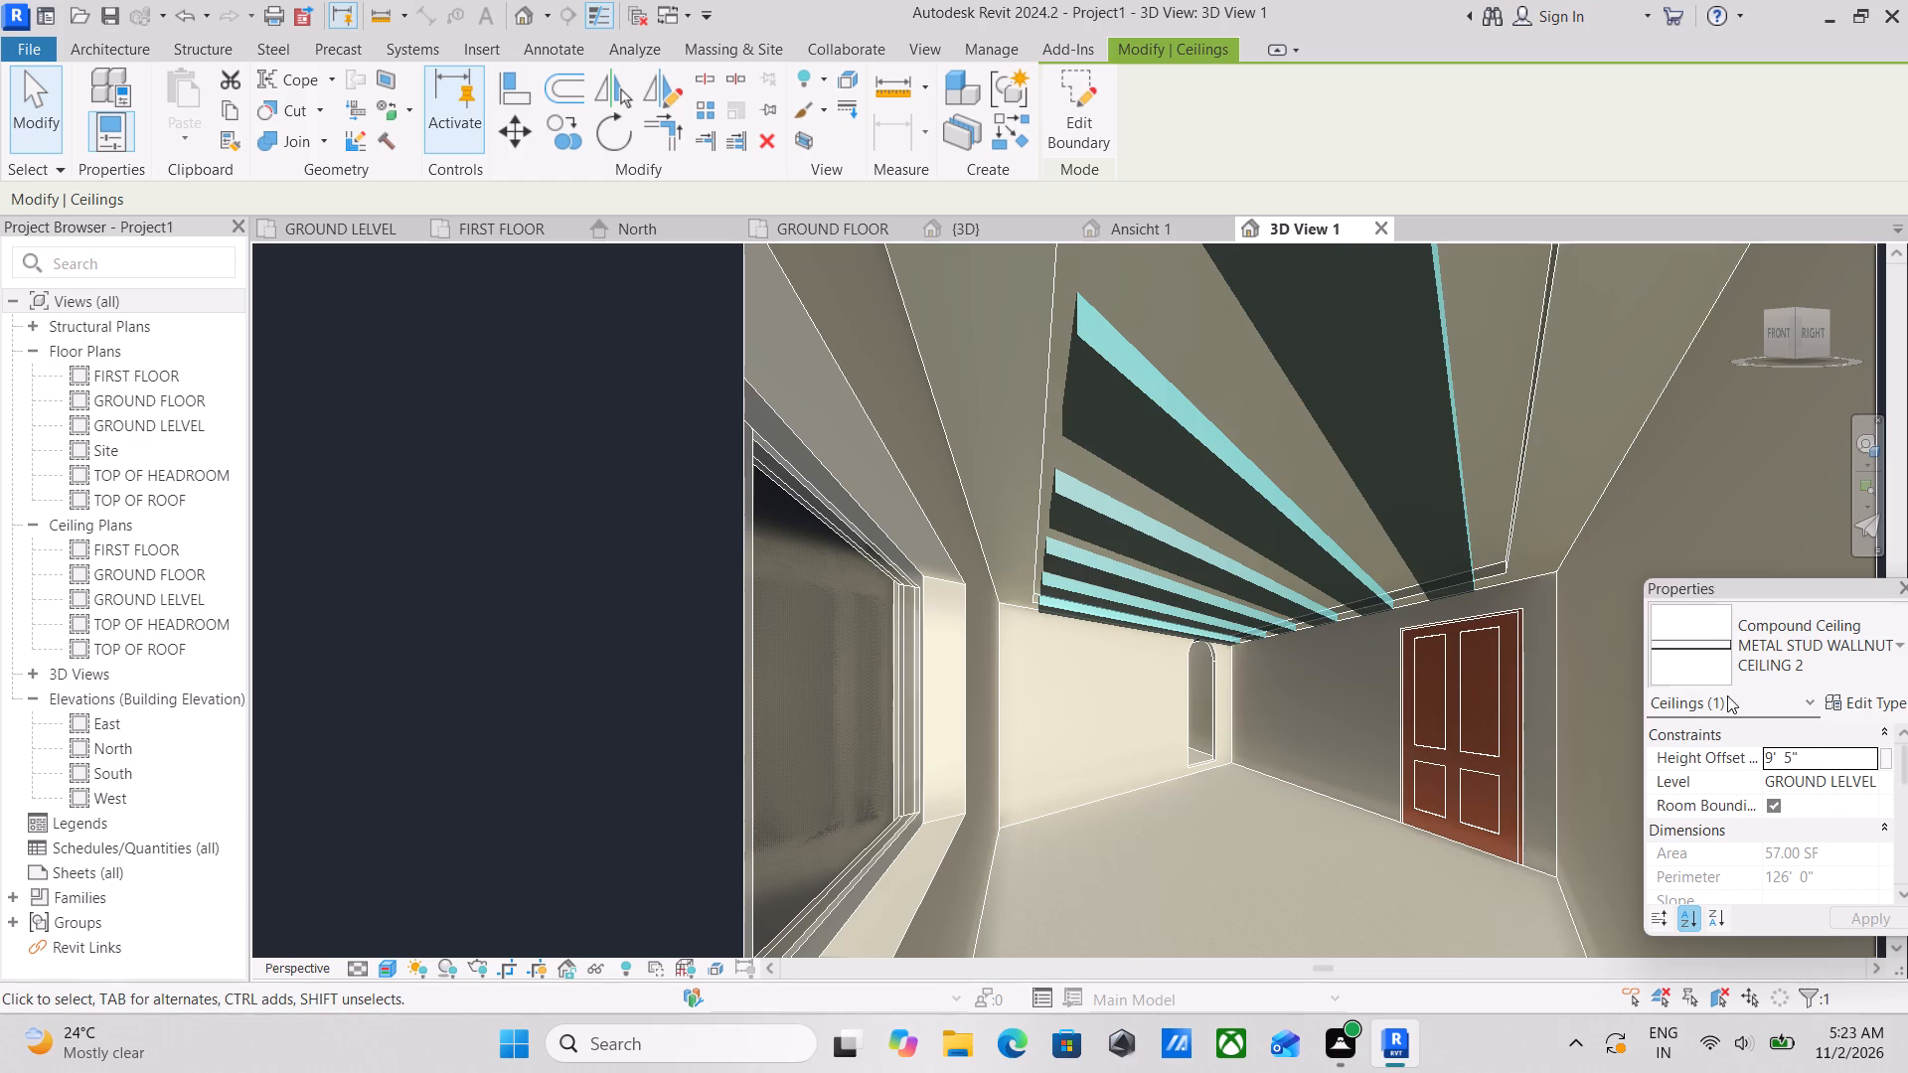
{"action": "scroll", "coordinate": [1200, 524], "scroll_direction": "down", "scroll_amount": 1}
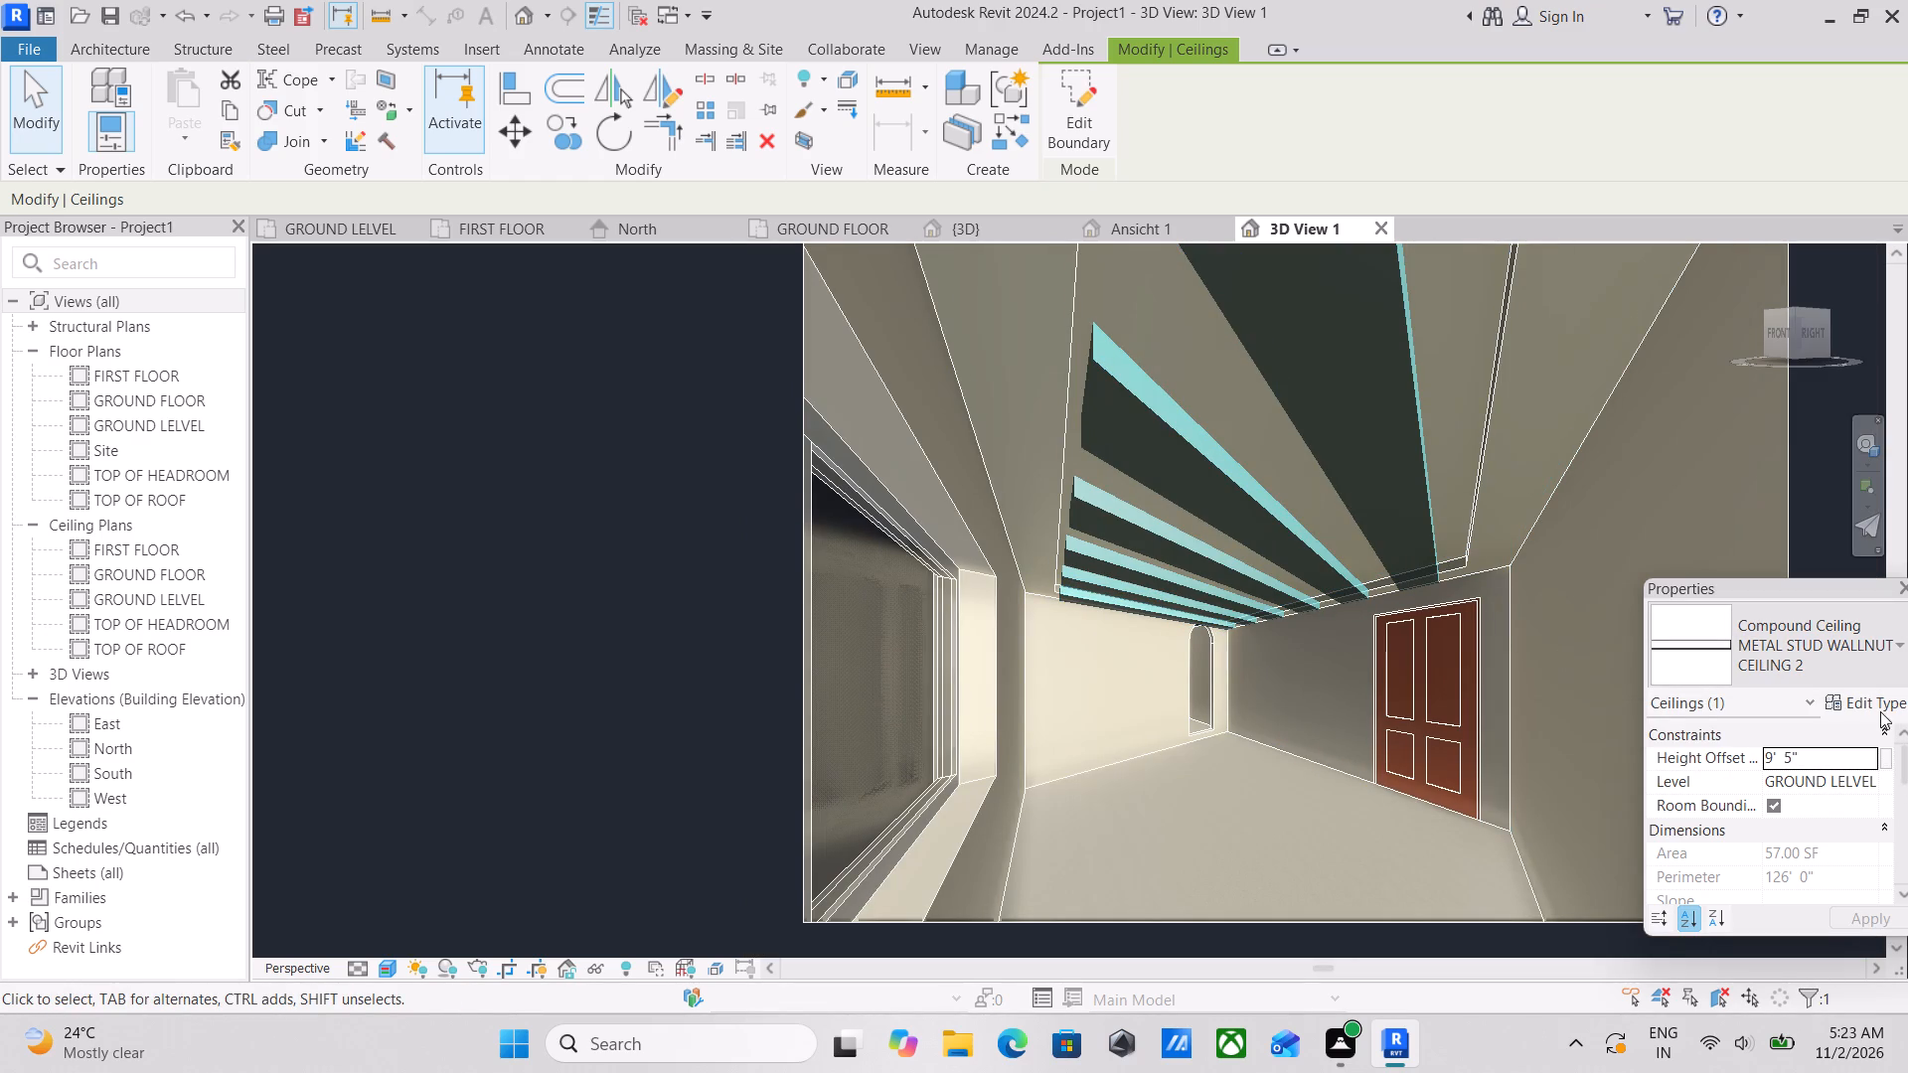
{"action": "left_click", "coordinate": [1880, 693]}
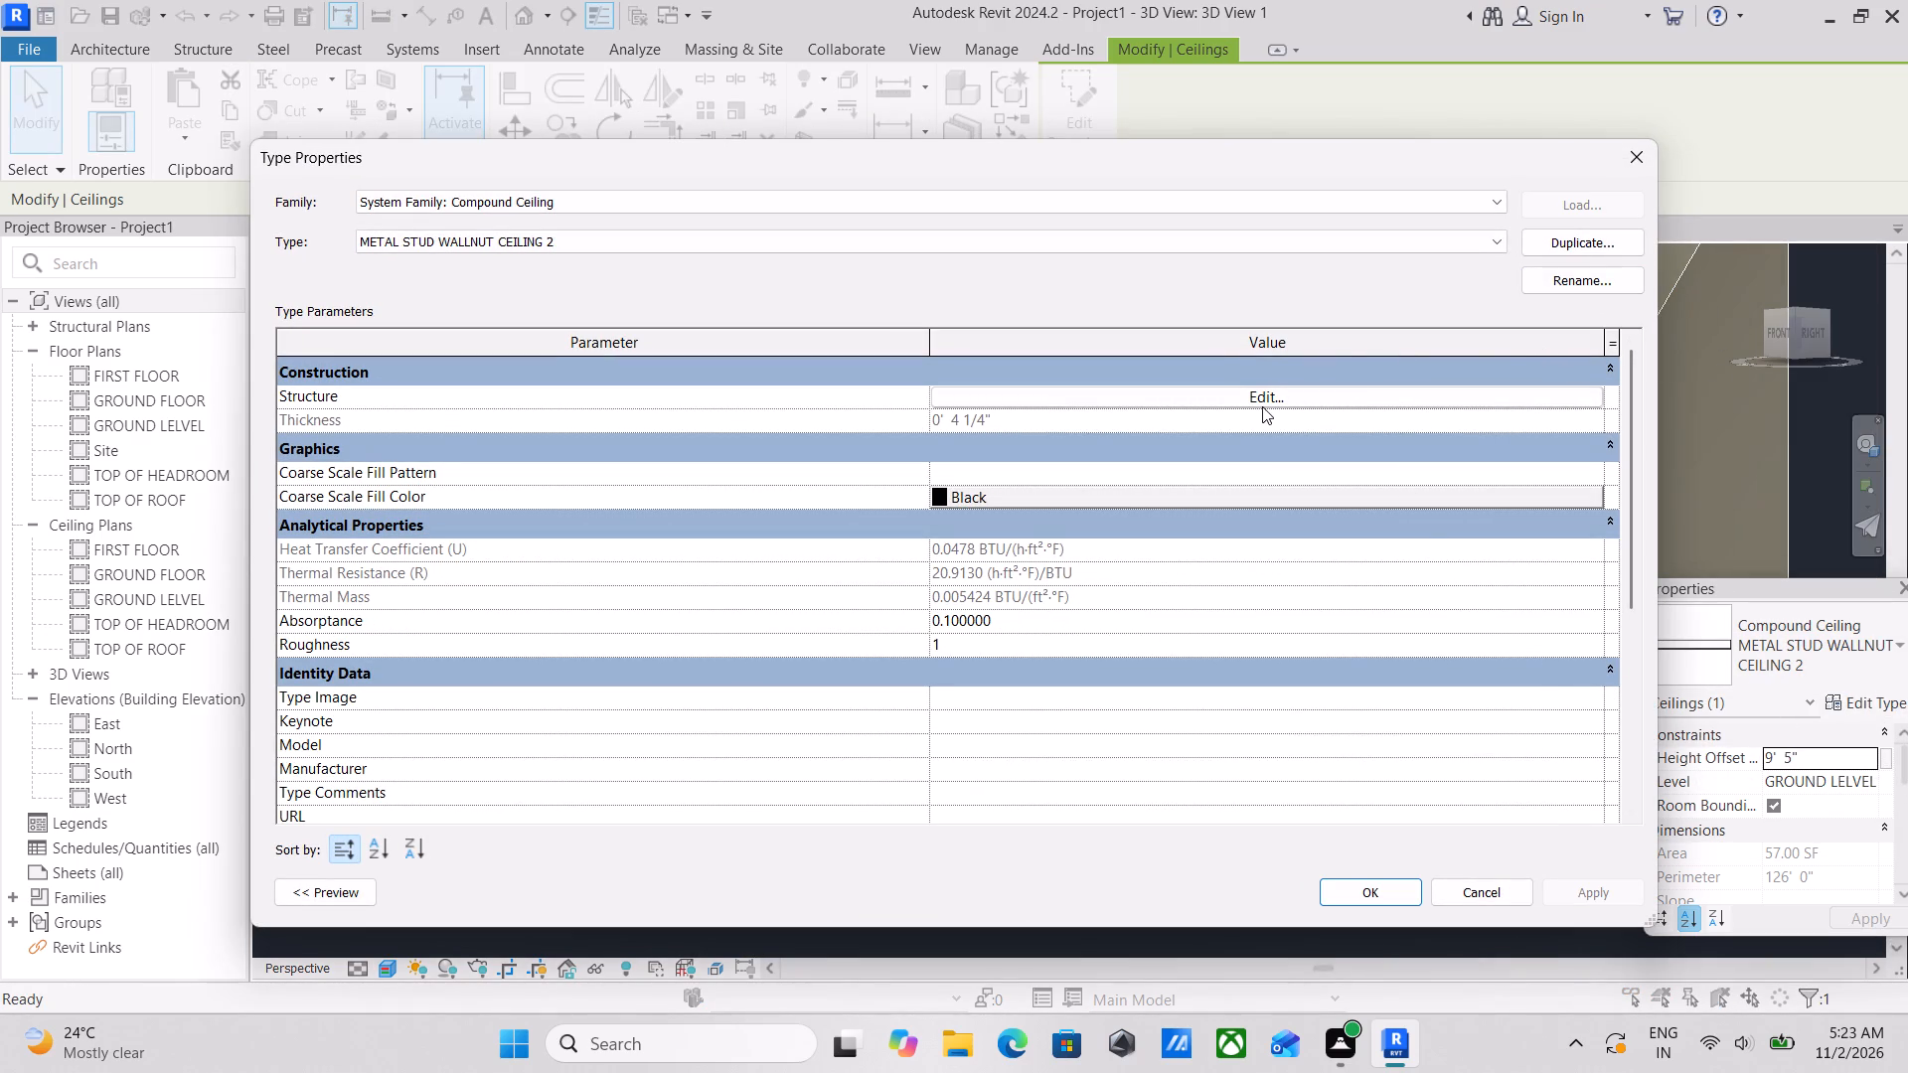
{"action": "left_click", "coordinate": [1599, 231]}
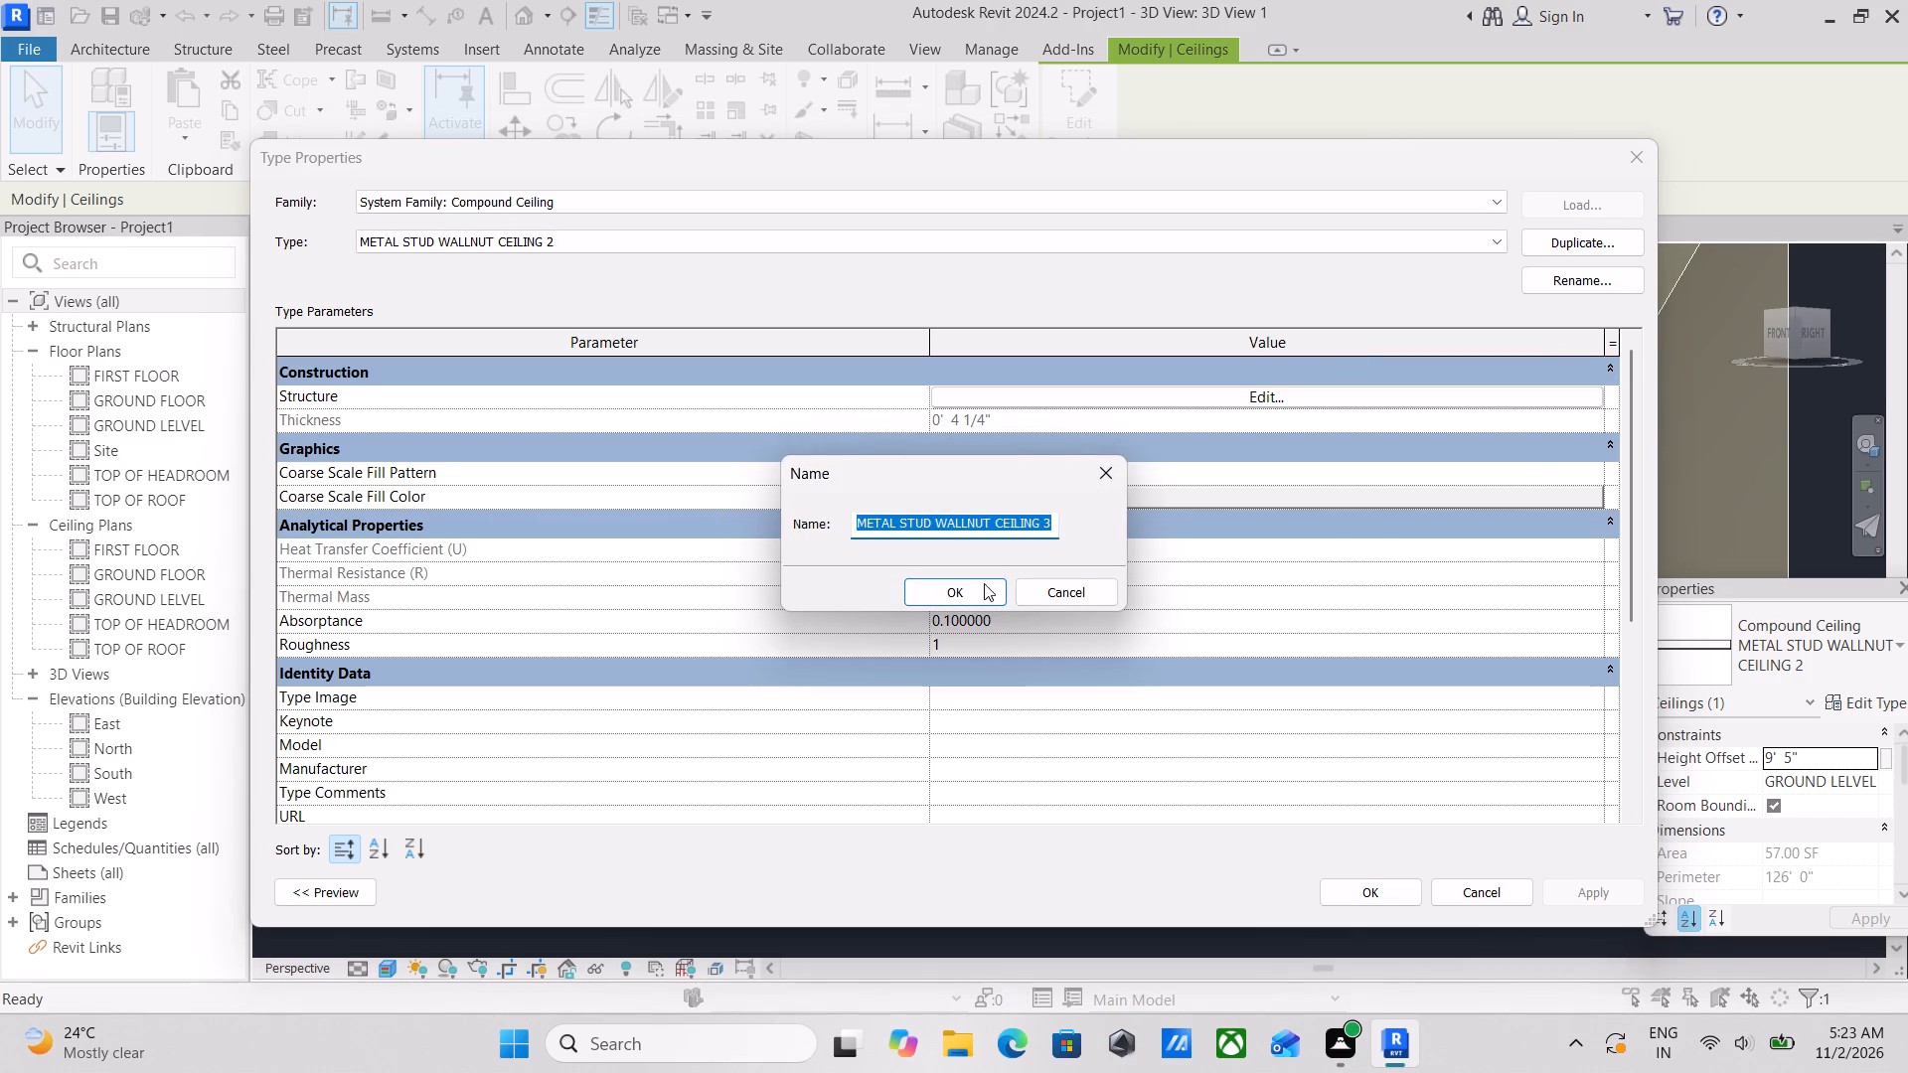
{"action": "left_click", "coordinate": [925, 601]}
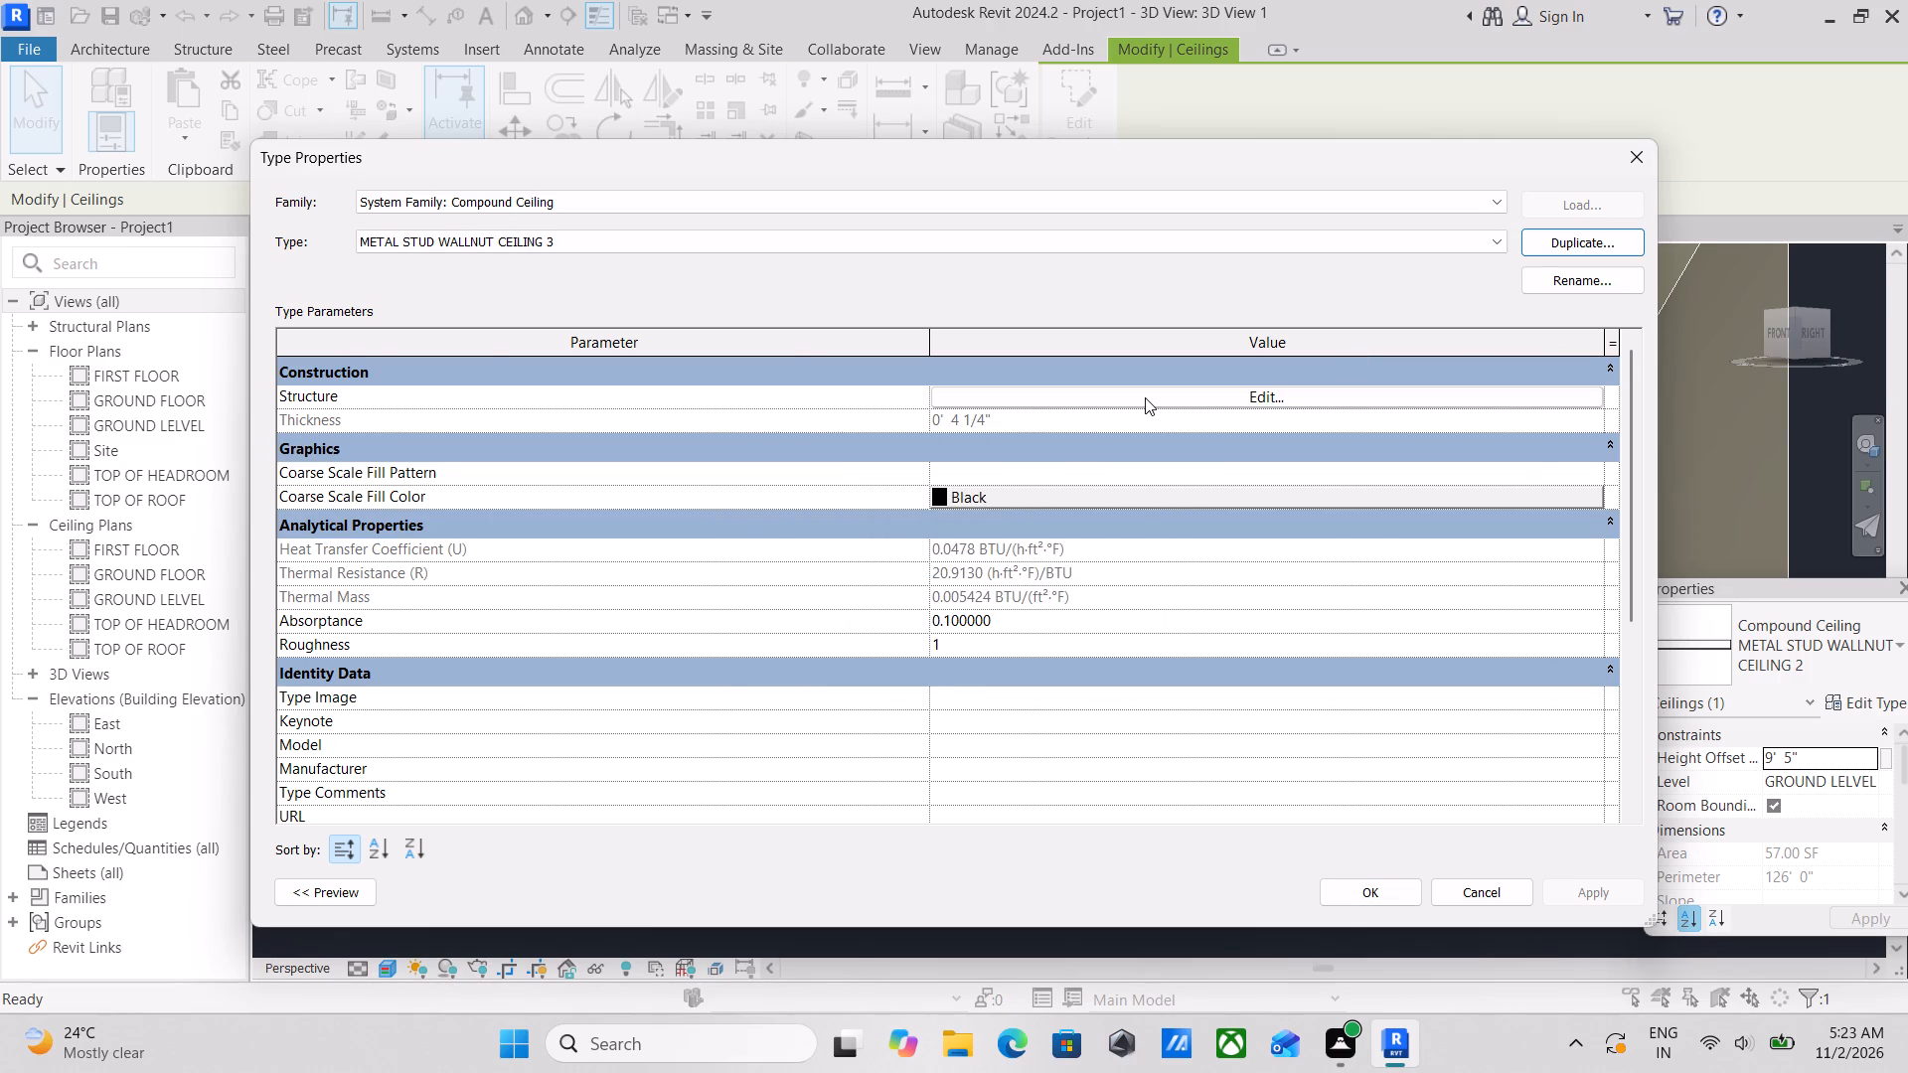
Replace the Metal Stud Layer in the duplicated ceiling type's assembly with a new By Category structure layer.
{"action": "left_click", "coordinate": [1145, 397]}
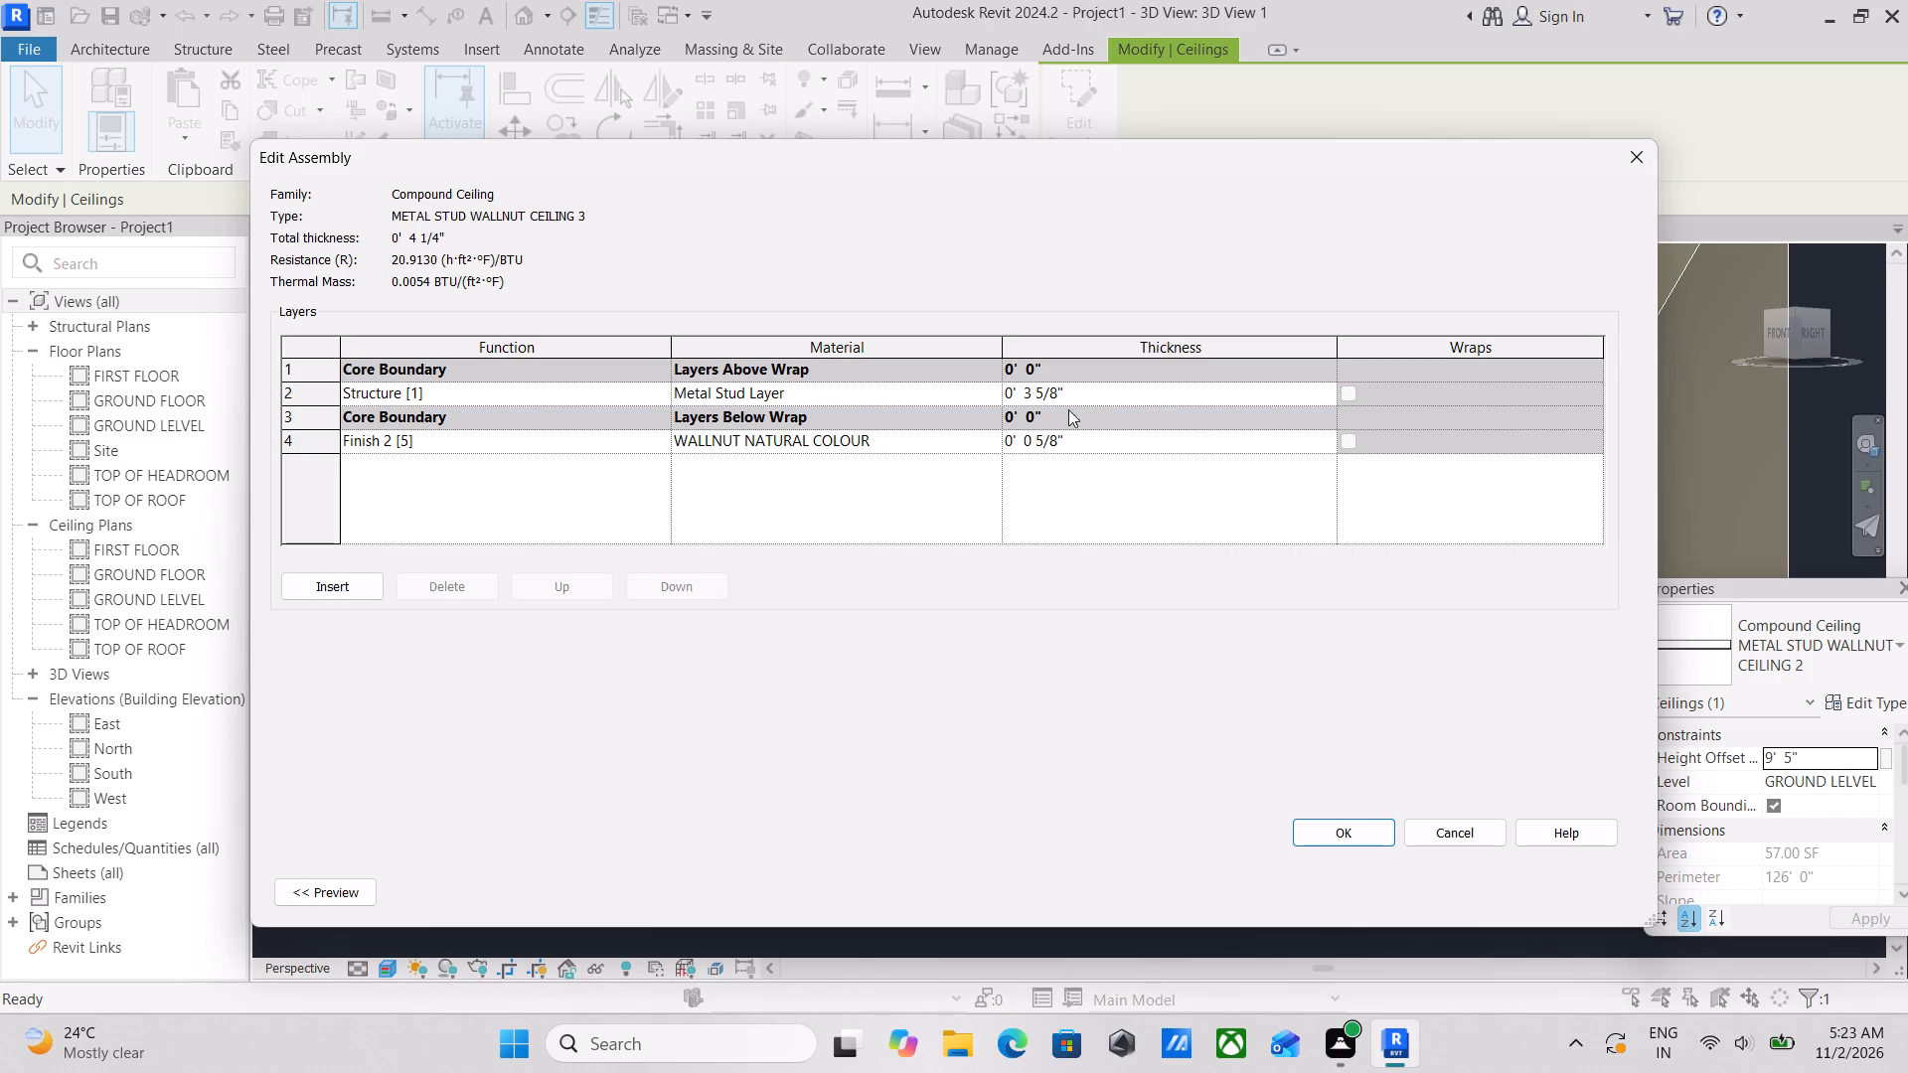
{"action": "left_click", "coordinate": [1085, 390]}
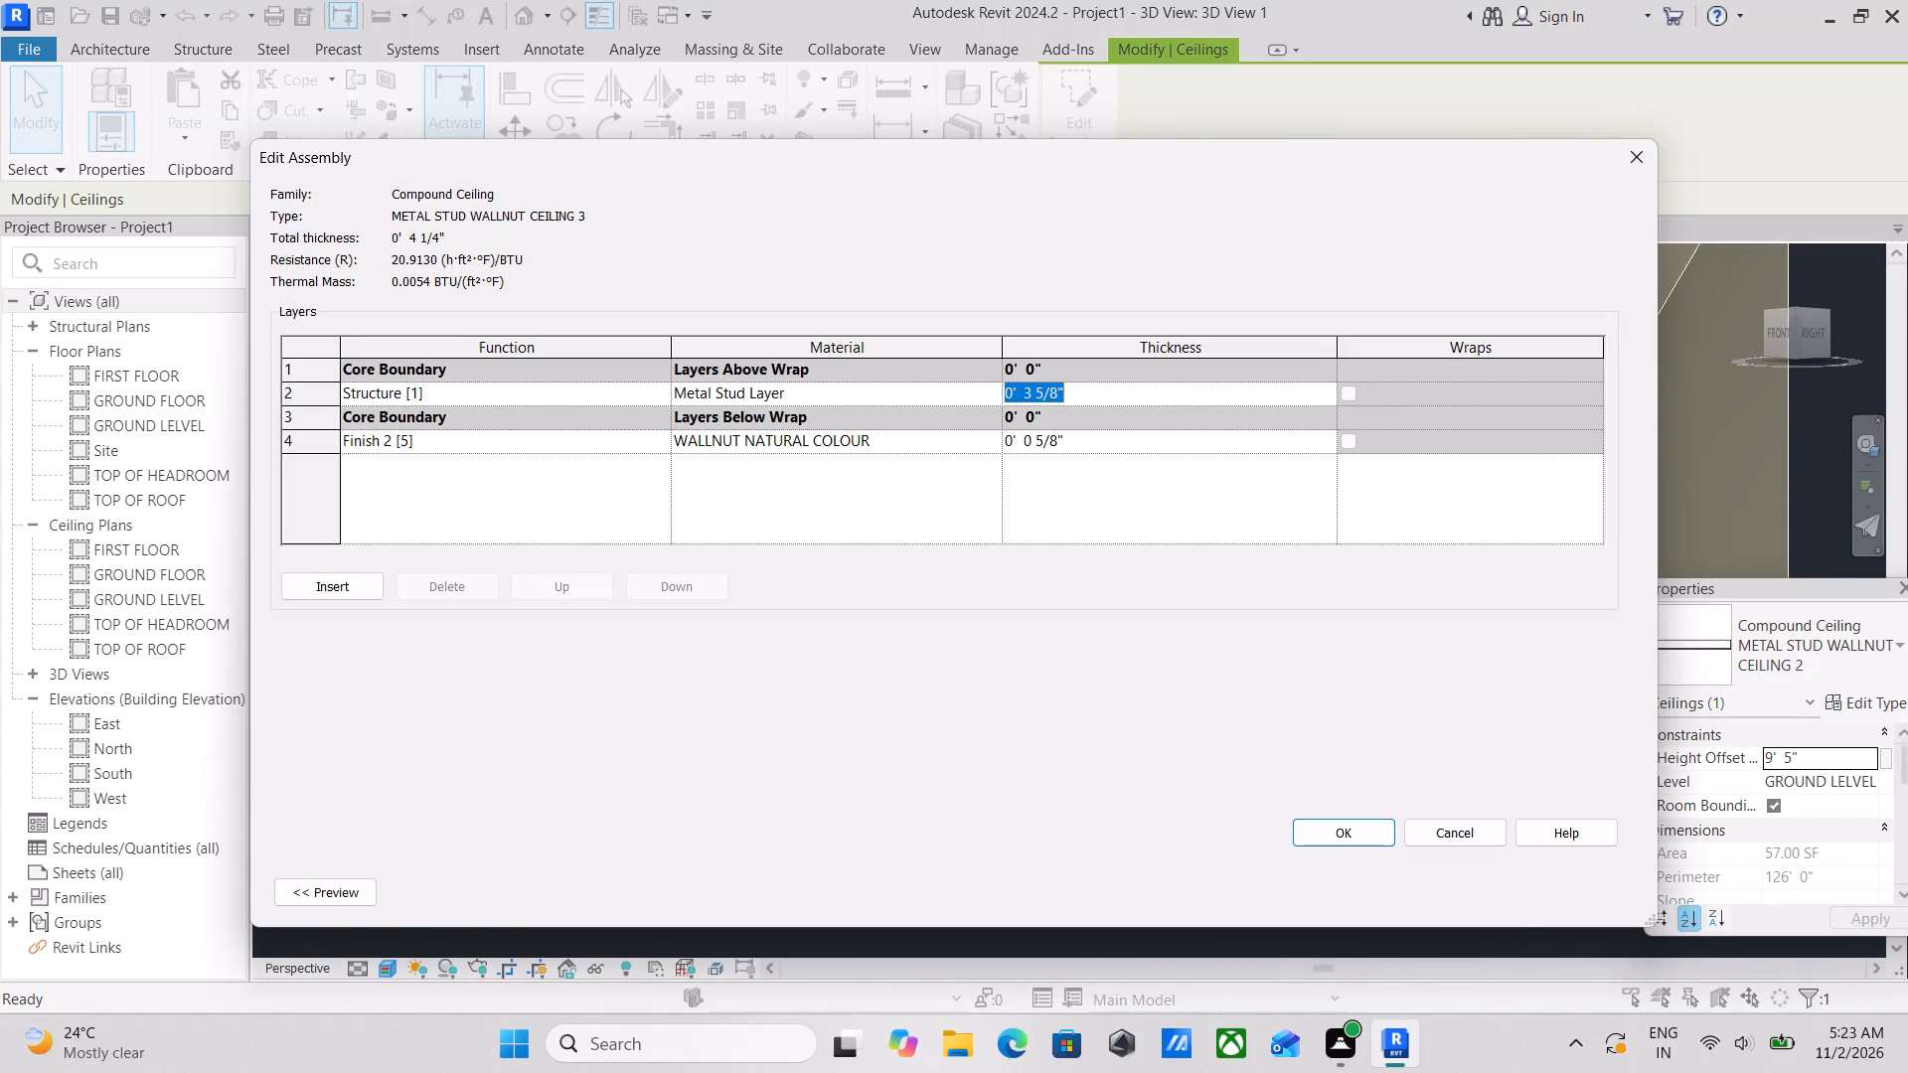
{"action": "left_click", "coordinate": [293, 405]}
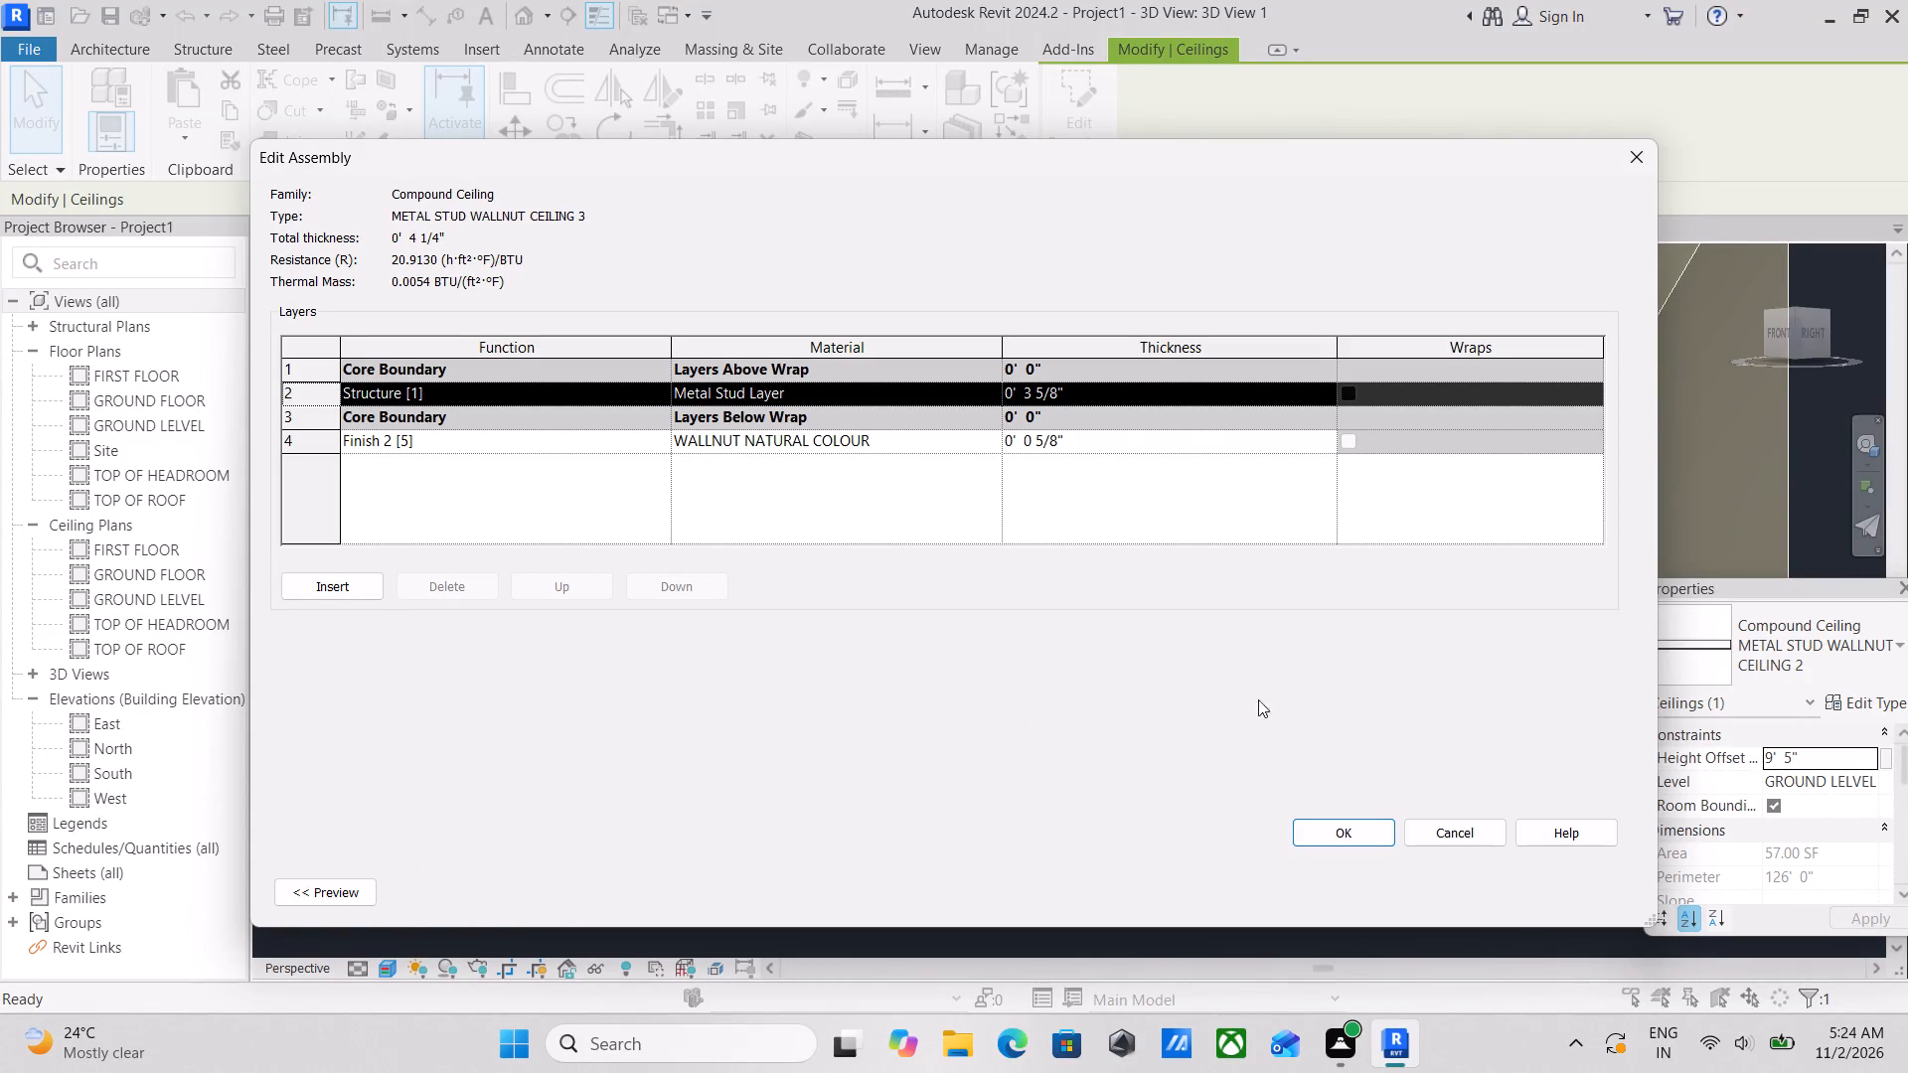
{"action": "right_click", "coordinate": [985, 397]}
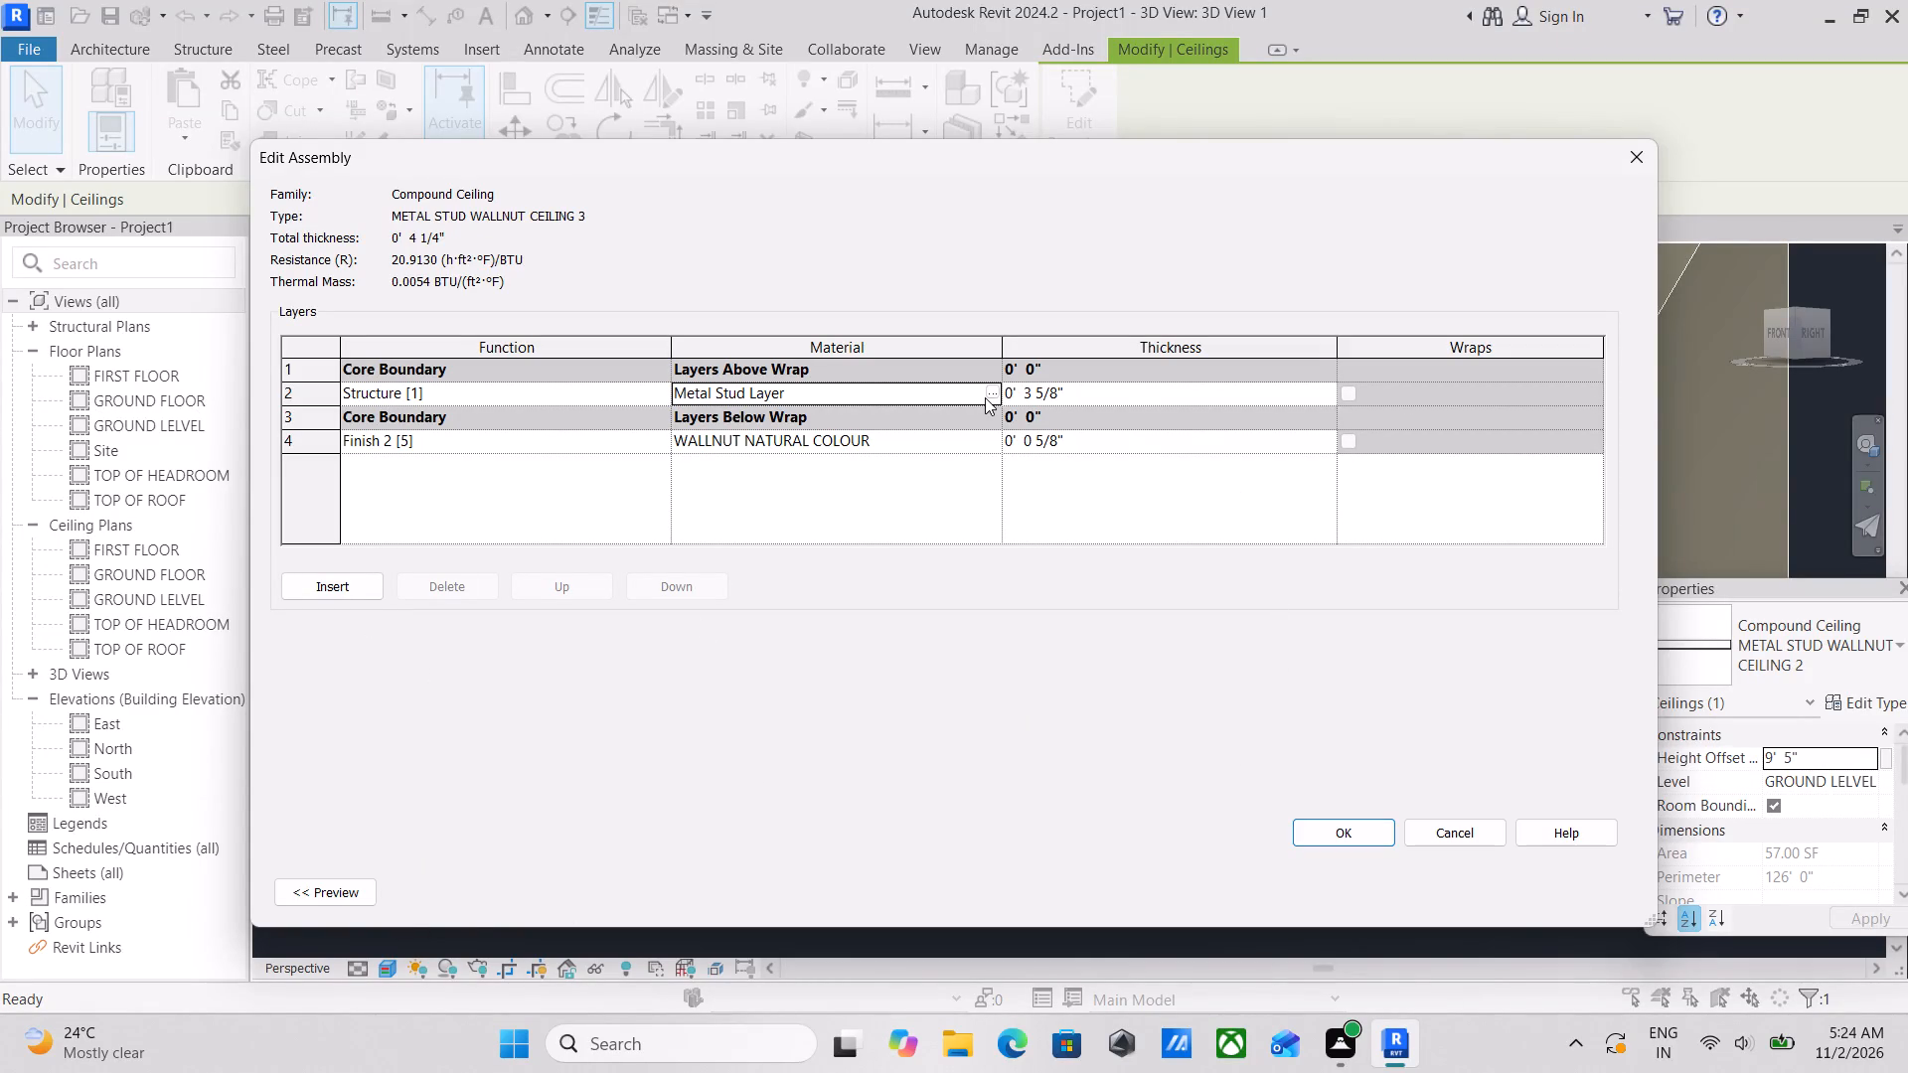
{"action": "left_click", "coordinate": [316, 398]}
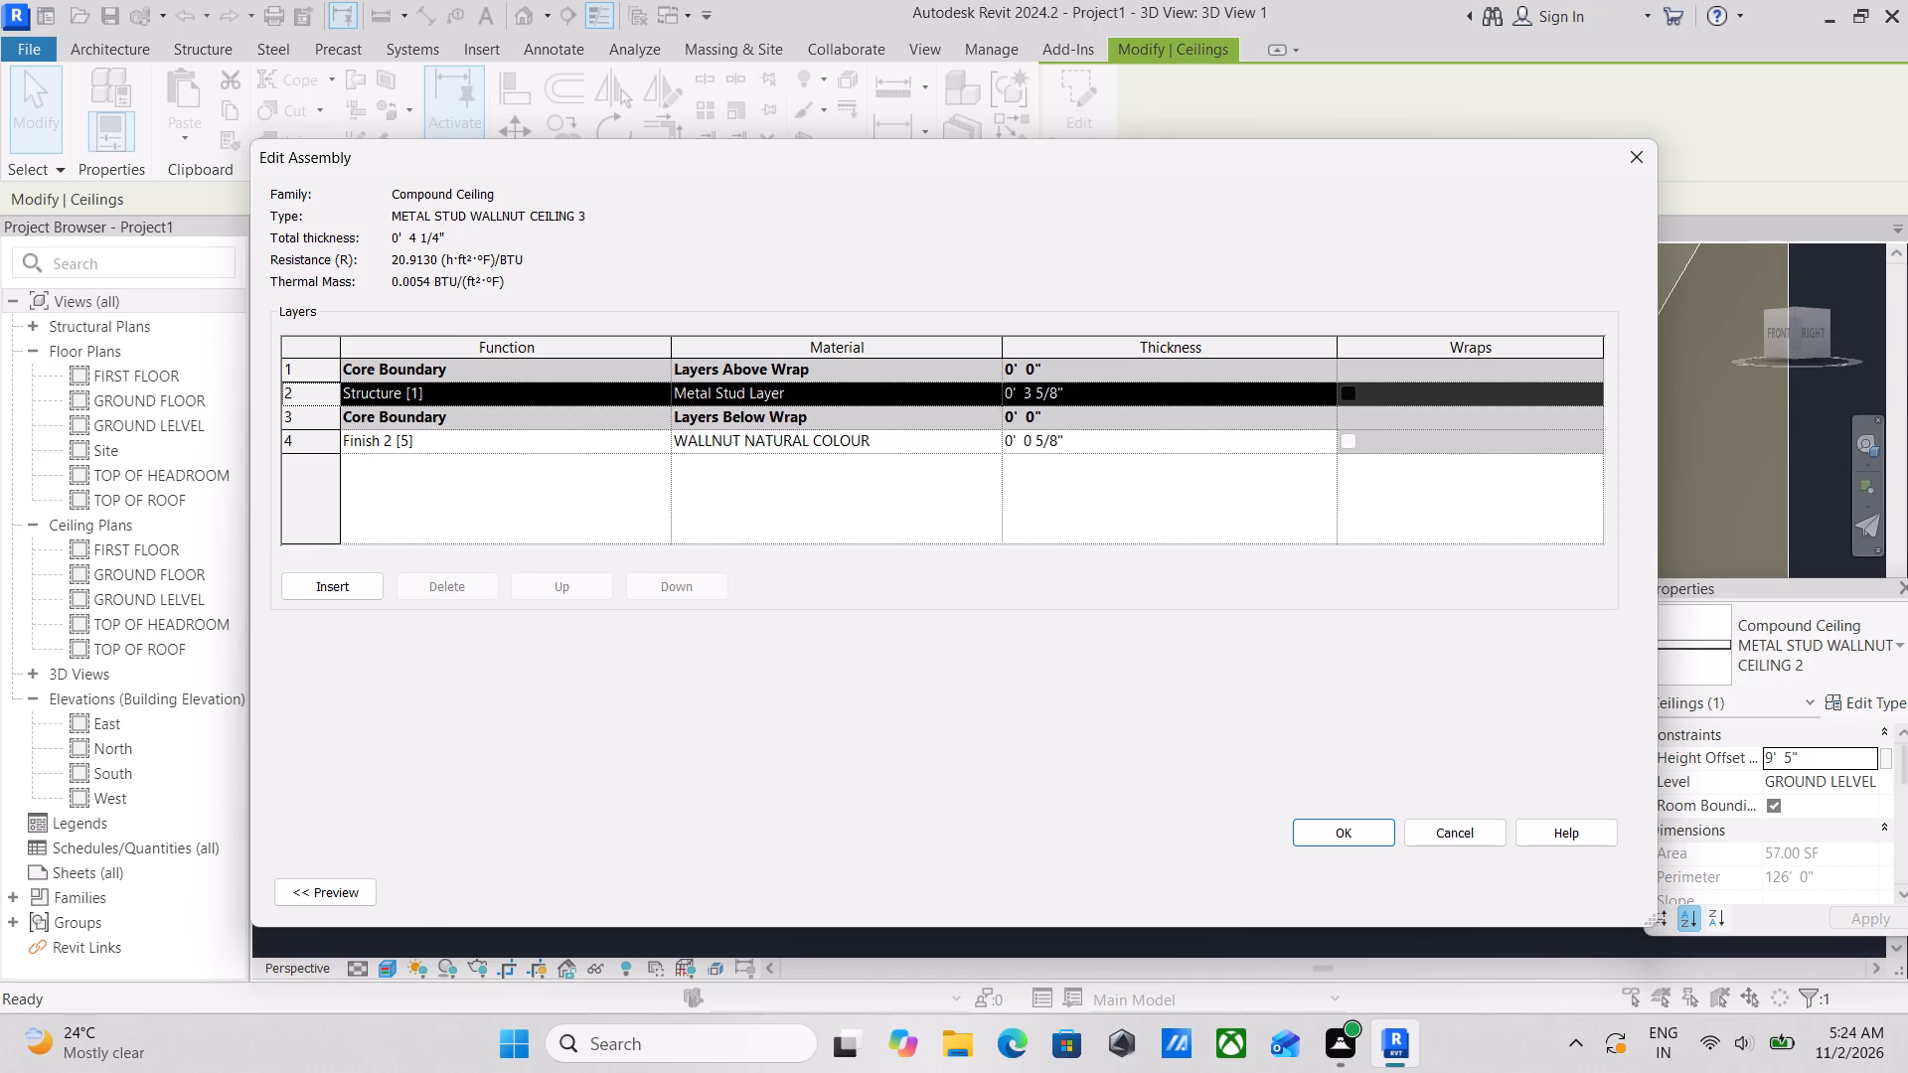
{"action": "left_click", "coordinate": [316, 398]}
{"action": "left_click", "coordinate": [317, 588]}
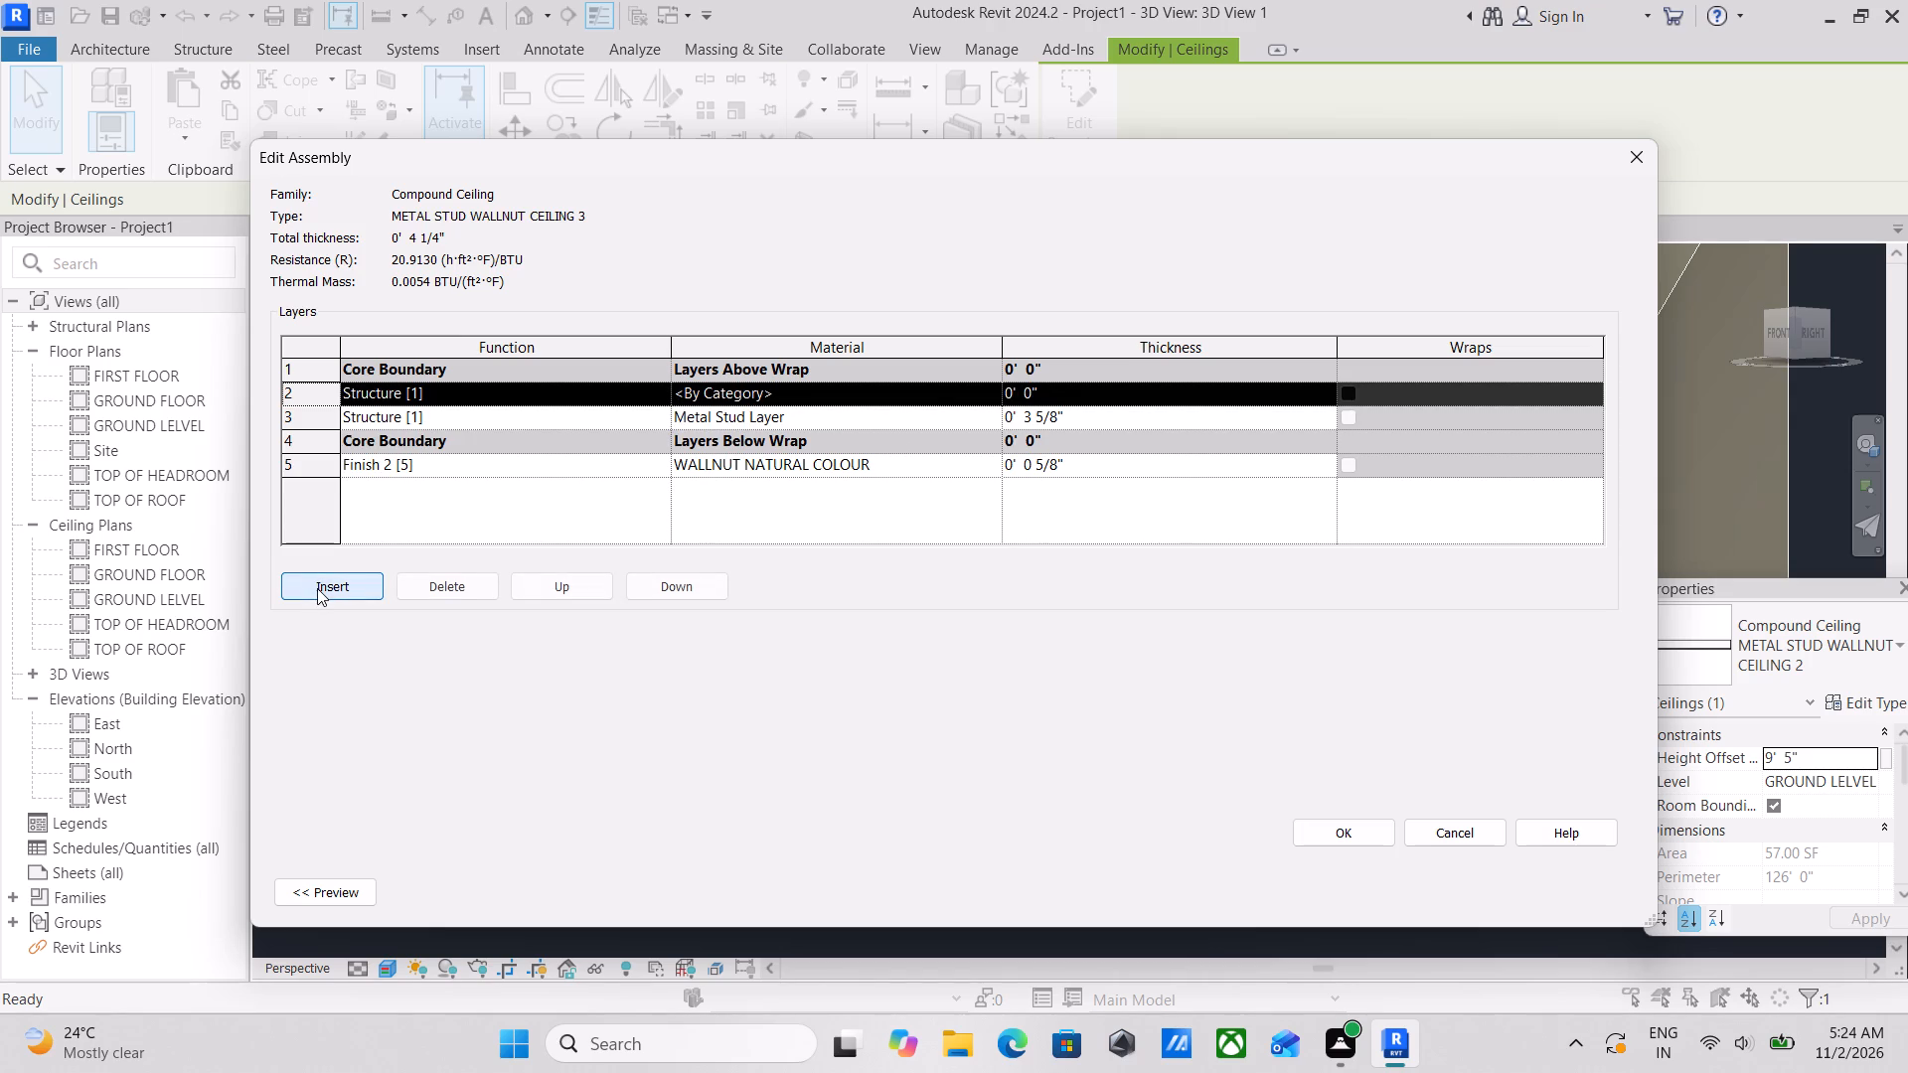
{"action": "left_click", "coordinate": [415, 416]}
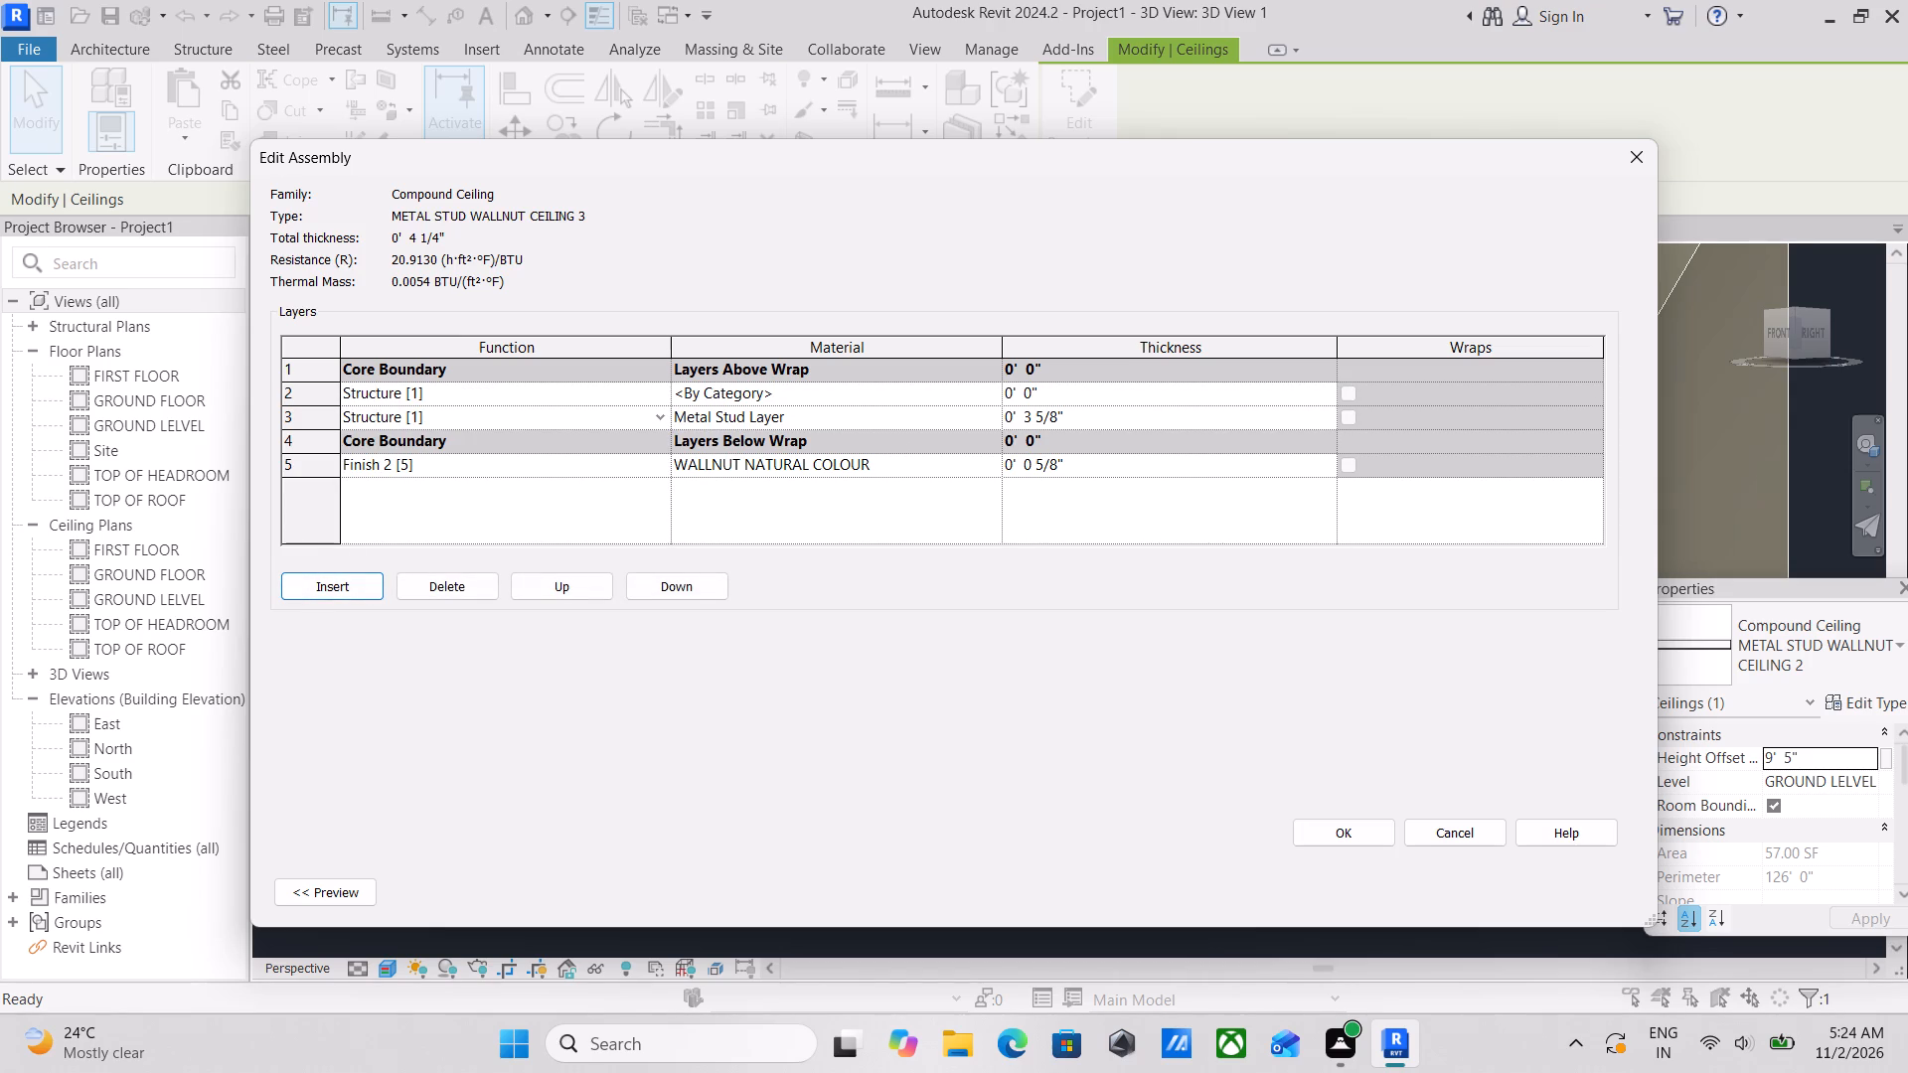
{"action": "left_click", "coordinate": [300, 419]}
{"action": "left_click", "coordinate": [419, 588]}
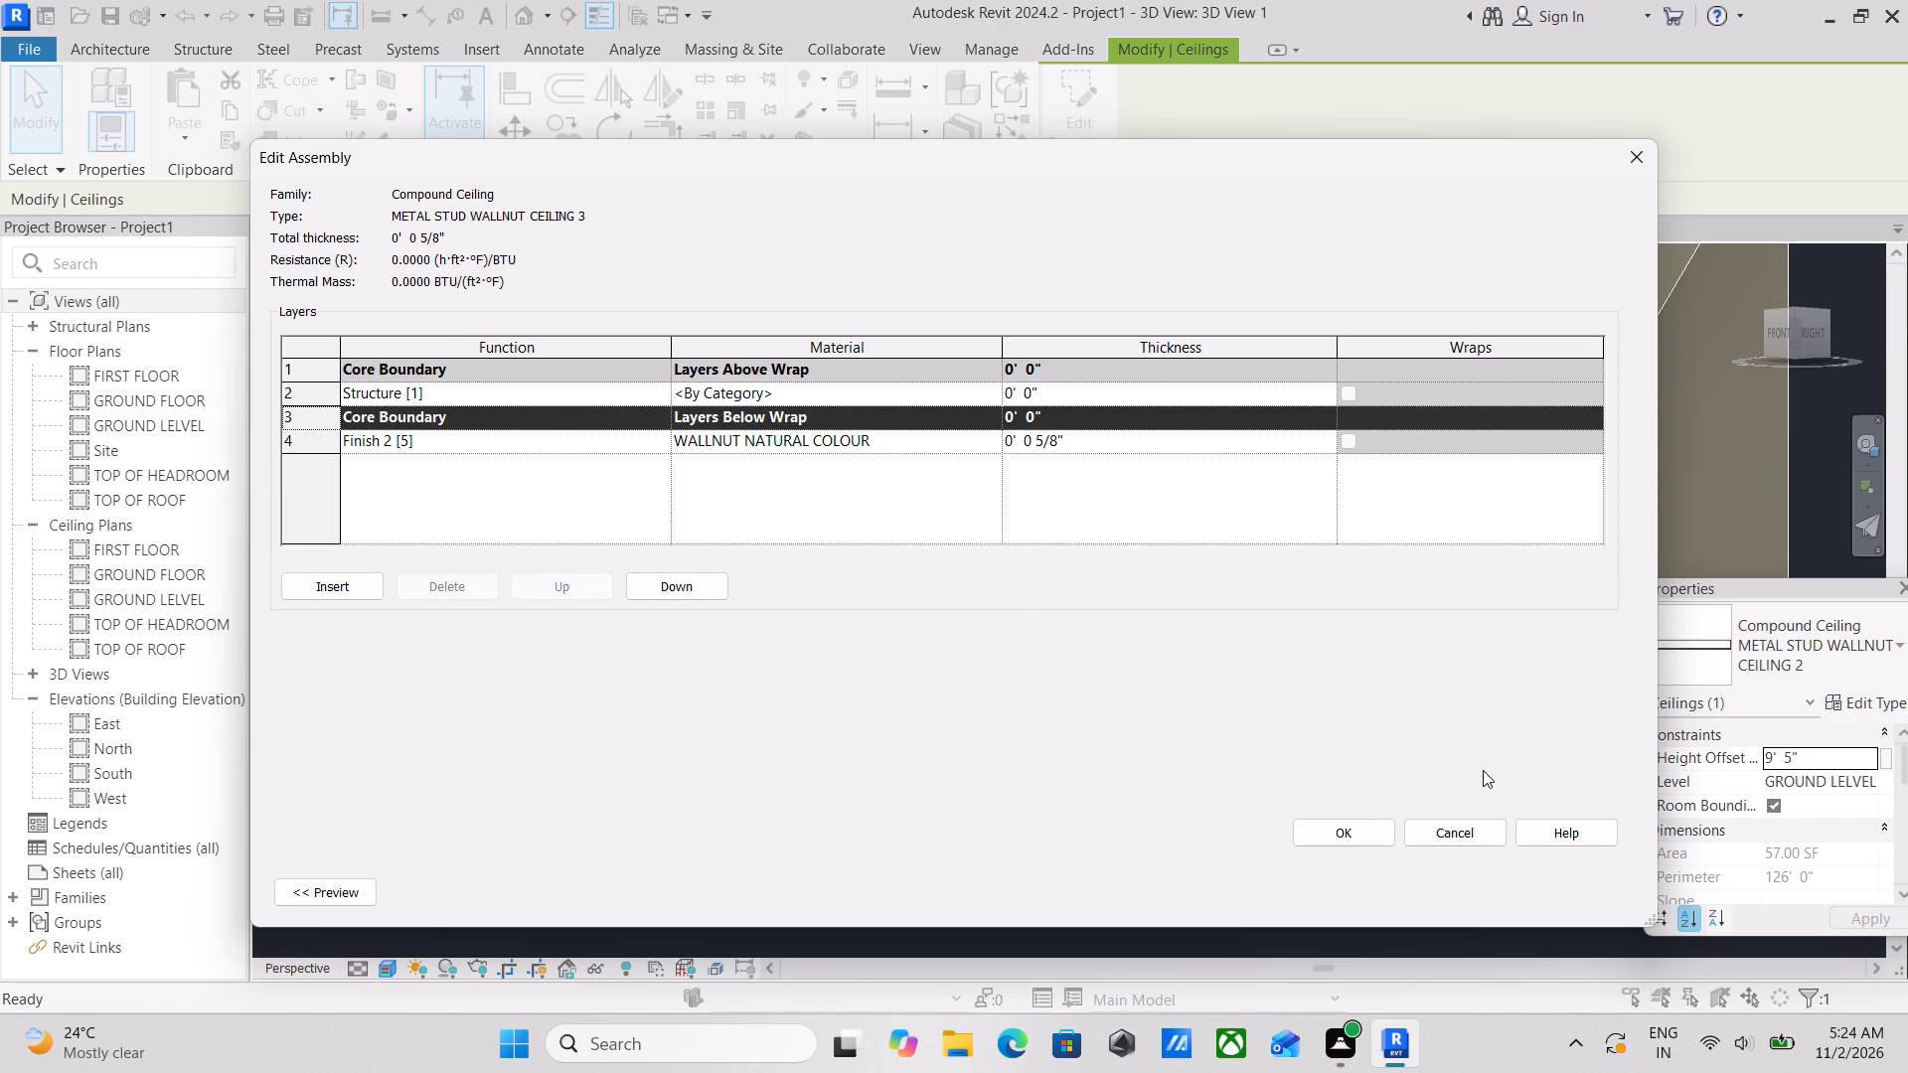
{"action": "left_click", "coordinate": [1334, 838]}
{"action": "left_click", "coordinate": [1101, 551]}
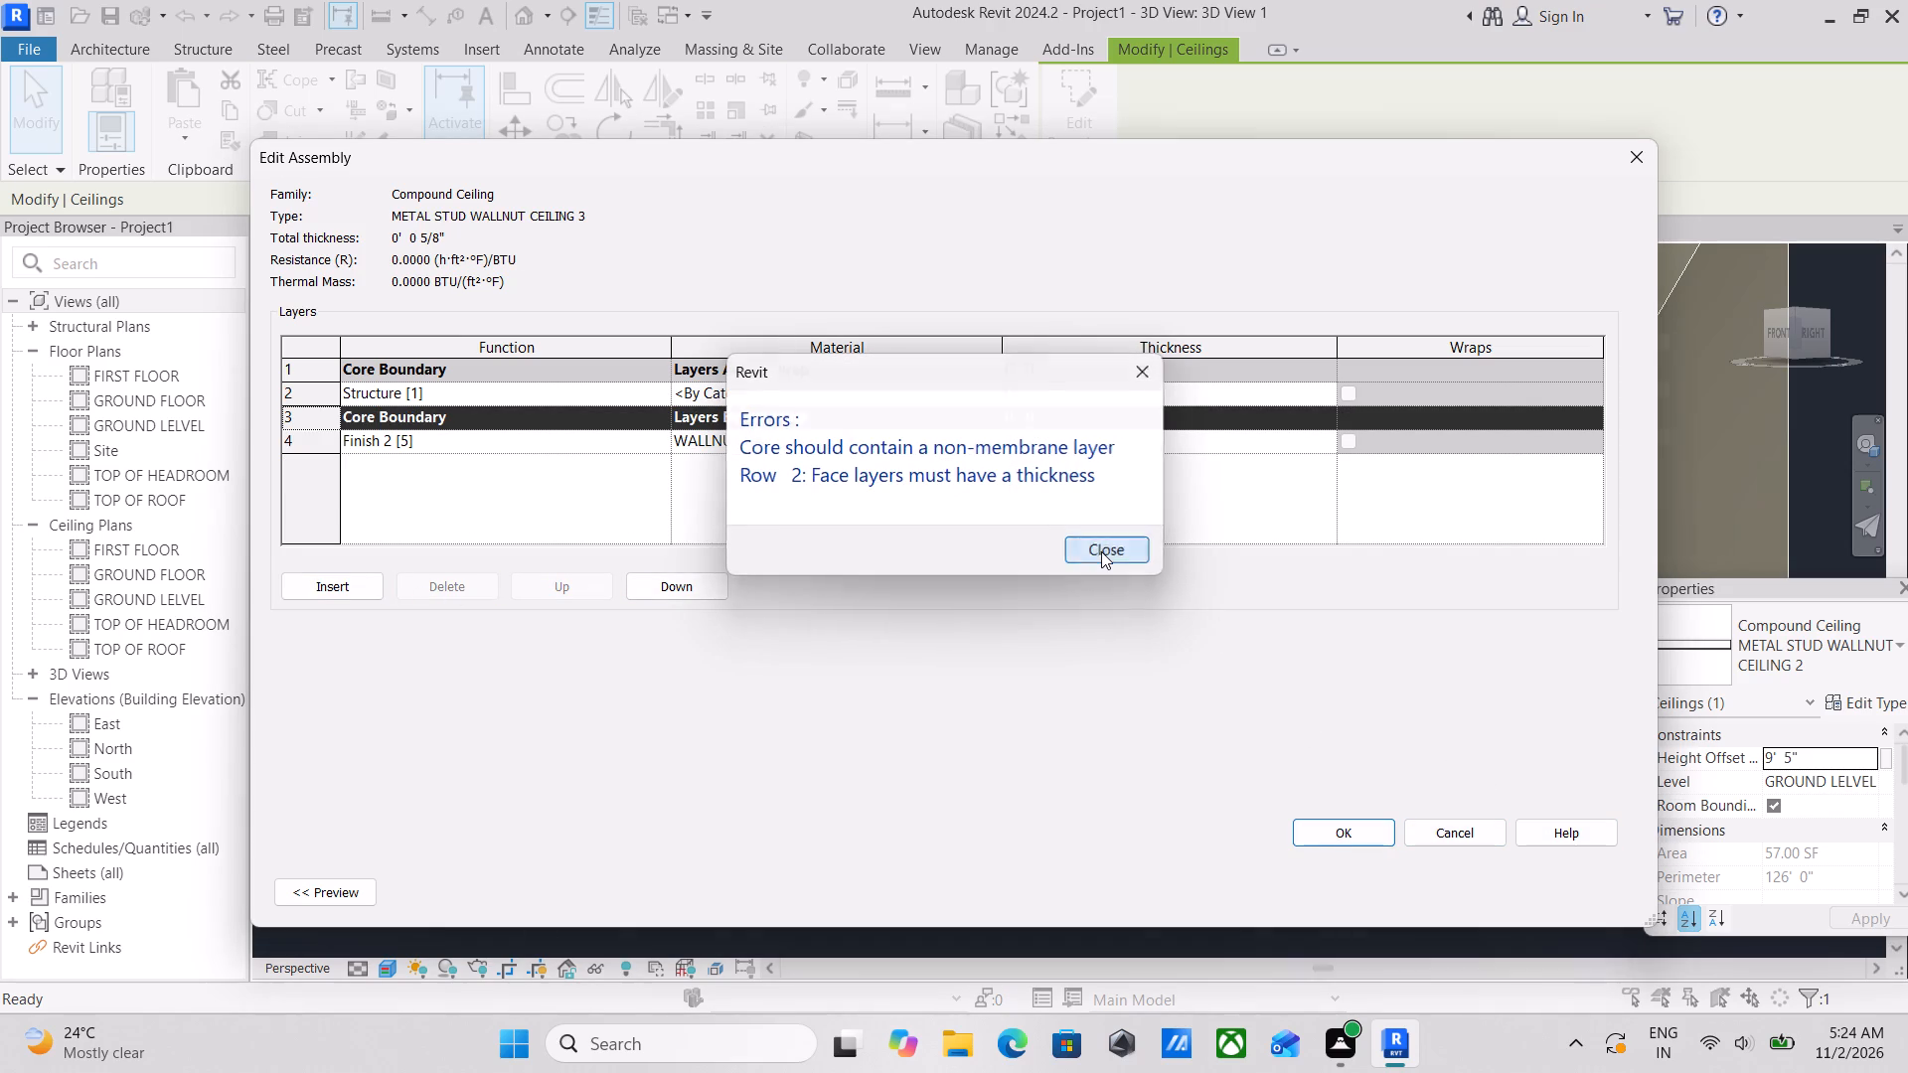
{"action": "left_click", "coordinate": [1368, 828]}
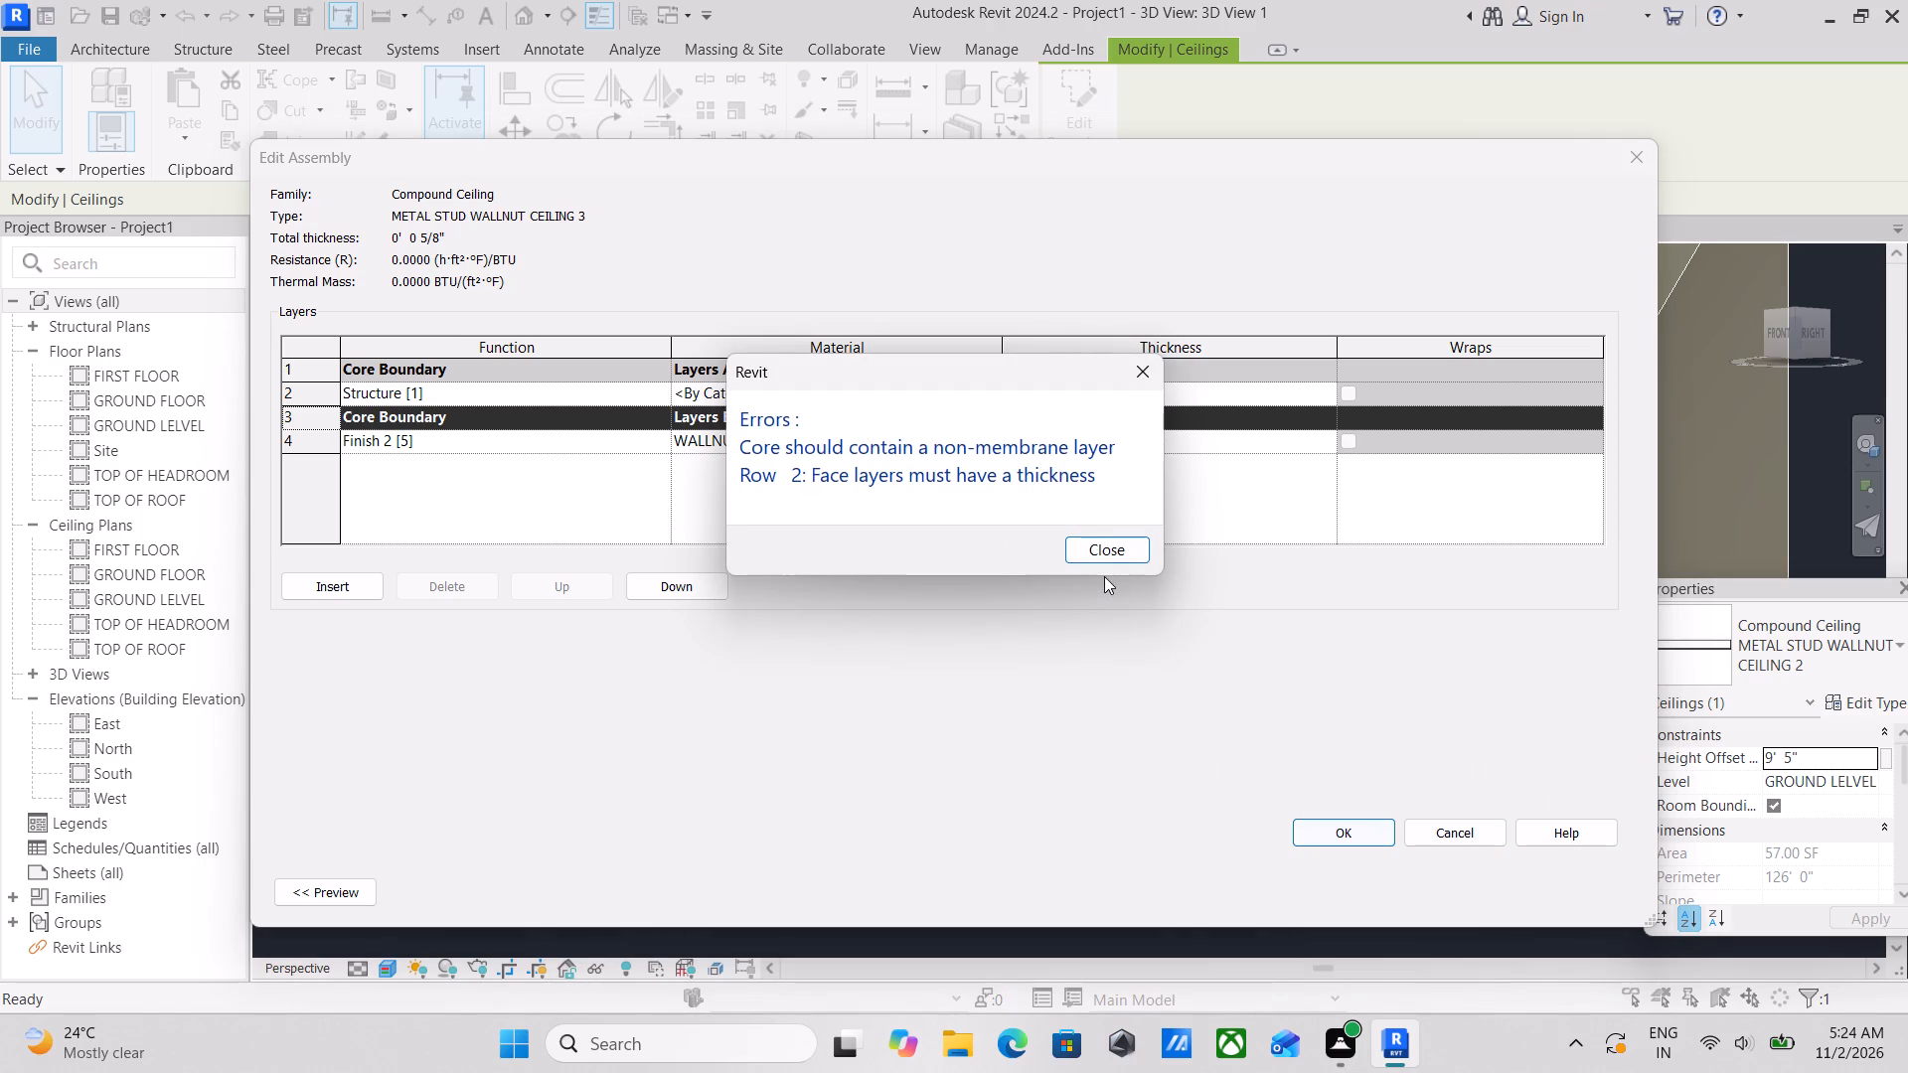
{"action": "left_click", "coordinate": [1109, 569]}
{"action": "left_click", "coordinate": [1109, 554]}
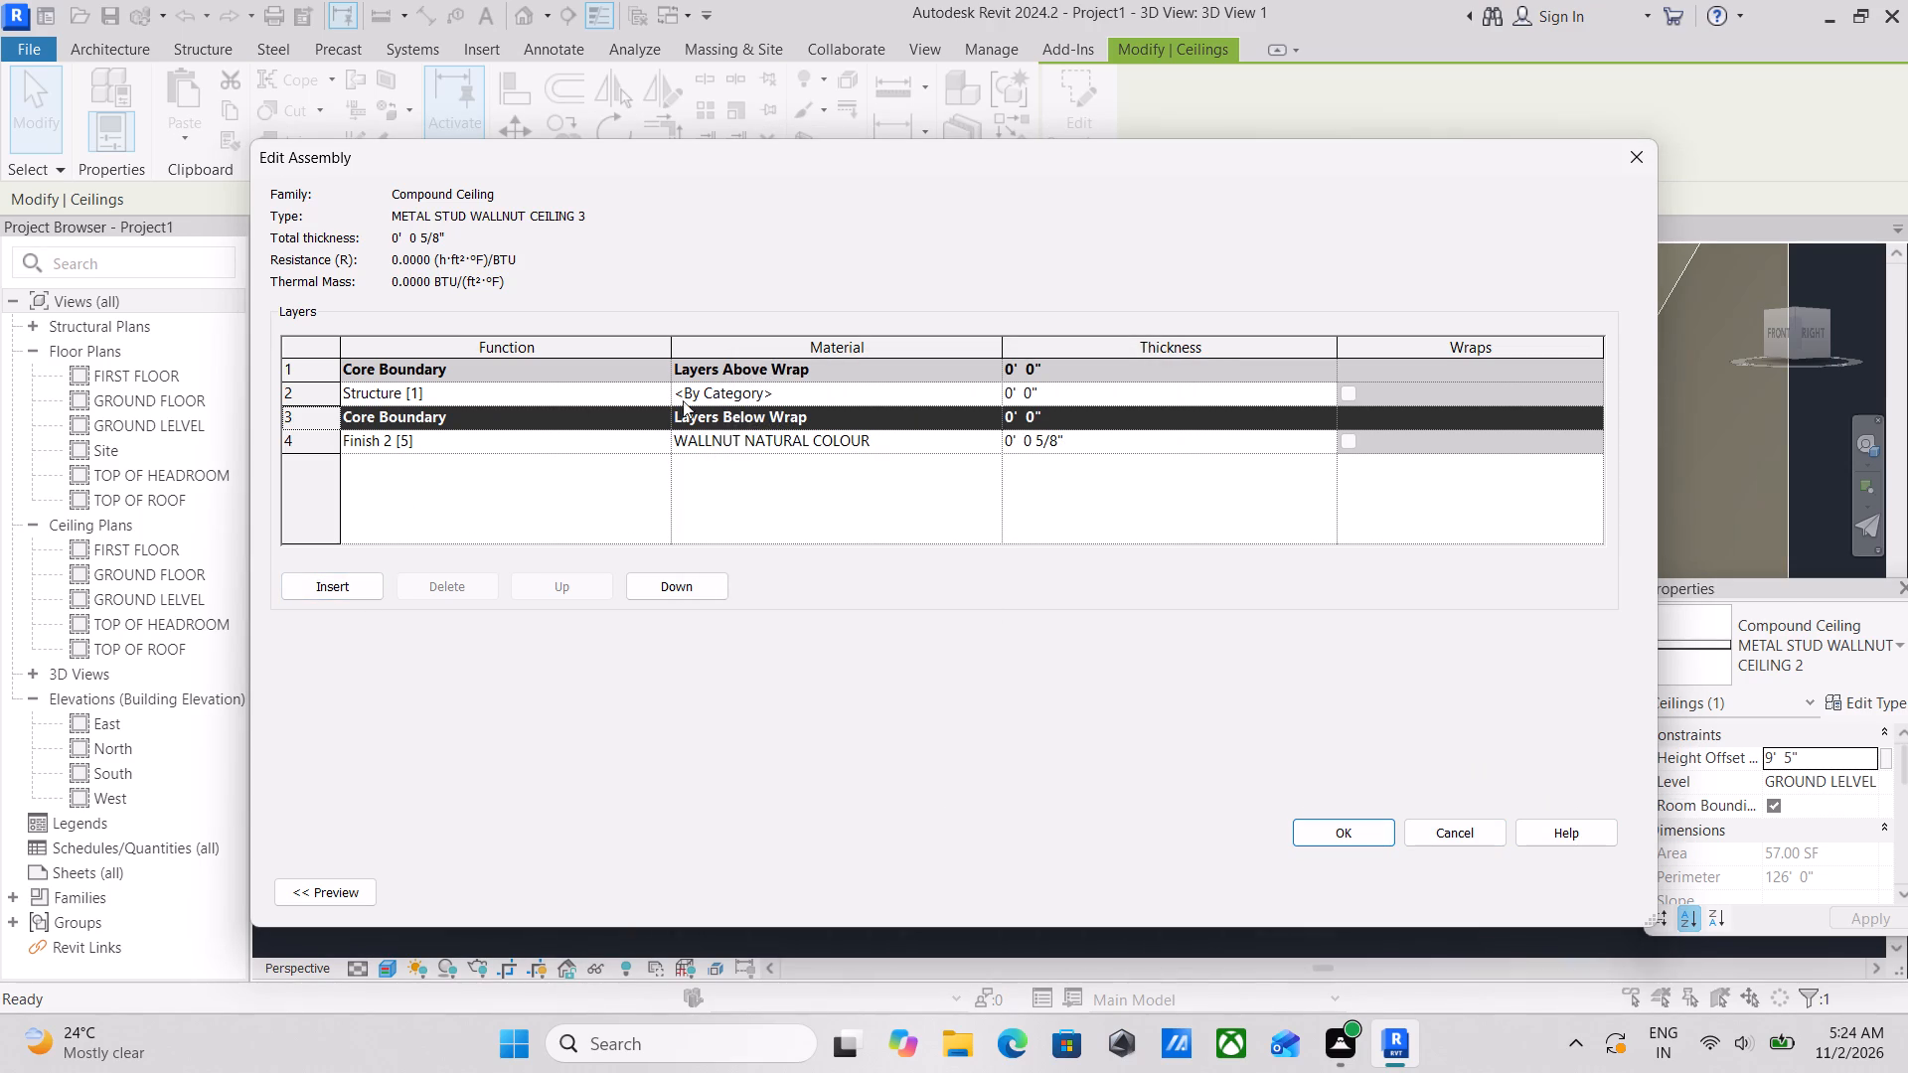
Set the new structure layer's thickness to 1" and apply the revised ceiling type to the walnut strips.
{"action": "left_click", "coordinate": [1035, 419]}
{"action": "left_click", "coordinate": [1067, 416]}
{"action": "left_click", "coordinate": [1041, 418]}
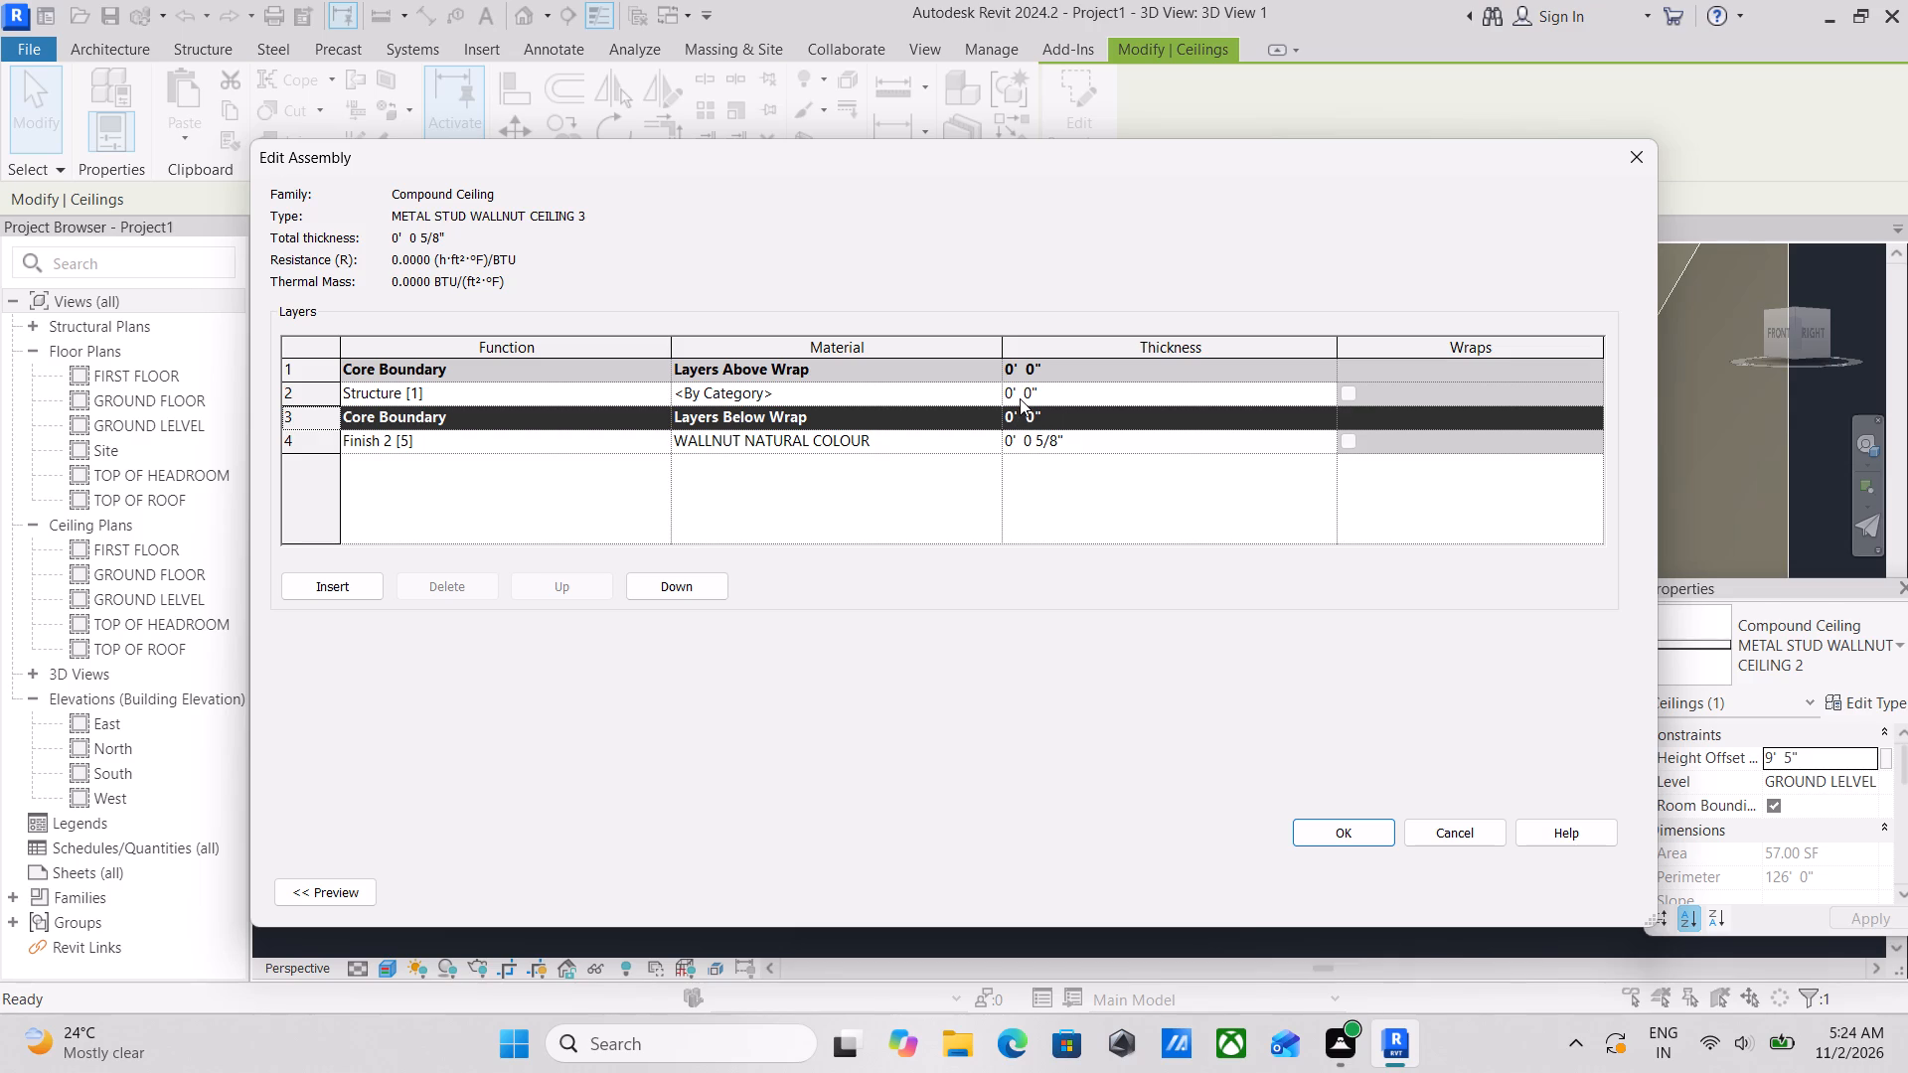
{"action": "left_click", "coordinate": [1022, 390]}
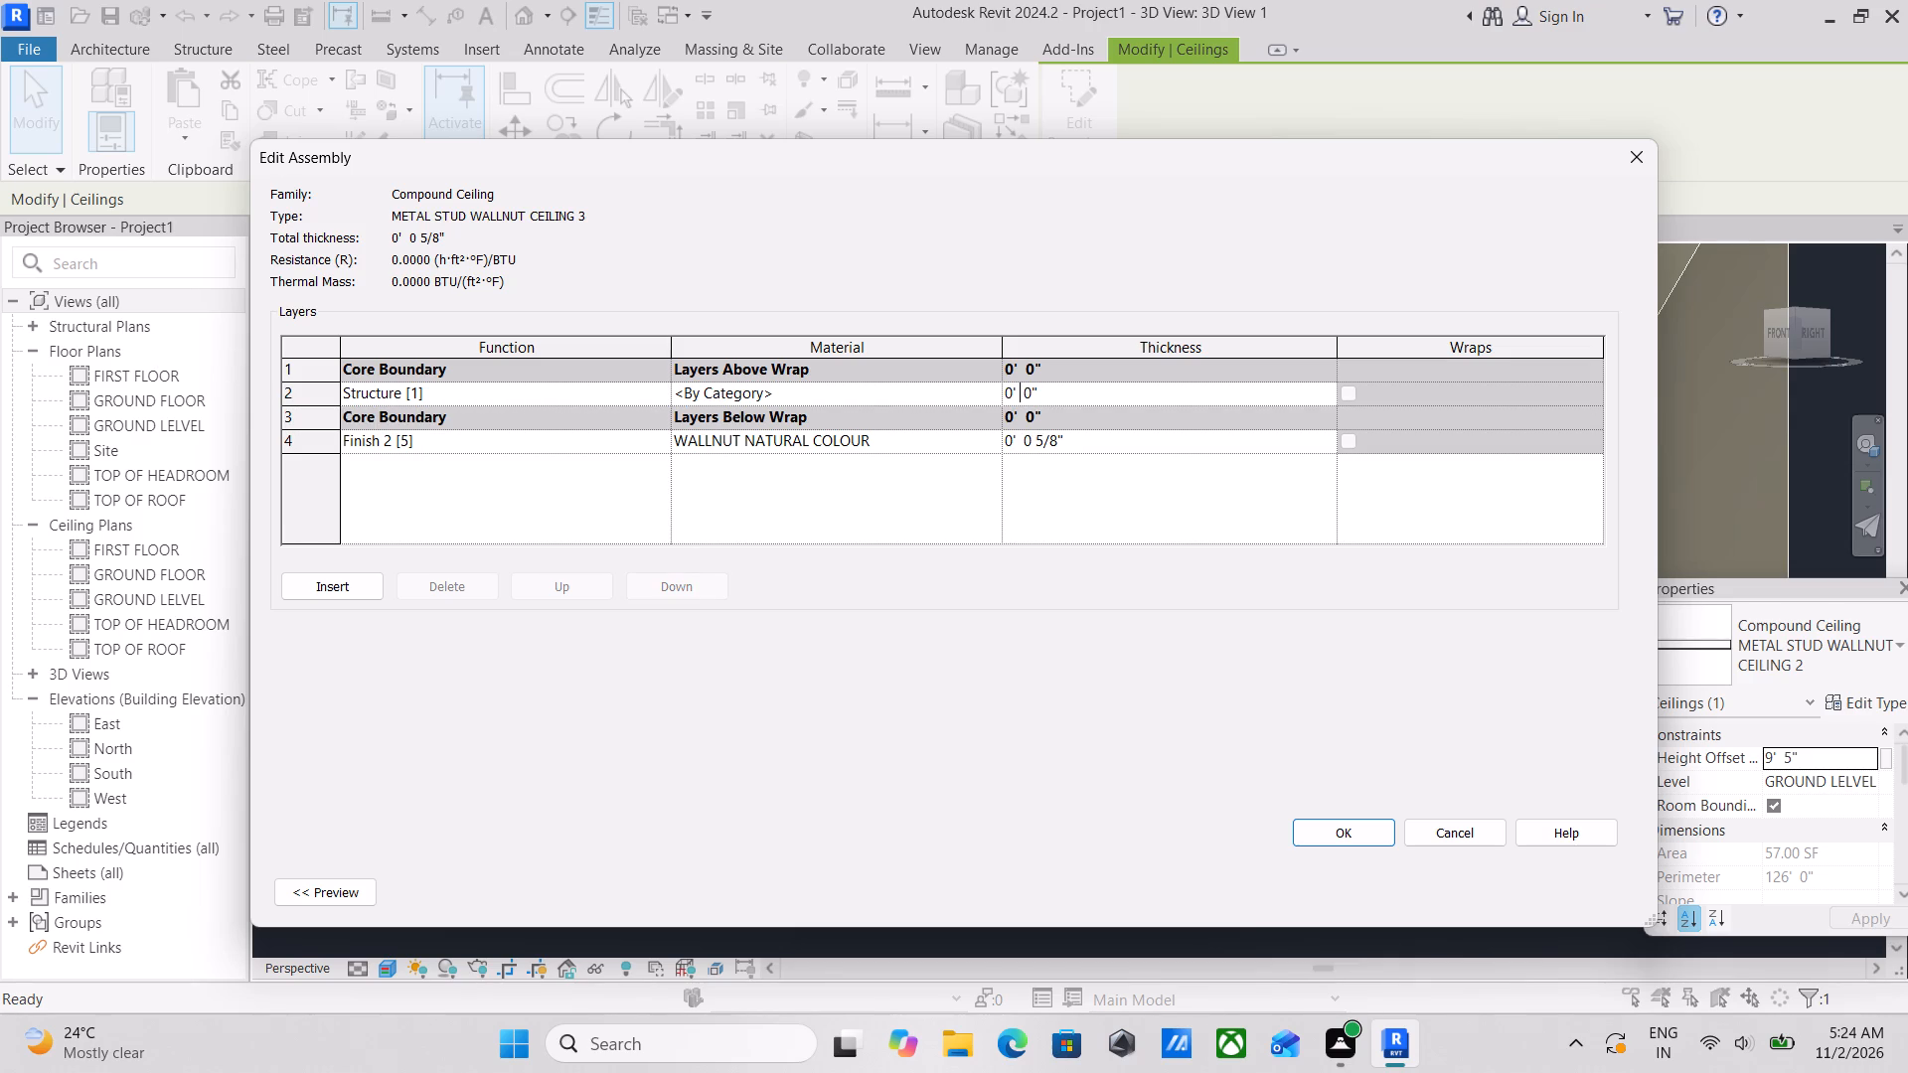
{"action": "left_click", "coordinate": [295, 397]}
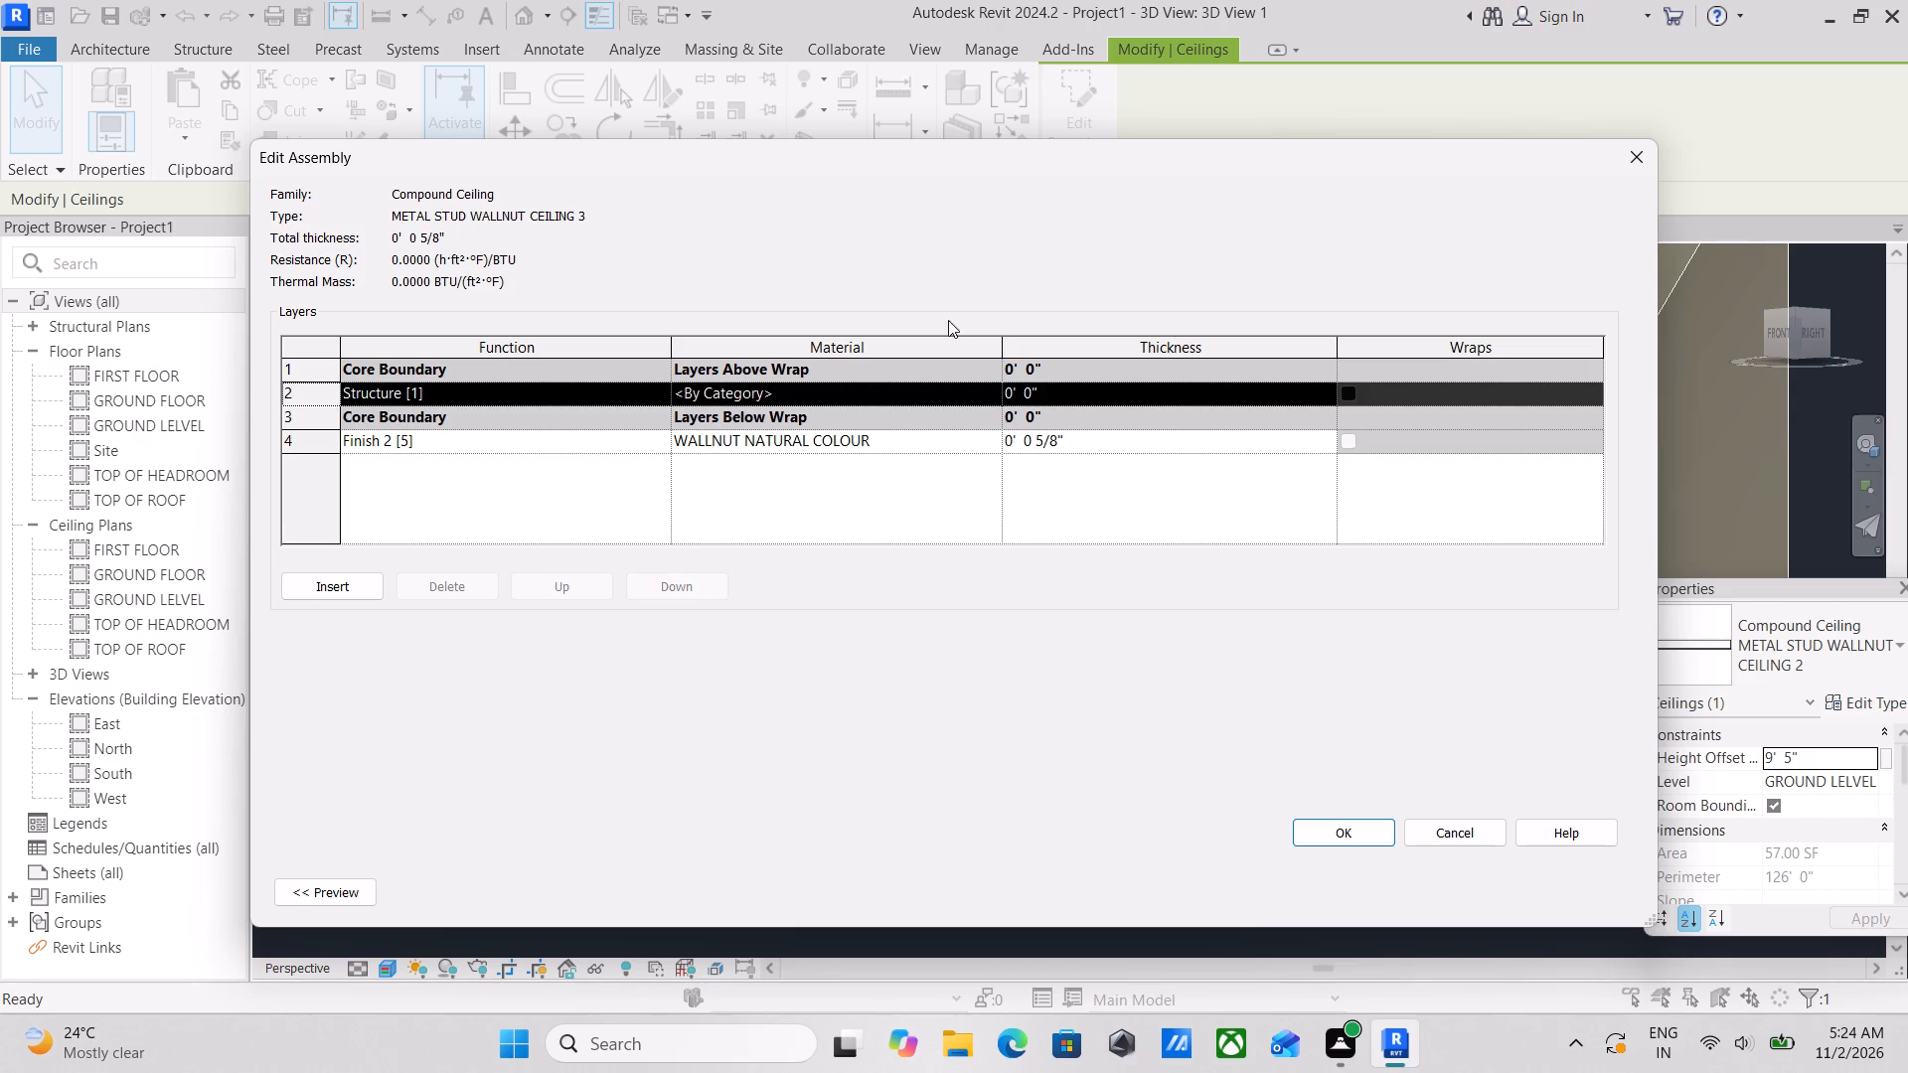
{"action": "left_click", "coordinate": [1034, 384]}
{"action": "left_click_drag", "start_coordinate": [1038, 384], "coordinate": [1004, 391]}
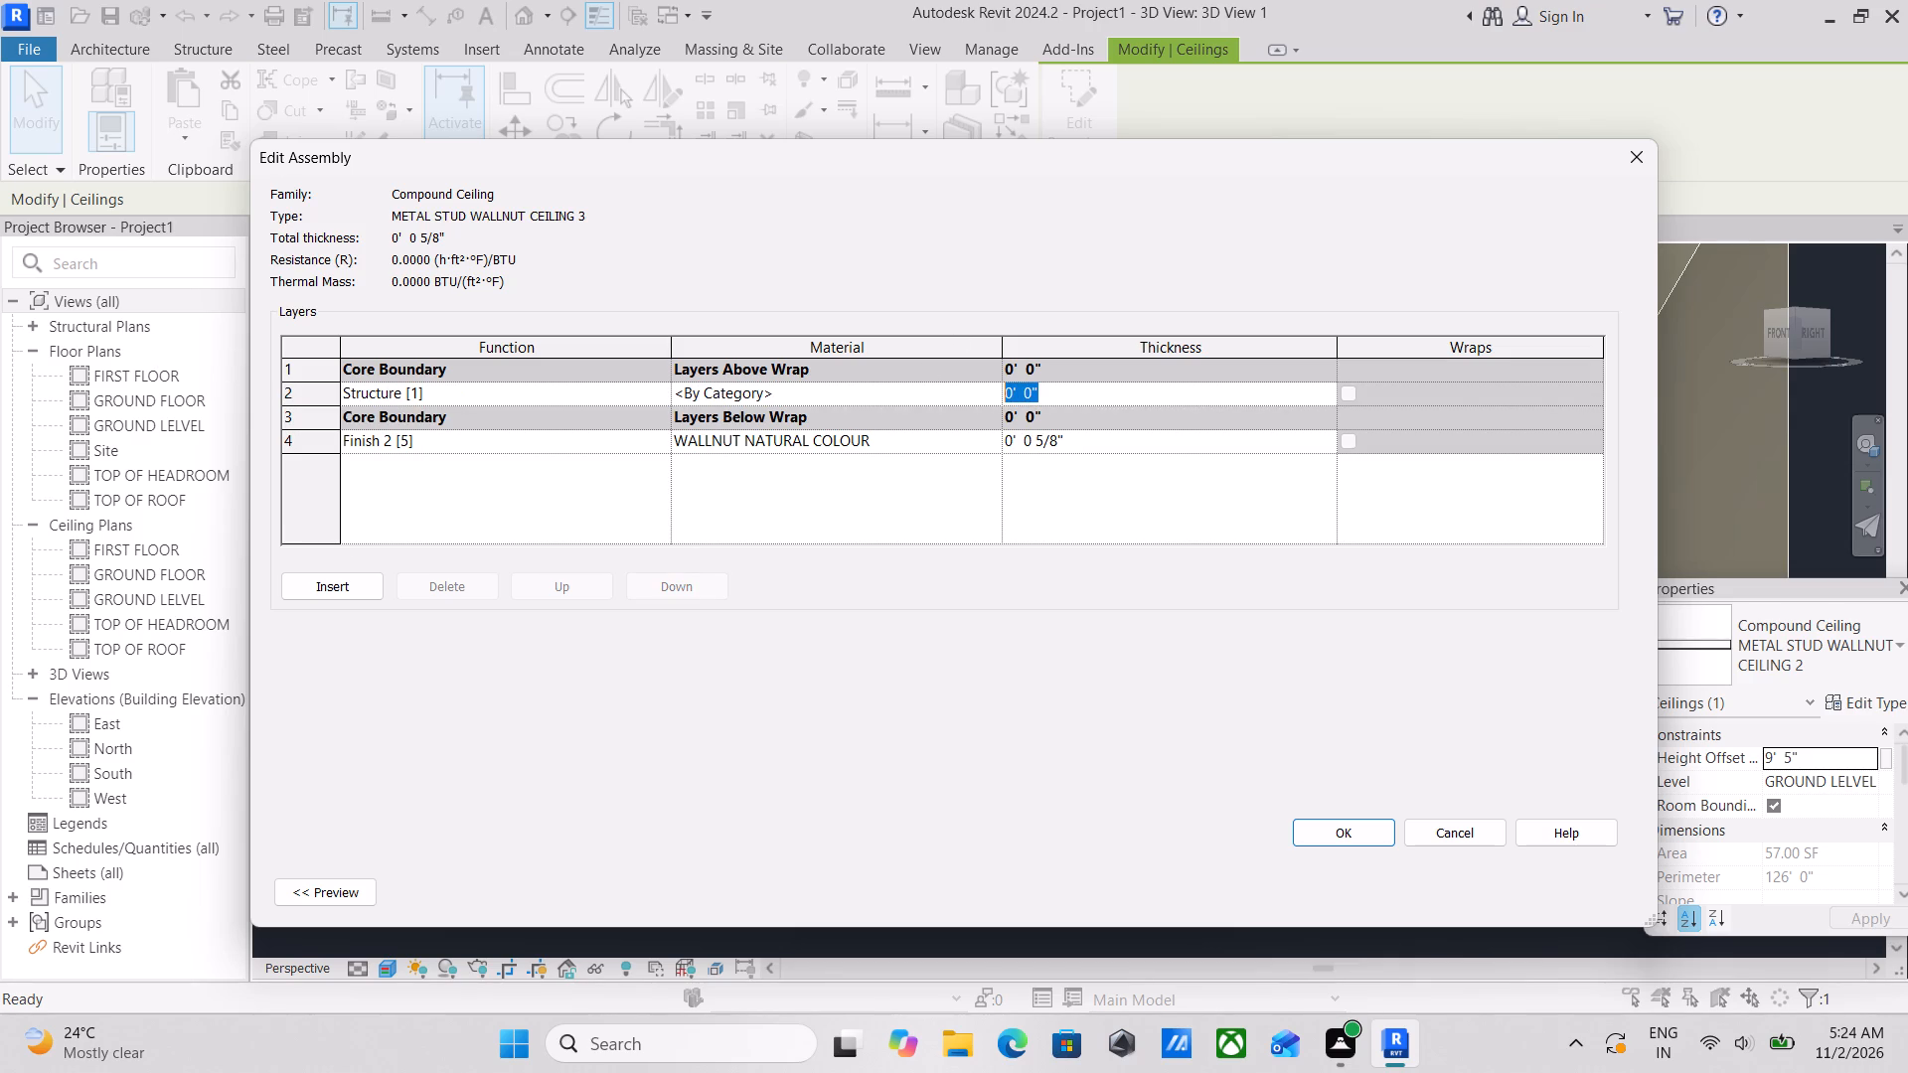
{"action": "left_click_drag", "start_coordinate": [1004, 391], "coordinate": [999, 389]}
{"action": "key", "text": "1"}
{"action": "key", "text": "shift+quotedbl"}
{"action": "key", "text": "Return"}
{"action": "left_click", "coordinate": [1359, 832]}
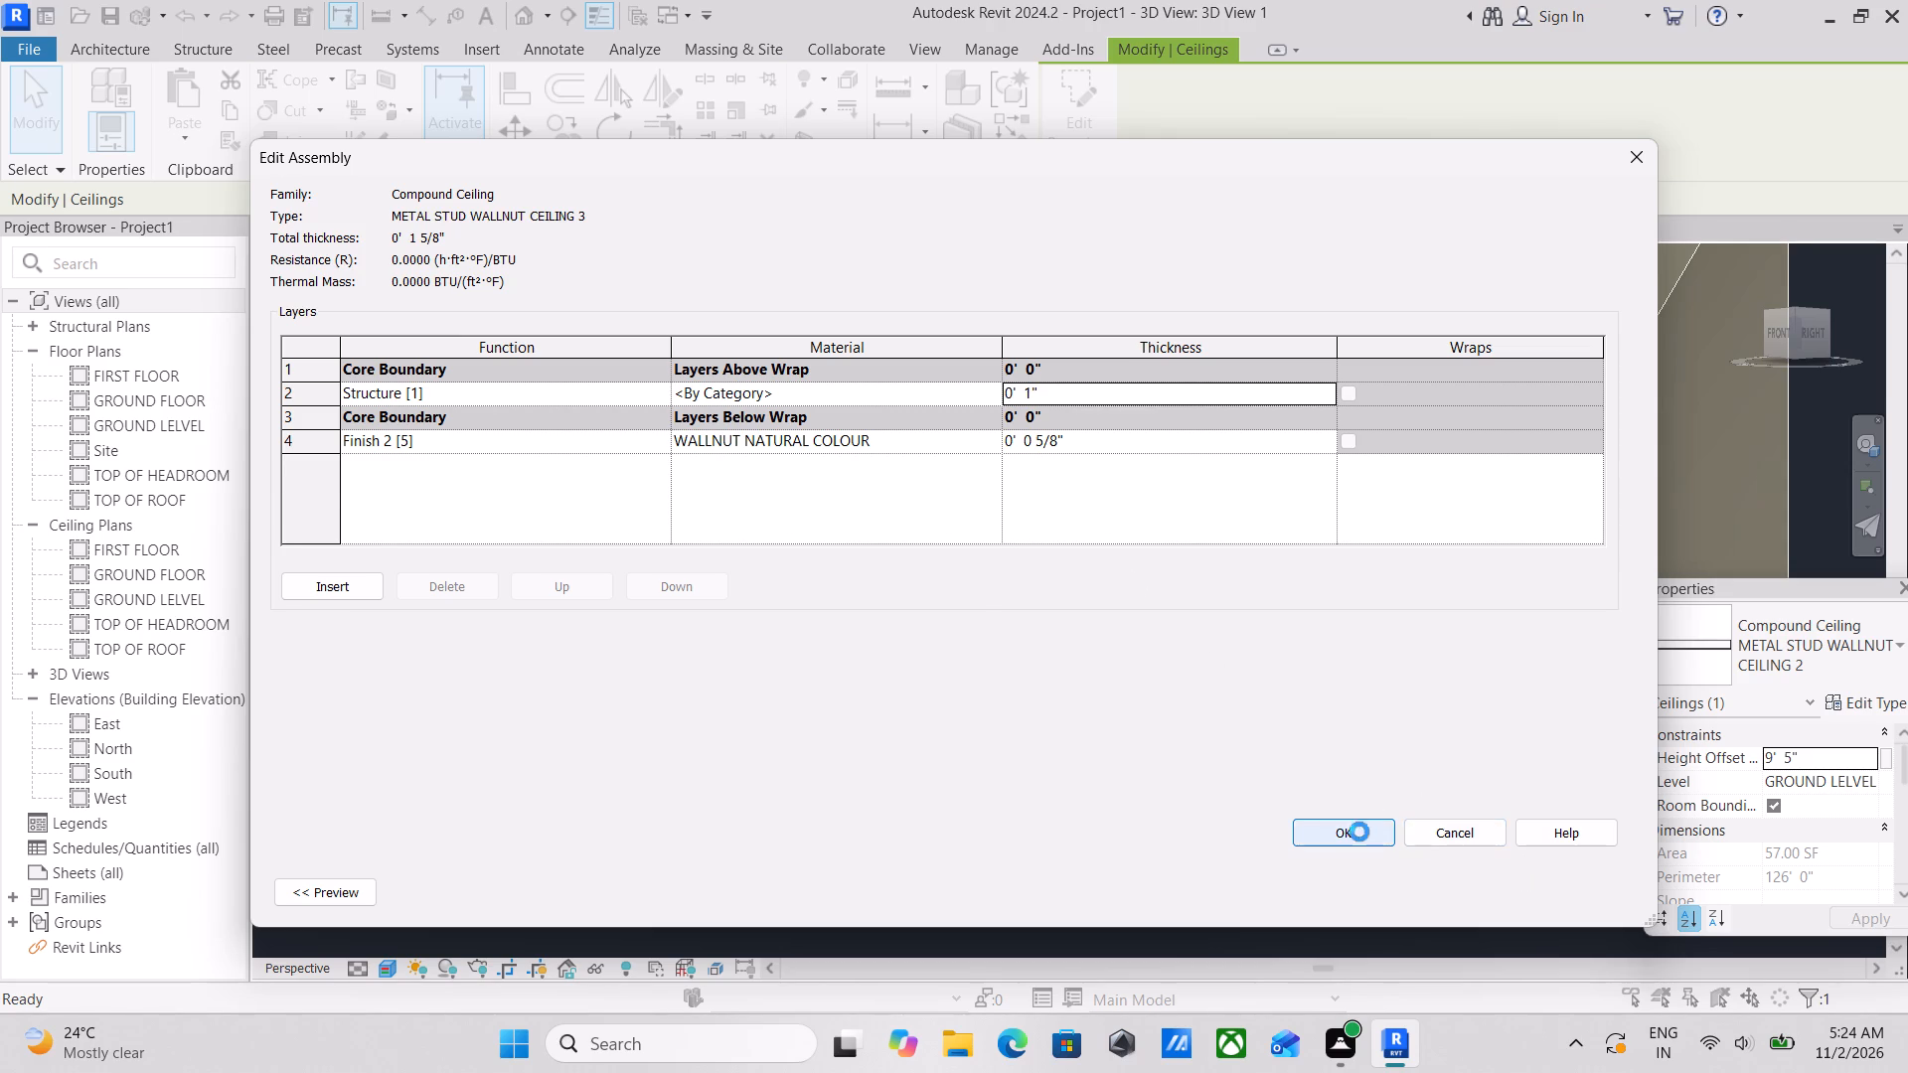
{"action": "left_click", "coordinate": [1579, 888]}
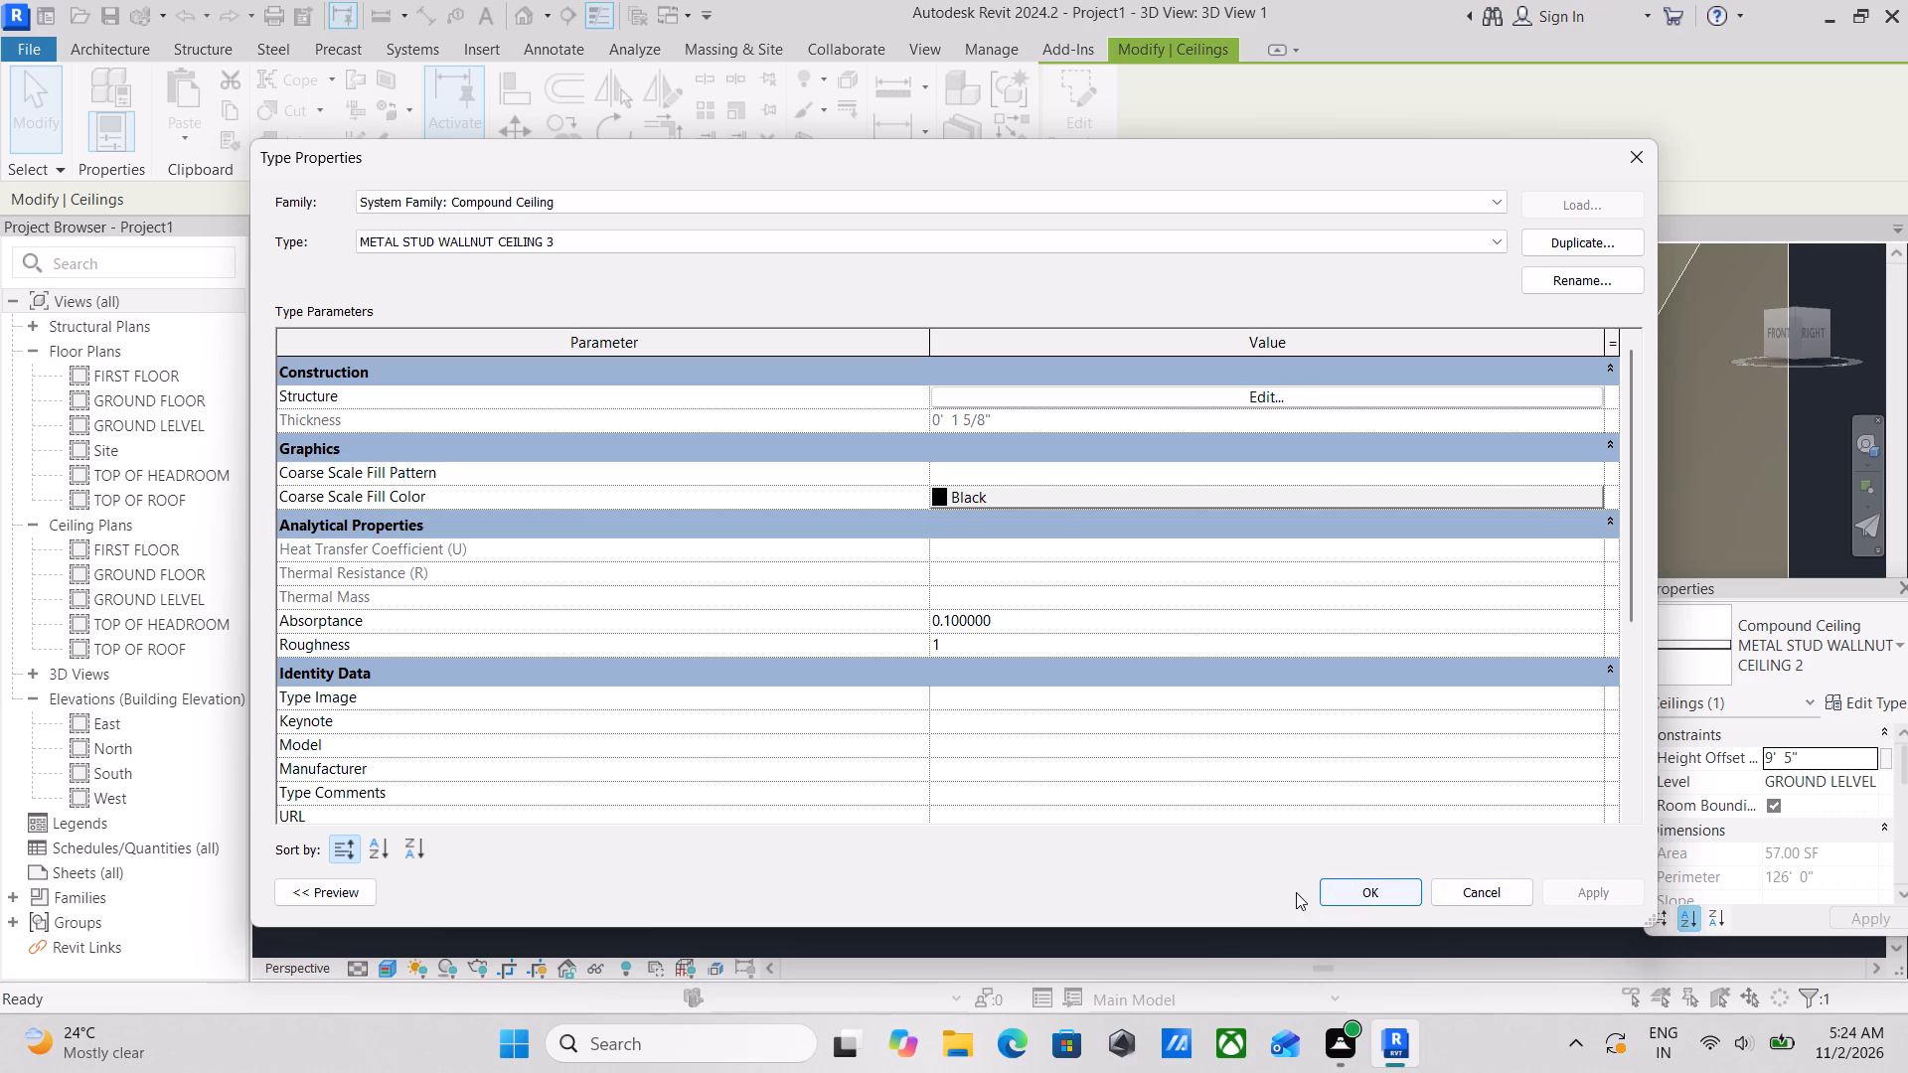
{"action": "left_click", "coordinate": [1345, 894]}
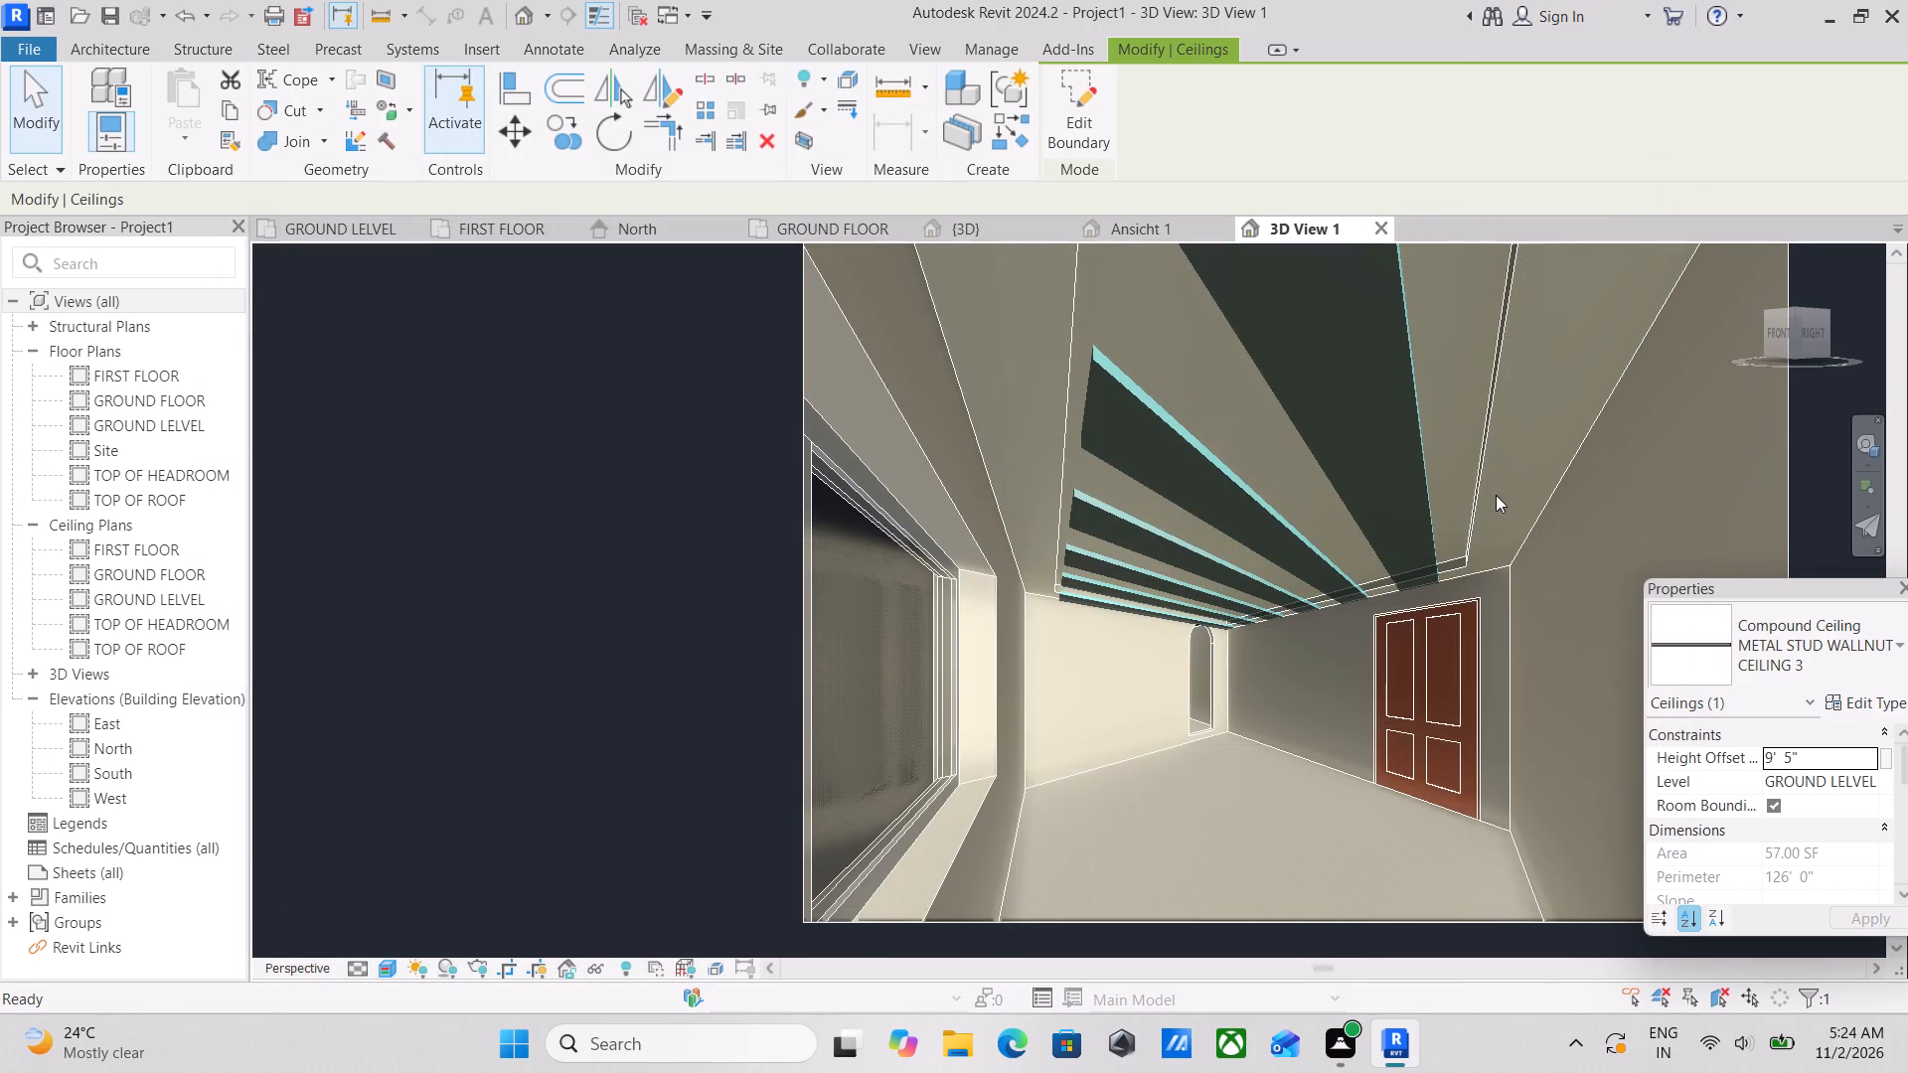
Examine the front room's thinned walnut ceiling strips from several angles in the camera view, and close that view.
{"action": "scroll", "coordinate": [1602, 616], "scroll_direction": "up", "scroll_amount": 3}
{"action": "key", "text": "Escape"}
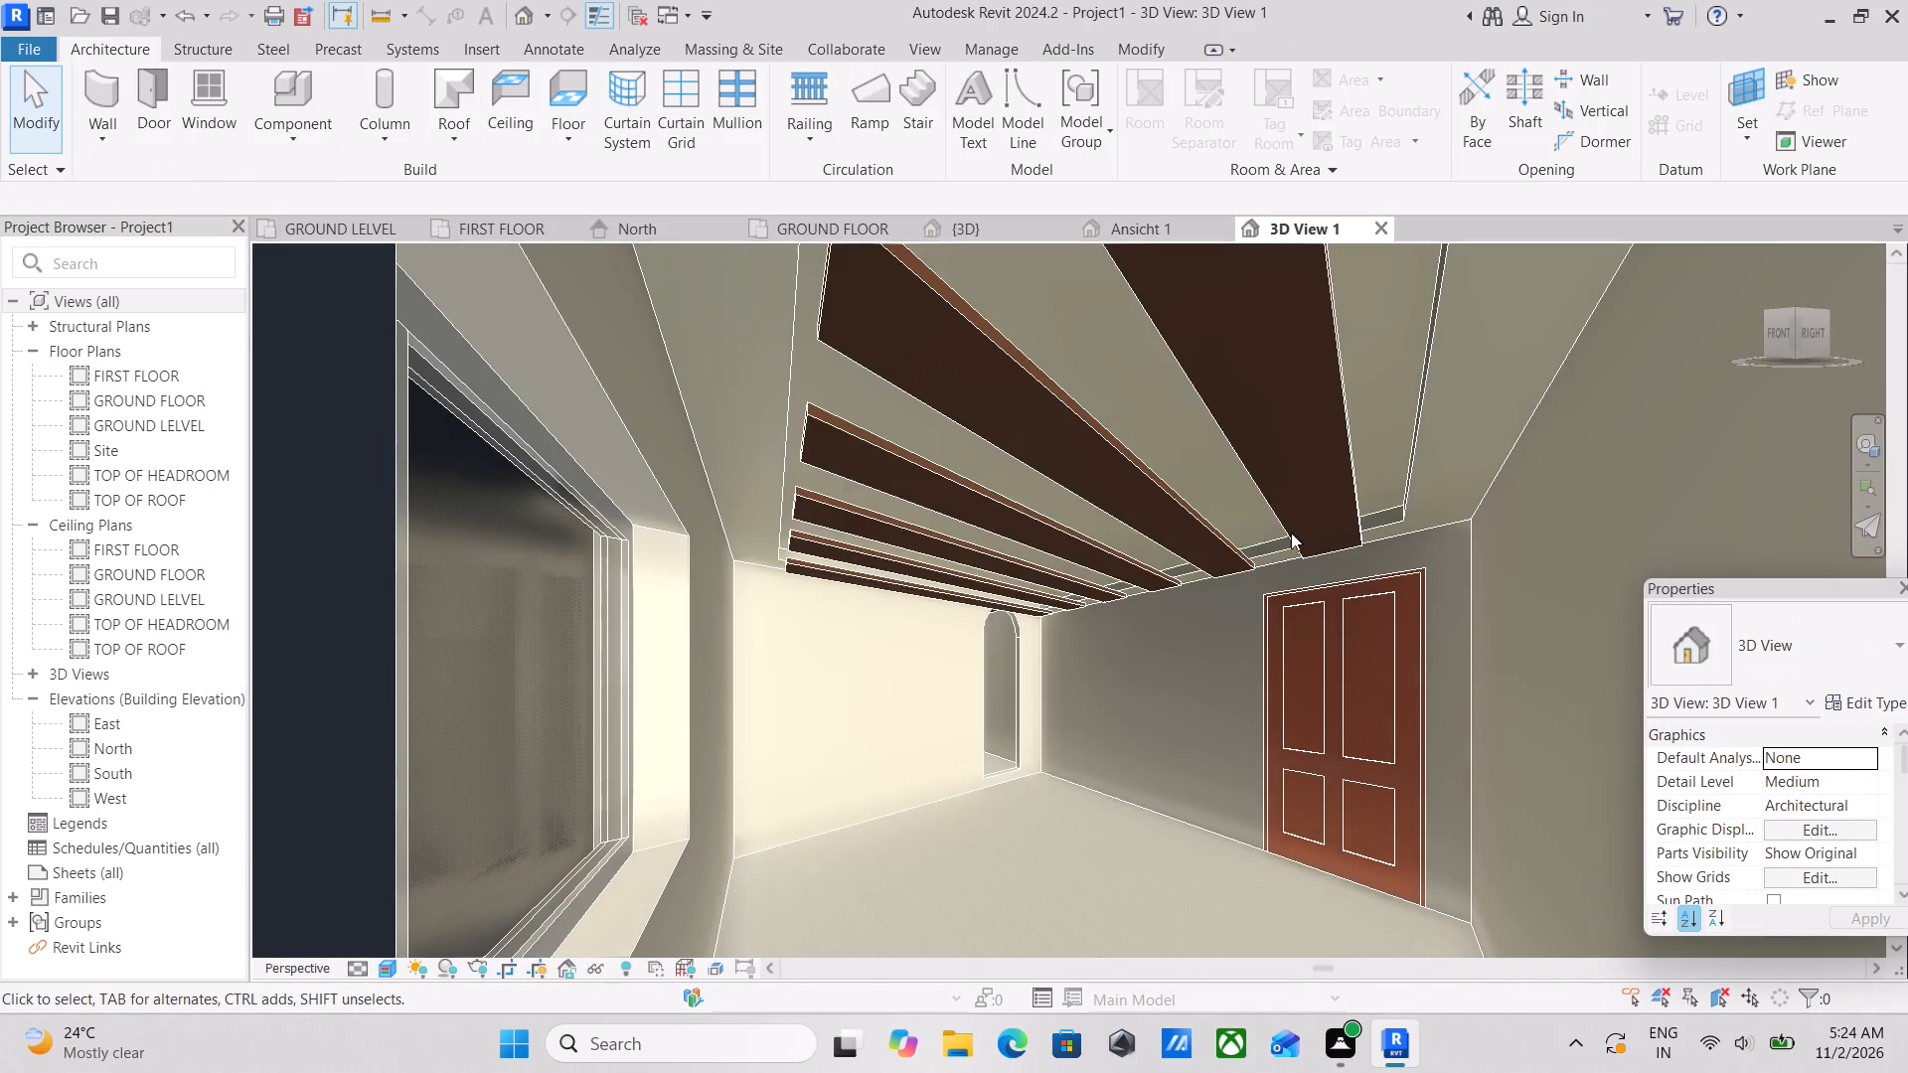
{"action": "scroll", "coordinate": [1242, 520], "scroll_direction": "up", "scroll_amount": 4}
{"action": "scroll", "coordinate": [1410, 596], "scroll_direction": "up", "scroll_amount": 3}
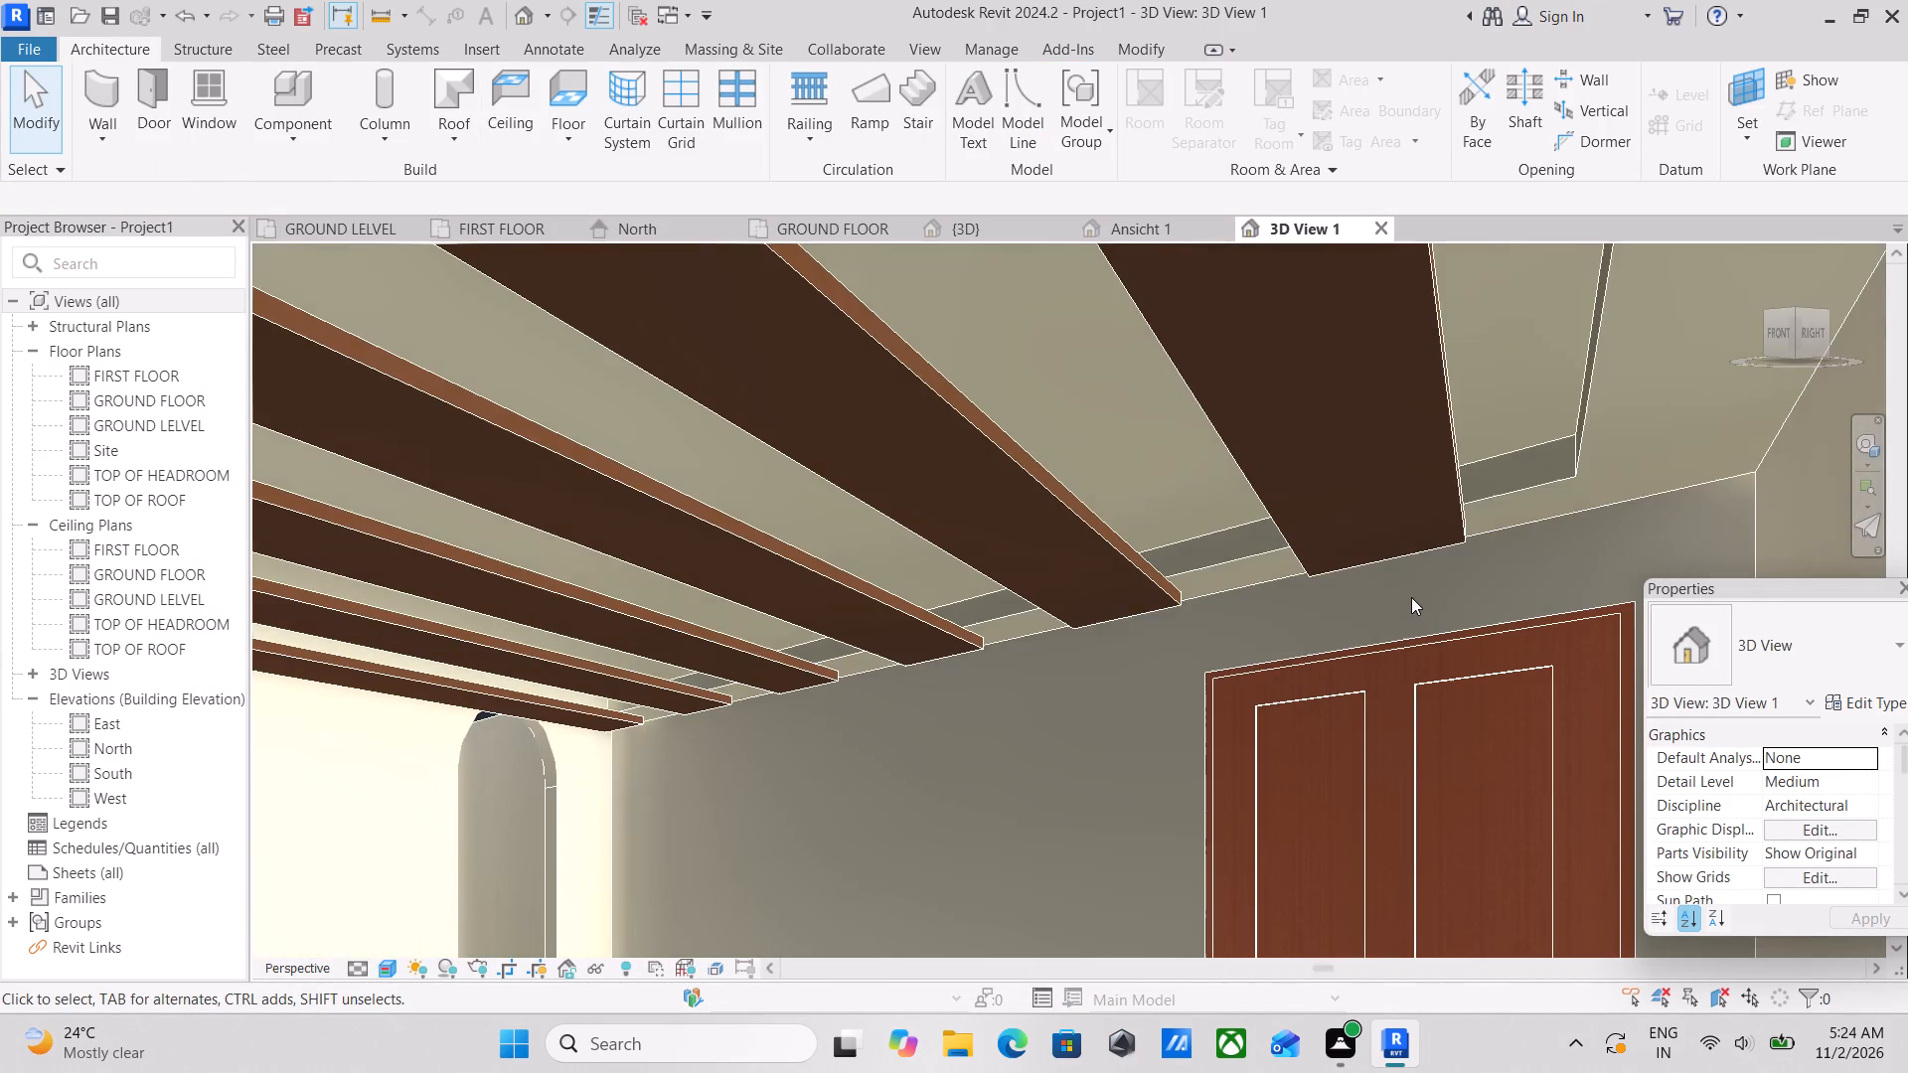
{"action": "scroll", "coordinate": [1411, 597], "scroll_direction": "down", "scroll_amount": 5}
{"action": "scroll", "coordinate": [1419, 693], "scroll_direction": "down", "scroll_amount": 5}
{"action": "scroll", "coordinate": [1304, 690], "scroll_direction": "down", "scroll_amount": 1}
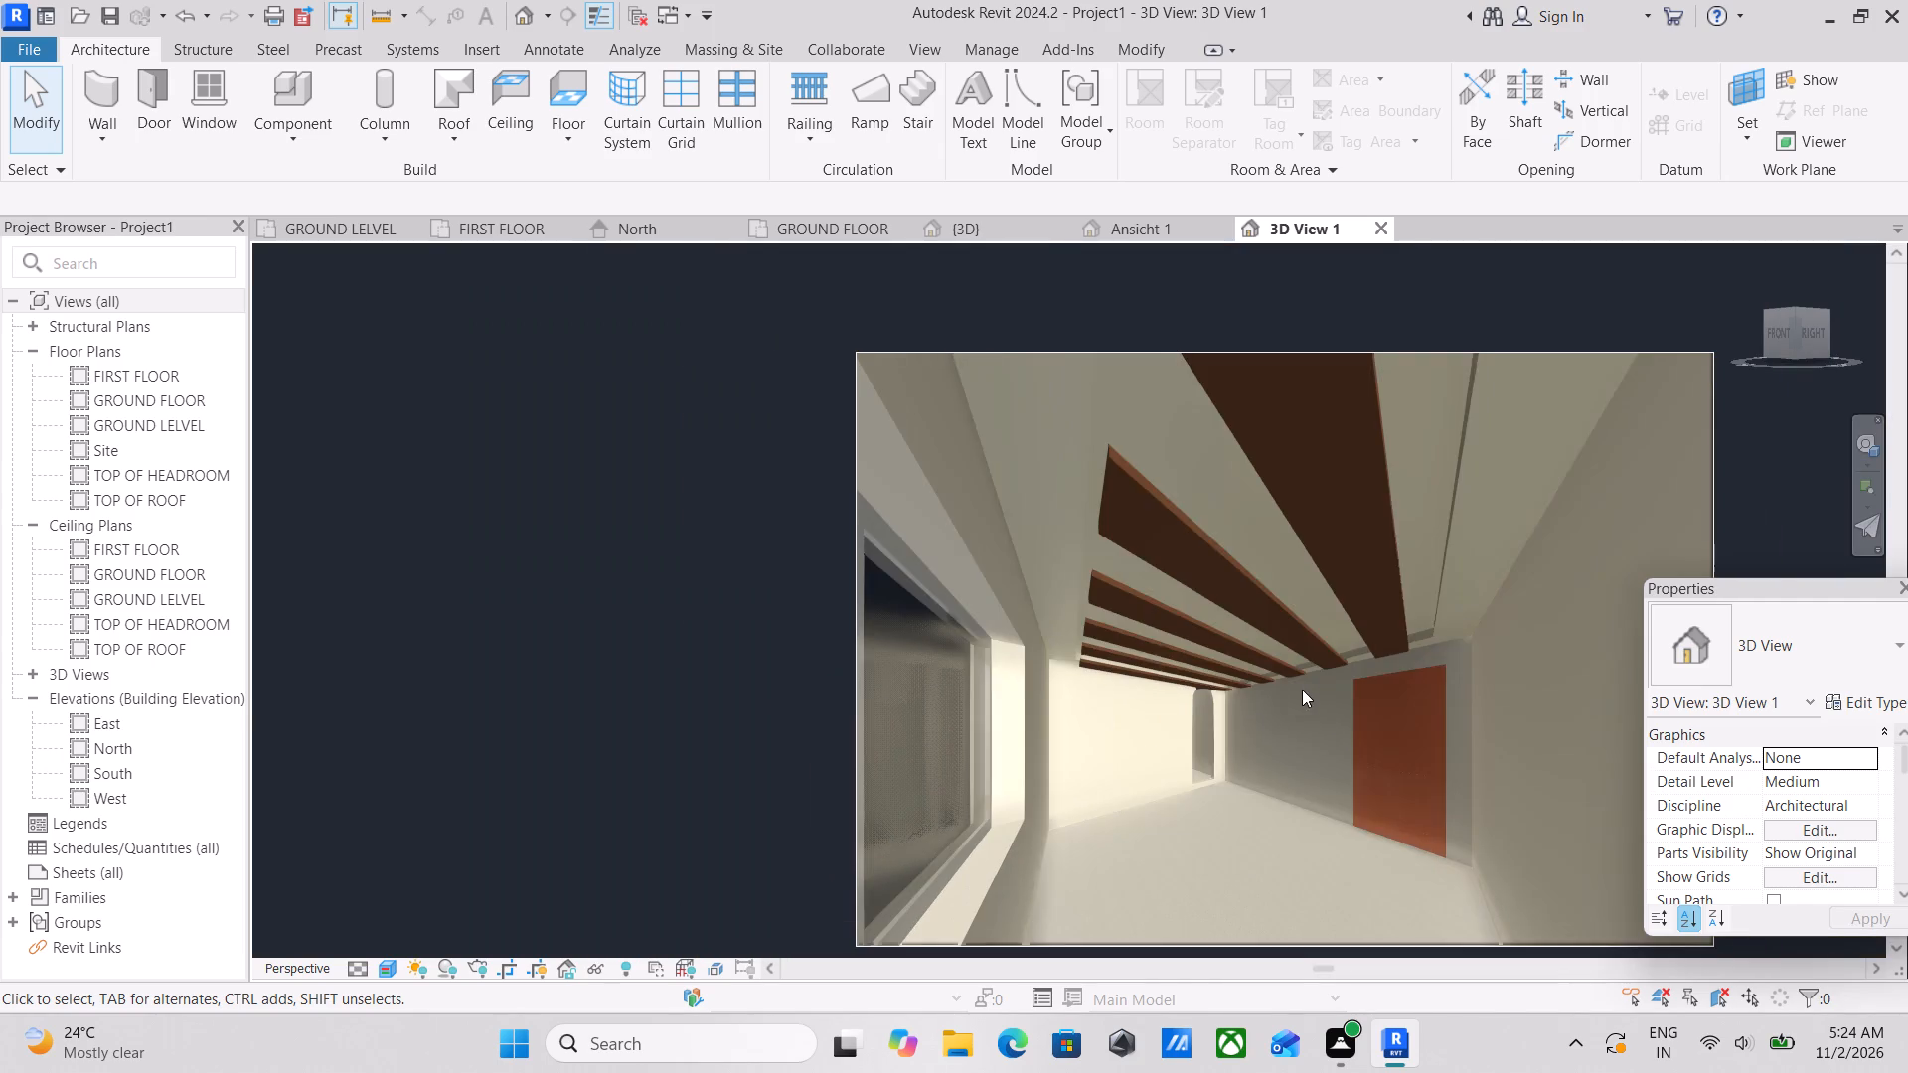
{"action": "middle_click_drag", "start_coordinate": [1232, 671], "coordinate": [1269, 715], "text": "shift"}
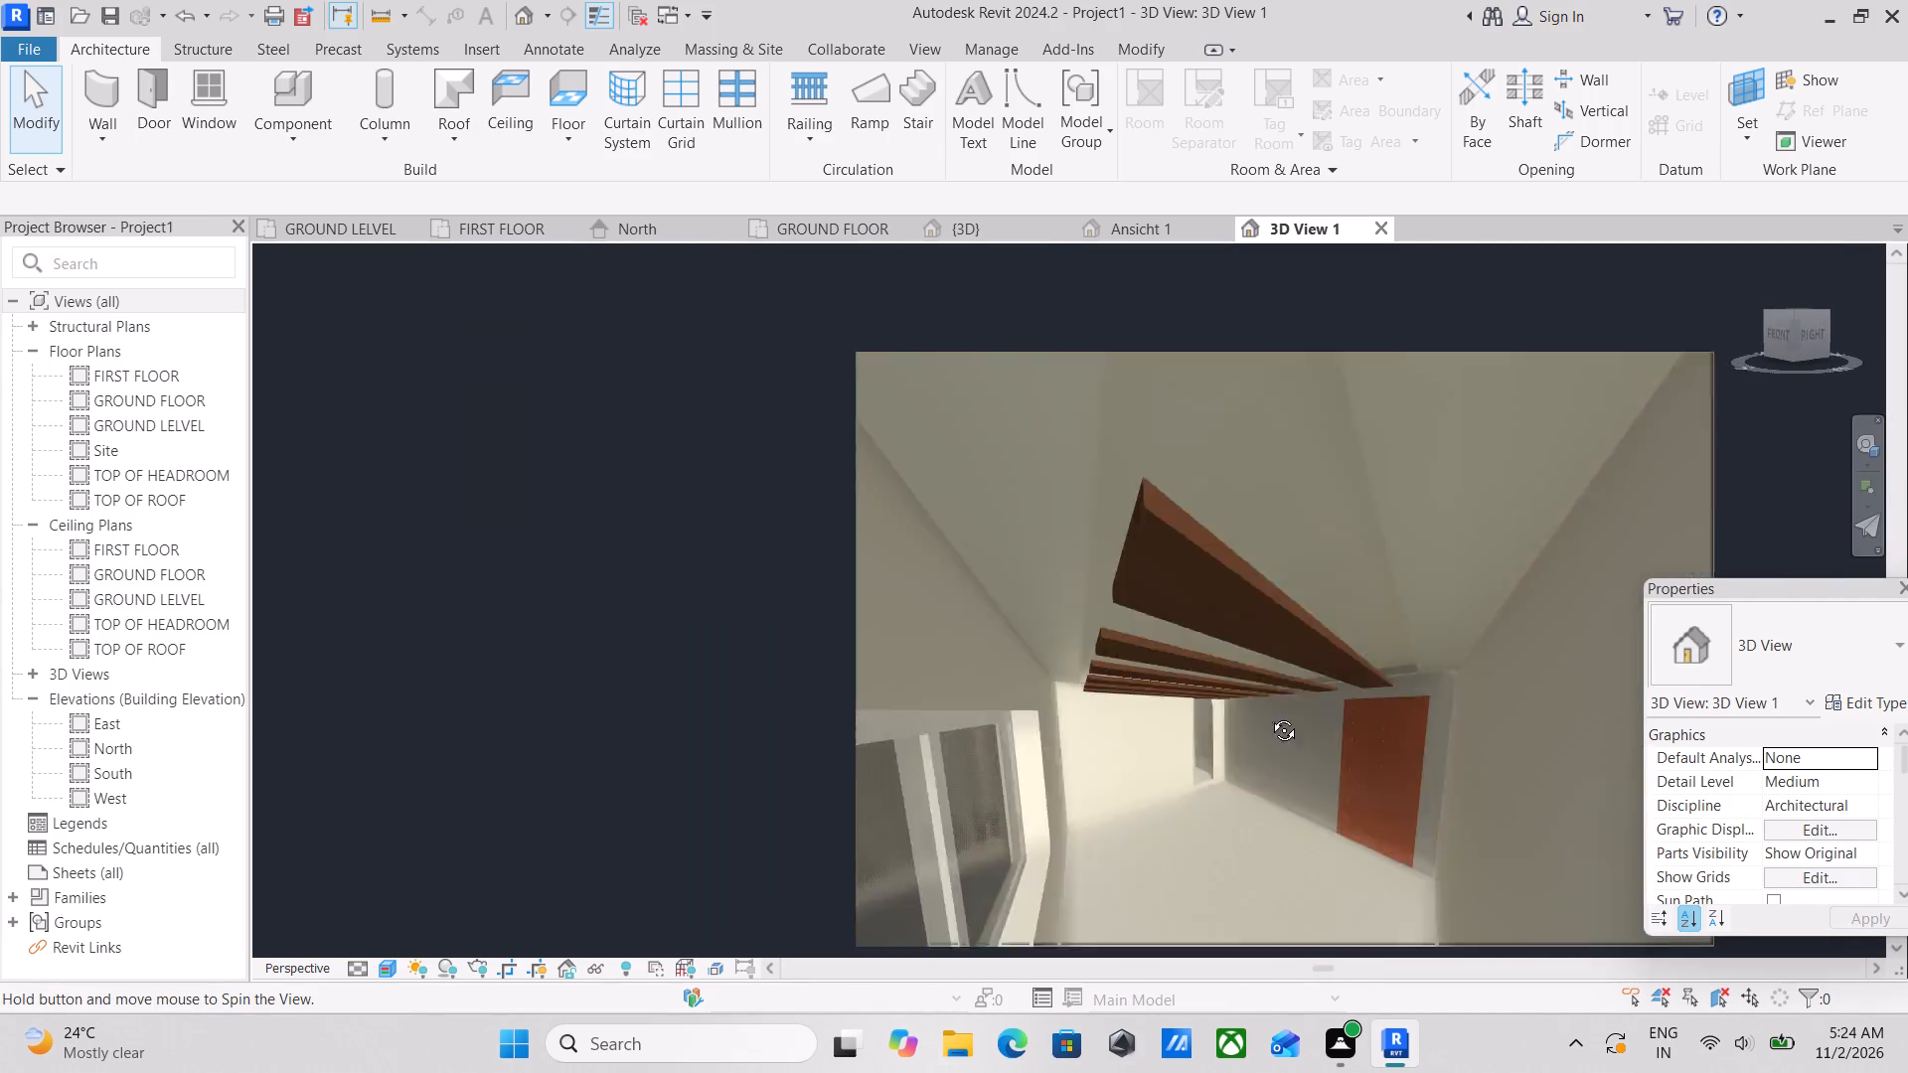
{"action": "middle_click_drag", "start_coordinate": [1269, 715], "coordinate": [1229, 885], "text": "shift"}
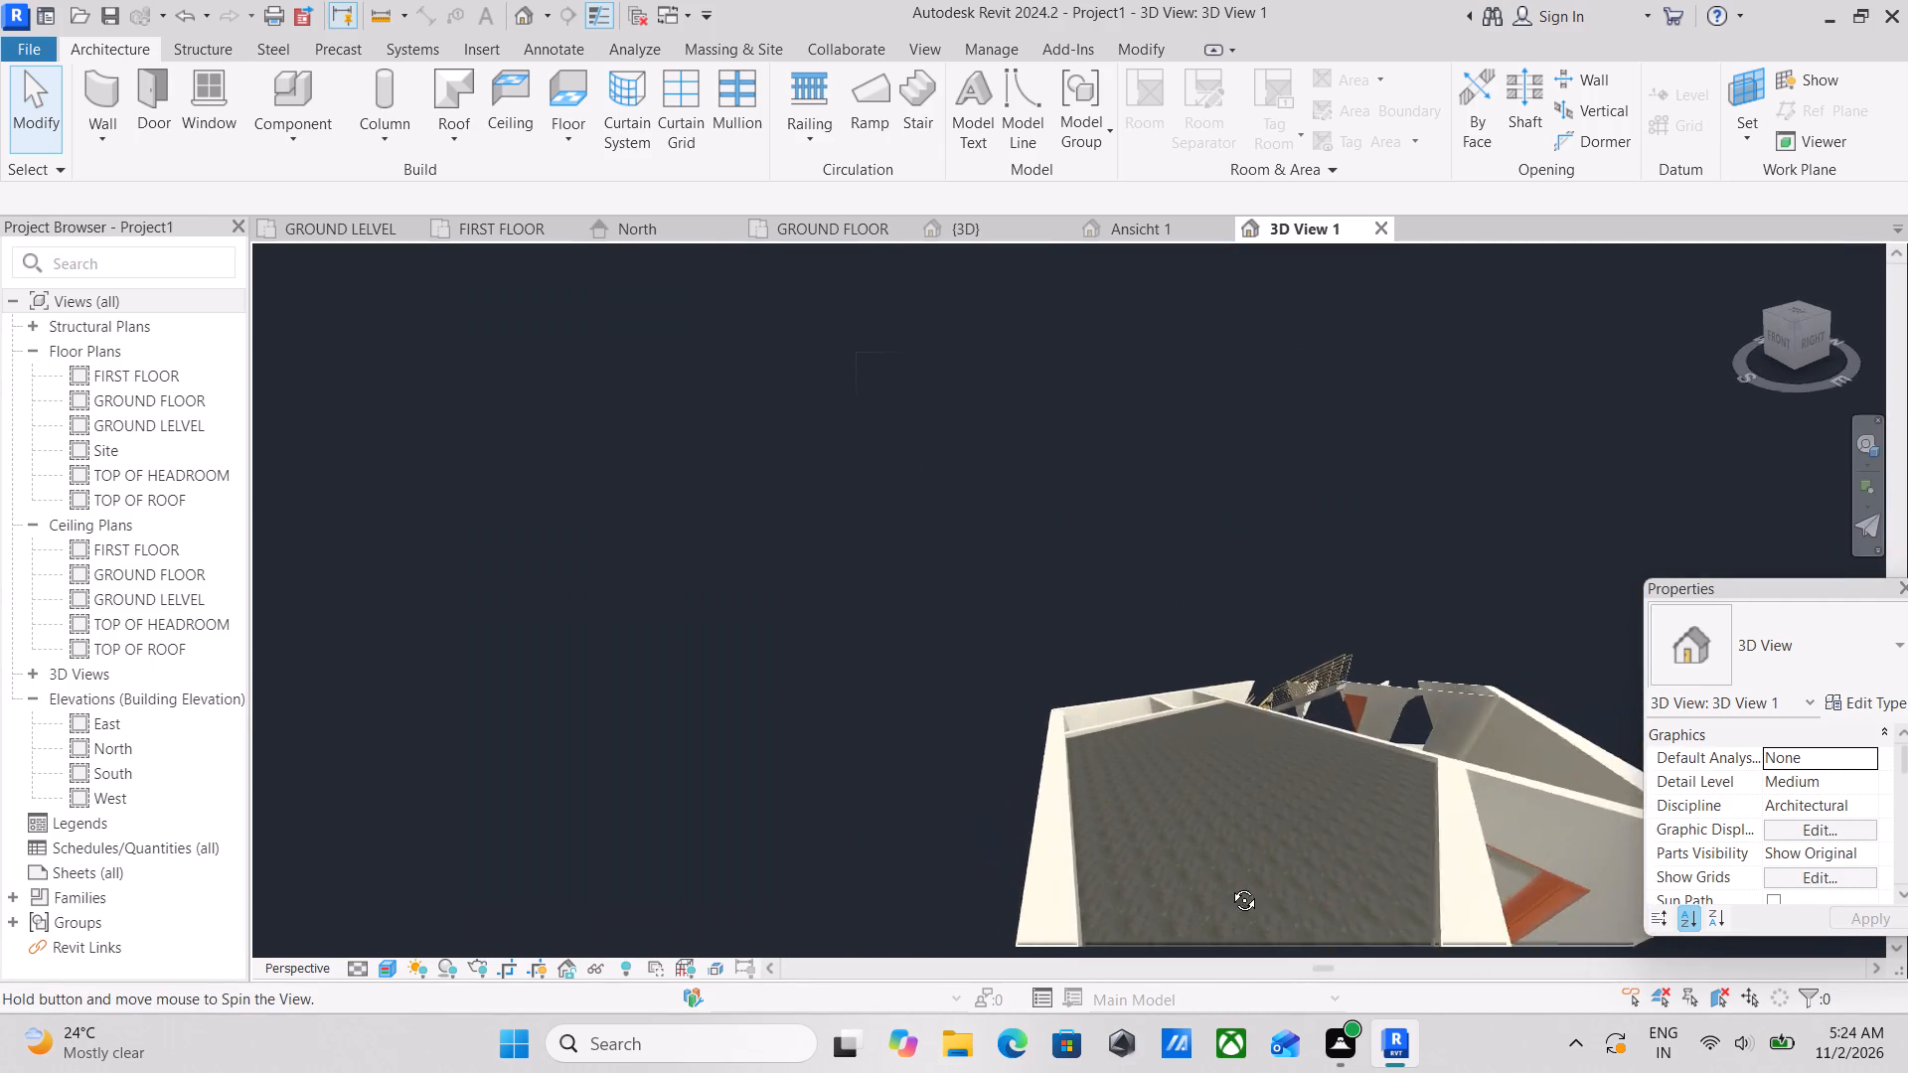
{"action": "middle_click_drag", "start_coordinate": [1229, 885], "coordinate": [898, 759], "text": "shift"}
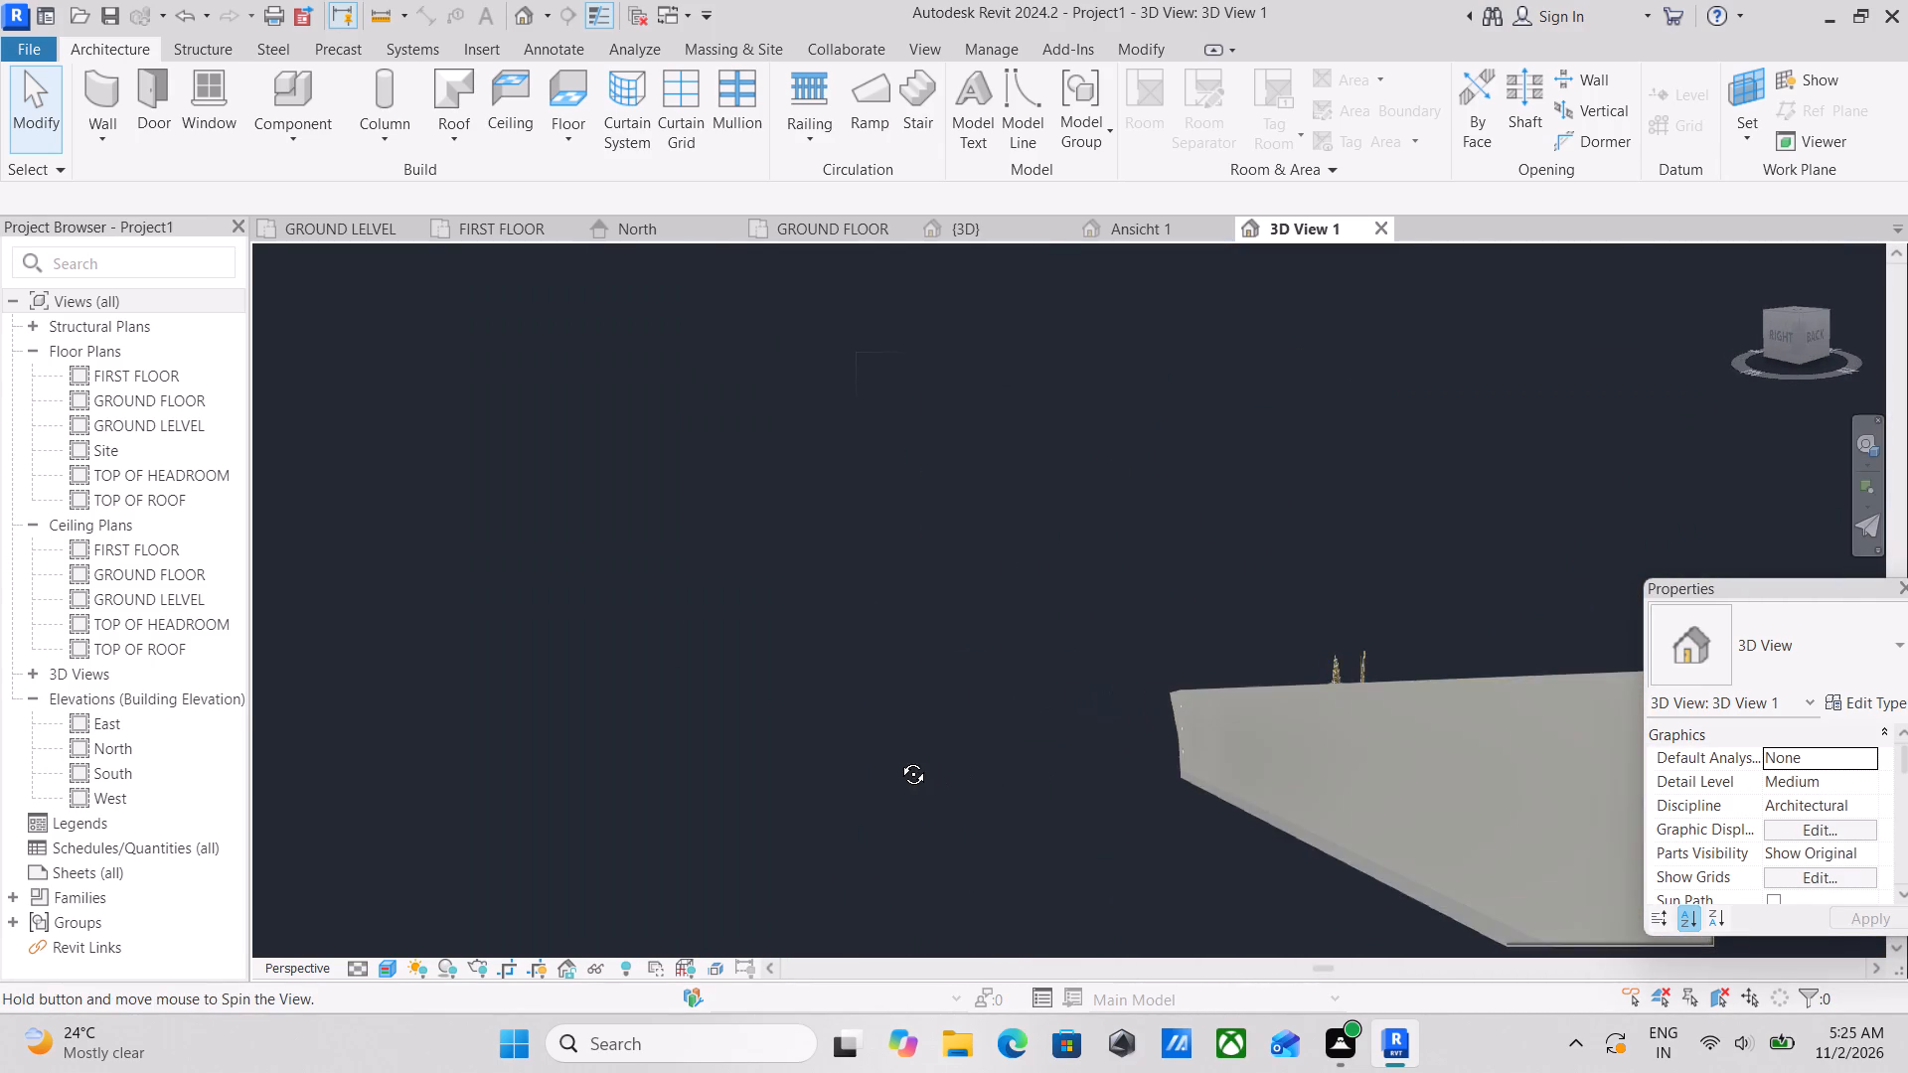
{"action": "middle_click_drag", "start_coordinate": [898, 759], "coordinate": [1233, 718], "text": "shift"}
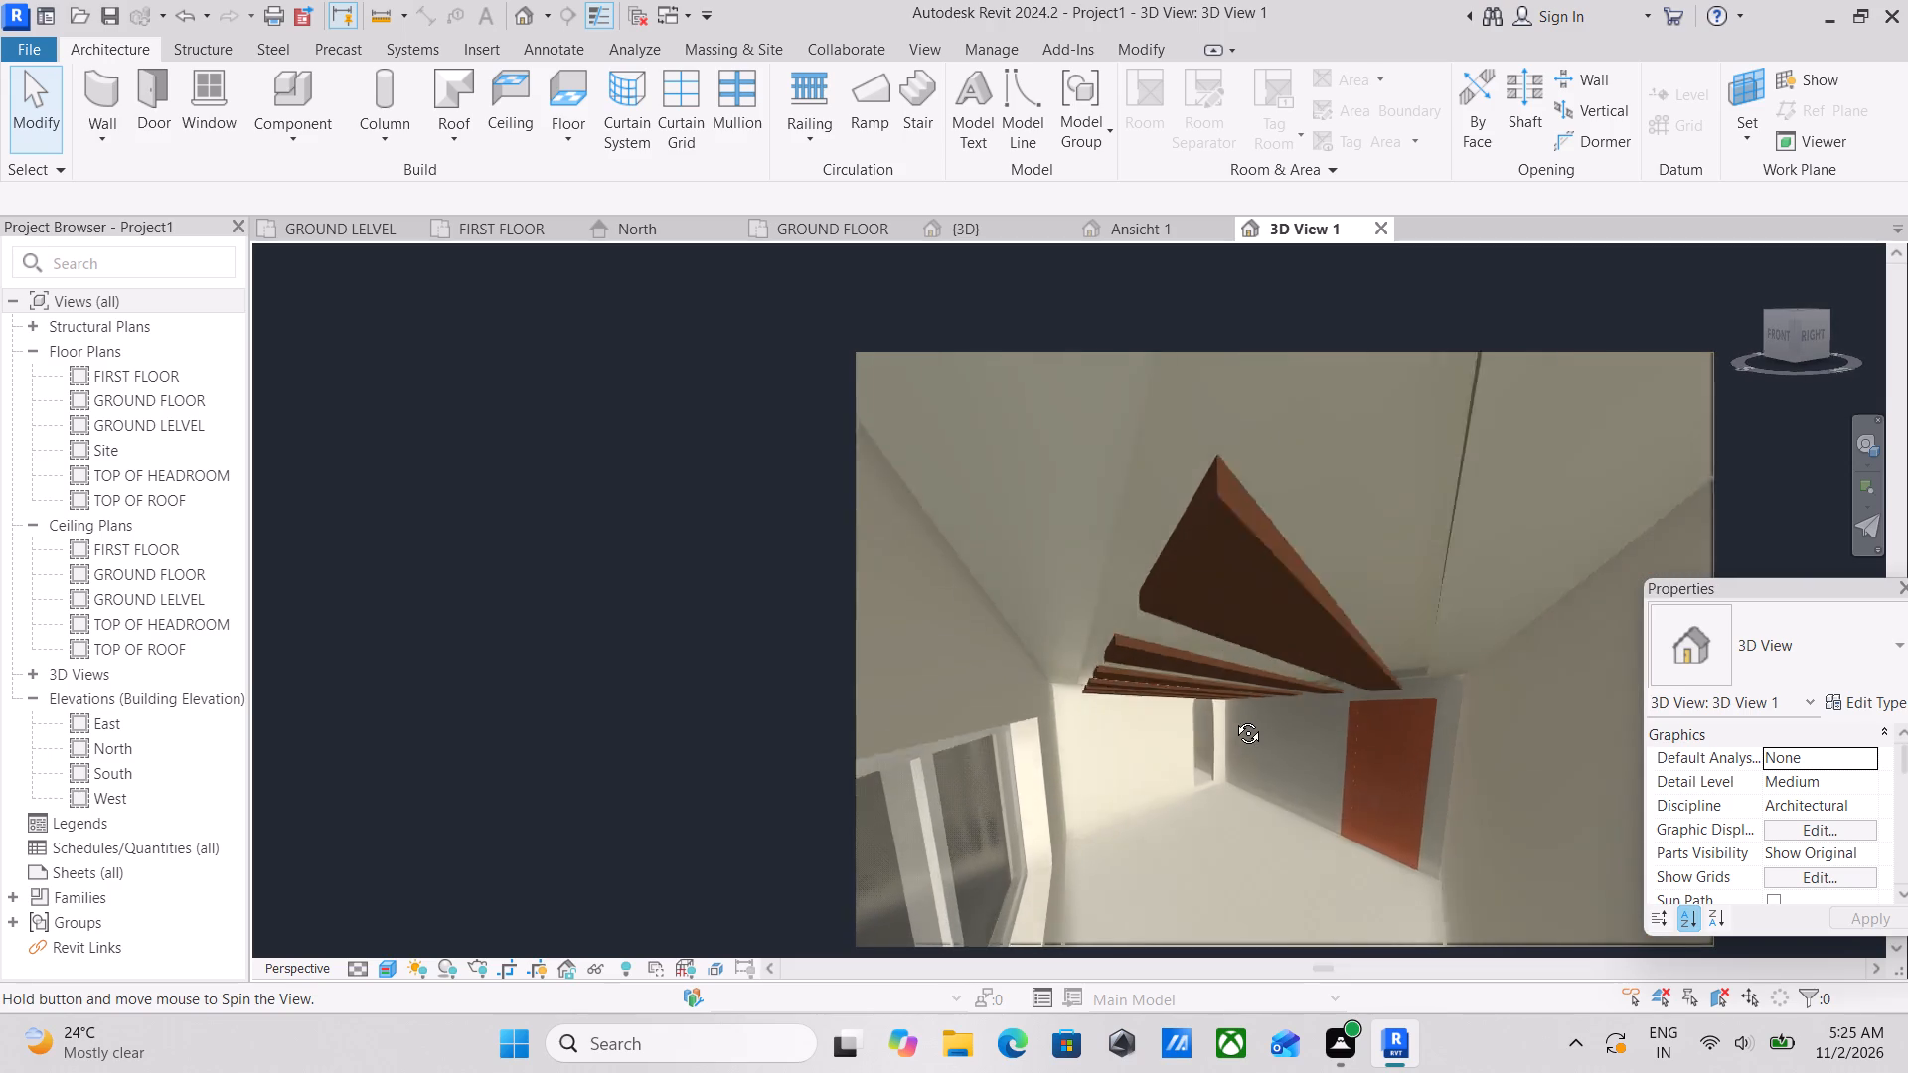
{"action": "middle_click_drag", "start_coordinate": [1233, 718], "coordinate": [1361, 714], "text": "shift"}
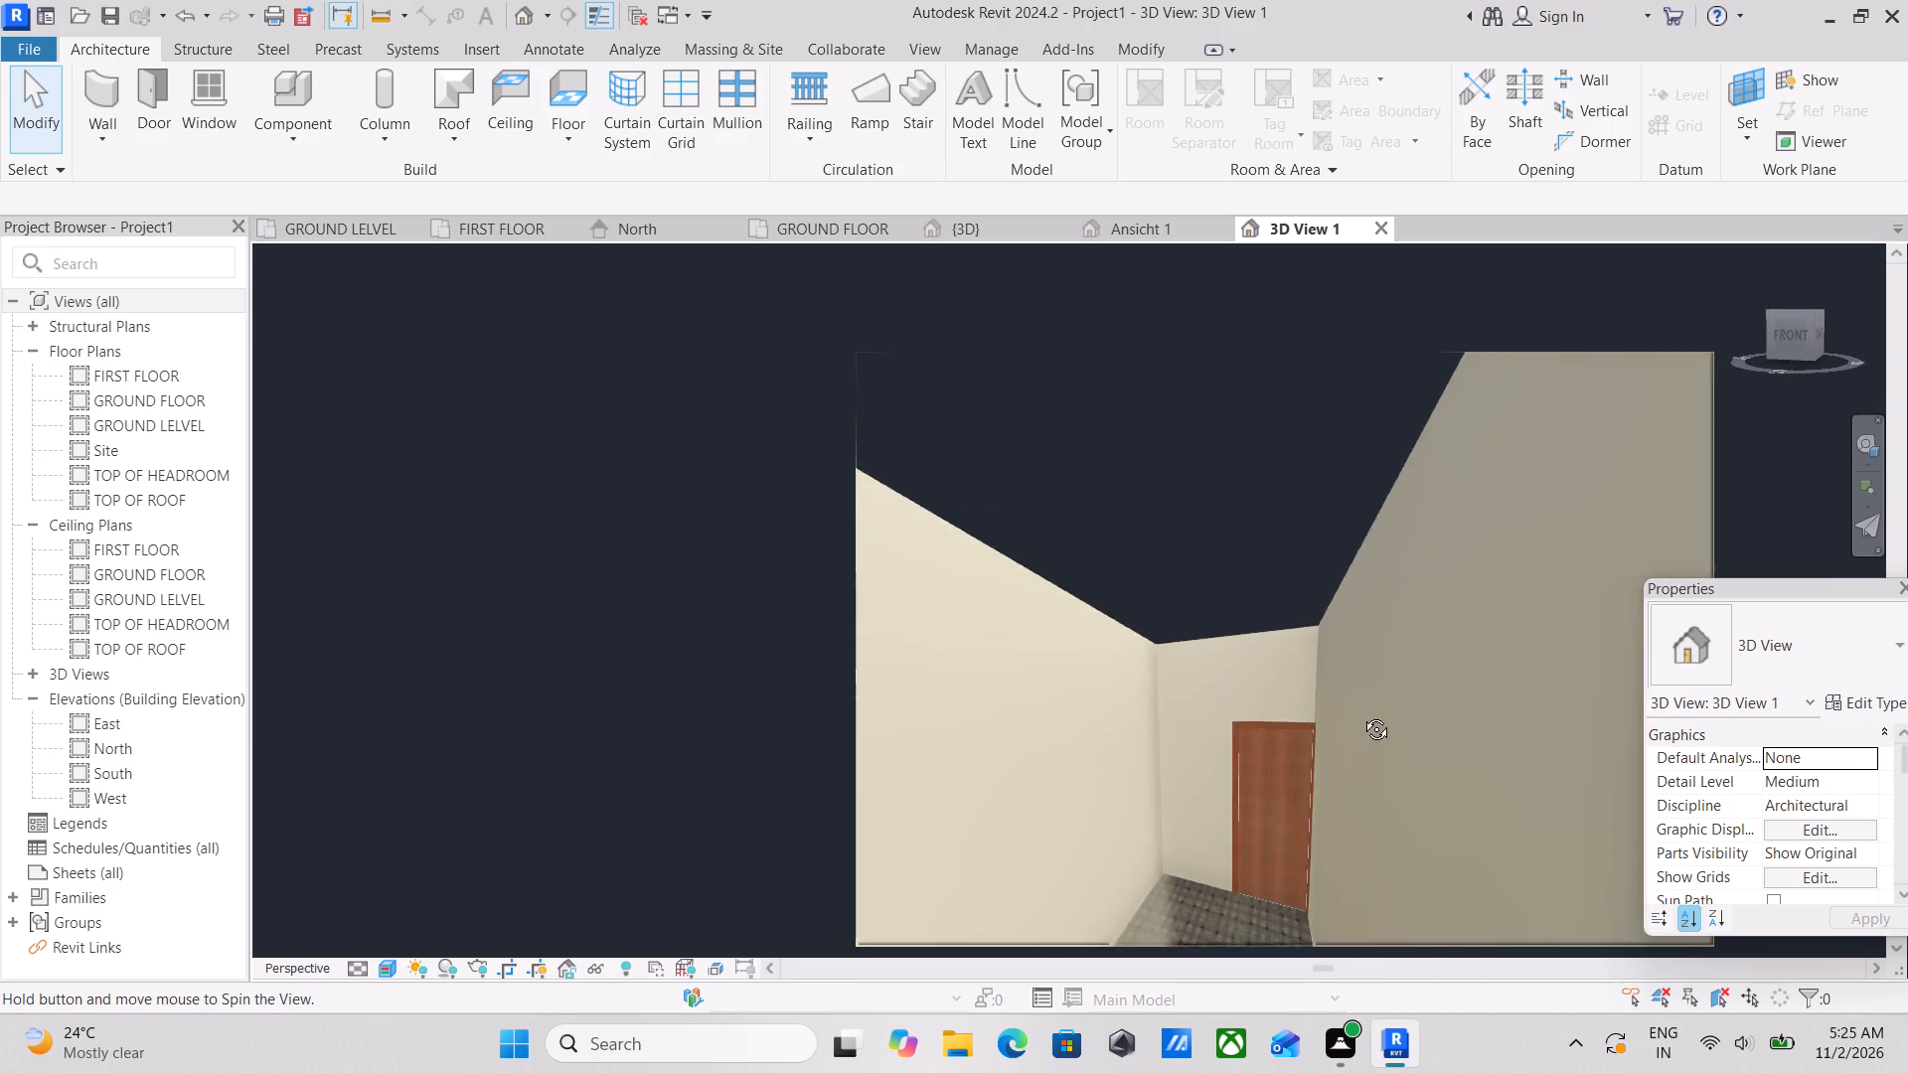
{"action": "middle_click_drag", "start_coordinate": [1361, 714], "coordinate": [1251, 706], "text": "shift"}
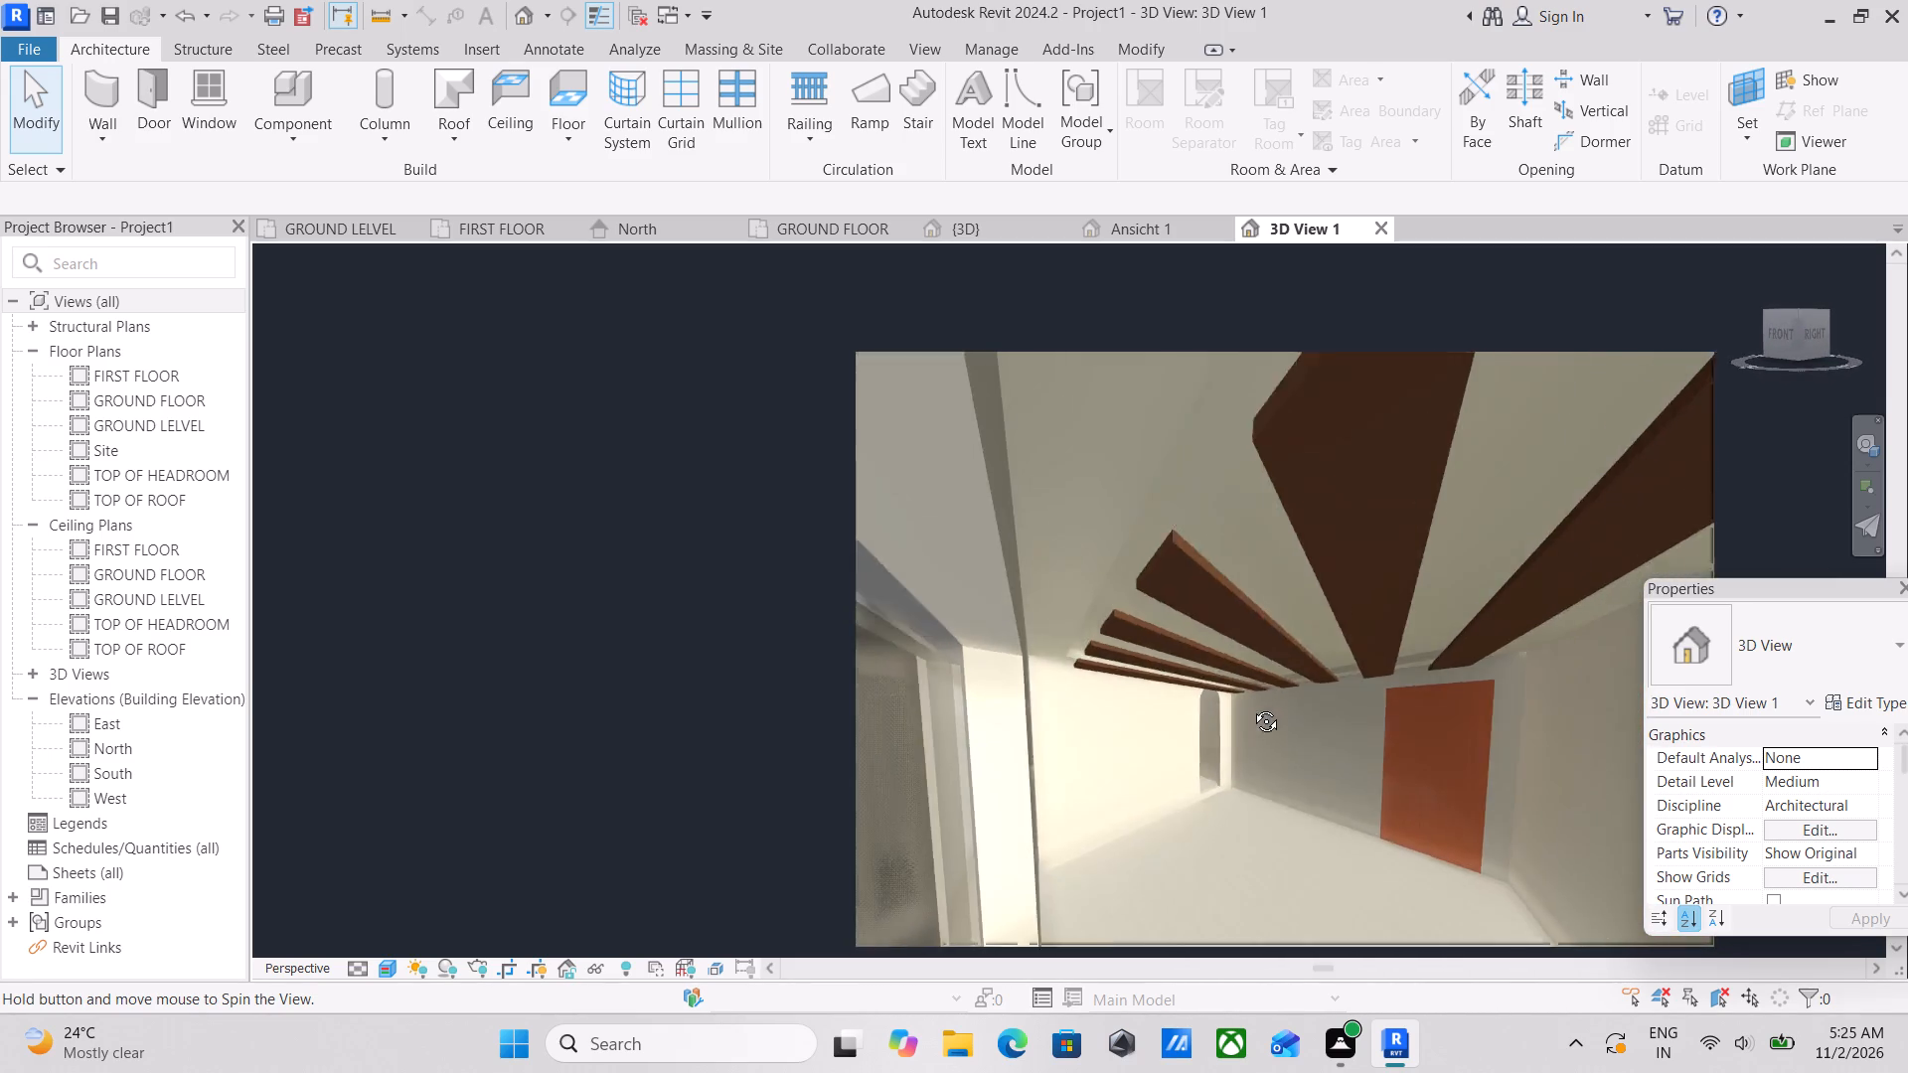
{"action": "middle_click_drag", "start_coordinate": [1251, 706], "coordinate": [1233, 763], "text": "shift"}
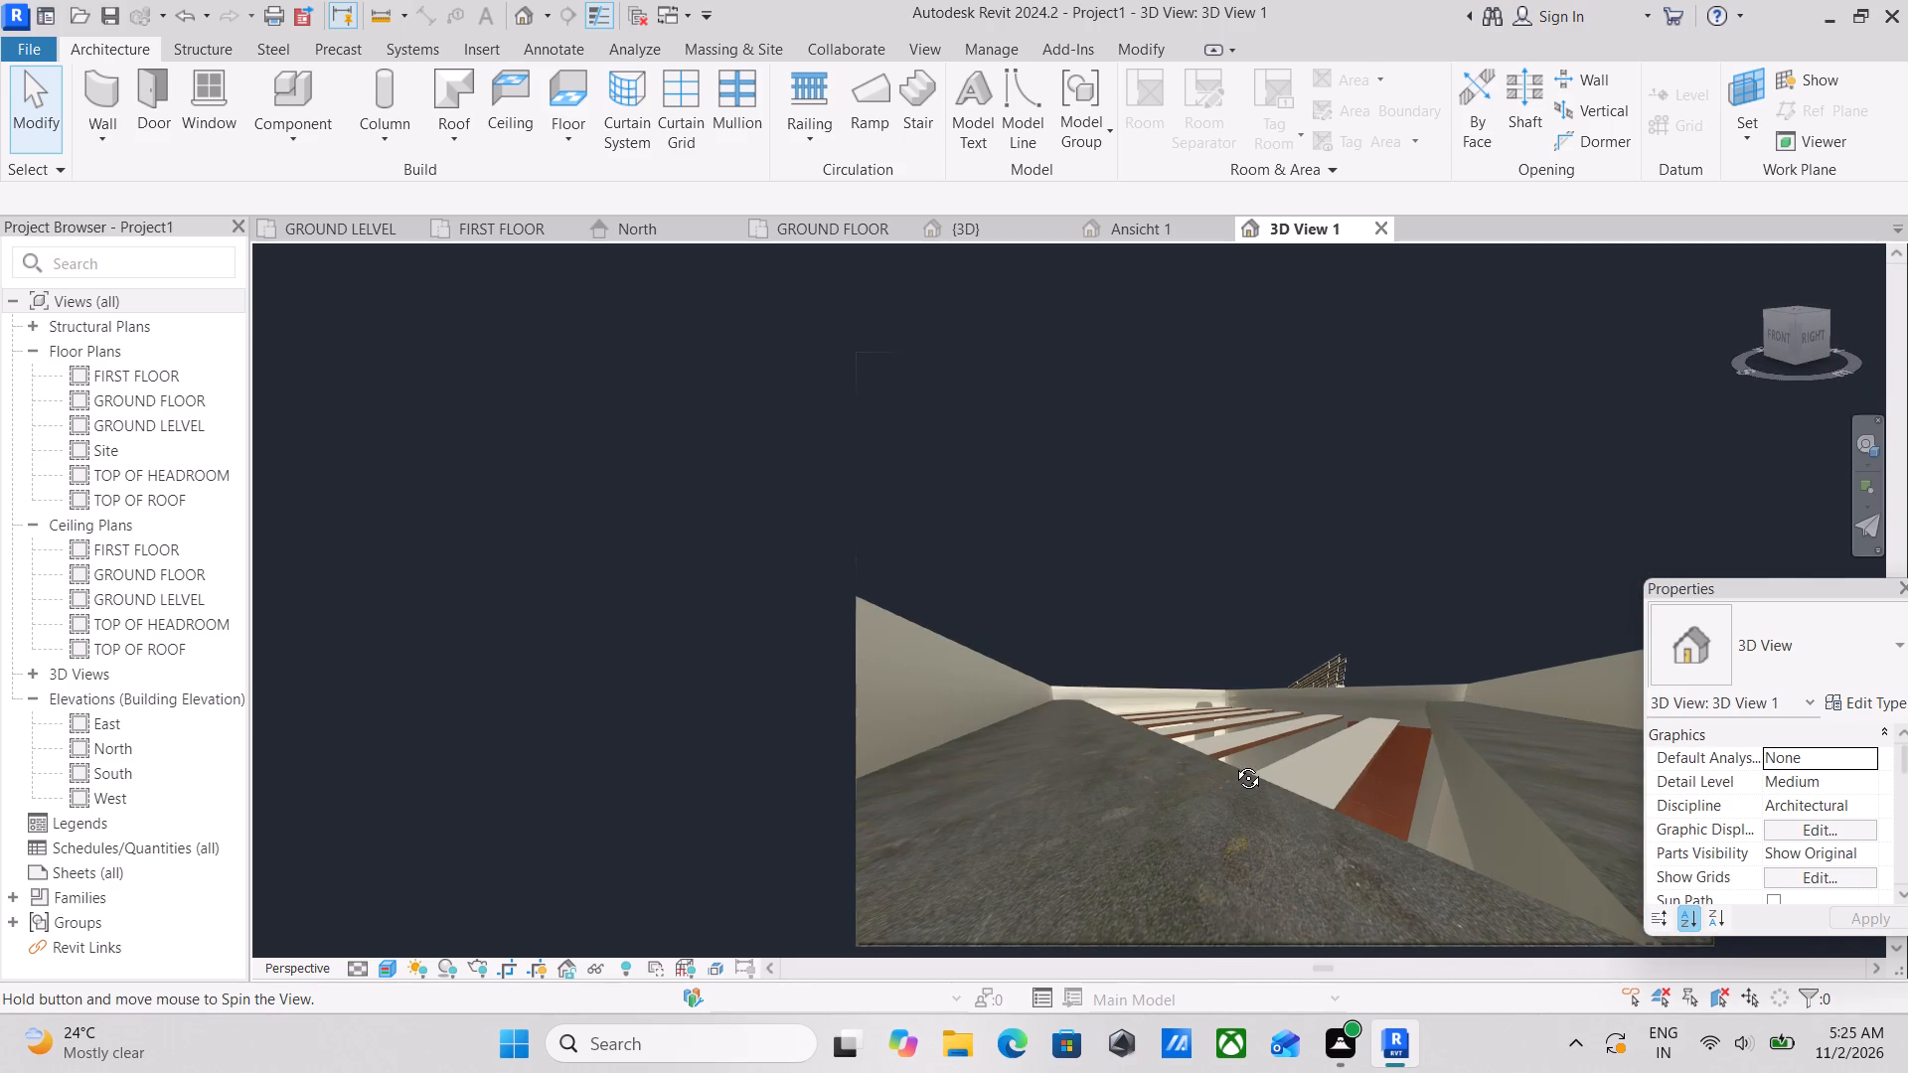
{"action": "middle_click_drag", "start_coordinate": [1233, 763], "coordinate": [1233, 752], "text": "shift"}
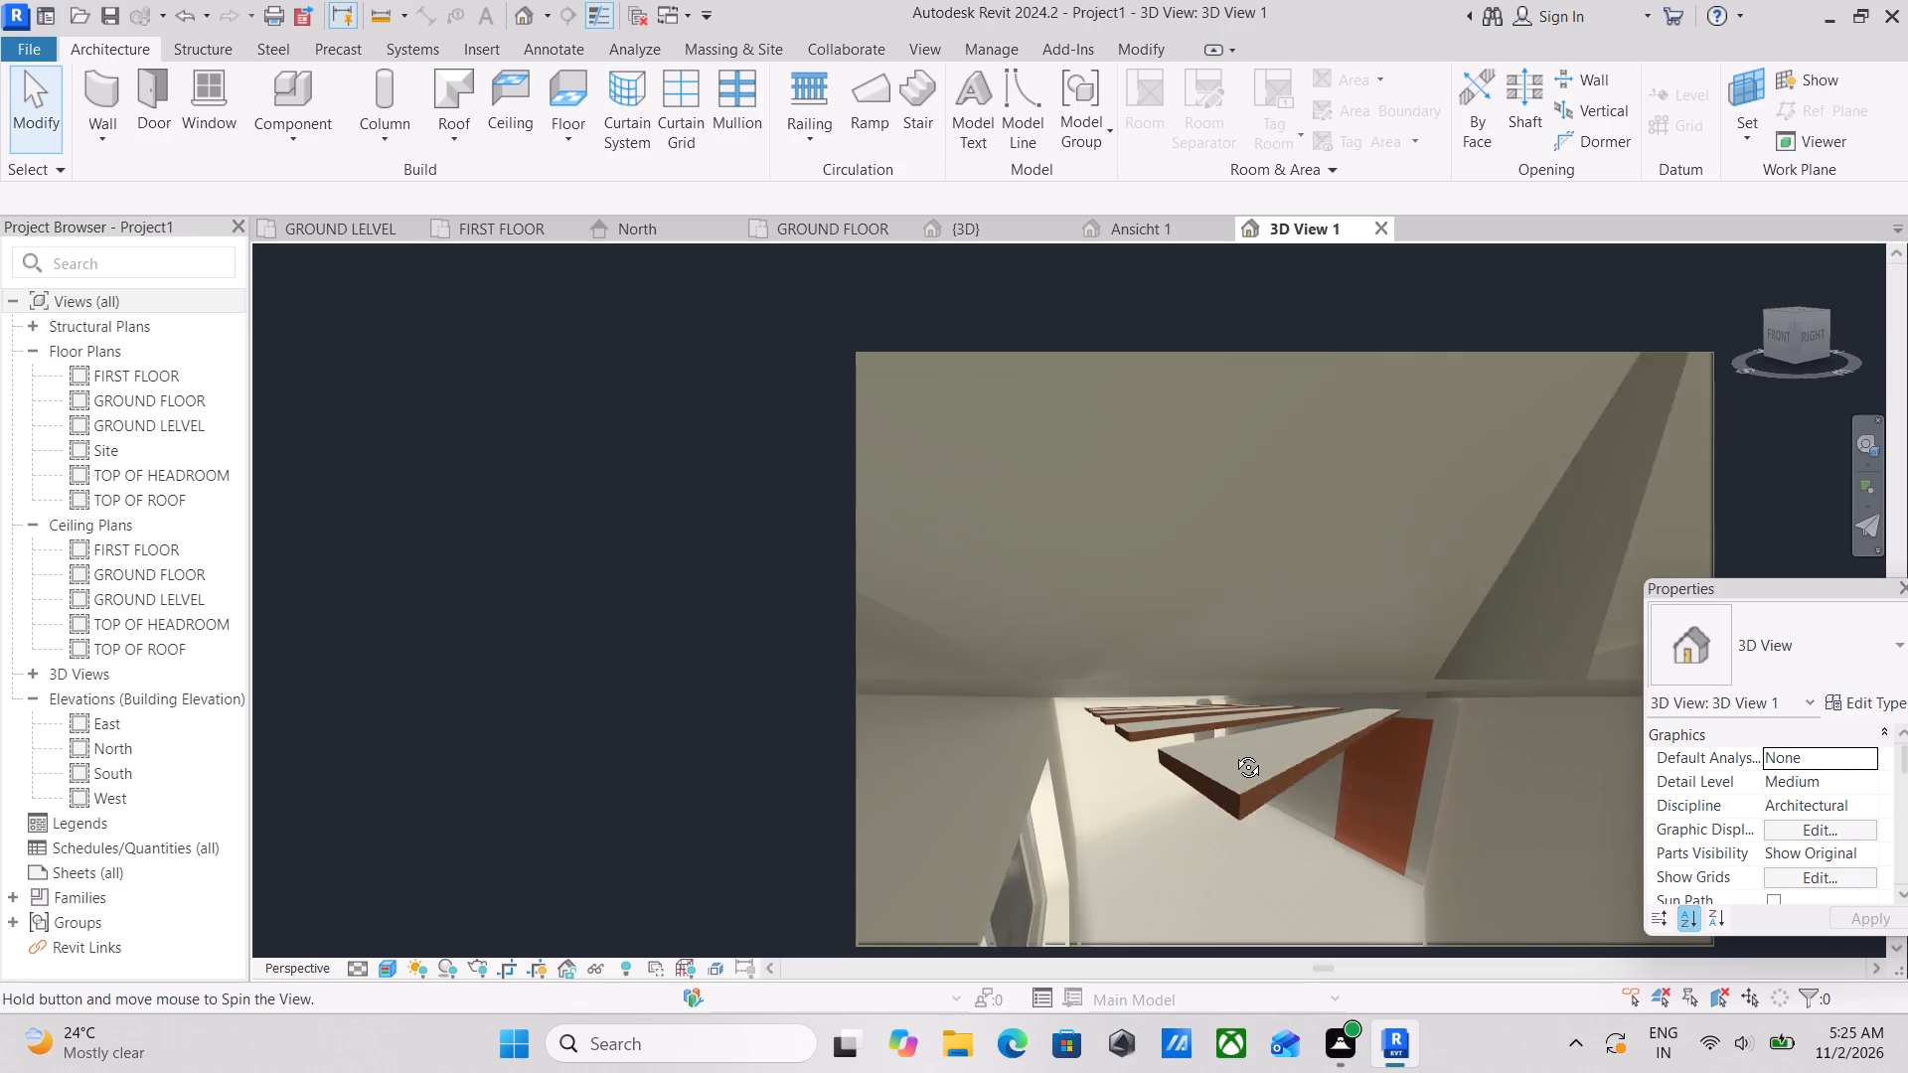
{"action": "middle_click_drag", "start_coordinate": [1233, 752], "coordinate": [1228, 701], "text": "shift"}
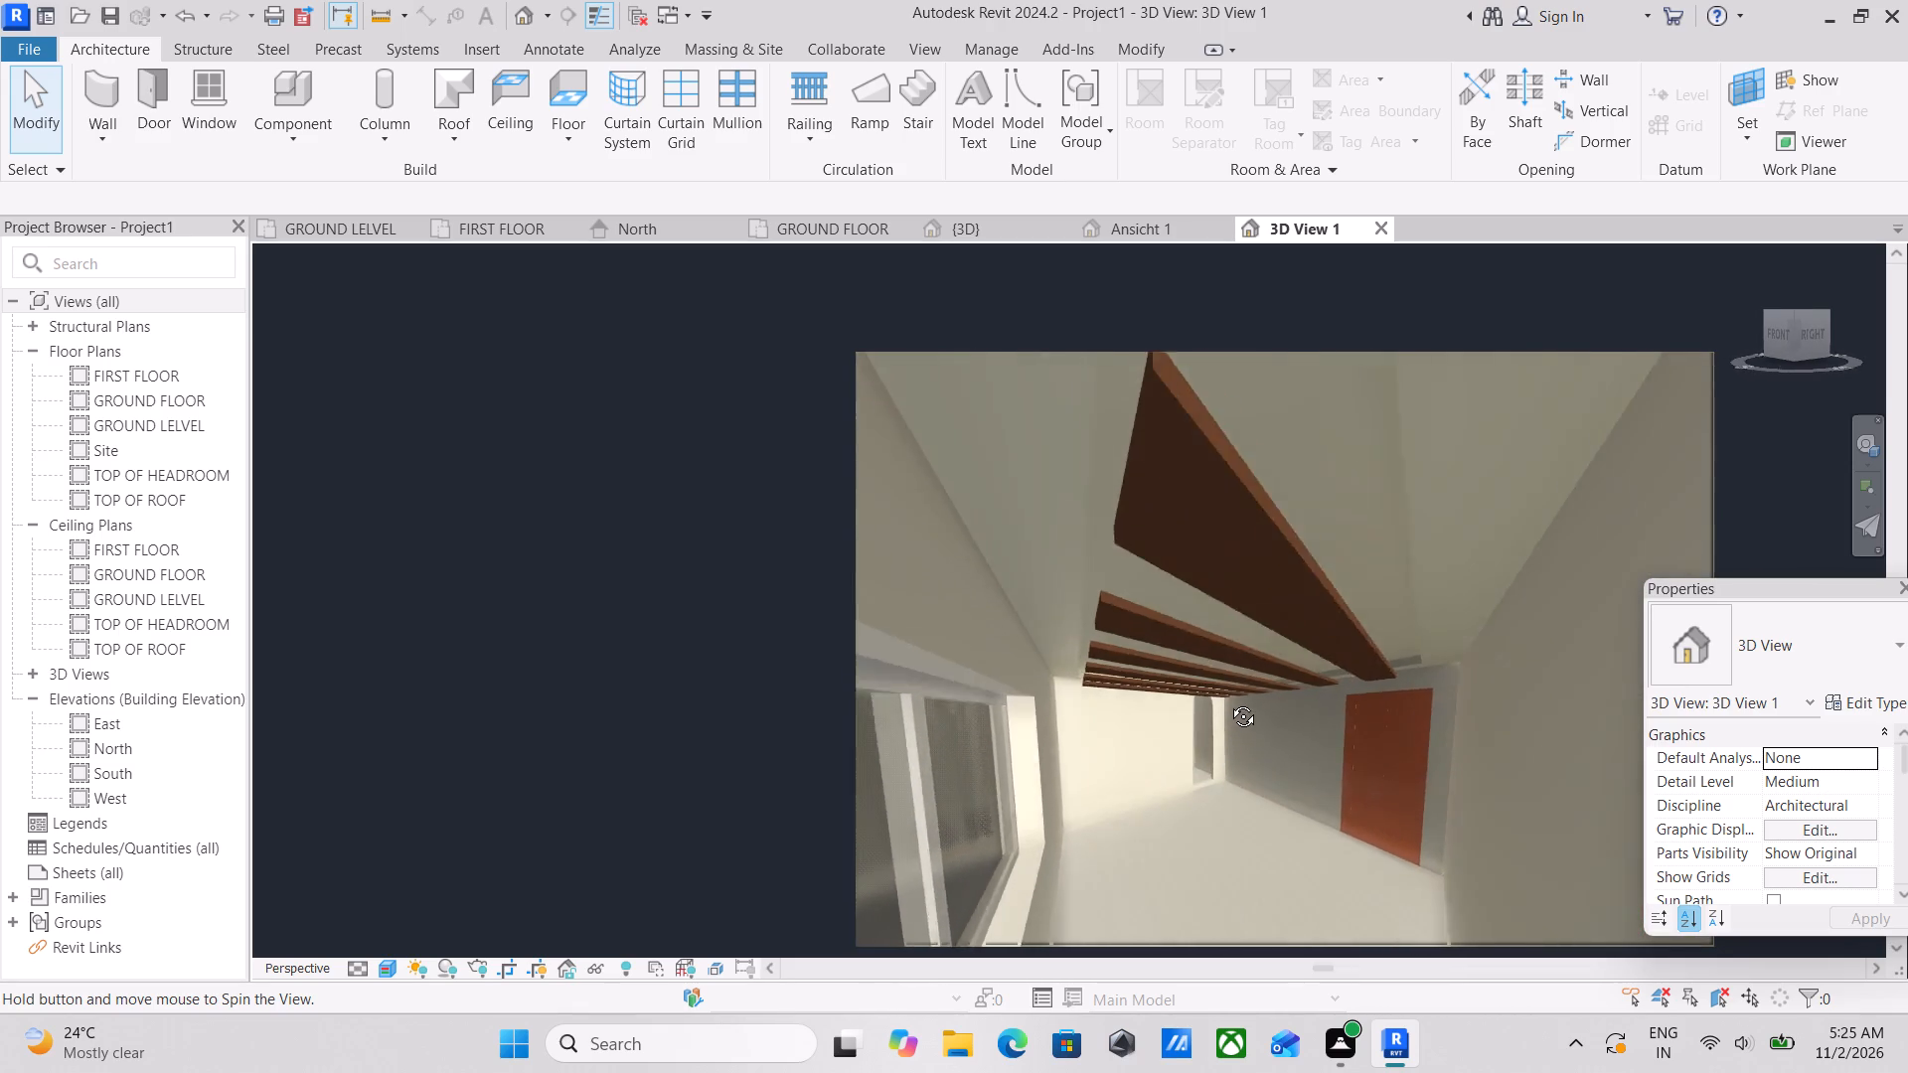
{"action": "middle_click_drag", "start_coordinate": [1228, 701], "coordinate": [1225, 748], "text": "shift"}
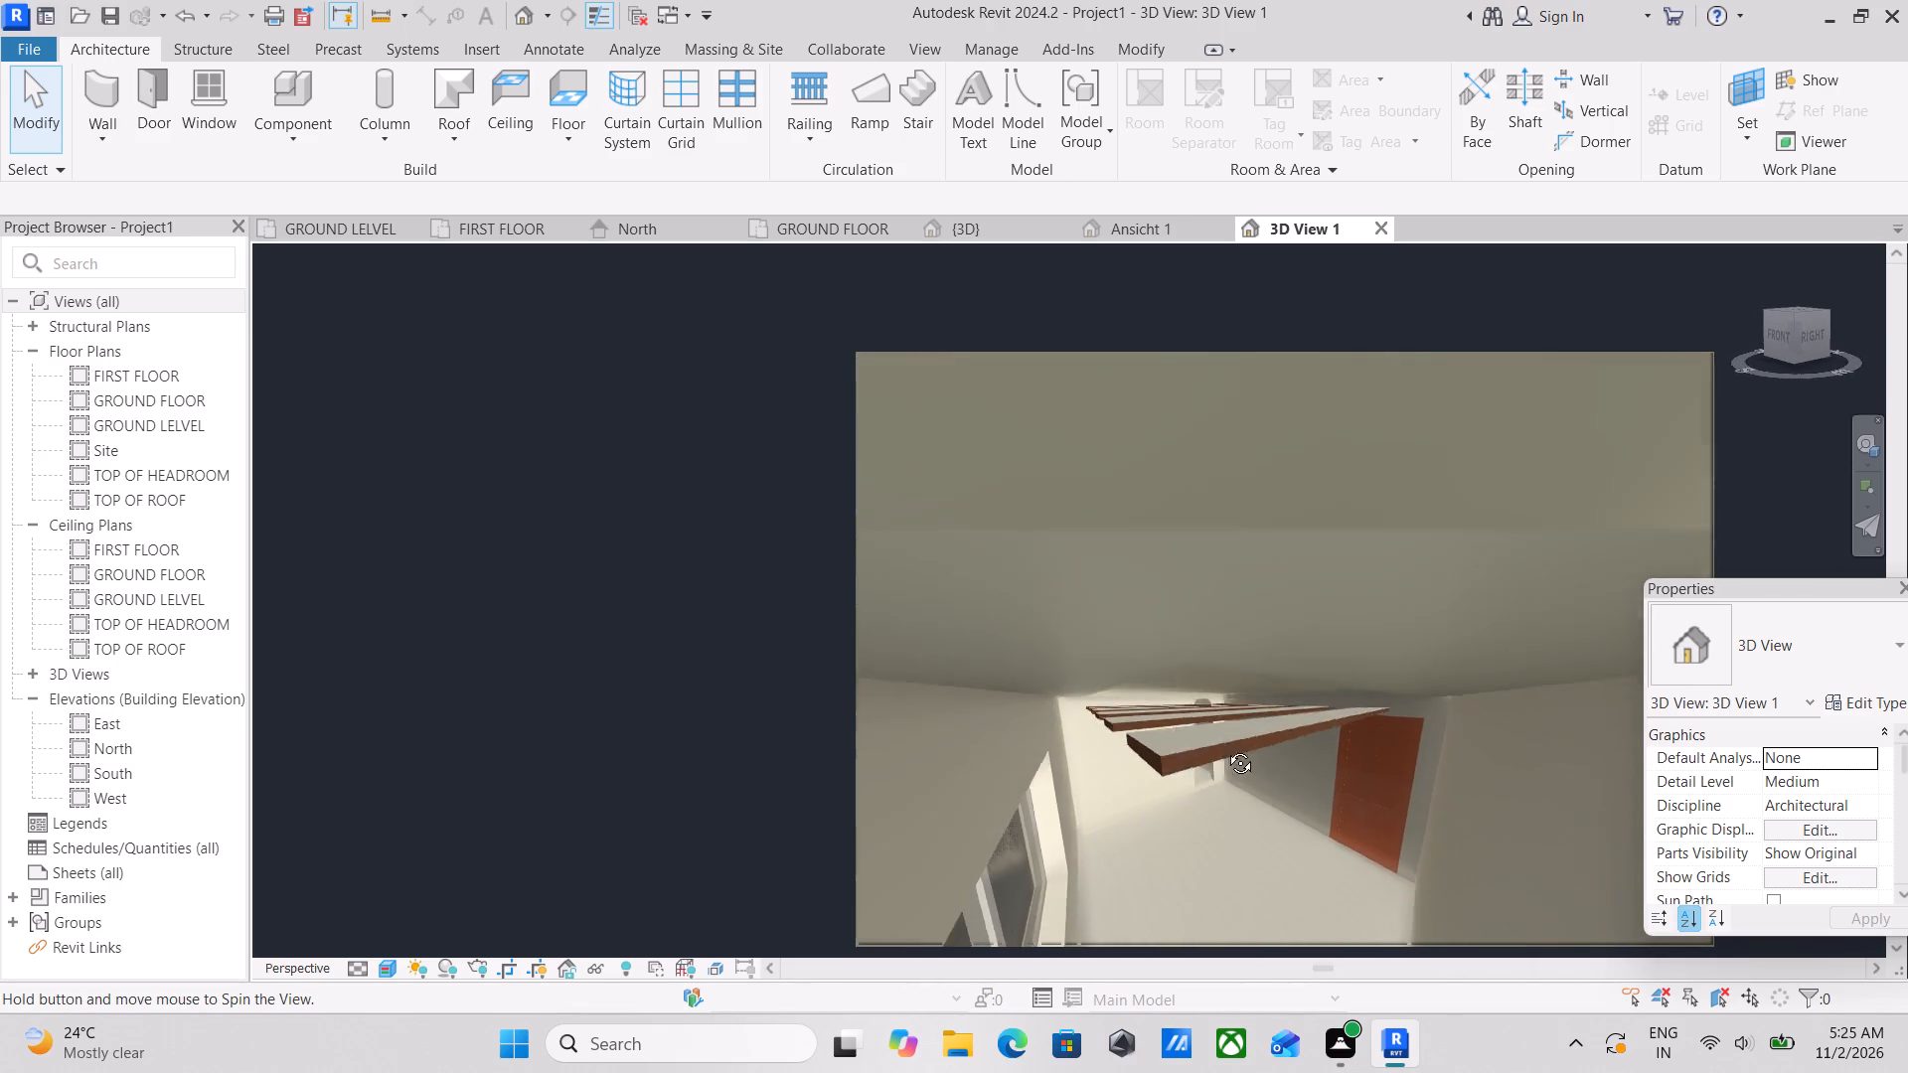
{"action": "middle_click_drag", "start_coordinate": [1225, 748], "coordinate": [1217, 694], "text": "shift"}
{"action": "scroll", "coordinate": [1217, 694], "scroll_direction": "up", "scroll_amount": 4}
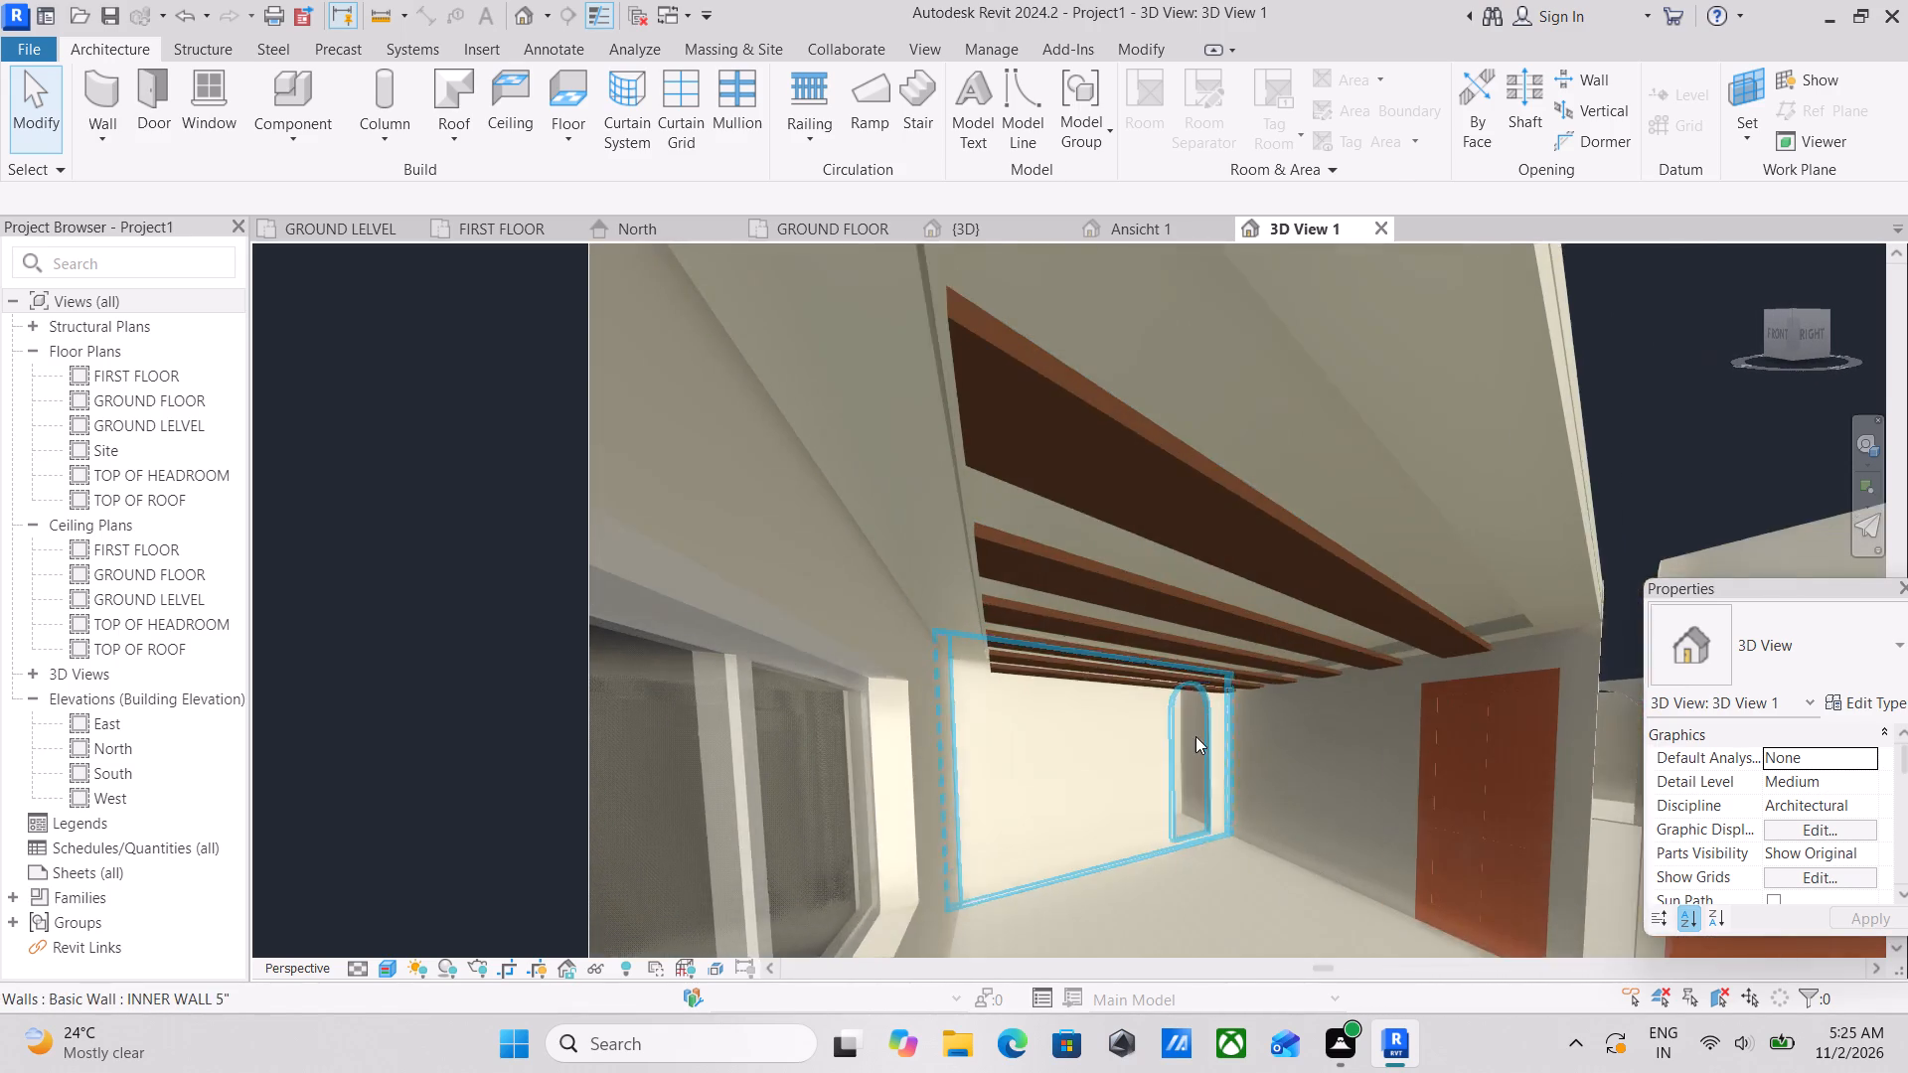
{"action": "scroll", "coordinate": [1195, 736], "scroll_direction": "up", "scroll_amount": 2}
{"action": "scroll", "coordinate": [1213, 706], "scroll_direction": "down", "scroll_amount": 1}
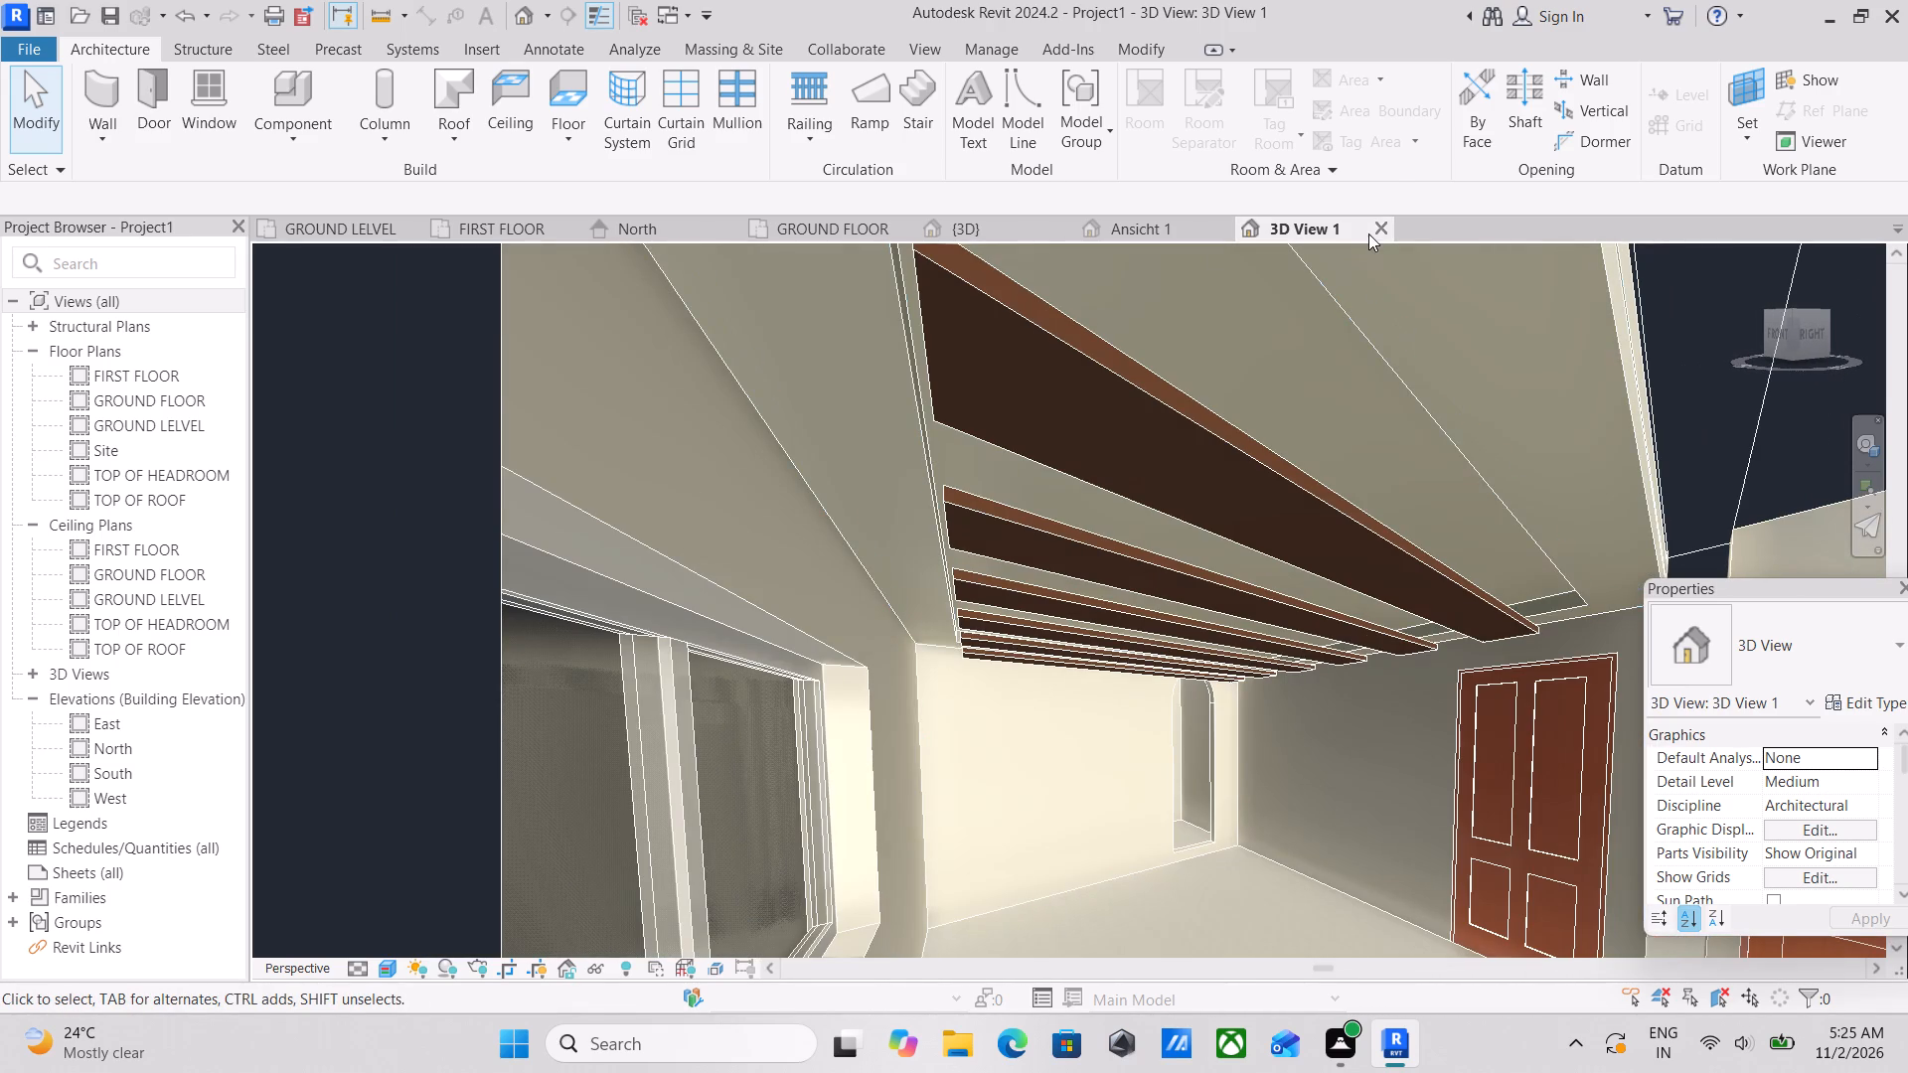
{"action": "left_click", "coordinate": [1376, 231]}
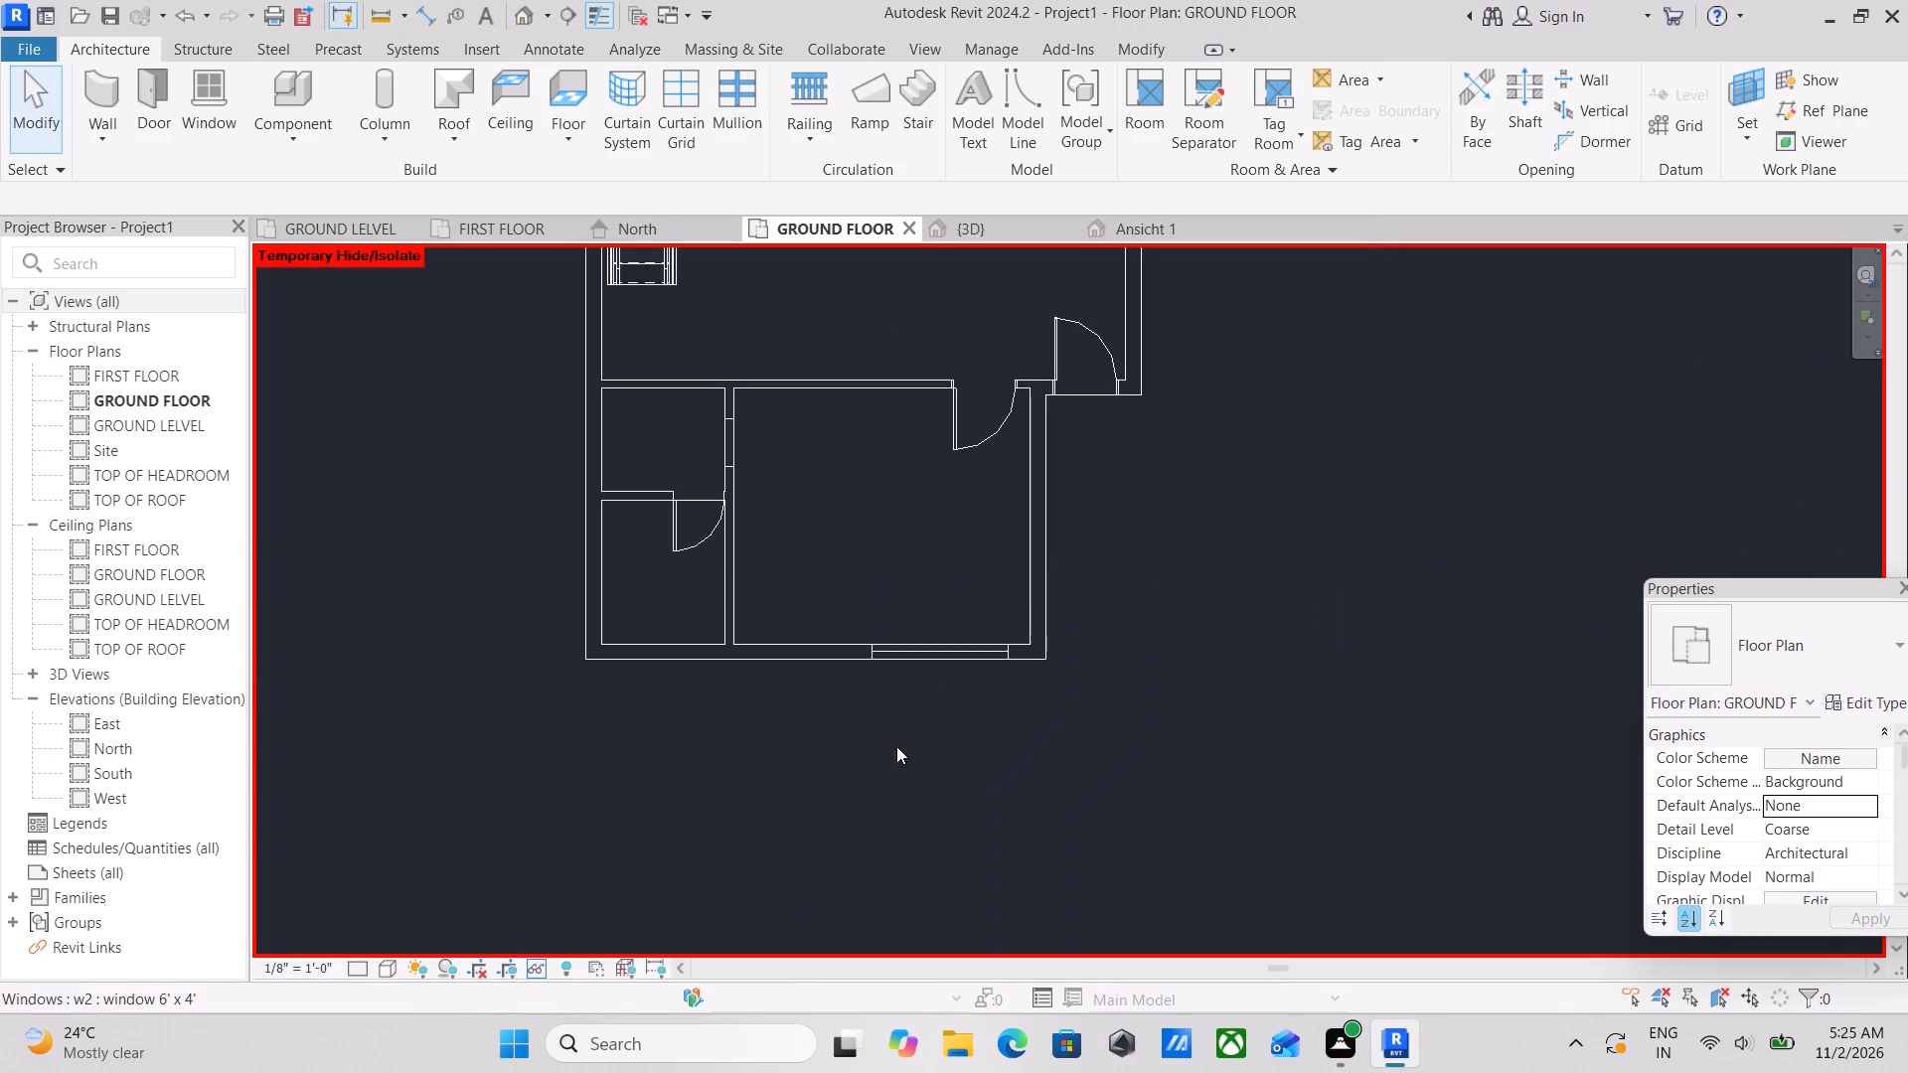
Place an automatic METAL STUD WHITE CEILING at a 9' 5" height offset in the L-shaped room at the GROUND FLOOR plan's northwest corner.
{"action": "middle_click_drag", "start_coordinate": [913, 655], "coordinate": [939, 898]}
{"action": "scroll", "coordinate": [839, 688], "scroll_direction": "down", "scroll_amount": 1}
{"action": "middle_click_drag", "start_coordinate": [839, 690], "coordinate": [842, 935]}
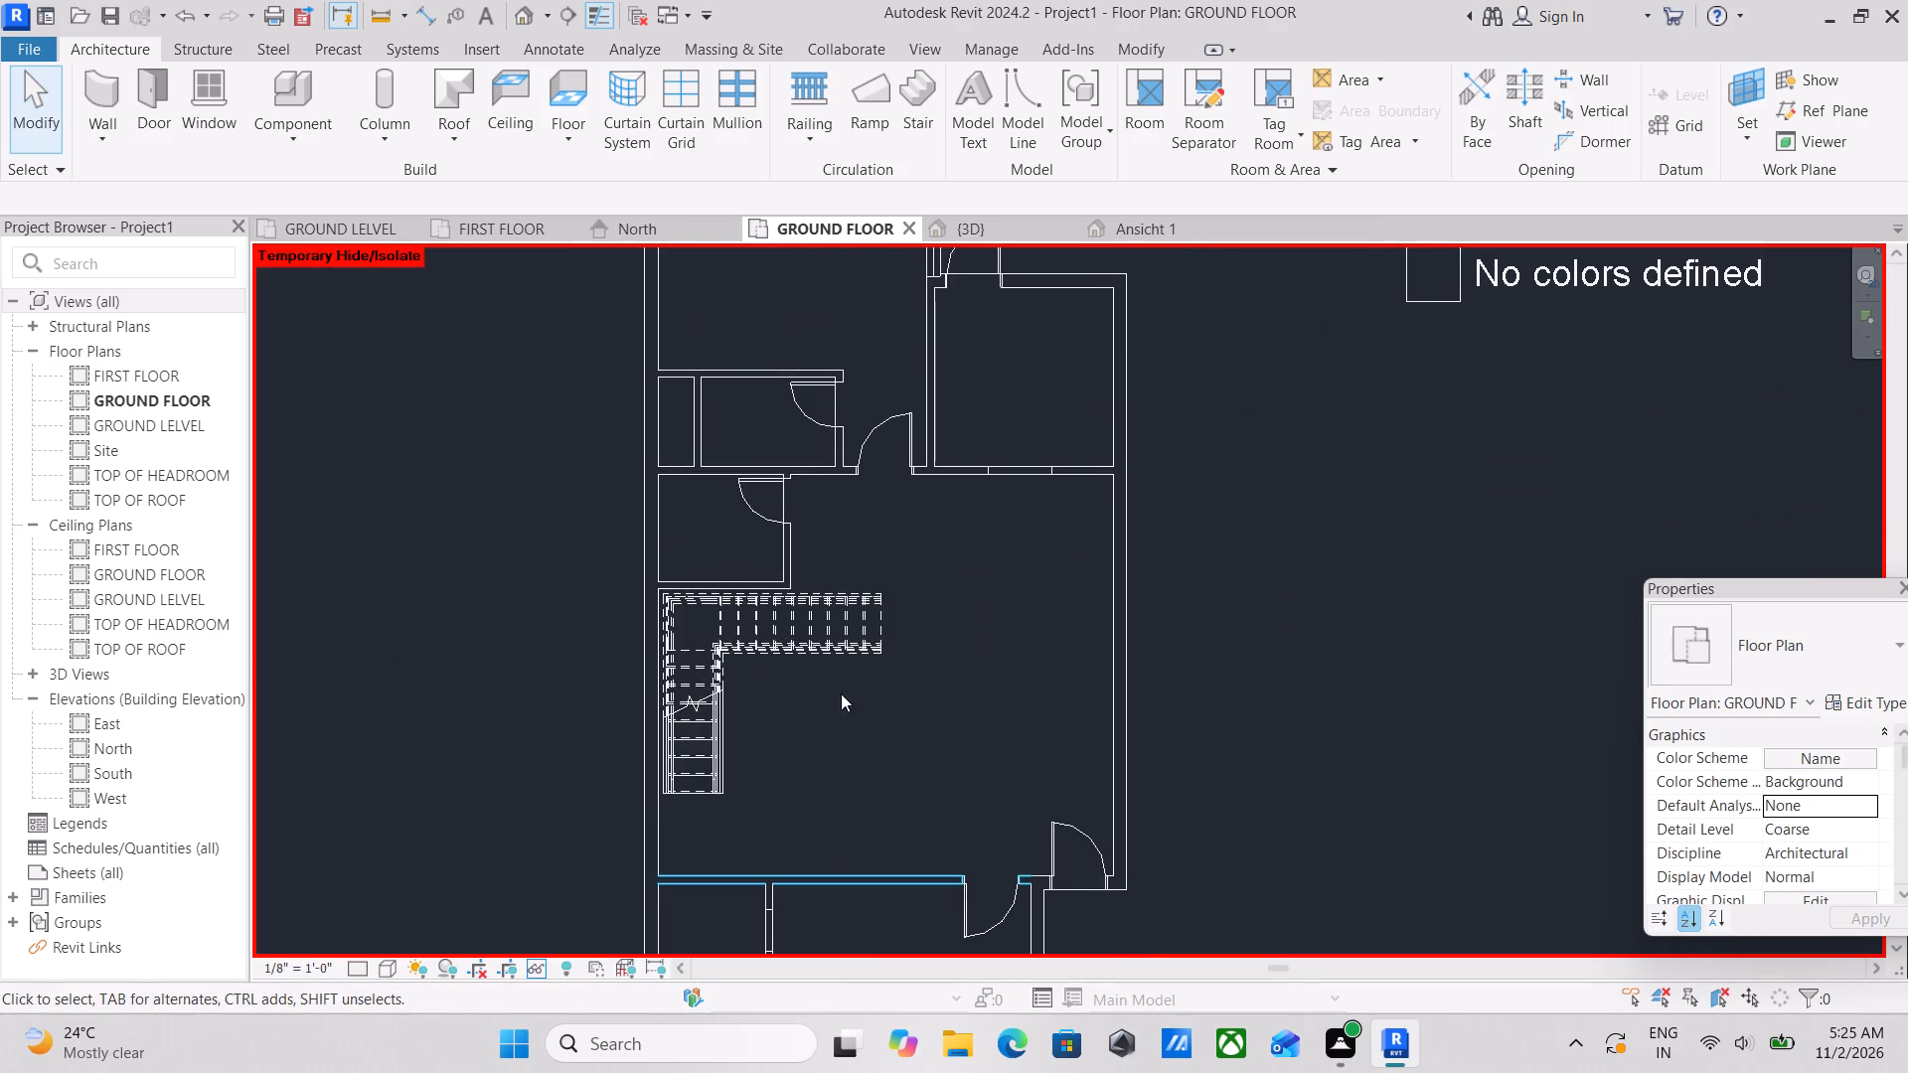
{"action": "middle_click_drag", "start_coordinate": [892, 592], "coordinate": [884, 919]}
{"action": "scroll", "coordinate": [885, 899], "scroll_direction": "up", "scroll_amount": 1}
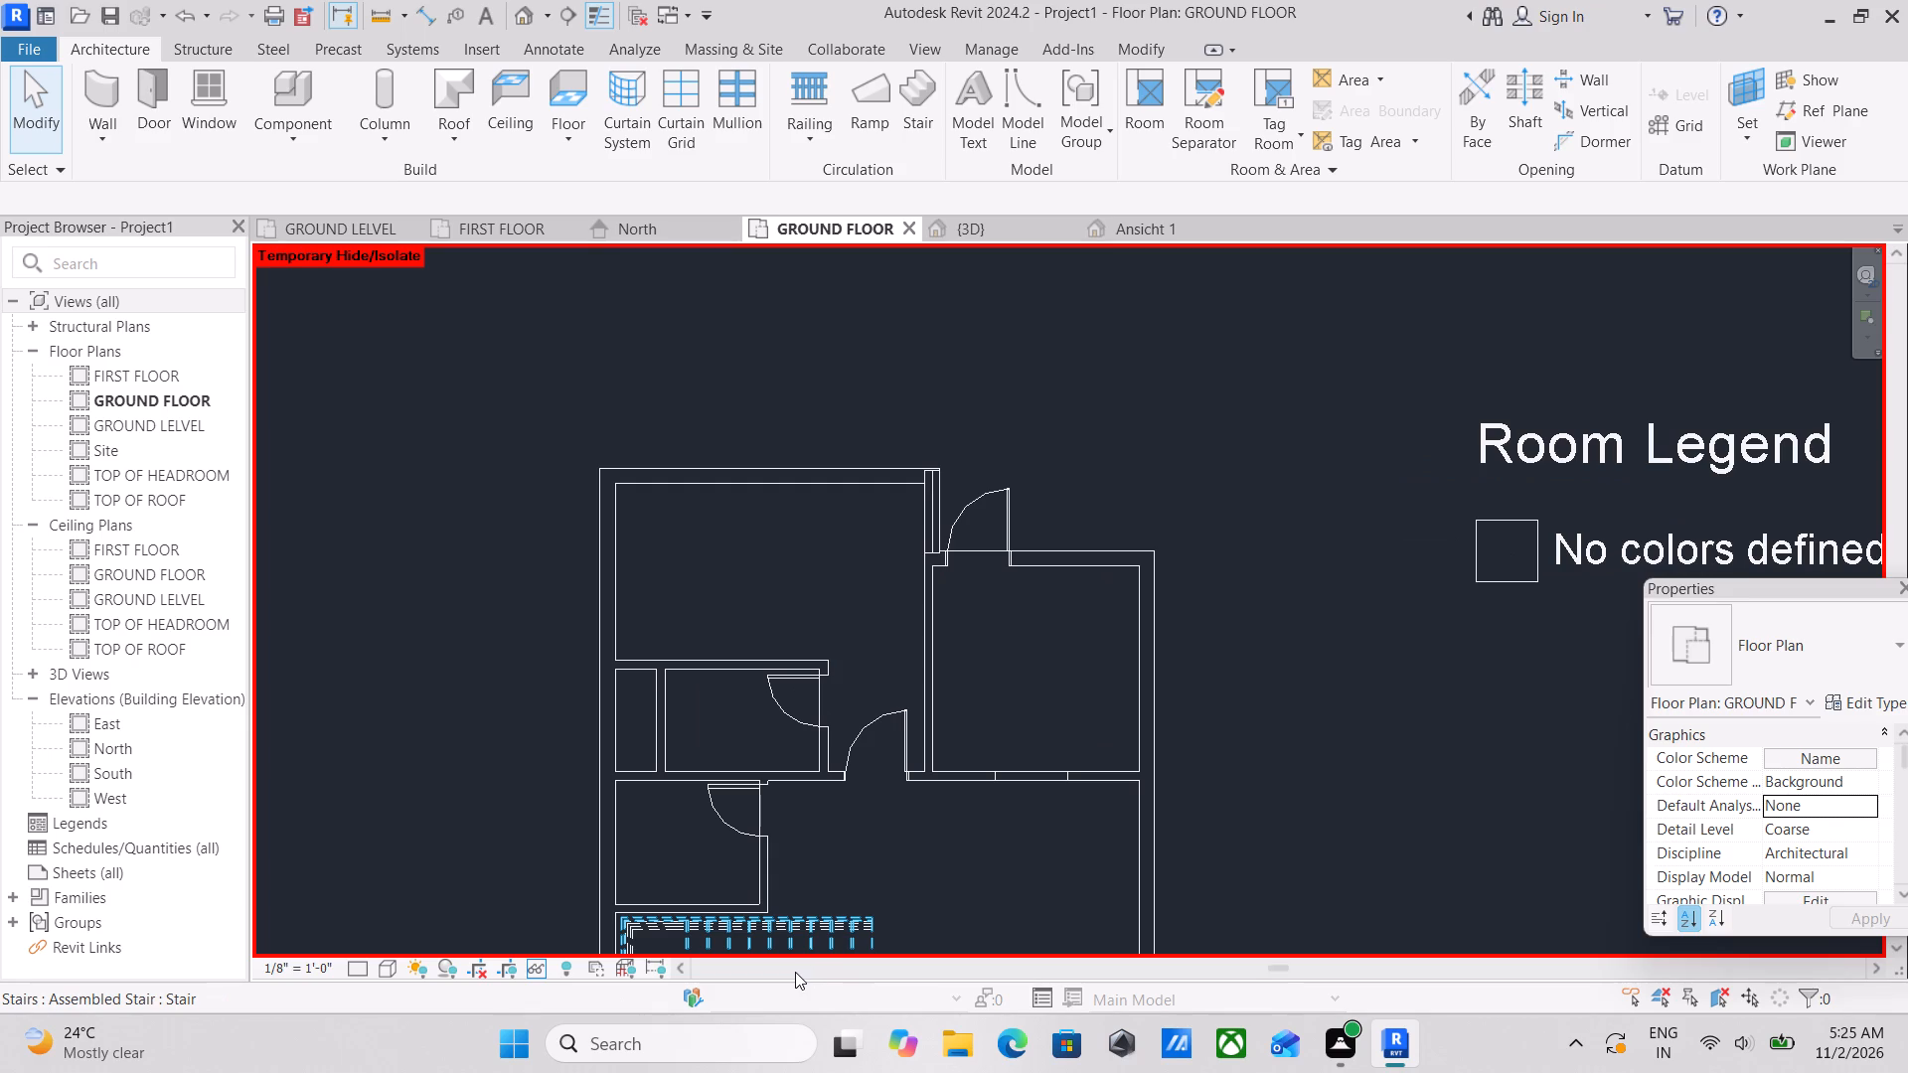
{"action": "scroll", "coordinate": [1025, 823], "scroll_direction": "down", "scroll_amount": 3}
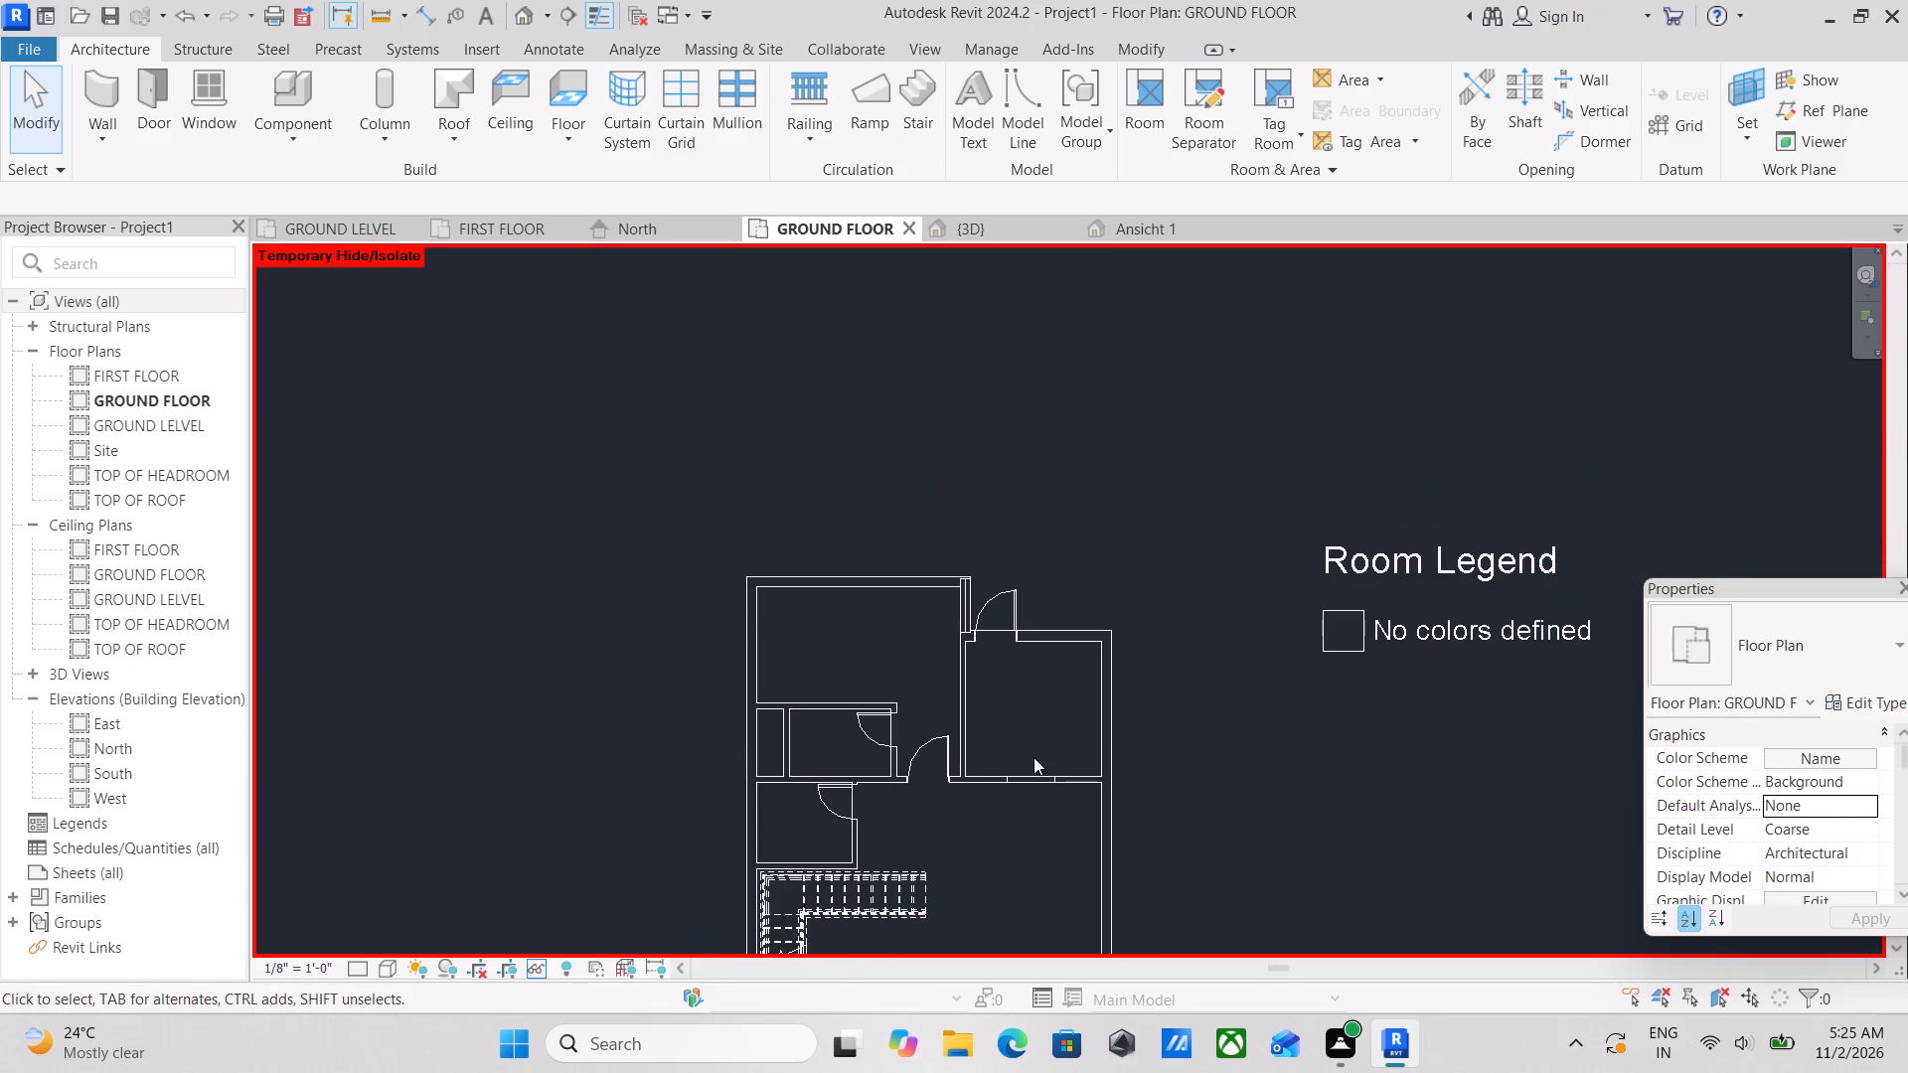
{"action": "middle_click_drag", "start_coordinate": [898, 899], "coordinate": [1045, 677]}
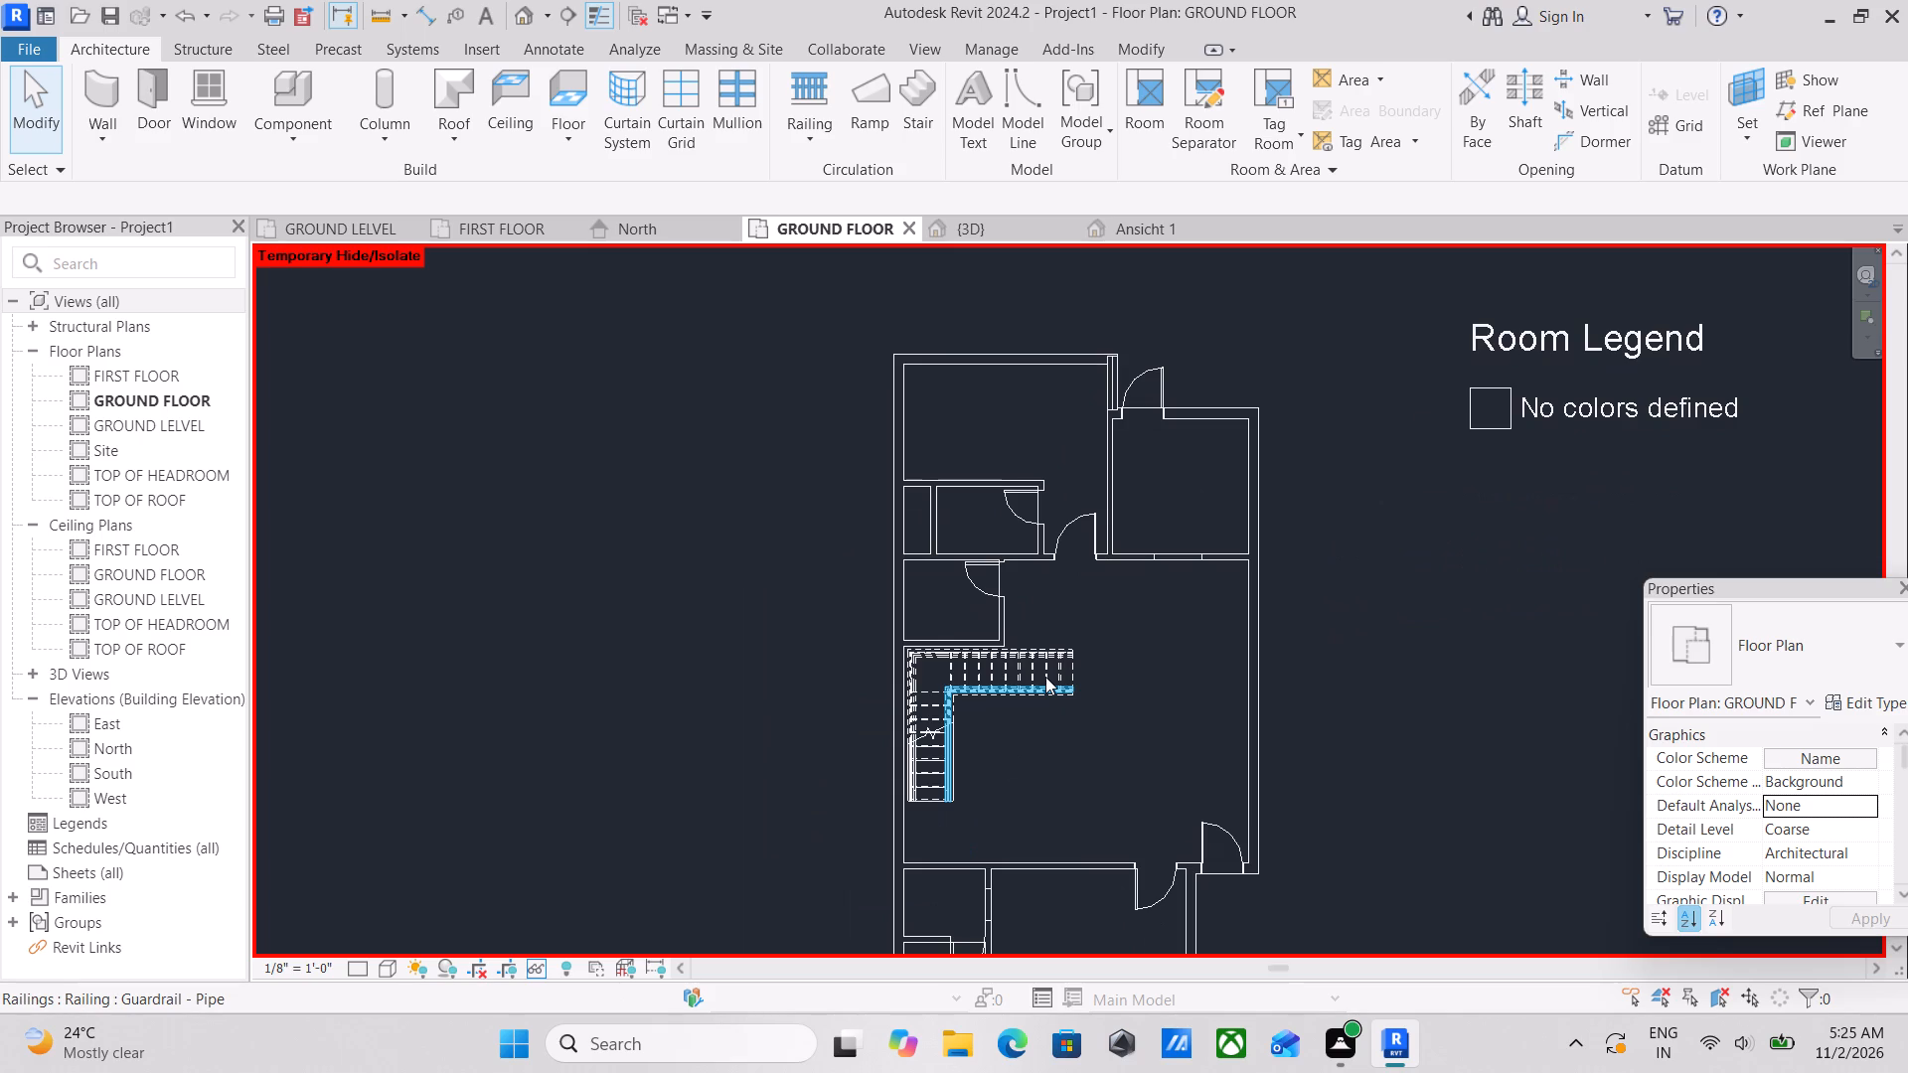
{"action": "scroll", "coordinate": [1069, 579], "scroll_direction": "up", "scroll_amount": 3}
{"action": "middle_click_drag", "start_coordinate": [1070, 579], "coordinate": [1041, 780]}
{"action": "scroll", "coordinate": [1041, 780], "scroll_direction": "up", "scroll_amount": 1}
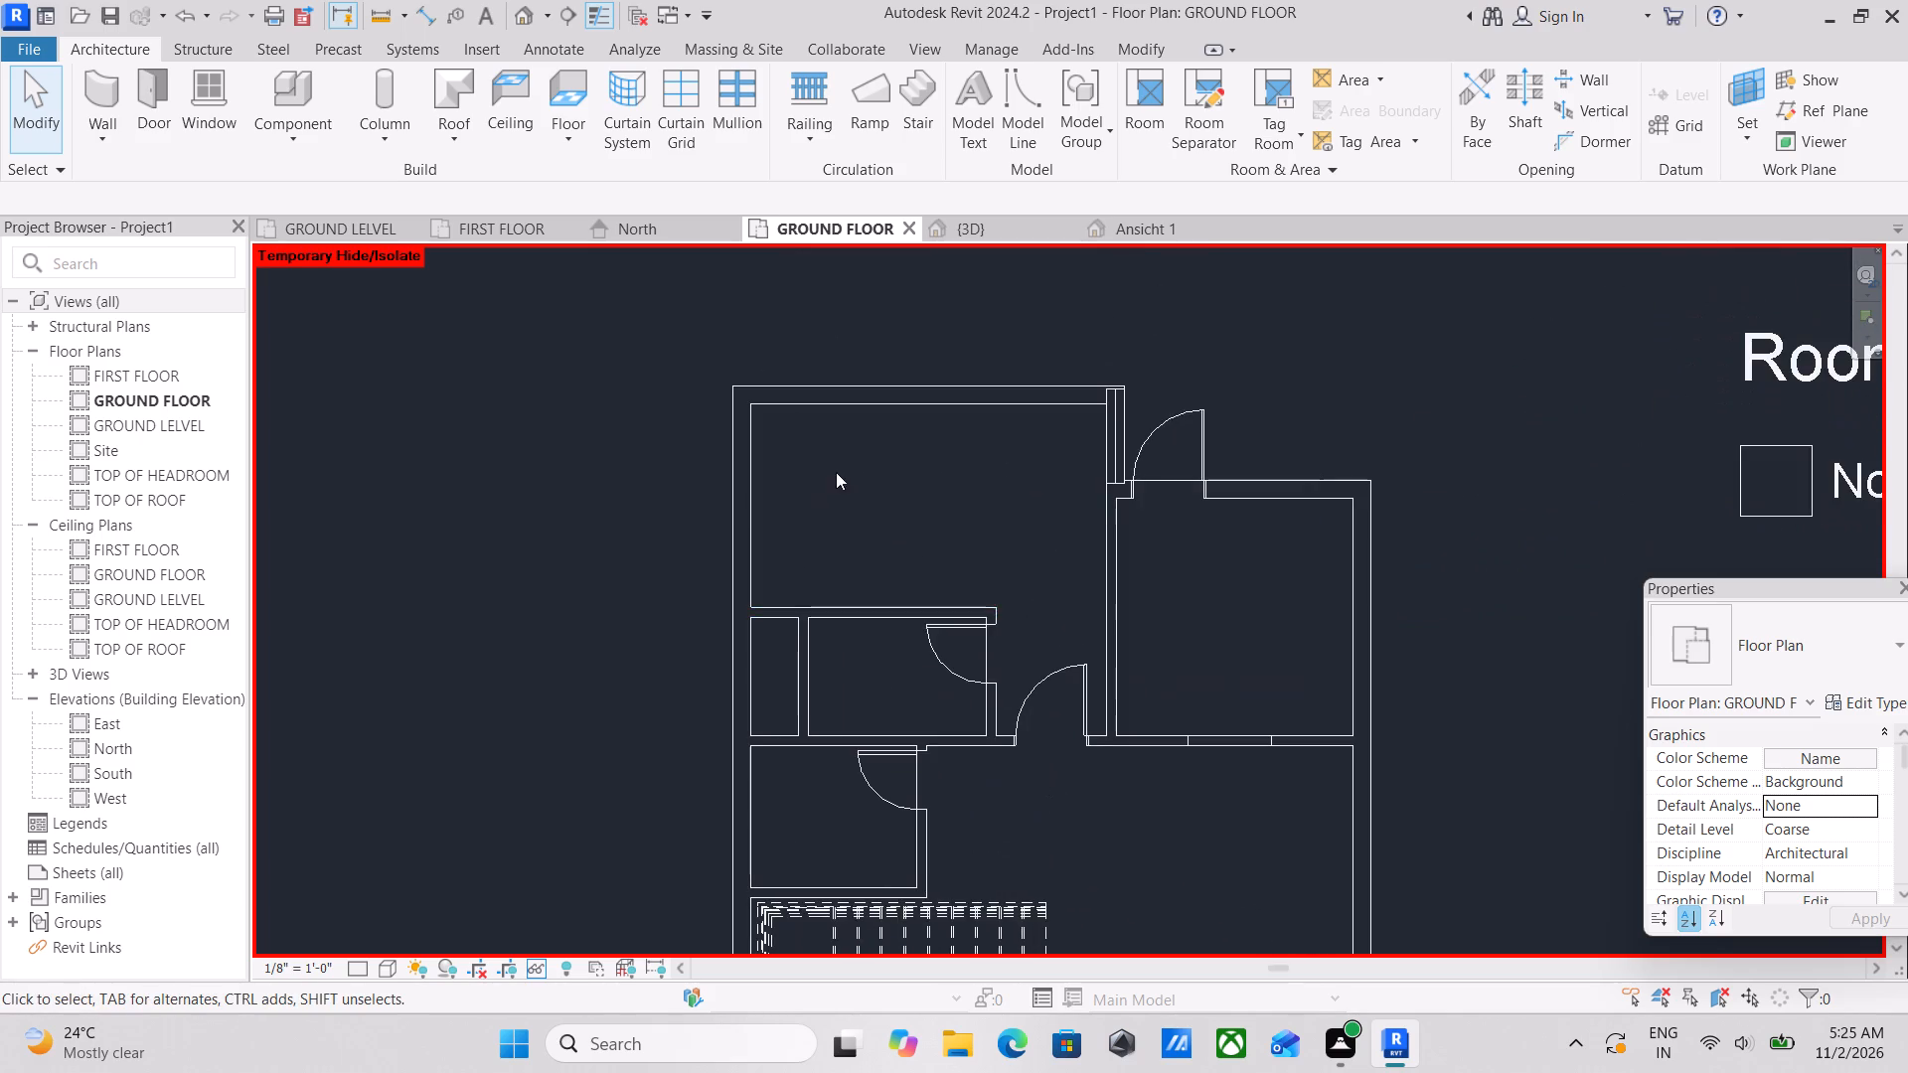
{"action": "scroll", "coordinate": [832, 501], "scroll_direction": "up", "scroll_amount": 3}
{"action": "middle_click_drag", "start_coordinate": [908, 501], "coordinate": [885, 677]}
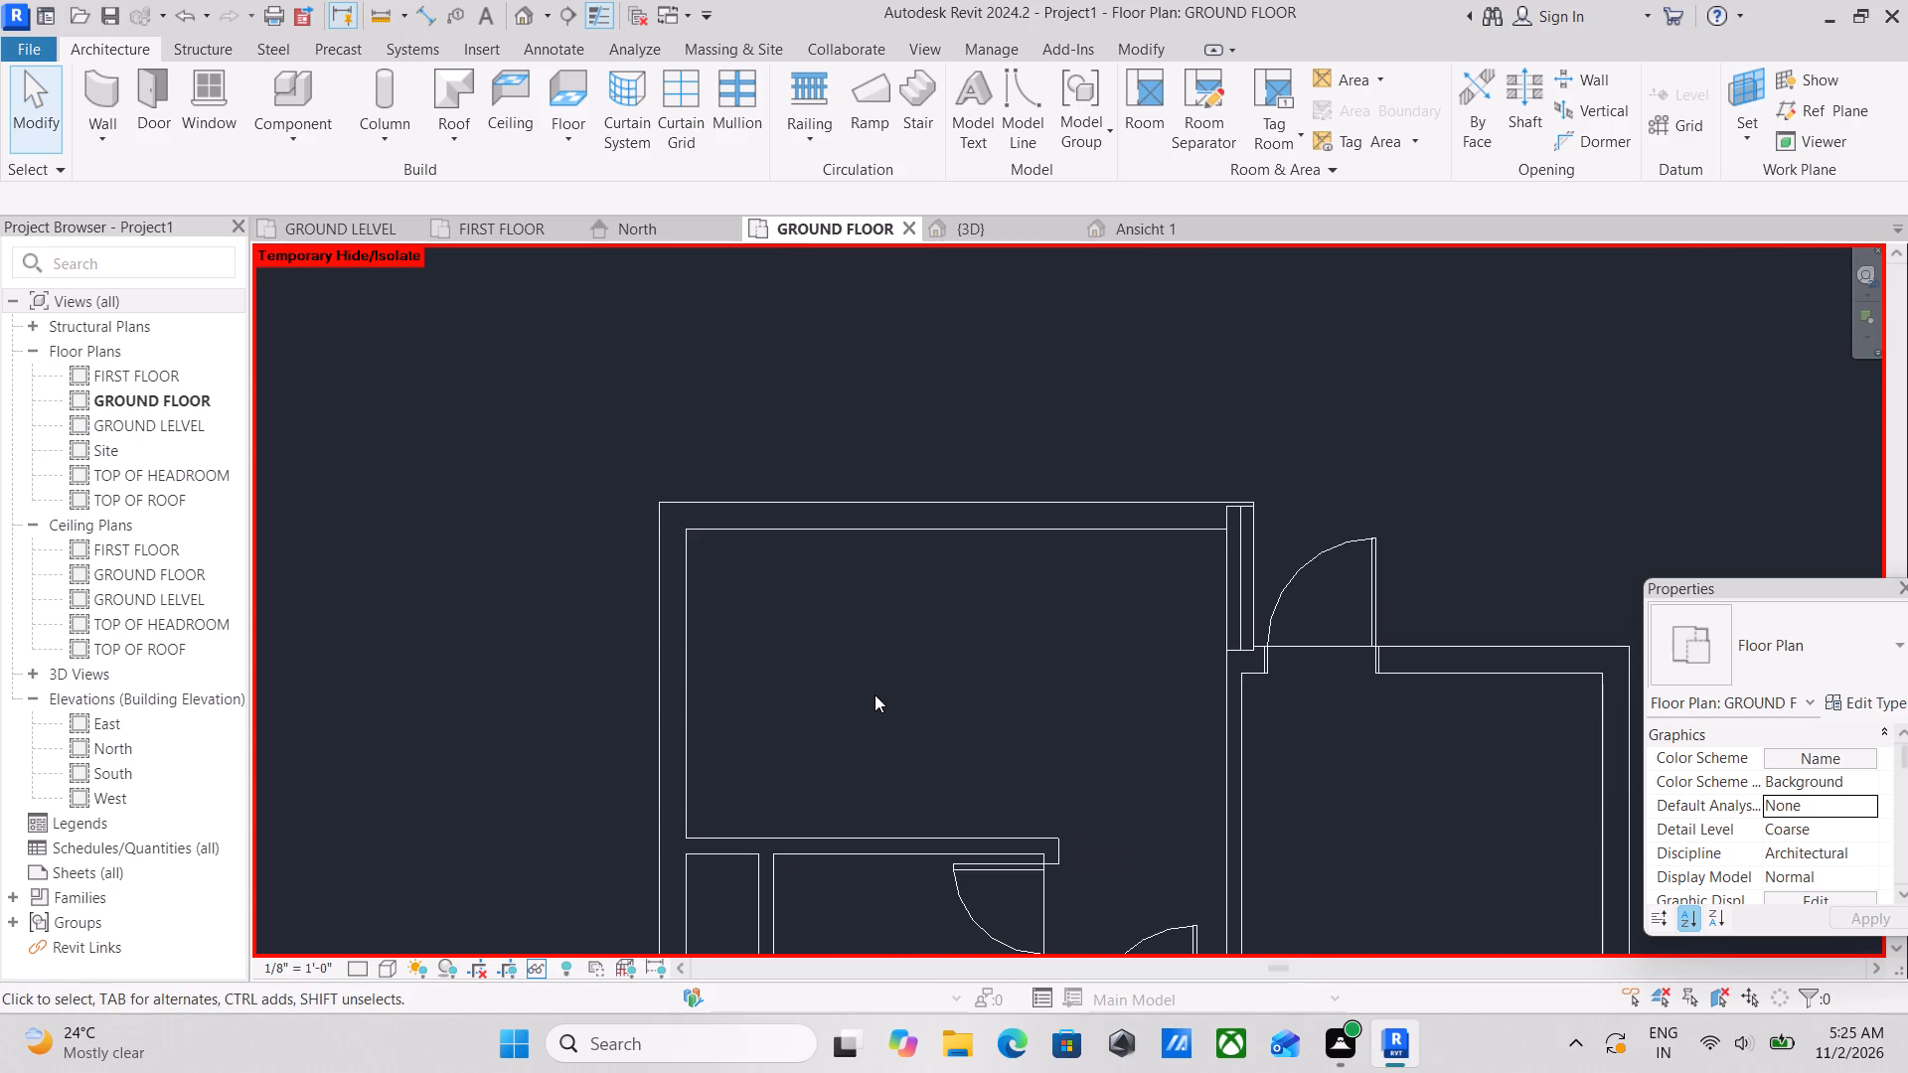
{"action": "scroll", "coordinate": [987, 752], "scroll_direction": "up", "scroll_amount": 2}
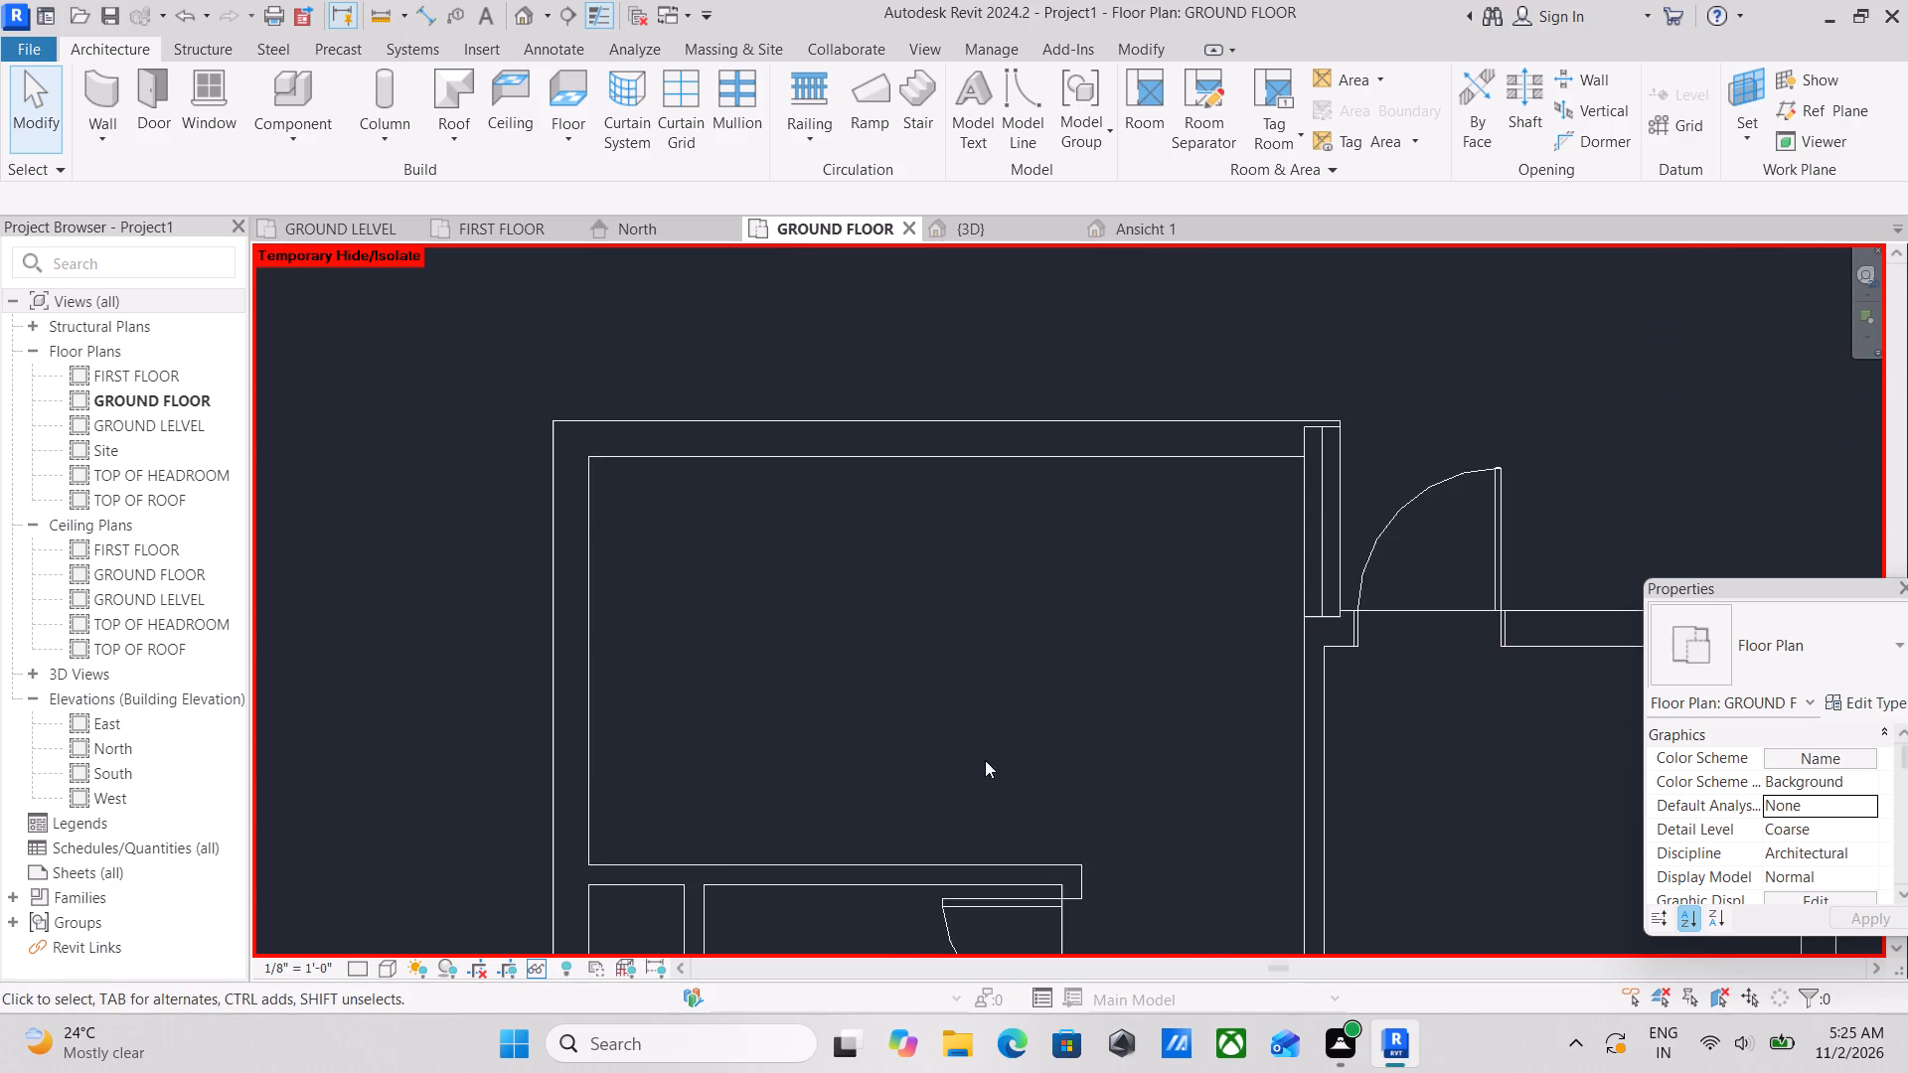
{"action": "scroll", "coordinate": [965, 699], "scroll_direction": "down", "scroll_amount": 2}
{"action": "middle_click_drag", "start_coordinate": [966, 686], "coordinate": [912, 719]}
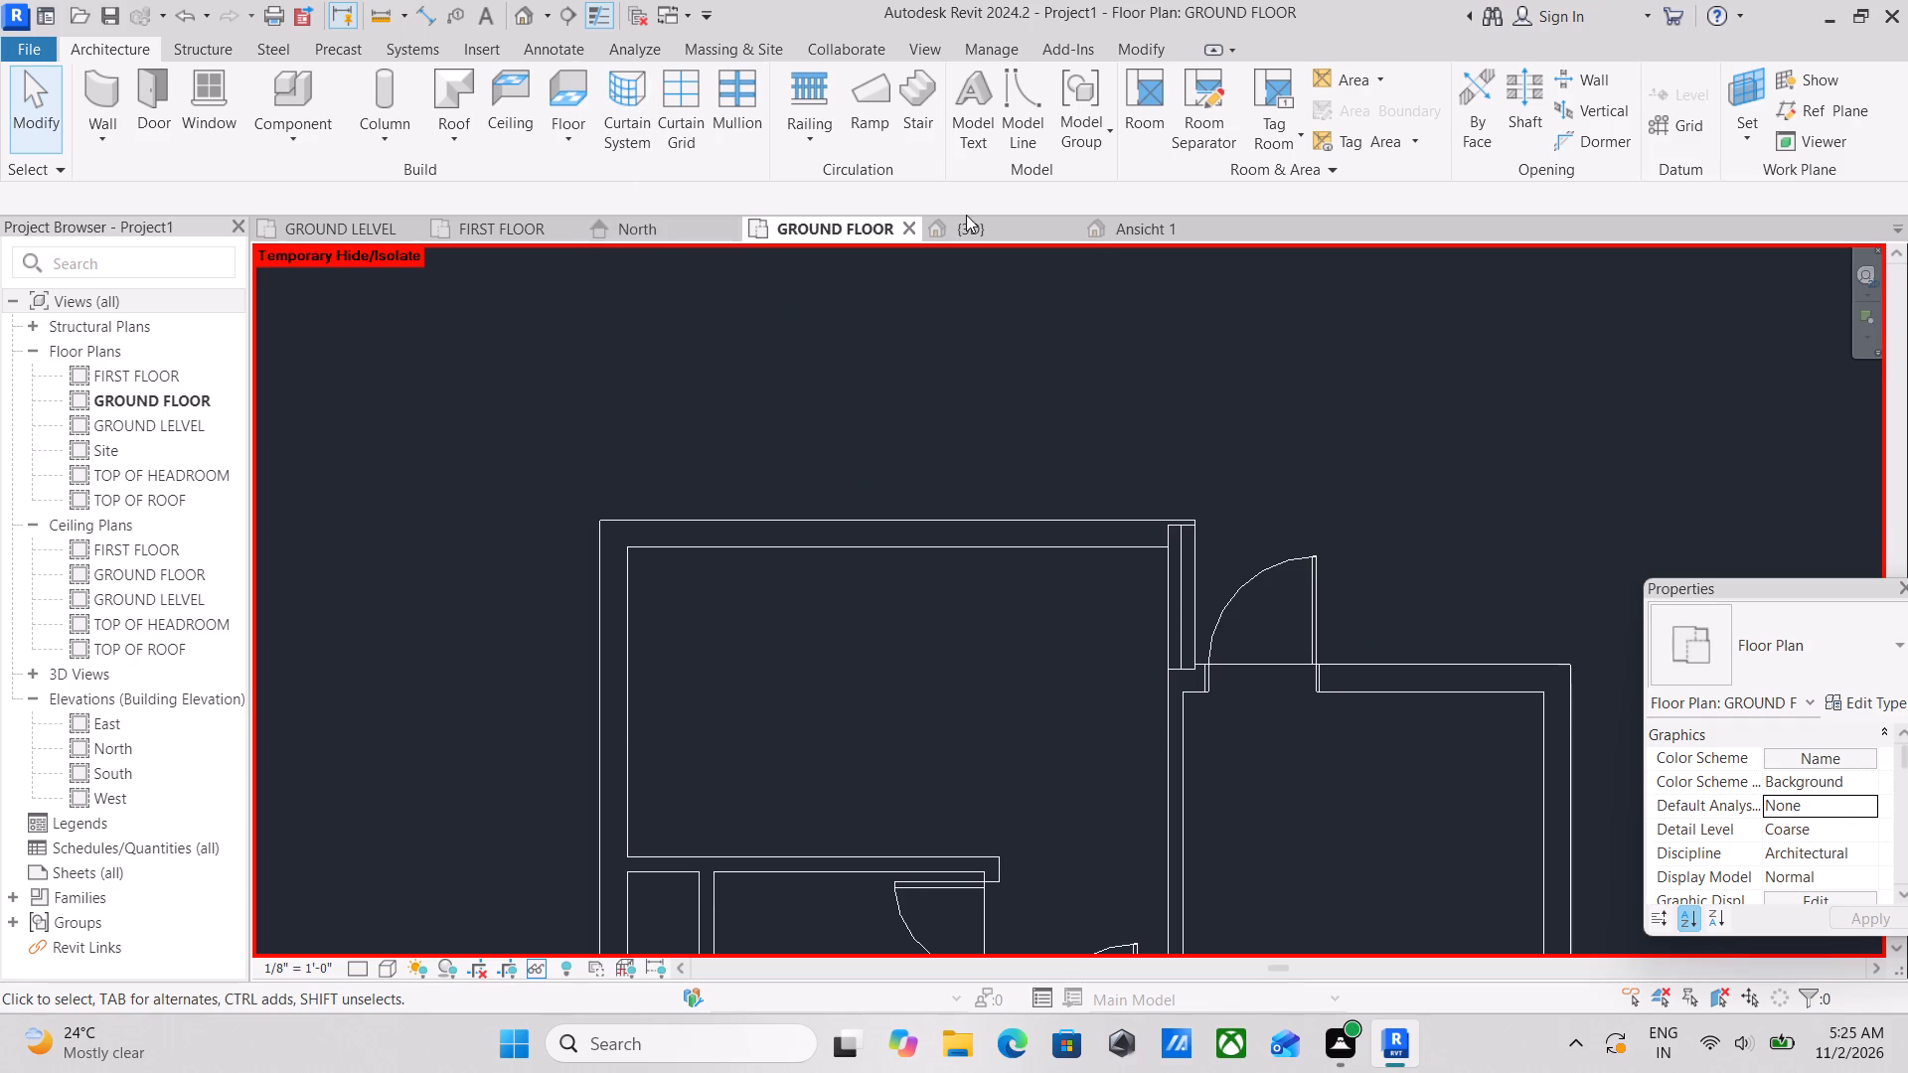
{"action": "left_click", "coordinate": [505, 135]}
{"action": "middle_click_drag", "start_coordinate": [980, 625], "coordinate": [821, 441]}
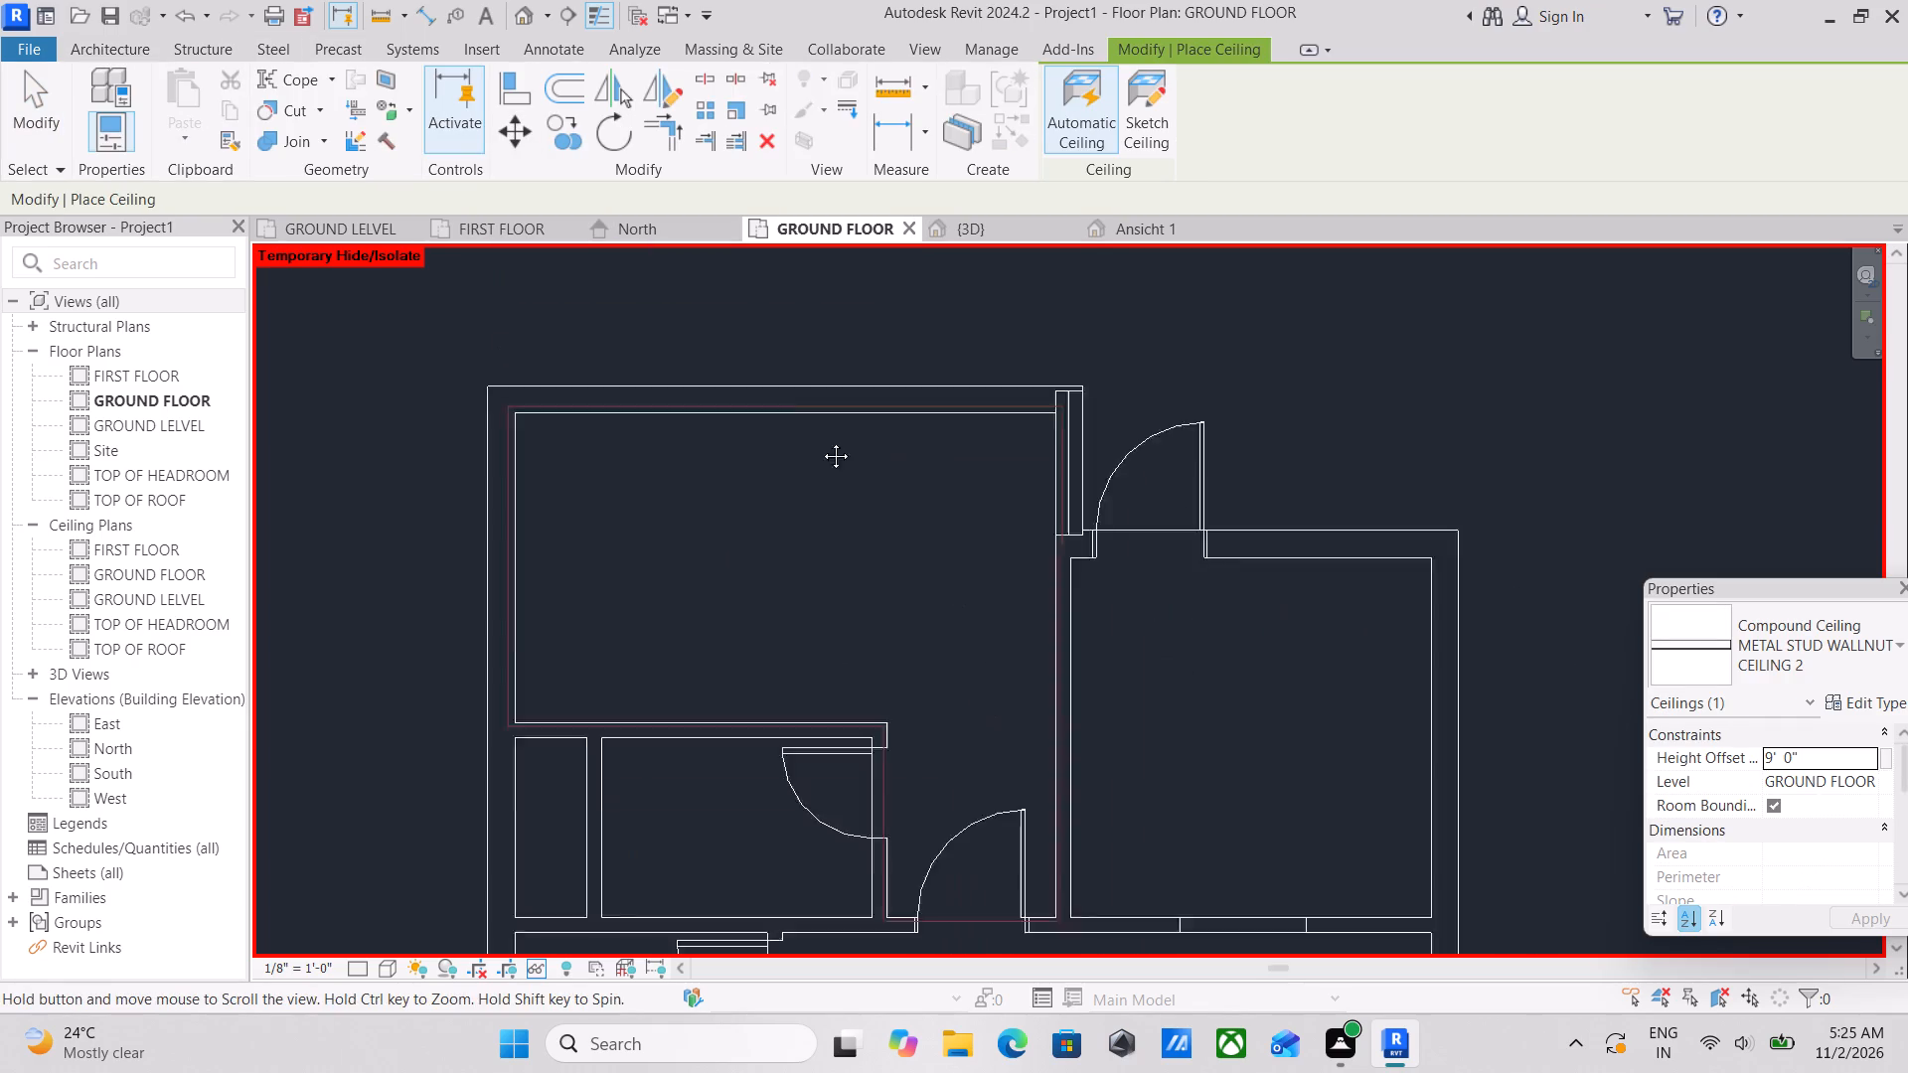
{"action": "middle_click_drag", "start_coordinate": [821, 441], "coordinate": [778, 401]}
{"action": "scroll", "coordinate": [798, 418], "scroll_direction": "down", "scroll_amount": 1}
{"action": "left_click", "coordinate": [1874, 670]}
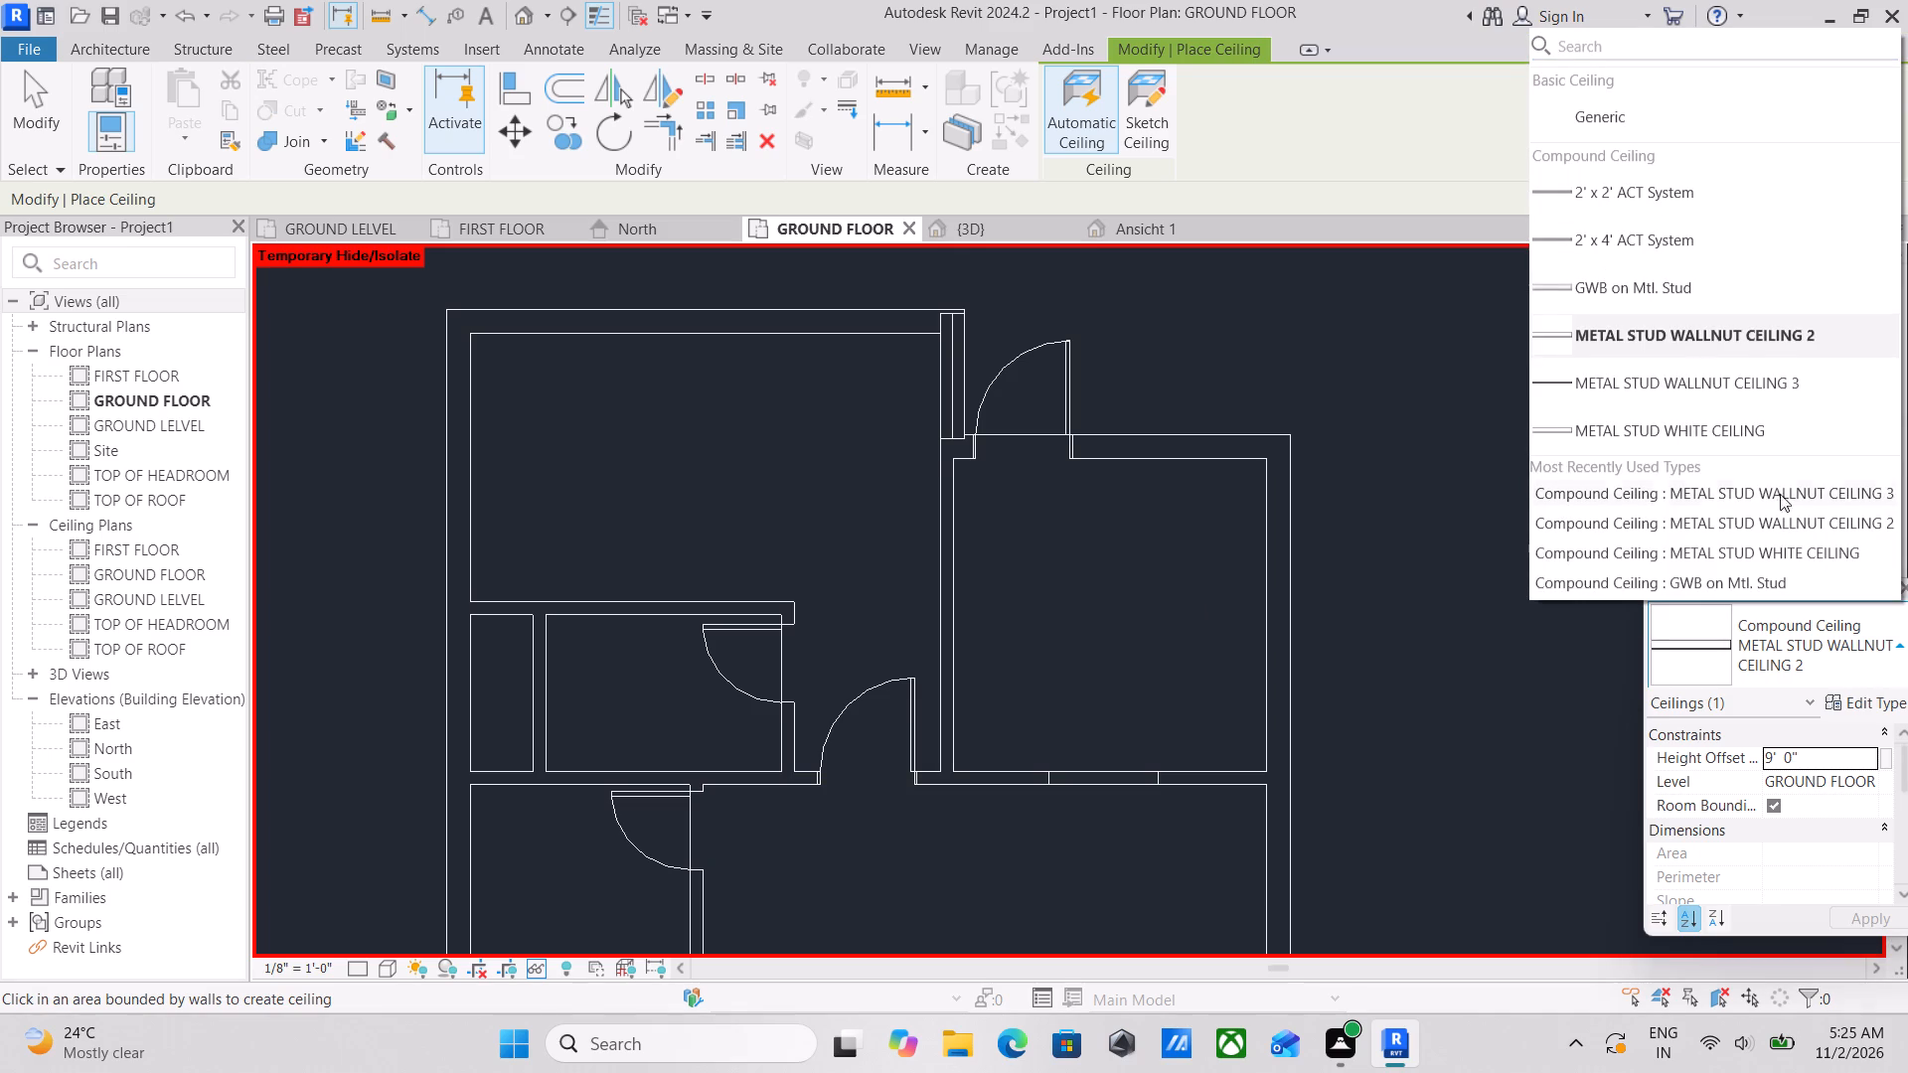
{"action": "left_click", "coordinate": [1726, 429]}
{"action": "scroll", "coordinate": [735, 510], "scroll_direction": "up", "scroll_amount": 1}
{"action": "middle_click_drag", "start_coordinate": [735, 510], "coordinate": [825, 594]}
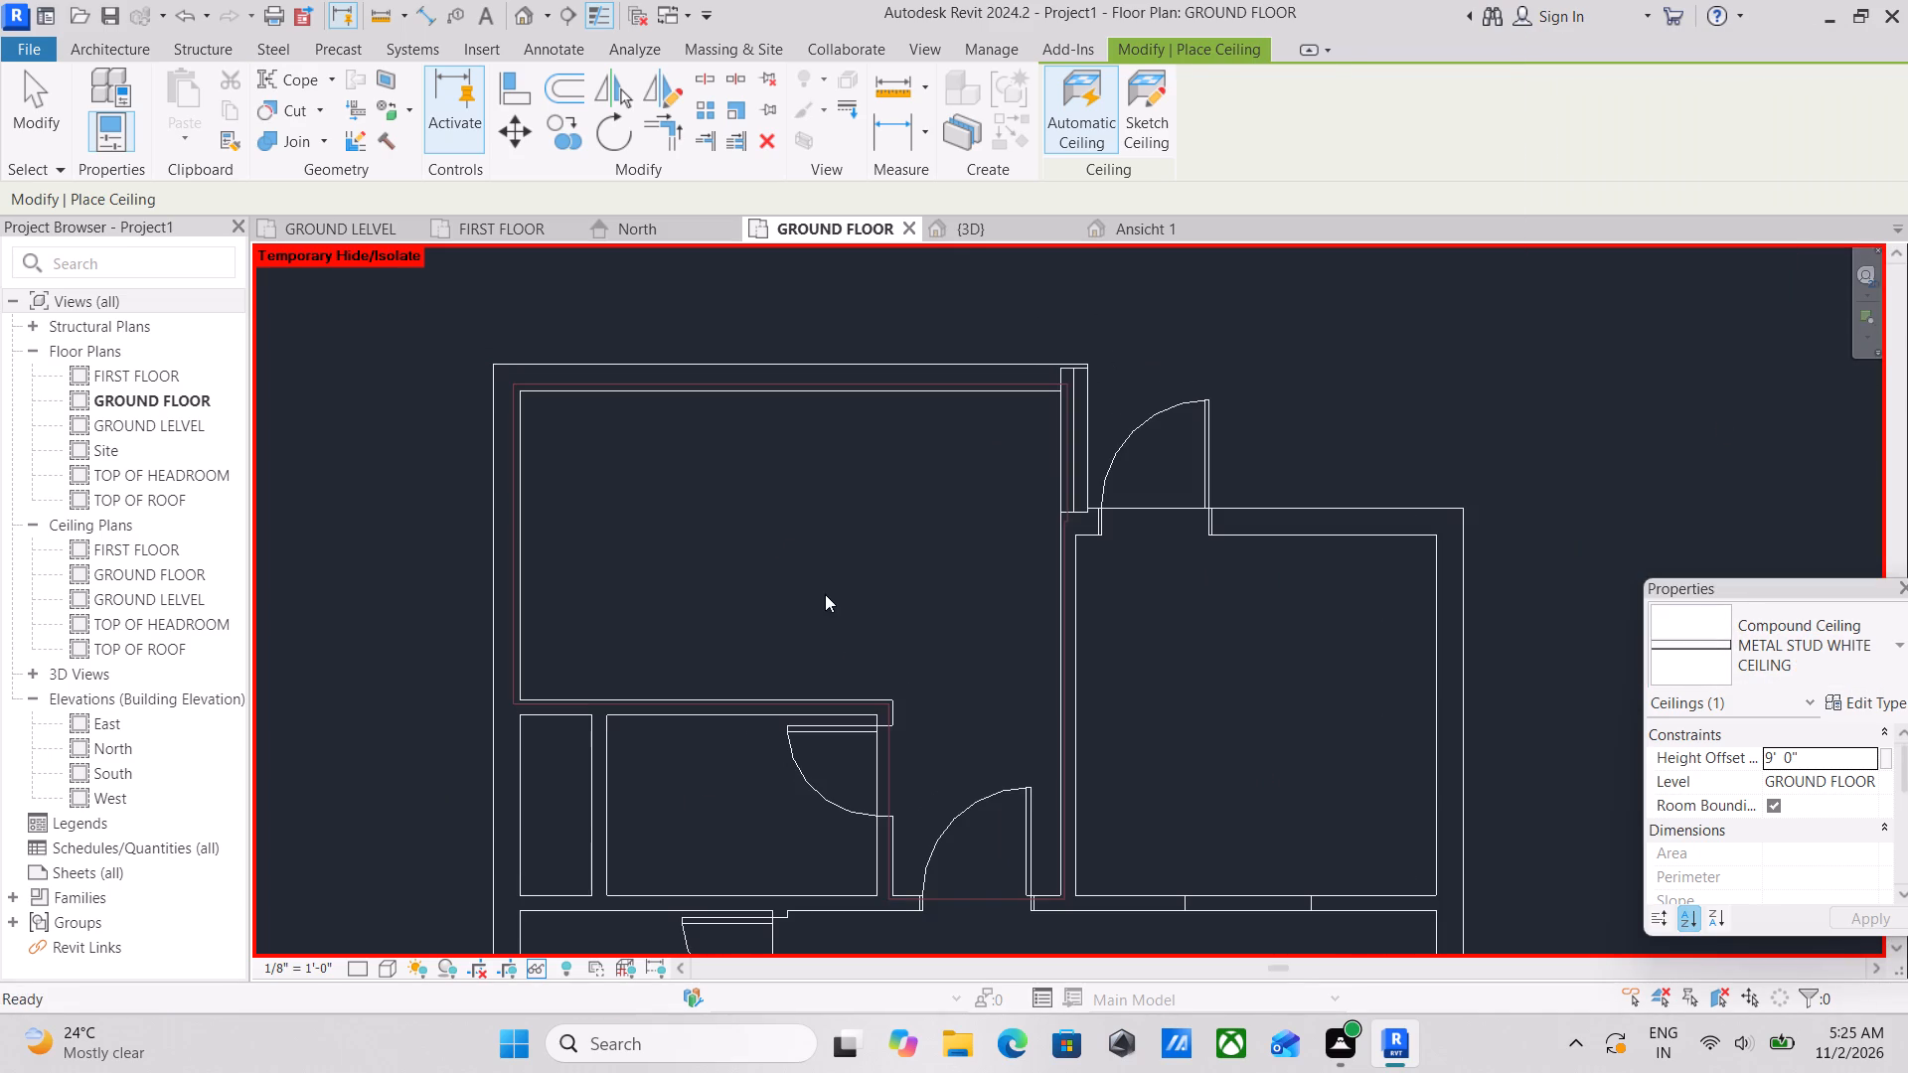
{"action": "left_click", "coordinate": [1824, 757]}
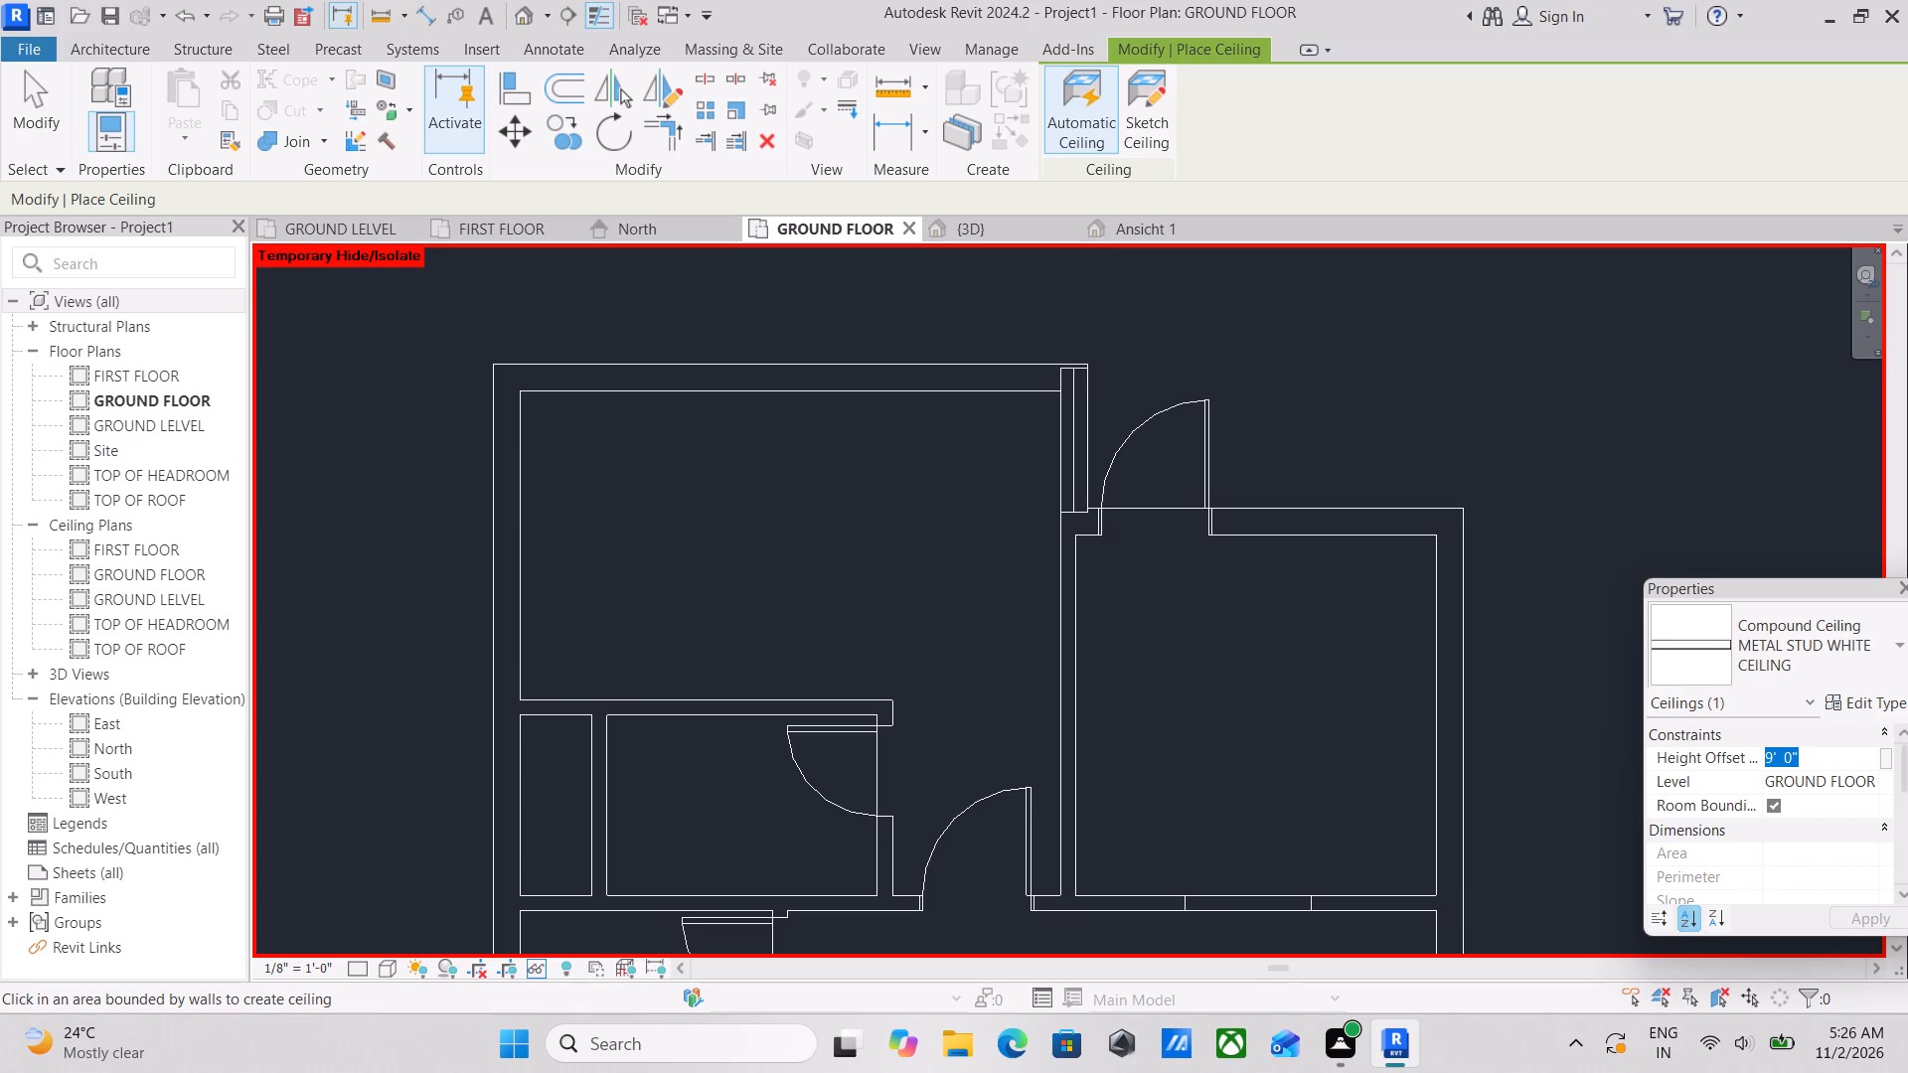
{"action": "type", "text": "9'"}
{"action": "key", "text": "5"}
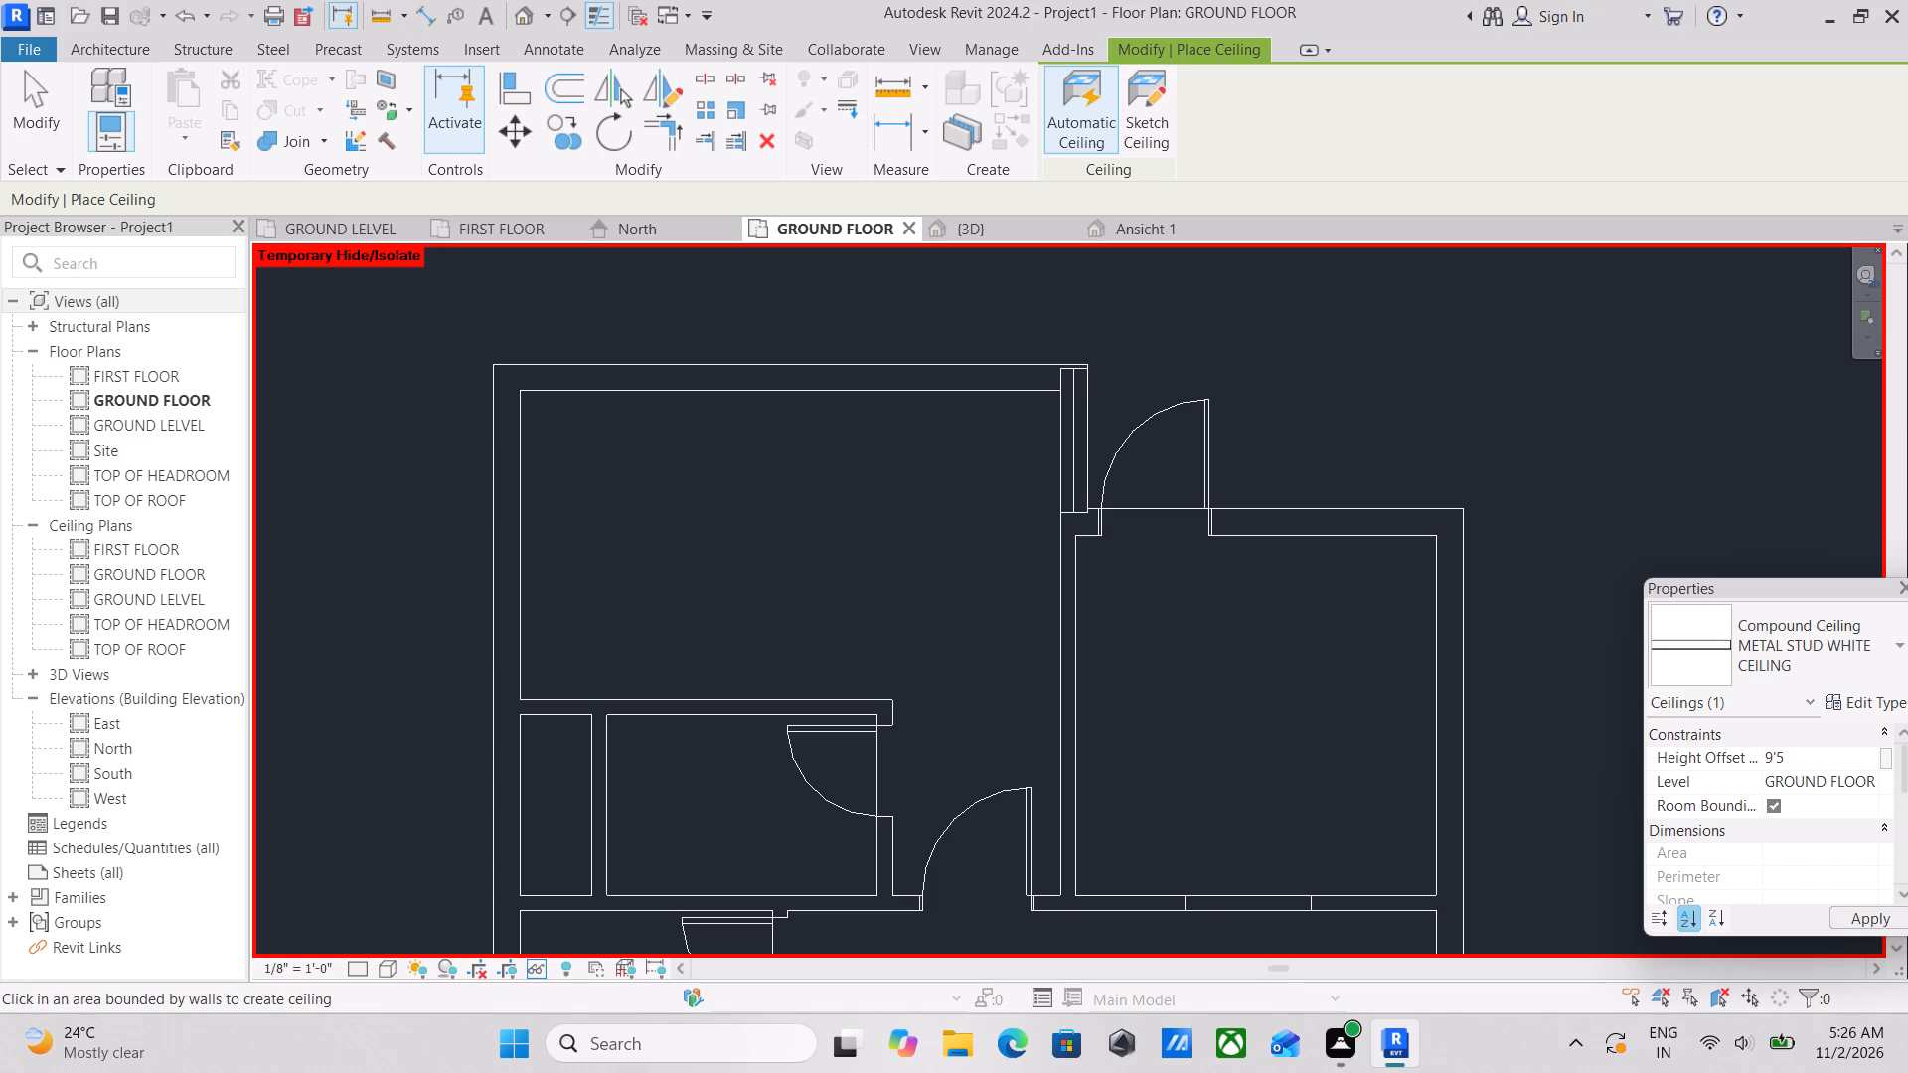
{"action": "key", "text": "Return"}
{"action": "scroll", "coordinate": [1024, 616], "scroll_direction": "up", "scroll_amount": 1}
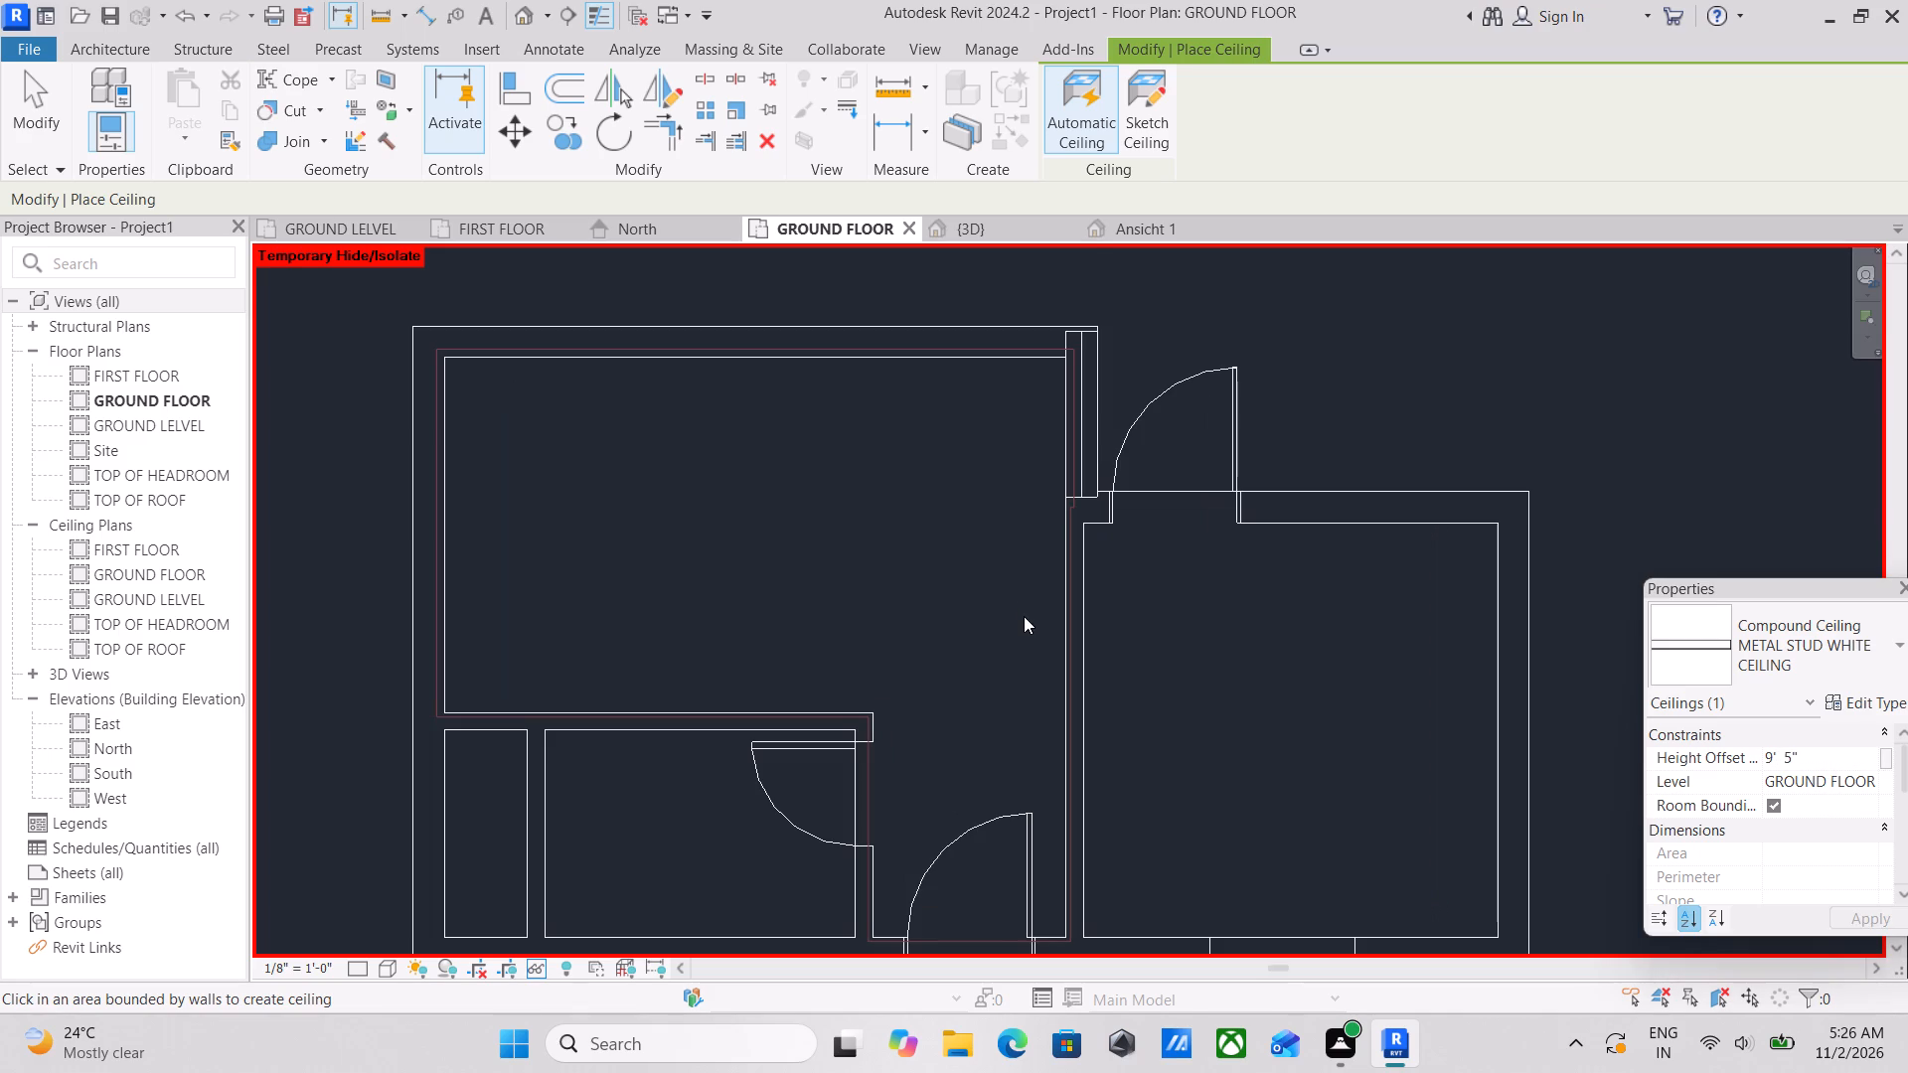
{"action": "left_click", "coordinate": [1024, 616]}
Start a sketched METAL STUD WHITE CEILING on the ground floor and set its height offset to 9' 2".
{"action": "left_click", "coordinate": [1156, 99]}
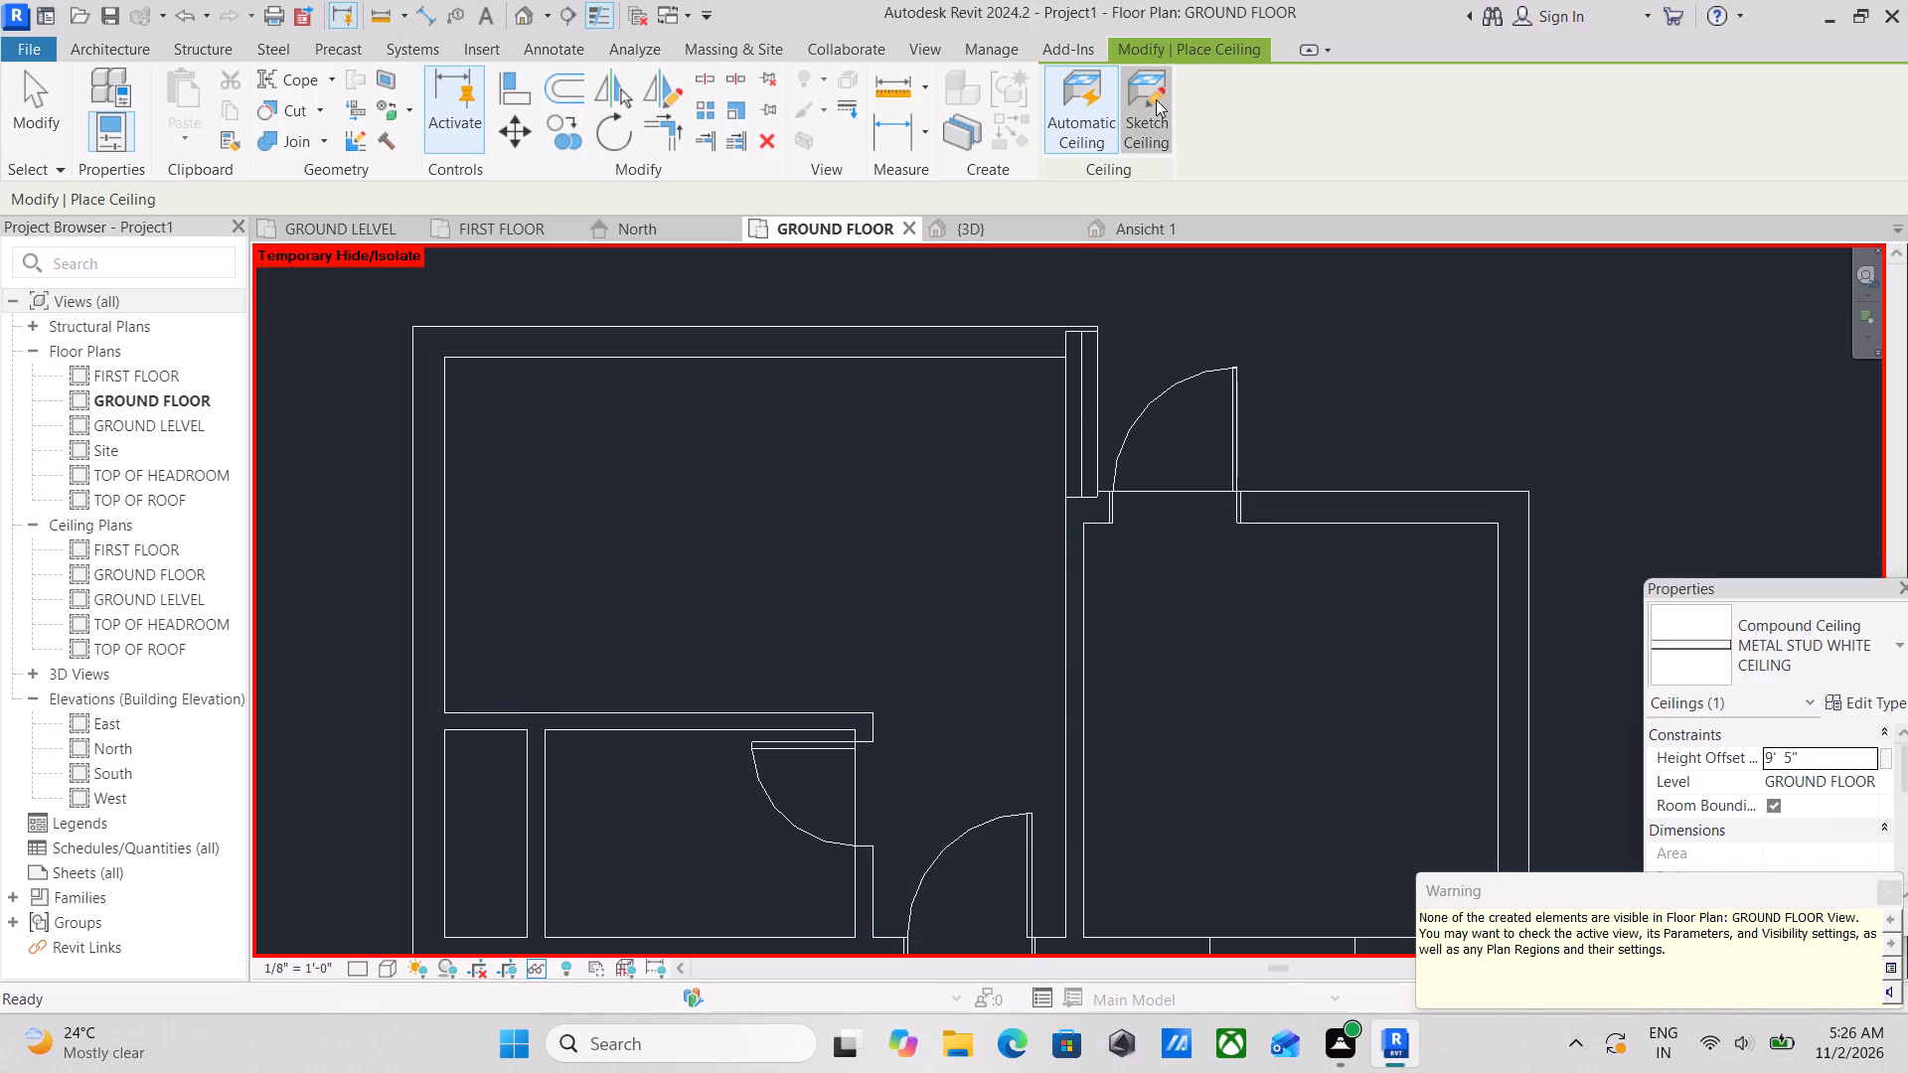
{"action": "left_click", "coordinate": [1858, 754]}
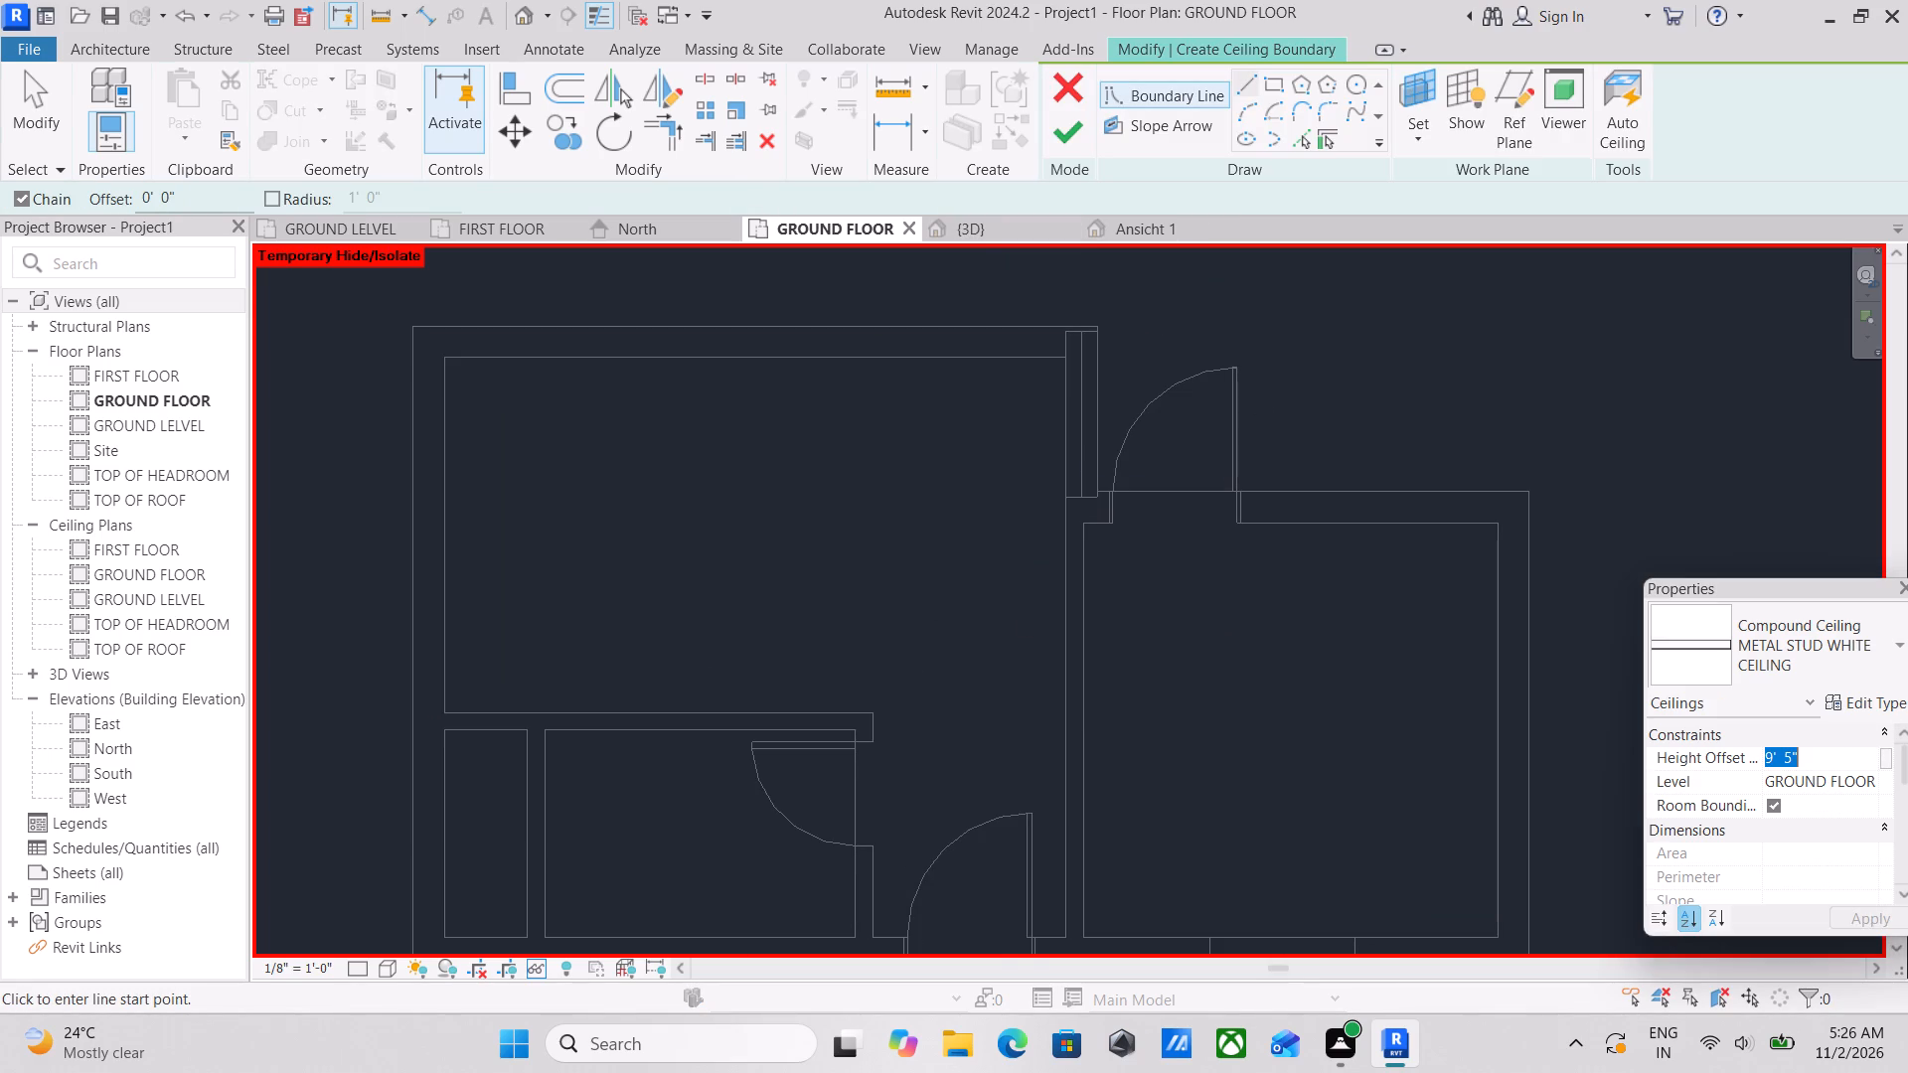
{"action": "type", "text": "9'"}
{"action": "key", "text": "2"}
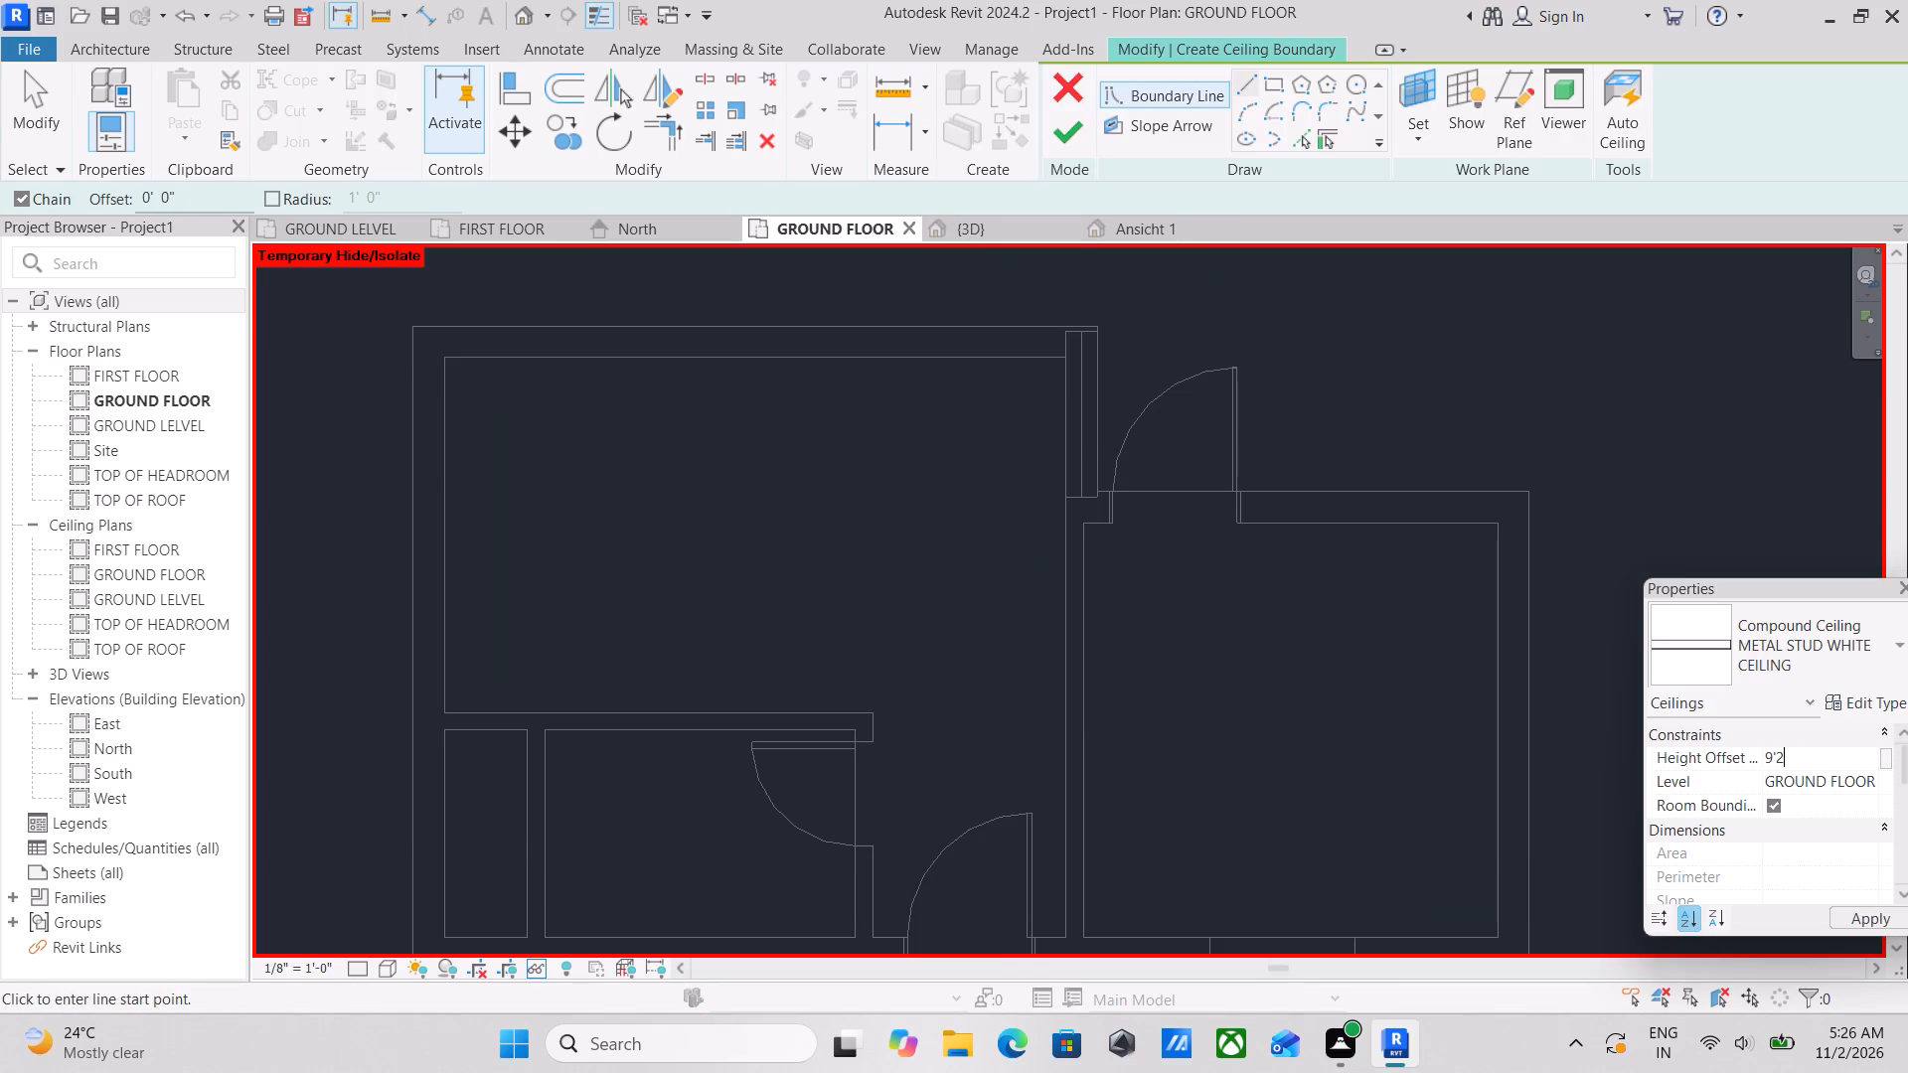
{"action": "key", "text": "shift+quotedbl"}
{"action": "key", "text": "Return"}
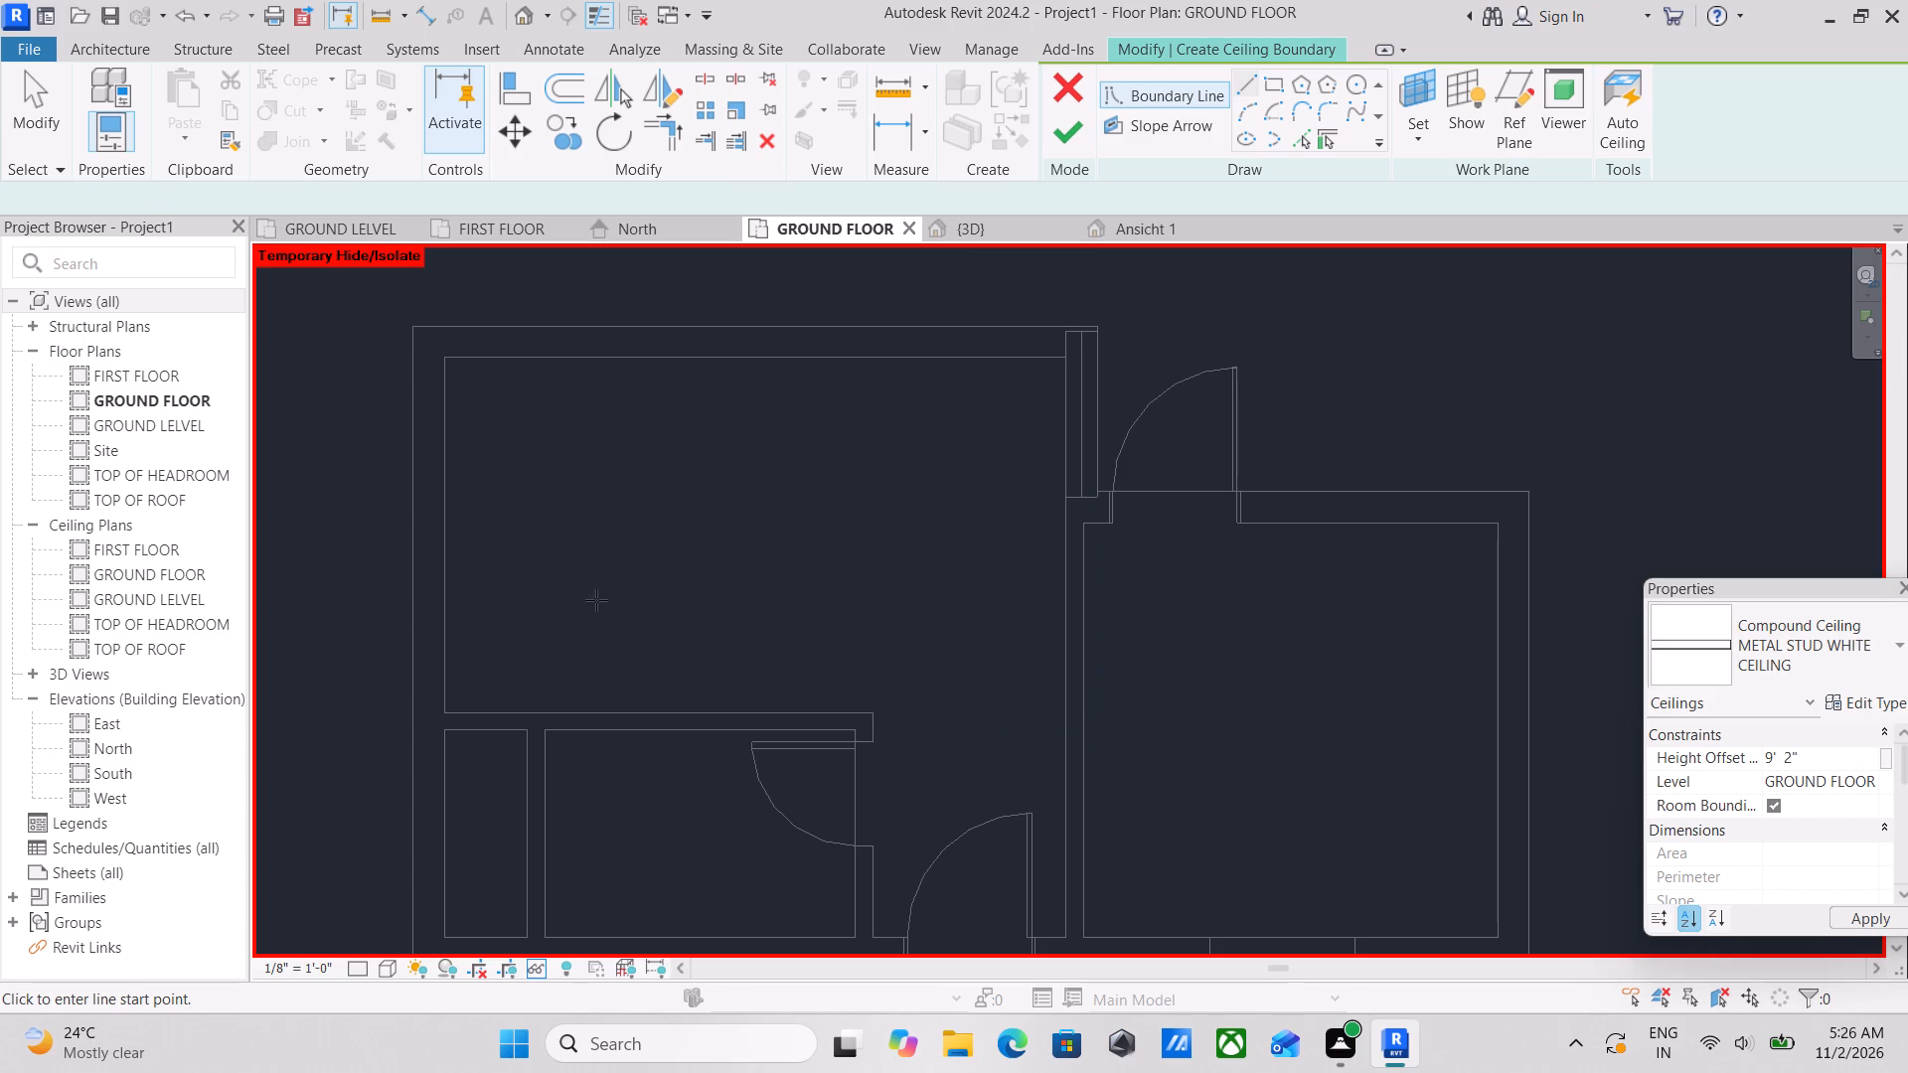
Trace a closed ceiling boundary along the inner wall faces of the L-shaped northwest room.
{"action": "scroll", "coordinate": [616, 604], "scroll_direction": "down", "scroll_amount": 2}
{"action": "middle_click_drag", "start_coordinate": [617, 606], "coordinate": [771, 661]}
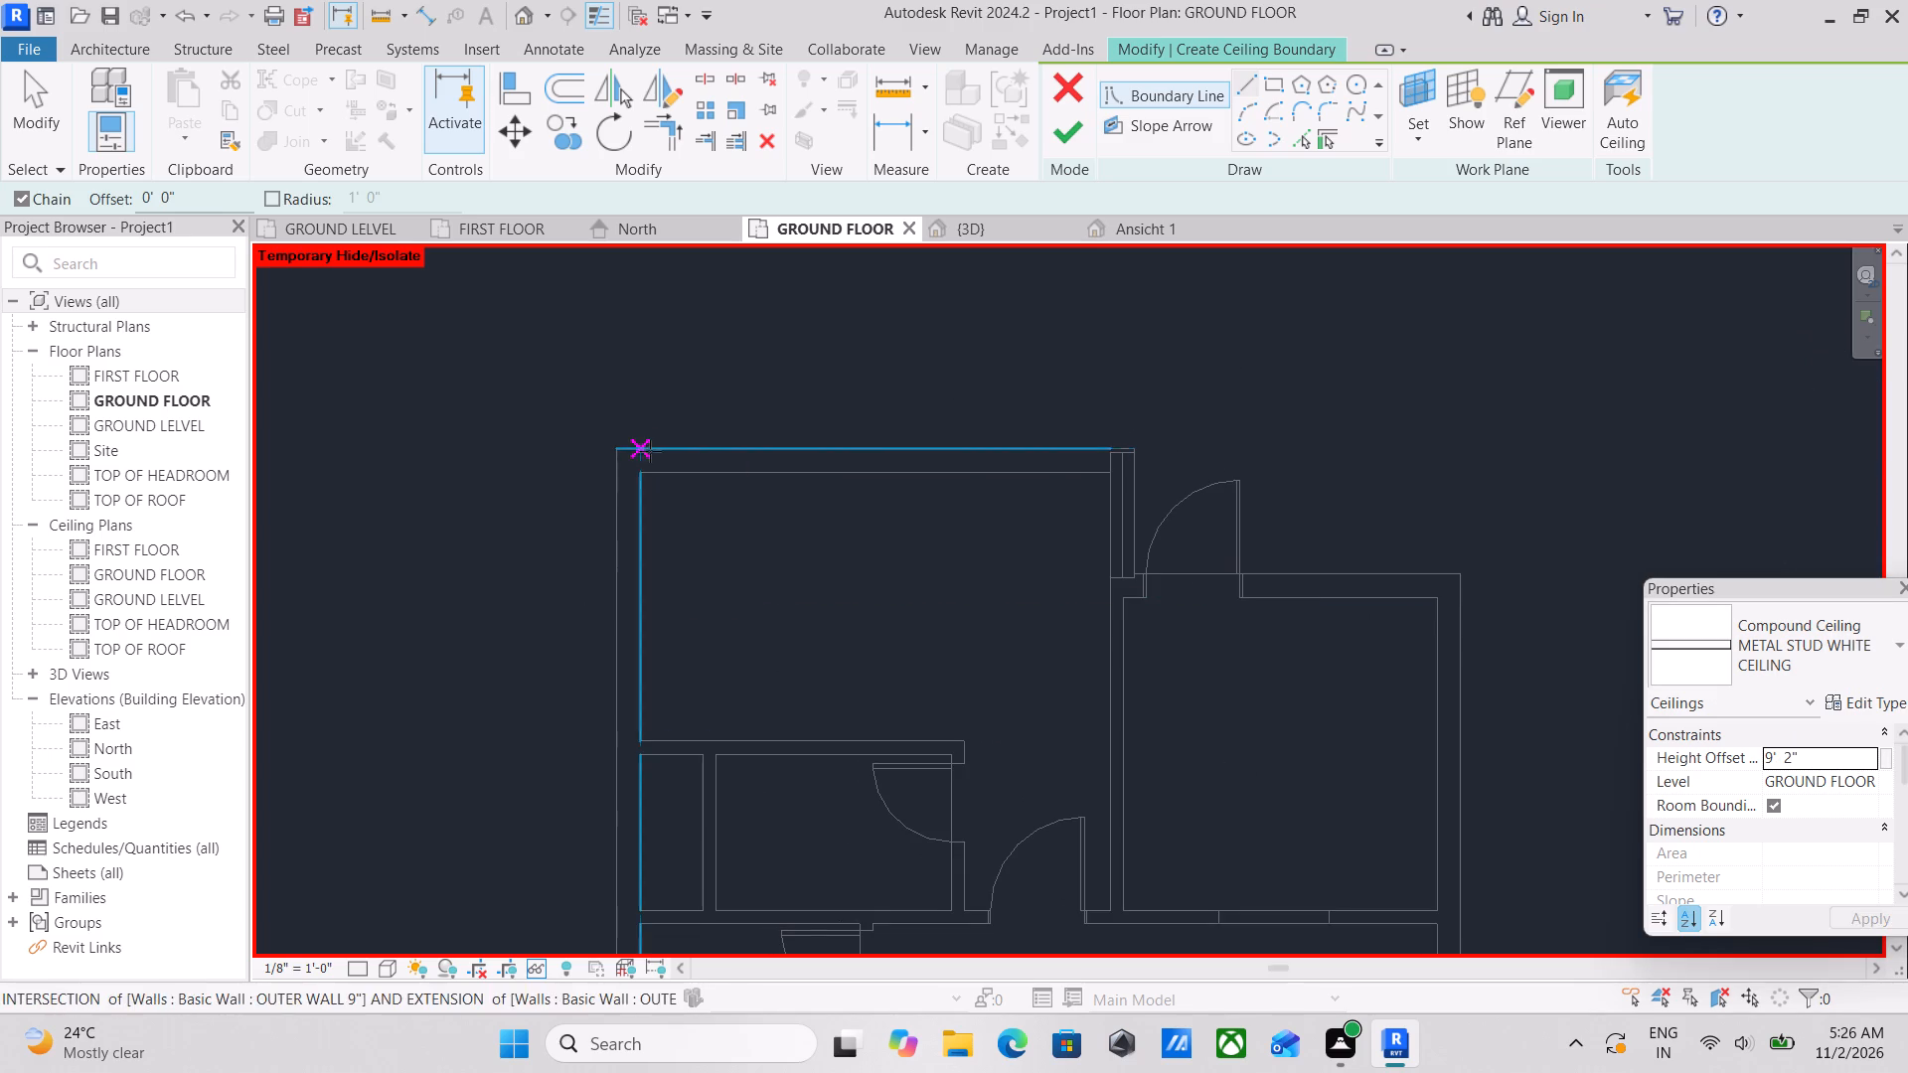
{"action": "left_click", "coordinate": [637, 476]}
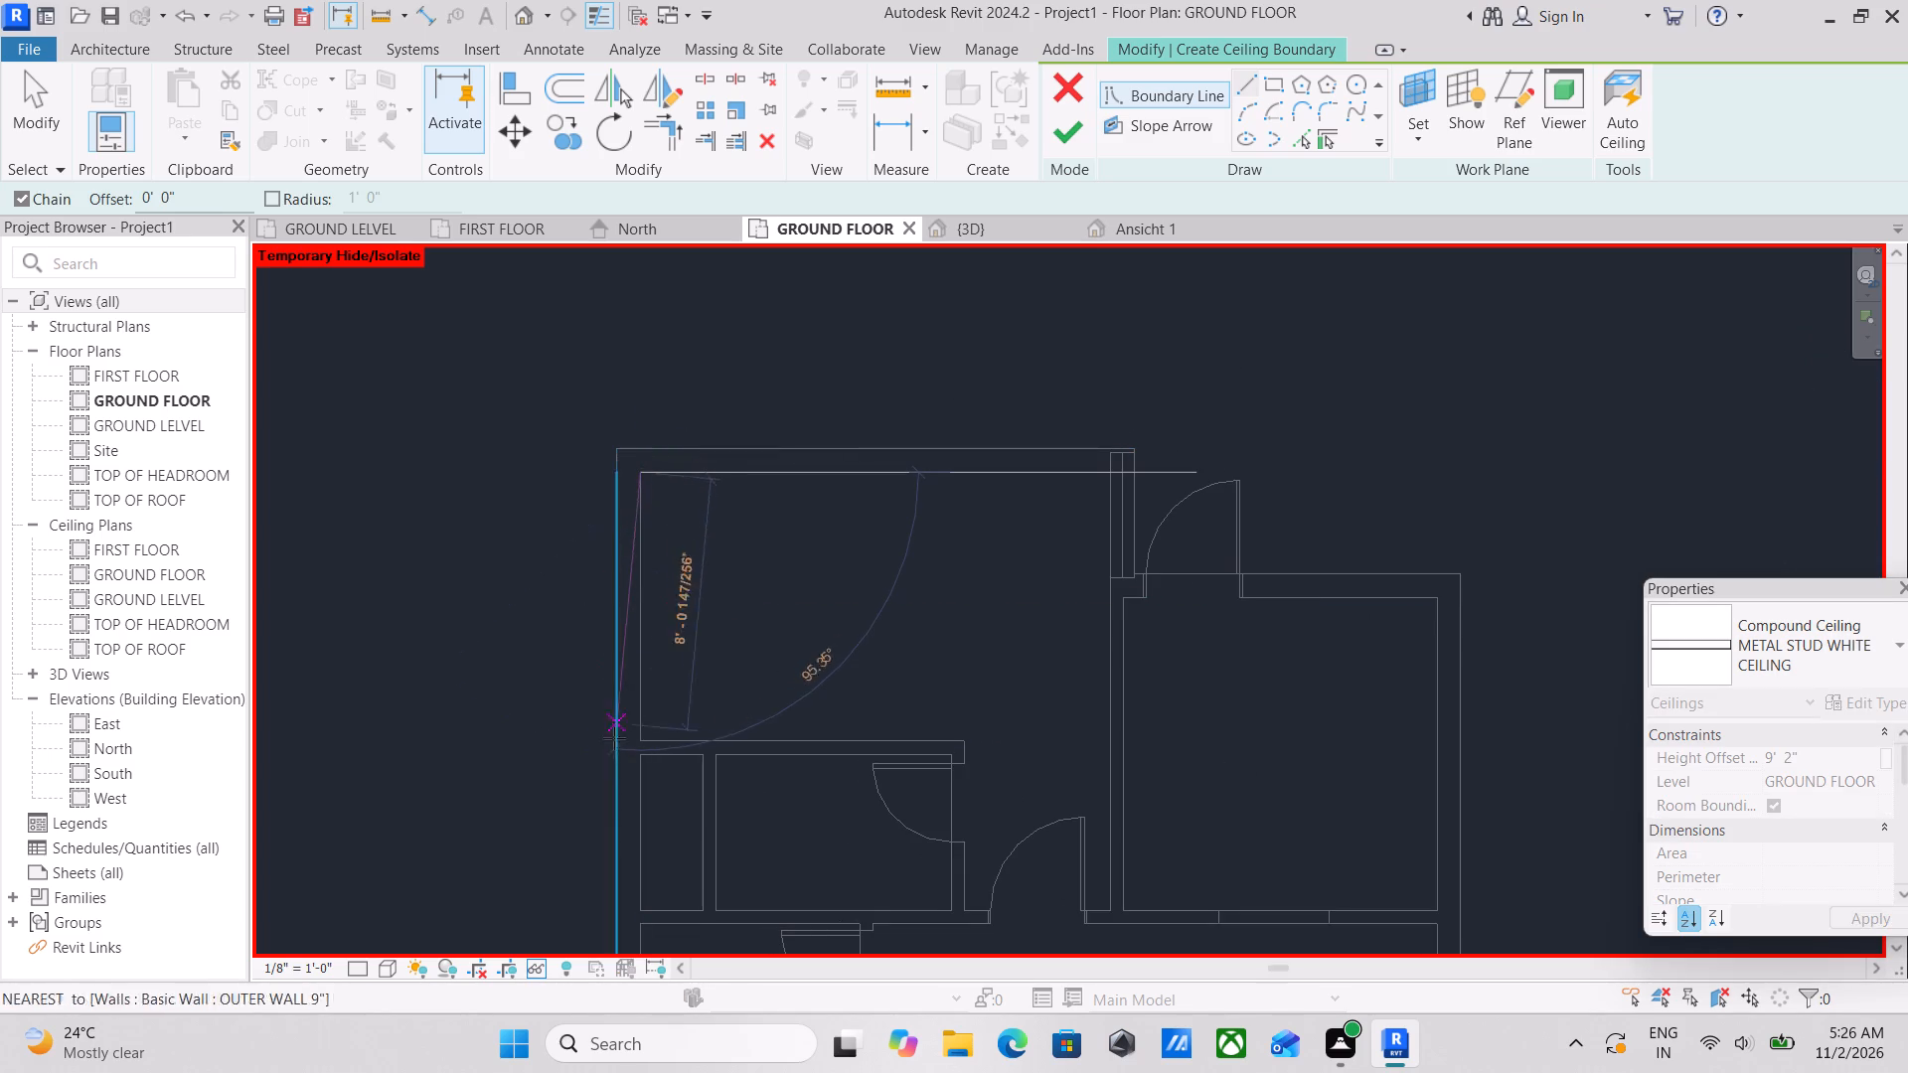
{"action": "left_click", "coordinate": [642, 740]}
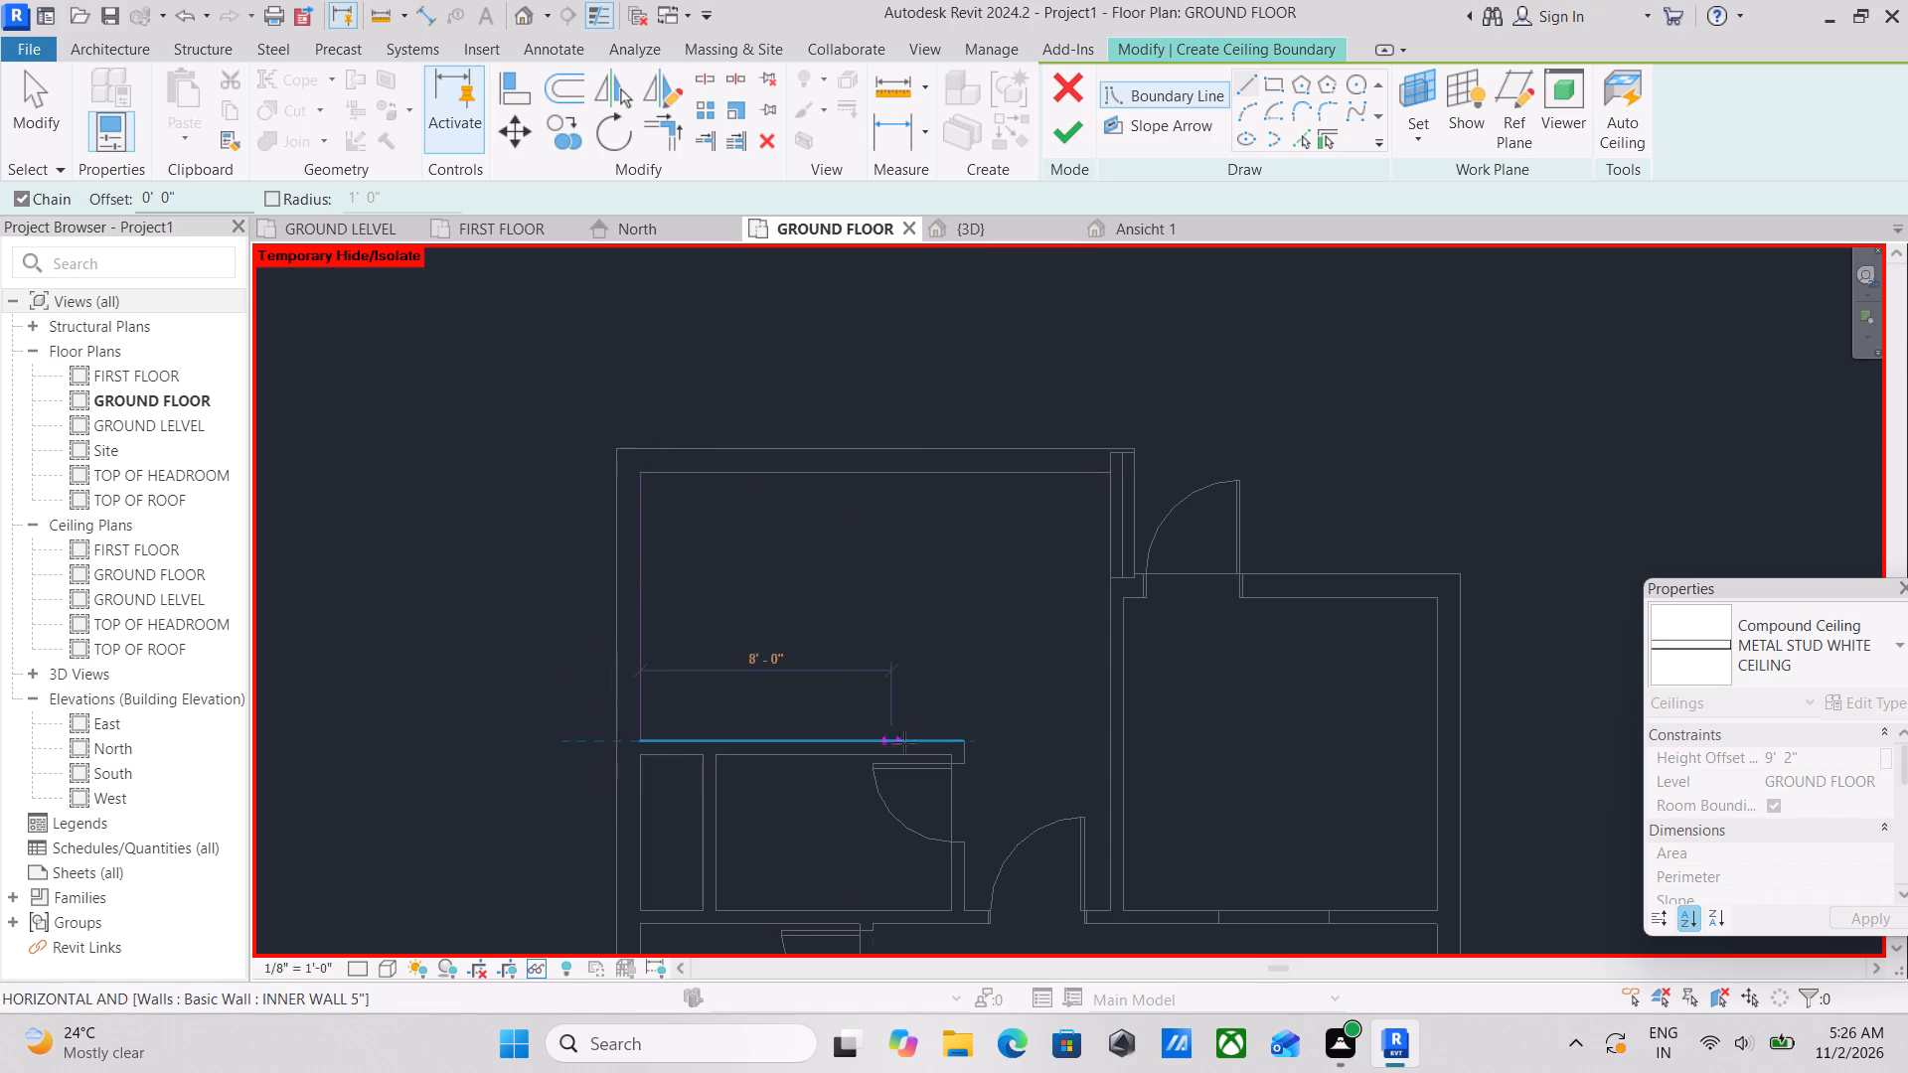
{"action": "left_click", "coordinate": [966, 739]}
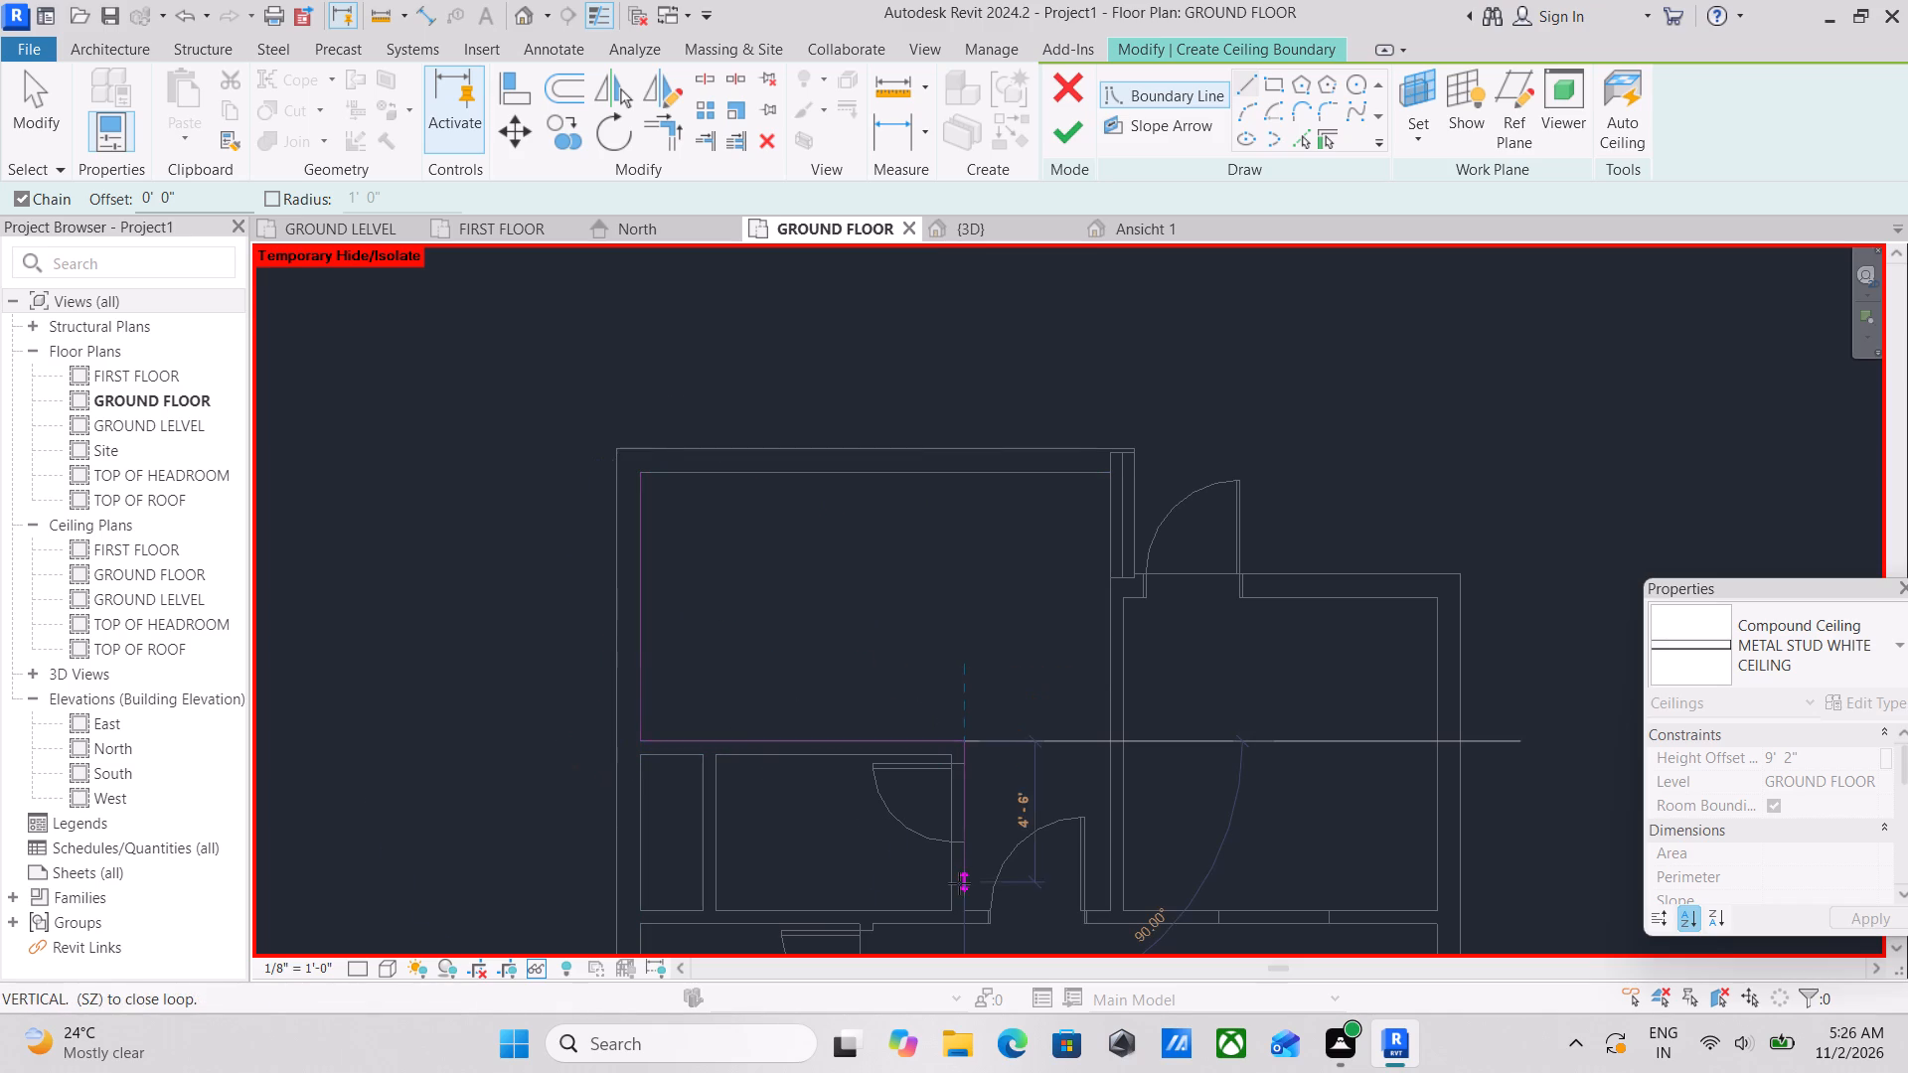
{"action": "middle_click_drag", "start_coordinate": [959, 883], "coordinate": [938, 715]}
{"action": "left_click", "coordinate": [937, 743]}
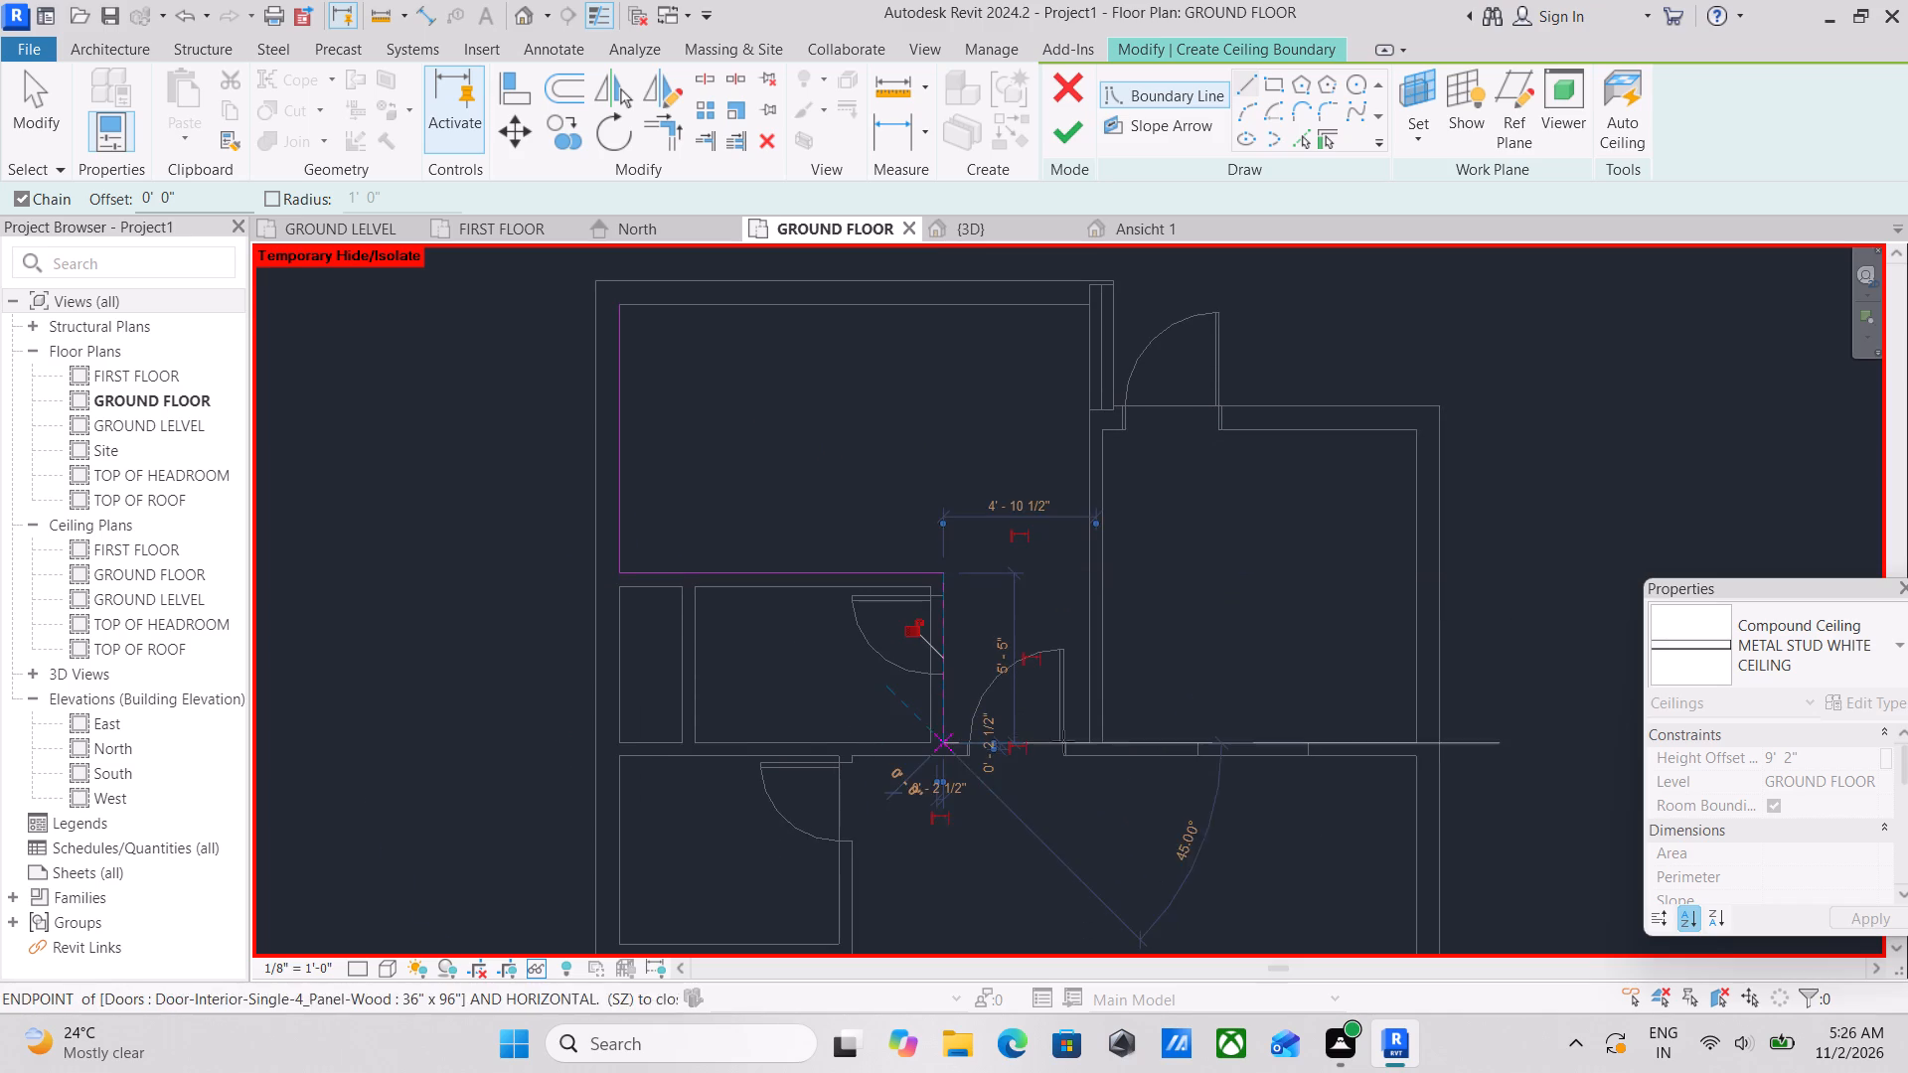
{"action": "scroll", "coordinate": [1084, 739], "scroll_direction": "up", "scroll_amount": 3}
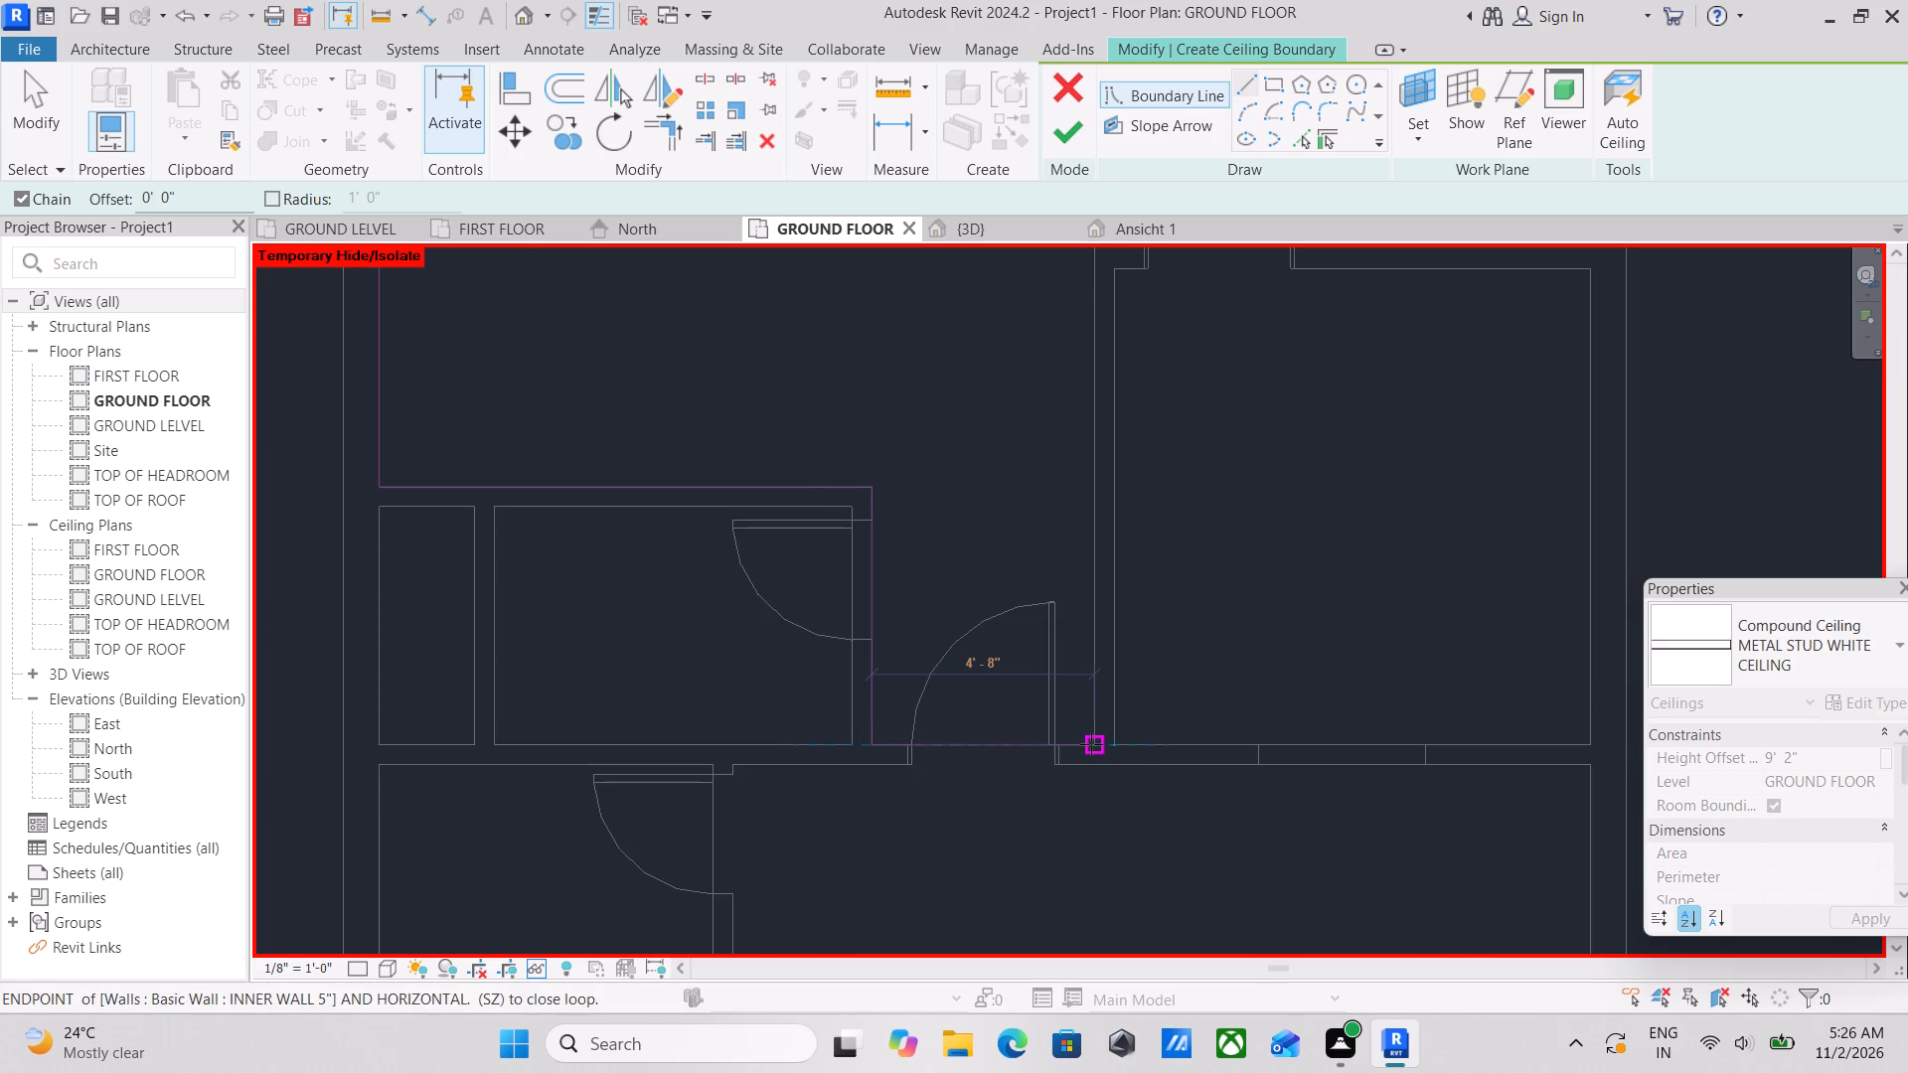
{"action": "left_click", "coordinate": [1091, 744]}
{"action": "middle_click_drag", "start_coordinate": [1108, 556], "coordinate": [1072, 949]}
{"action": "middle_click_drag", "start_coordinate": [1012, 629], "coordinate": [1044, 769]}
{"action": "left_click", "coordinate": [1097, 606]}
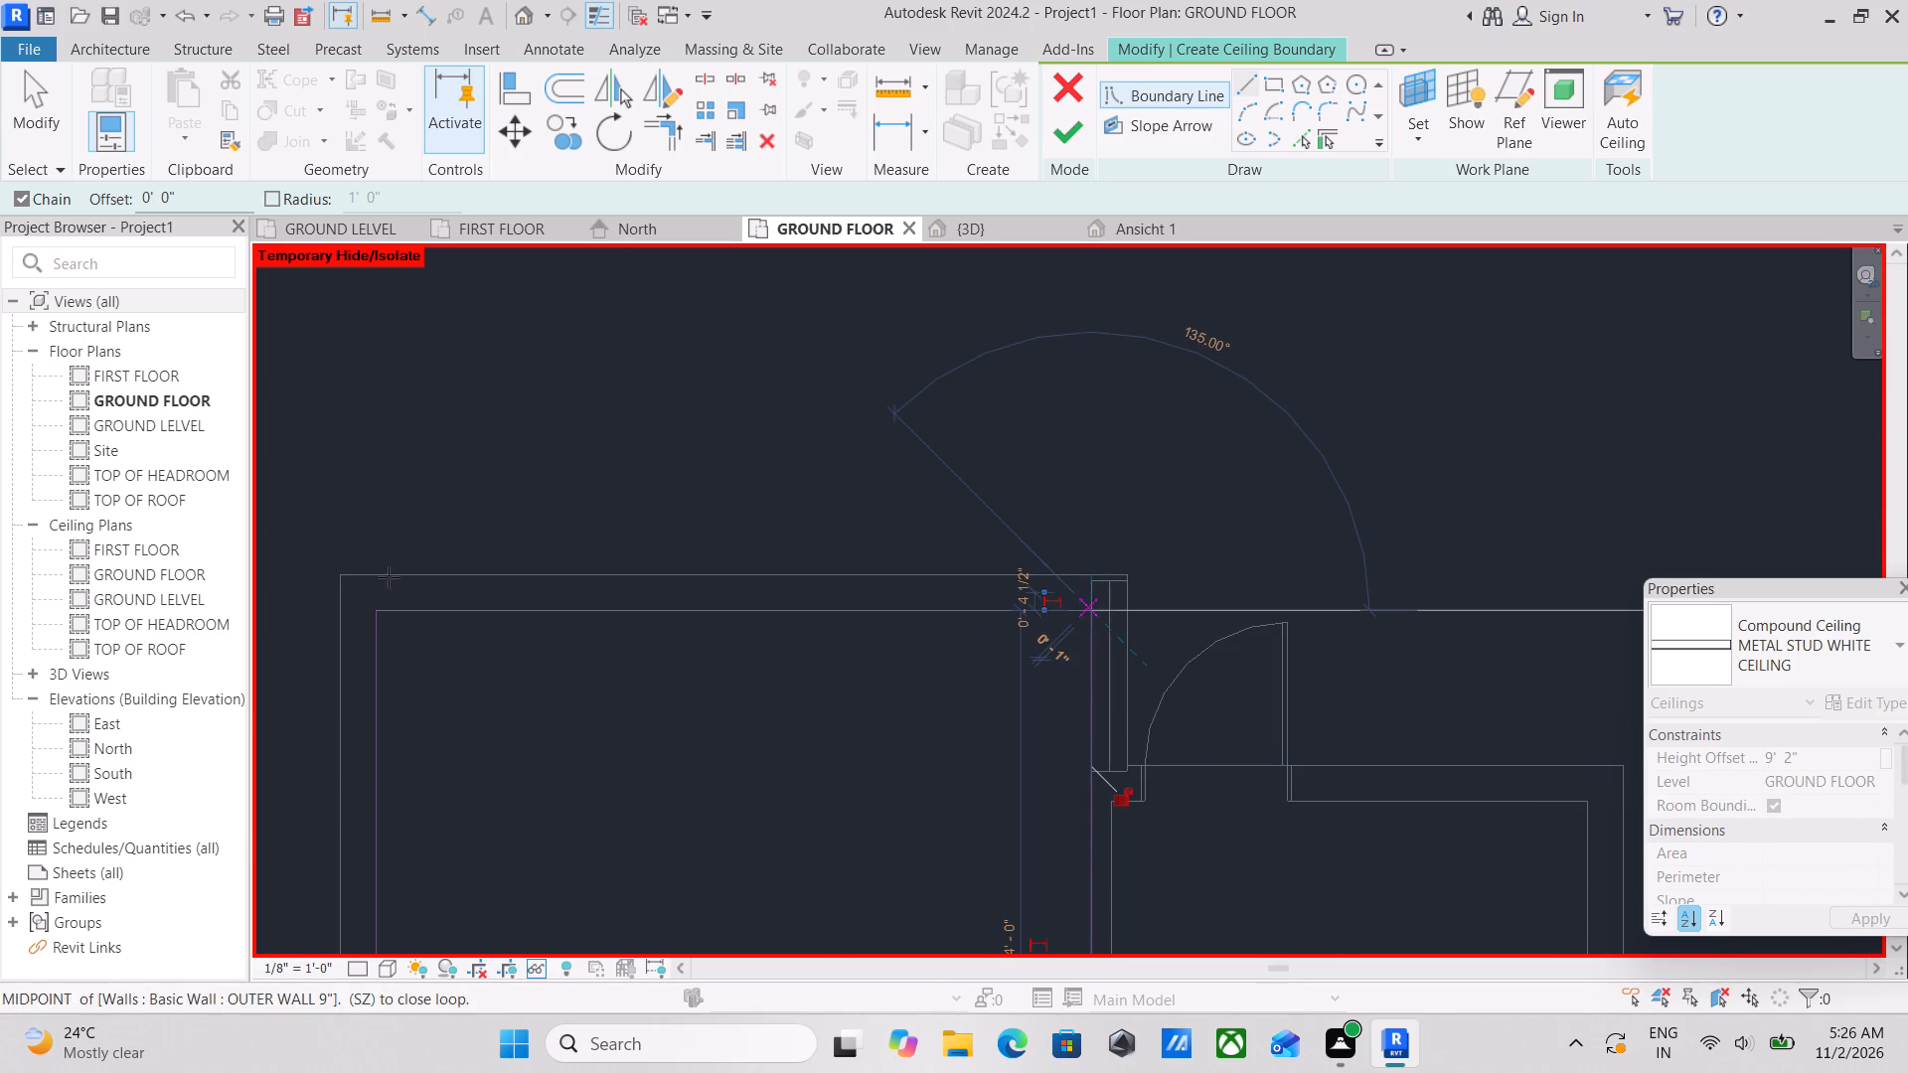
{"action": "middle_click_drag", "start_coordinate": [381, 595], "coordinate": [511, 597]}
{"action": "left_click", "coordinate": [502, 617]}
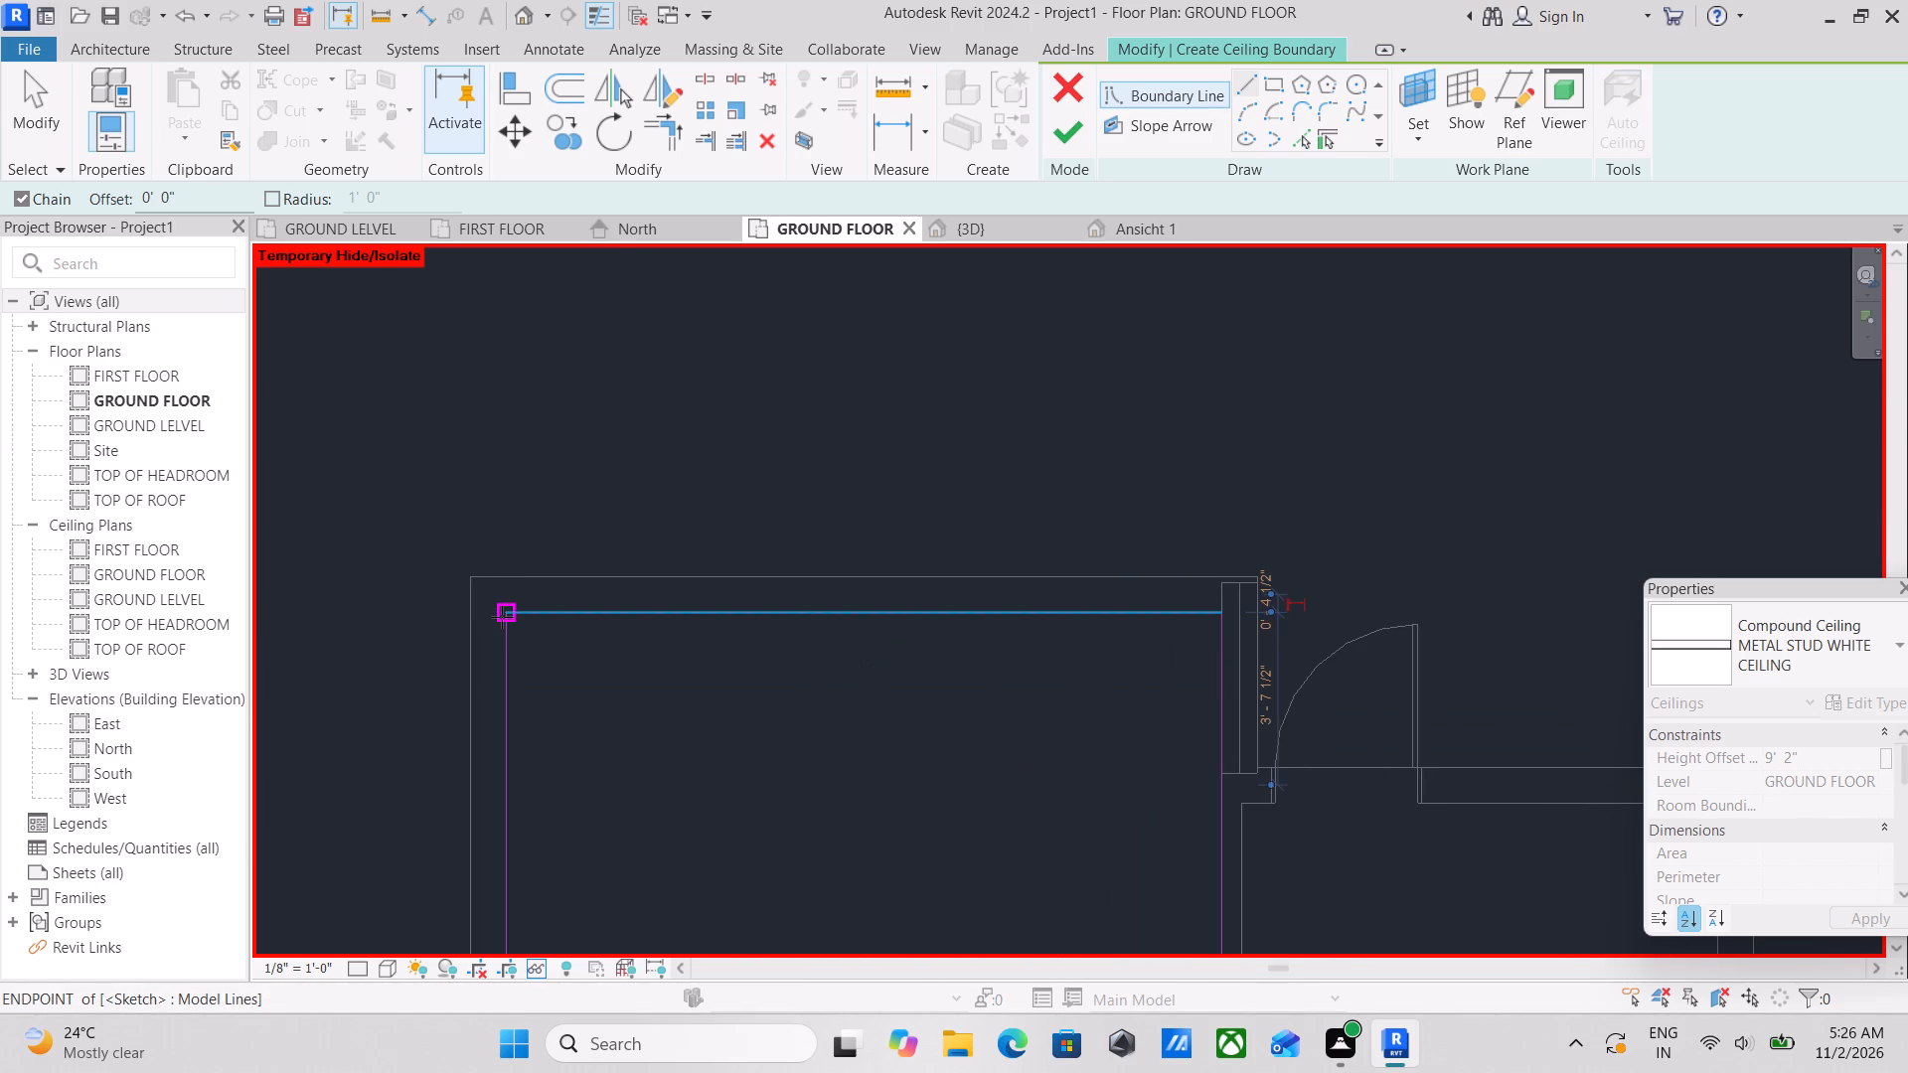
{"action": "key", "text": "Escape"}
{"action": "scroll", "coordinate": [721, 668], "scroll_direction": "down", "scroll_amount": 3}
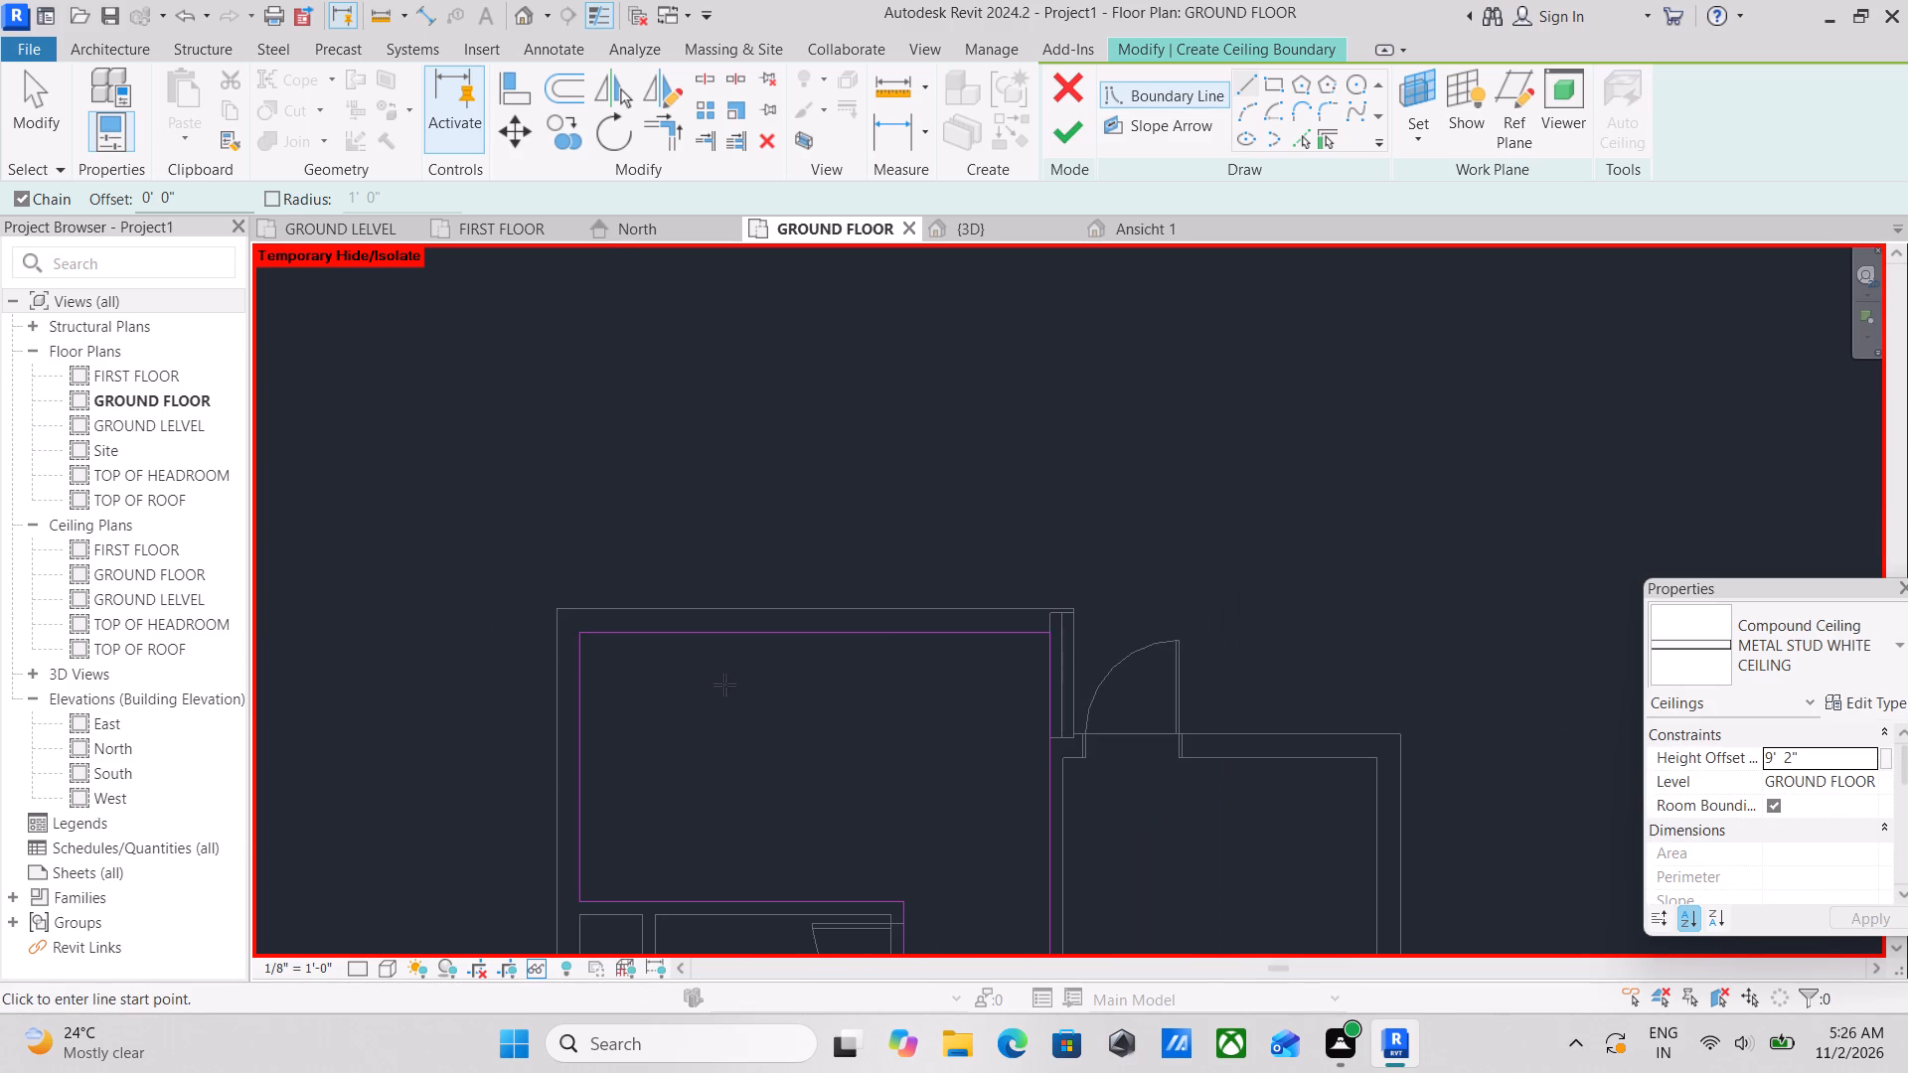
Add boundary lines offset 1' inward from the L-shaped room's north, west and east walls using Pick Lines.
{"action": "left_click", "coordinate": [1313, 142]}
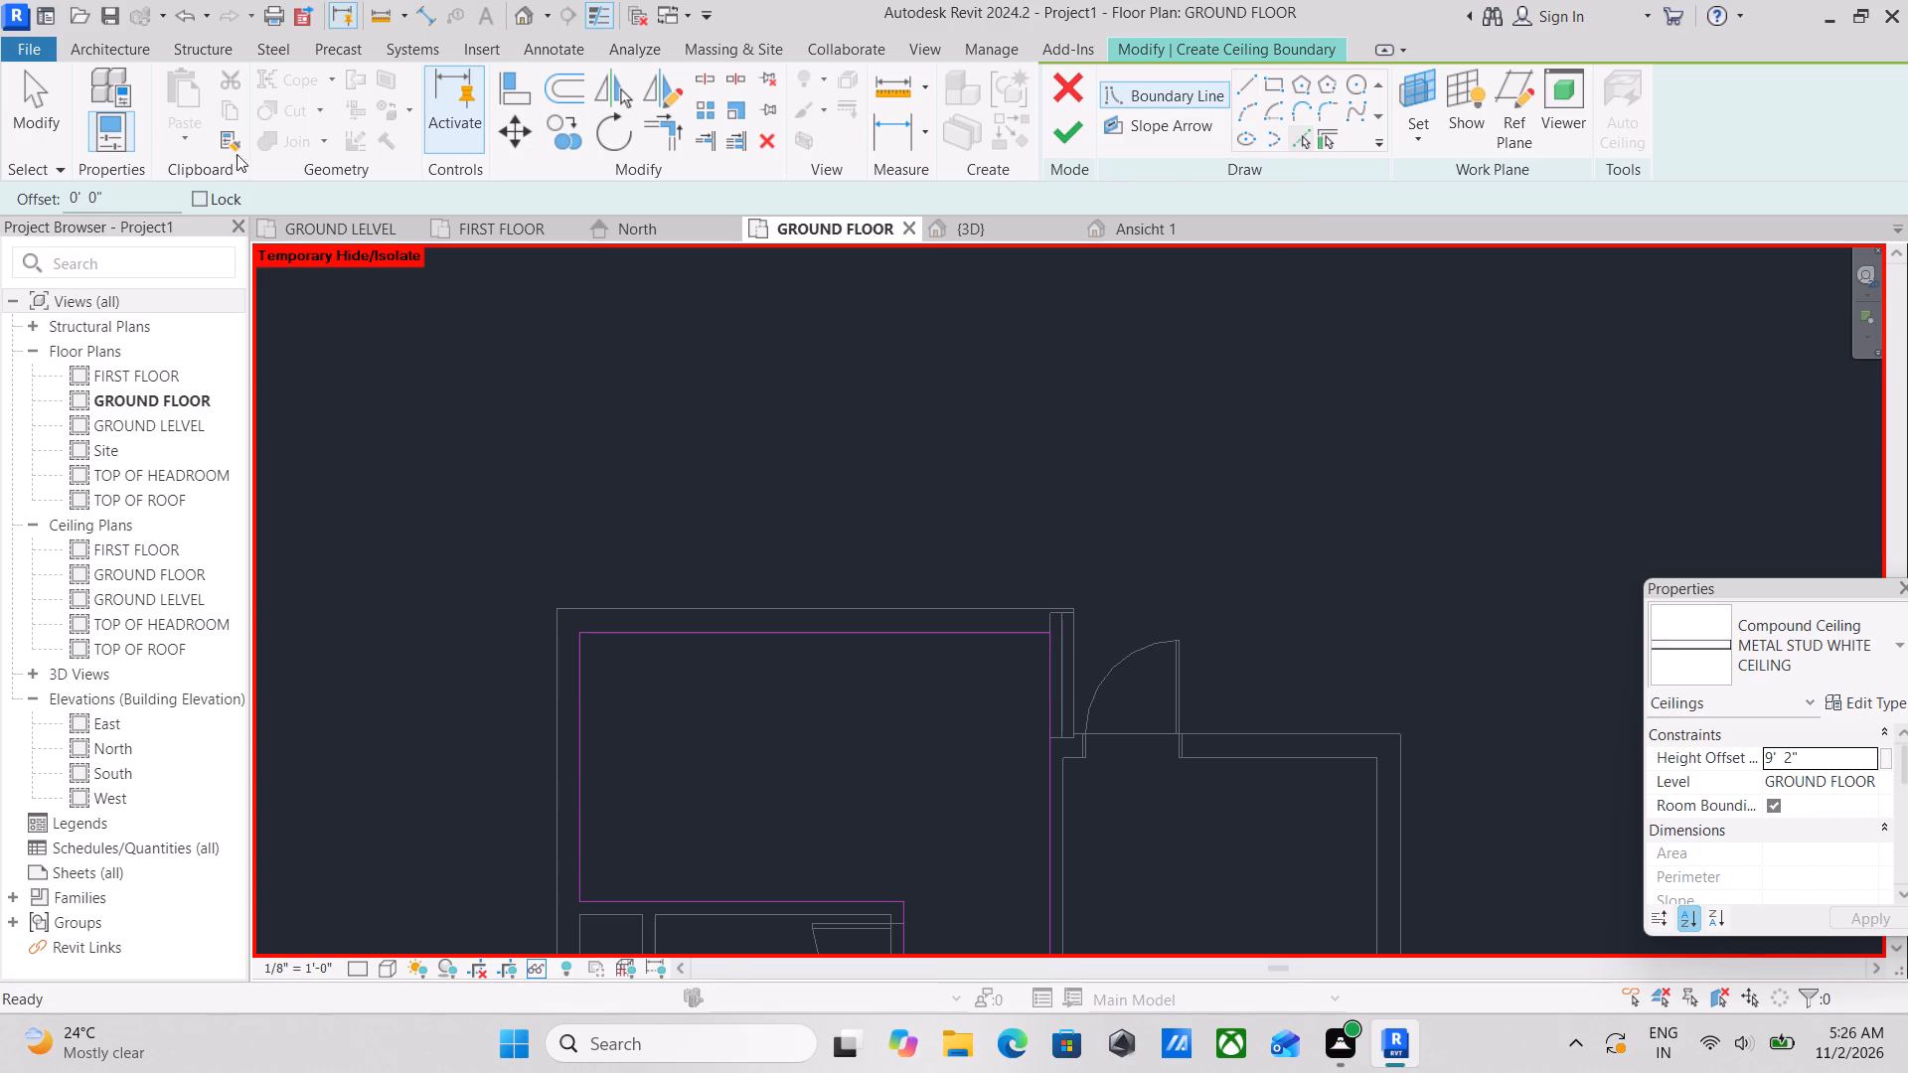
{"action": "left_click_drag", "start_coordinate": [113, 207], "coordinate": [0, 214]}
{"action": "key", "text": "1"}
{"action": "key", "text": "apostrophe"}
{"action": "key", "text": "Return"}
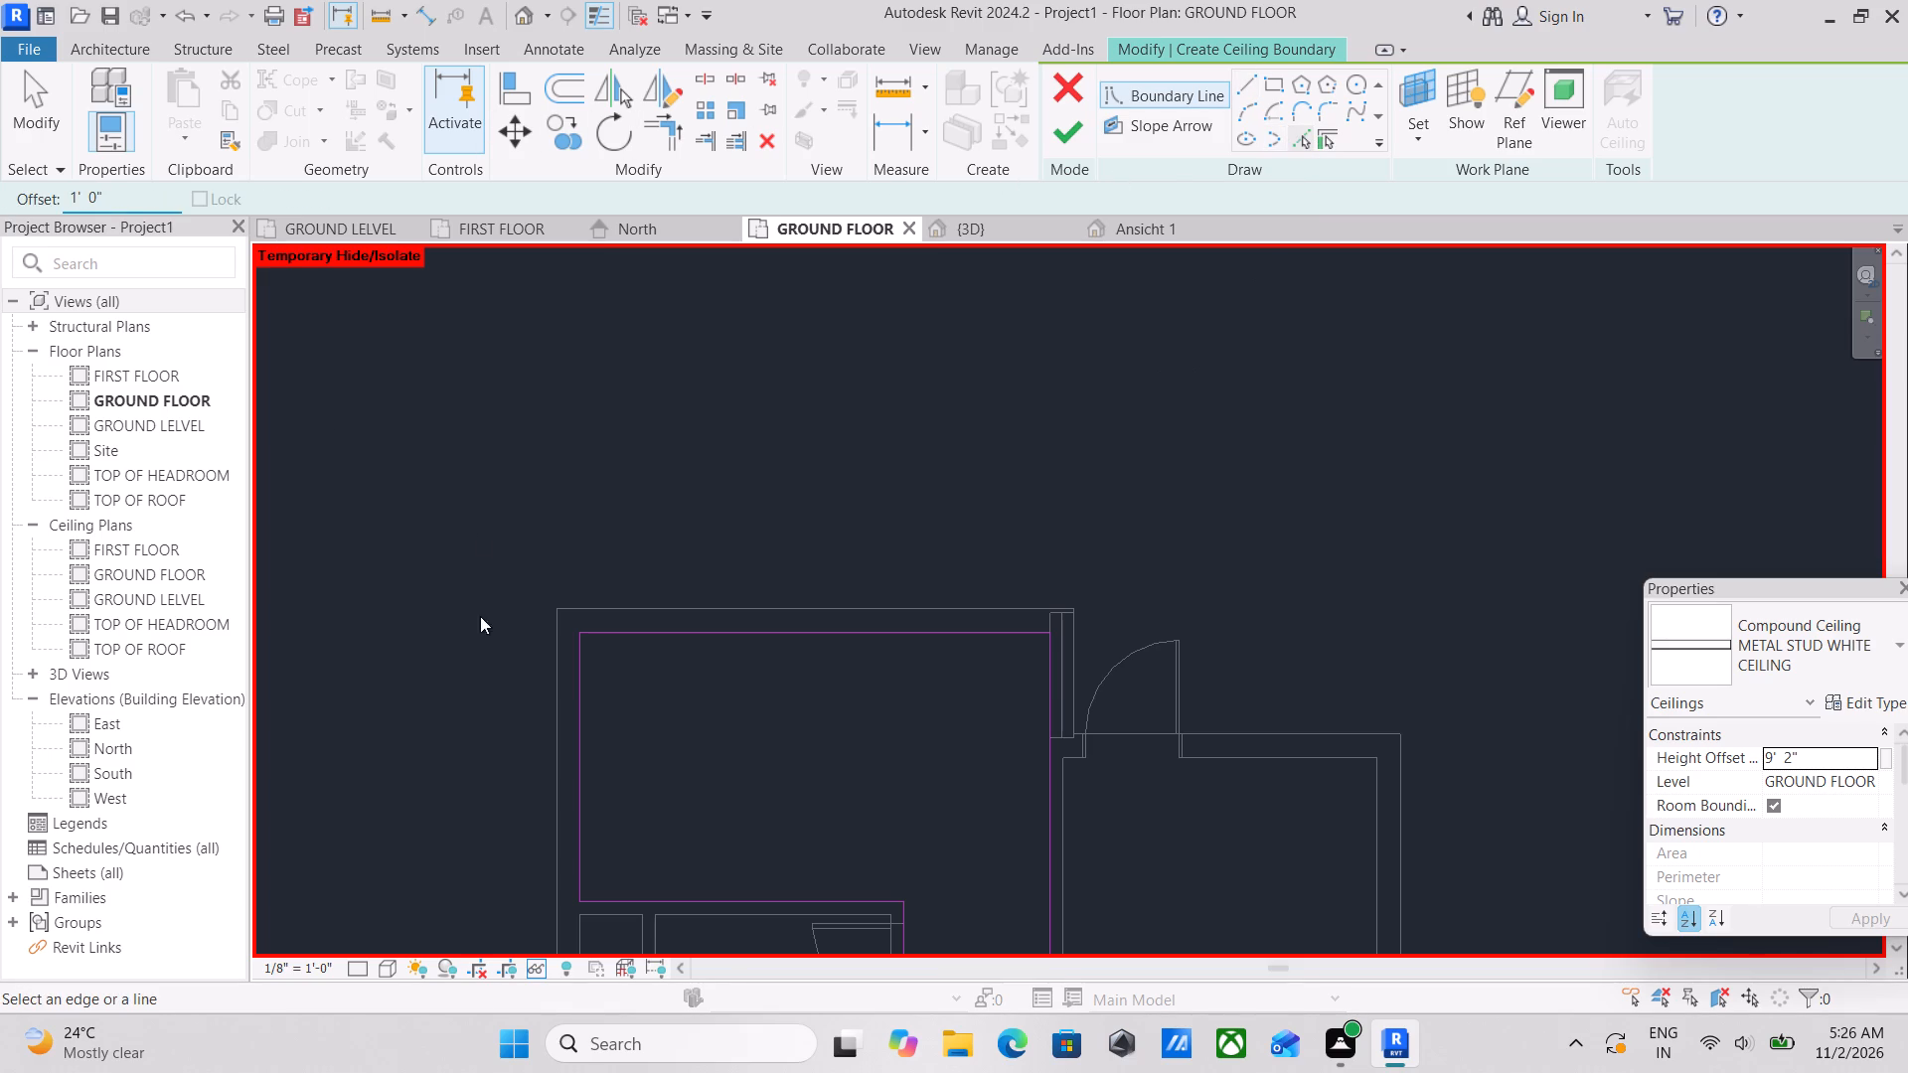
{"action": "middle_click_drag", "start_coordinate": [532, 626], "coordinate": [538, 344]}
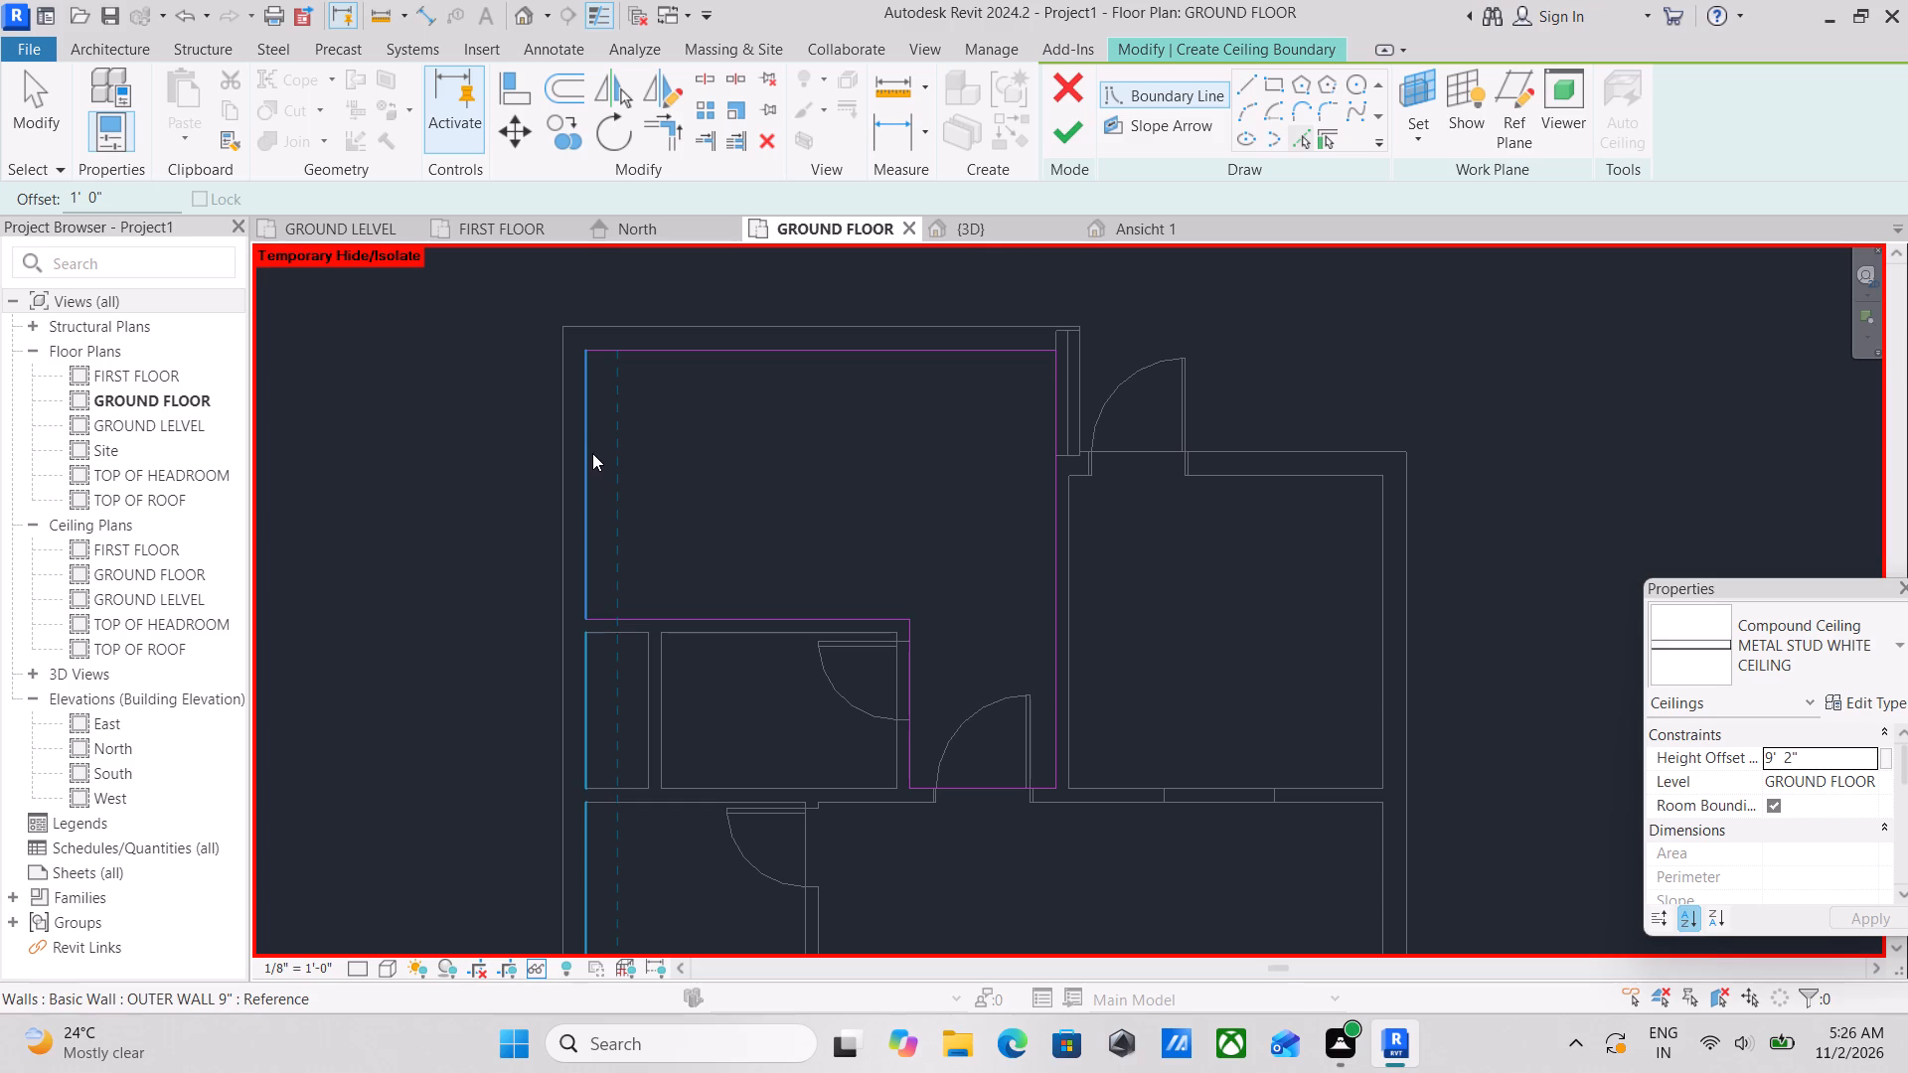
{"action": "left_click", "coordinate": [738, 356]}
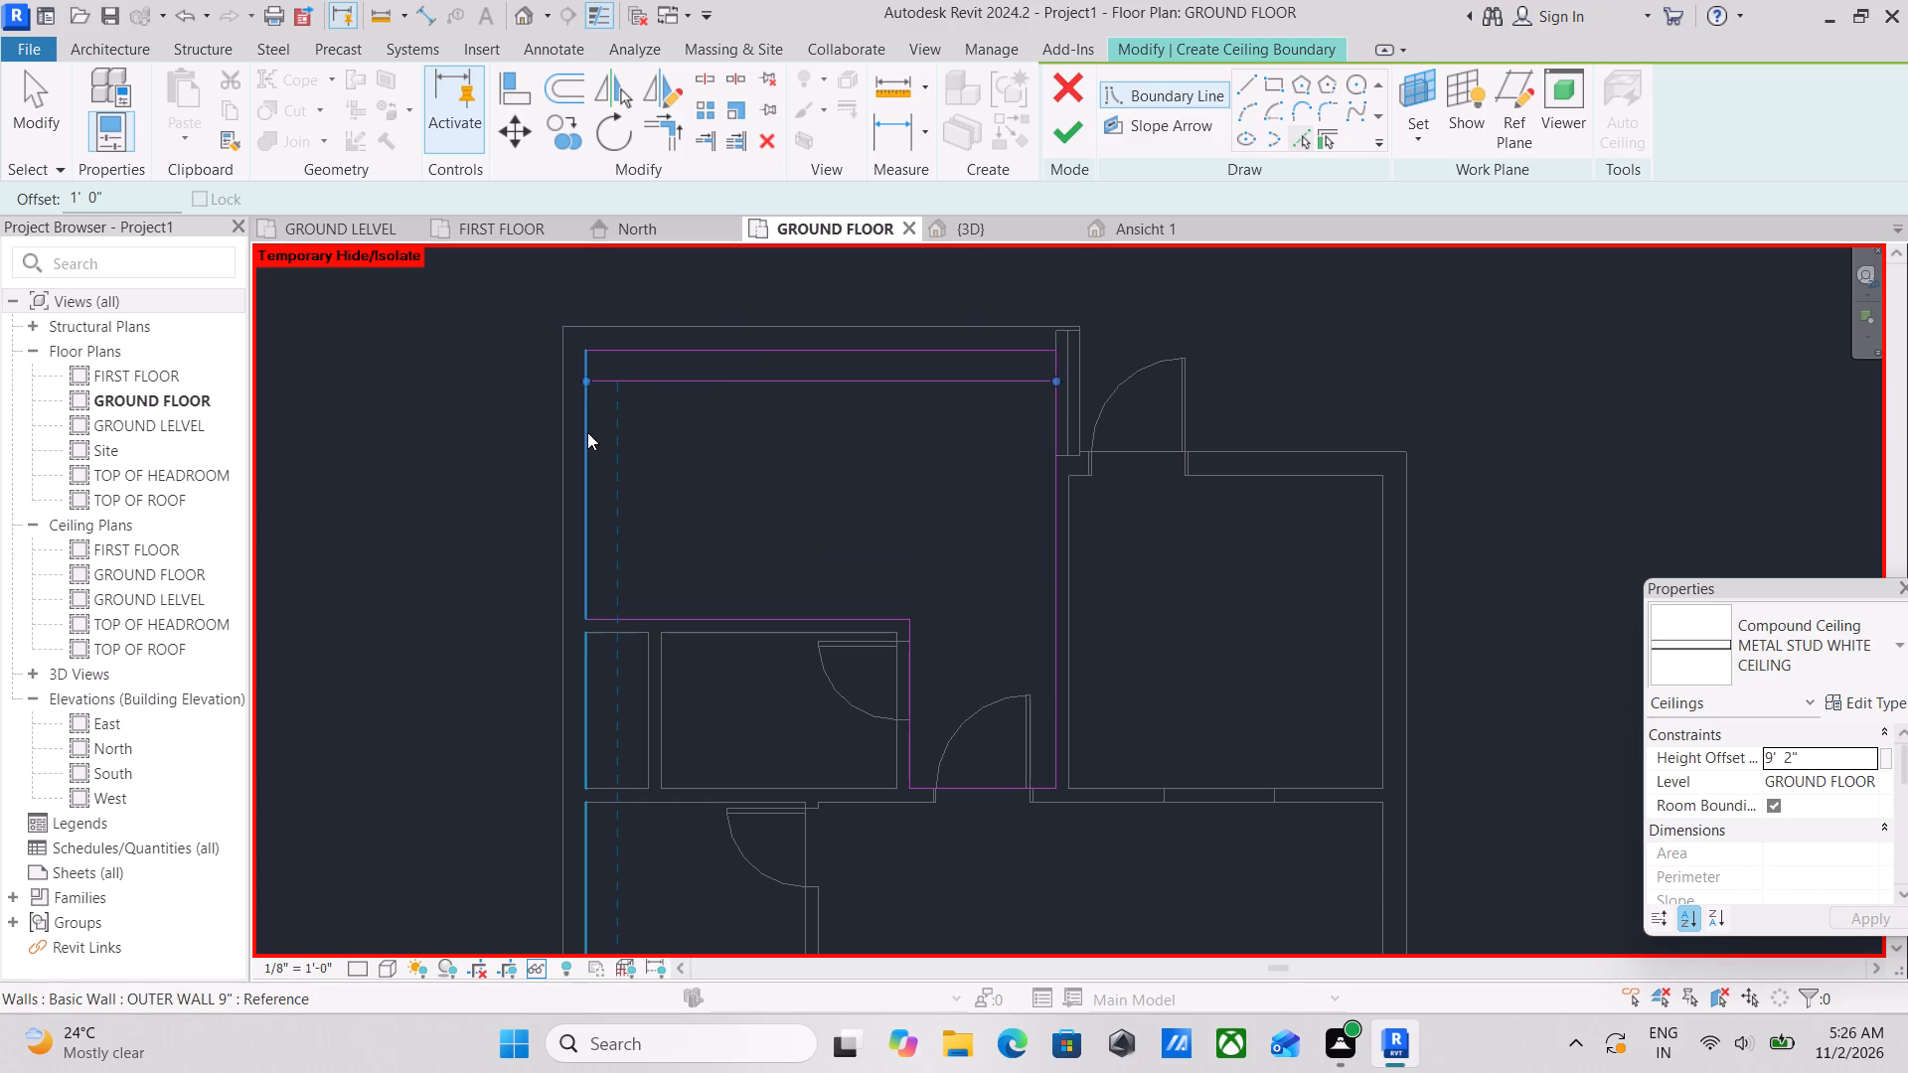
{"action": "left_click", "coordinate": [587, 432]}
{"action": "scroll", "coordinate": [604, 442], "scroll_direction": "down", "scroll_amount": 1}
{"action": "middle_click_drag", "start_coordinate": [604, 442], "coordinate": [689, 230]}
{"action": "scroll", "coordinate": [689, 230], "scroll_direction": "down", "scroll_amount": 1}
{"action": "scroll", "coordinate": [804, 332], "scroll_direction": "down", "scroll_amount": 2}
{"action": "middle_click_drag", "start_coordinate": [804, 332], "coordinate": [792, 423]}
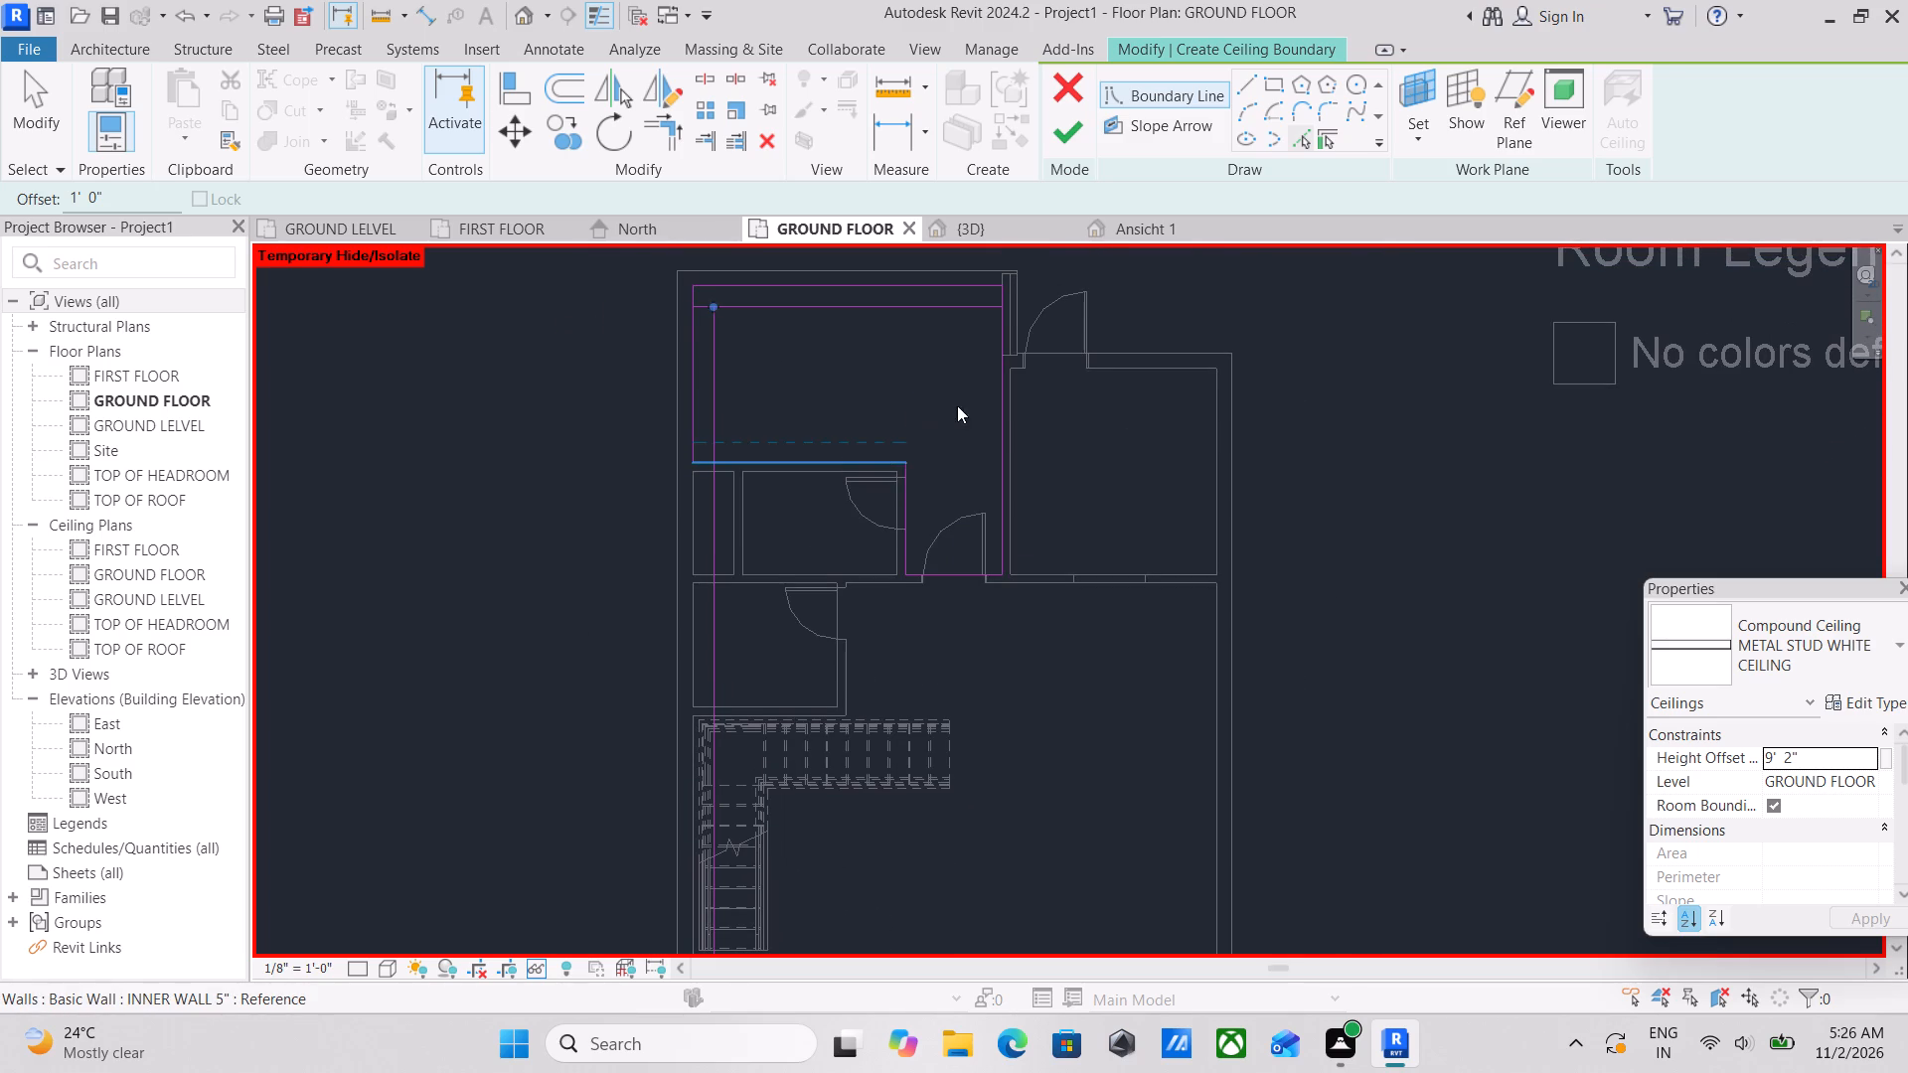
{"action": "left_click", "coordinate": [995, 425]}
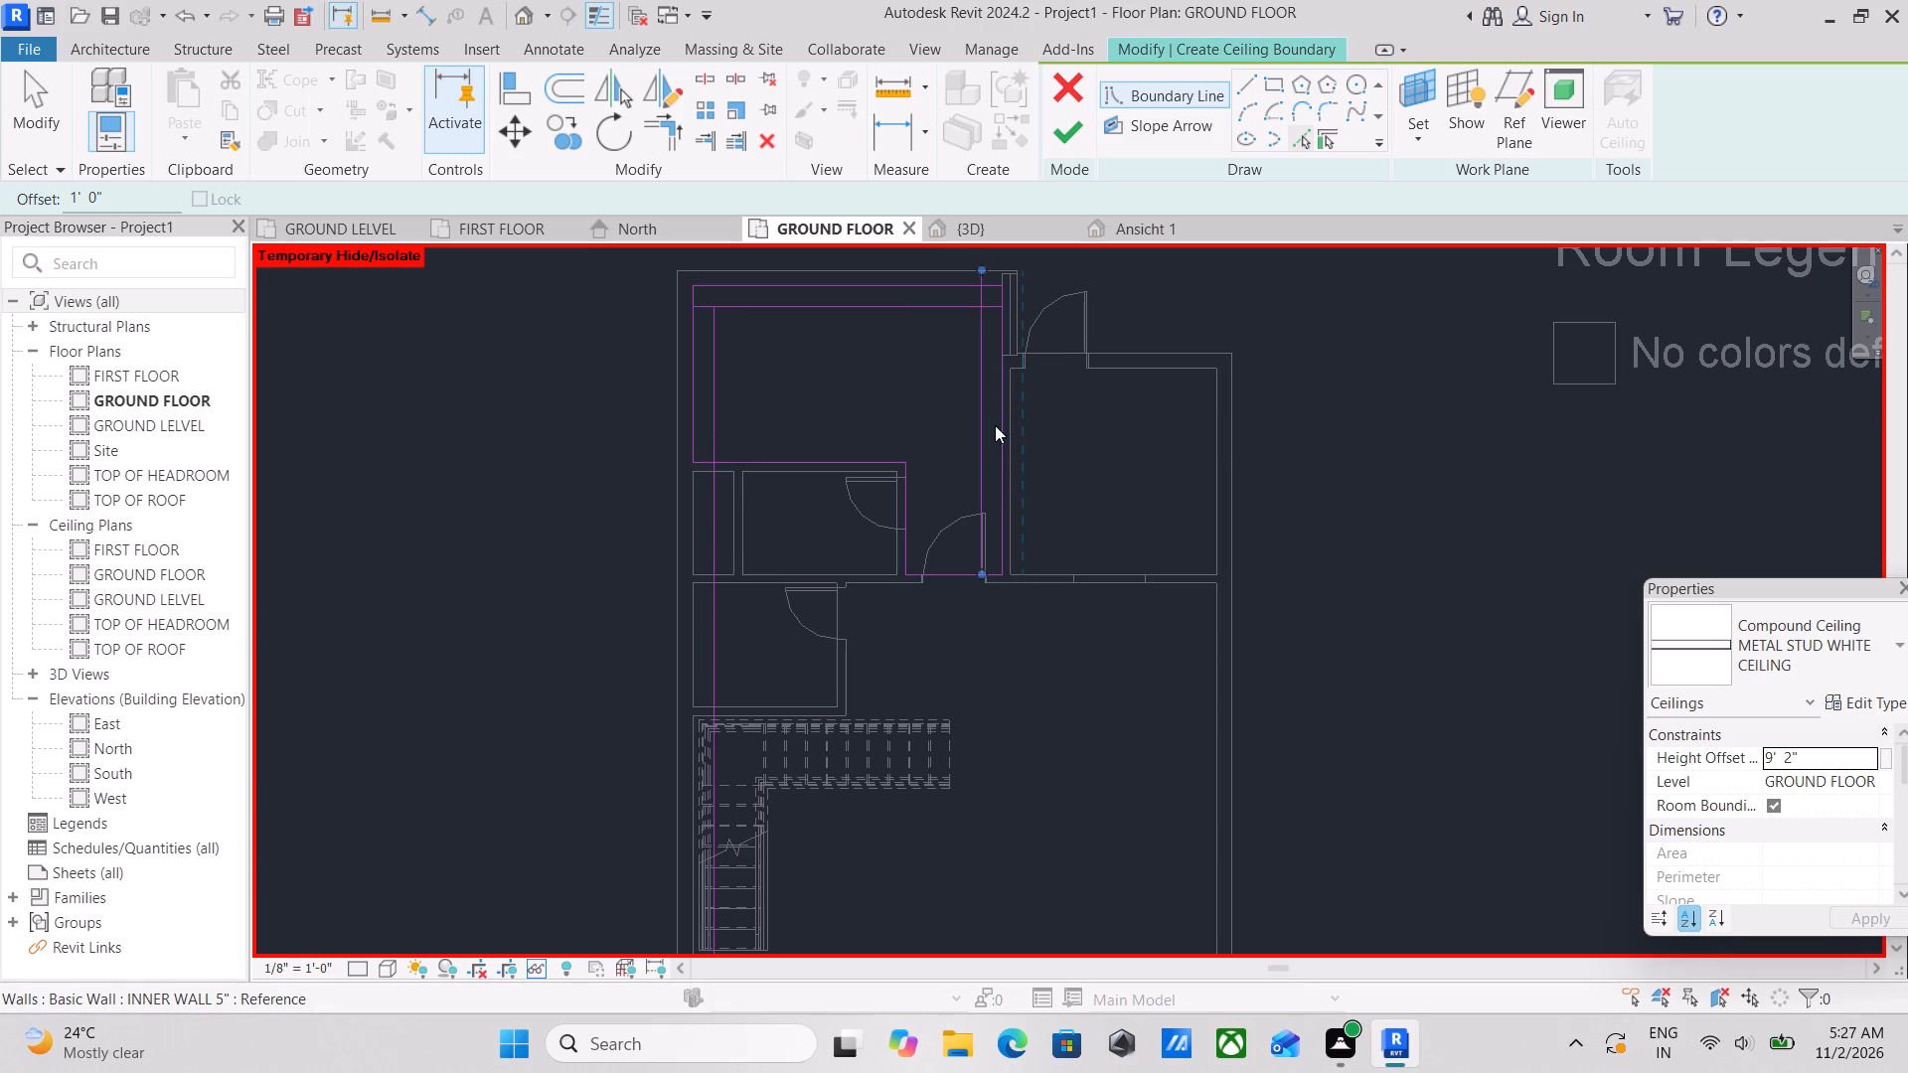
Add 1' inward offset lines along the south door wall and the two inner walls forming the L's corner.
{"action": "scroll", "coordinate": [992, 428], "scroll_direction": "up", "scroll_amount": 3}
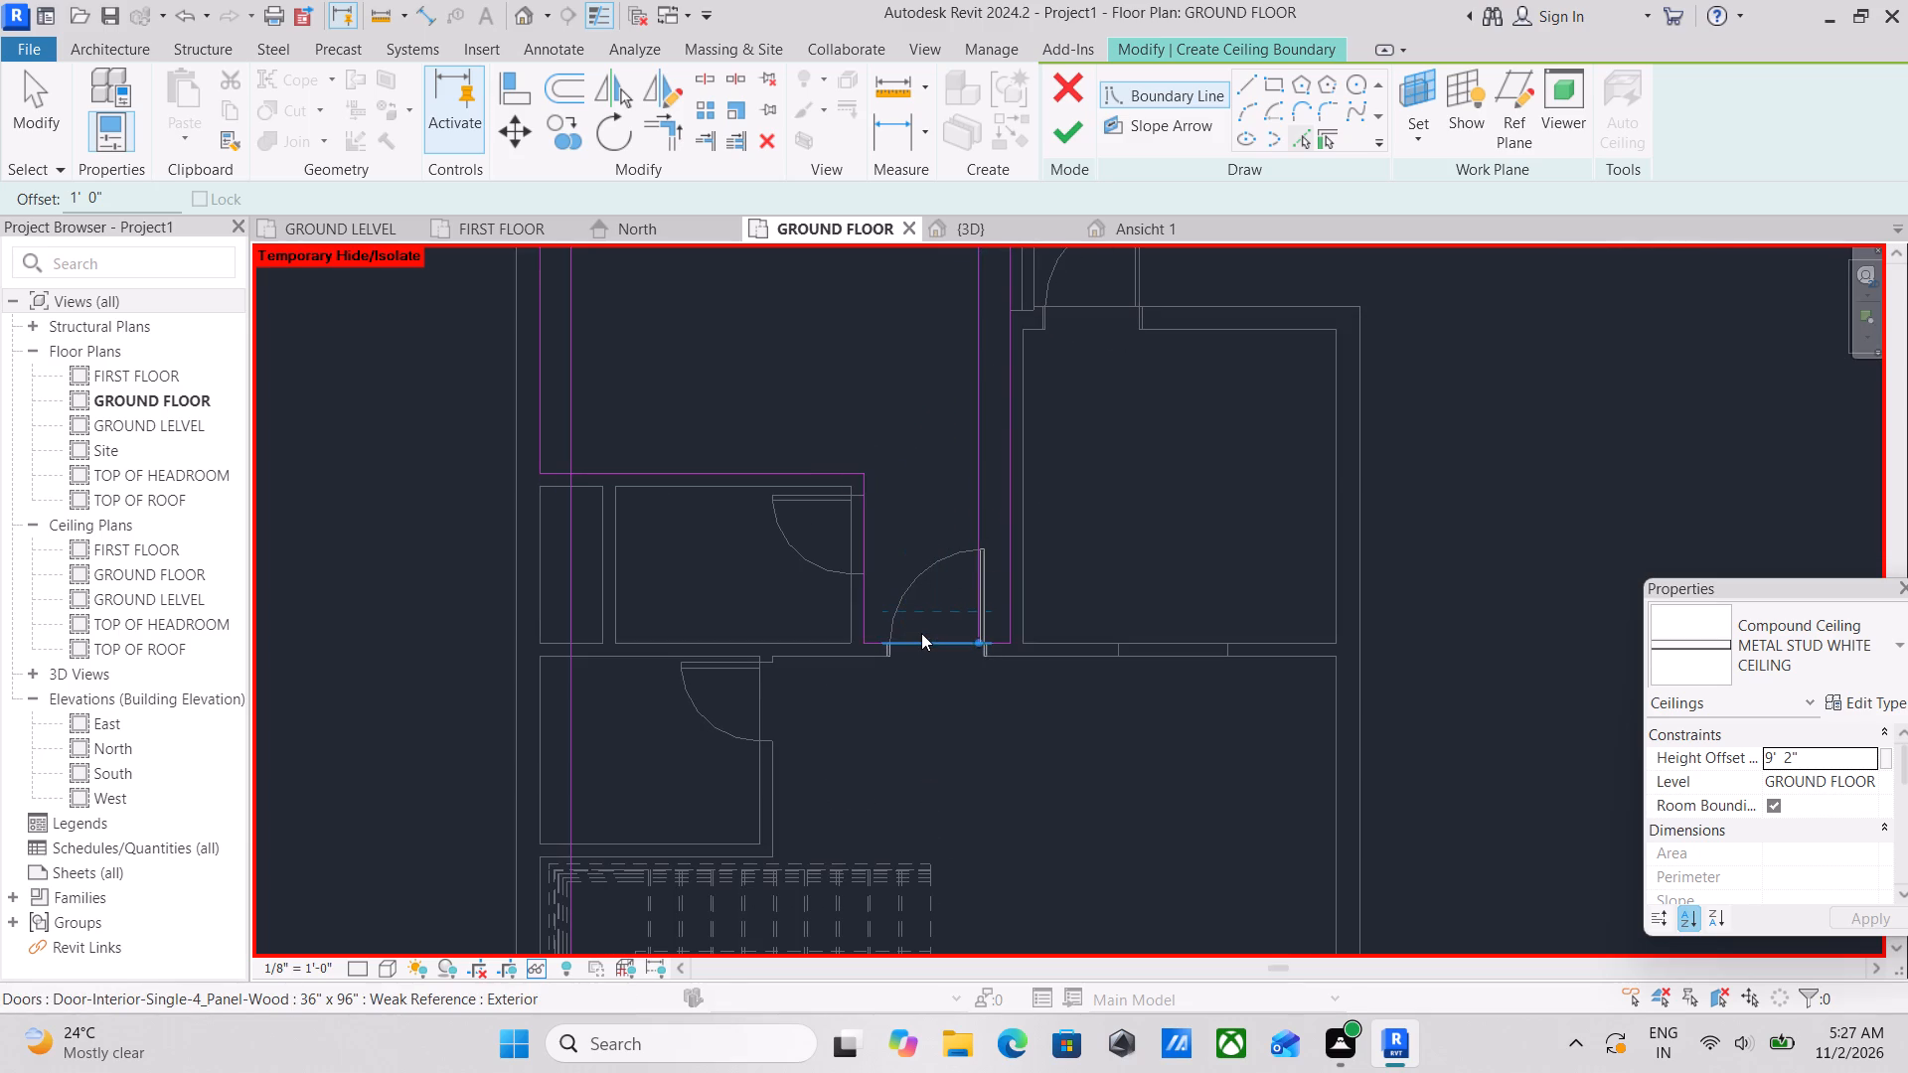
{"action": "left_click", "coordinate": [921, 633]}
{"action": "scroll", "coordinate": [868, 619], "scroll_direction": "up", "scroll_amount": 3}
{"action": "scroll", "coordinate": [731, 548], "scroll_direction": "down", "scroll_amount": 4}
{"action": "middle_click_drag", "start_coordinate": [731, 548], "coordinate": [735, 552]}
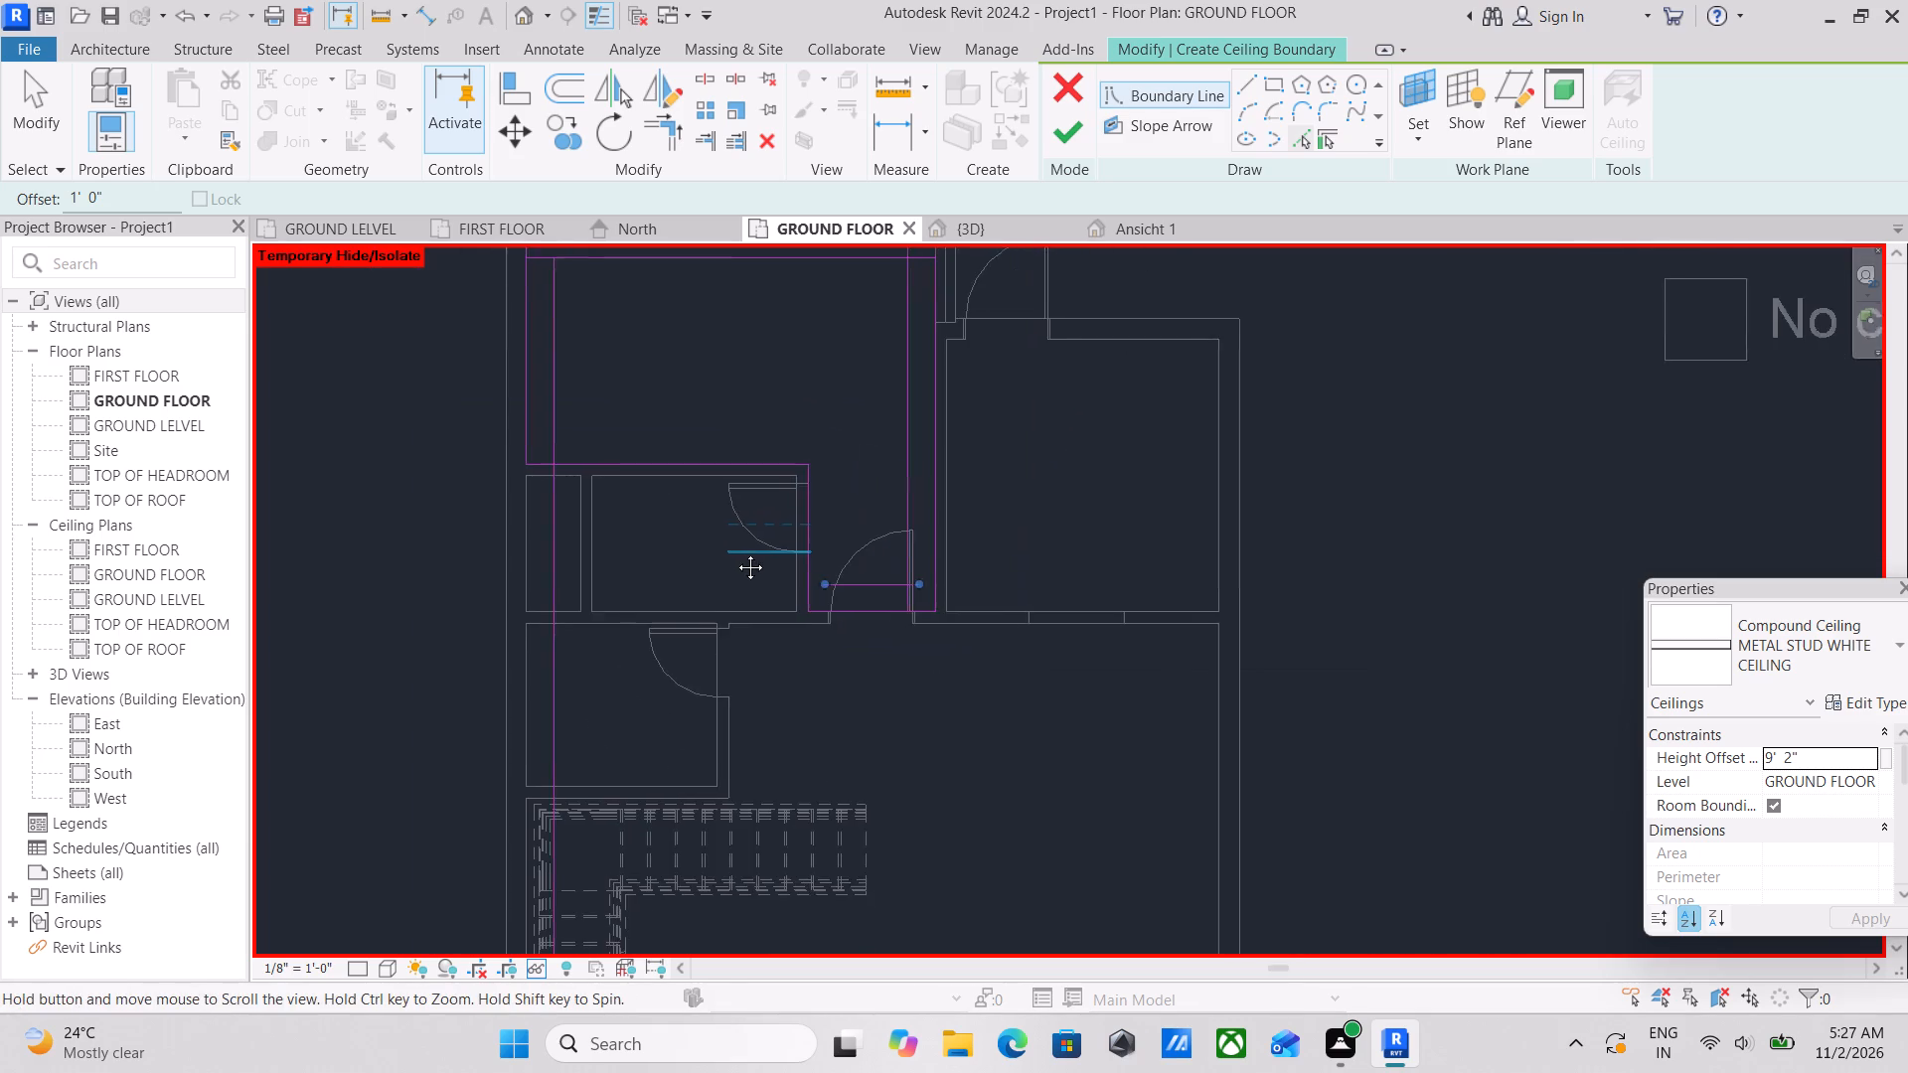
{"action": "middle_click_drag", "start_coordinate": [735, 552], "coordinate": [769, 575]}
{"action": "left_click", "coordinate": [724, 486]}
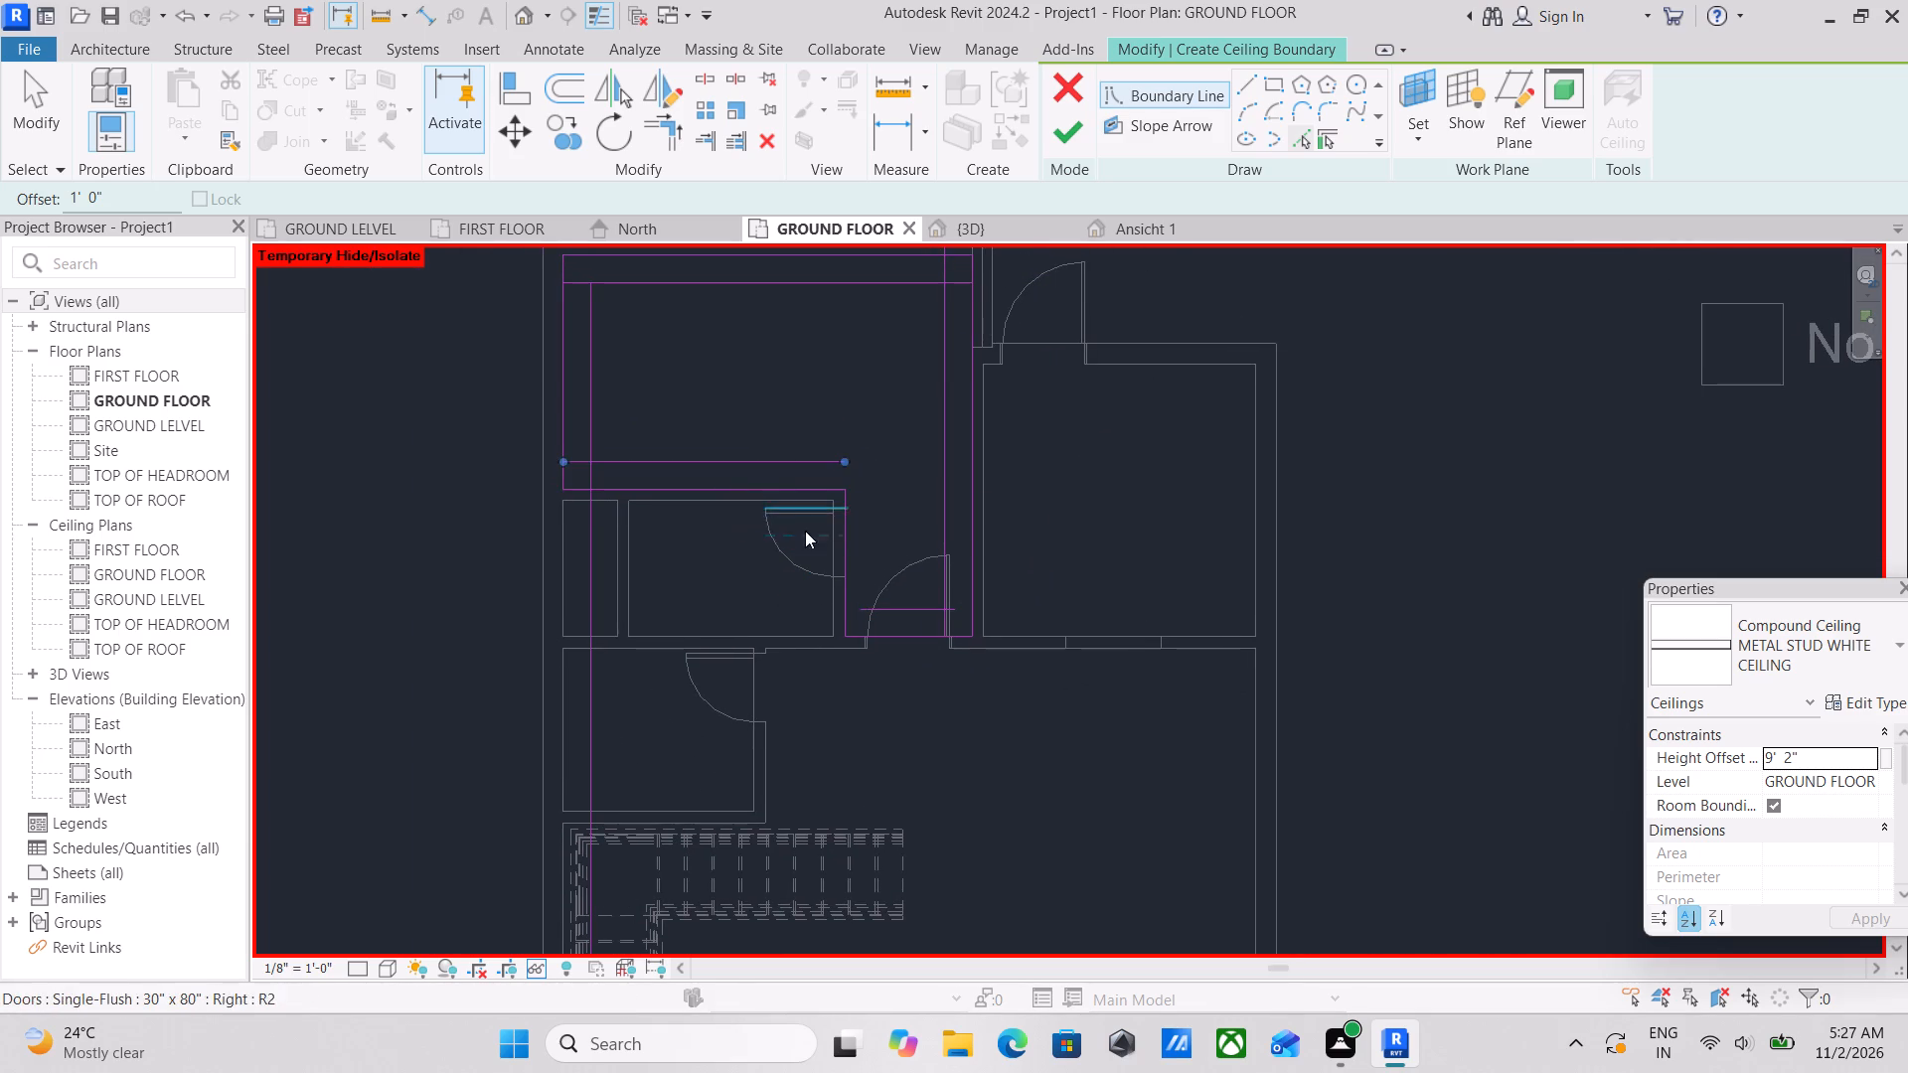
{"action": "scroll", "coordinate": [831, 574], "scroll_direction": "up", "scroll_amount": 3}
{"action": "left_click", "coordinate": [847, 526]}
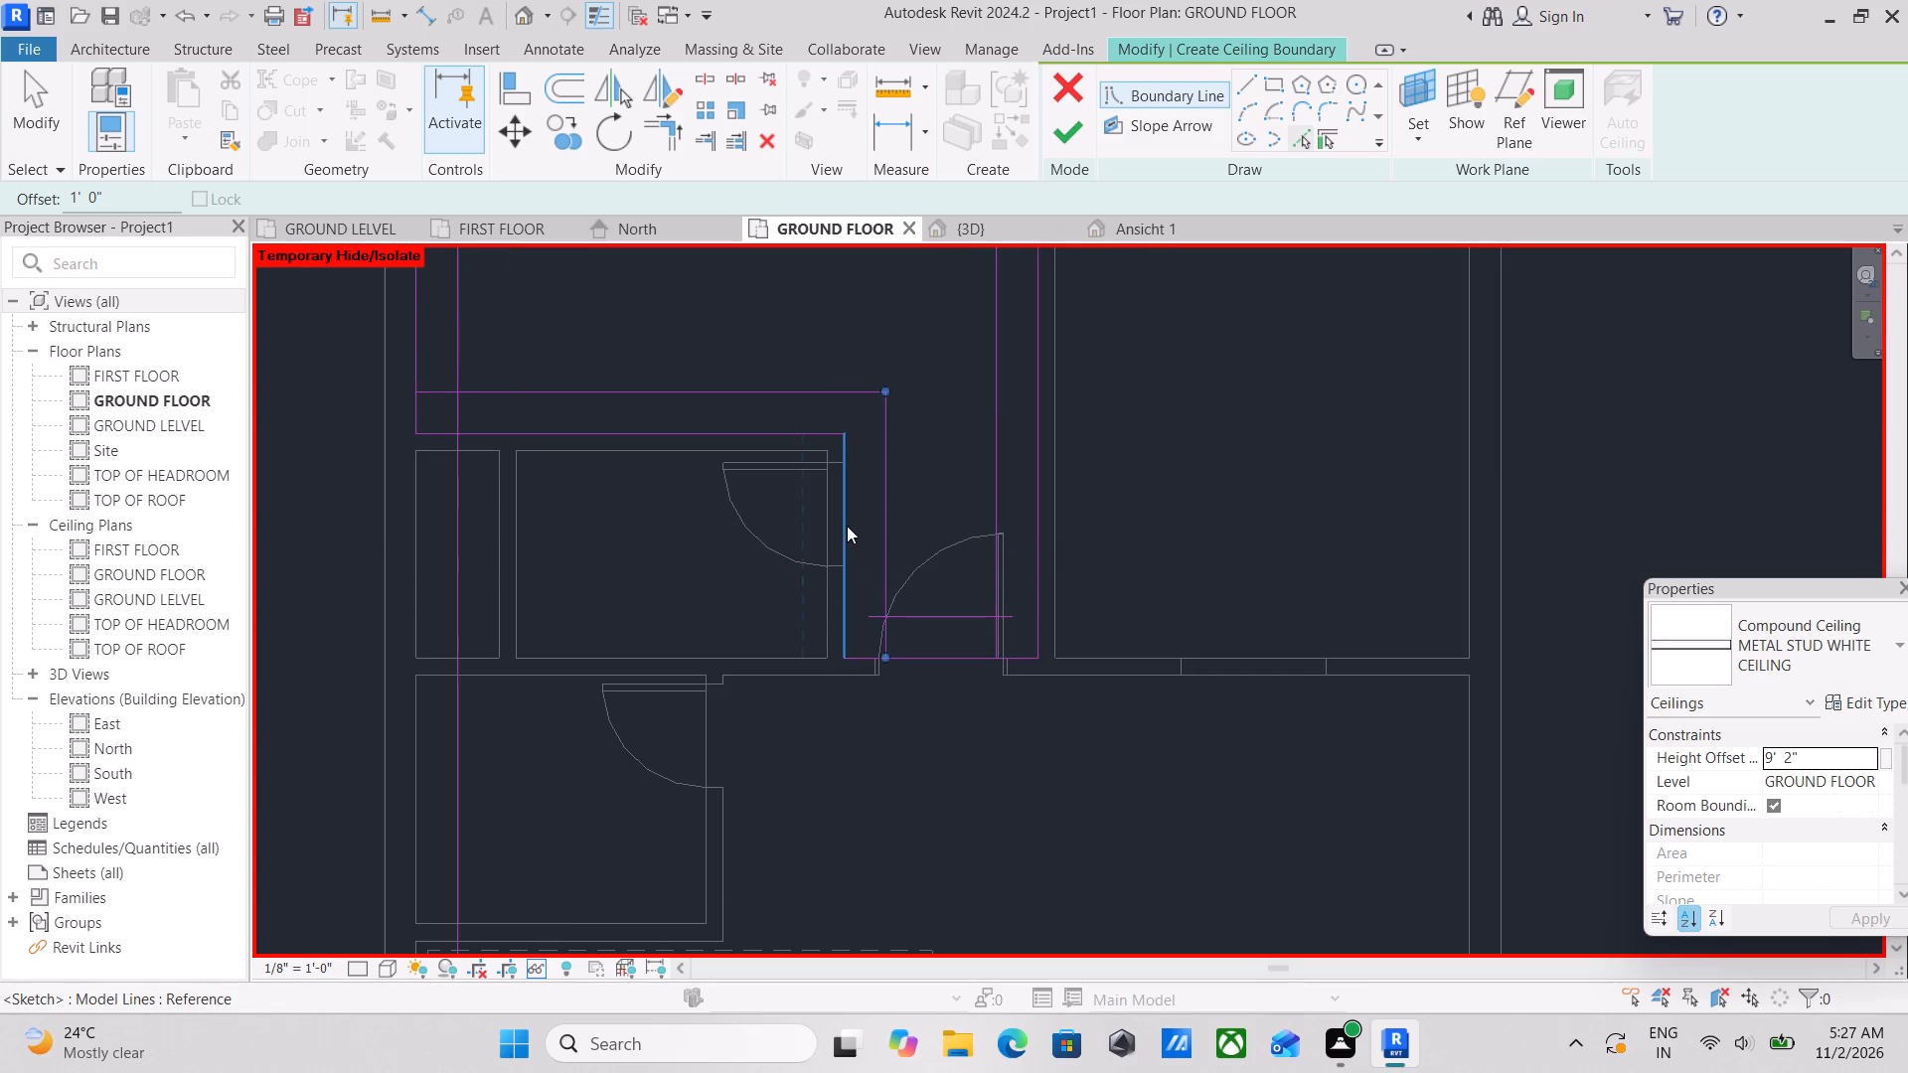
{"action": "scroll", "coordinate": [913, 504], "scroll_direction": "down", "scroll_amount": 2}
{"action": "middle_click_drag", "start_coordinate": [913, 504], "coordinate": [776, 542]}
{"action": "scroll", "coordinate": [784, 546], "scroll_direction": "down", "scroll_amount": 4}
{"action": "middle_click_drag", "start_coordinate": [787, 546], "coordinate": [897, 507]}
{"action": "key", "text": "Escape"}
{"action": "key", "text": "Escape"}
{"action": "key", "text": "Escape"}
Shorten the overlong west offset line from the house's south wall to about 34' 6" long.
{"action": "scroll", "coordinate": [694, 585], "scroll_direction": "up", "scroll_amount": 3}
{"action": "middle_click_drag", "start_coordinate": [696, 576], "coordinate": [801, 515]}
{"action": "scroll", "coordinate": [830, 522], "scroll_direction": "down", "scroll_amount": 1}
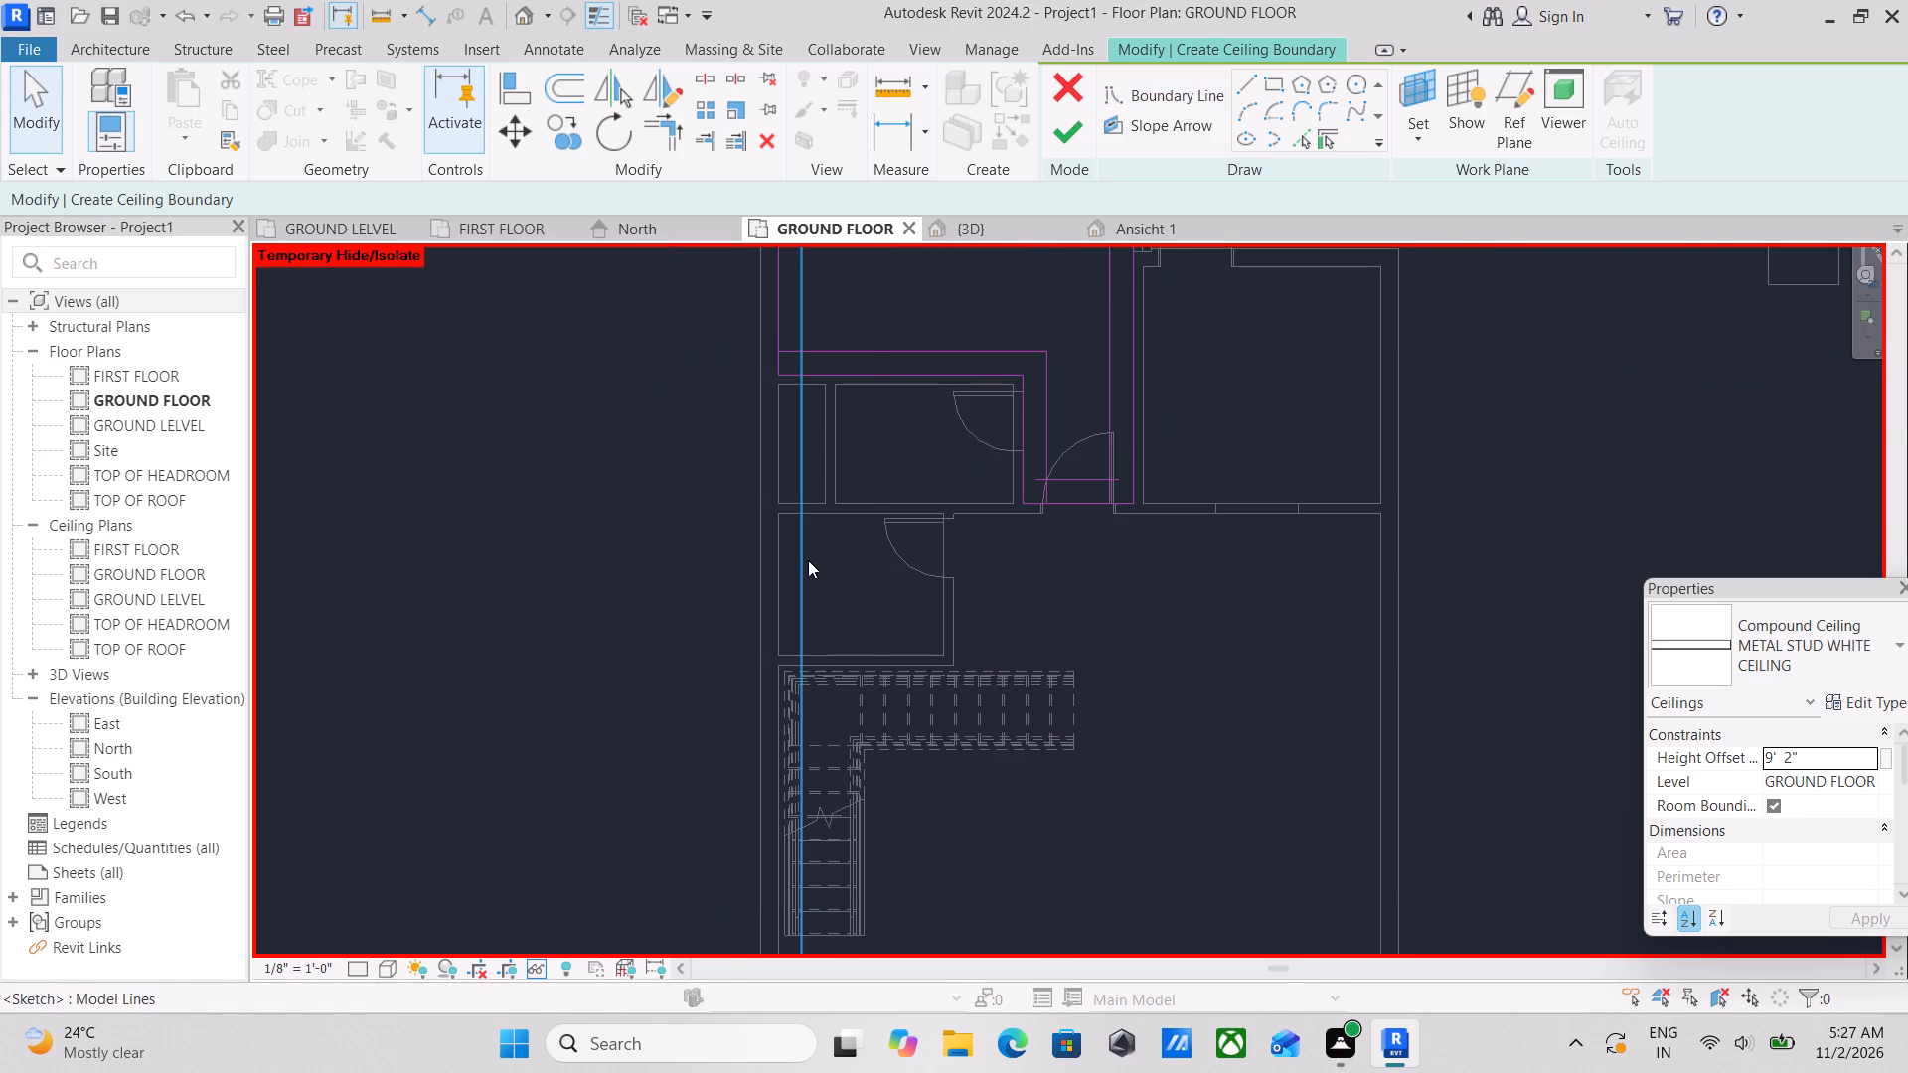
{"action": "left_click", "coordinate": [808, 560]}
{"action": "scroll", "coordinate": [809, 566], "scroll_direction": "down", "scroll_amount": 7}
{"action": "scroll", "coordinate": [792, 865], "scroll_direction": "up", "scroll_amount": 5}
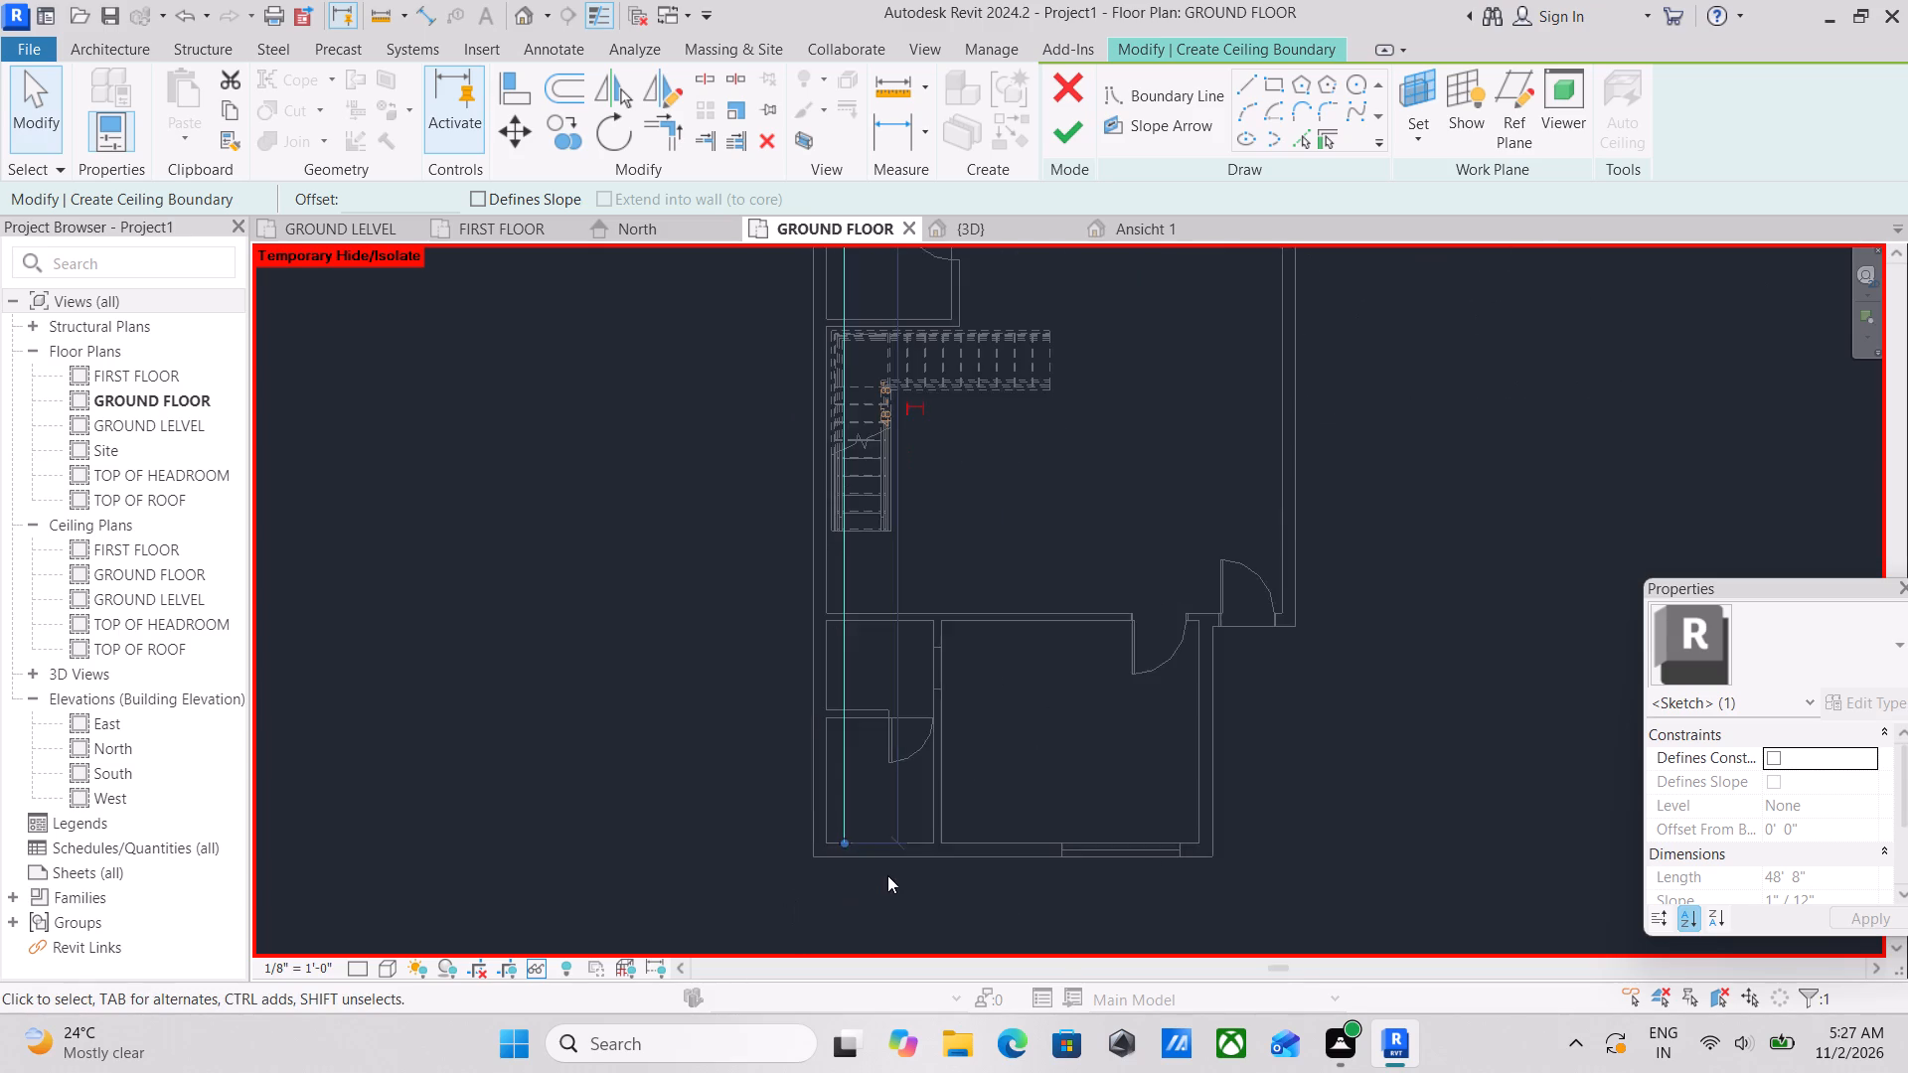
{"action": "scroll", "coordinate": [900, 868], "scroll_direction": "up", "scroll_amount": 4}
{"action": "left_click_drag", "start_coordinate": [803, 826], "coordinate": [812, 814]}
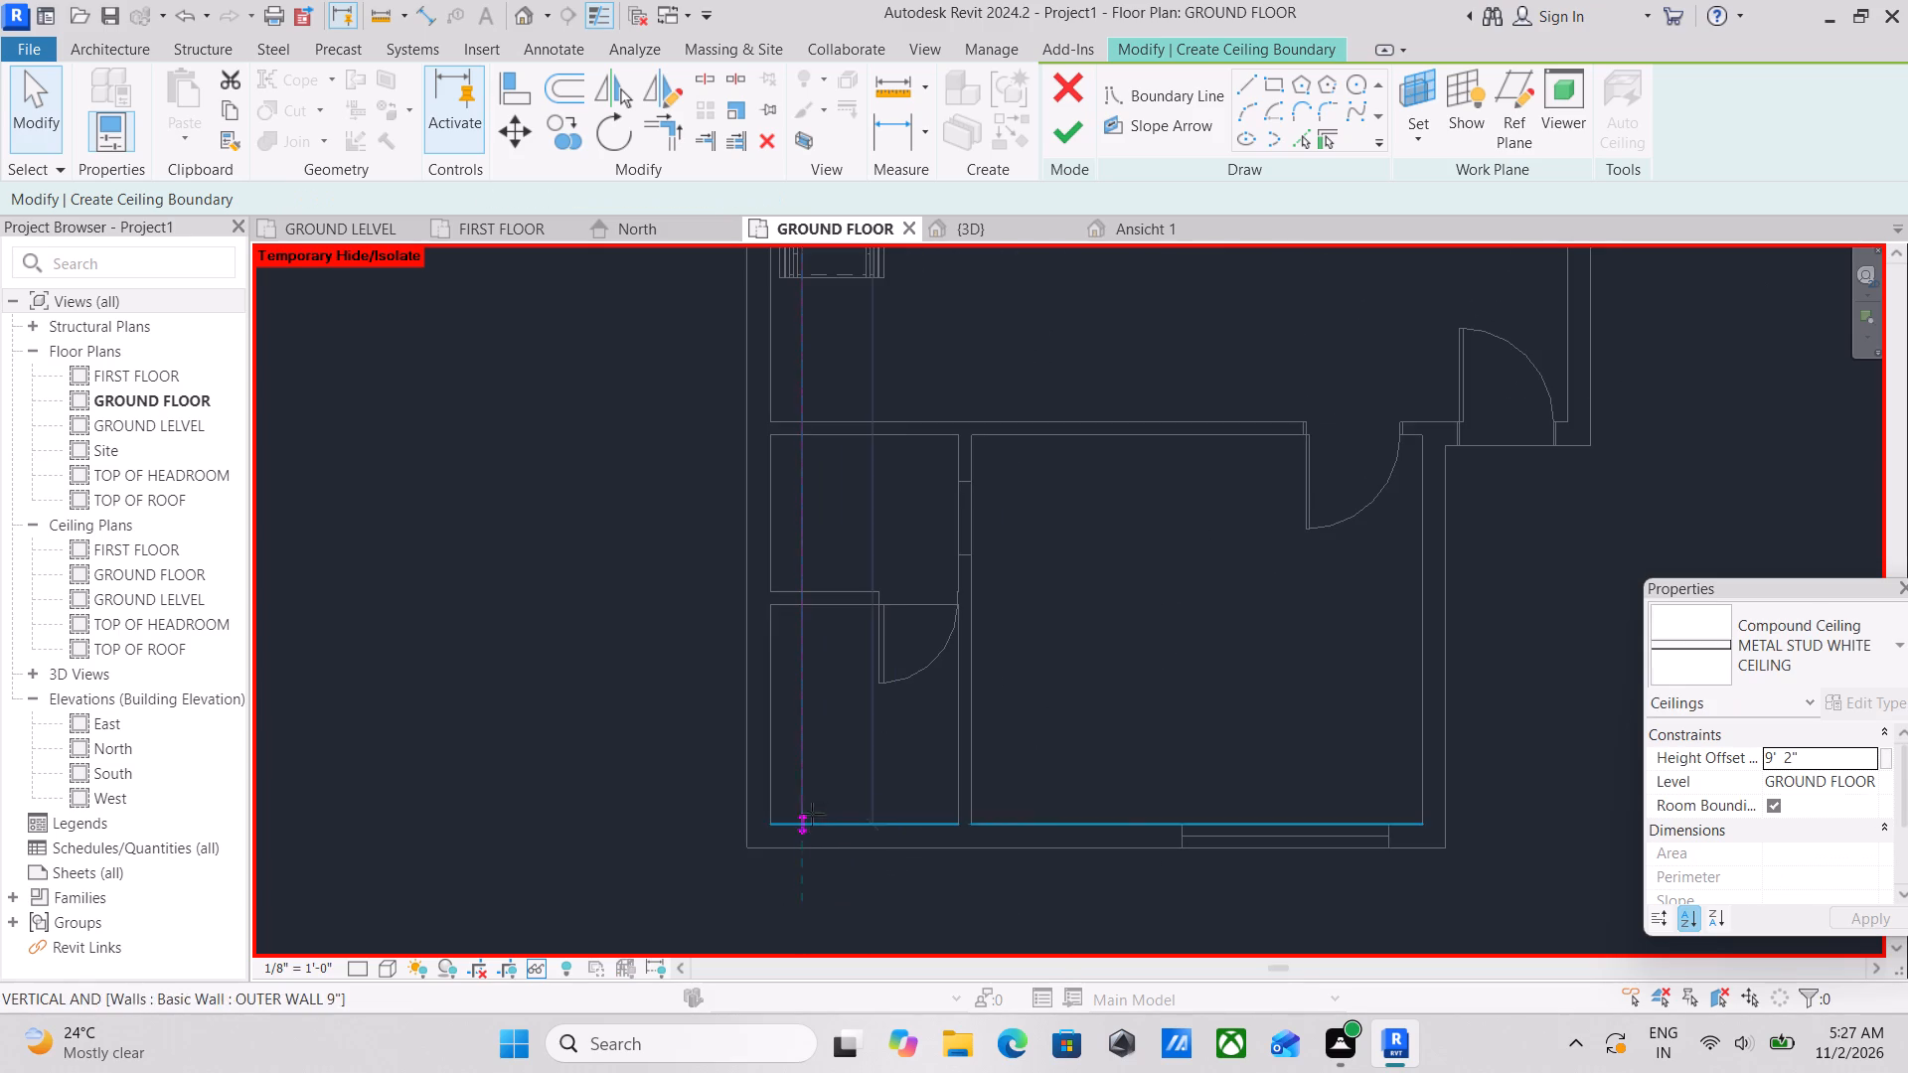
{"action": "left_click_drag", "start_coordinate": [812, 814], "coordinate": [823, 385]}
{"action": "scroll", "coordinate": [825, 390], "scroll_direction": "down", "scroll_amount": 2}
{"action": "middle_click_drag", "start_coordinate": [826, 392], "coordinate": [828, 658]}
{"action": "scroll", "coordinate": [842, 553], "scroll_direction": "down", "scroll_amount": 1}
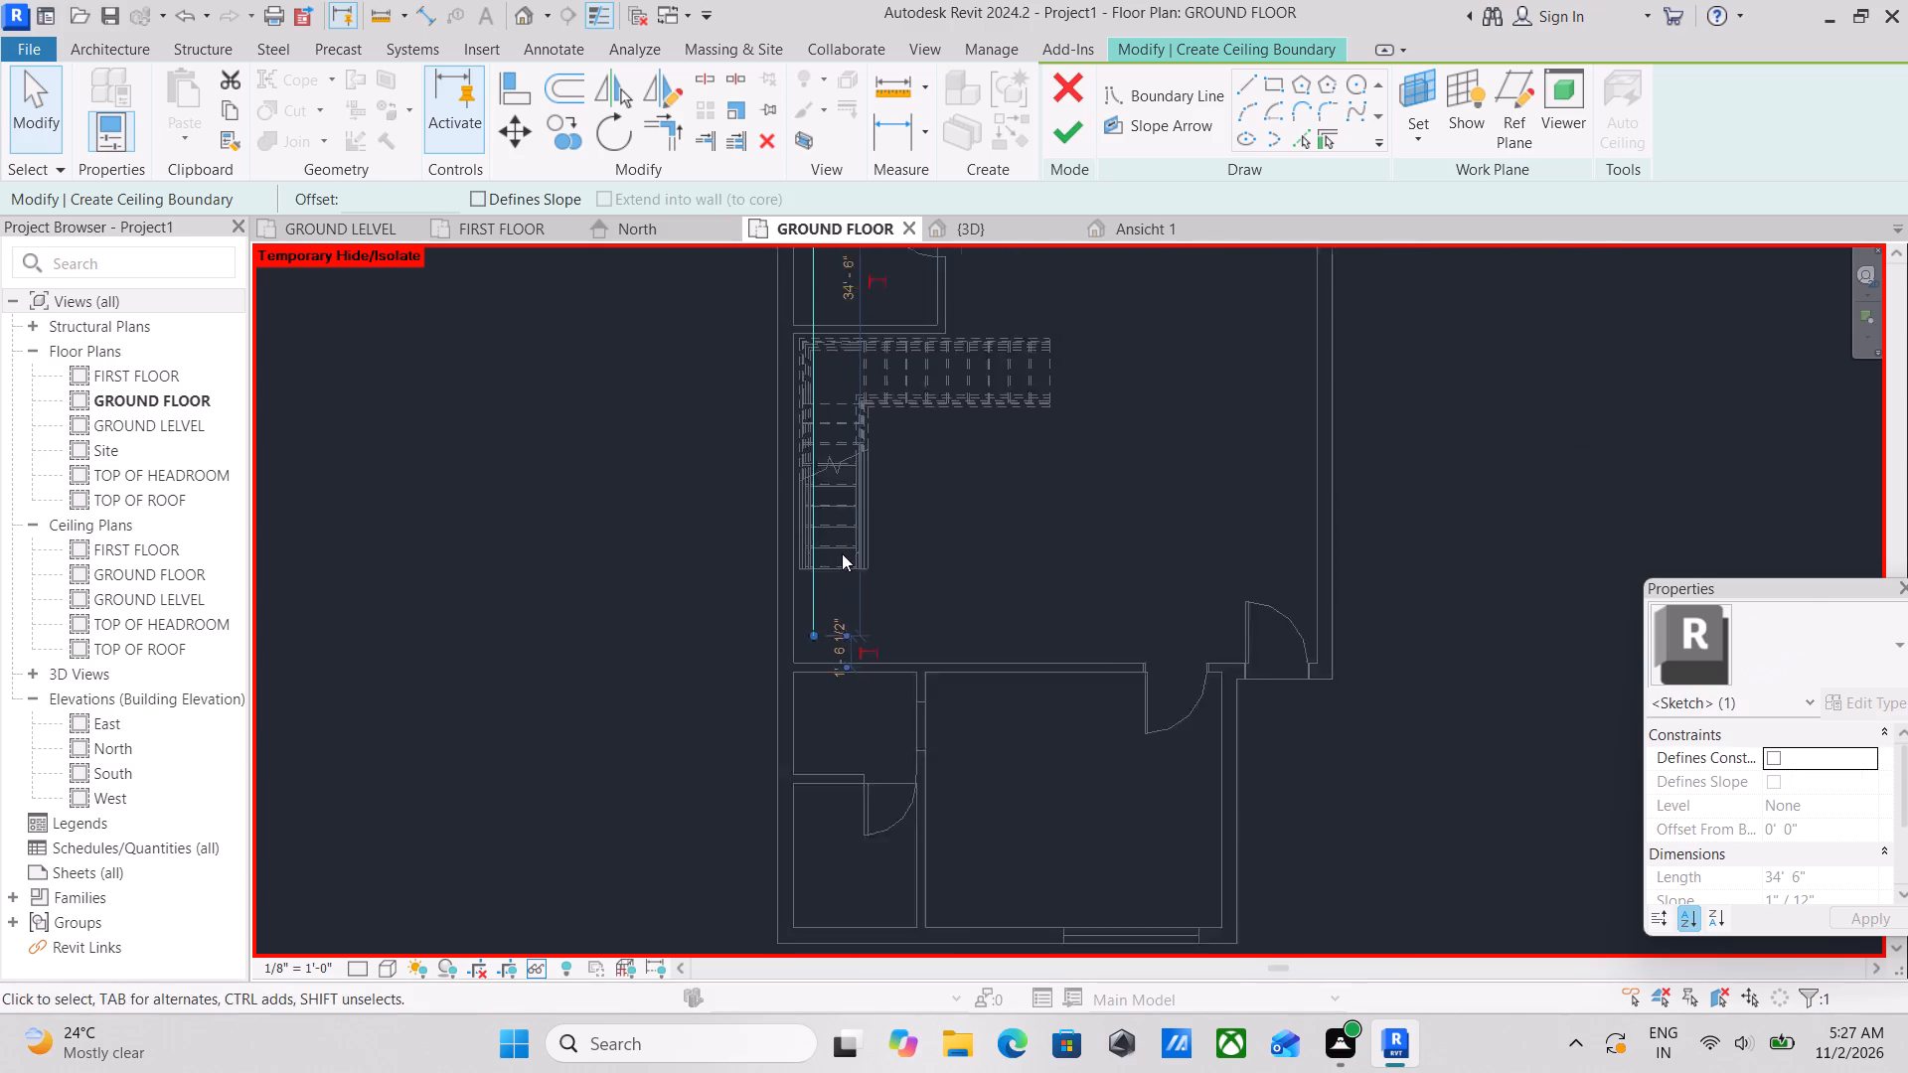
Shorten the west offset line further, ending in the small room north of the stairs, kept vertical at about 15' 6" long.
{"action": "scroll", "coordinate": [842, 553], "scroll_direction": "down", "scroll_amount": 3}
{"action": "middle_click_drag", "start_coordinate": [856, 582], "coordinate": [870, 760]}
{"action": "scroll", "coordinate": [869, 760], "scroll_direction": "up", "scroll_amount": 1}
{"action": "scroll", "coordinate": [899, 503], "scroll_direction": "down", "scroll_amount": 1}
{"action": "middle_click_drag", "start_coordinate": [899, 532], "coordinate": [900, 657]}
{"action": "scroll", "coordinate": [863, 887], "scroll_direction": "up", "scroll_amount": 4}
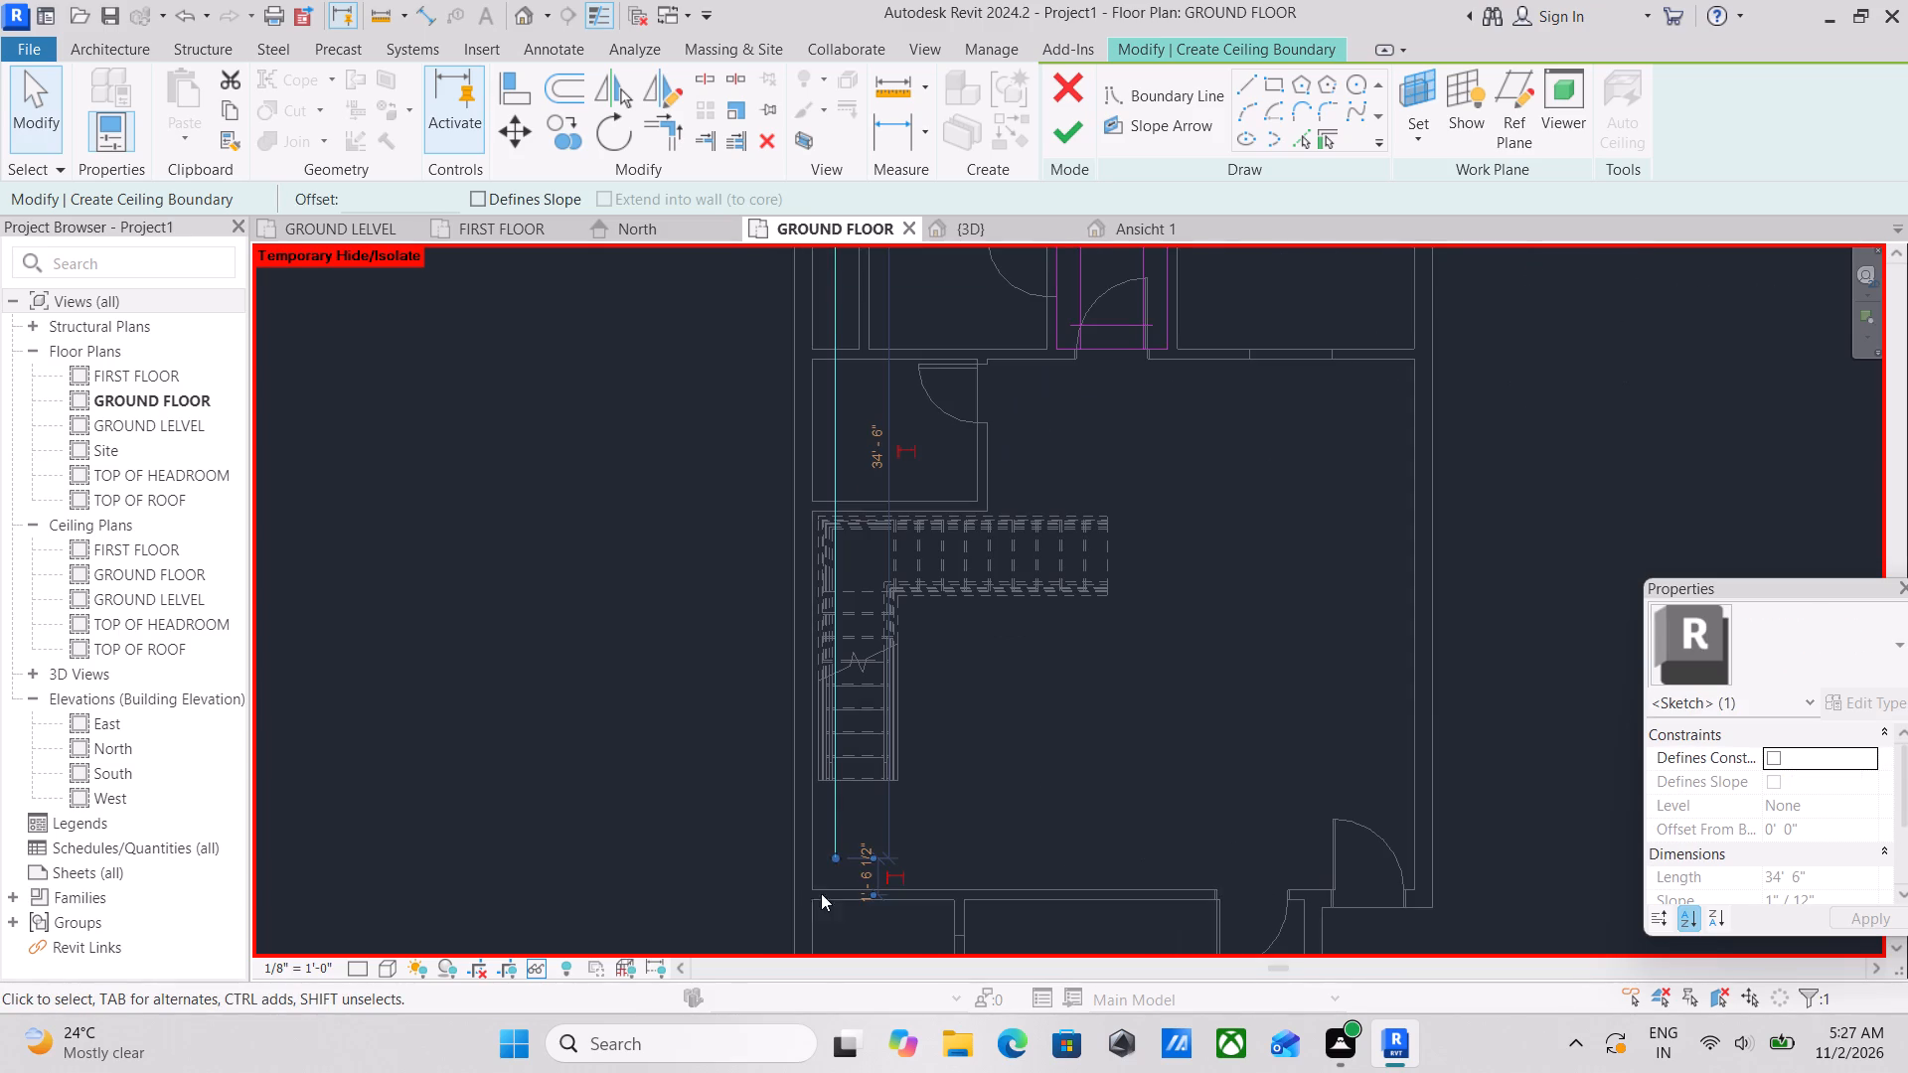
{"action": "left_click_drag", "start_coordinate": [833, 842], "coordinate": [847, 404]}
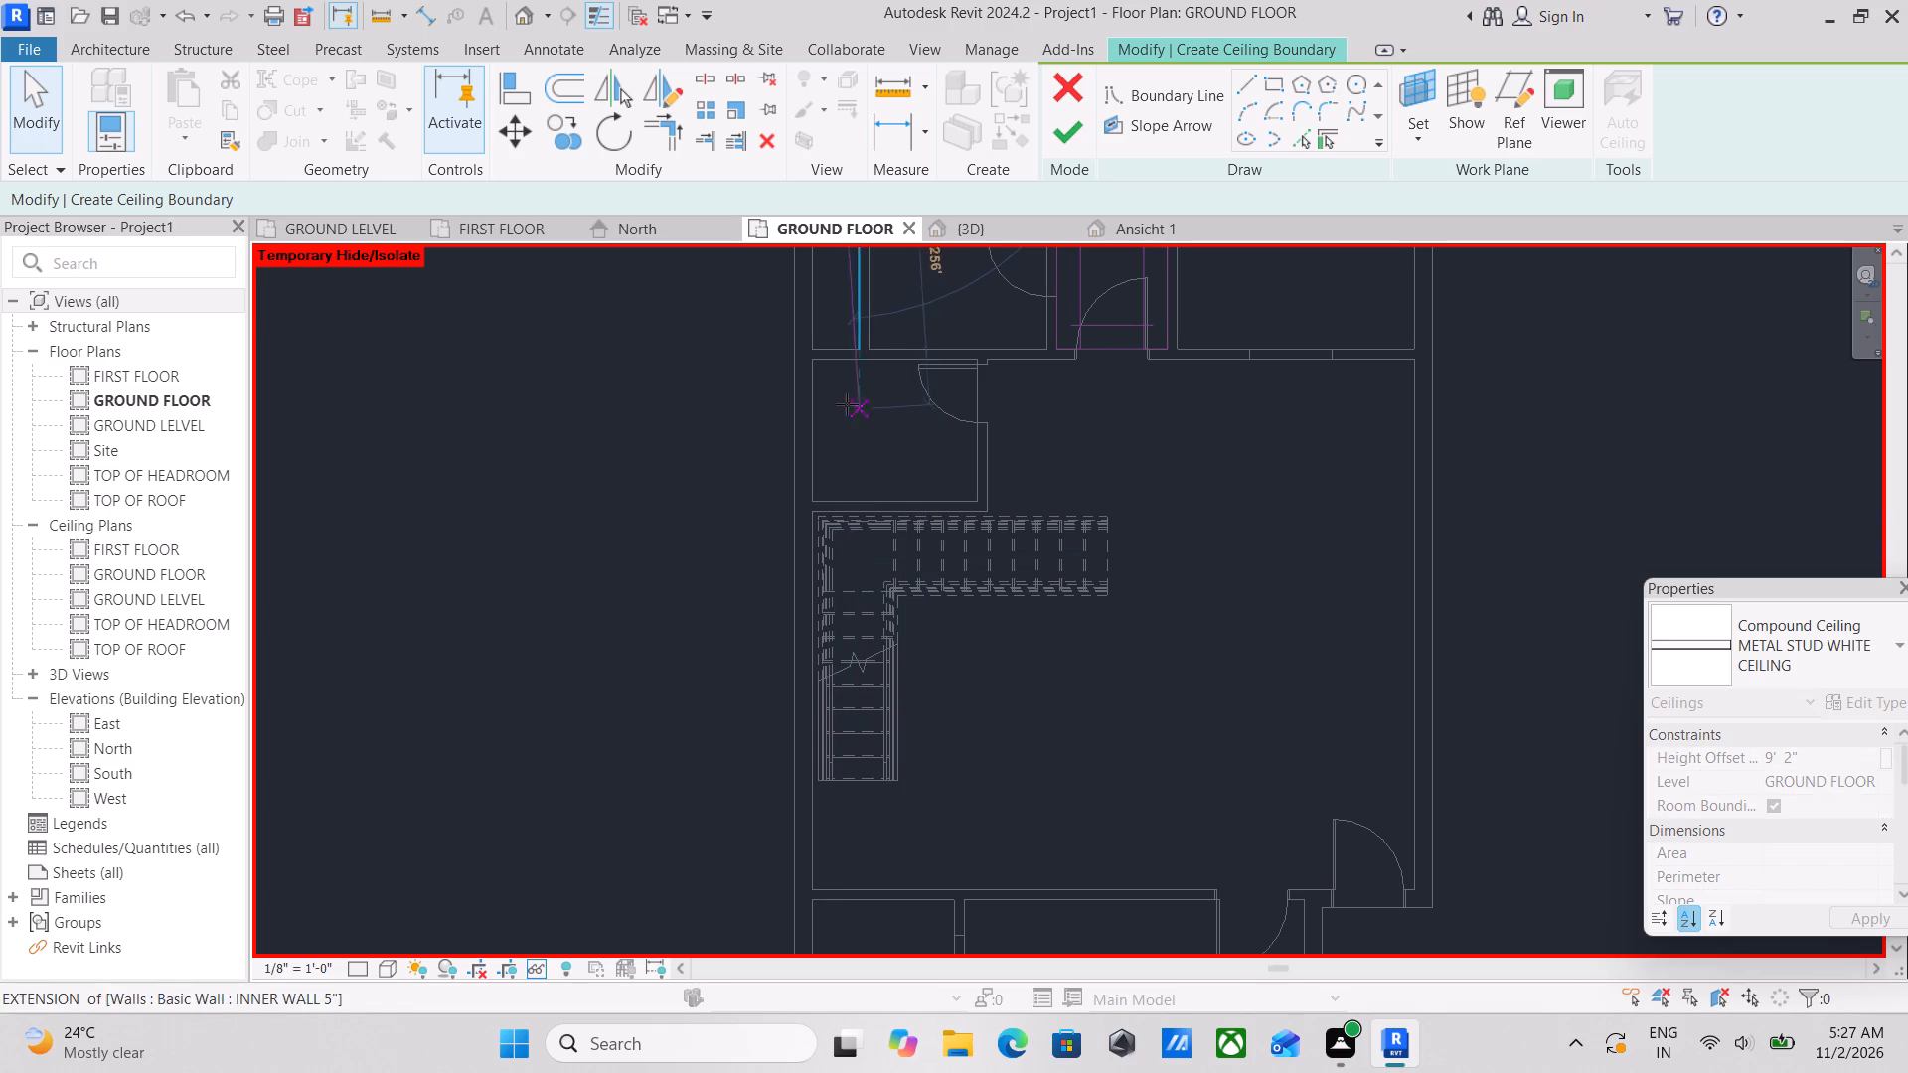
{"action": "left_click_drag", "start_coordinate": [847, 404], "coordinate": [862, 402]}
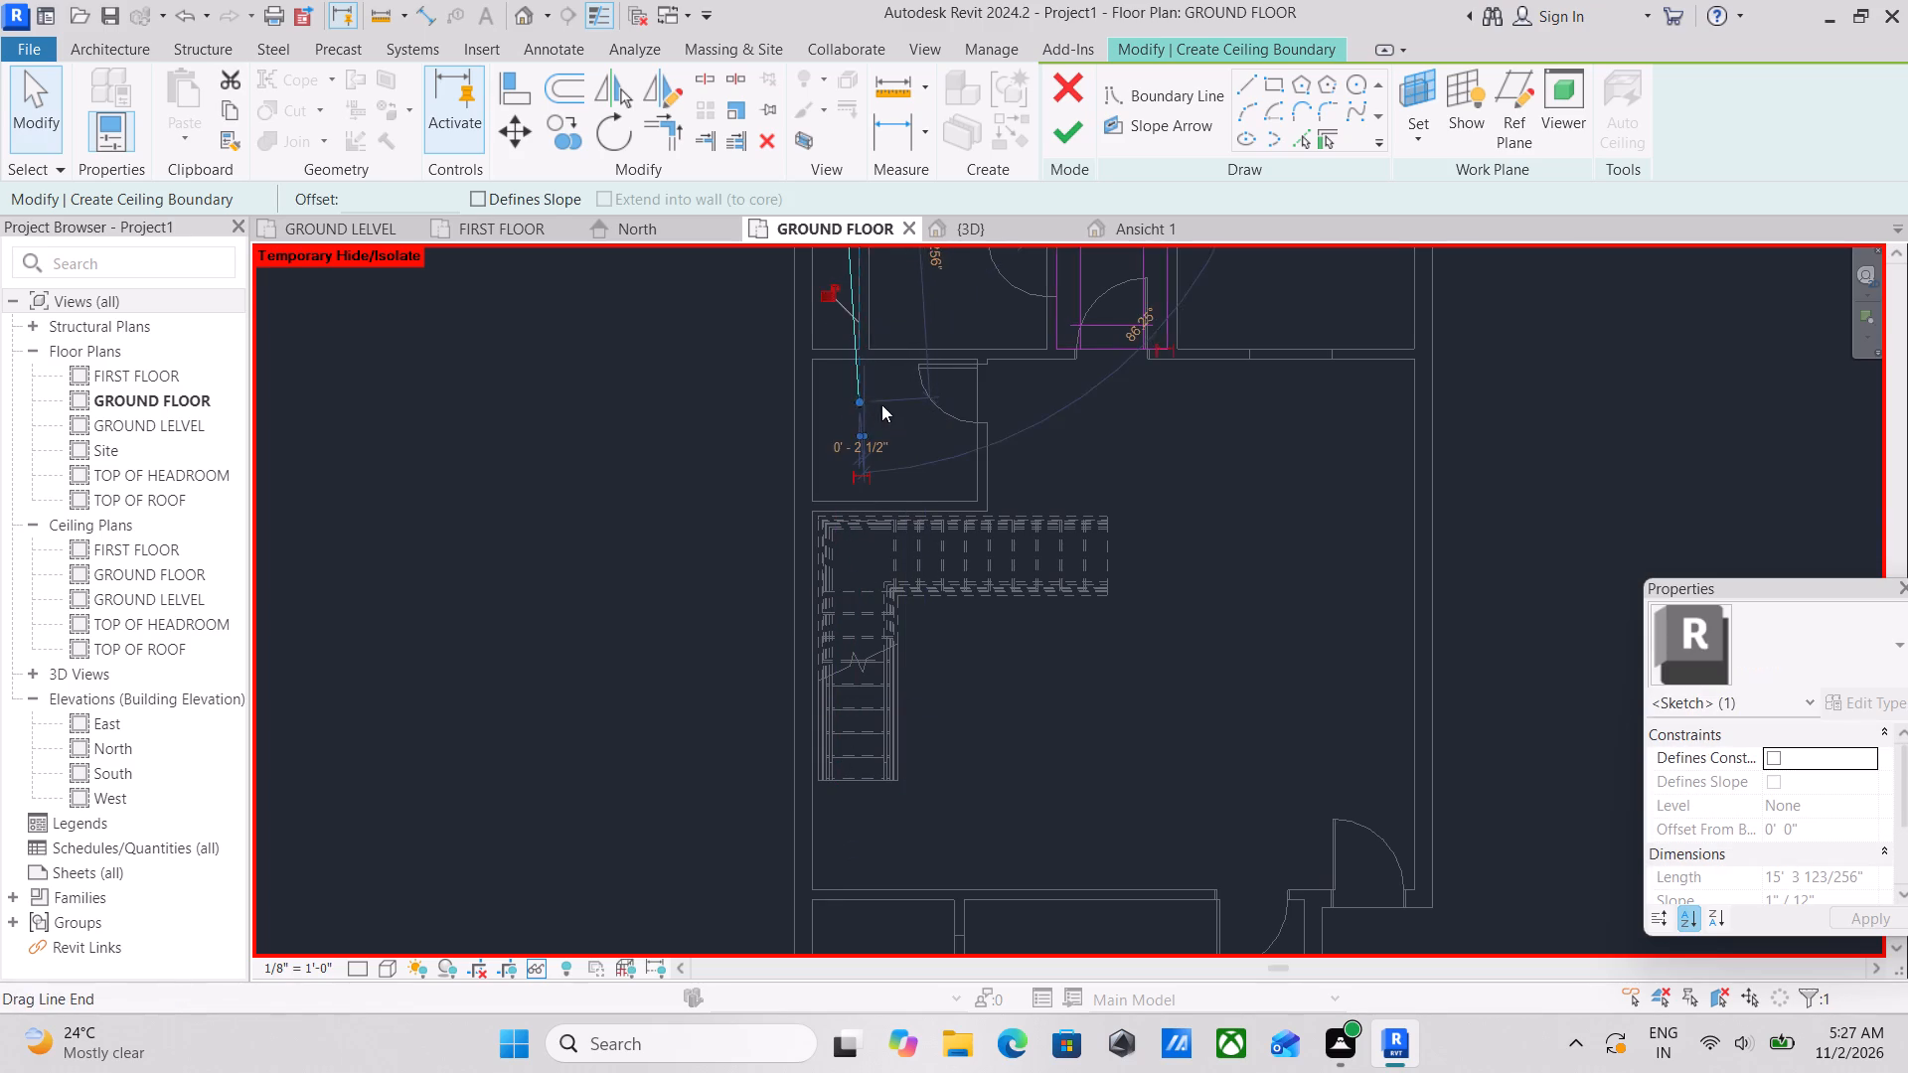
{"action": "scroll", "coordinate": [882, 406], "scroll_direction": "down", "scroll_amount": 3}
{"action": "middle_click_drag", "start_coordinate": [902, 464], "coordinate": [905, 666]}
{"action": "scroll", "coordinate": [892, 662], "scroll_direction": "up", "scroll_amount": 4}
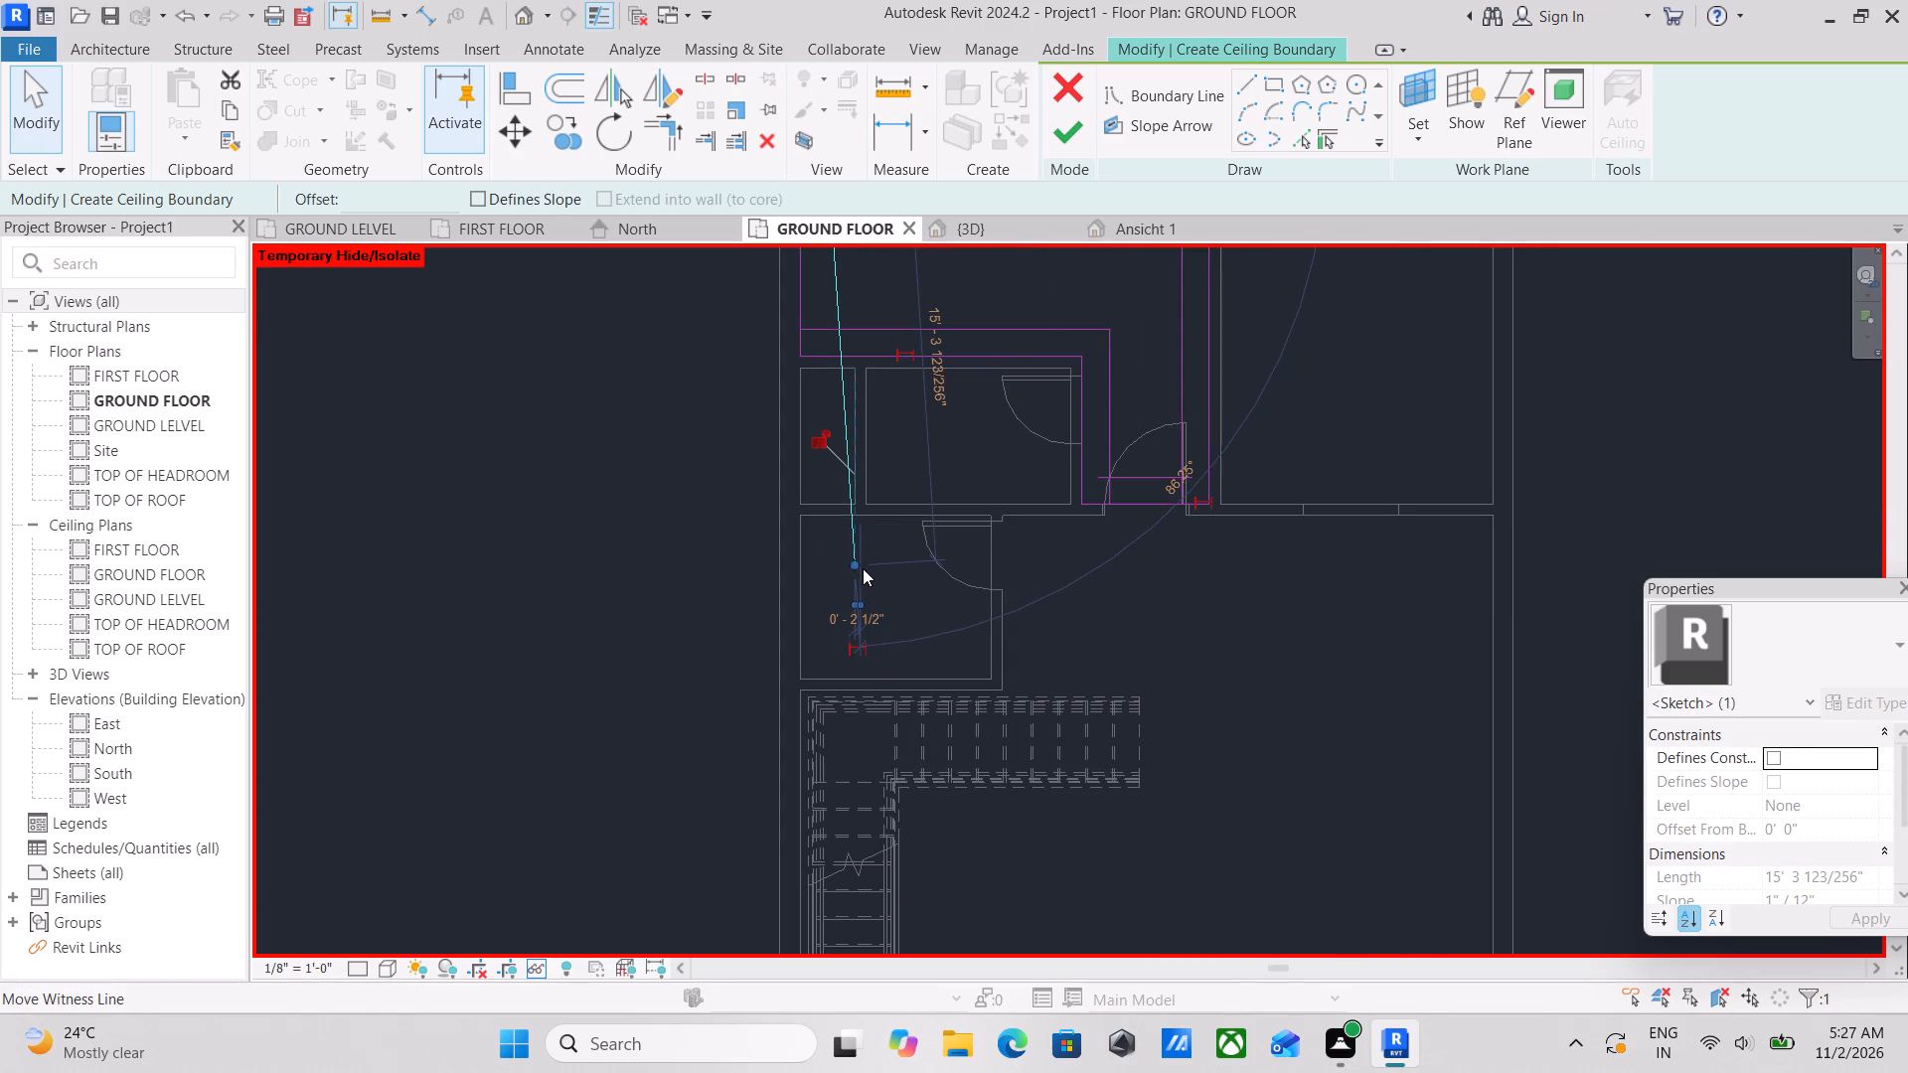
{"action": "left_click_drag", "start_coordinate": [855, 564], "coordinate": [830, 566]}
{"action": "scroll", "coordinate": [885, 529], "scroll_direction": "down", "scroll_amount": 1}
{"action": "middle_click_drag", "start_coordinate": [885, 529], "coordinate": [891, 635]}
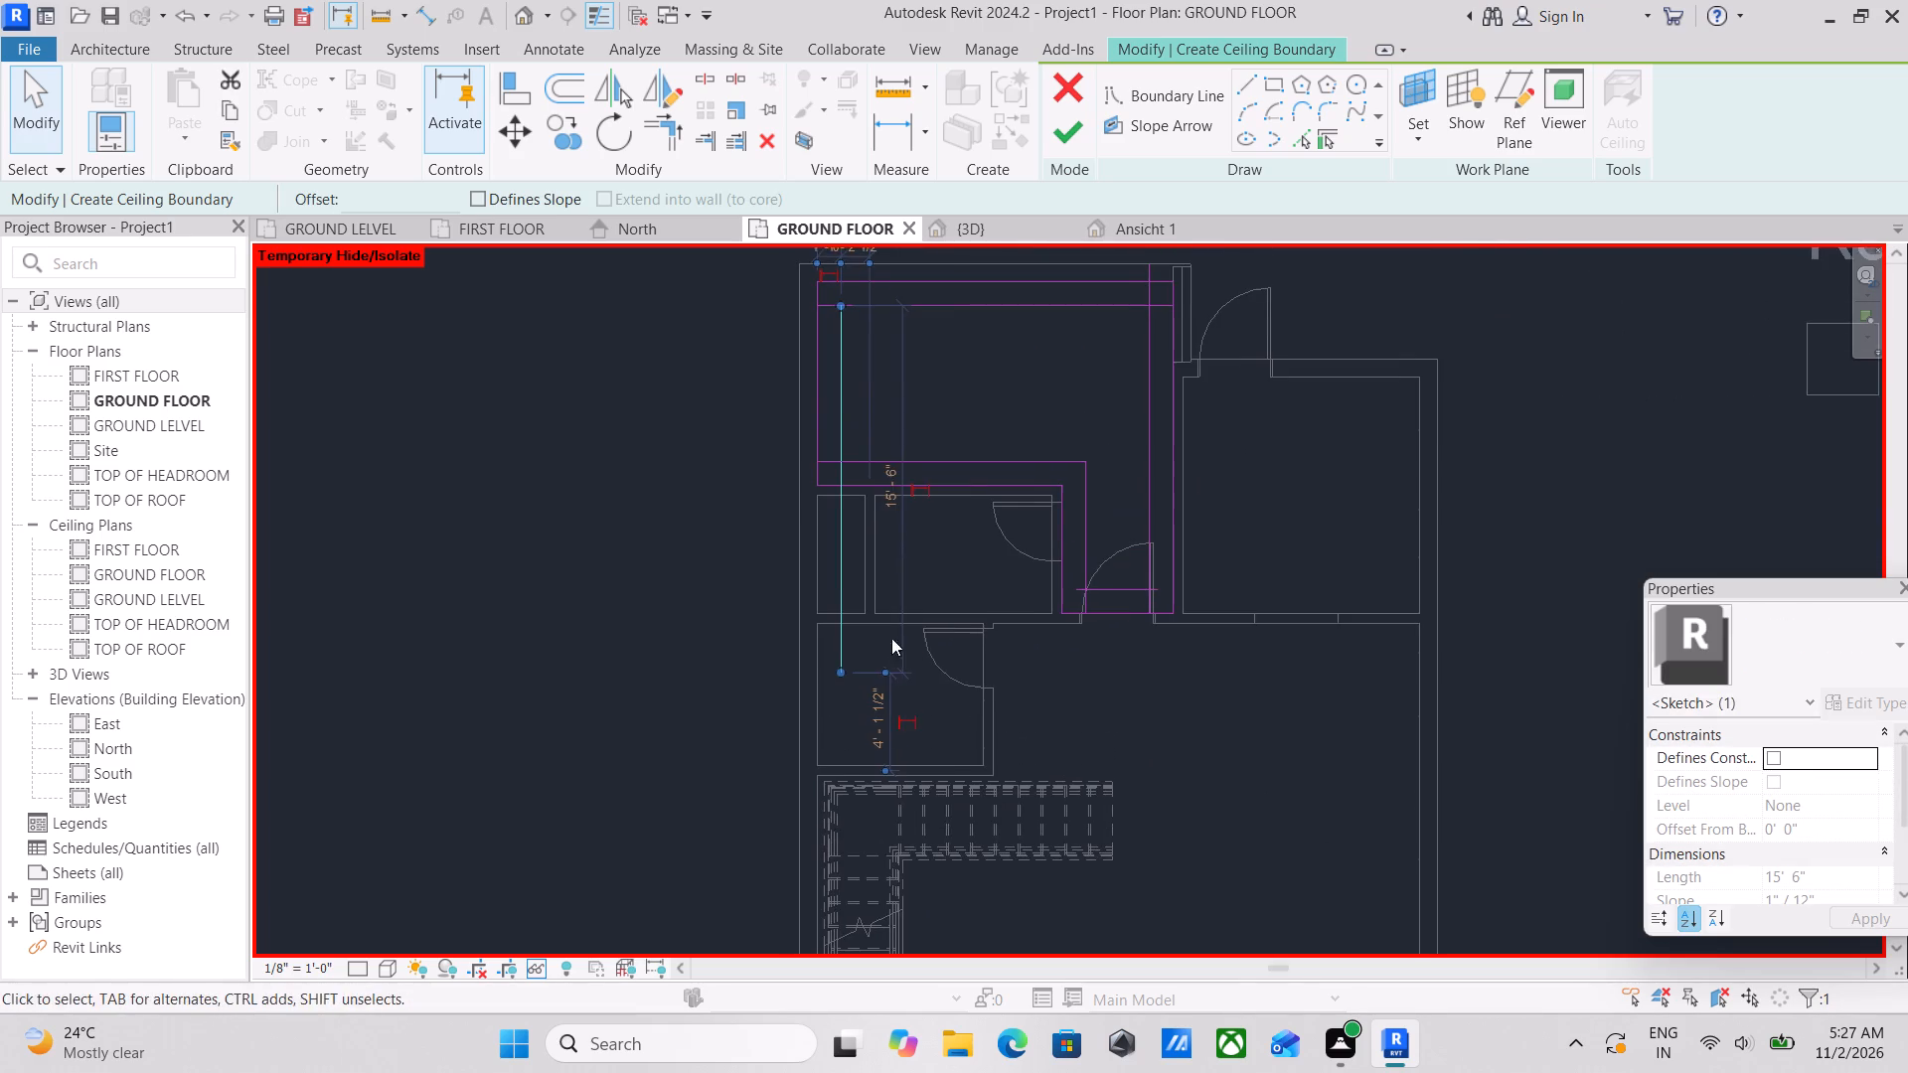
Shorten the west offset line until it ends on the outer boundary line along the wall north of the small rooms.
{"action": "scroll", "coordinate": [796, 669], "scroll_direction": "up", "scroll_amount": 4}
{"action": "scroll", "coordinate": [894, 670], "scroll_direction": "up", "scroll_amount": 3}
{"action": "left_click_drag", "start_coordinate": [868, 675], "coordinate": [853, 636]}
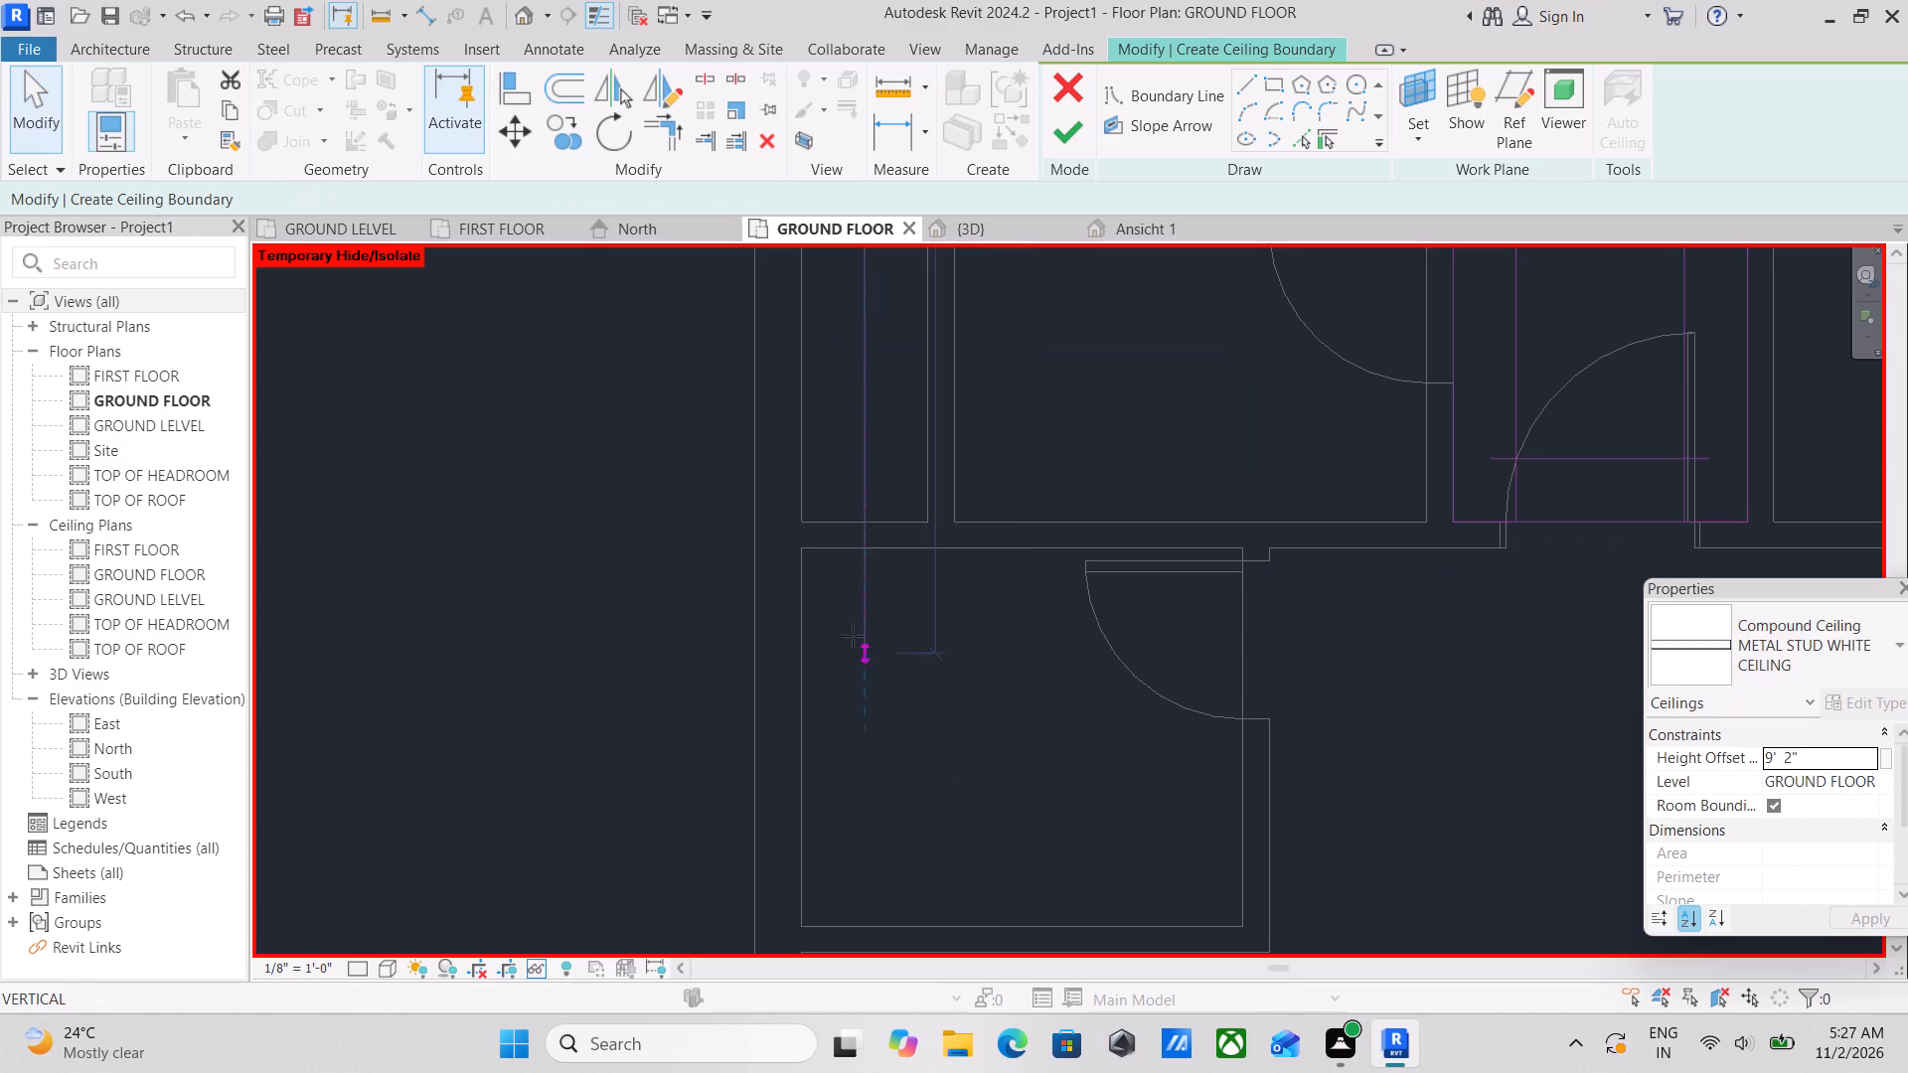
{"action": "left_click_drag", "start_coordinate": [853, 636], "coordinate": [862, 417]}
{"action": "scroll", "coordinate": [866, 418], "scroll_direction": "down", "scroll_amount": 2}
{"action": "middle_click_drag", "start_coordinate": [869, 455], "coordinate": [836, 866]}
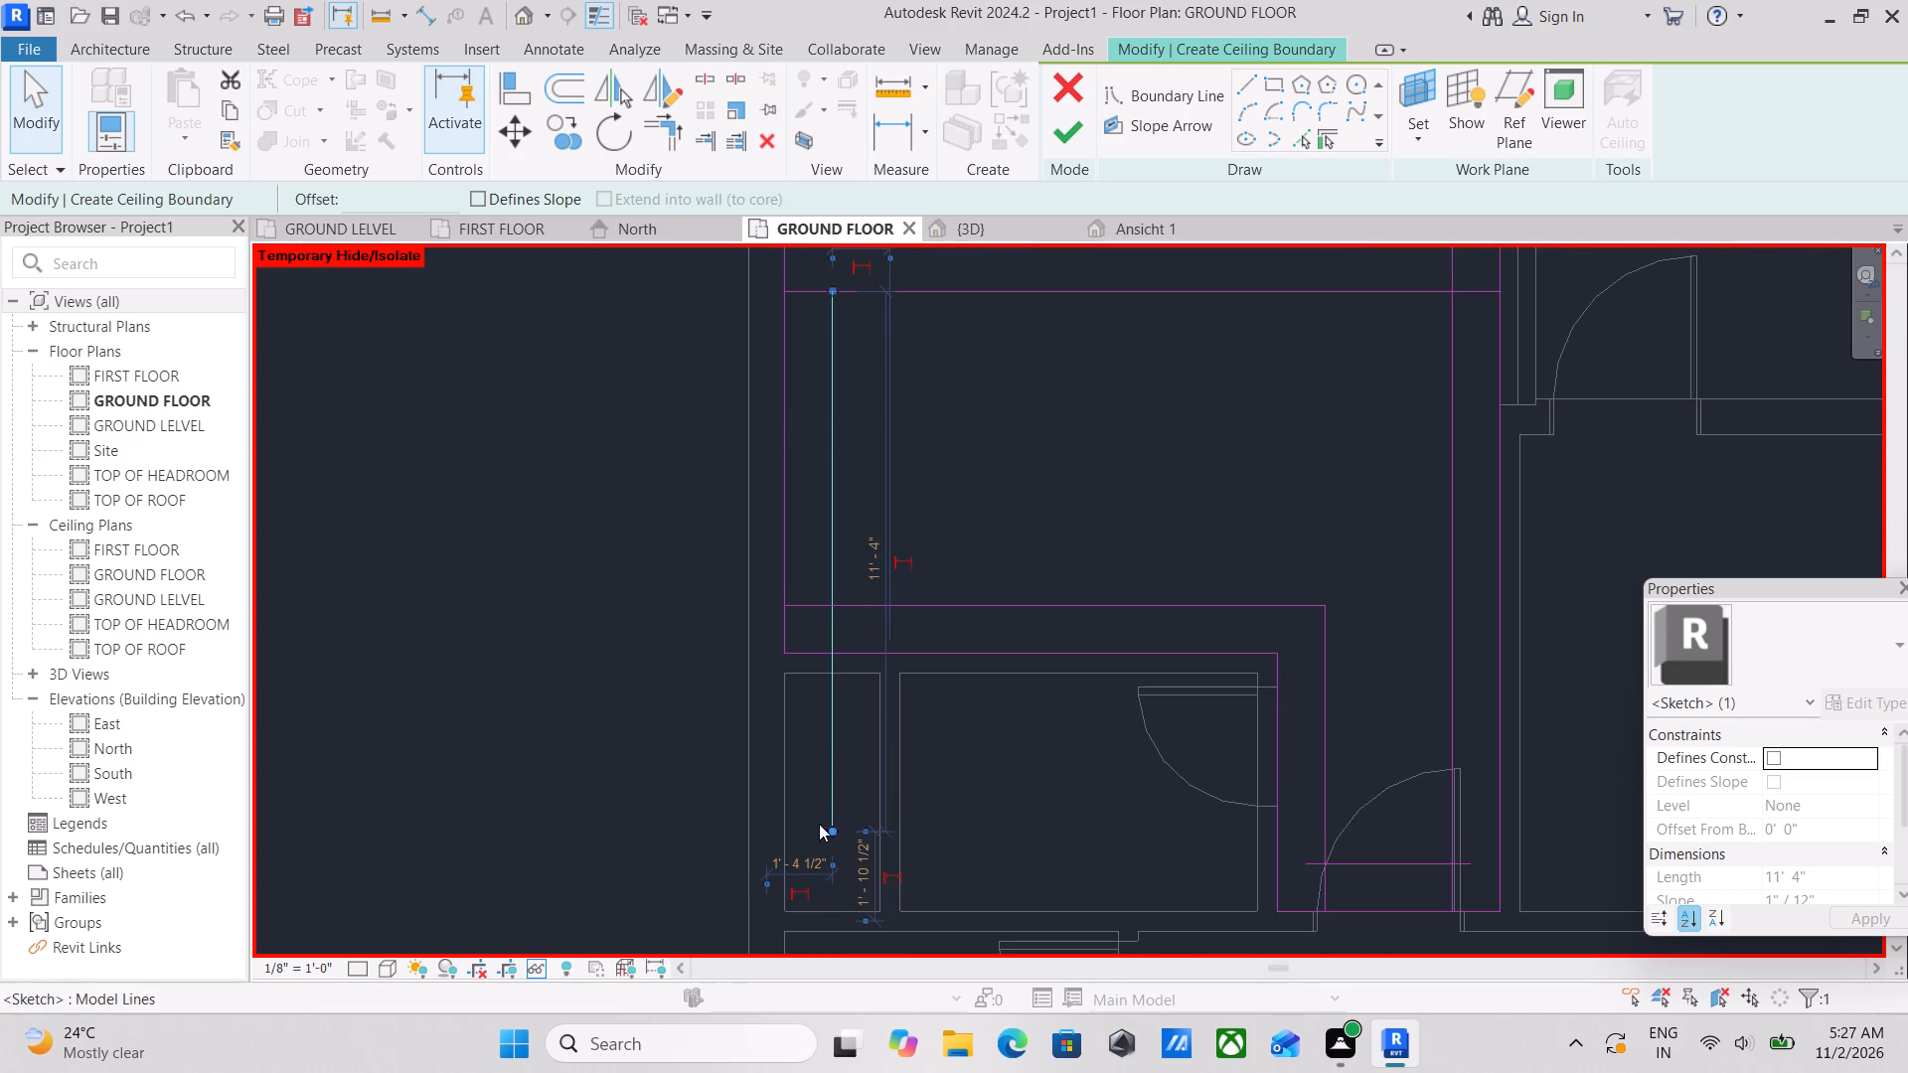
{"action": "scroll", "coordinate": [826, 860], "scroll_direction": "up", "scroll_amount": 2}
{"action": "left_click_drag", "start_coordinate": [833, 814], "coordinate": [826, 806]}
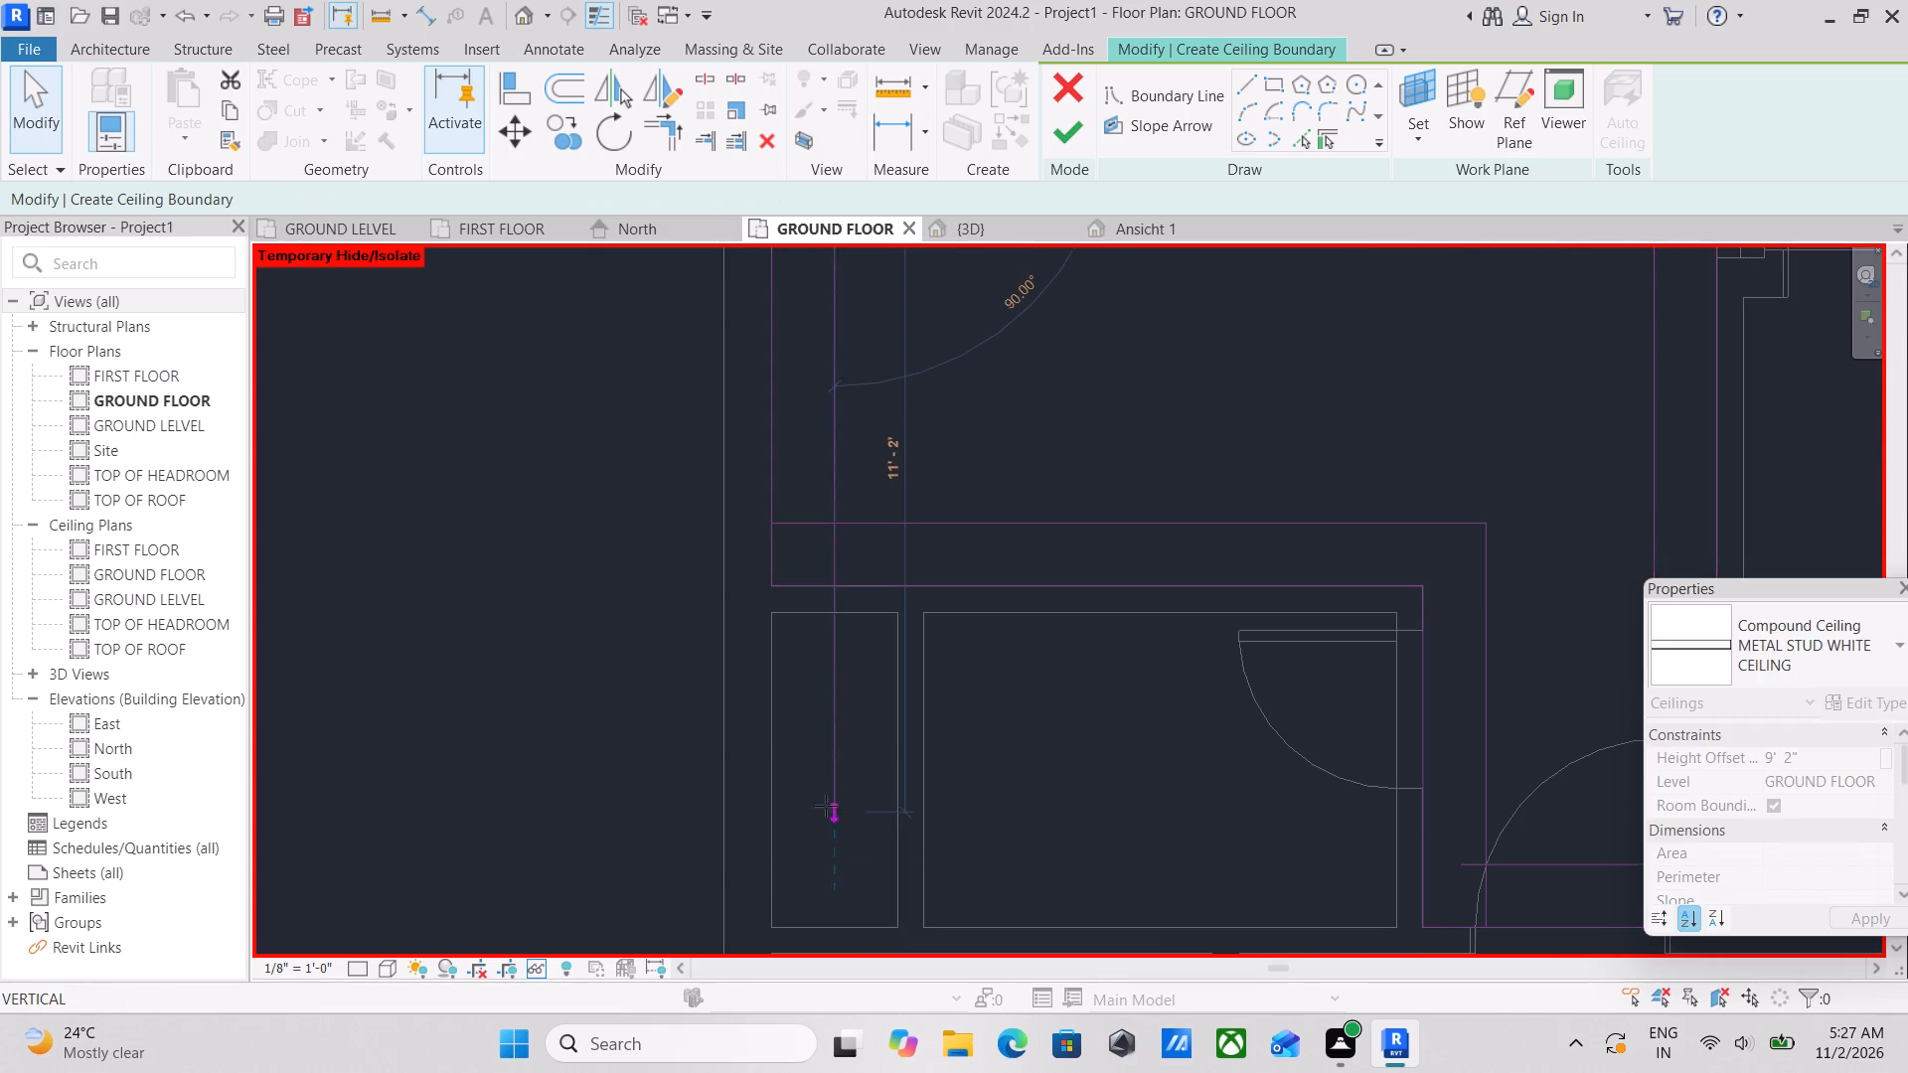
{"action": "left_click_drag", "start_coordinate": [826, 806], "coordinate": [836, 581]}
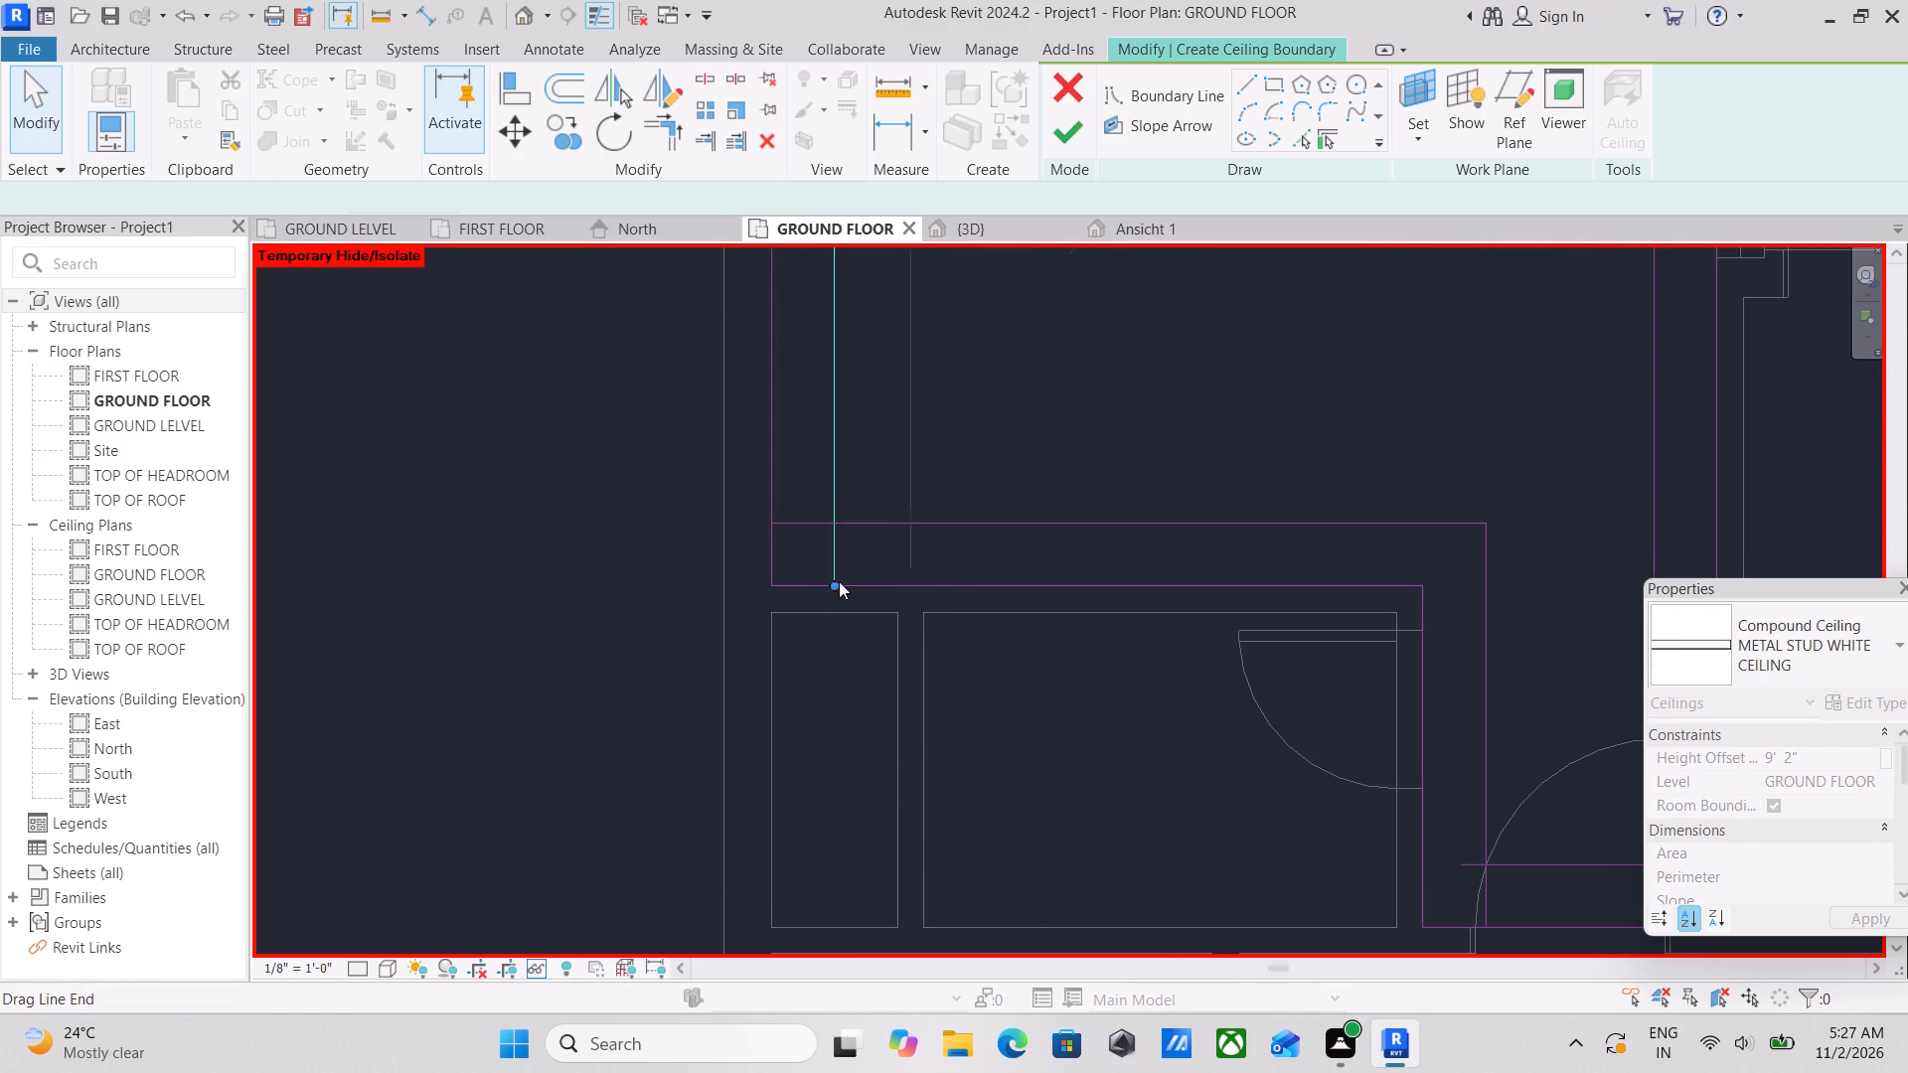
{"action": "scroll", "coordinate": [873, 563], "scroll_direction": "down", "scroll_amount": 3}
{"action": "middle_click_drag", "start_coordinate": [874, 563], "coordinate": [851, 862]}
{"action": "scroll", "coordinate": [851, 863], "scroll_direction": "up", "scroll_amount": 1}
{"action": "key", "text": "Escape"}
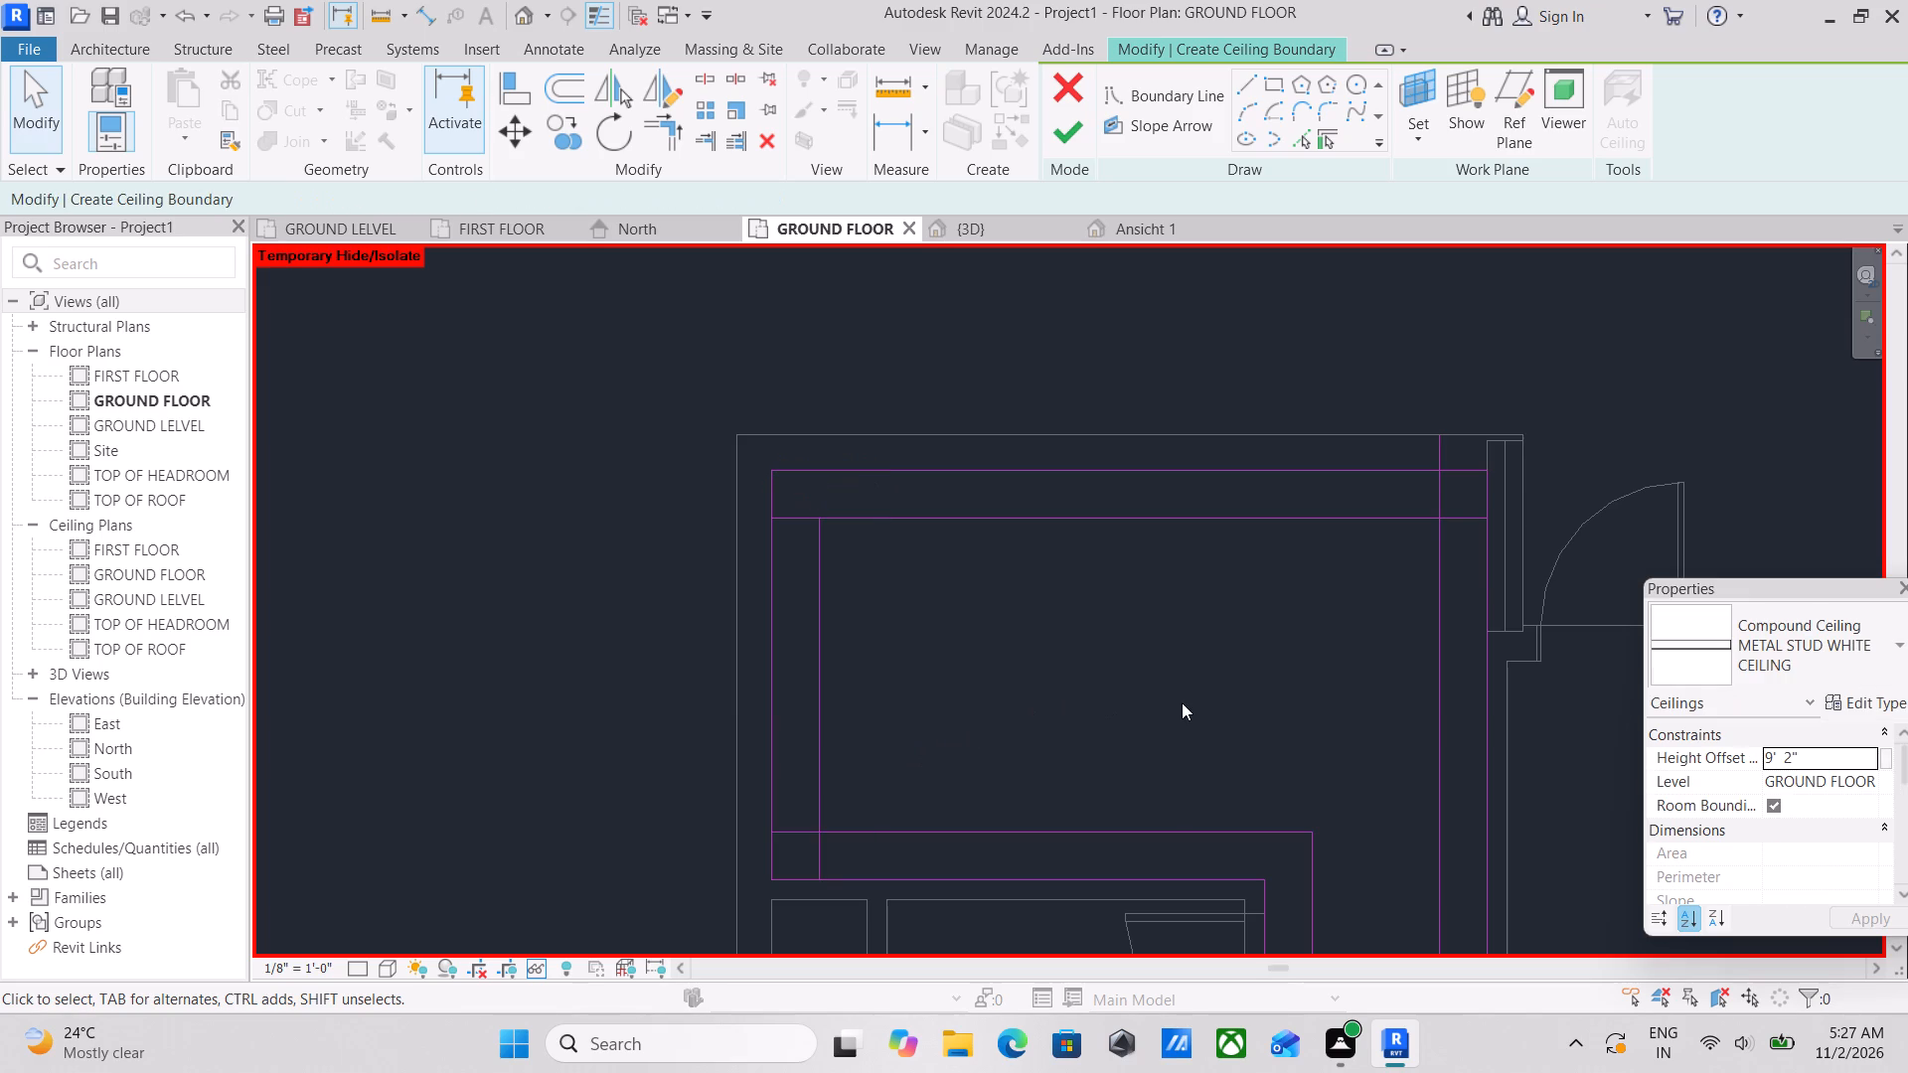
Trim the north offset line to corners with the west and east offset lines using Trim/Extend to Corner.
{"action": "middle_click_drag", "start_coordinate": [1142, 679], "coordinate": [1062, 711]}
{"action": "type", "text": "TR"}
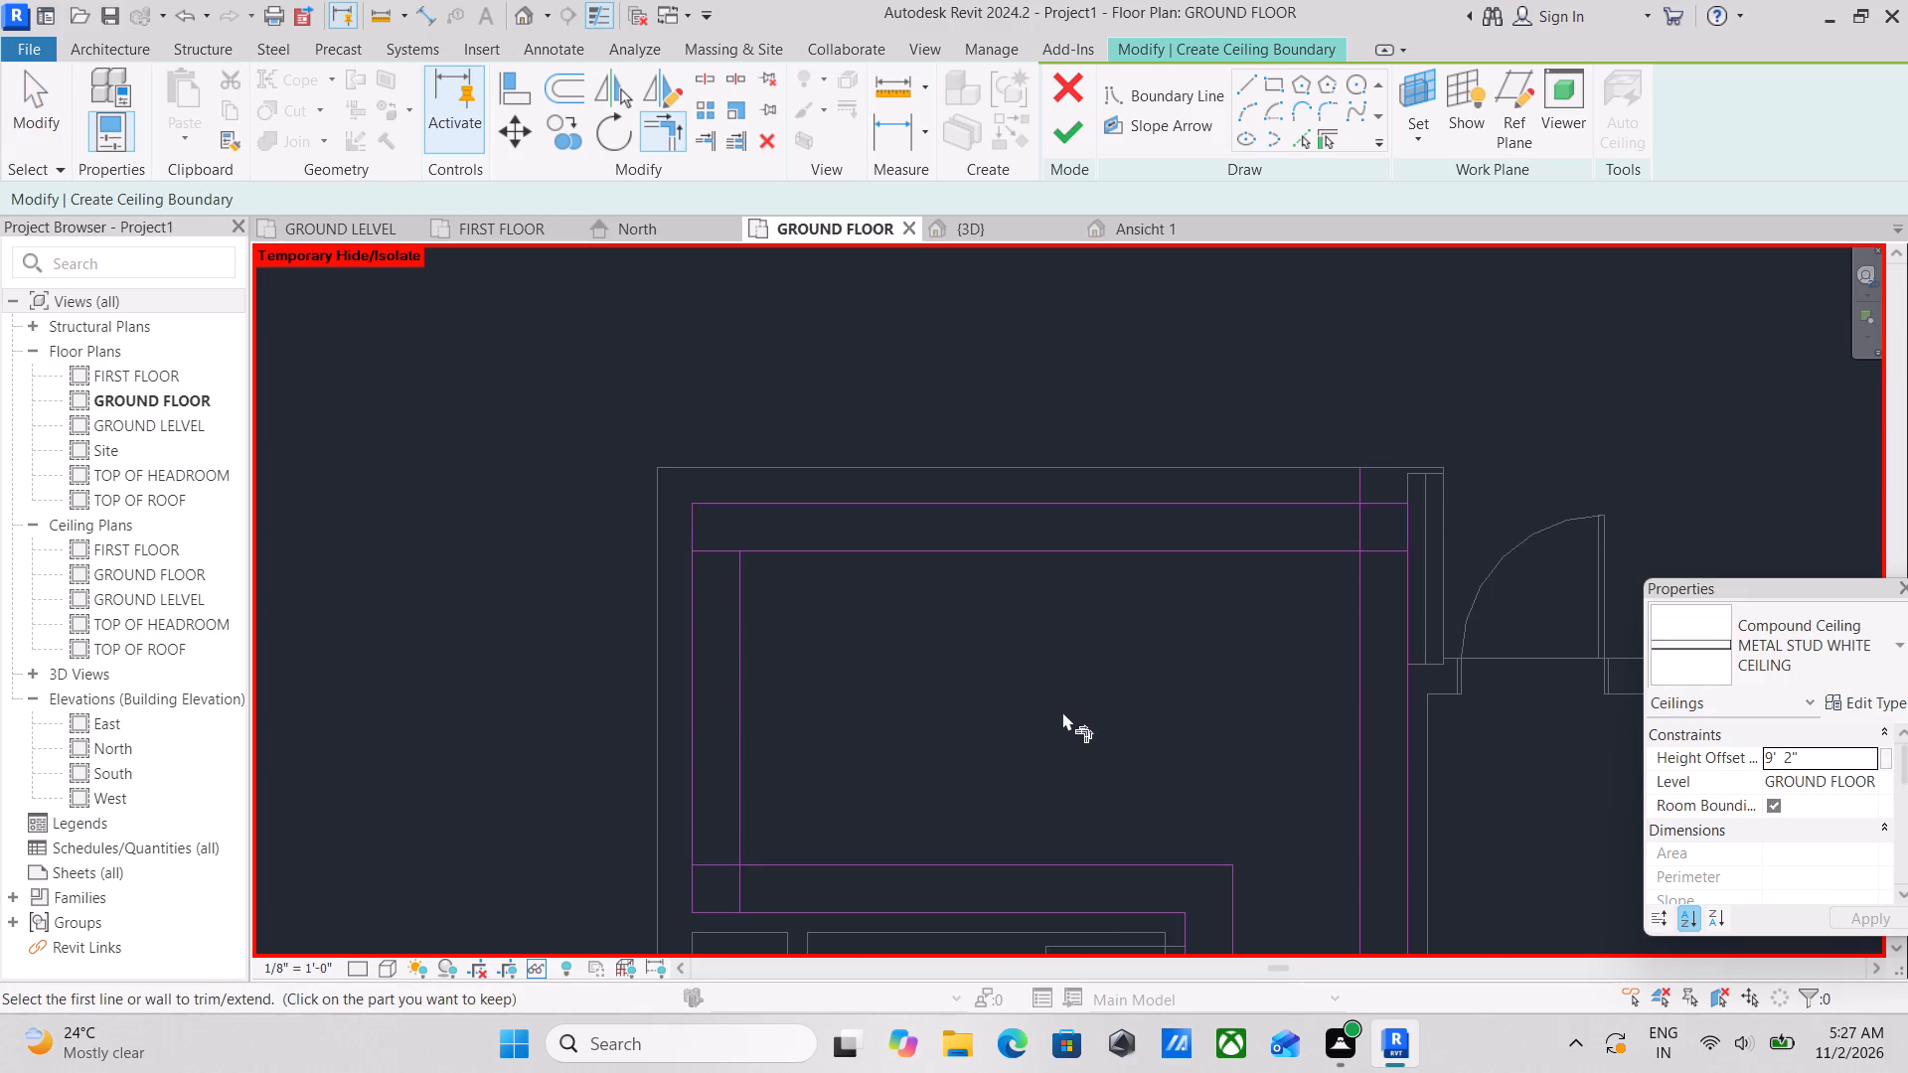
{"action": "scroll", "coordinate": [752, 638], "scroll_direction": "up", "scroll_amount": 3}
{"action": "left_click", "coordinate": [868, 486]}
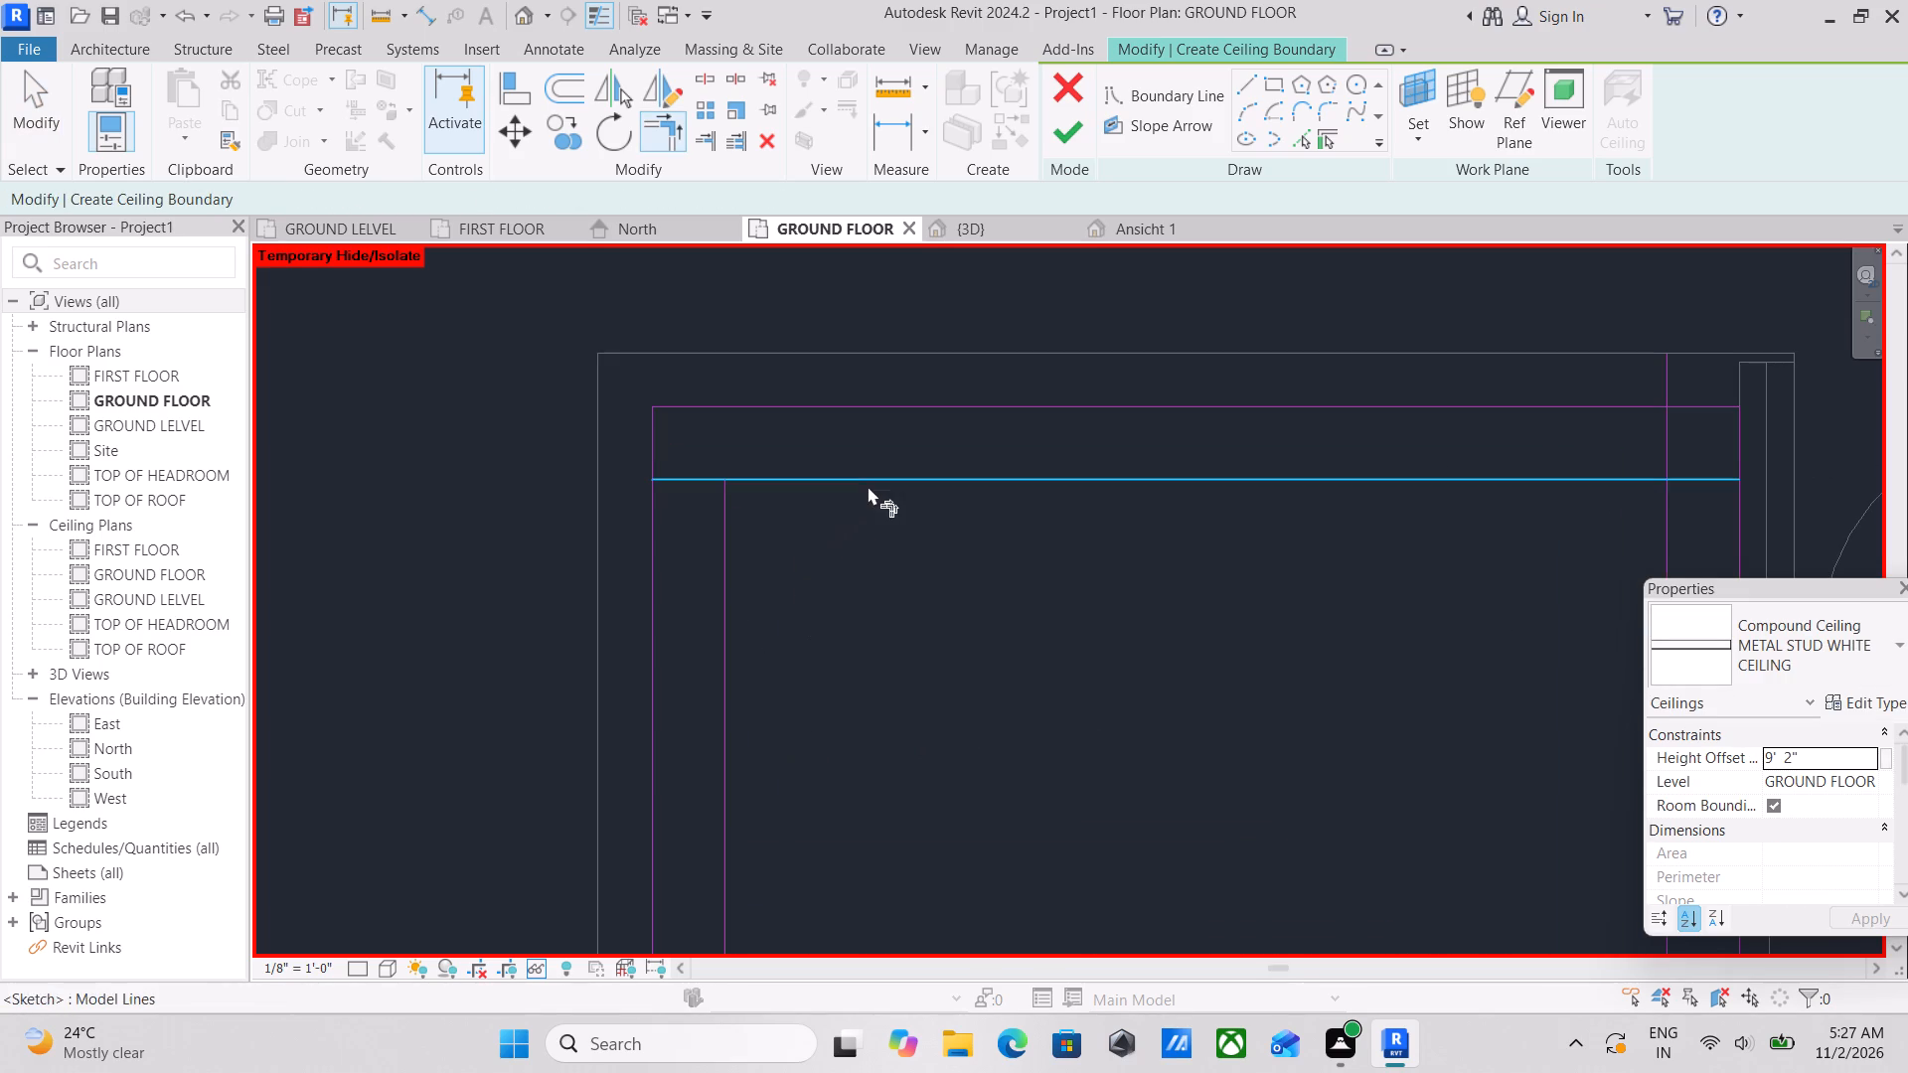
{"action": "left_click", "coordinate": [723, 547]}
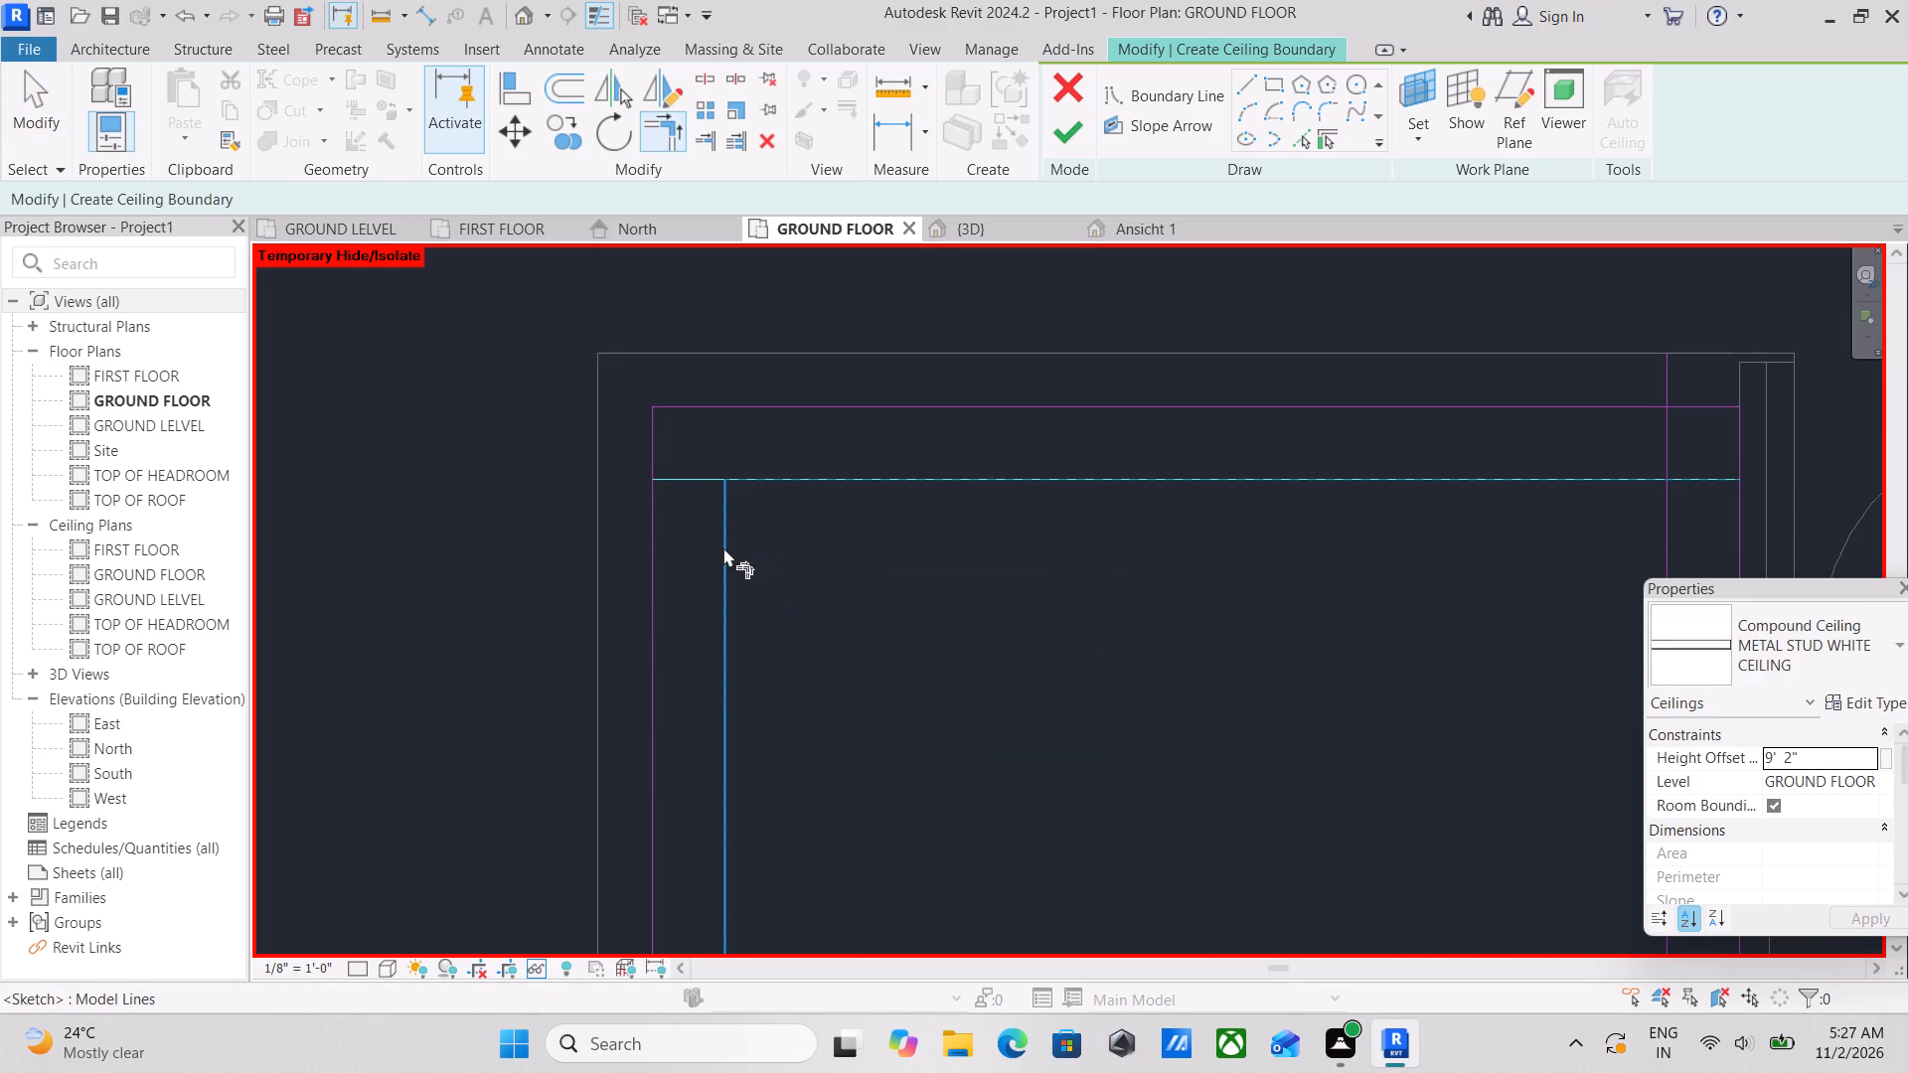
{"action": "scroll", "coordinate": [740, 547], "scroll_direction": "down", "scroll_amount": 2}
{"action": "middle_click_drag", "start_coordinate": [740, 547], "coordinate": [425, 561]}
{"action": "left_click", "coordinate": [1039, 507]}
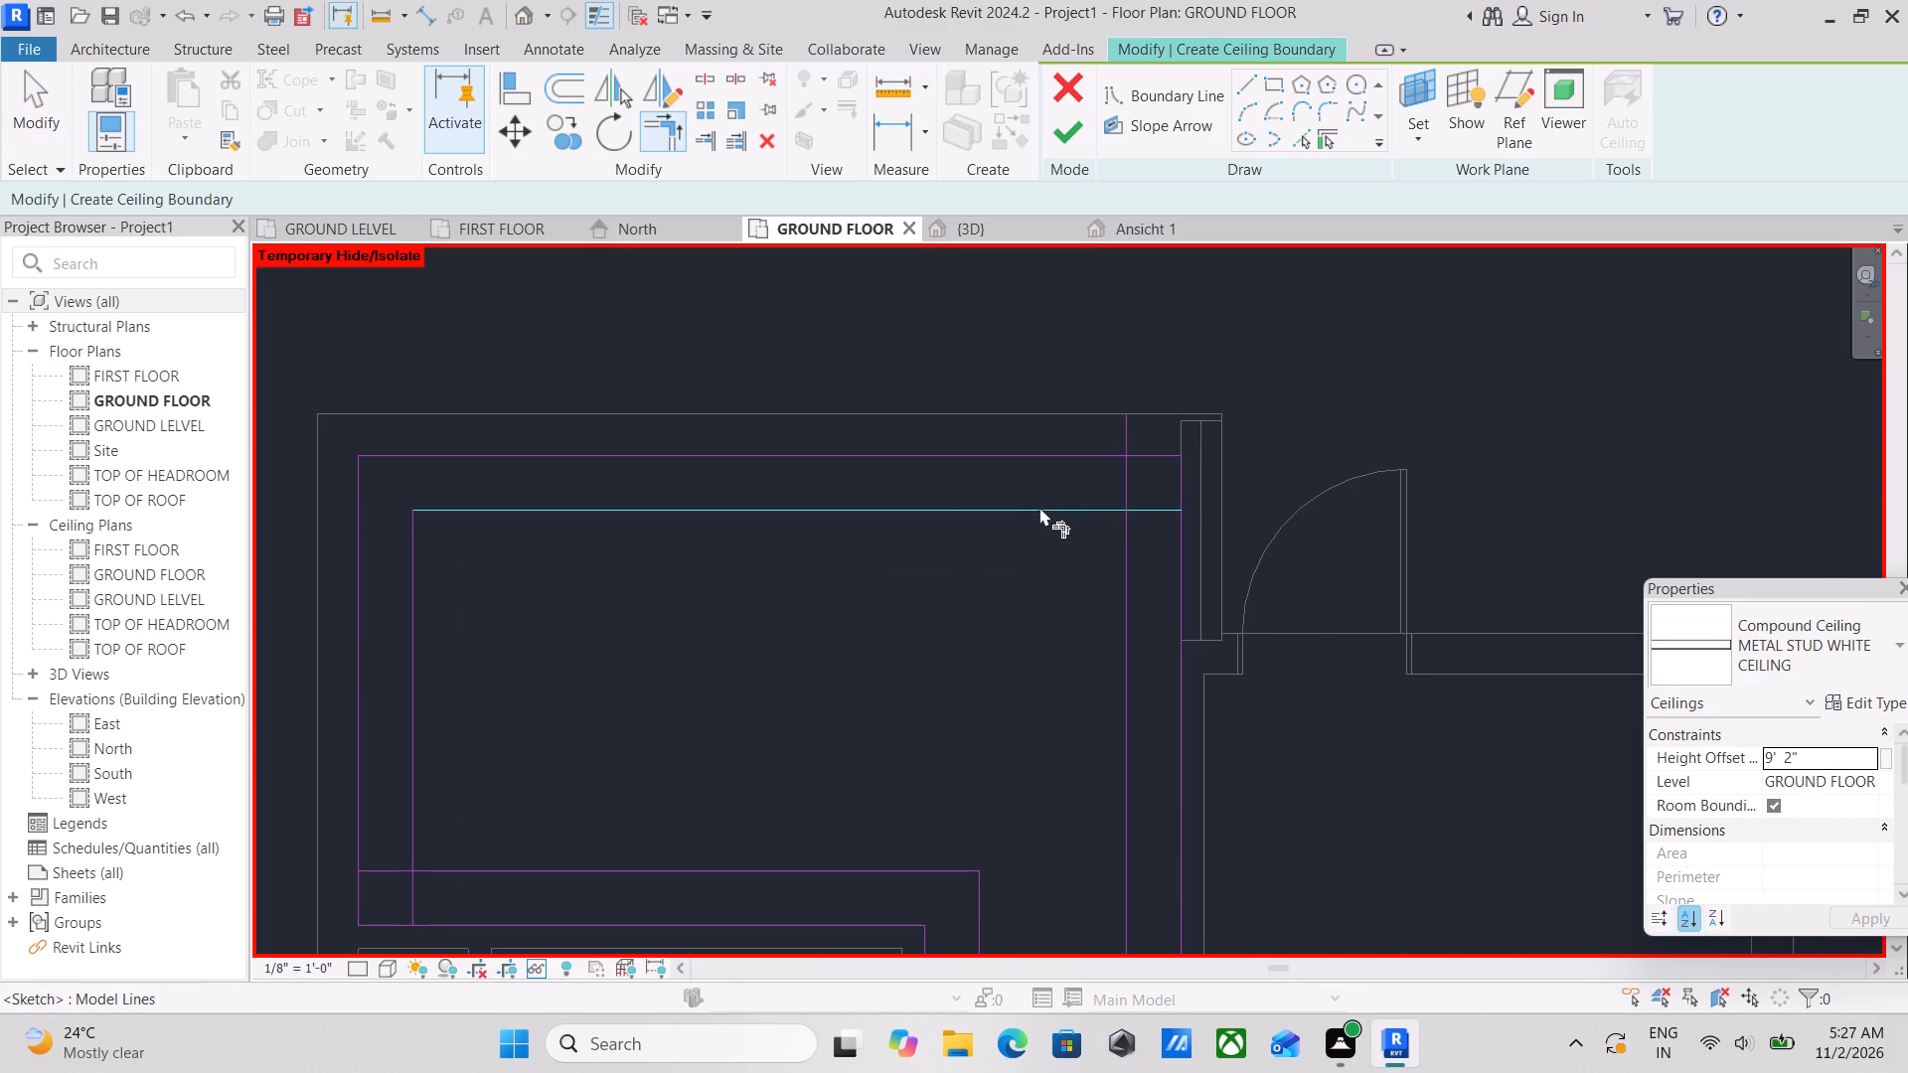
{"action": "left_click", "coordinate": [1127, 571]}
Trim the offset line at the south door to corners with the east offset line and the L's inner vertical line.
{"action": "scroll", "coordinate": [1104, 563], "scroll_direction": "down", "scroll_amount": 3}
{"action": "middle_click_drag", "start_coordinate": [1083, 555], "coordinate": [1026, 506]}
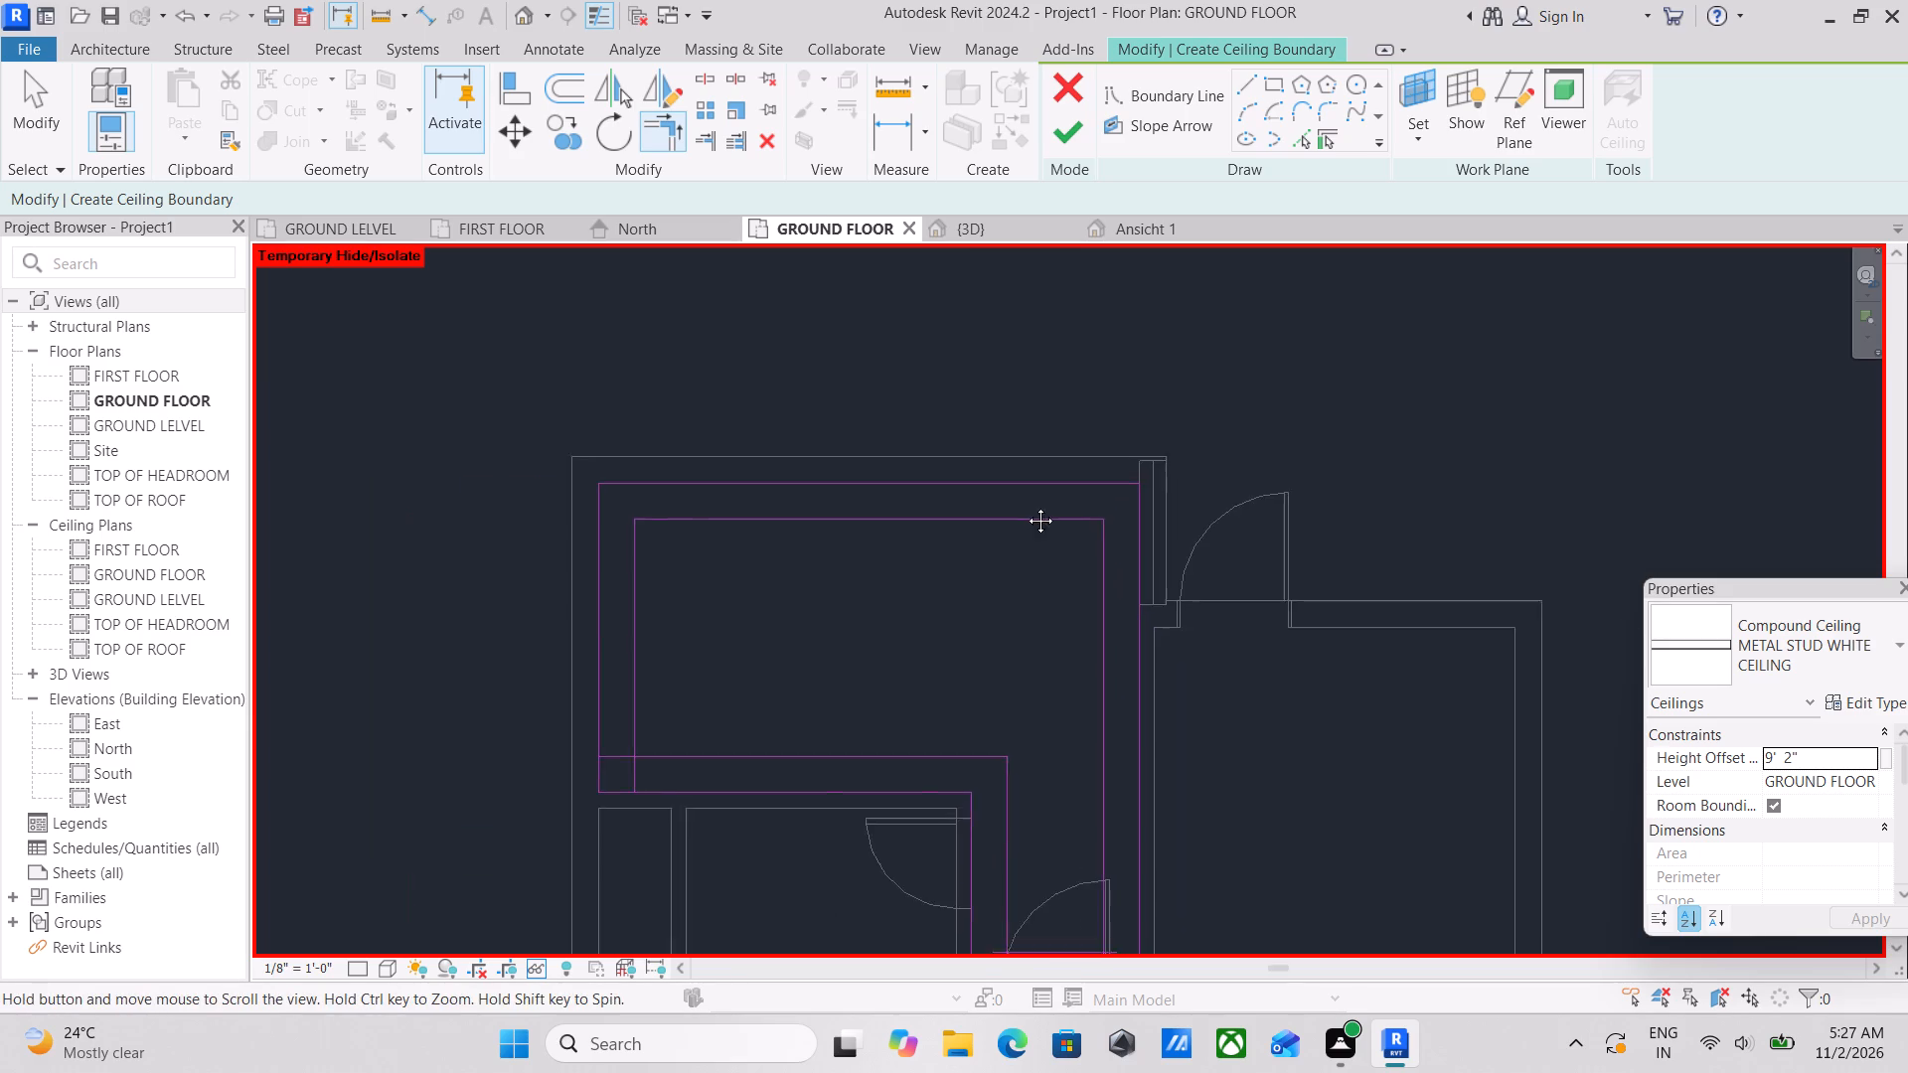
{"action": "middle_click_drag", "start_coordinate": [1026, 506], "coordinate": [1004, 452]}
{"action": "middle_click_drag", "start_coordinate": [1023, 736], "coordinate": [1011, 644]}
{"action": "scroll", "coordinate": [1013, 776], "scroll_direction": "up", "scroll_amount": 7}
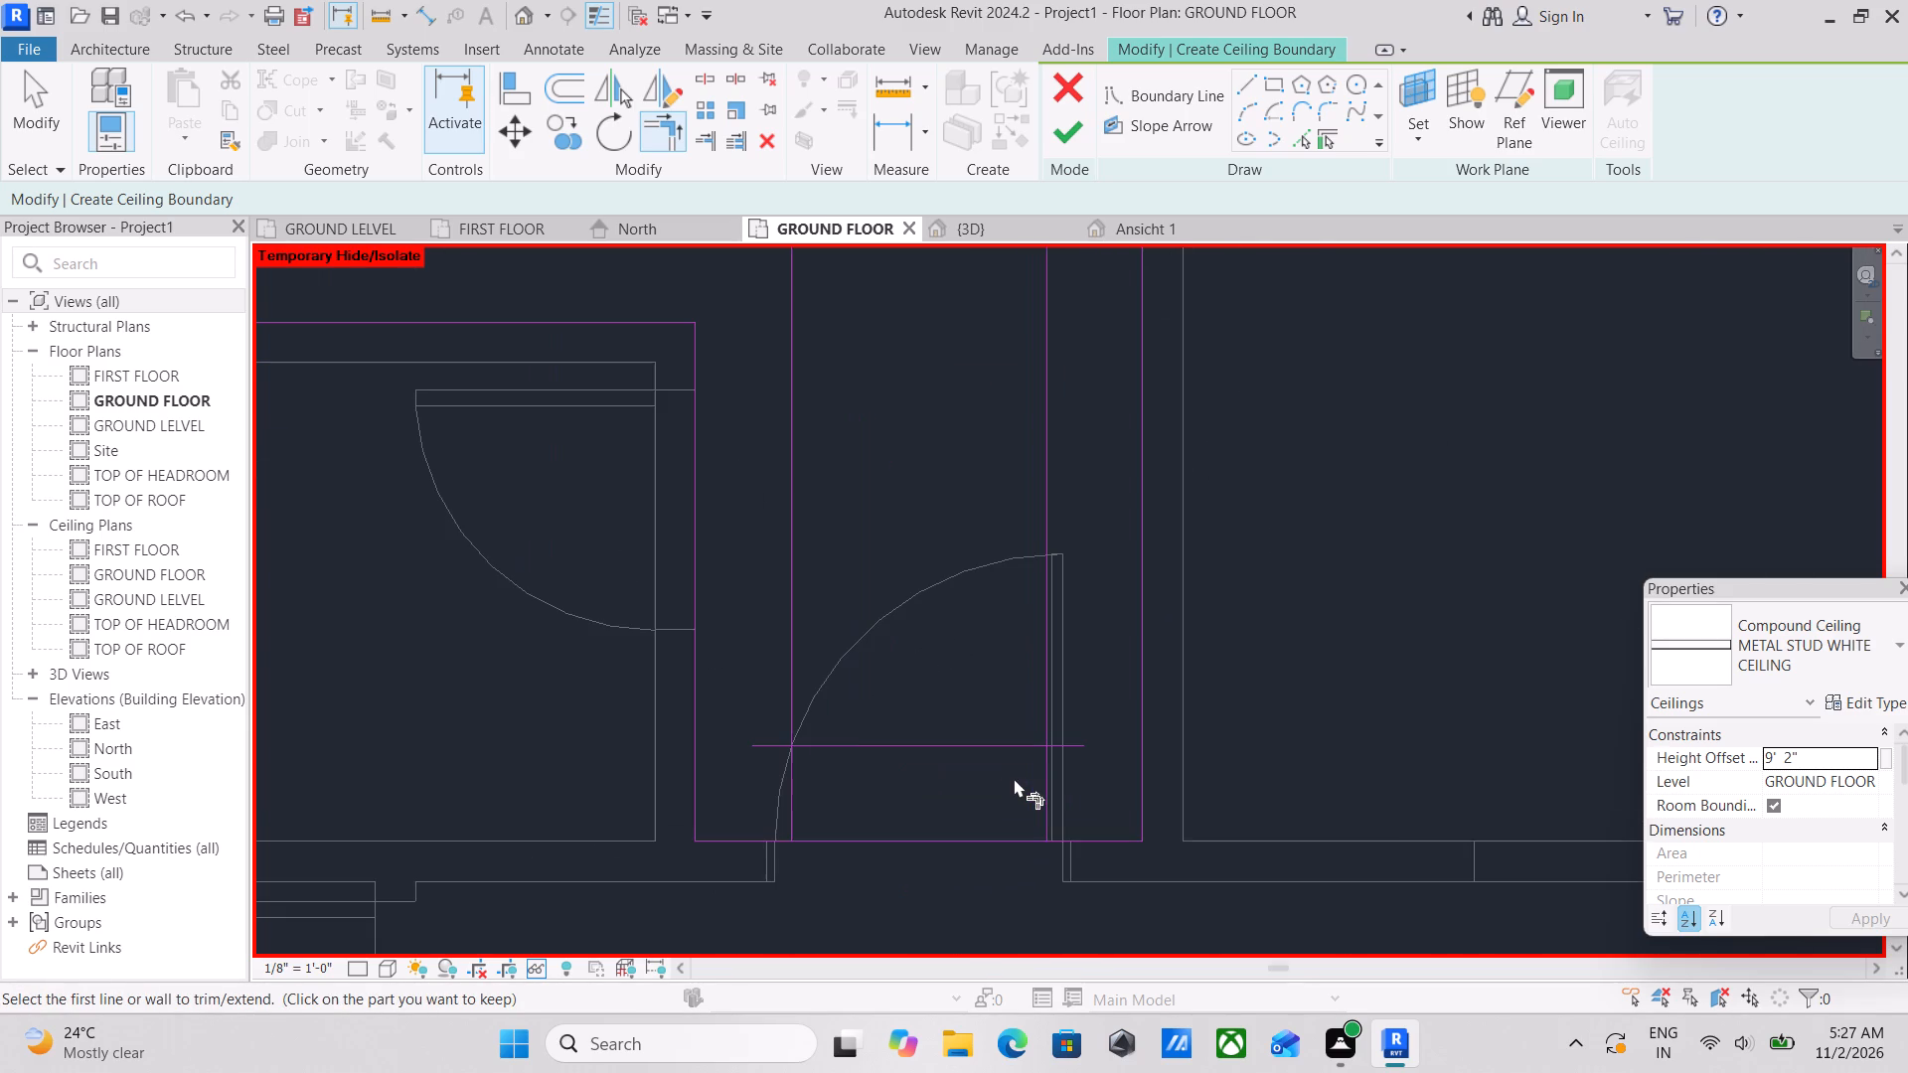
{"action": "left_click", "coordinate": [1014, 738]}
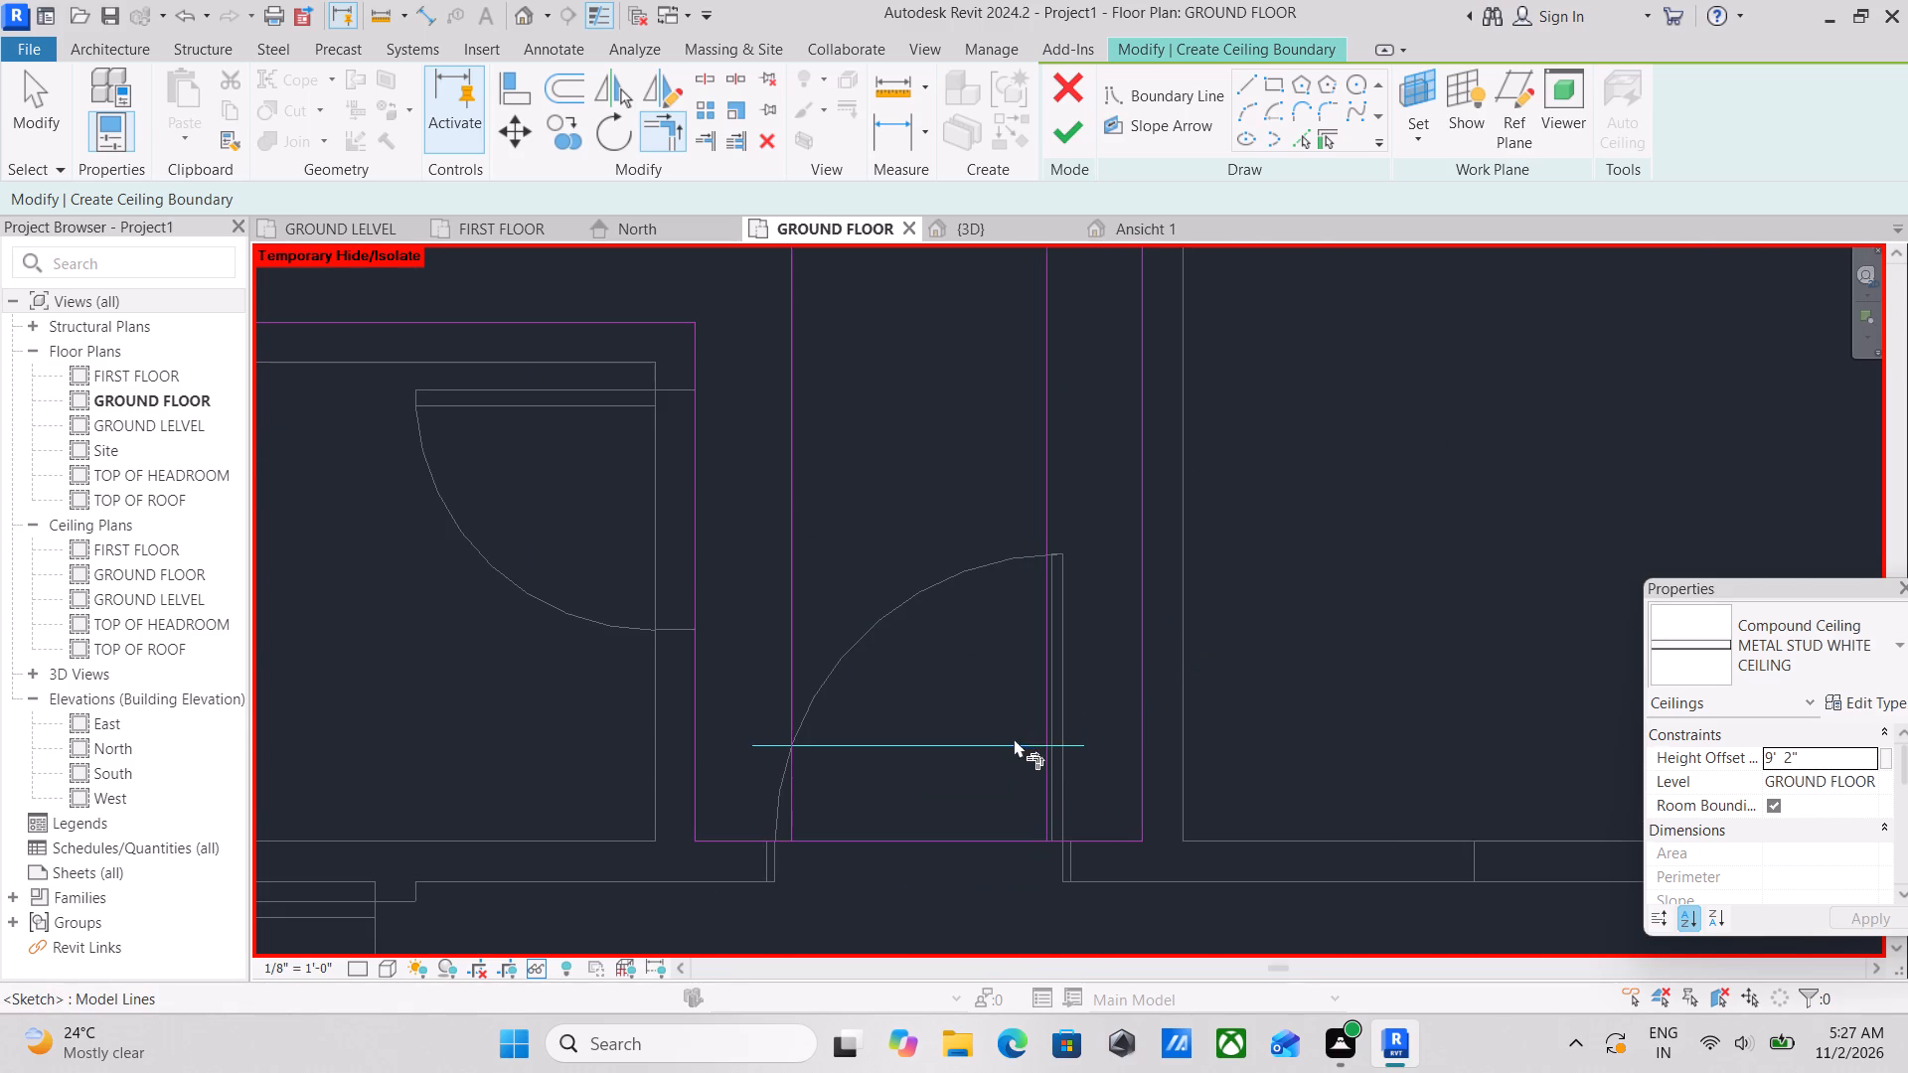
{"action": "left_click", "coordinate": [1053, 527]}
{"action": "left_click", "coordinate": [791, 629]}
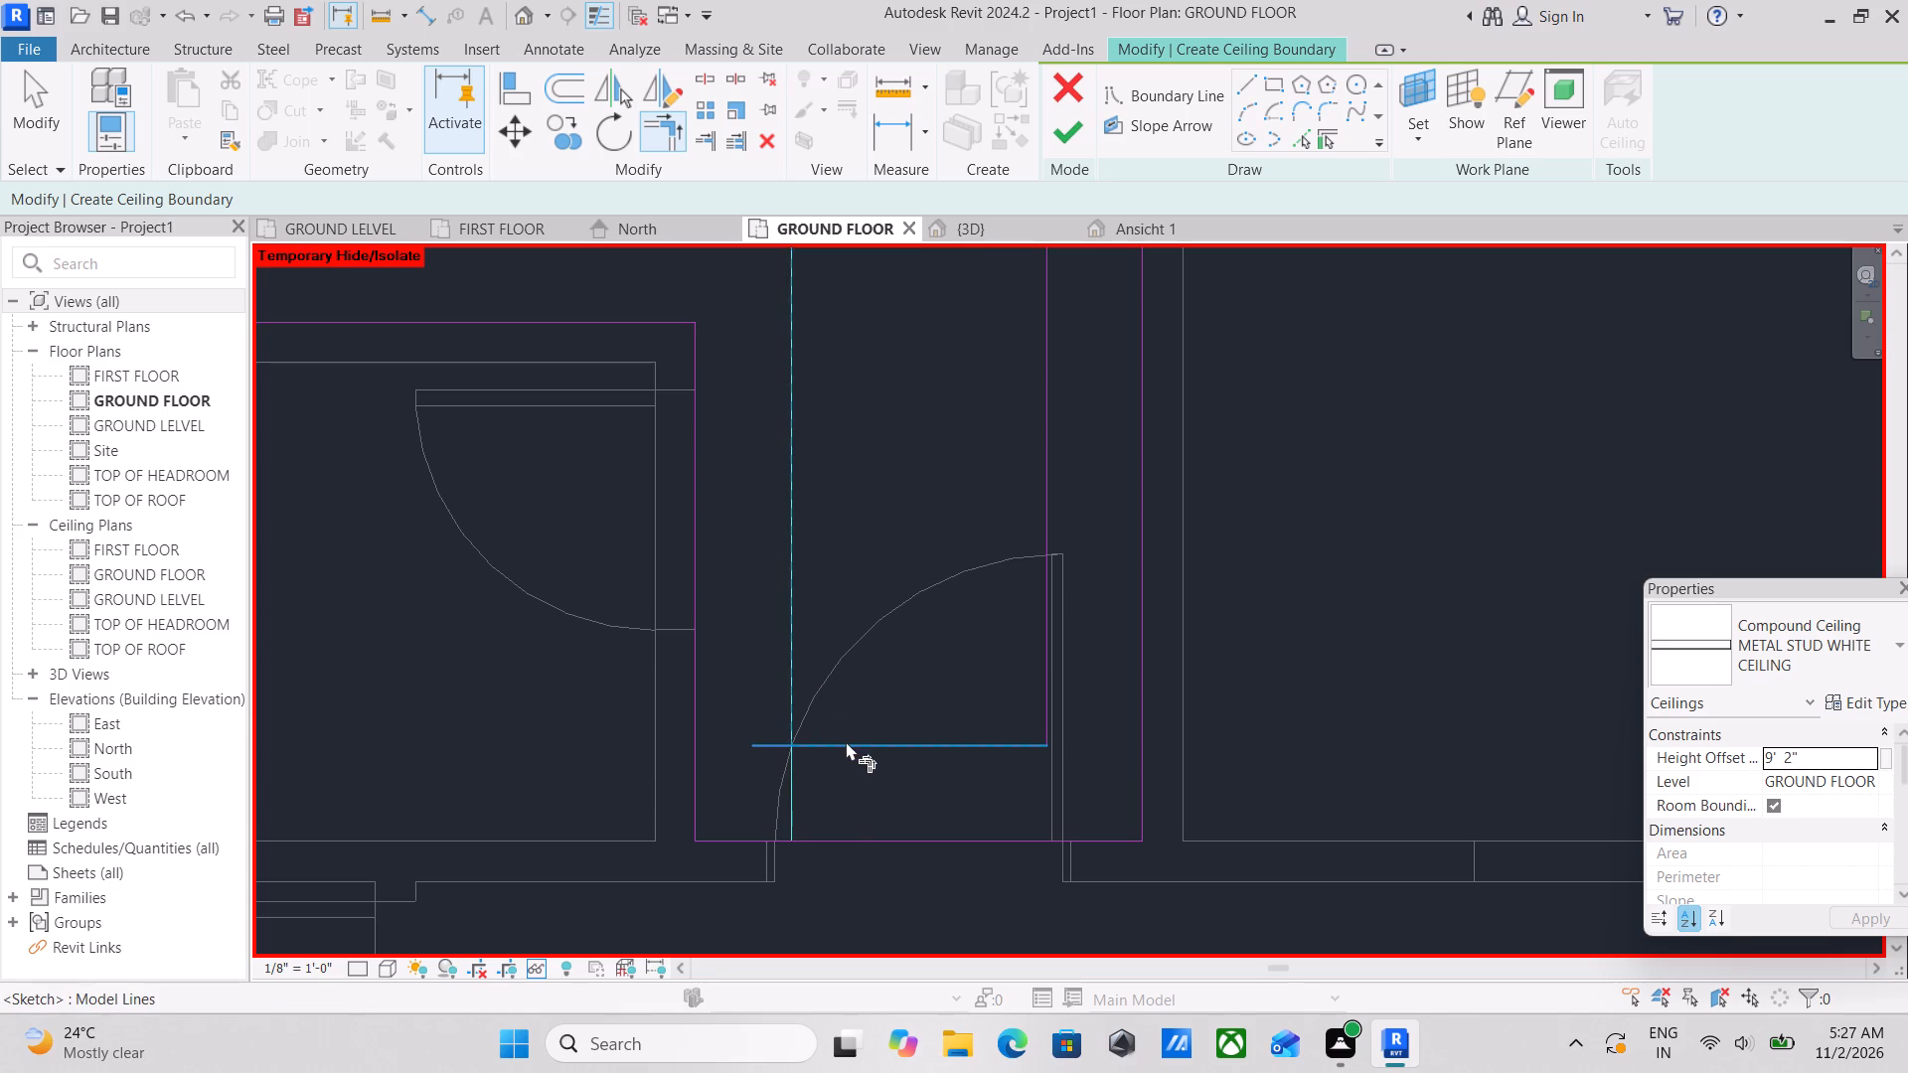
{"action": "left_click", "coordinate": [846, 741]}
Trim the west offset line to a corner with the L's inner horizontal line, closing the inner boundary loop.
{"action": "scroll", "coordinate": [848, 739], "scroll_direction": "down", "scroll_amount": 5}
{"action": "middle_click_drag", "start_coordinate": [882, 650], "coordinate": [956, 818]}
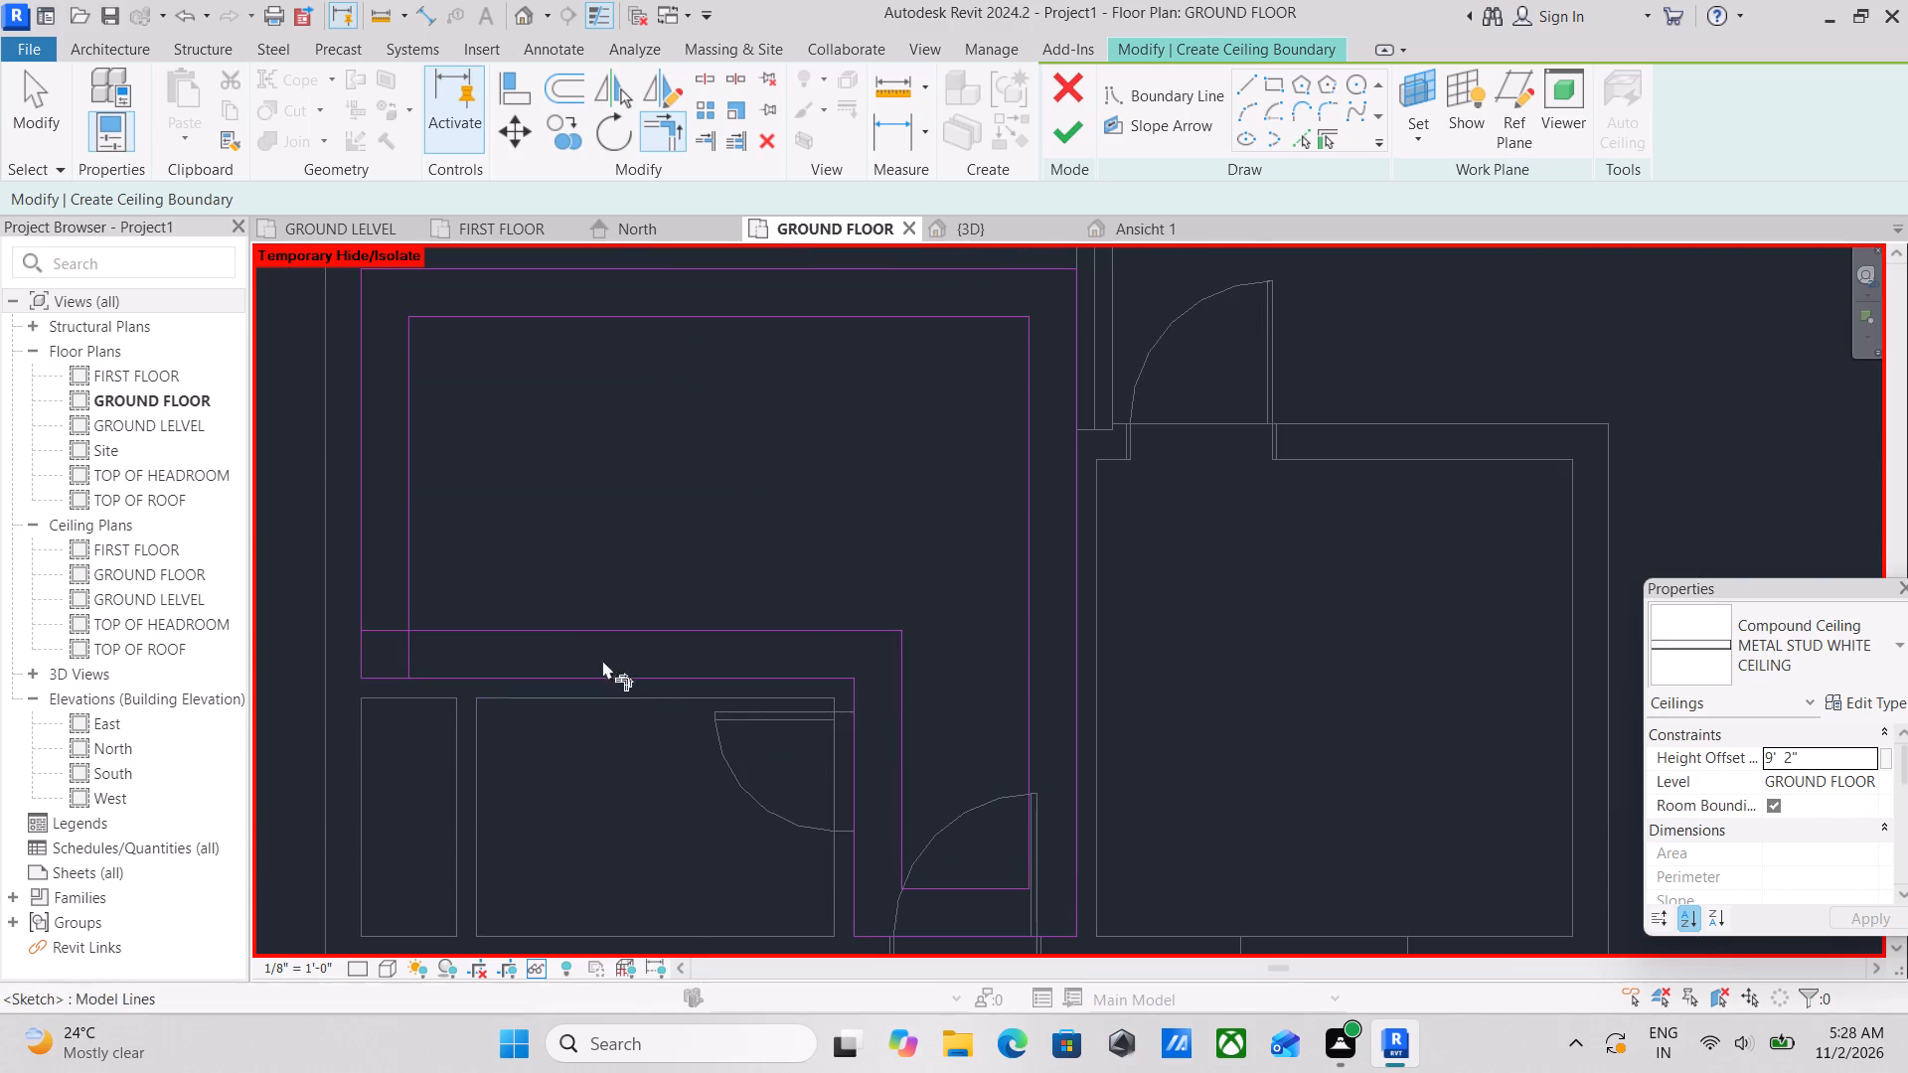
{"action": "left_click", "coordinate": [405, 548]}
{"action": "left_click", "coordinate": [491, 625]}
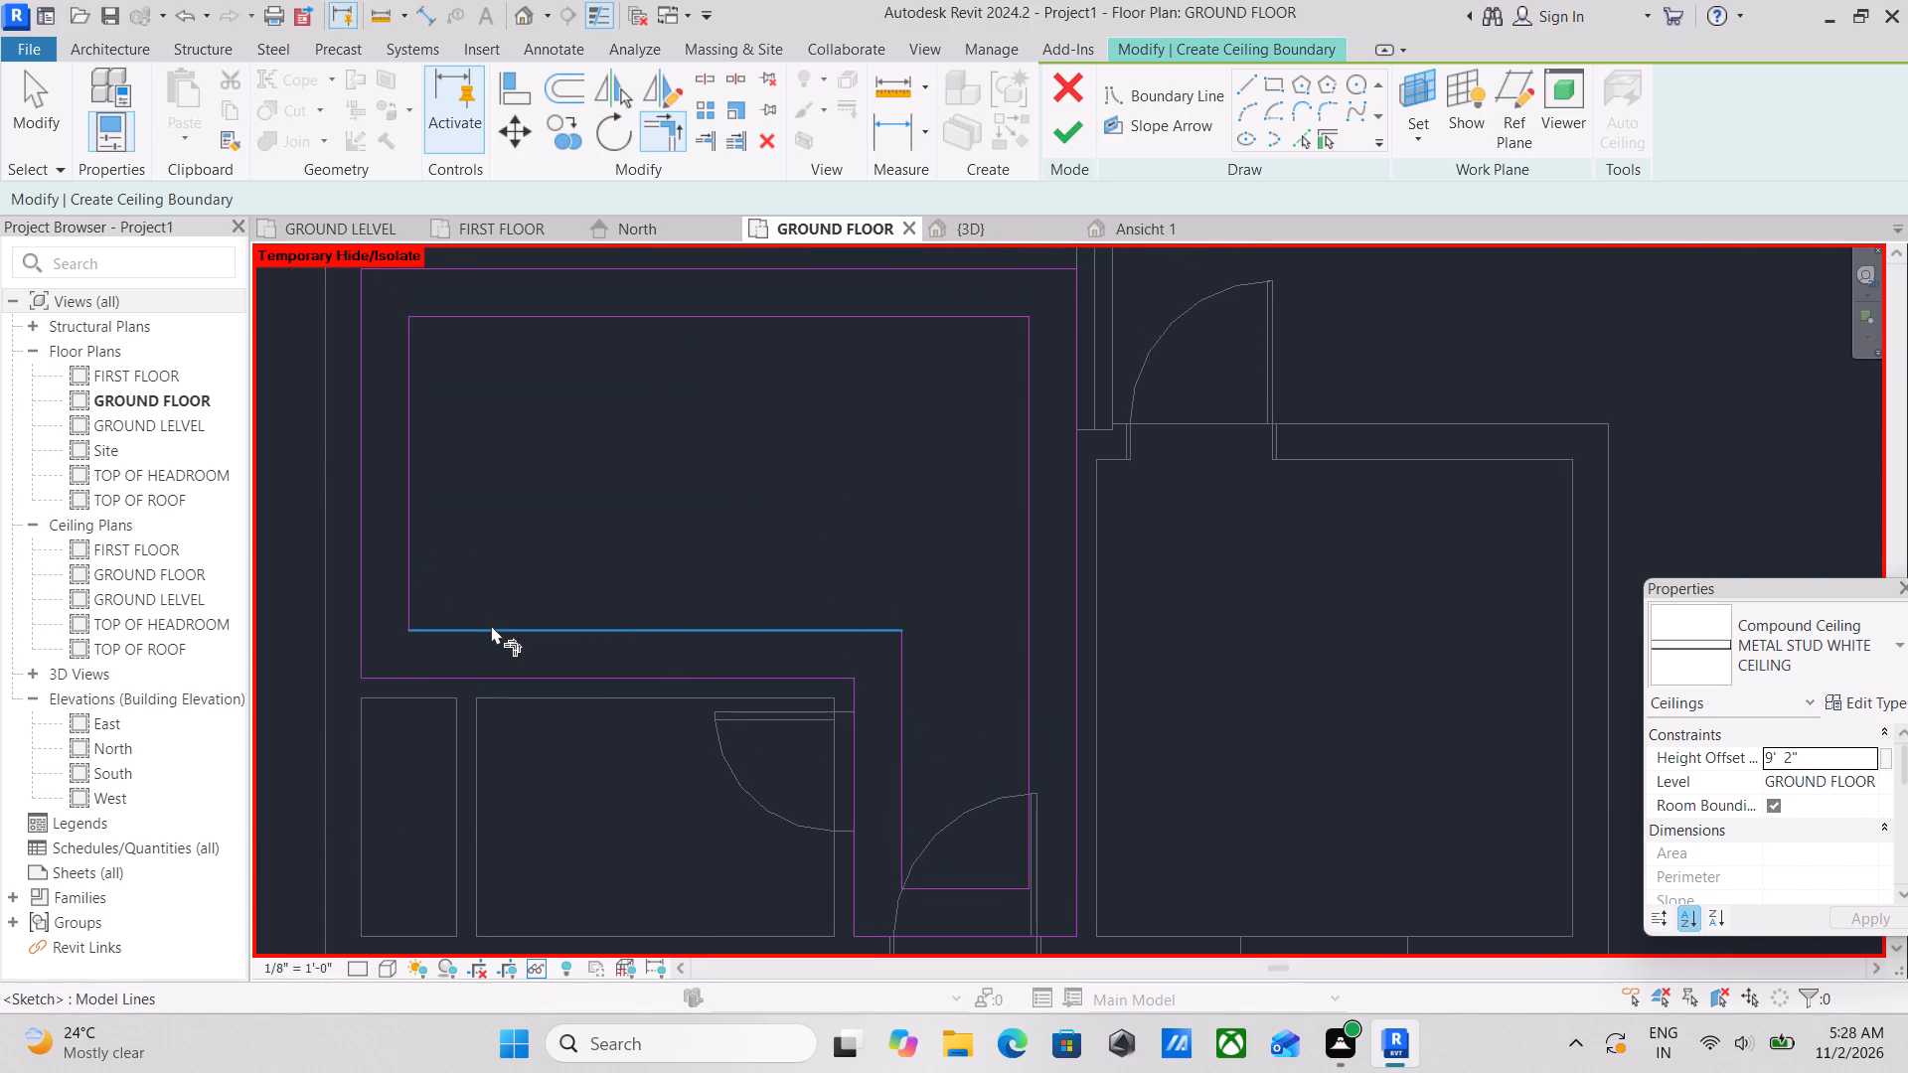
{"action": "scroll", "coordinate": [608, 580], "scroll_direction": "down", "scroll_amount": 2}
{"action": "middle_click_drag", "start_coordinate": [613, 578], "coordinate": [726, 764]}
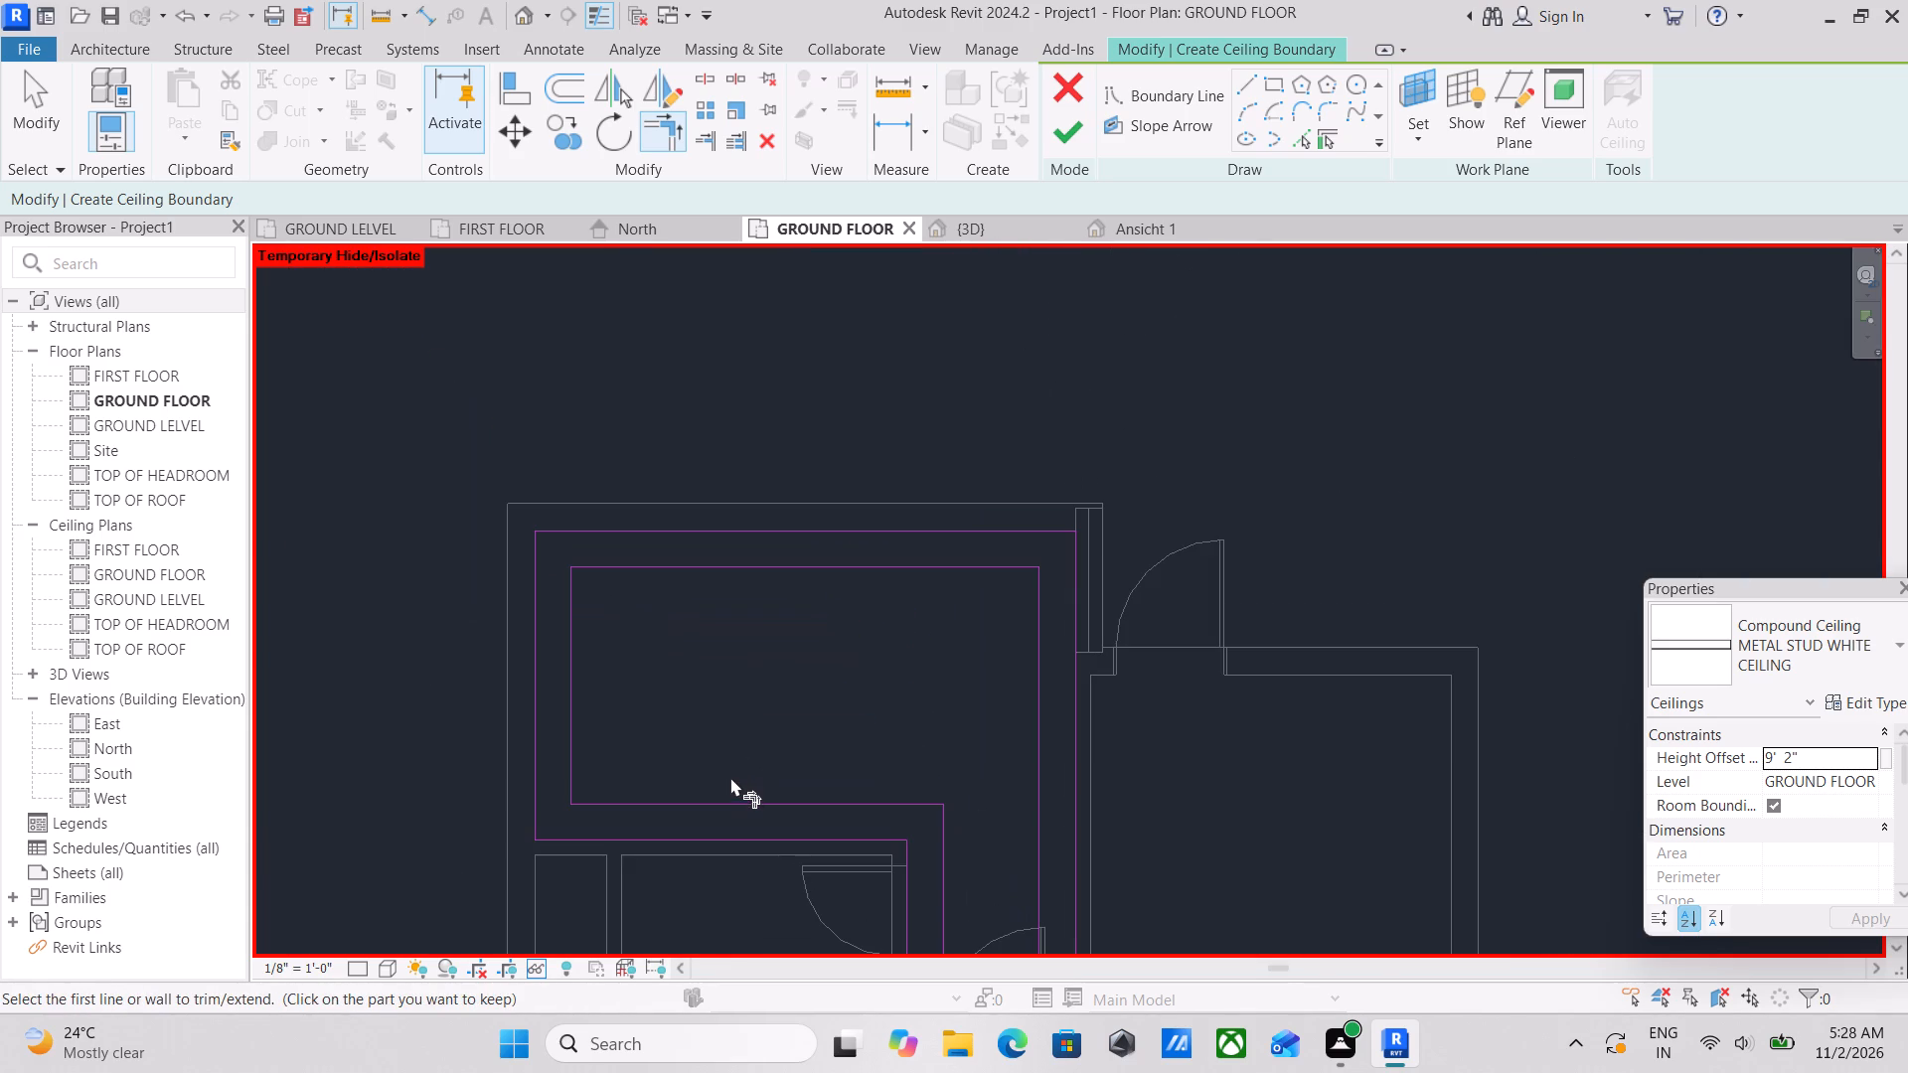
{"action": "key", "text": "Escape"}
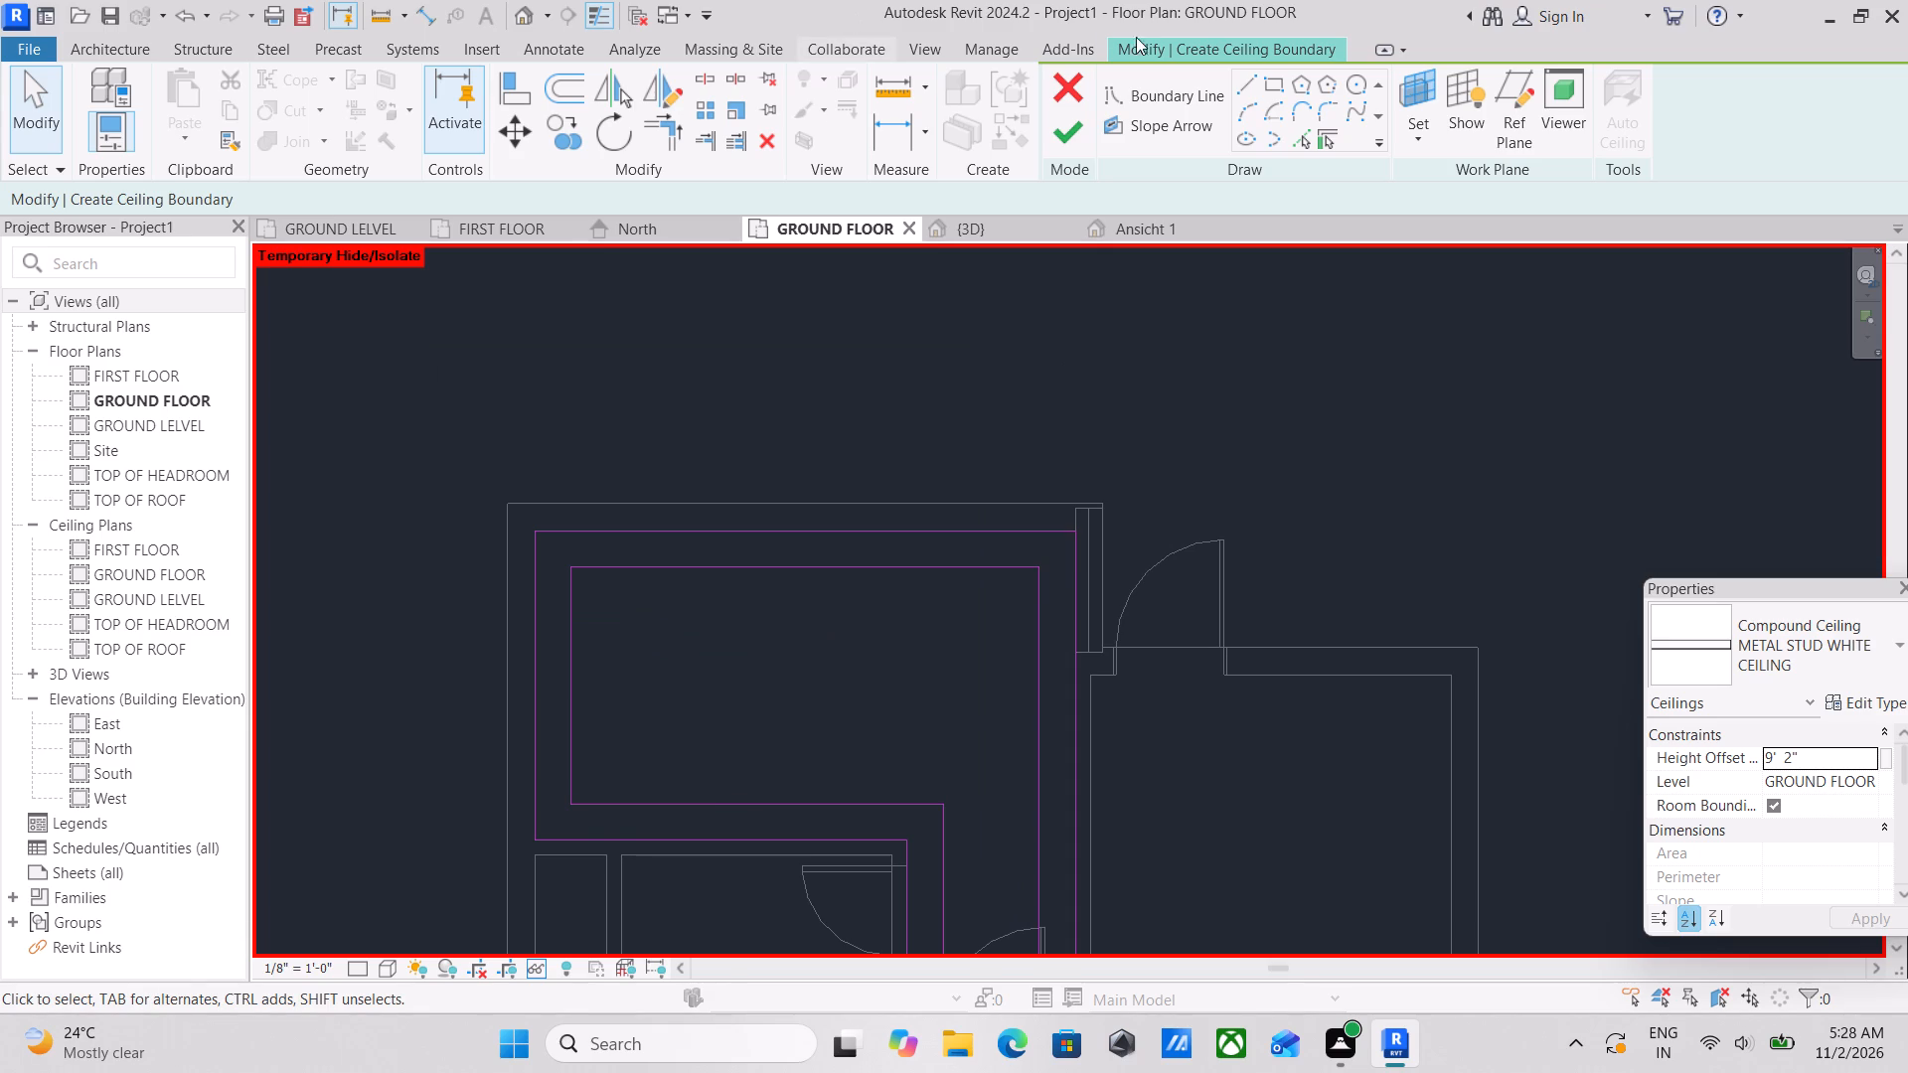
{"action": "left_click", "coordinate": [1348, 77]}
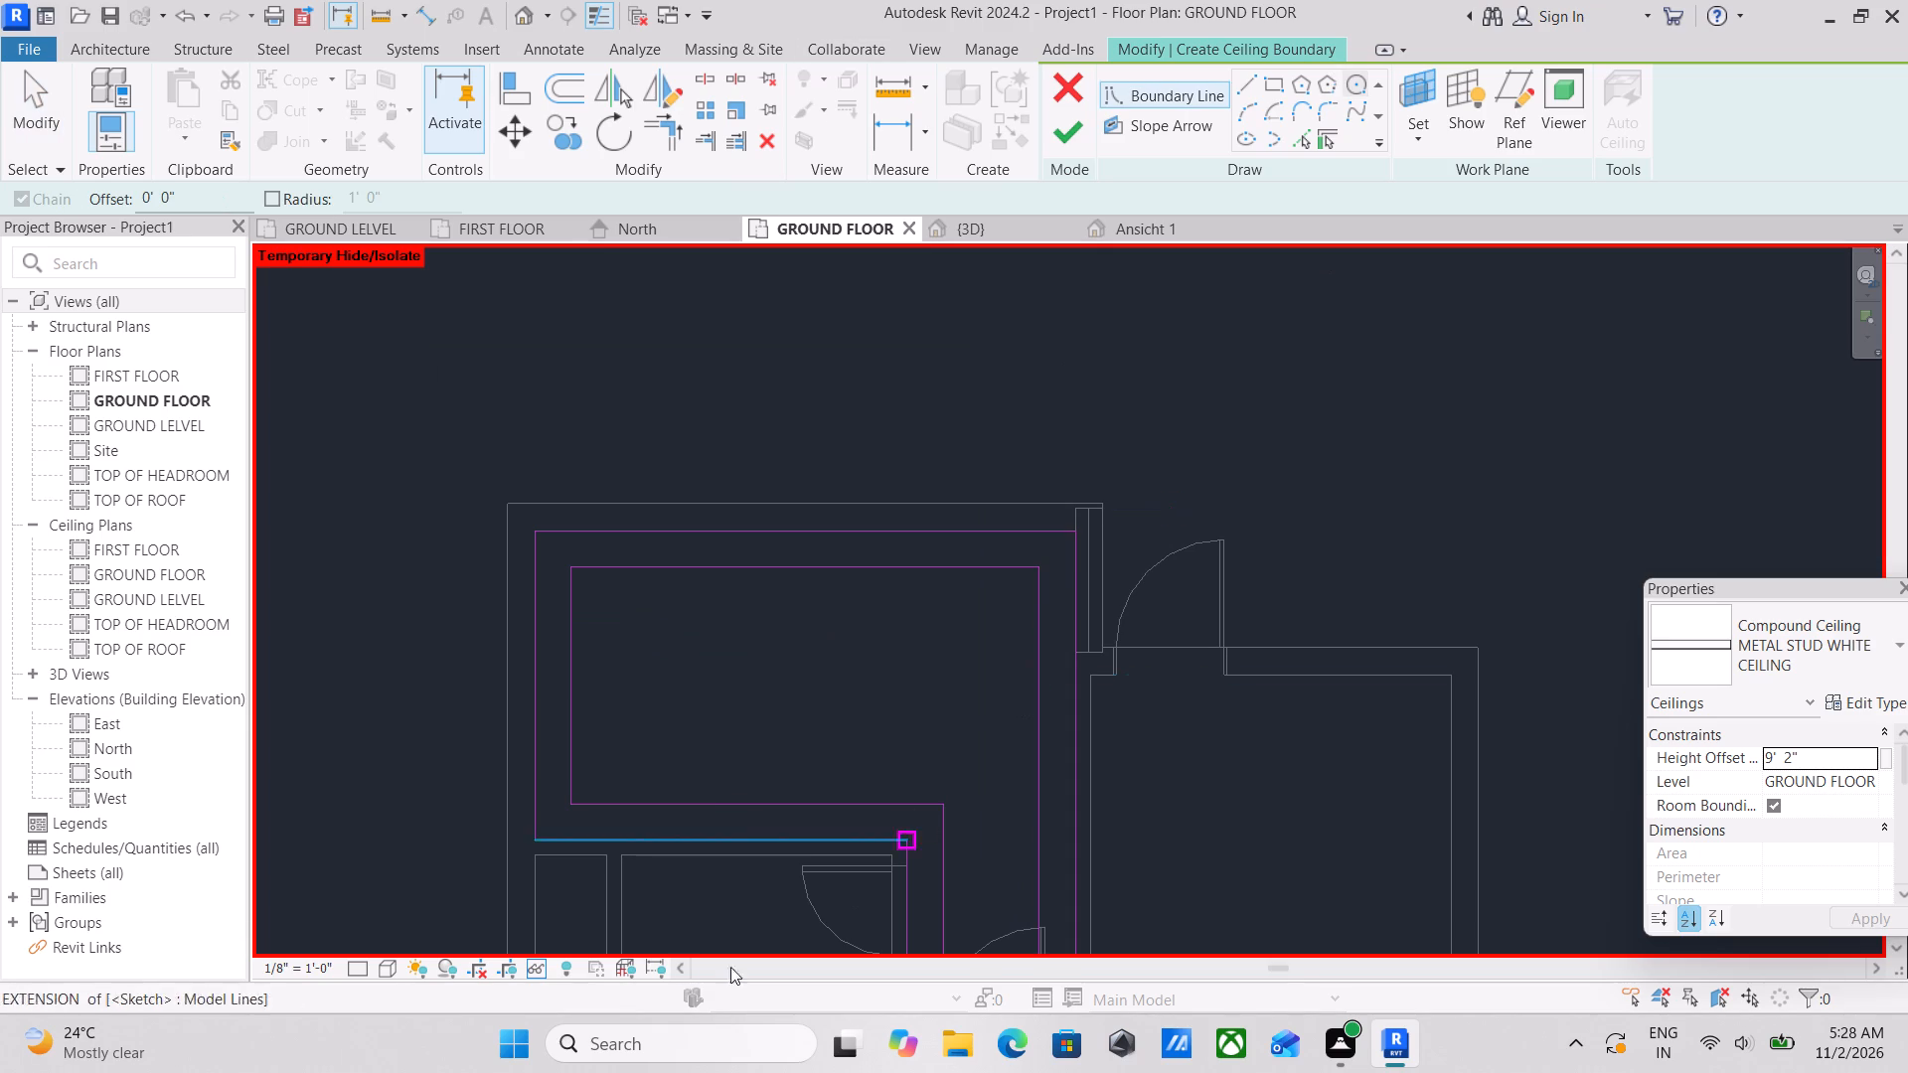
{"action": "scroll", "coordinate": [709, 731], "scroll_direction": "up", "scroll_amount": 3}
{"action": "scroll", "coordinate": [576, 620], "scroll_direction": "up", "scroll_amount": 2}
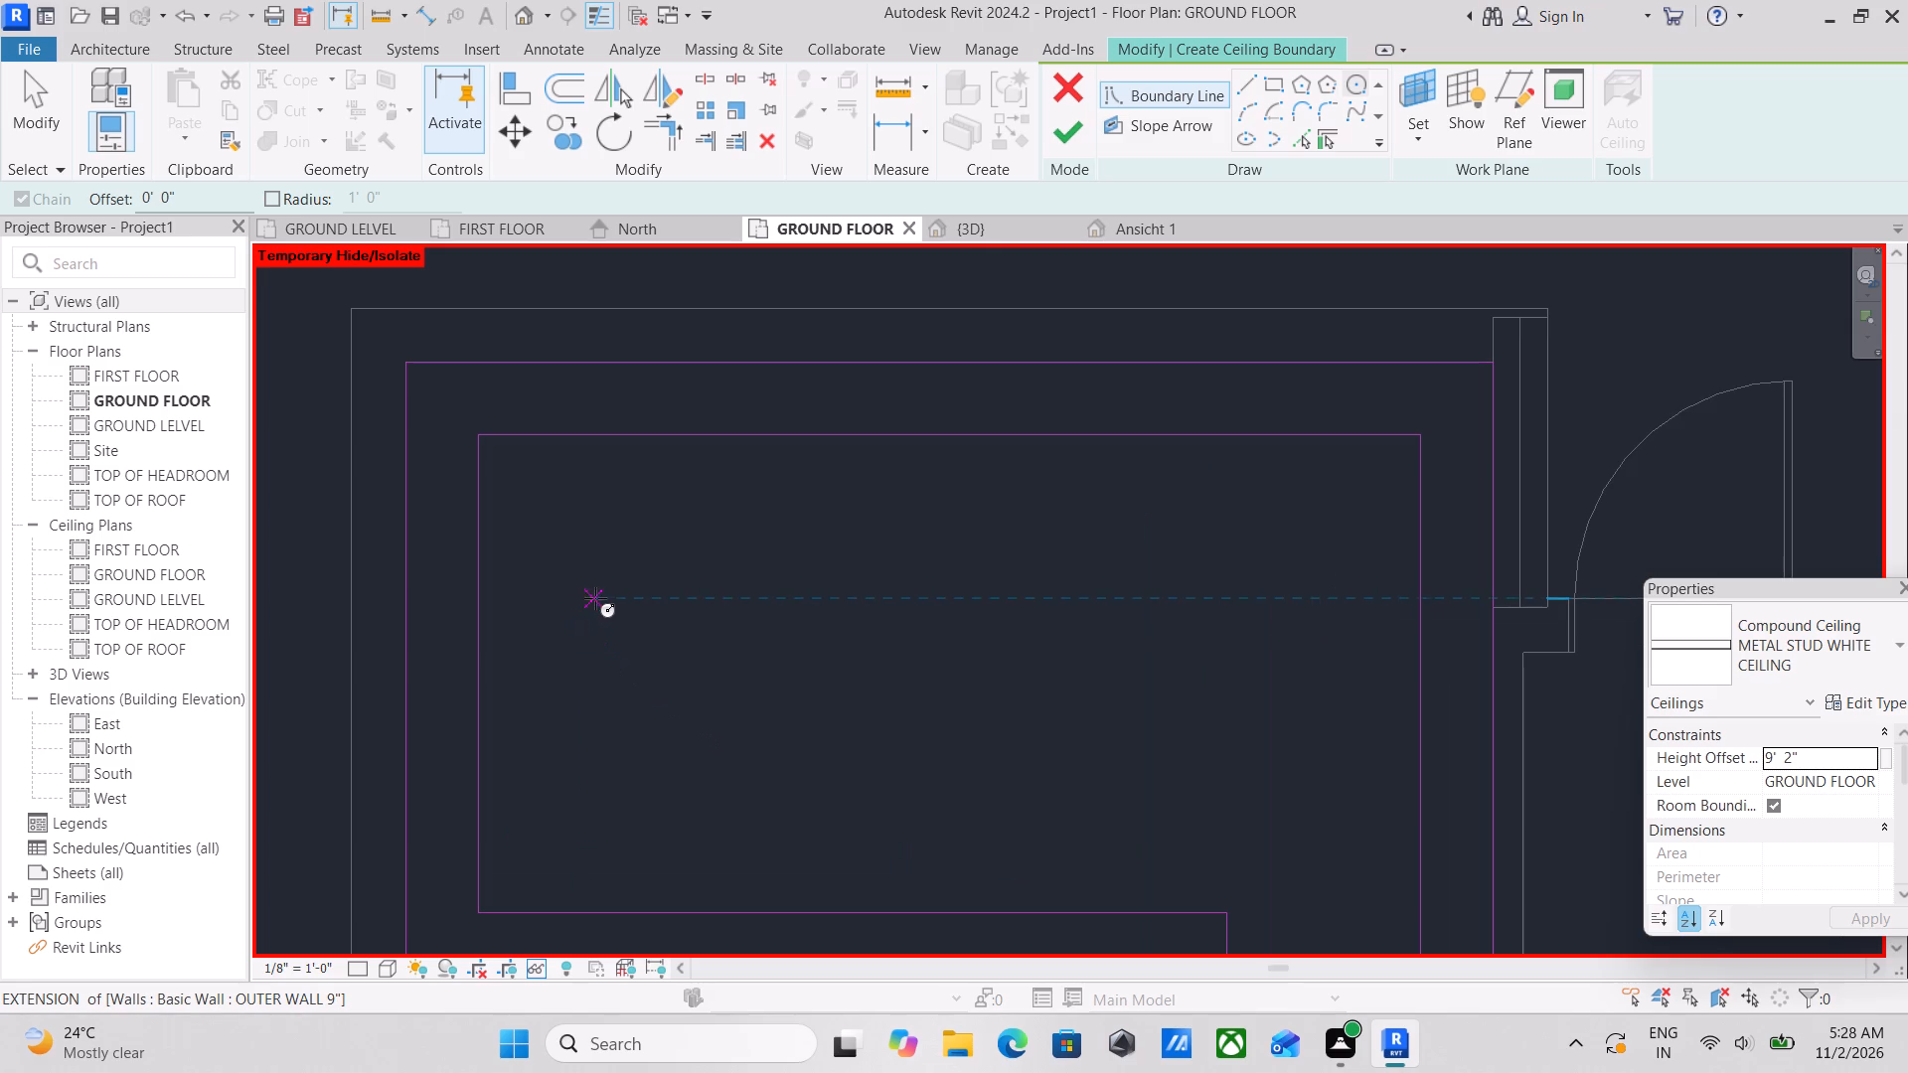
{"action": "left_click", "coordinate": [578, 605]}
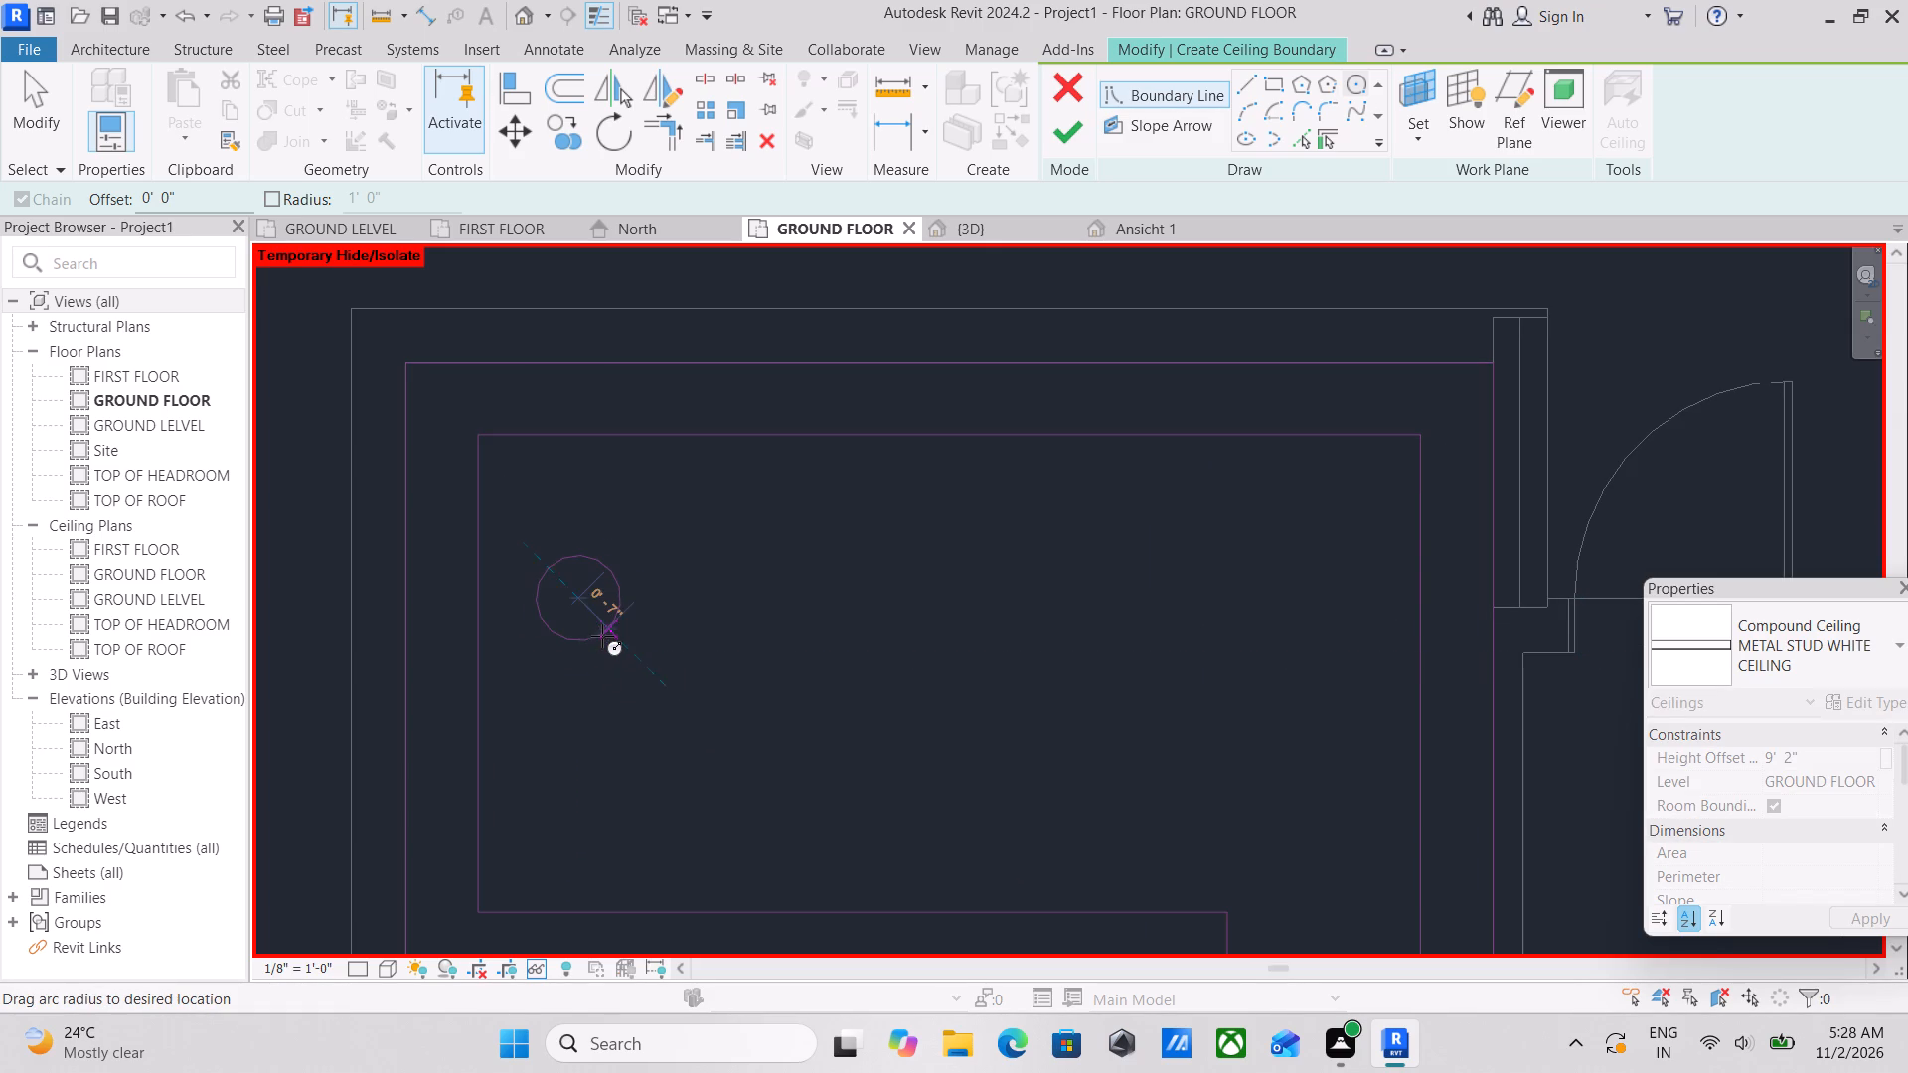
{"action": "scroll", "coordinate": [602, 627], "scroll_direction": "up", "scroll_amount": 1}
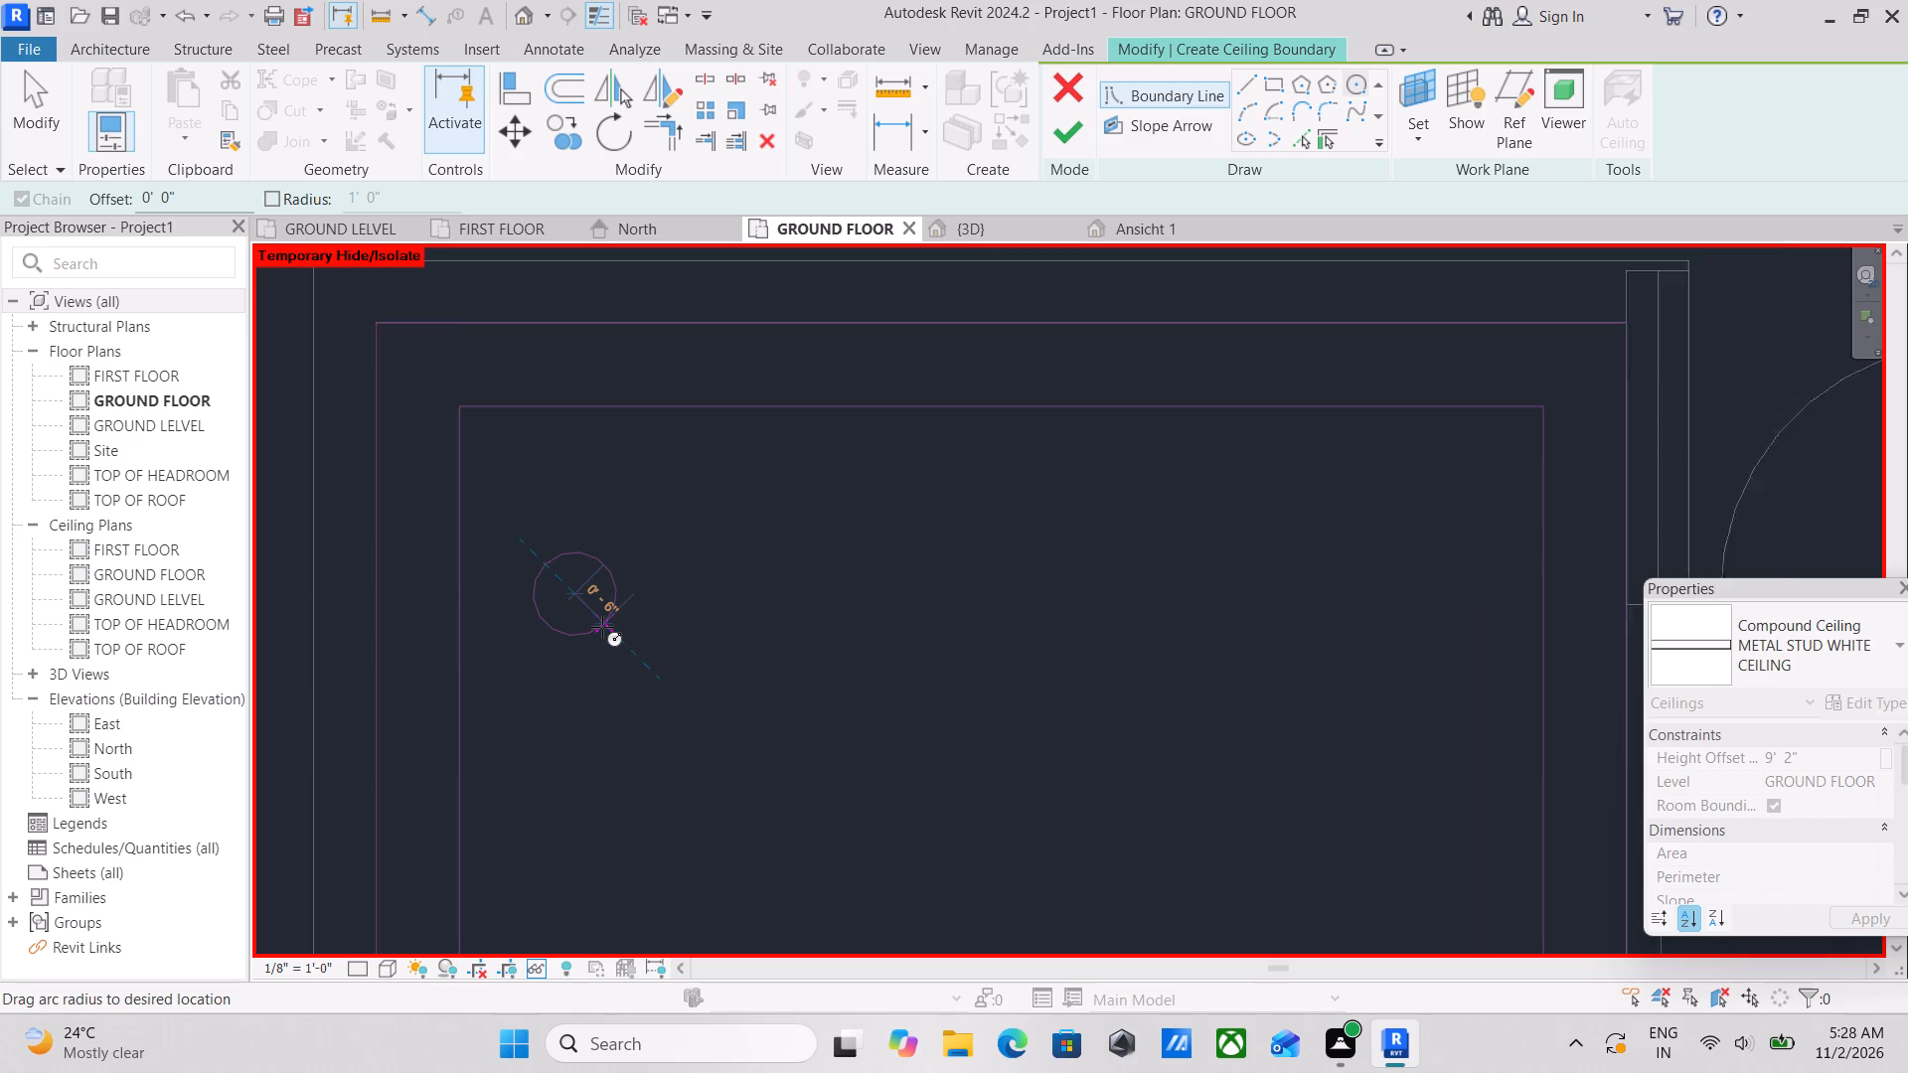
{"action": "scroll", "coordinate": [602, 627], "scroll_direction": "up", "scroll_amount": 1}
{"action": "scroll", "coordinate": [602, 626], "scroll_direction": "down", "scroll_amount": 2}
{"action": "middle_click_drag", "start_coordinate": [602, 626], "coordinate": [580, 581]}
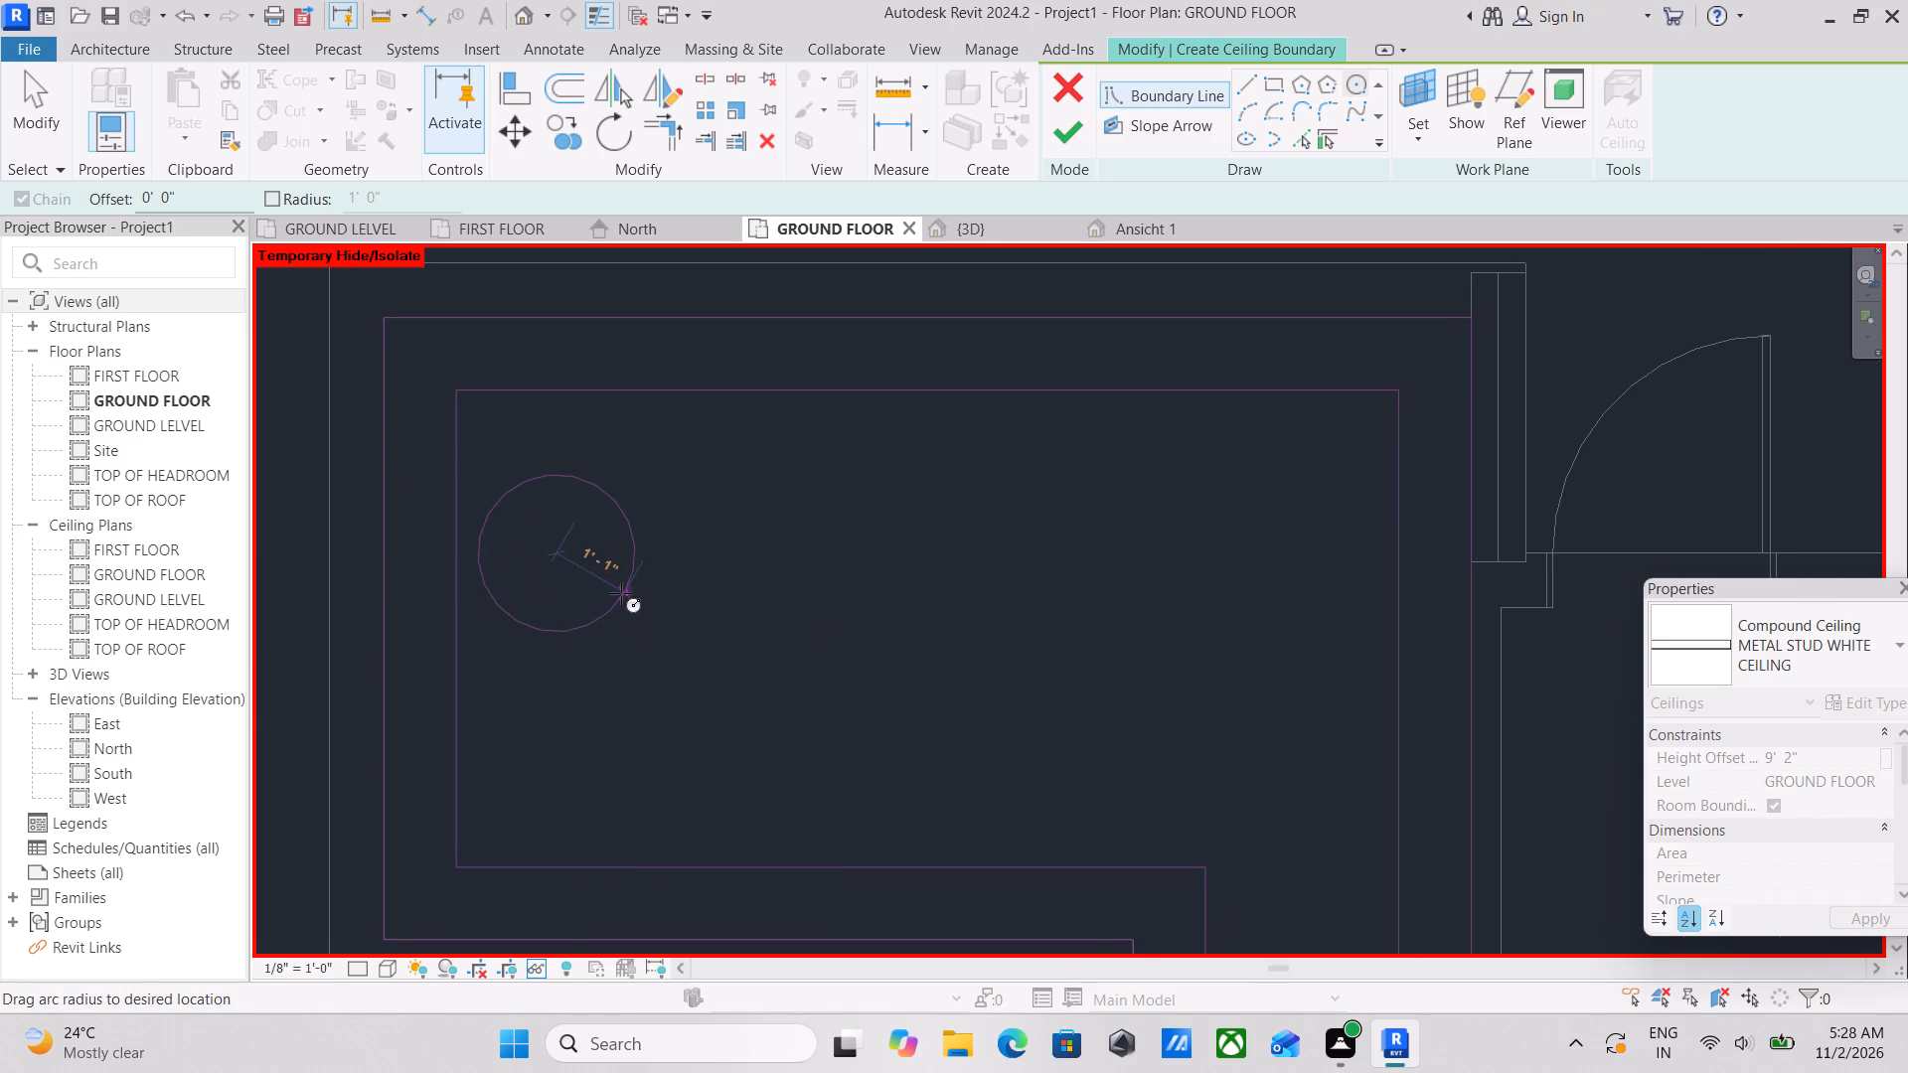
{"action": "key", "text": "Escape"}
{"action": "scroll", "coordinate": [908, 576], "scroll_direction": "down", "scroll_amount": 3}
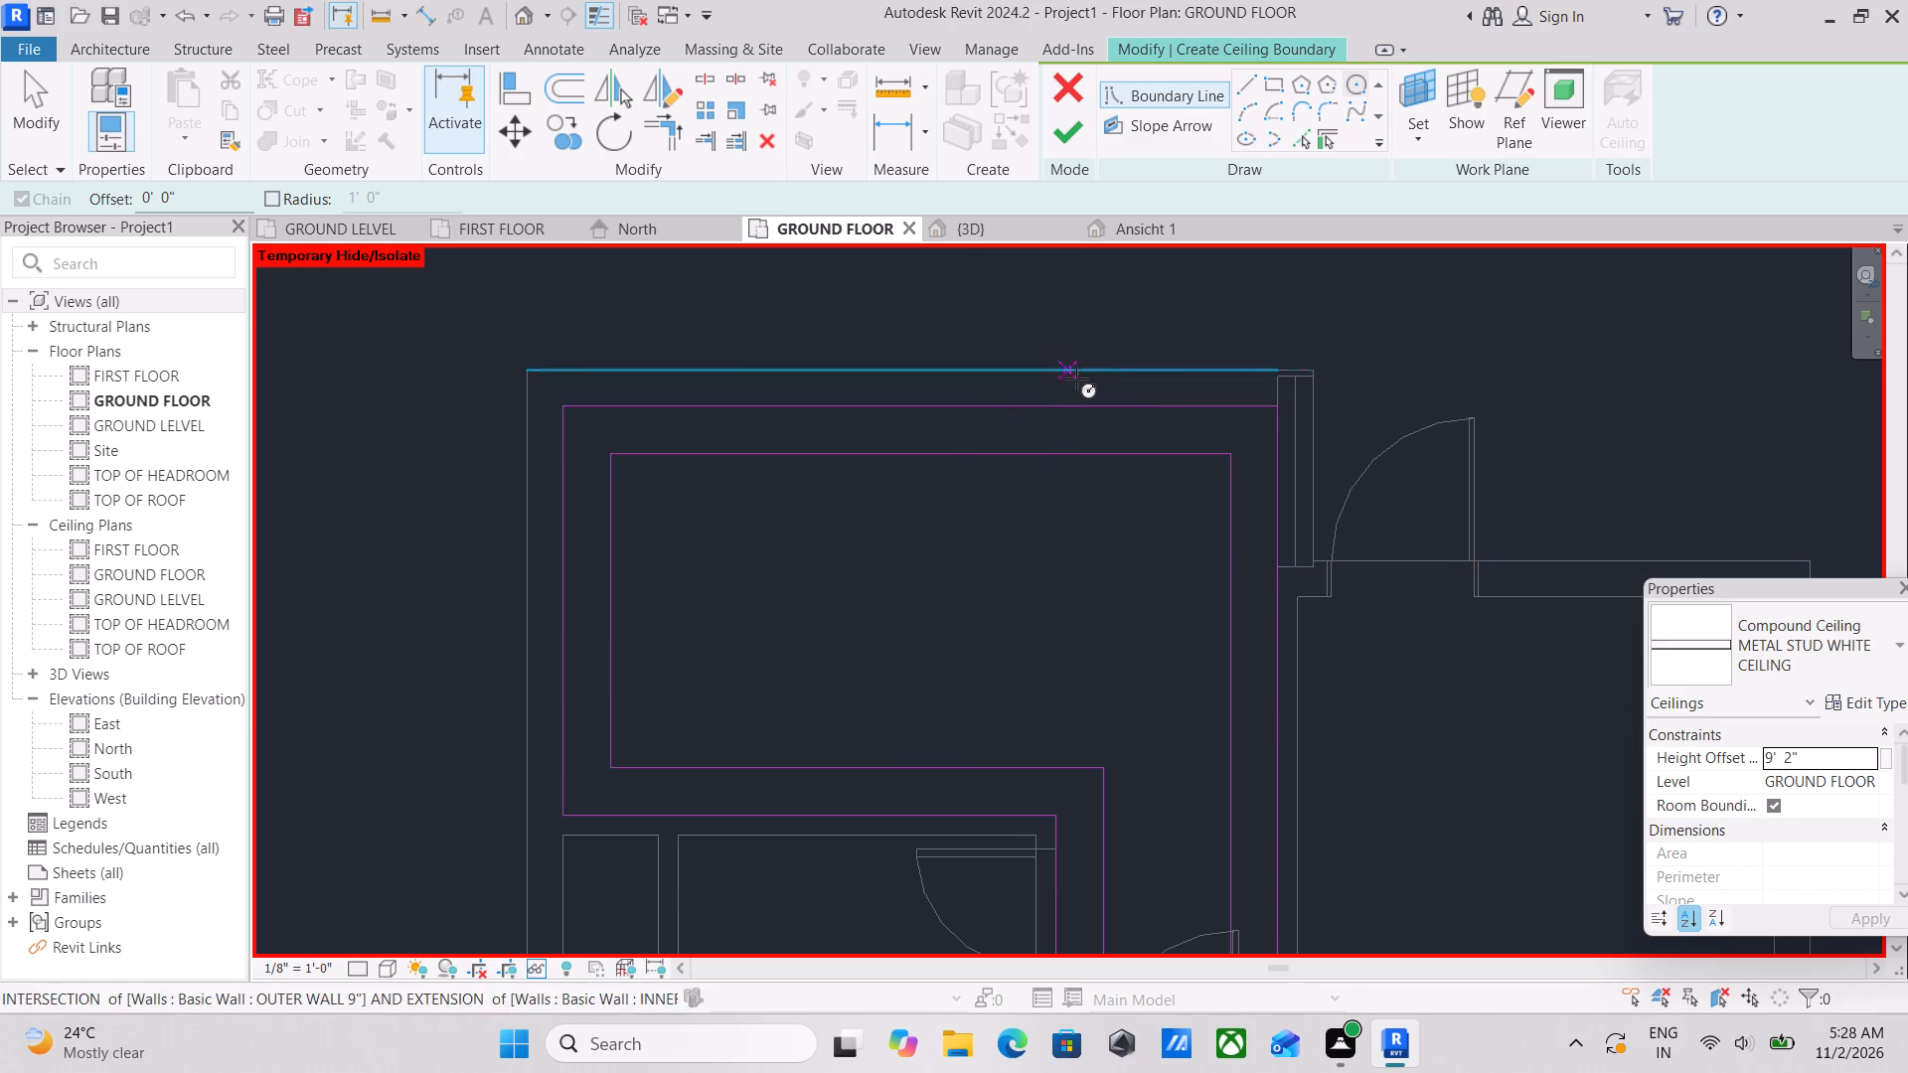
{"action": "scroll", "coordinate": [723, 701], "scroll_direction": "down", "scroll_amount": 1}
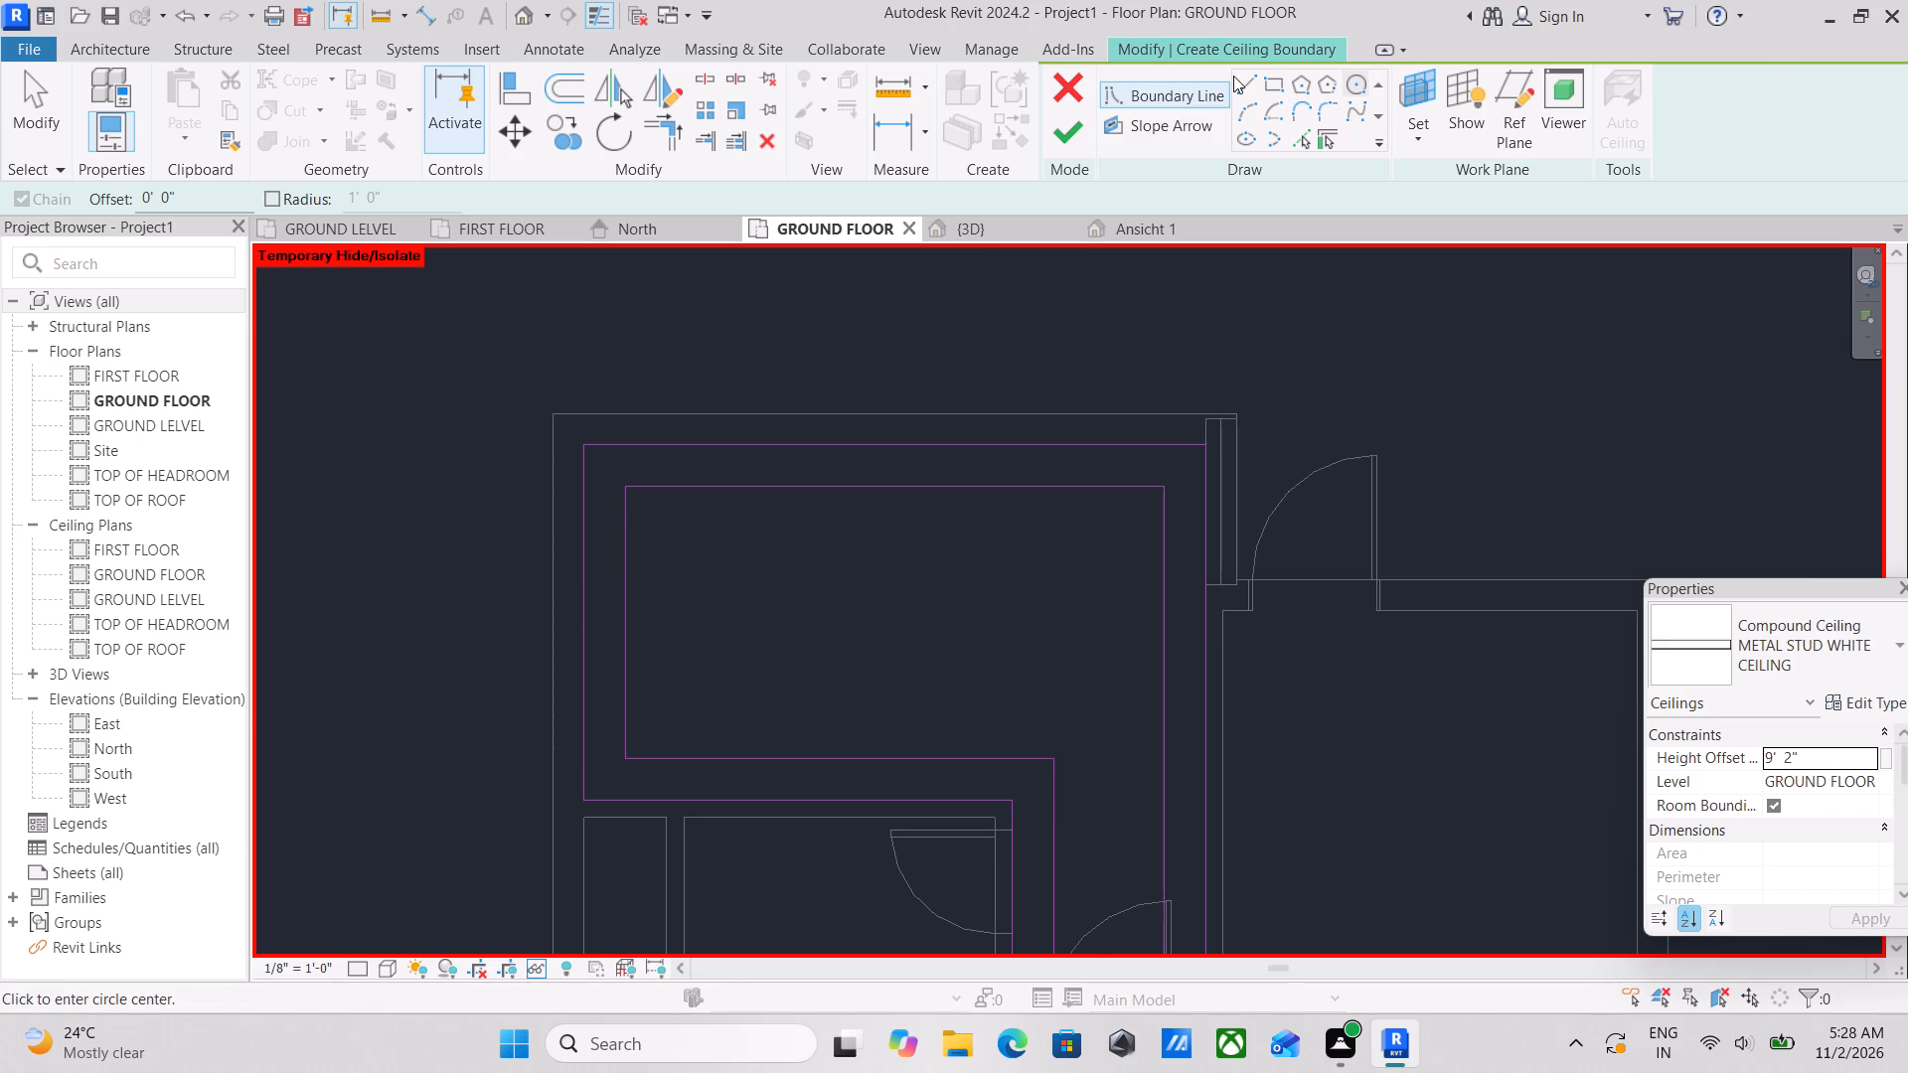
Set the sketch offset to 1' and start a rectangular boundary from the inner loop's northwest corner.
{"action": "left_click", "coordinate": [1299, 133]}
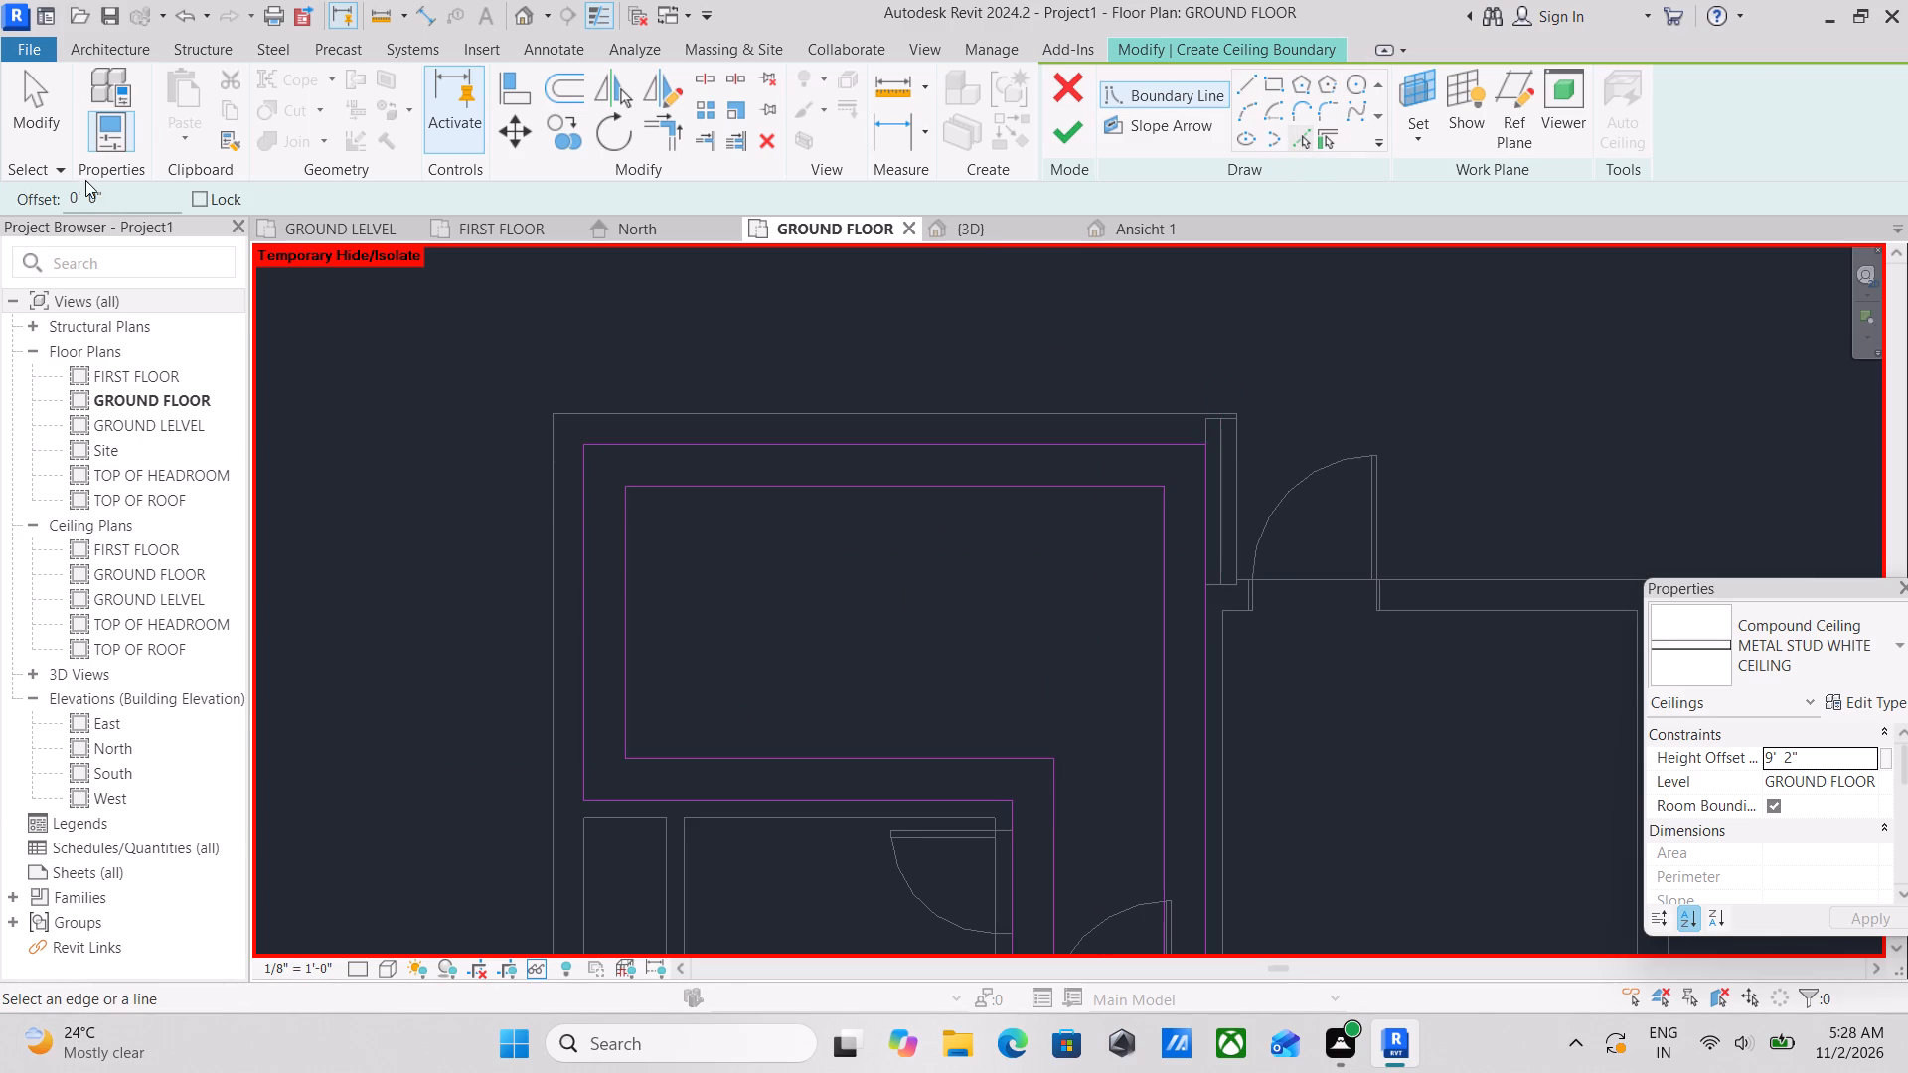
{"action": "left_click_drag", "start_coordinate": [134, 201], "coordinate": [32, 212]}
{"action": "type", "text": "1'"}
{"action": "key", "text": "Return"}
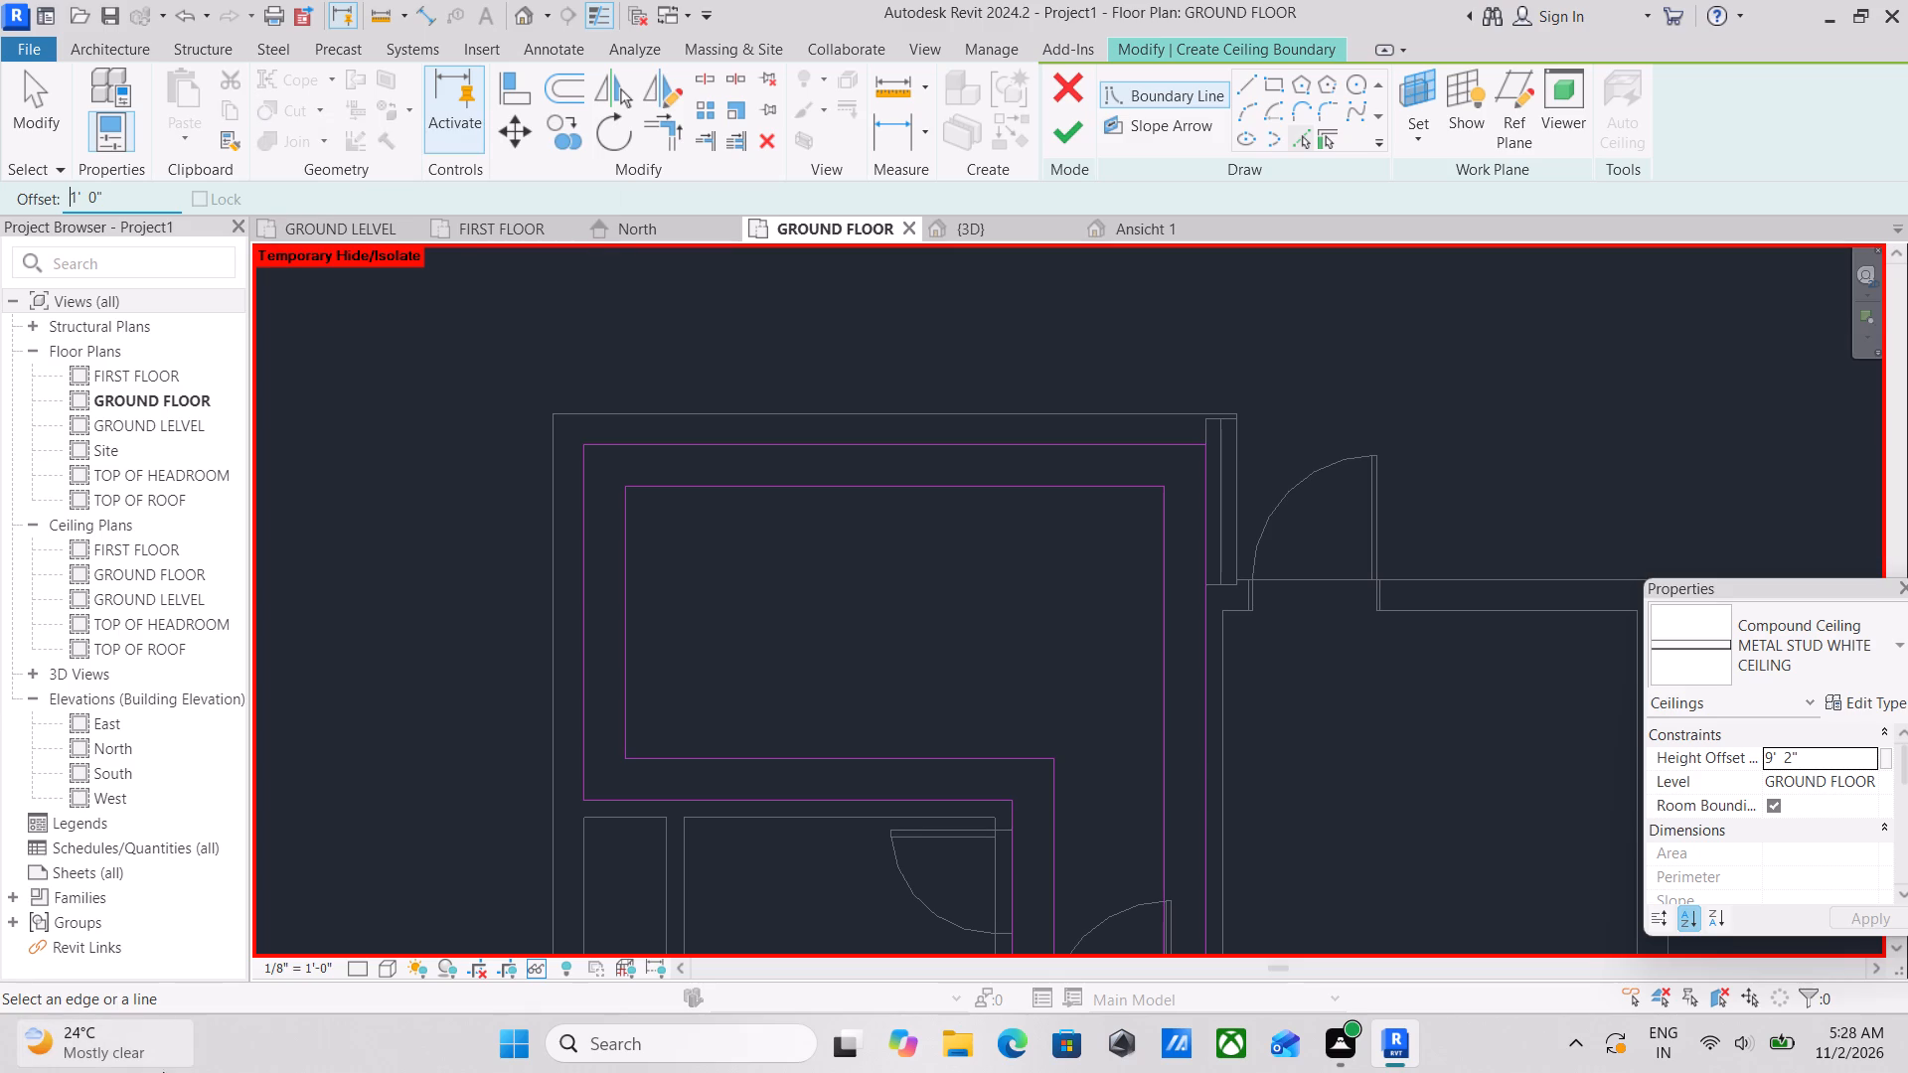
{"action": "left_click", "coordinate": [1276, 80]}
{"action": "left_click", "coordinate": [636, 492]}
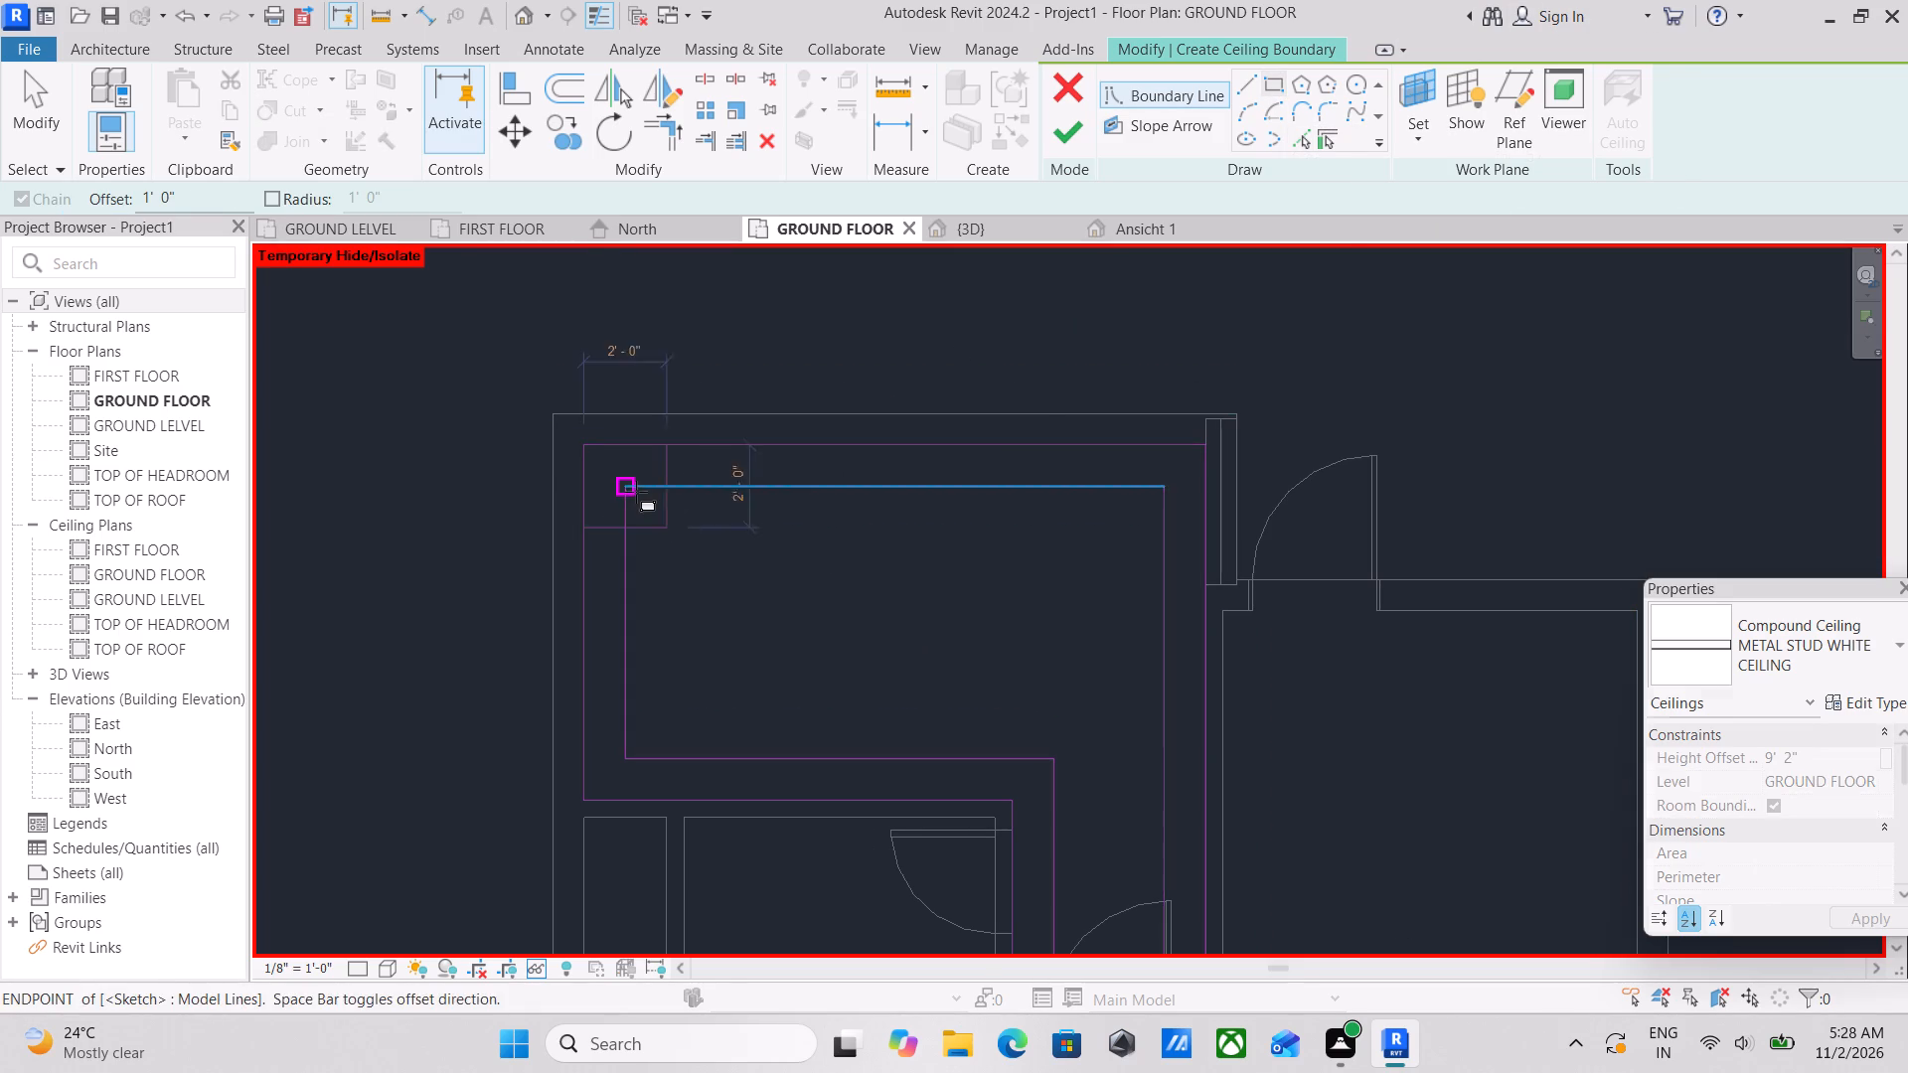
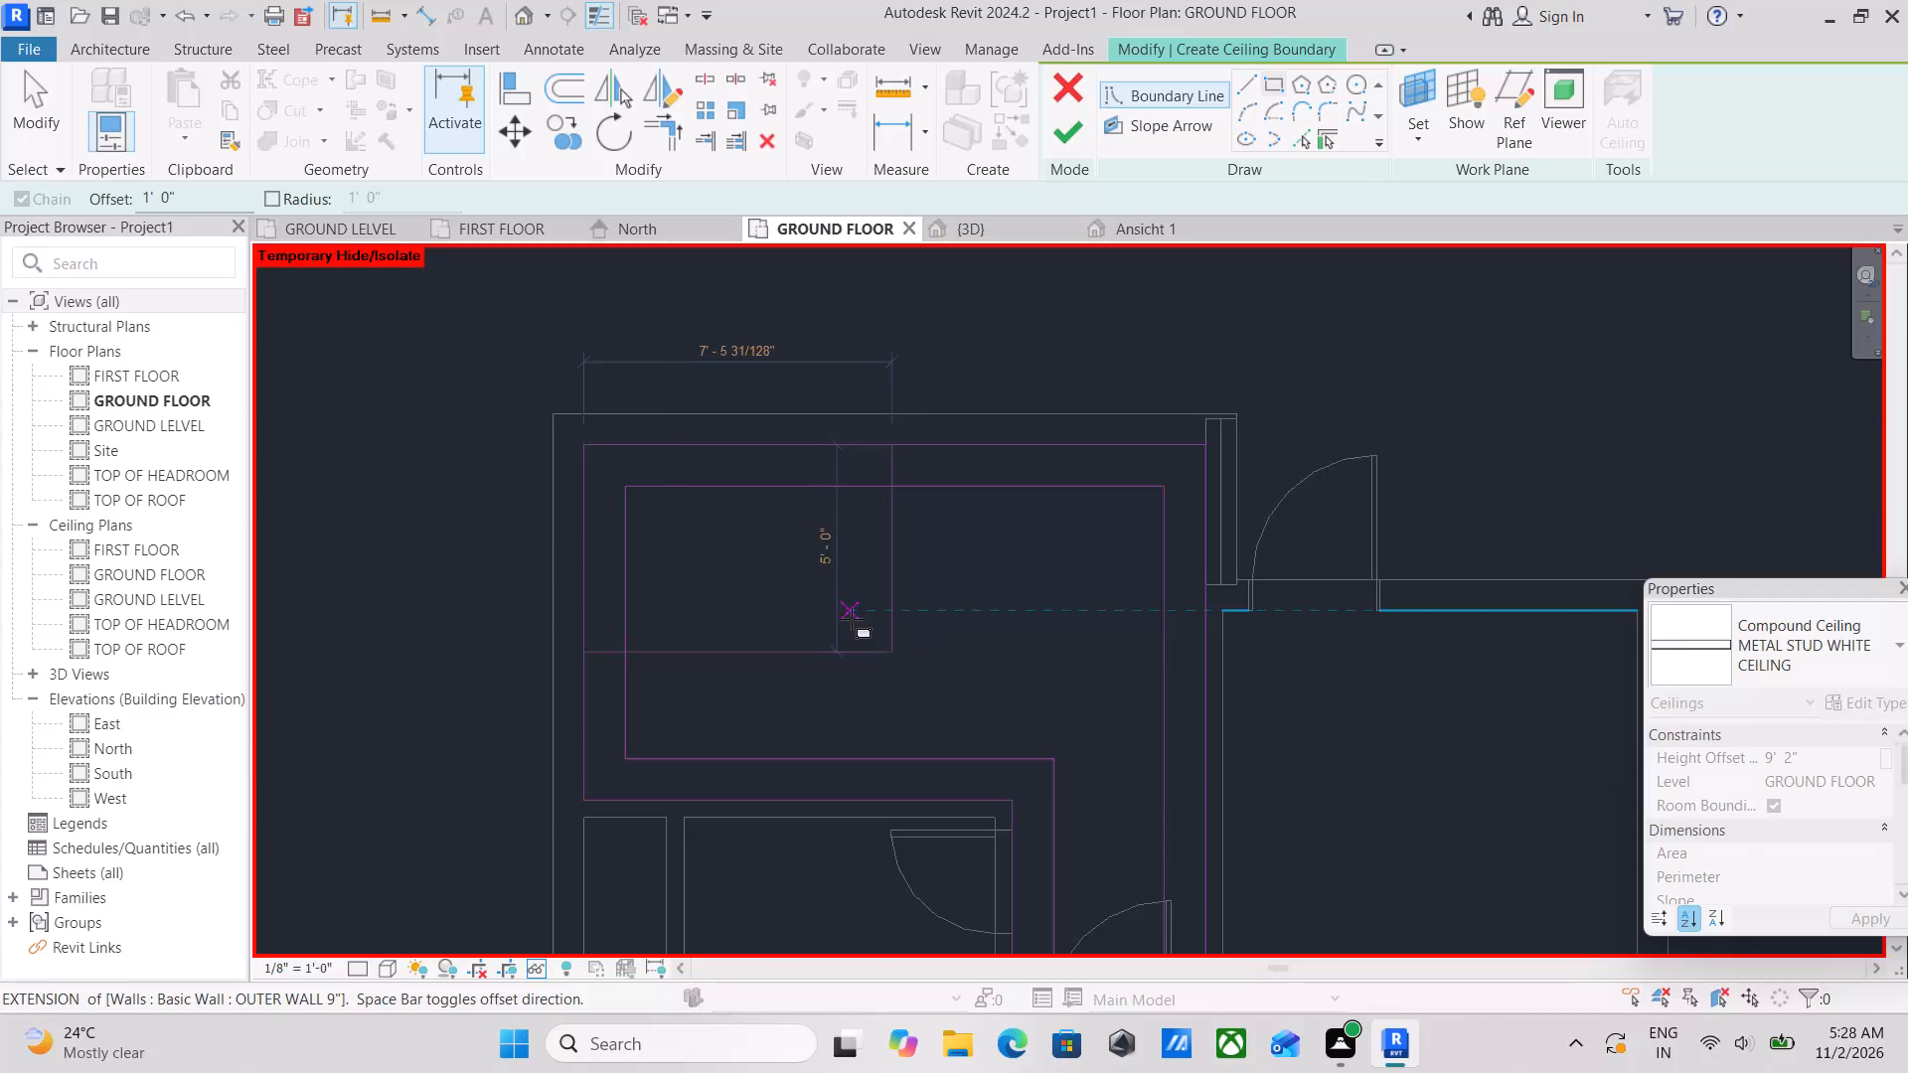
Sketch an inner rectangle about 2'-7" deep in the ceiling boundary, offset 2' inward from the inner loop, and finish the ceiling.
{"action": "key", "text": "space"}
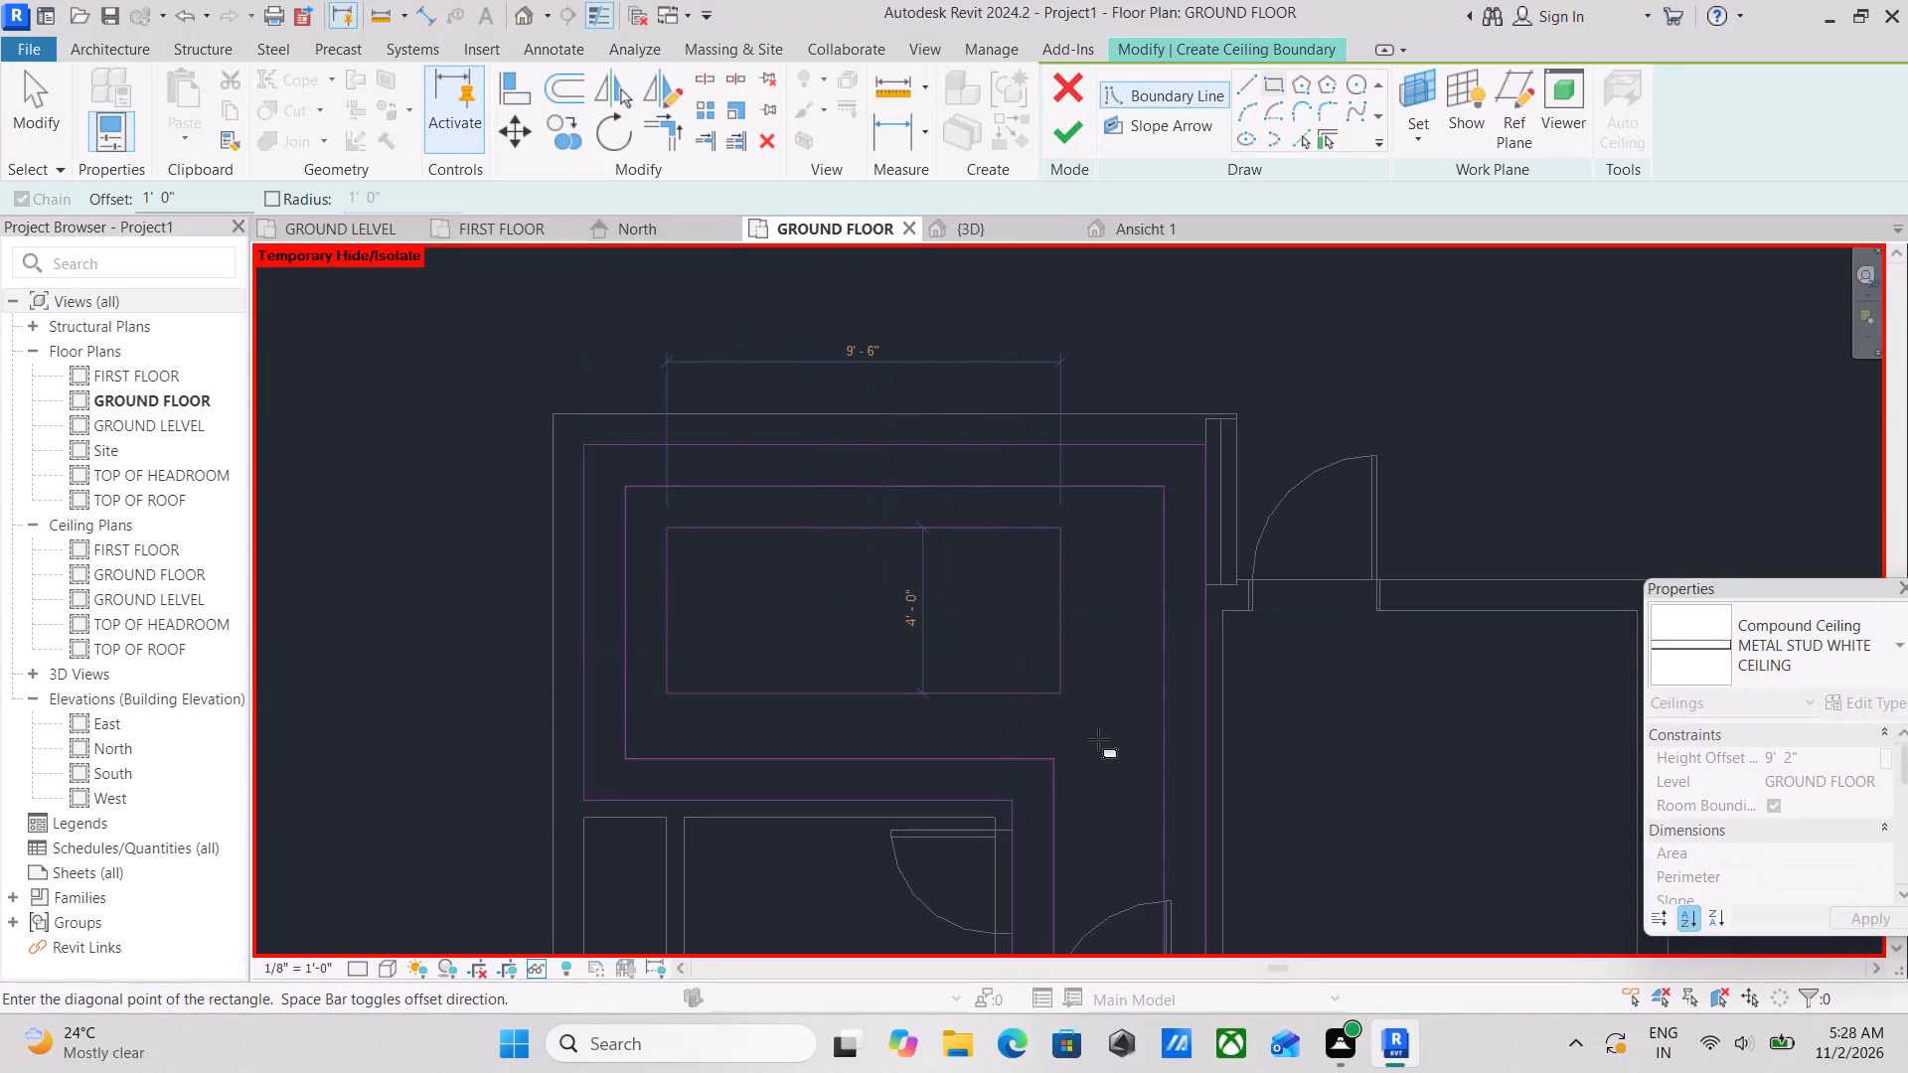
{"action": "key", "text": "Escape"}
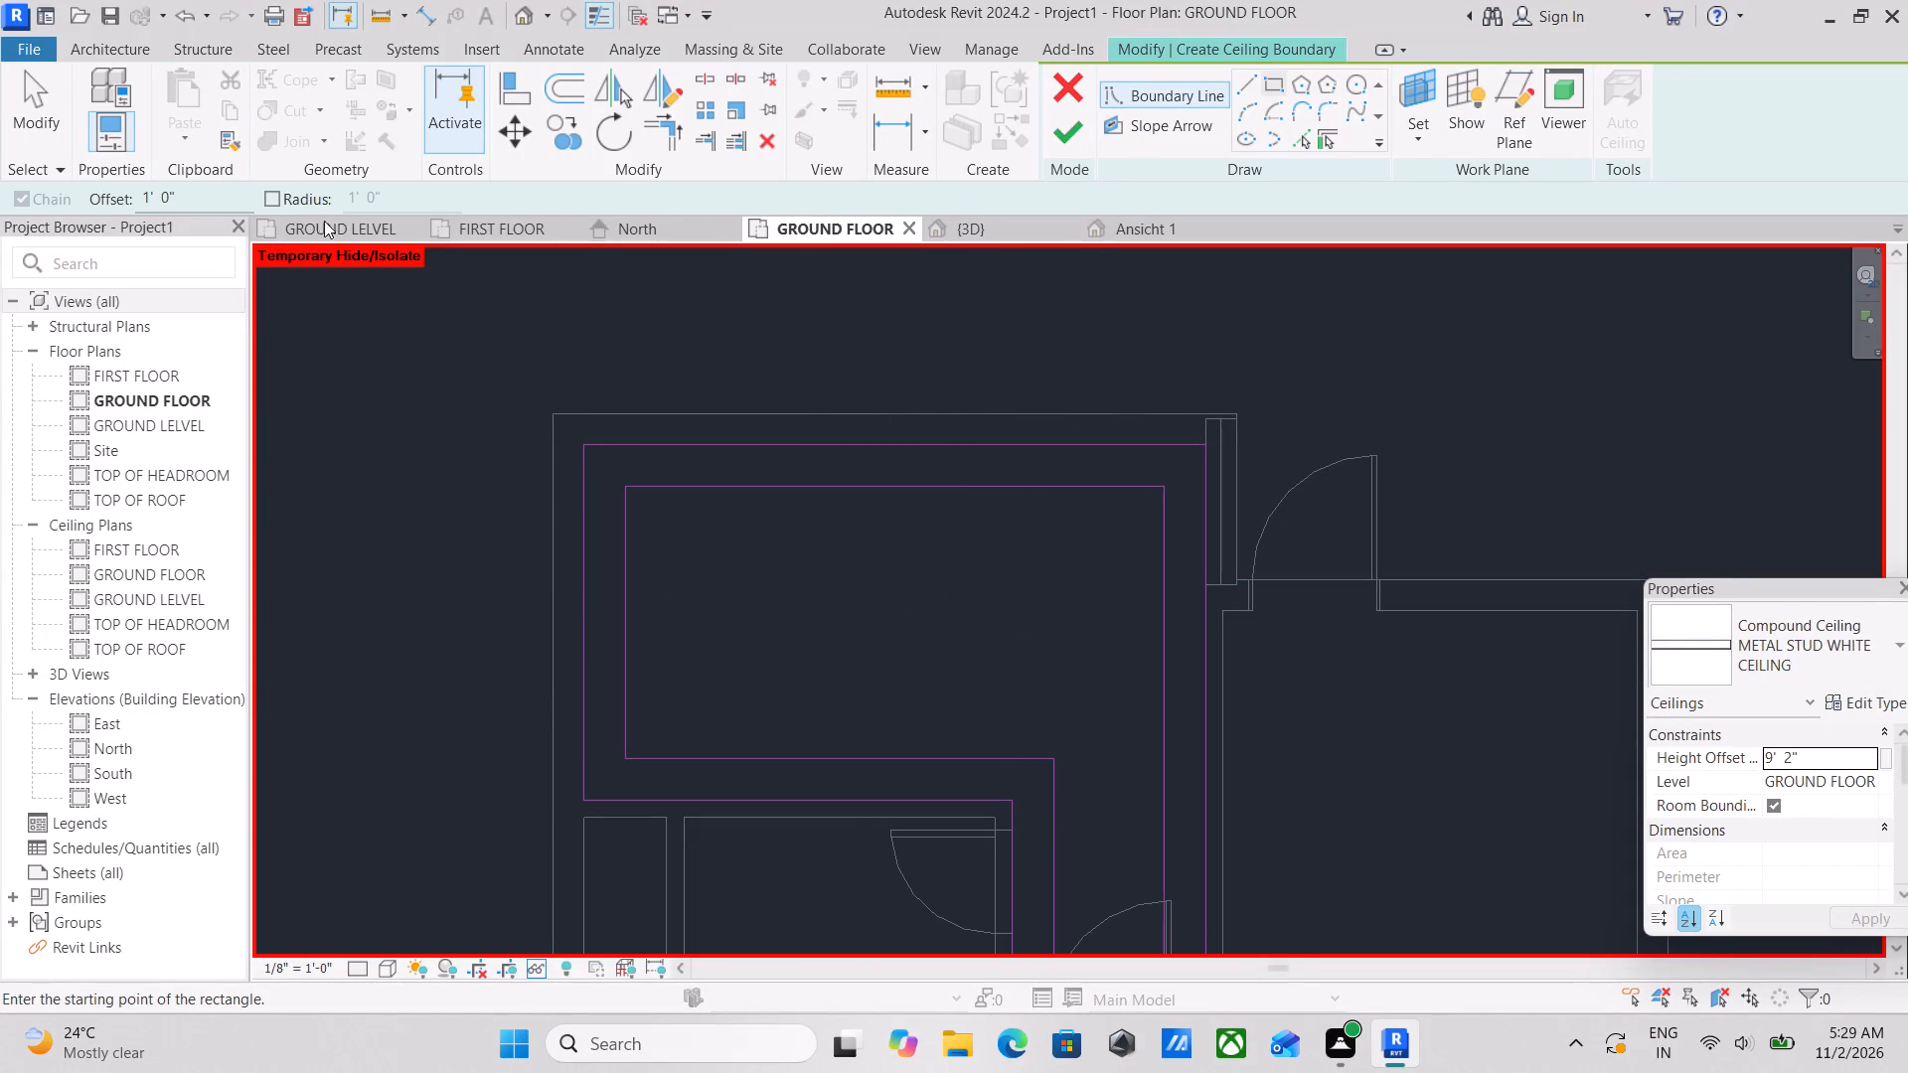
{"action": "left_click_drag", "start_coordinate": [185, 198], "coordinate": [86, 199]}
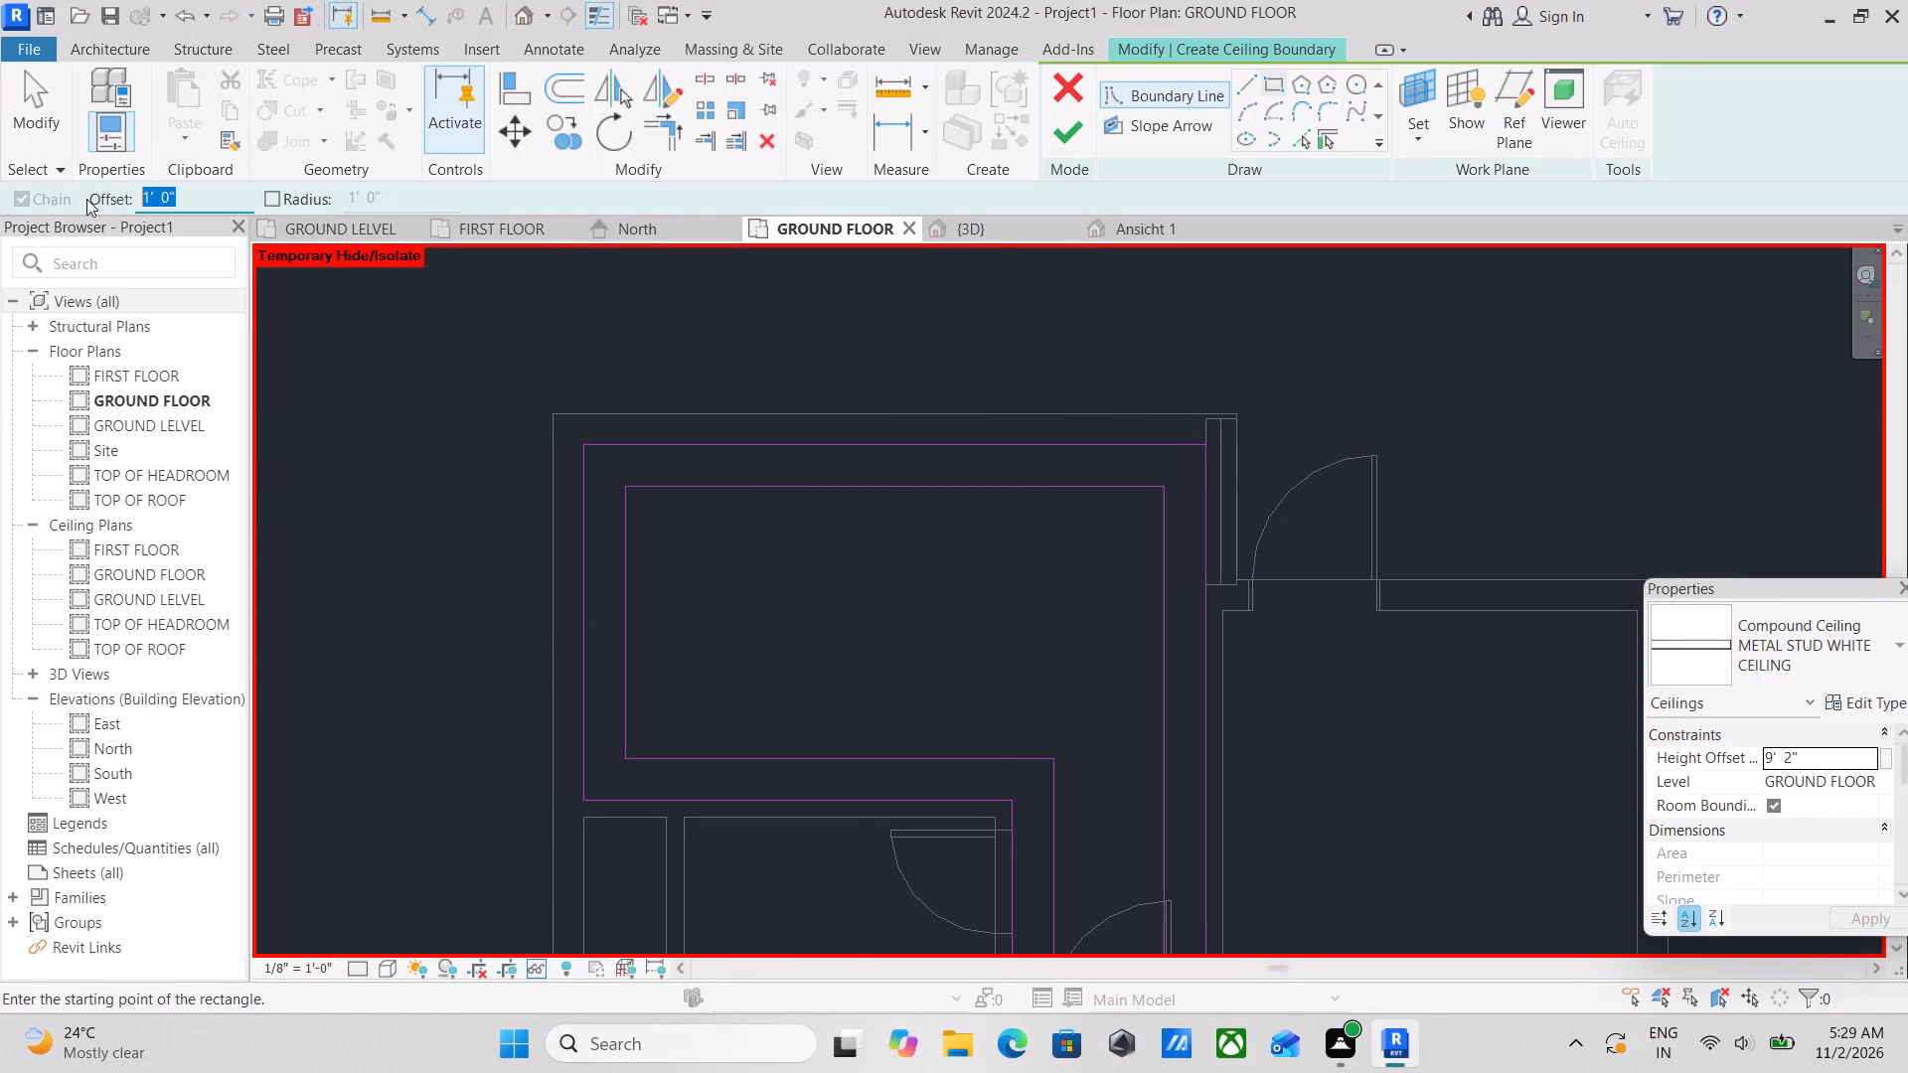
{"action": "key", "text": "2"}
{"action": "key", "text": "apostrophe"}
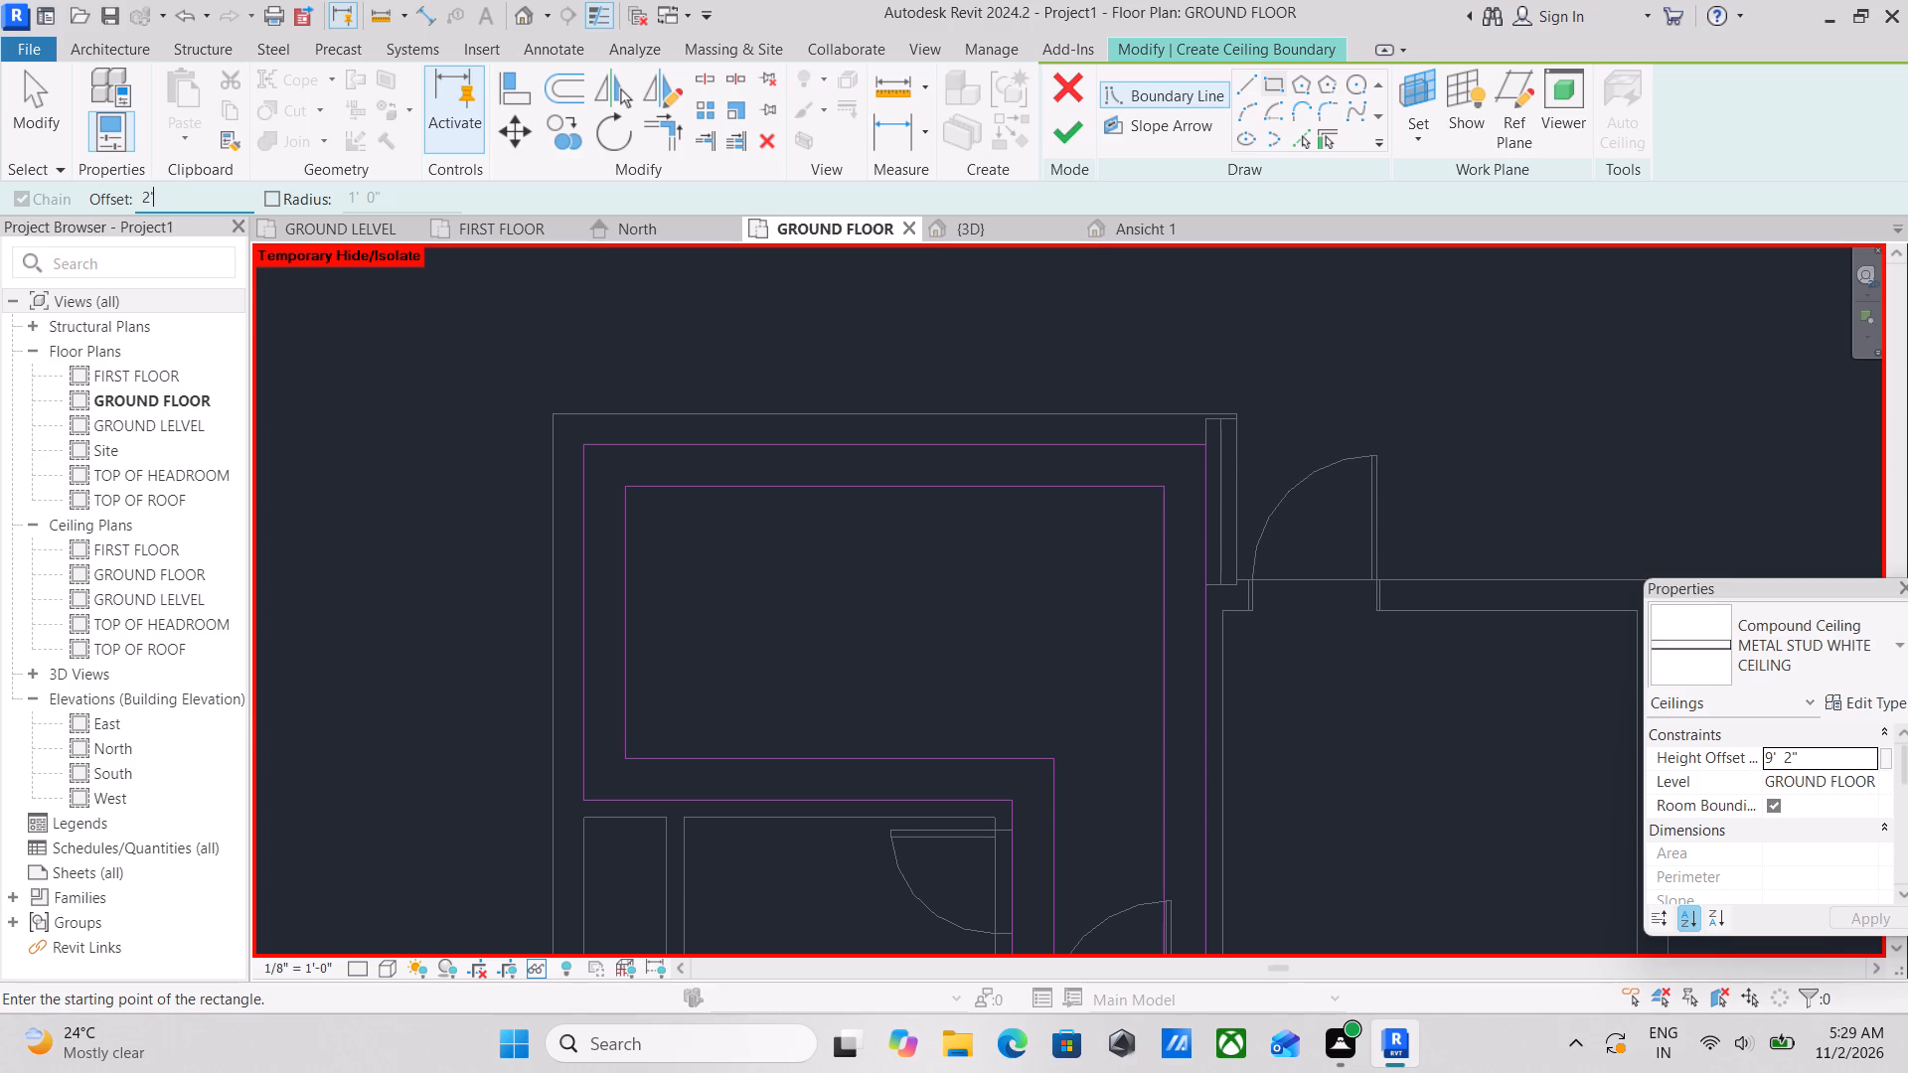
{"action": "key", "text": "Return"}
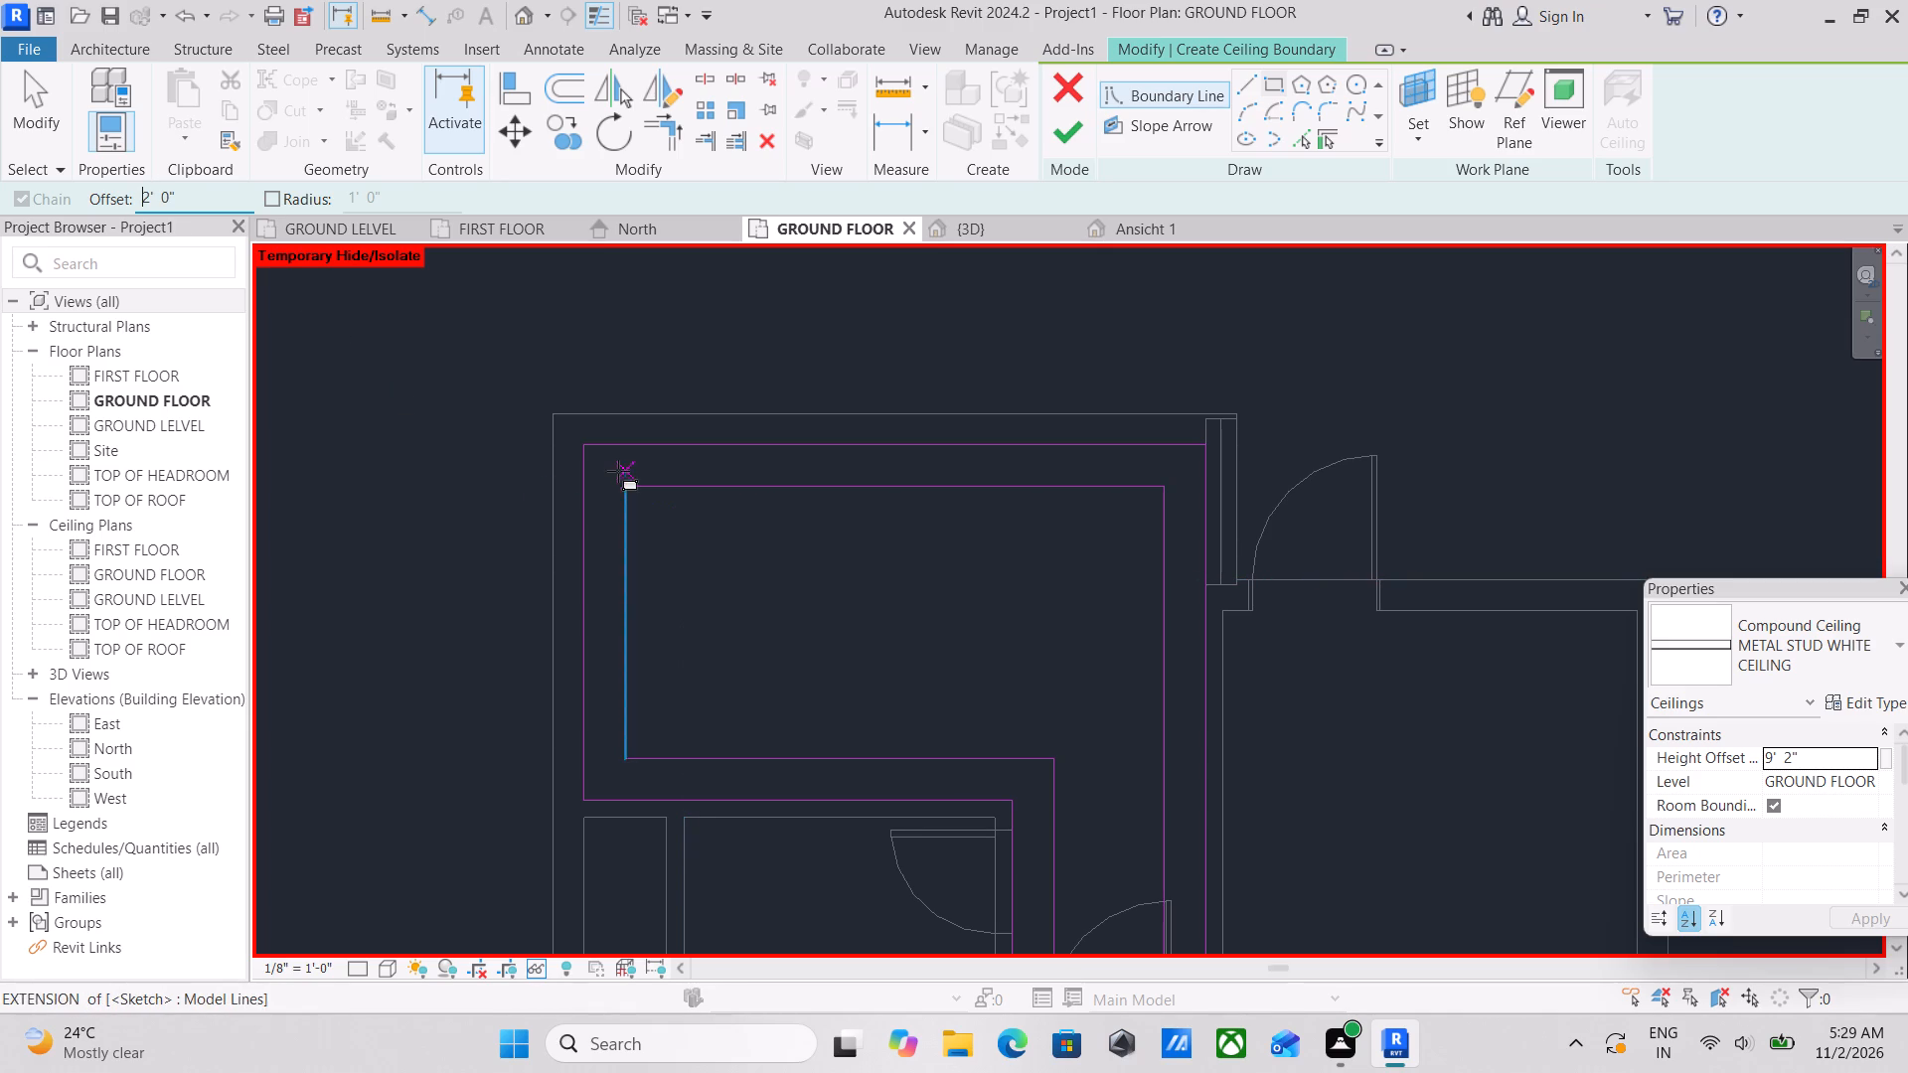
{"action": "left_click", "coordinate": [624, 485]}
{"action": "key", "text": "space"}
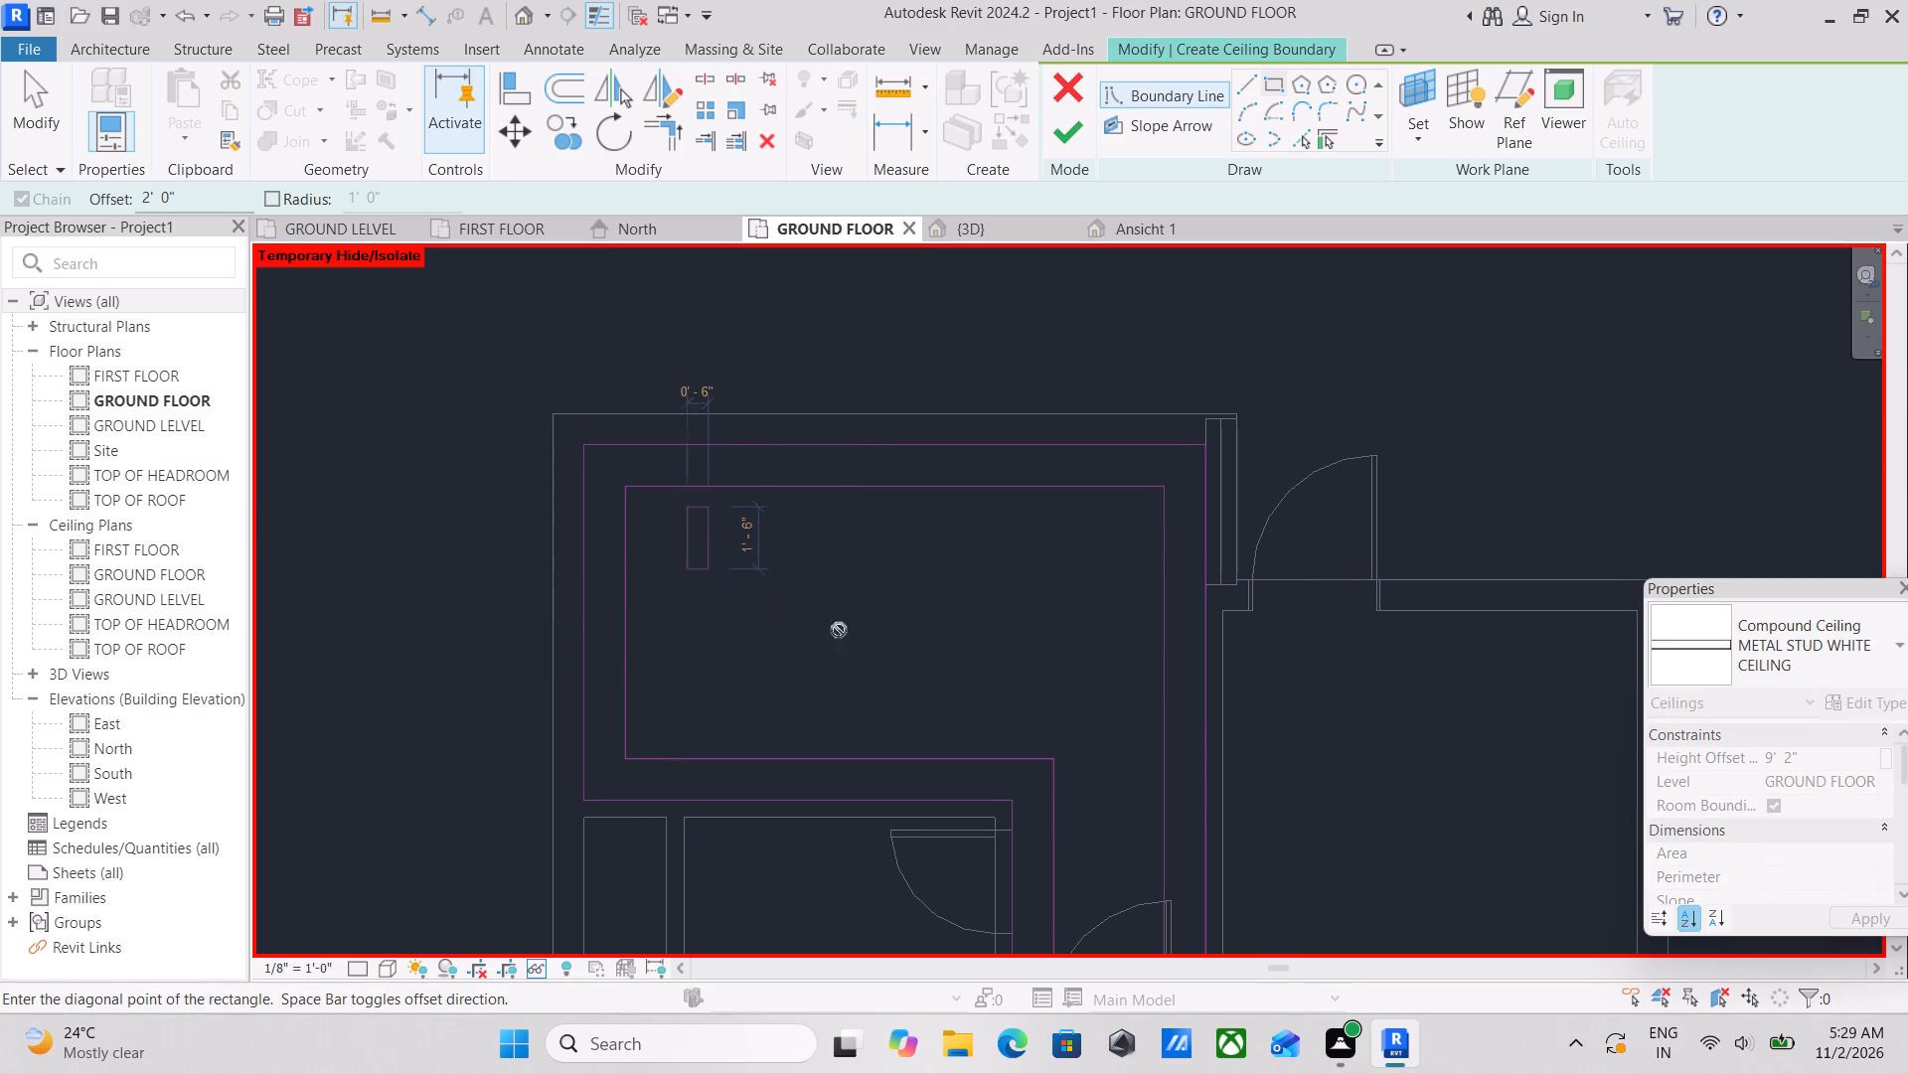
{"action": "middle_click_drag", "start_coordinate": [1020, 704], "coordinate": [1005, 552]}
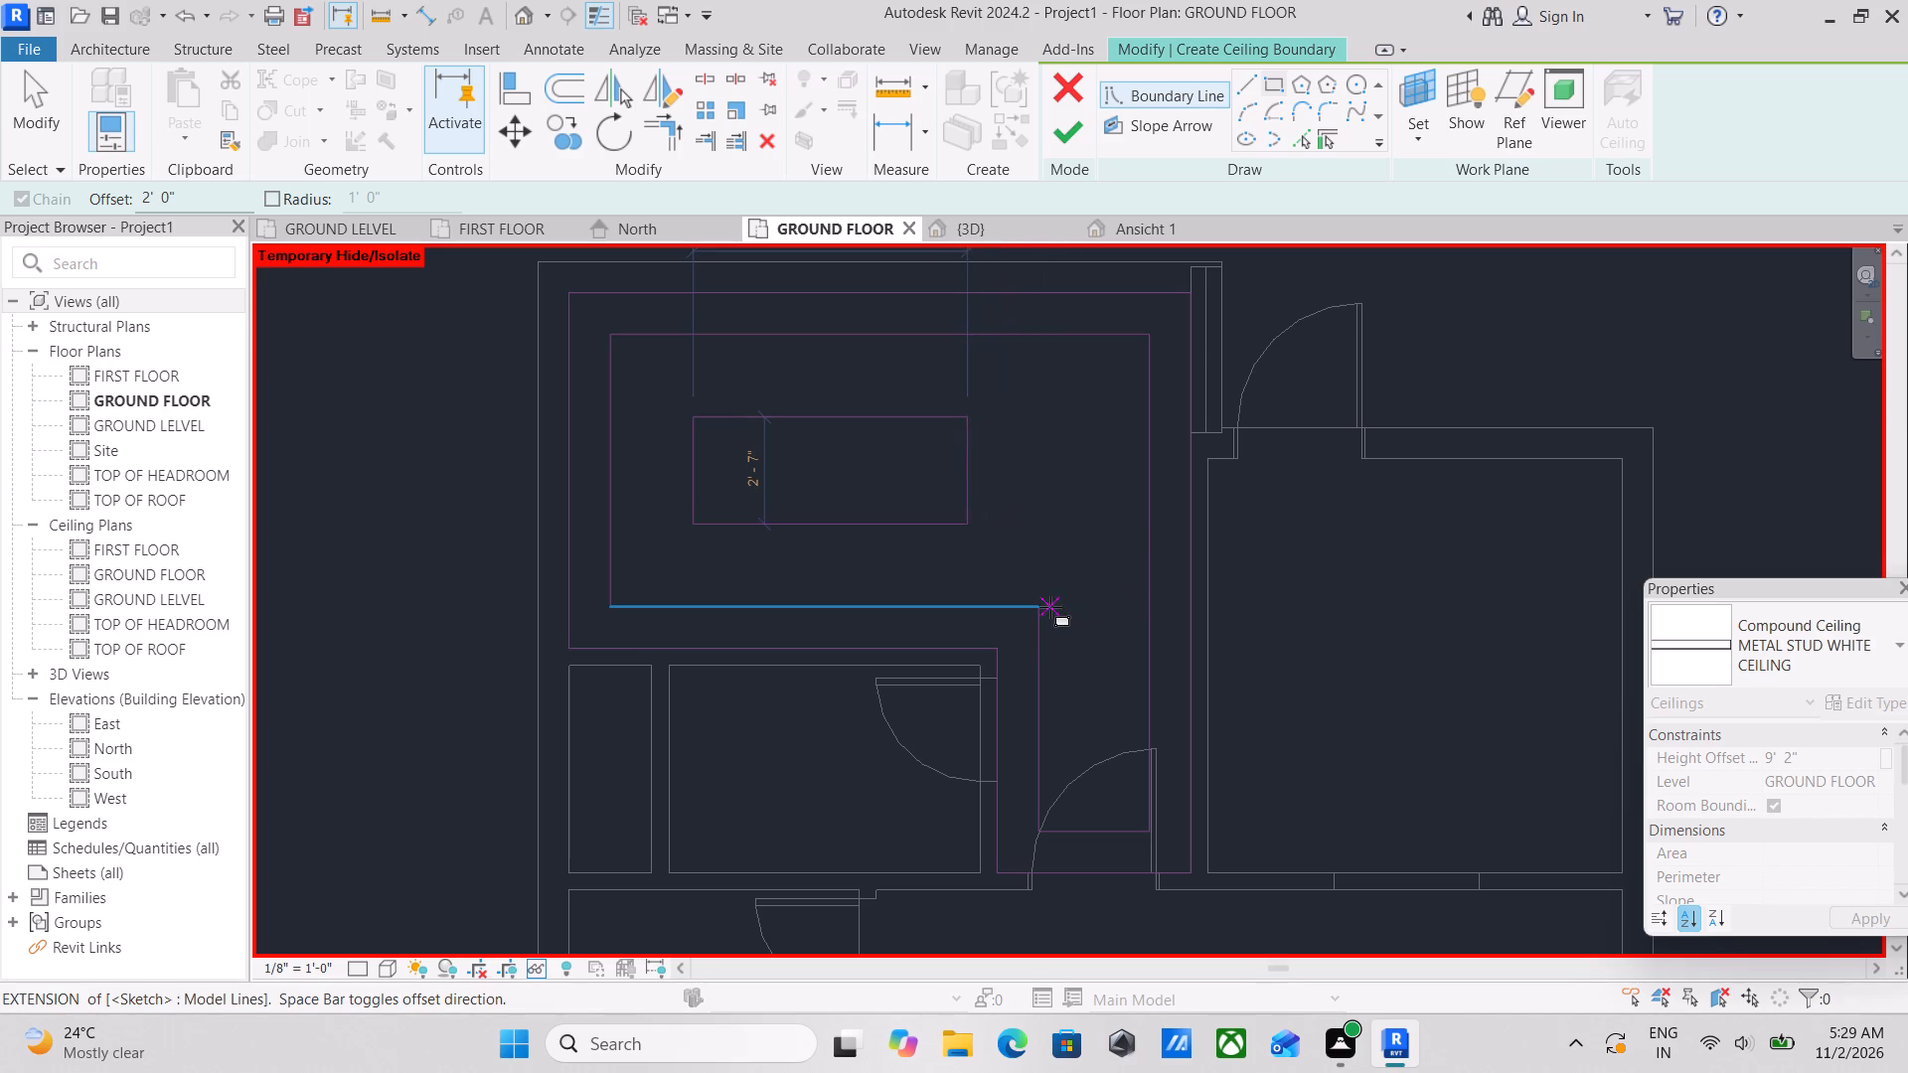
{"action": "left_click", "coordinate": [1151, 597]}
{"action": "scroll", "coordinate": [921, 493], "scroll_direction": "down", "scroll_amount": 1}
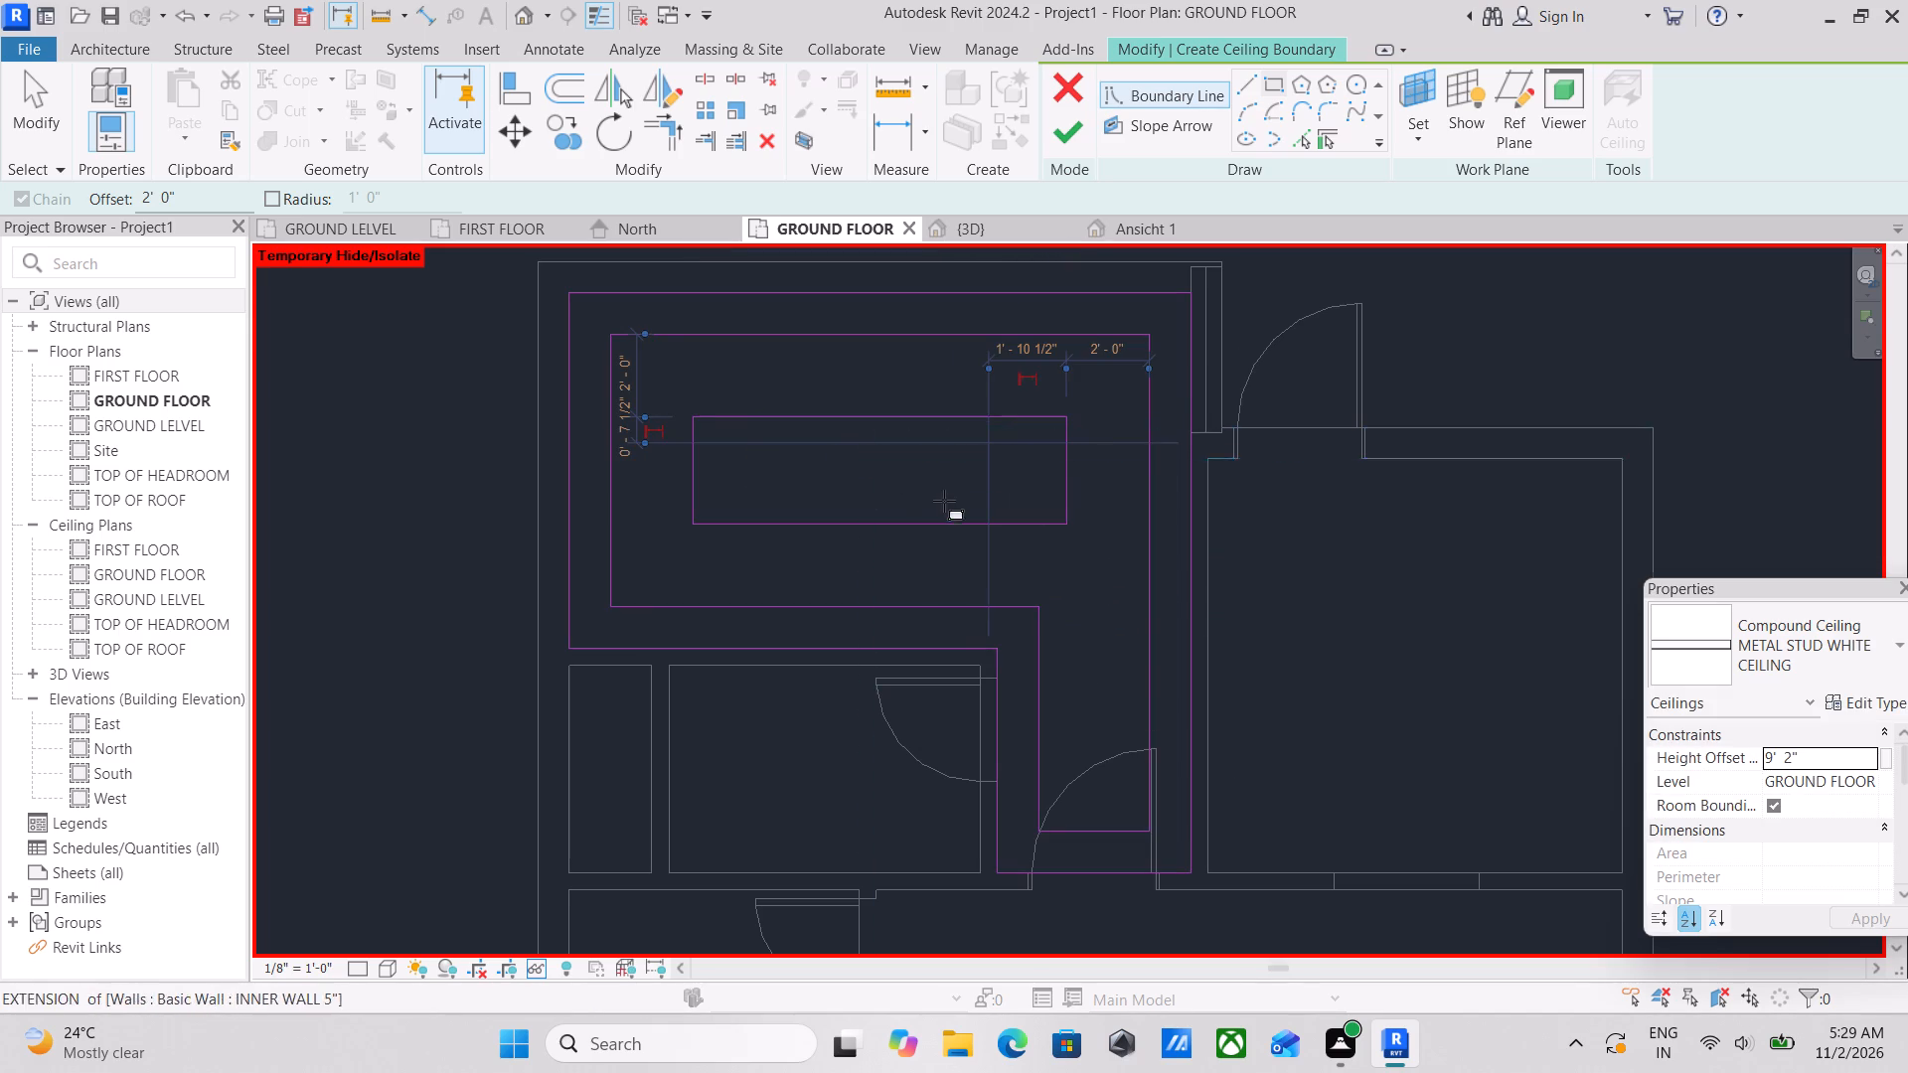
{"action": "scroll", "coordinate": [944, 501], "scroll_direction": "down", "scroll_amount": 2}
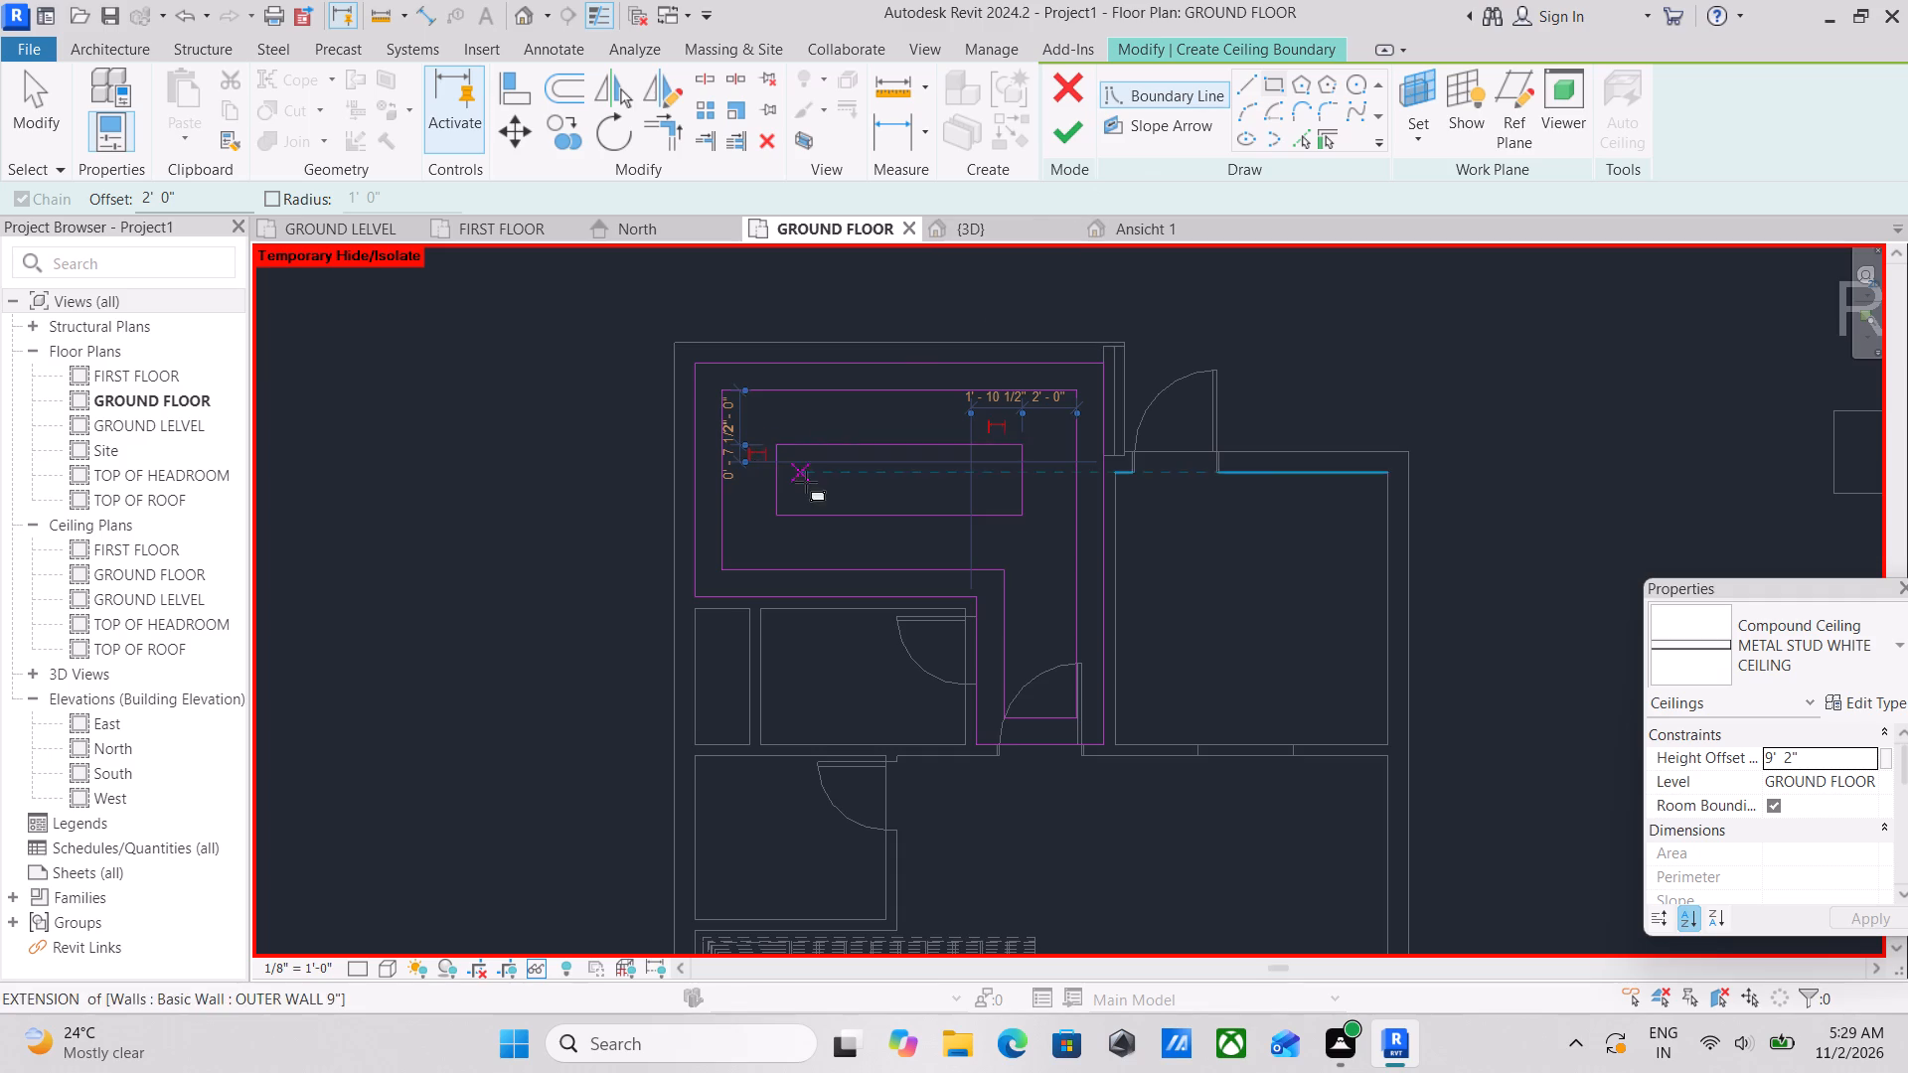
{"action": "scroll", "coordinate": [813, 475], "scroll_direction": "up", "scroll_amount": 2}
{"action": "left_click", "coordinate": [1082, 135]}
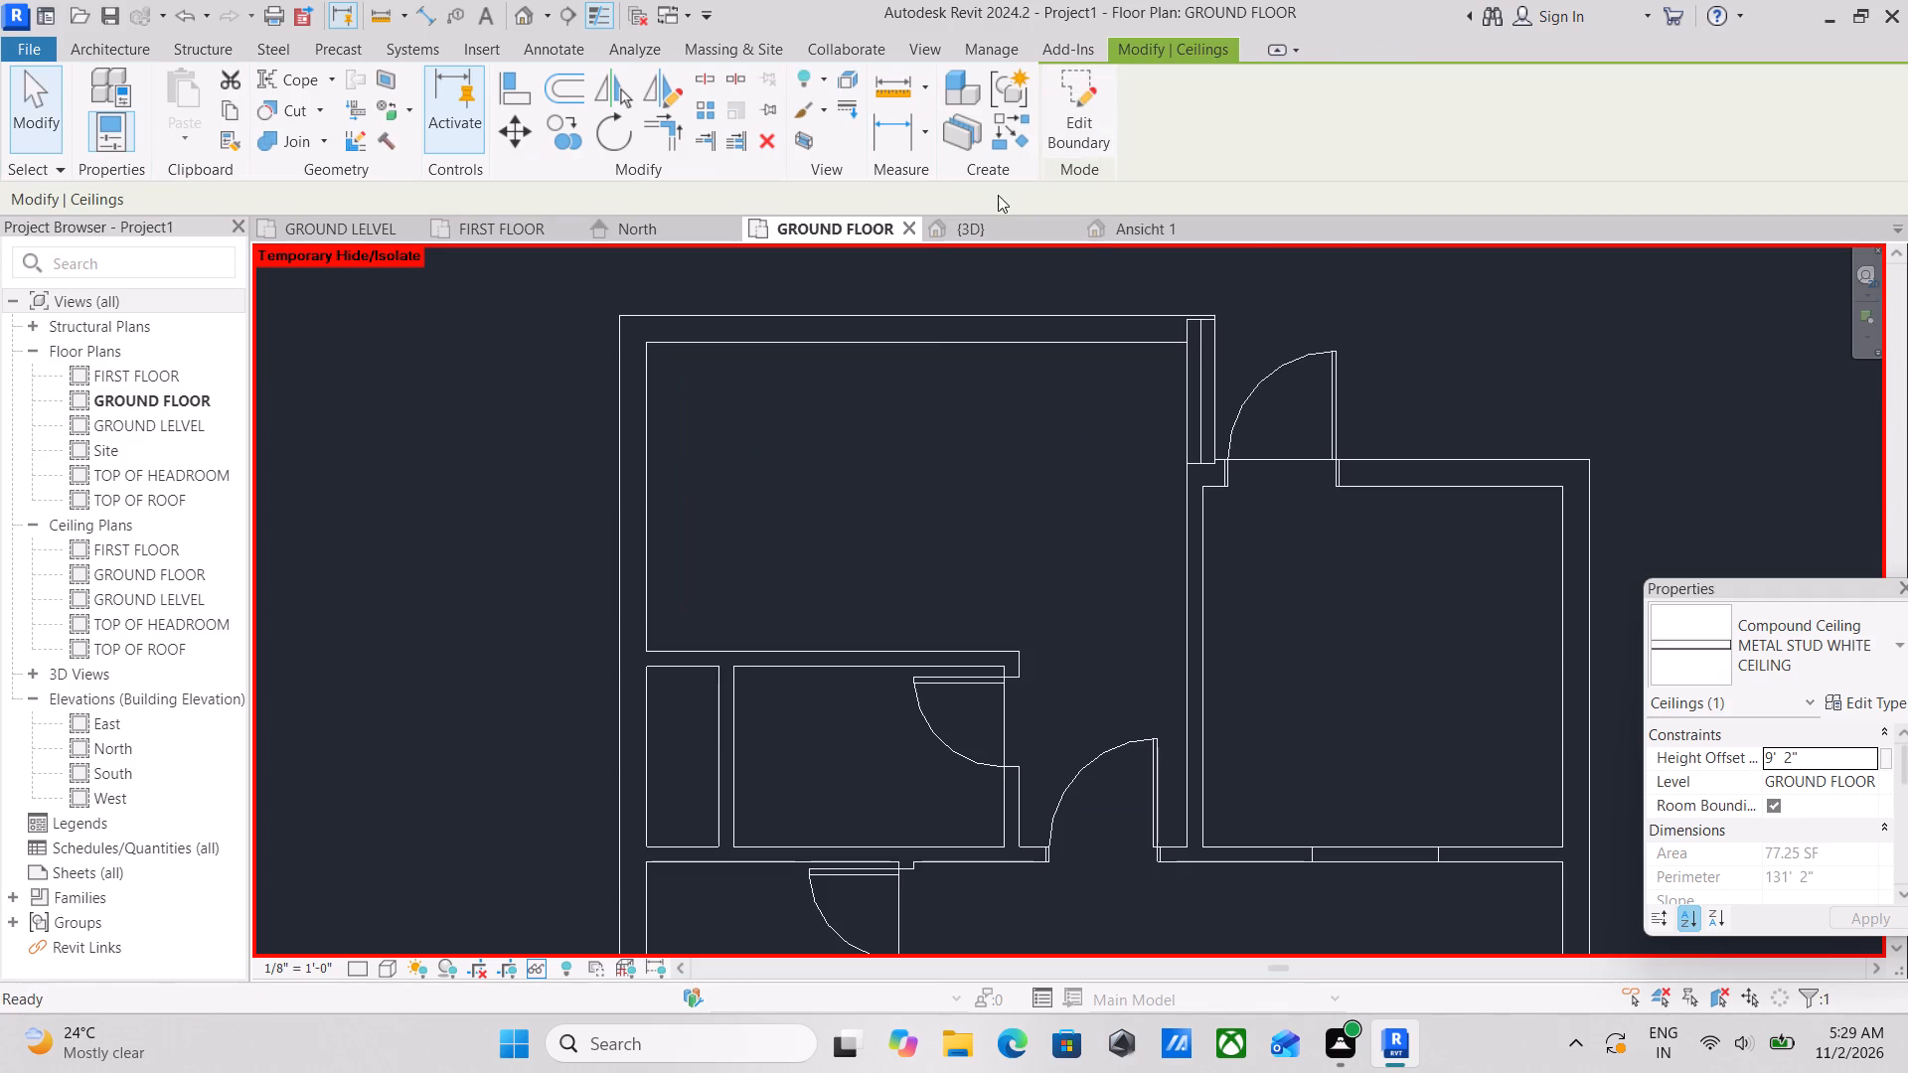
Inspect the building from above in the {3D} view and return to the GROUND FLOOR plan.
{"action": "scroll", "coordinate": [1001, 429], "scroll_direction": "down", "scroll_amount": 3}
{"action": "middle_click_drag", "start_coordinate": [1001, 430], "coordinate": [956, 499]}
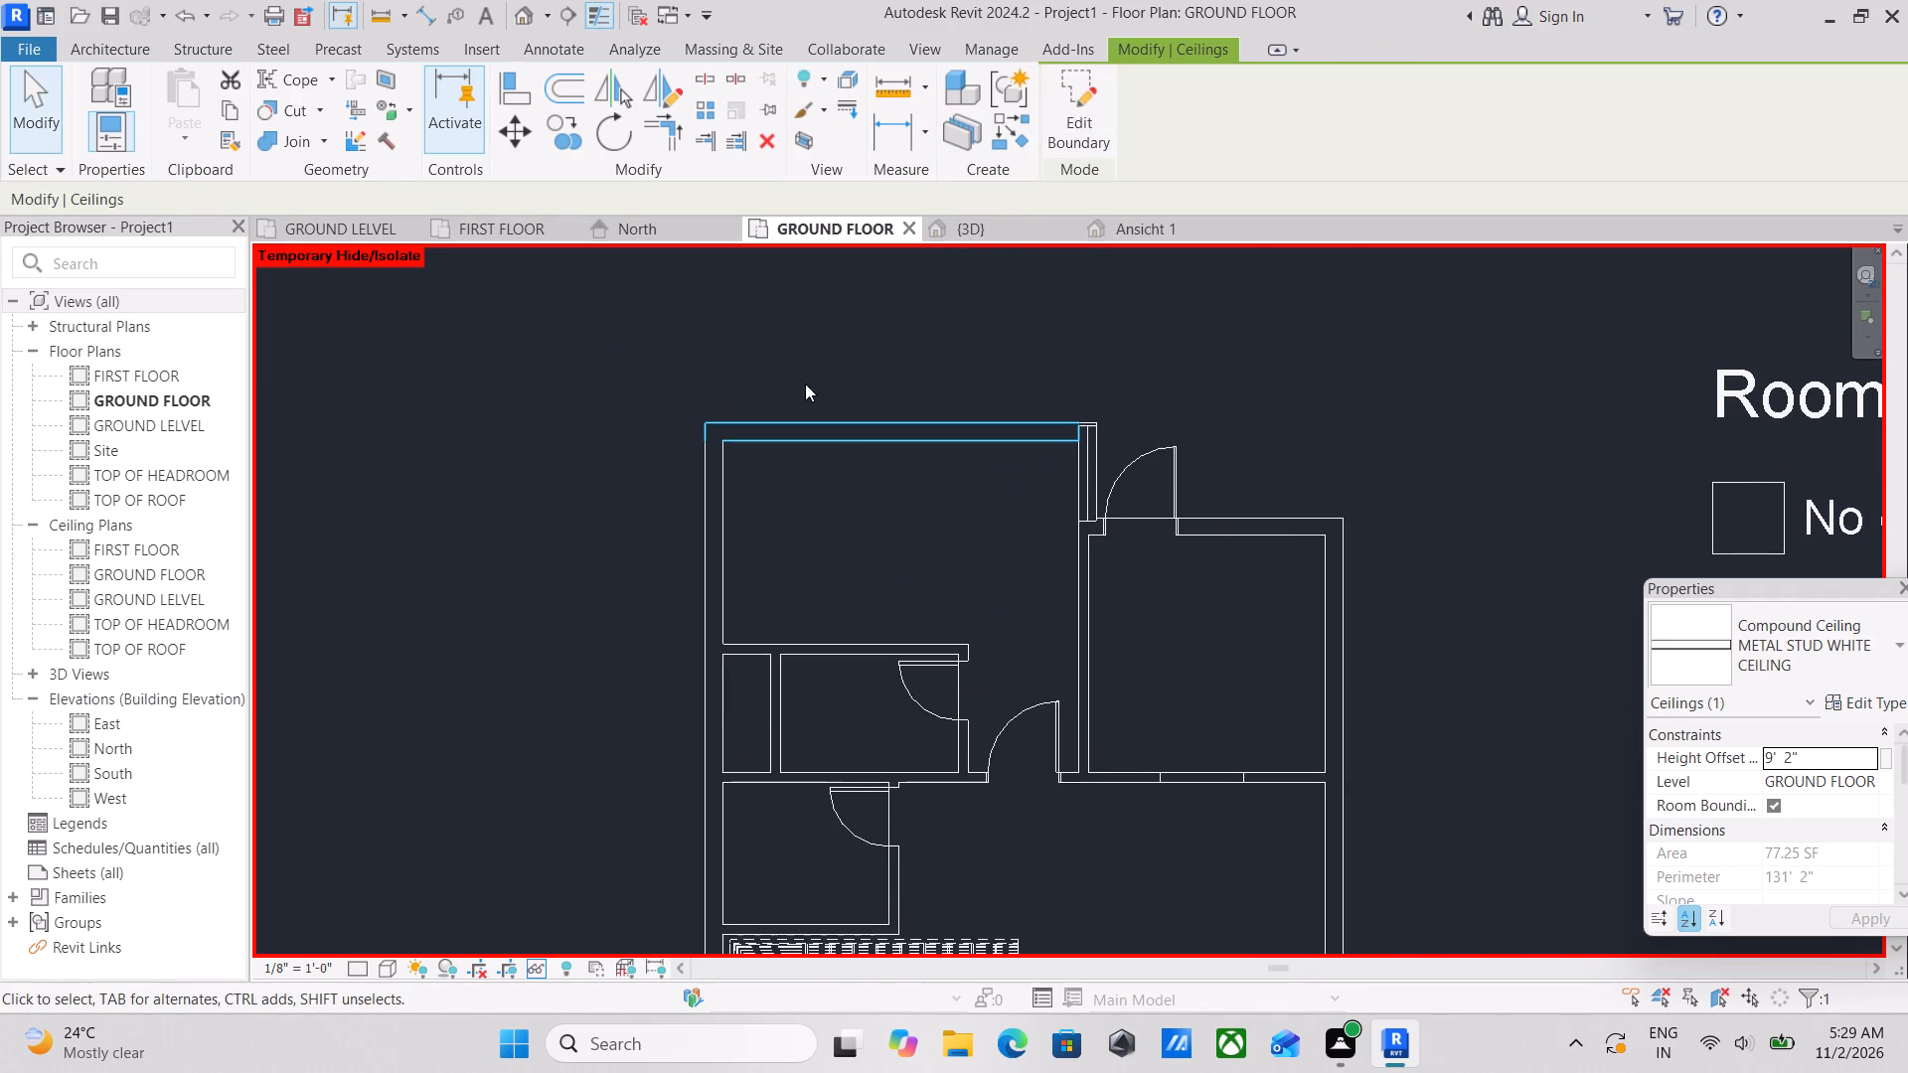
{"action": "left_click", "coordinate": [945, 225]}
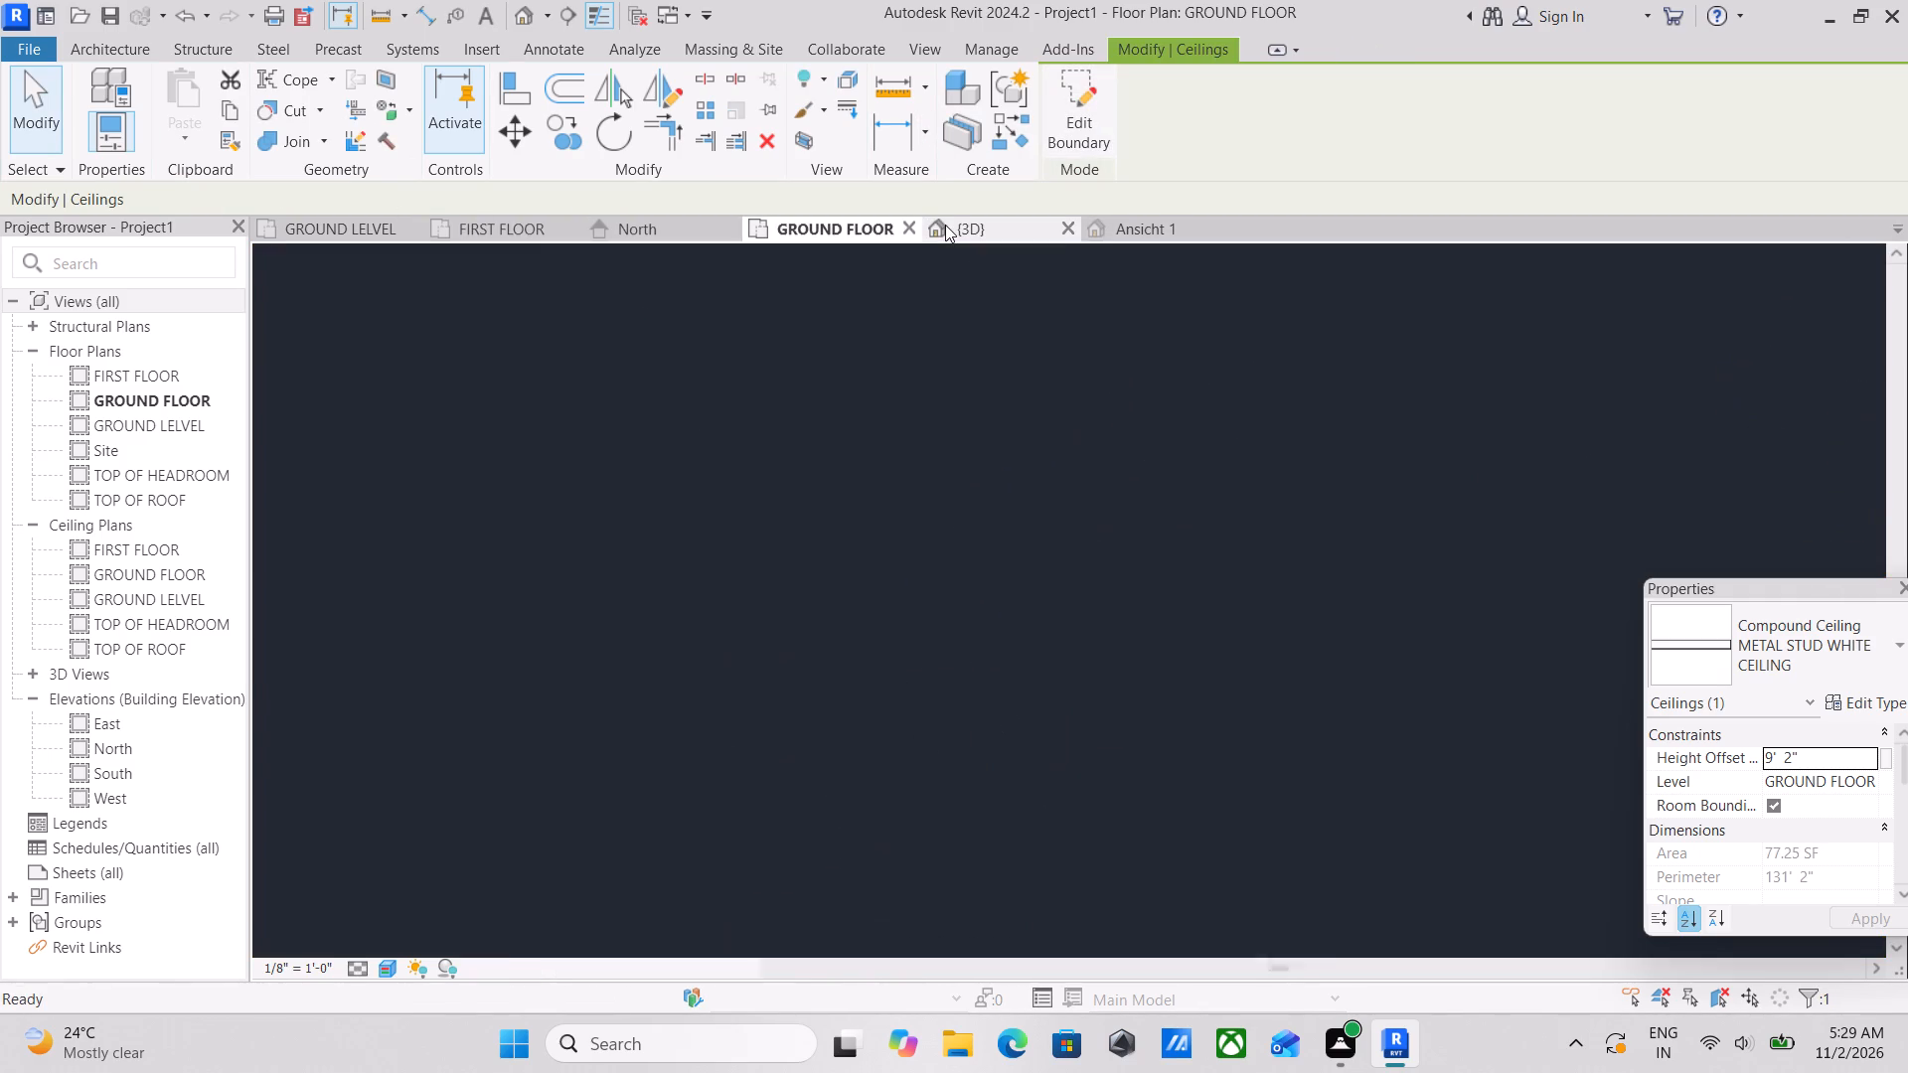
{"action": "scroll", "coordinate": [996, 449], "scroll_direction": "down", "scroll_amount": 1}
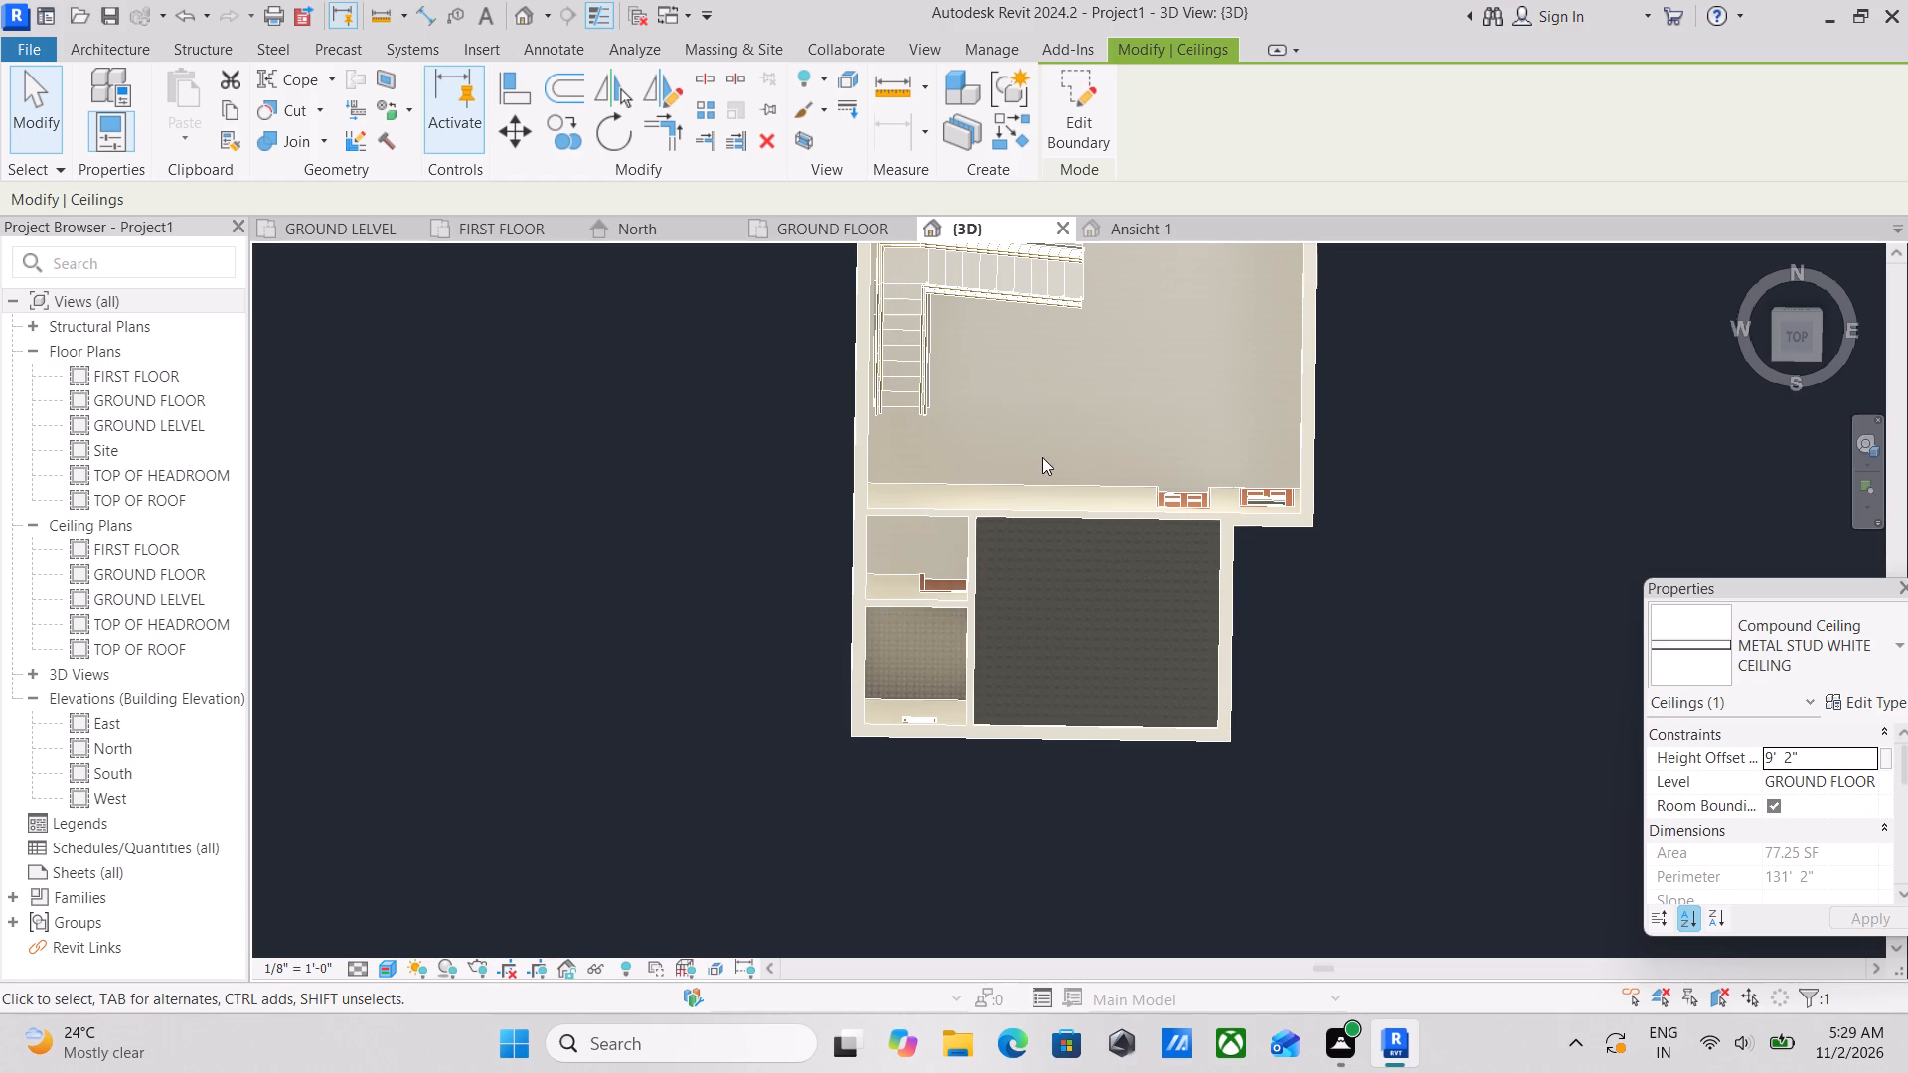
{"action": "middle_click_drag", "start_coordinate": [1057, 416], "coordinate": [755, 269], "text": "shift"}
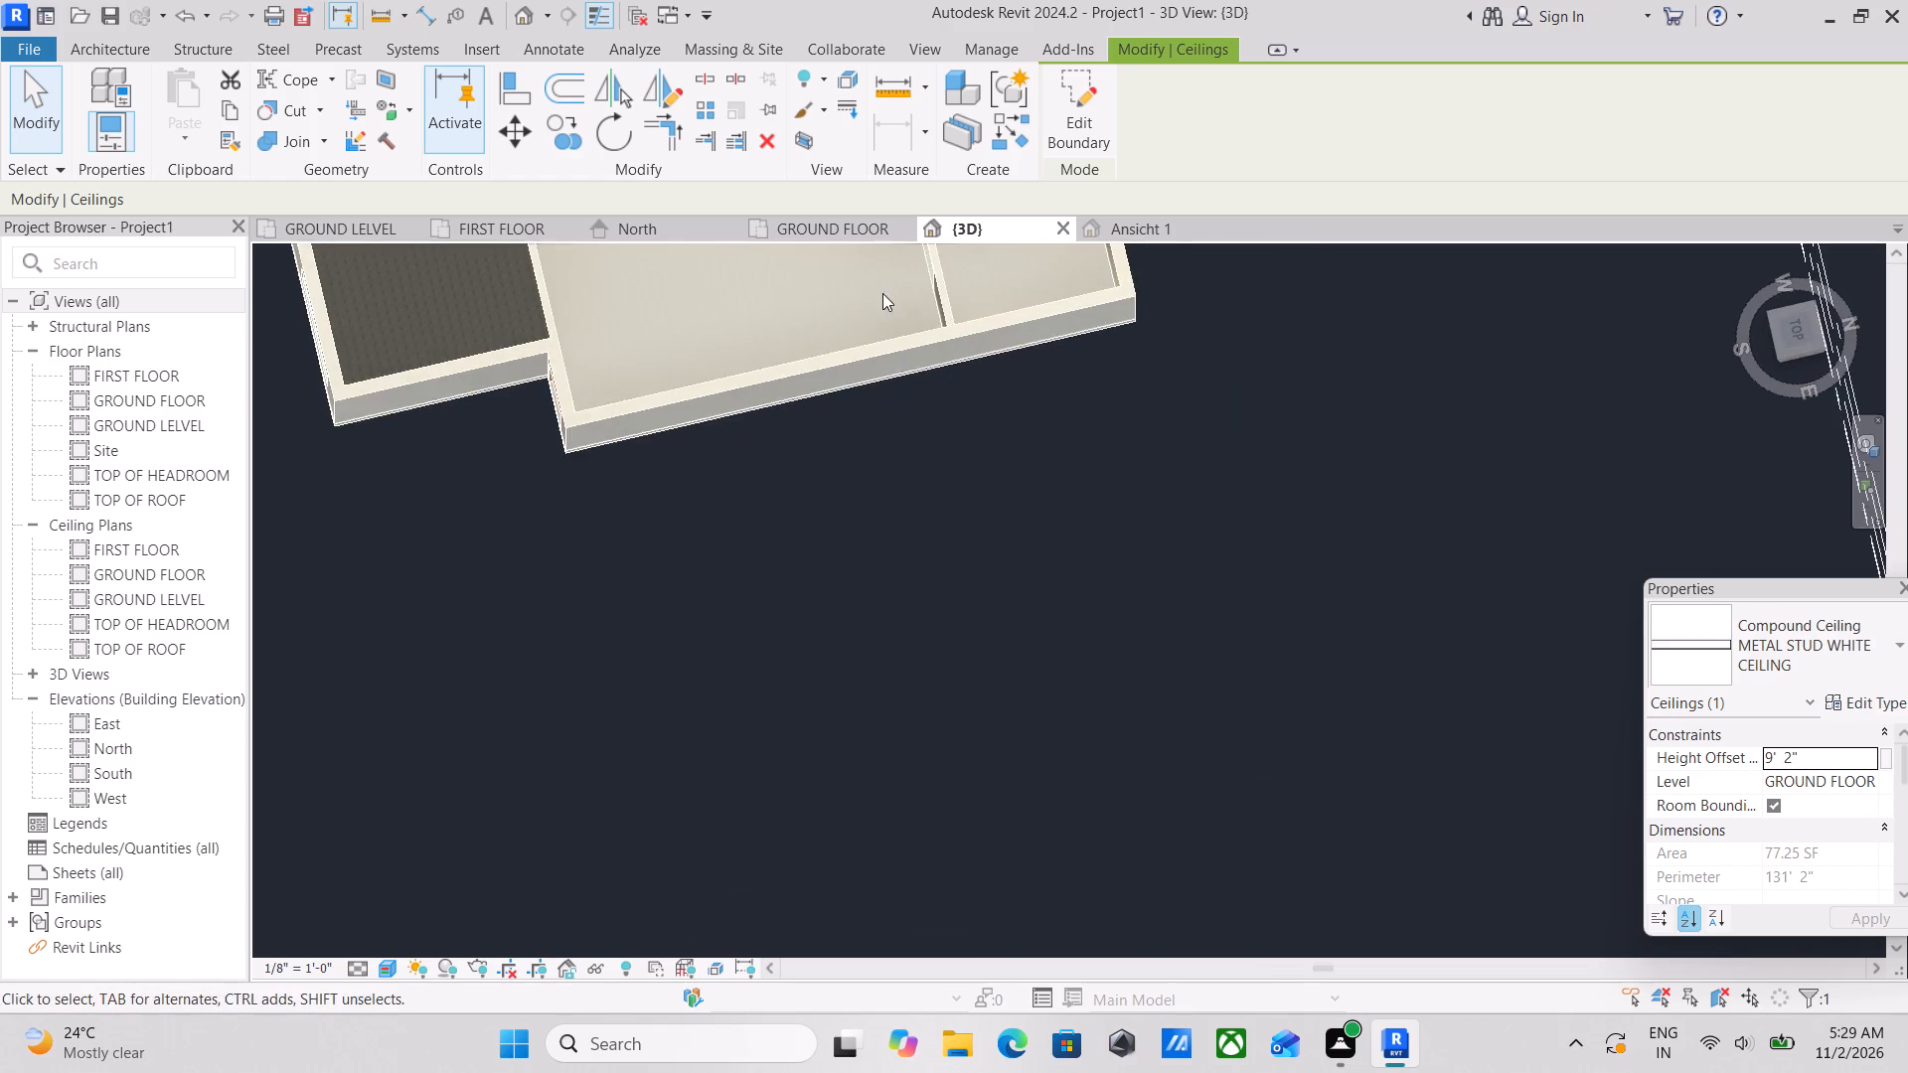
{"action": "middle_click_drag", "start_coordinate": [885, 295], "coordinate": [887, 624]}
{"action": "middle_click_drag", "start_coordinate": [910, 479], "coordinate": [1030, 294], "text": "shift"}
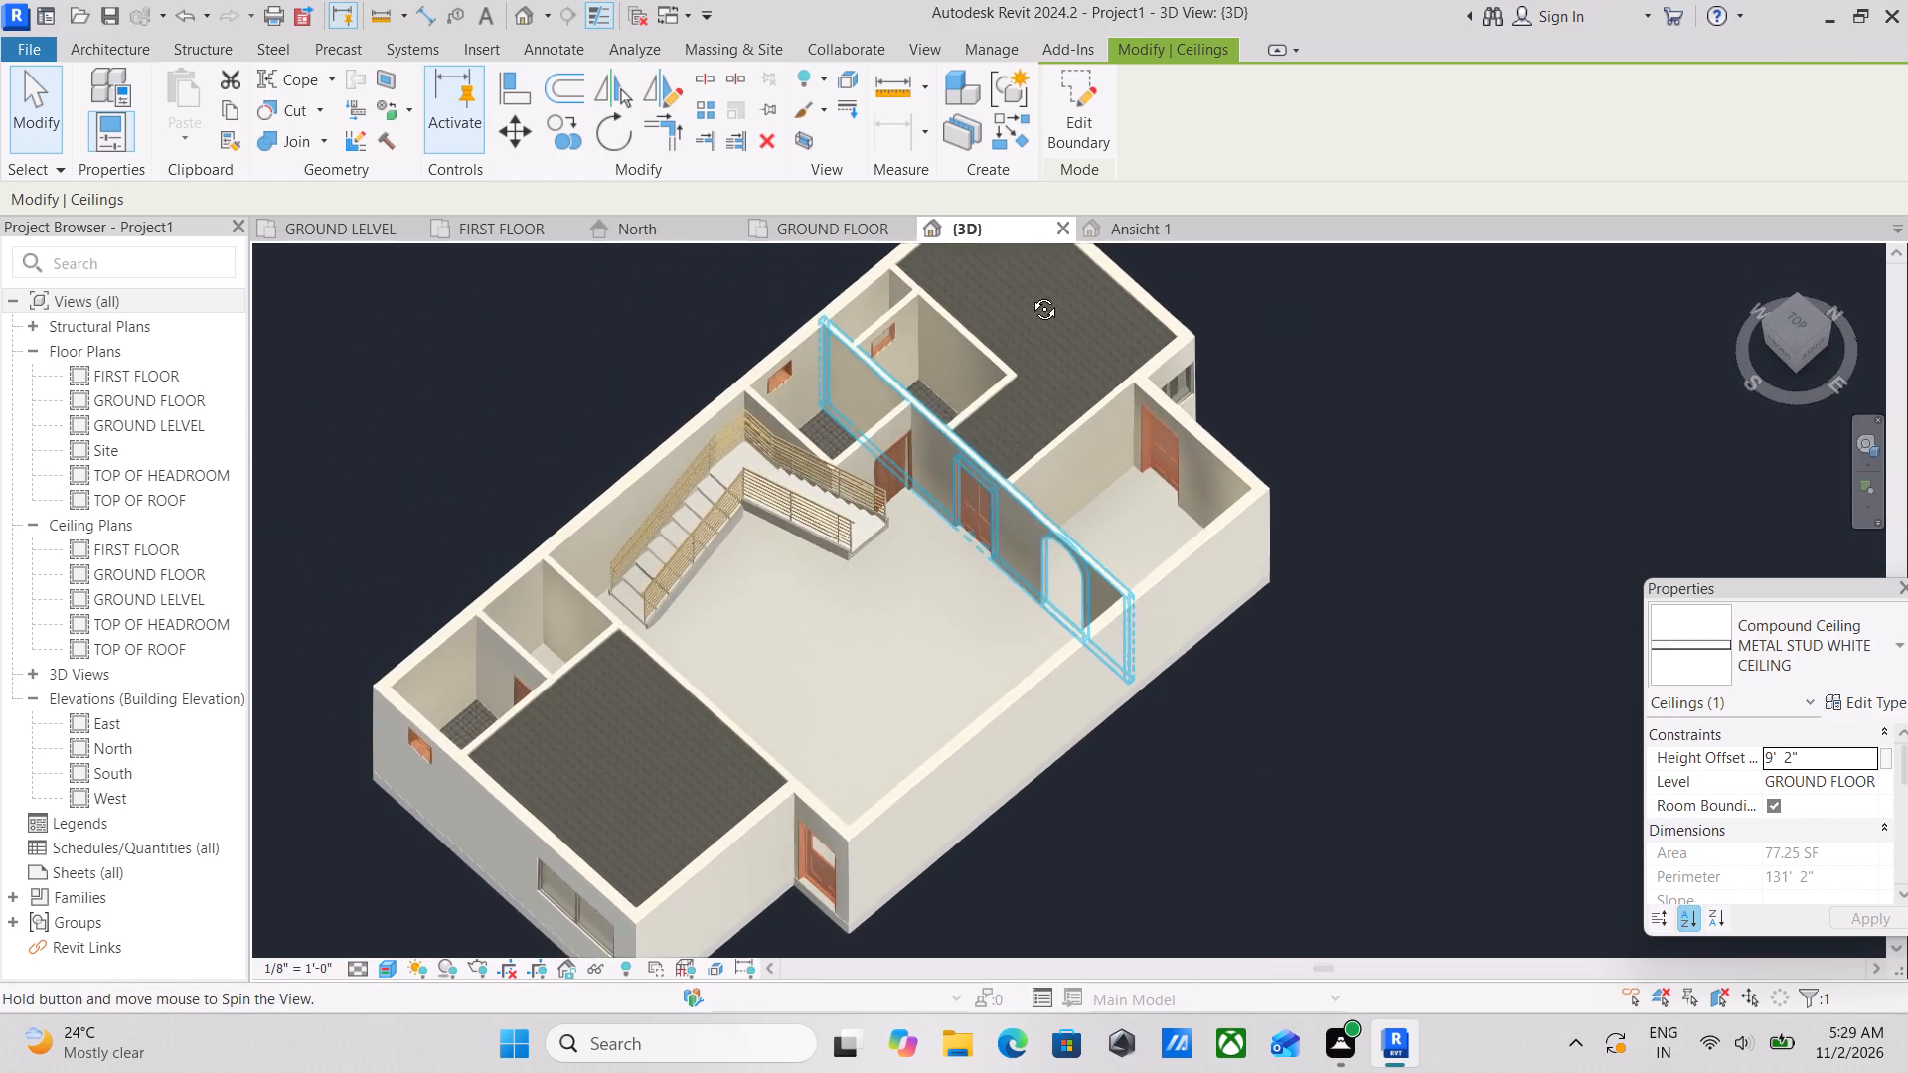
{"action": "middle_click_drag", "start_coordinate": [1030, 294], "coordinate": [1066, 459], "text": "shift"}
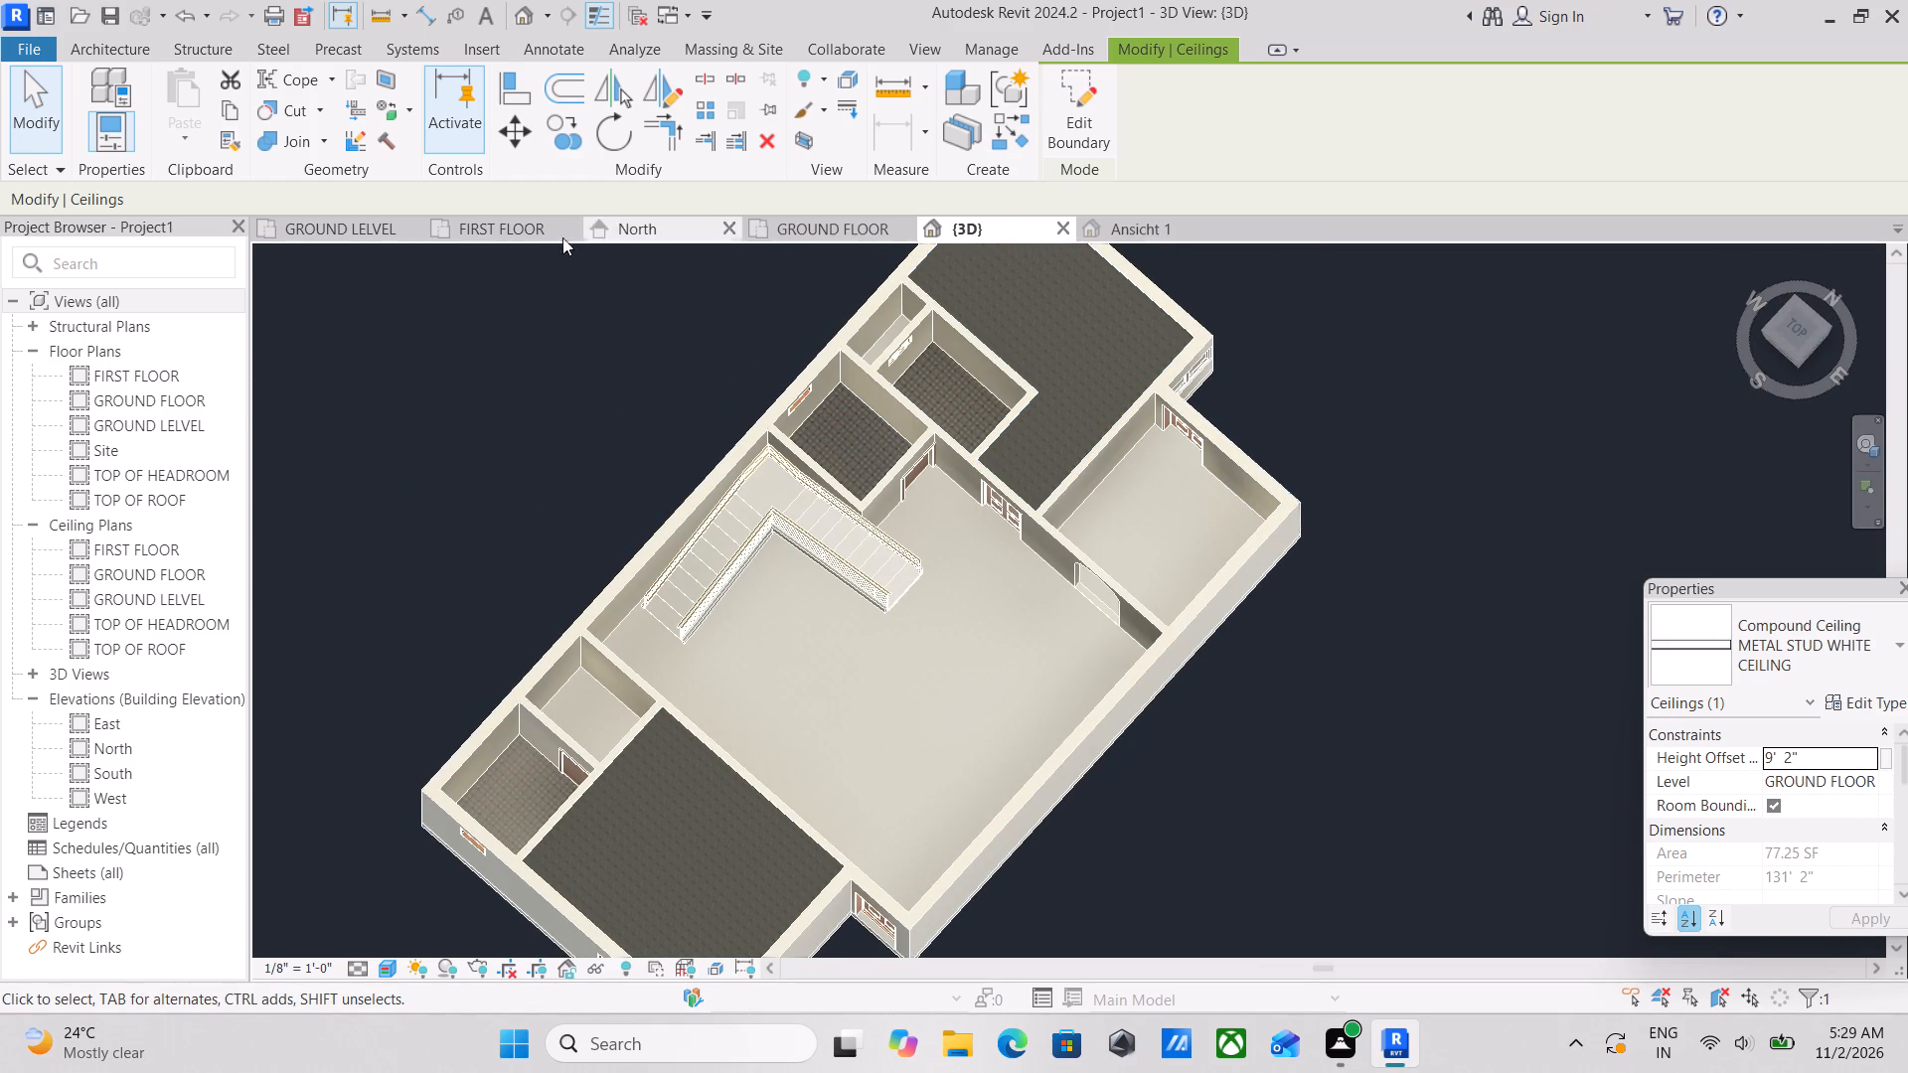
{"action": "left_click", "coordinate": [811, 226]}
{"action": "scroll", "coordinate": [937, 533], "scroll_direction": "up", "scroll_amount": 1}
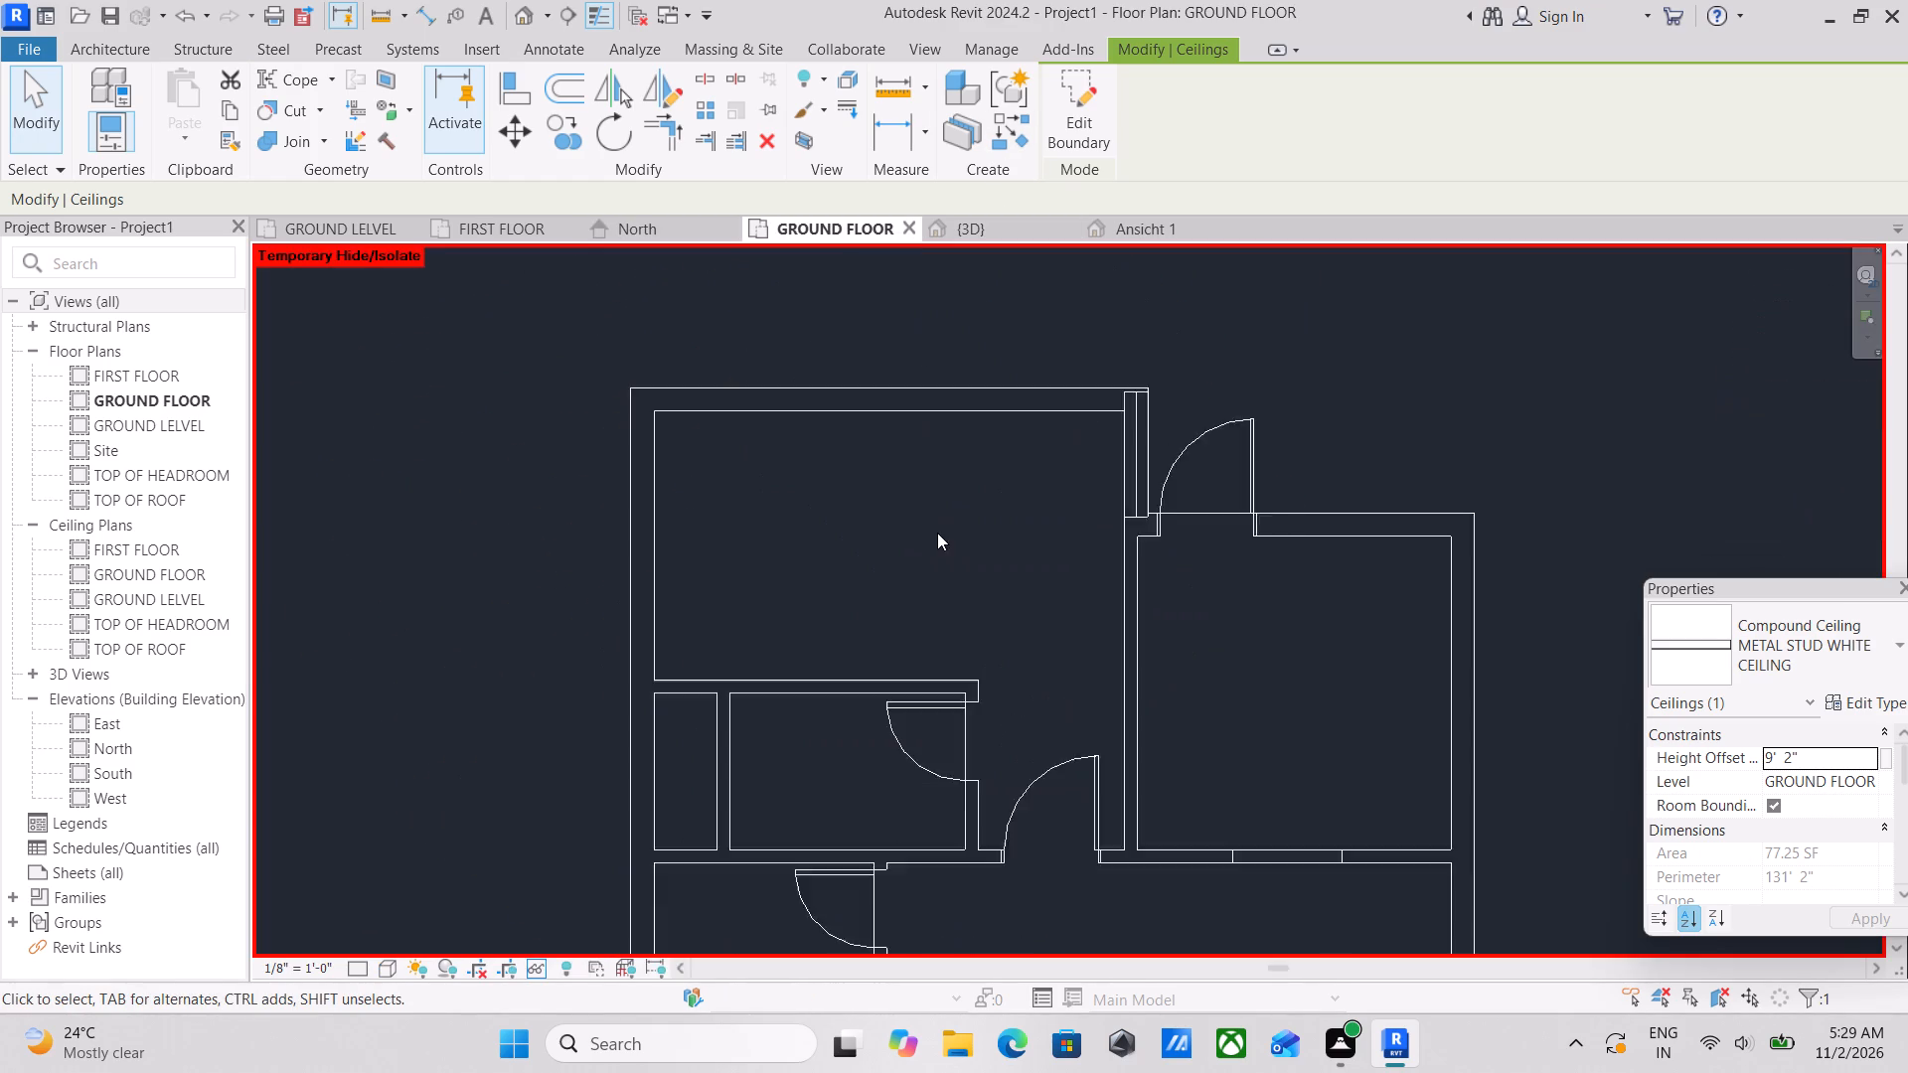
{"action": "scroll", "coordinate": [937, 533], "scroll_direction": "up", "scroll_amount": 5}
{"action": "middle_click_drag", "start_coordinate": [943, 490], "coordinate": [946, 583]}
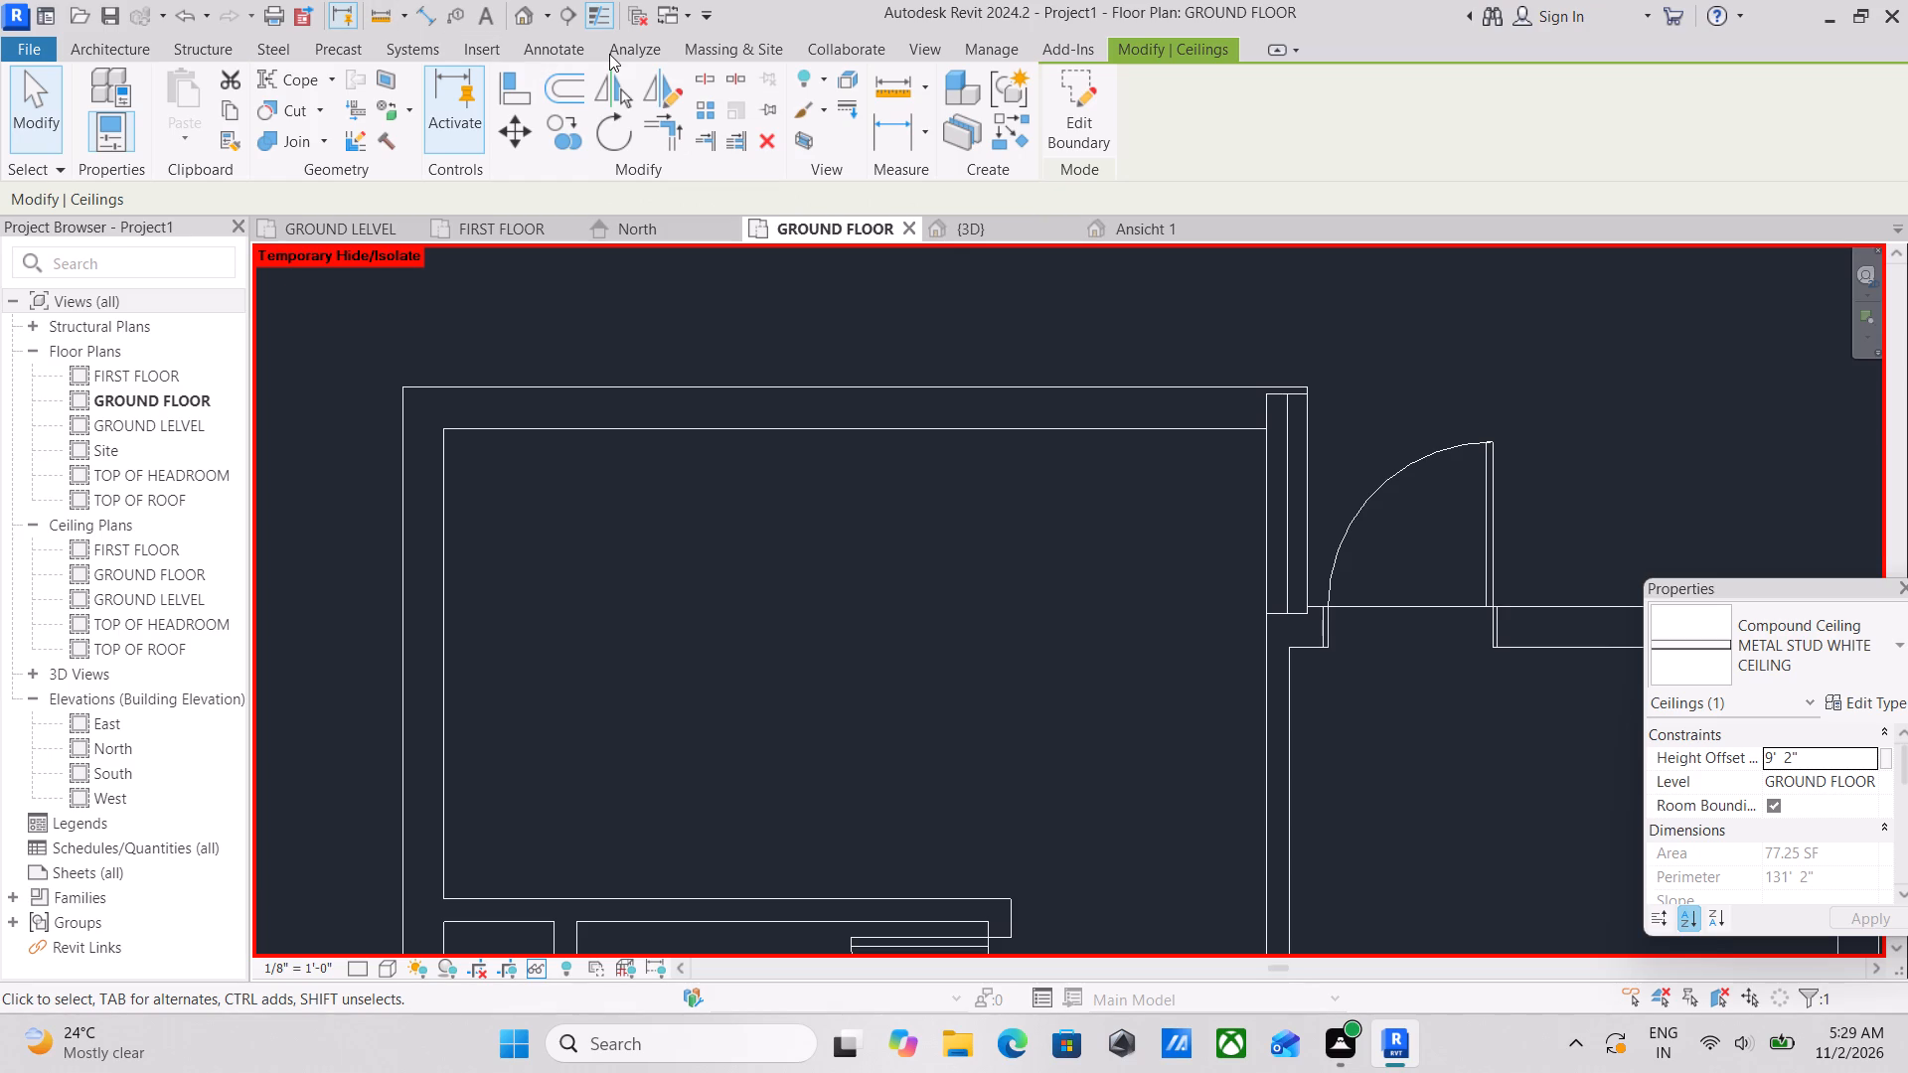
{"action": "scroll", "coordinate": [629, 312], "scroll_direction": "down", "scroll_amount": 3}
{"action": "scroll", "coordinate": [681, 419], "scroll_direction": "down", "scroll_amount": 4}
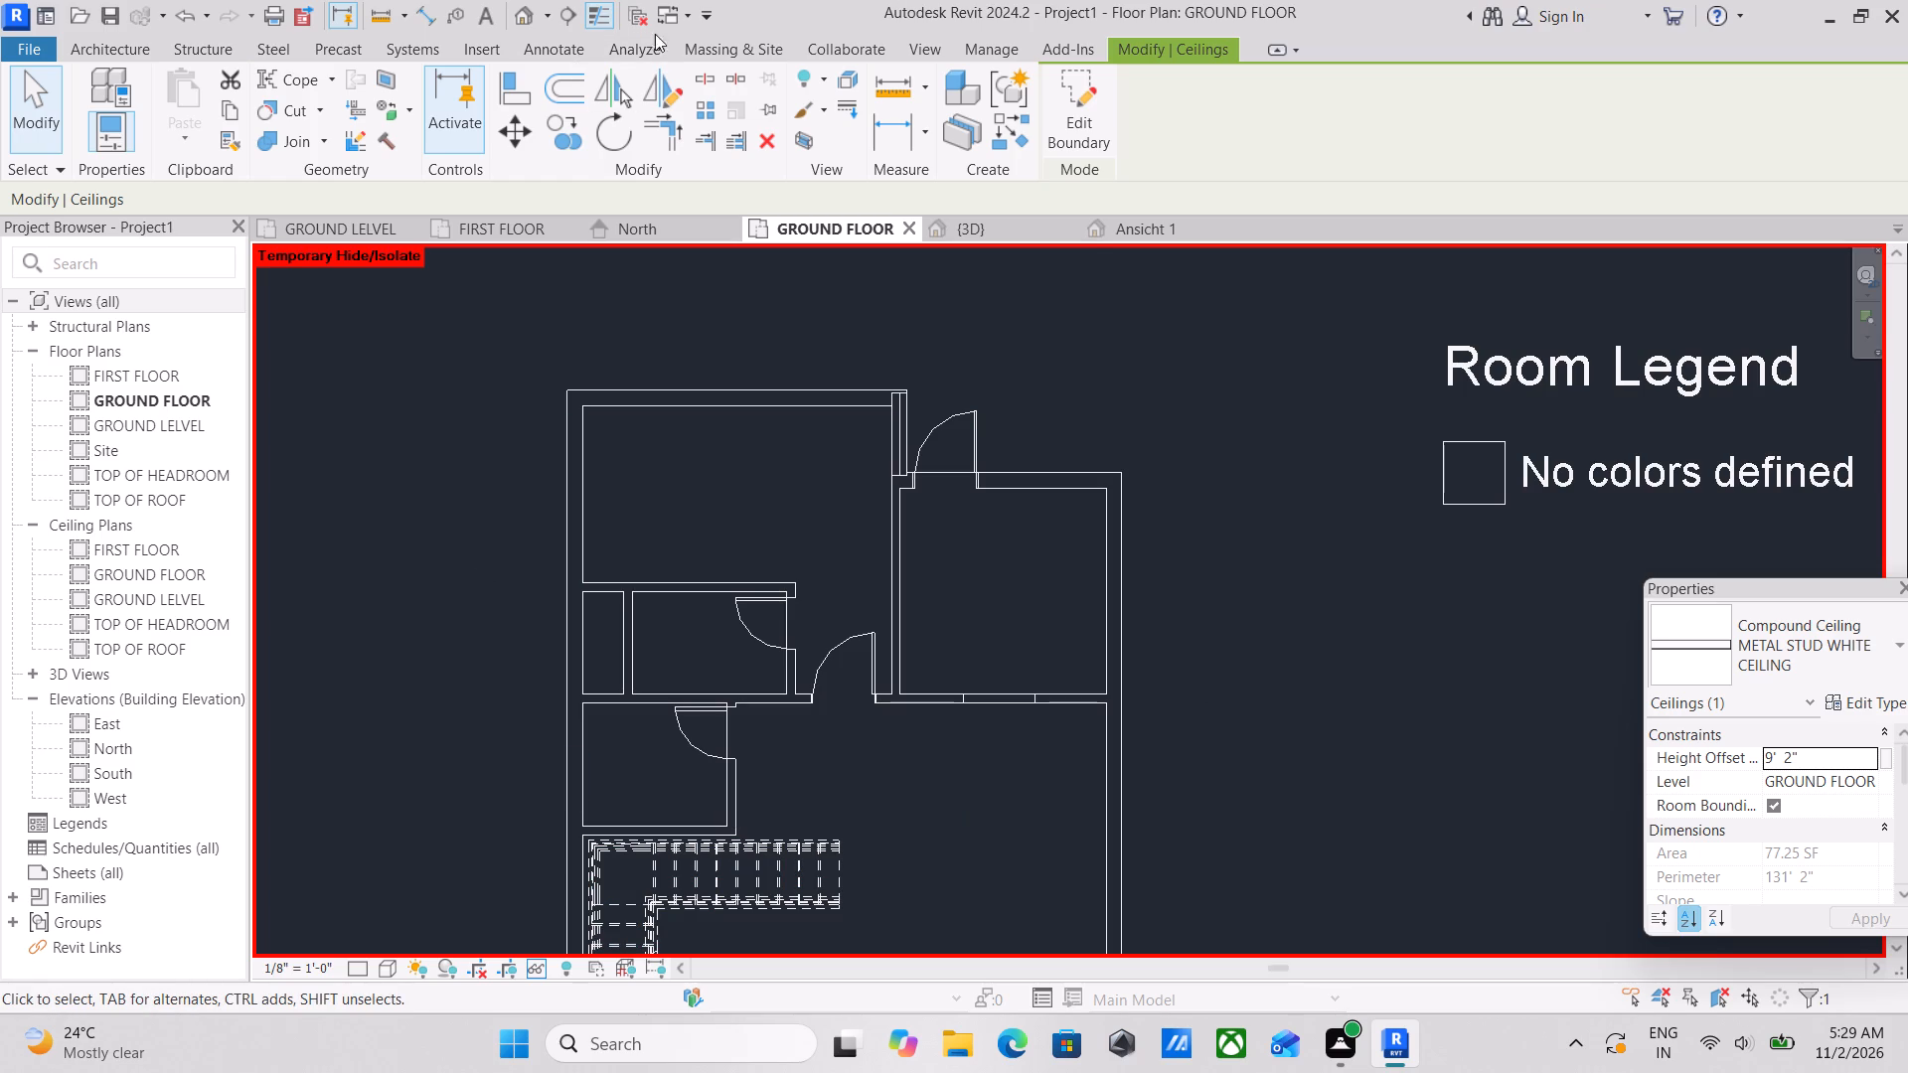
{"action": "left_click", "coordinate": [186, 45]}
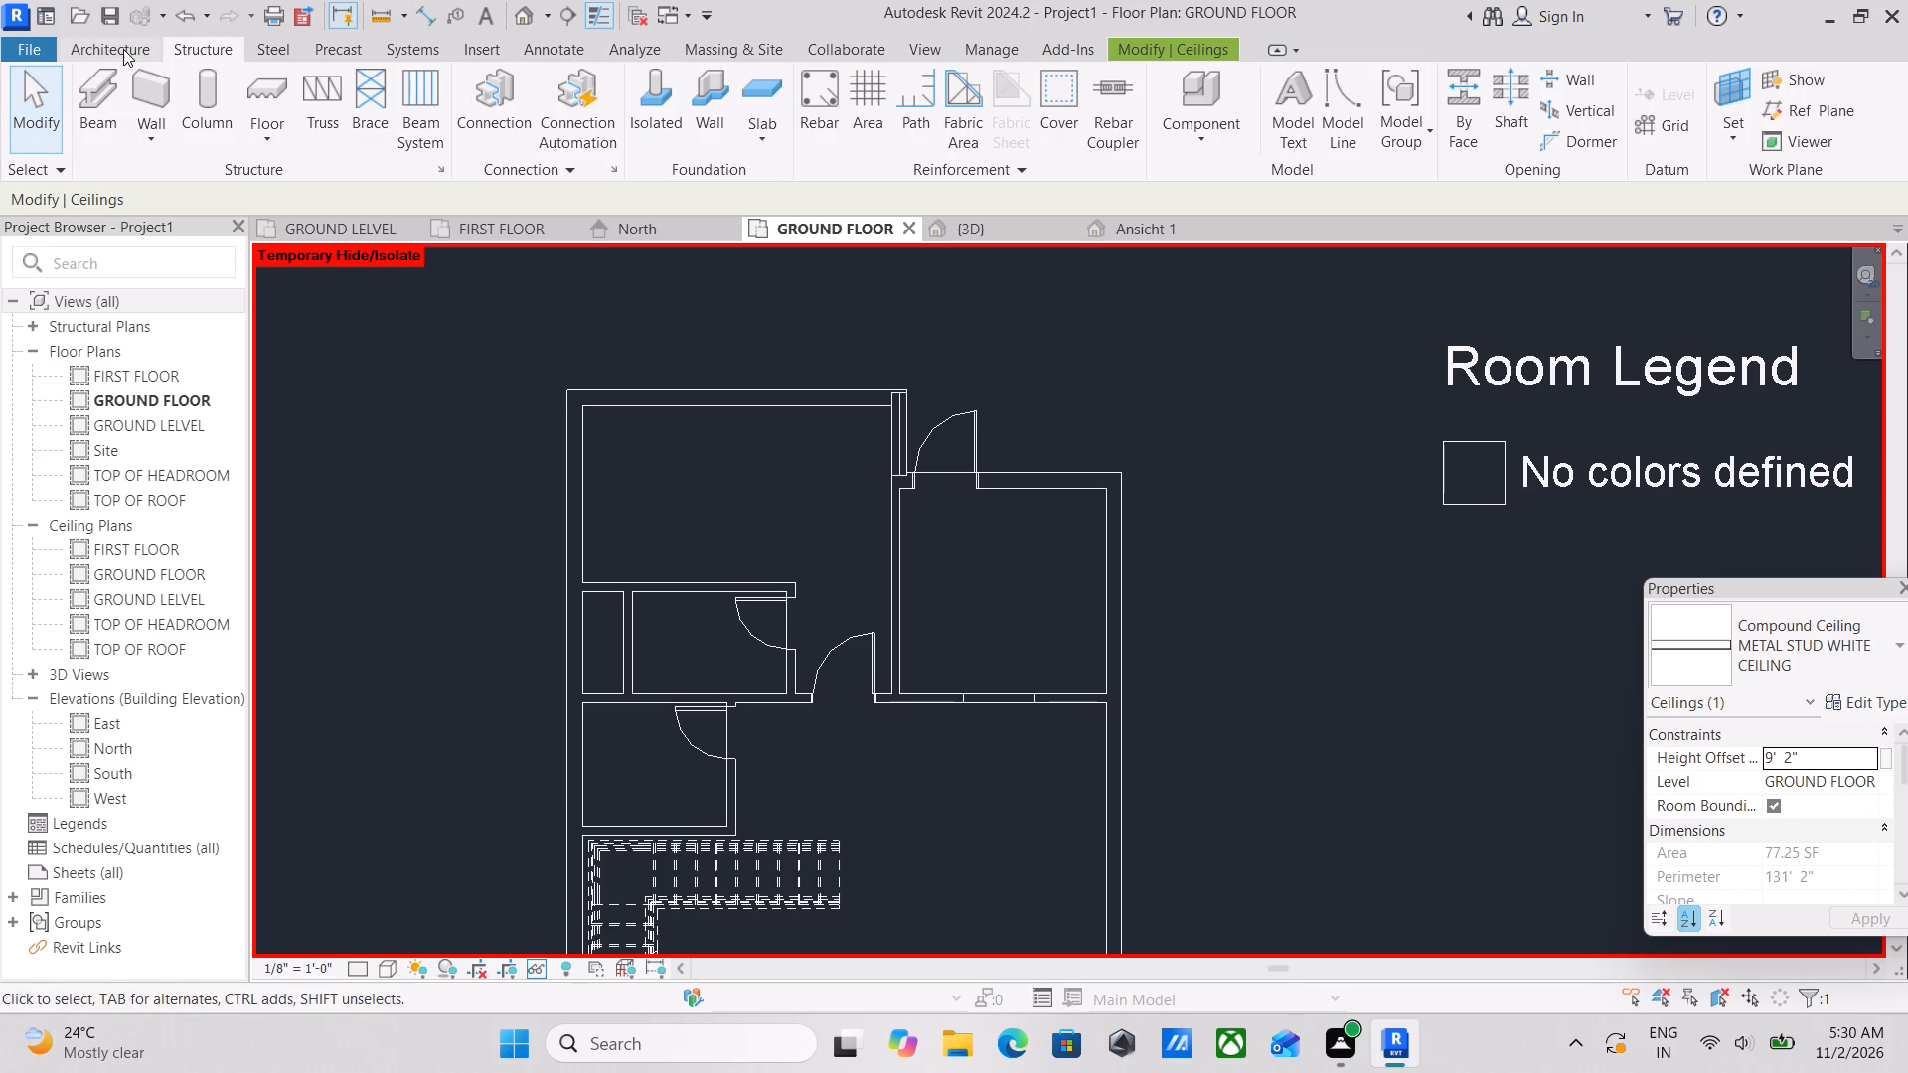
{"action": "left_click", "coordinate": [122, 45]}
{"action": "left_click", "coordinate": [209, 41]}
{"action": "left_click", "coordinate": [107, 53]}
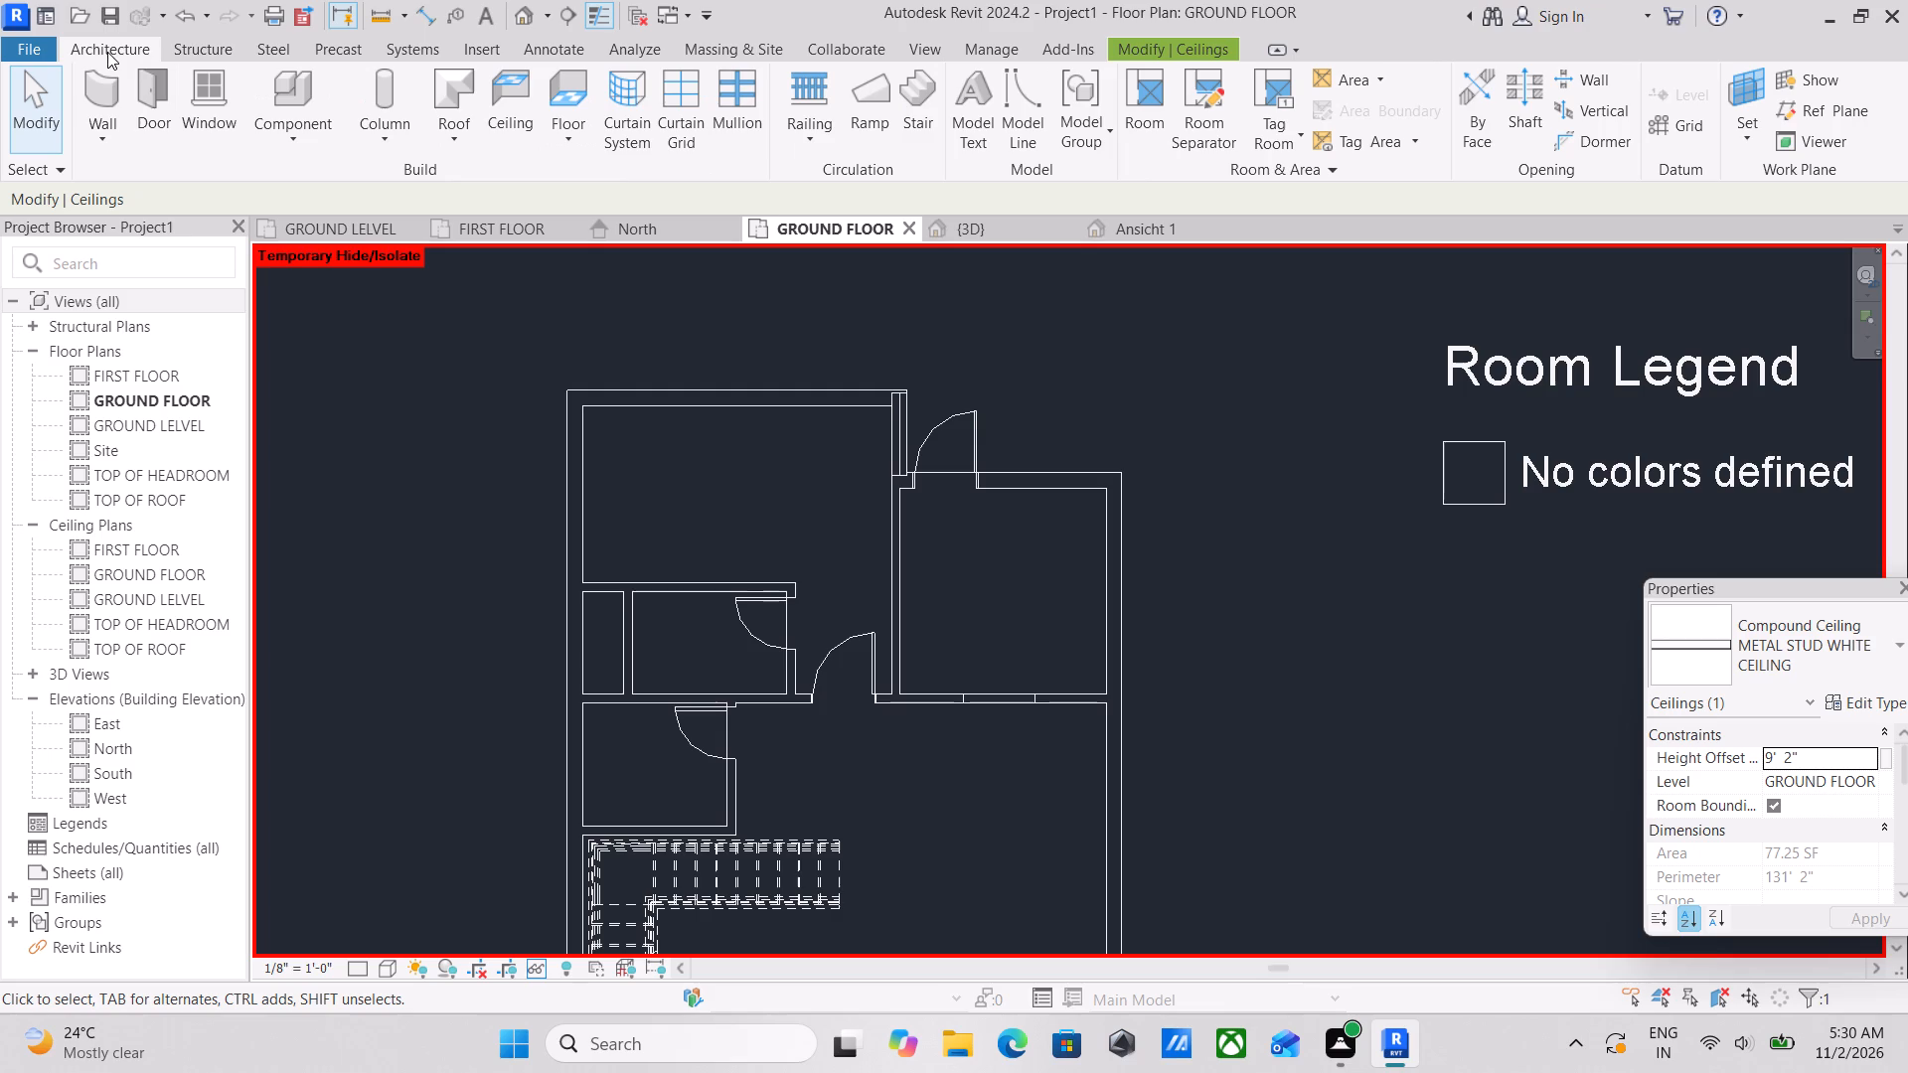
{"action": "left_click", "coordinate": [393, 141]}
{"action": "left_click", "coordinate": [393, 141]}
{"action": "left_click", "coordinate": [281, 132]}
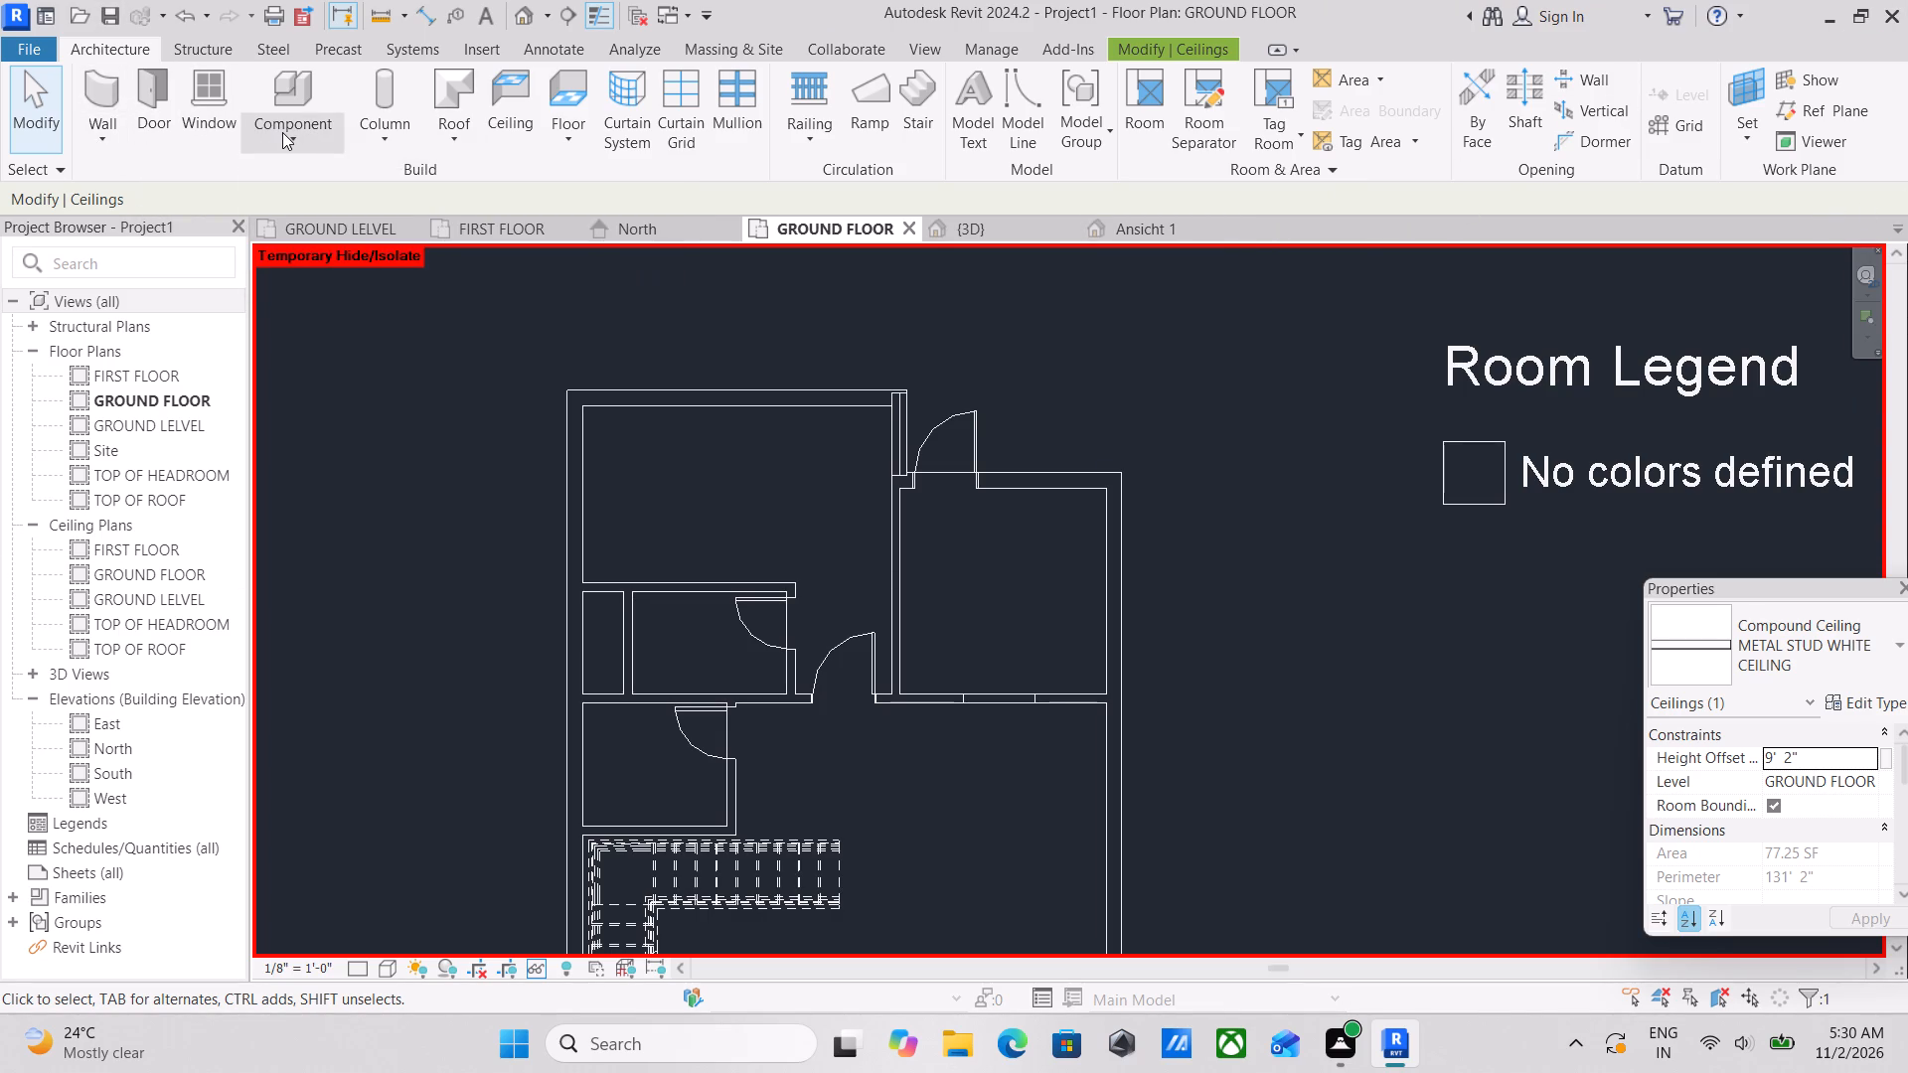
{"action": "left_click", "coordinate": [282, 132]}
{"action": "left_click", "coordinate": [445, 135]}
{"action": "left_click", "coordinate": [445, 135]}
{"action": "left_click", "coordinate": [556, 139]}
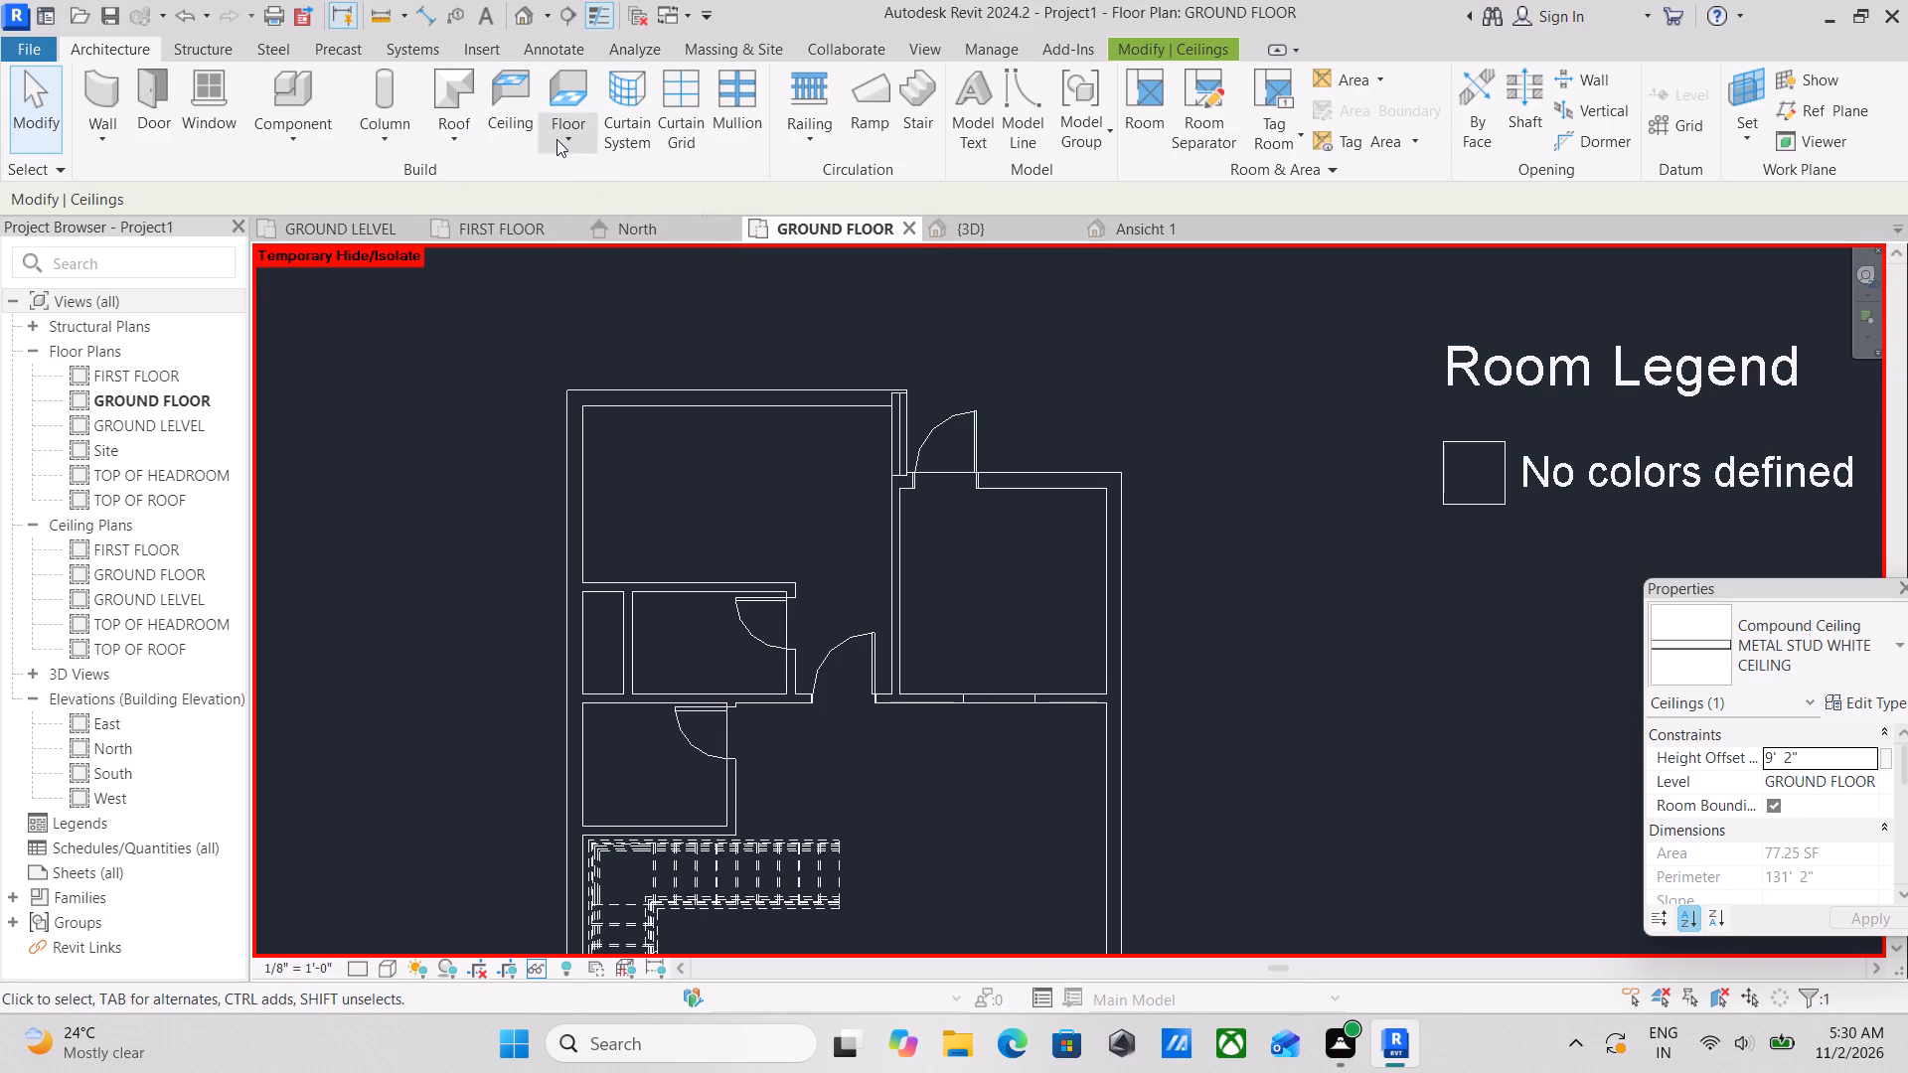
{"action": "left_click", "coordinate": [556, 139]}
Place a perspective camera in the upper-right corner of the ceiling's room, aimed past the room's lower-left corner.
{"action": "scroll", "coordinate": [760, 499], "scroll_direction": "up", "scroll_amount": 4}
{"action": "middle_click_drag", "start_coordinate": [737, 481], "coordinate": [728, 632]}
{"action": "scroll", "coordinate": [728, 632], "scroll_direction": "up", "scroll_amount": 1}
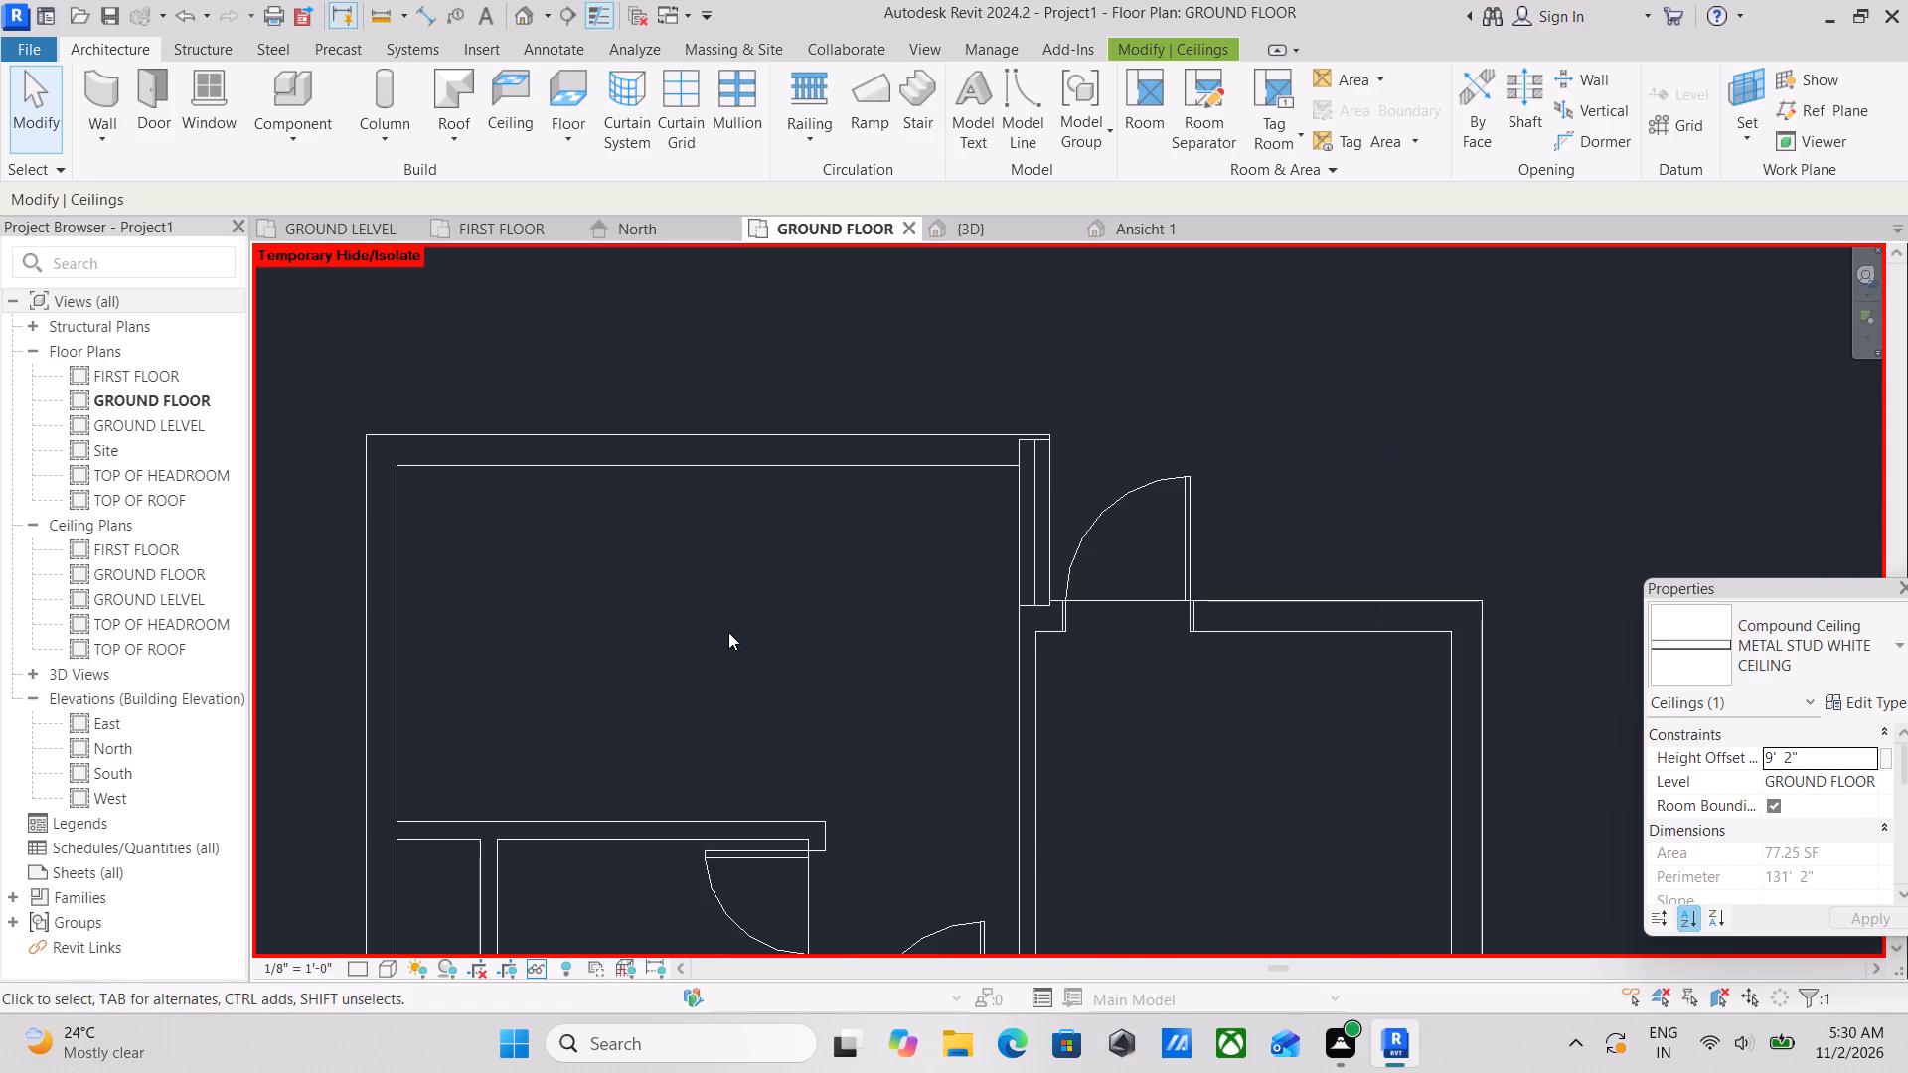
{"action": "scroll", "coordinate": [728, 632], "scroll_direction": "down", "scroll_amount": 2}
{"action": "middle_click_drag", "start_coordinate": [728, 632], "coordinate": [726, 703]}
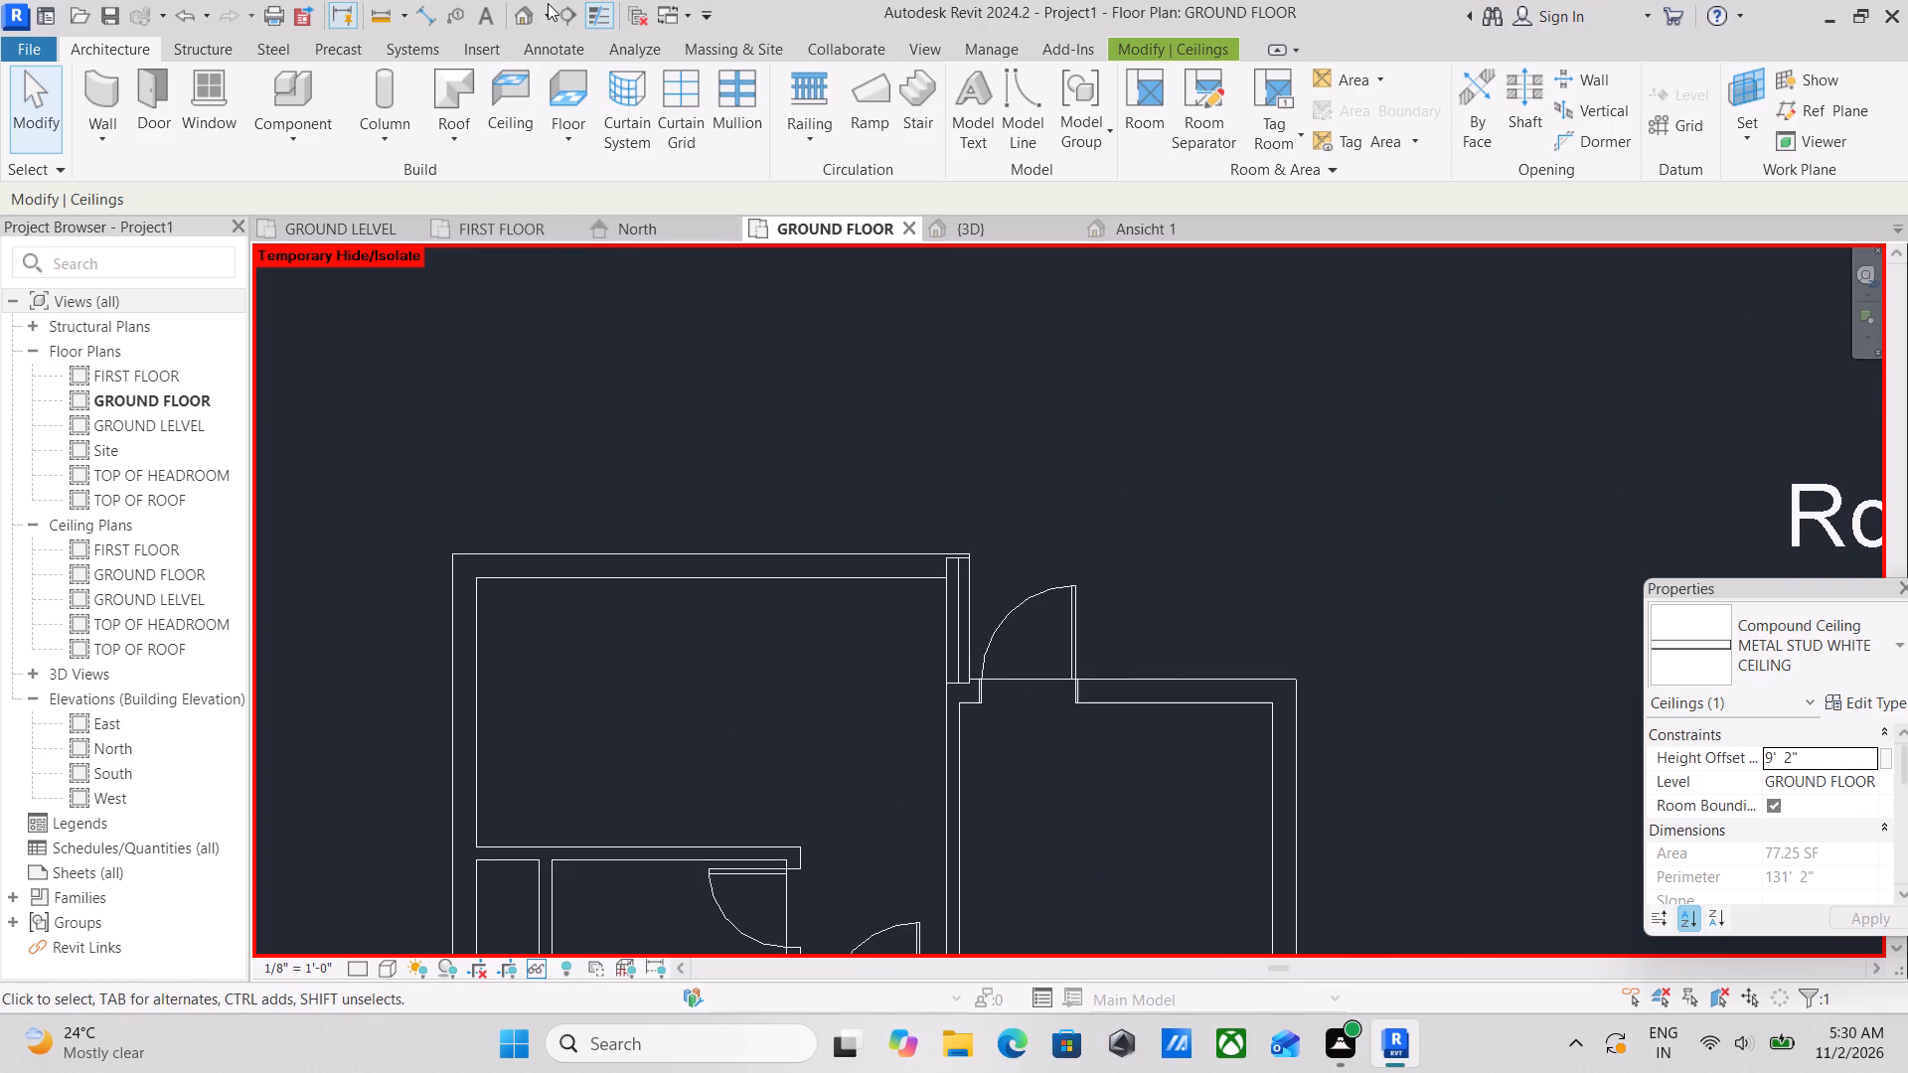
{"action": "left_click", "coordinate": [544, 9]}
{"action": "left_click", "coordinate": [569, 74]}
{"action": "scroll", "coordinate": [723, 580], "scroll_direction": "down", "scroll_amount": 3}
{"action": "middle_click_drag", "start_coordinate": [721, 572], "coordinate": [760, 460]}
{"action": "scroll", "coordinate": [760, 460], "scroll_direction": "up", "scroll_amount": 1}
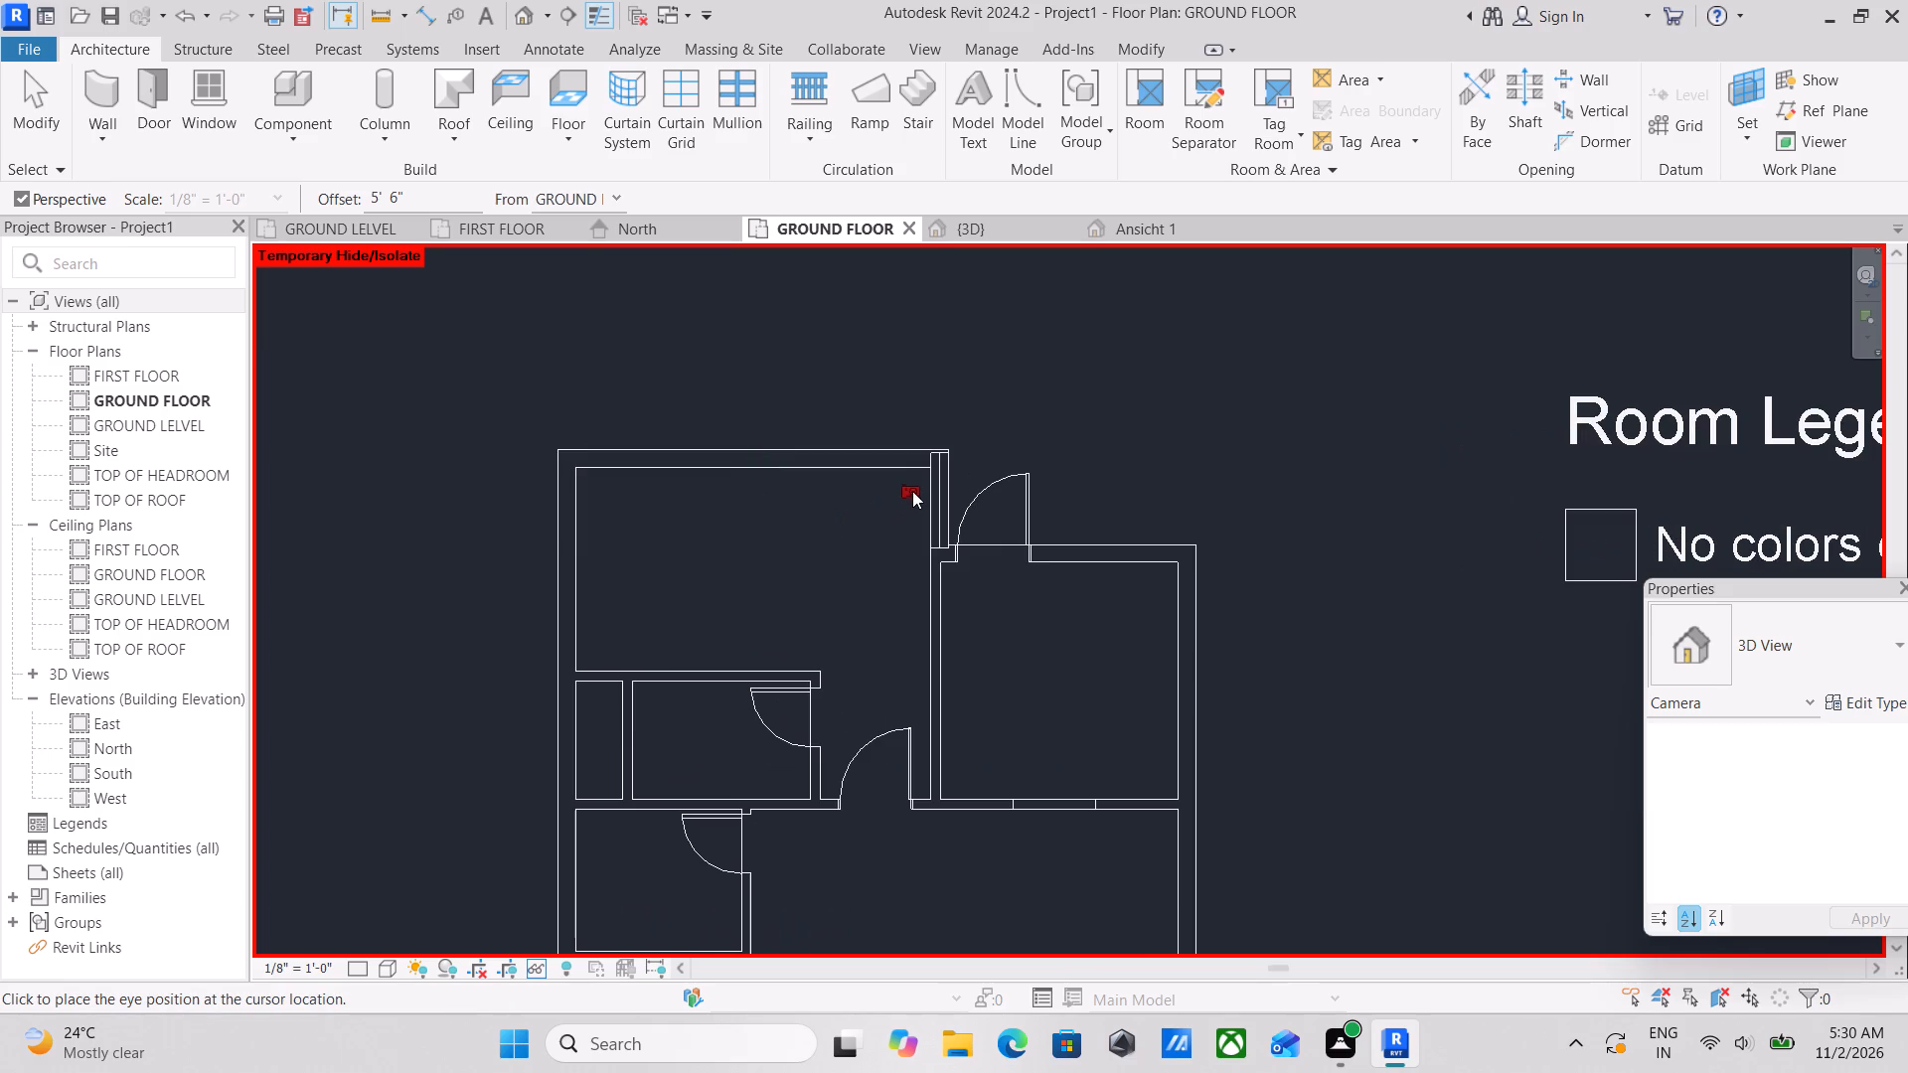
{"action": "left_click", "coordinate": [915, 487]}
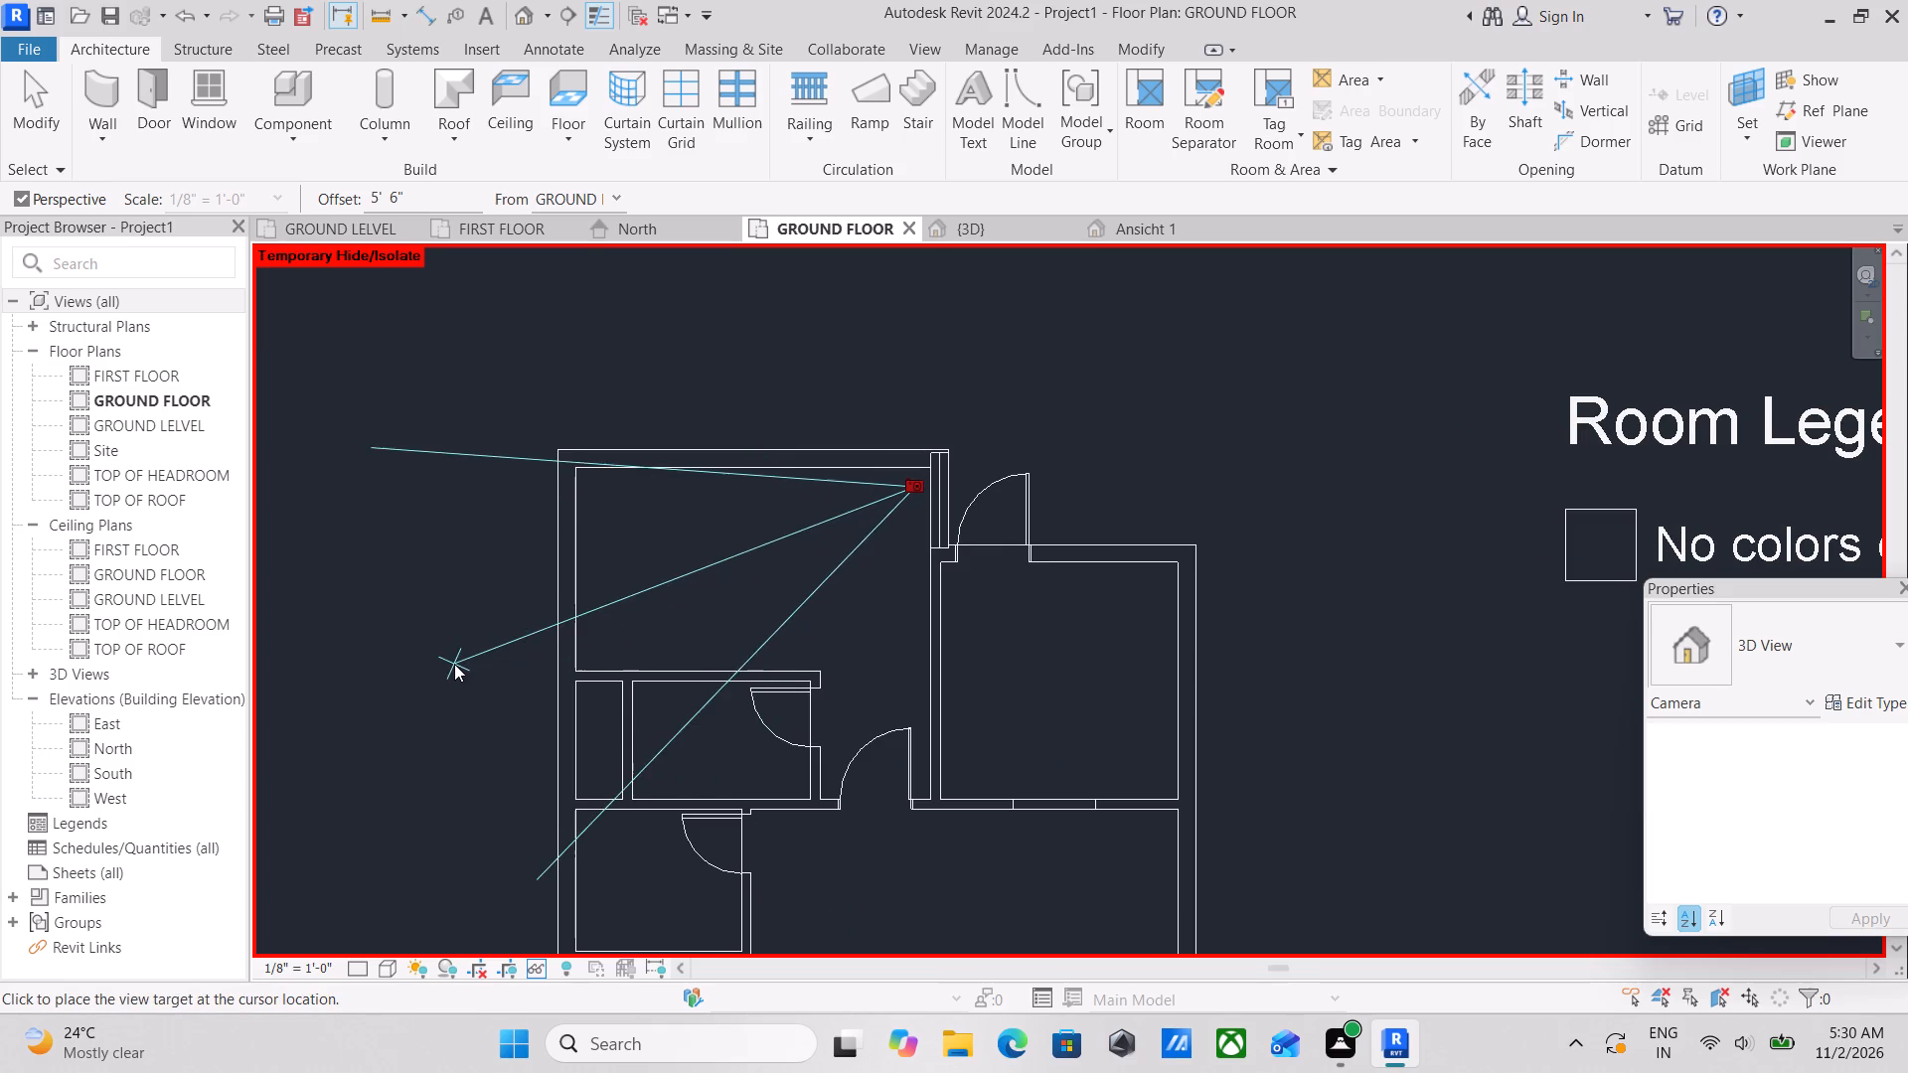
{"action": "left_click", "coordinate": [451, 666]}
Enlarge the camera view's crop region on all four sides to take in more of the walls, floor and ceiling.
{"action": "scroll", "coordinate": [874, 522], "scroll_direction": "down", "scroll_amount": 2}
{"action": "middle_click_drag", "start_coordinate": [855, 511], "coordinate": [804, 445]}
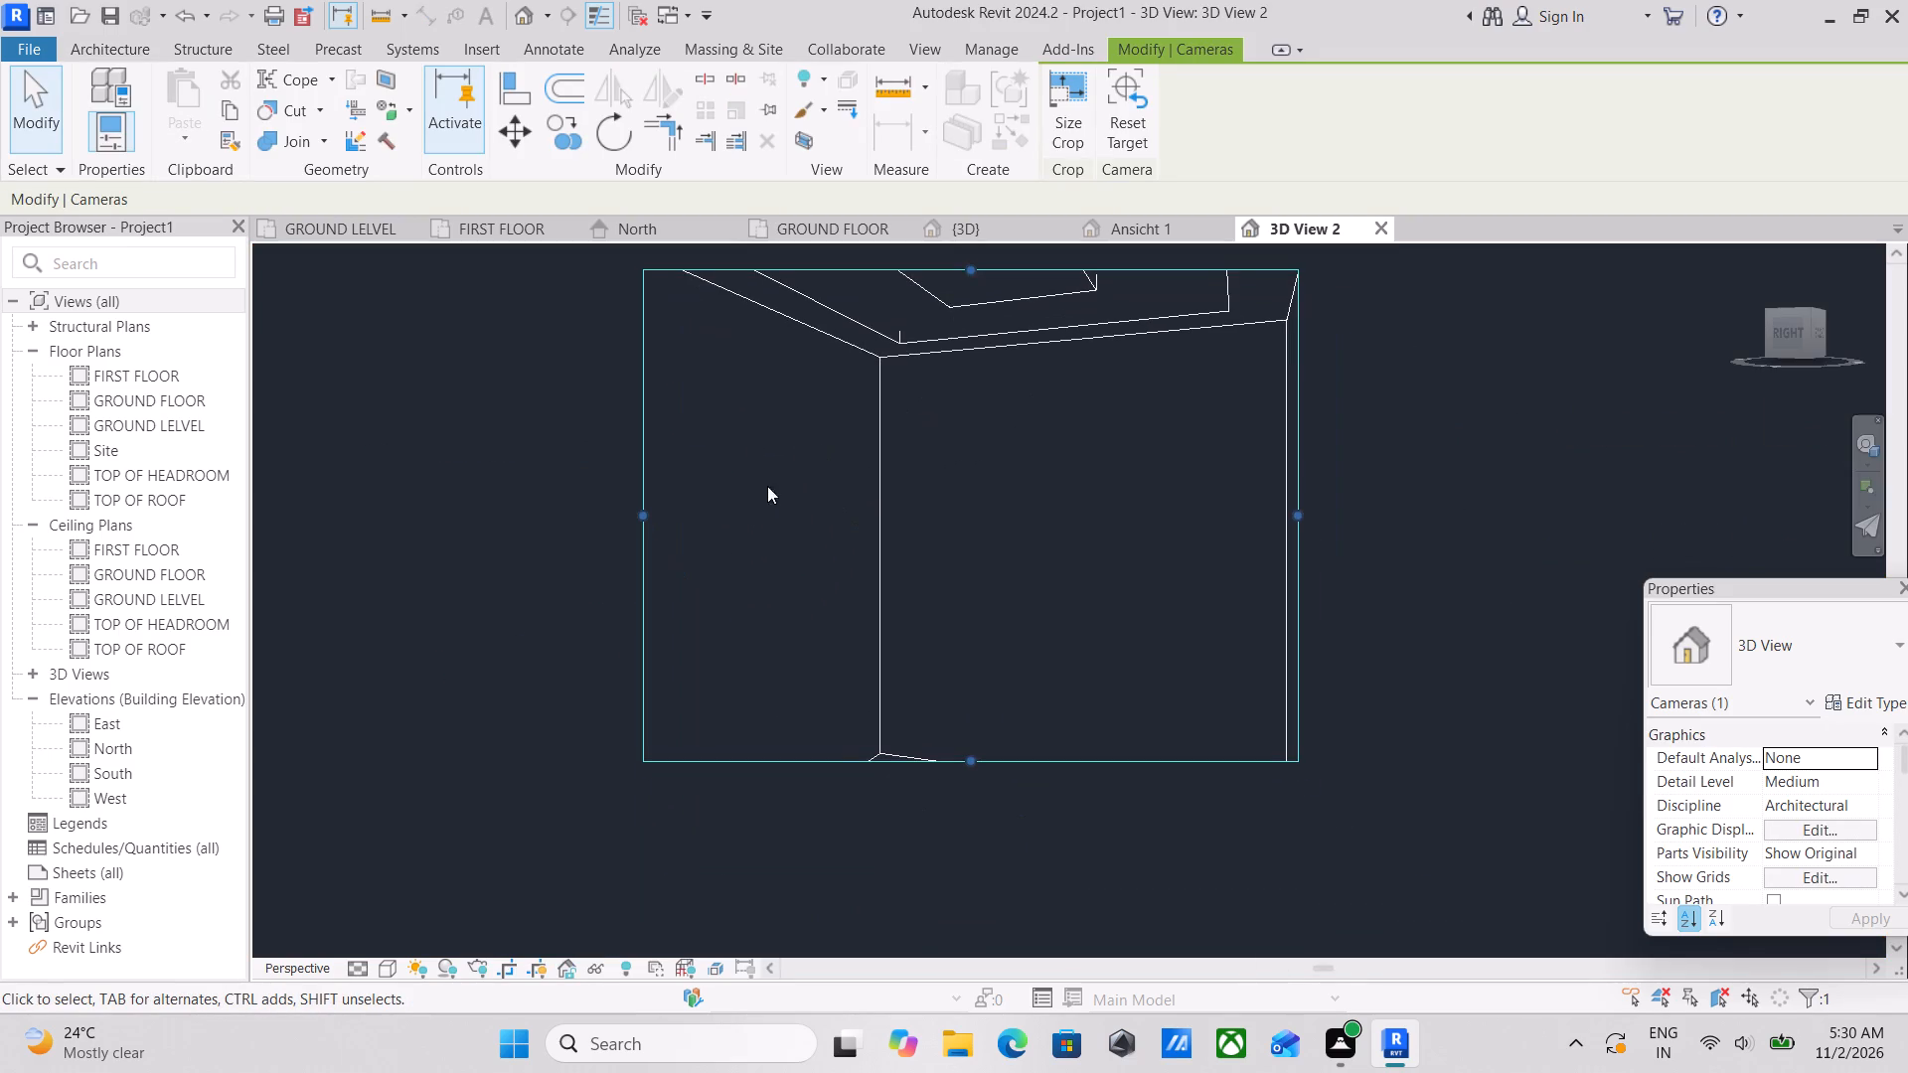
{"action": "left_click_drag", "start_coordinate": [643, 518], "coordinate": [340, 556]}
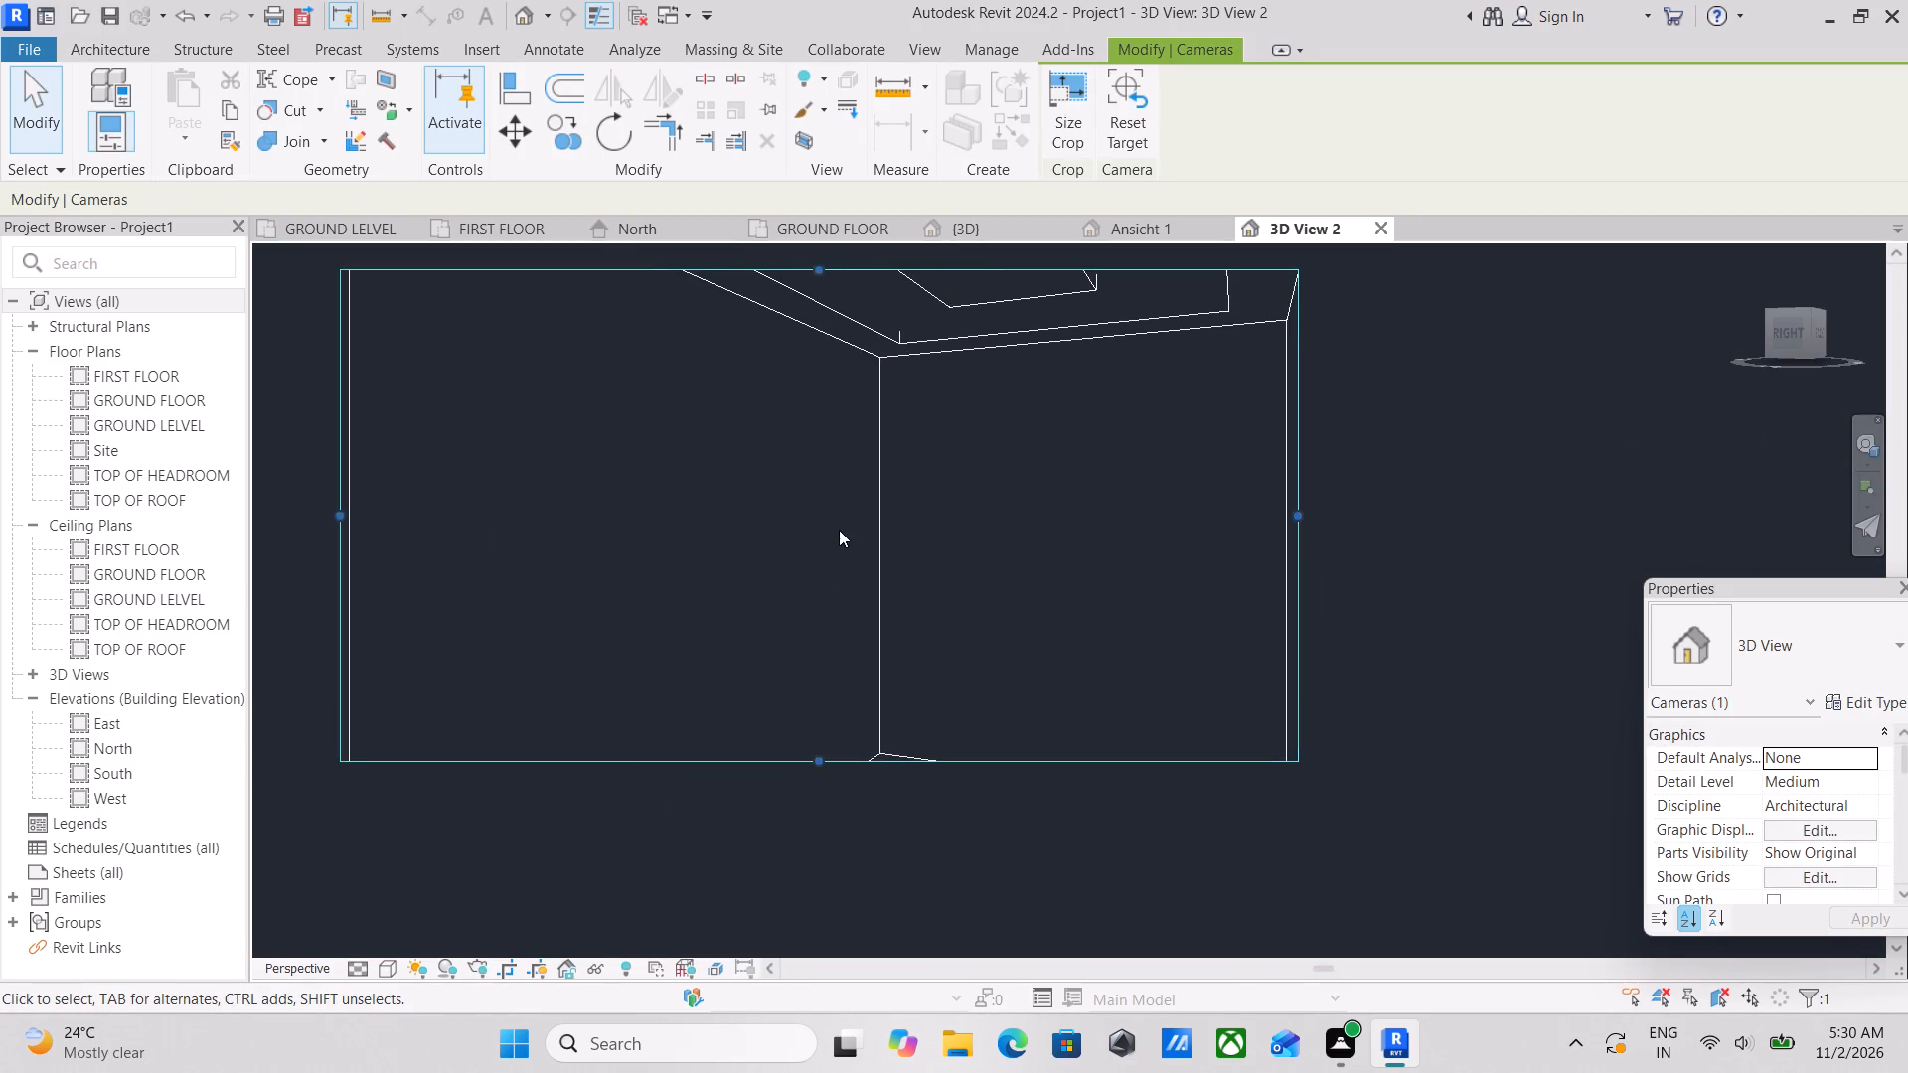
{"action": "scroll", "coordinate": [839, 530], "scroll_direction": "down", "scroll_amount": 3}
{"action": "left_click_drag", "start_coordinate": [826, 692], "coordinate": [834, 849]}
{"action": "scroll", "coordinate": [821, 623], "scroll_direction": "down", "scroll_amount": 2}
{"action": "left_click_drag", "start_coordinate": [825, 423], "coordinate": [815, 340]}
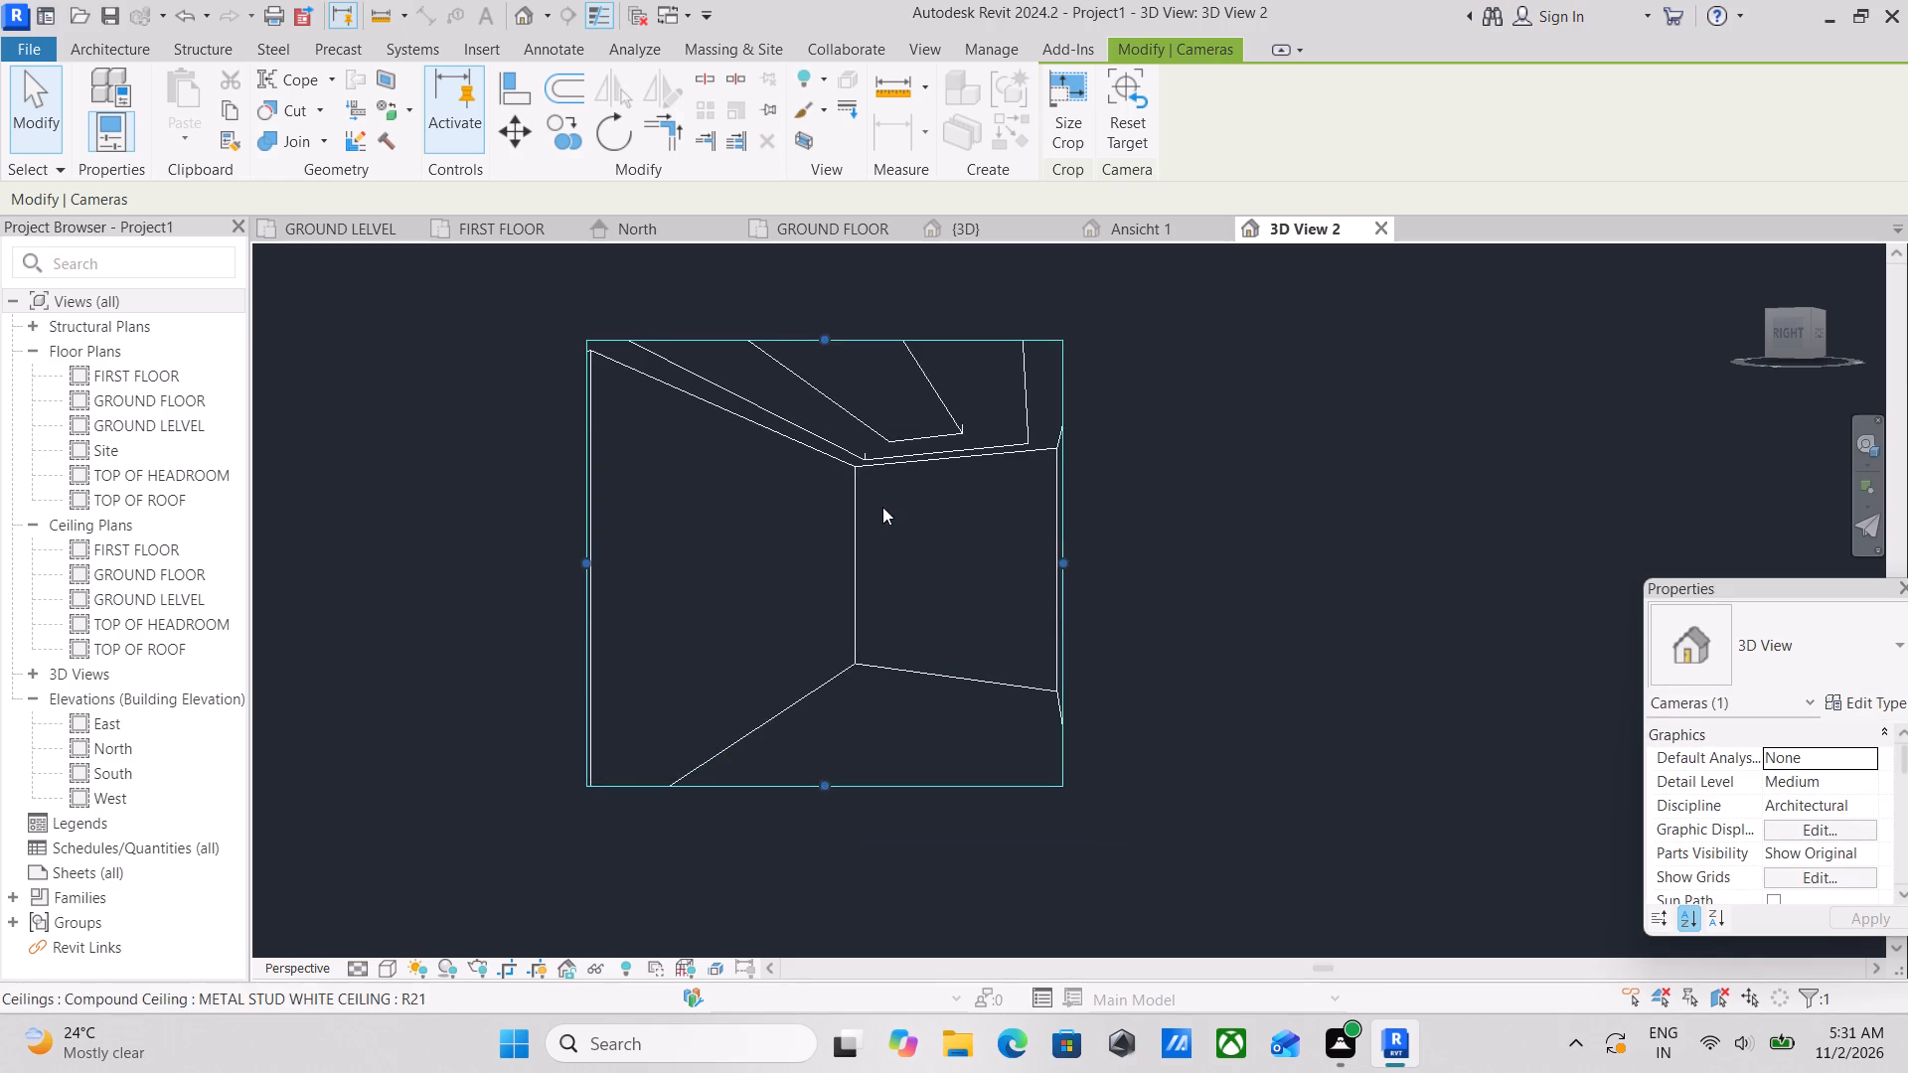
{"action": "middle_click_drag", "start_coordinate": [879, 509], "coordinate": [769, 645]}
{"action": "left_click_drag", "start_coordinate": [962, 690], "coordinate": [1097, 707]}
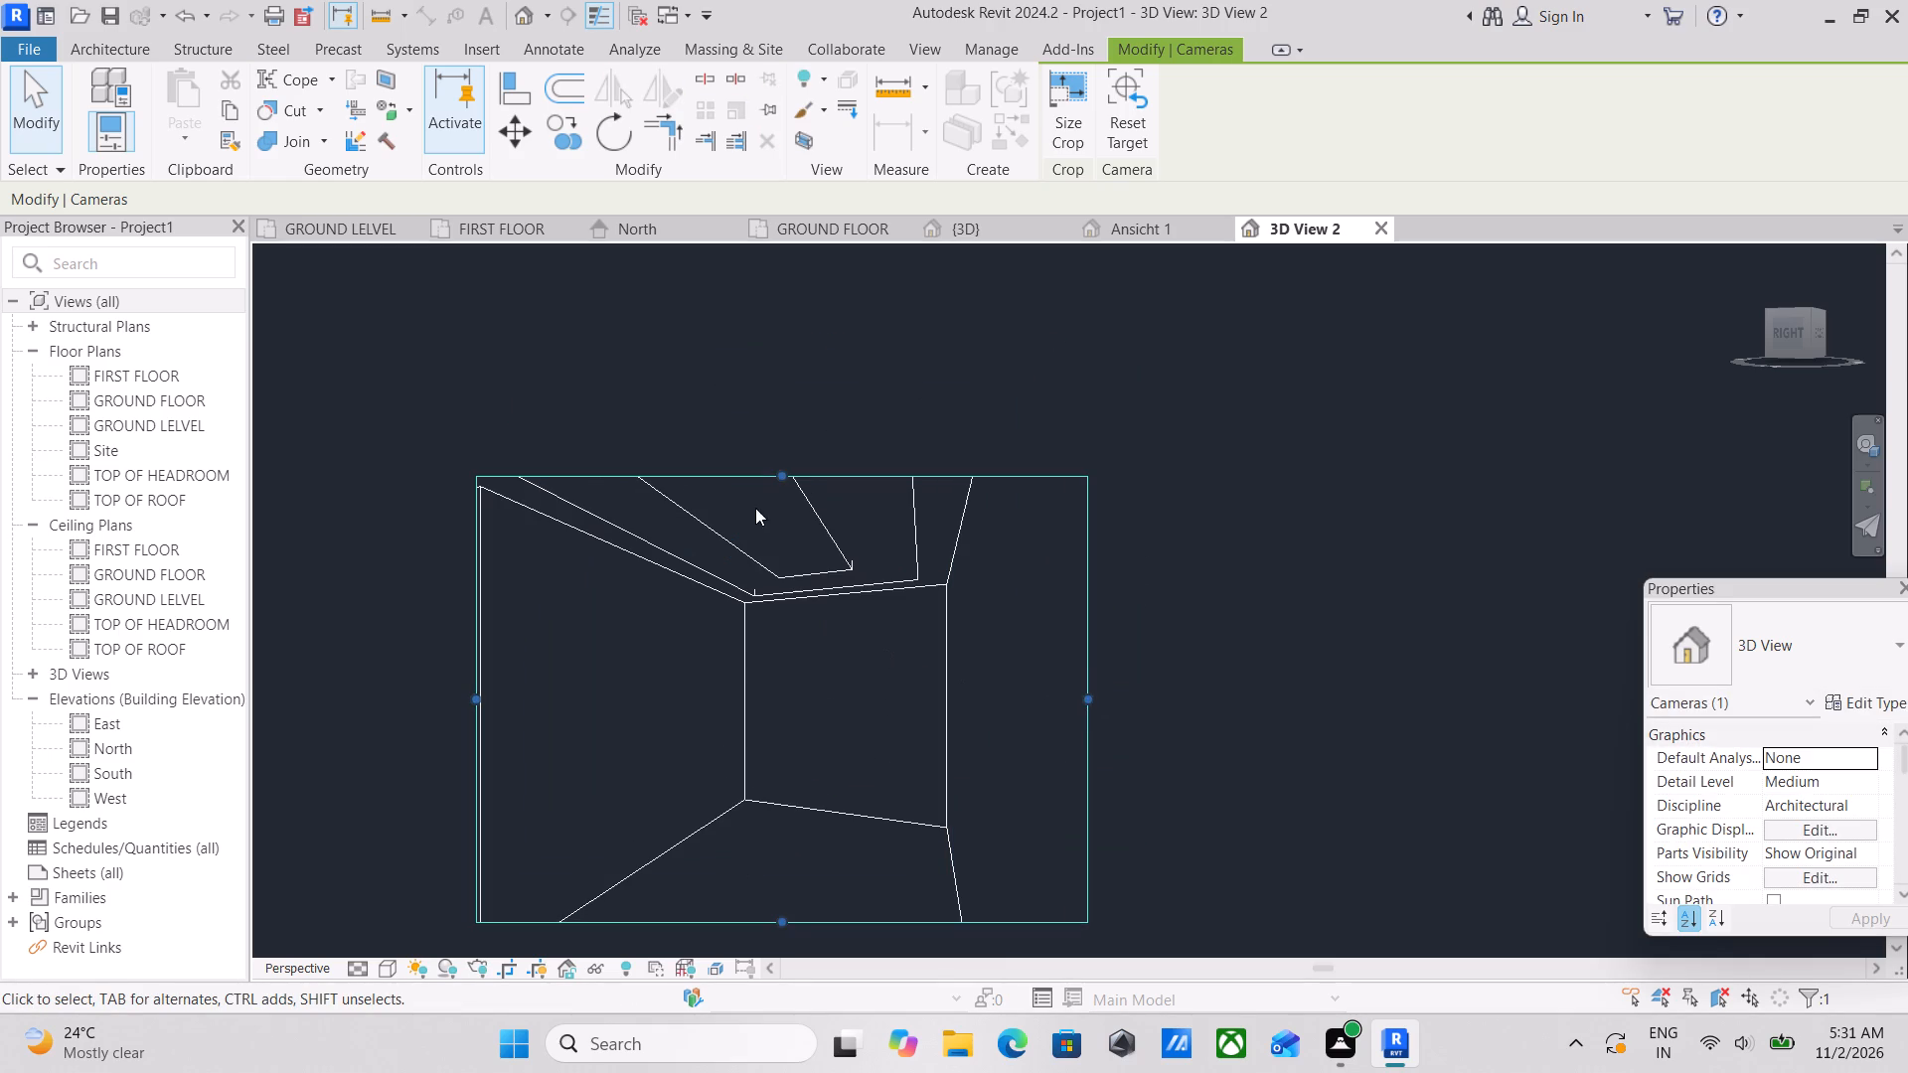
Extend the top edge of the camera view's crop region upward to show more of the stepped ceiling.
{"action": "left_click_drag", "start_coordinate": [768, 487], "coordinate": [790, 328]}
{"action": "scroll", "coordinate": [798, 473], "scroll_direction": "down", "scroll_amount": 2}
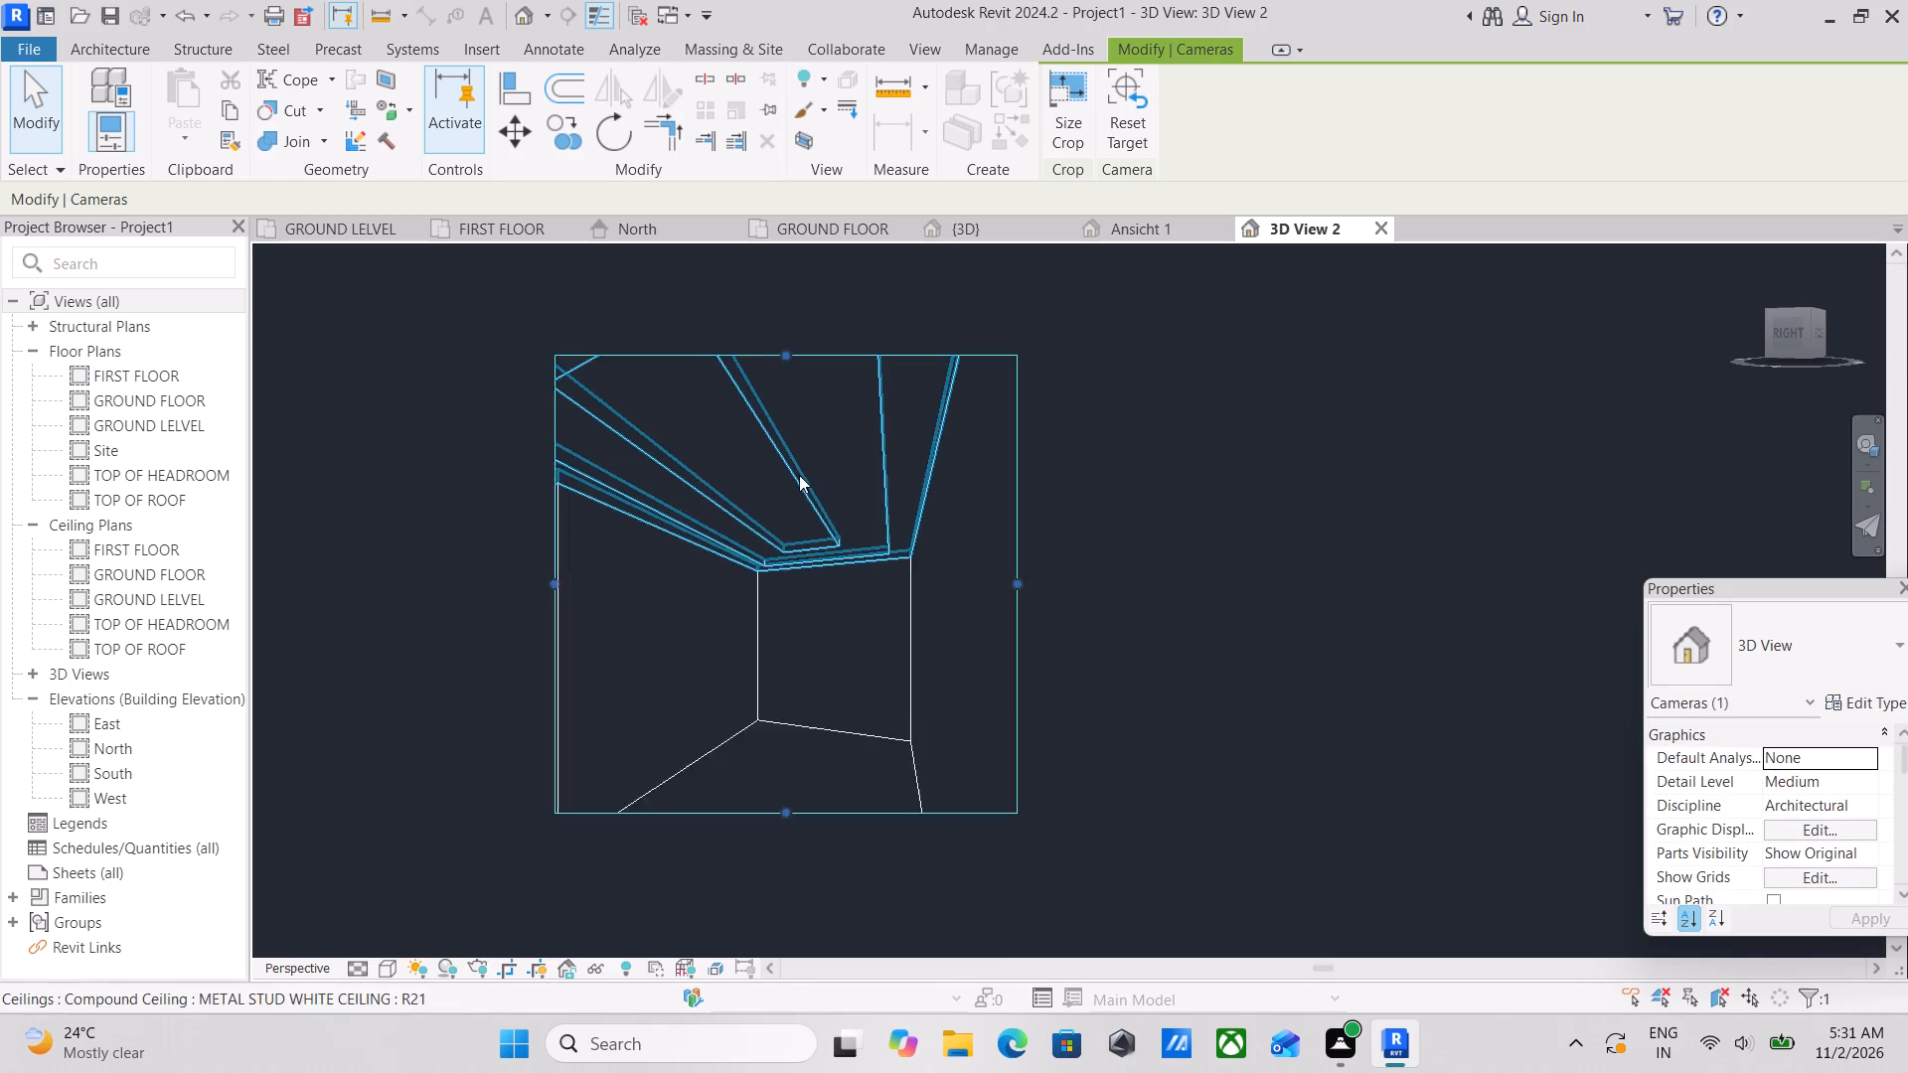
{"action": "middle_click_drag", "start_coordinate": [804, 488], "coordinate": [830, 567]}
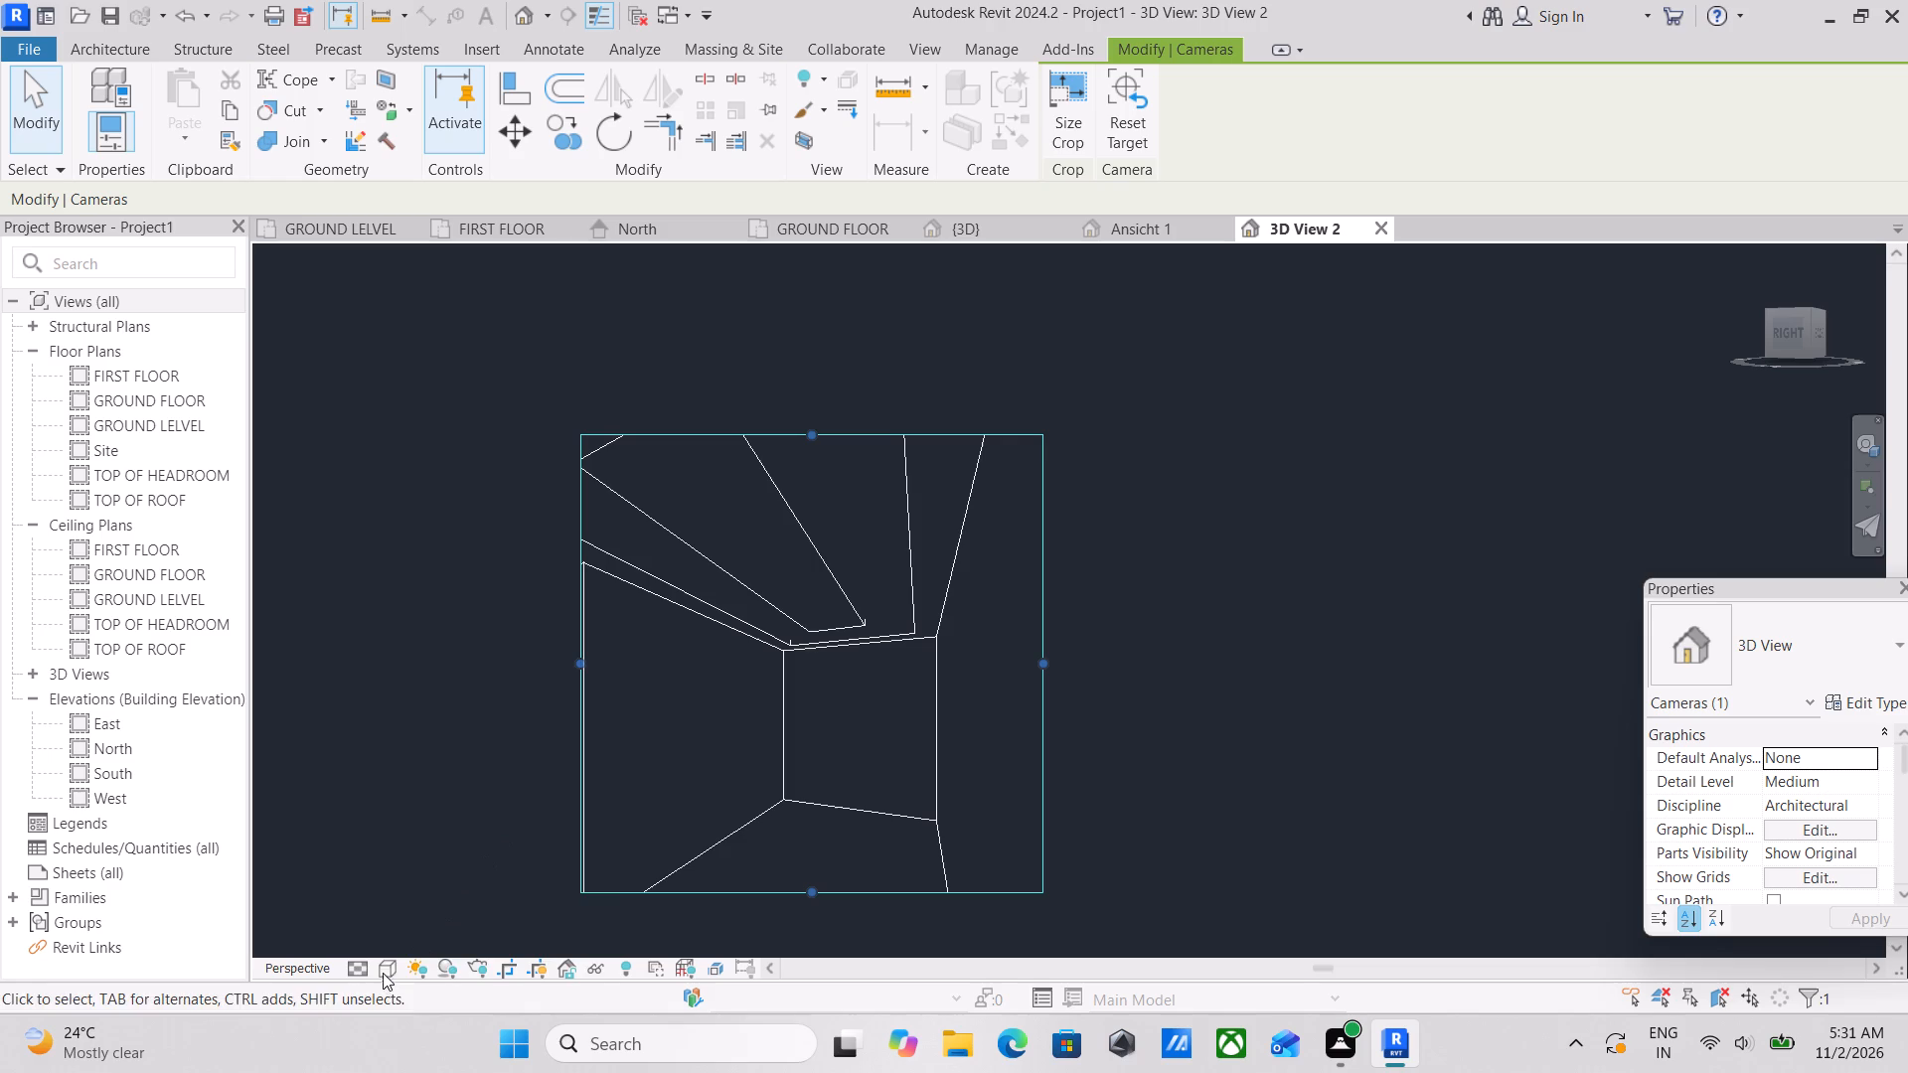
Switch the camera view's visual style to Realistic.
{"action": "left_click", "coordinate": [383, 973]}
{"action": "left_click", "coordinate": [425, 933]}
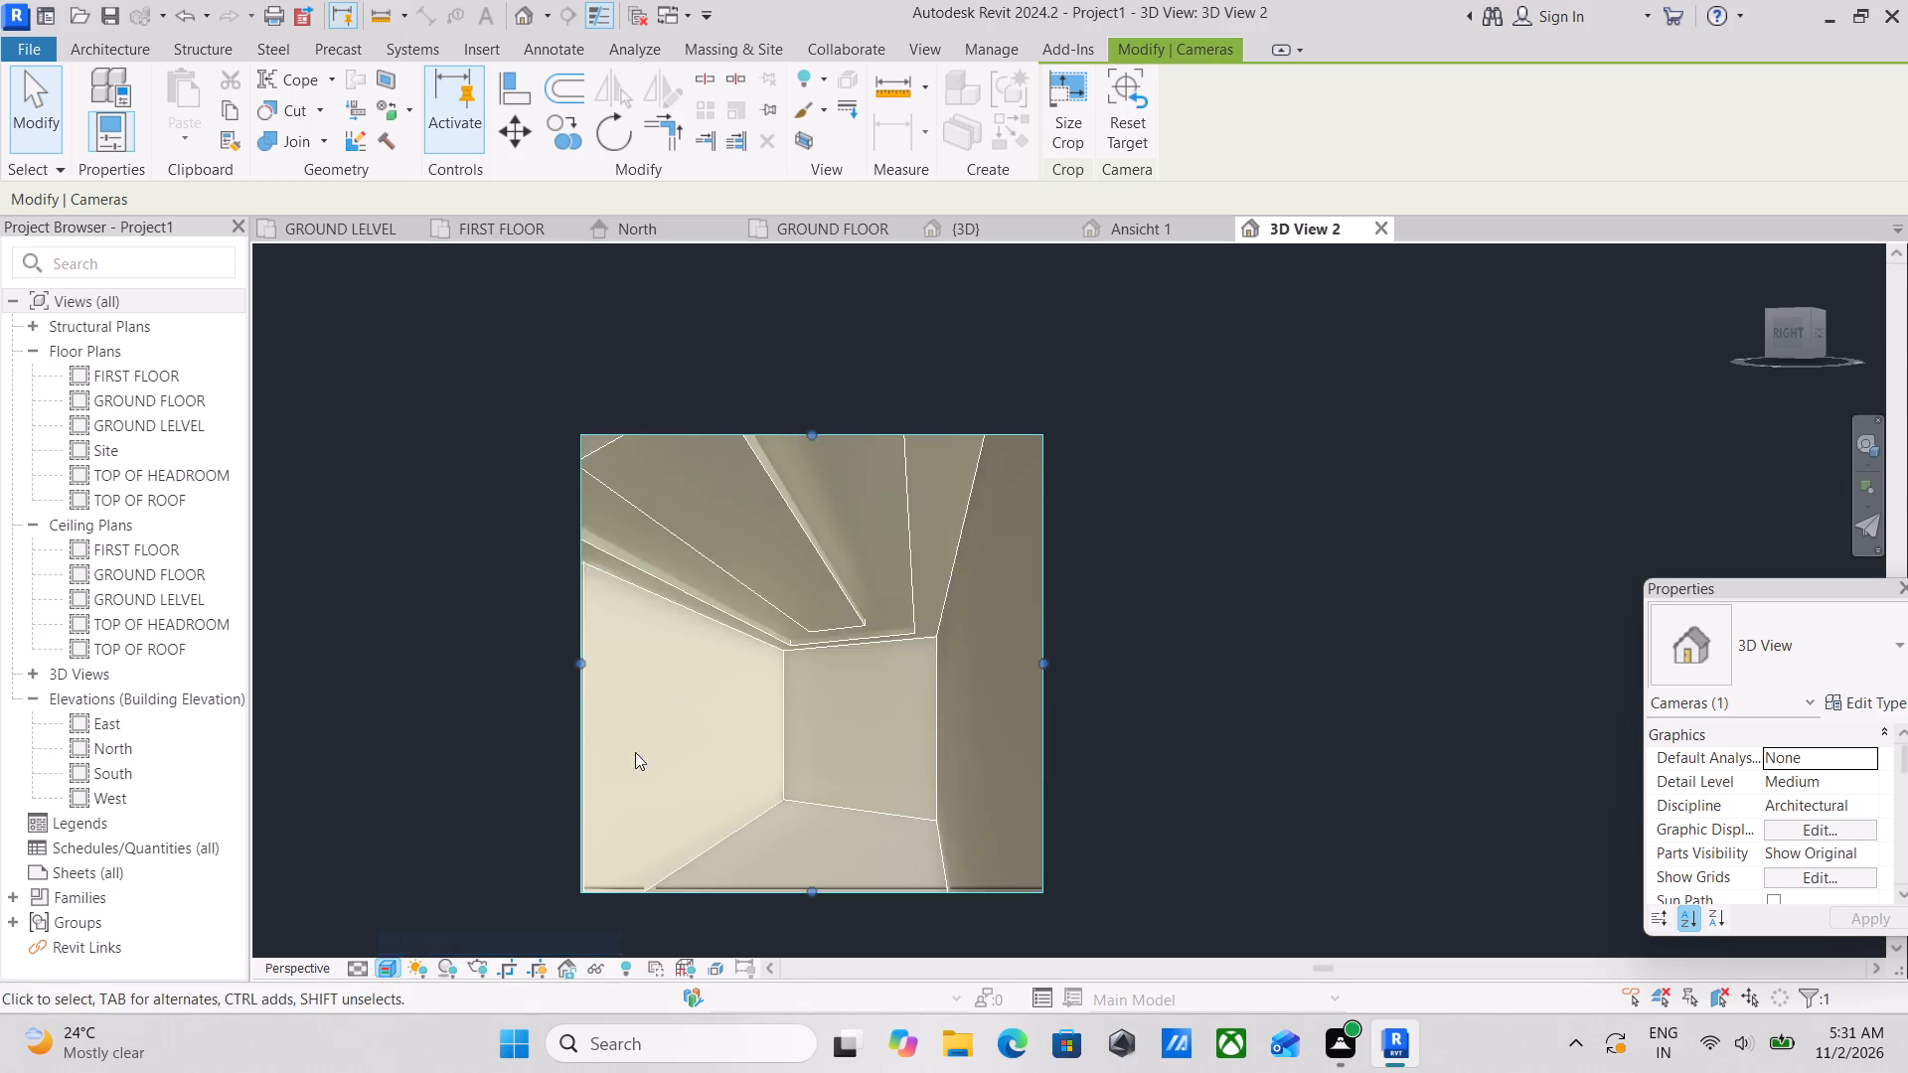
Change the stepped border ceiling's type to METAL STUD WALLNUT CEILING 2.
{"action": "scroll", "coordinate": [832, 582], "scroll_direction": "up", "scroll_amount": 6}
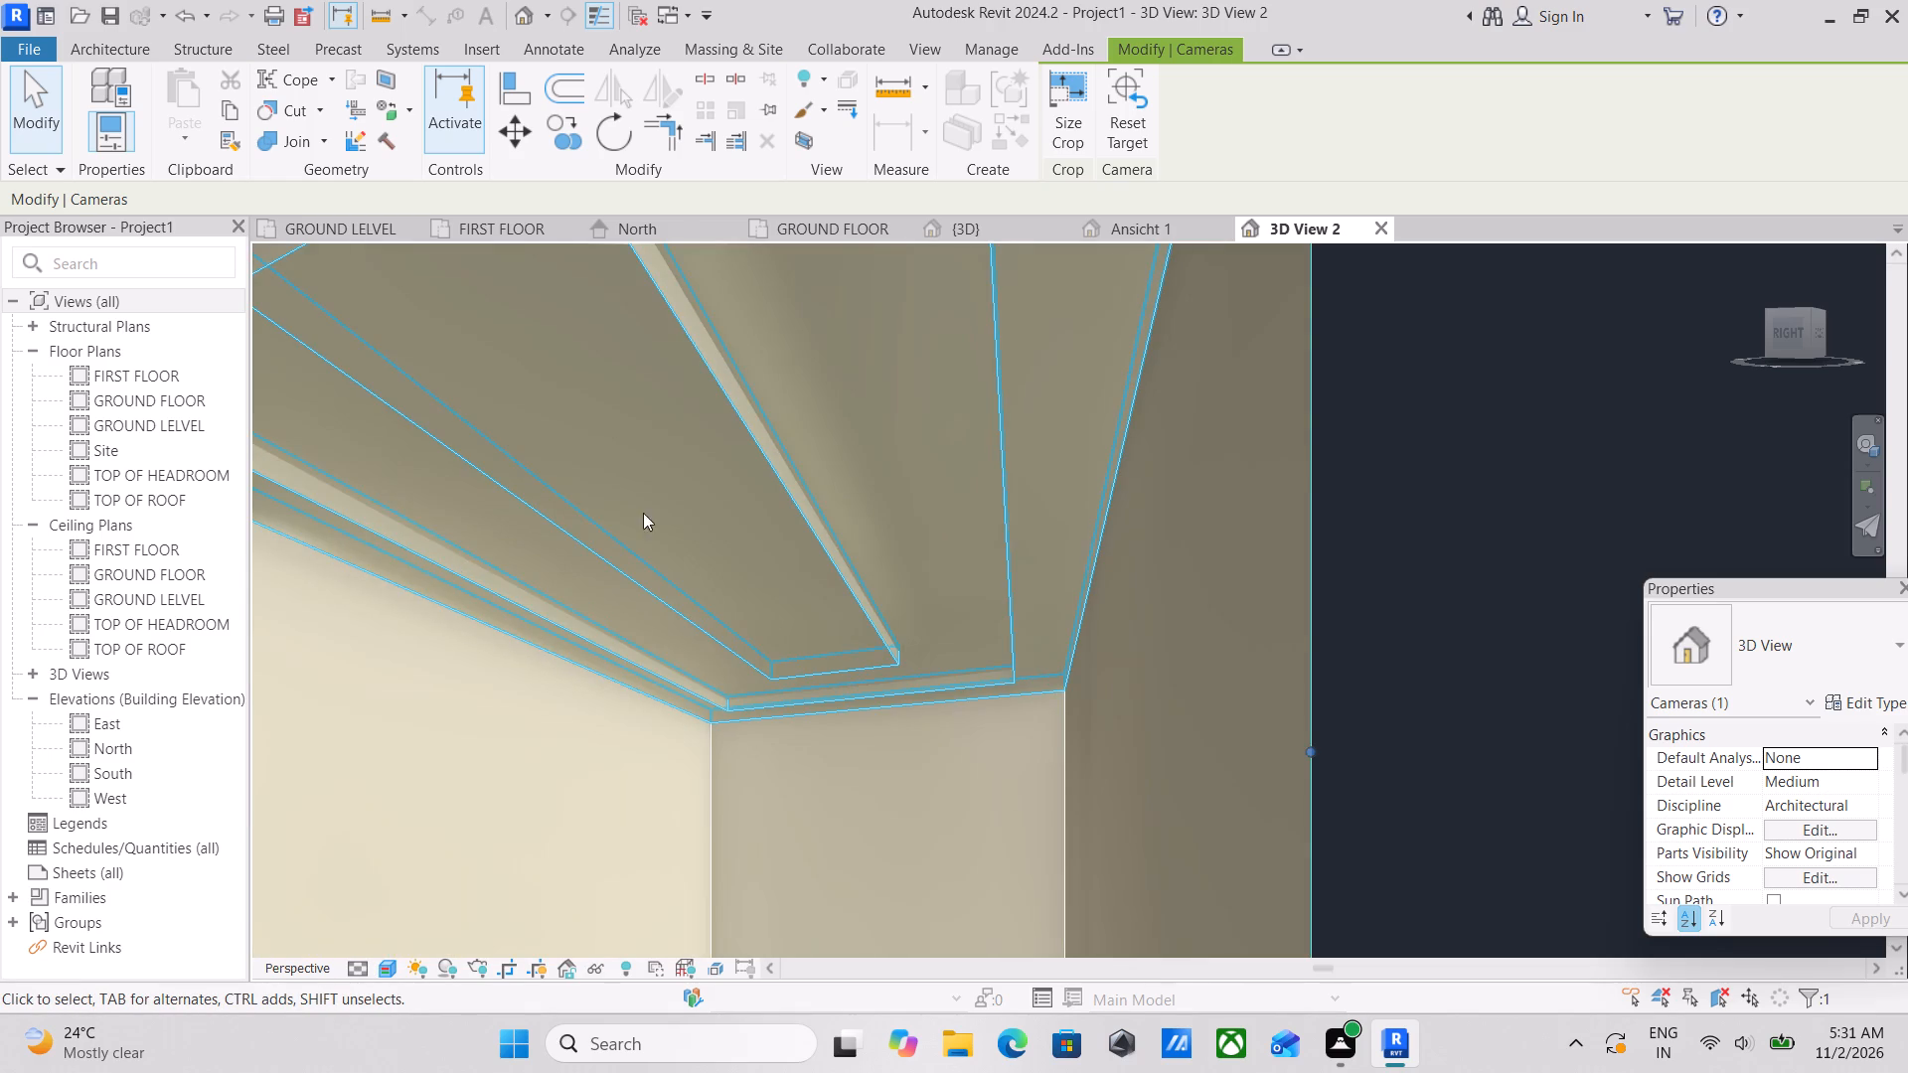
{"action": "left_click", "coordinate": [776, 475]}
{"action": "scroll", "coordinate": [822, 485], "scroll_direction": "down", "scroll_amount": 3}
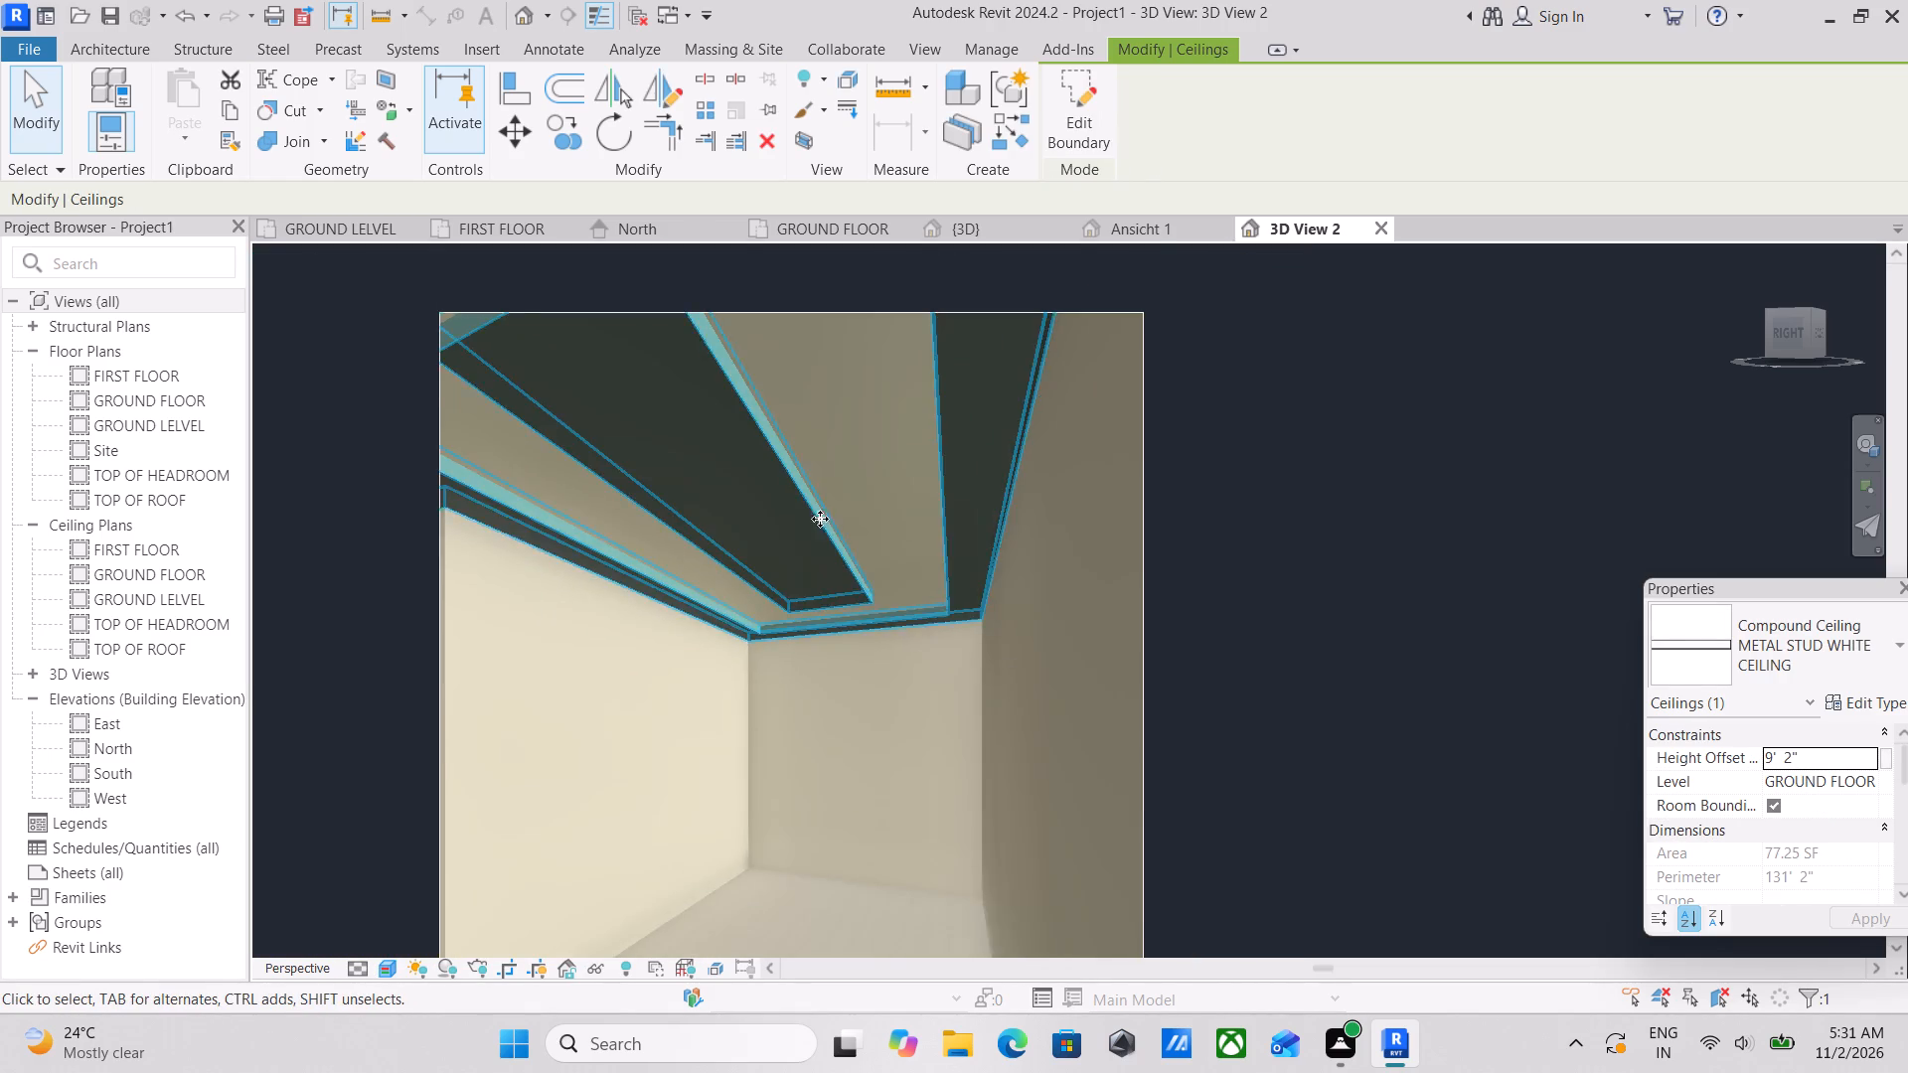
{"action": "scroll", "coordinate": [817, 526], "scroll_direction": "down", "scroll_amount": 2}
{"action": "middle_click_drag", "start_coordinate": [769, 534], "coordinate": [486, 617]}
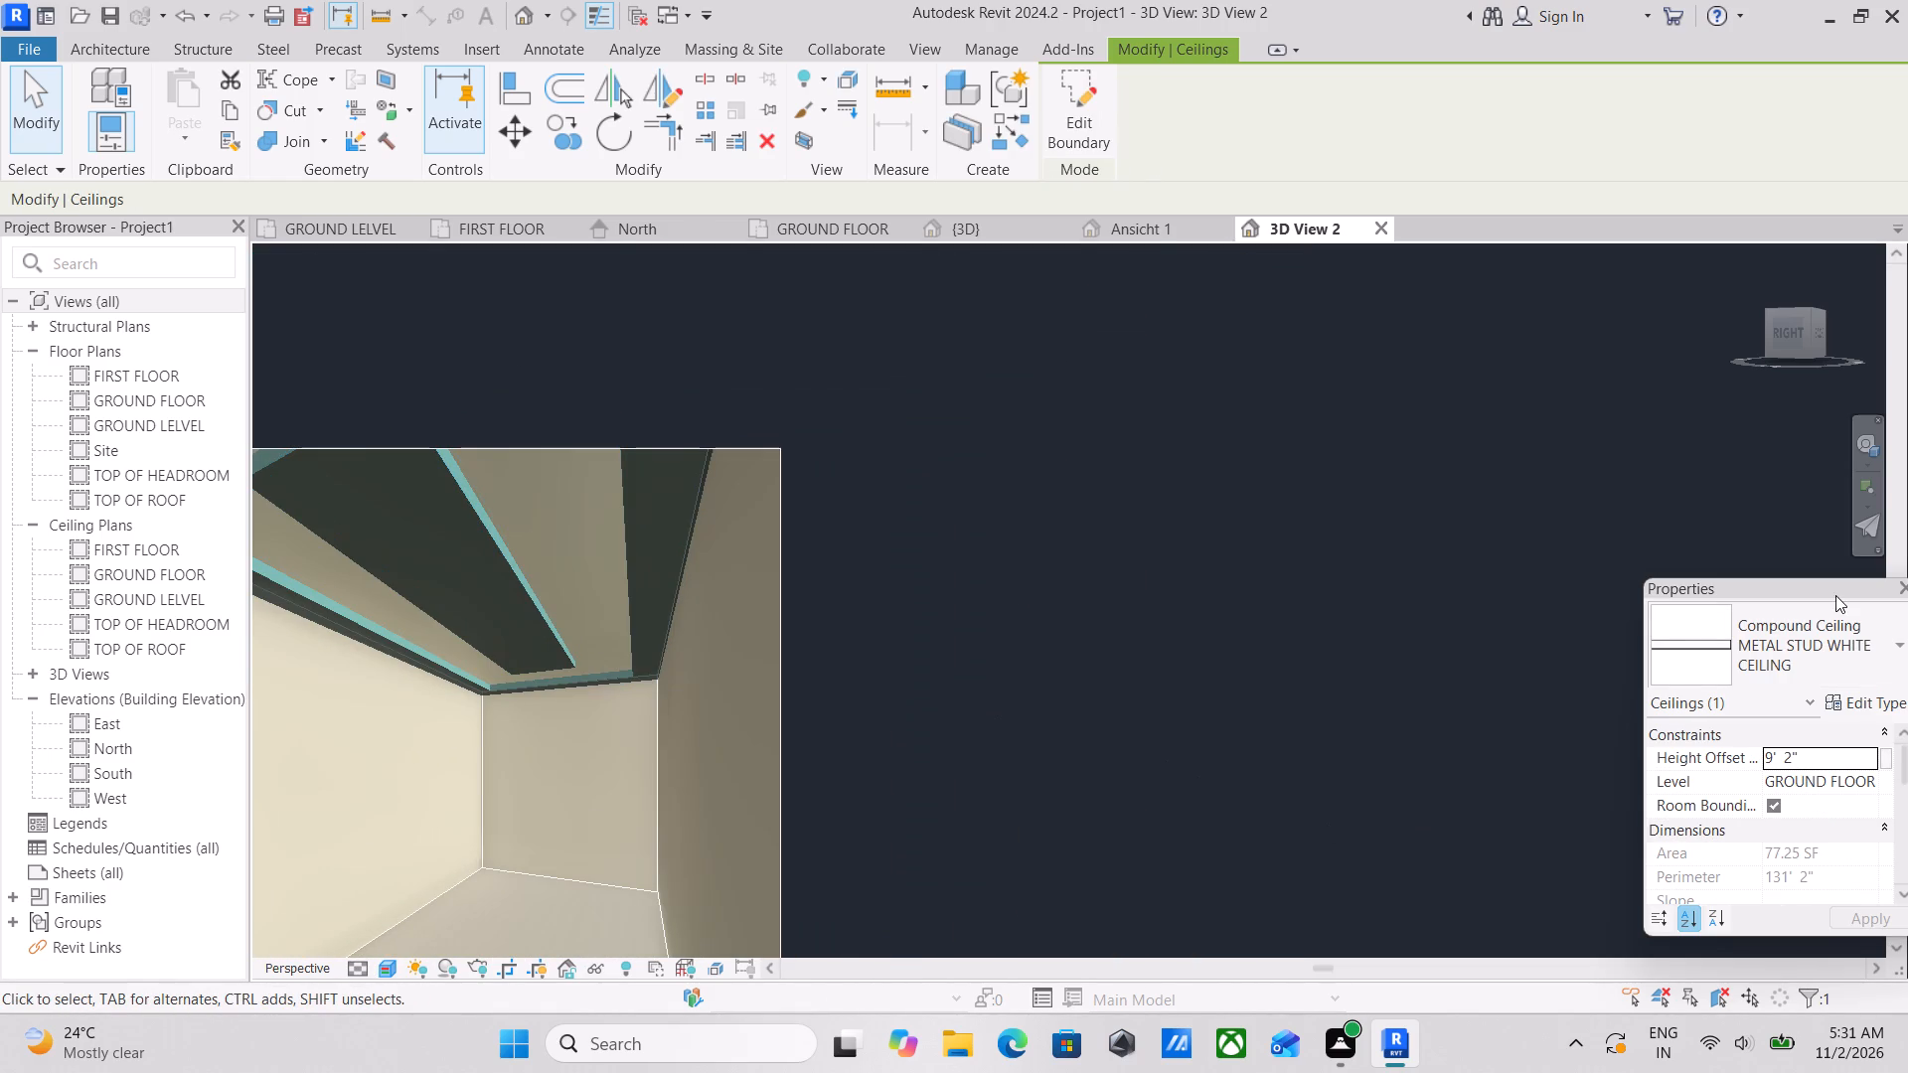
{"action": "left_click", "coordinate": [1848, 667]}
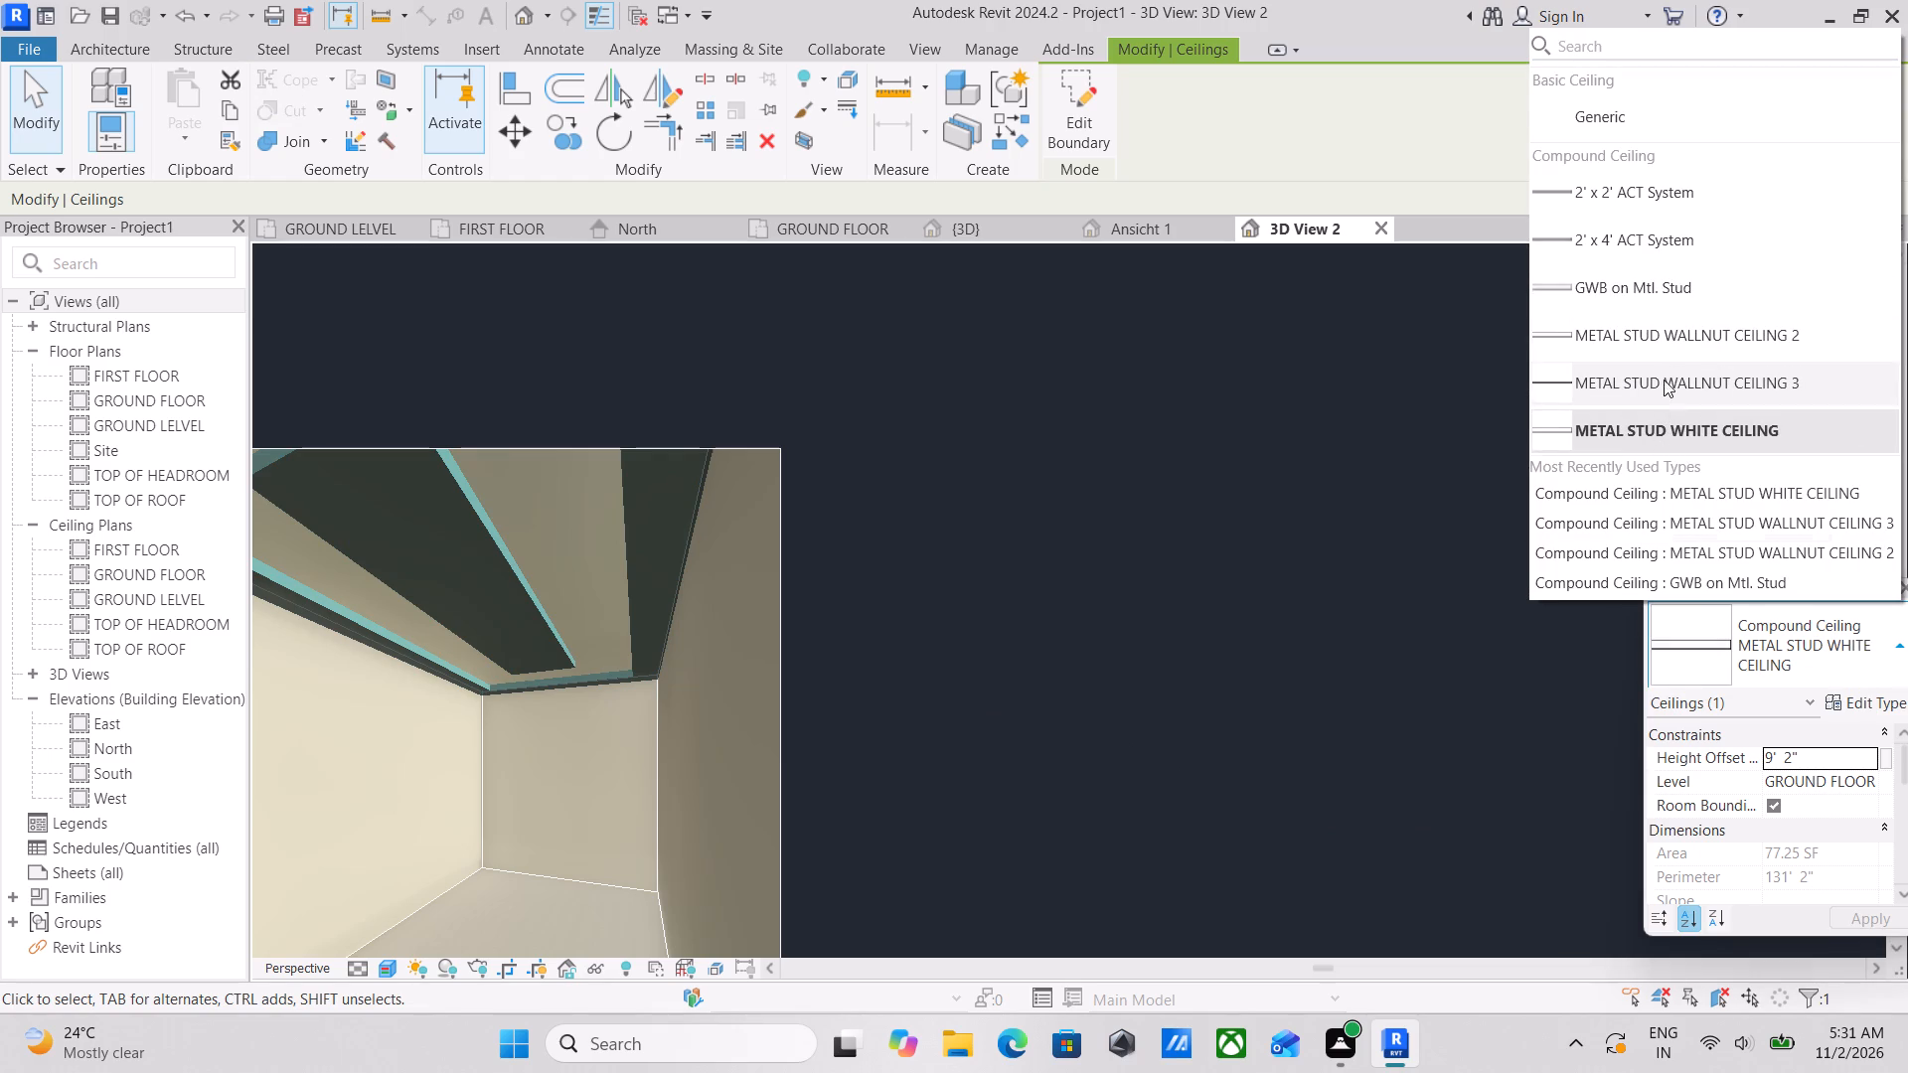
{"action": "left_click", "coordinate": [1664, 336]}
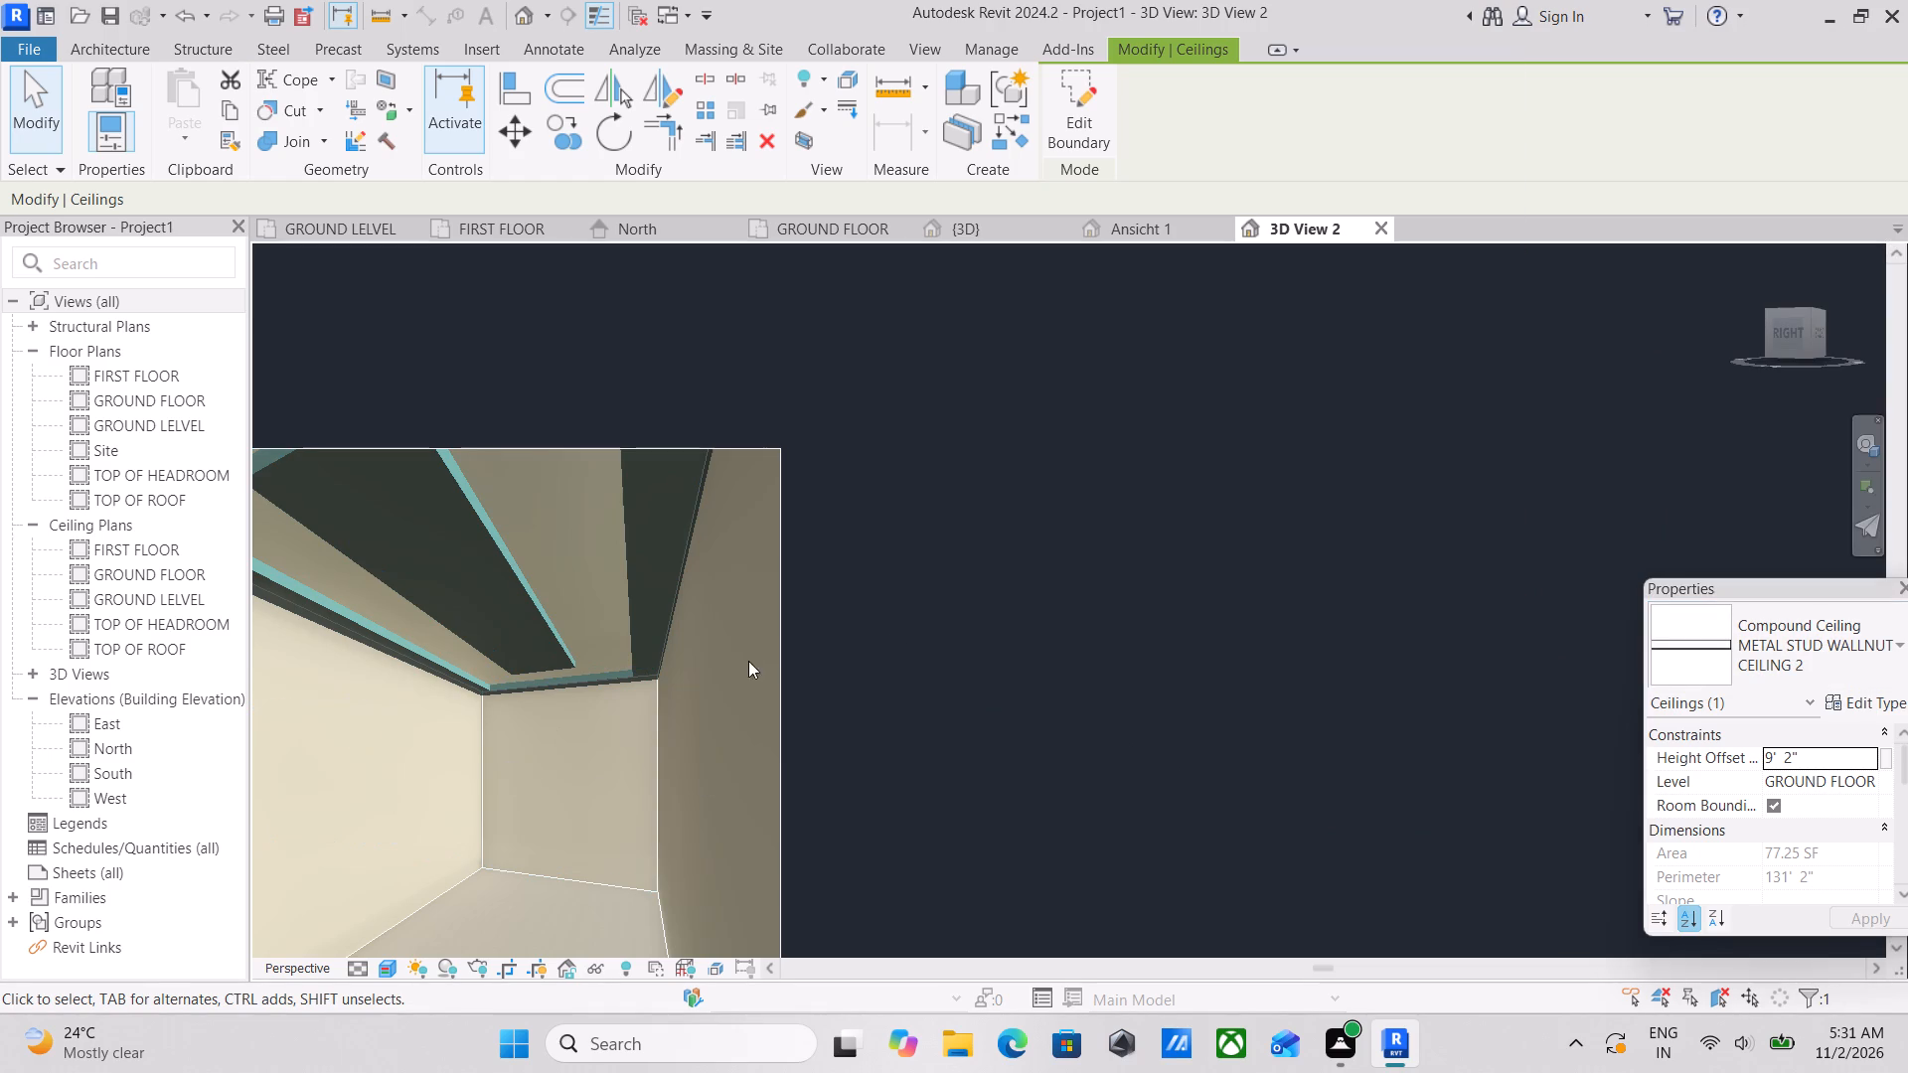
{"action": "scroll", "coordinate": [1194, 619], "scroll_direction": "down", "scroll_amount": 1}
{"action": "middle_click_drag", "start_coordinate": [1009, 635], "coordinate": [1029, 628]}
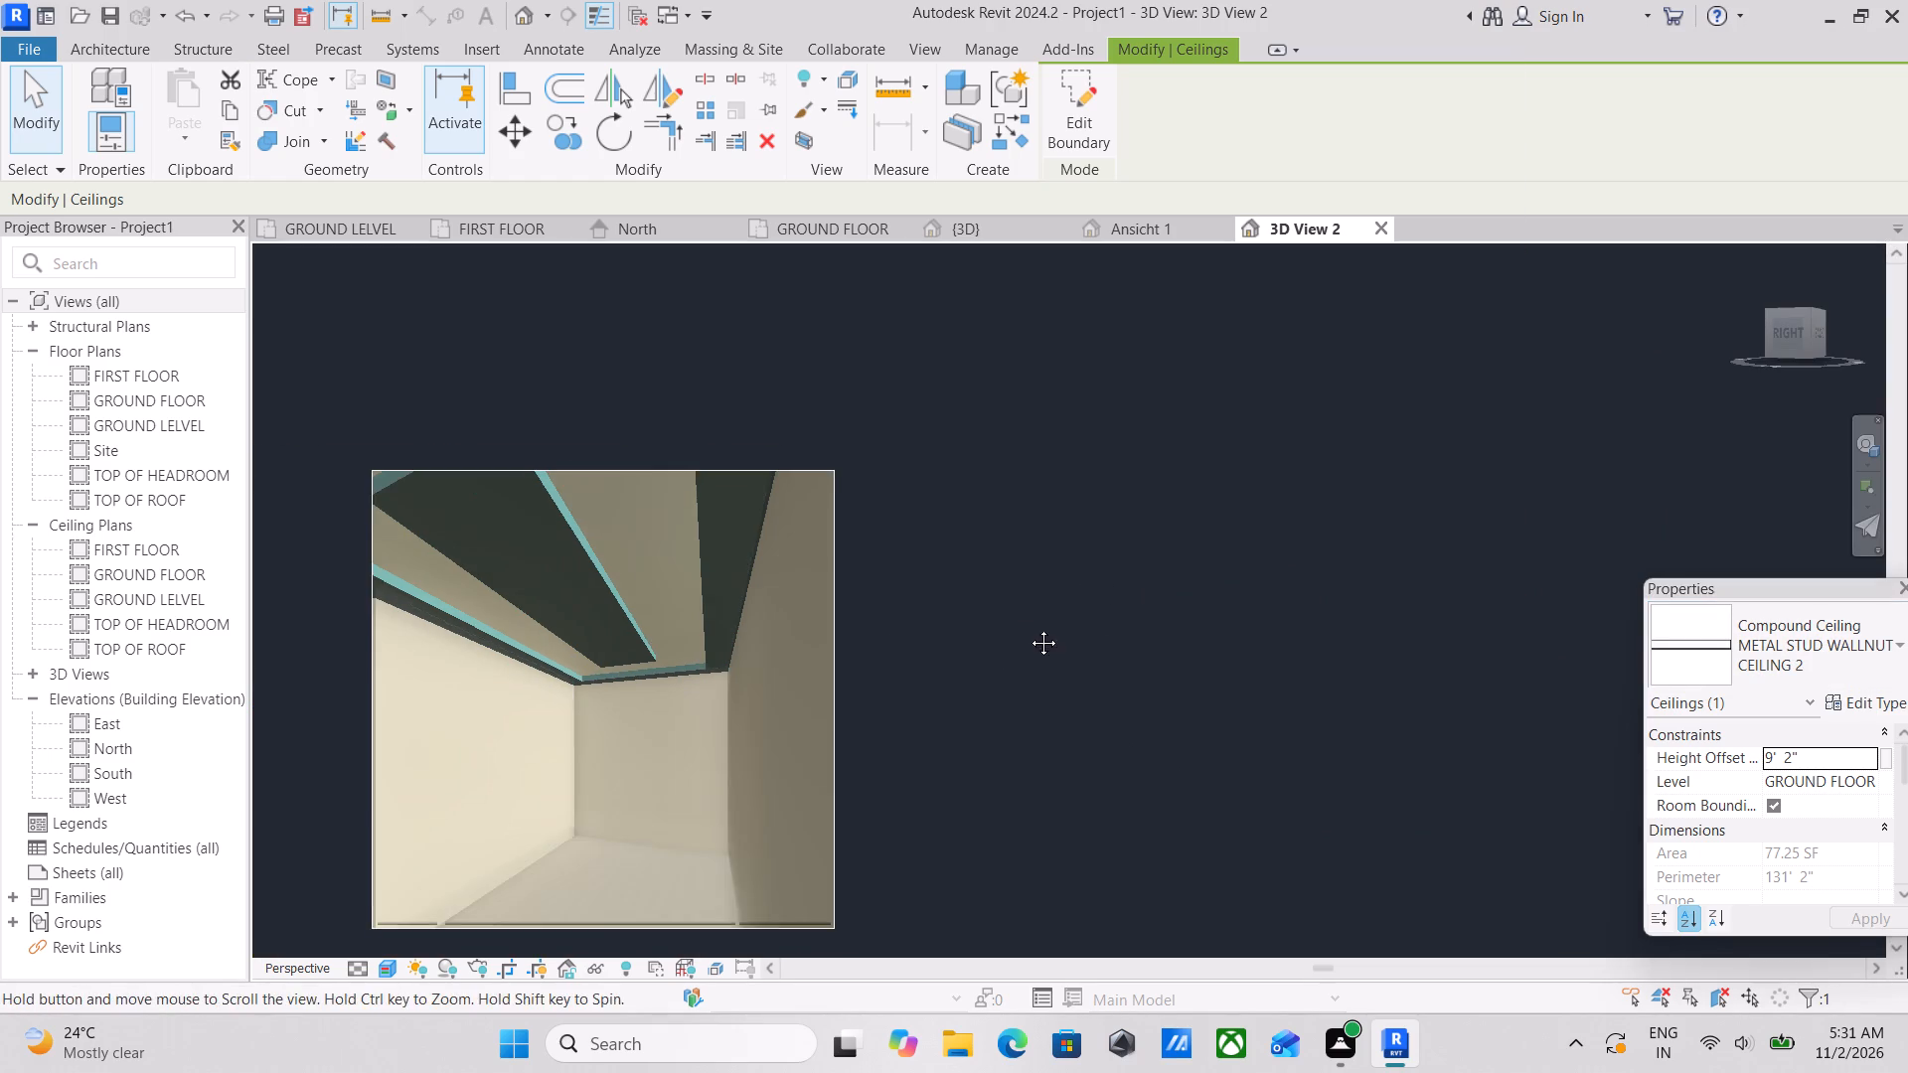
{"action": "middle_click_drag", "start_coordinate": [1029, 628], "coordinate": [1579, 426]}
{"action": "key", "text": "Escape"}
Examine the stepped walnut ceiling's borders, edges and corners in the camera view.
{"action": "scroll", "coordinate": [1271, 451], "scroll_direction": "up", "scroll_amount": 5}
{"action": "scroll", "coordinate": [1124, 525], "scroll_direction": "up", "scroll_amount": 2}
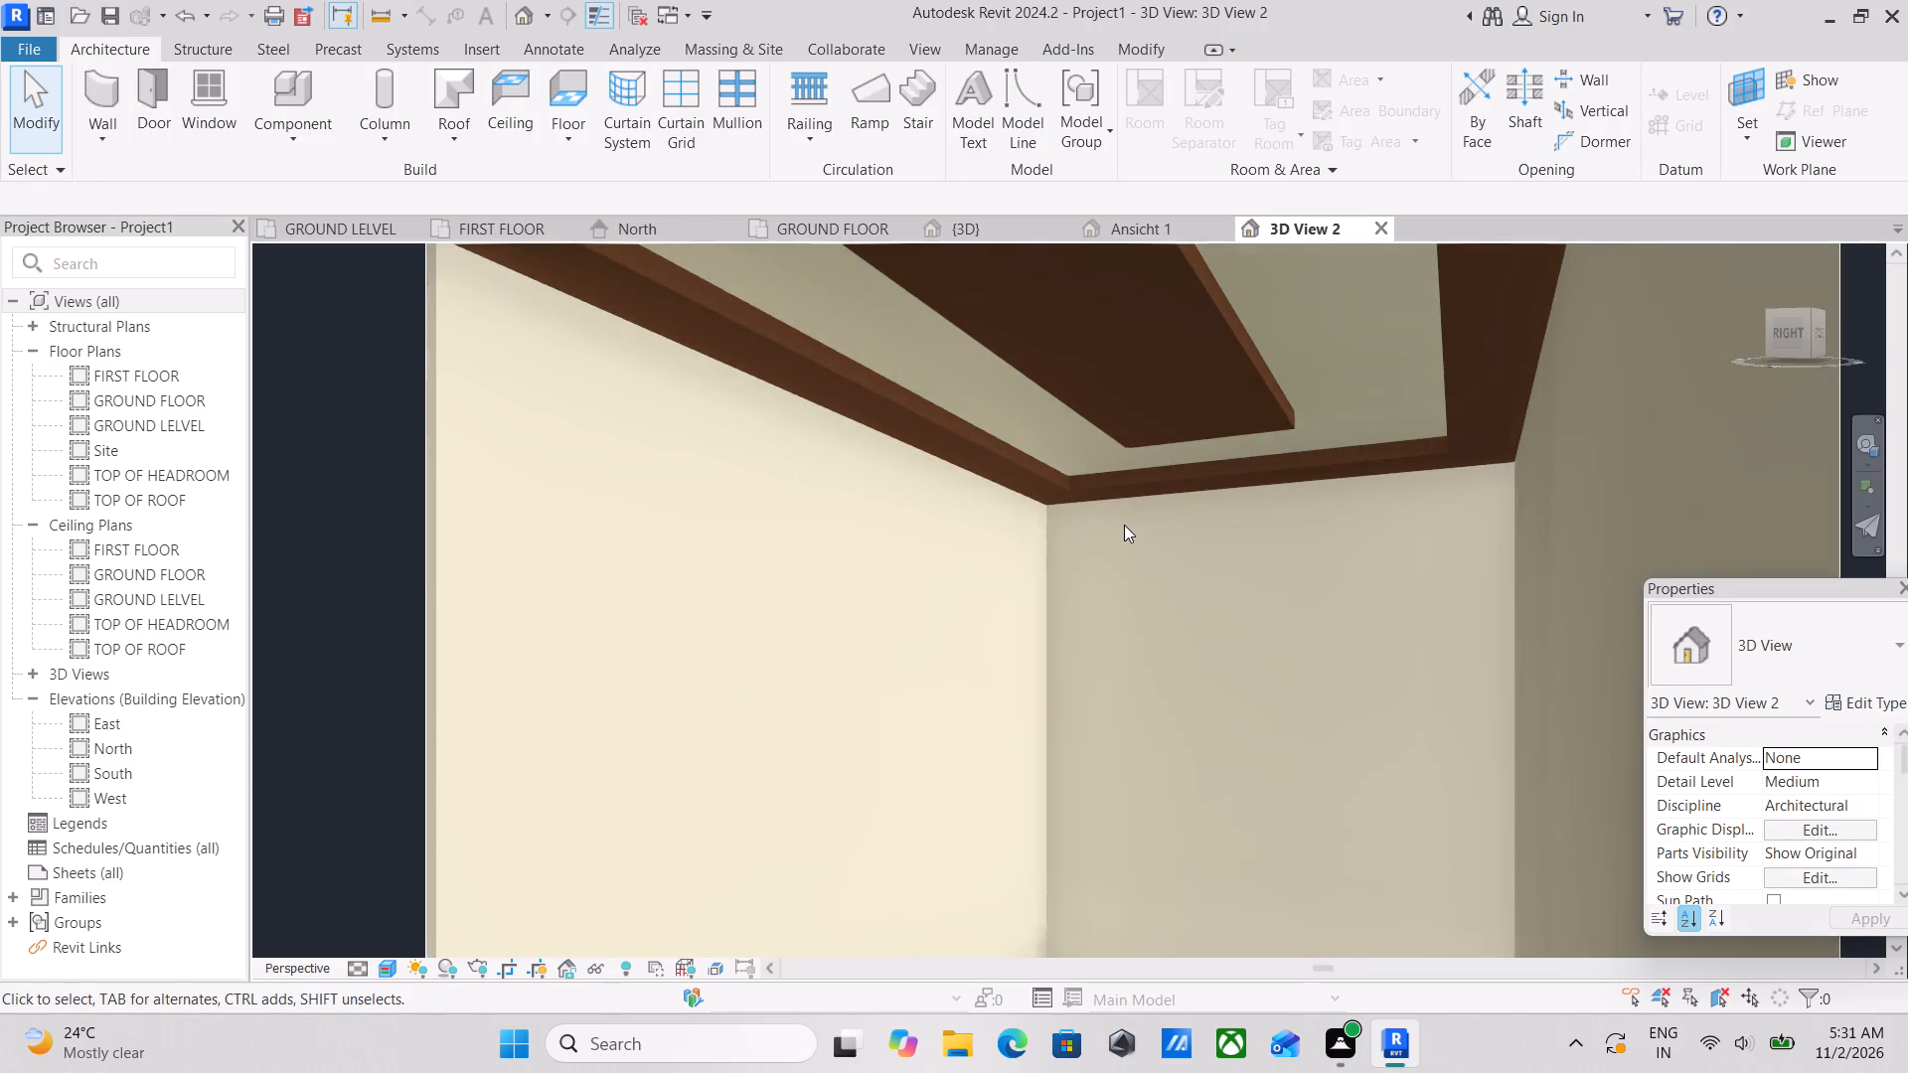
{"action": "scroll", "coordinate": [1124, 525], "scroll_direction": "up", "scroll_amount": 2}
{"action": "scroll", "coordinate": [1155, 516], "scroll_direction": "down", "scroll_amount": 4}
{"action": "middle_click_drag", "start_coordinate": [1155, 516], "coordinate": [1147, 609]}
{"action": "scroll", "coordinate": [1388, 506], "scroll_direction": "up", "scroll_amount": 4}
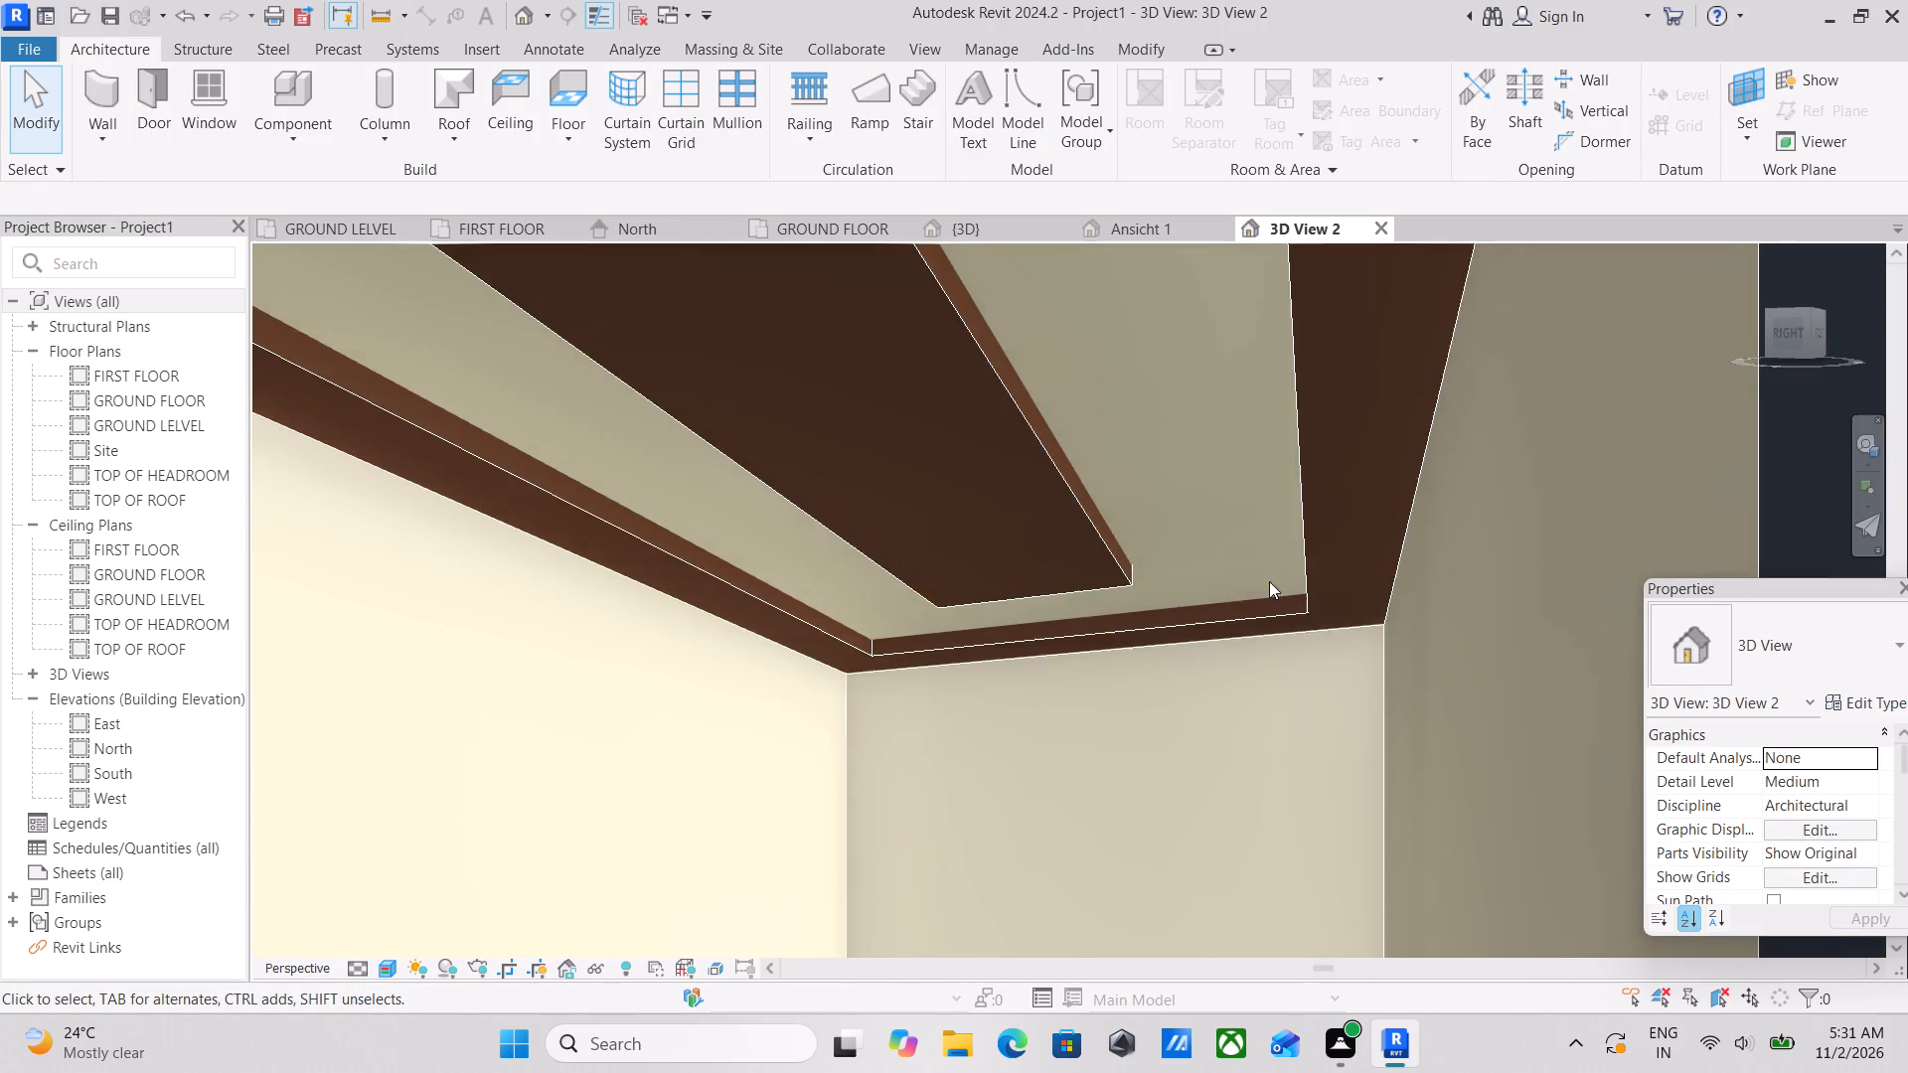
{"action": "scroll", "coordinate": [1224, 591], "scroll_direction": "up", "scroll_amount": 6}
{"action": "scroll", "coordinate": [1209, 611], "scroll_direction": "down", "scroll_amount": 6}
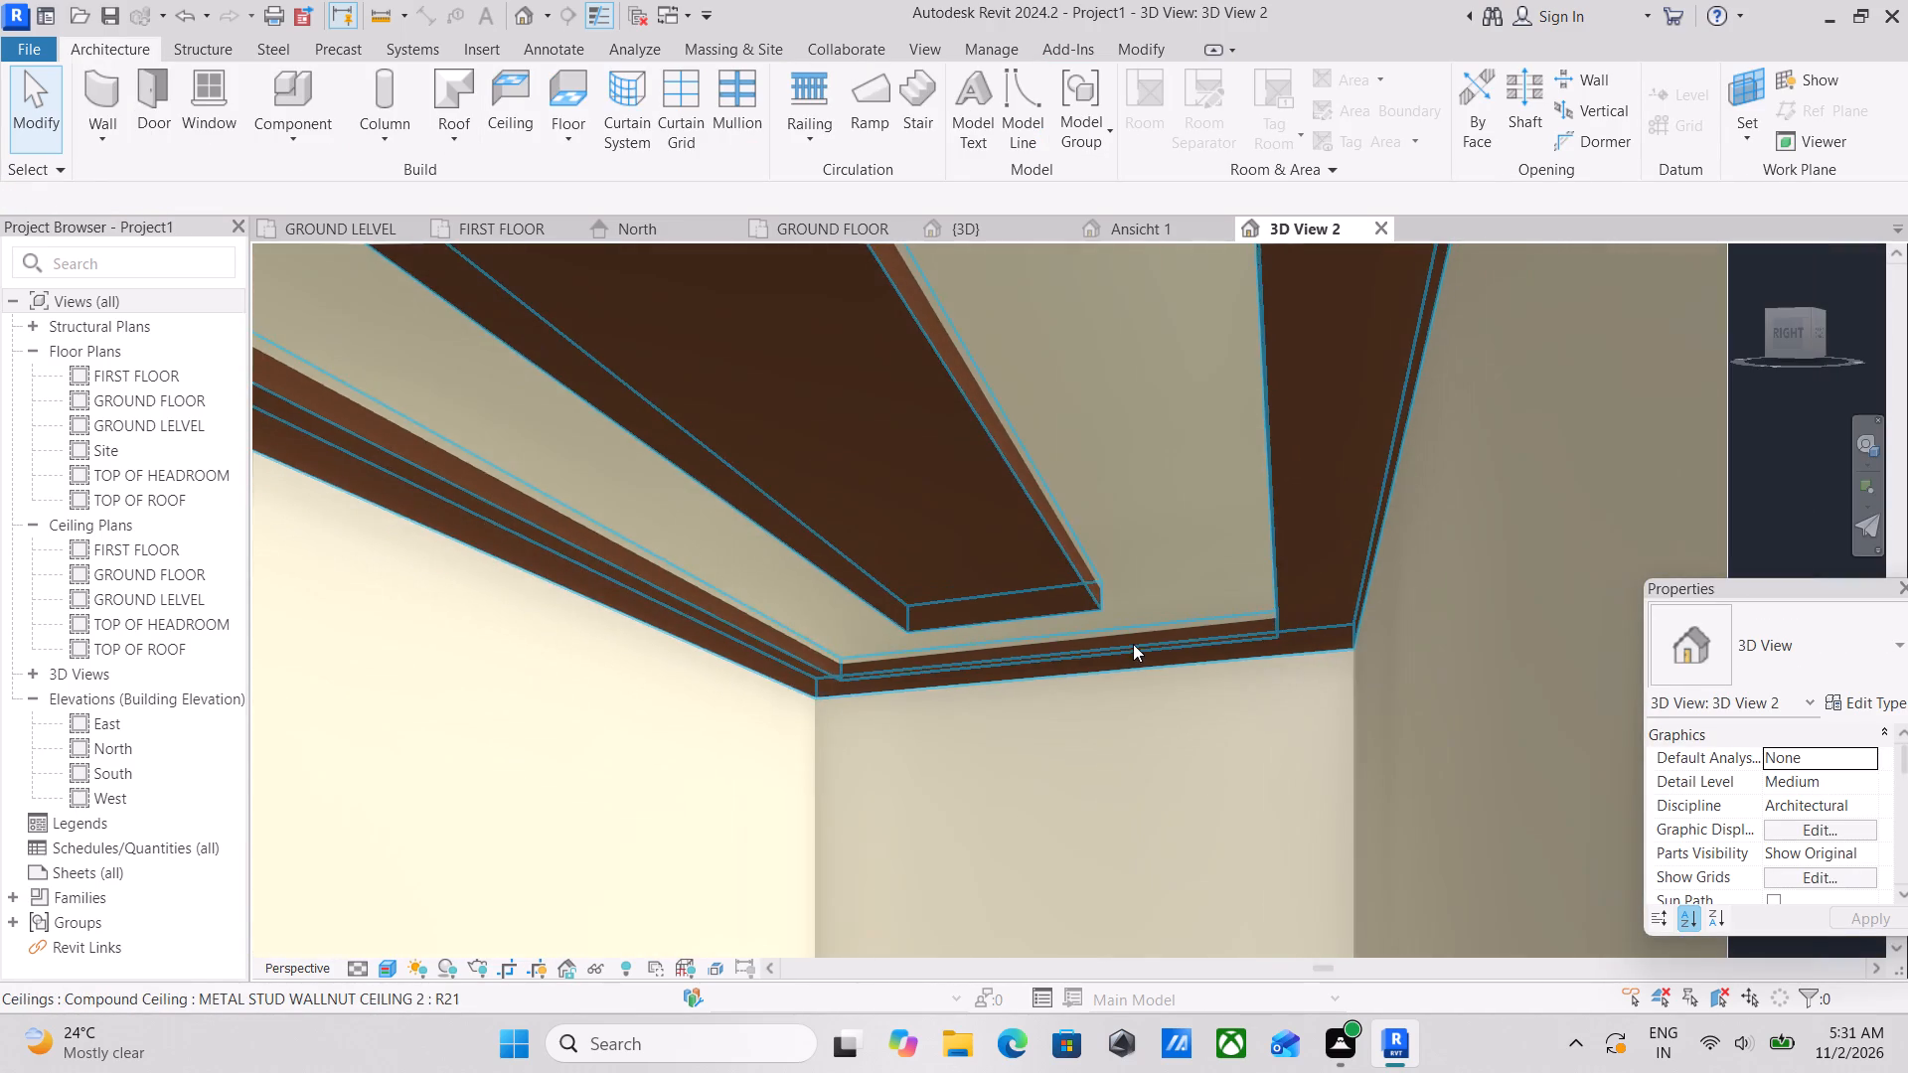
{"action": "scroll", "coordinate": [1114, 642], "scroll_direction": "down", "scroll_amount": 3}
{"action": "scroll", "coordinate": [1064, 710], "scroll_direction": "down", "scroll_amount": 5}
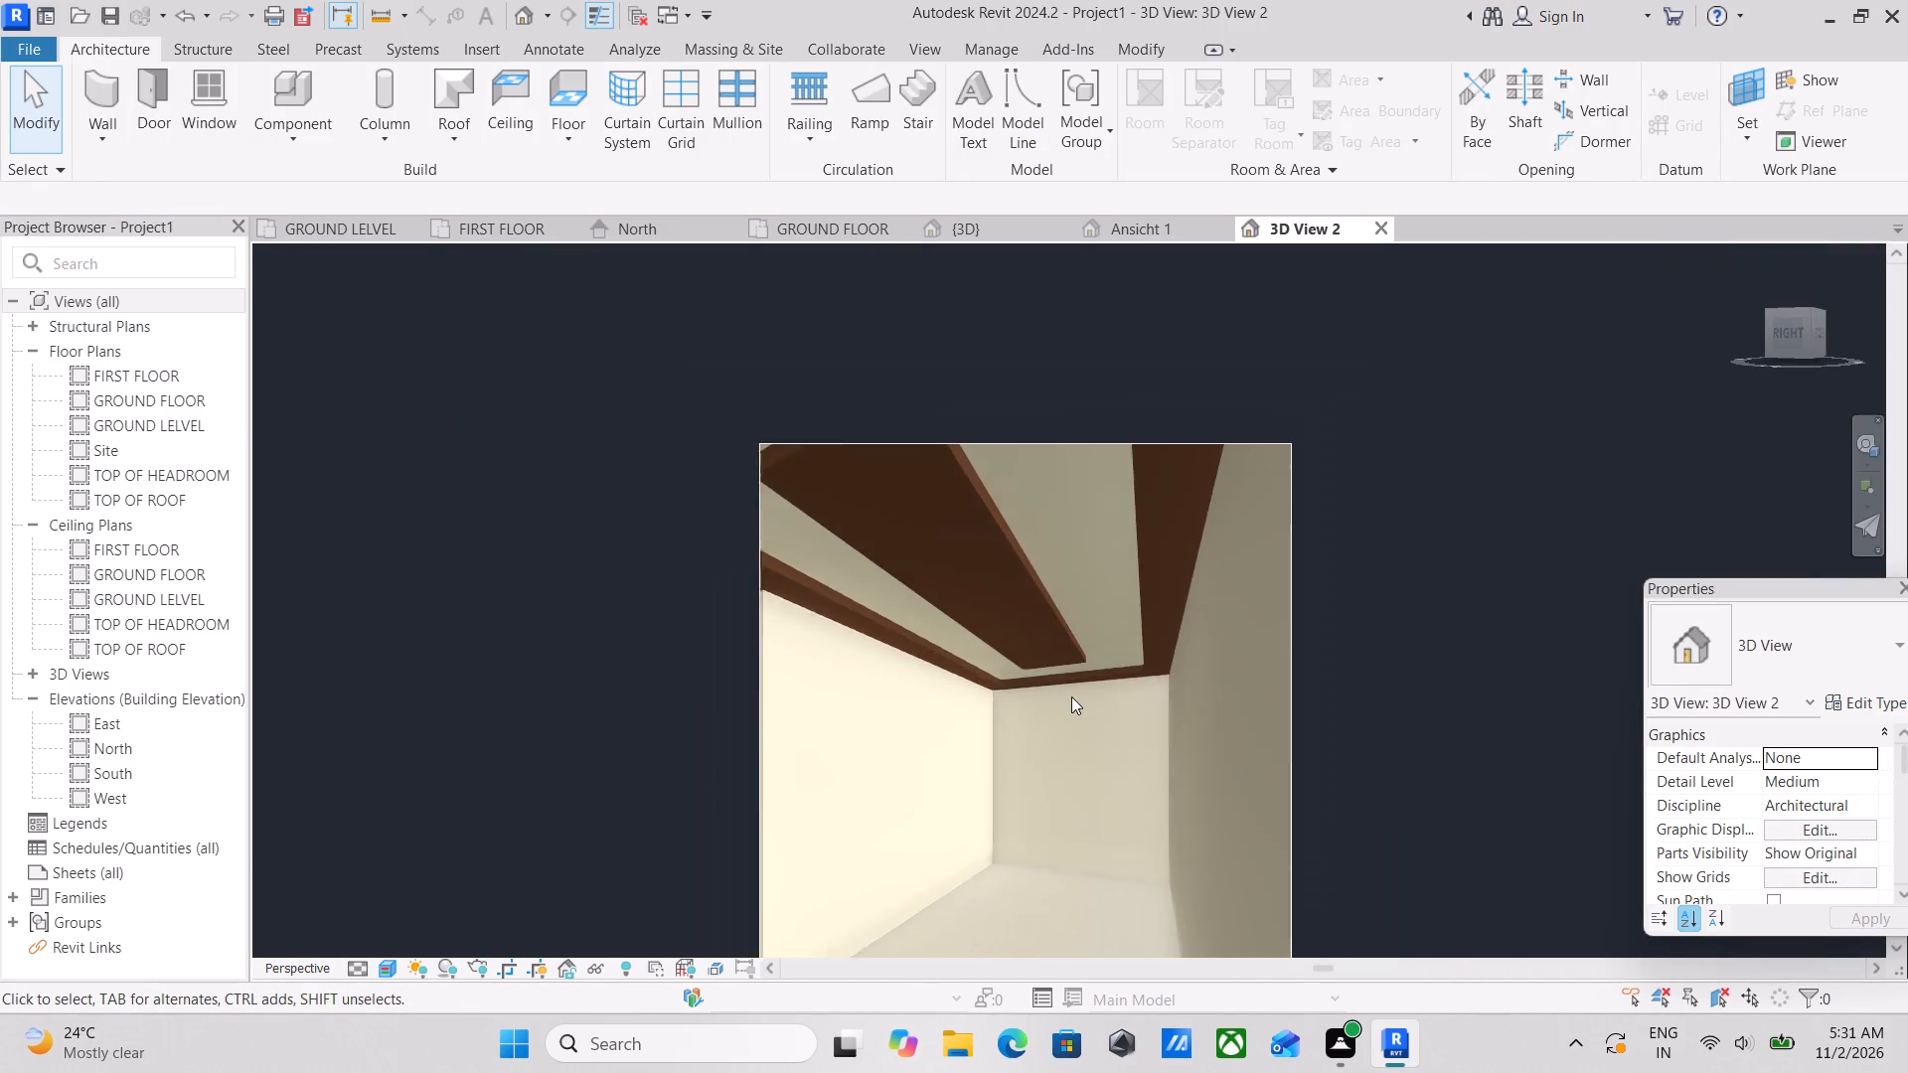
{"action": "scroll", "coordinate": [1071, 696], "scroll_direction": "down", "scroll_amount": 2}
{"action": "scroll", "coordinate": [1101, 675], "scroll_direction": "up", "scroll_amount": 3}
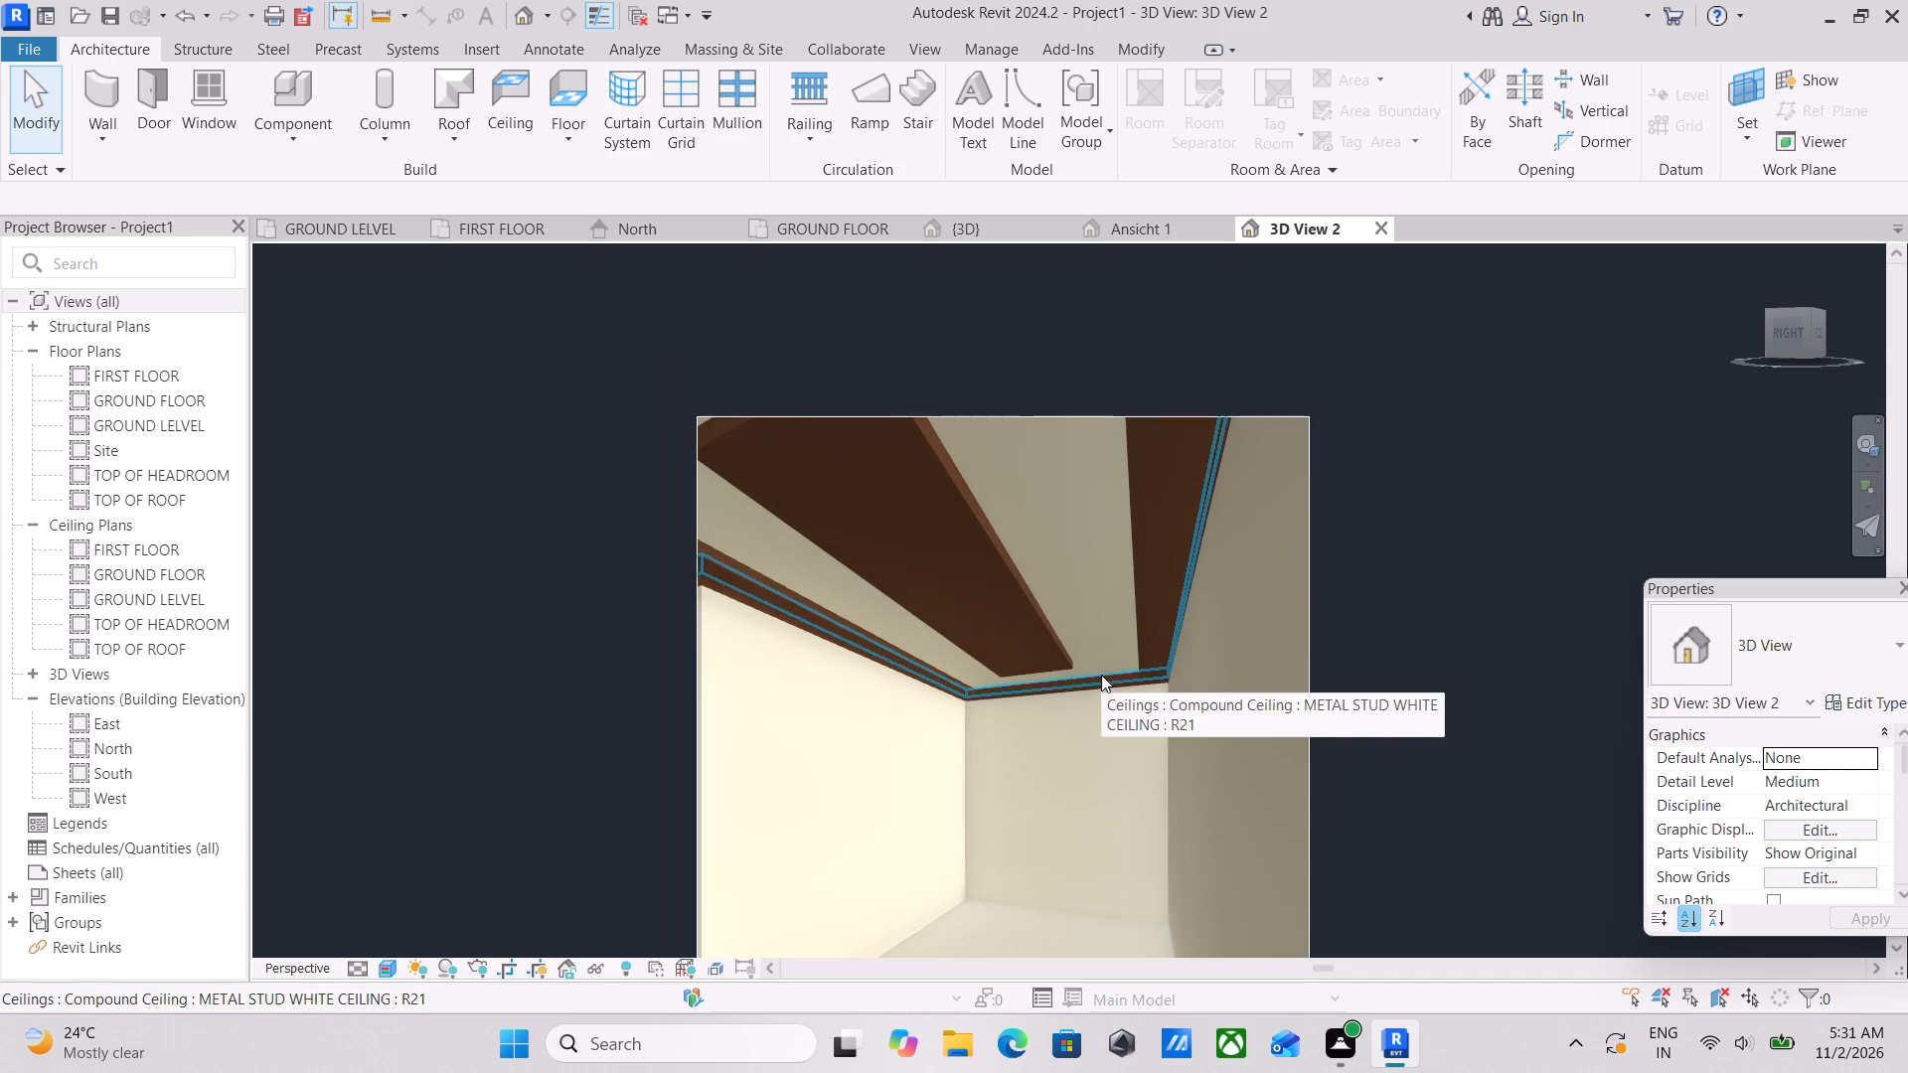
{"action": "scroll", "coordinate": [1033, 656], "scroll_direction": "down", "scroll_amount": 4}
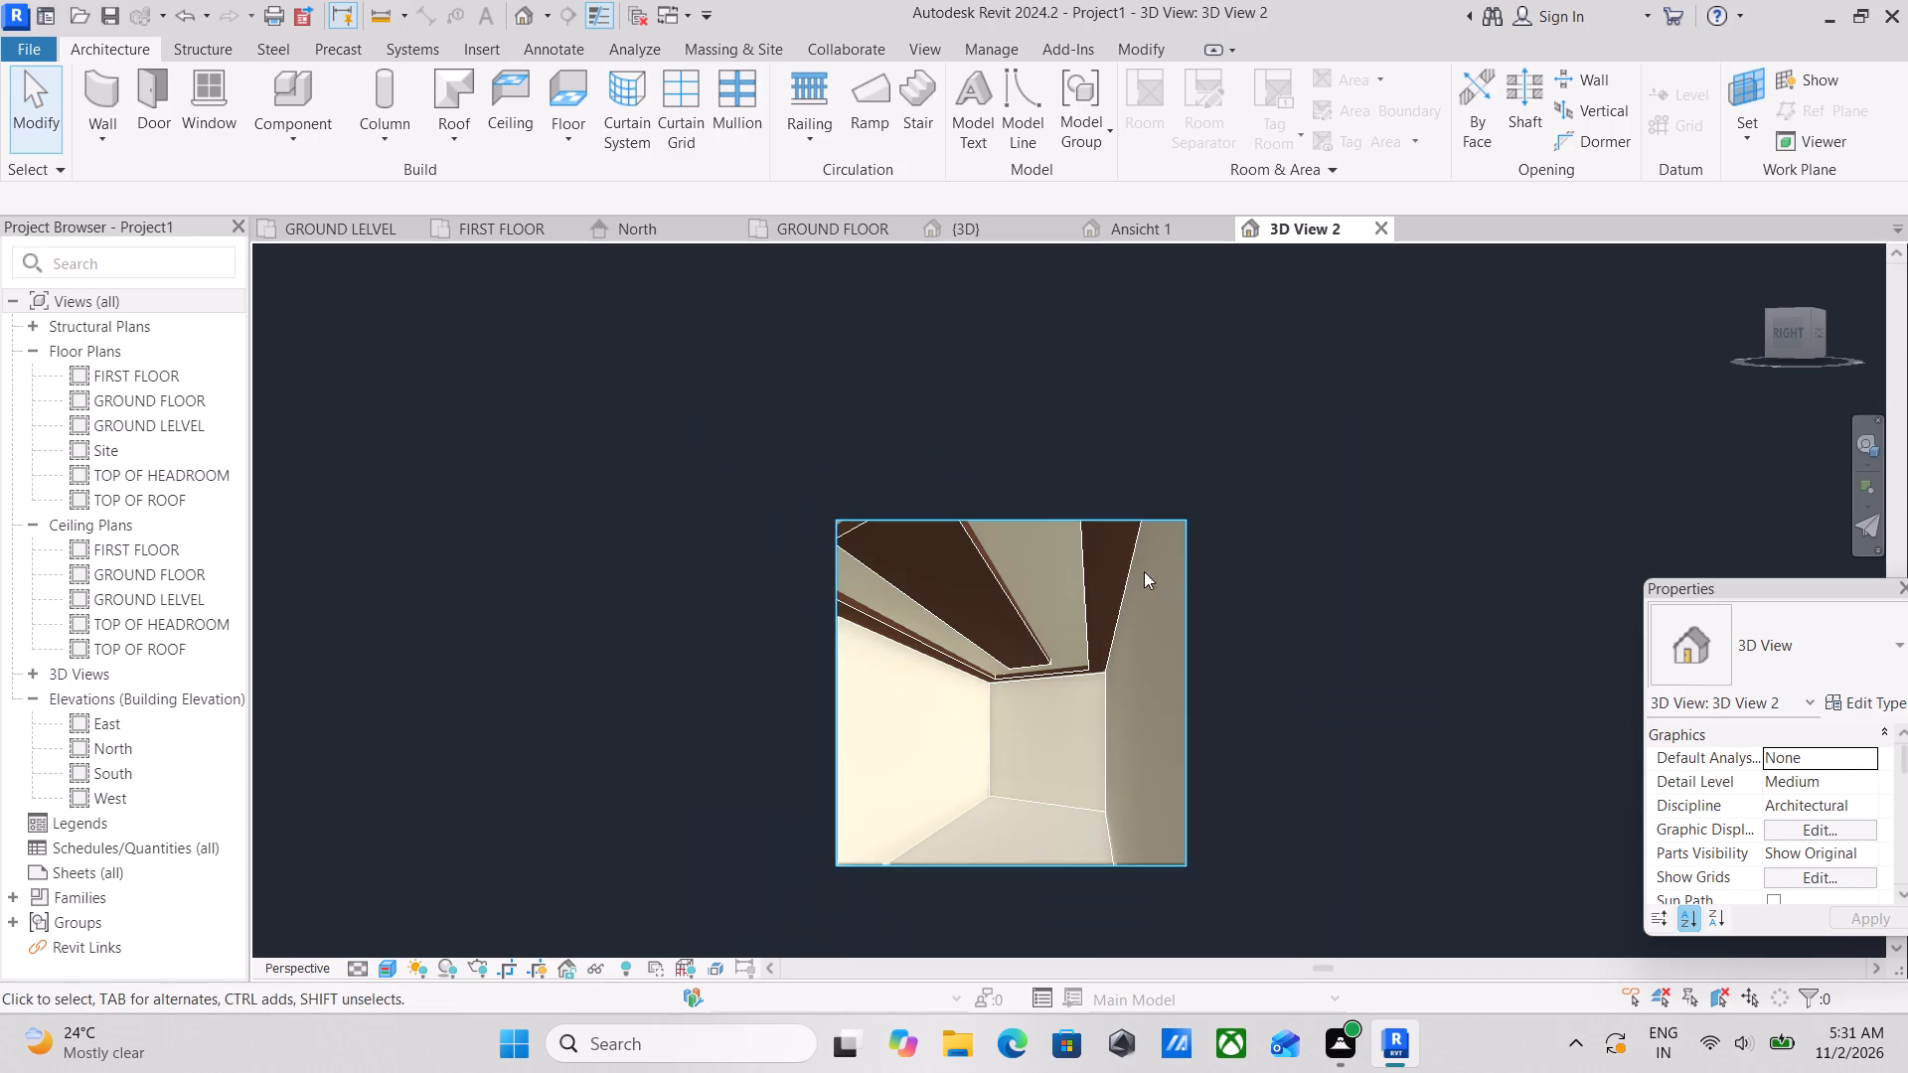
{"action": "scroll", "coordinate": [1020, 576], "scroll_direction": "down", "scroll_amount": 2}
{"action": "middle_click_drag", "start_coordinate": [1011, 578], "coordinate": [1015, 640]}
{"action": "scroll", "coordinate": [1015, 640], "scroll_direction": "up", "scroll_amount": 2}
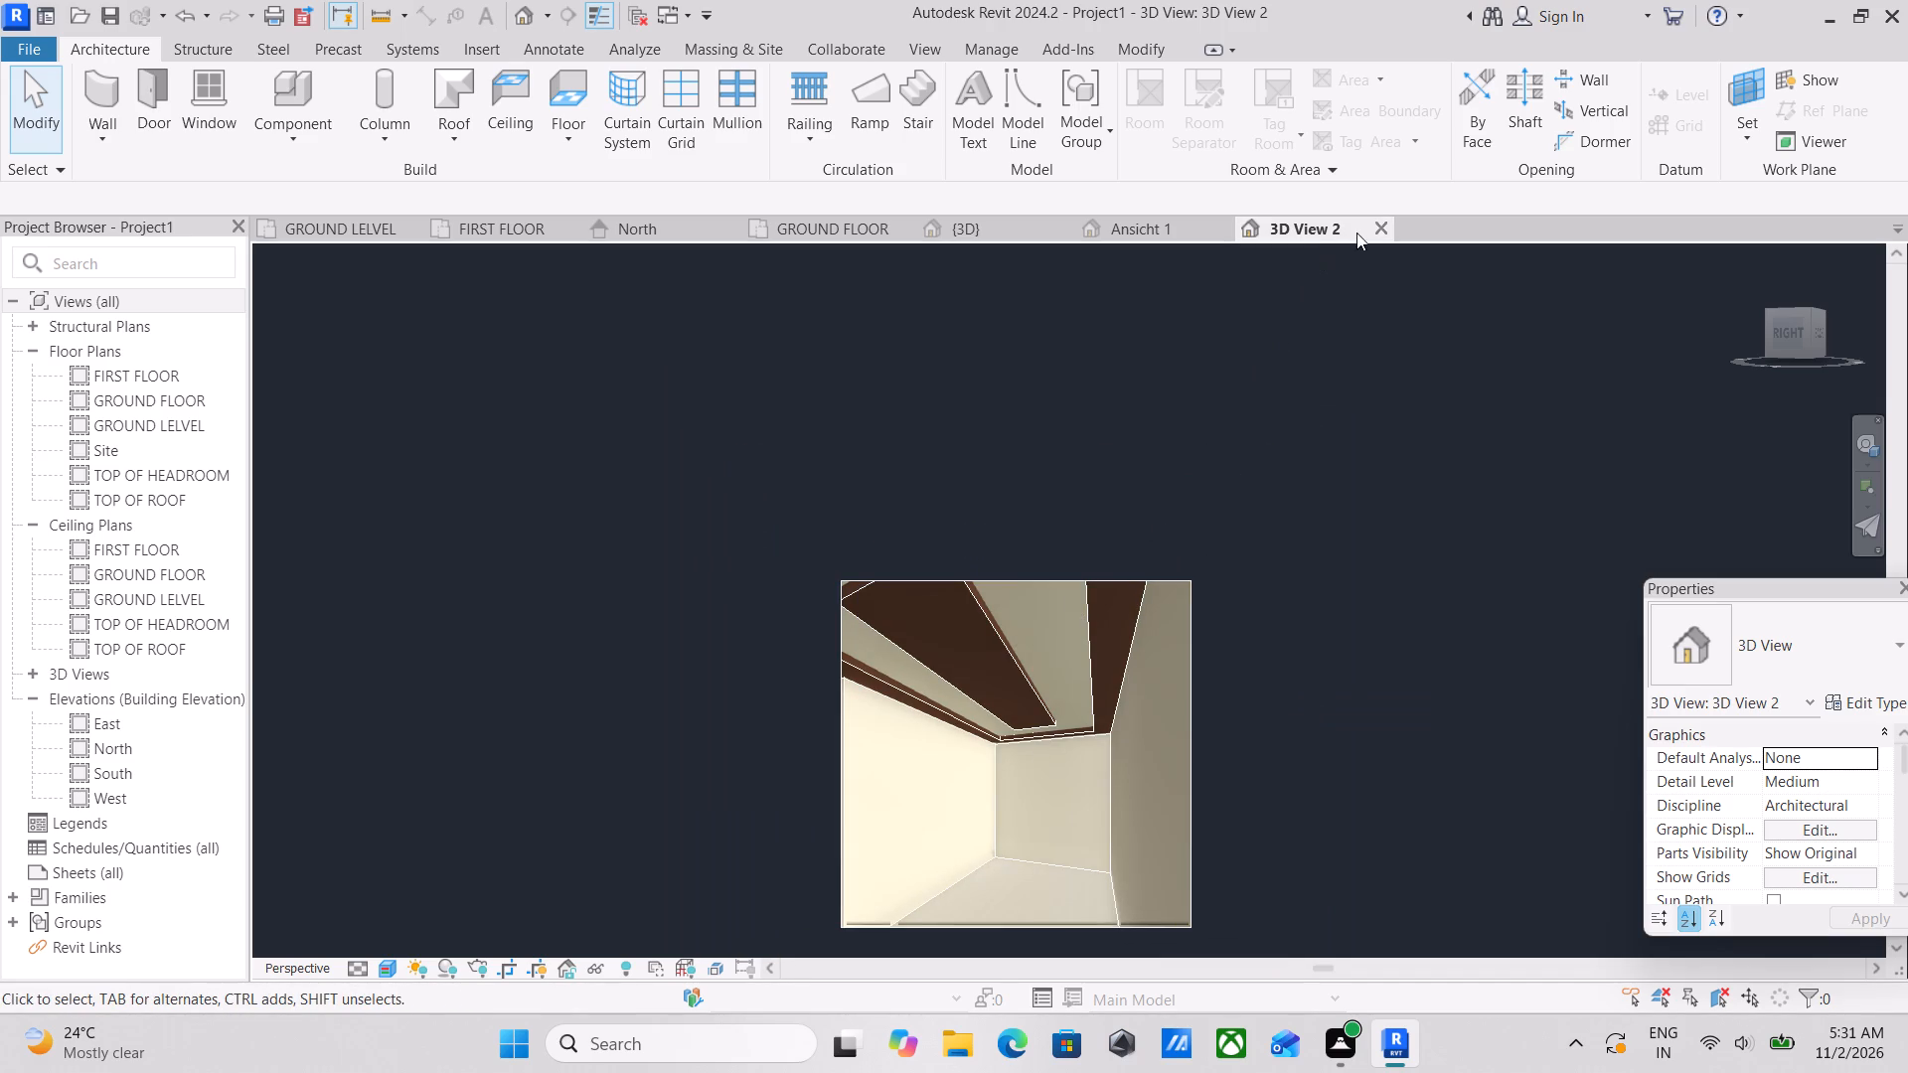
Close the 3D View 2 camera view and return to the GROUND FLOOR plan.
{"action": "left_click", "coordinate": [1375, 239]}
{"action": "left_click", "coordinate": [1391, 220]}
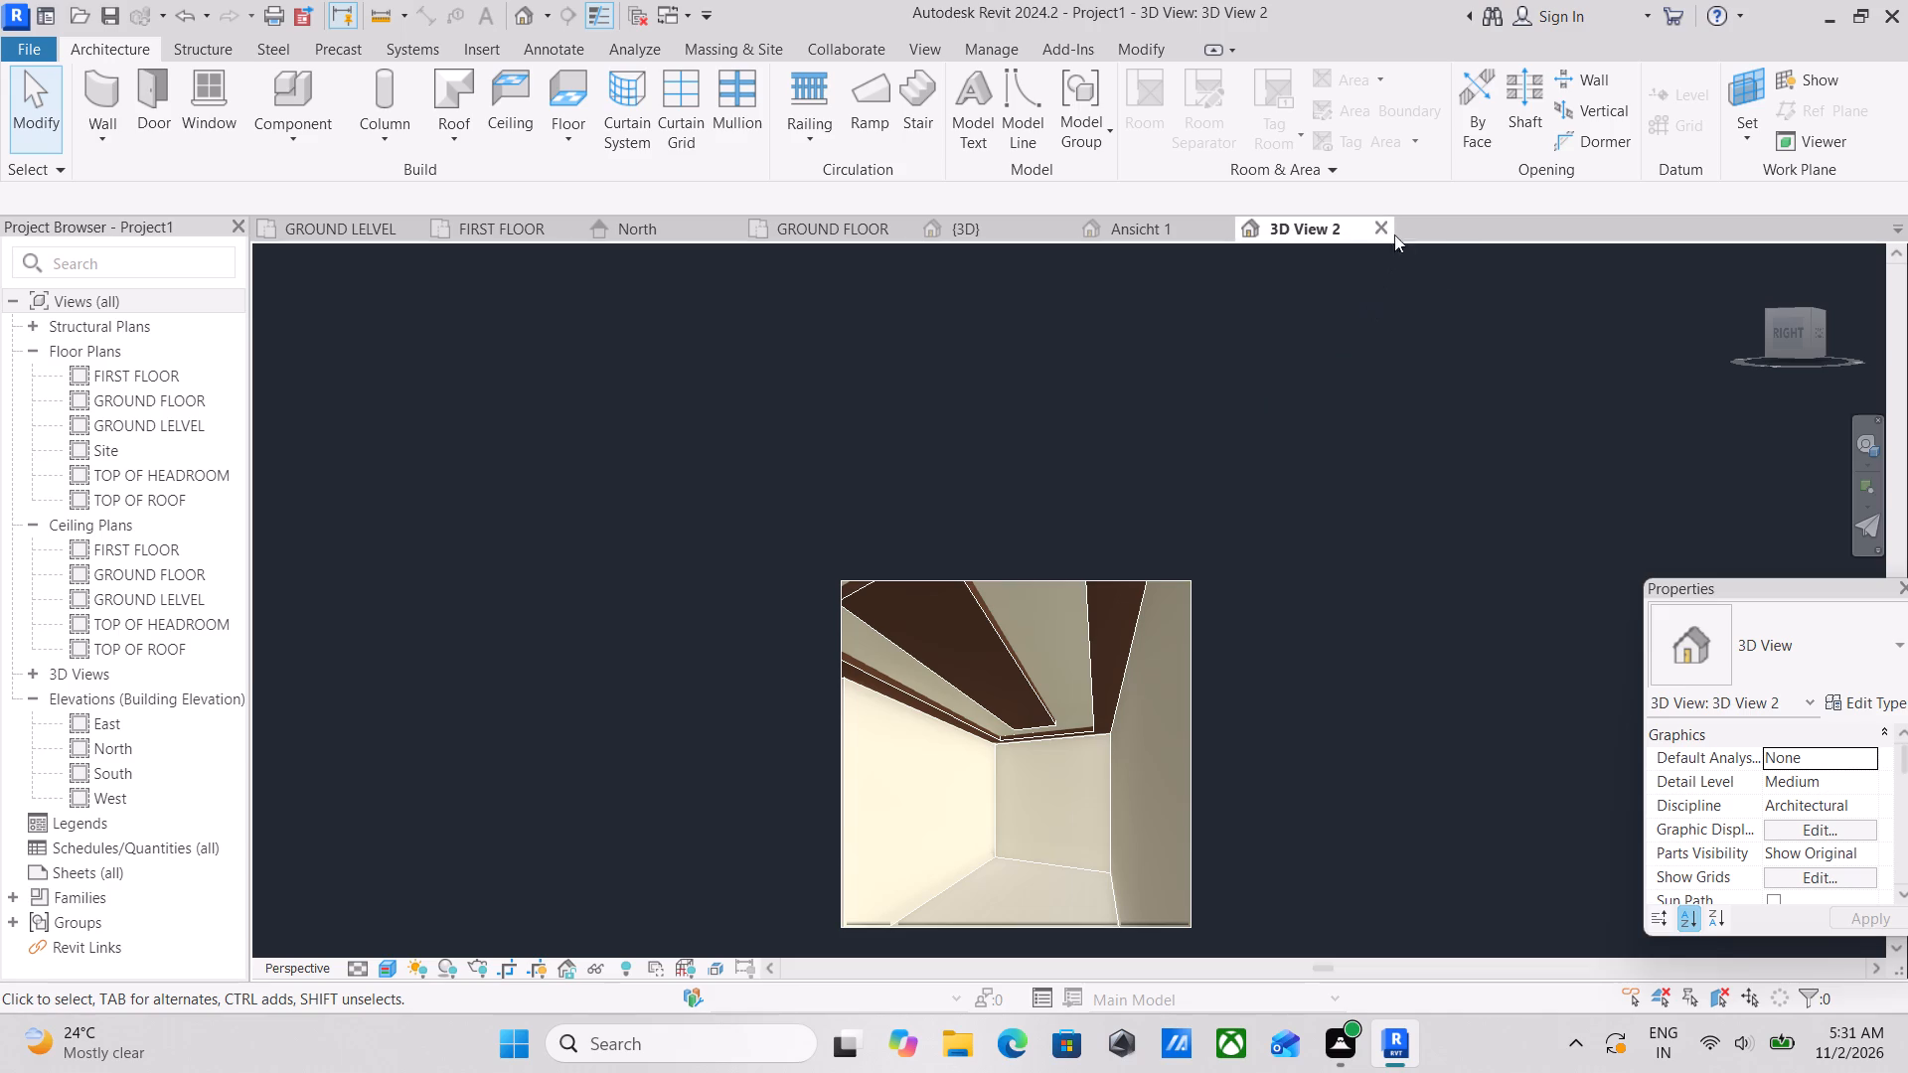
{"action": "left_click", "coordinate": [1379, 225]}
{"action": "scroll", "coordinate": [1090, 417], "scroll_direction": "down", "scroll_amount": 4}
{"action": "middle_click_drag", "start_coordinate": [1090, 417], "coordinate": [999, 358]}
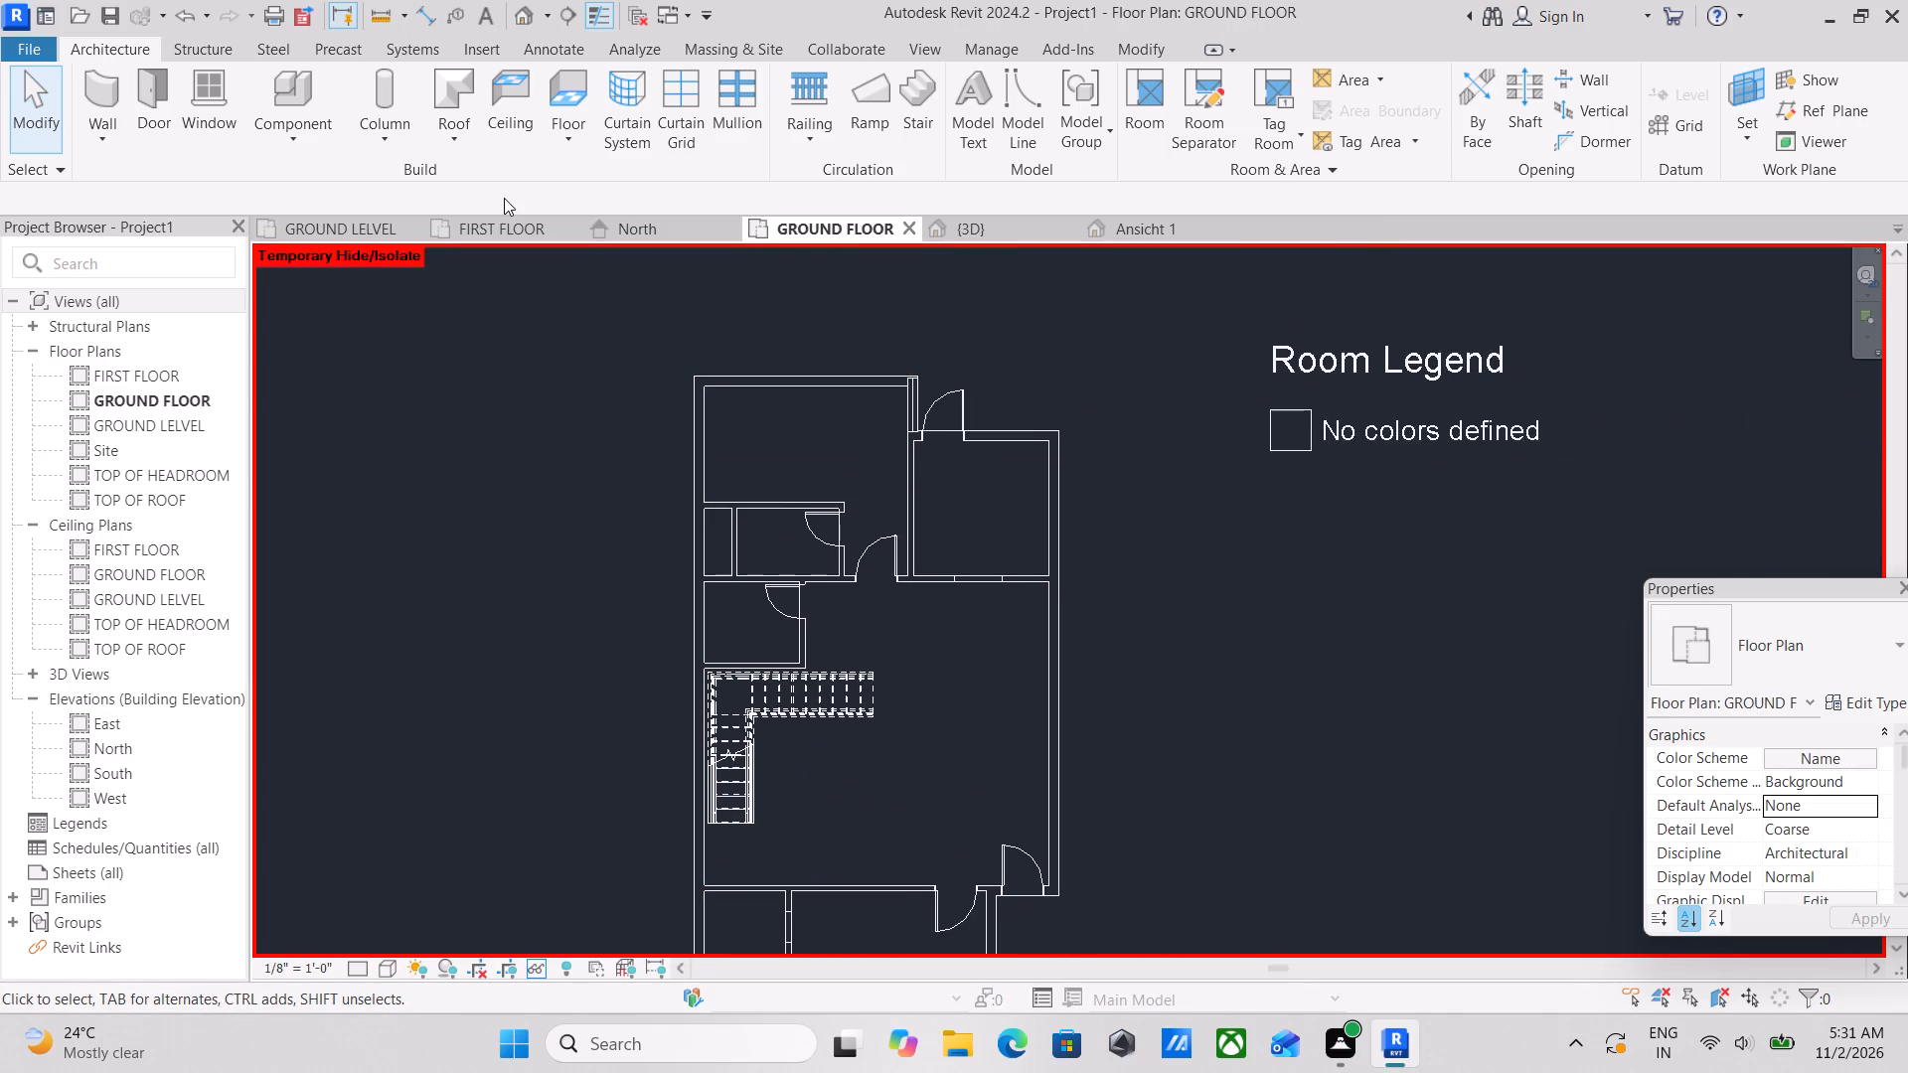
In the {3D} view, nudge the Single-Flush 30" x 80" door of the small tiled room beside the narrow shaft slightly along its wall.
{"action": "left_click", "coordinate": [954, 224]}
{"action": "scroll", "coordinate": [950, 482], "scroll_direction": "down", "scroll_amount": 3}
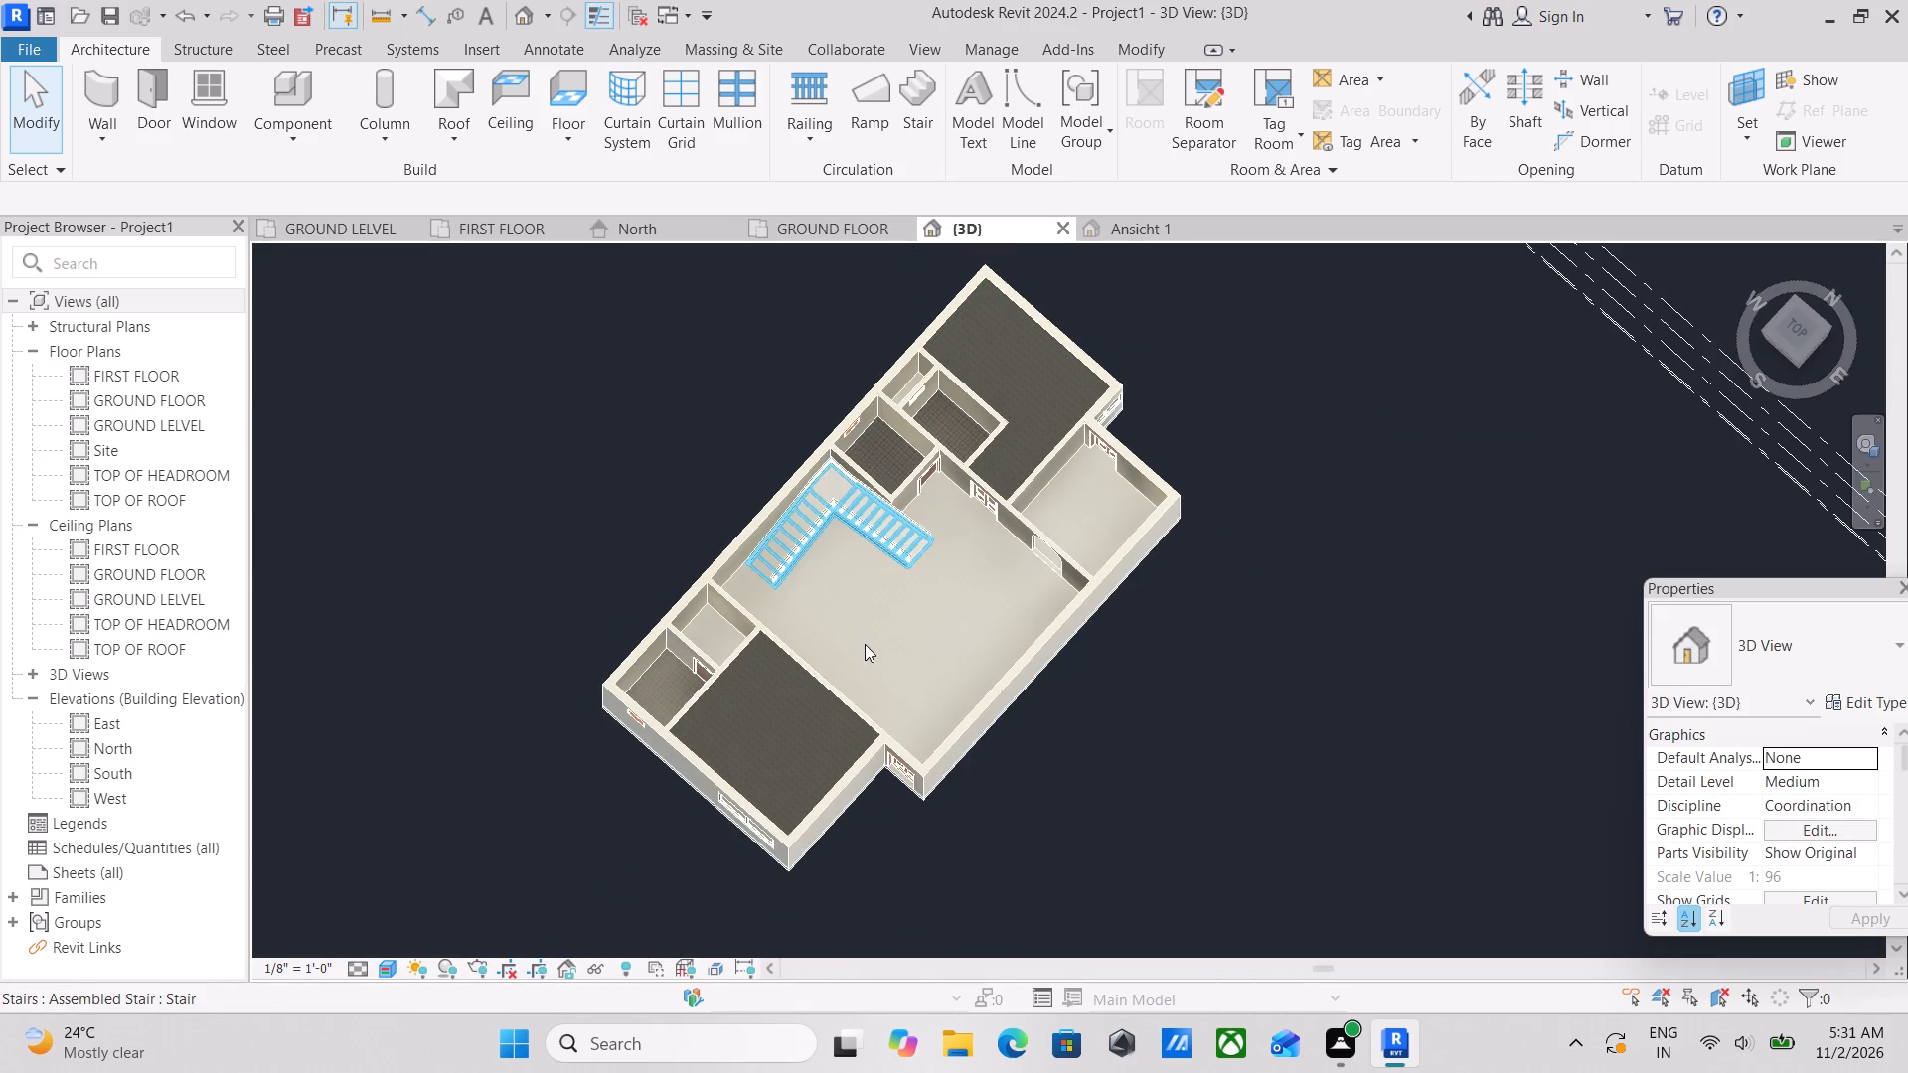
{"action": "middle_click_drag", "start_coordinate": [864, 638], "coordinate": [953, 234], "text": "shift"}
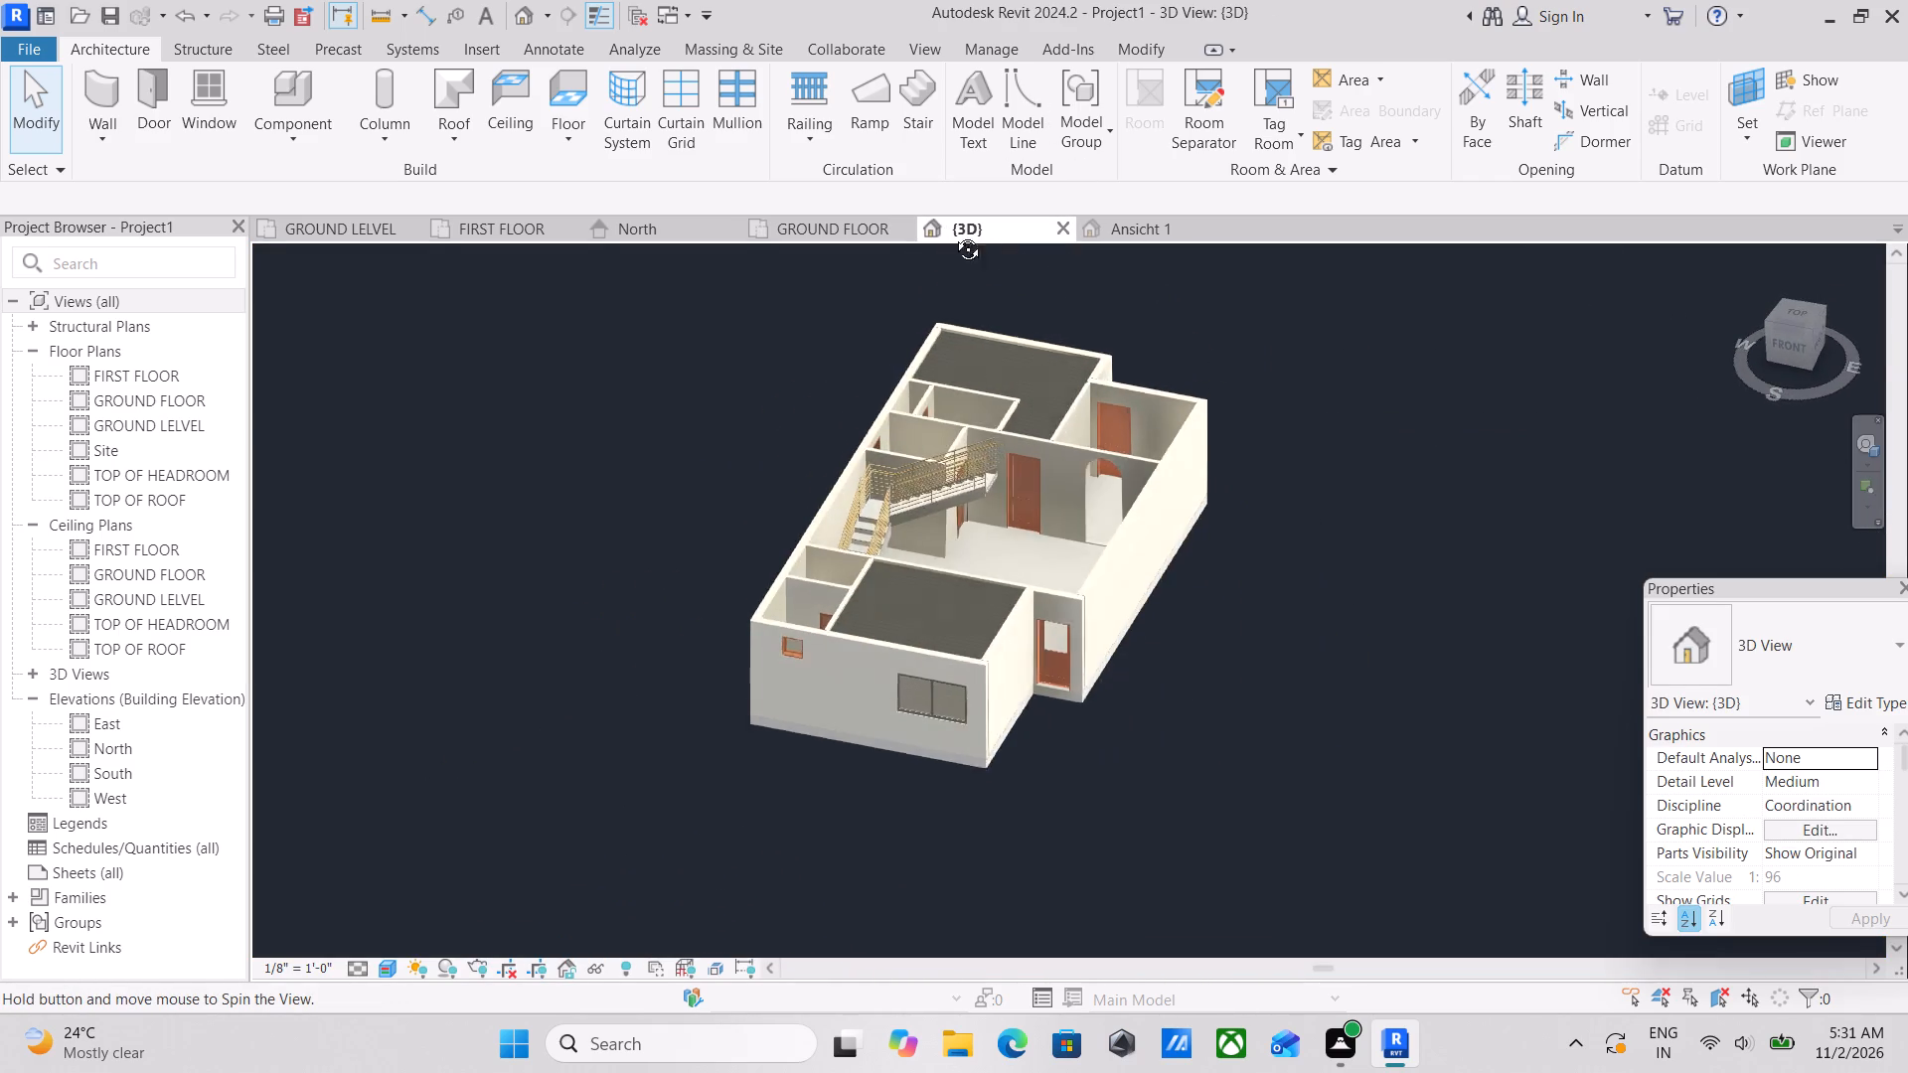
{"action": "middle_click_drag", "start_coordinate": [953, 234], "coordinate": [937, 529], "text": "shift"}
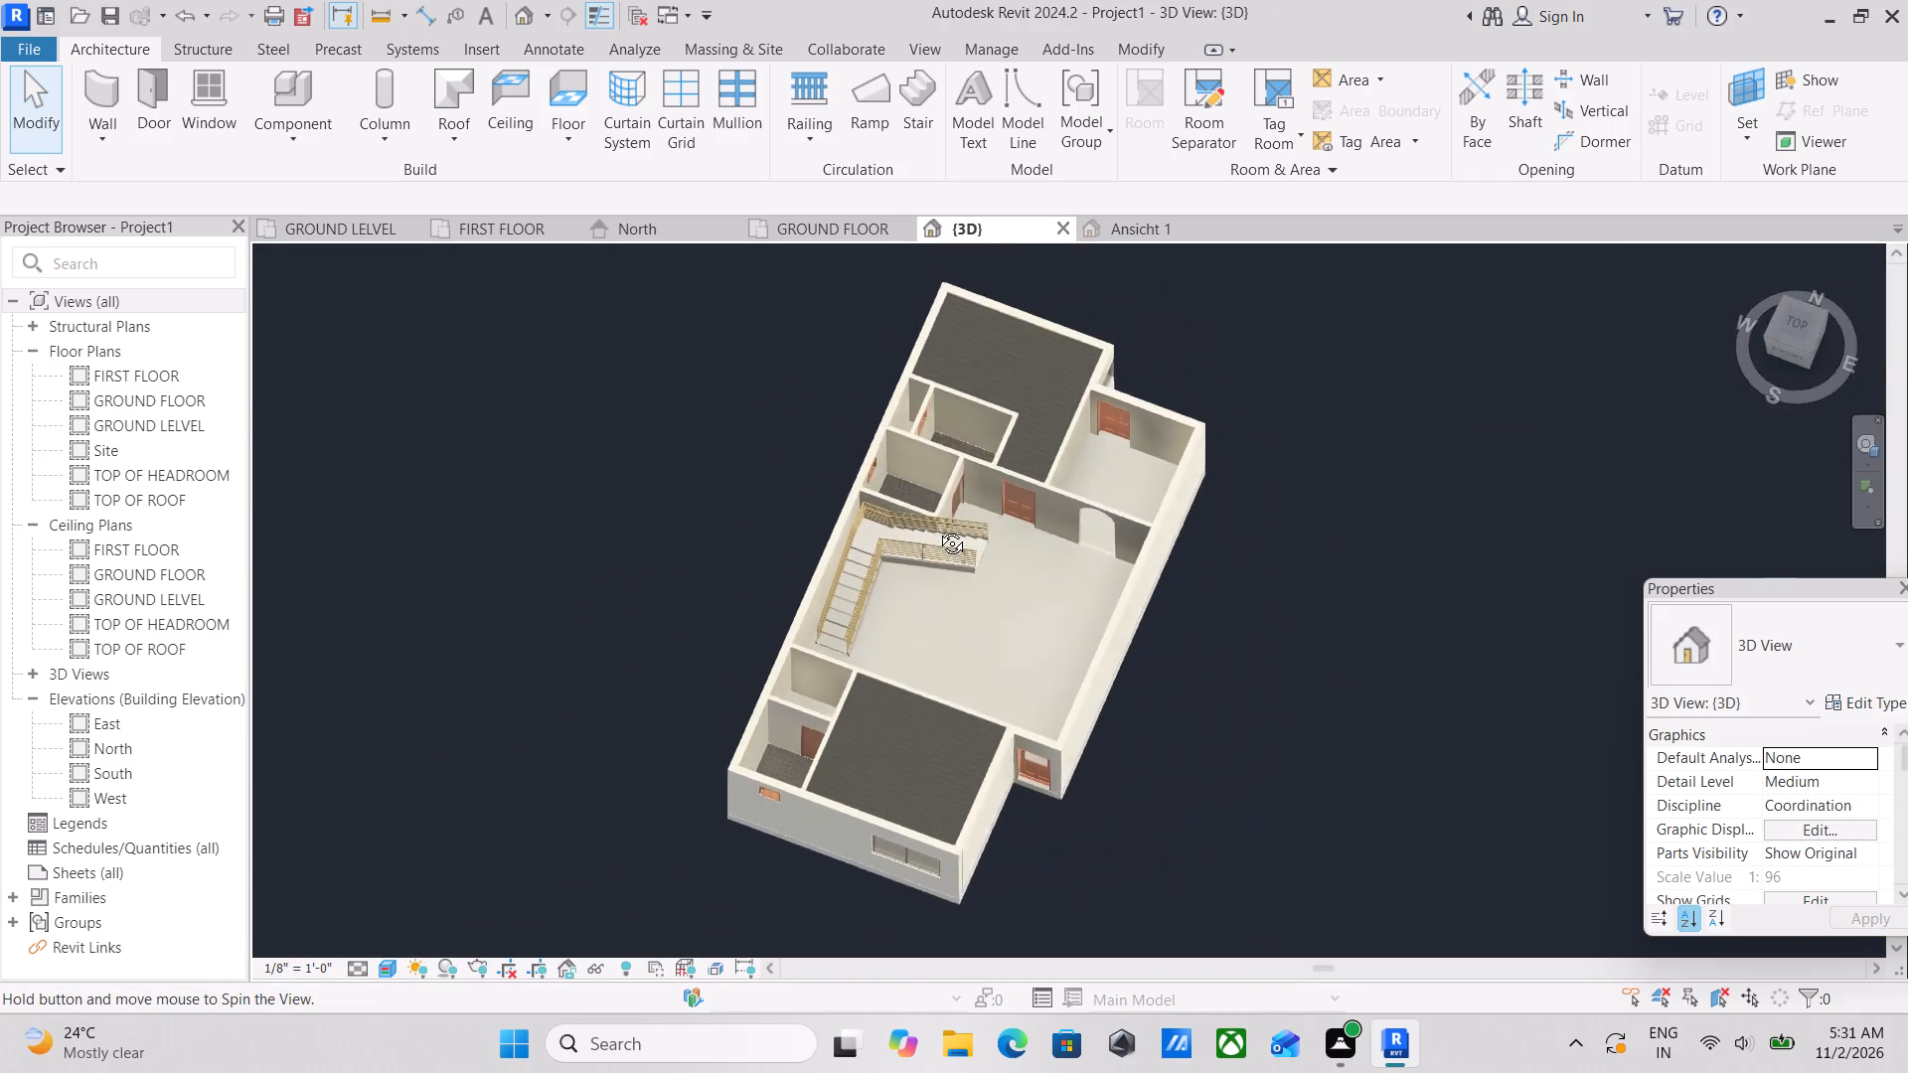
{"action": "middle_click_drag", "start_coordinate": [937, 529], "coordinate": [1134, 615], "text": "shift"}
{"action": "scroll", "coordinate": [1021, 646], "scroll_direction": "up", "scroll_amount": 1, "text": "shift"}
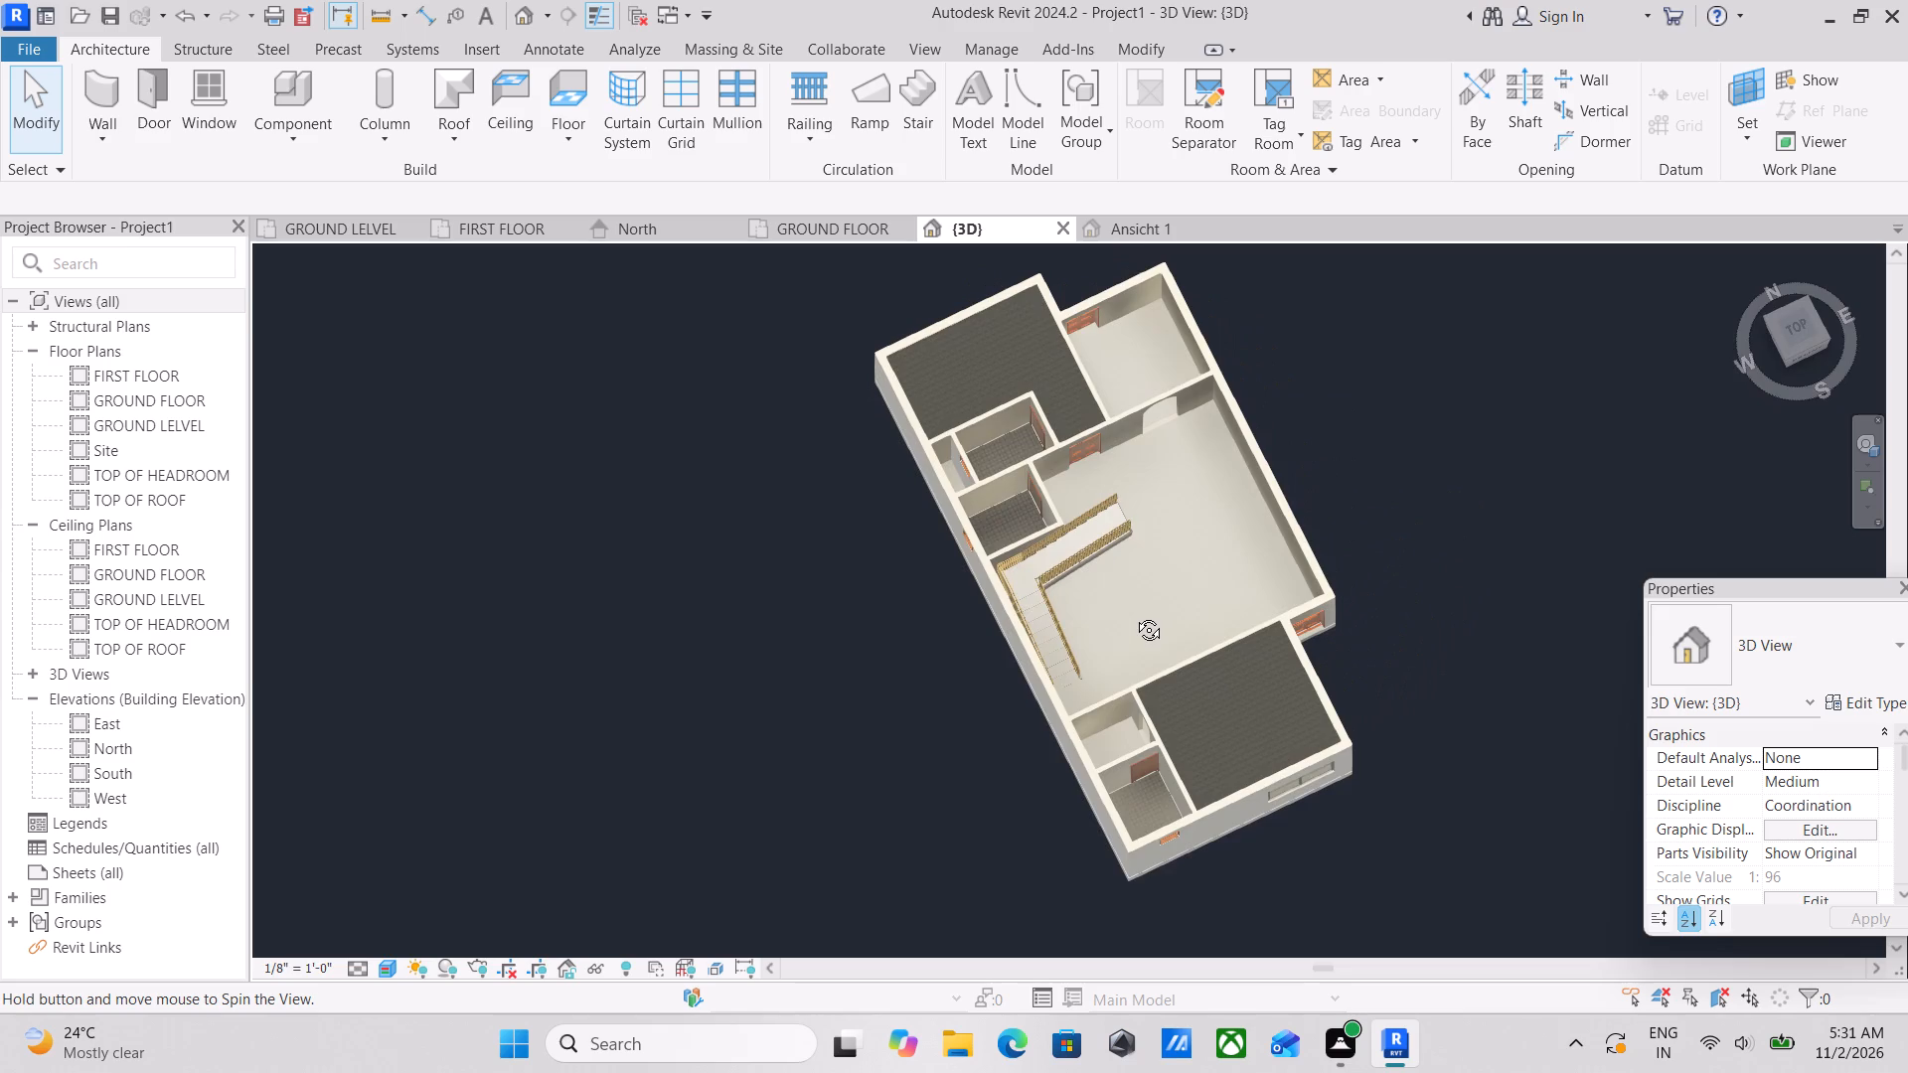
{"action": "middle_click_drag", "start_coordinate": [1134, 615], "coordinate": [1197, 476], "text": "shift"}
{"action": "scroll", "coordinate": [1078, 431], "scroll_direction": "up", "scroll_amount": 11}
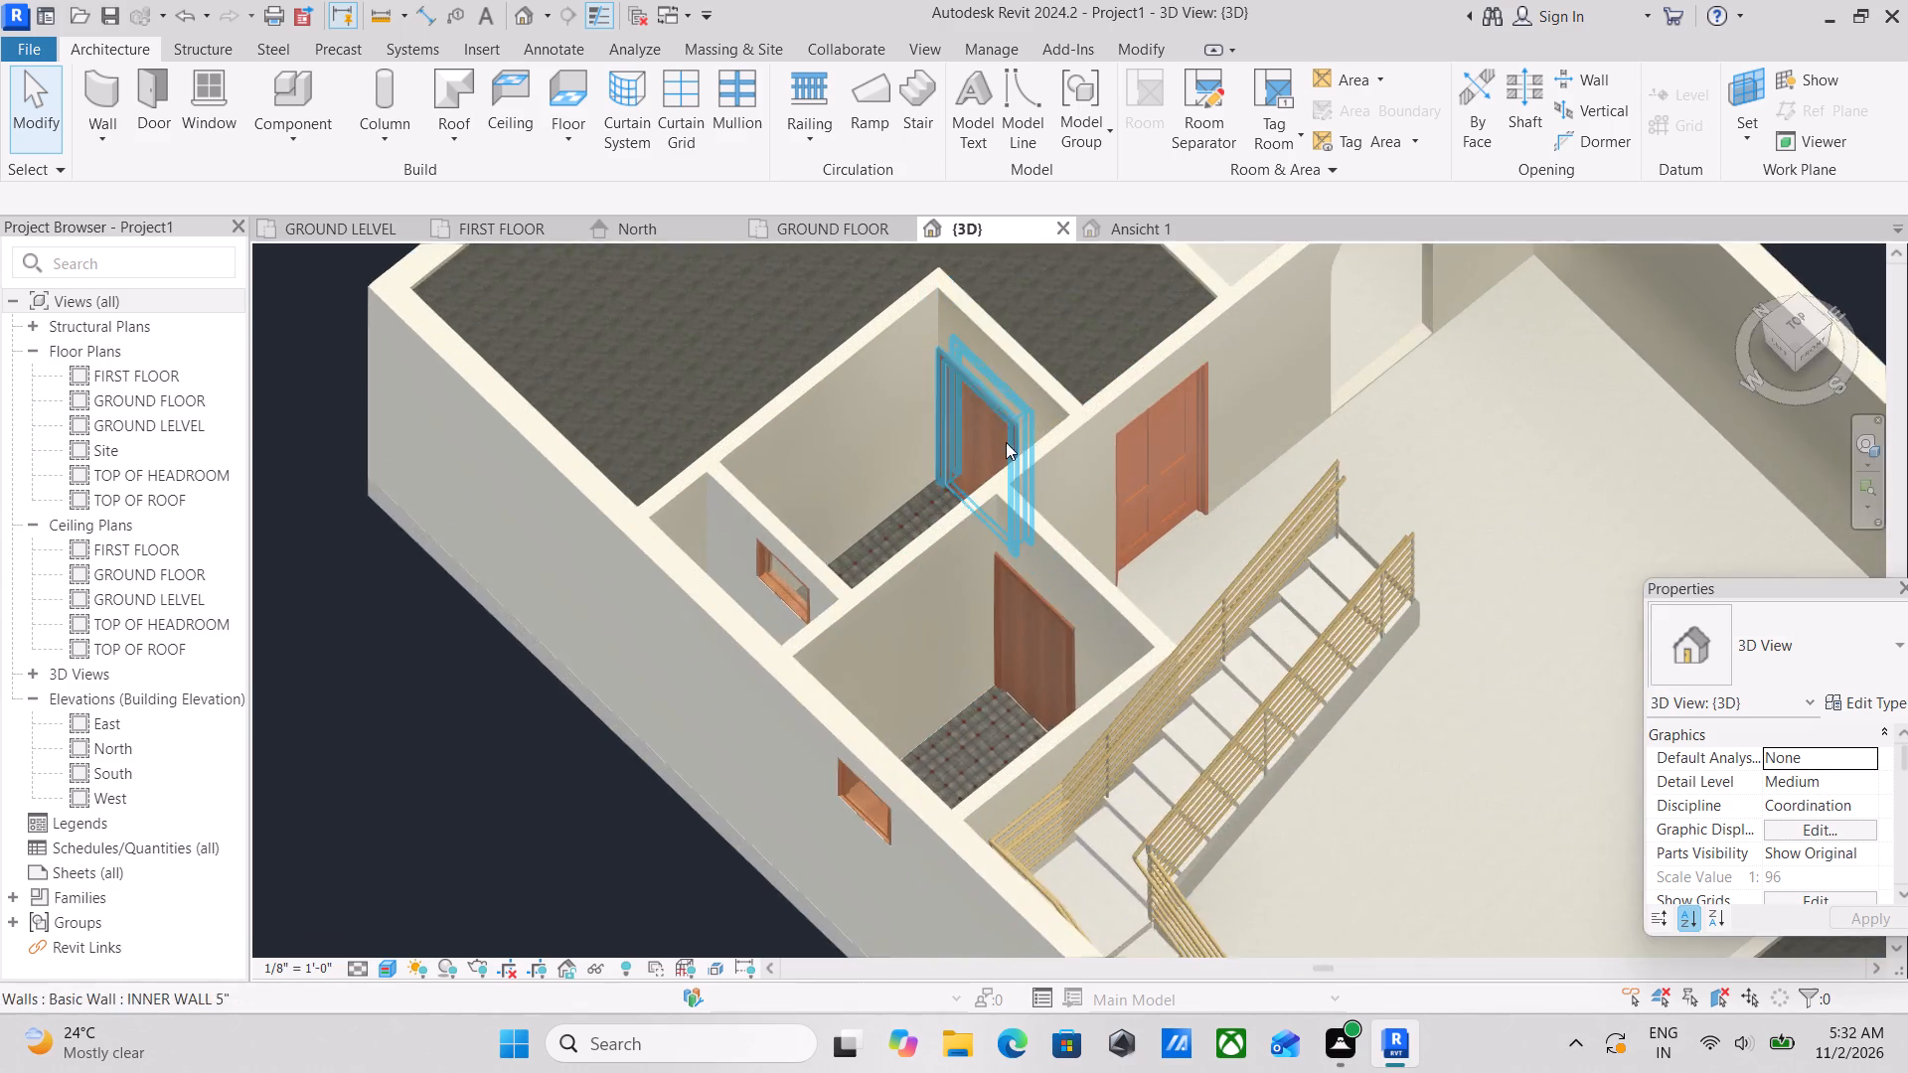
{"action": "scroll", "coordinate": [1006, 442], "scroll_direction": "up", "scroll_amount": 2}
{"action": "left_click", "coordinate": [909, 334]}
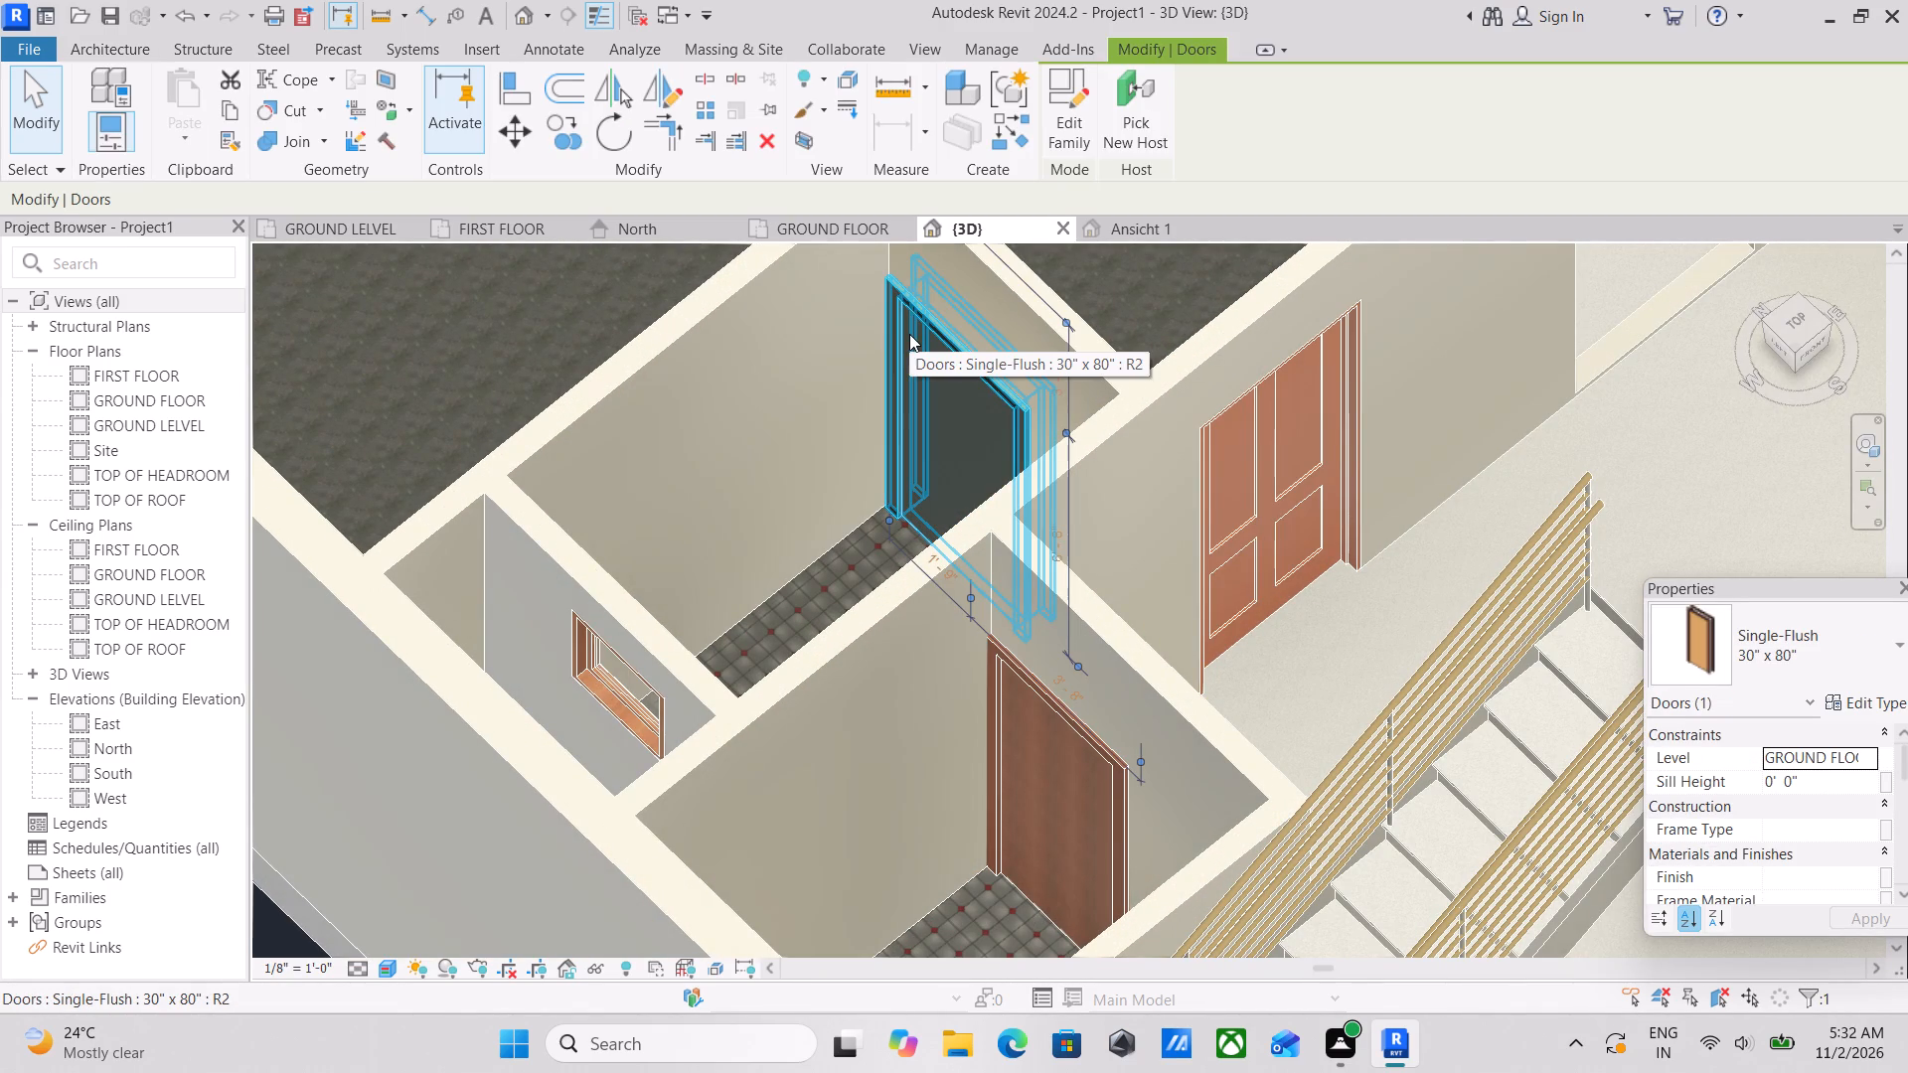
{"action": "key", "text": "Down"}
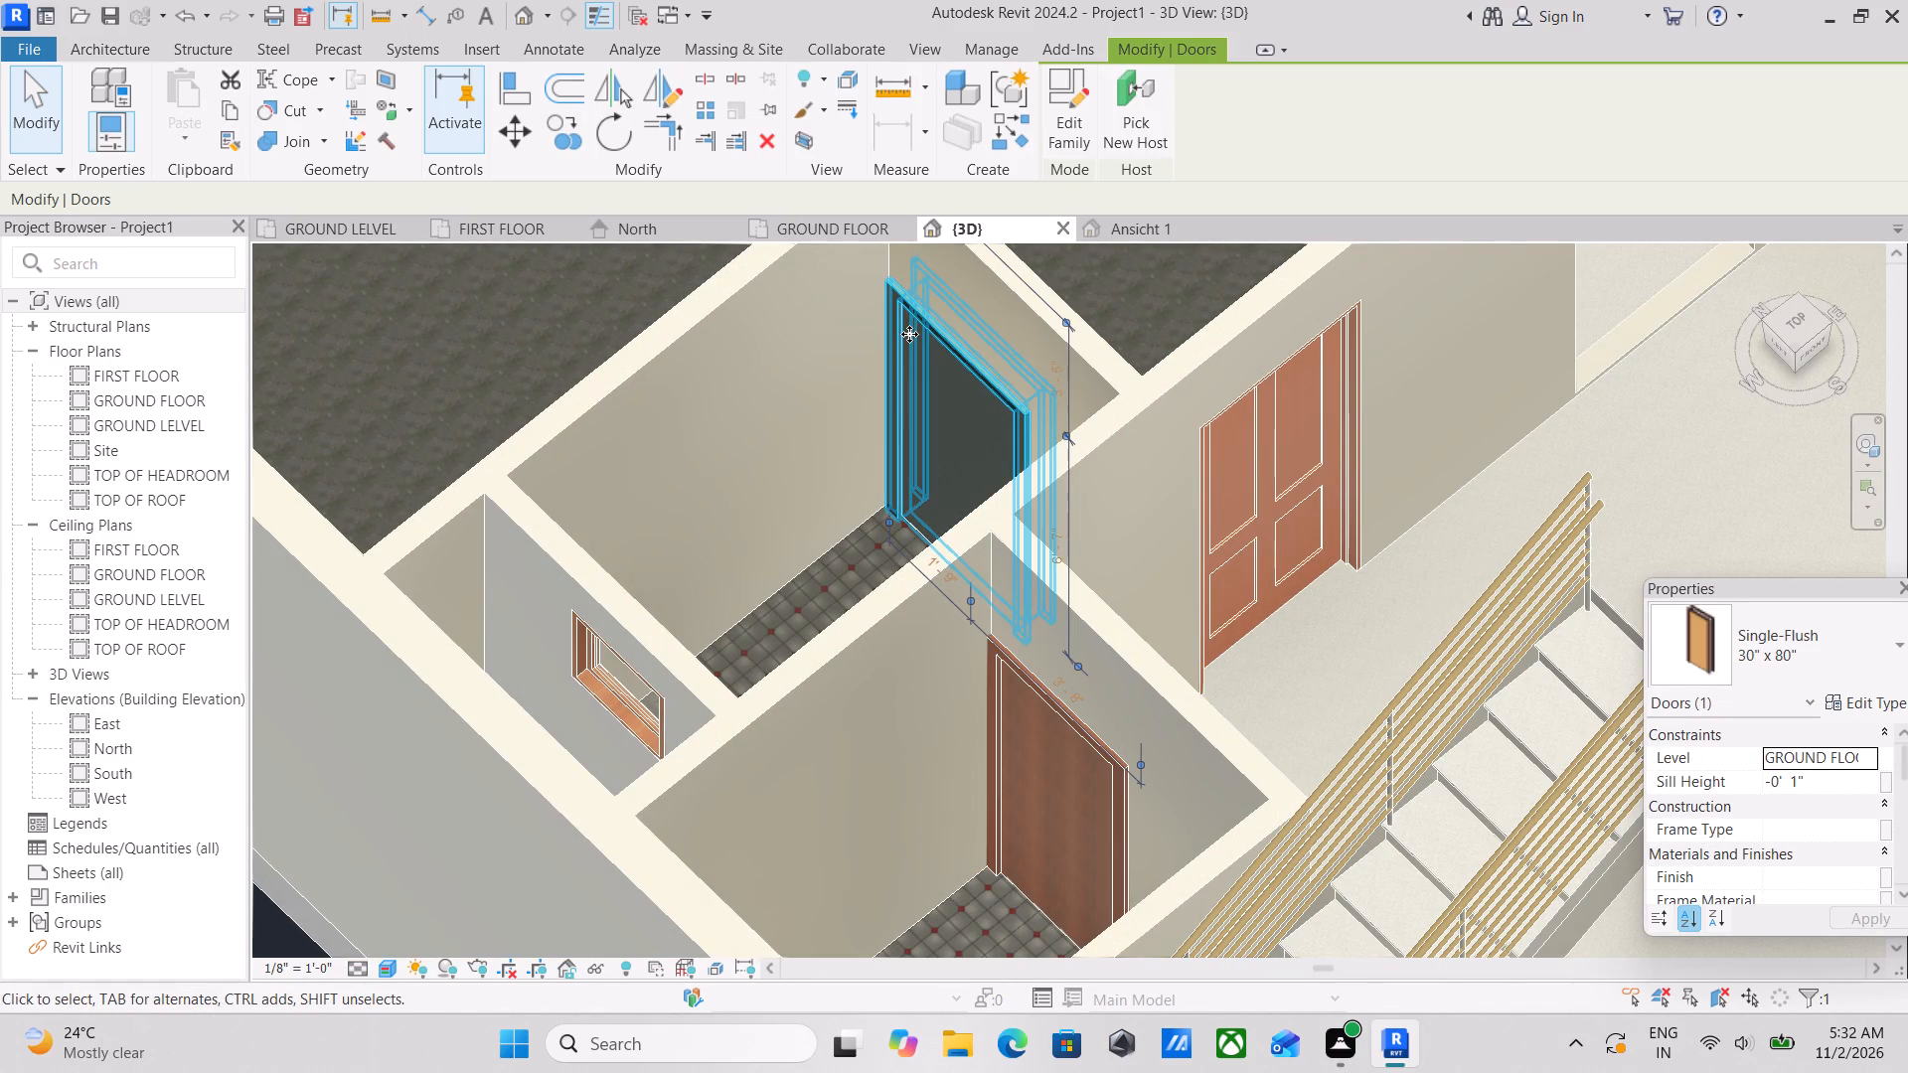
{"action": "key", "text": "Right"}
{"action": "key", "text": "Right"}
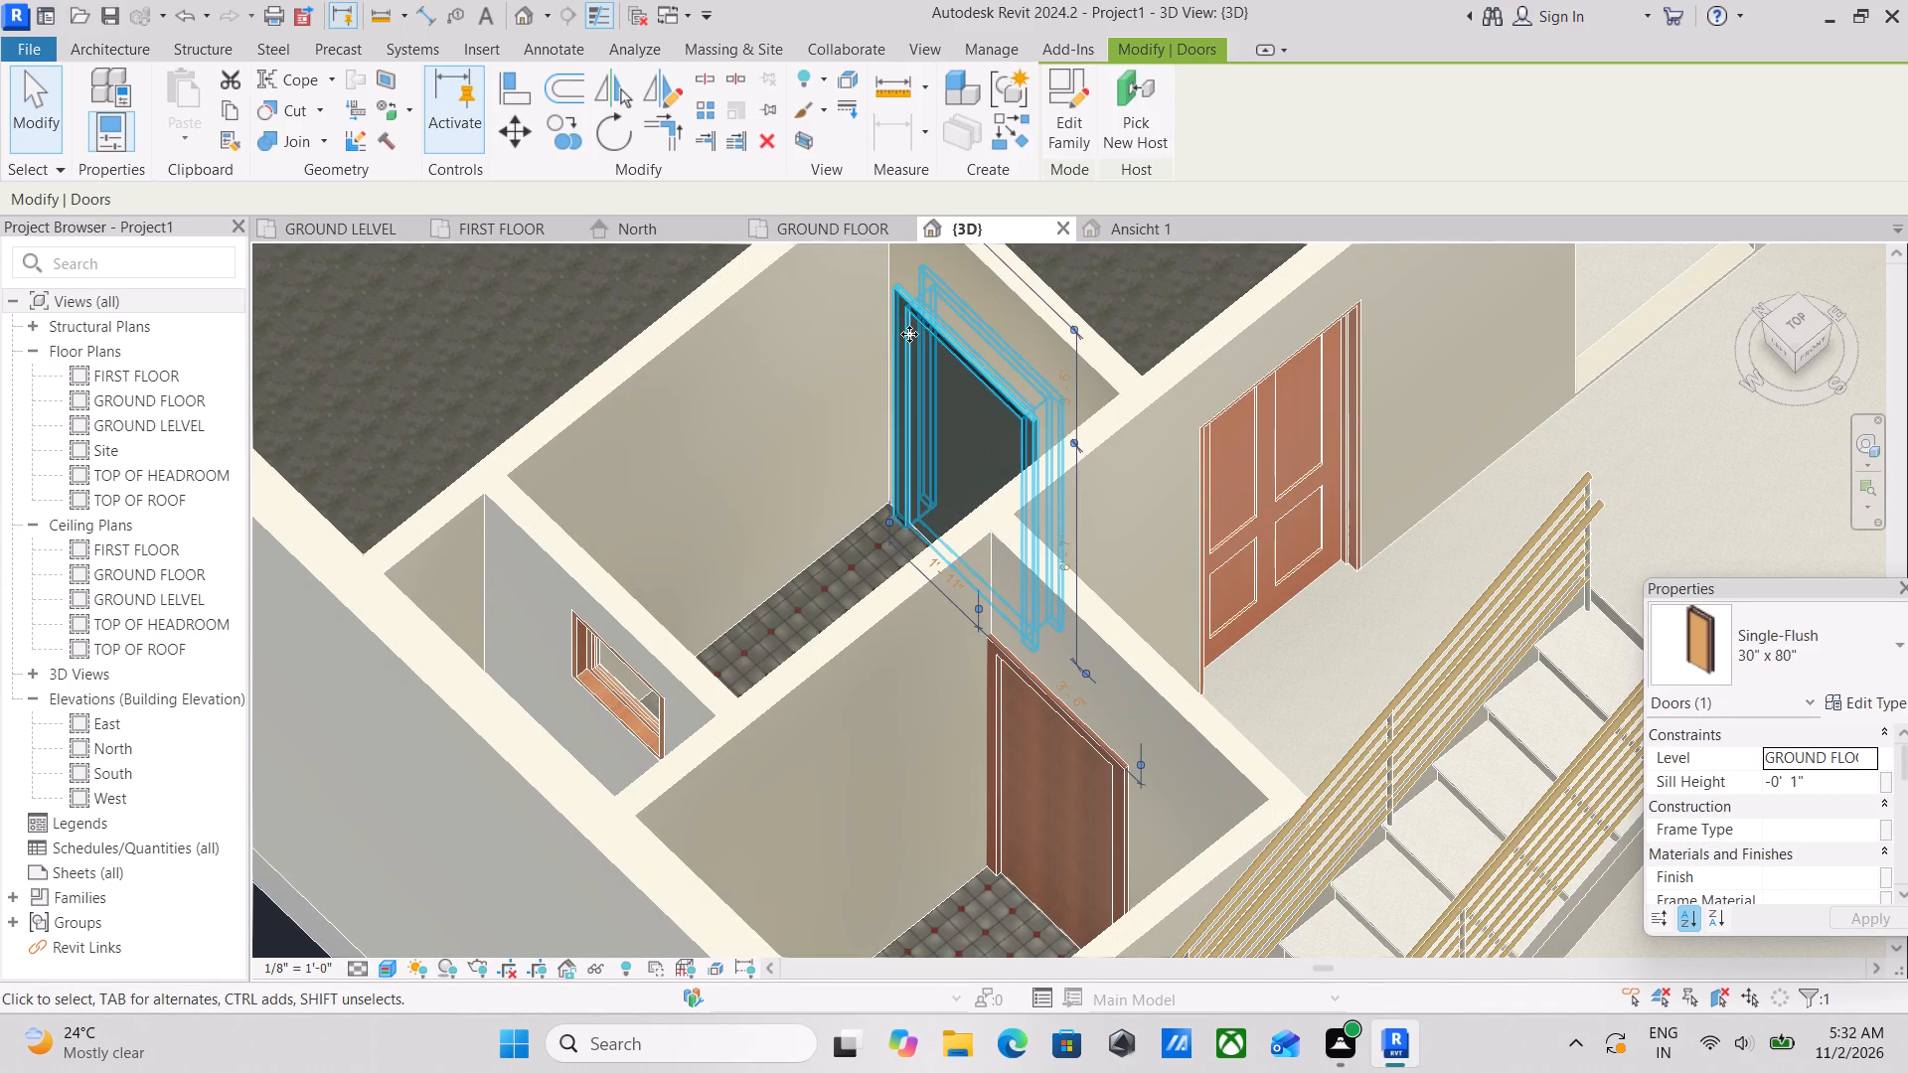
{"action": "key", "text": "Up"}
{"action": "key", "text": "Escape"}
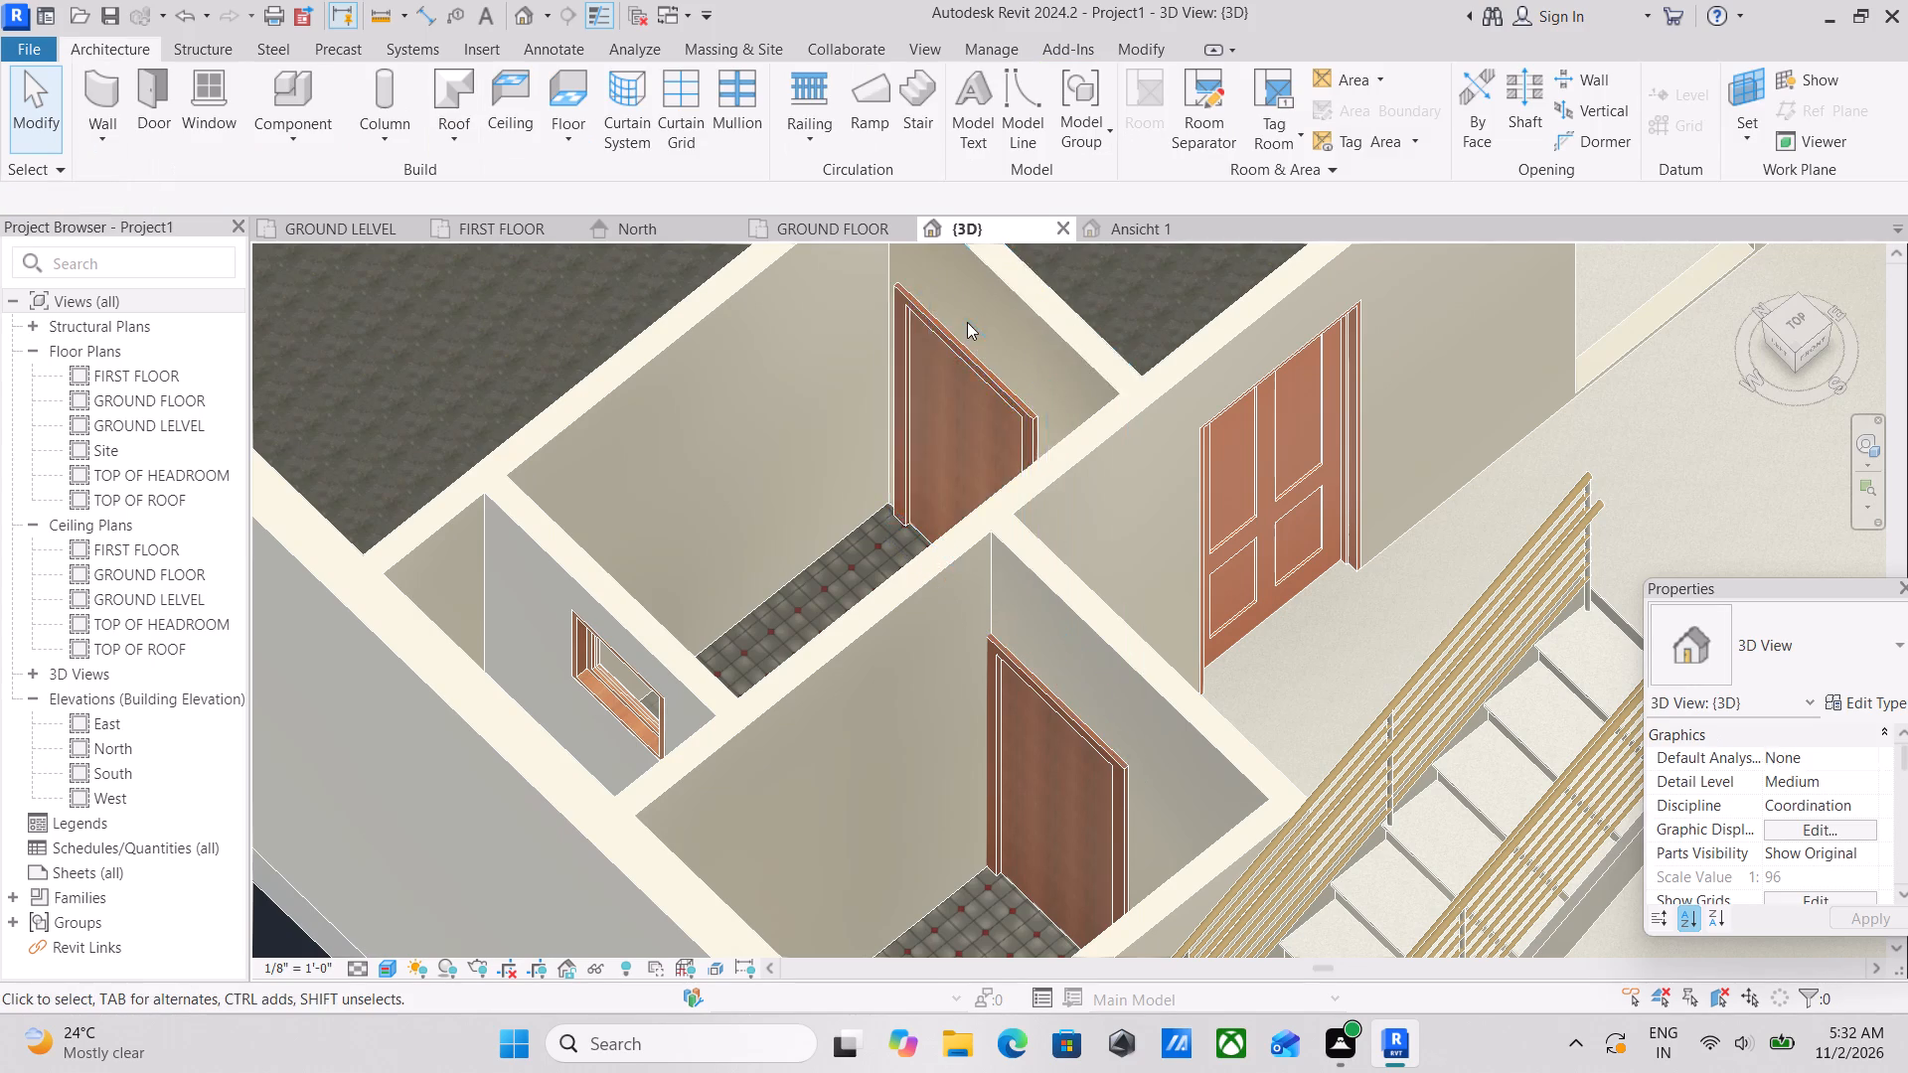
Examine the staircase, its railings and the surrounding rooms from several angles in the {3D} view.
{"action": "scroll", "coordinate": [967, 322], "scroll_direction": "down", "scroll_amount": 4}
{"action": "scroll", "coordinate": [1105, 550], "scroll_direction": "down", "scroll_amount": 3}
{"action": "scroll", "coordinate": [1230, 480], "scroll_direction": "down", "scroll_amount": 2}
{"action": "middle_click_drag", "start_coordinate": [1230, 623], "coordinate": [1177, 625], "text": "shift"}
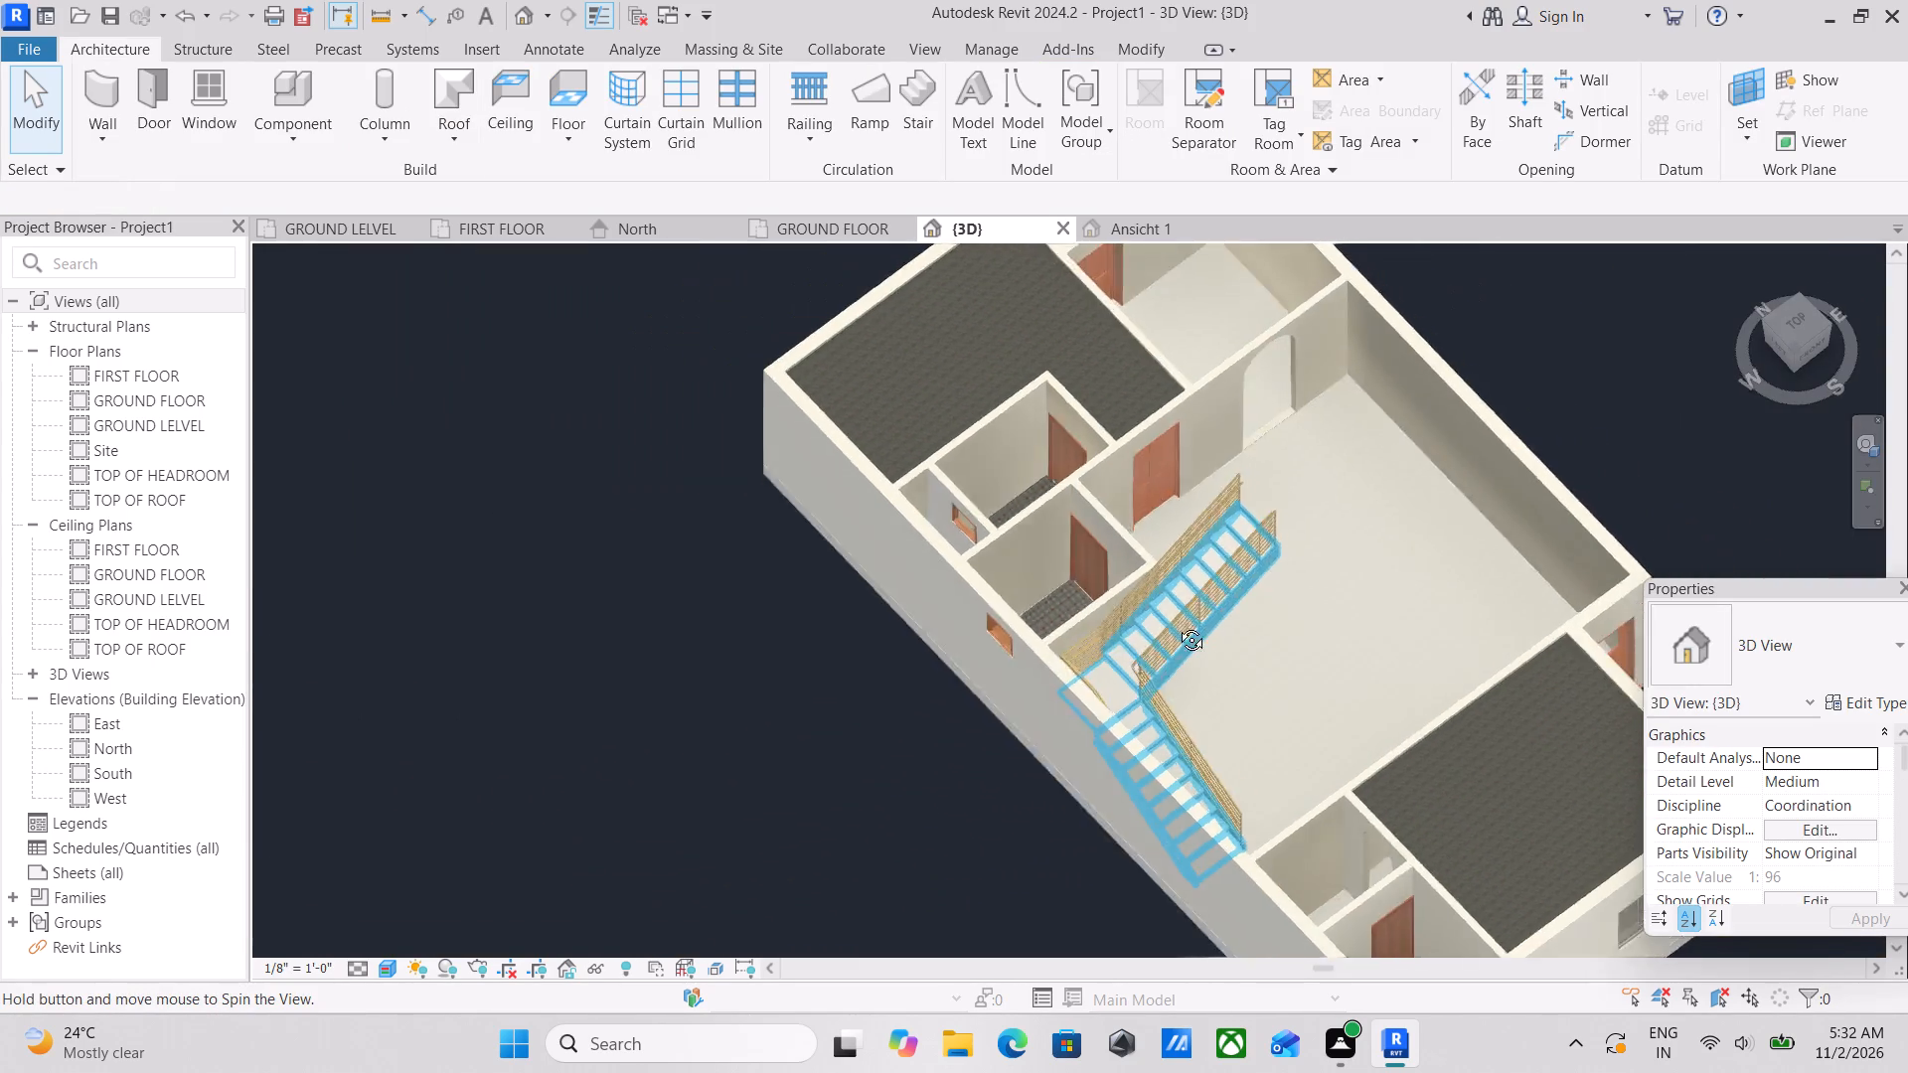
{"action": "middle_click_drag", "start_coordinate": [1177, 625], "coordinate": [960, 541], "text": "shift"}
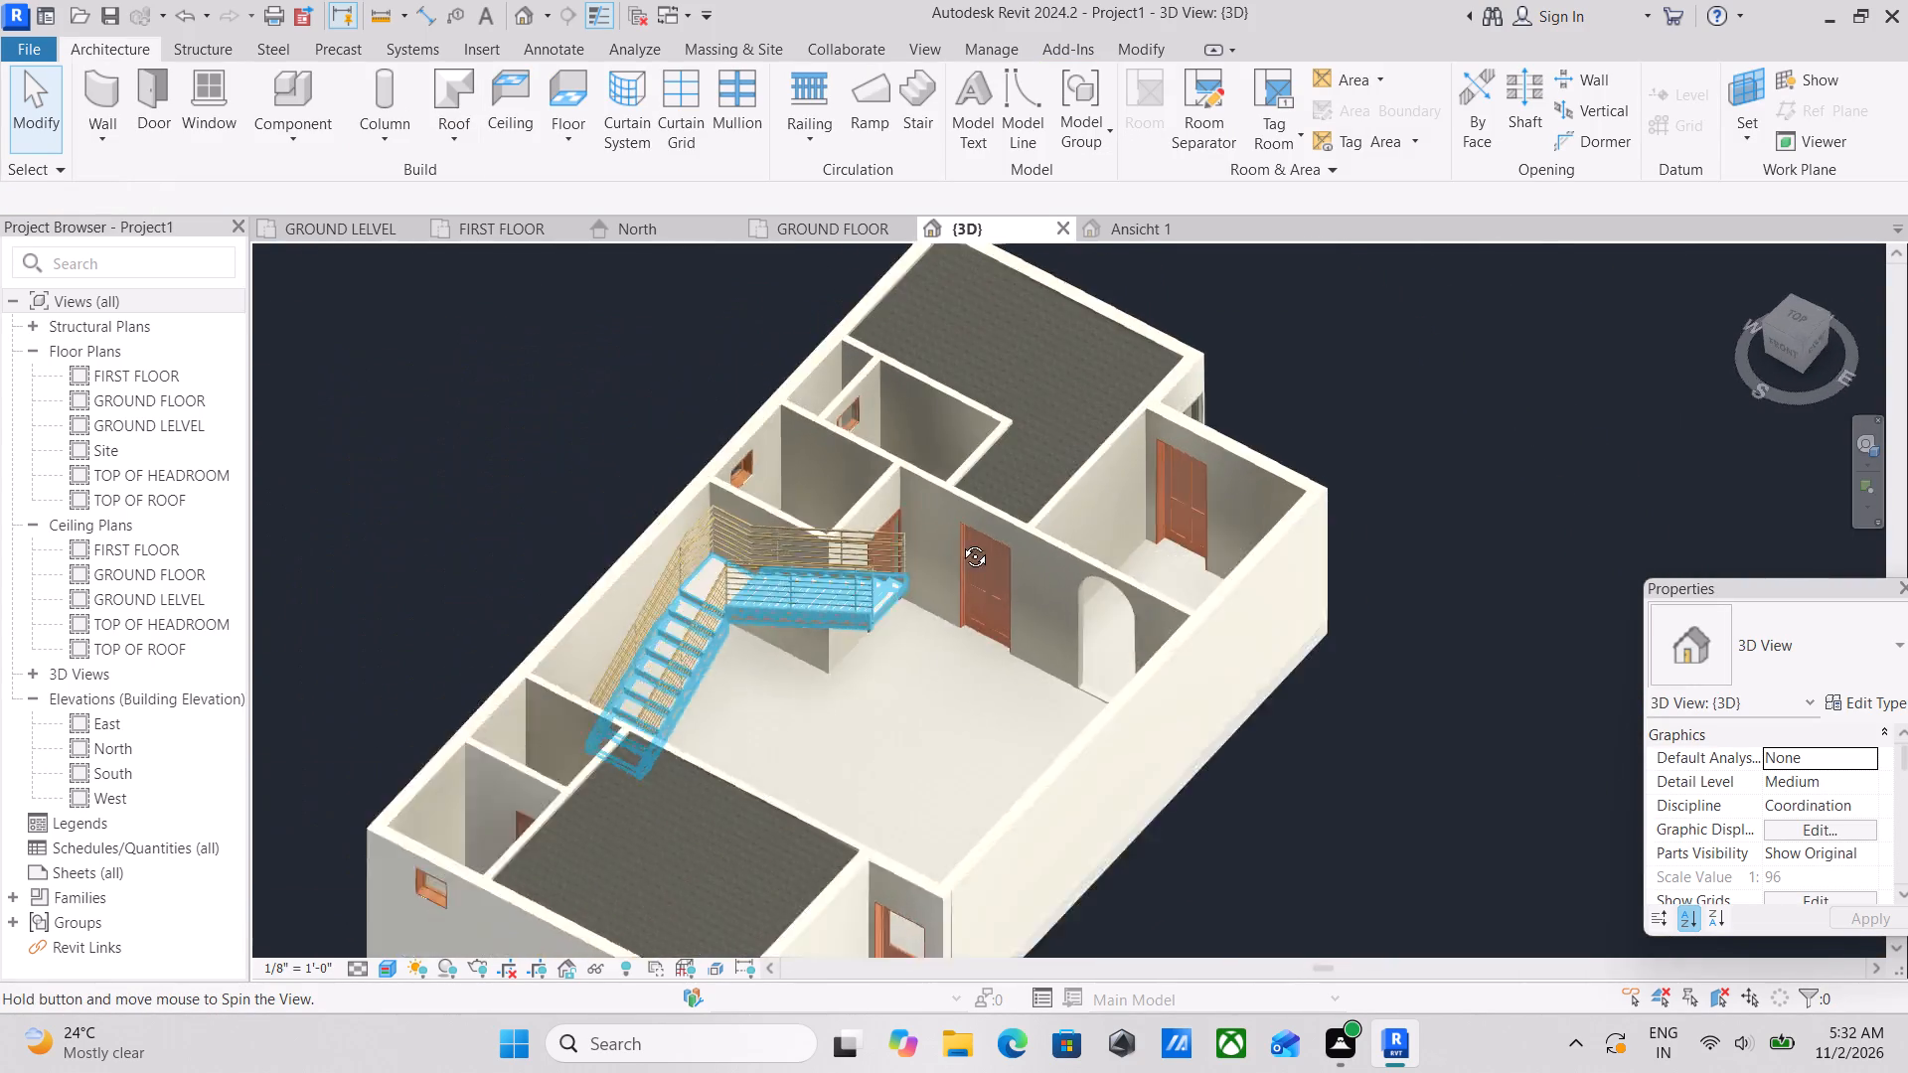
{"action": "middle_click_drag", "start_coordinate": [960, 541], "coordinate": [1008, 590], "text": "shift"}
{"action": "scroll", "coordinate": [995, 658], "scroll_direction": "up", "scroll_amount": 4}
{"action": "scroll", "coordinate": [837, 772], "scroll_direction": "up", "scroll_amount": 3}
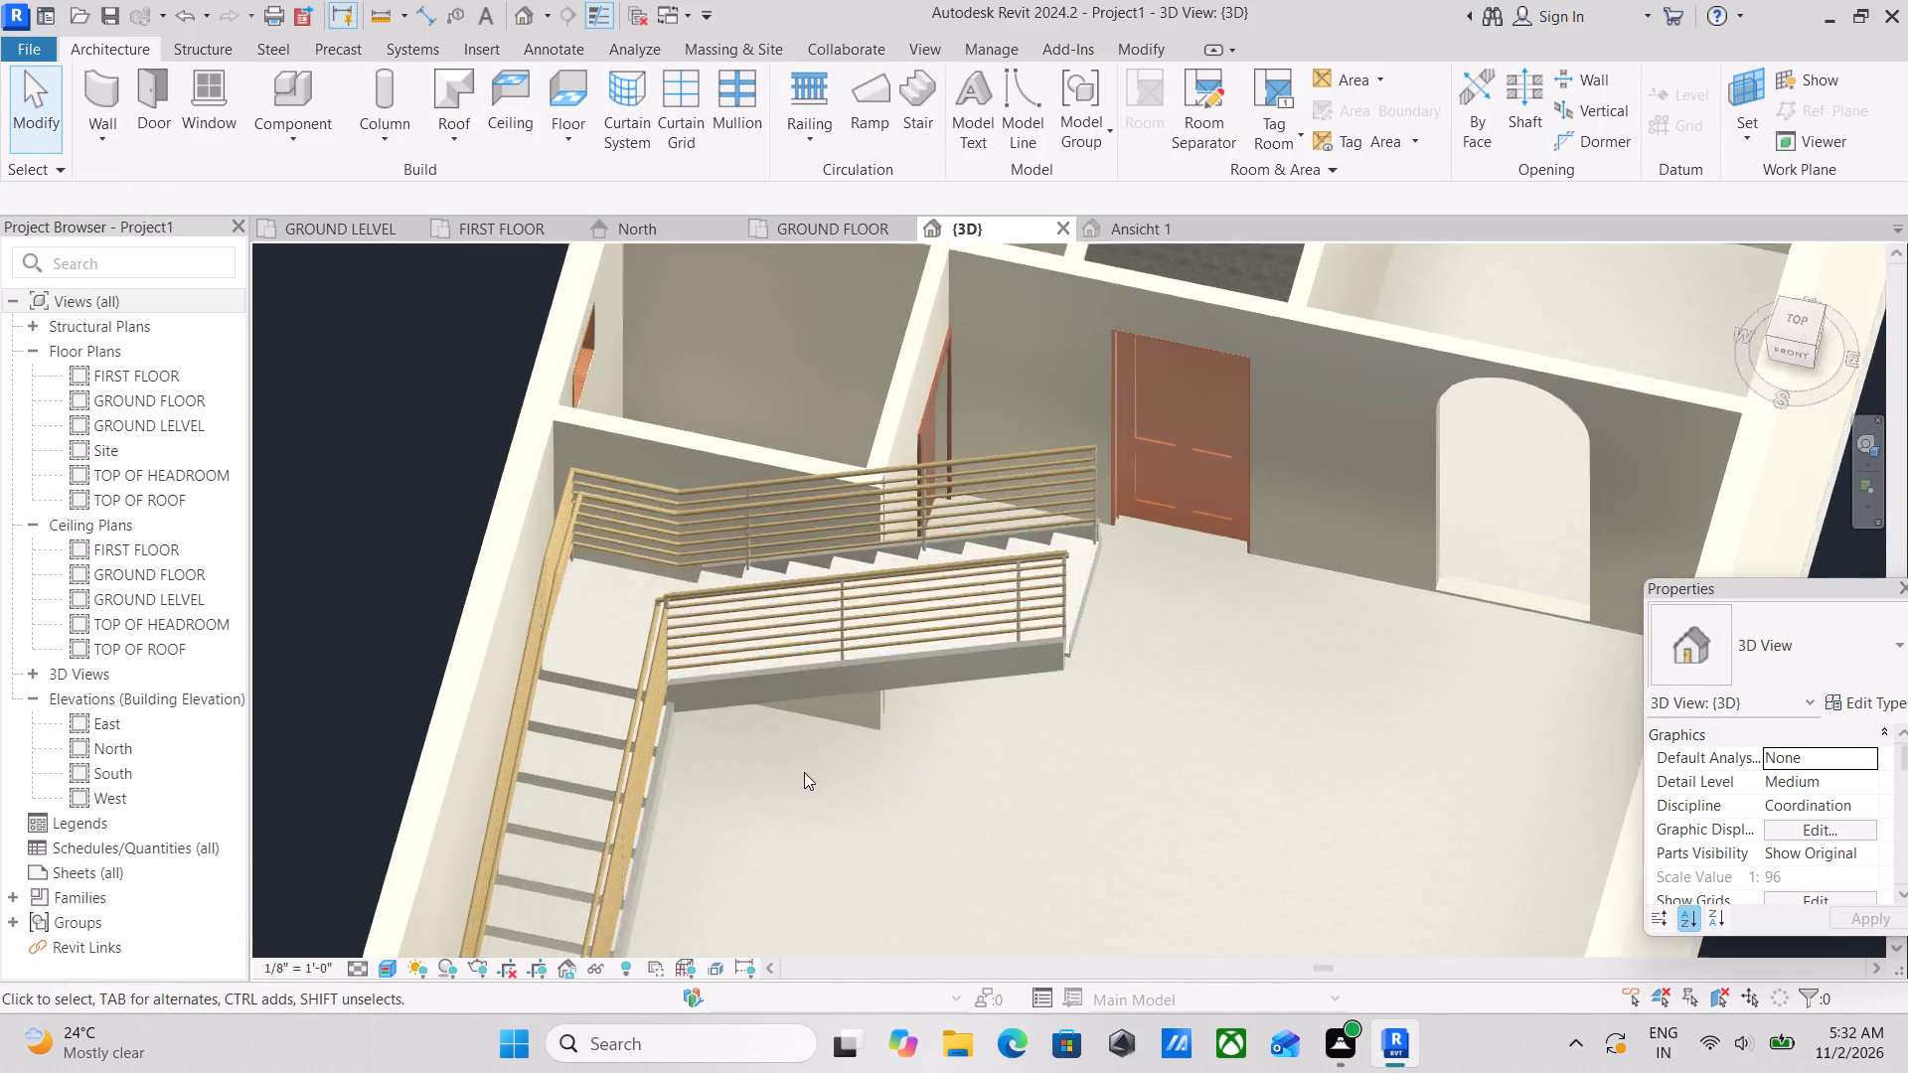
{"action": "scroll", "coordinate": [804, 772], "scroll_direction": "up", "scroll_amount": 3}
{"action": "scroll", "coordinate": [661, 762], "scroll_direction": "up", "scroll_amount": 4}
{"action": "scroll", "coordinate": [767, 599], "scroll_direction": "down", "scroll_amount": 5}
{"action": "scroll", "coordinate": [872, 588], "scroll_direction": "down", "scroll_amount": 9}
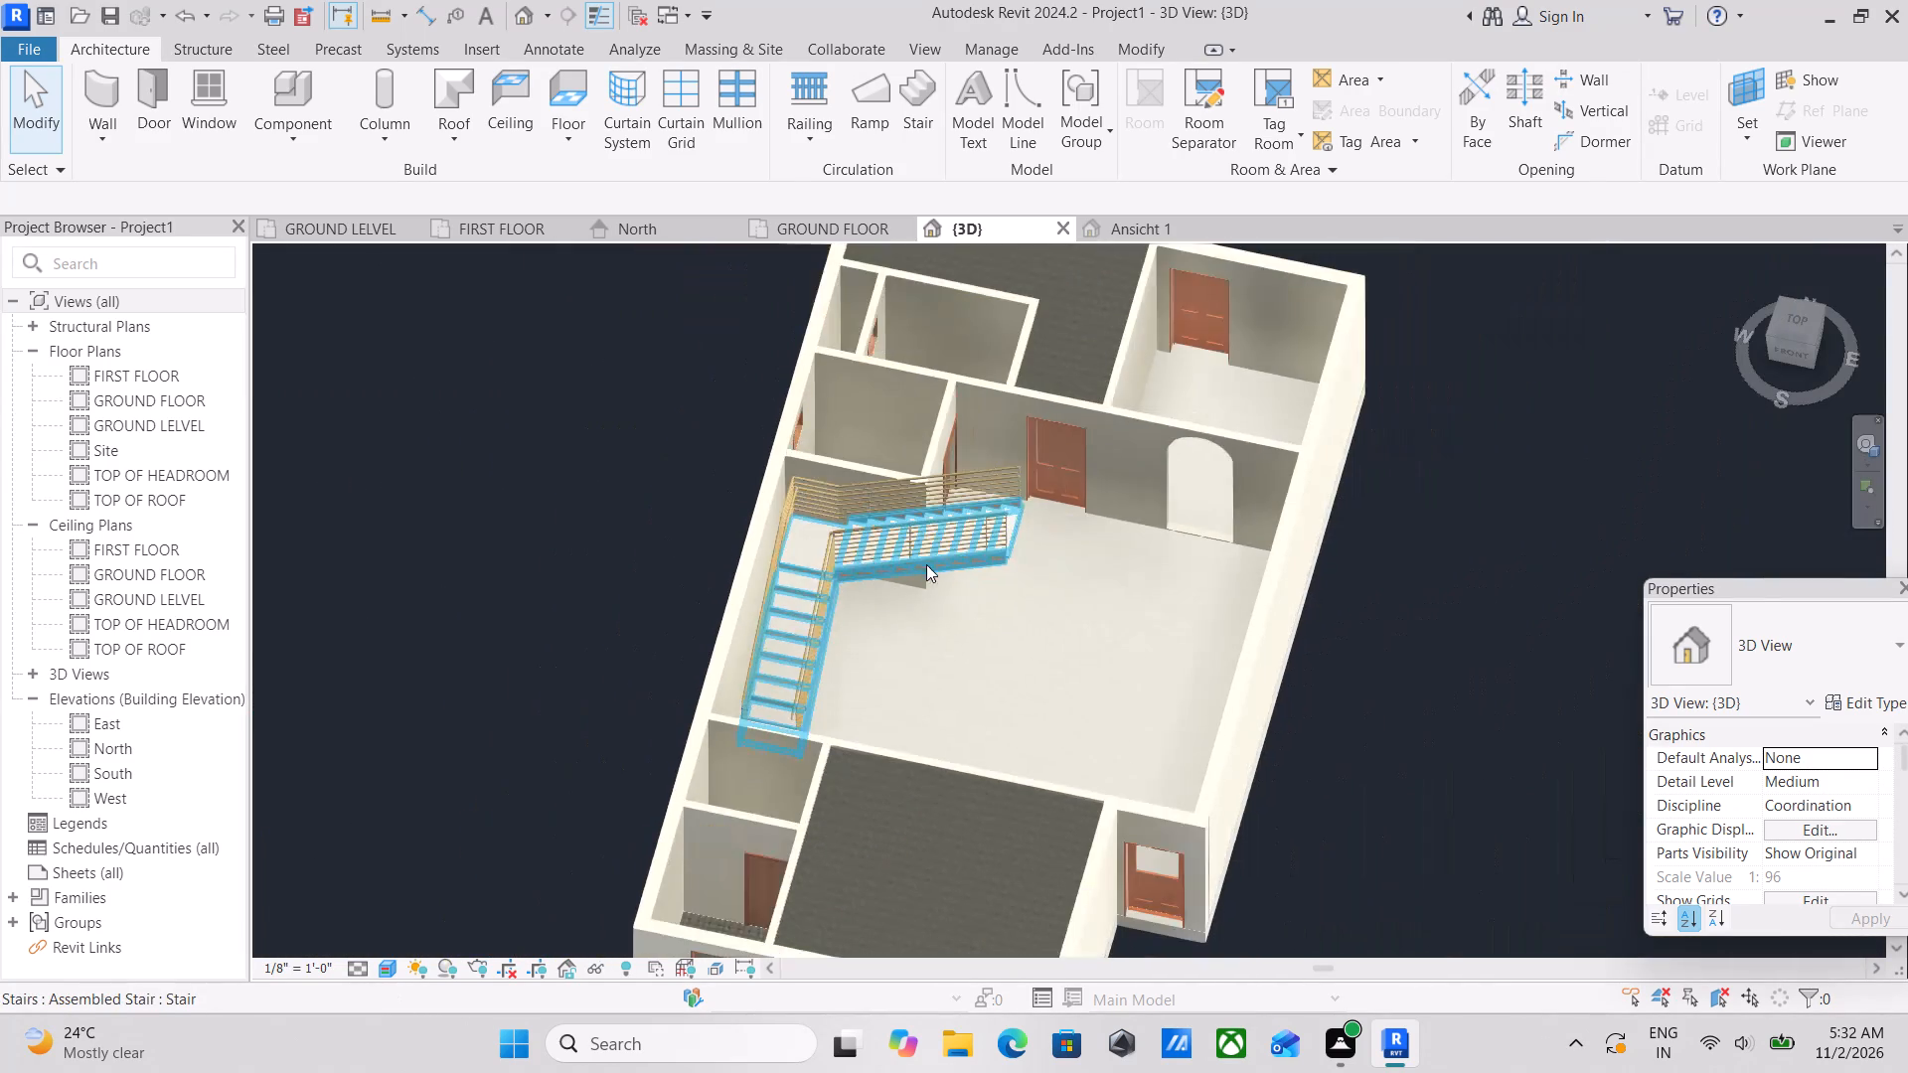
{"action": "scroll", "coordinate": [948, 541], "scroll_direction": "down", "scroll_amount": 3}
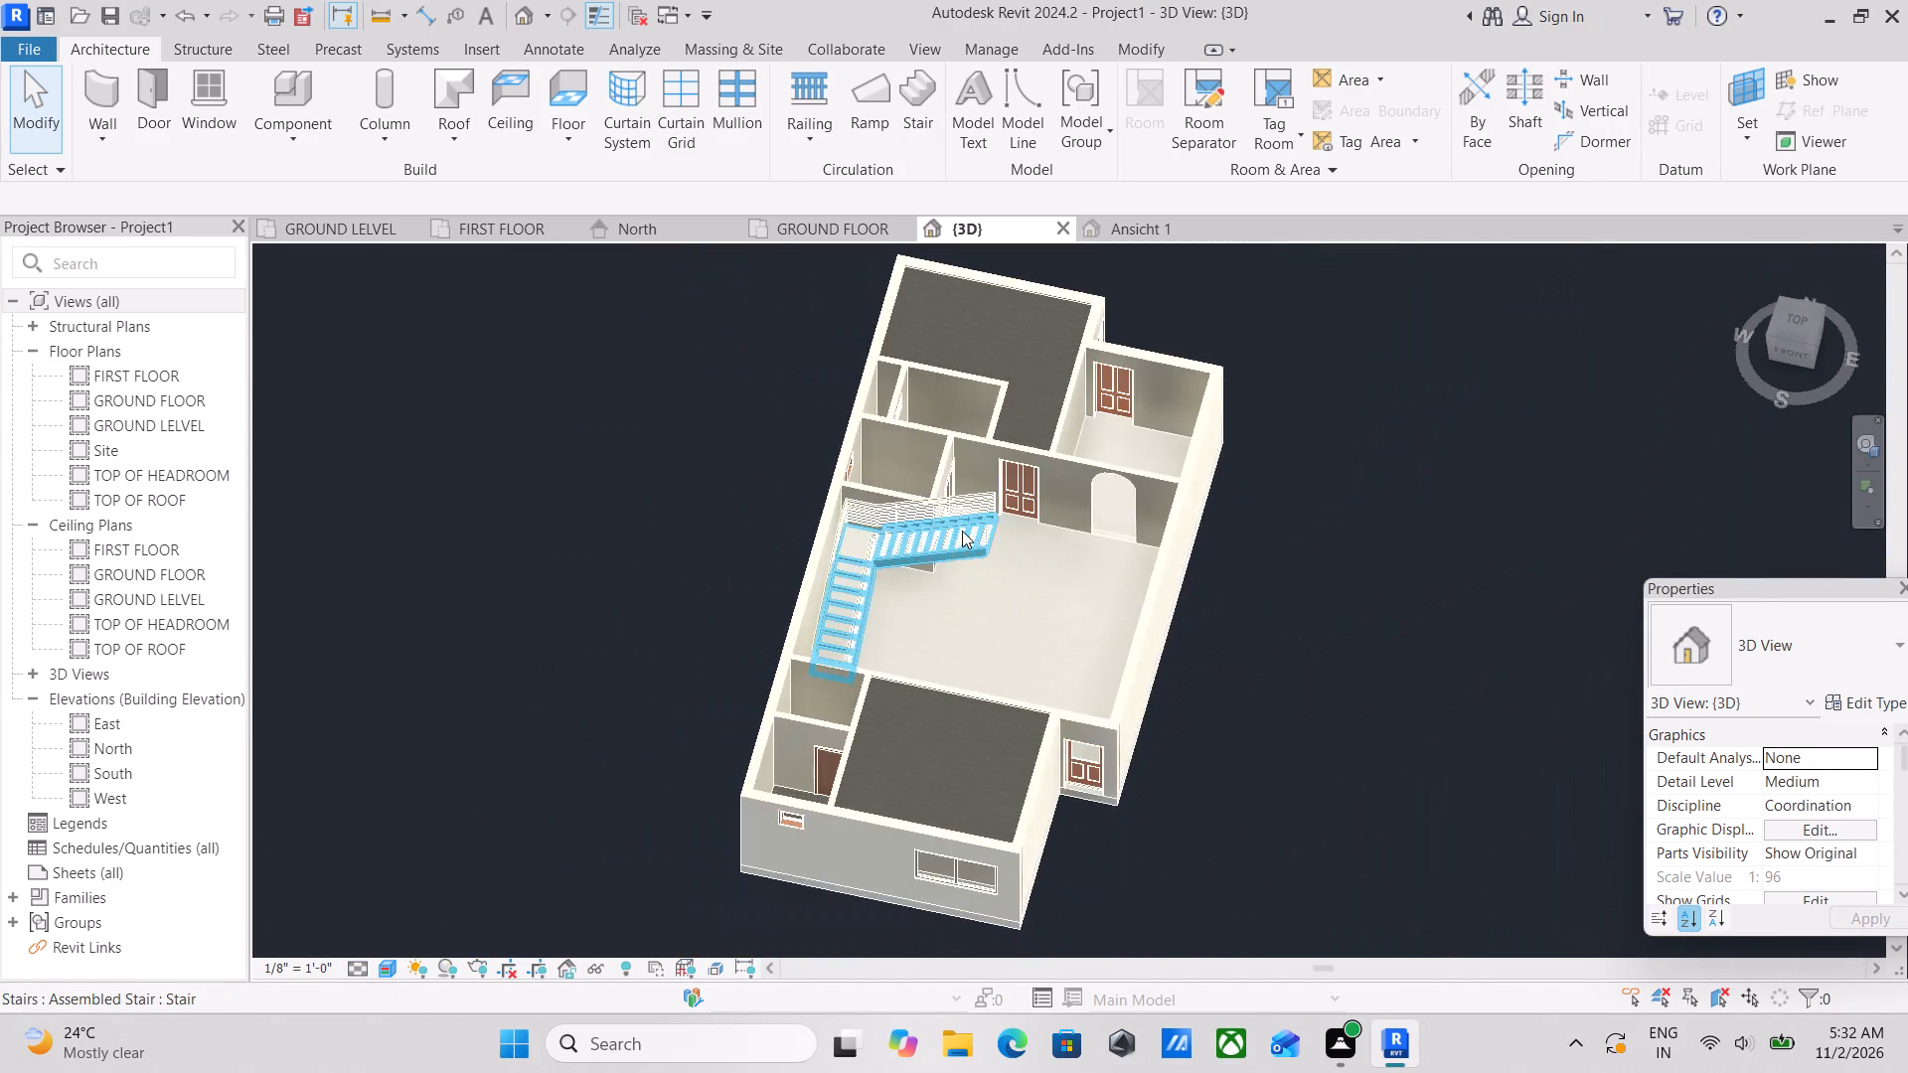
{"action": "scroll", "coordinate": [928, 629], "scroll_direction": "up", "scroll_amount": 2}
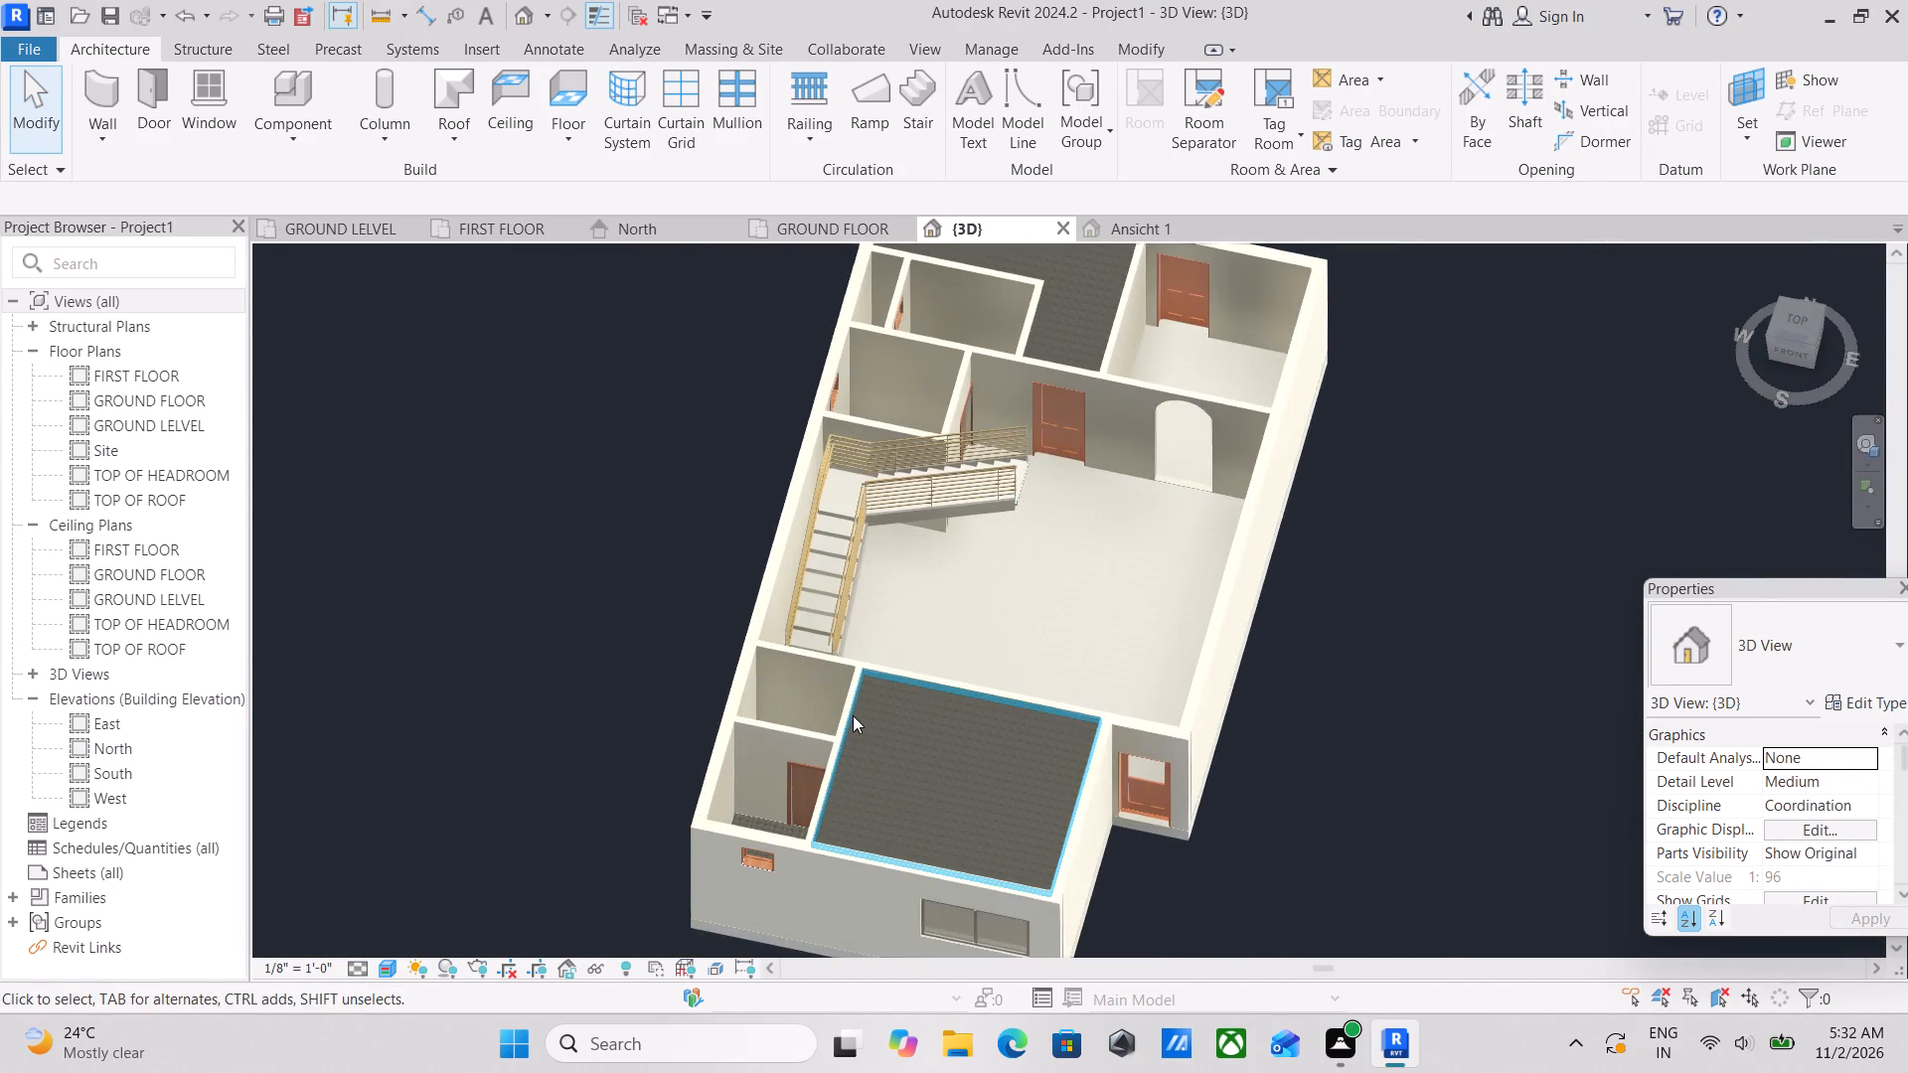
{"action": "scroll", "coordinate": [721, 734], "scroll_direction": "up", "scroll_amount": 3}
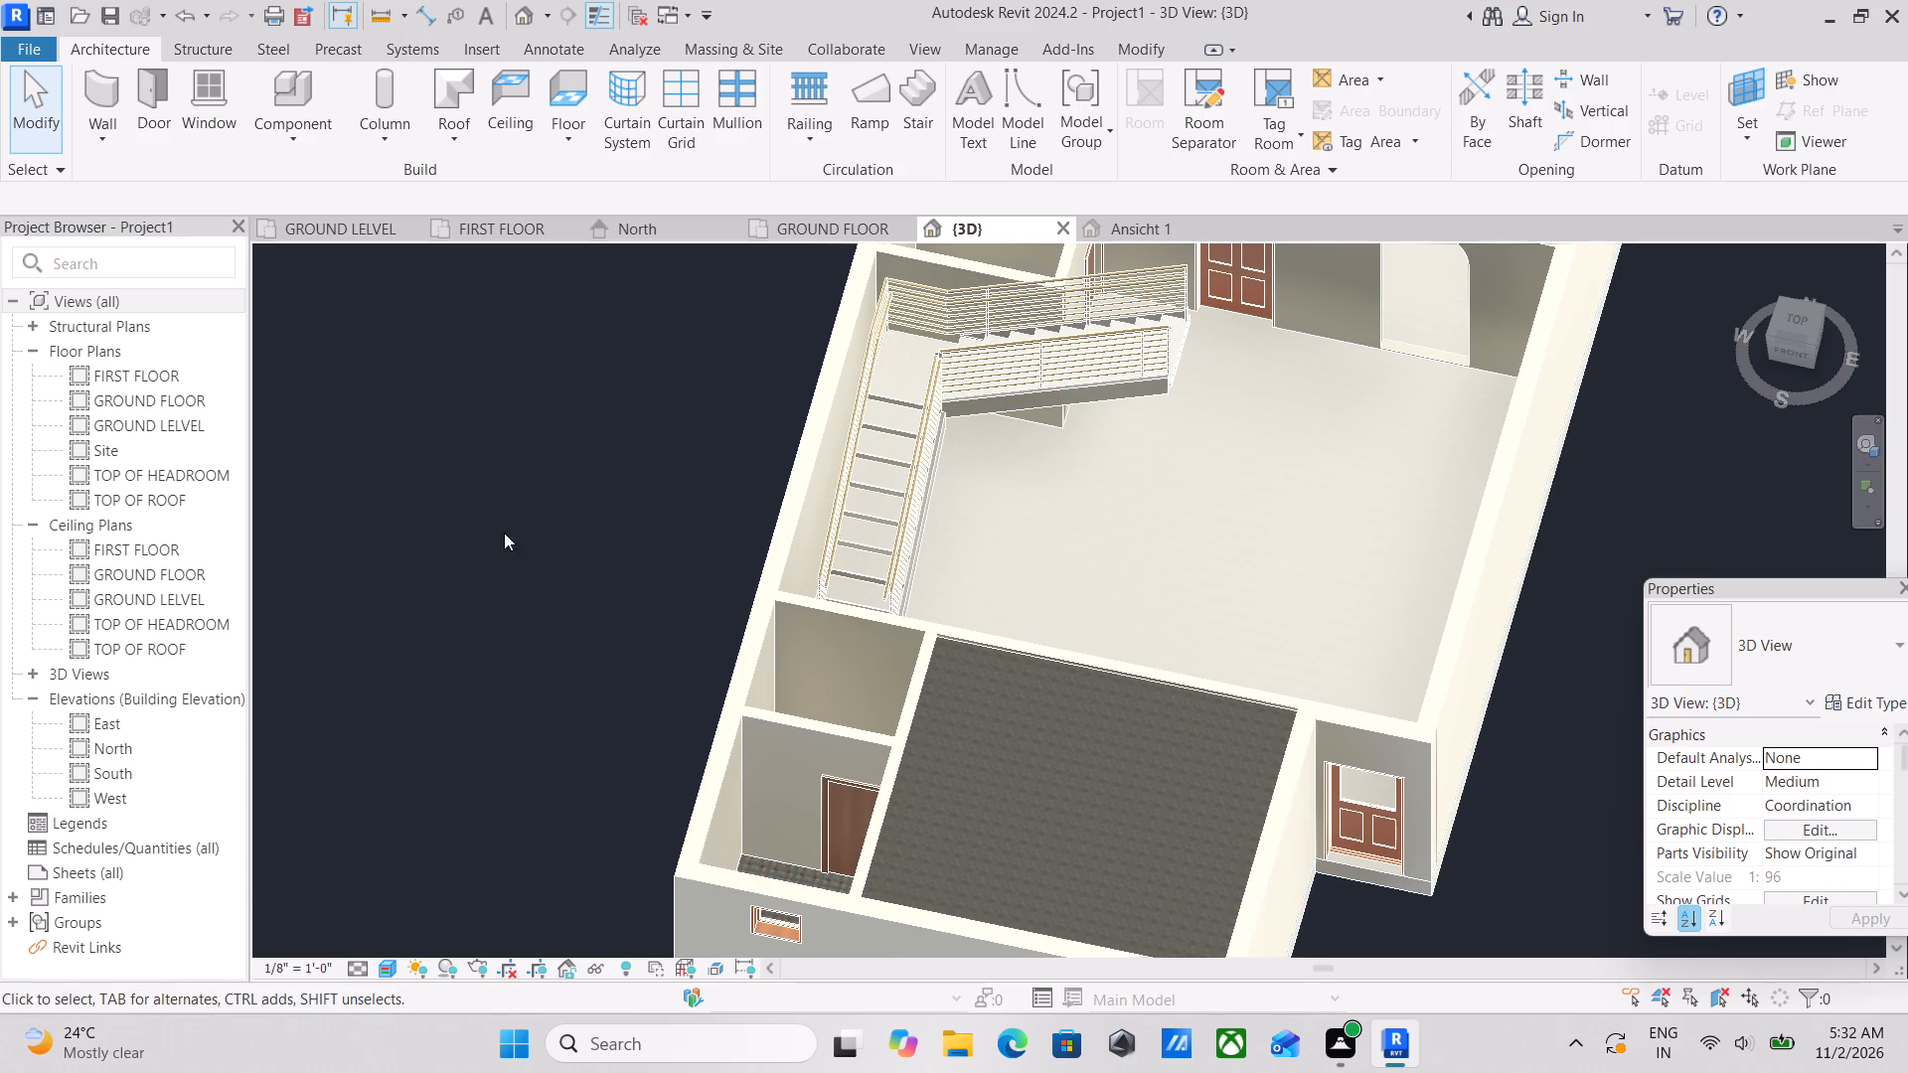
Orient the {3D} view to Top and look over the ground-floor room layout.
{"action": "left_click", "coordinate": [1803, 330]}
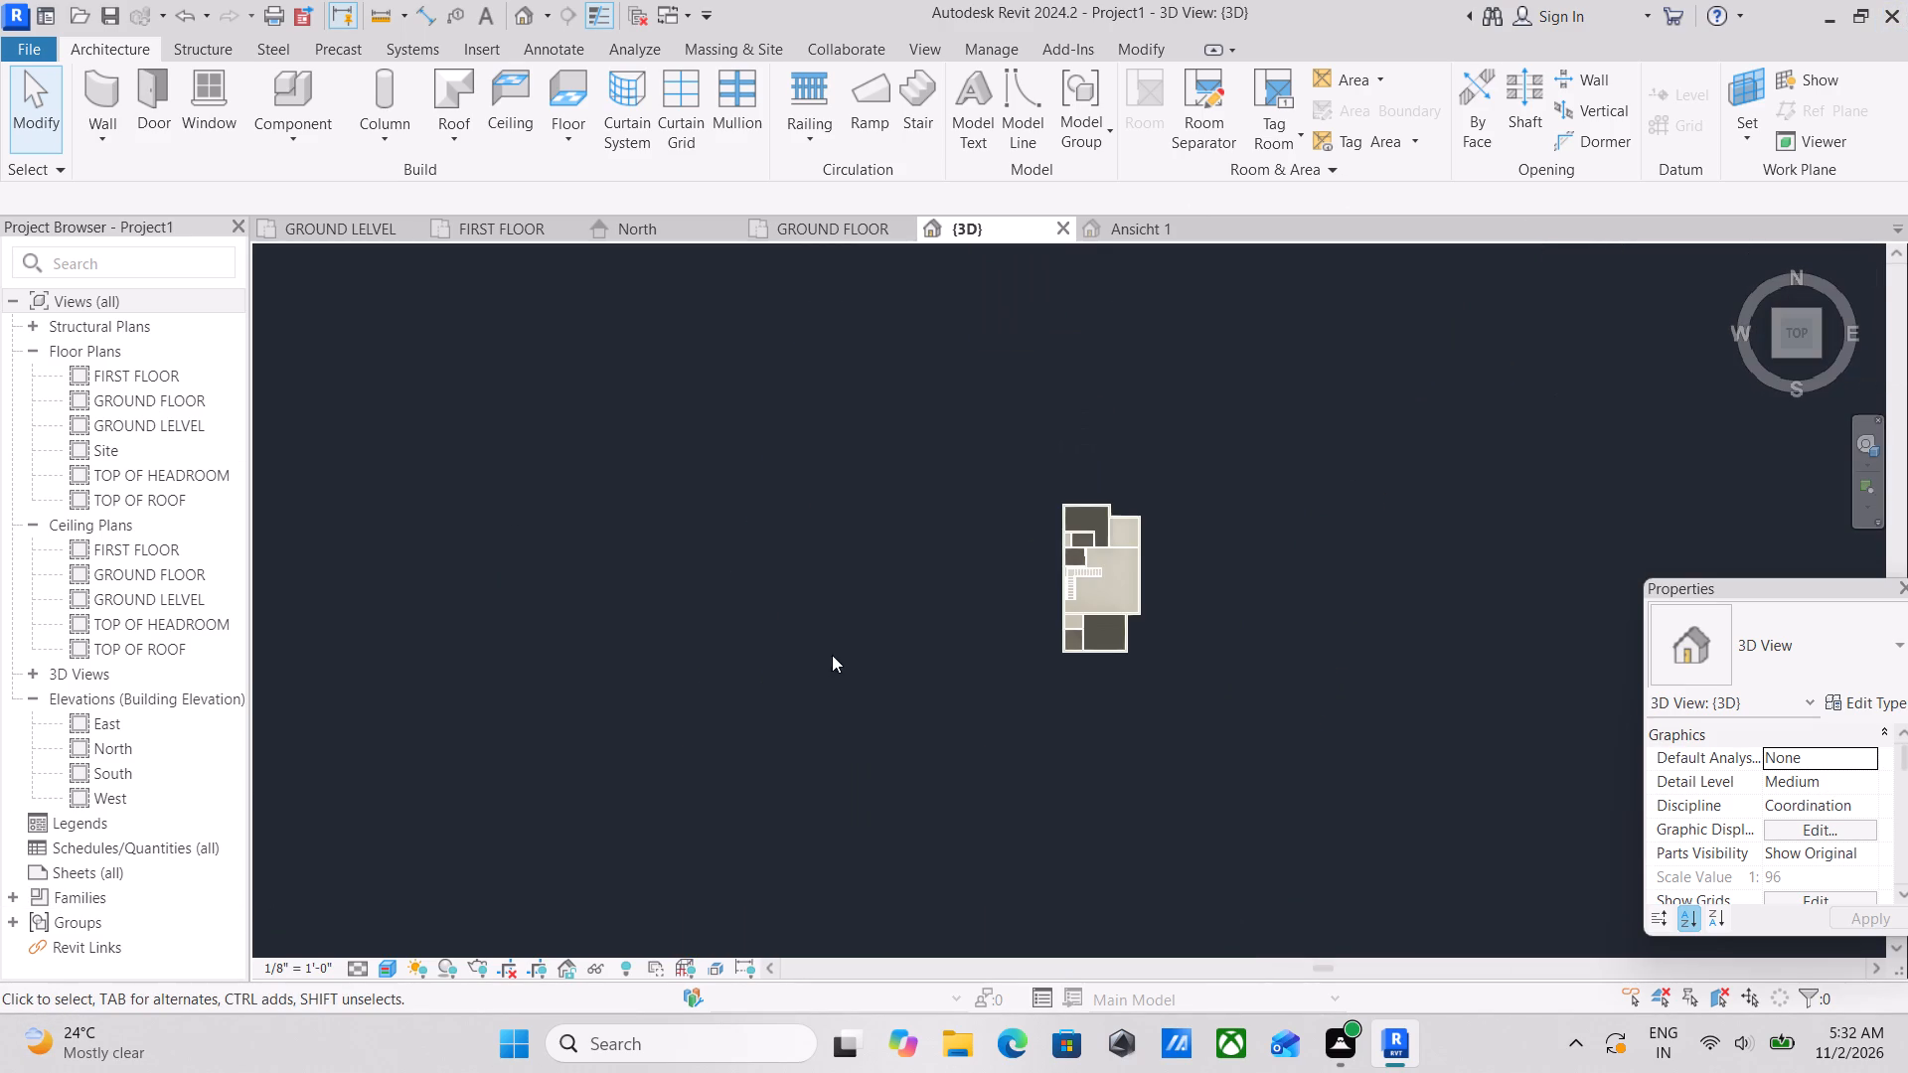
{"action": "scroll", "coordinate": [1029, 591], "scroll_direction": "up", "scroll_amount": 6}
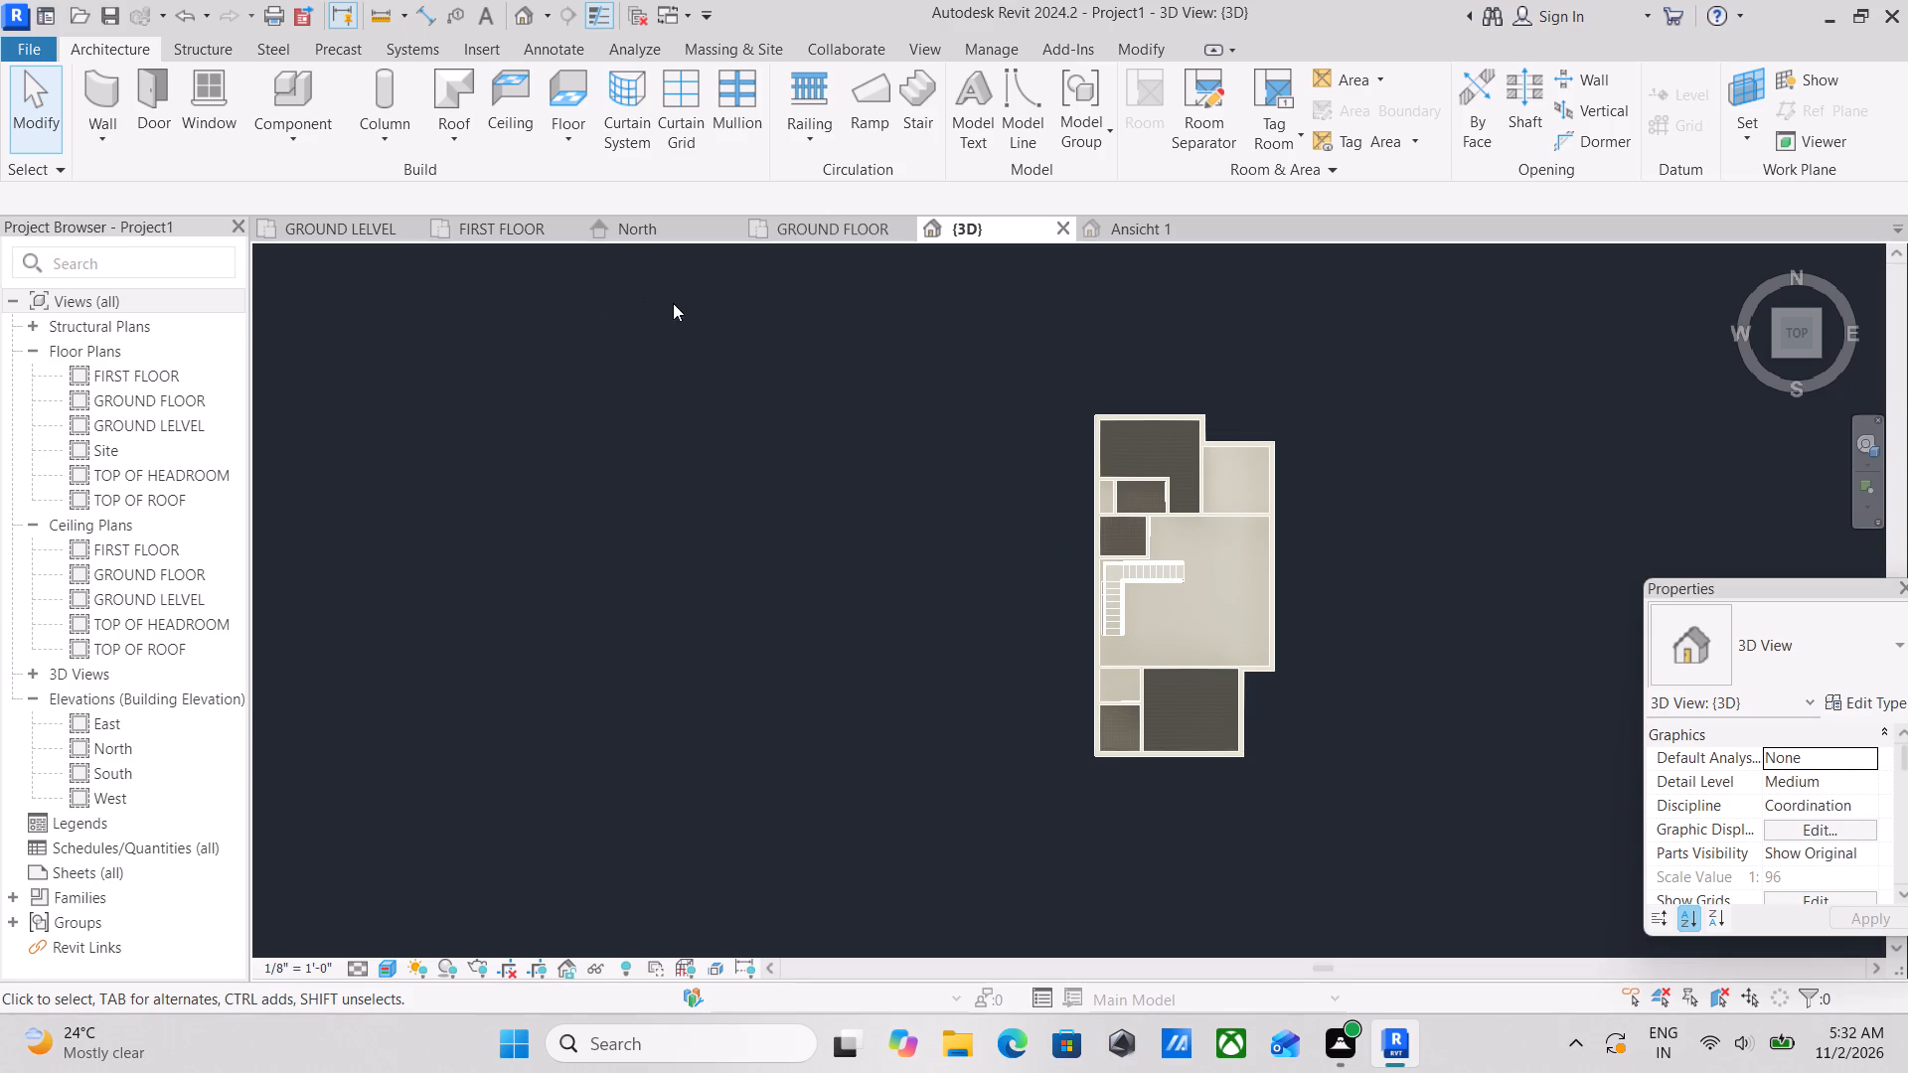
{"action": "scroll", "coordinate": [1085, 408], "scroll_direction": "up", "scroll_amount": 4}
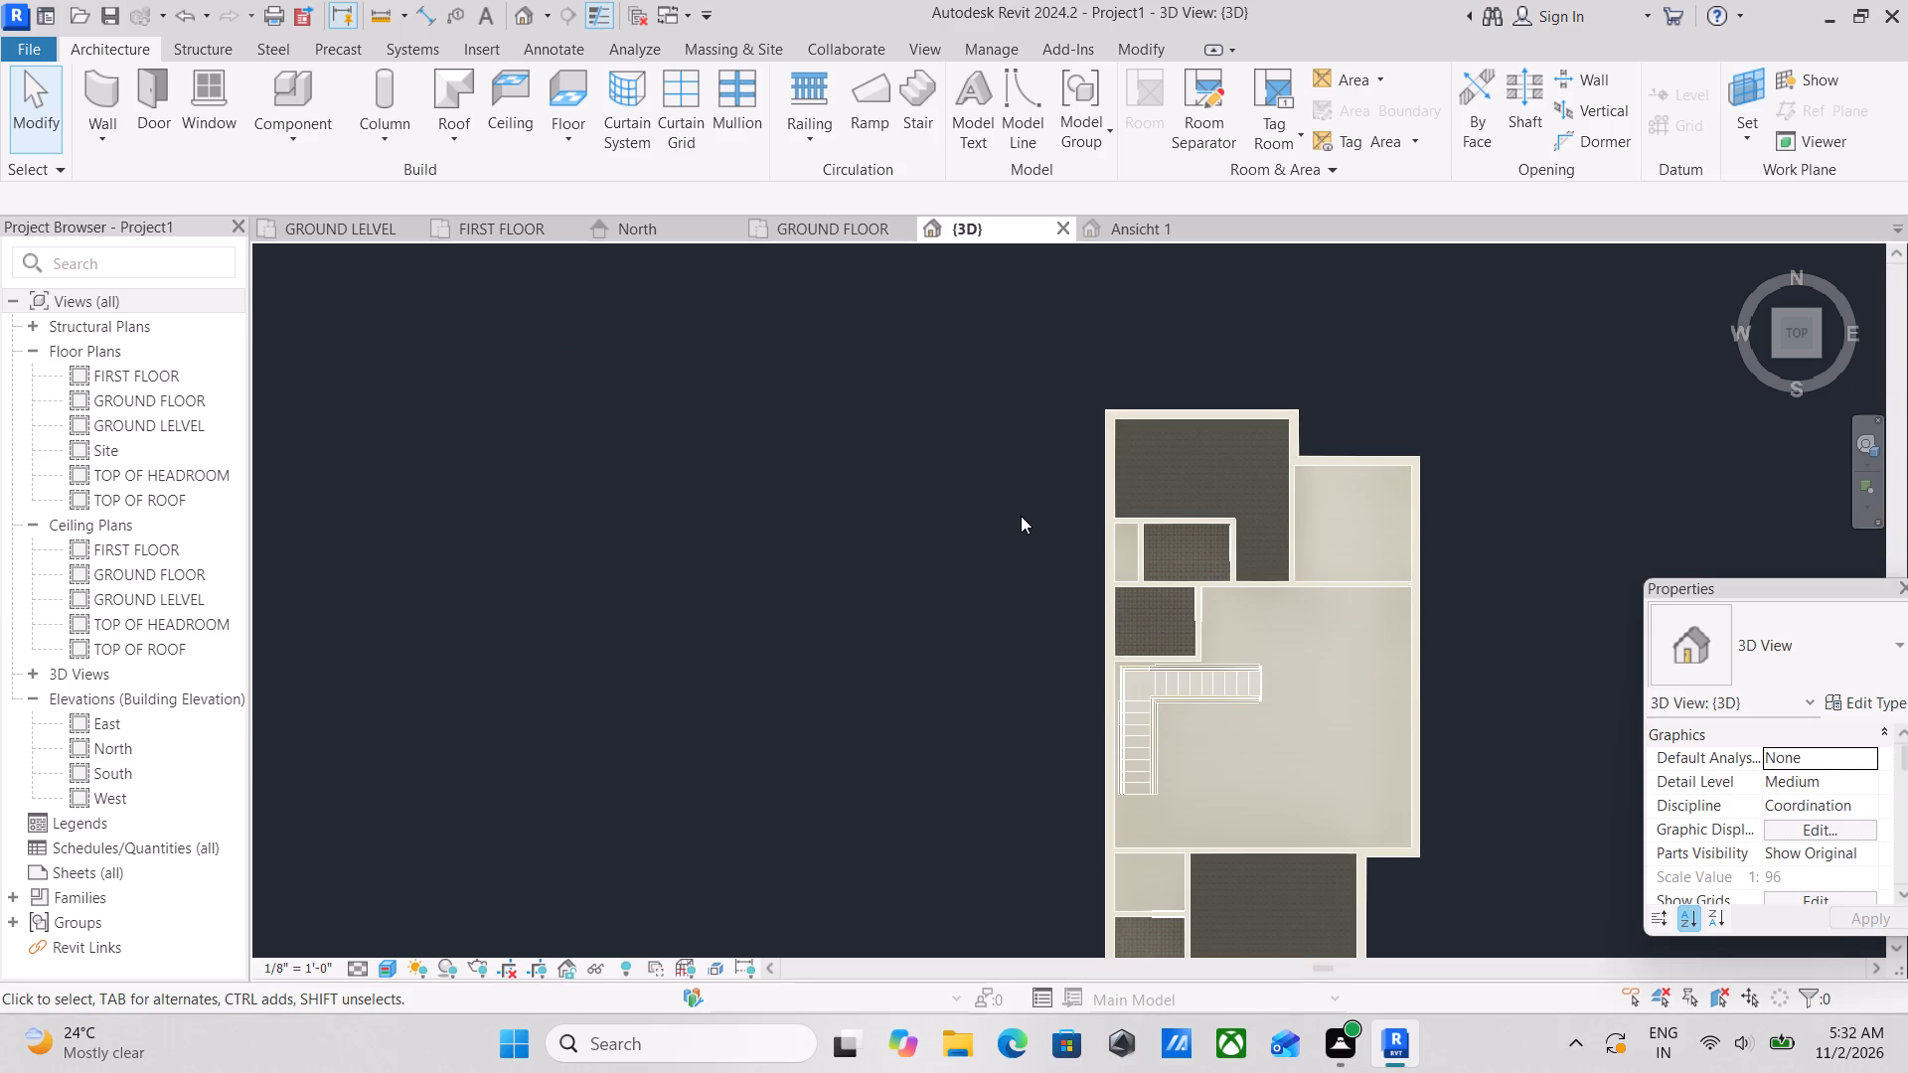
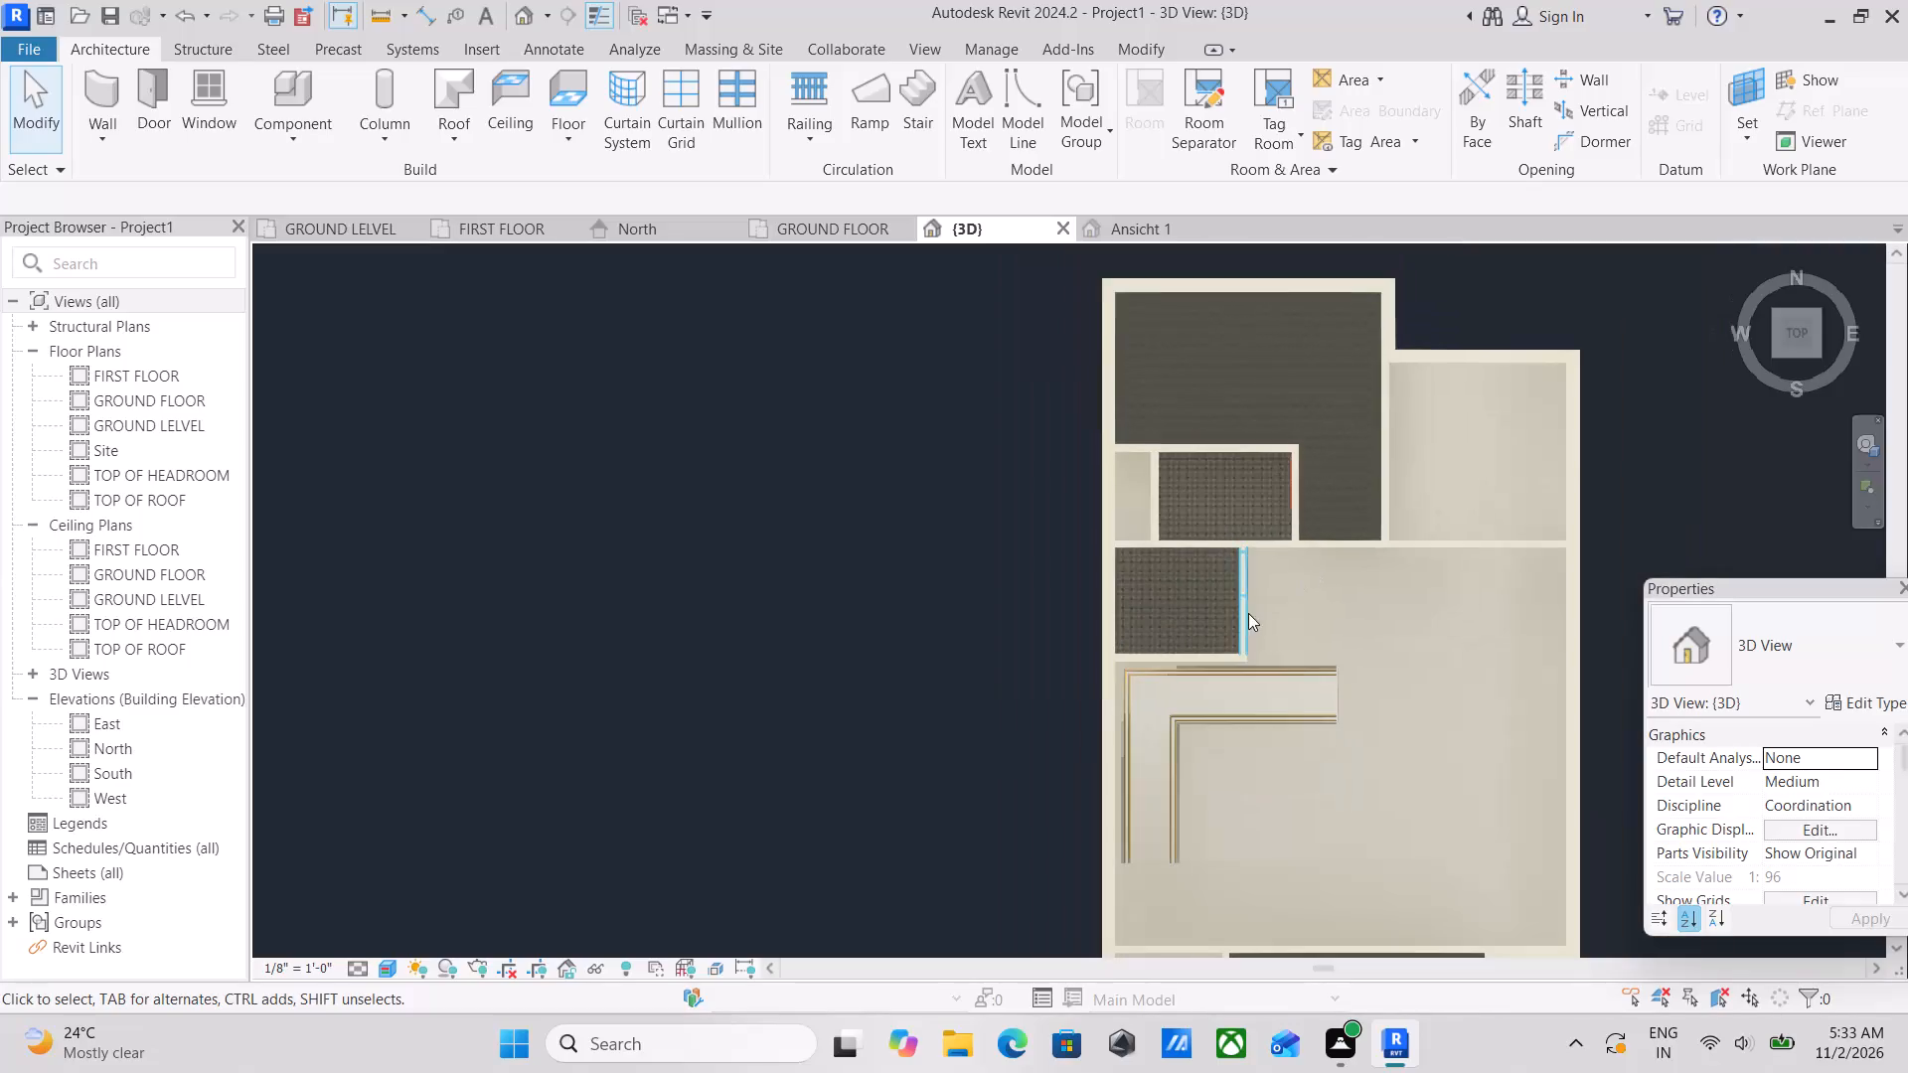
Look over the ground-floor rooms and staircase in the {3D} view, from an angle and from the Top orientation.
{"action": "scroll", "coordinate": [1122, 622], "scroll_direction": "down", "scroll_amount": 3}
{"action": "scroll", "coordinate": [1263, 714], "scroll_direction": "up", "scroll_amount": 2}
{"action": "middle_click_drag", "start_coordinate": [1264, 692], "coordinate": [1135, 558]}
{"action": "middle_click_drag", "start_coordinate": [1229, 734], "coordinate": [1110, 565]}
{"action": "scroll", "coordinate": [1324, 824], "scroll_direction": "up", "scroll_amount": 3}
{"action": "middle_click_drag", "start_coordinate": [1313, 799], "coordinate": [1235, 680]}
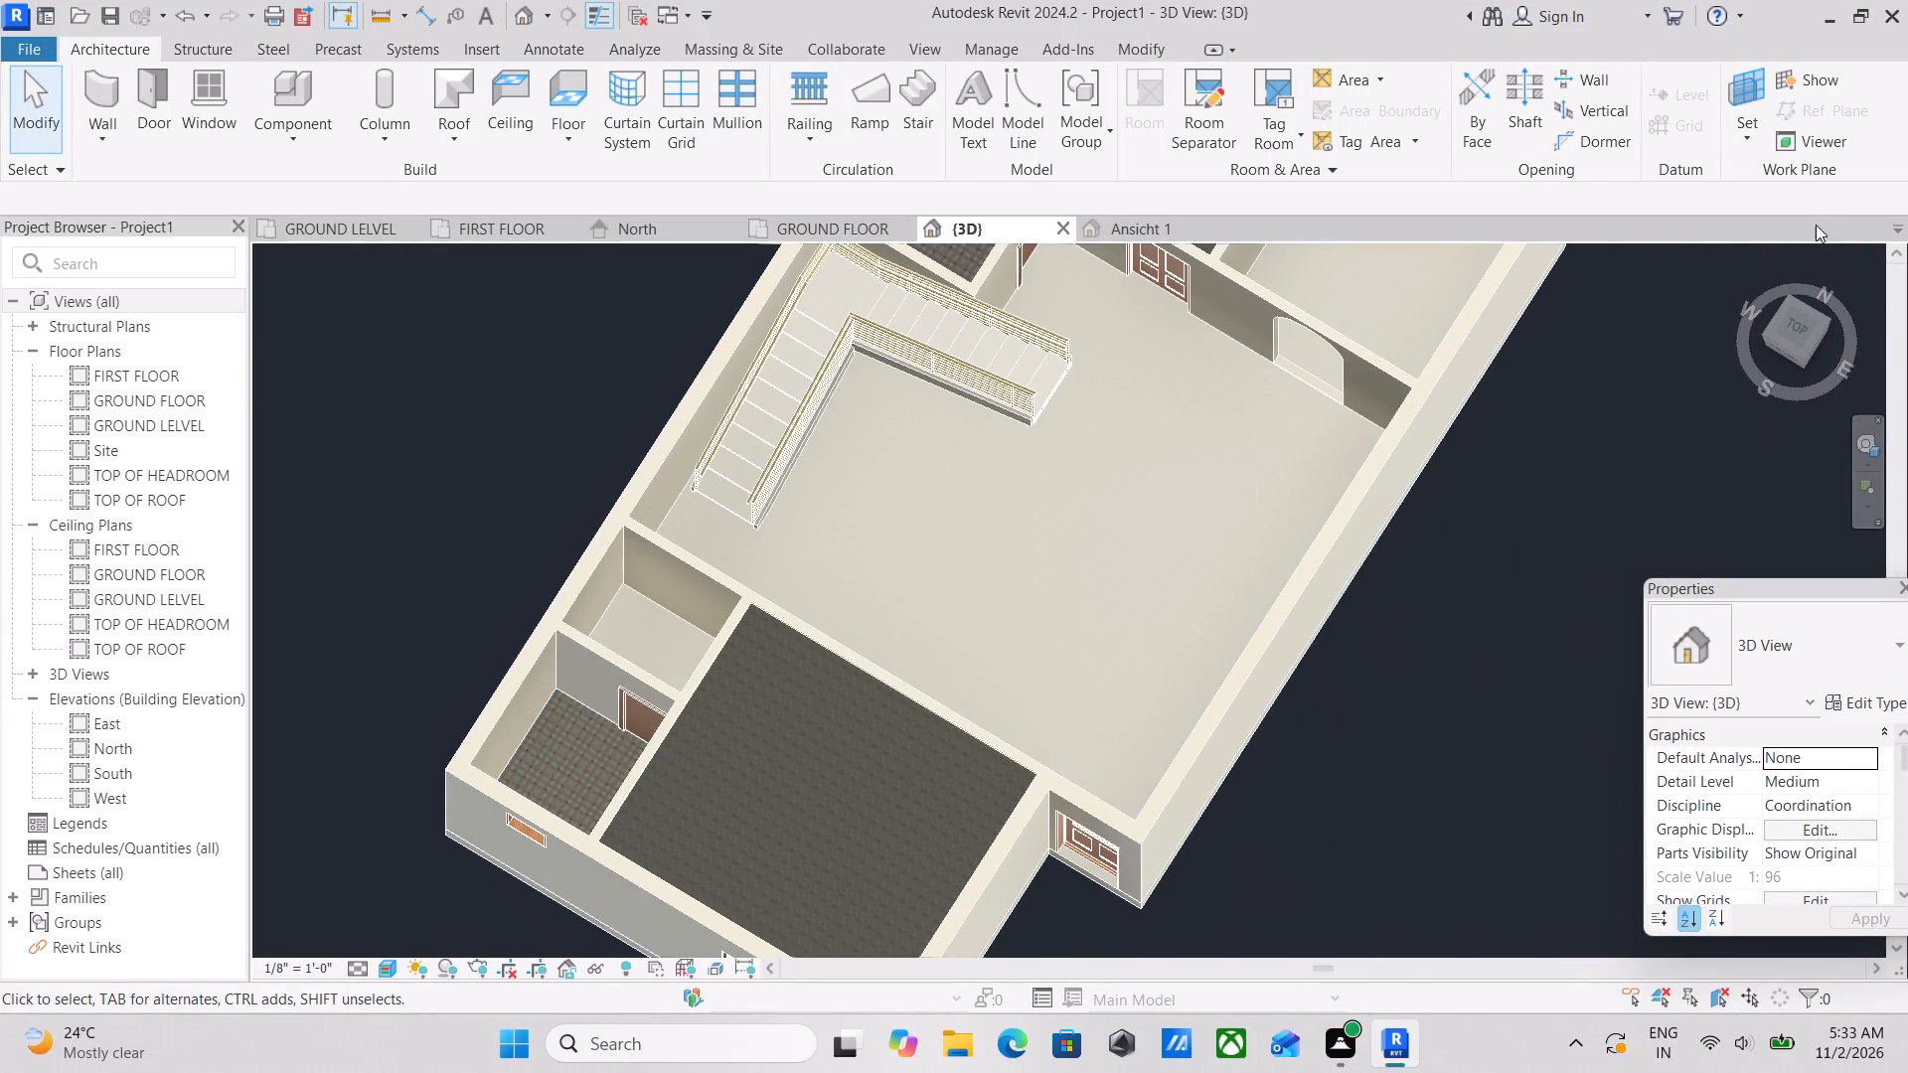
{"action": "left_click", "coordinate": [1790, 330]}
{"action": "scroll", "coordinate": [1294, 477], "scroll_direction": "up", "scroll_amount": 5}
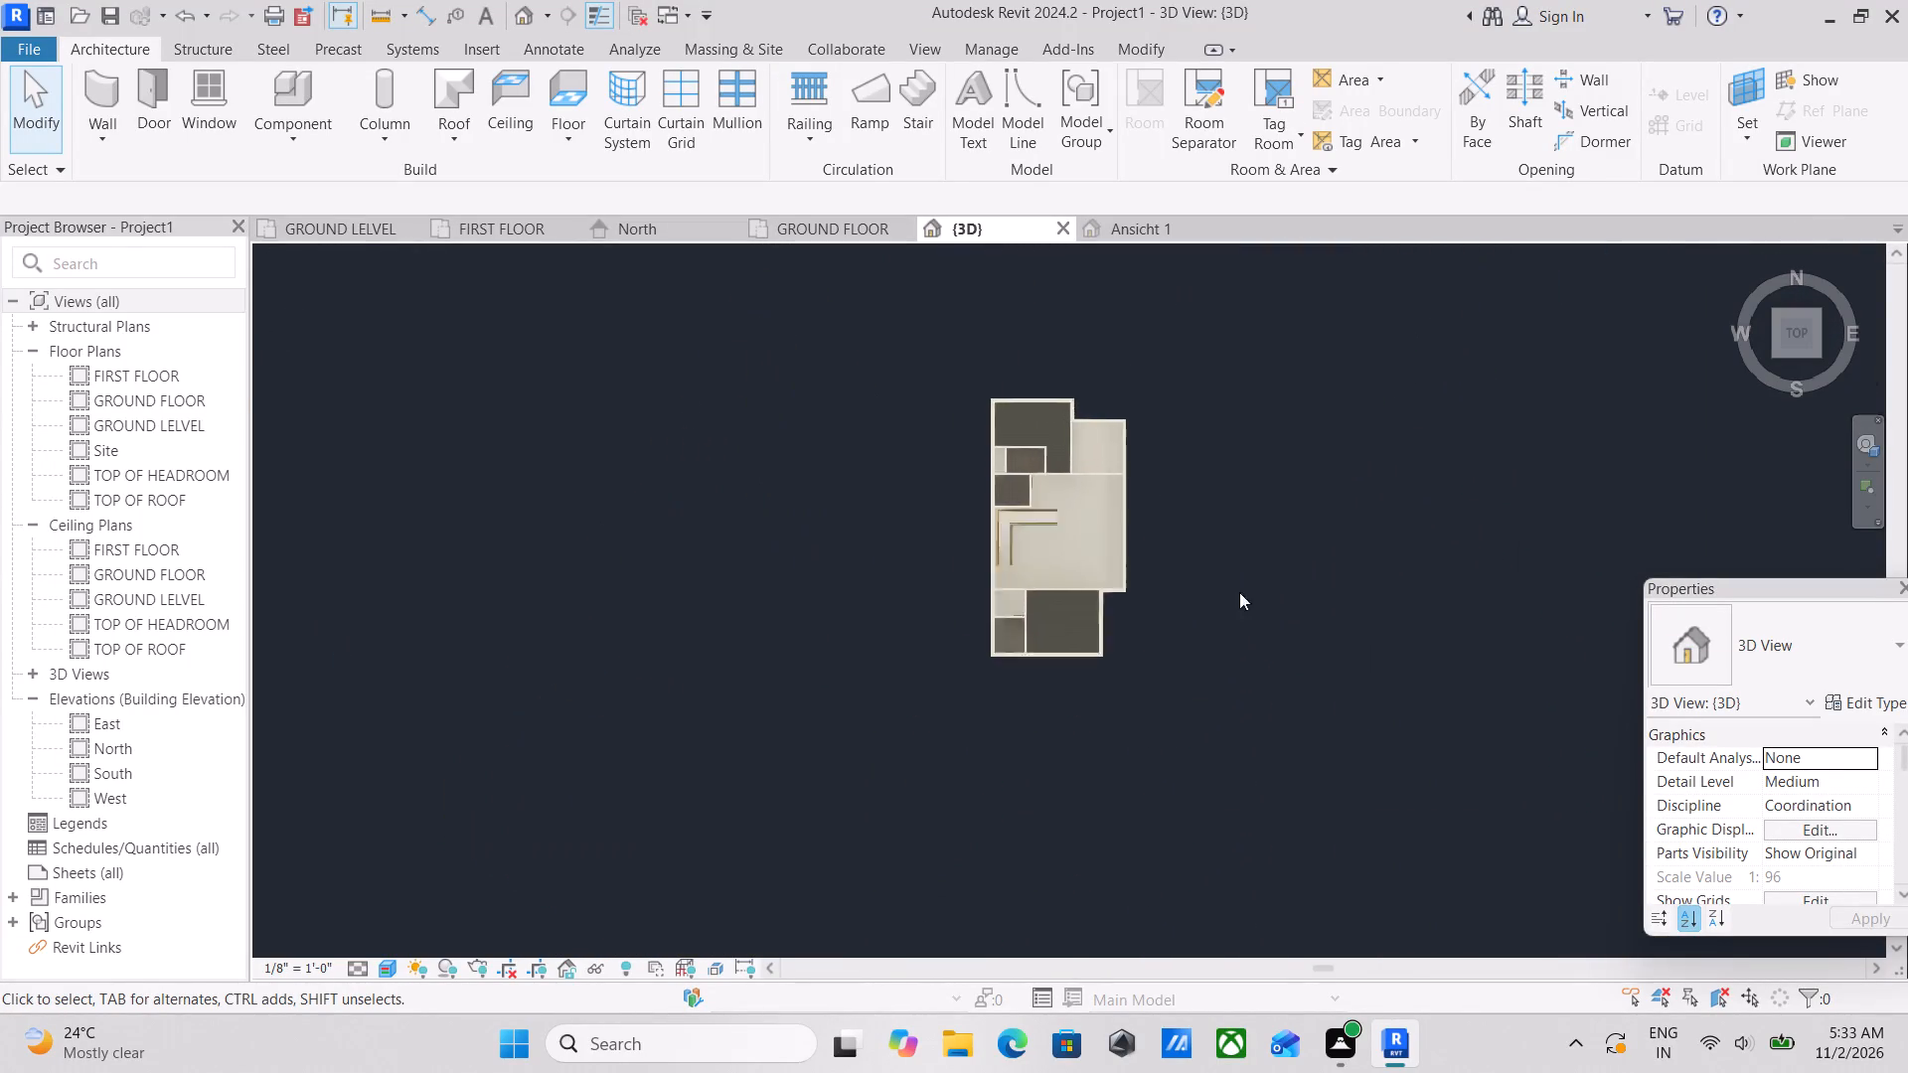
{"action": "scroll", "coordinate": [1227, 600], "scroll_direction": "up", "scroll_amount": 4}
{"action": "middle_click_drag", "start_coordinate": [1215, 559], "coordinate": [1280, 625]}
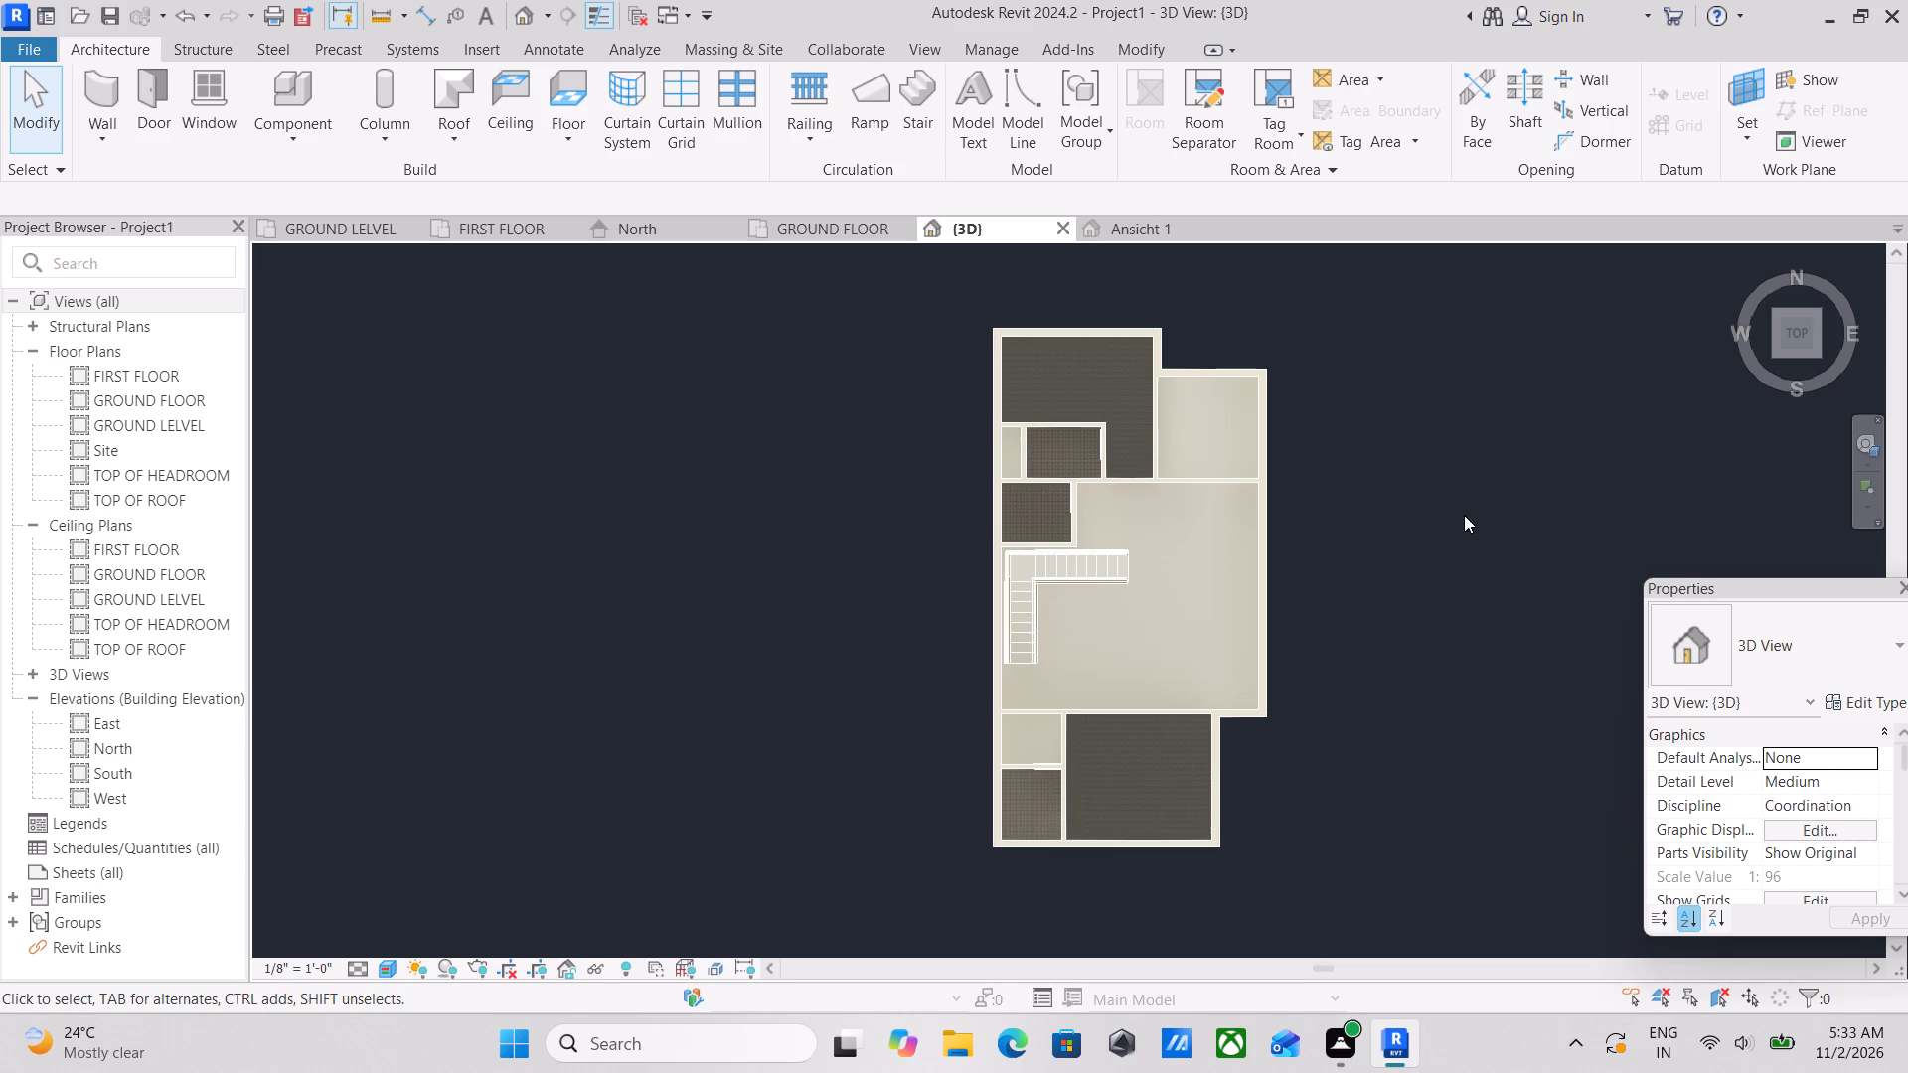
{"action": "scroll", "coordinate": [1440, 538], "scroll_direction": "down", "scroll_amount": 1}
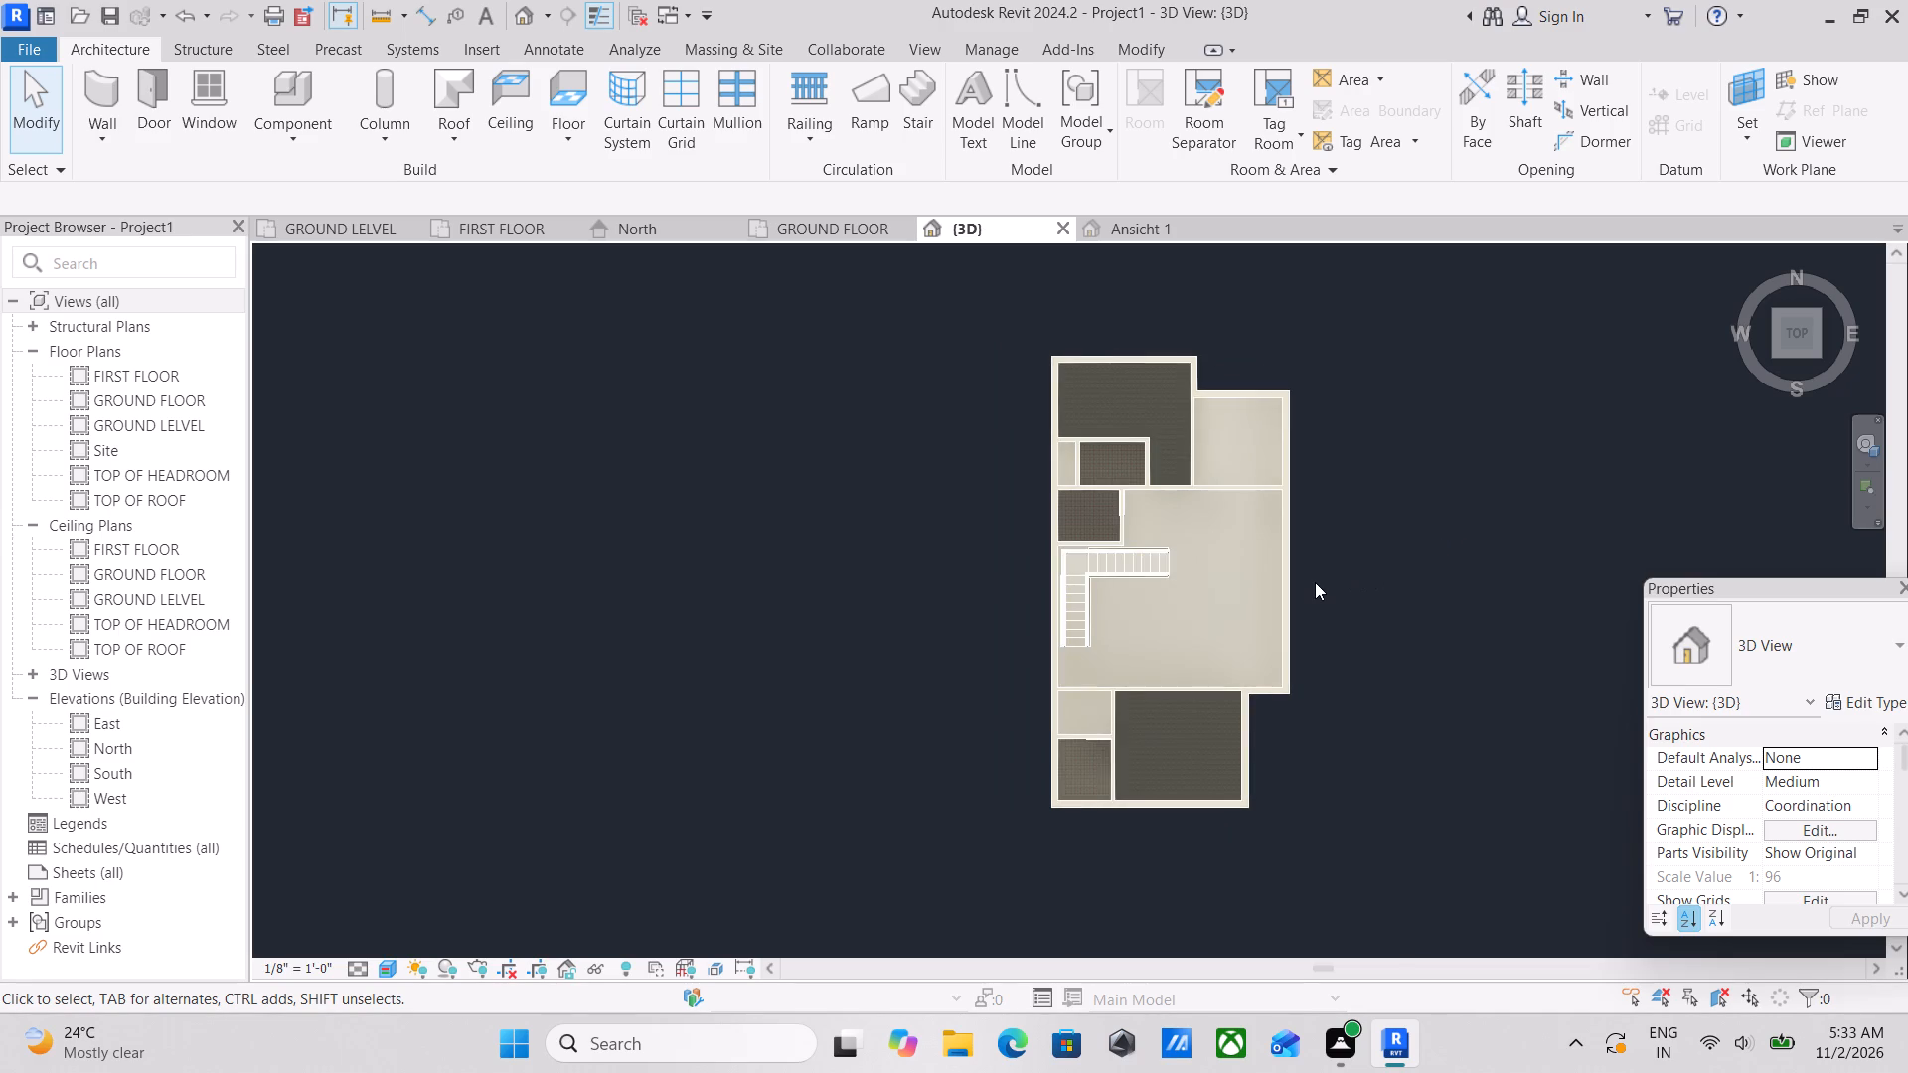
{"action": "scroll", "coordinate": [1315, 582], "scroll_direction": "up", "scroll_amount": 2}
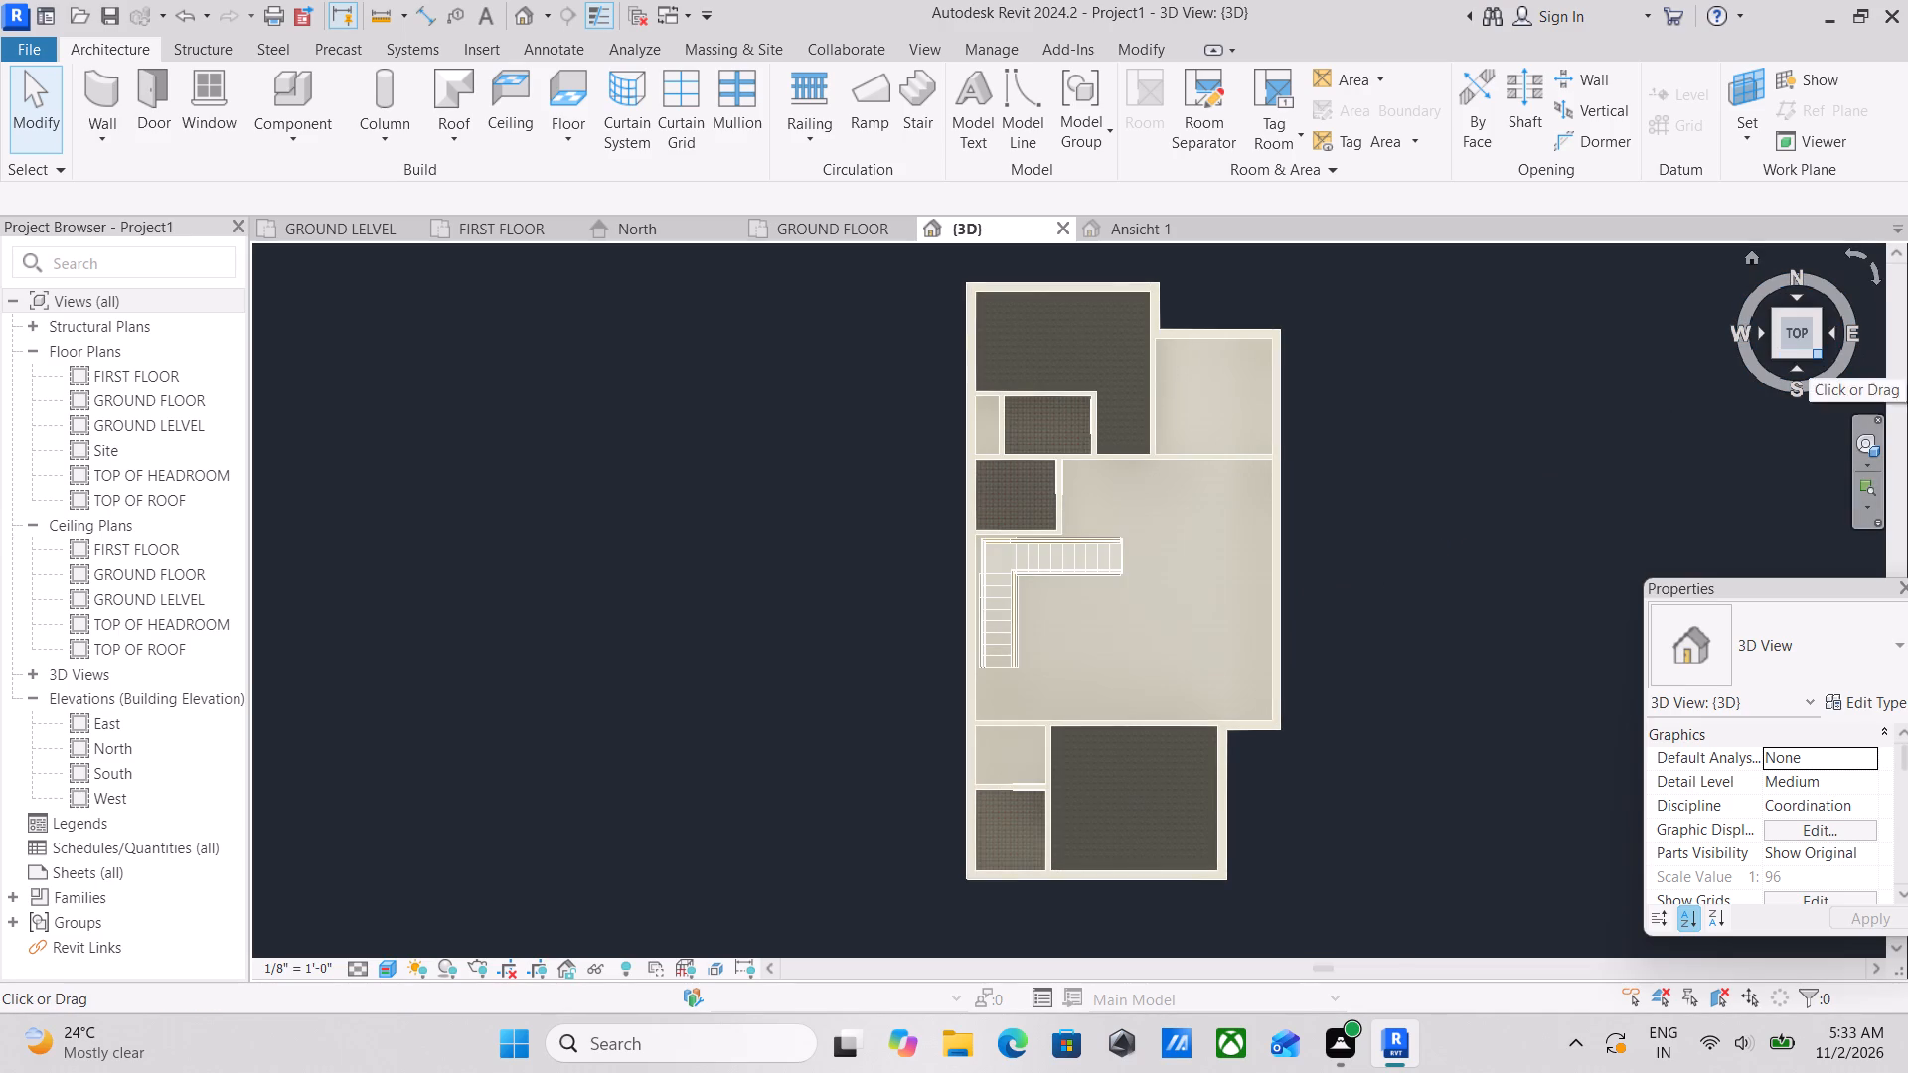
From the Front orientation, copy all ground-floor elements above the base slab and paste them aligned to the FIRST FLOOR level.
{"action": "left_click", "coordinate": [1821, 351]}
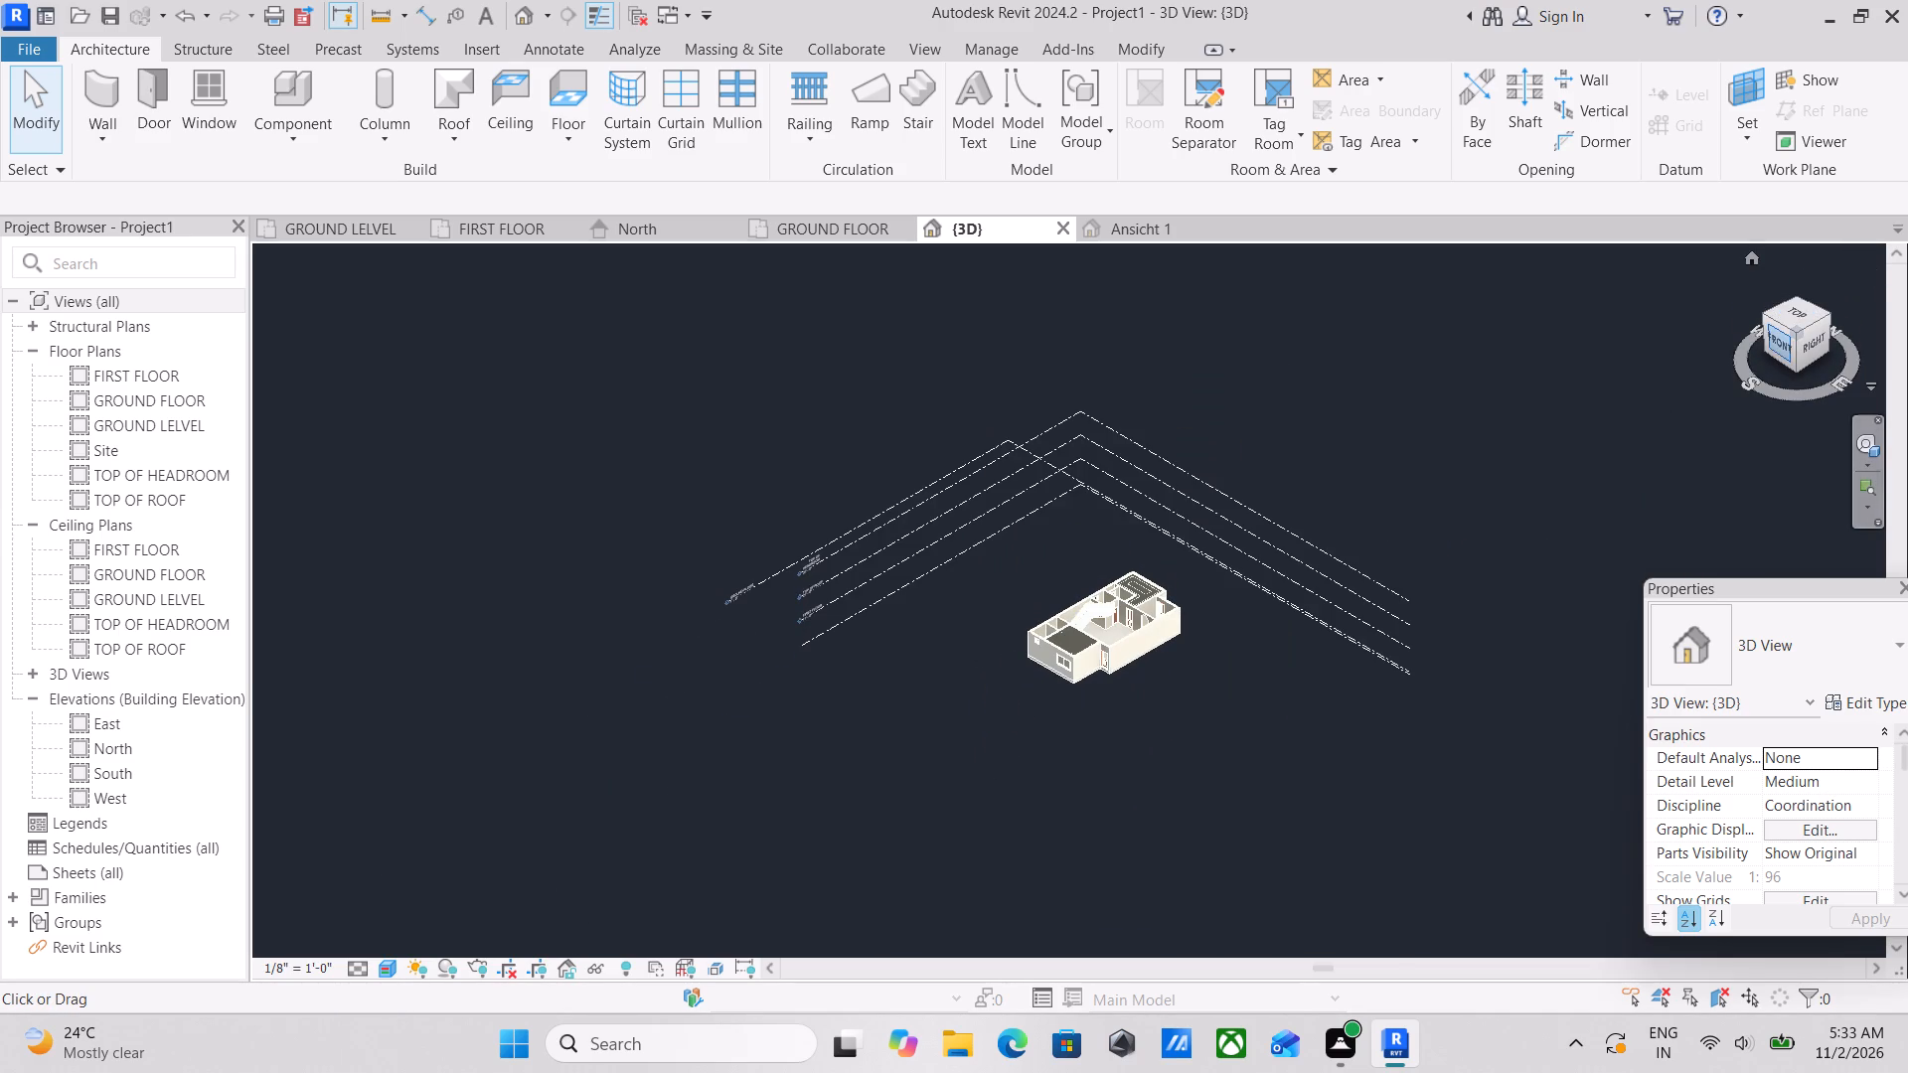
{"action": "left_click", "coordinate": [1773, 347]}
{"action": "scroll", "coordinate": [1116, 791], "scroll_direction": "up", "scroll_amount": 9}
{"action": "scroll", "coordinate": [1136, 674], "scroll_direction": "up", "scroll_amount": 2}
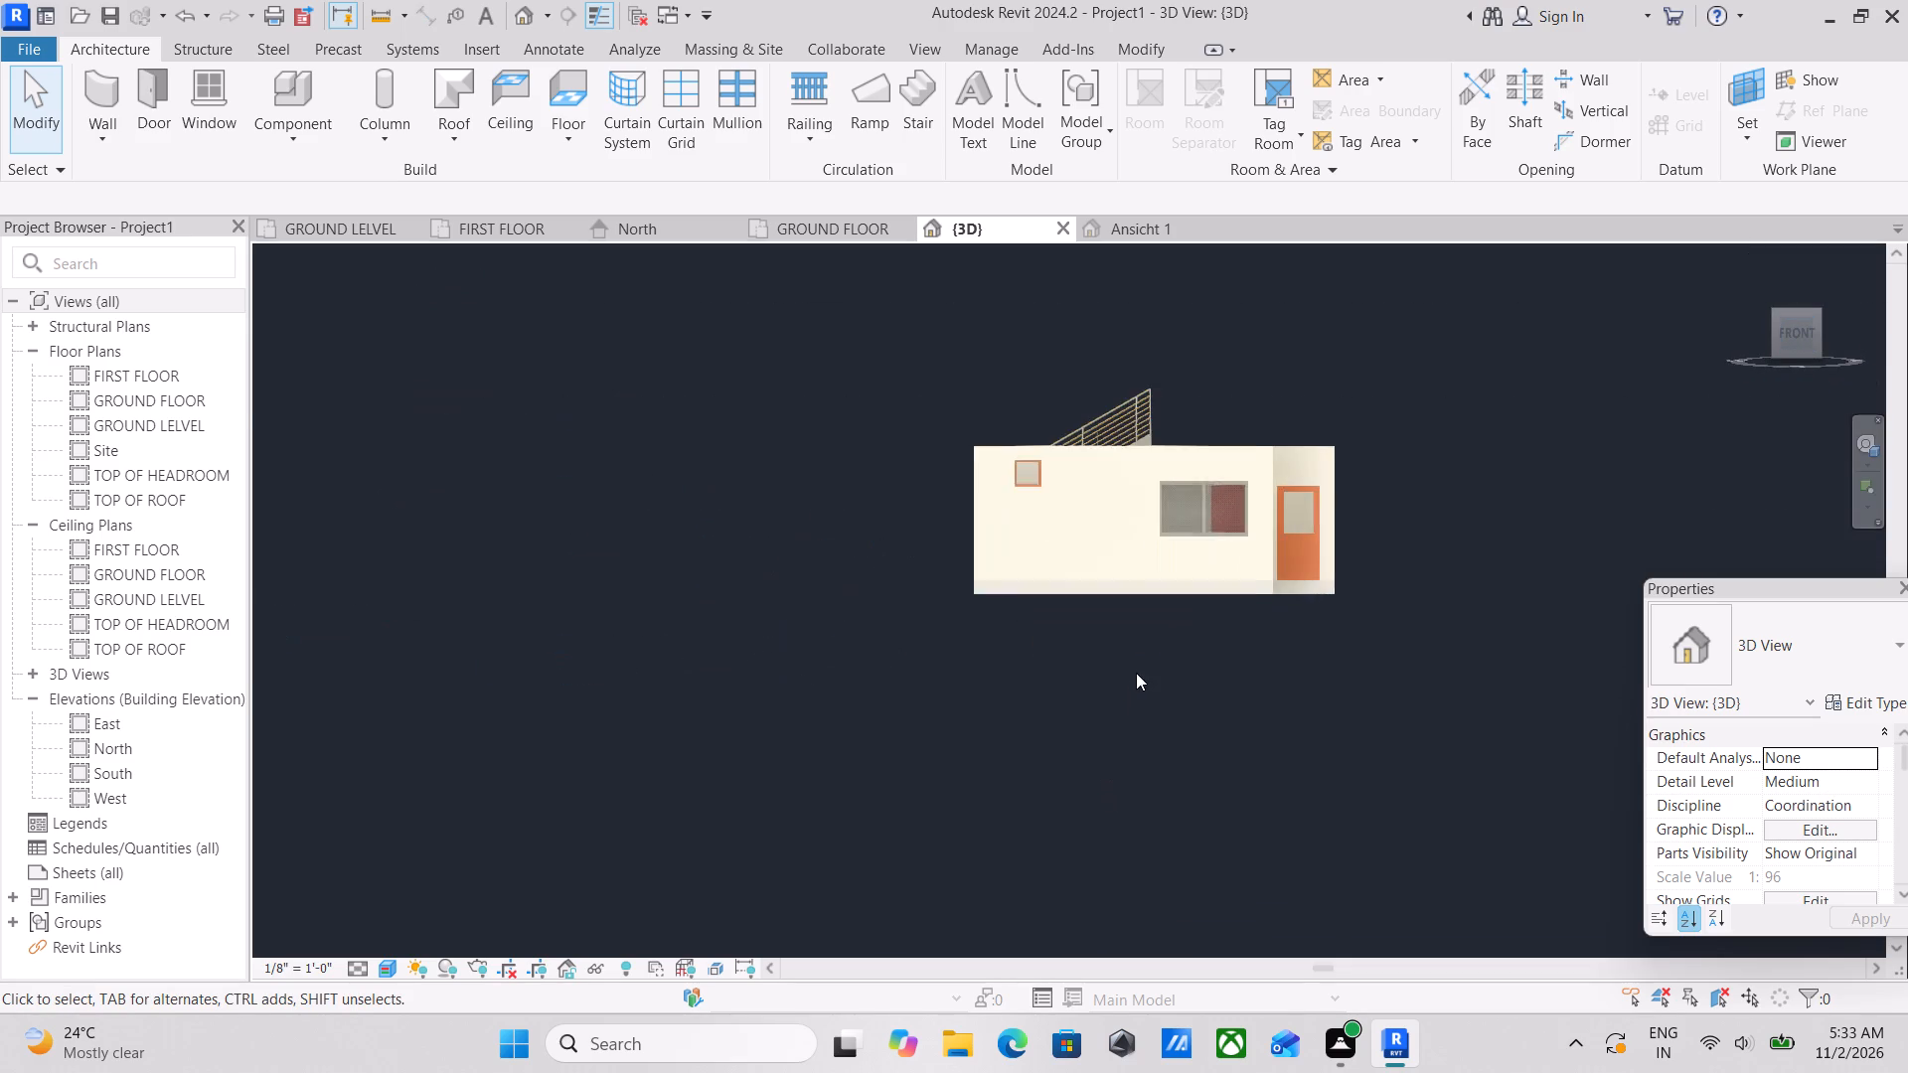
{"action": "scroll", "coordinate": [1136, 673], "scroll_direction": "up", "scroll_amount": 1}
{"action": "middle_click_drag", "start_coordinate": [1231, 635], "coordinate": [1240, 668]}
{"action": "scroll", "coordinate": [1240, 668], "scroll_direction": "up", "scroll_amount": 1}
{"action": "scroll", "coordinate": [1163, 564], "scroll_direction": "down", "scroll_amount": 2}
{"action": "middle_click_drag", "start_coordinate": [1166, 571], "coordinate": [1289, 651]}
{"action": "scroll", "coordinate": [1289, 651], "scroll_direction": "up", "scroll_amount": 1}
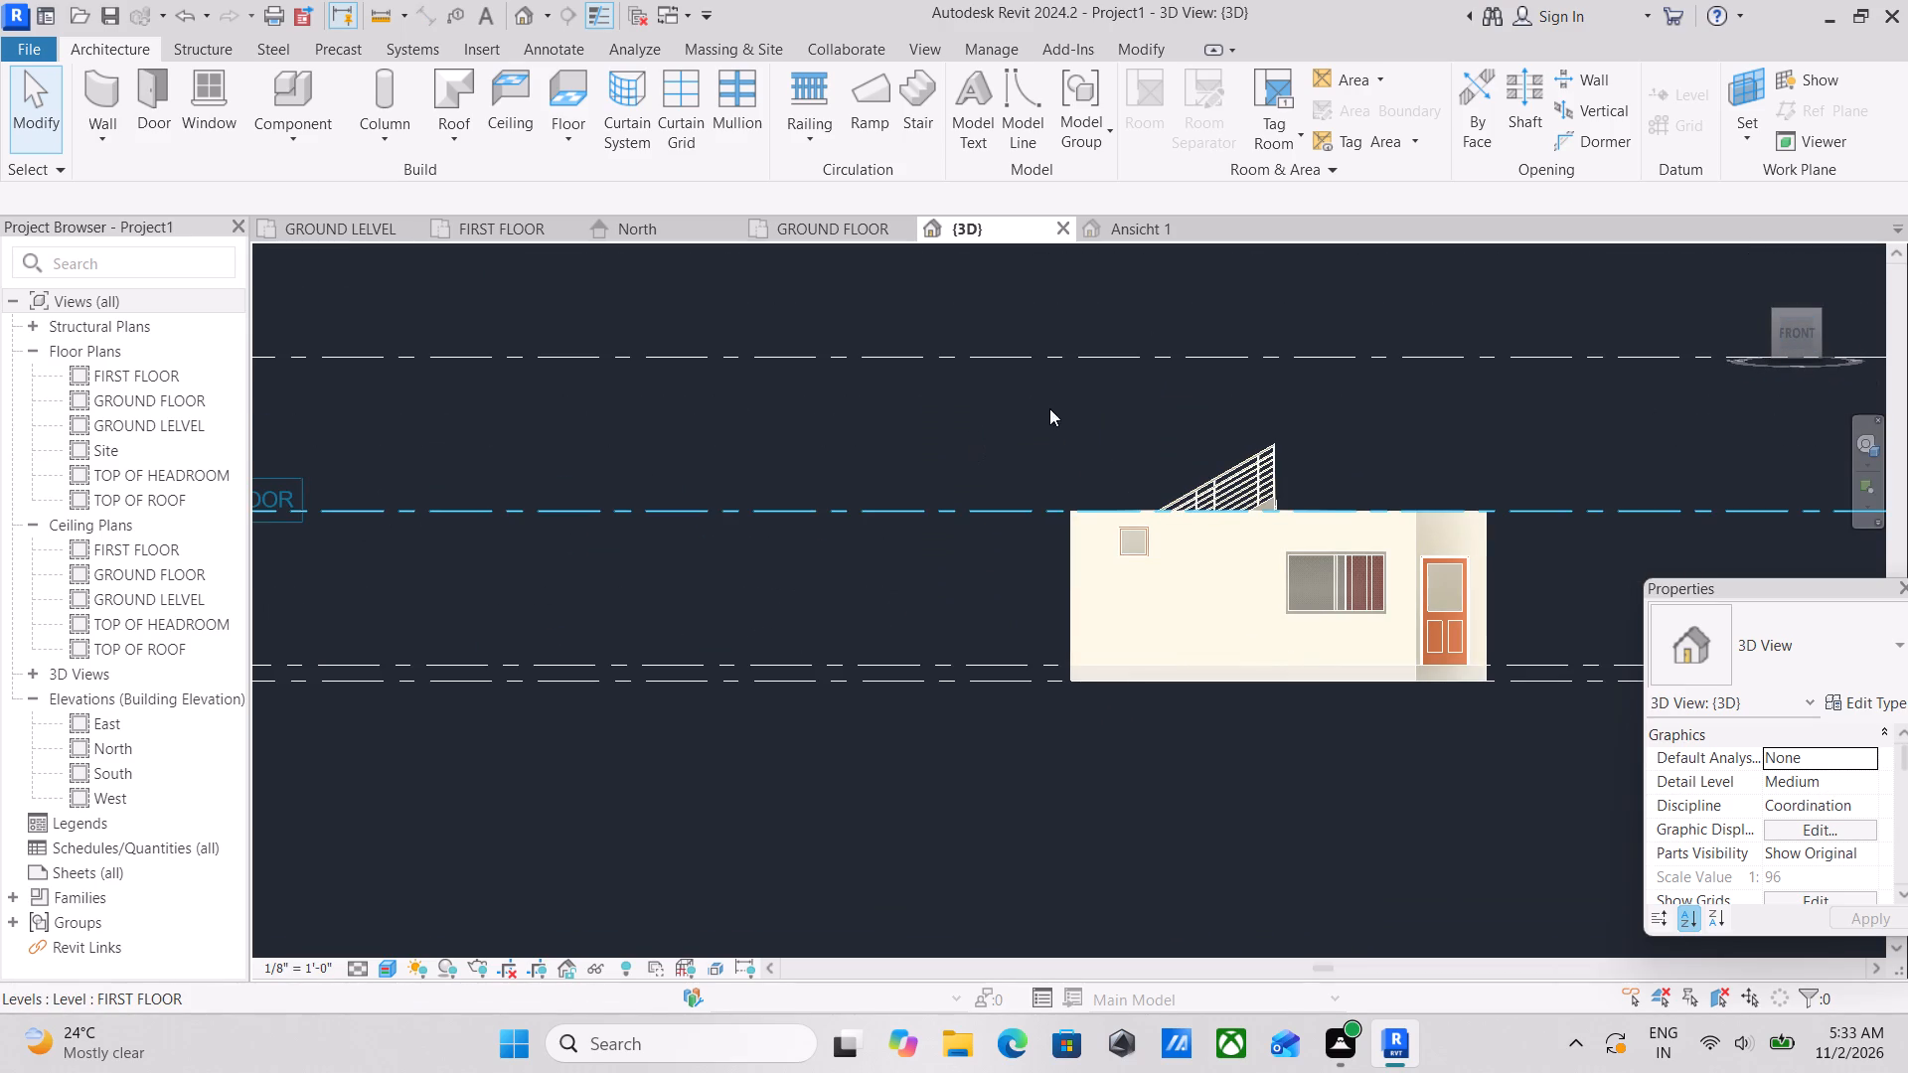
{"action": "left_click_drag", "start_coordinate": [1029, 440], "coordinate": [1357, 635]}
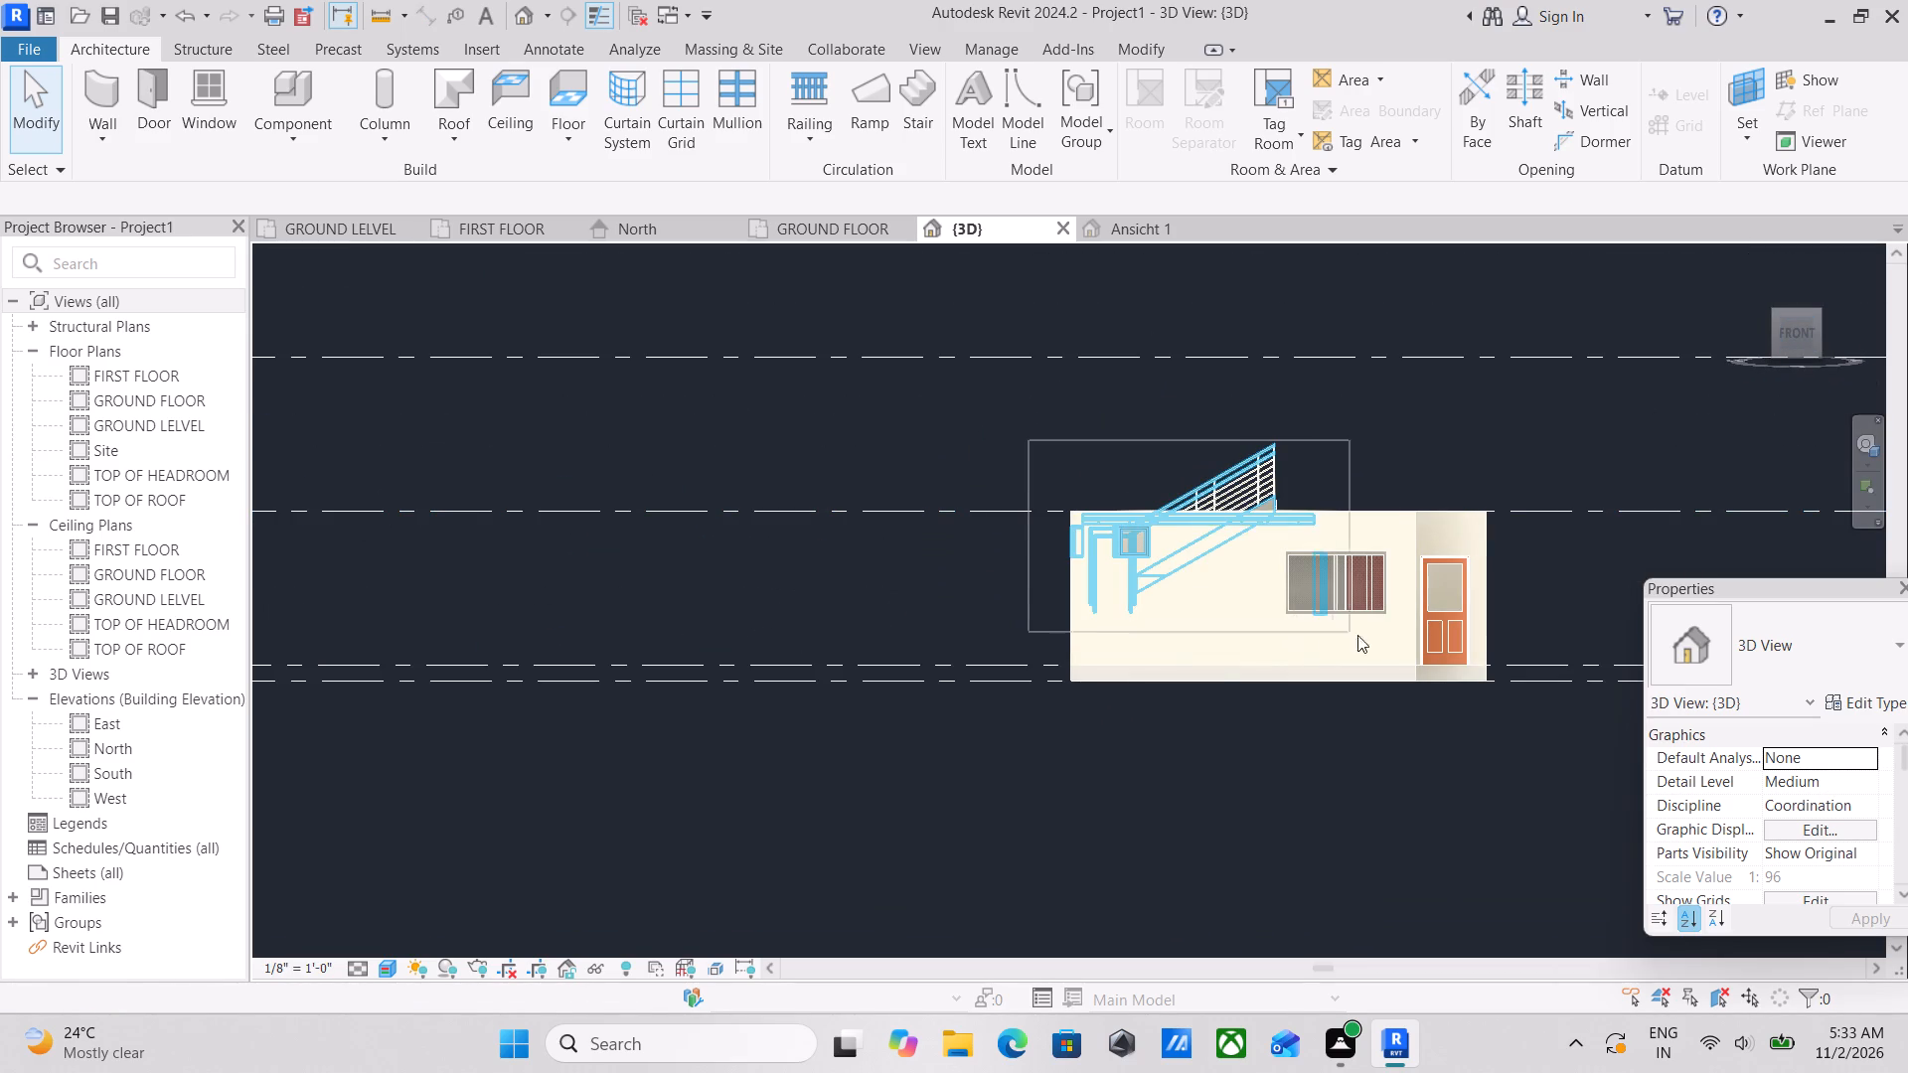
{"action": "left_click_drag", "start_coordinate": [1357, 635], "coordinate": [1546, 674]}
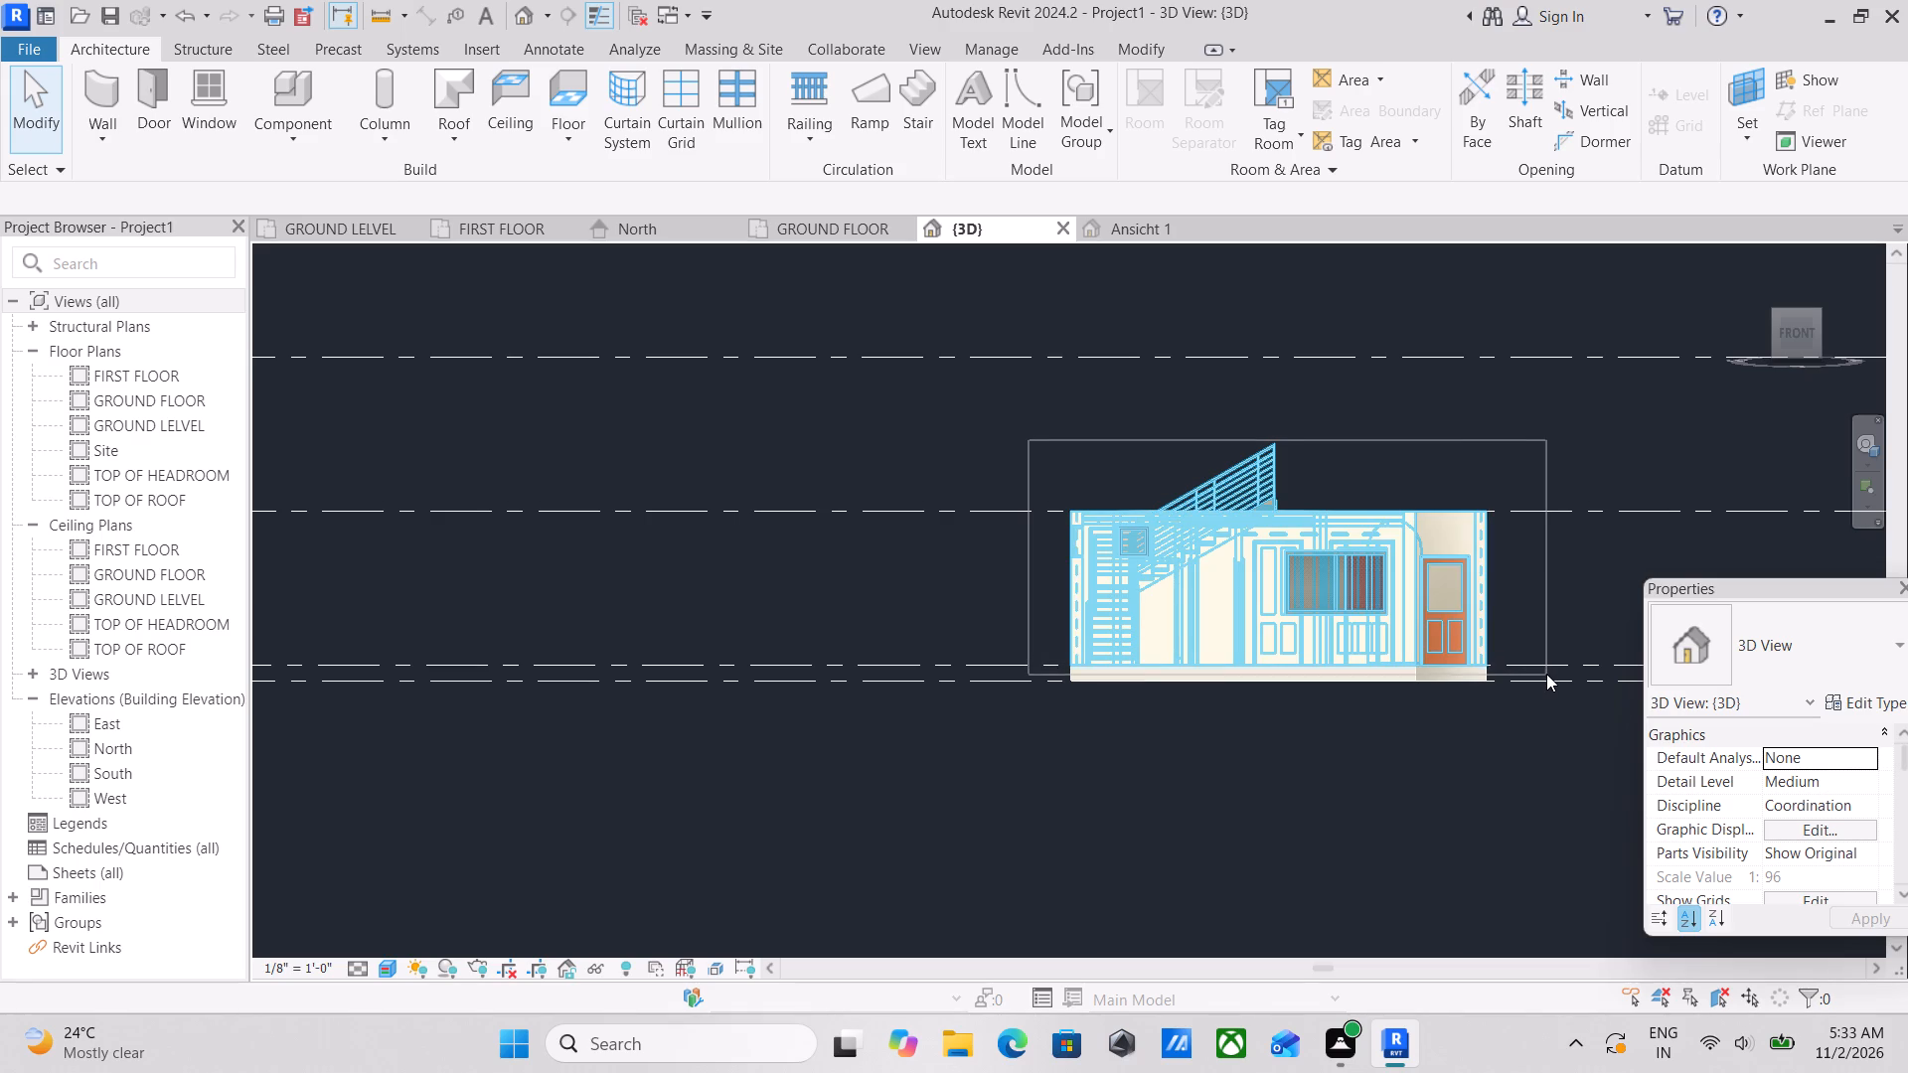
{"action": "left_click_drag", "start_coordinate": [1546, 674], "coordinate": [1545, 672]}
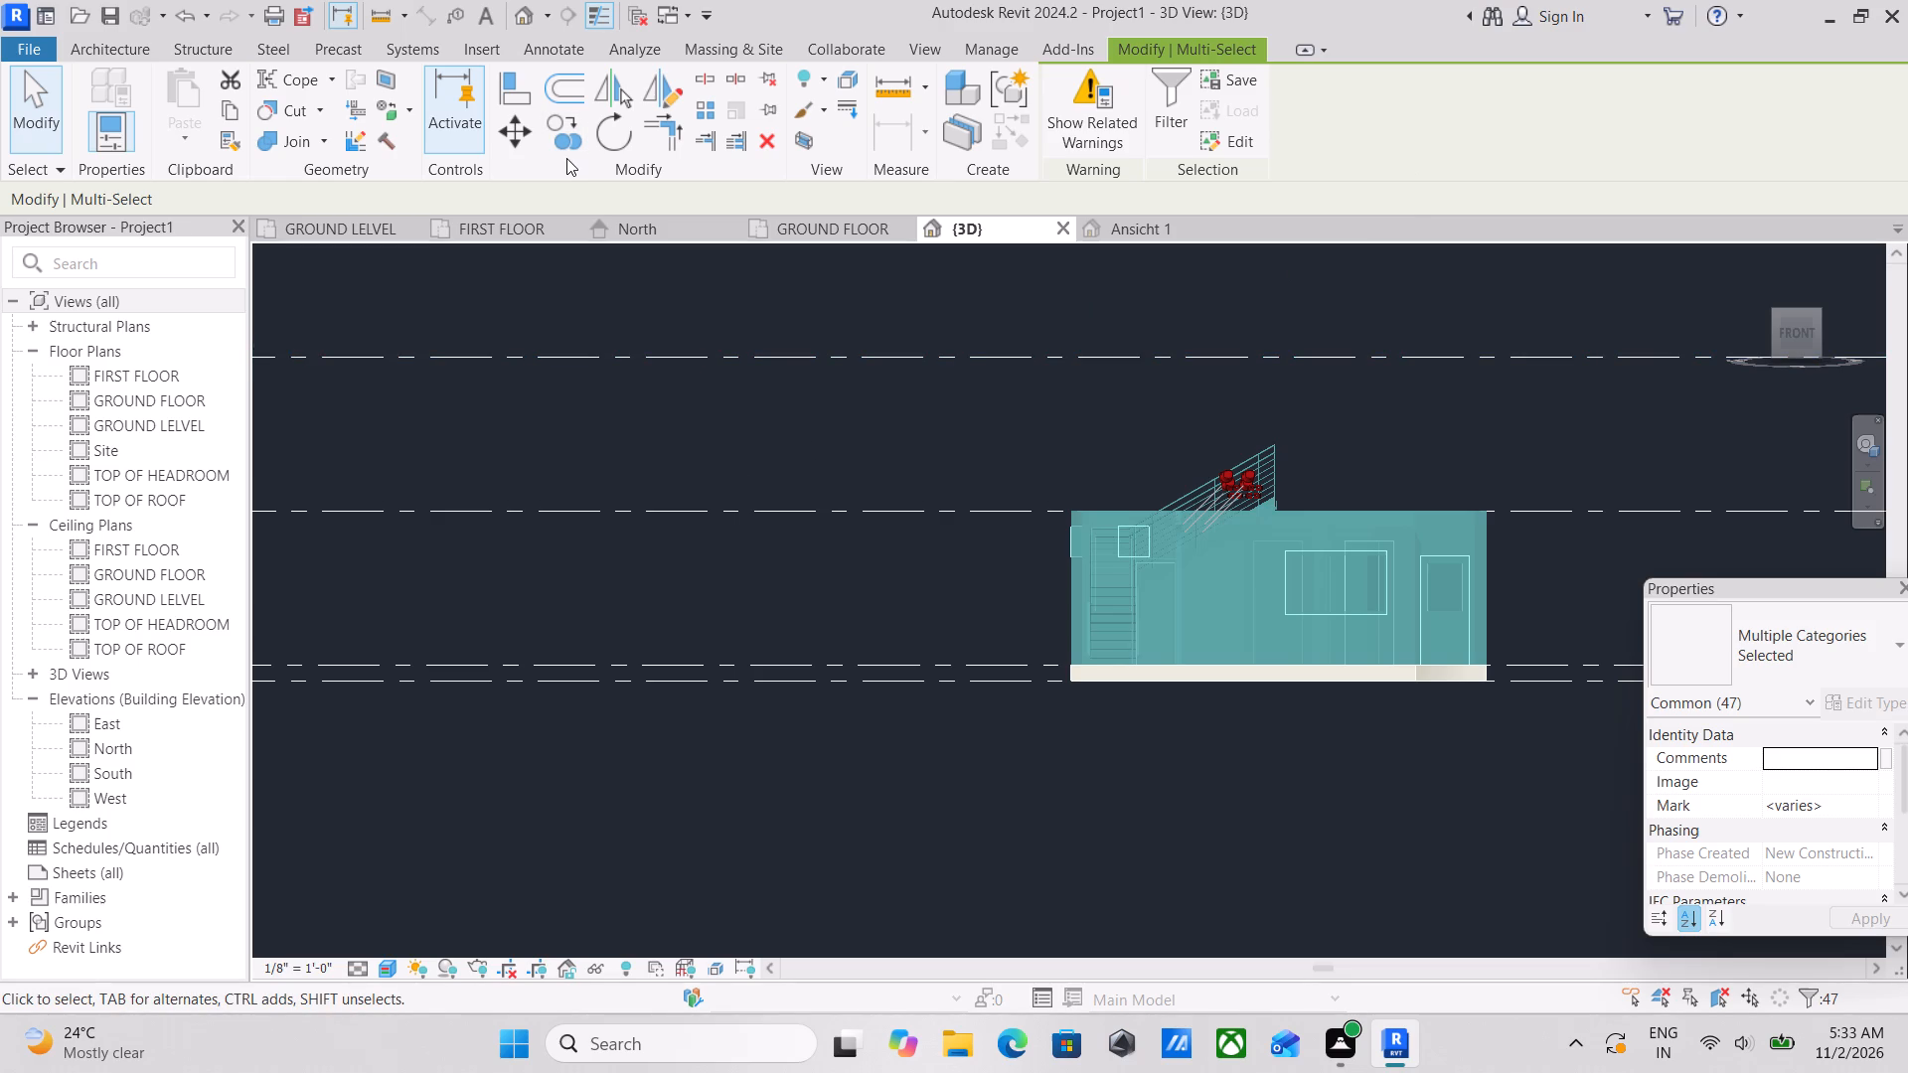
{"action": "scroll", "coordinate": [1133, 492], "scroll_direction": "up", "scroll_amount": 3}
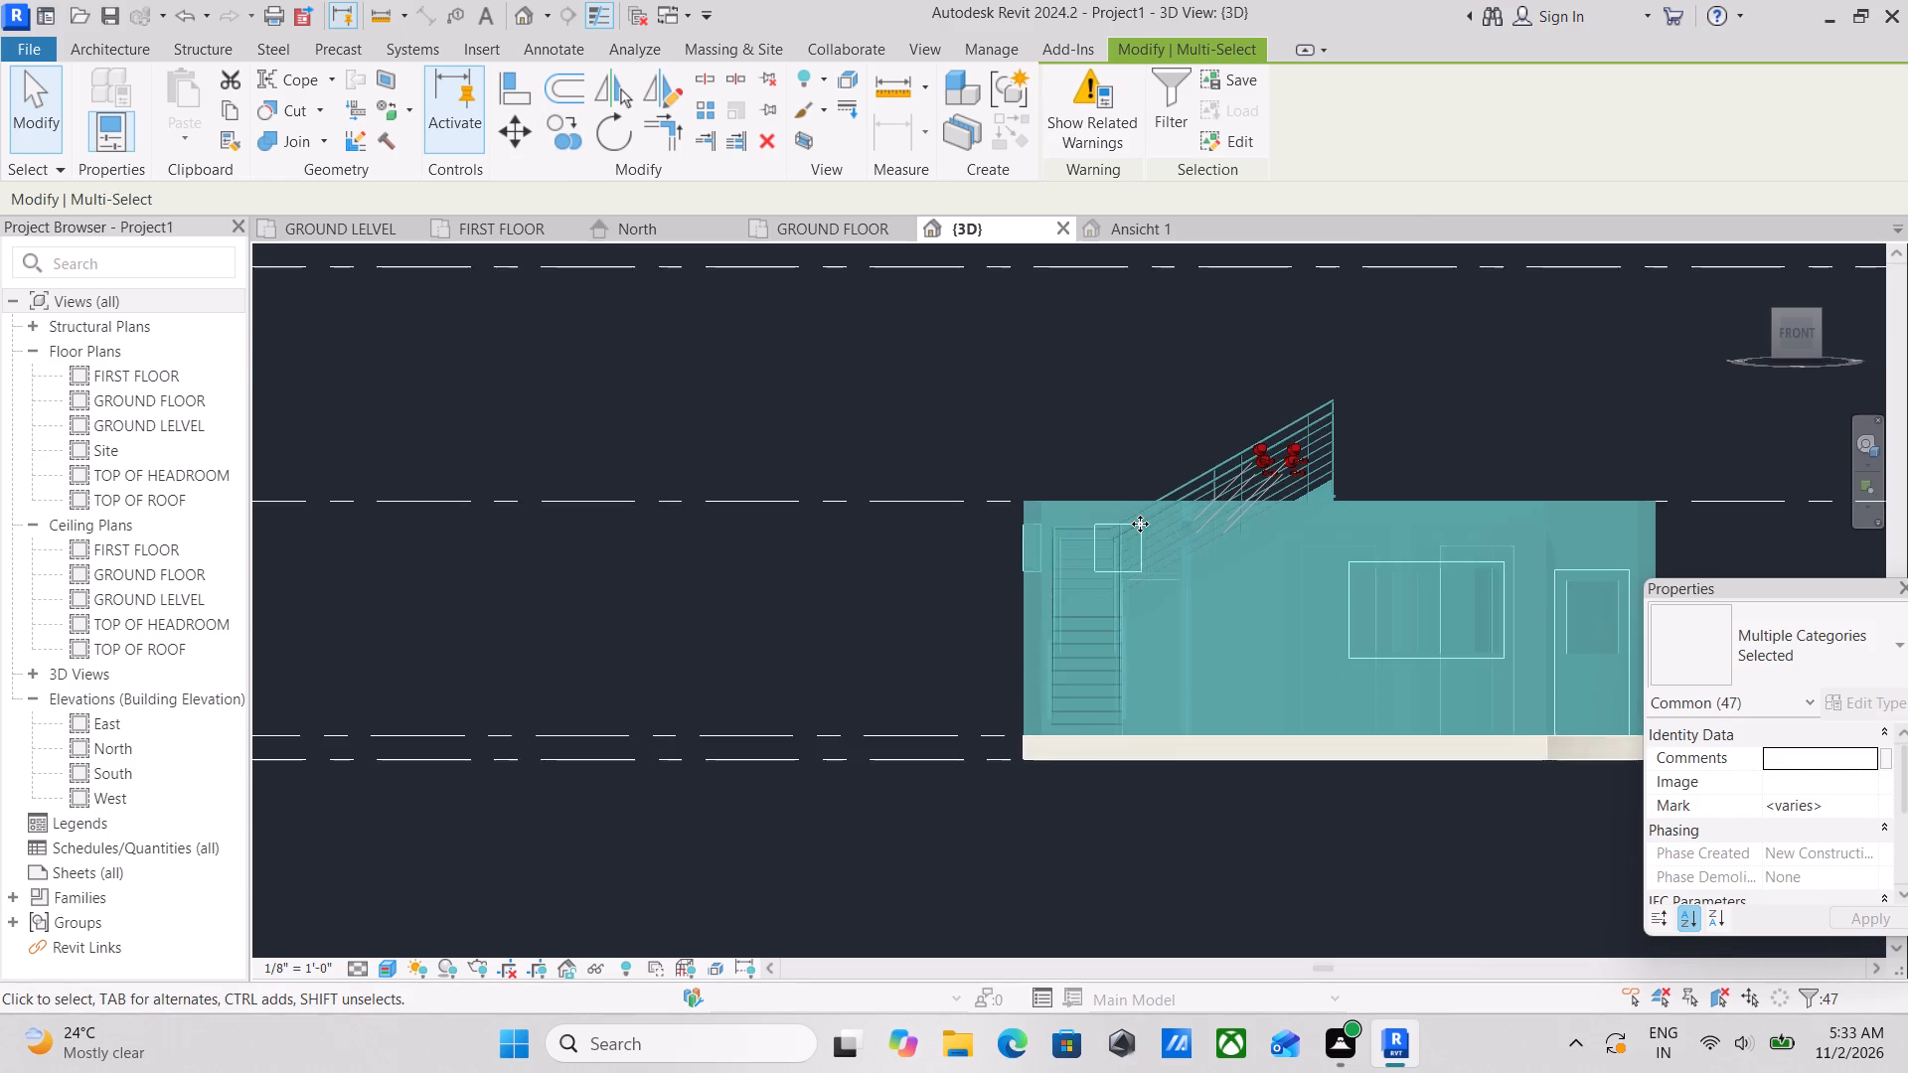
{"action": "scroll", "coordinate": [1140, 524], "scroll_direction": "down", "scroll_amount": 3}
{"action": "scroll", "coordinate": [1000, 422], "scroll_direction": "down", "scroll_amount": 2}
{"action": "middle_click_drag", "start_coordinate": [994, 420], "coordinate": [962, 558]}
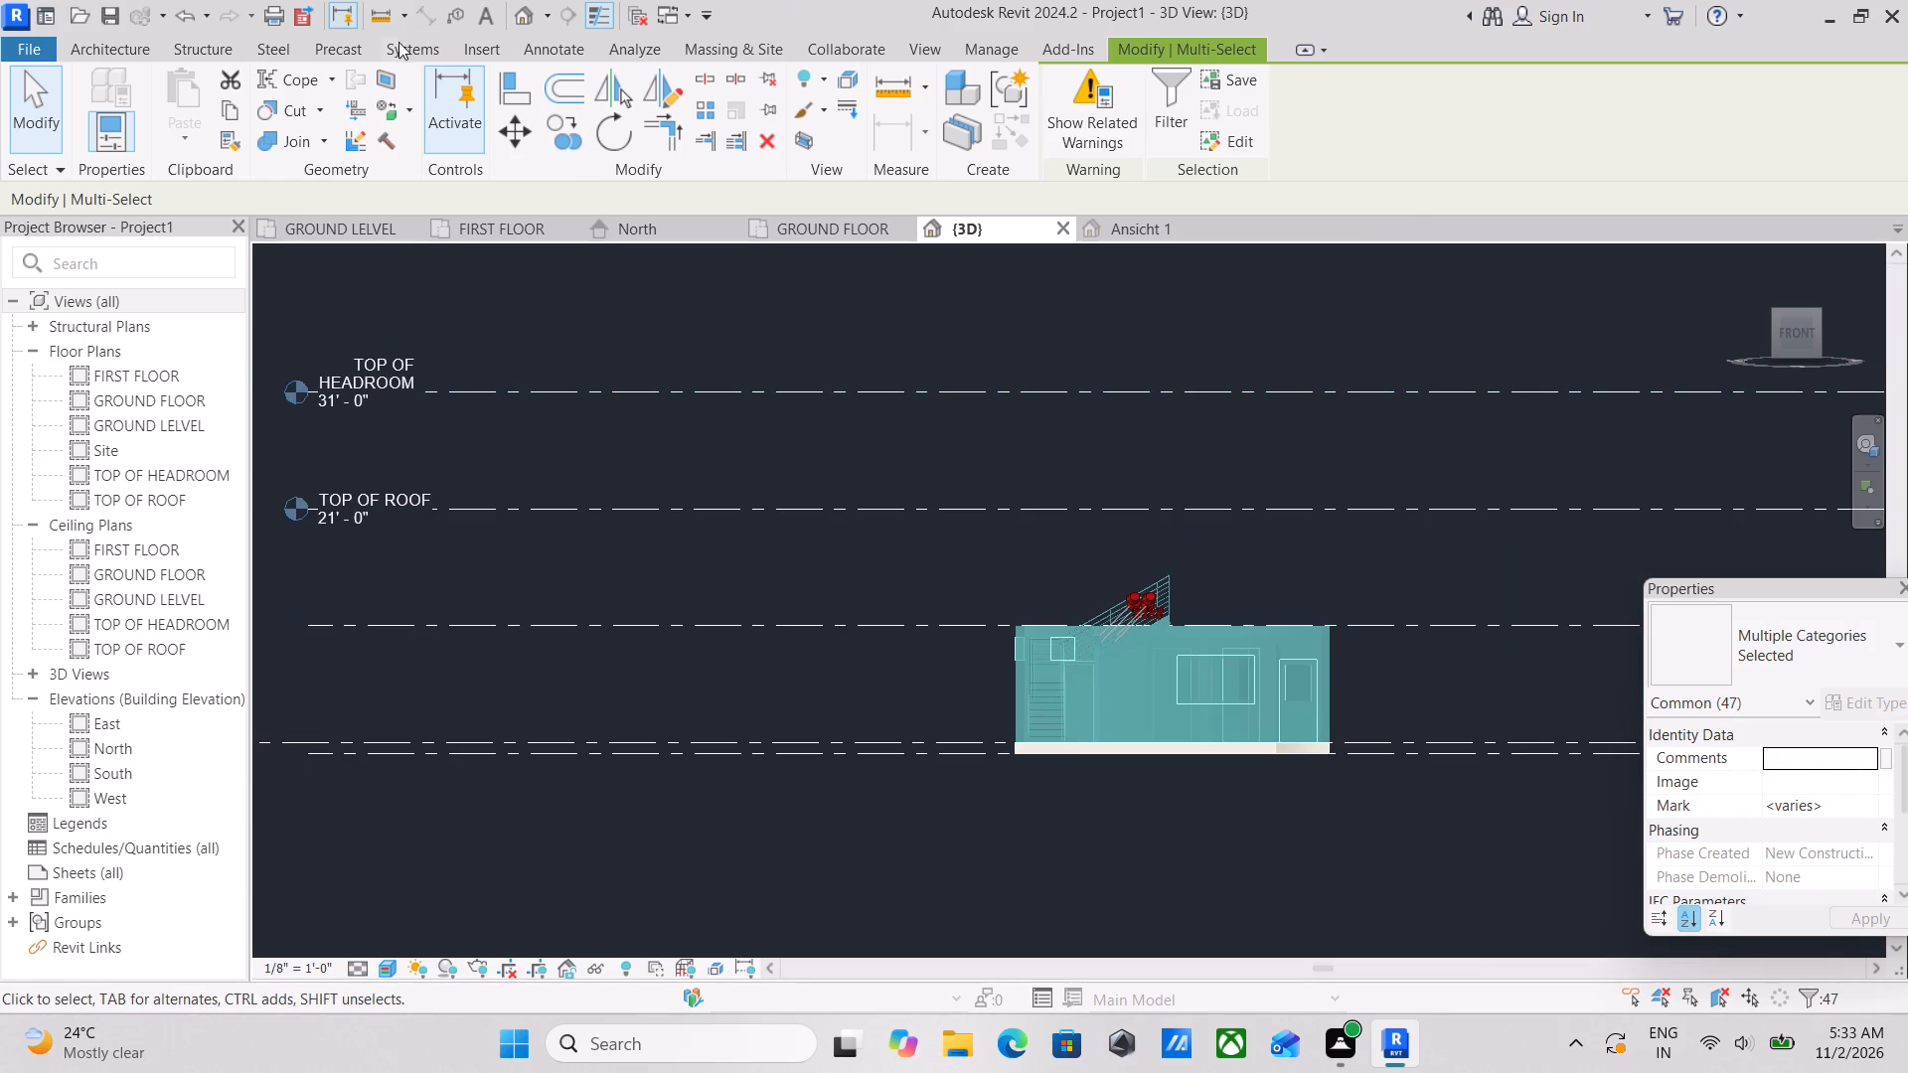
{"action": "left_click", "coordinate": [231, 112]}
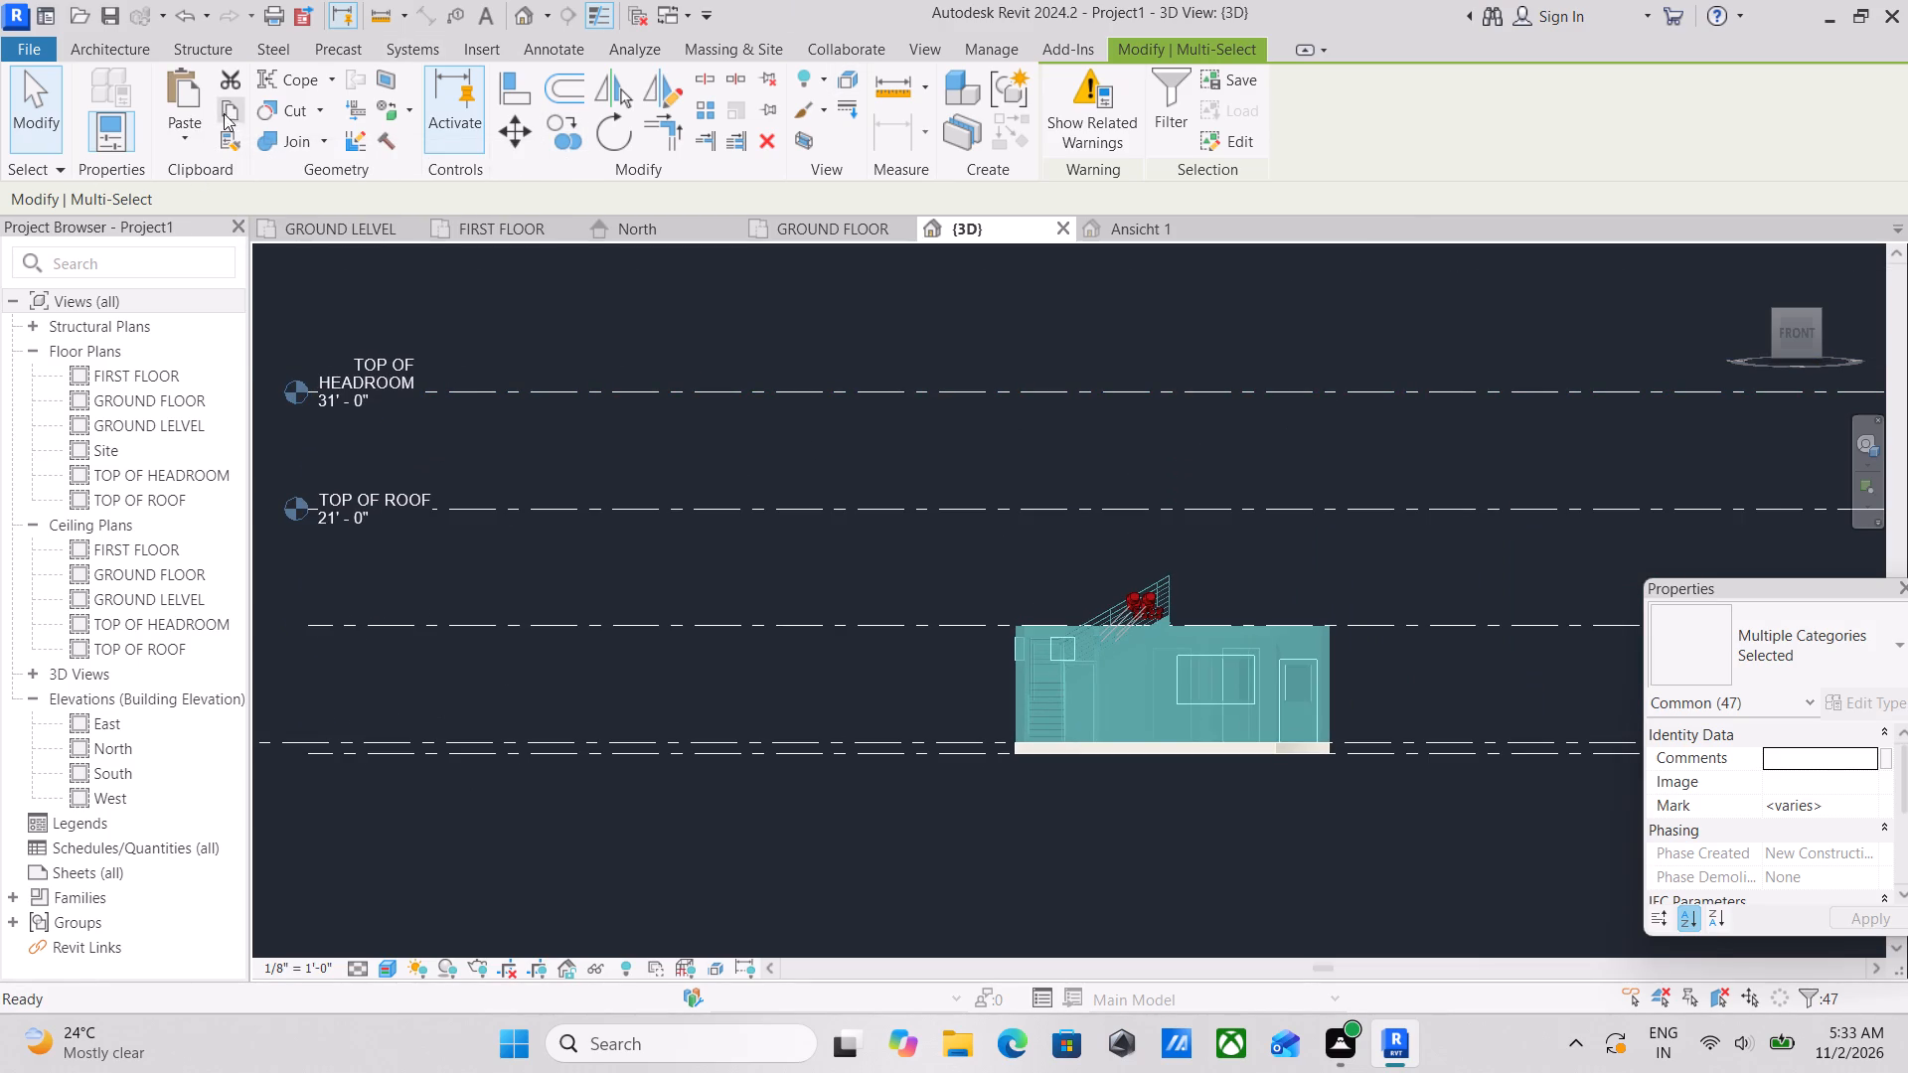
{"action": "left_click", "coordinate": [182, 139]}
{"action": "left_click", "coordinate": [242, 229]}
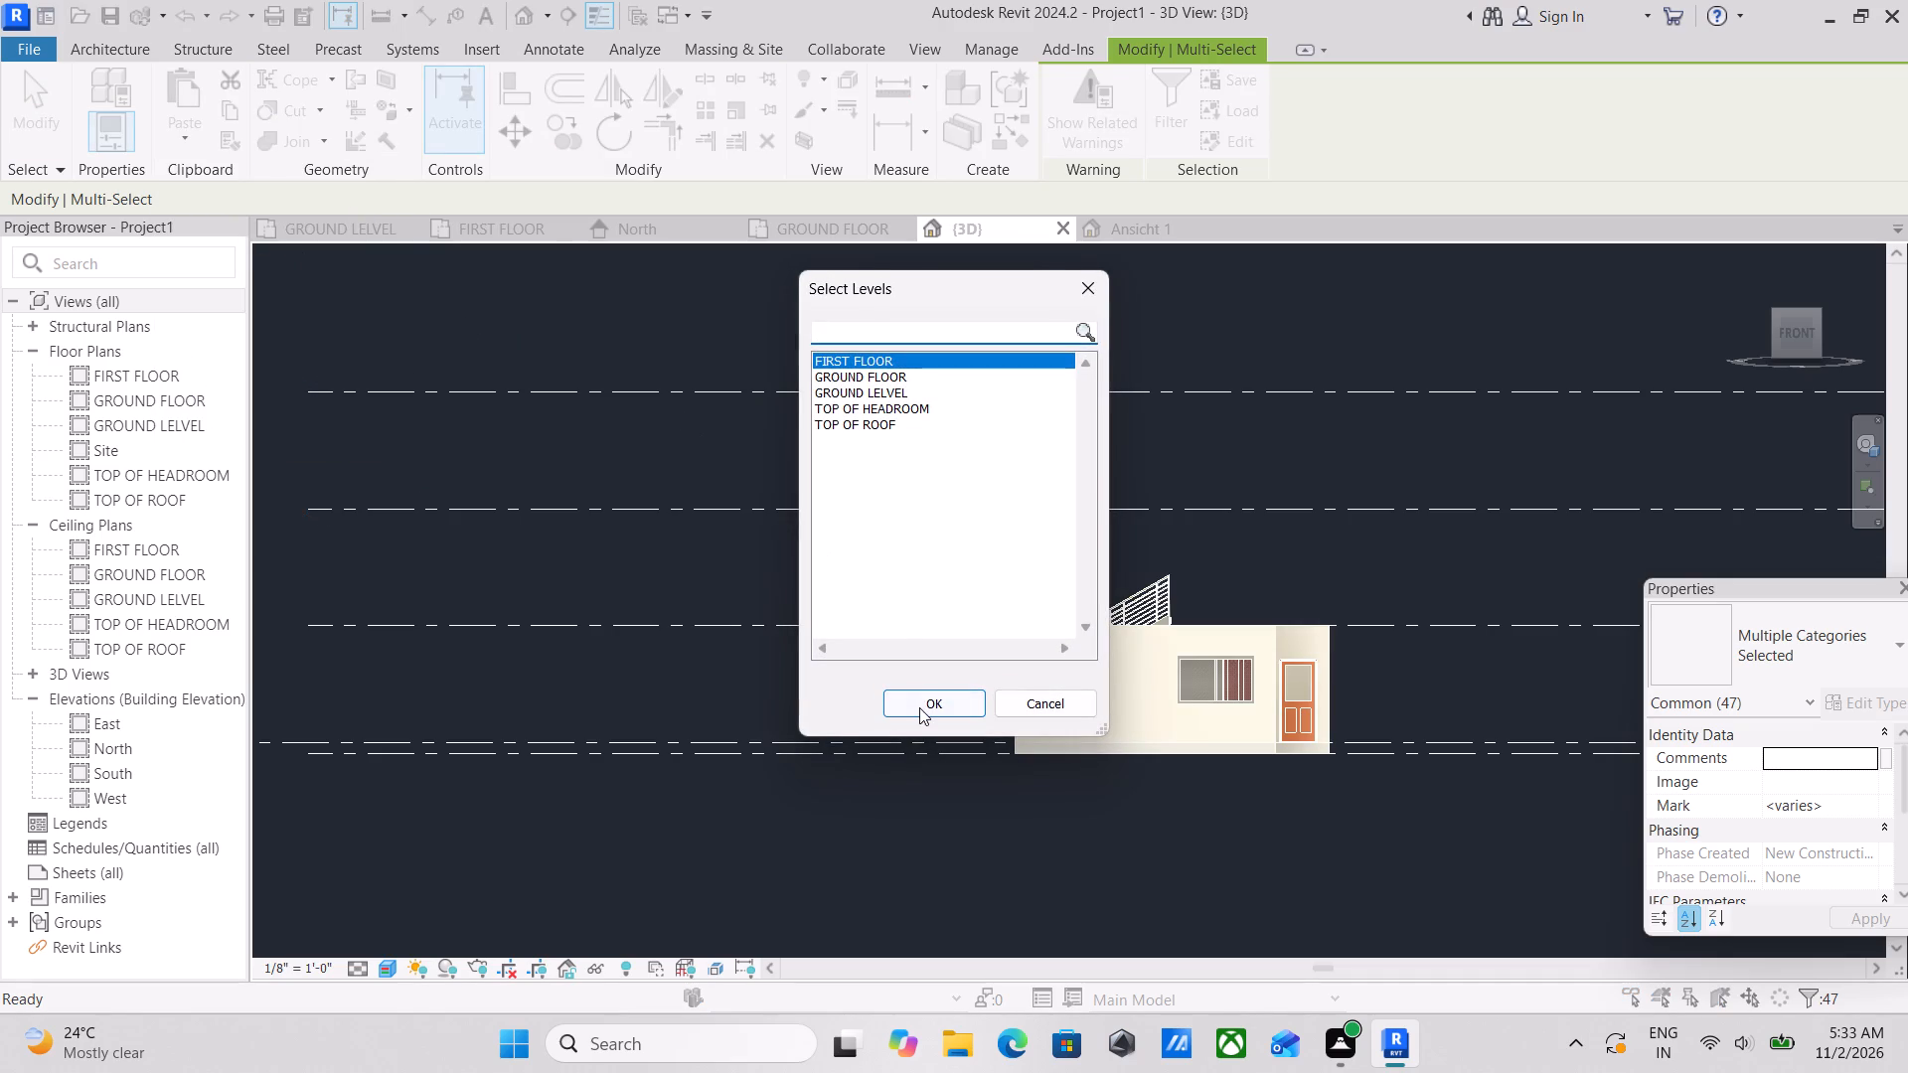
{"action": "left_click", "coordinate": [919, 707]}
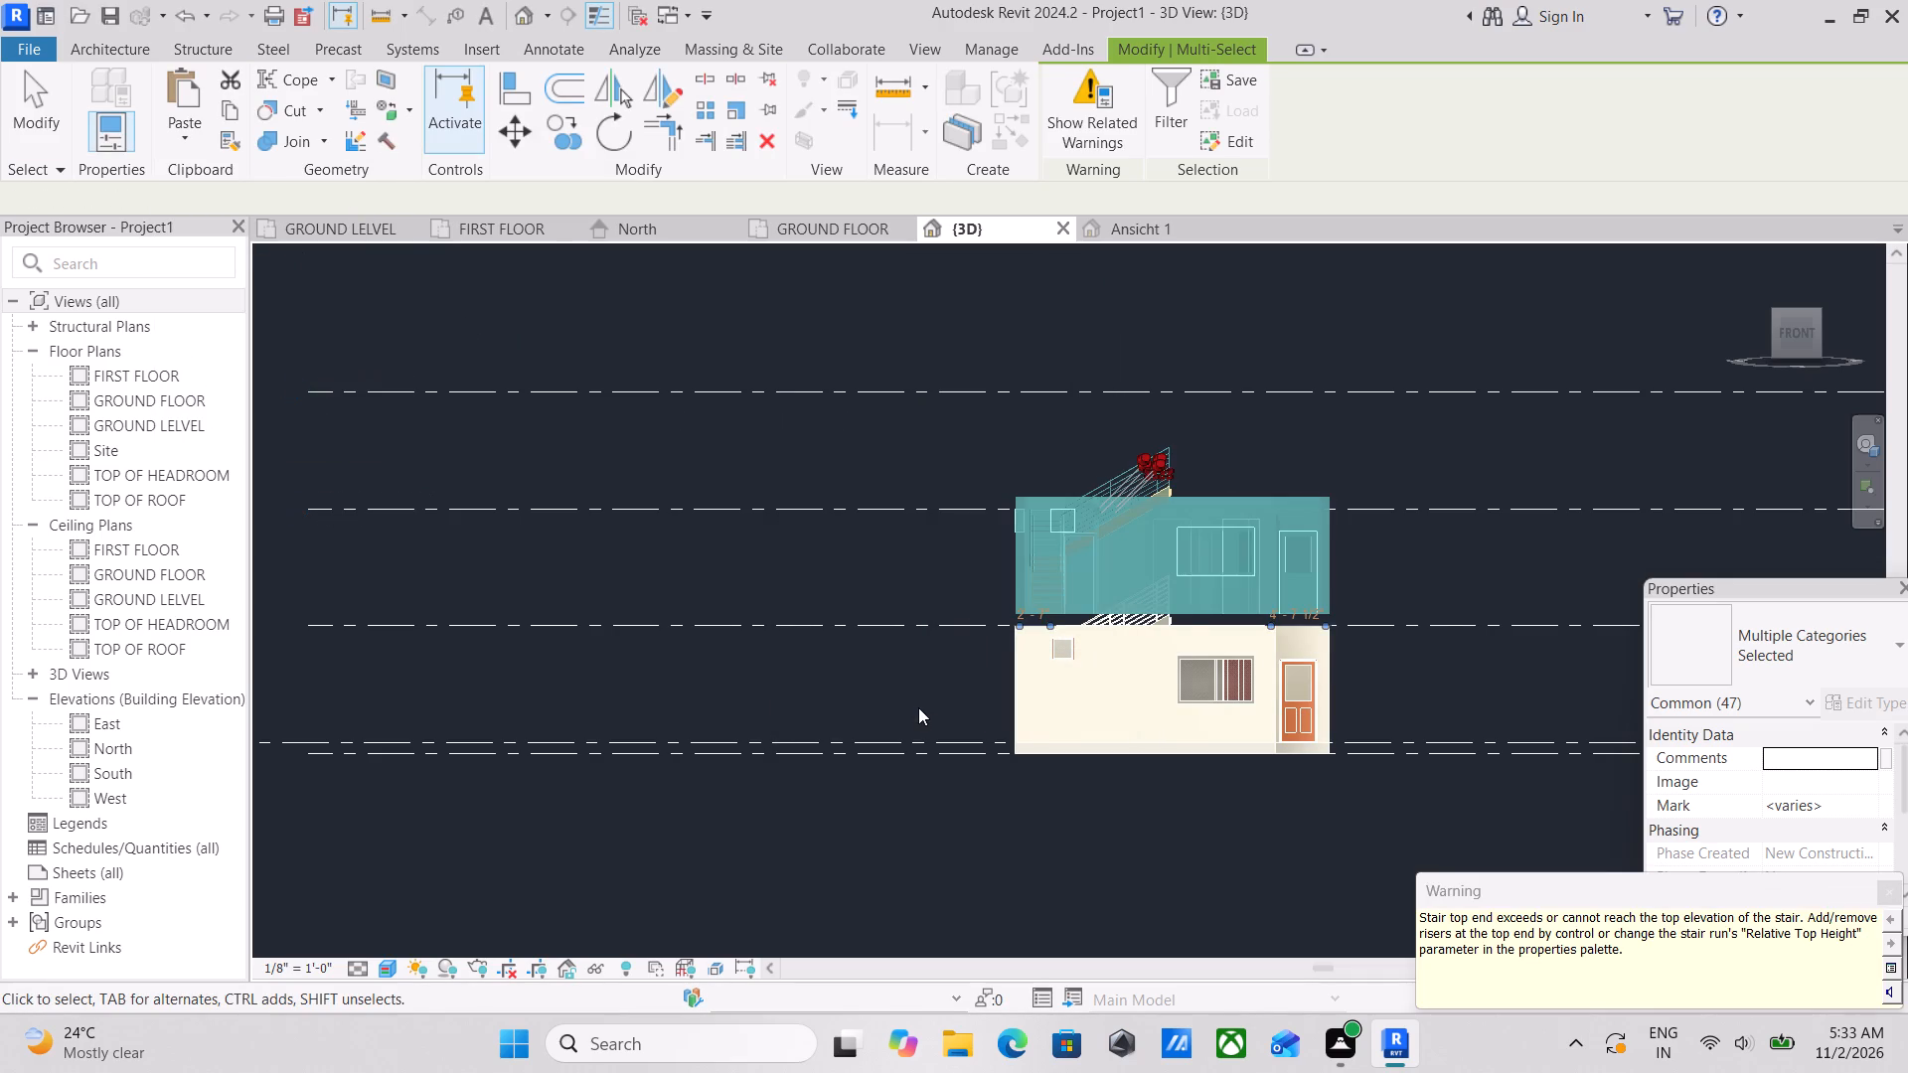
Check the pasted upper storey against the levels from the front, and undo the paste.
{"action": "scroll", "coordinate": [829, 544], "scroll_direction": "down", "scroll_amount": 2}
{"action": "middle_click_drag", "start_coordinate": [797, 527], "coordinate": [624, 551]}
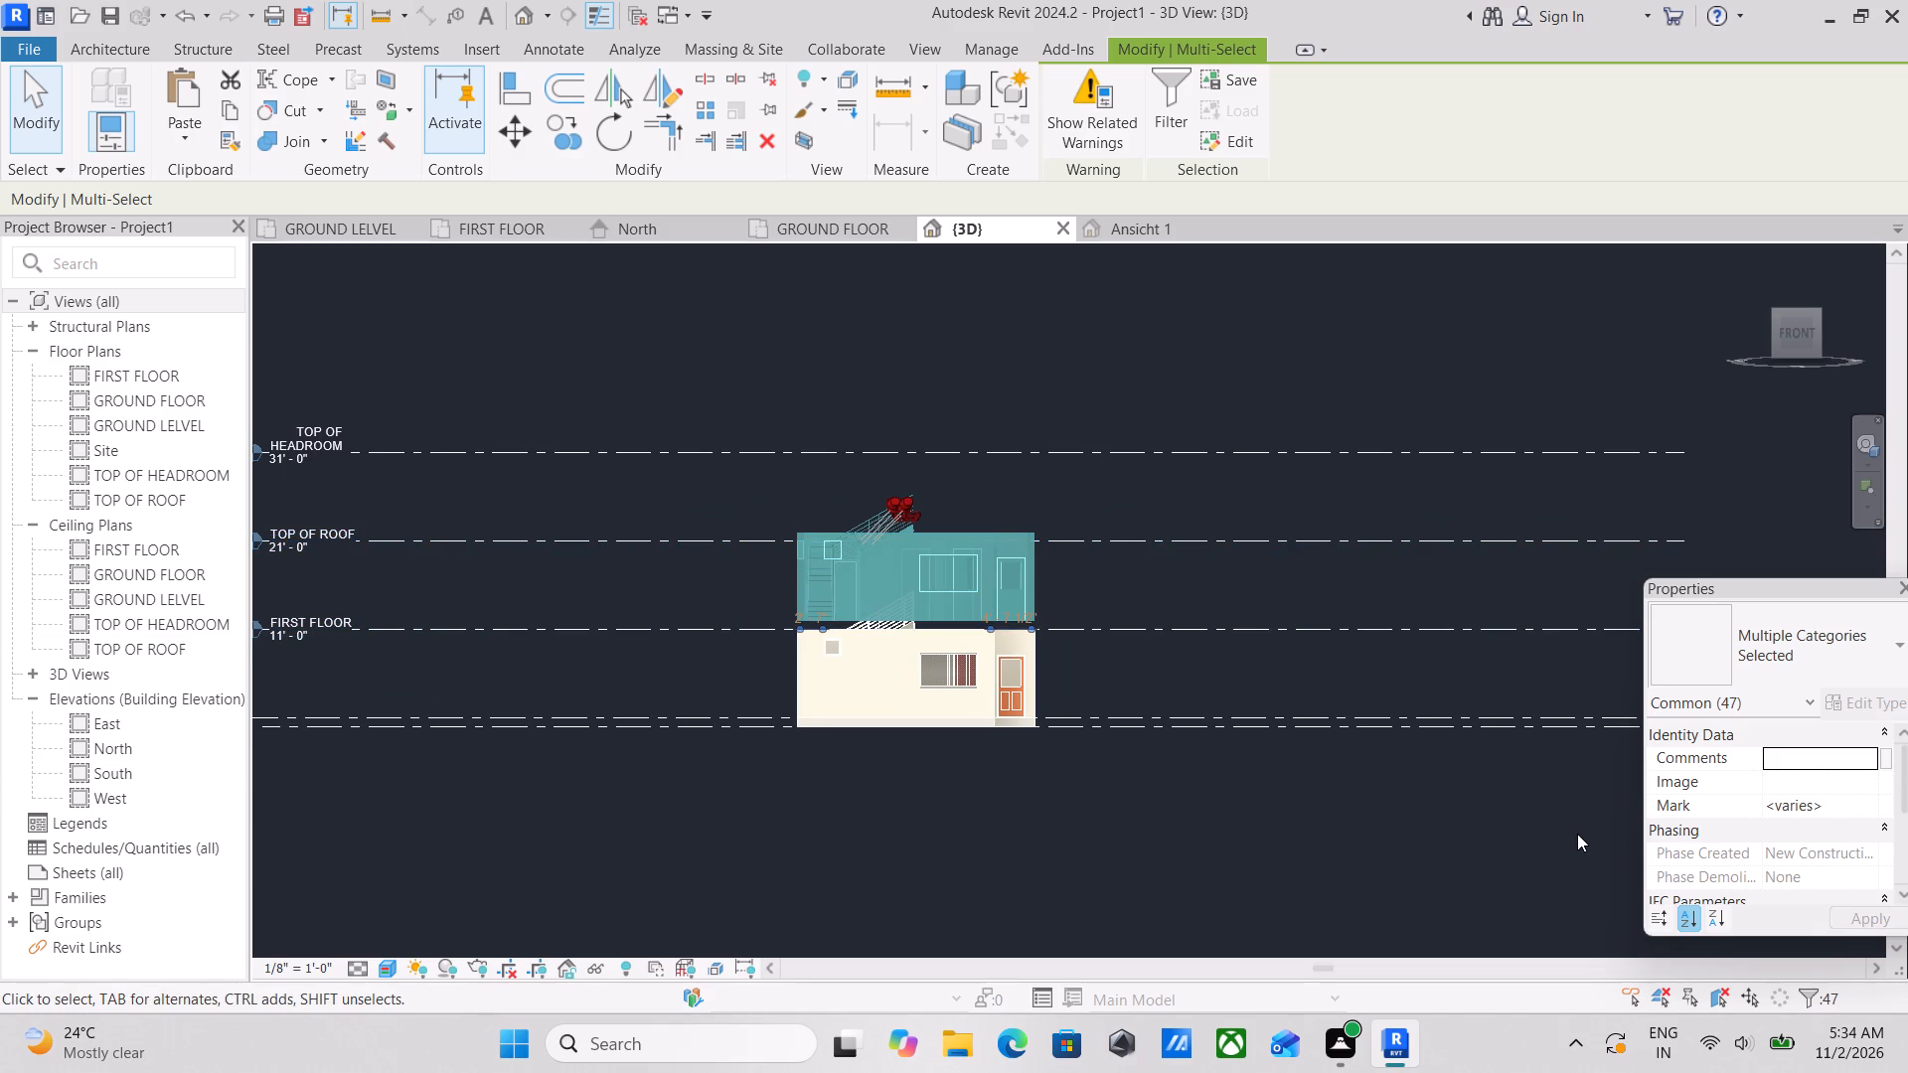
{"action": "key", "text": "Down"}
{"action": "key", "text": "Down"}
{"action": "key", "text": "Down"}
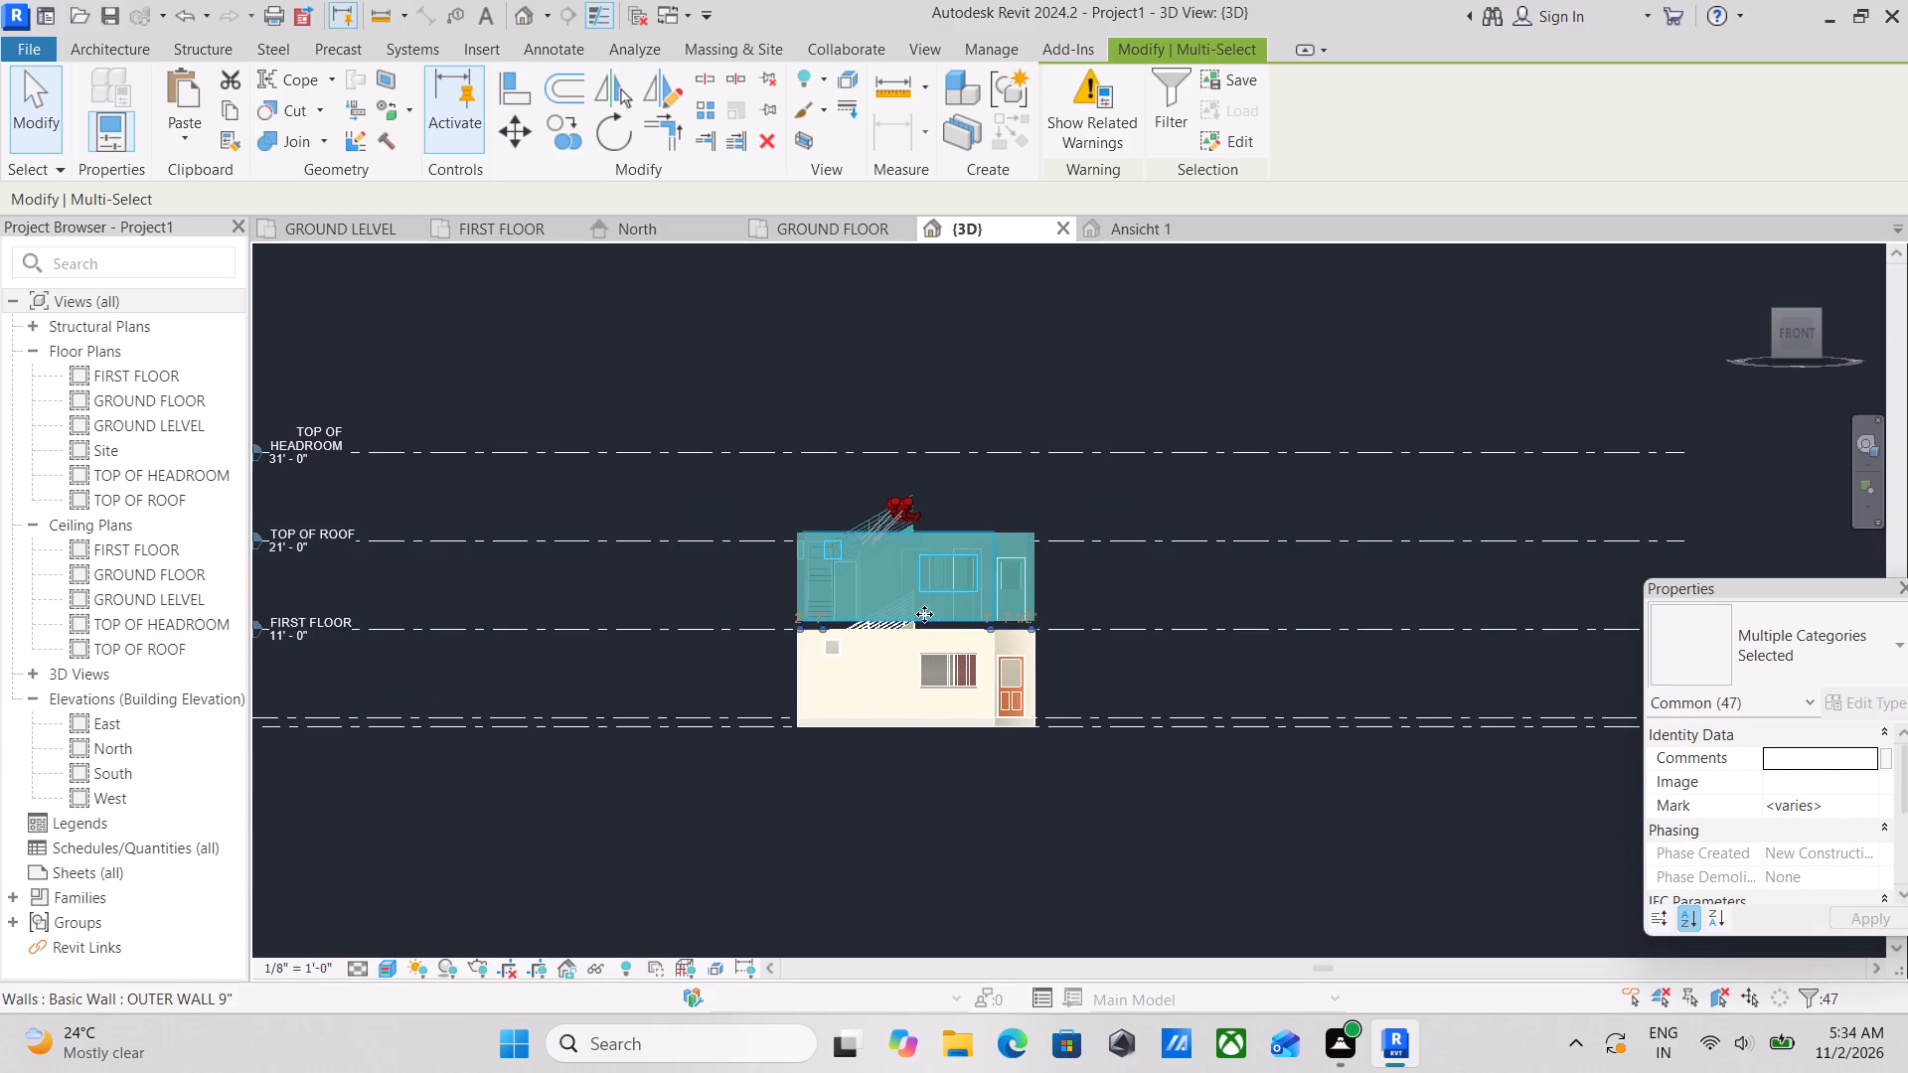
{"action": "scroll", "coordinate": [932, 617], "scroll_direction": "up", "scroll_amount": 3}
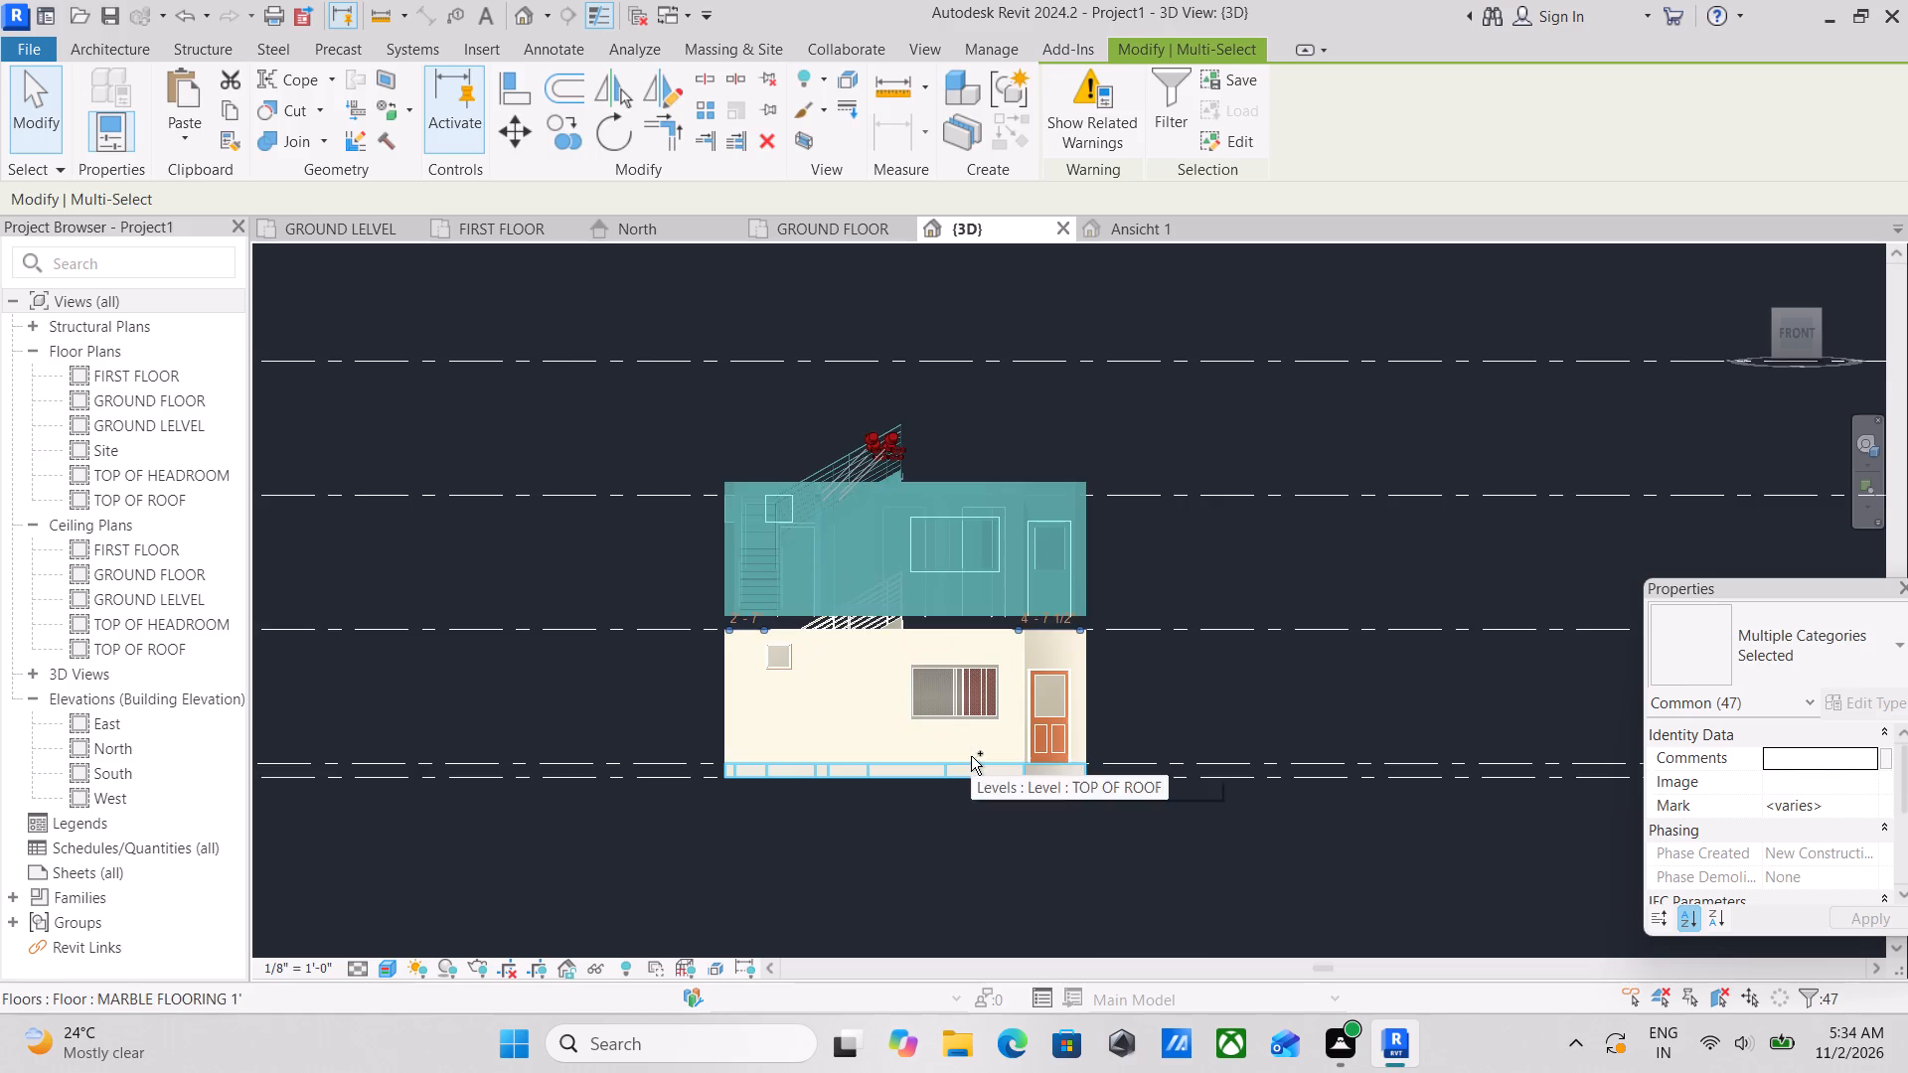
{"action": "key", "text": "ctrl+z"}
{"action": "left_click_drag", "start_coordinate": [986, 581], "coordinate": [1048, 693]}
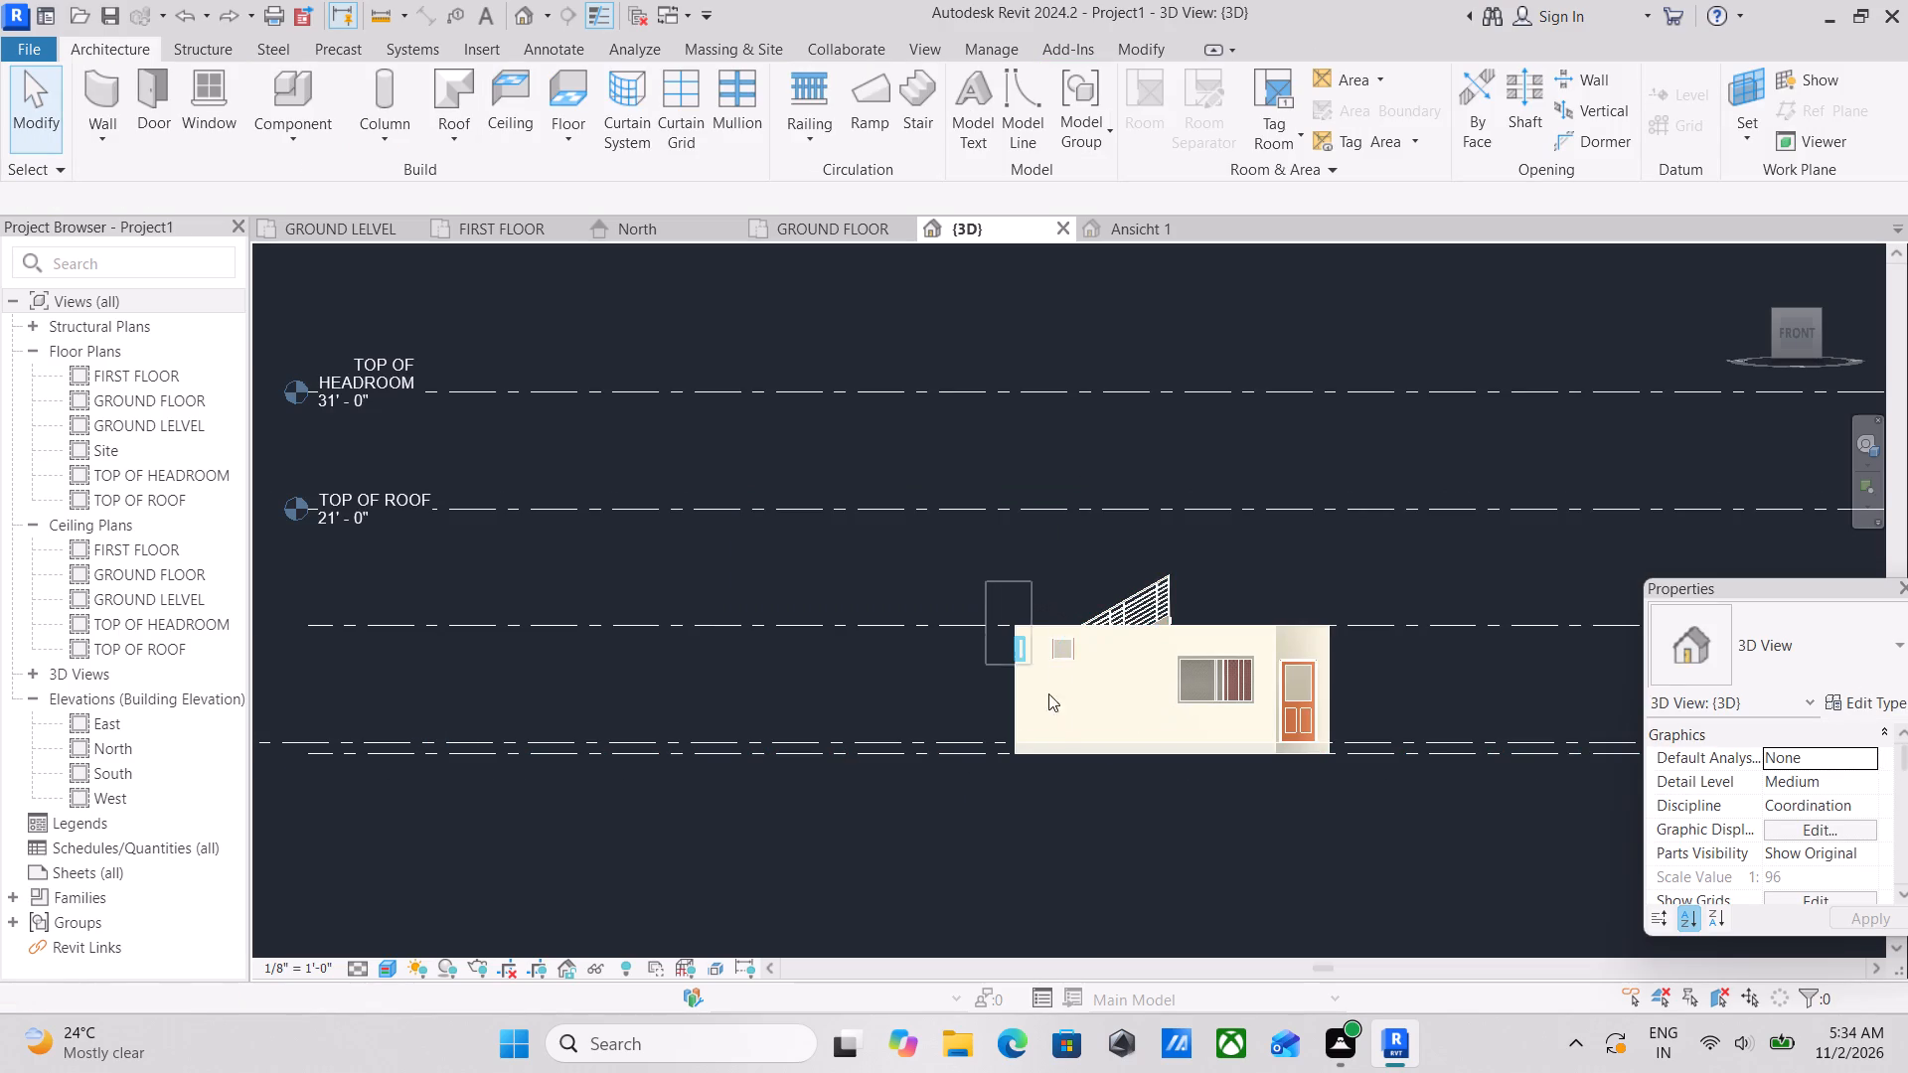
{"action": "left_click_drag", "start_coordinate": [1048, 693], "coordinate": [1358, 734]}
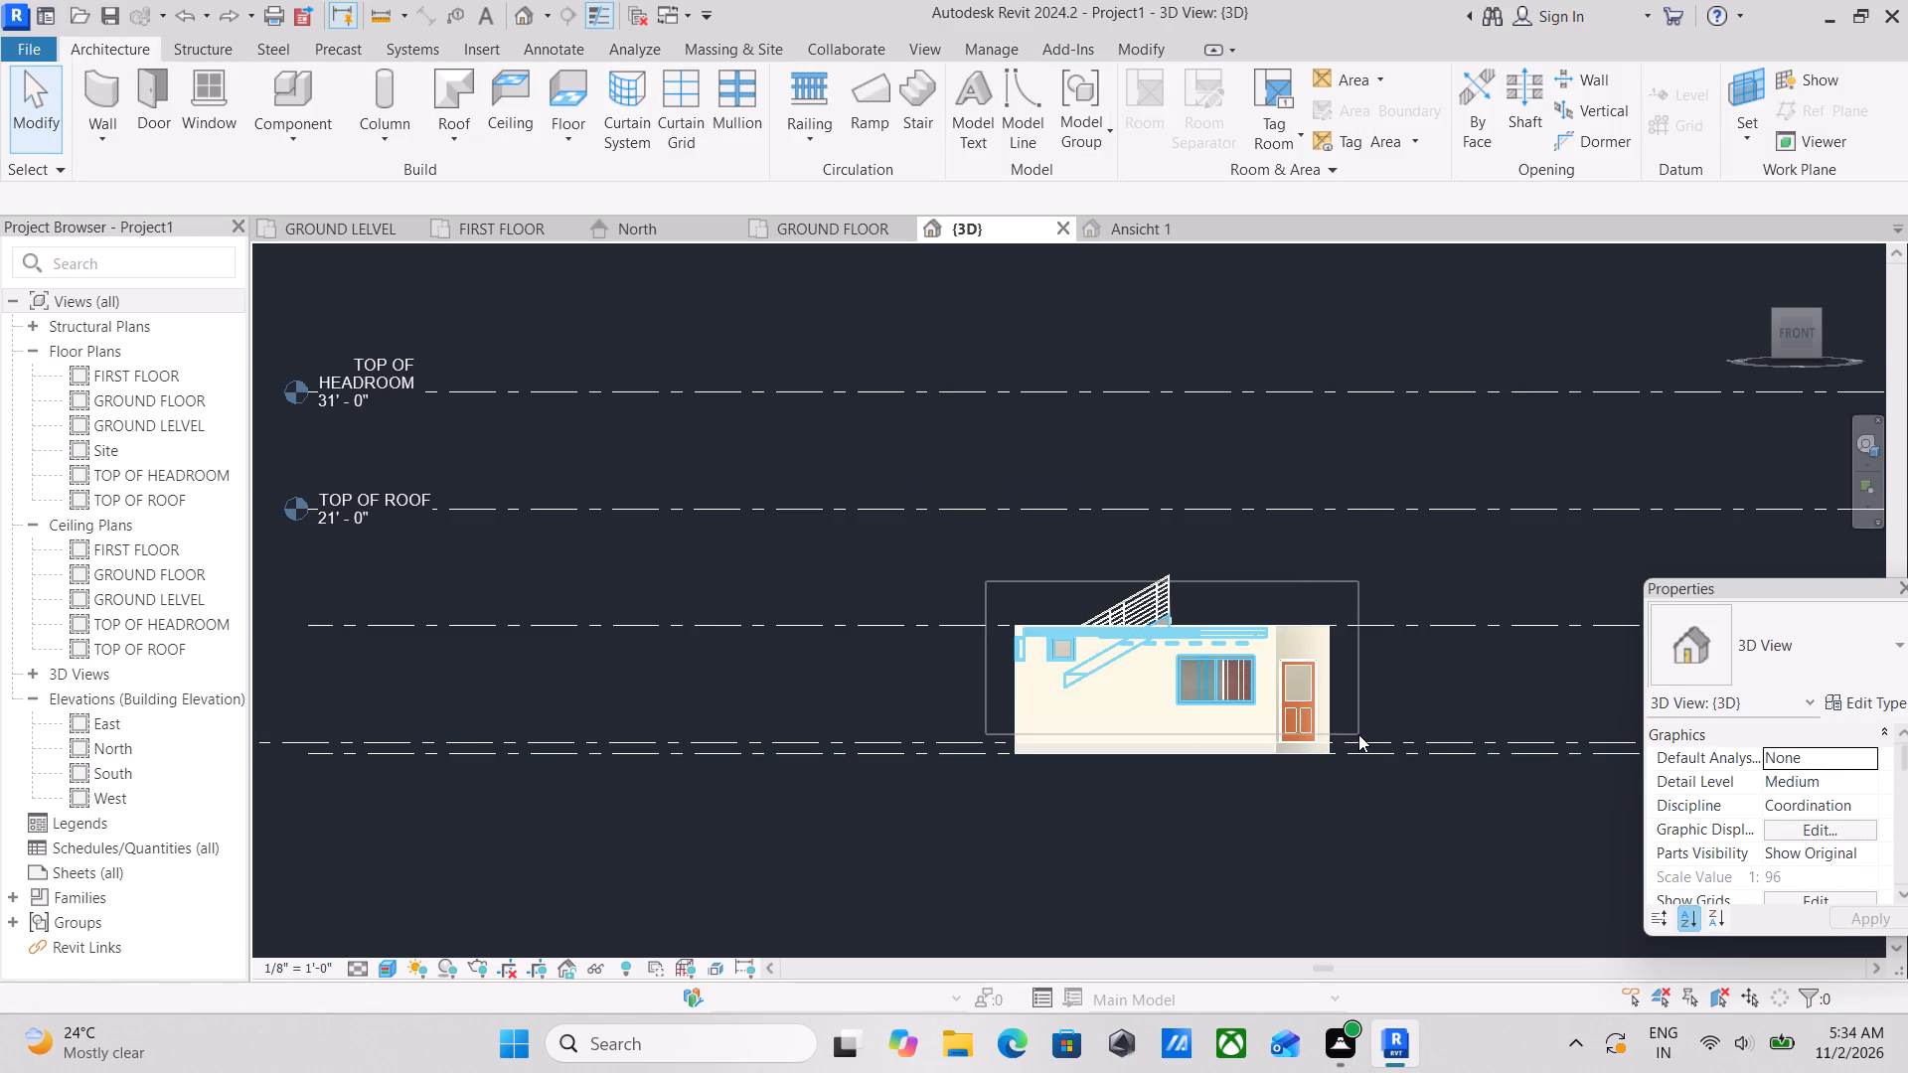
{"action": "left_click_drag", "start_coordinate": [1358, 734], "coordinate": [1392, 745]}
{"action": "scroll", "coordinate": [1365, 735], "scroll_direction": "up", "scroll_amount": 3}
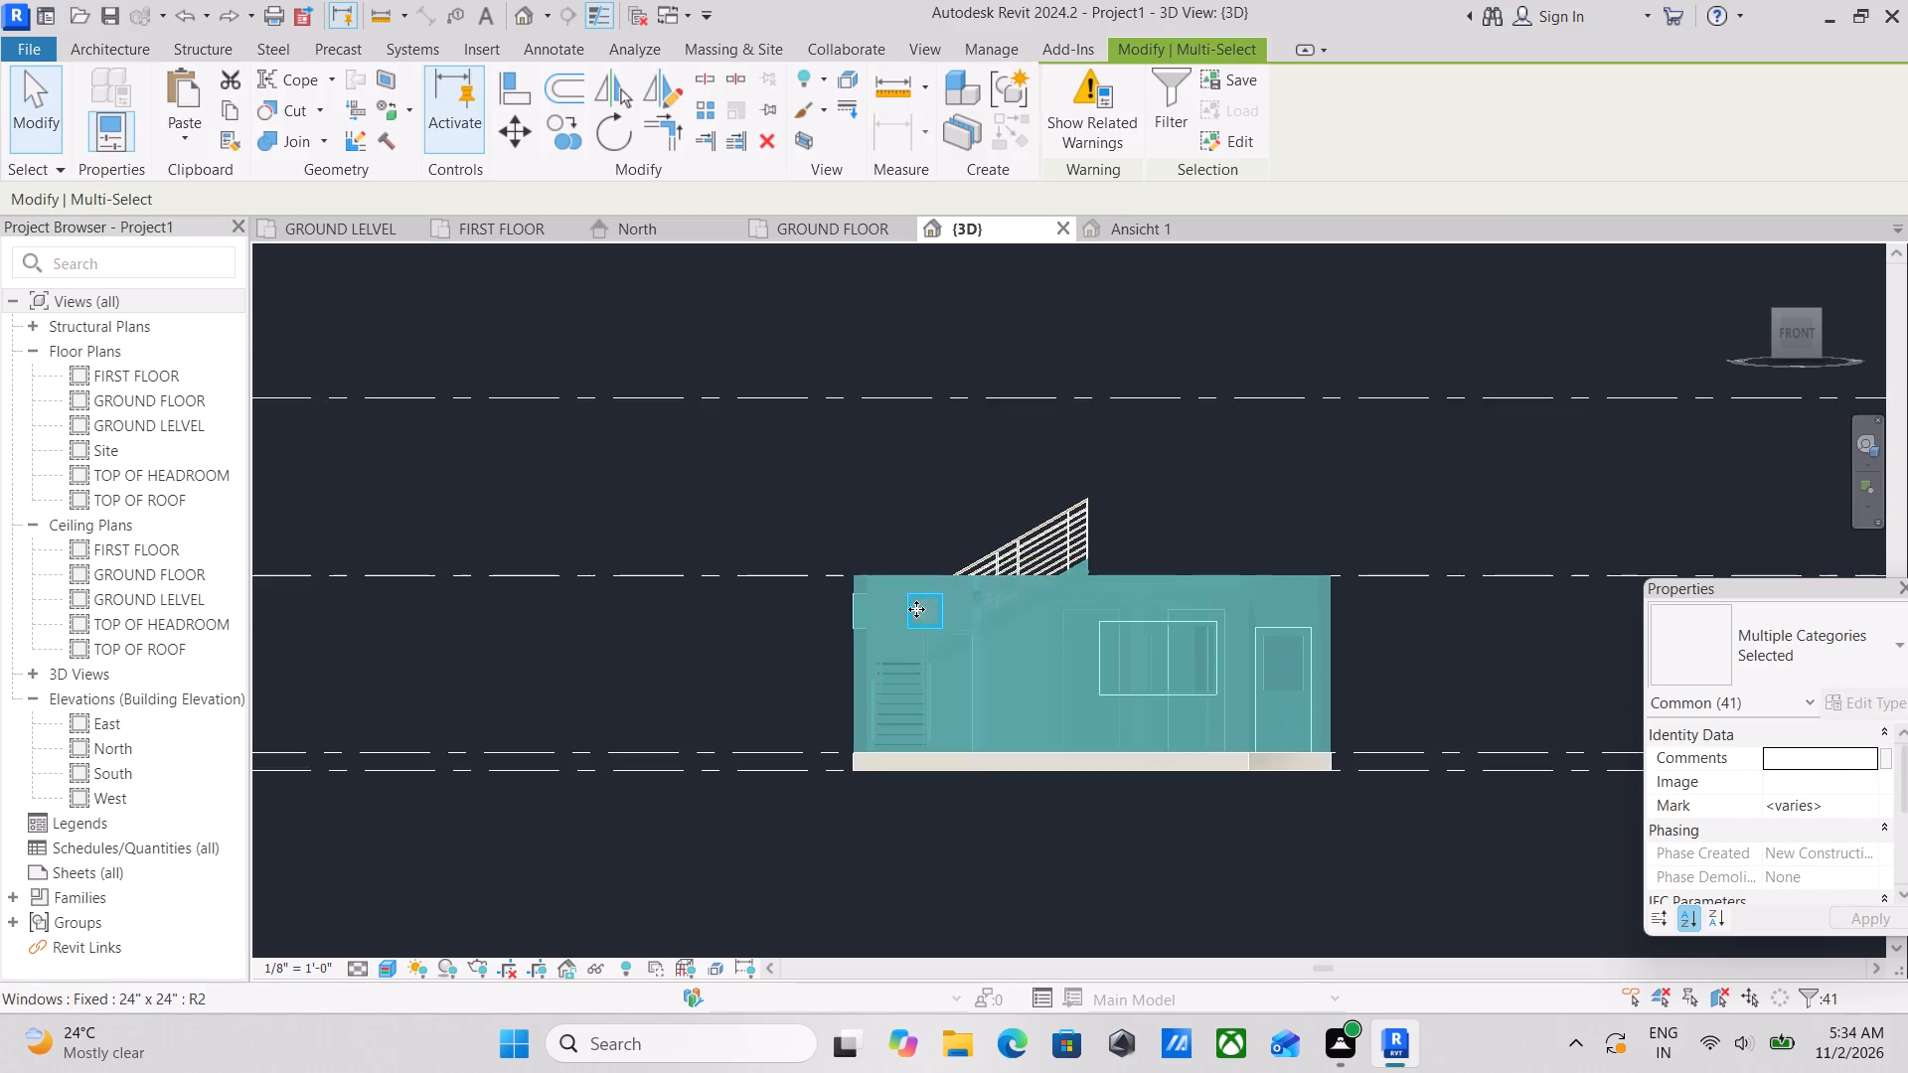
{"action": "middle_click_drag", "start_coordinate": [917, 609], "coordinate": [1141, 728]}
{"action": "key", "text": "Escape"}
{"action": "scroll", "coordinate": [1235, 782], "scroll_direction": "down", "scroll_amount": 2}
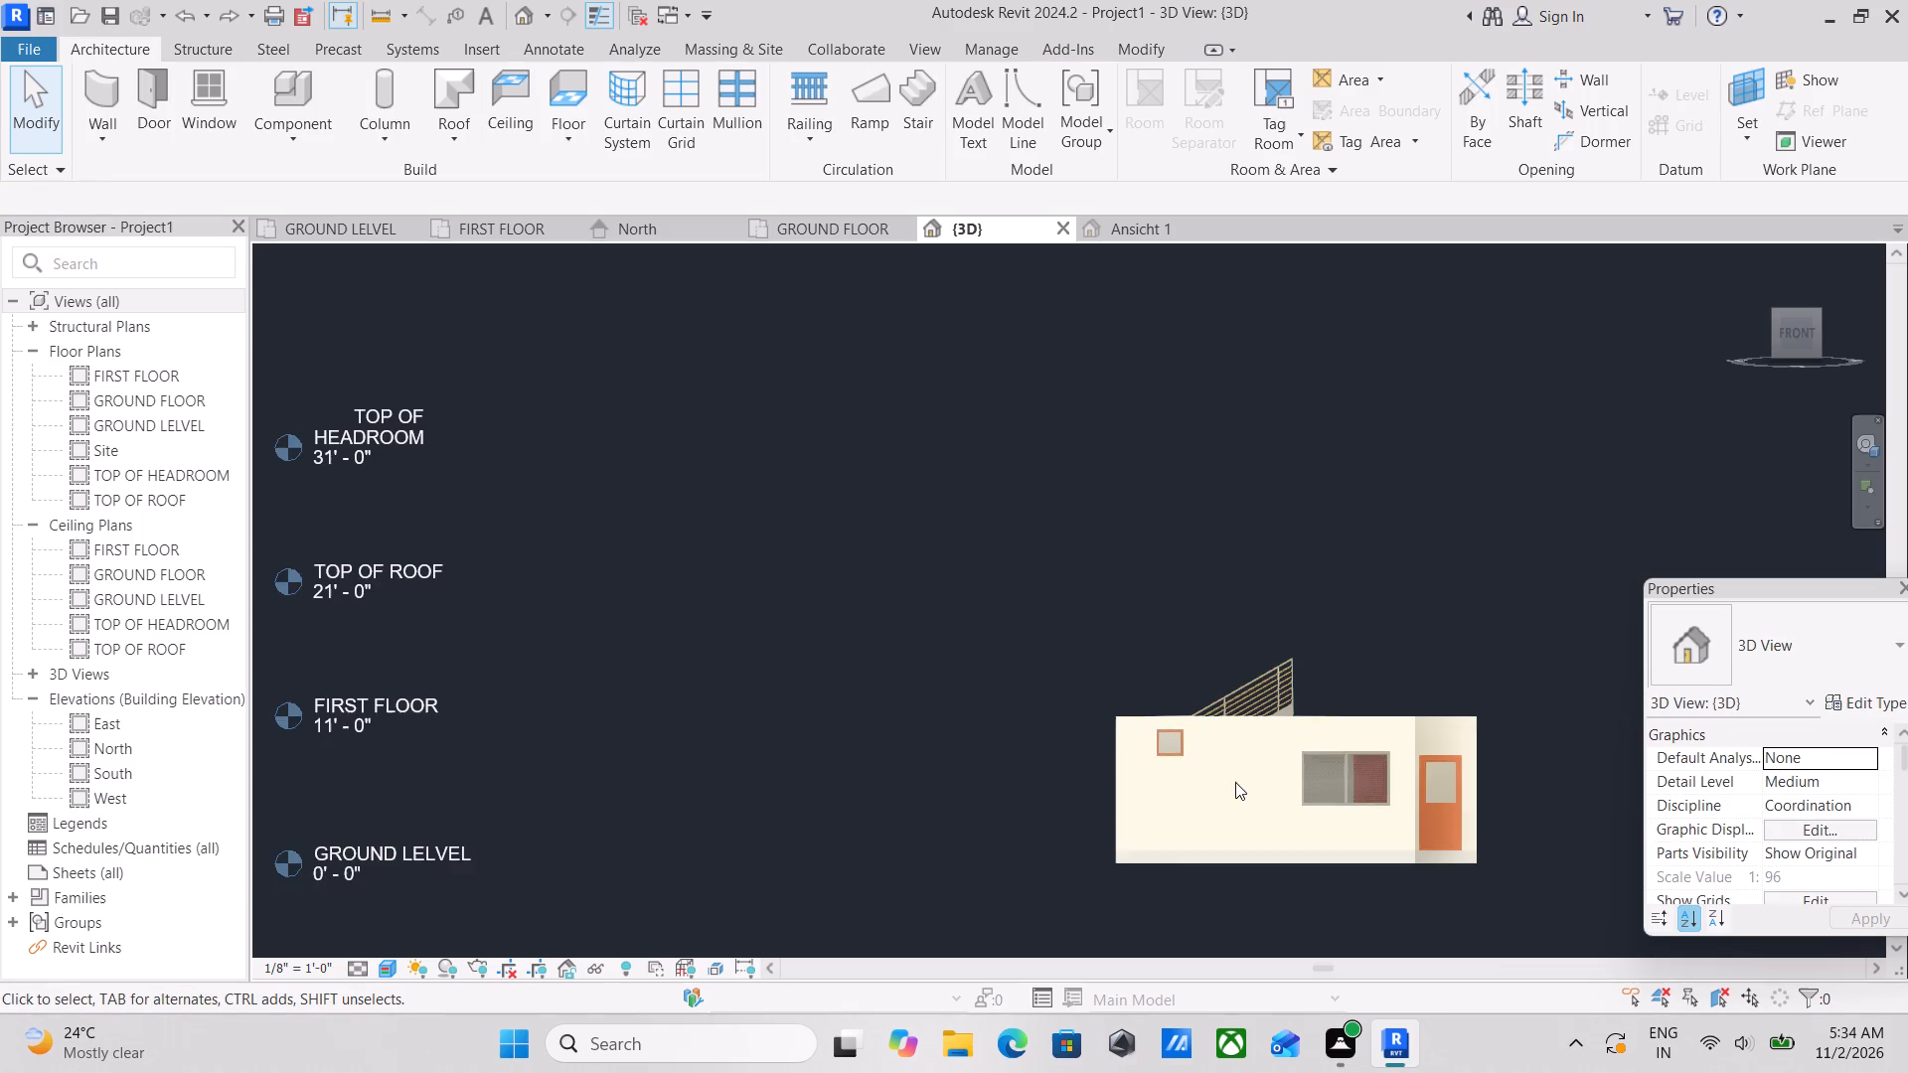
Copy all OUTER WALL 9" and INNER WALL 5" walls of the ground floor and paste them aligned to the FIRST FLOOR level.
{"action": "left_click", "coordinate": [1821, 309]}
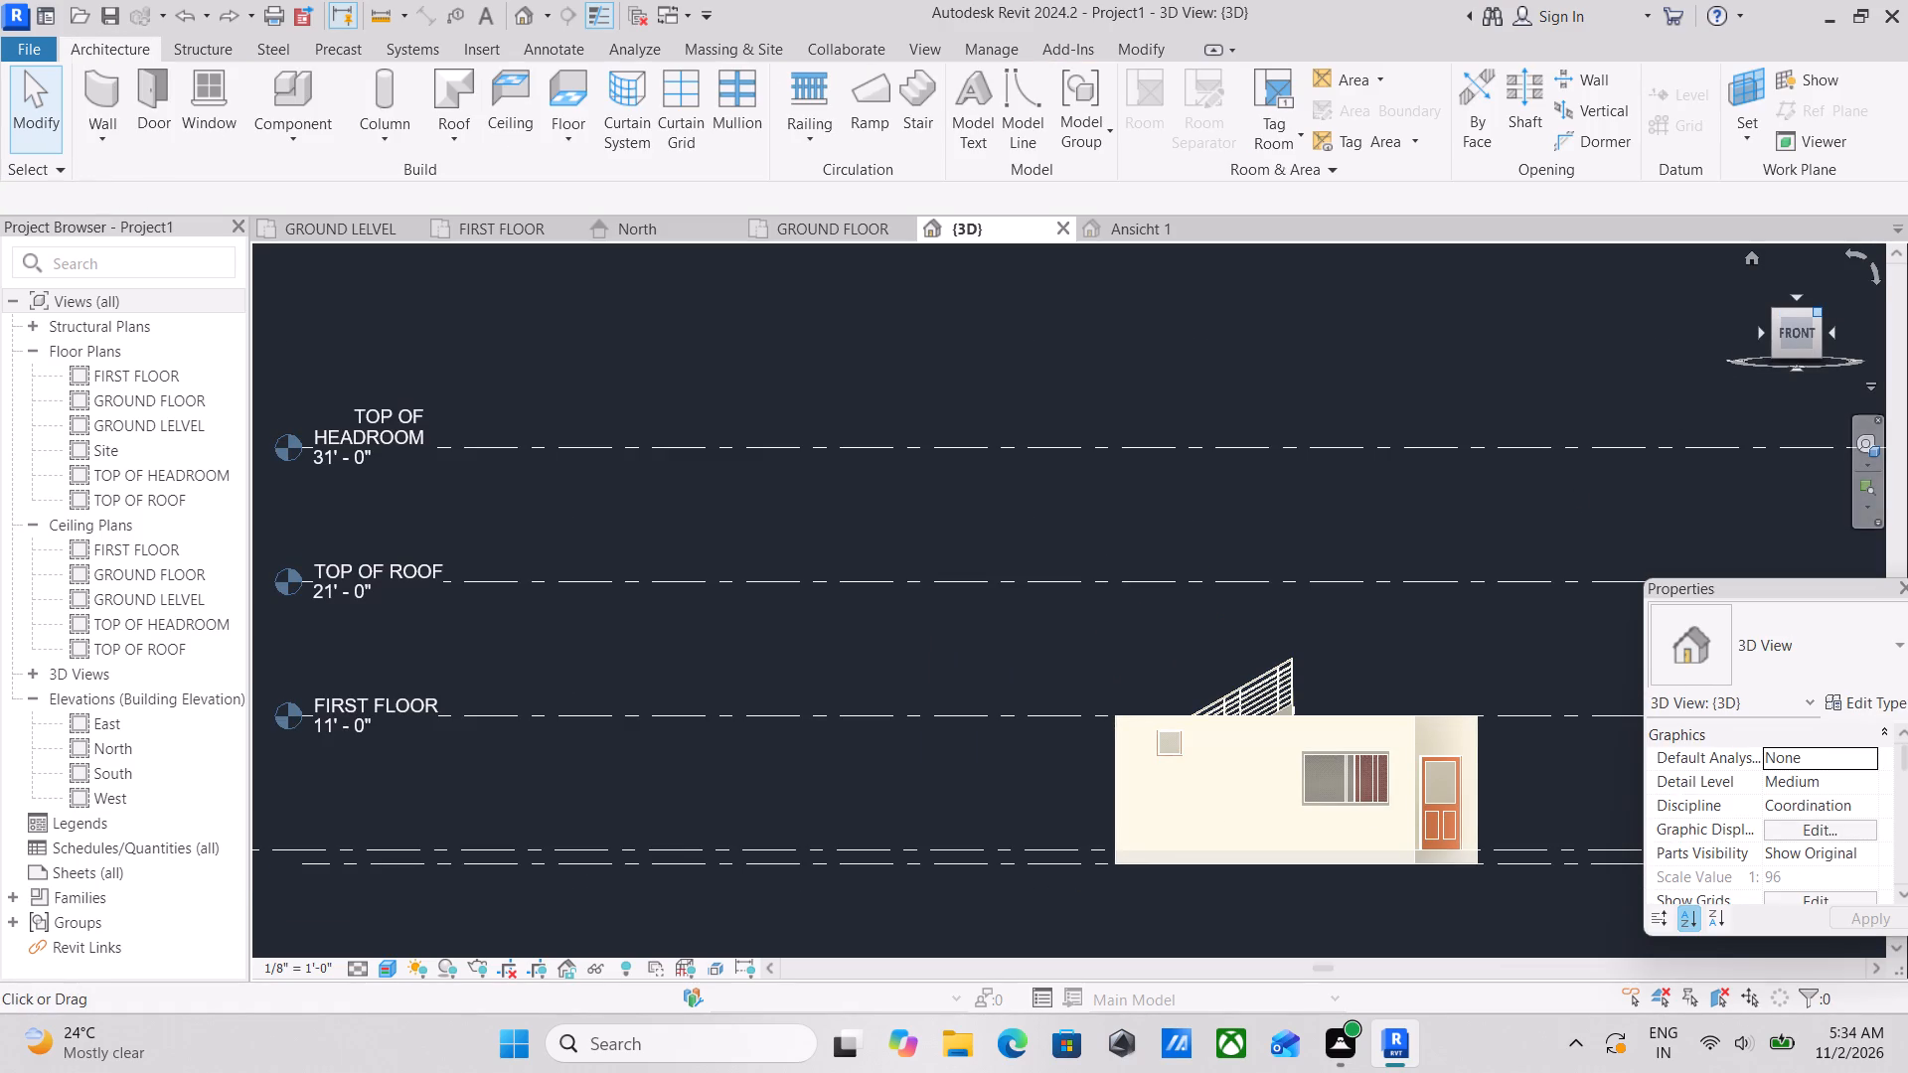
{"action": "scroll", "coordinate": [1326, 741], "scroll_direction": "up", "scroll_amount": 3}
{"action": "scroll", "coordinate": [1092, 752], "scroll_direction": "up", "scroll_amount": 10}
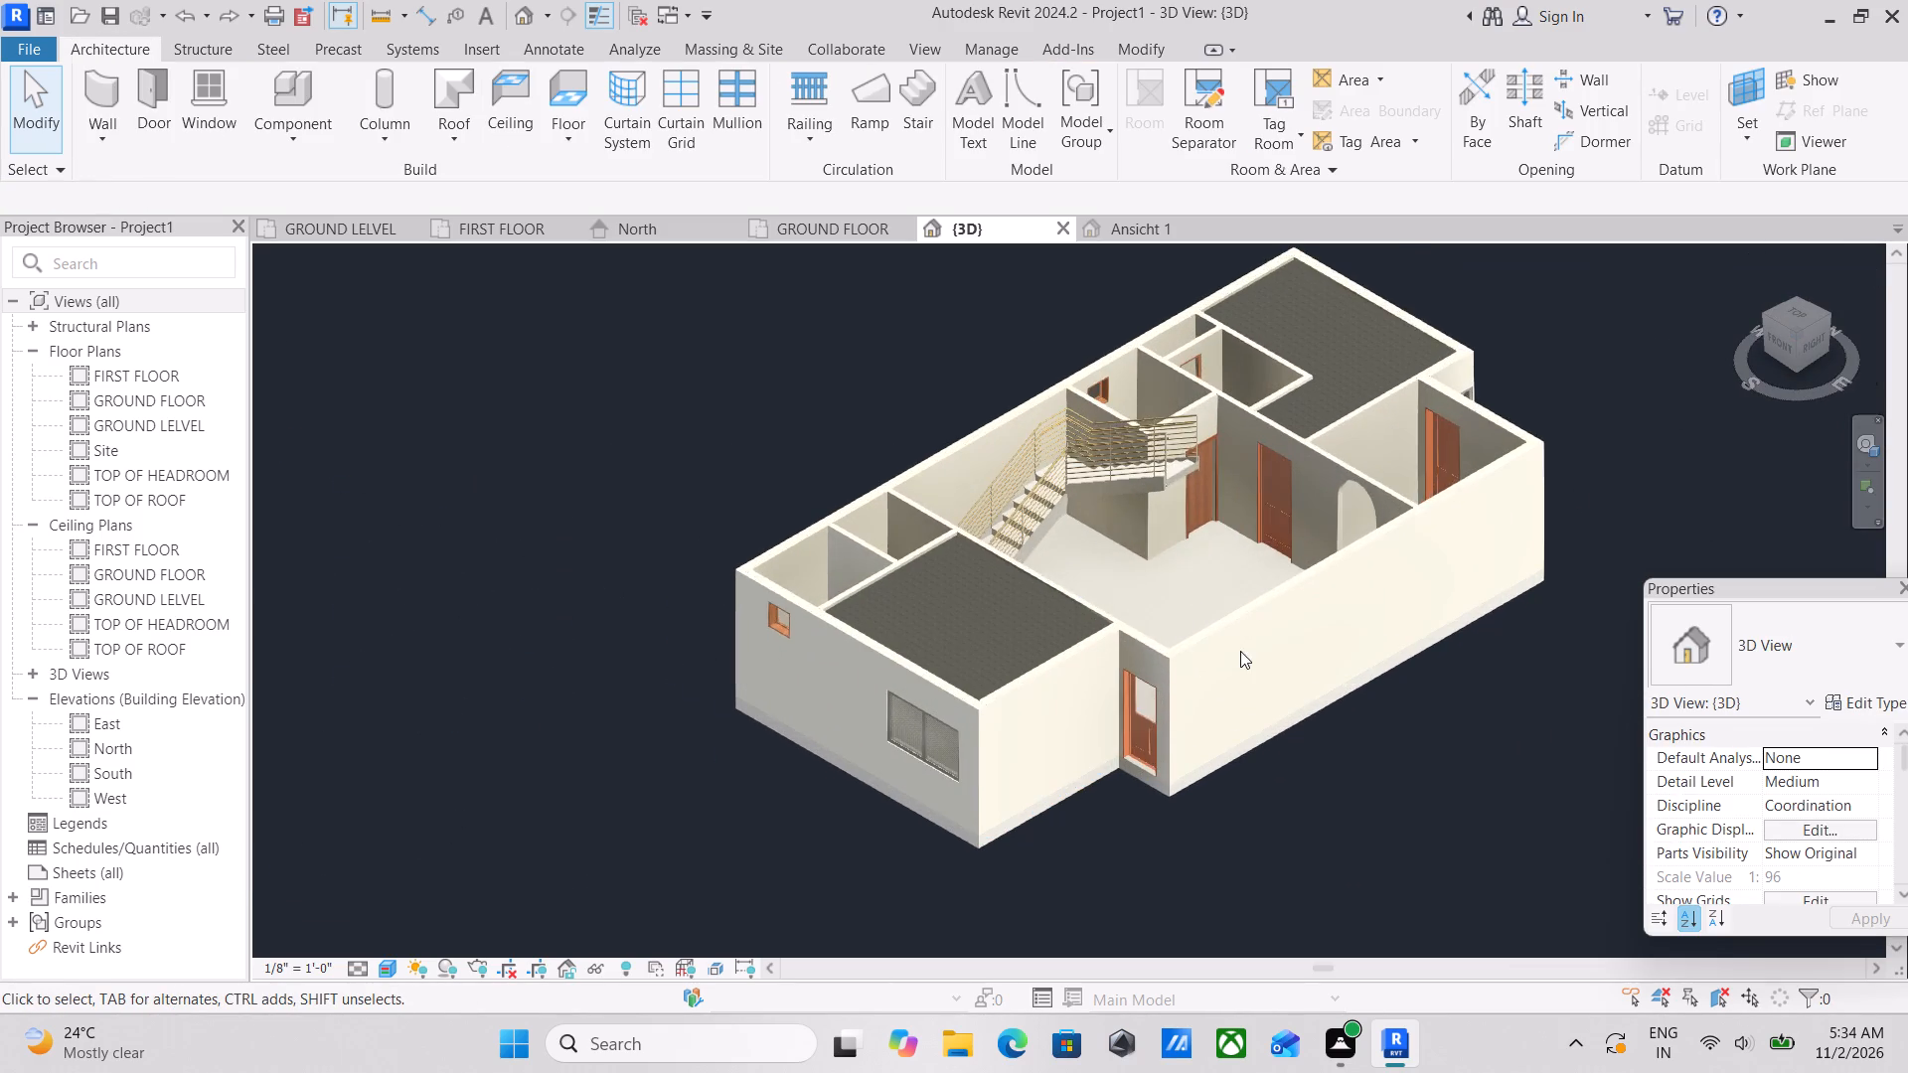
{"action": "left_click", "coordinate": [1238, 613]}
{"action": "type", "text": "sa"}
{"action": "scroll", "coordinate": [1299, 454], "scroll_direction": "up", "scroll_amount": 2}
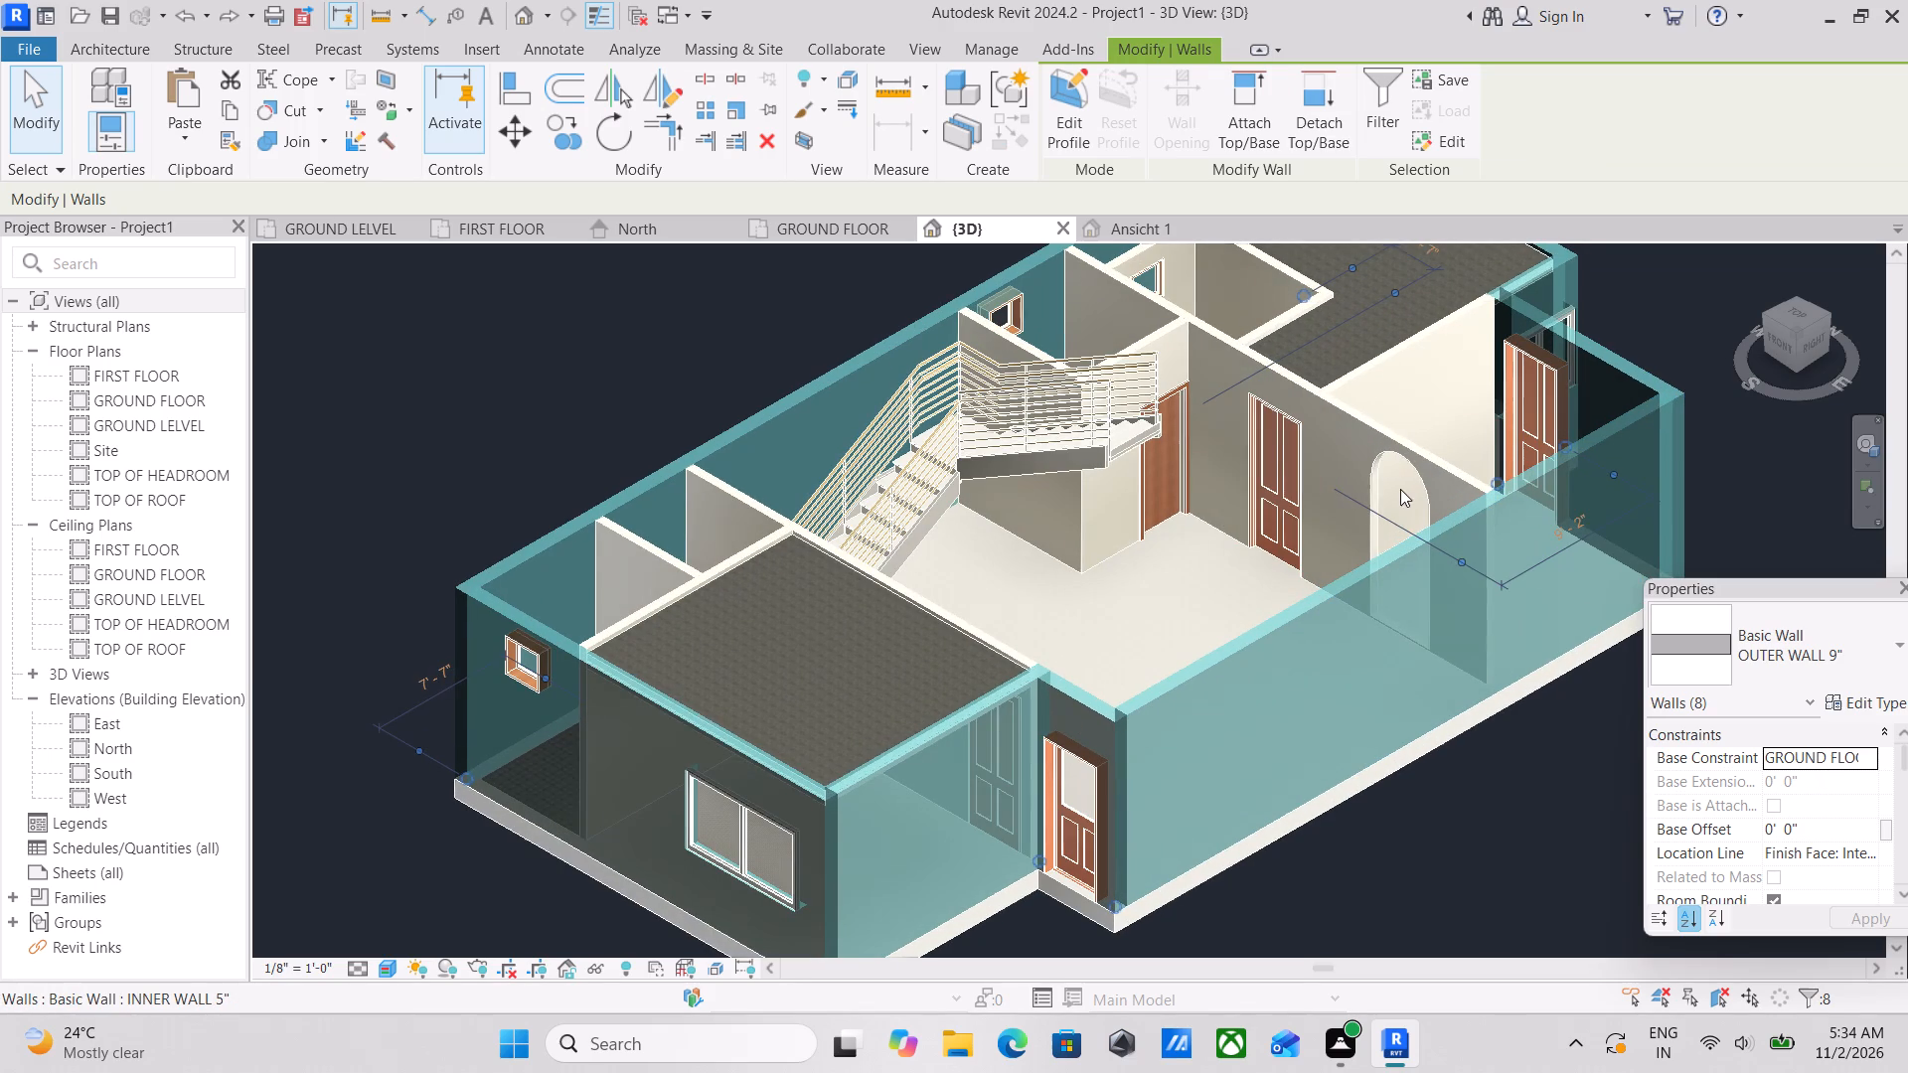
{"action": "left_click", "coordinate": [1309, 389], "text": "ctrl"}
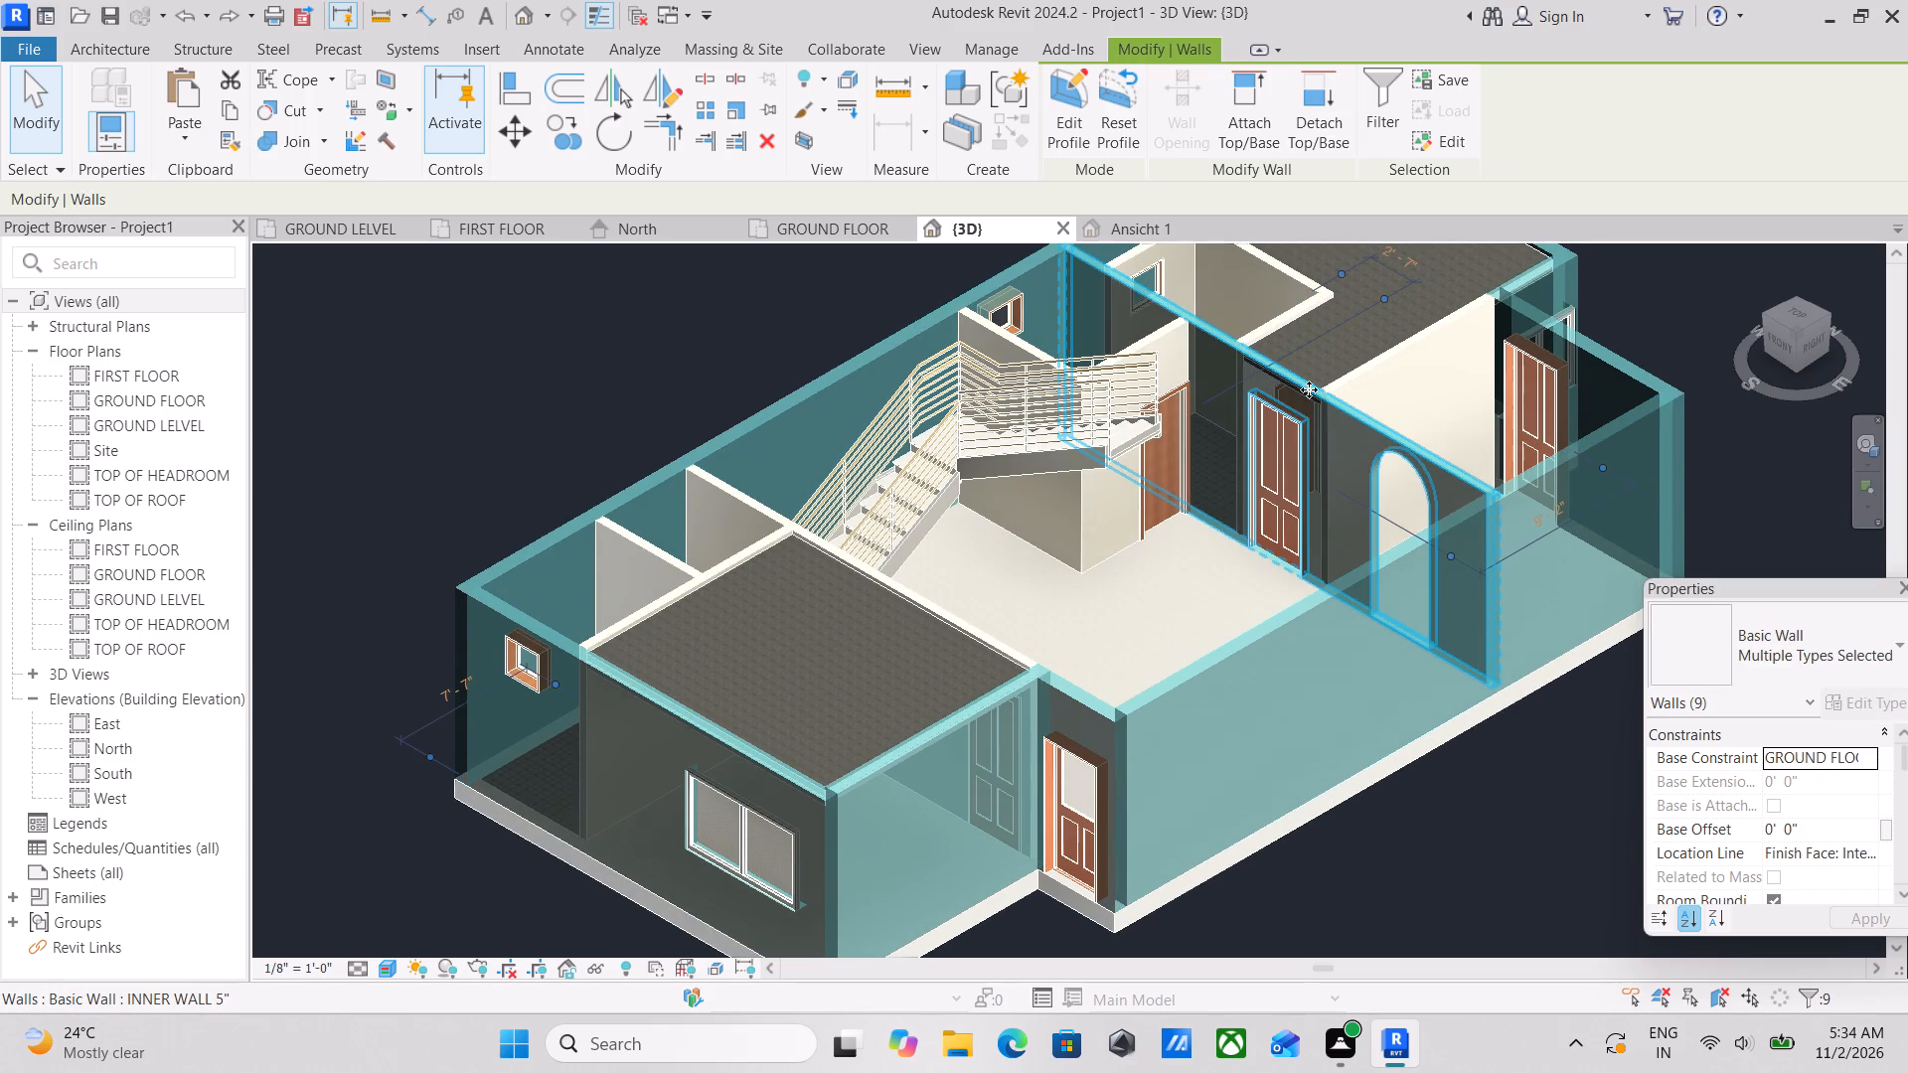
{"action": "type", "text": "sa"}
{"action": "scroll", "coordinate": [1309, 389], "scroll_direction": "down", "scroll_amount": 1}
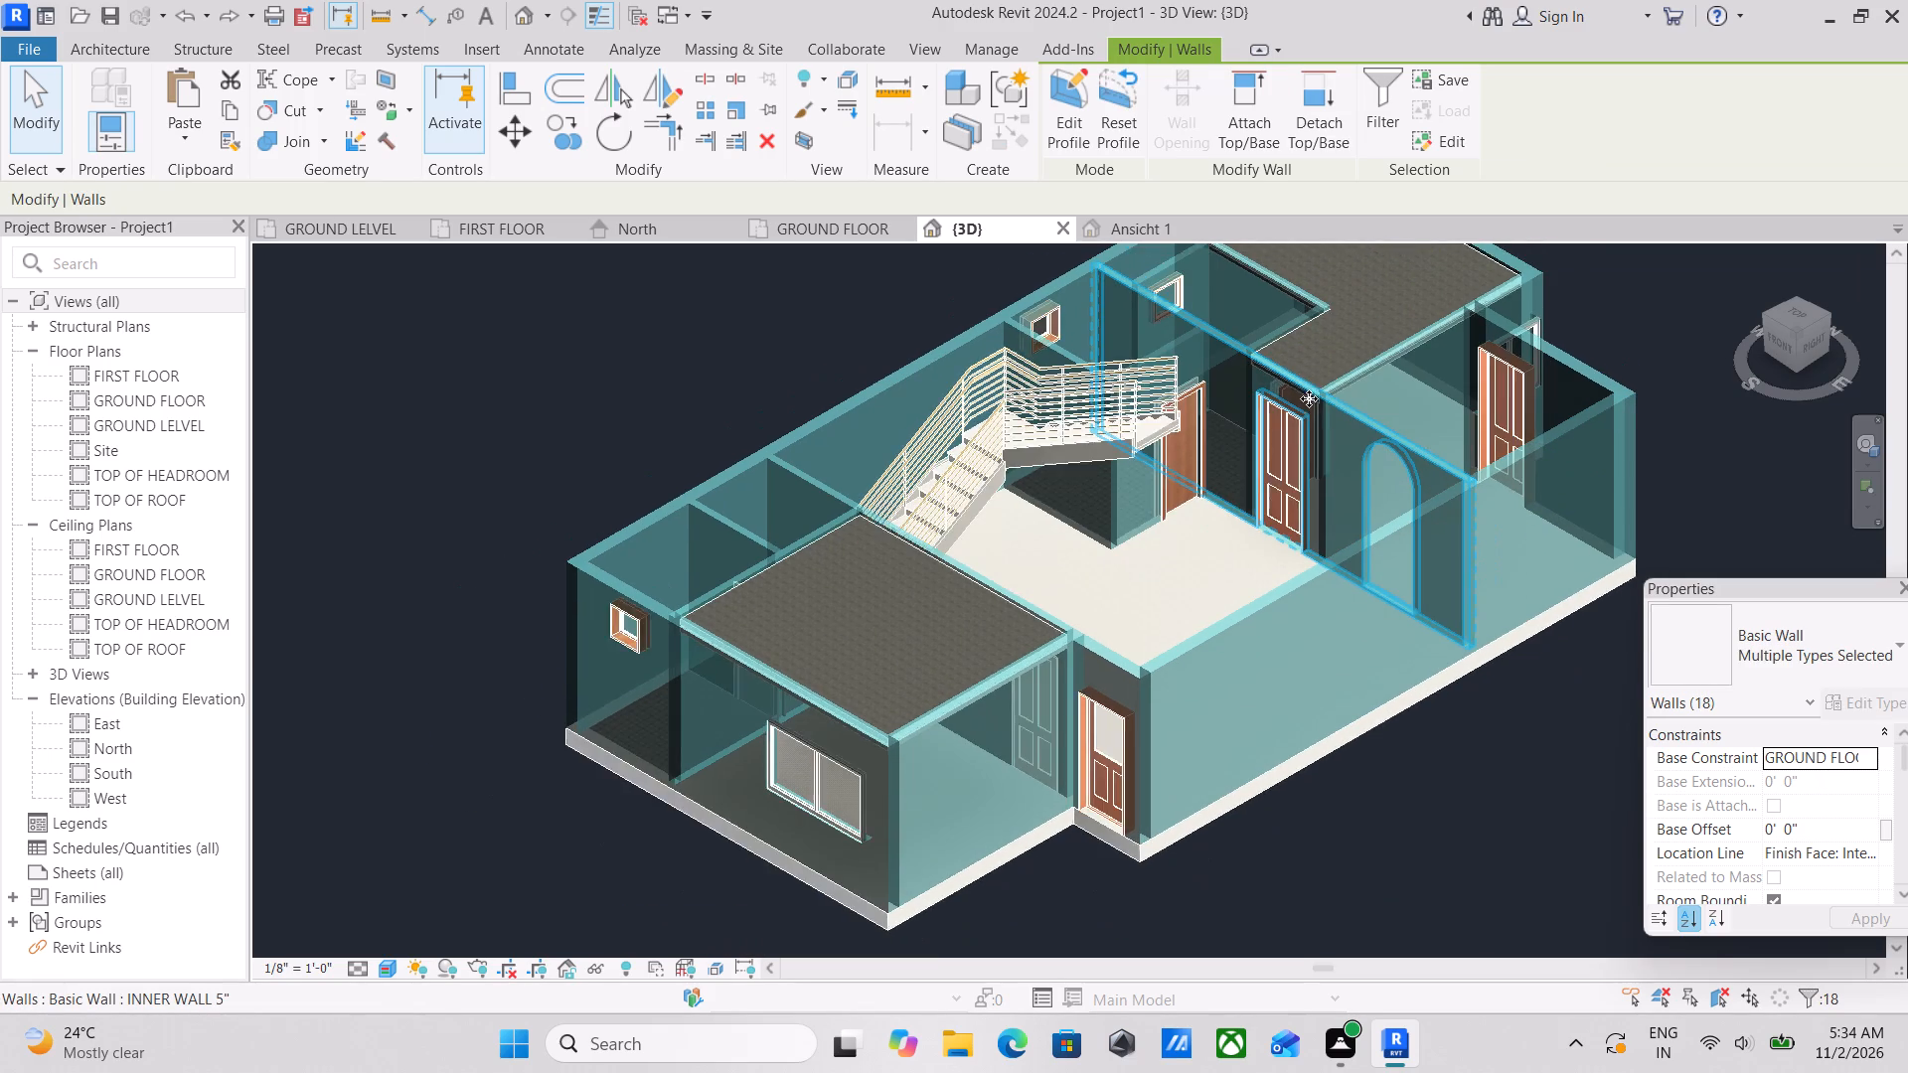
{"action": "scroll", "coordinate": [1309, 400], "scroll_direction": "down", "scroll_amount": 3}
{"action": "middle_click_drag", "start_coordinate": [1287, 413], "coordinate": [1262, 632]}
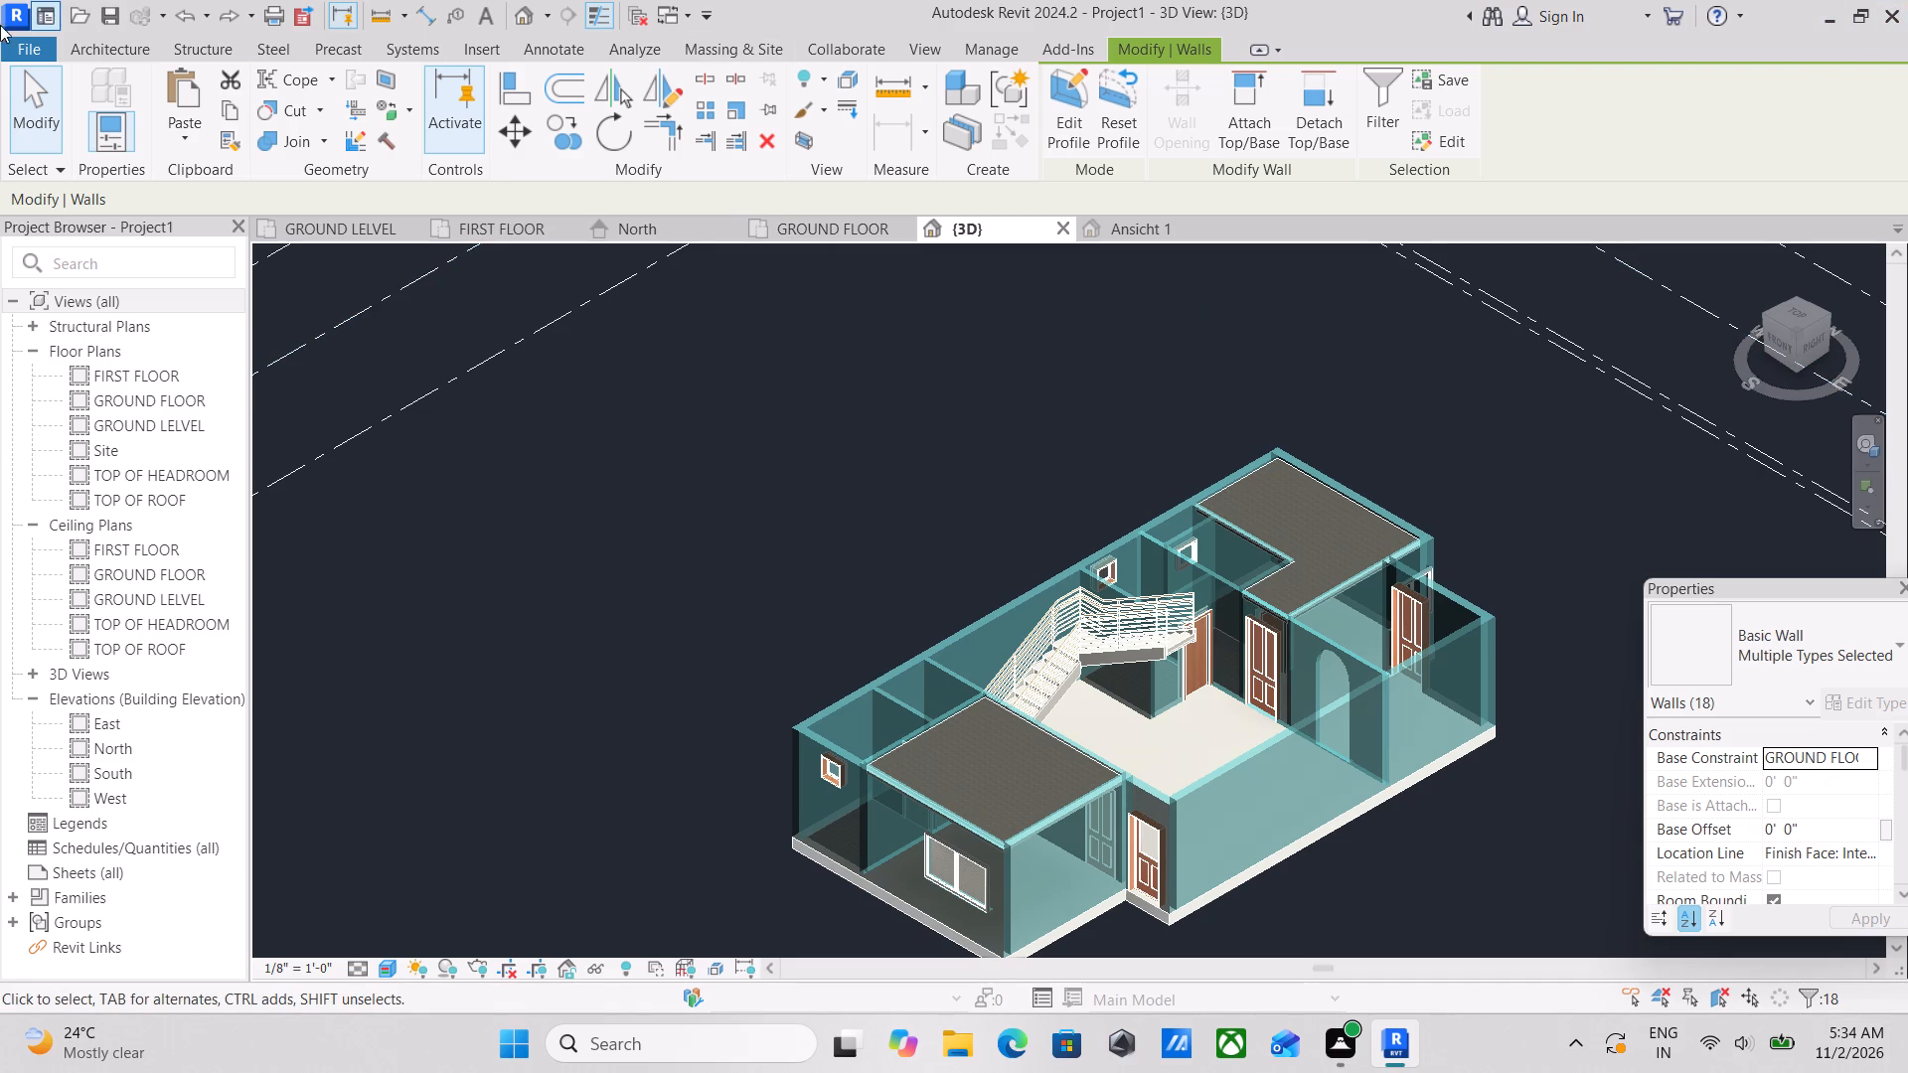
{"action": "left_click", "coordinate": [221, 104]}
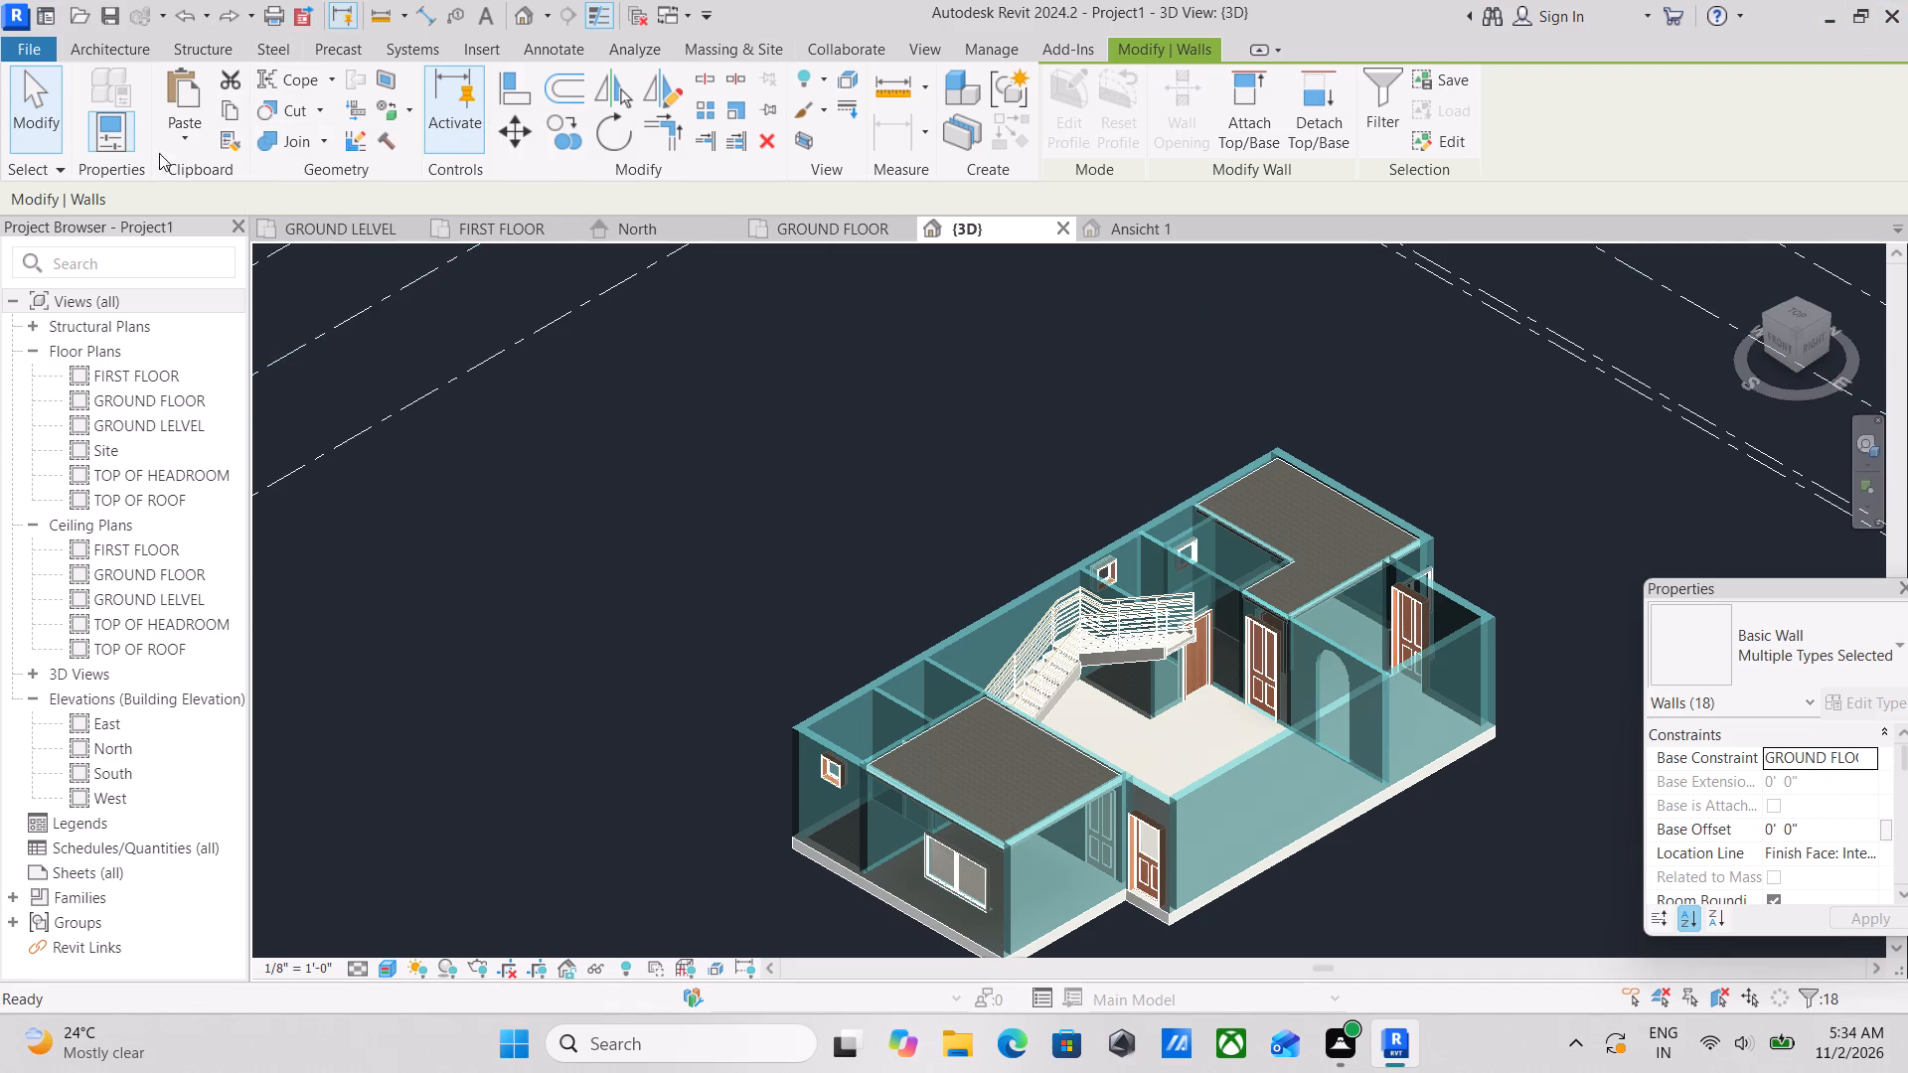
{"action": "left_click", "coordinate": [188, 138]}
{"action": "left_click", "coordinate": [219, 237]}
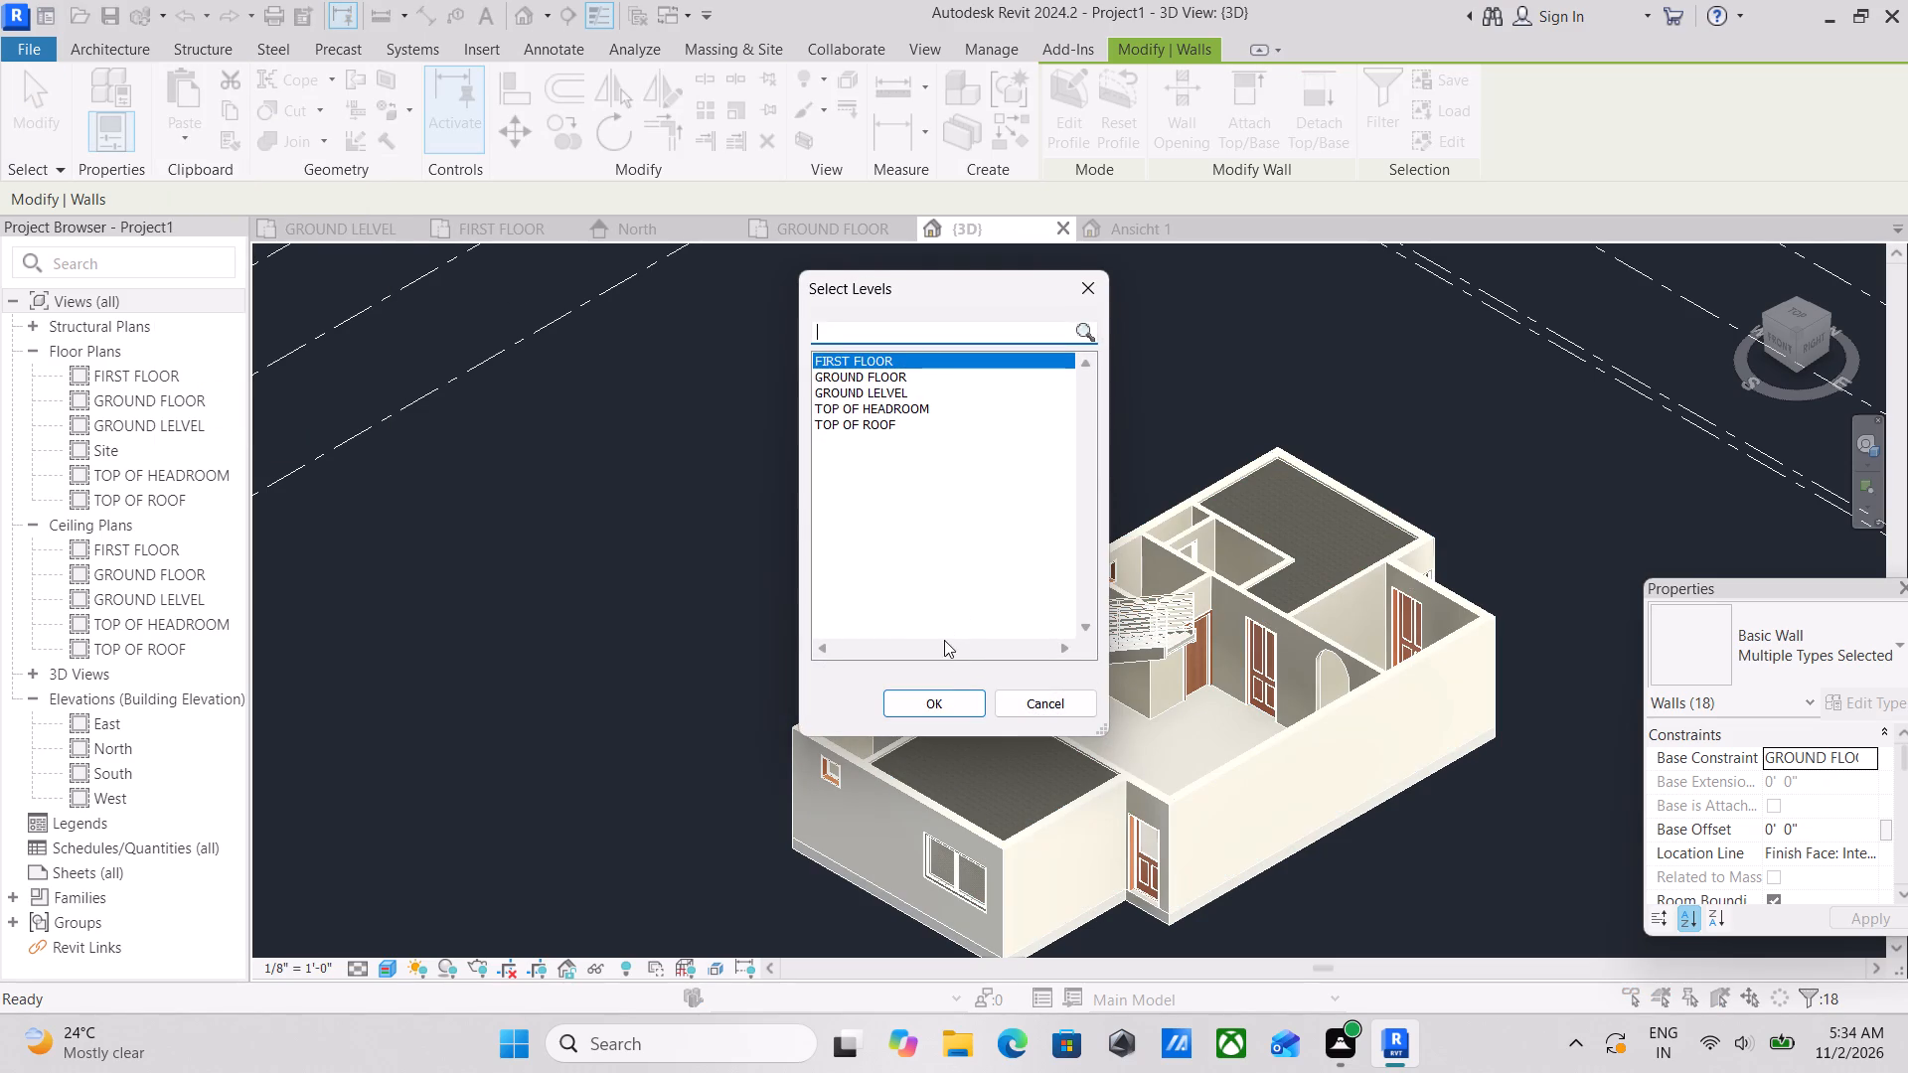
{"action": "left_click", "coordinate": [942, 692]}
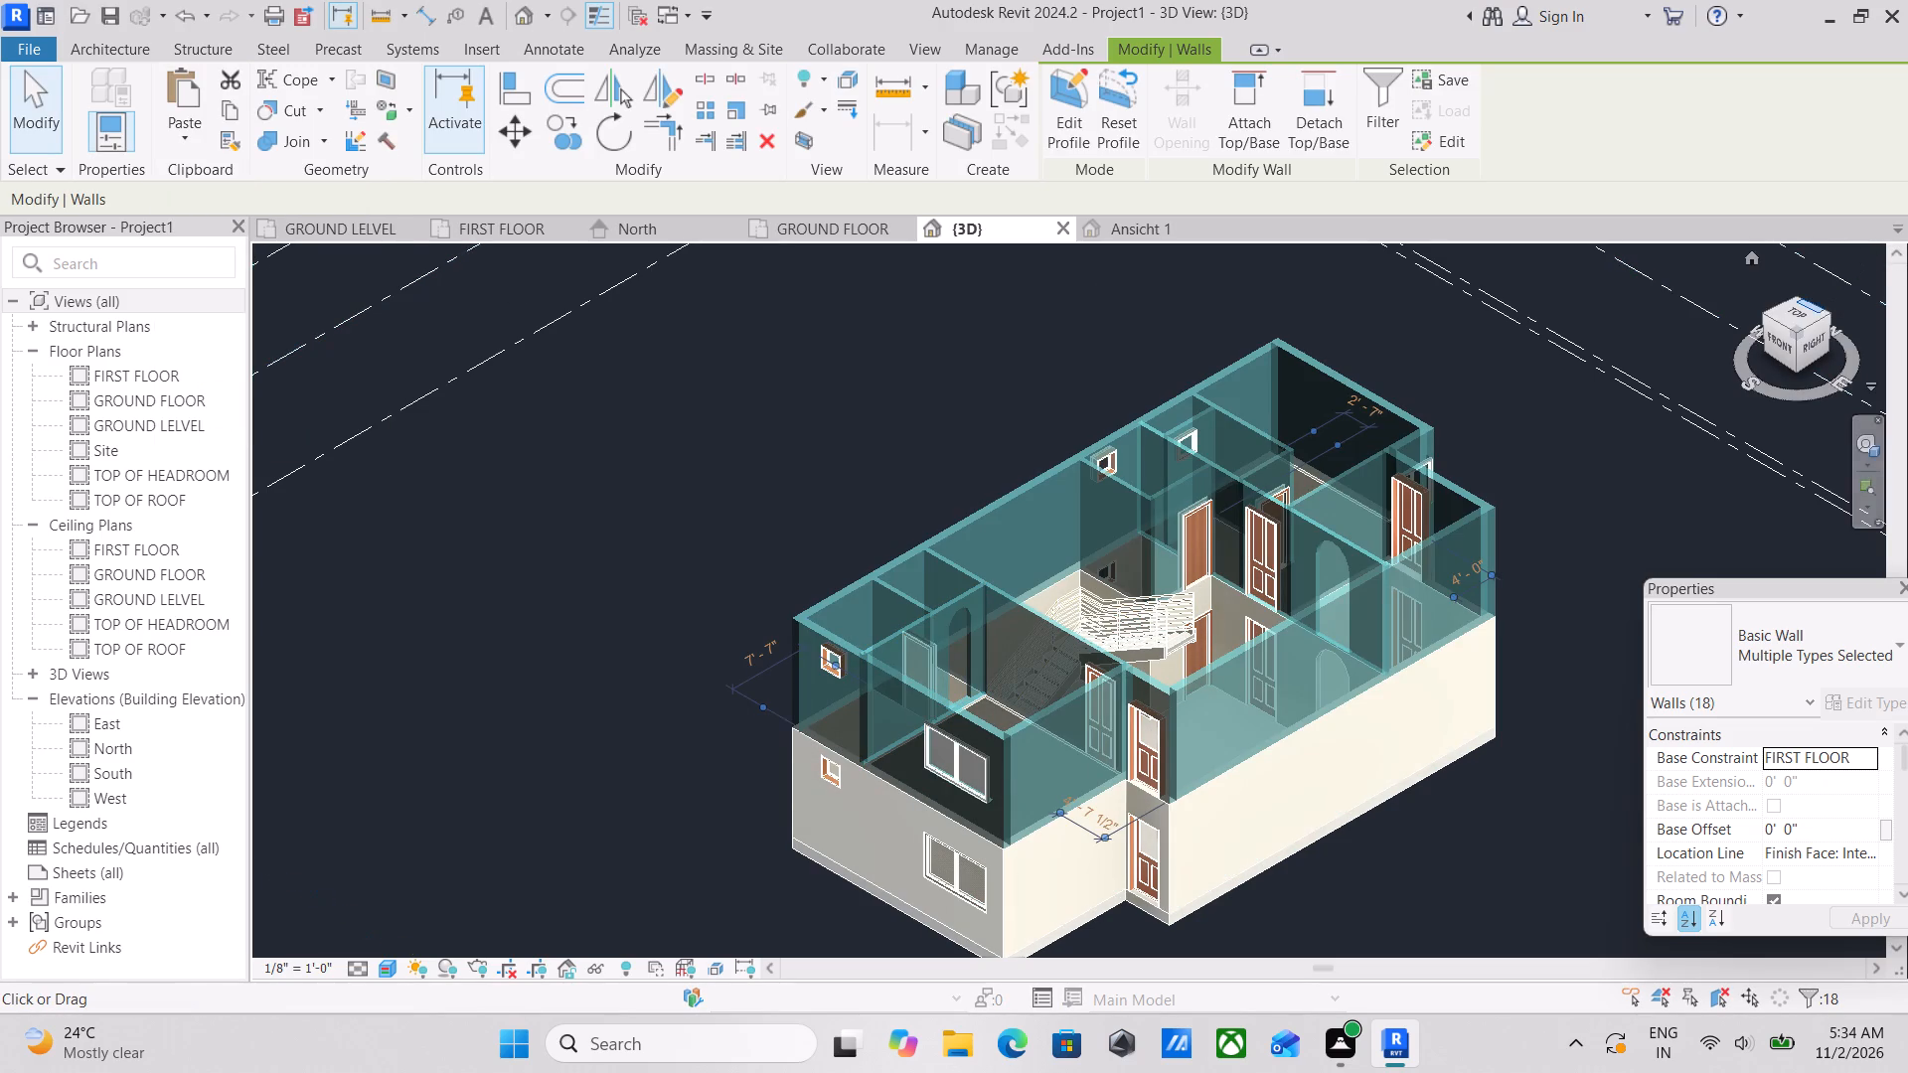
Check the pasted first-floor walls and openings against the levels from the Front orientation and from angled 3D viewpoints.
{"action": "left_click", "coordinate": [1781, 337]}
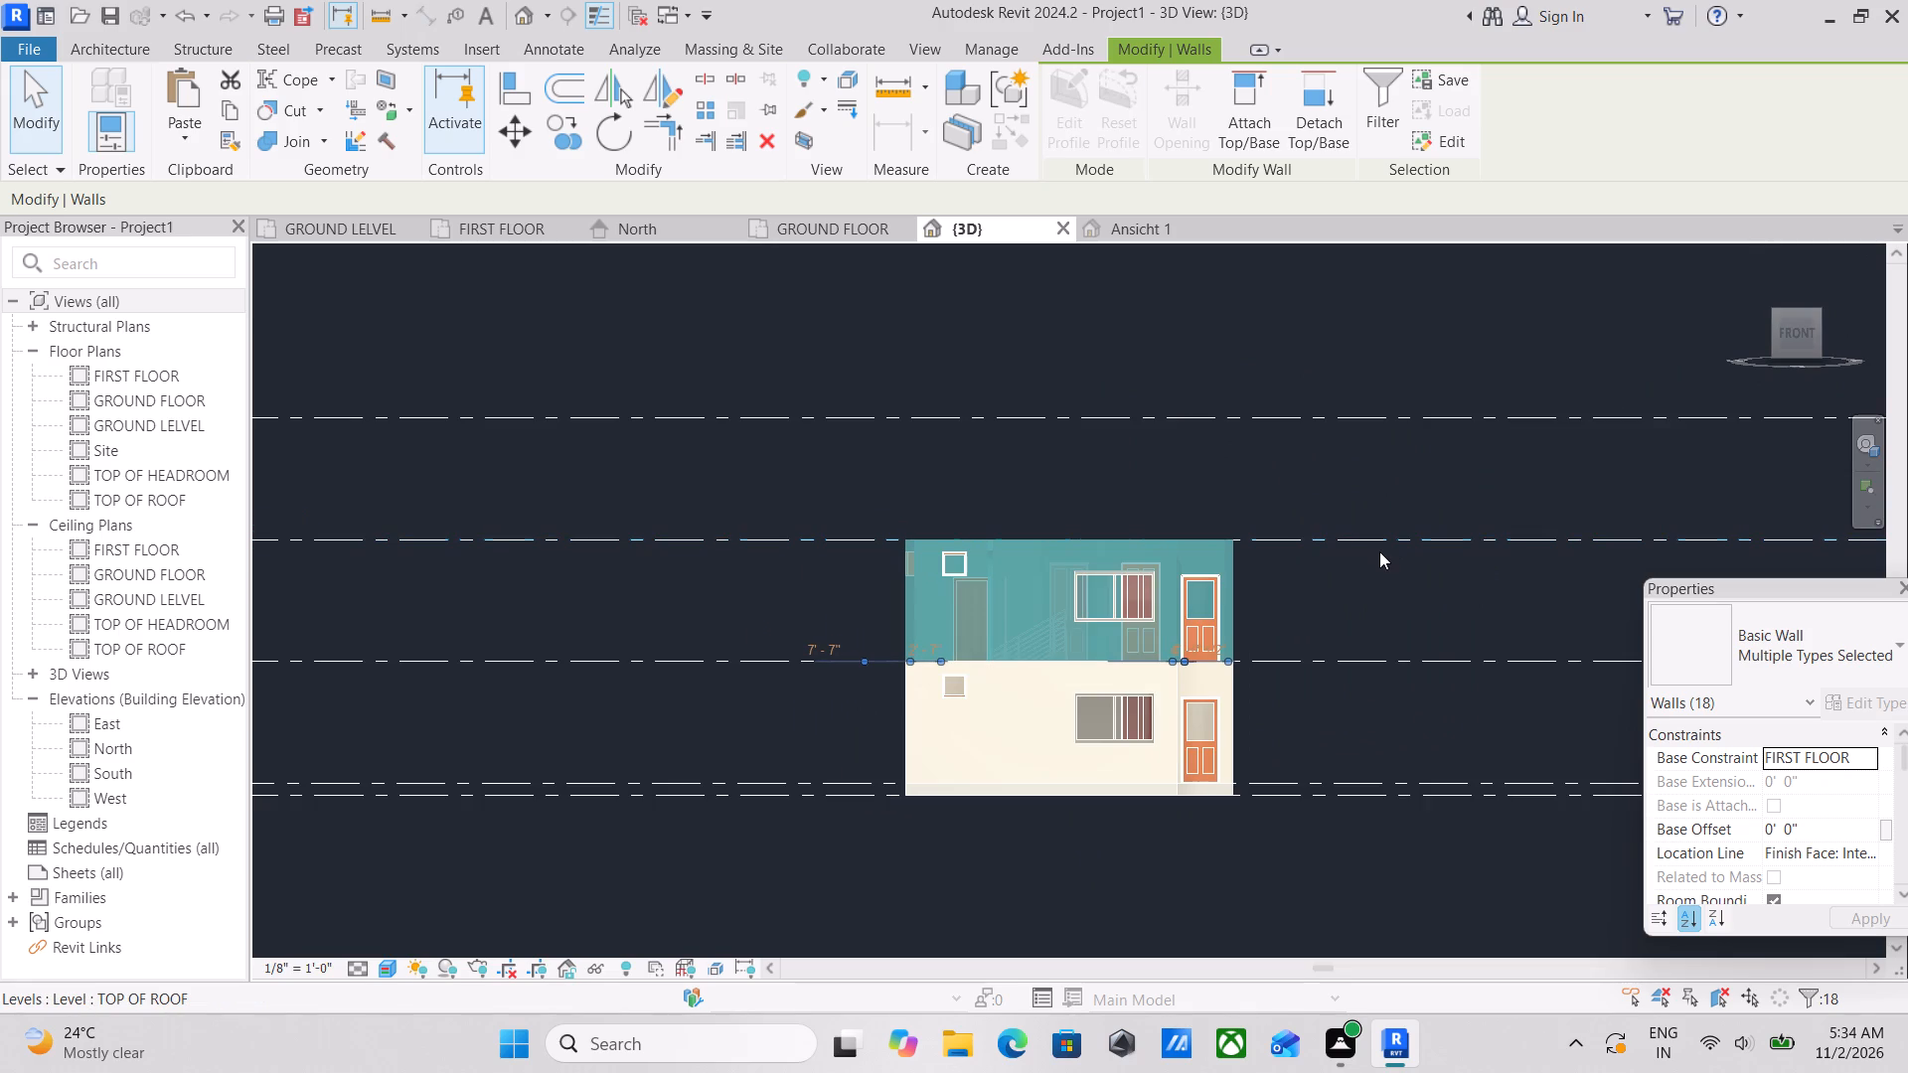
{"action": "key", "text": "Escape"}
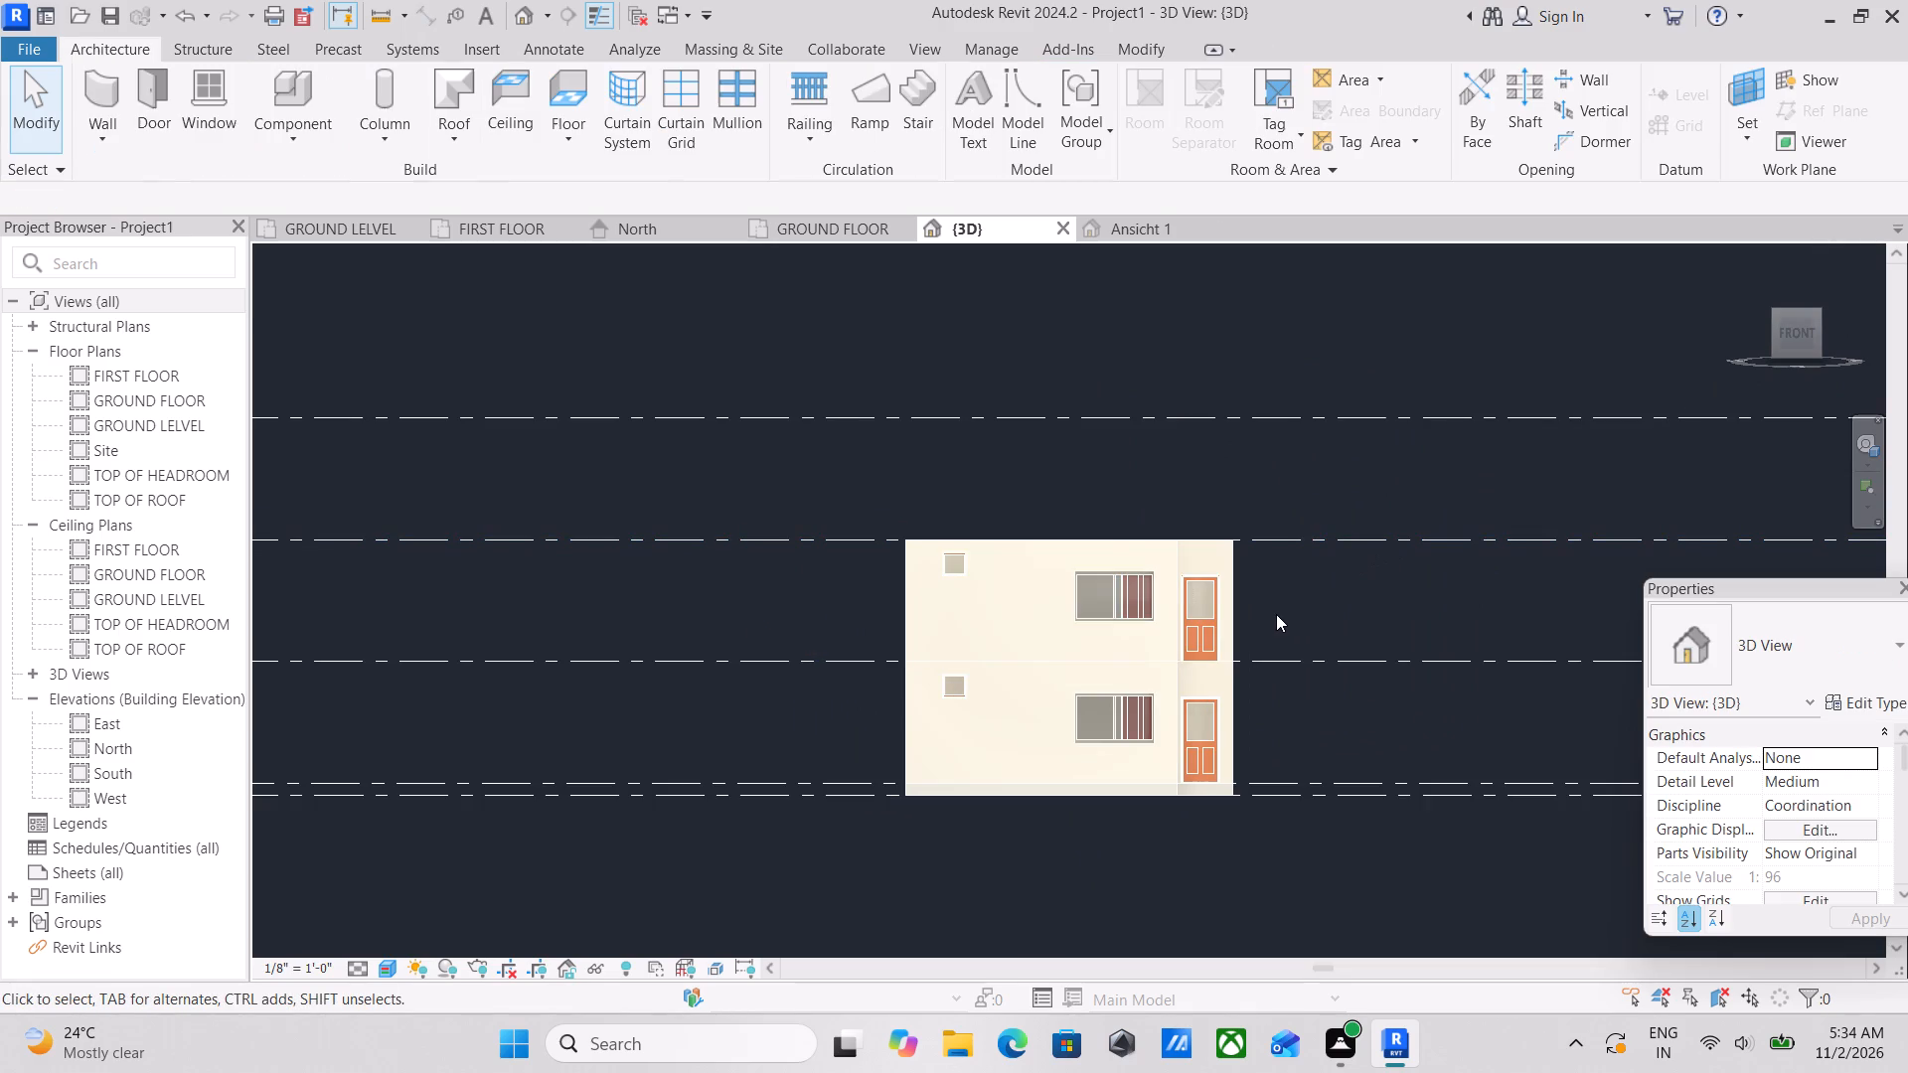
{"action": "middle_click_drag", "start_coordinate": [1307, 554], "coordinate": [1092, 887], "text": "shift"}
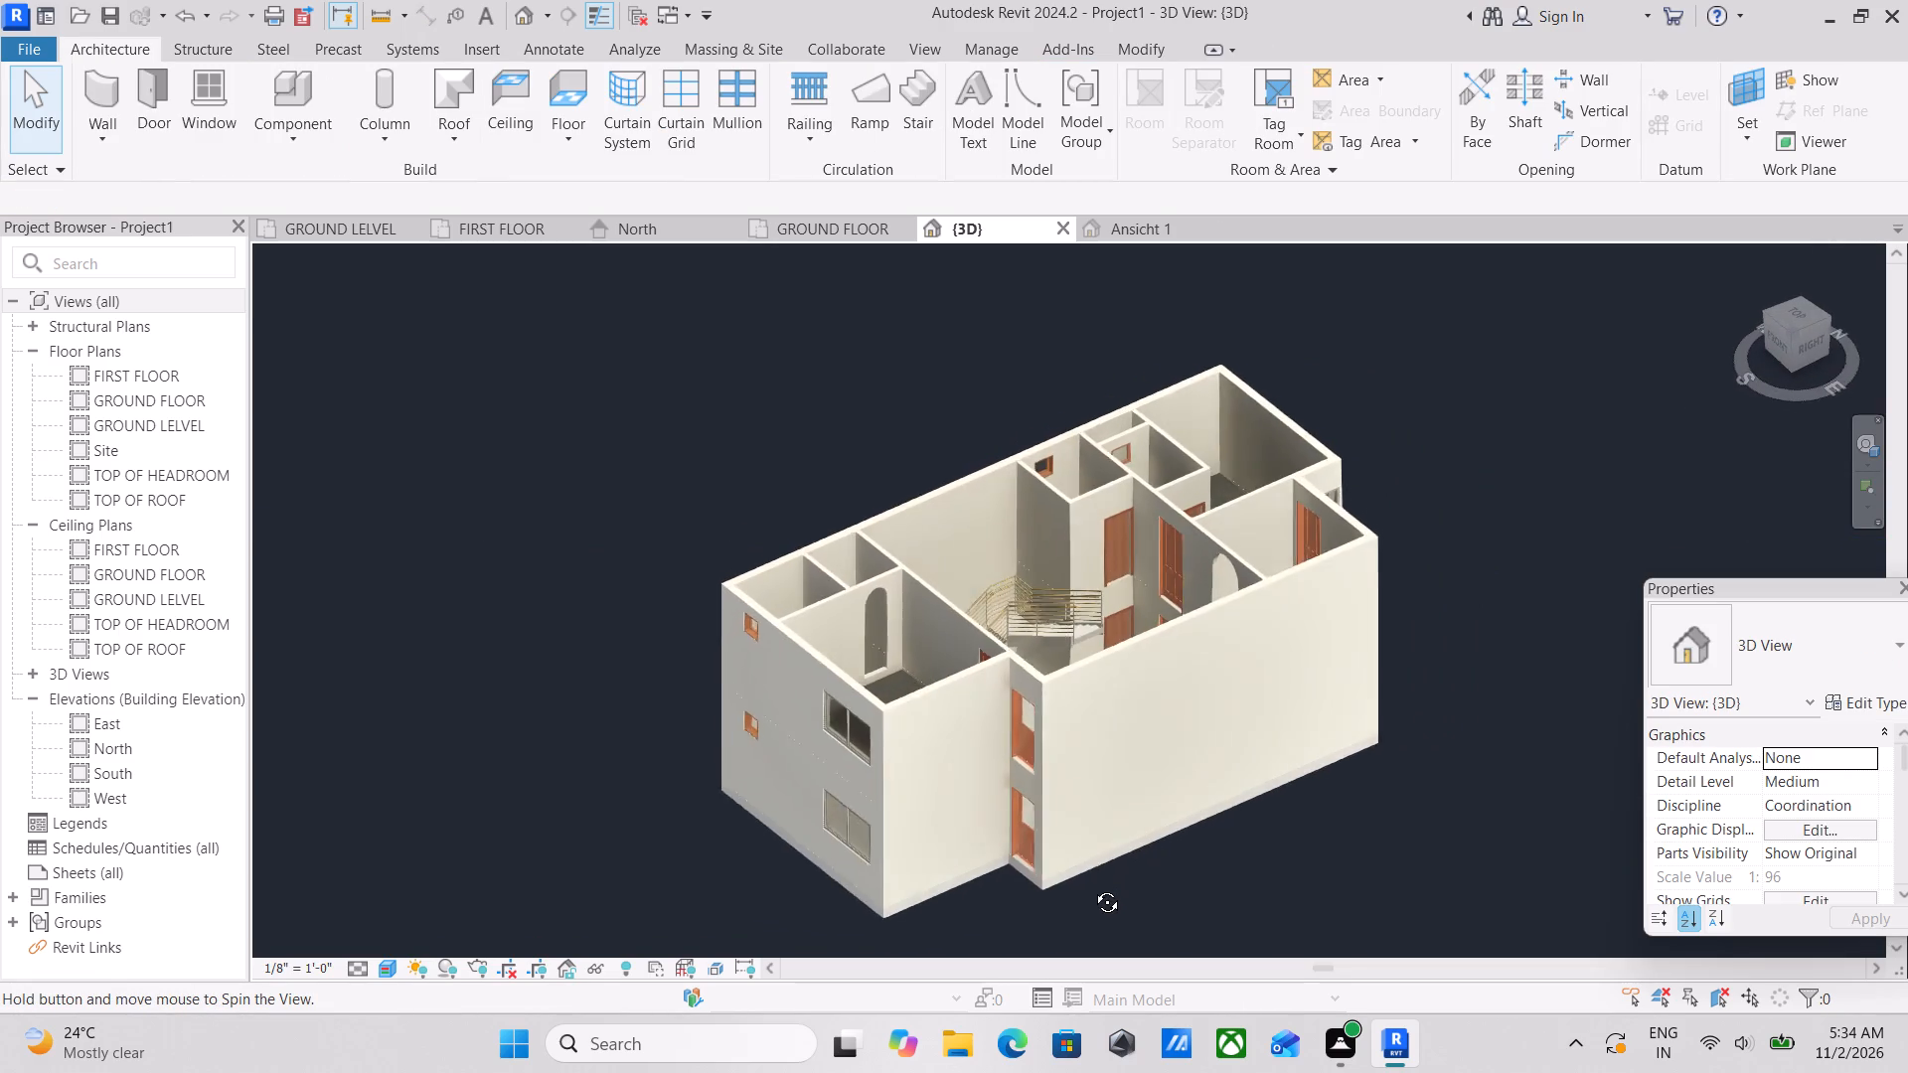
{"action": "middle_click_drag", "start_coordinate": [1092, 887], "coordinate": [1083, 899], "text": "shift"}
{"action": "scroll", "coordinate": [1087, 664], "scroll_direction": "up", "scroll_amount": 1}
{"action": "middle_click_drag", "start_coordinate": [1245, 709], "coordinate": [1230, 705], "text": "shift"}
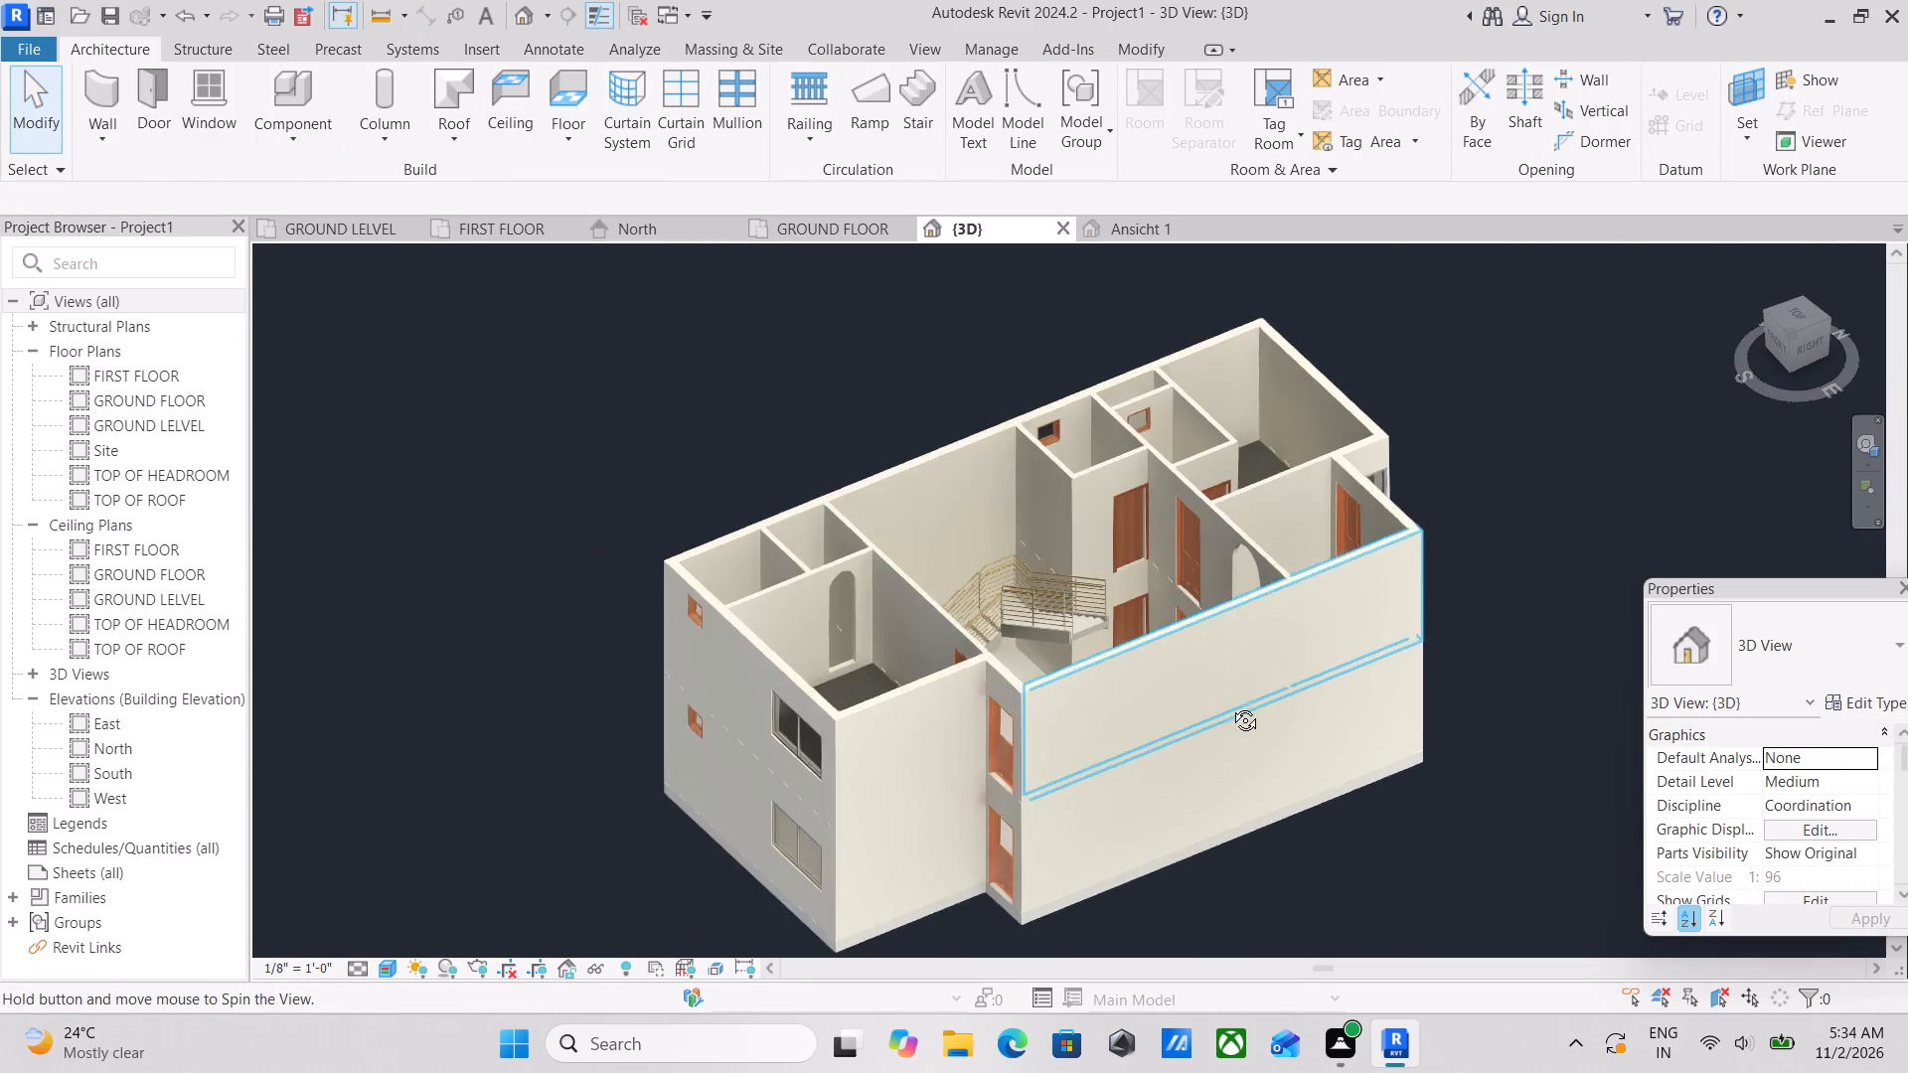
{"action": "middle_click_drag", "start_coordinate": [1230, 705], "coordinate": [1056, 568], "text": "shift"}
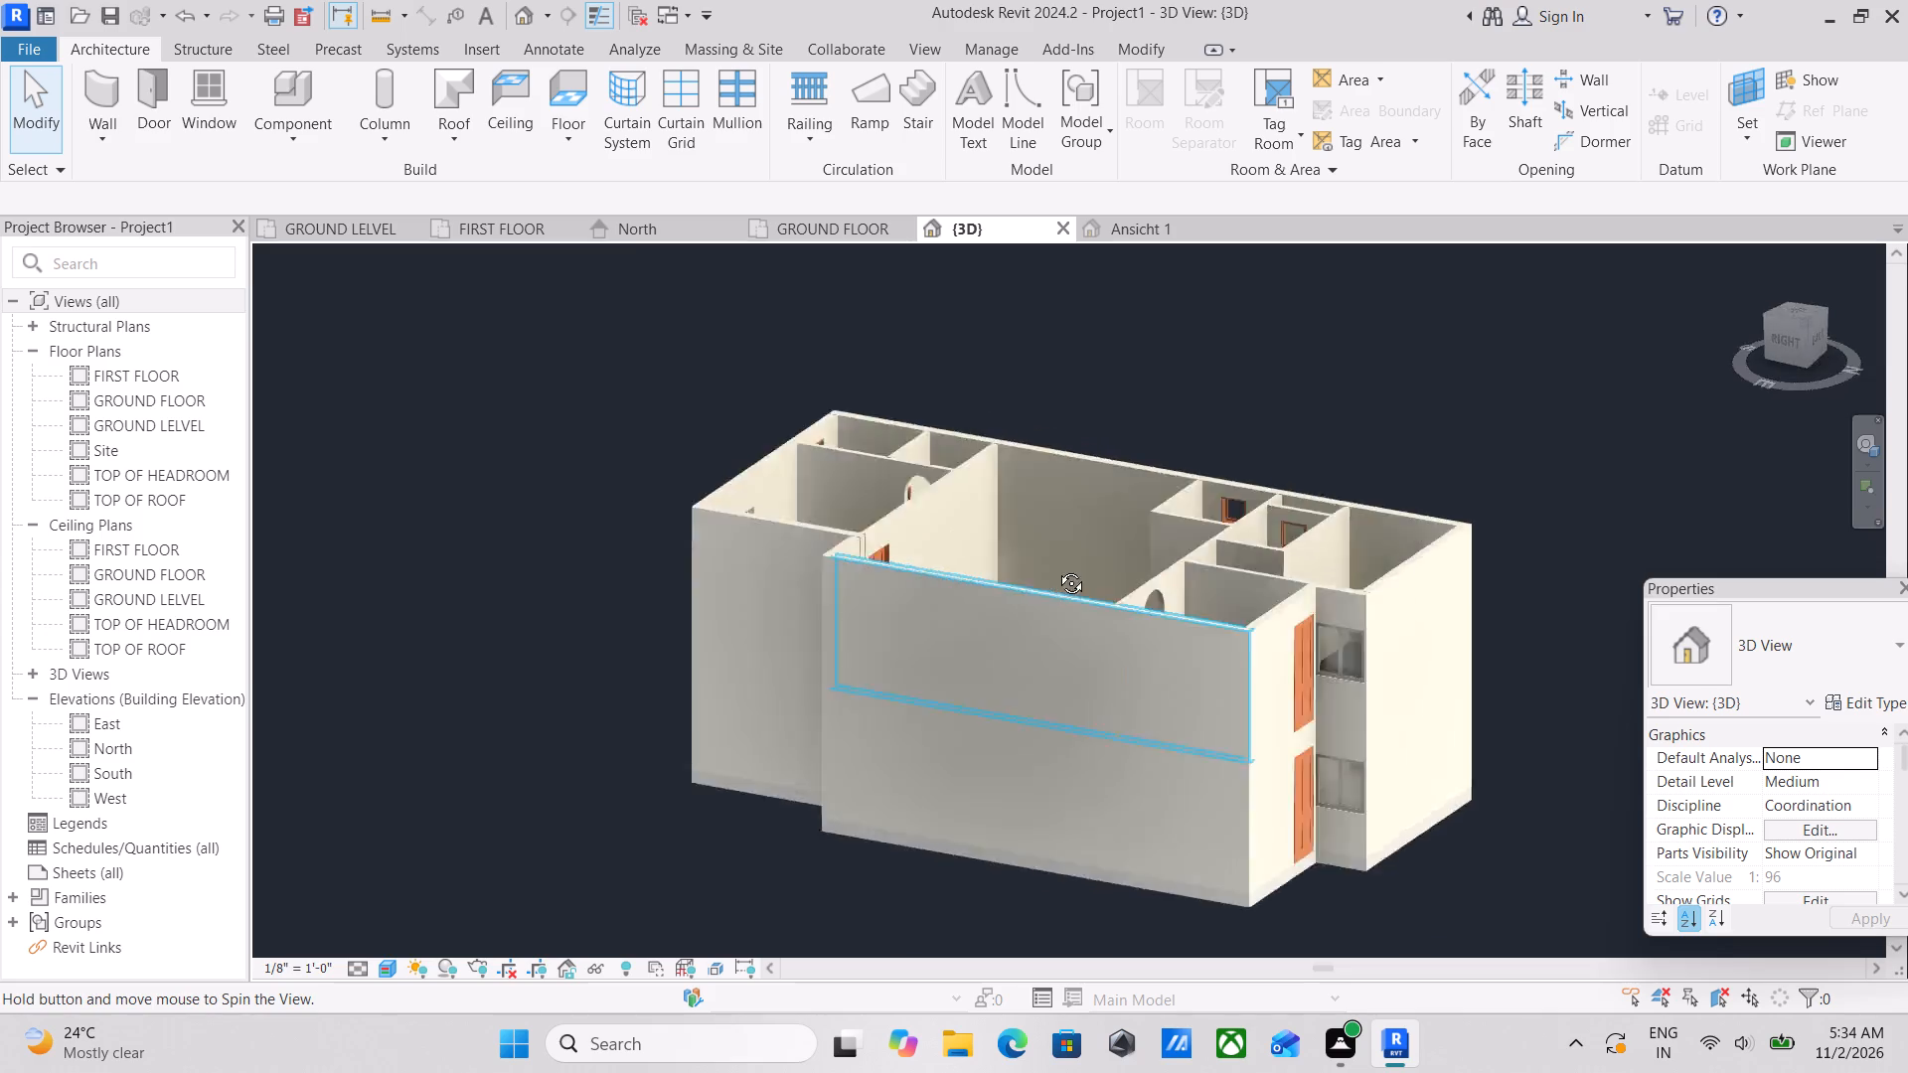
{"action": "middle_click_drag", "start_coordinate": [1056, 568], "coordinate": [916, 575], "text": "shift"}
Delete the first-floor 36" x 96" four-panel wood door in the rear outer wall, directly above the matching ground-floor door.
{"action": "scroll", "coordinate": [1267, 743], "scroll_direction": "up", "scroll_amount": 6}
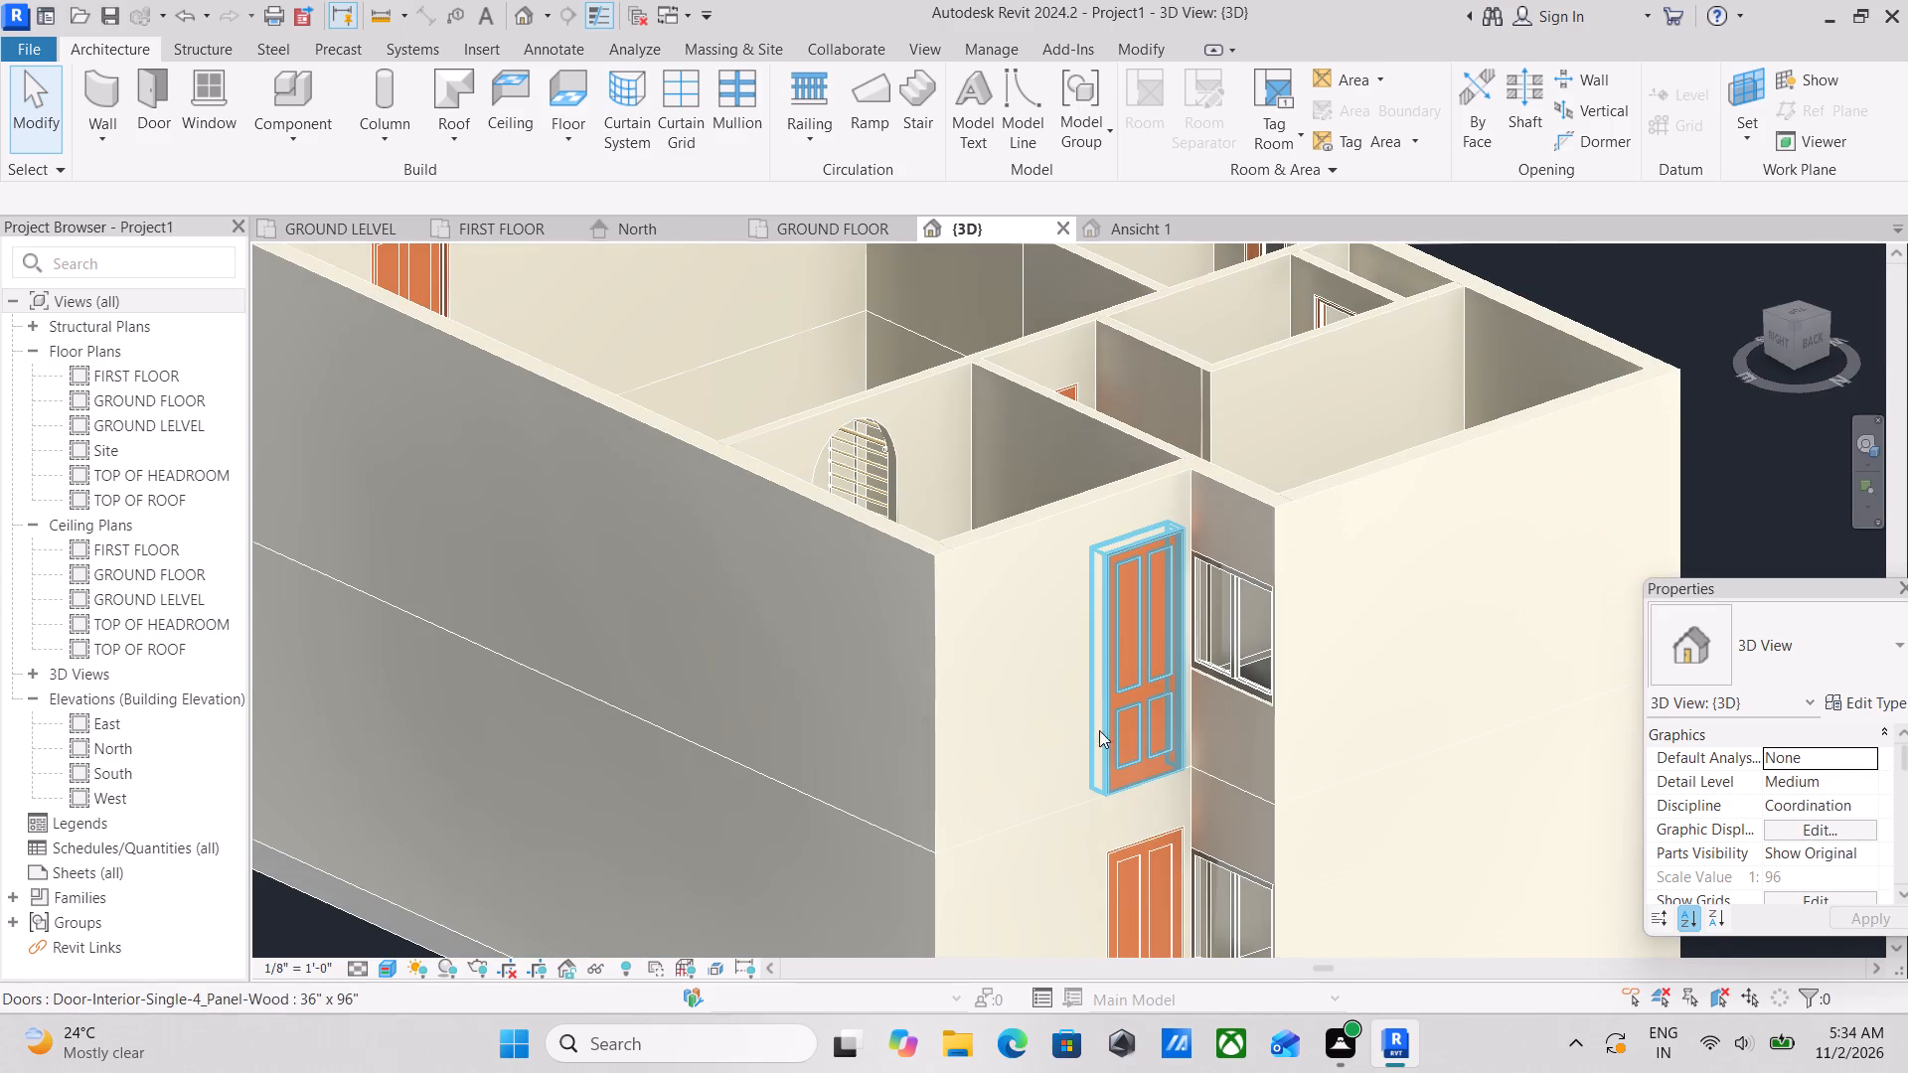
{"action": "left_click", "coordinate": [1147, 631]}
{"action": "right_click", "coordinate": [1147, 631]}
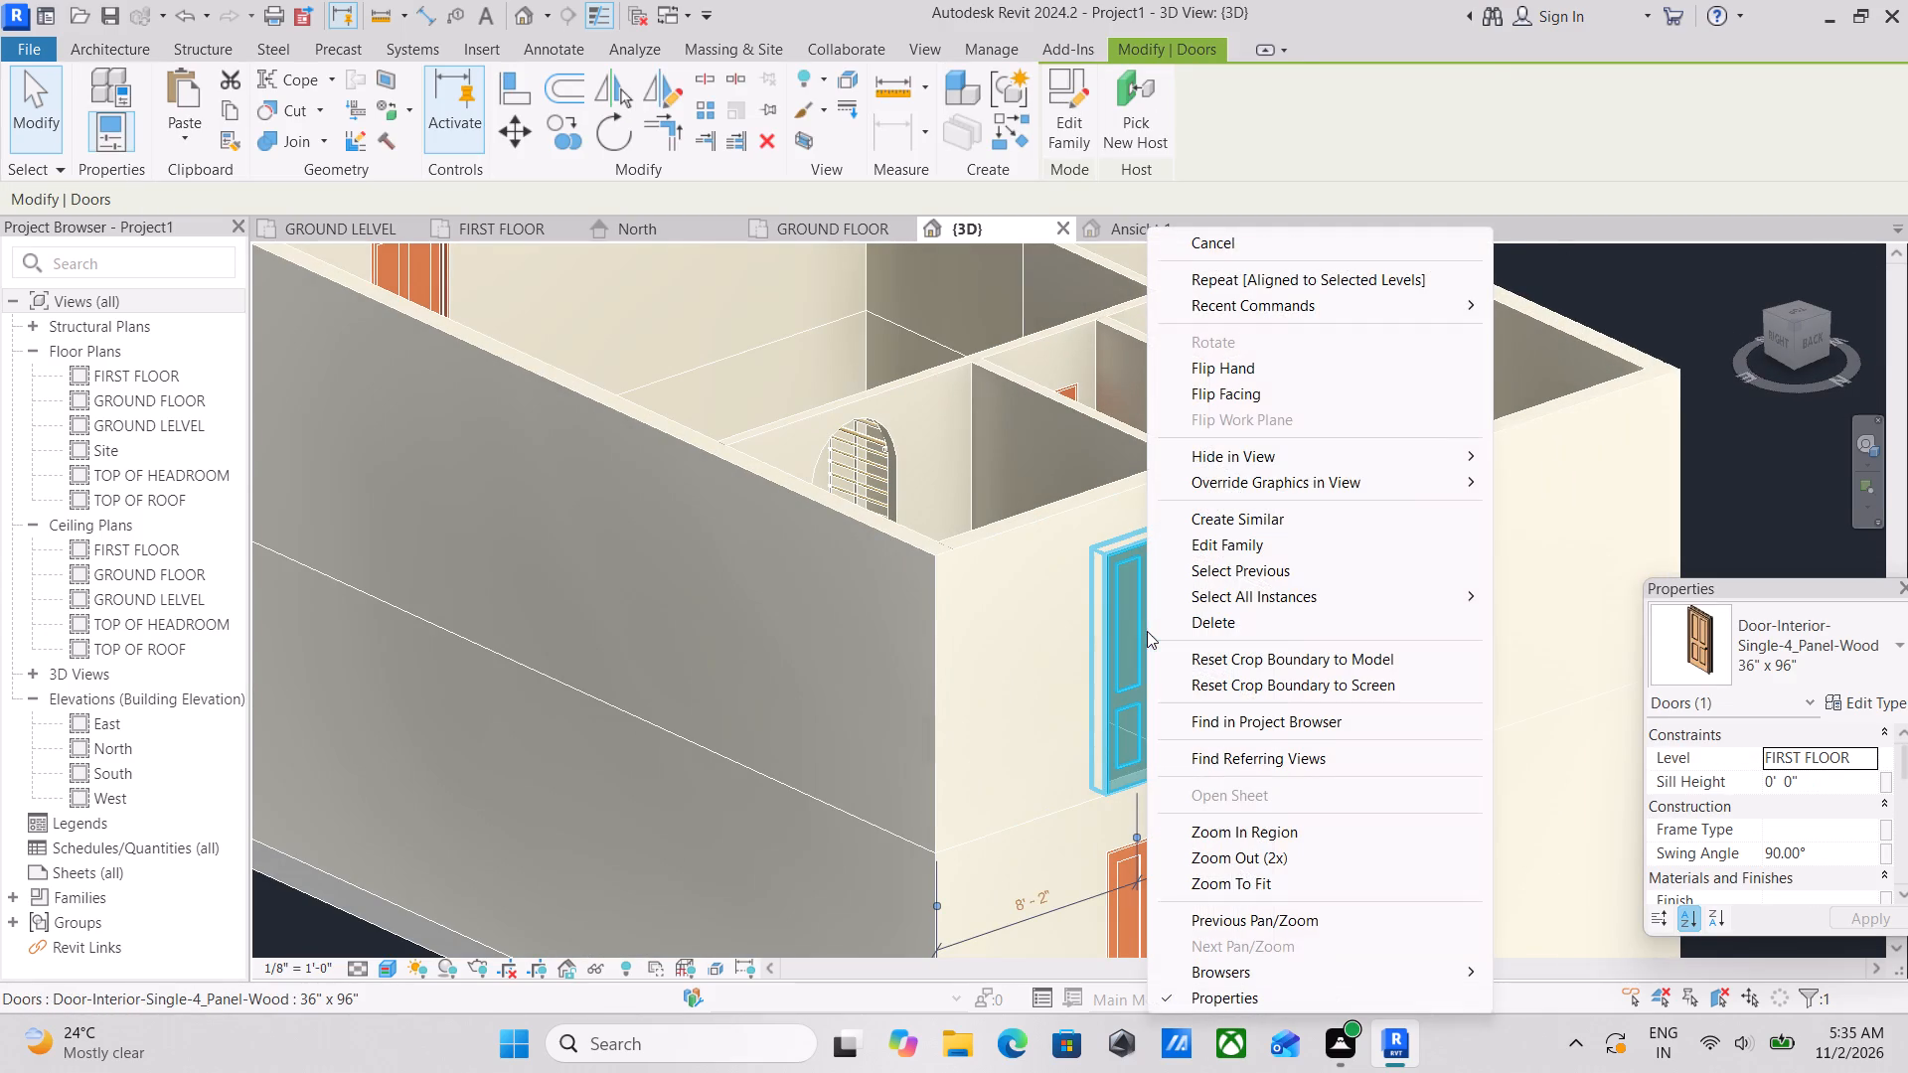
{"action": "left_click", "coordinate": [1166, 626]}
Examine the two-storey building's outer walls, doors and windows from the rear, side and front.
{"action": "scroll", "coordinate": [1040, 690], "scroll_direction": "down", "scroll_amount": 4}
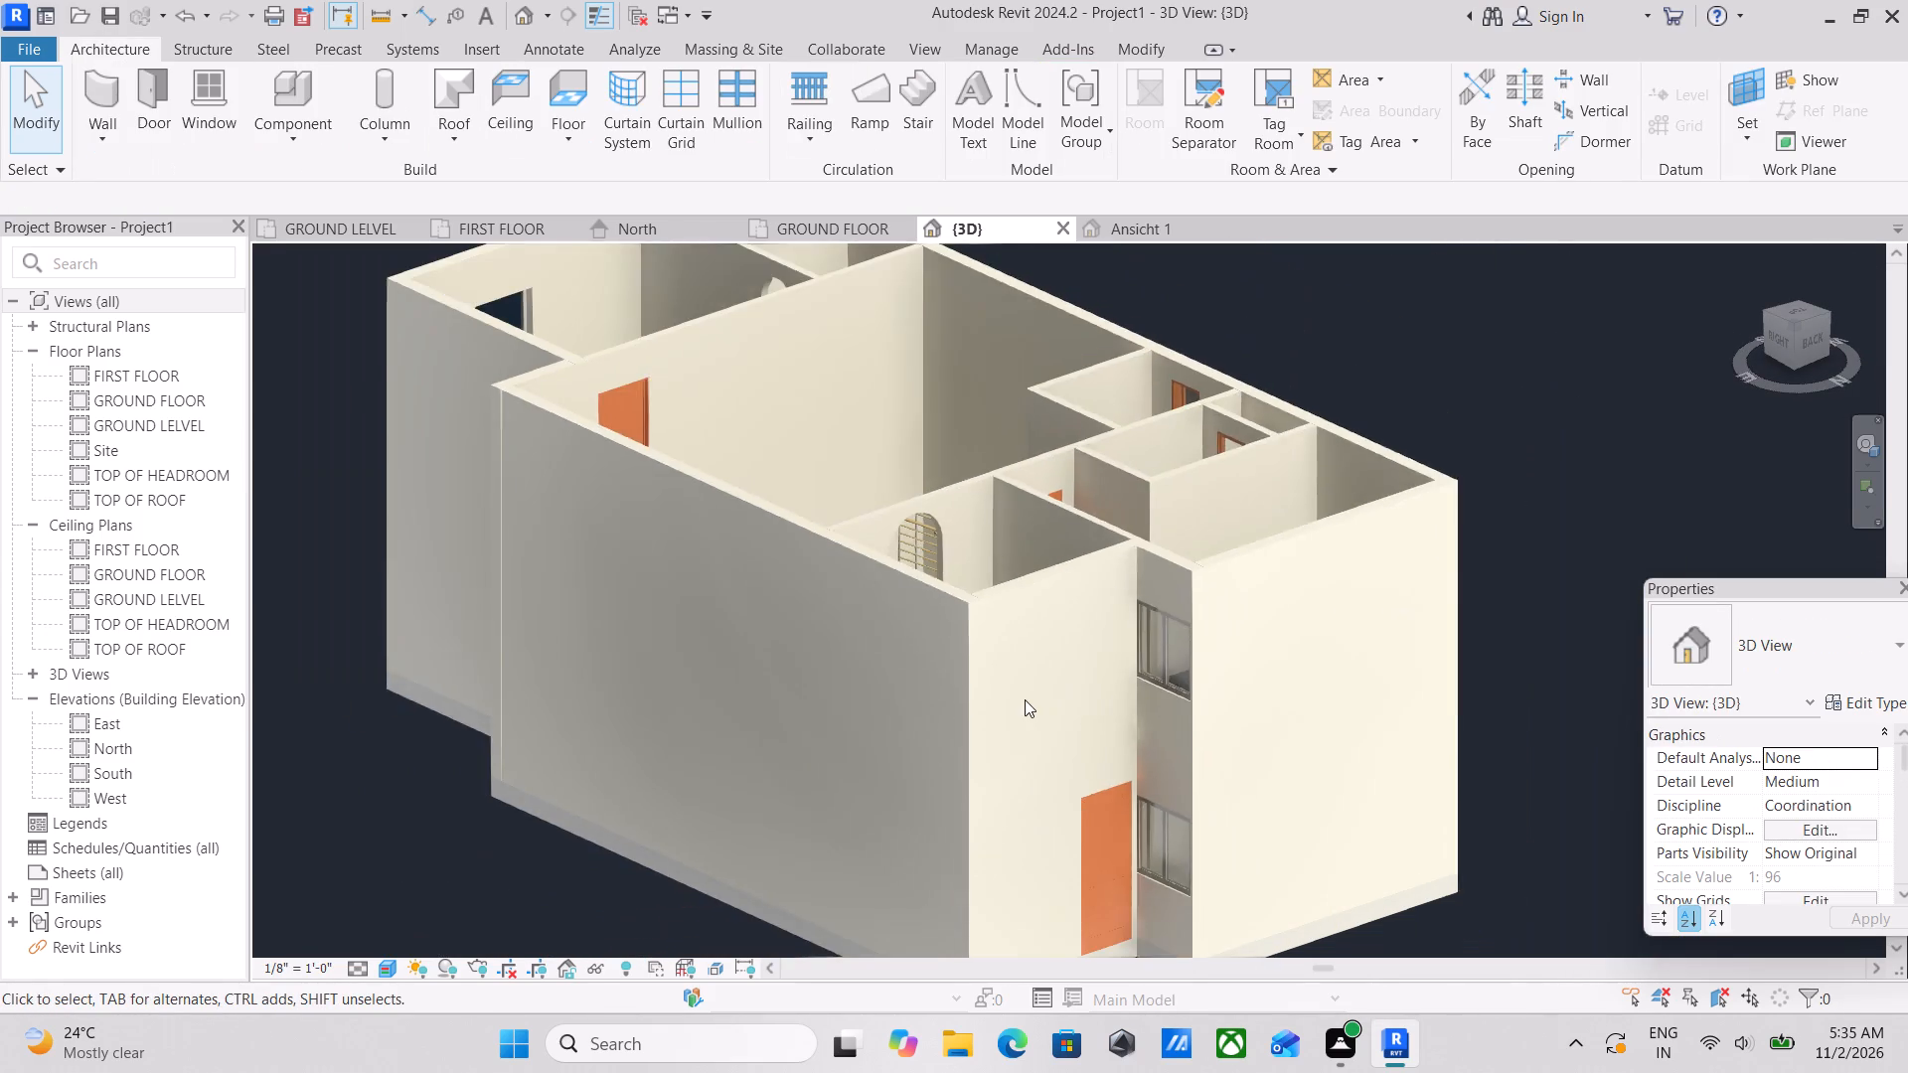
{"action": "scroll", "coordinate": [1004, 606], "scroll_direction": "down", "scroll_amount": 2}
{"action": "middle_click_drag", "start_coordinate": [994, 595], "coordinate": [1074, 696]}
{"action": "scroll", "coordinate": [1041, 649], "scroll_direction": "down", "scroll_amount": 2}
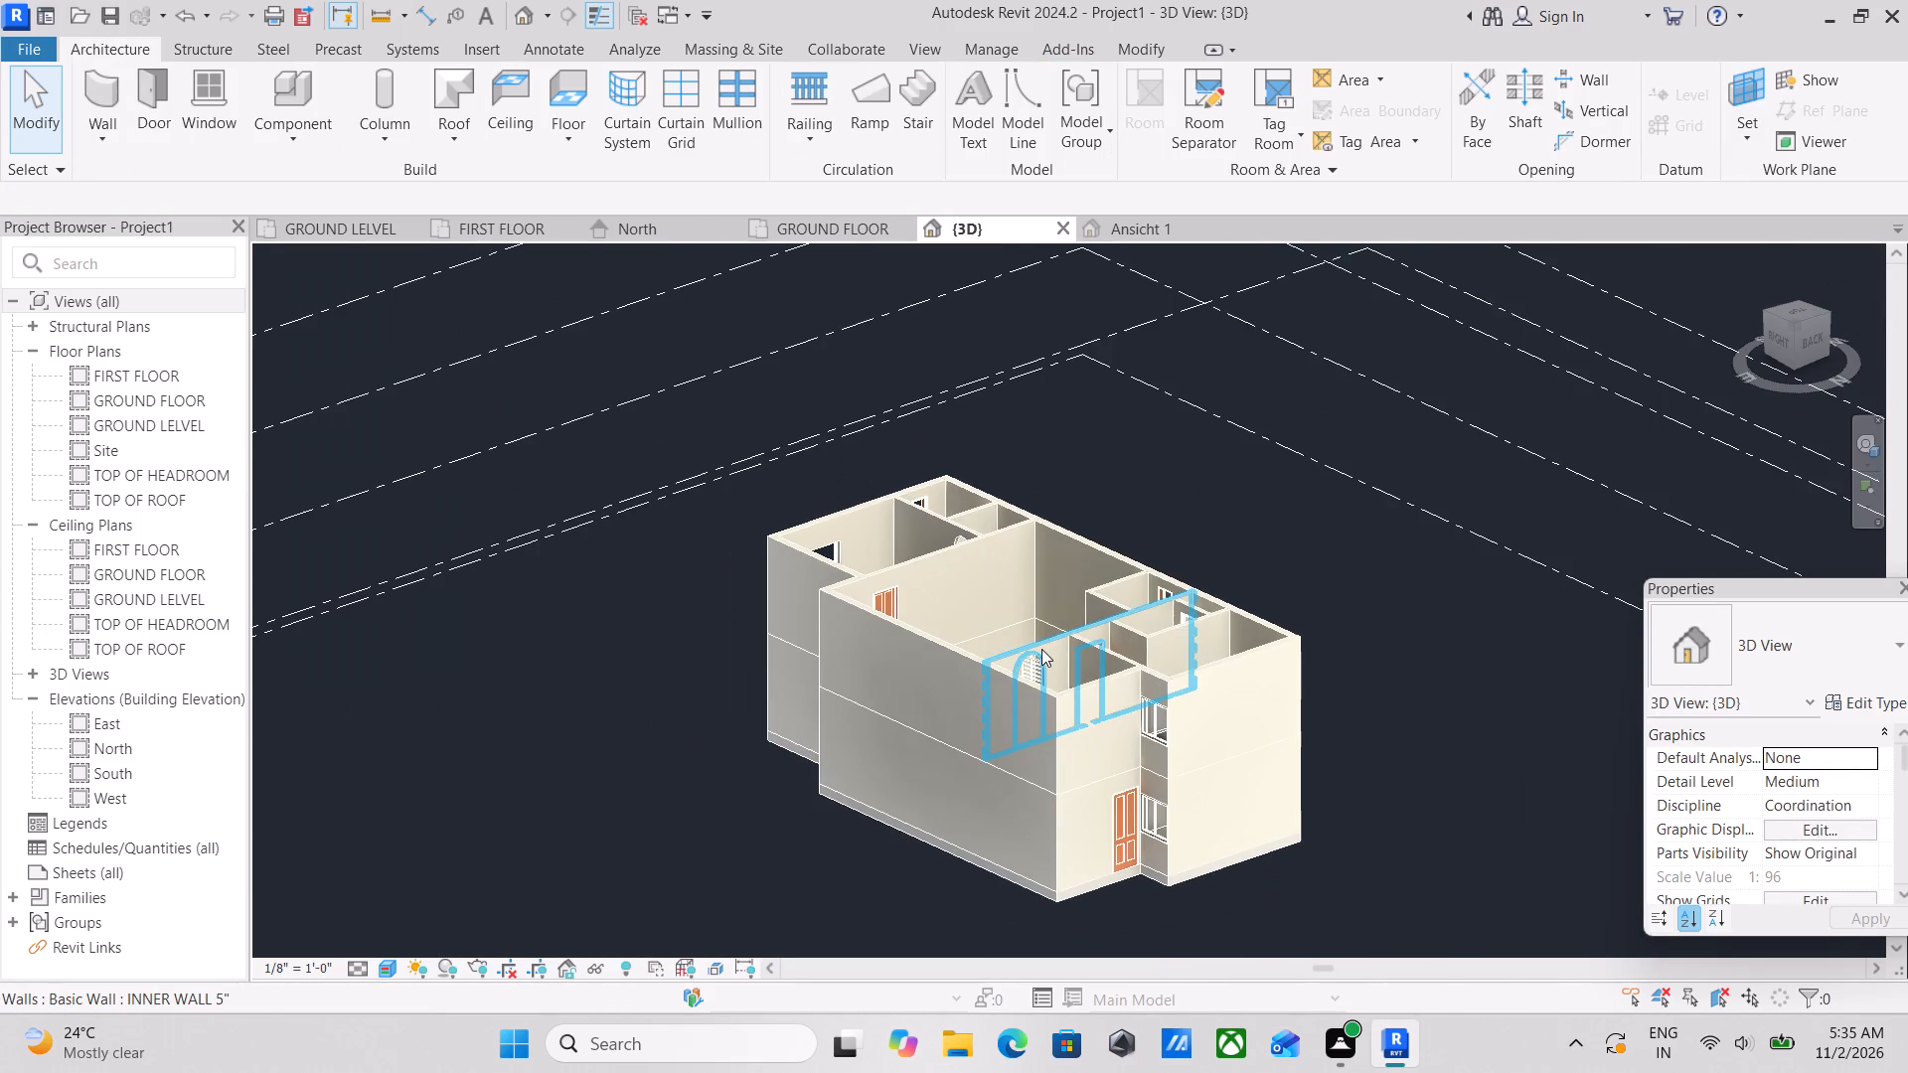
{"action": "middle_click_drag", "start_coordinate": [985, 613], "coordinate": [1684, 350], "text": "shift"}
{"action": "middle_click_drag", "start_coordinate": [1236, 648], "coordinate": [1172, 748], "text": "shift"}
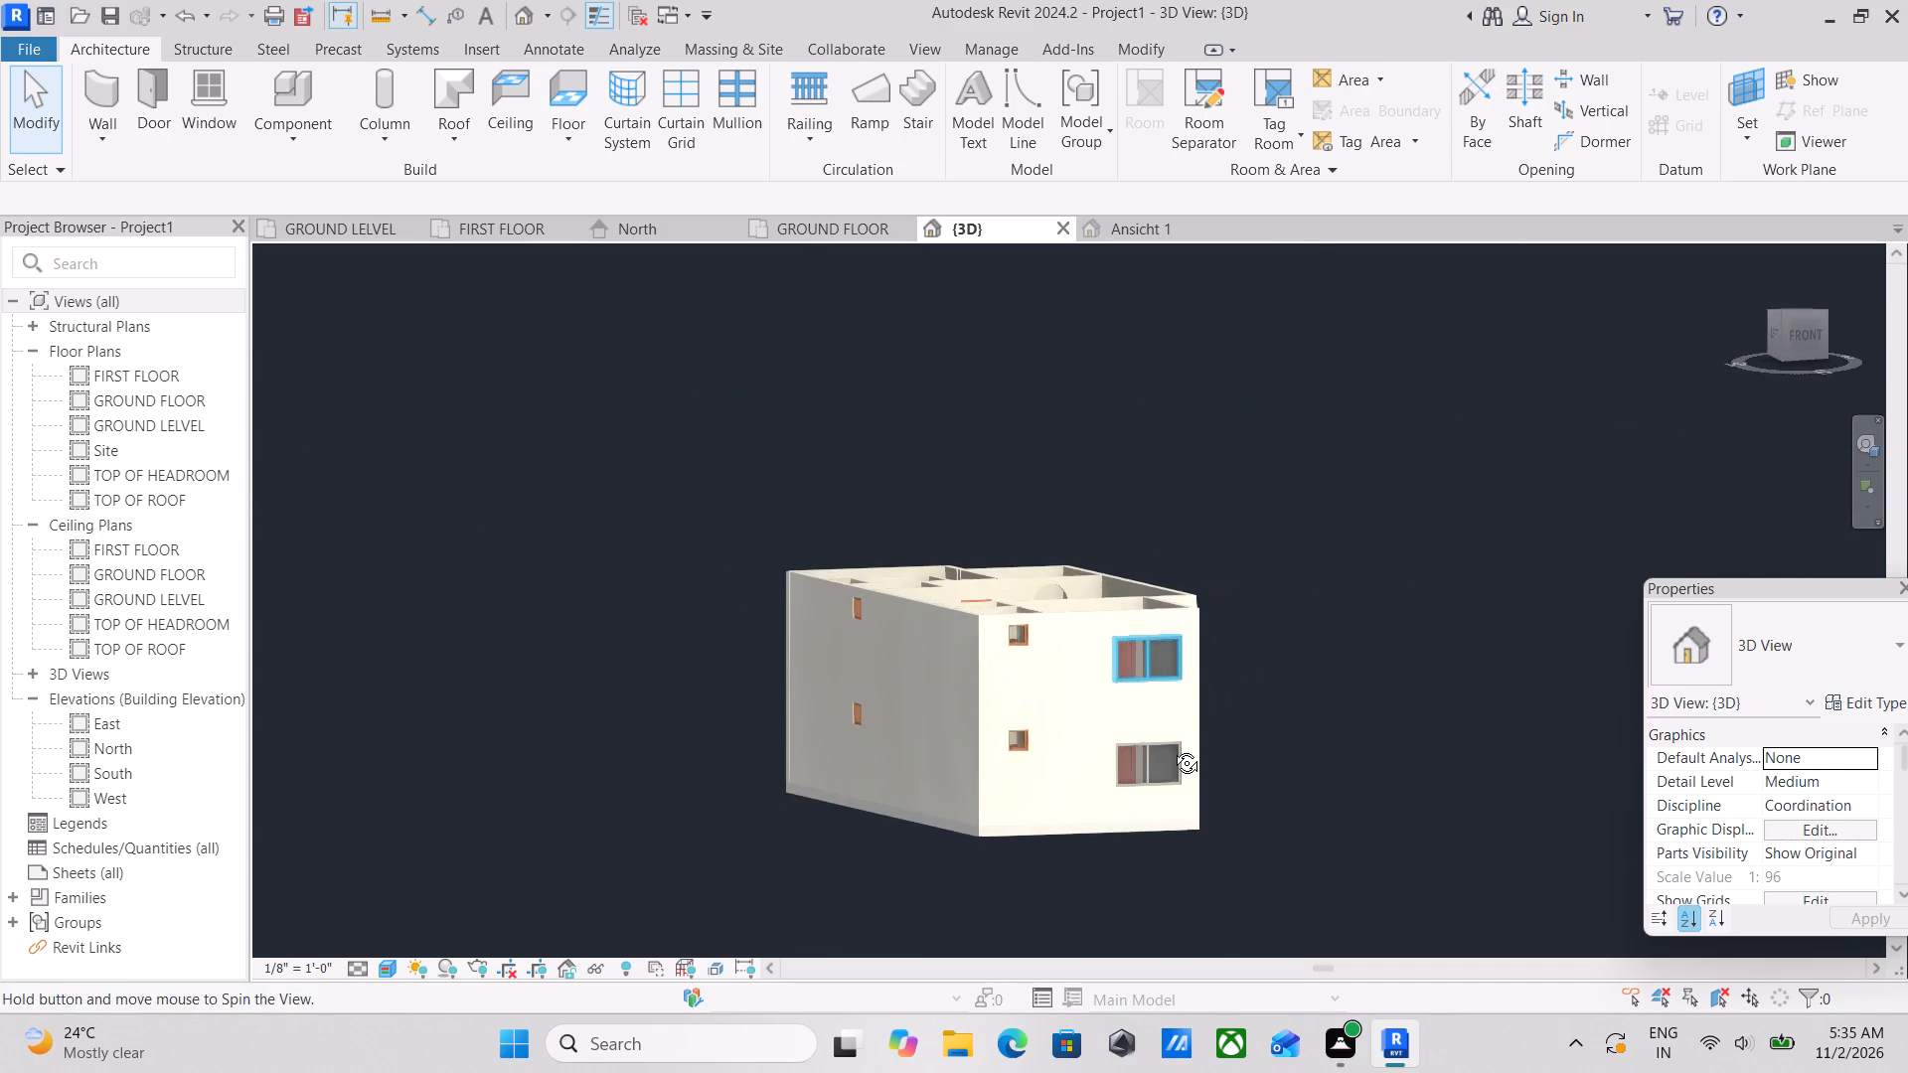
{"action": "middle_click_drag", "start_coordinate": [1172, 748], "coordinate": [1162, 753], "text": "shift"}
{"action": "middle_click_drag", "start_coordinate": [1168, 699], "coordinate": [1066, 762], "text": "shift"}
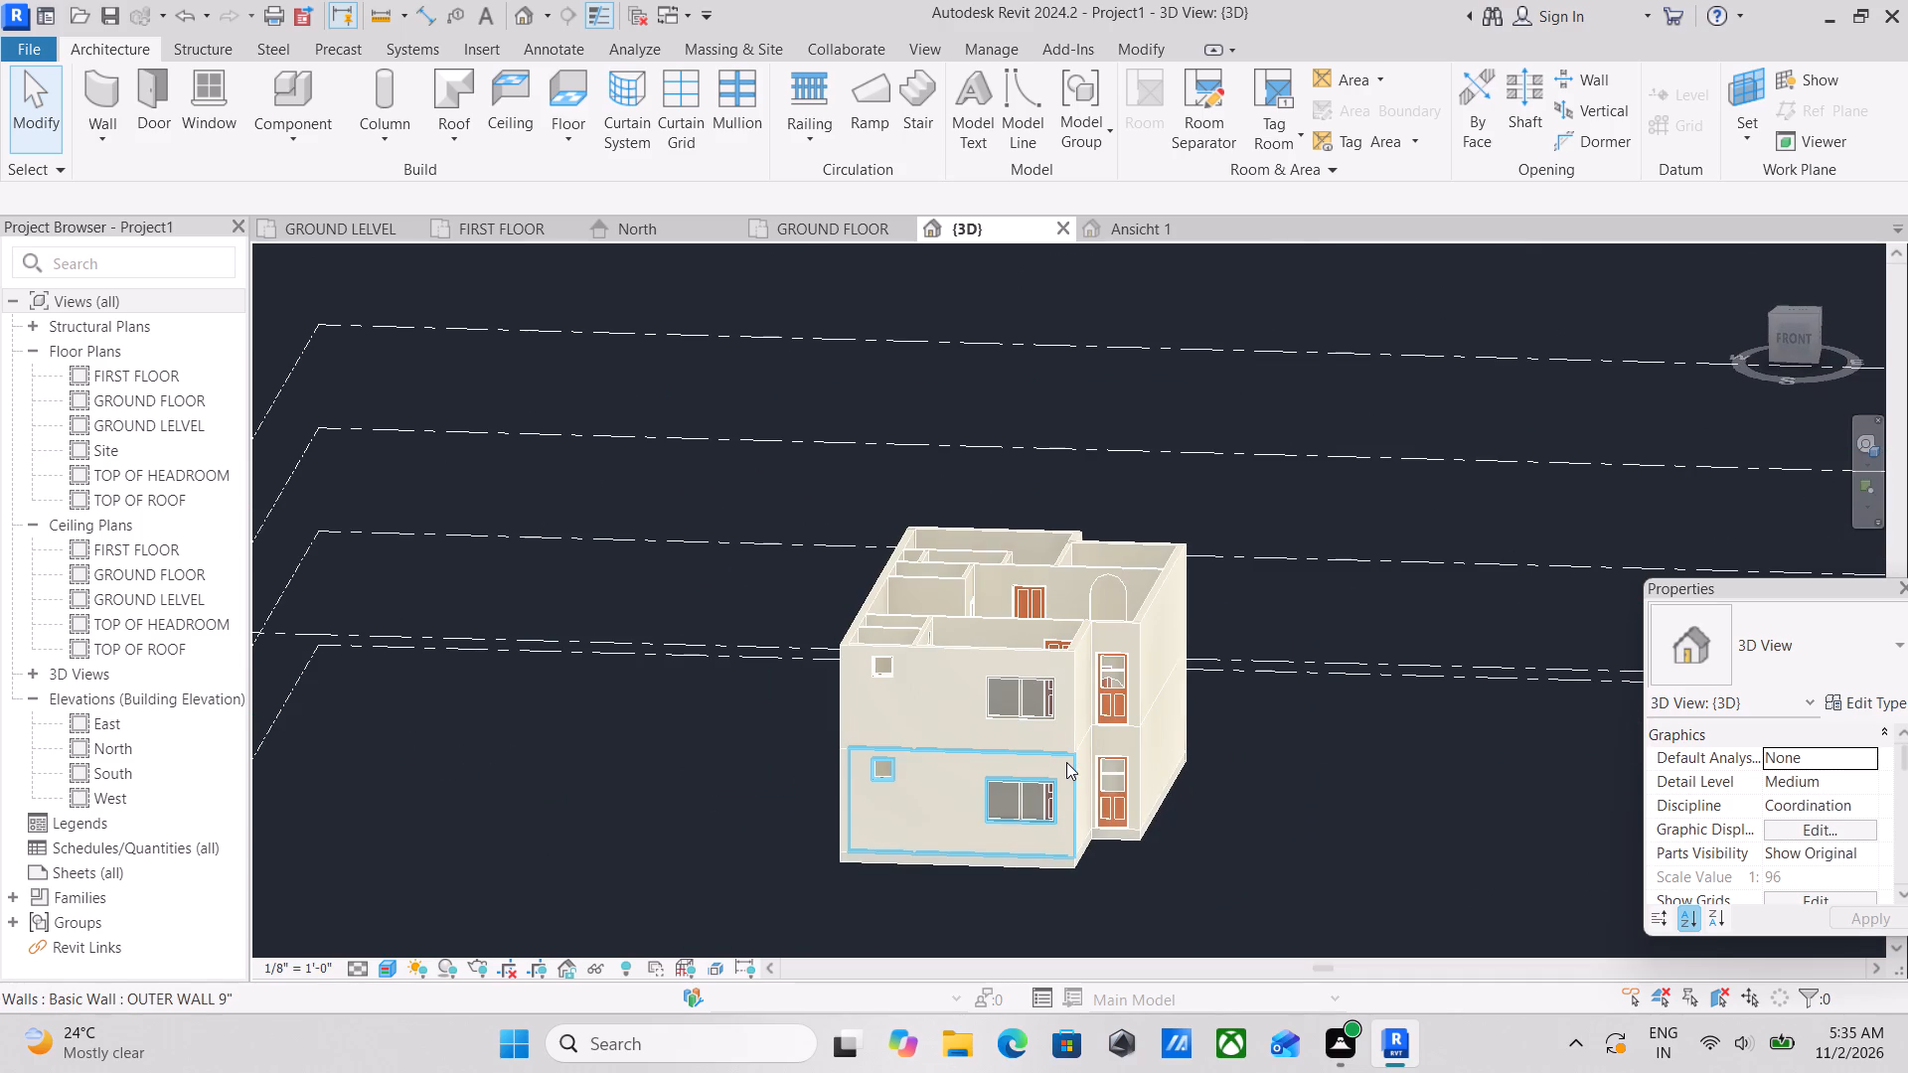
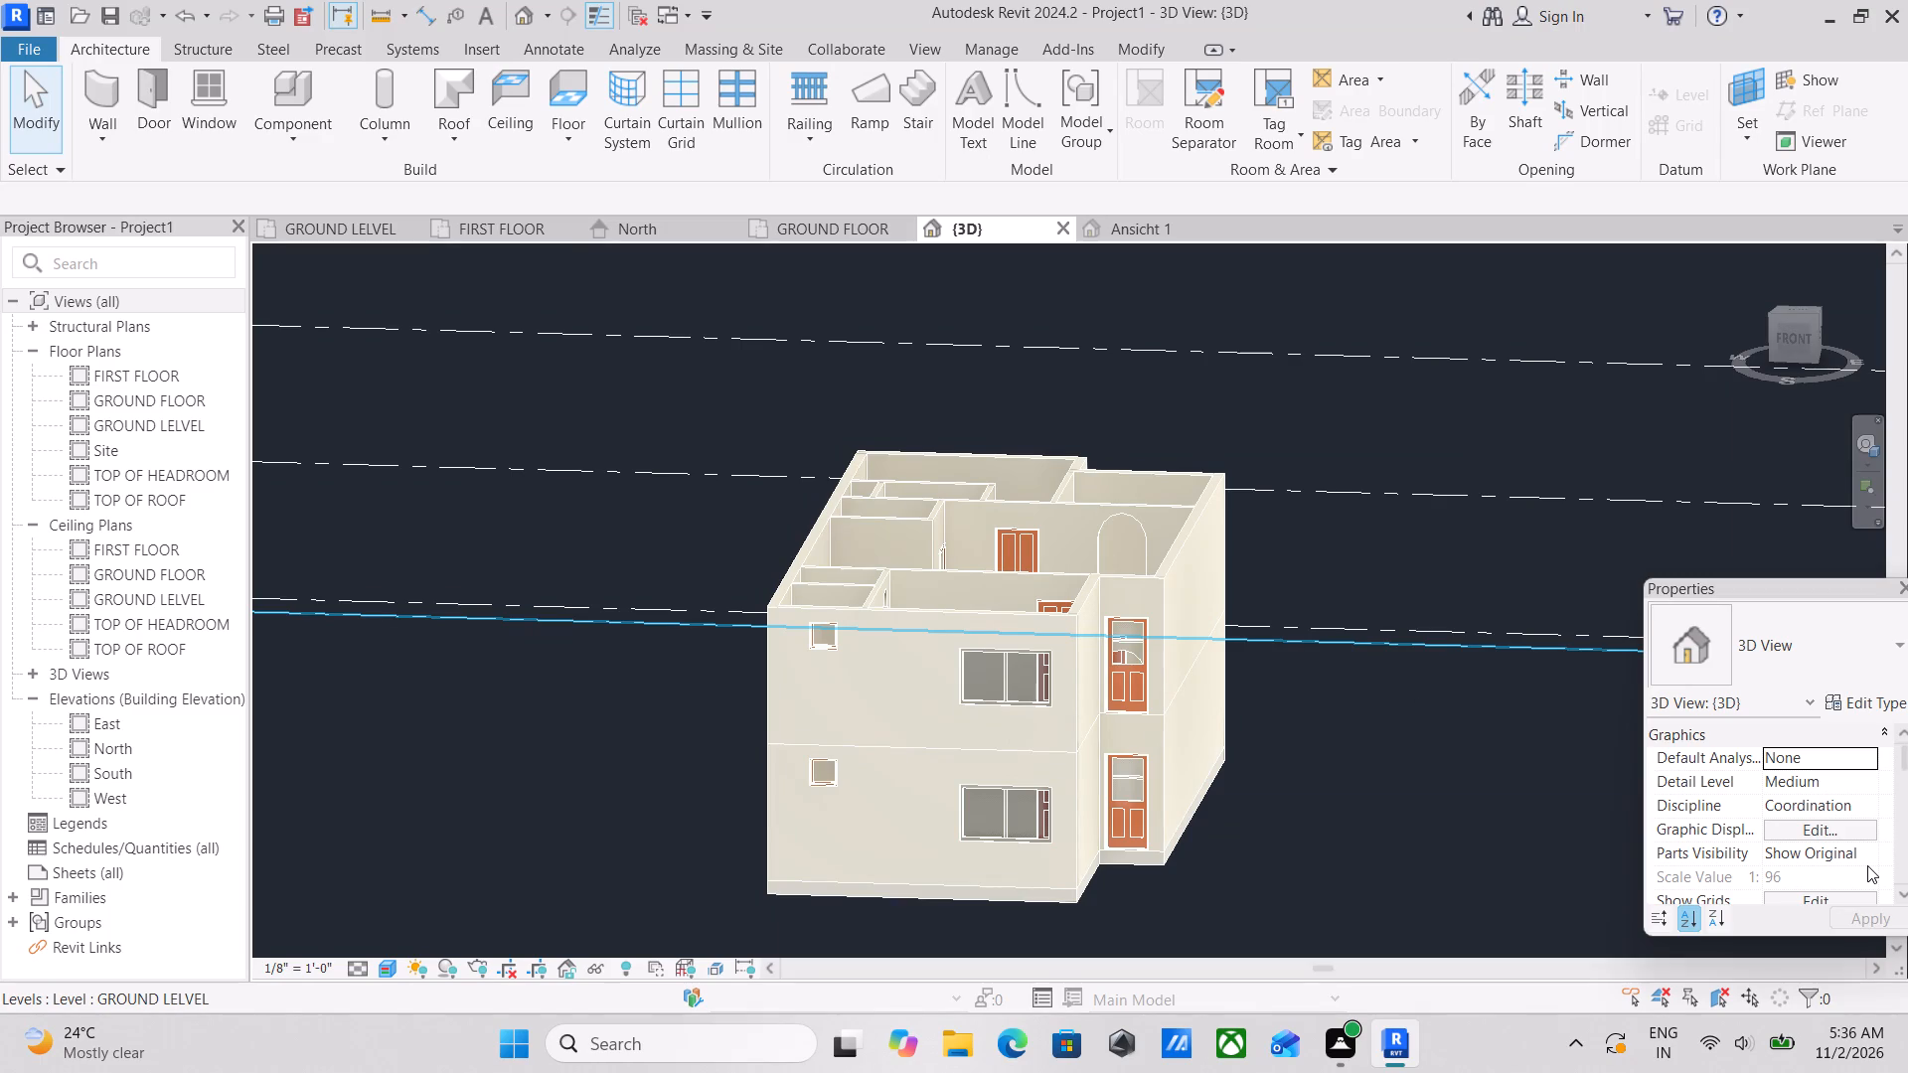
Examine the two-storey model's rooms, stair and openings from the front, from an angled viewpoint and from directly above.
{"action": "scroll", "coordinate": [1718, 606], "scroll_direction": "up", "scroll_amount": 2}
{"action": "scroll", "coordinate": [1326, 599], "scroll_direction": "up", "scroll_amount": 3}
{"action": "scroll", "coordinate": [1252, 593], "scroll_direction": "down", "scroll_amount": 2}
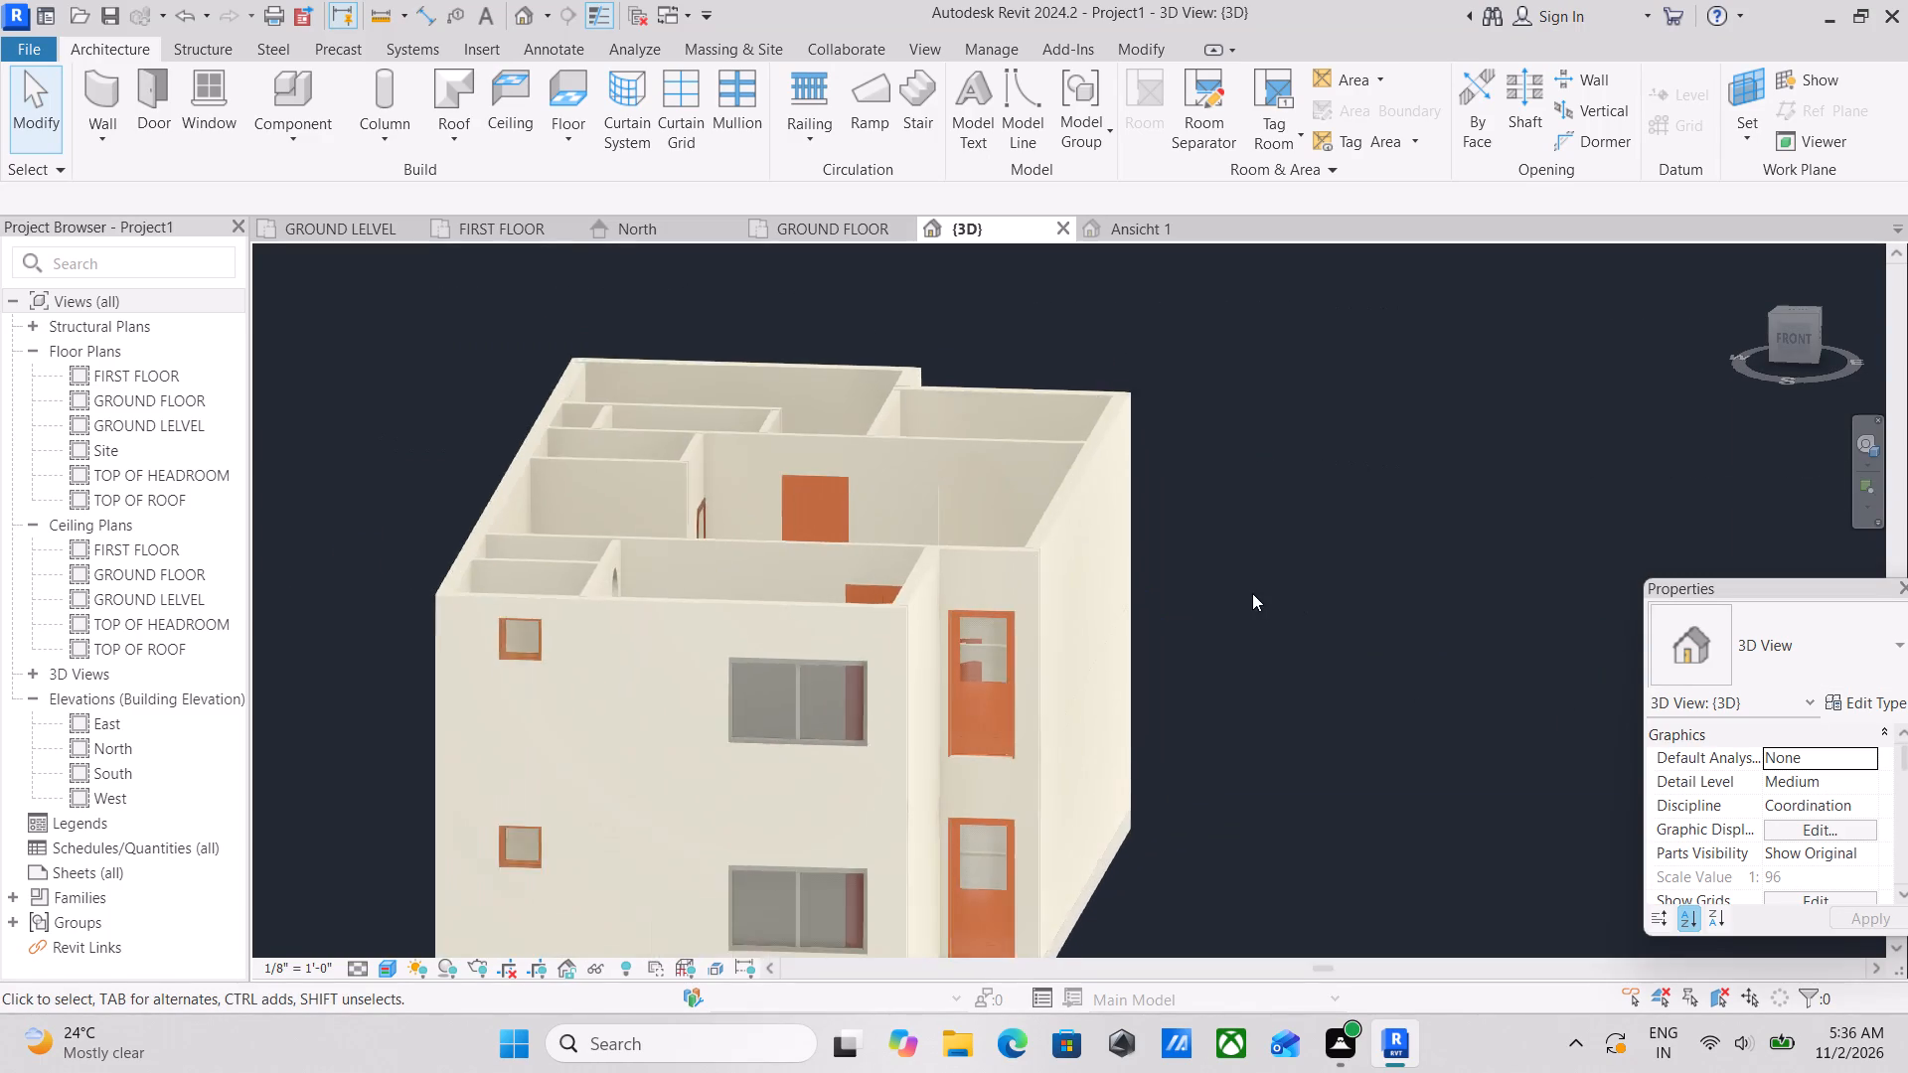
{"action": "middle_click_drag", "start_coordinate": [1267, 577], "coordinate": [1432, 447]}
{"action": "scroll", "coordinate": [993, 692], "scroll_direction": "up", "scroll_amount": 4}
{"action": "scroll", "coordinate": [1110, 593], "scroll_direction": "down", "scroll_amount": 7}
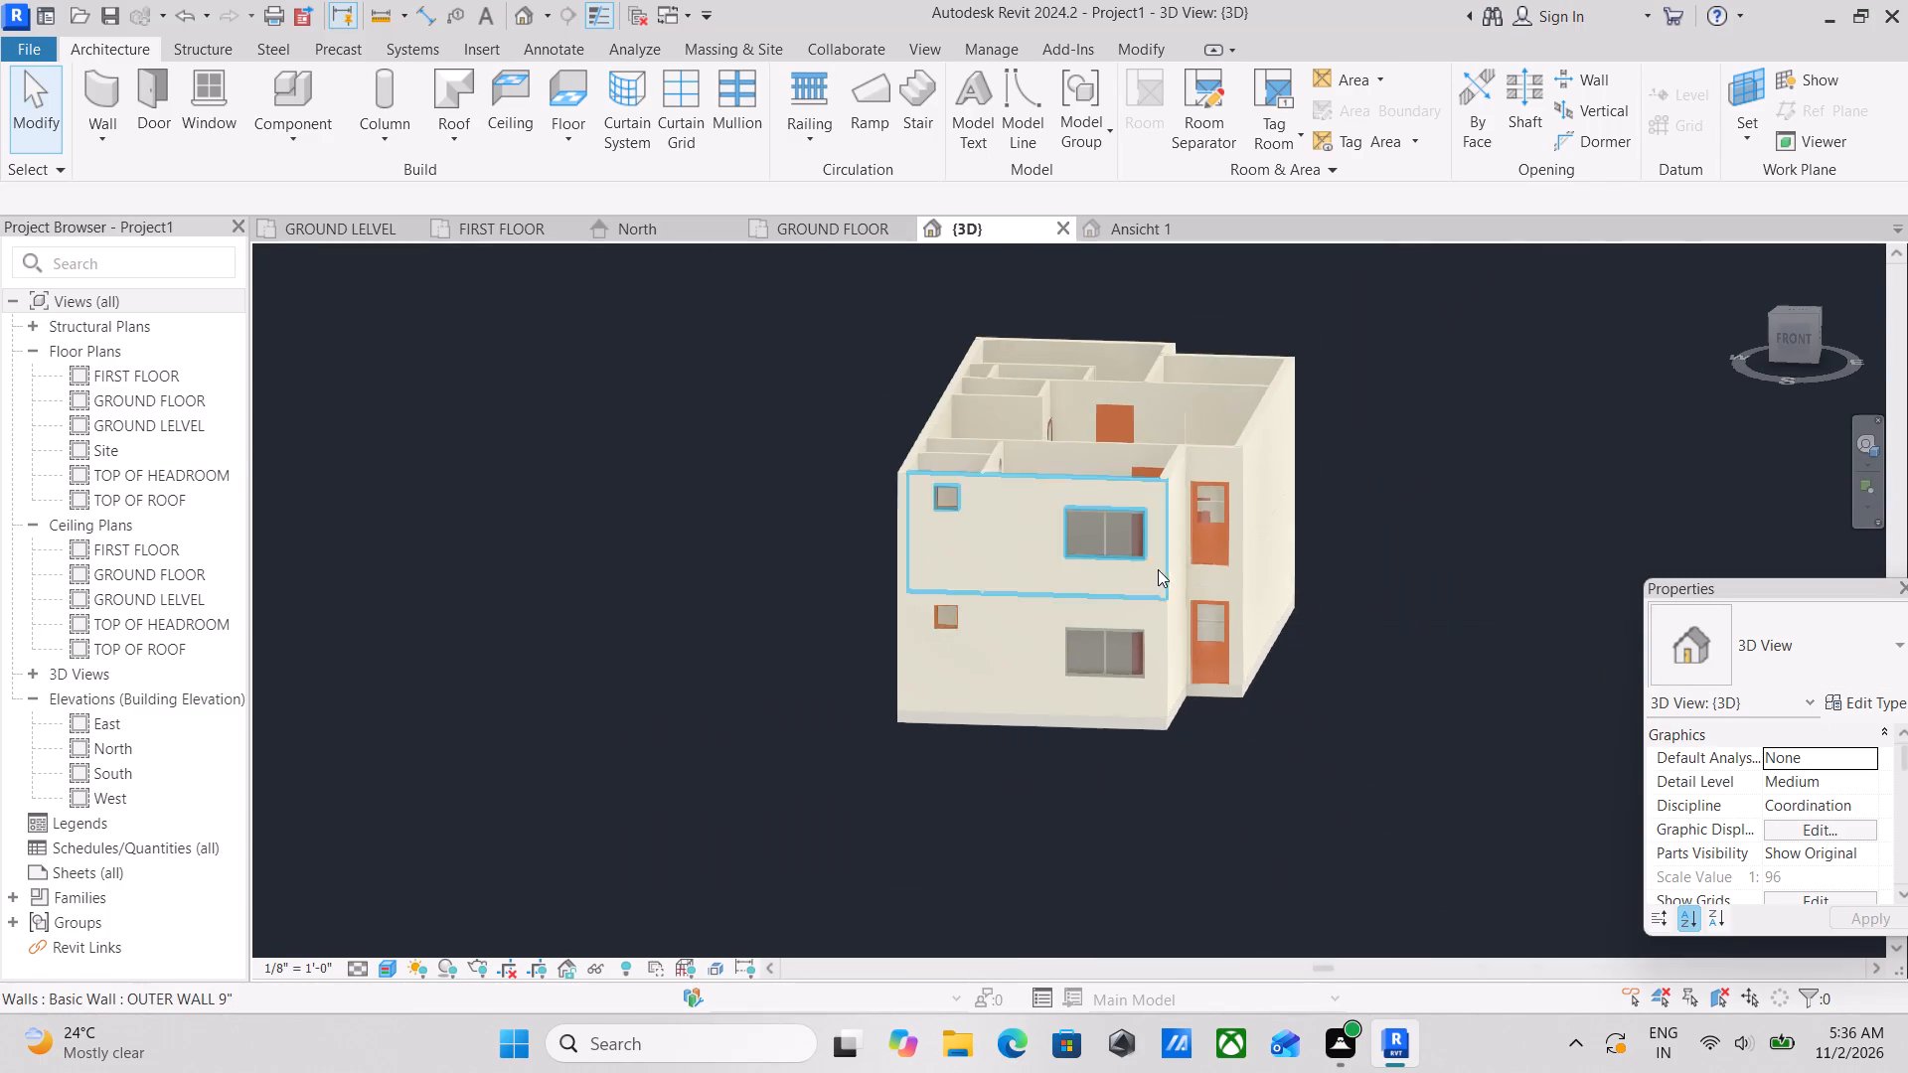
{"action": "middle_click_drag", "start_coordinate": [1183, 558], "coordinate": [1091, 1003], "text": "shift"}
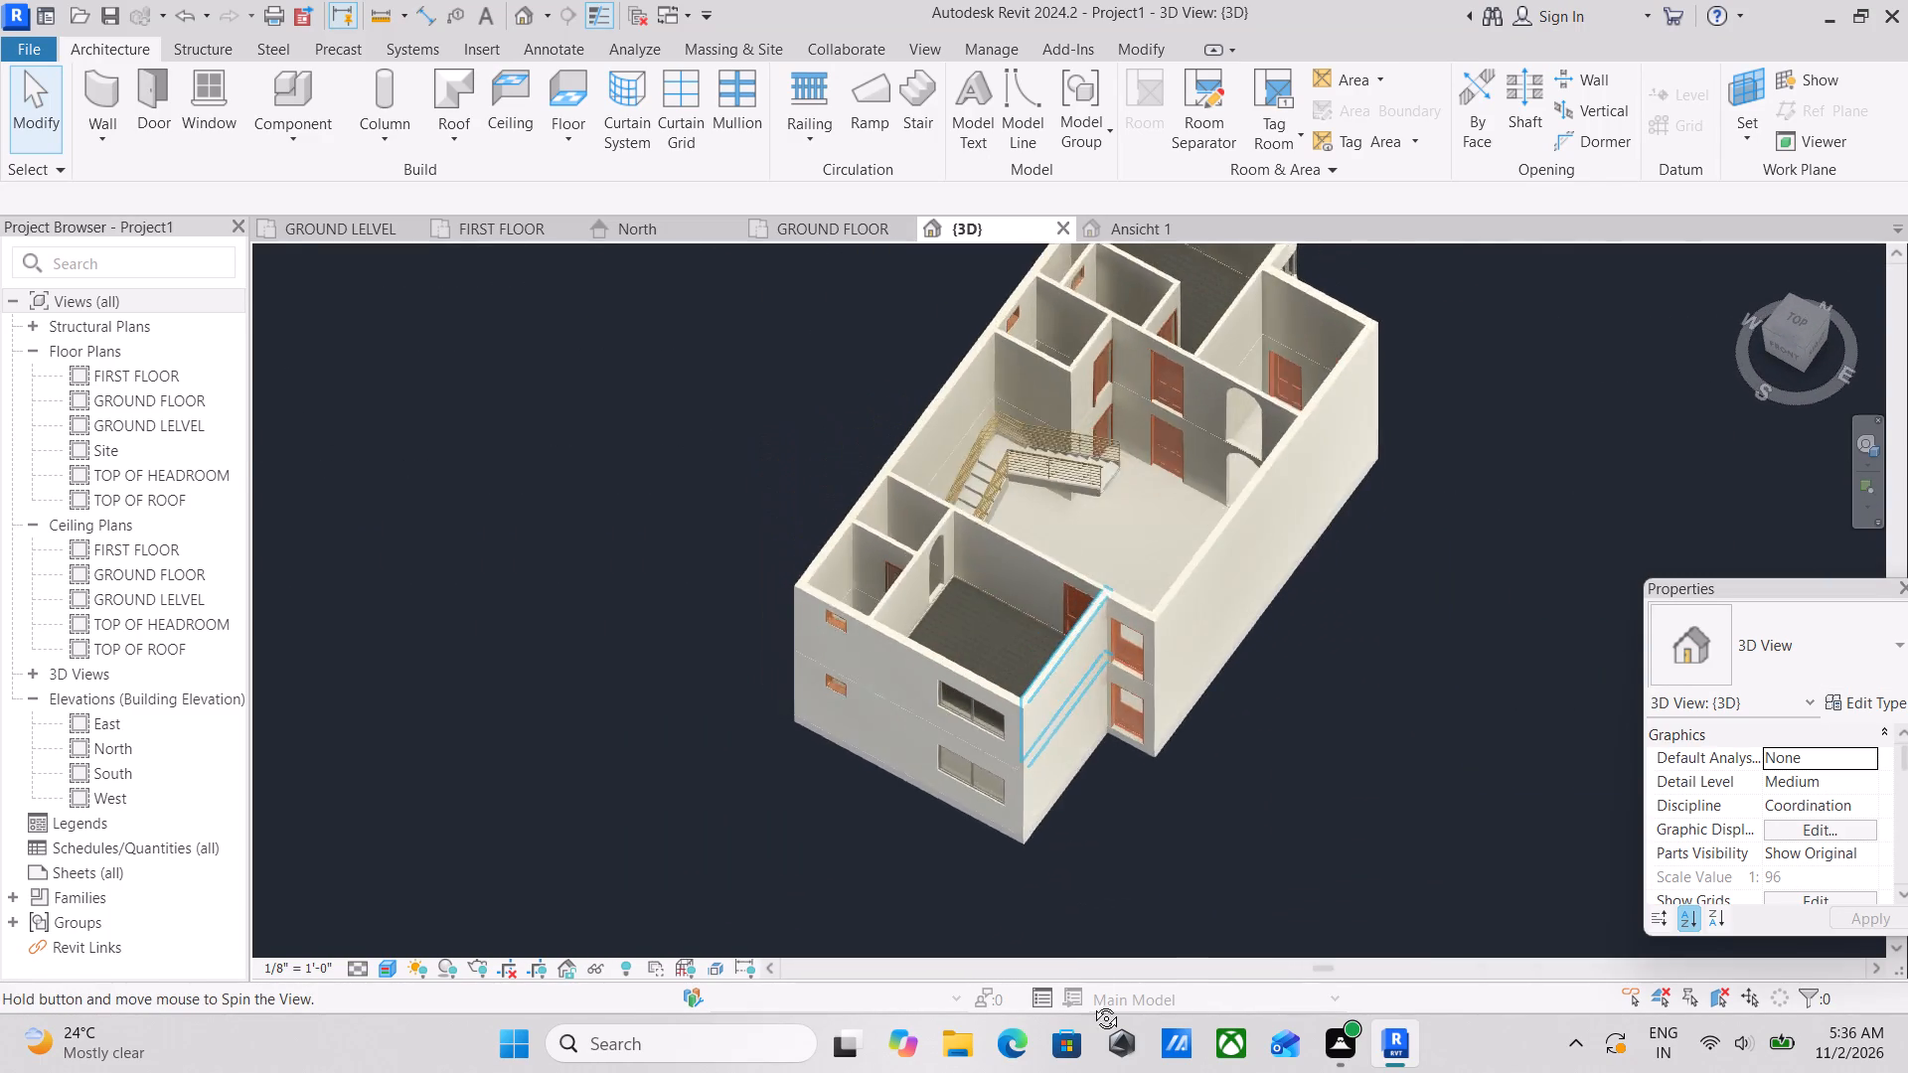
{"action": "middle_click_drag", "start_coordinate": [1091, 1003], "coordinate": [1093, 1013], "text": "shift"}
{"action": "middle_click_drag", "start_coordinate": [1105, 383], "coordinate": [996, 618], "text": "shift"}
{"action": "scroll", "coordinate": [1037, 622], "scroll_direction": "up", "scroll_amount": 1, "text": "shift"}
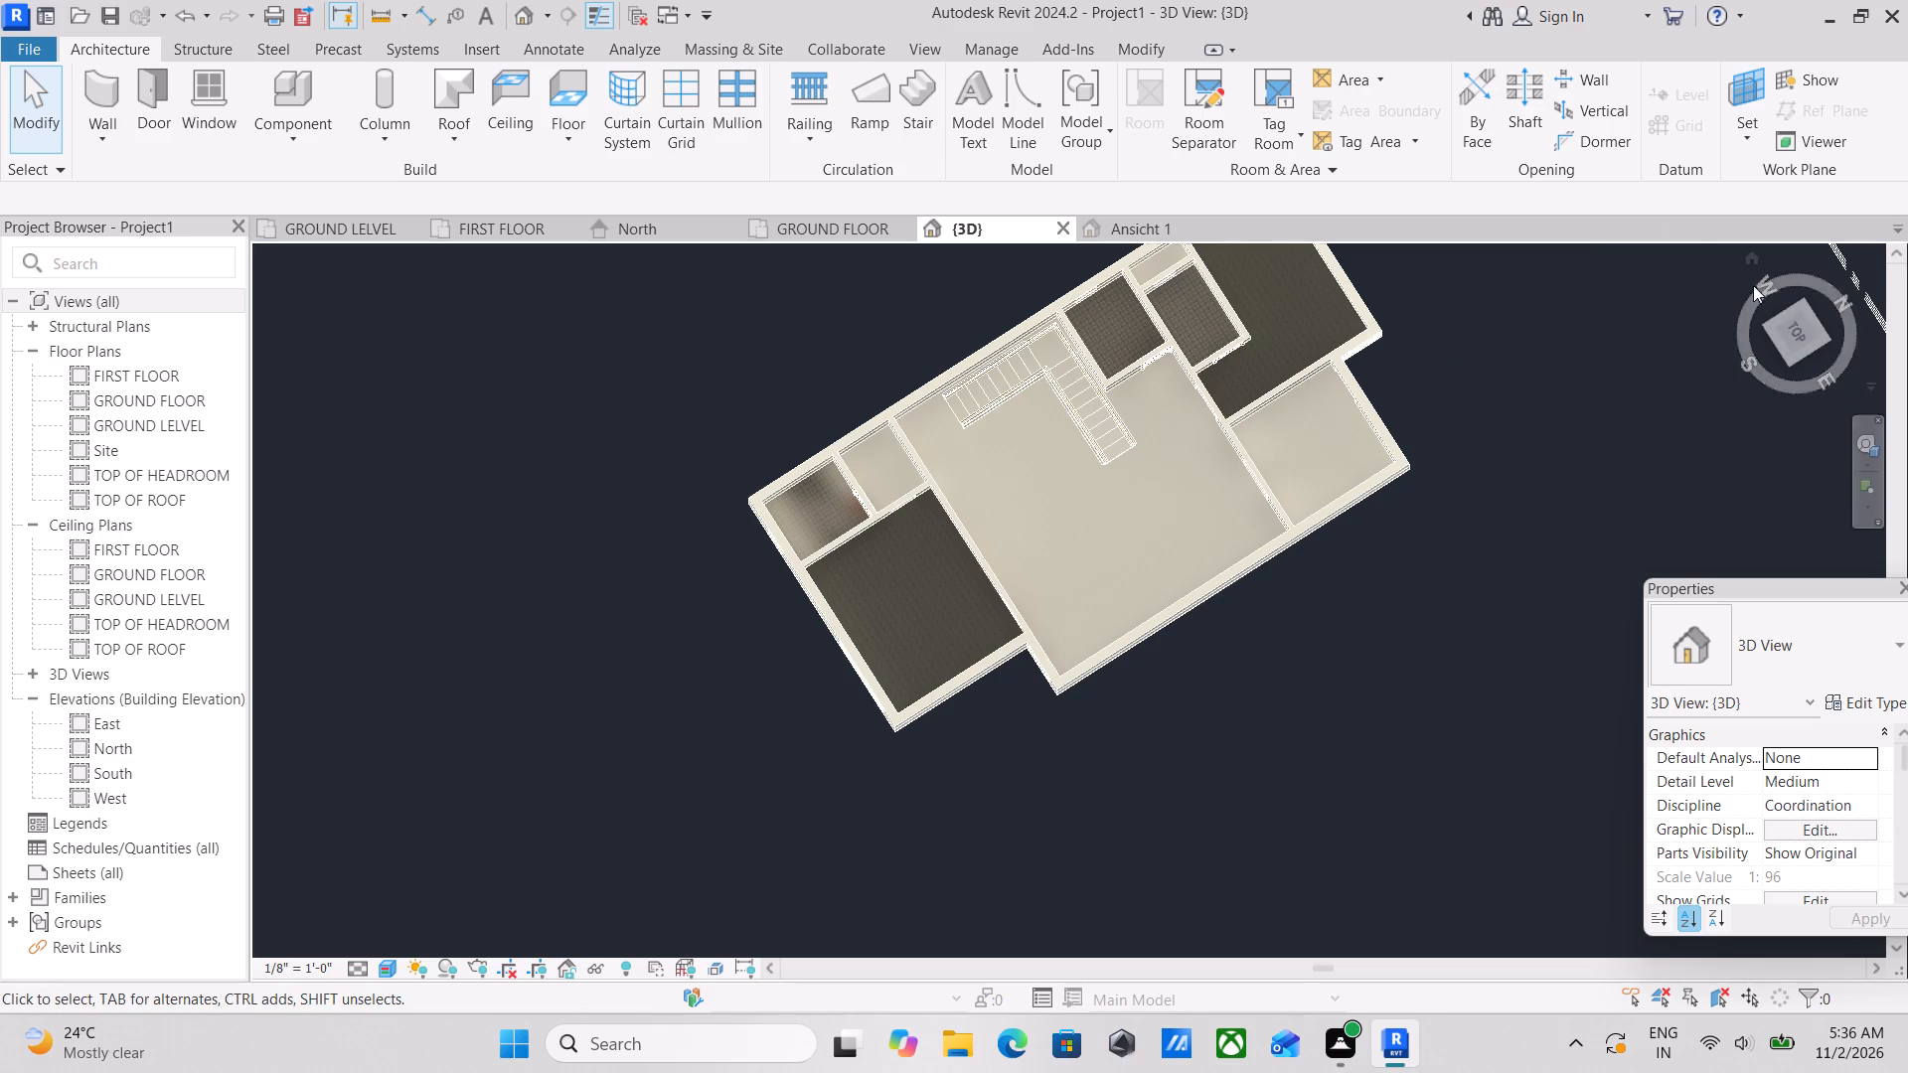
{"action": "left_click", "coordinate": [1798, 324]}
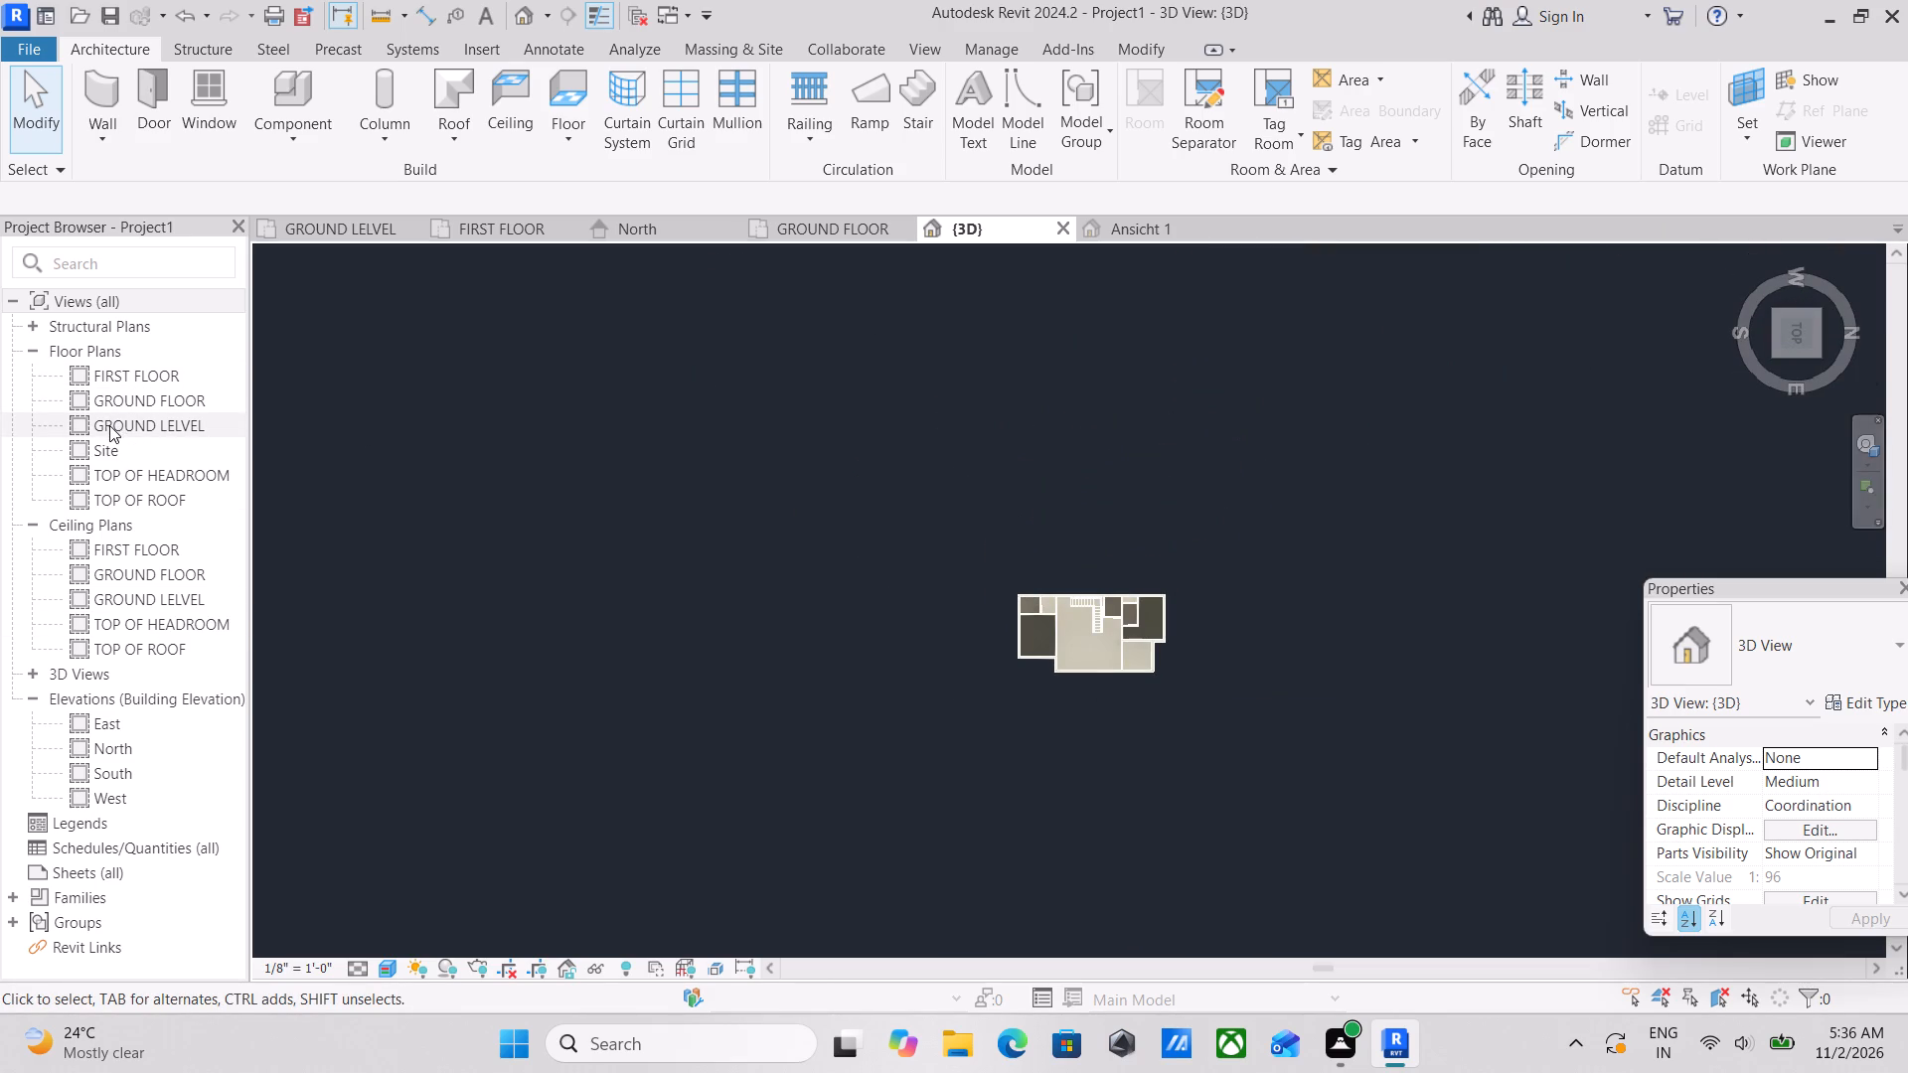
Open the FIRST FLOOR floor plan and start an architectural floor boundary there.
{"action": "double_click", "coordinate": [116, 399]}
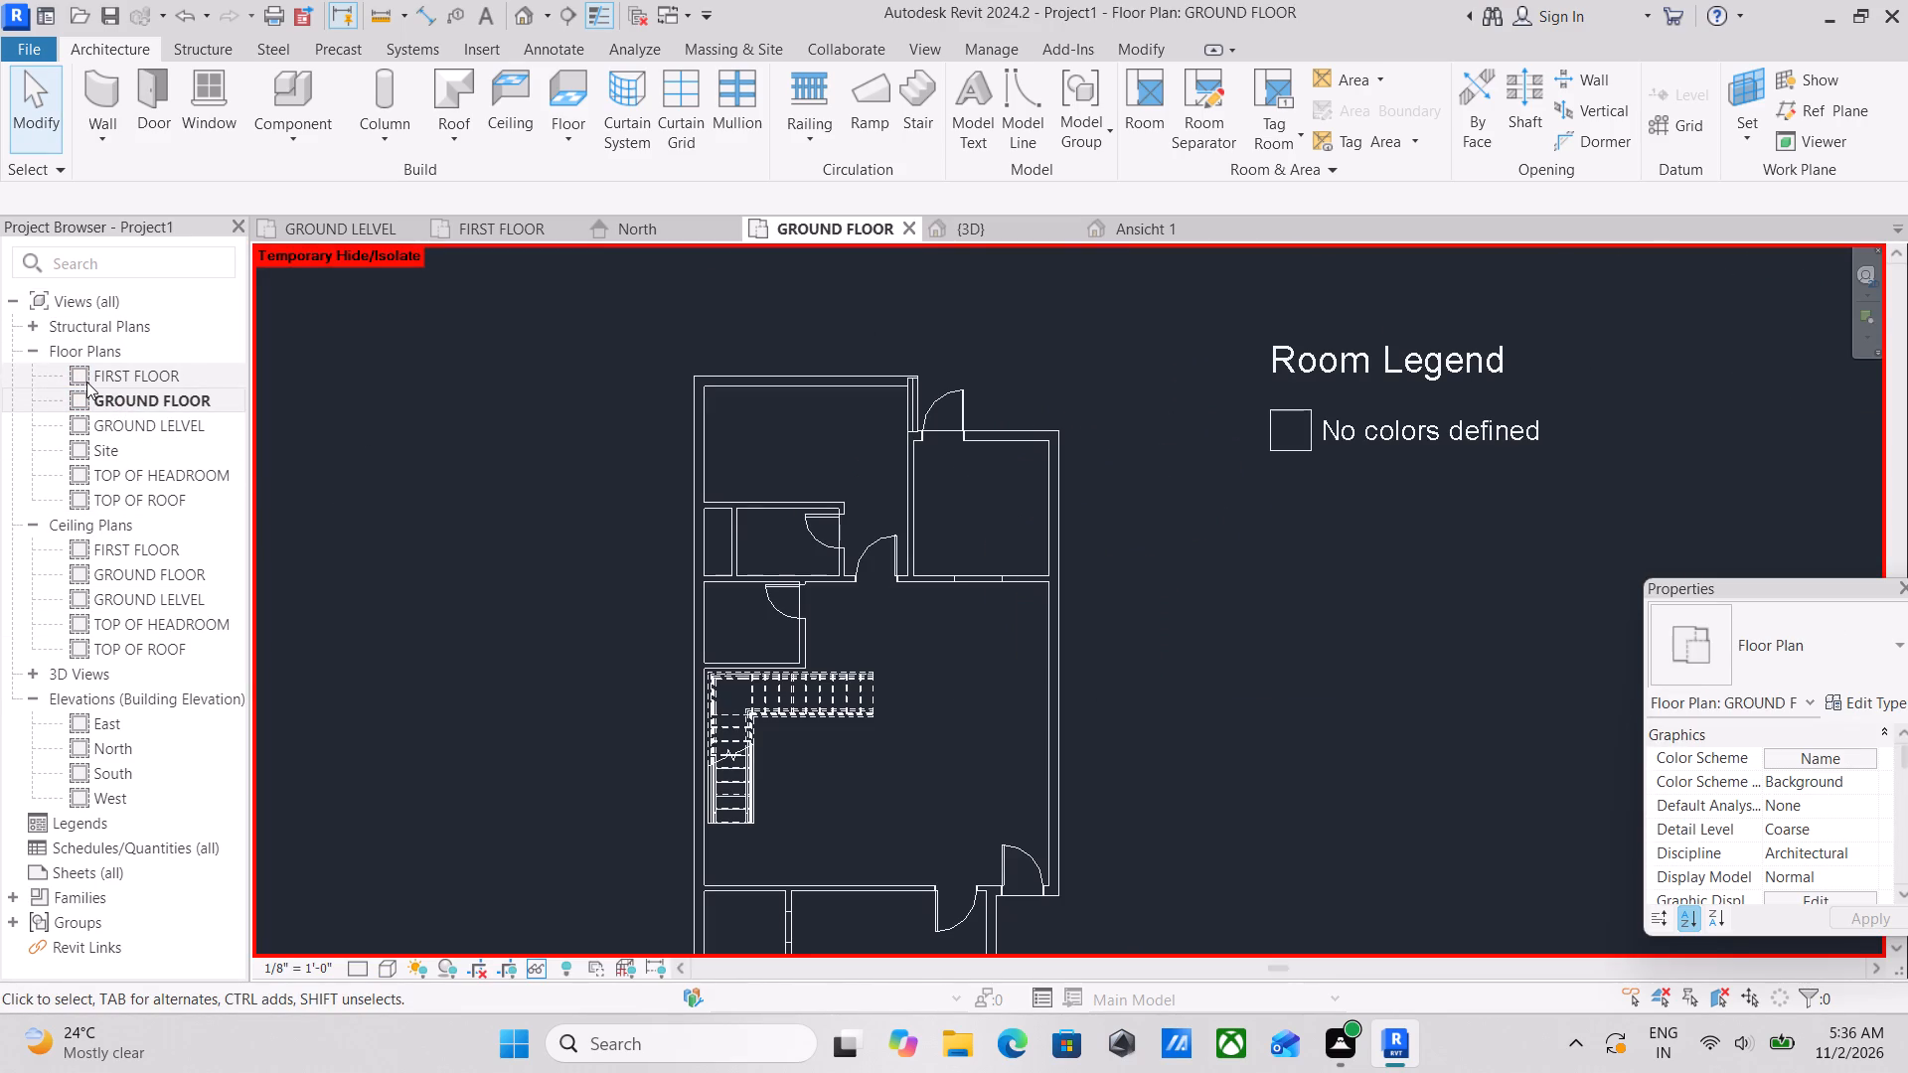
{"action": "double_click", "coordinate": [86, 382]}
{"action": "scroll", "coordinate": [1060, 459], "scroll_direction": "down", "scroll_amount": 7}
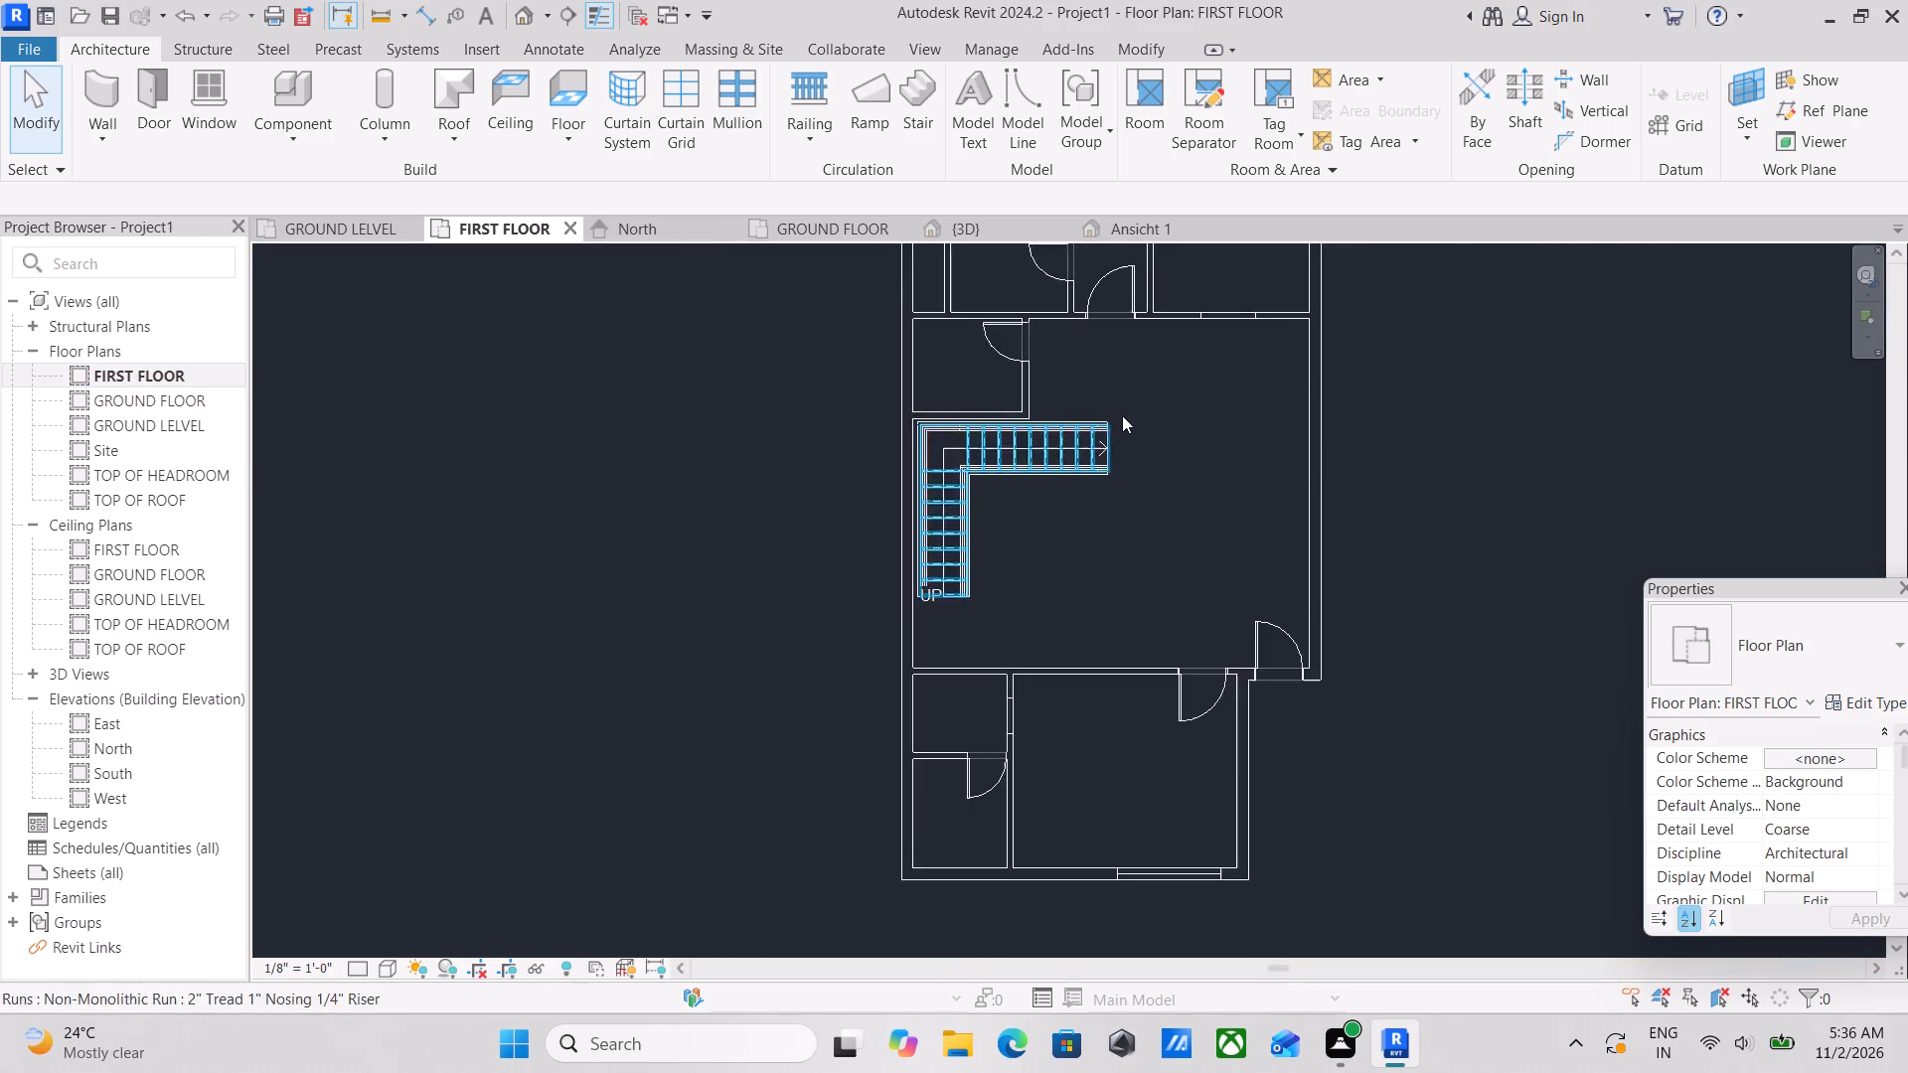
{"action": "scroll", "coordinate": [1122, 415], "scroll_direction": "down", "scroll_amount": 2}
{"action": "middle_click_drag", "start_coordinate": [1122, 415], "coordinate": [1091, 724]}
{"action": "scroll", "coordinate": [905, 437], "scroll_direction": "up", "scroll_amount": 4}
{"action": "scroll", "coordinate": [1111, 513], "scroll_direction": "up", "scroll_amount": 3}
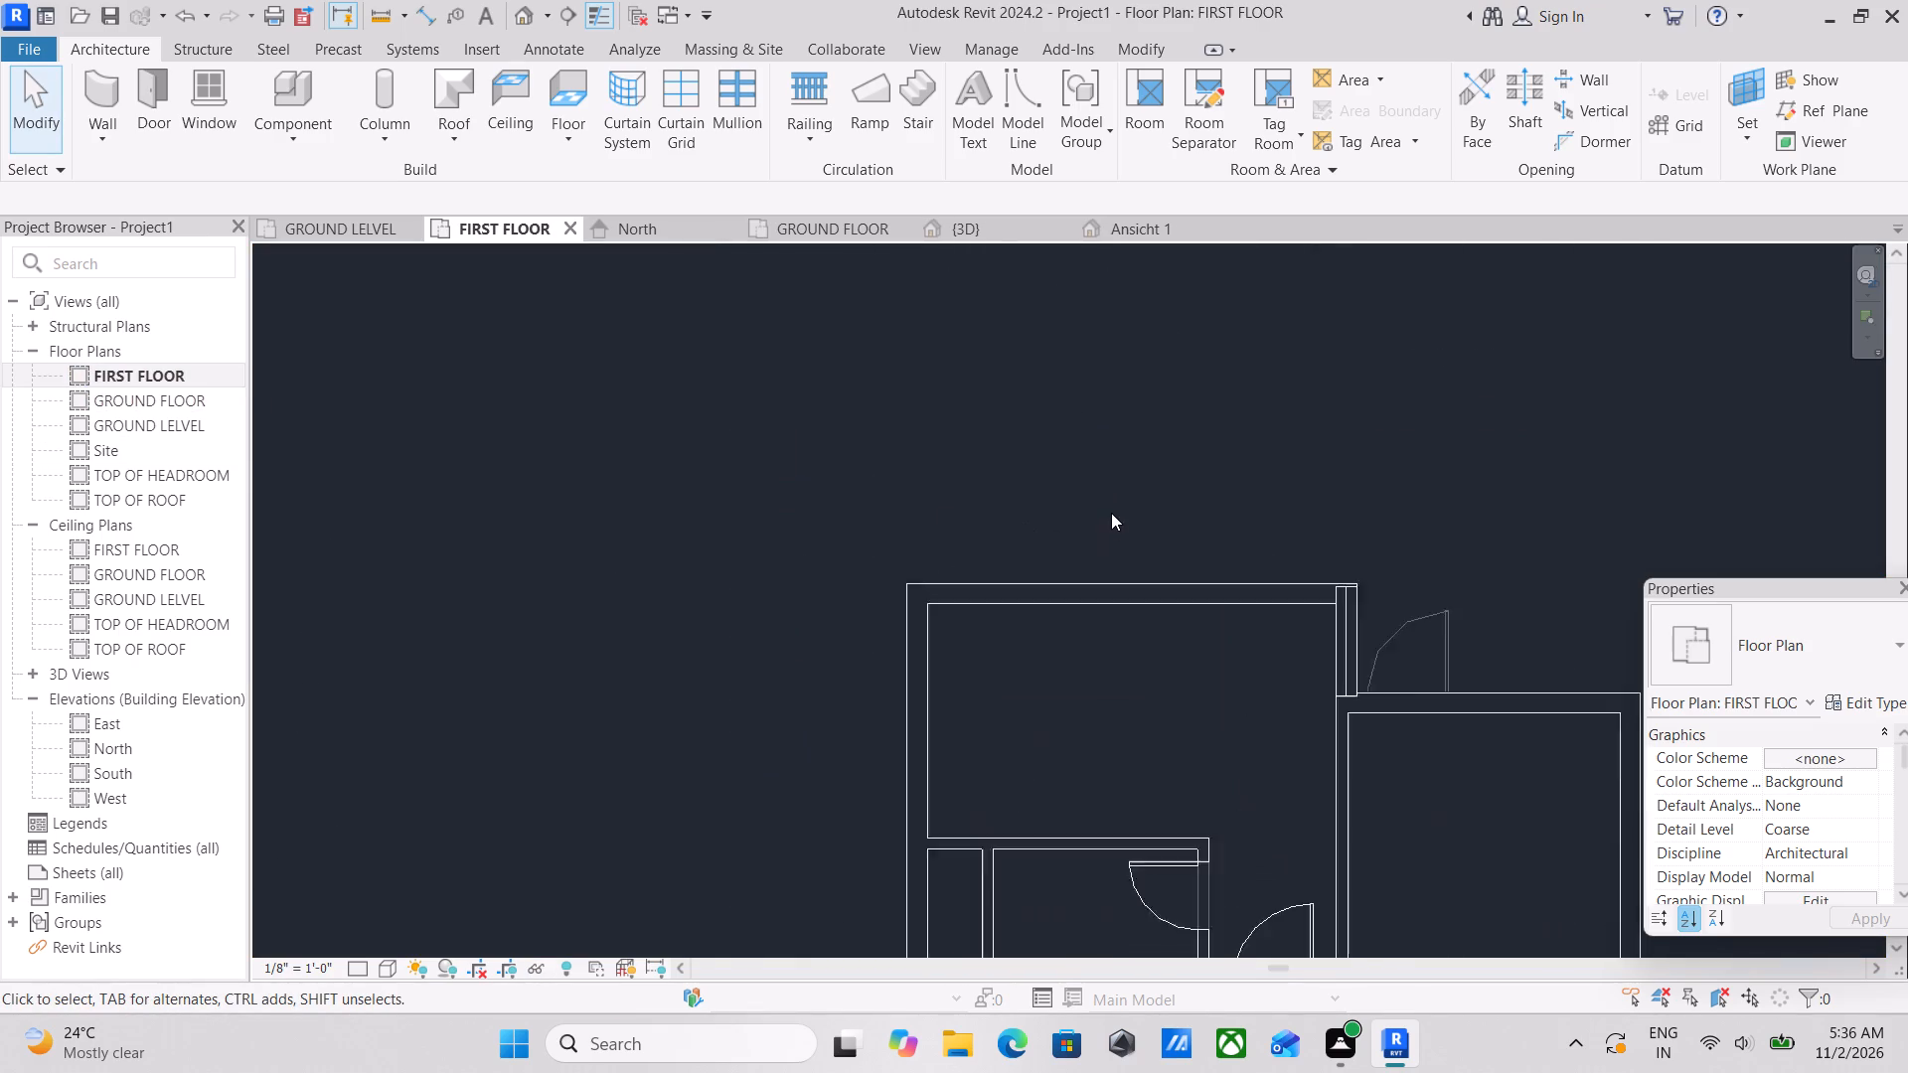
{"action": "scroll", "coordinate": [1111, 513], "scroll_direction": "up", "scroll_amount": 1}
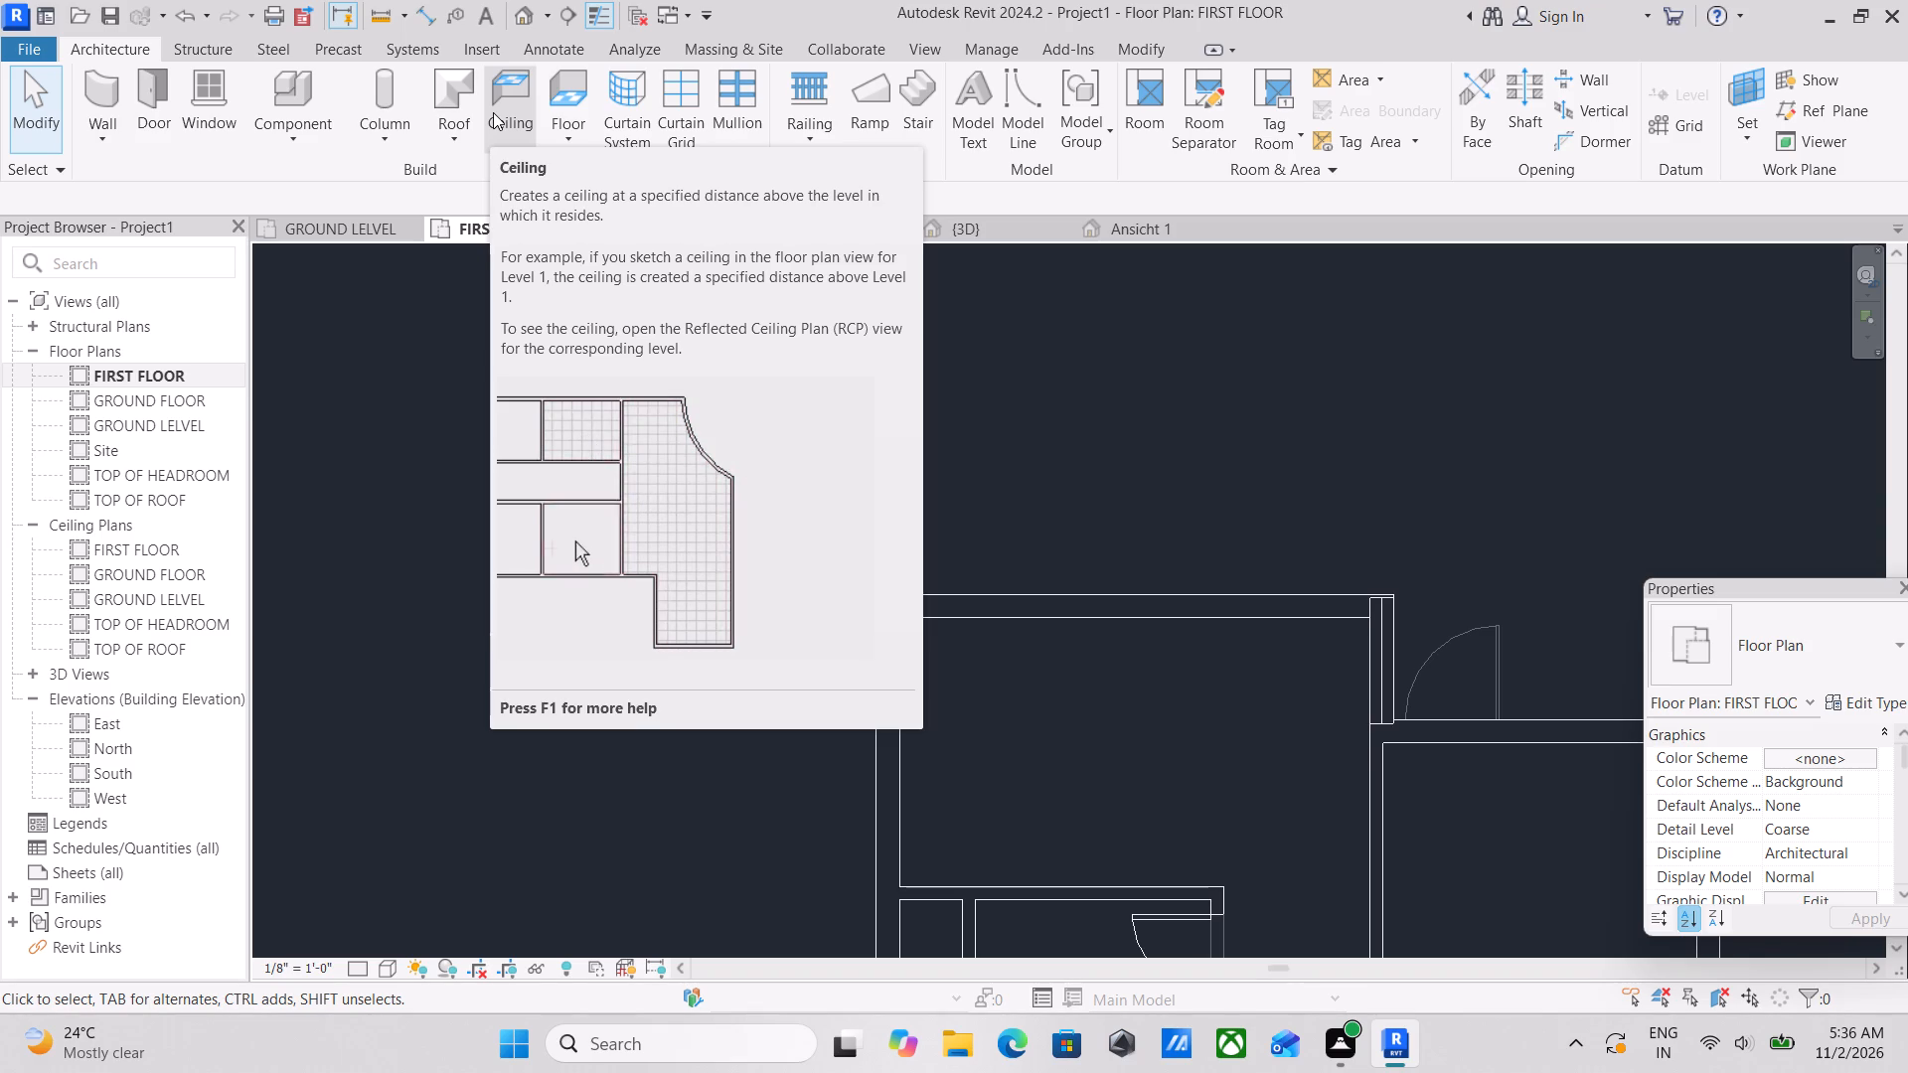
{"action": "scroll", "coordinate": [853, 448], "scroll_direction": "up", "scroll_amount": 2}
{"action": "scroll", "coordinate": [929, 536], "scroll_direction": "down", "scroll_amount": 2}
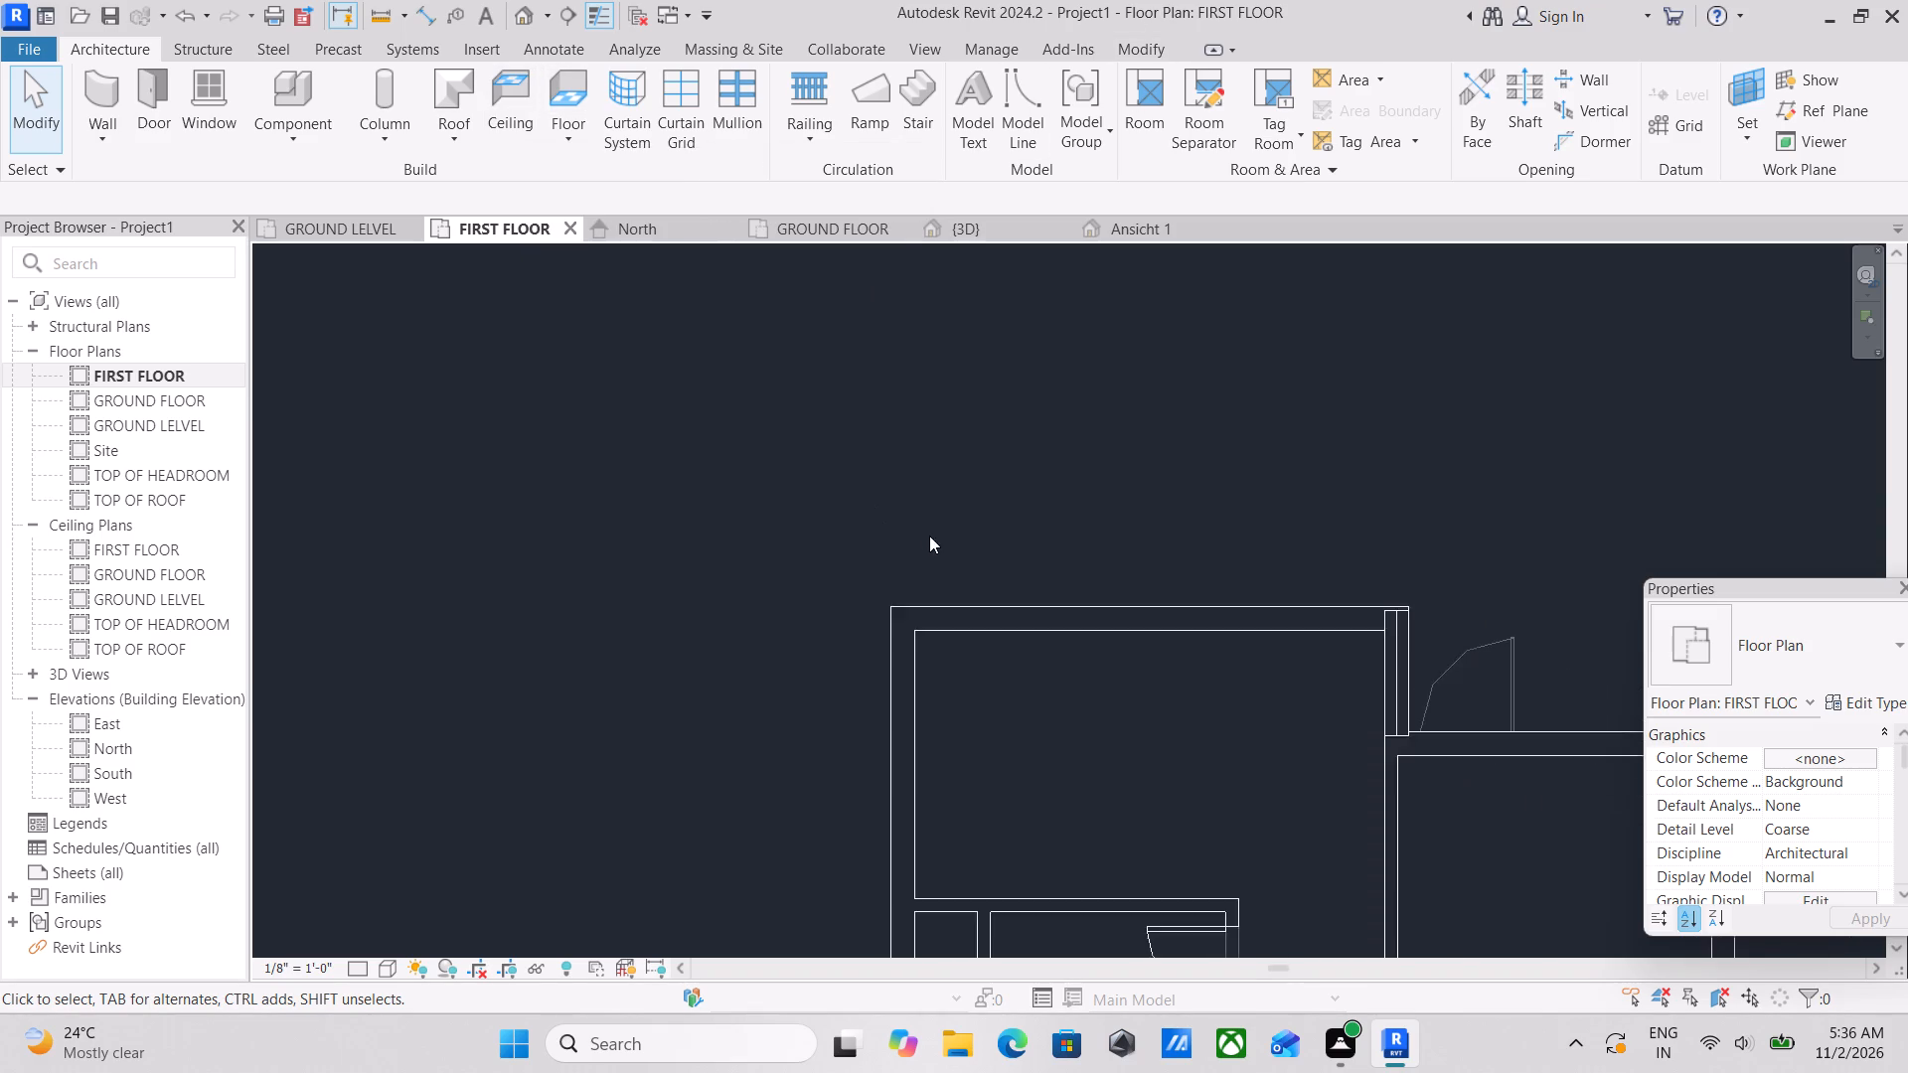
{"action": "middle_click_drag", "start_coordinate": [883, 501], "coordinate": [687, 306]}
{"action": "scroll", "coordinate": [716, 332], "scroll_direction": "down", "scroll_amount": 1}
{"action": "scroll", "coordinate": [1339, 203], "scroll_direction": "up", "scroll_amount": 1}
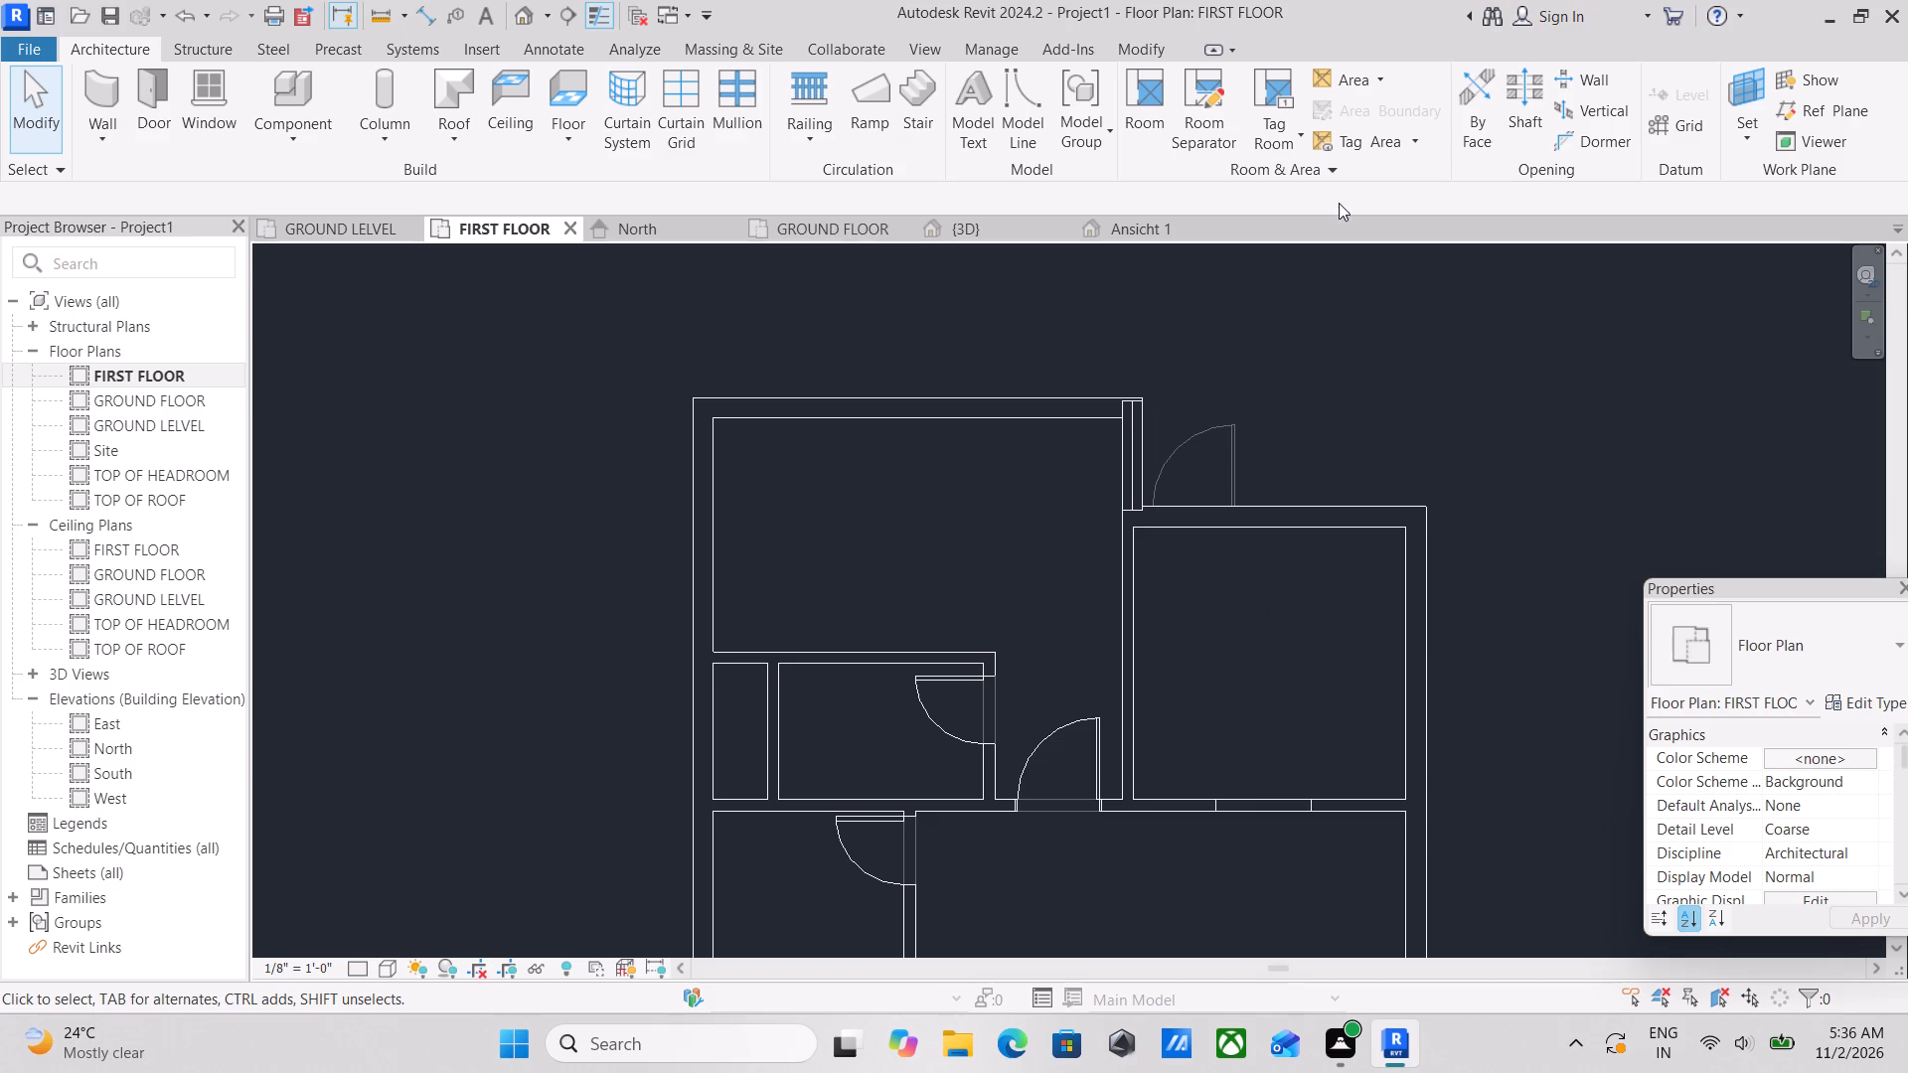
{"action": "scroll", "coordinate": [1339, 203], "scroll_direction": "up", "scroll_amount": 1}
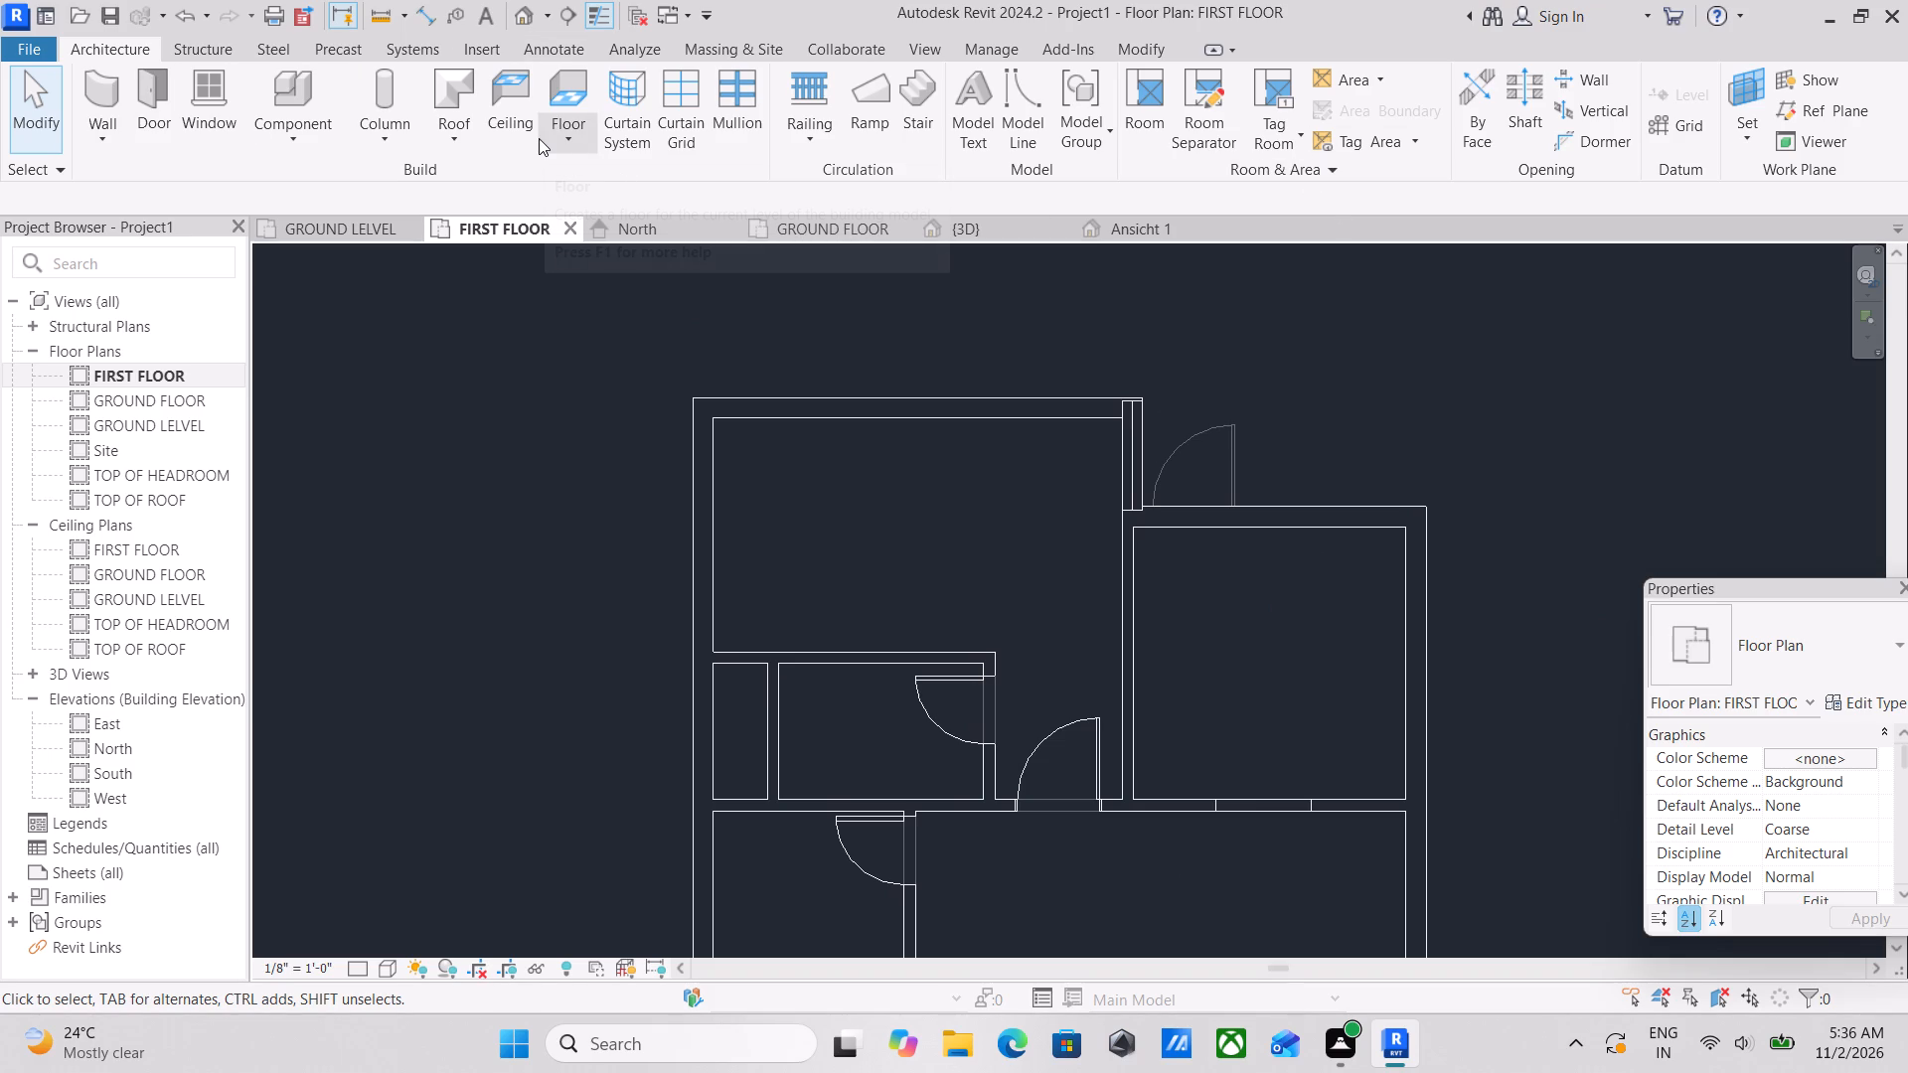
{"action": "left_click", "coordinate": [542, 138]}
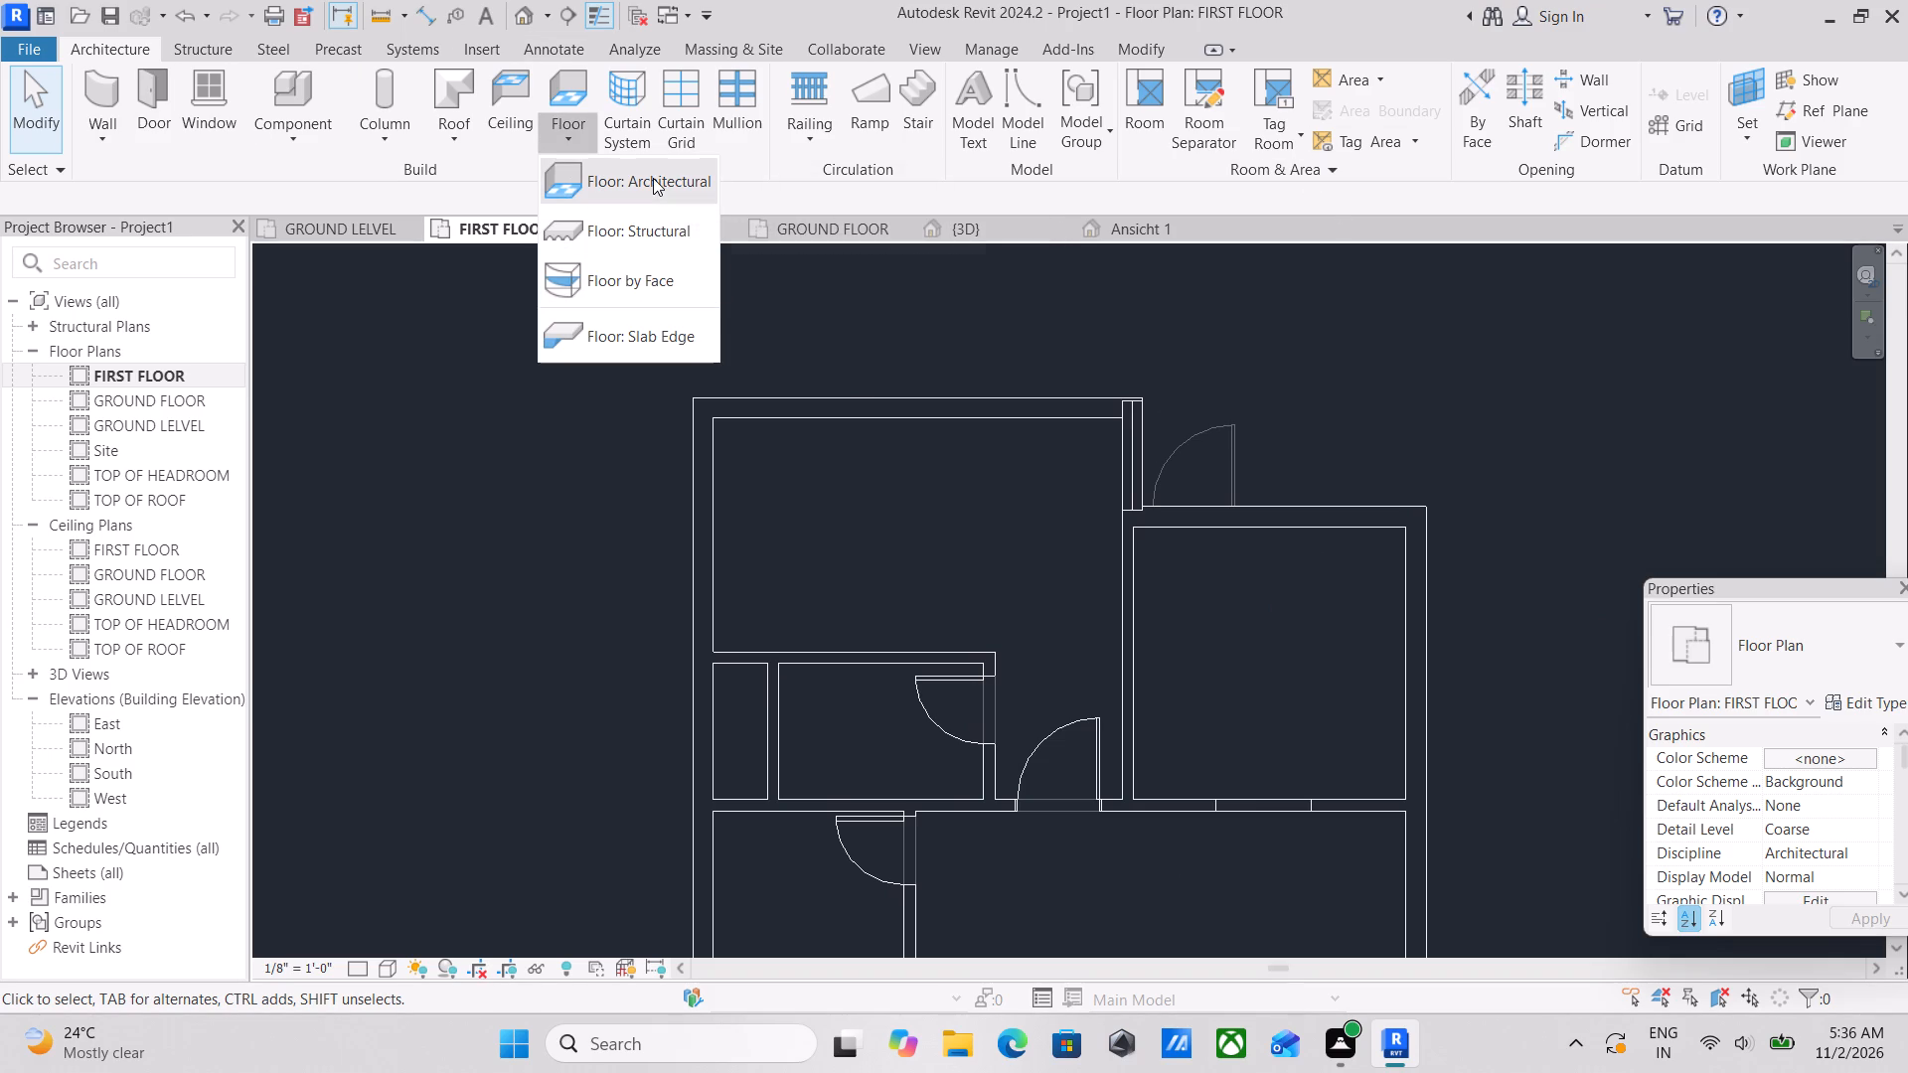
{"action": "left_click", "coordinate": [672, 194]}
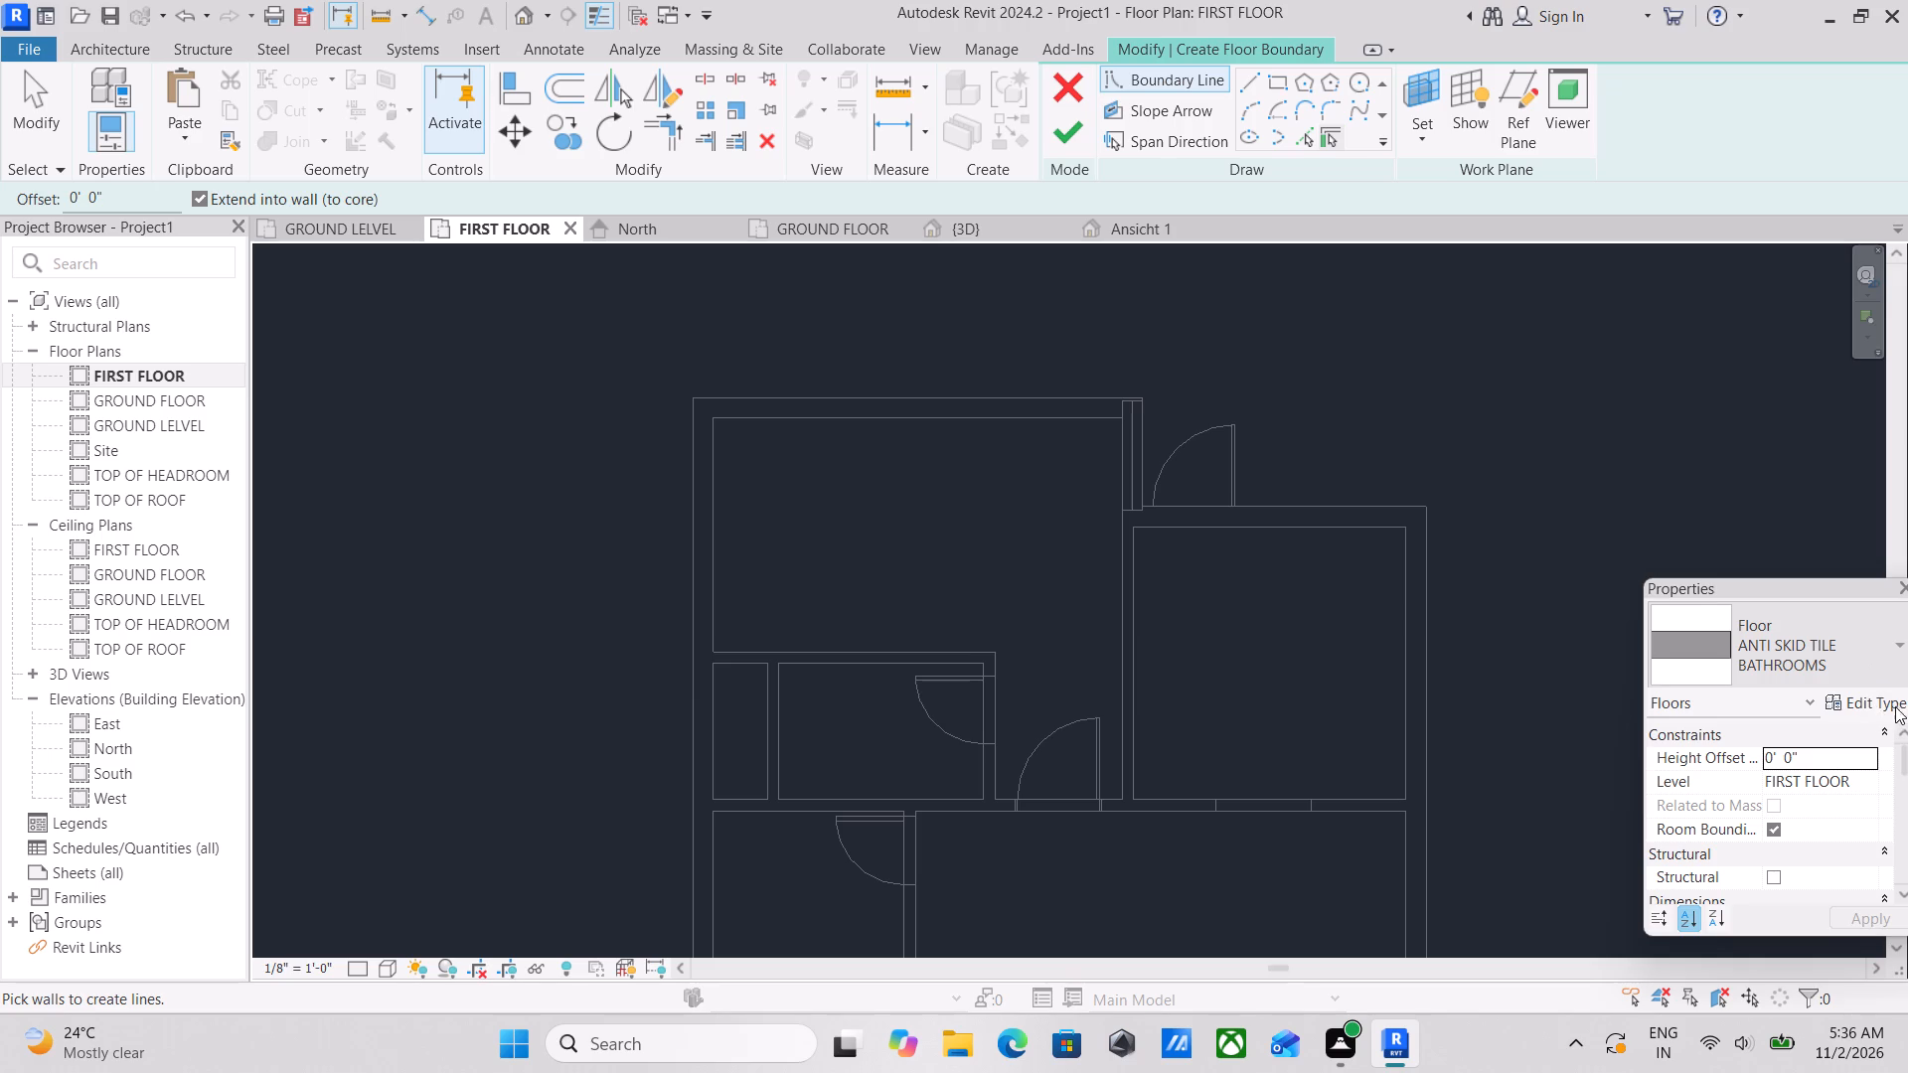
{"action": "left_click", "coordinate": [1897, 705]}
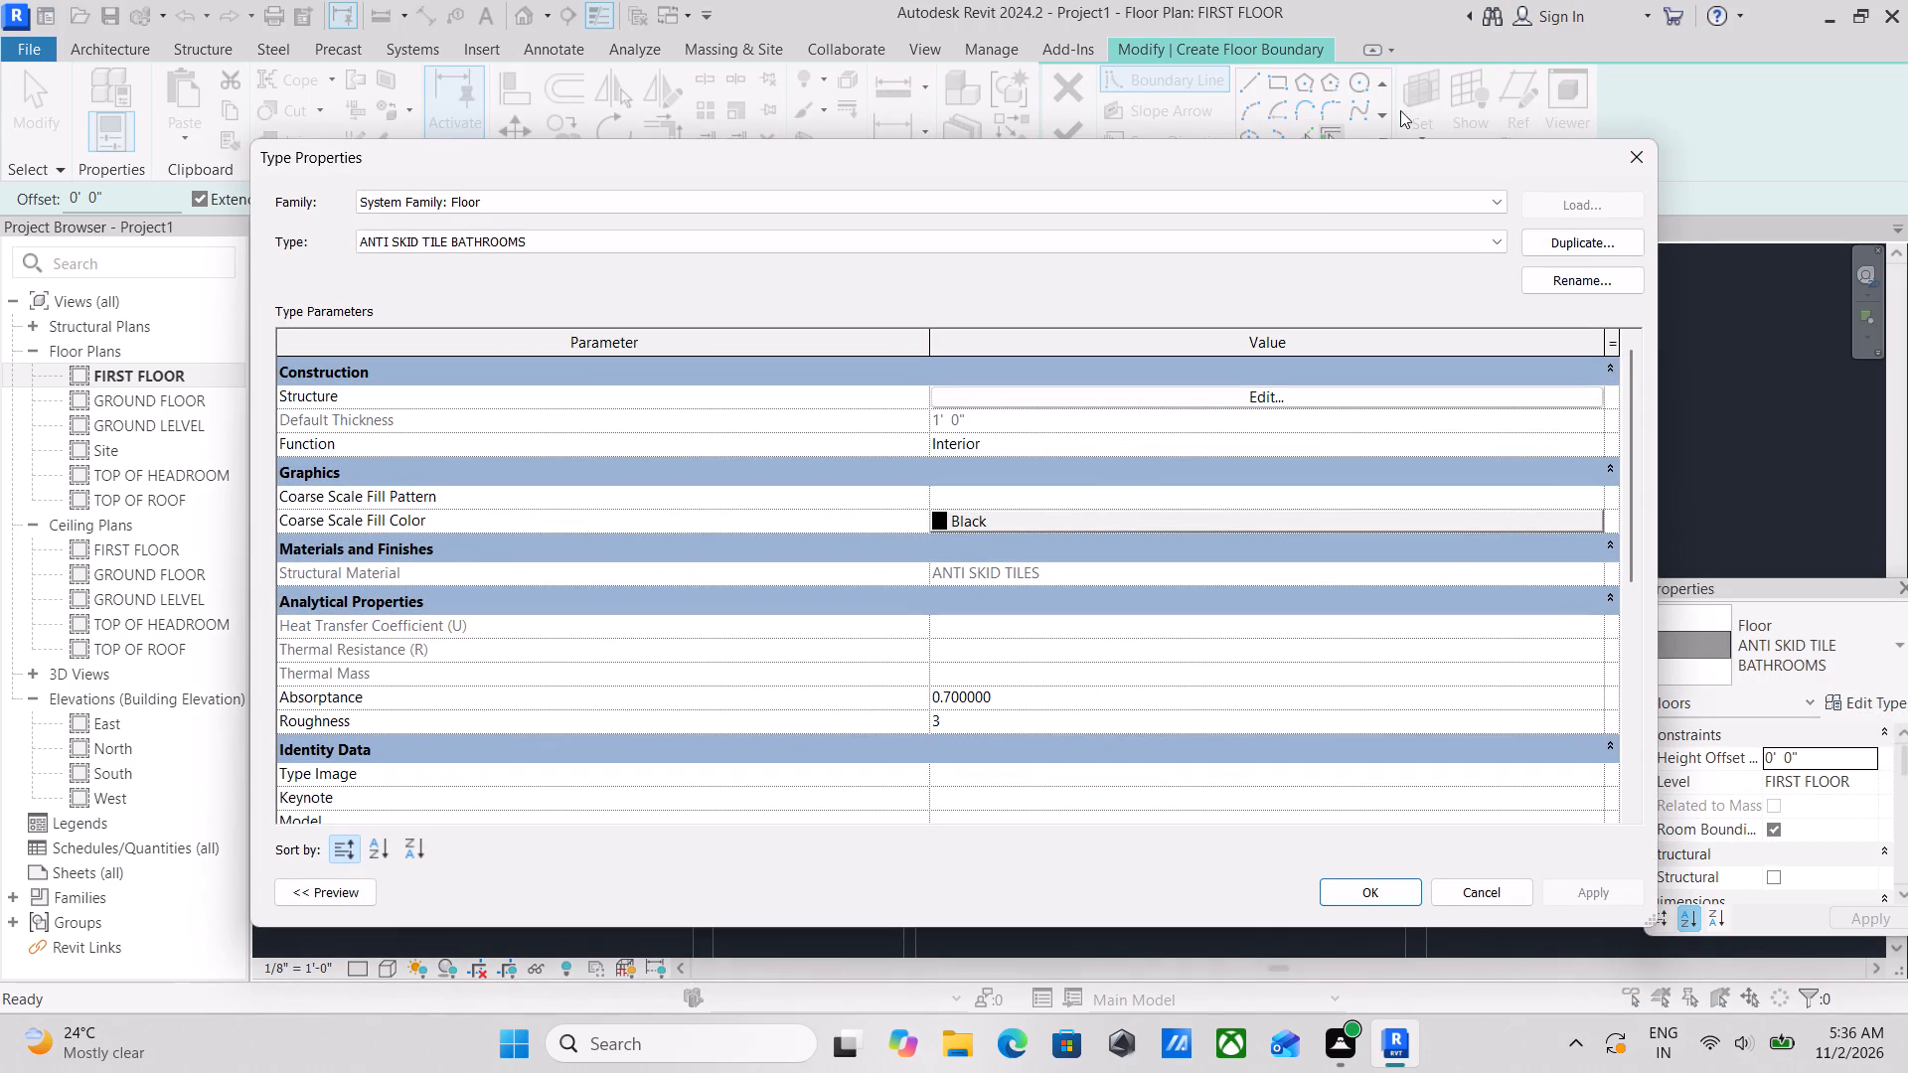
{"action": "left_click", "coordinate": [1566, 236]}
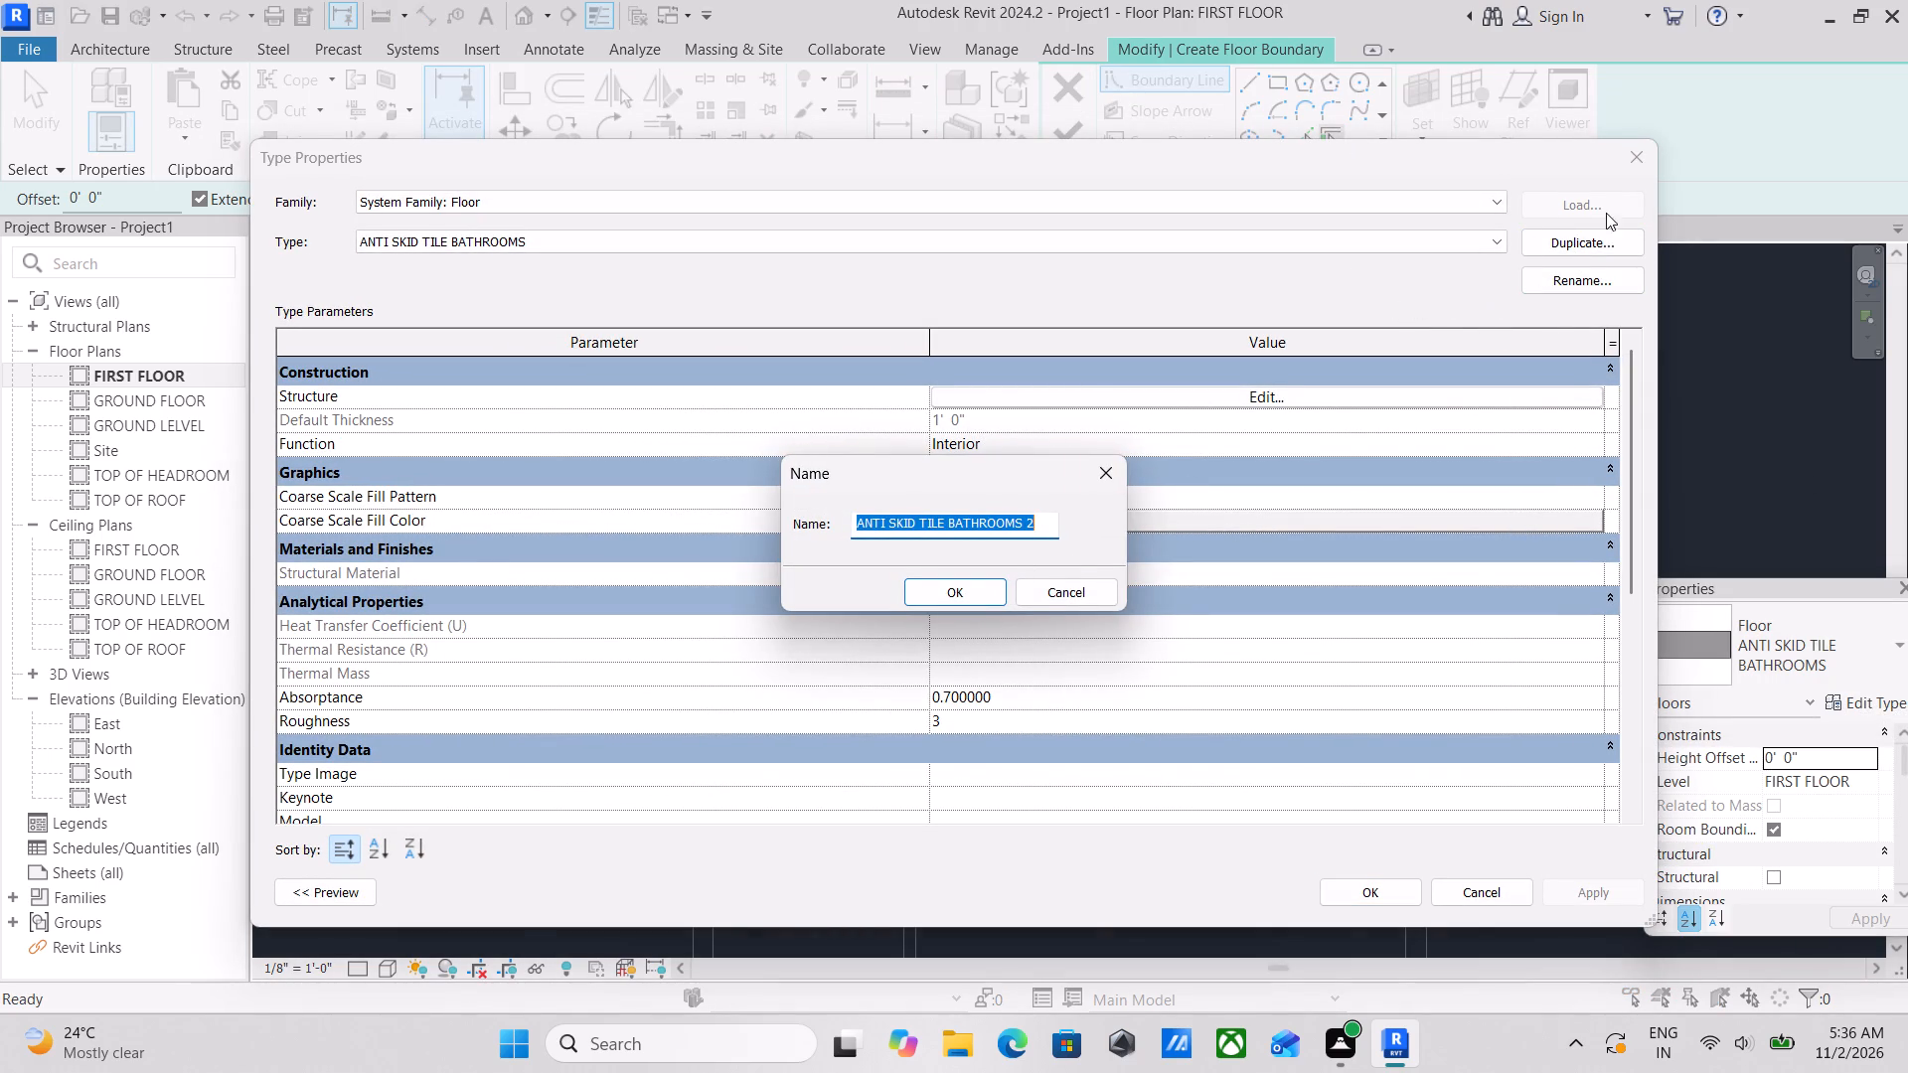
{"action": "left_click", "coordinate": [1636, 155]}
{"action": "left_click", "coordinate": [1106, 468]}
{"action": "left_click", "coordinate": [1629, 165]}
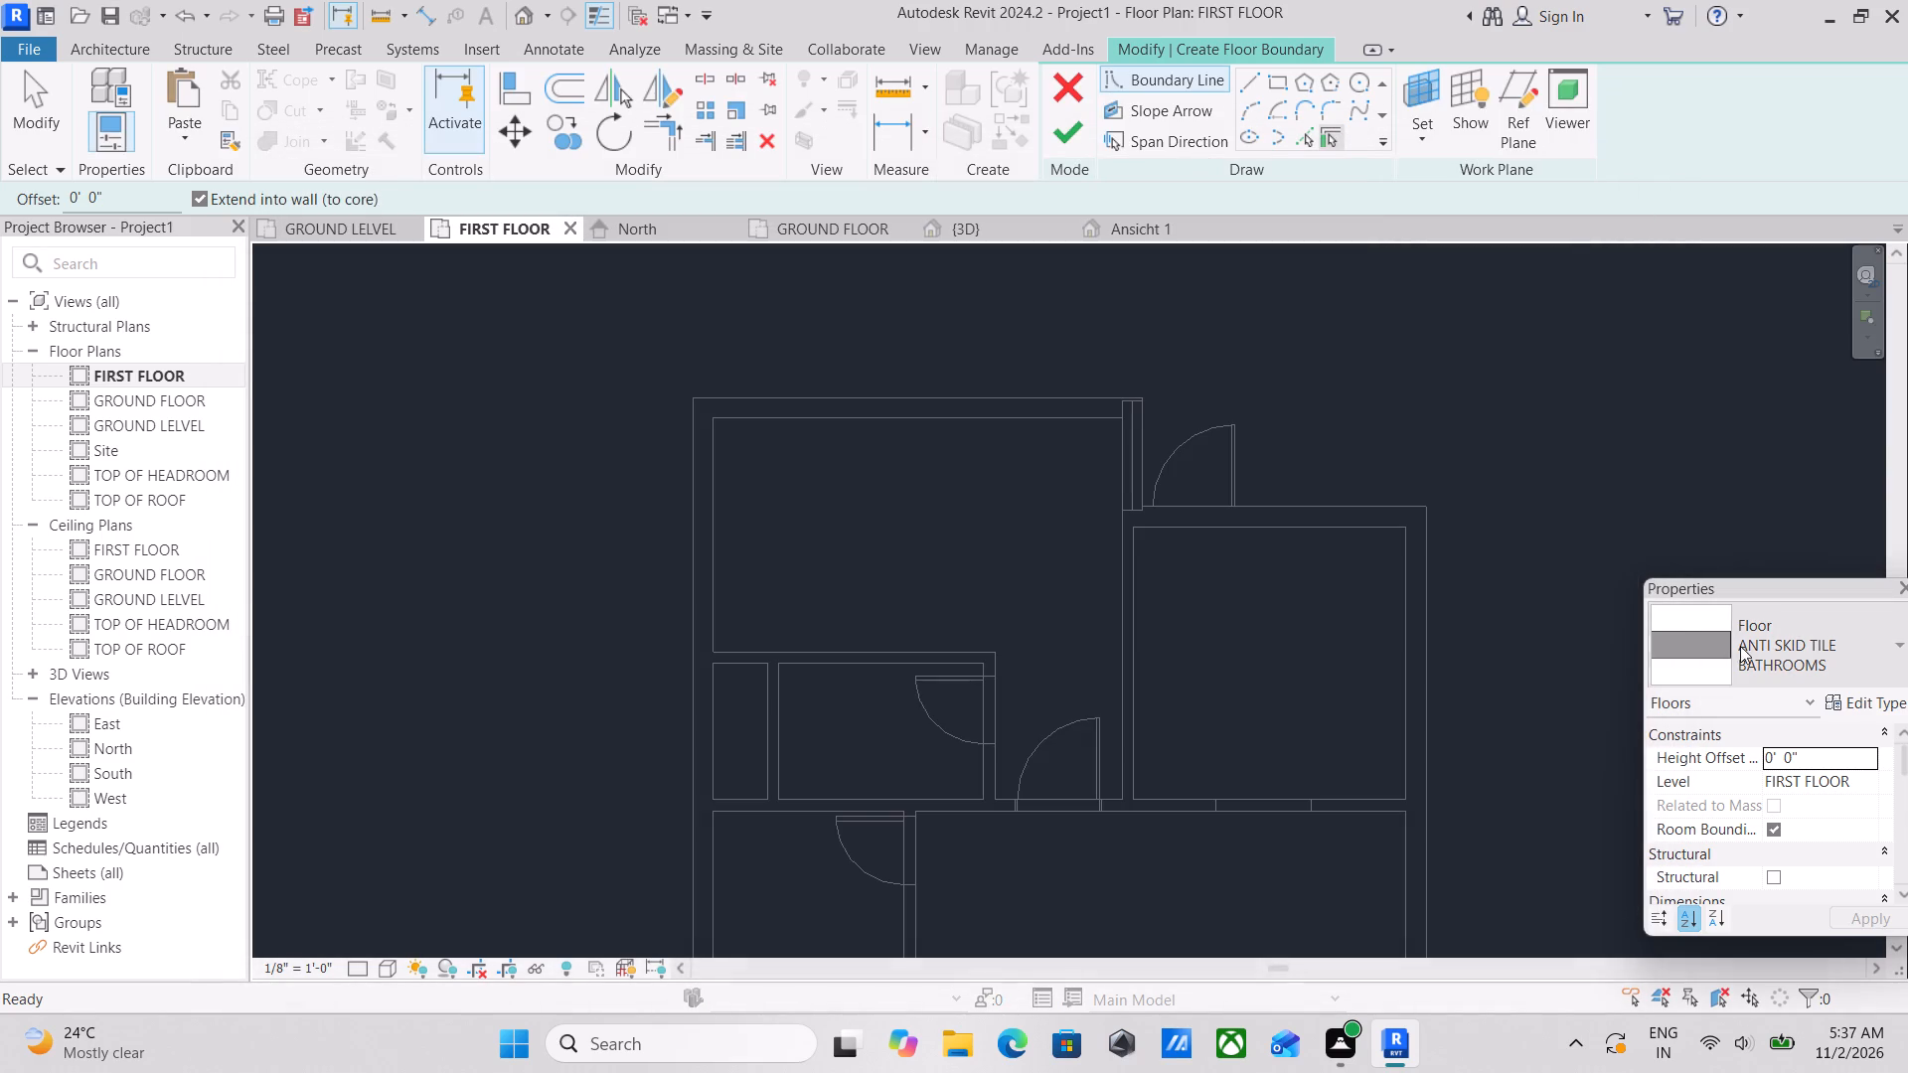
Choose the MARBLE FLOORING 1' floor type and duplicate it as MARBLE FLOORING 6".
{"action": "left_click", "coordinate": [1846, 661]}
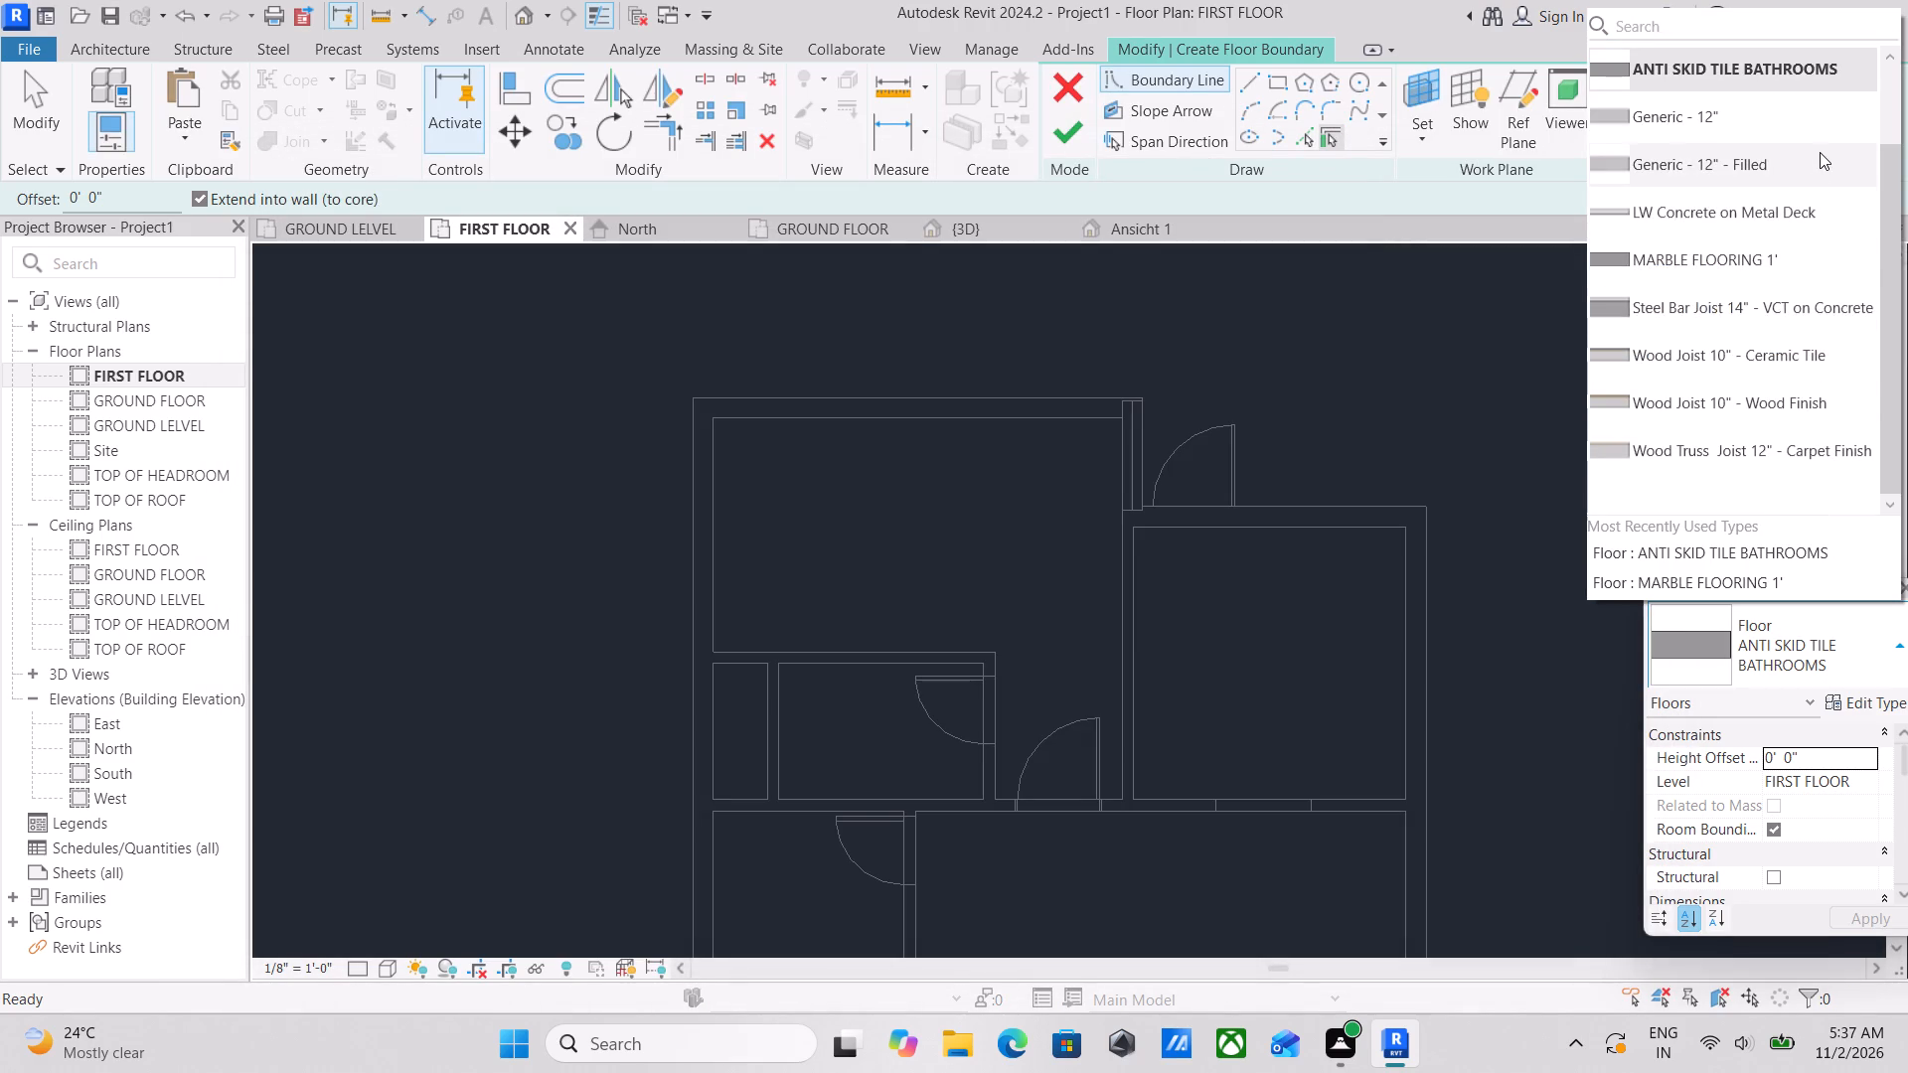
{"action": "scroll", "coordinate": [1718, 459], "scroll_direction": "down", "scroll_amount": 2}
{"action": "left_click", "coordinate": [1717, 576]}
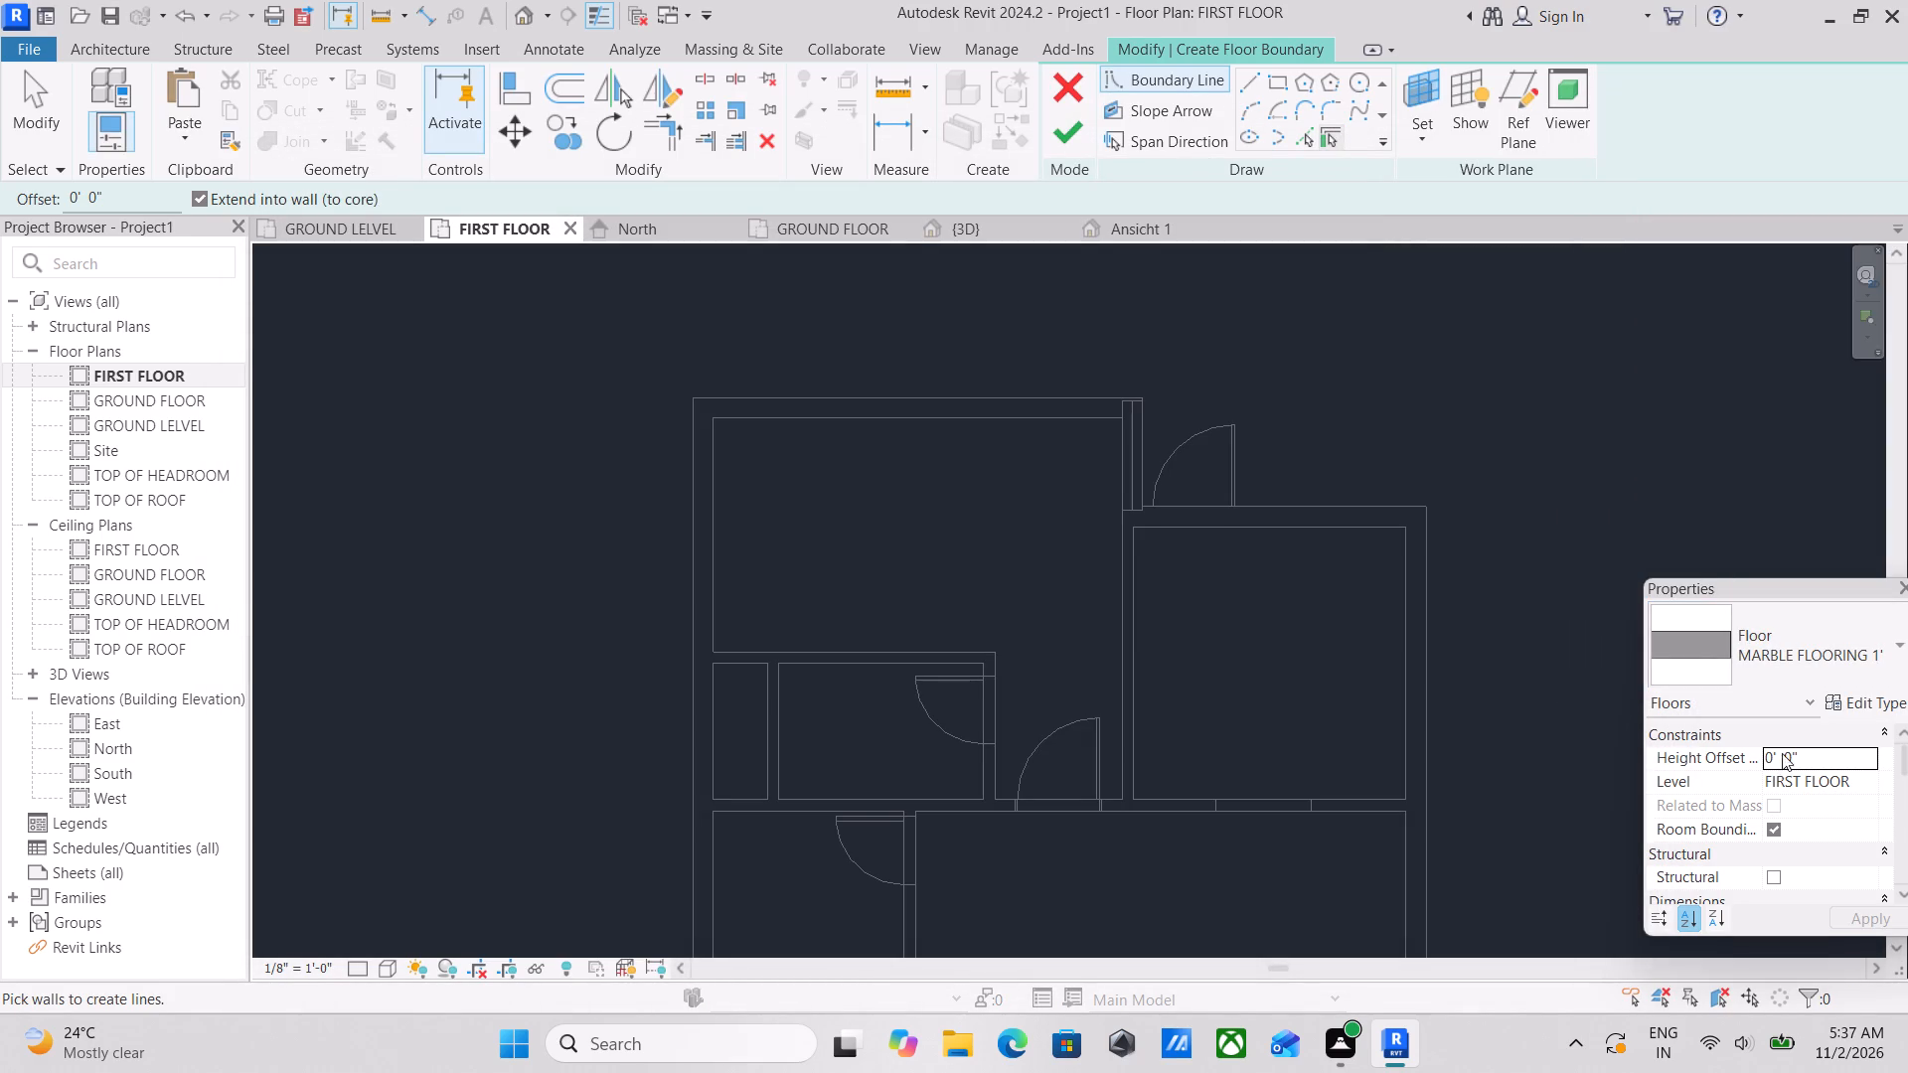
{"action": "left_click", "coordinate": [1874, 714]}
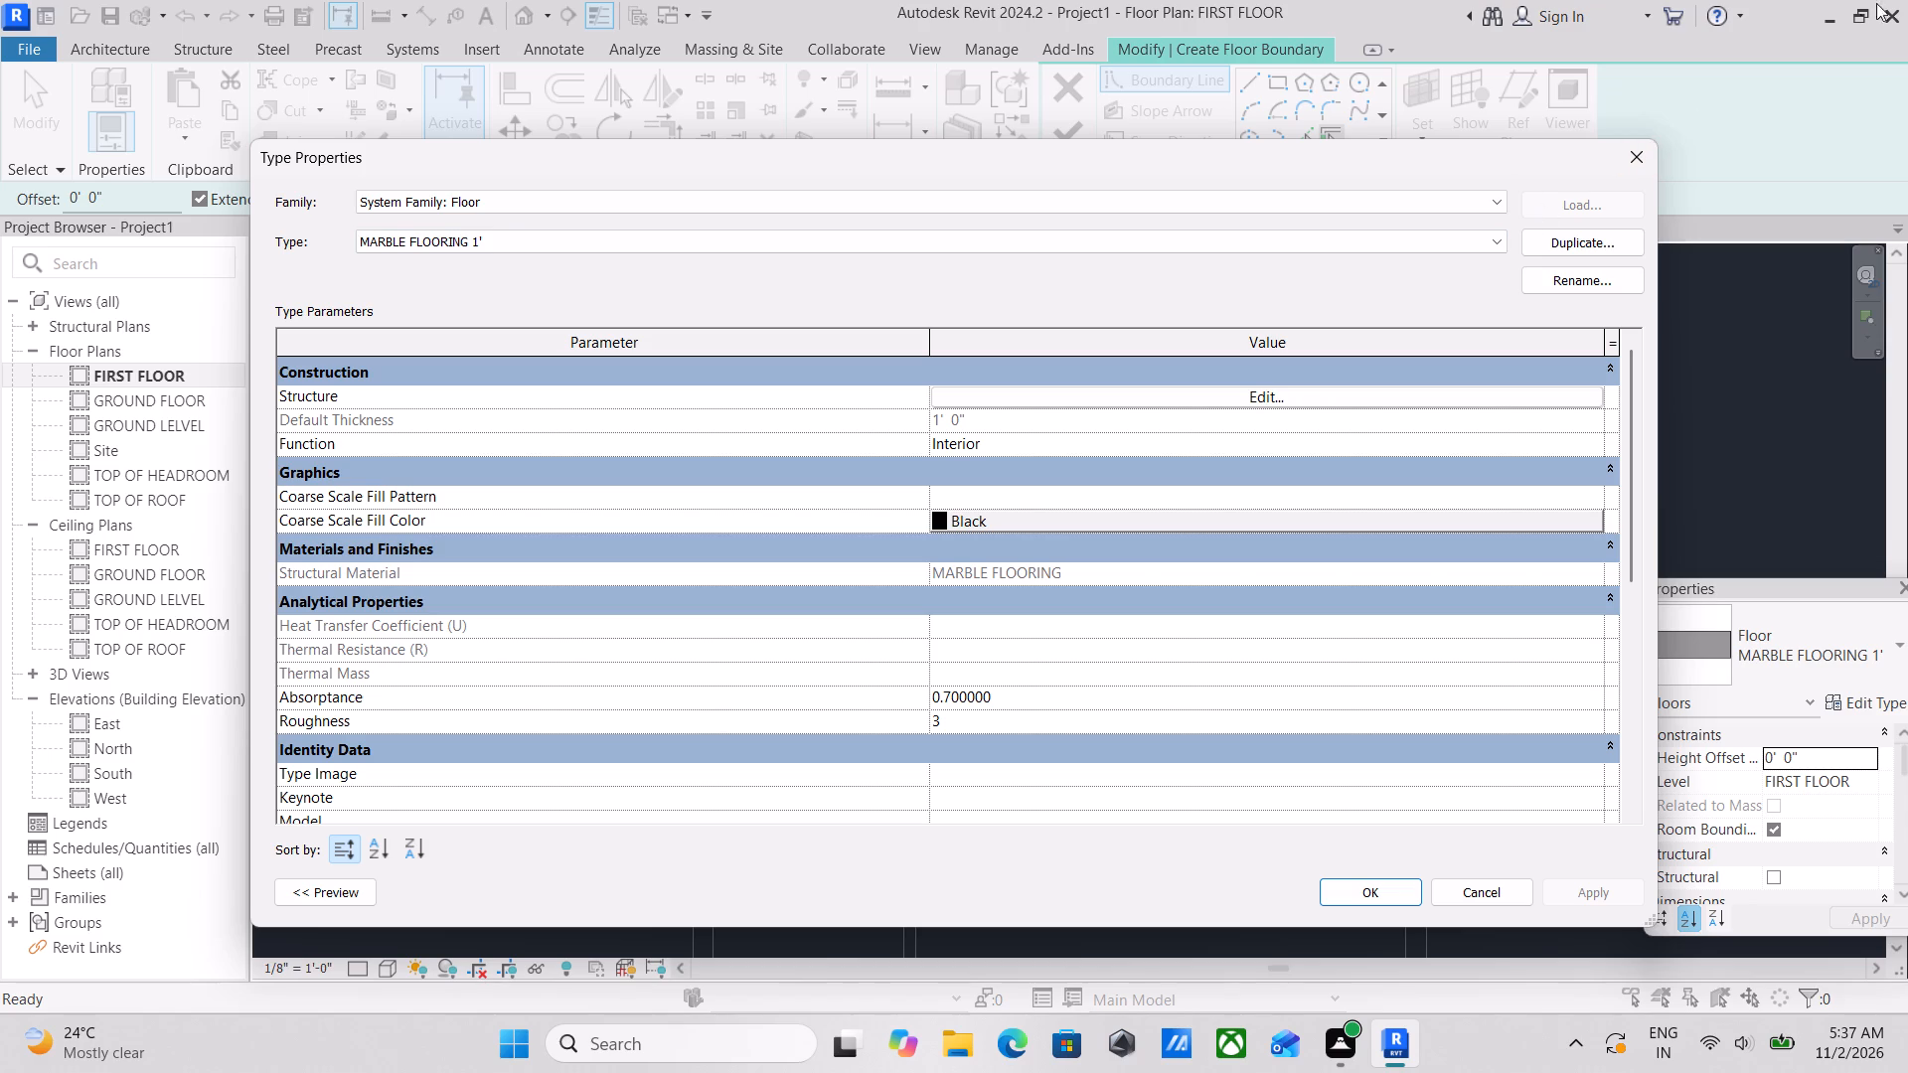
{"action": "left_click", "coordinate": [1578, 239]}
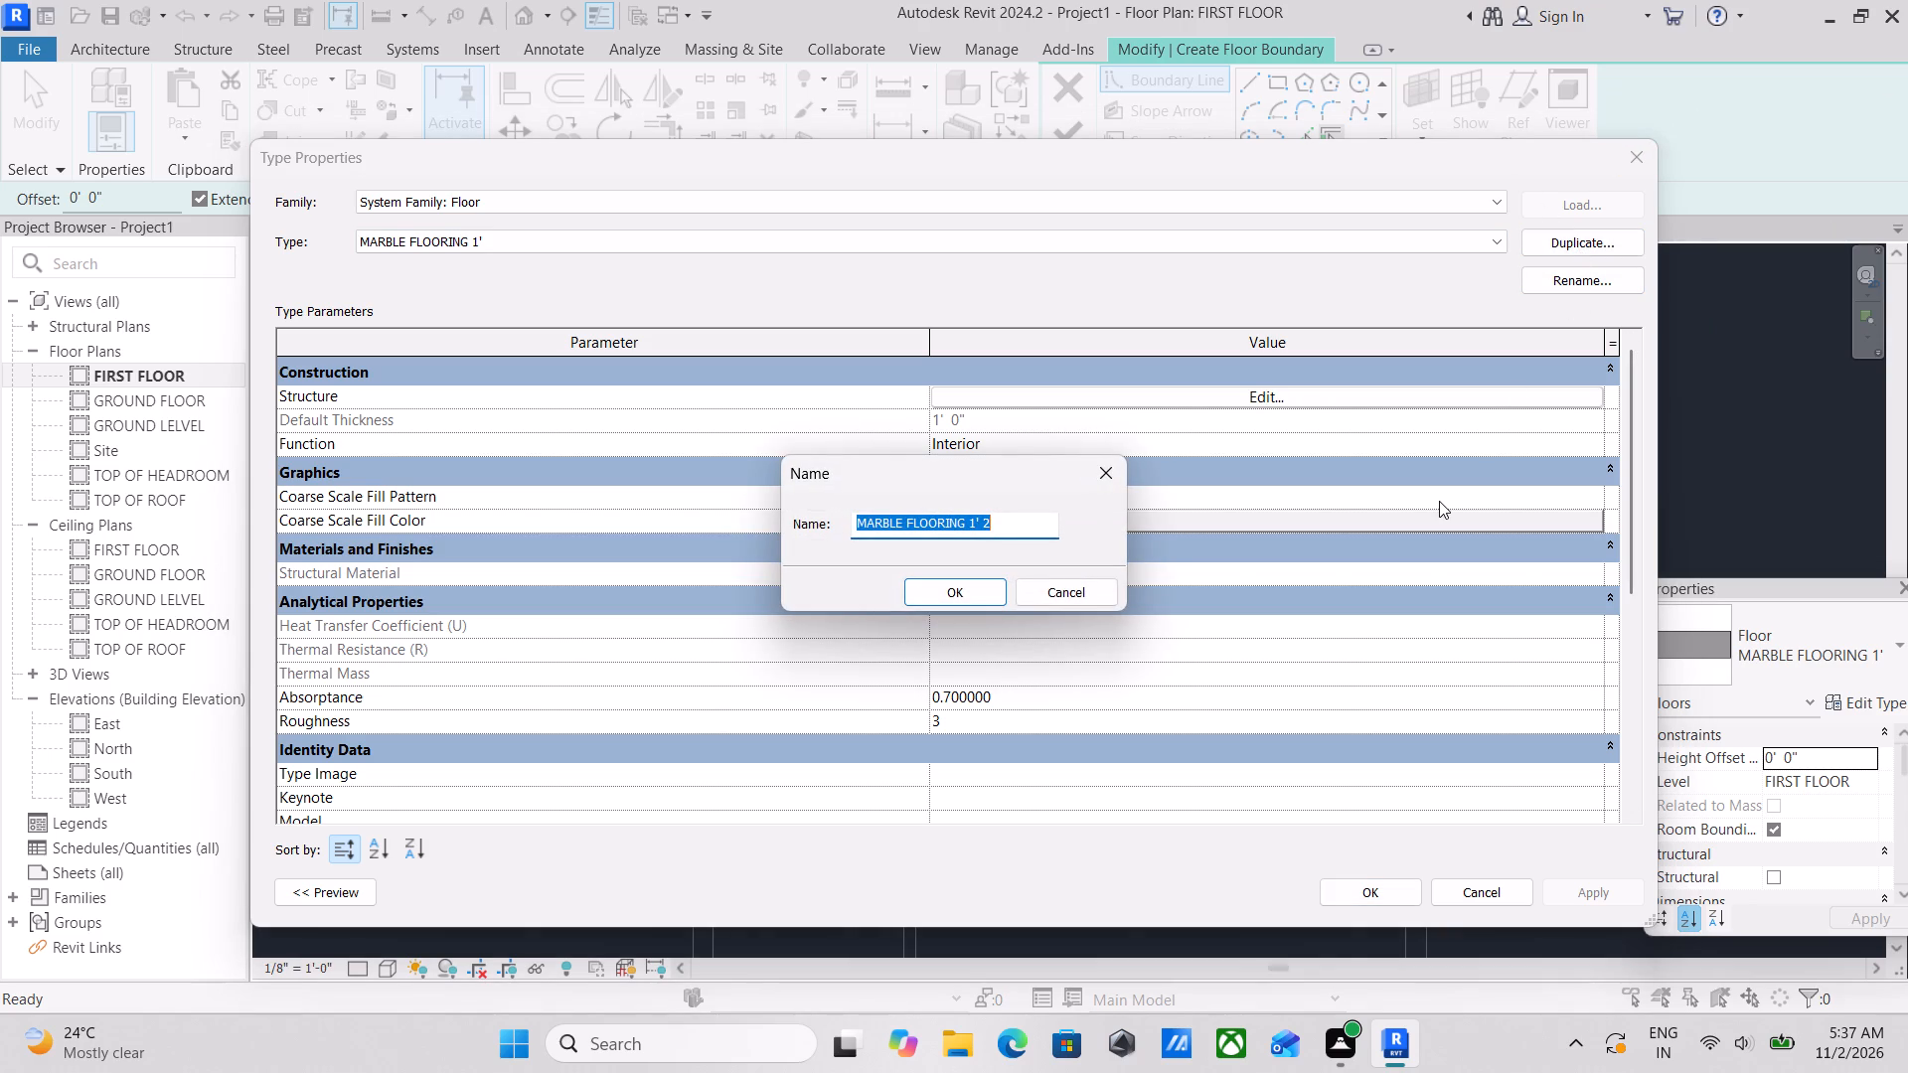
{"action": "type", "text": "ma"}
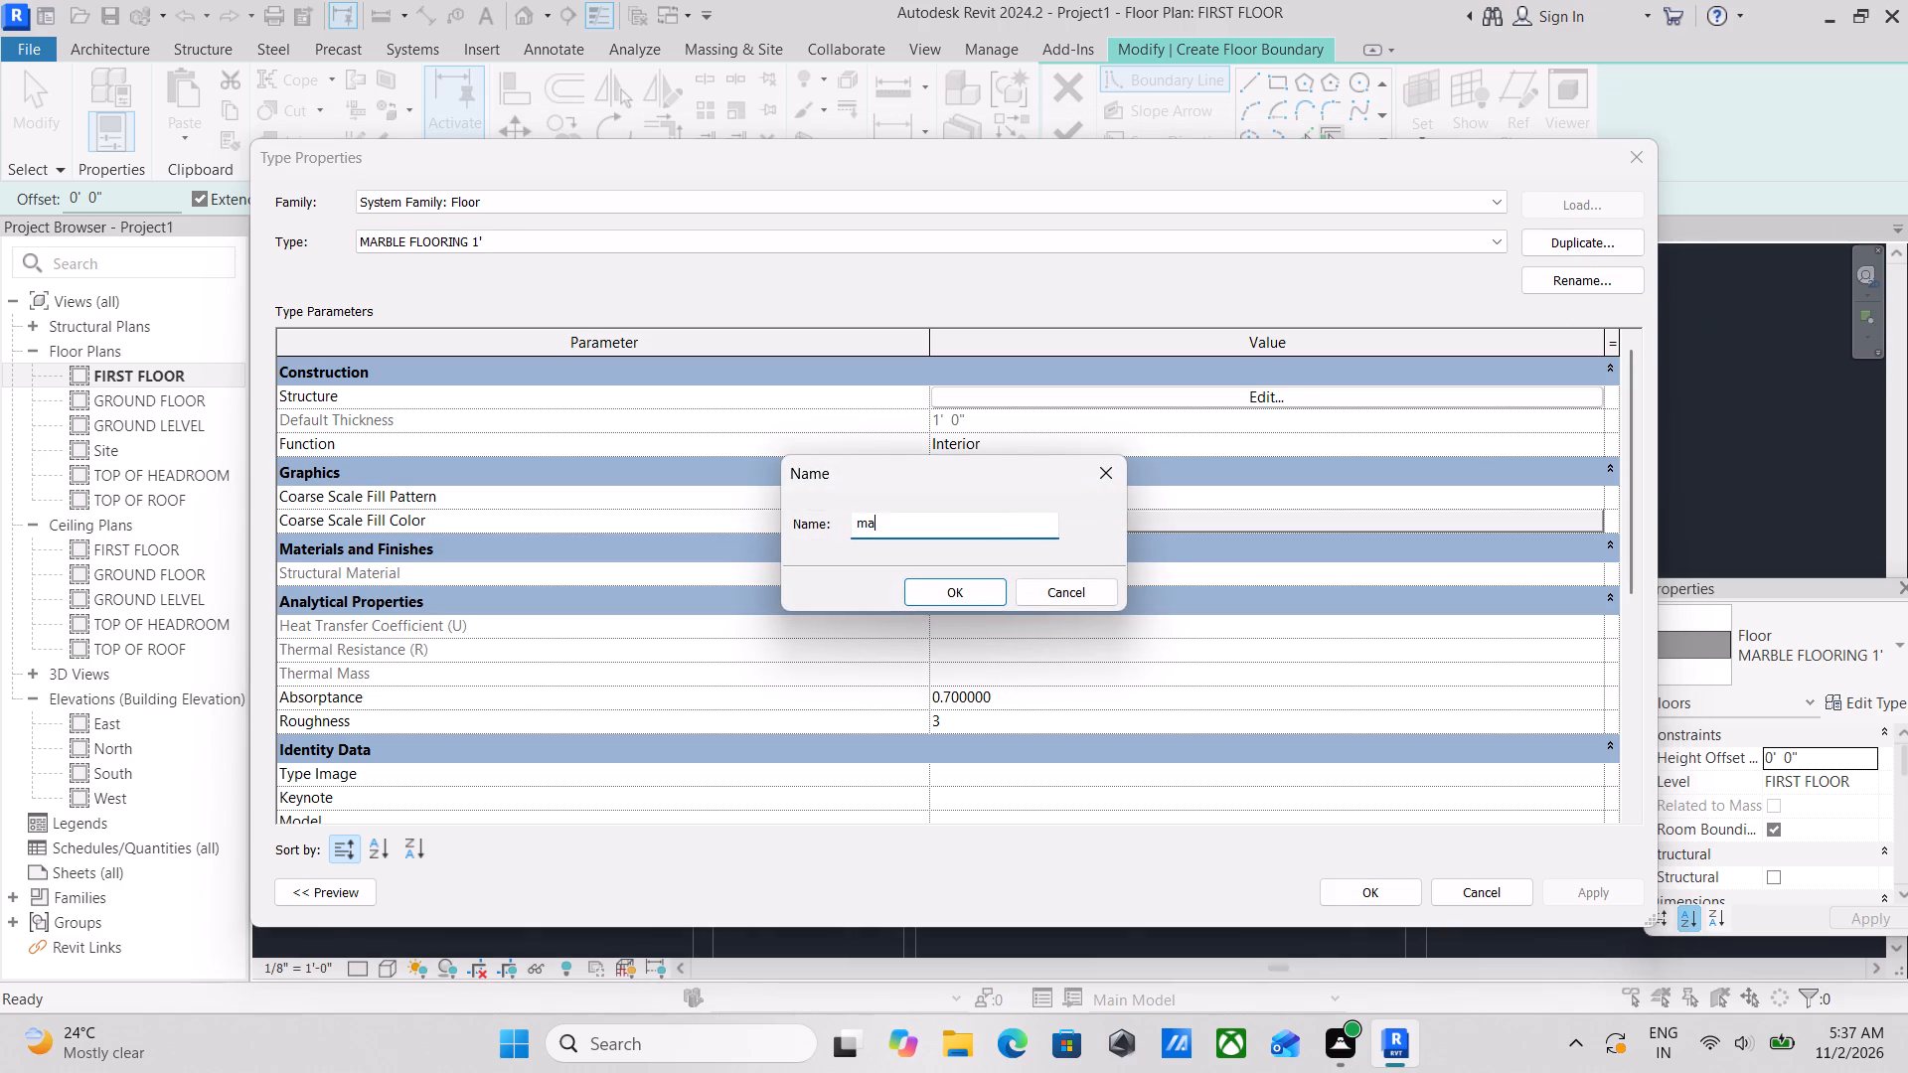
{"action": "key", "text": "BackSpace"}
{"action": "key", "text": "BackSpace"}
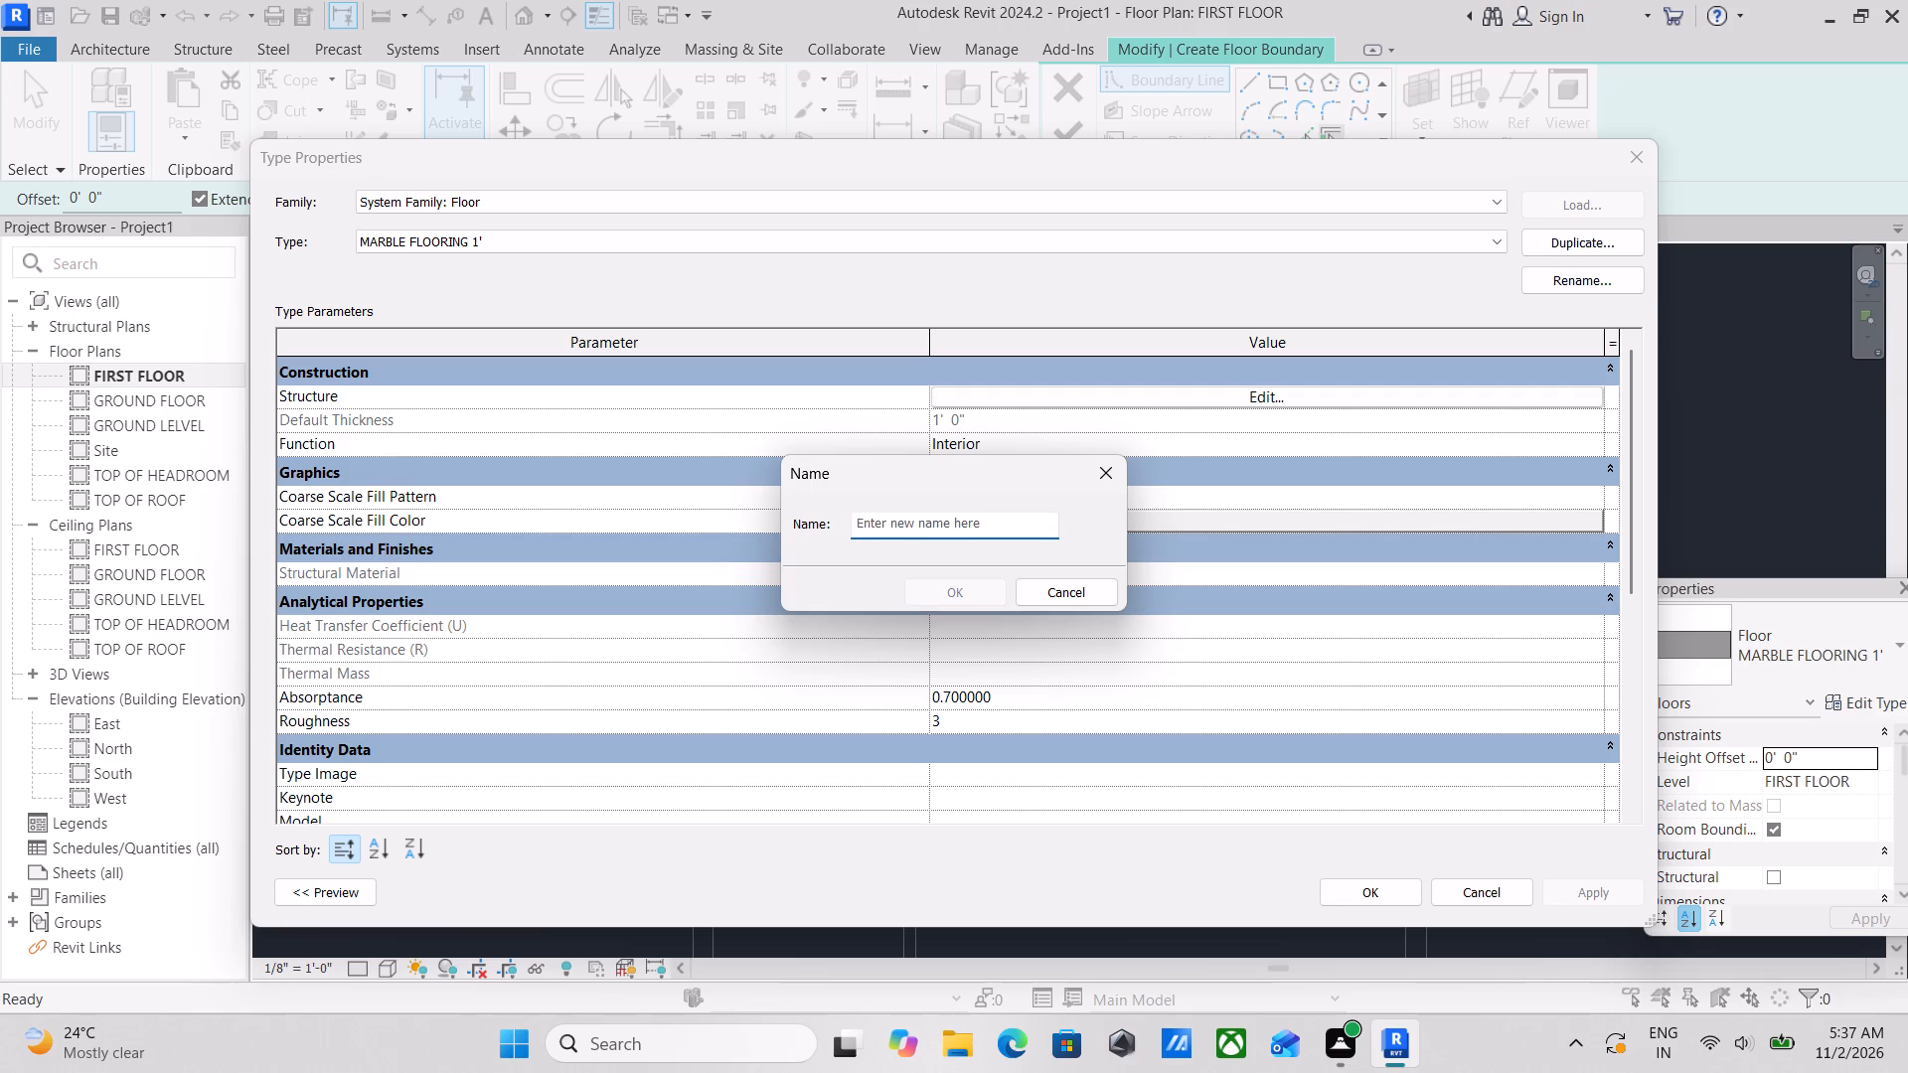
{"action": "type", "text": "MA"}
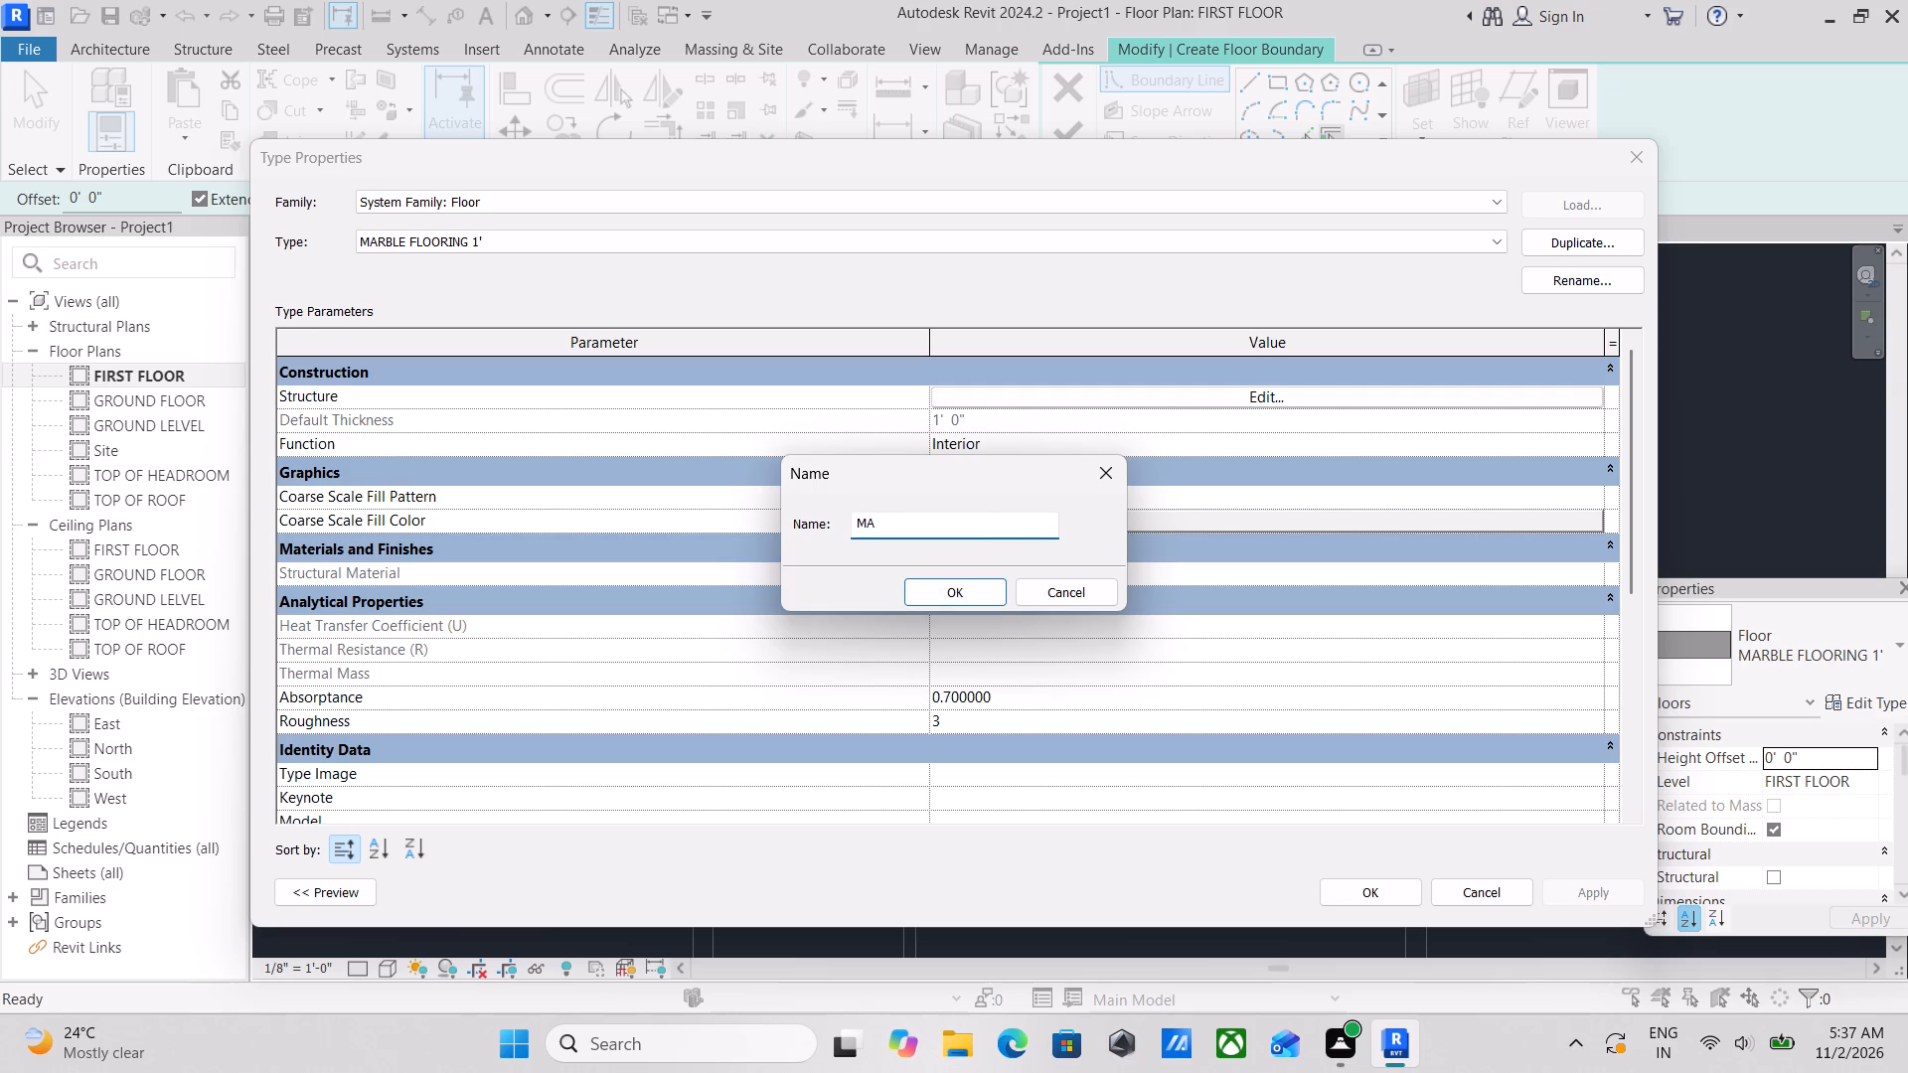
{"action": "type", "text": "RBLE"}
{"action": "key", "text": "space"}
{"action": "type", "text": "FLOORING"}
{"action": "key", "text": "space"}
{"action": "key", "text": "6"}
{"action": "key", "text": "shift+quotedbl"}
{"action": "left_click", "coordinate": [951, 604]}
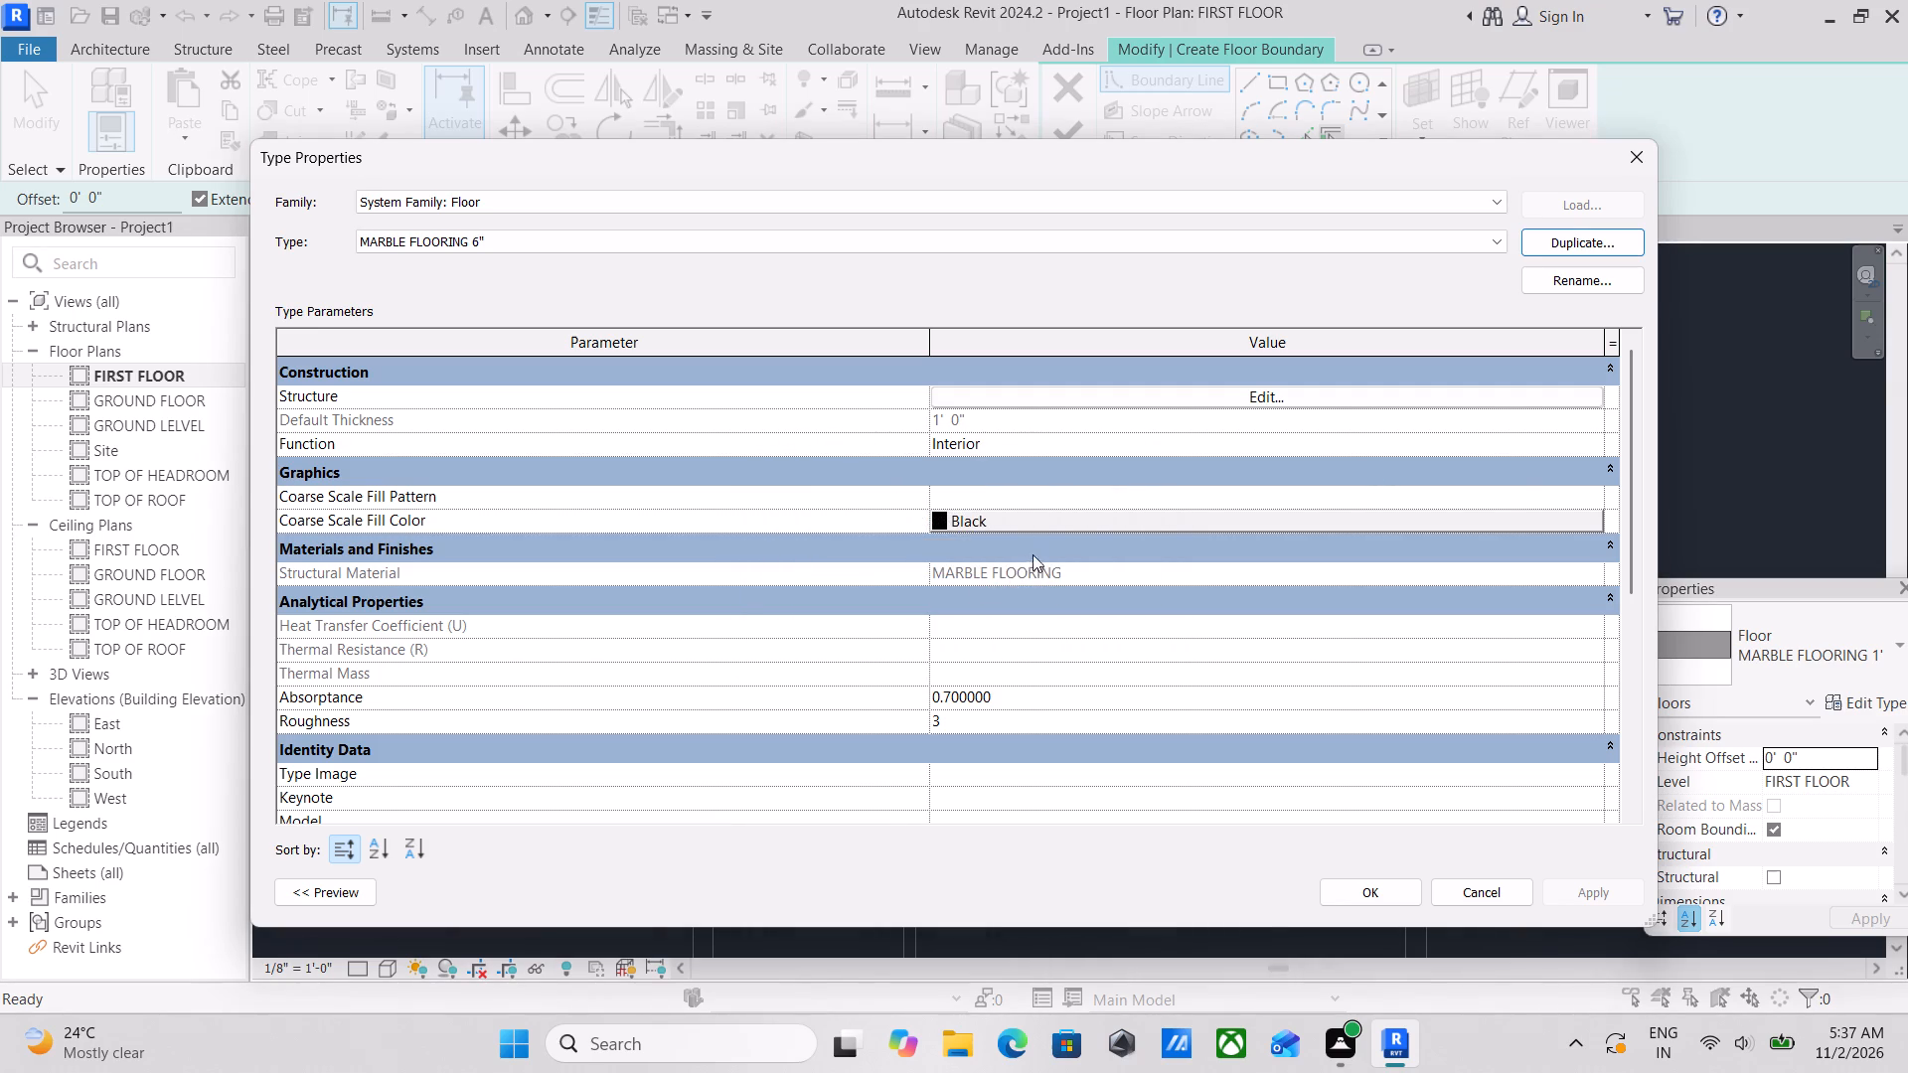
Set the structure layer thickness of the MARBLE FLOORING 6" floor type to 6" and apply the type to the new floor.
{"action": "left_click", "coordinate": [1300, 396]}
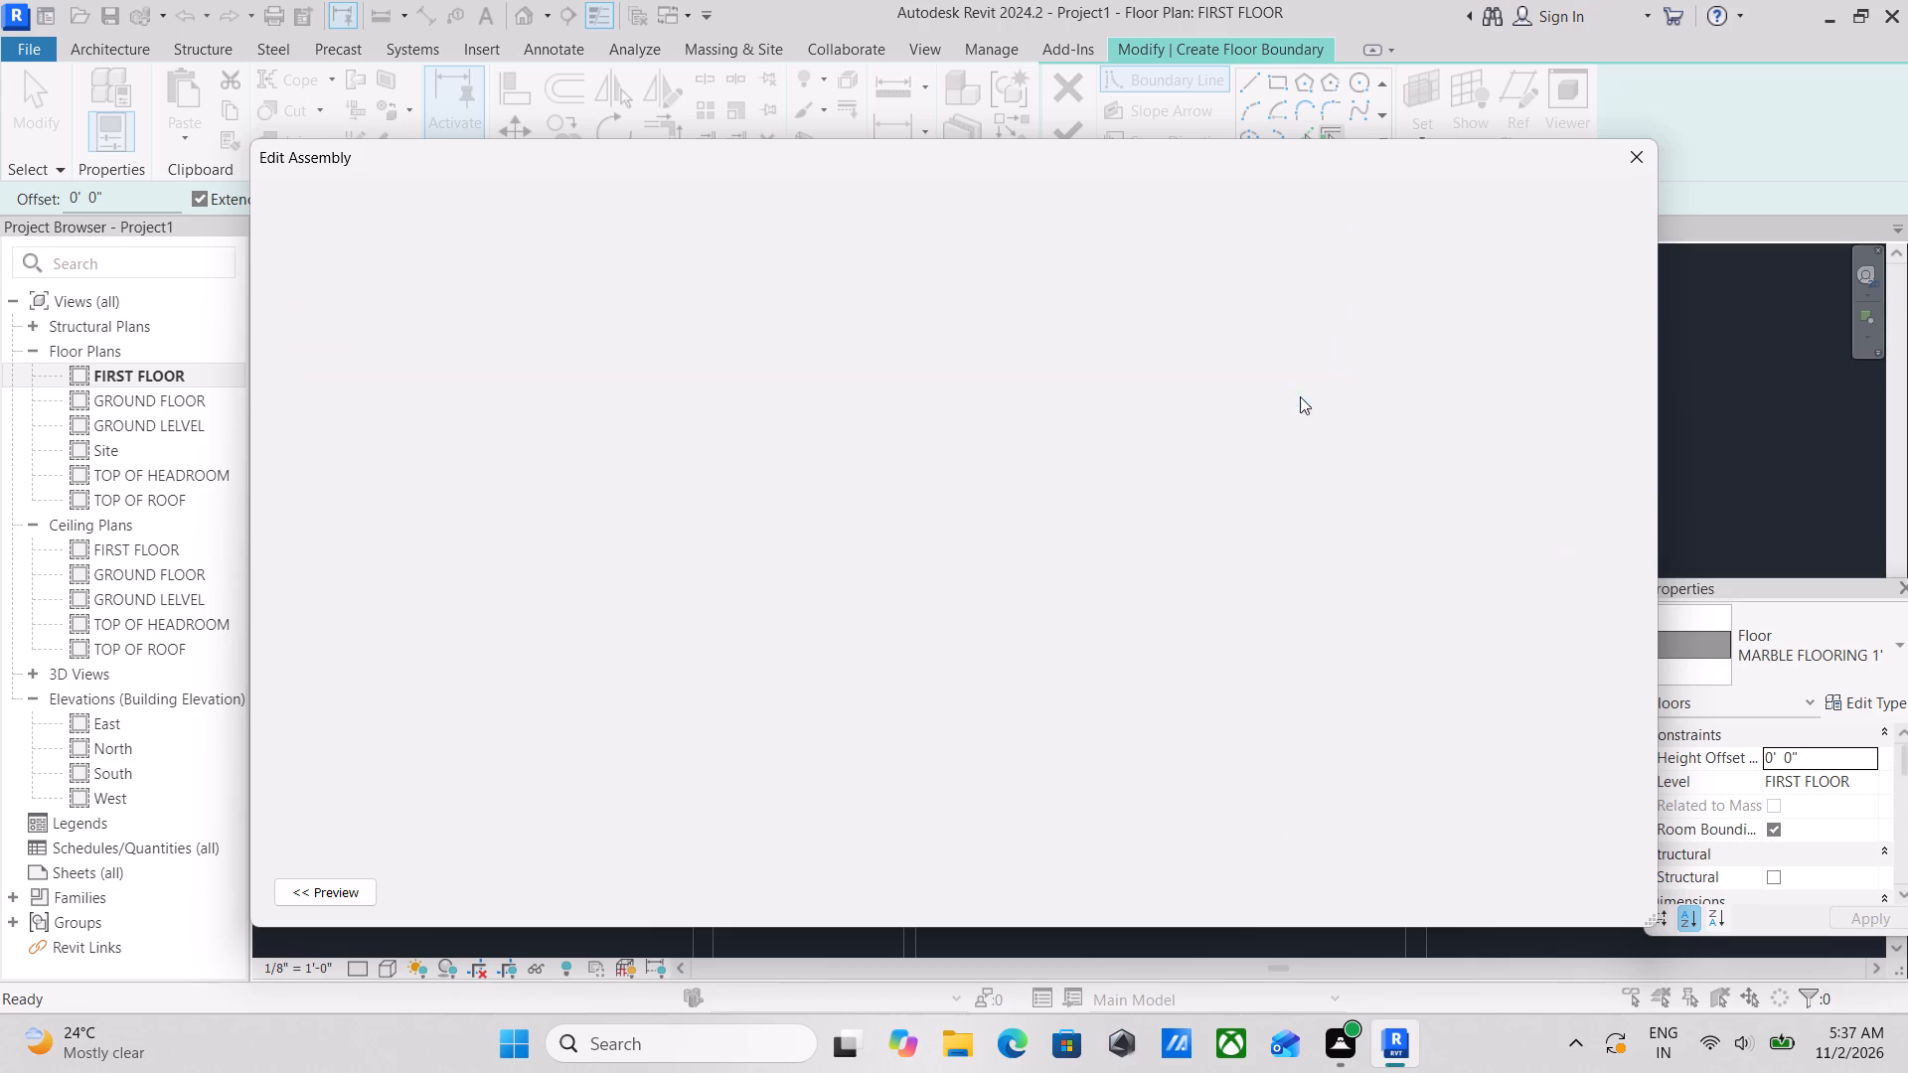
{"action": "left_click", "coordinate": [1000, 388]}
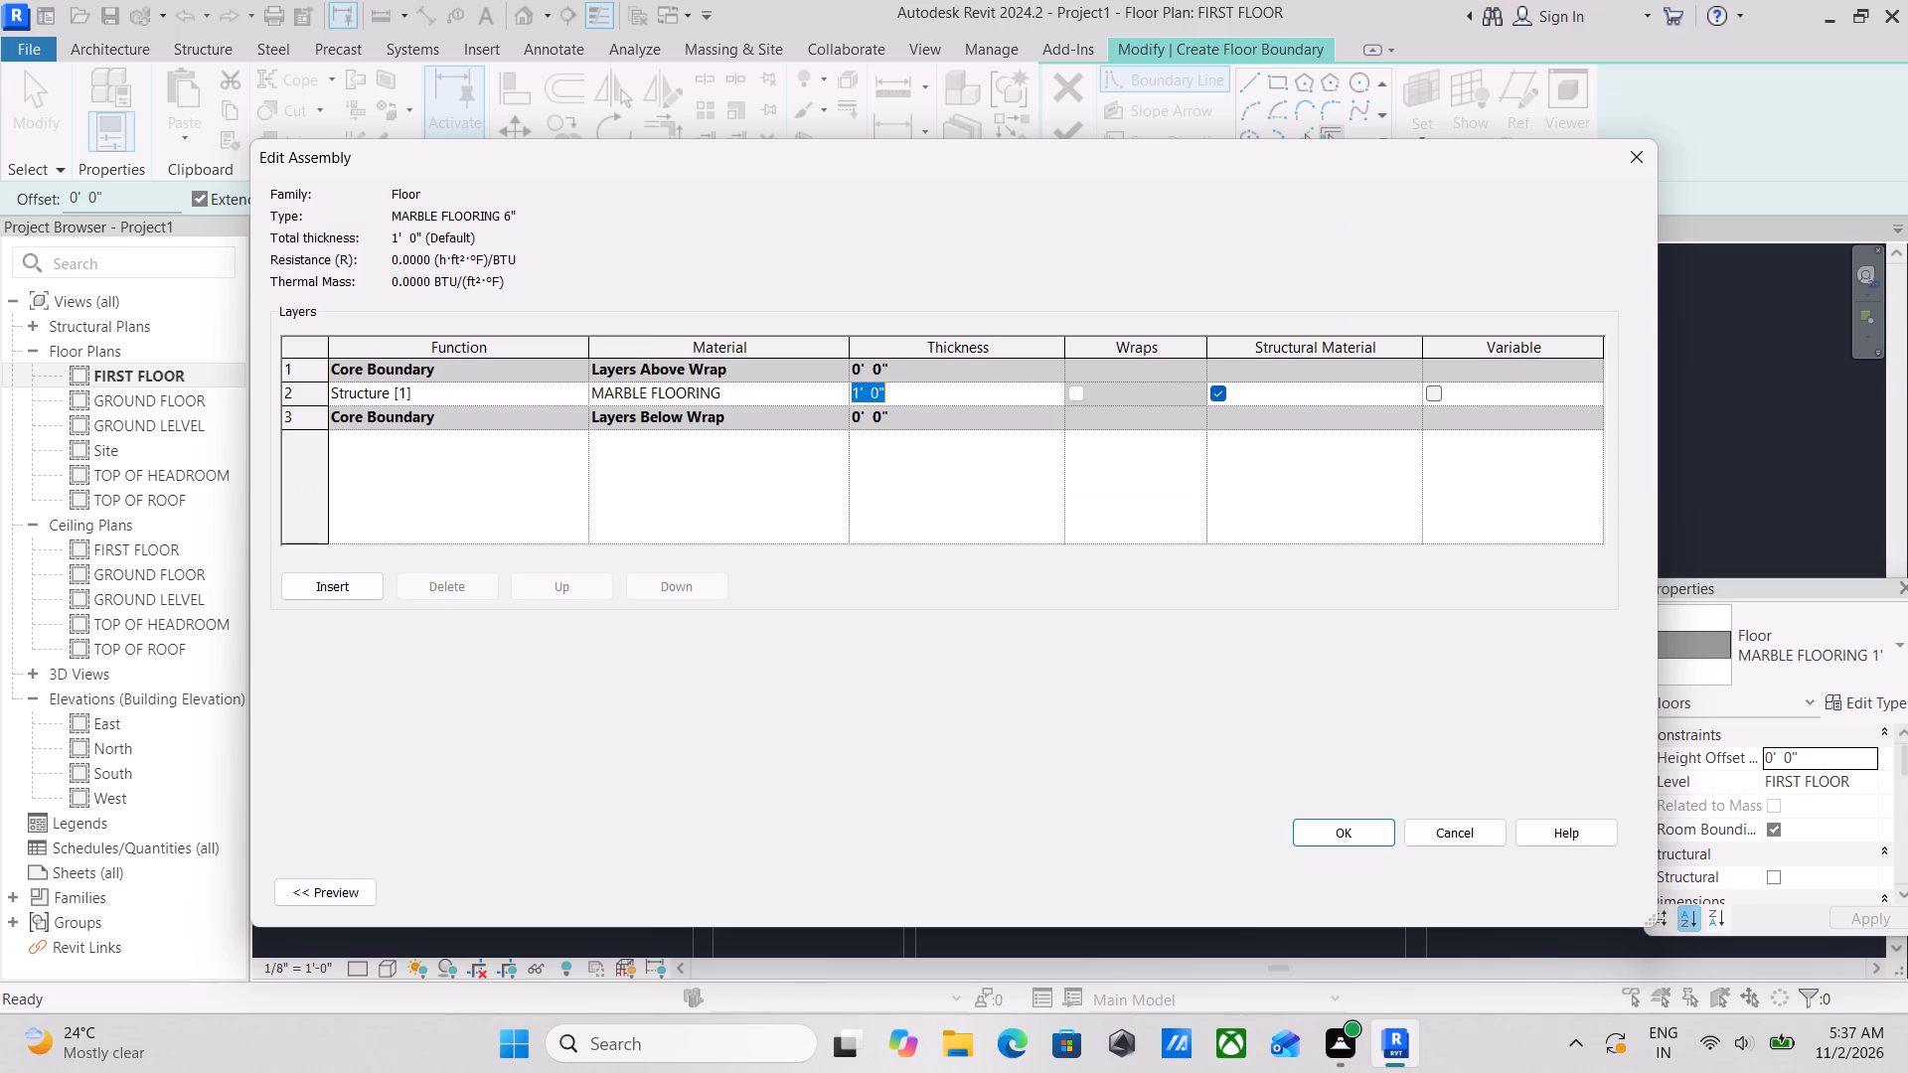
{"action": "key", "text": "6"}
{"action": "type", "text": "\"\""}
{"action": "key", "text": "BackSpace"}
{"action": "key", "text": "BackSpace"}
{"action": "key", "text": "BackSpace"}
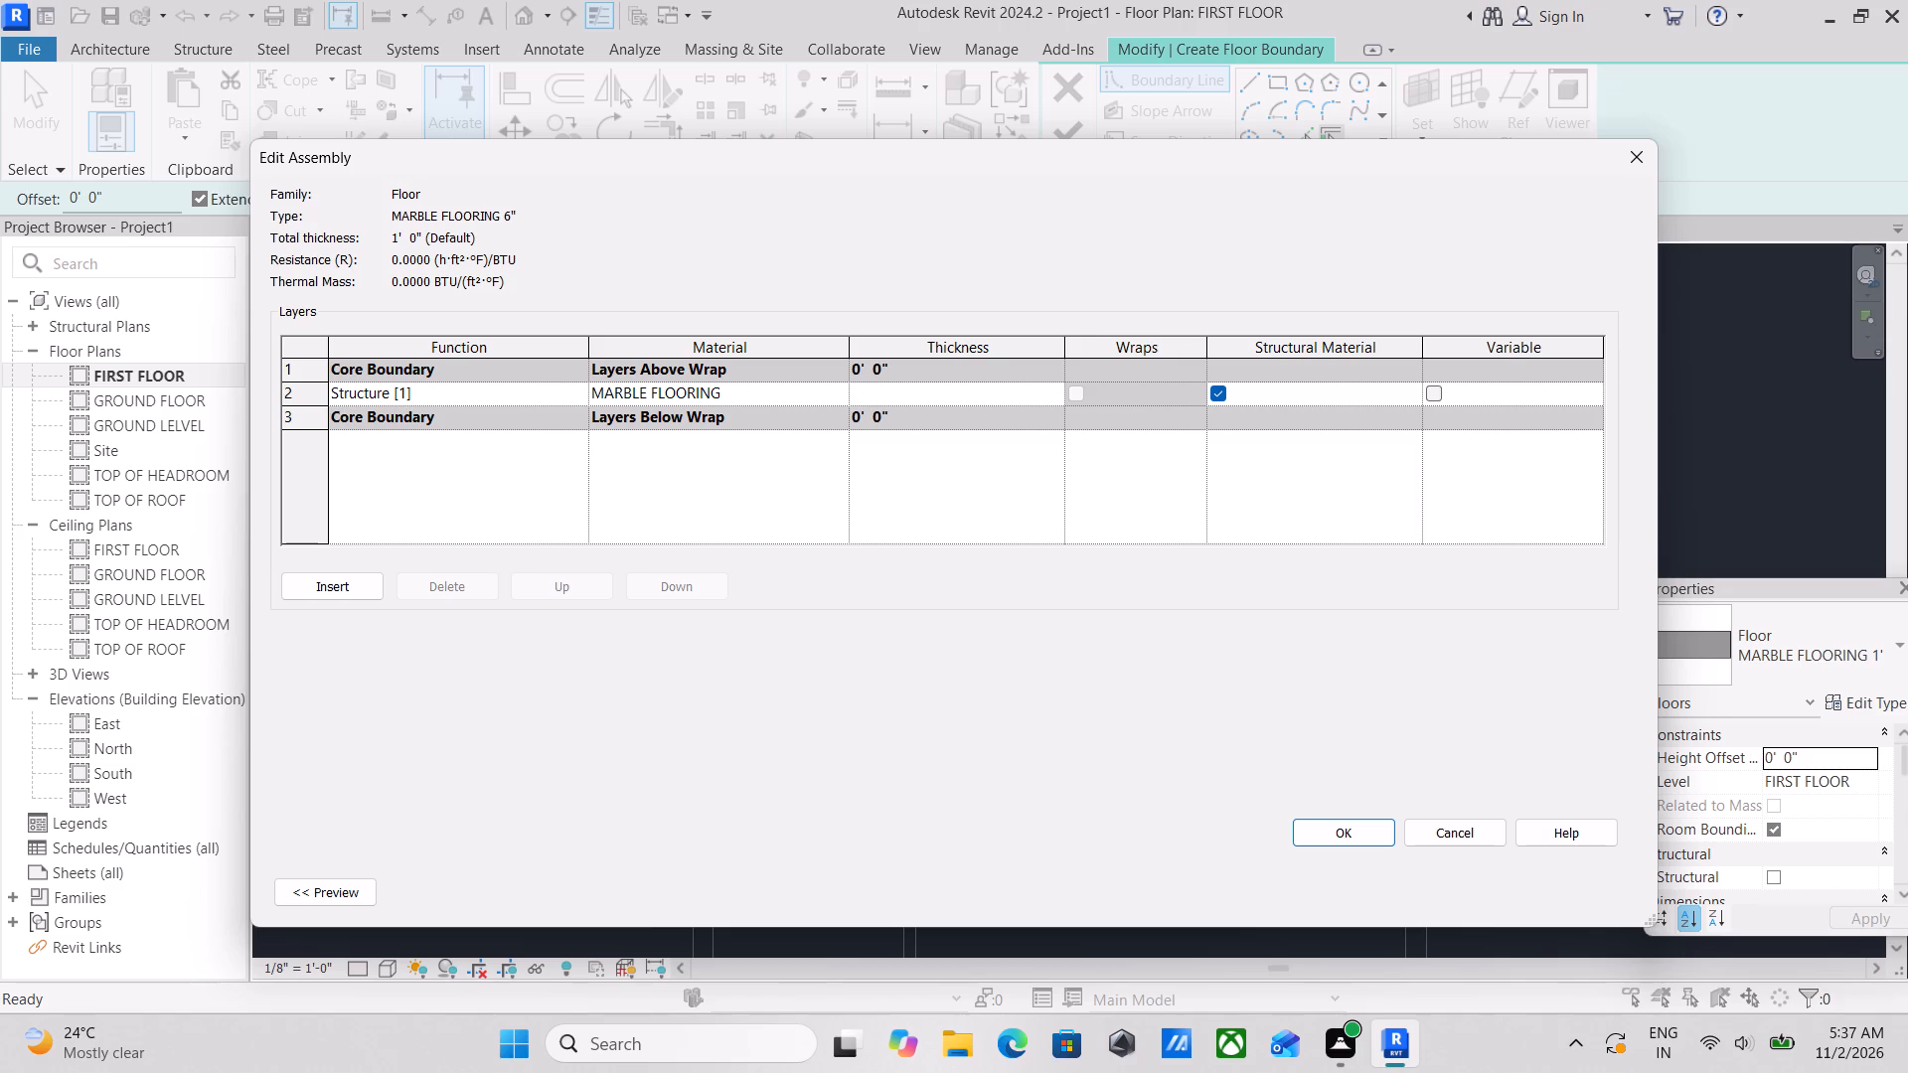
{"action": "key", "text": "6"}
{"action": "key", "text": "shift+quotedbl"}
{"action": "left_click", "coordinate": [1348, 831]}
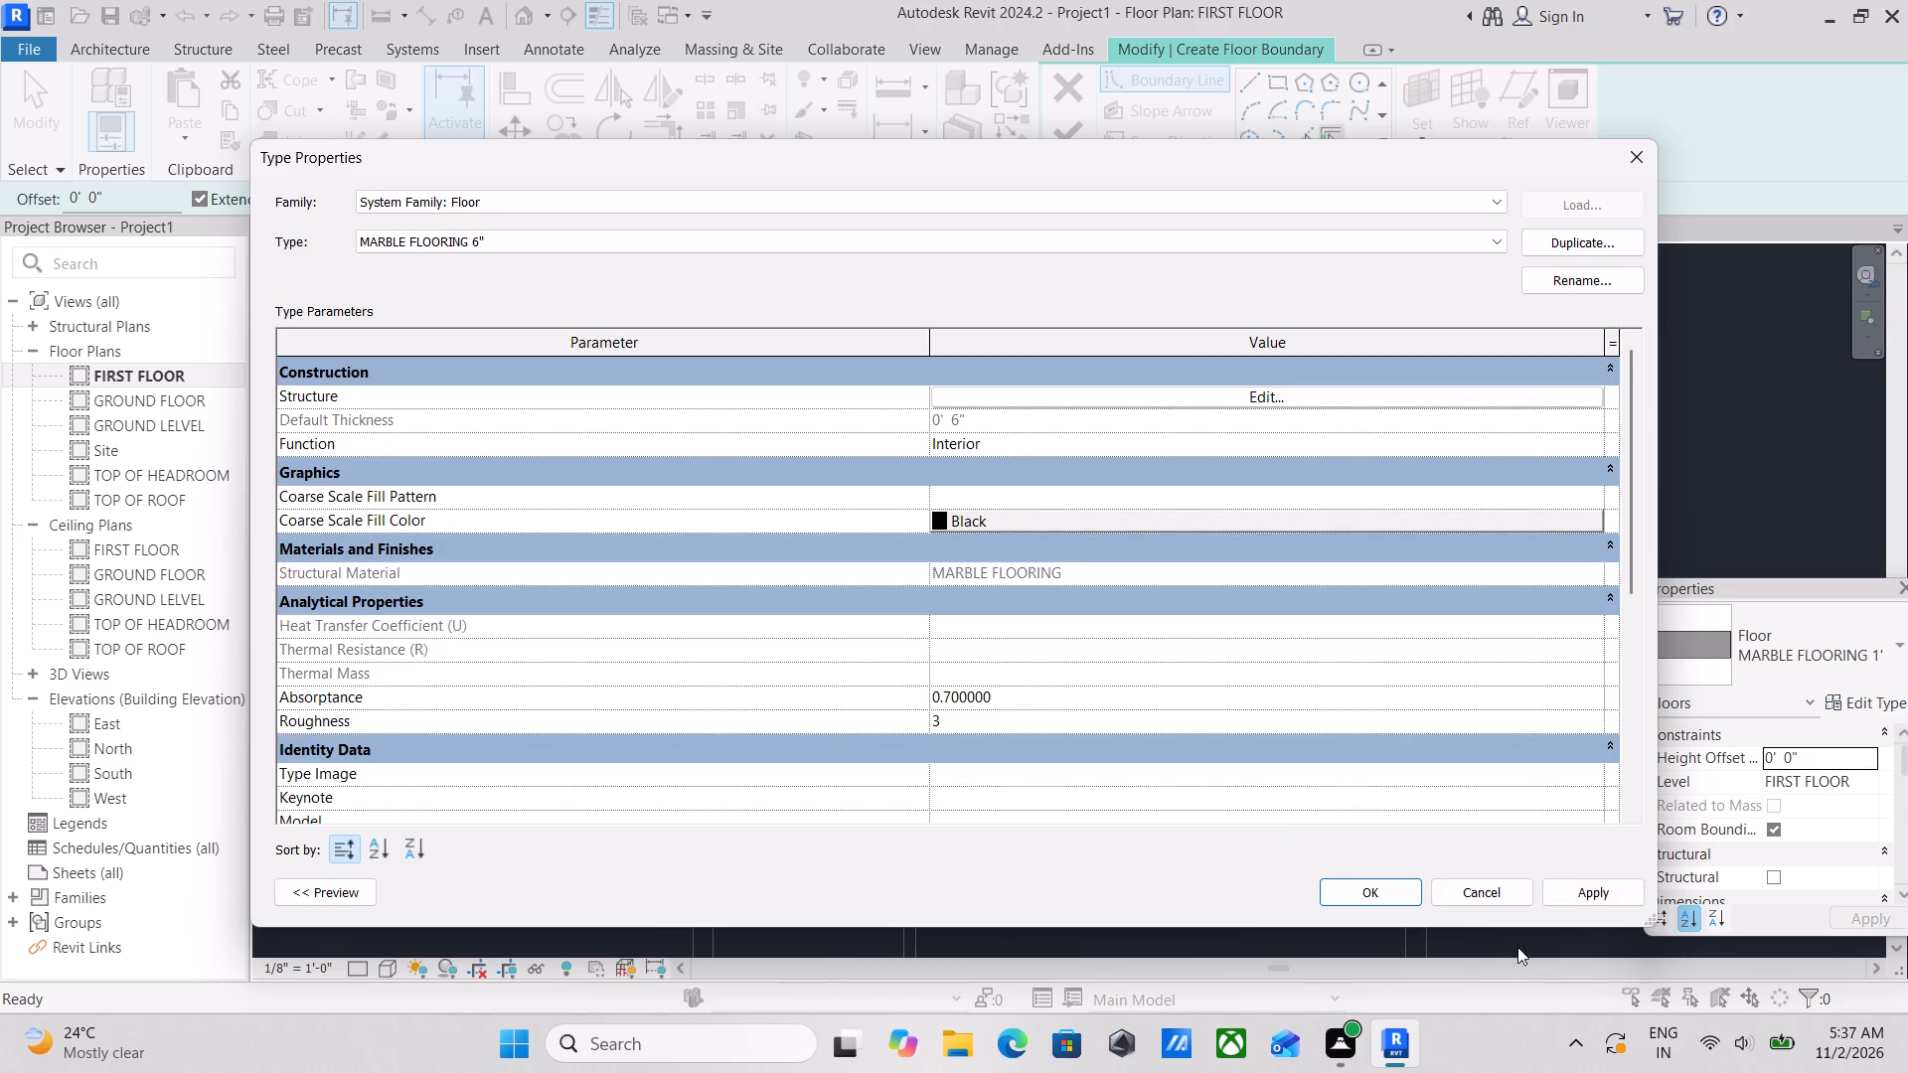
{"action": "left_click", "coordinate": [1604, 905]}
{"action": "left_click", "coordinate": [1349, 886]}
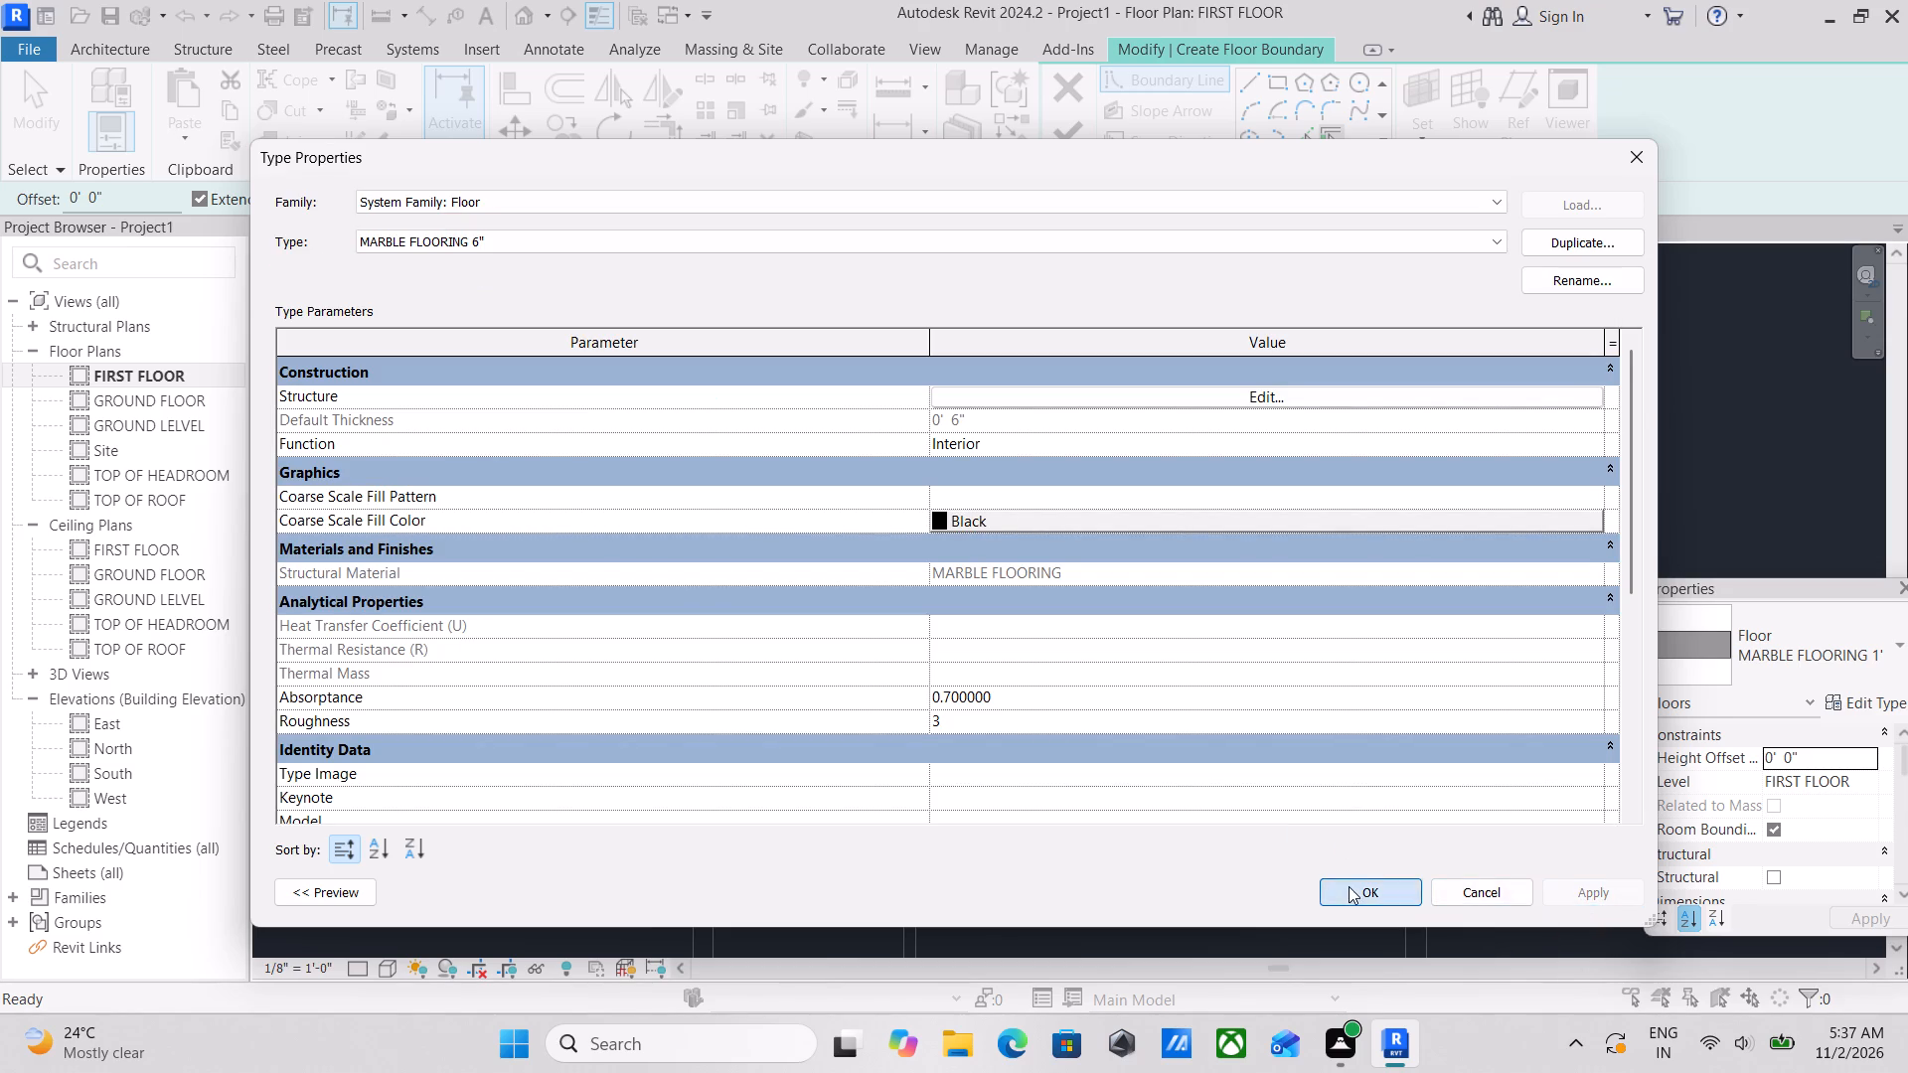
Draw a rectangular floor boundary along the inner wall faces of the north-east room, about 10' deep.
{"action": "scroll", "coordinate": [1313, 821], "scroll_direction": "up", "scroll_amount": 3}
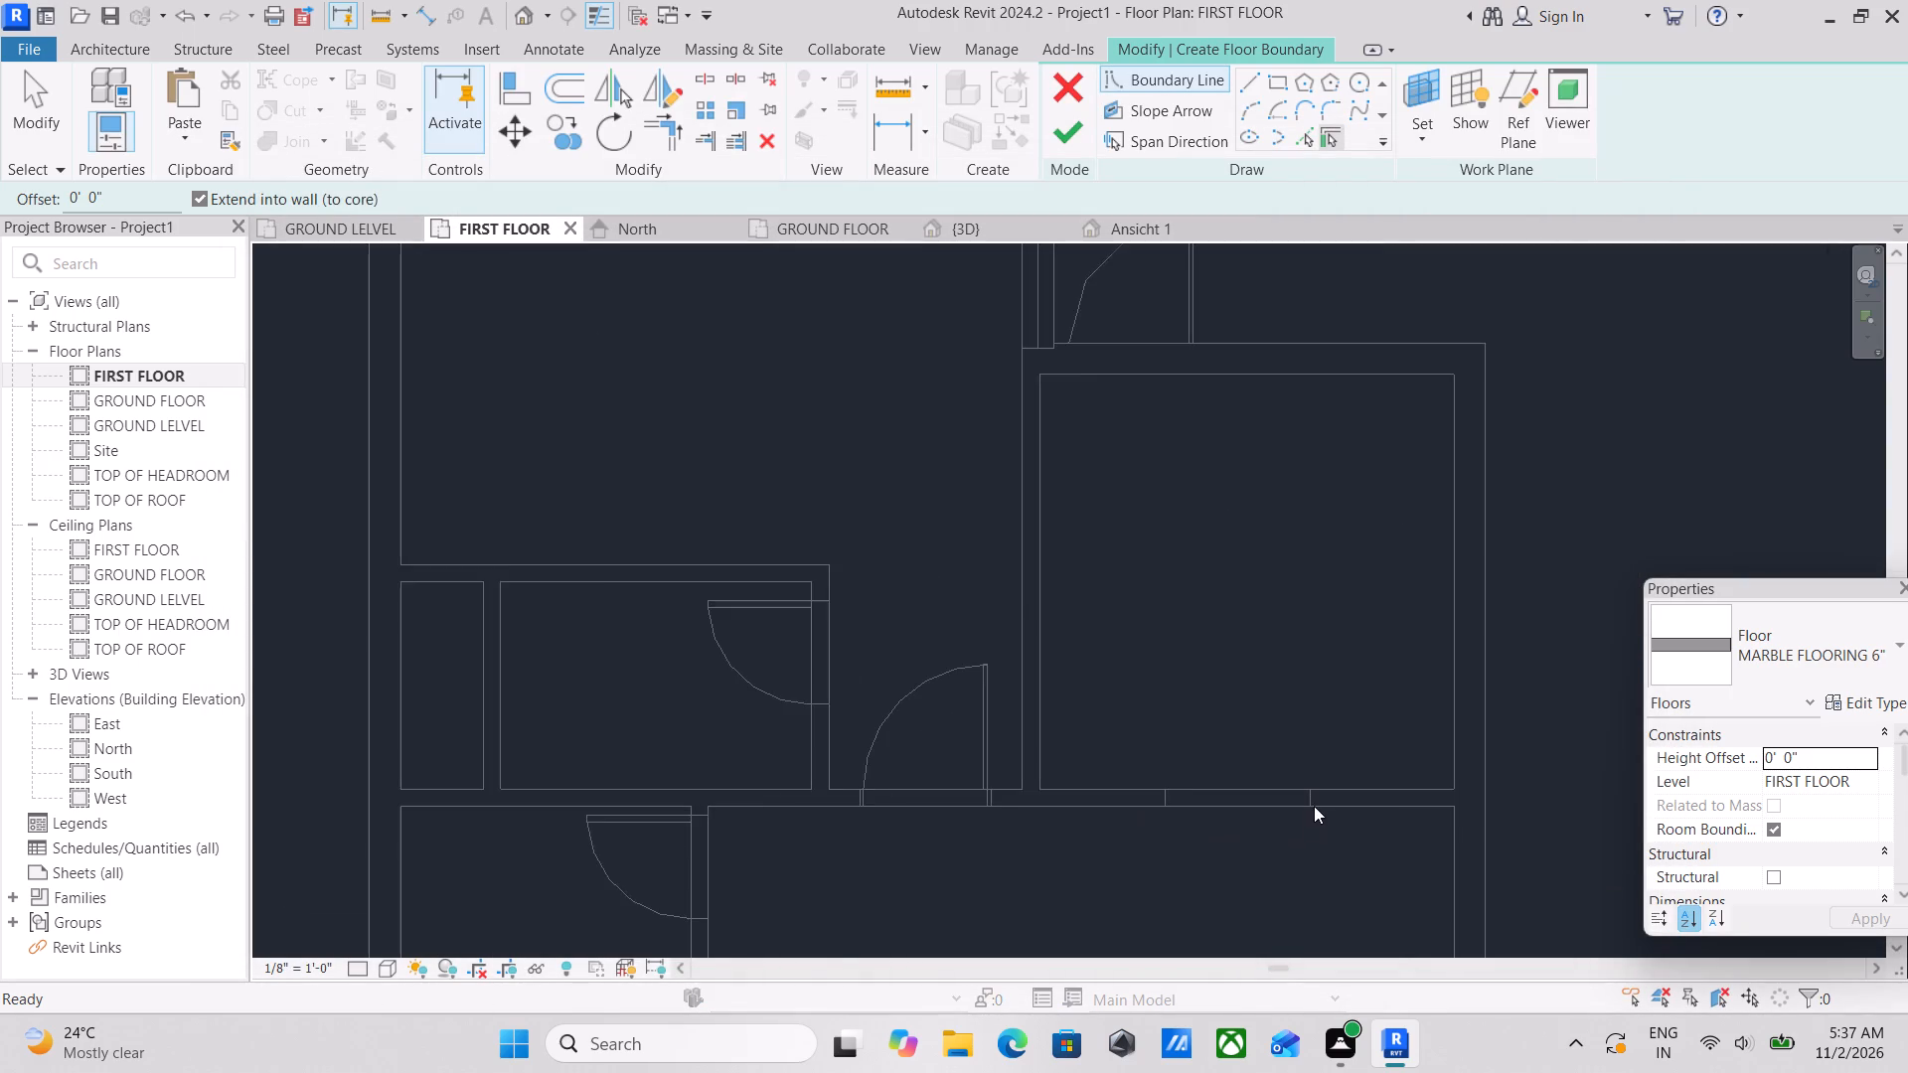
{"action": "scroll", "coordinate": [1281, 634], "scroll_direction": "down", "scroll_amount": 1}
{"action": "middle_click_drag", "start_coordinate": [1266, 634], "coordinate": [1057, 634]}
{"action": "left_click_drag", "start_coordinate": [1416, 300], "coordinate": [1481, 251]}
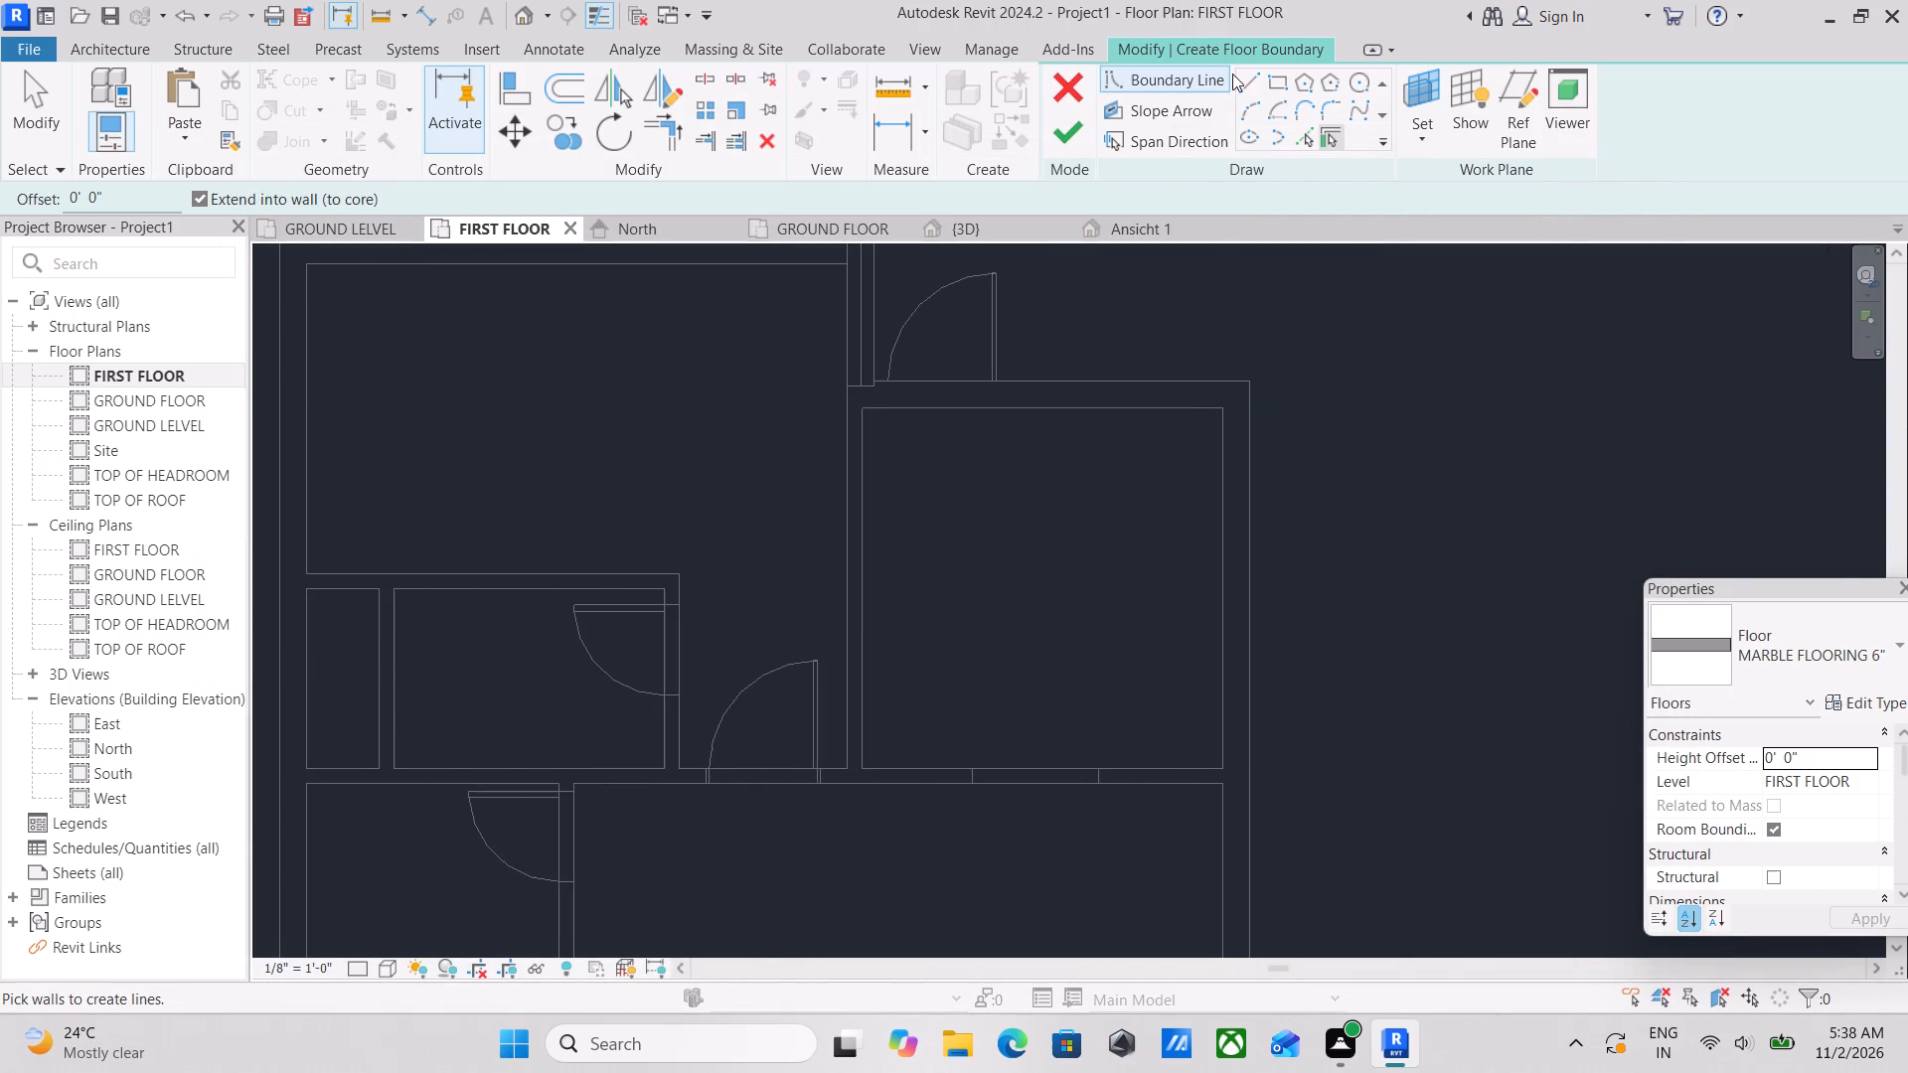
{"action": "left_click", "coordinate": [1283, 79]}
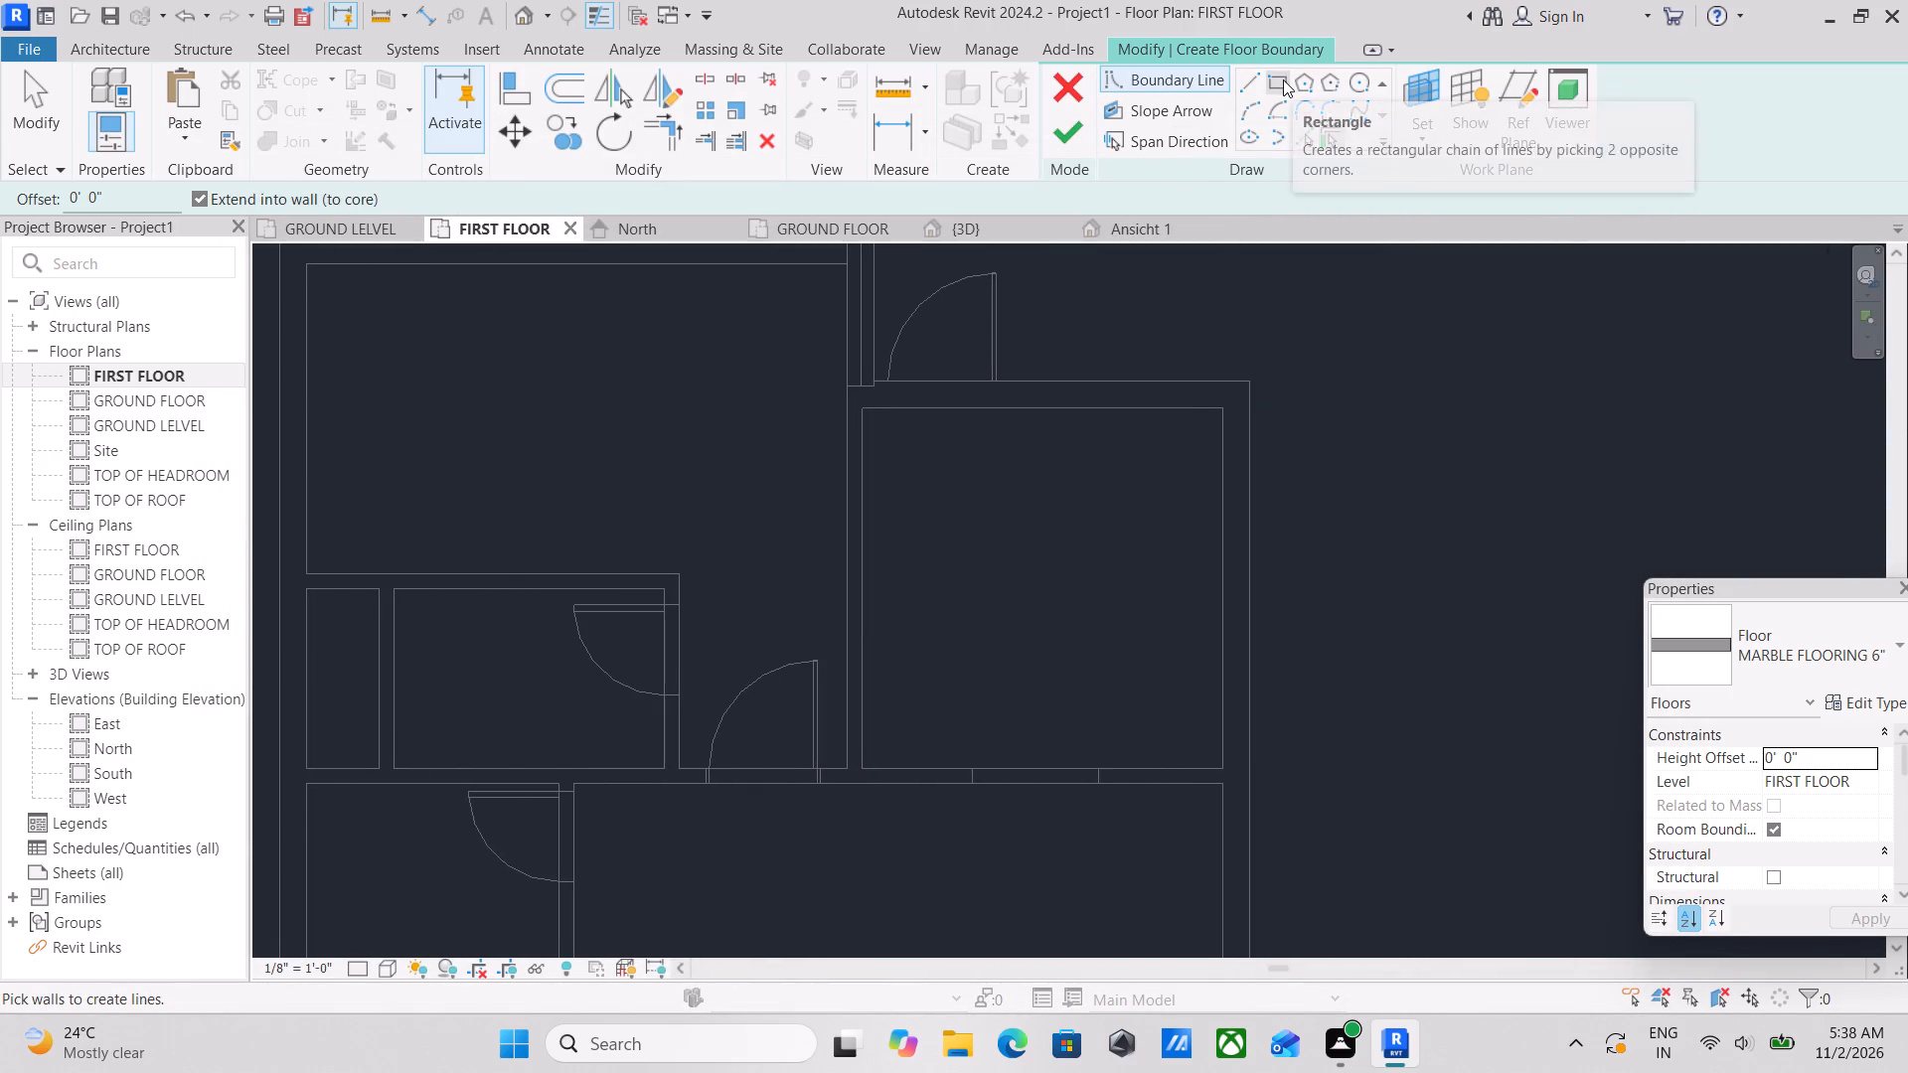
{"action": "left_click", "coordinate": [869, 416]}
{"action": "middle_click_drag", "start_coordinate": [1021, 644], "coordinate": [933, 477]}
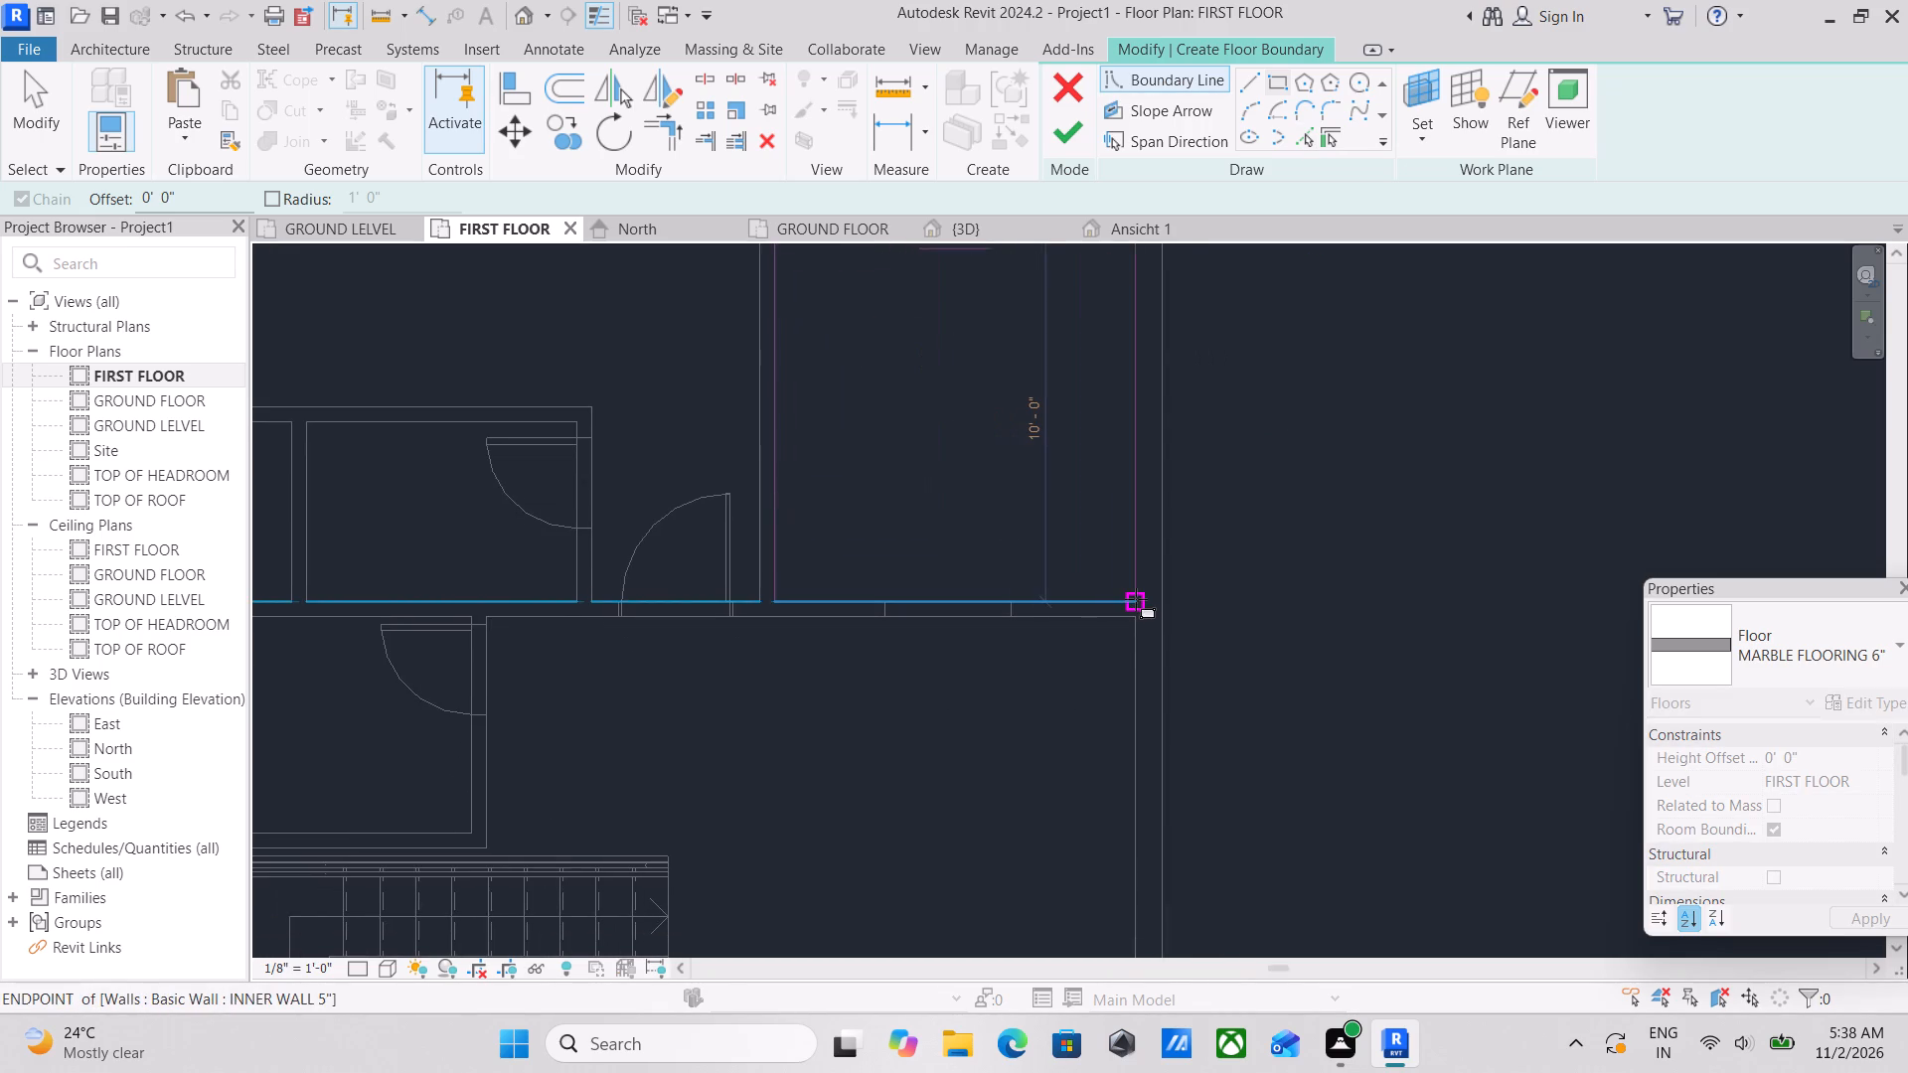
{"action": "left_click", "coordinate": [1136, 599]}
Draw a rectangular floor boundary, about 14'-4 1/2" by 12'-5", along the inner wall faces of the large southern room.
{"action": "scroll", "coordinate": [904, 461], "scroll_direction": "down", "scroll_amount": 3}
{"action": "middle_click_drag", "start_coordinate": [904, 462], "coordinate": [1143, 586]}
{"action": "middle_click_drag", "start_coordinate": [810, 500], "coordinate": [830, 286]}
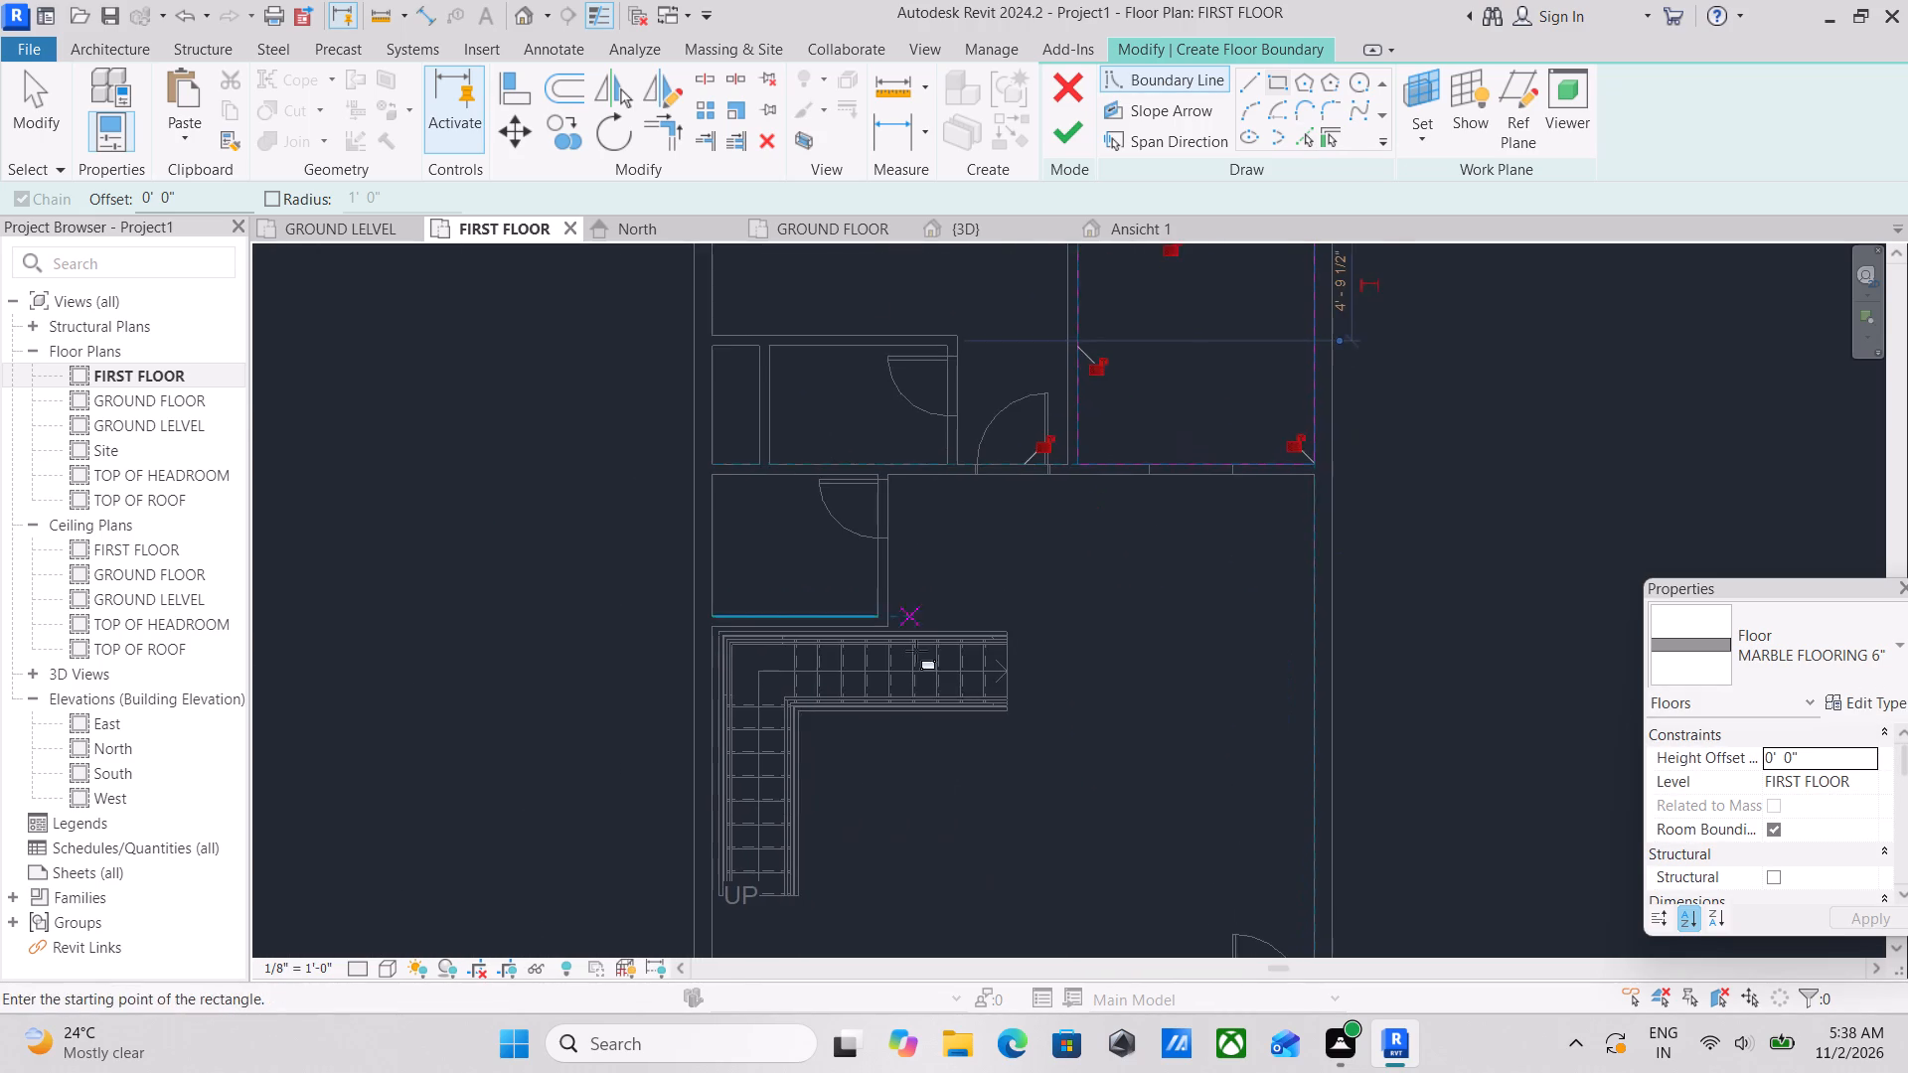
{"action": "scroll", "coordinate": [935, 681], "scroll_direction": "down", "scroll_amount": 1}
{"action": "middle_click_drag", "start_coordinate": [935, 681], "coordinate": [971, 375]}
{"action": "scroll", "coordinate": [942, 668], "scroll_direction": "down", "scroll_amount": 2}
{"action": "middle_click_drag", "start_coordinate": [940, 670], "coordinate": [940, 532]}
{"action": "scroll", "coordinate": [952, 571], "scroll_direction": "up", "scroll_amount": 2}
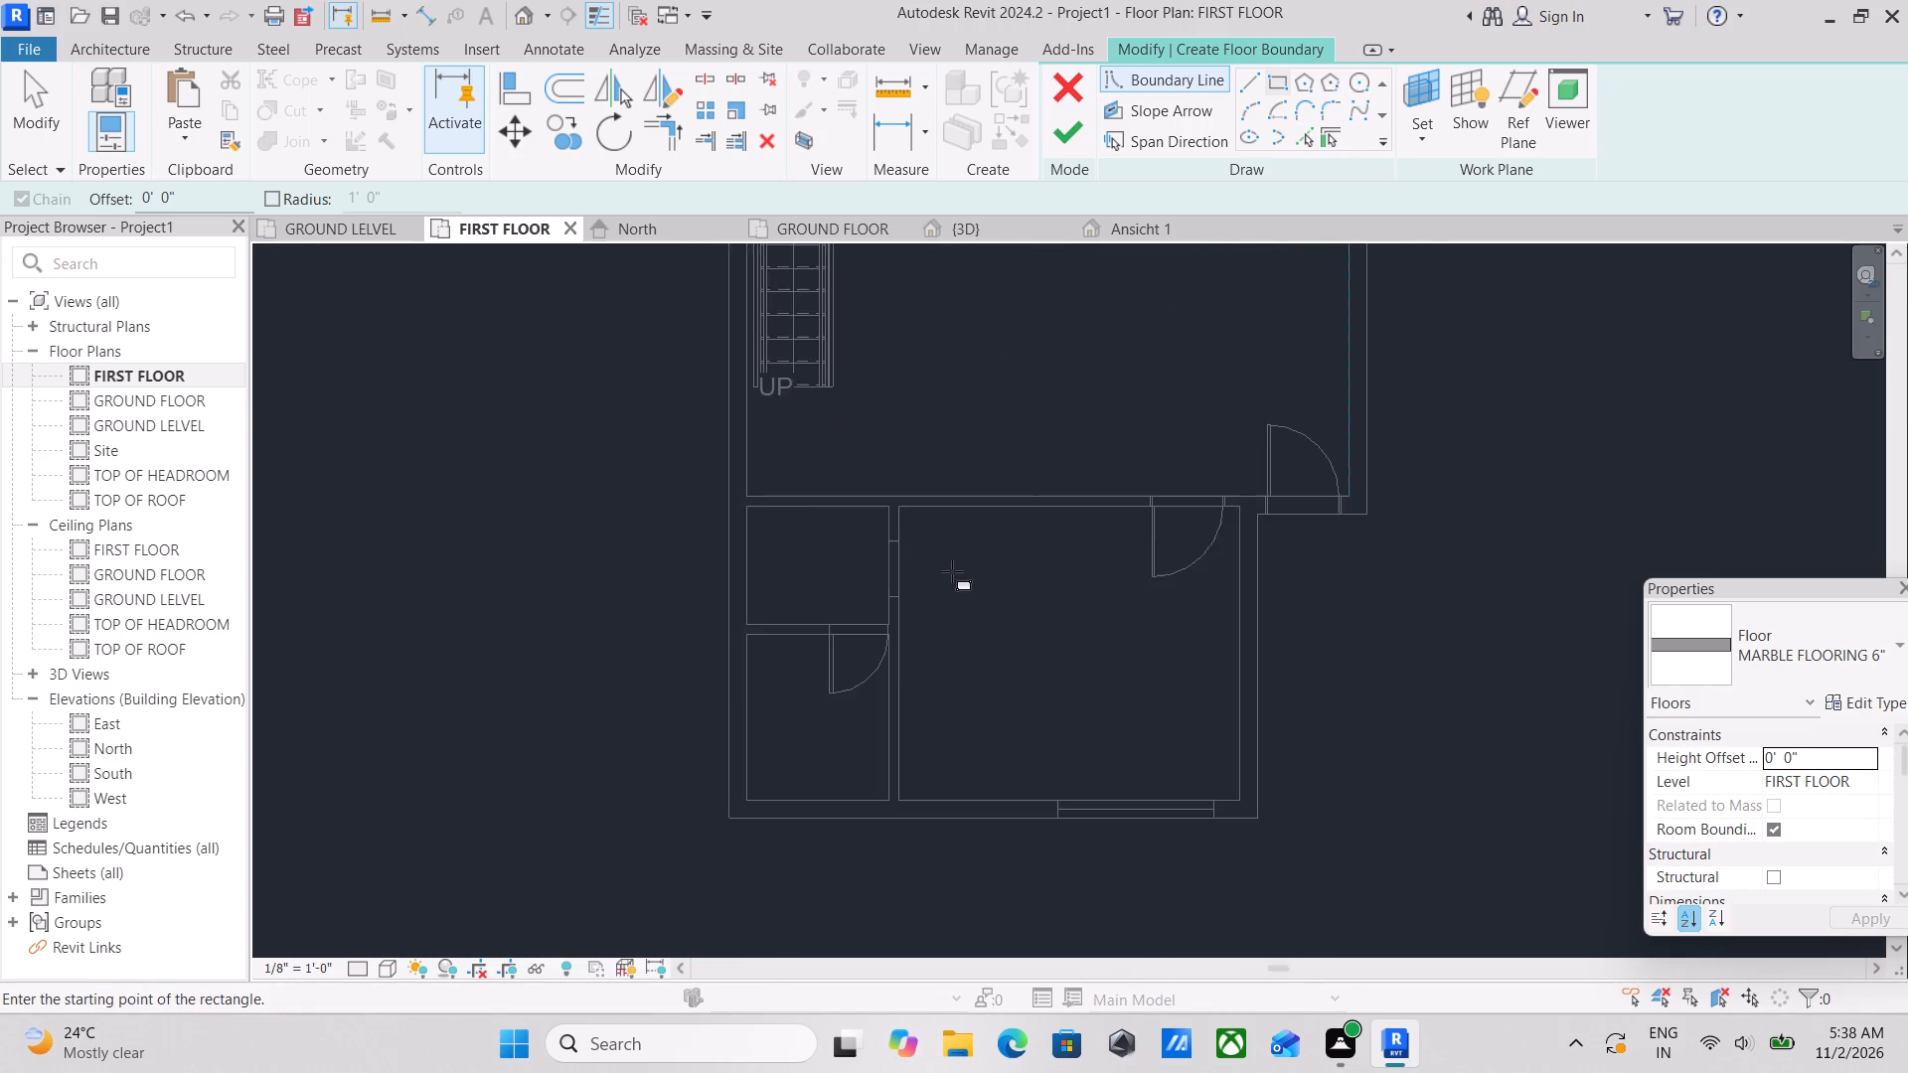
{"action": "scroll", "coordinate": [952, 571], "scroll_direction": "up", "scroll_amount": 3}
{"action": "left_click", "coordinate": [884, 485]}
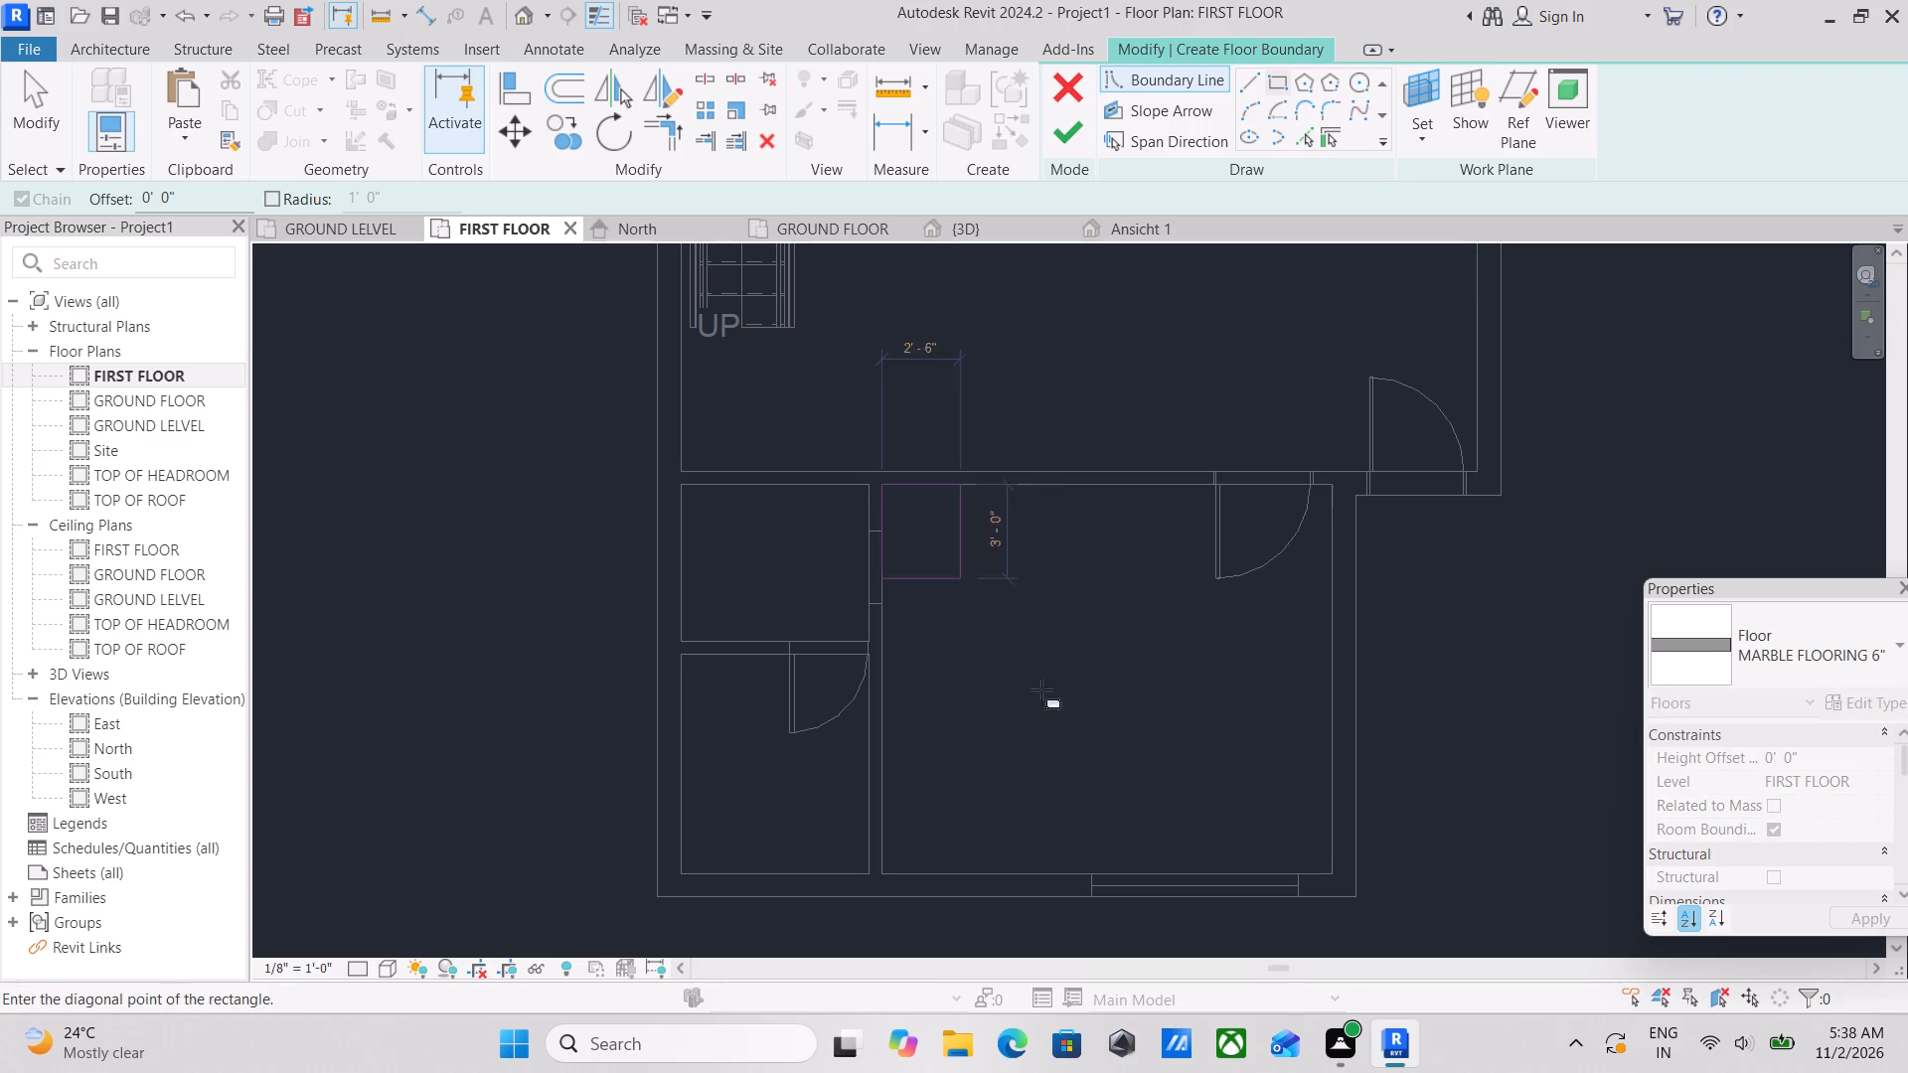
{"action": "scroll", "coordinate": [1144, 775], "scroll_direction": "up", "scroll_amount": 1}
{"action": "middle_click_drag", "start_coordinate": [1144, 775], "coordinate": [1072, 732]}
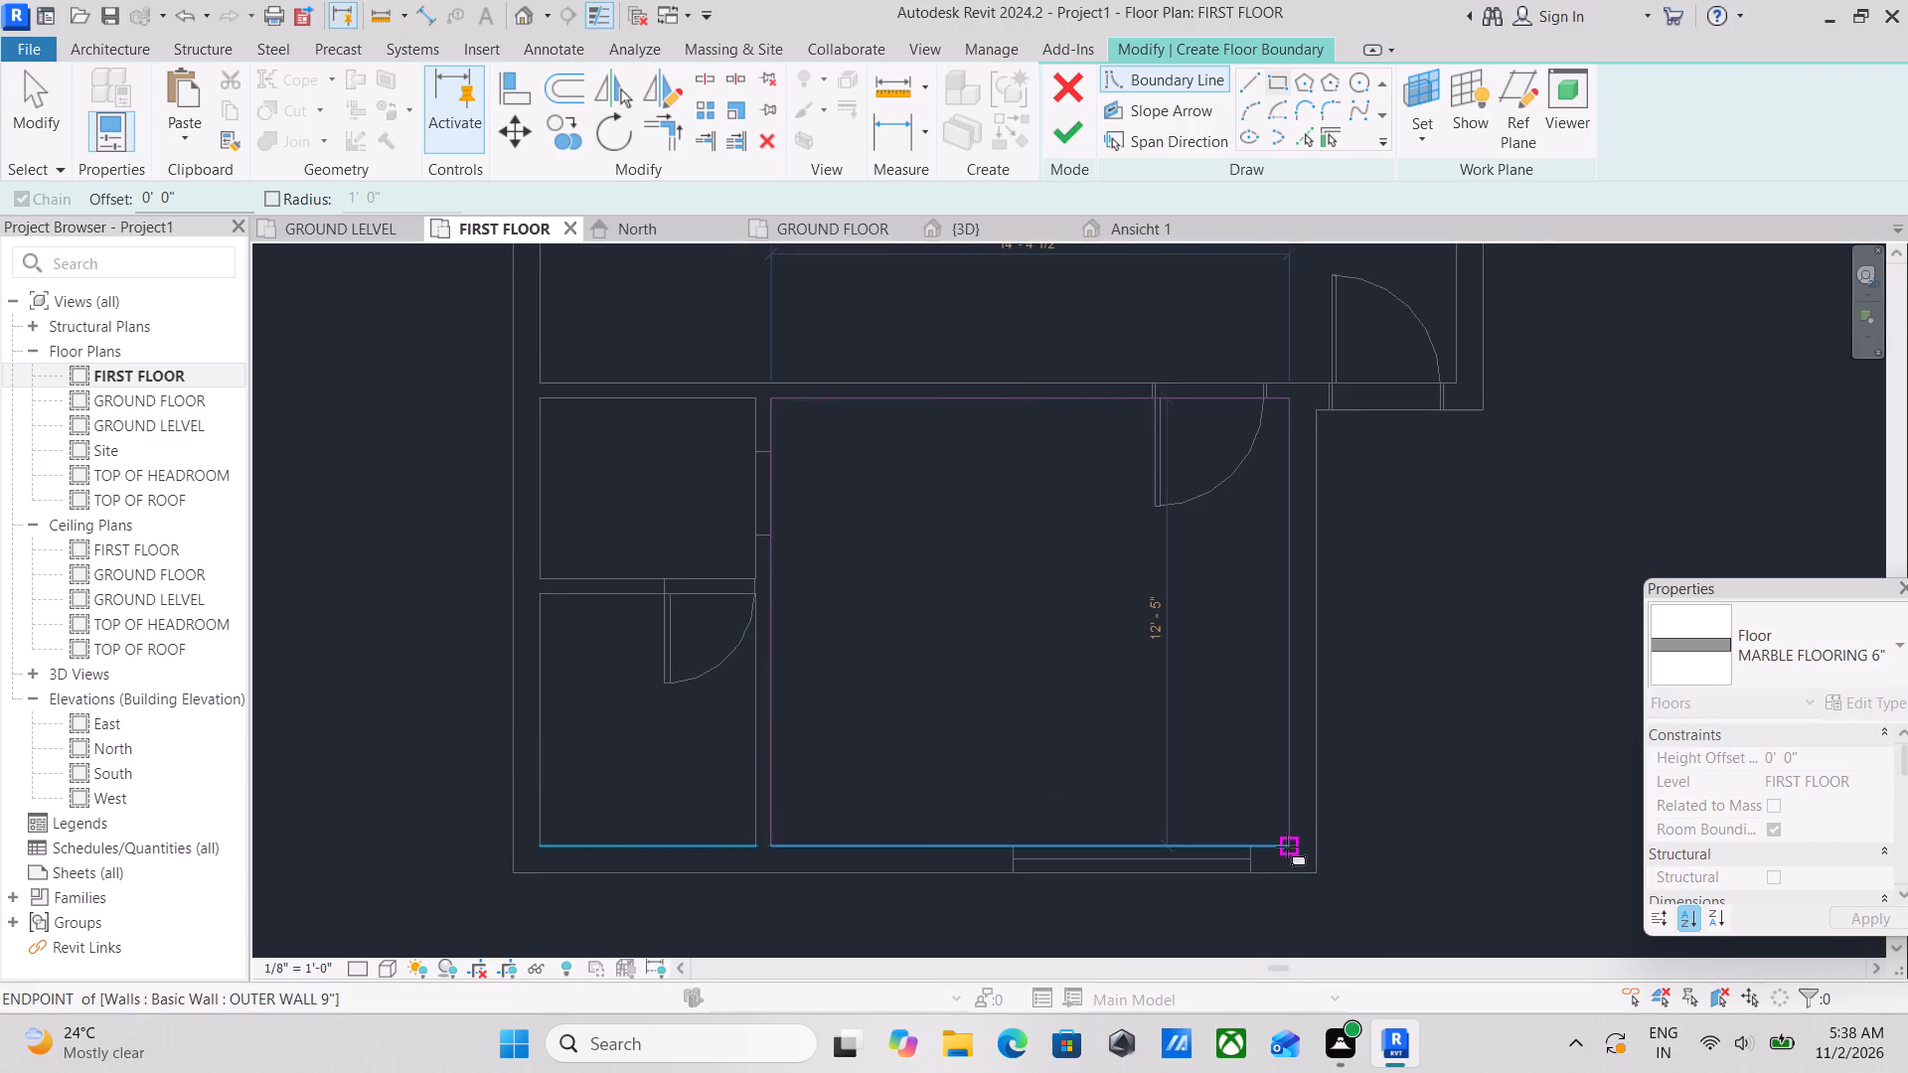
{"action": "left_click", "coordinate": [1292, 847]}
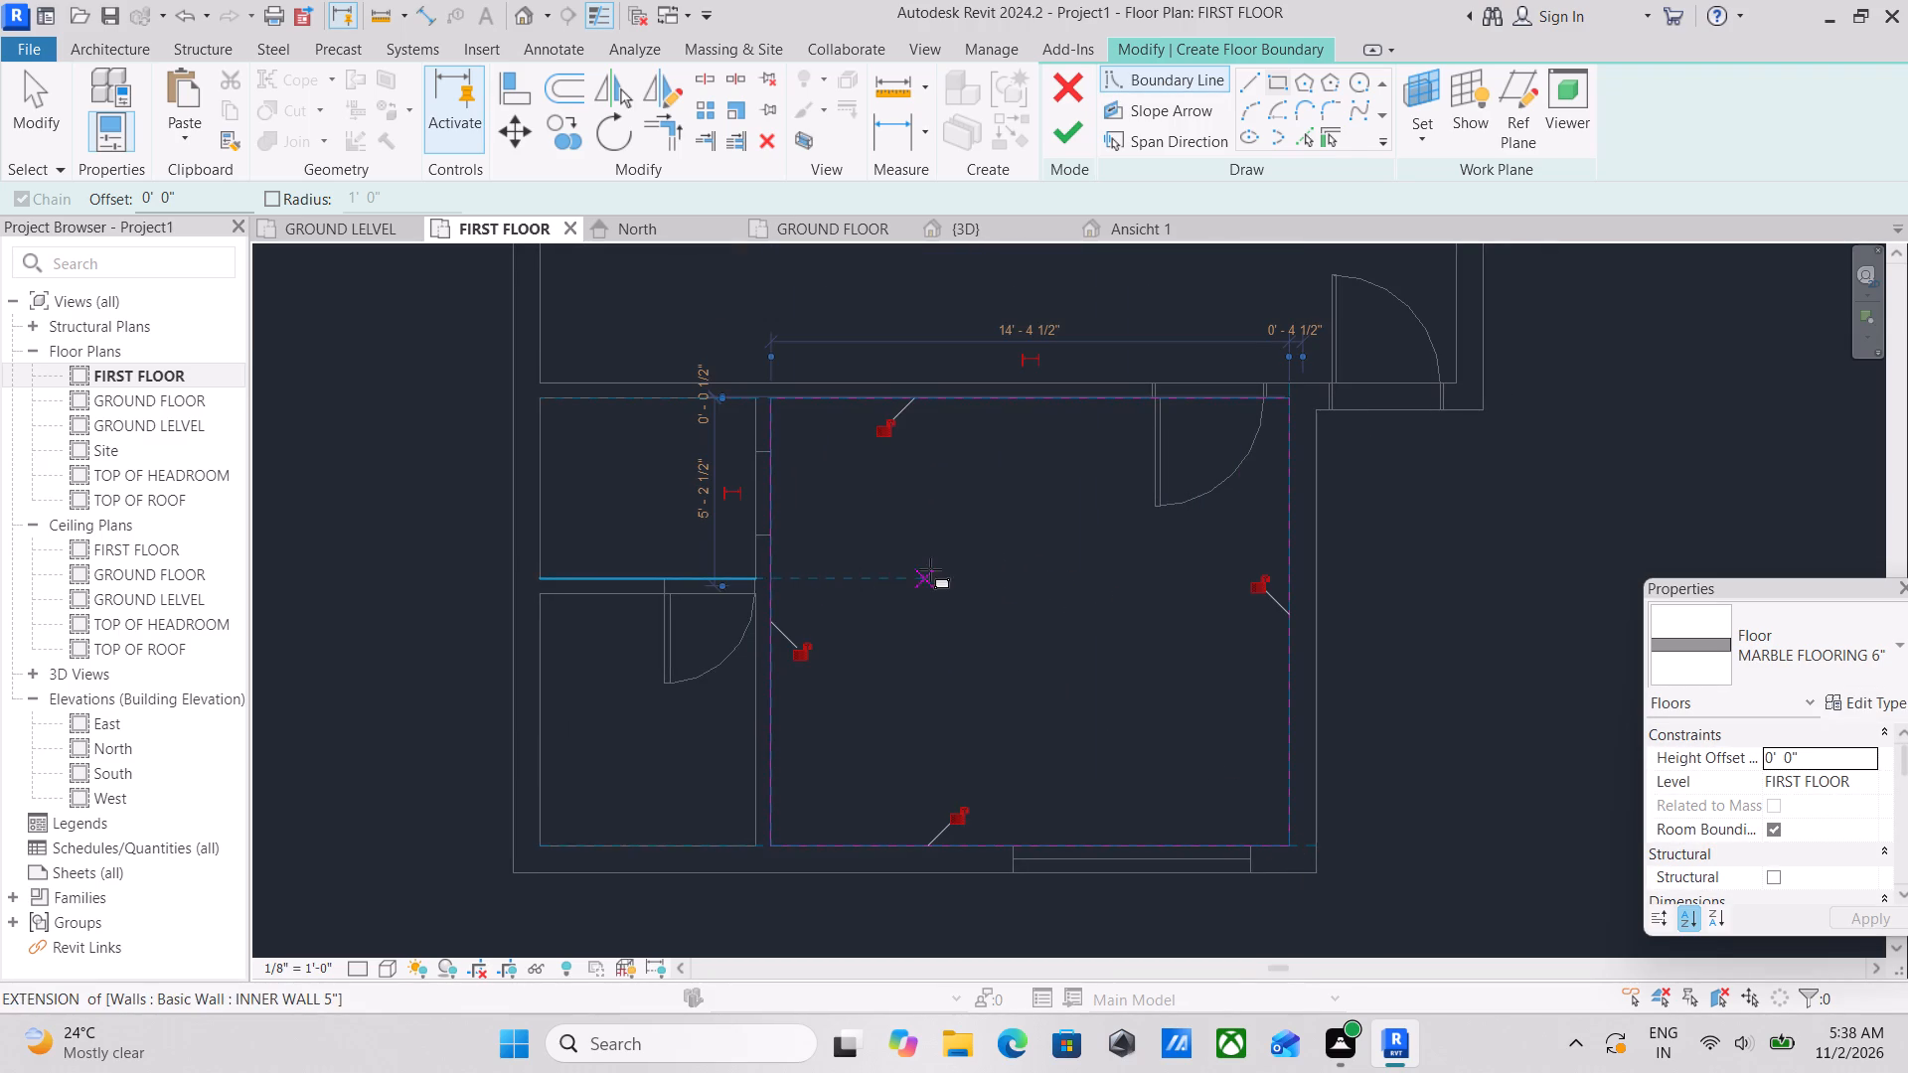
Draw a closed line boundary around the L-shaped north-west room, about 15' wide, following its inner wall faces and the passage to the interior door.
{"action": "middle_click_drag", "start_coordinate": [933, 569], "coordinate": [1030, 684]}
{"action": "scroll", "coordinate": [395, 544], "scroll_direction": "down", "scroll_amount": 1}
{"action": "scroll", "coordinate": [809, 599], "scroll_direction": "down", "scroll_amount": 1}
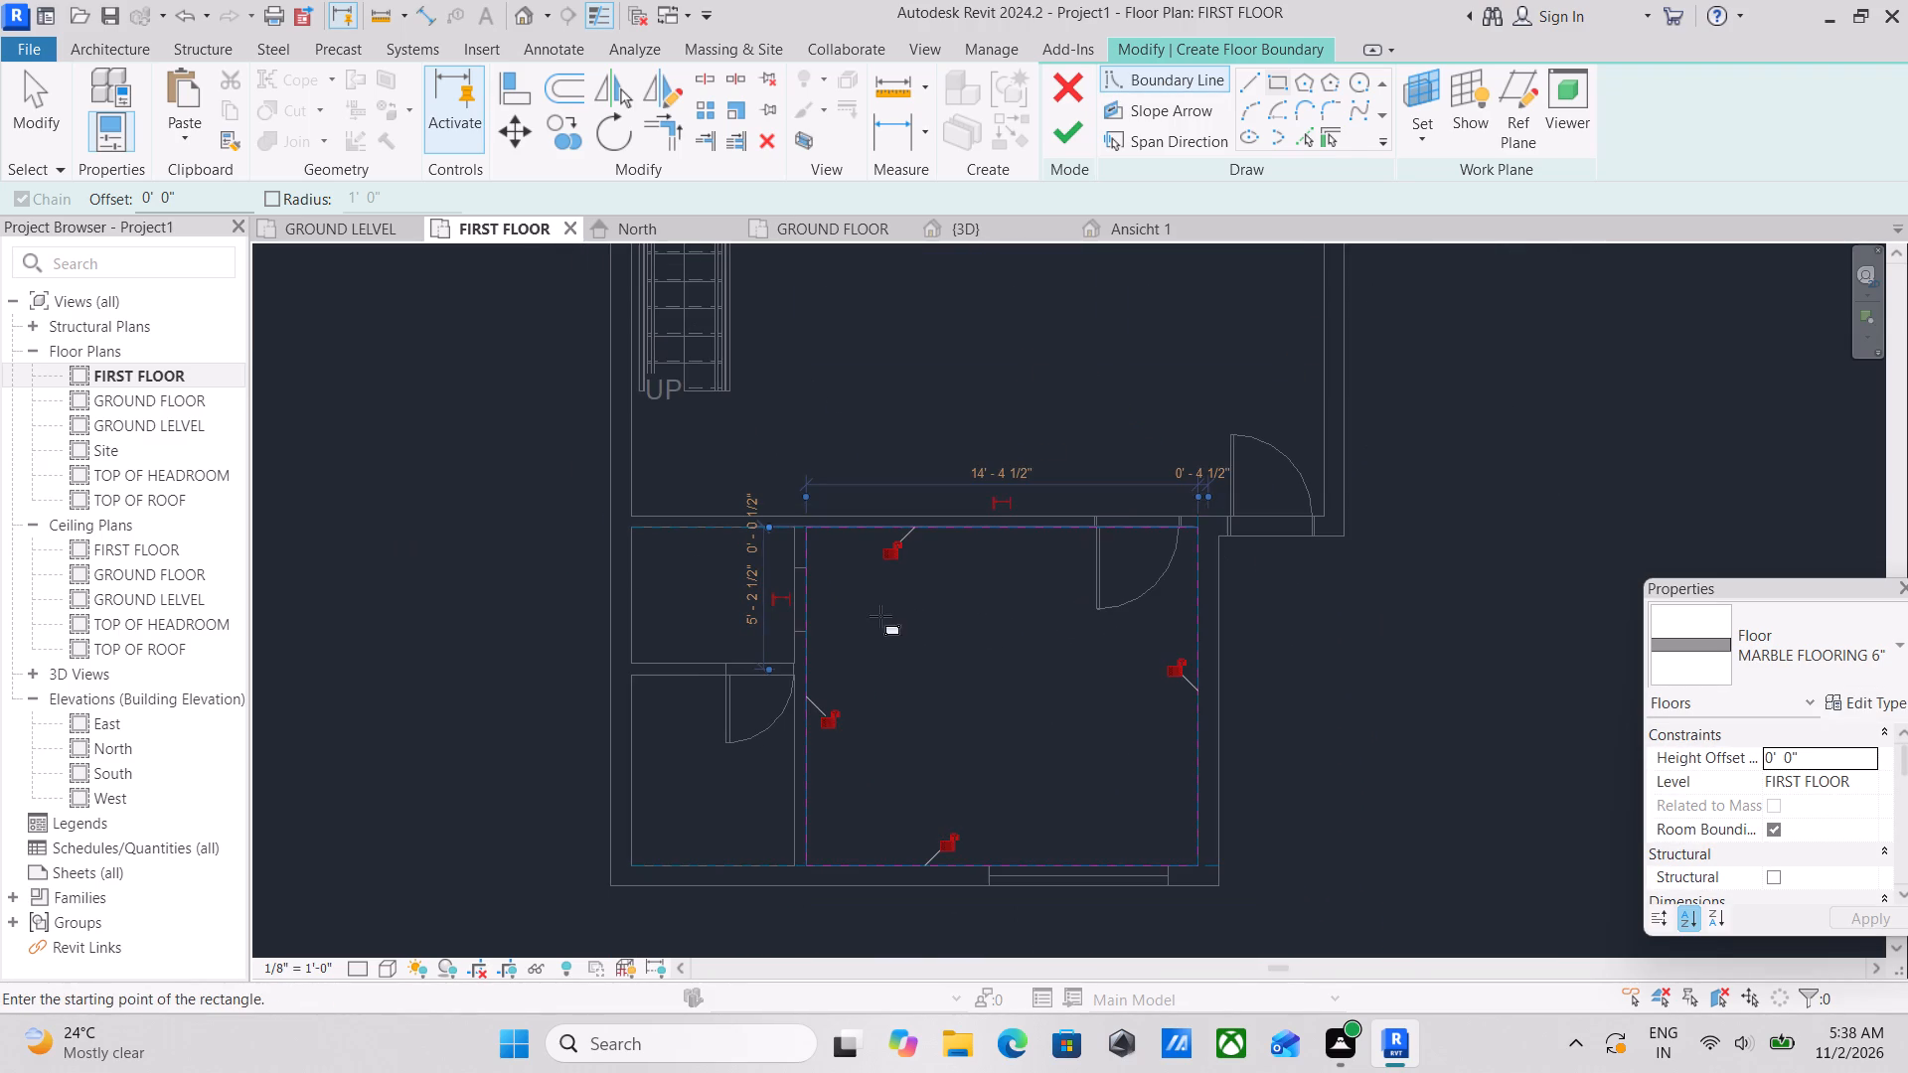
{"action": "scroll", "coordinate": [939, 629], "scroll_direction": "down", "scroll_amount": 1}
{"action": "middle_click_drag", "start_coordinate": [939, 629], "coordinate": [921, 935]}
{"action": "scroll", "coordinate": [920, 916], "scroll_direction": "down", "scroll_amount": 1}
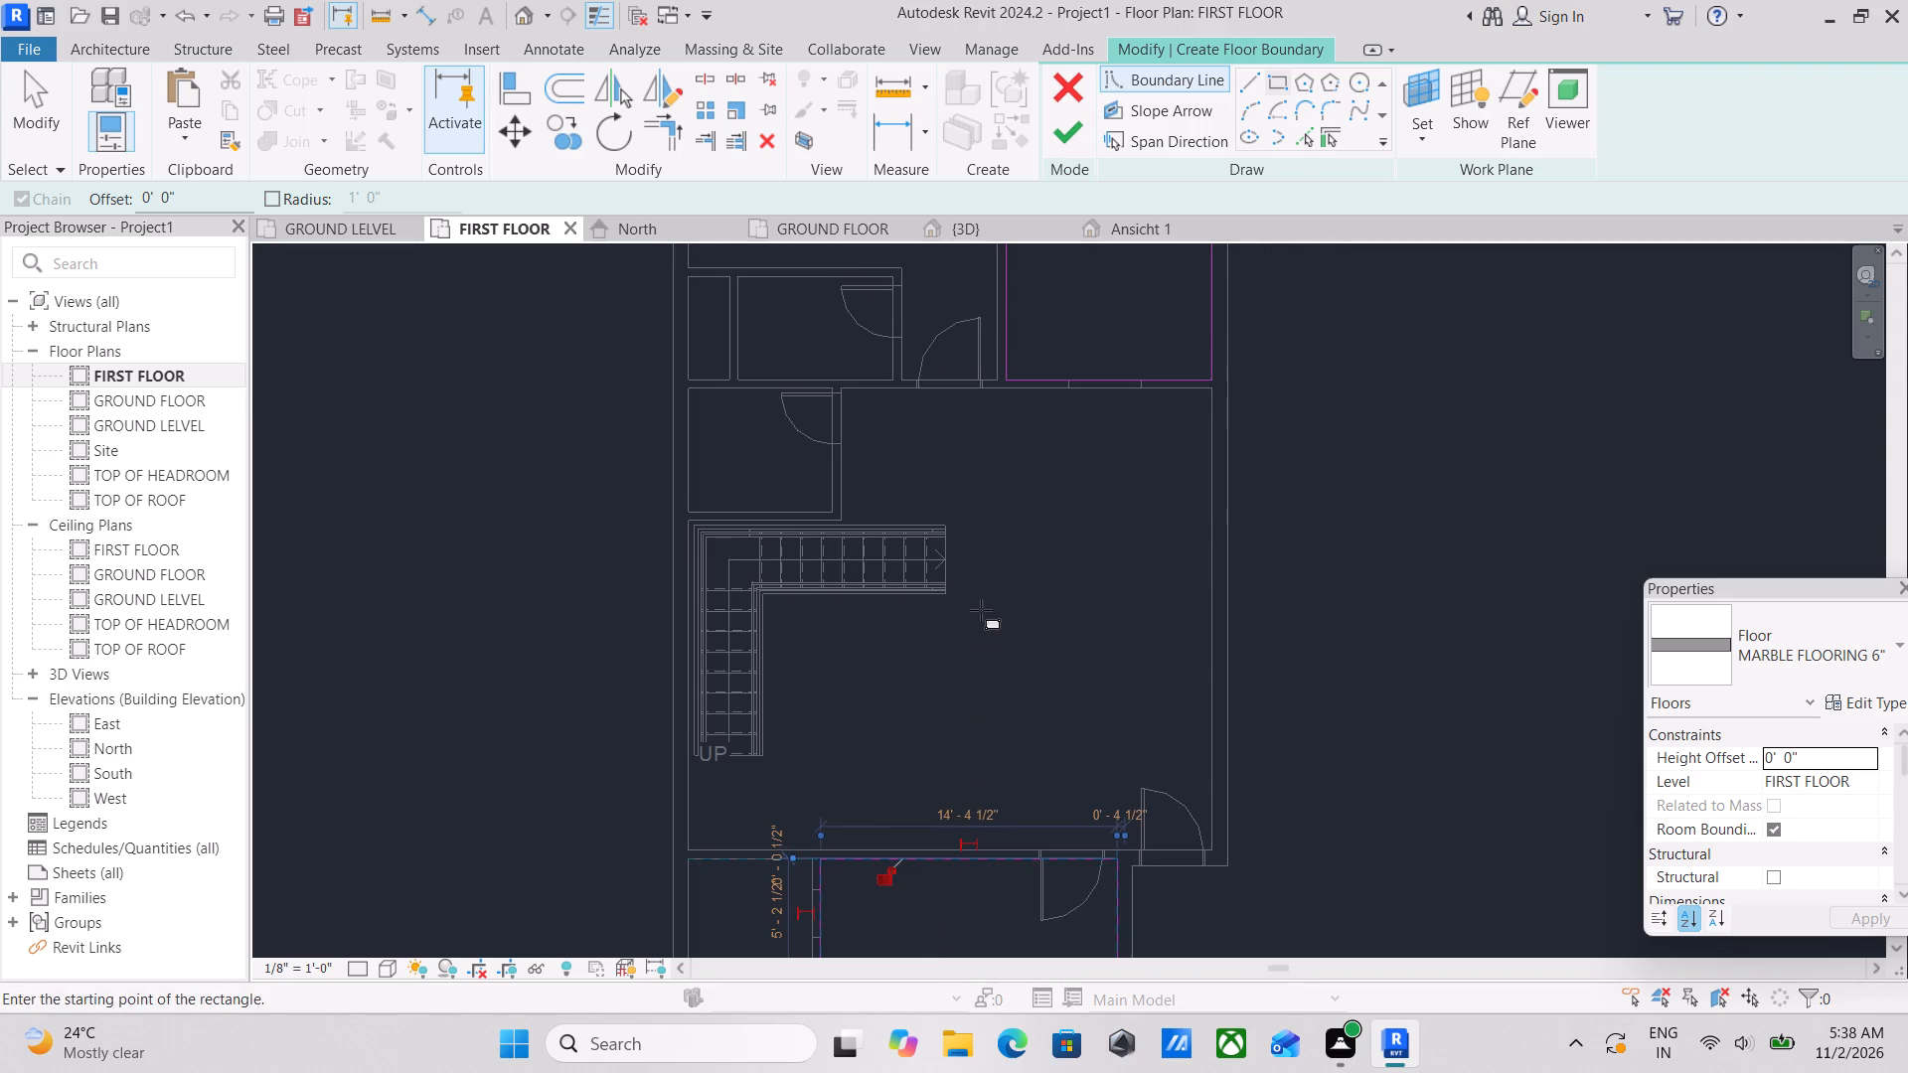
{"action": "middle_click_drag", "start_coordinate": [981, 610], "coordinate": [971, 792]}
{"action": "scroll", "coordinate": [824, 467], "scroll_direction": "up", "scroll_amount": 2}
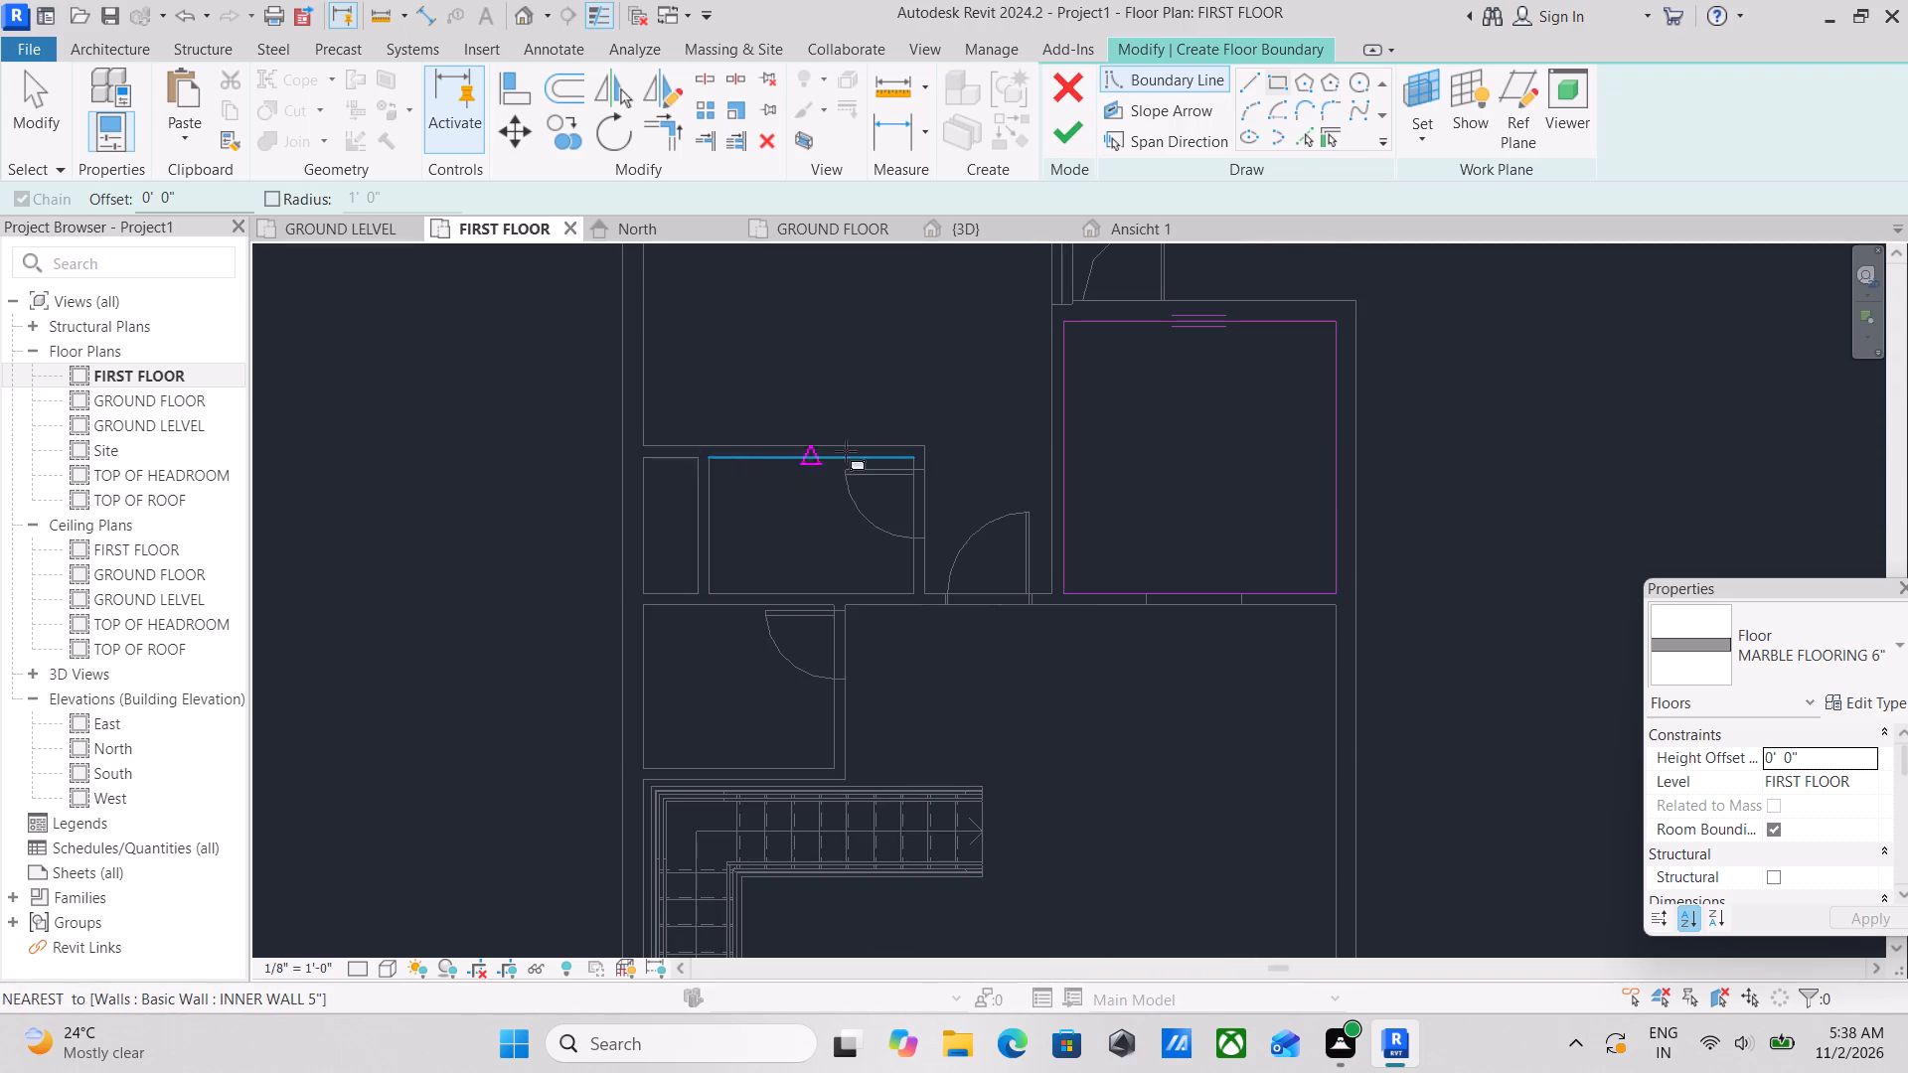
{"action": "middle_click_drag", "start_coordinate": [853, 474], "coordinate": [759, 794]}
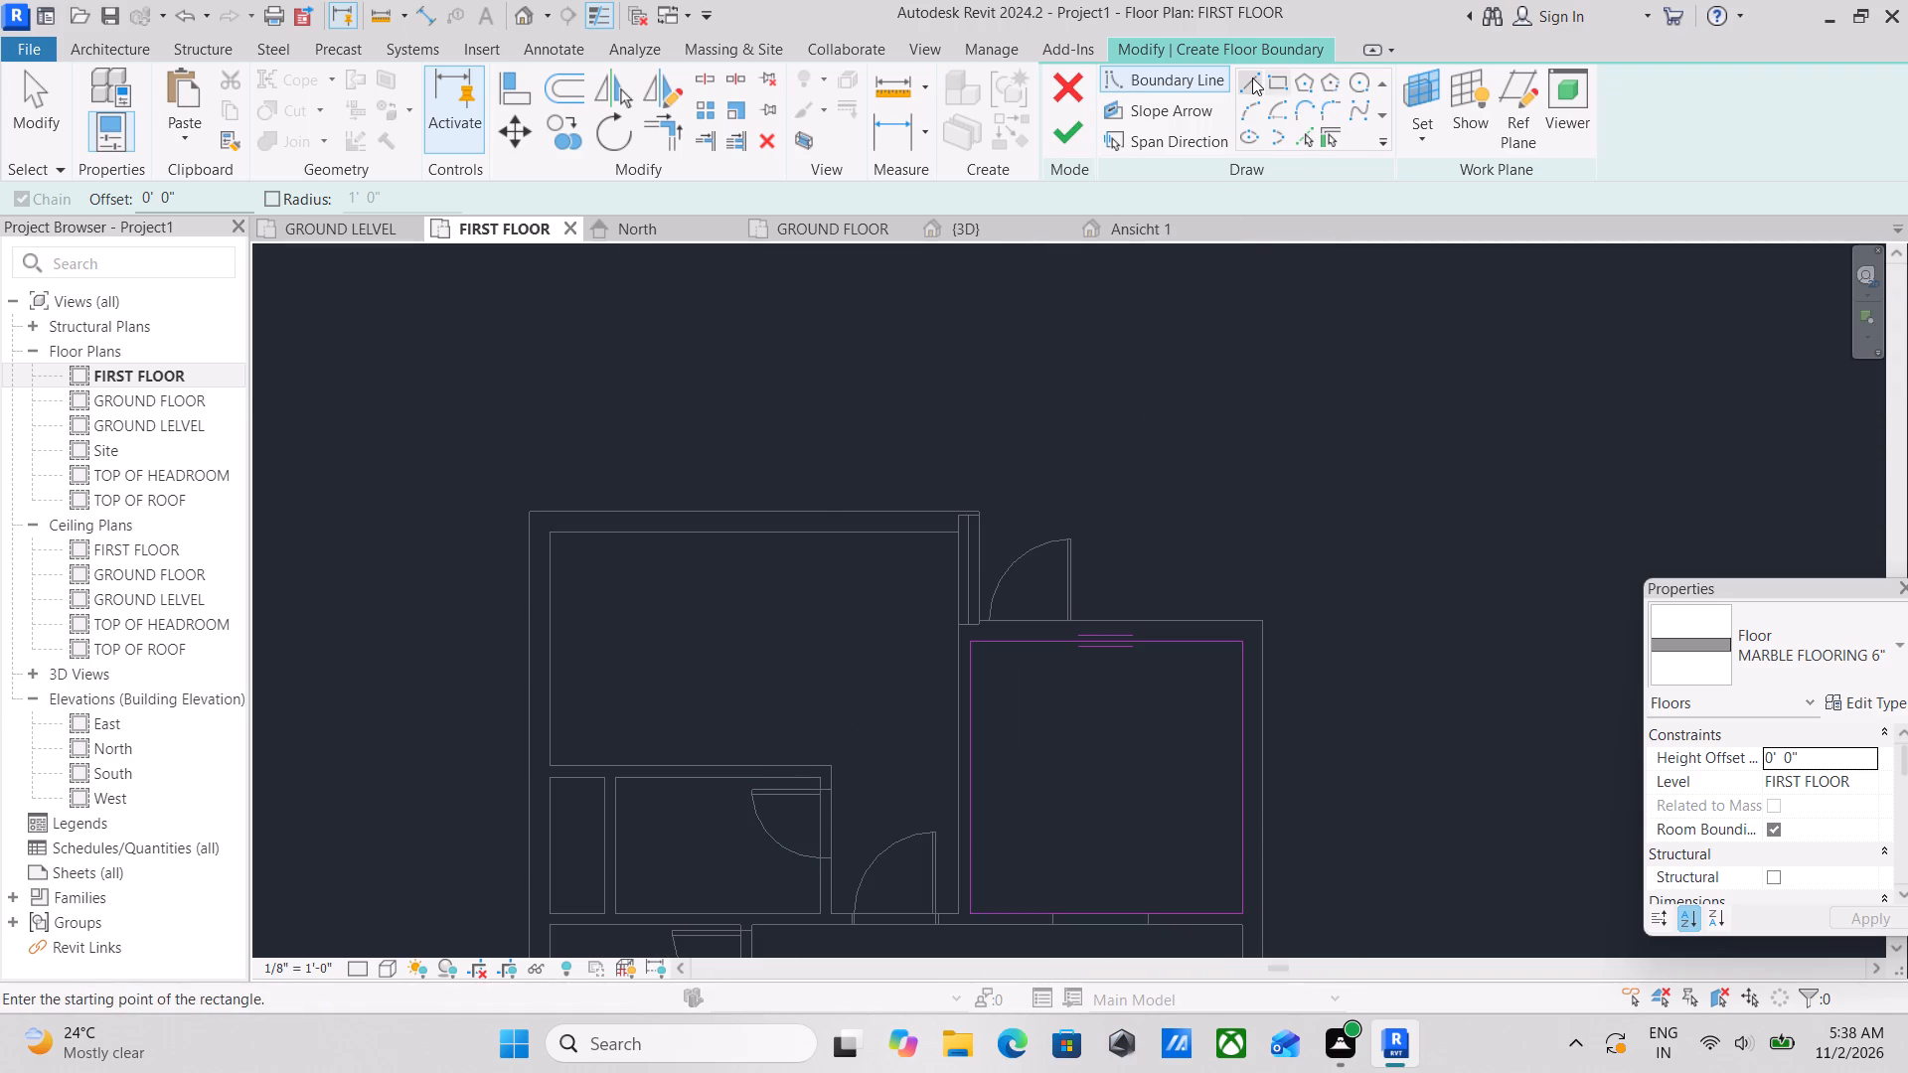
{"action": "left_click", "coordinate": [1252, 77]}
{"action": "scroll", "coordinate": [527, 539], "scroll_direction": "up", "scroll_amount": 2}
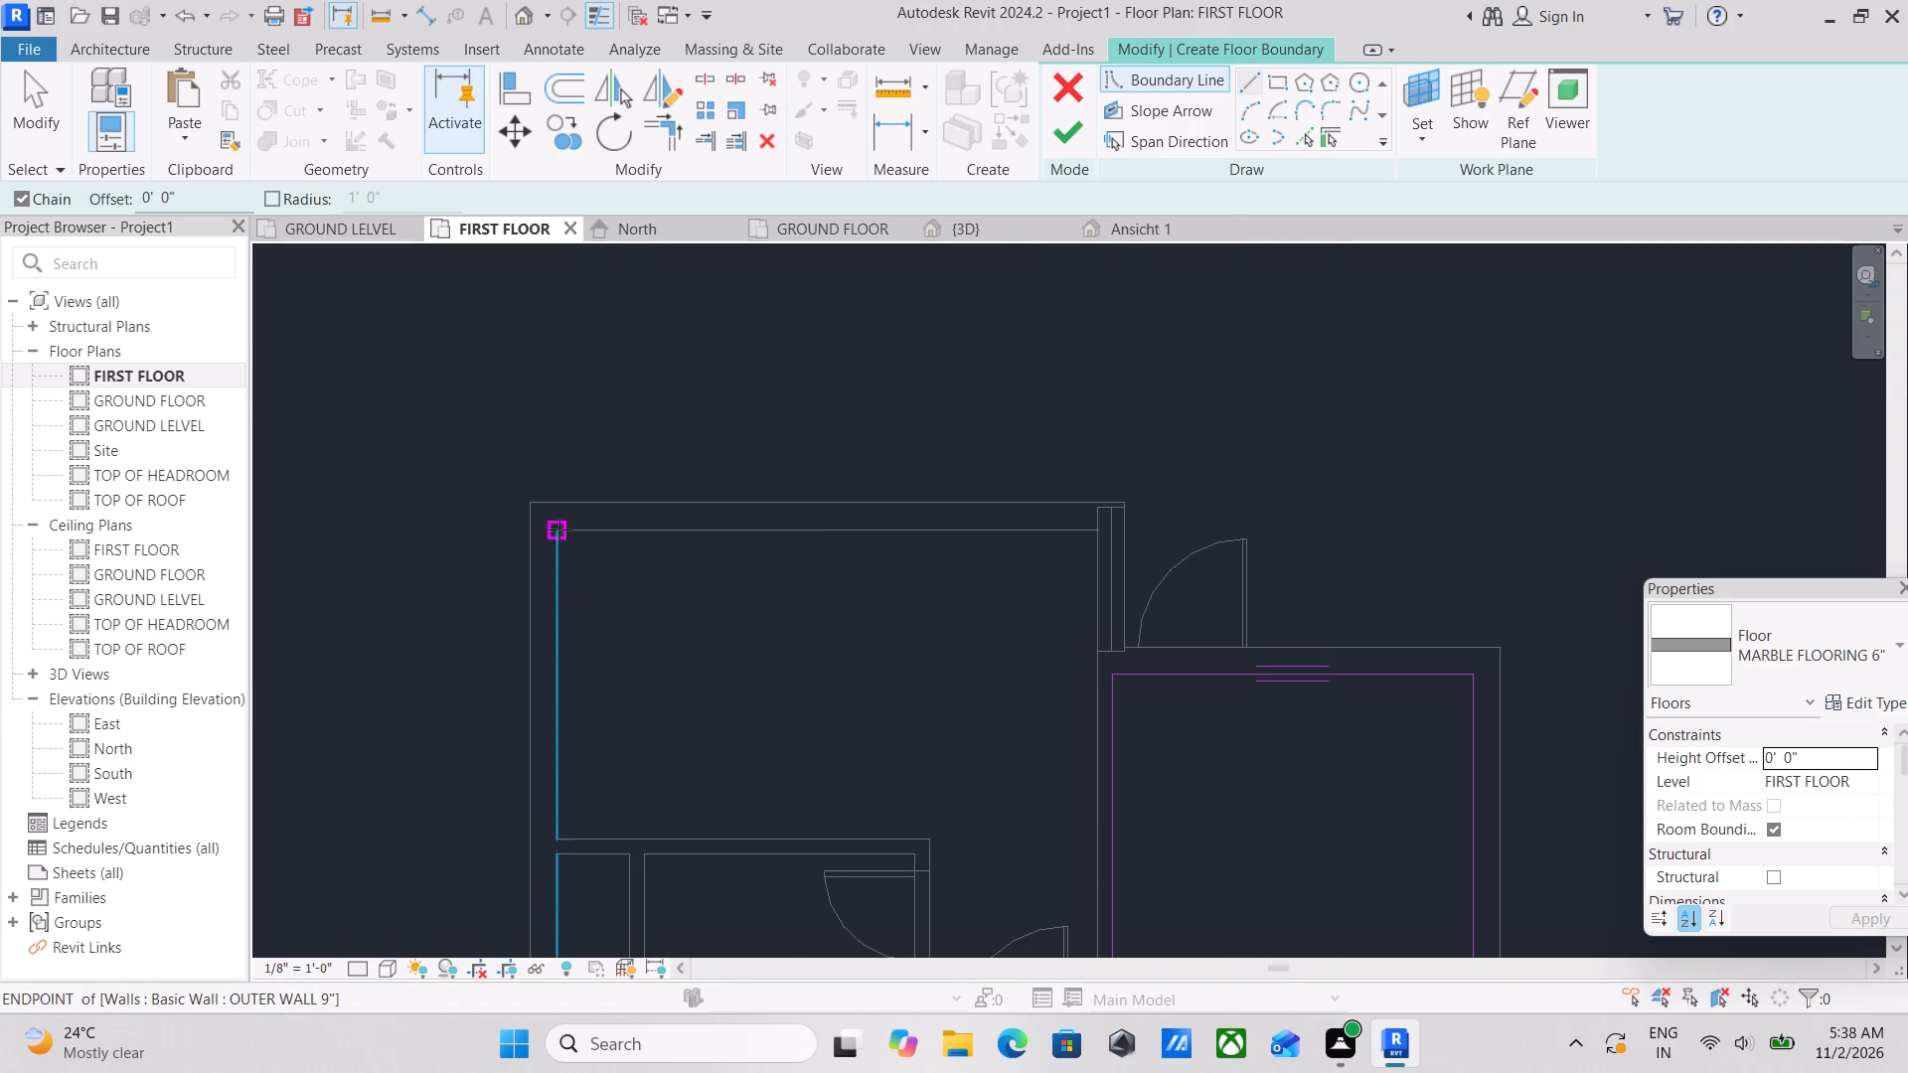
{"action": "left_click", "coordinate": [556, 531]}
{"action": "left_click", "coordinate": [561, 843]}
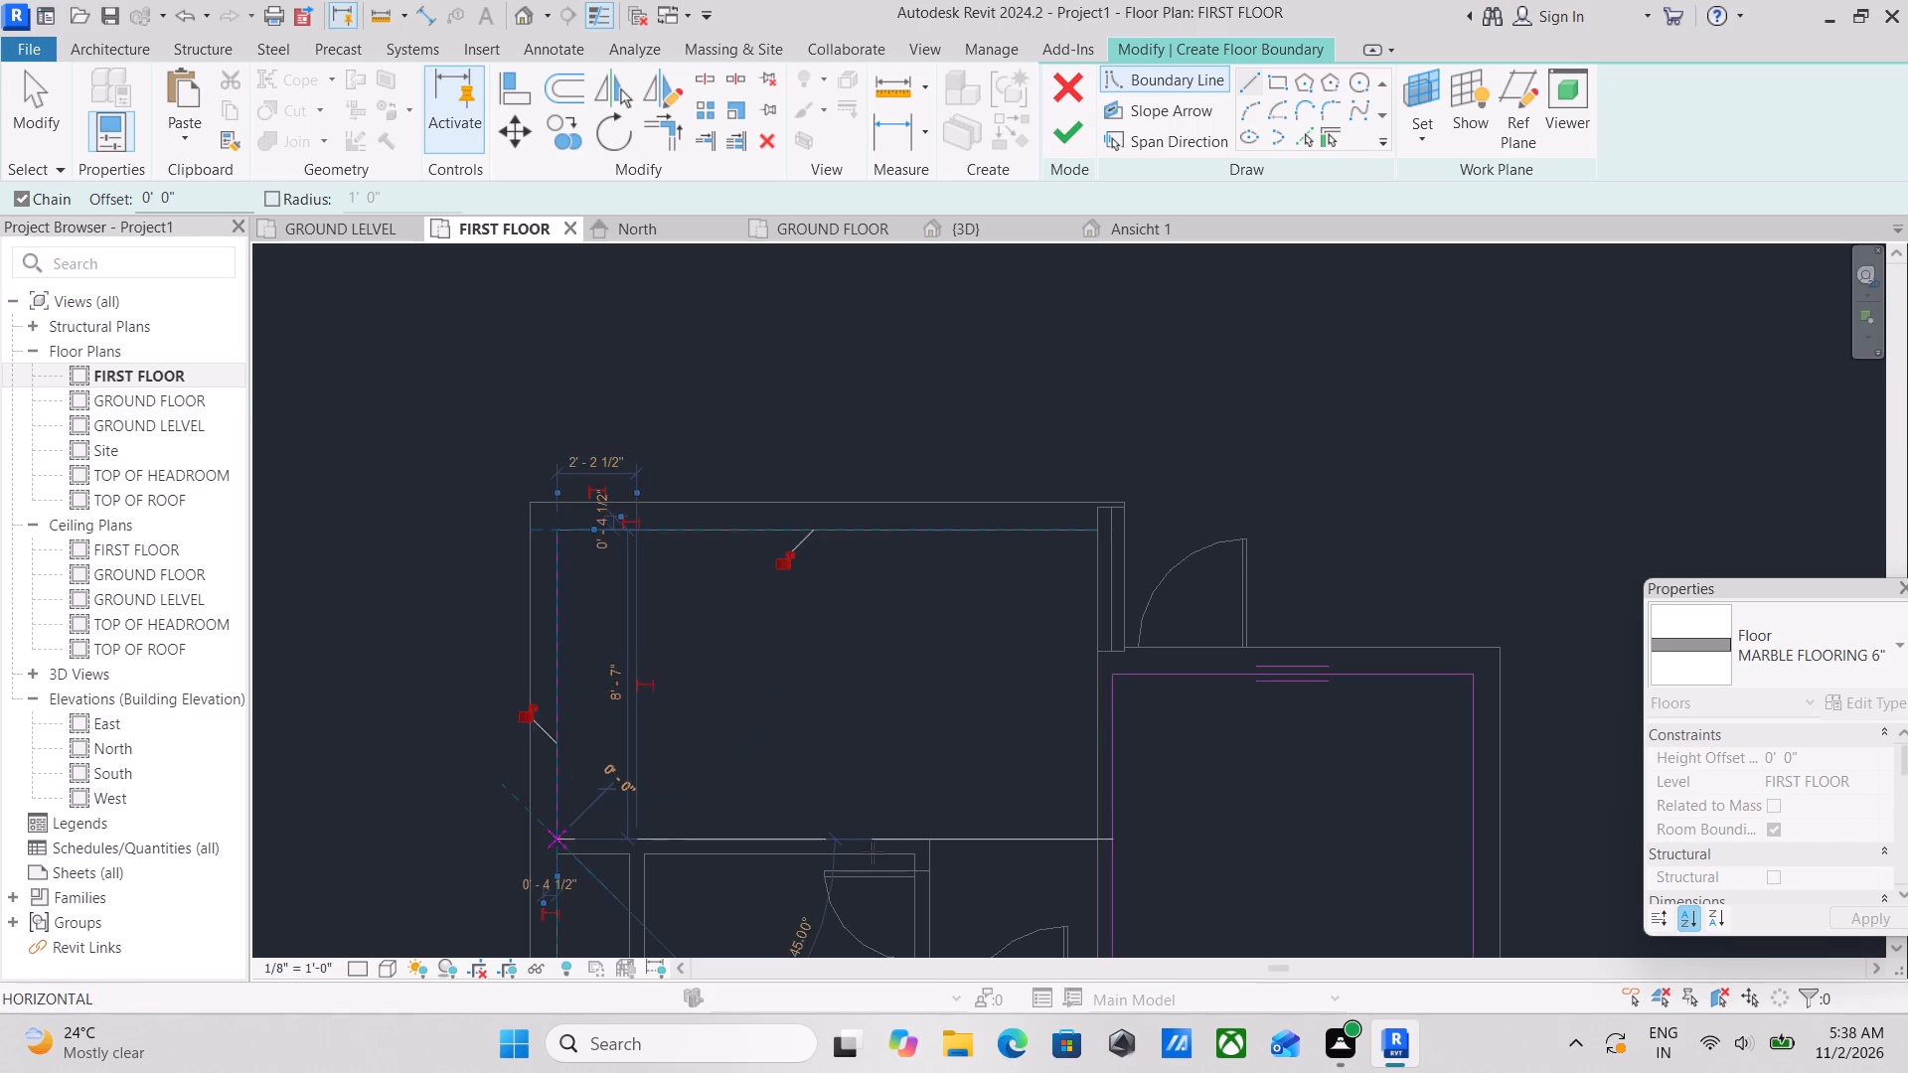
{"action": "middle_click_drag", "start_coordinate": [1026, 851], "coordinate": [769, 661]}
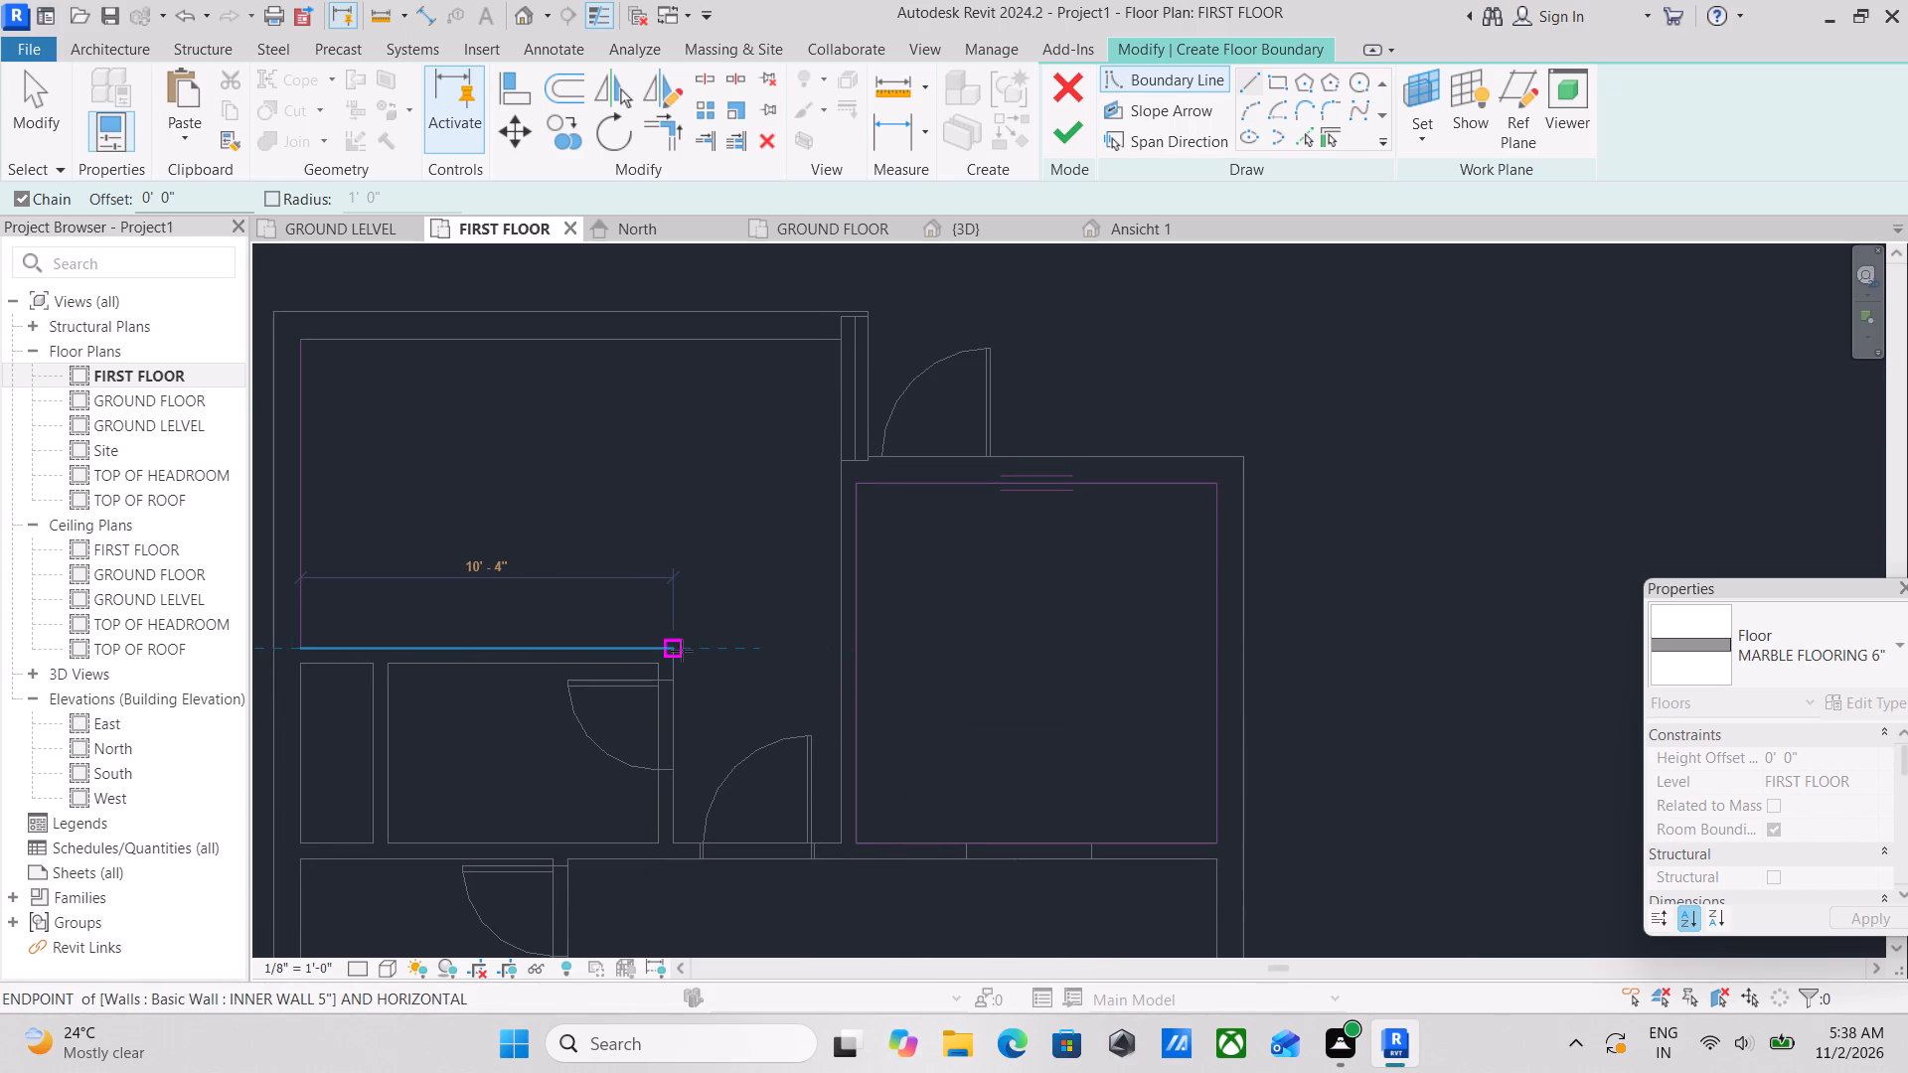
{"action": "left_click", "coordinate": [672, 645]}
{"action": "left_click", "coordinate": [678, 845]}
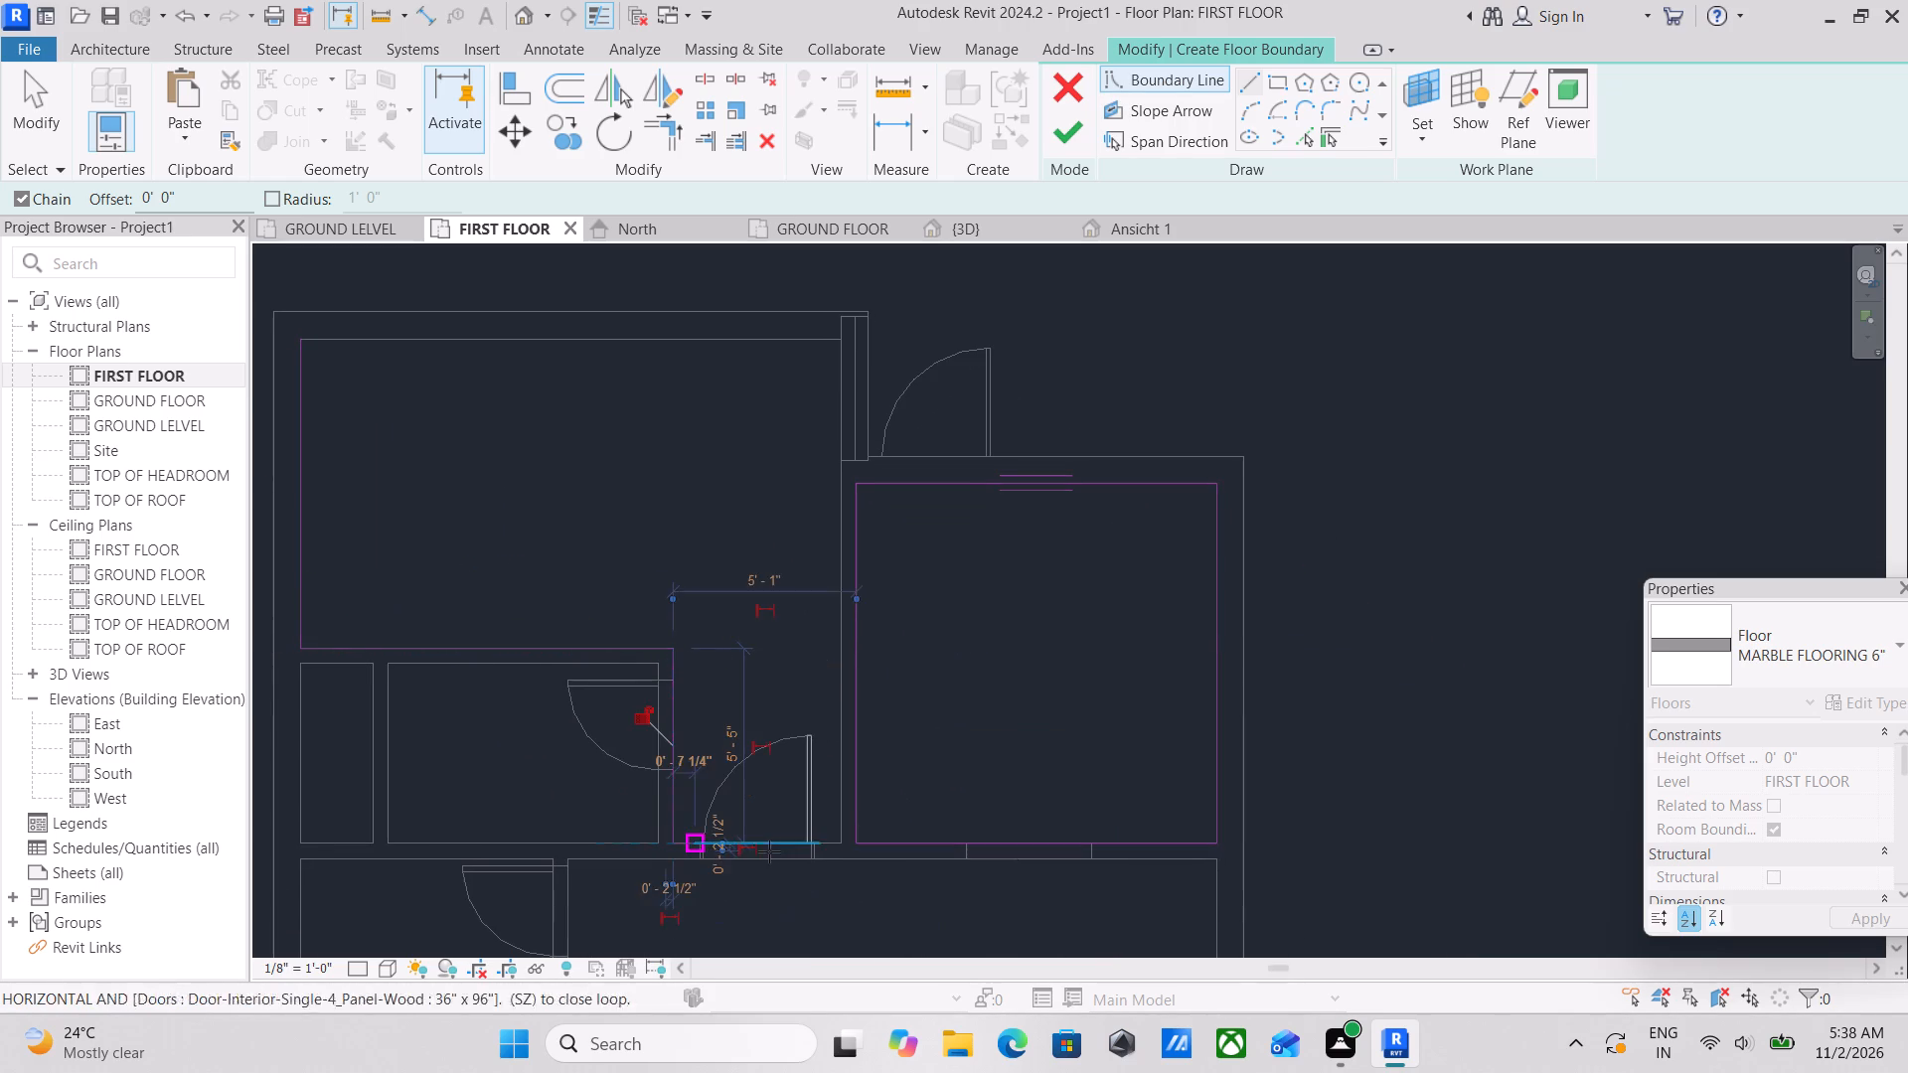
{"action": "left_click", "coordinate": [845, 843]}
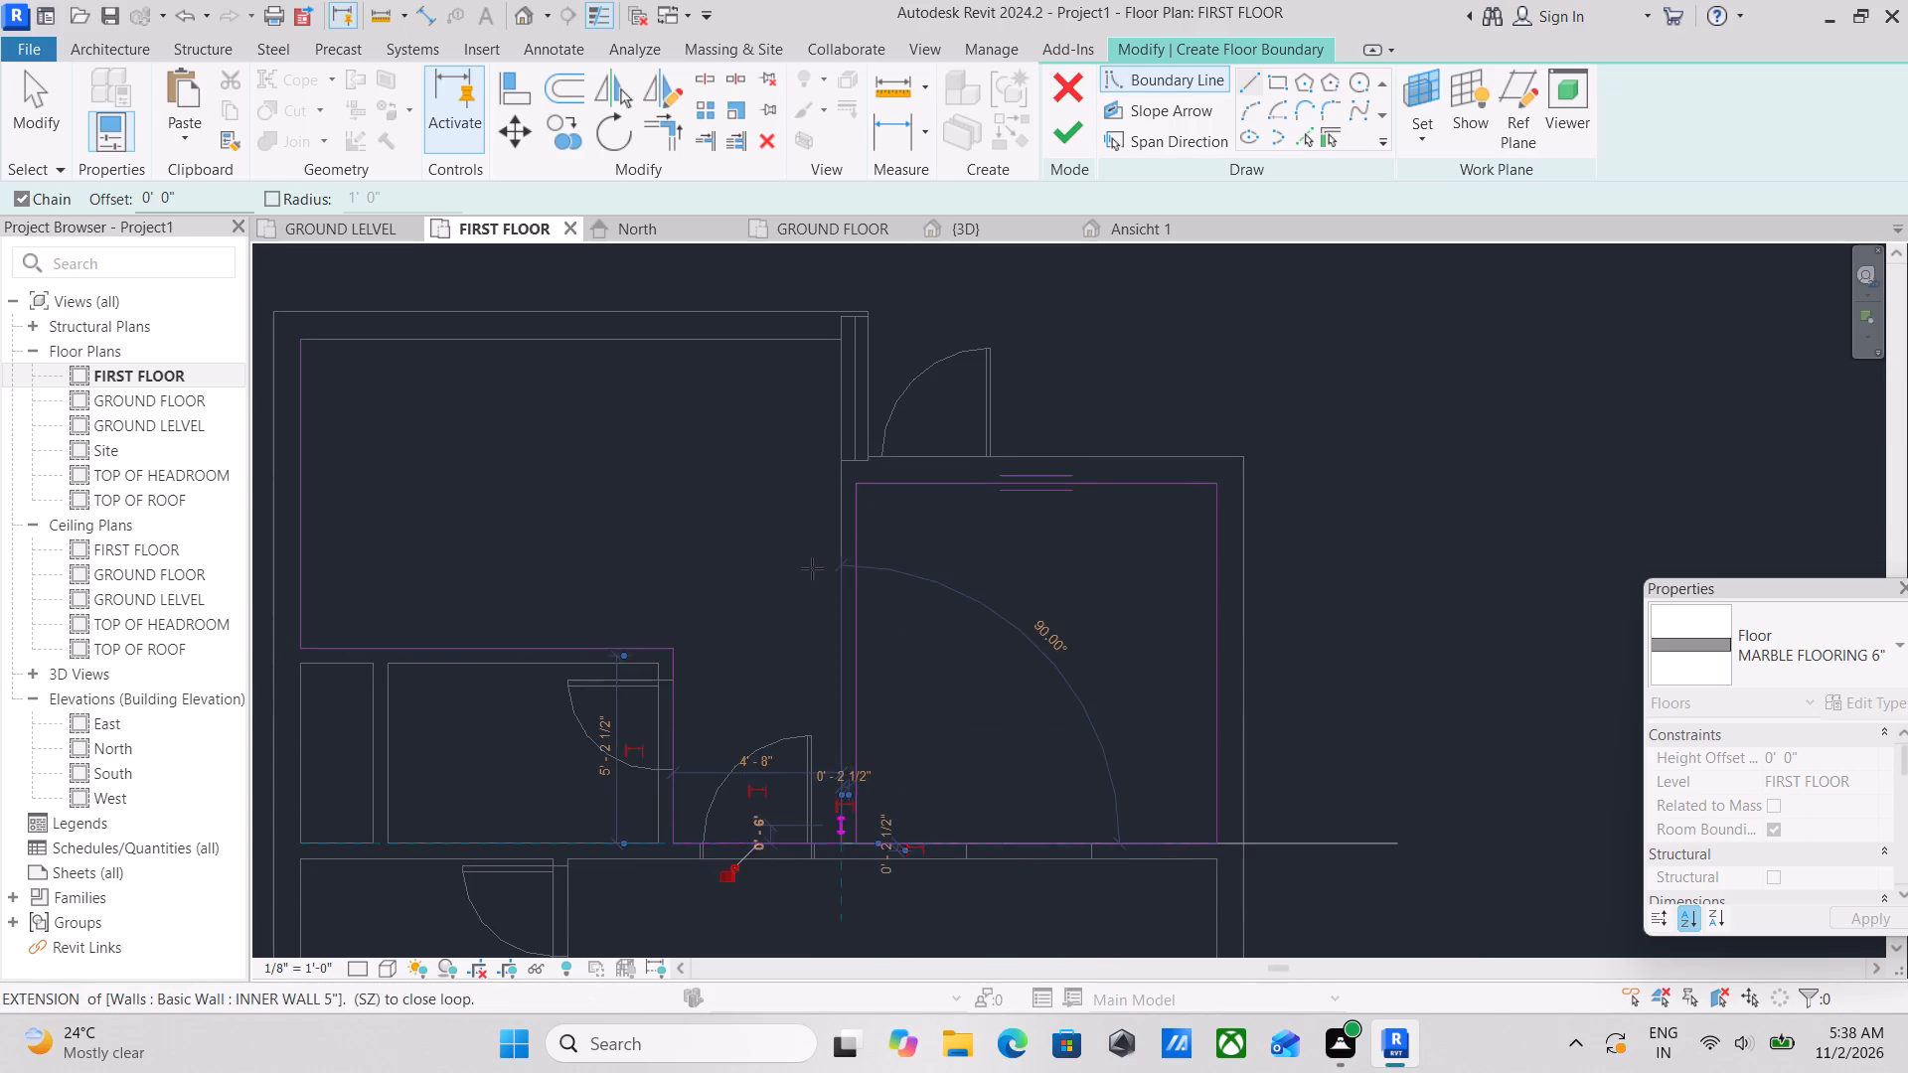
{"action": "middle_click_drag", "start_coordinate": [824, 568], "coordinate": [881, 740]}
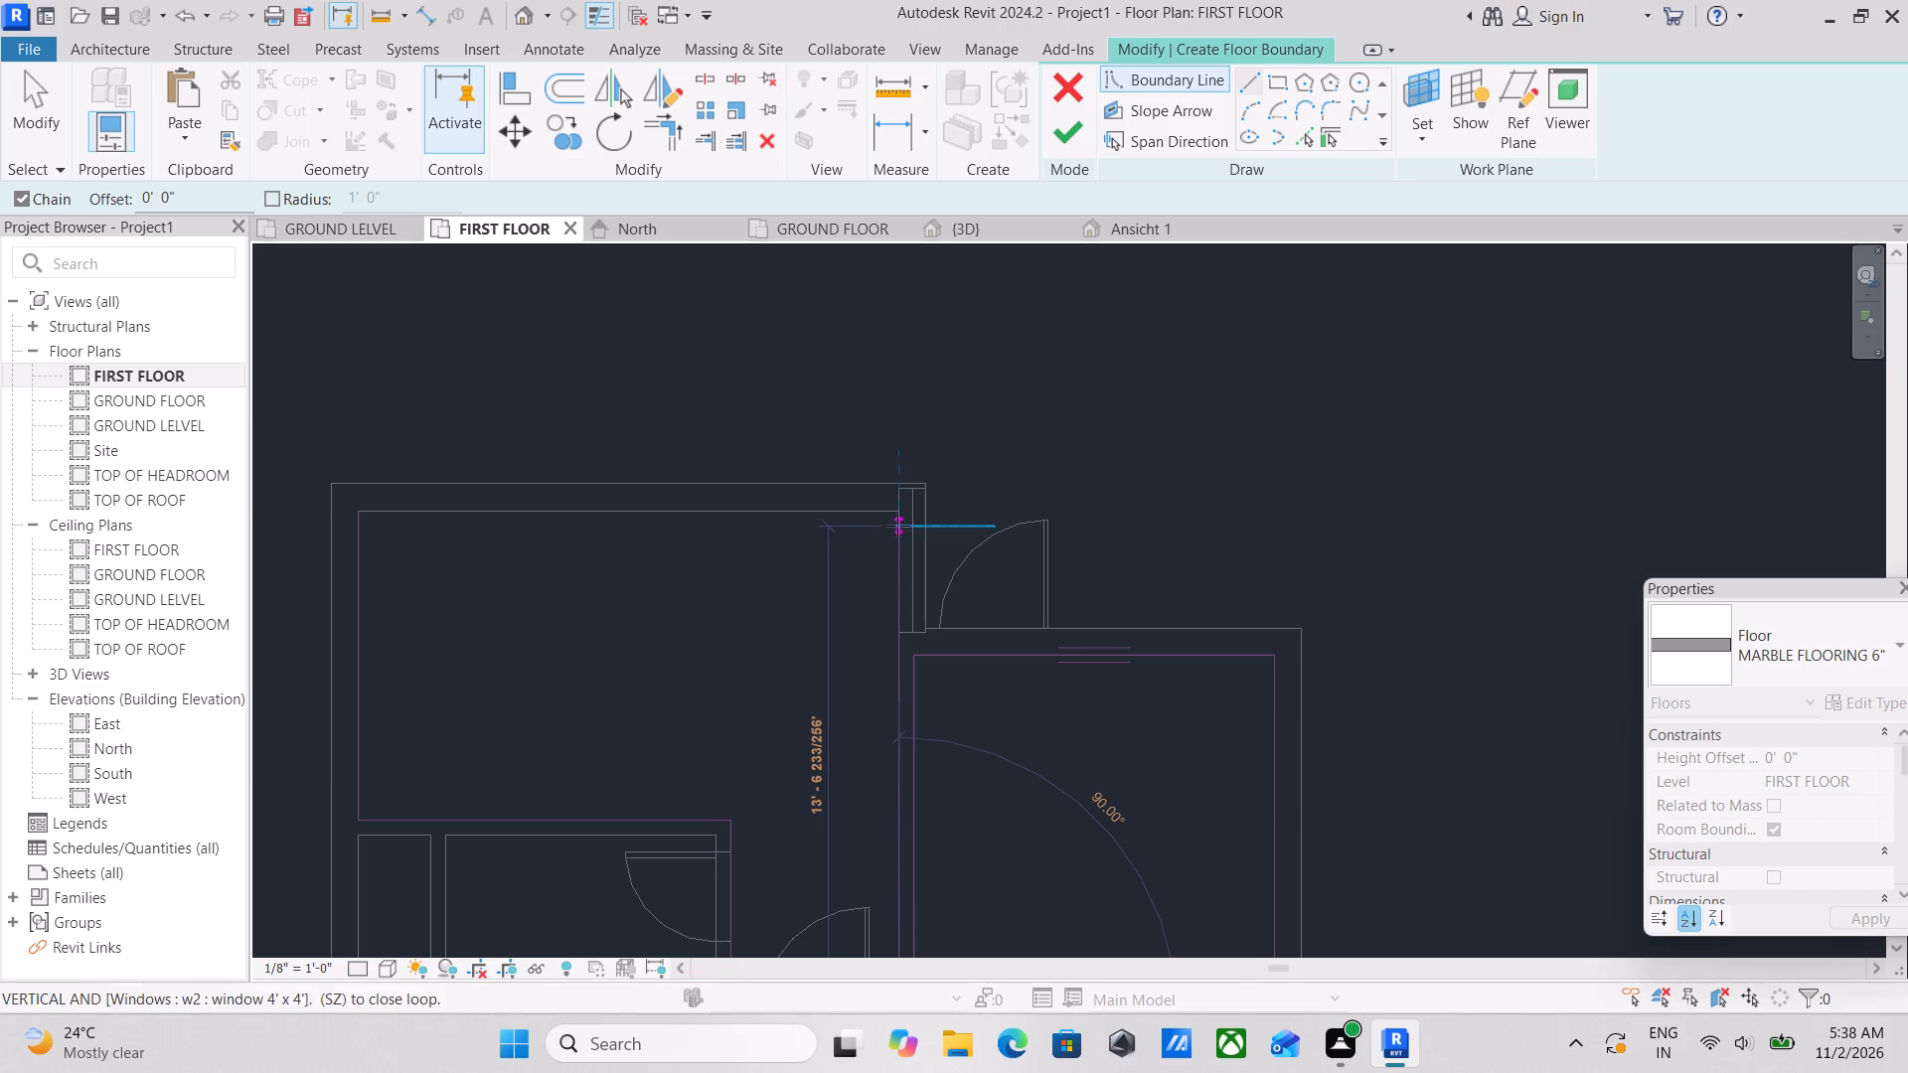
{"action": "left_click", "coordinate": [895, 511]}
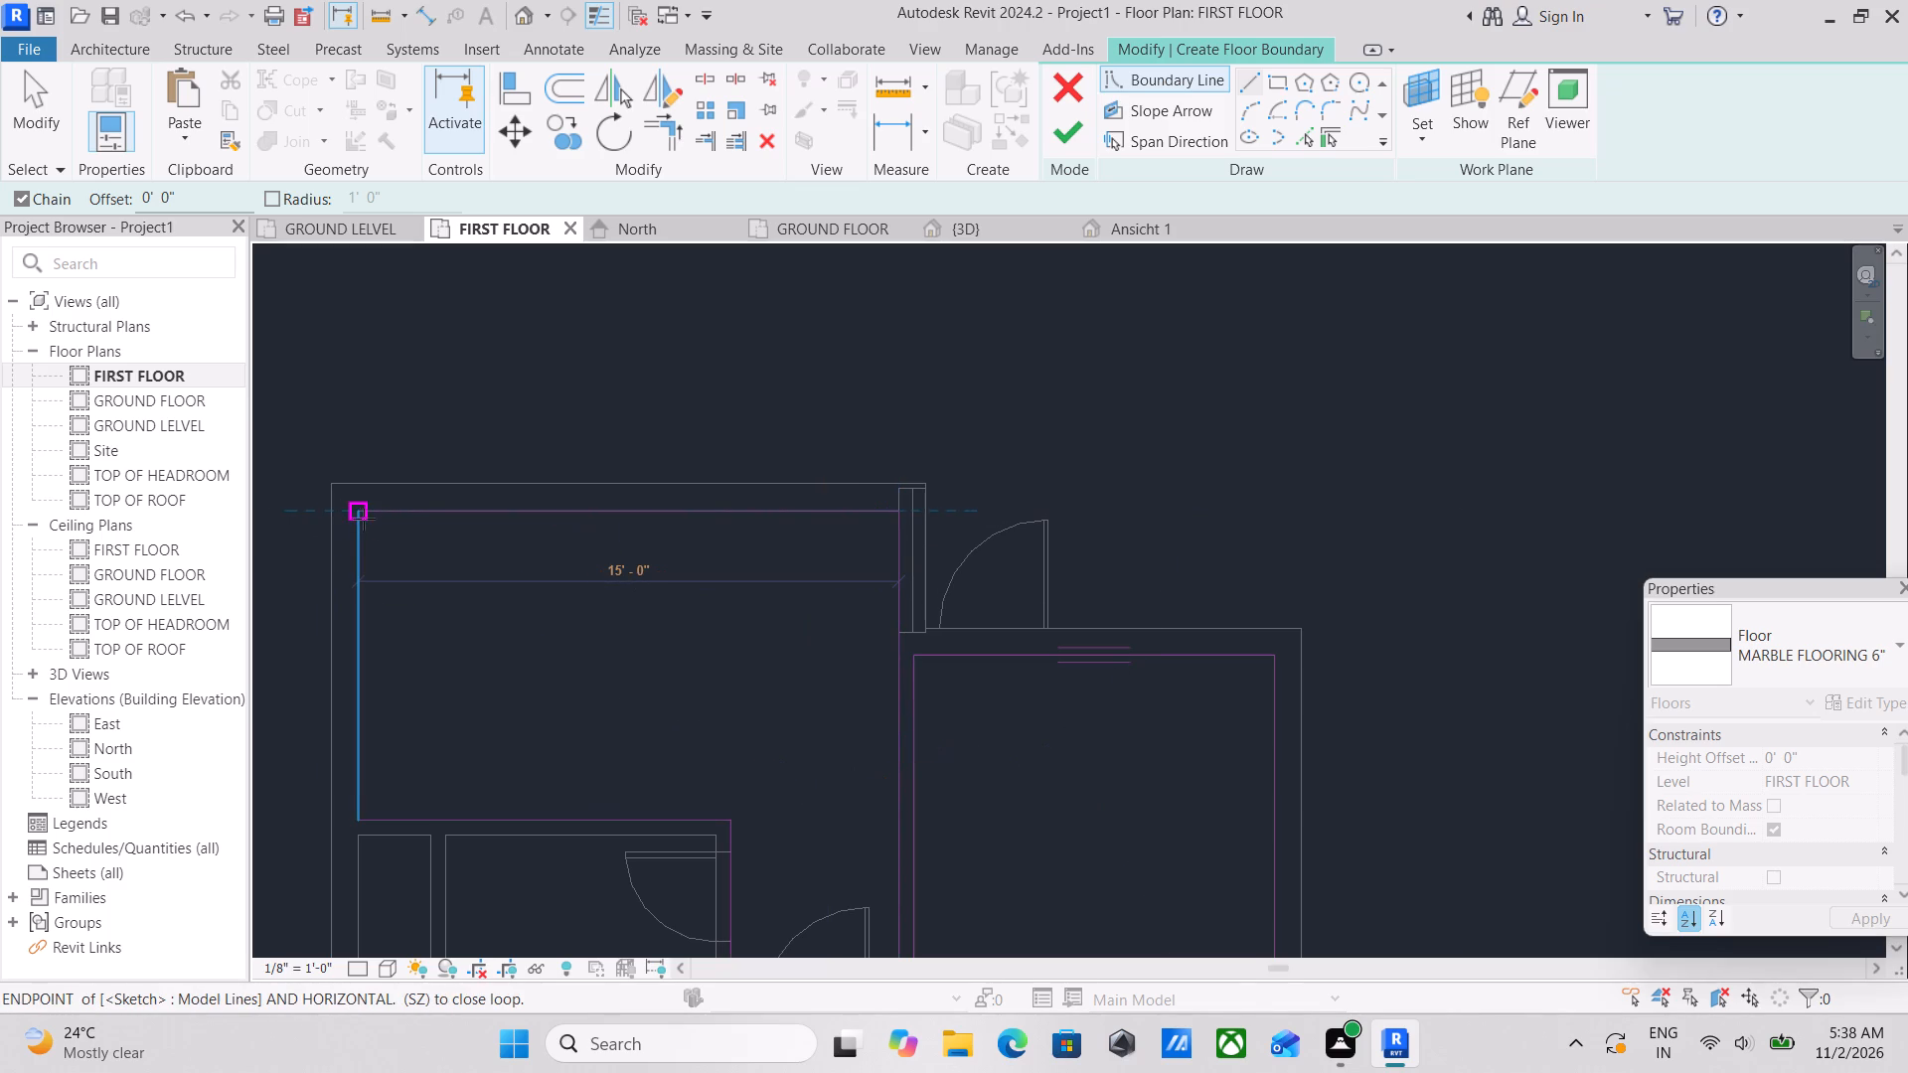
{"action": "left_click", "coordinate": [368, 518]}
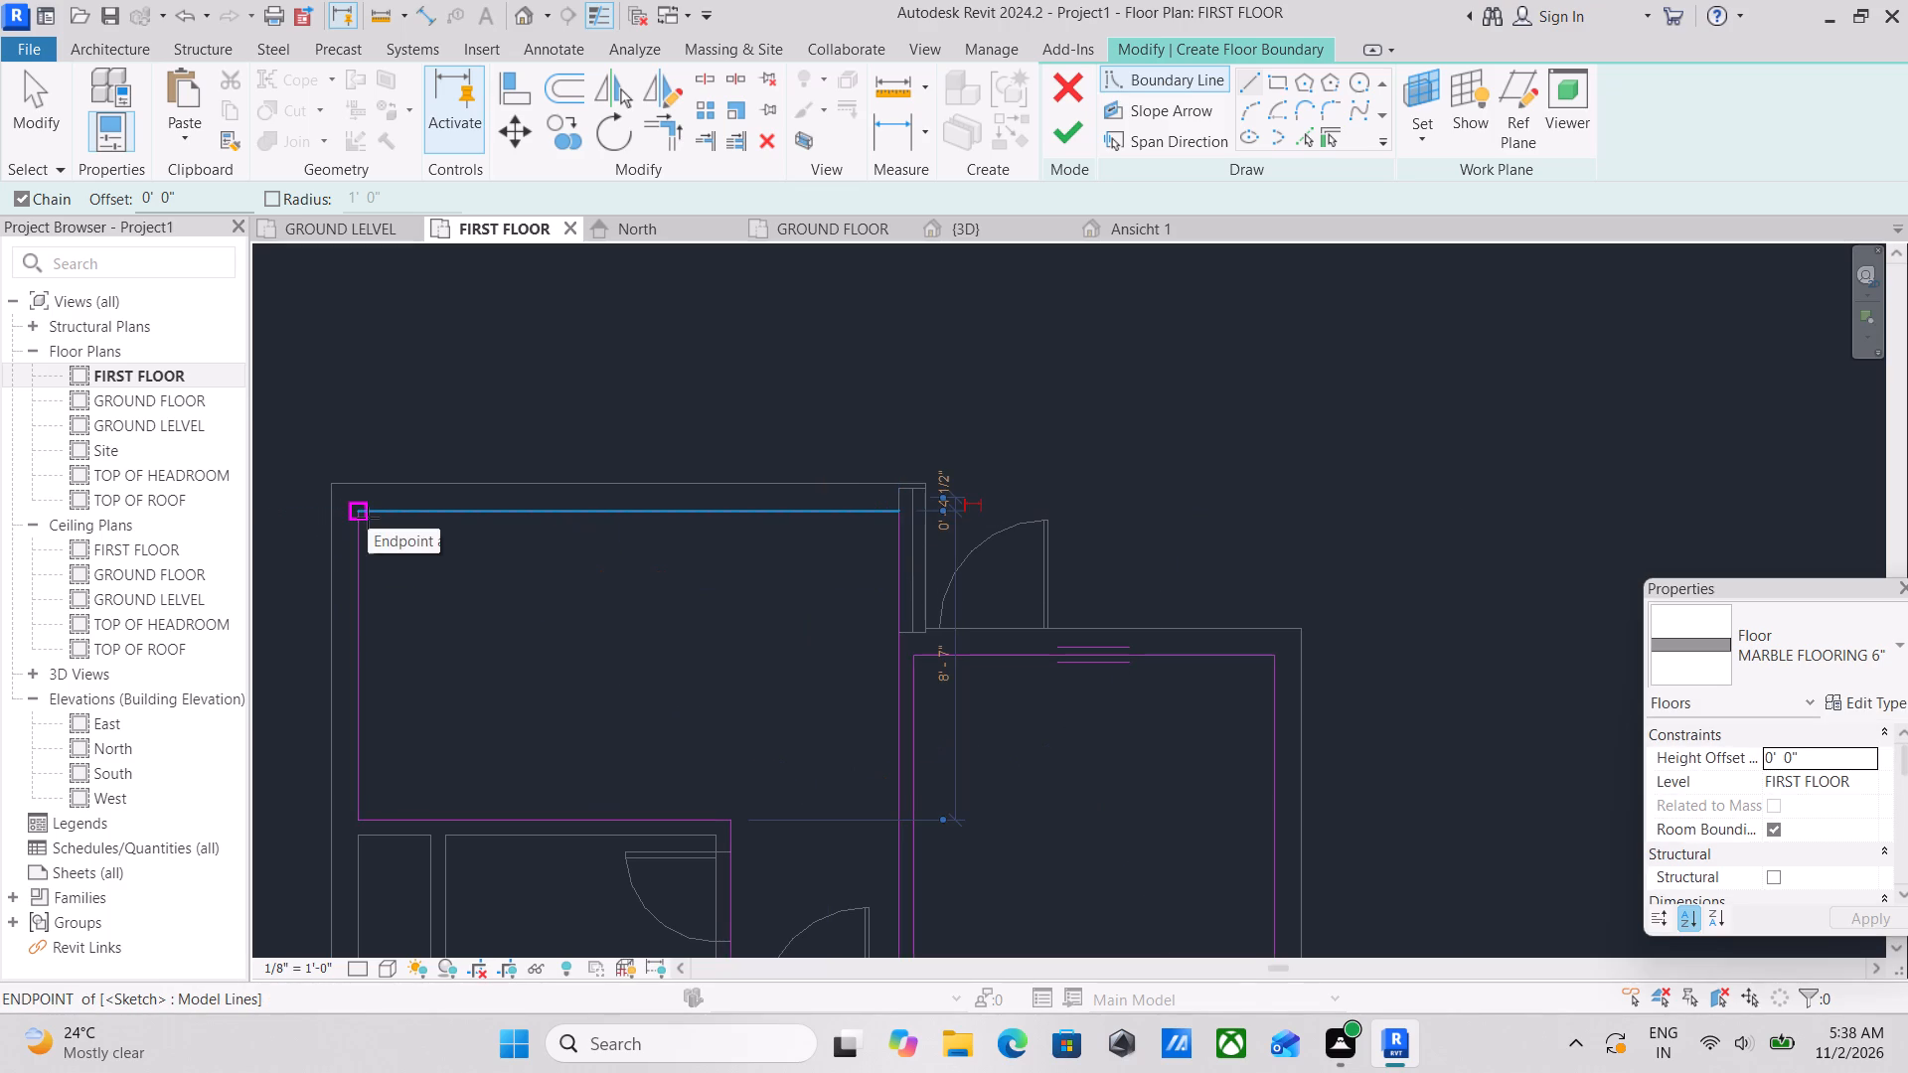
{"action": "key", "text": "grave"}
Start the central stair hall's floor boundary with a line along the south wall's inner face, from the west corner to the east corner.
{"action": "scroll", "coordinate": [616, 670], "scroll_direction": "down", "scroll_amount": 3}
{"action": "middle_click_drag", "start_coordinate": [616, 670], "coordinate": [704, 329]}
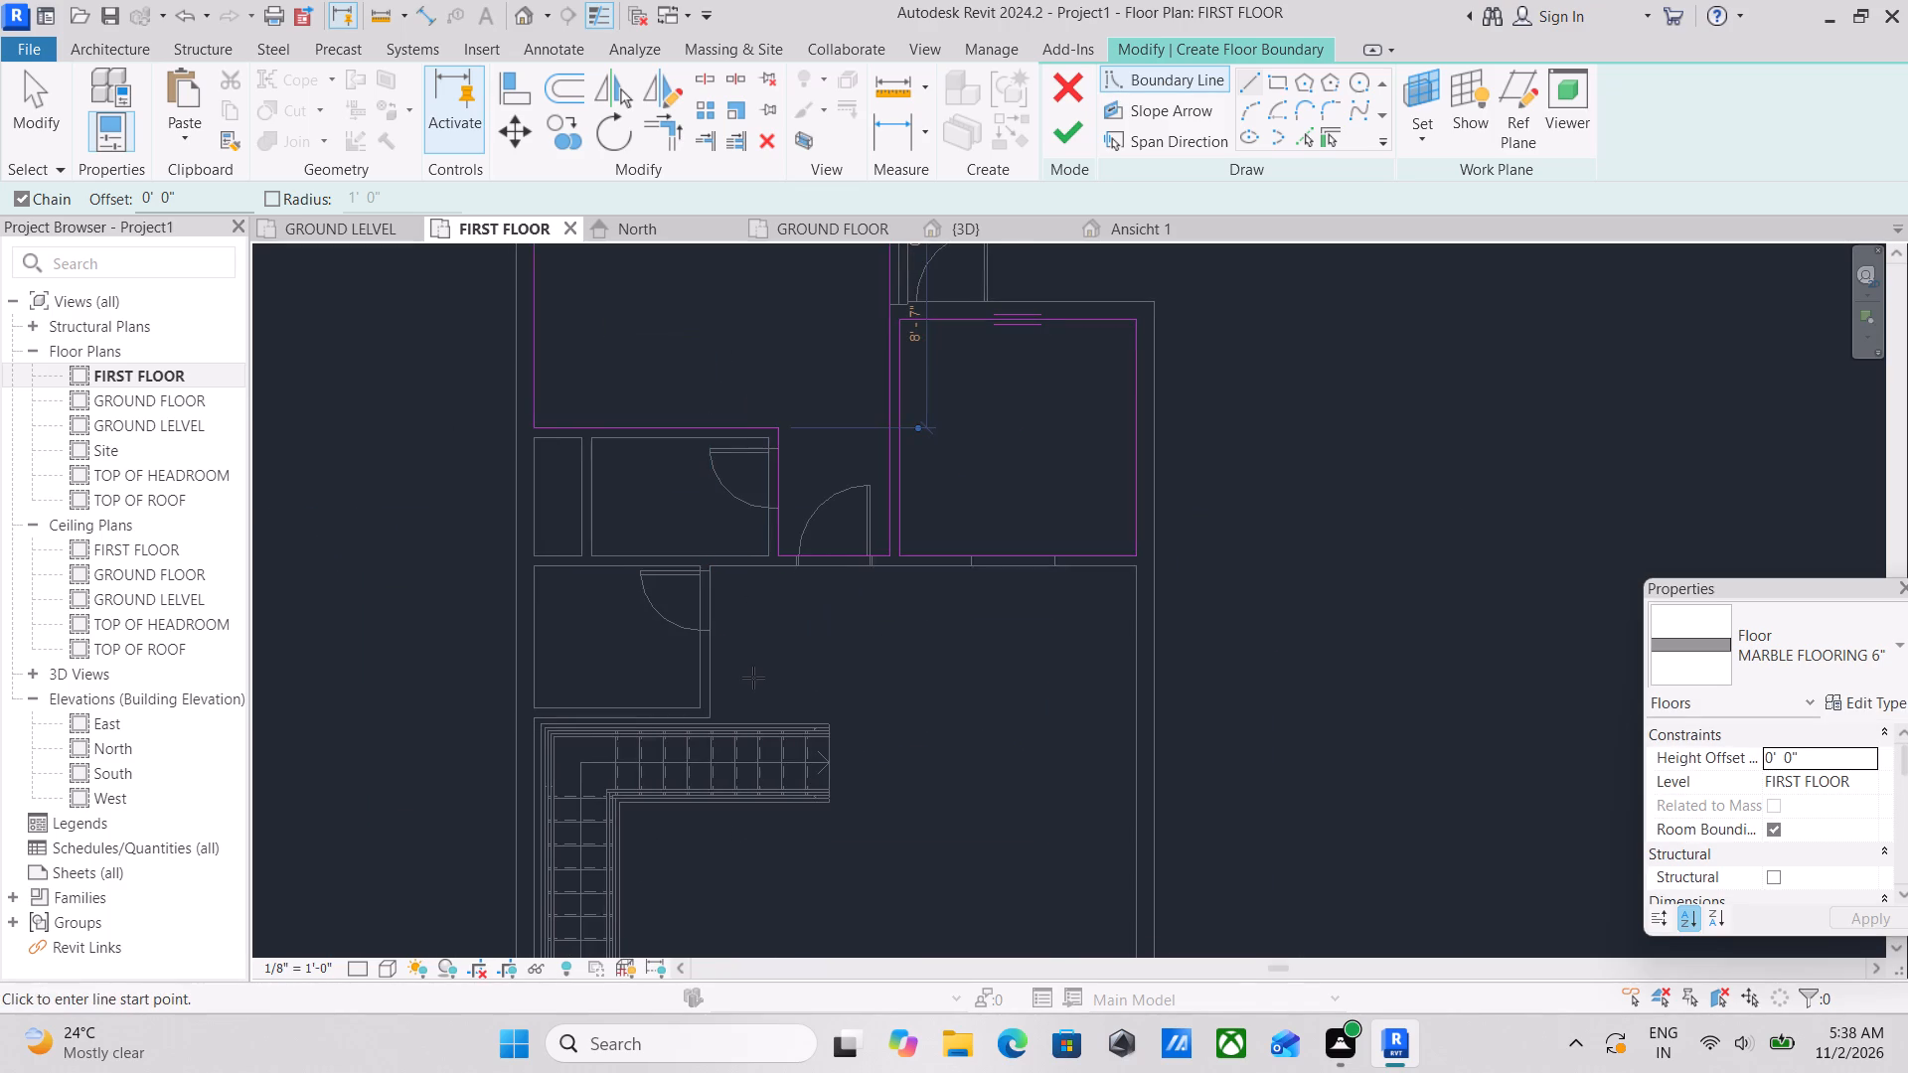
{"action": "middle_click_drag", "start_coordinate": [753, 678], "coordinate": [709, 515]}
{"action": "middle_click_drag", "start_coordinate": [914, 696], "coordinate": [911, 489]}
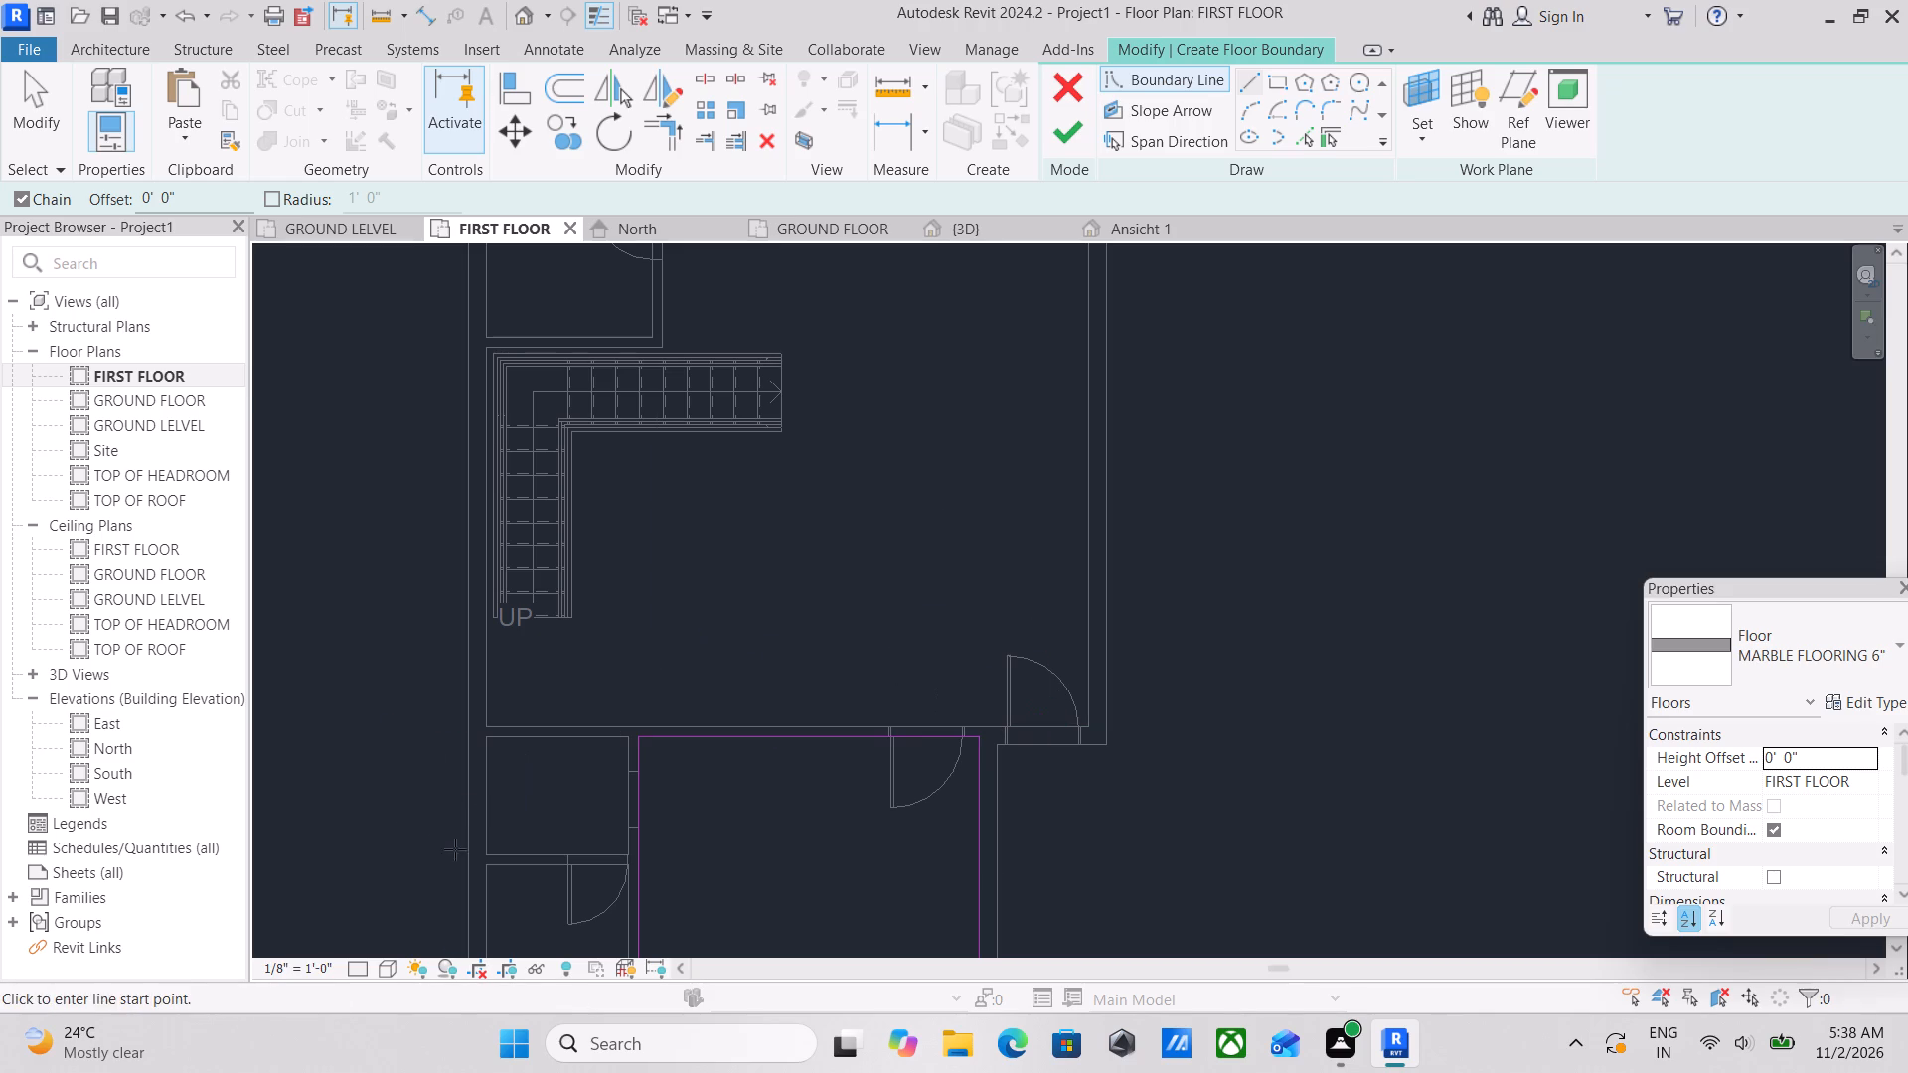
{"action": "middle_click_drag", "start_coordinate": [502, 833], "coordinate": [573, 567]}
{"action": "middle_click_drag", "start_coordinate": [786, 645], "coordinate": [735, 892]}
{"action": "middle_click_drag", "start_coordinate": [646, 603], "coordinate": [620, 819]}
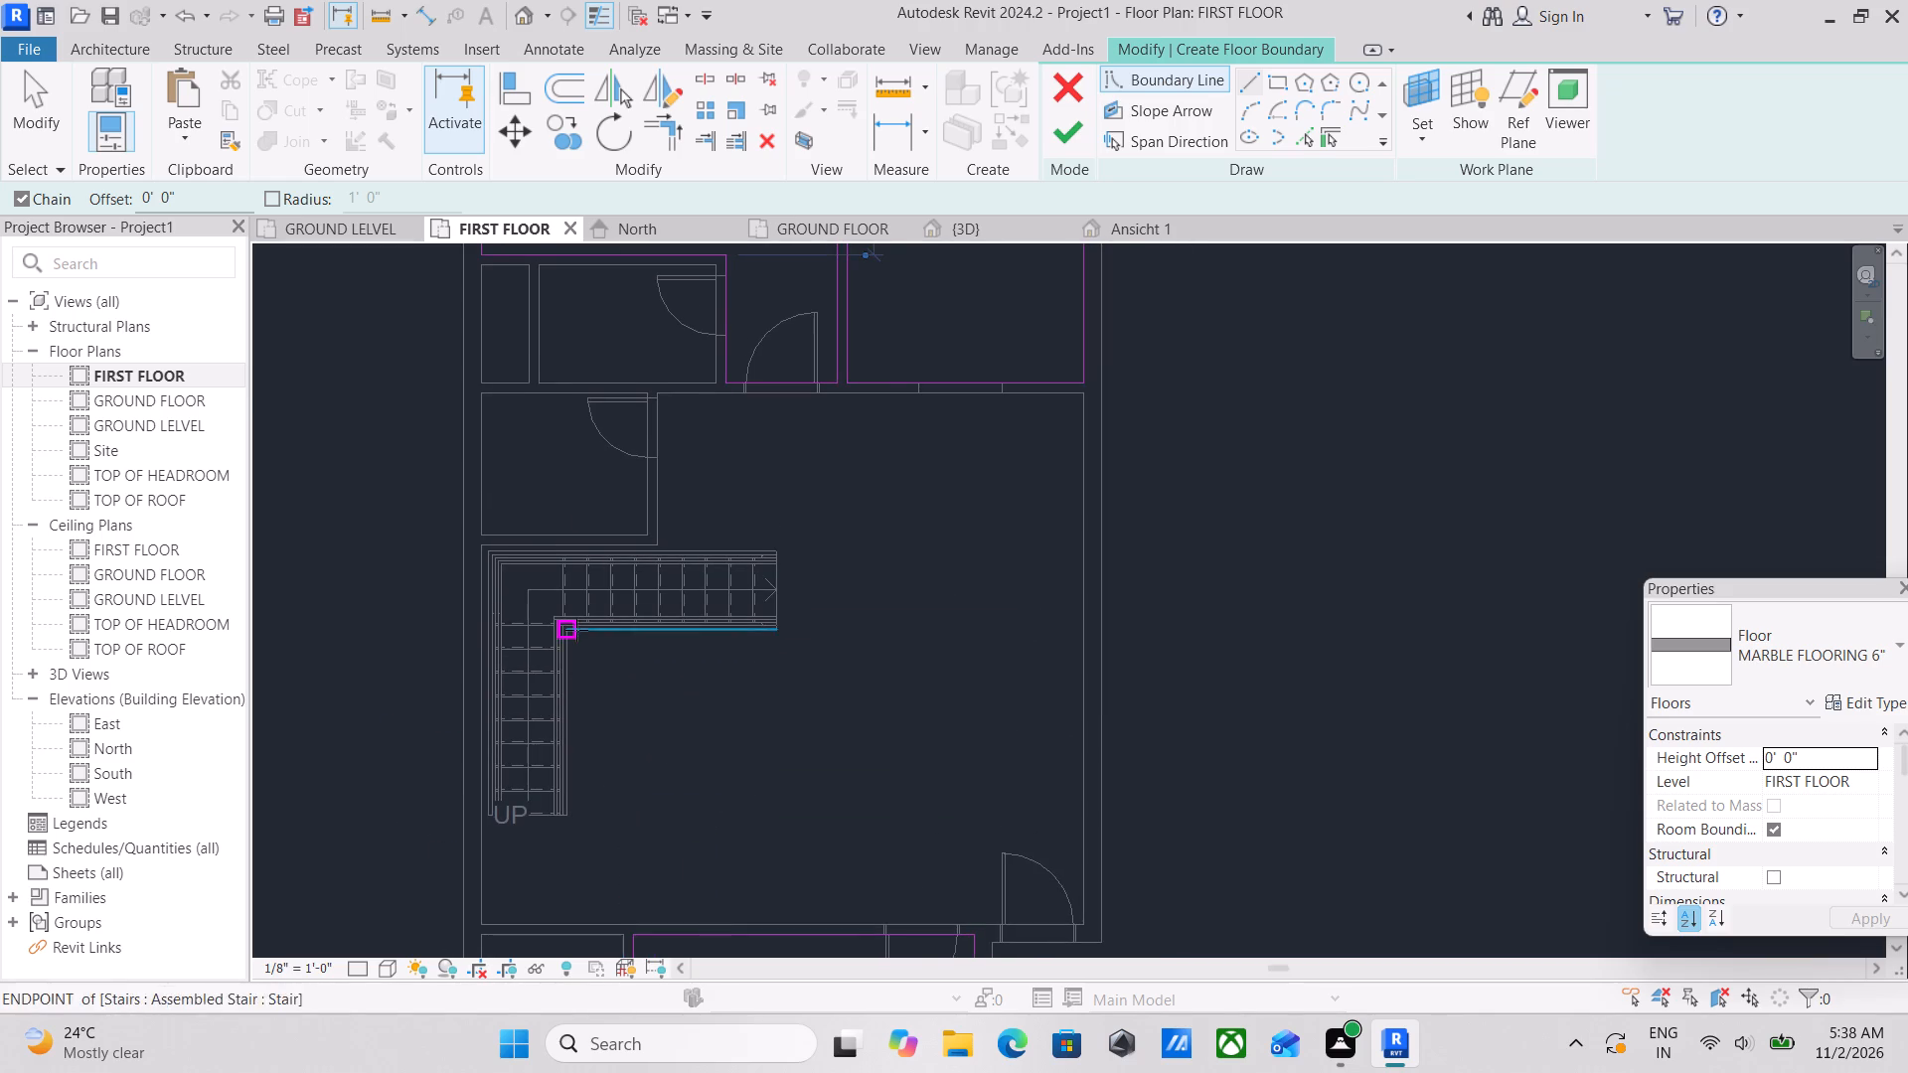
{"action": "middle_click_drag", "start_coordinate": [592, 761], "coordinate": [708, 539]}
{"action": "scroll", "coordinate": [634, 733], "scroll_direction": "up", "scroll_amount": 3}
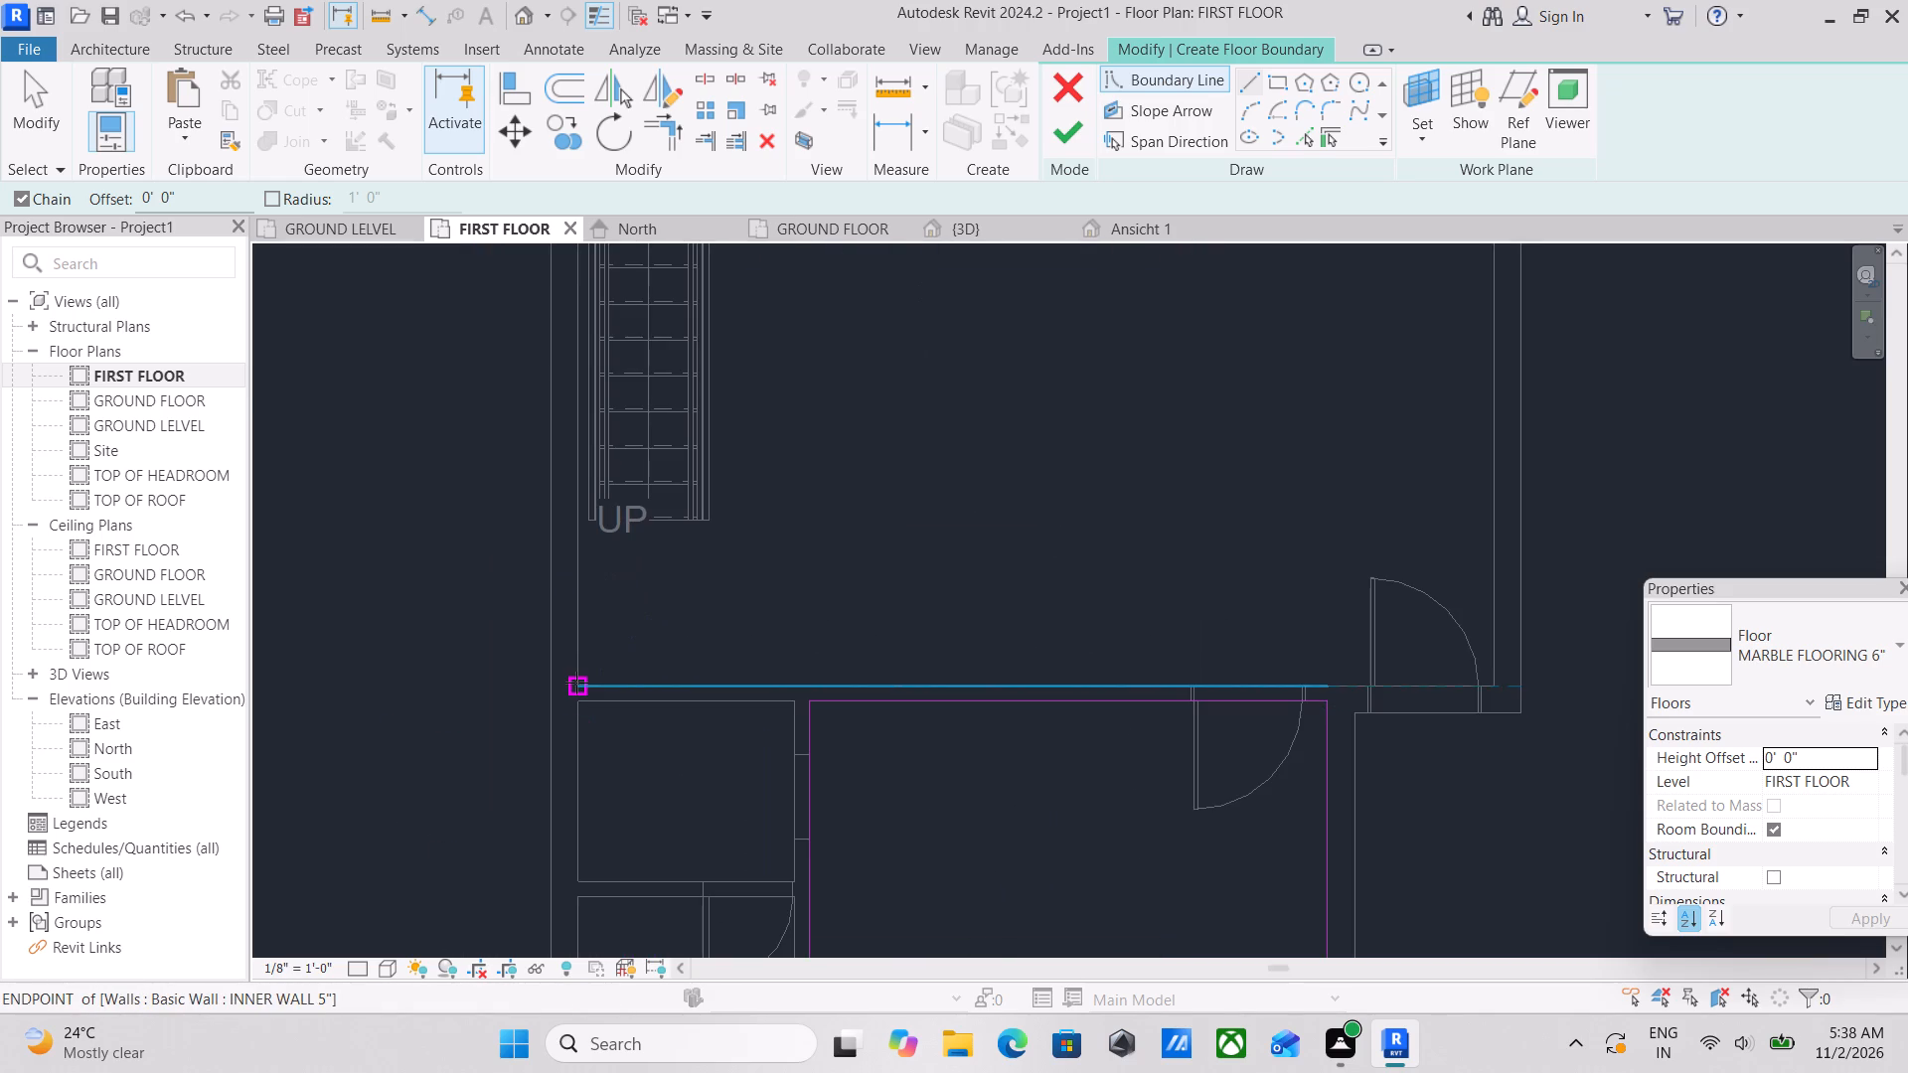
{"action": "left_click", "coordinate": [576, 683]}
{"action": "middle_click_drag", "start_coordinate": [1215, 670], "coordinate": [884, 723]}
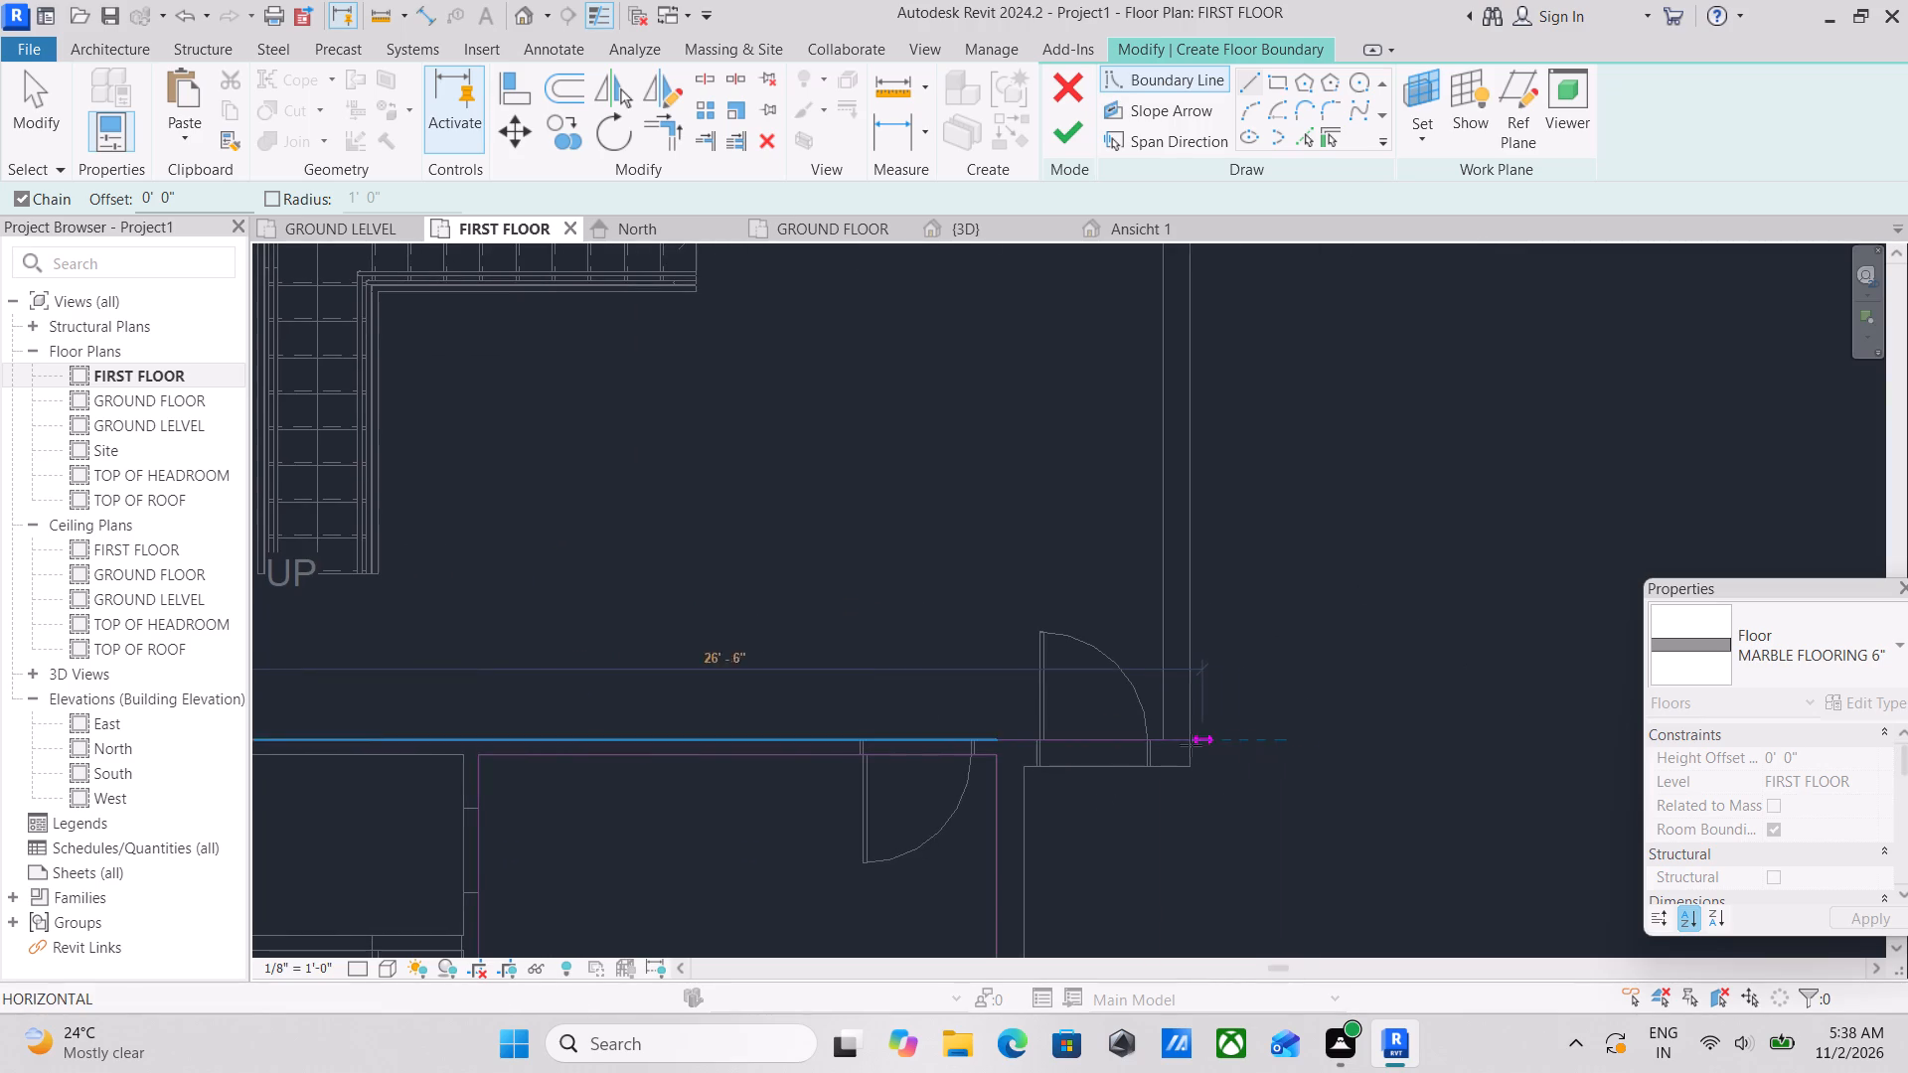
{"action": "left_click", "coordinate": [1164, 738]}
Continue the stair hall boundary about 22'-5" up the east wall and 18'-0" along the north wall to the small room's corner.
{"action": "middle_click_drag", "start_coordinate": [1100, 410], "coordinate": [1132, 709]}
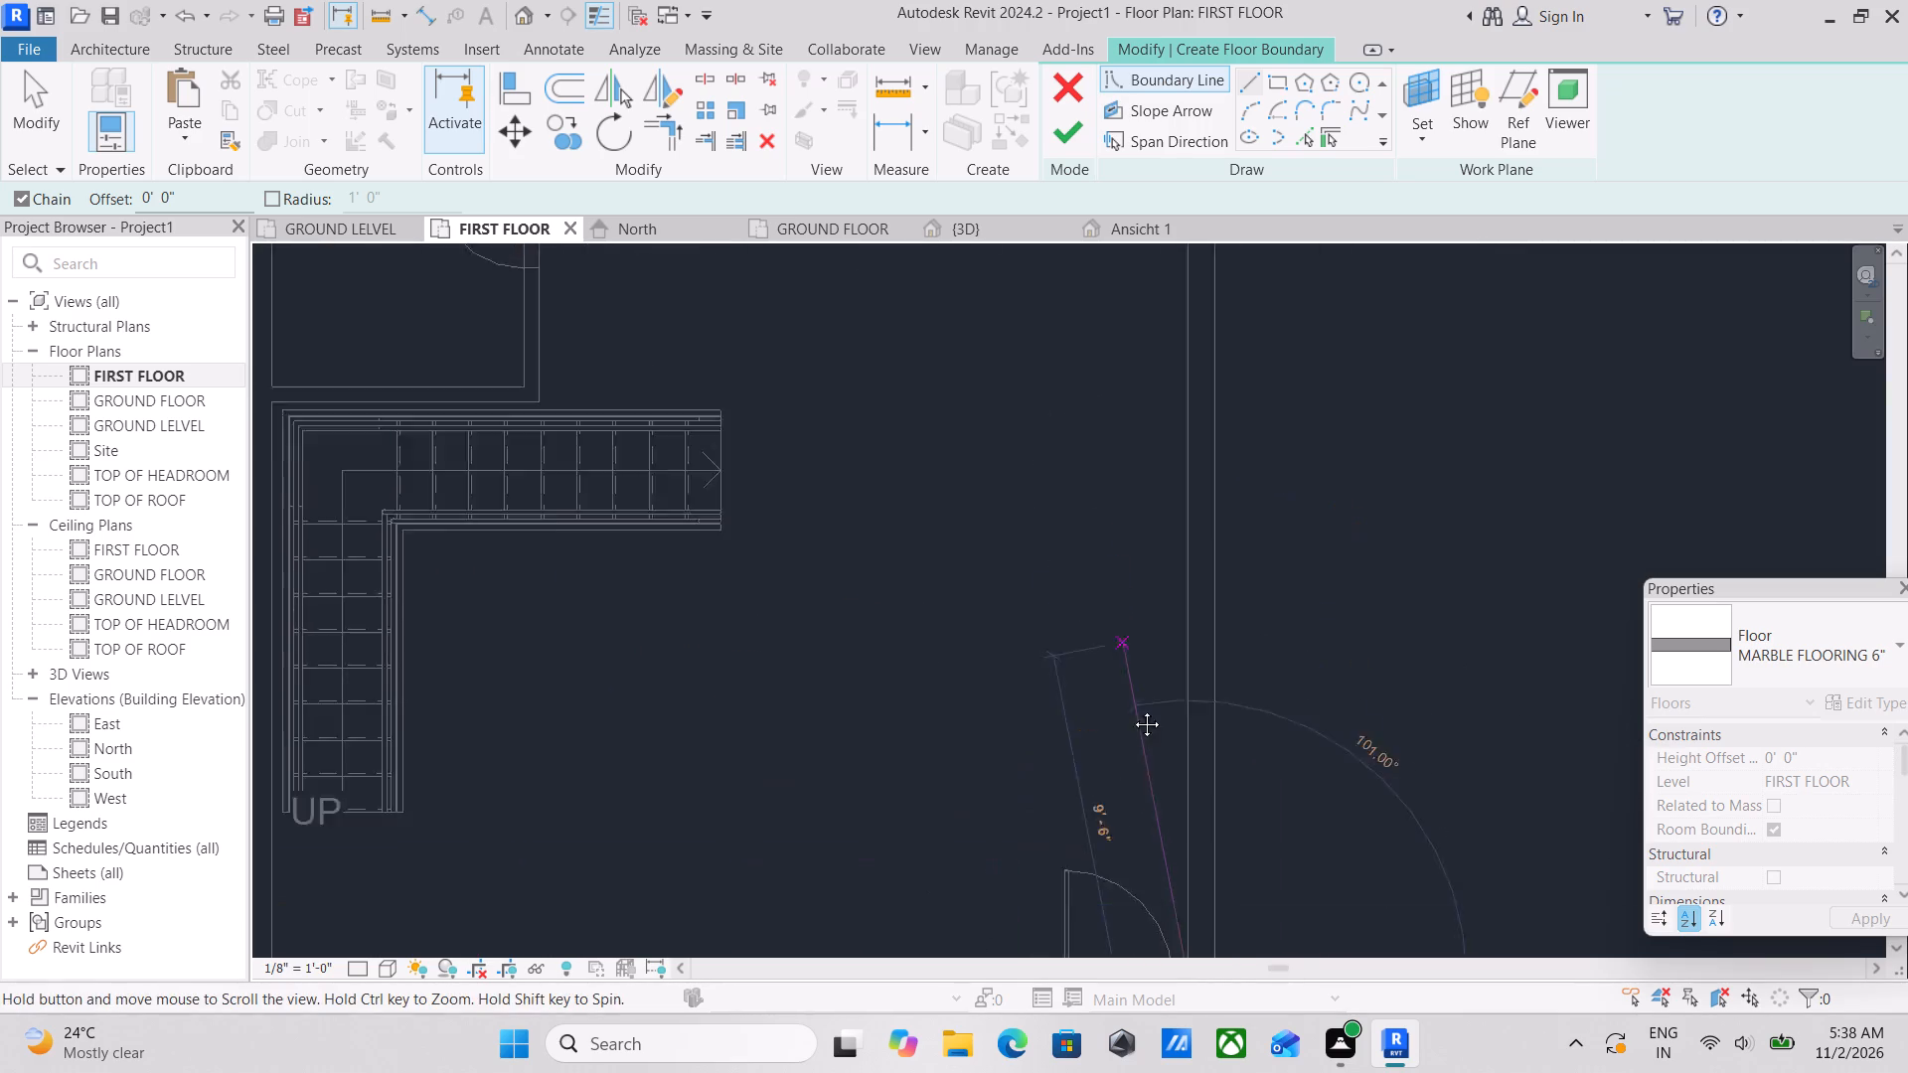
{"action": "middle_click_drag", "start_coordinate": [1132, 709], "coordinate": [1141, 825]}
{"action": "scroll", "coordinate": [1141, 825], "scroll_direction": "down", "scroll_amount": 1}
{"action": "scroll", "coordinate": [1140, 608], "scroll_direction": "down", "scroll_amount": 1}
{"action": "middle_click_drag", "start_coordinate": [1140, 608], "coordinate": [1164, 725]}
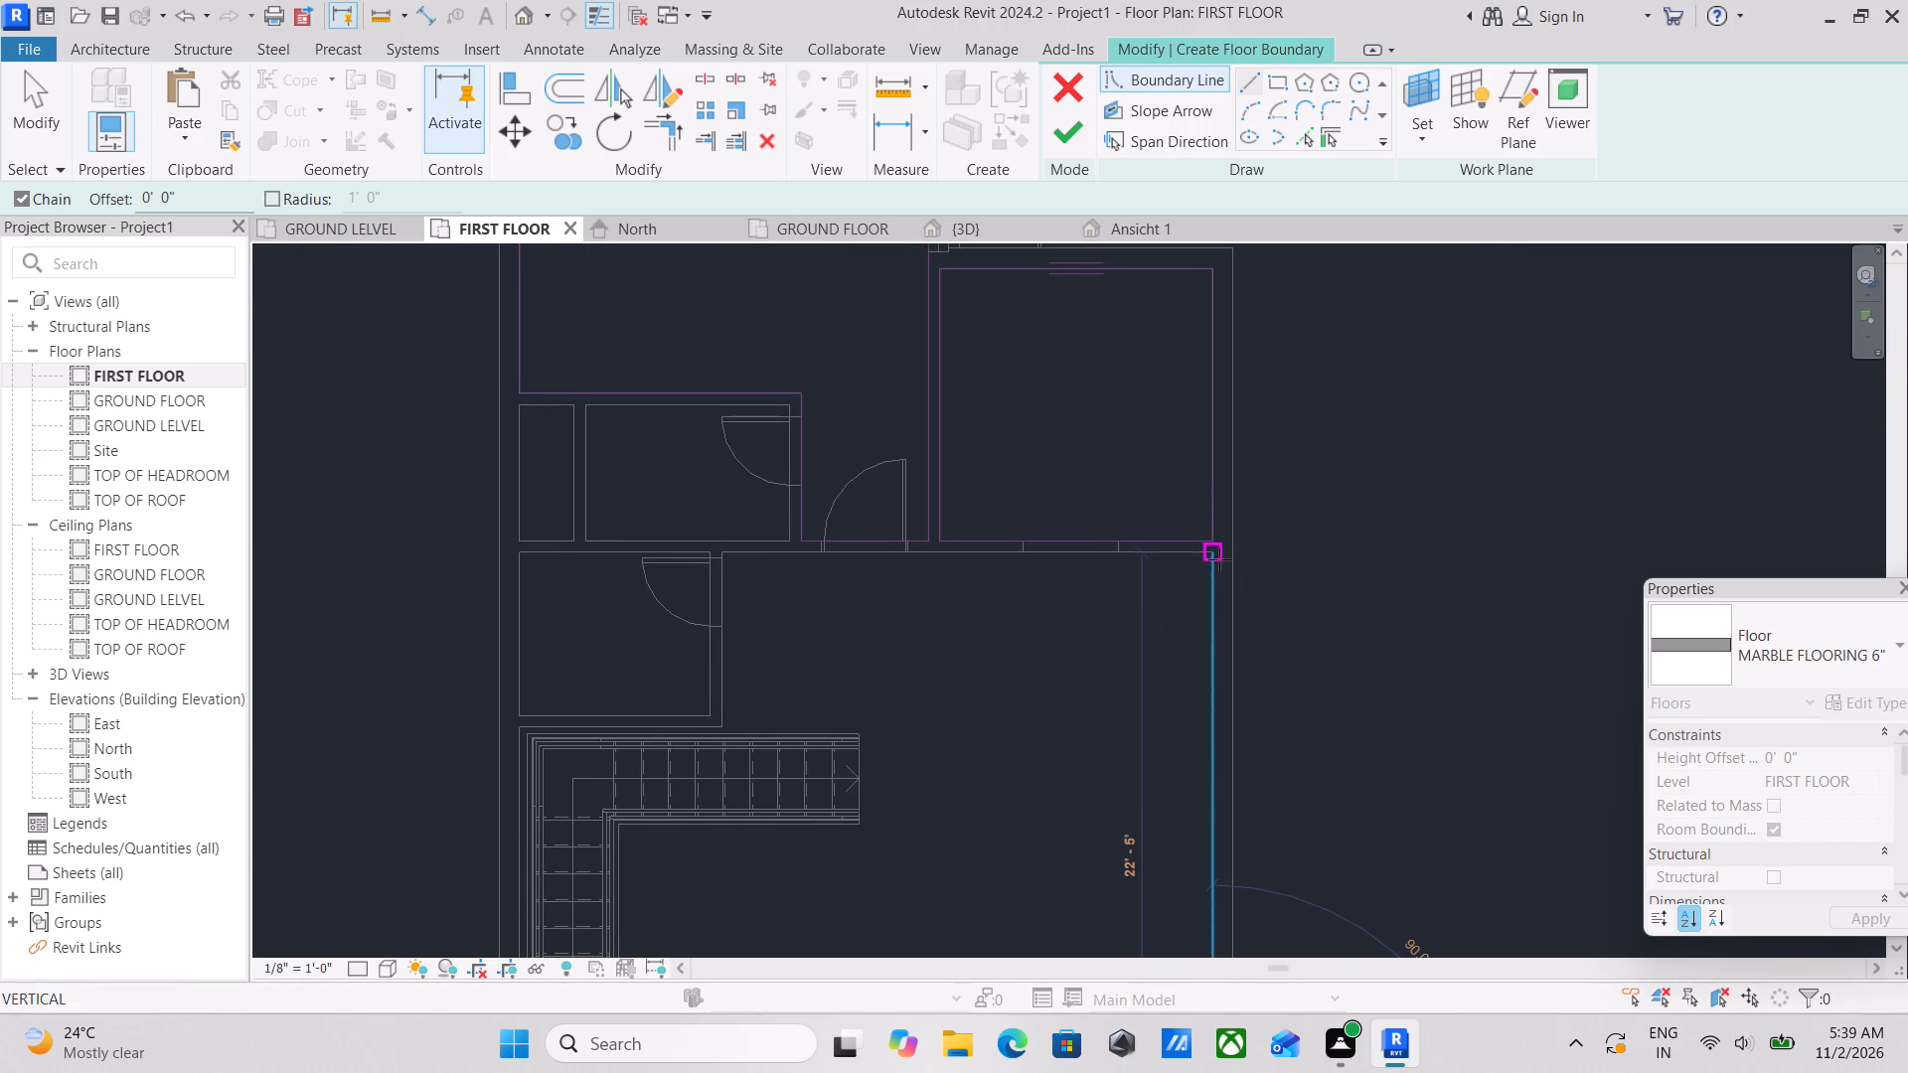
{"action": "scroll", "coordinate": [1217, 558], "scroll_direction": "up", "scroll_amount": 3}
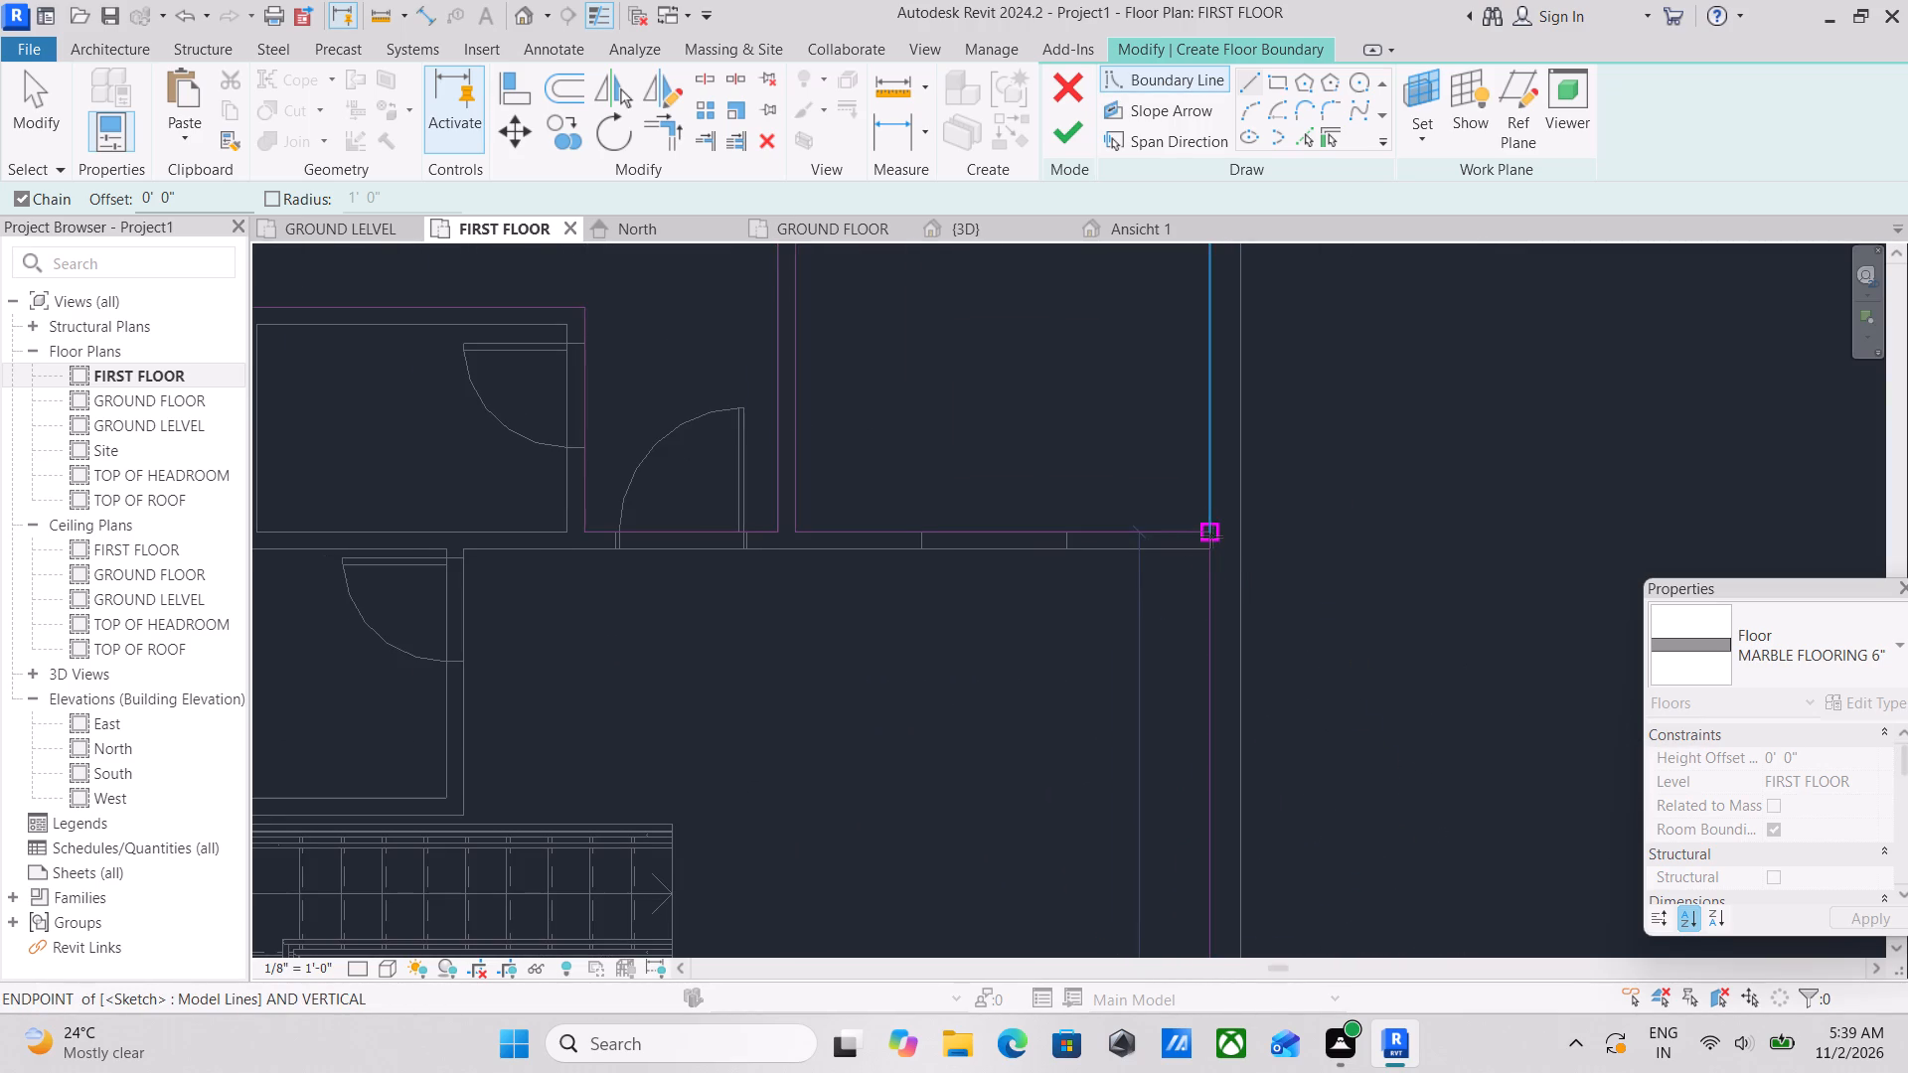
{"action": "left_click", "coordinate": [1210, 558]}
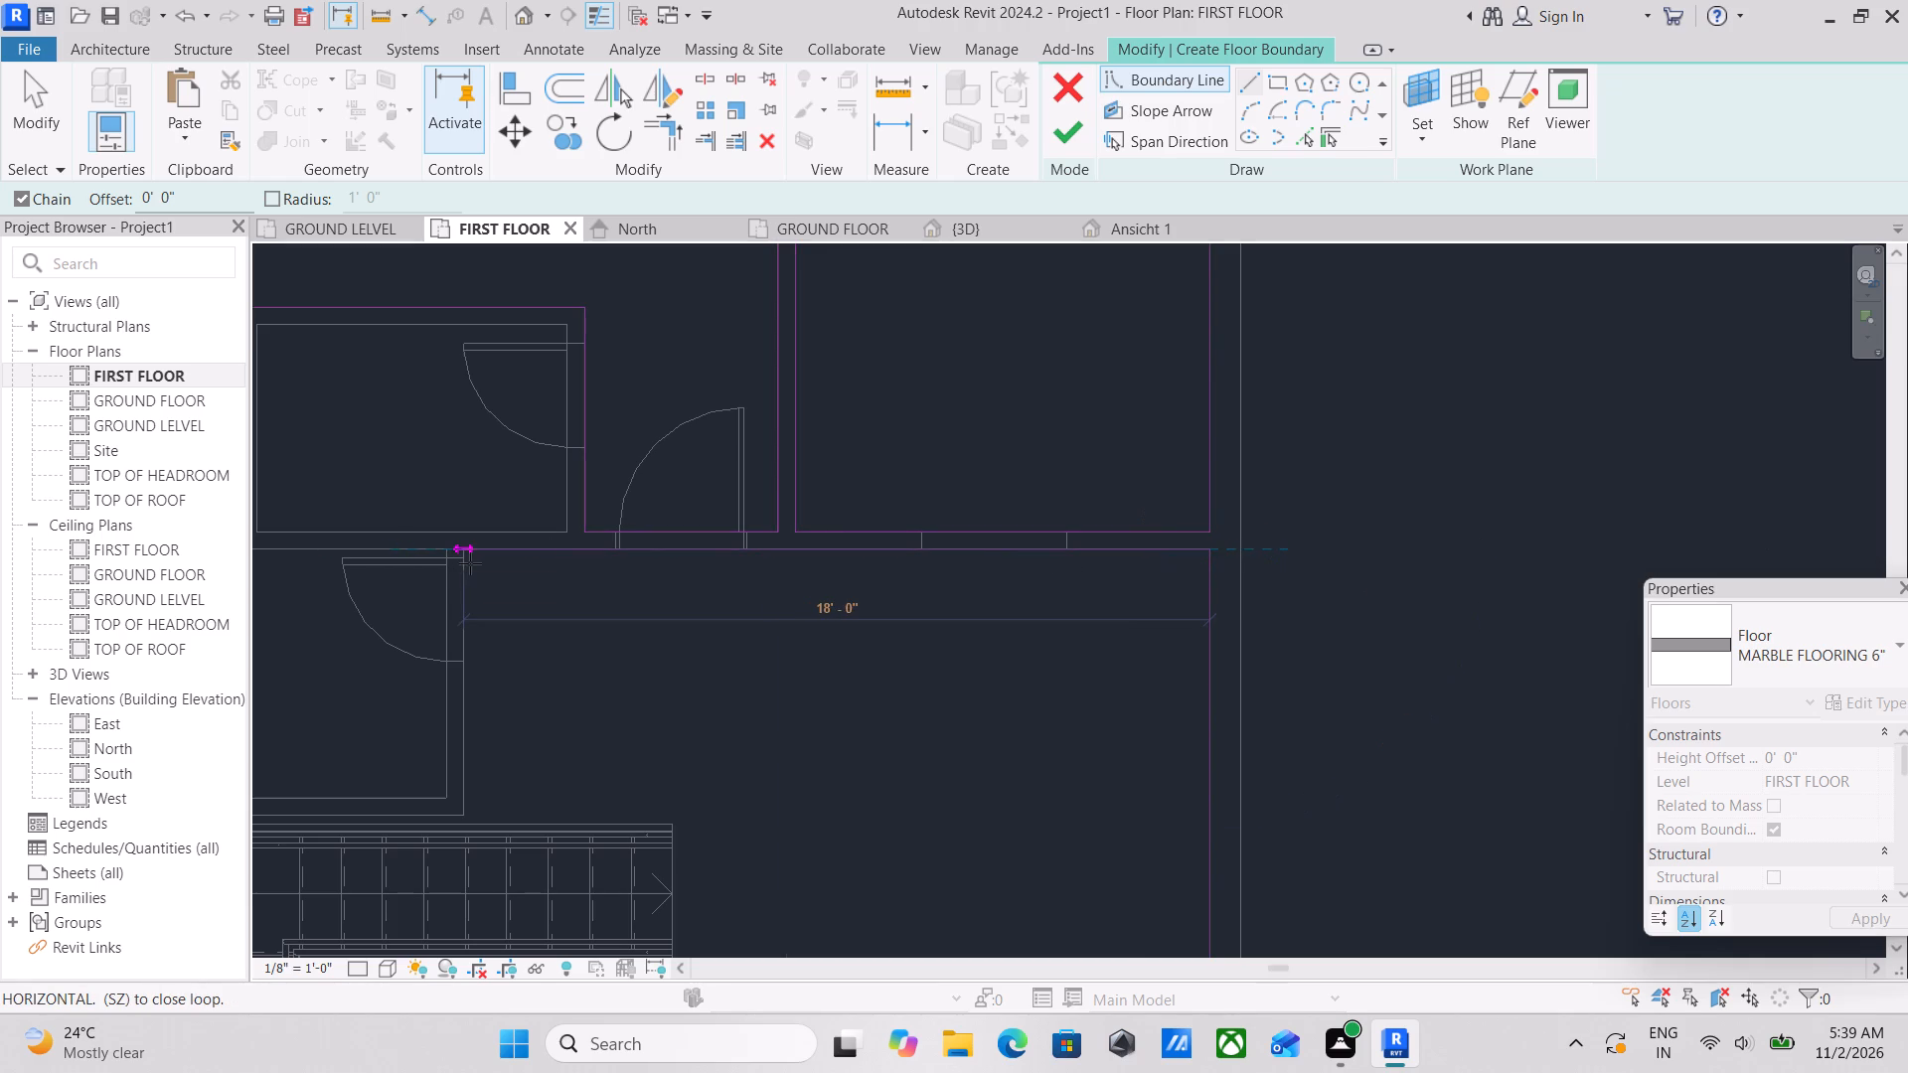
{"action": "left_click", "coordinate": [468, 546]}
Close the stair hall boundary around the small room's outer faces, about 7'-5" west, and about 16'-0" down the west wall.
{"action": "middle_click_drag", "start_coordinate": [448, 752], "coordinate": [471, 526]}
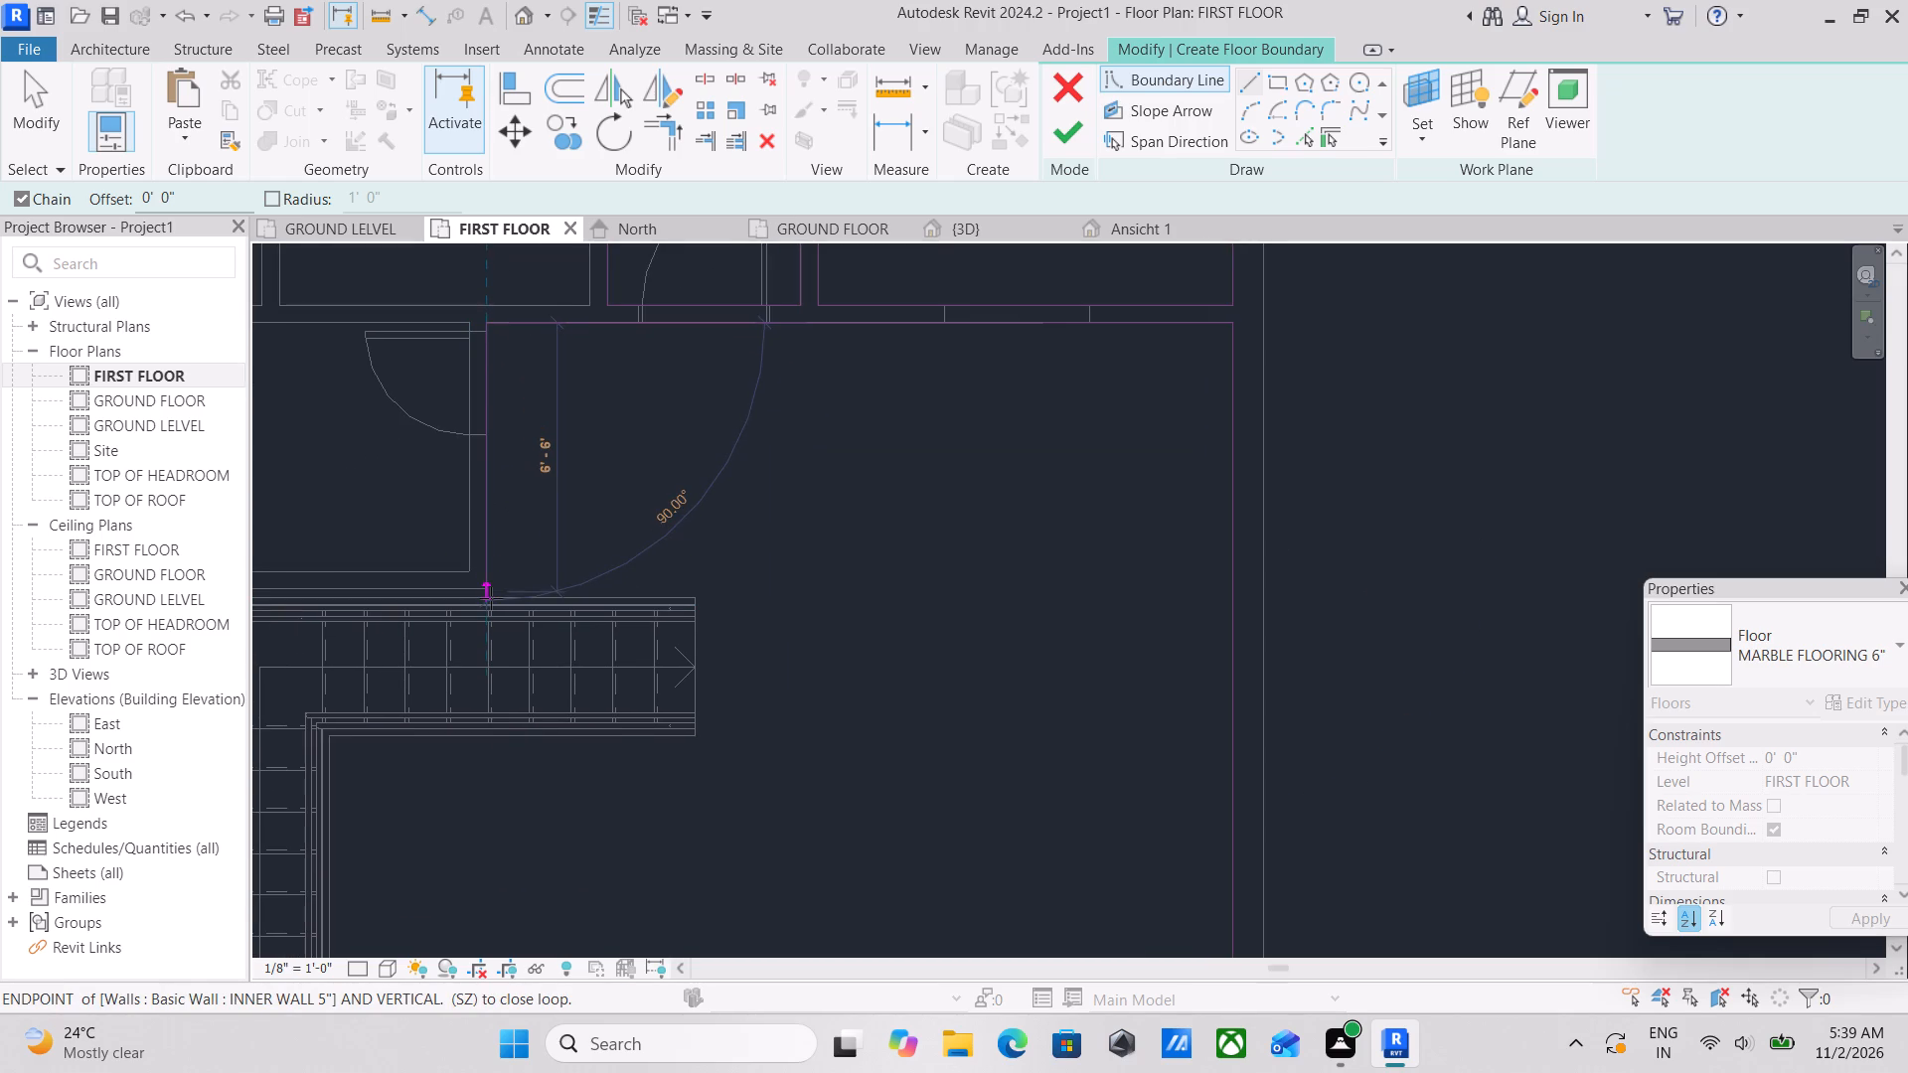
{"action": "left_click", "coordinate": [491, 589]}
{"action": "middle_click_drag", "start_coordinate": [326, 583], "coordinate": [1009, 574]}
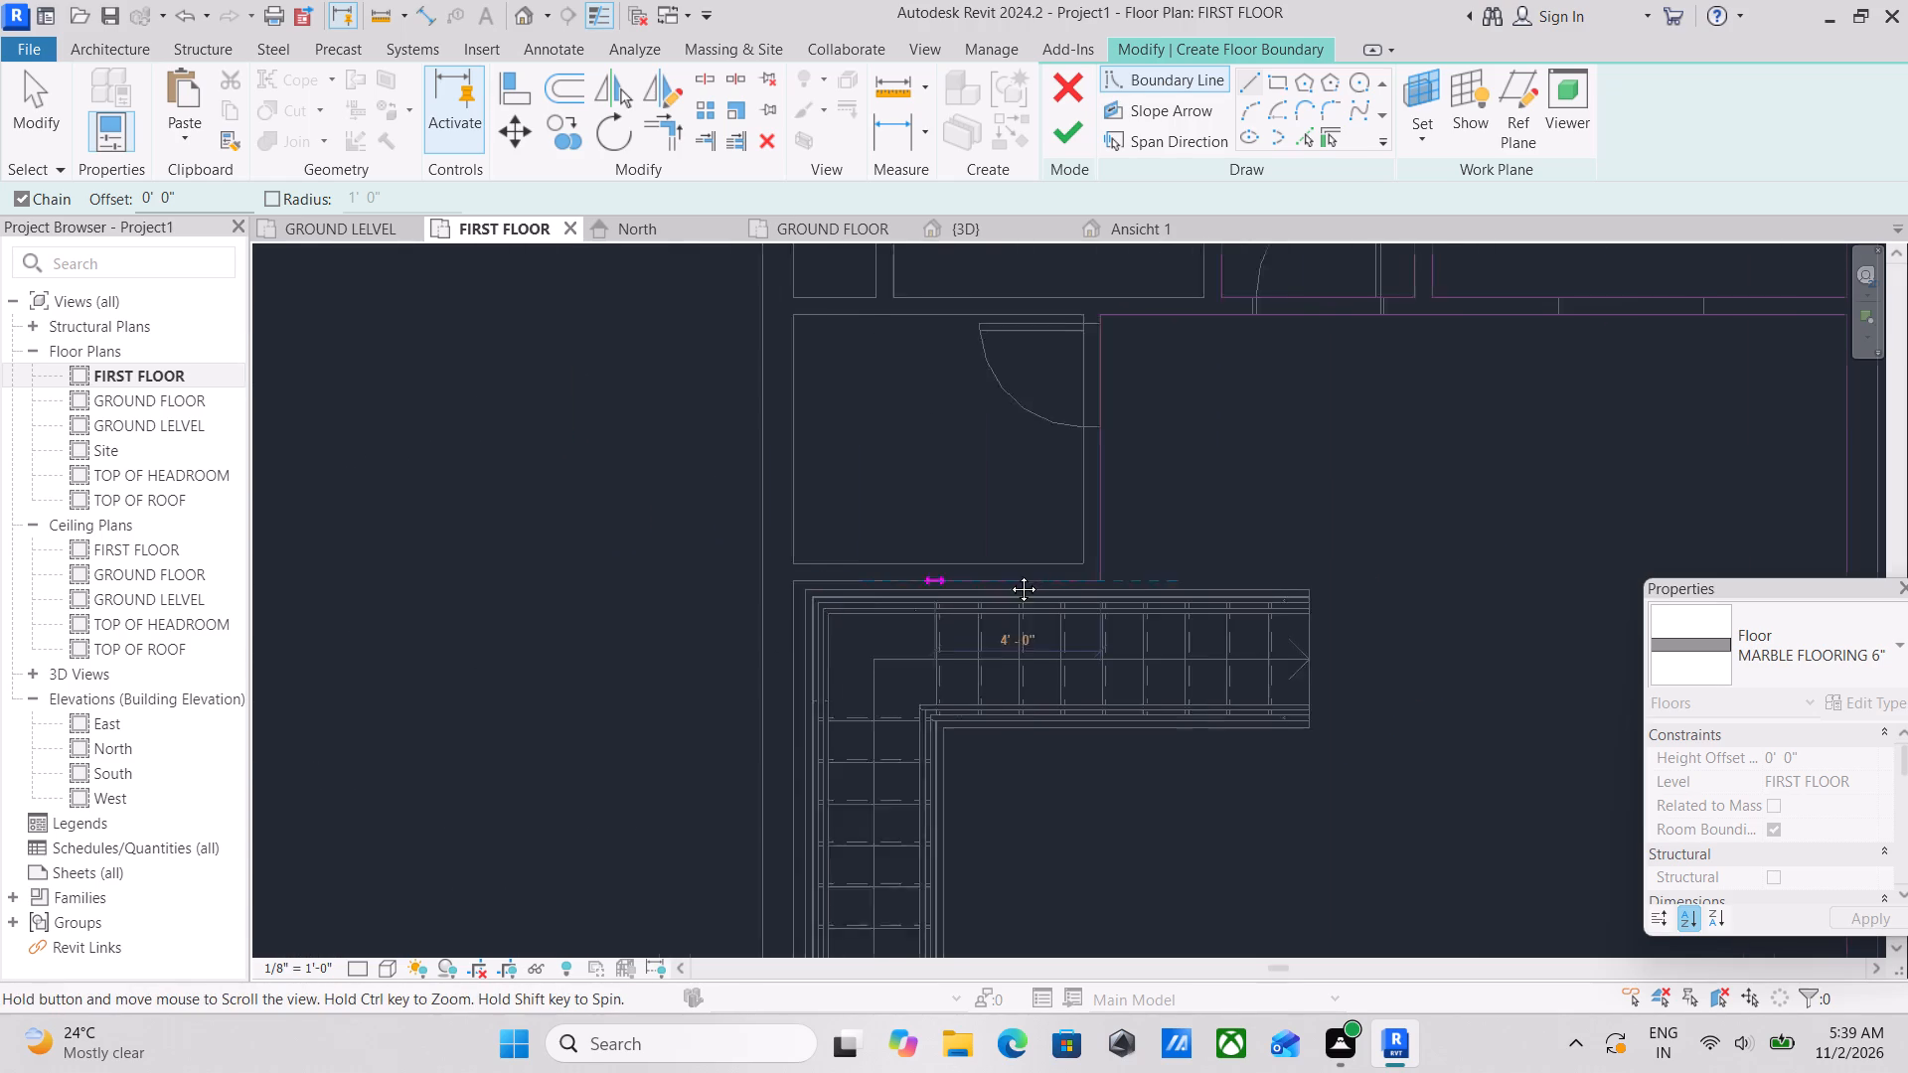
{"action": "middle_click_drag", "start_coordinate": [1009, 574], "coordinate": [1025, 574]}
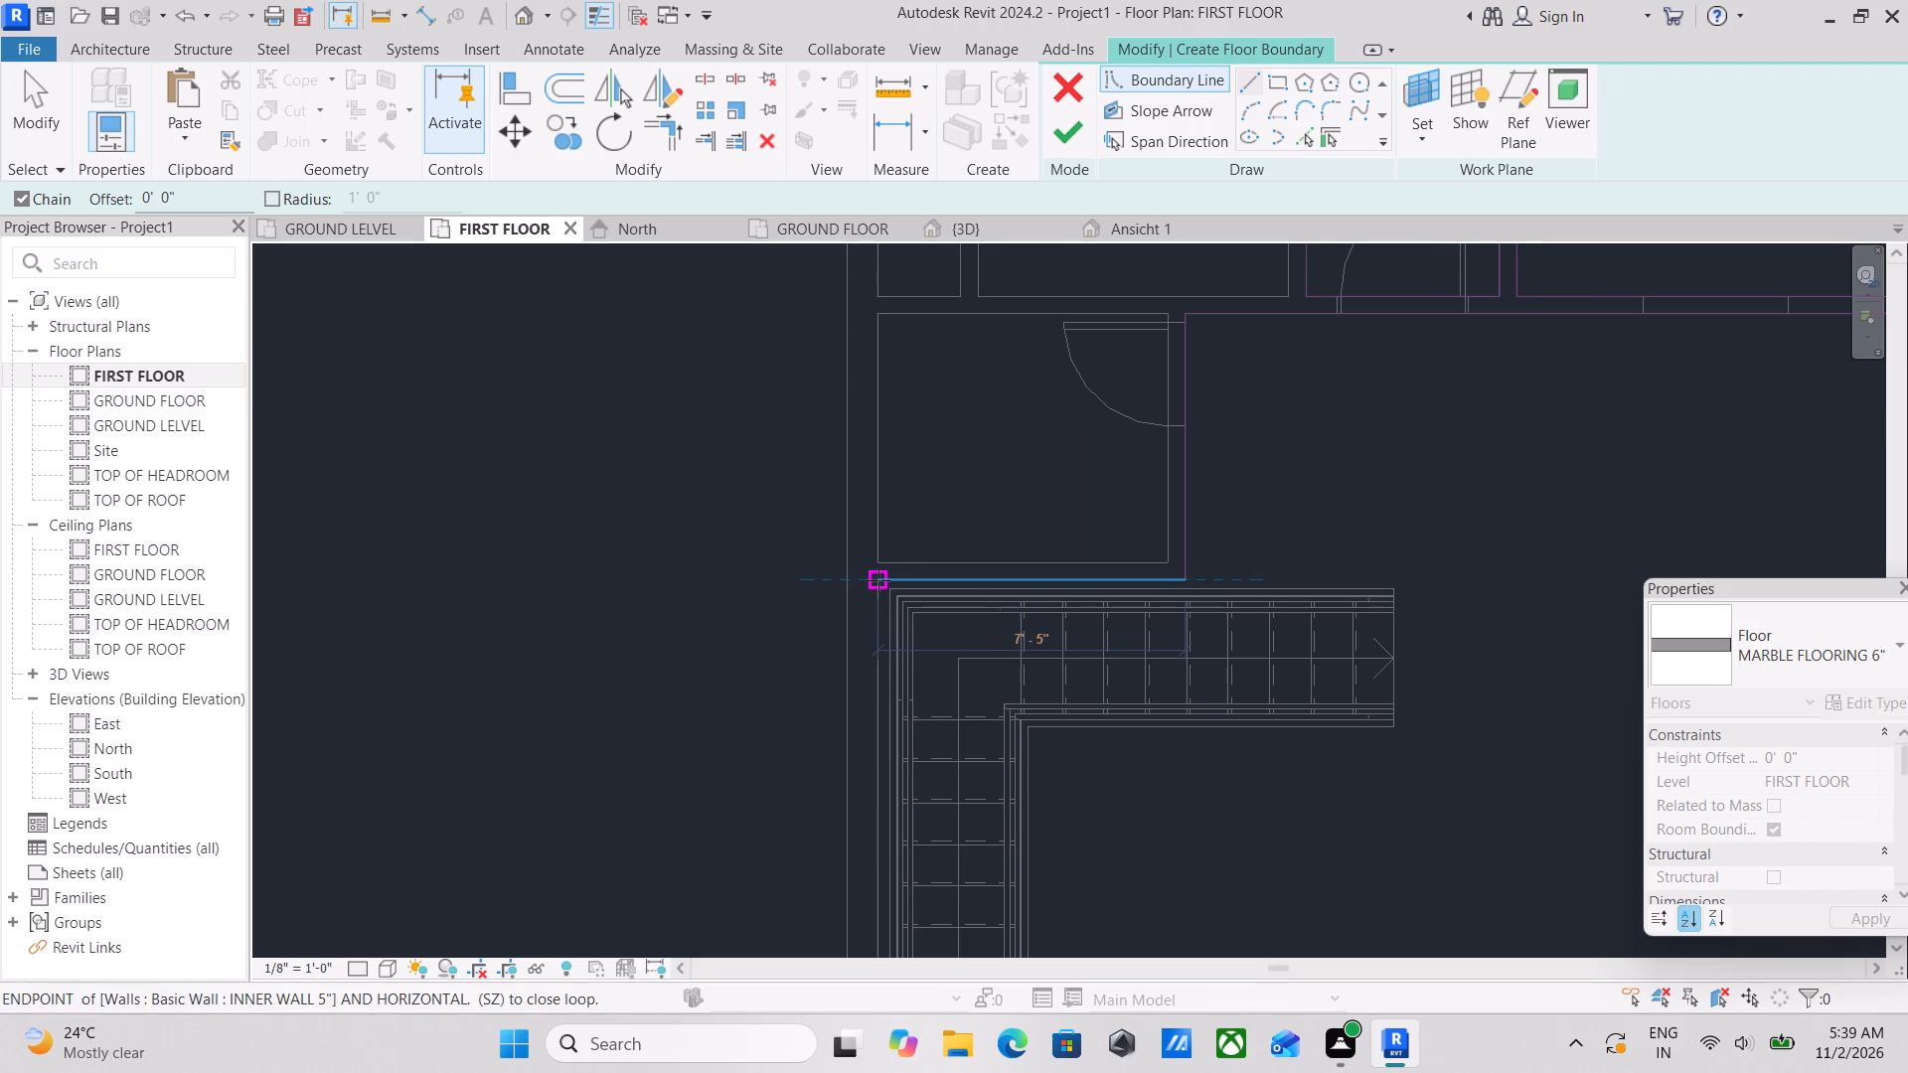
{"action": "left_click", "coordinate": [878, 578]}
{"action": "middle_click_drag", "start_coordinate": [849, 718], "coordinate": [889, 420]}
{"action": "middle_click_drag", "start_coordinate": [943, 665], "coordinate": [915, 498]}
{"action": "scroll", "coordinate": [921, 624], "scroll_direction": "down", "scroll_amount": 1}
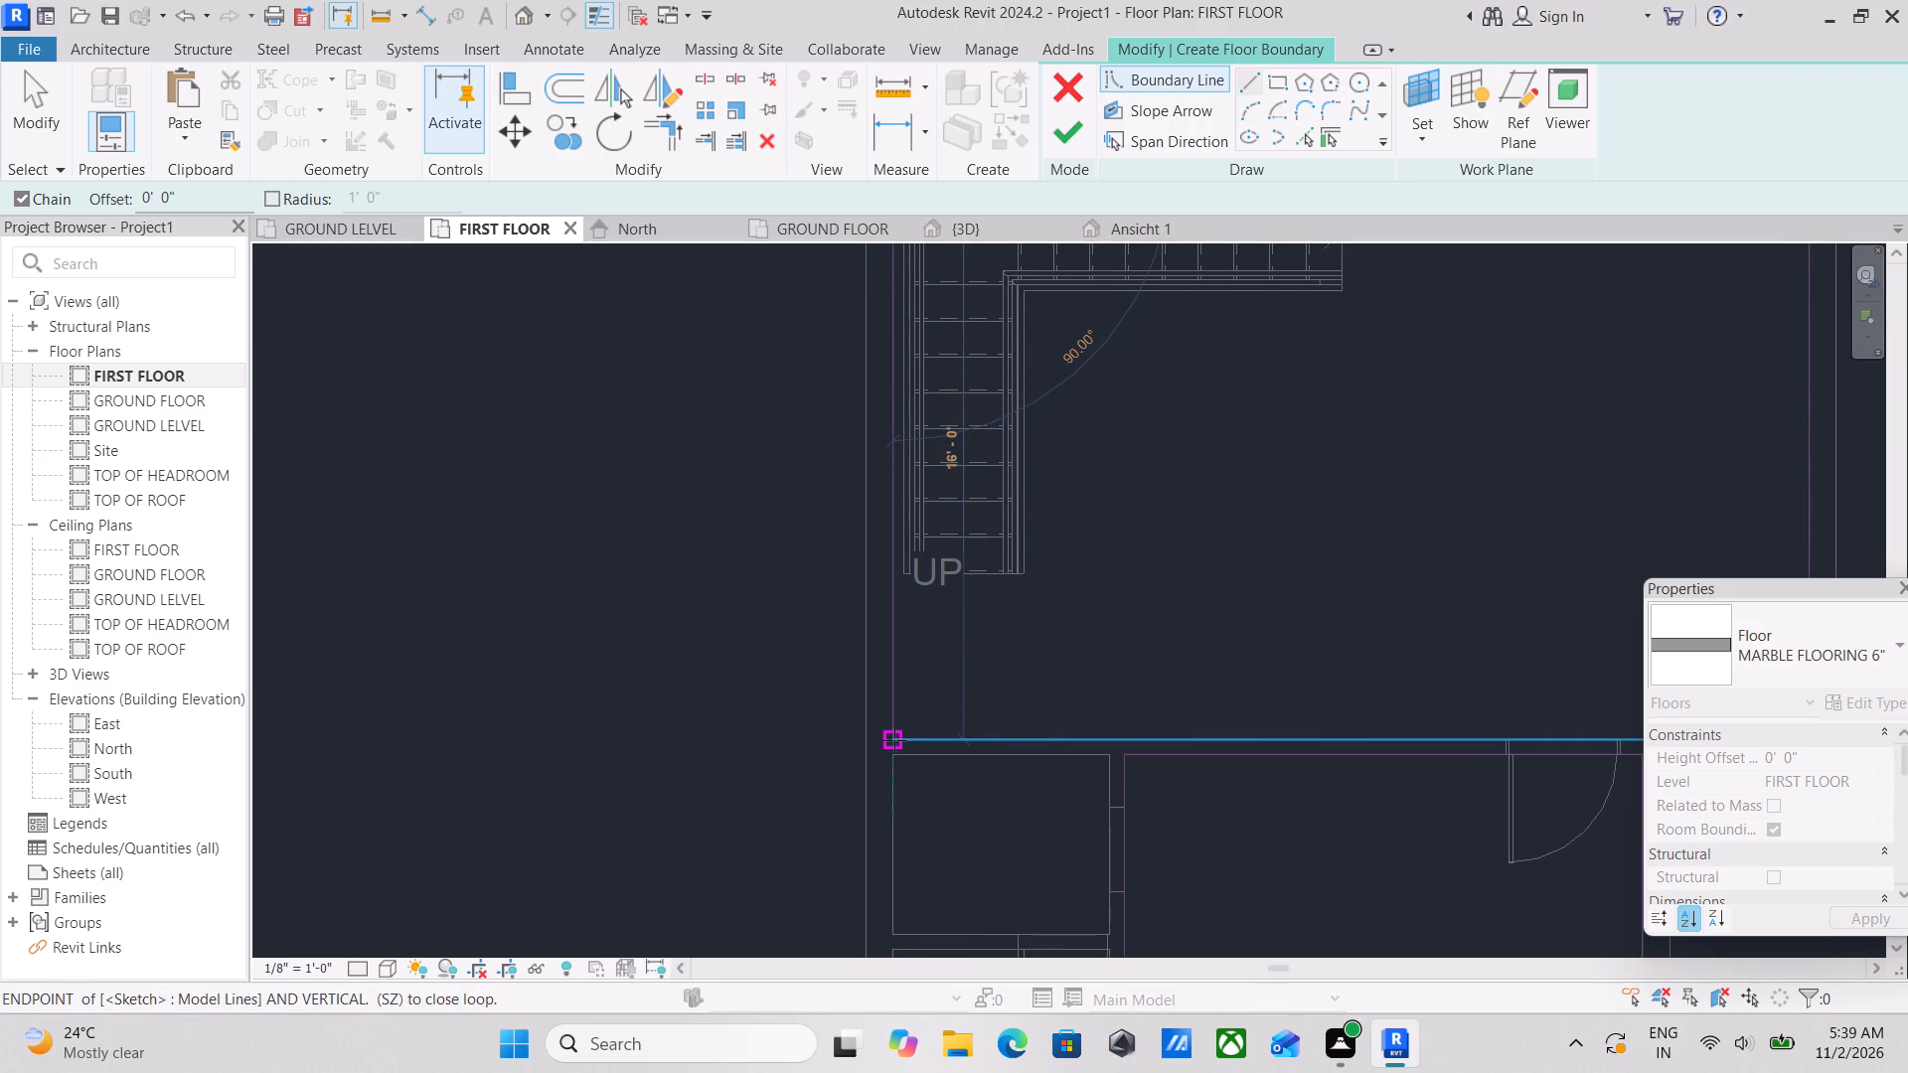
{"action": "left_click", "coordinate": [894, 740]}
Finish the floor sketch to create the MARBLE FLOORING 6" floor from the four outlined room boundaries.
{"action": "scroll", "coordinate": [1134, 598], "scroll_direction": "down", "scroll_amount": 7}
{"action": "middle_click_drag", "start_coordinate": [1214, 556], "coordinate": [1201, 542]}
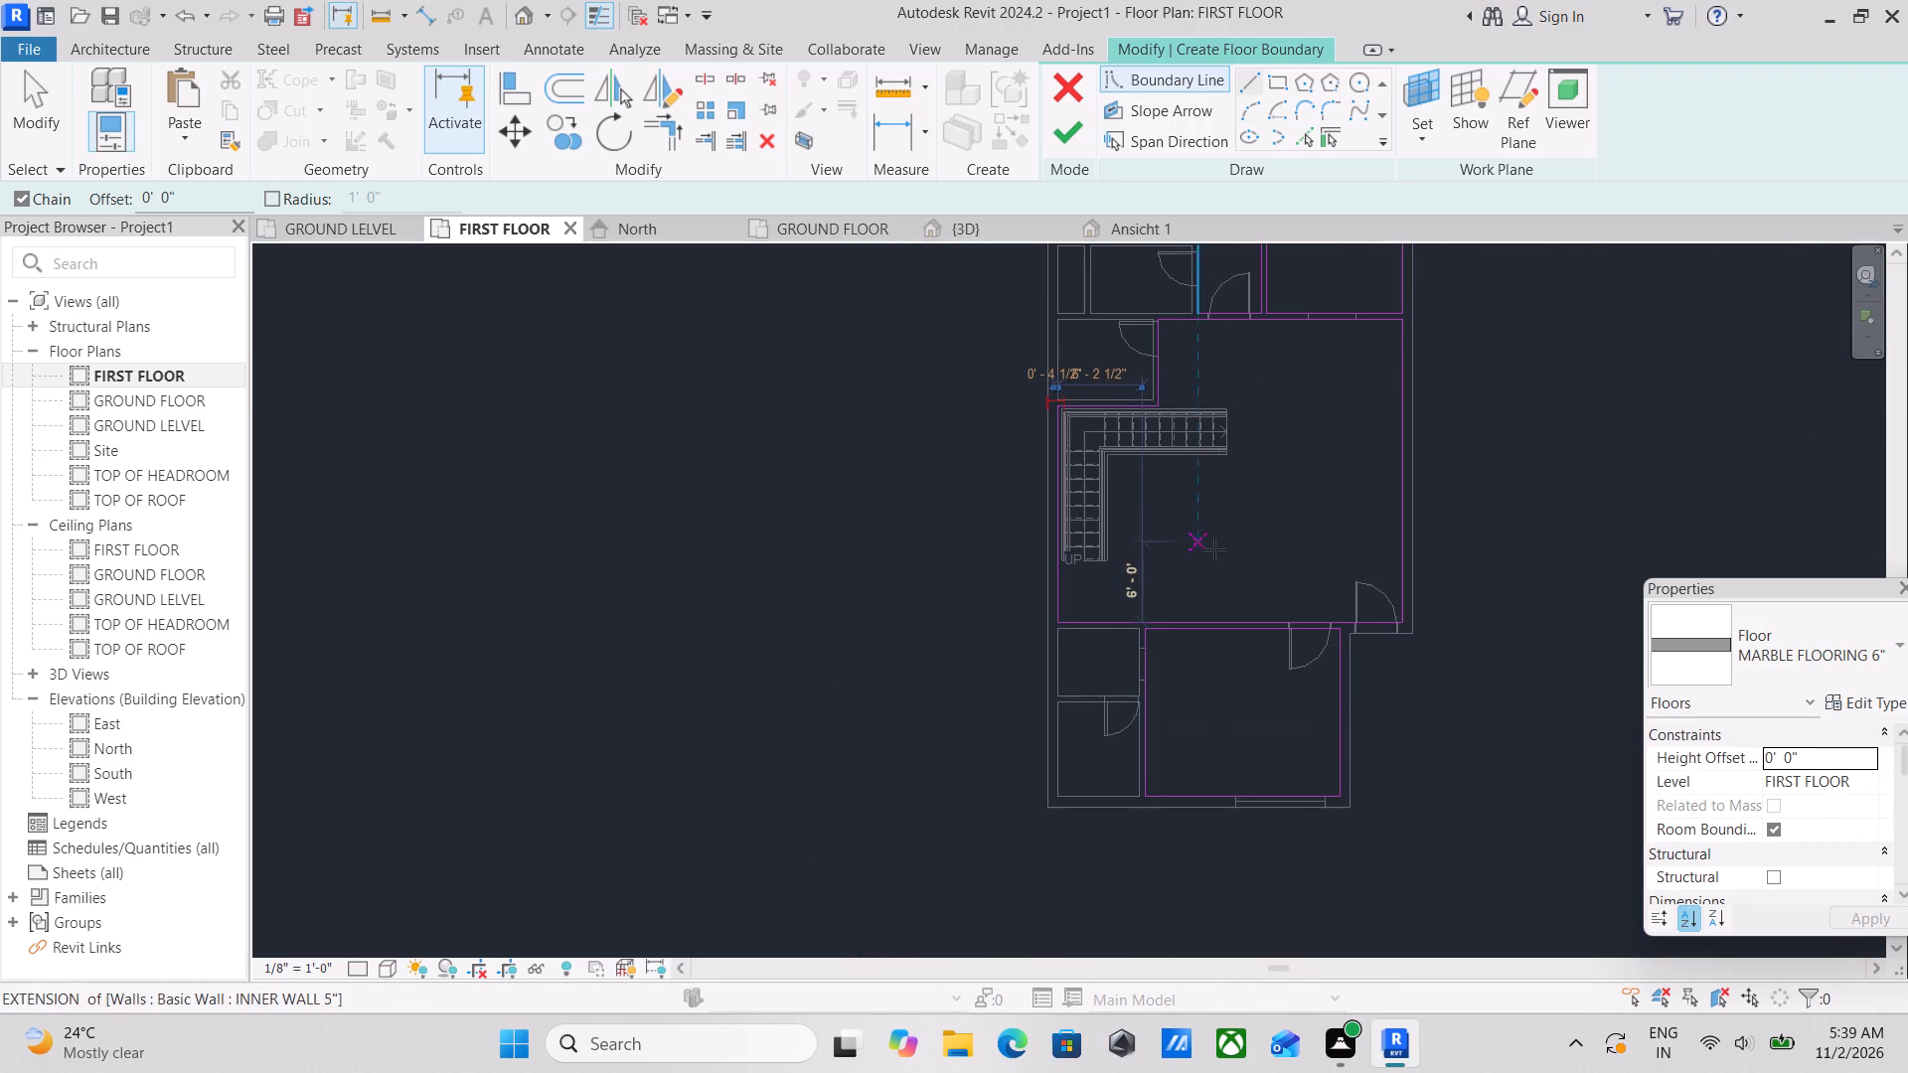
{"action": "scroll", "coordinate": [1230, 684], "scroll_direction": "up", "scroll_amount": 4}
{"action": "scroll", "coordinate": [1221, 678], "scroll_direction": "down", "scroll_amount": 2}
{"action": "middle_click_drag", "start_coordinate": [1221, 679], "coordinate": [1000, 787]}
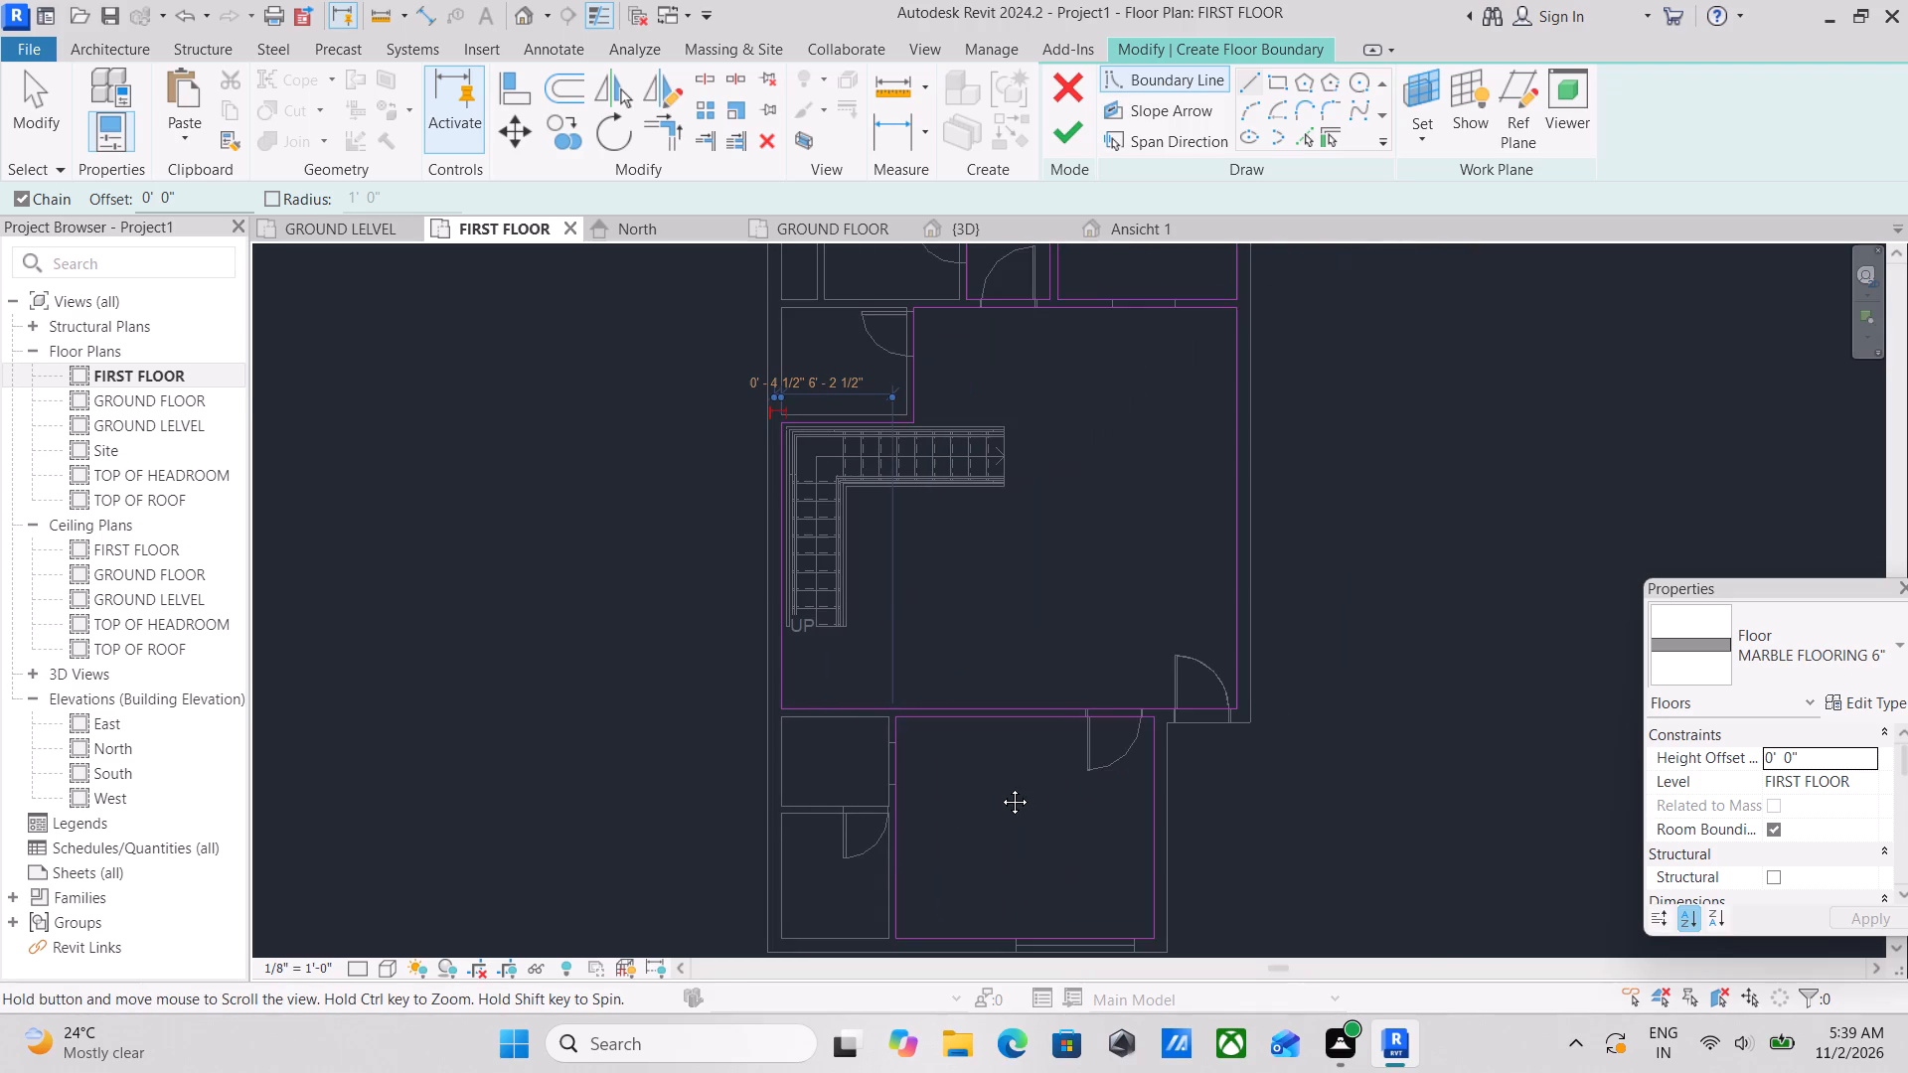
{"action": "middle_click_drag", "start_coordinate": [1000, 787], "coordinate": [1028, 873]}
{"action": "middle_click_drag", "start_coordinate": [1036, 649], "coordinate": [1078, 834]}
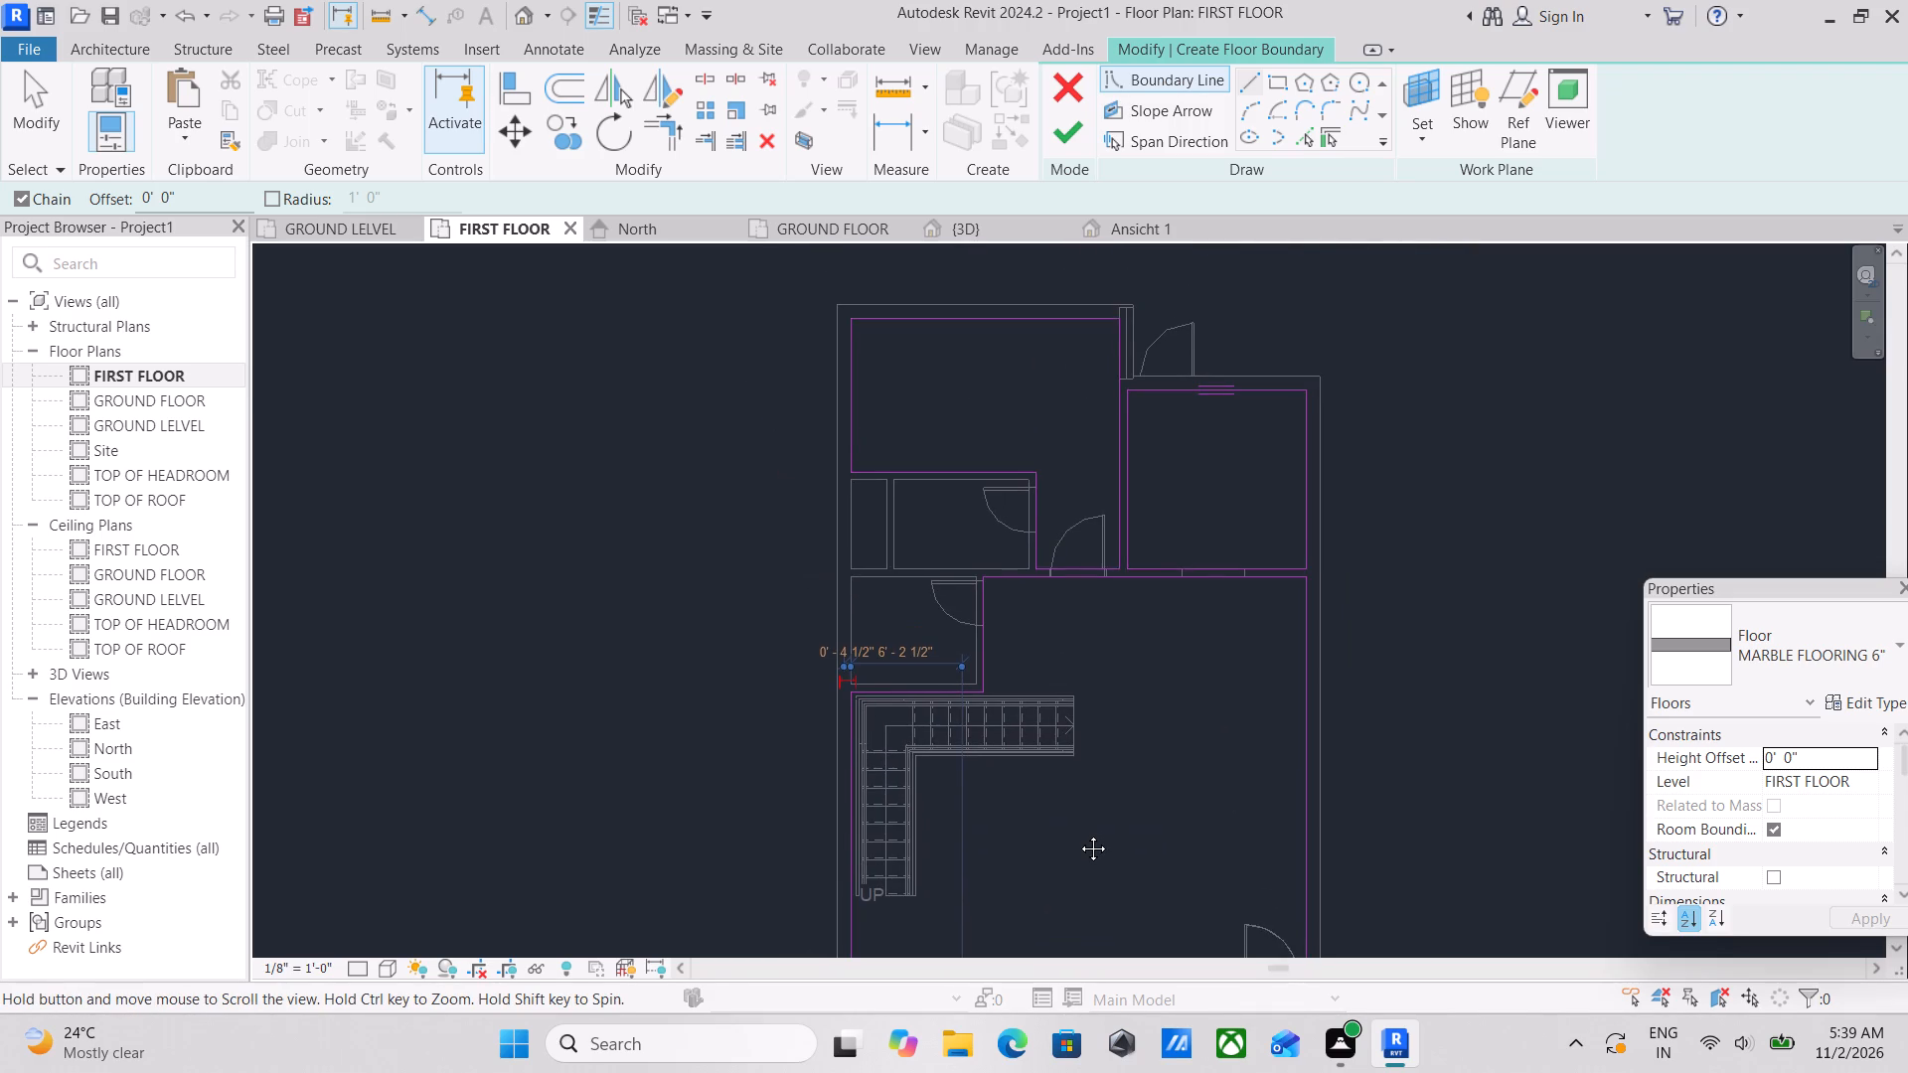
{"action": "middle_click_drag", "start_coordinate": [1078, 834], "coordinate": [1078, 843]}
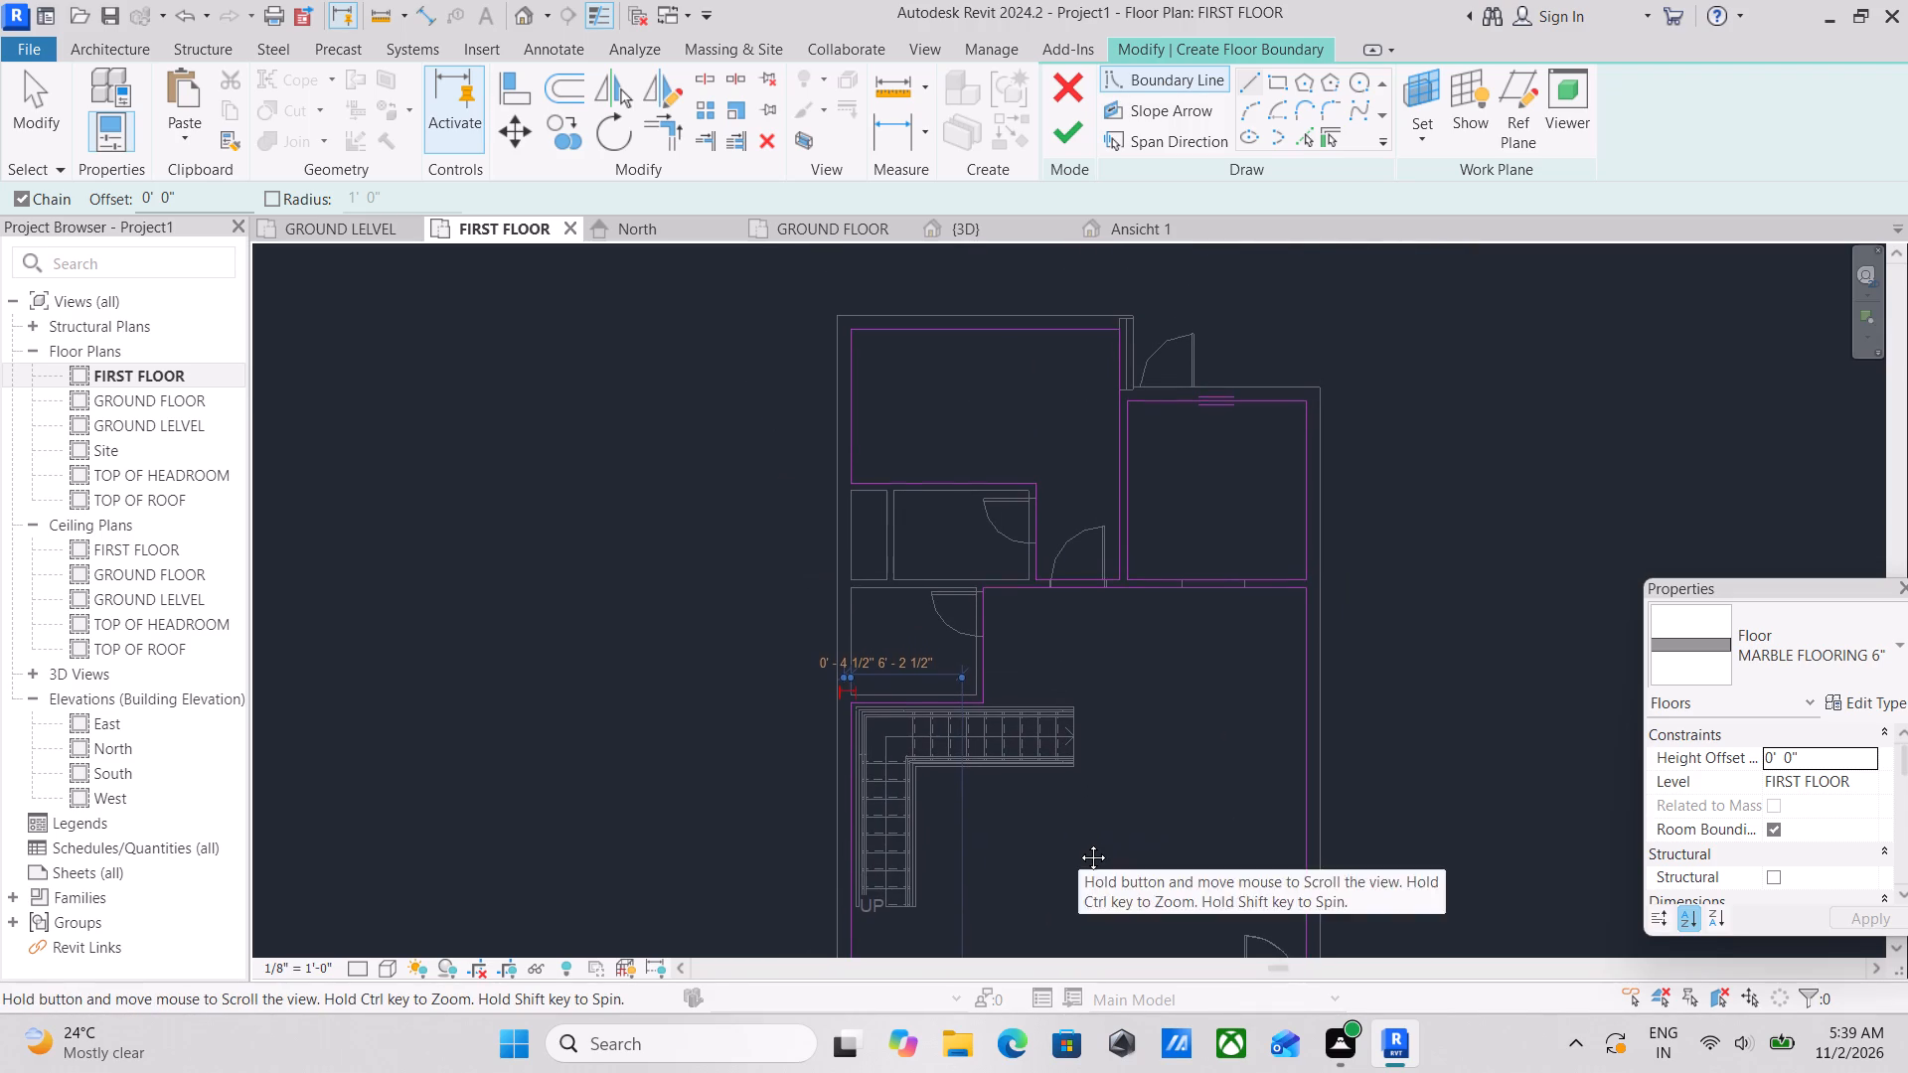
{"action": "middle_click_drag", "start_coordinate": [1078, 843], "coordinate": [1077, 779]}
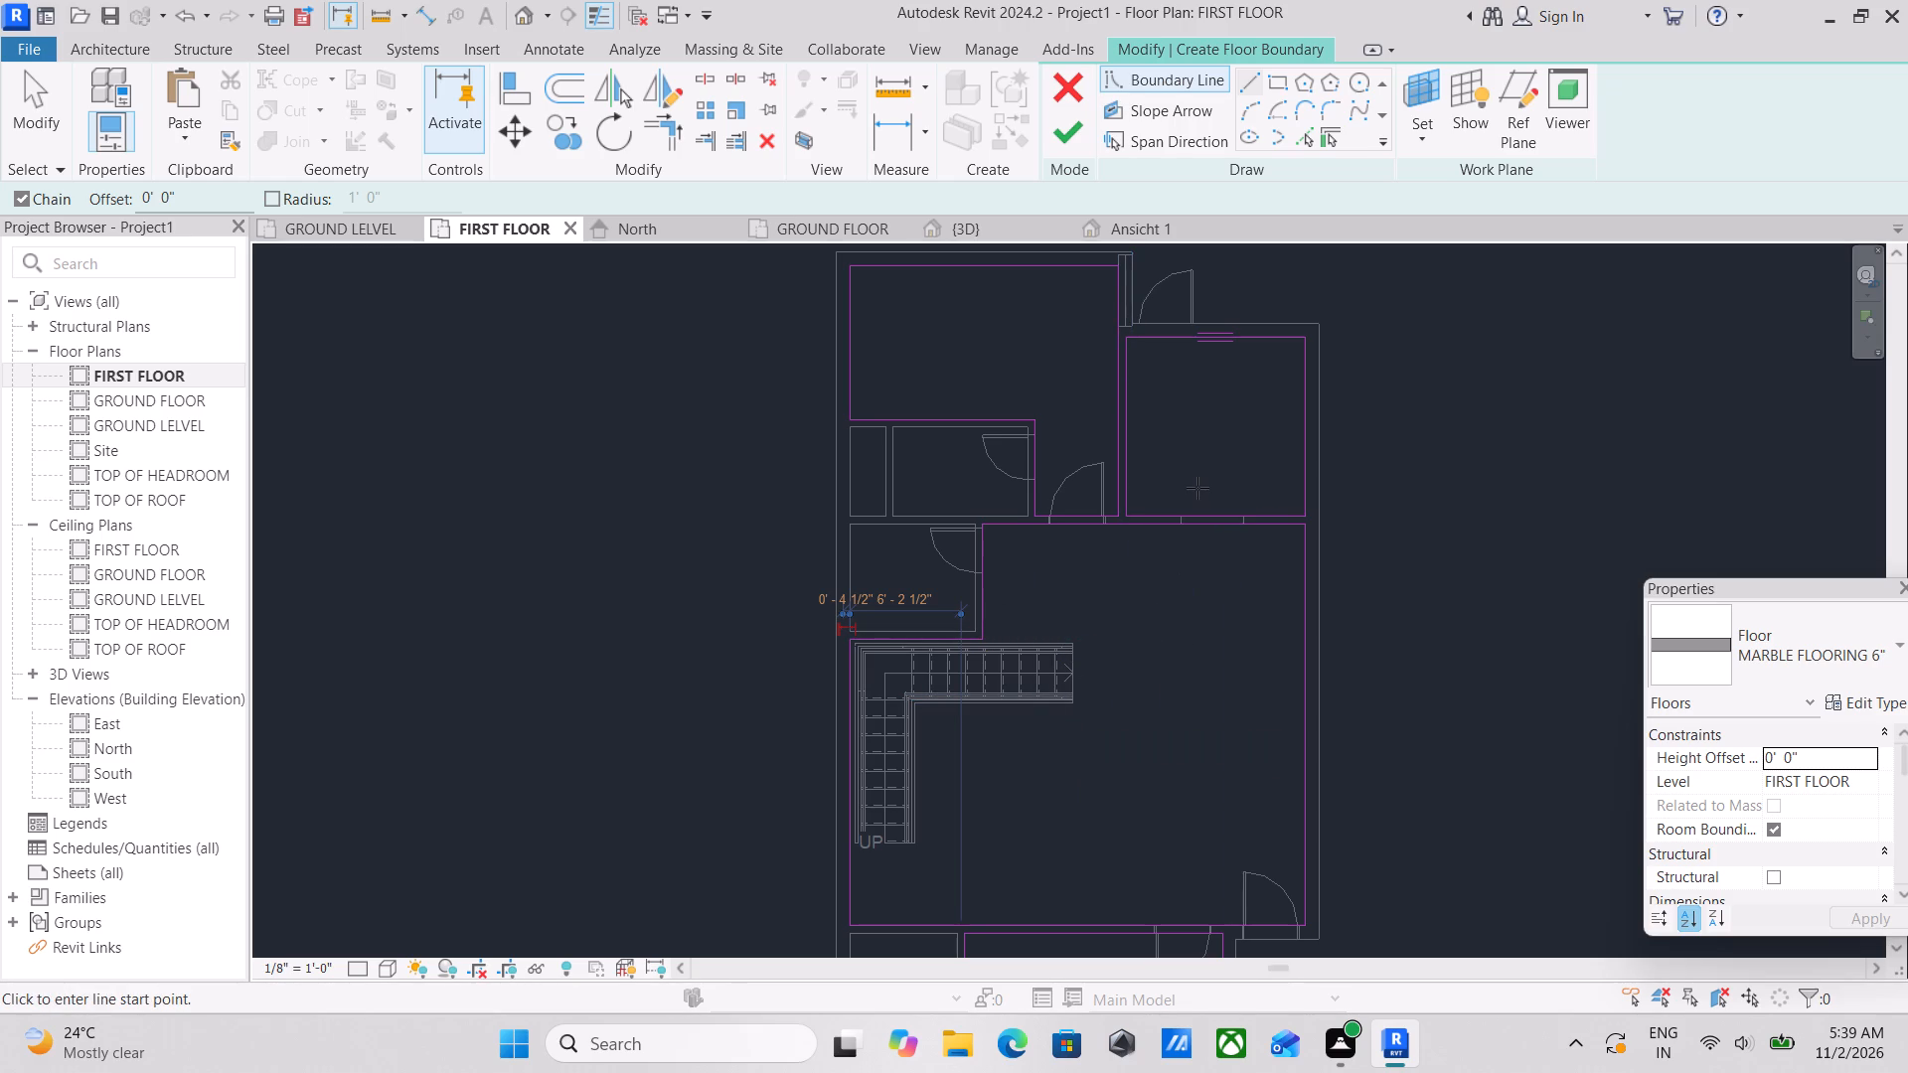
{"action": "left_click", "coordinate": [1083, 127]}
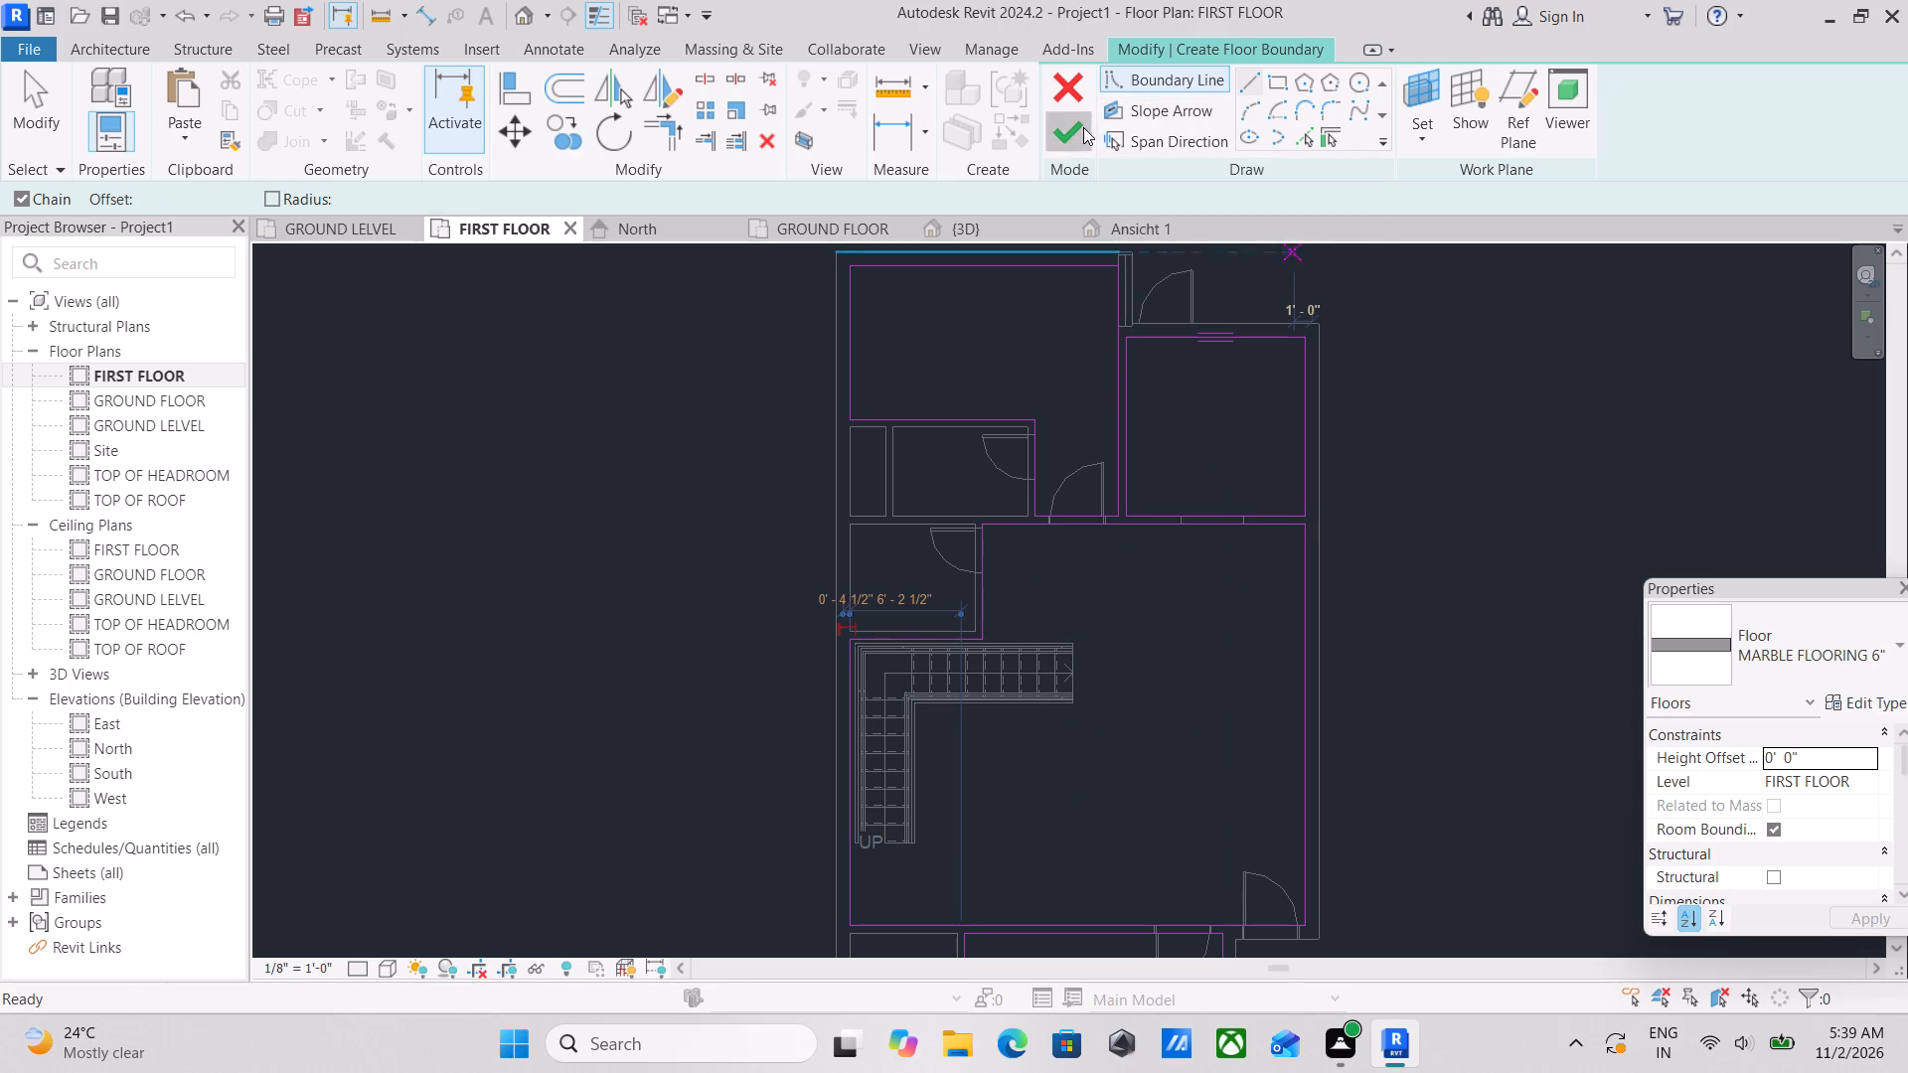
{"action": "left_click", "coordinate": [1115, 530]}
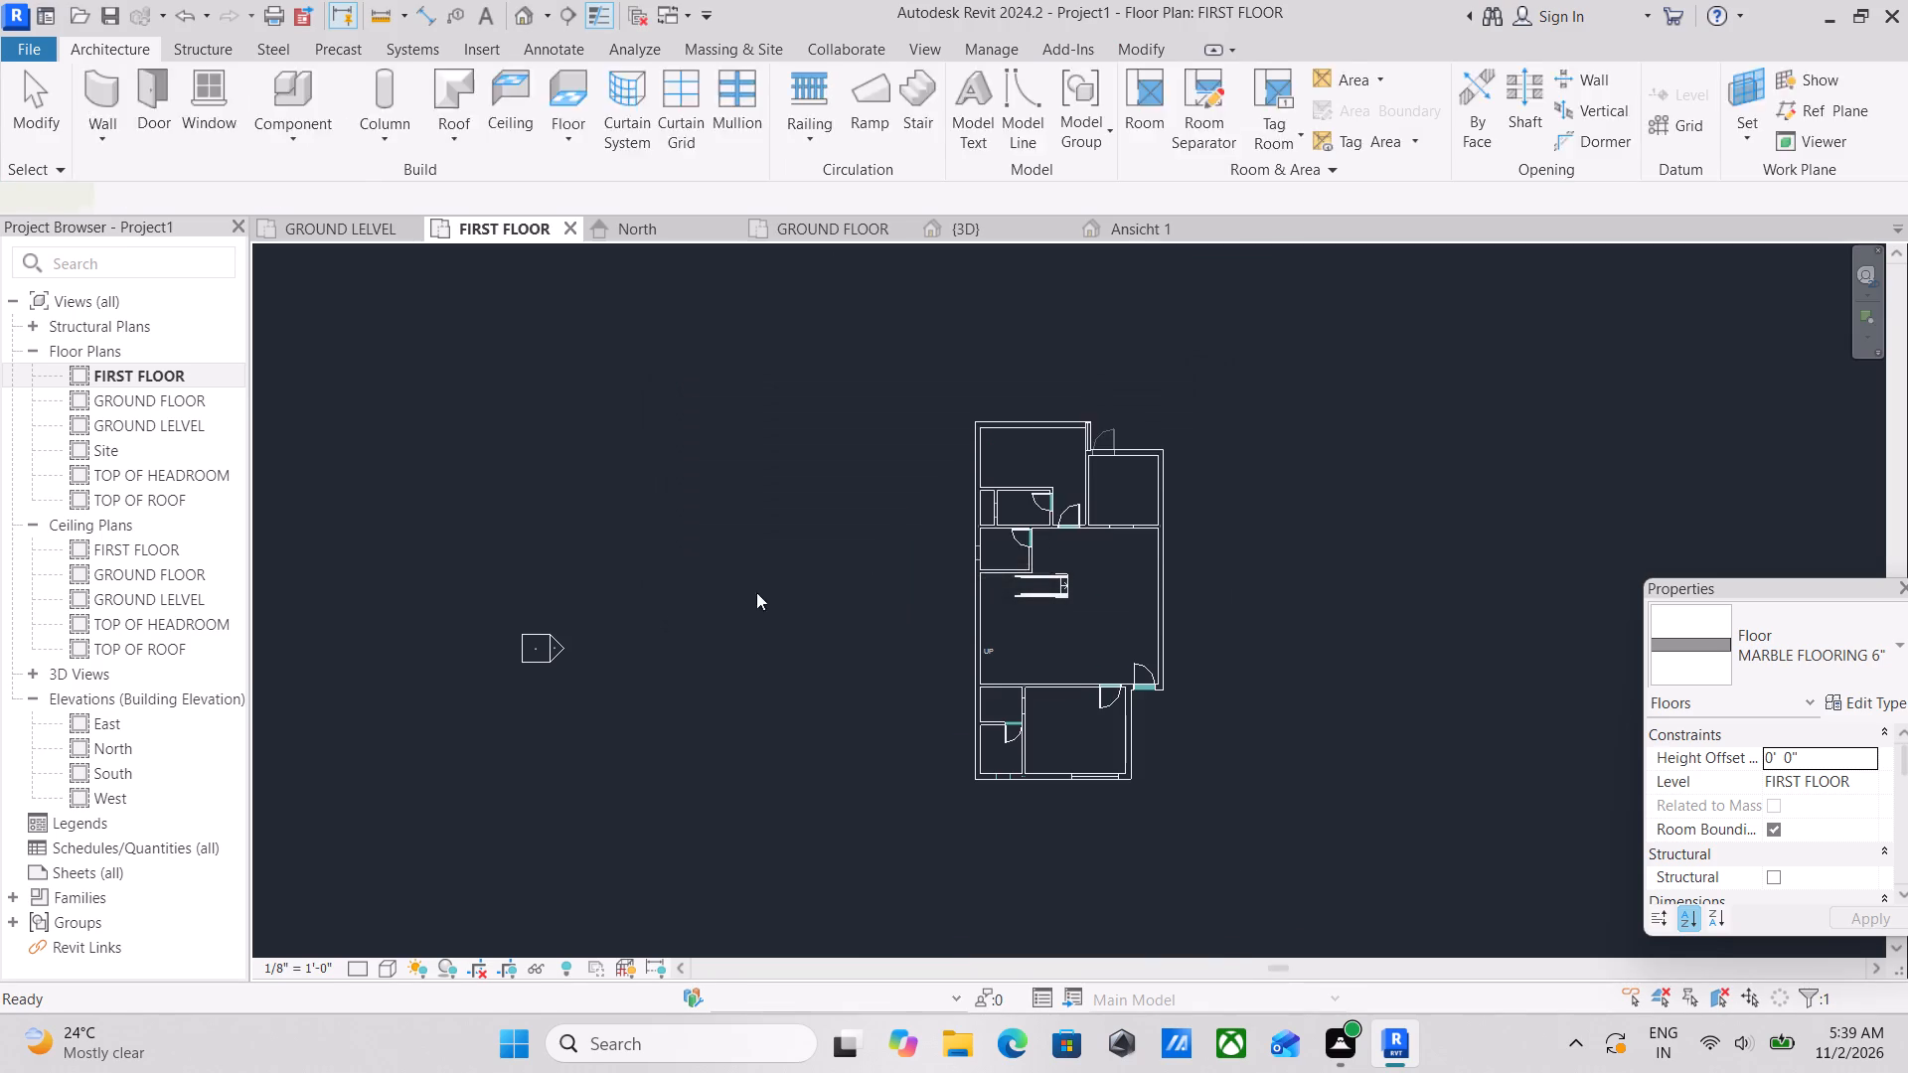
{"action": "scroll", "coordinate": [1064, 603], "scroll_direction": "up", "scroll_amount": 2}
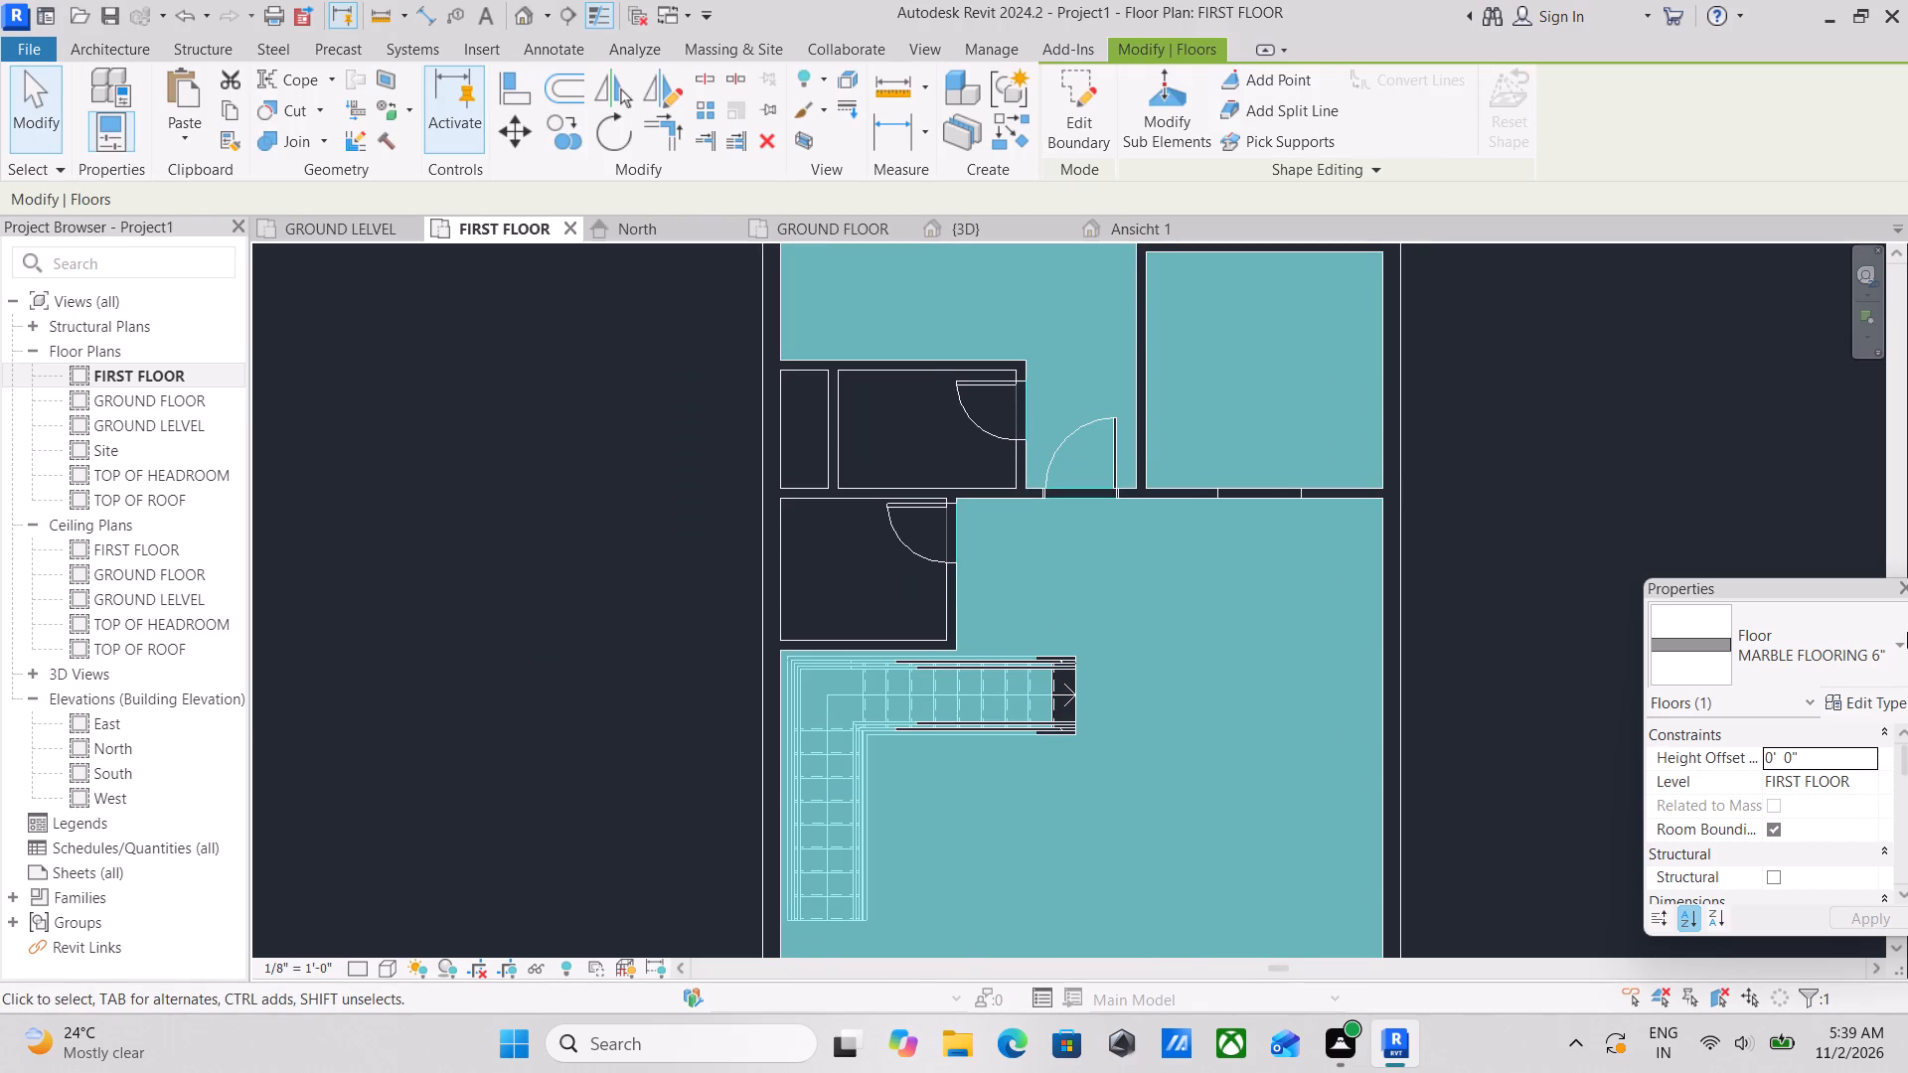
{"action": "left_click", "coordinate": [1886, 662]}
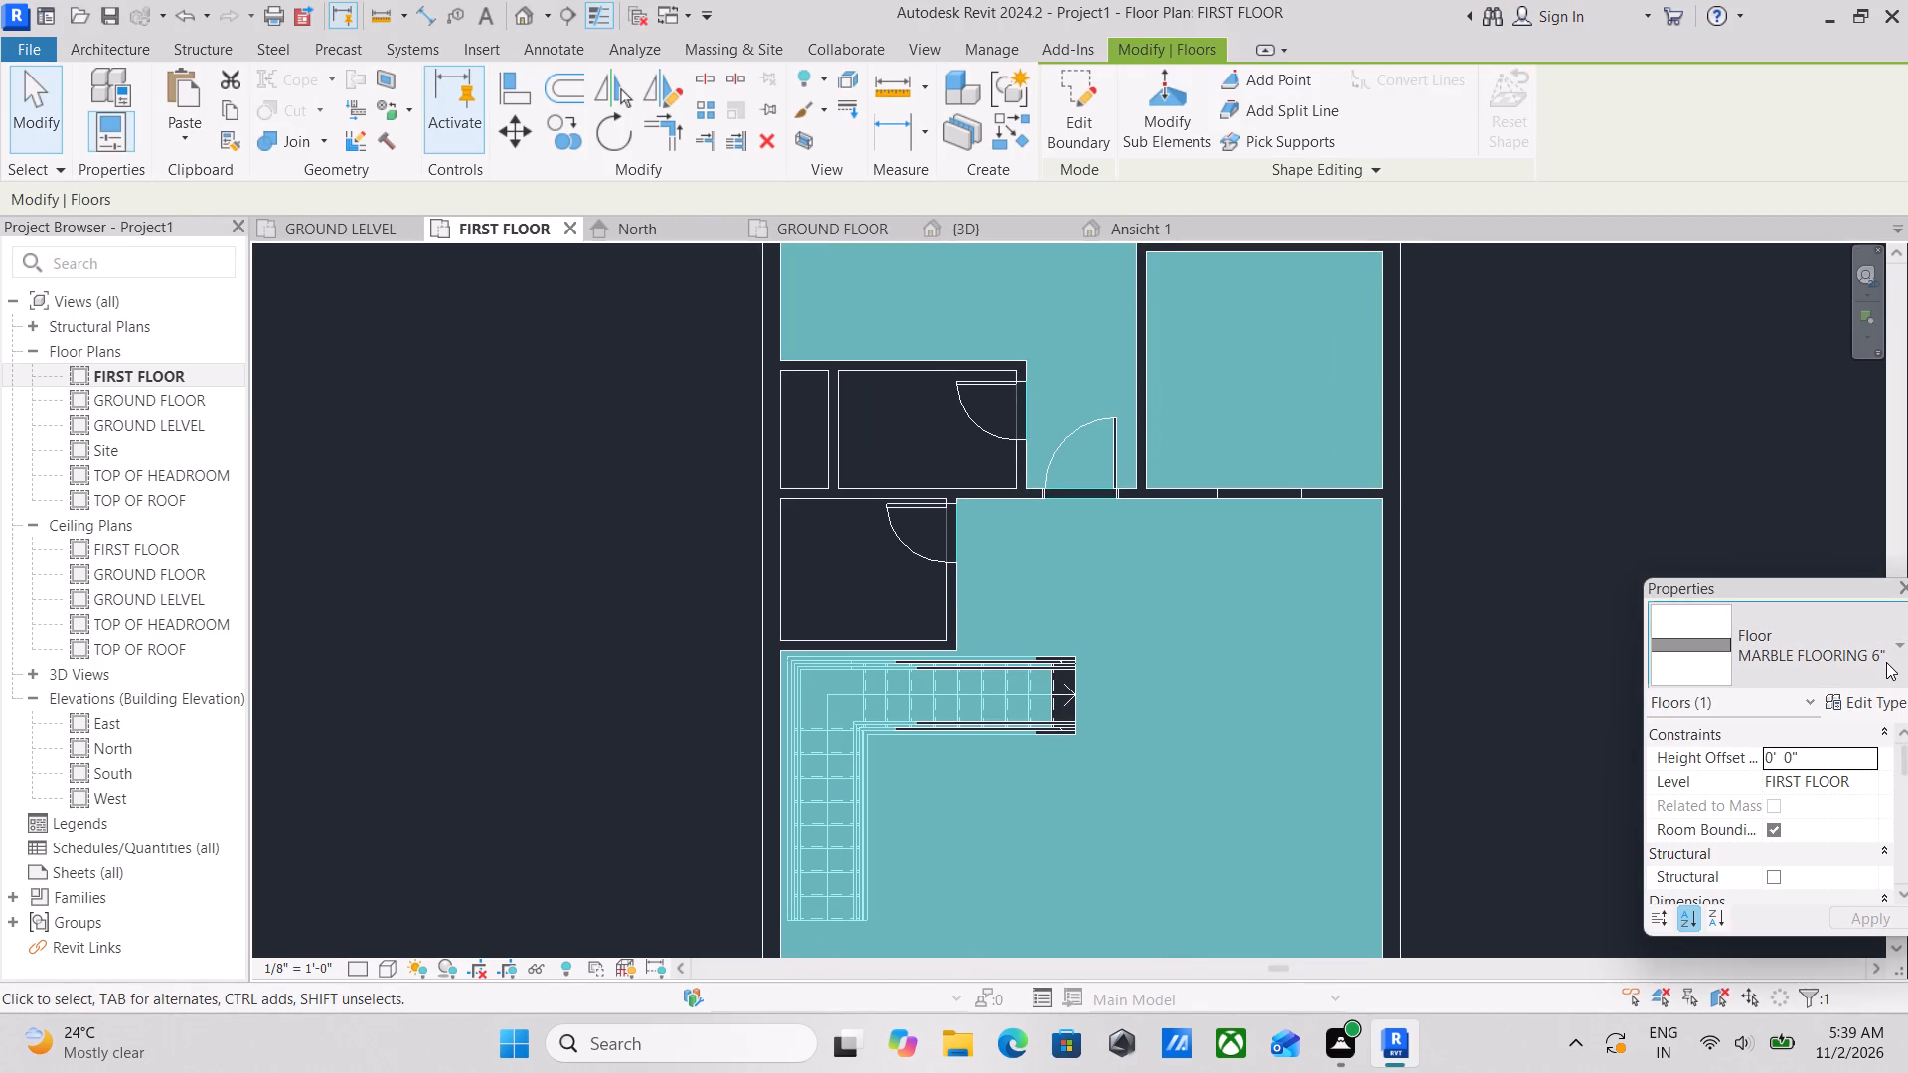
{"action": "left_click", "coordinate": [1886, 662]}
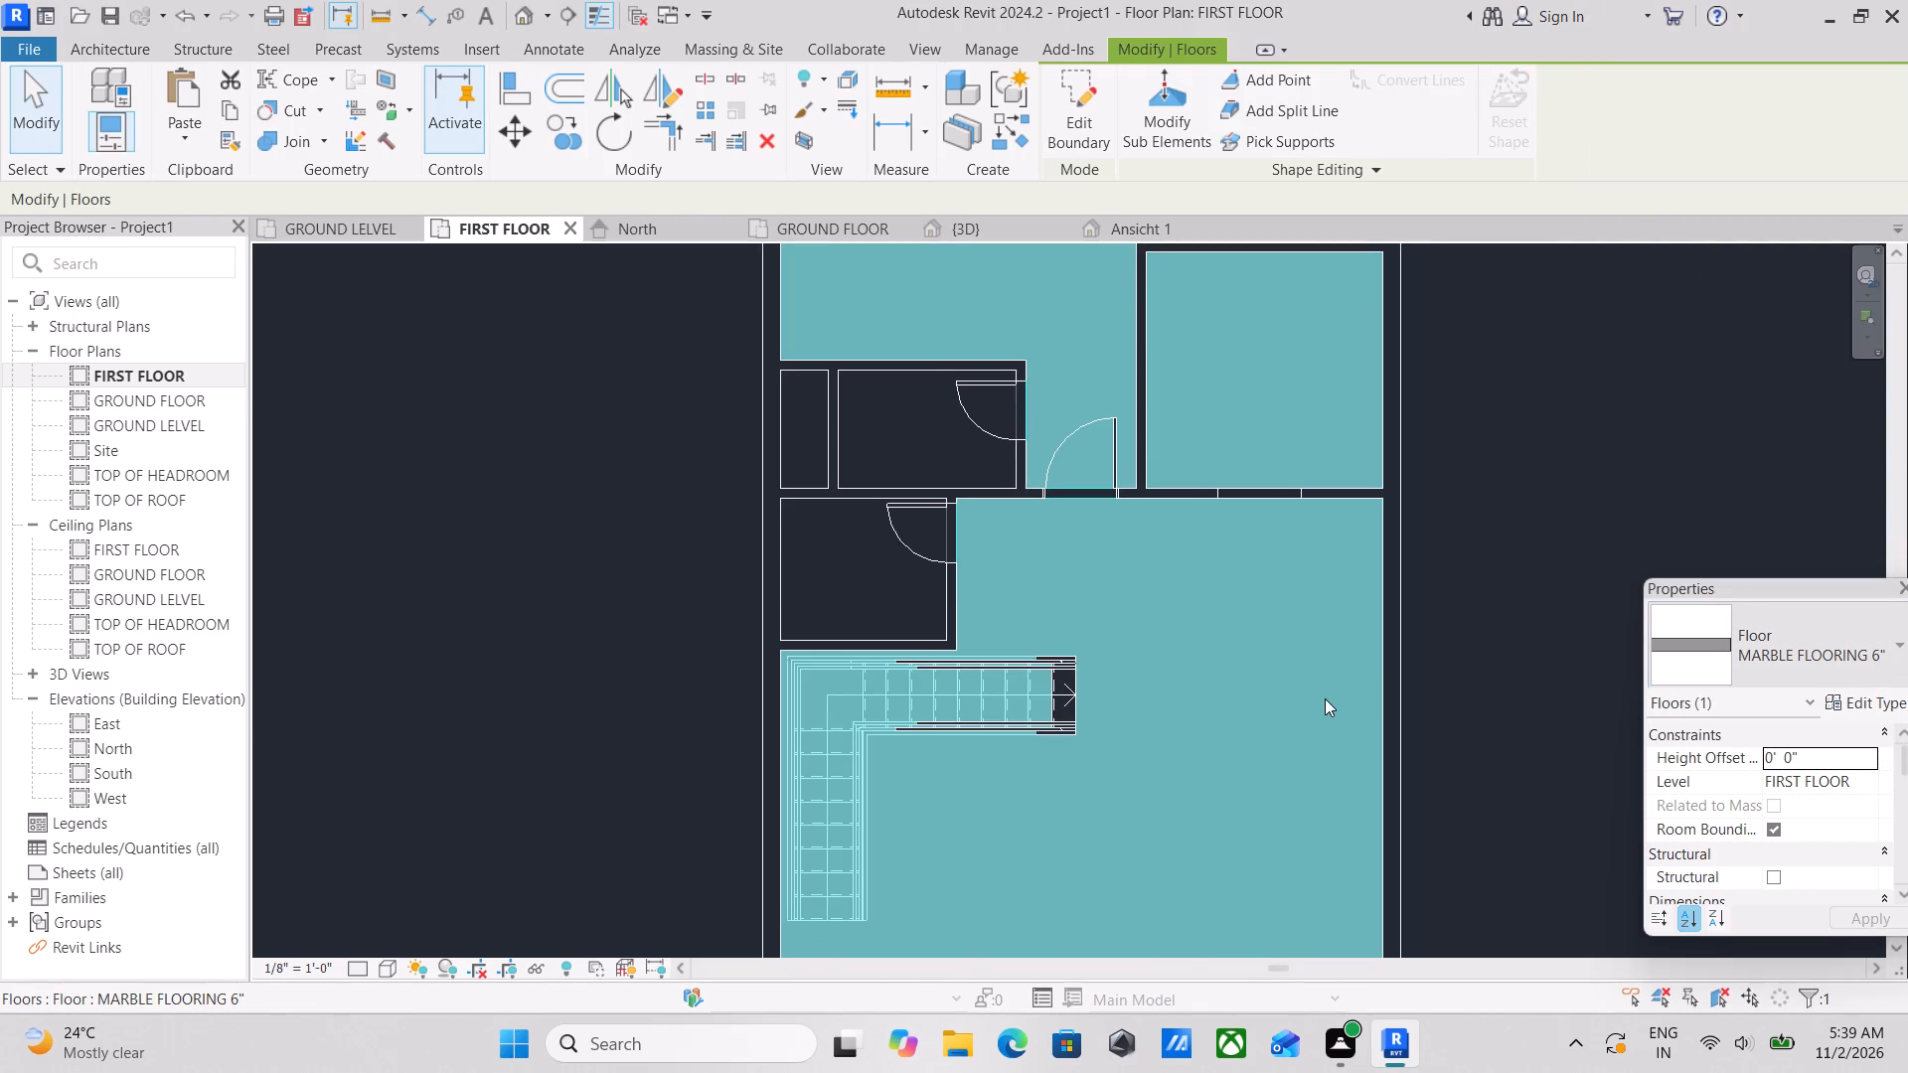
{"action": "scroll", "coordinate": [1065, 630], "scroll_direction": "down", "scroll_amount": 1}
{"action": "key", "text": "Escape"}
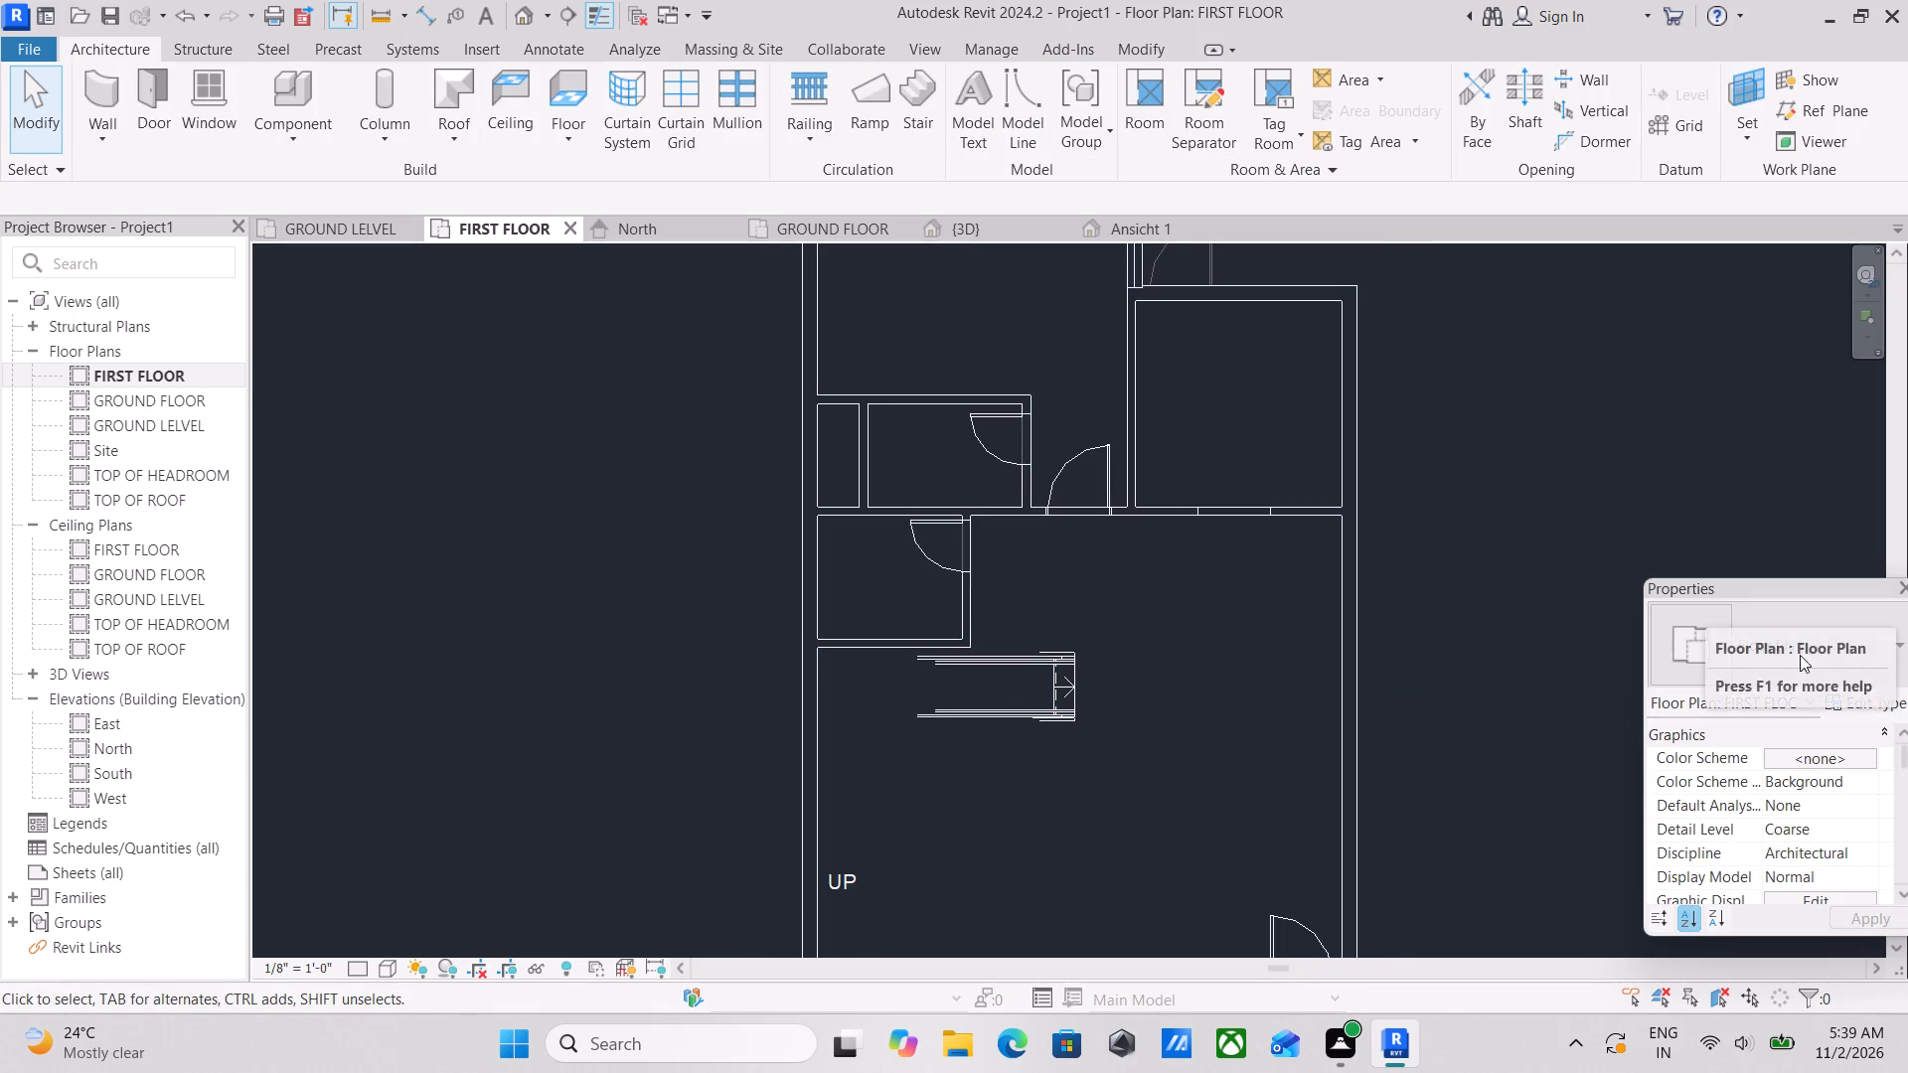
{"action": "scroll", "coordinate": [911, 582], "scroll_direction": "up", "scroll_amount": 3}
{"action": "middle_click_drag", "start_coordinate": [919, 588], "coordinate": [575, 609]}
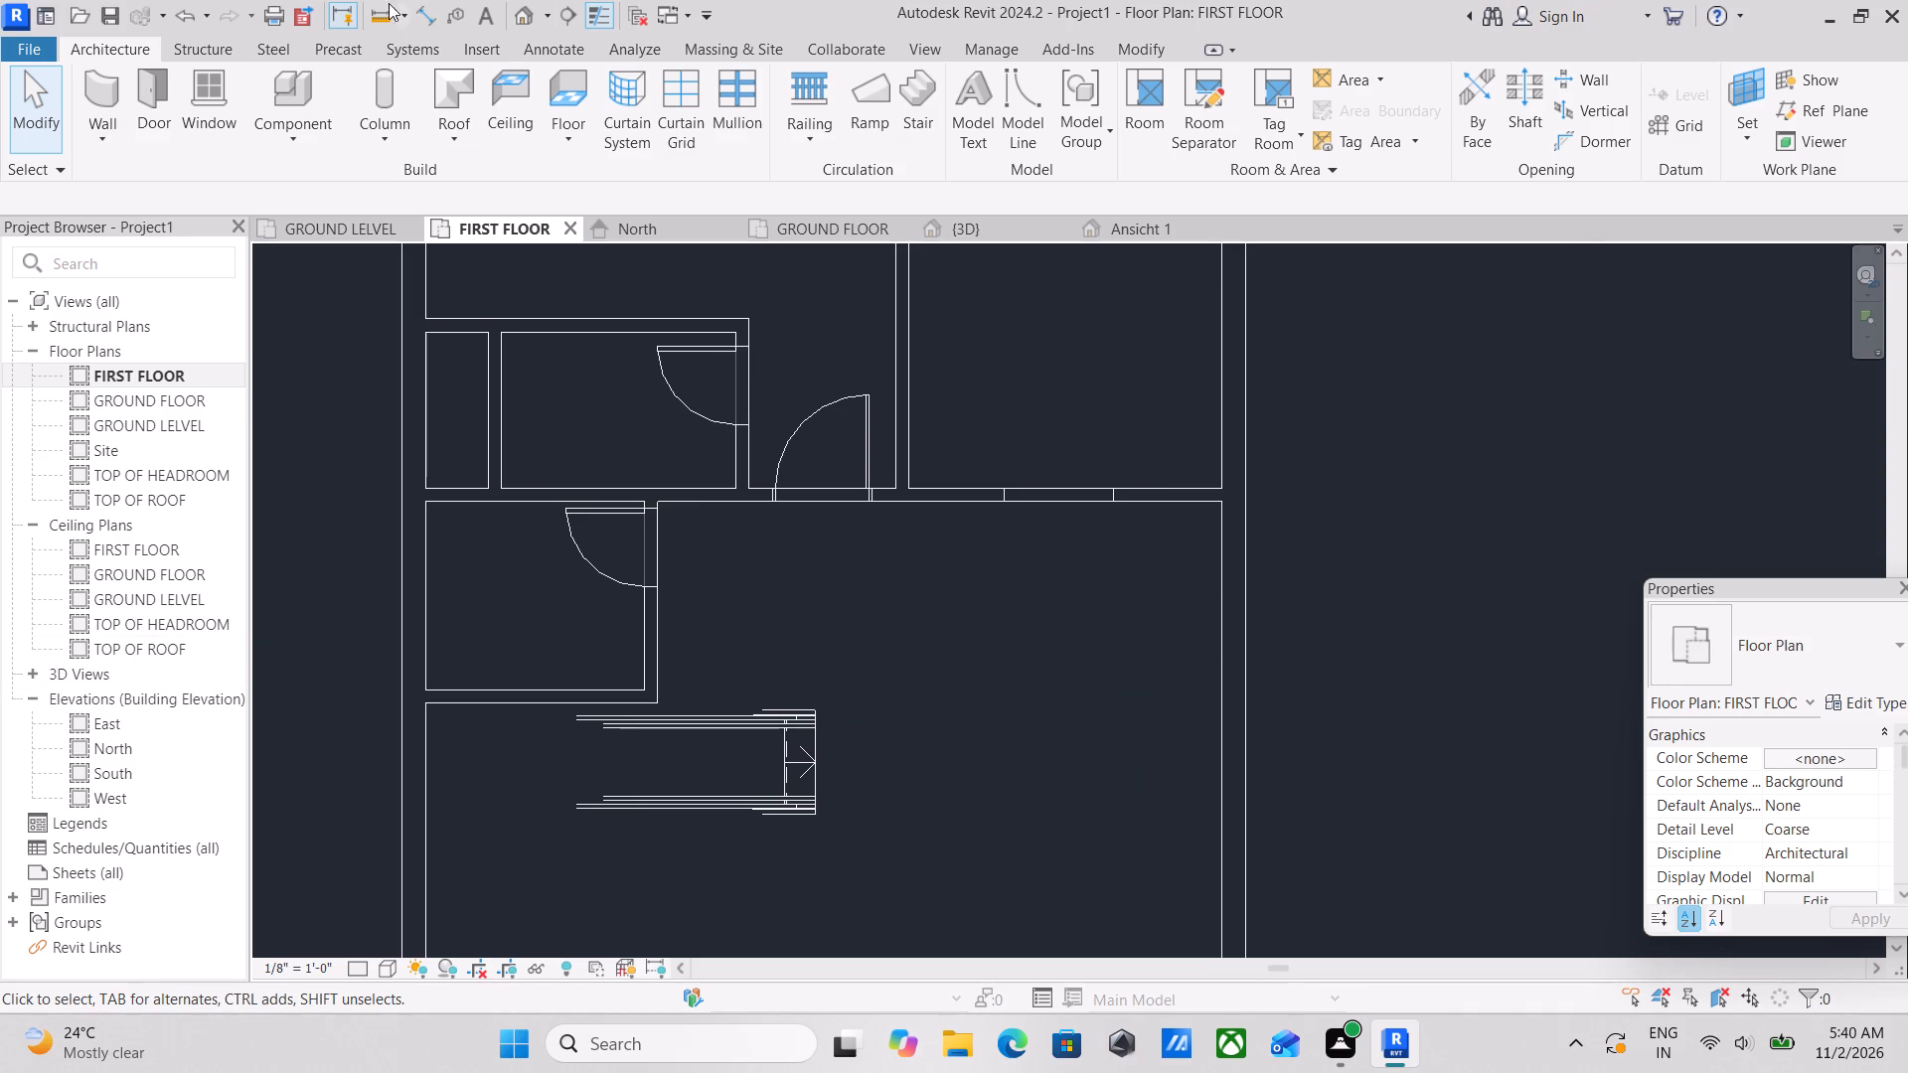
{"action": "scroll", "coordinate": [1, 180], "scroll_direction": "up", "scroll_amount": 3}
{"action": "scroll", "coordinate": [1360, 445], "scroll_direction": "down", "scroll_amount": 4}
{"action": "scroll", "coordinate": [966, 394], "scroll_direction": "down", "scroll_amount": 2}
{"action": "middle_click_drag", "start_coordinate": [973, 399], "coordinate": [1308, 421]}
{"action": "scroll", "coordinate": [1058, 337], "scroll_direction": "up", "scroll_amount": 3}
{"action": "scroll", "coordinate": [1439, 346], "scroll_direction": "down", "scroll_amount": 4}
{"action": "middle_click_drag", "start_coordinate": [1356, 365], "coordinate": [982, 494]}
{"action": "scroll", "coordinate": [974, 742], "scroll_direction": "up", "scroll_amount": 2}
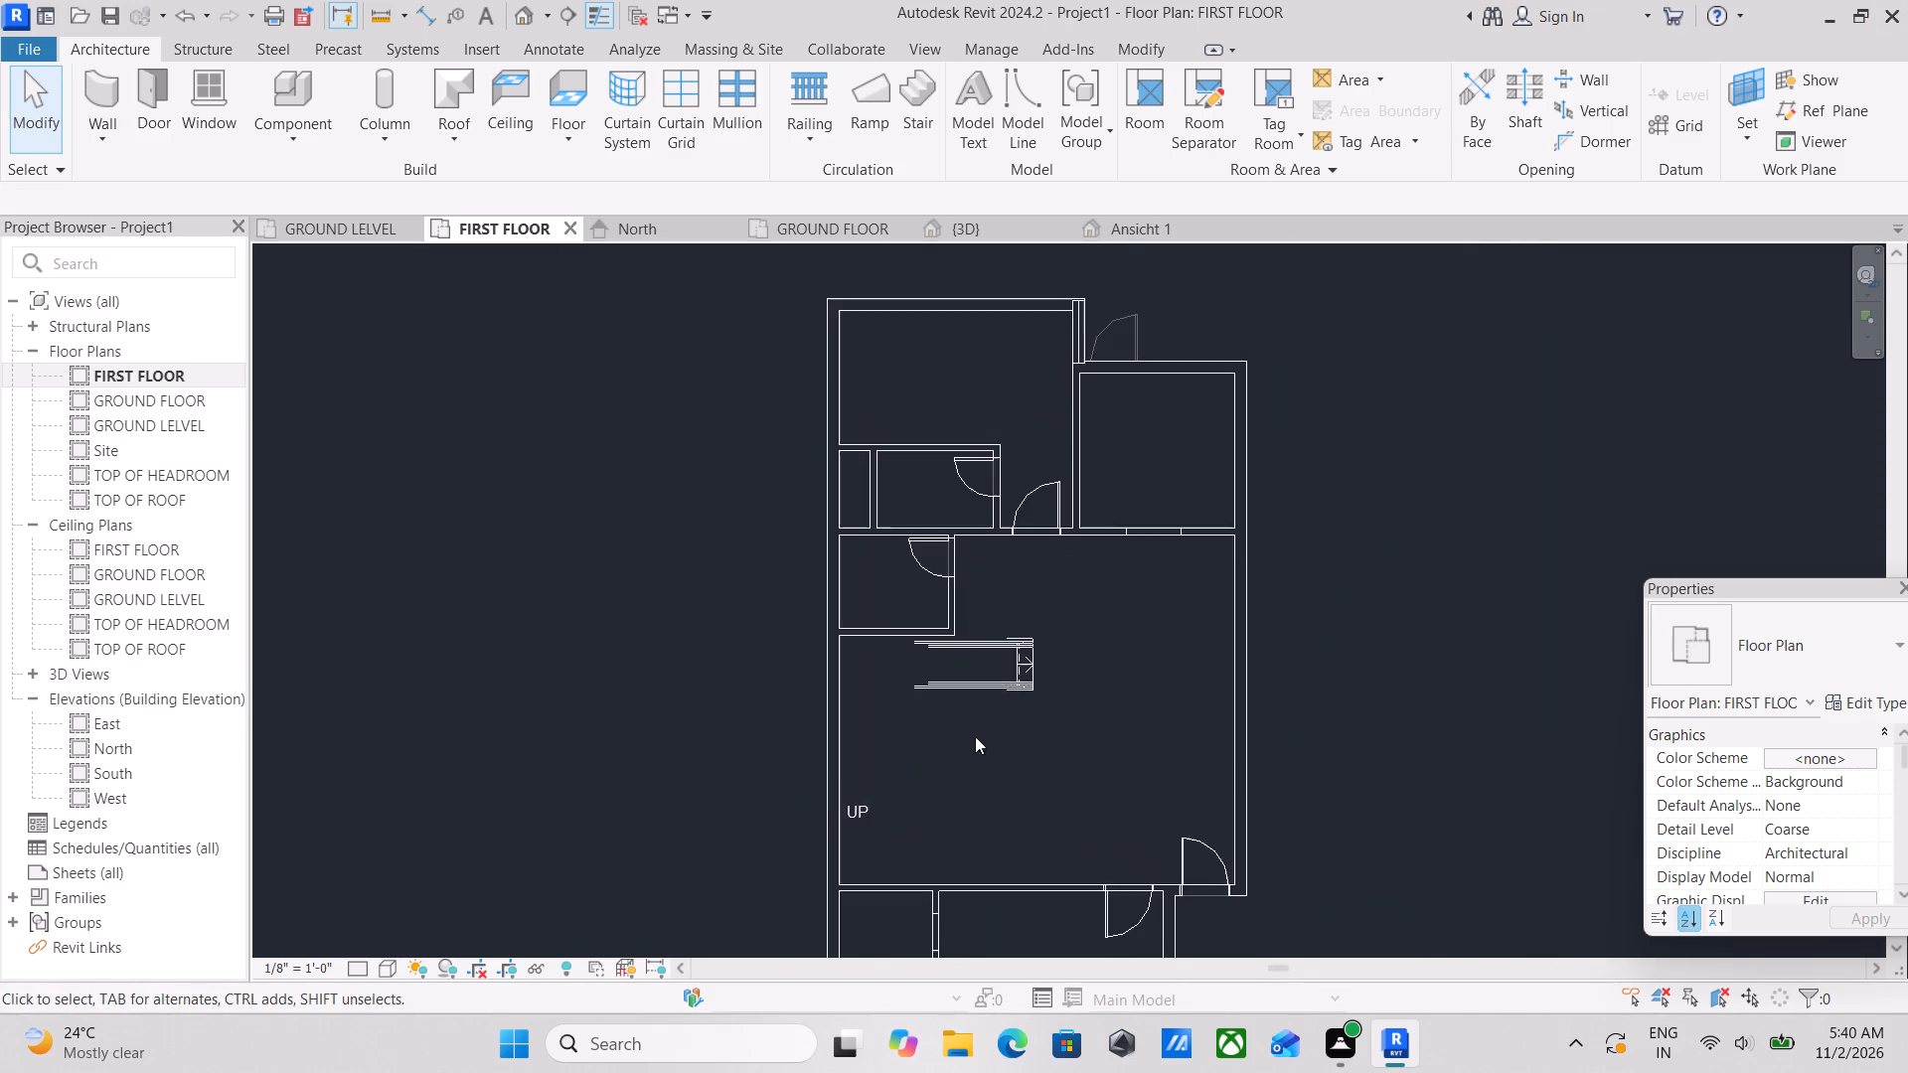
Start an architectural floor on the FIRST FLOOR level using the ANTI SKID TILE BATHROOMS type.
{"action": "scroll", "coordinate": [962, 520], "scroll_direction": "up", "scroll_amount": 3}
{"action": "middle_click_drag", "start_coordinate": [963, 505], "coordinate": [1035, 543]}
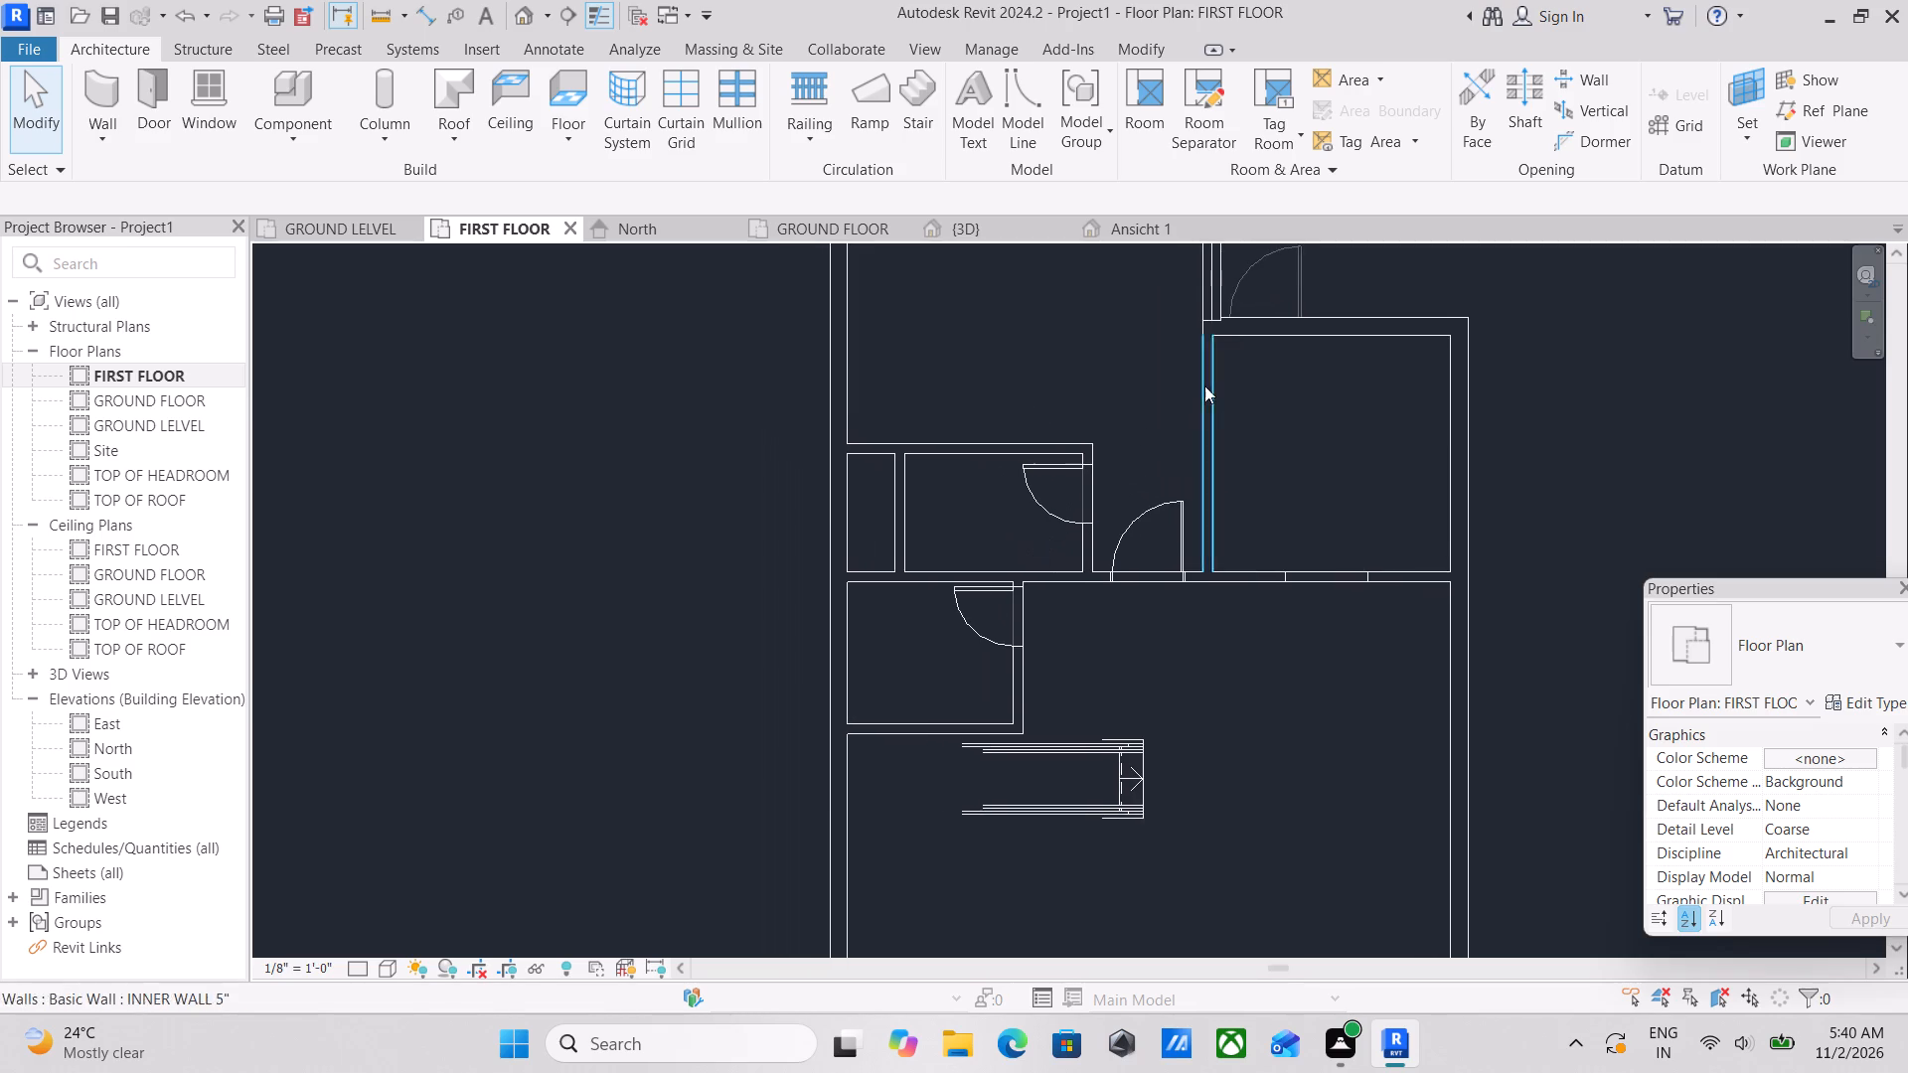
{"action": "scroll", "coordinate": [928, 502], "scroll_direction": "up", "scroll_amount": 5}
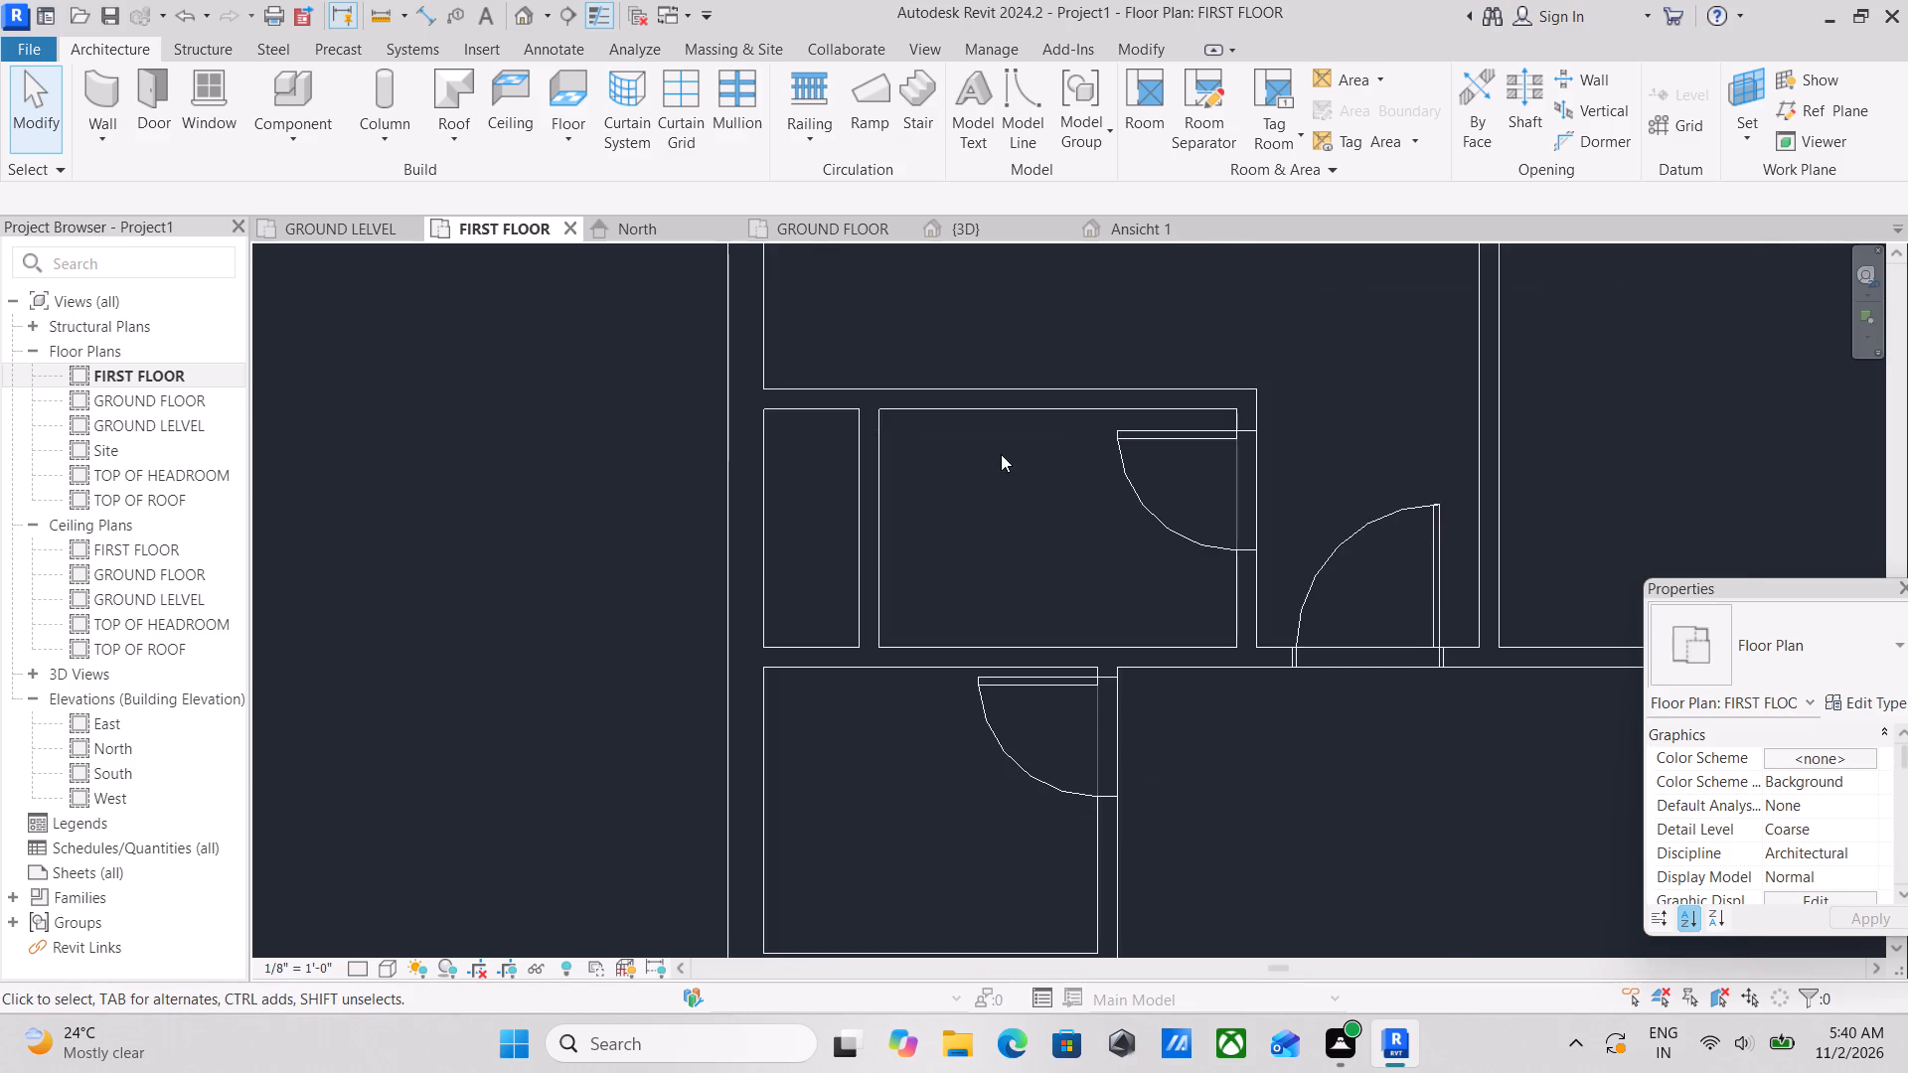
{"action": "middle_click_drag", "start_coordinate": [979, 453], "coordinate": [911, 458]}
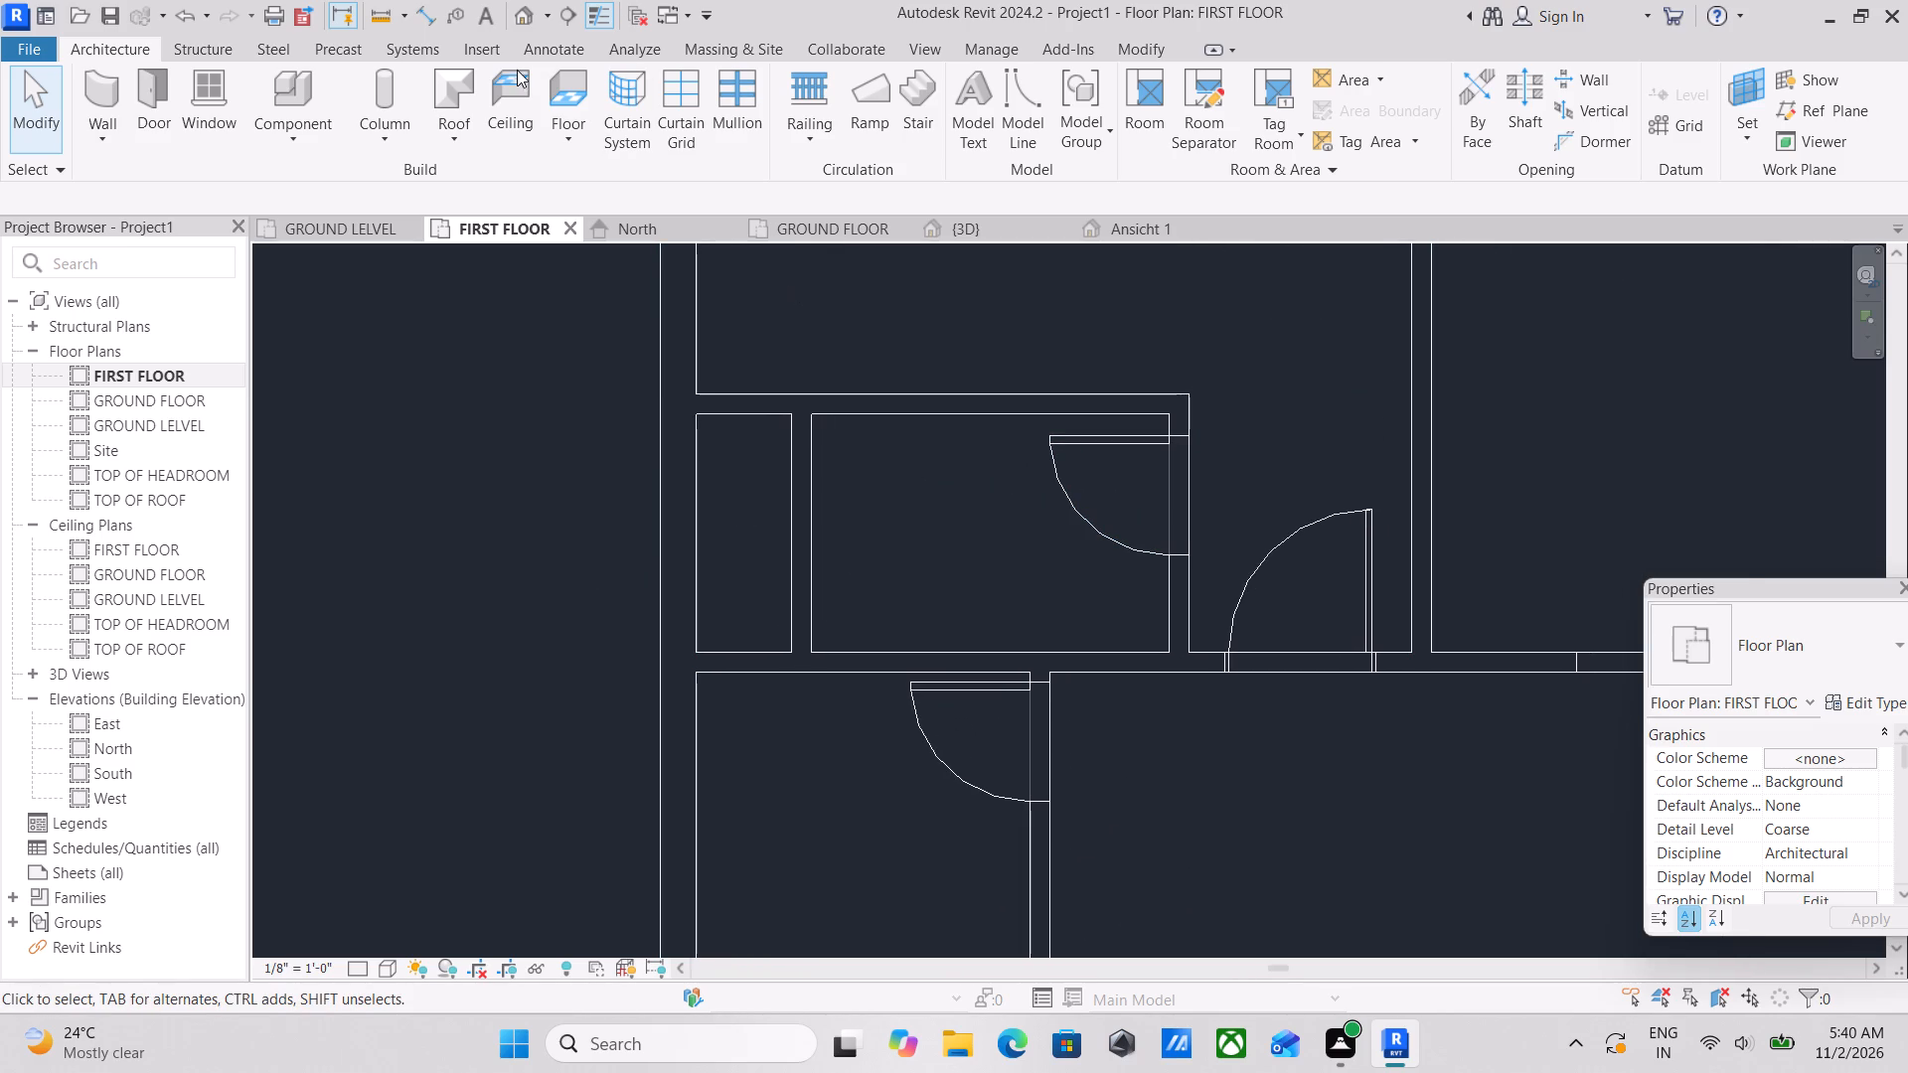
{"action": "left_click", "coordinate": [570, 133]}
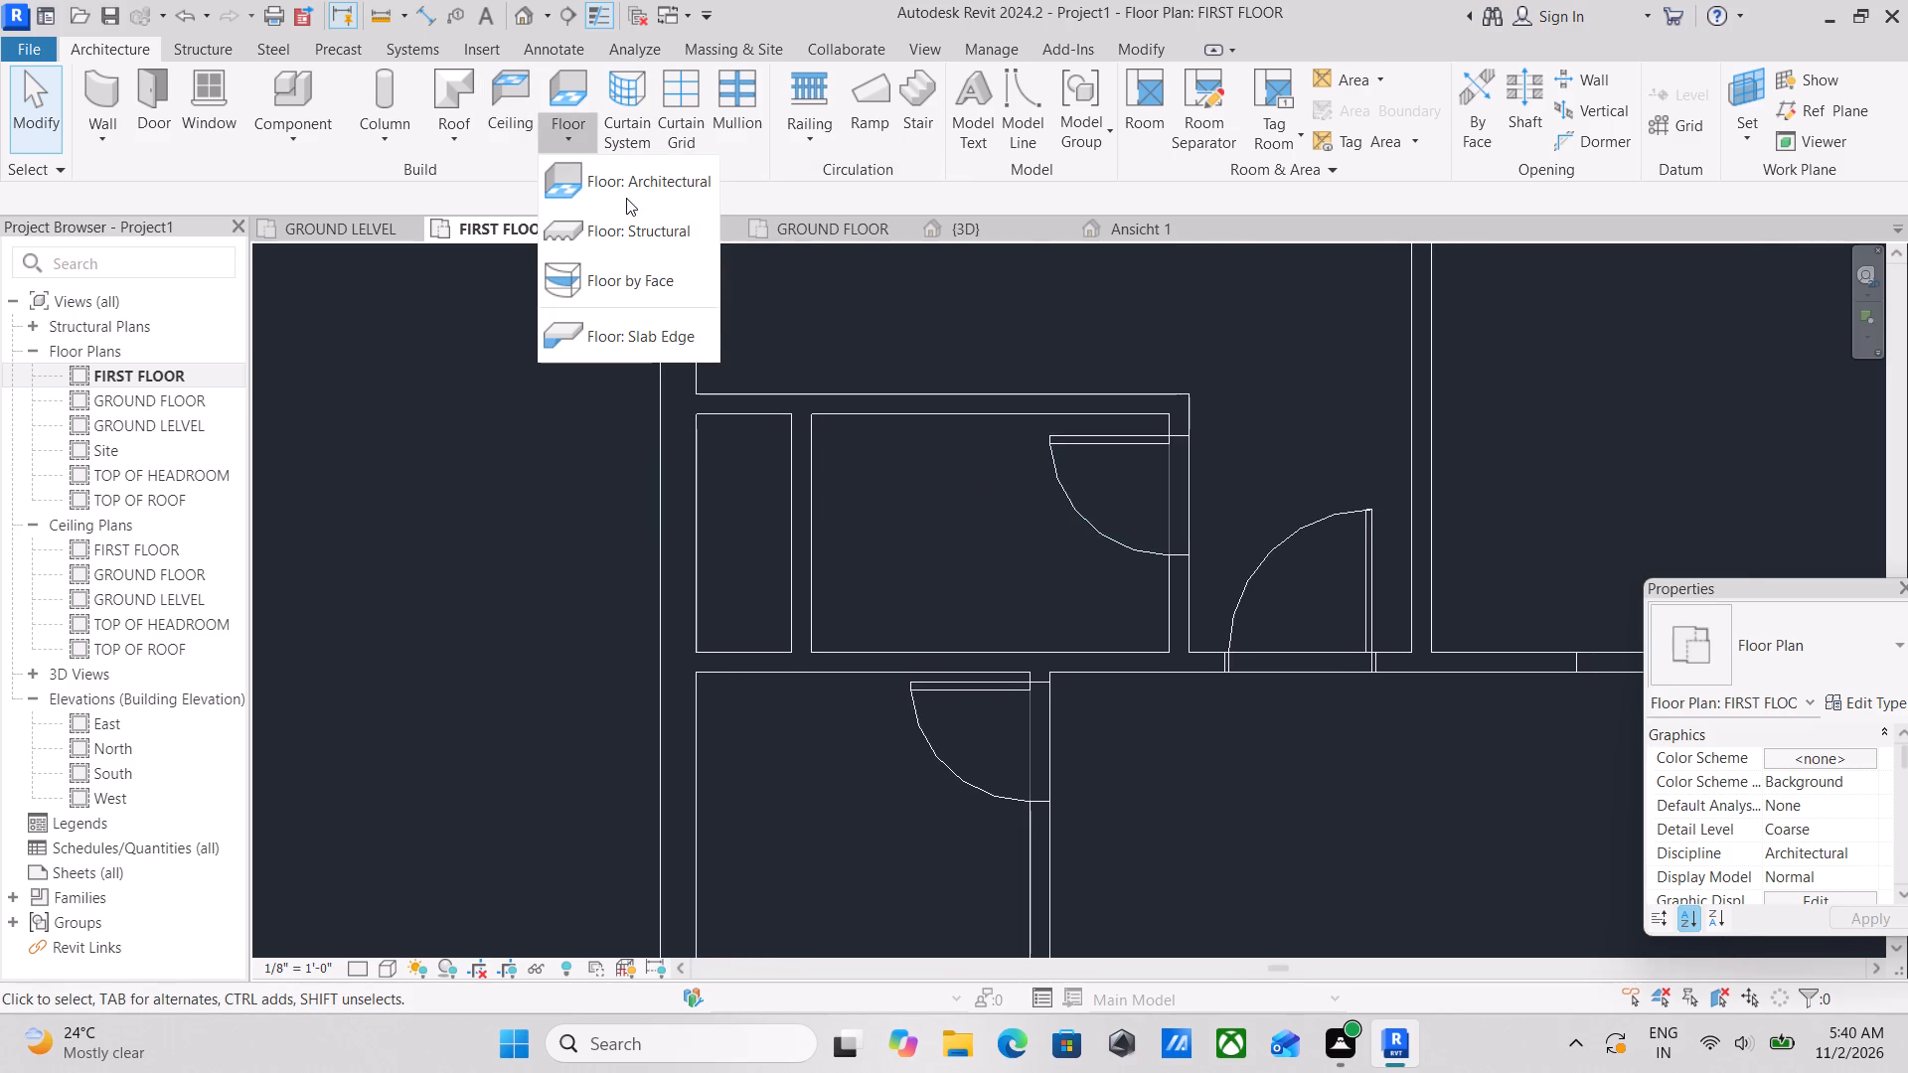
{"action": "left_click", "coordinate": [626, 198]}
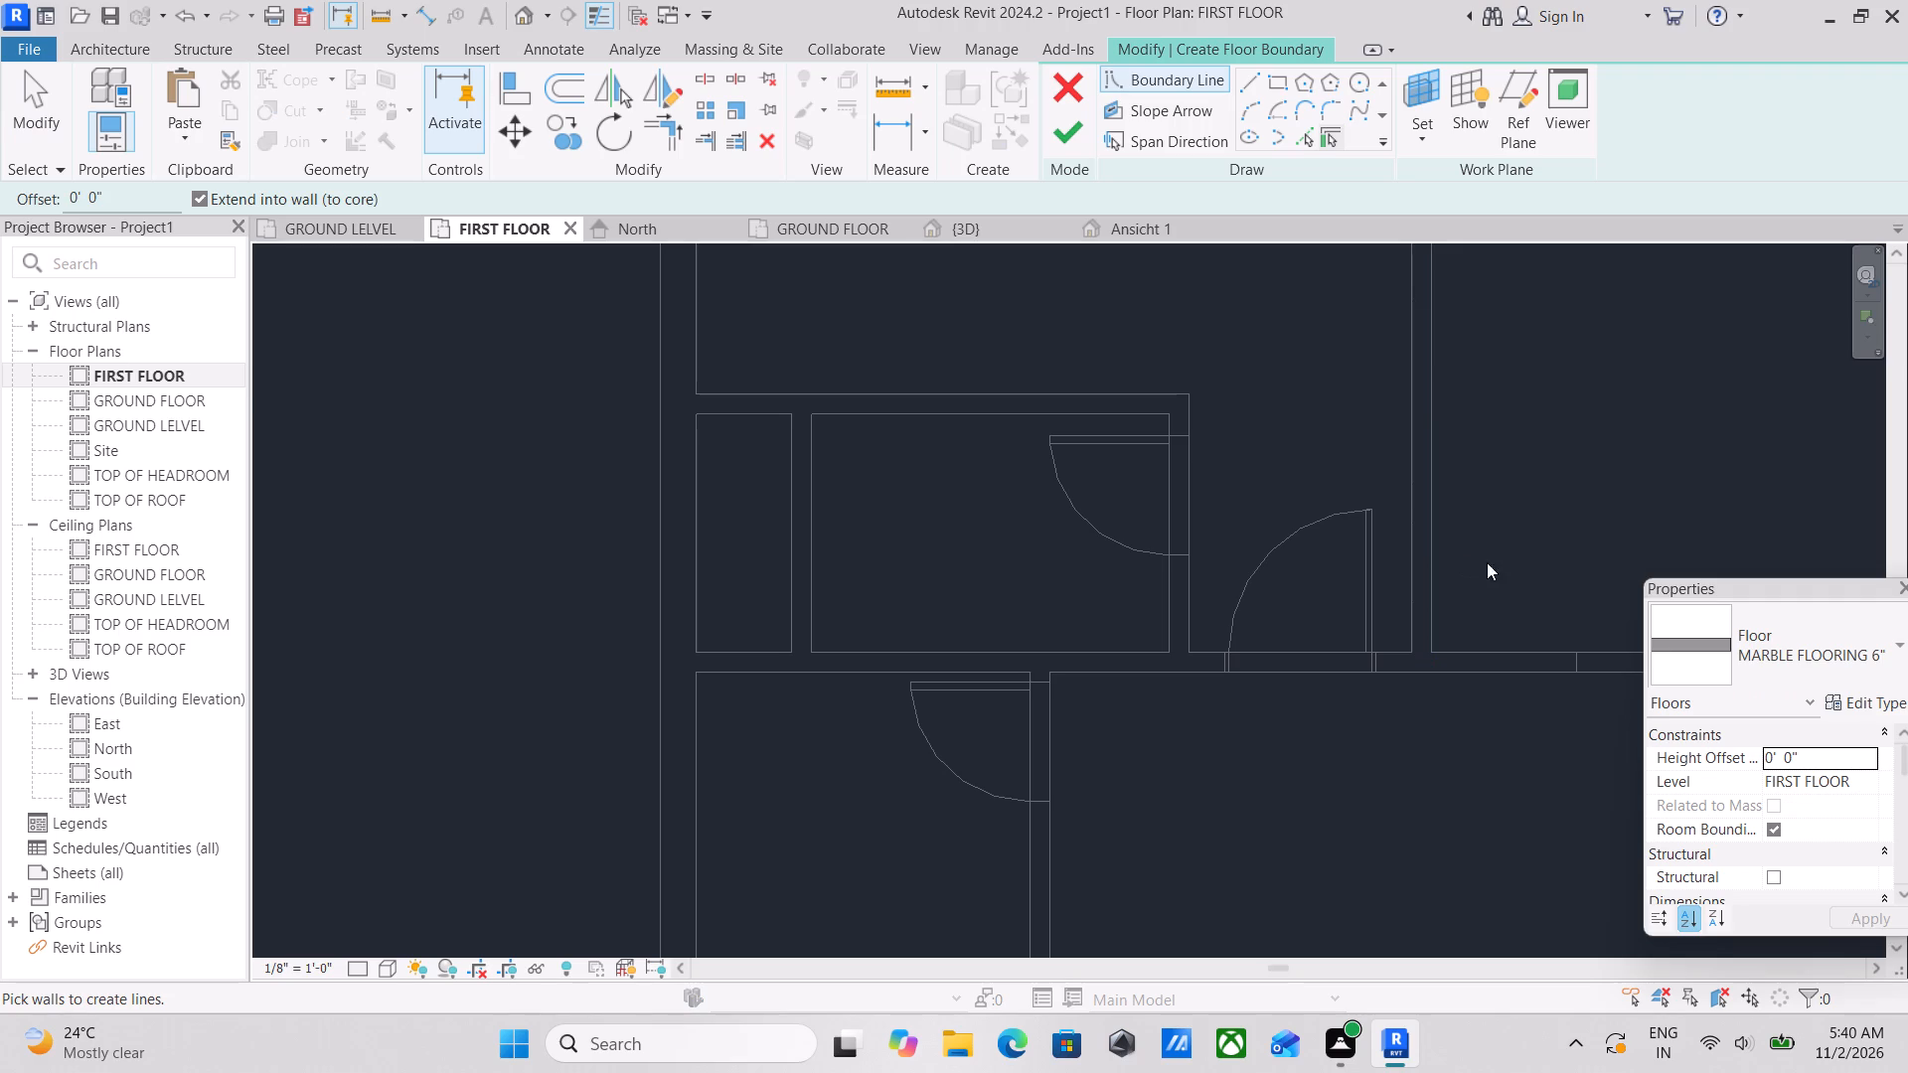
{"action": "left_click", "coordinate": [1755, 645]}
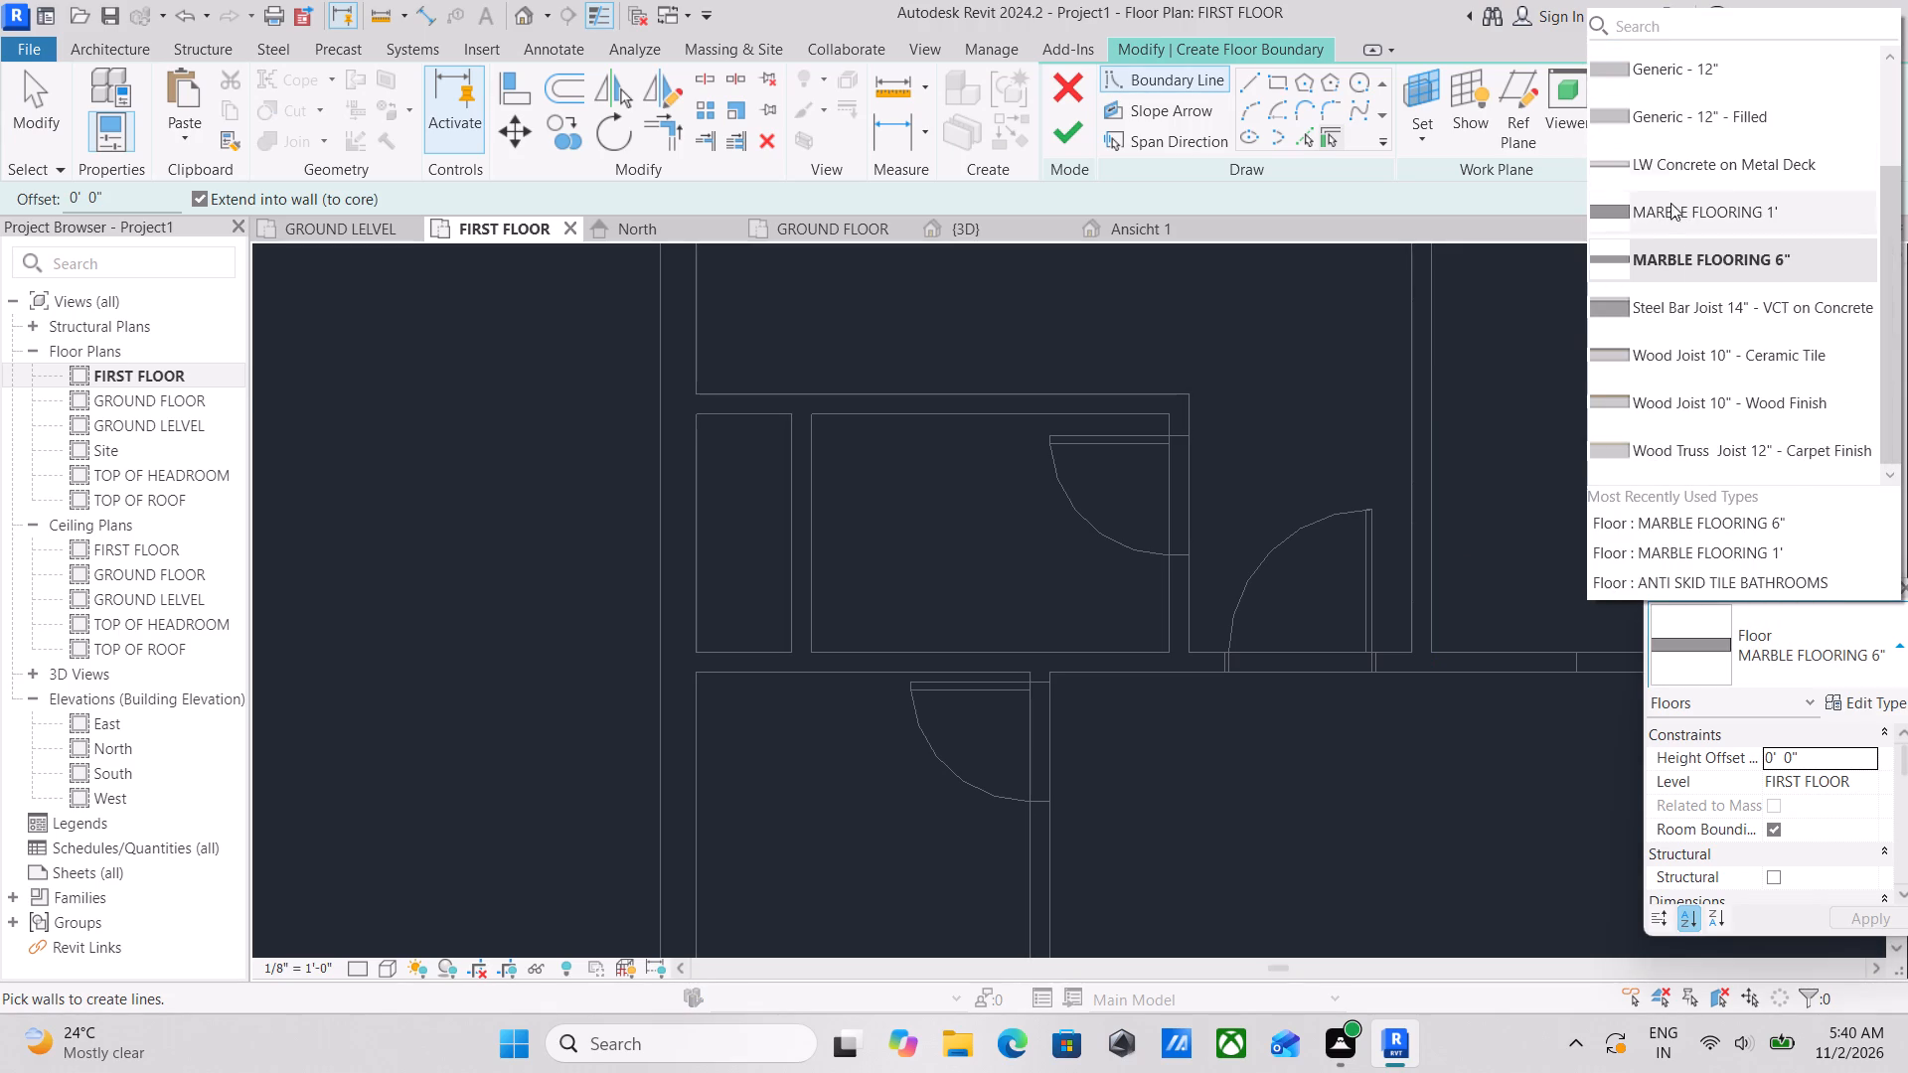
{"action": "scroll", "coordinate": [1730, 184], "scroll_direction": "down", "scroll_amount": 4}
{"action": "scroll", "coordinate": [1715, 248], "scroll_direction": "up", "scroll_amount": 1}
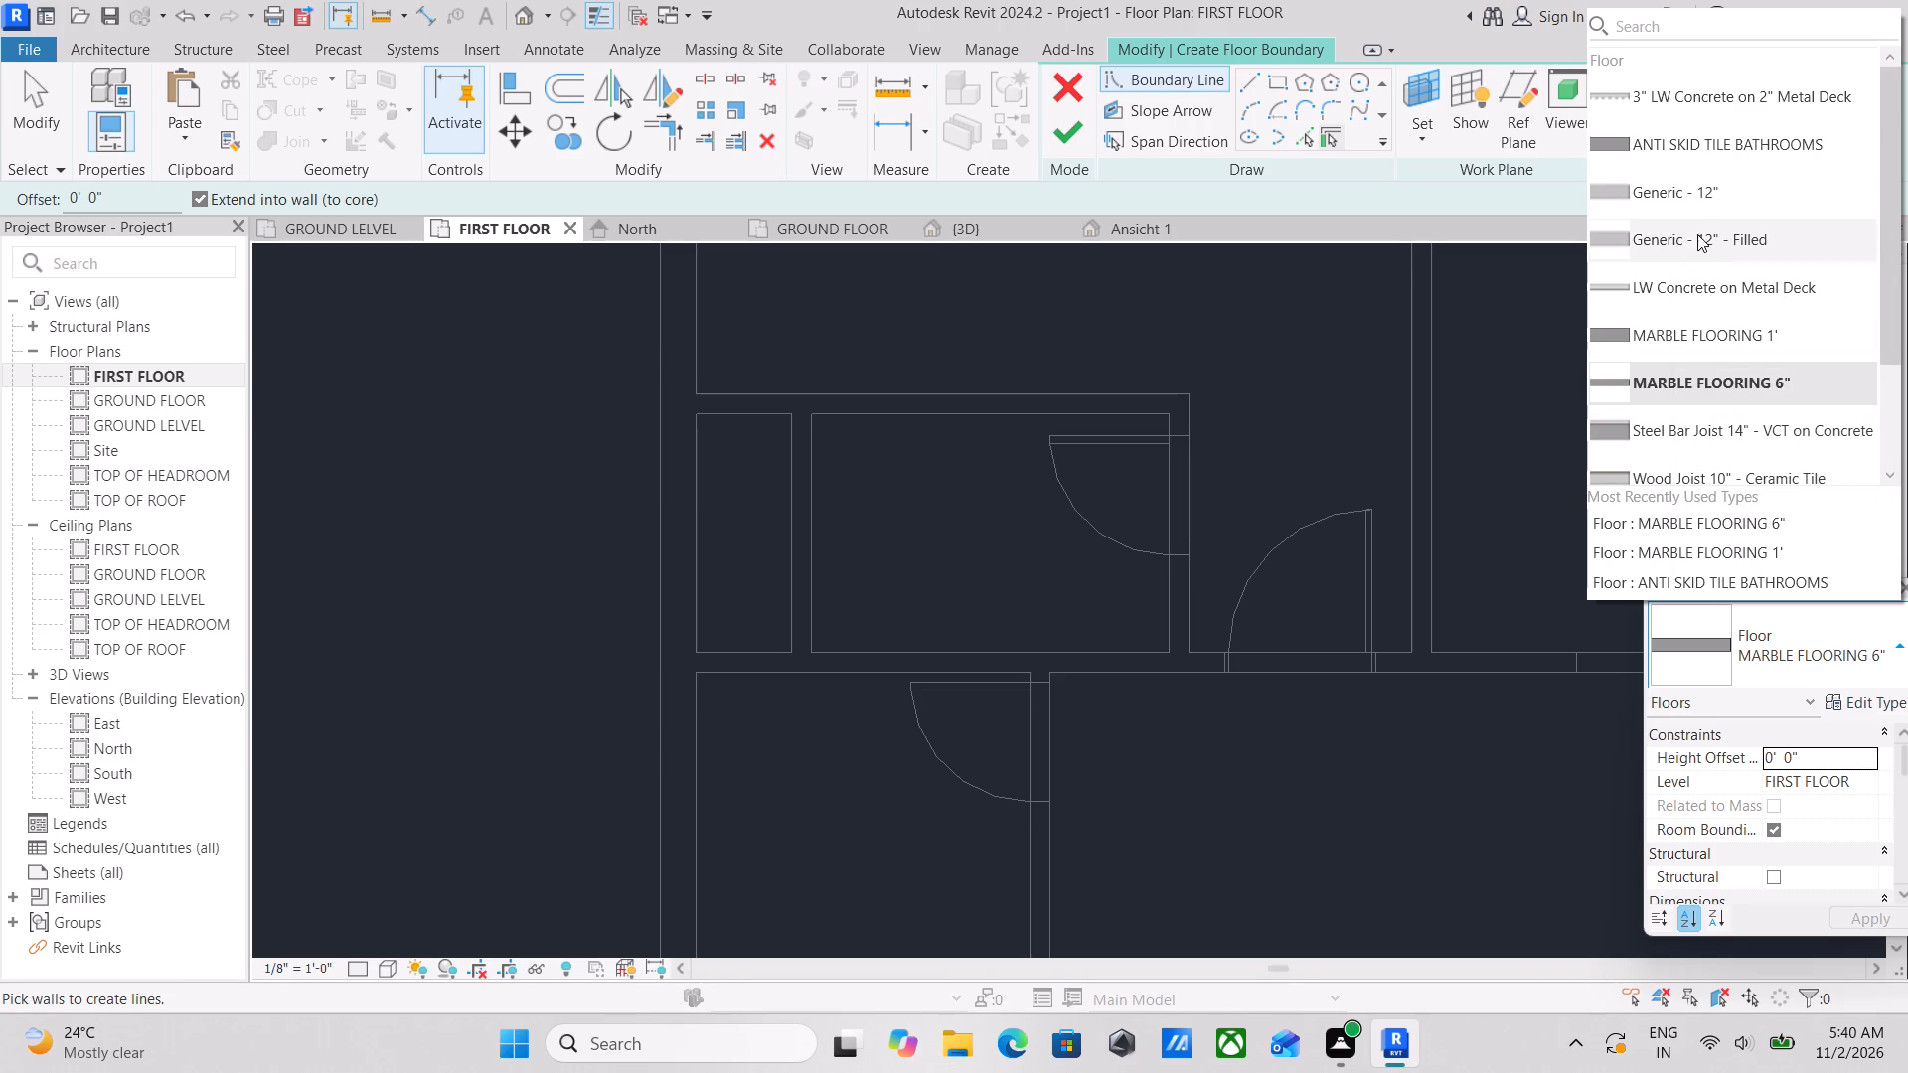
{"action": "left_click", "coordinate": [1744, 142]}
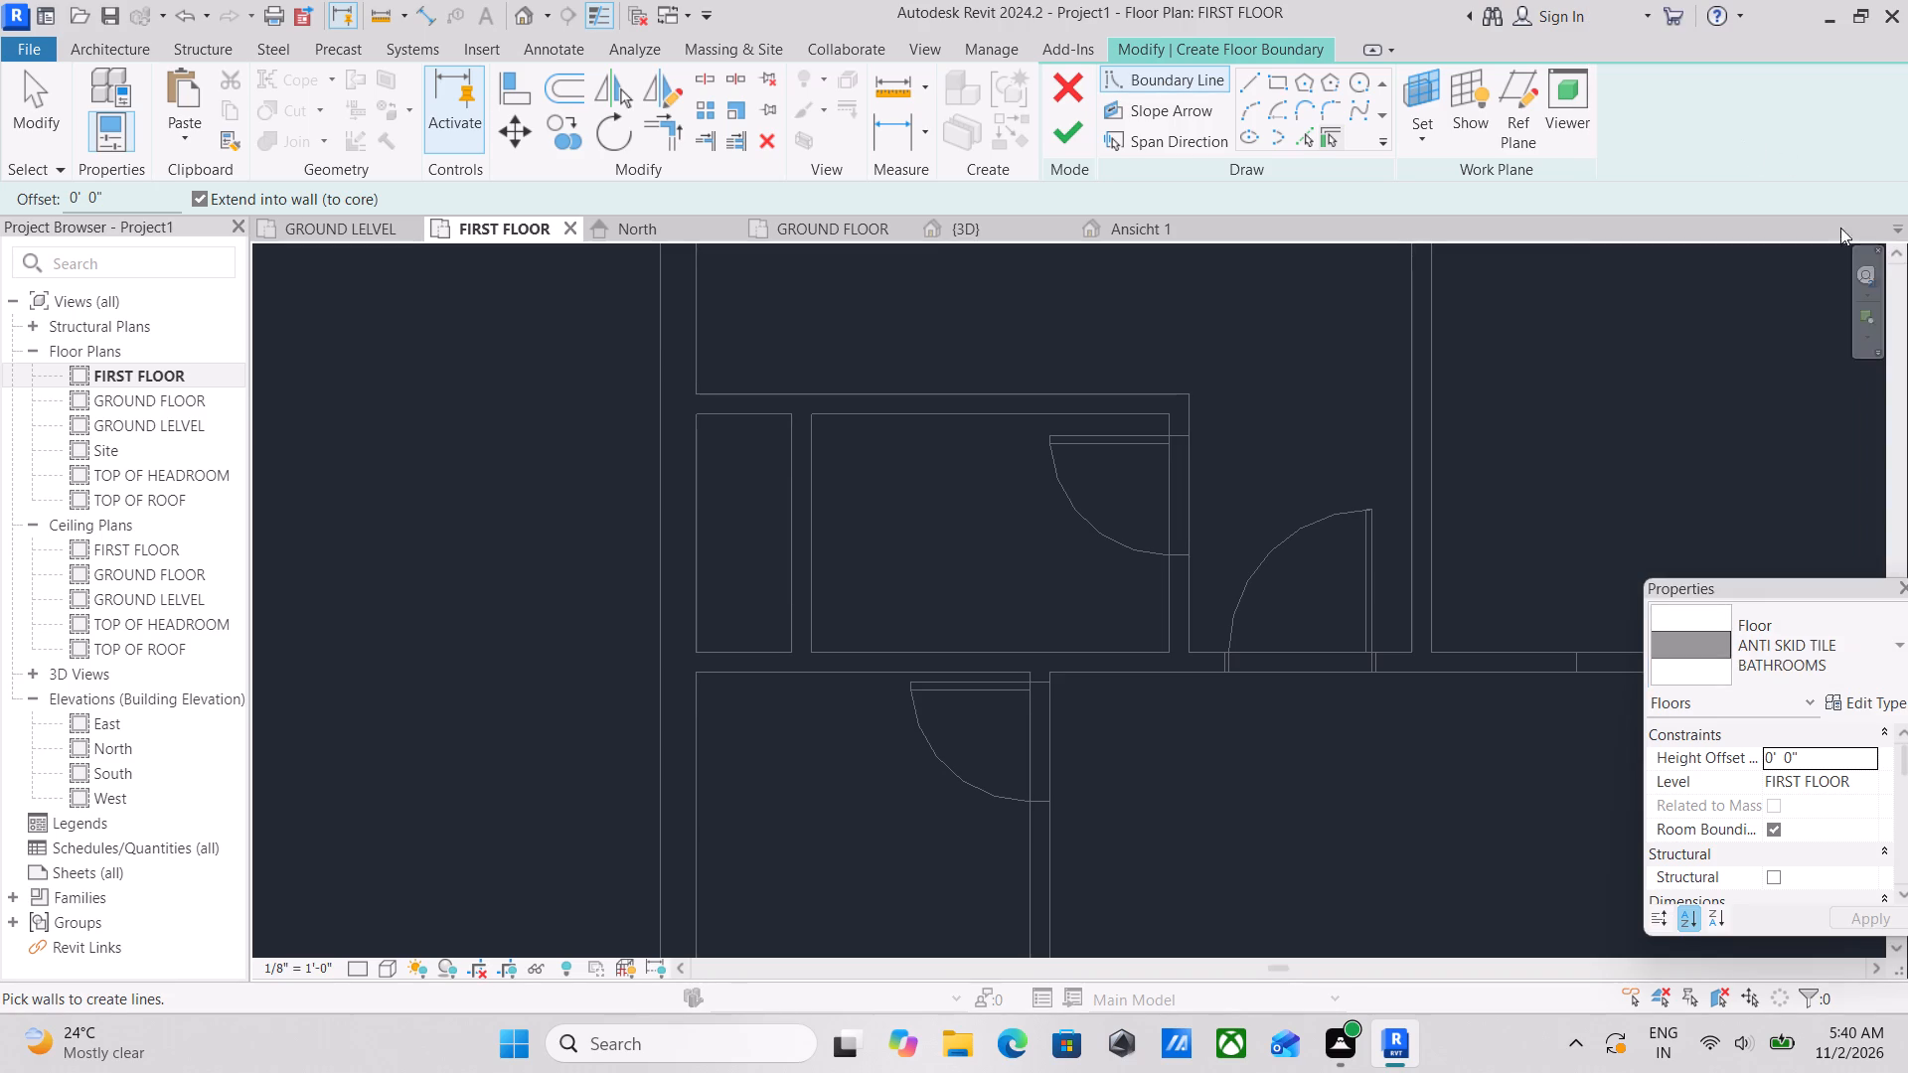
Duplicate the bathroom floor type under the name ANTI SKID TILE BATHROOMS 6".
{"action": "left_click", "coordinate": [1850, 699]}
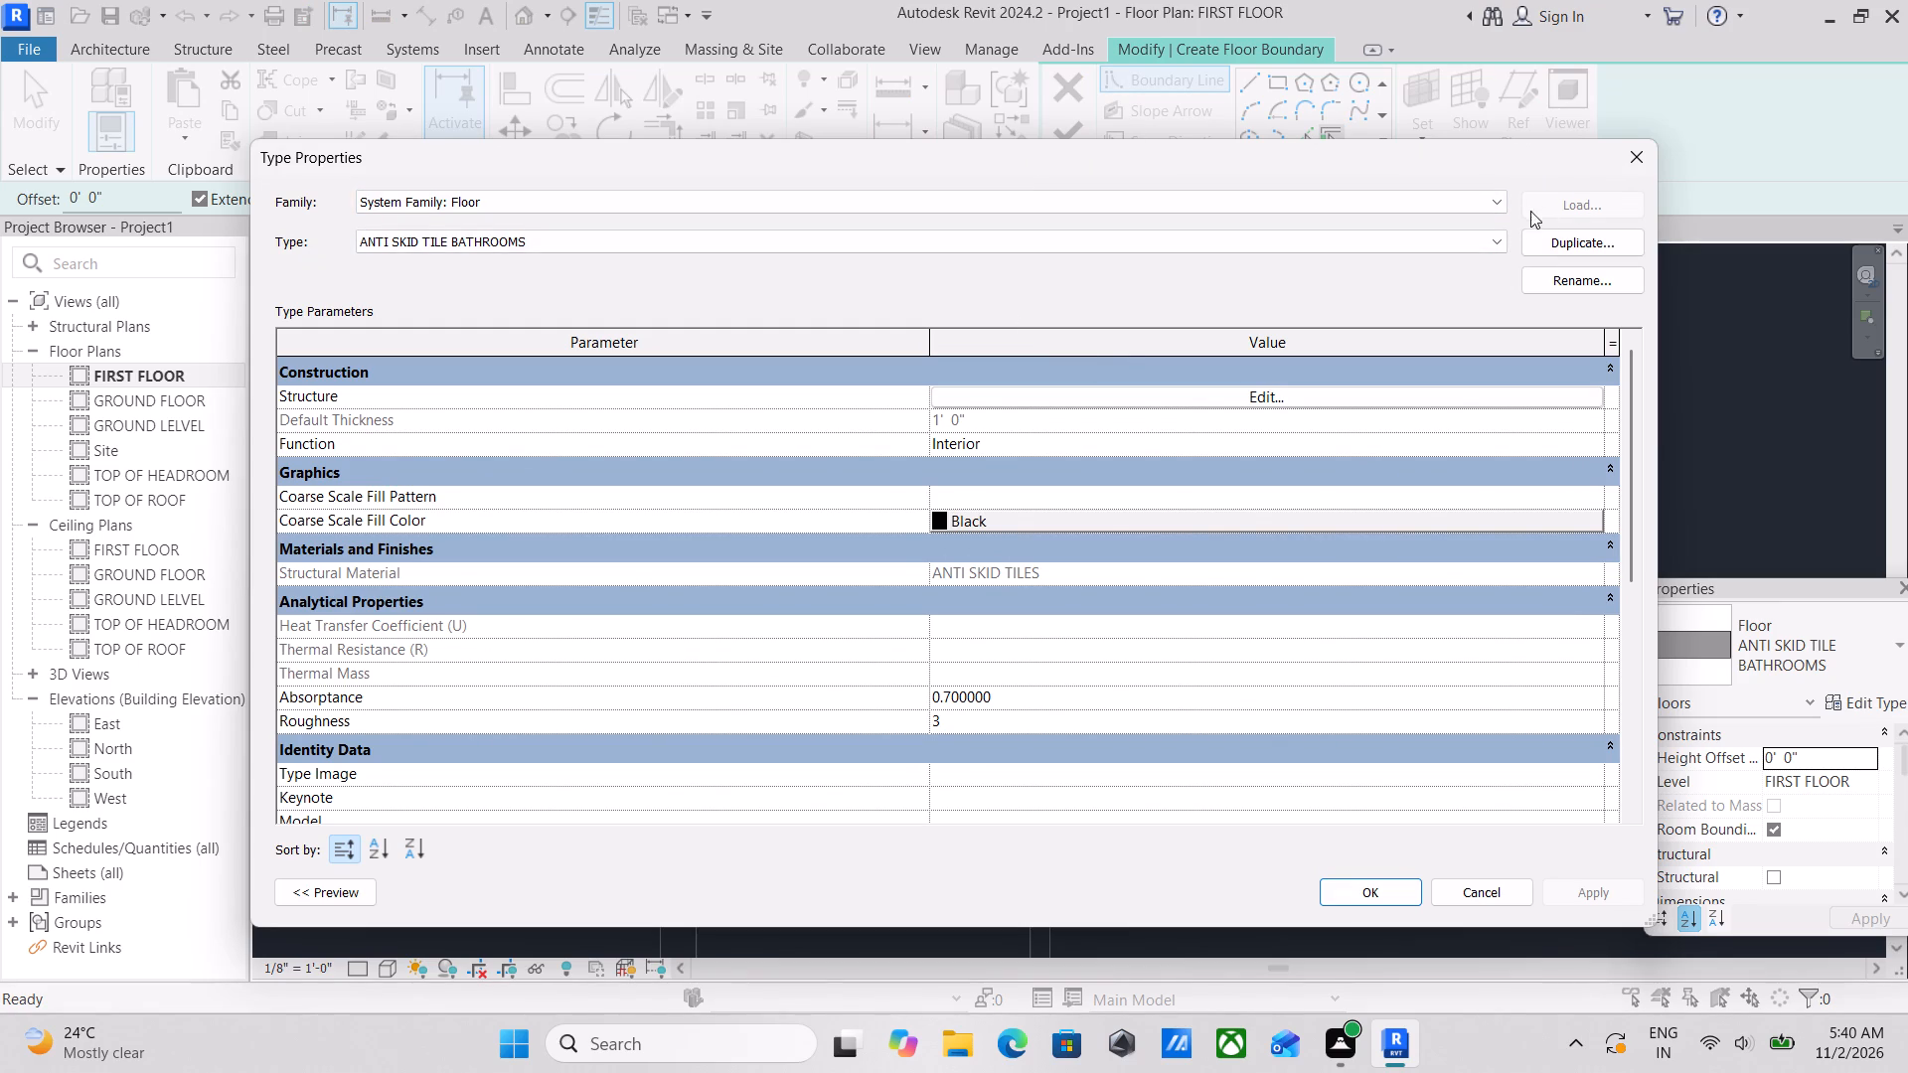
{"action": "left_click", "coordinate": [1539, 244]}
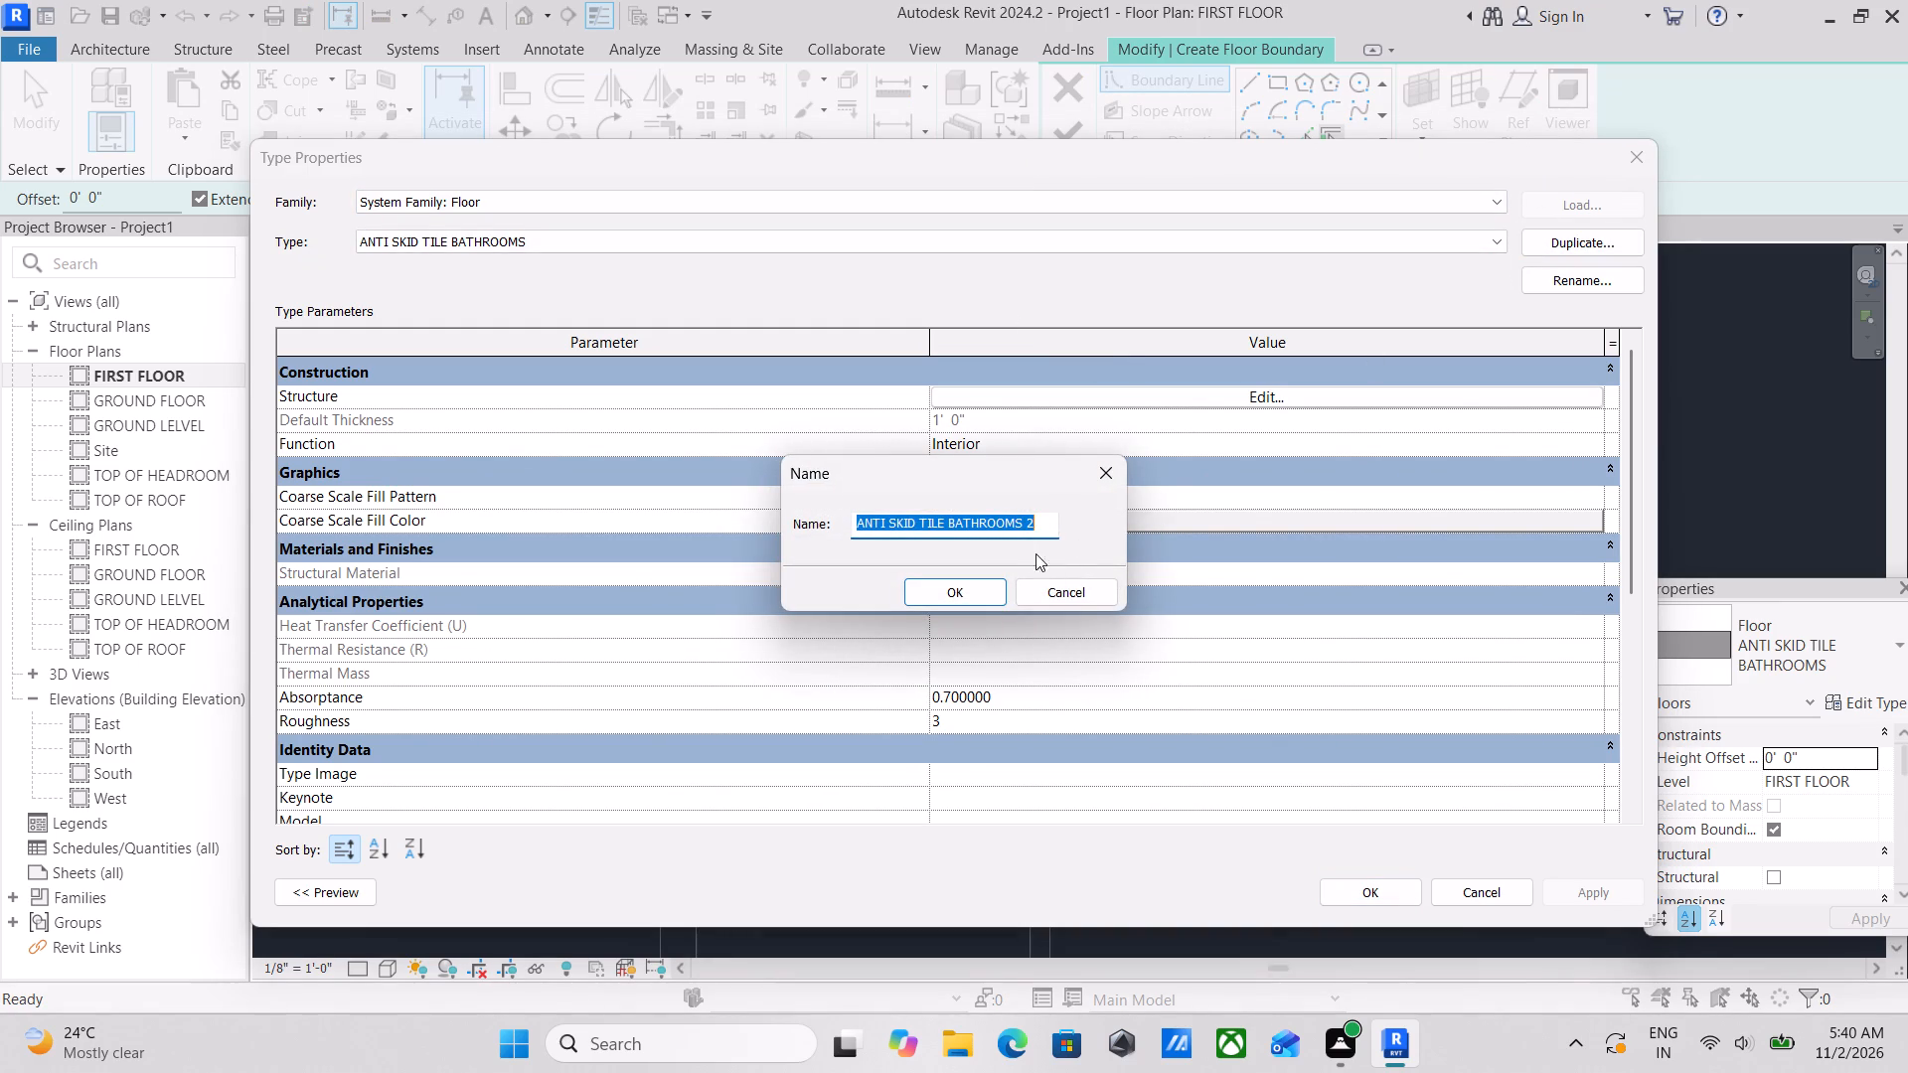
{"action": "left_click", "coordinate": [1034, 511]}
{"action": "left_click_drag", "start_coordinate": [1044, 528], "coordinate": [1018, 529]}
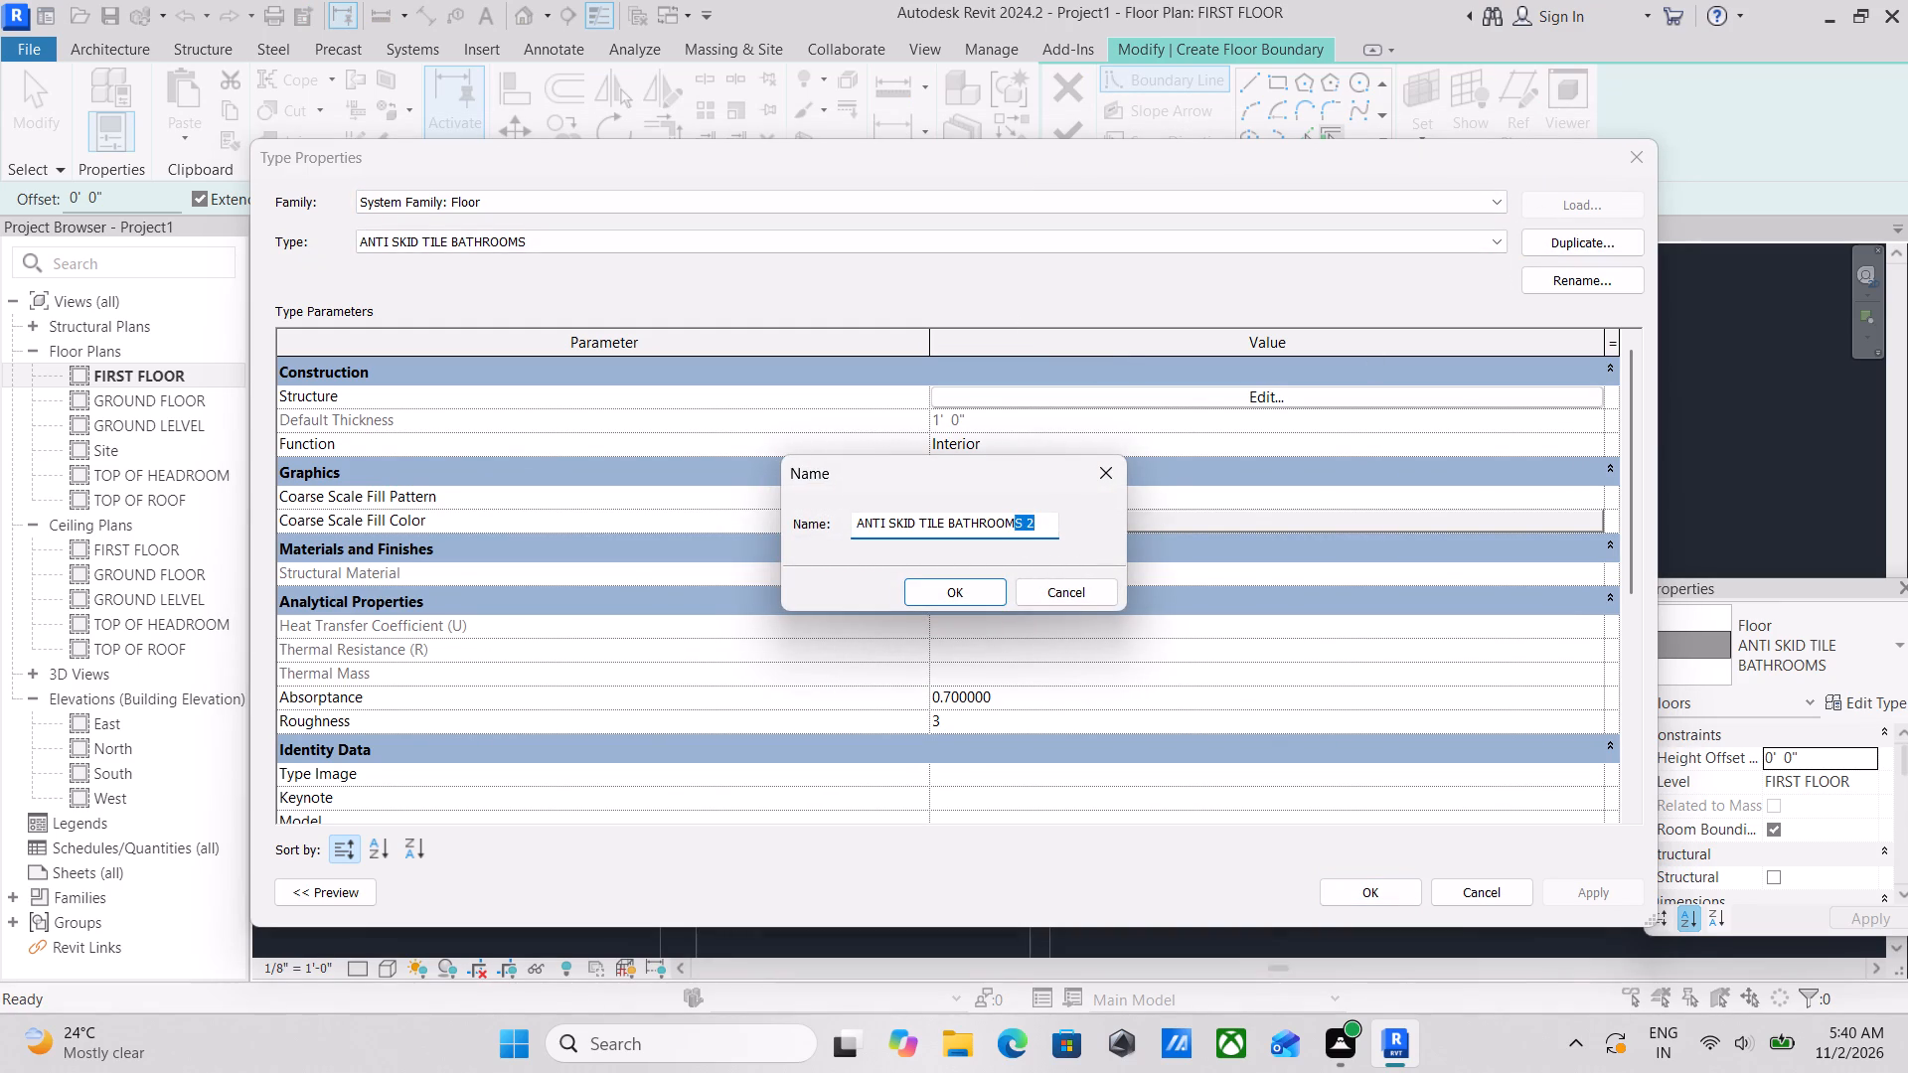
{"action": "left_click_drag", "start_coordinate": [1018, 529], "coordinate": [1033, 519]}
{"action": "left_click_drag", "start_coordinate": [1041, 516], "coordinate": [1024, 516]}
{"action": "key", "text": "BackSpace"}
{"action": "key", "text": "space"}
{"action": "type", "text": "6"}
{"action": "key", "text": "shift+quotedbl"}
{"action": "left_click", "coordinate": [926, 587]}
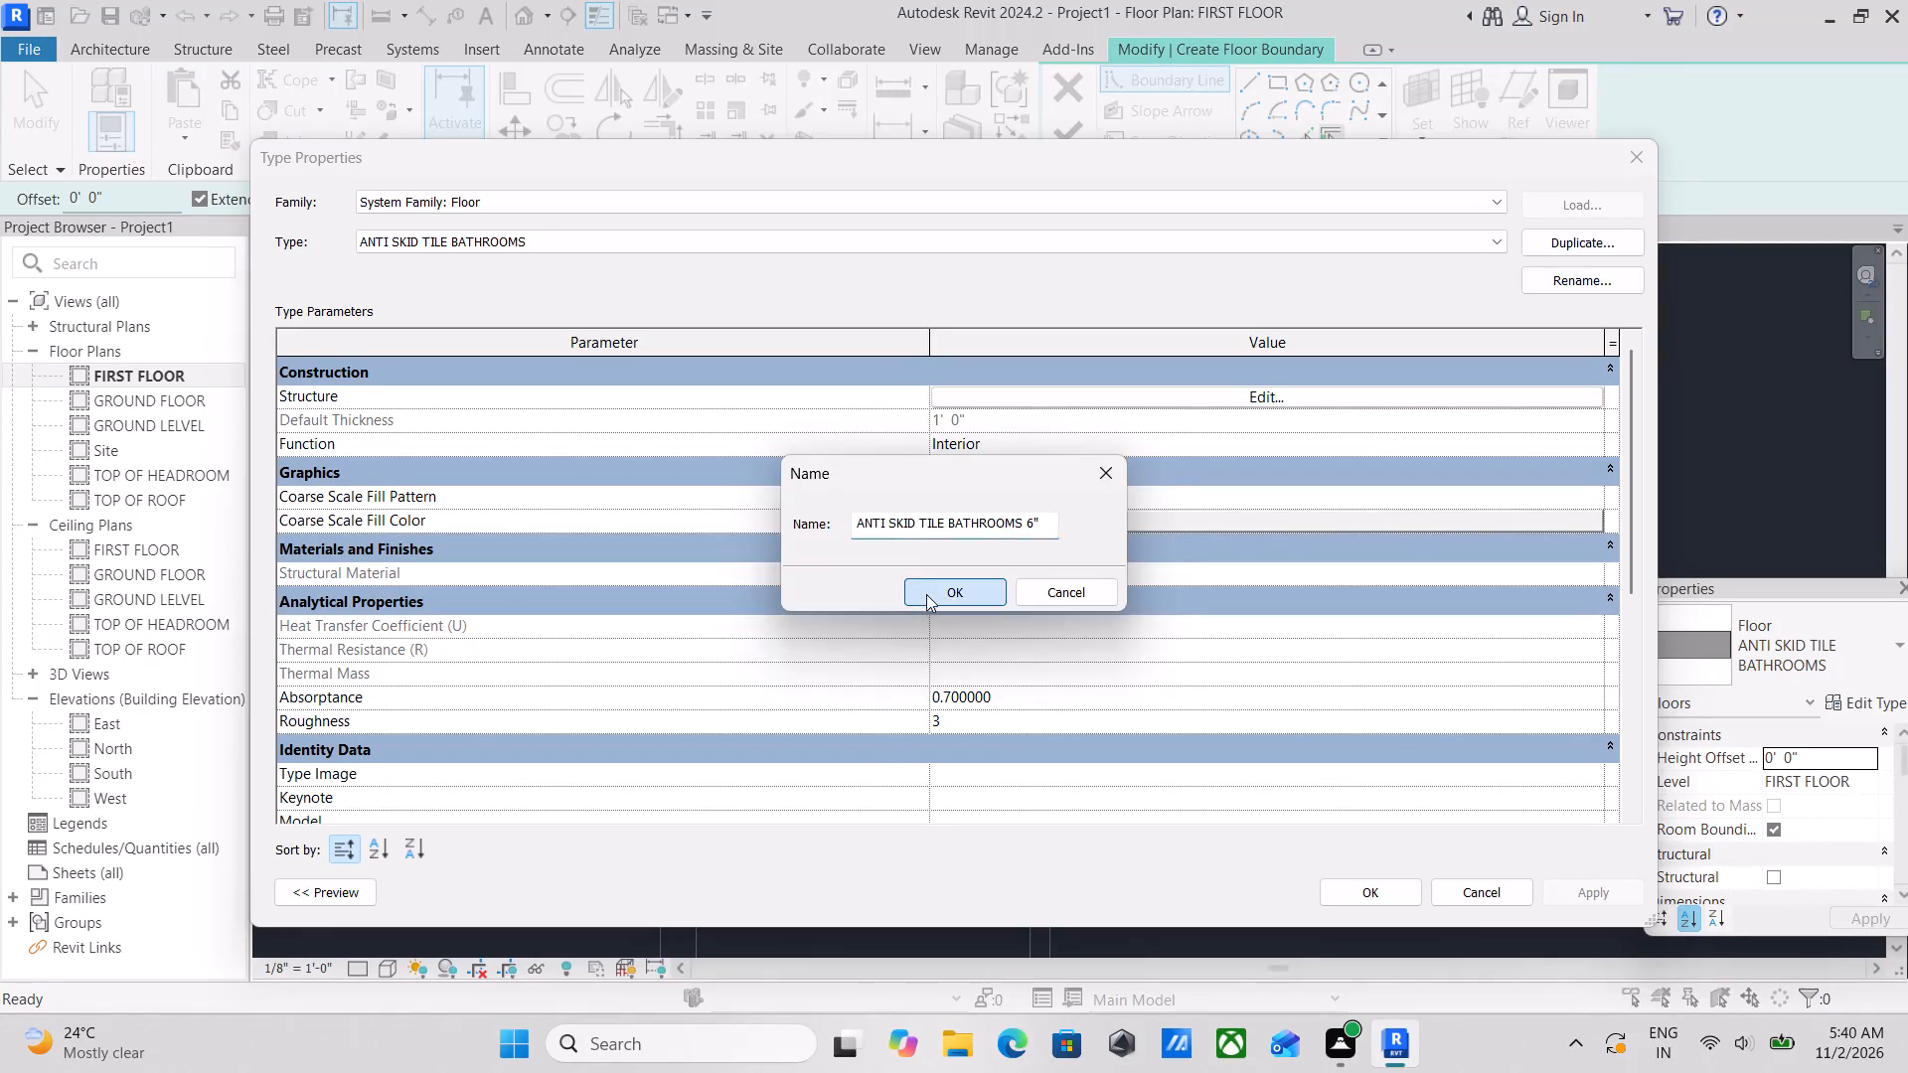
Set the structure layer's thickness to 6" in the new bathroom floor type and apply the type changes.
{"action": "left_click", "coordinate": [1254, 389]}
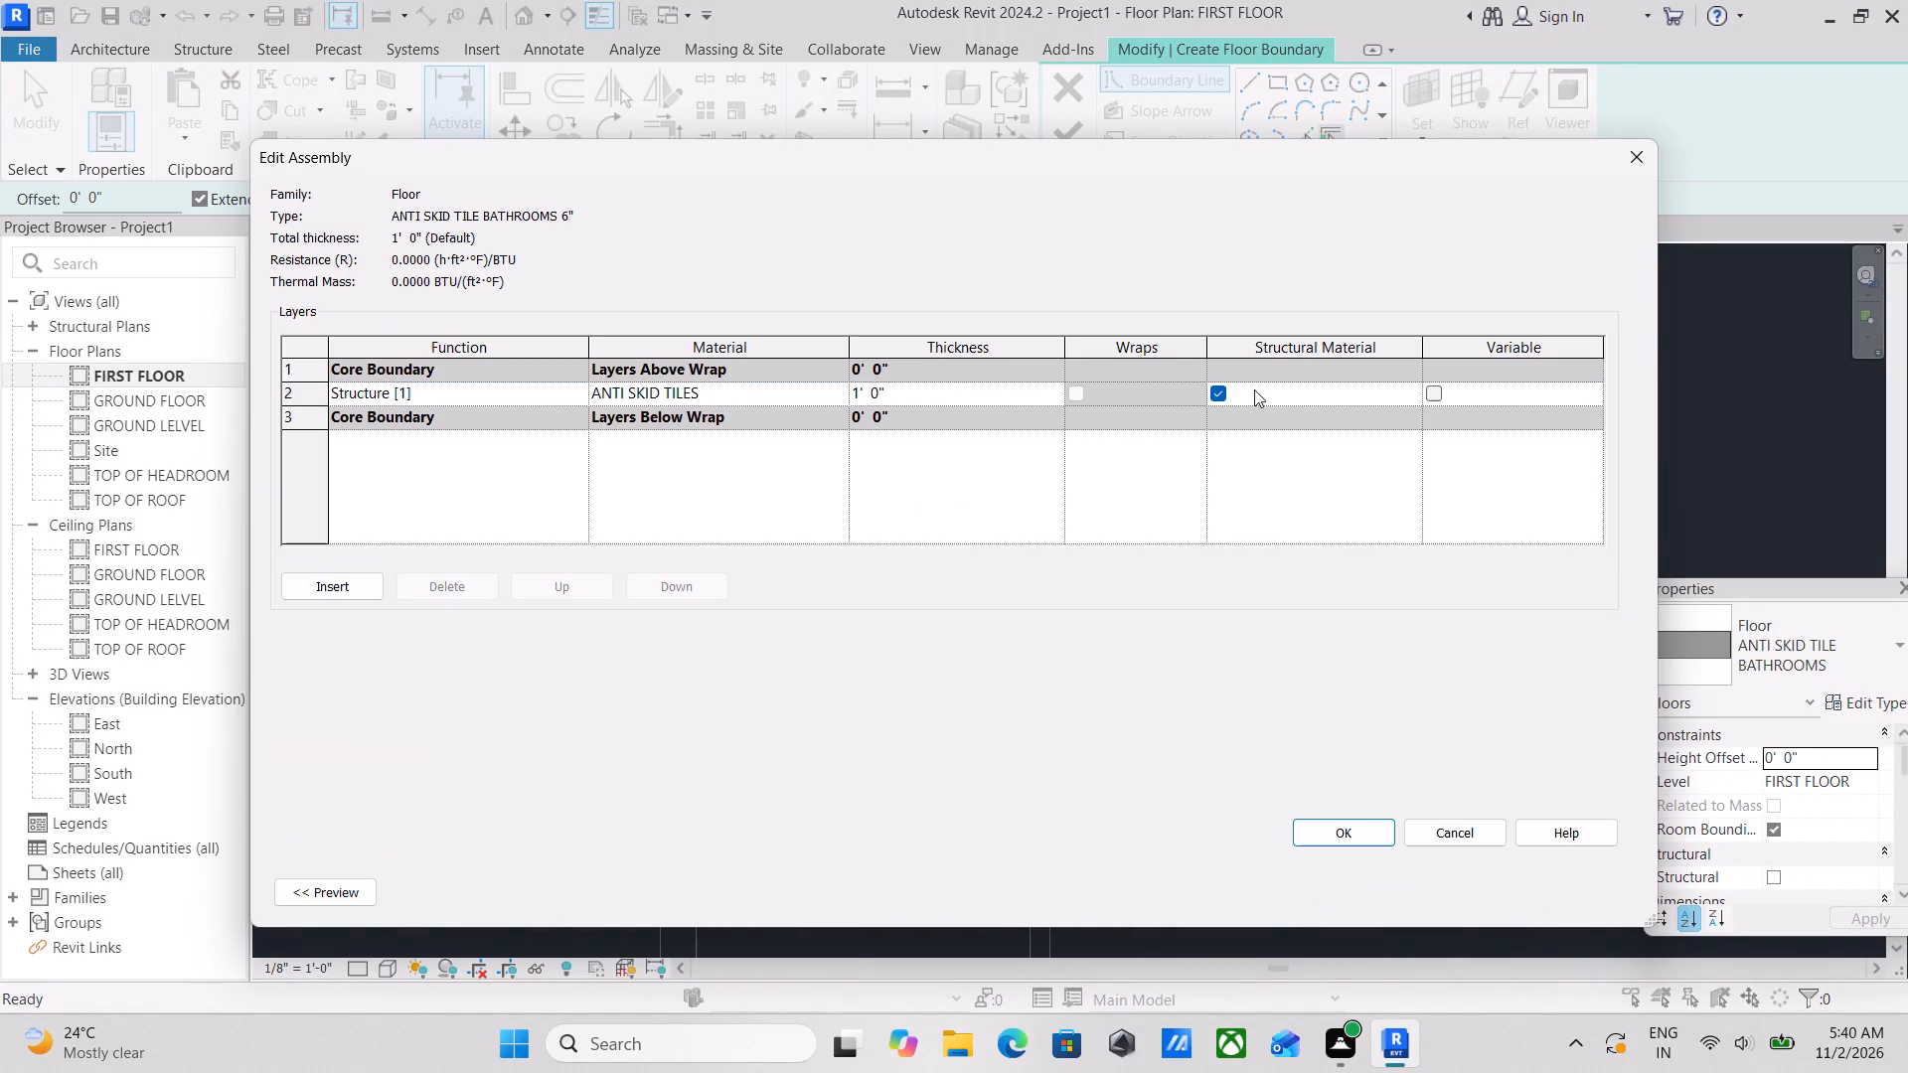
{"action": "left_click", "coordinate": [942, 389]}
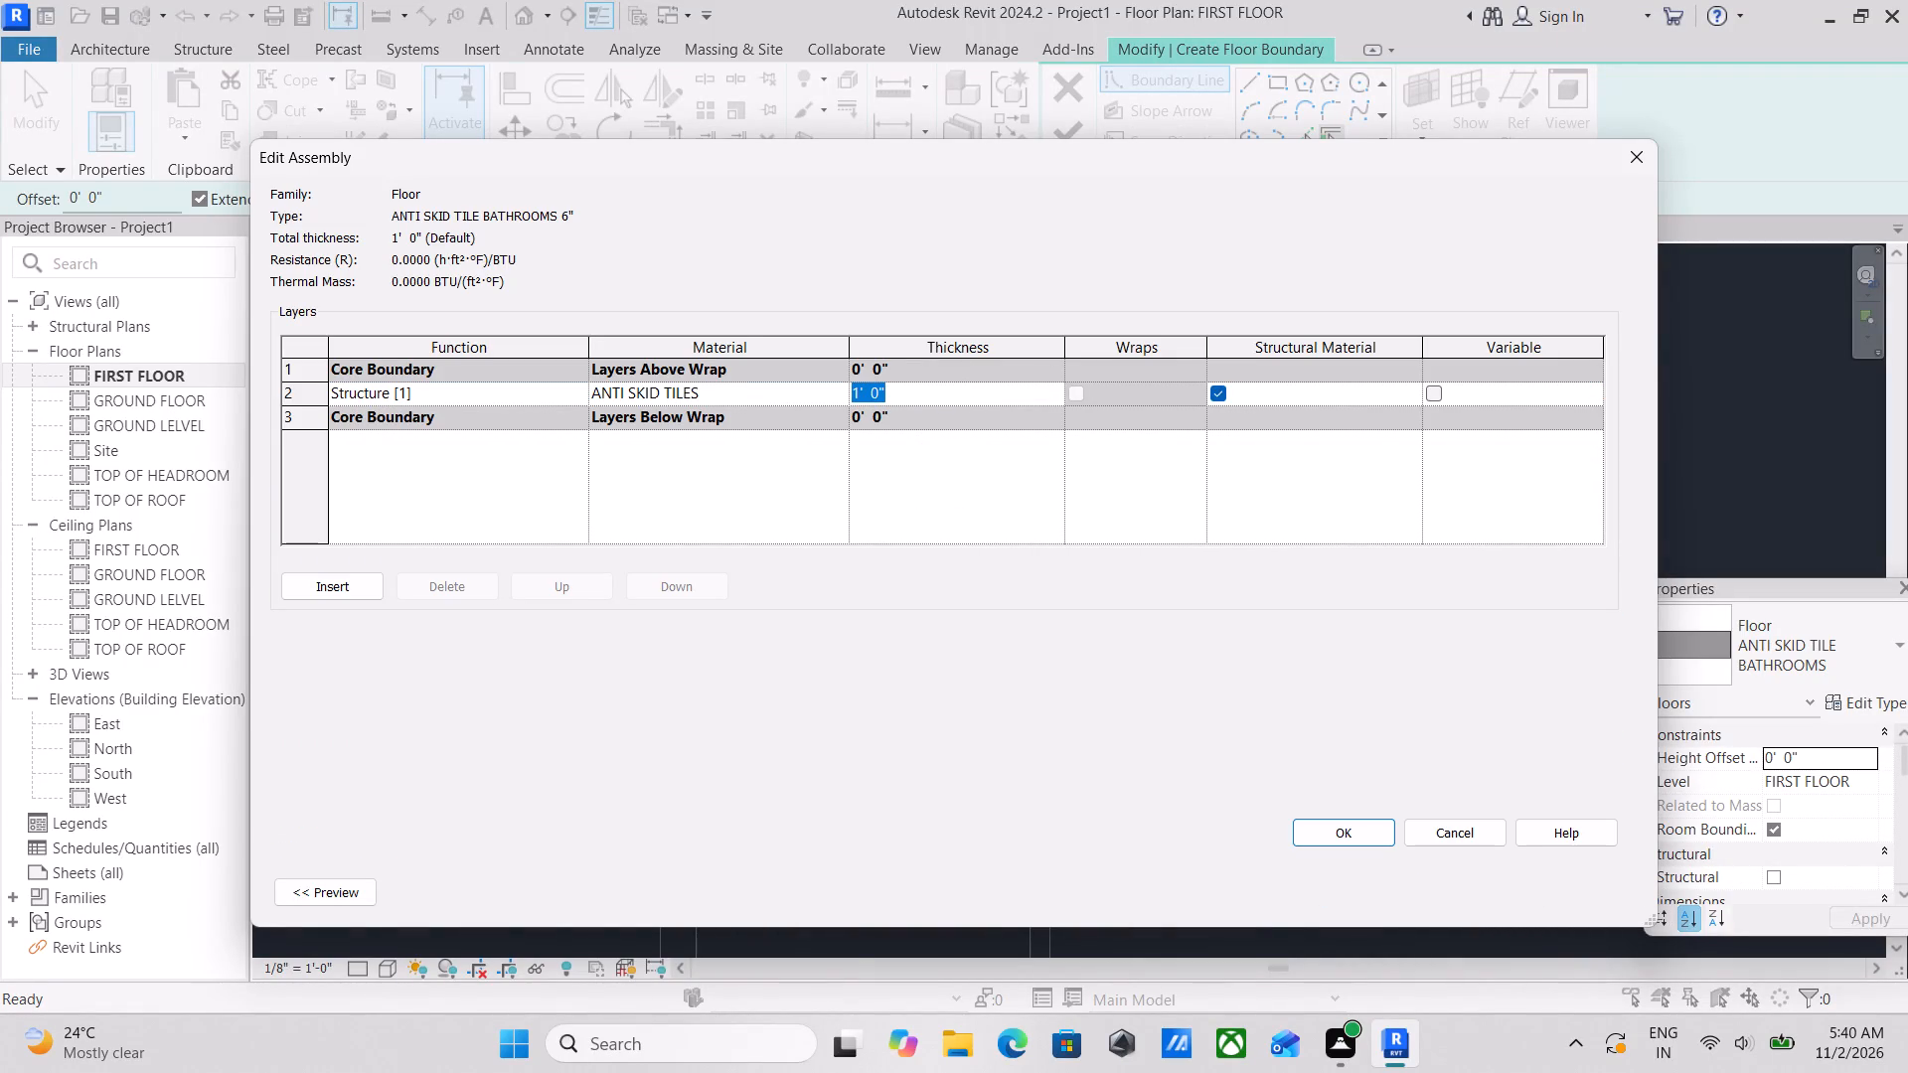
{"action": "key", "text": "5"}
{"action": "key", "text": "BackSpace"}
{"action": "key", "text": "6"}
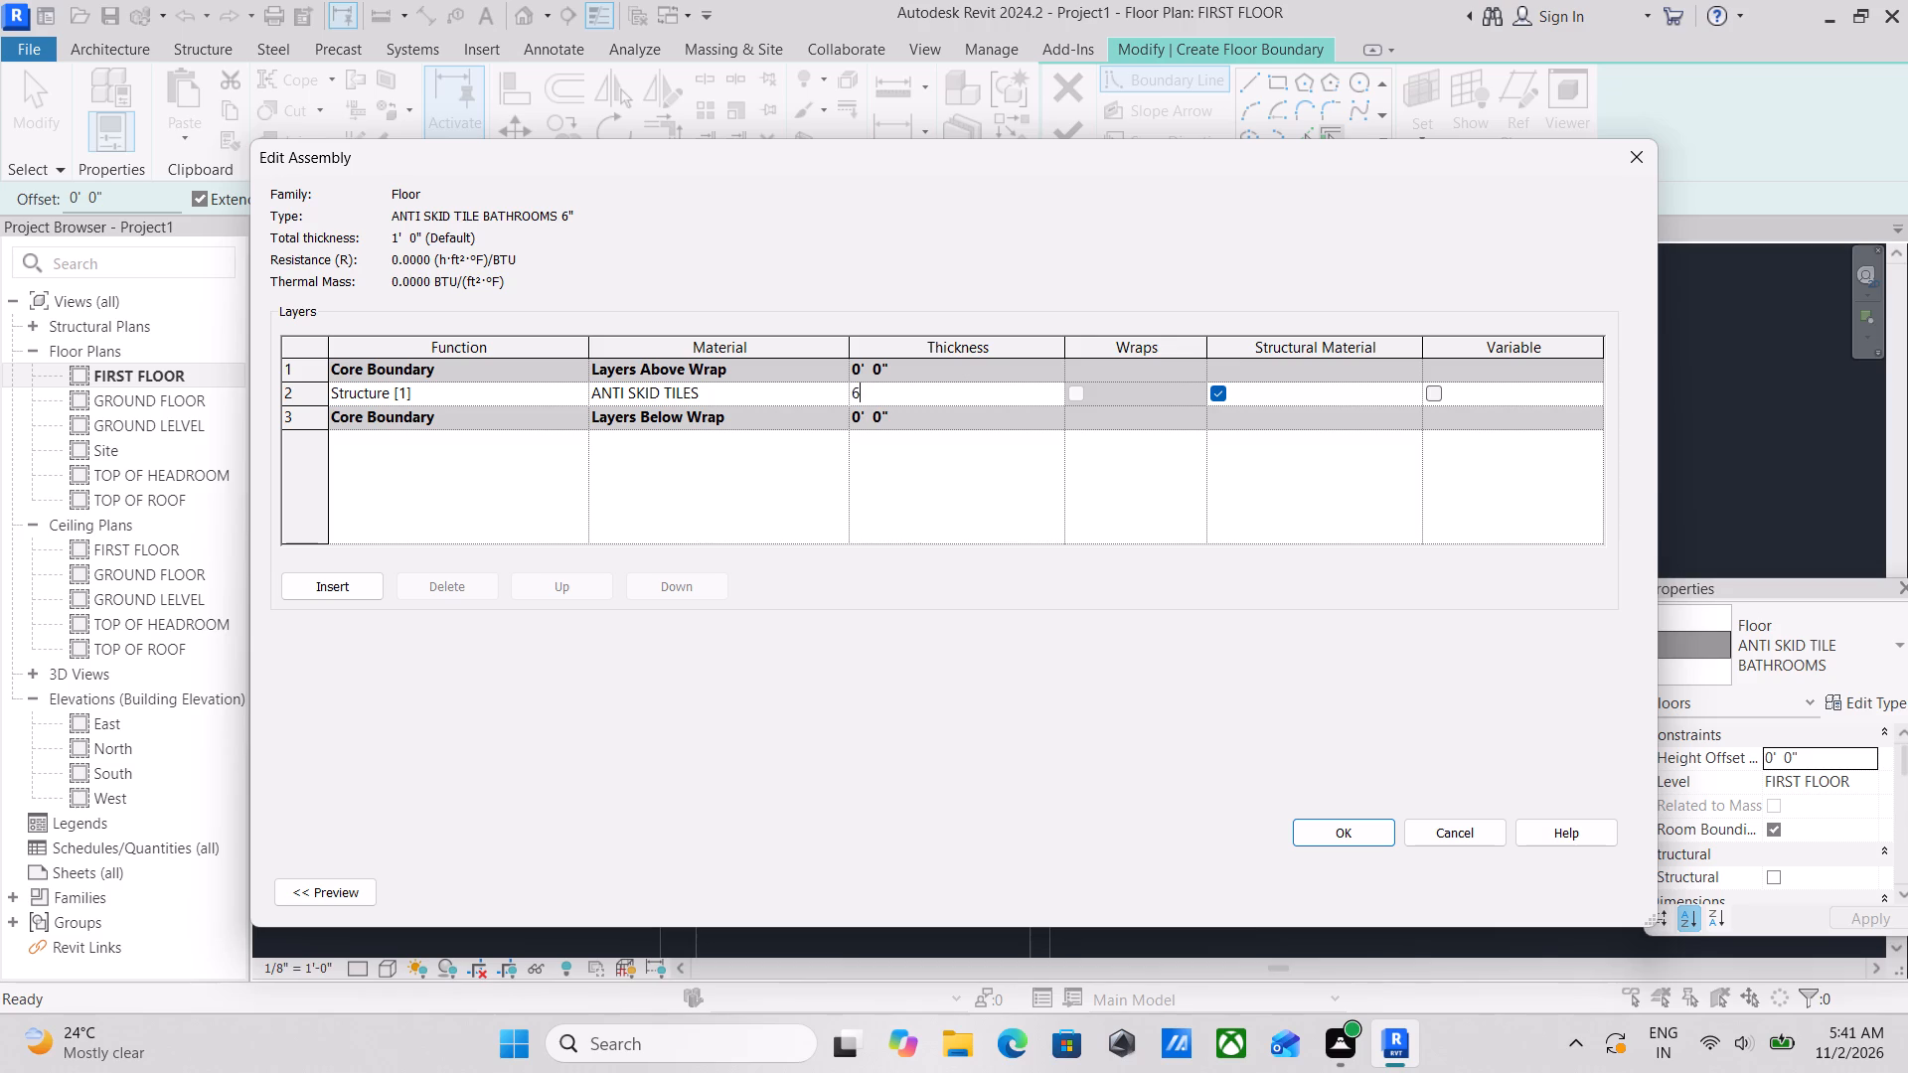
{"action": "key", "text": "shift+quotedbl"}
{"action": "left_click", "coordinate": [1357, 821]}
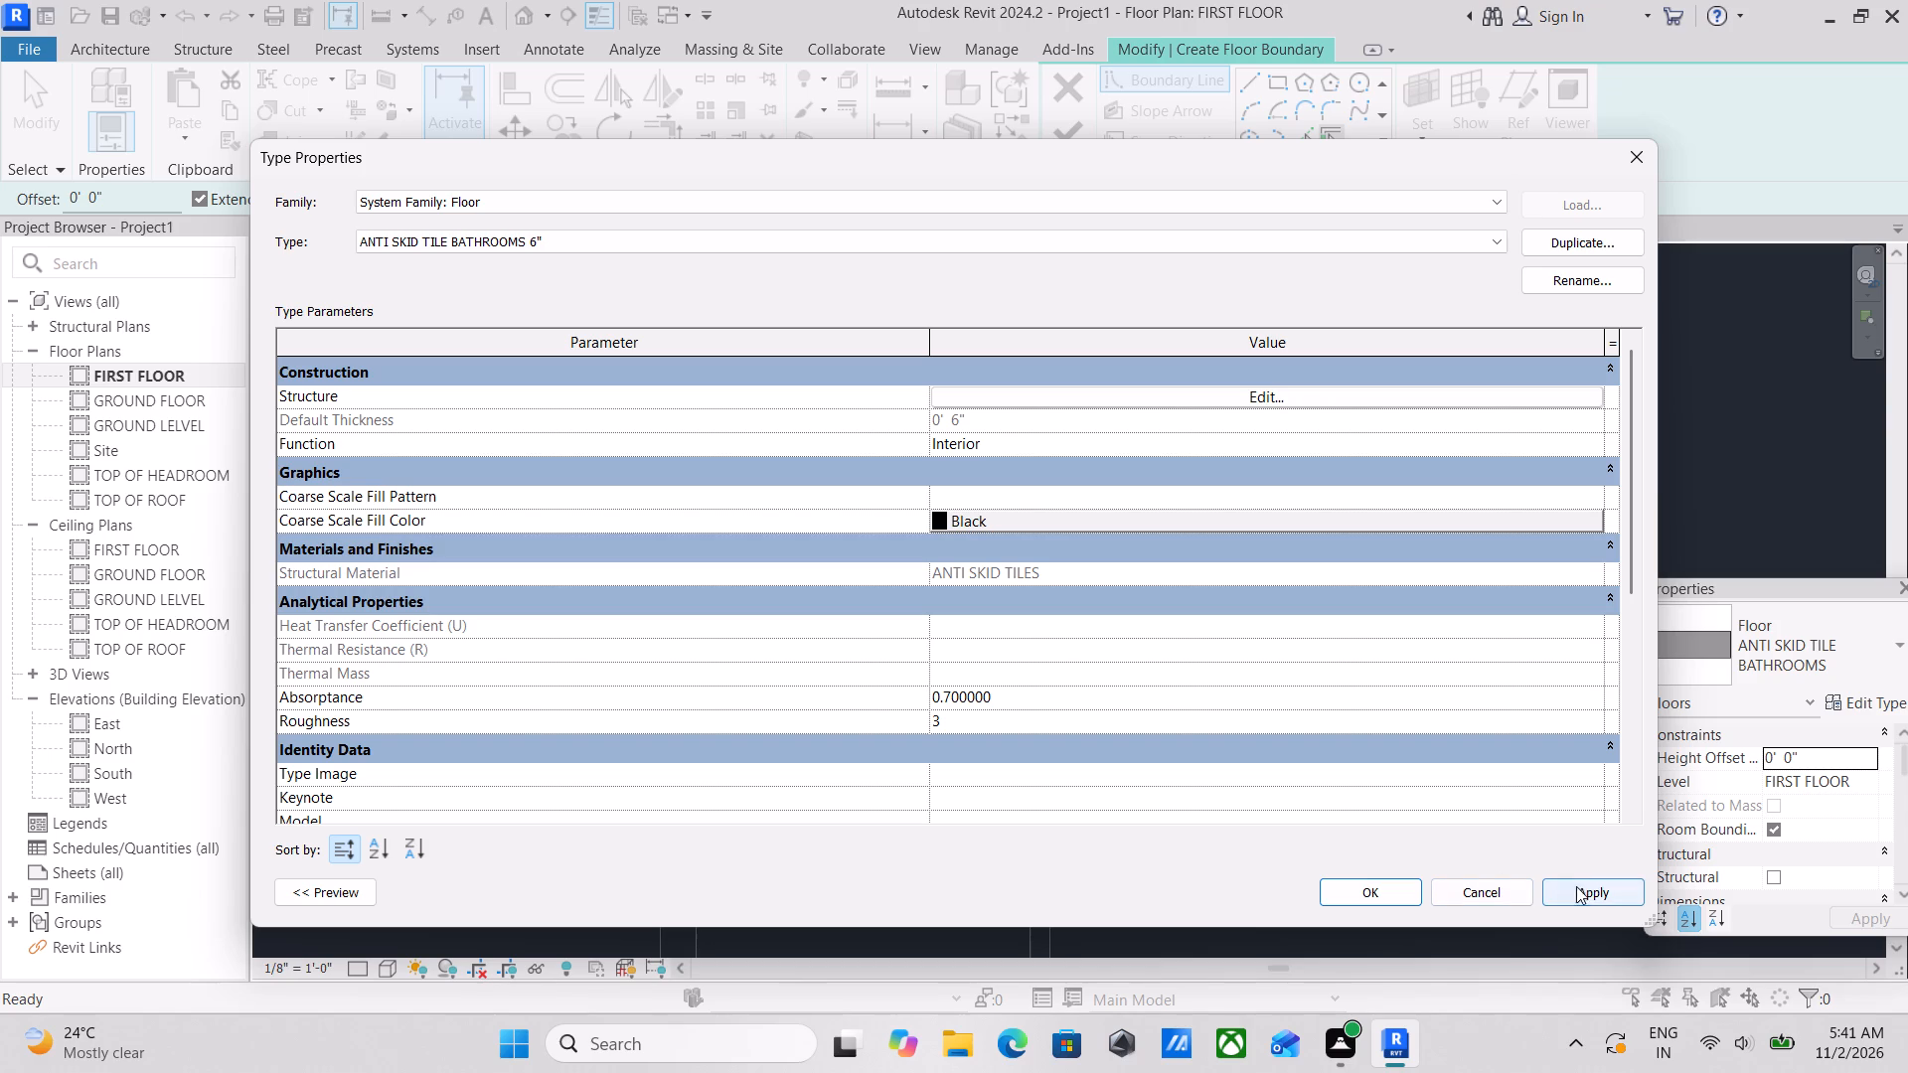
{"action": "left_click", "coordinate": [1577, 886]}
{"action": "left_click", "coordinate": [1377, 888]}
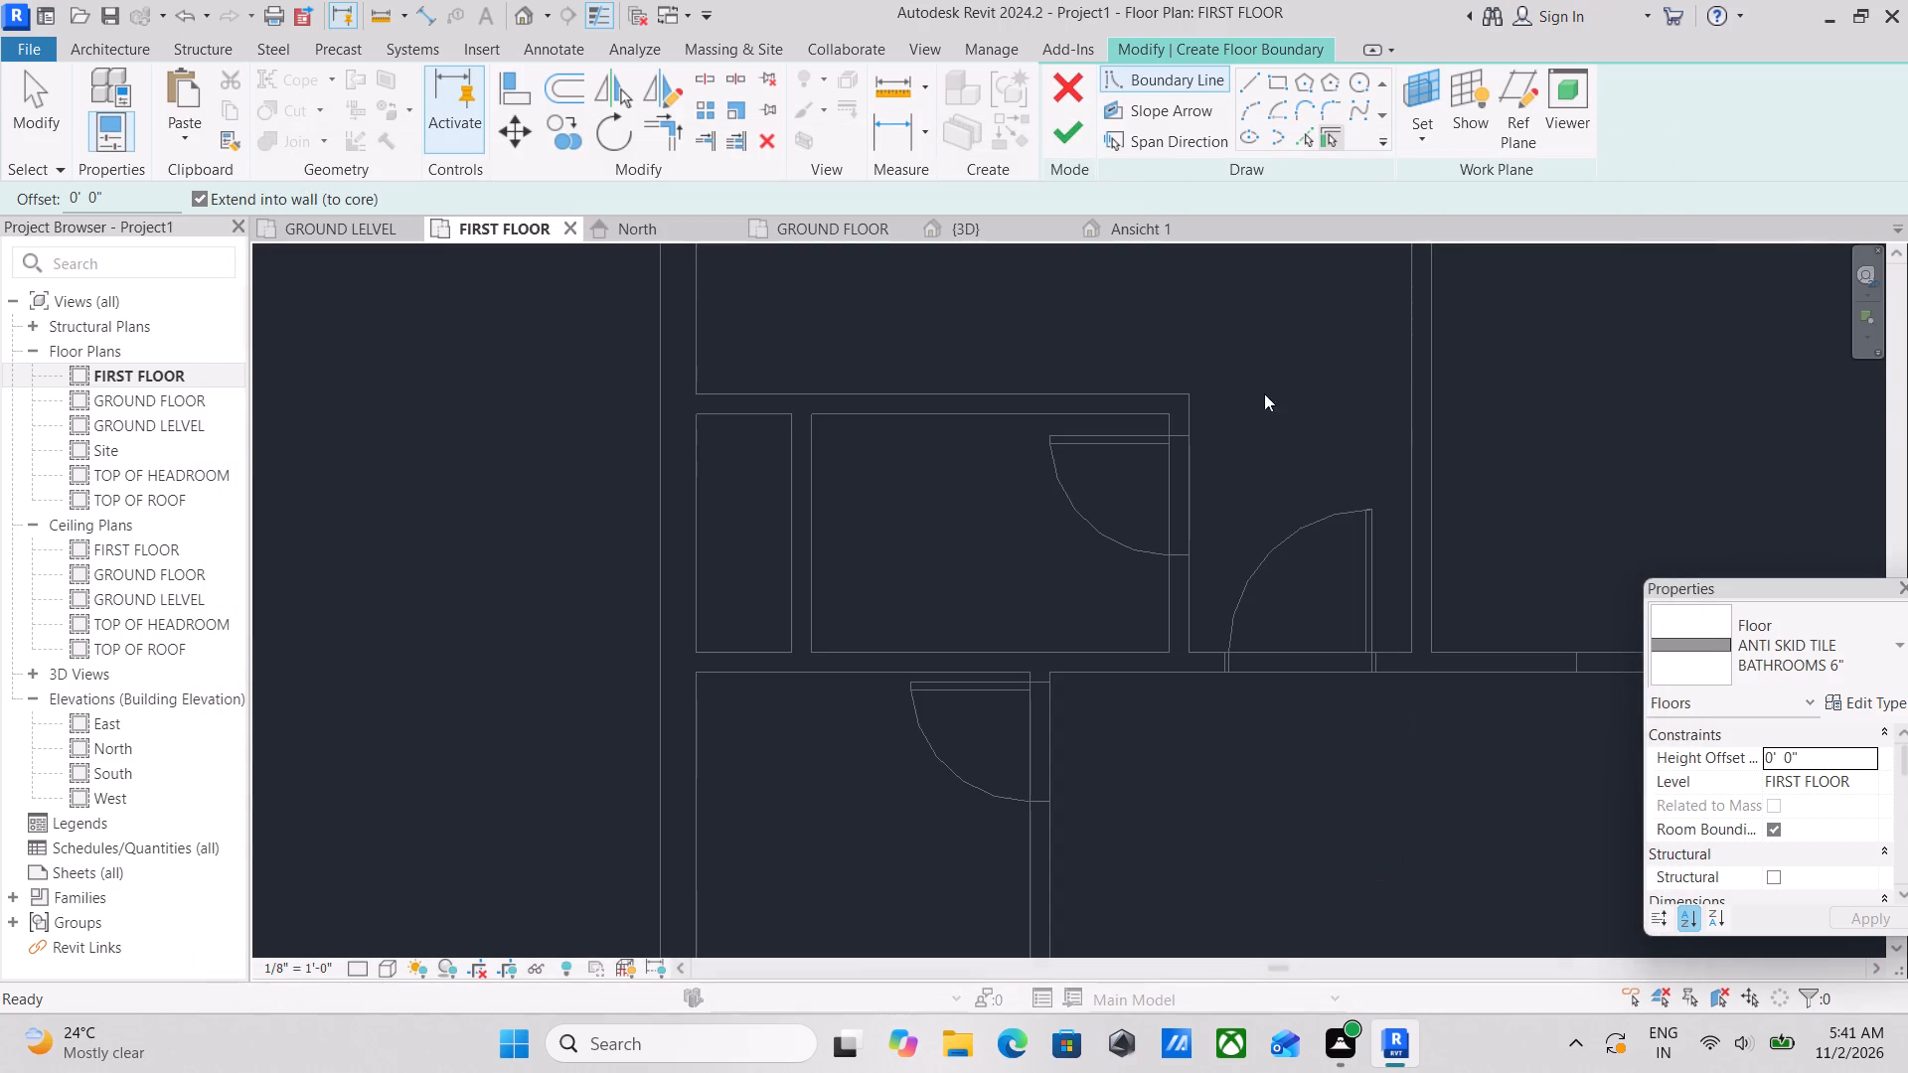
Outline the bathroom just north of the stair hall with a rectangular boundary along its inner wall faces, leaving out the narrow shaft beside it.
{"action": "scroll", "coordinate": [949, 506], "scroll_direction": "down", "scroll_amount": 6}
{"action": "middle_click_drag", "start_coordinate": [982, 506], "coordinate": [991, 517]}
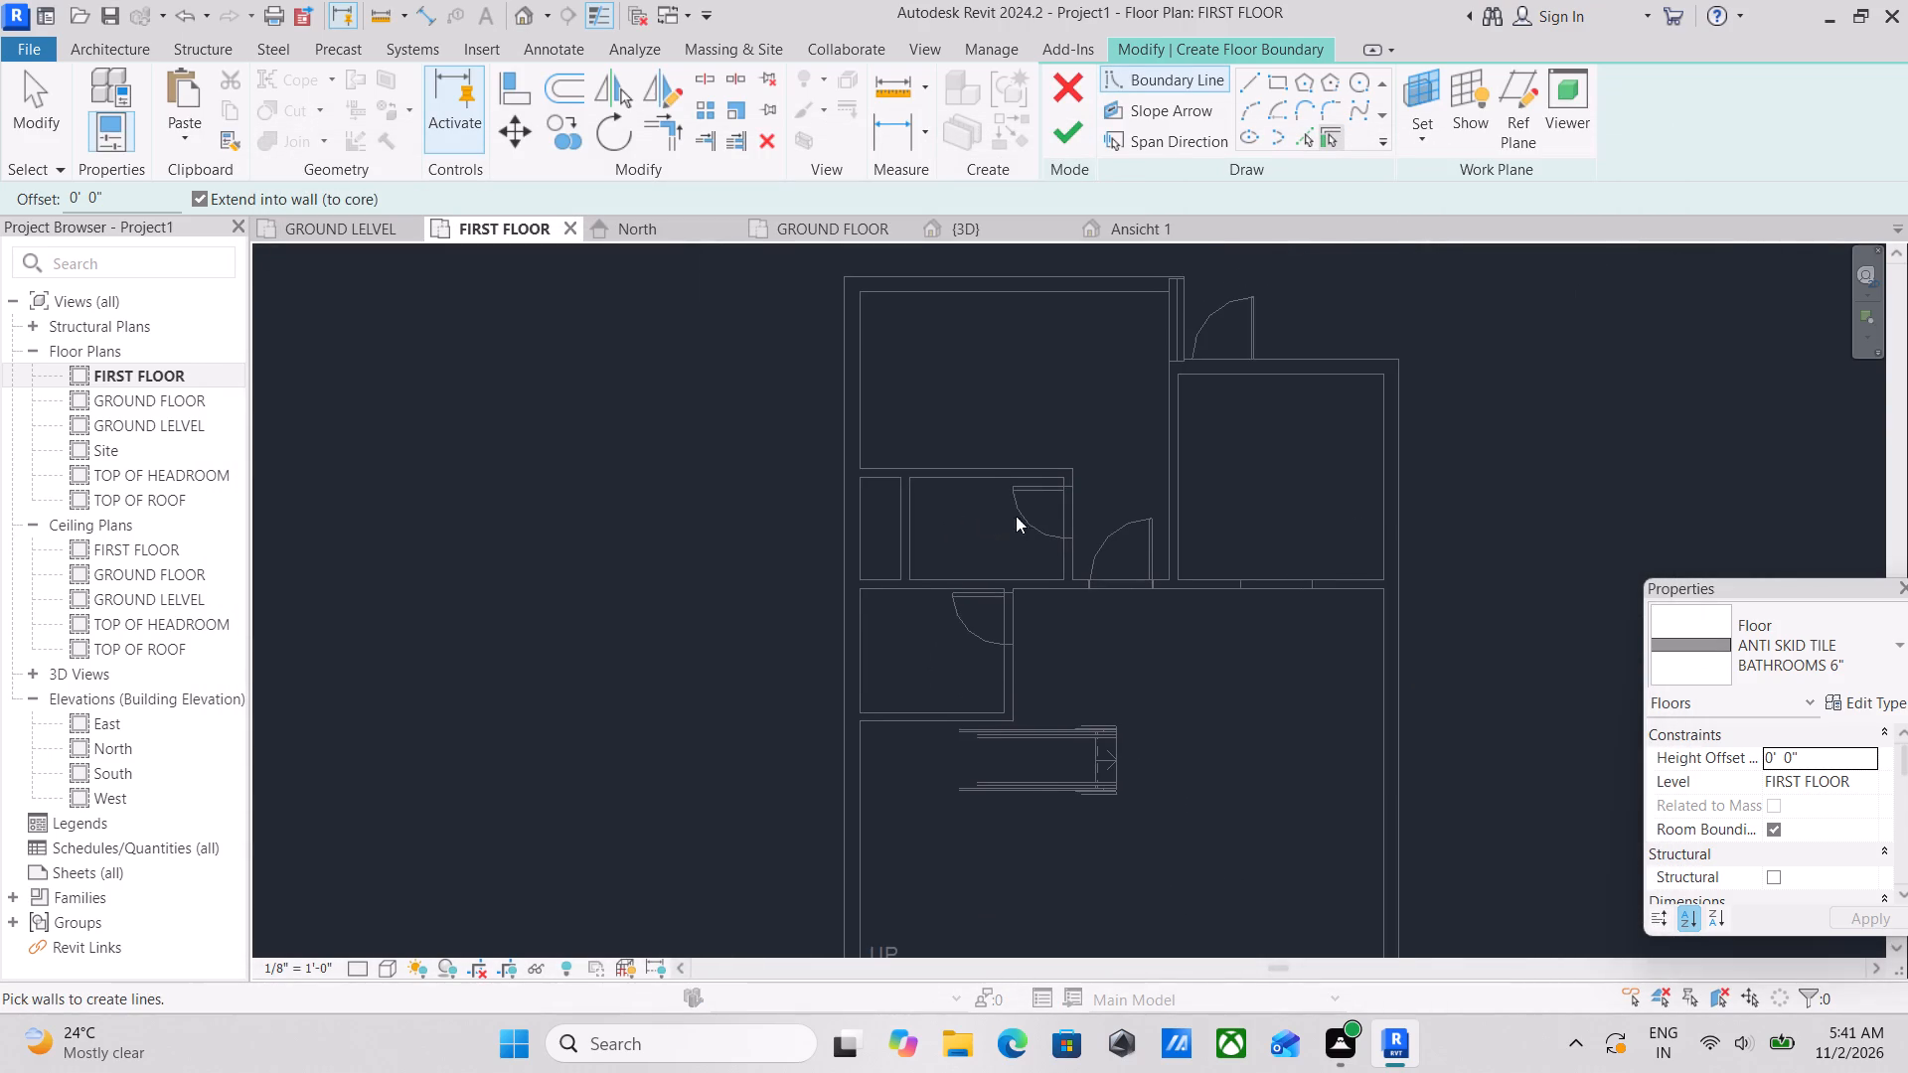
{"action": "left_click", "coordinate": [1282, 73]}
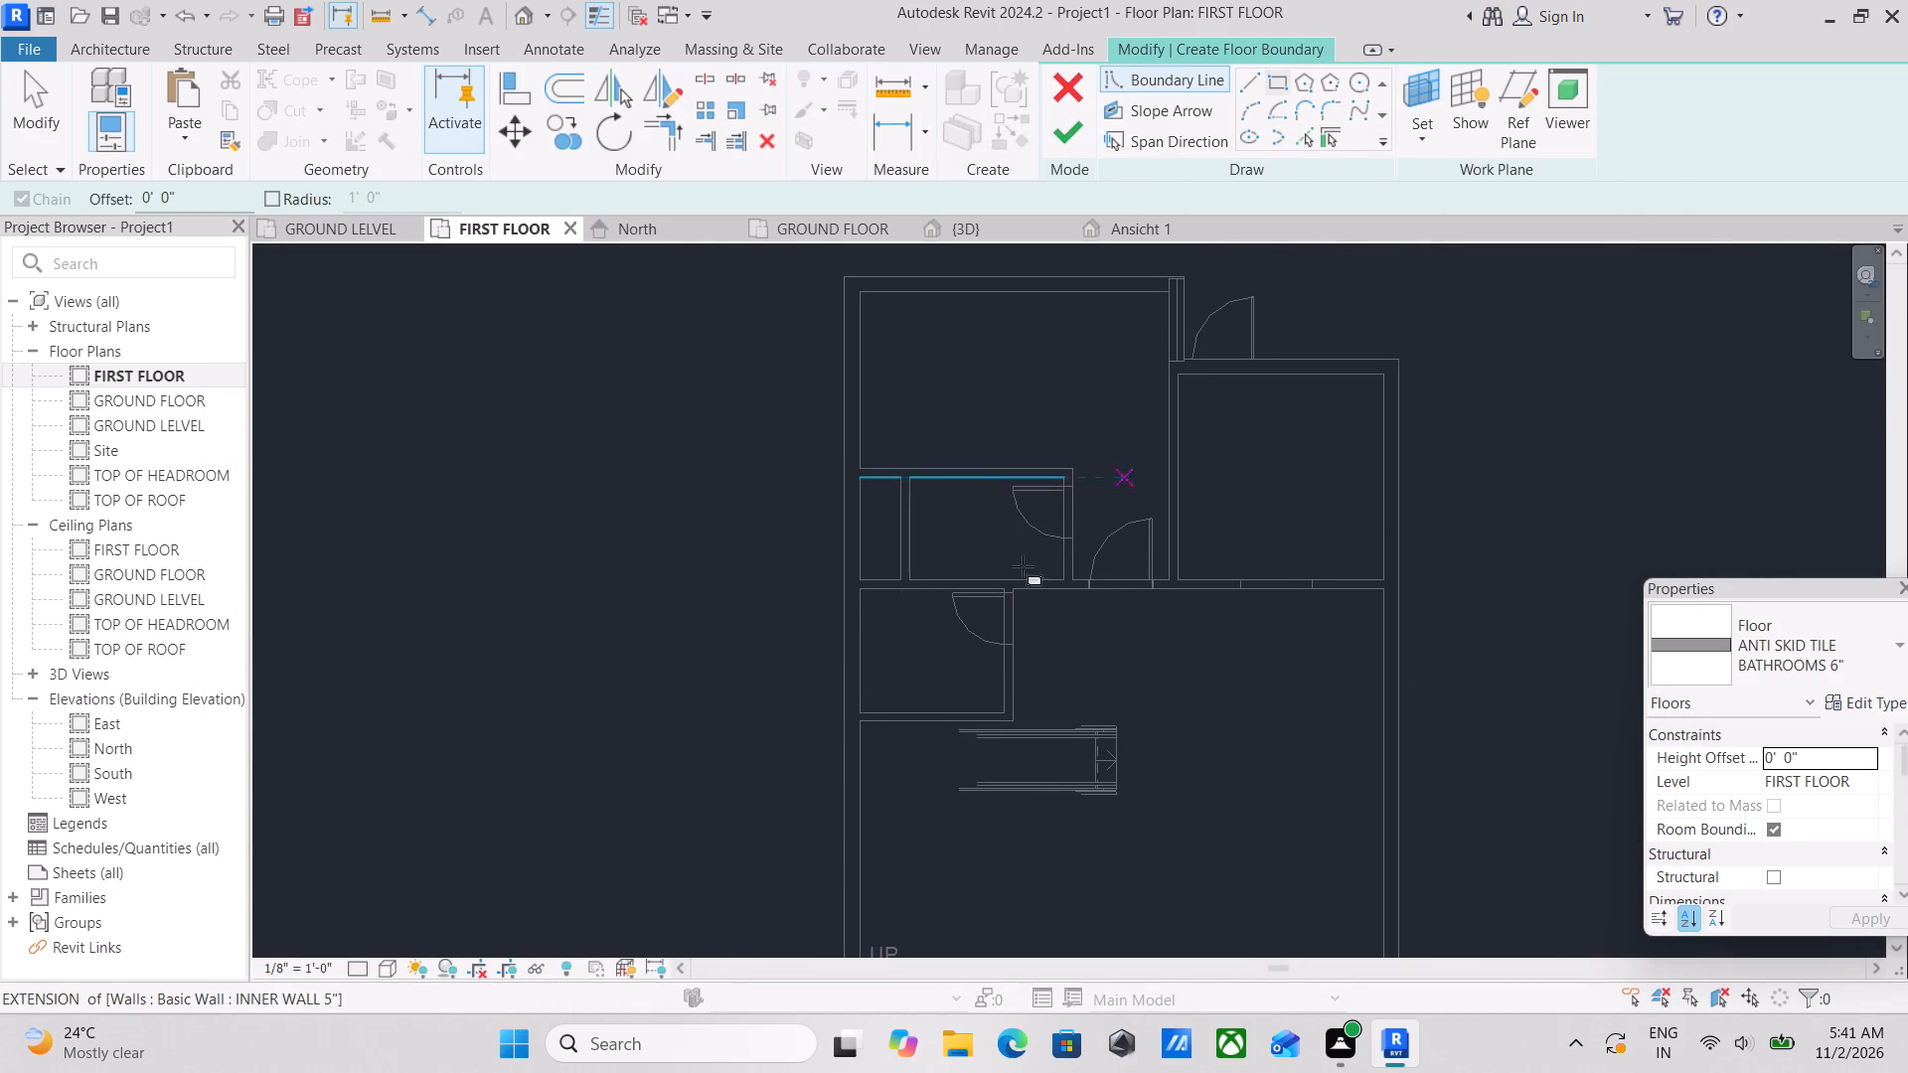
{"action": "scroll", "coordinate": [921, 507], "scroll_direction": "up", "scroll_amount": 6}
{"action": "left_click", "coordinate": [891, 435]}
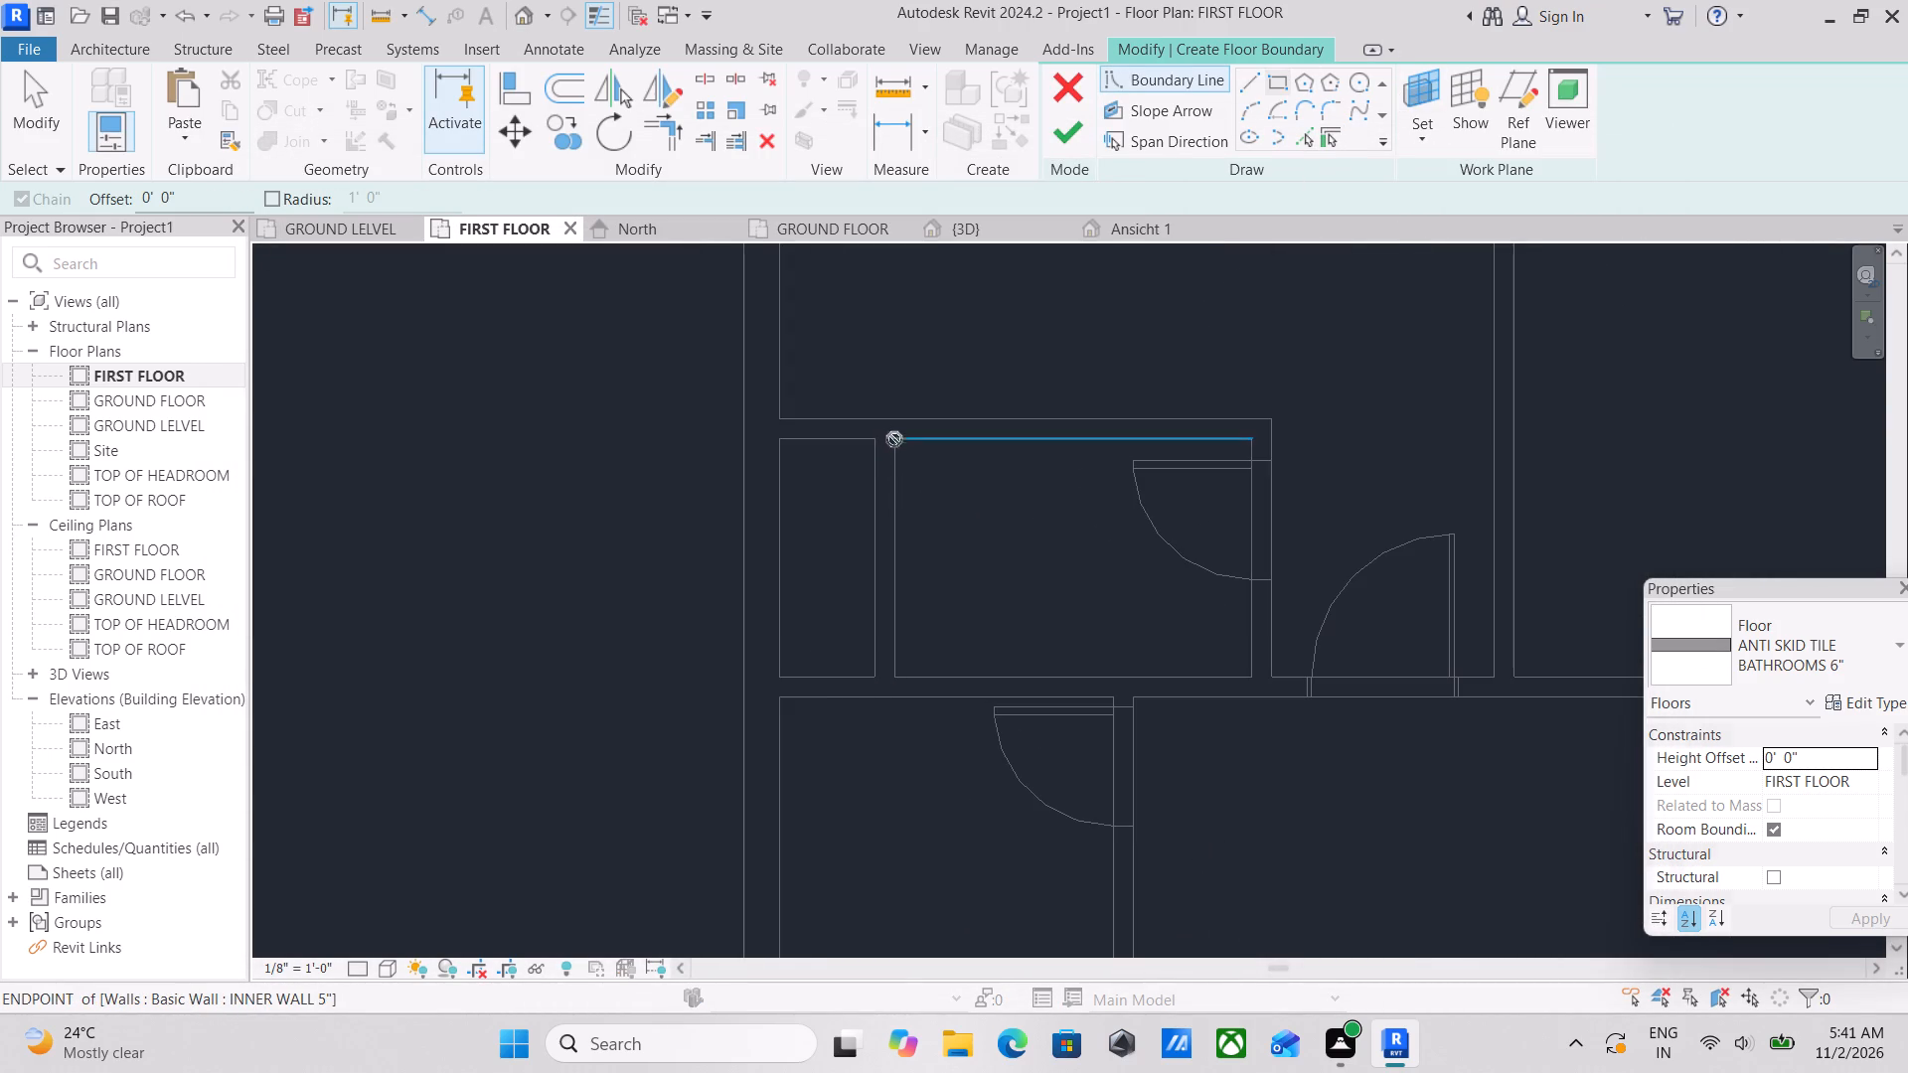
{"action": "left_click", "coordinate": [1244, 675]}
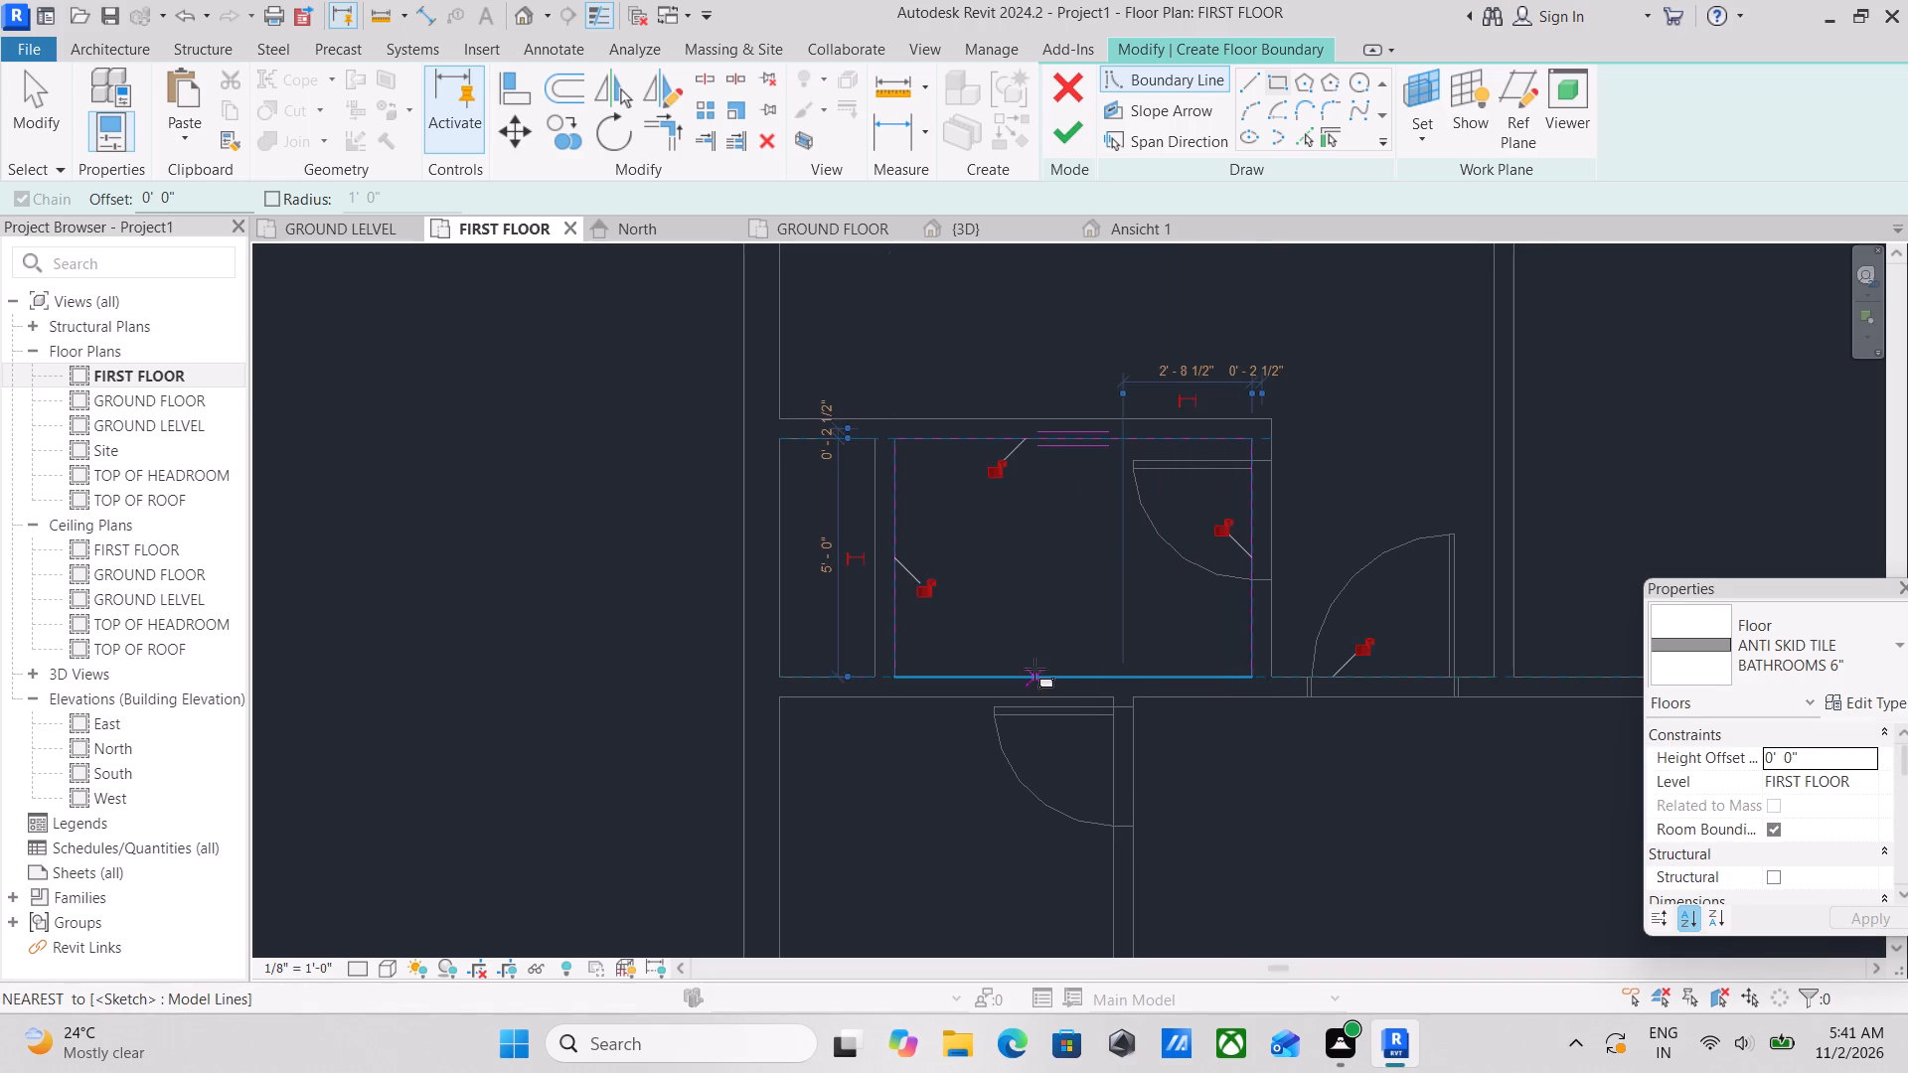
Outline the small room in the stair hall's northwest corner with a rectangular boundary about 6'-0" deep along its inner faces.
{"action": "middle_click_drag", "start_coordinate": [1035, 668], "coordinate": [1390, 319]}
{"action": "left_click", "coordinate": [1135, 358]}
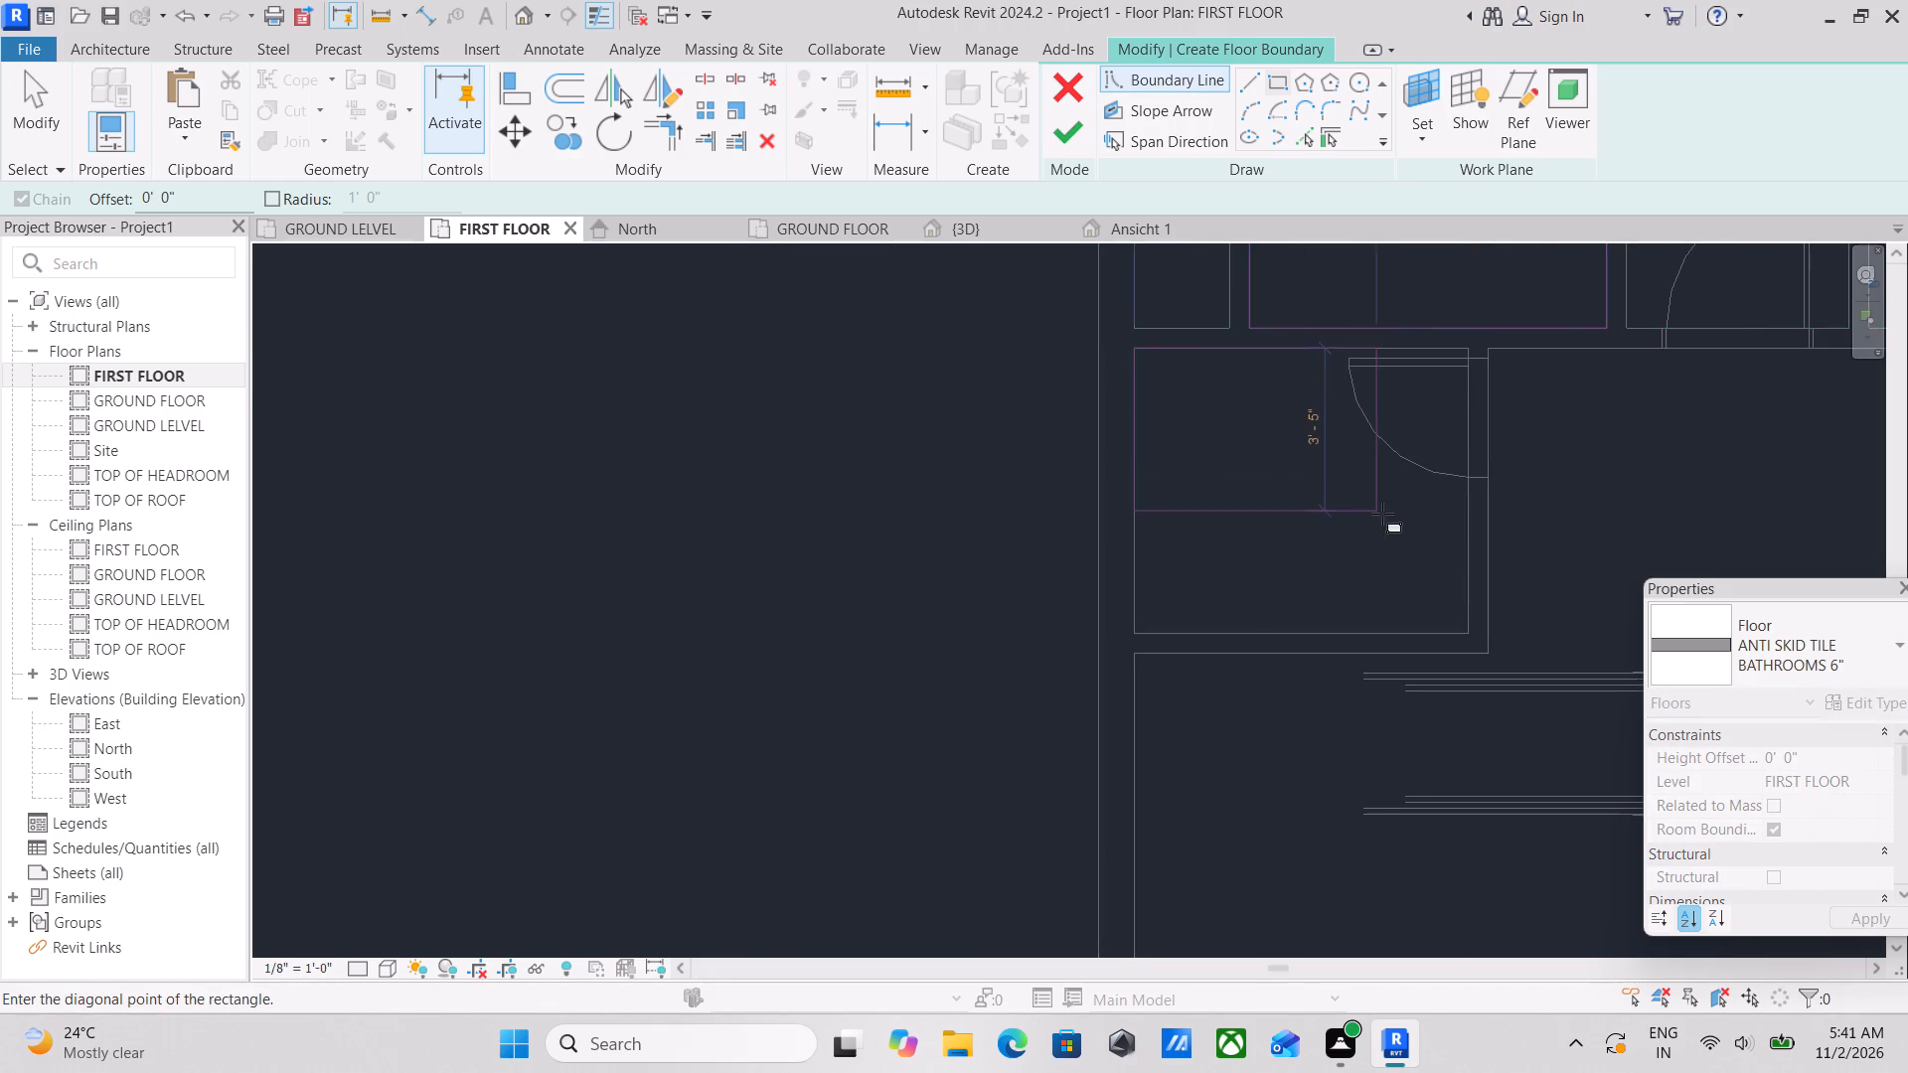
{"action": "middle_click_drag", "start_coordinate": [1380, 512], "coordinate": [1148, 487]}
{"action": "left_click", "coordinate": [1235, 600]}
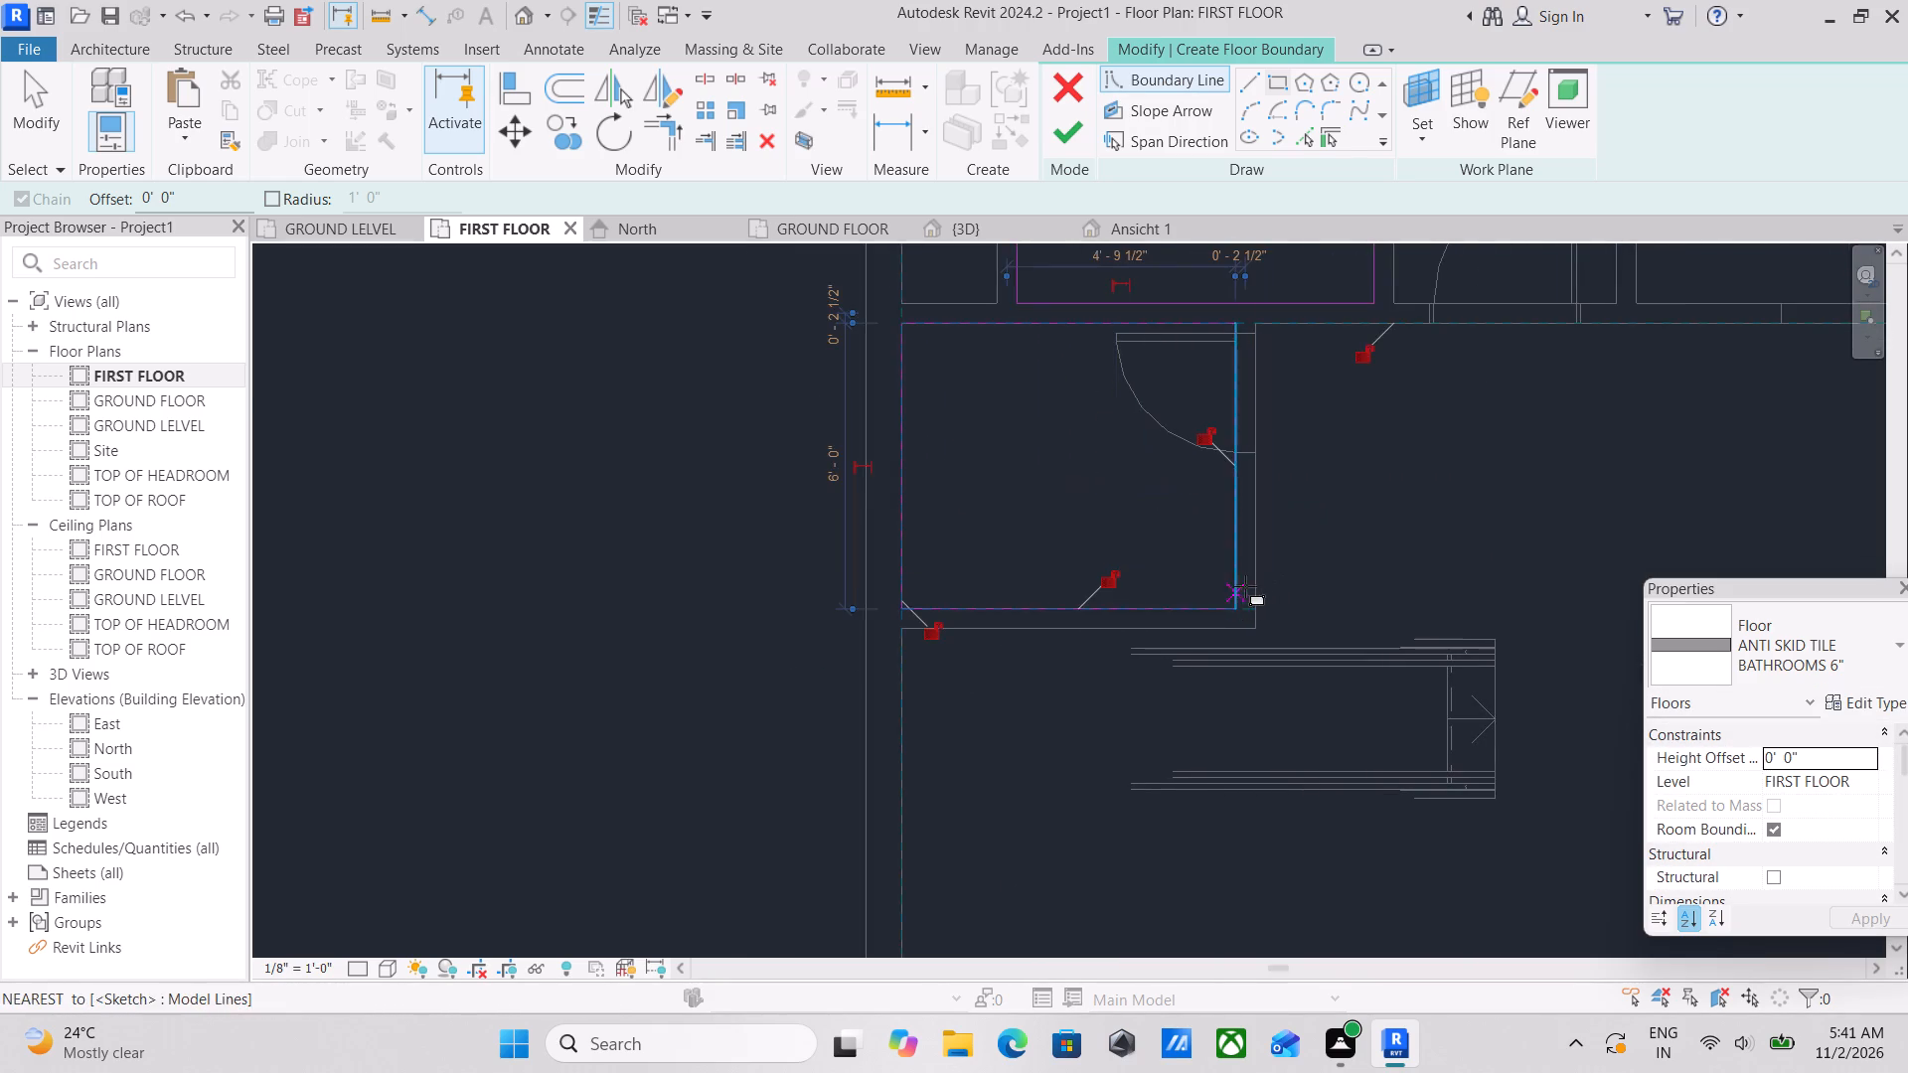
Outline the plan's southwest corner bathroom with a rectangular boundary about 5'-11 1/2" by 7'-0" along its inner faces.
{"action": "scroll", "coordinate": [1257, 582], "scroll_direction": "down", "scroll_amount": 4}
{"action": "scroll", "coordinate": [1423, 593], "scroll_direction": "down", "scroll_amount": 1}
{"action": "middle_click_drag", "start_coordinate": [1423, 593], "coordinate": [1230, 385]}
{"action": "scroll", "coordinate": [980, 841], "scroll_direction": "down", "scroll_amount": 1}
{"action": "middle_click_drag", "start_coordinate": [982, 823], "coordinate": [1148, 561]}
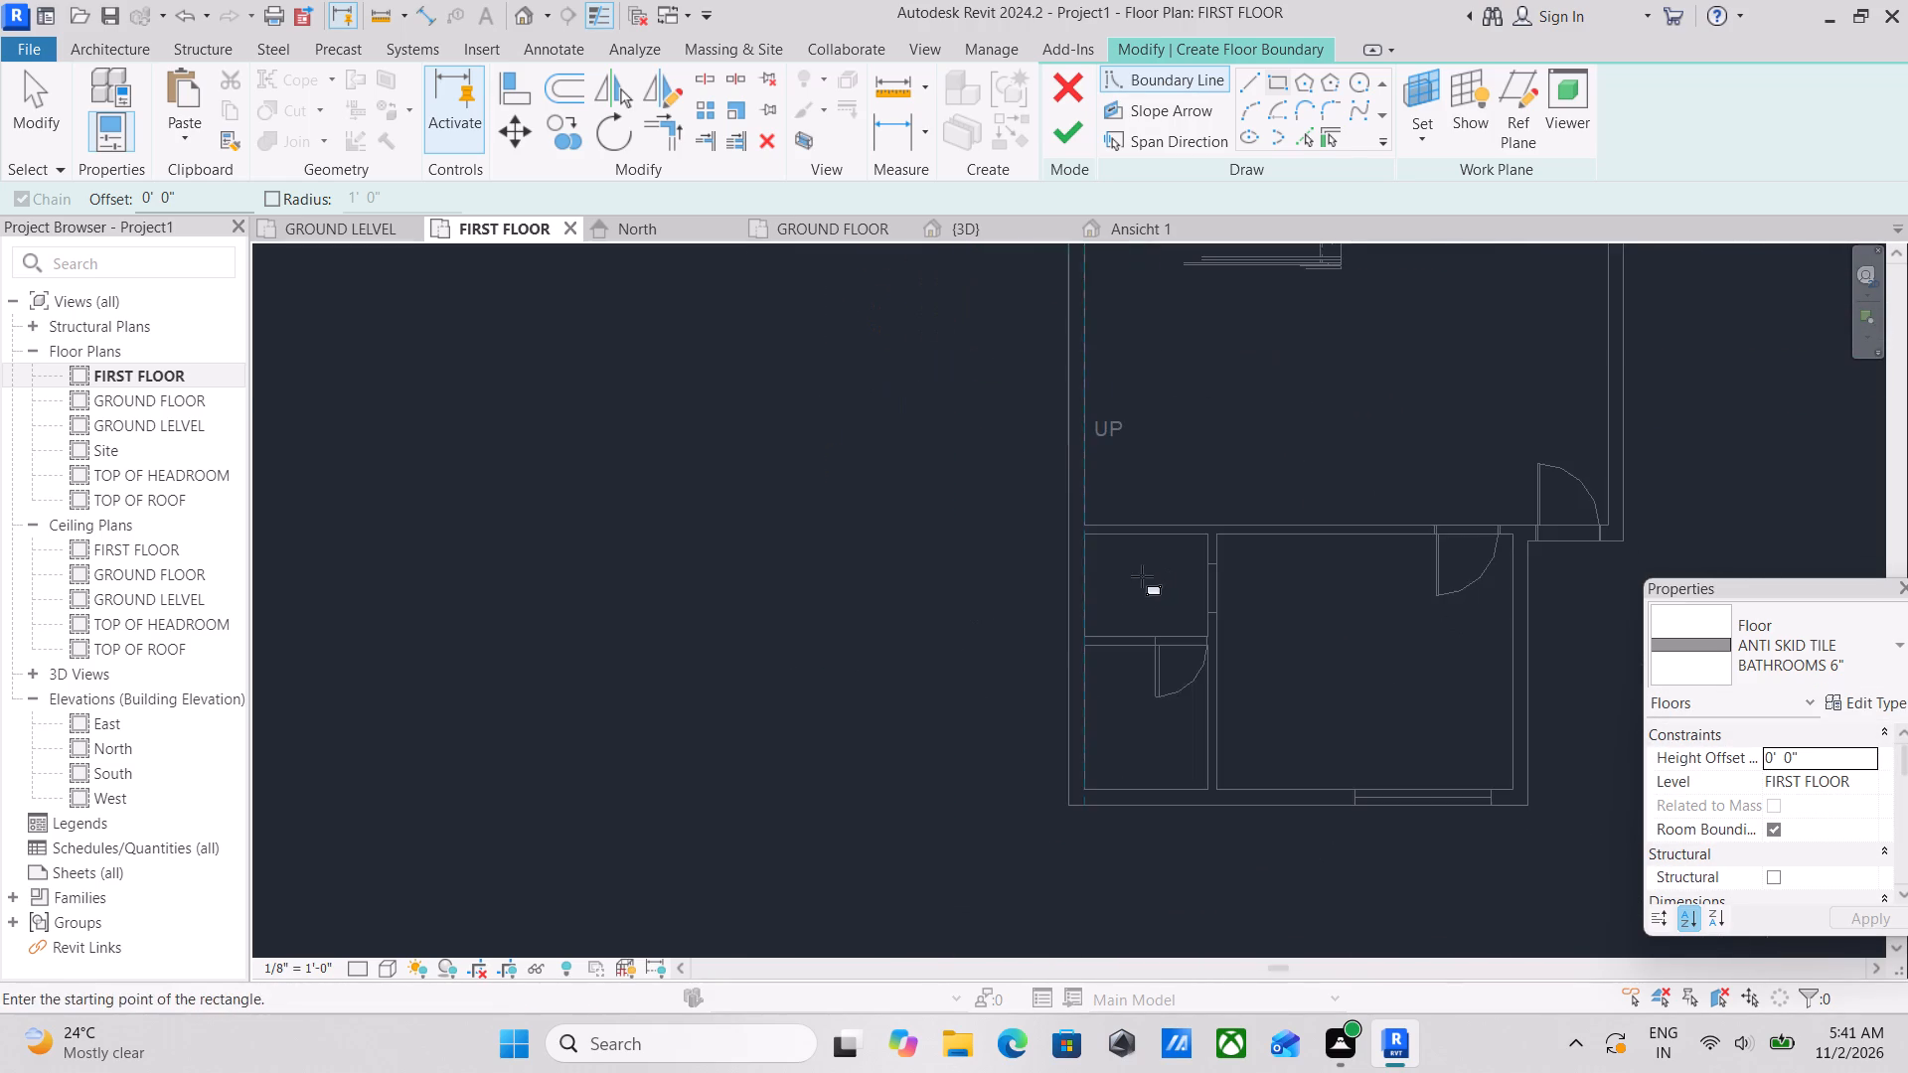
{"action": "scroll", "coordinate": [1125, 704], "scroll_direction": "up", "scroll_amount": 3}
{"action": "scroll", "coordinate": [1065, 837], "scroll_direction": "up", "scroll_amount": 4}
{"action": "left_click", "coordinate": [1072, 813]}
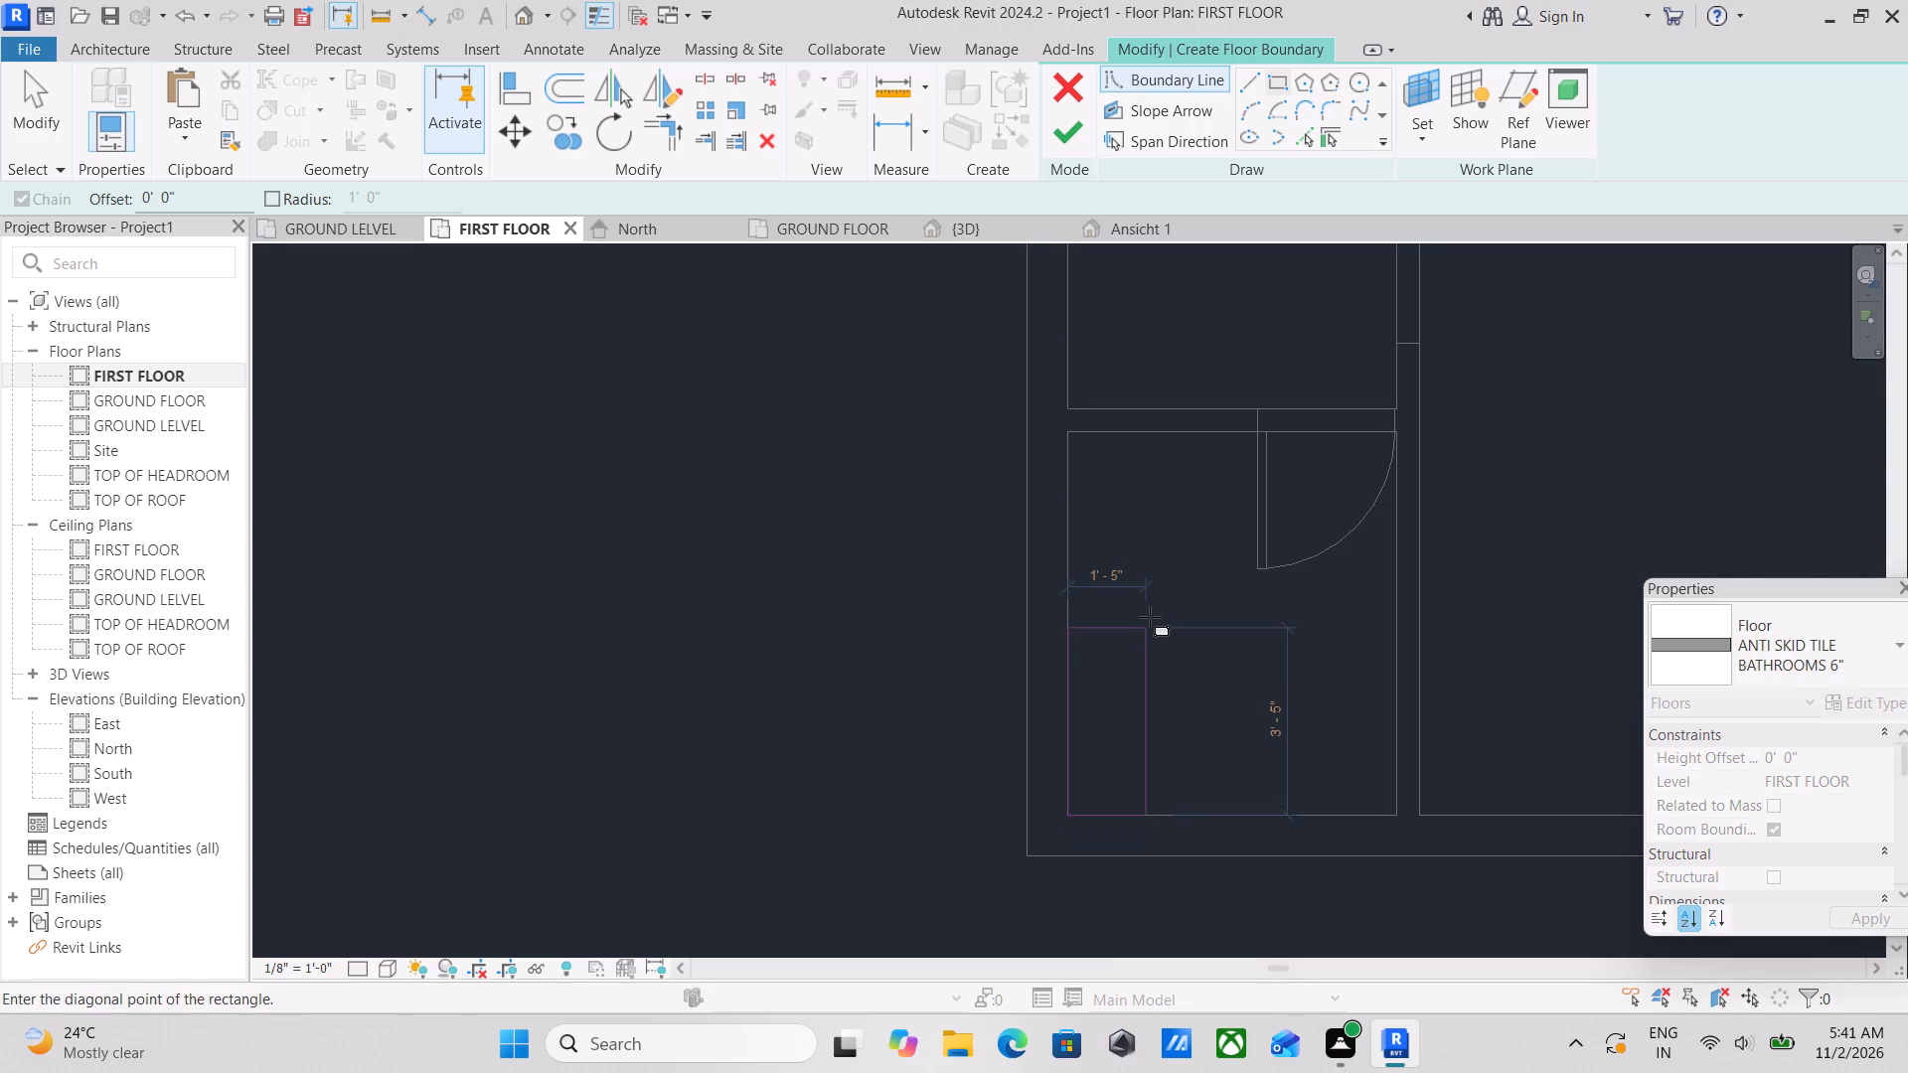
{"action": "middle_click_drag", "start_coordinate": [1151, 620], "coordinate": [1017, 874]}
{"action": "left_click", "coordinate": [1253, 690]}
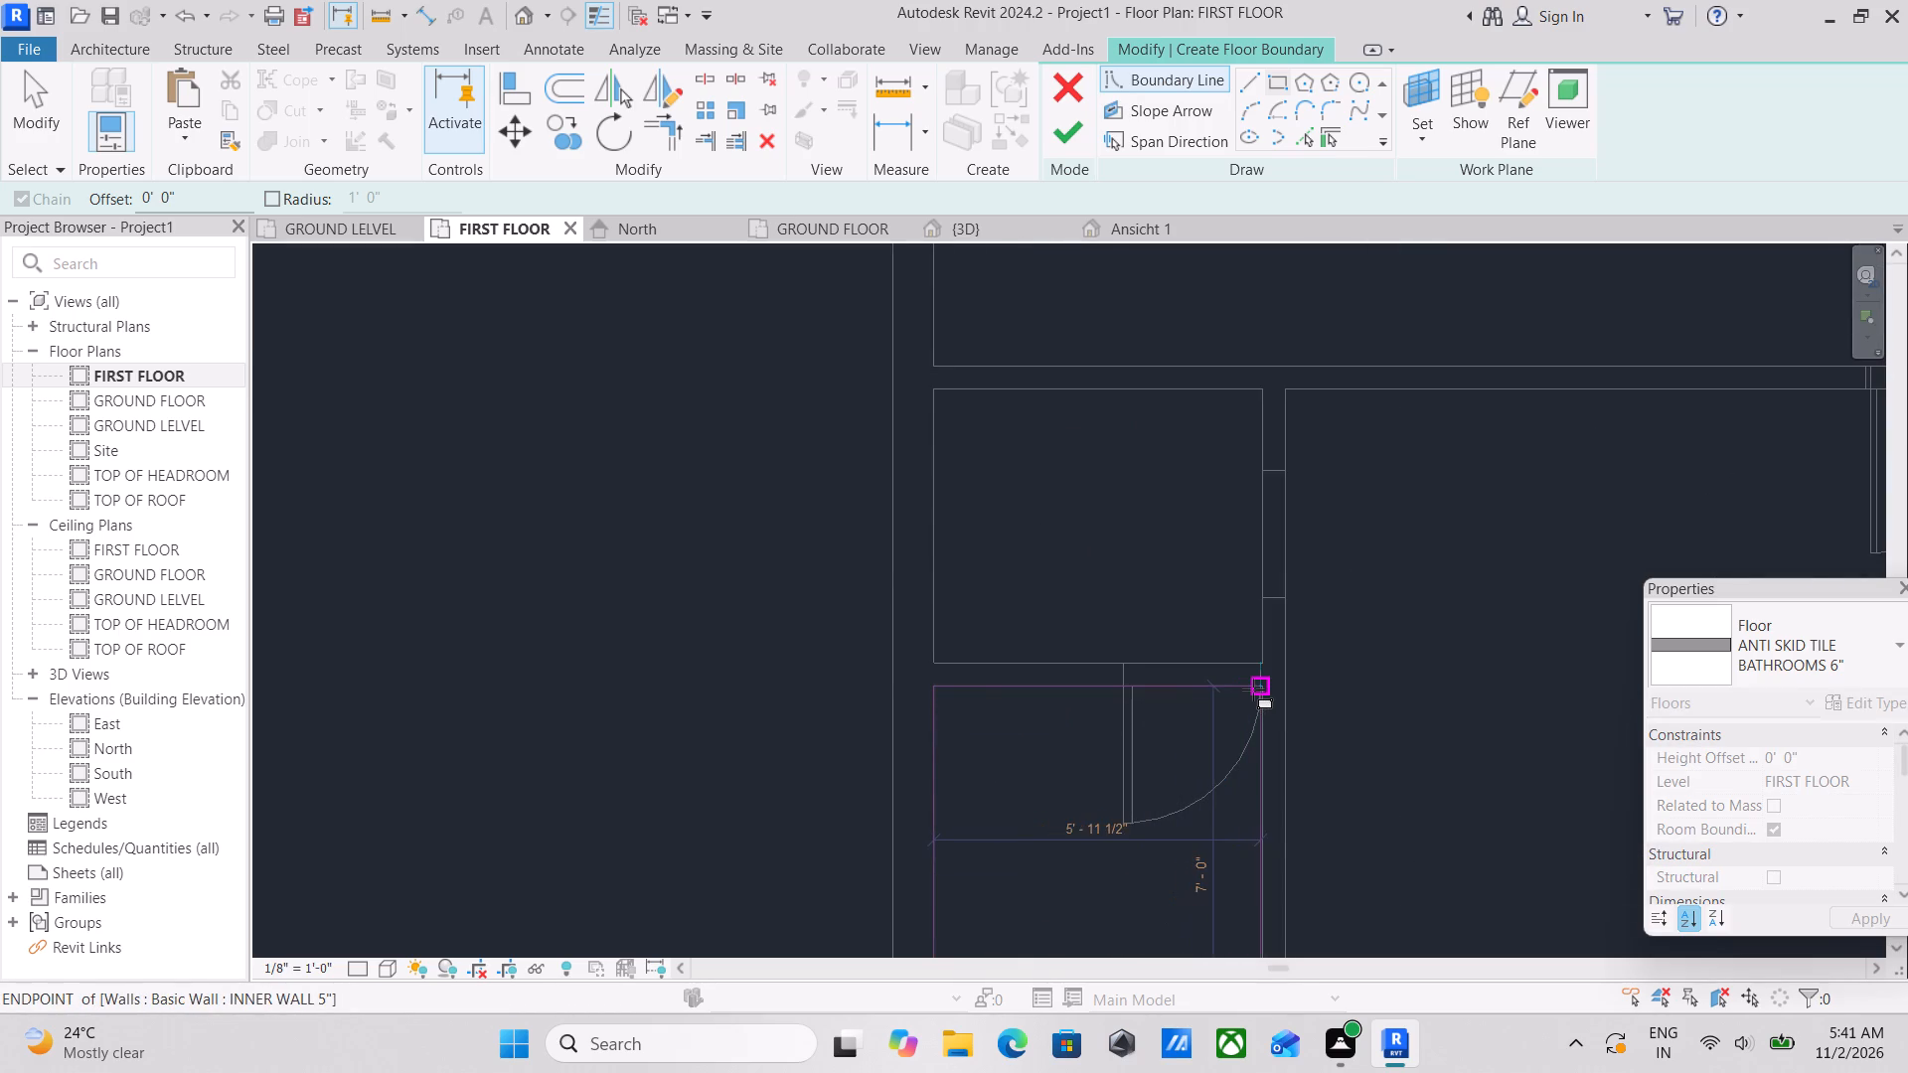
Finish the floor sketch to create the ANTI SKID TILE BATHROOMS 6" floor from the three rectangles, and clear the selection.
{"action": "left_click", "coordinate": [1079, 131]}
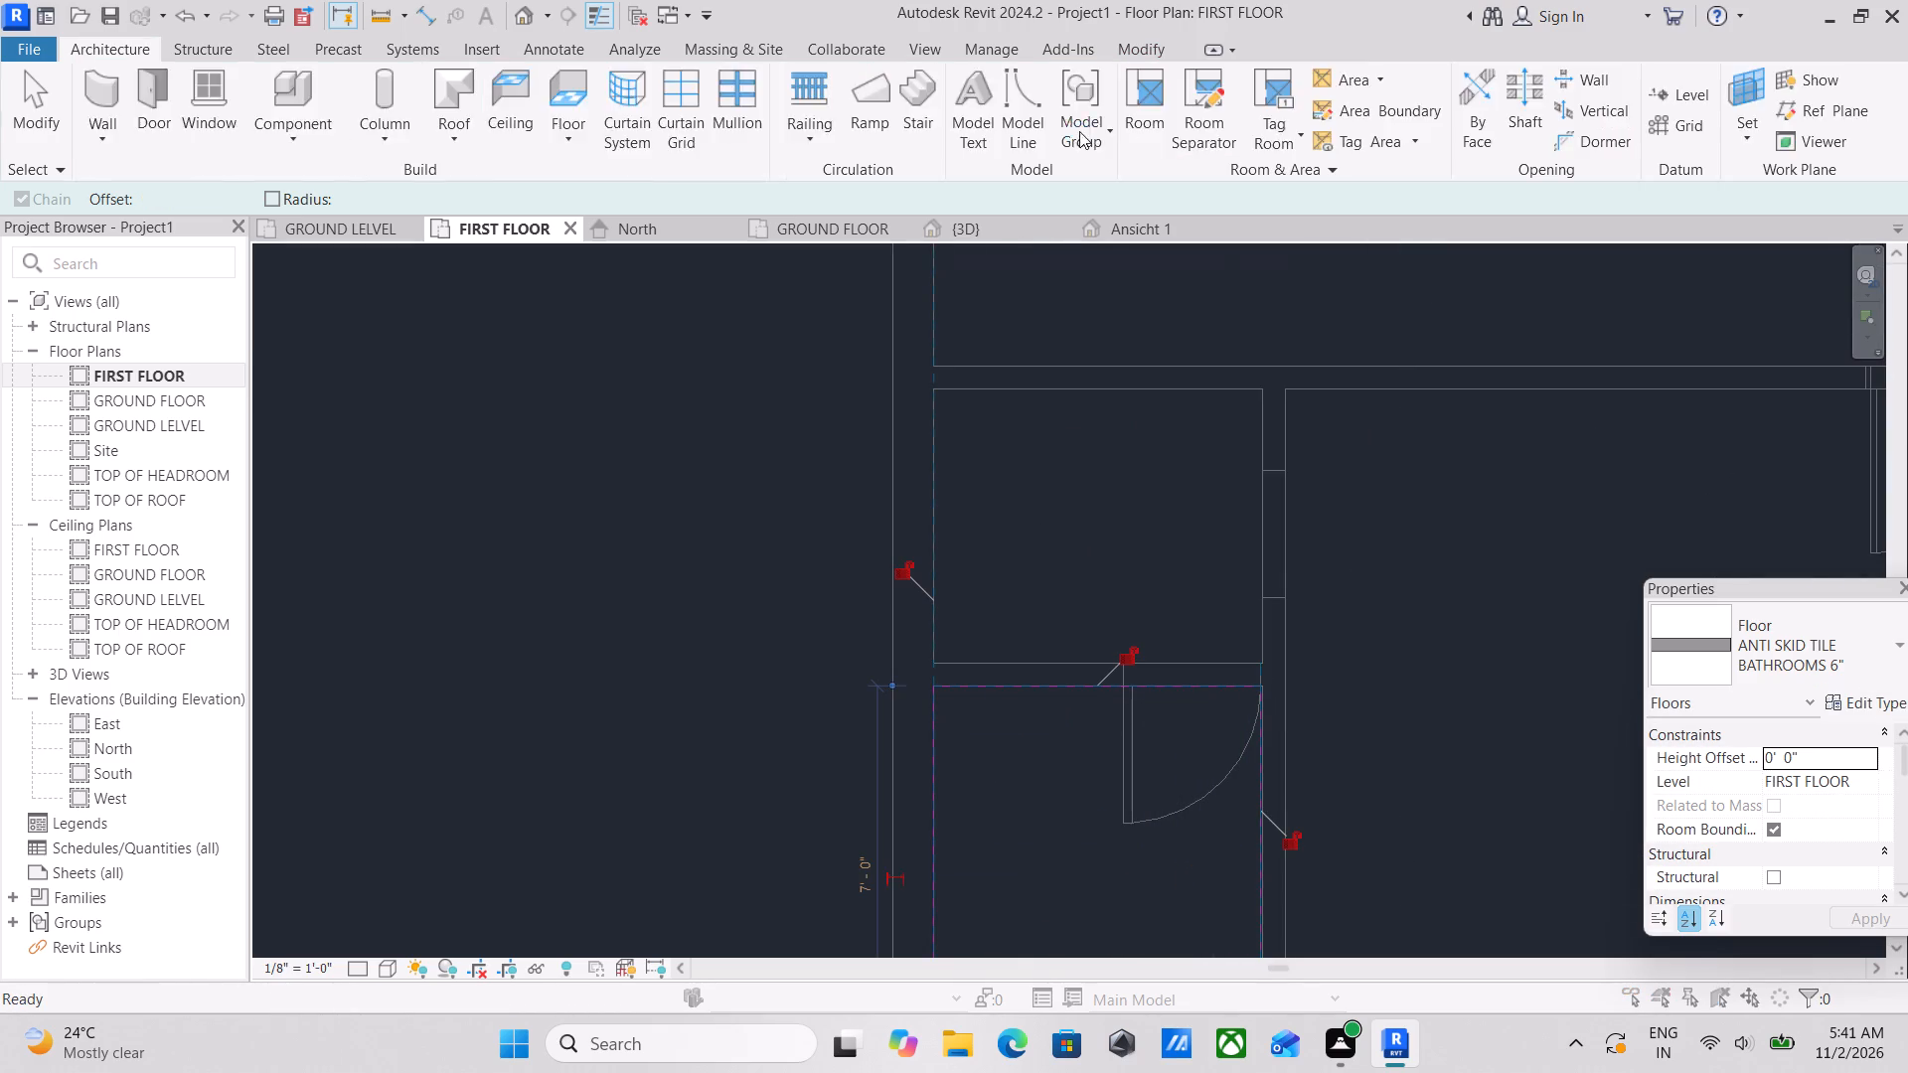
{"action": "left_click", "coordinate": [1123, 544]}
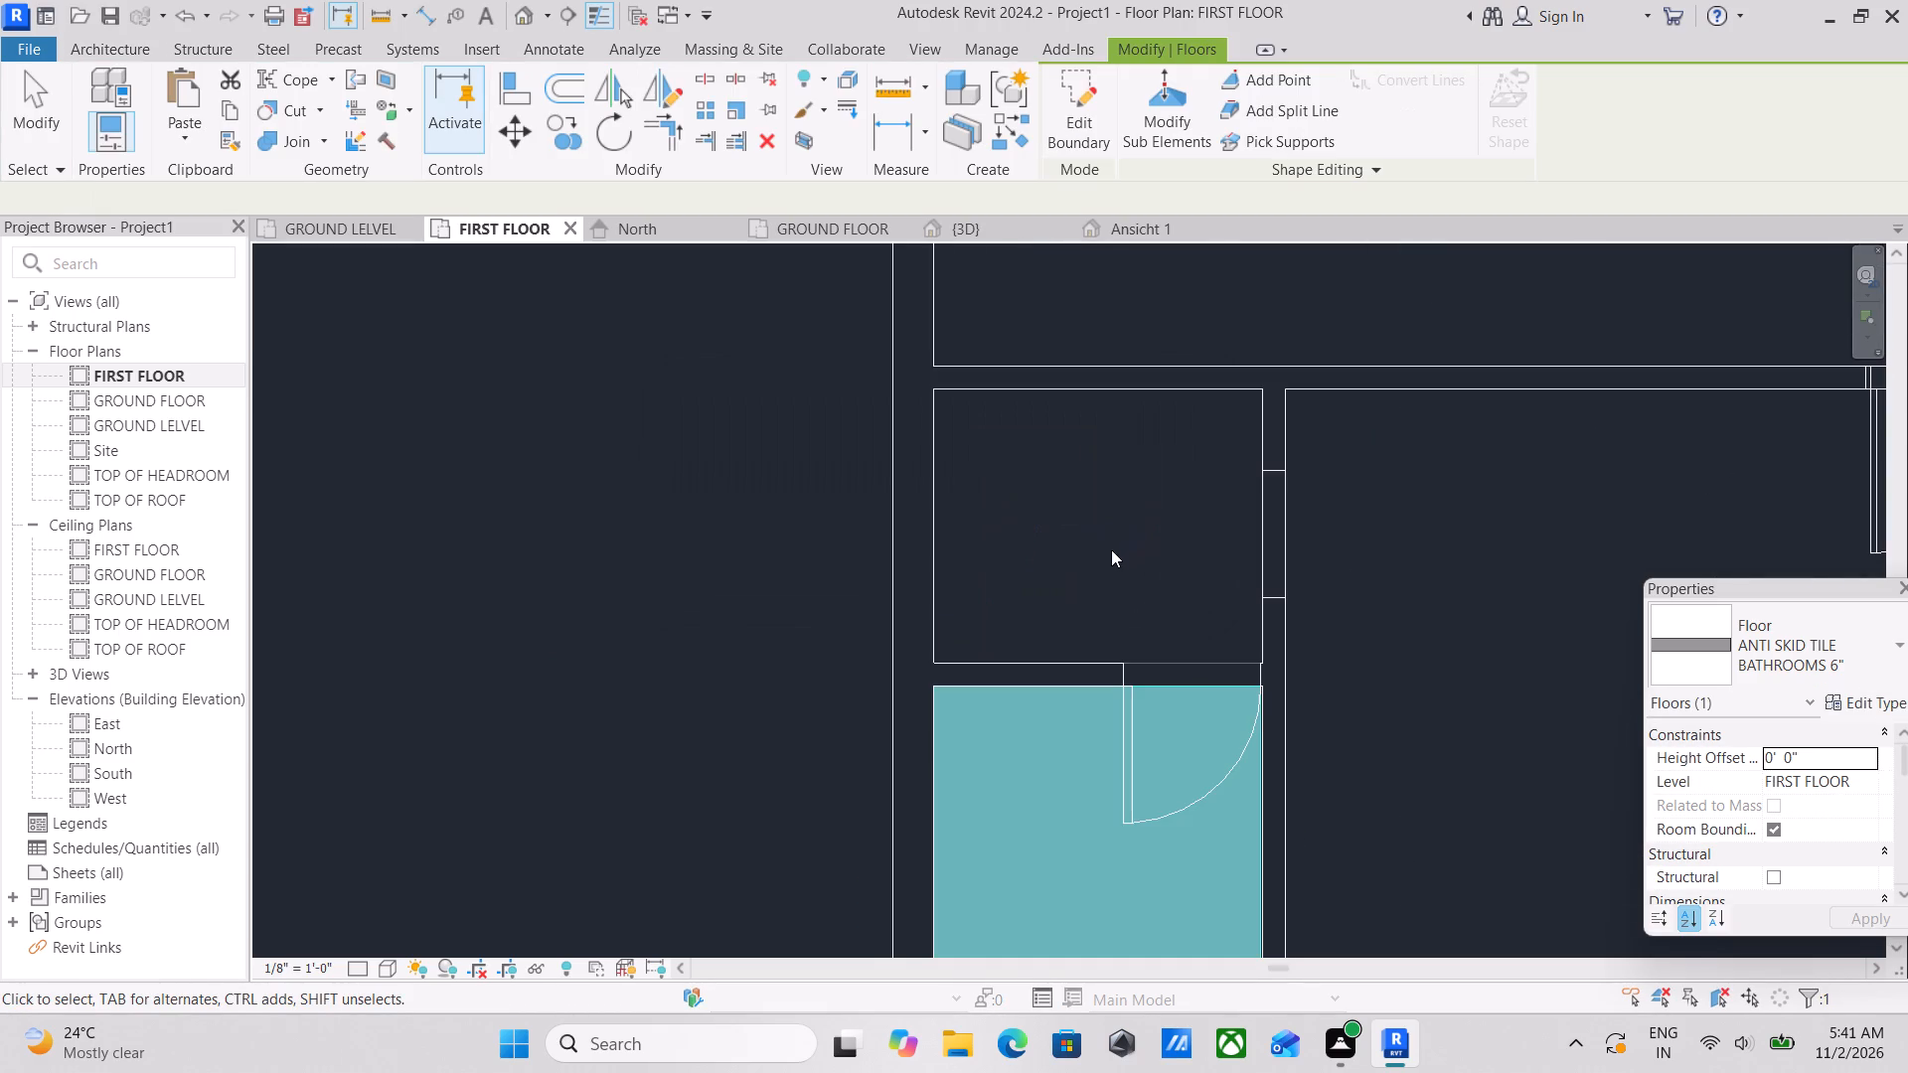
Examine the new anti-skid tile bathroom floors from above and at an angle in the 3D view.
{"action": "scroll", "coordinate": [1081, 555], "scroll_direction": "down", "scroll_amount": 5}
{"action": "left_click", "coordinate": [1000, 221]}
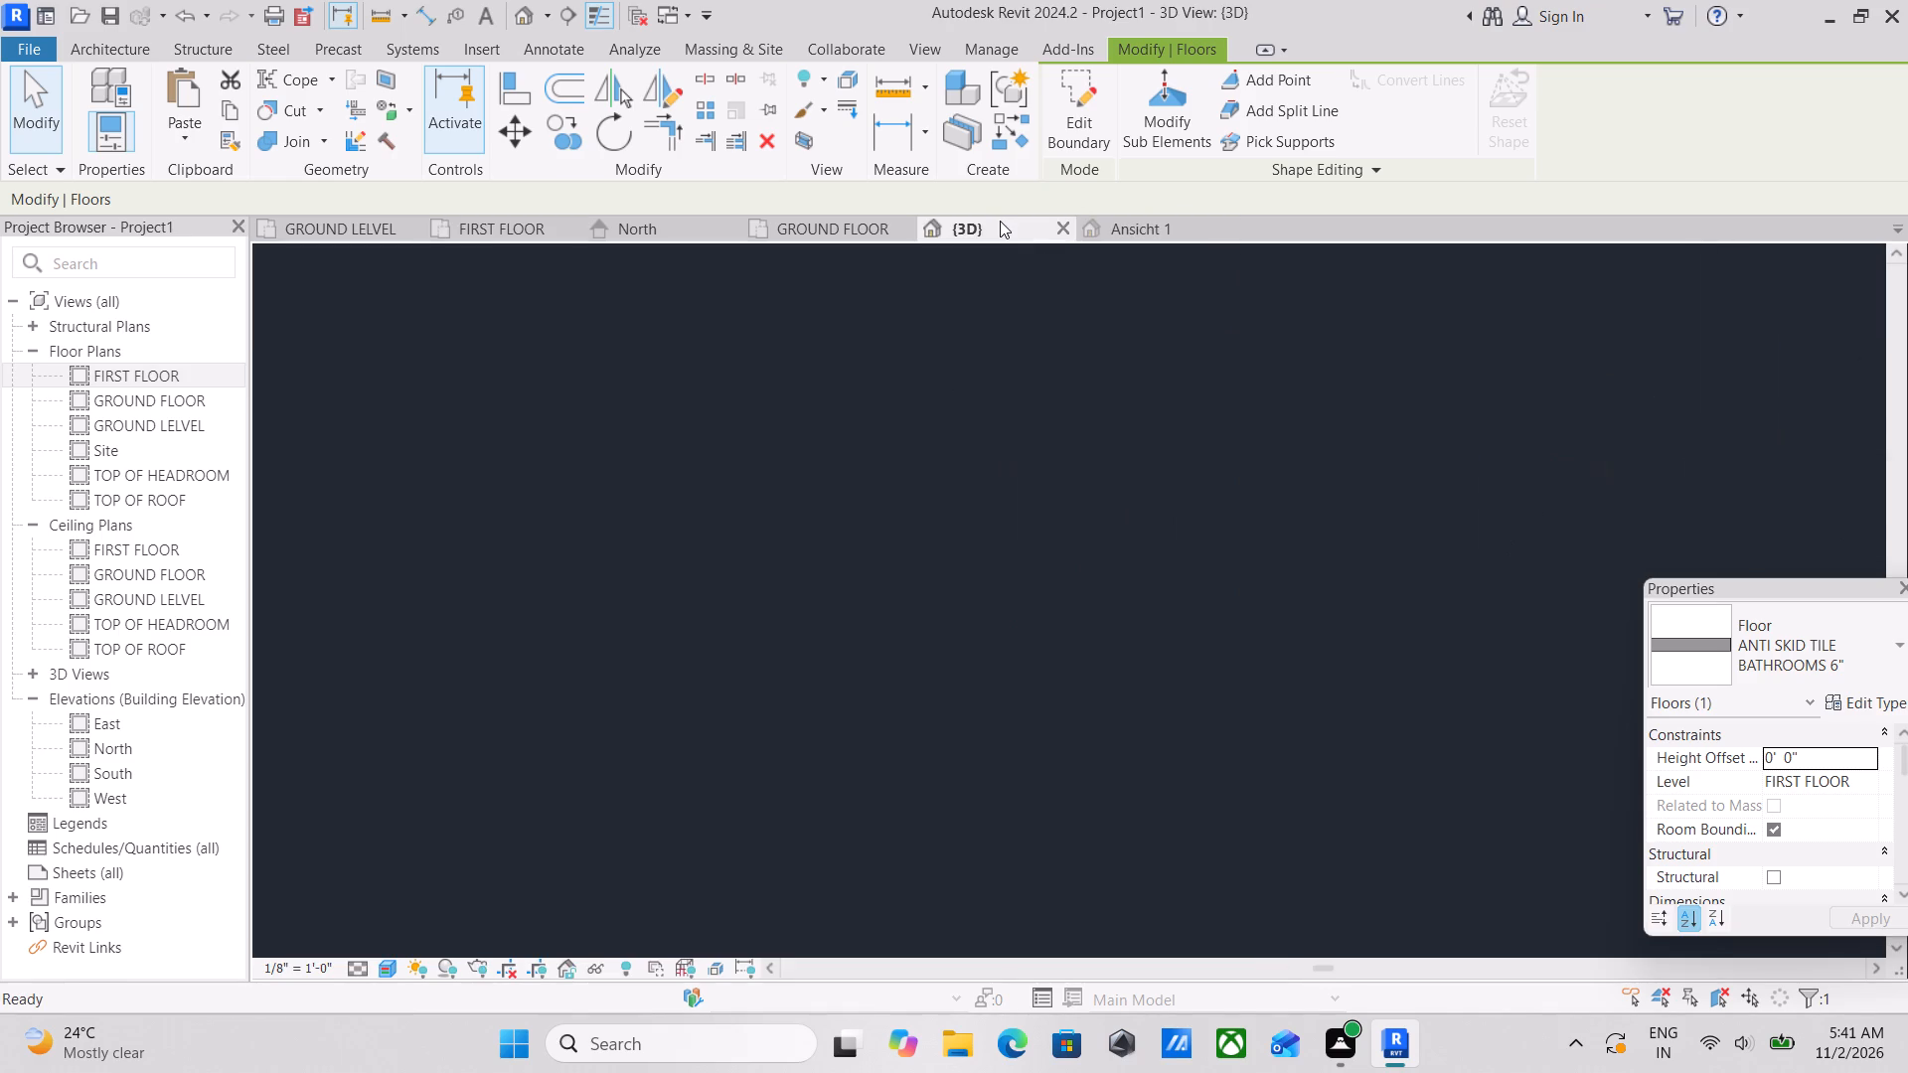
{"action": "scroll", "coordinate": [1154, 690], "scroll_direction": "up", "scroll_amount": 3}
{"action": "scroll", "coordinate": [1058, 623], "scroll_direction": "up", "scroll_amount": 4}
{"action": "scroll", "coordinate": [1065, 534], "scroll_direction": "up", "scroll_amount": 4}
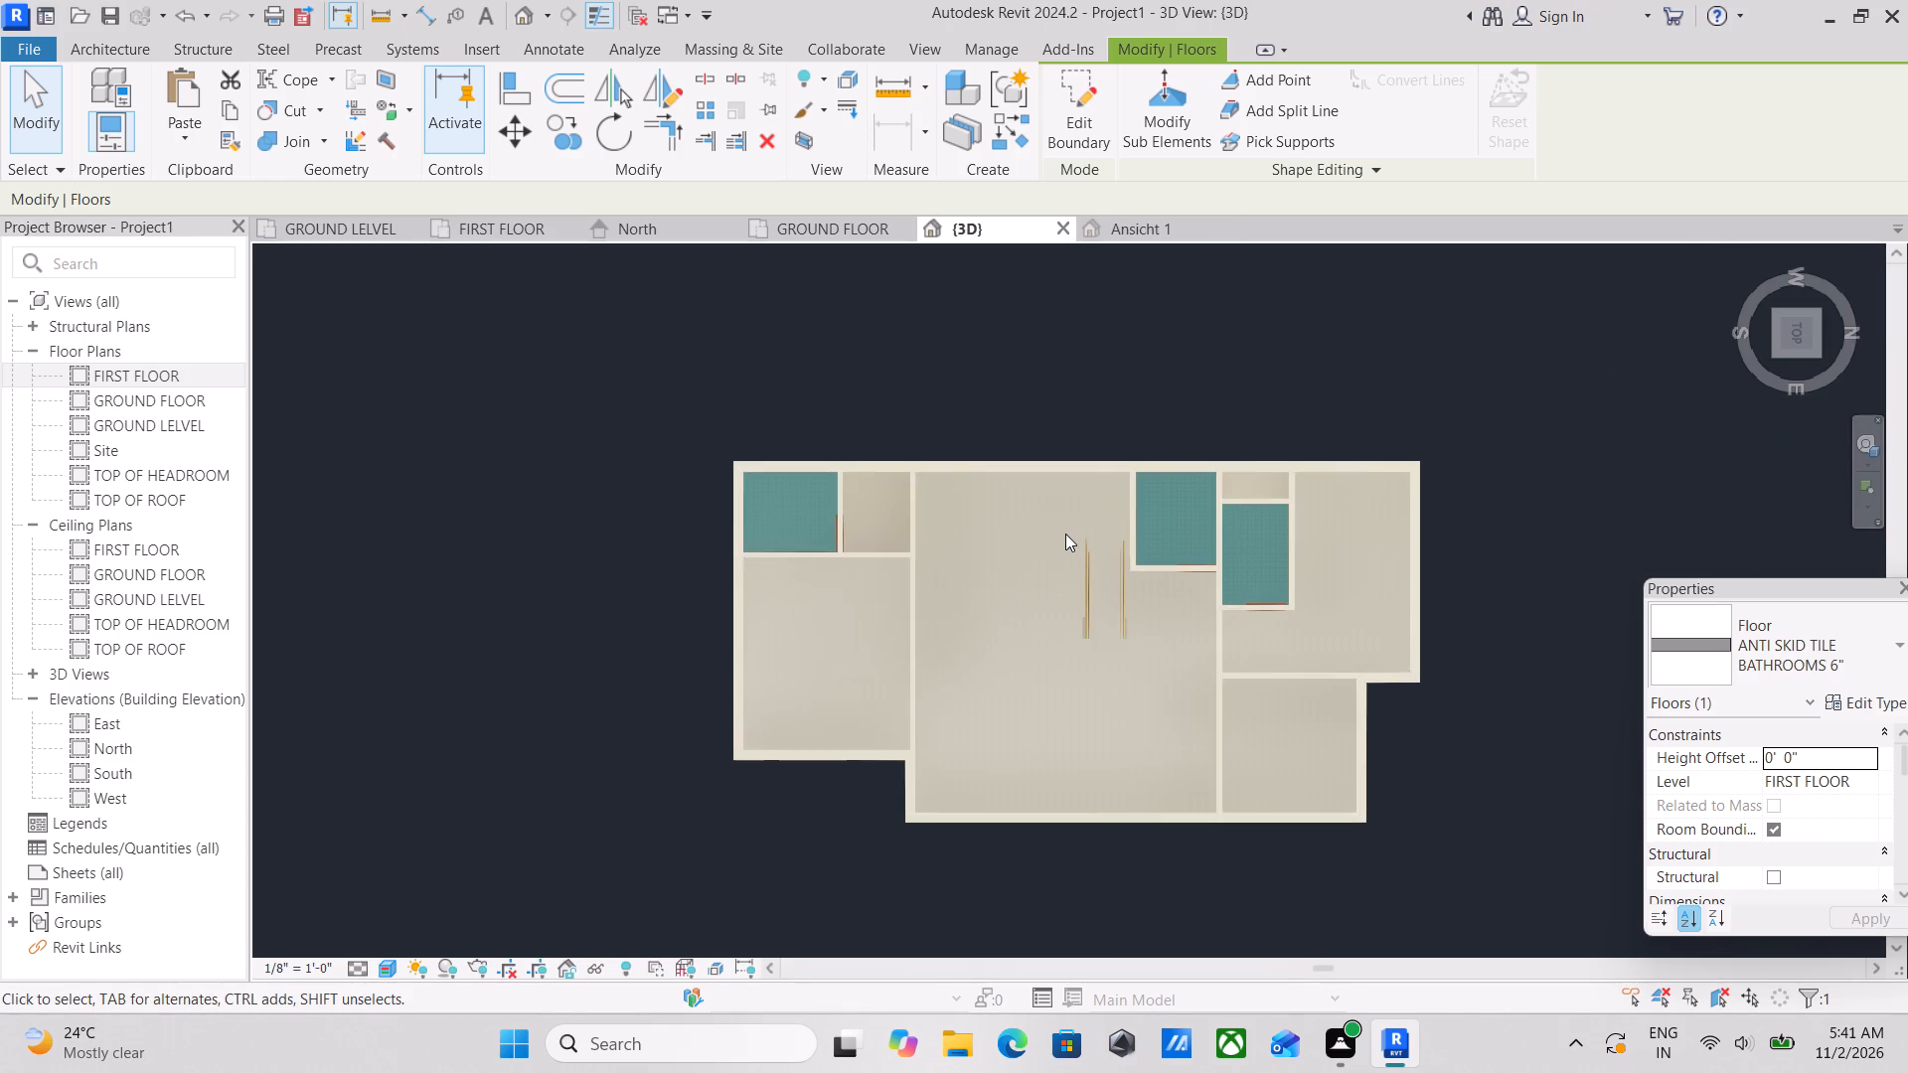
{"action": "key", "text": "Escape"}
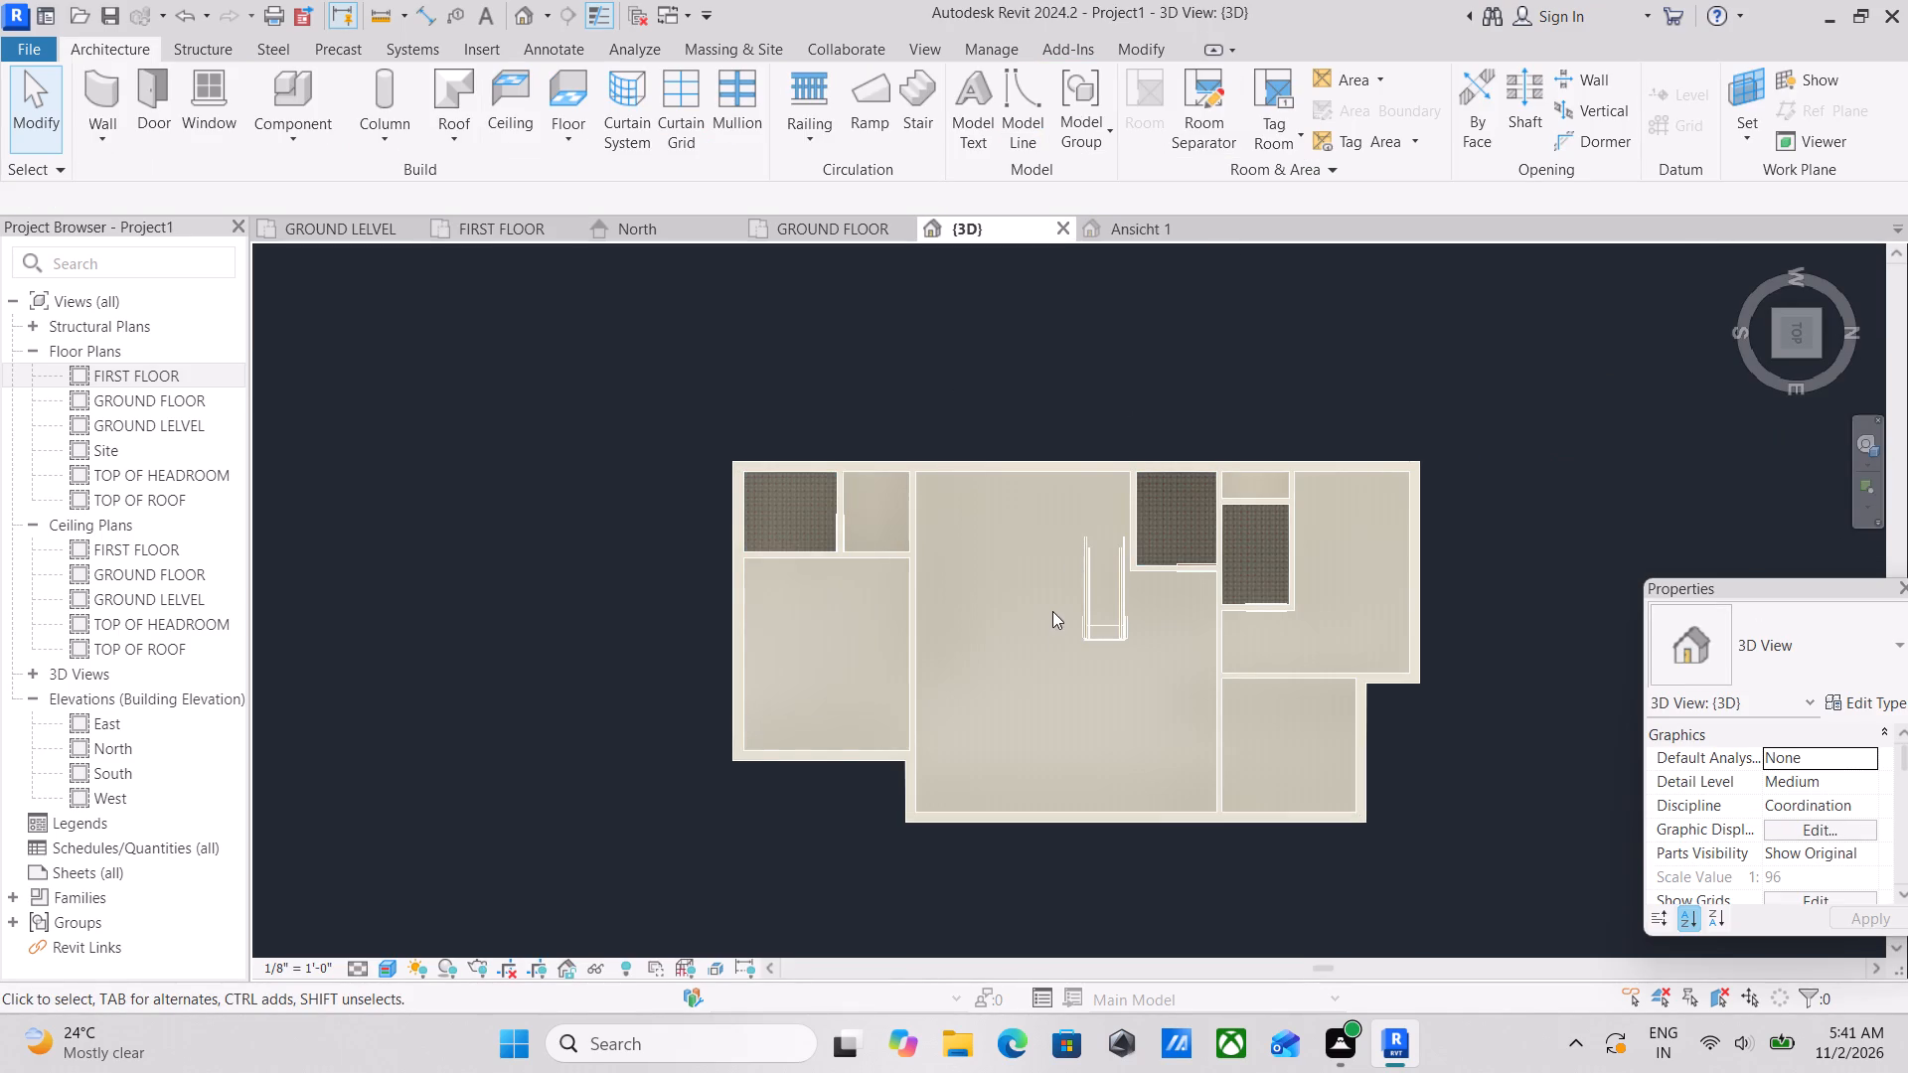
{"action": "scroll", "coordinate": [966, 704], "scroll_direction": "down", "scroll_amount": 1}
{"action": "middle_click_drag", "start_coordinate": [965, 704], "coordinate": [1145, 555]}
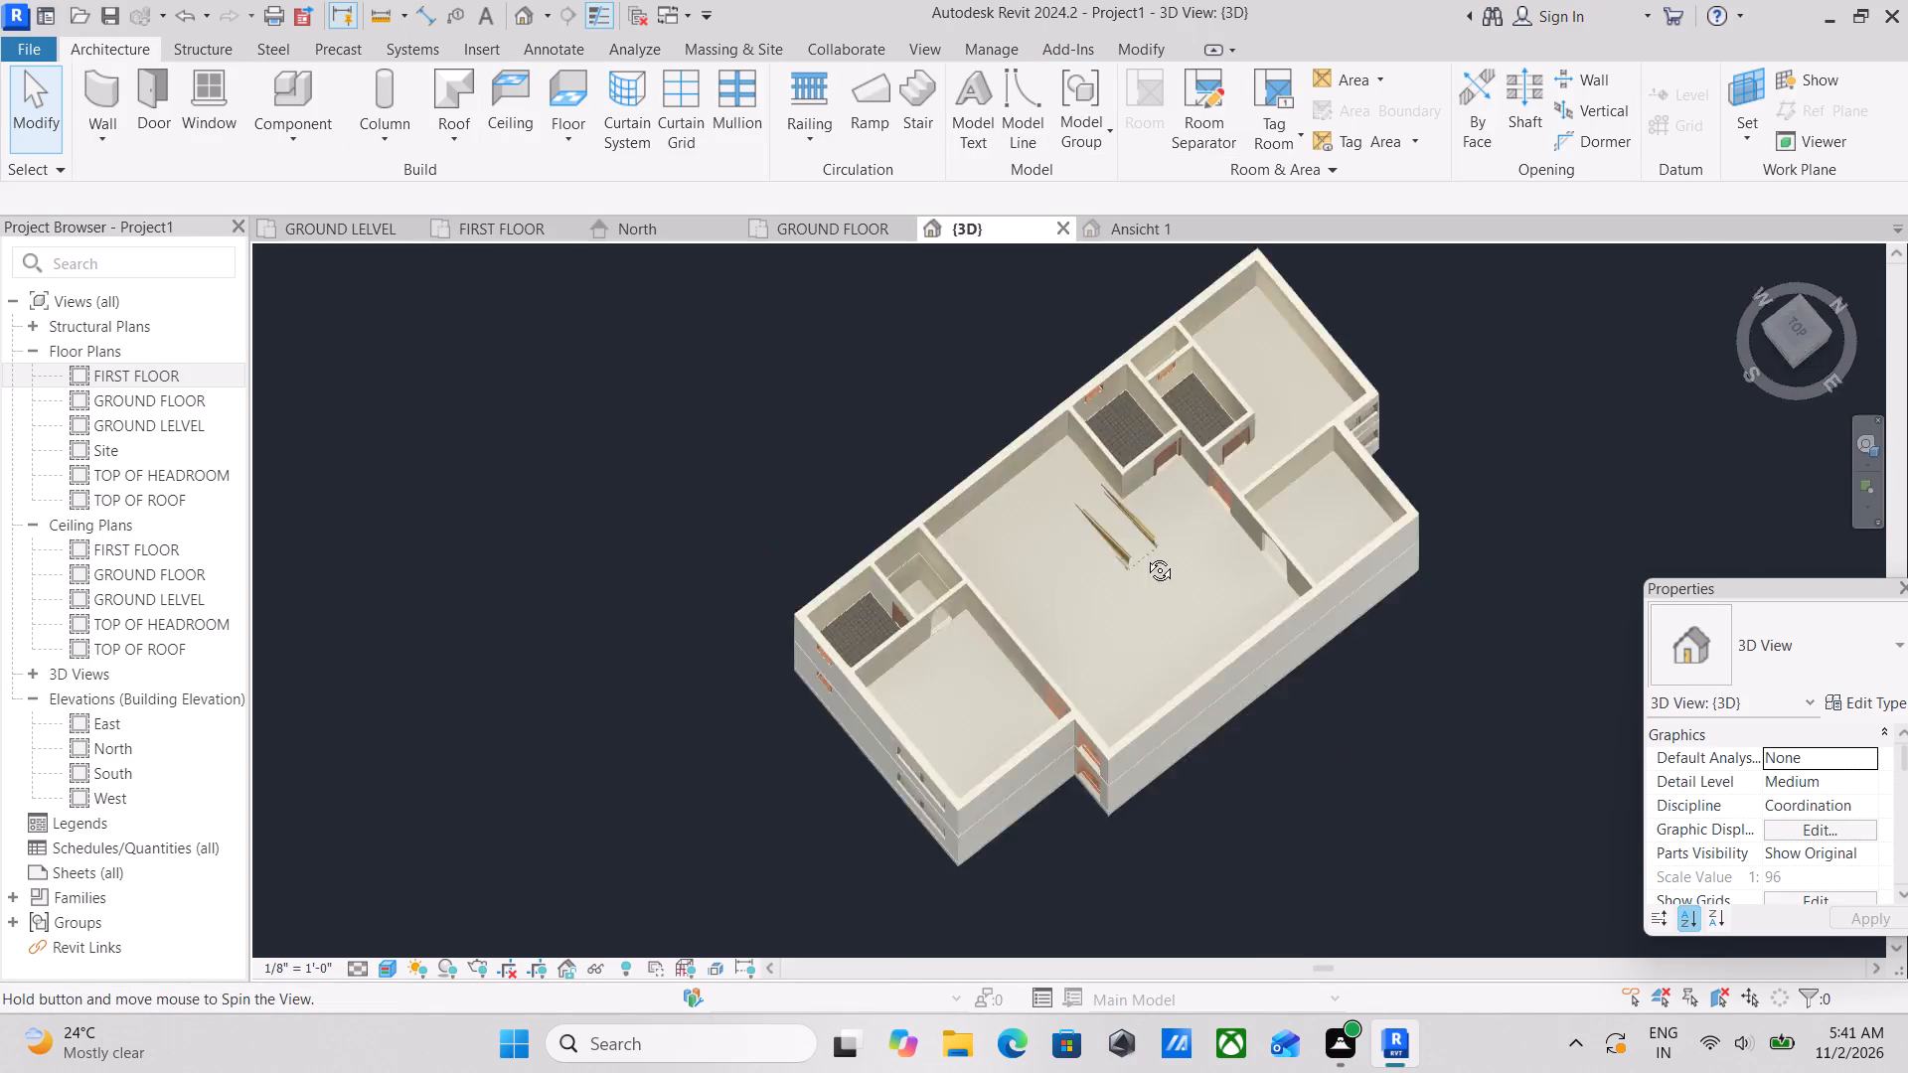
{"action": "middle_click_drag", "start_coordinate": [1145, 555], "coordinate": [1258, 614]}
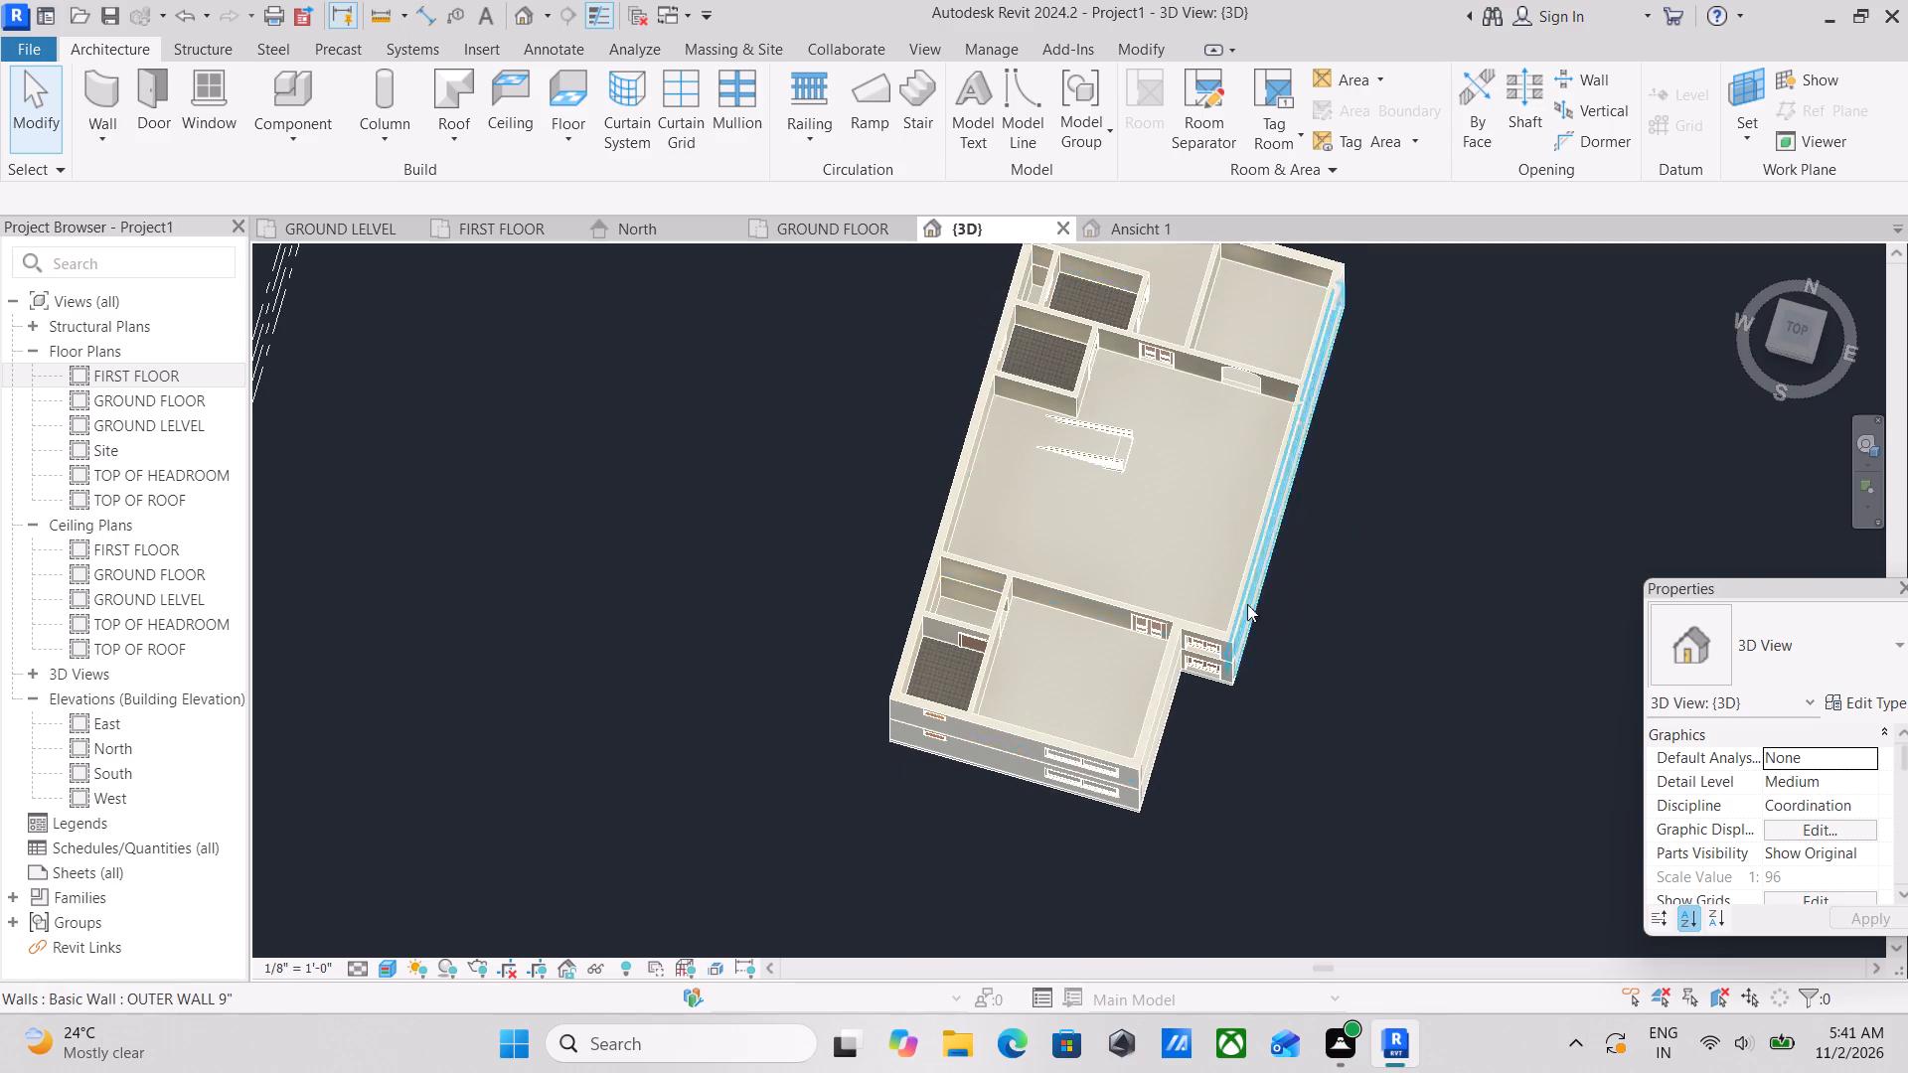
{"action": "scroll", "coordinate": [1082, 495], "scroll_direction": "down", "scroll_amount": 1}
{"action": "middle_click_drag", "start_coordinate": [1082, 495], "coordinate": [1085, 522]}
Undo finishing the bathroom floor sketch, finish it again without attaching the walls, and clear the selection.
{"action": "key", "text": "ctrl+z"}
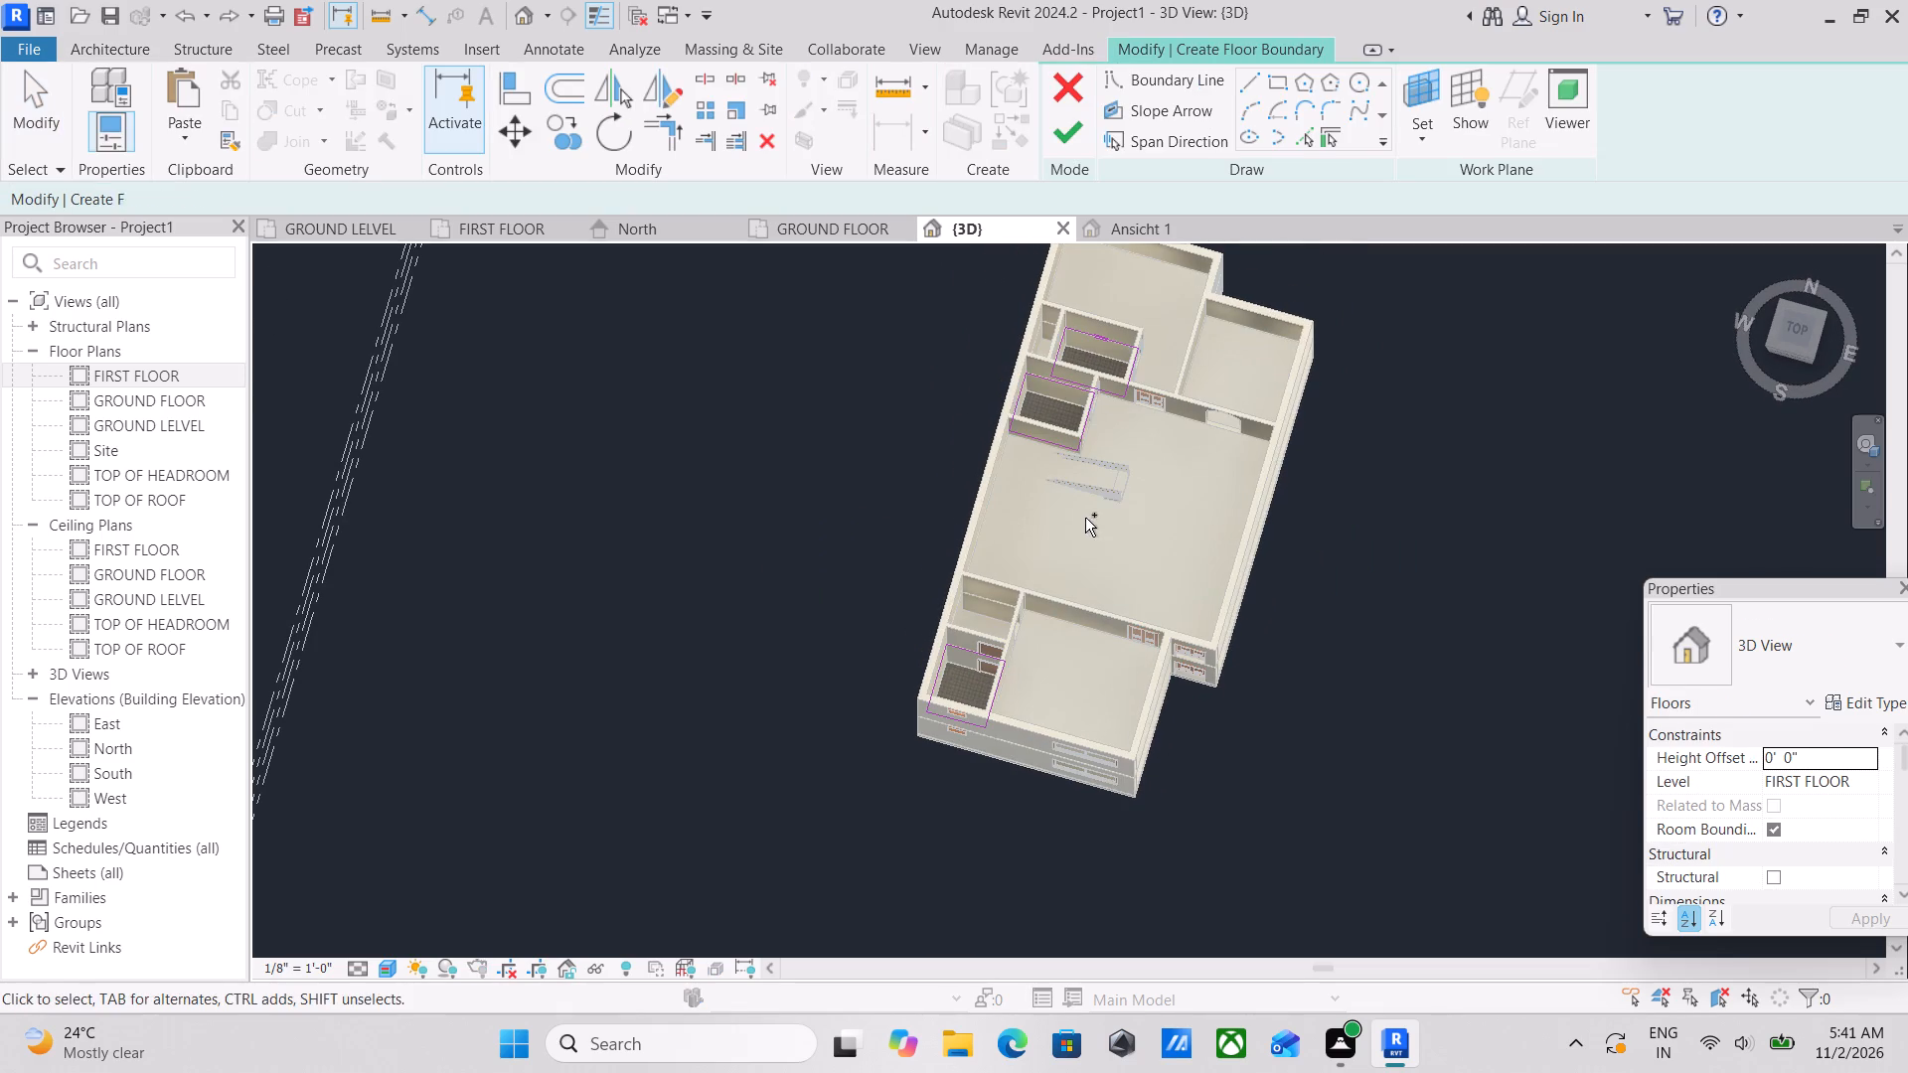
{"action": "key", "text": "z"}
{"action": "scroll", "coordinate": [1113, 446], "scroll_direction": "down", "scroll_amount": 1}
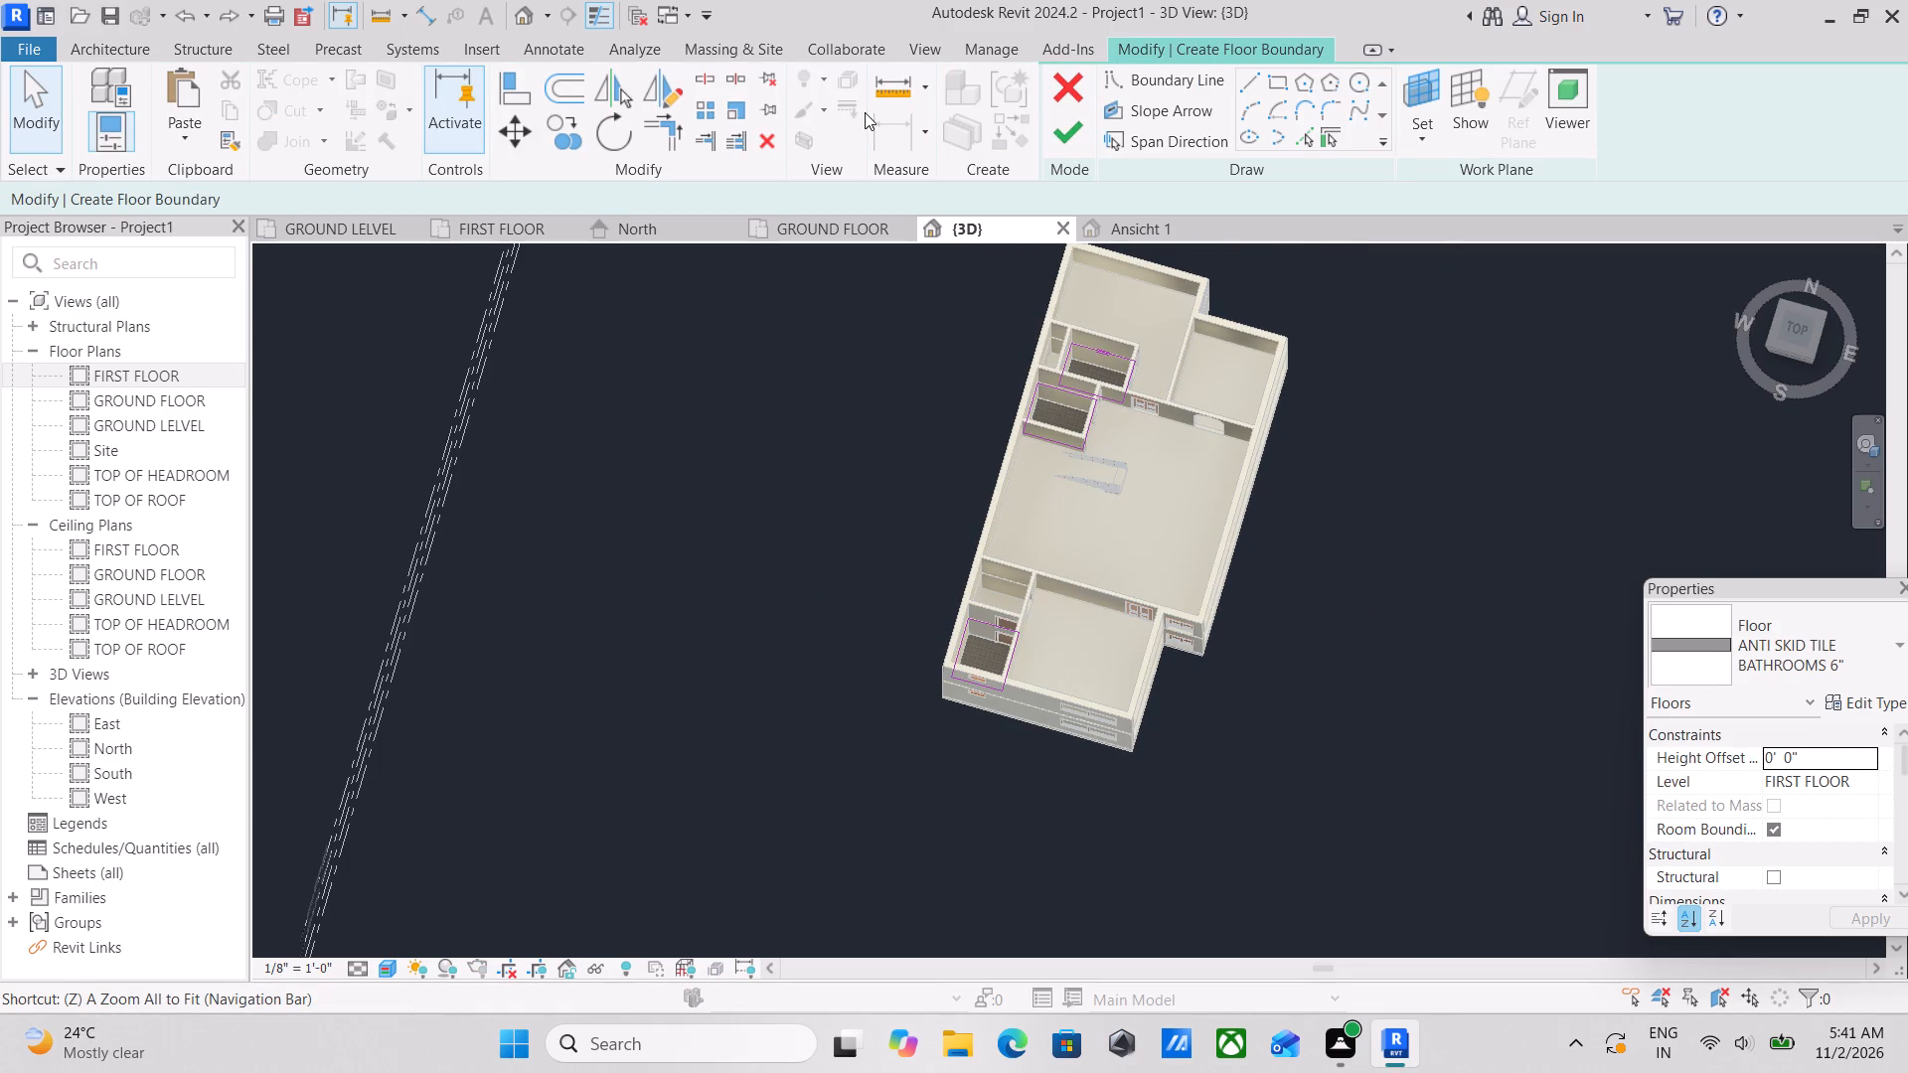
{"action": "scroll", "coordinate": [865, 112], "scroll_direction": "up", "scroll_amount": 3}
{"action": "scroll", "coordinate": [1091, 362], "scroll_direction": "up", "scroll_amount": 7}
{"action": "scroll", "coordinate": [1044, 442], "scroll_direction": "up", "scroll_amount": 4}
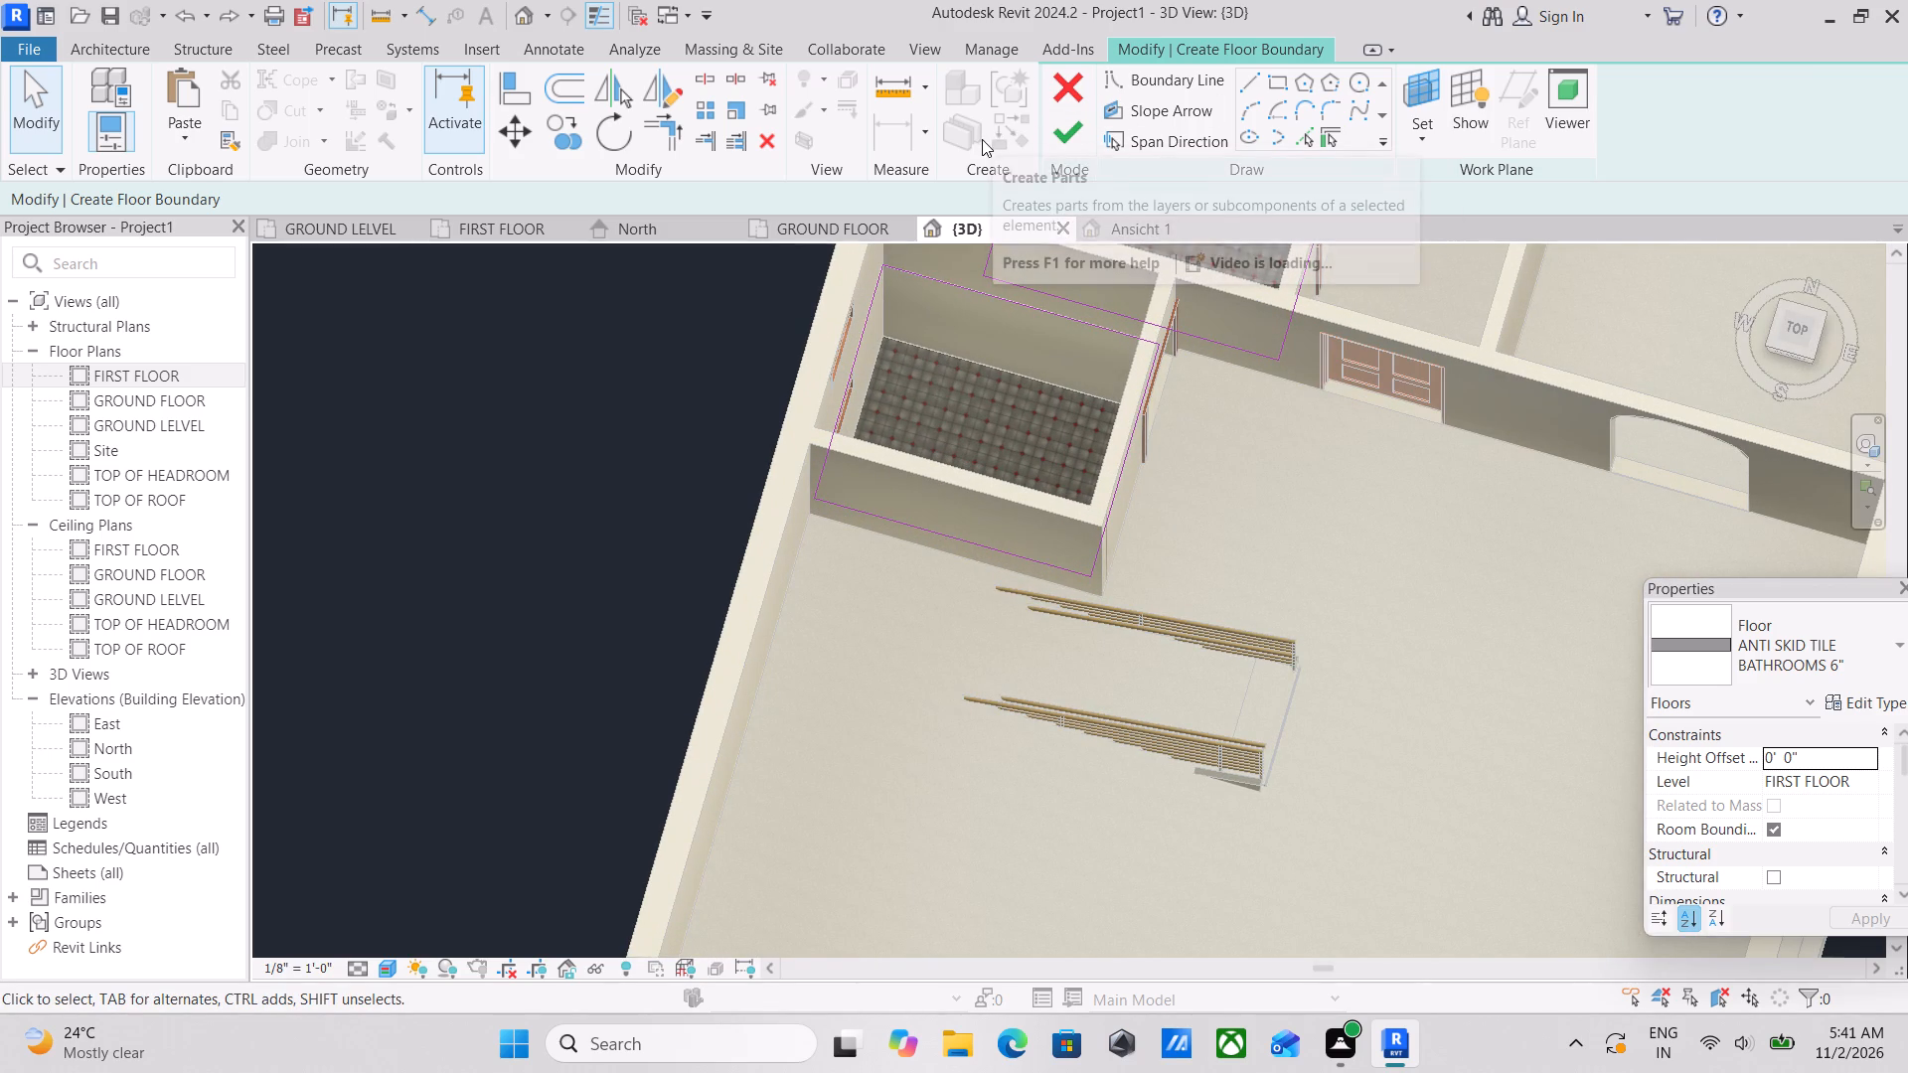
{"action": "left_click", "coordinate": [1062, 138]}
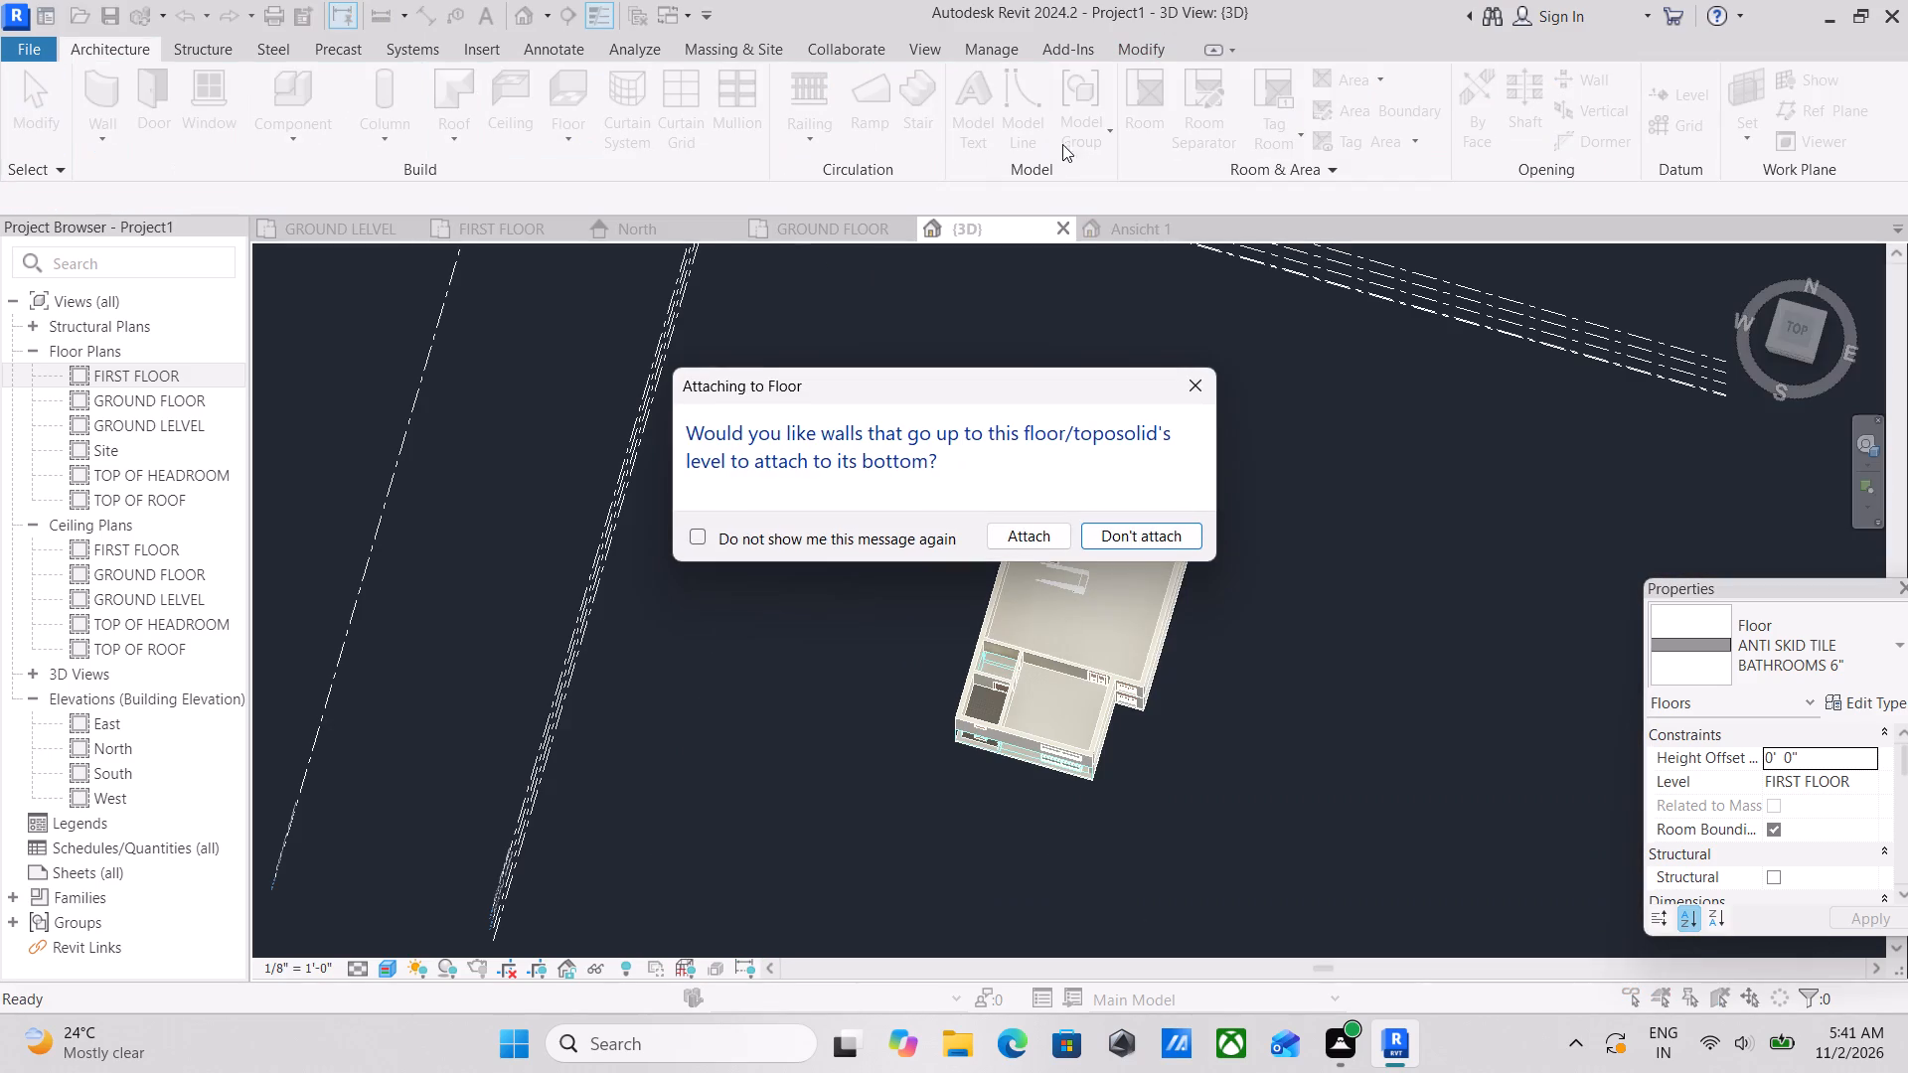
{"action": "left_click", "coordinate": [1130, 536]}
{"action": "scroll", "coordinate": [811, 626], "scroll_direction": "up", "scroll_amount": 2}
{"action": "scroll", "coordinate": [1139, 379], "scroll_direction": "up", "scroll_amount": 1}
{"action": "middle_click_drag", "start_coordinate": [1138, 374], "coordinate": [1014, 578]}
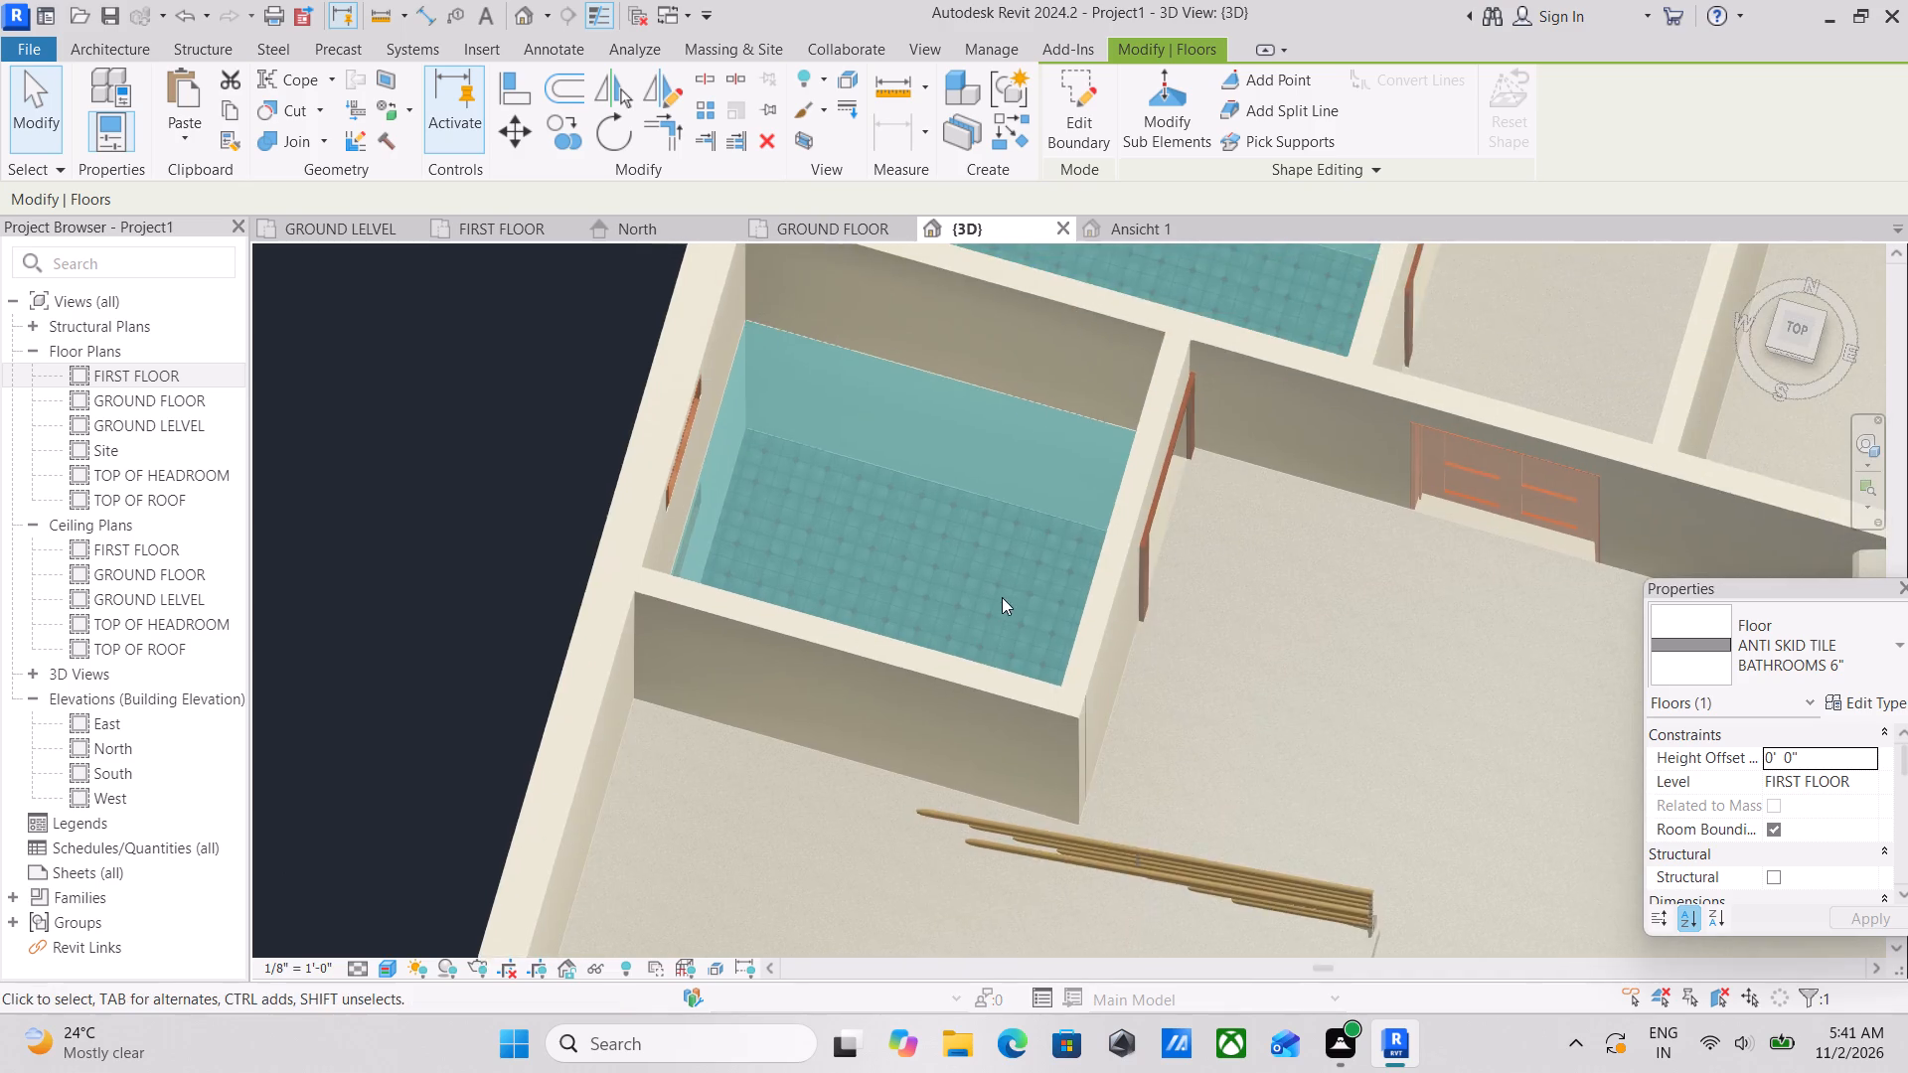
{"action": "scroll", "coordinate": [1012, 573], "scroll_direction": "down", "scroll_amount": 3}
{"action": "middle_click", "coordinate": [1012, 573]}
{"action": "key", "text": "Escape"}
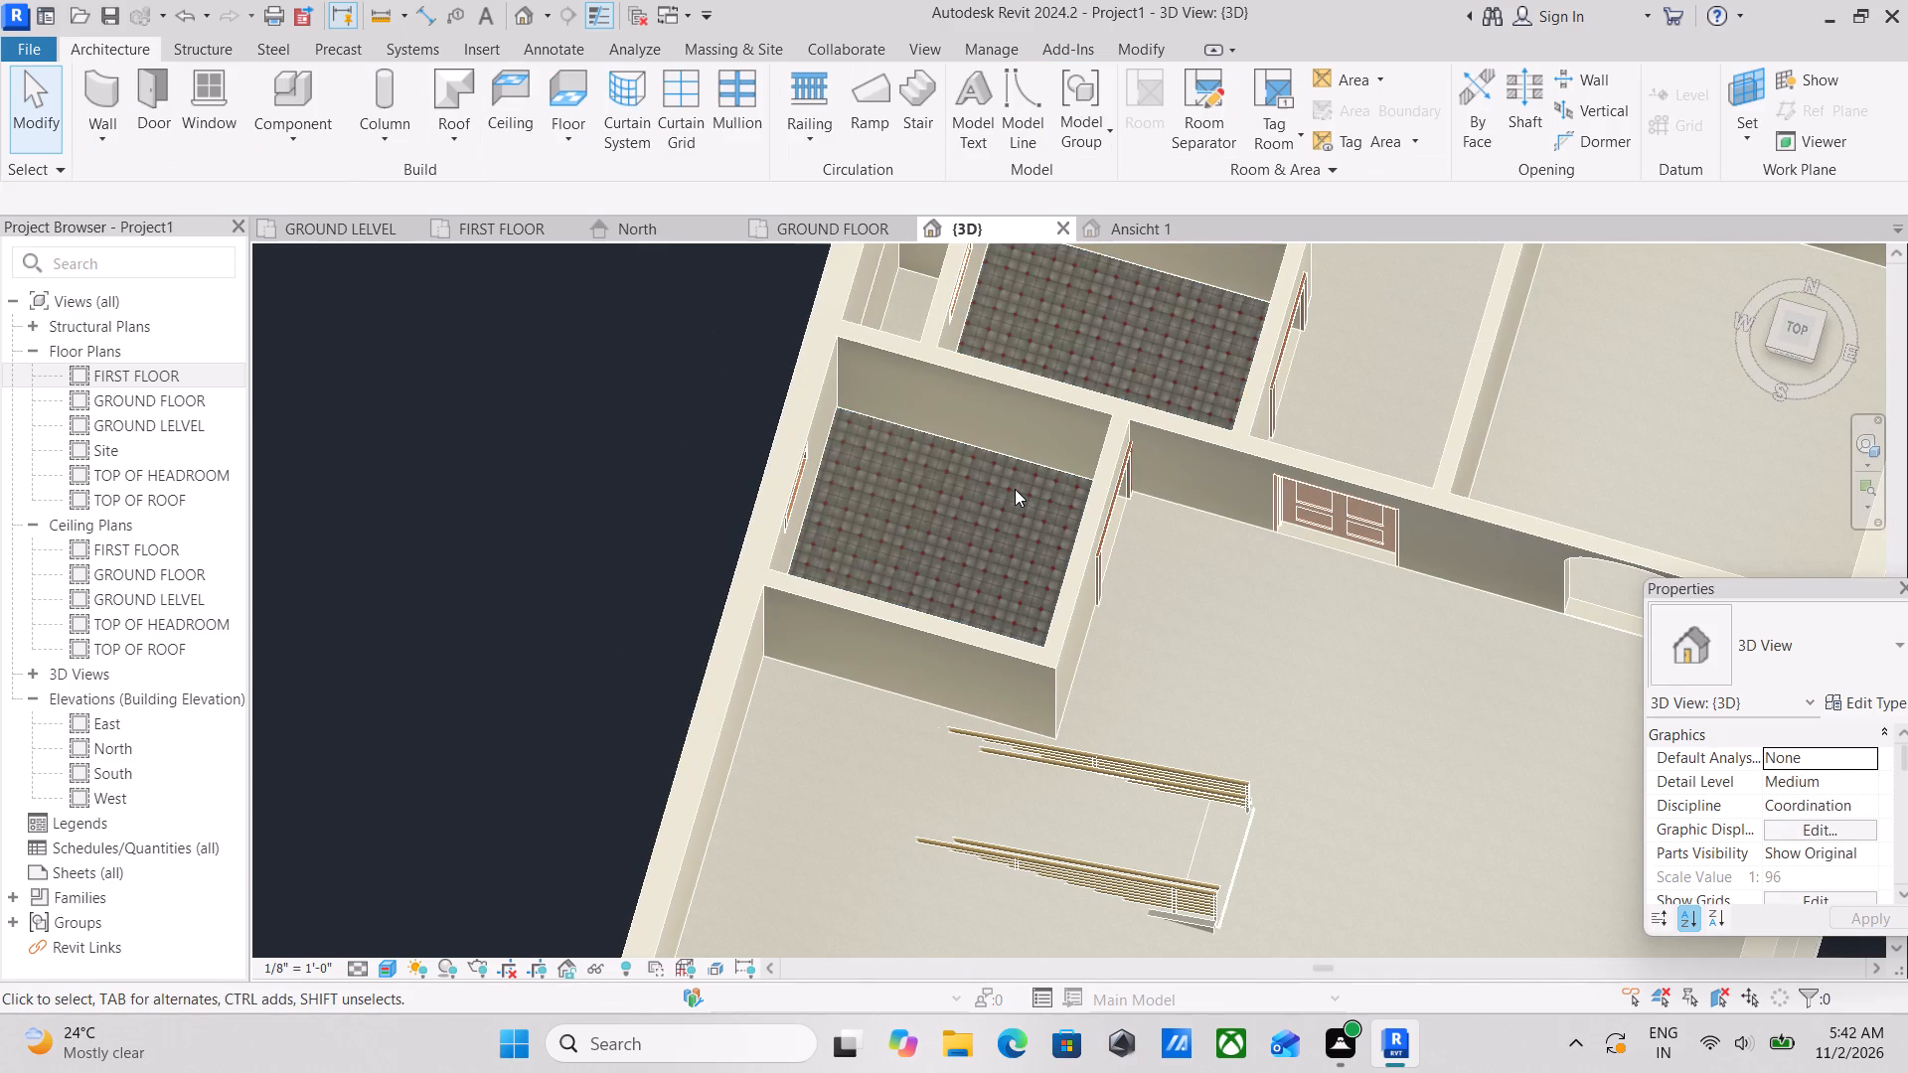
Examine the southern rooms, the tiled southwest bathroom and the stair hall in the 3D view.
{"action": "scroll", "coordinate": [1015, 489], "scroll_direction": "down", "scroll_amount": 6}
{"action": "middle_click_drag", "start_coordinate": [1015, 489], "coordinate": [1108, 240]}
{"action": "scroll", "coordinate": [998, 531], "scroll_direction": "up", "scroll_amount": 3}
{"action": "scroll", "coordinate": [1000, 526], "scroll_direction": "down", "scroll_amount": 2}
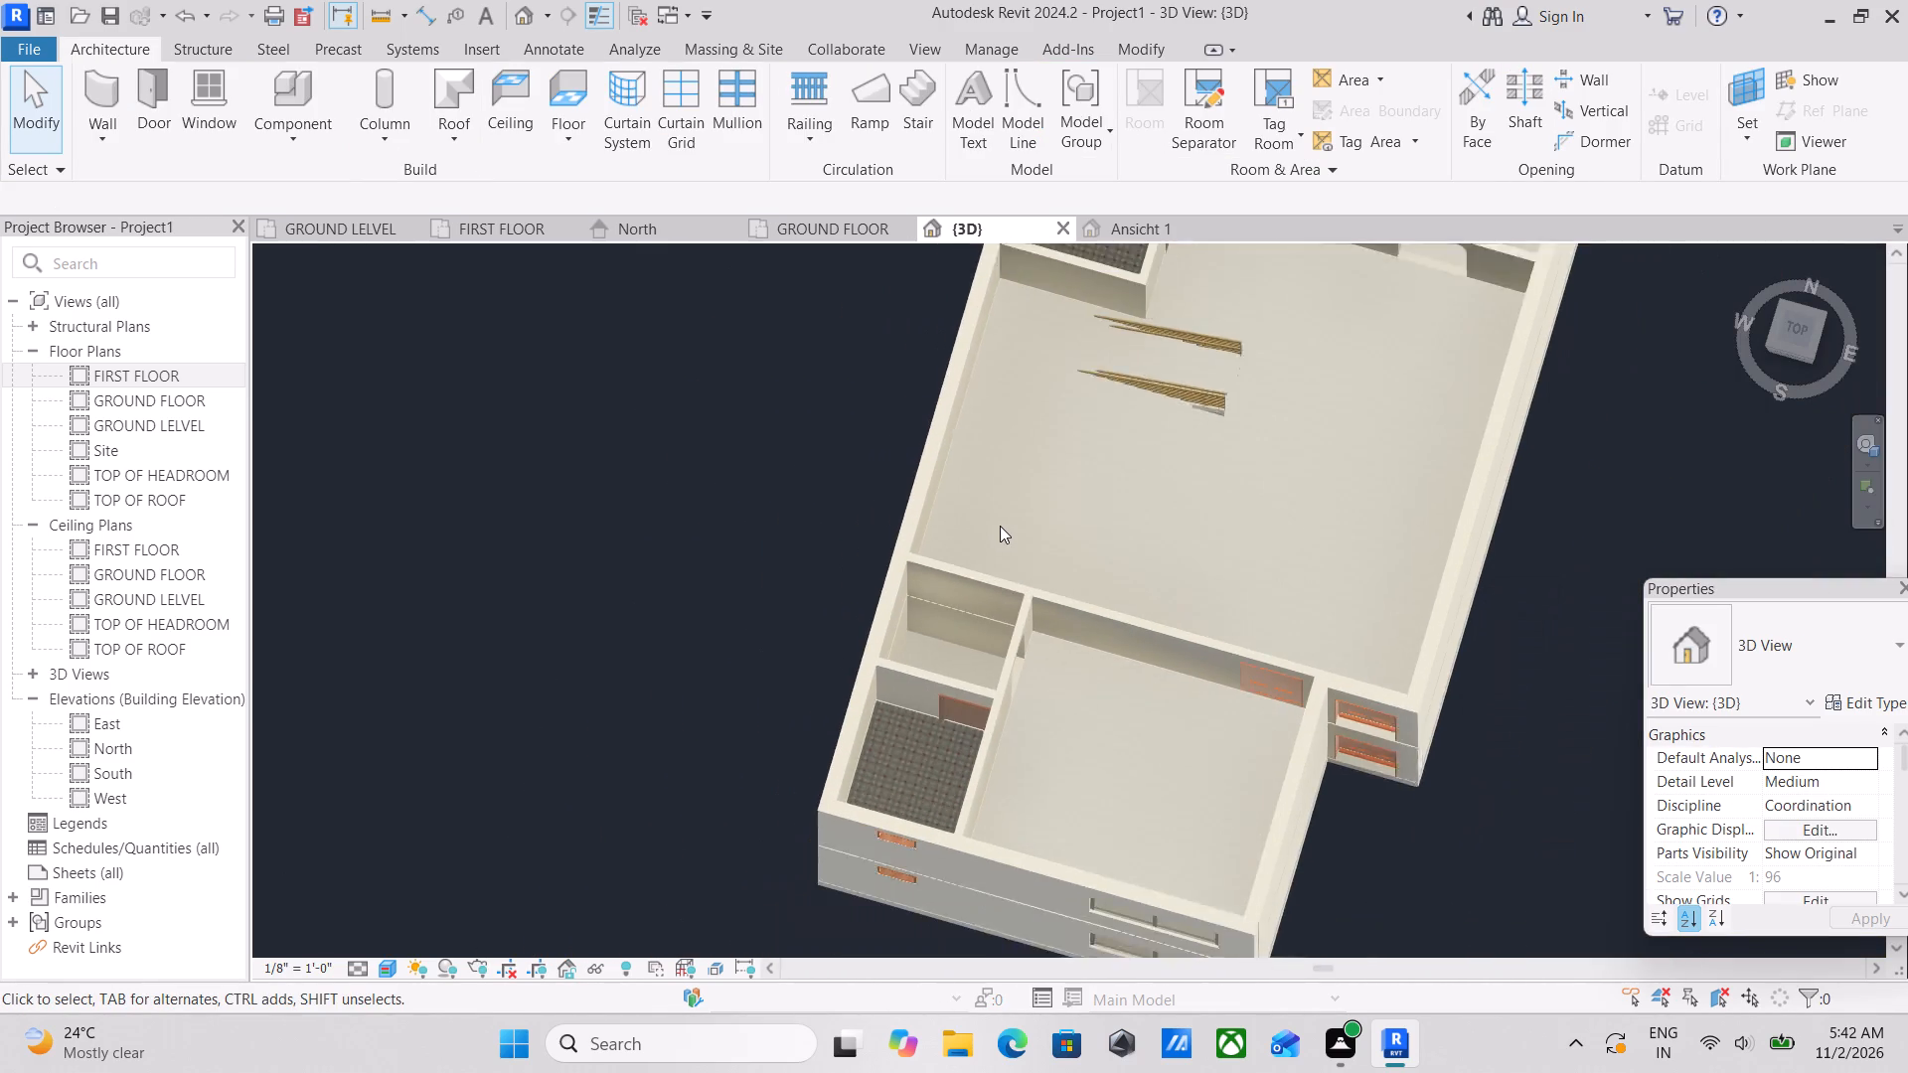
{"action": "scroll", "coordinate": [1000, 526], "scroll_direction": "down", "scroll_amount": 1}
{"action": "middle_click_drag", "start_coordinate": [1000, 526], "coordinate": [999, 546]}
{"action": "scroll", "coordinate": [1040, 606], "scroll_direction": "down", "scroll_amount": 1}
{"action": "middle_click_drag", "start_coordinate": [1040, 606], "coordinate": [1068, 437]}
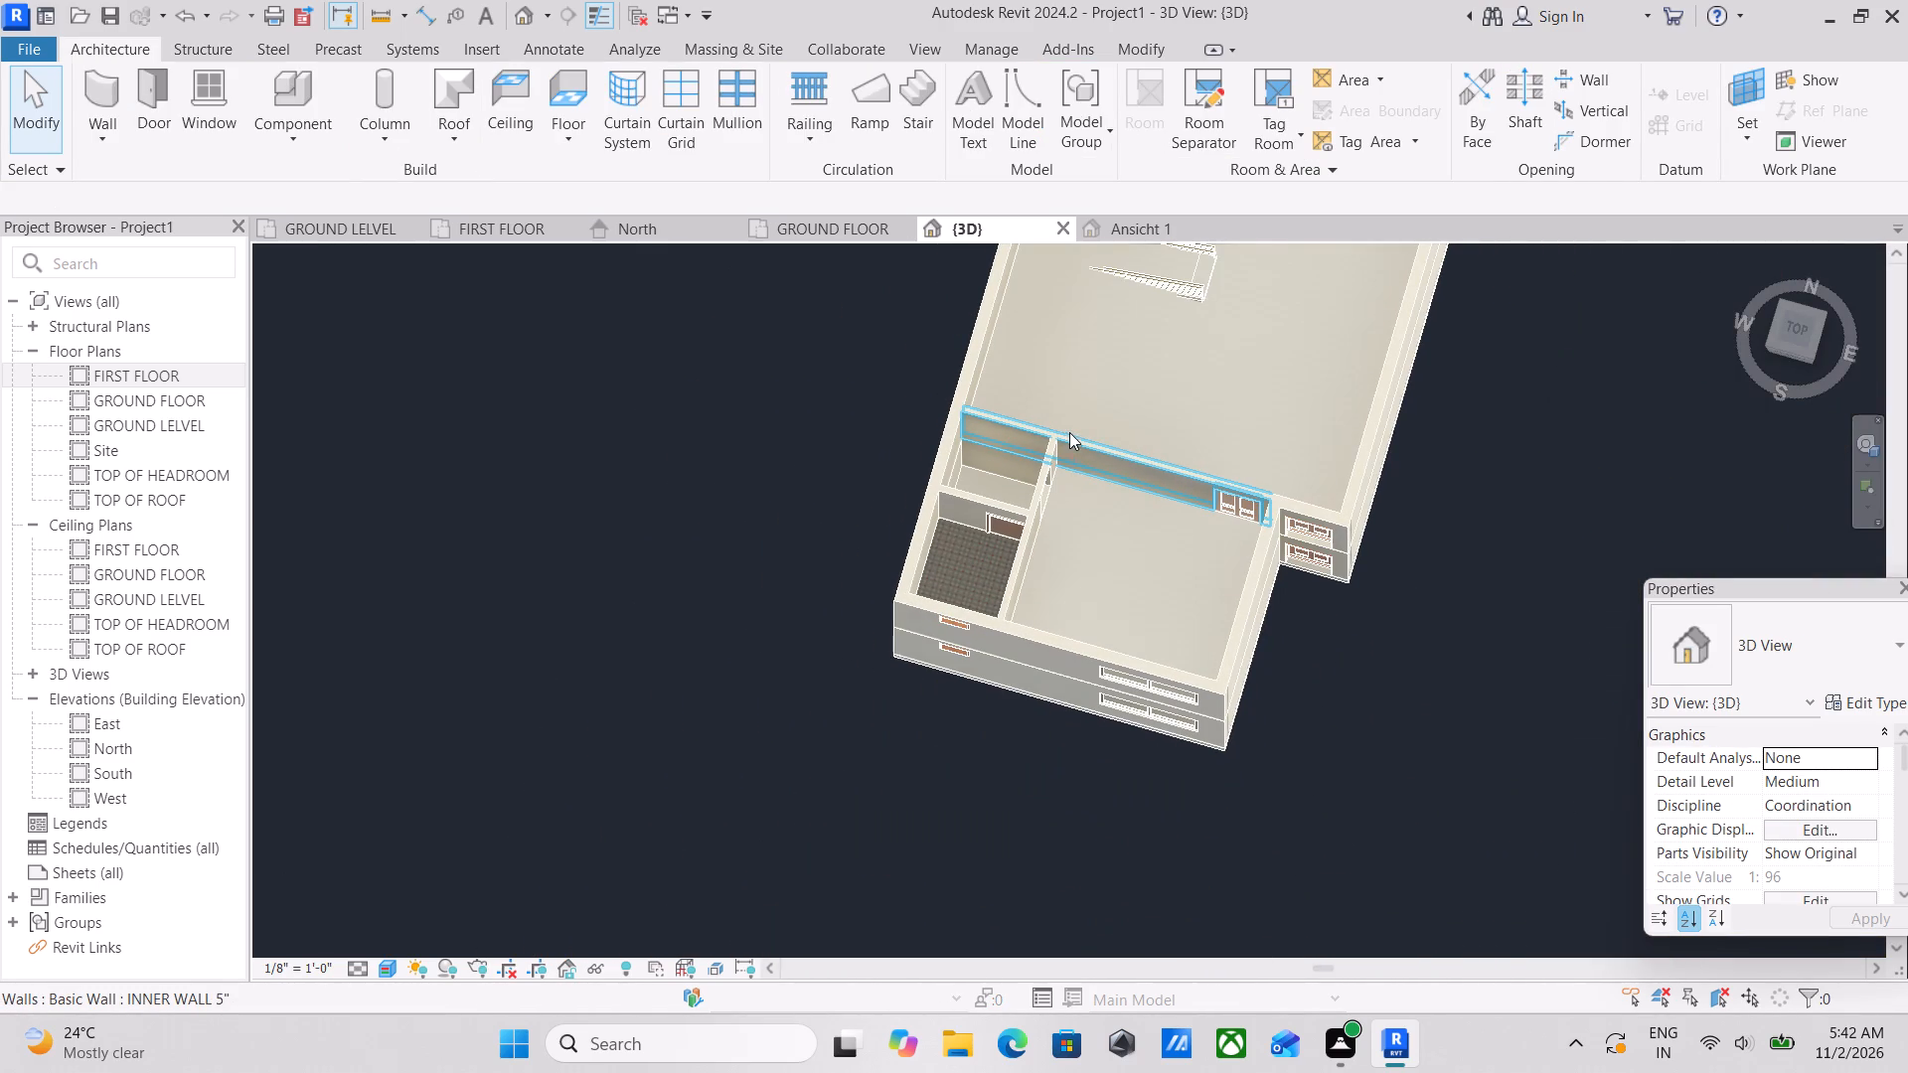
{"action": "middle_click_drag", "start_coordinate": [1127, 554], "coordinate": [1138, 593]}
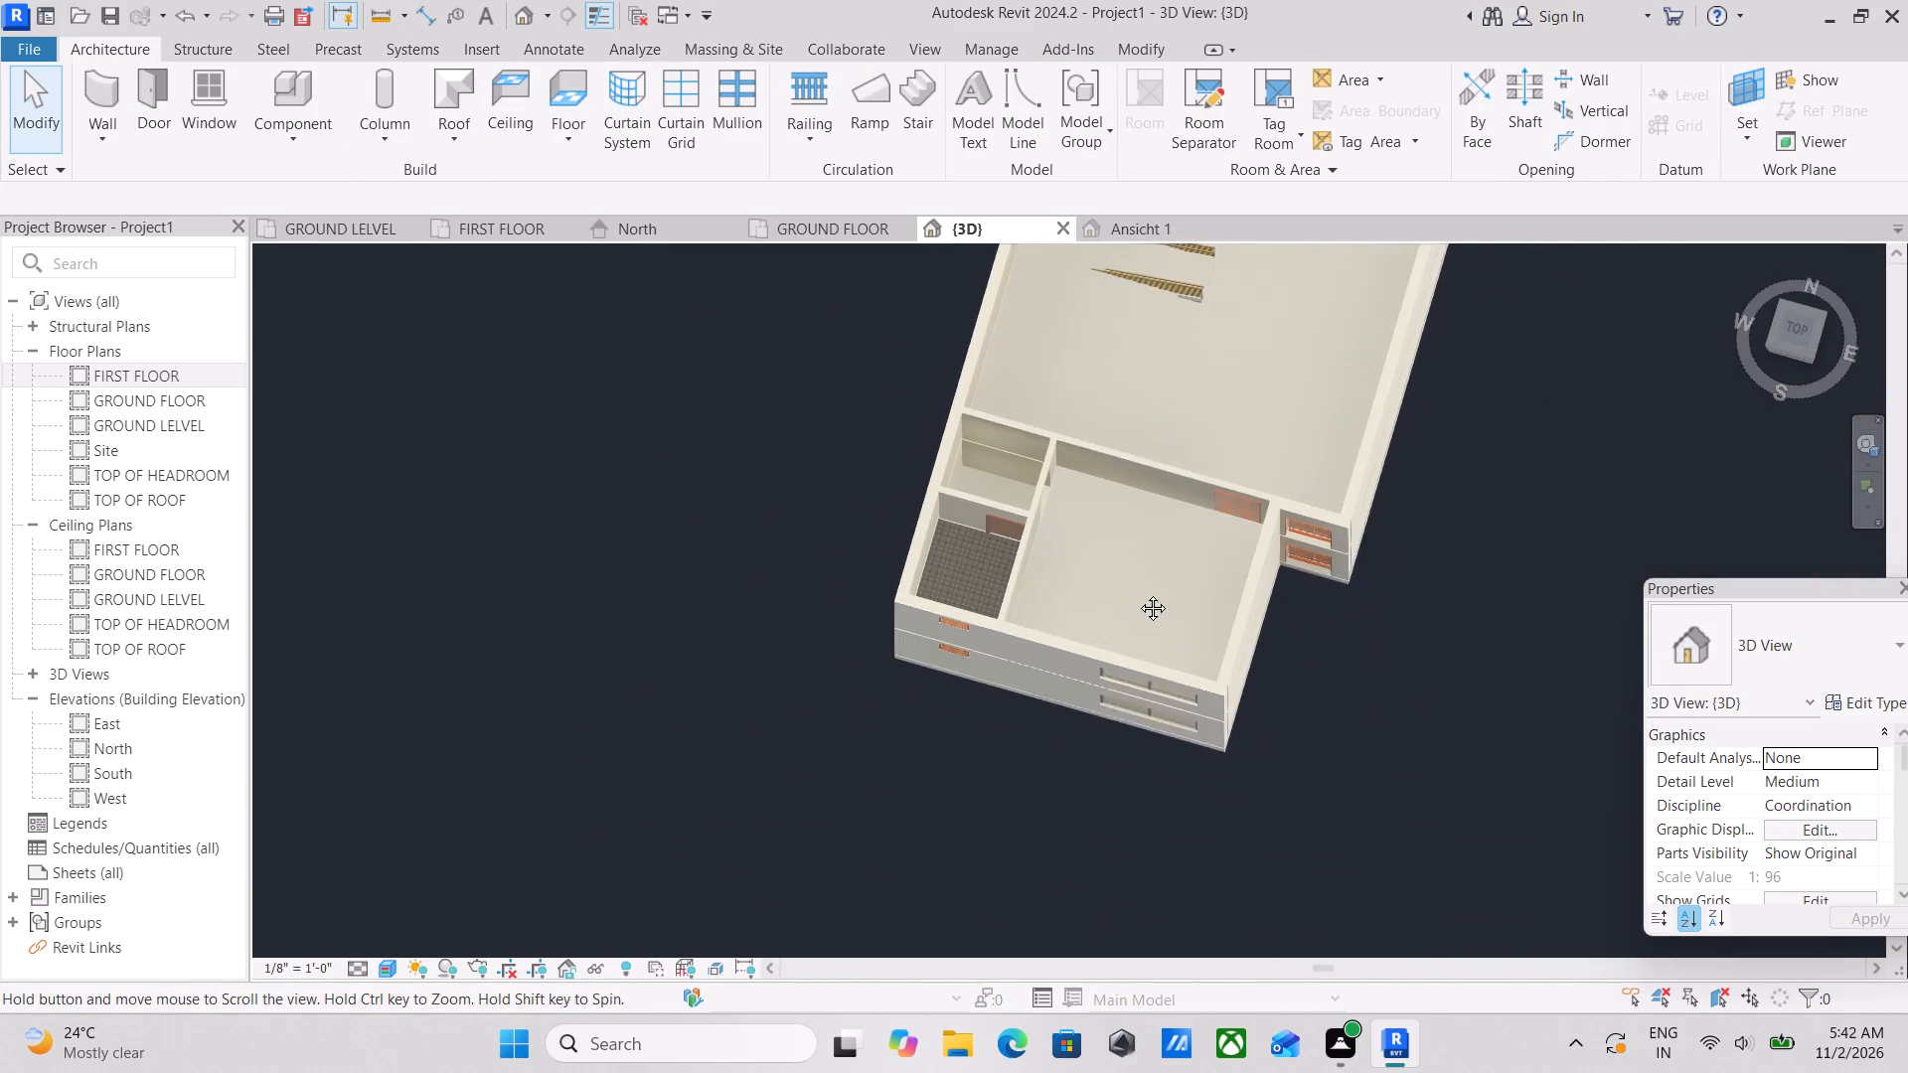
{"action": "middle_click_drag", "start_coordinate": [1138, 593], "coordinate": [1184, 710]}
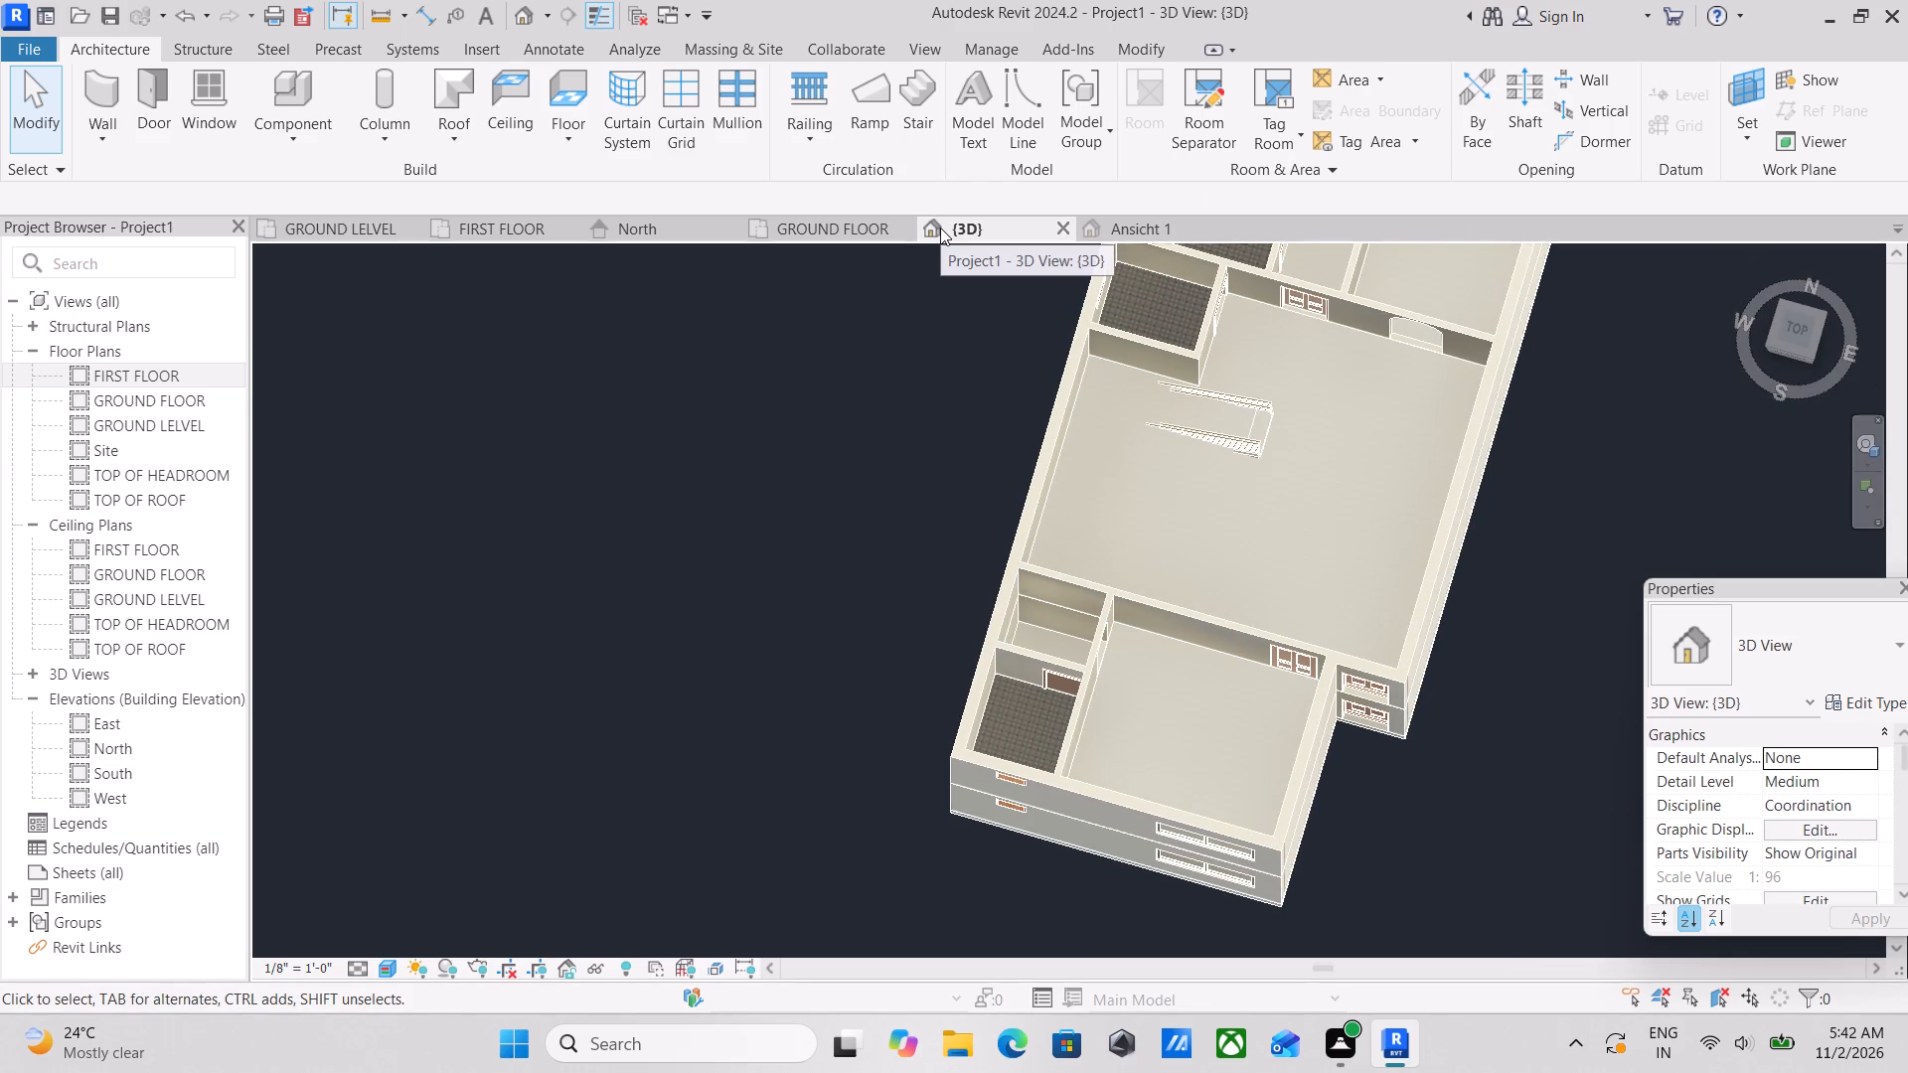
Examine the GROUND FLOOR plan around the southern rooms and outer door, and its overall layout.
{"action": "left_click", "coordinate": [816, 230]}
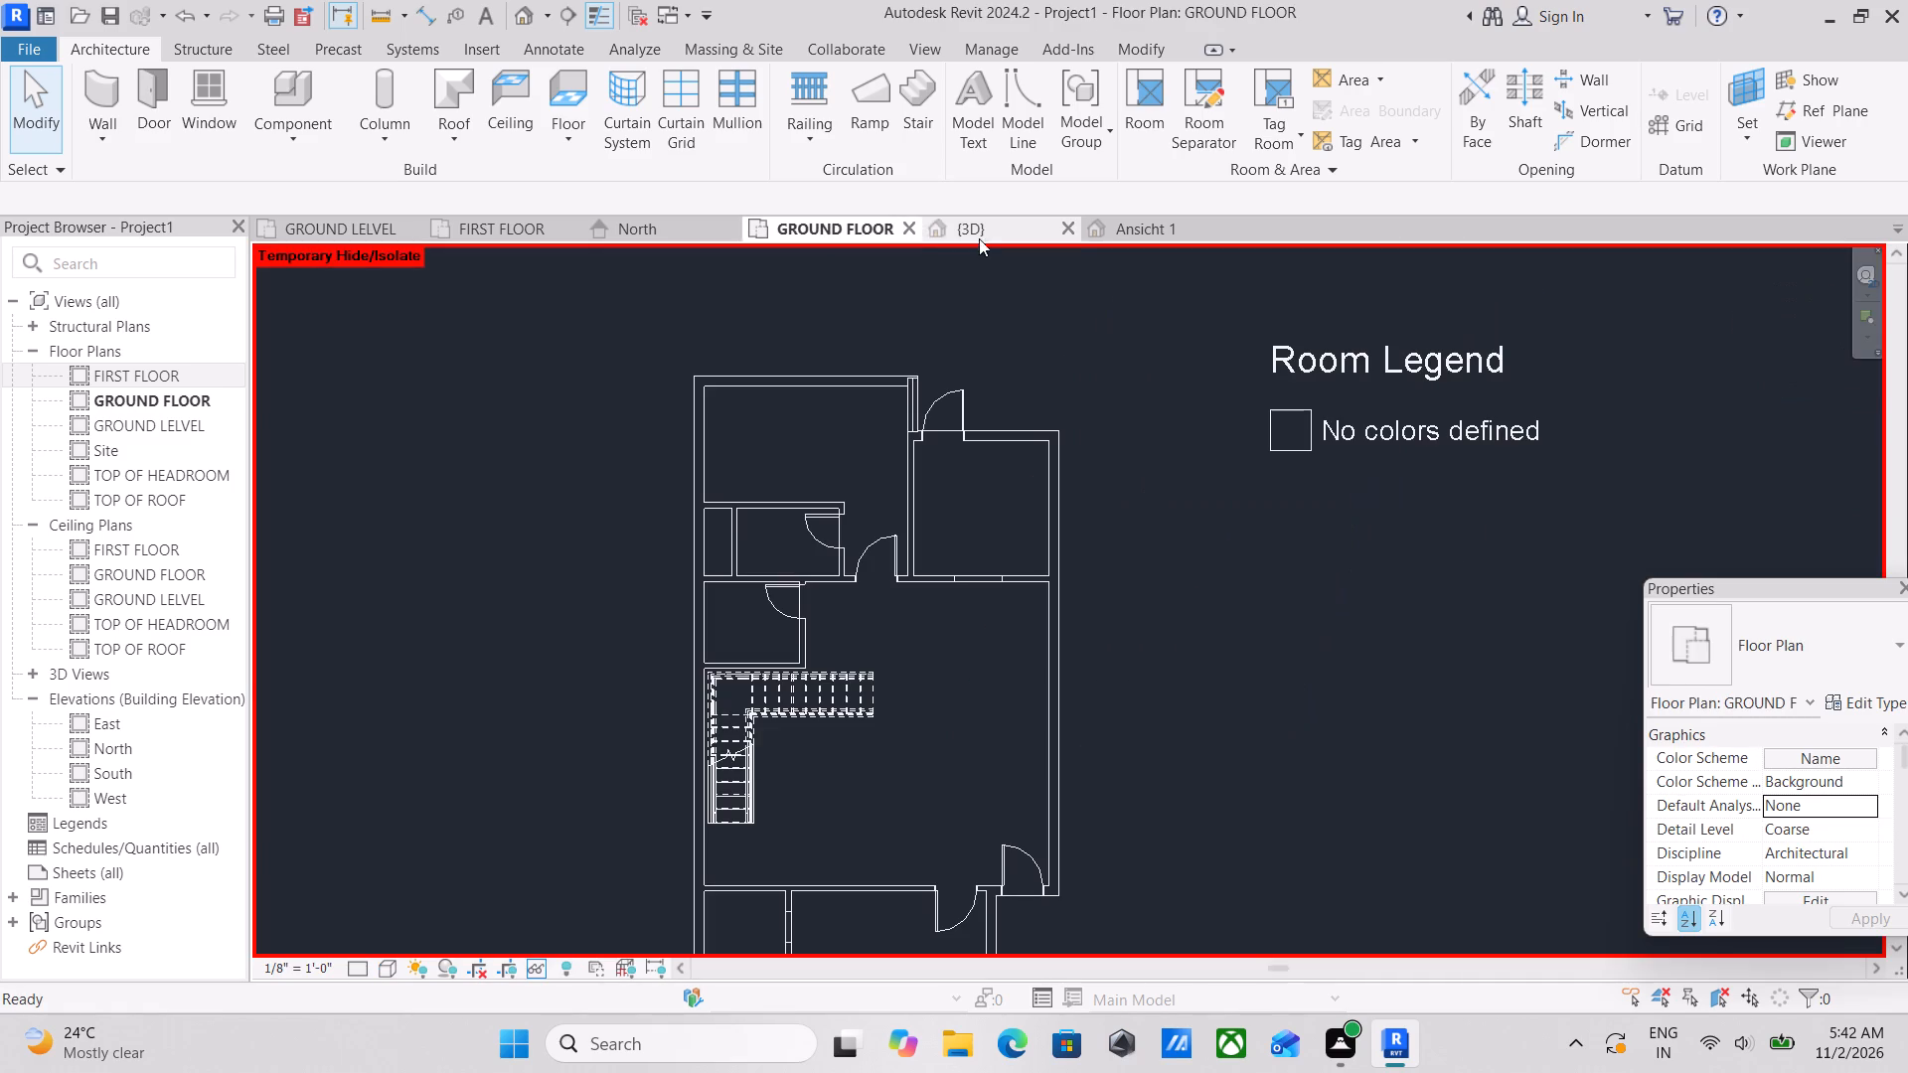
{"action": "left_click", "coordinate": [508, 216]}
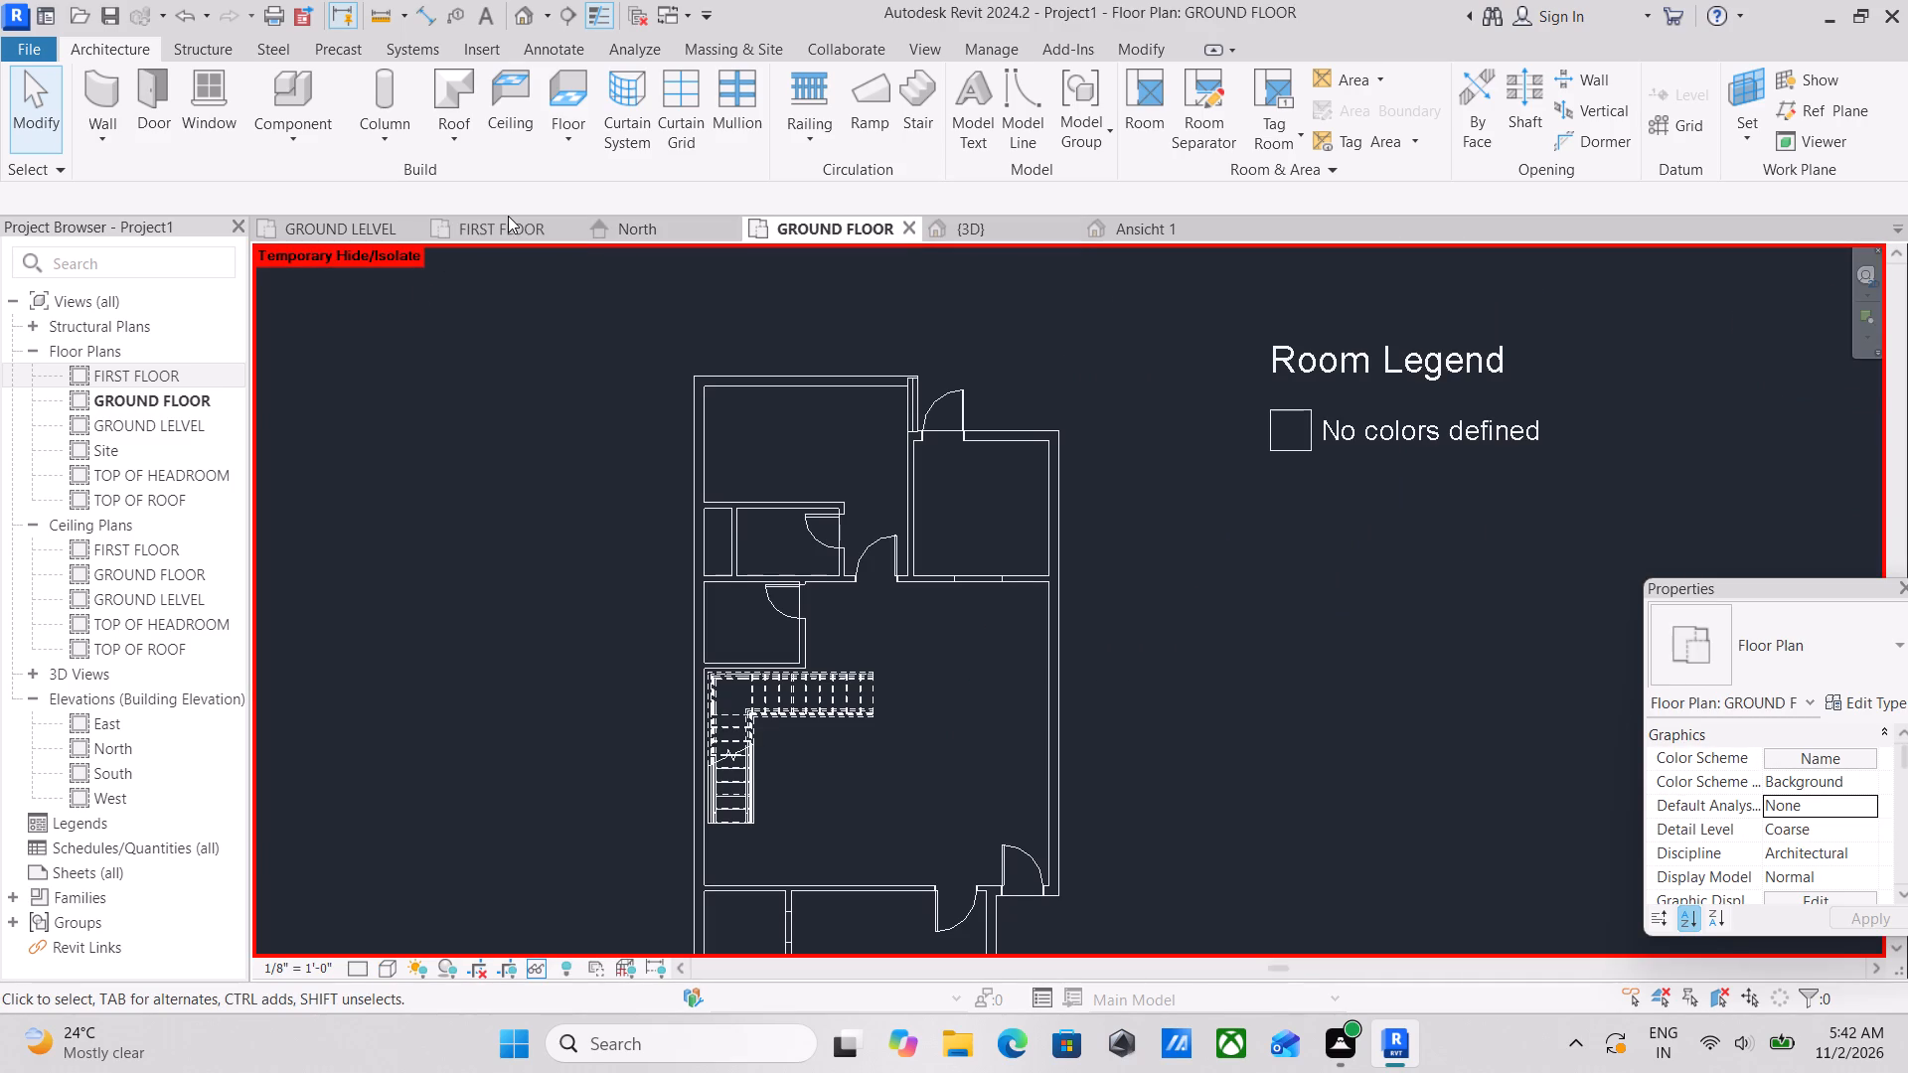
{"action": "middle_click_drag", "start_coordinate": [976, 551], "coordinate": [997, 277]}
{"action": "scroll", "coordinate": [976, 551], "scroll_direction": "up", "scroll_amount": 1}
{"action": "scroll", "coordinate": [1083, 521], "scroll_direction": "down", "scroll_amount": 2}
{"action": "middle_click_drag", "start_coordinate": [1084, 526], "coordinate": [956, 393]}
{"action": "scroll", "coordinate": [886, 568], "scroll_direction": "up", "scroll_amount": 2}
{"action": "scroll", "coordinate": [988, 494], "scroll_direction": "up", "scroll_amount": 4}
{"action": "middle_click_drag", "start_coordinate": [945, 531], "coordinate": [963, 590]}
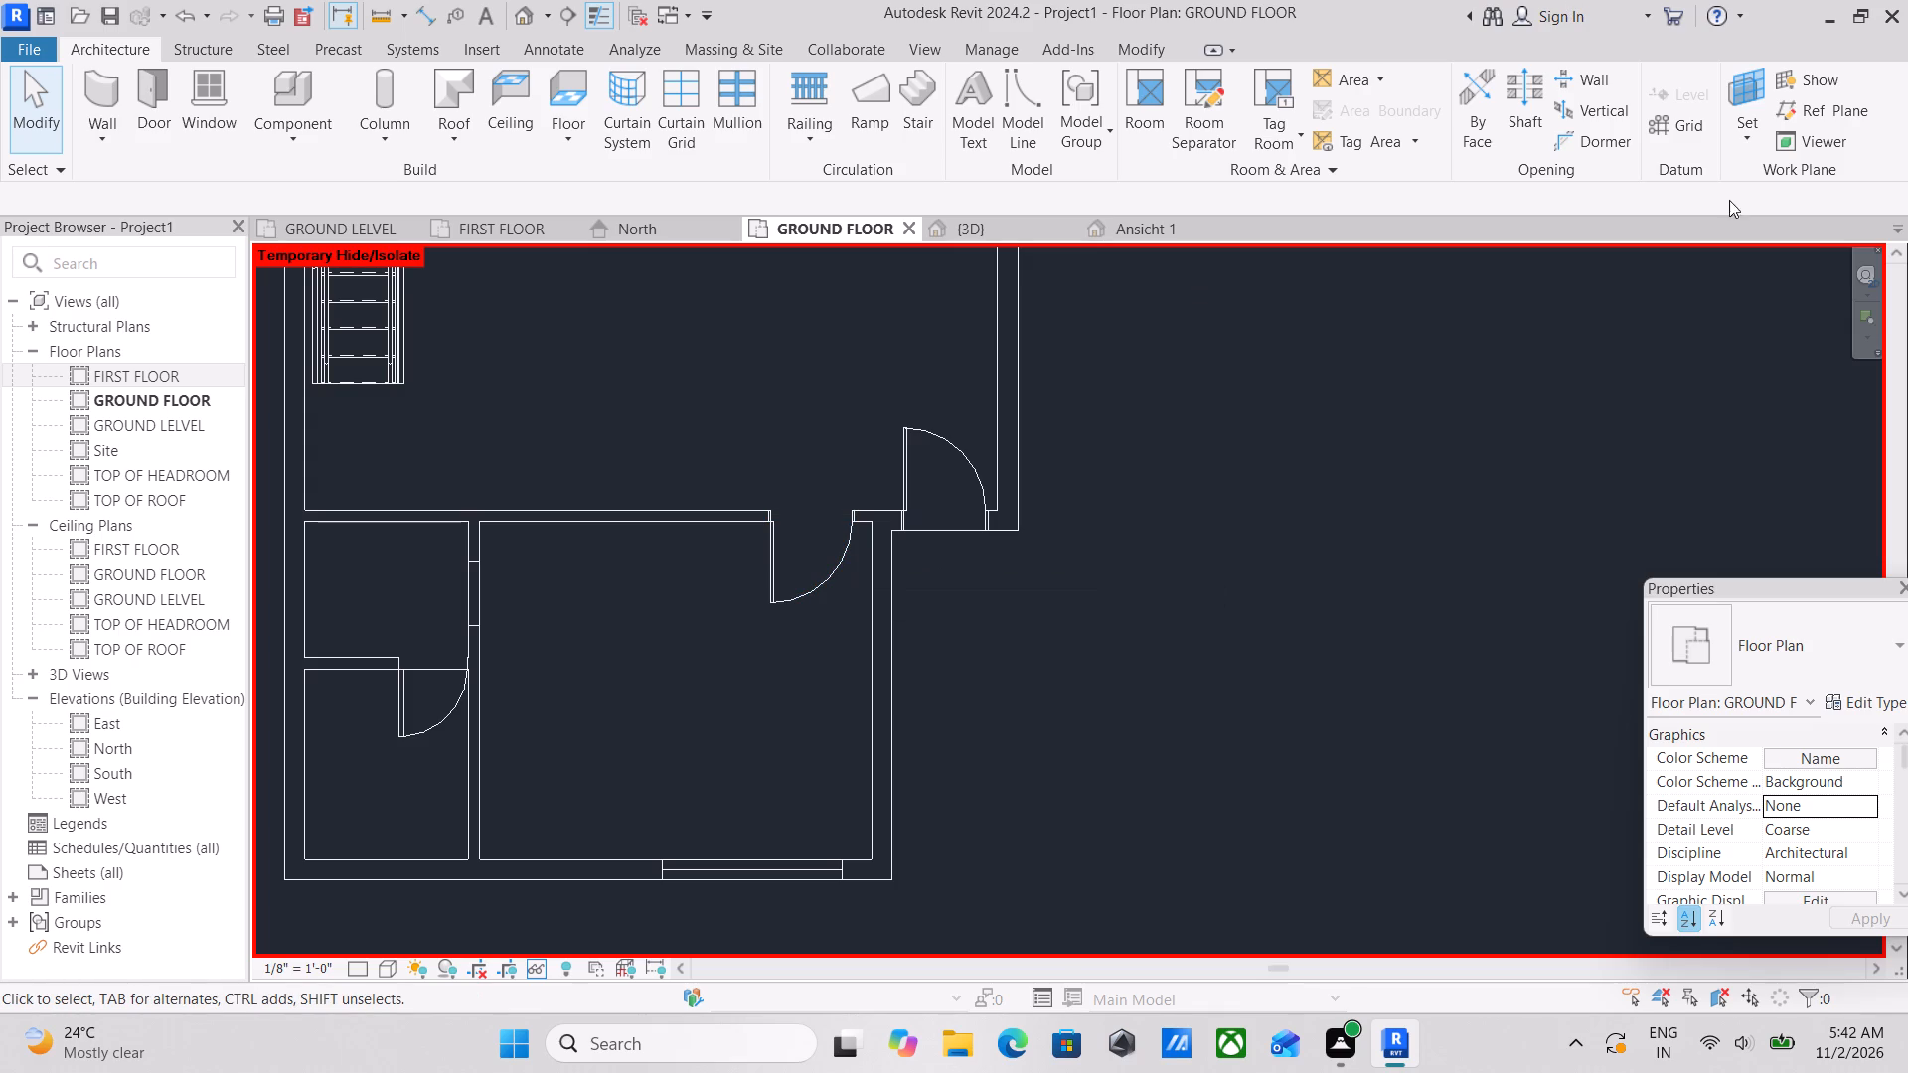
{"action": "middle_click_drag", "start_coordinate": [962, 506], "coordinate": [1127, 497]}
{"action": "scroll", "coordinate": [1194, 564], "scroll_direction": "down", "scroll_amount": 3}
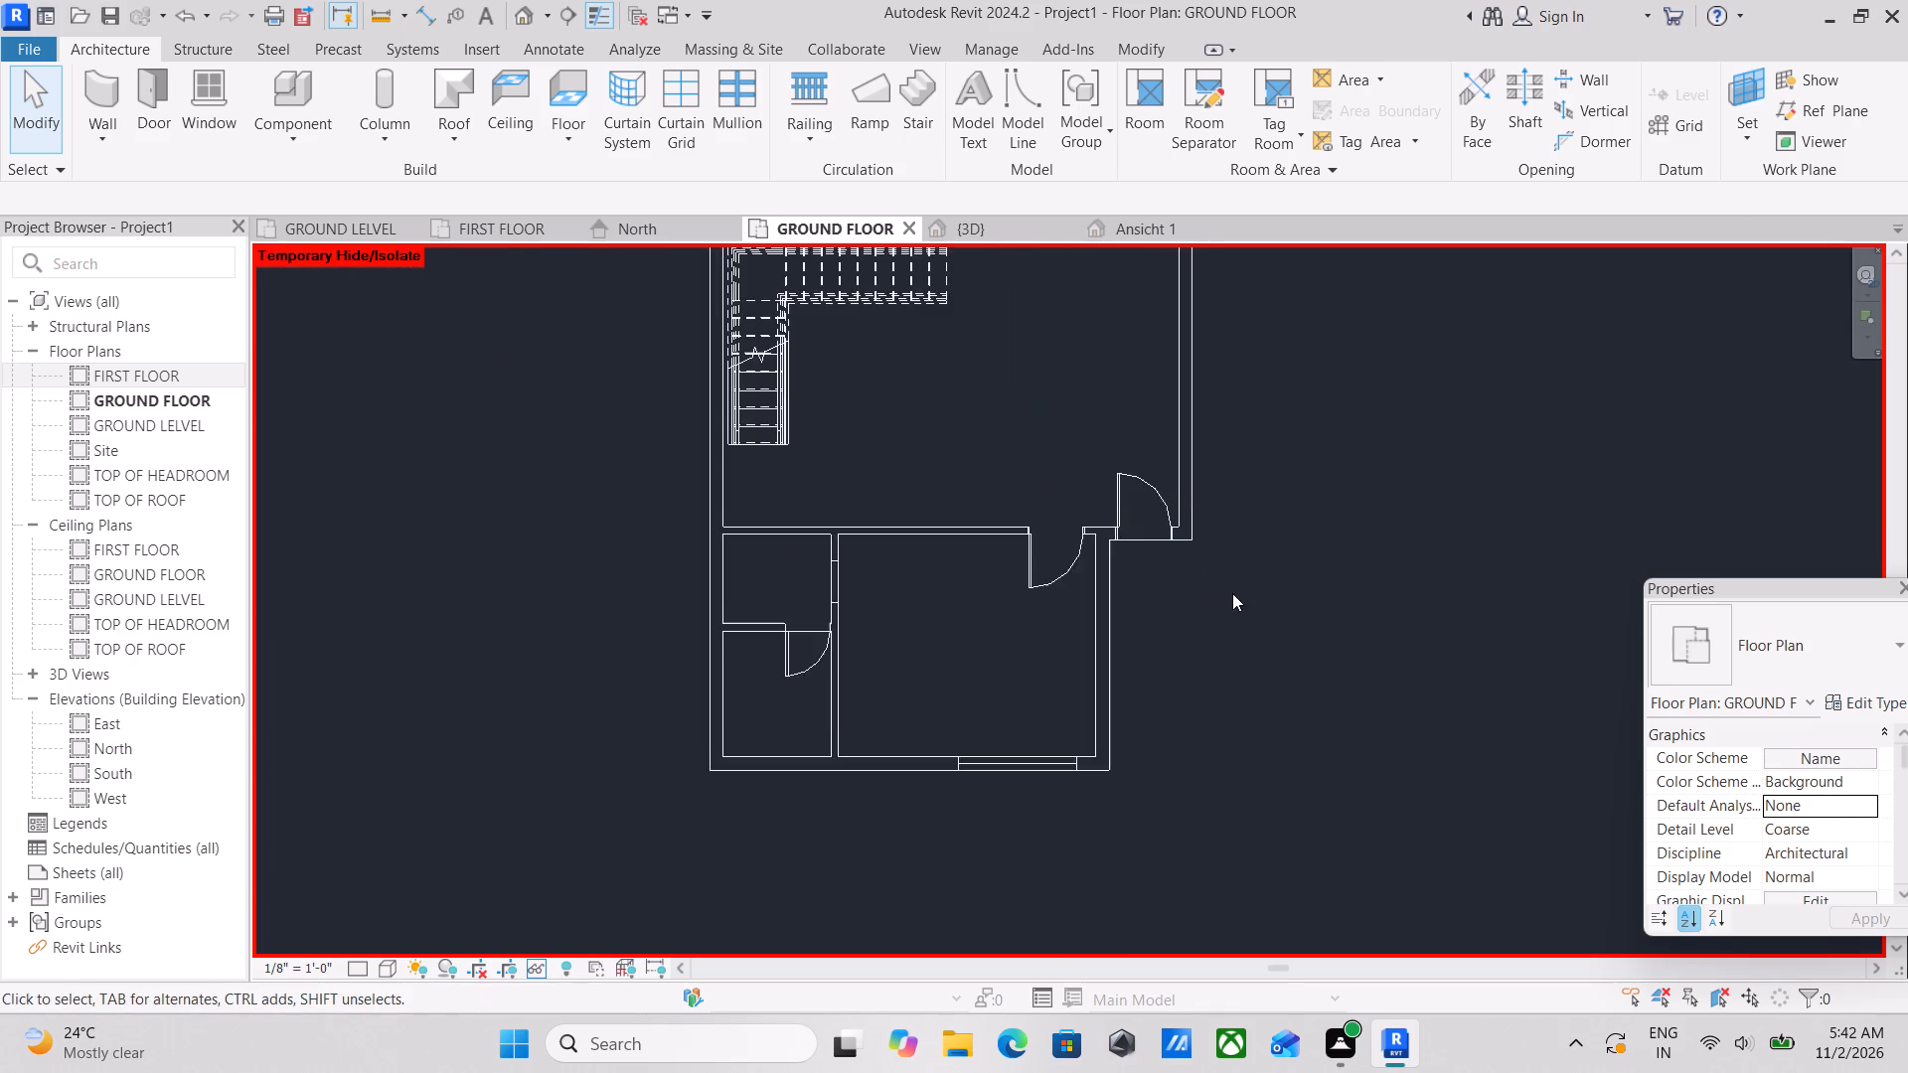
{"action": "middle_click_drag", "start_coordinate": [1232, 593], "coordinate": [1246, 710]}
{"action": "scroll", "coordinate": [1246, 709], "scroll_direction": "down", "scroll_amount": 3}
{"action": "middle_click_drag", "start_coordinate": [1268, 658], "coordinate": [1259, 678]}
{"action": "middle_click_drag", "start_coordinate": [1262, 503], "coordinate": [1282, 573]}
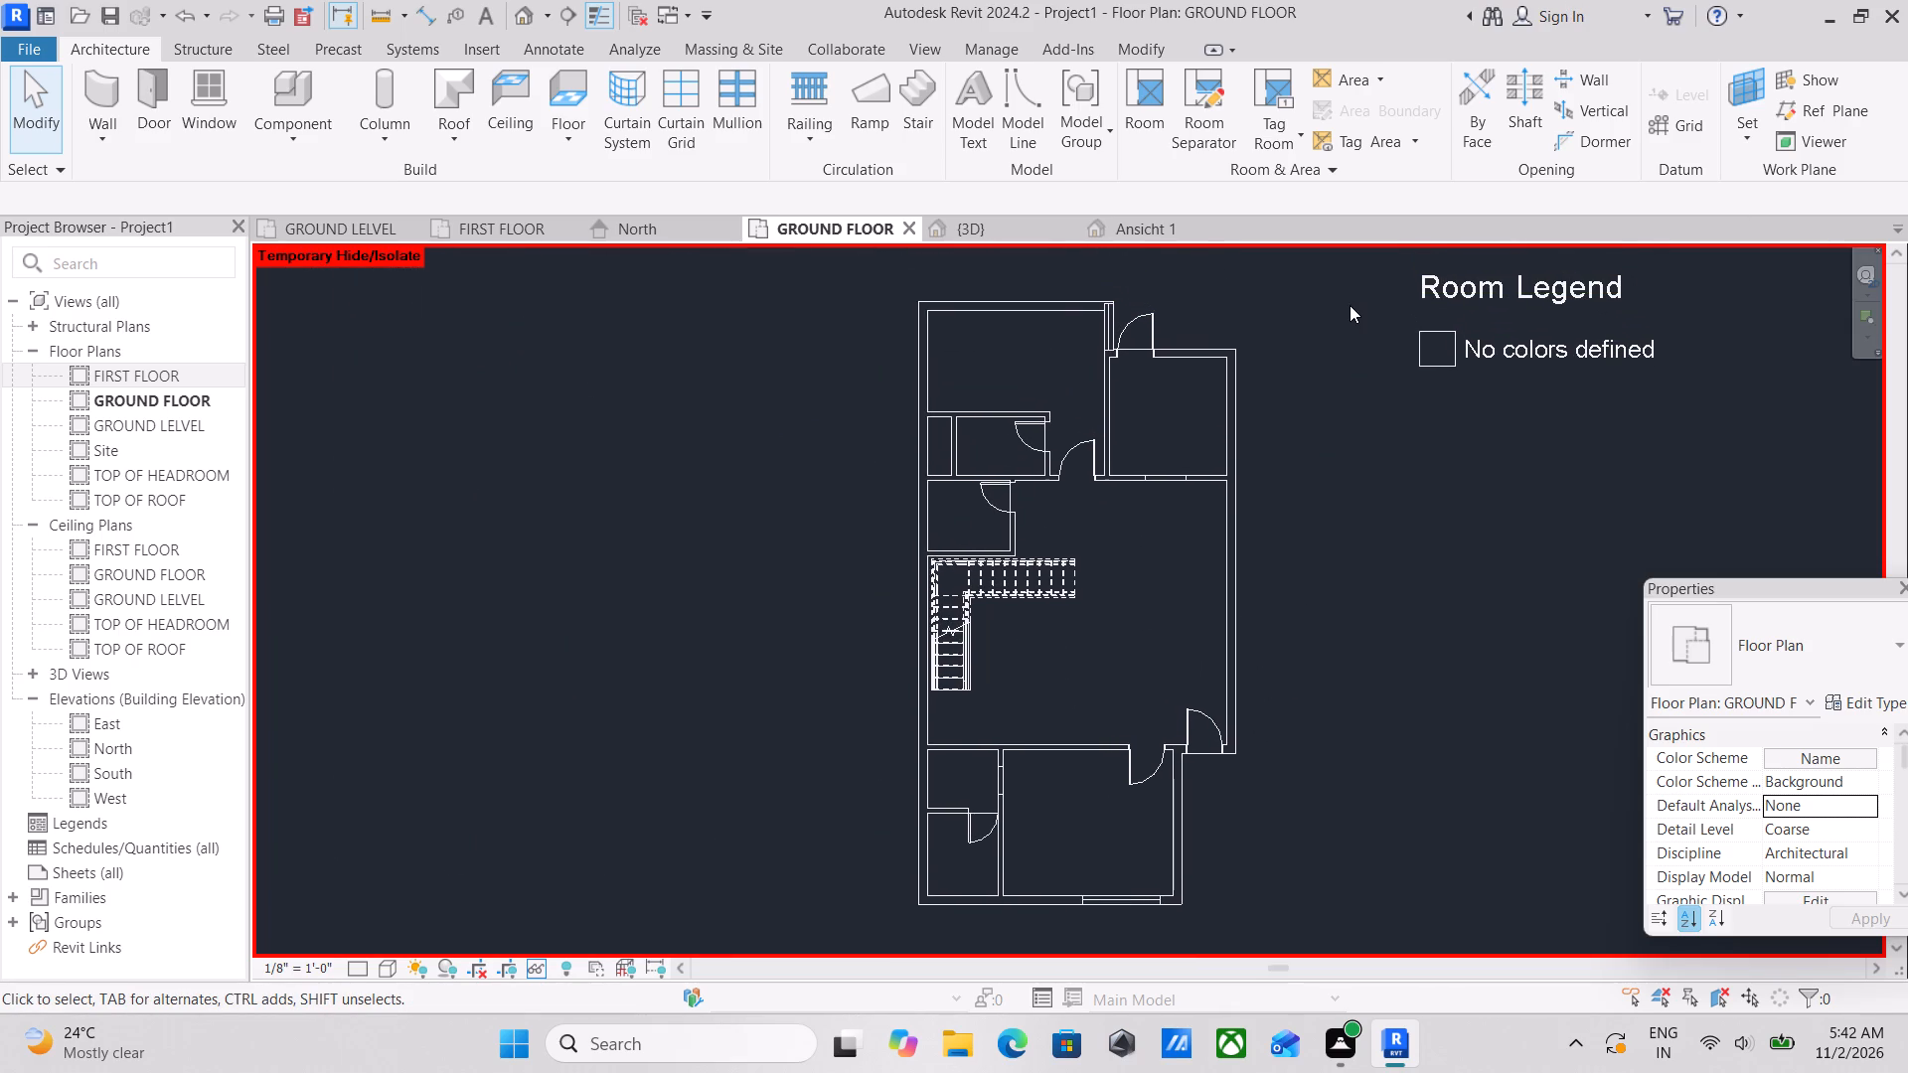
Start a new architectural floor in the FIRST FLOOR plan using the MARBLE FLOORING 6" type.
{"action": "left_click", "coordinate": [481, 230]}
{"action": "scroll", "coordinate": [978, 745], "scroll_direction": "down", "scroll_amount": 5}
{"action": "scroll", "coordinate": [1154, 589], "scroll_direction": "down", "scroll_amount": 2}
{"action": "middle_click_drag", "start_coordinate": [1140, 589], "coordinate": [455, 489]}
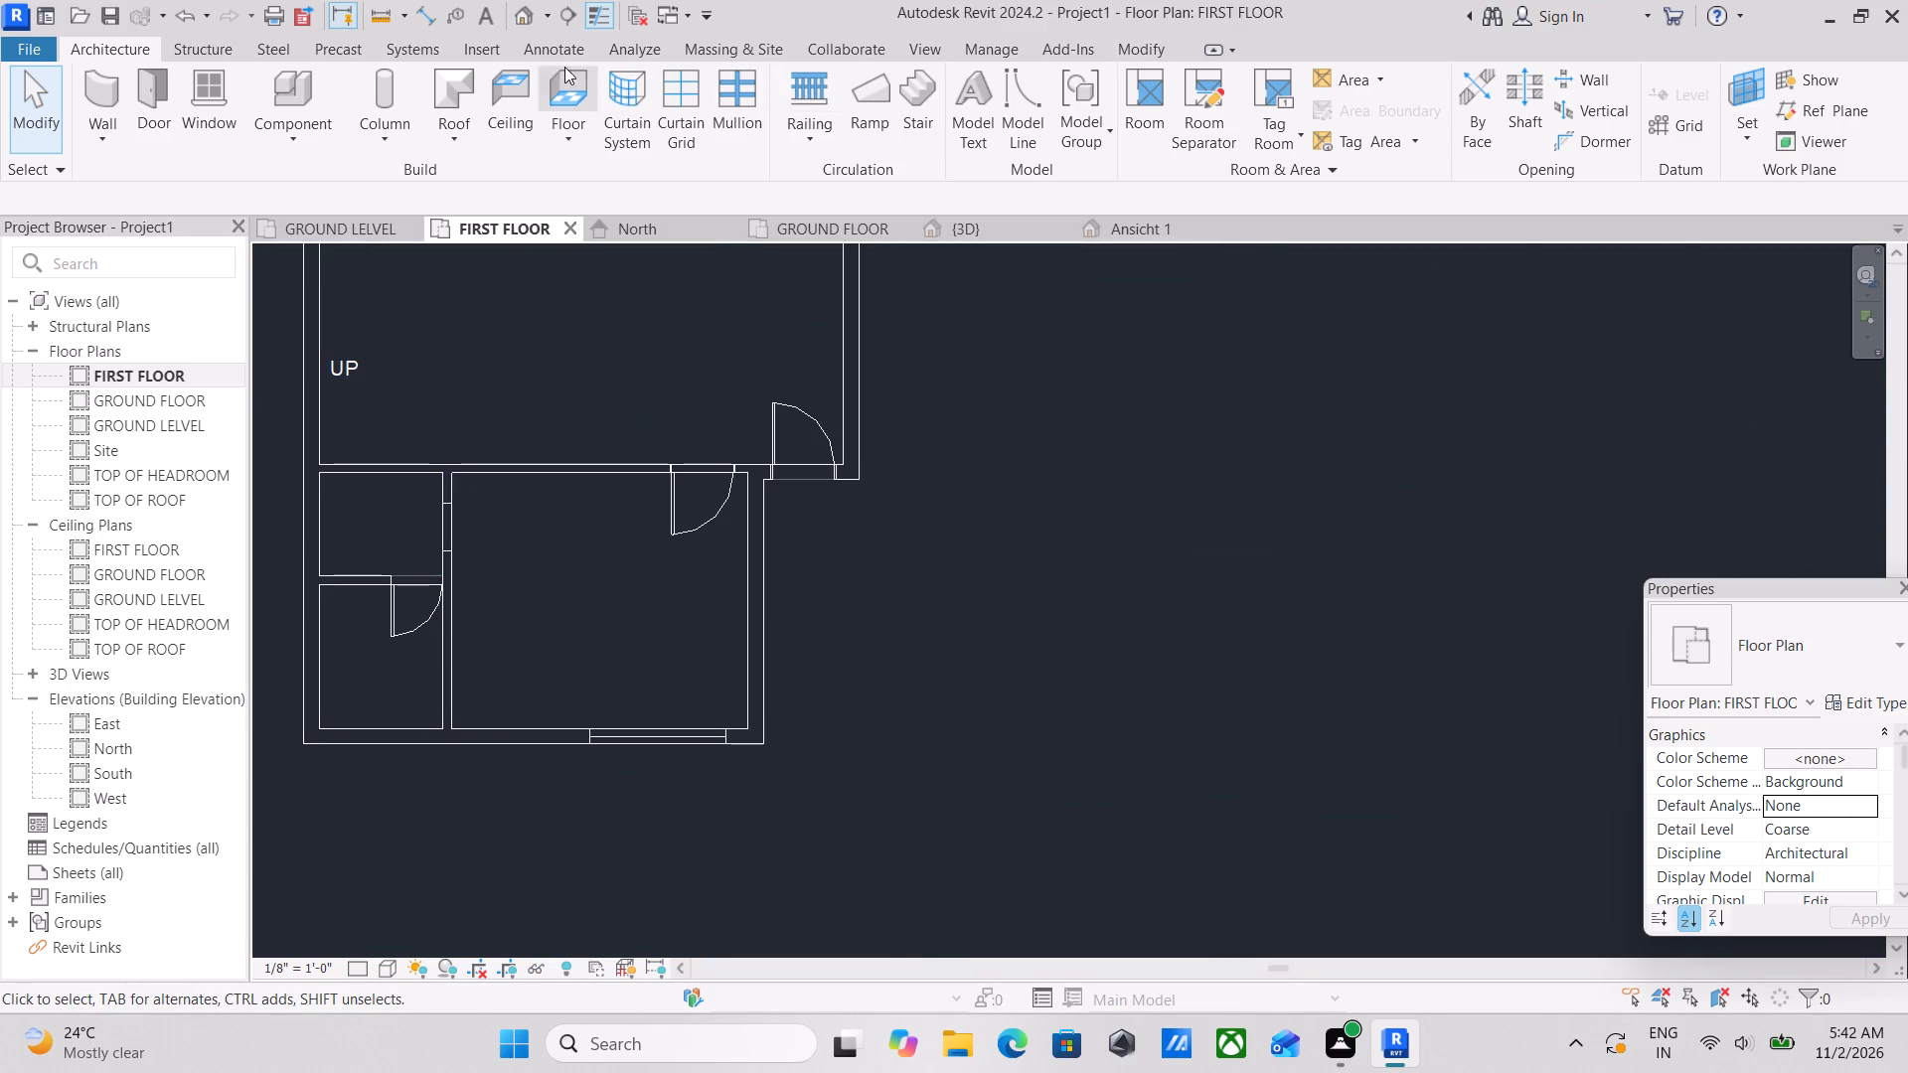
{"action": "left_click", "coordinate": [557, 139]}
{"action": "left_click", "coordinate": [557, 138]}
{"action": "left_click", "coordinate": [440, 141]}
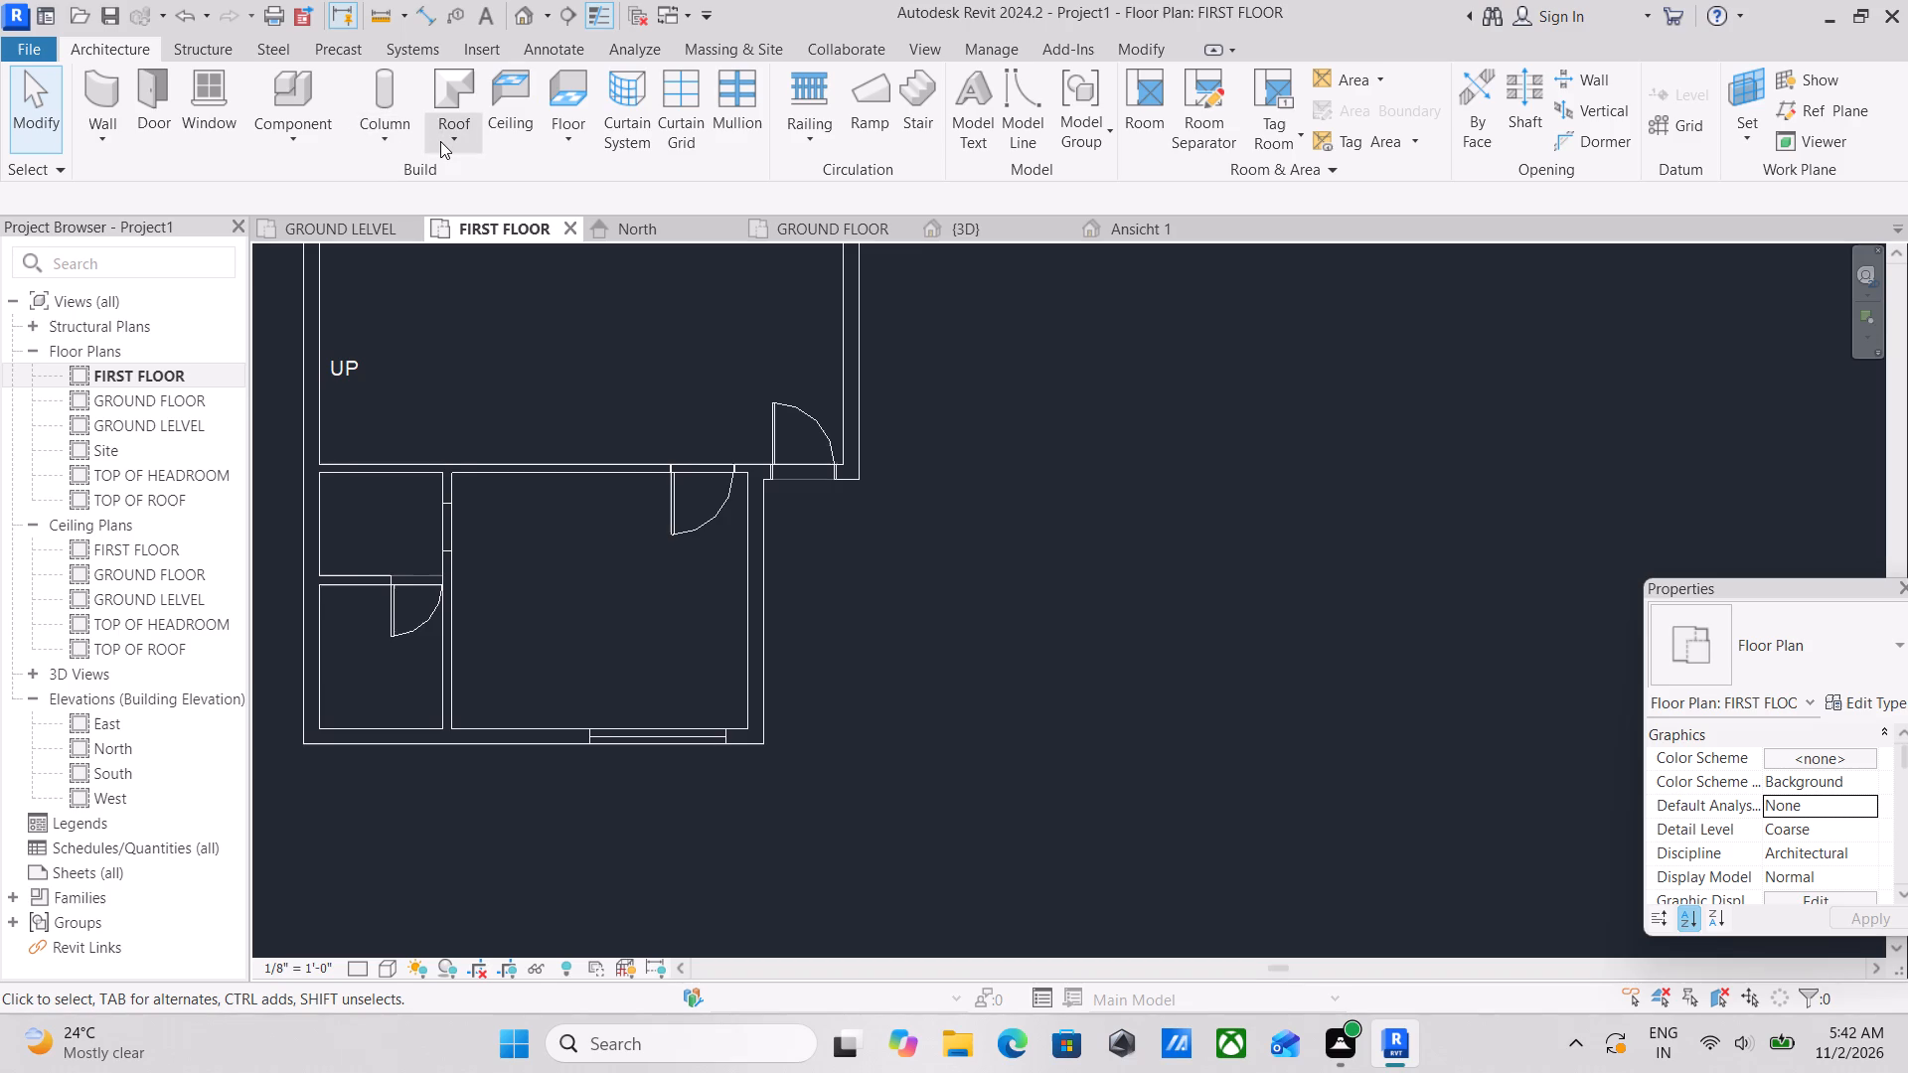
{"action": "left_click", "coordinate": [440, 141]}
{"action": "left_click", "coordinate": [589, 134]}
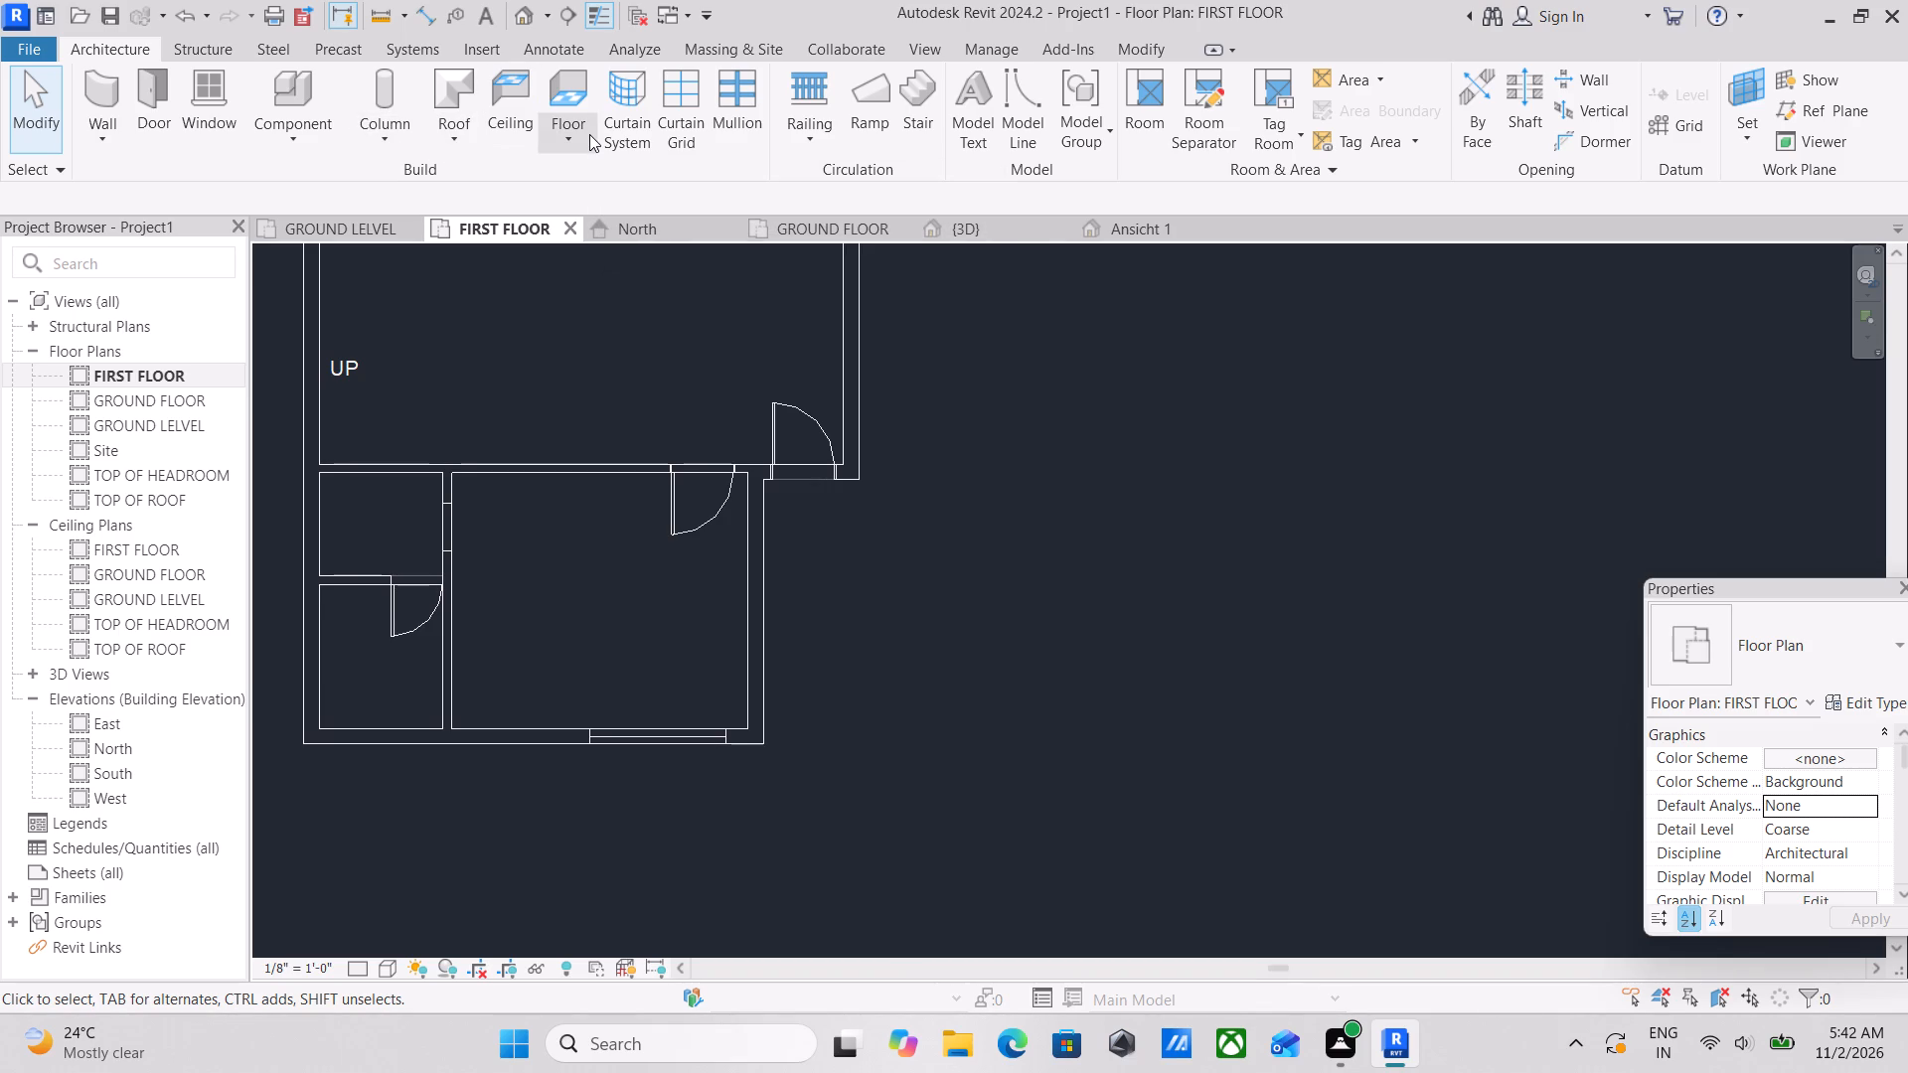
{"action": "left_click", "coordinate": [580, 134]}
{"action": "left_click", "coordinate": [580, 134]}
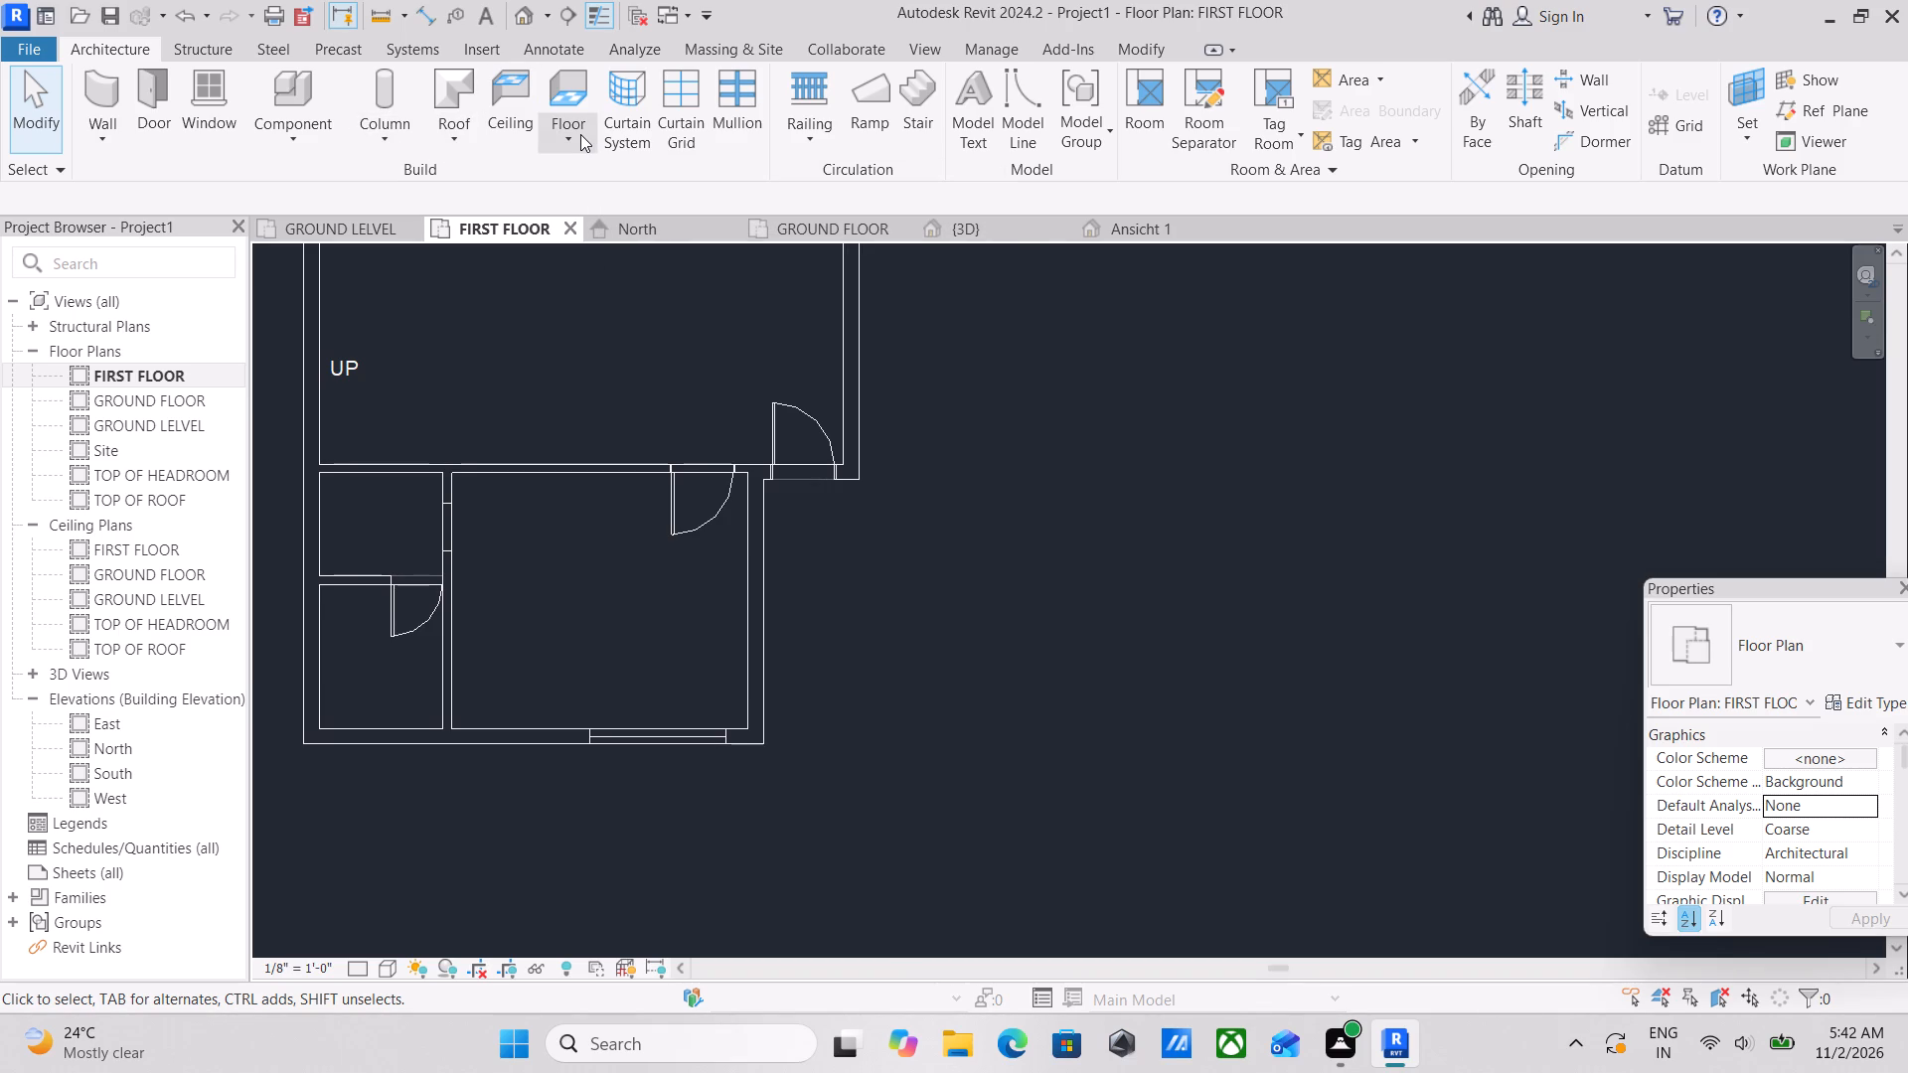
{"action": "left_click", "coordinate": [580, 134]}
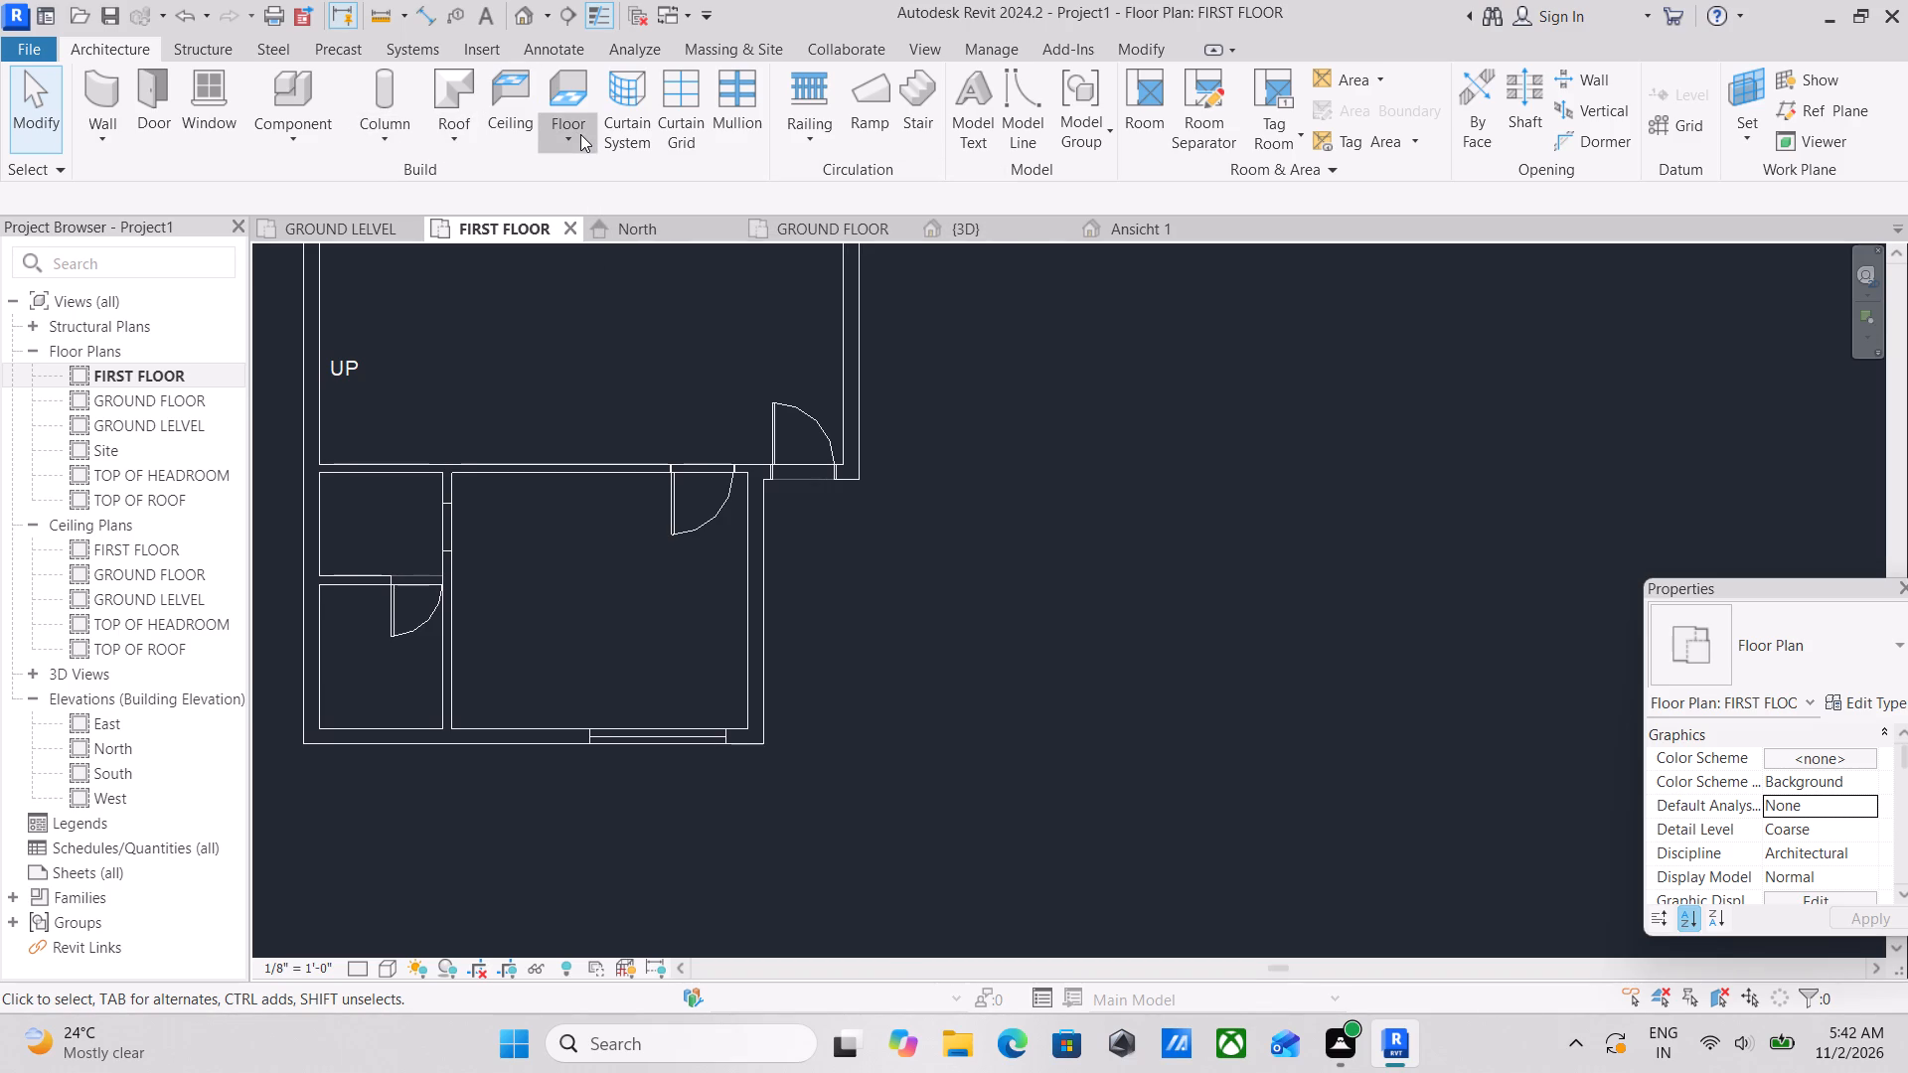
{"action": "left_click", "coordinate": [580, 134]}
{"action": "double_click", "coordinate": [580, 134]}
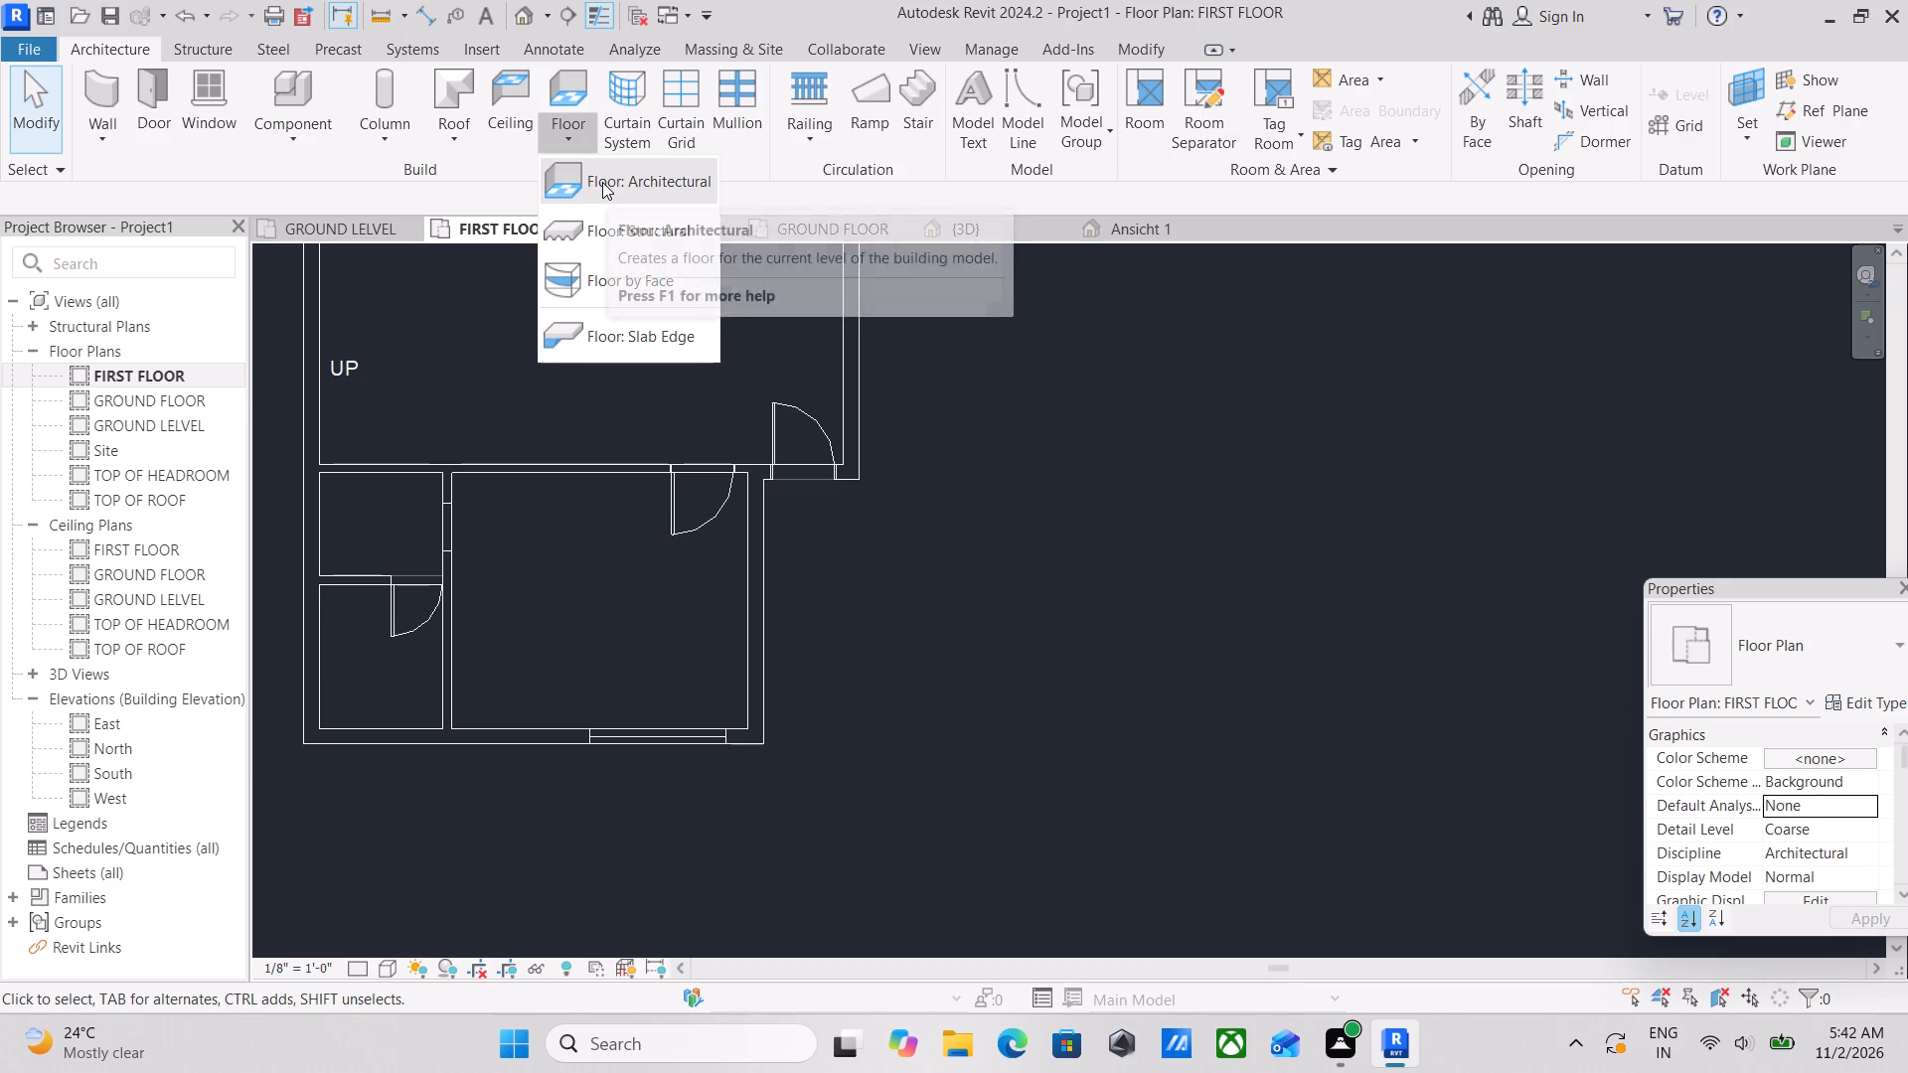
{"action": "left_click", "coordinate": [602, 182]}
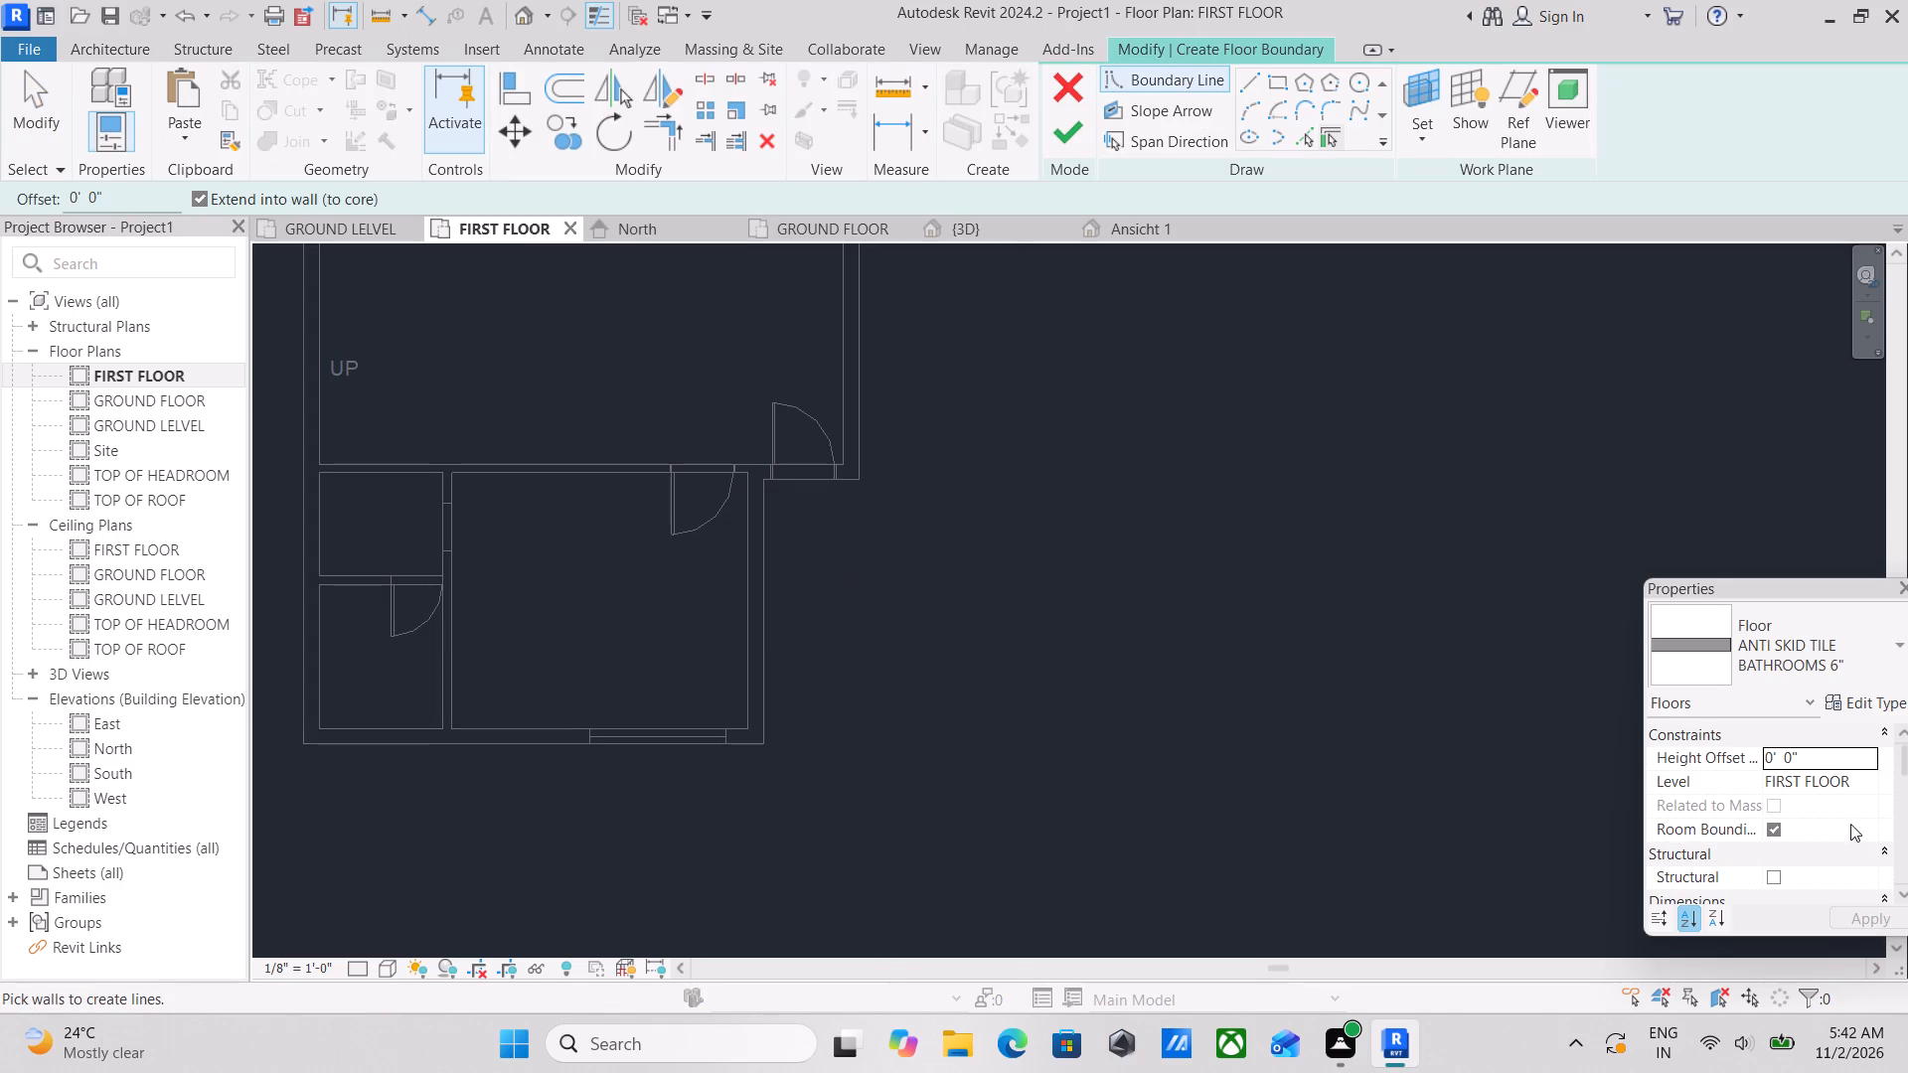
{"action": "left_click", "coordinate": [1866, 678]}
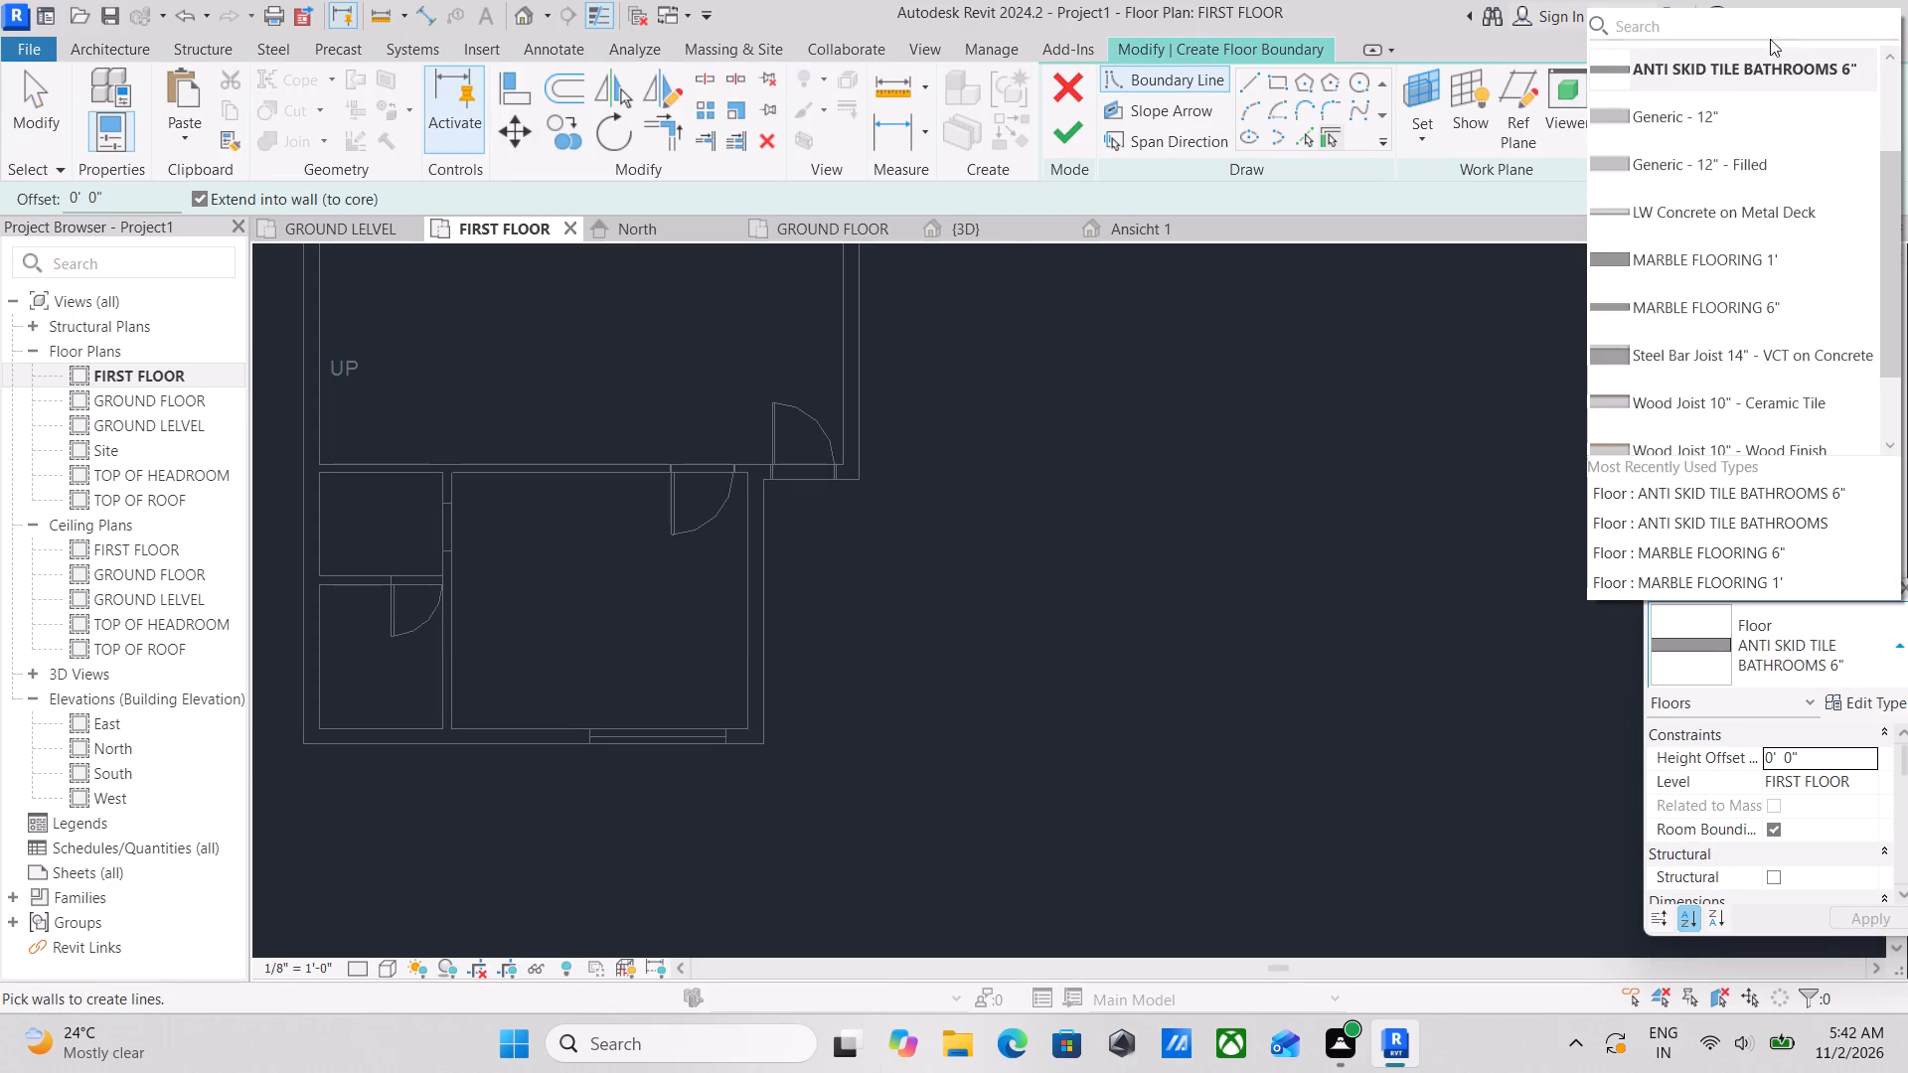
{"action": "scroll", "coordinate": [1695, 180], "scroll_direction": "up", "scroll_amount": 2}
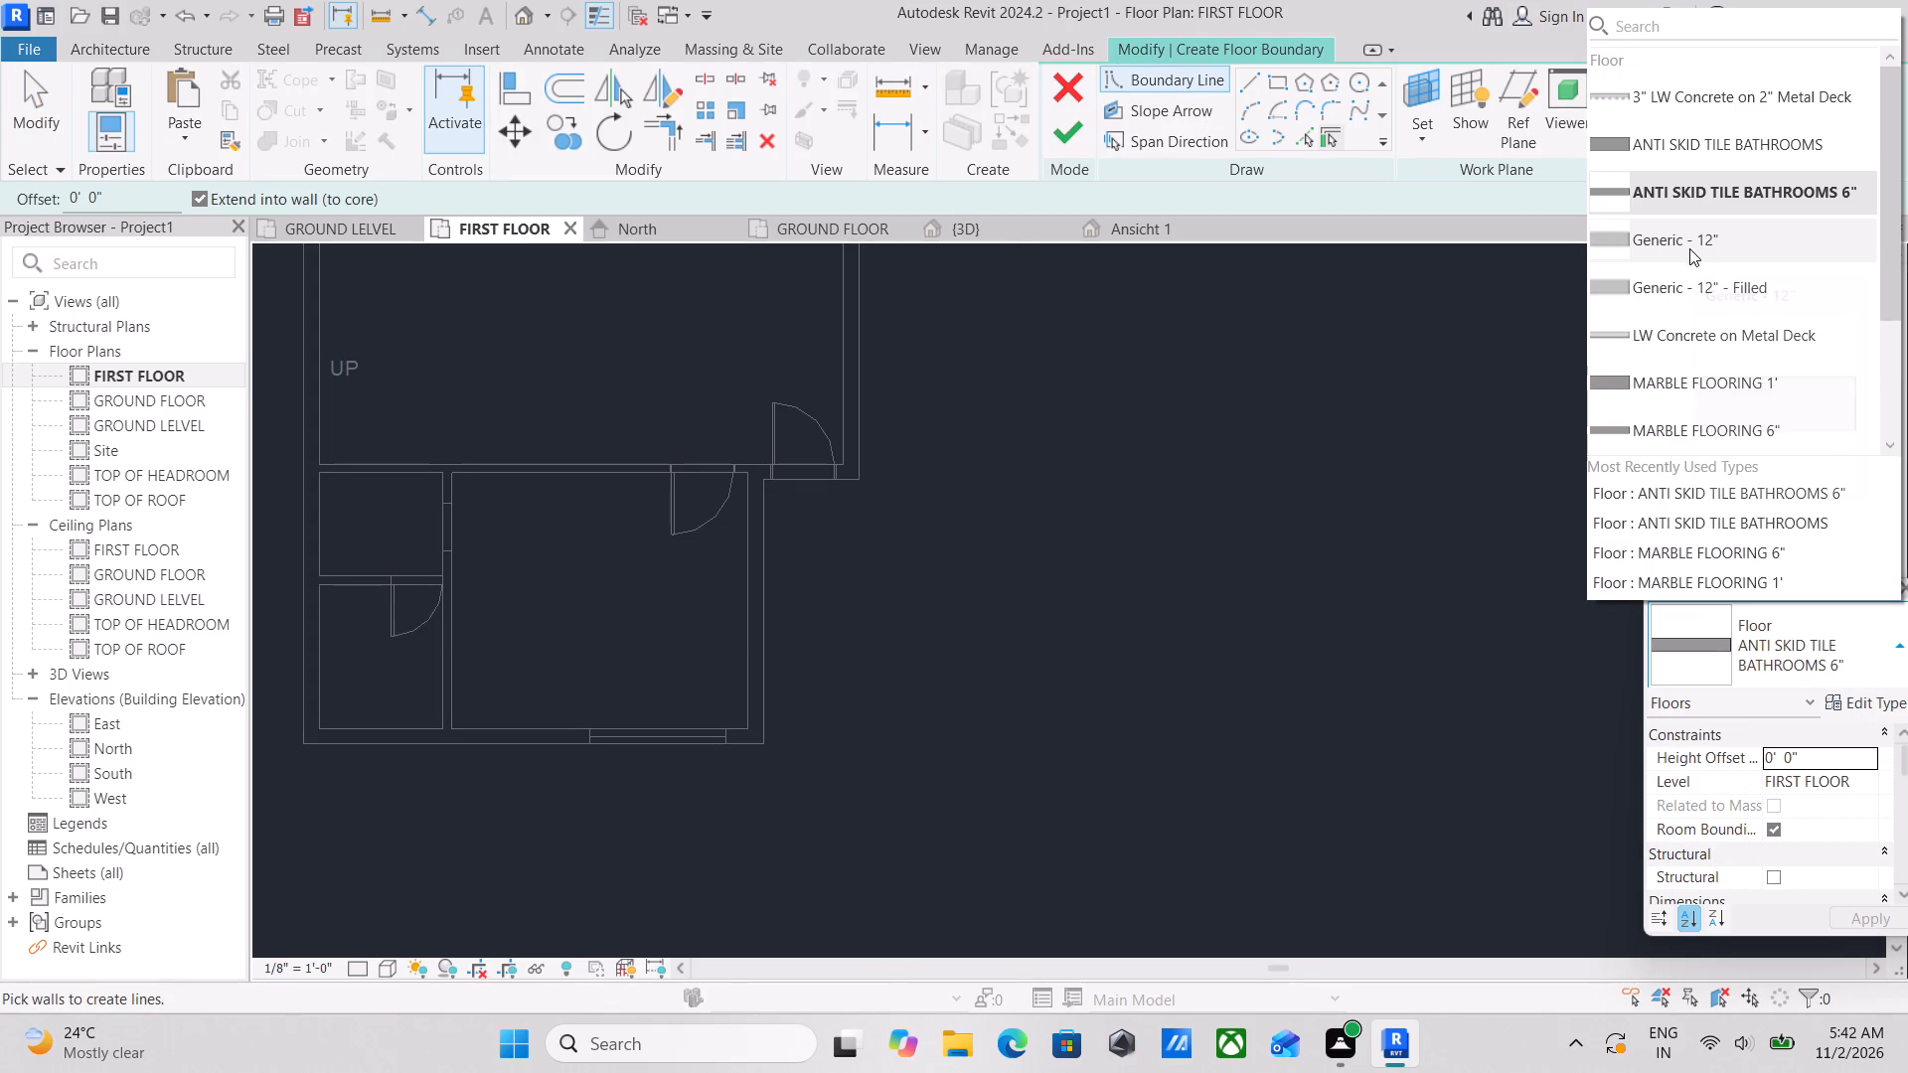
{"action": "scroll", "coordinate": [1689, 248], "scroll_direction": "up", "scroll_amount": 1}
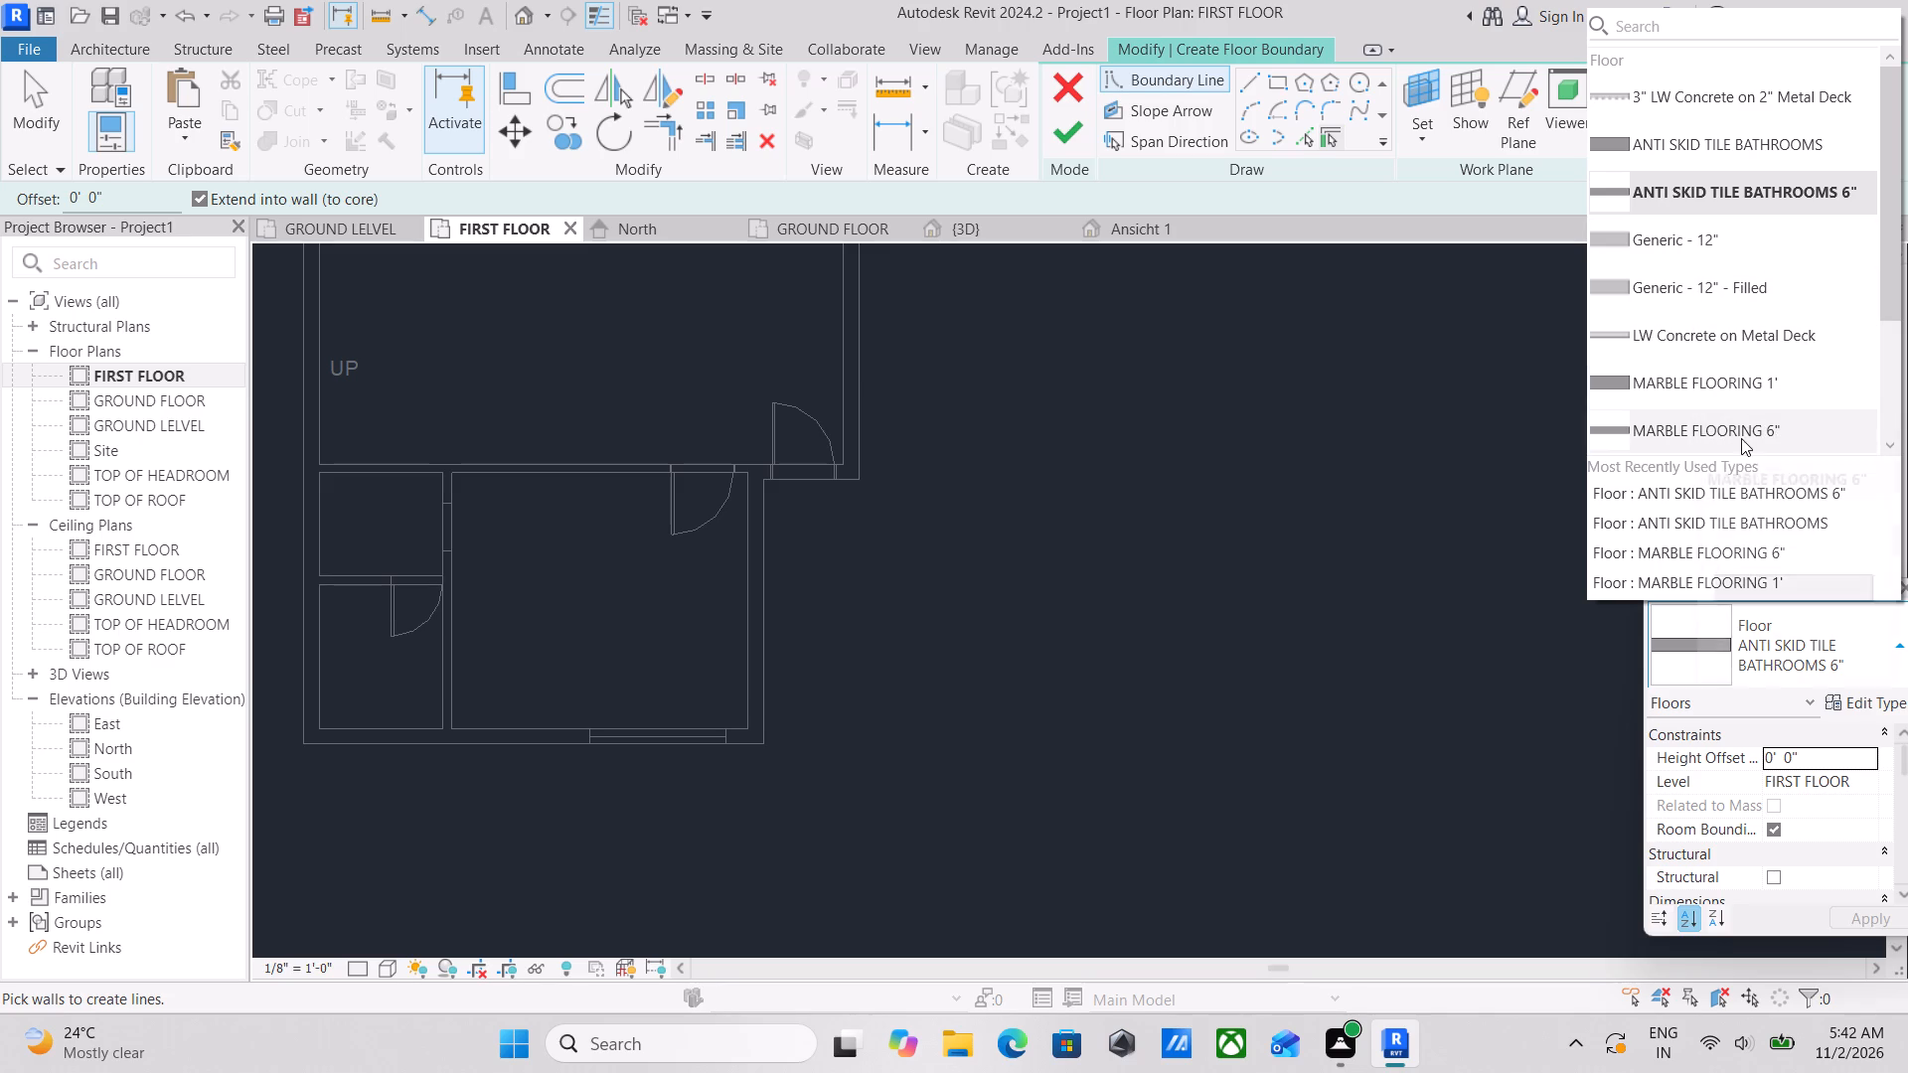
{"action": "left_click", "coordinate": [1740, 424]}
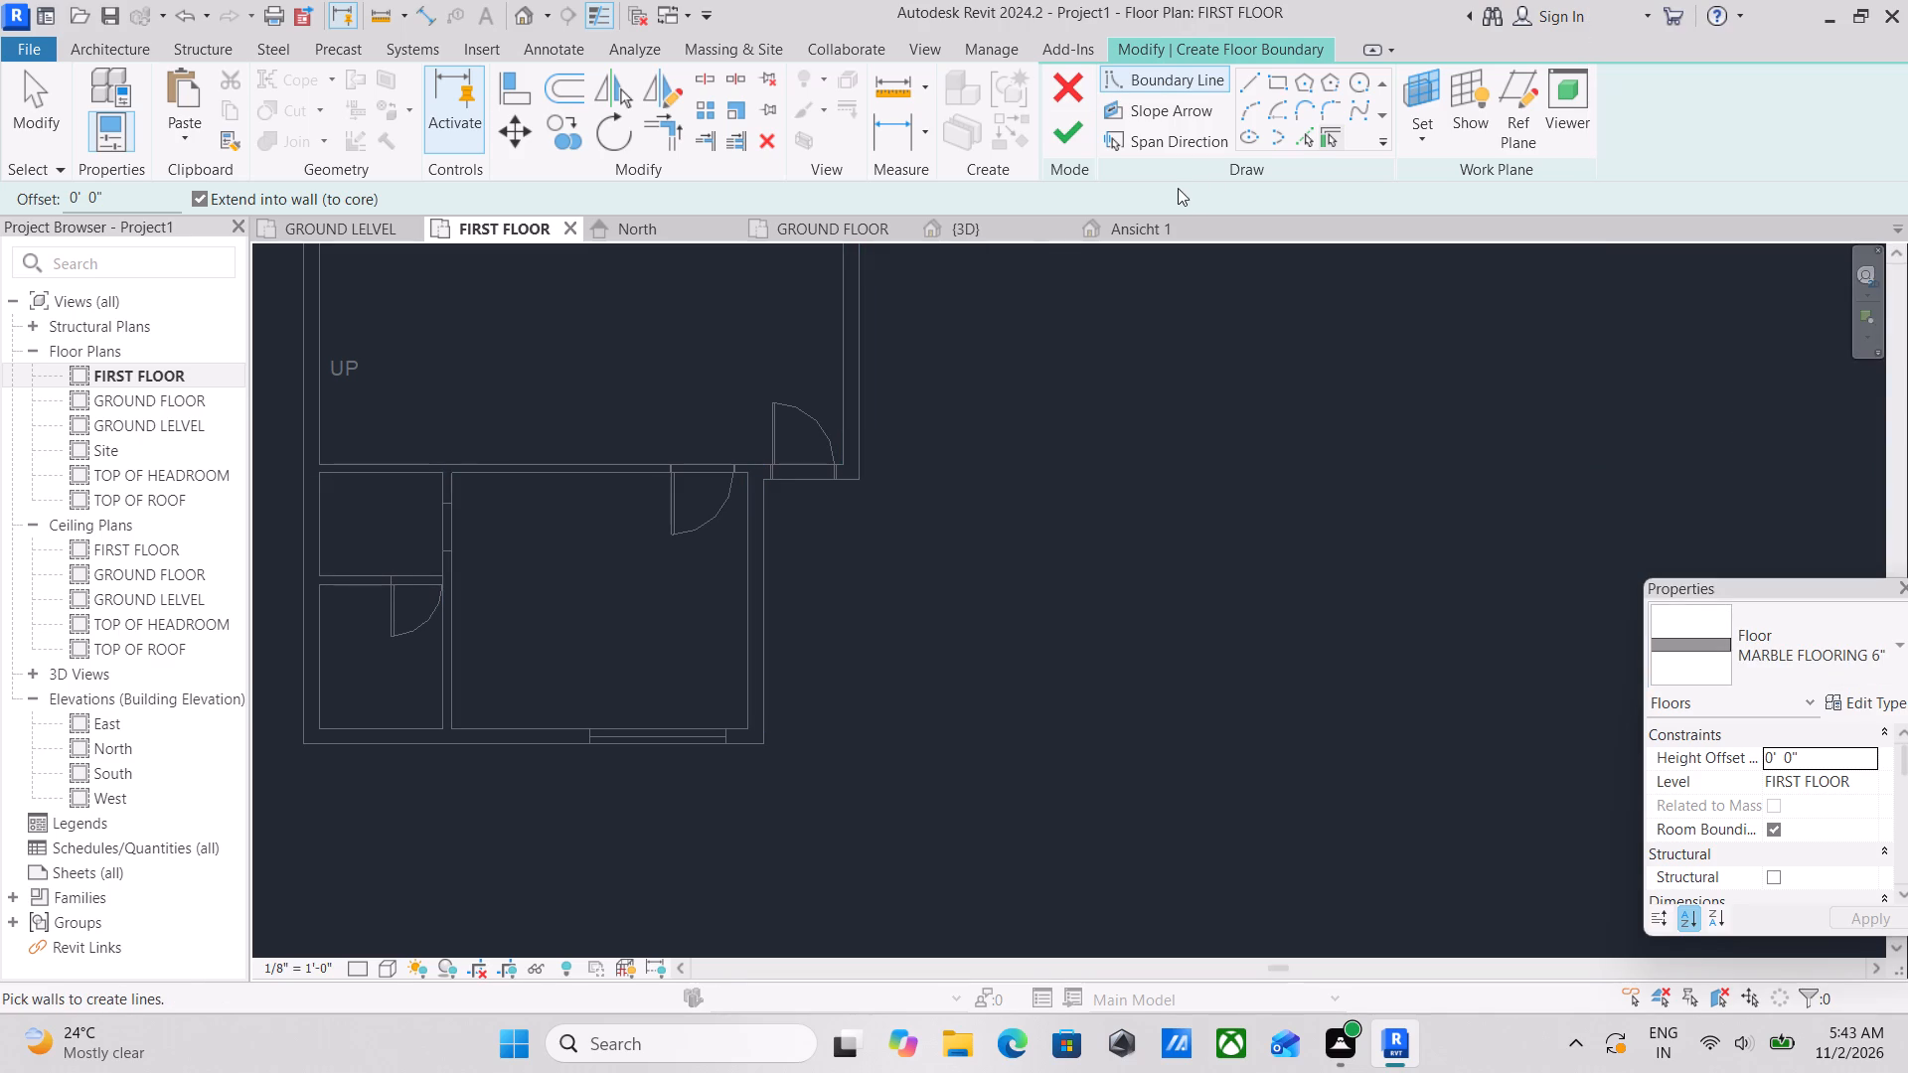
Draw a rectangular floor boundary about 12'-10" long filling the open southeast notch, out to the extended outer wall faces.
{"action": "left_click", "coordinate": [1276, 83]}
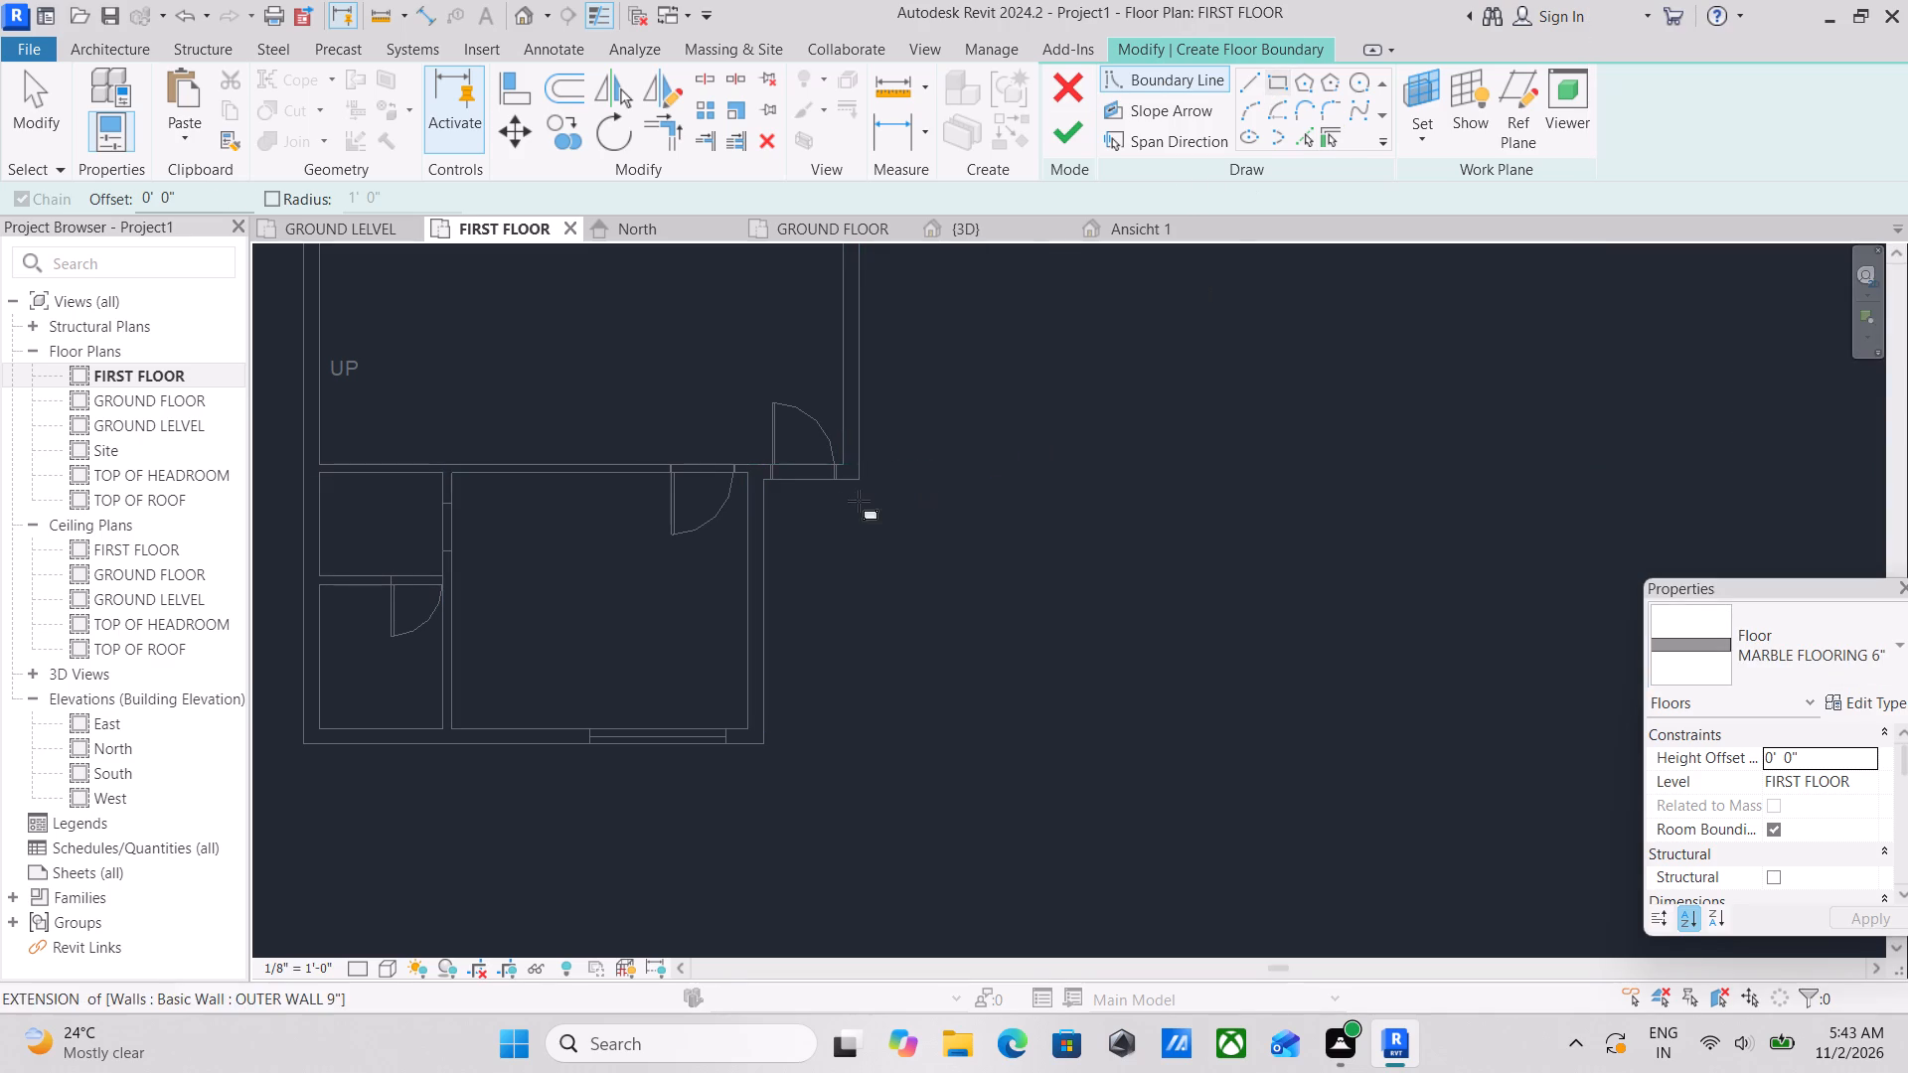
{"action": "scroll", "coordinate": [752, 516], "scroll_direction": "up", "scroll_amount": 6}
{"action": "left_click", "coordinate": [777, 443]}
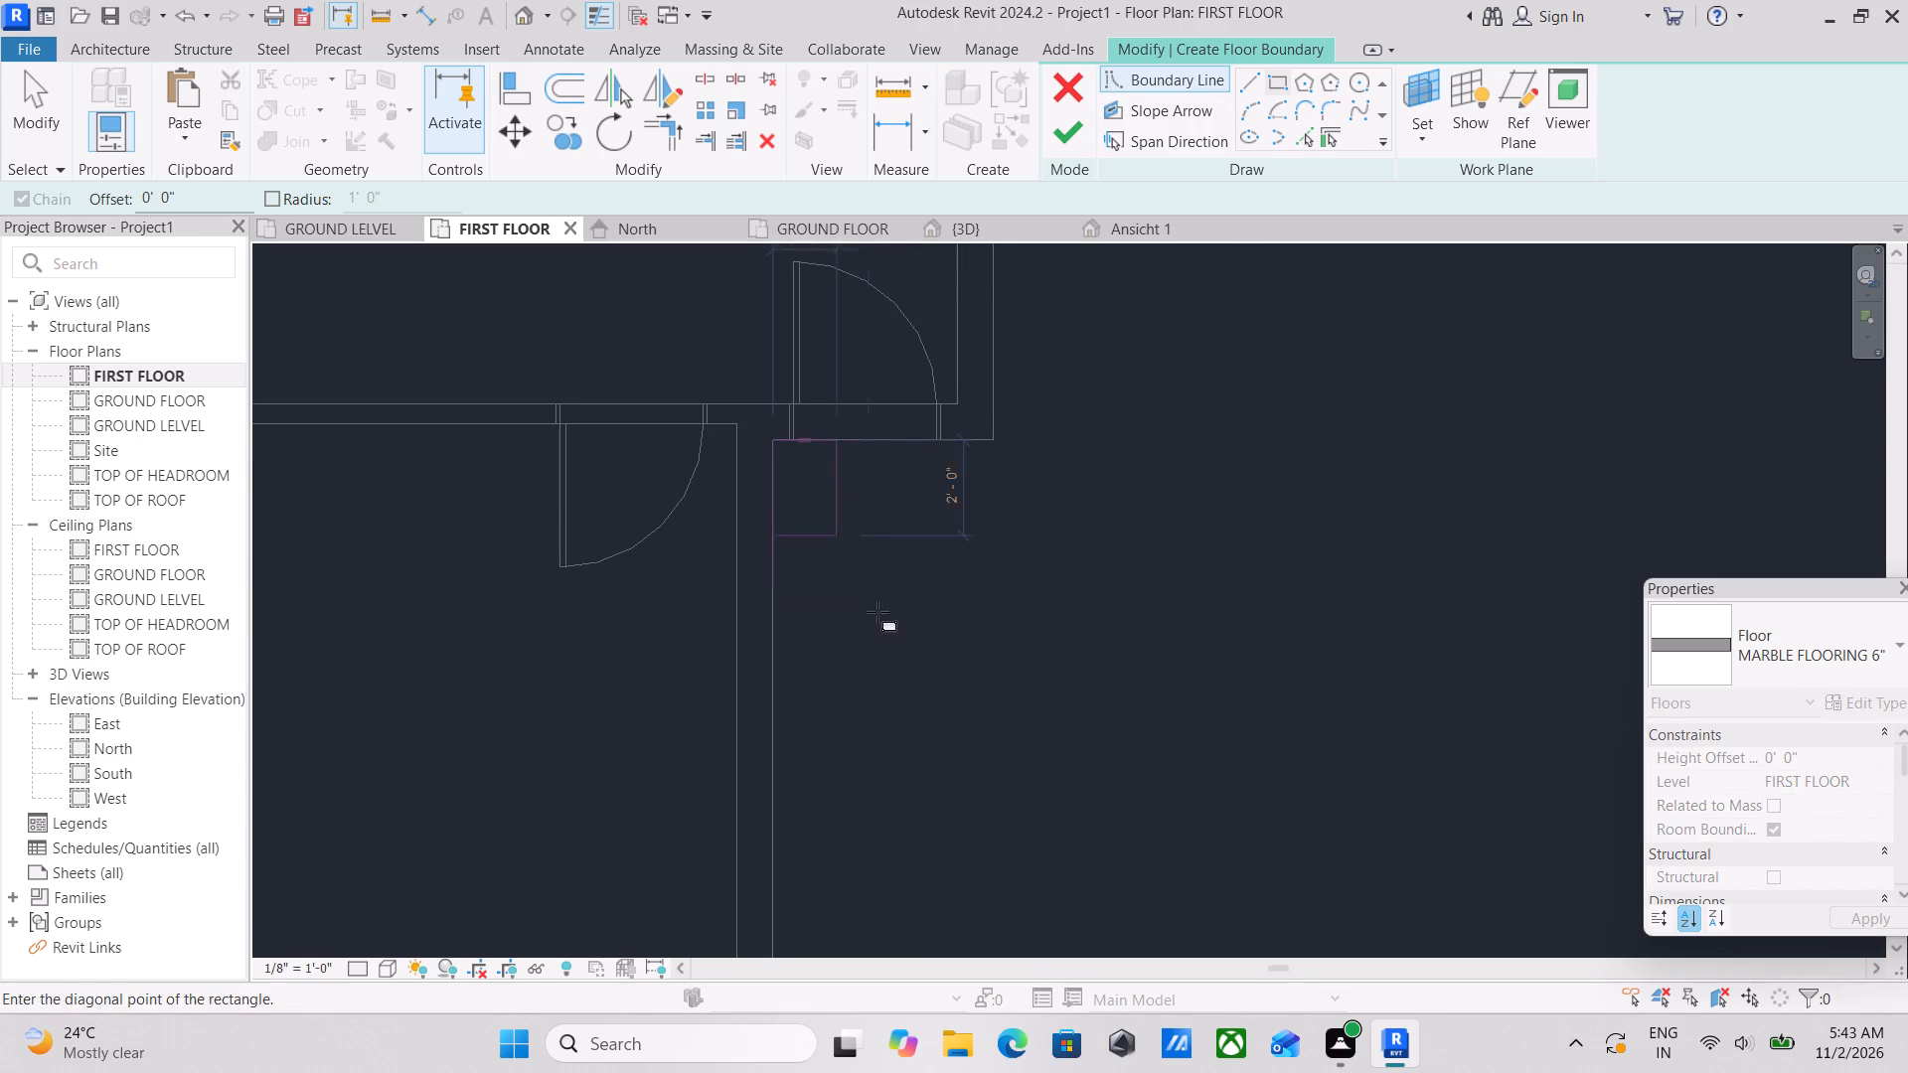
{"action": "middle_click_drag", "start_coordinate": [953, 720], "coordinate": [989, 528]}
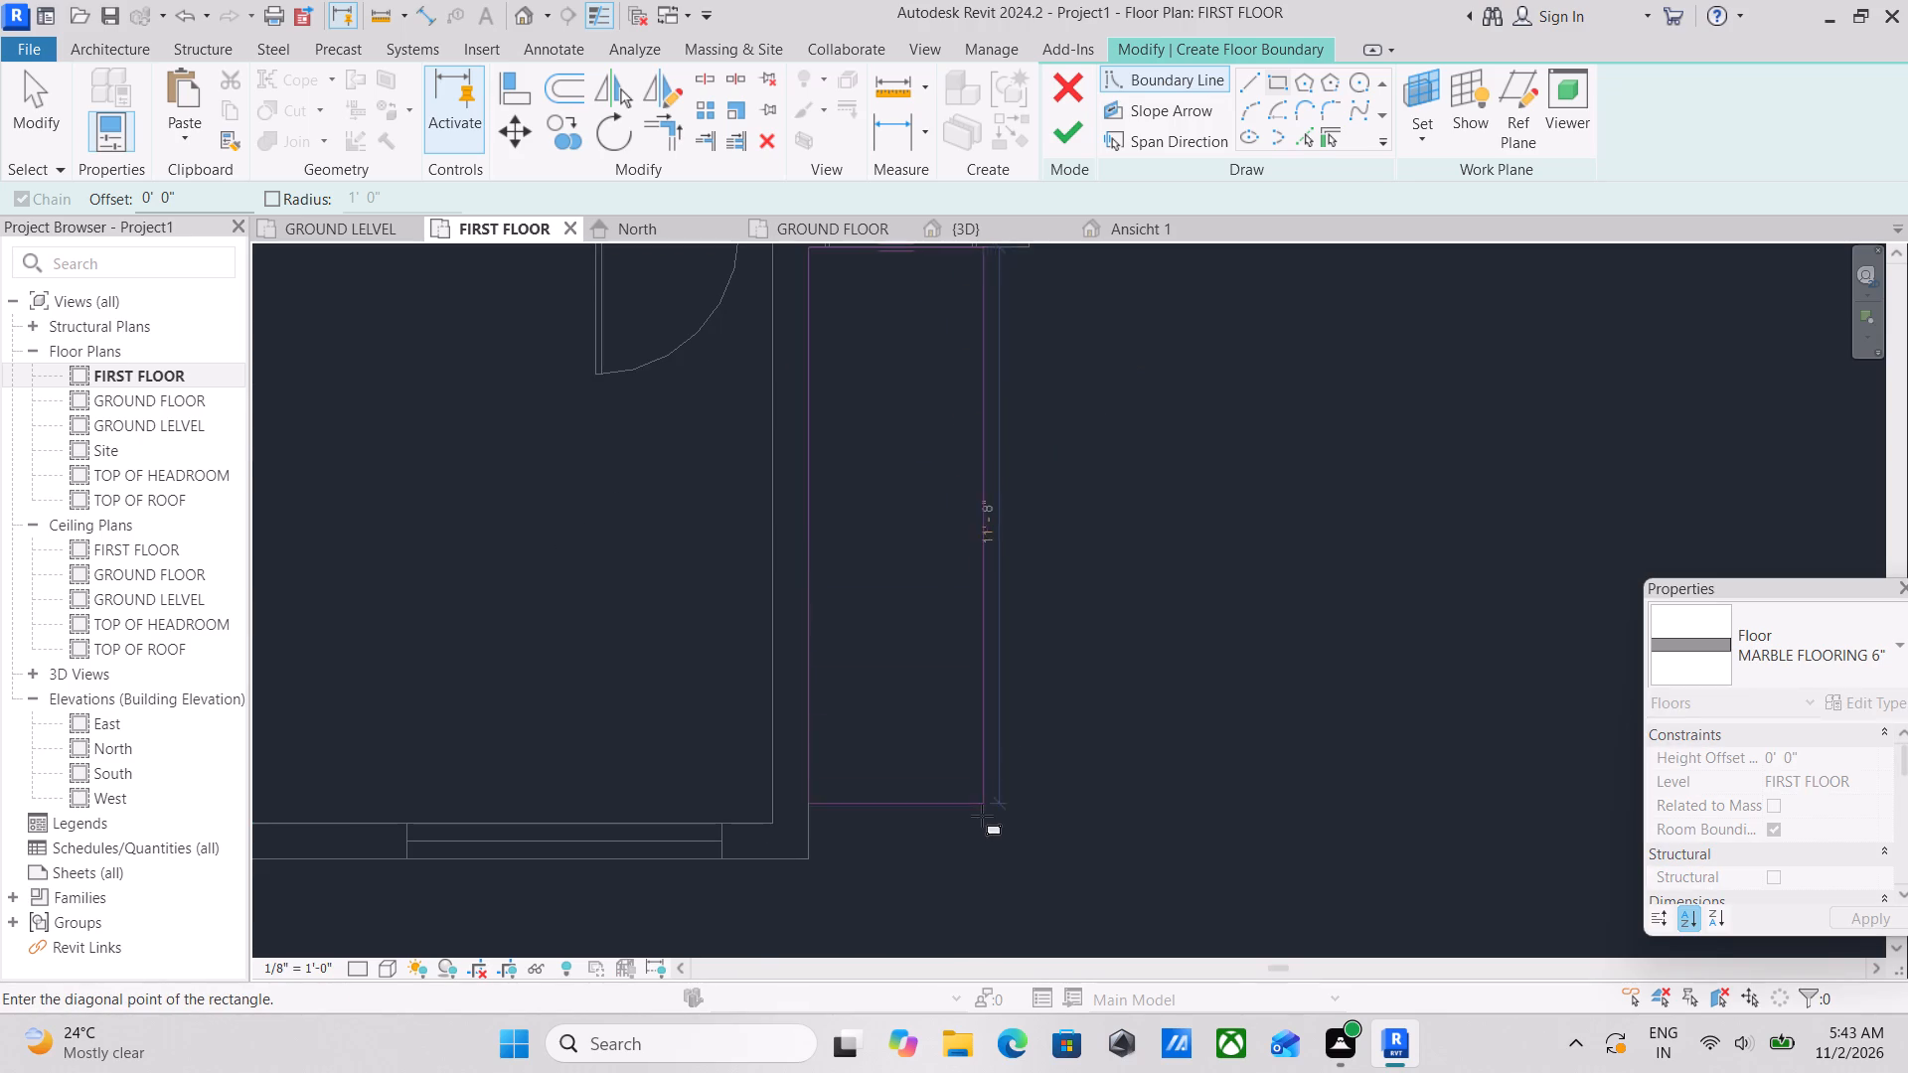
{"action": "scroll", "coordinate": [1029, 865], "scroll_direction": "down", "scroll_amount": 2}
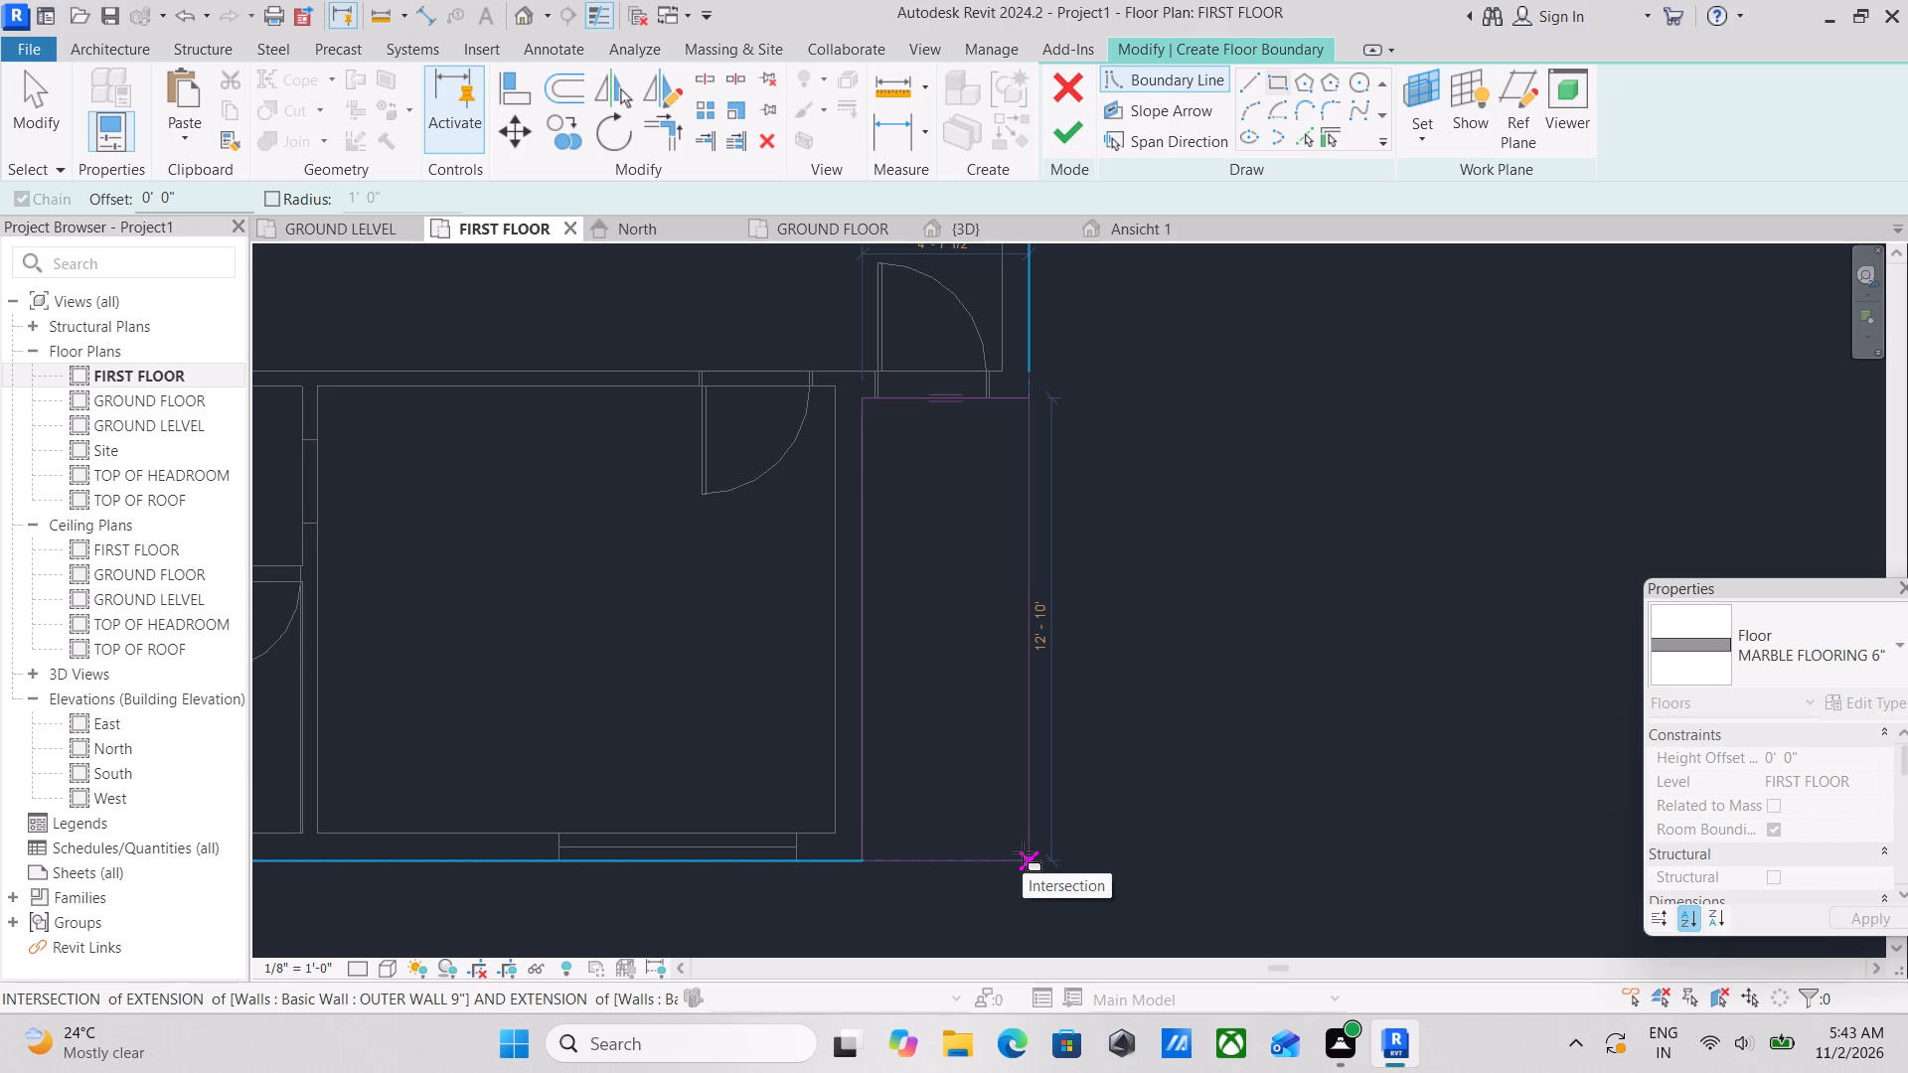
{"action": "left_click", "coordinate": [1023, 852]}
Draw a second rectangular floor boundary, about 10'-5" by 4'-0", filling the open northeast notch beside the window.
{"action": "scroll", "coordinate": [874, 621], "scroll_direction": "down", "scroll_amount": 3}
{"action": "middle_click_drag", "start_coordinate": [878, 625], "coordinate": [722, 910]}
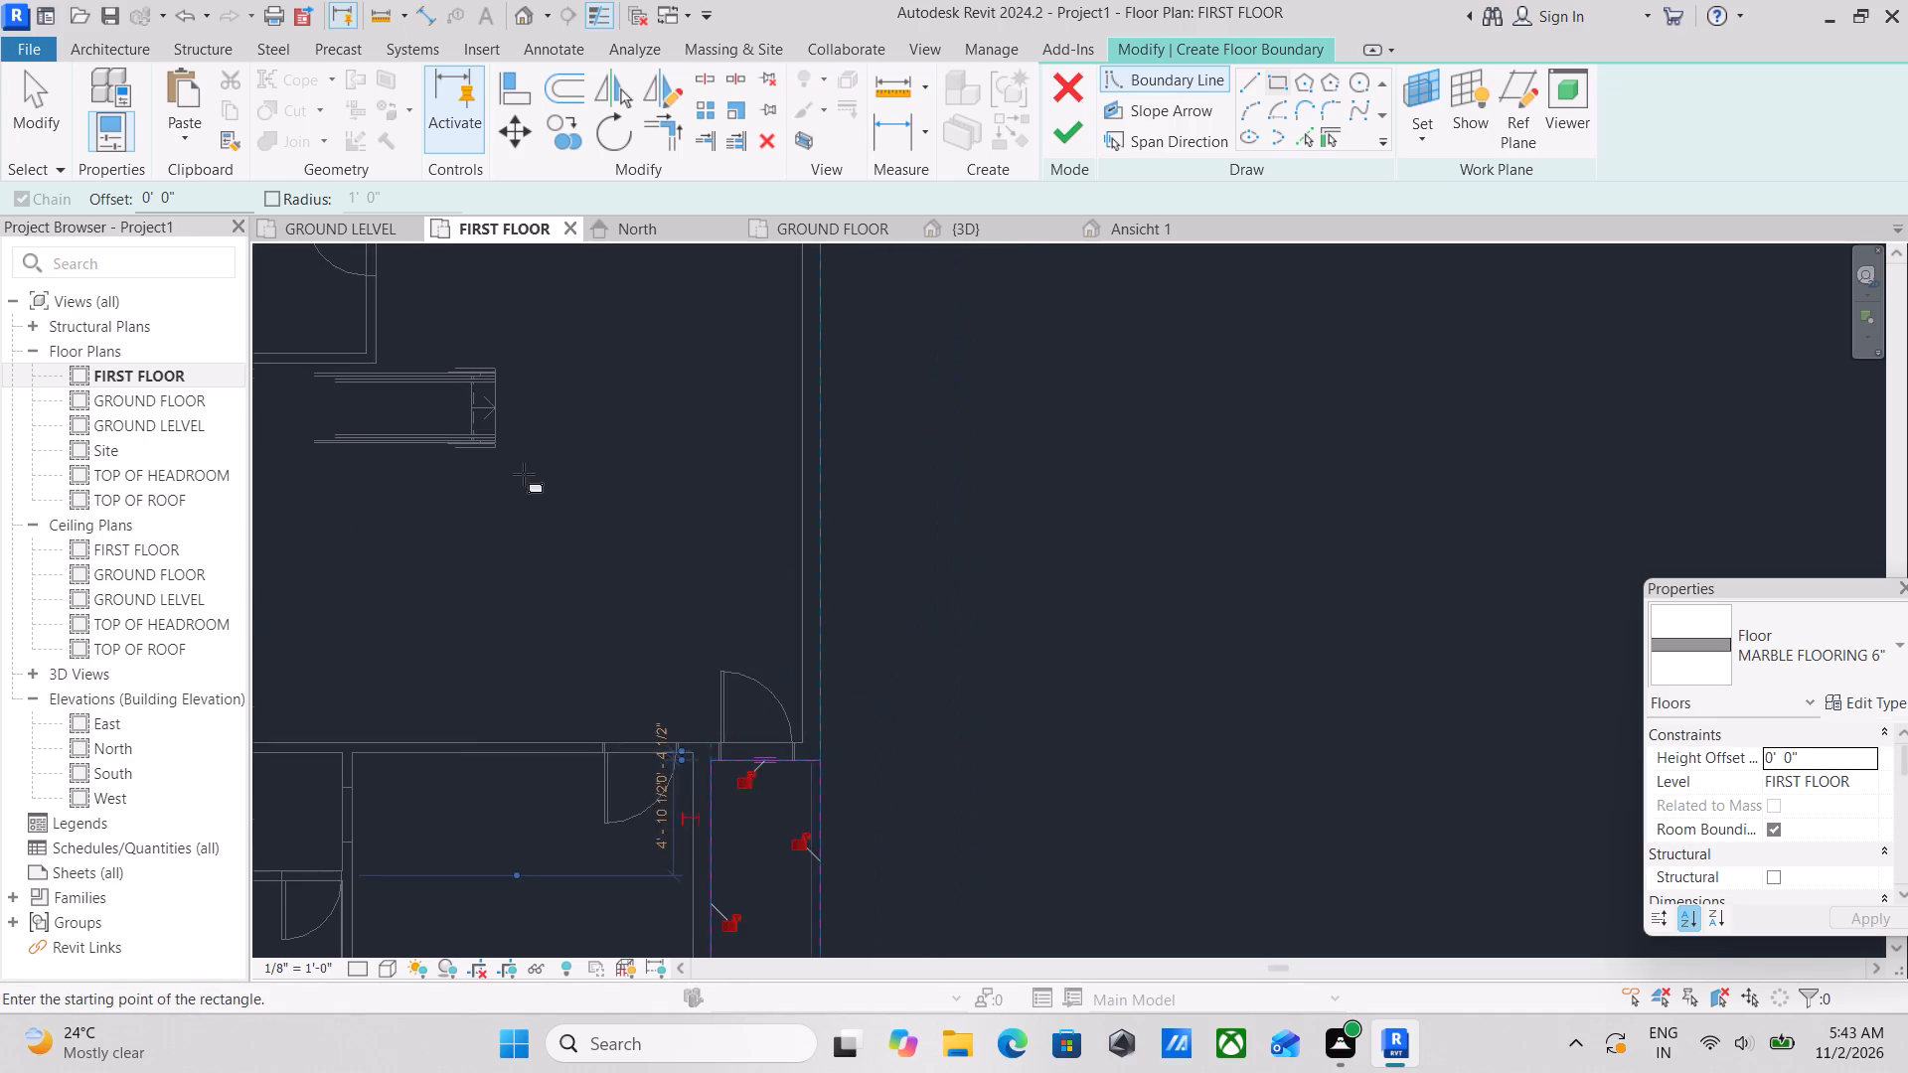
{"action": "scroll", "coordinate": [524, 474], "scroll_direction": "down", "scroll_amount": 1}
{"action": "middle_click_drag", "start_coordinate": [591, 660], "coordinate": [624, 801]}
{"action": "scroll", "coordinate": [625, 546], "scroll_direction": "down", "scroll_amount": 1}
{"action": "middle_click_drag", "start_coordinate": [633, 606], "coordinate": [632, 798]}
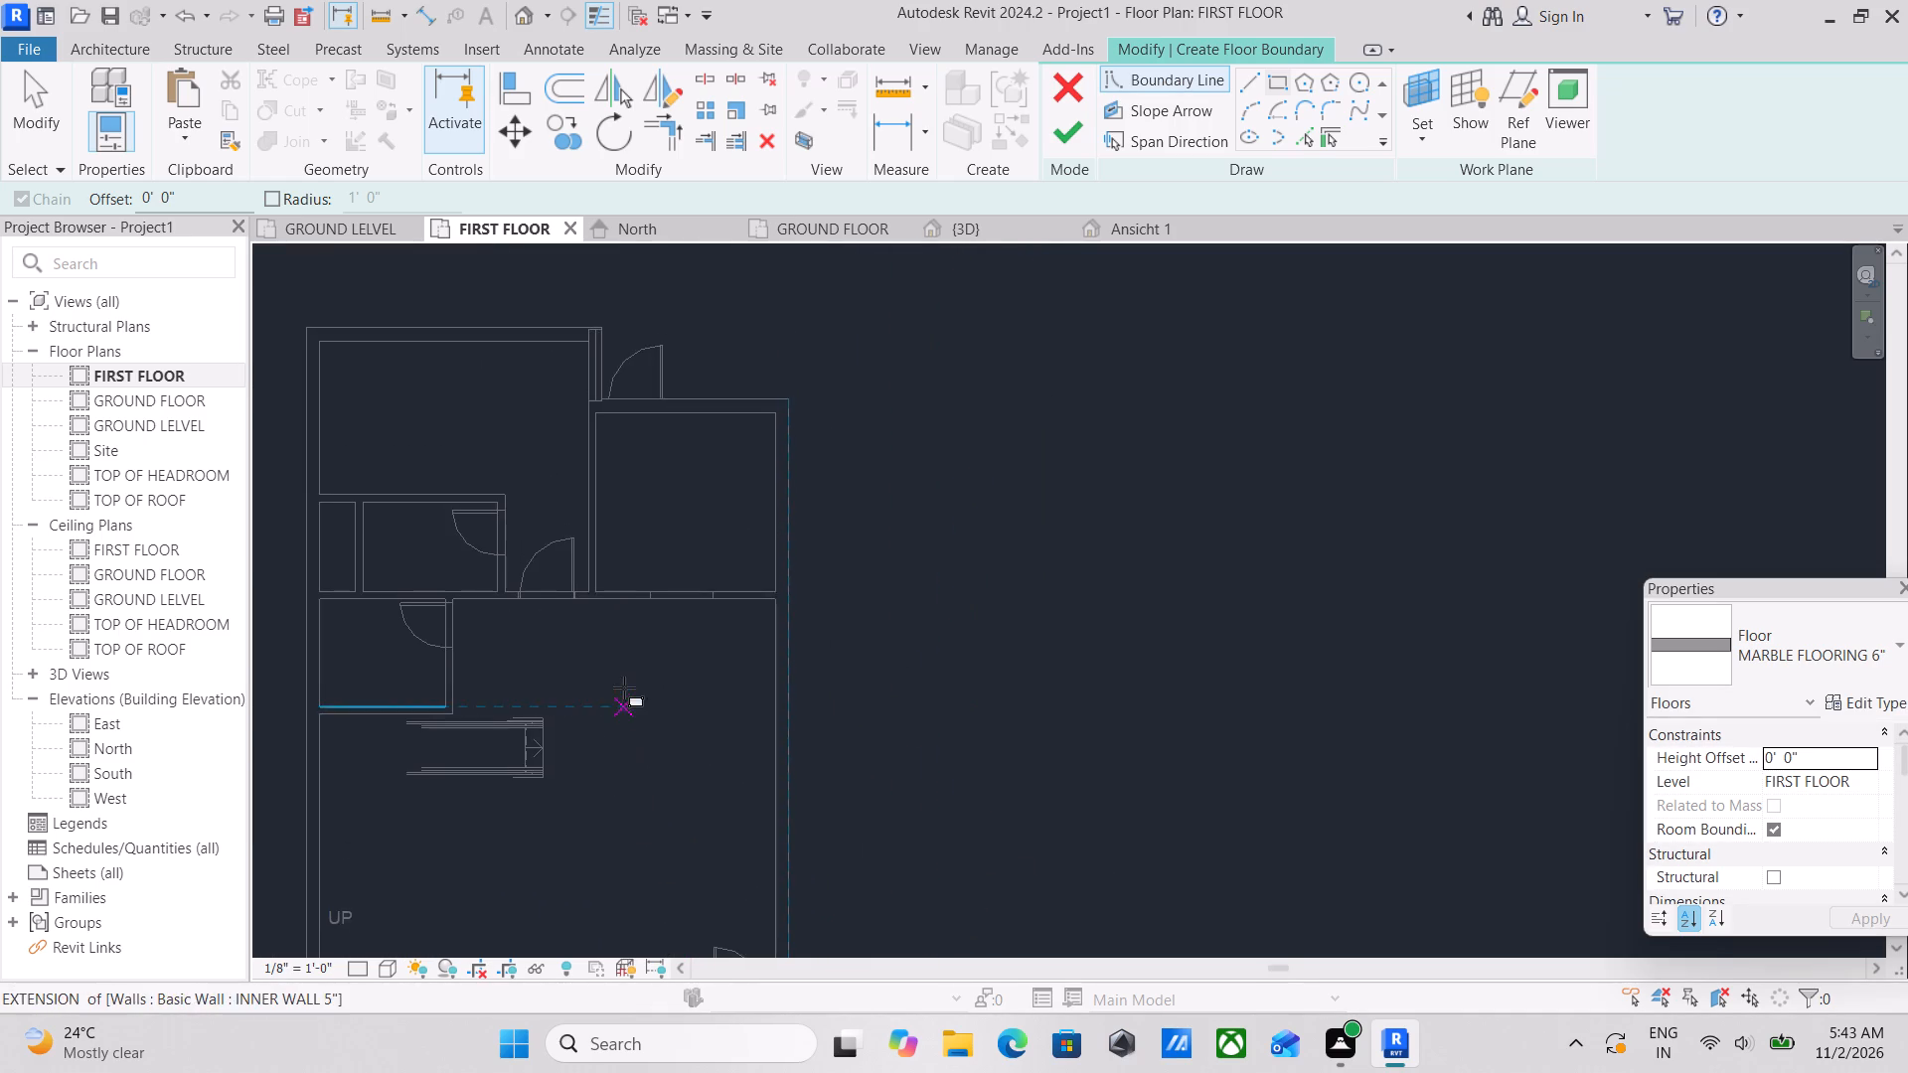
{"action": "middle_click_drag", "start_coordinate": [624, 693], "coordinate": [613, 845]}
{"action": "scroll", "coordinate": [616, 560], "scroll_direction": "up", "scroll_amount": 7}
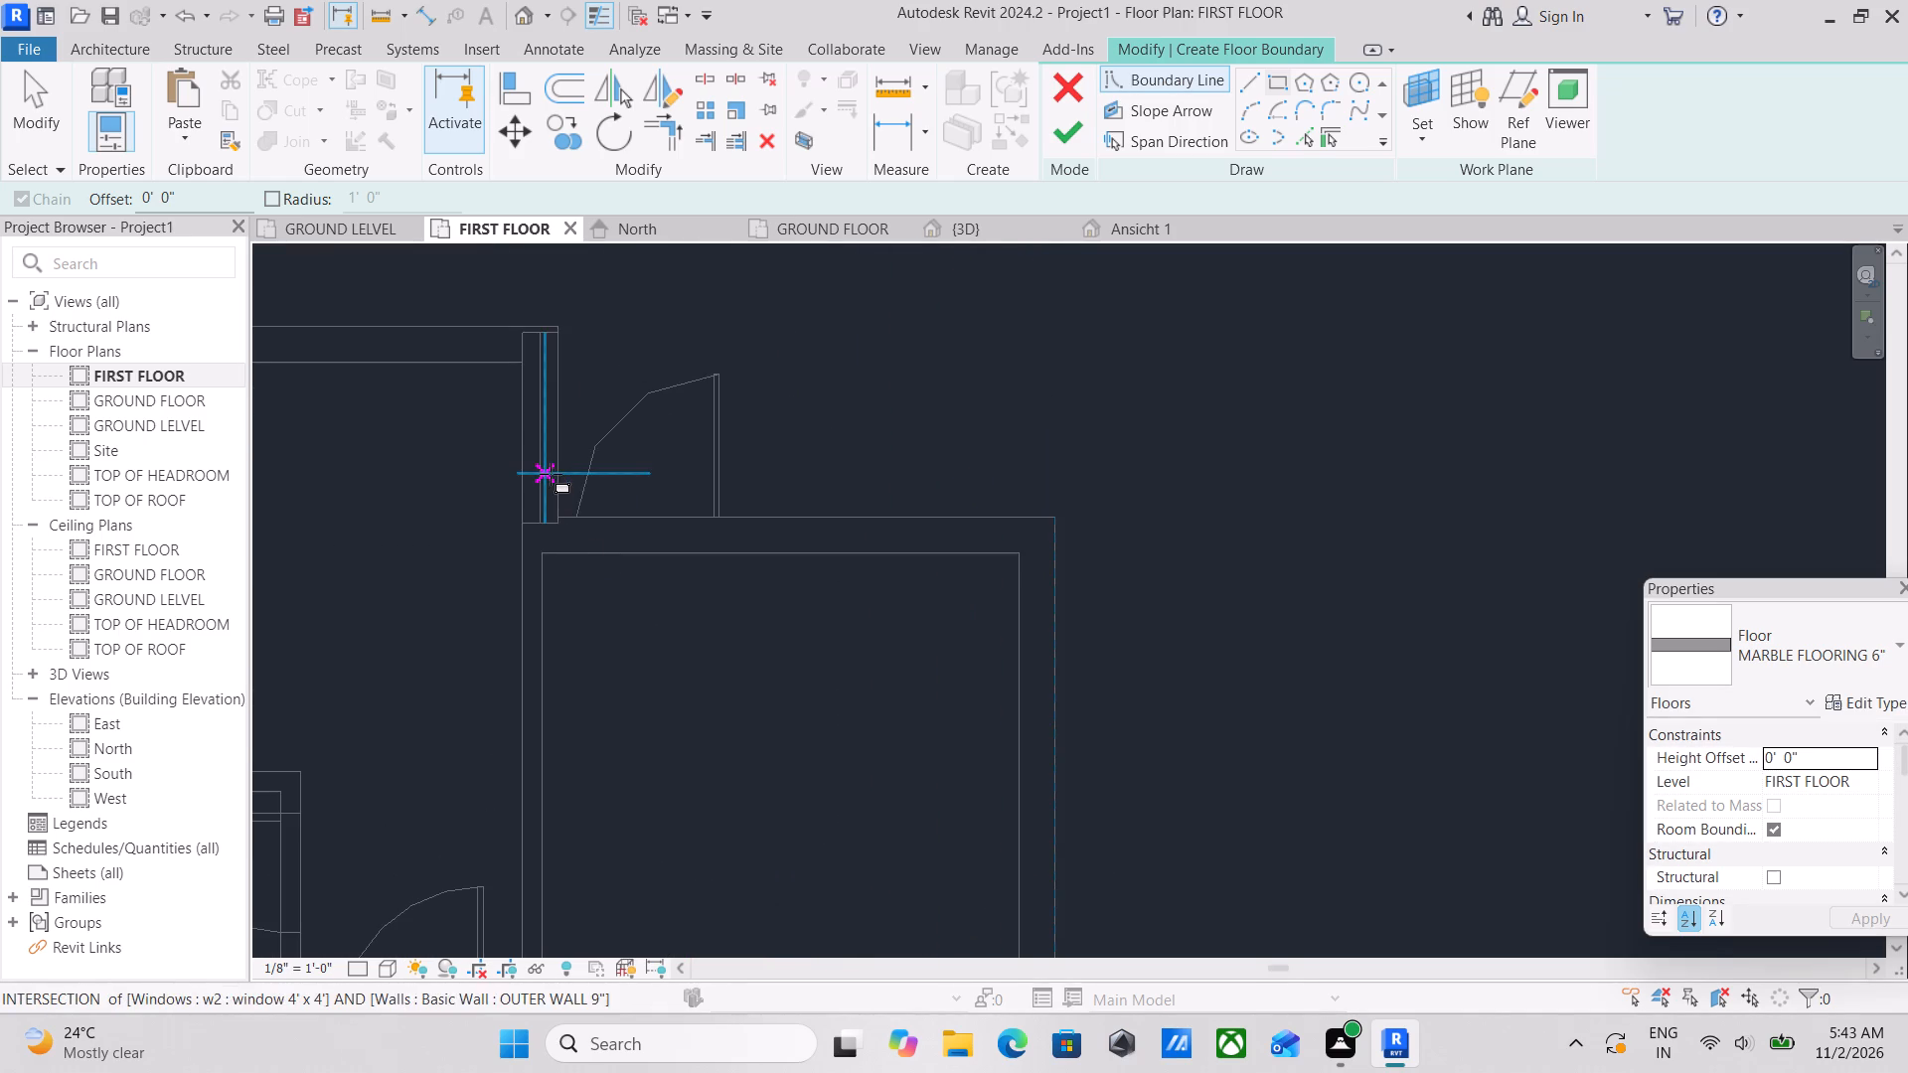
{"action": "left_click", "coordinate": [567, 515]}
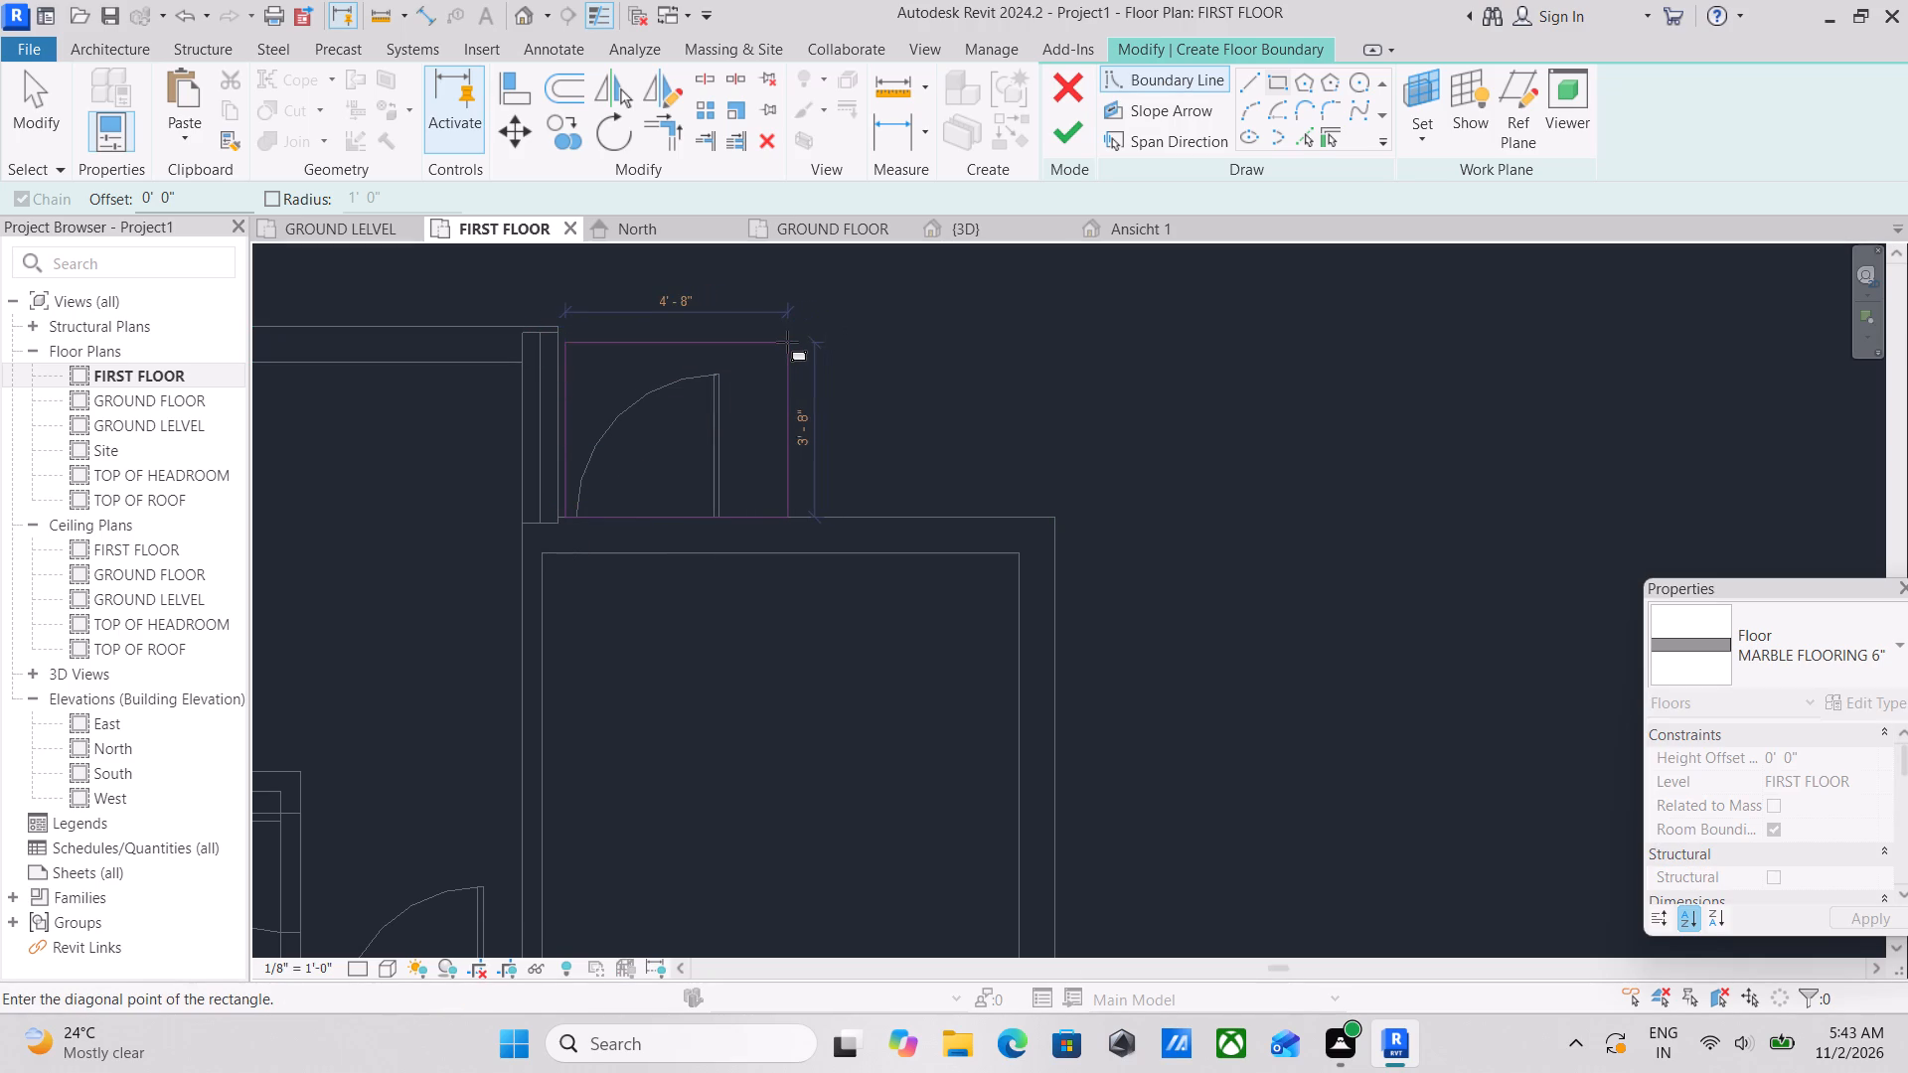
{"action": "key", "text": "Escape"}
{"action": "scroll", "coordinate": [564, 530], "scroll_direction": "up", "scroll_amount": 8}
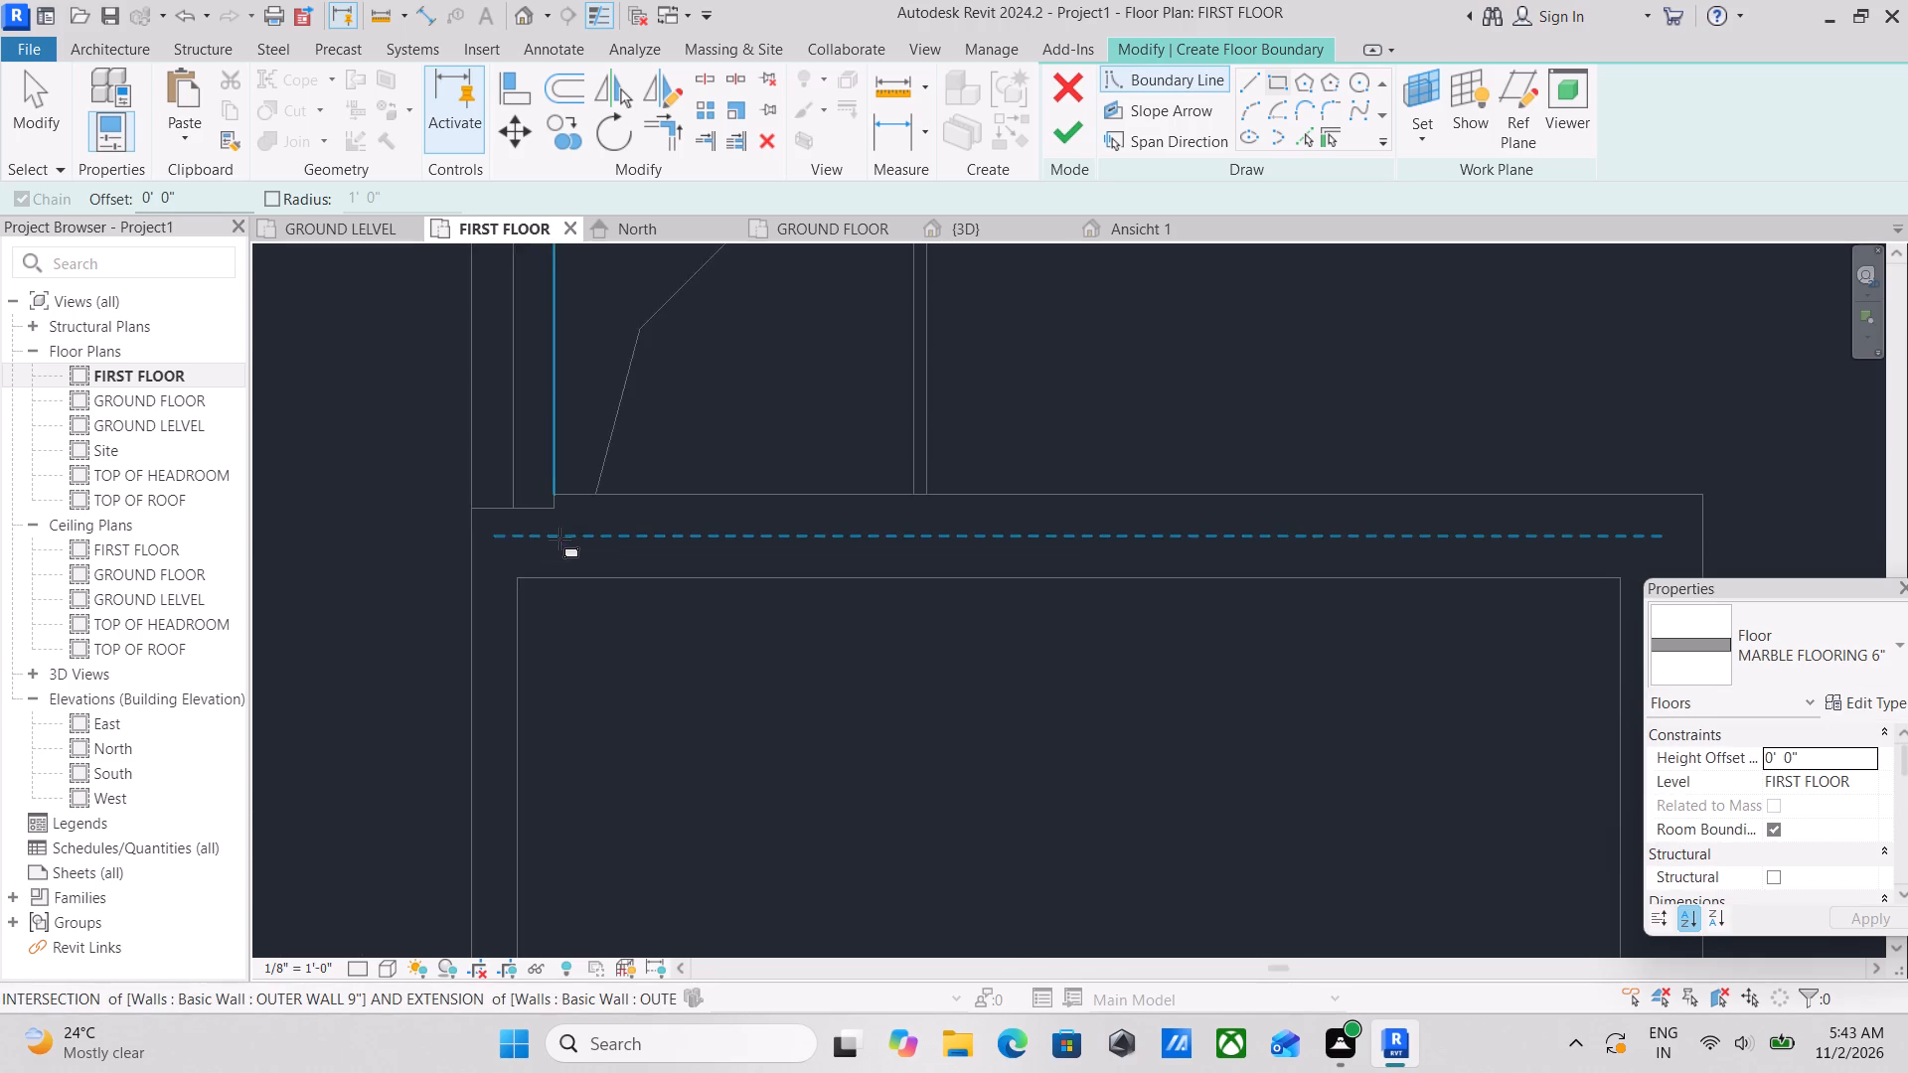
{"action": "scroll", "coordinate": [559, 538], "scroll_direction": "up", "scroll_amount": 3}
{"action": "left_click", "coordinate": [550, 452]}
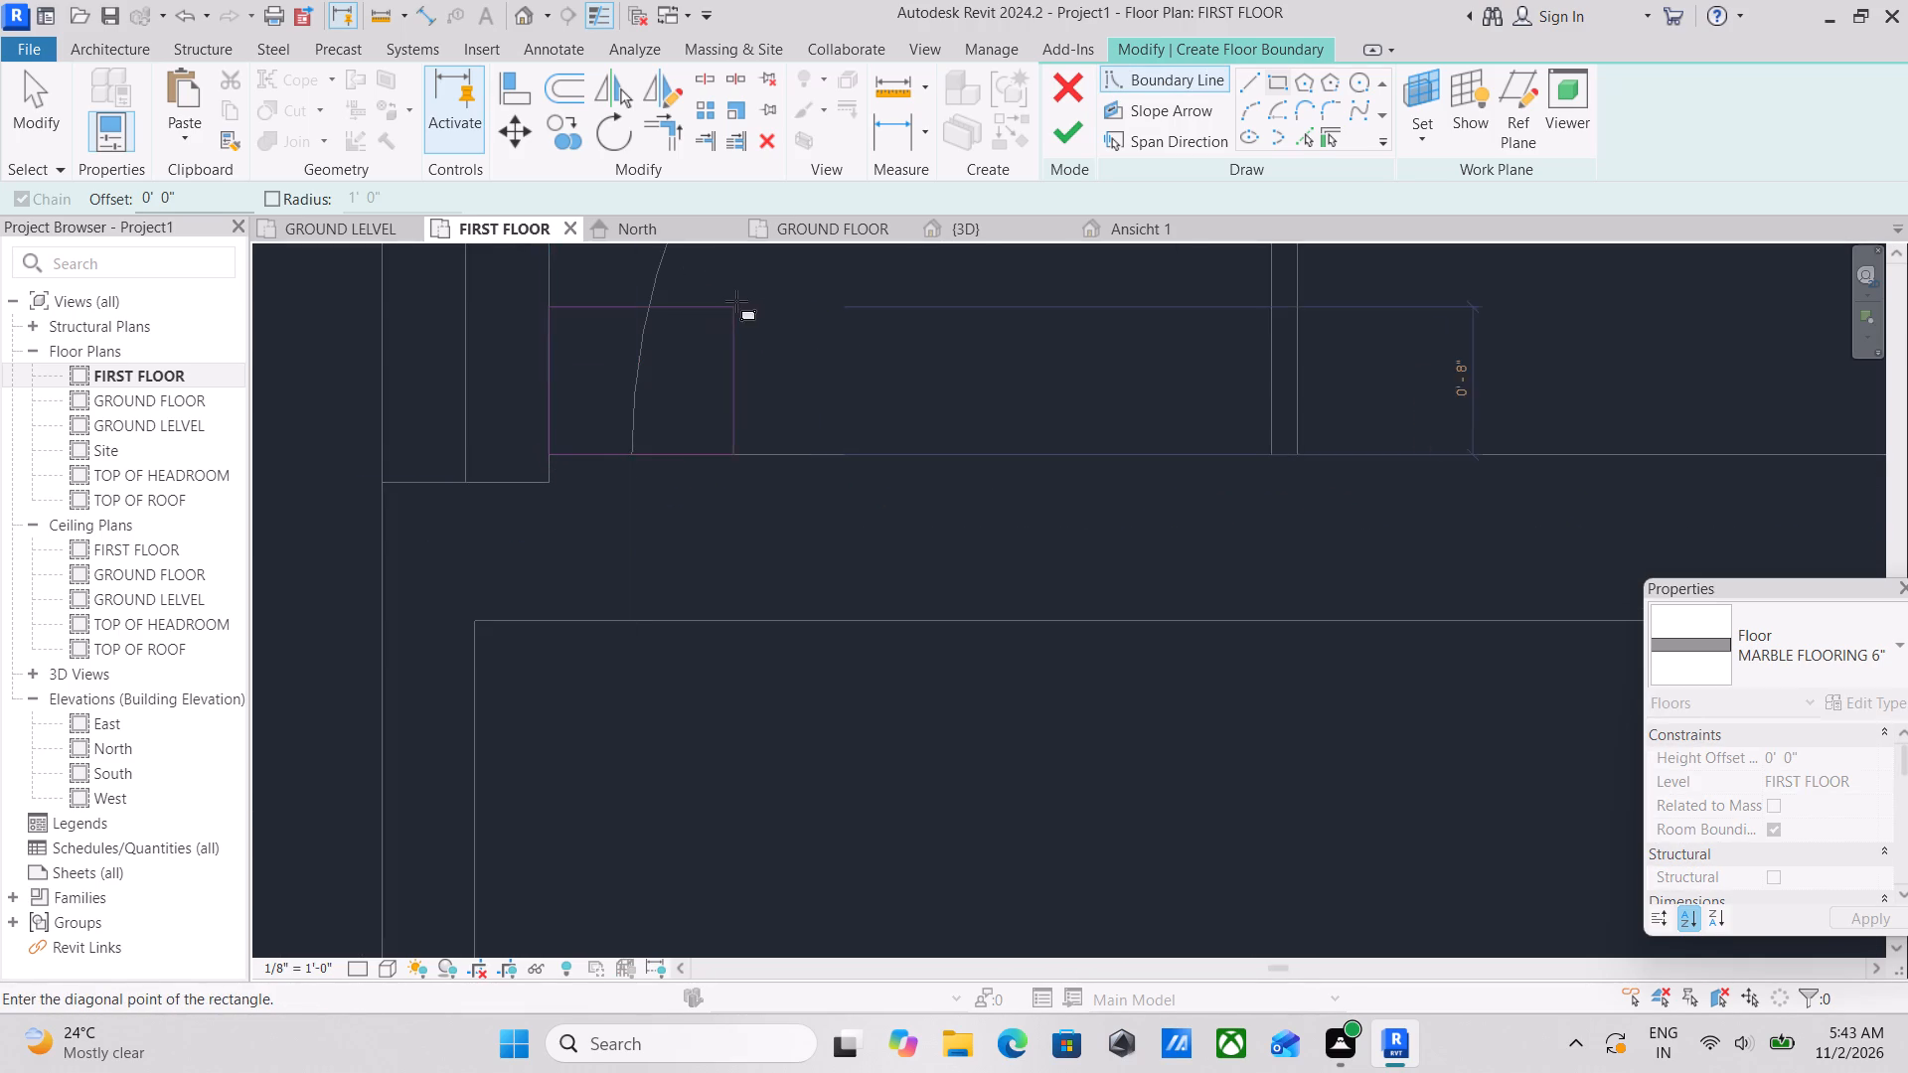
{"action": "scroll", "coordinate": [736, 301], "scroll_direction": "down", "scroll_amount": 2}
{"action": "middle_click_drag", "start_coordinate": [736, 301], "coordinate": [609, 592]}
{"action": "scroll", "coordinate": [609, 592], "scroll_direction": "down", "scroll_amount": 1}
{"action": "scroll", "coordinate": [609, 602], "scroll_direction": "up", "scroll_amount": 1}
{"action": "scroll", "coordinate": [815, 461], "scroll_direction": "down", "scroll_amount": 2}
{"action": "middle_click_drag", "start_coordinate": [815, 461], "coordinate": [587, 693]}
{"action": "scroll", "coordinate": [942, 442], "scroll_direction": "down", "scroll_amount": 2}
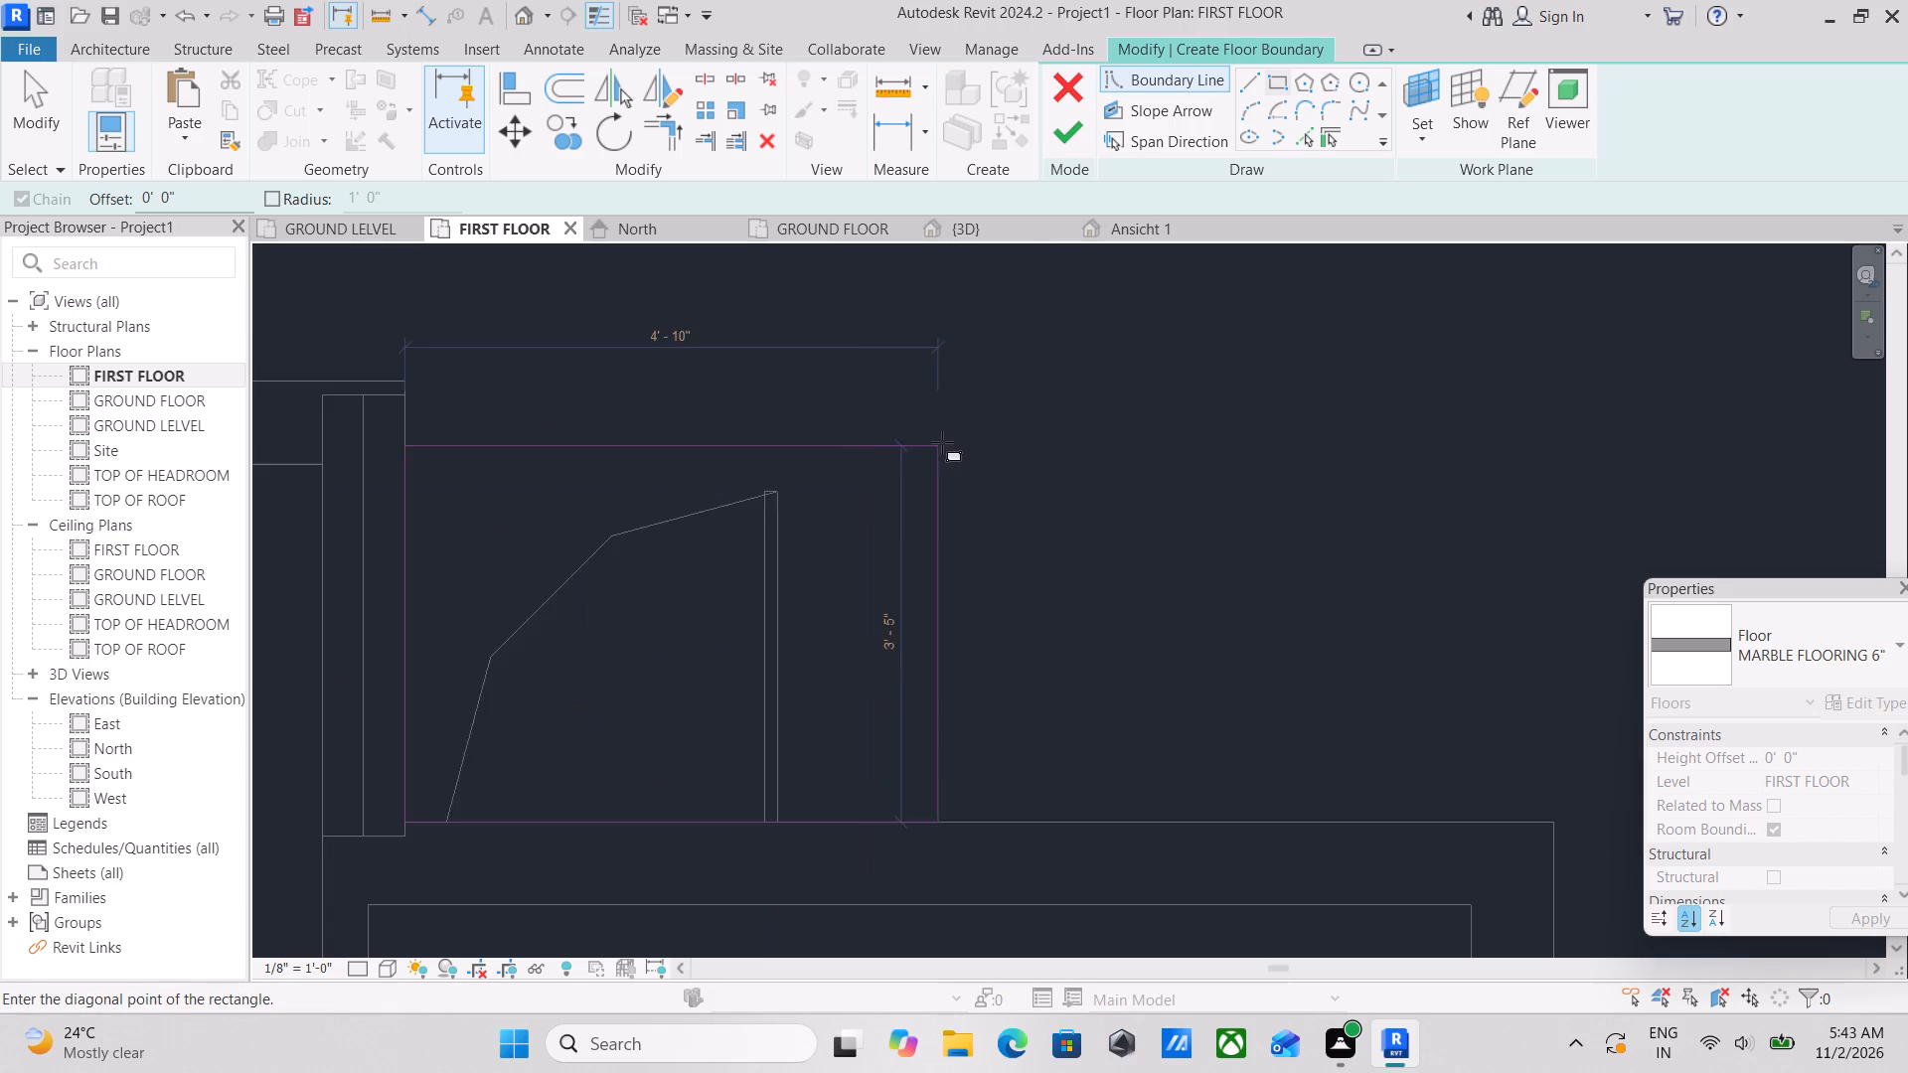
{"action": "middle_click_drag", "start_coordinate": [942, 442], "coordinate": [828, 491]}
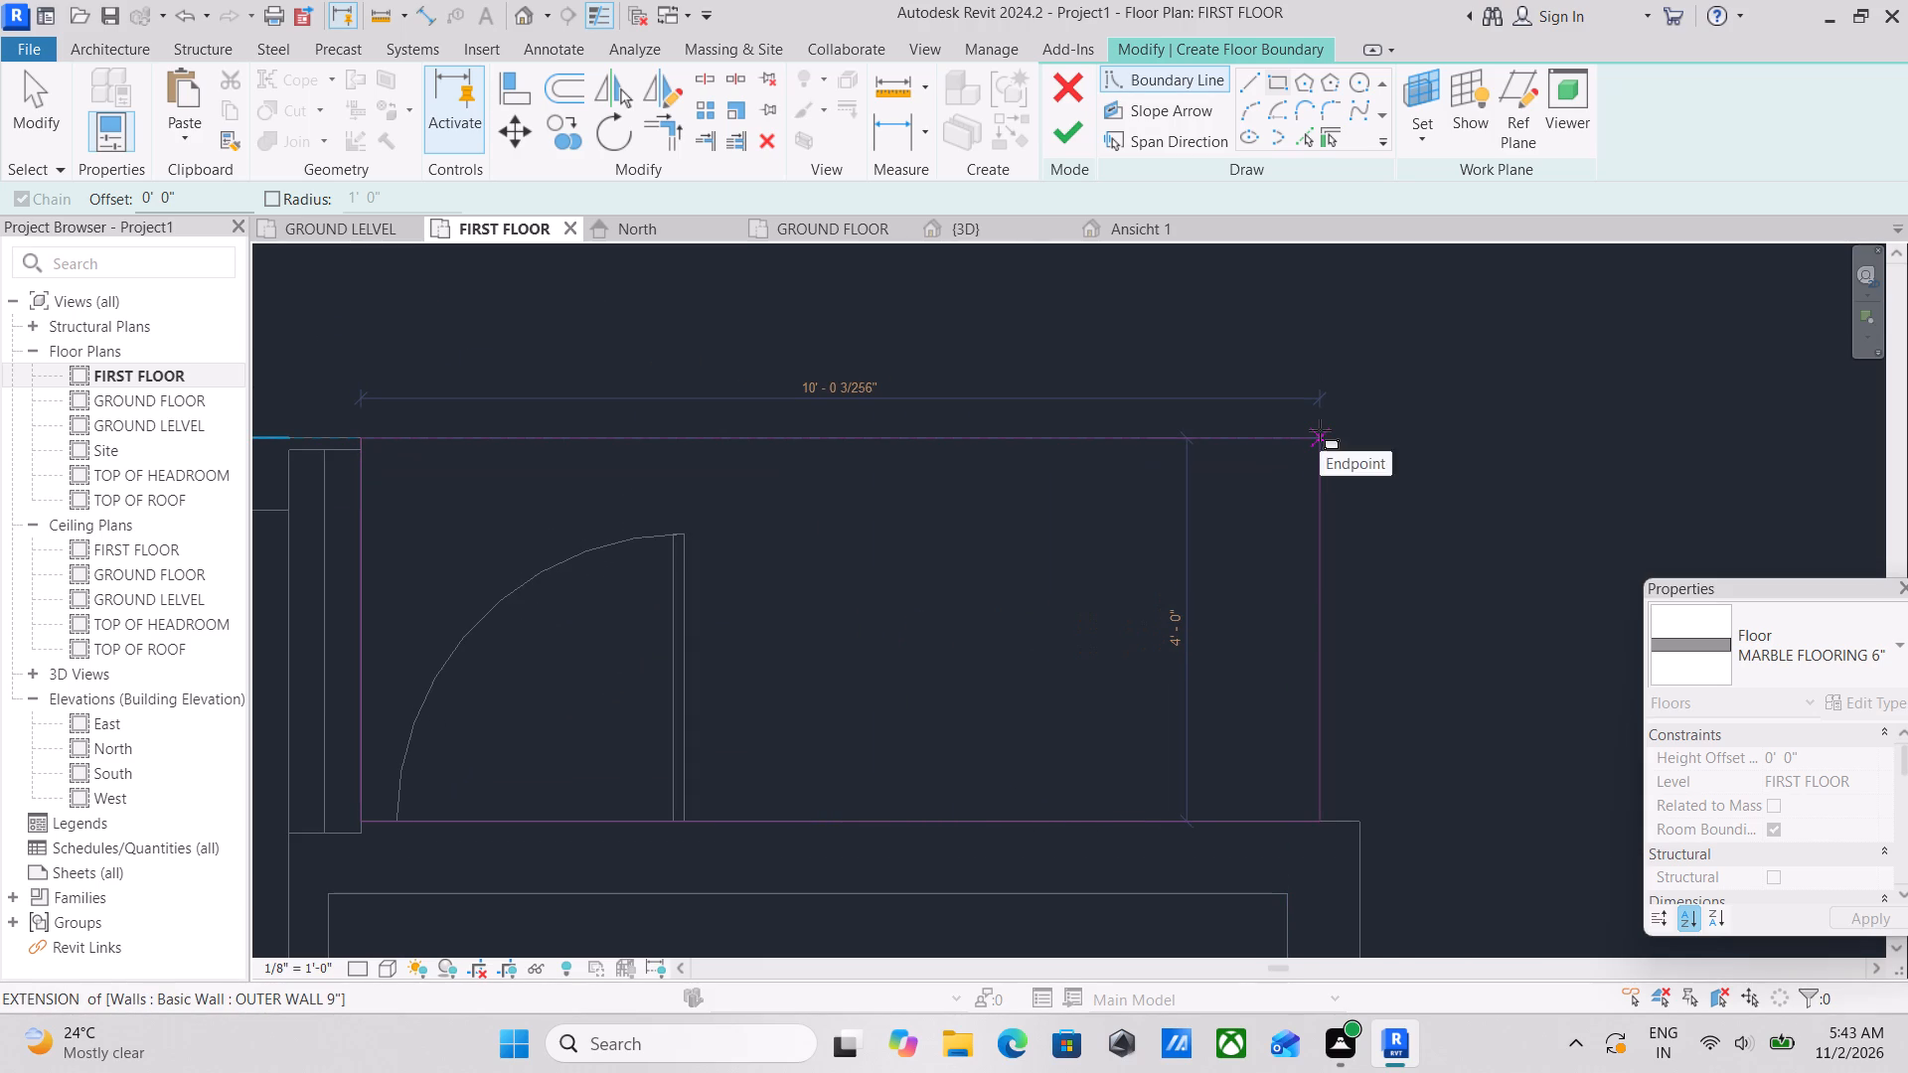
{"action": "left_click", "coordinate": [1362, 430]}
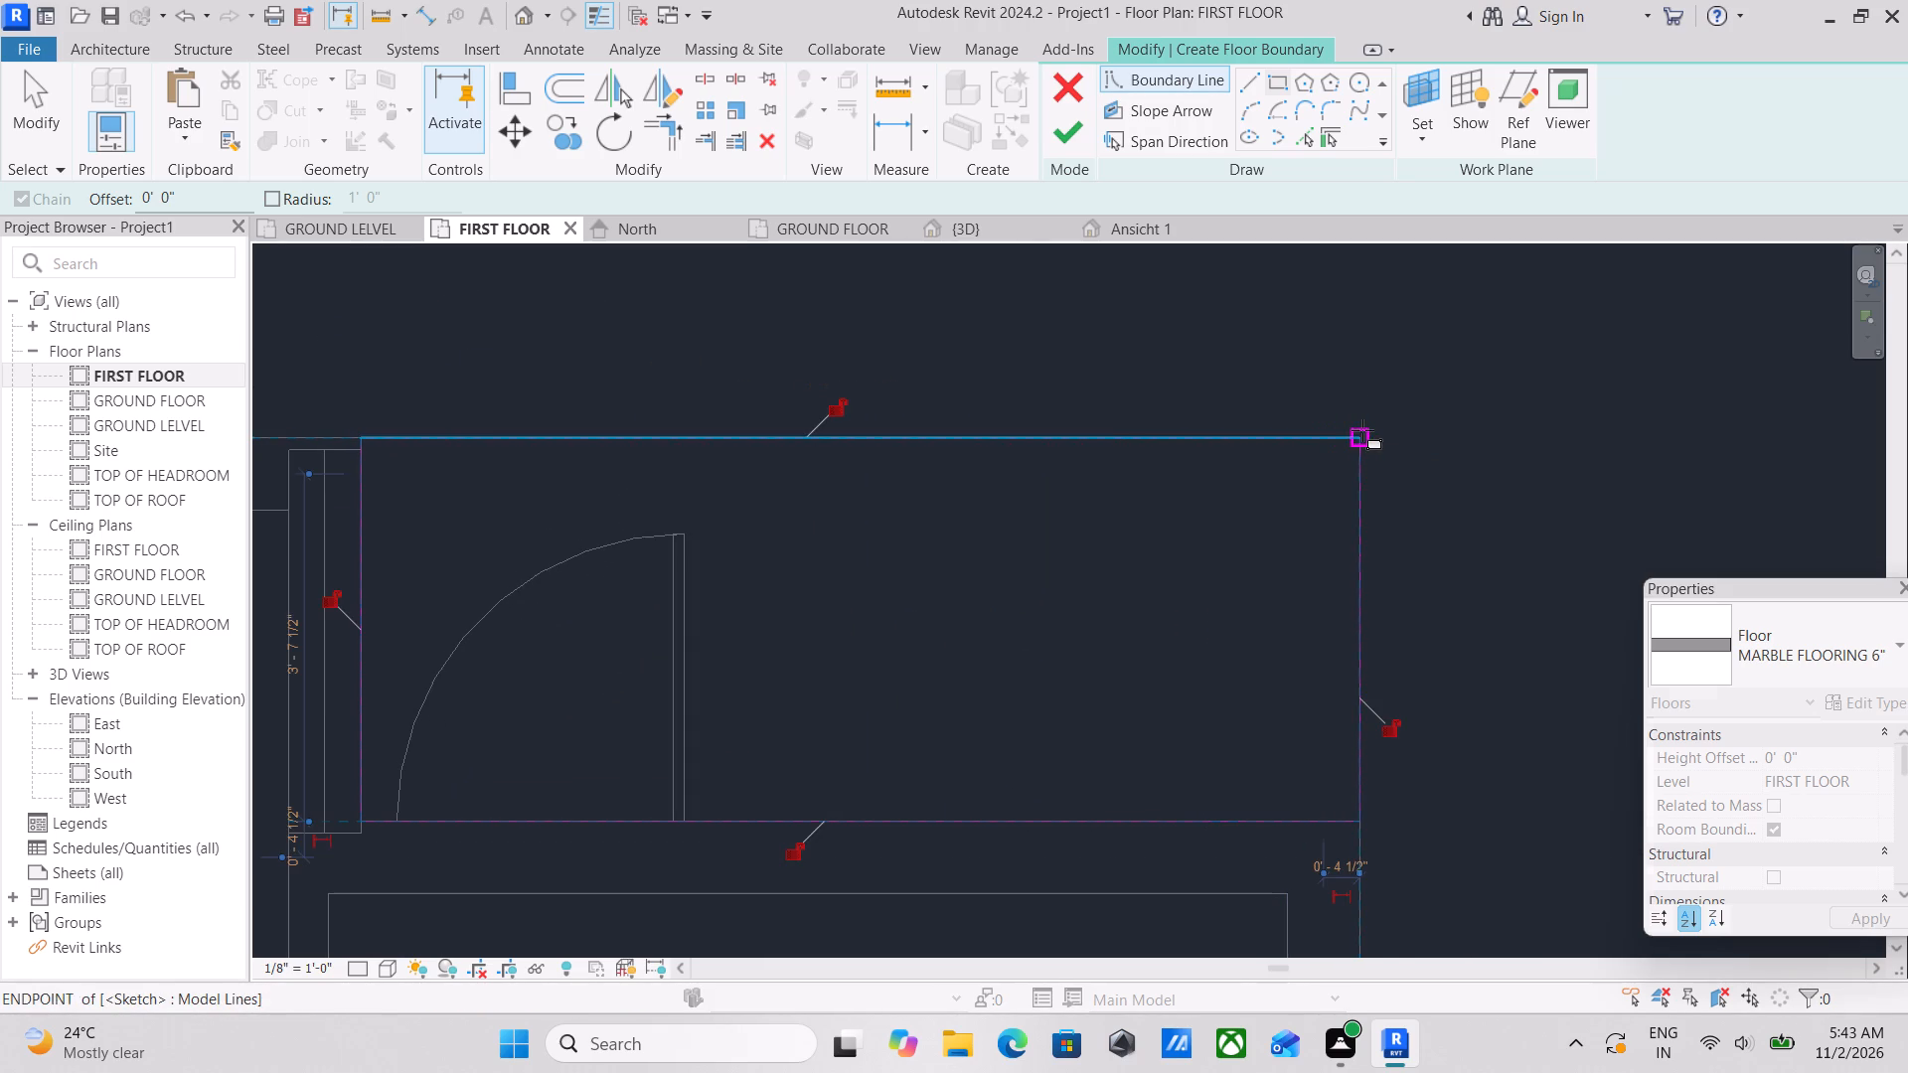
Finish the marble floor sketch without attaching the walls to its bottom, and clear the selection.
{"action": "scroll", "coordinate": [1036, 500], "scroll_direction": "down", "scroll_amount": 3}
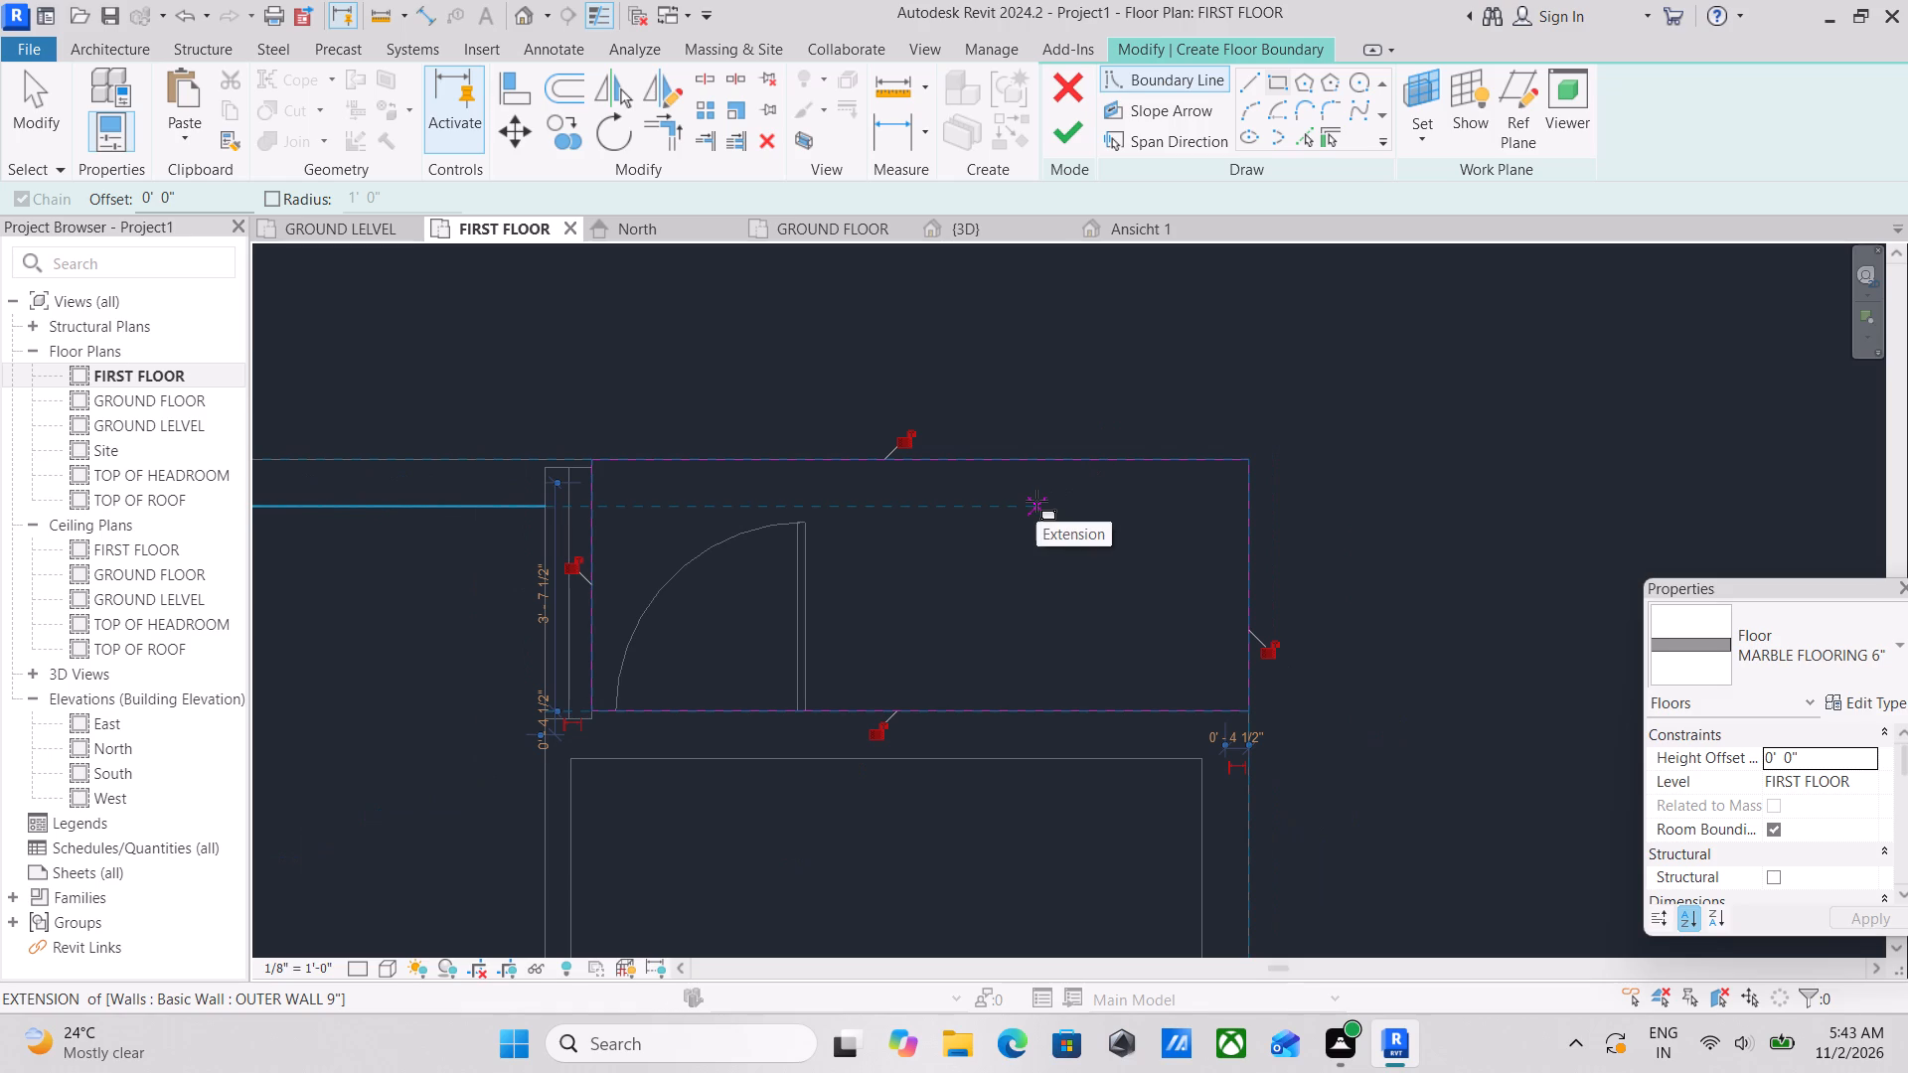
{"action": "scroll", "coordinate": [1055, 410], "scroll_direction": "down", "scroll_amount": 5}
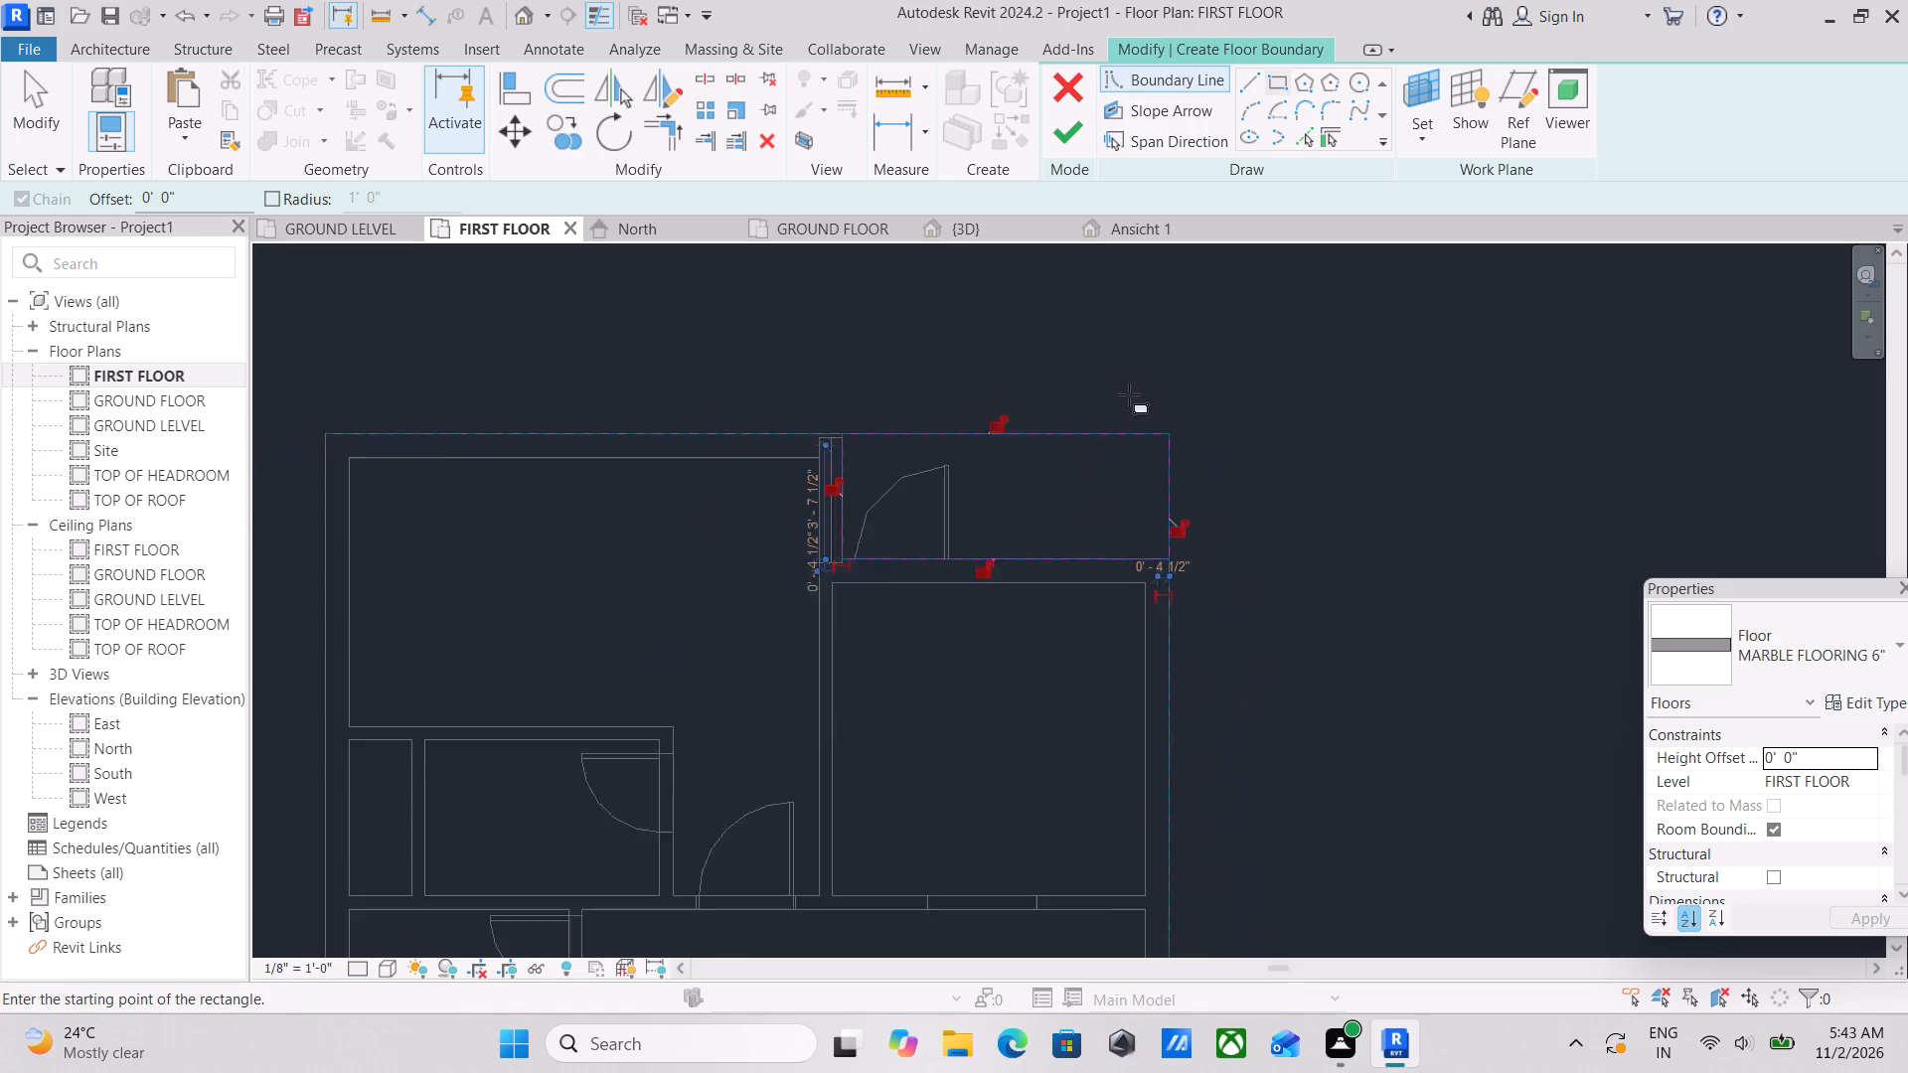
{"action": "scroll", "coordinate": [1129, 394], "scroll_direction": "down", "scroll_amount": 4}
{"action": "left_click", "coordinate": [1054, 147]}
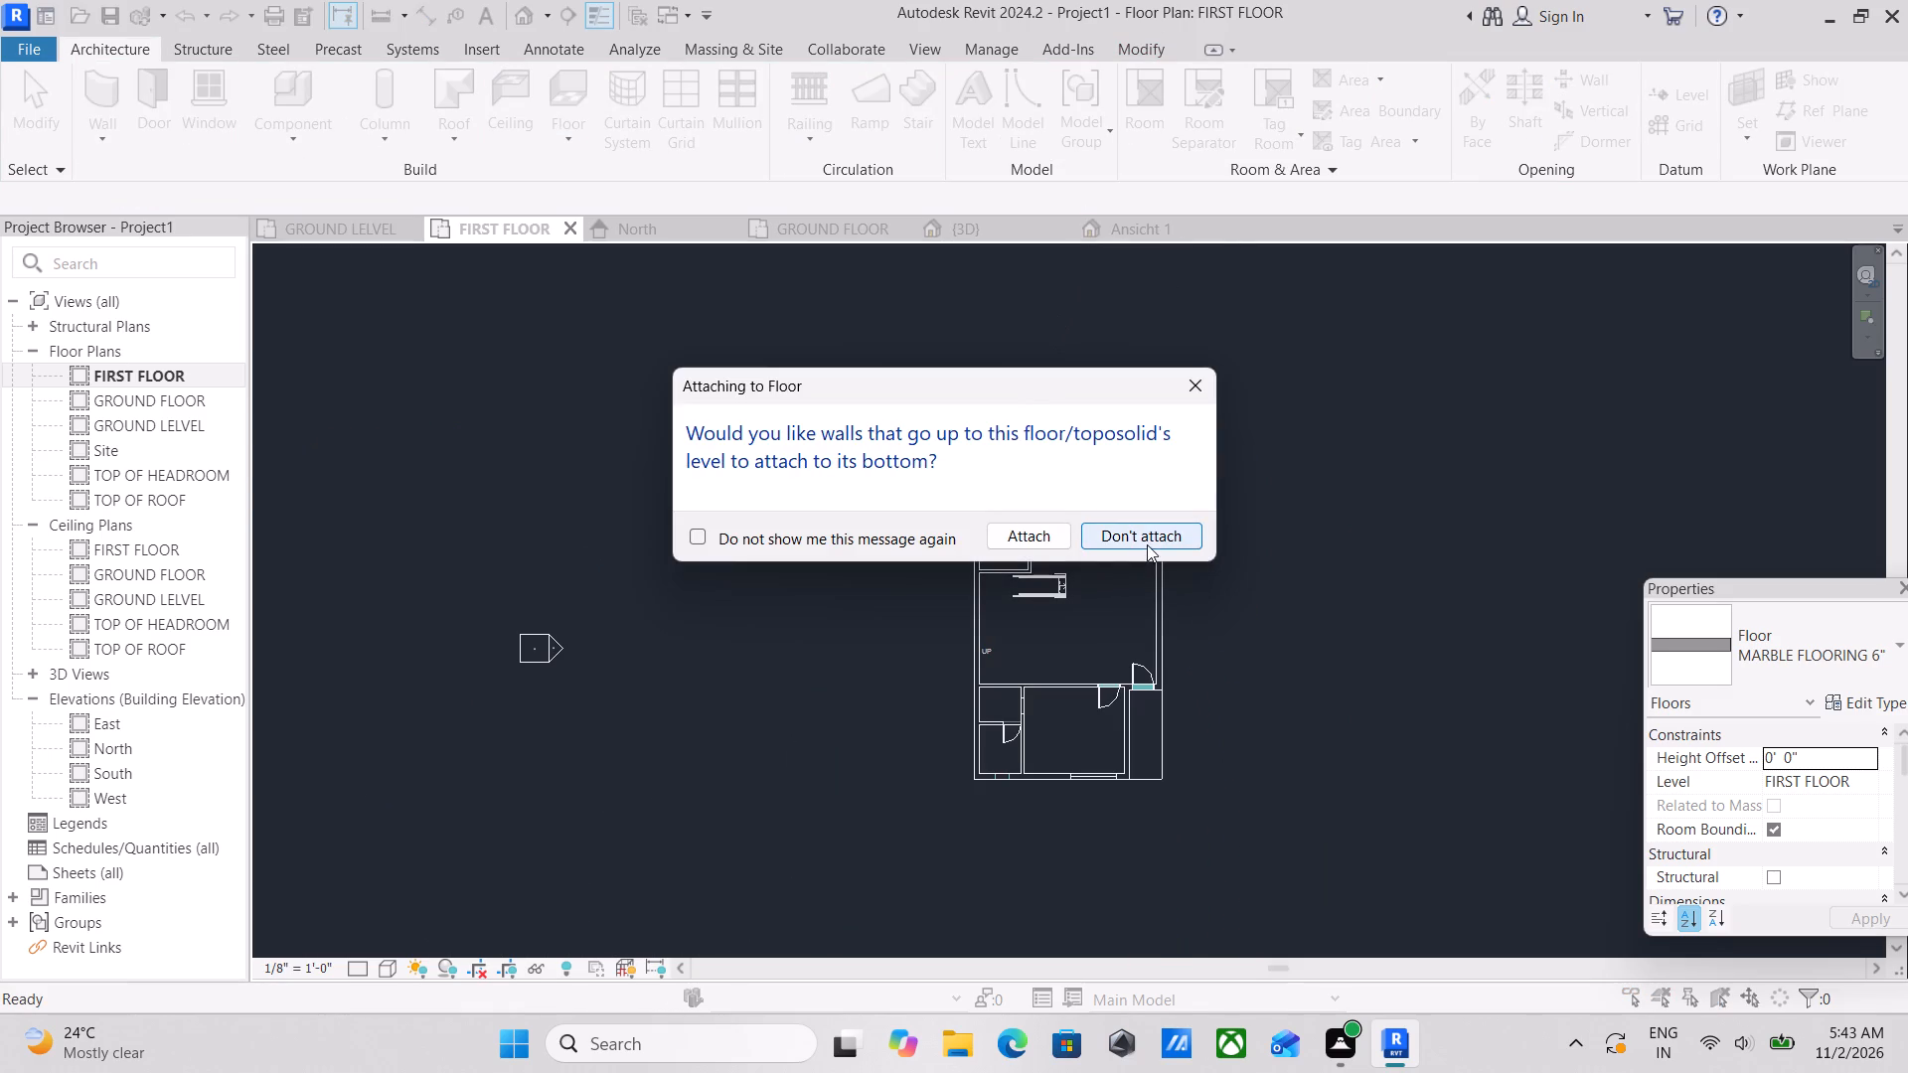
{"action": "left_click", "coordinate": [1147, 544]}
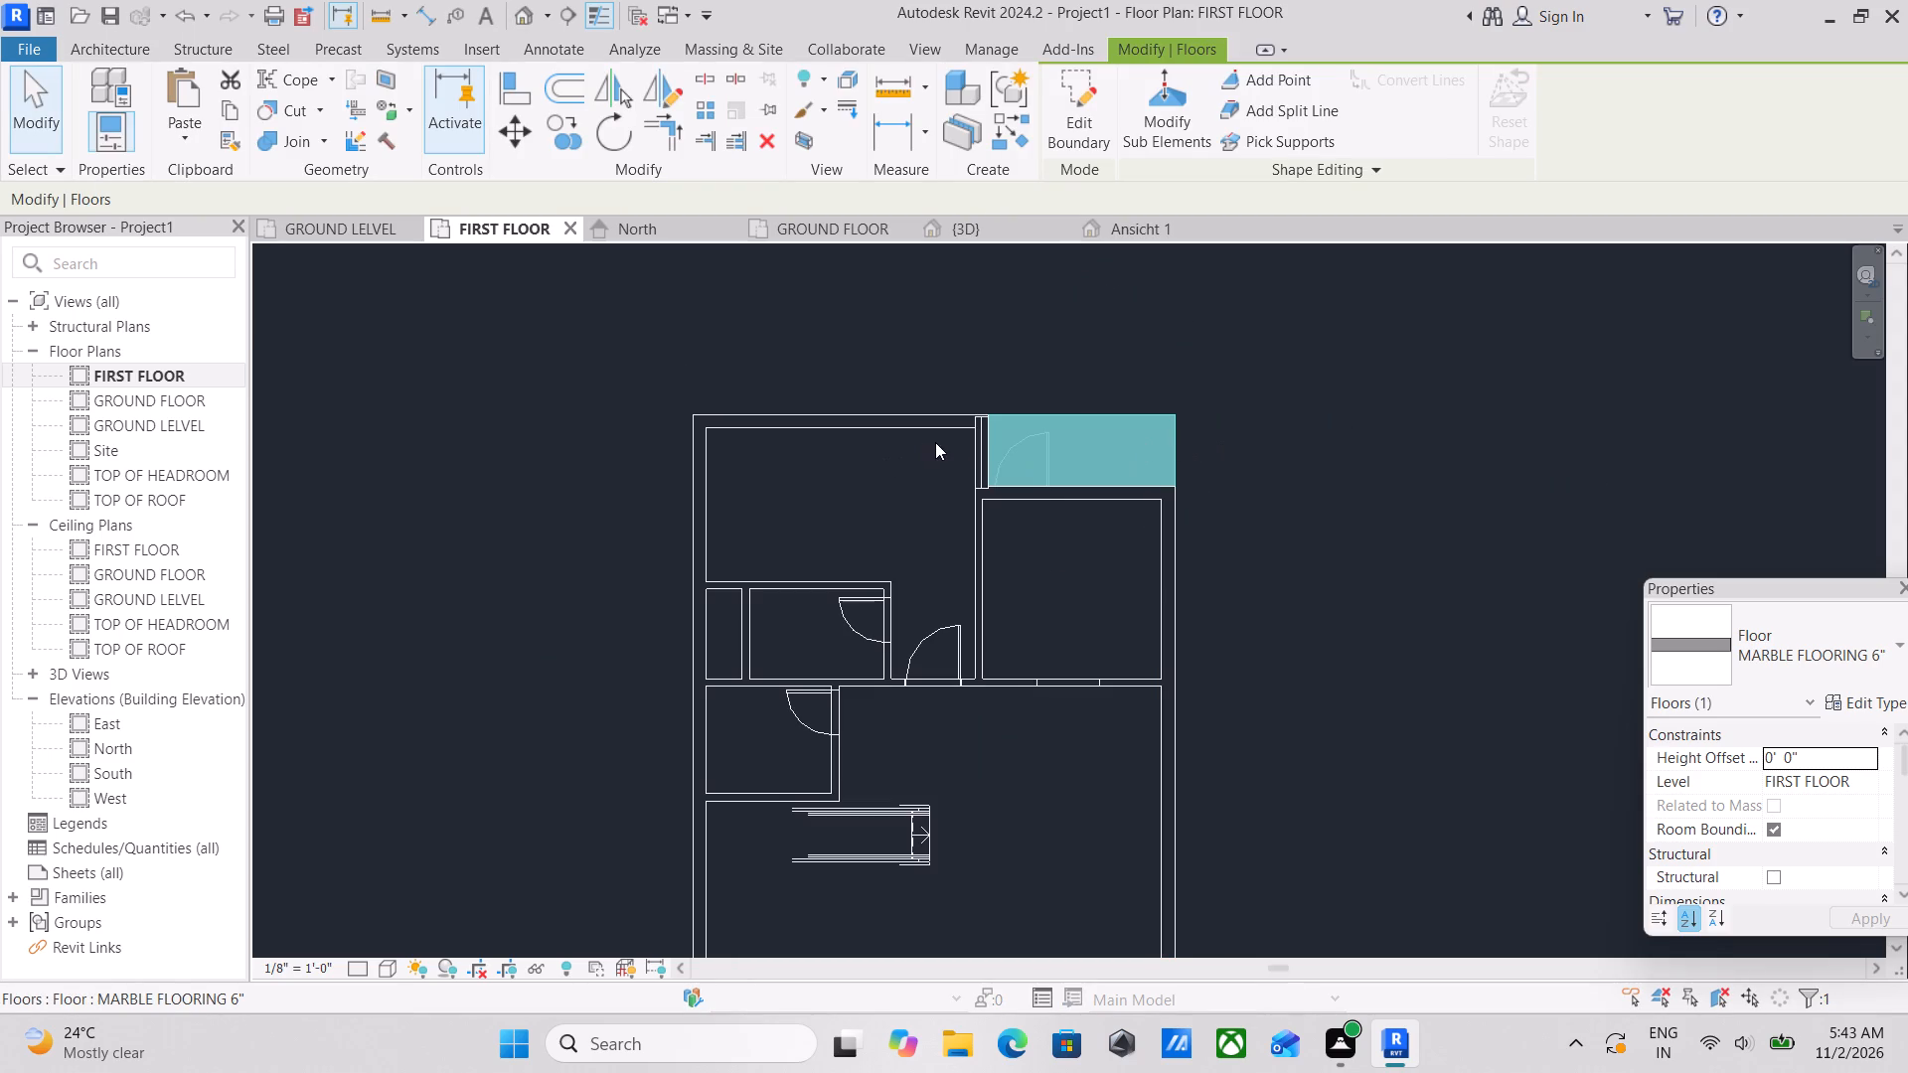
{"action": "key", "text": "Escape"}
{"action": "scroll", "coordinate": [989, 446], "scroll_direction": "down", "scroll_amount": 2}
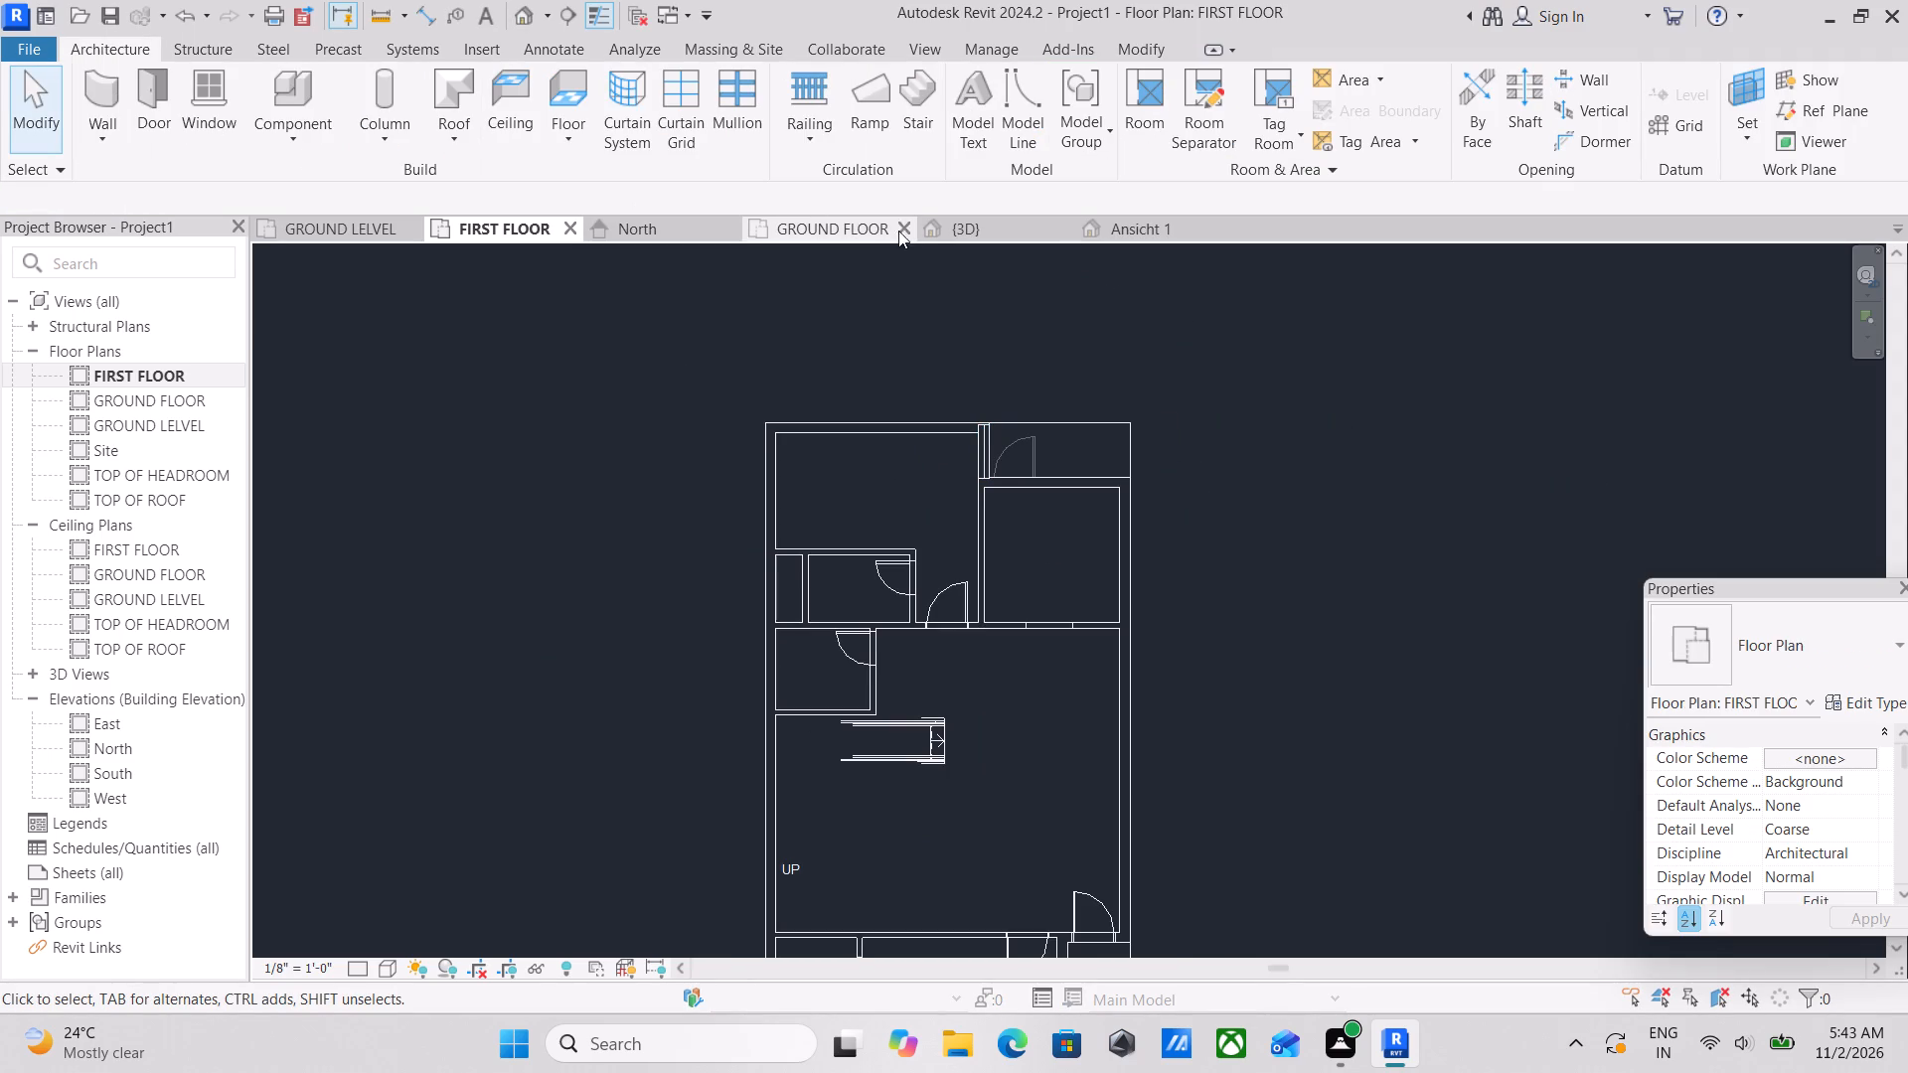
Examine the new southeast and northeast notch slabs and the overall first floor in the 3D view, including from above.
{"action": "left_click", "coordinate": [942, 224]}
{"action": "scroll", "coordinate": [1036, 590], "scroll_direction": "down", "scroll_amount": 1}
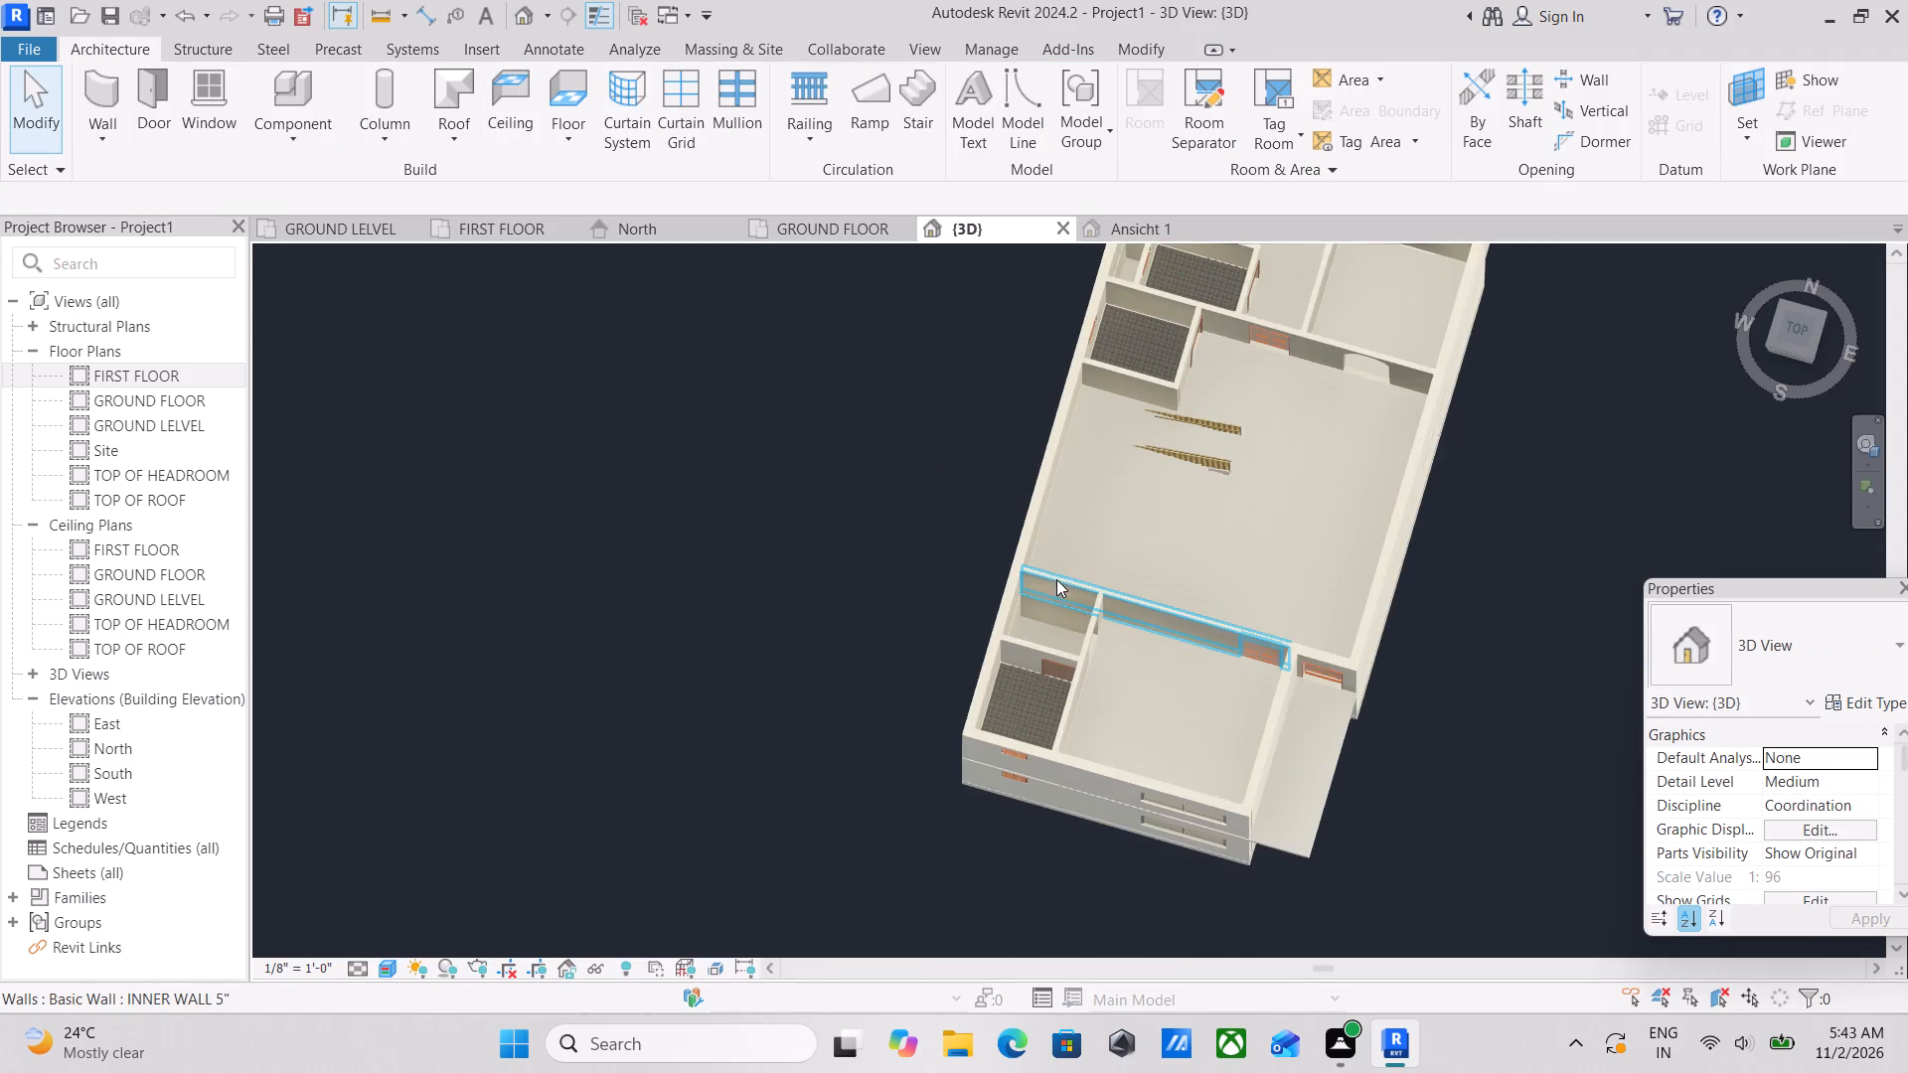
{"action": "scroll", "coordinate": [1066, 600], "scroll_direction": "down", "scroll_amount": 1}
{"action": "middle_click_drag", "start_coordinate": [1129, 645], "coordinate": [892, 309]}
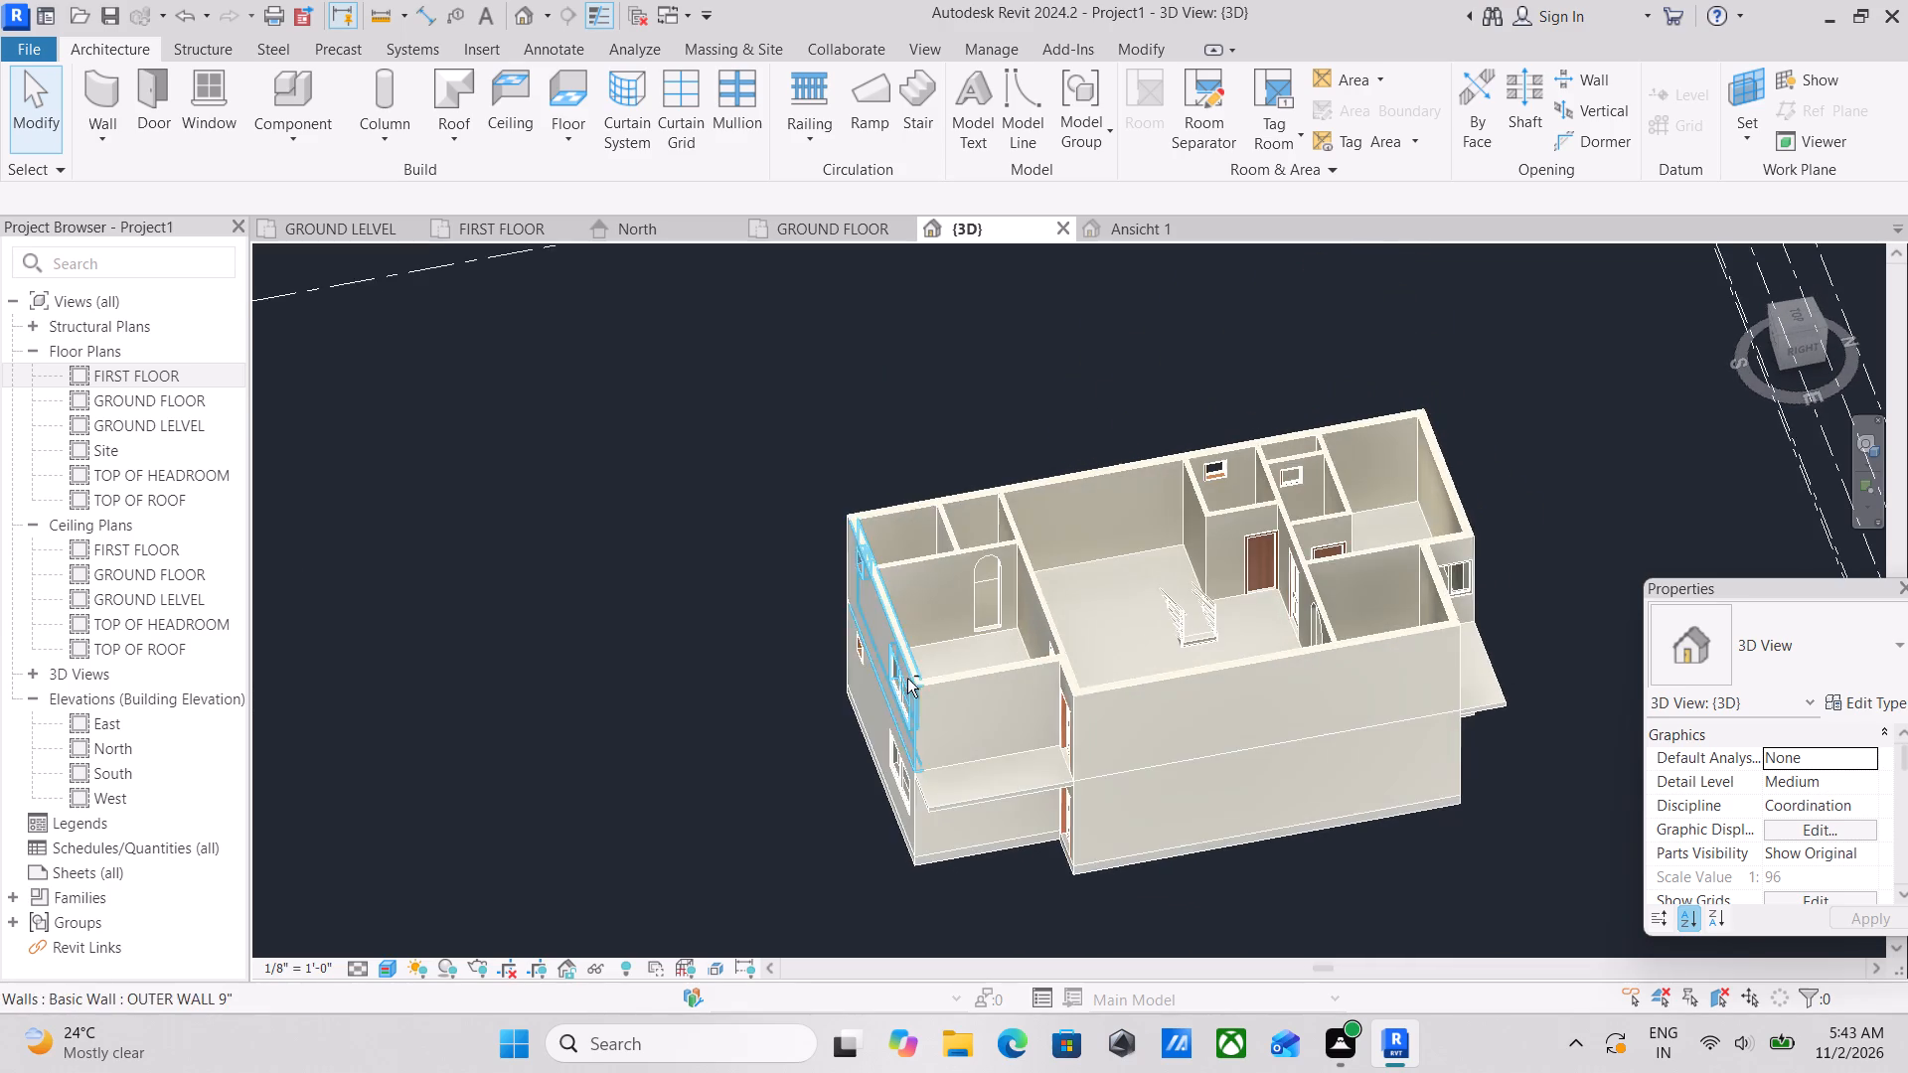
{"action": "middle_click_drag", "start_coordinate": [907, 679], "coordinate": [781, 447], "text": "shift"}
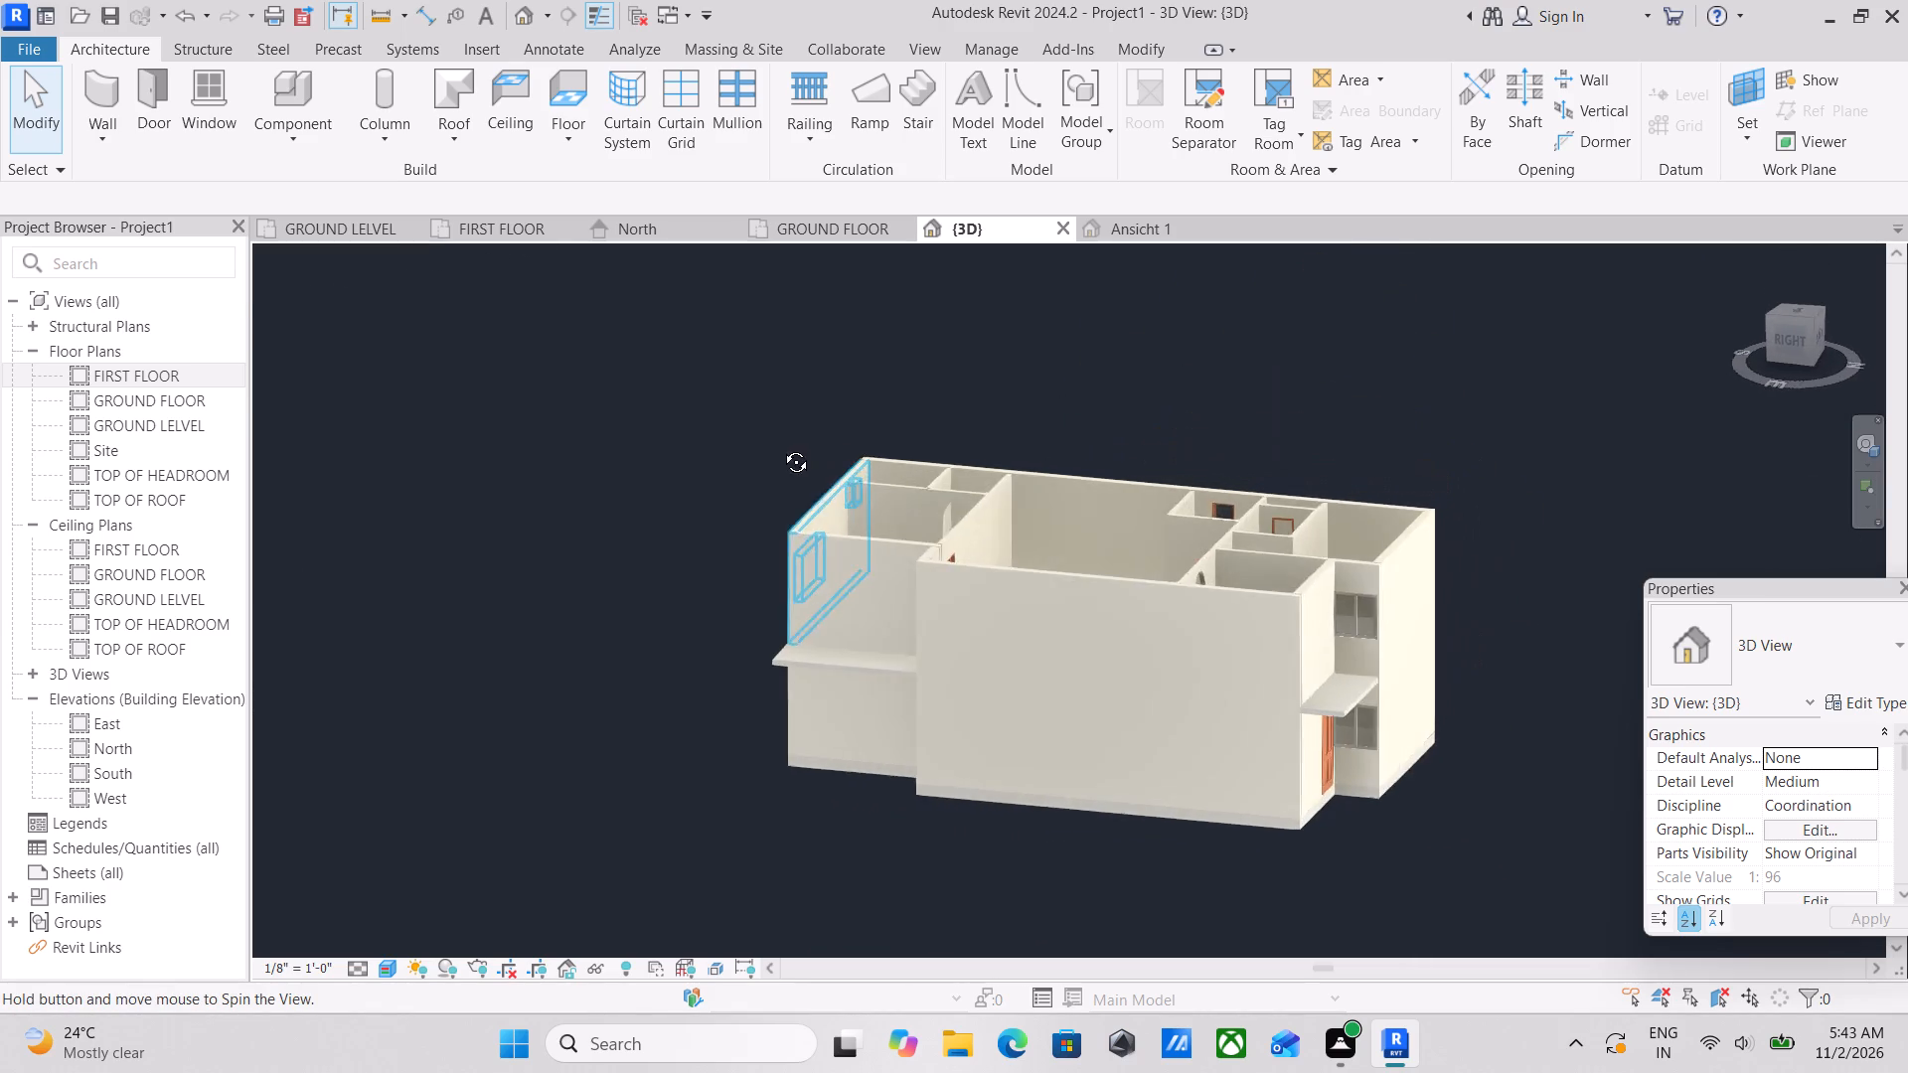
{"action": "middle_click_drag", "start_coordinate": [781, 447], "coordinate": [966, 659], "text": "shift"}
{"action": "middle_click_drag", "start_coordinate": [950, 573], "coordinate": [1128, 743], "text": "shift"}
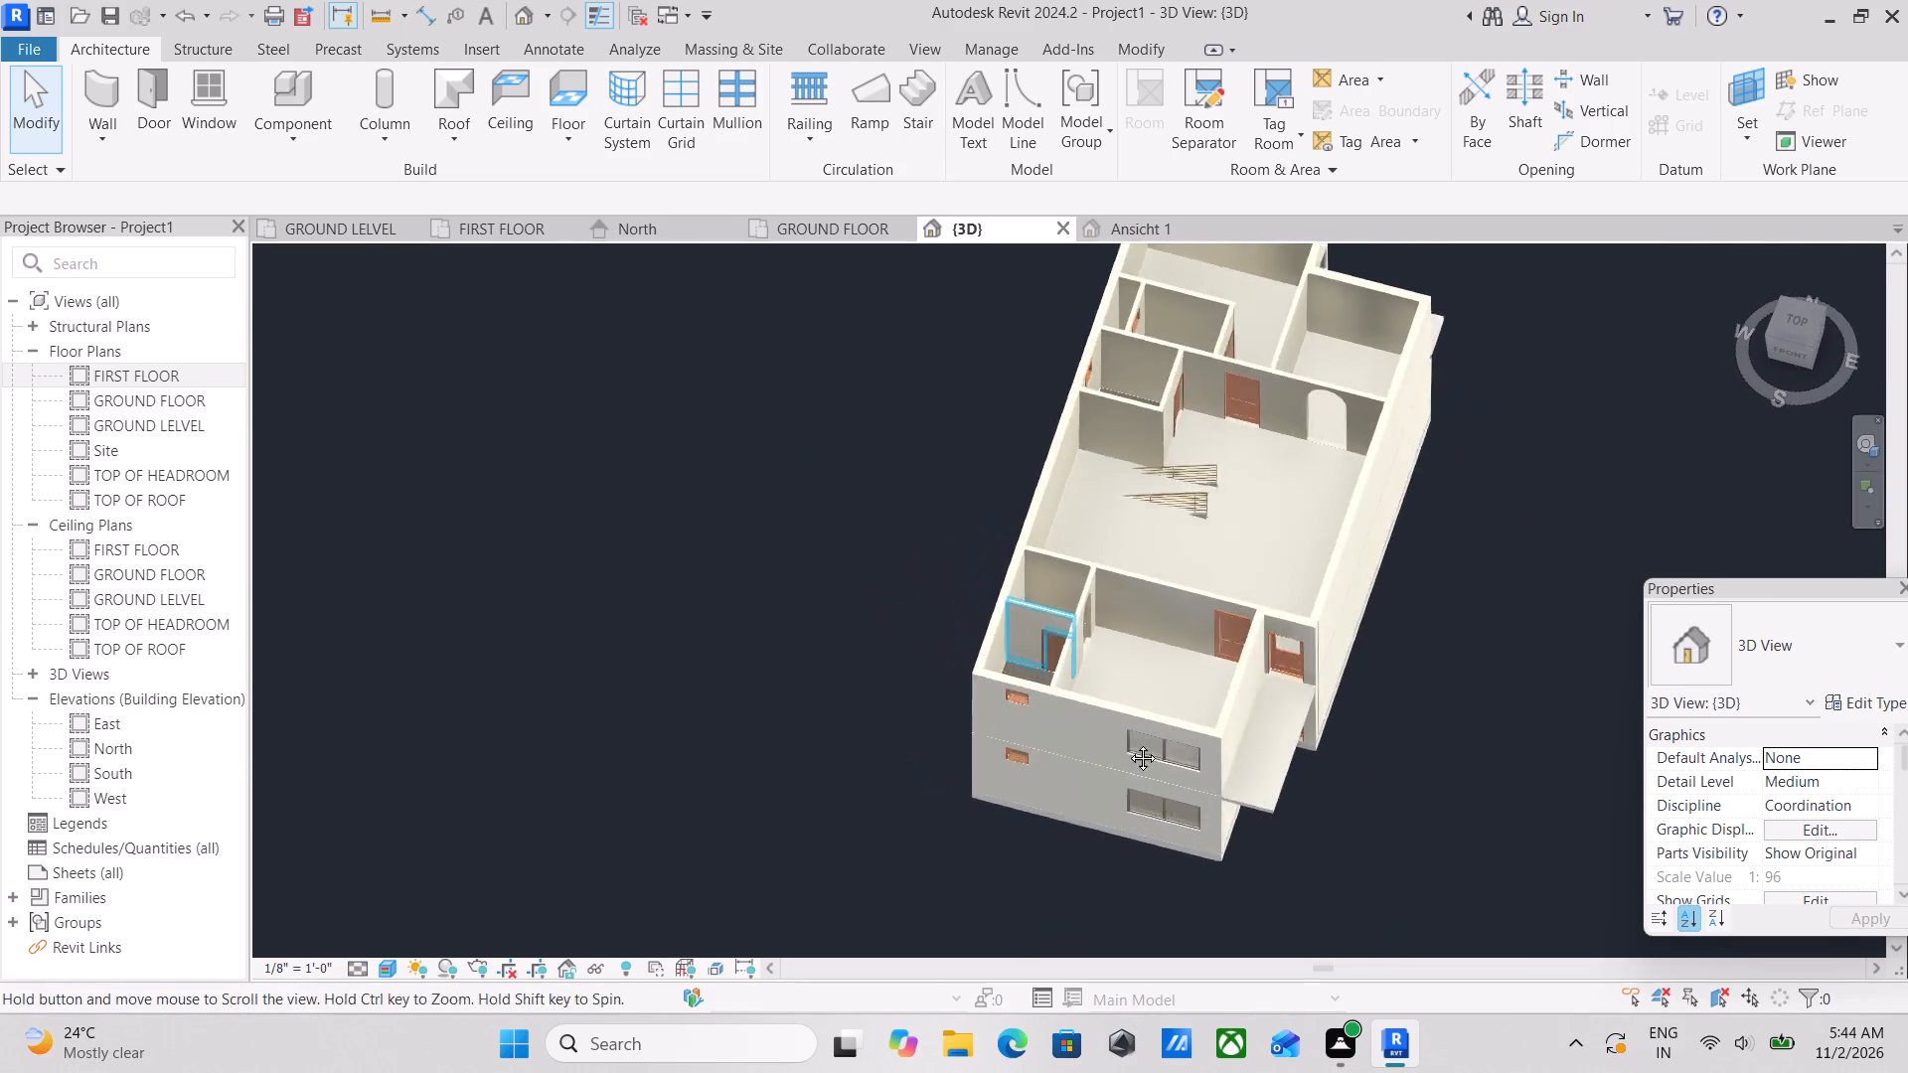
{"action": "middle_click_drag", "start_coordinate": [1128, 743], "coordinate": [1131, 741], "text": "shift"}
{"action": "scroll", "coordinate": [1149, 591], "scroll_direction": "down", "scroll_amount": 1}
{"action": "middle_click_drag", "start_coordinate": [1113, 544], "coordinate": [902, 432], "text": "shift"}
{"action": "scroll", "coordinate": [1026, 658], "scroll_direction": "up", "scroll_amount": 2}
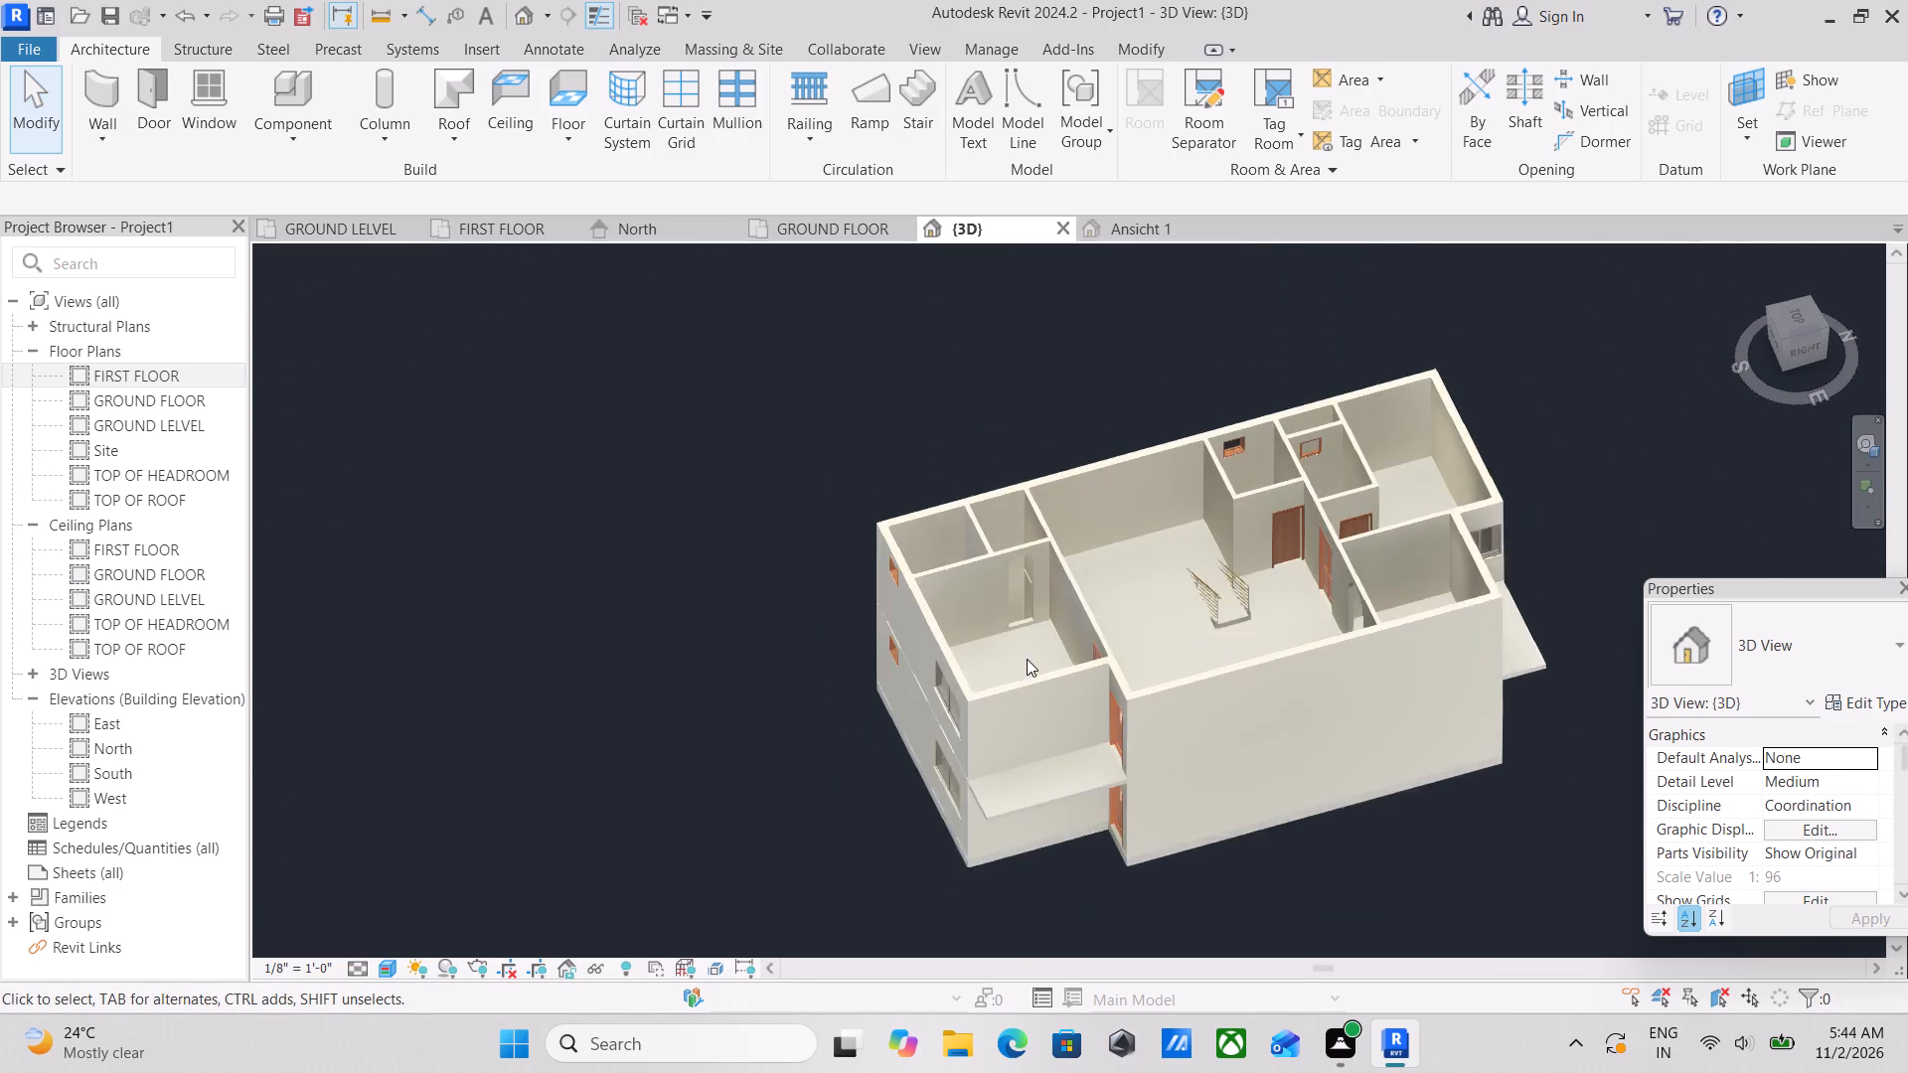
{"action": "scroll", "coordinate": [1027, 659], "scroll_direction": "up", "scroll_amount": 2}
{"action": "scroll", "coordinate": [1061, 743], "scroll_direction": "down", "scroll_amount": 1}
{"action": "middle_click_drag", "start_coordinate": [1057, 735], "coordinate": [1062, 572]}
{"action": "scroll", "coordinate": [1063, 569], "scroll_direction": "down", "scroll_amount": 1}
{"action": "scroll", "coordinate": [1104, 706], "scroll_direction": "up", "scroll_amount": 3}
{"action": "scroll", "coordinate": [1035, 641], "scroll_direction": "up", "scroll_amount": 7}
{"action": "scroll", "coordinate": [1128, 633], "scroll_direction": "down", "scroll_amount": 5}
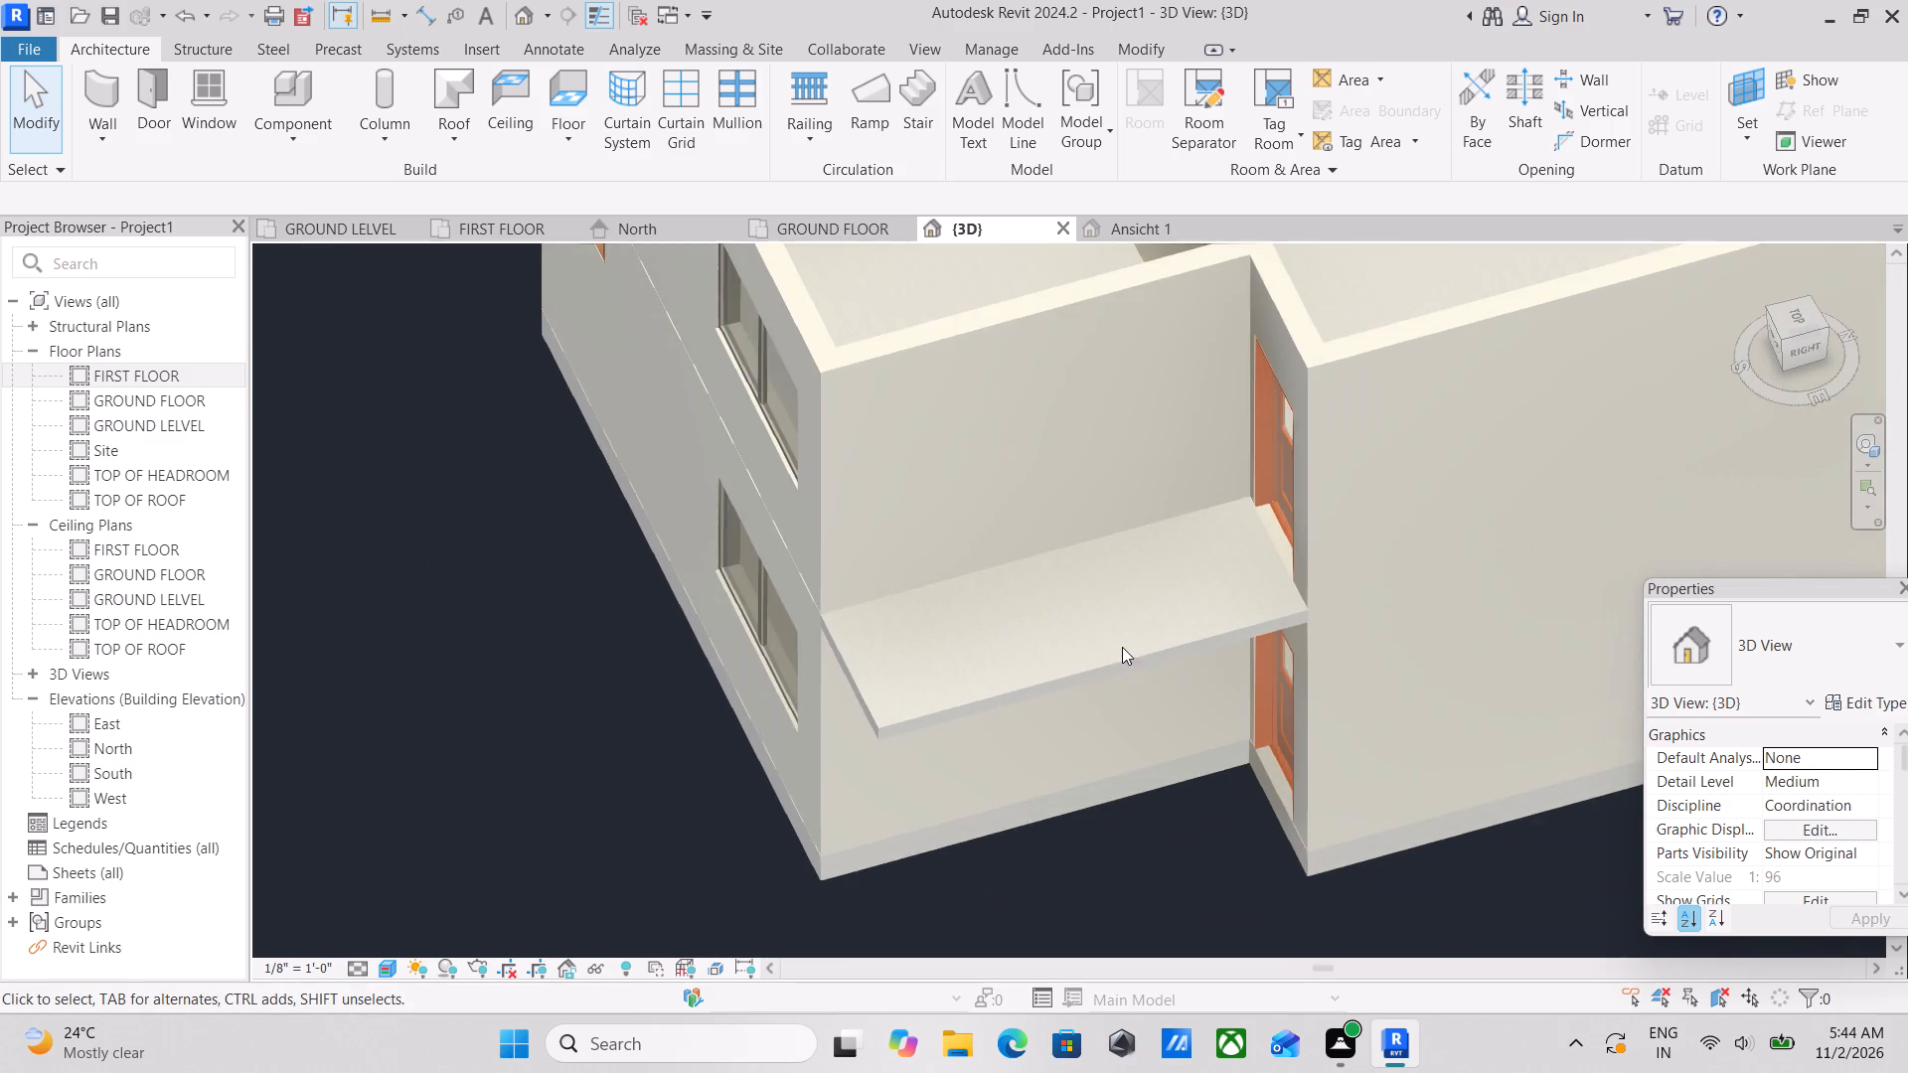
{"action": "scroll", "coordinate": [1122, 647], "scroll_direction": "down", "scroll_amount": 1}
{"action": "middle_click_drag", "start_coordinate": [1119, 651], "coordinate": [886, 743]}
{"action": "scroll", "coordinate": [911, 687], "scroll_direction": "down", "scroll_amount": 2}
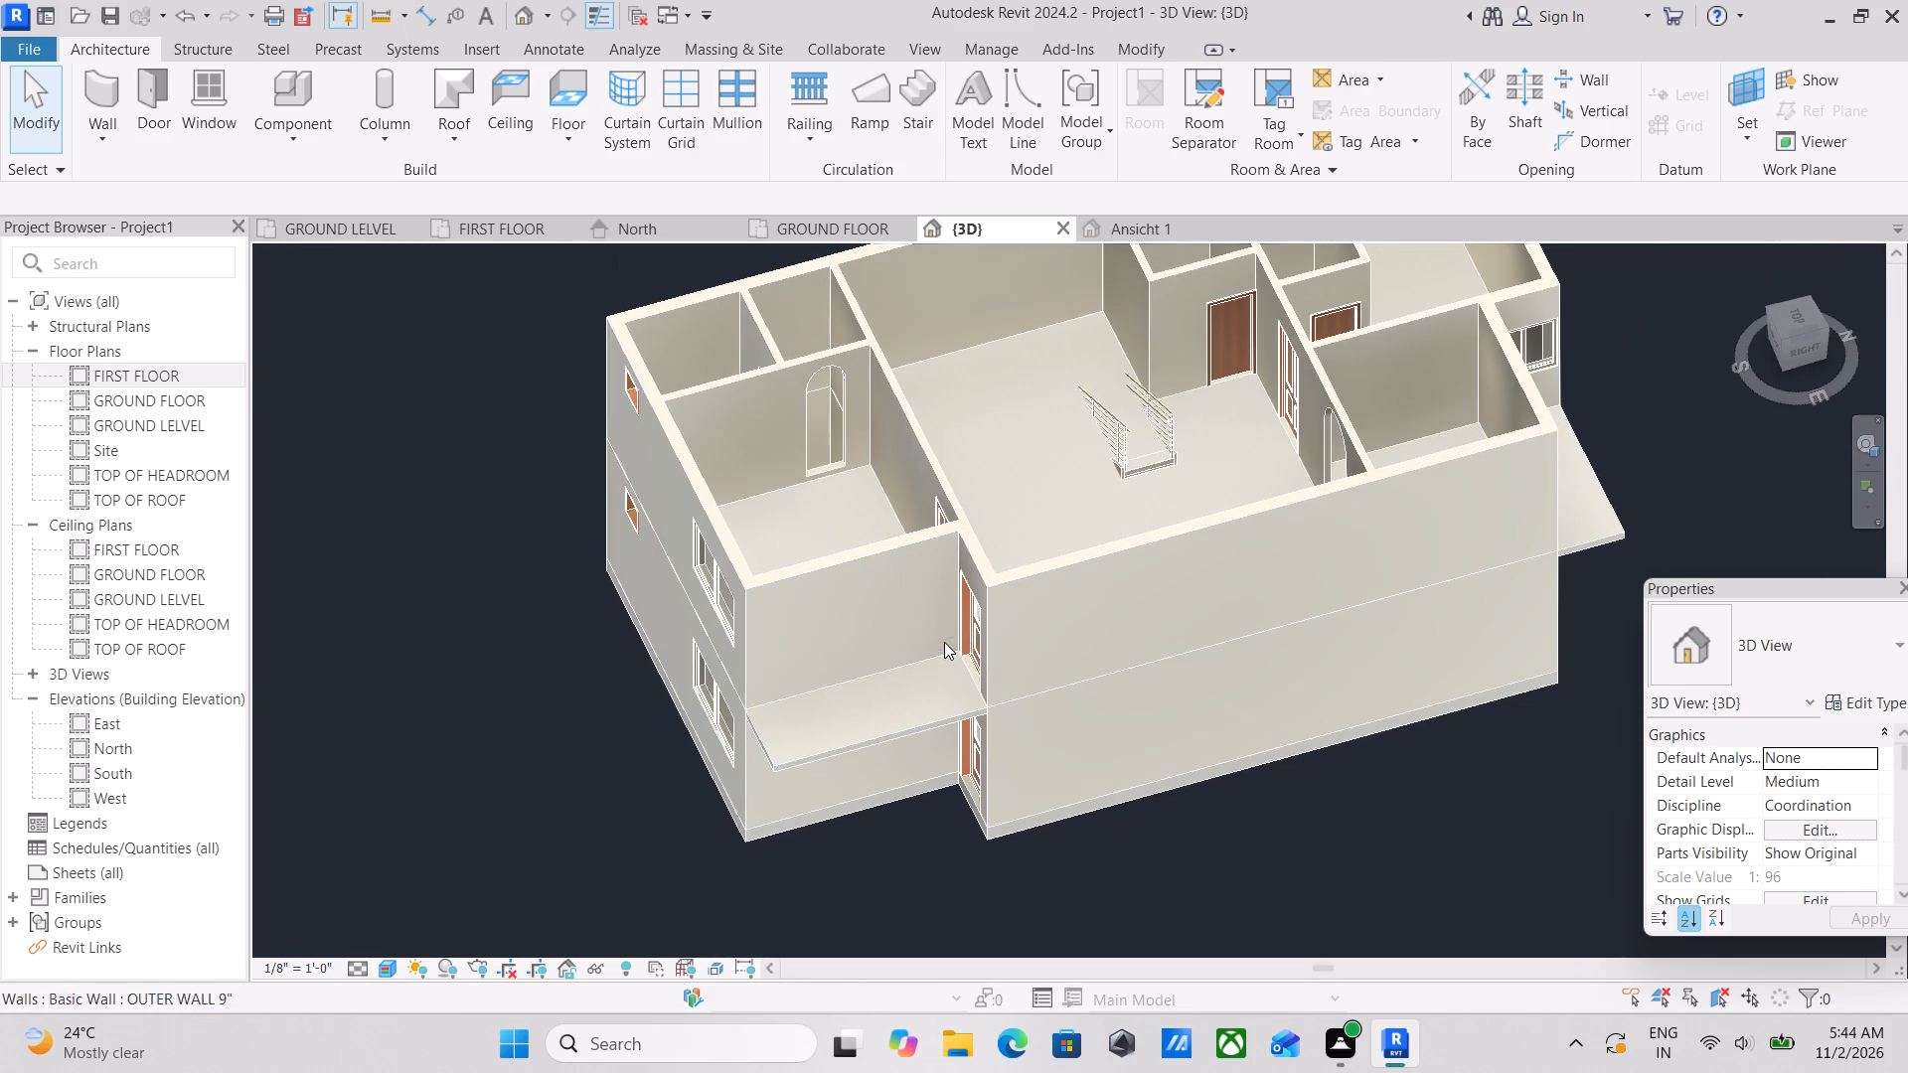
{"action": "scroll", "coordinate": [989, 578], "scroll_direction": "down", "scroll_amount": 1}
{"action": "middle_click_drag", "start_coordinate": [989, 578], "coordinate": [992, 601]}
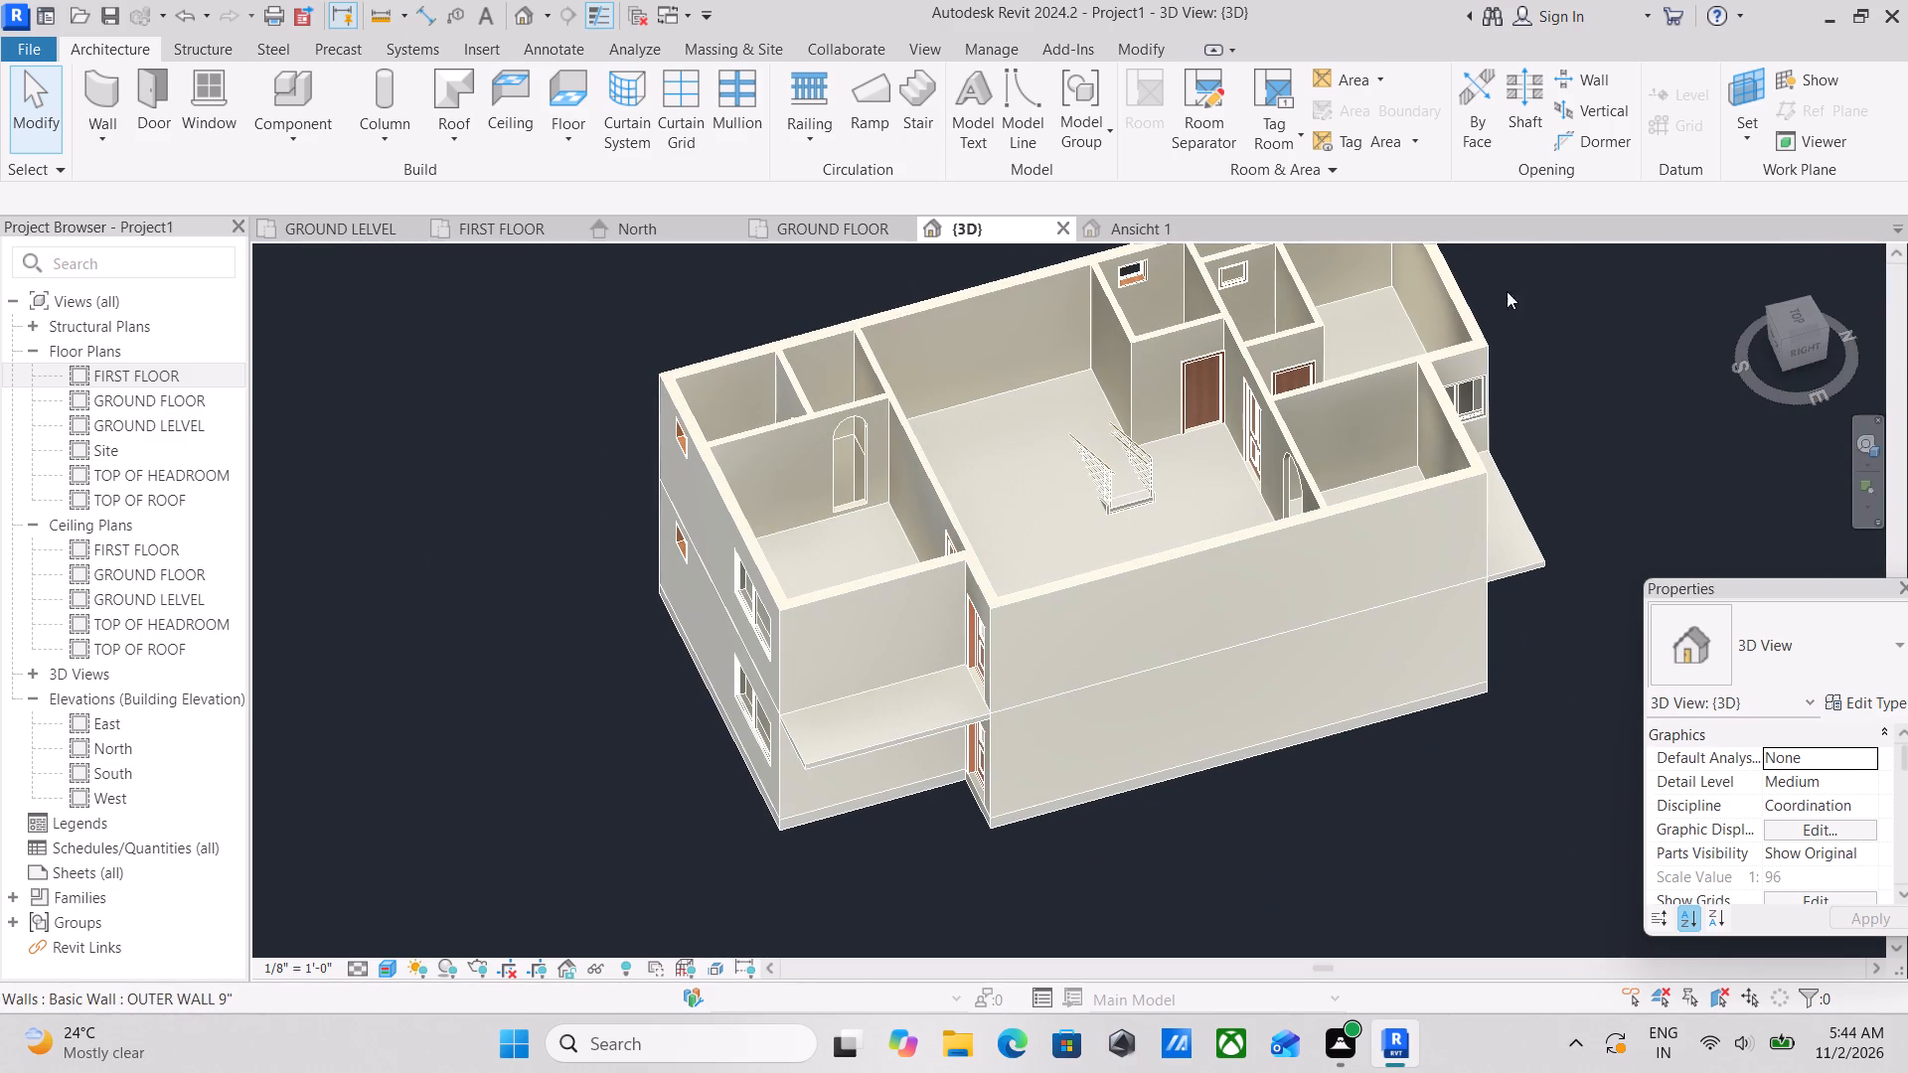
{"action": "left_click", "coordinate": [1796, 315]}
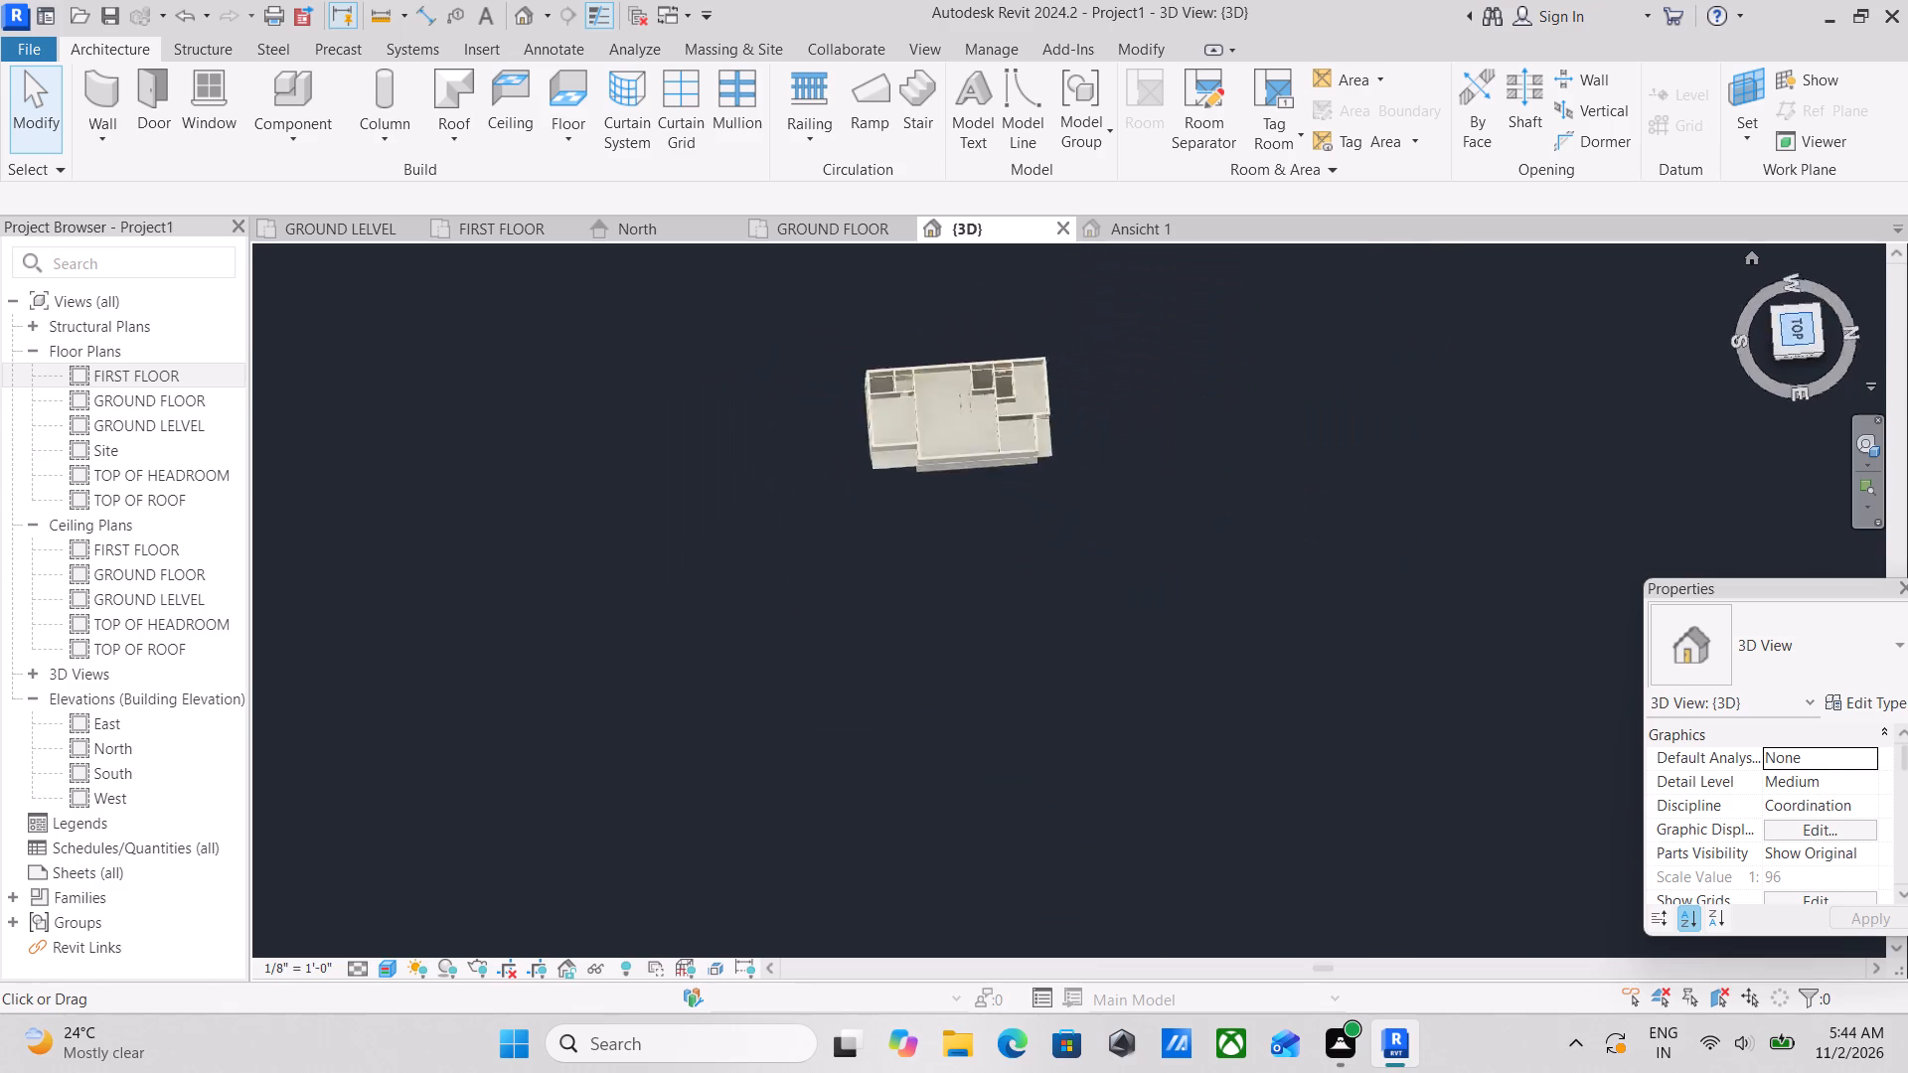
{"action": "scroll", "coordinate": [1100, 642], "scroll_direction": "up", "scroll_amount": 6}
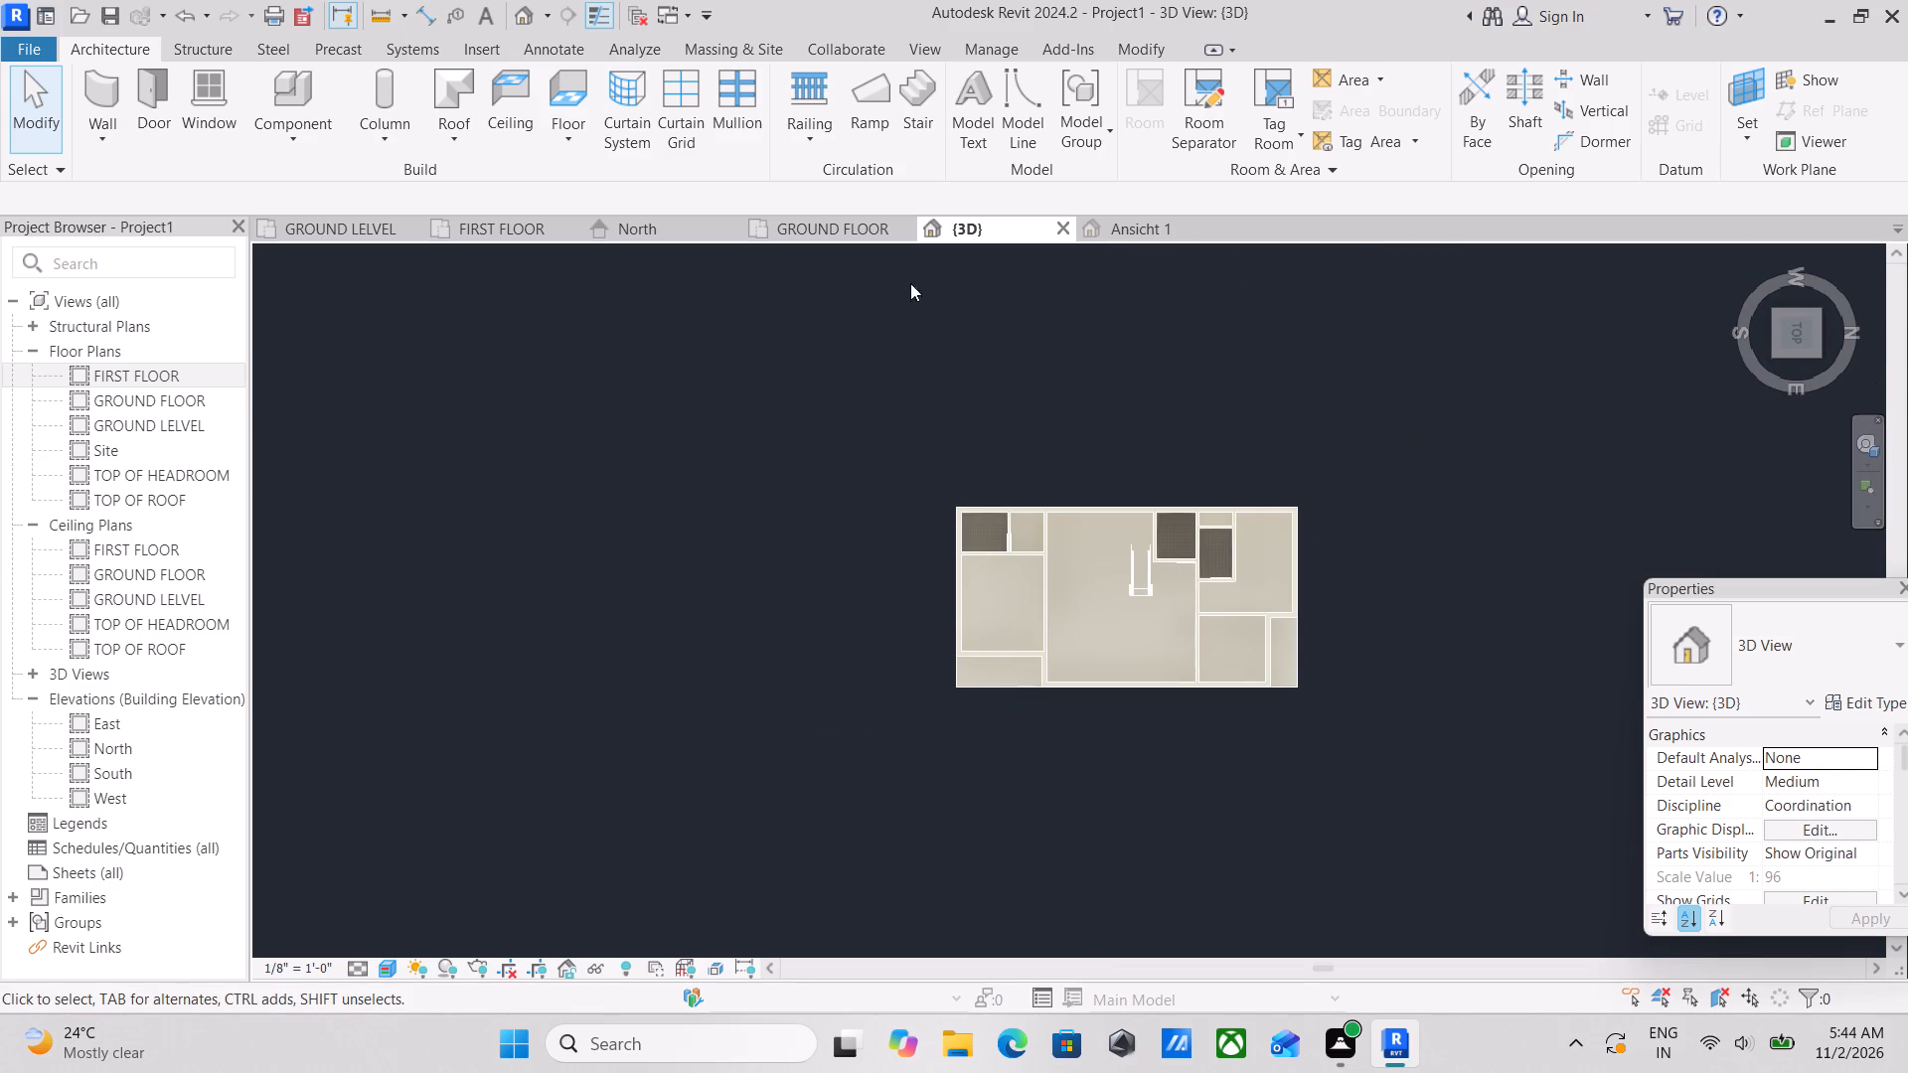
{"action": "scroll", "coordinate": [924, 843], "scroll_direction": "up", "scroll_amount": 4}
{"action": "scroll", "coordinate": [978, 567], "scroll_direction": "up", "scroll_amount": 2}
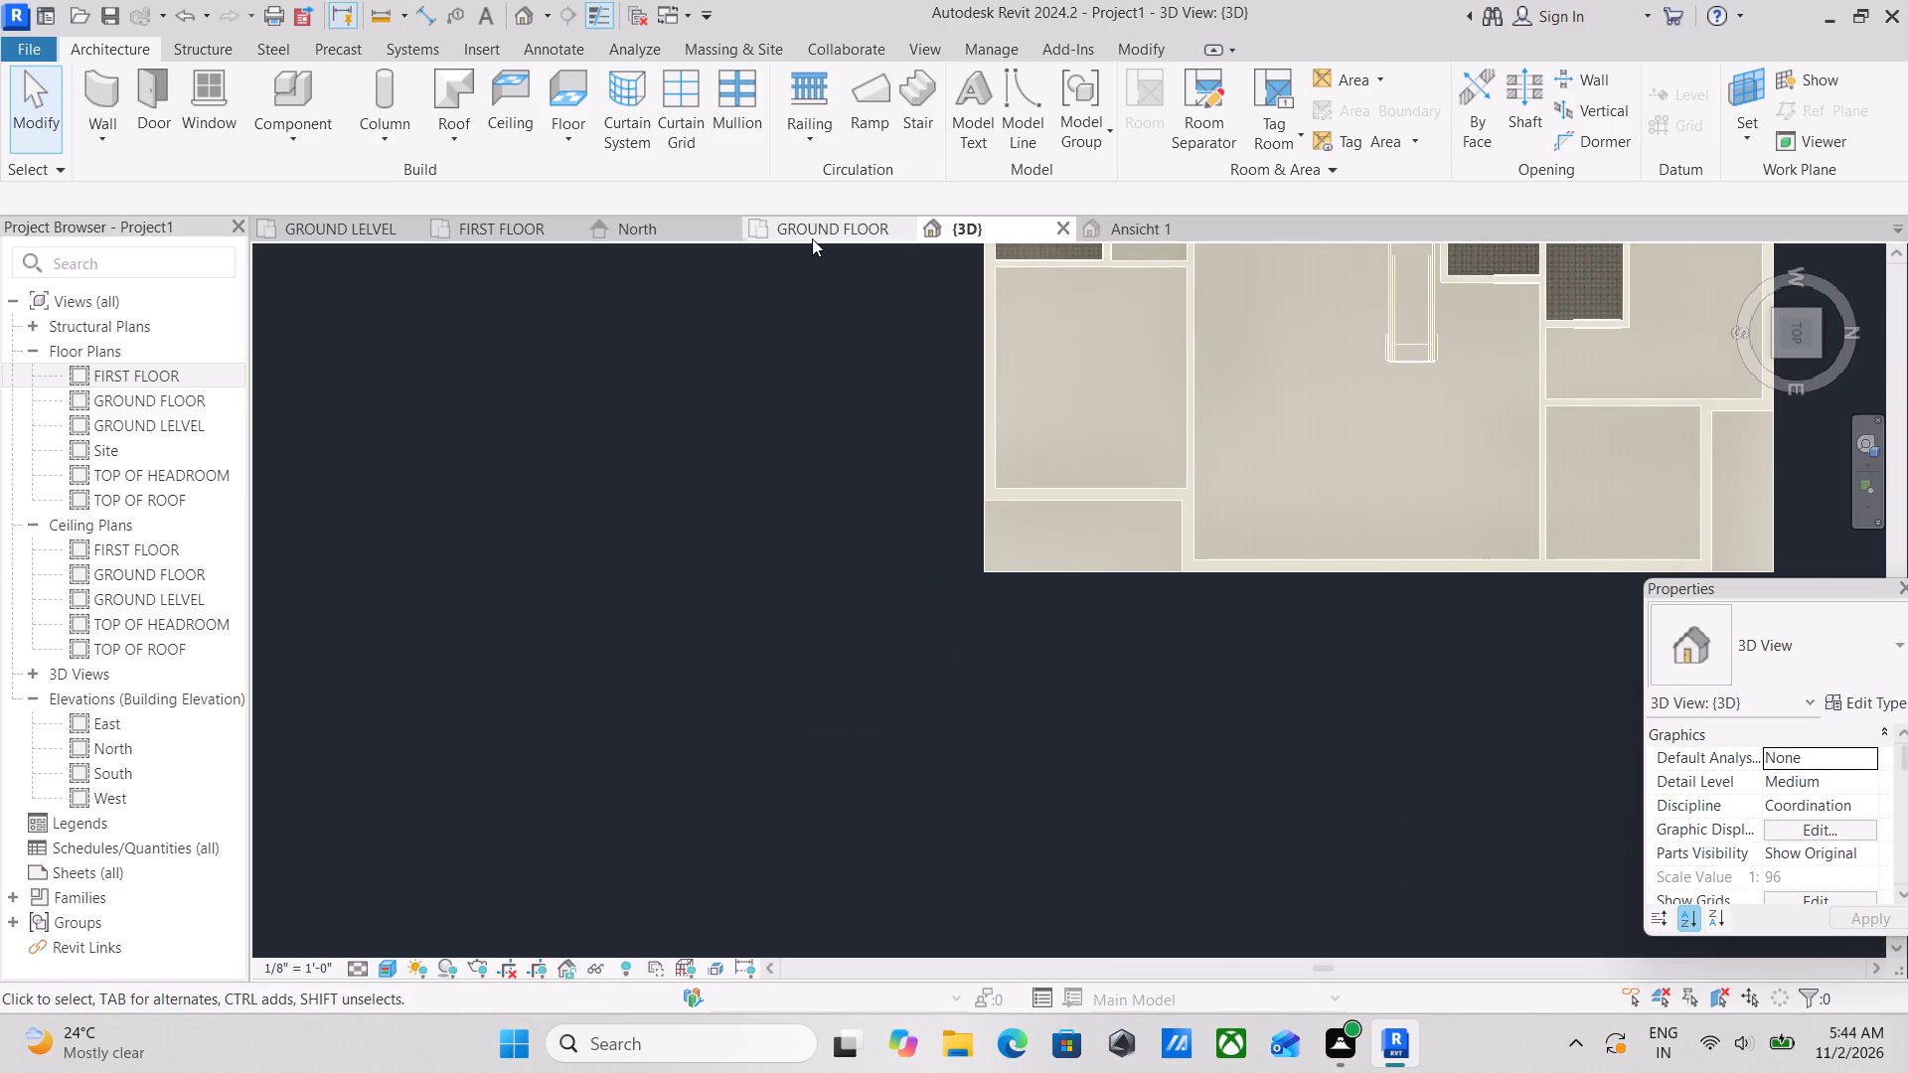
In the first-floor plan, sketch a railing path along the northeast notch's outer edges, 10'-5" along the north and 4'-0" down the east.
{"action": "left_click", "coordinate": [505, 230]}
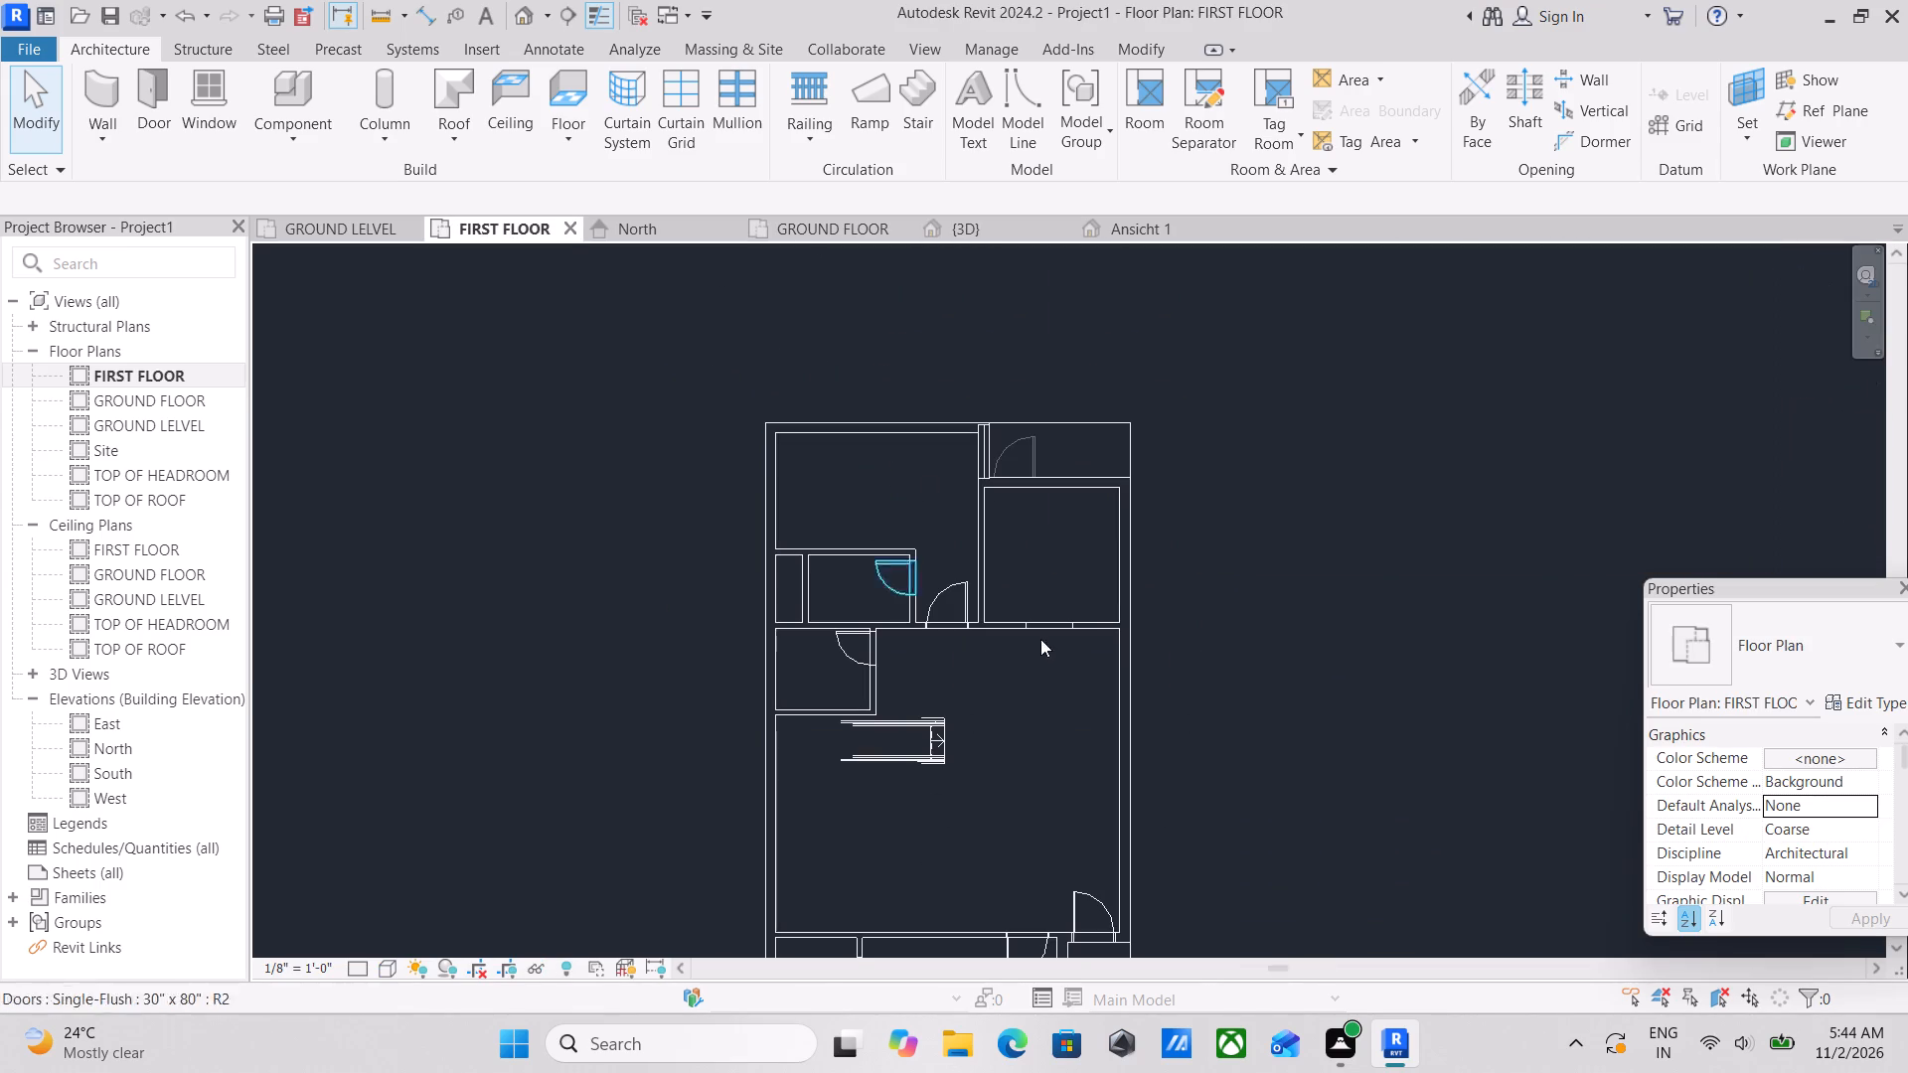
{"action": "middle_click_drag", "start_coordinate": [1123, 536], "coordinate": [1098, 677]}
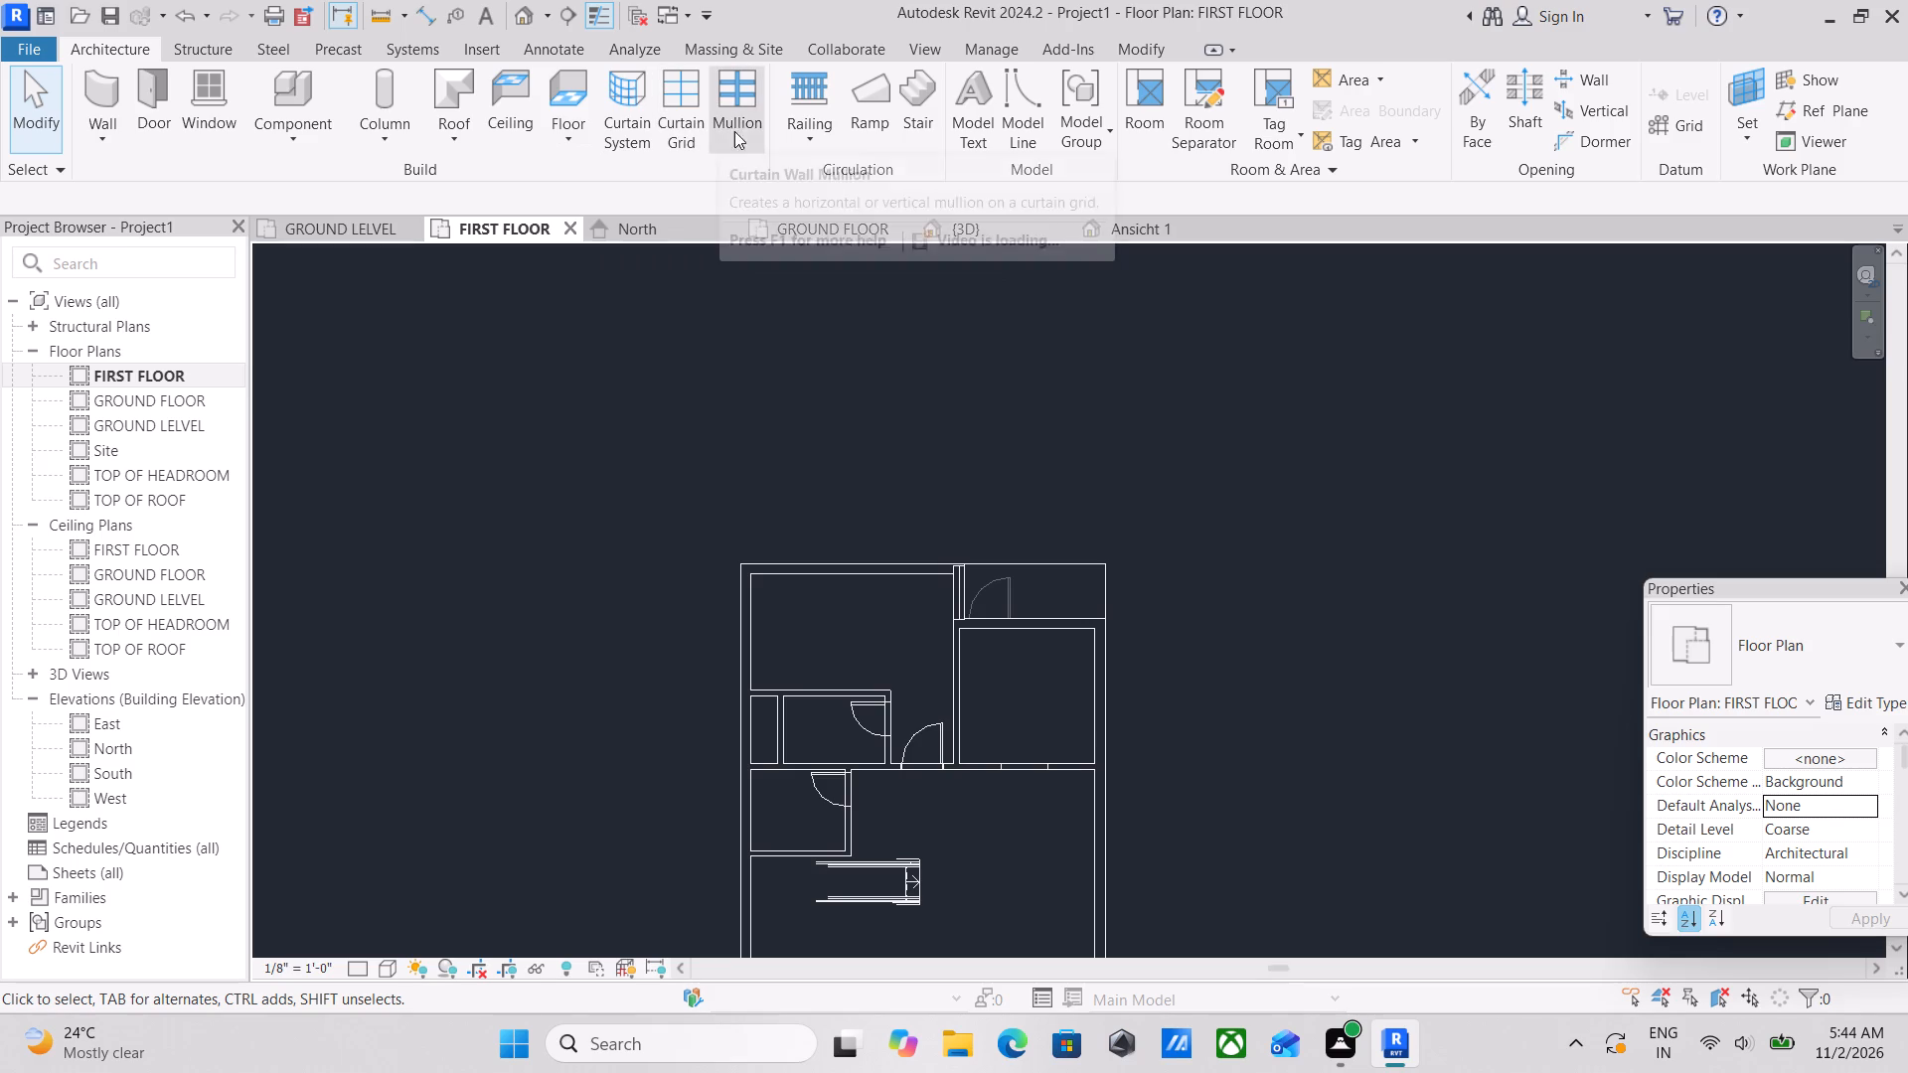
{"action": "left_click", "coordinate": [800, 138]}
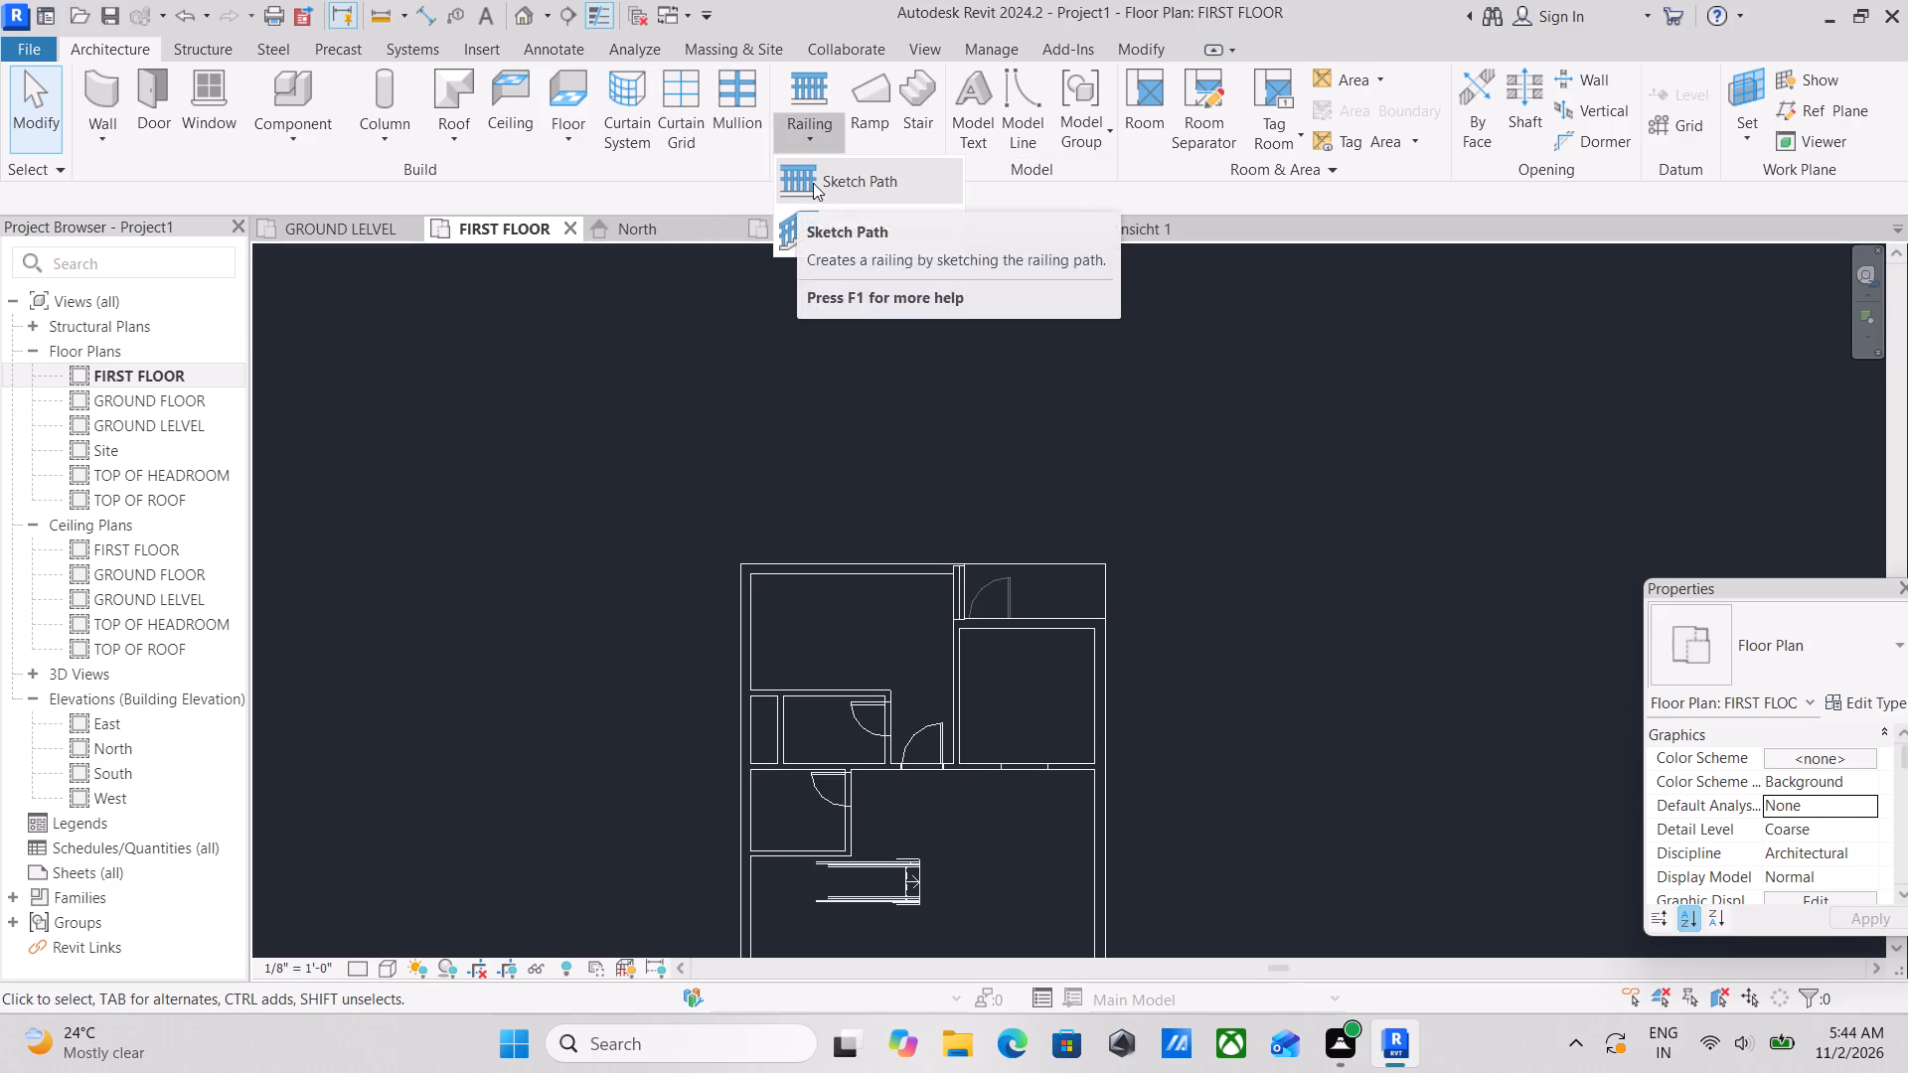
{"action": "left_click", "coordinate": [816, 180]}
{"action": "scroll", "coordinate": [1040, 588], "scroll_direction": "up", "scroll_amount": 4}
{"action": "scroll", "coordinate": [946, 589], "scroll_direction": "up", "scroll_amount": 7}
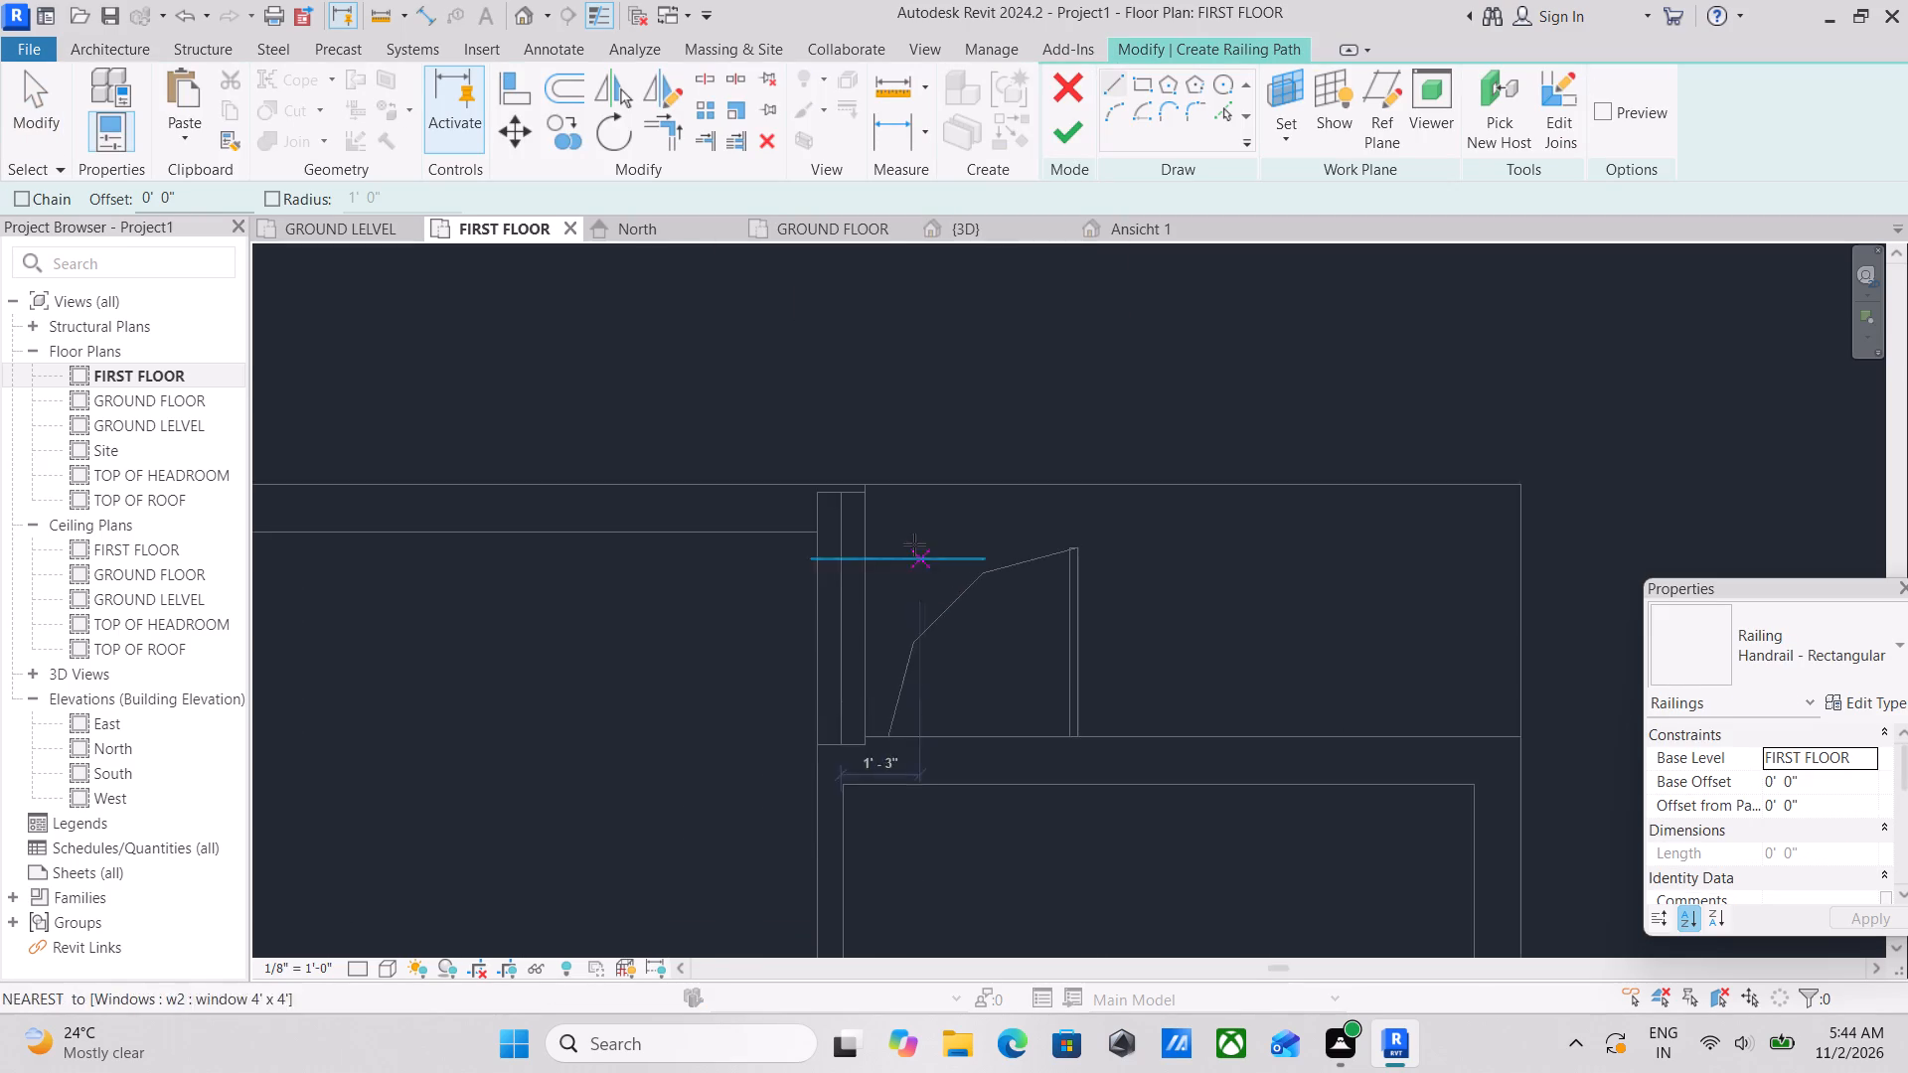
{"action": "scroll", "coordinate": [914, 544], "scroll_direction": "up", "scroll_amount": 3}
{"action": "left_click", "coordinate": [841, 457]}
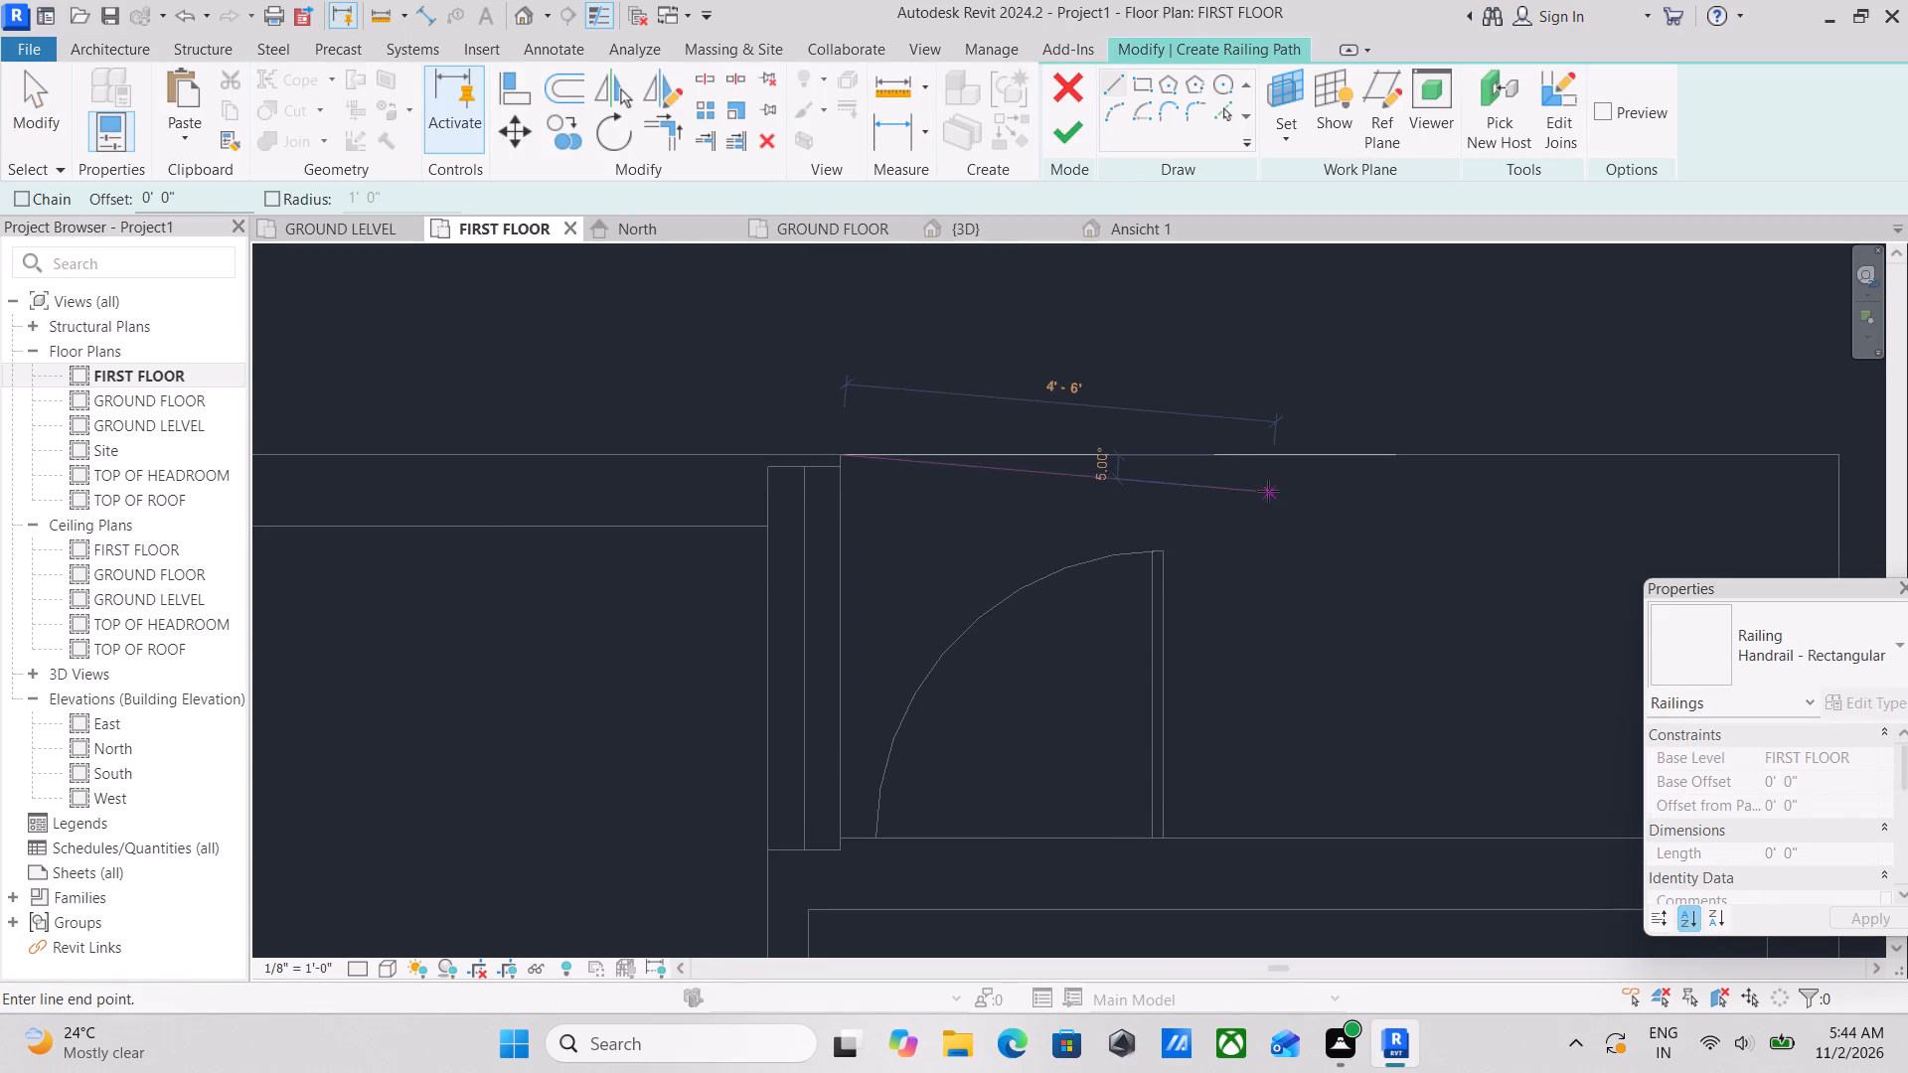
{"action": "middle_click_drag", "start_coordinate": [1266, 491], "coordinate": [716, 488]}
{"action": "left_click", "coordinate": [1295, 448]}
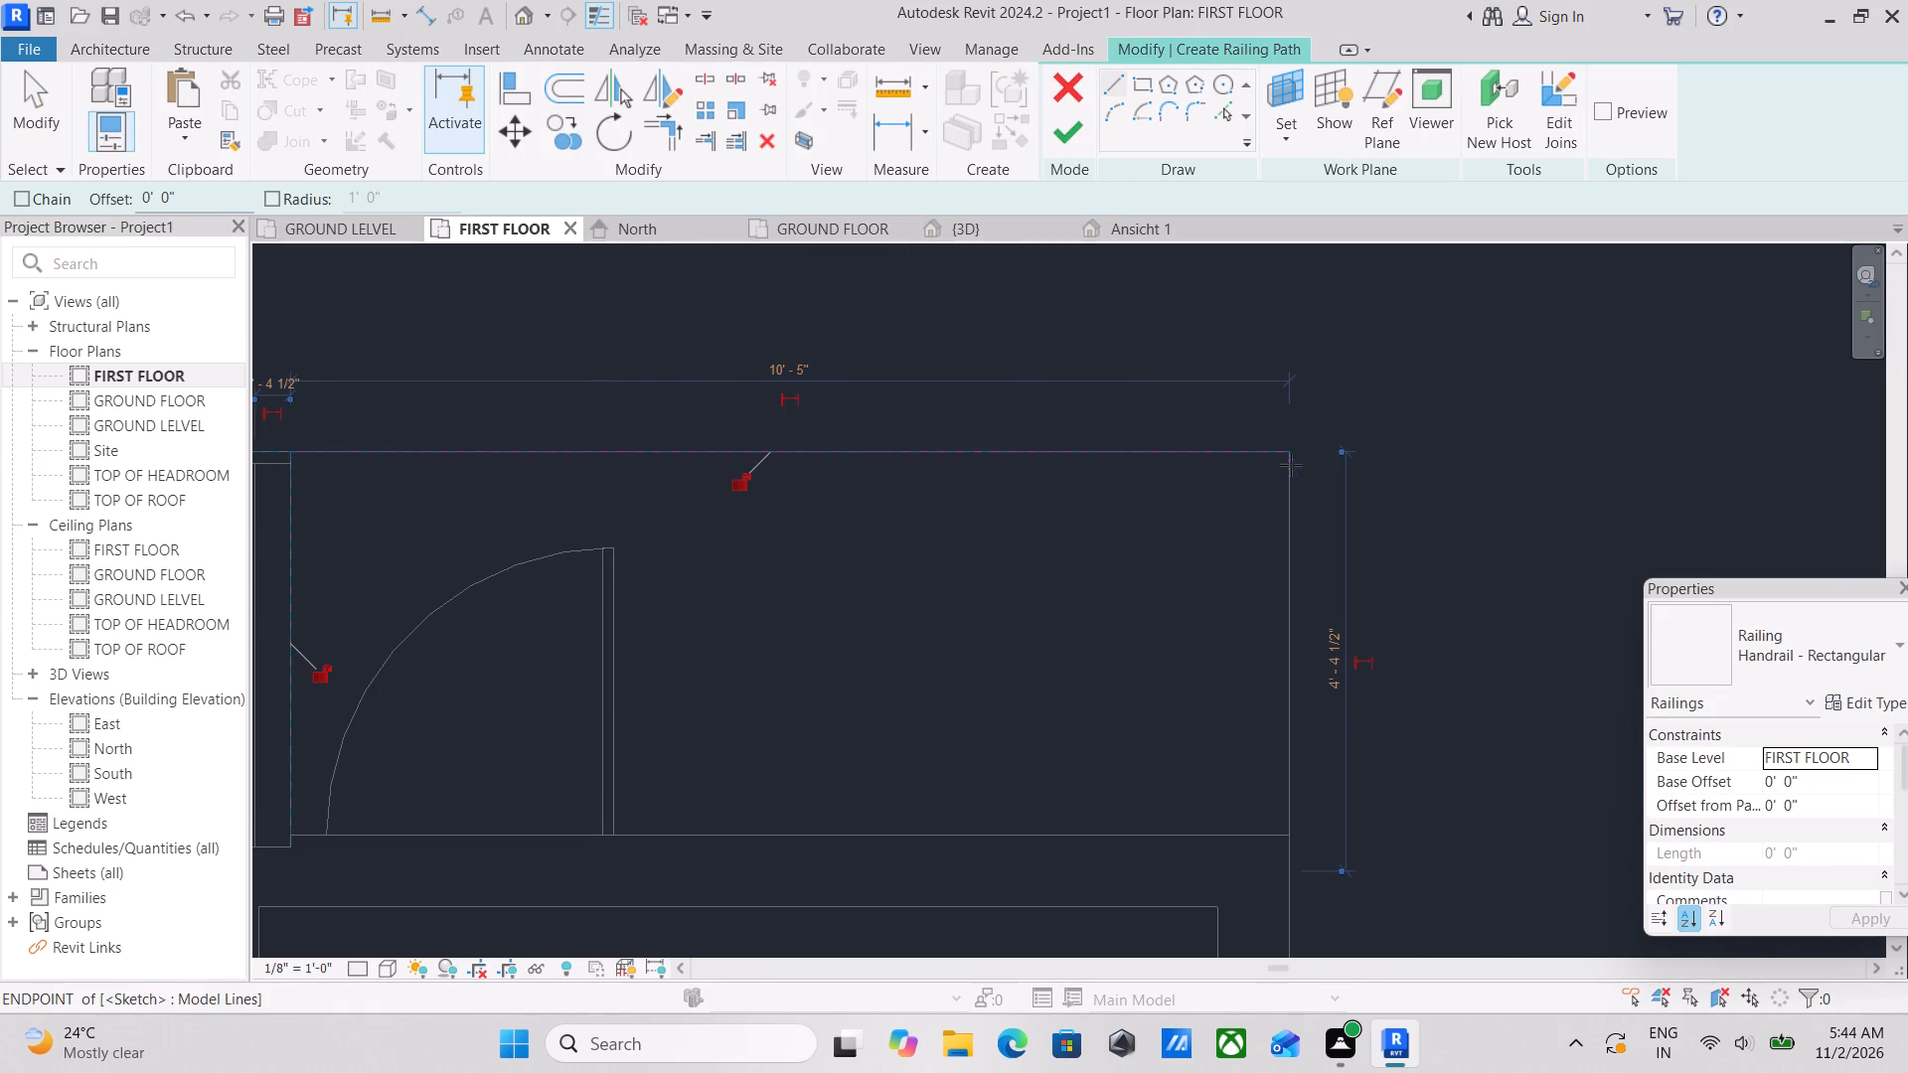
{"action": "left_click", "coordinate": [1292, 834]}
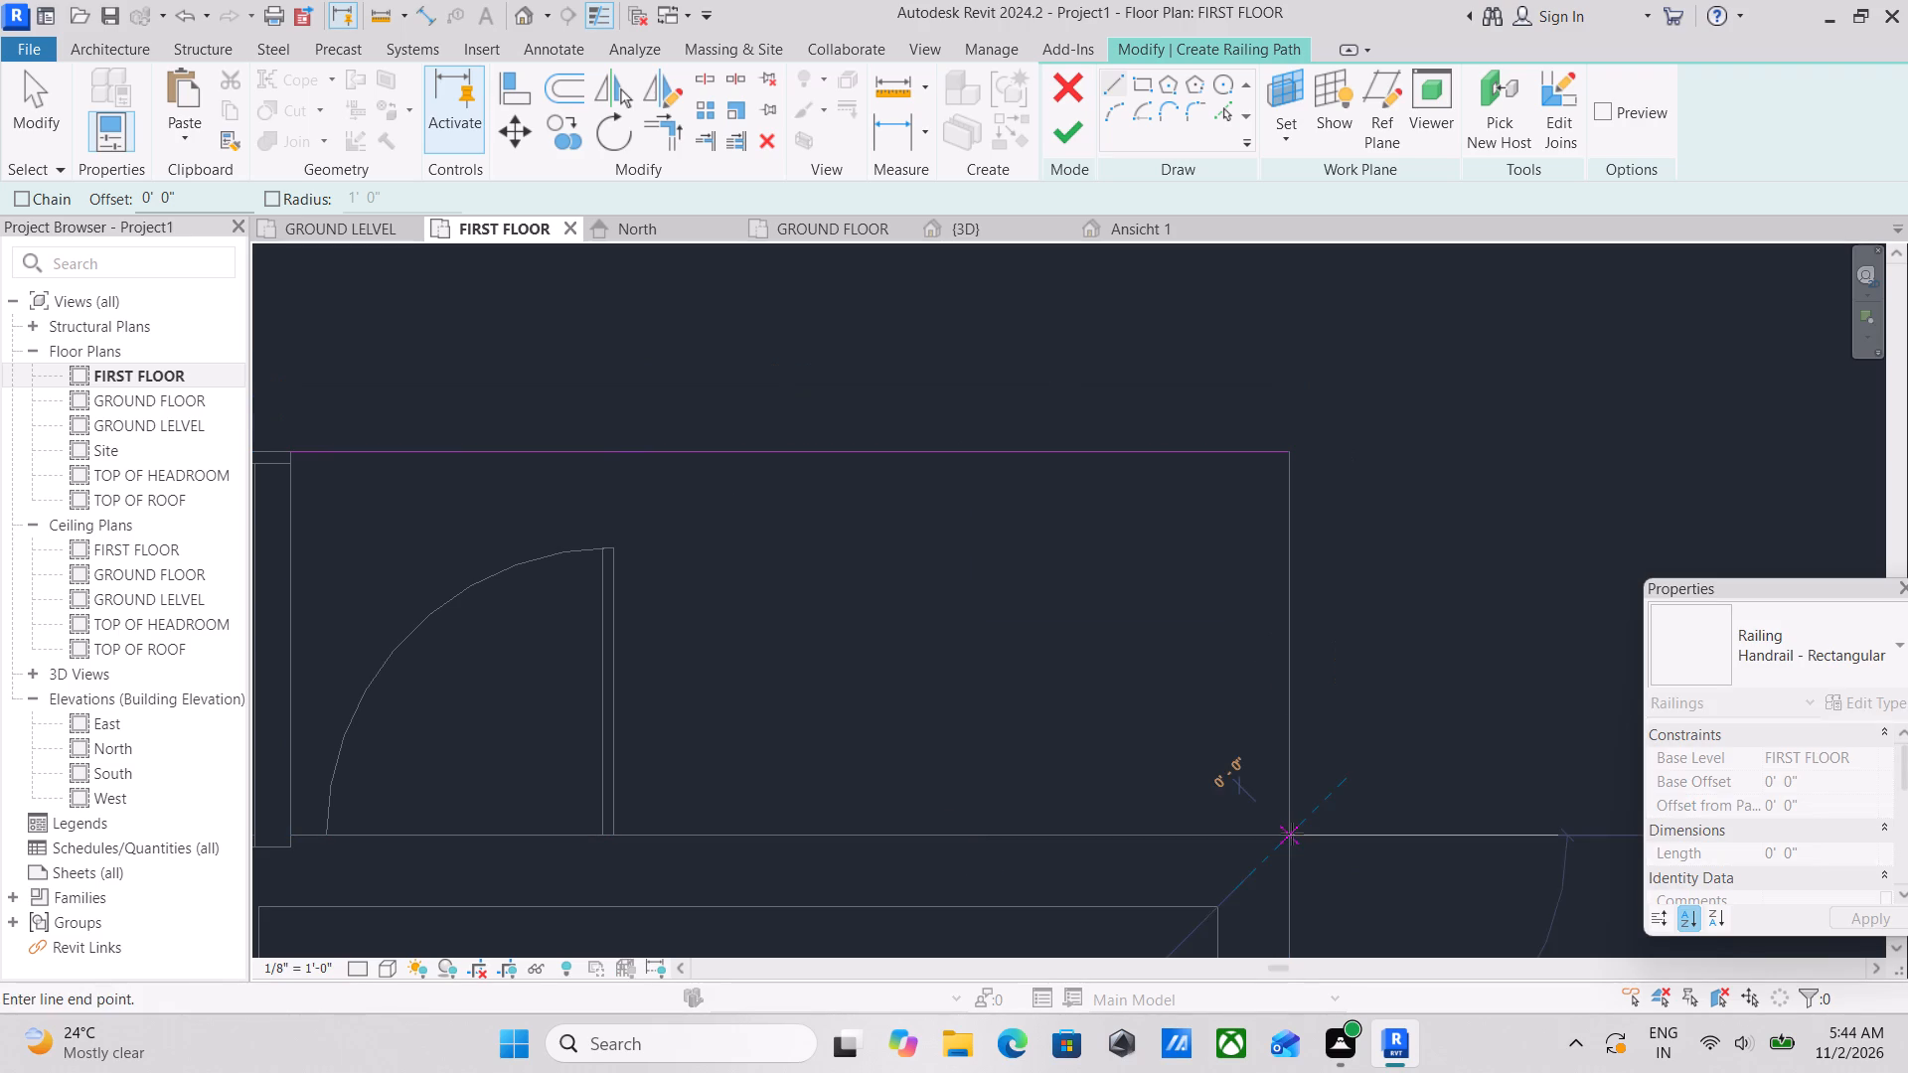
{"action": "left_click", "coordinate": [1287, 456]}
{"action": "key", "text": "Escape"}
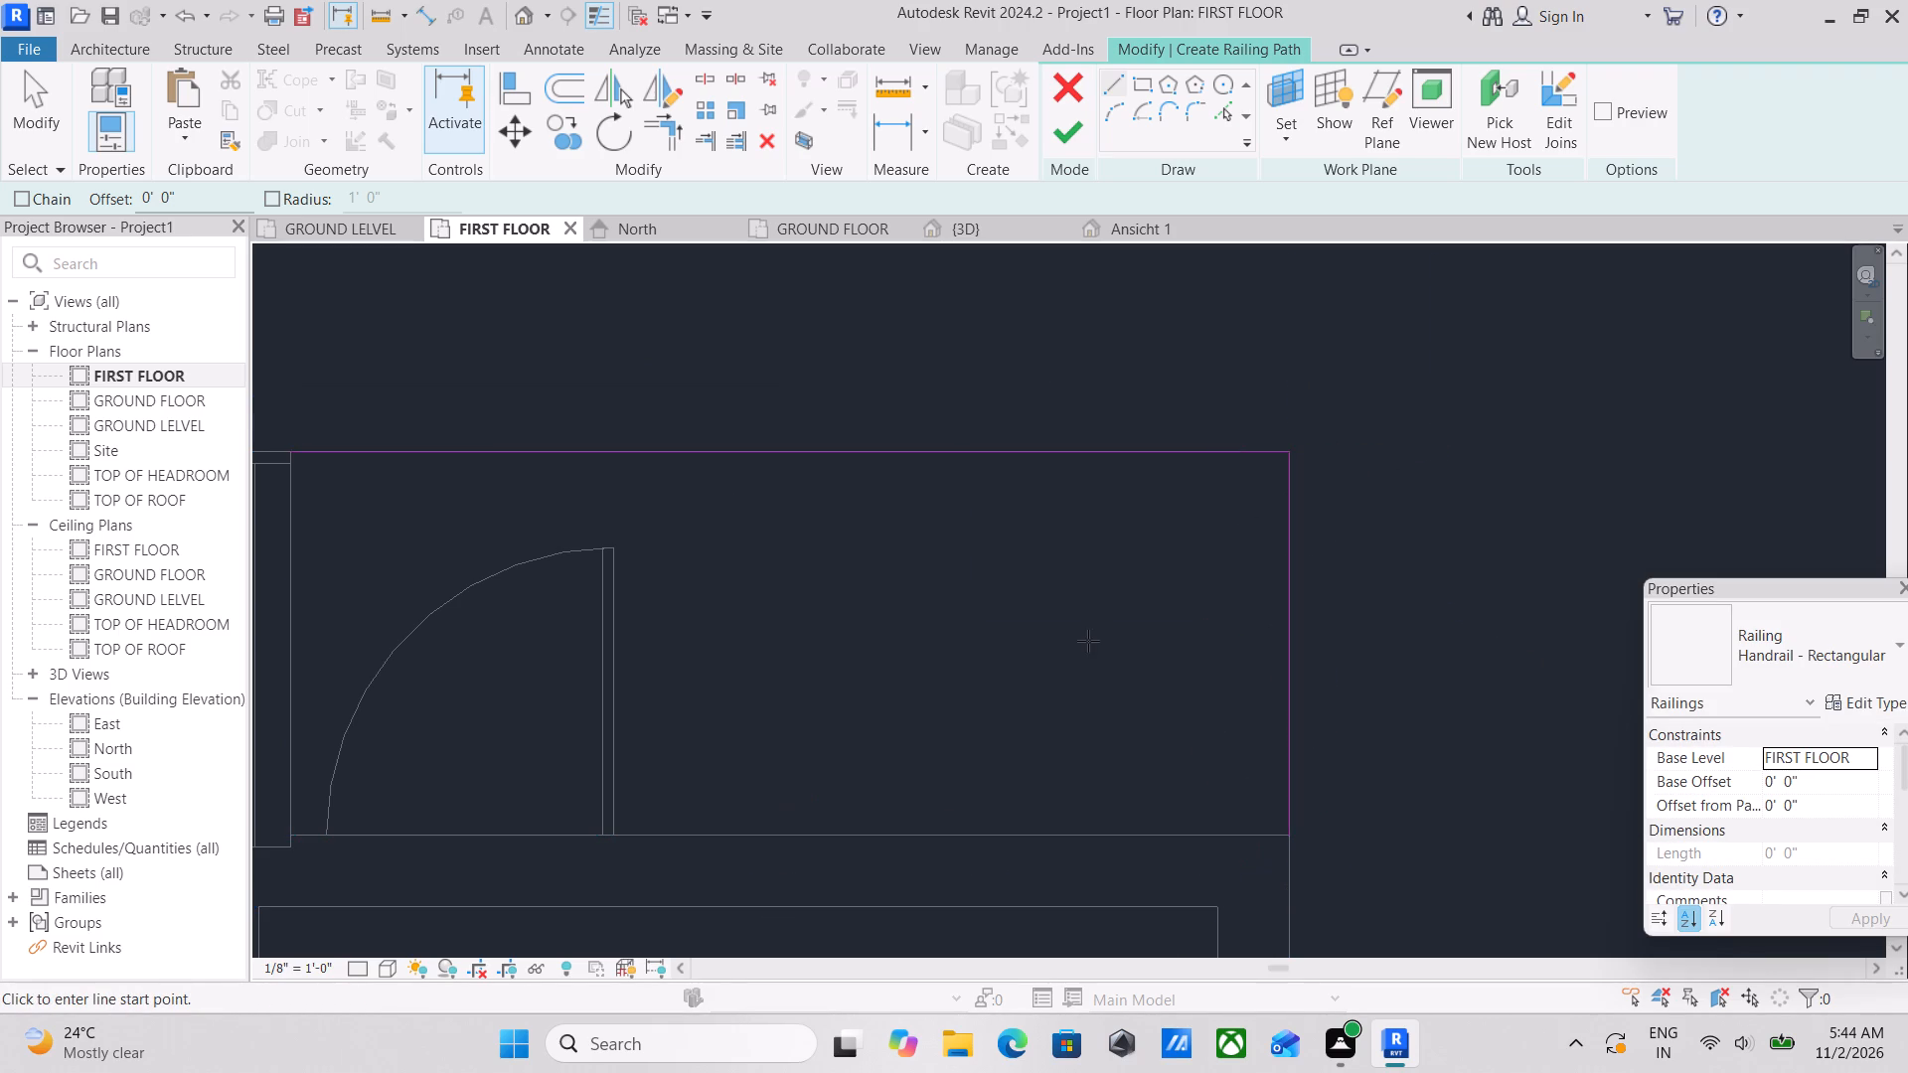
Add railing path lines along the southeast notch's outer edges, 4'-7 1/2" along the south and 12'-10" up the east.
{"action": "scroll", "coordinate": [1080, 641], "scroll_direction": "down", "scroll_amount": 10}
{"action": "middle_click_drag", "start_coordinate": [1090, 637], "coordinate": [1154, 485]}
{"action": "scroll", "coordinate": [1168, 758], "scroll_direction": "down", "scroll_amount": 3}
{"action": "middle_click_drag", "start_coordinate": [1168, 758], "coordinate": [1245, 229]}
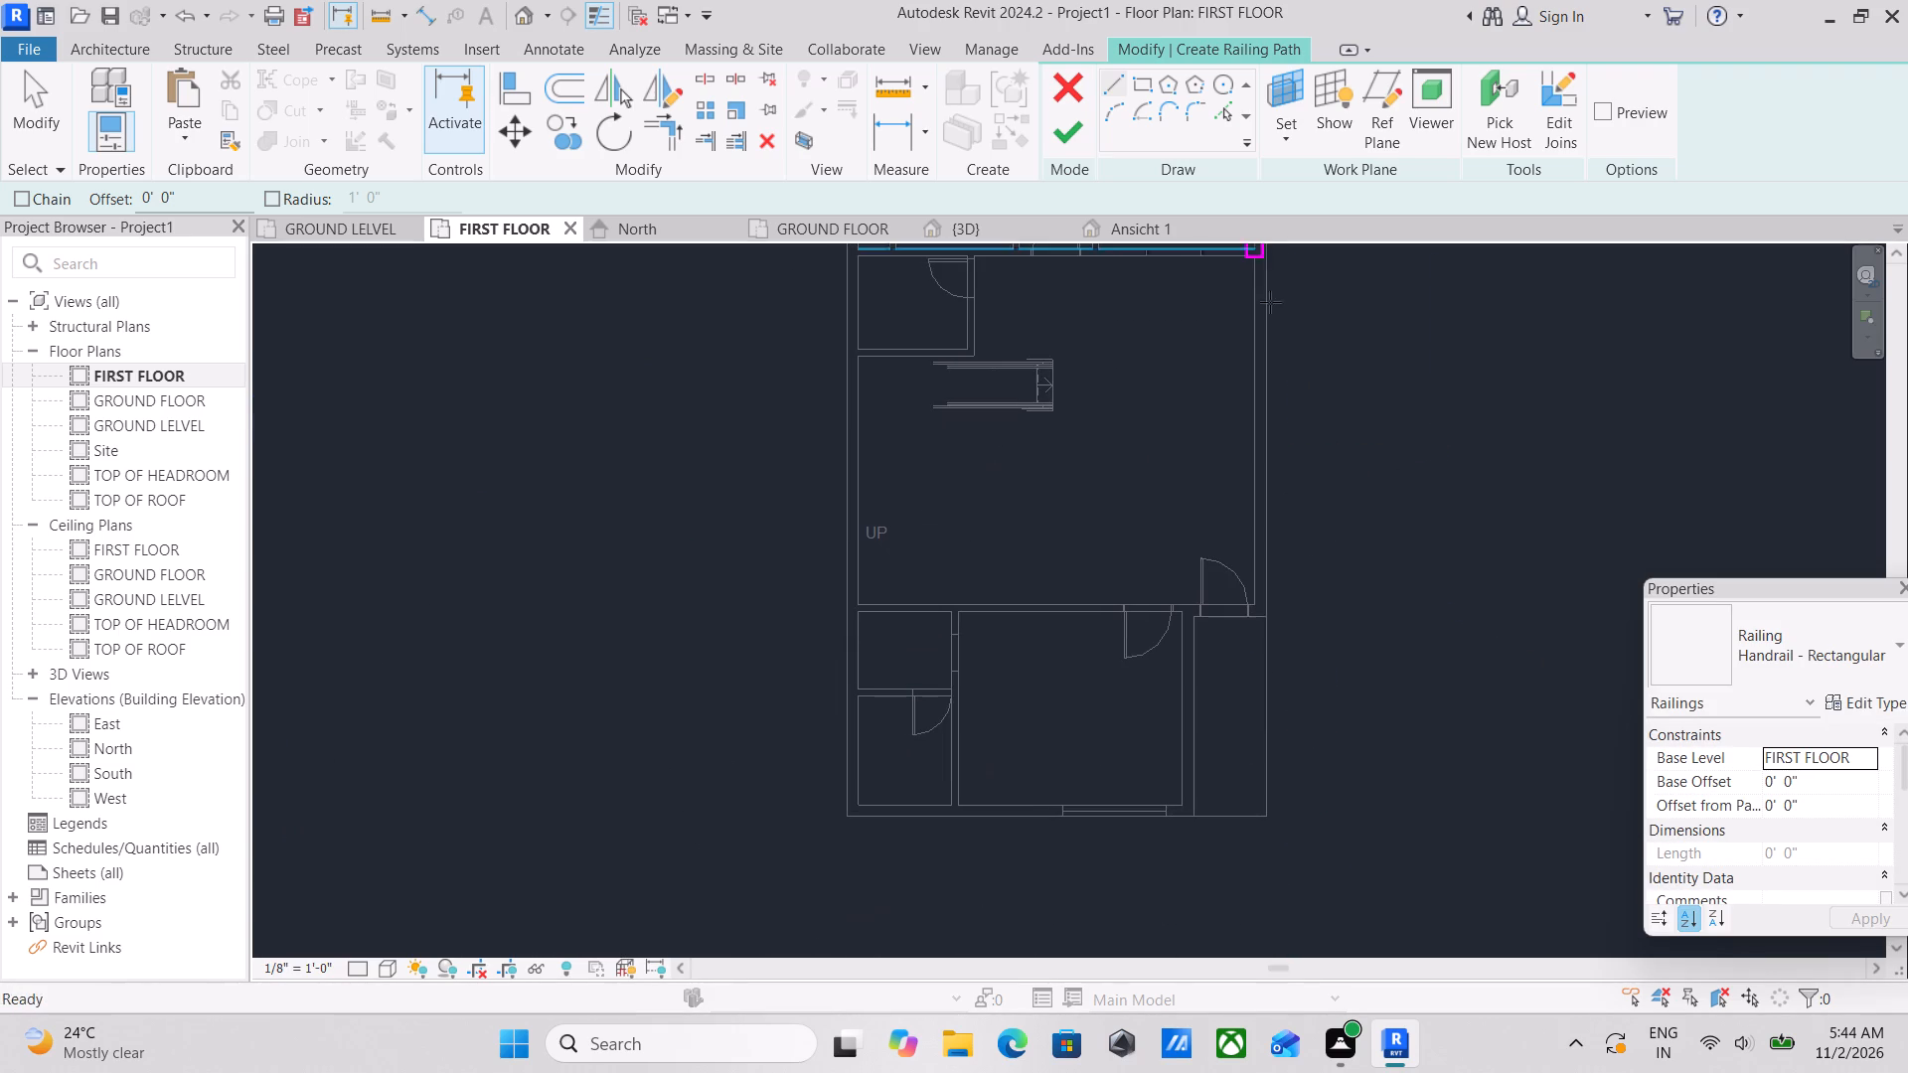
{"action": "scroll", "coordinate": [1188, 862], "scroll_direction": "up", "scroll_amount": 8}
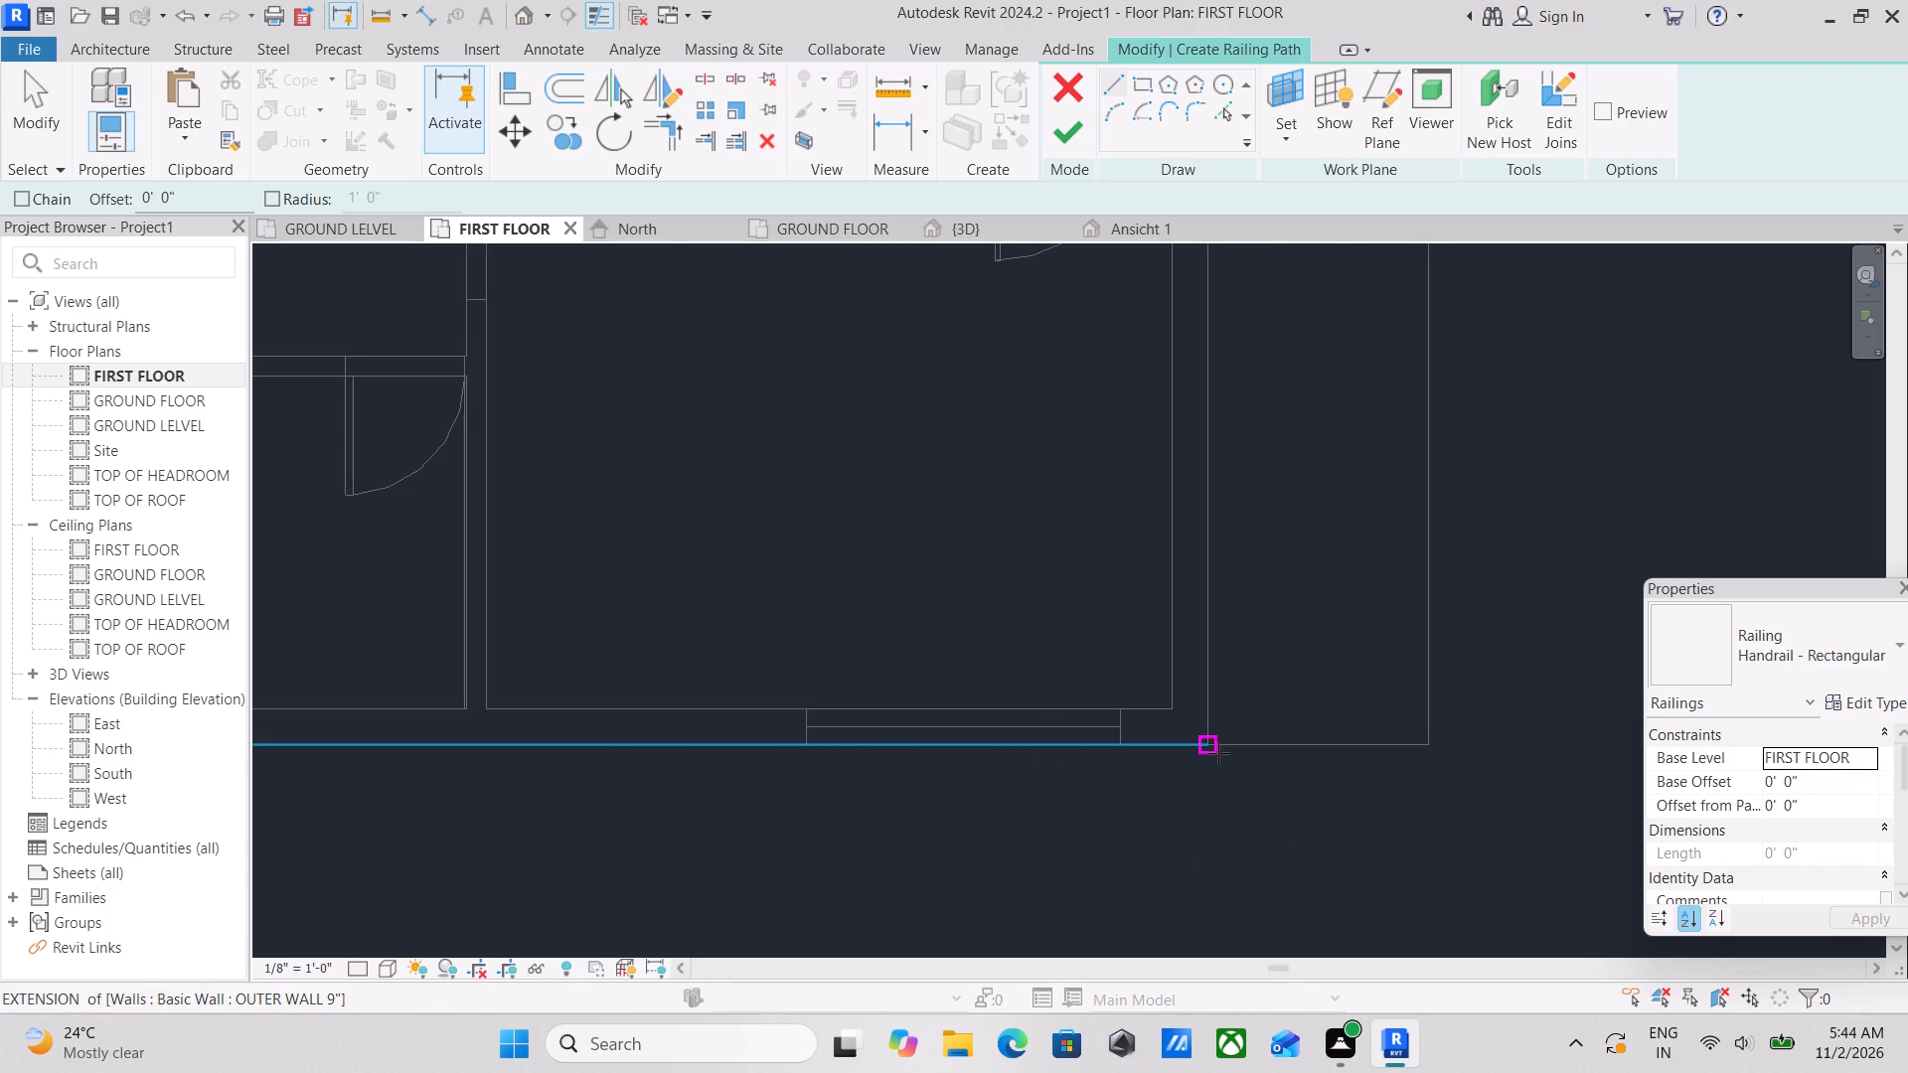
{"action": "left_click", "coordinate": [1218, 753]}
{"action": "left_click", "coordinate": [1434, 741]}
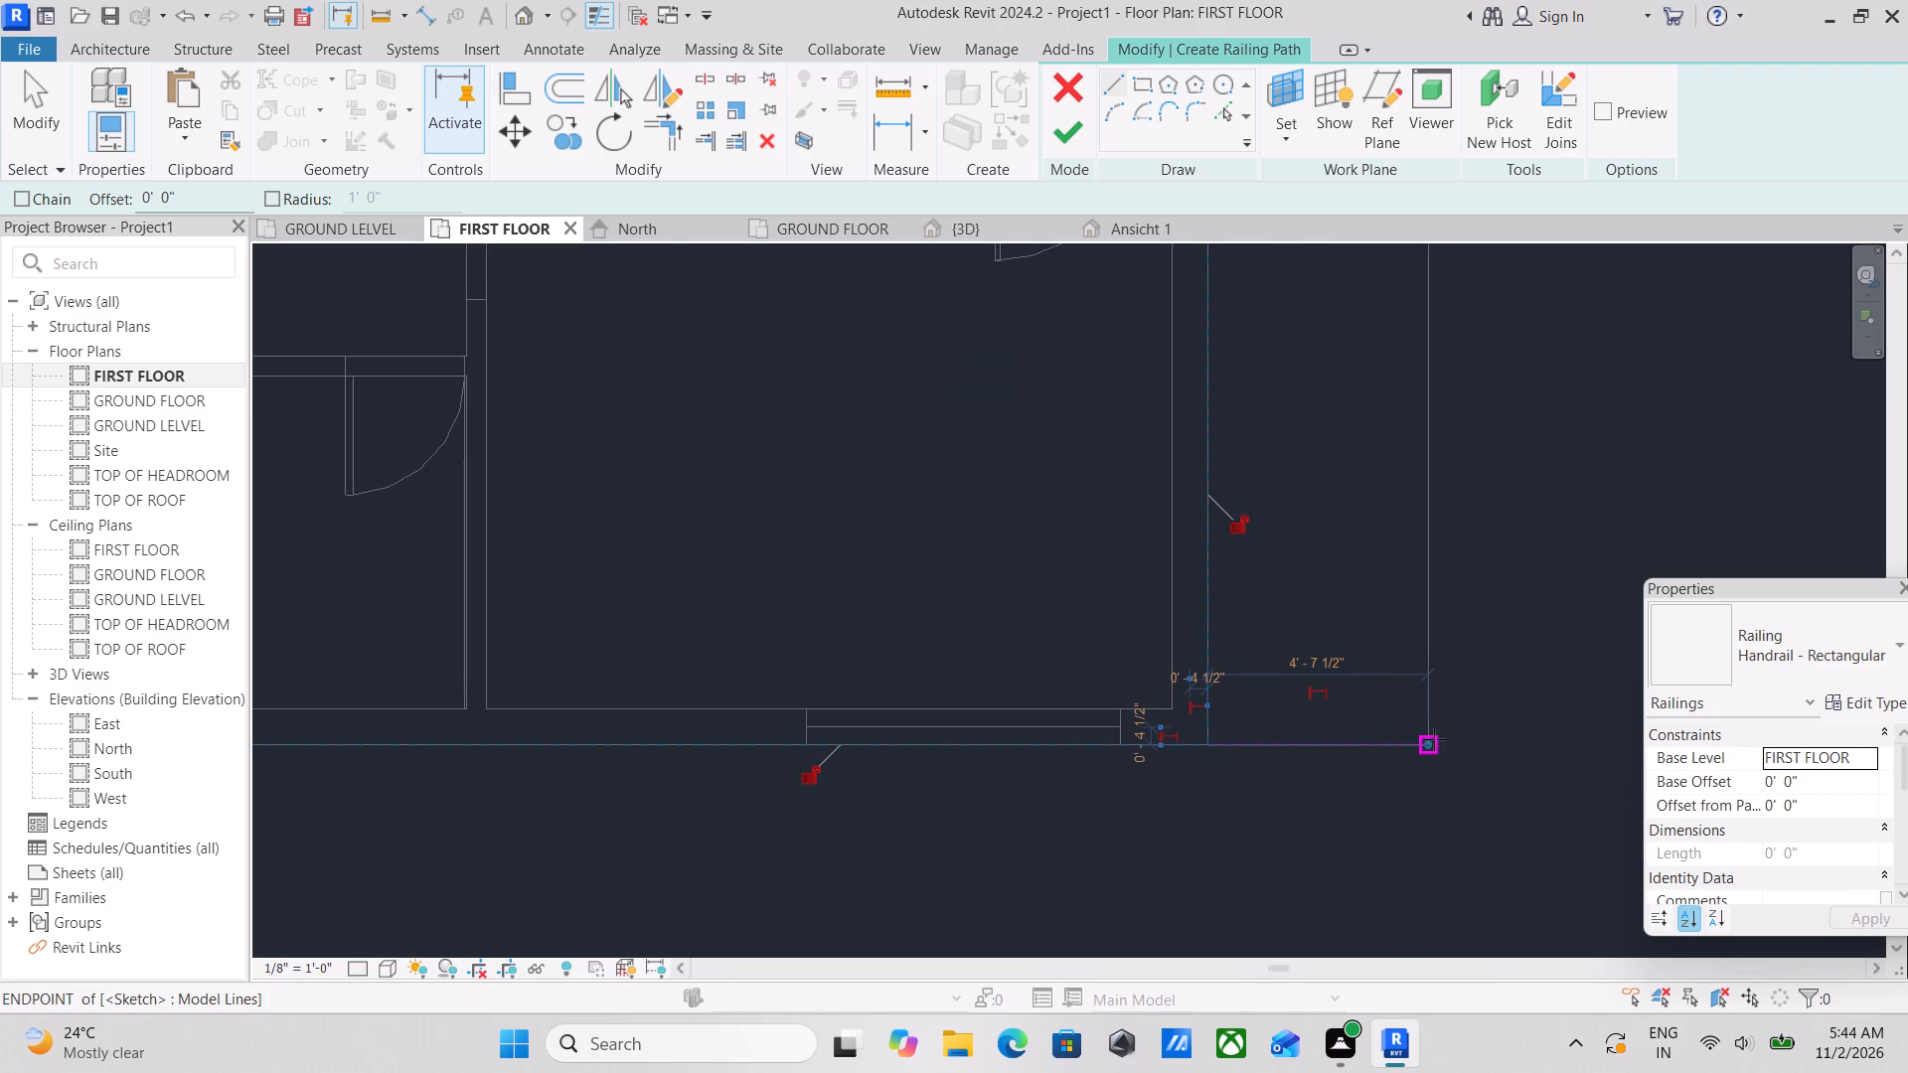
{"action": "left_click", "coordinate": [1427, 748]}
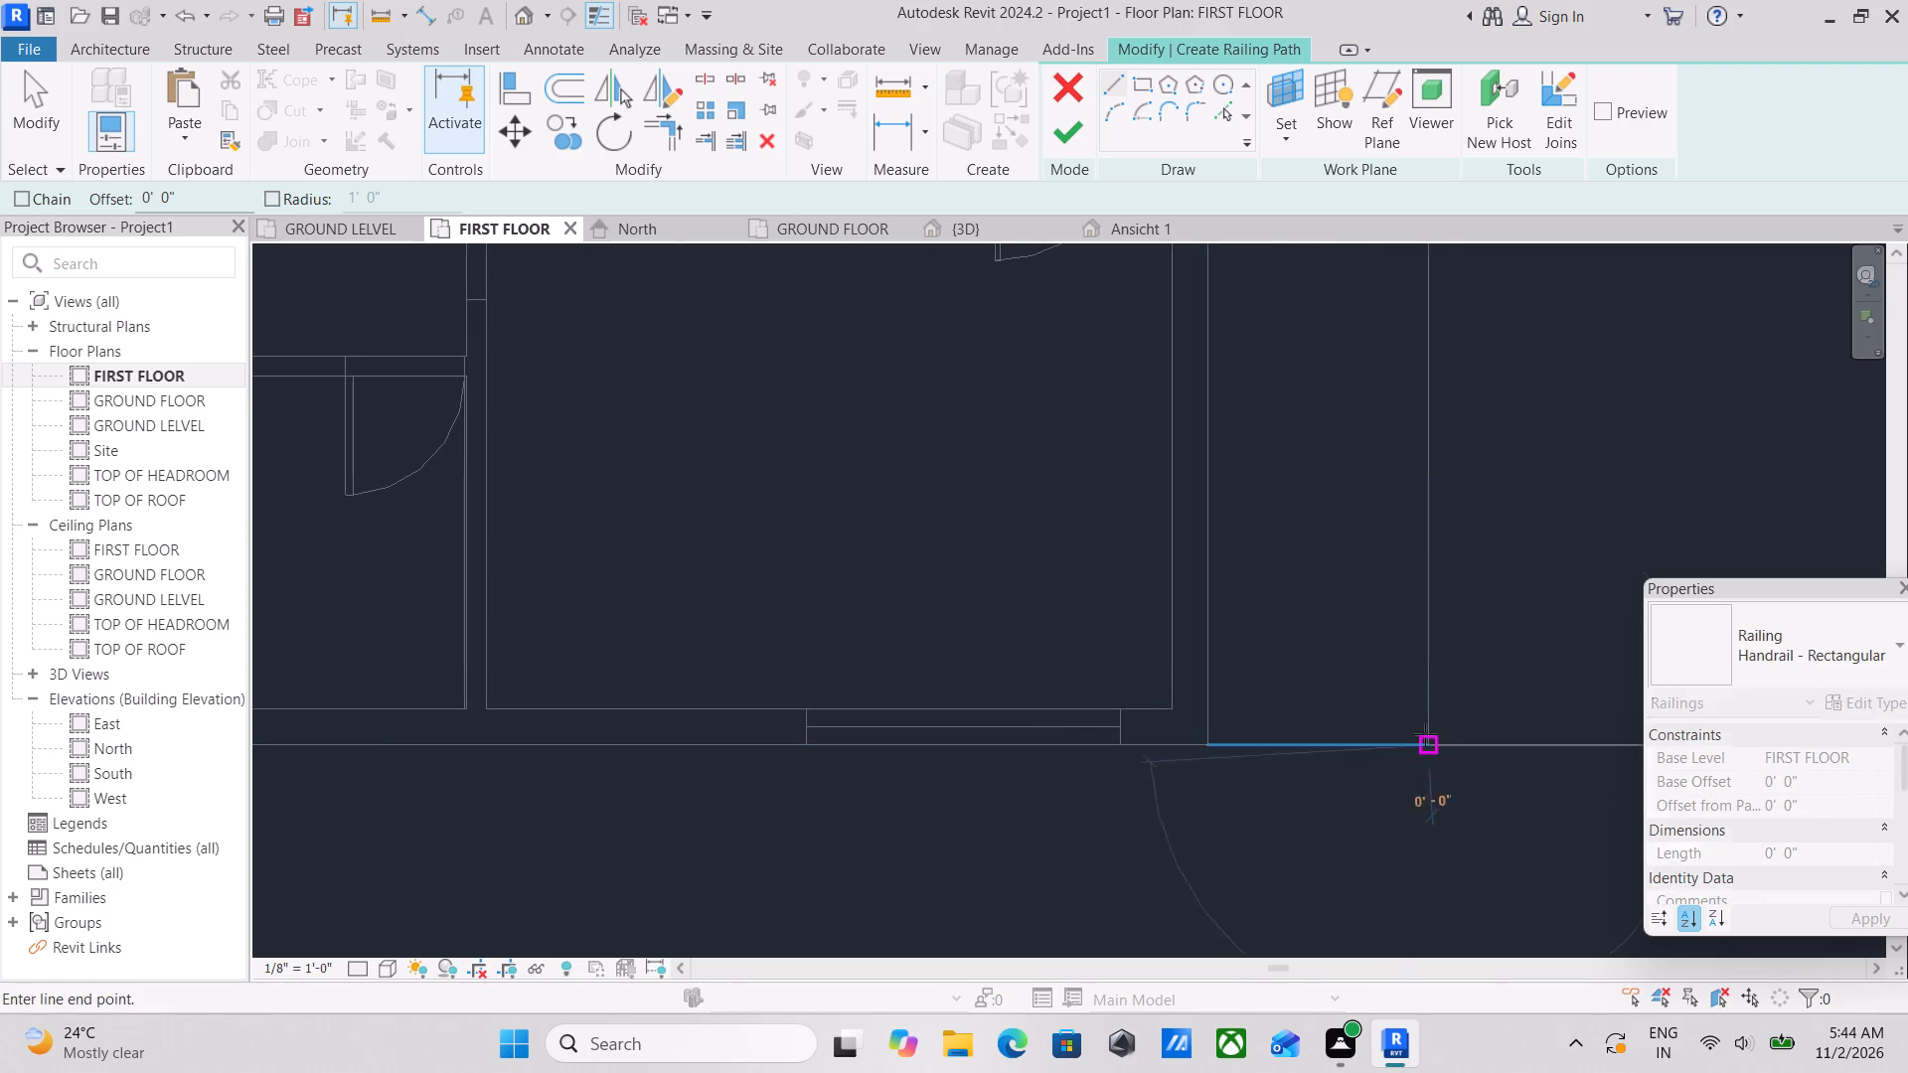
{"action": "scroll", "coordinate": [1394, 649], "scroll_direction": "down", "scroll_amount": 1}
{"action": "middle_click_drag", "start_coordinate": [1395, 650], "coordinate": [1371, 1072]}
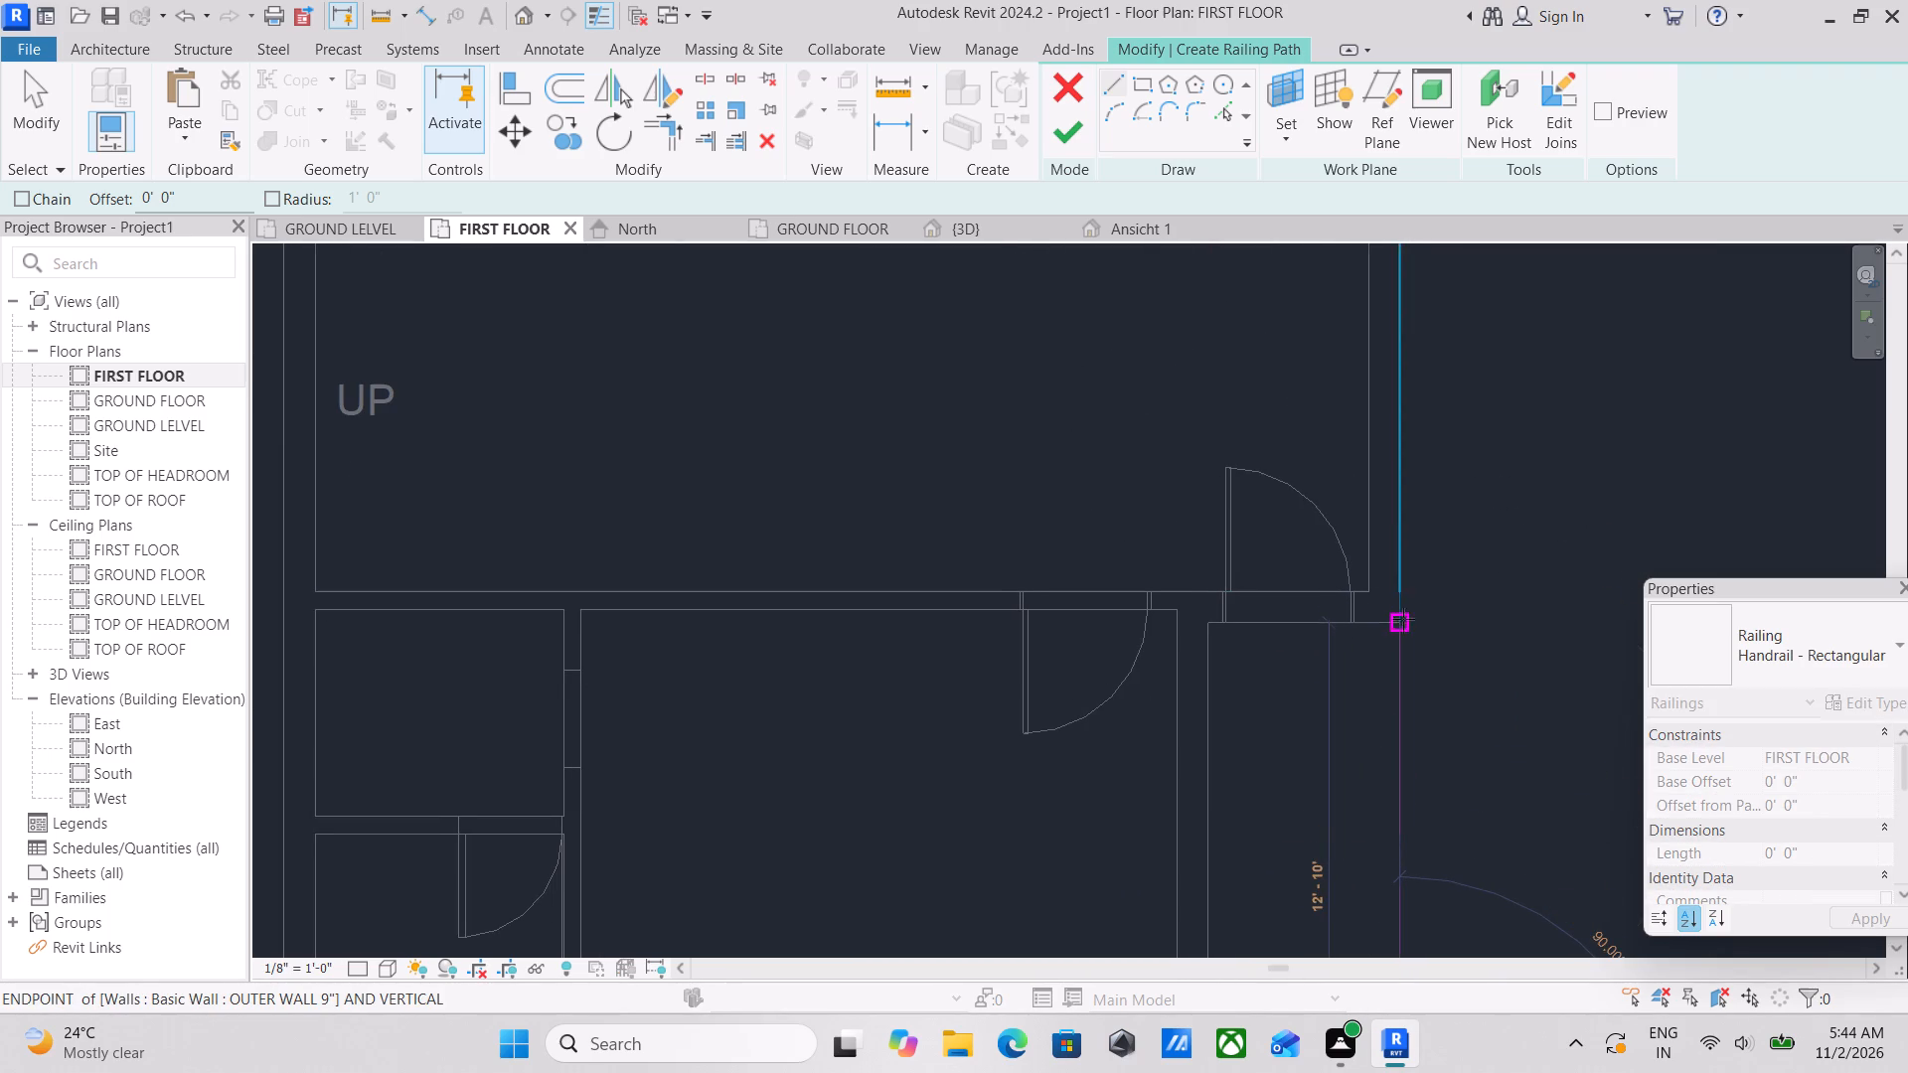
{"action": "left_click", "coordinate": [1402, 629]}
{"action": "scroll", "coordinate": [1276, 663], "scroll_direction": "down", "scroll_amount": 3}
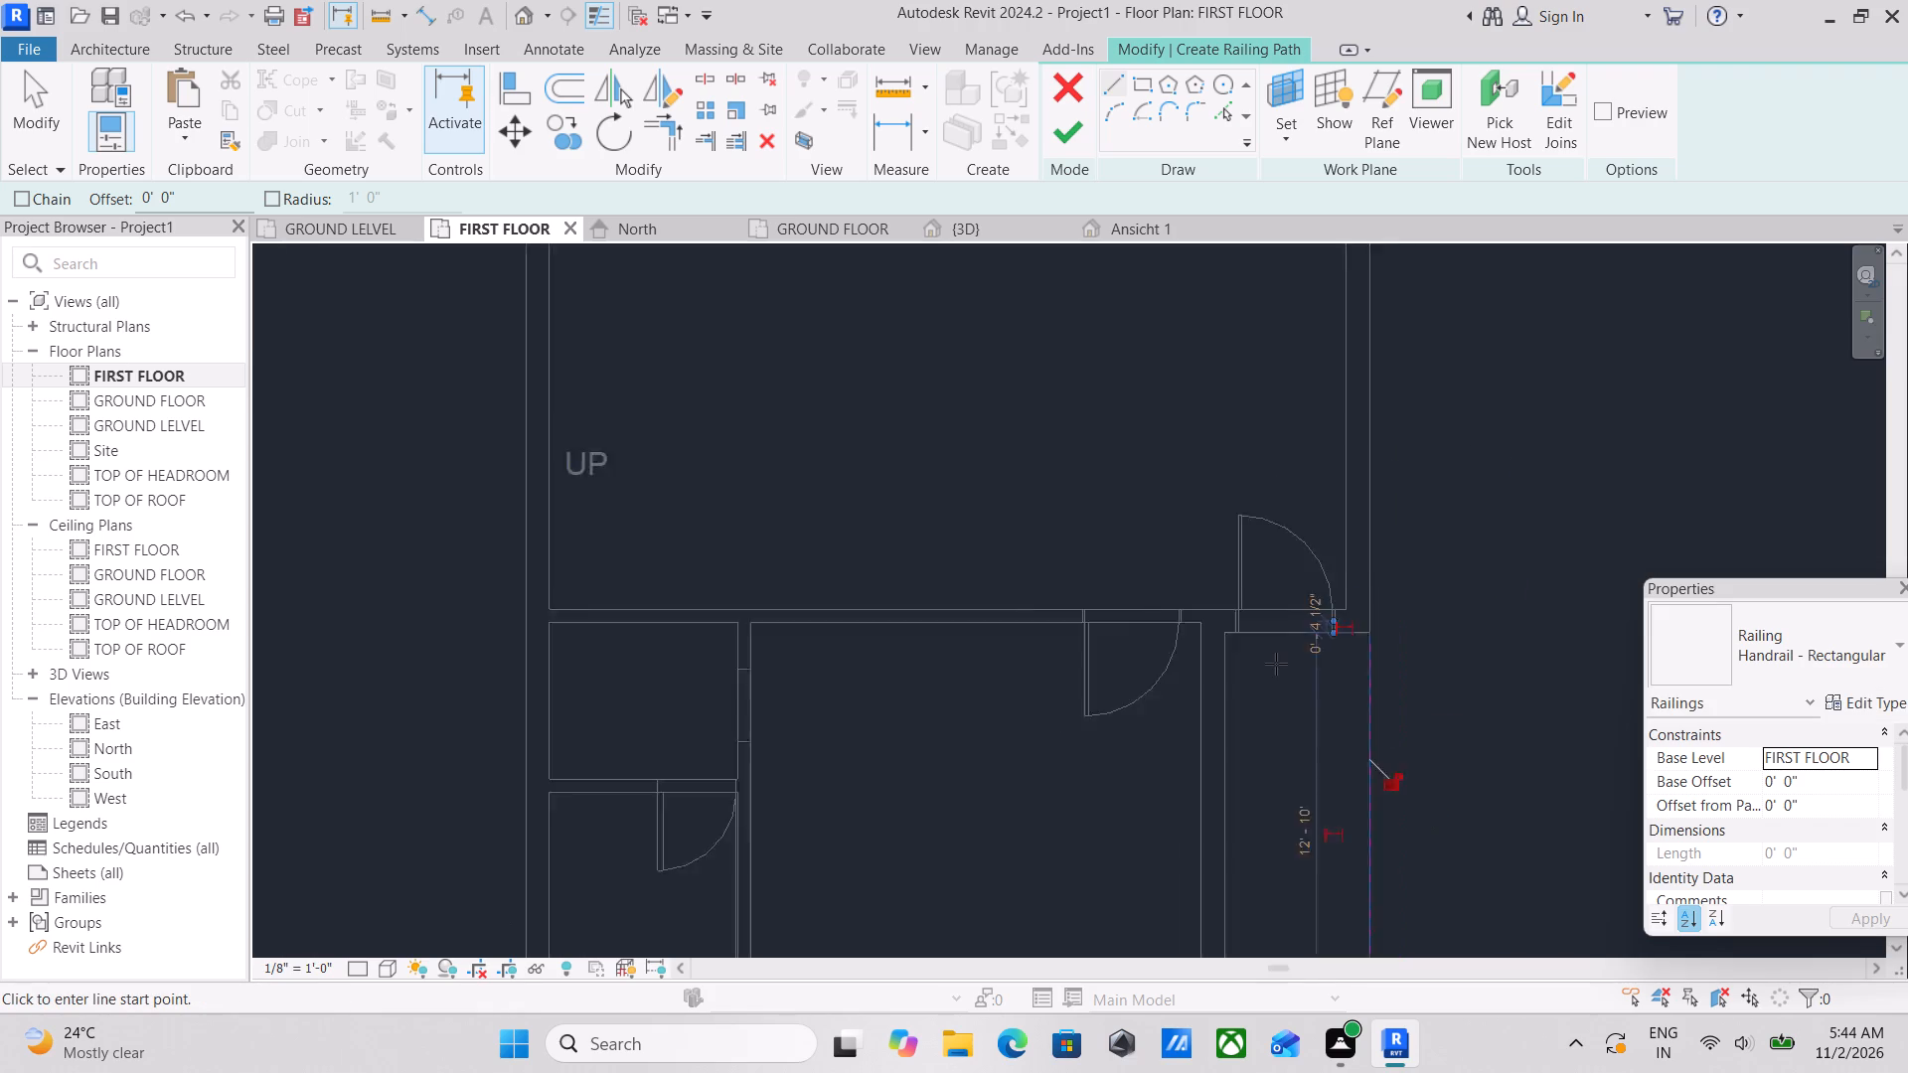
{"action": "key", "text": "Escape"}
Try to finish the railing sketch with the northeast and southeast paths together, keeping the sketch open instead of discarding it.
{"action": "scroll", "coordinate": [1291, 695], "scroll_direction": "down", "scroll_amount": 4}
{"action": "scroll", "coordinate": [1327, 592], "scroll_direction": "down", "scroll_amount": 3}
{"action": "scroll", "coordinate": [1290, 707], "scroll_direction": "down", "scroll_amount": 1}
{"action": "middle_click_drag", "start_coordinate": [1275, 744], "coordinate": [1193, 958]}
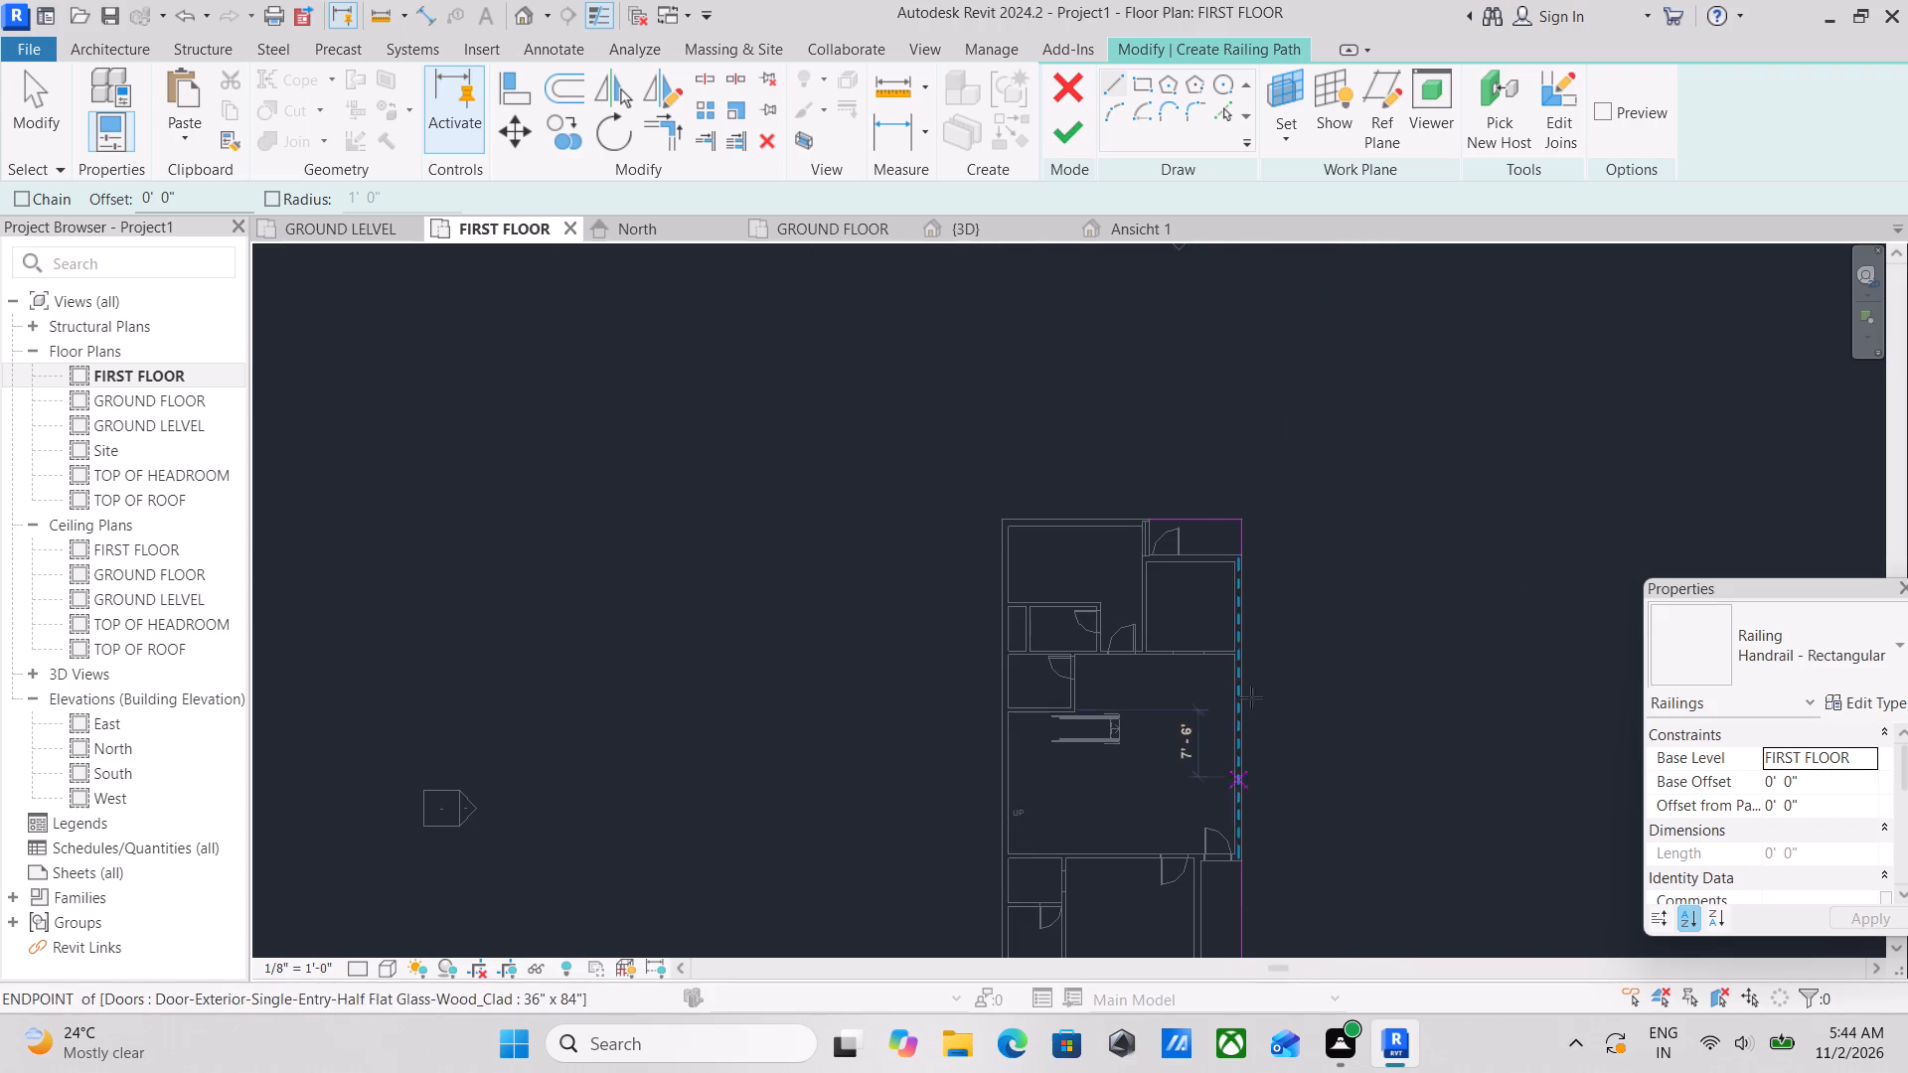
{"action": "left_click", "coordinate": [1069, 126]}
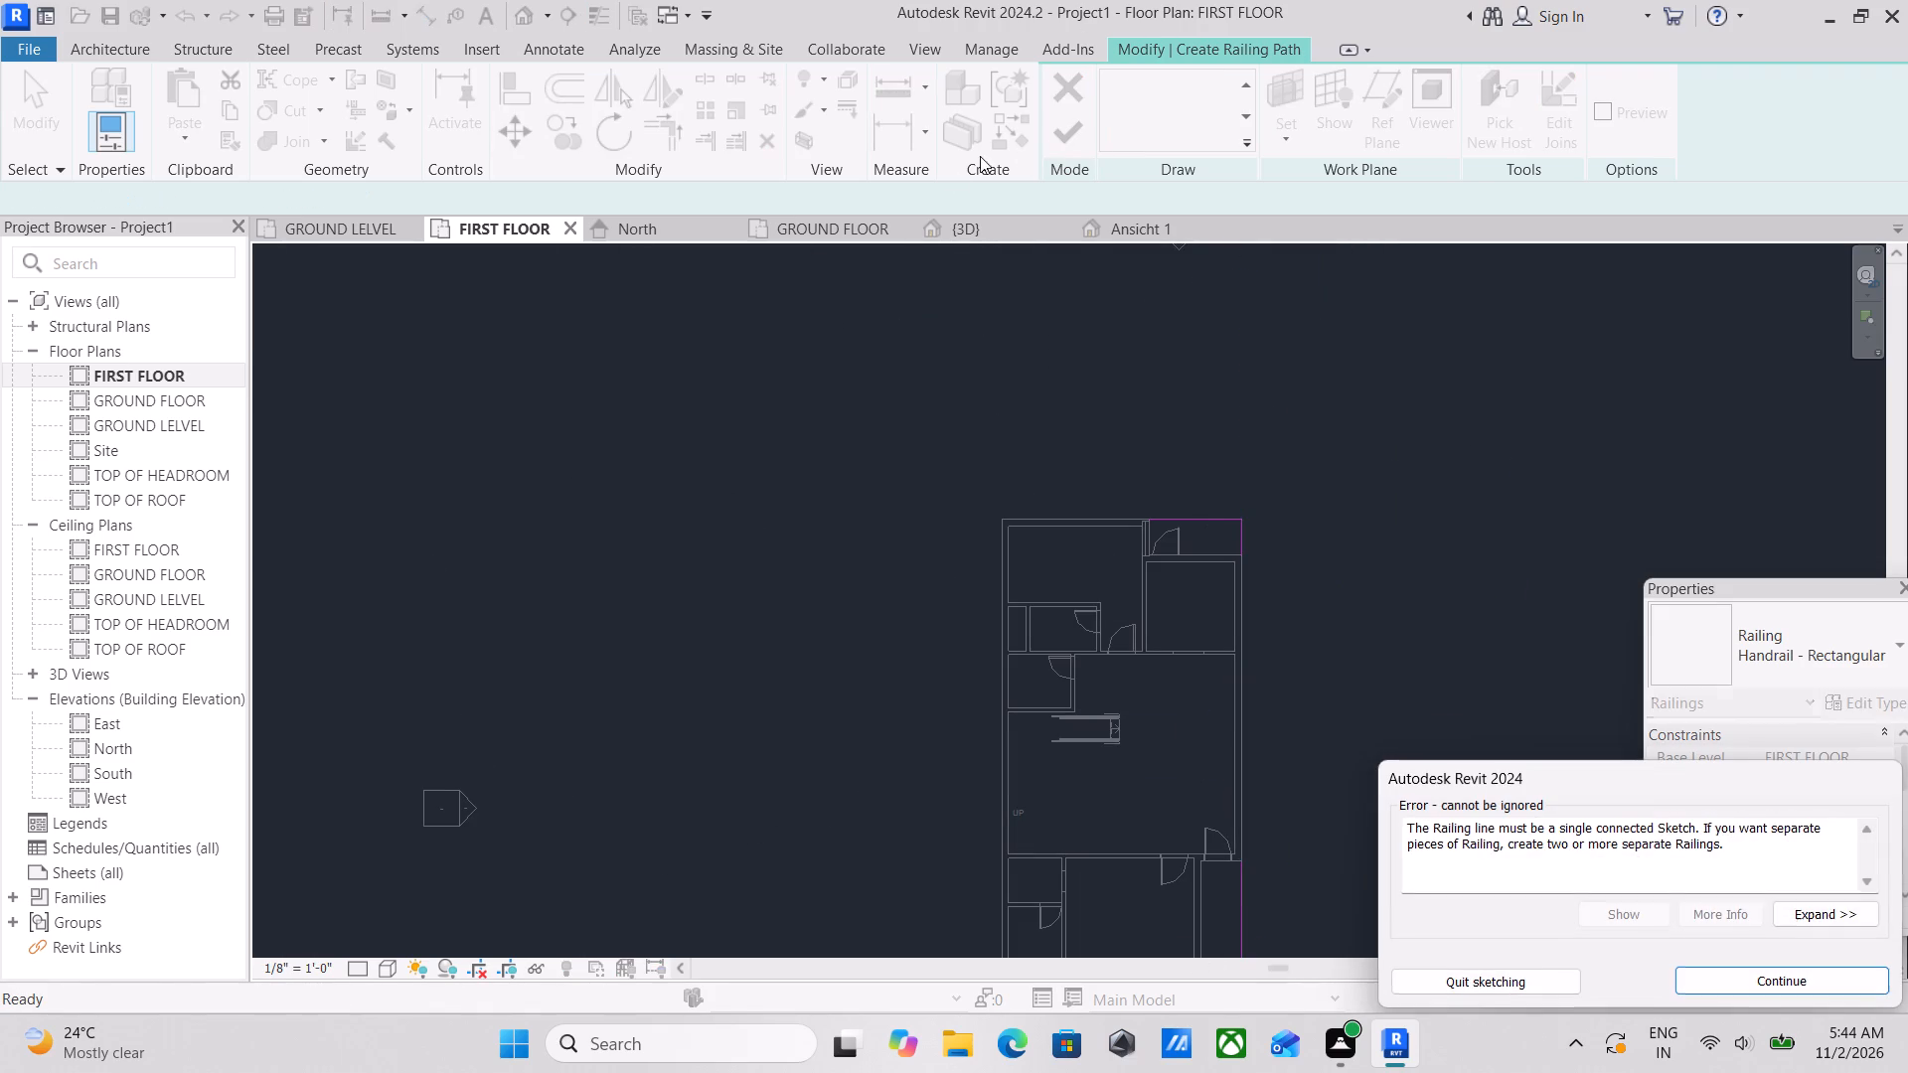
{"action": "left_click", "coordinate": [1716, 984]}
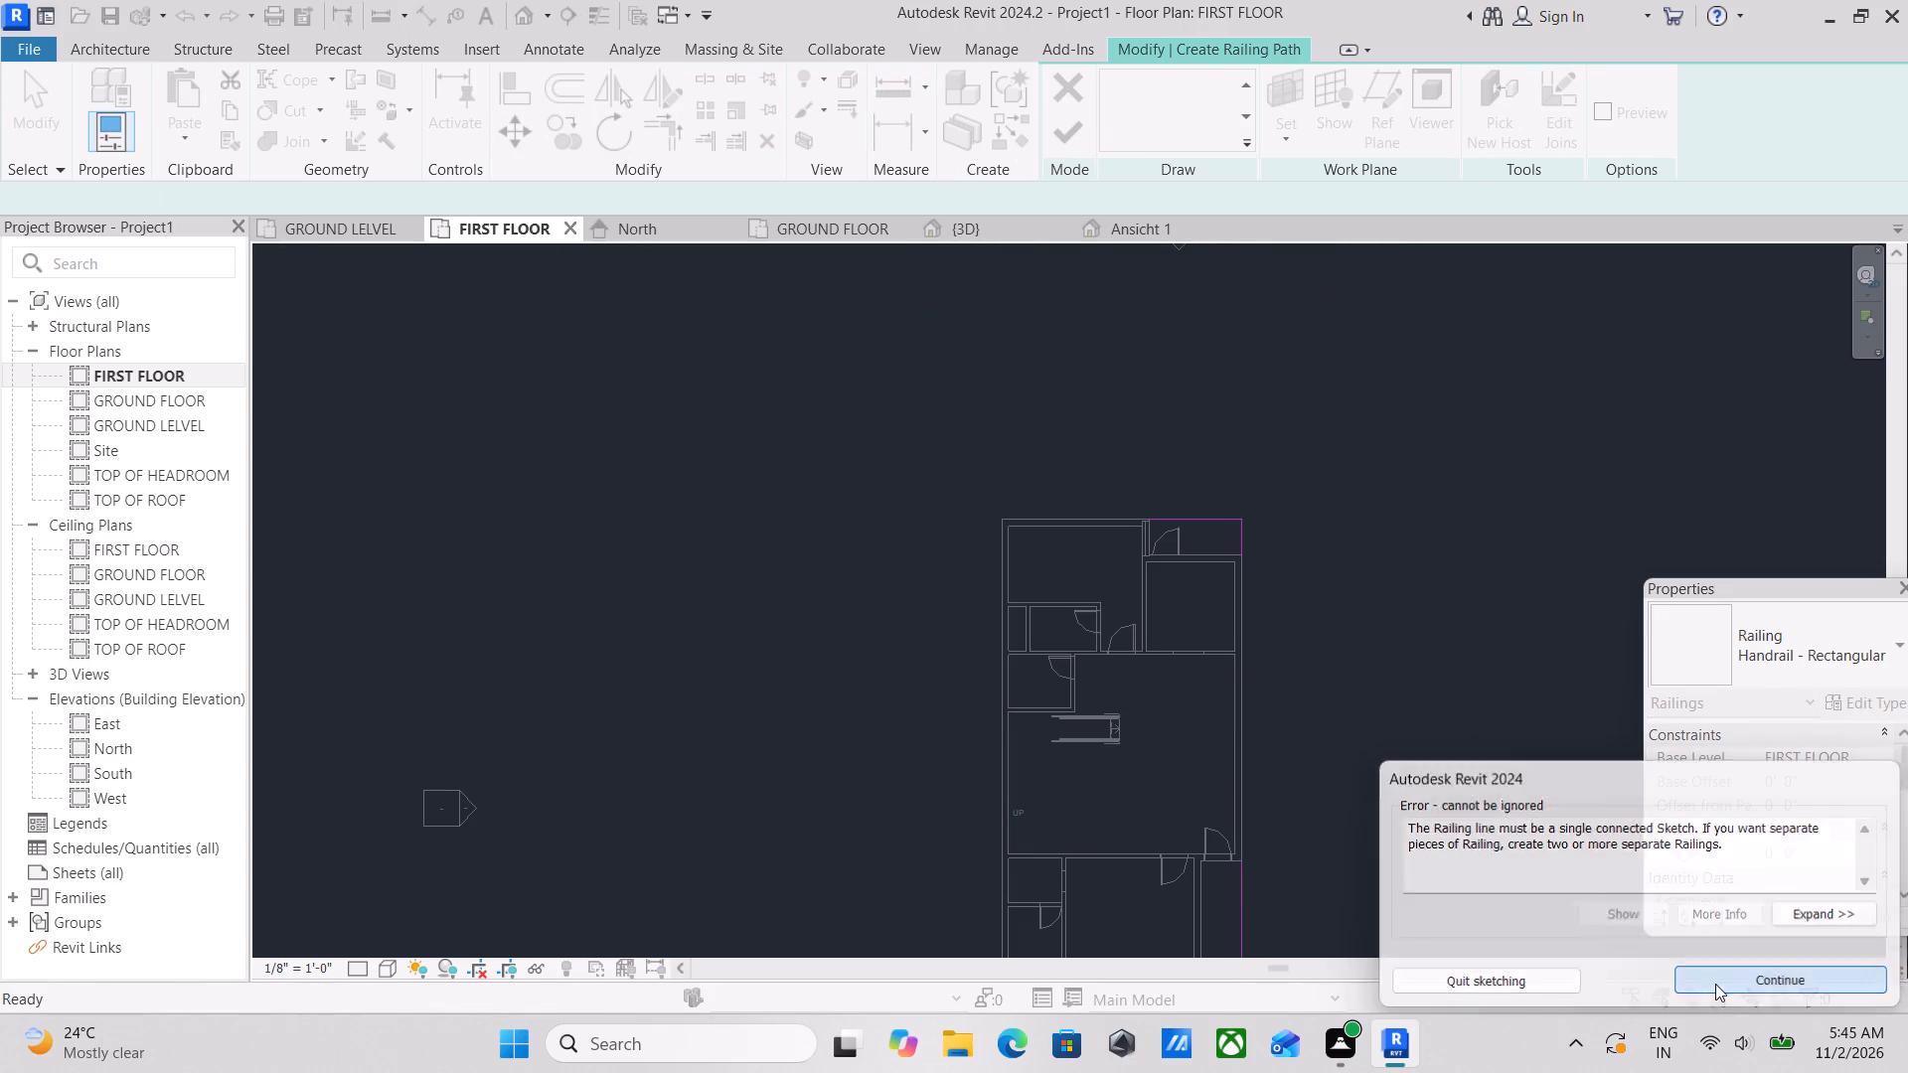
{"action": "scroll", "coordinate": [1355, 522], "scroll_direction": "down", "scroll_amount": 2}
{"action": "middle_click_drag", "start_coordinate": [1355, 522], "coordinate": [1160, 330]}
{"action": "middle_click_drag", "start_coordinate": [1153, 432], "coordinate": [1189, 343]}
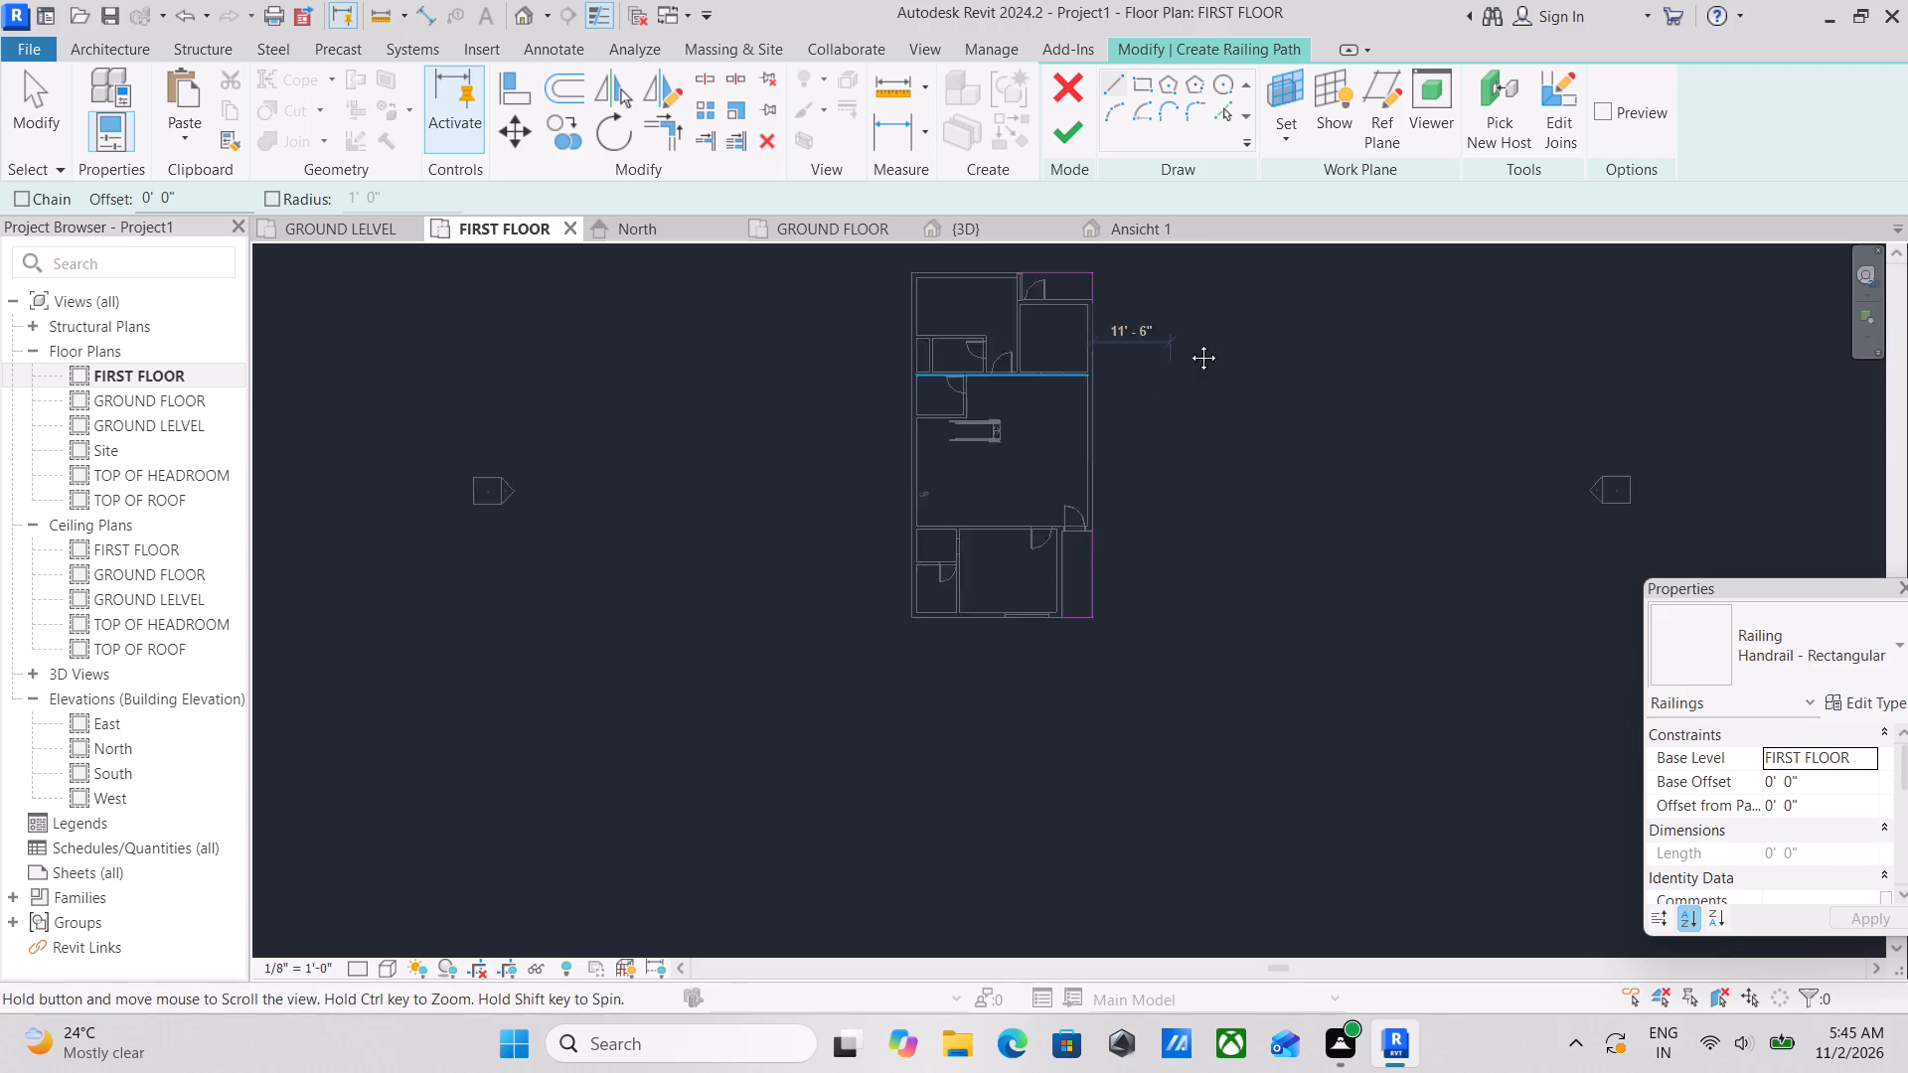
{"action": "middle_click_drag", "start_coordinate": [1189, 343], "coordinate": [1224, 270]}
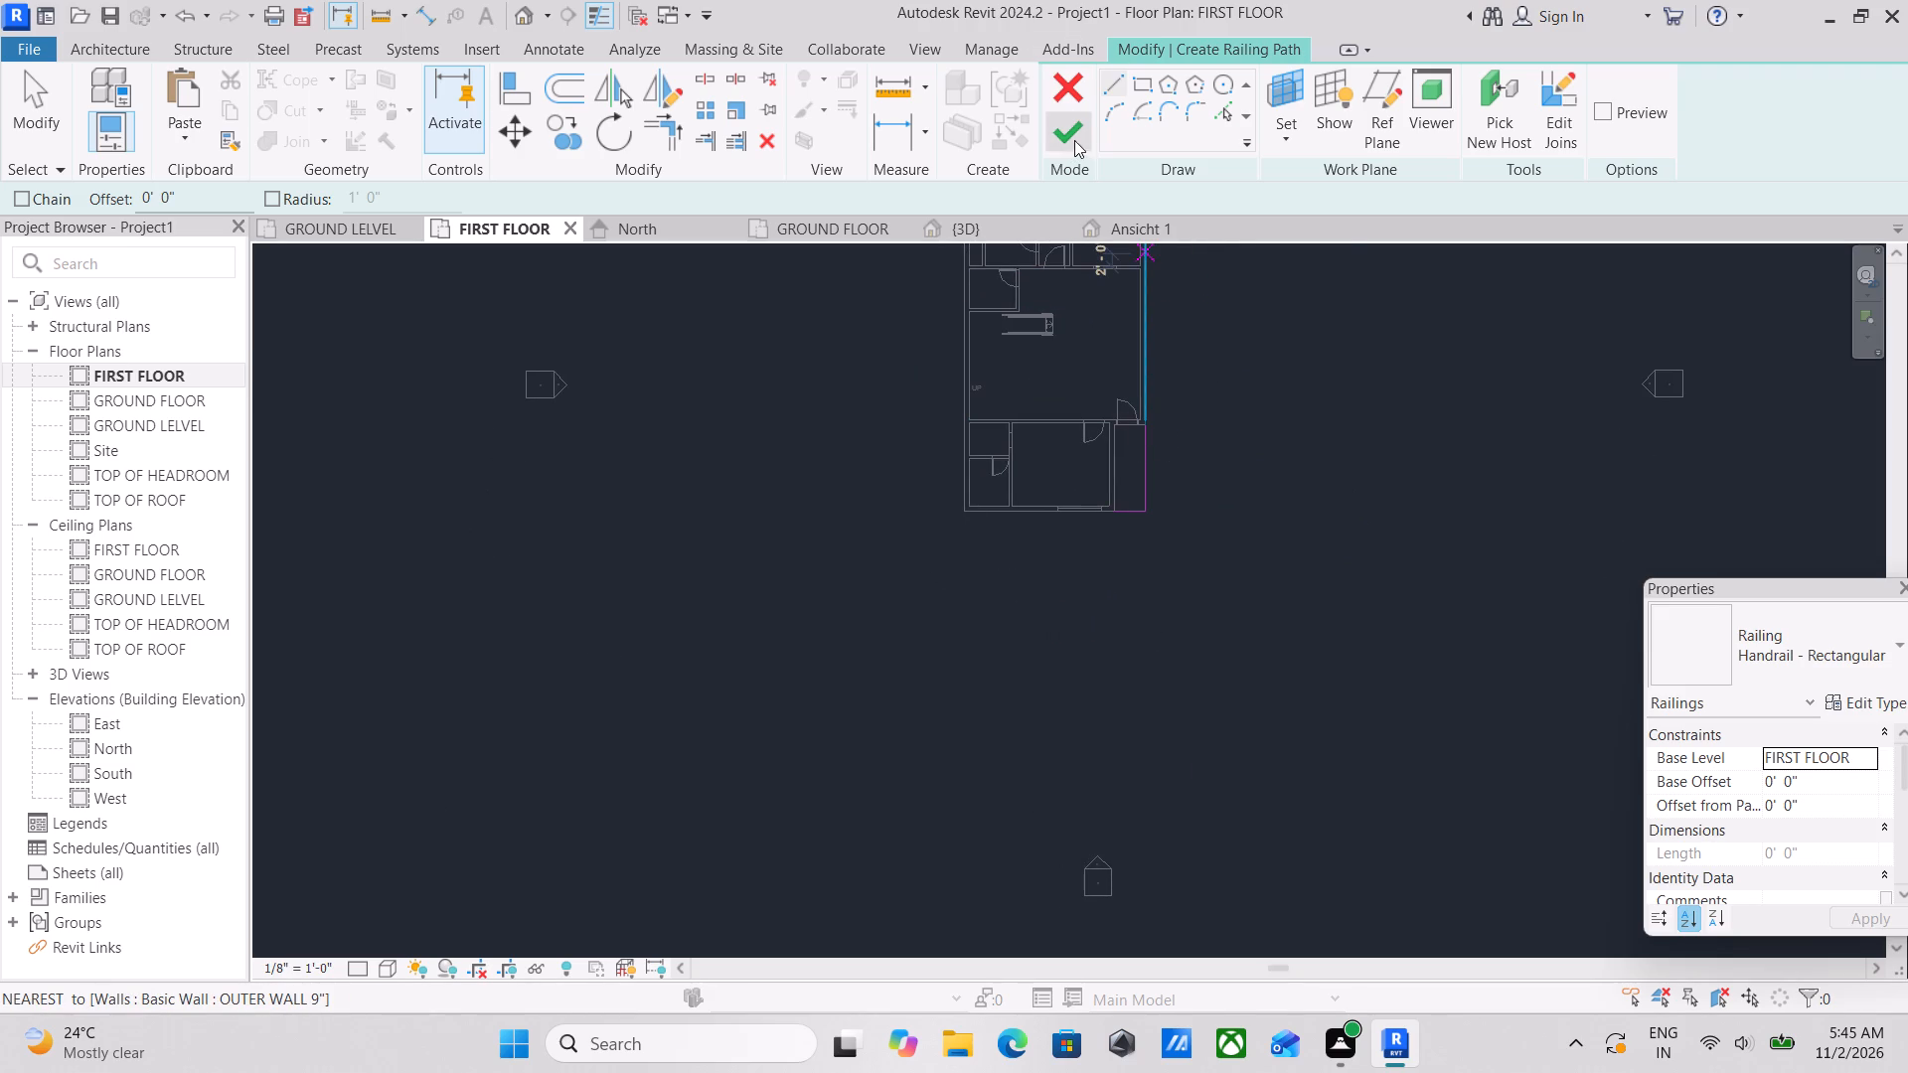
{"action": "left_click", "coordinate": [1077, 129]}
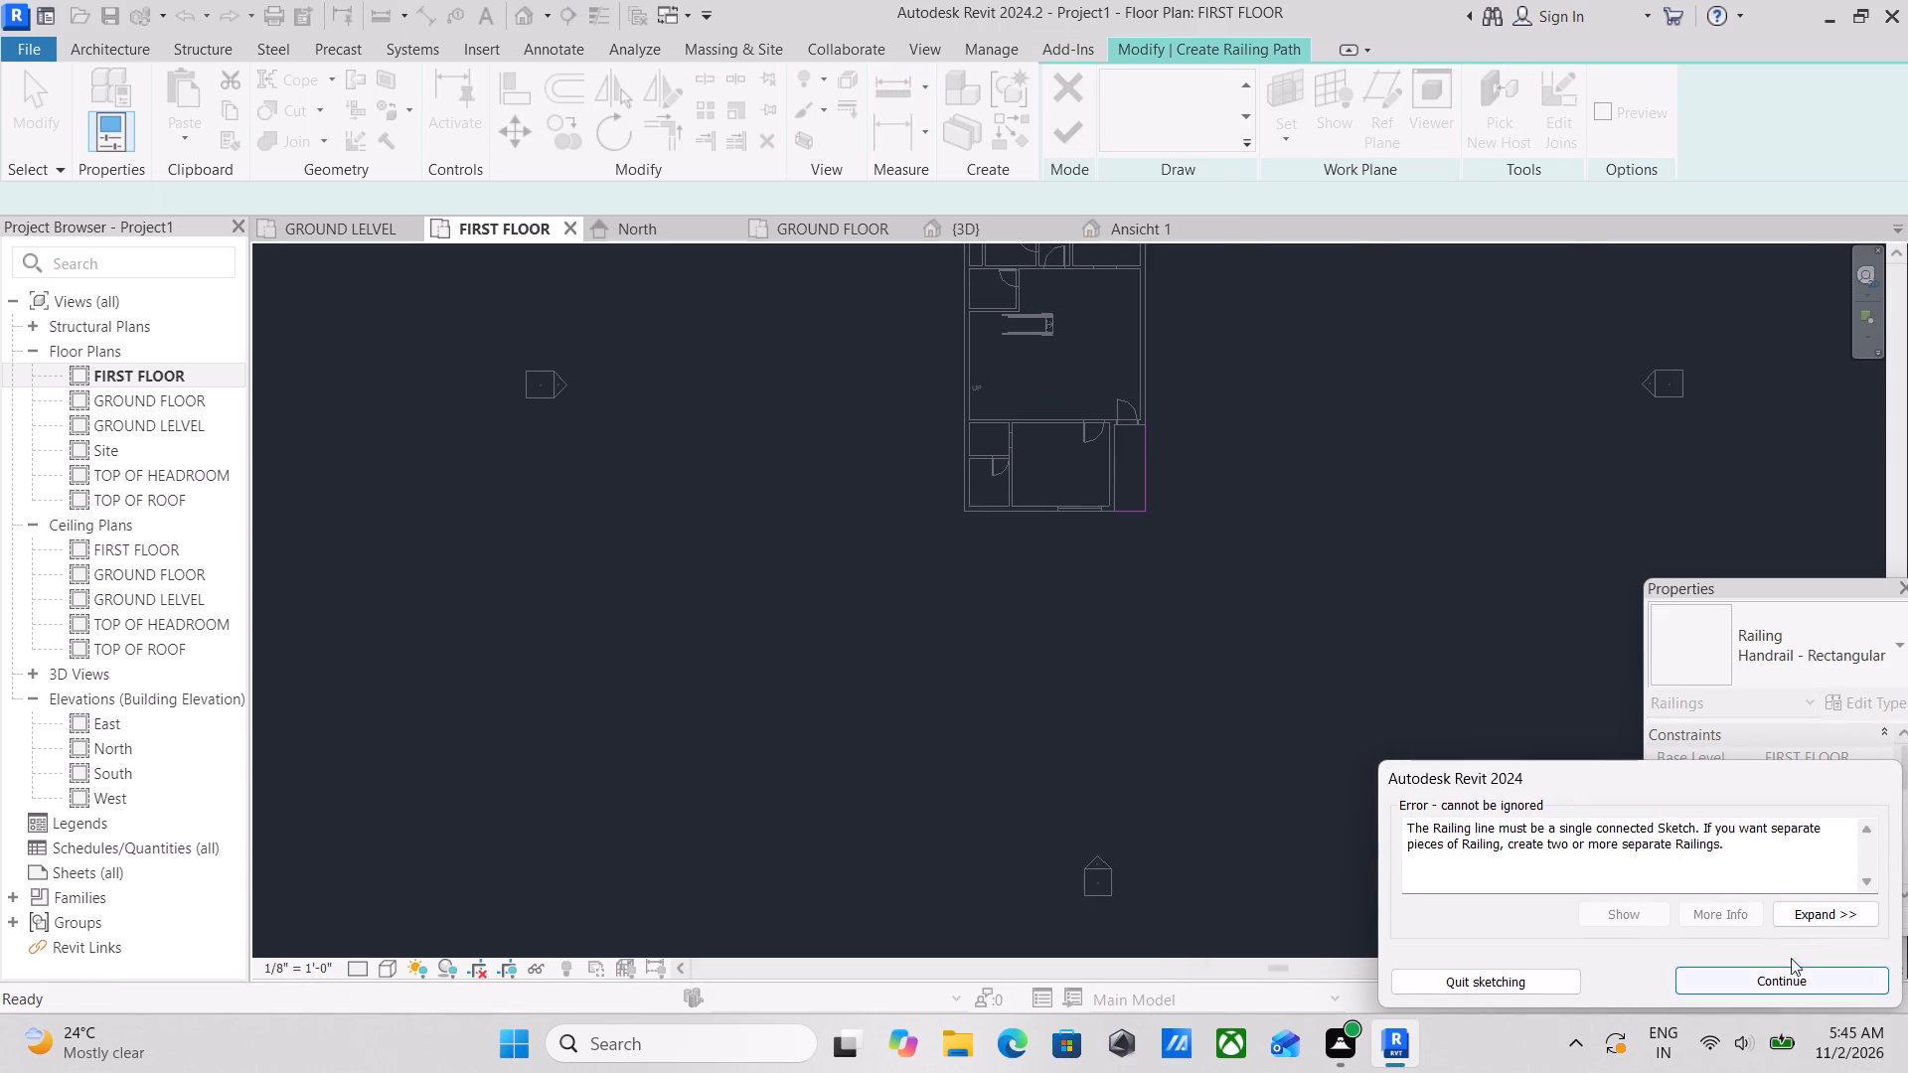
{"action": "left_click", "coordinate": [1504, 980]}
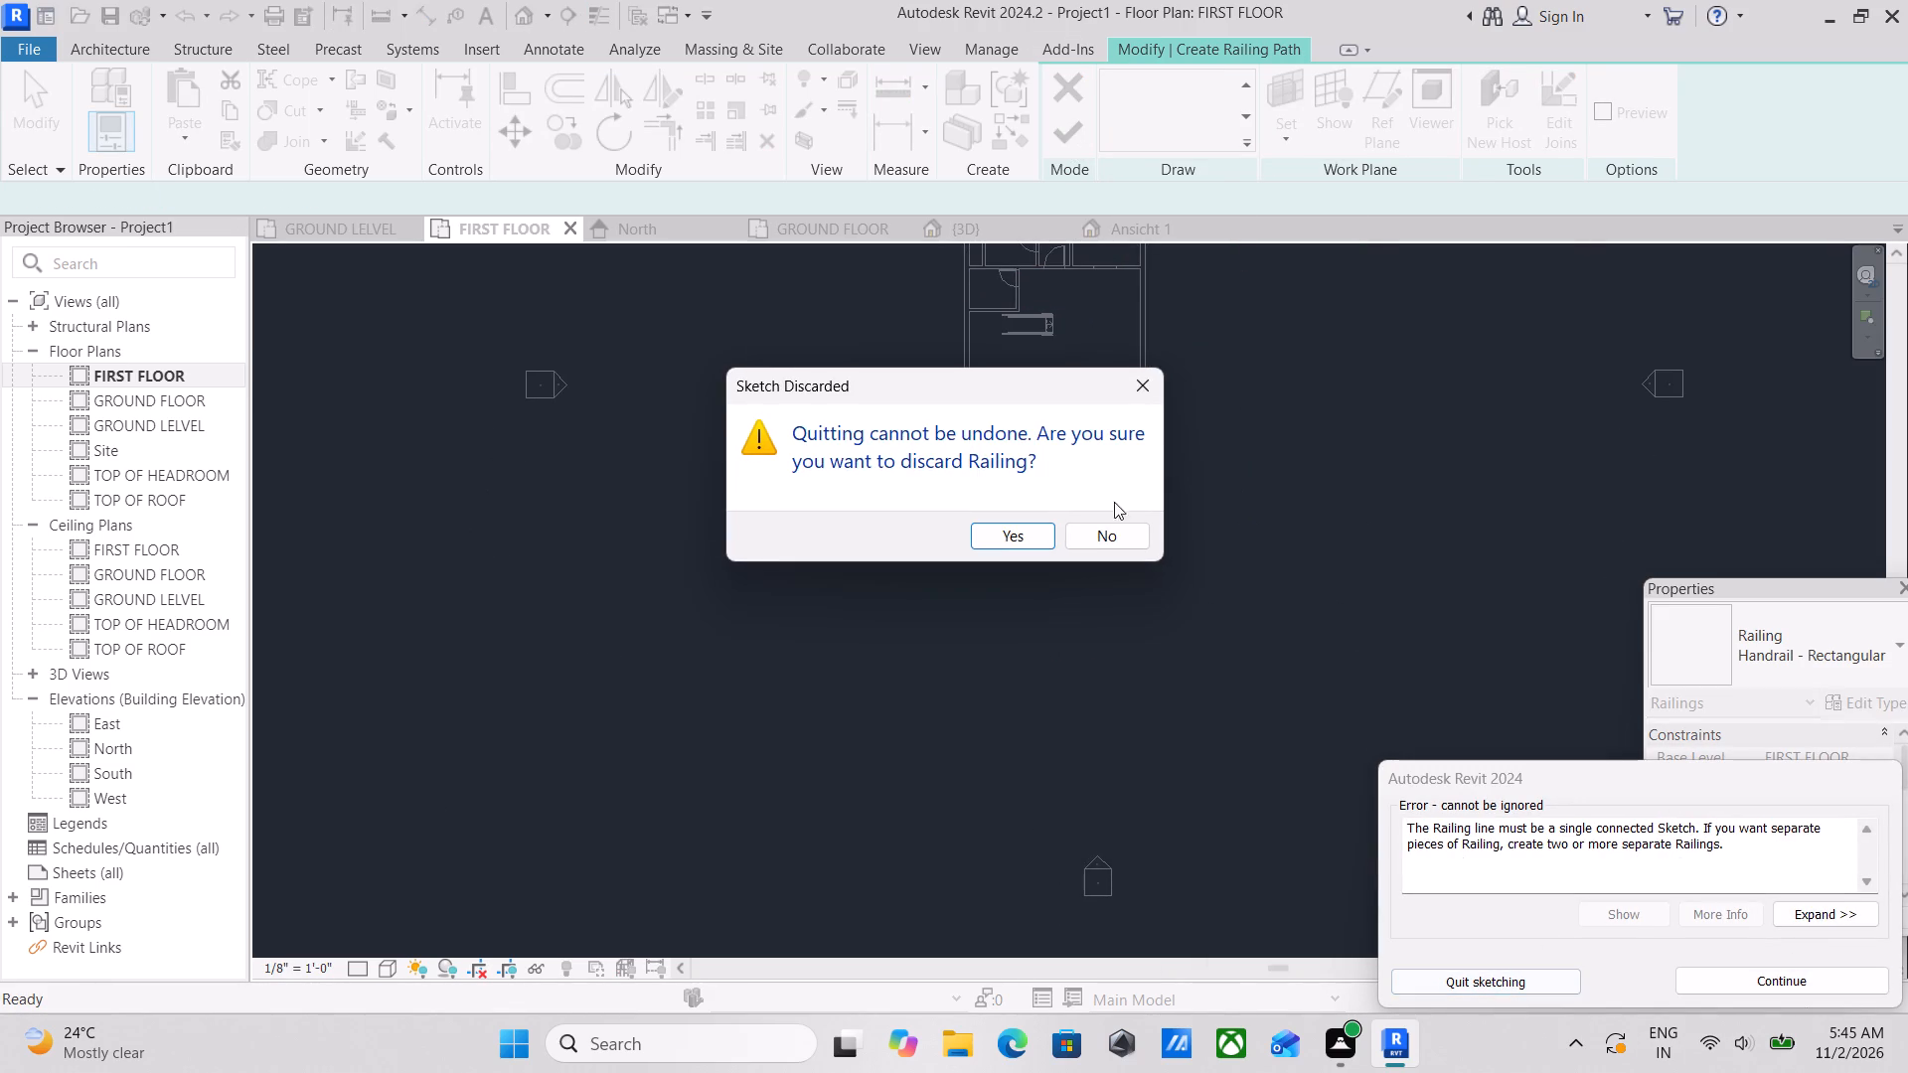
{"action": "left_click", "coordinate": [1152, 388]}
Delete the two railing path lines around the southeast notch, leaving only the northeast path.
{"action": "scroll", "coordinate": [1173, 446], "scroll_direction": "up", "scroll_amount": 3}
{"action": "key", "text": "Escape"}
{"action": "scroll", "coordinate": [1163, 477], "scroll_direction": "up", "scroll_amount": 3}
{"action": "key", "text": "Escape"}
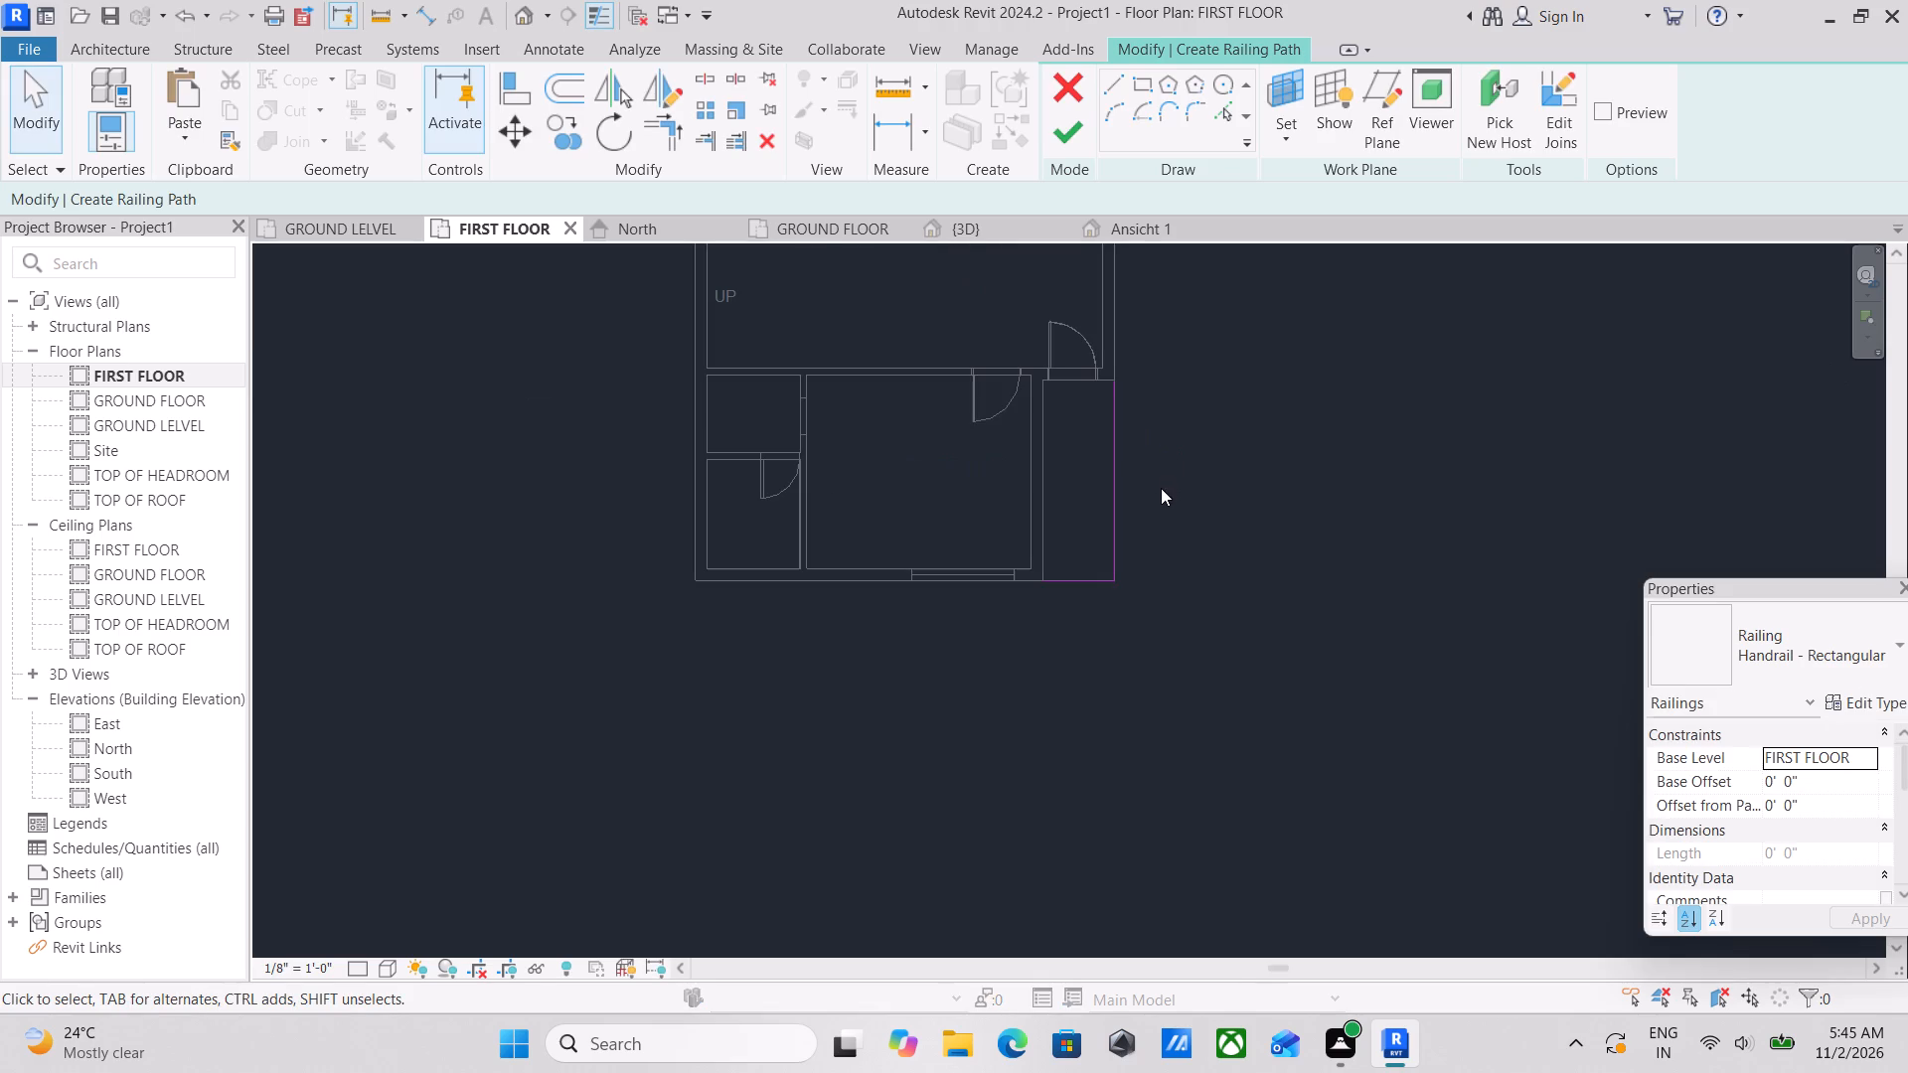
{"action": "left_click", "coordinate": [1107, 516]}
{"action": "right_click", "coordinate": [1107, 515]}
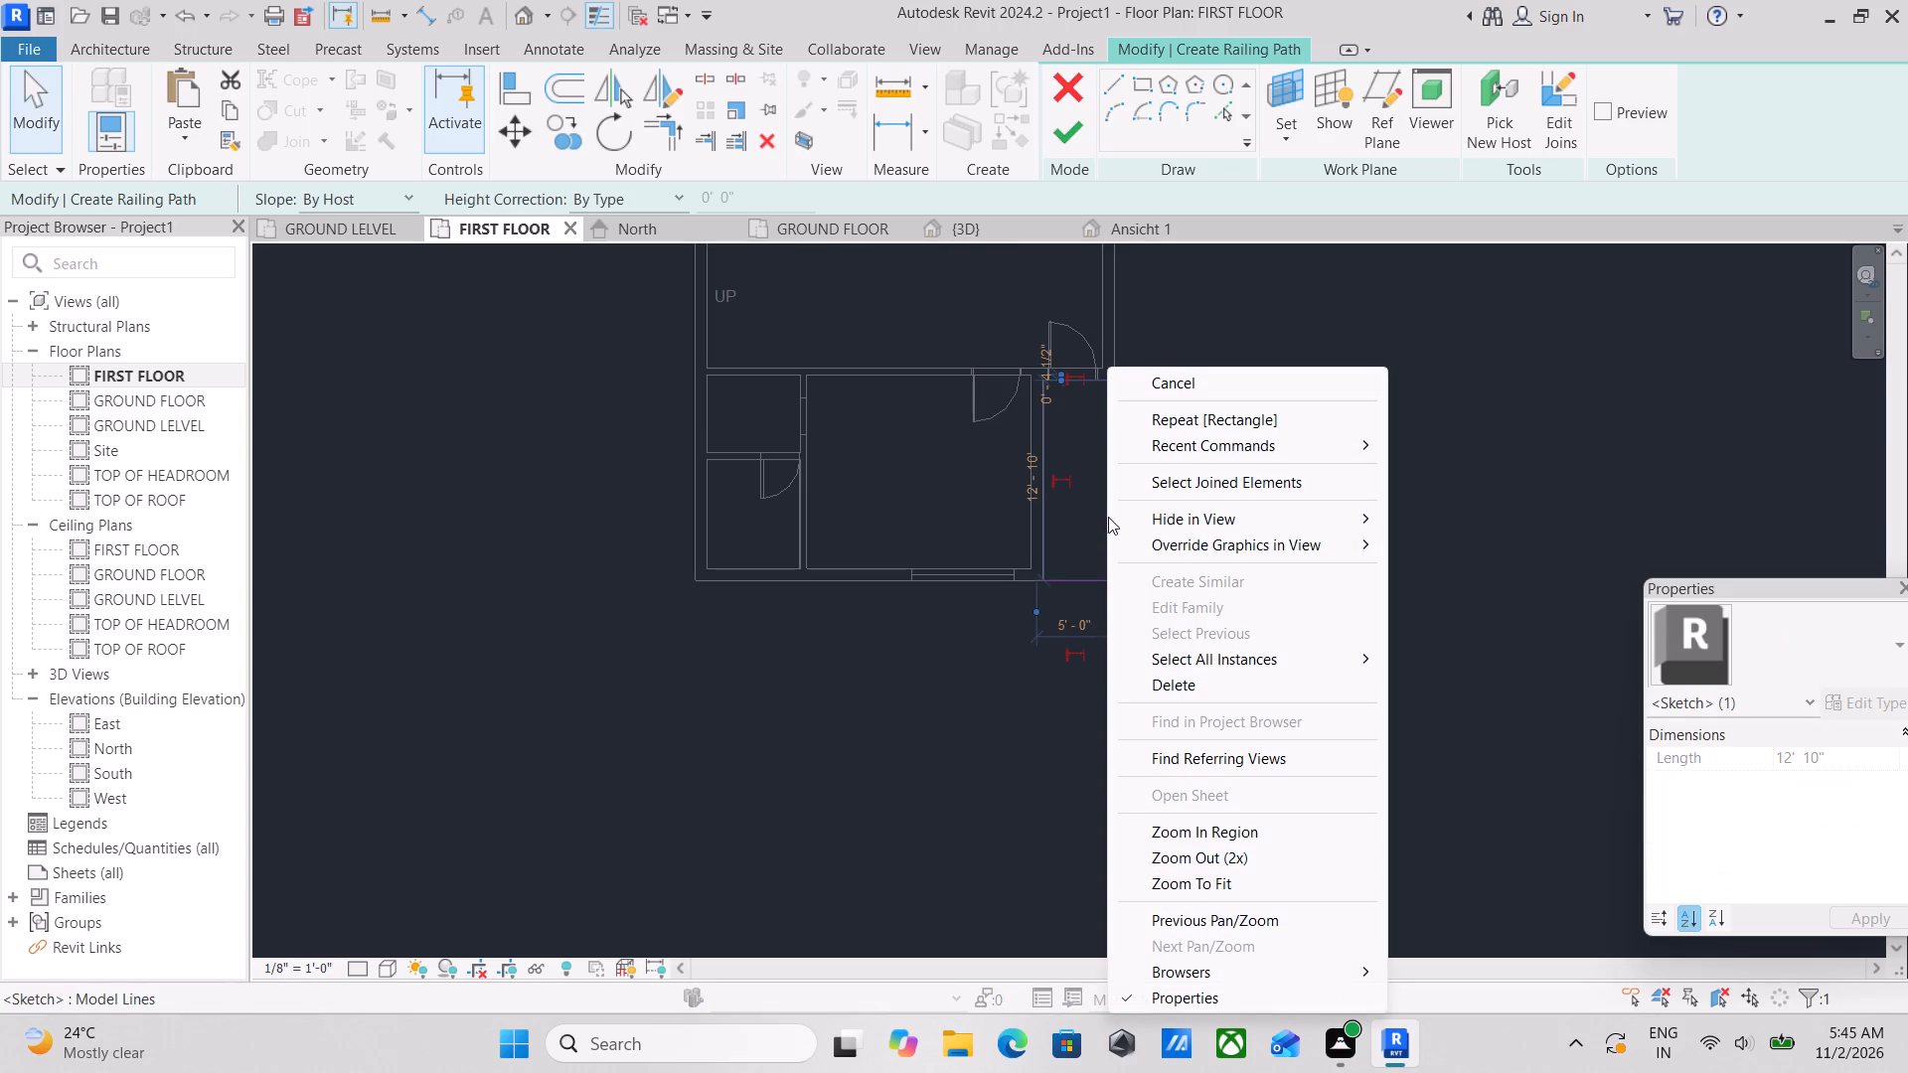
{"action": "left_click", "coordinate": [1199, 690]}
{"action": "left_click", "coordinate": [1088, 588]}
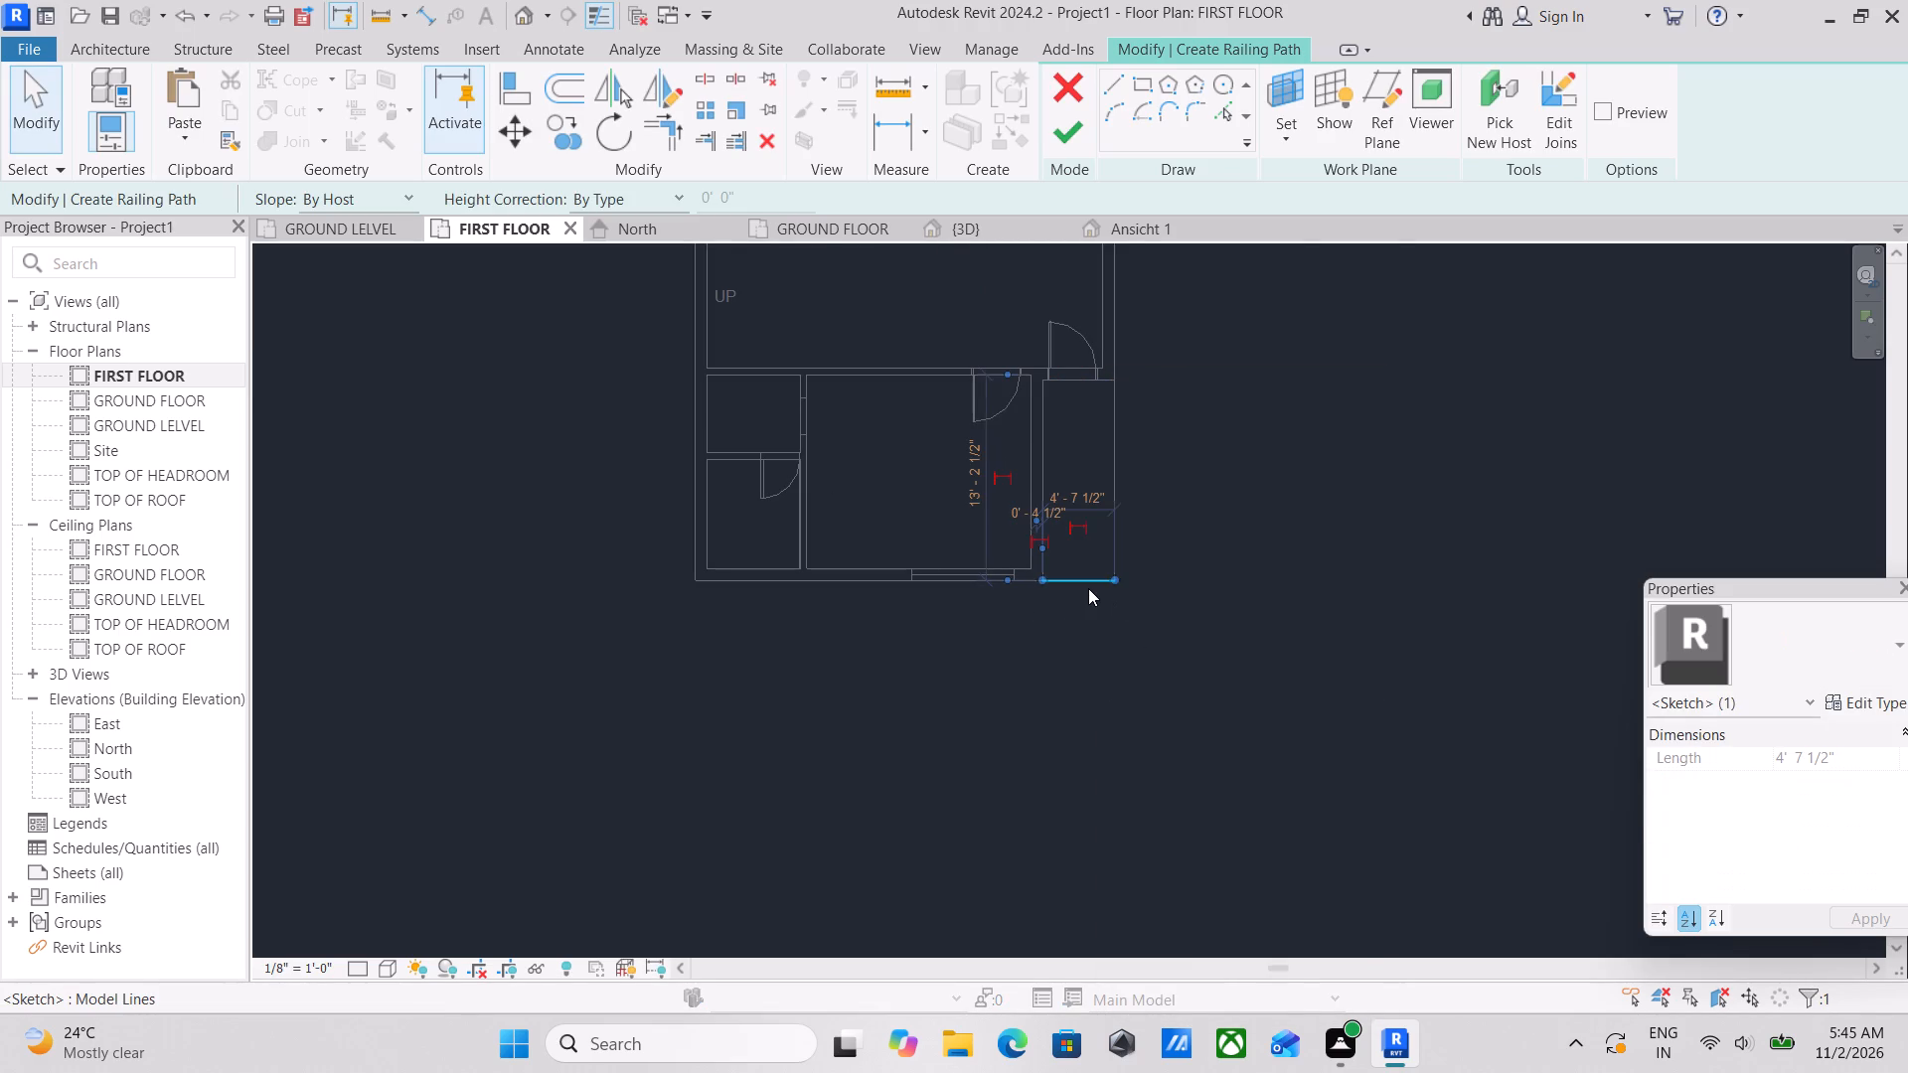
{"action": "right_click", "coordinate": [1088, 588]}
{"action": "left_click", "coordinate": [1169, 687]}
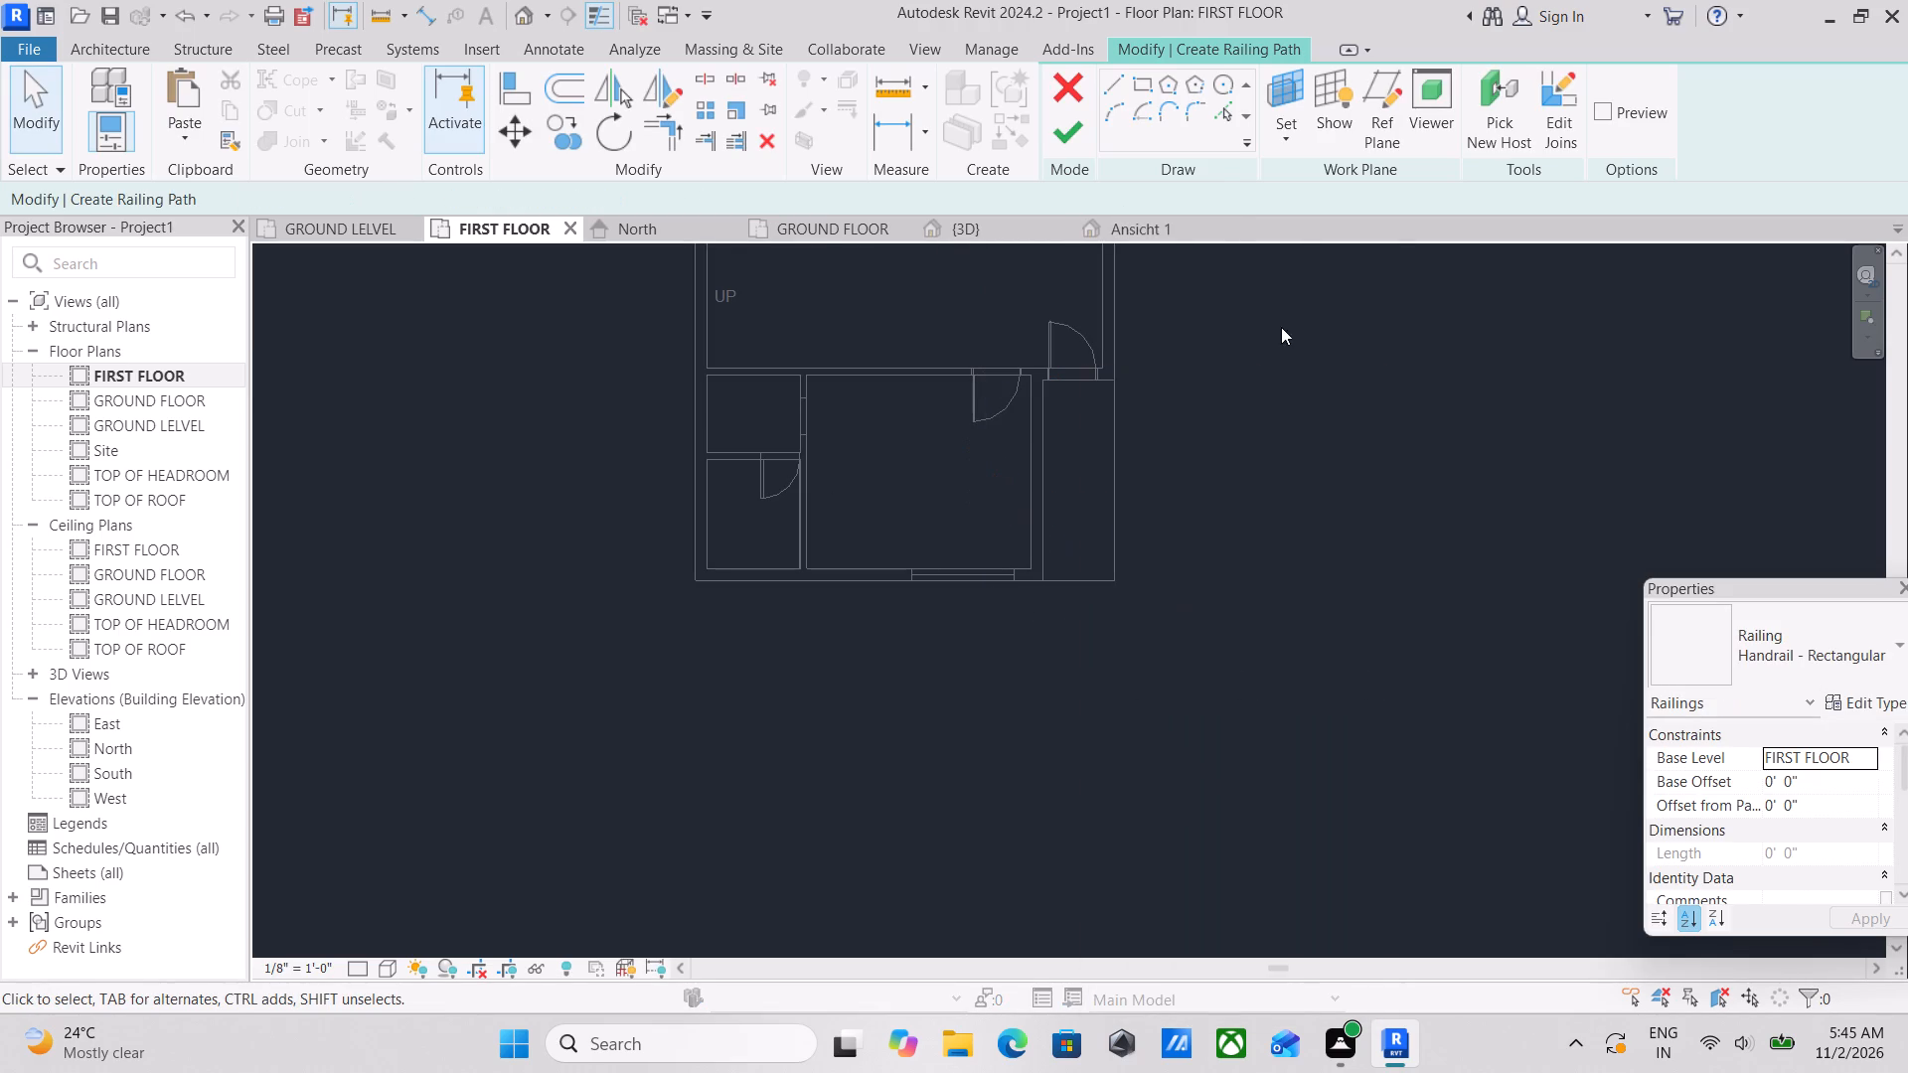
Set the railing type to Glass Panel - Bottom Fill and finish the northeast railing.
{"action": "left_click", "coordinate": [1800, 670]}
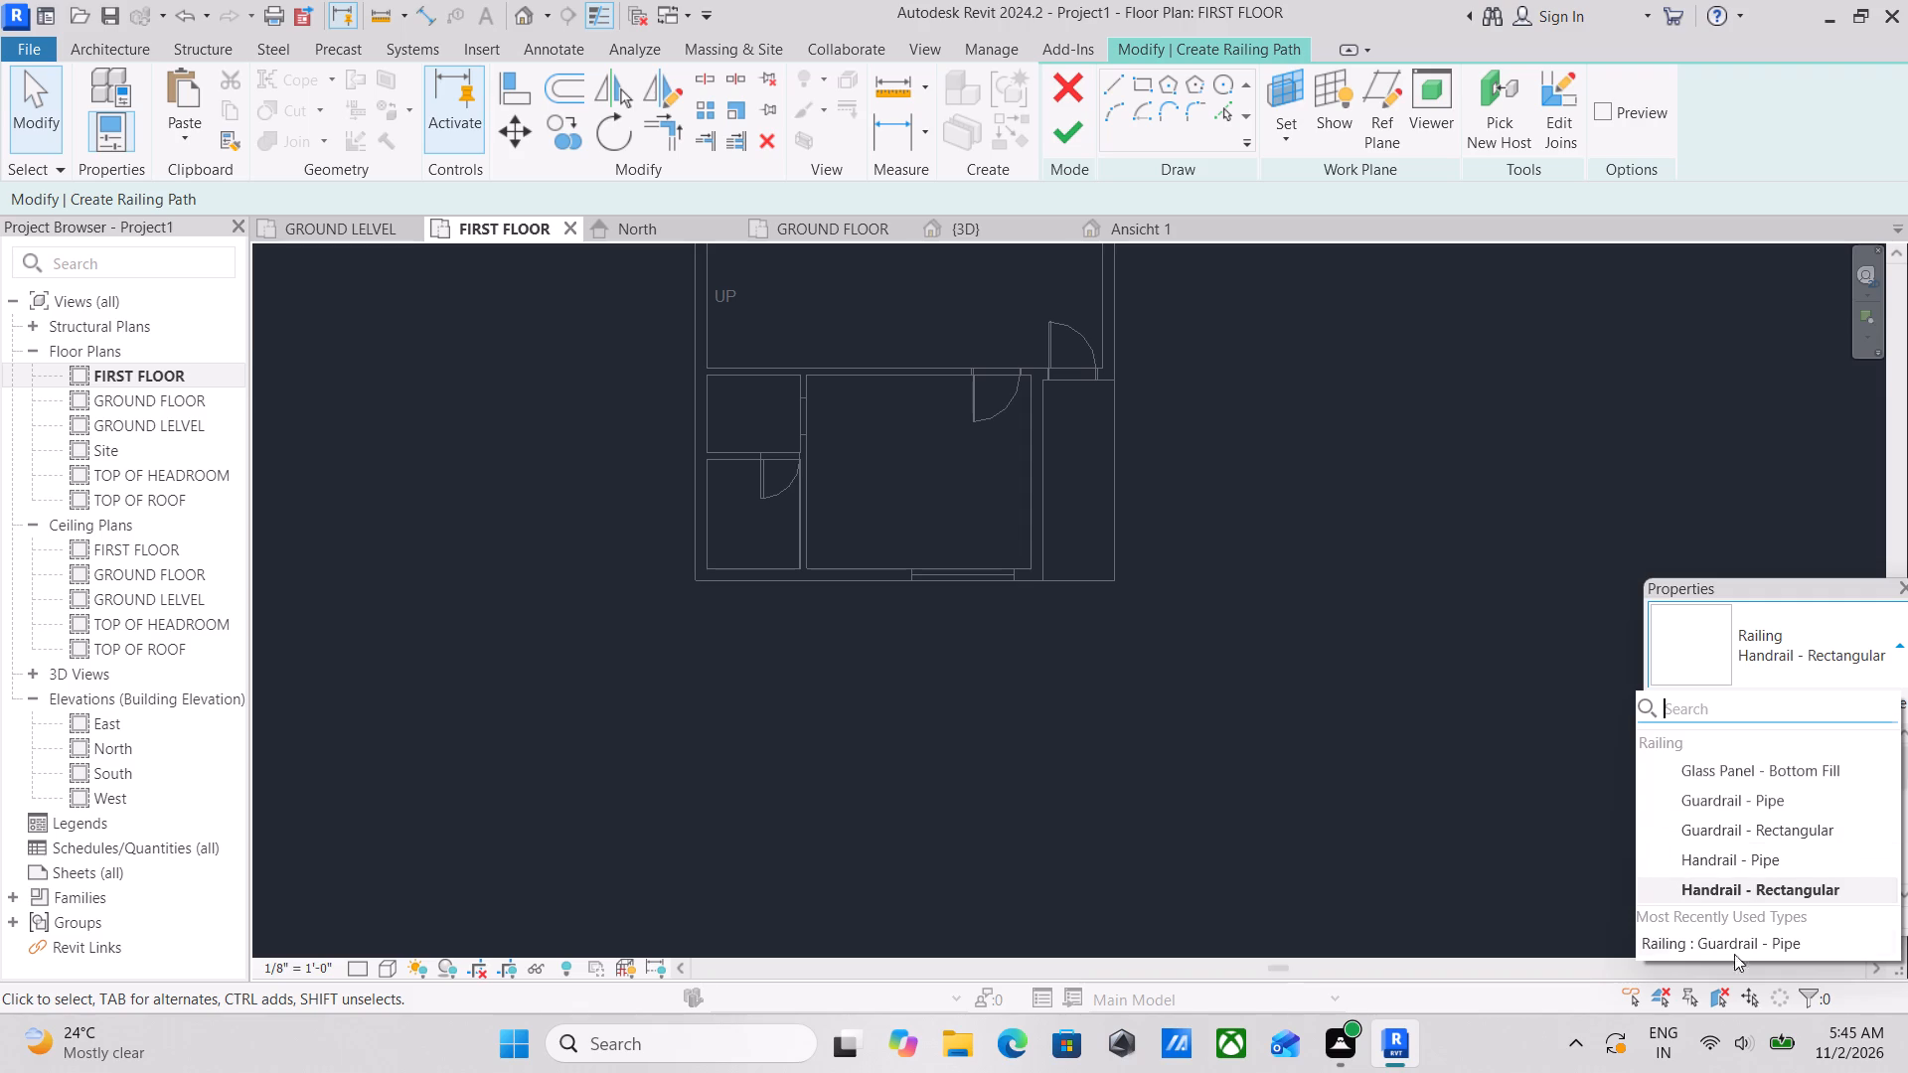
{"action": "left_click", "coordinate": [1813, 780]}
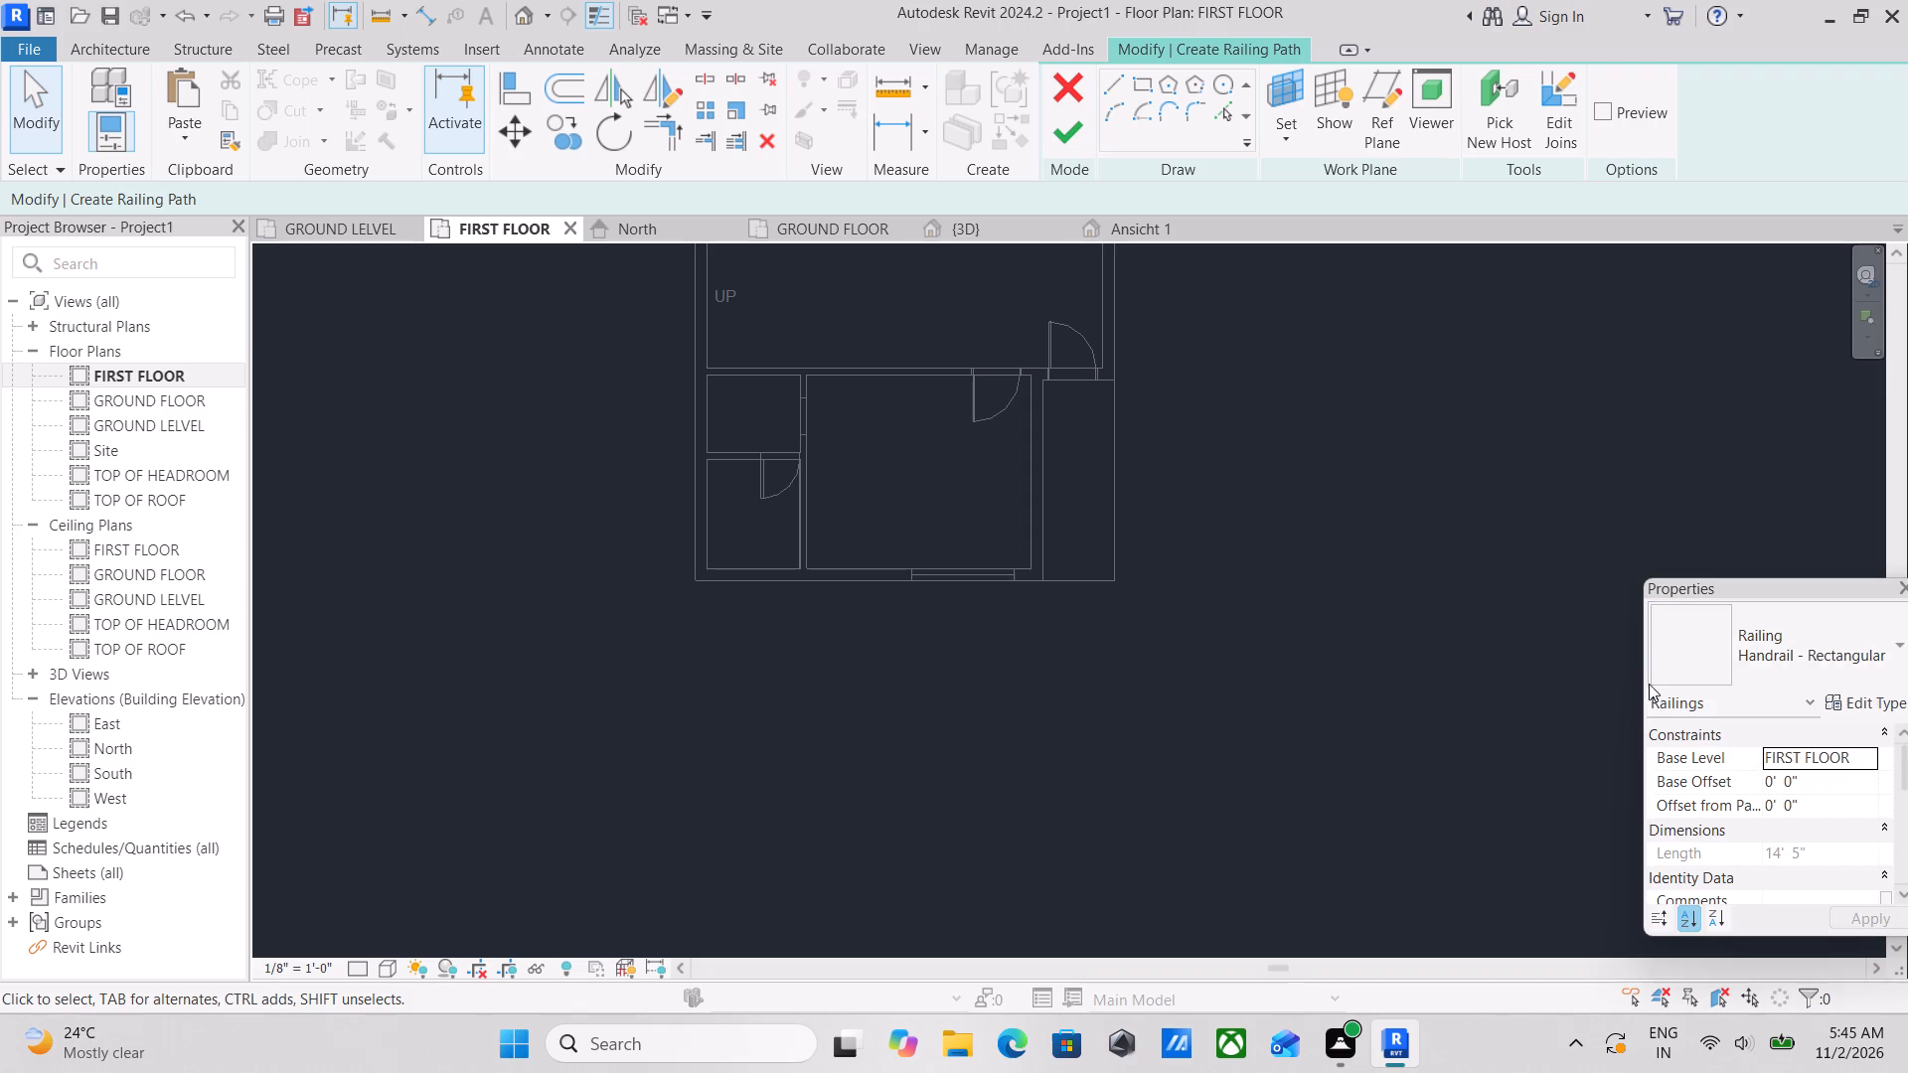
{"action": "left_click", "coordinate": [1053, 114]}
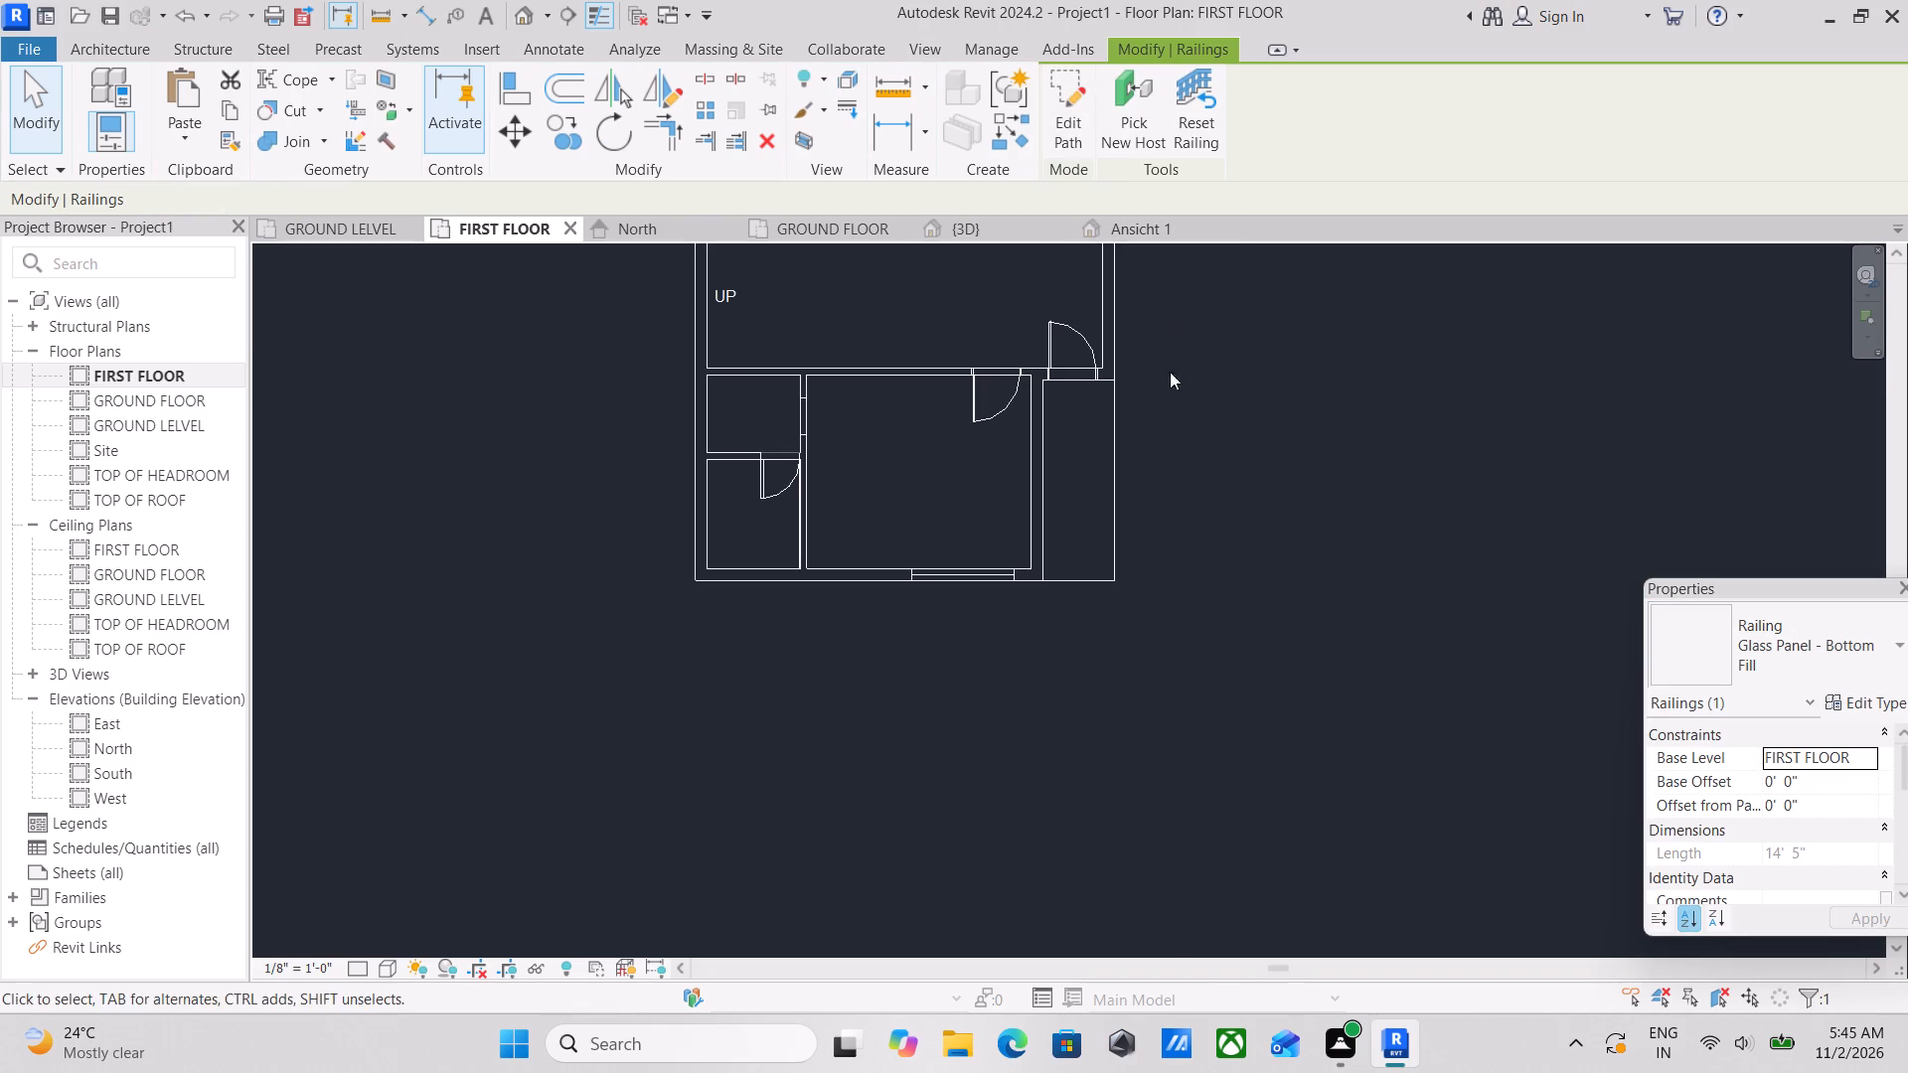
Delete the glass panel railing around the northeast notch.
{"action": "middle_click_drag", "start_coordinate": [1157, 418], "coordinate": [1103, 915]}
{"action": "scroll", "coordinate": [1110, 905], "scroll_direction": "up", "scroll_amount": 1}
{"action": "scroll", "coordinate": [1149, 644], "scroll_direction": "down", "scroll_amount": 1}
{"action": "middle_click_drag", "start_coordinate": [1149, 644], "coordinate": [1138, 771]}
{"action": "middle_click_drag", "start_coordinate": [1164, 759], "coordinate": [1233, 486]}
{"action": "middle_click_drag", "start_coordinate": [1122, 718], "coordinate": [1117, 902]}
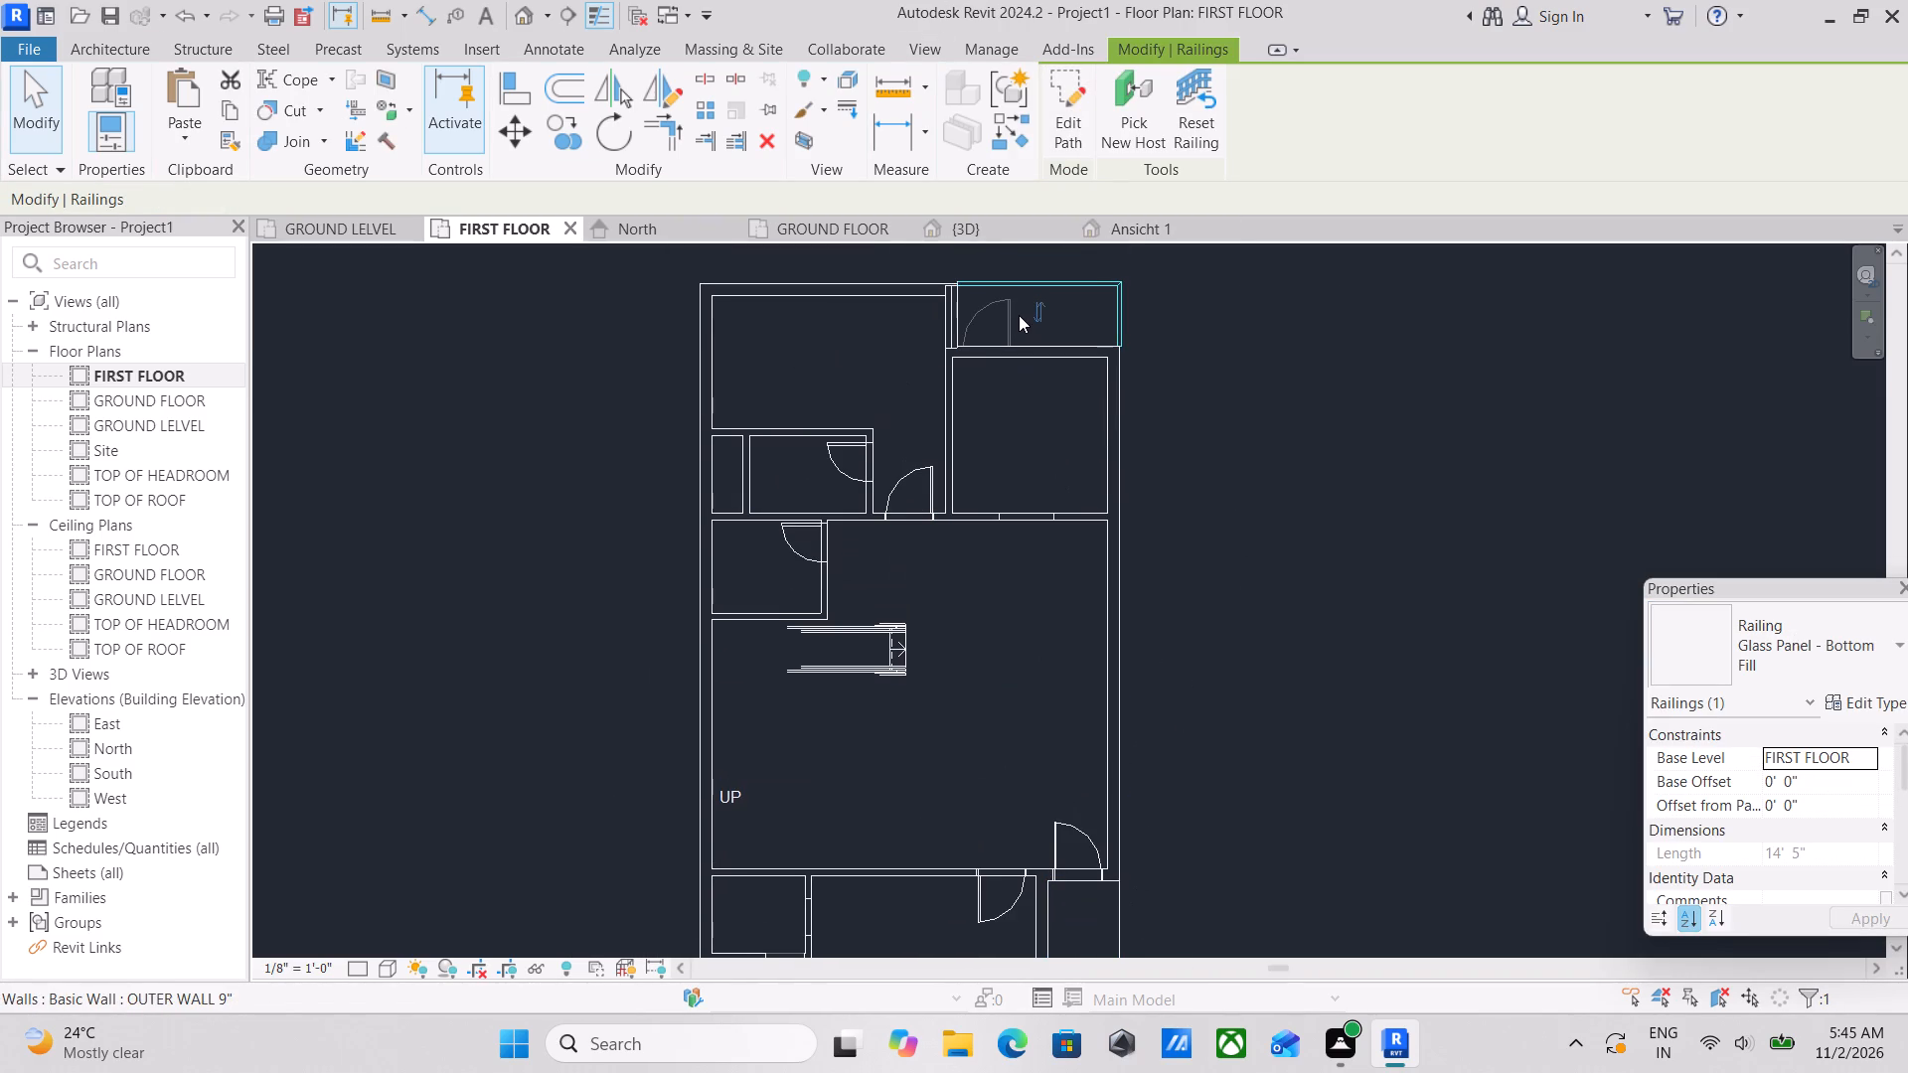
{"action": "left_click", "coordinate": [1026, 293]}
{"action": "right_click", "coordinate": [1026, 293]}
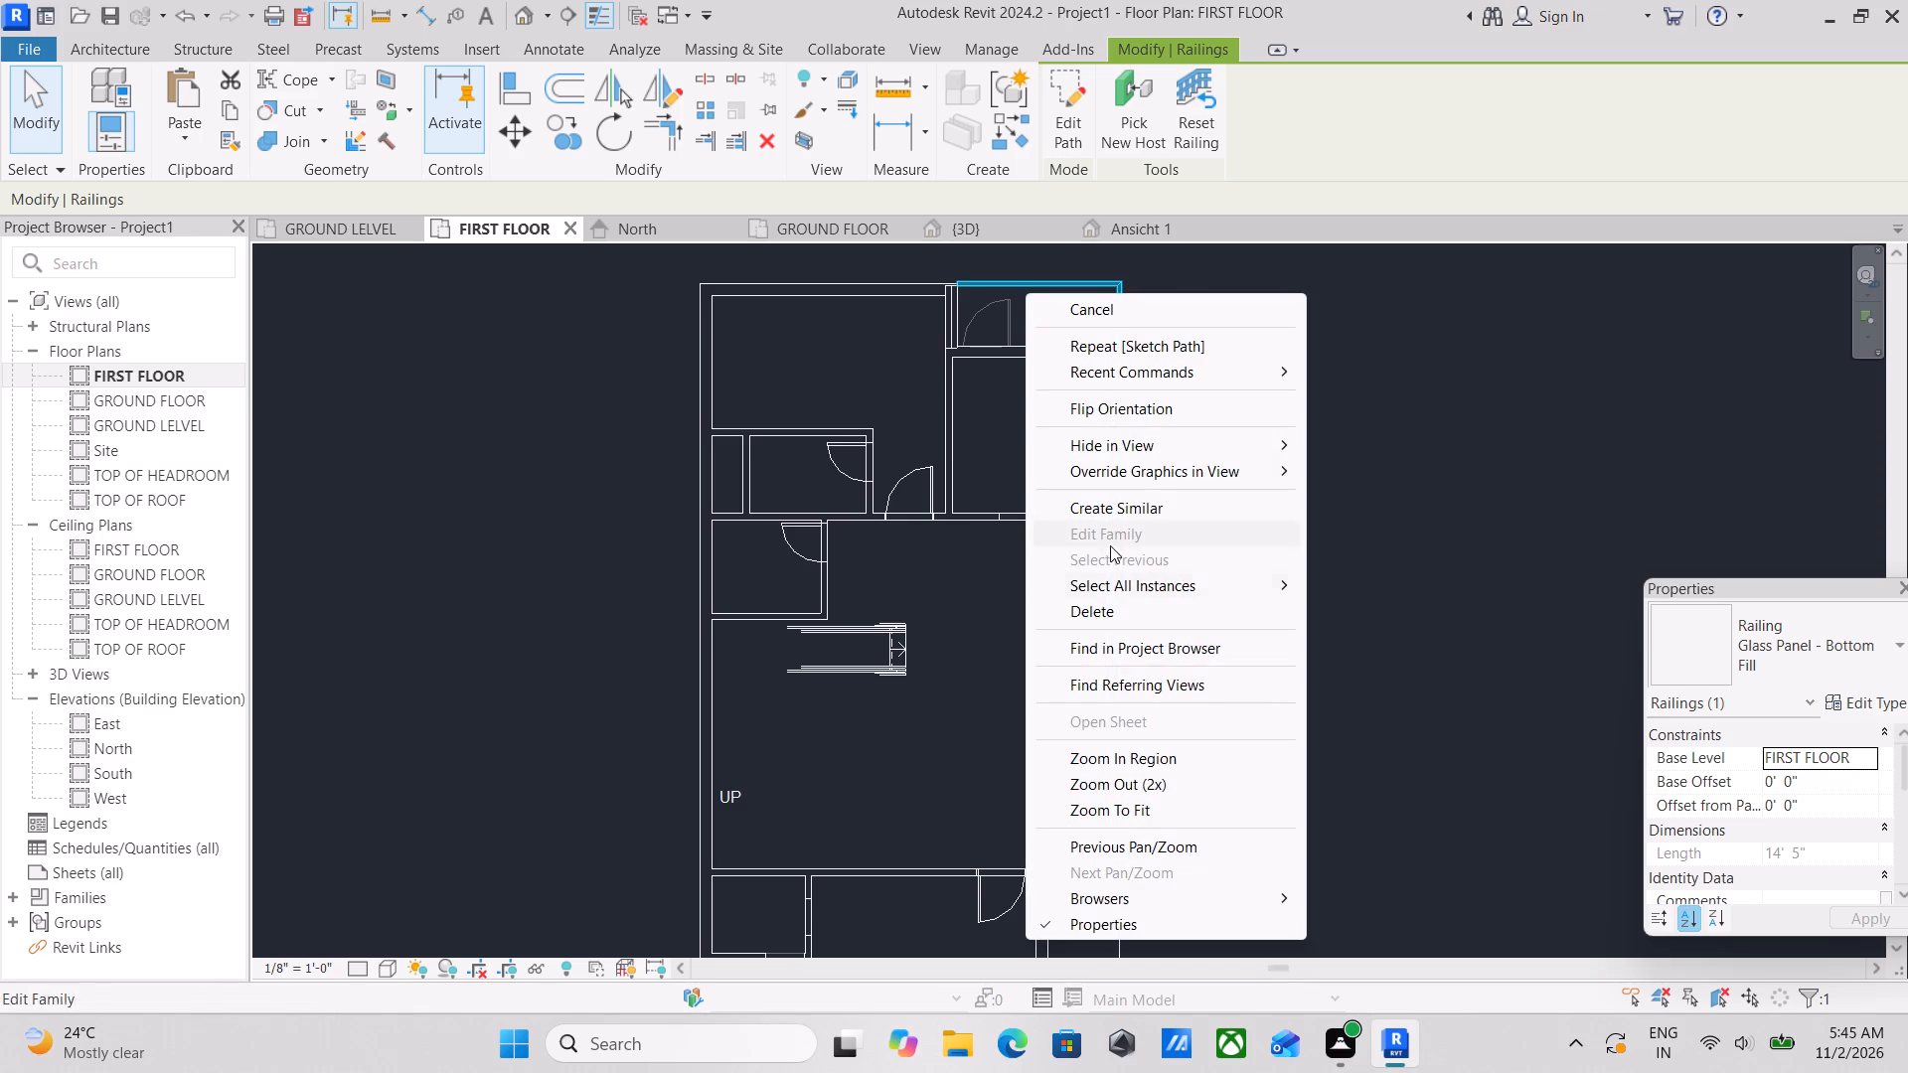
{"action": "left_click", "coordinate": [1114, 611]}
Start a new railing path with a 1" offset and draw its line inside the northeast notch's north edge.
{"action": "scroll", "coordinate": [1088, 325], "scroll_direction": "up", "scroll_amount": 2}
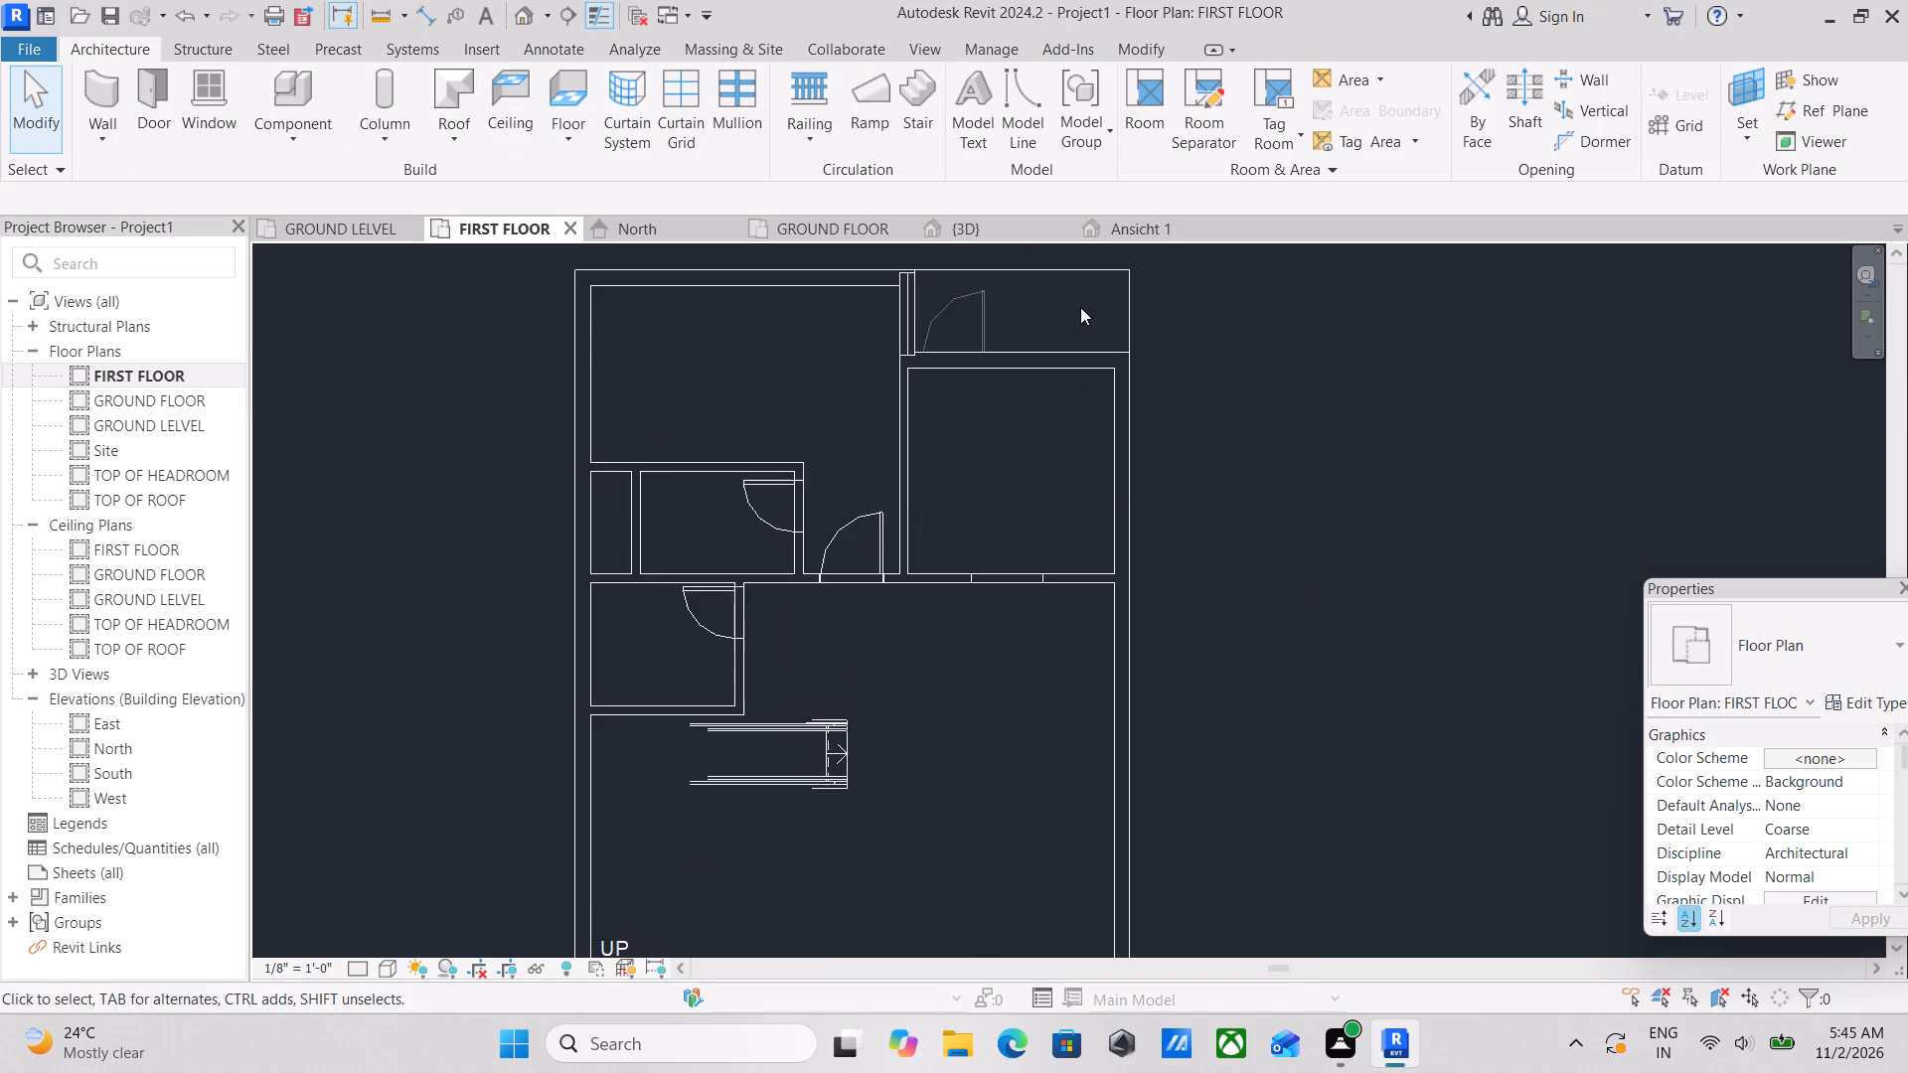
{"action": "middle_click_drag", "start_coordinate": [1080, 307], "coordinate": [1081, 569]}
{"action": "middle_click_drag", "start_coordinate": [1073, 543], "coordinate": [1087, 574]}
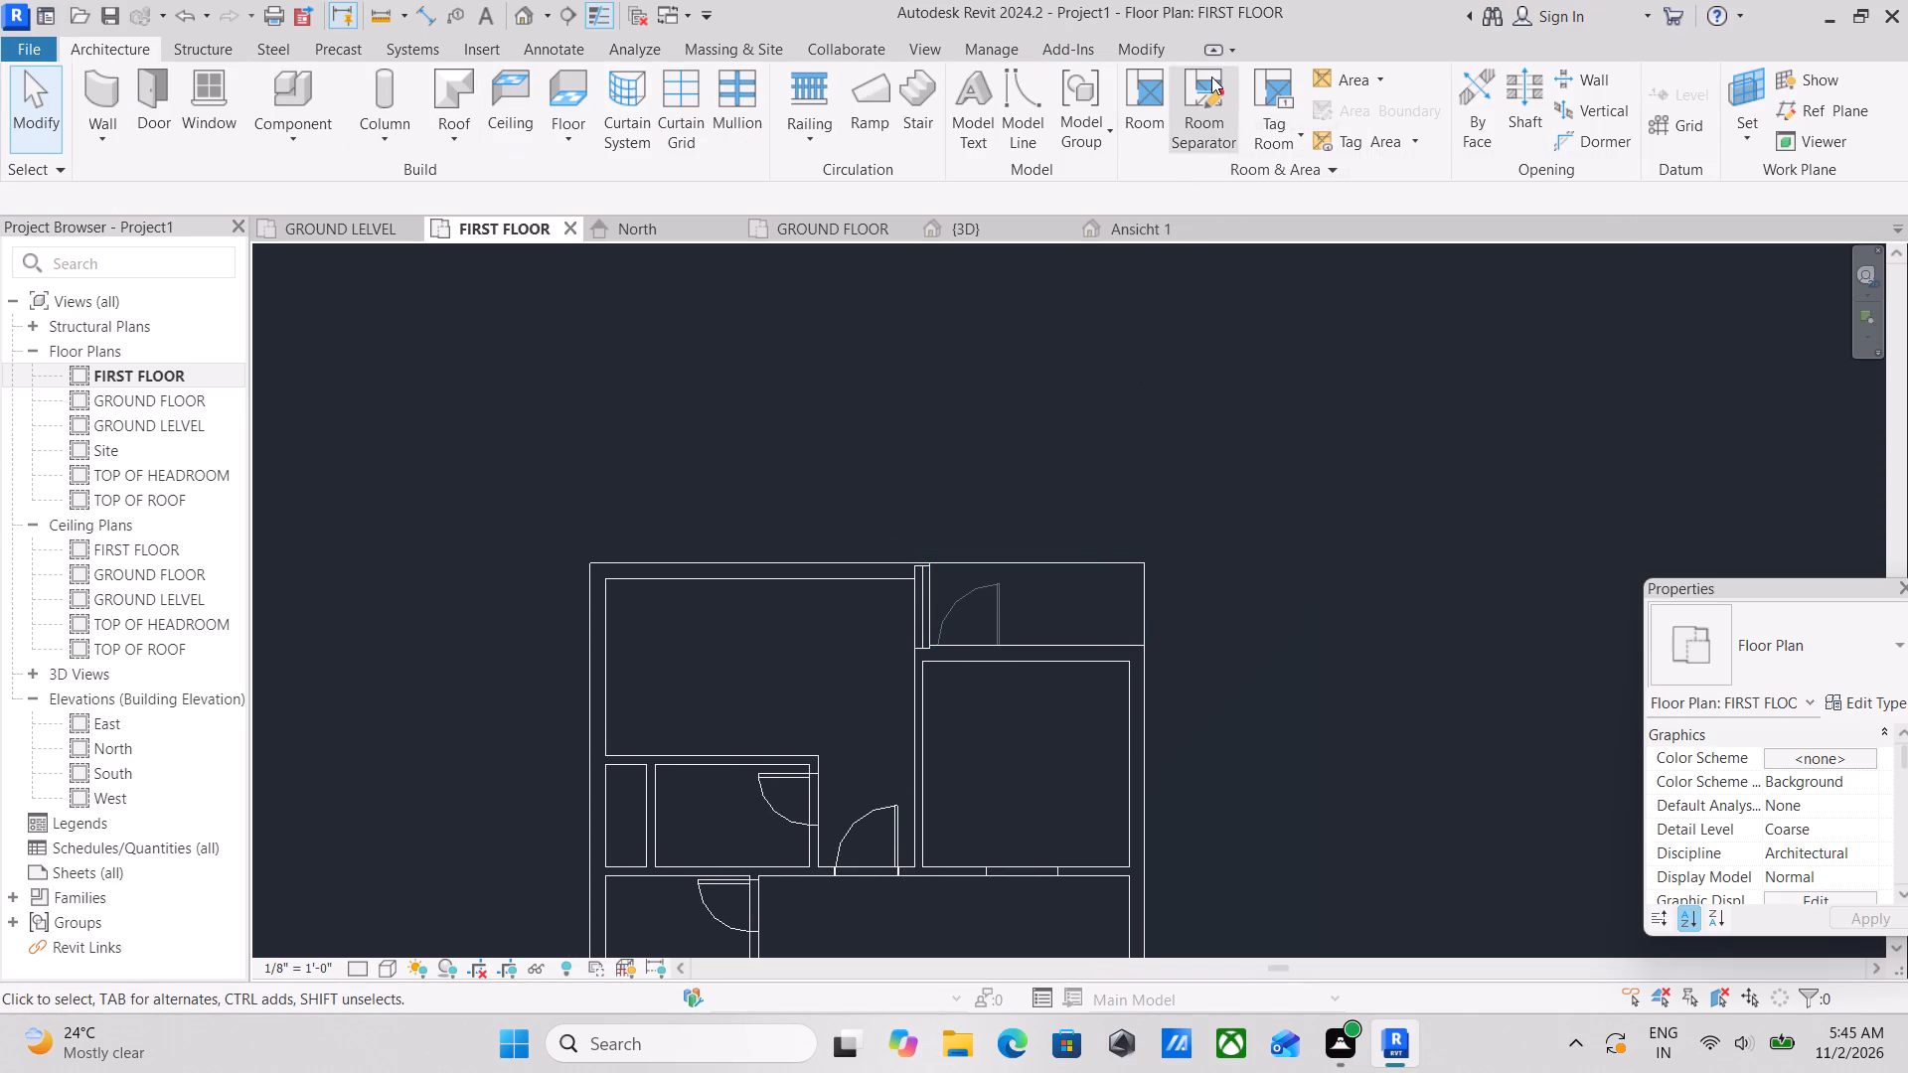
{"action": "scroll", "coordinate": [952, 500], "scroll_direction": "up", "scroll_amount": 2}
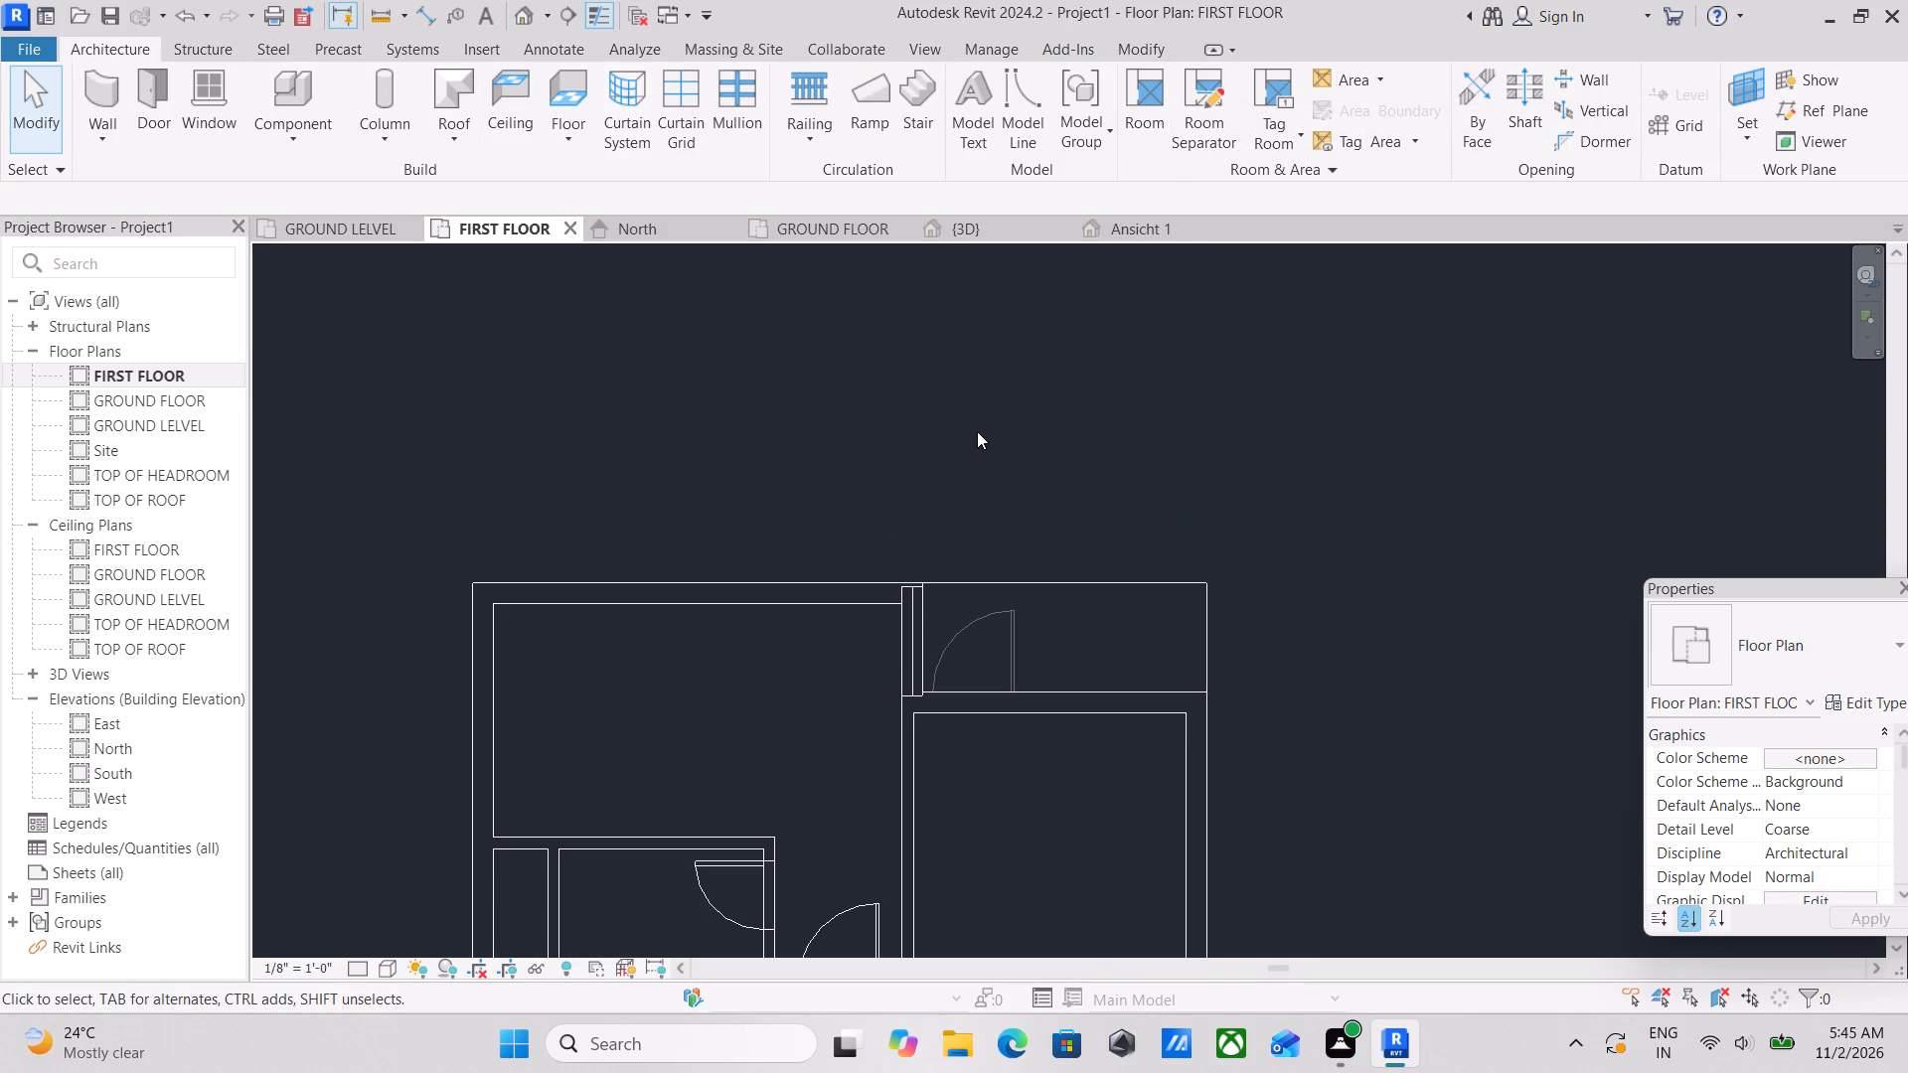
{"action": "left_click", "coordinate": [807, 128]}
{"action": "left_click", "coordinate": [815, 169]}
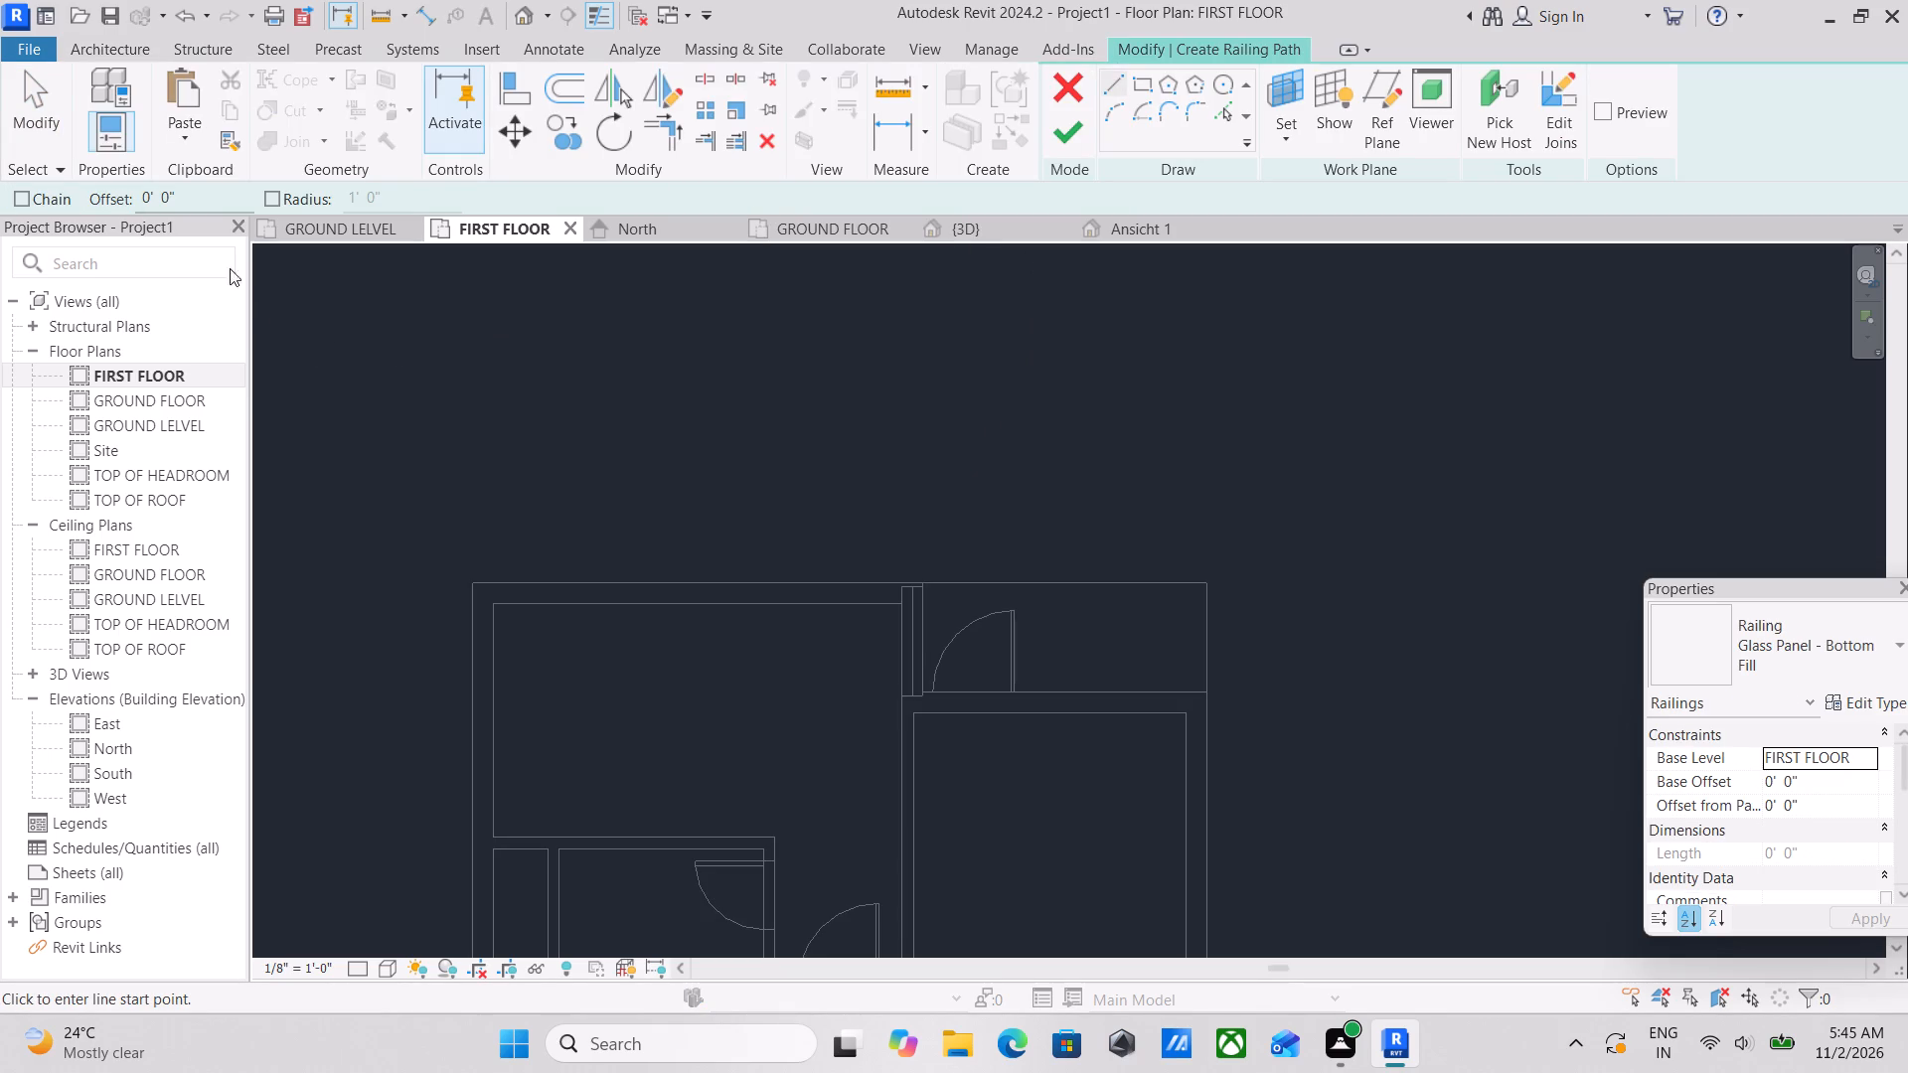
{"action": "left_click", "coordinate": [194, 194]}
{"action": "left_click_drag", "start_coordinate": [194, 194], "coordinate": [146, 201]}
{"action": "left_click_drag", "start_coordinate": [146, 201], "coordinate": [128, 202]}
{"action": "key", "text": "1"}
{"action": "key", "text": "shift+quotedbl"}
{"action": "key", "text": "Return"}
{"action": "scroll", "coordinate": [992, 593], "scroll_direction": "up", "scroll_amount": 3}
{"action": "scroll", "coordinate": [884, 614], "scroll_direction": "up", "scroll_amount": 3}
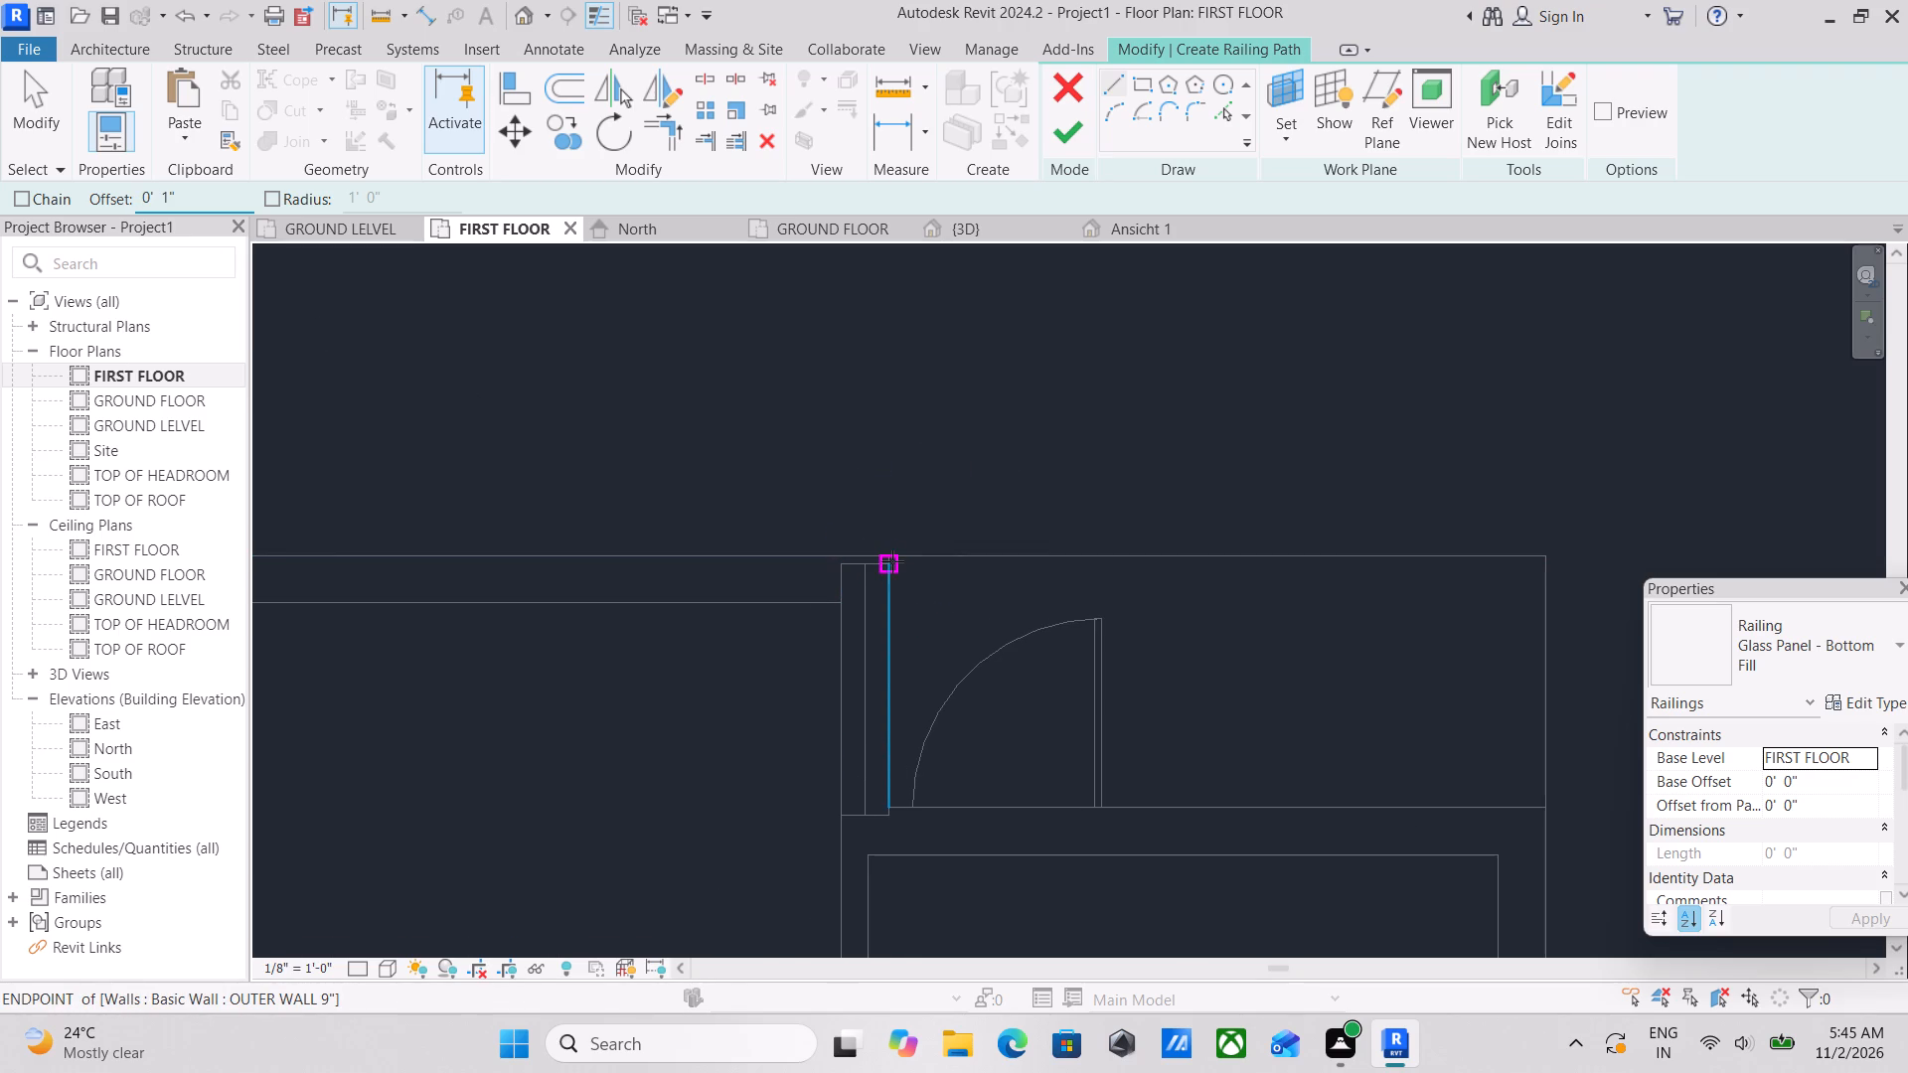
{"action": "left_click", "coordinate": [892, 556]}
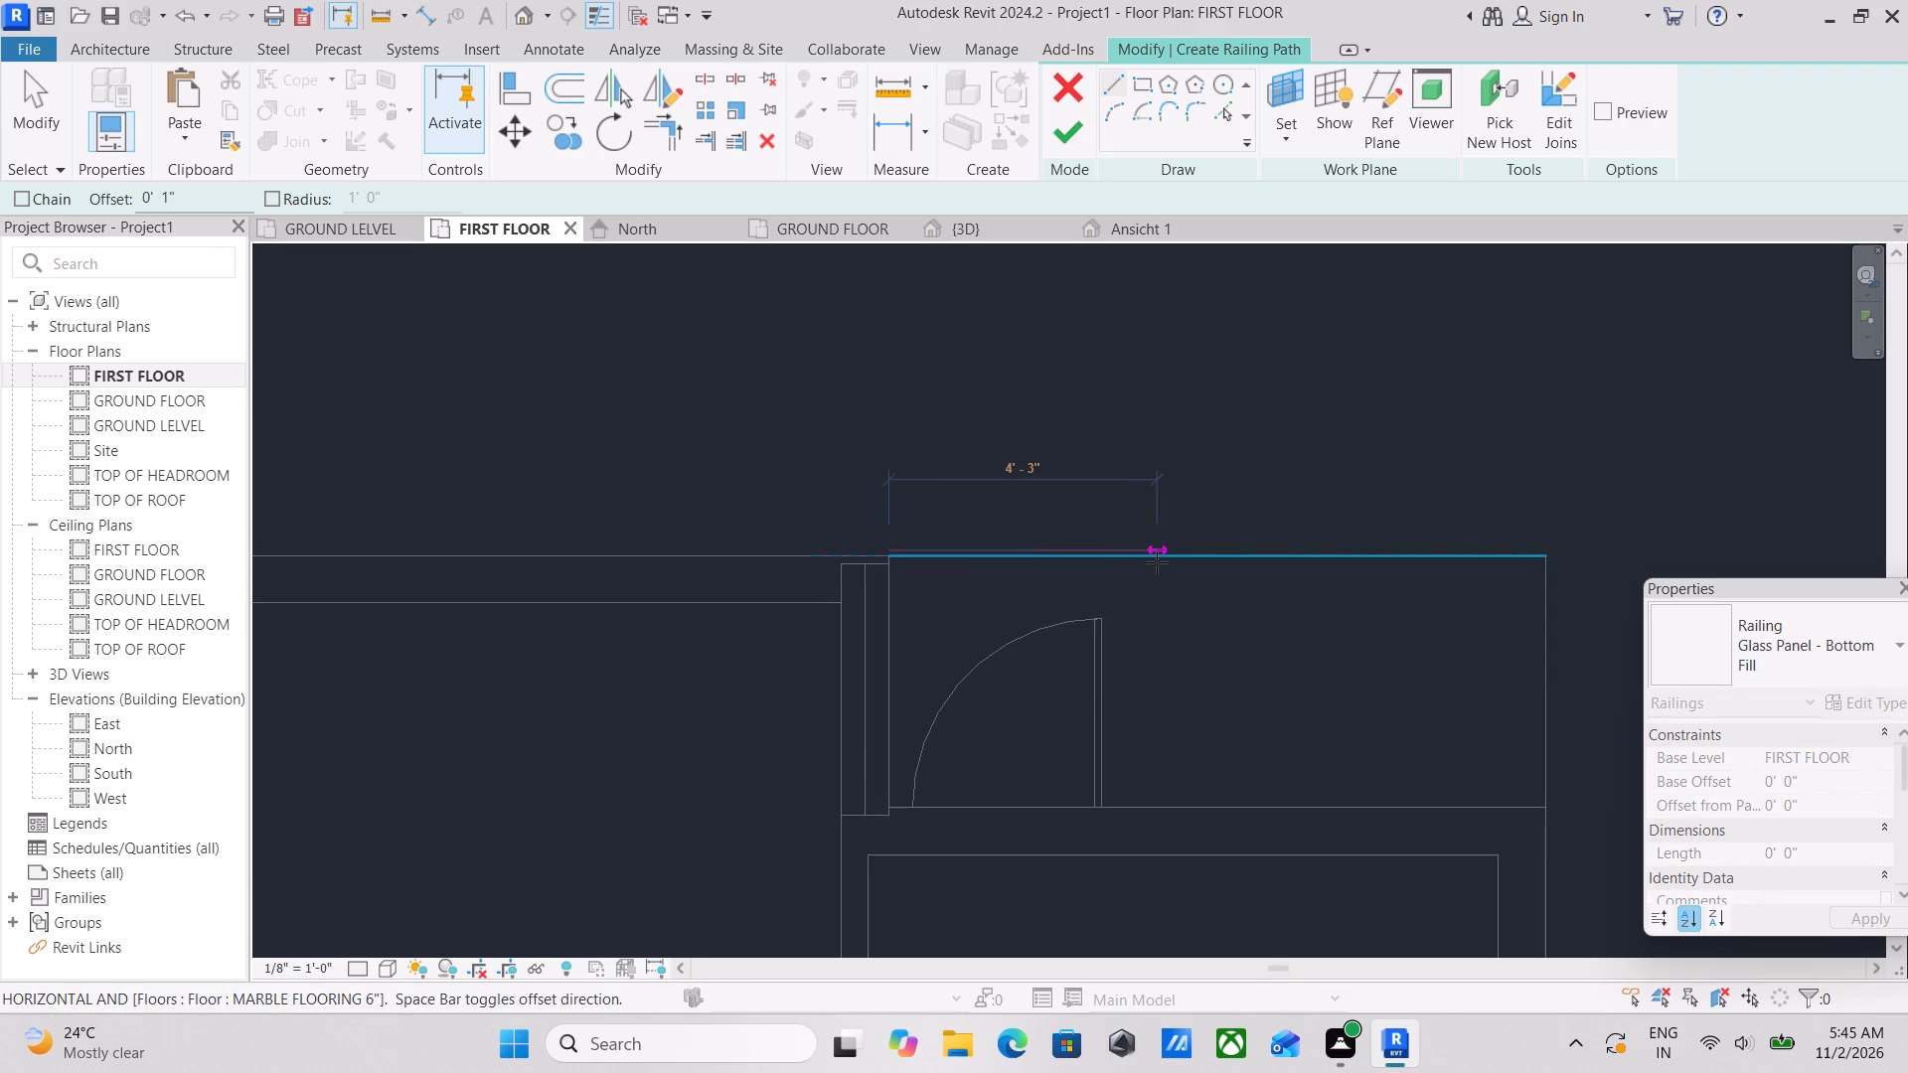
{"action": "key", "text": "space"}
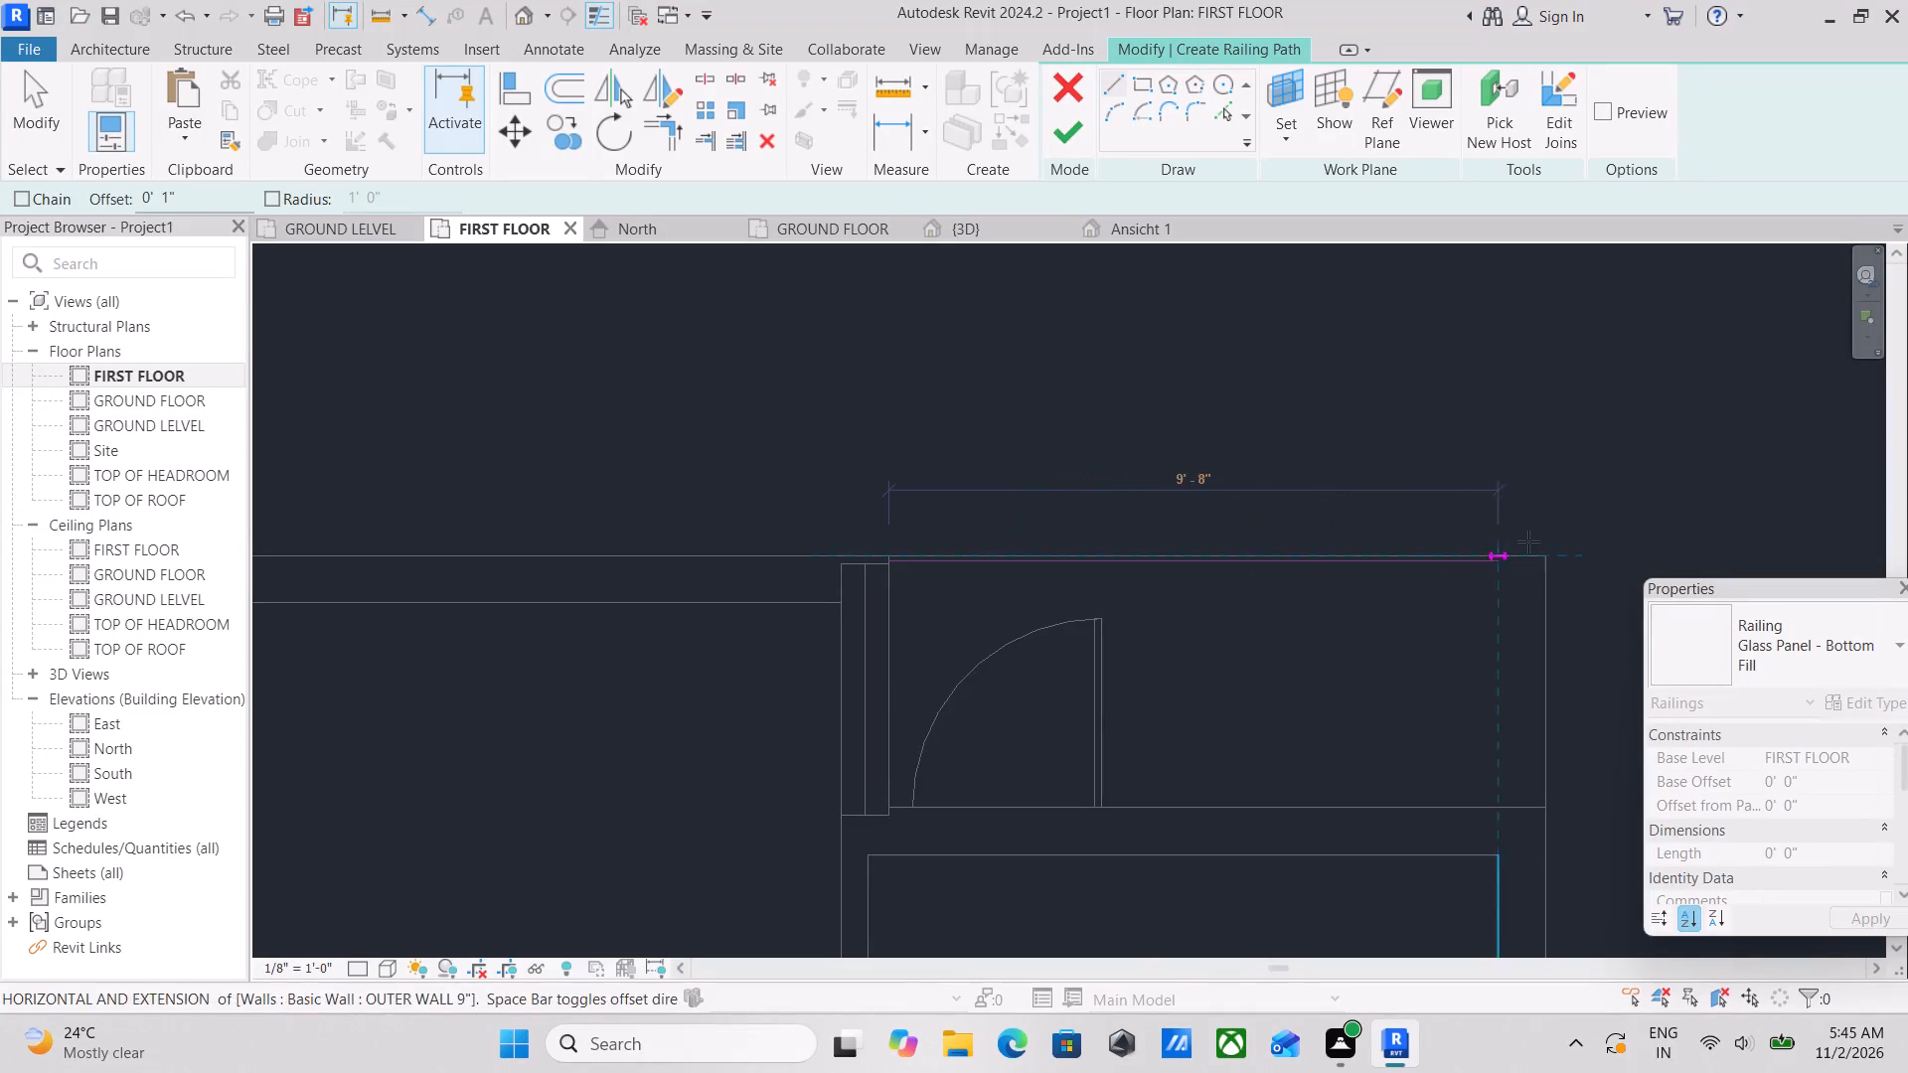
{"action": "left_click", "coordinate": [1546, 549]}
{"action": "key", "text": "Escape"}
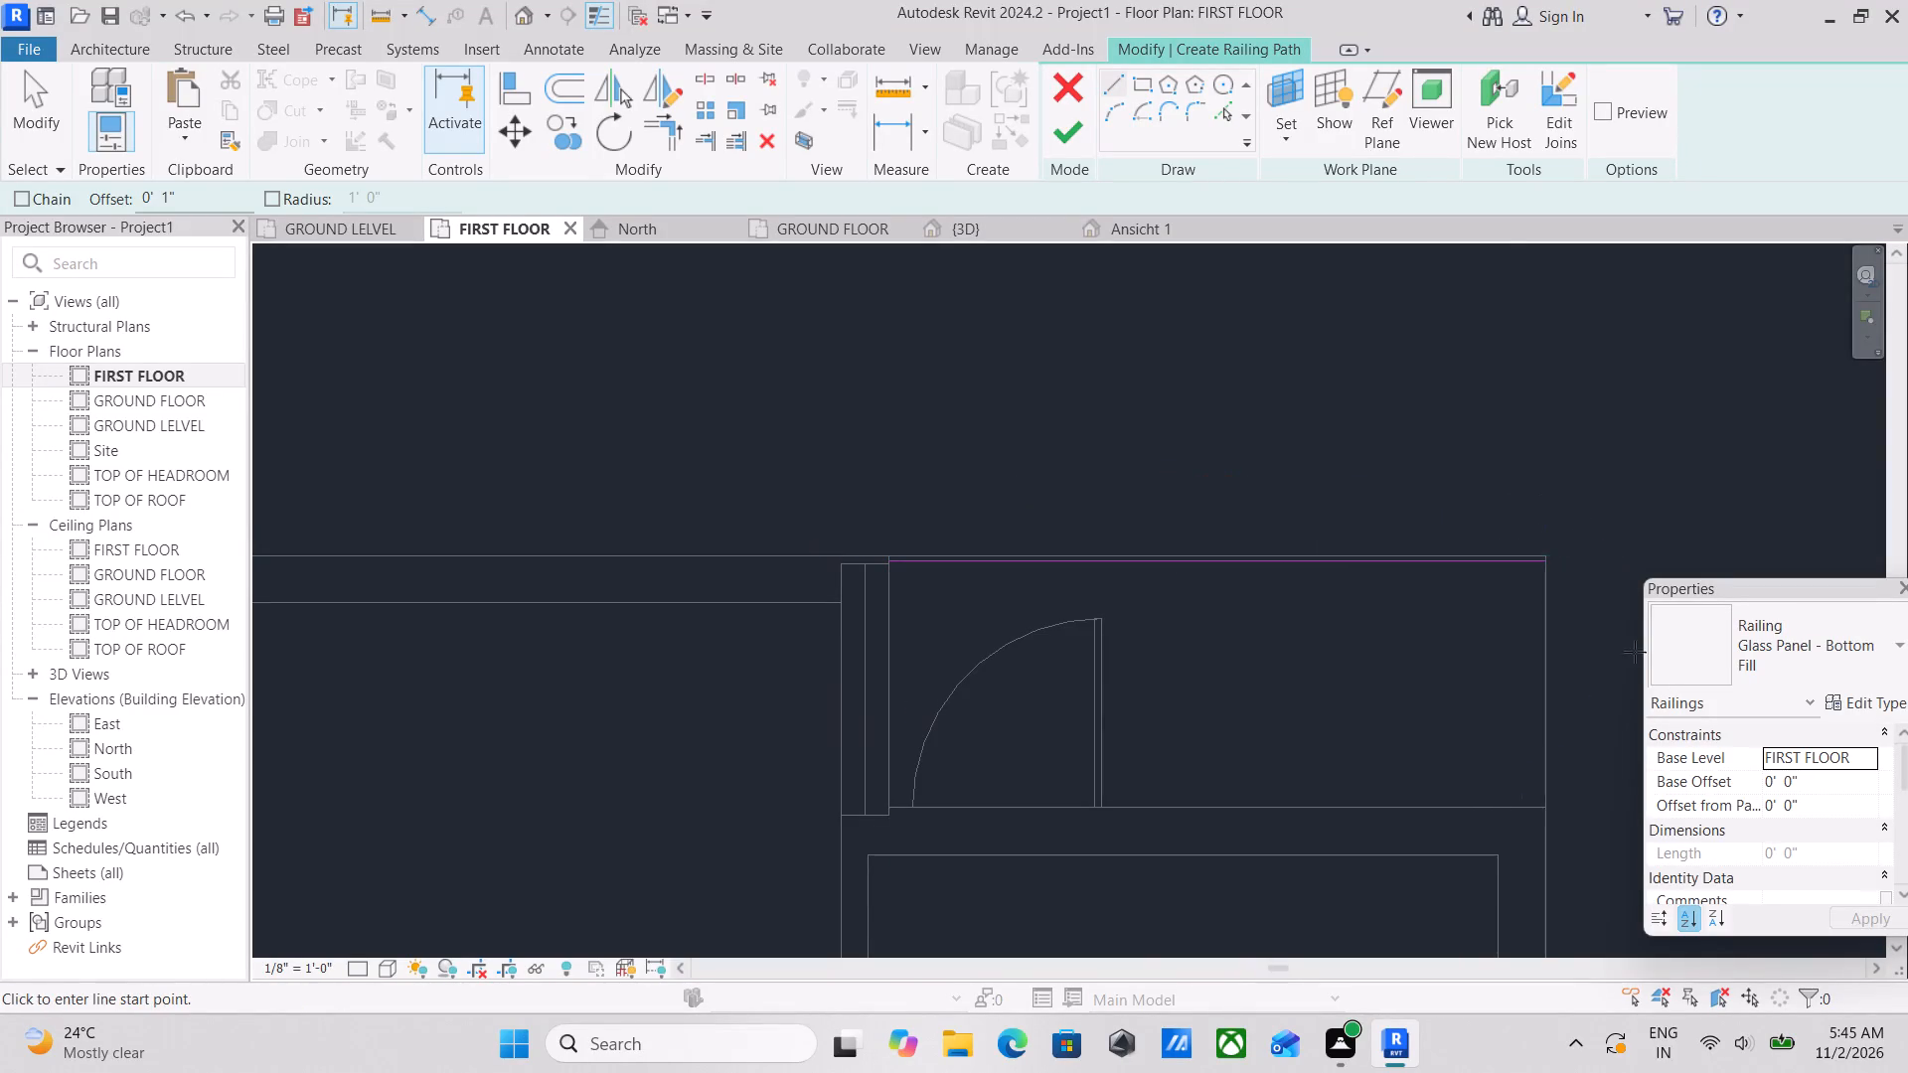
Draw a 4'-0" railing path line along the northeast notch's east edge, offset 1" inward.
{"action": "left_click_drag", "start_coordinate": [1537, 809], "coordinate": [1537, 794]}
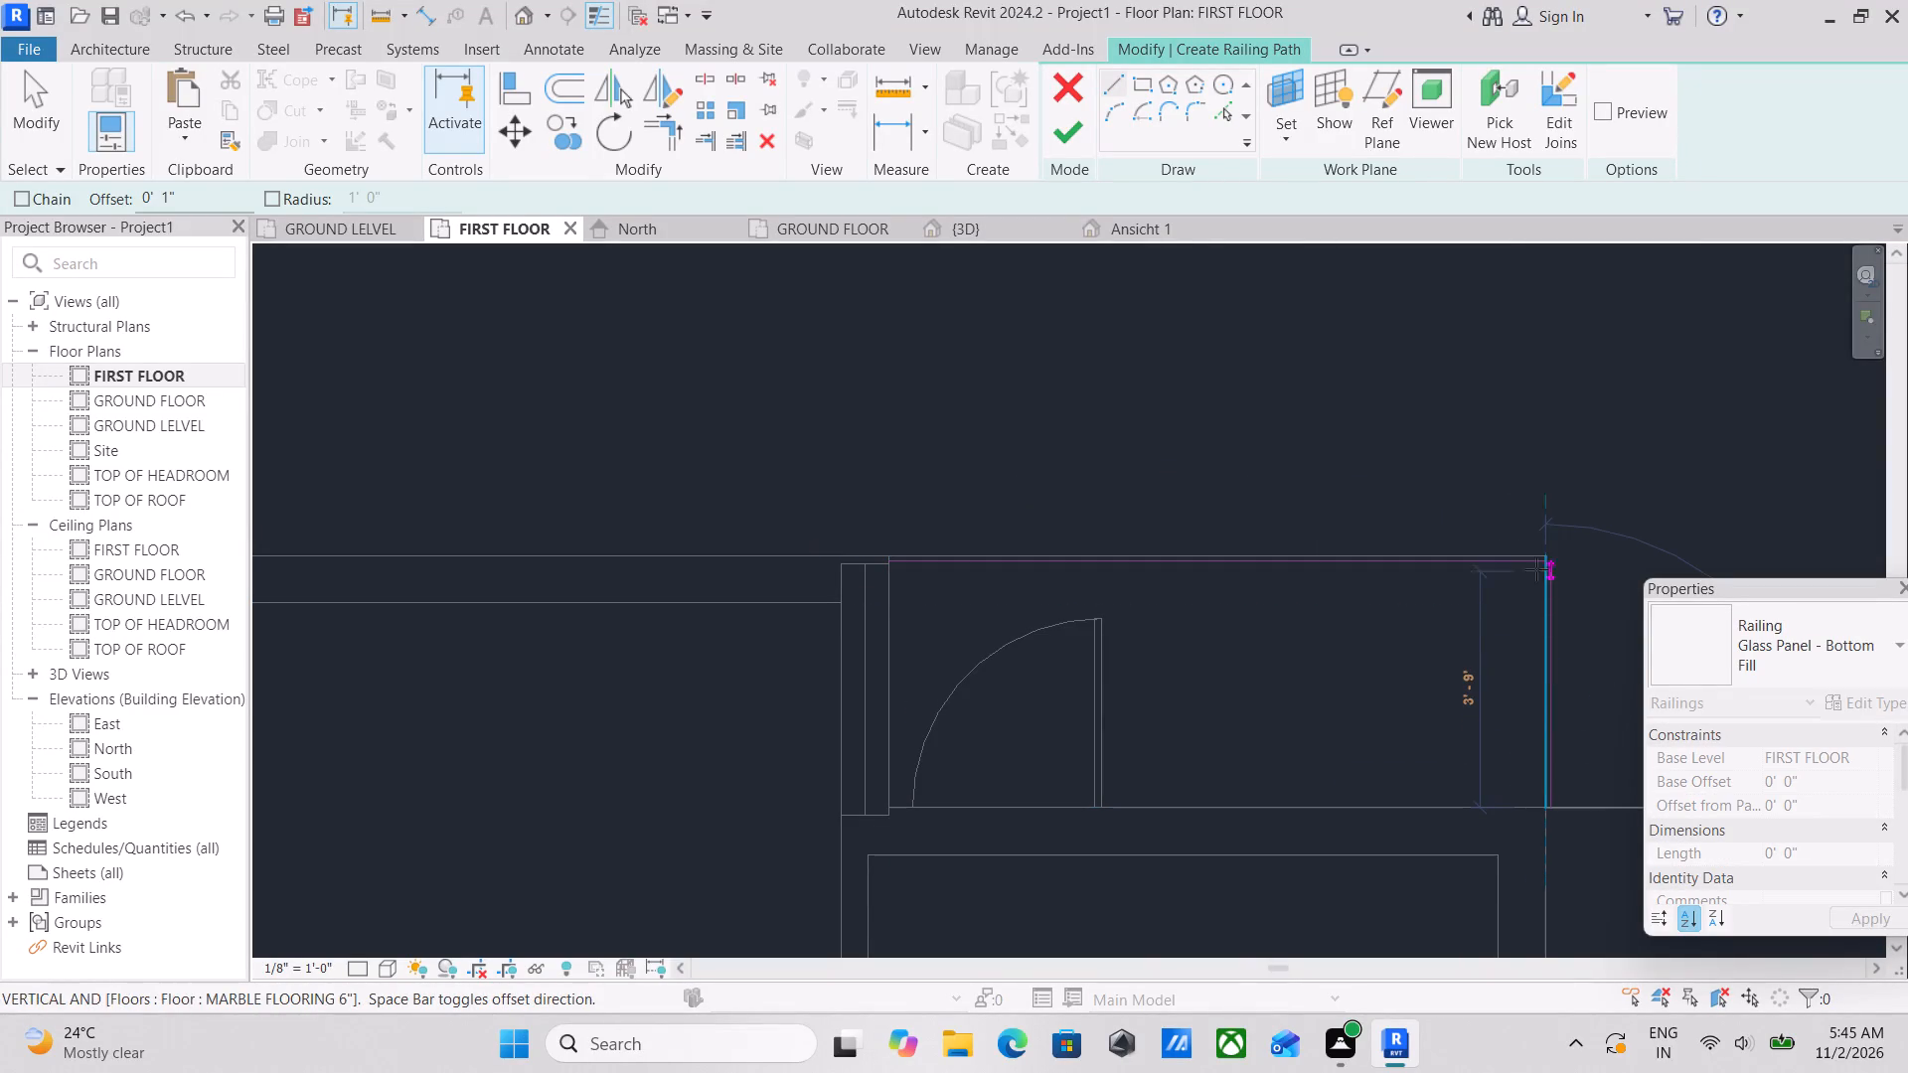
{"action": "scroll", "coordinate": [1541, 557], "scroll_direction": "up", "scroll_amount": 1}
{"action": "key", "text": "space"}
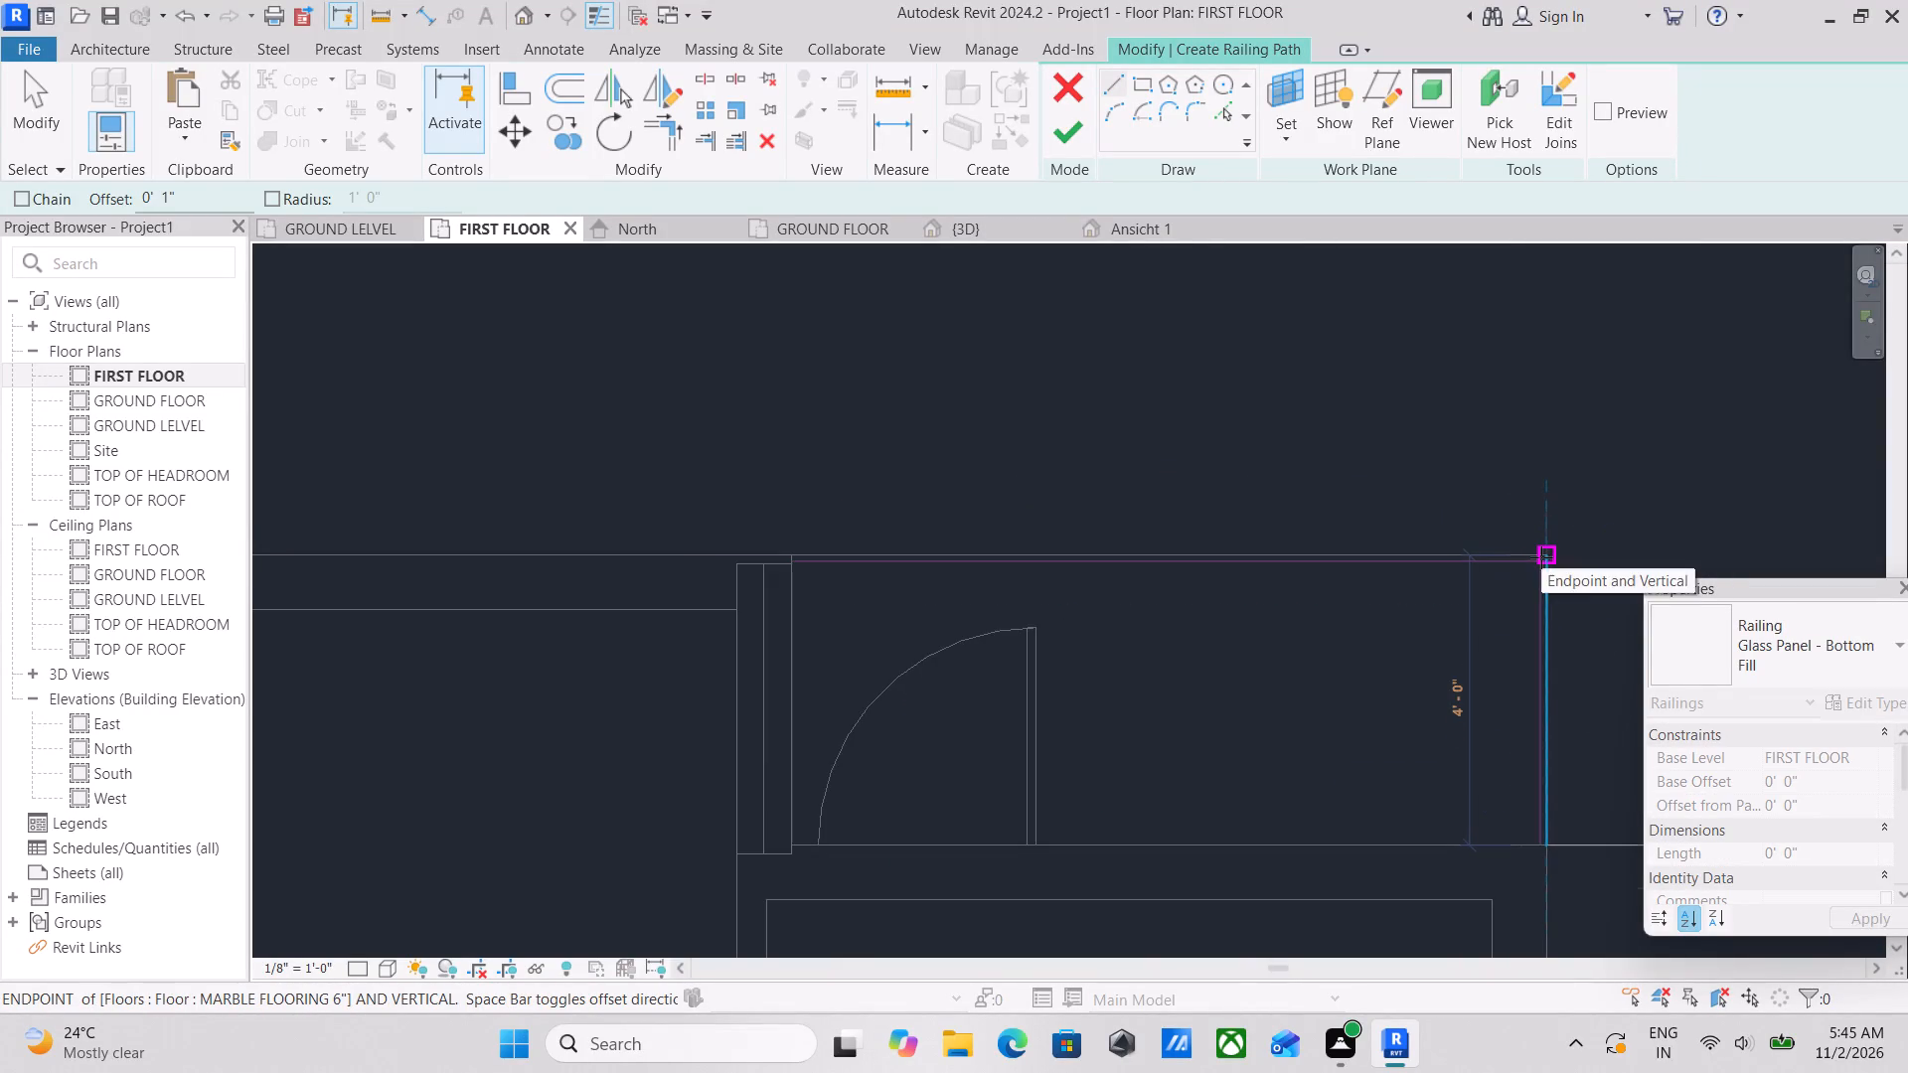
{"action": "scroll", "coordinate": [1541, 557], "scroll_direction": "up", "scroll_amount": 7}
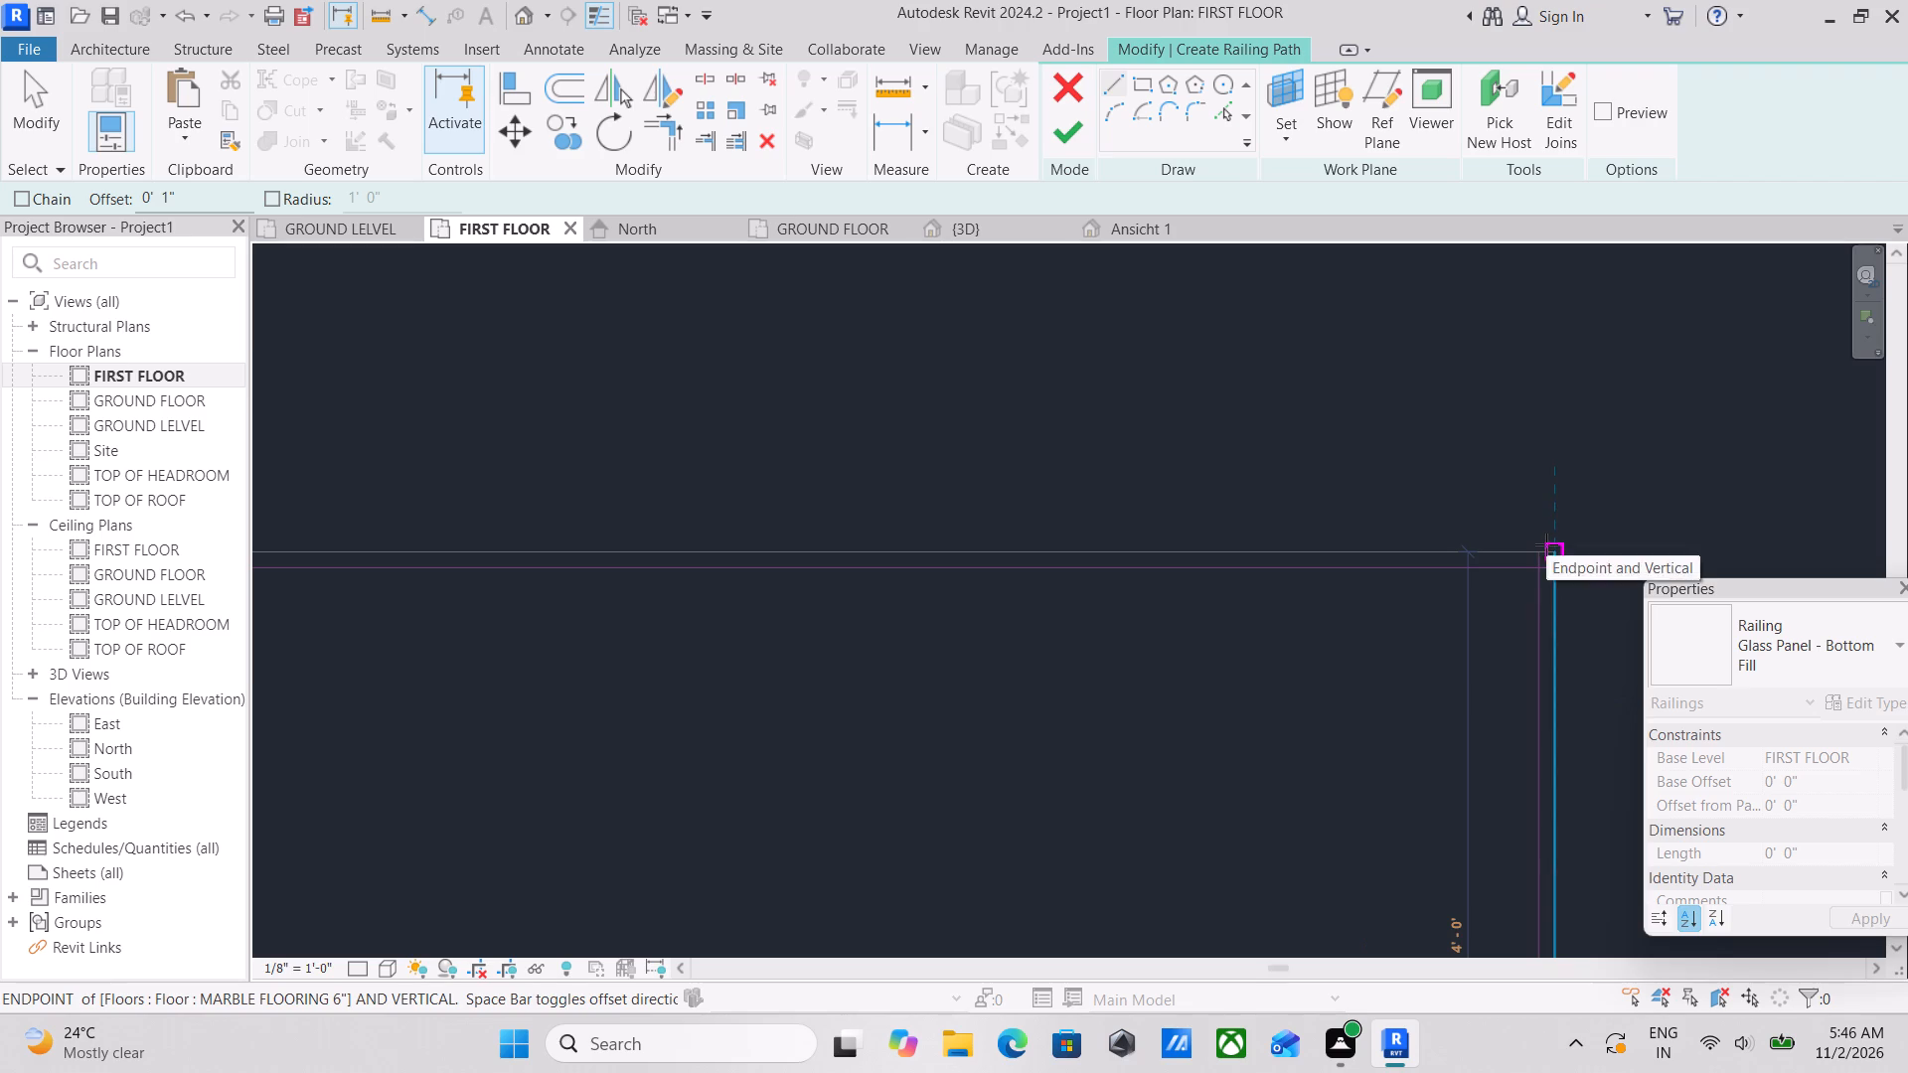
{"action": "left_click", "coordinate": [1546, 544]}
{"action": "key", "text": "Escape"}
{"action": "key", "text": "Escape"}
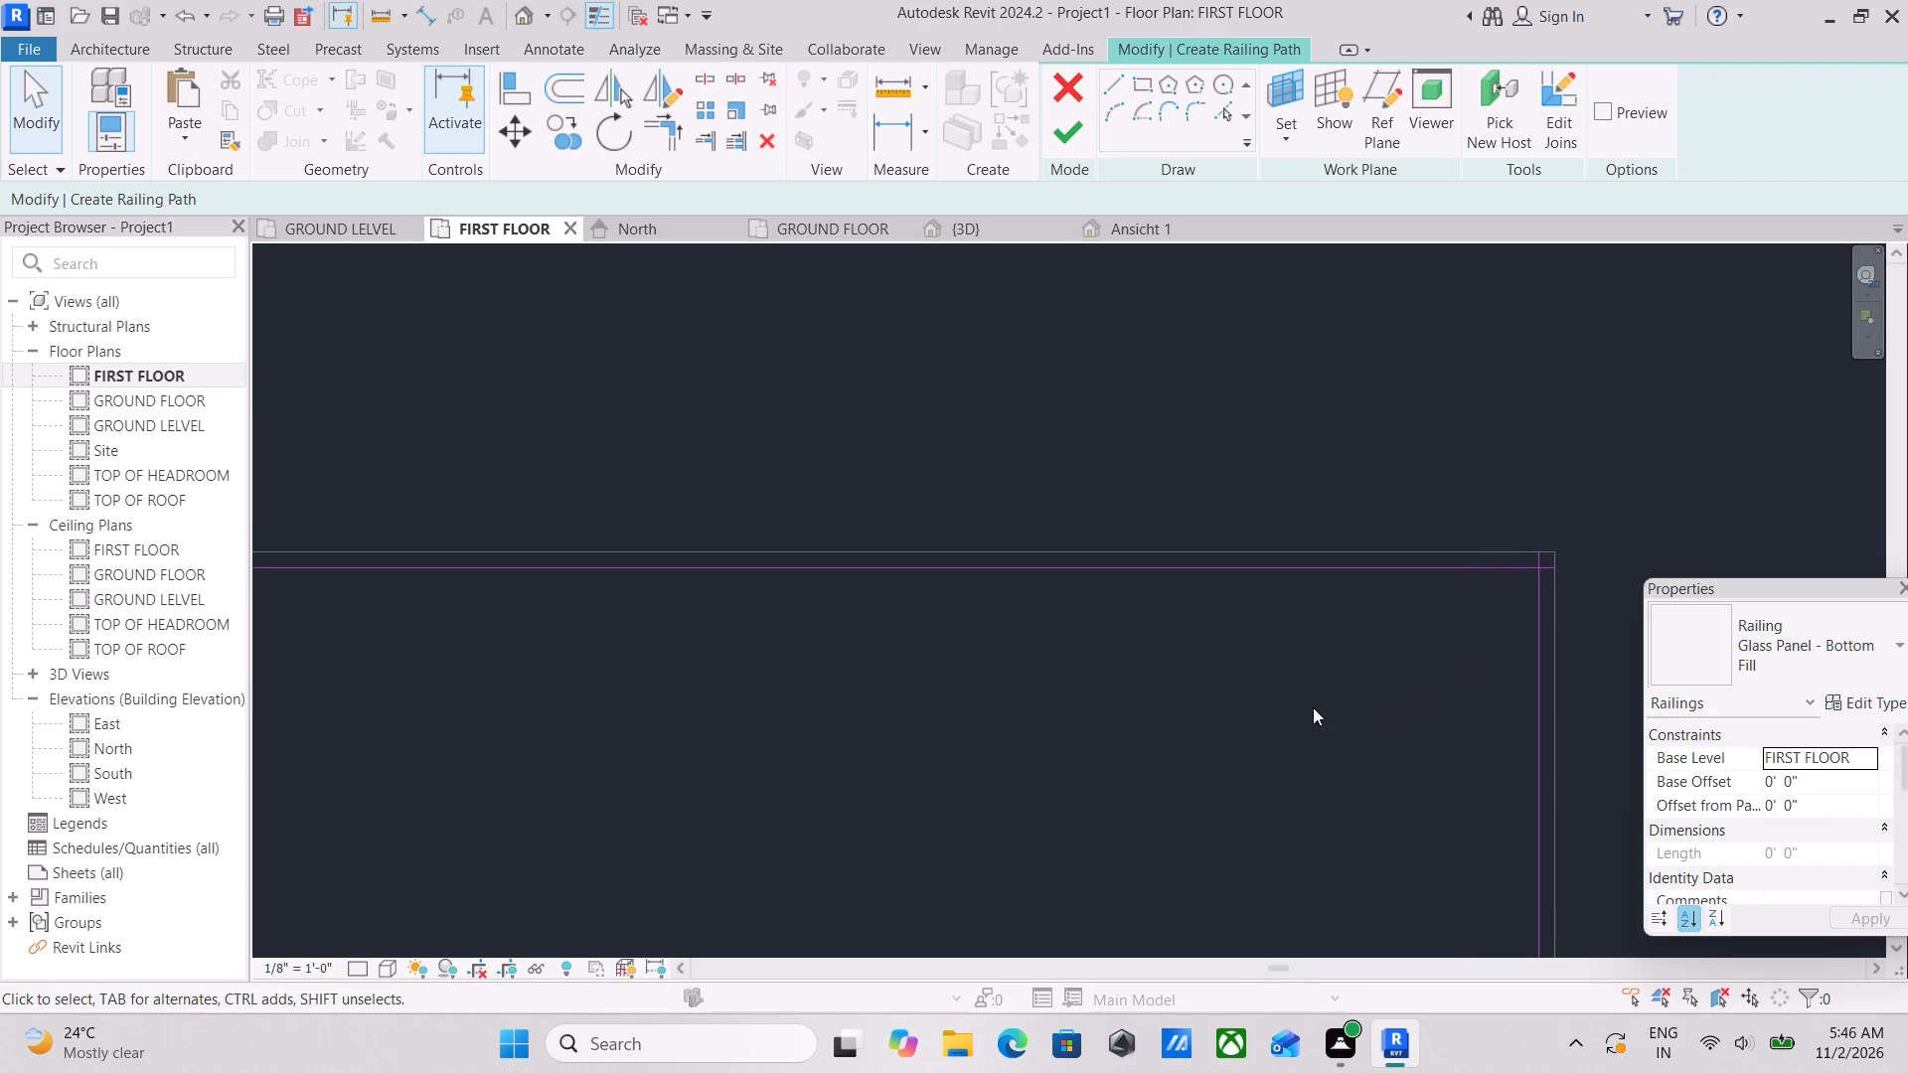
Trim the two railing path lines into a corner at the northeast and finish the glass panel railing.
{"action": "type", "text": "TR"}
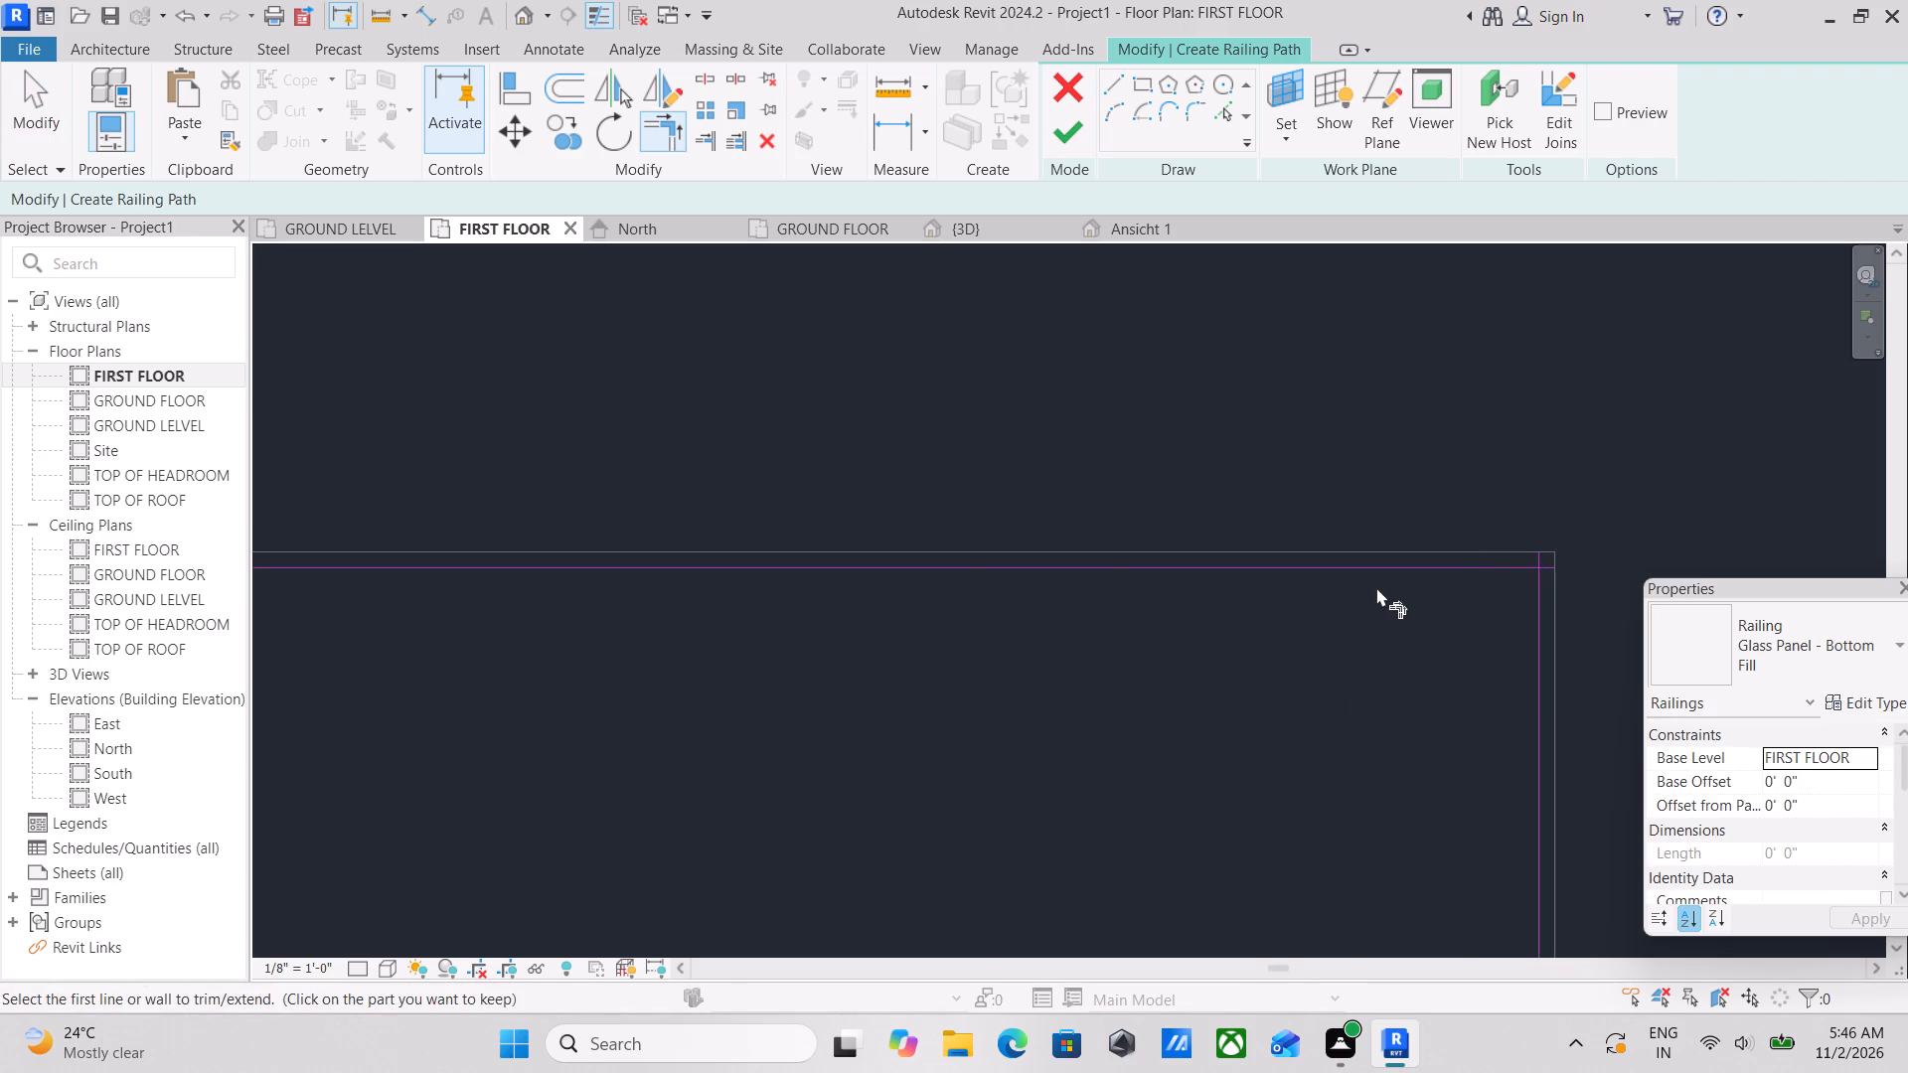
{"action": "left_click", "coordinate": [1388, 576]}
{"action": "left_click", "coordinate": [1538, 629]}
{"action": "scroll", "coordinate": [1425, 623], "scroll_direction": "down", "scroll_amount": 2}
{"action": "scroll", "coordinate": [1425, 623], "scroll_direction": "up", "scroll_amount": 1}
{"action": "scroll", "coordinate": [1425, 623], "scroll_direction": "down", "scroll_amount": 3}
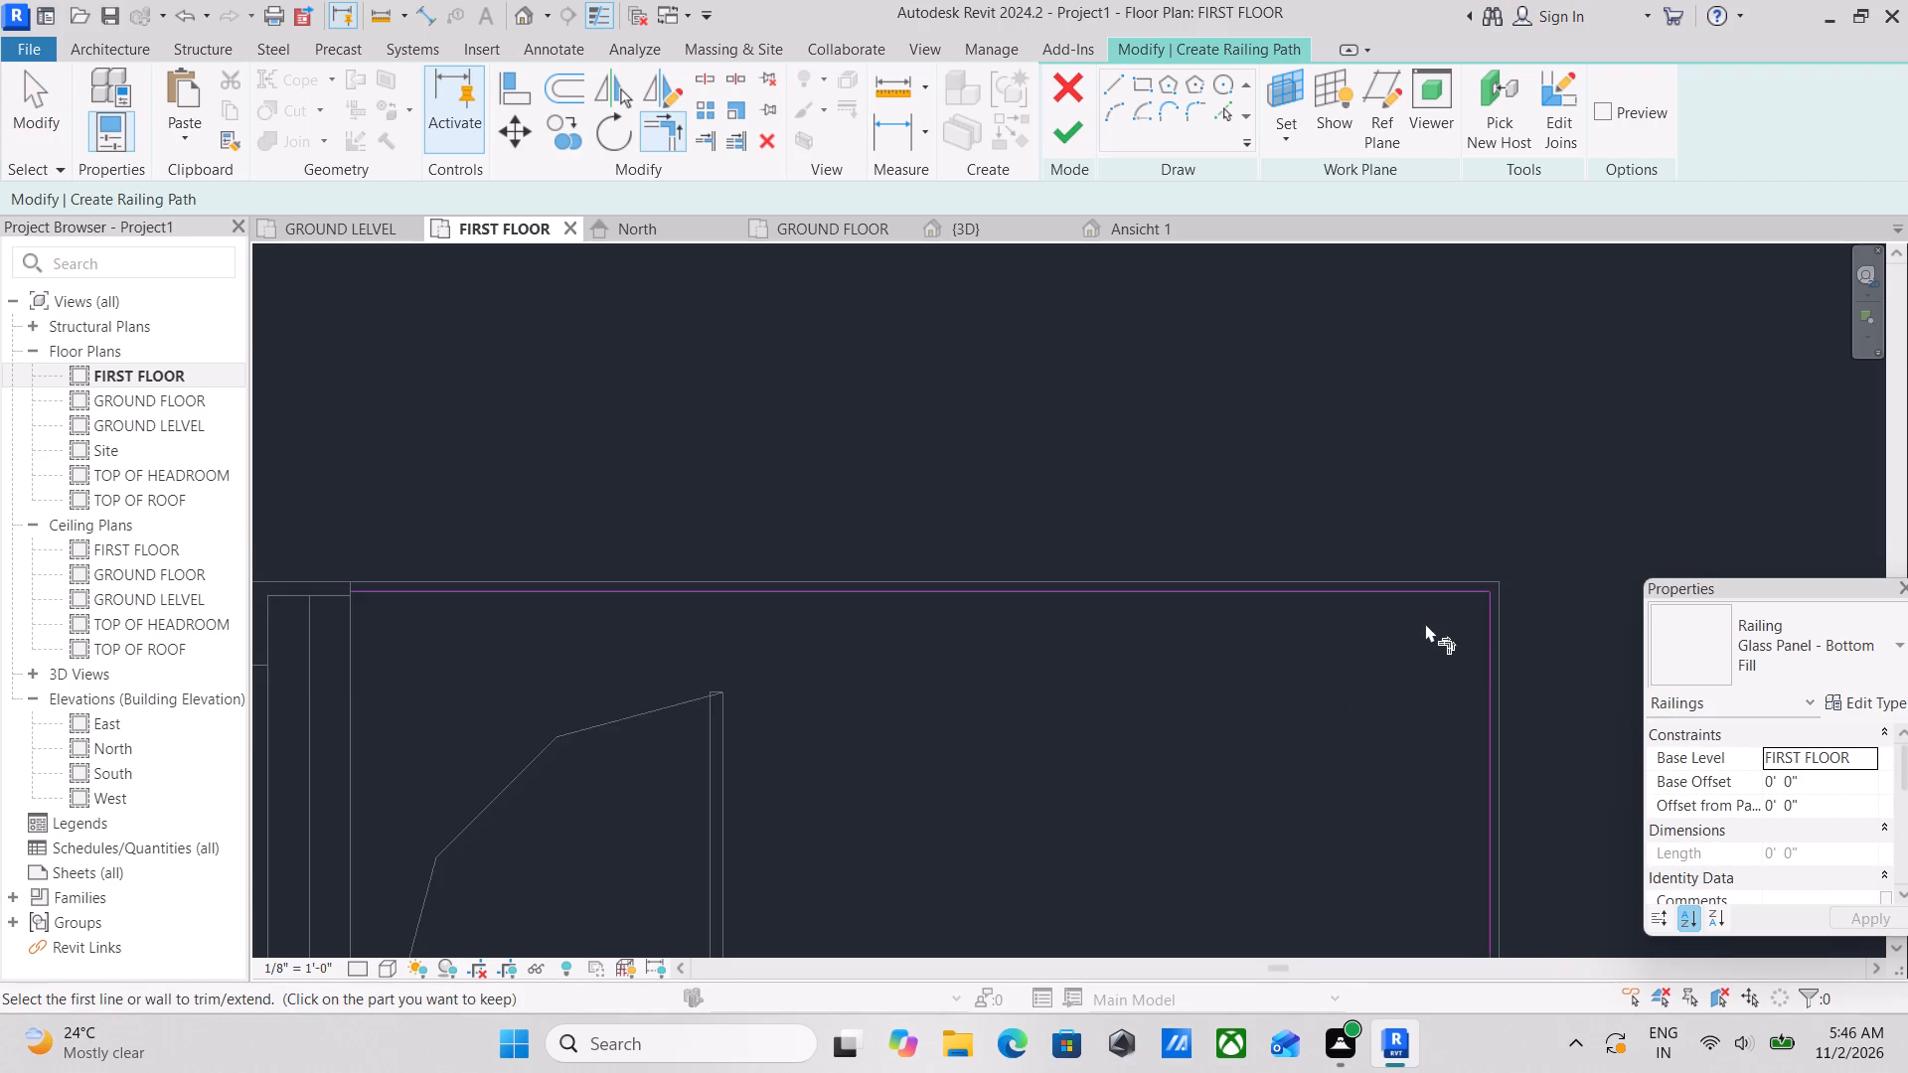
{"action": "scroll", "coordinate": [1425, 623], "scroll_direction": "down", "scroll_amount": 4}
{"action": "key", "text": "Escape"}
{"action": "key", "text": "Escape"}
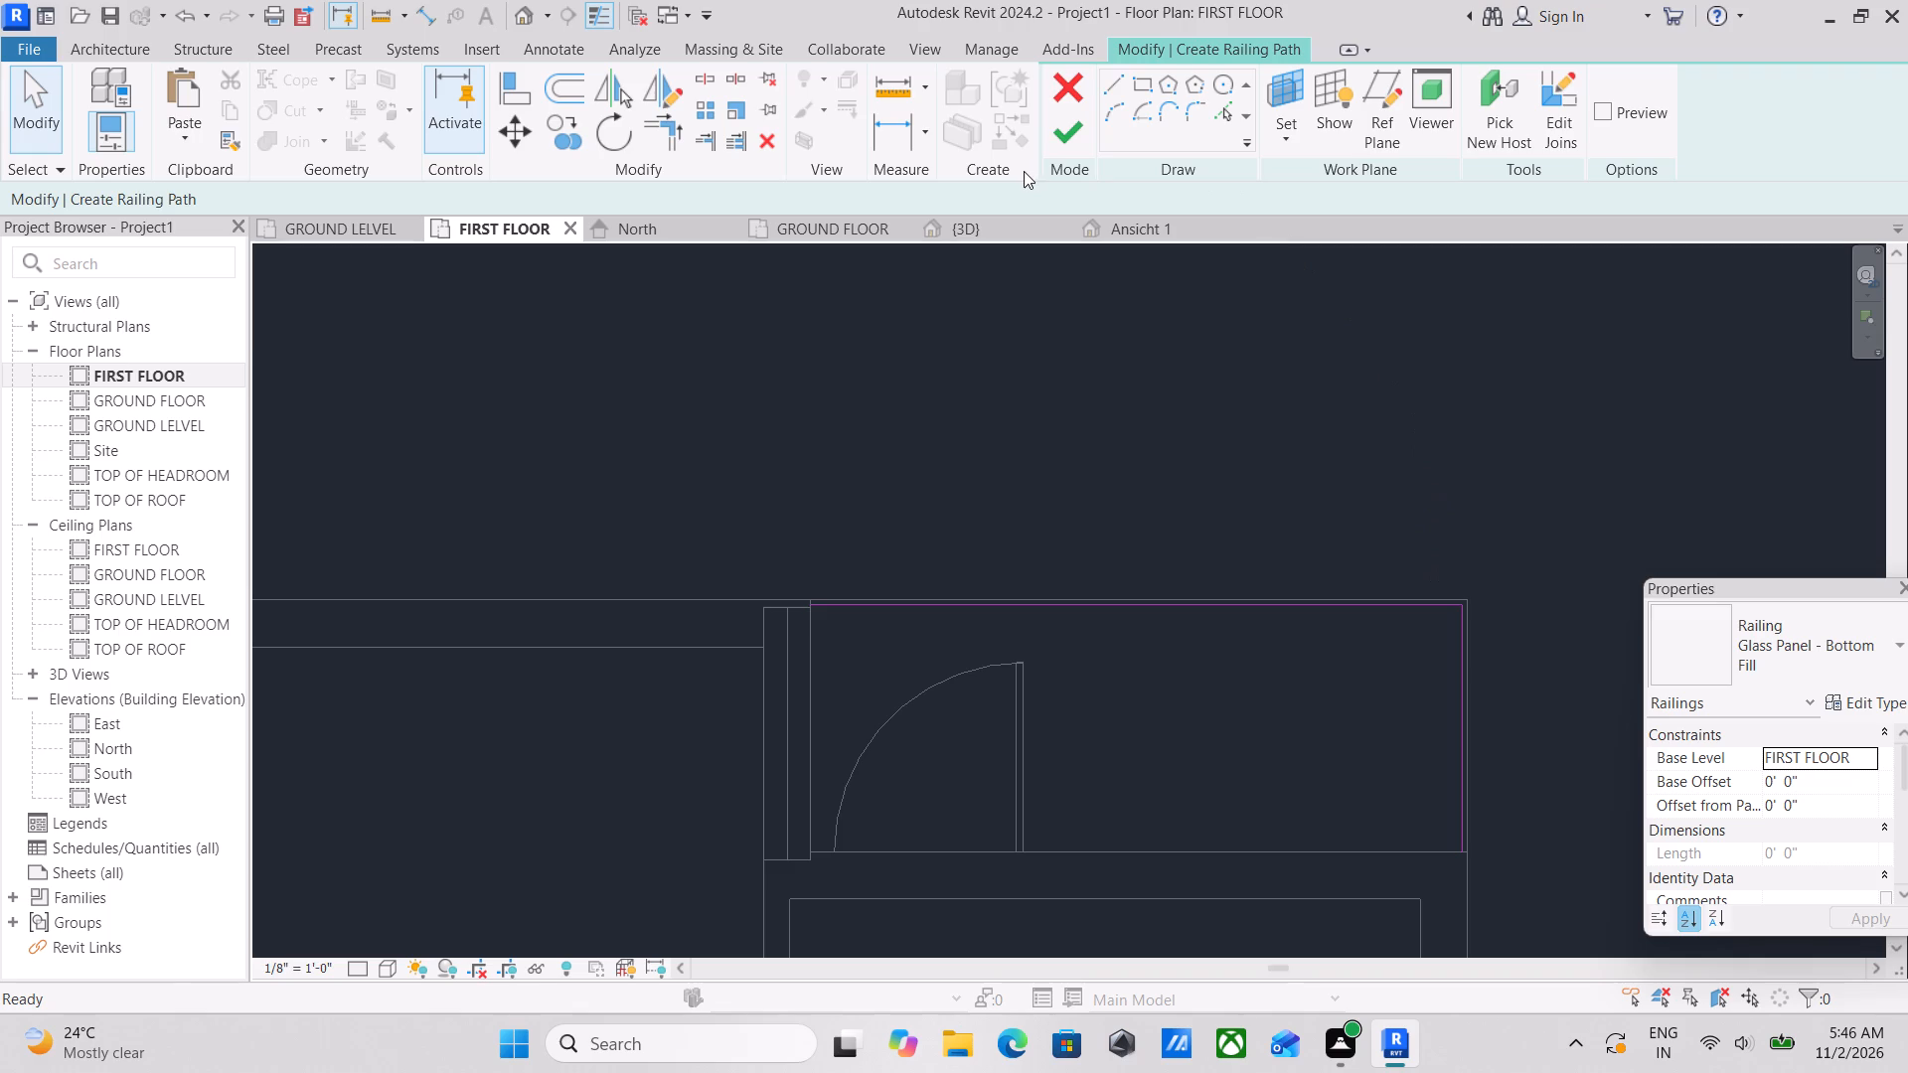
{"action": "left_click", "coordinate": [1073, 133]}
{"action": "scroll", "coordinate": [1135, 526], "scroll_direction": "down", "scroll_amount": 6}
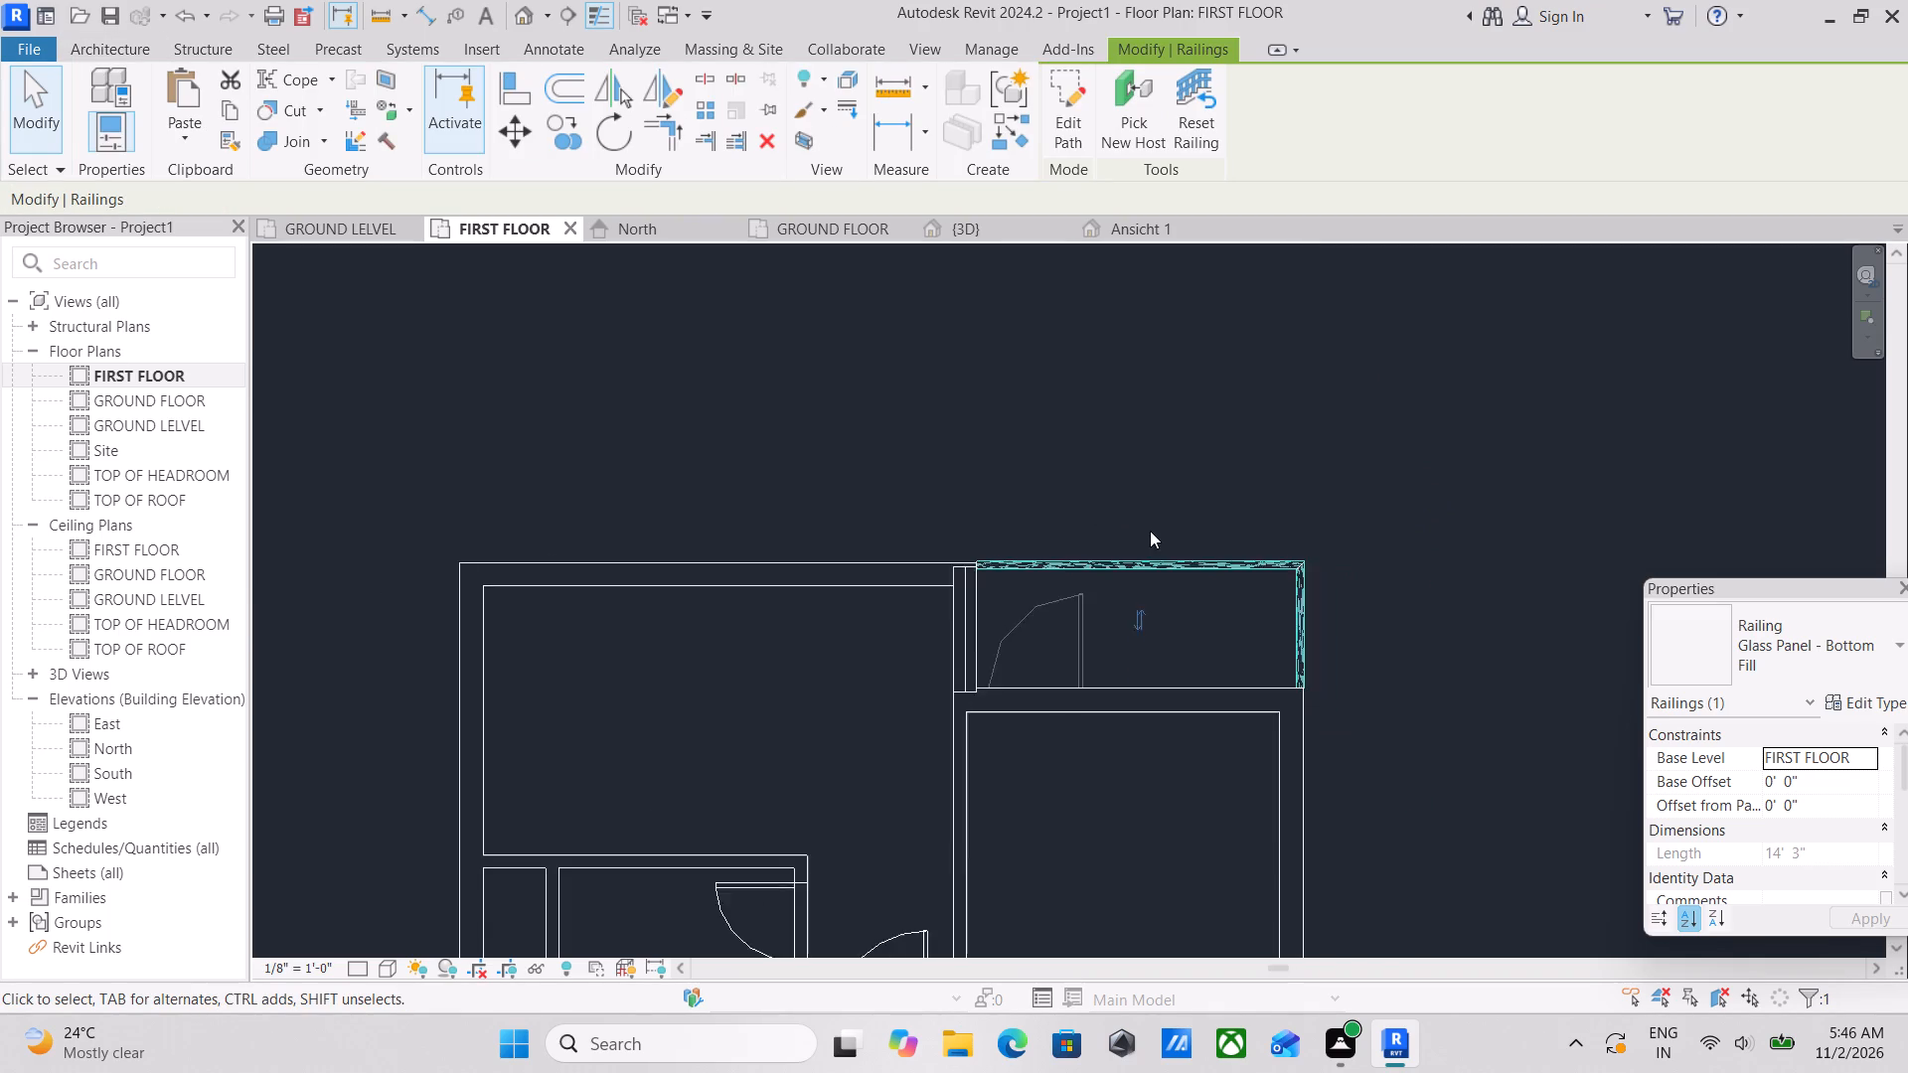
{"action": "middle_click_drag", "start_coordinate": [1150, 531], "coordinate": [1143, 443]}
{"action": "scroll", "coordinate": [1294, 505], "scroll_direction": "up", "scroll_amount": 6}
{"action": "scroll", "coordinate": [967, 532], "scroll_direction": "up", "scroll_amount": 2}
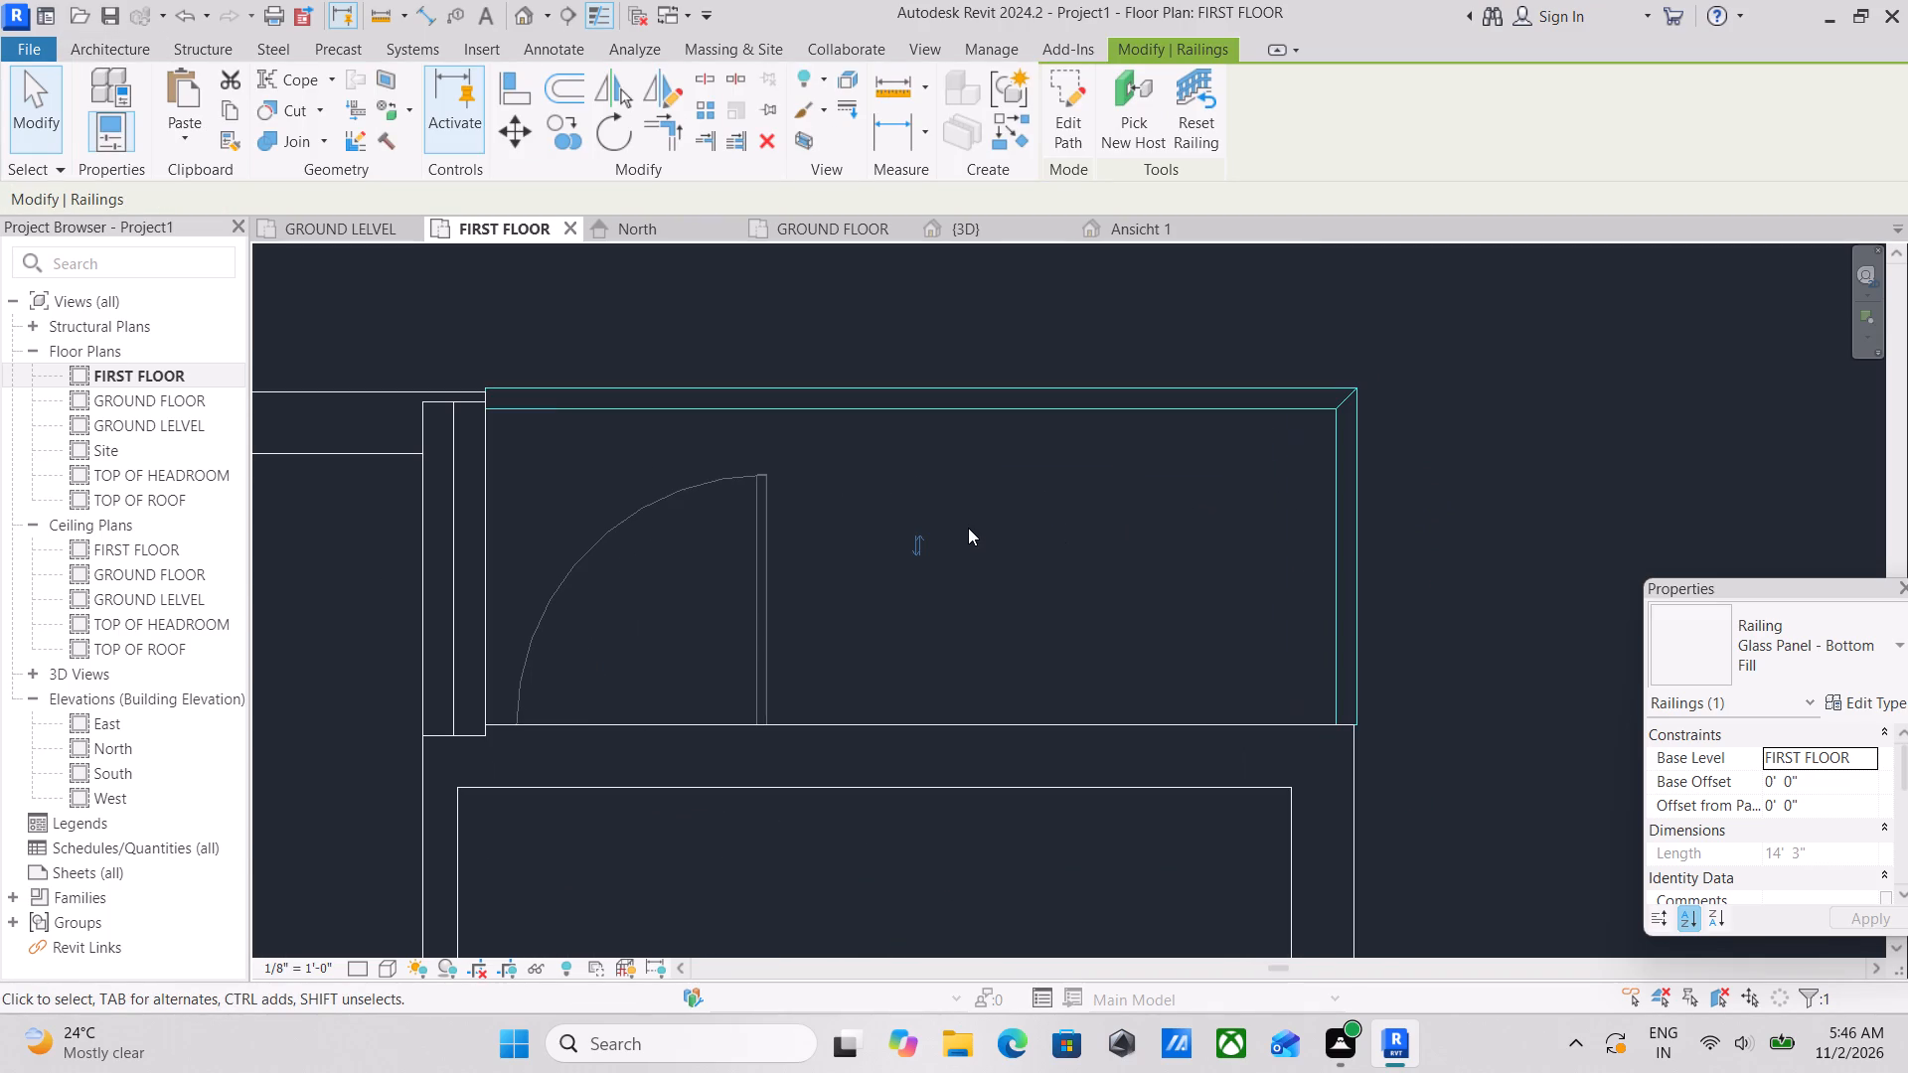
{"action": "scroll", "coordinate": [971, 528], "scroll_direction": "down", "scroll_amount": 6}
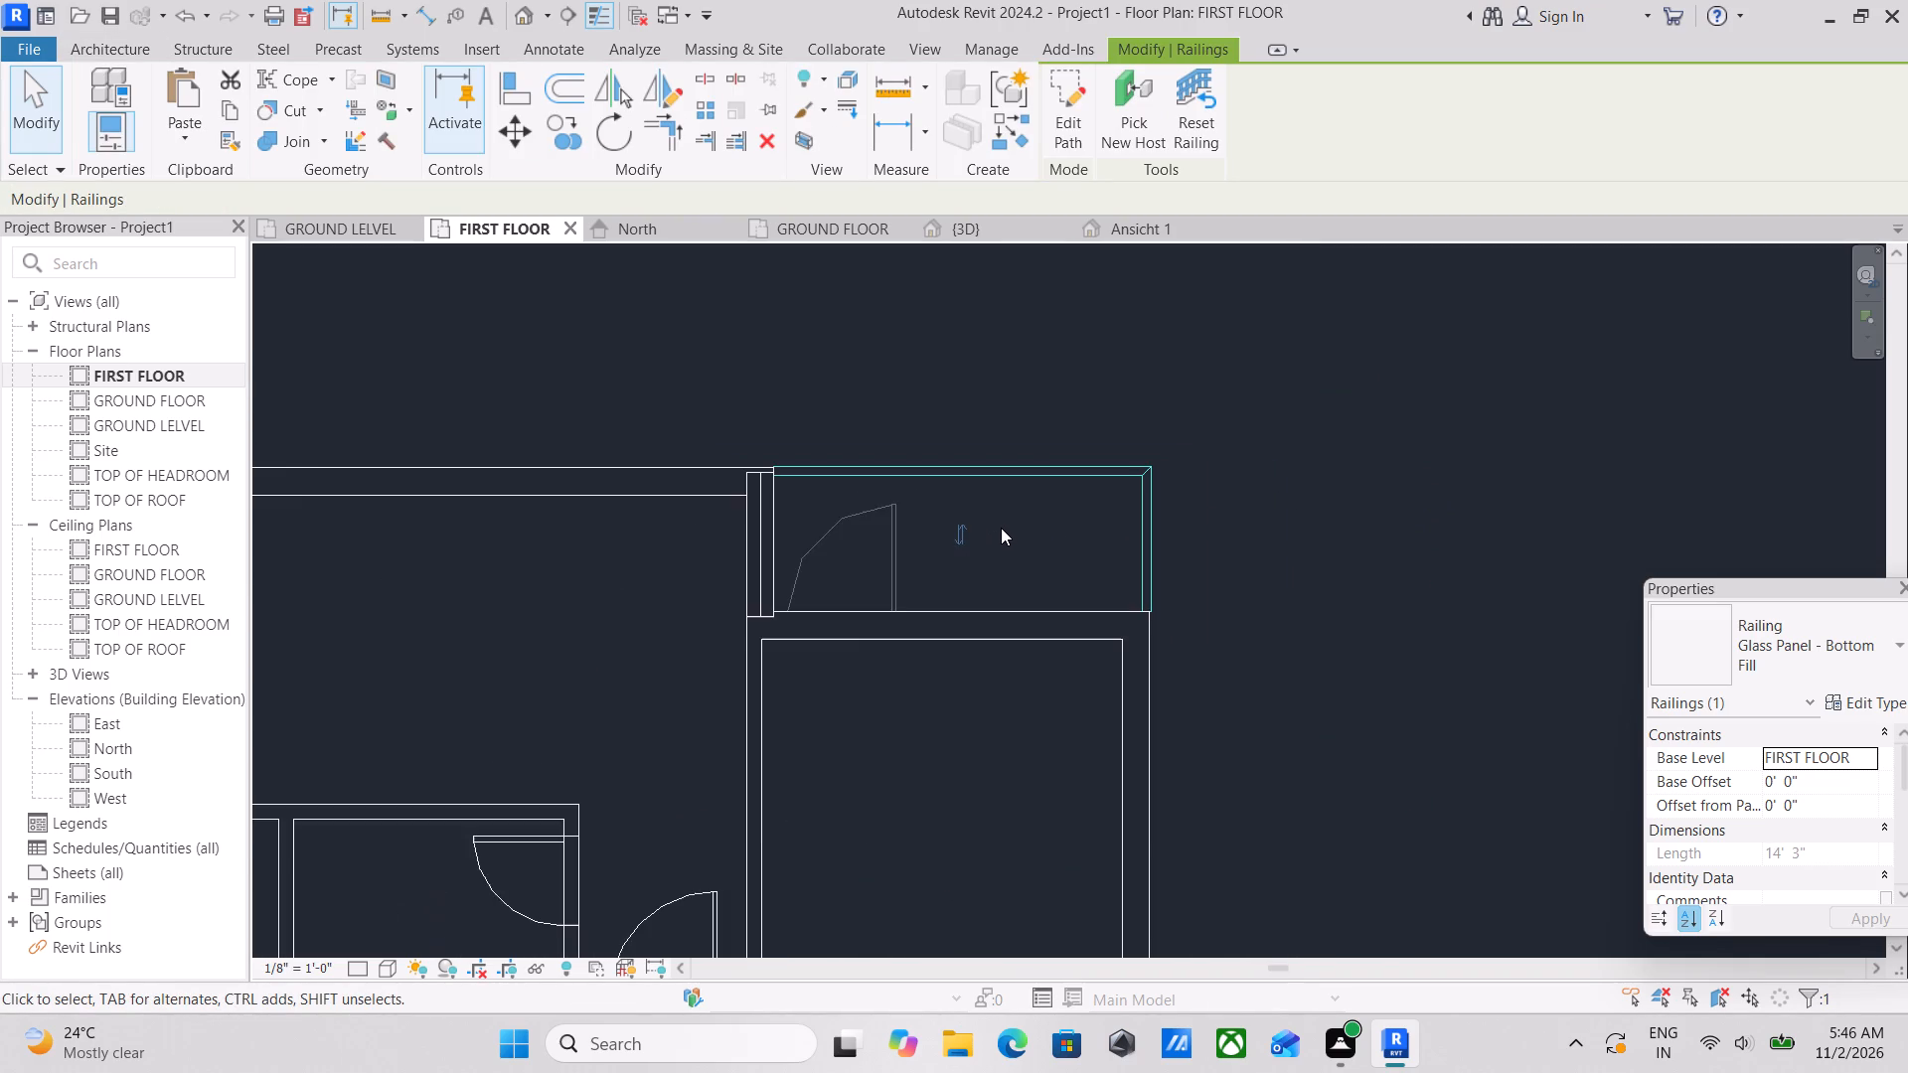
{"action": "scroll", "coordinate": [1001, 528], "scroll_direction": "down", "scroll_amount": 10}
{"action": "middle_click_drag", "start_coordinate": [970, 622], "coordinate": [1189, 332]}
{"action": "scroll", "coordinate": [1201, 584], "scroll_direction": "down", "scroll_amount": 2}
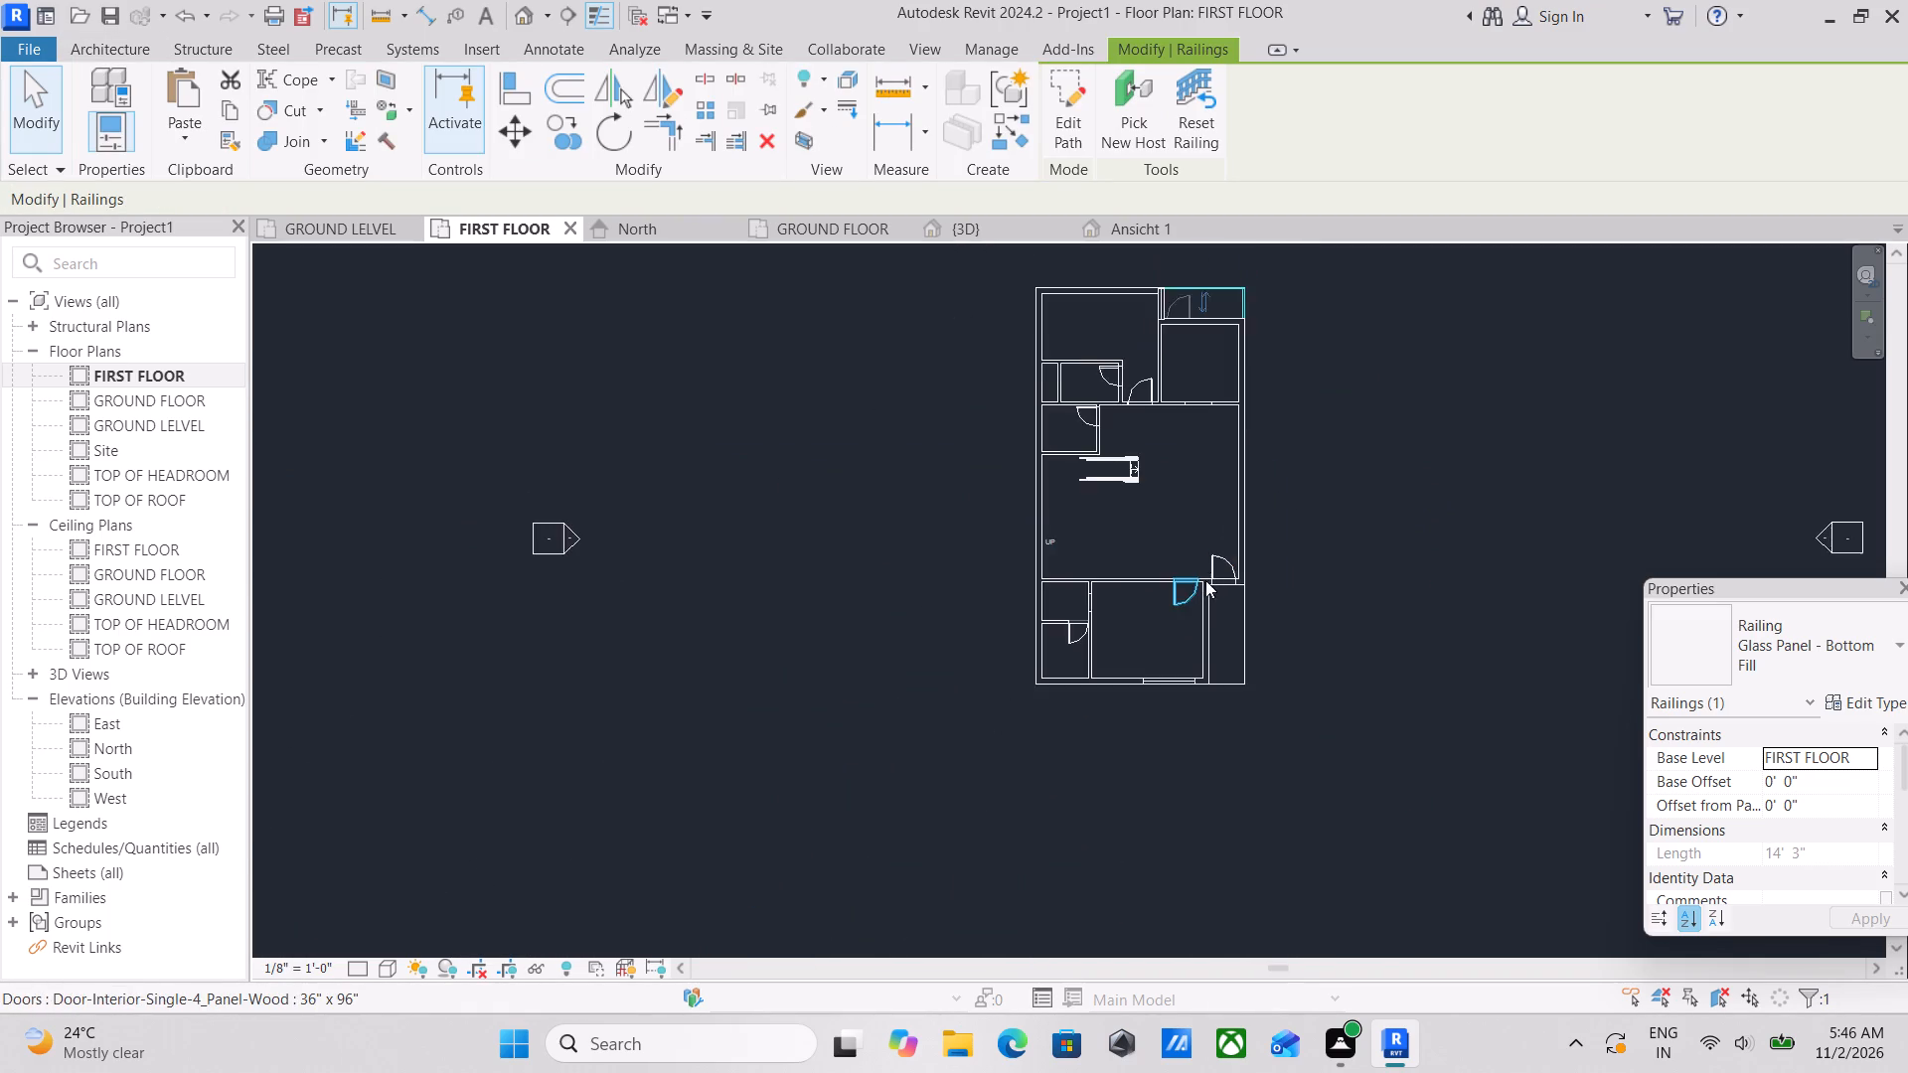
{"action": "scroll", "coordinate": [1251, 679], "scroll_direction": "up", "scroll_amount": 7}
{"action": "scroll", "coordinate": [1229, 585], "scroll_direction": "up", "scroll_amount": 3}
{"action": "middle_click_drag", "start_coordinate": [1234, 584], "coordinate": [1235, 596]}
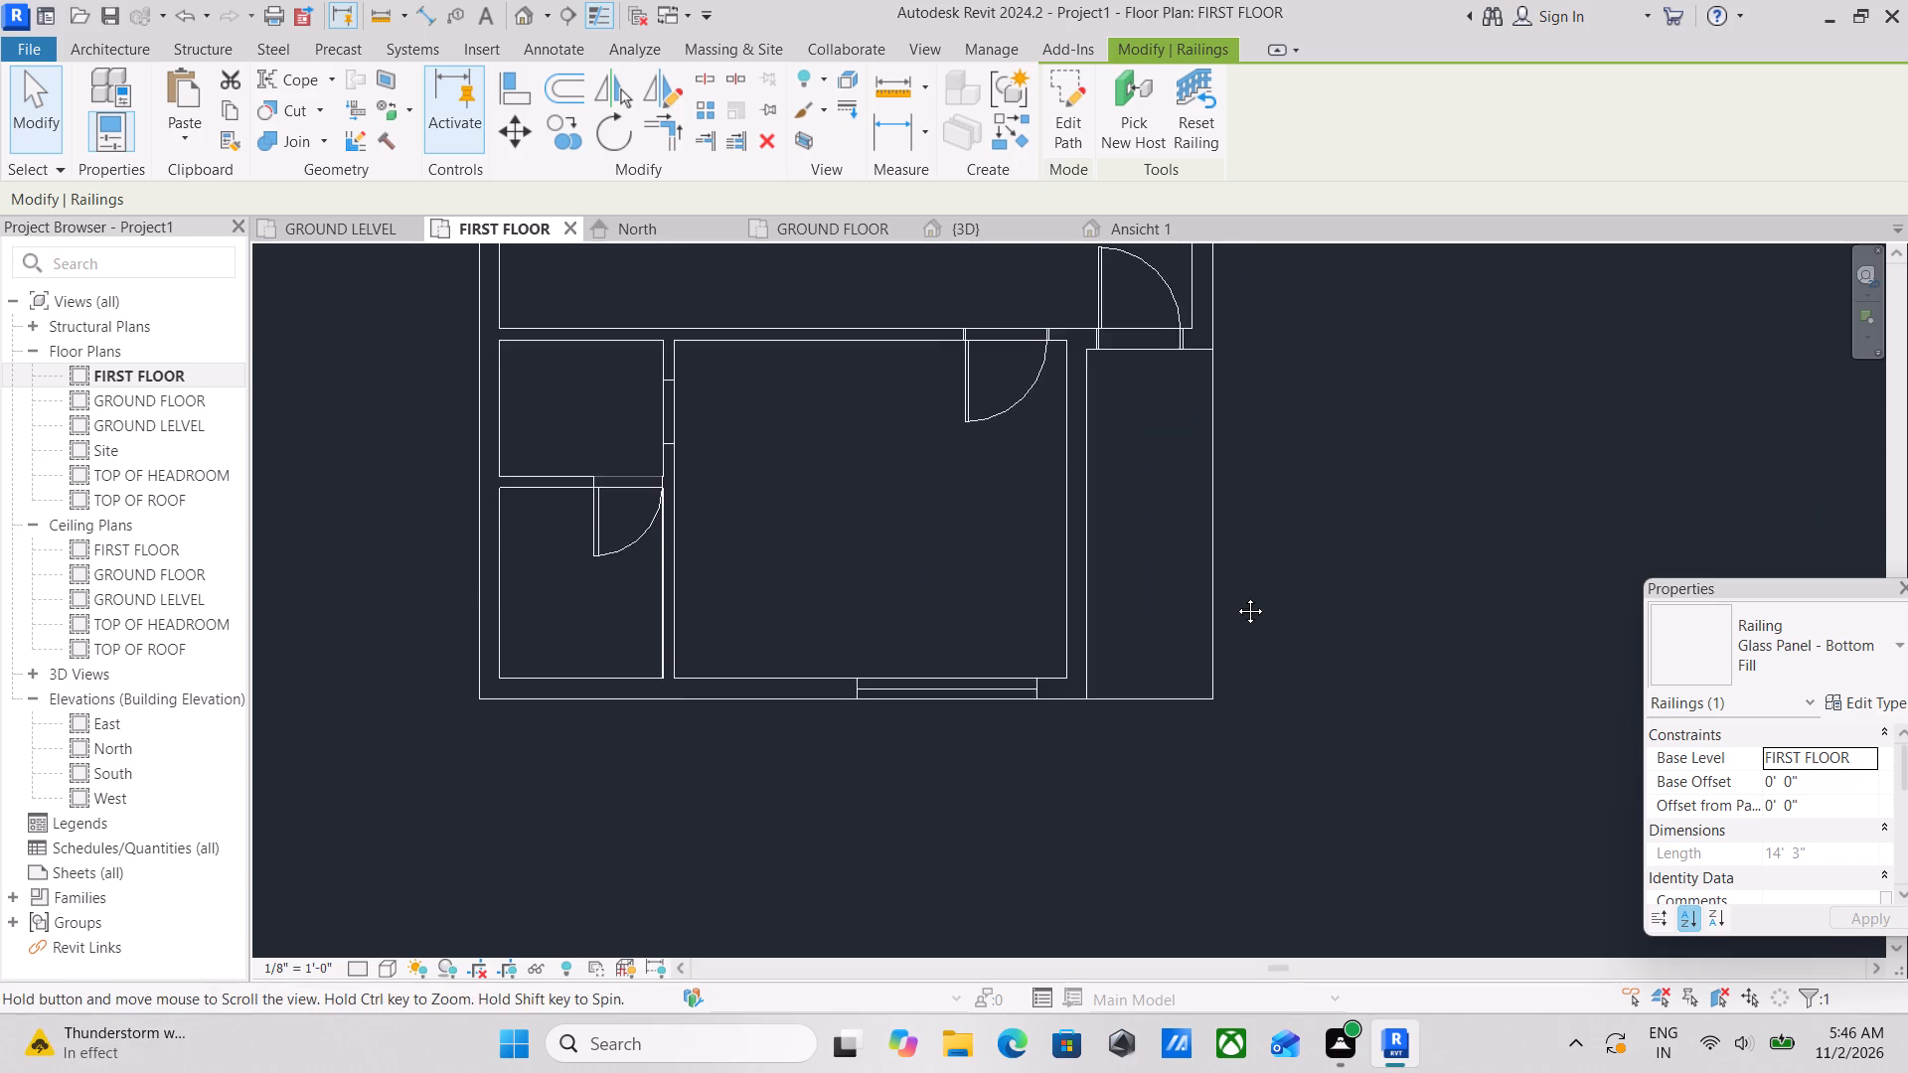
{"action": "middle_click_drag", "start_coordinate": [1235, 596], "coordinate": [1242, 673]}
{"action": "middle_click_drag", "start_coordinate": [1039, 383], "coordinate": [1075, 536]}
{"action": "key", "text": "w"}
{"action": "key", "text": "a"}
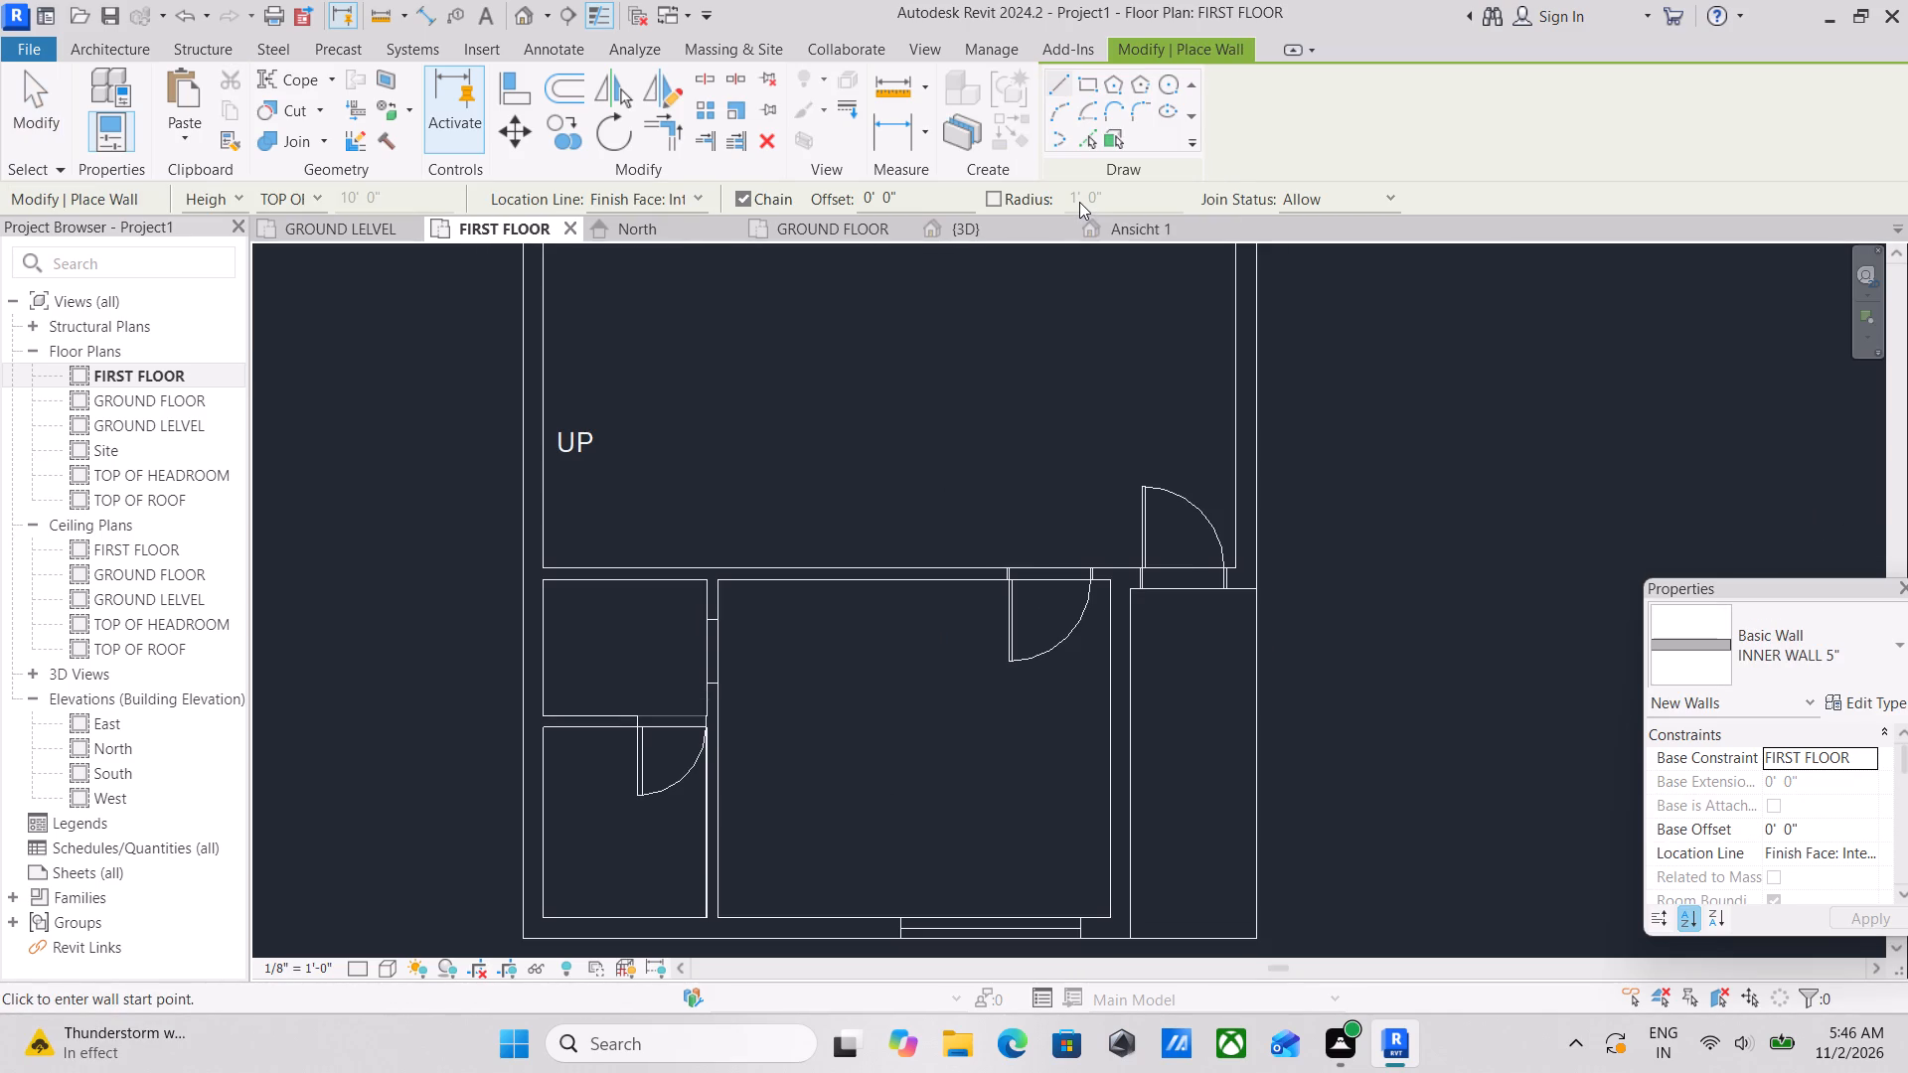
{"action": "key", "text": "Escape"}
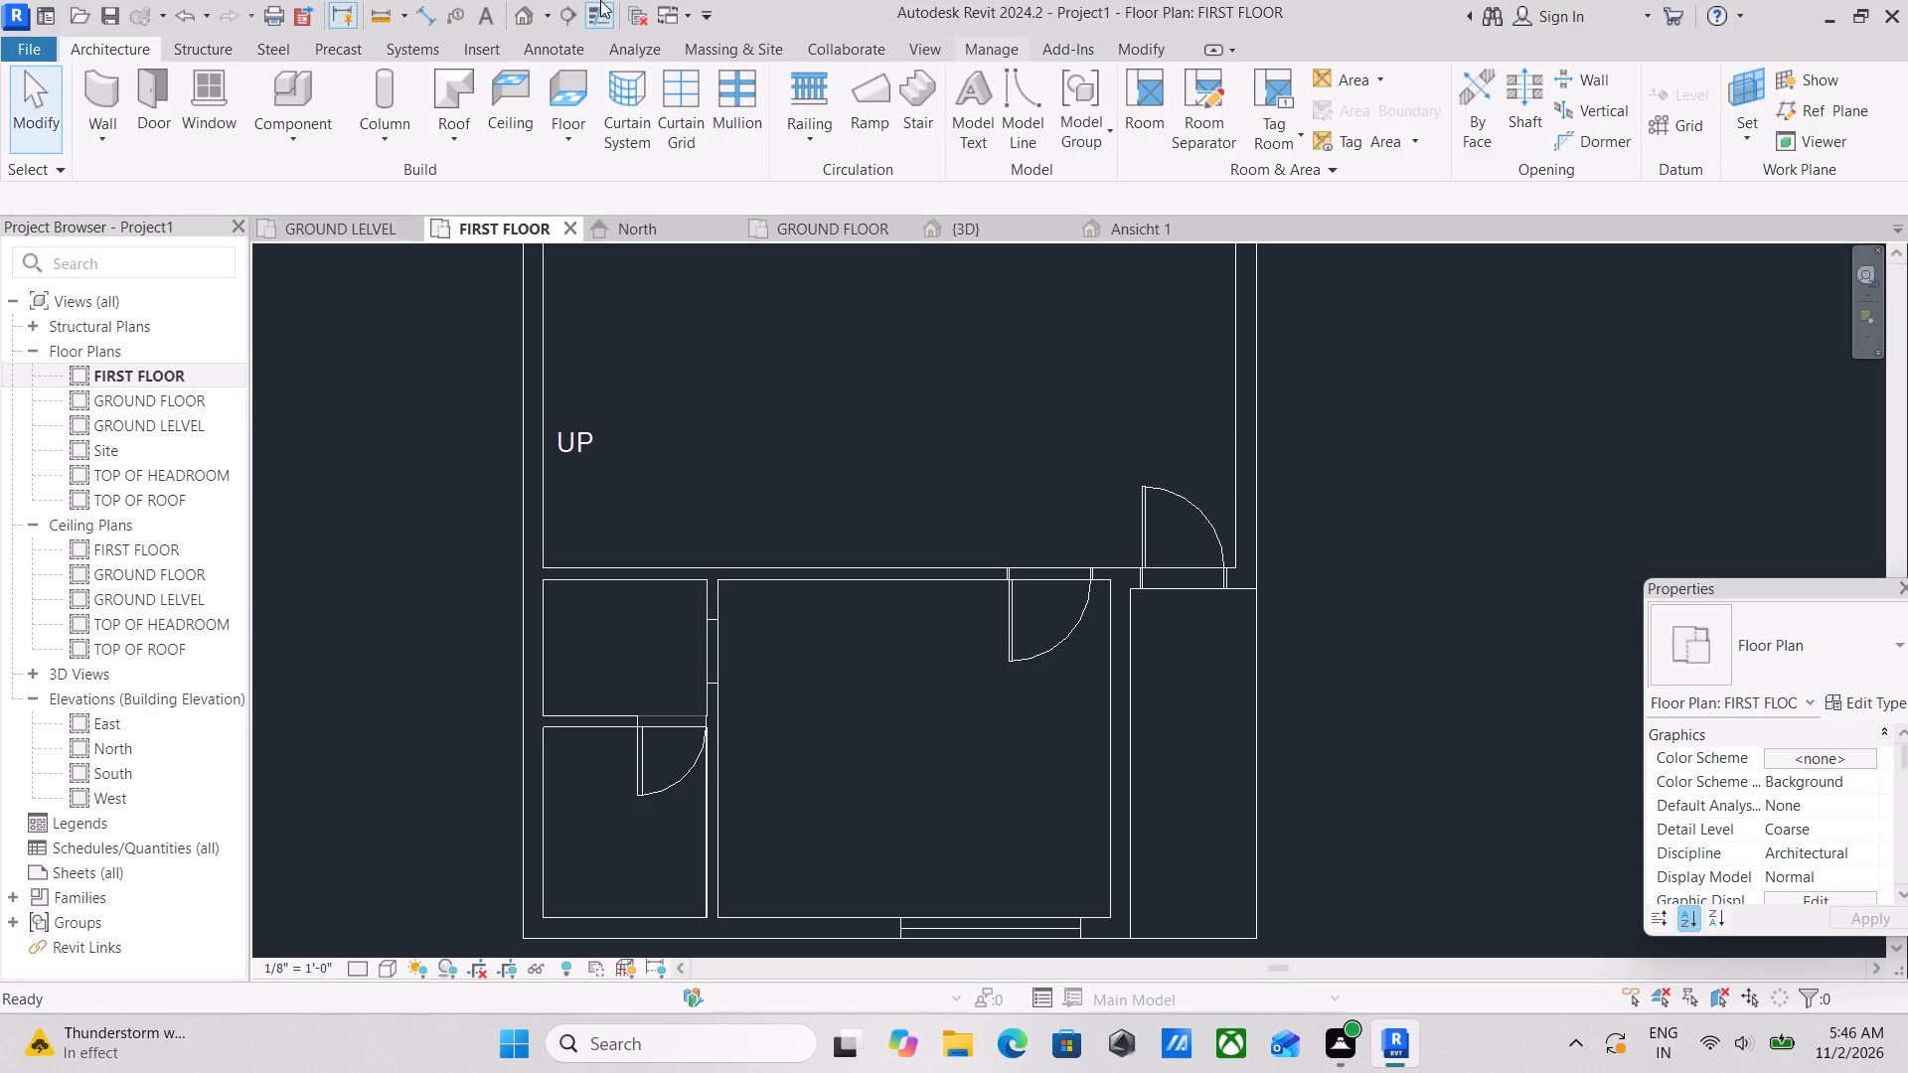
Start another railing path with a 1" offset and draw a 4'-7 1/2" line inside the southeast notch's south edge.
{"action": "left_click", "coordinate": [788, 128]}
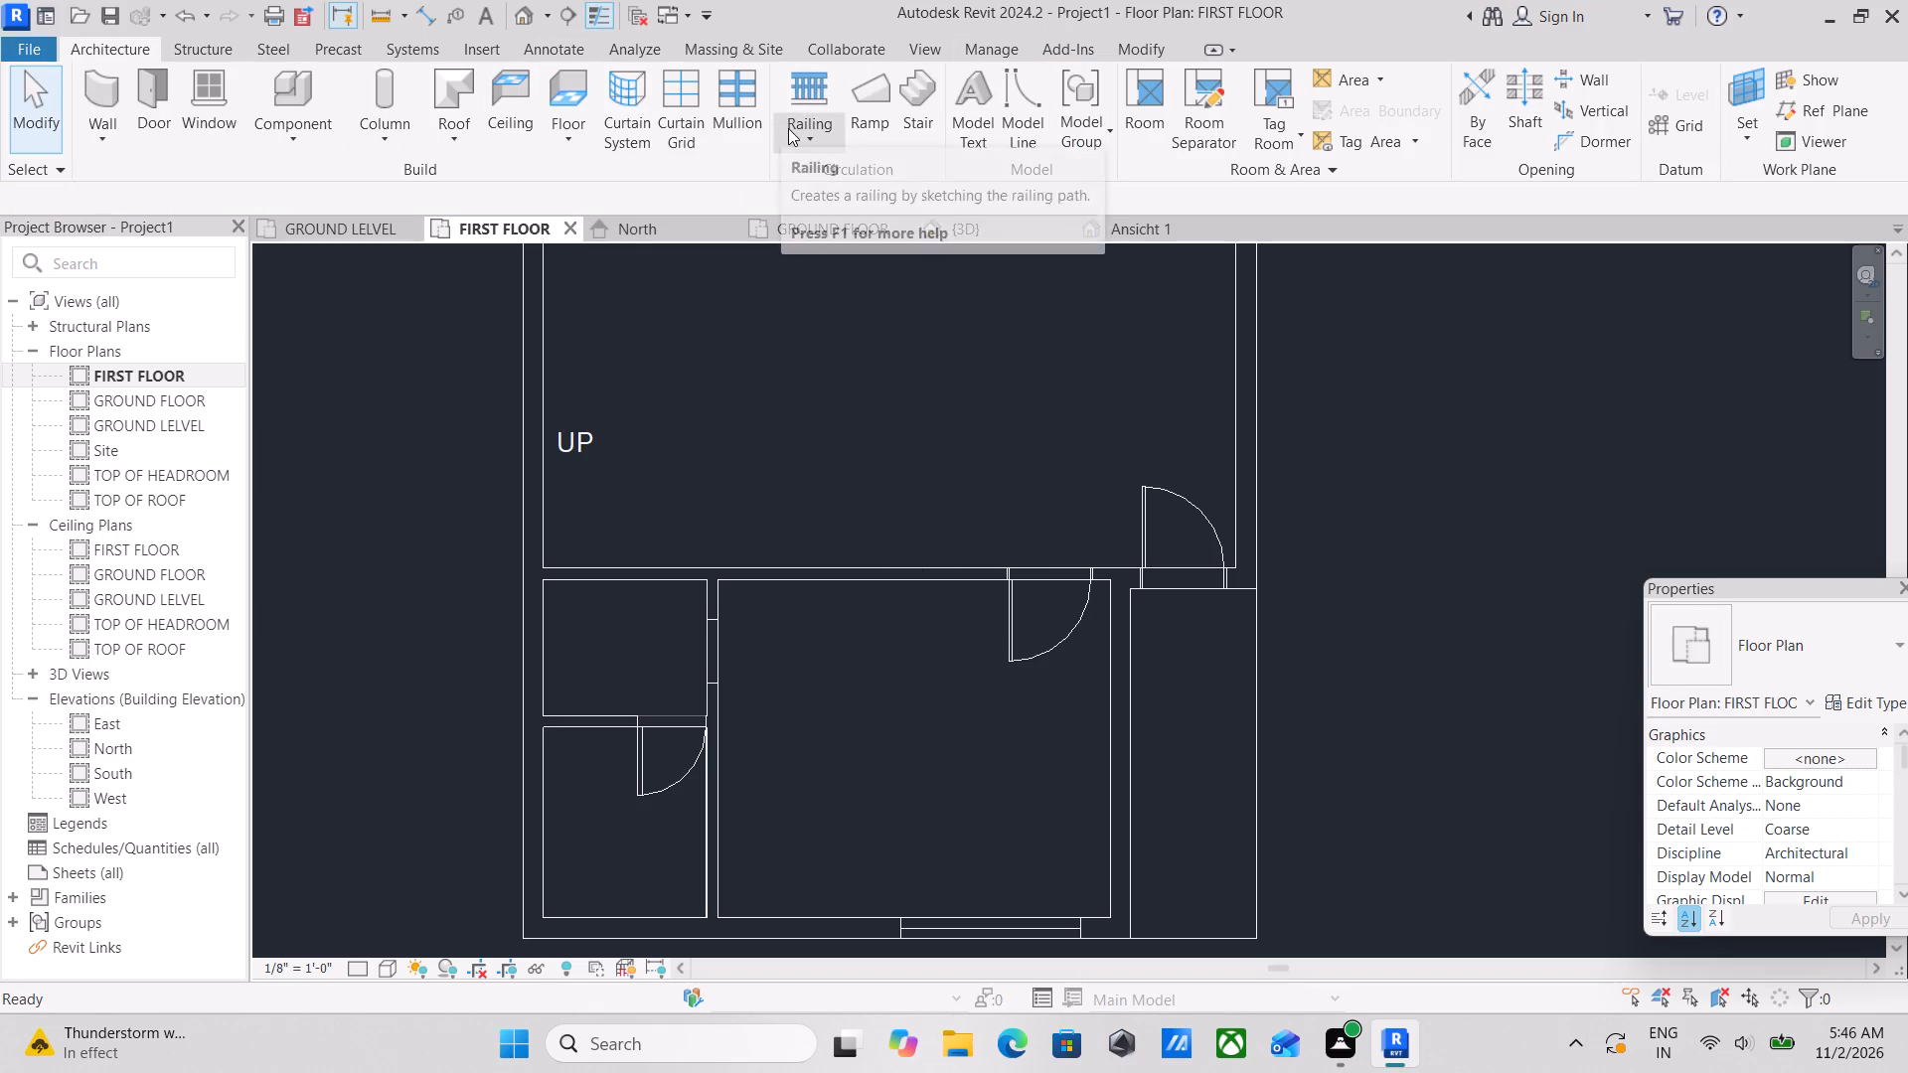
{"action": "left_click", "coordinate": [791, 178]}
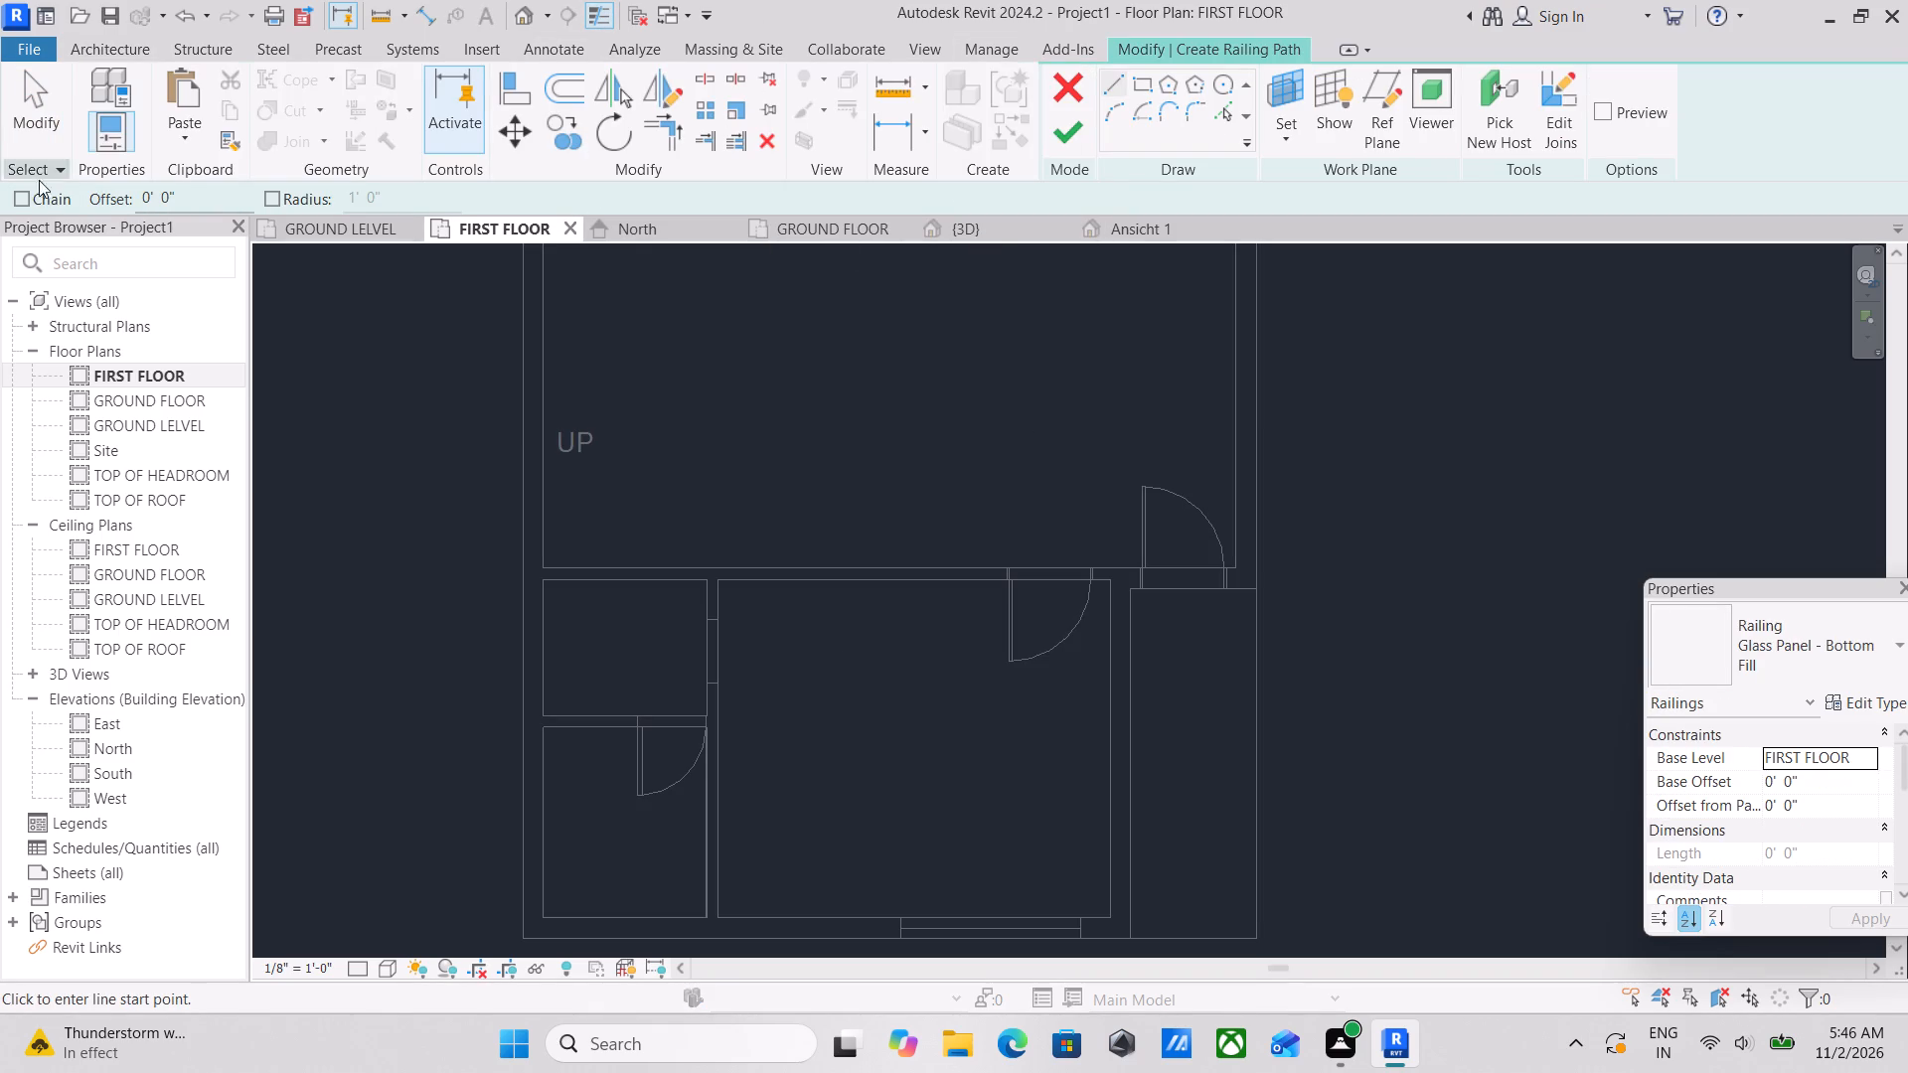
{"action": "left_click_drag", "start_coordinate": [200, 206], "coordinate": [93, 220]}
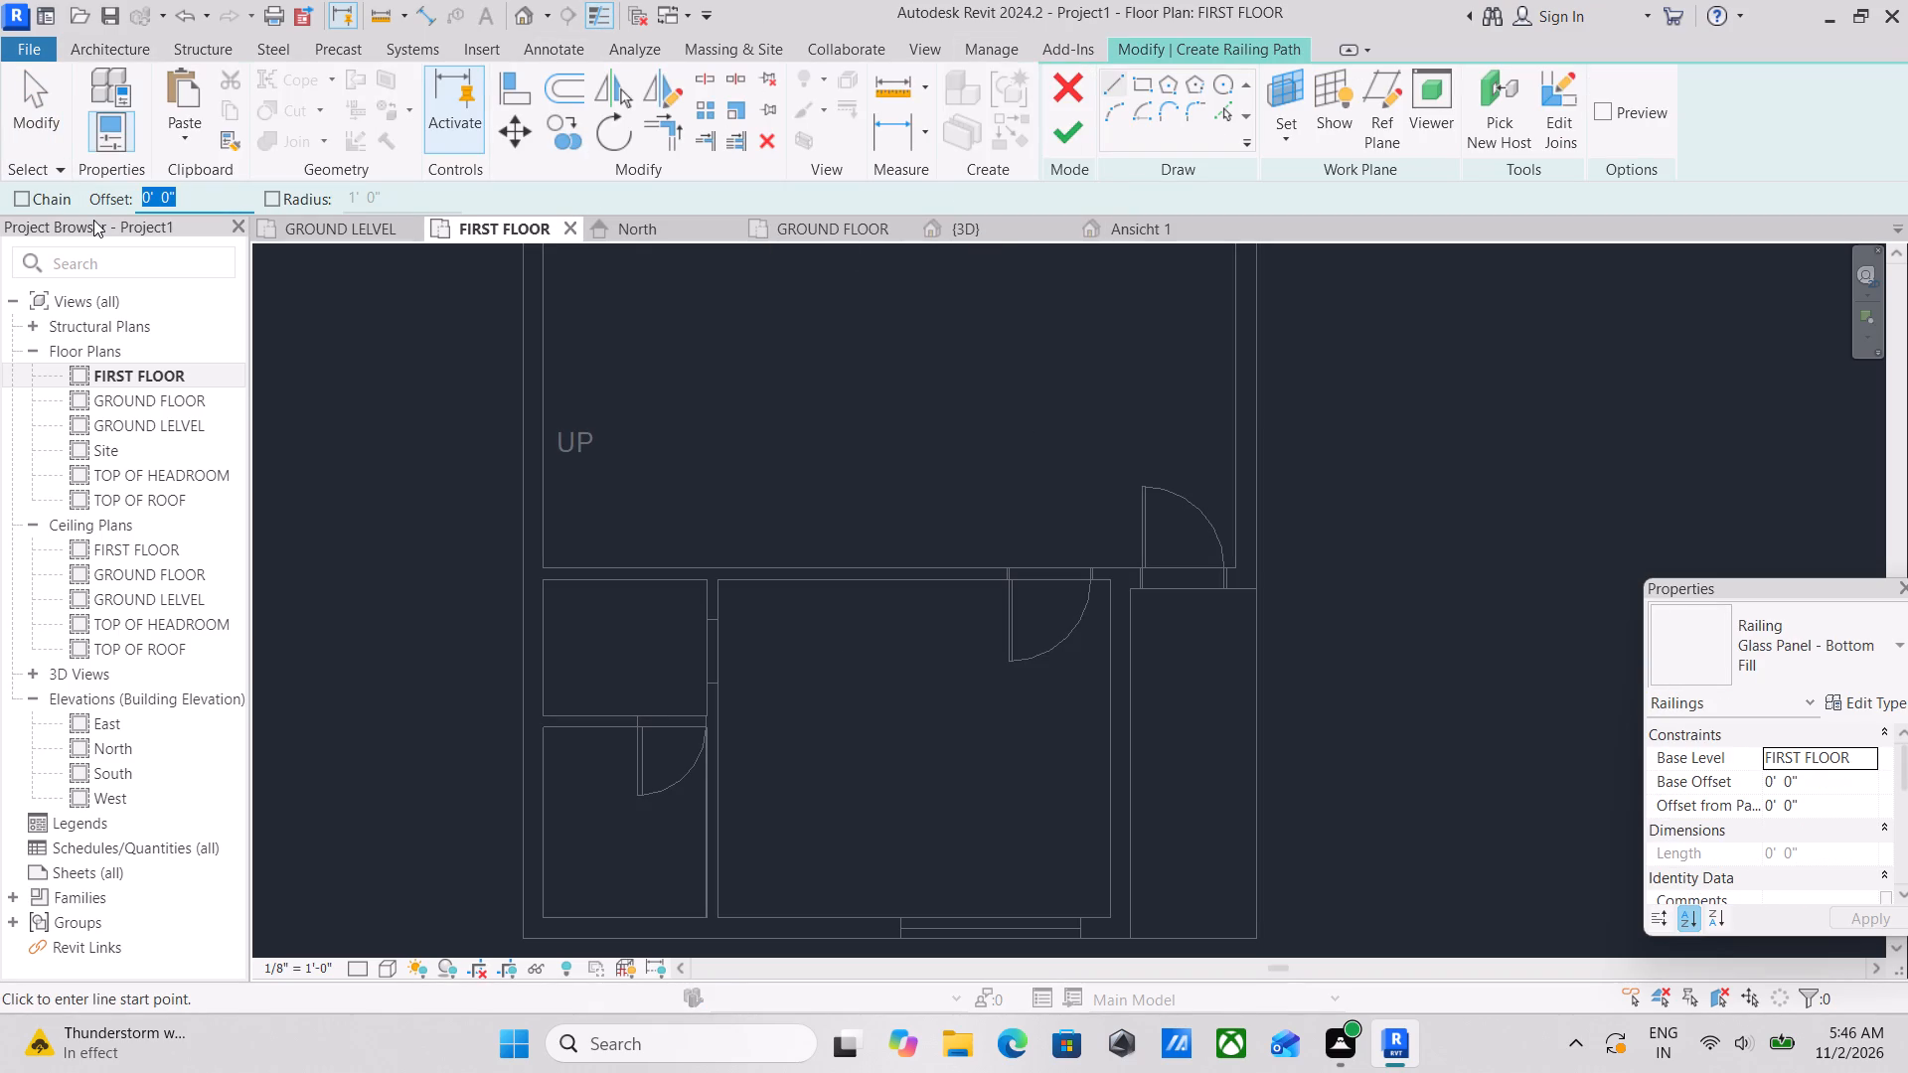
{"action": "key", "text": "1"}
{"action": "key", "text": "shift+quotedbl"}
{"action": "key", "text": "Return"}
{"action": "scroll", "coordinate": [1004, 593], "scroll_direction": "down", "scroll_amount": 2}
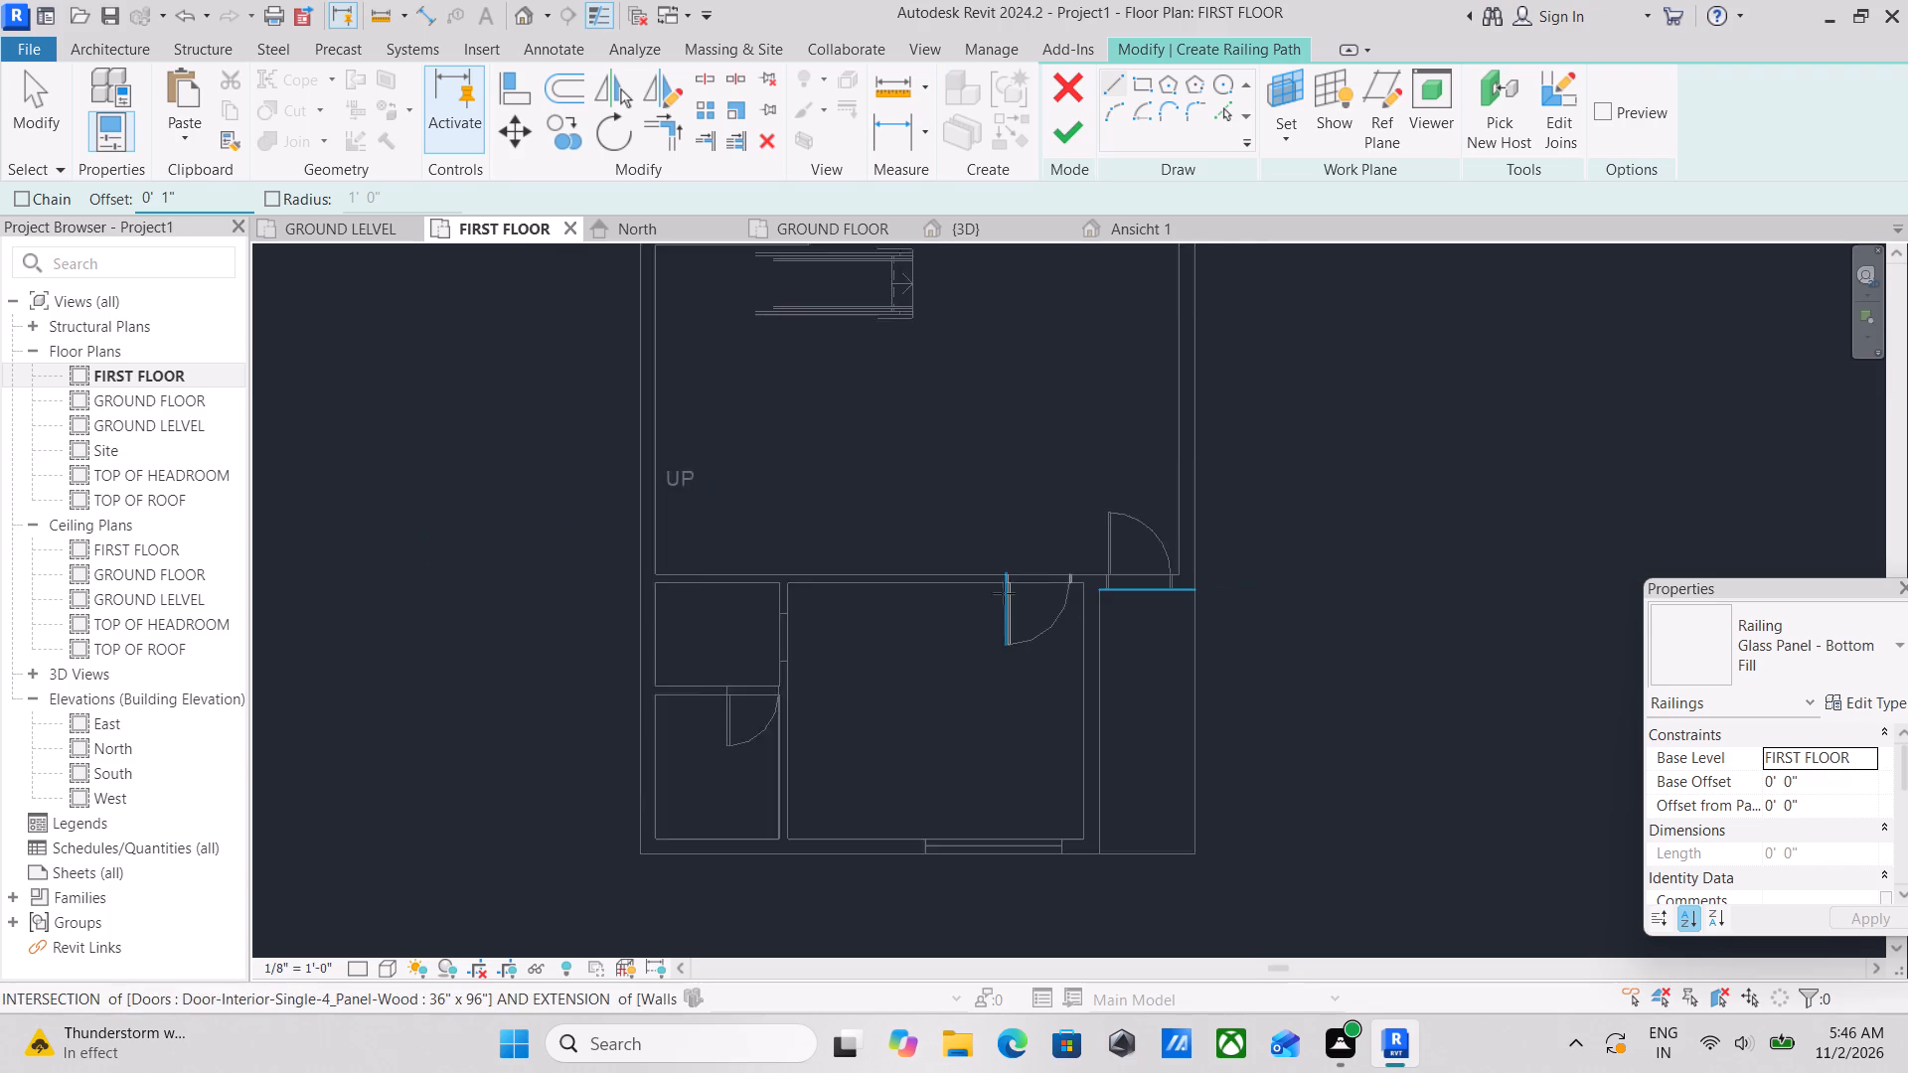
{"action": "scroll", "coordinate": [1004, 593], "scroll_direction": "down", "scroll_amount": 1}
{"action": "middle_click_drag", "start_coordinate": [997, 588], "coordinate": [749, 444]}
{"action": "scroll", "coordinate": [813, 648], "scroll_direction": "up", "scroll_amount": 10}
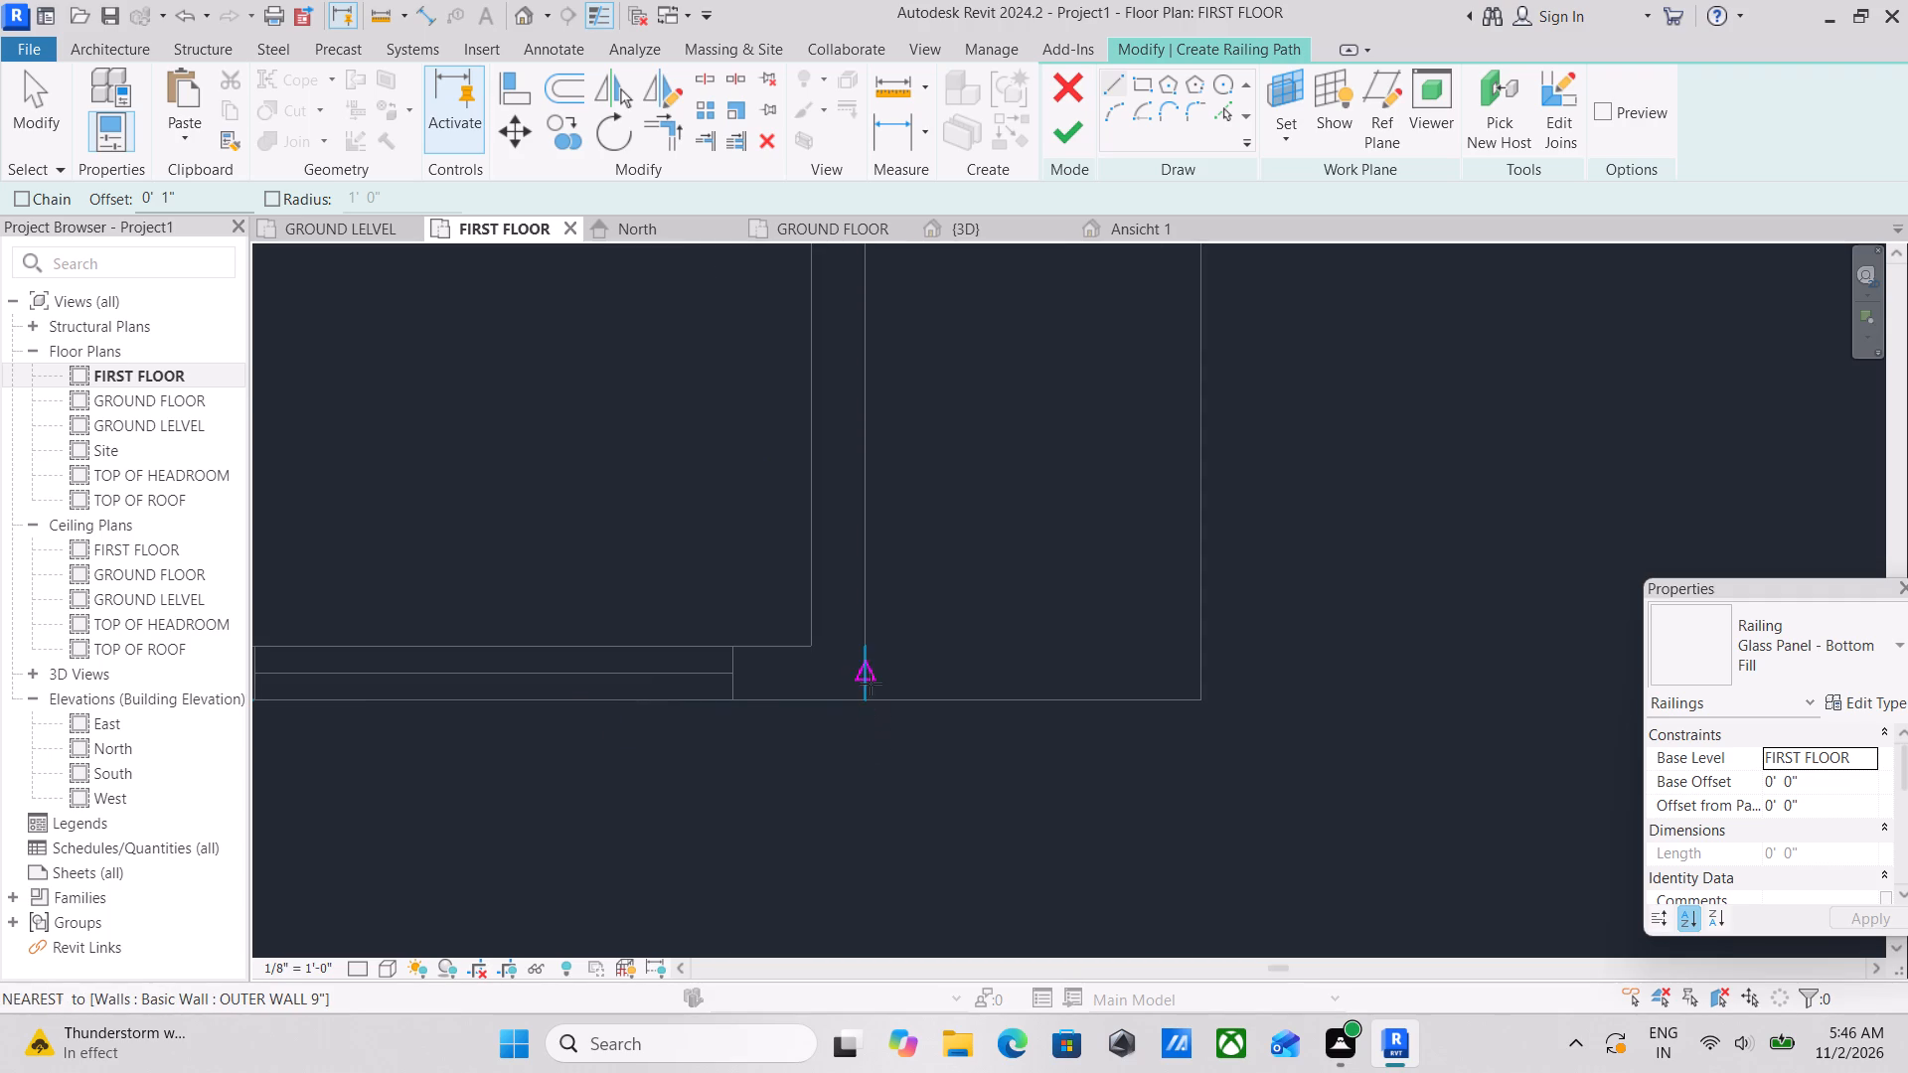
{"action": "left_click", "coordinate": [864, 707]}
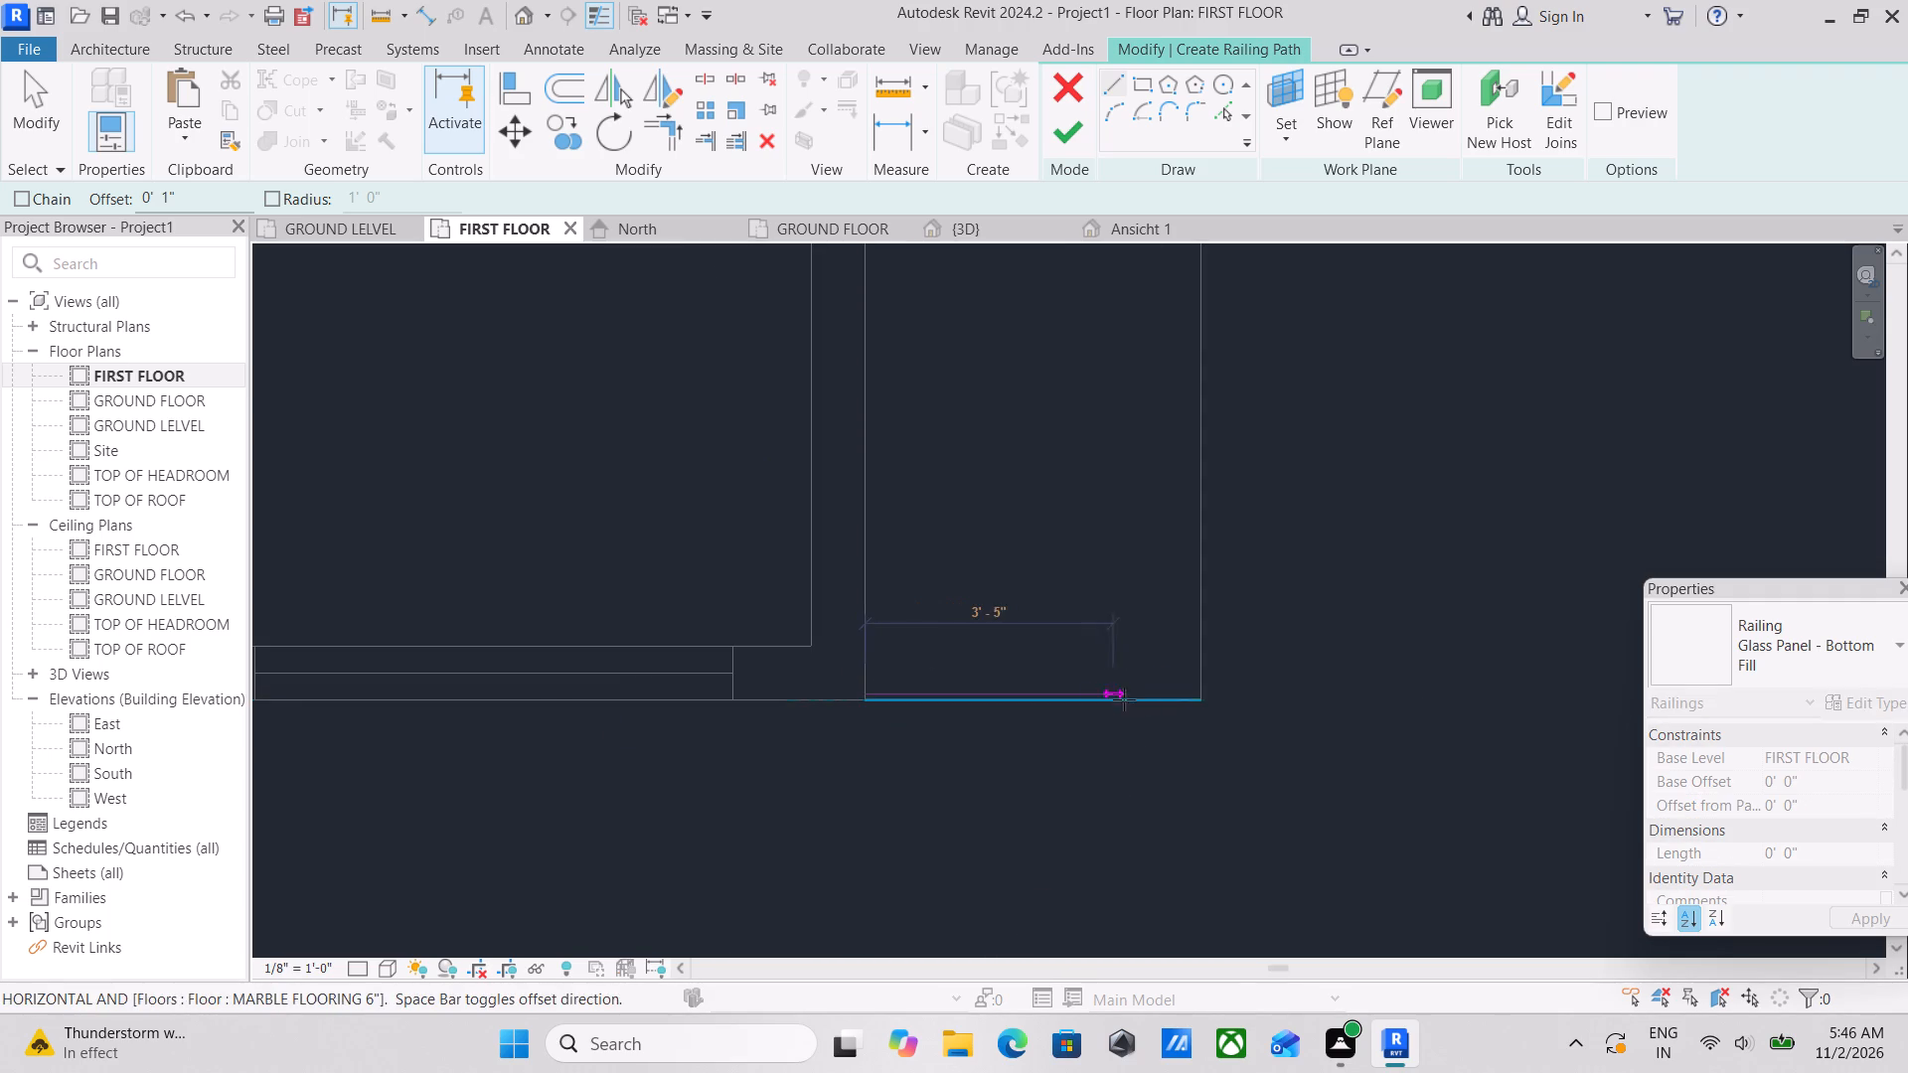
{"action": "left_click", "coordinate": [1203, 704]}
Draw a 12'-10" railing path line along the southeast notch's east edge, offset 1" inward.
{"action": "left_click", "coordinate": [1197, 703]}
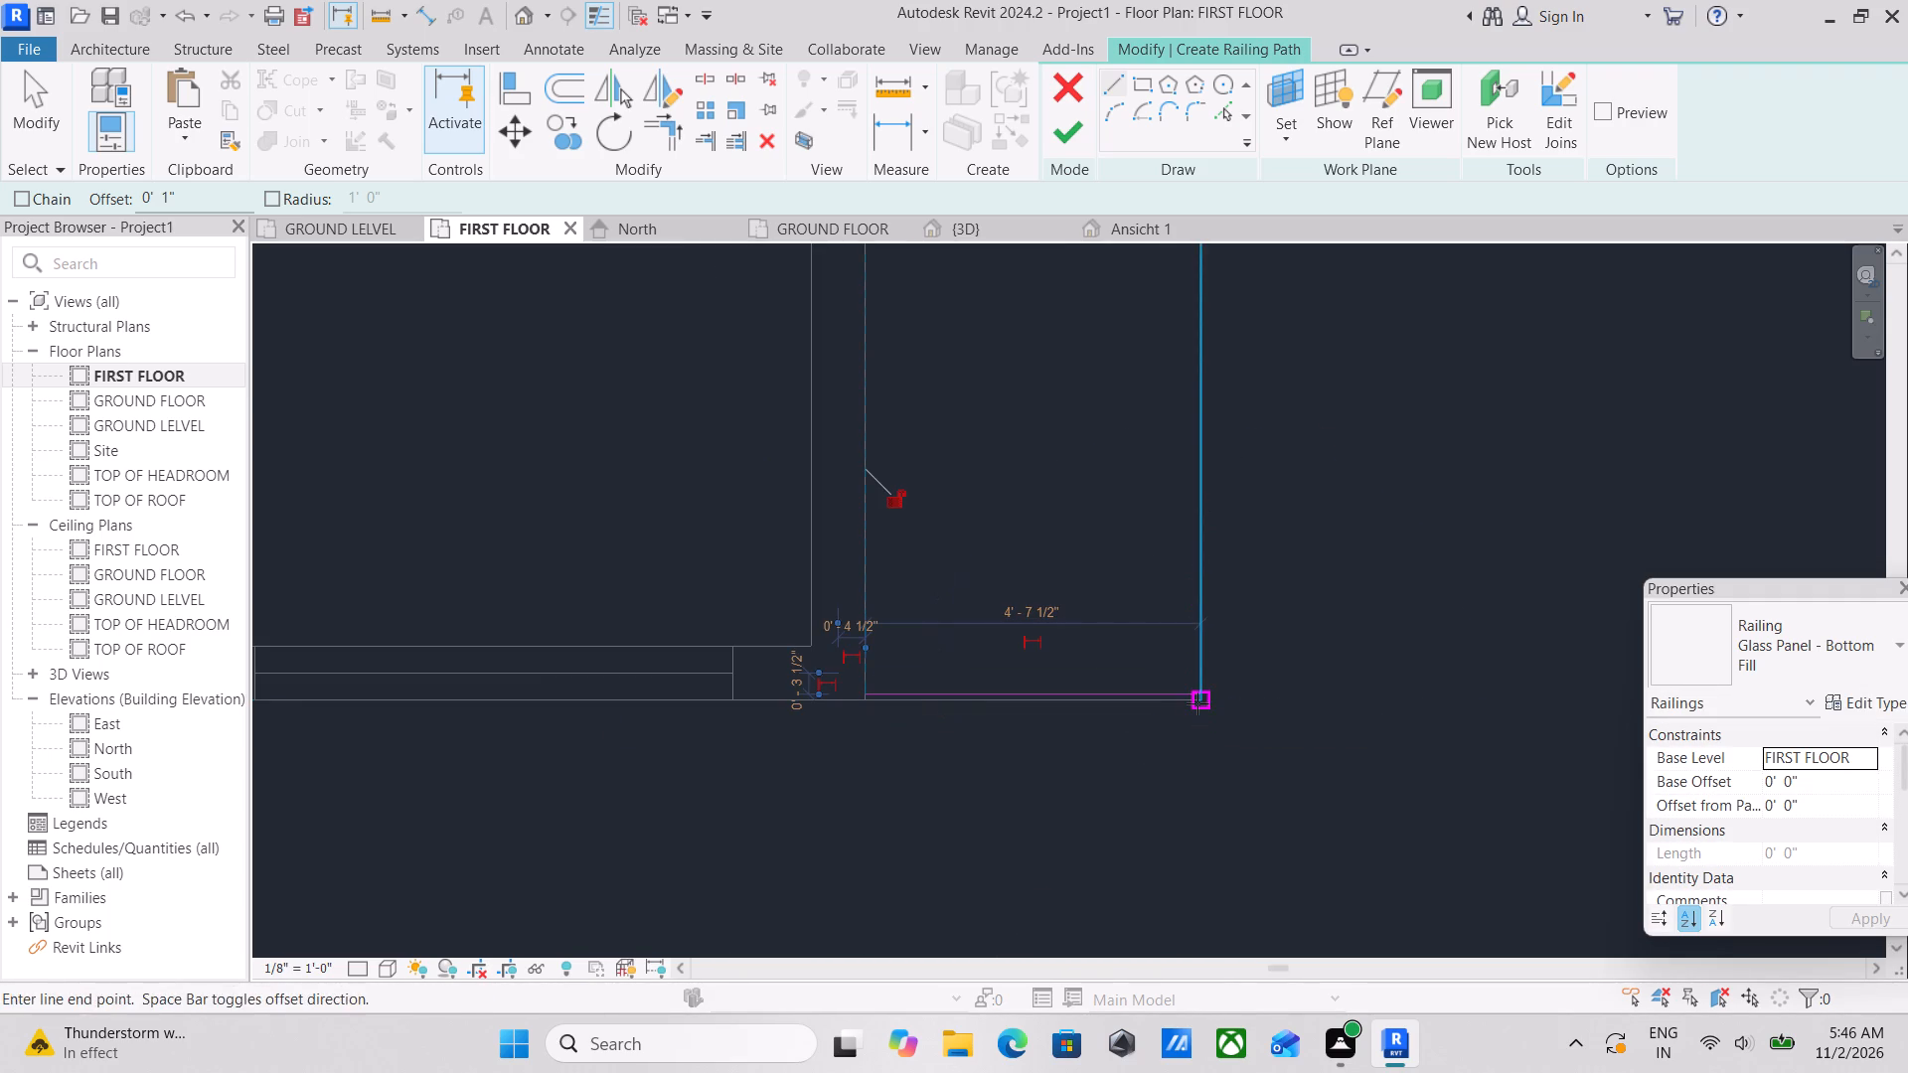
{"action": "middle_click_drag", "start_coordinate": [1198, 467], "coordinate": [1180, 739]}
{"action": "scroll", "coordinate": [1116, 492], "scroll_direction": "down", "scroll_amount": 2}
{"action": "middle_click_drag", "start_coordinate": [1114, 535], "coordinate": [1100, 667]}
{"action": "scroll", "coordinate": [1100, 667], "scroll_direction": "down", "scroll_amount": 1}
{"action": "scroll", "coordinate": [1100, 667], "scroll_direction": "up", "scroll_amount": 1}
{"action": "scroll", "coordinate": [1152, 387], "scroll_direction": "down", "scroll_amount": 2}
{"action": "middle_click_drag", "start_coordinate": [1144, 418], "coordinate": [1124, 565]}
{"action": "scroll", "coordinate": [1121, 509], "scroll_direction": "up", "scroll_amount": 3}
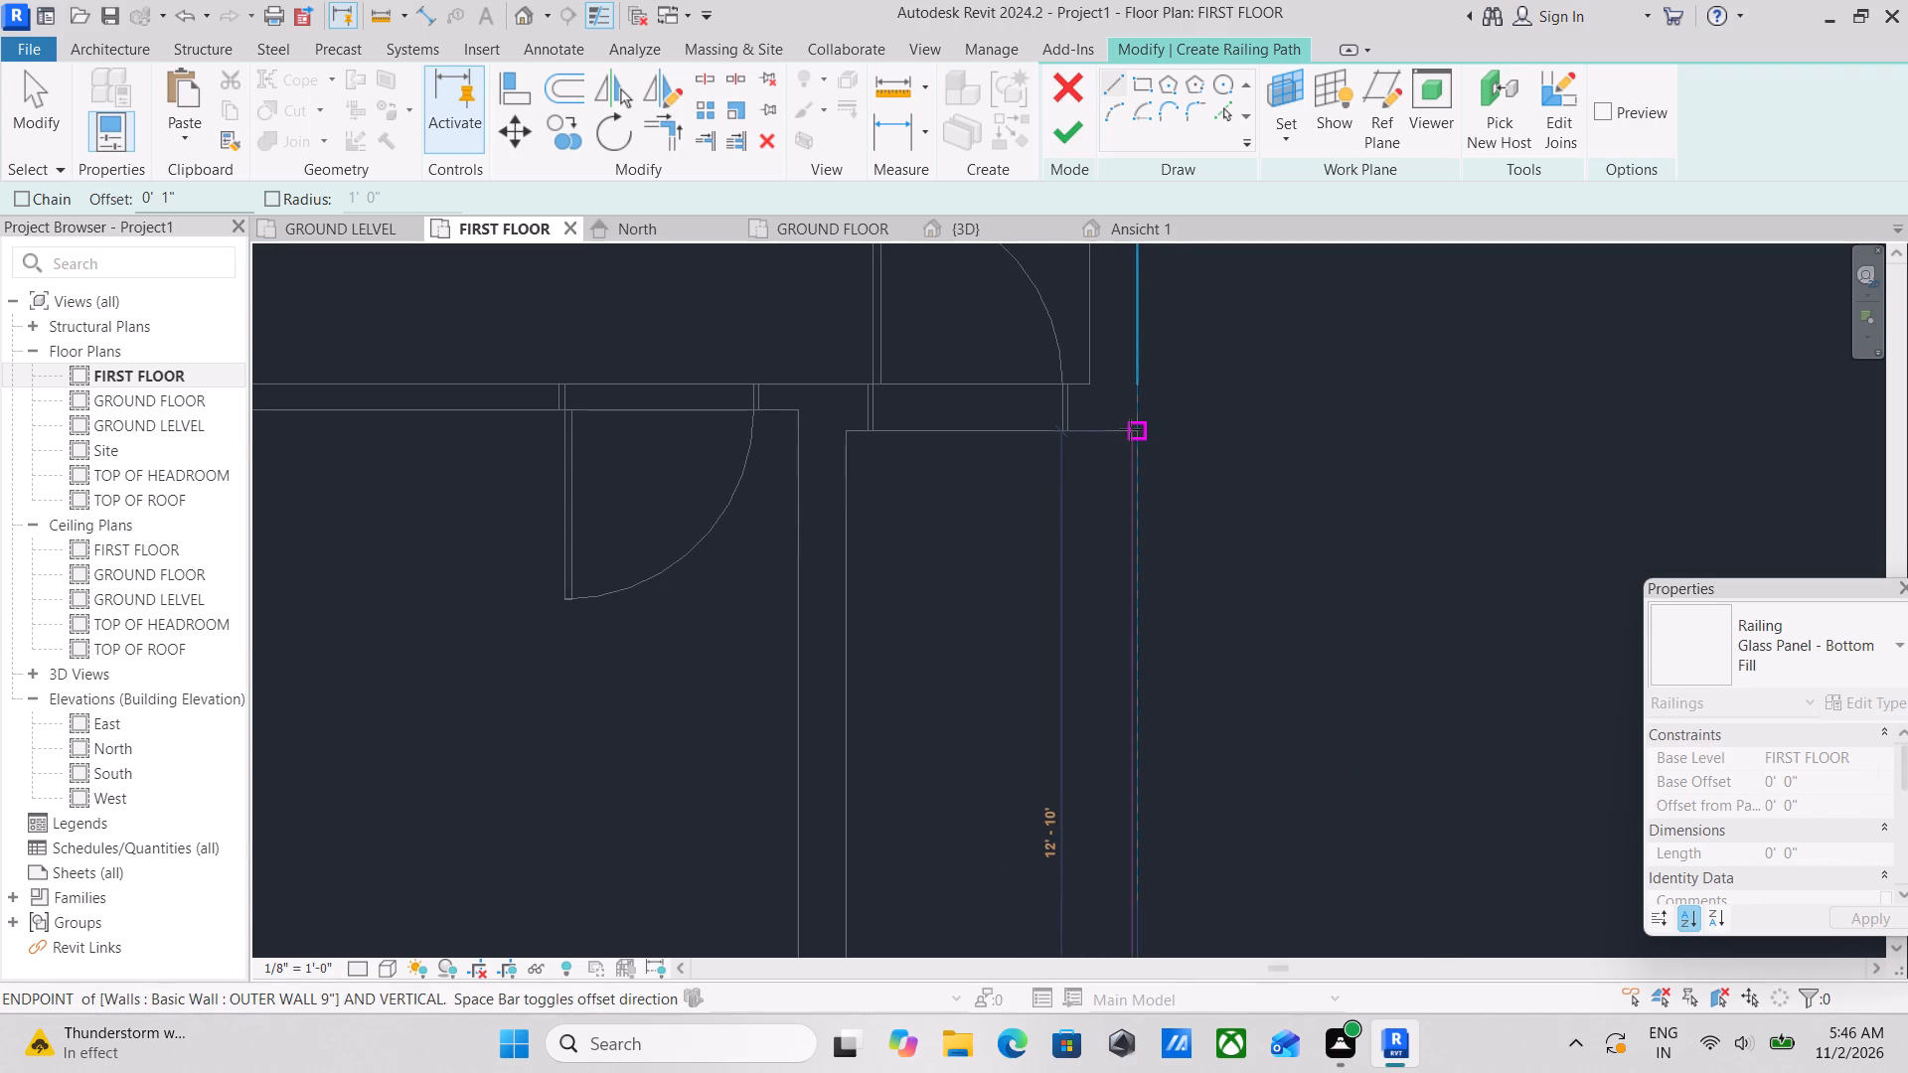
{"action": "left_click", "coordinate": [1130, 429]}
{"action": "key", "text": "Escape"}
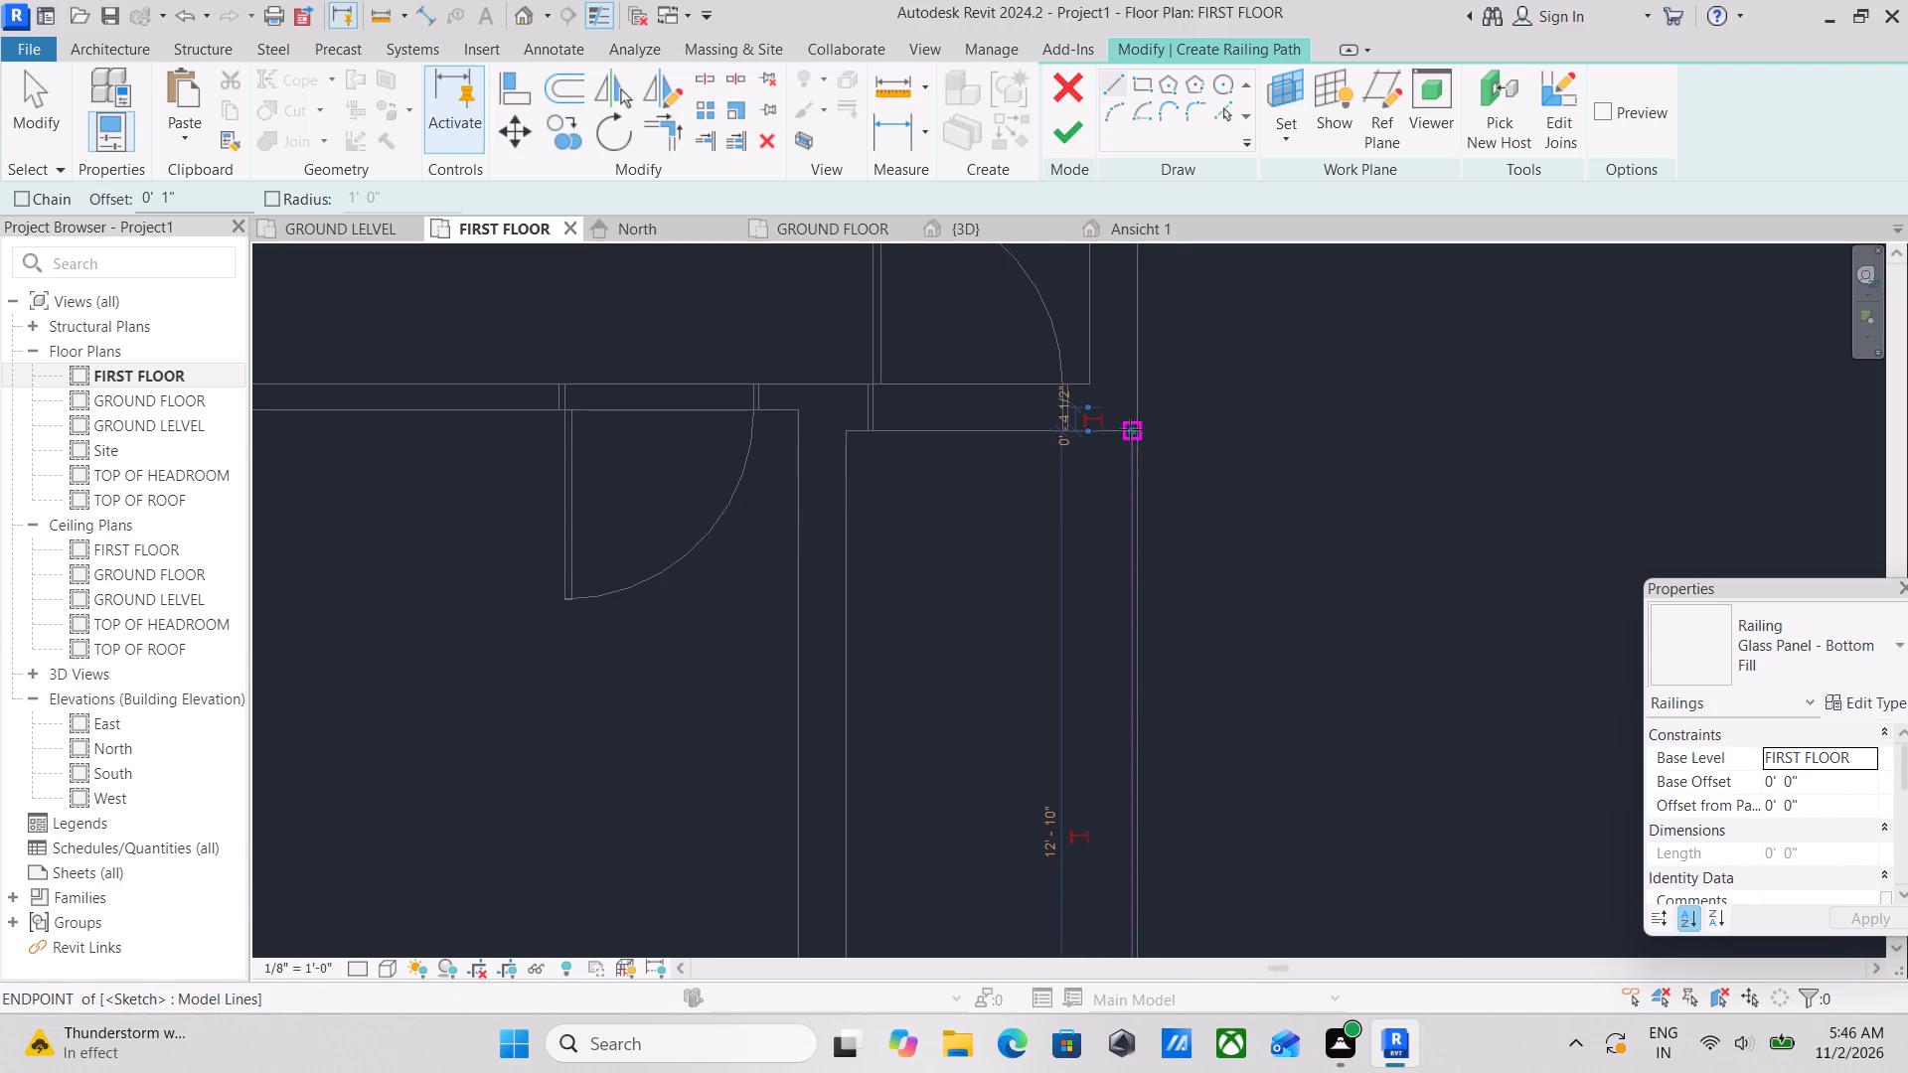
{"action": "scroll", "coordinate": [1084, 513], "scroll_direction": "down", "scroll_amount": 1}
{"action": "middle_click_drag", "start_coordinate": [1064, 498], "coordinate": [1174, 43]}
{"action": "scroll", "coordinate": [1103, 338], "scroll_direction": "down", "scroll_amount": 1}
{"action": "key", "text": "Escape"}
{"action": "scroll", "coordinate": [1172, 544], "scroll_direction": "up", "scroll_amount": 4}
{"action": "key", "text": "Escape"}
Trim the two railing path lines into a corner at the southeast and finish the glass panel railing.
{"action": "scroll", "coordinate": [1168, 590], "scroll_direction": "up", "scroll_amount": 2}
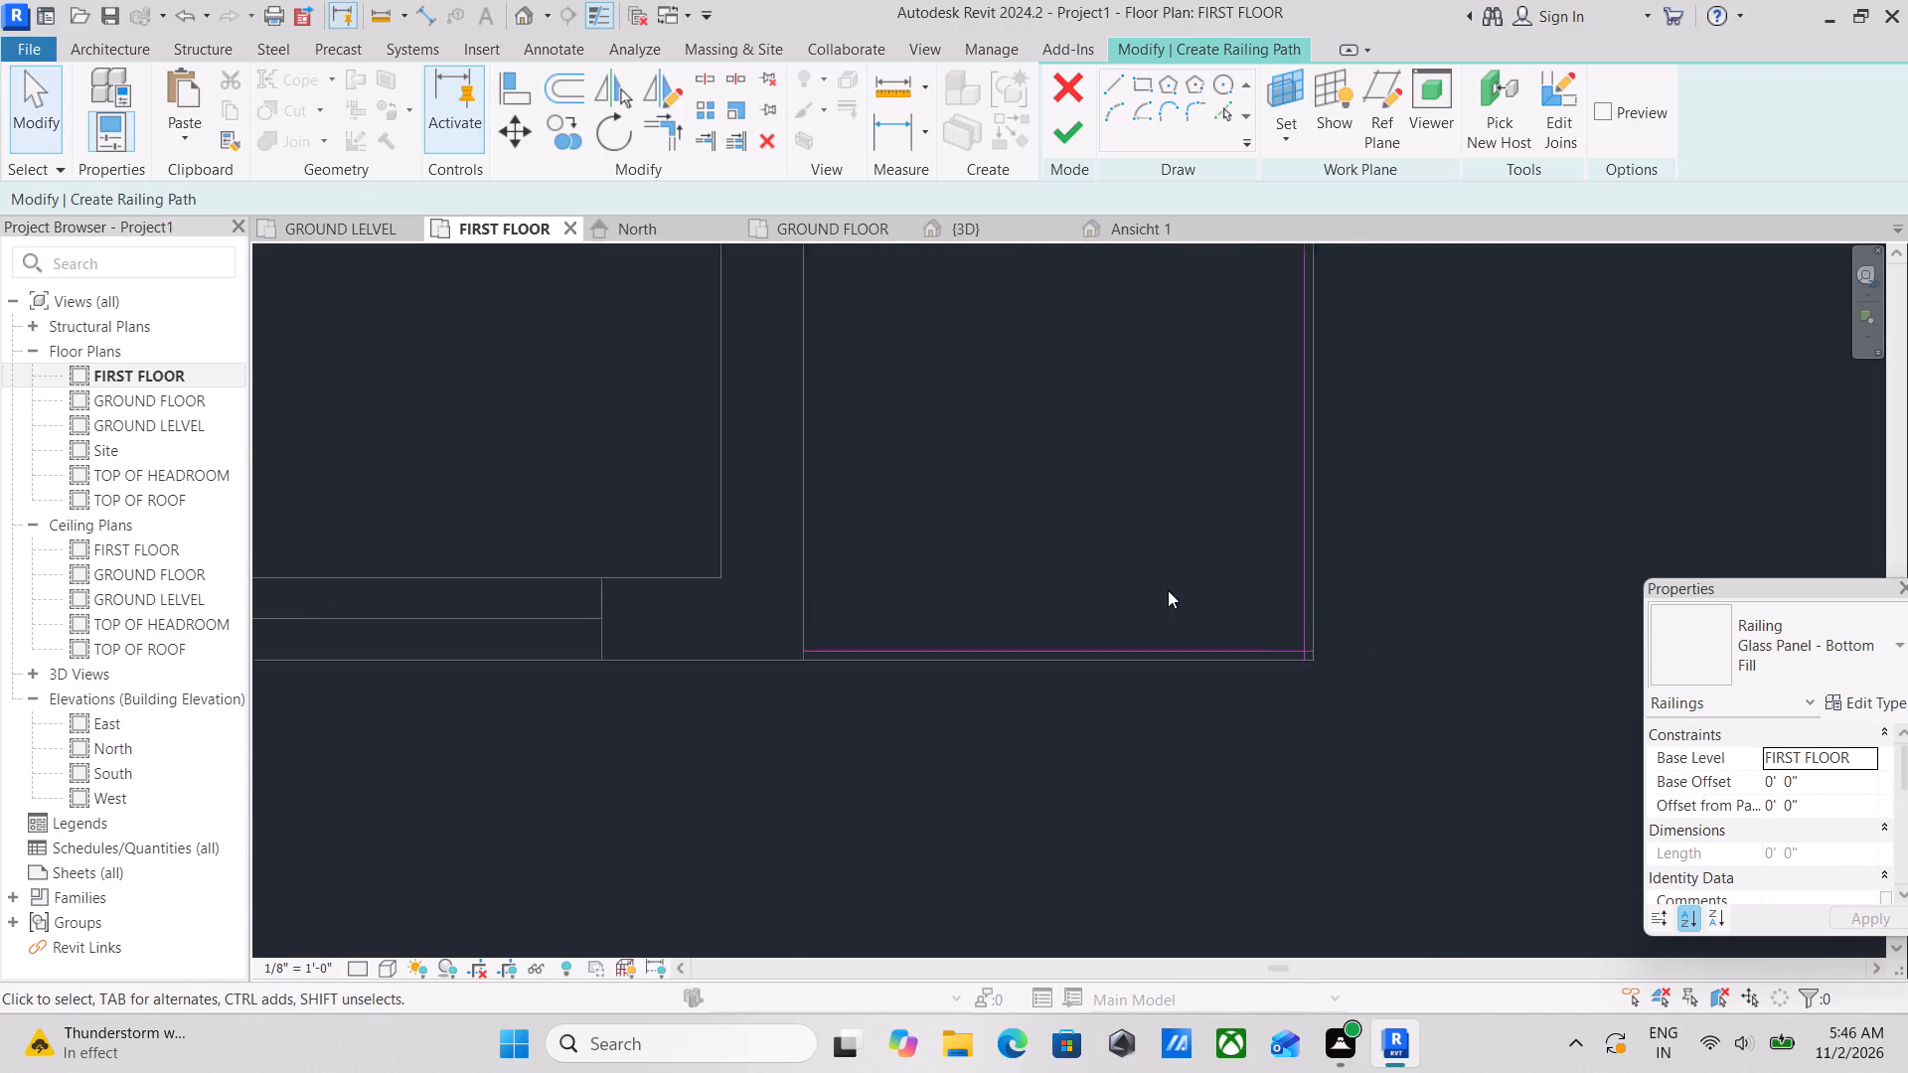
{"action": "scroll", "coordinate": [1168, 590], "scroll_direction": "up", "scroll_amount": 1}
{"action": "type", "text": "TR"}
{"action": "scroll", "coordinate": [1213, 637], "scroll_direction": "up", "scroll_amount": 4}
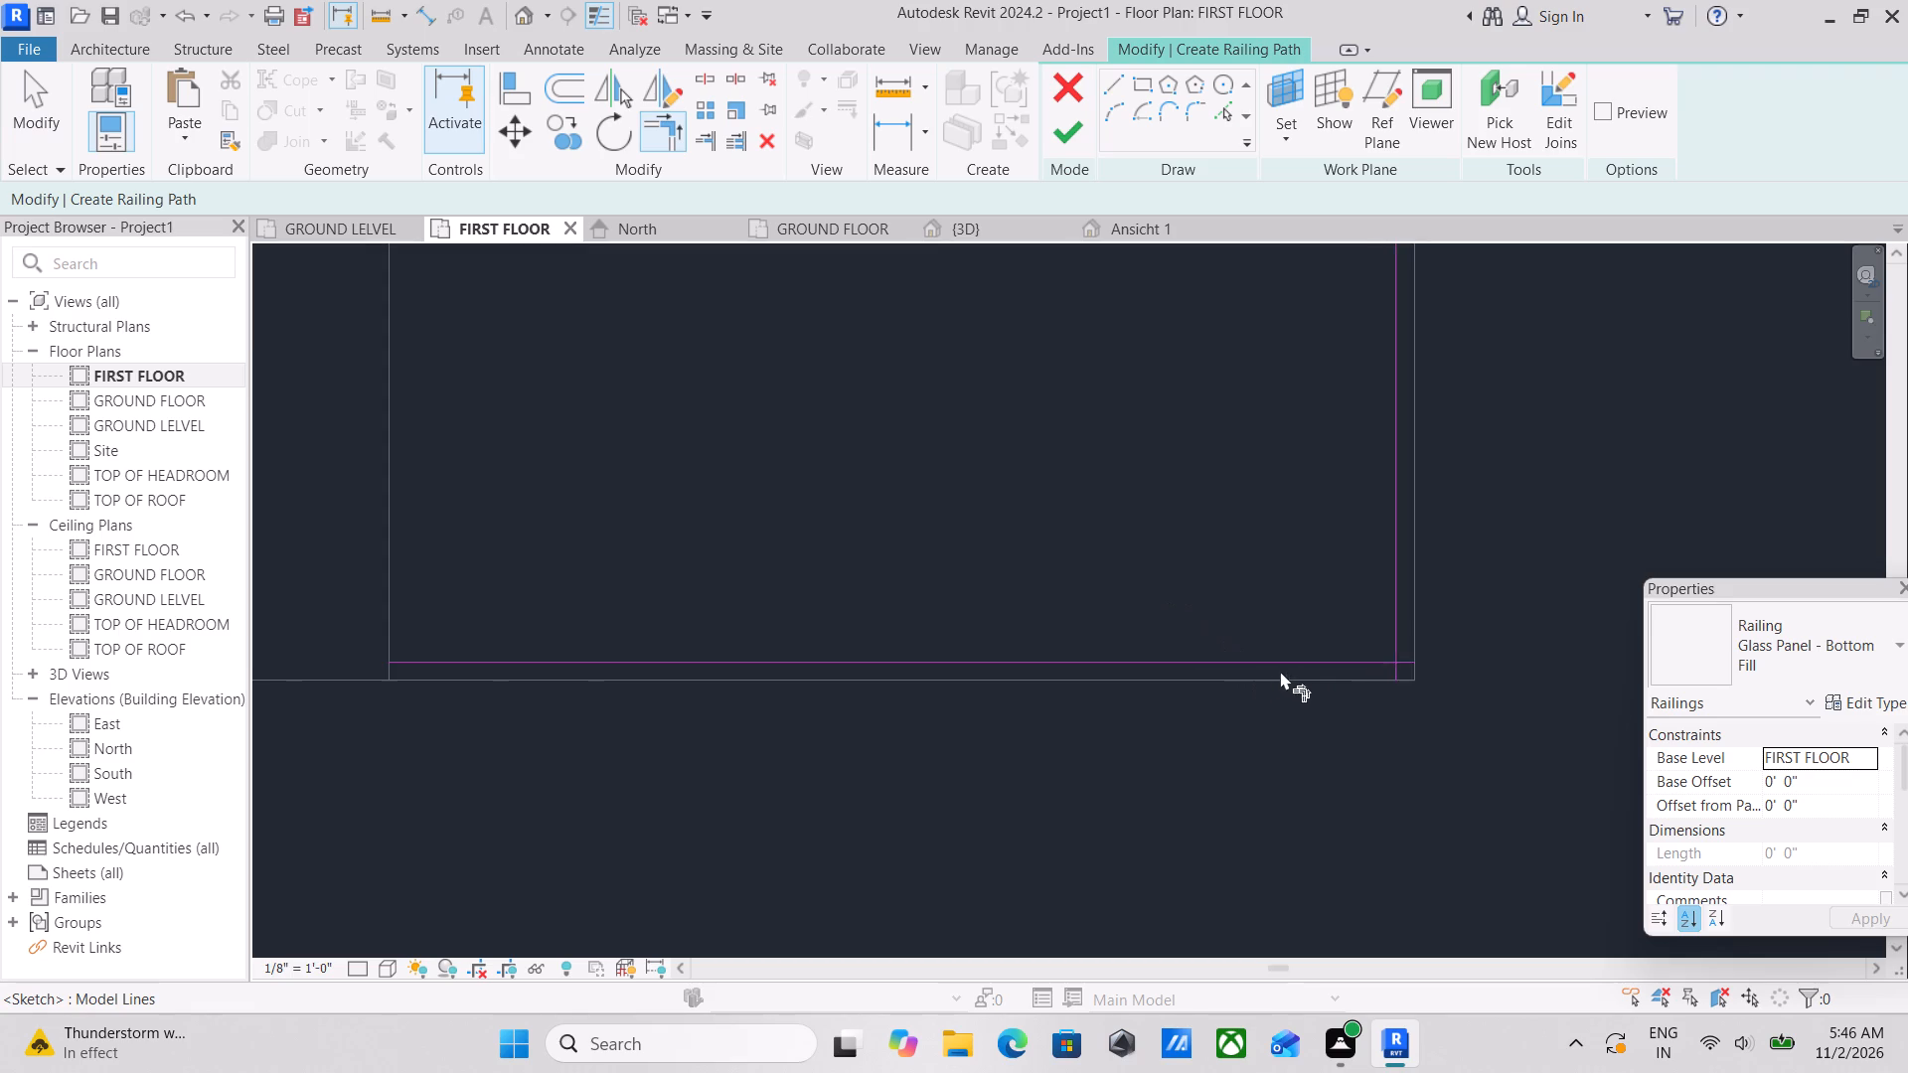
{"action": "left_click", "coordinate": [1298, 656]}
{"action": "left_click", "coordinate": [1388, 578]}
{"action": "scroll", "coordinate": [1158, 451], "scroll_direction": "down", "scroll_amount": 4}
{"action": "middle_click_drag", "start_coordinate": [1151, 473], "coordinate": [1231, 704]}
{"action": "scroll", "coordinate": [1236, 710], "scroll_direction": "up", "scroll_amount": 1}
{"action": "key", "text": "Escape"}
{"action": "key", "text": "Escape"}
{"action": "scroll", "coordinate": [1216, 606], "scroll_direction": "down", "scroll_amount": 1}
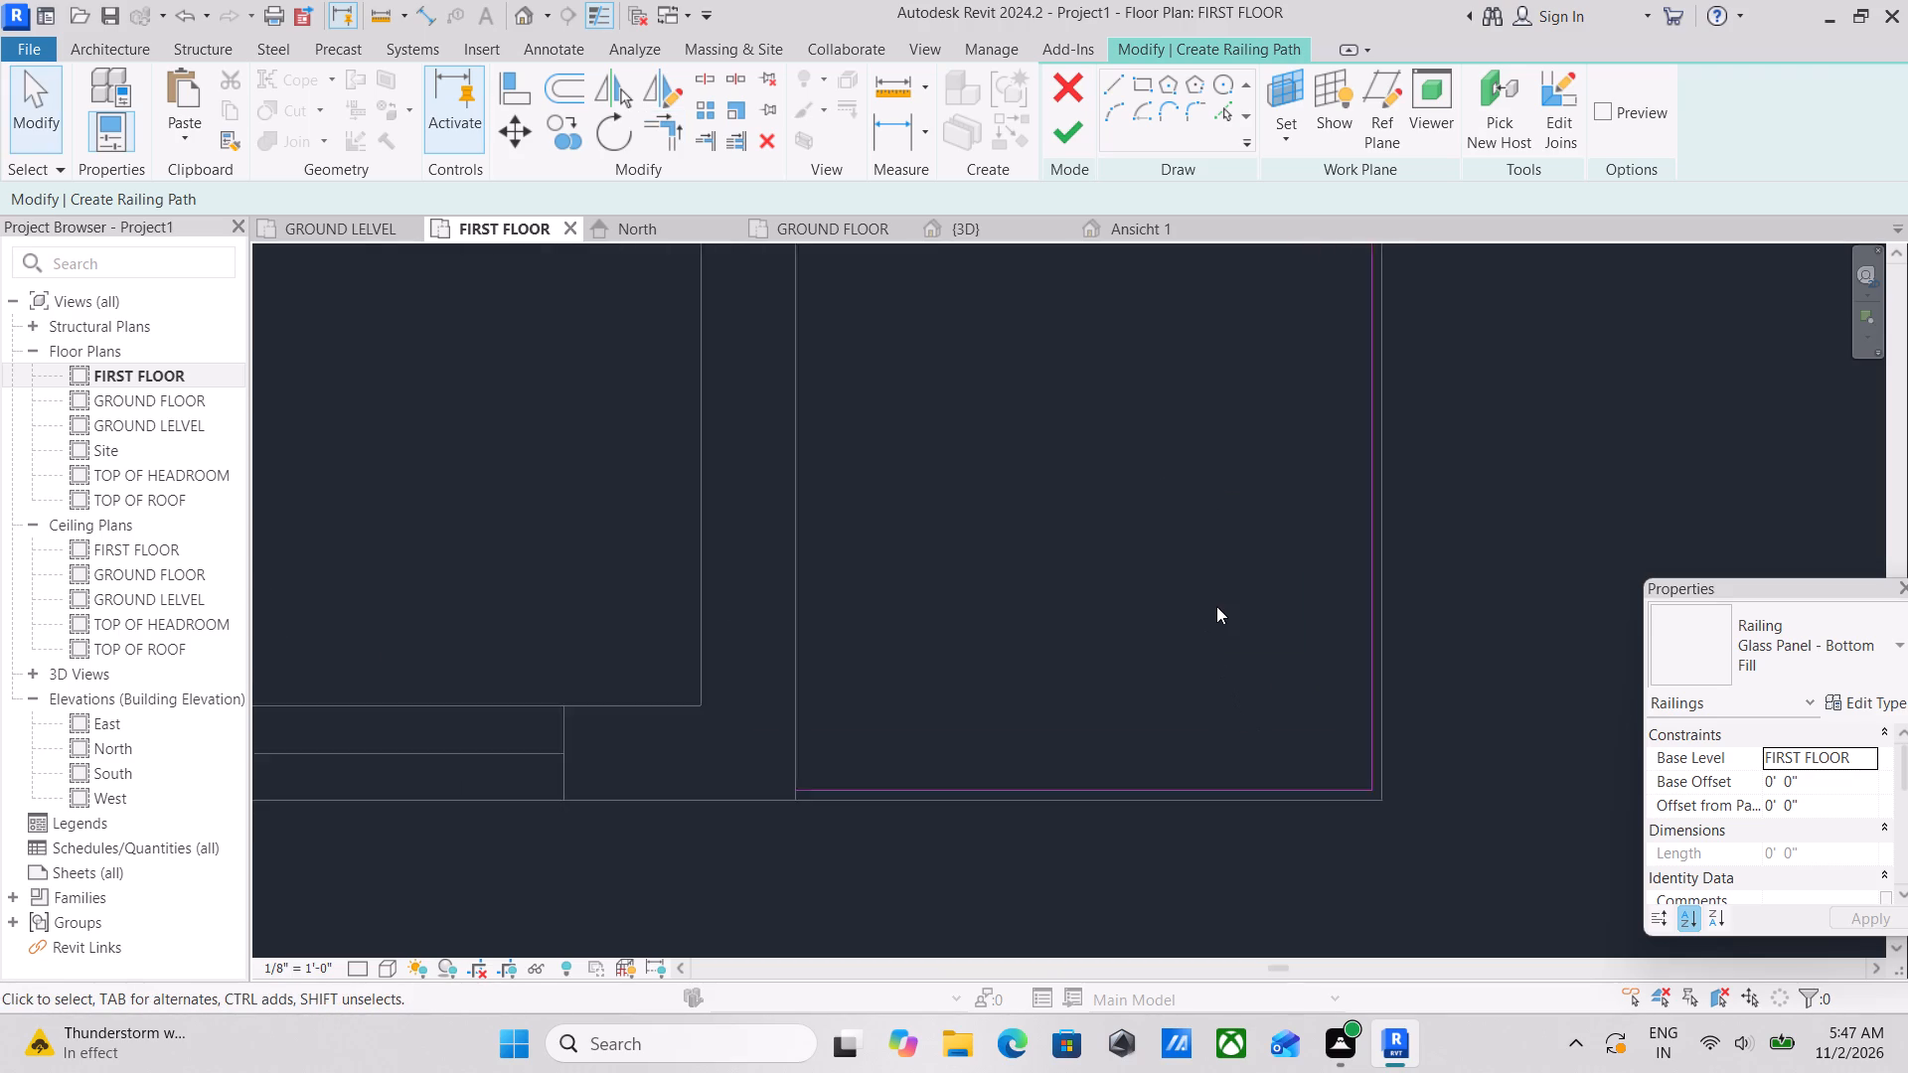
{"action": "scroll", "coordinate": [1216, 606], "scroll_direction": "down", "scroll_amount": 3}
{"action": "middle_click_drag", "start_coordinate": [1216, 606], "coordinate": [1228, 748]}
{"action": "scroll", "coordinate": [1228, 750], "scroll_direction": "down", "scroll_amount": 1}
{"action": "scroll", "coordinate": [1228, 751], "scroll_direction": "up", "scroll_amount": 1}
{"action": "left_click", "coordinate": [1054, 140]}
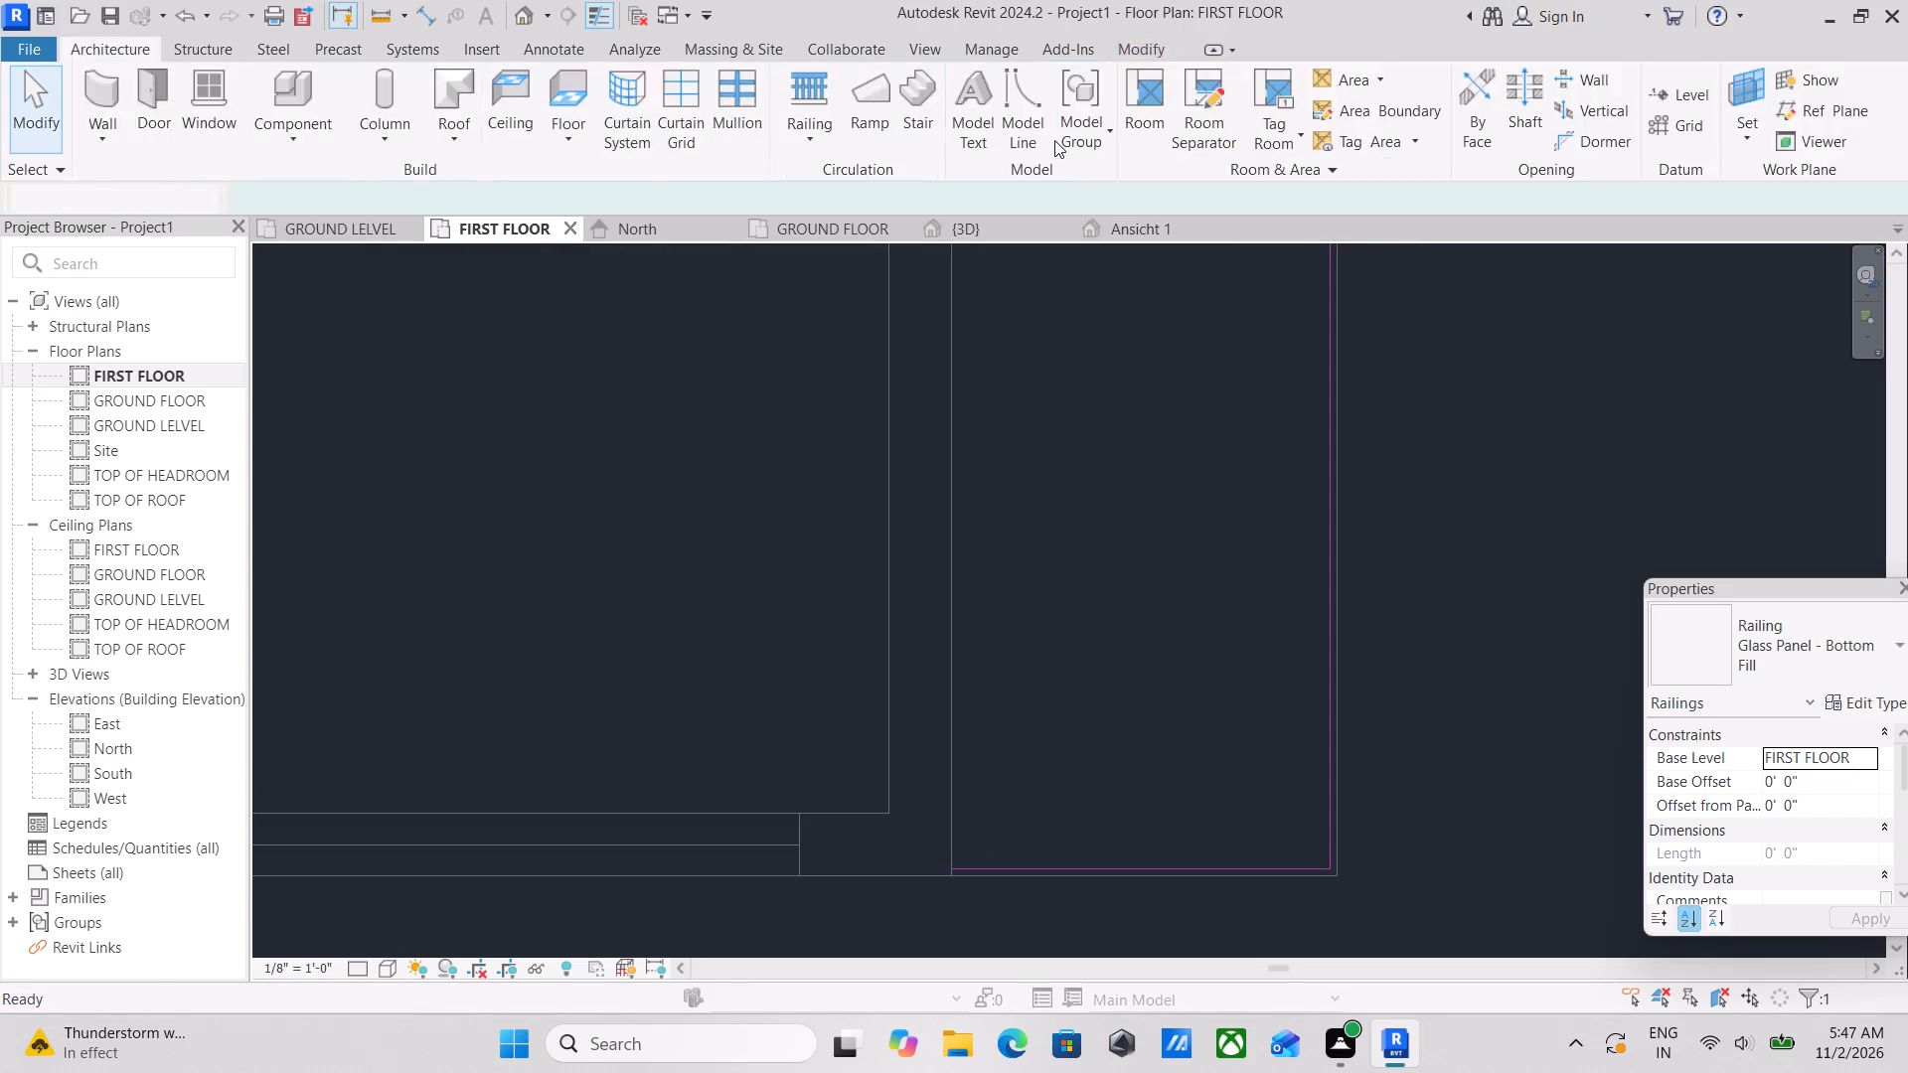
{"action": "scroll", "coordinate": [1052, 227], "scroll_direction": "down", "scroll_amount": 2}
{"action": "middle_click_drag", "start_coordinate": [1049, 238], "coordinate": [1029, 320]}
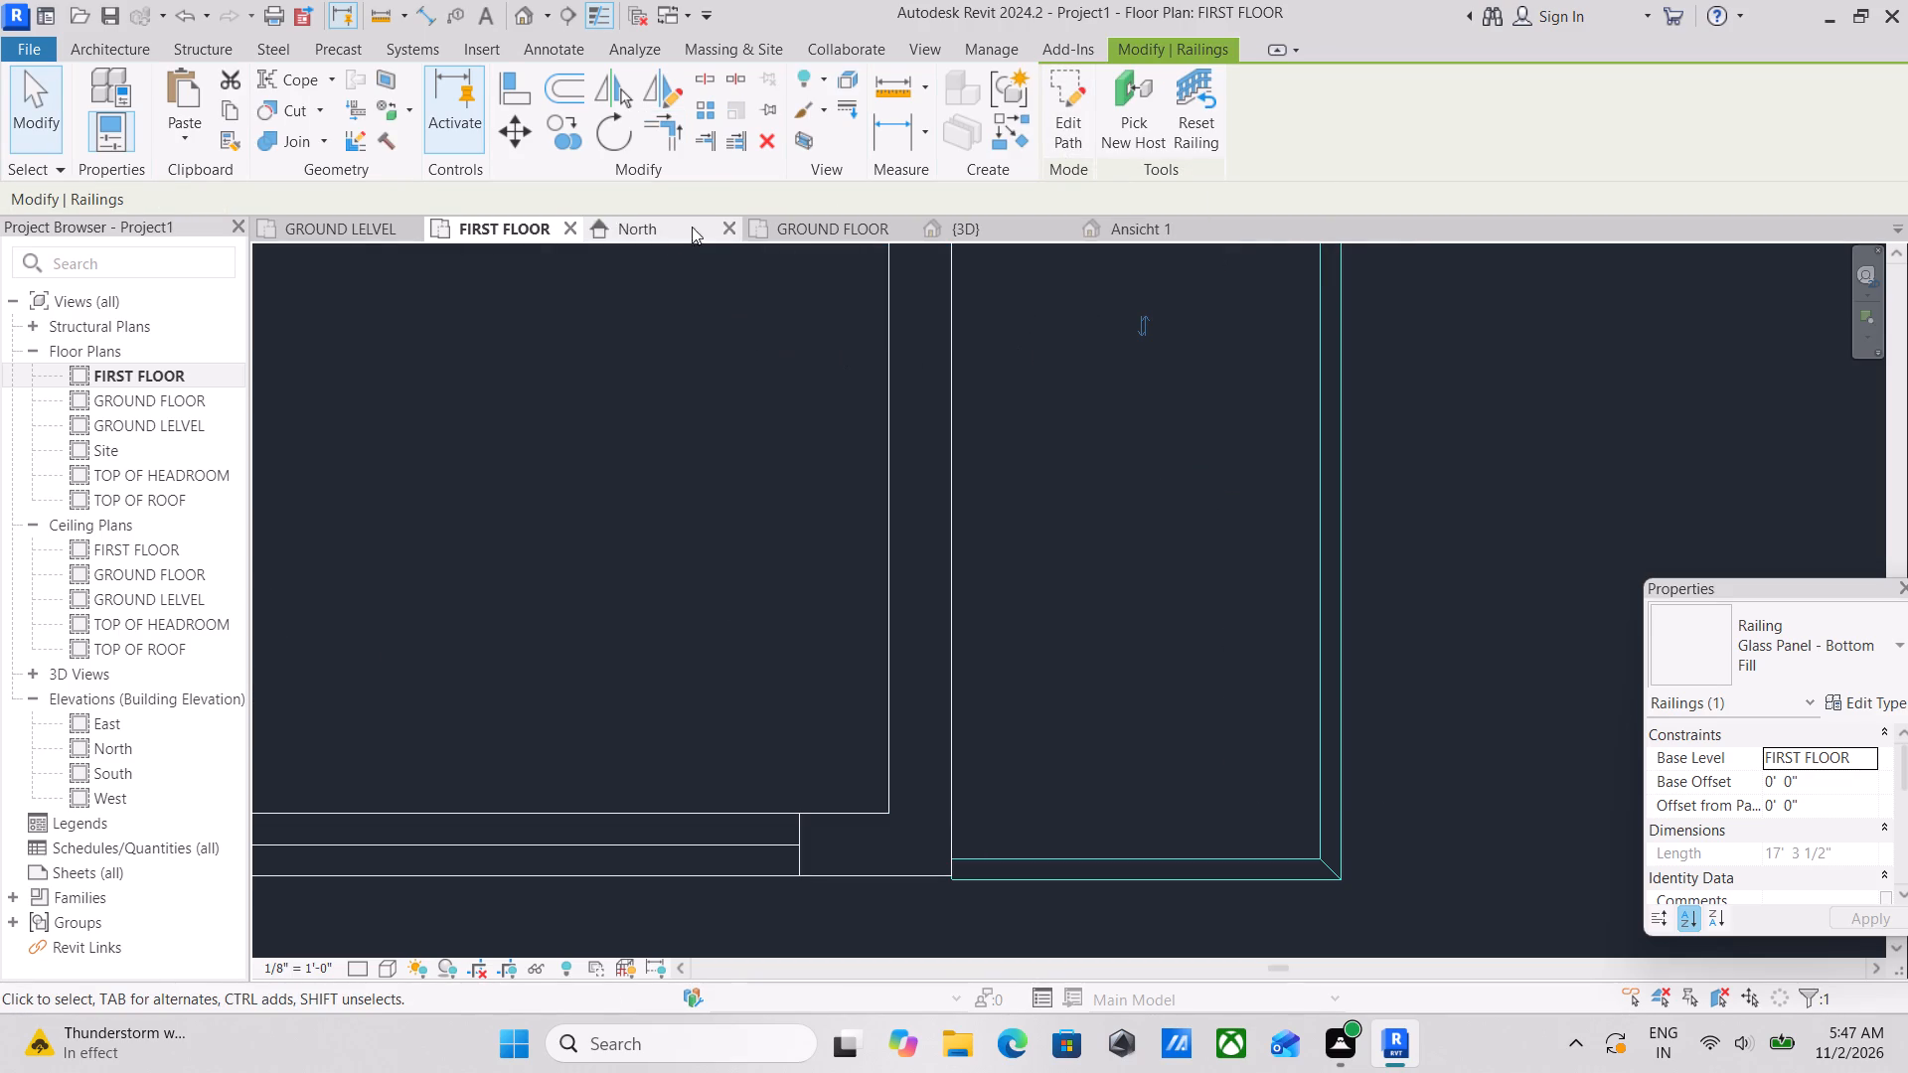
Examine both balconies, their glass panel railings and the outer walls from several sides in the 3D view.
{"action": "left_click", "coordinate": [979, 237]}
{"action": "scroll", "coordinate": [1286, 499], "scroll_direction": "down", "scroll_amount": 2}
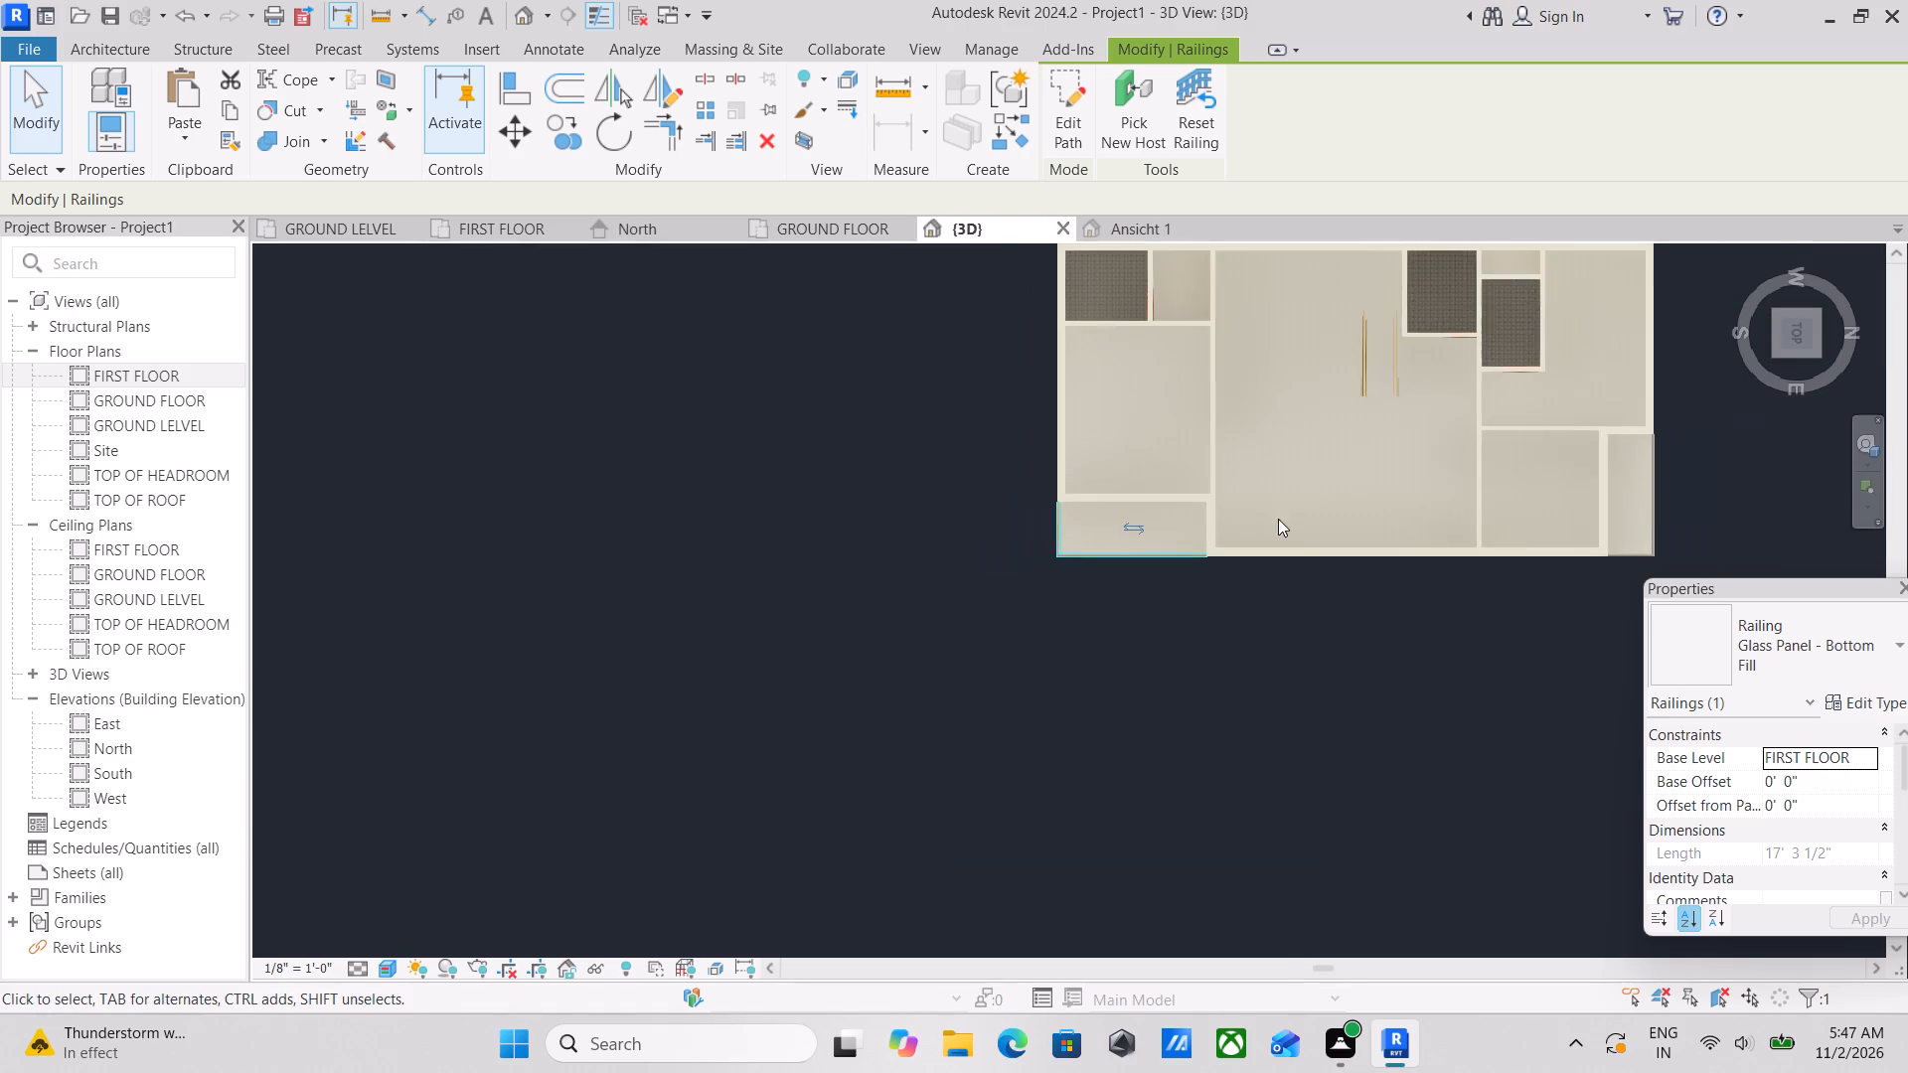
{"action": "middle_click_drag", "start_coordinate": [1207, 530], "coordinate": [1251, 129], "text": "shift"}
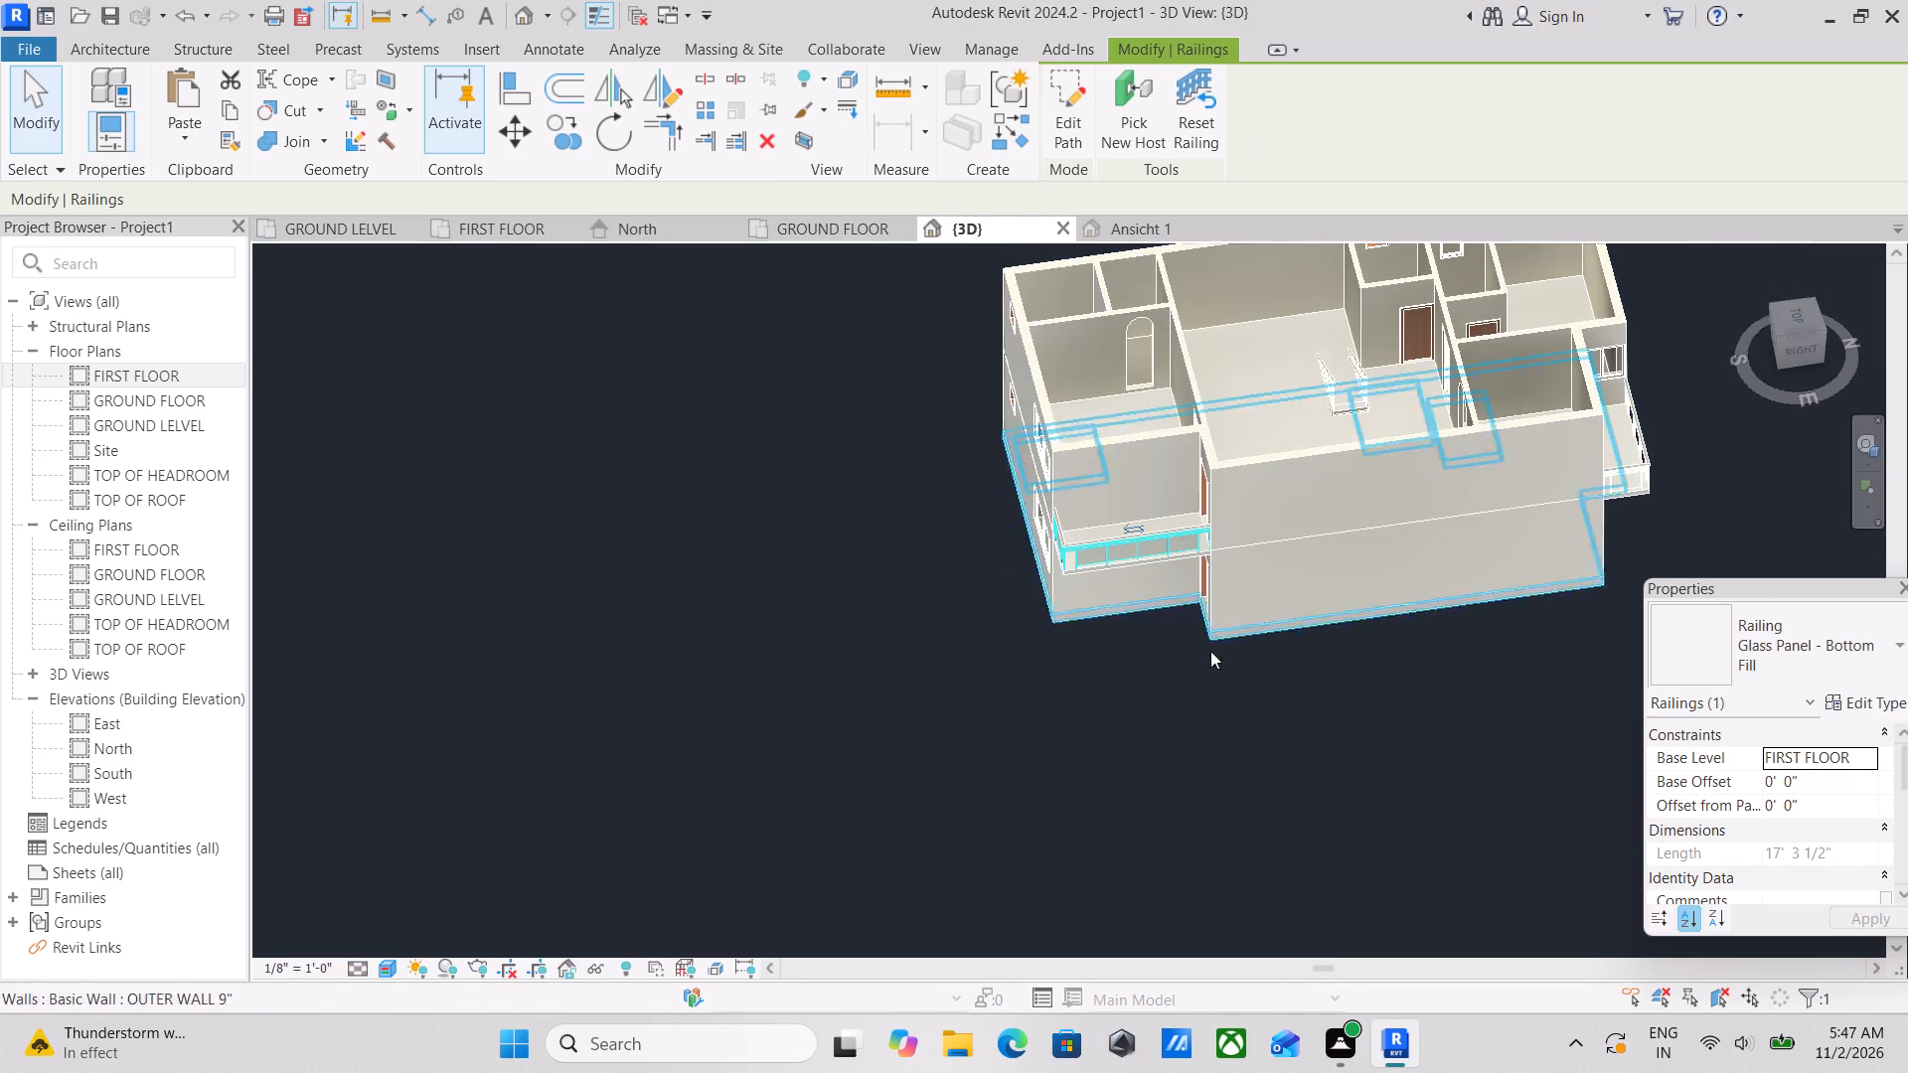
{"action": "middle_click_drag", "start_coordinate": [1203, 645], "coordinate": [1191, 376], "text": "shift"}
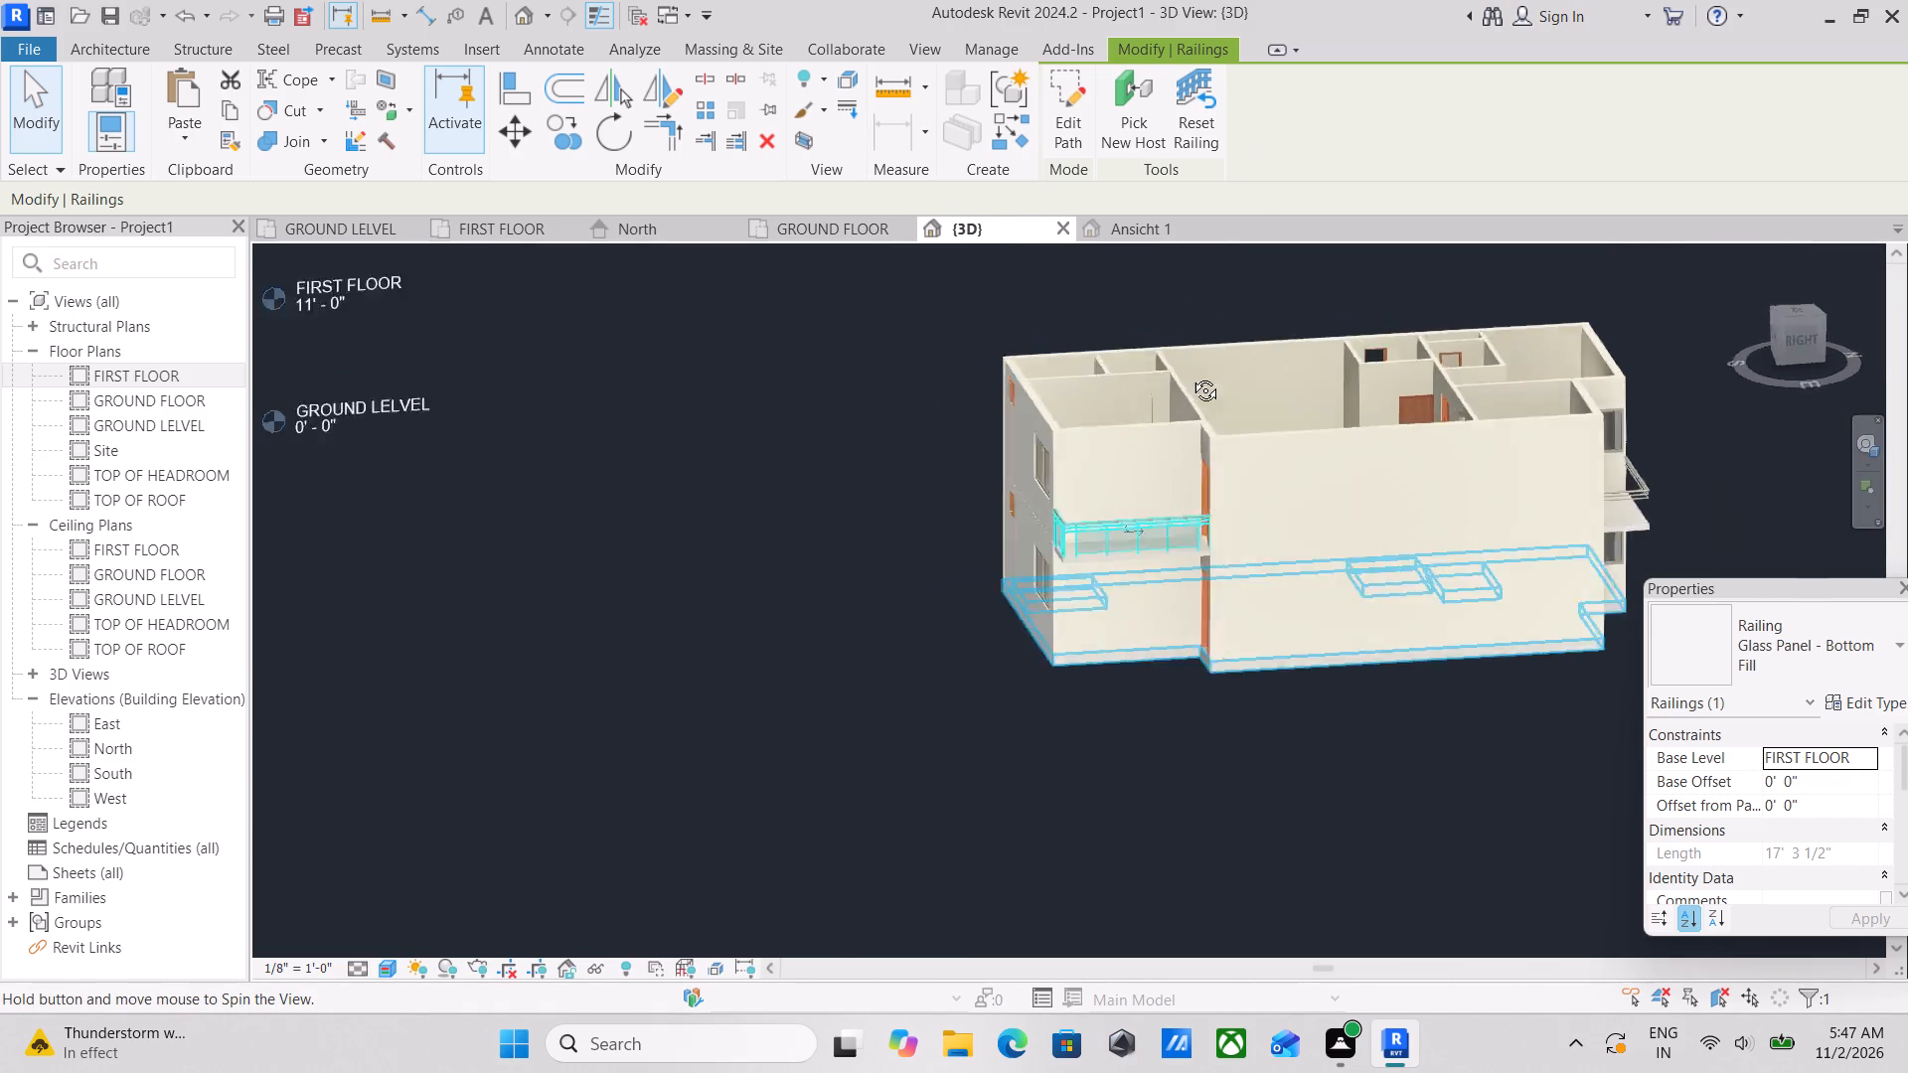
{"action": "middle_click_drag", "start_coordinate": [1191, 376], "coordinate": [1103, 351], "text": "shift"}
{"action": "middle_click_drag", "start_coordinate": [1443, 473], "coordinate": [1249, 404]}
{"action": "middle_click_drag", "start_coordinate": [1399, 450], "coordinate": [1310, 455], "text": "shift"}
{"action": "scroll", "coordinate": [1386, 560], "scroll_direction": "up", "scroll_amount": 8}
{"action": "scroll", "coordinate": [1172, 476], "scroll_direction": "down", "scroll_amount": 6}
{"action": "middle_click_drag", "start_coordinate": [1136, 468], "coordinate": [1152, 487]}
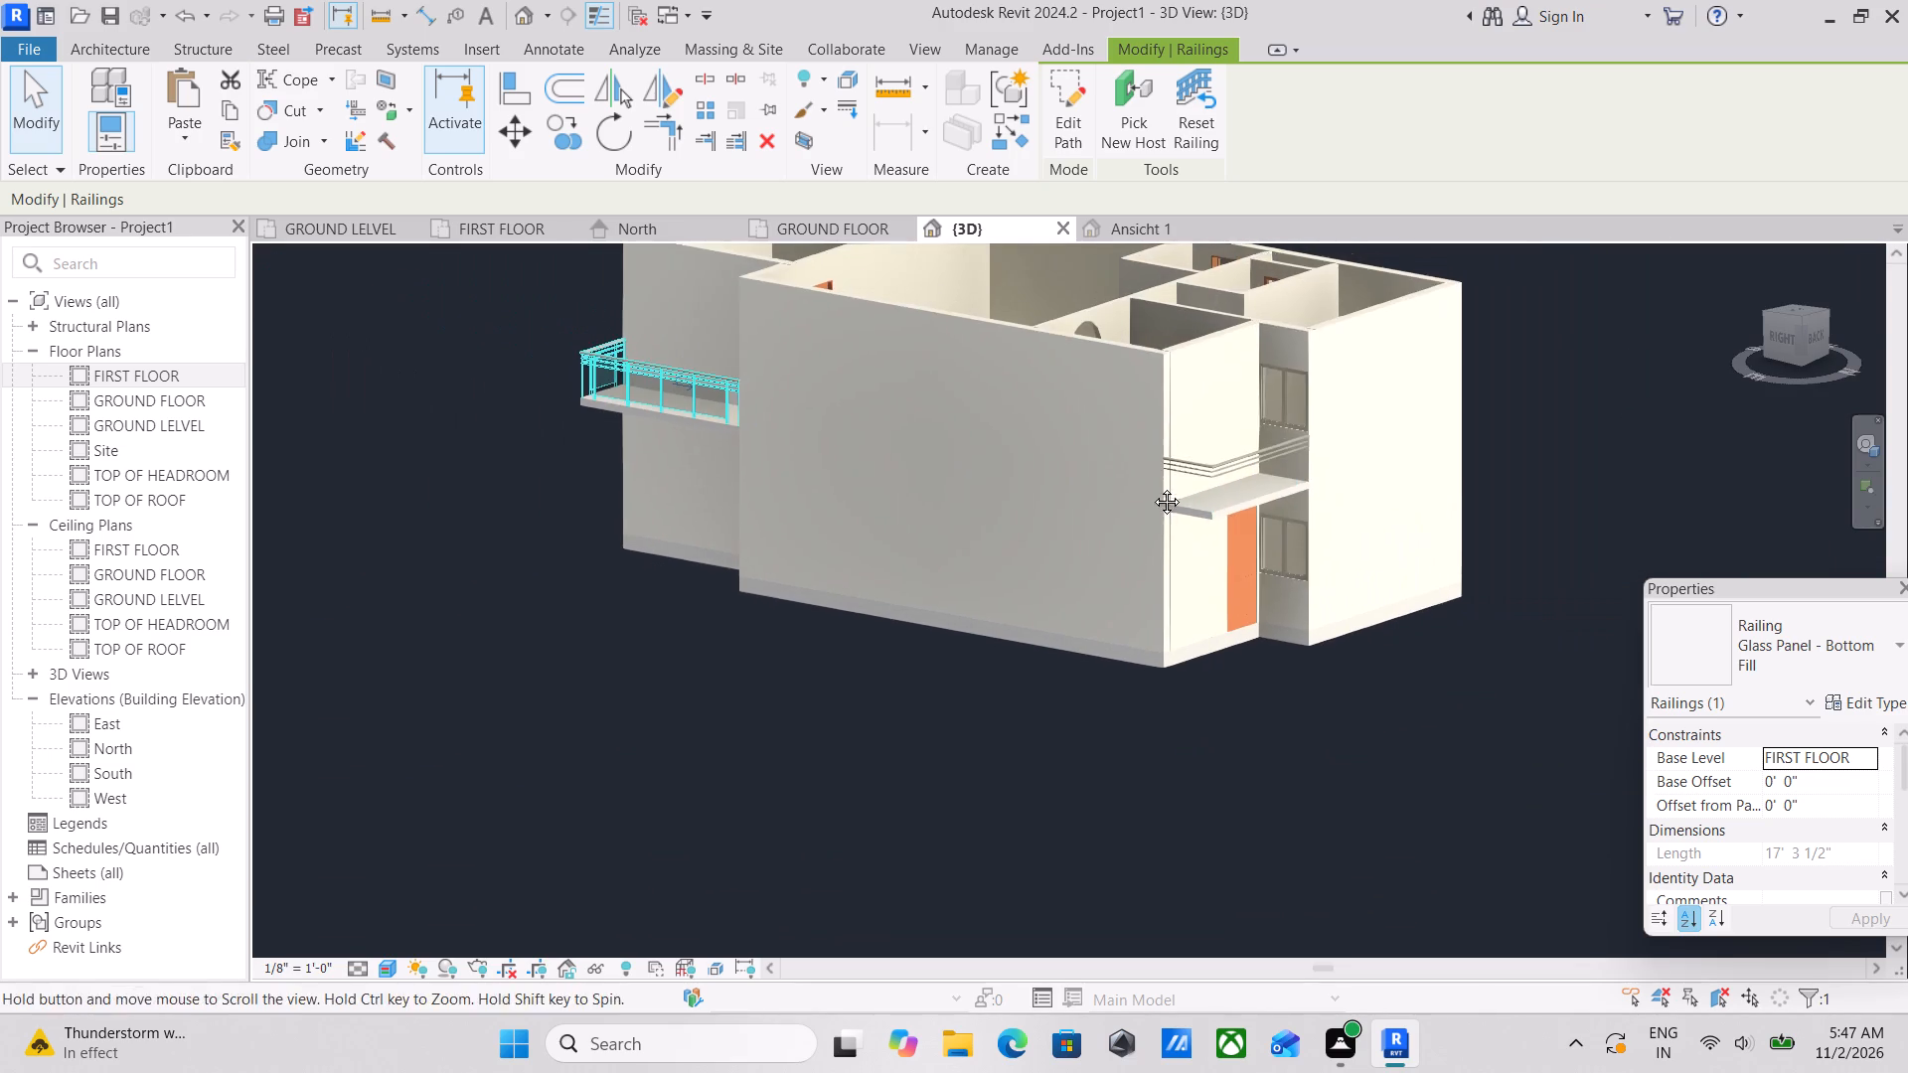
{"action": "middle_click_drag", "start_coordinate": [1152, 487], "coordinate": [1165, 493]}
{"action": "scroll", "coordinate": [1186, 512], "scroll_direction": "down", "scroll_amount": 4}
{"action": "middle_click", "coordinate": [1186, 512]}
{"action": "scroll", "coordinate": [1187, 512], "scroll_direction": "up", "scroll_amount": 1}
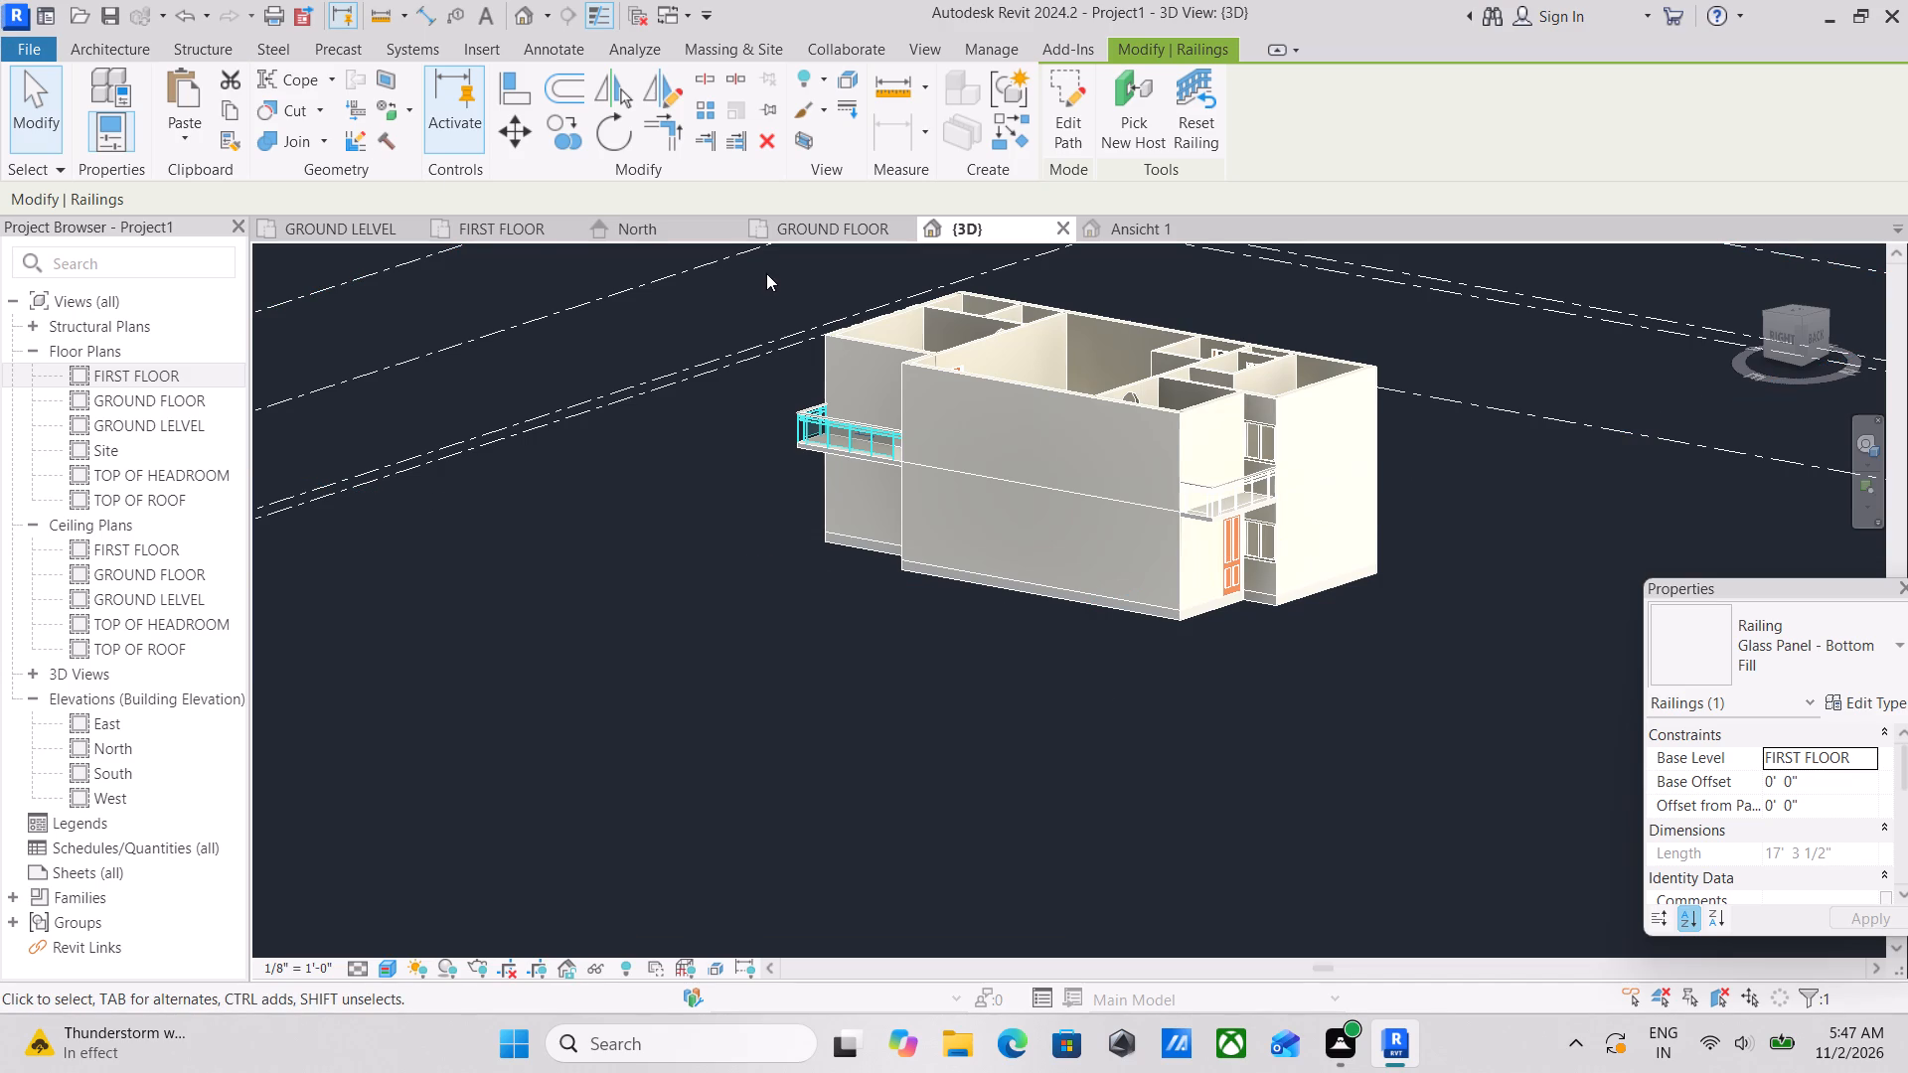
{"action": "key", "text": "Escape"}
{"action": "scroll", "coordinate": [1102, 503], "scroll_direction": "up", "scroll_amount": 2}
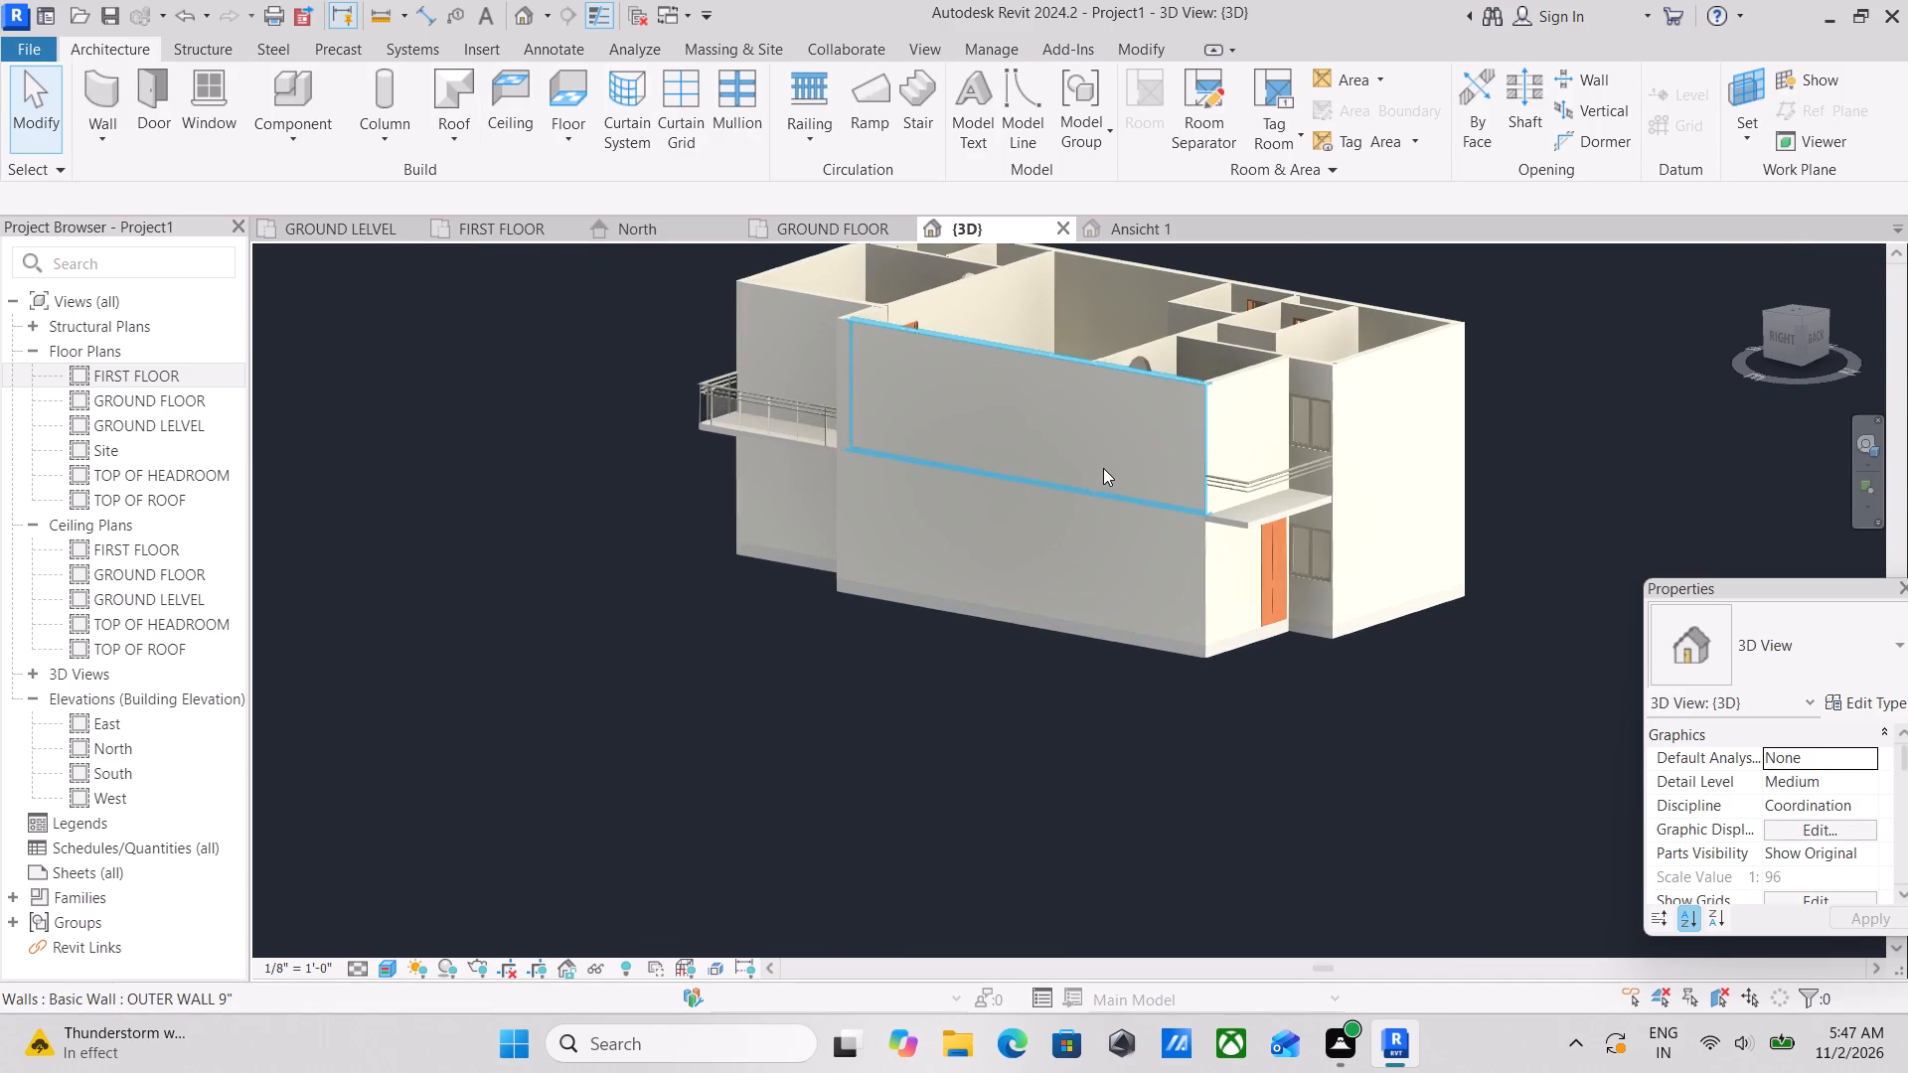
{"action": "middle_click_drag", "start_coordinate": [994, 390], "coordinate": [1016, 415], "text": "shift"}
{"action": "scroll", "coordinate": [1012, 410], "scroll_direction": "up", "scroll_amount": 1}
{"action": "scroll", "coordinate": [928, 280], "scroll_direction": "down", "scroll_amount": 4}
{"action": "scroll", "coordinate": [911, 332], "scroll_direction": "down", "scroll_amount": 1, "text": "shift"}
{"action": "middle_click_drag", "start_coordinate": [910, 338], "coordinate": [1015, 468], "text": "shift"}
{"action": "scroll", "coordinate": [1203, 280], "scroll_direction": "up", "scroll_amount": 4}
{"action": "middle_click_drag", "start_coordinate": [1133, 316], "coordinate": [1127, 315], "text": "shift"}
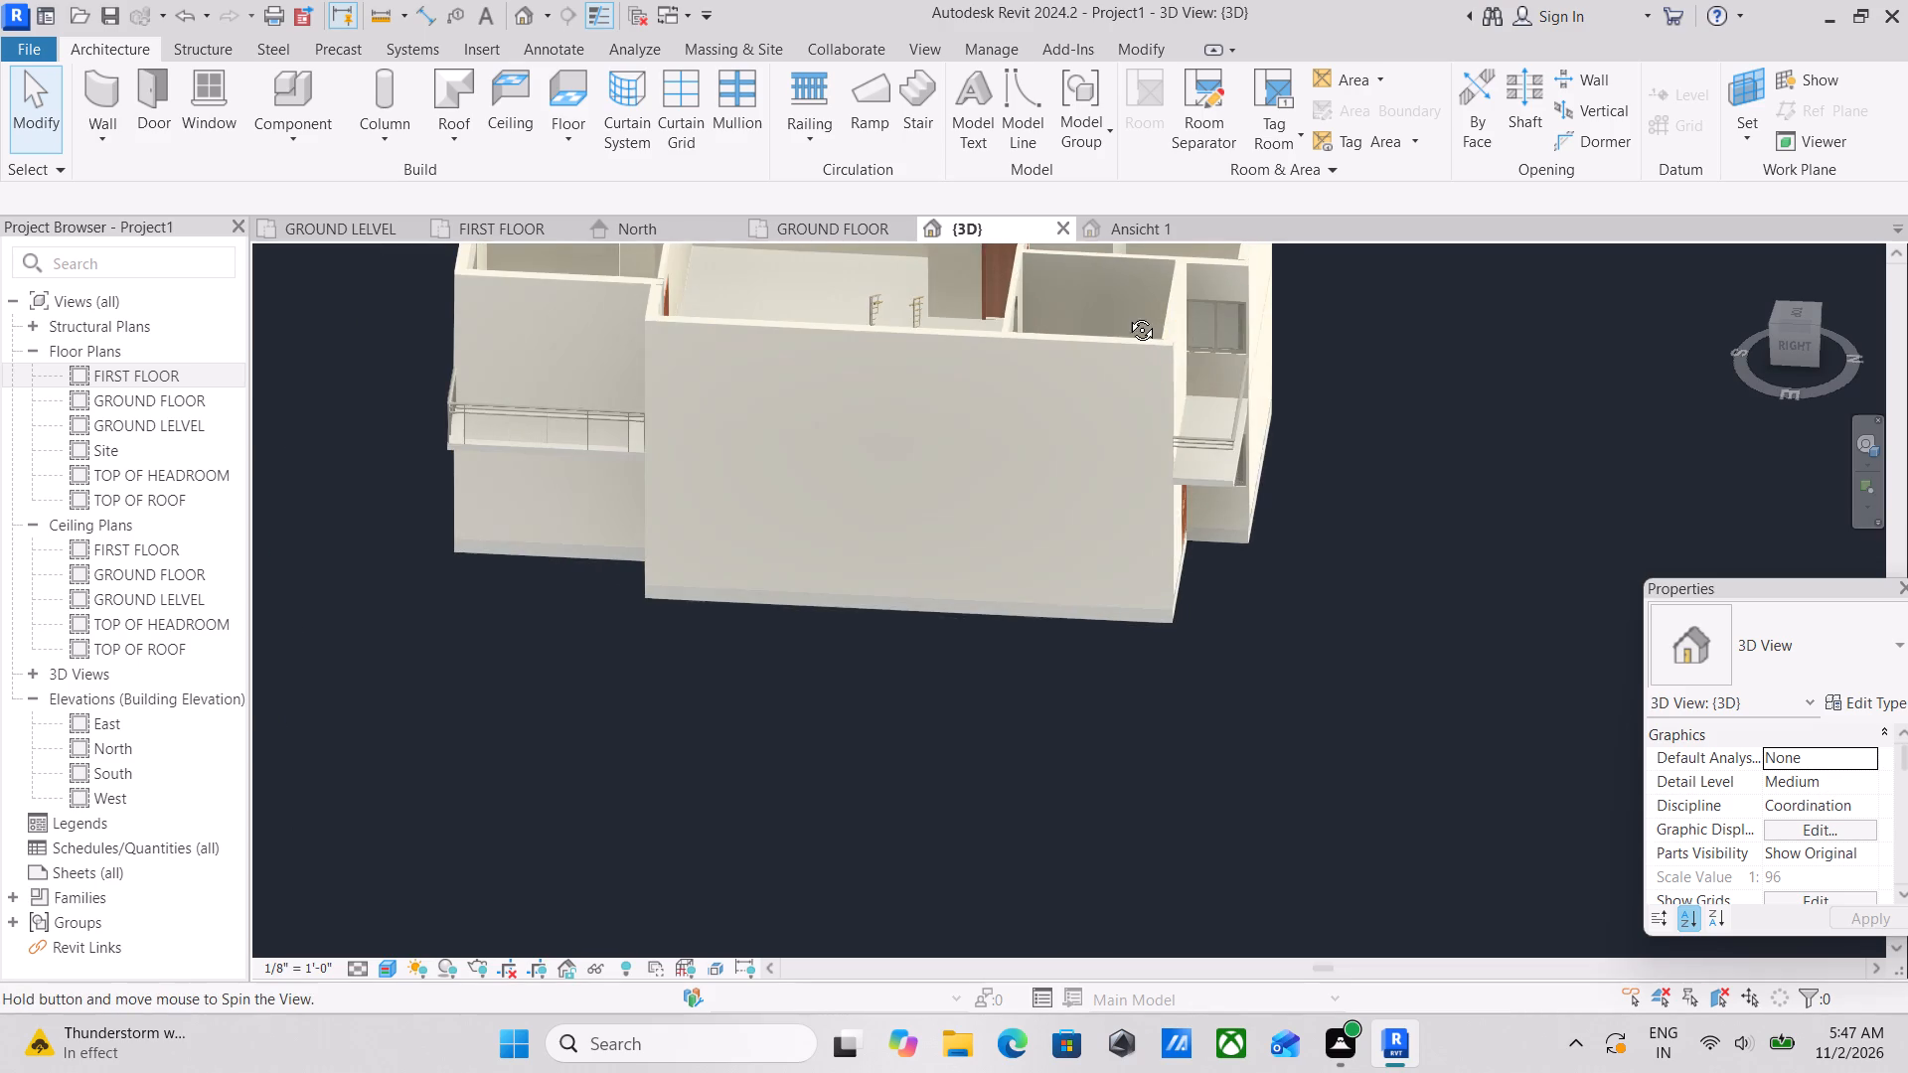
{"action": "middle_click_drag", "start_coordinate": [1127, 315], "coordinate": [1124, 315], "text": "shift"}
{"action": "scroll", "coordinate": [1177, 380], "scroll_direction": "up", "scroll_amount": 1}
{"action": "scroll", "coordinate": [1217, 494], "scroll_direction": "down", "scroll_amount": 4}
{"action": "middle_click_drag", "start_coordinate": [1031, 536], "coordinate": [540, 268], "text": "shift"}
{"action": "scroll", "coordinate": [672, 331], "scroll_direction": "down", "scroll_amount": 1, "text": "shift"}
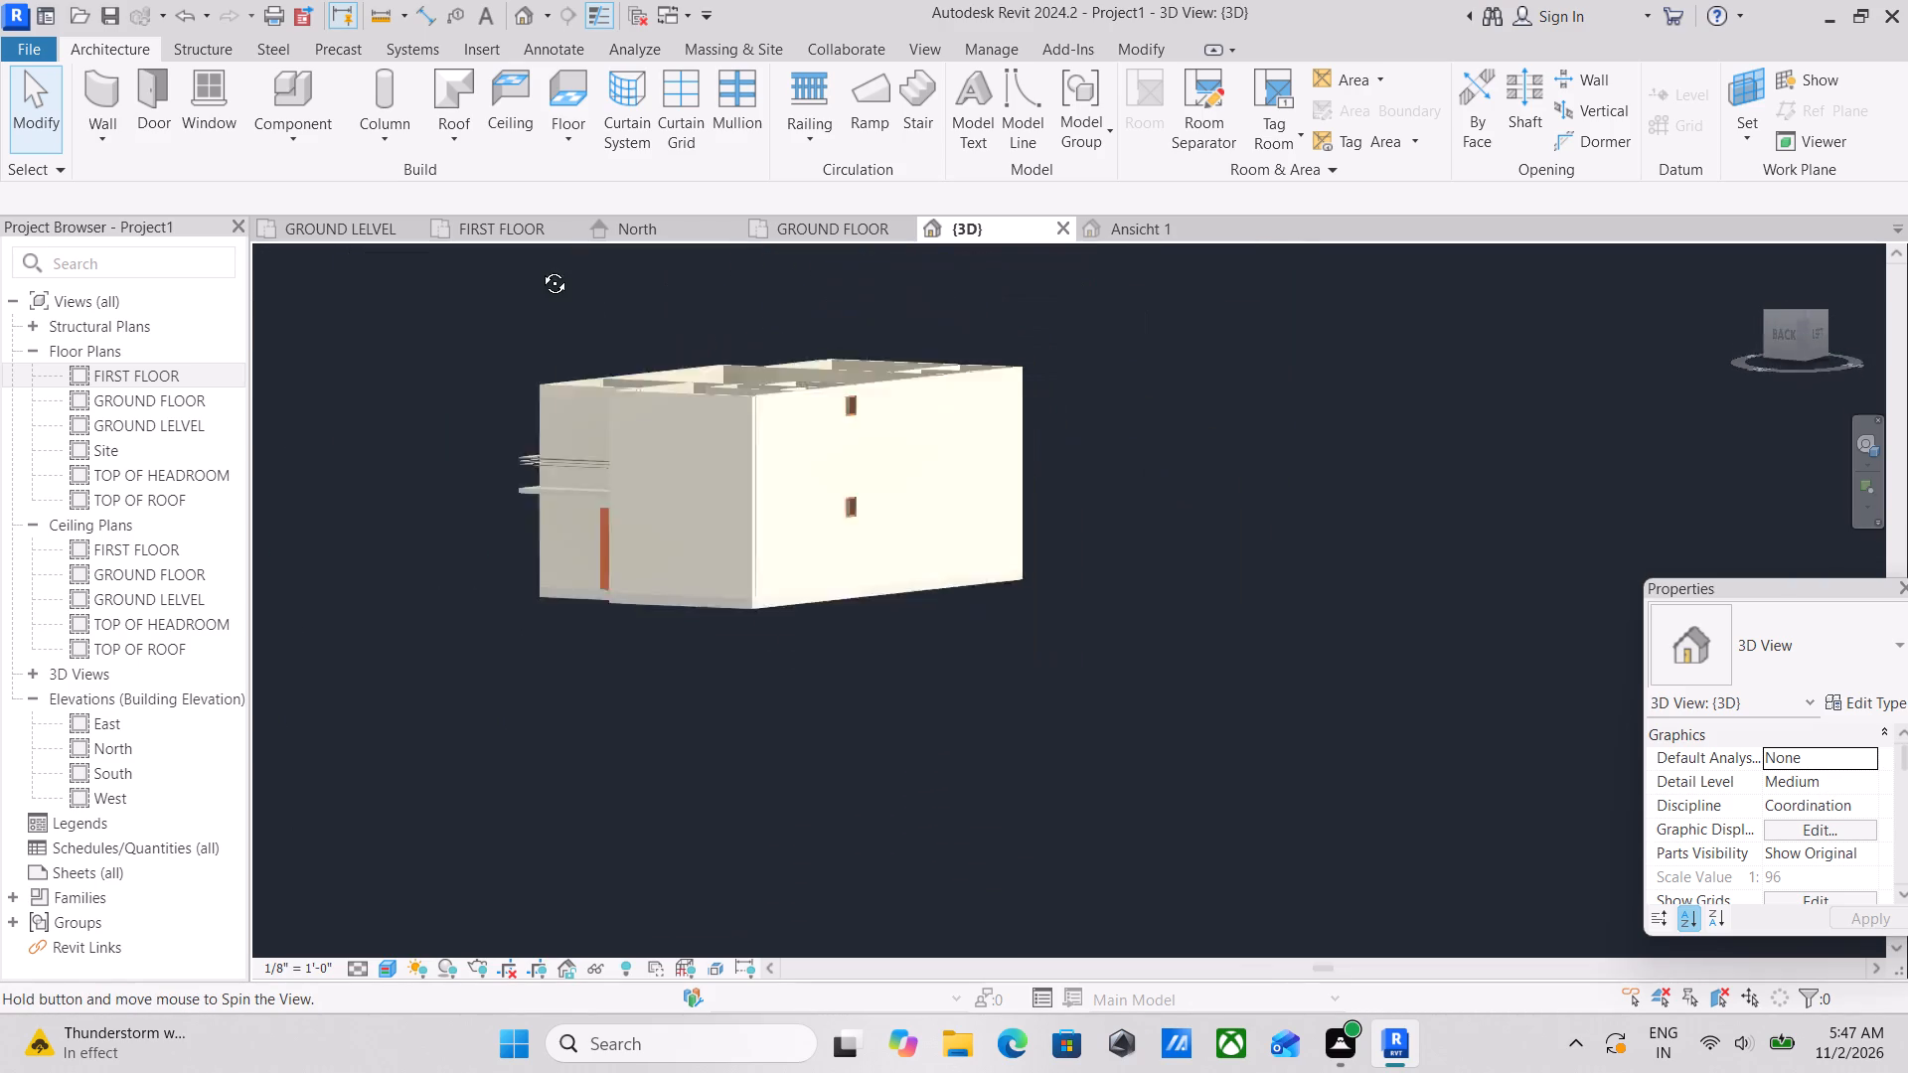
{"action": "middle_click_drag", "start_coordinate": [540, 268], "coordinate": [661, 345], "text": "shift"}
{"action": "scroll", "coordinate": [661, 345], "scroll_direction": "up", "scroll_amount": 1}
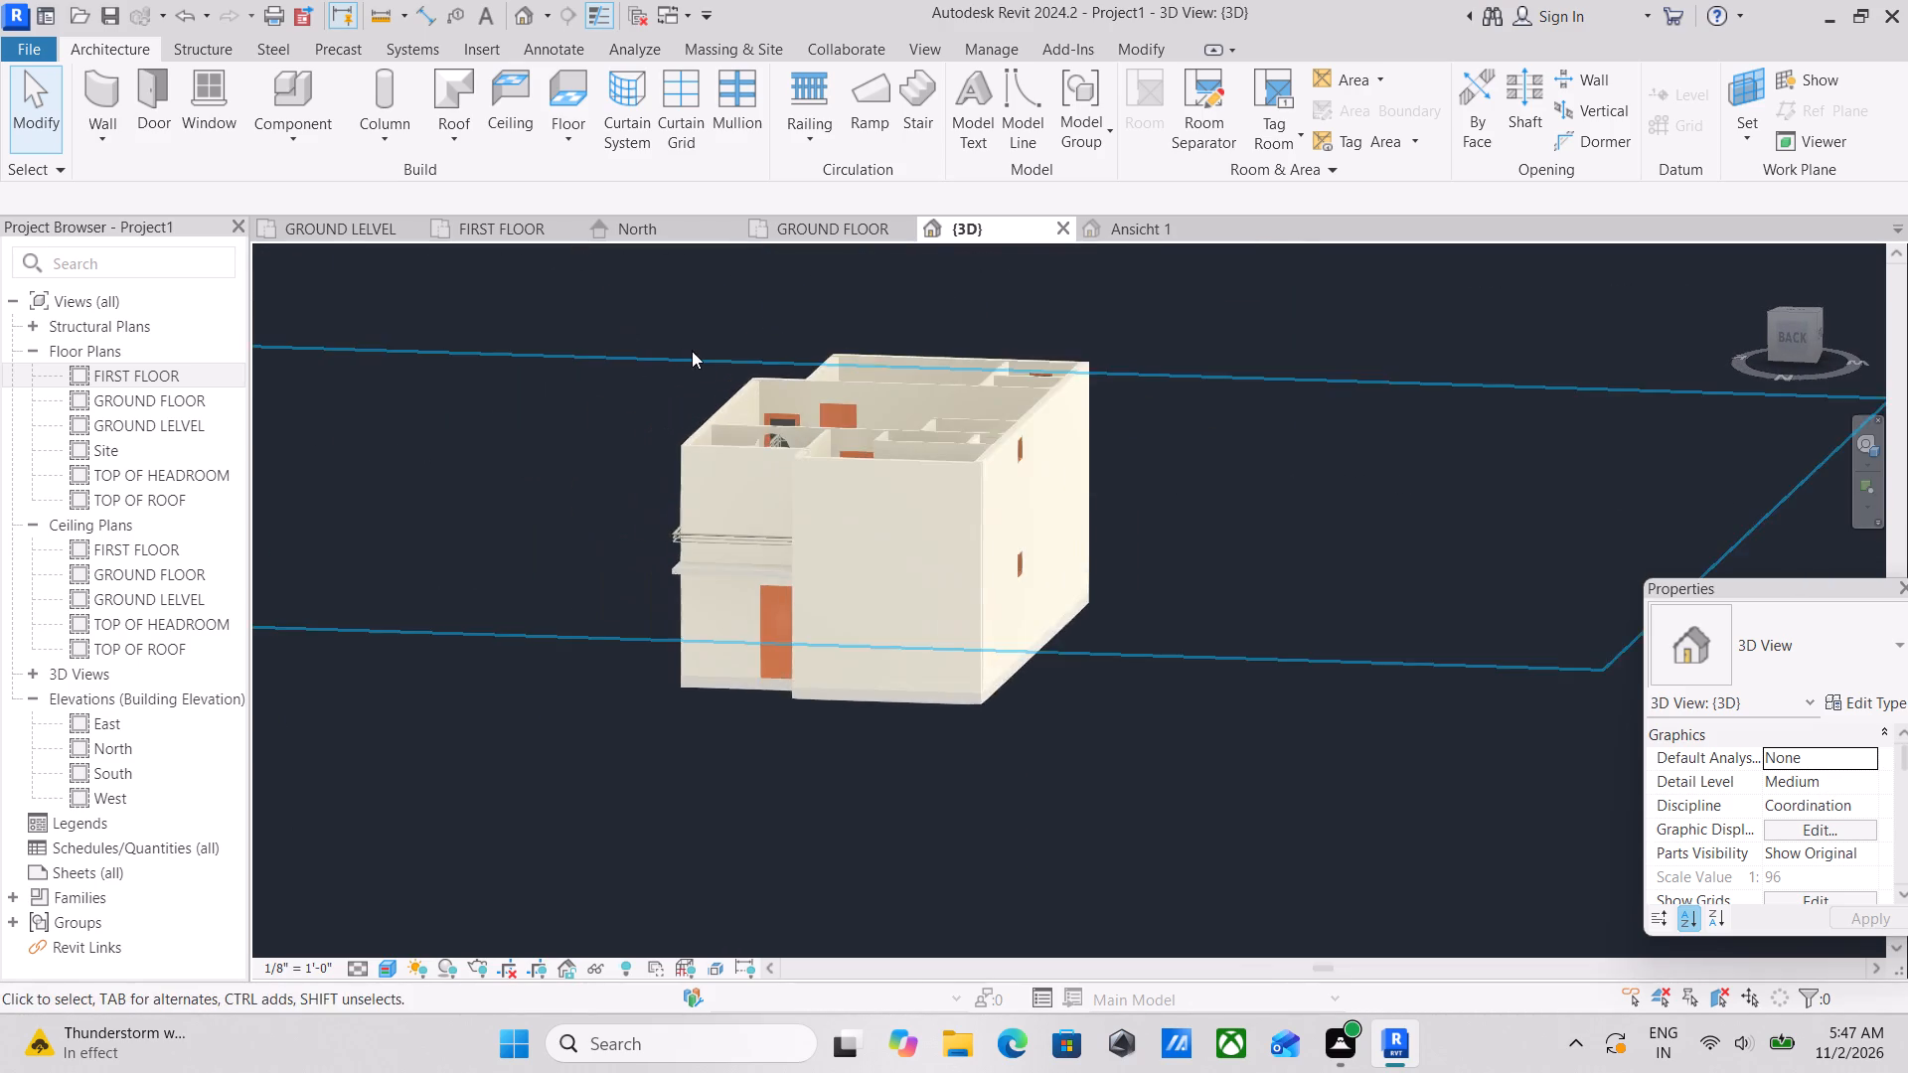
{"action": "scroll", "coordinate": [699, 357], "scroll_direction": "down", "scroll_amount": 5}
{"action": "middle_click_drag", "start_coordinate": [680, 432], "coordinate": [928, 571], "text": "shift"}
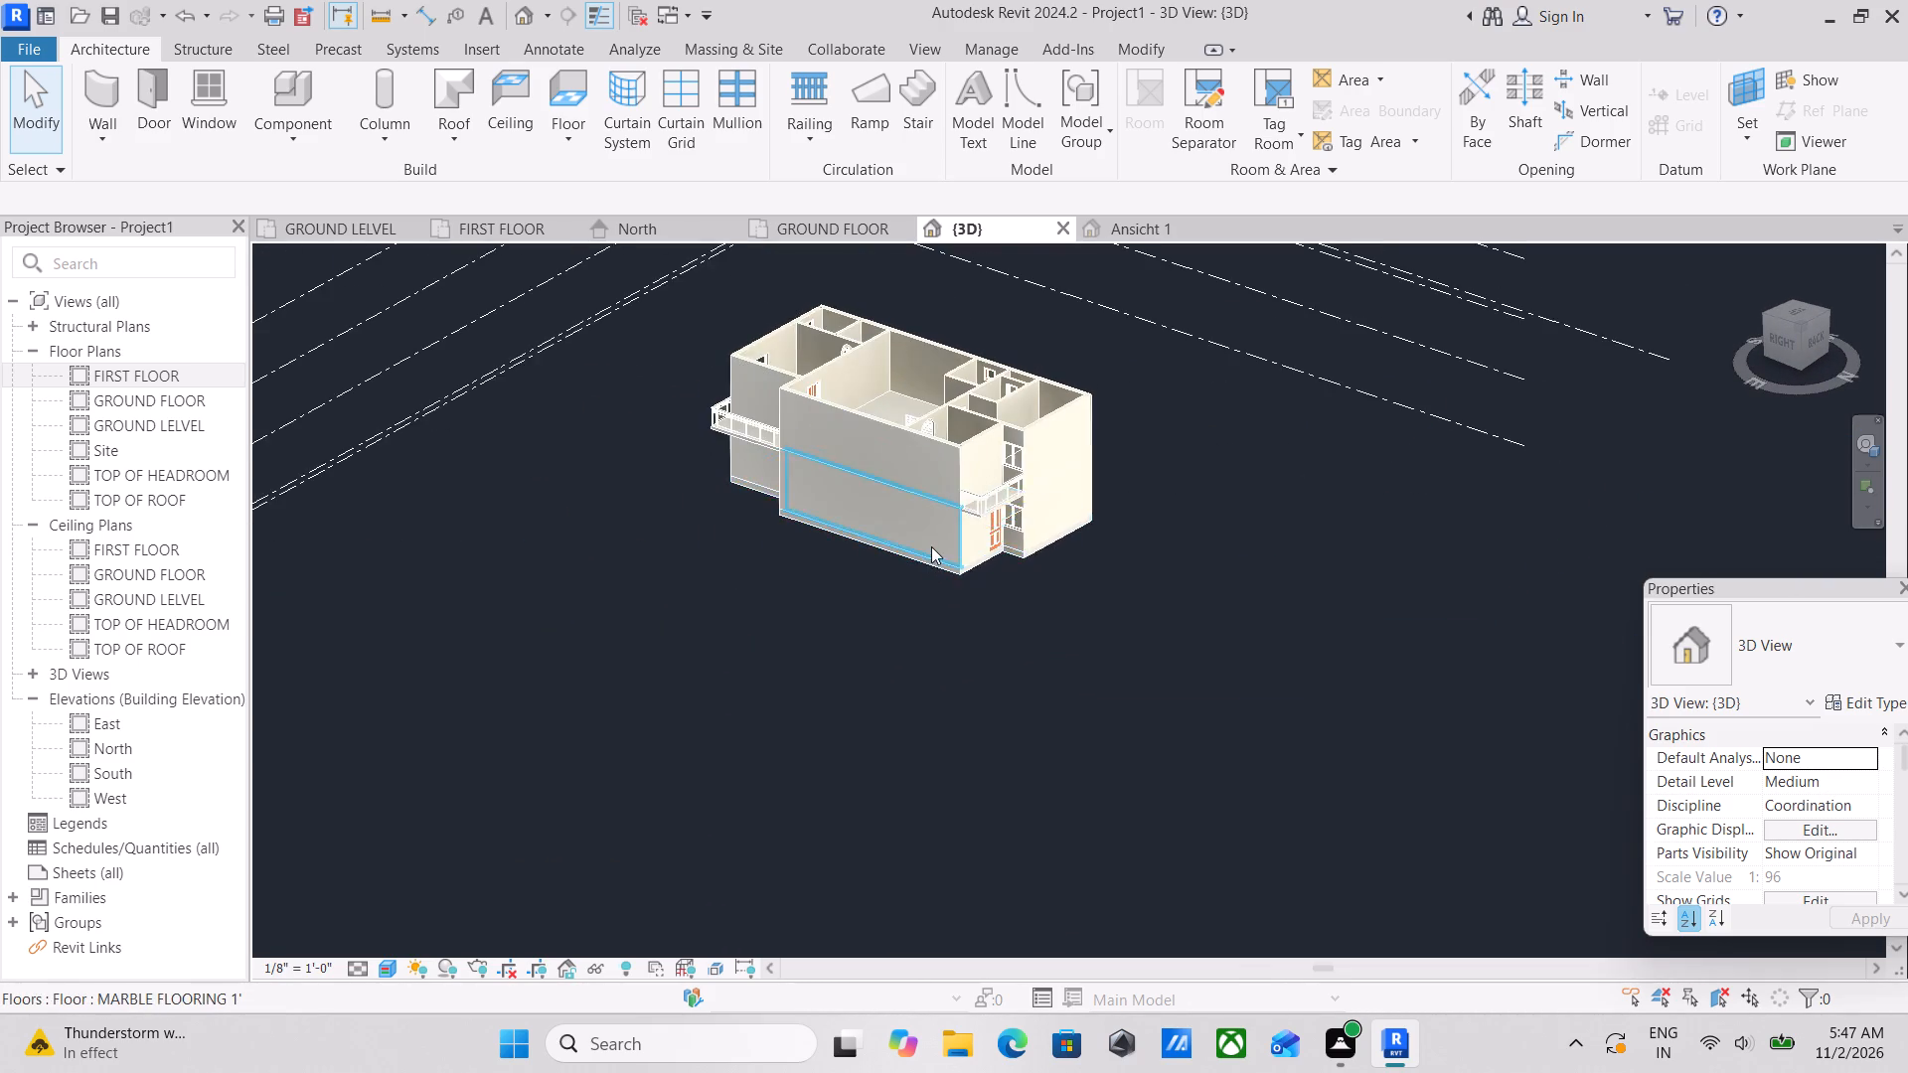
{"action": "scroll", "coordinate": [931, 546], "scroll_direction": "up", "scroll_amount": 7}
{"action": "scroll", "coordinate": [1065, 299], "scroll_direction": "up", "scroll_amount": 7}
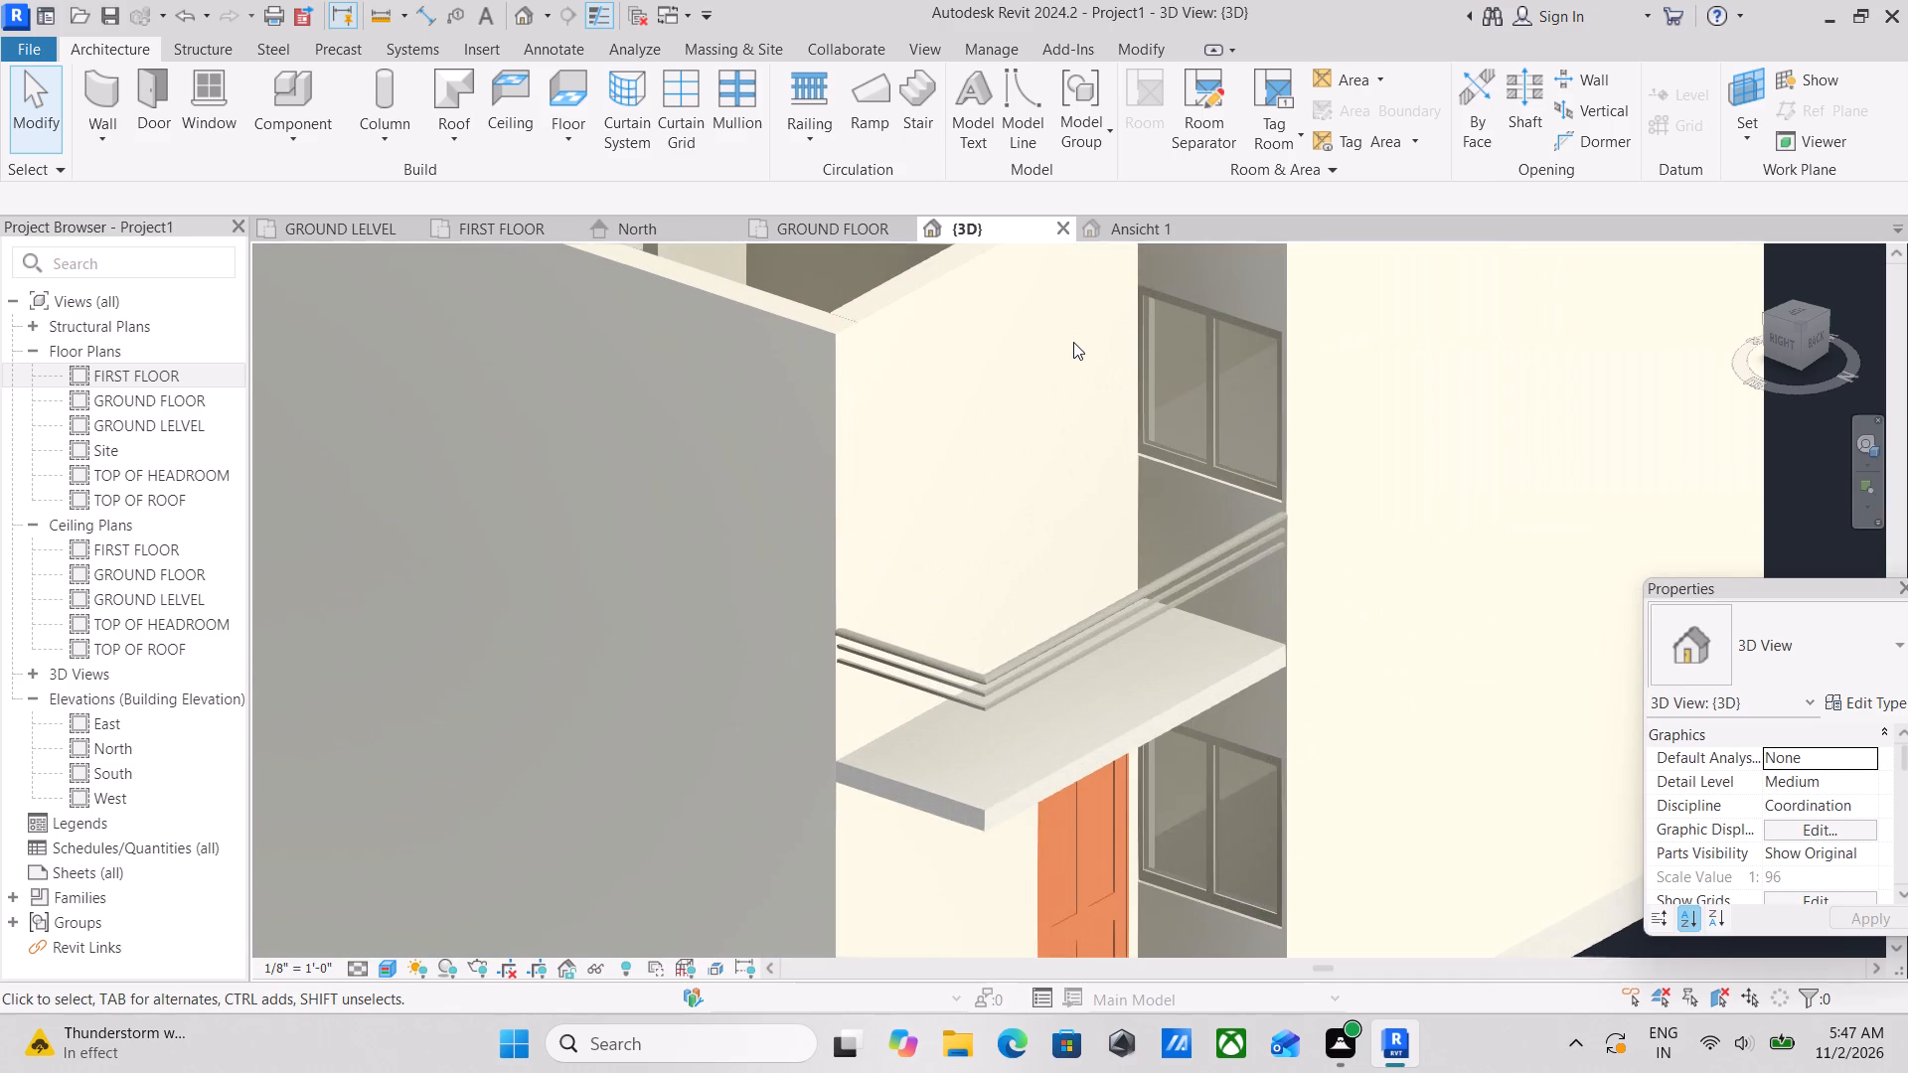
{"action": "middle_click_drag", "start_coordinate": [1073, 342], "coordinate": [1062, 512]}
{"action": "scroll", "coordinate": [1060, 532], "scroll_direction": "up", "scroll_amount": 1}
{"action": "scroll", "coordinate": [1062, 524], "scroll_direction": "down", "scroll_amount": 8}
{"action": "middle_click_drag", "start_coordinate": [1069, 491], "coordinate": [1032, 448]}
{"action": "scroll", "coordinate": [1034, 467], "scroll_direction": "down", "scroll_amount": 4}
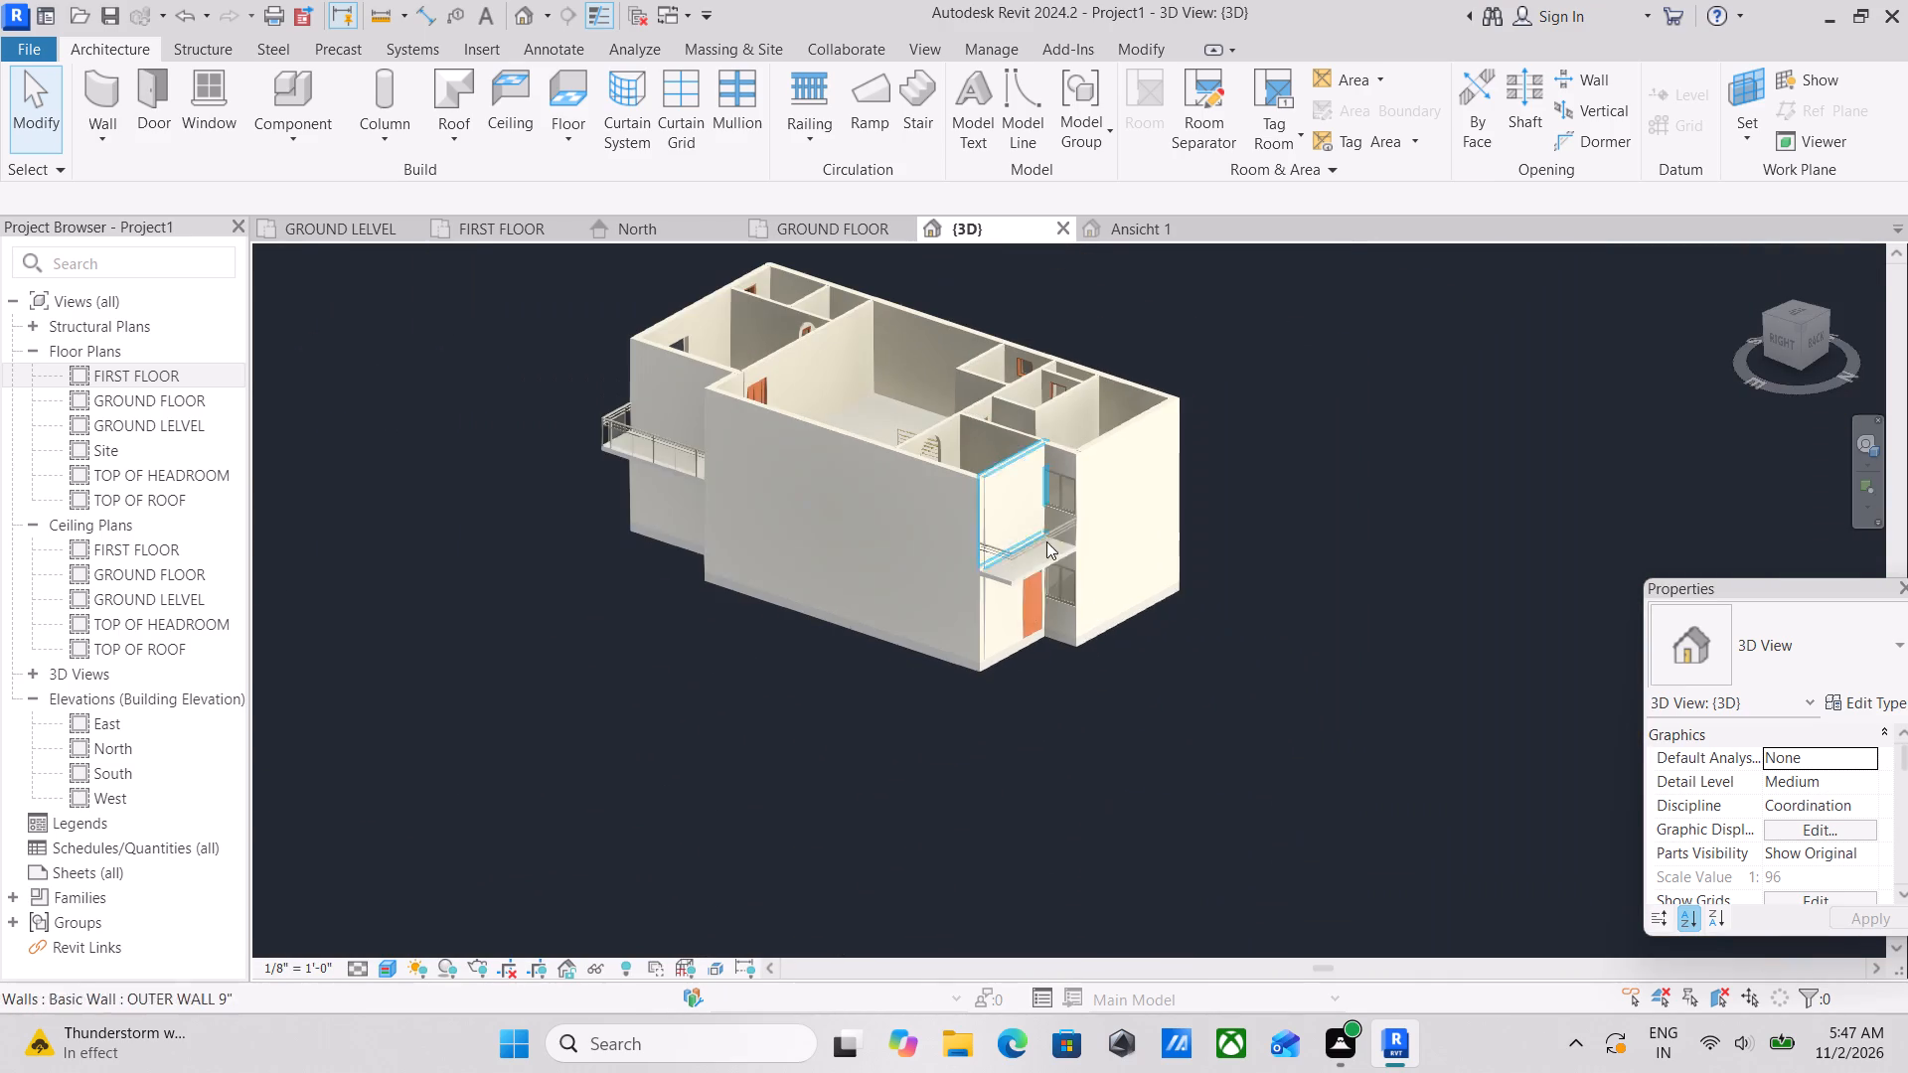
Copy the 36" x 96" four-panel wood door below the northeast balcony and paste it aligned to the FIRST FLOOR level.
{"action": "scroll", "coordinate": [1046, 634], "scroll_direction": "up", "scroll_amount": 2}
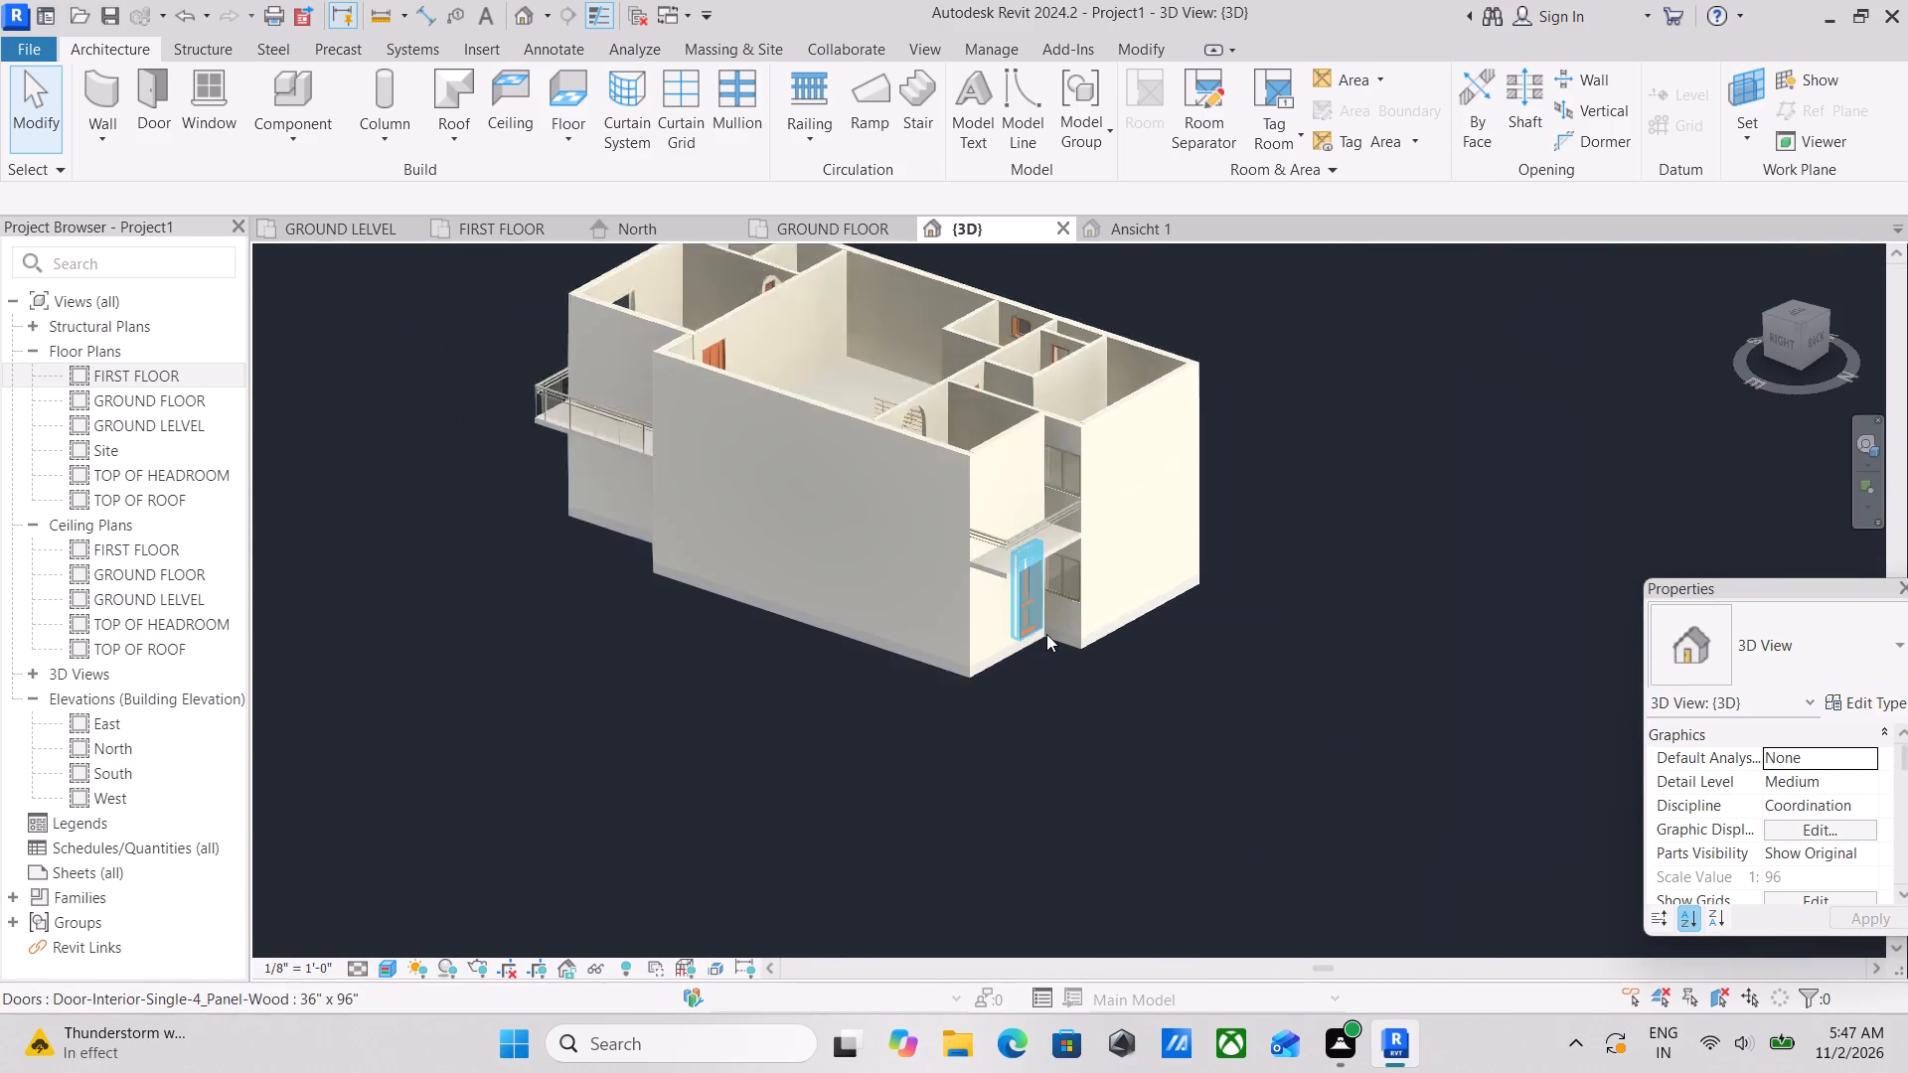
{"action": "scroll", "coordinate": [1046, 634], "scroll_direction": "up", "scroll_amount": 5}
{"action": "left_click", "coordinate": [1022, 566]}
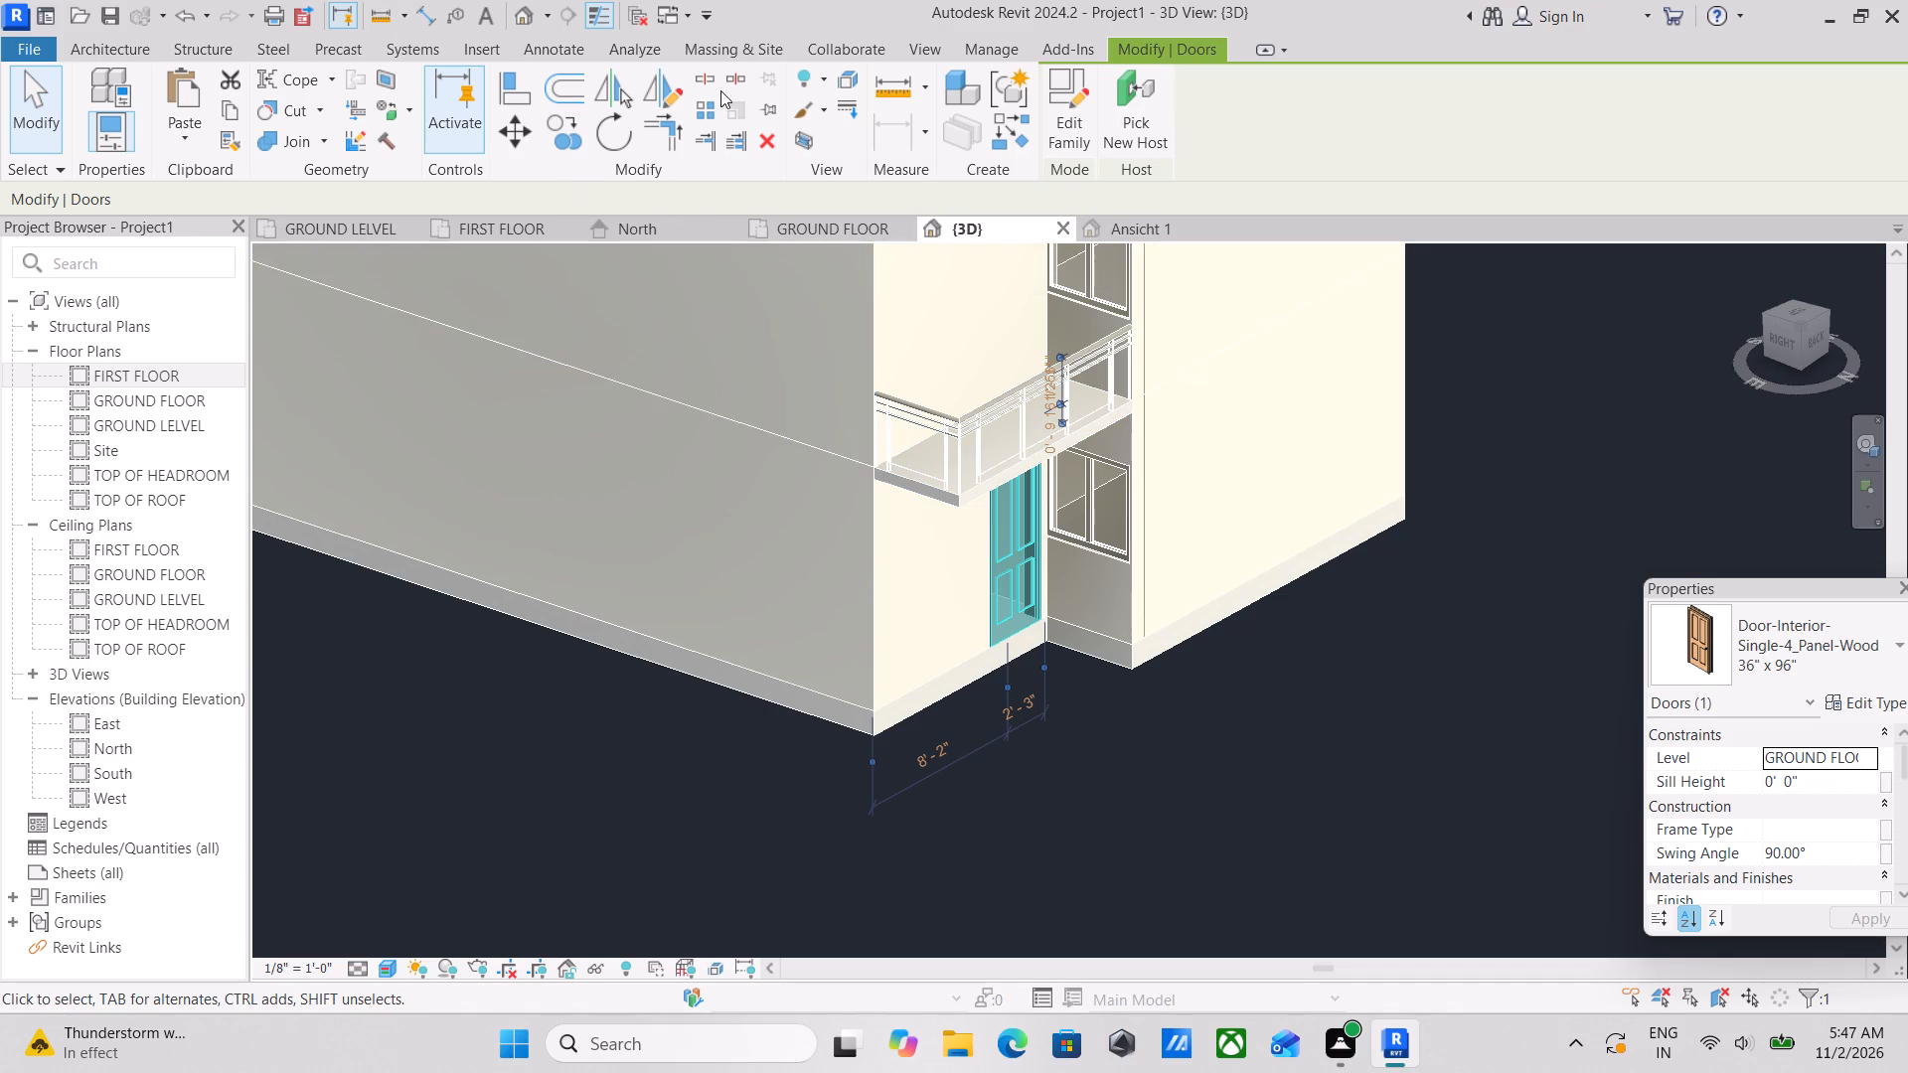
{"action": "left_click", "coordinate": [230, 116]}
{"action": "left_click", "coordinate": [176, 136]}
{"action": "left_click", "coordinate": [200, 236]}
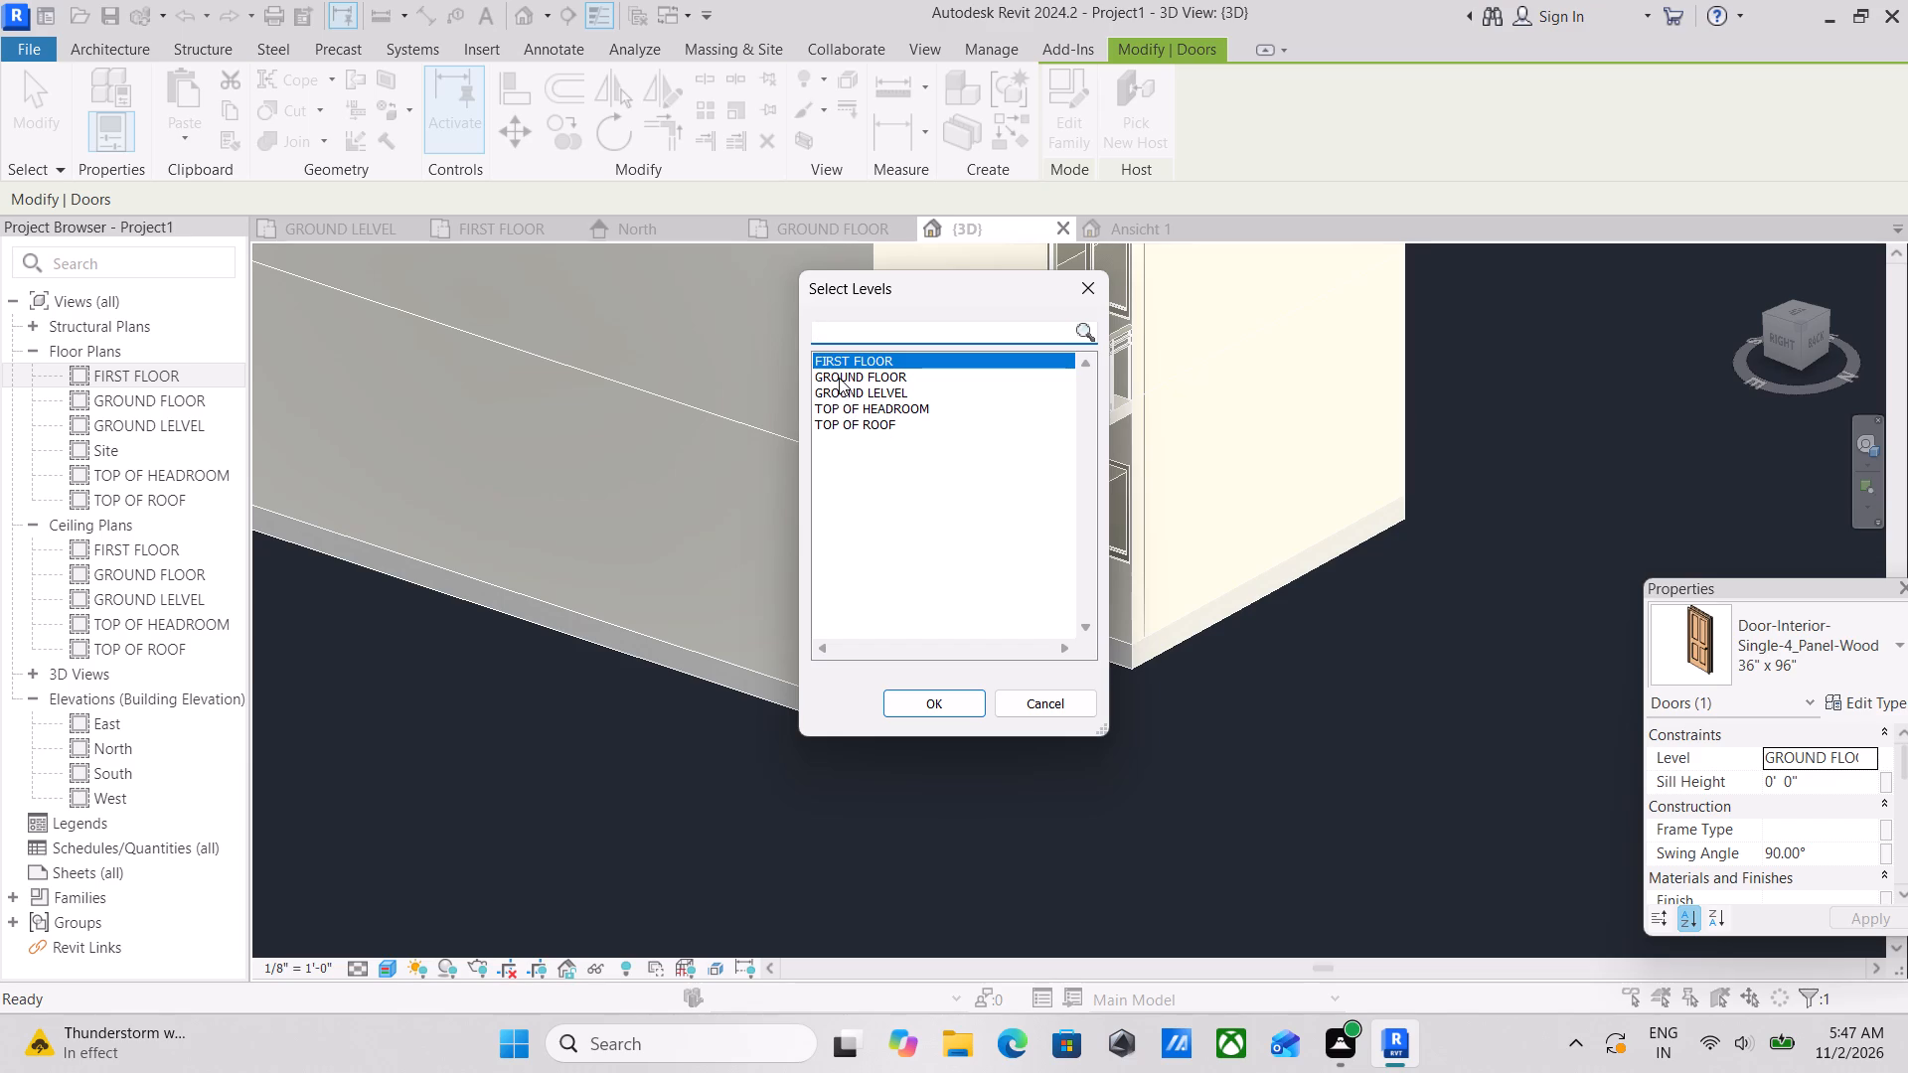
{"action": "left_click", "coordinate": [944, 718]}
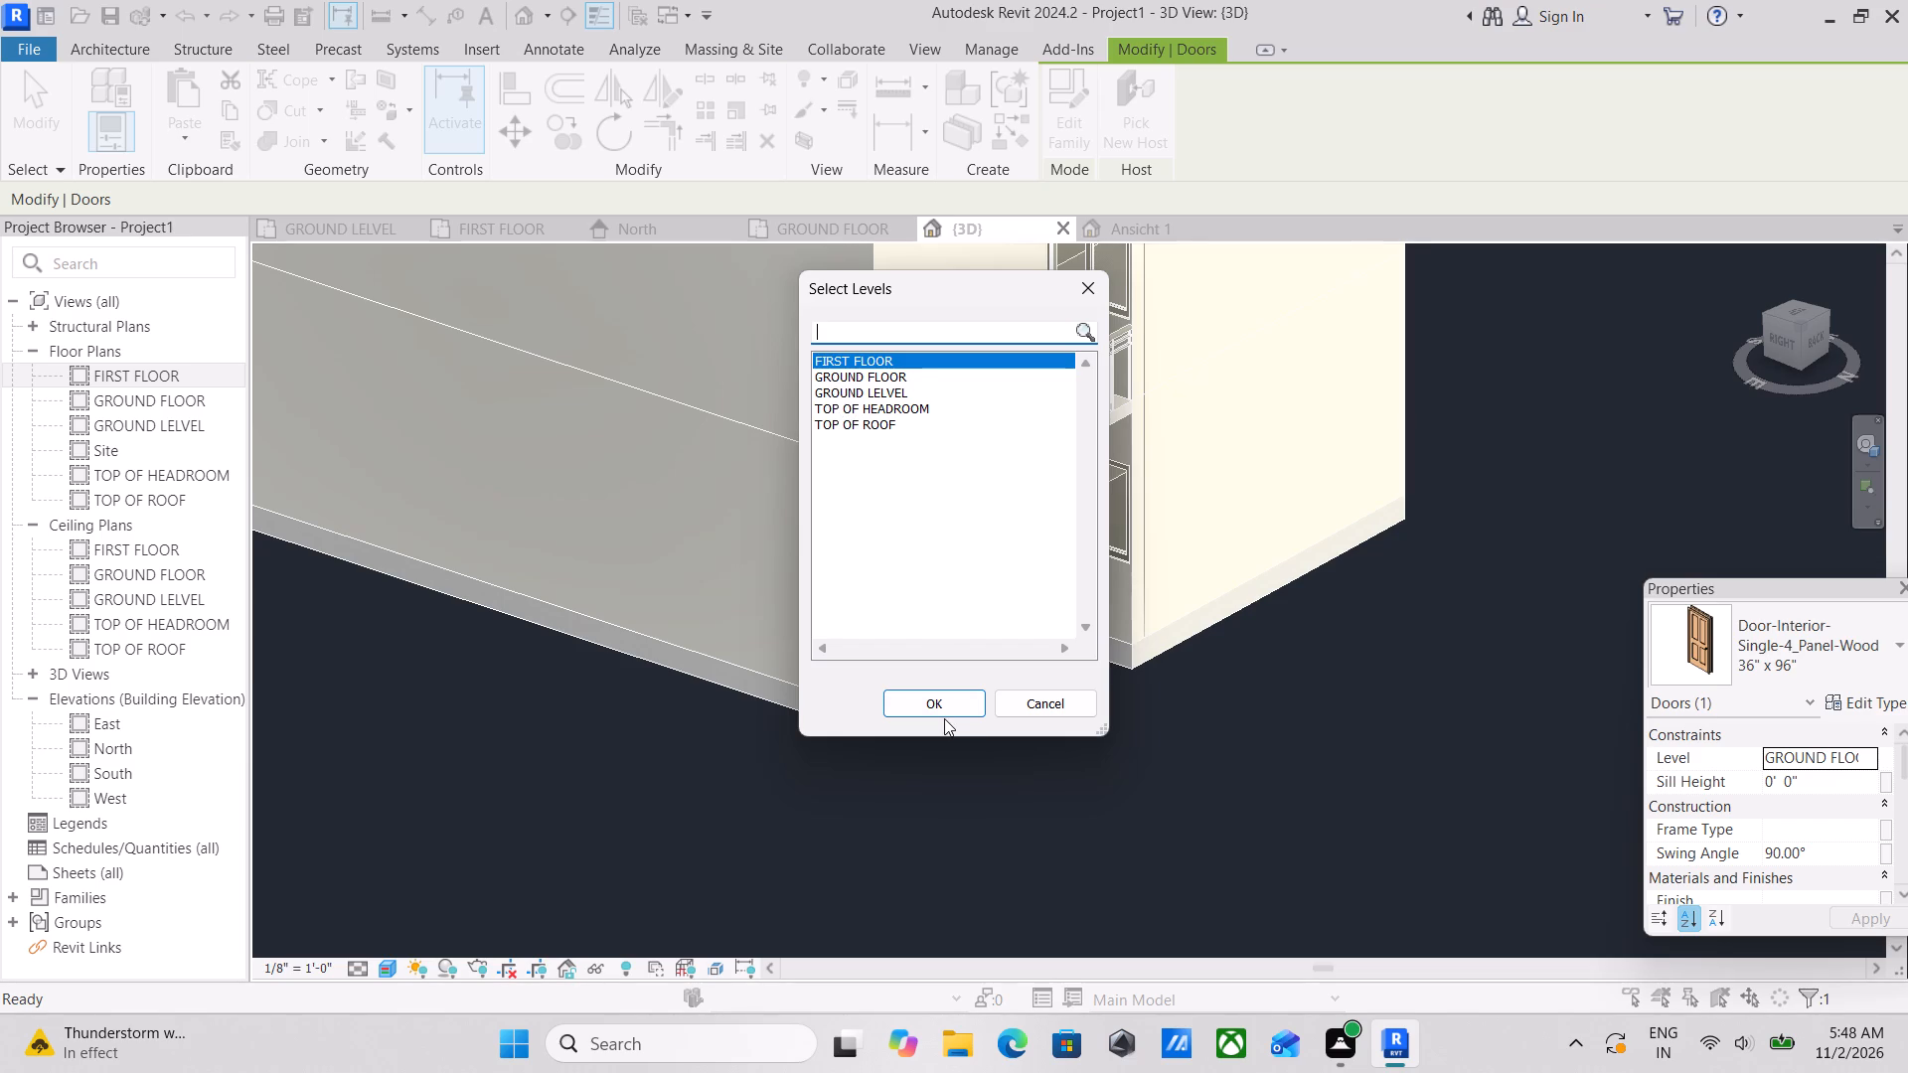
{"action": "left_click", "coordinate": [933, 699]}
{"action": "scroll", "coordinate": [958, 660], "scroll_direction": "down", "scroll_amount": 4}
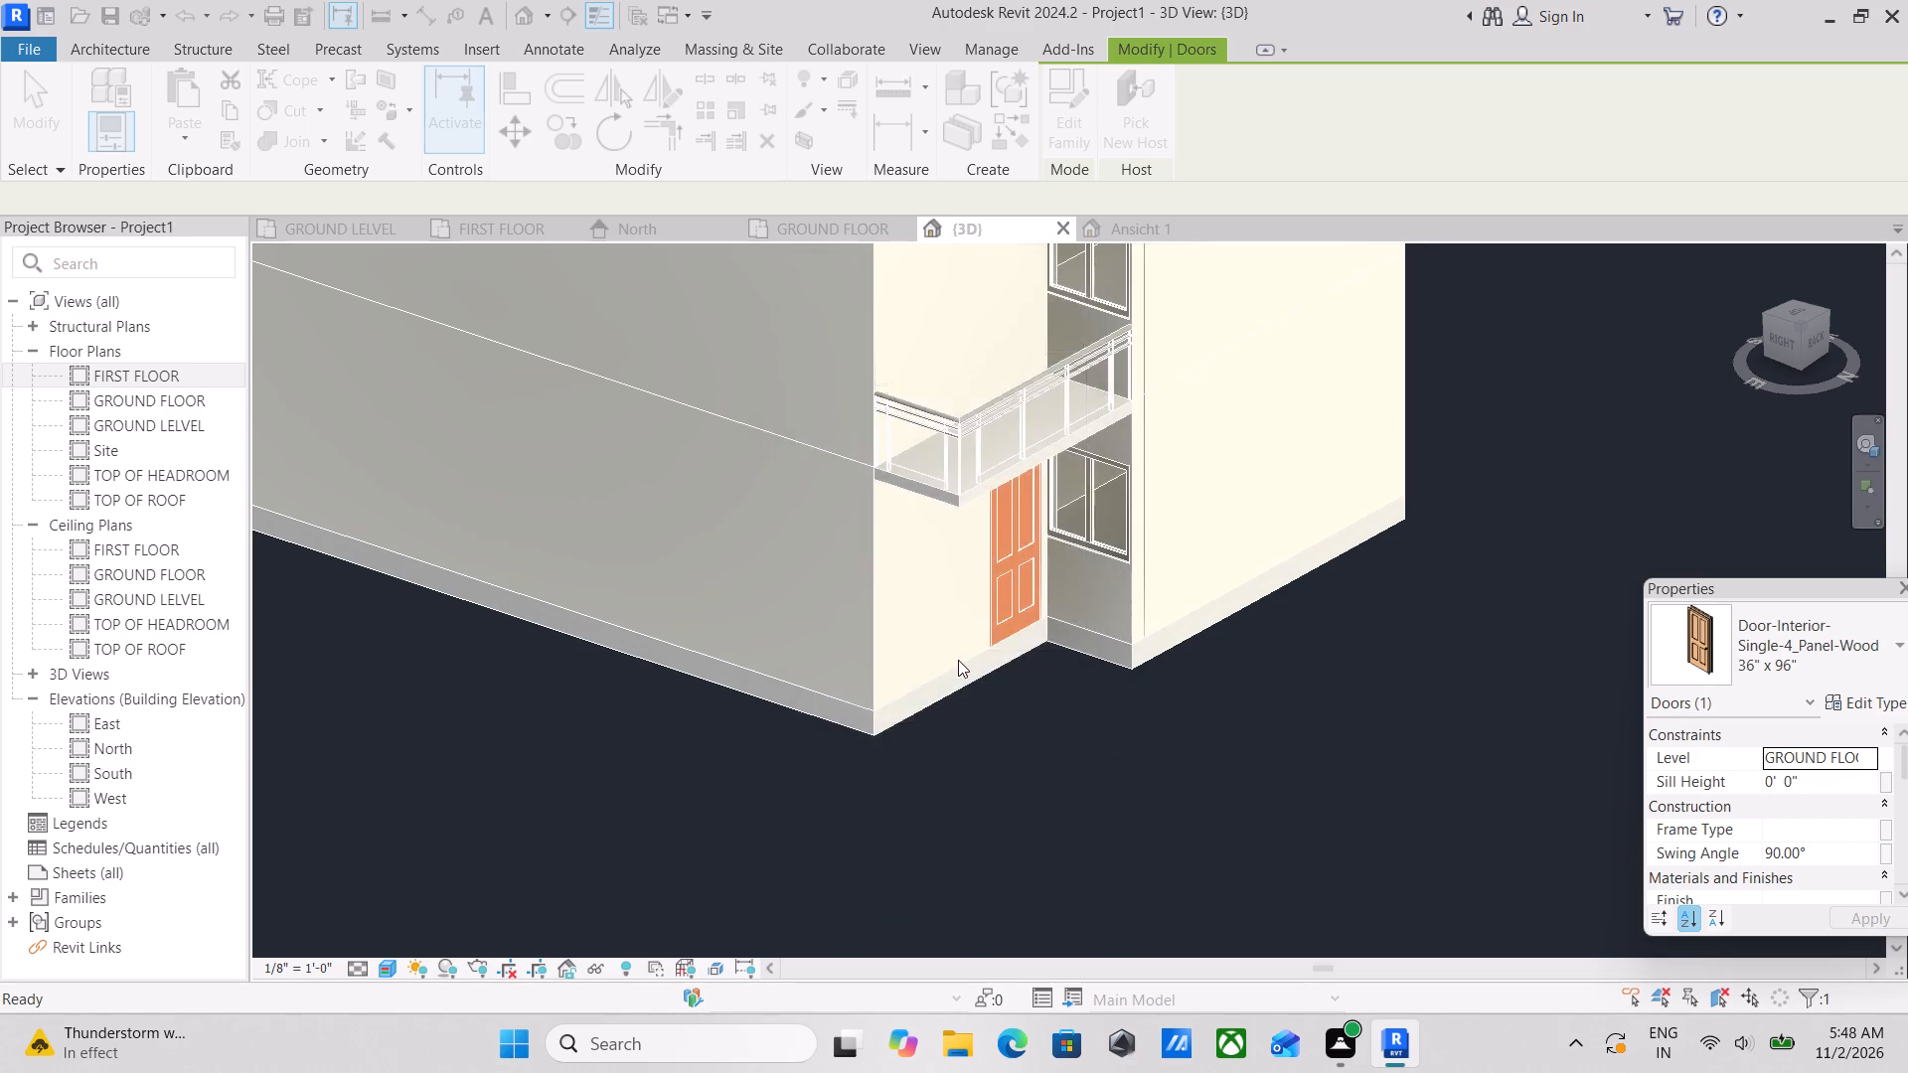
{"action": "scroll", "coordinate": [960, 656], "scroll_direction": "down", "scroll_amount": 4}
{"action": "key", "text": "Escape"}
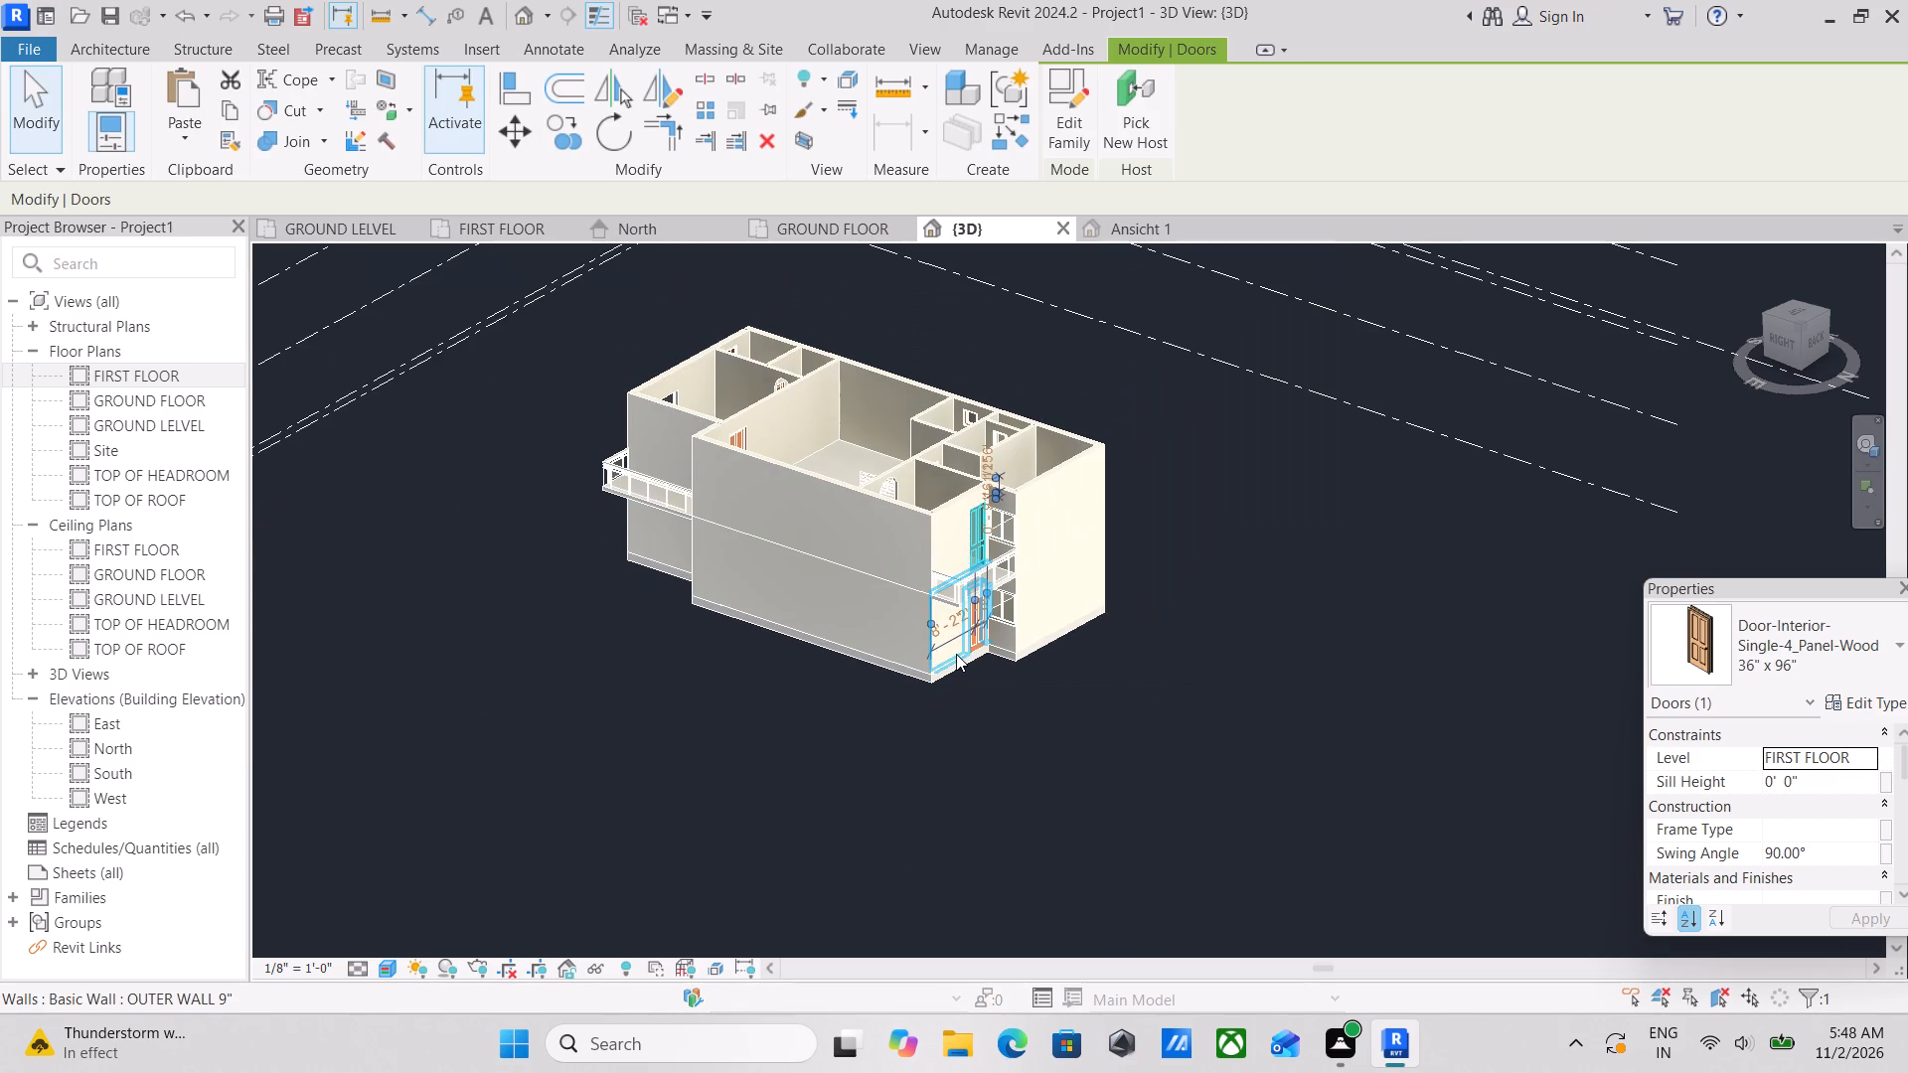
{"action": "scroll", "coordinate": [949, 650], "scroll_direction": "down", "scroll_amount": 3}
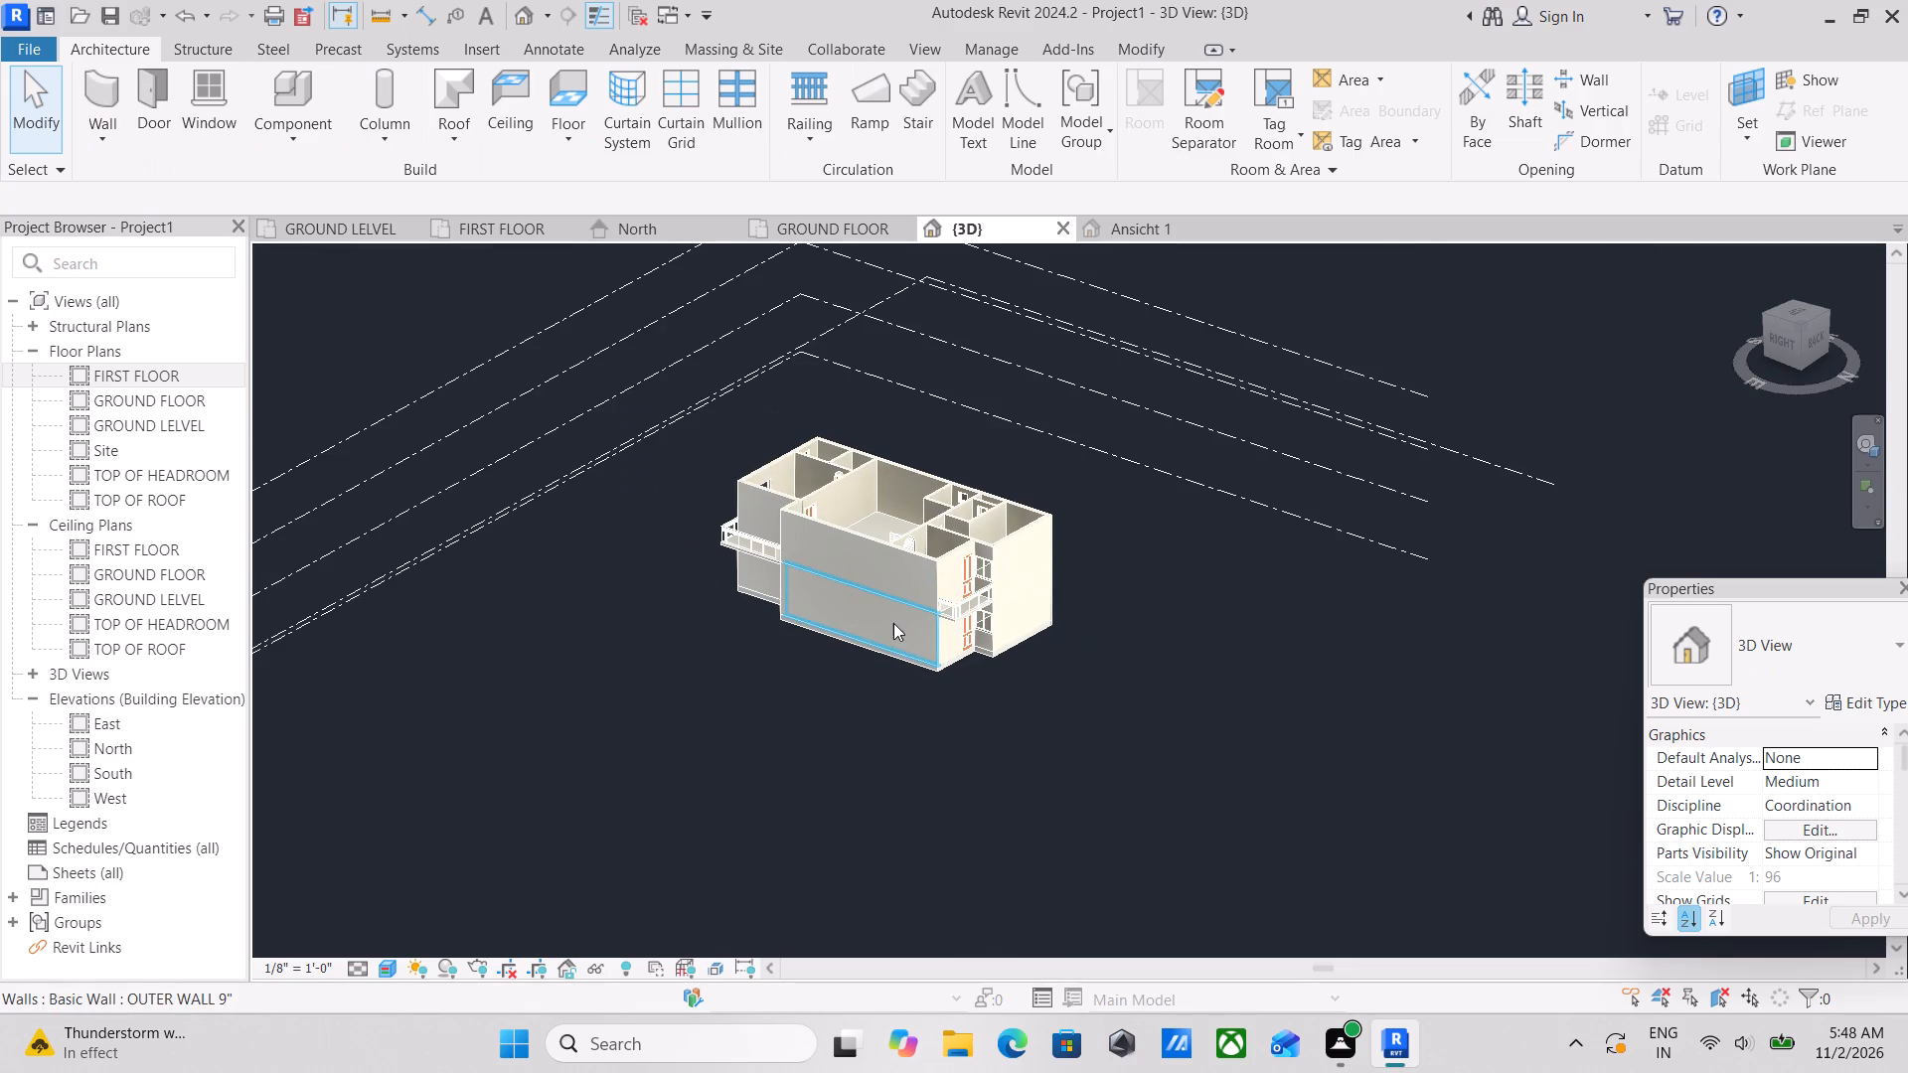
{"action": "middle_click_drag", "start_coordinate": [893, 623], "coordinate": [1015, 601]}
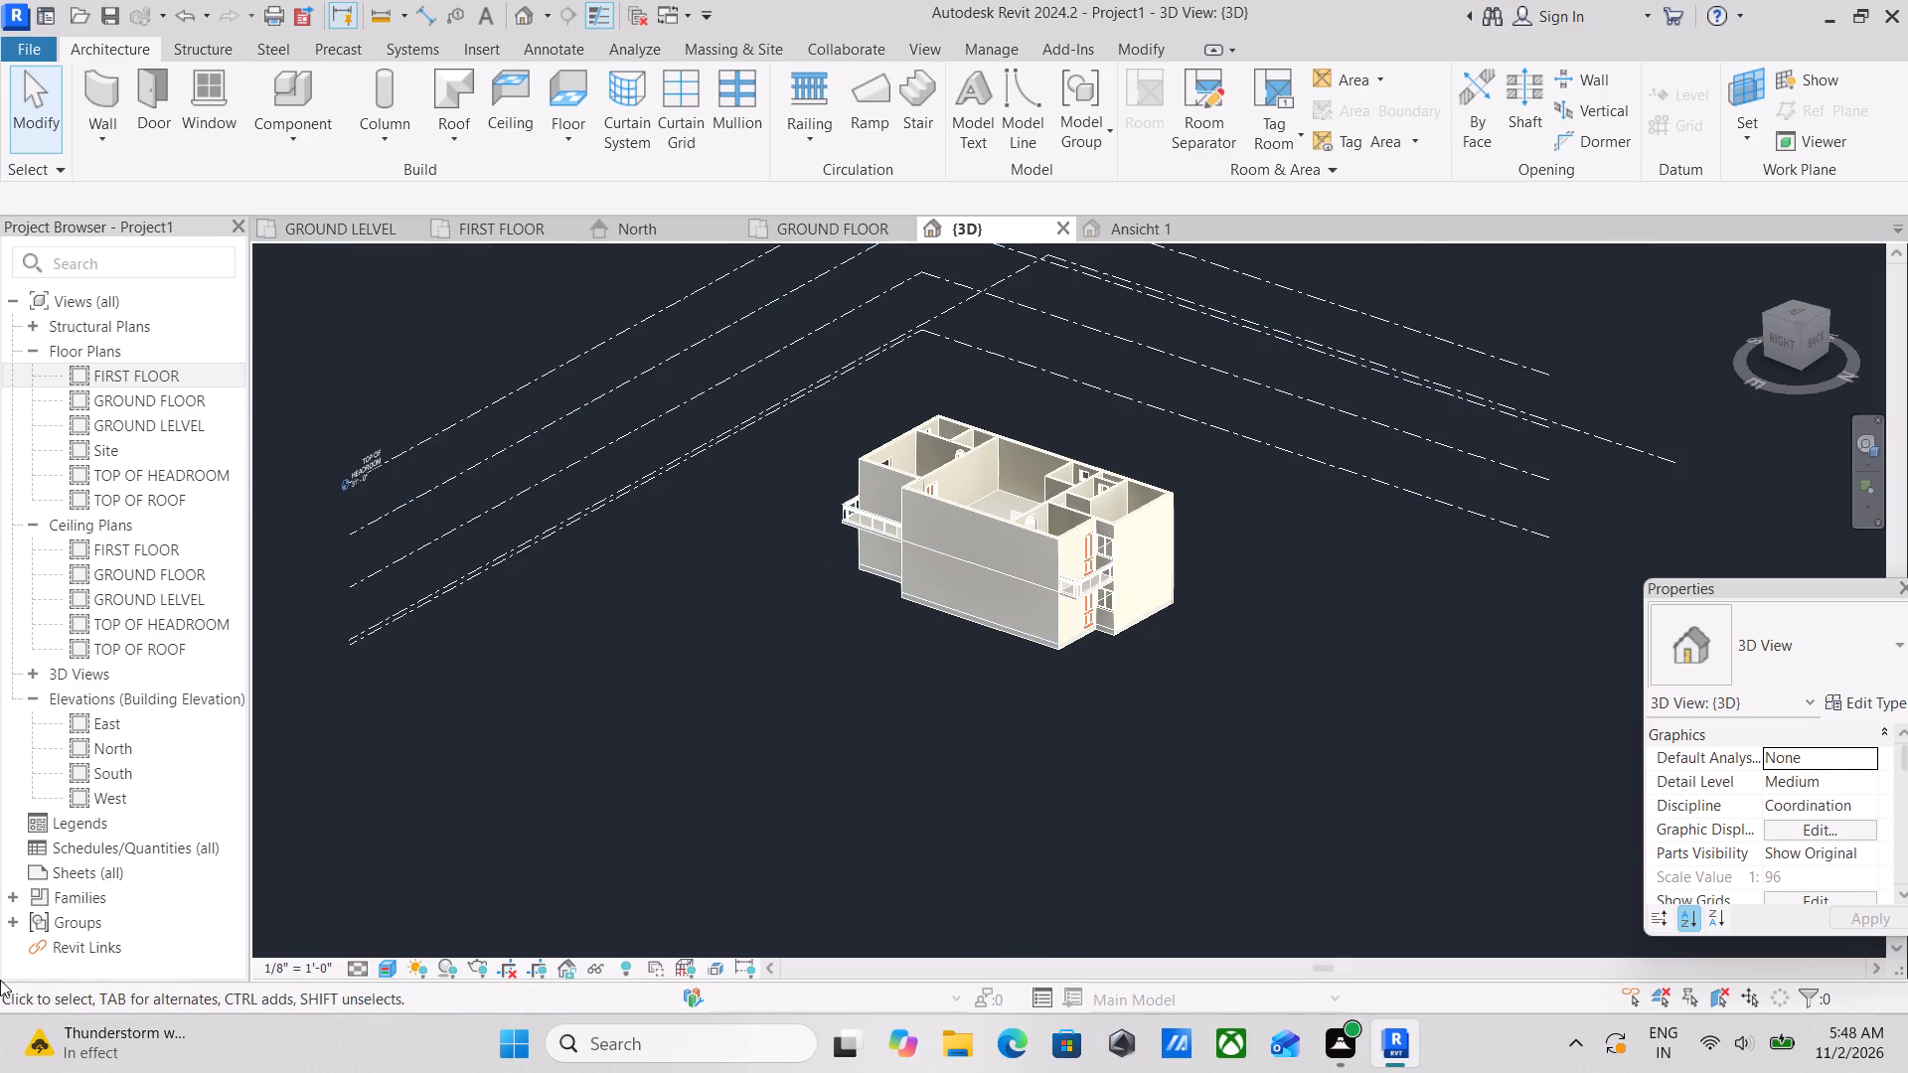